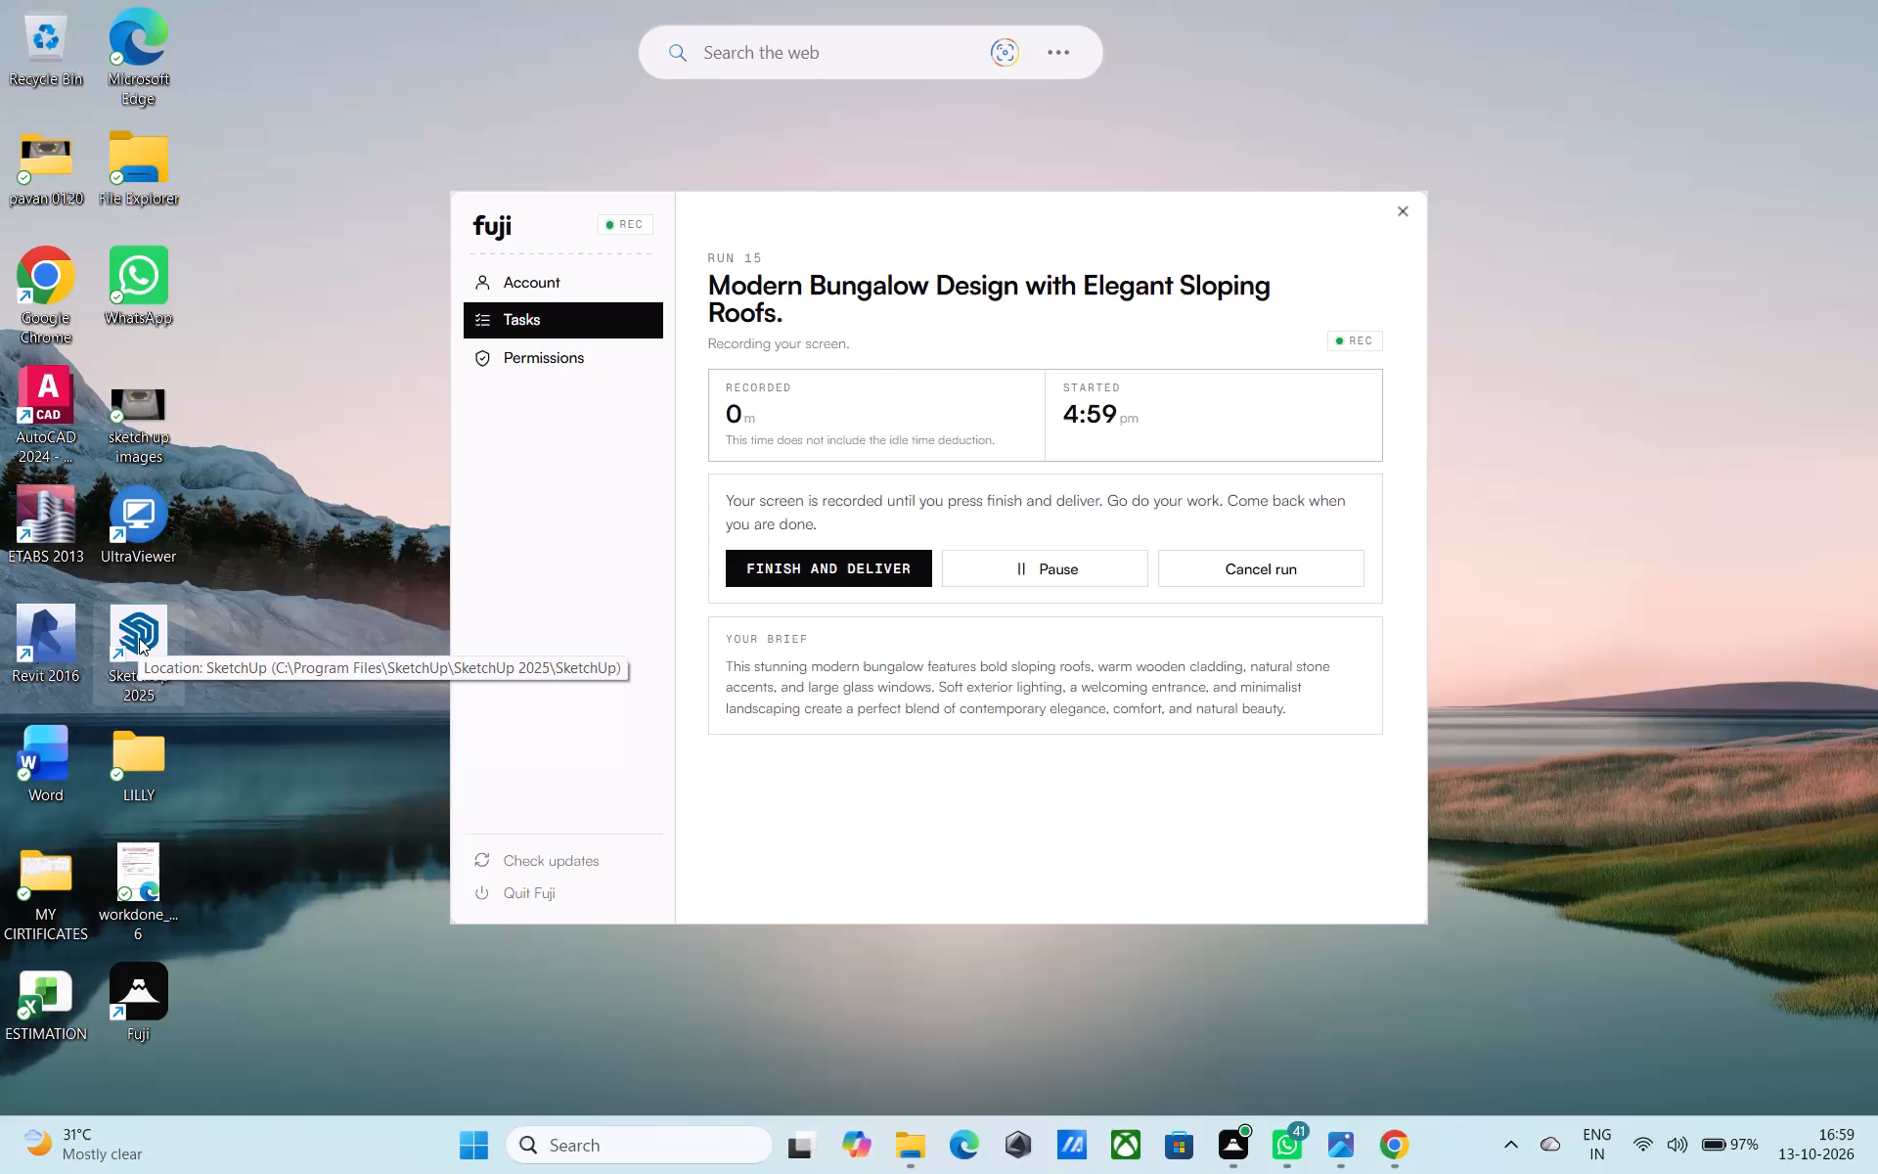
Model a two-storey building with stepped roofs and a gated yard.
Launch SketchUp 2025 from the desktop.
left_click(140, 638)
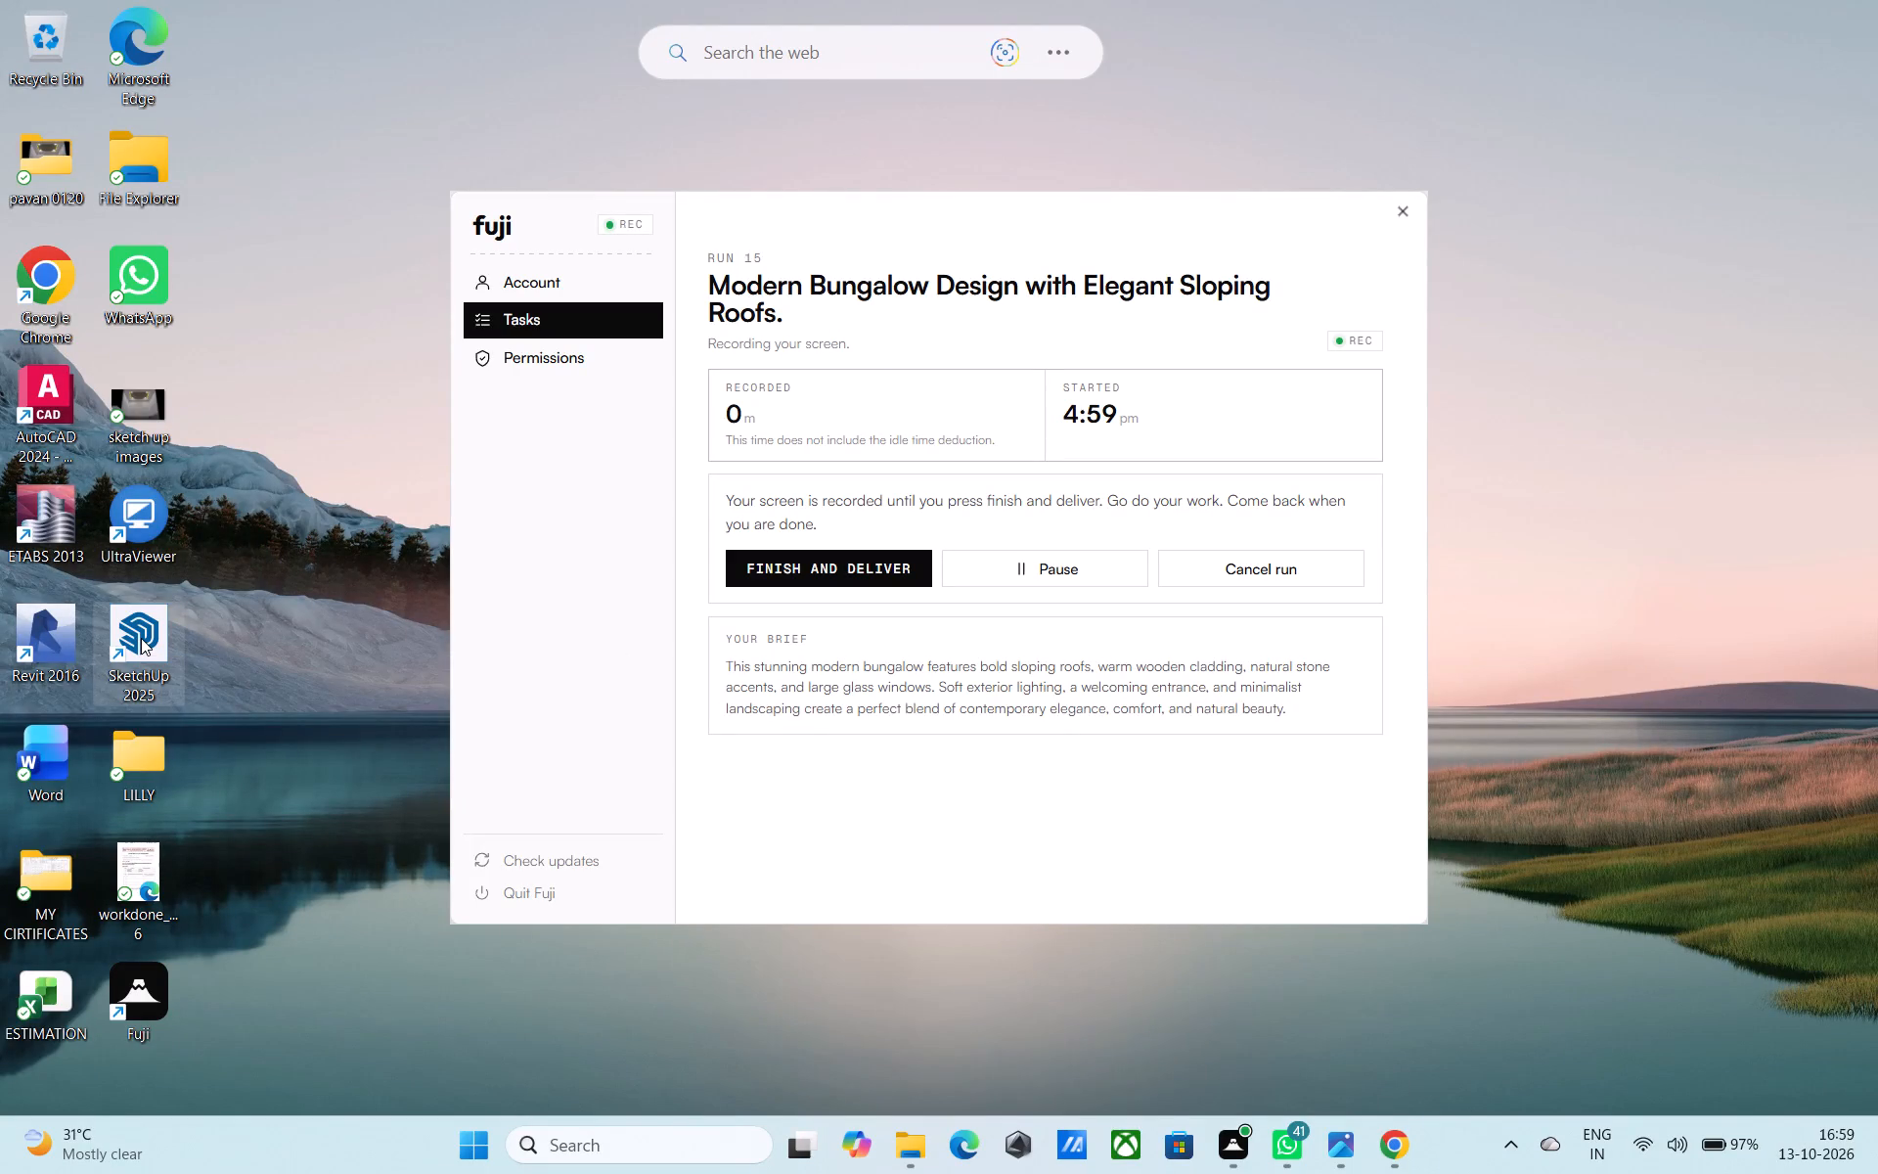
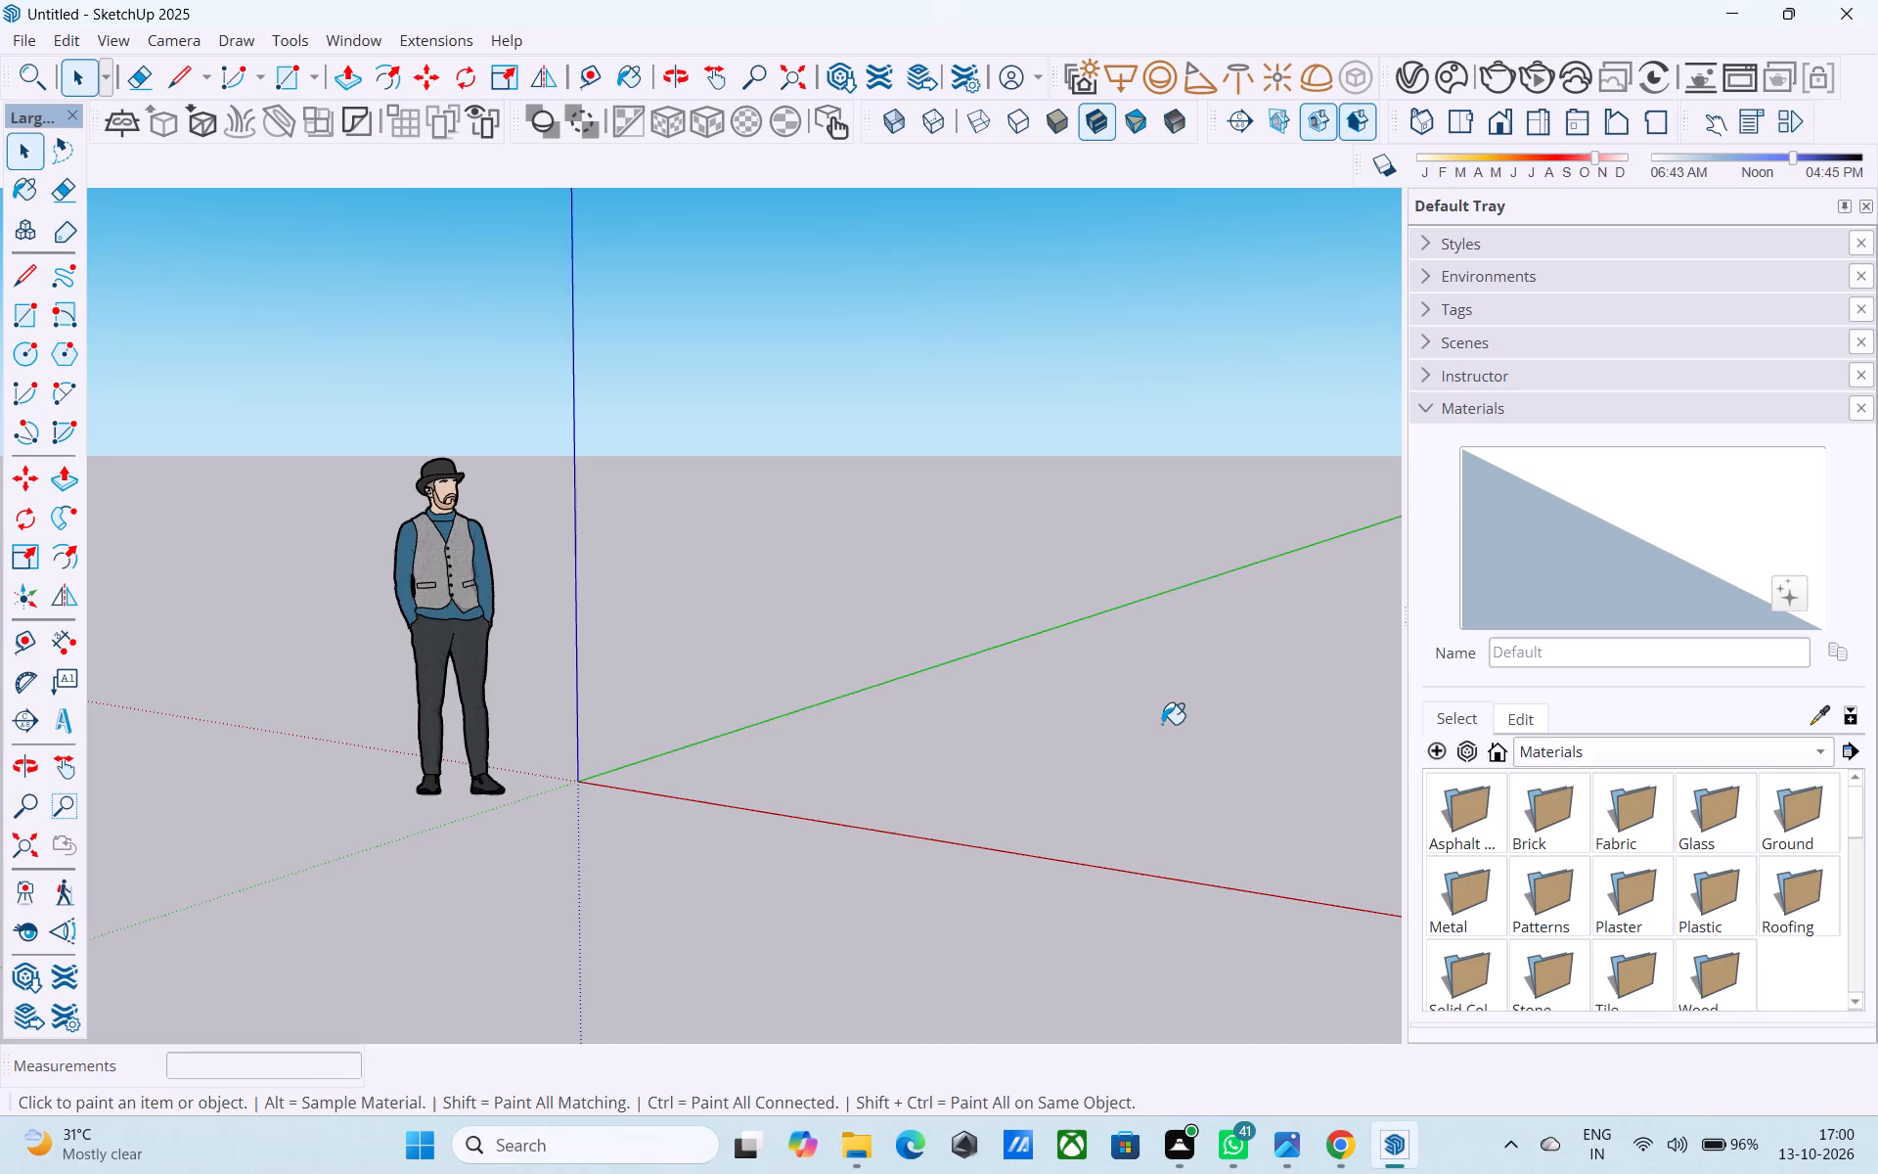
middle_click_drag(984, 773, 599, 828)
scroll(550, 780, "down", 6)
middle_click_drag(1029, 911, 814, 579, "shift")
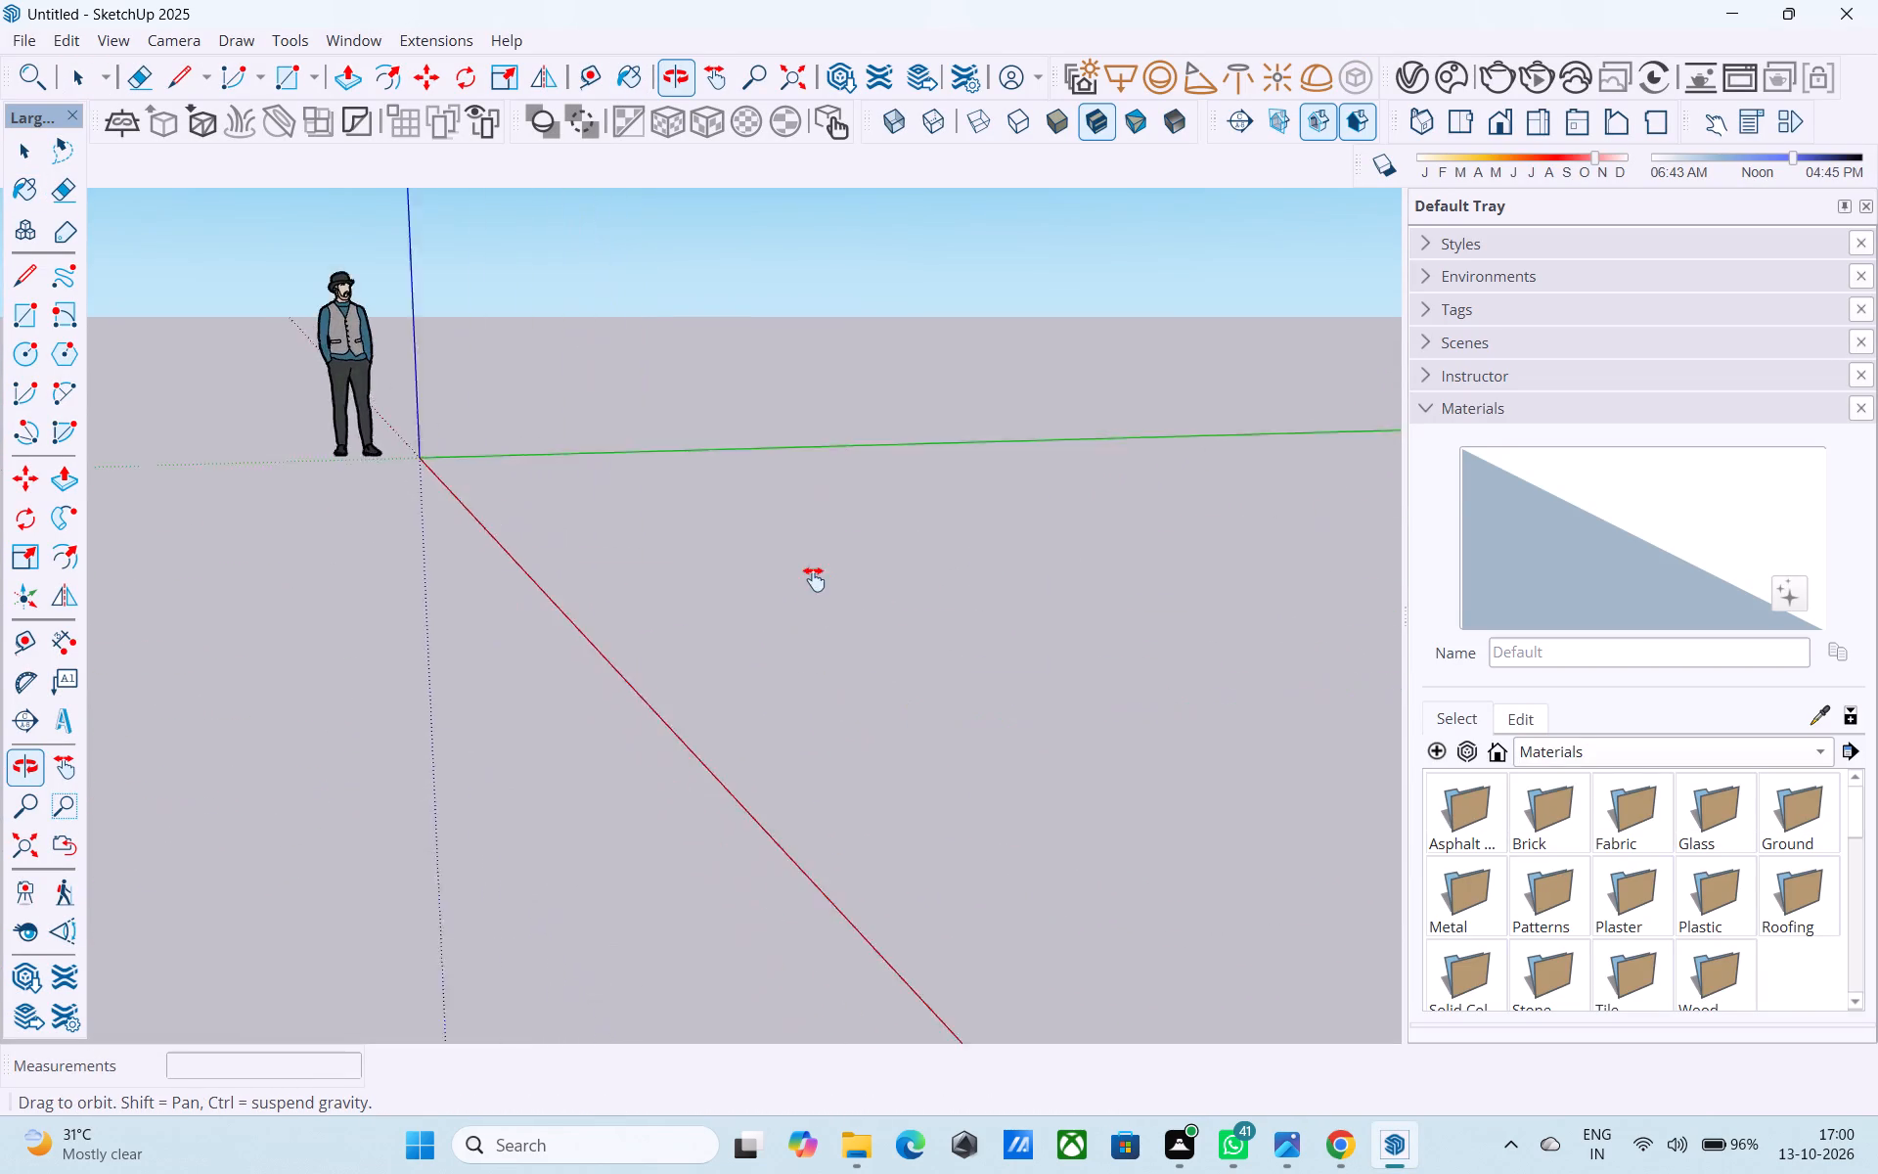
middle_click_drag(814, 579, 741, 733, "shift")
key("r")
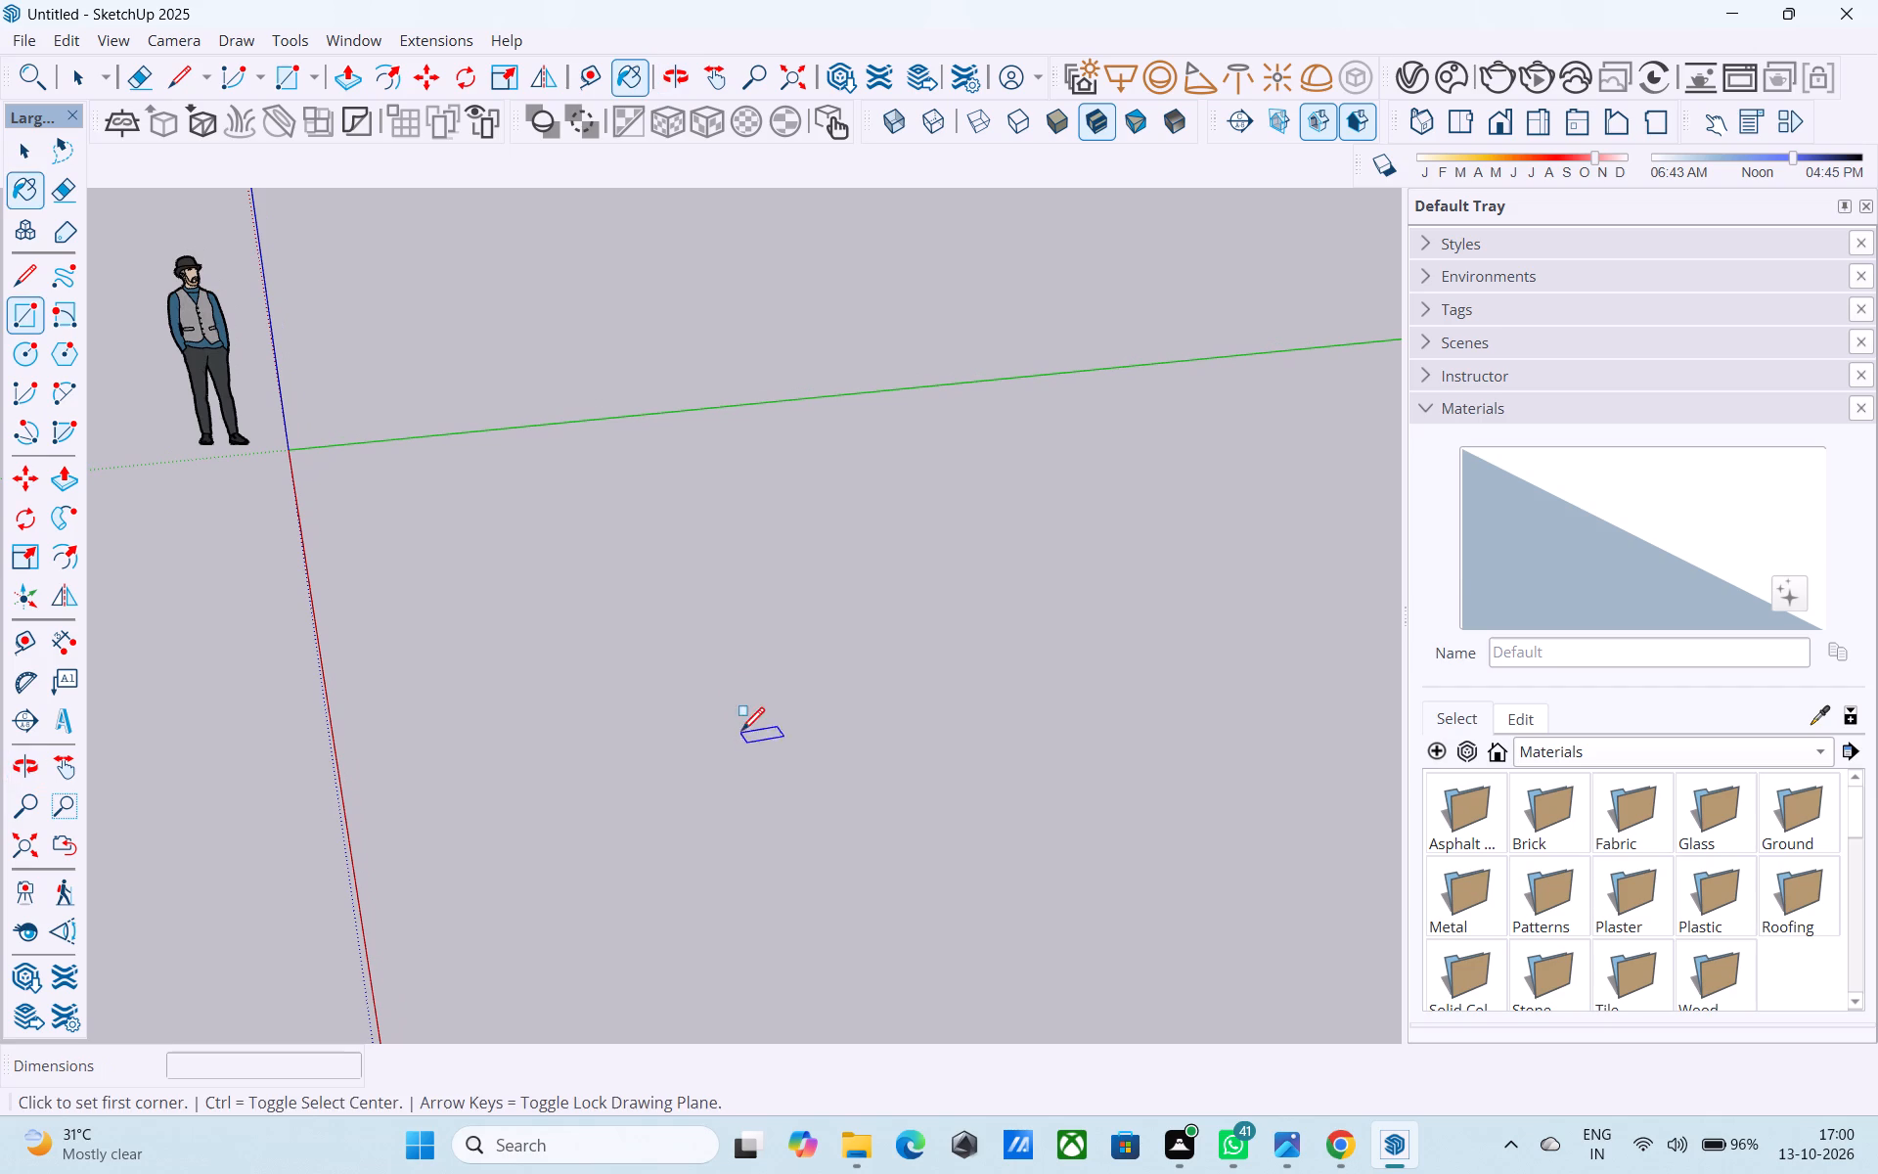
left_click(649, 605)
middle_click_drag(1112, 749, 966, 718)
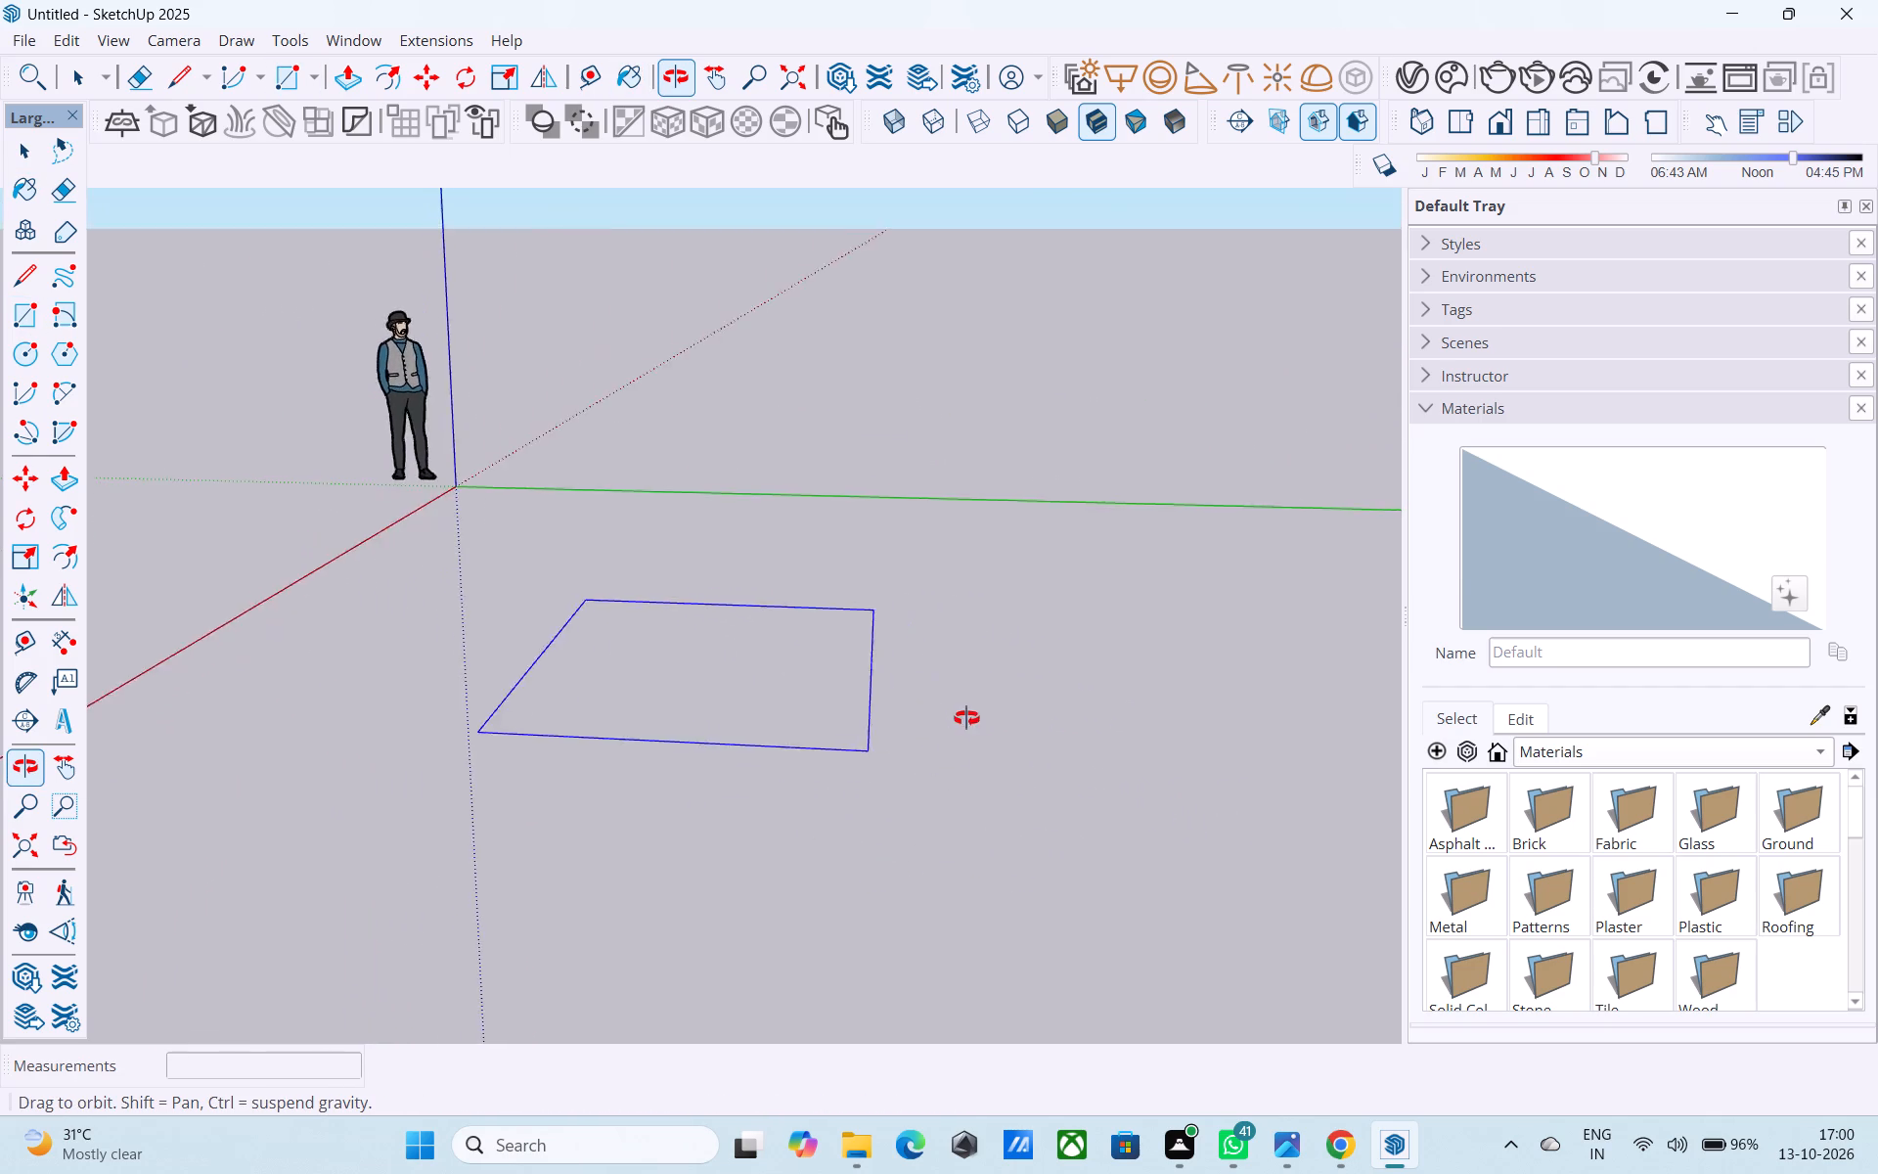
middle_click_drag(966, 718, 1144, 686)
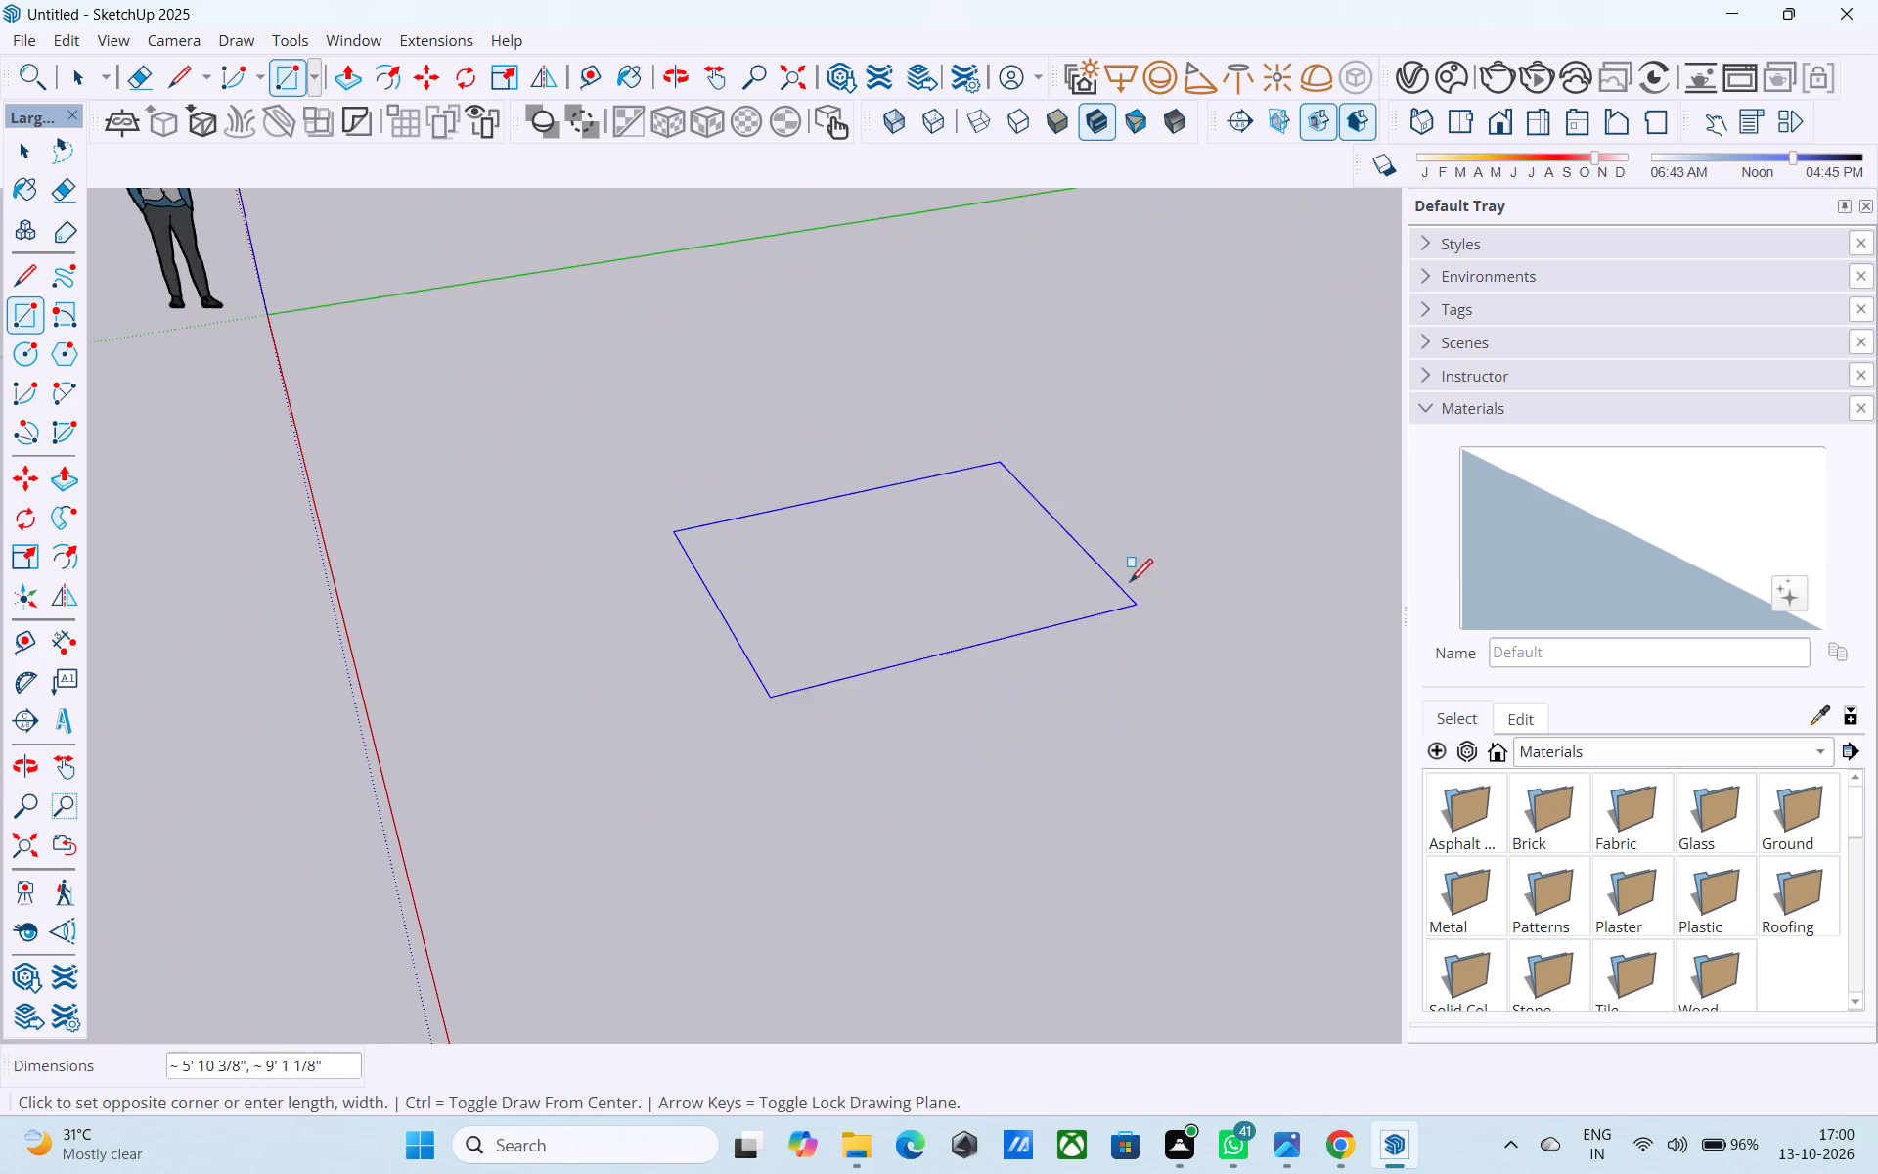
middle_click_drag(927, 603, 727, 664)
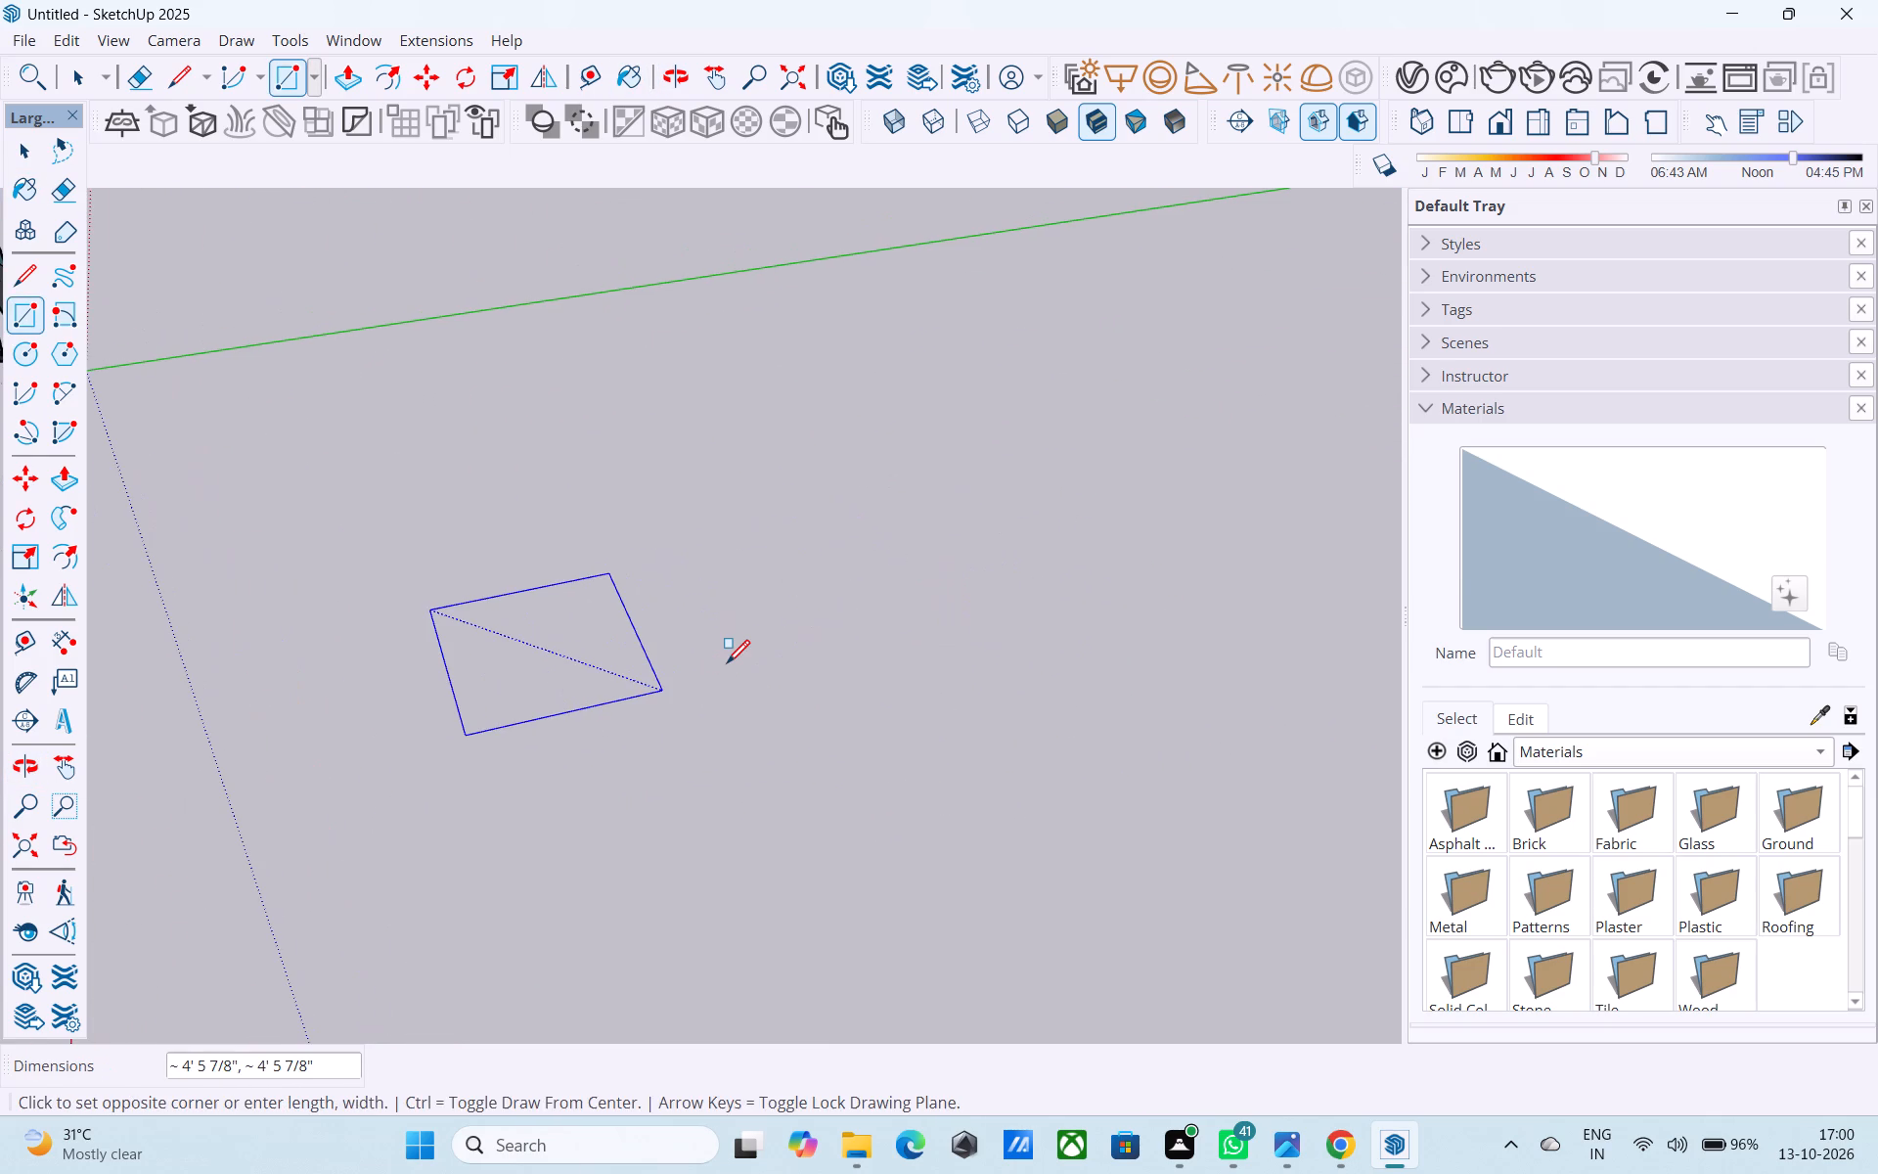
Draw a rectangle on the ground plane, in the open area between the positive red and green axes.
key("r")
left_click(654, 537)
scroll(845, 680, "down", 2)
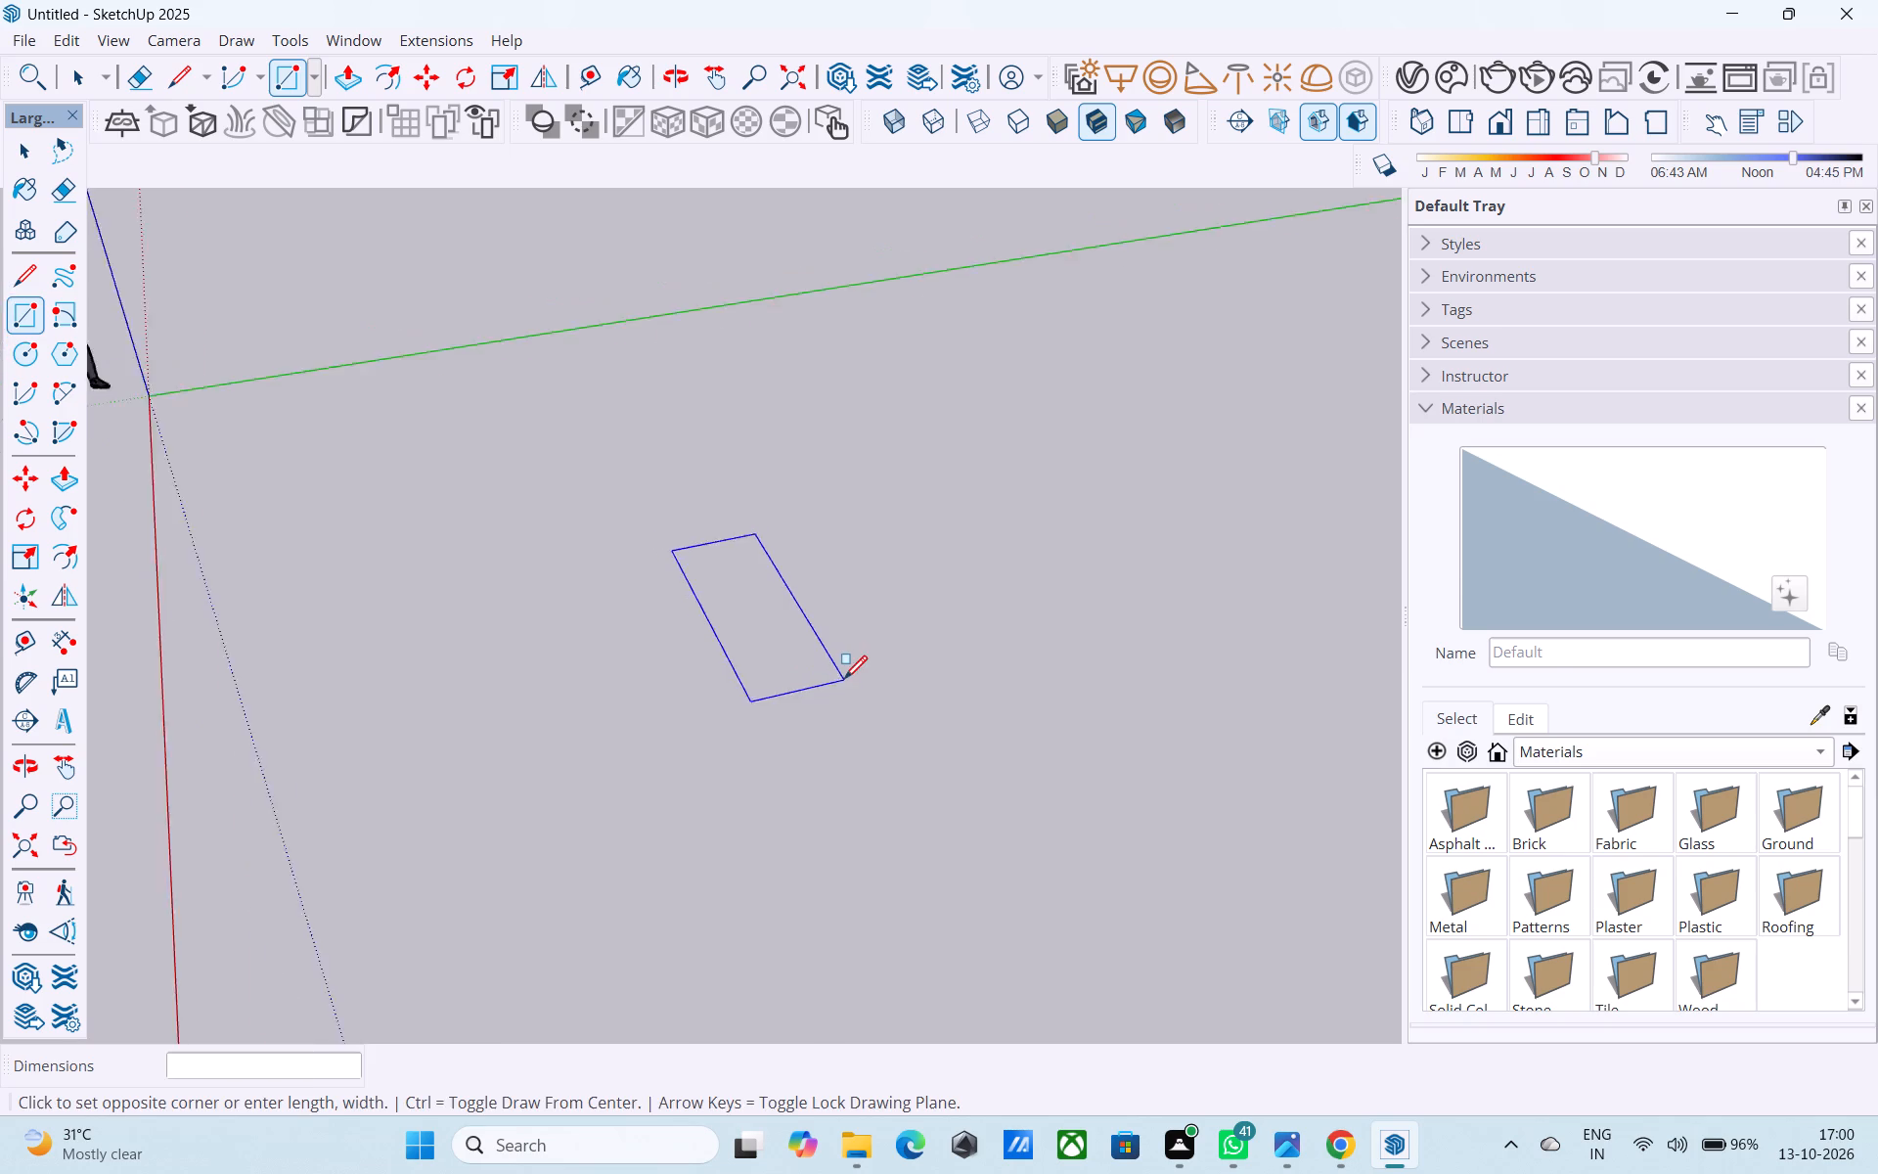
middle_click_drag(844, 681, 928, 683, "shift")
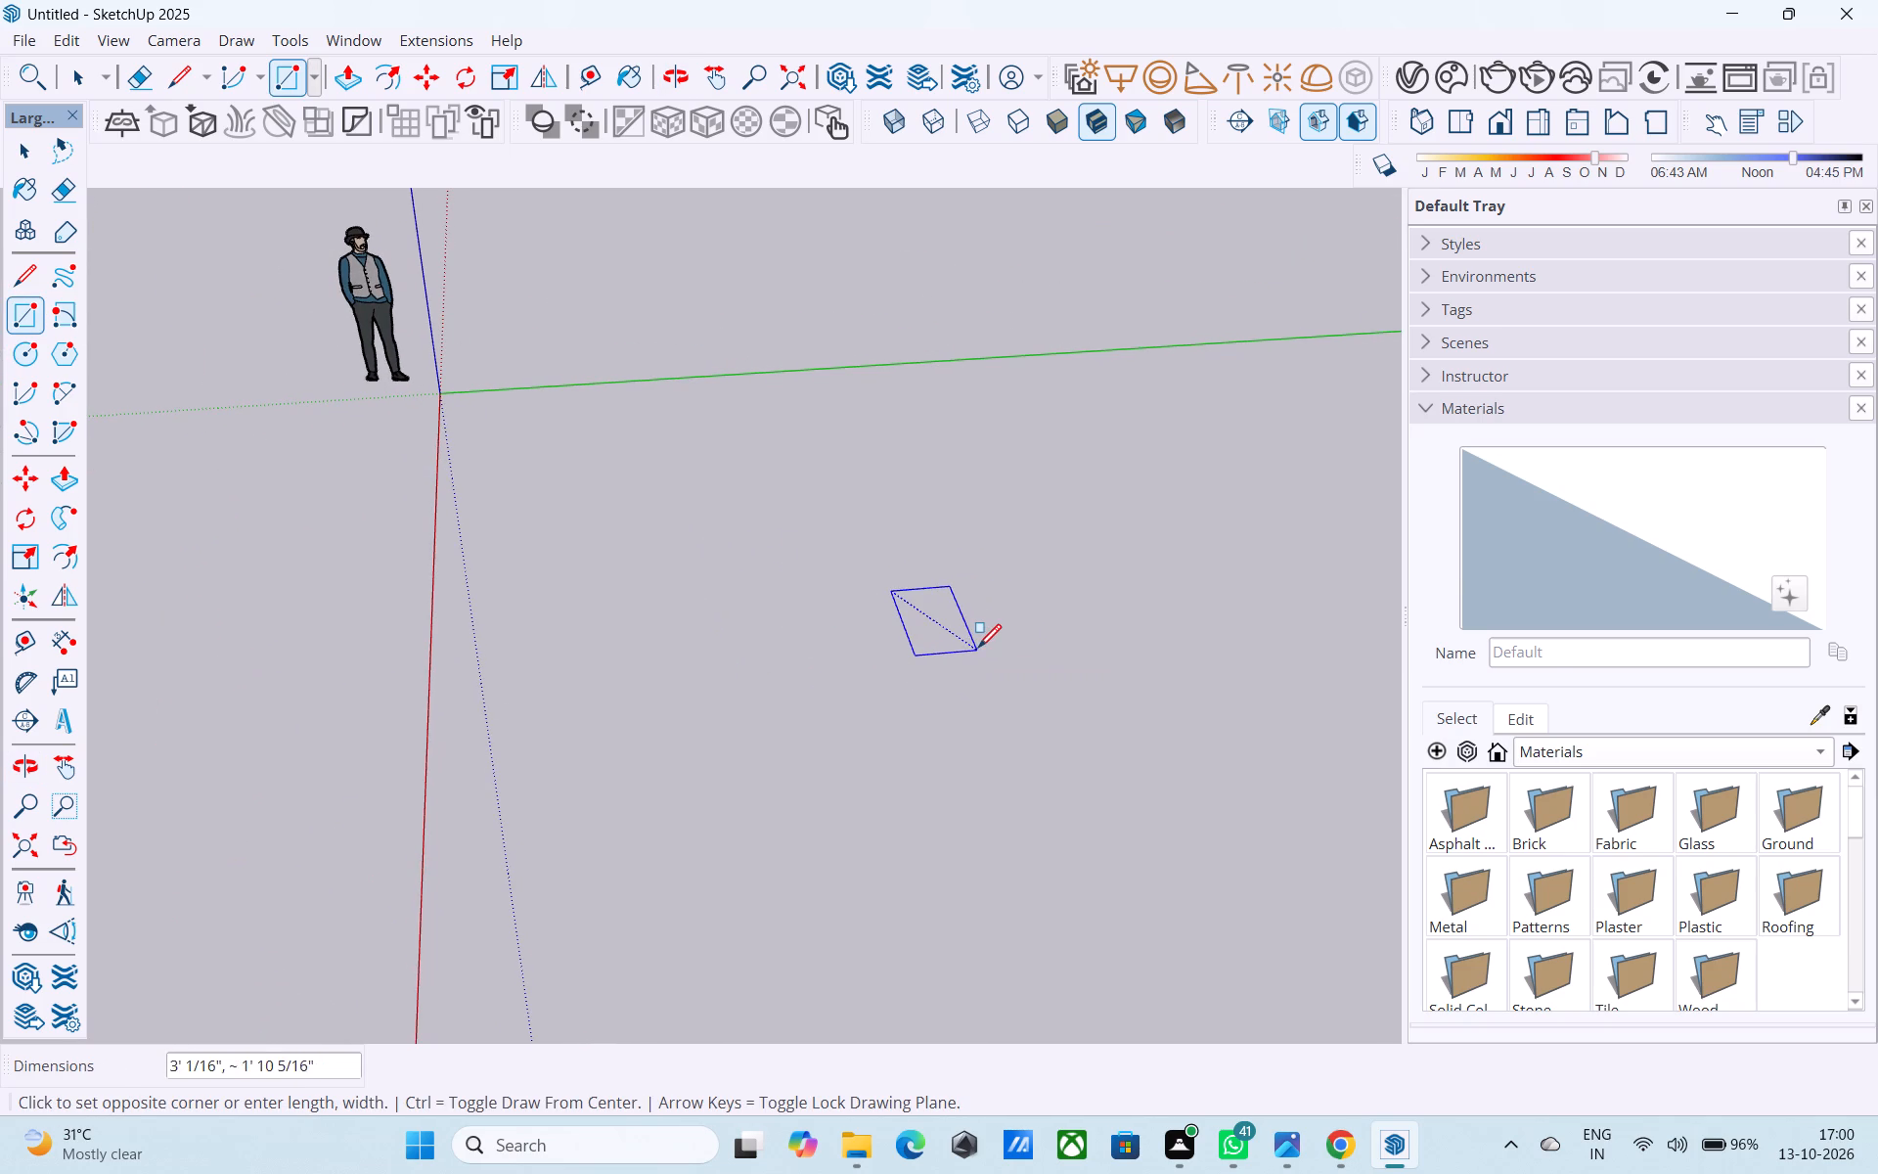
scroll(981, 650, "up", 6)
middle_click_drag(988, 653, 947, 754, "shift")
scroll(947, 754, "up", 2)
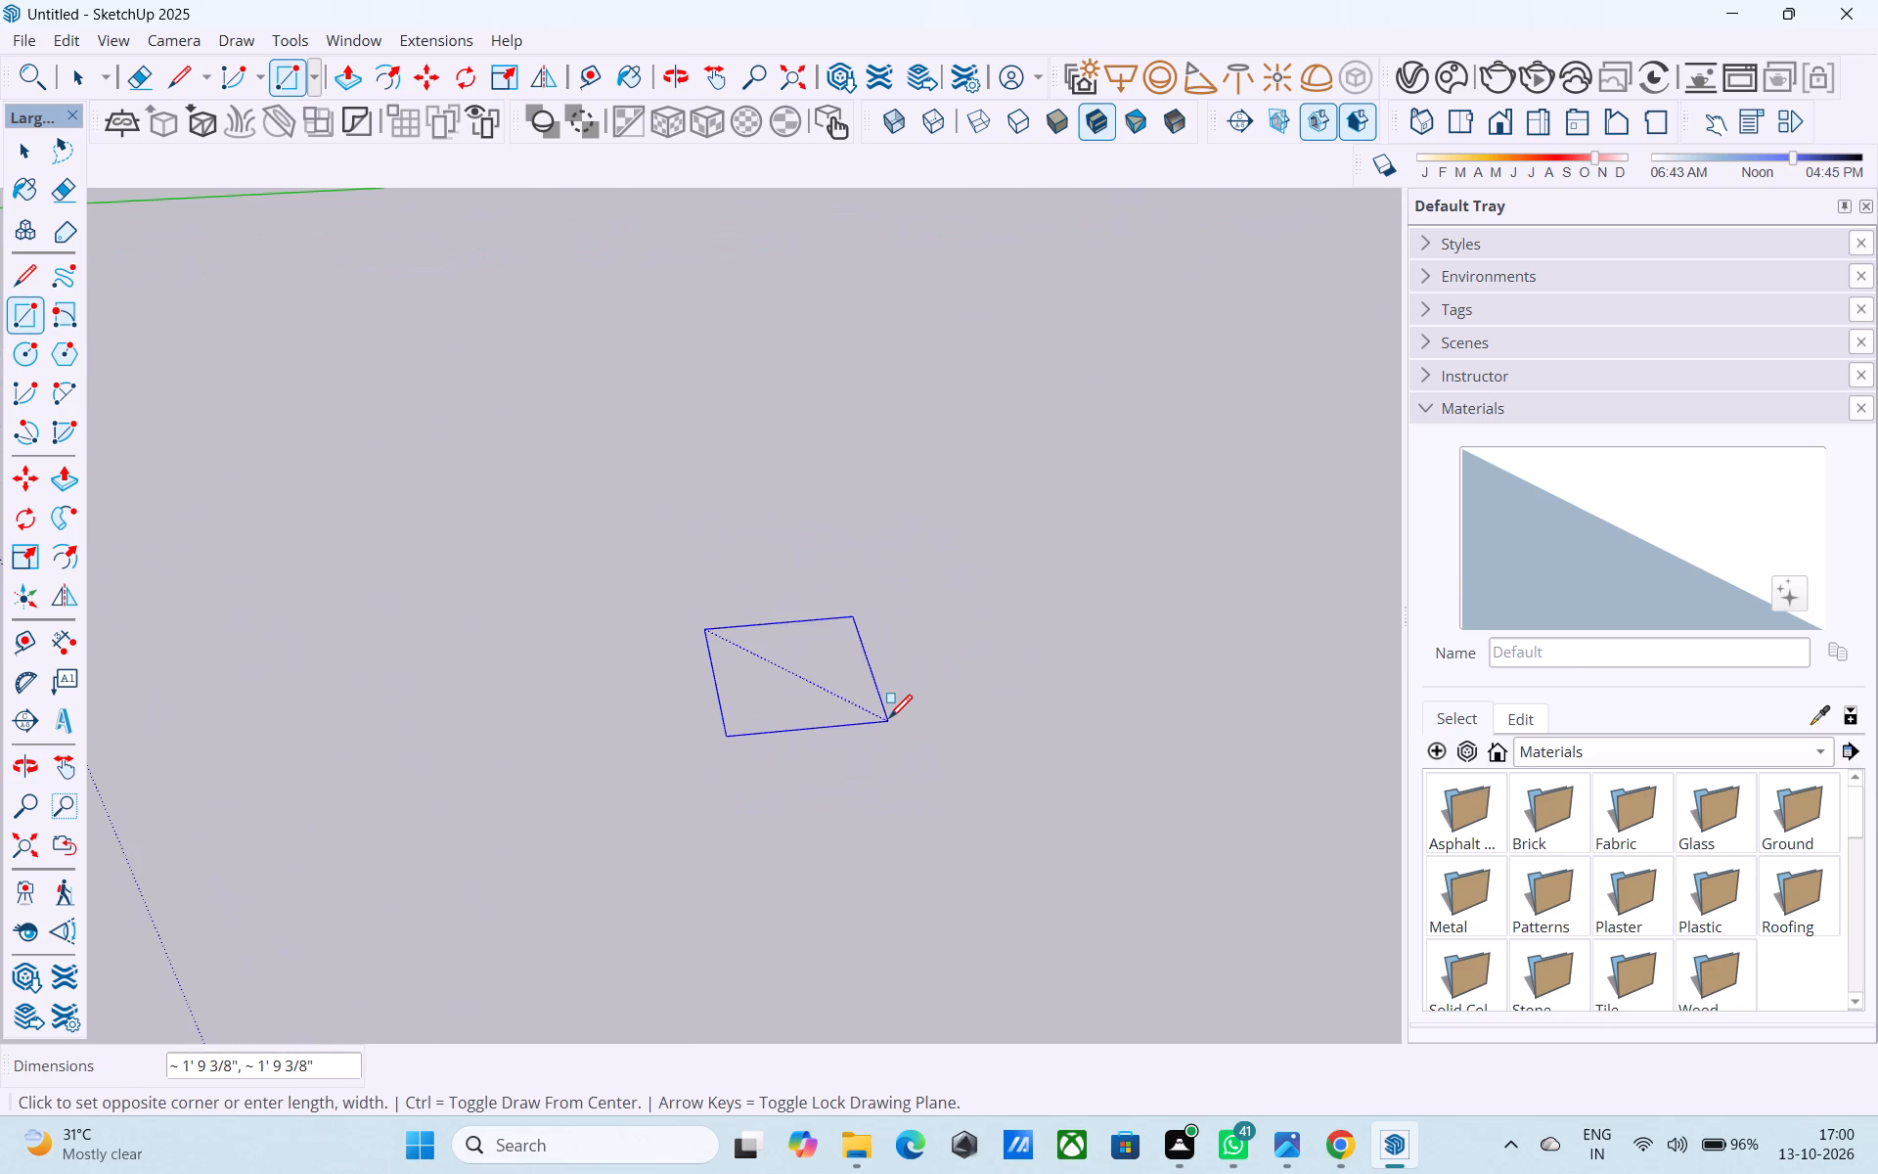
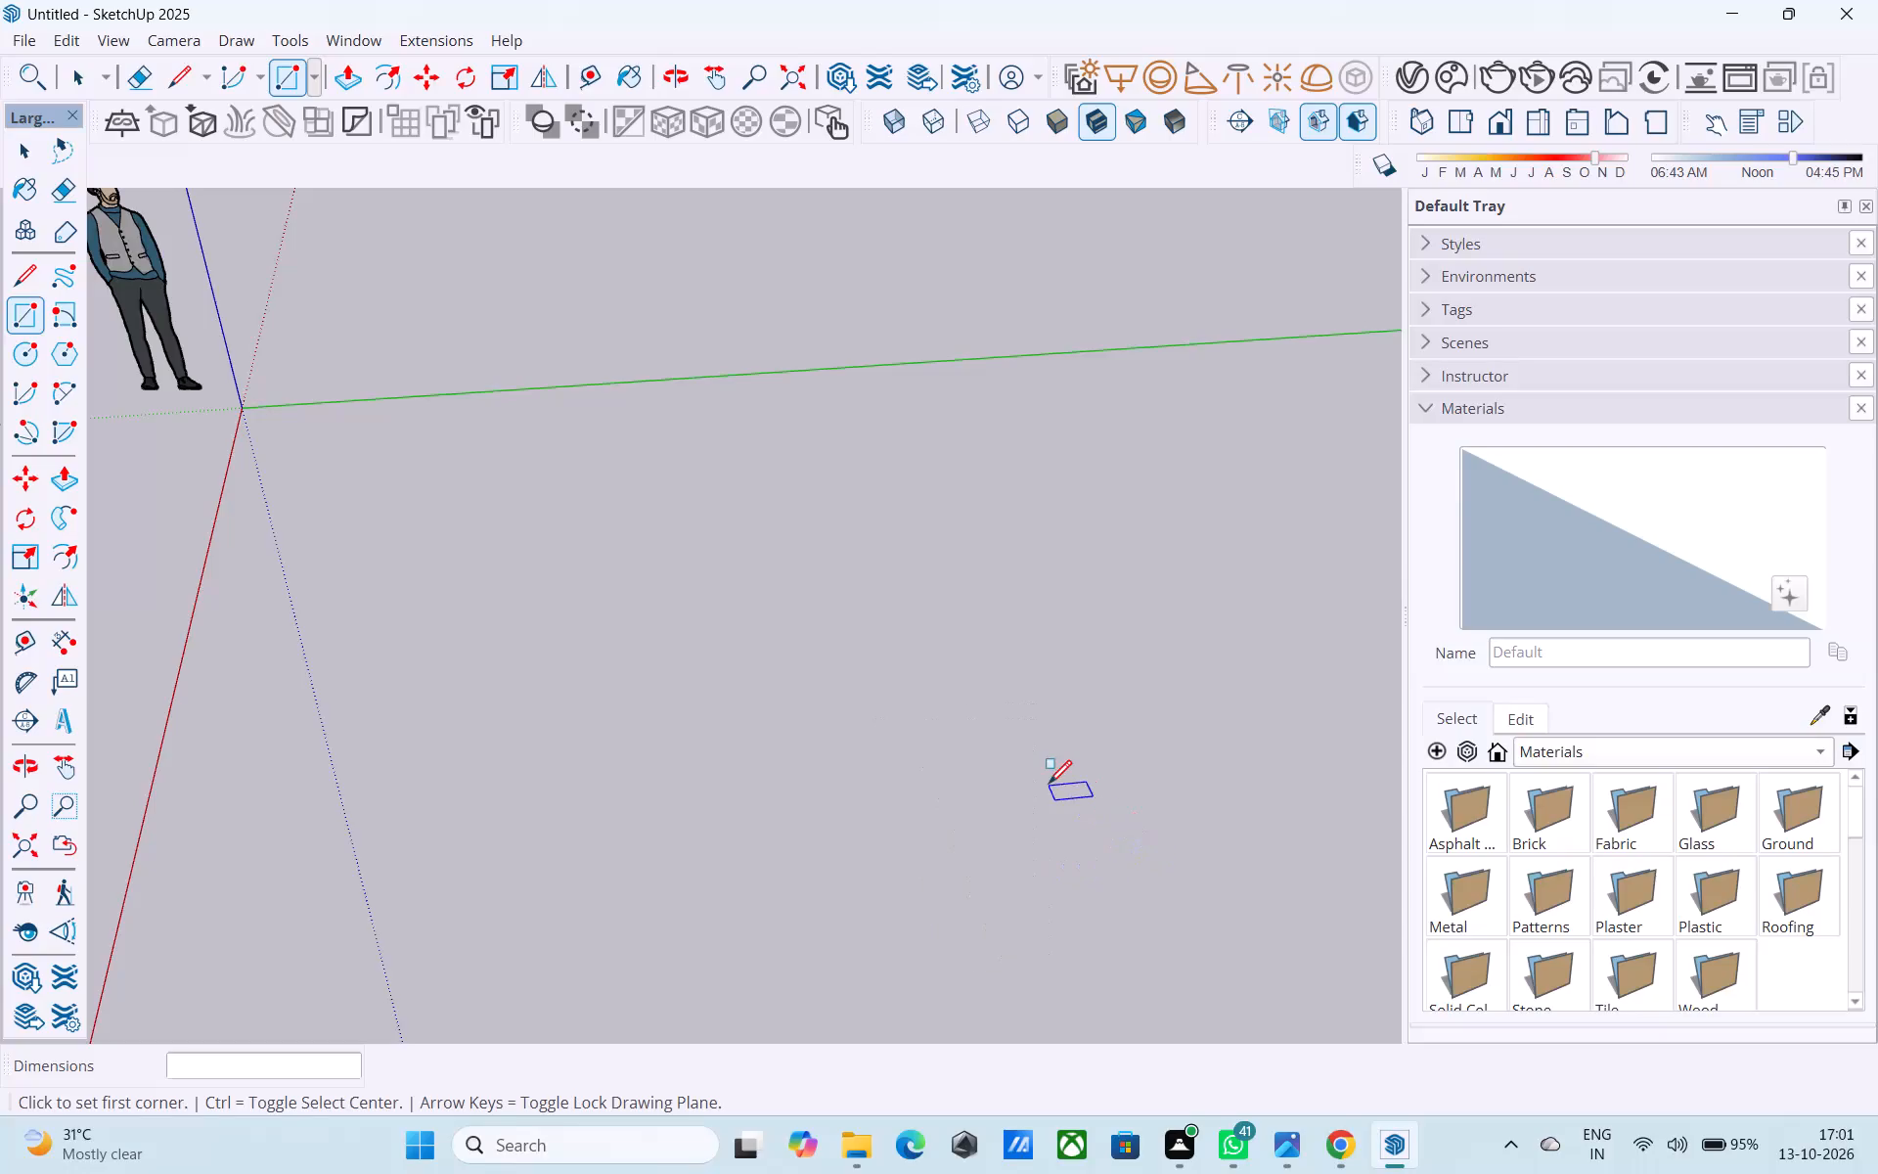
Draw a 25' by 25' rectangle on the ground plane, in the open area between the positive red and green axes.
middle_click_drag(1049, 794, 1066, 765)
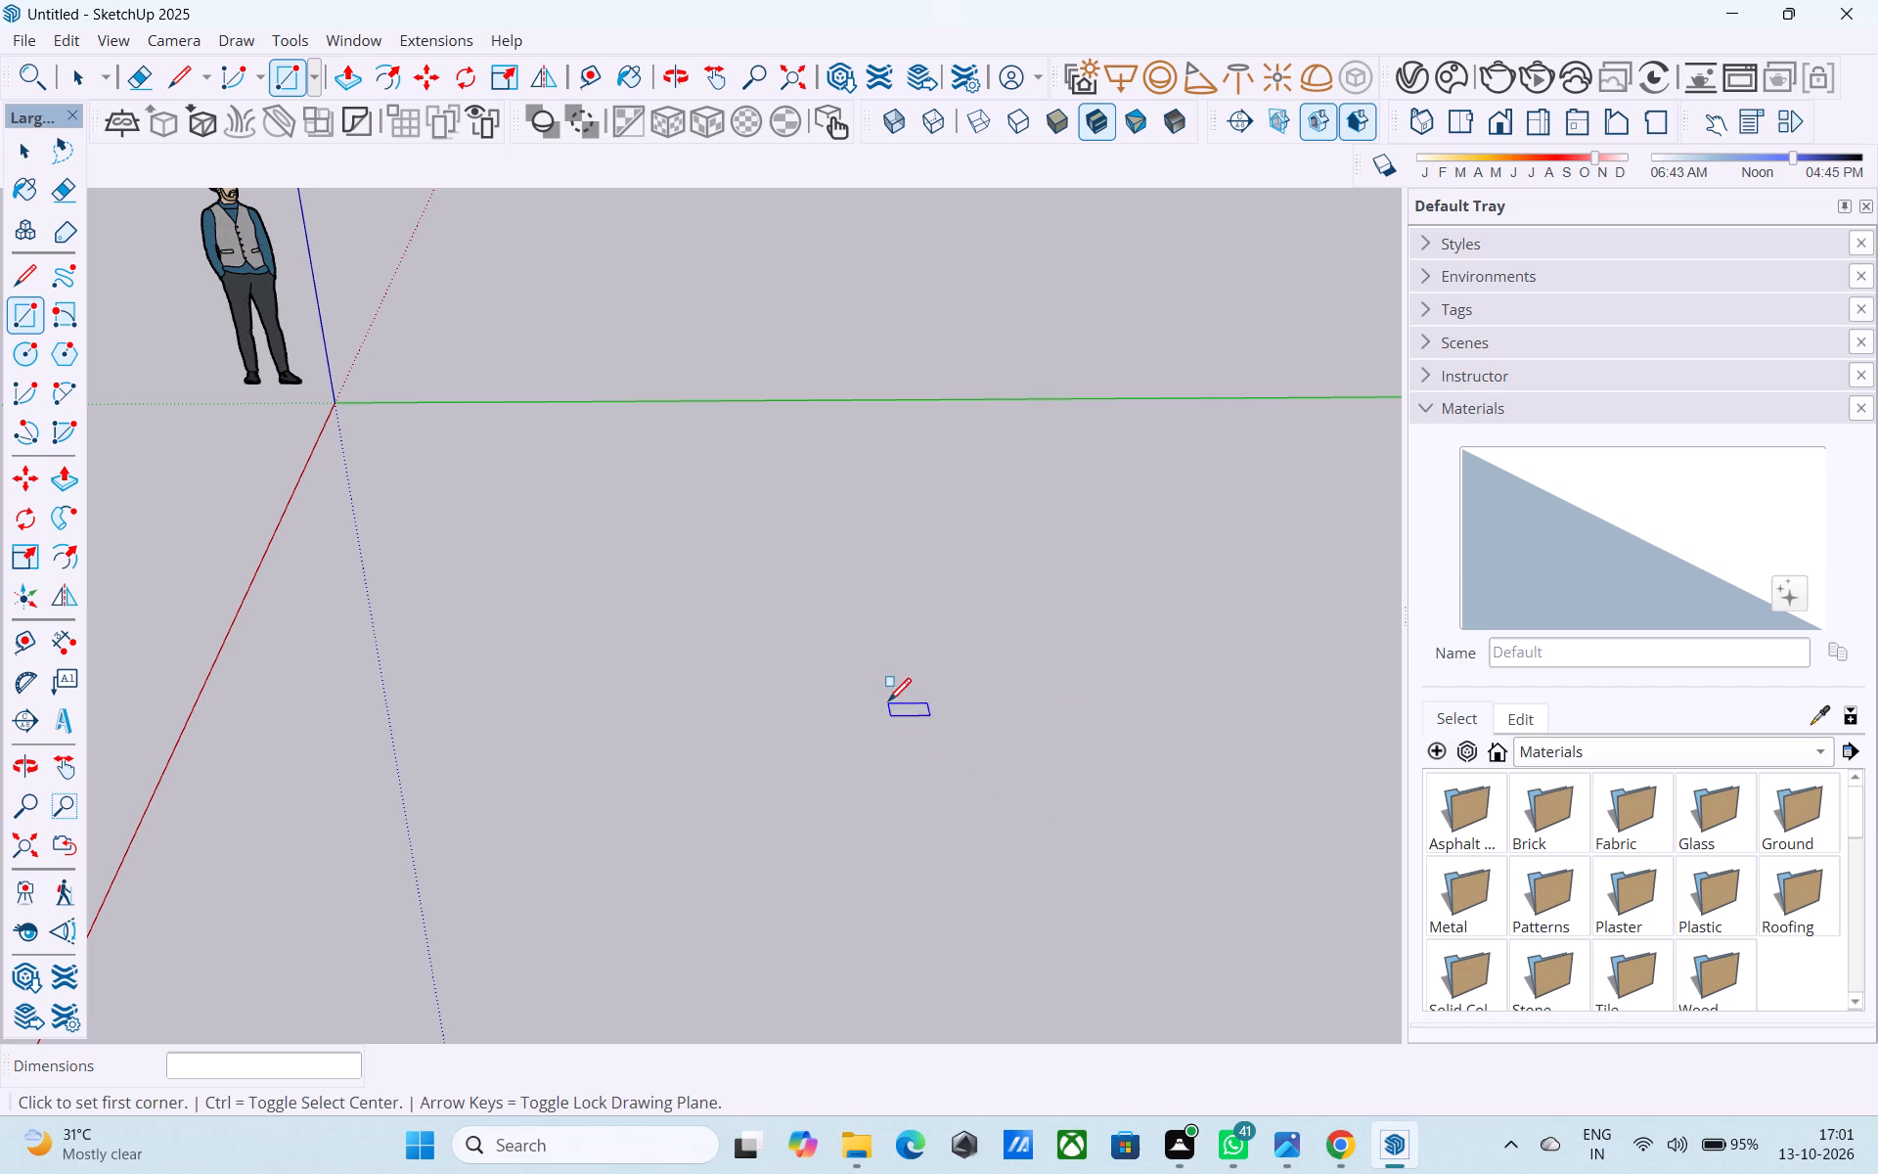
scroll(858, 670, "down", 2)
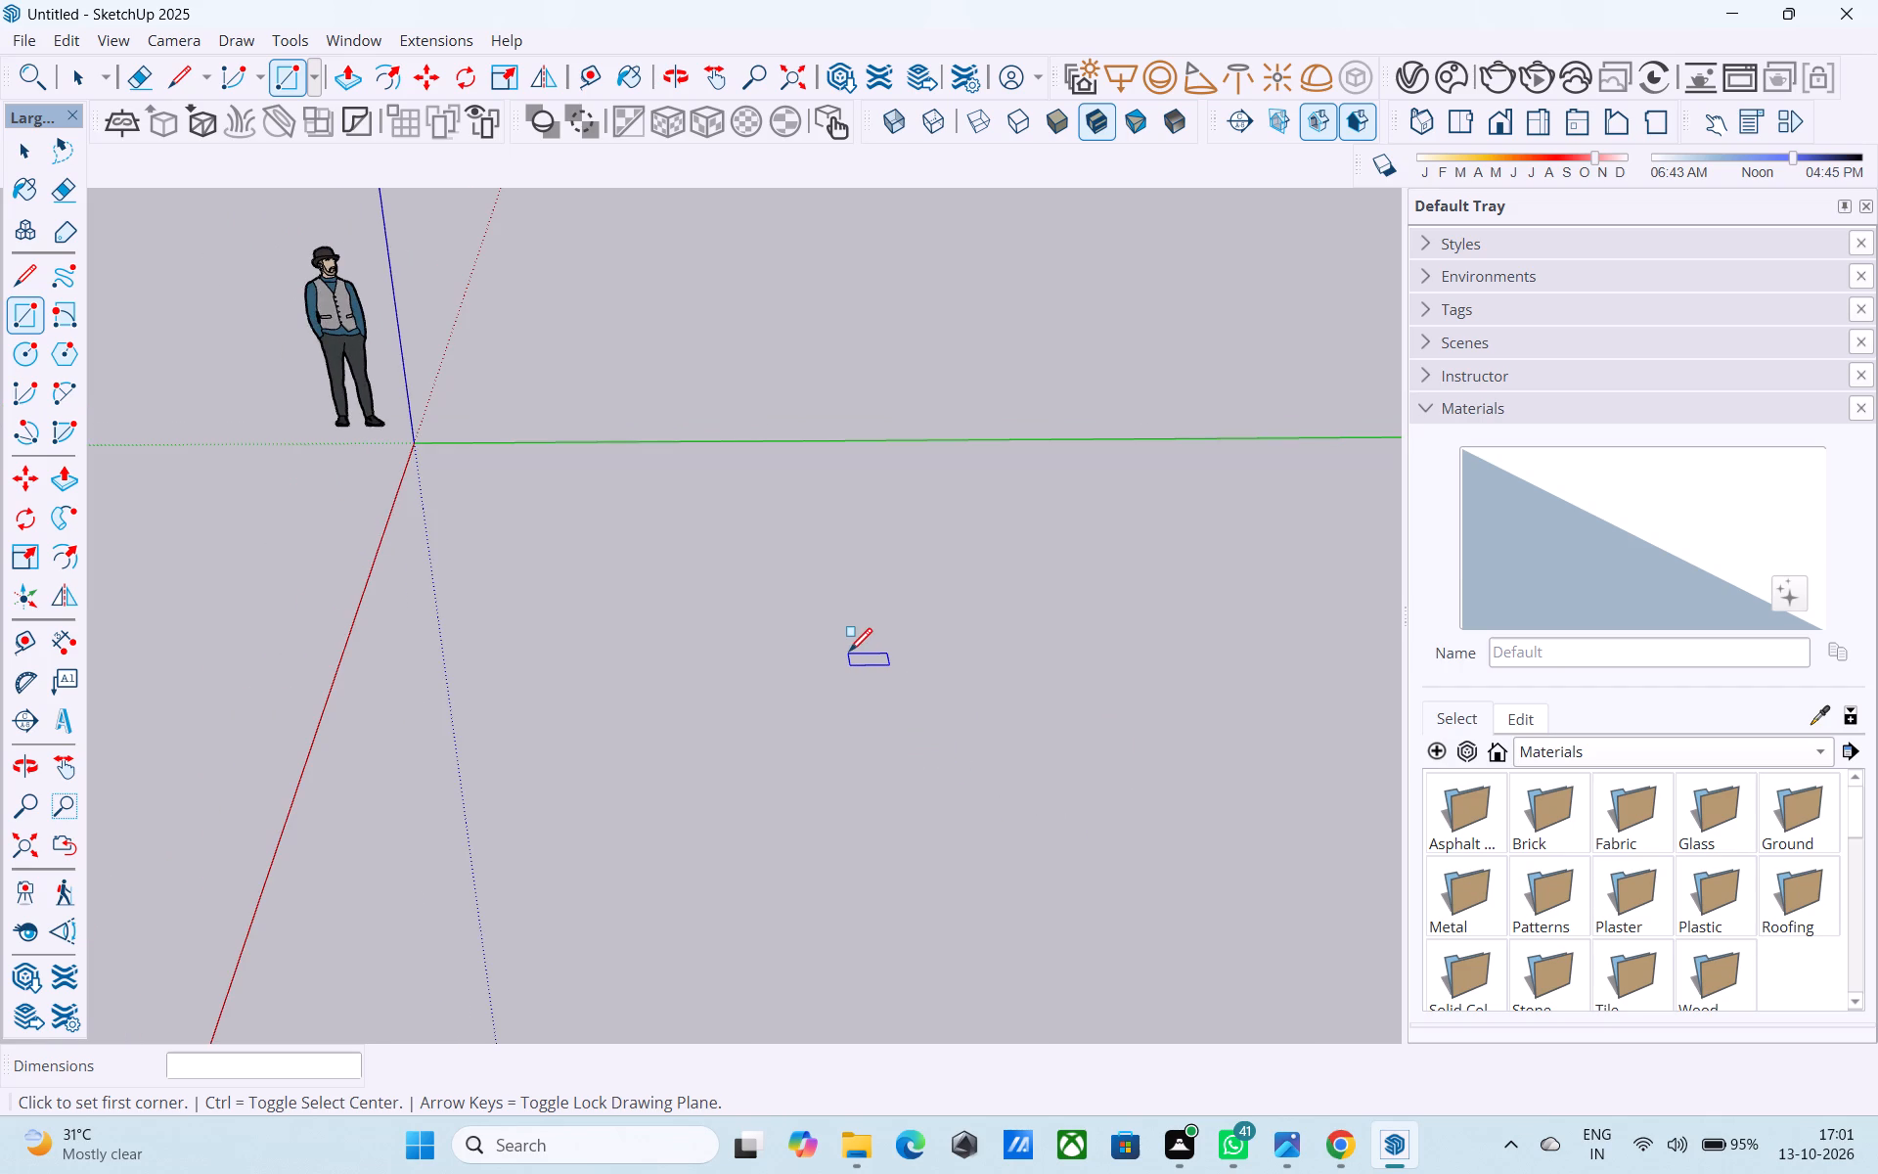
scroll(850, 654, "down", 1)
middle_click_drag(850, 654, 914, 686)
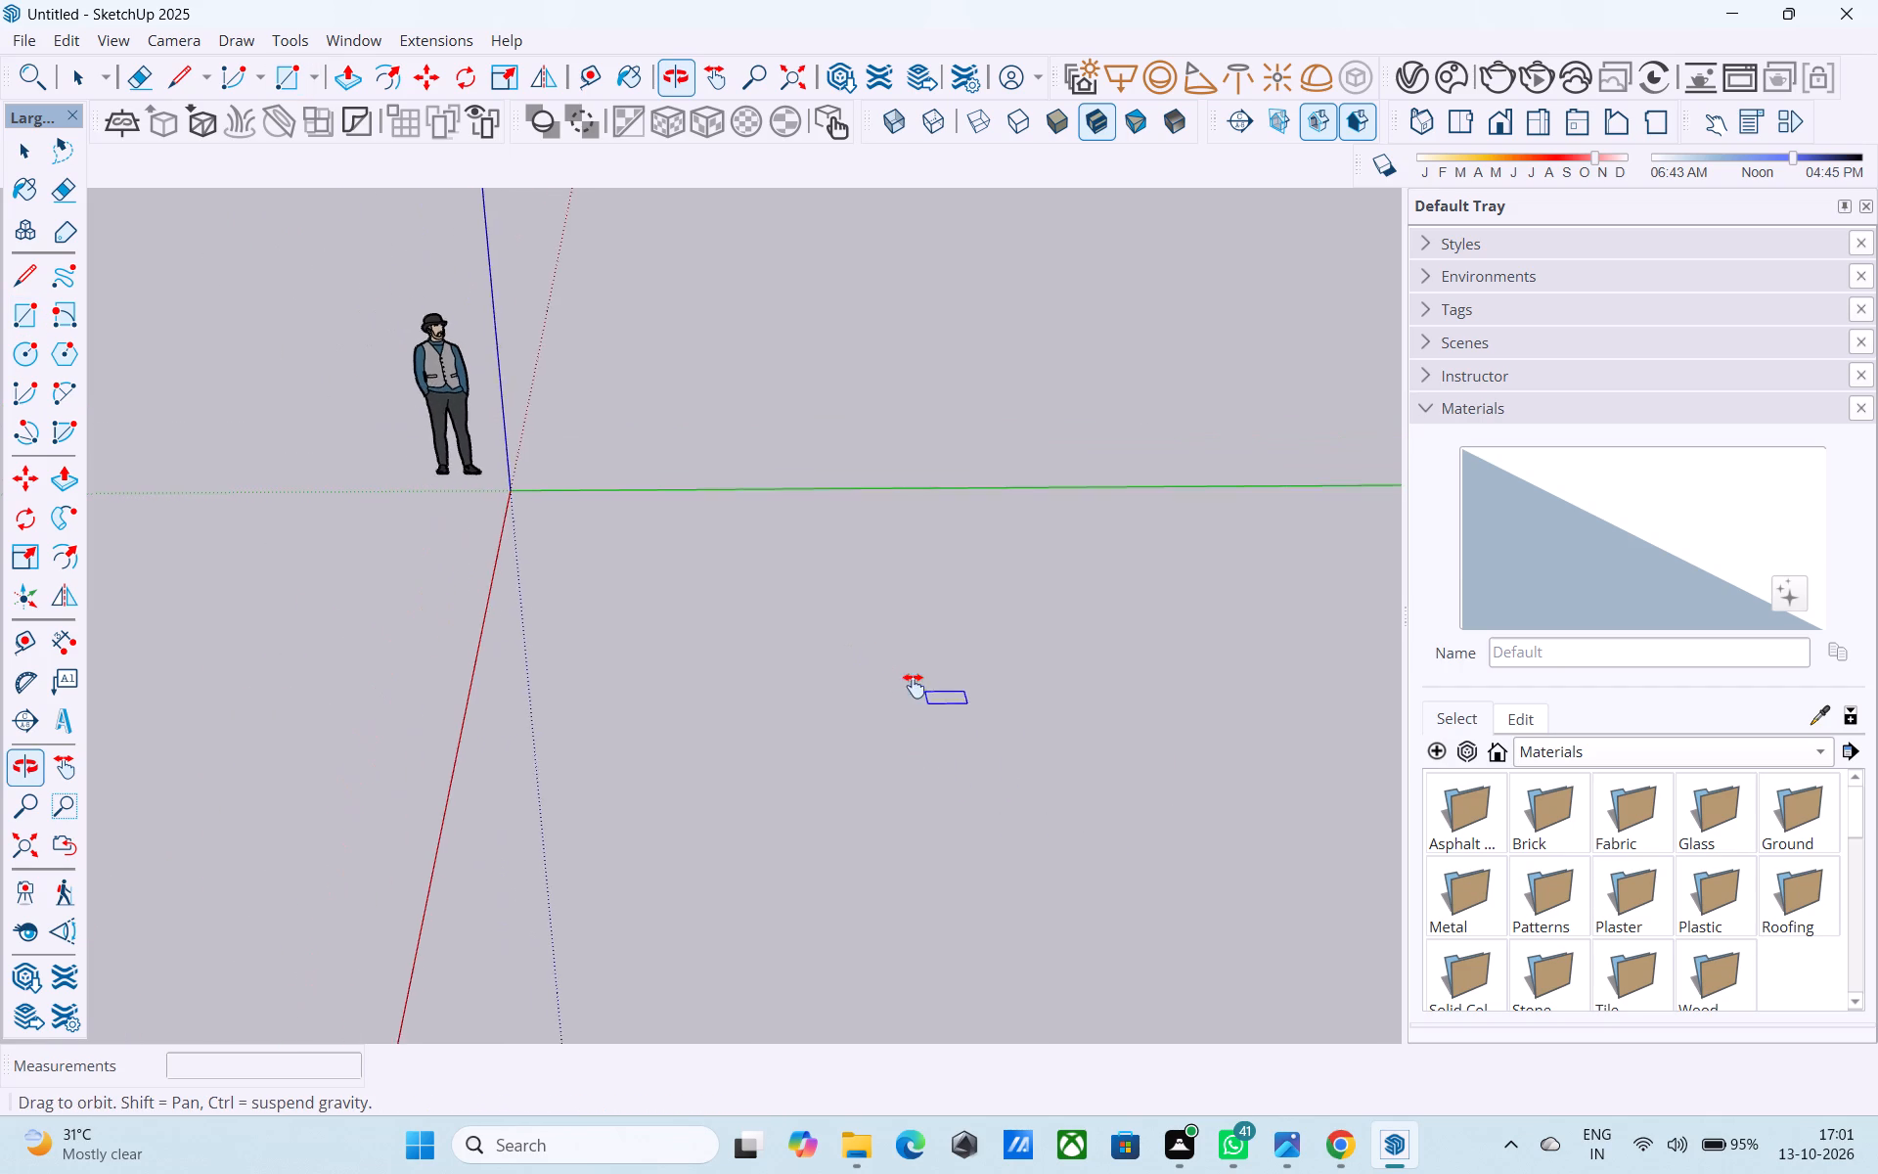
middle_click_drag(914, 686, 921, 726)
middle_click_drag(921, 726, 708, 513, "shift")
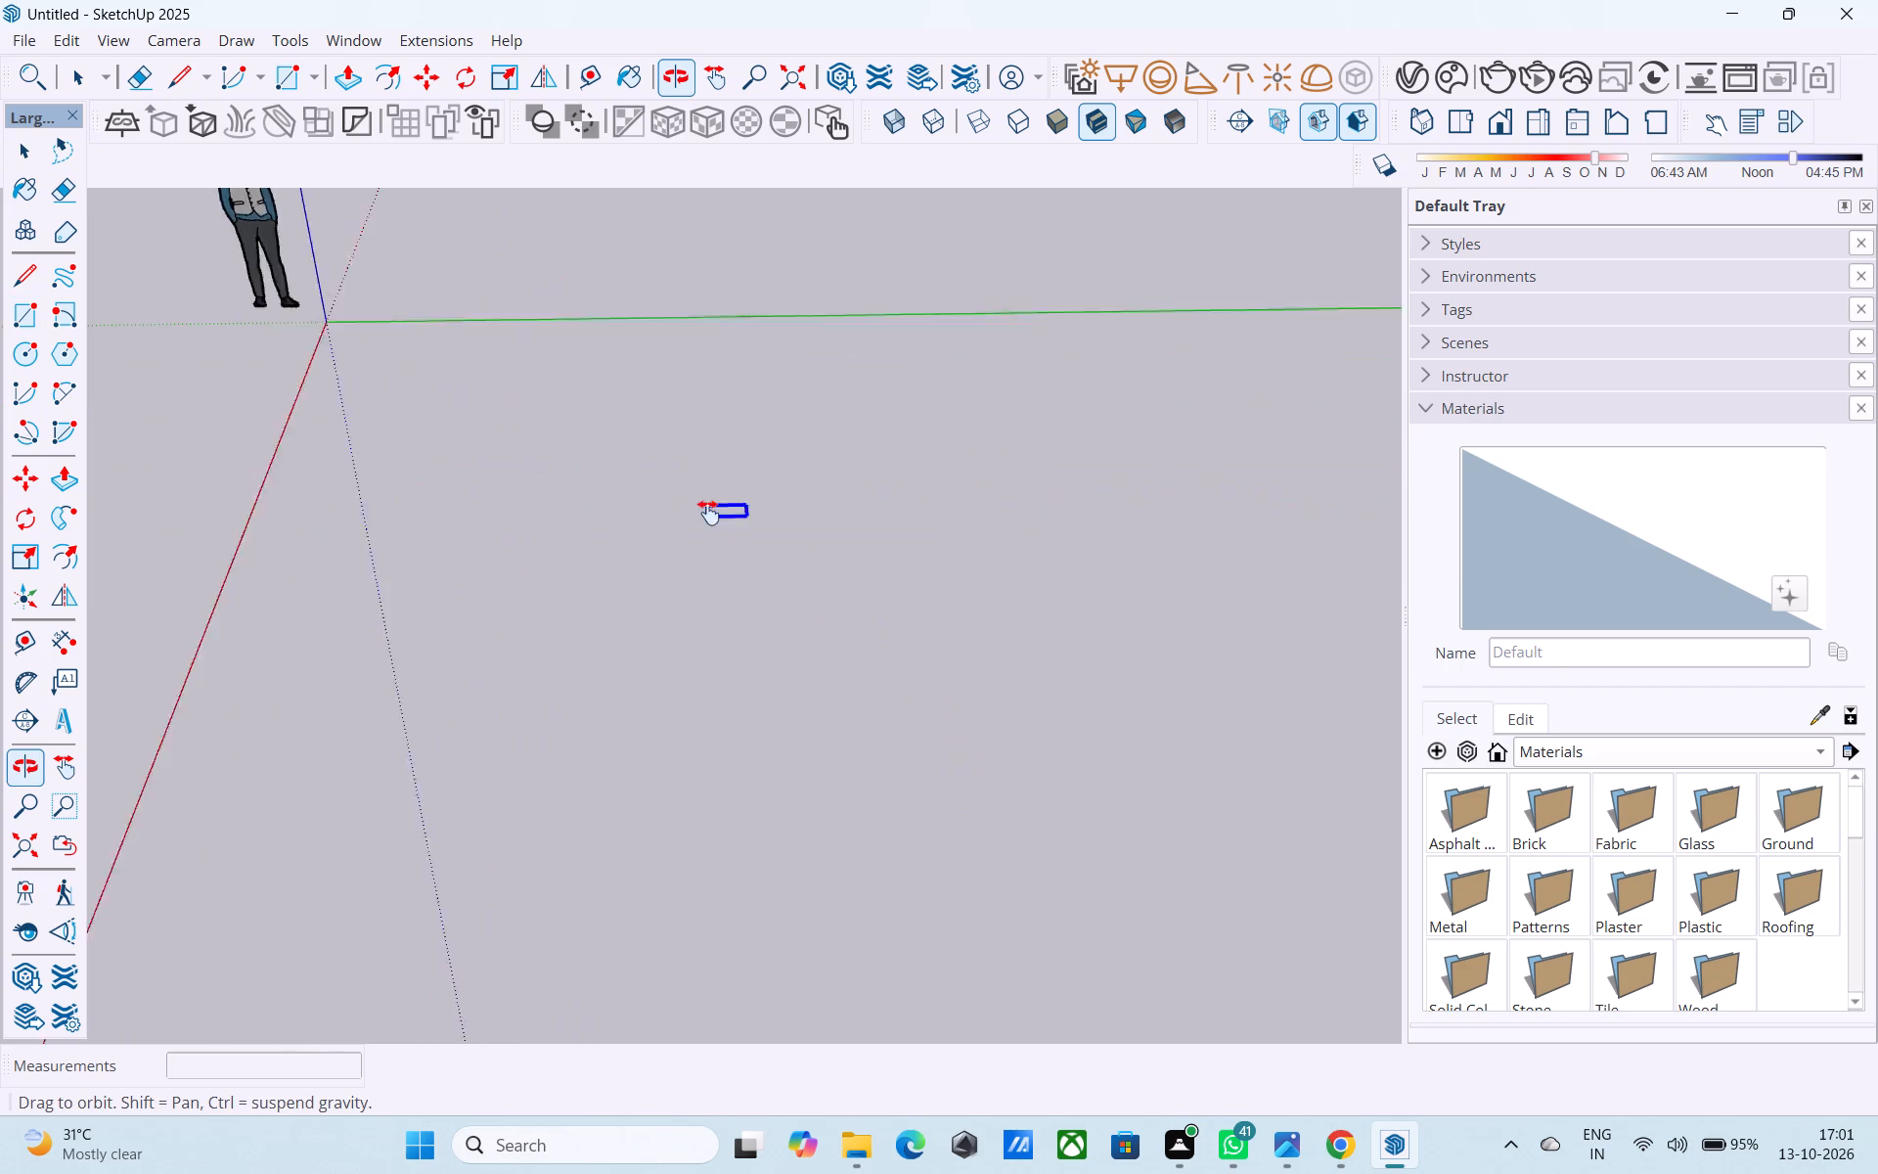
middle_click_drag(708, 513, 822, 597, "shift")
middle_click_drag(855, 613, 742, 569)
left_click(635, 462)
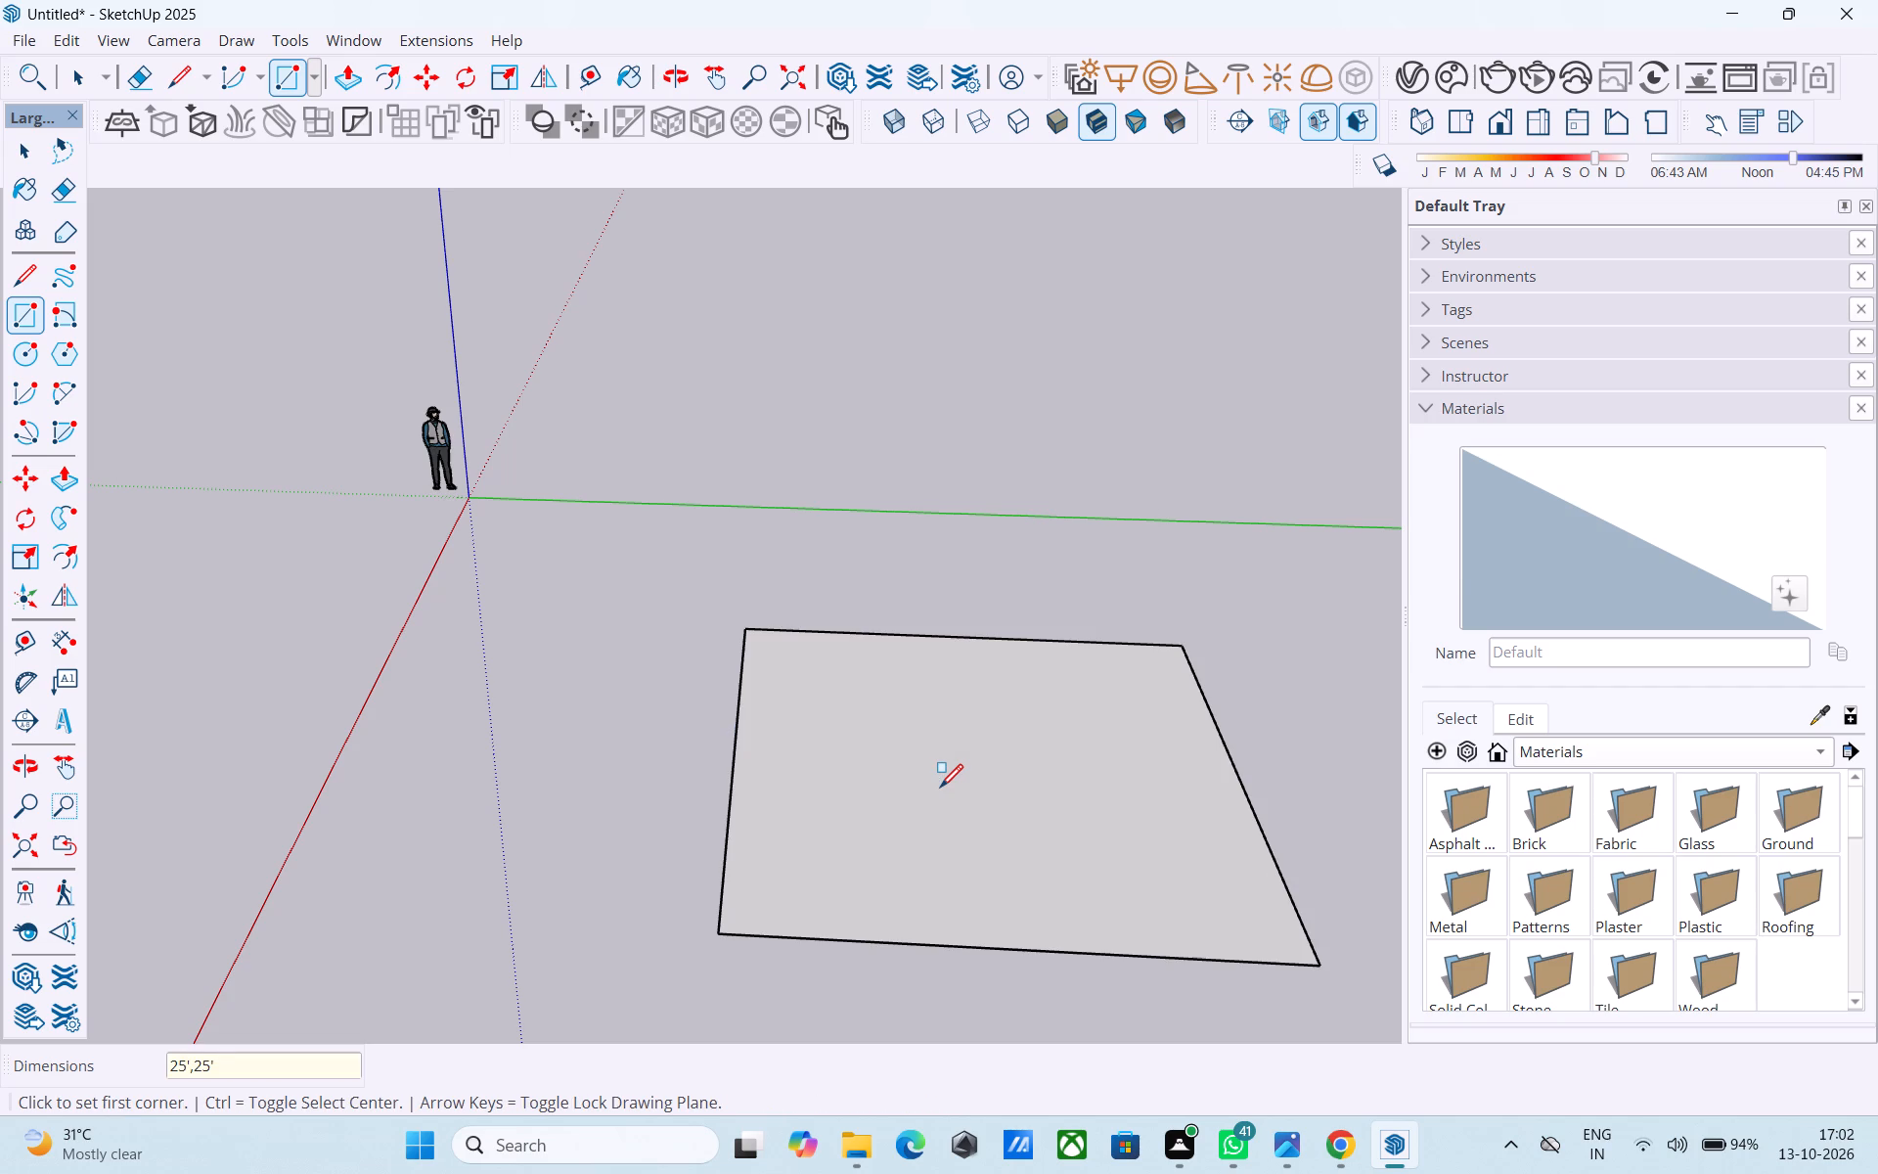
Make the ground rectangle, face and edges together, into a group.
scroll(929, 871, "up", 1)
scroll(934, 870, "down", 2)
middle_click_drag(939, 874, 854, 846, "shift")
key("space")
double_click(845, 853)
right_click(845, 853)
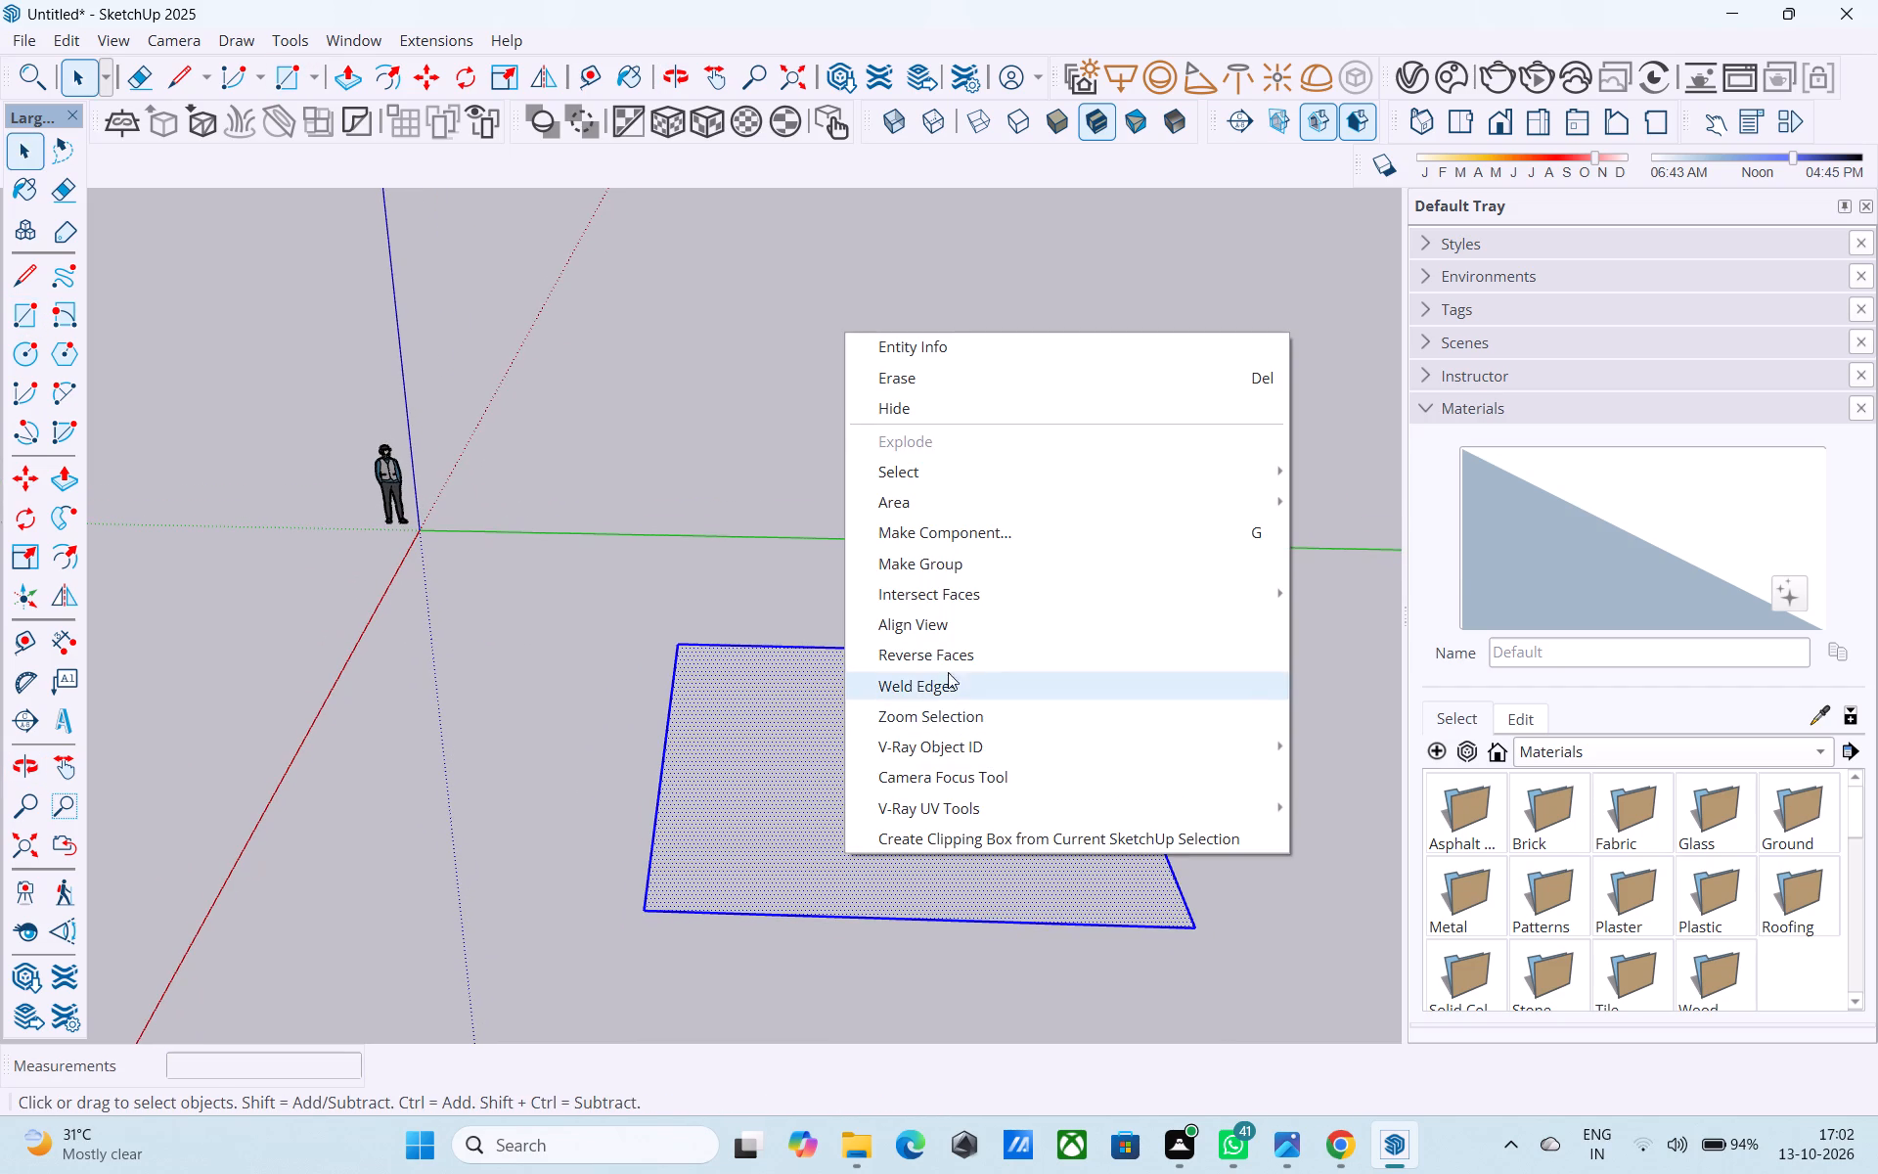
left_click(930, 569)
left_click(1117, 715)
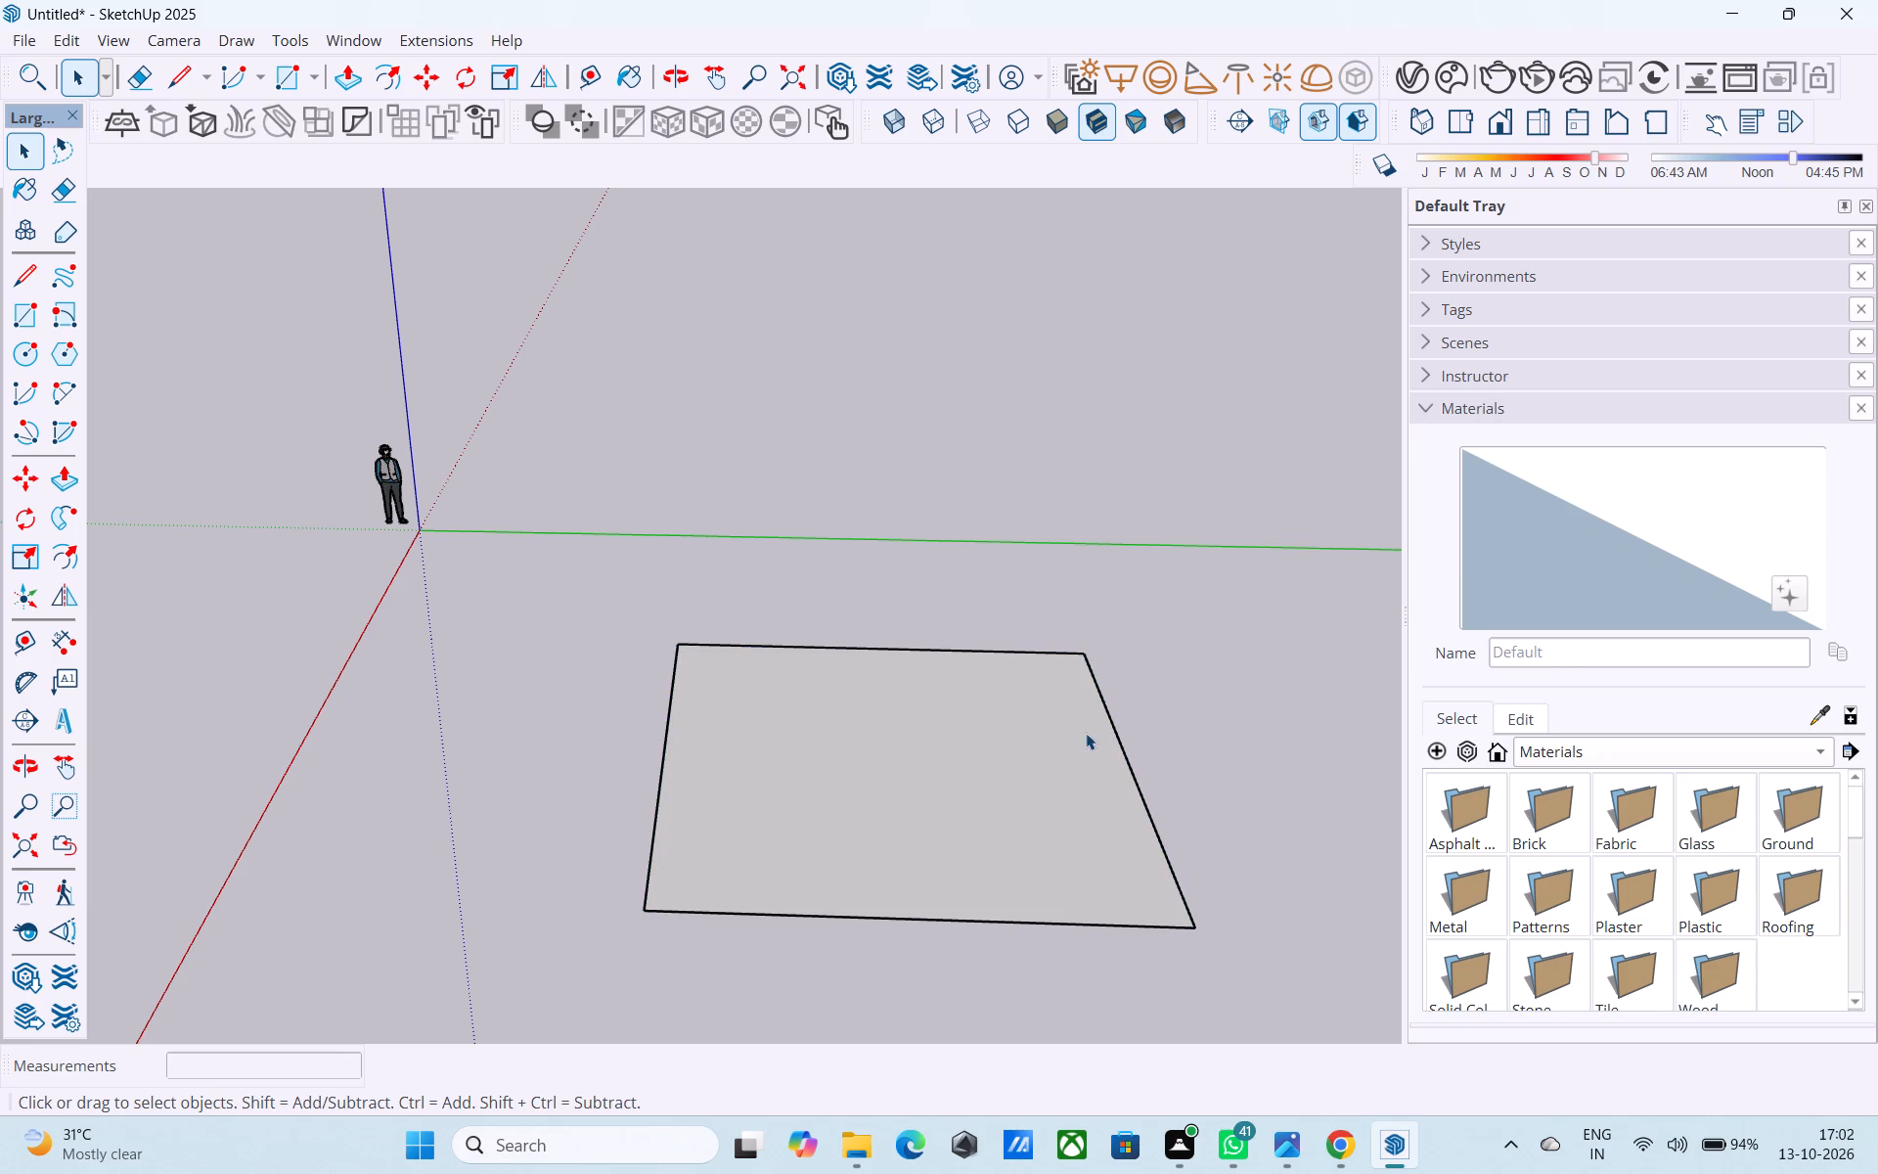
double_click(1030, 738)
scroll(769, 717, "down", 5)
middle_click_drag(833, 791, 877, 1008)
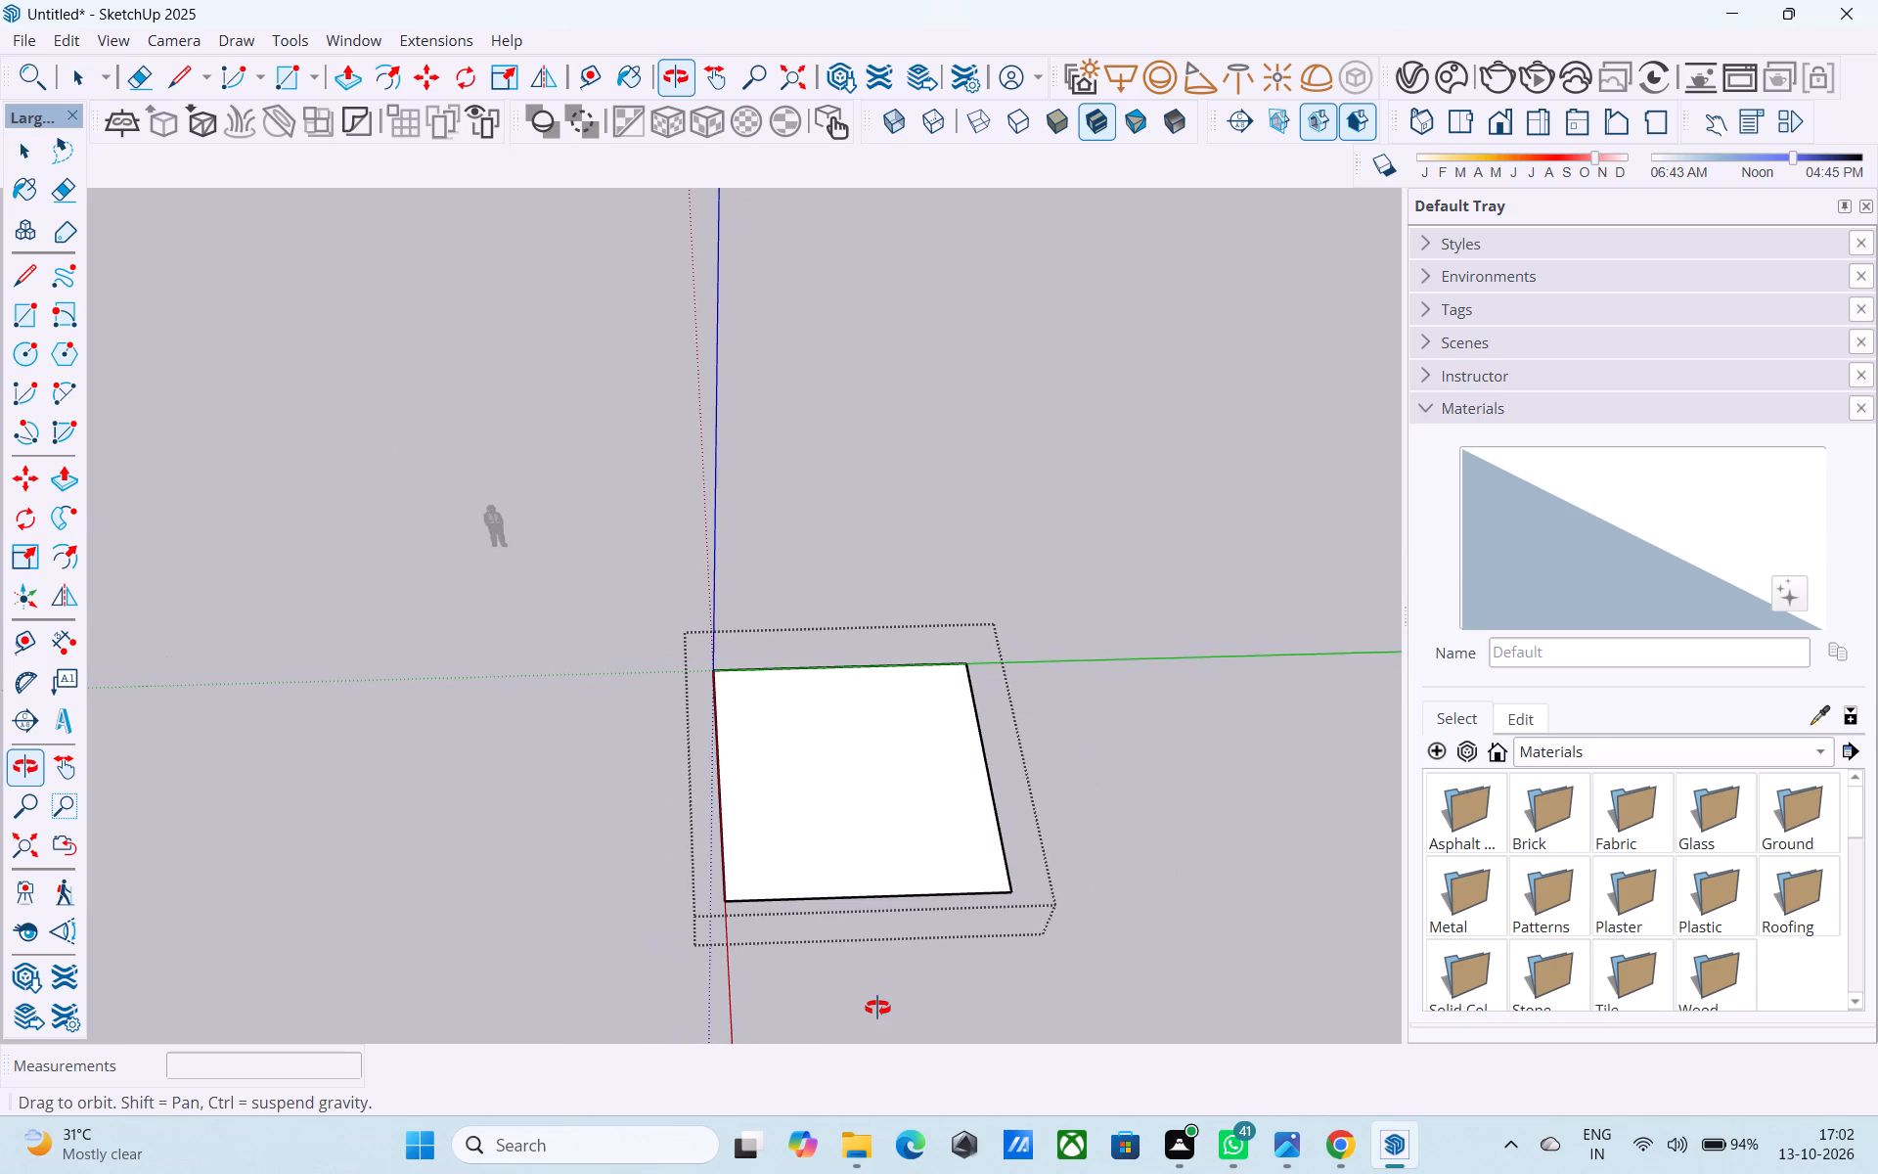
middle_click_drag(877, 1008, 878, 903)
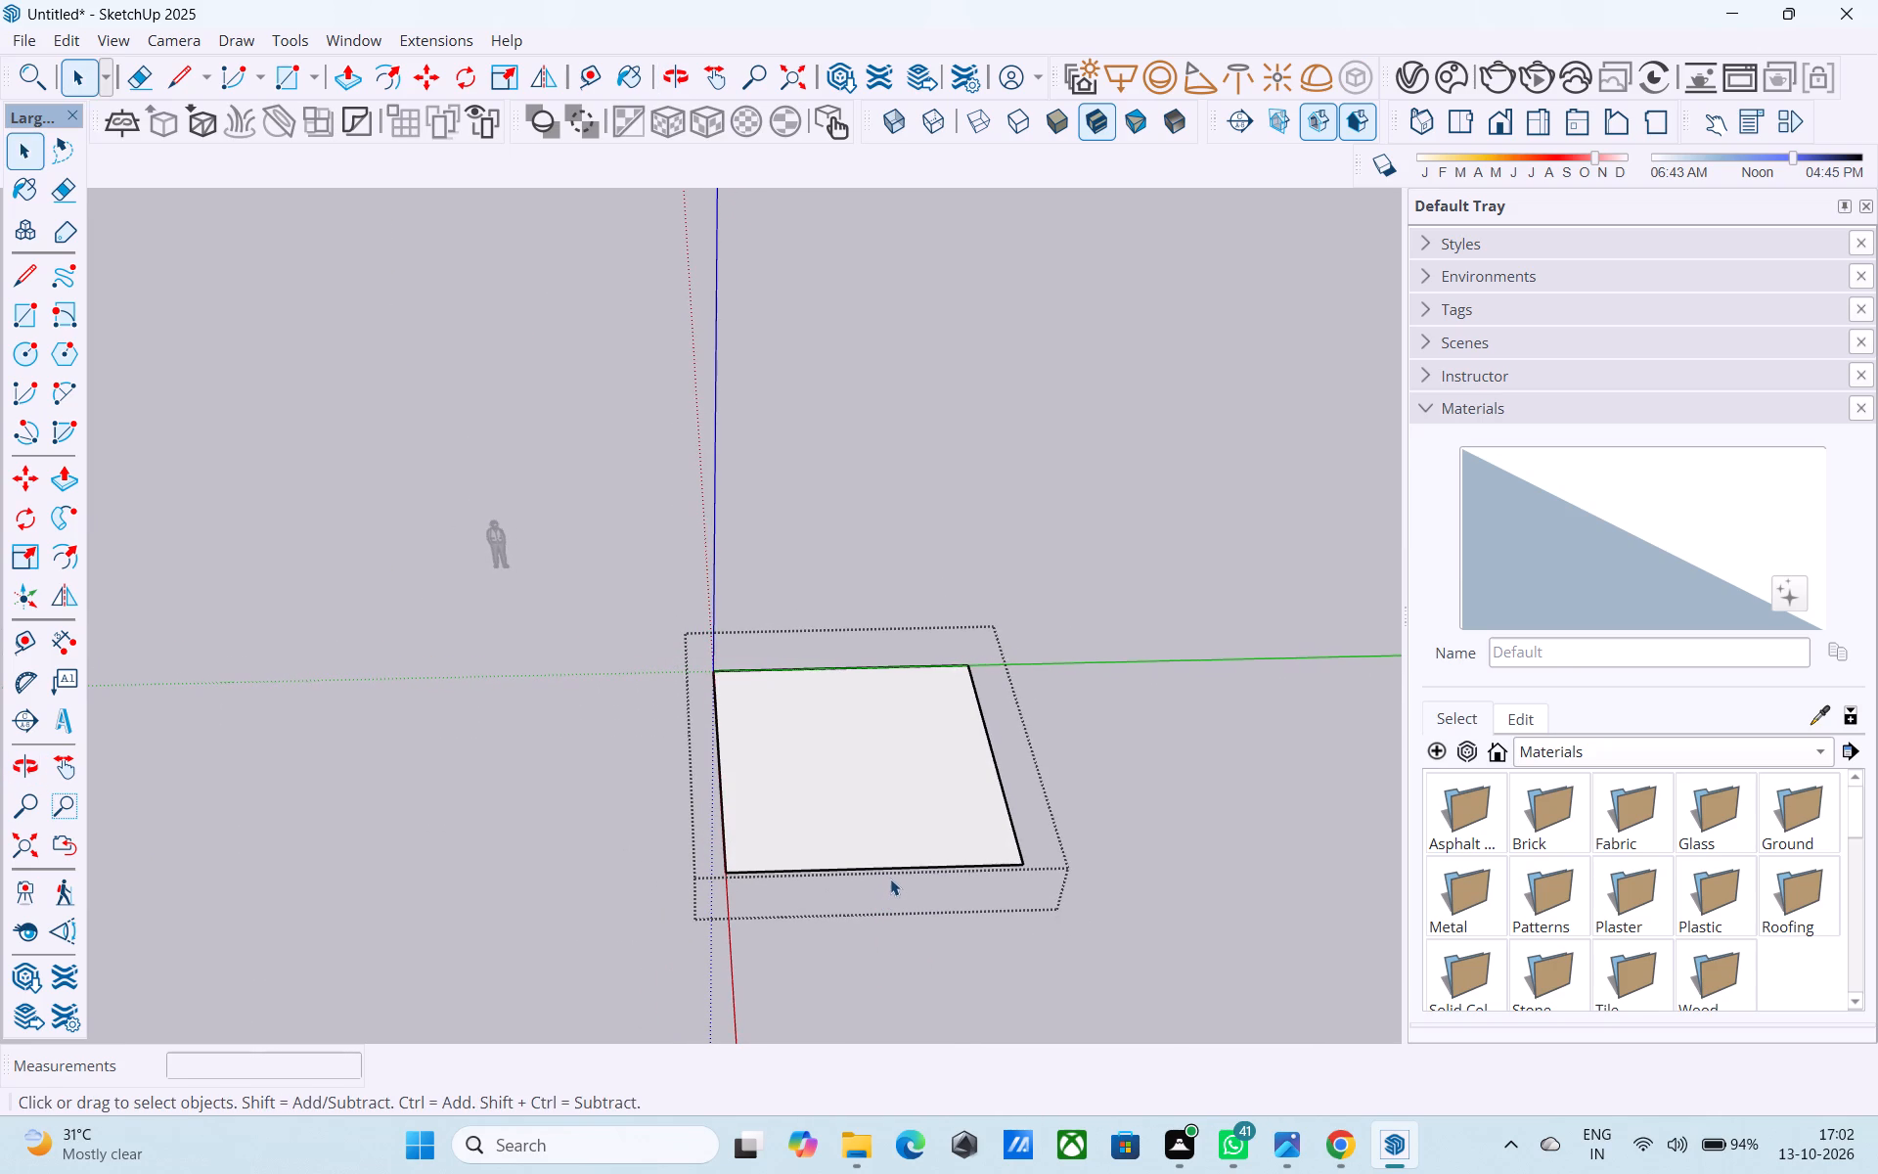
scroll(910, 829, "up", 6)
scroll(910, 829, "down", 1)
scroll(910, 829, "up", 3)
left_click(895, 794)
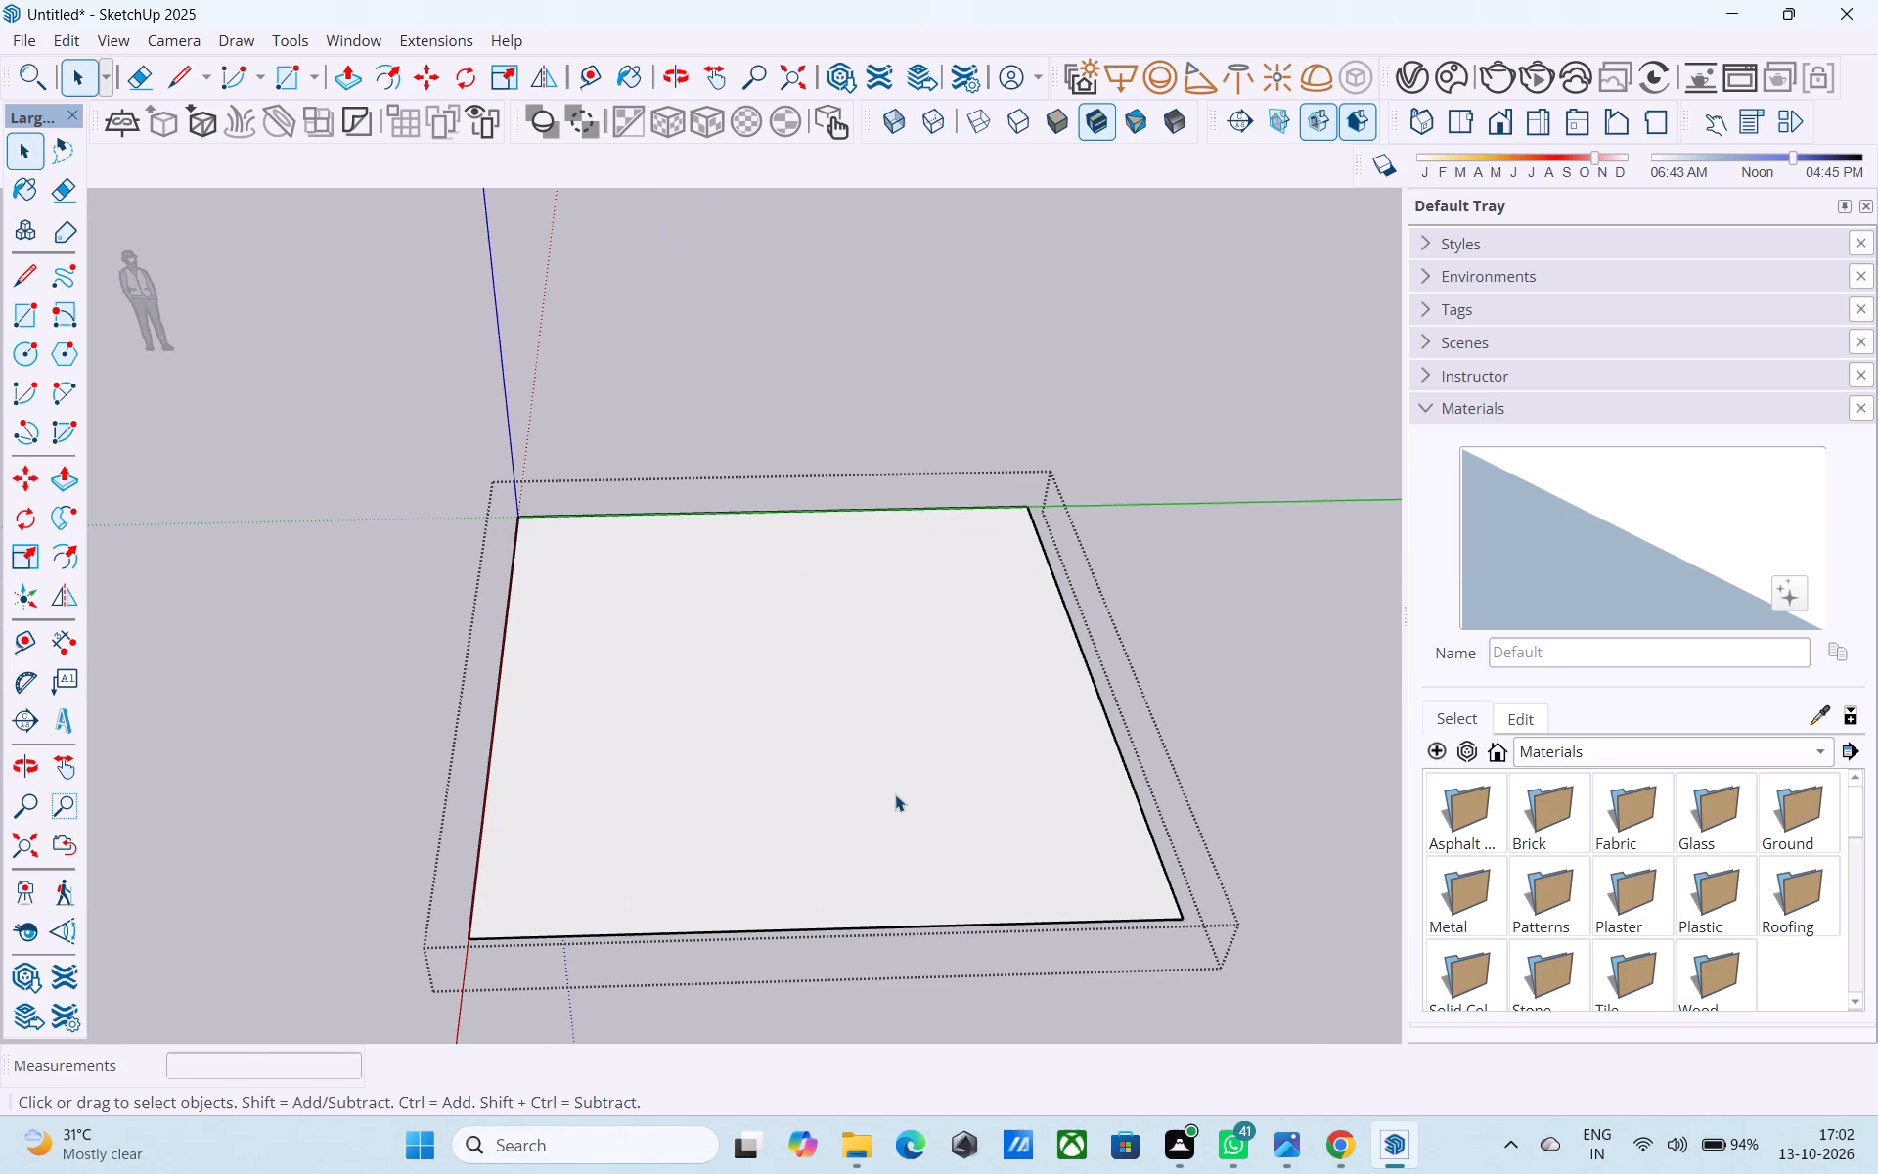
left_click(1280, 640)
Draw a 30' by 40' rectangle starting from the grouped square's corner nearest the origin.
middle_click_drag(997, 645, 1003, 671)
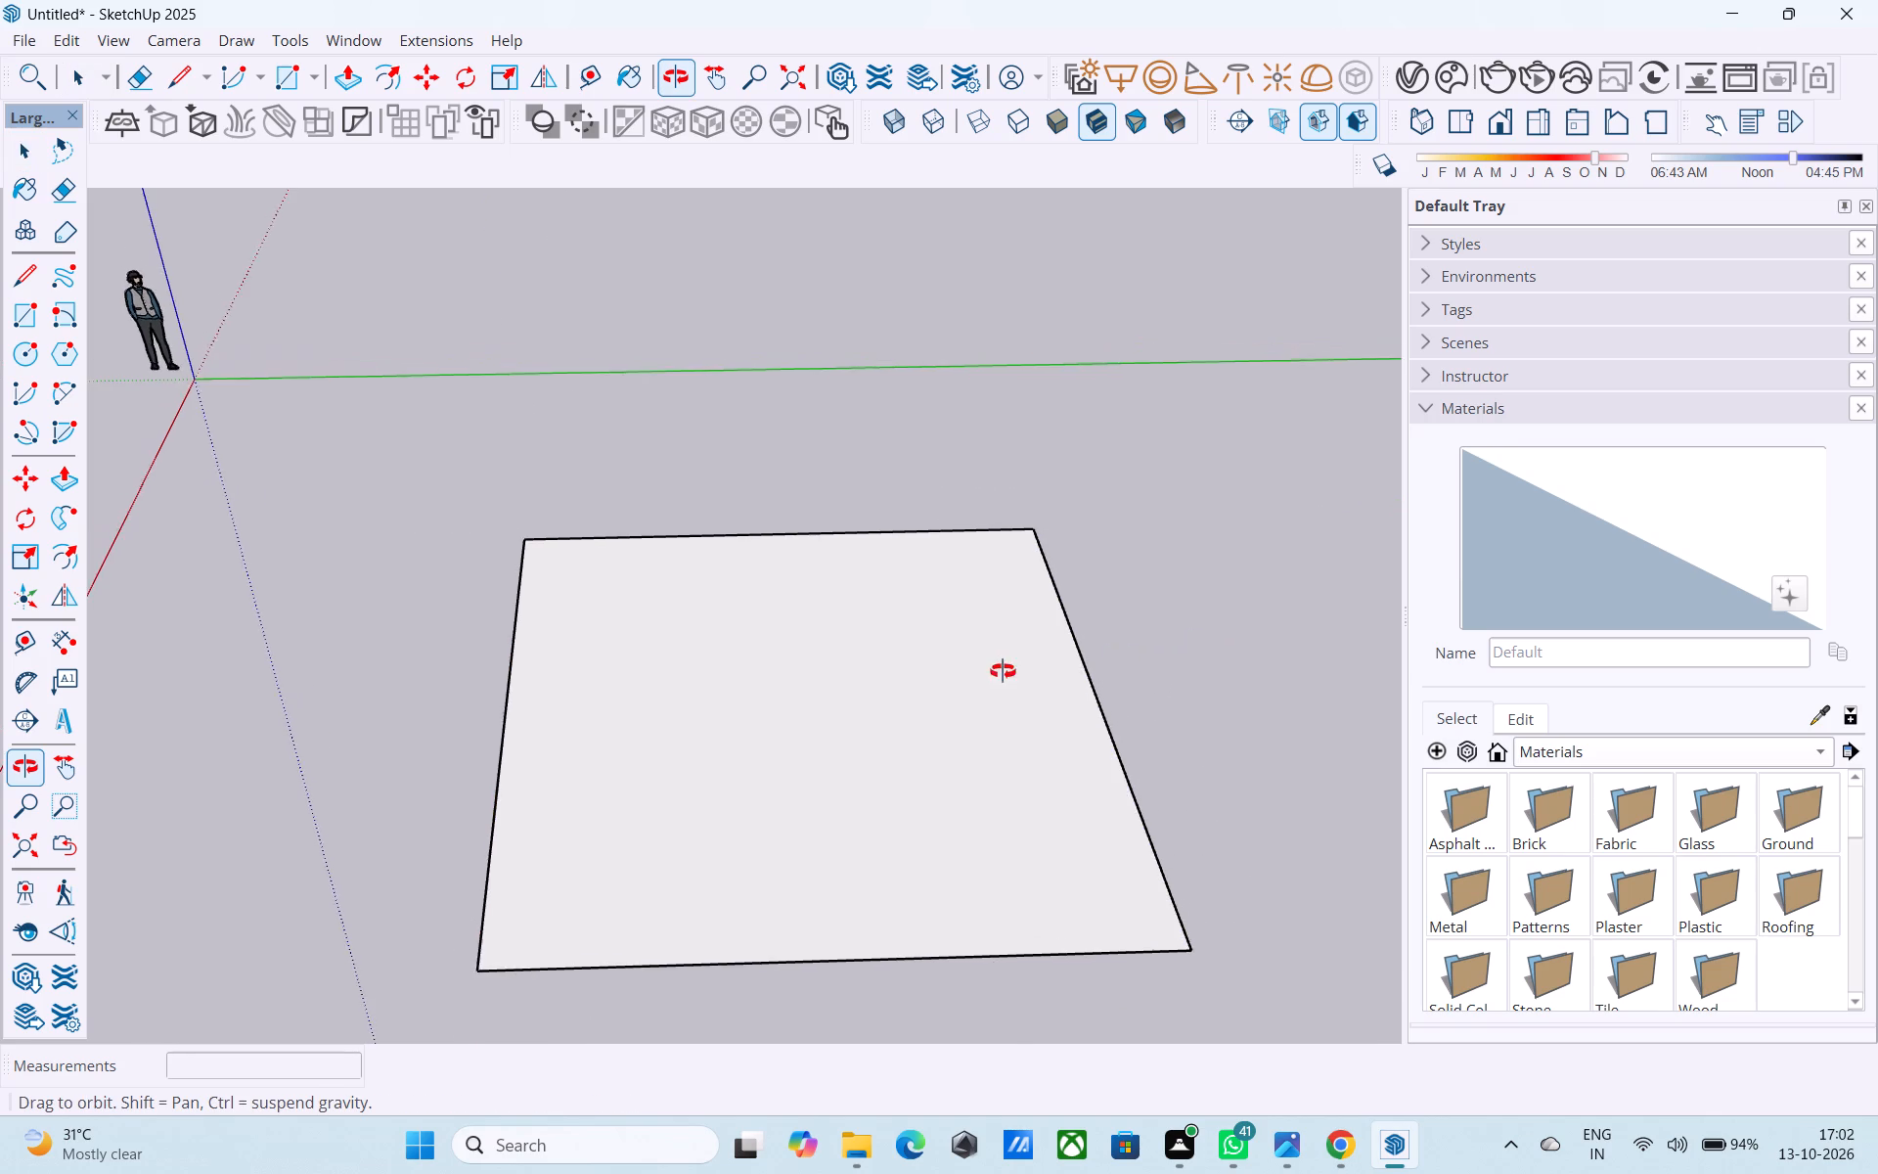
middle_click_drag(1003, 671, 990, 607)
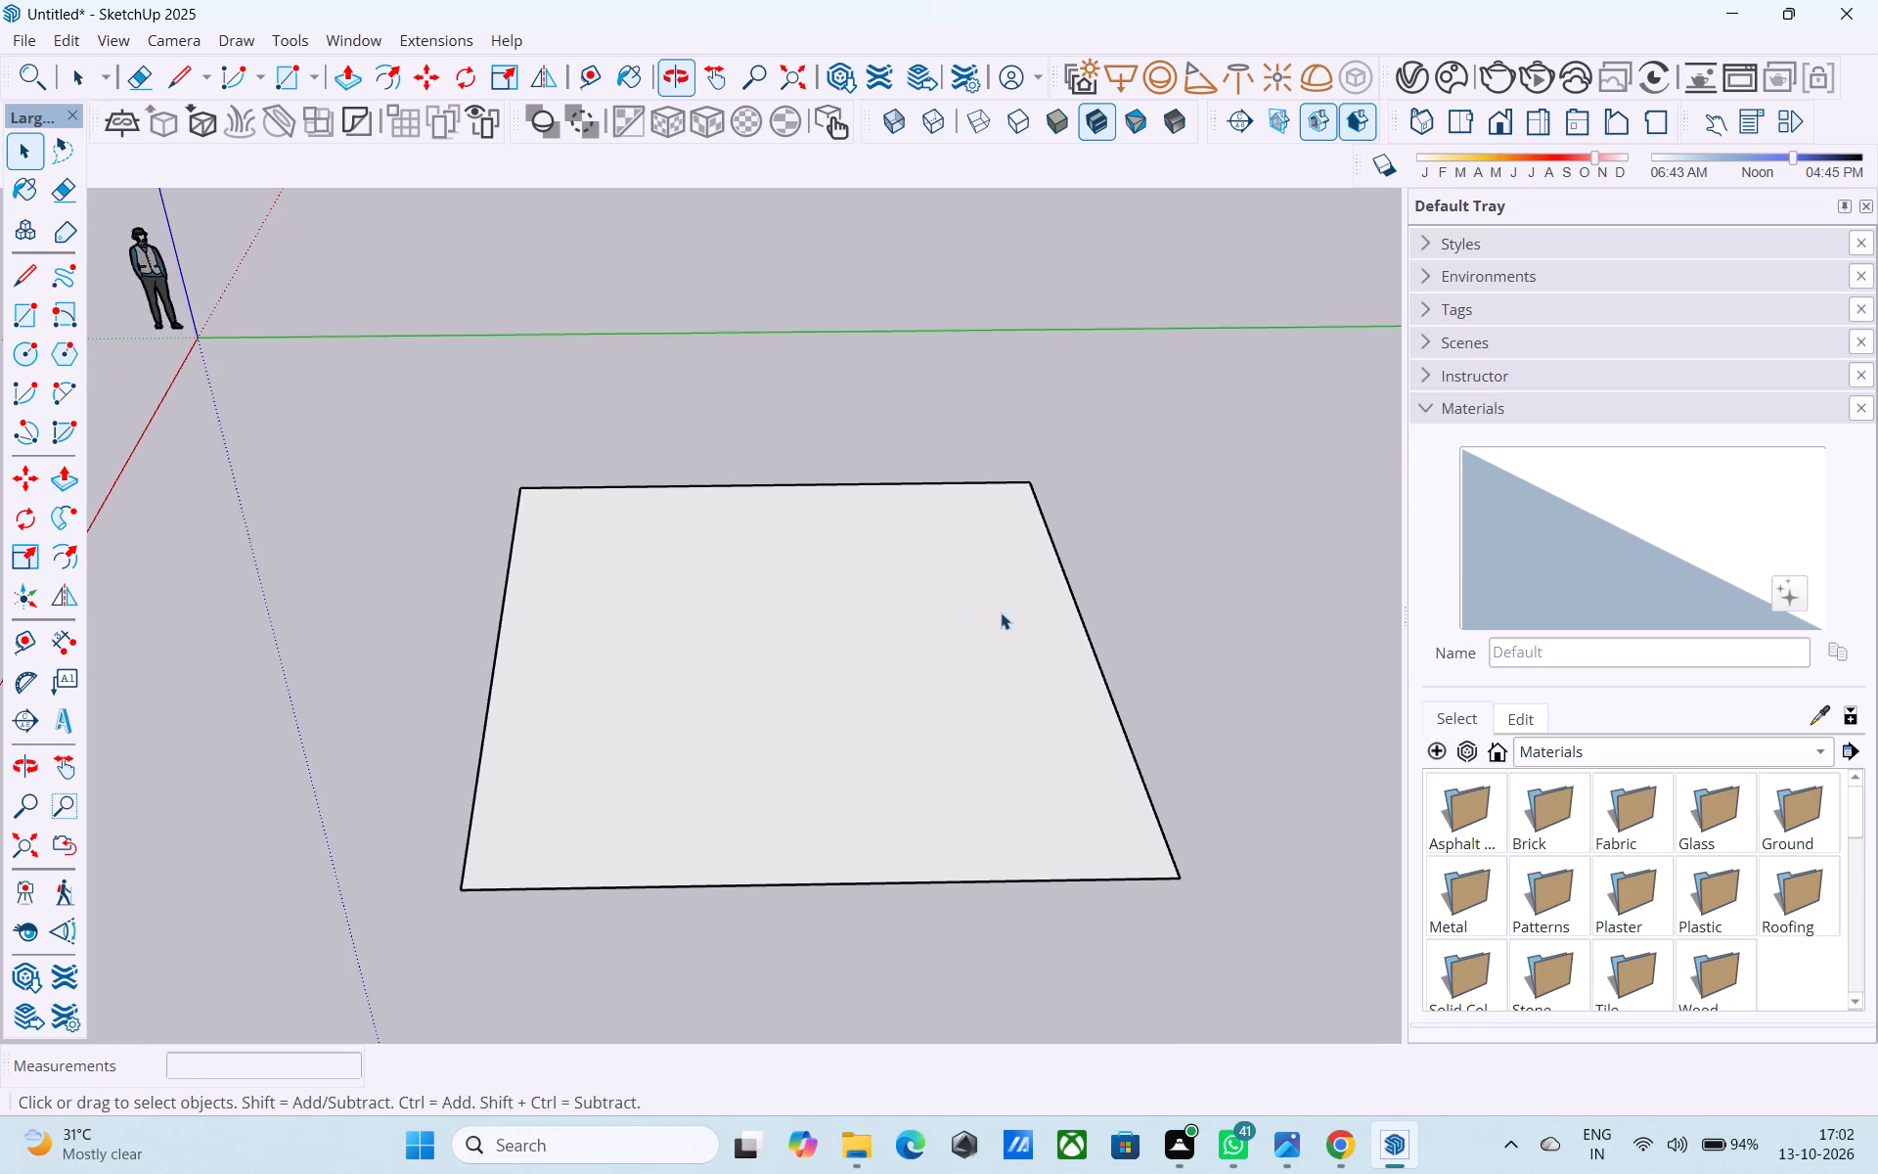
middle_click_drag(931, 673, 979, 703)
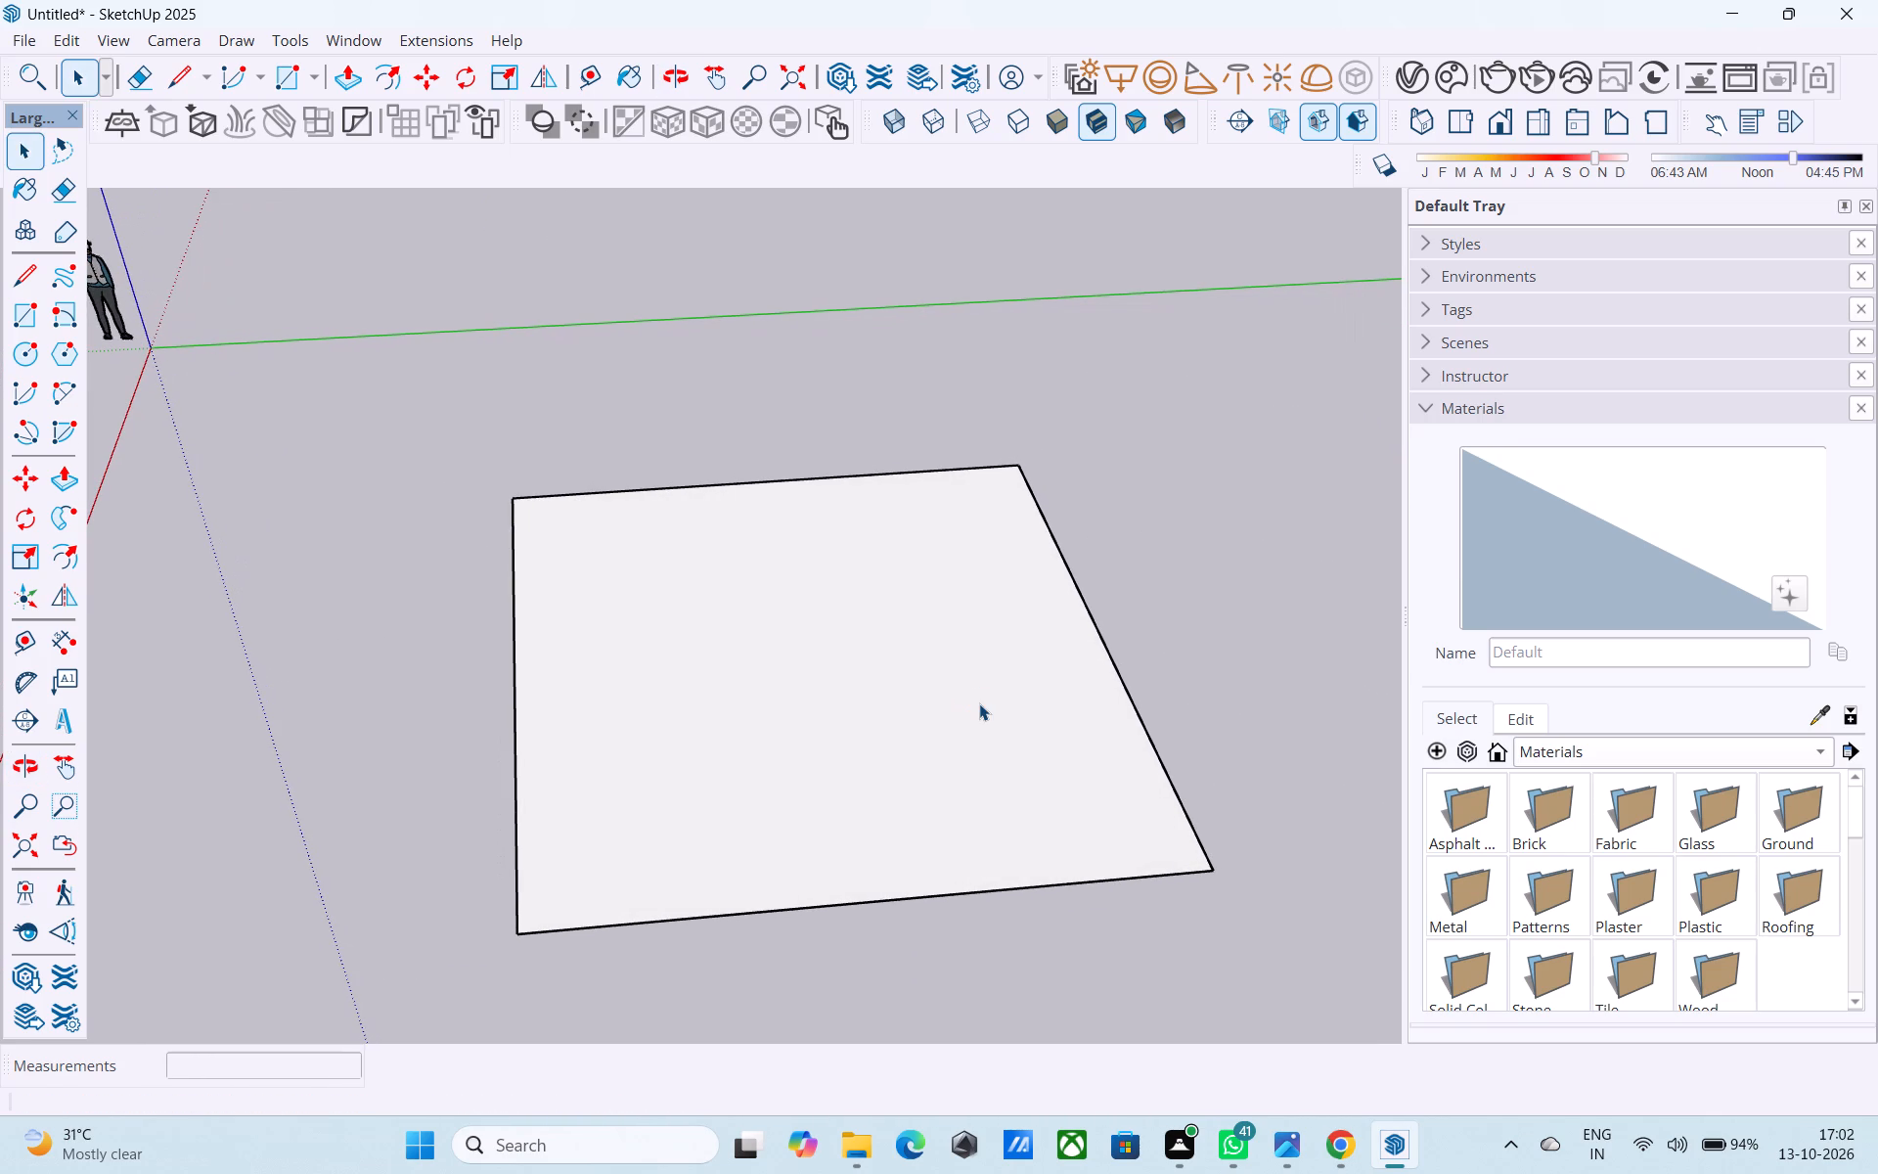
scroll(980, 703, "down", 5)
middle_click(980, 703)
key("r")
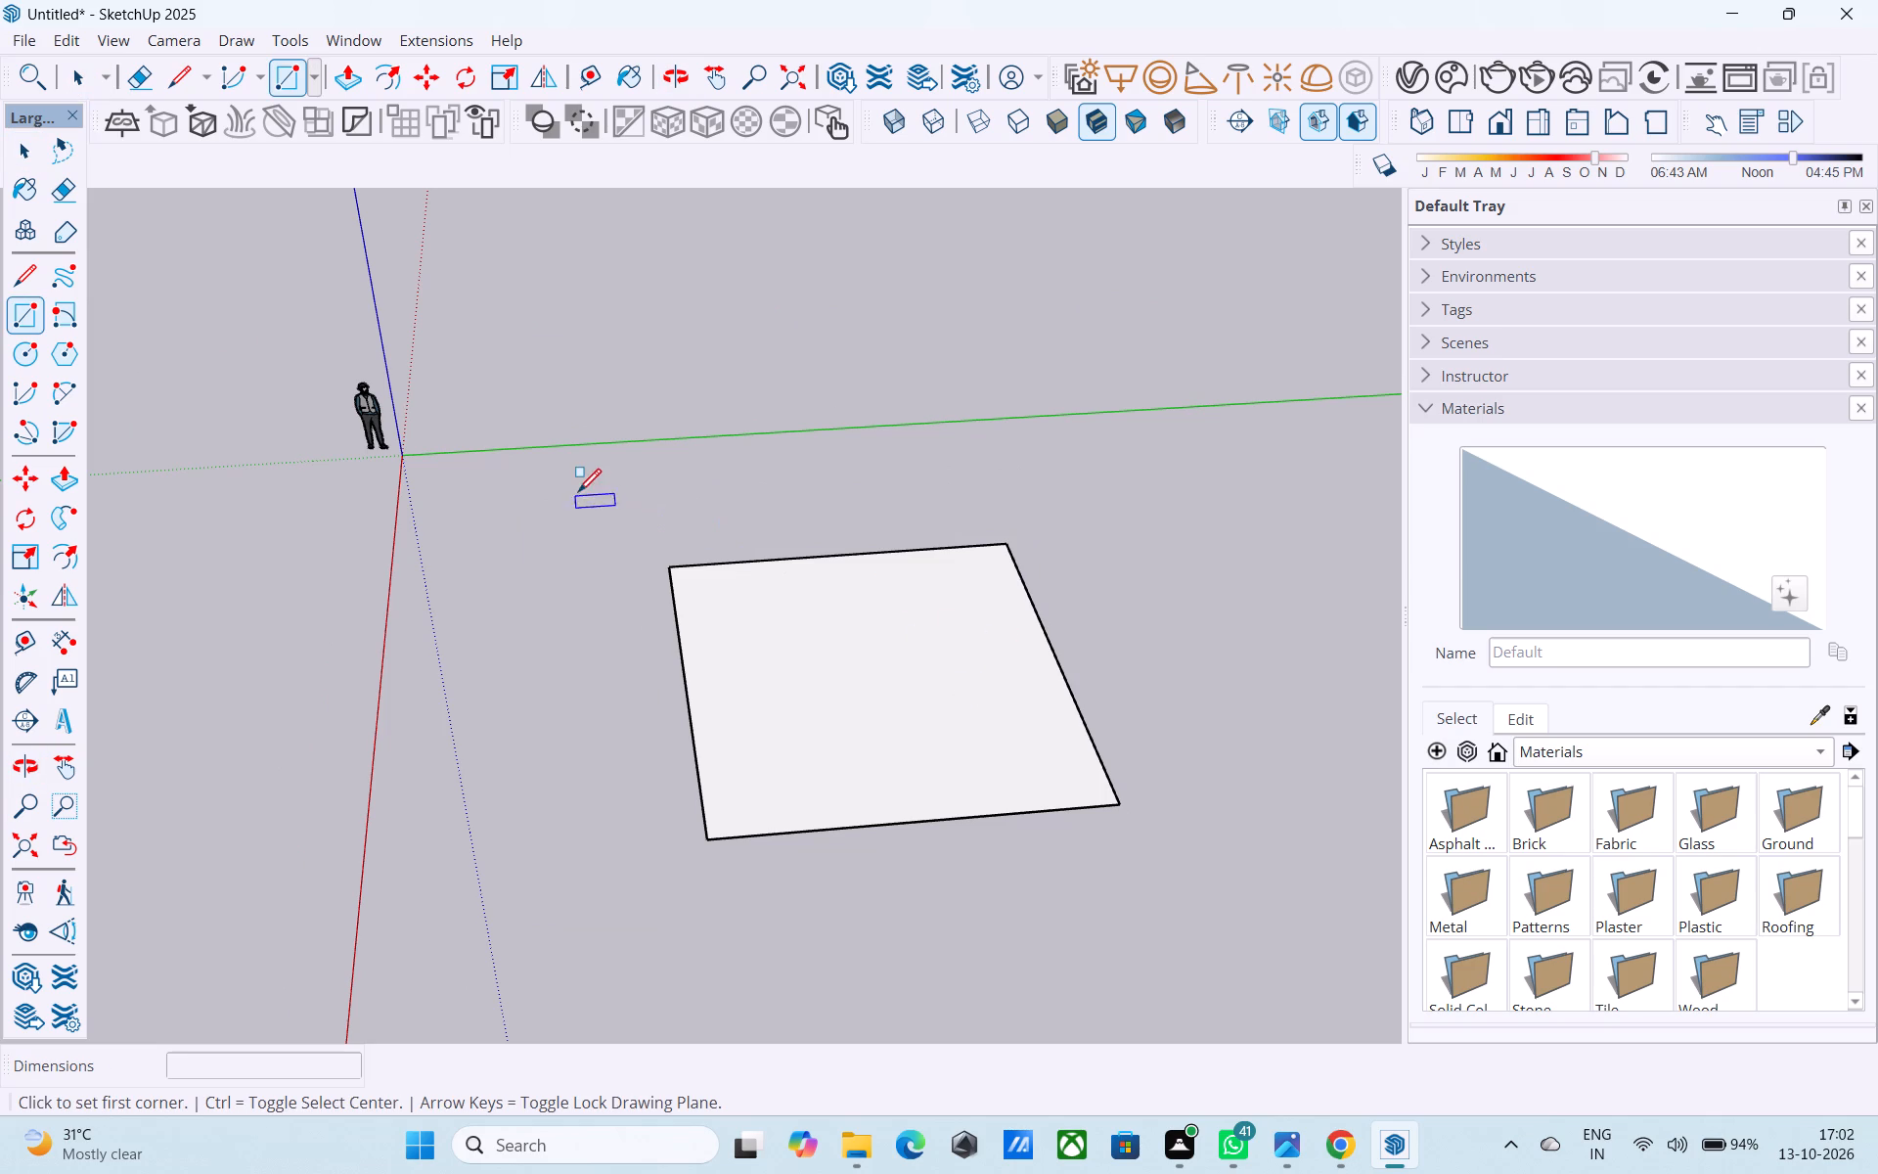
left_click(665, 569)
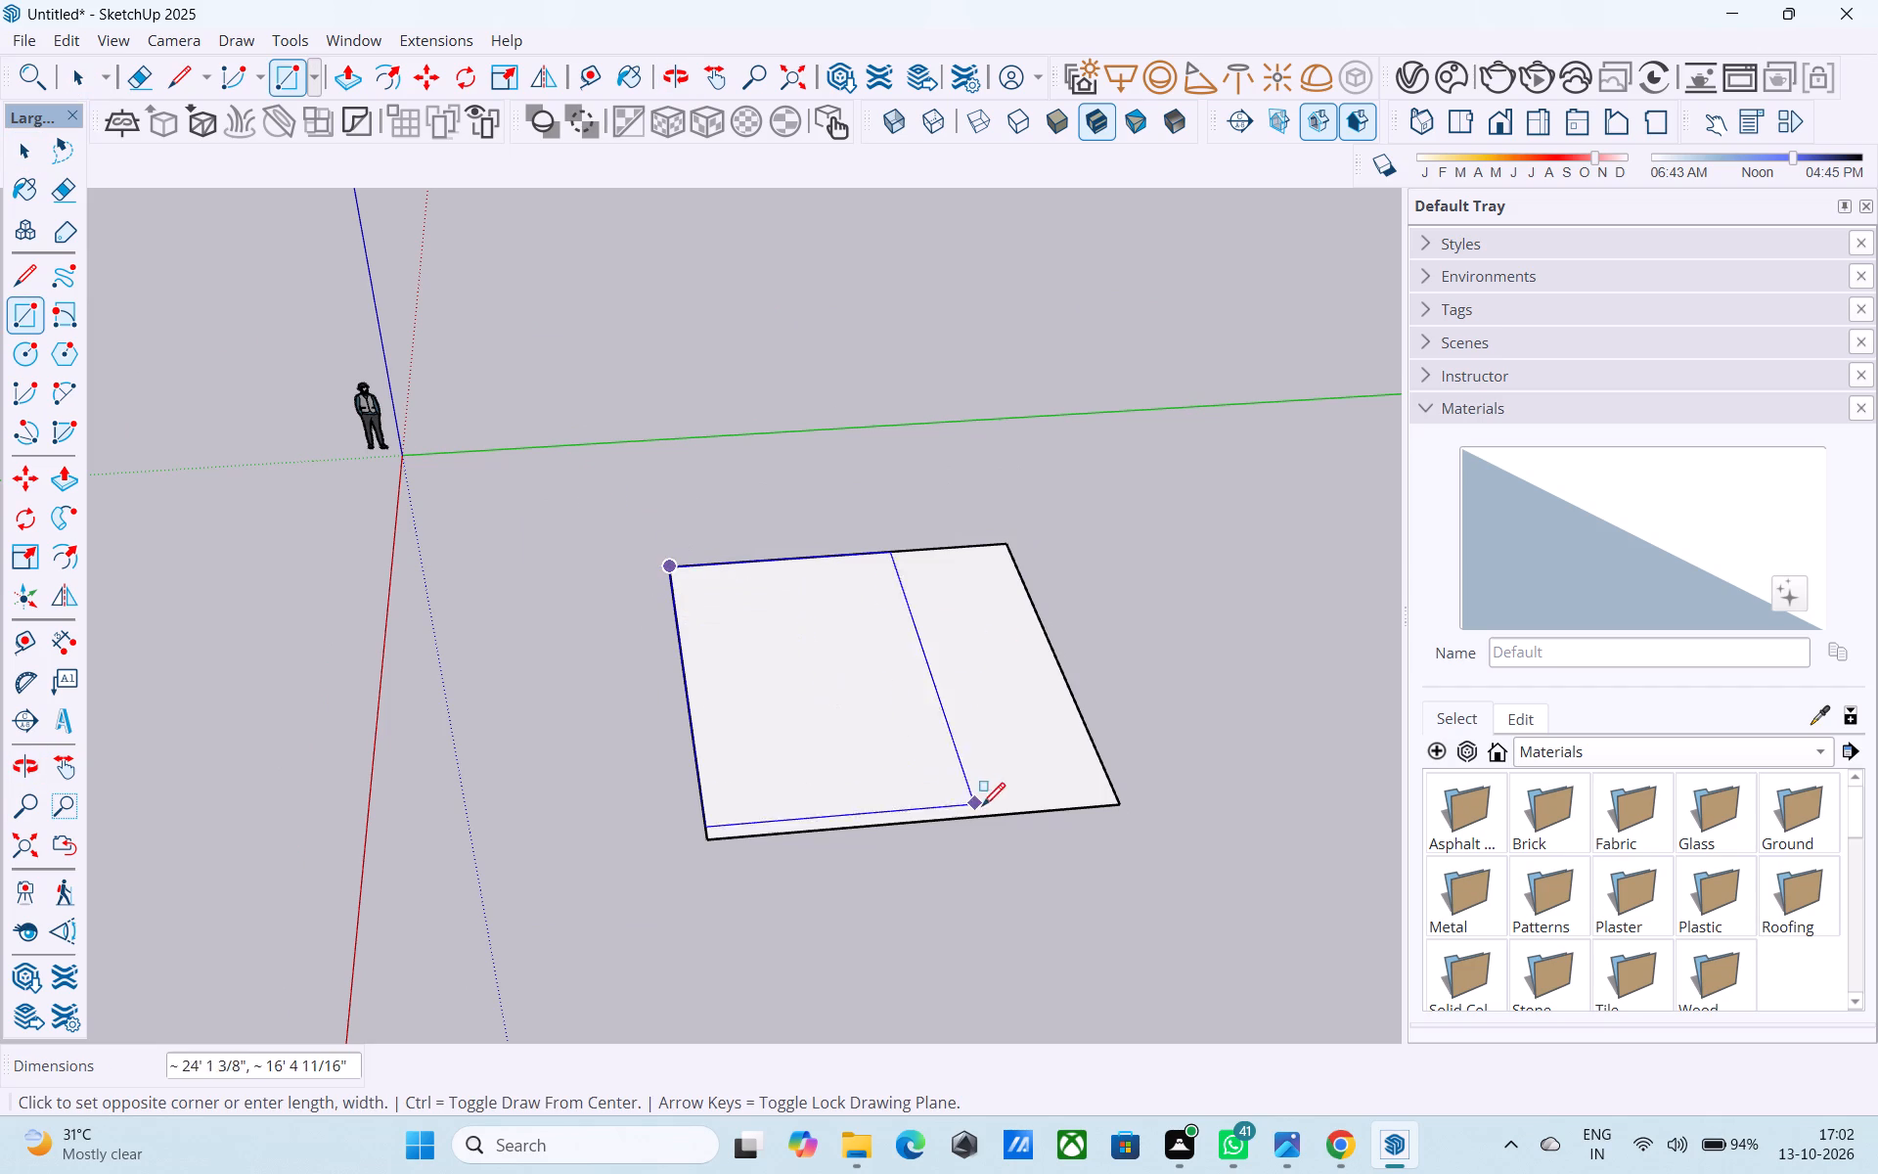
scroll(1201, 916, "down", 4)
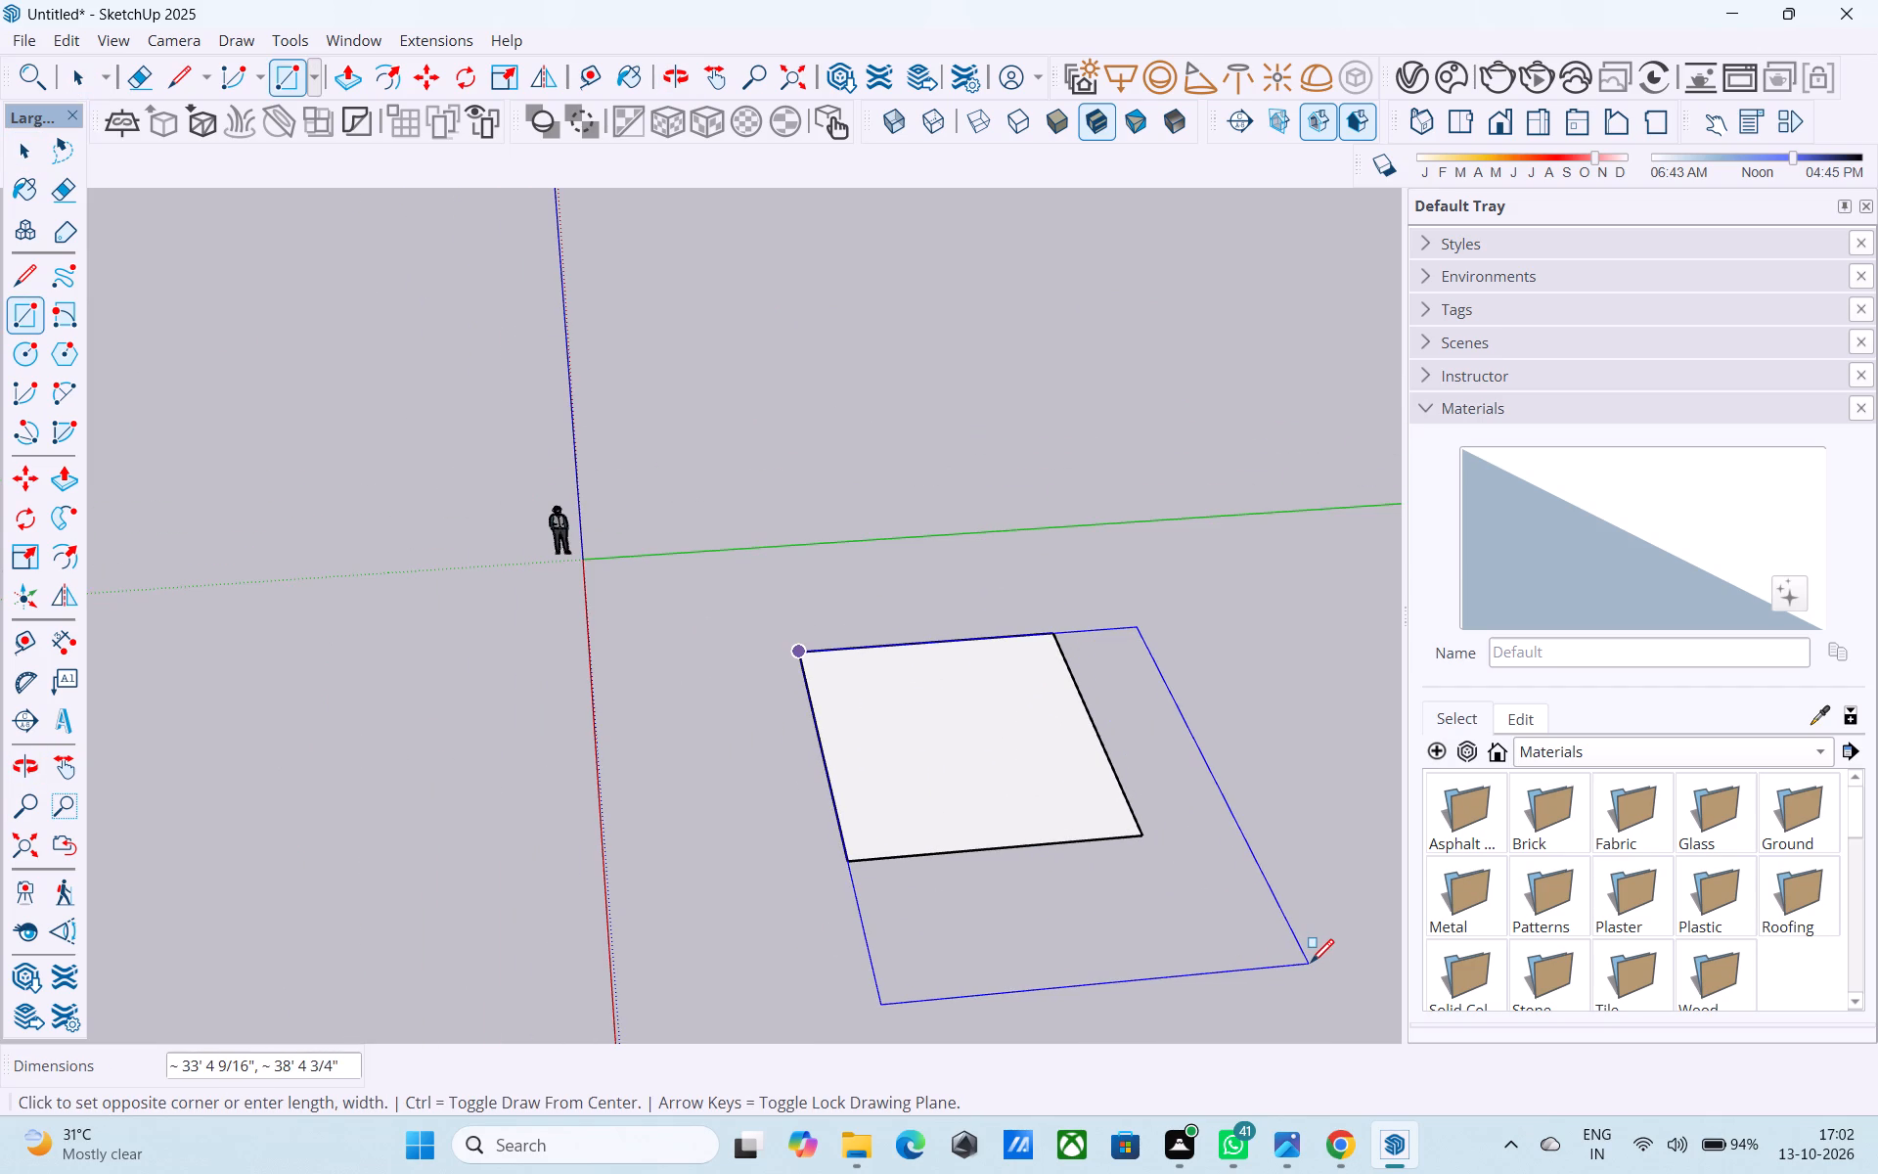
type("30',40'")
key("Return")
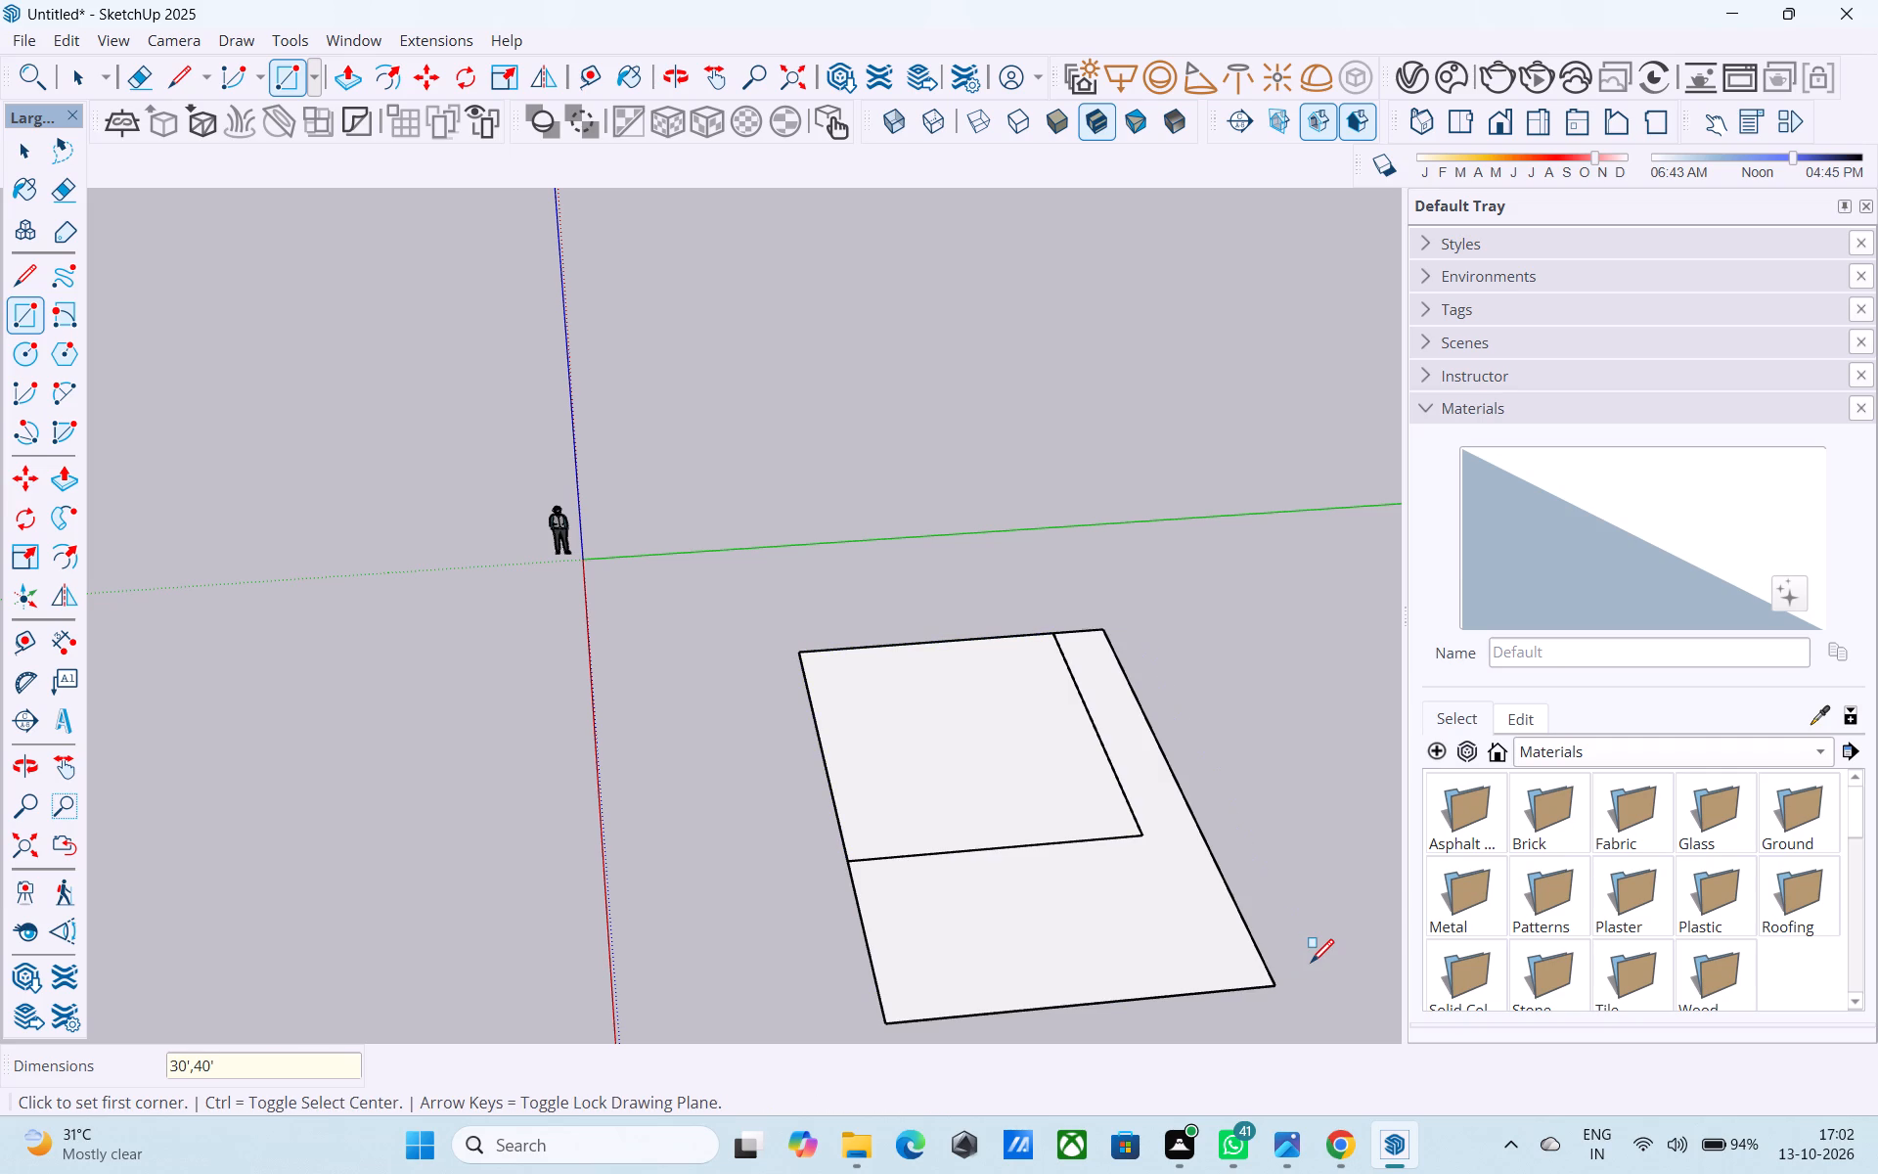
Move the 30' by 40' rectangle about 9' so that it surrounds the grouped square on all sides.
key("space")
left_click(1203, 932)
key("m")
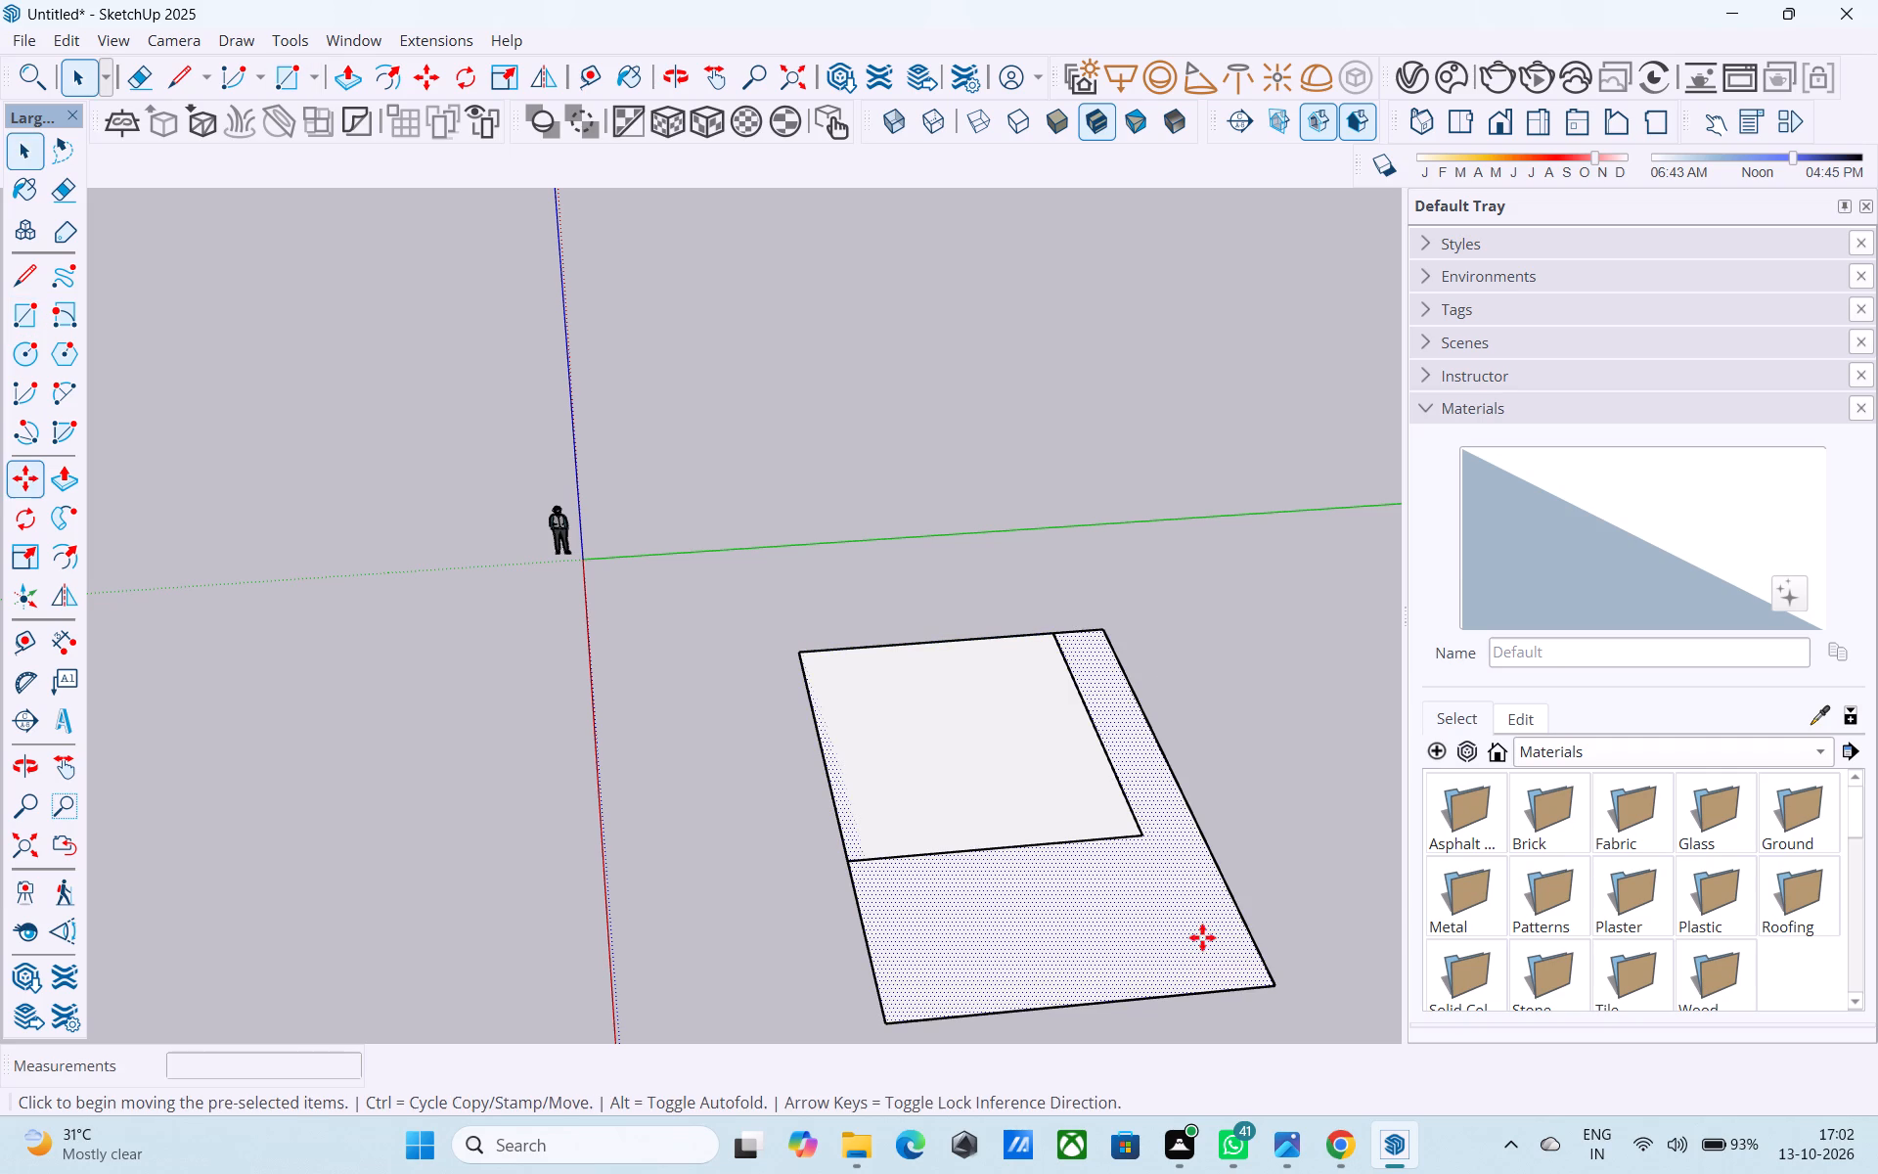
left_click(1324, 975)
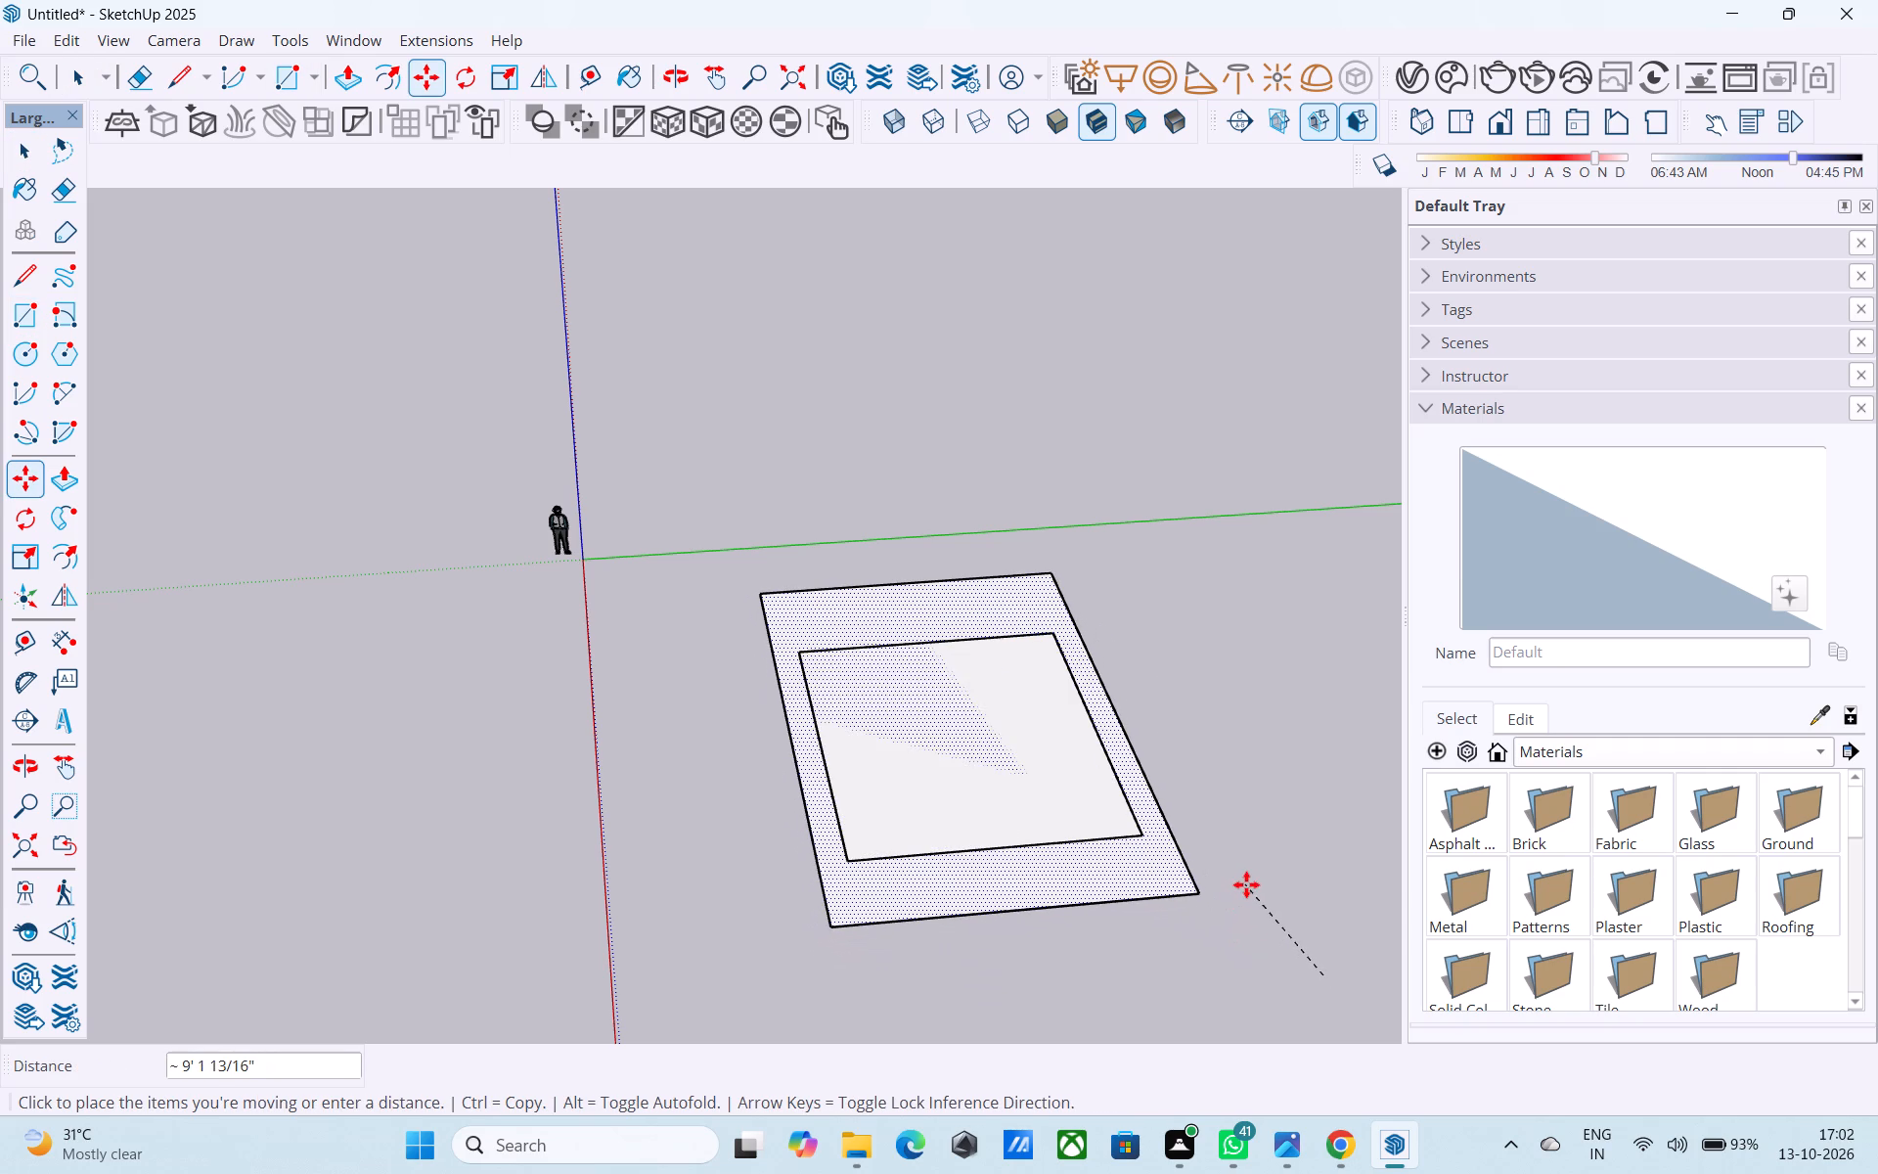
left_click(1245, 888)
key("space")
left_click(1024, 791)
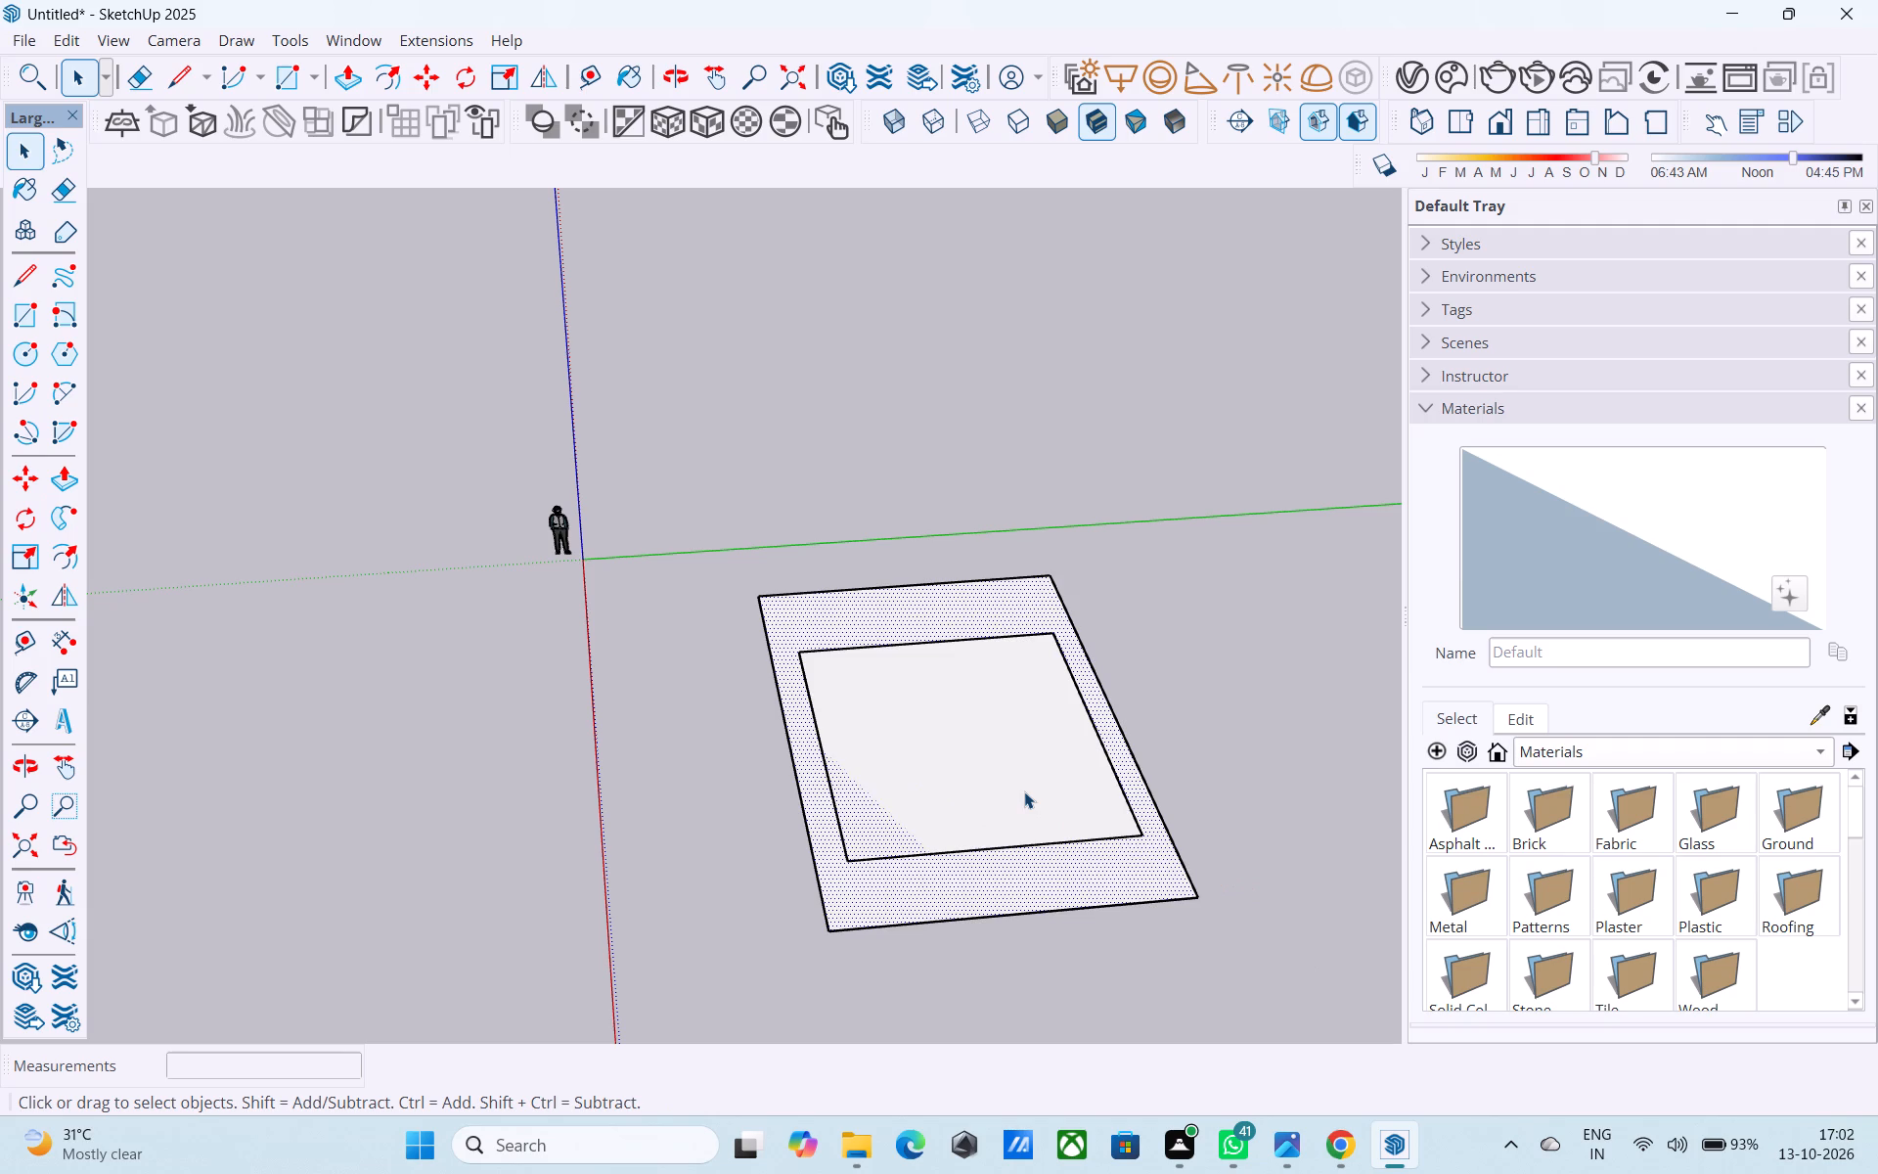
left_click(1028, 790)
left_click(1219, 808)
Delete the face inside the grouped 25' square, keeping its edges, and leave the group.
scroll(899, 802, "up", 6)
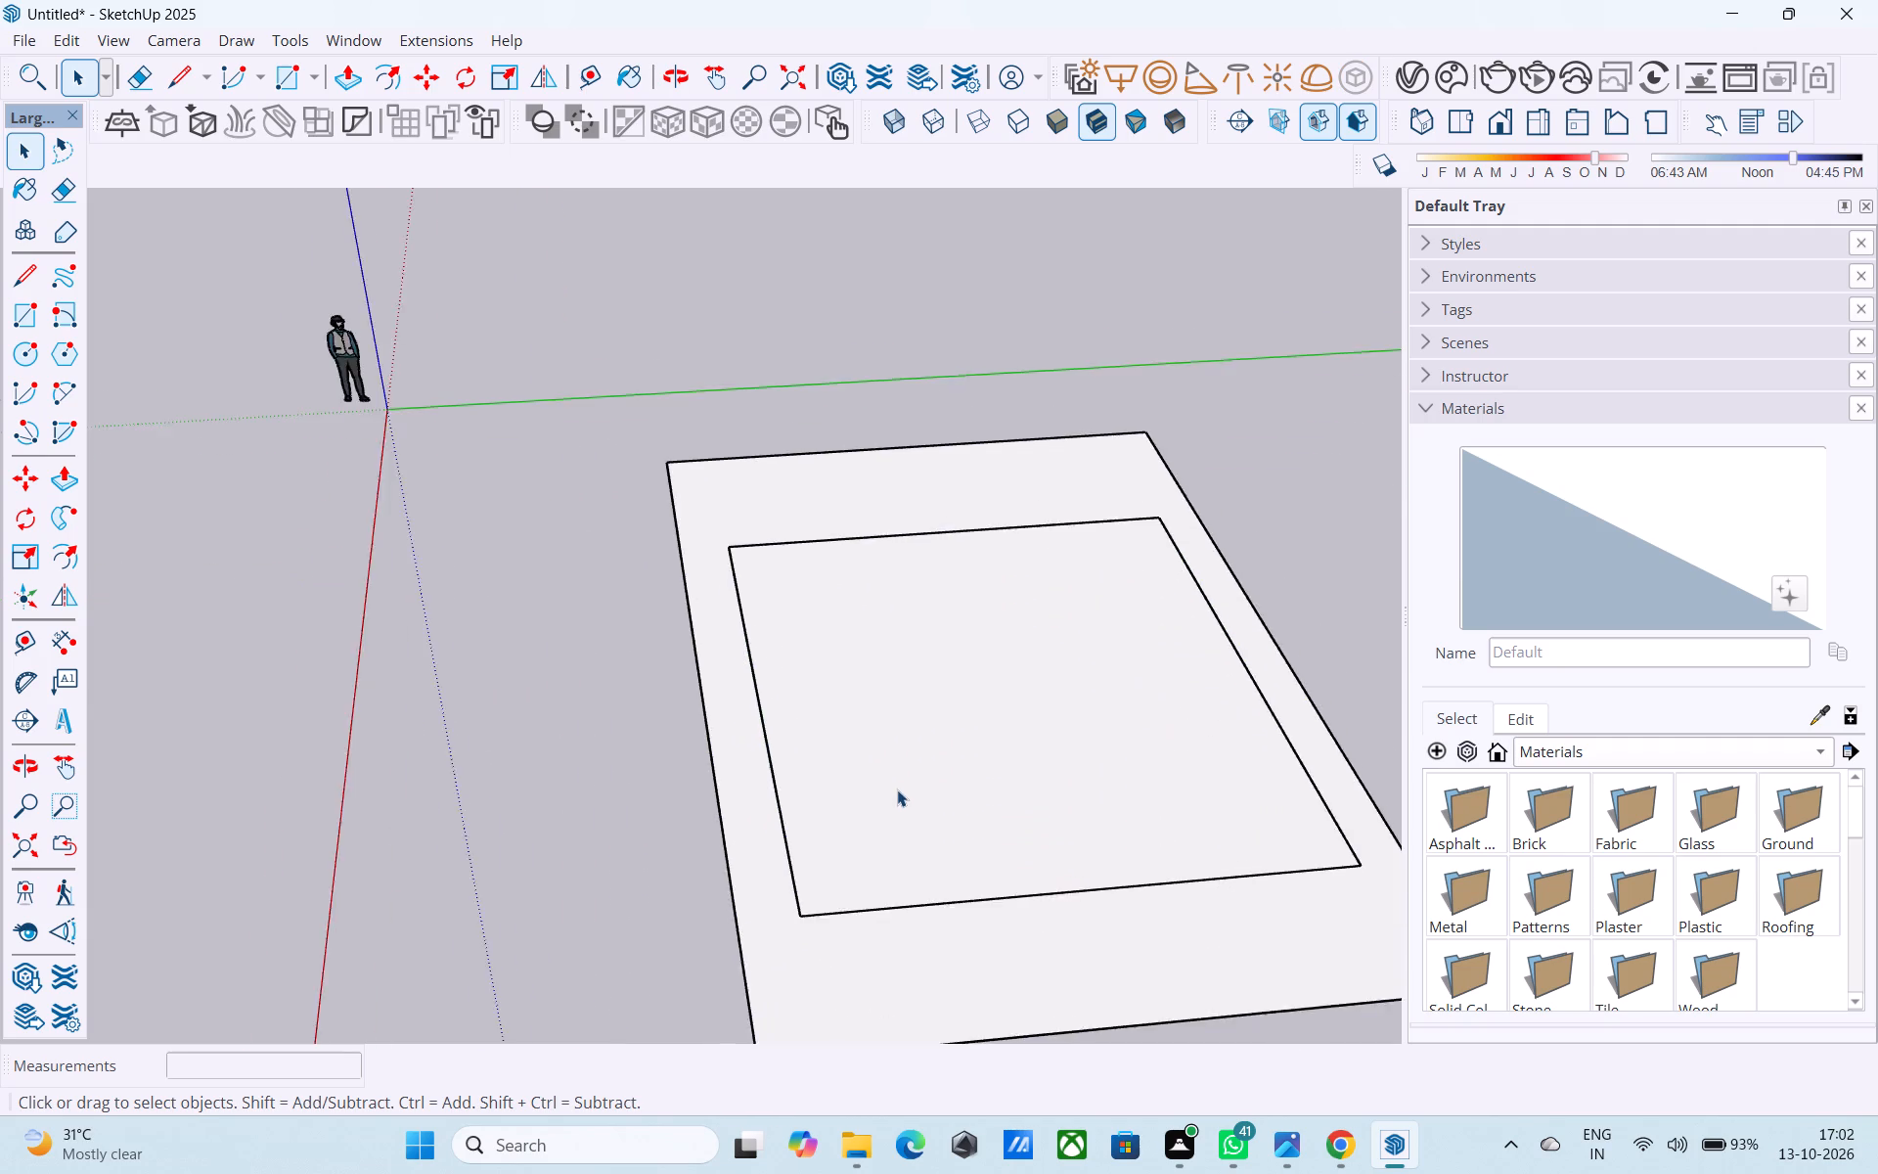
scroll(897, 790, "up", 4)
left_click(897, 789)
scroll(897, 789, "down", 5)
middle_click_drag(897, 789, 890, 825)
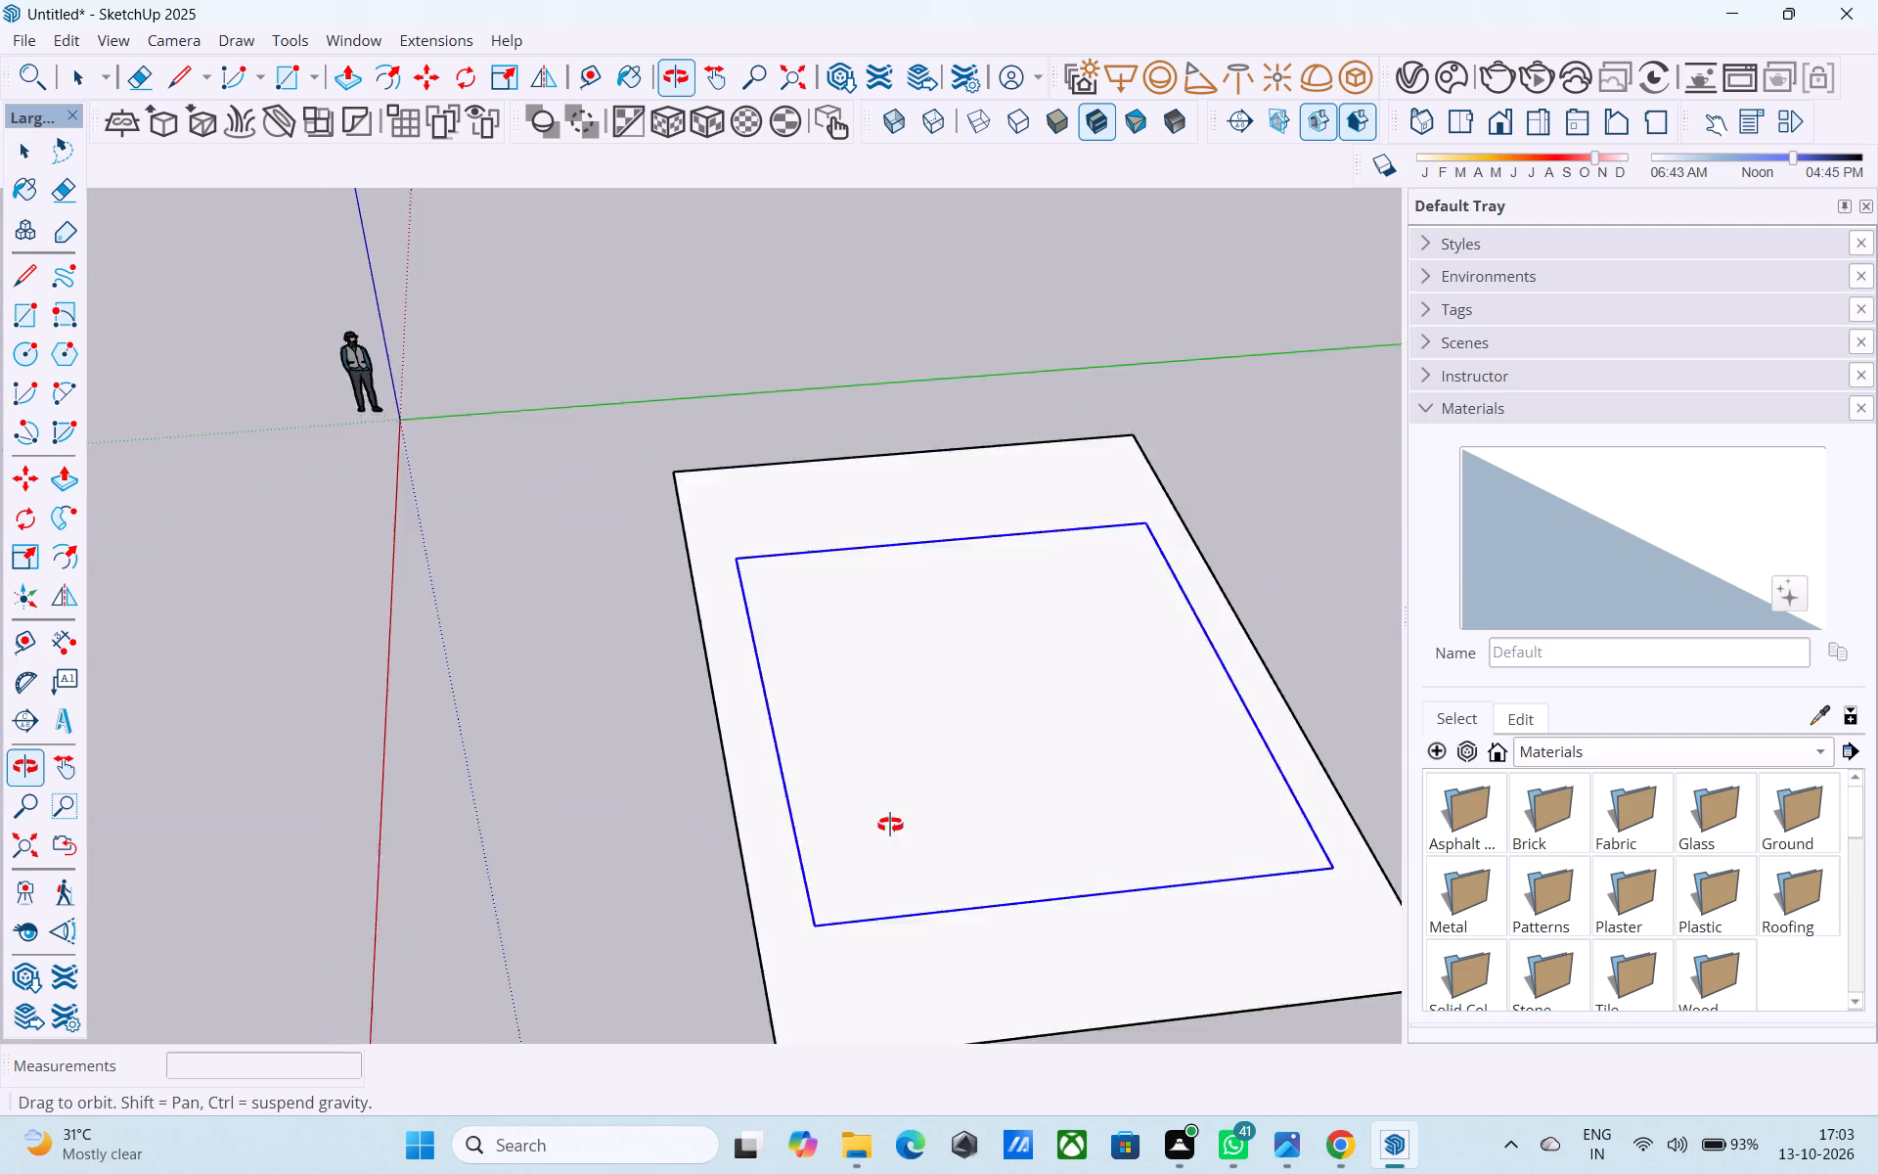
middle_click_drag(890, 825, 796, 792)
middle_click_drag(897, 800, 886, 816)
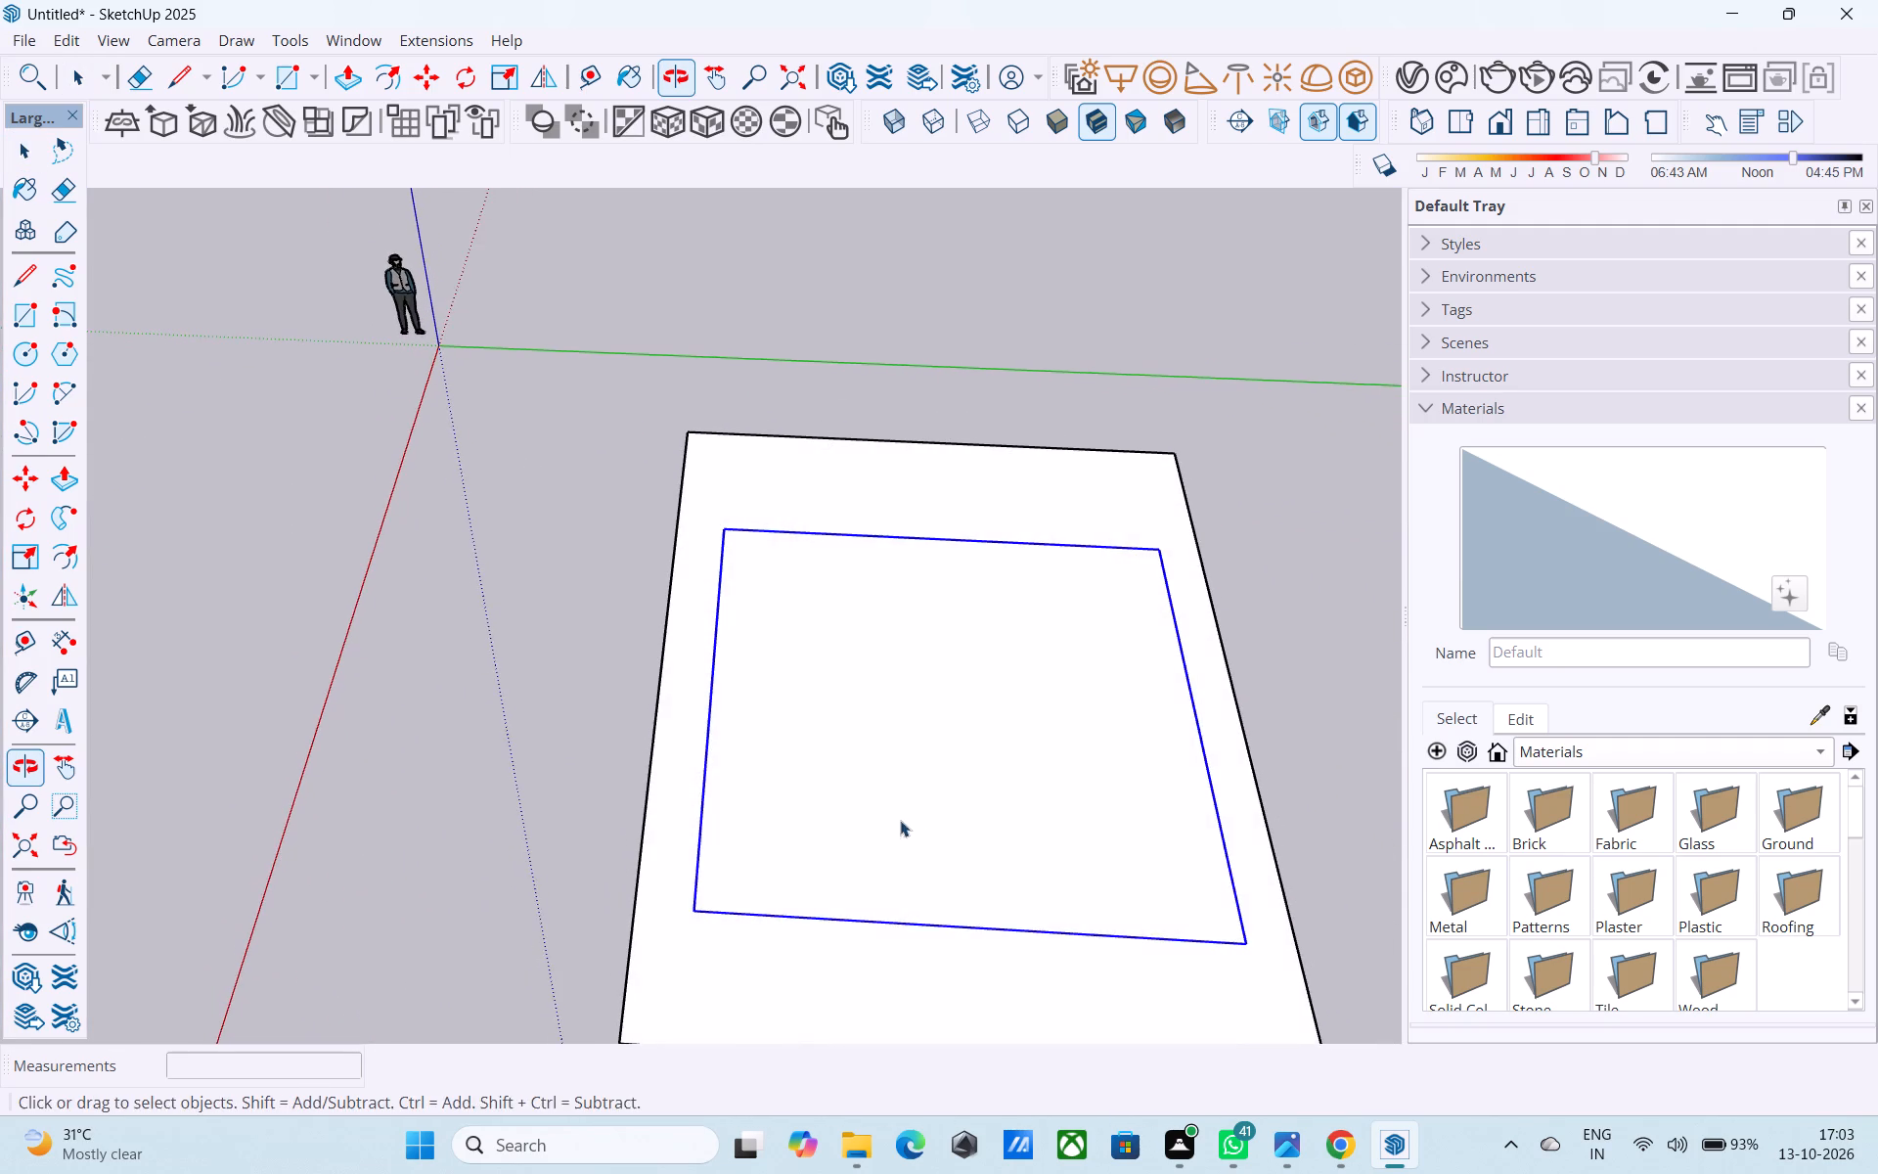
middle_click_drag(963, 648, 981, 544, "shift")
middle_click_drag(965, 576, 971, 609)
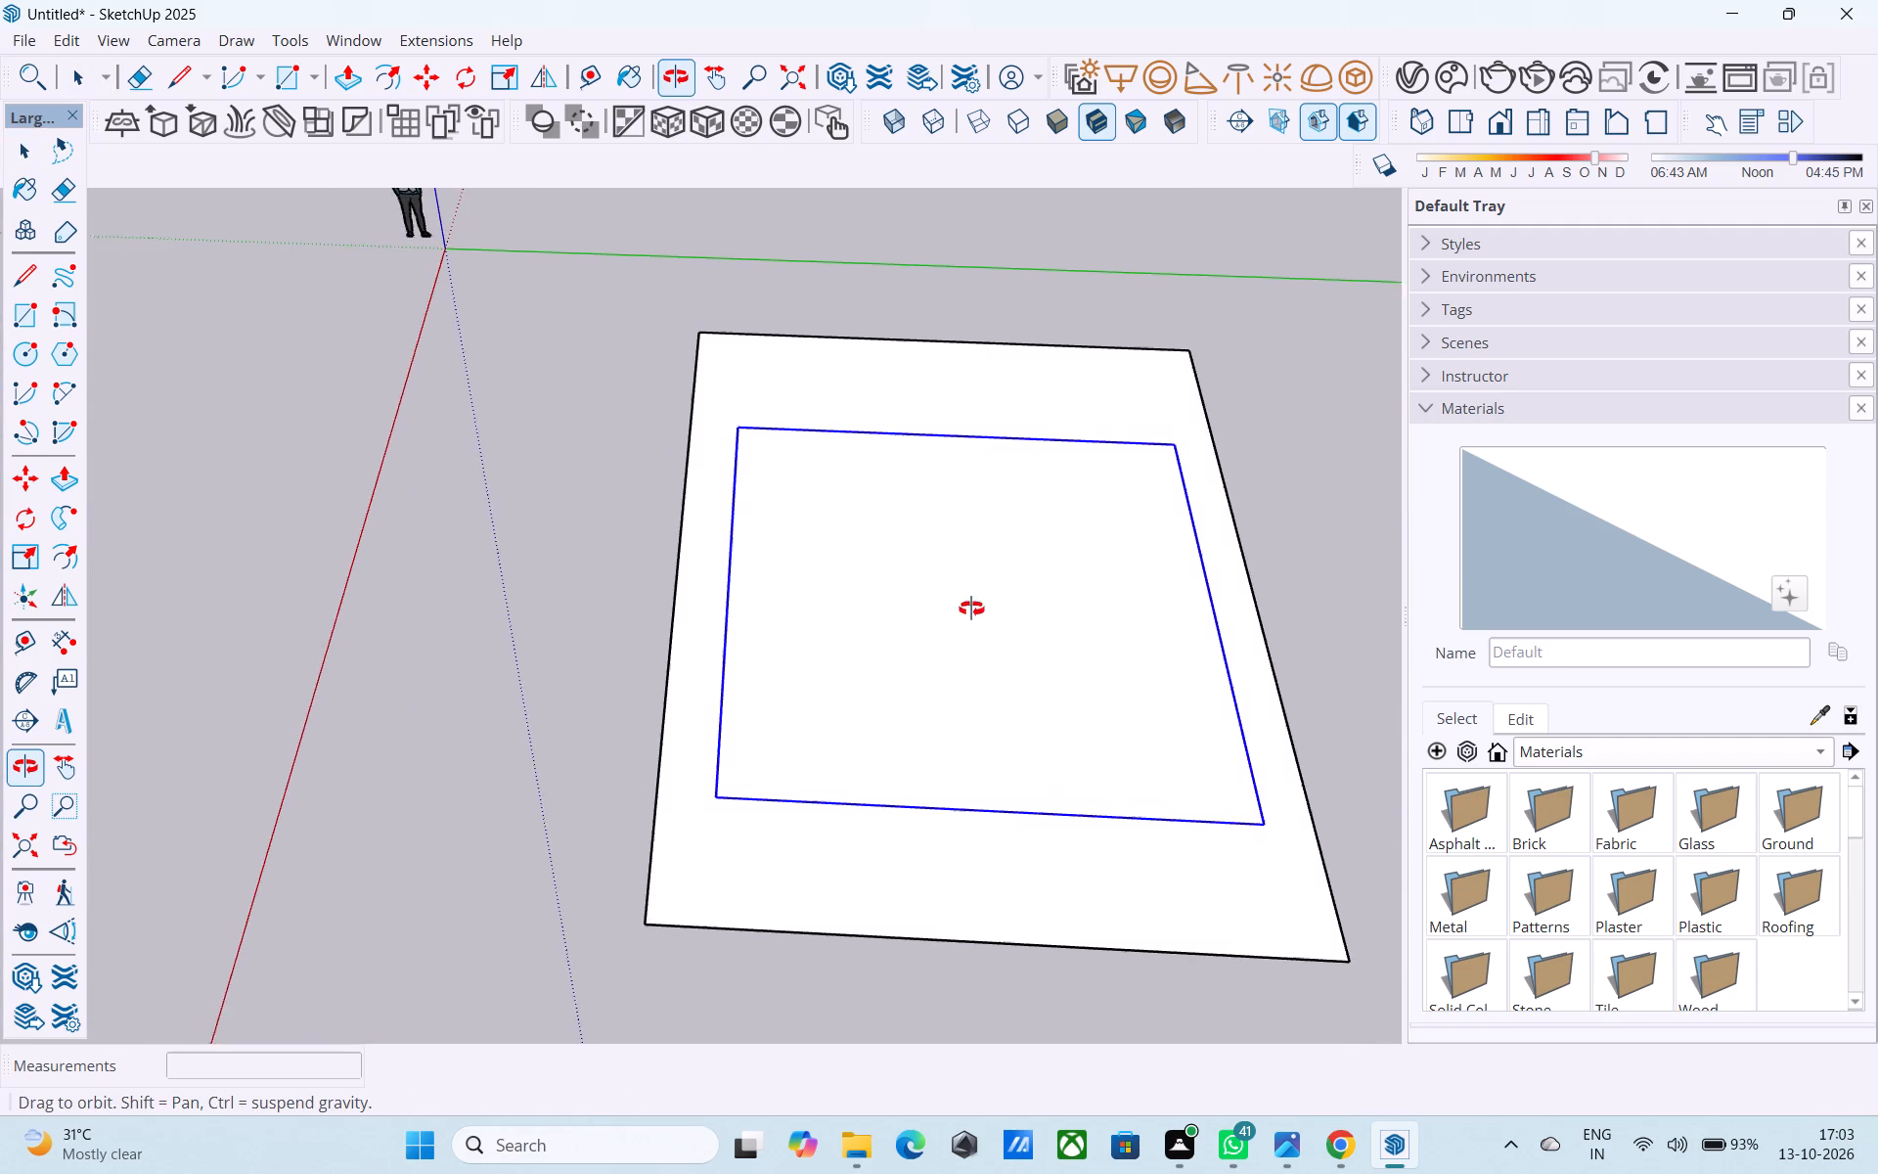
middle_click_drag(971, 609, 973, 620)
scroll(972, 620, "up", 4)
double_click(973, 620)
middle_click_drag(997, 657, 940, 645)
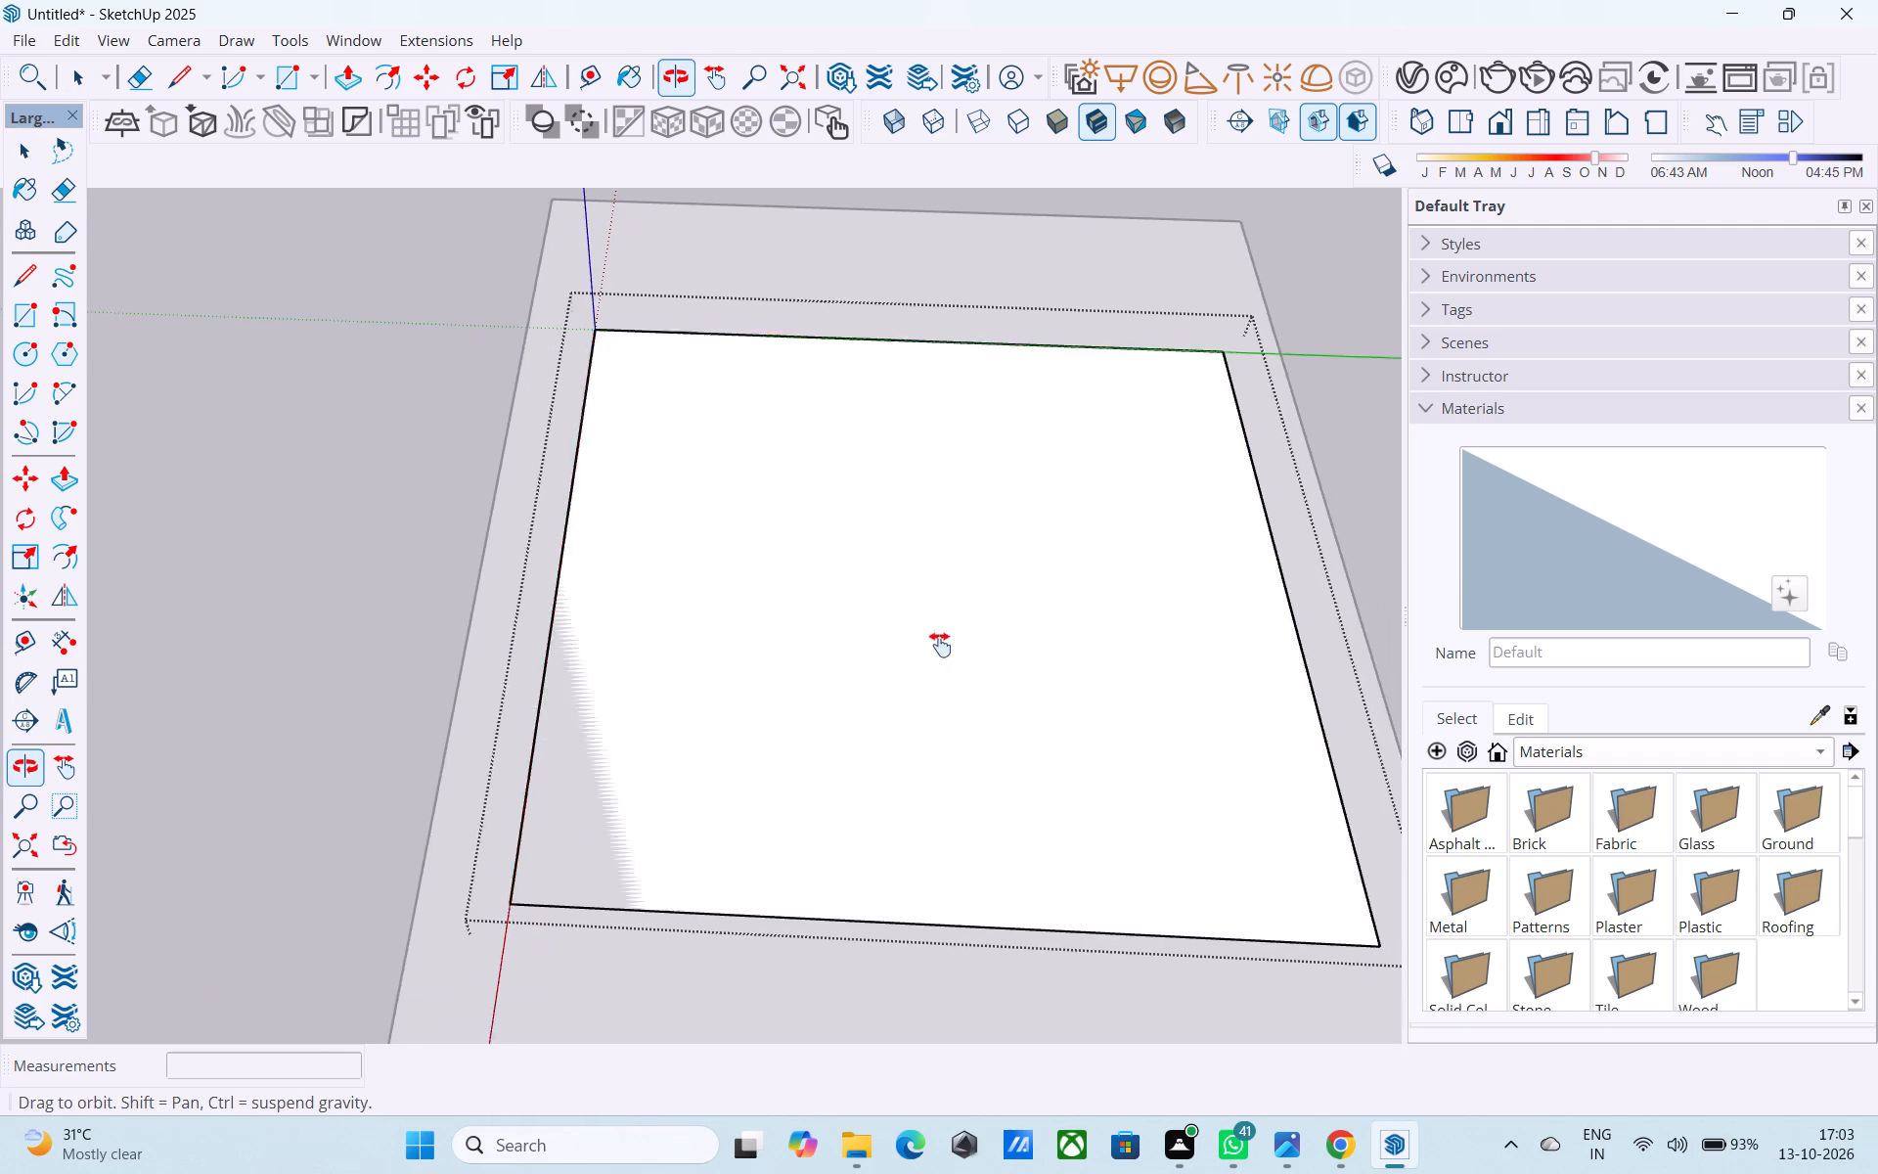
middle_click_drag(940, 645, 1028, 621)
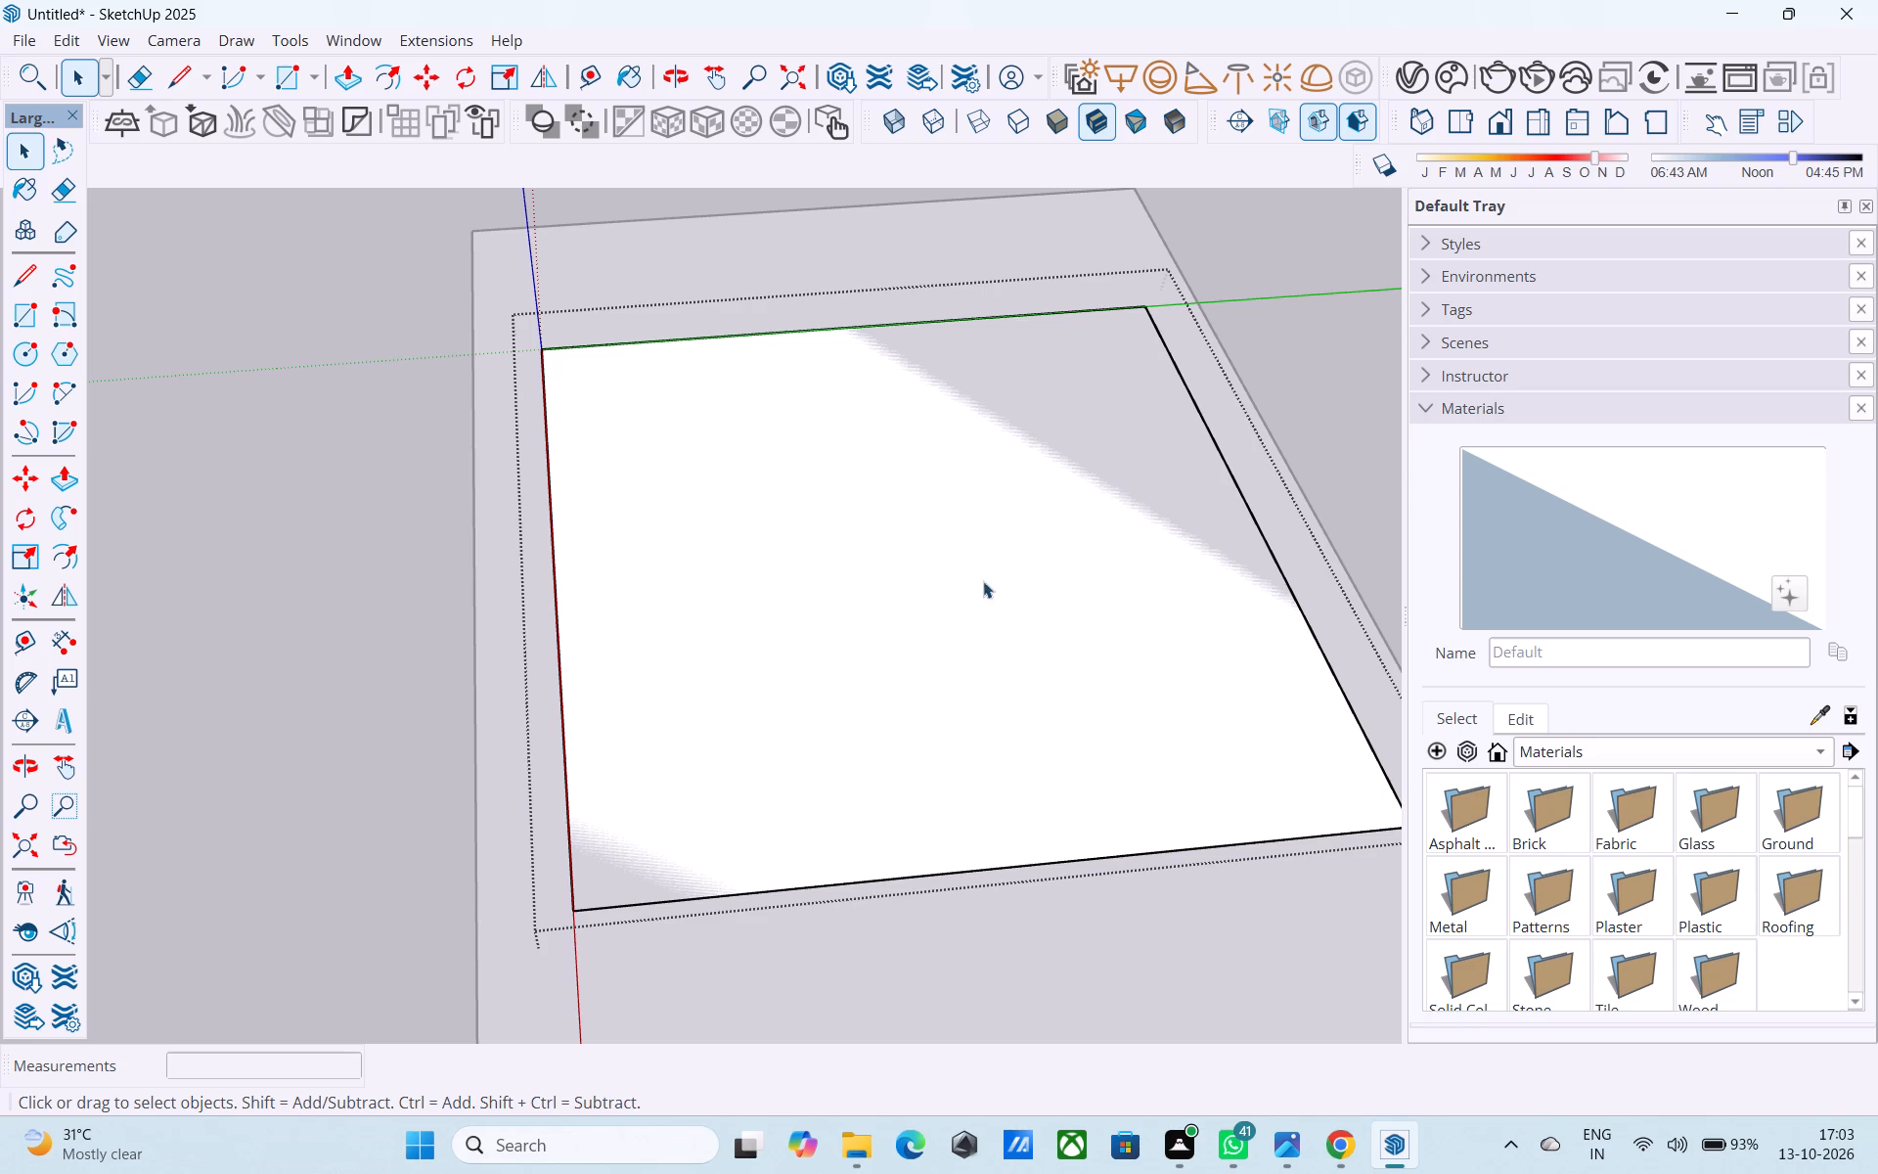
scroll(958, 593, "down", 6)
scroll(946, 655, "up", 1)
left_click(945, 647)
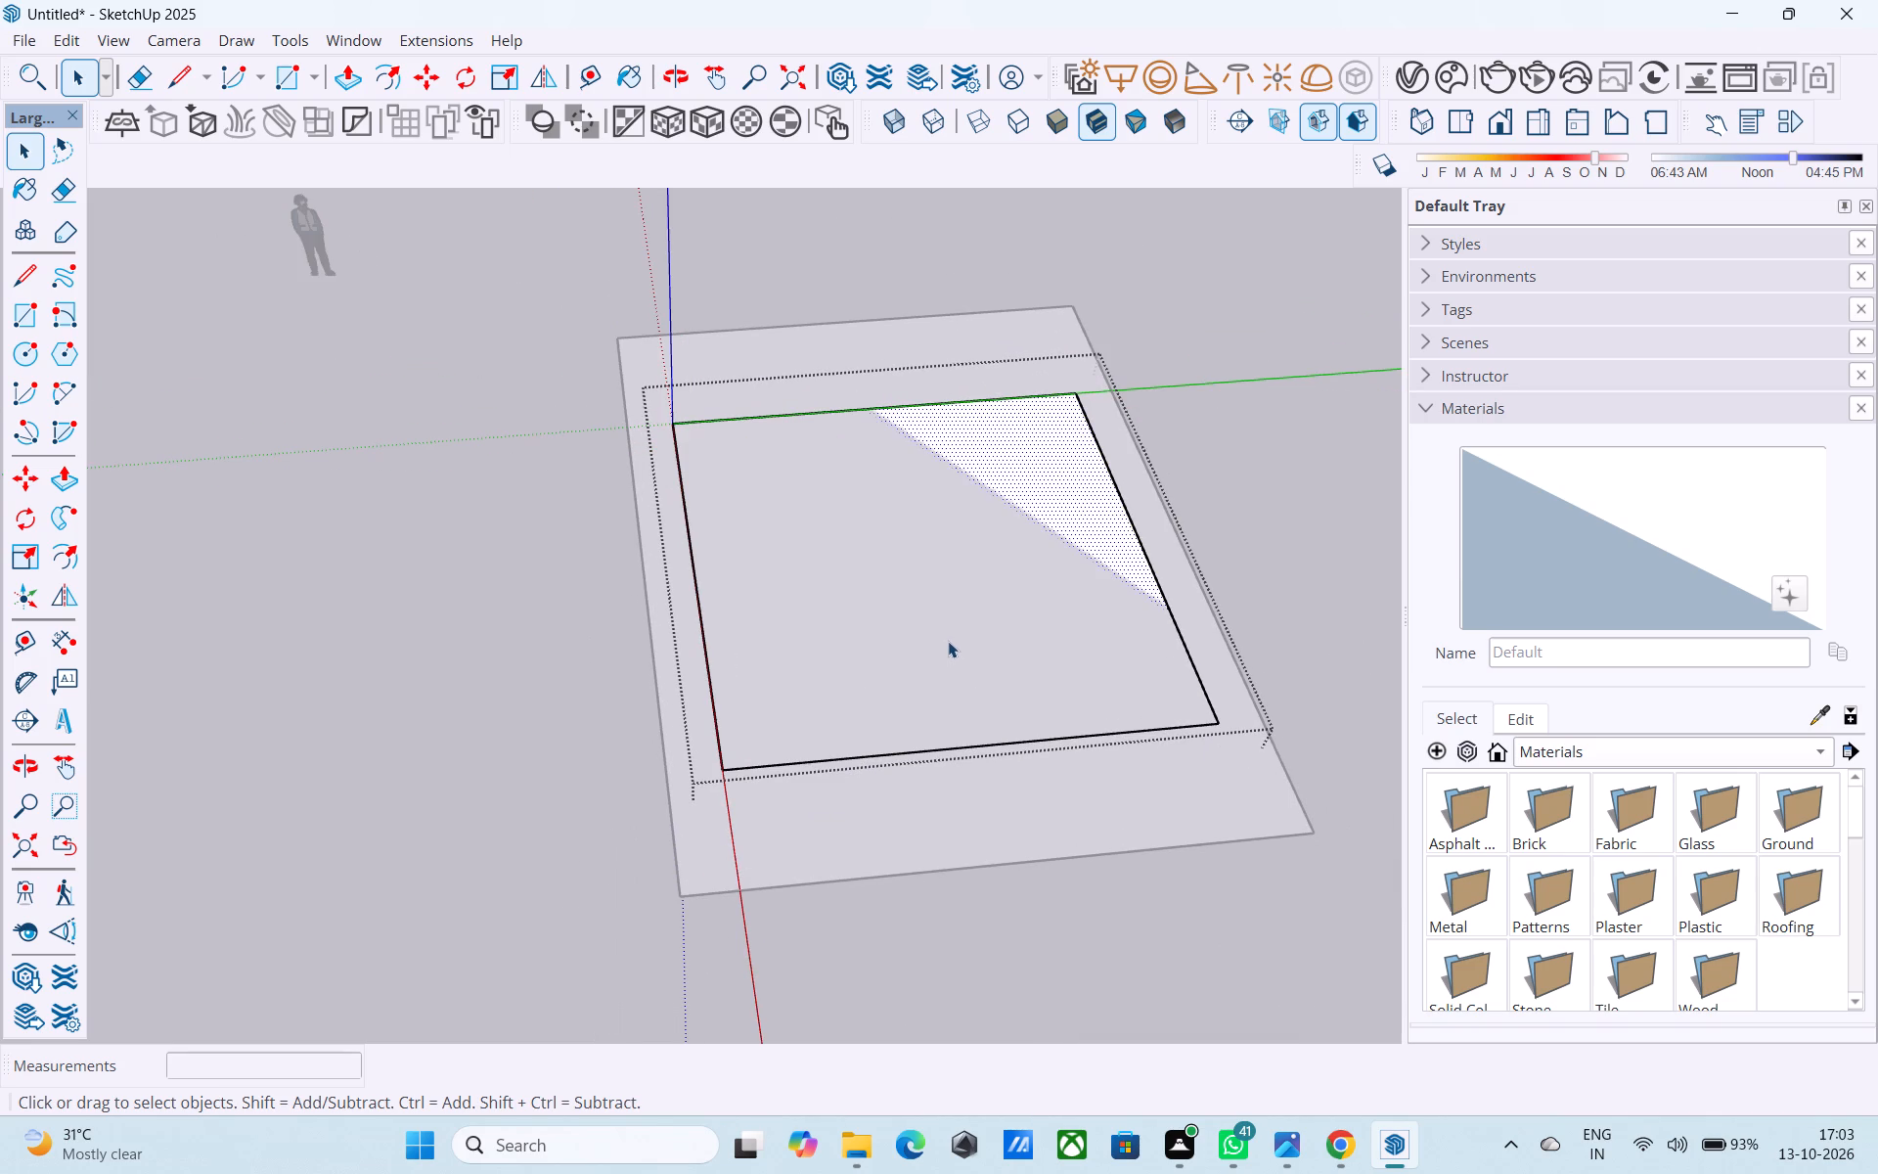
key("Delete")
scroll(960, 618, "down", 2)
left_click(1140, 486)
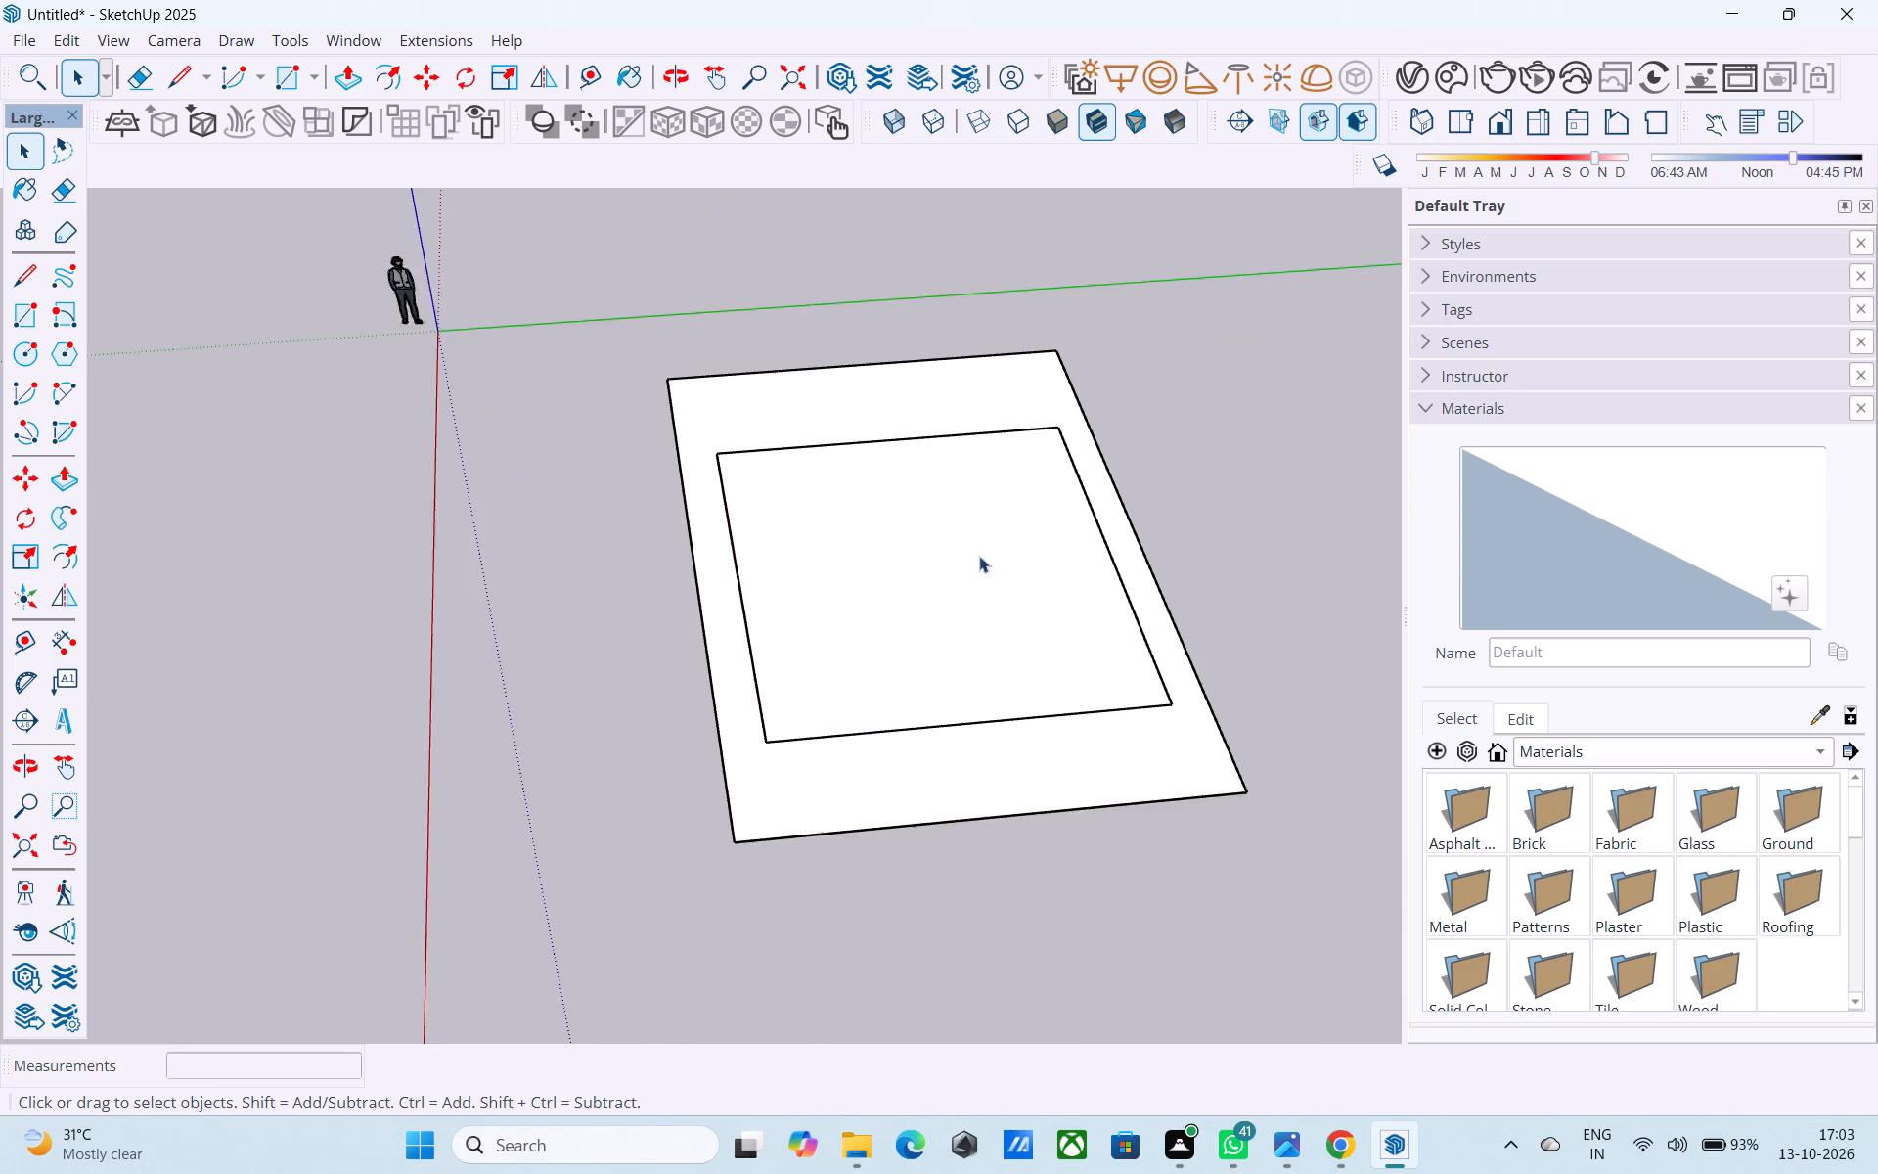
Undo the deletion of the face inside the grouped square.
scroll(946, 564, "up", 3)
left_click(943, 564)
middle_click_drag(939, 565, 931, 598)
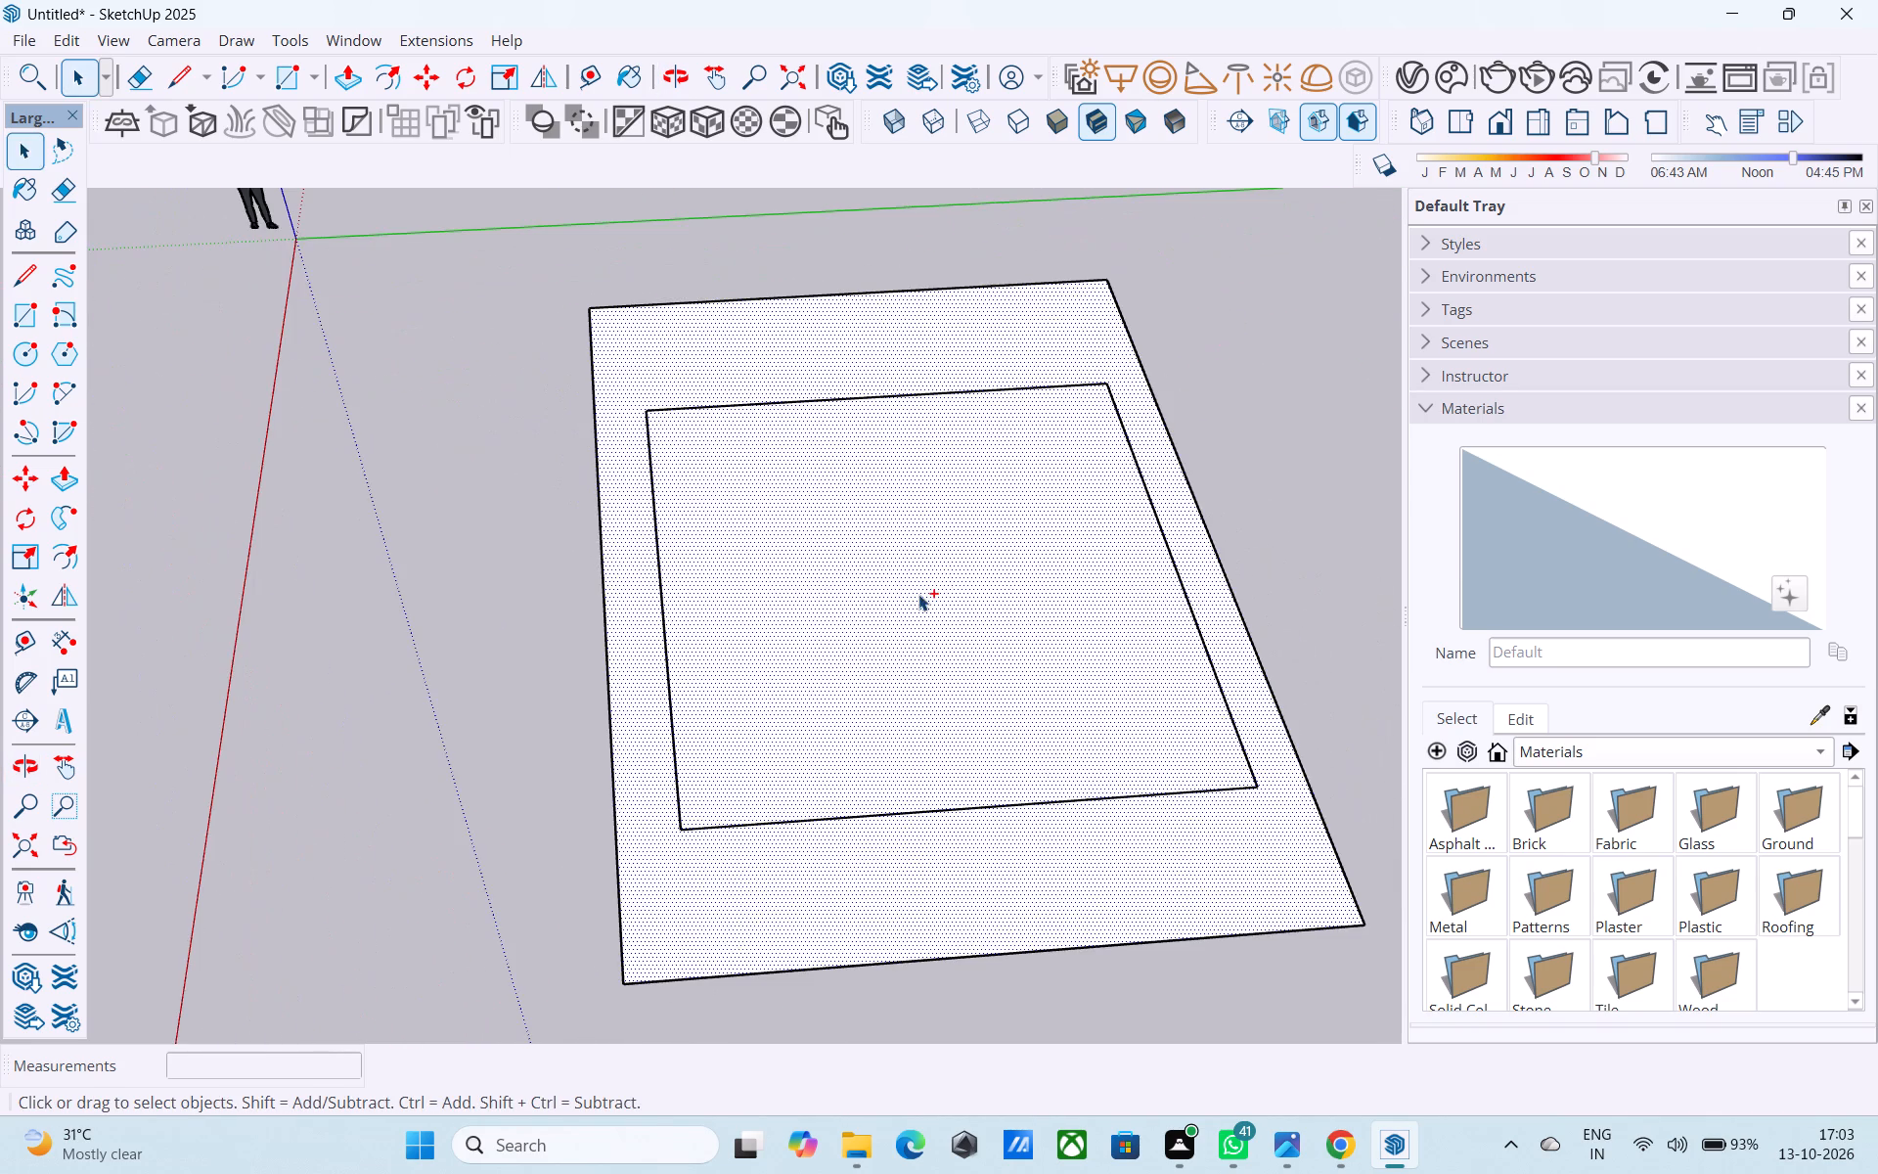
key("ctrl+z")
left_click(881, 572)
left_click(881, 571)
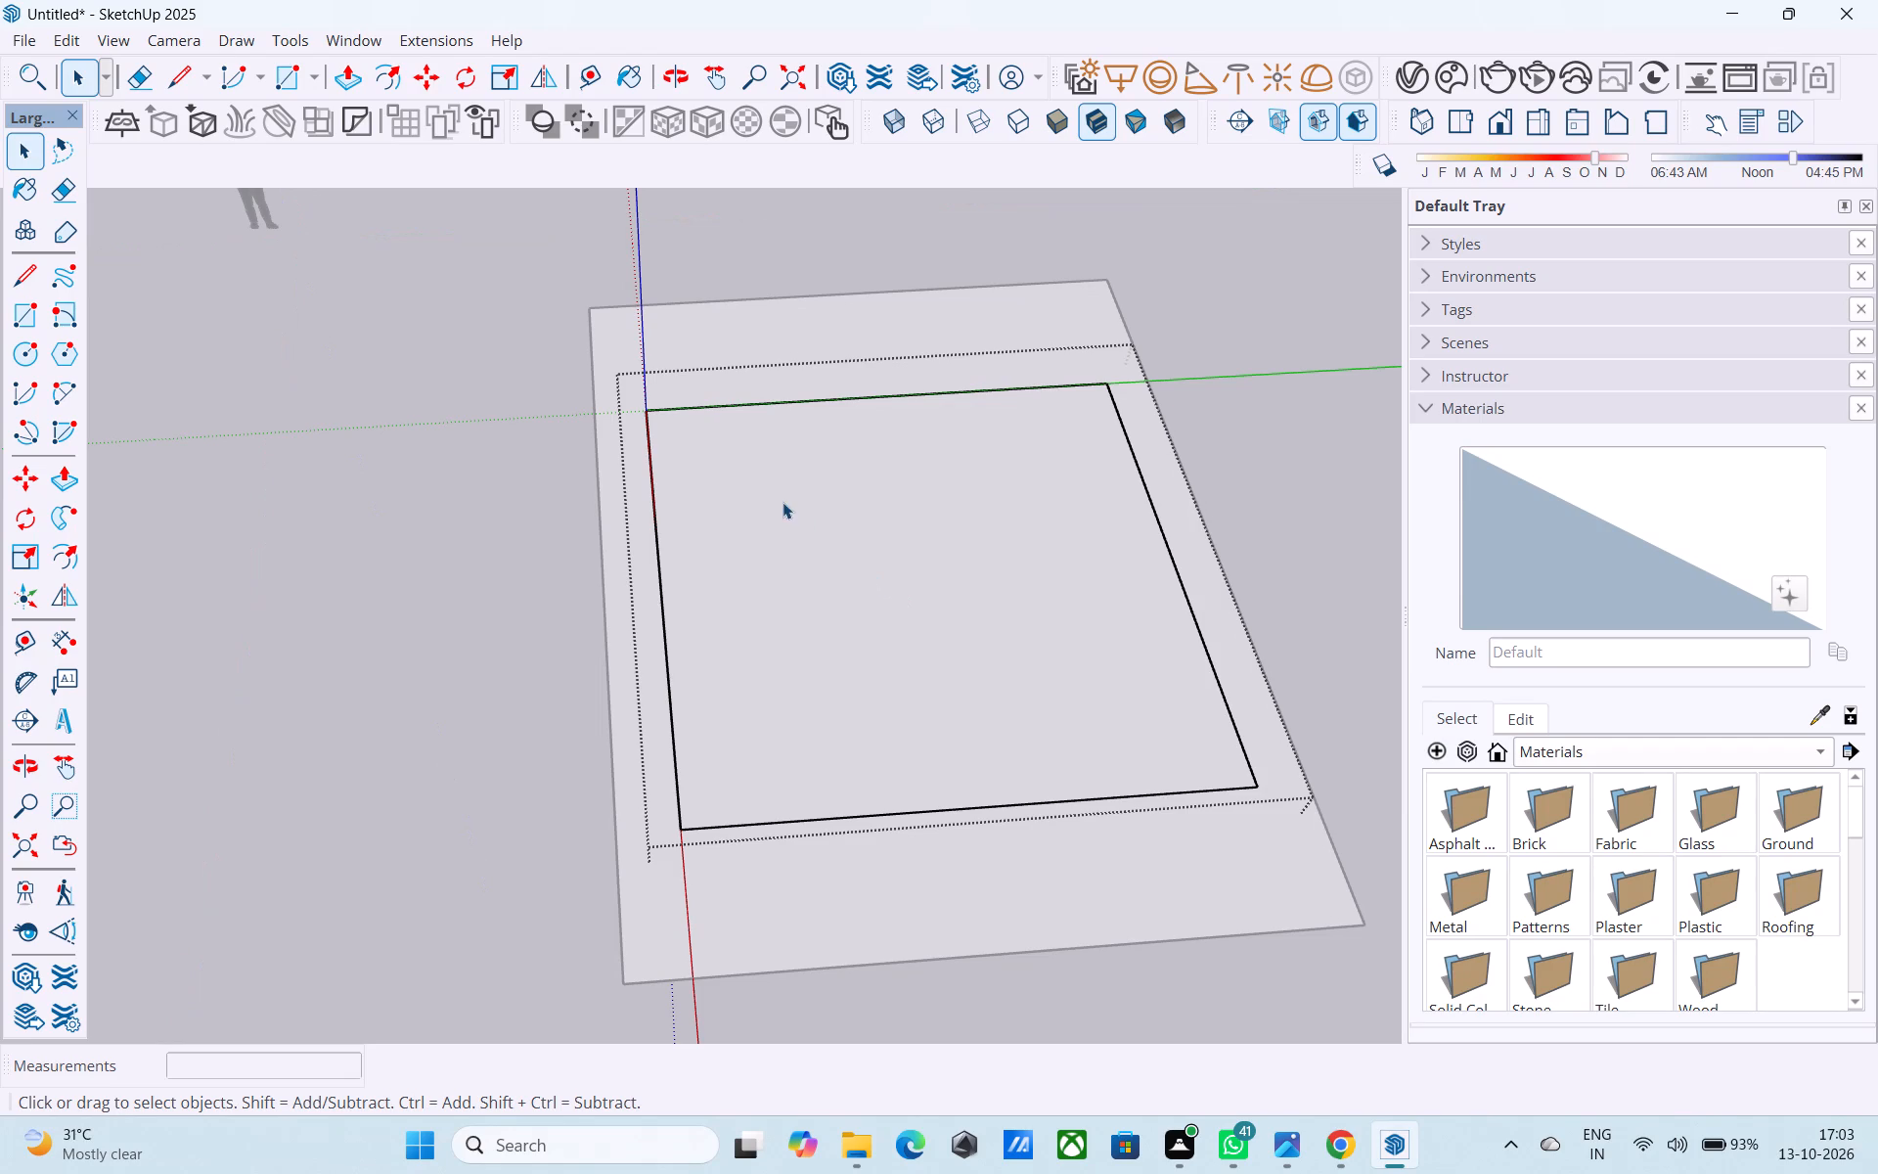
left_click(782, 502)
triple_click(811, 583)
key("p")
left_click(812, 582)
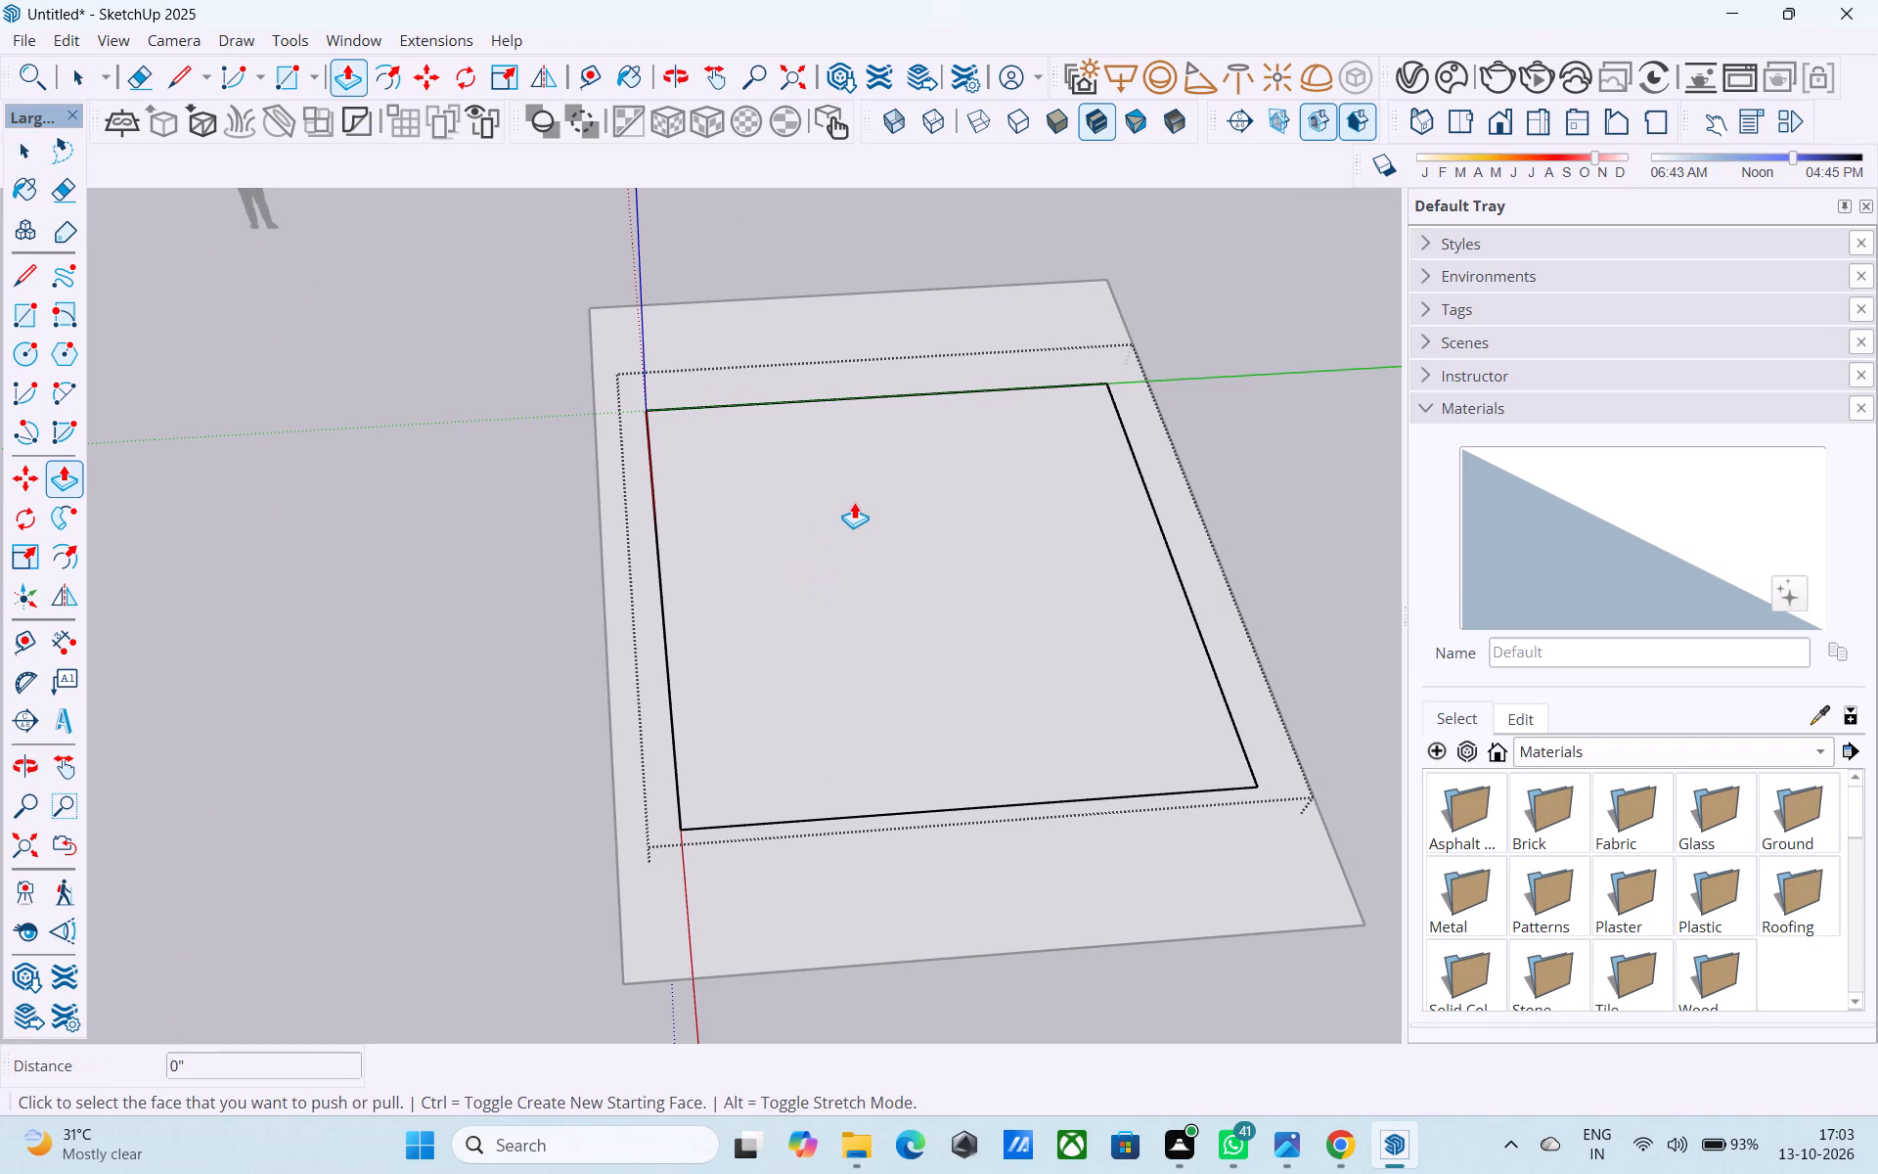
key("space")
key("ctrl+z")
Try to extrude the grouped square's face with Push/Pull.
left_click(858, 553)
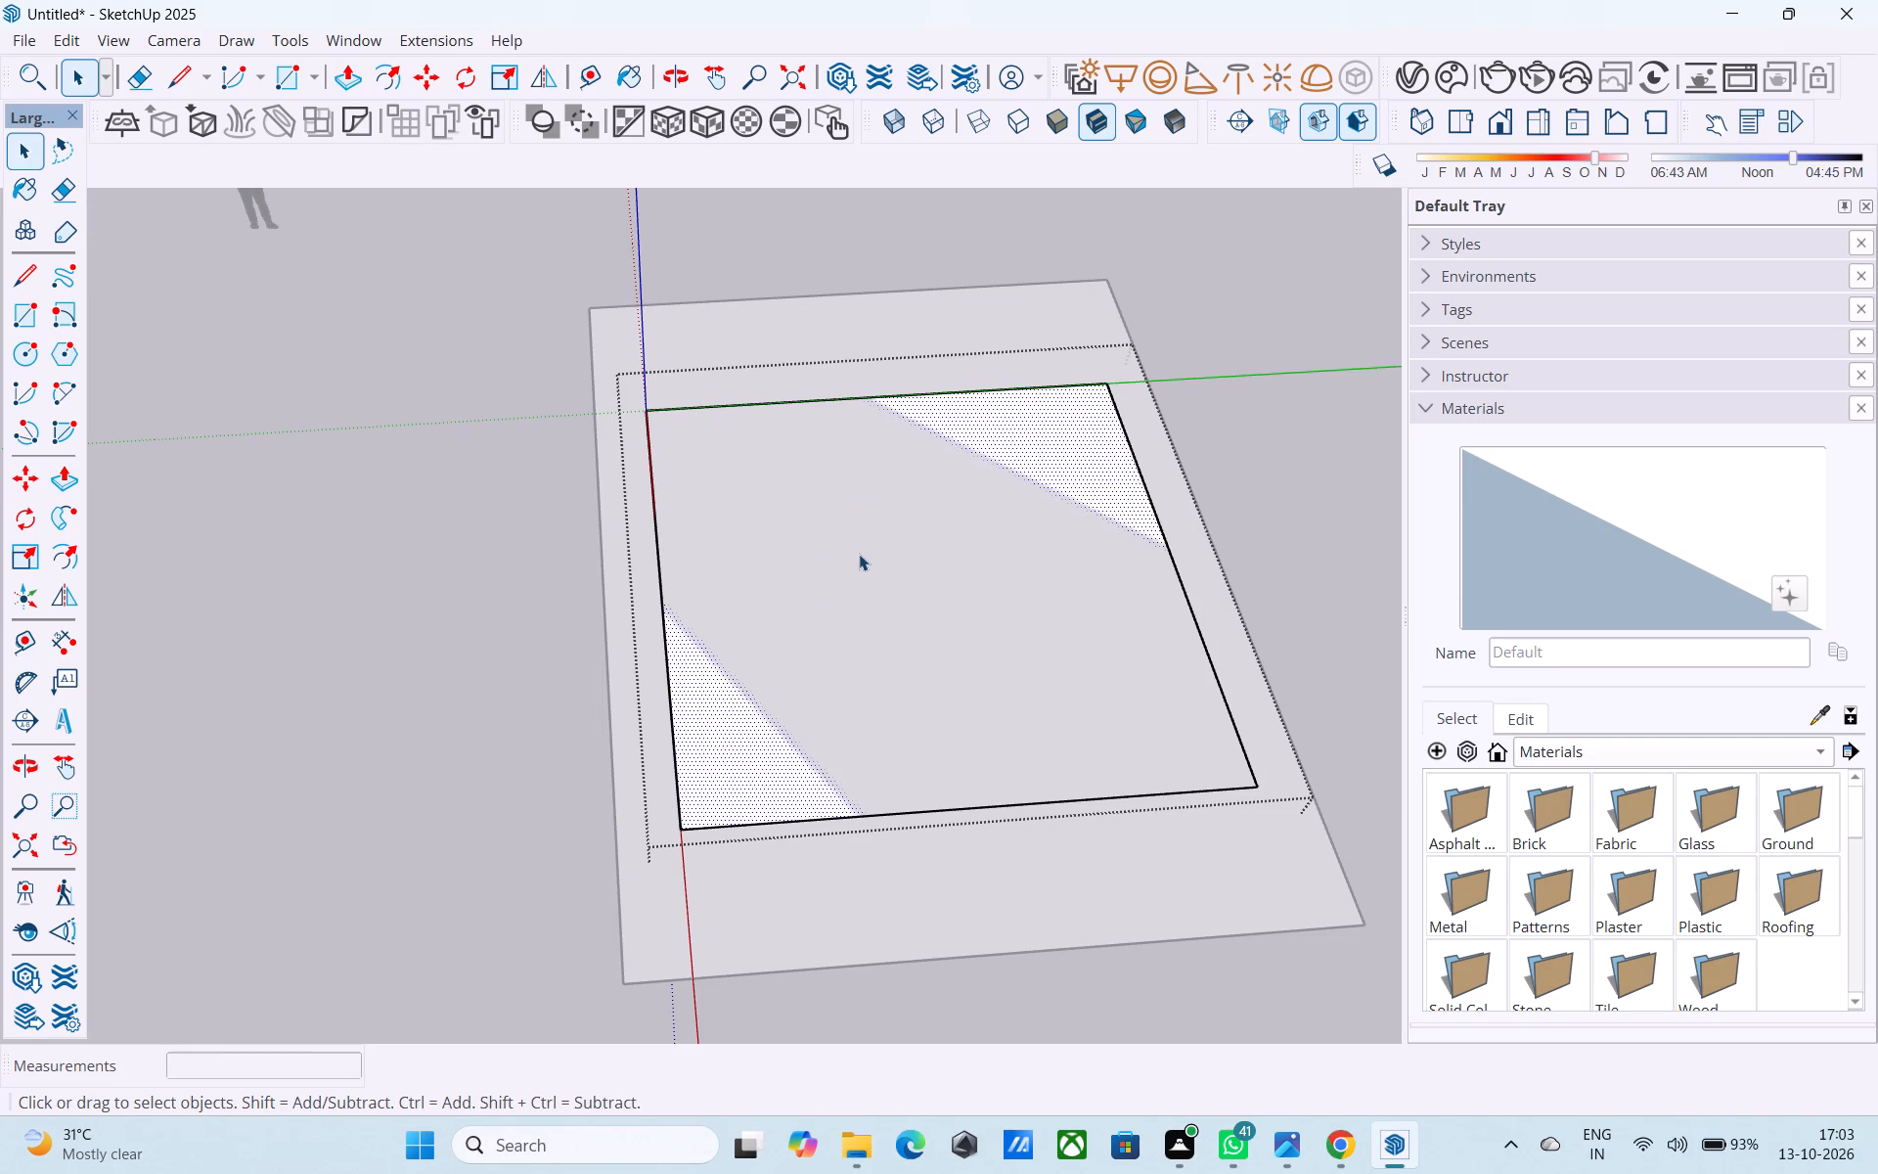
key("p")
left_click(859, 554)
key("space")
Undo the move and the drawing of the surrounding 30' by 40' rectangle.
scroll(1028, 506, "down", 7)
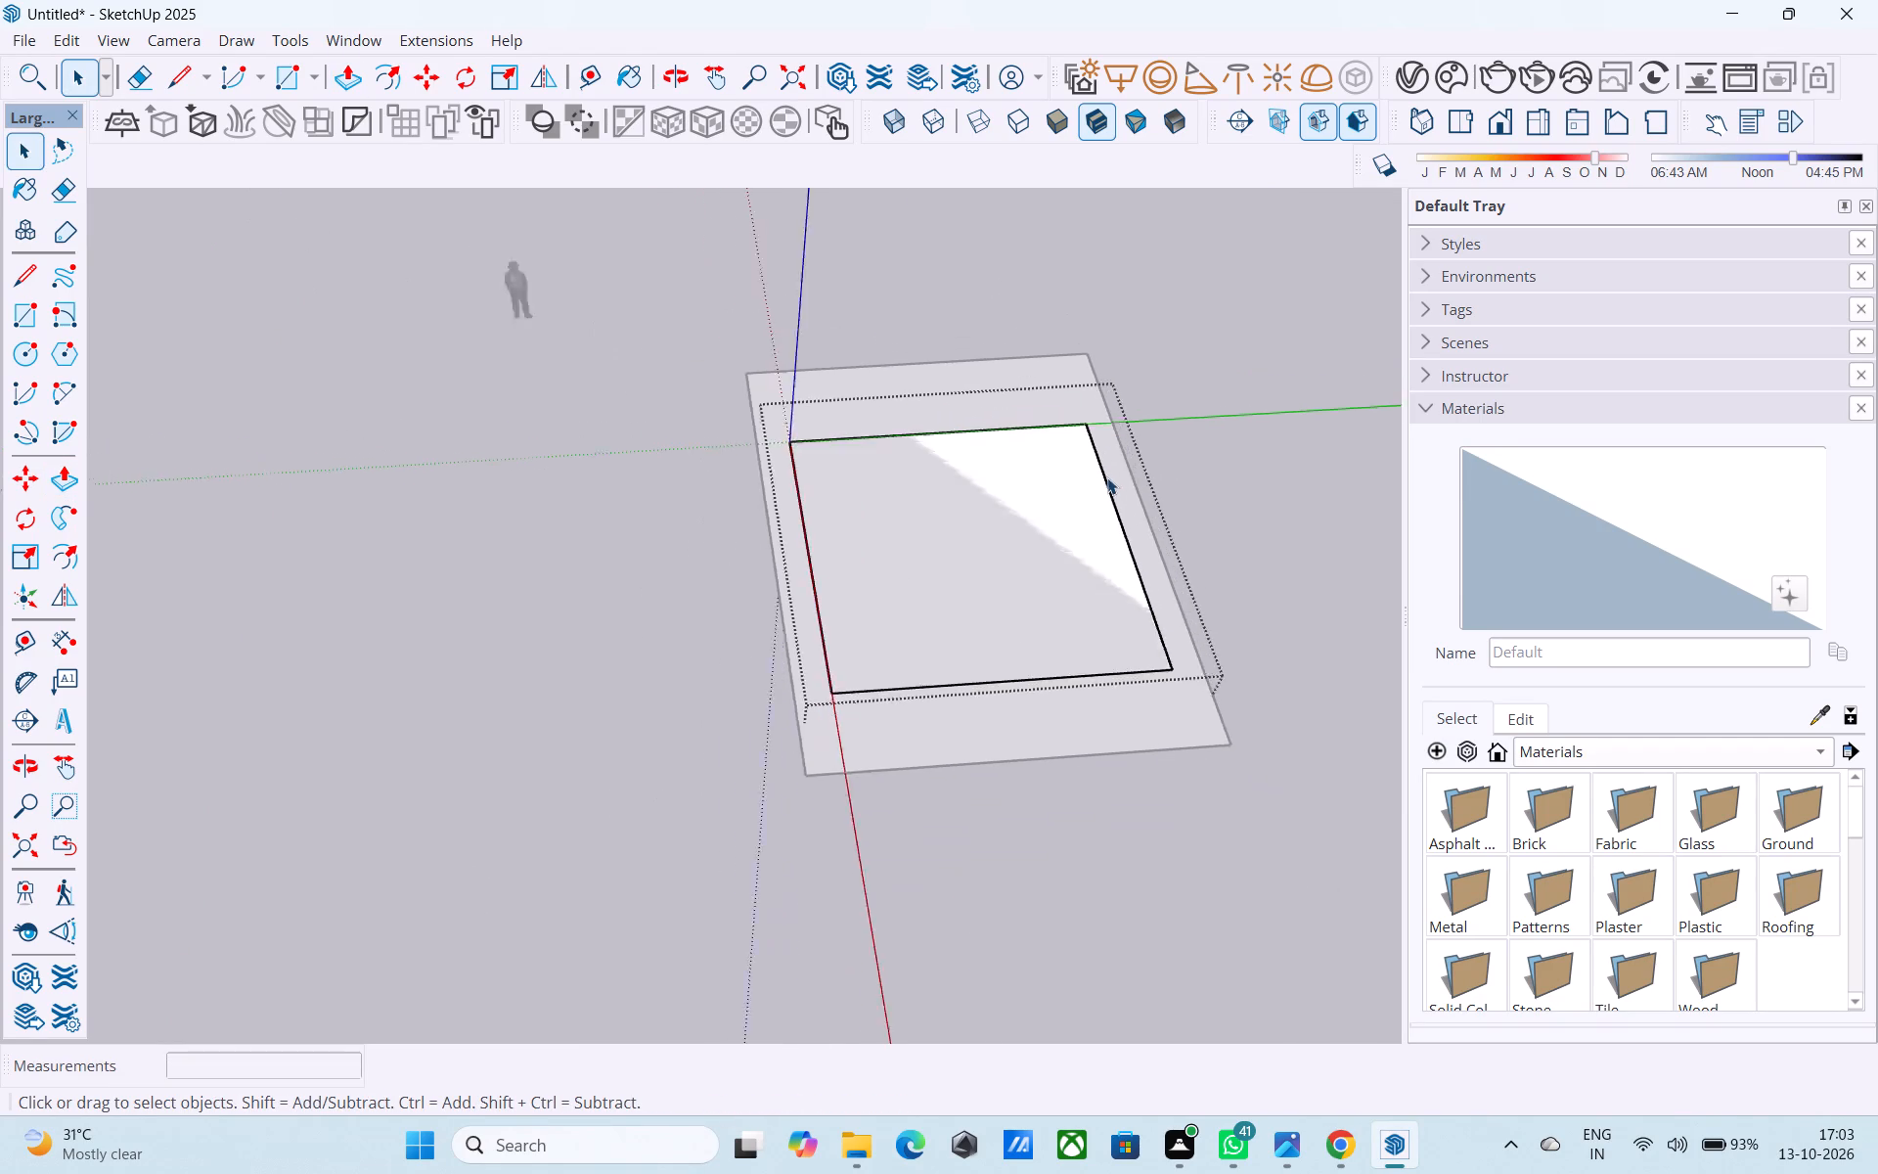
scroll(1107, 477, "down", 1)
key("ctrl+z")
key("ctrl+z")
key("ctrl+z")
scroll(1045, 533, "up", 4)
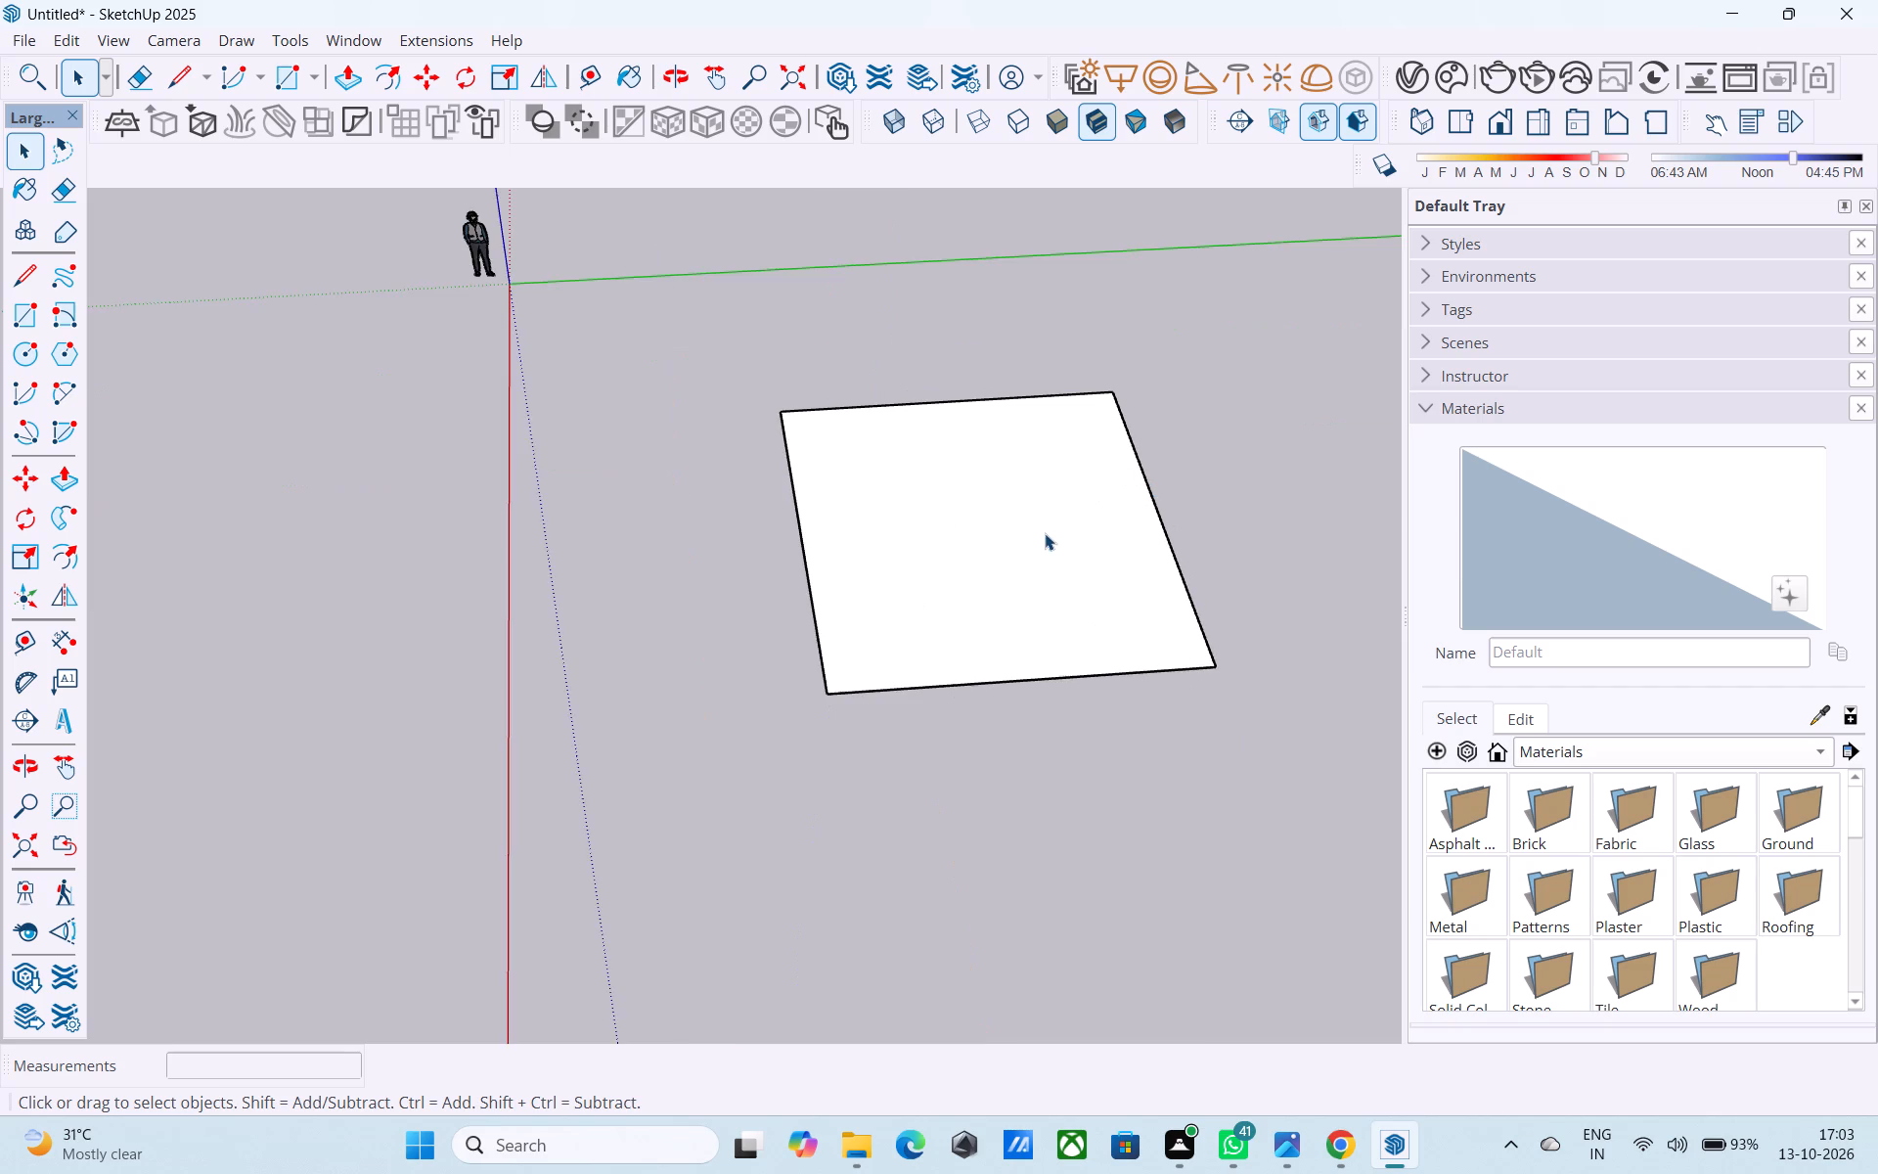
Open the grouped 25' square for editing.
left_click(1016, 539)
scroll(1016, 540, "up", 1)
left_click(1016, 540)
scroll(1016, 540, "up", 4)
scroll(1016, 540, "down", 4)
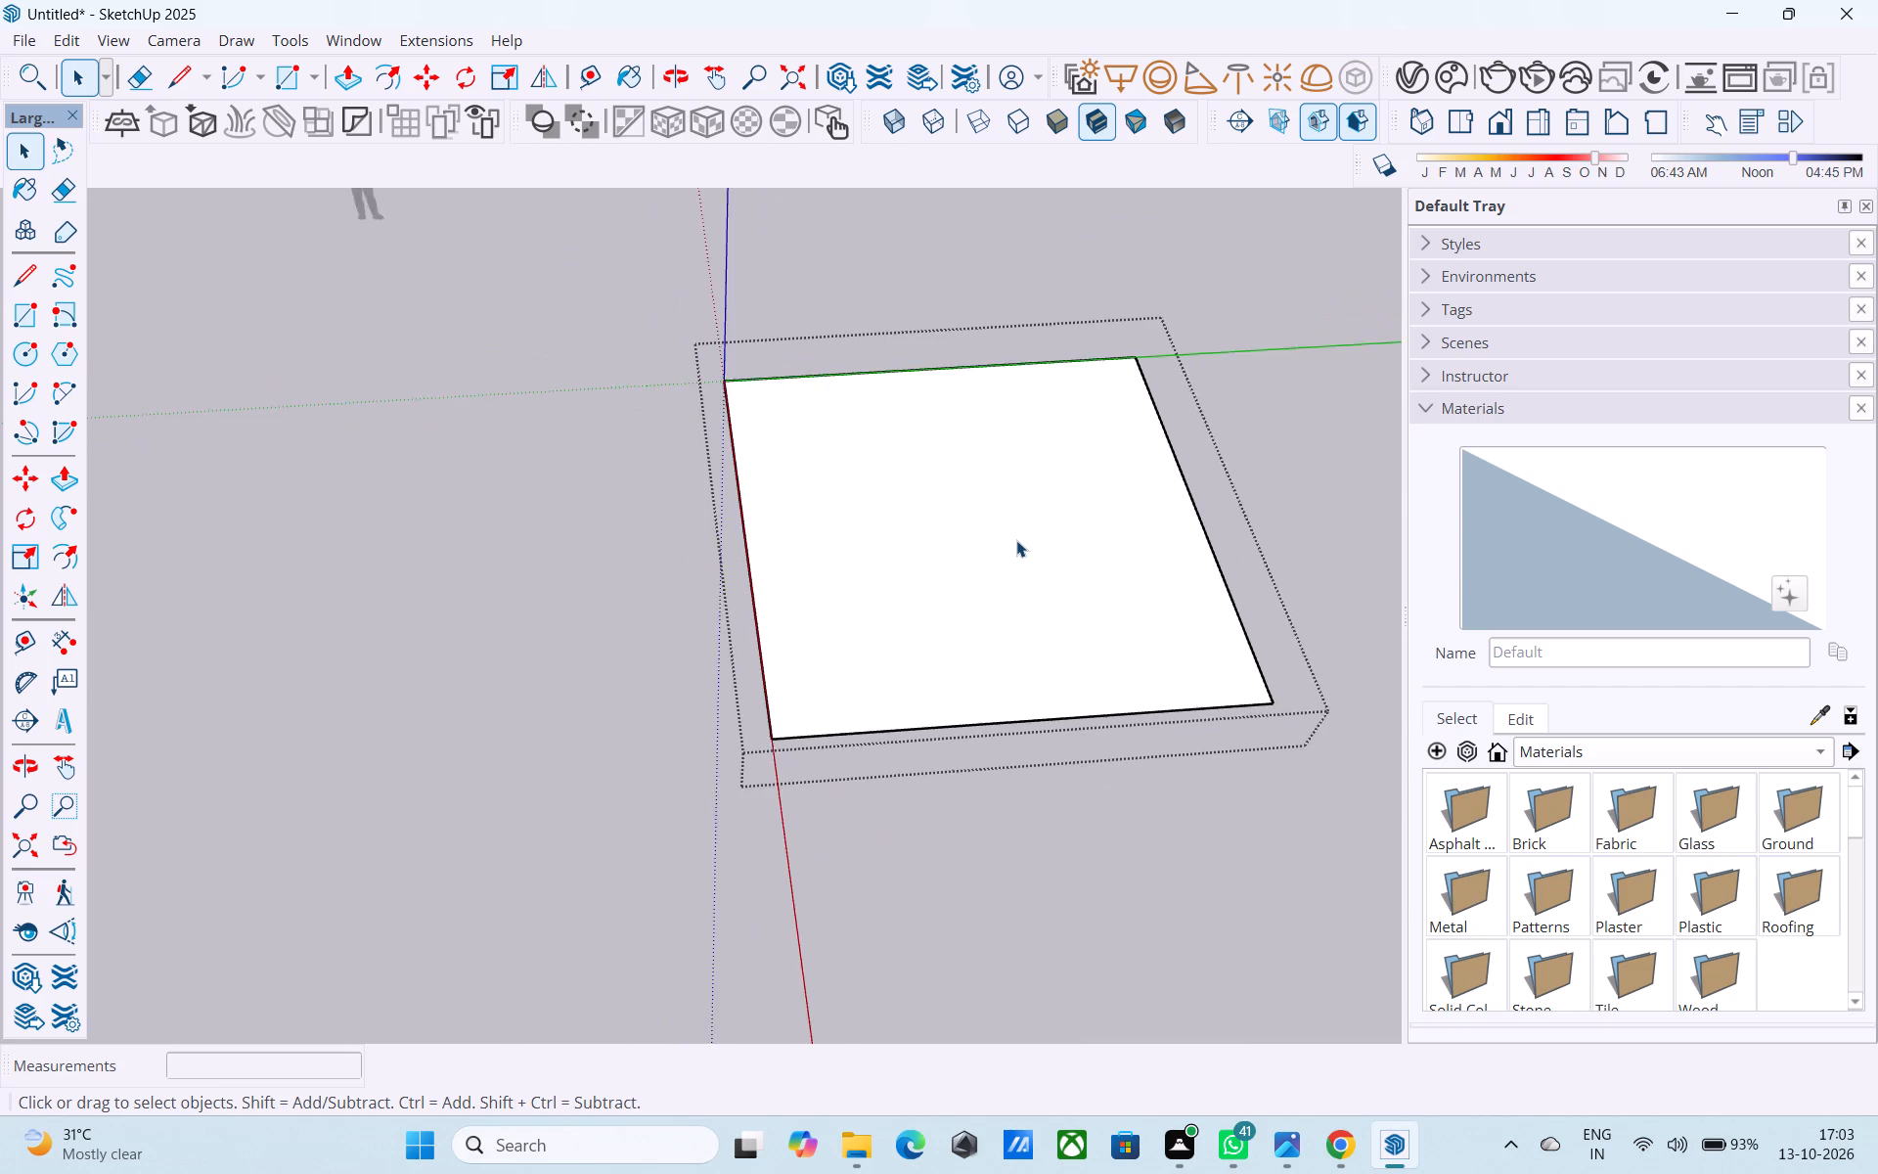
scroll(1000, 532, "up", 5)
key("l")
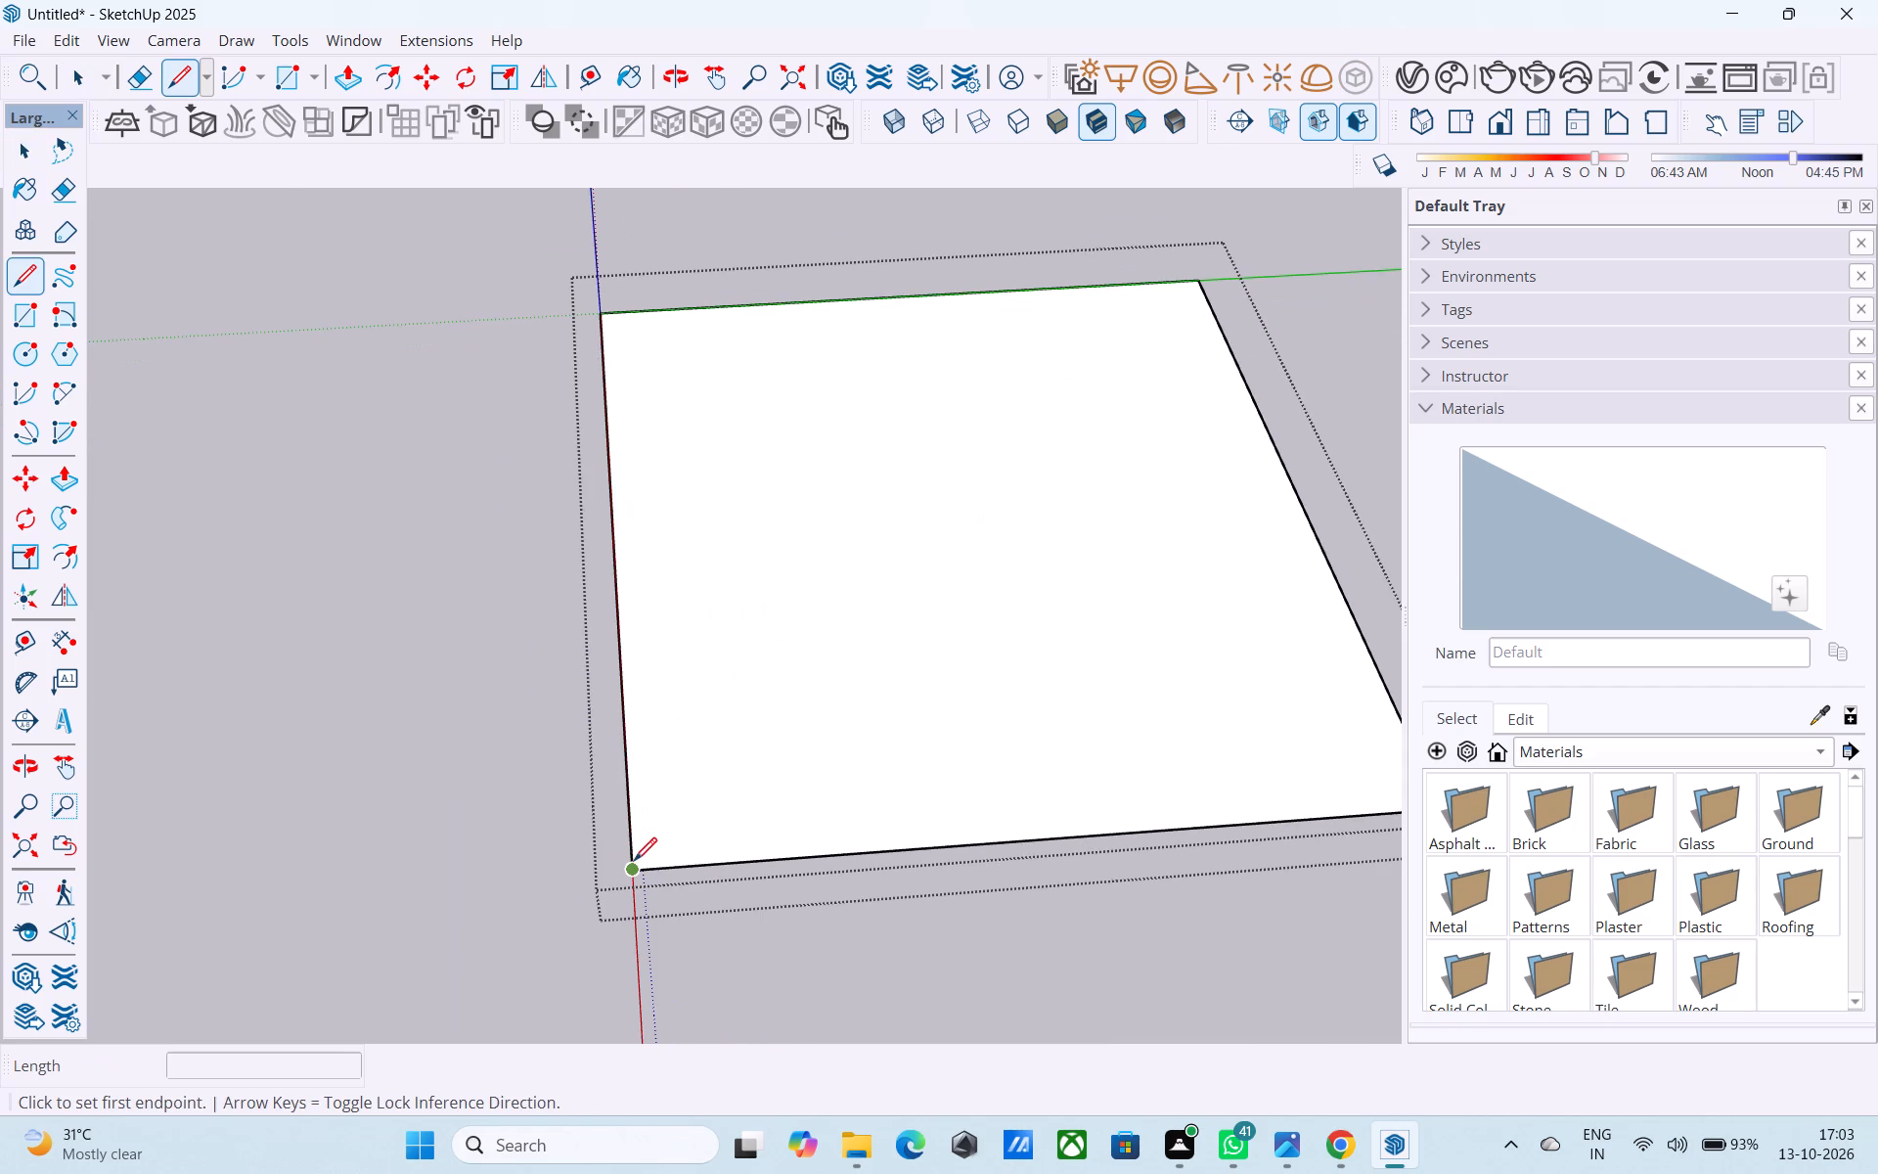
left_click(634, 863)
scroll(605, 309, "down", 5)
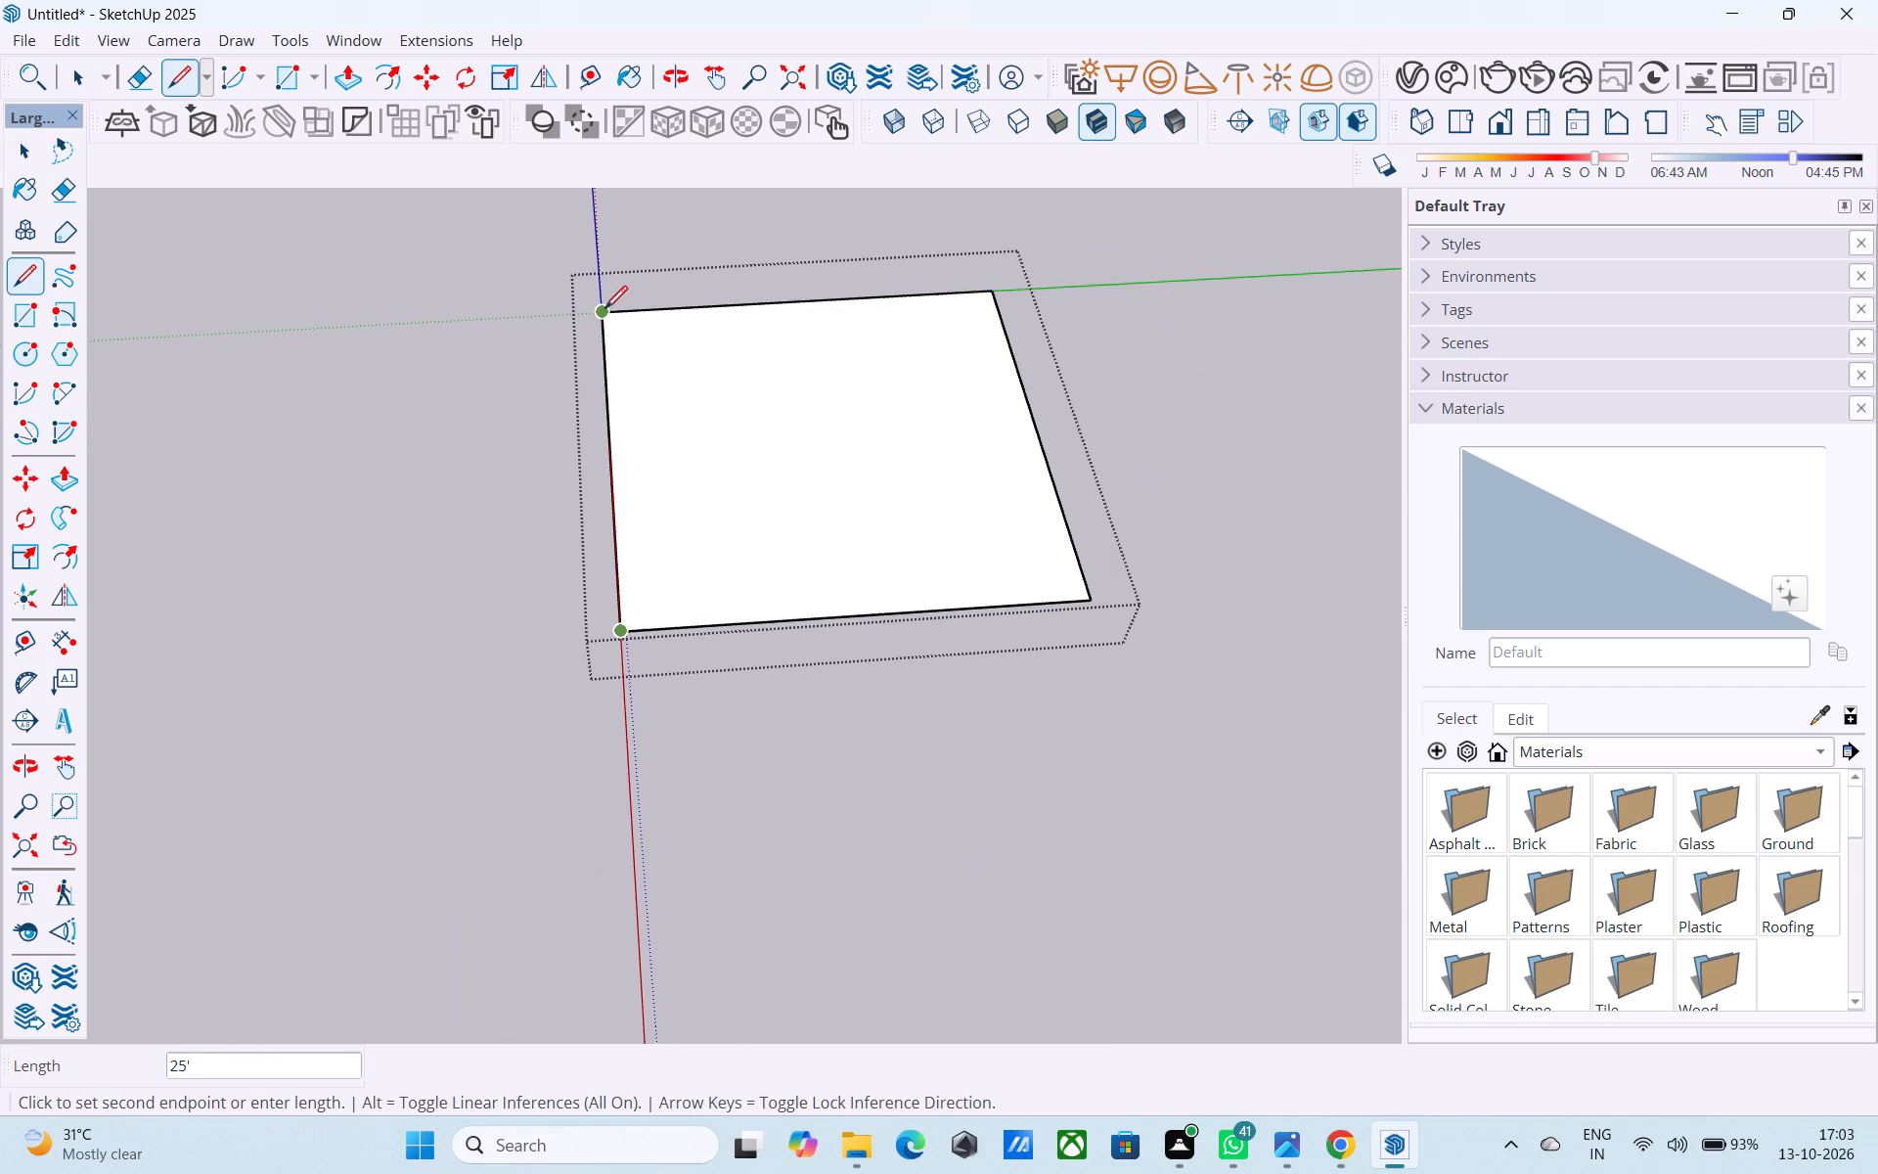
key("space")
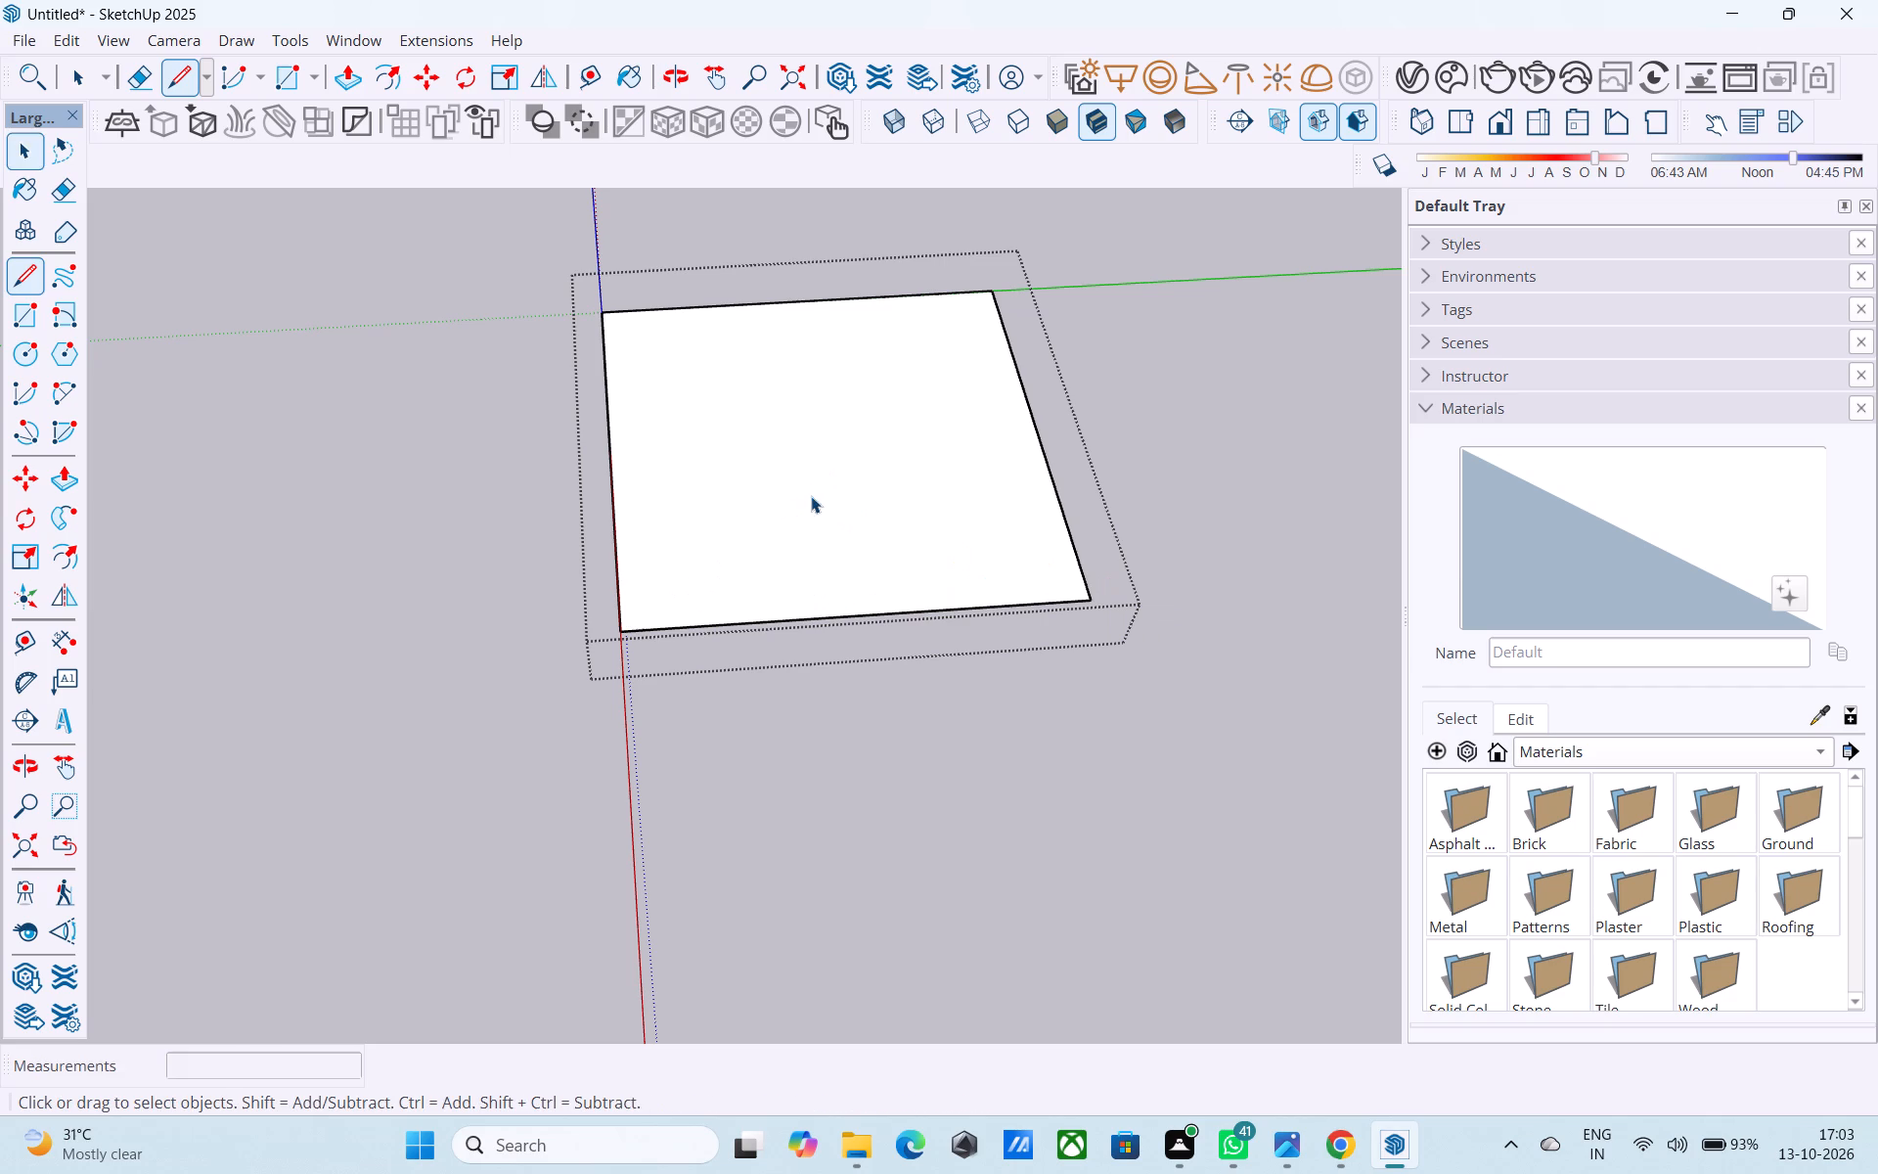
Copy the square's edge on the red axis 8' inward along the green axis direction.
middle_click_drag(776, 473, 816, 557)
scroll(814, 557, "up", 5, "shift")
middle_click_drag(816, 552, 798, 545)
scroll(806, 577, "down", 2)
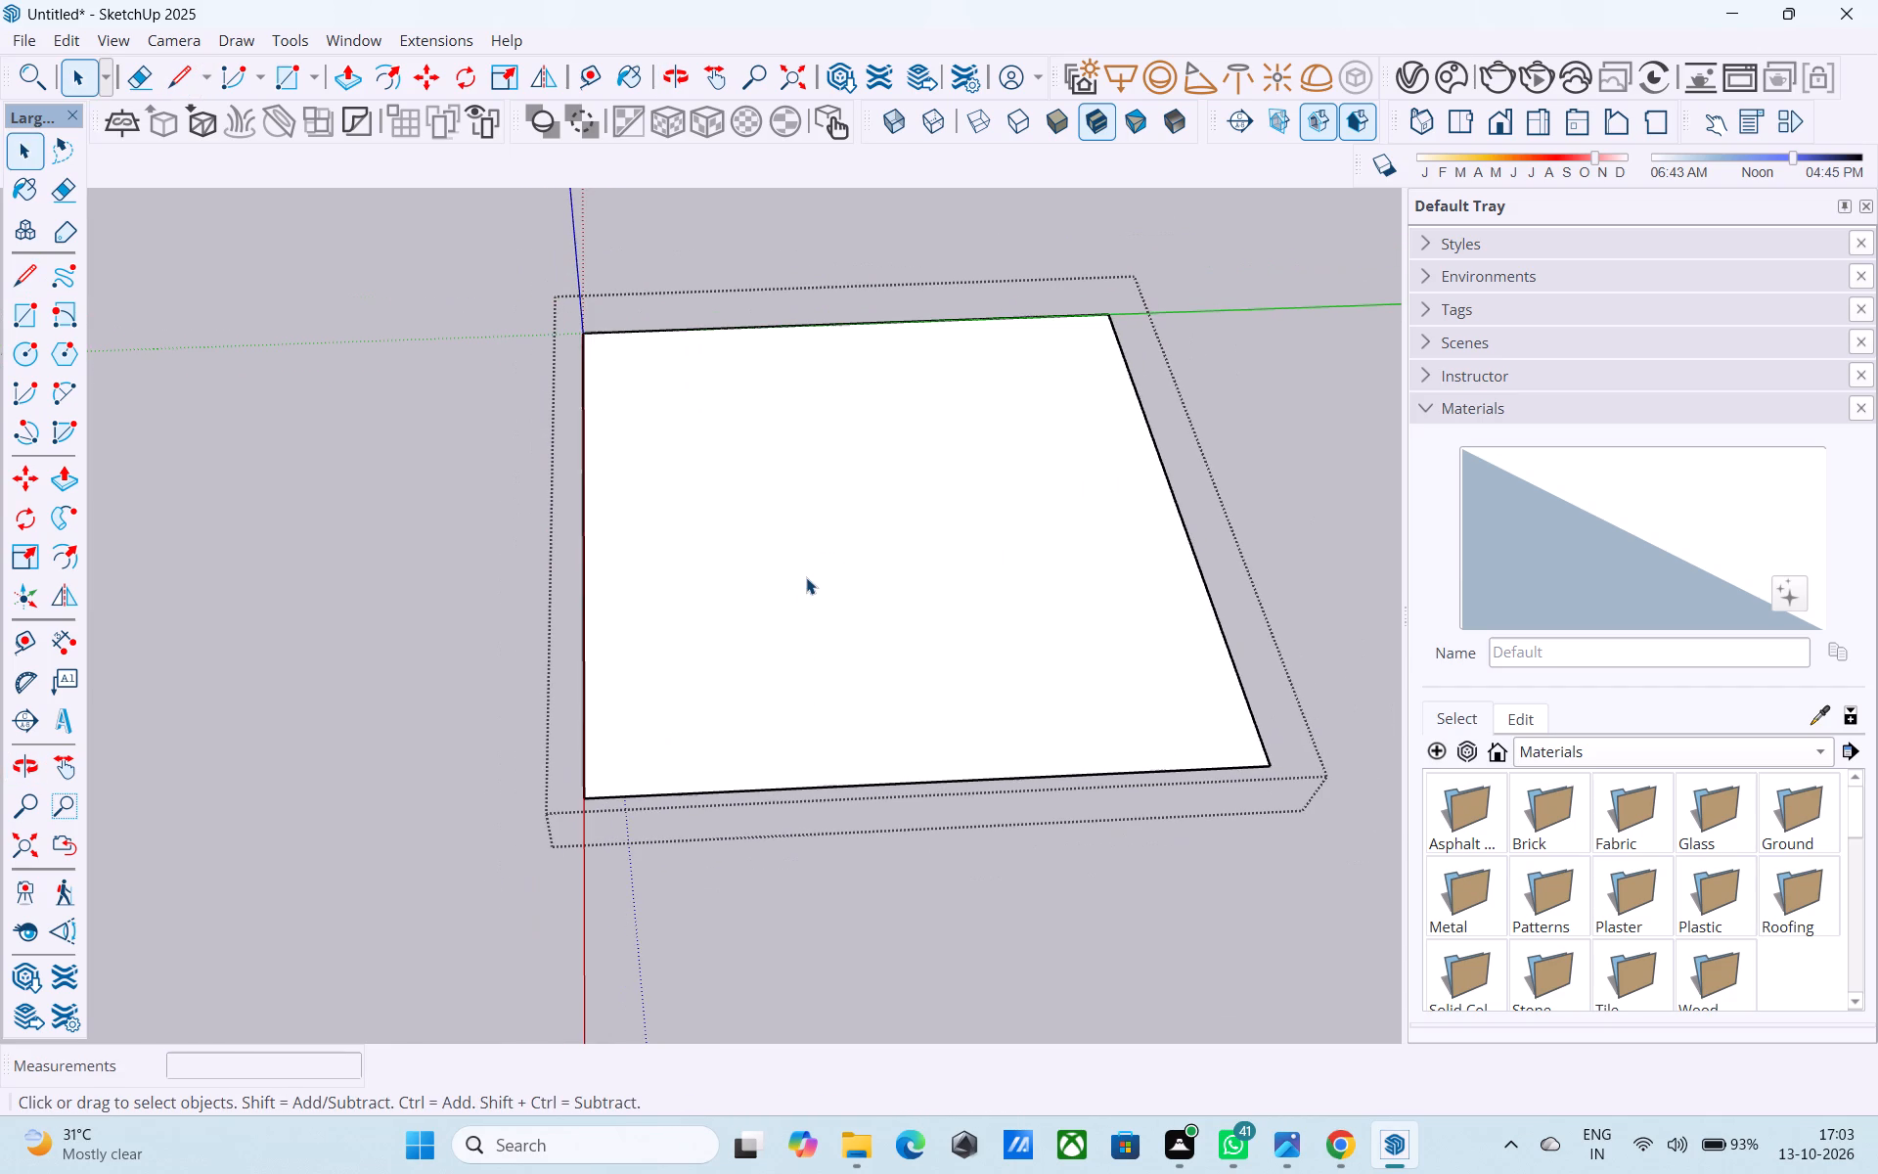
middle_click_drag(806, 623, 876, 641)
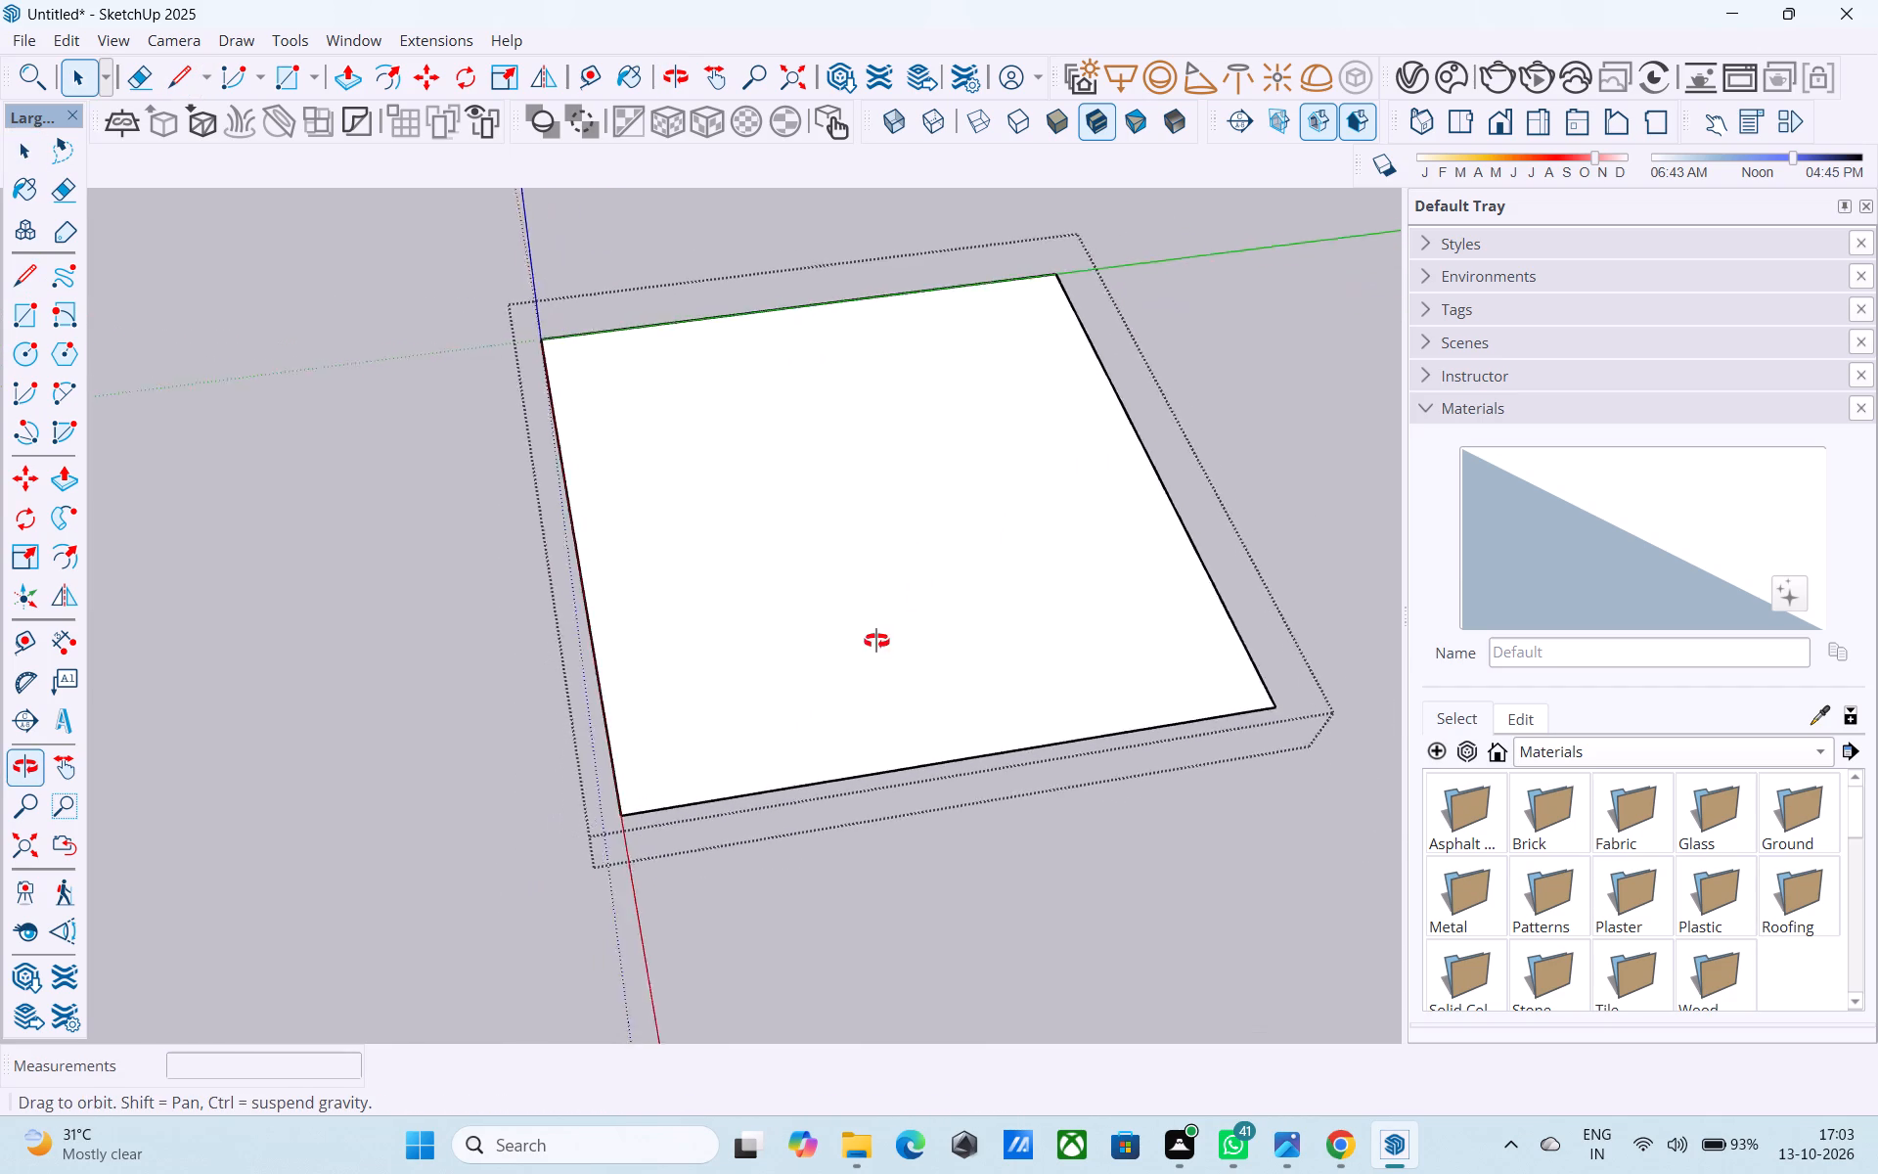
middle_click_drag(876, 641, 1008, 661)
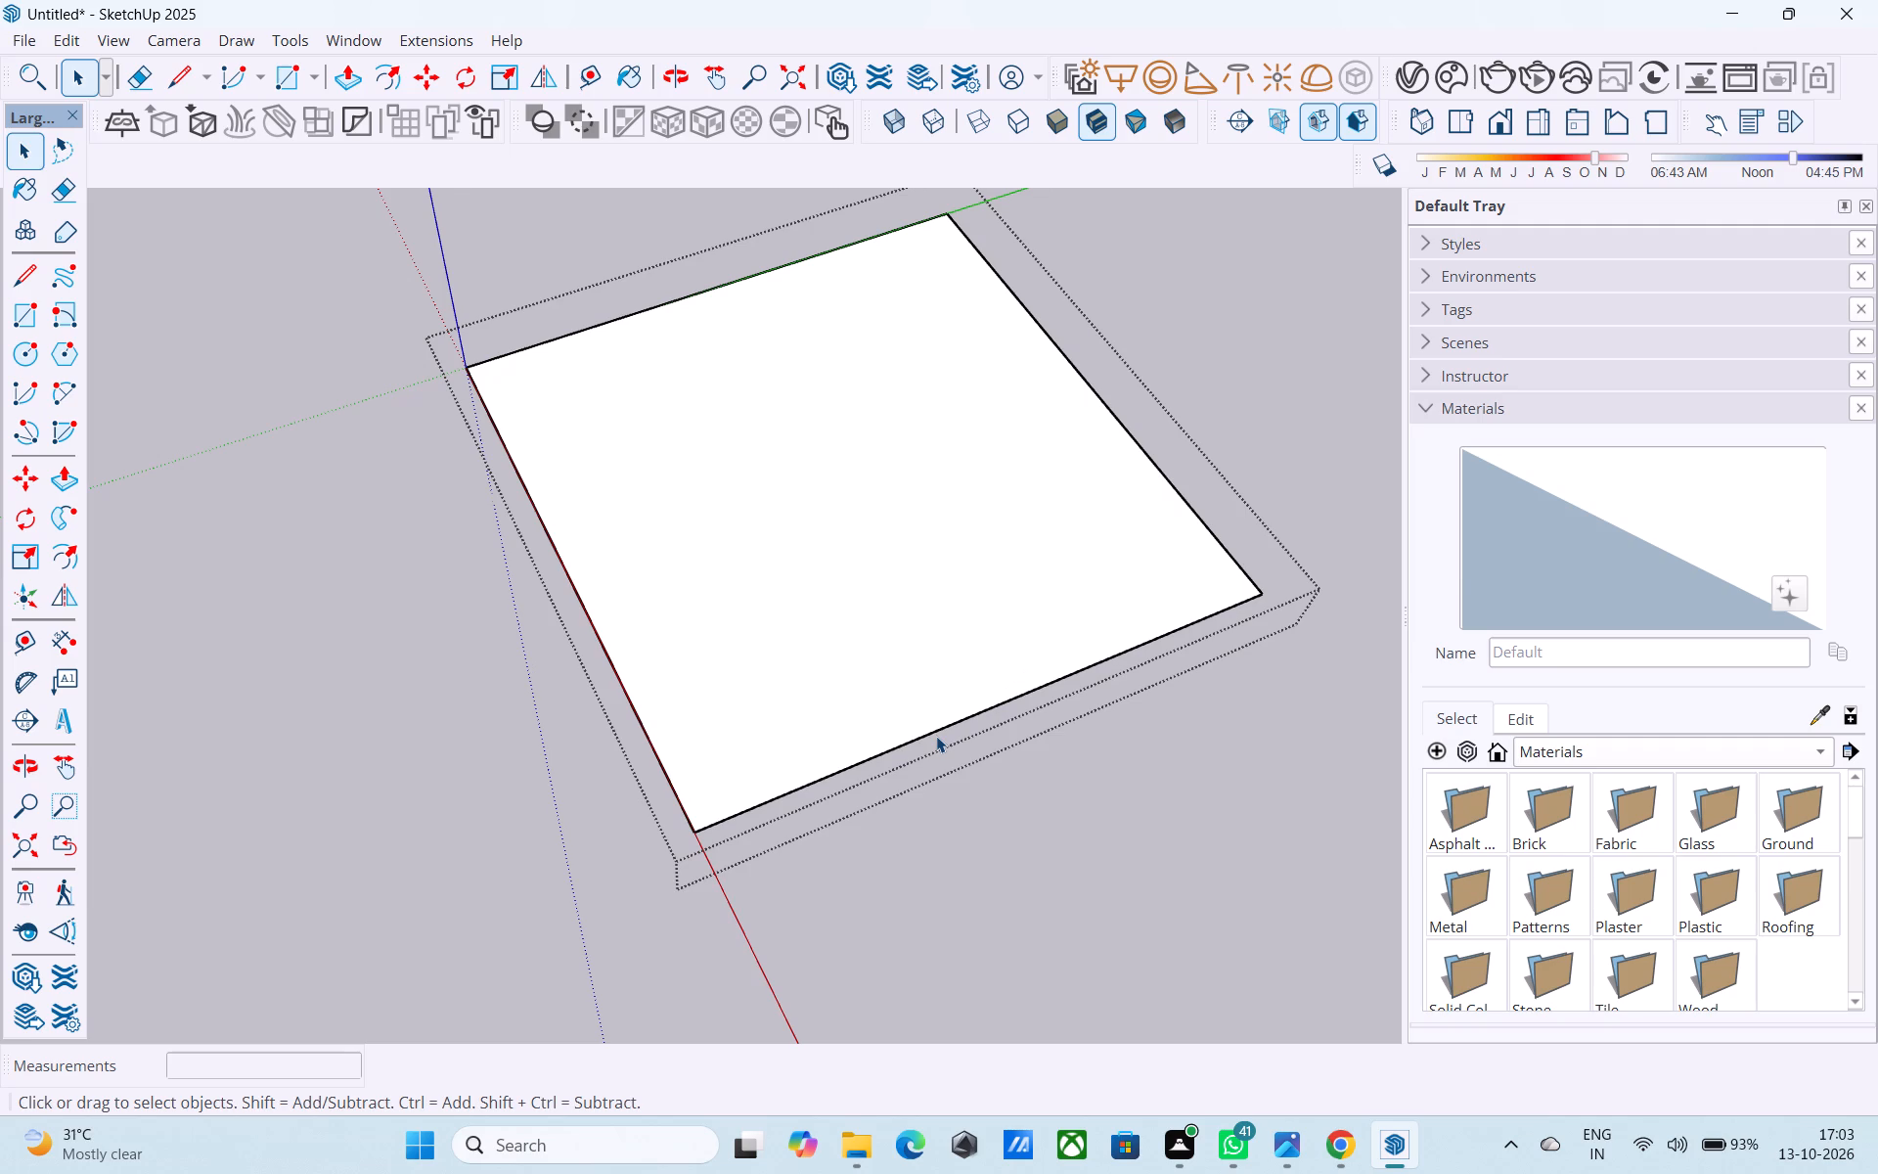
scroll(895, 735, "up", 4)
left_click(517, 729)
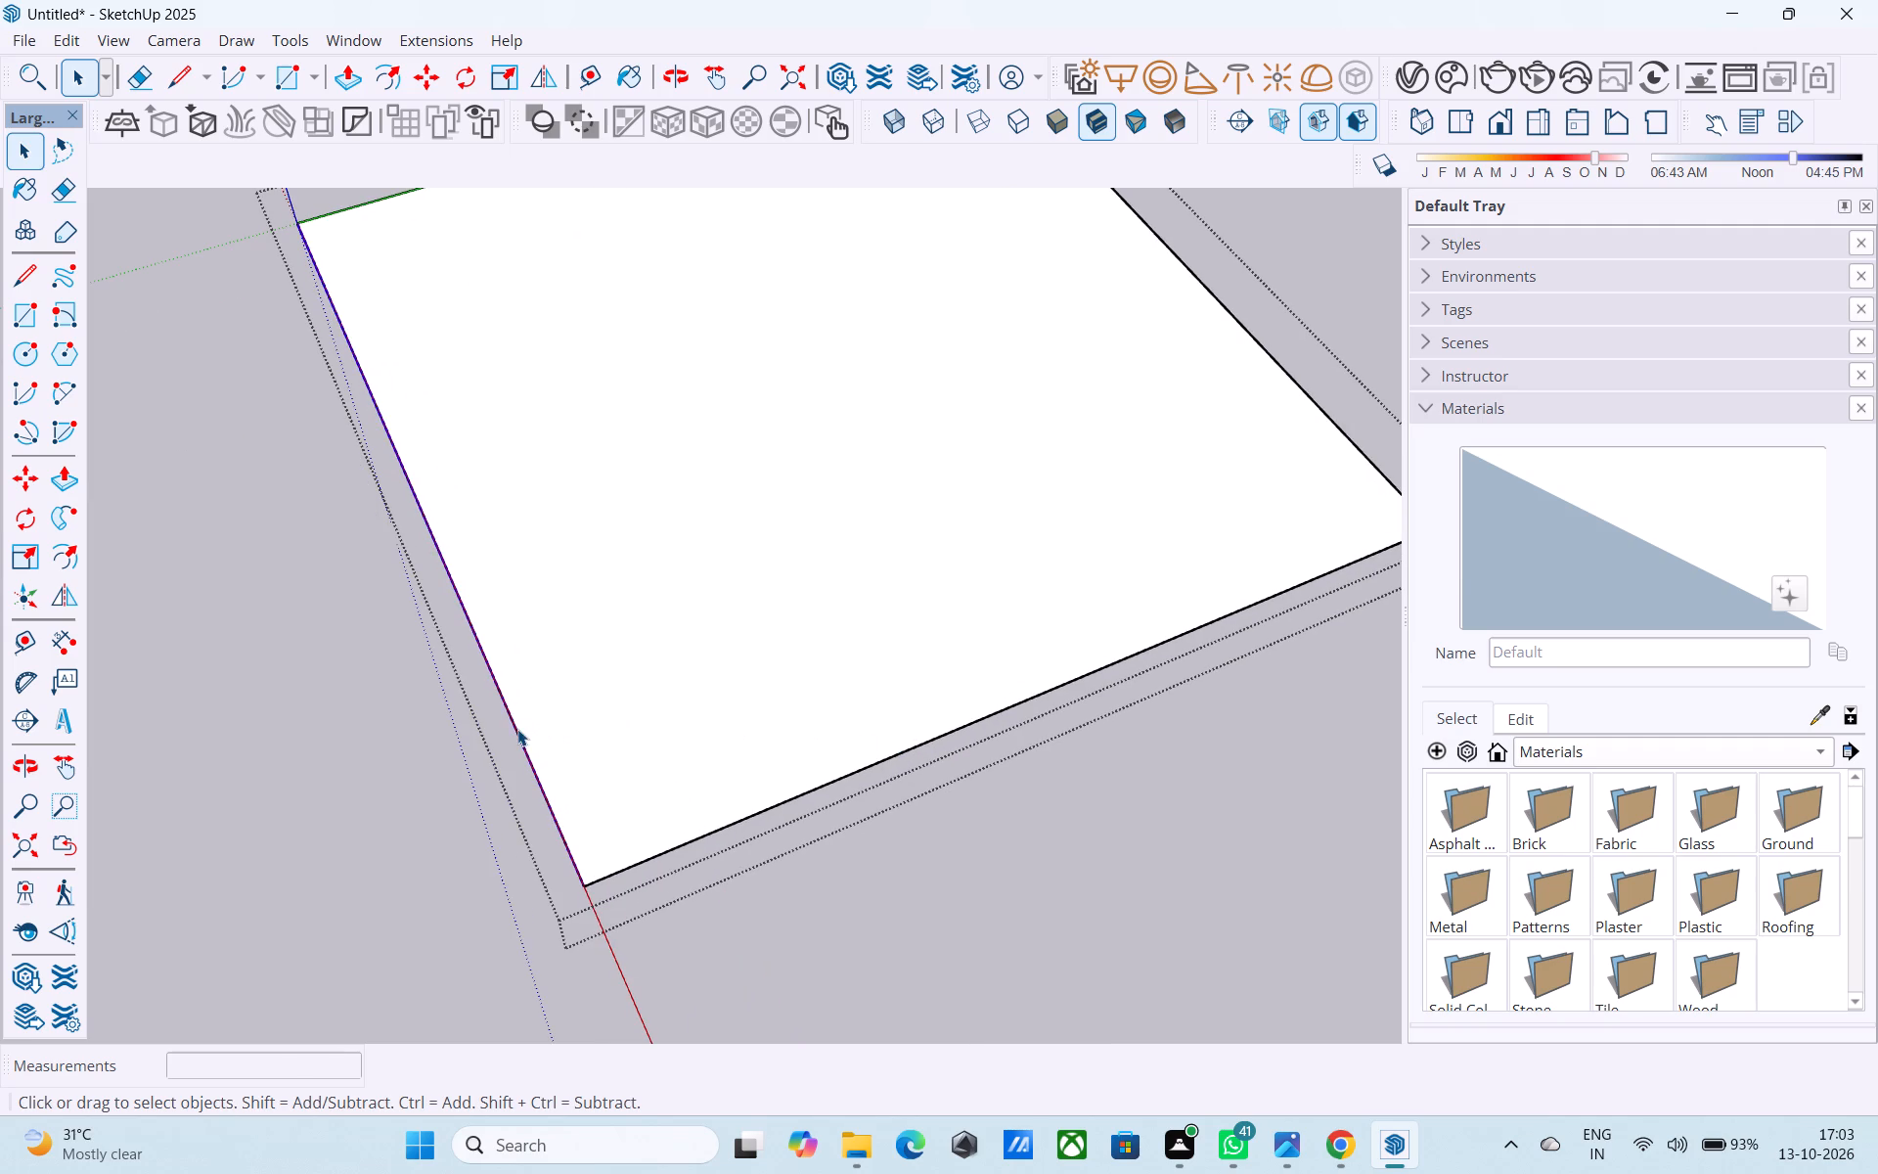
key("m")
left_click(585, 888)
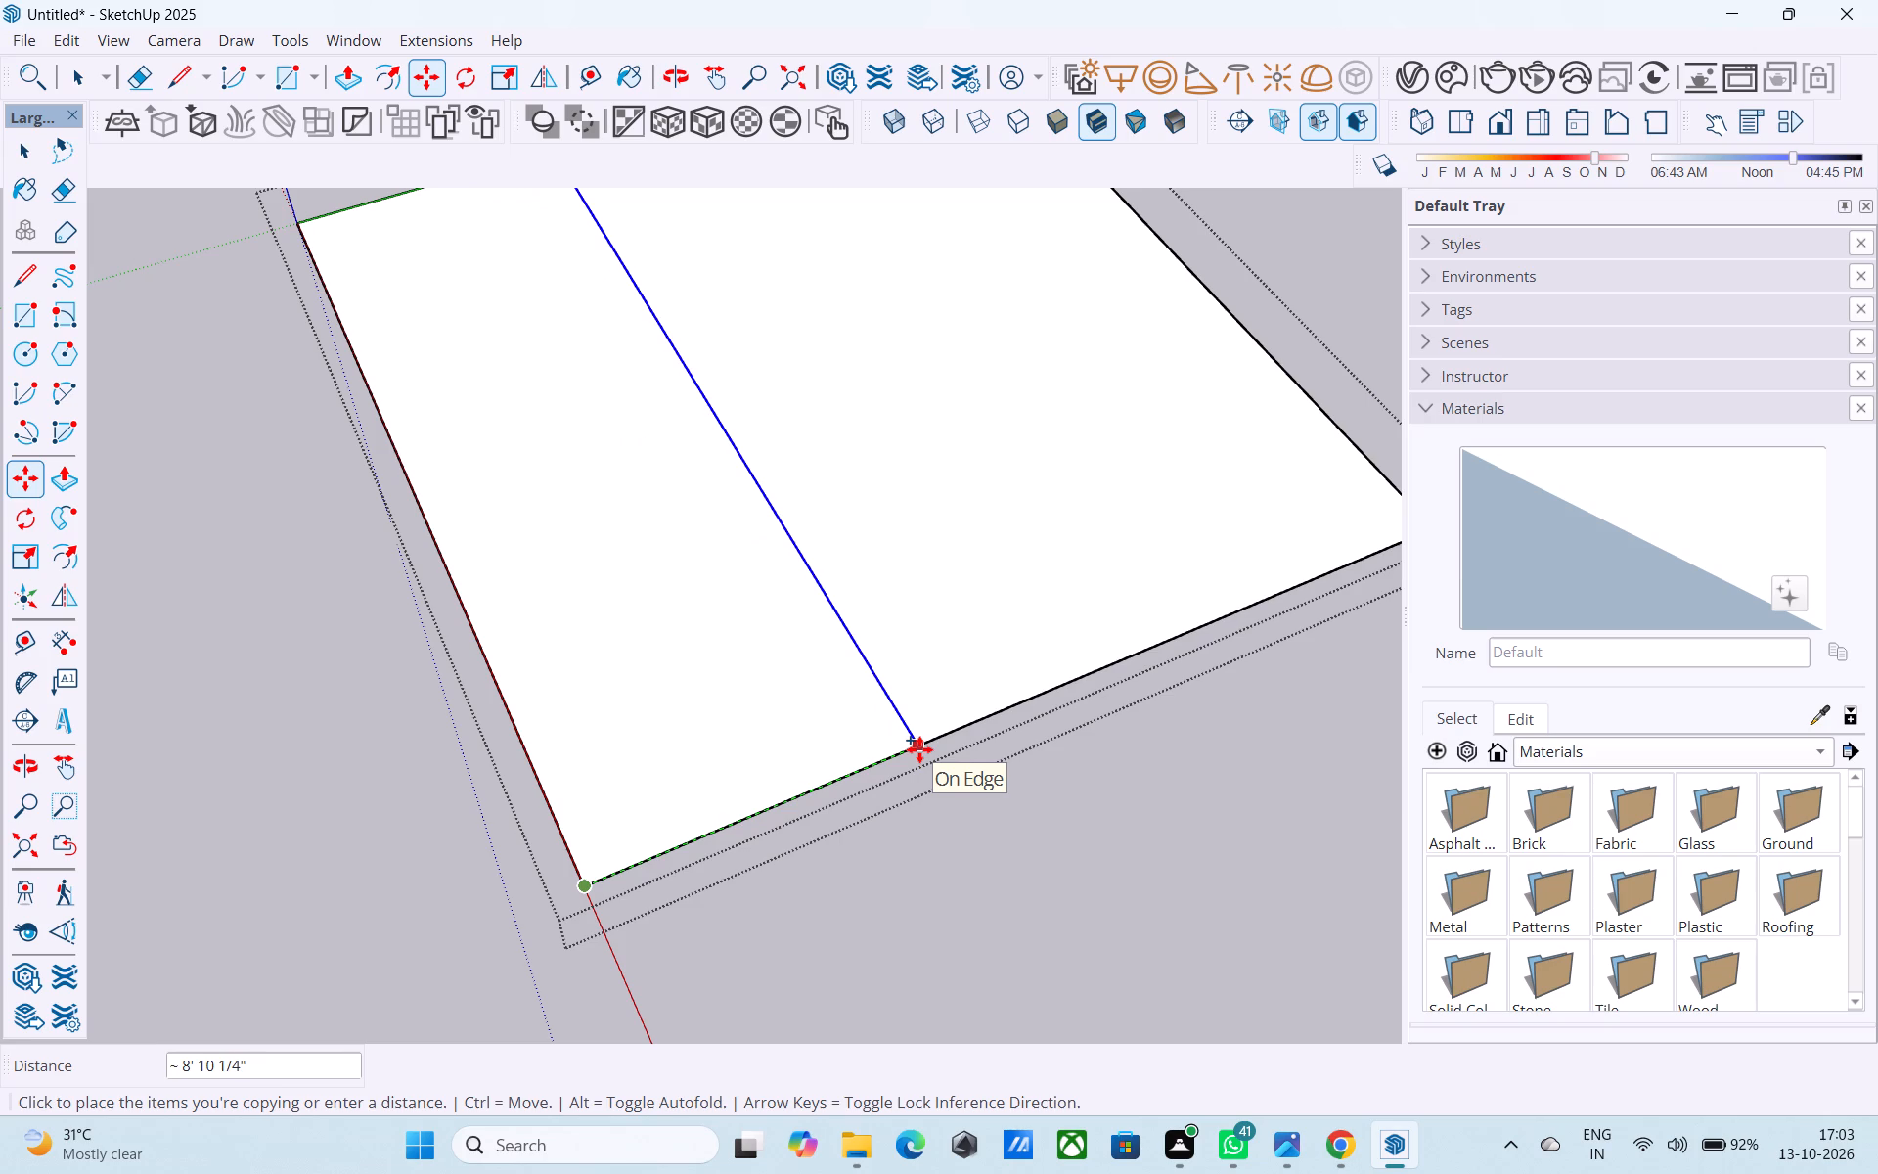
type("8'")
key("Return")
Copy the new dividing line a further 6" into the square to outline a partition wall.
scroll(984, 695, "down", 5)
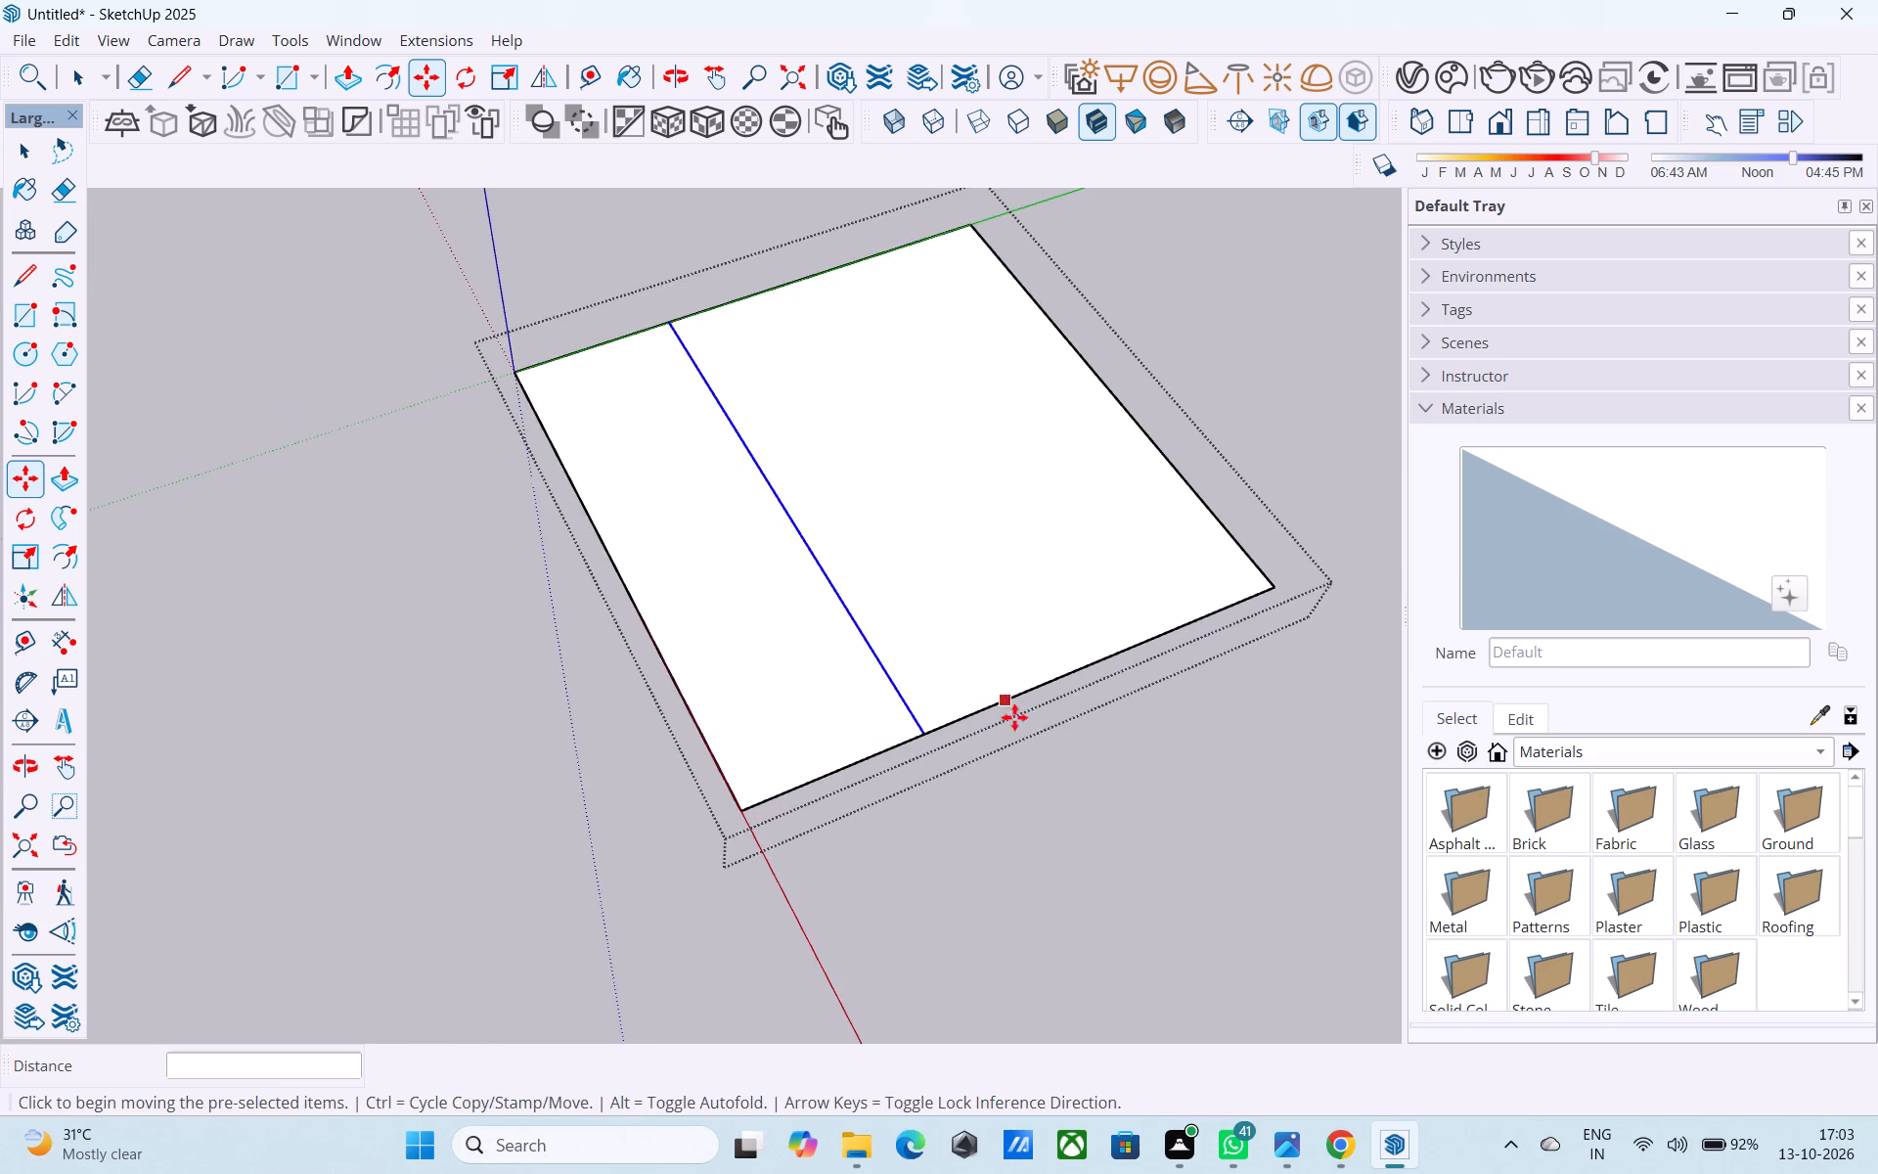
middle_click_drag(1021, 738, 785, 495, "shift")
scroll(786, 533, "up", 3)
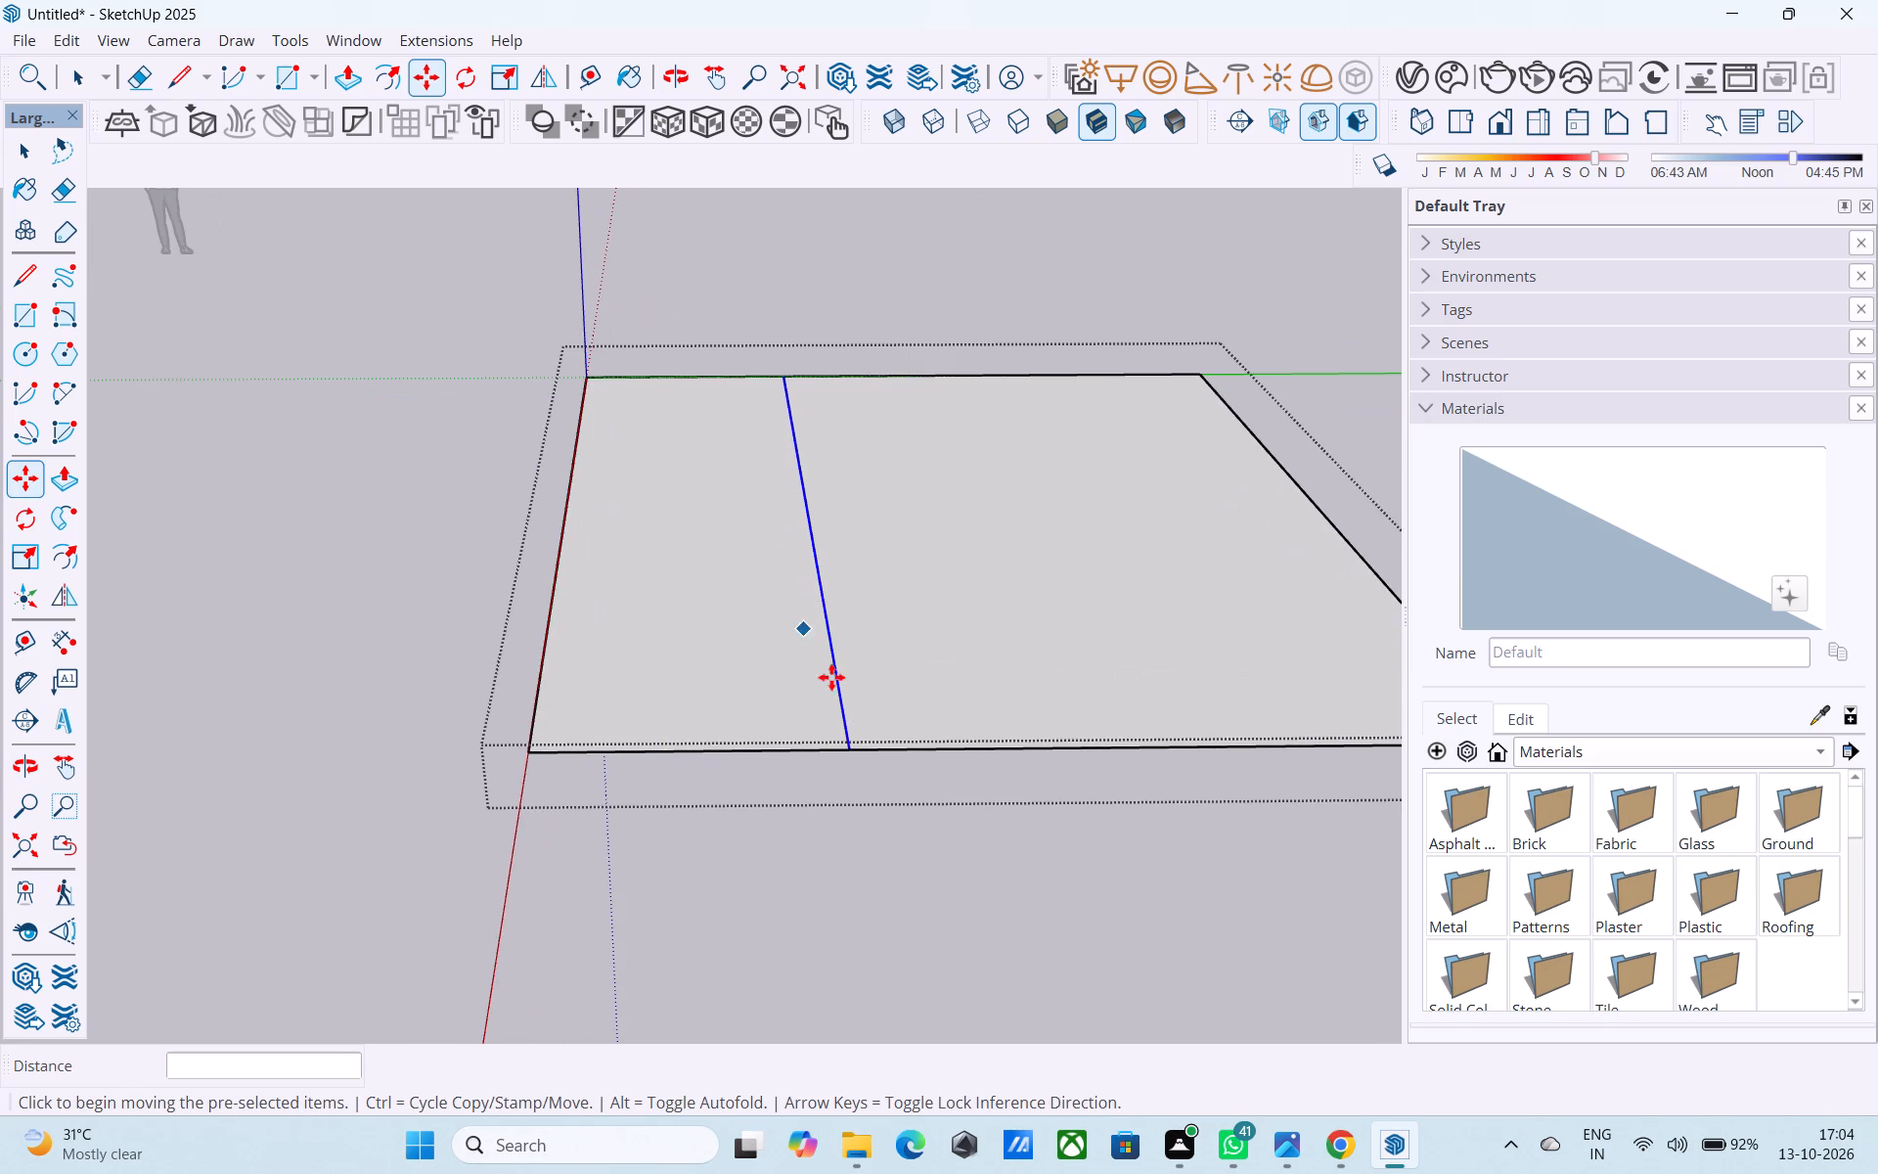
left_click(854, 753)
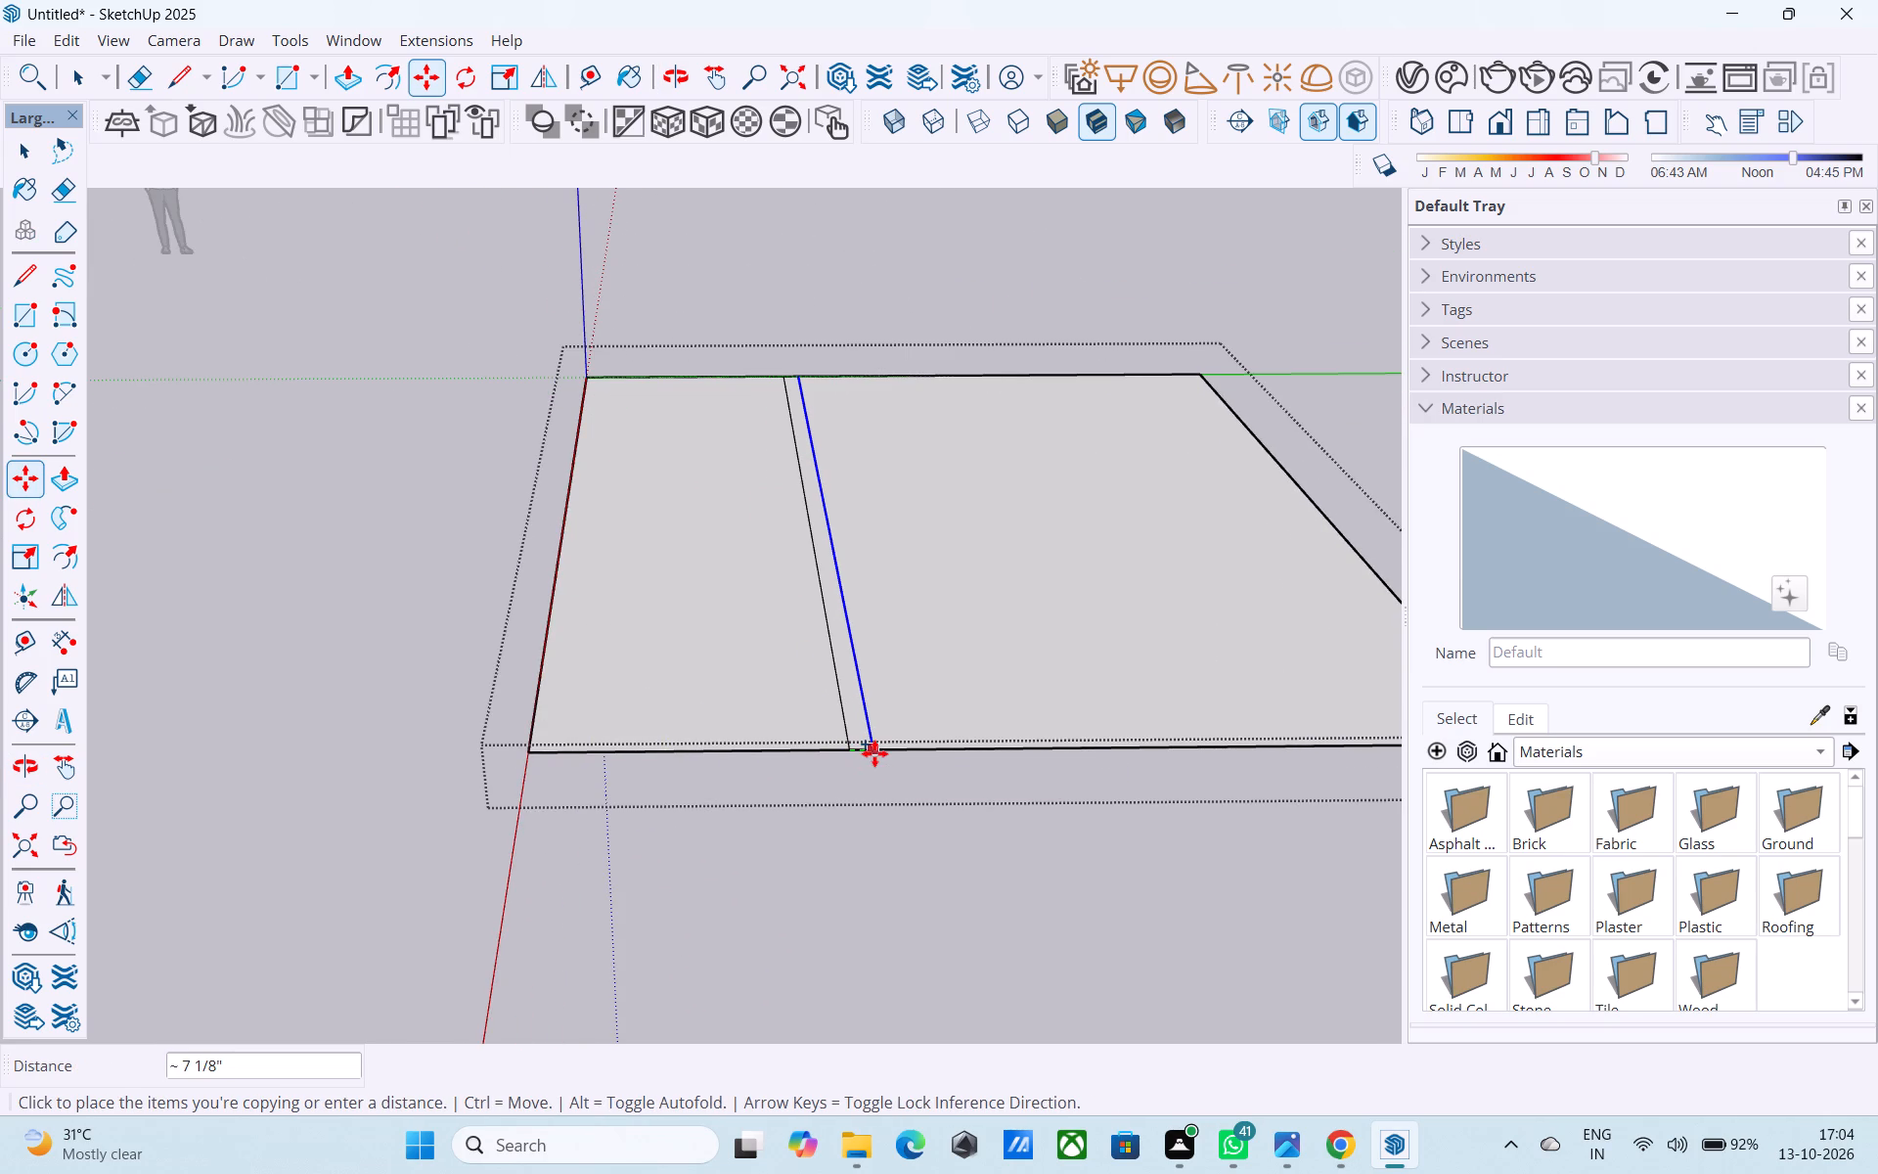
type("6\"")
key("Return")
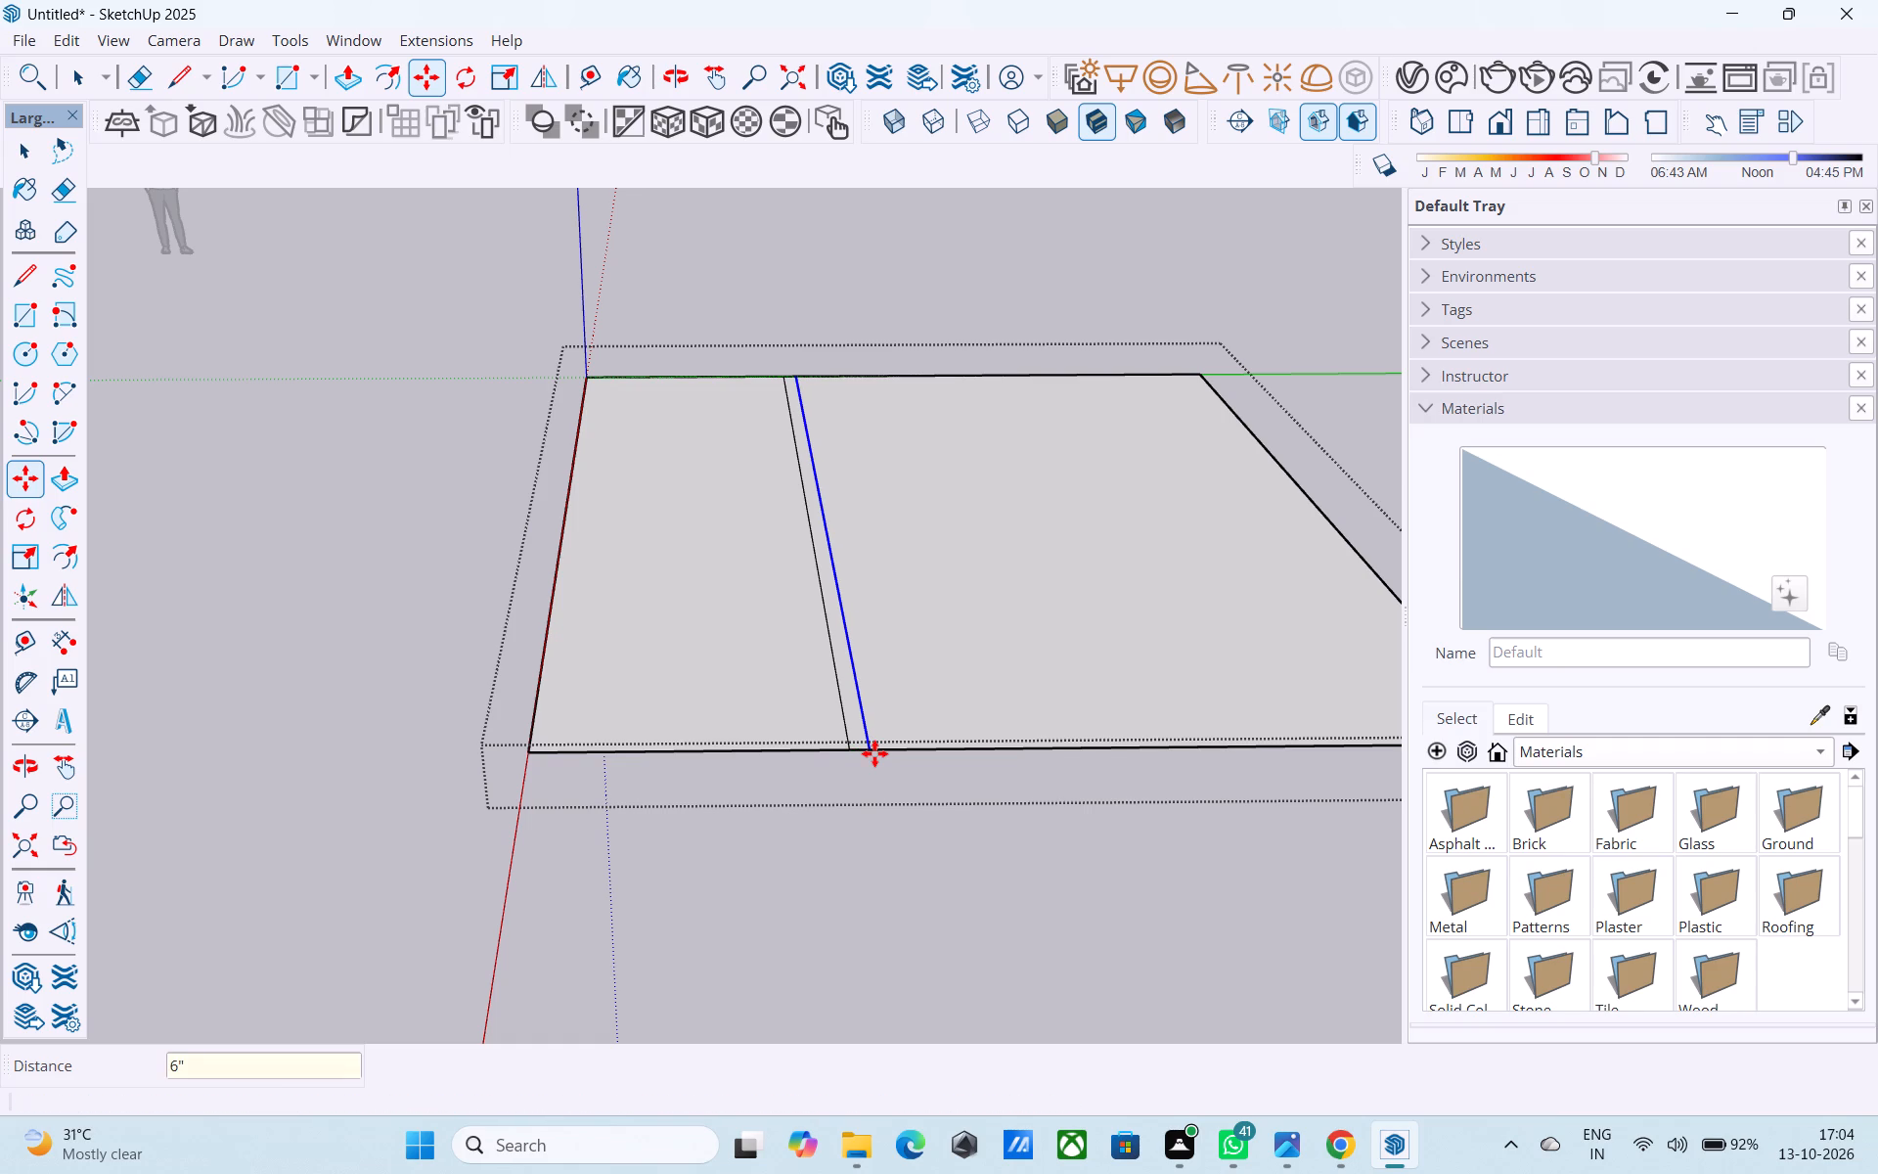
scroll(874, 753, "up", 1)
key("space")
Offset the outline of the larger face beyond the partition 9" inward.
middle_click_drag(849, 655, 877, 783)
scroll(877, 786, "up", 4)
scroll(879, 765, "down", 6)
middle_click_drag(893, 786, 916, 594)
left_click(561, 575)
scroll(1086, 573, "up", 2)
double_click(1086, 573)
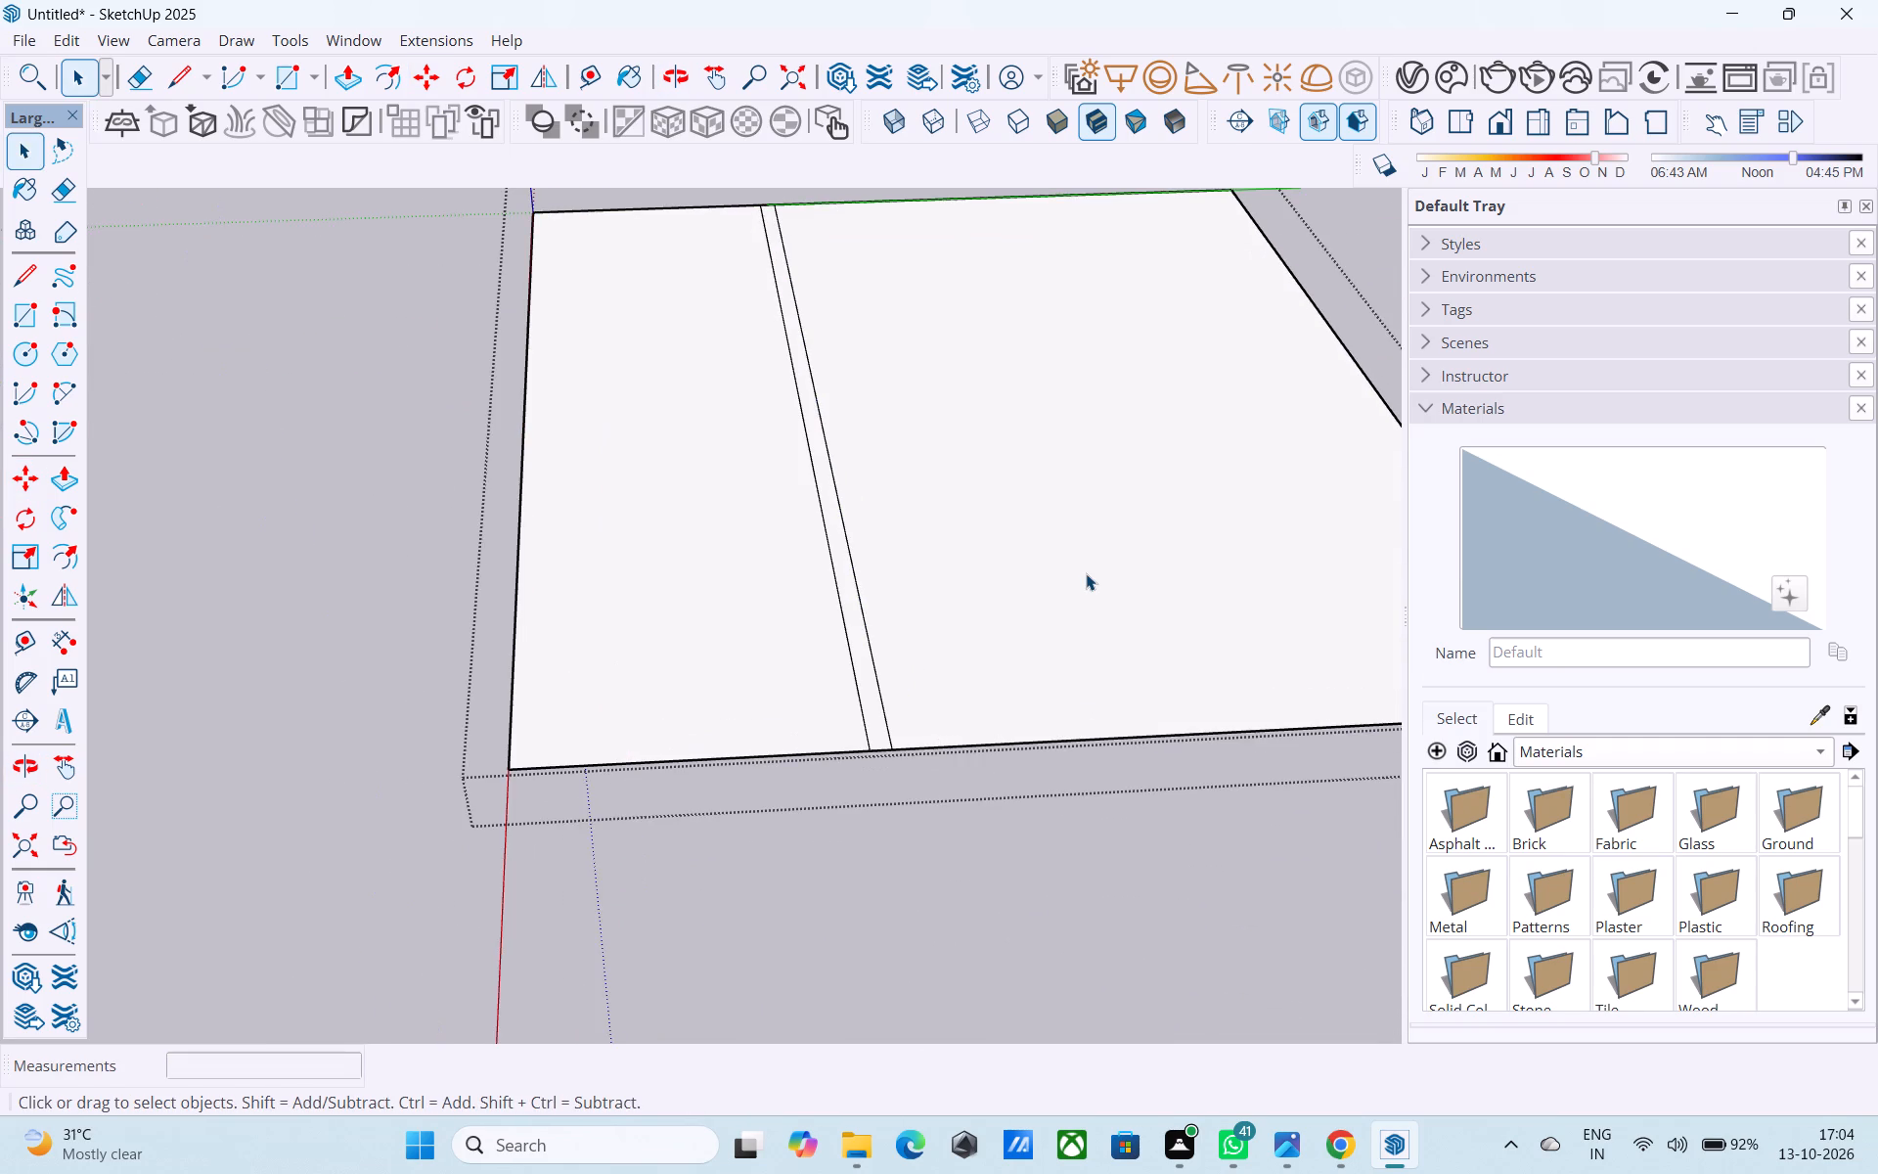
scroll(1086, 573, "down", 4)
middle_click_drag(1086, 573, 1276, 654, "shift")
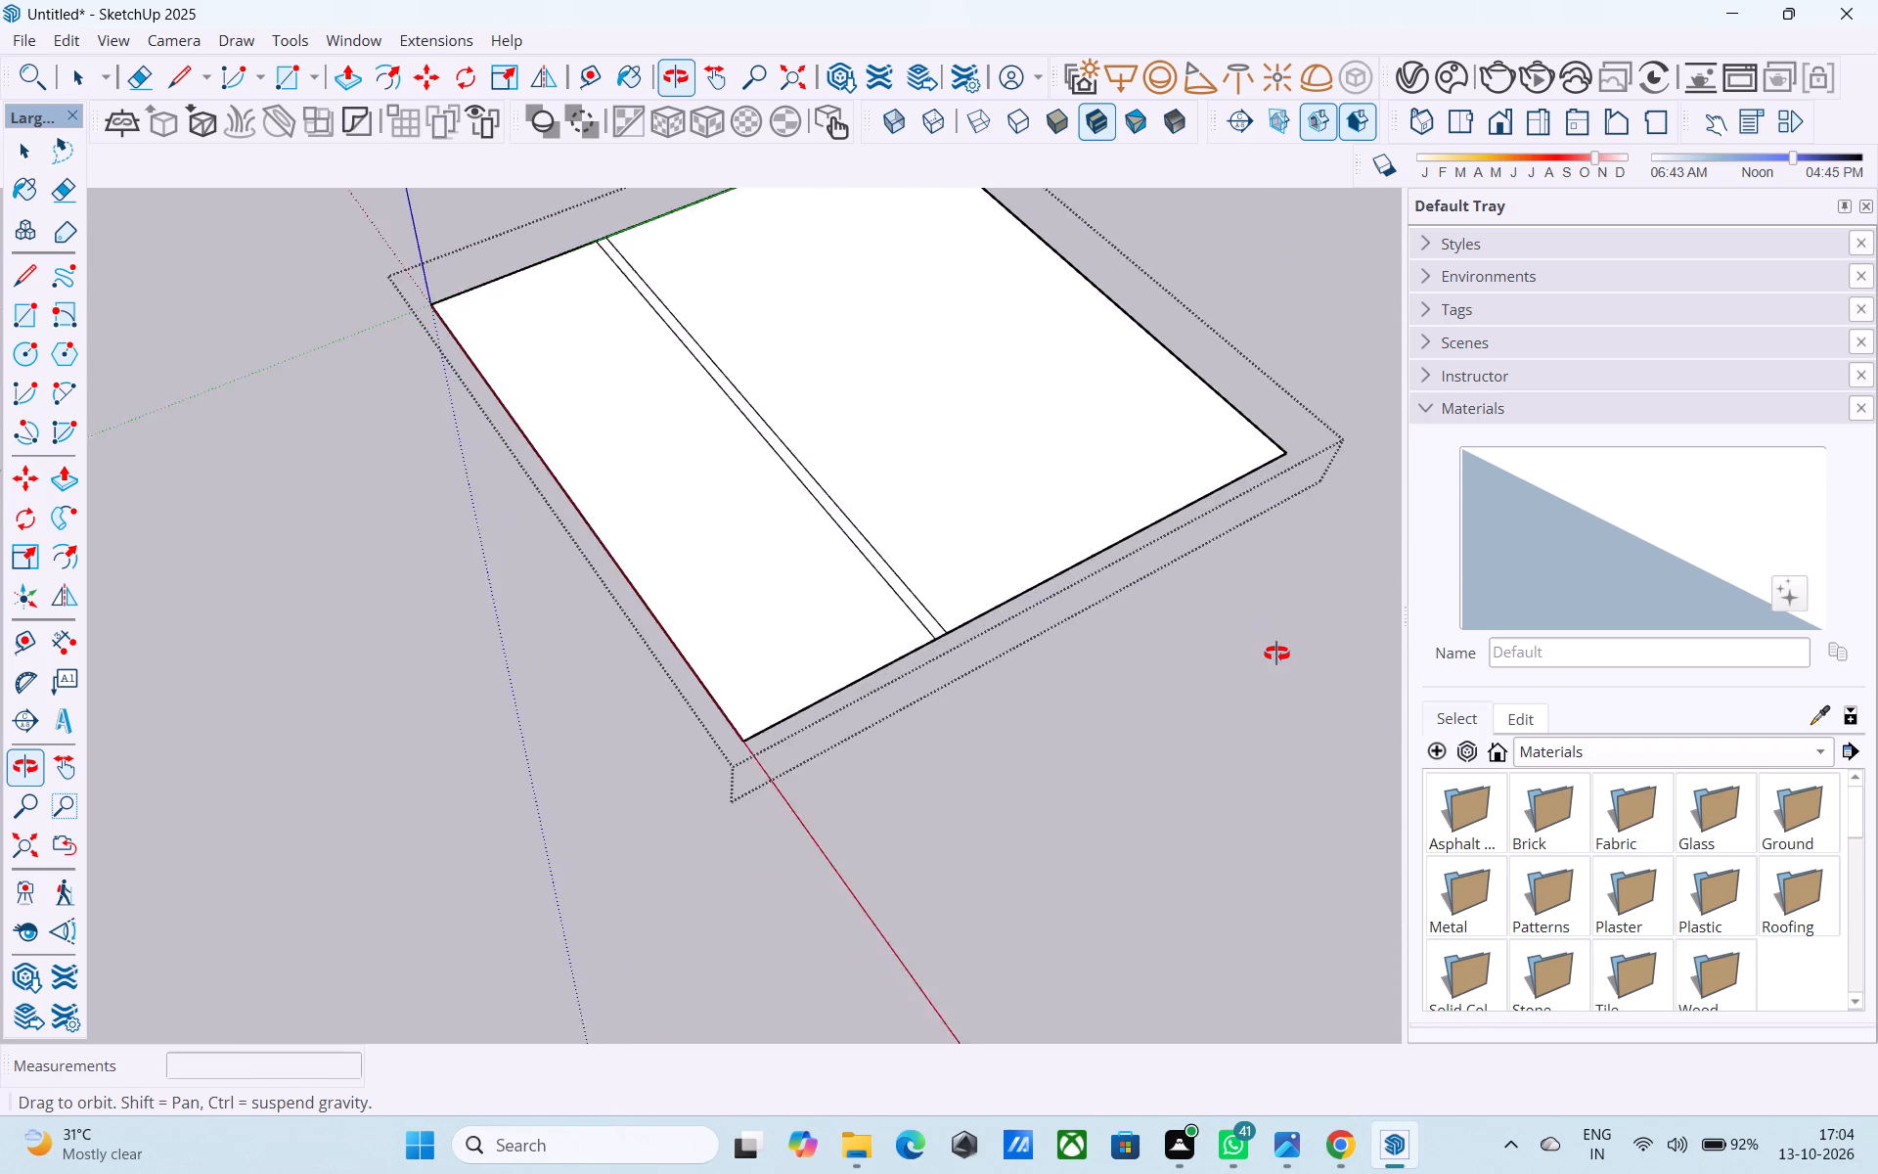
middle_click_drag(1276, 654, 996, 568, "shift")
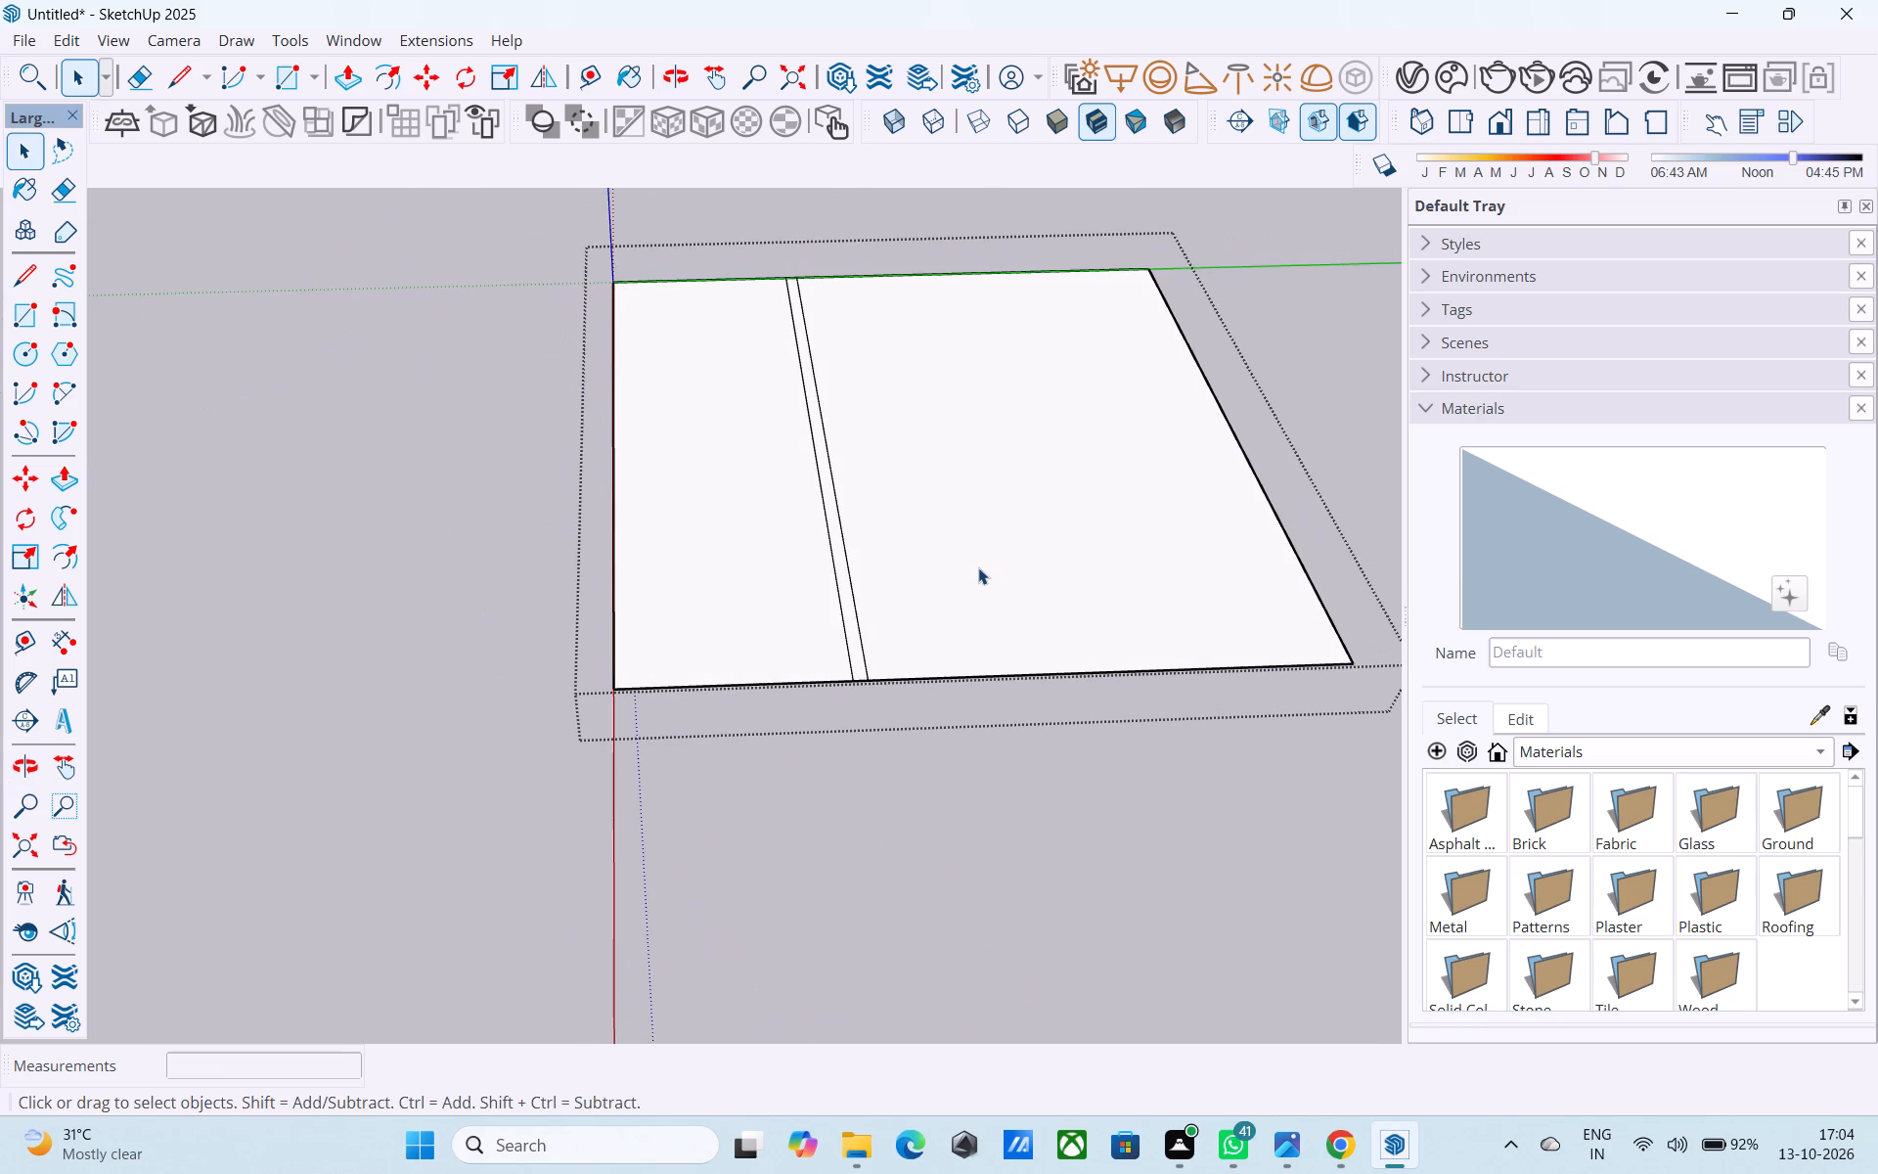
left_click(978, 566)
key("f")
left_click(978, 566)
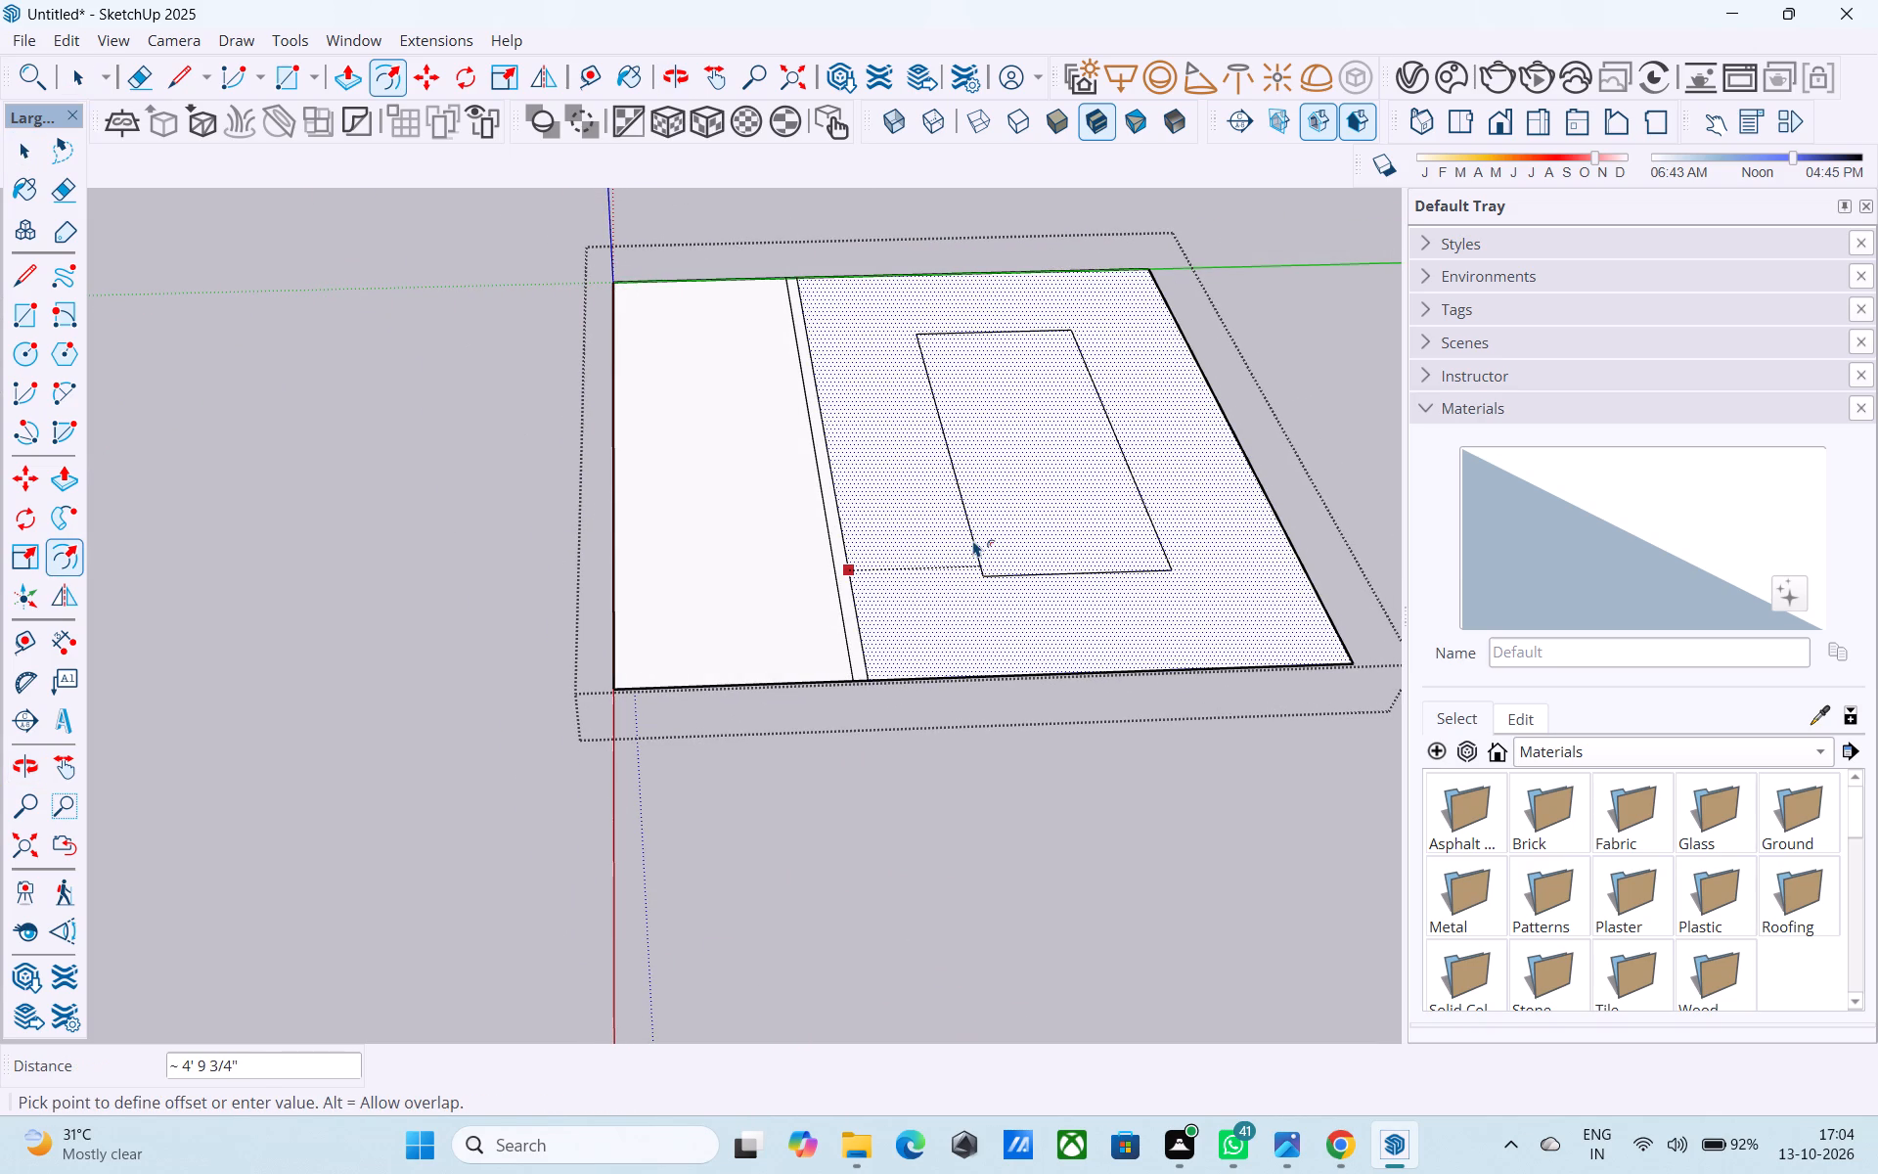
key("9")
key("shift+quotedbl")
key("Return")
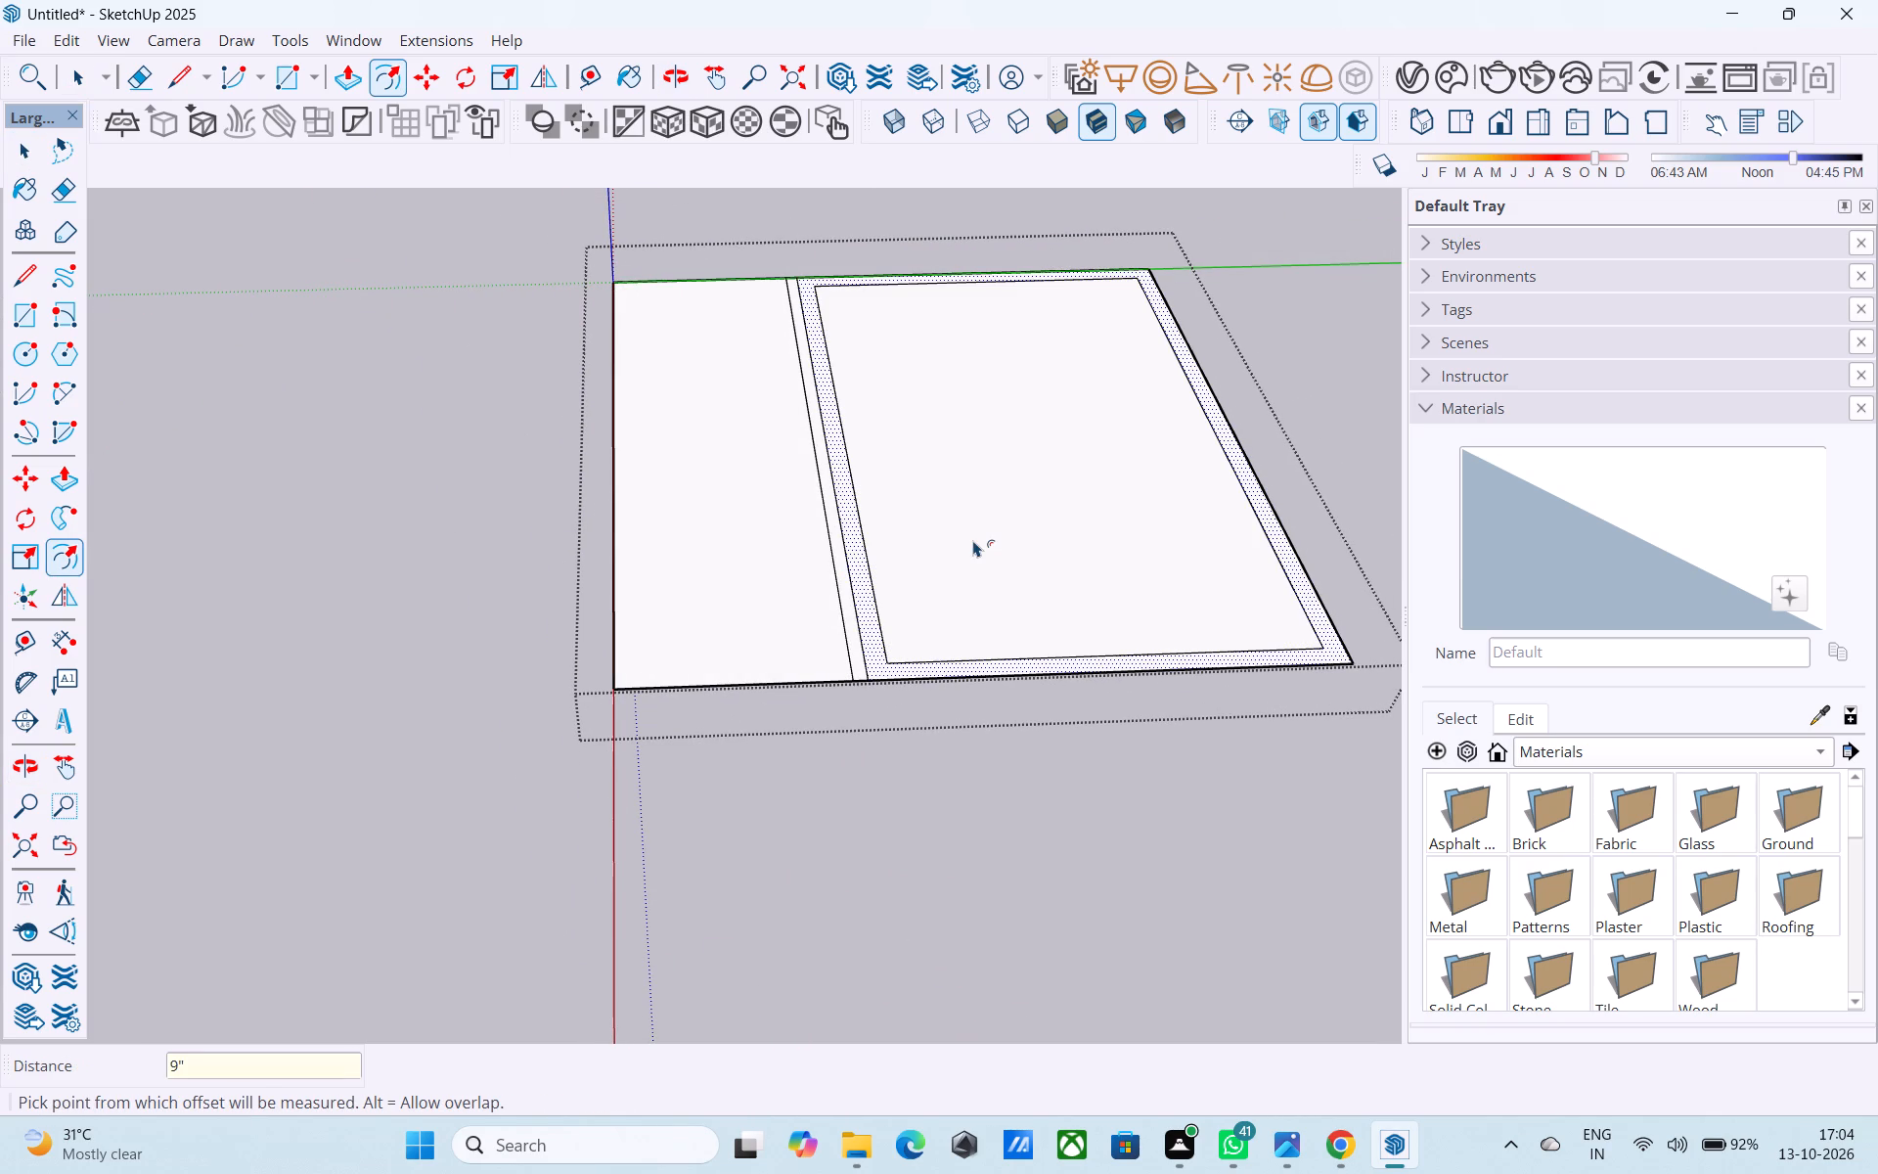
Erase the larger room's offset line that runs alongside the partition.
scroll(973, 540, "up", 1)
key("space")
key("e")
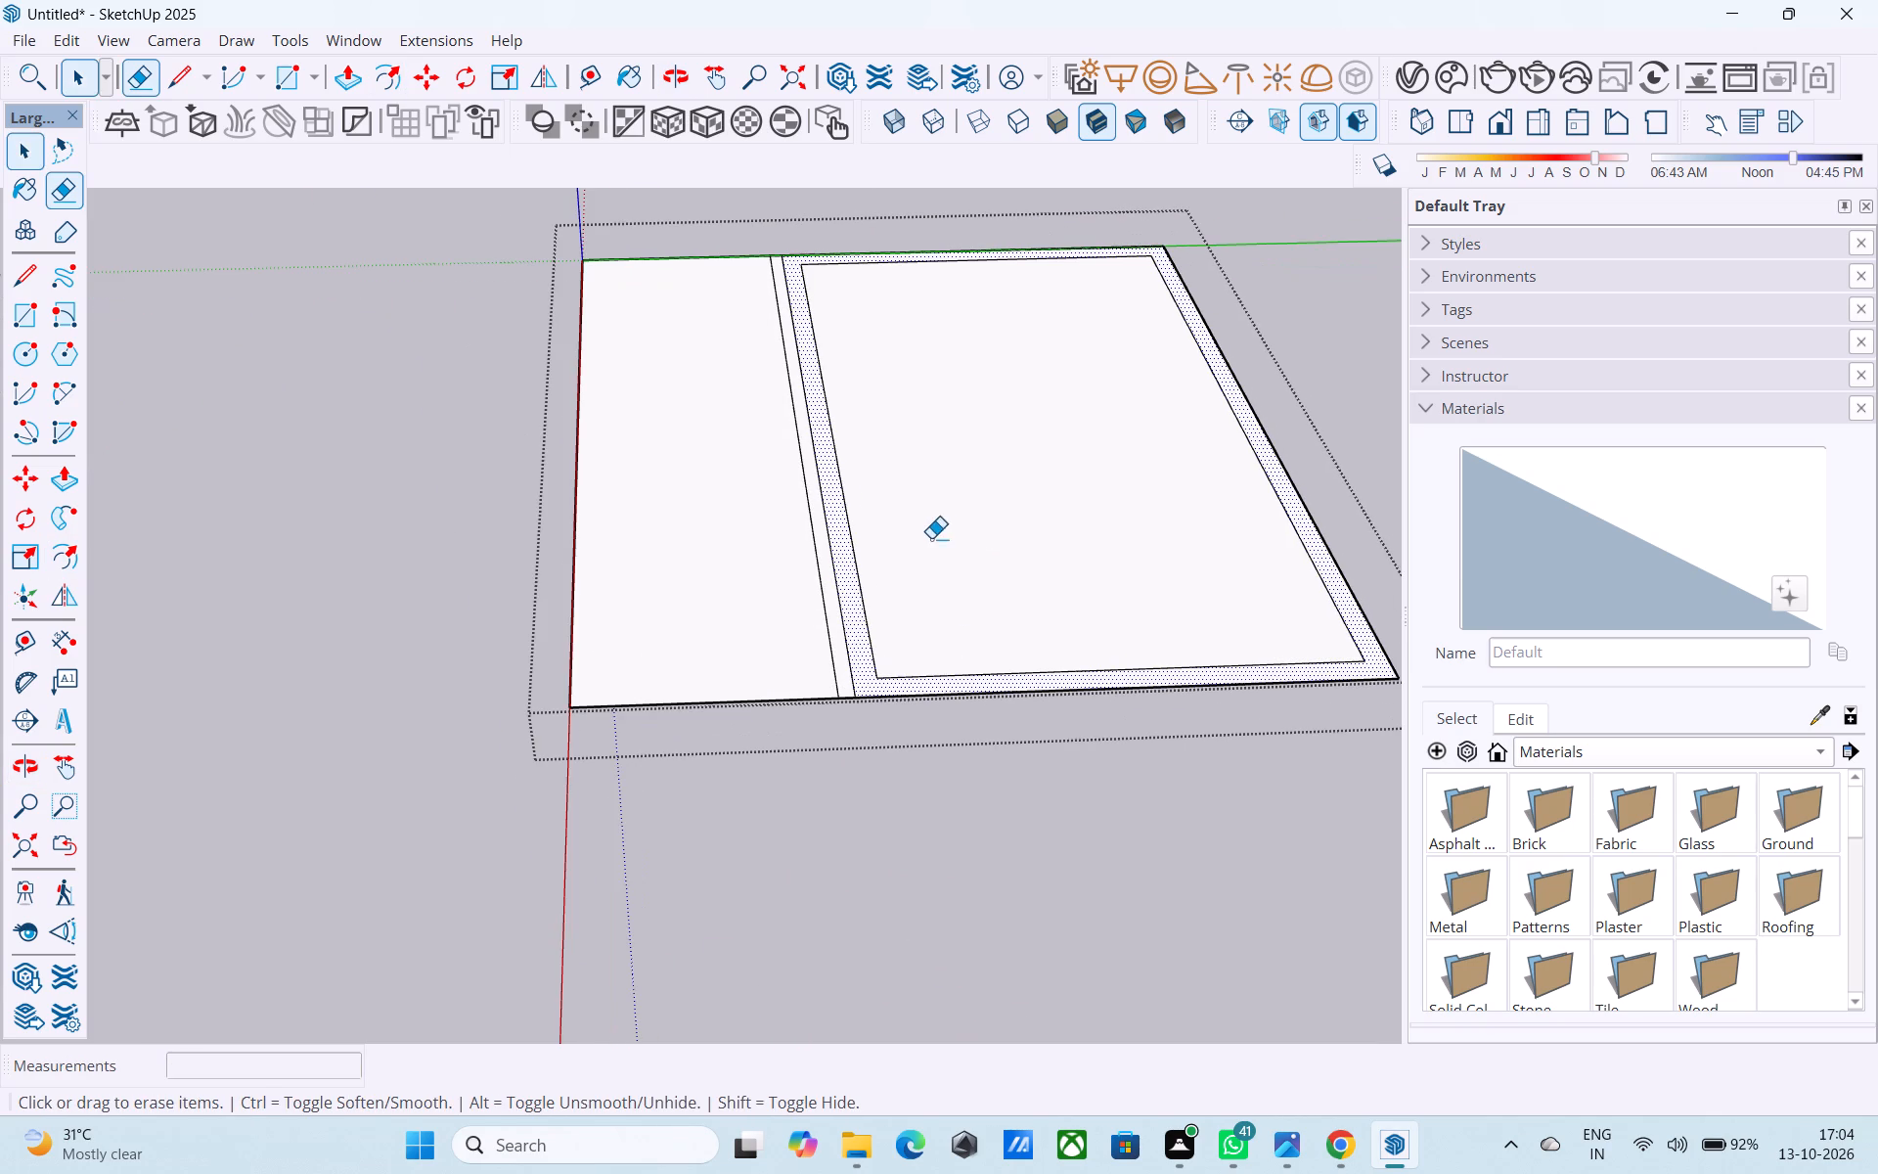
left_click_drag(878, 569, 857, 577)
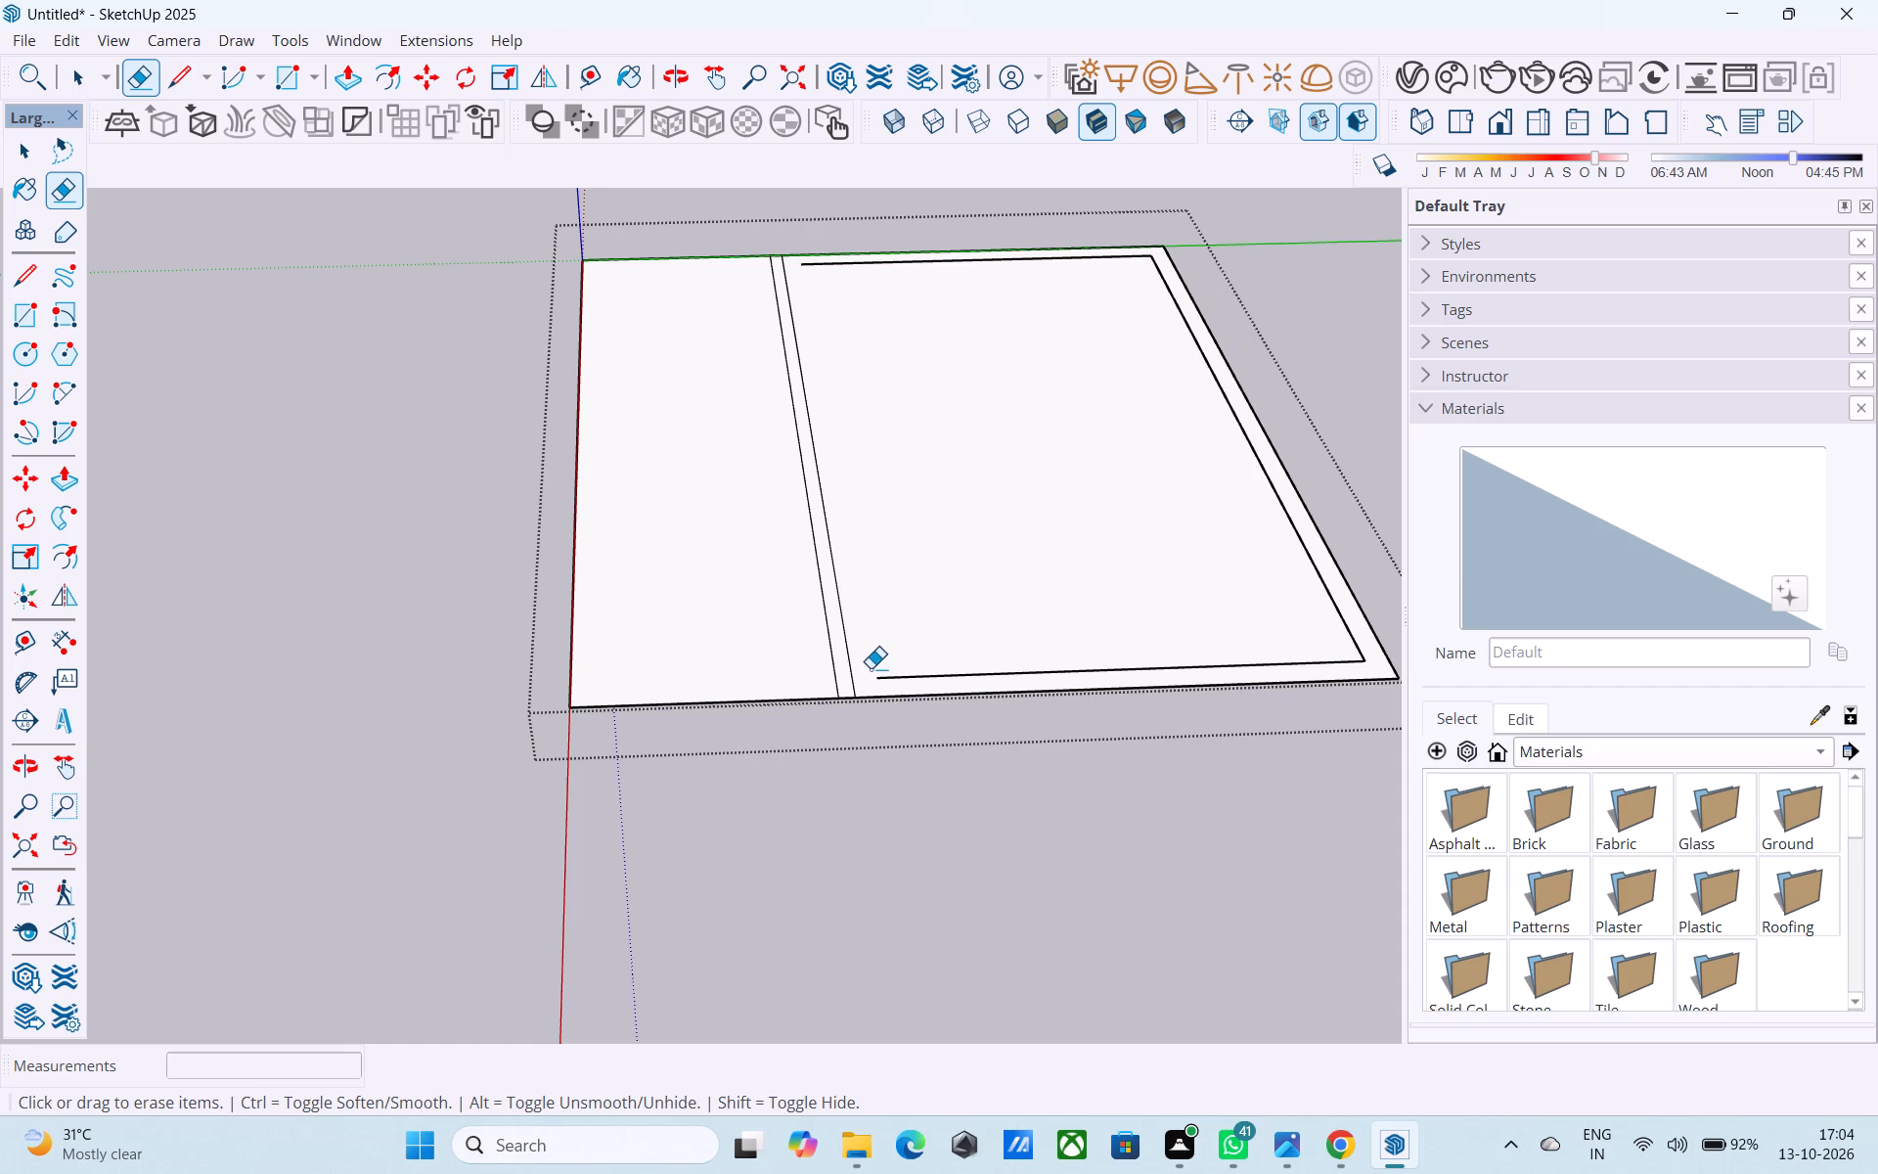
Draw a 9" line extending the larger room's inner wall line to the partition, on the side opposite the green axis.
key("l")
scroll(871, 668, "up", 5)
left_click(886, 697)
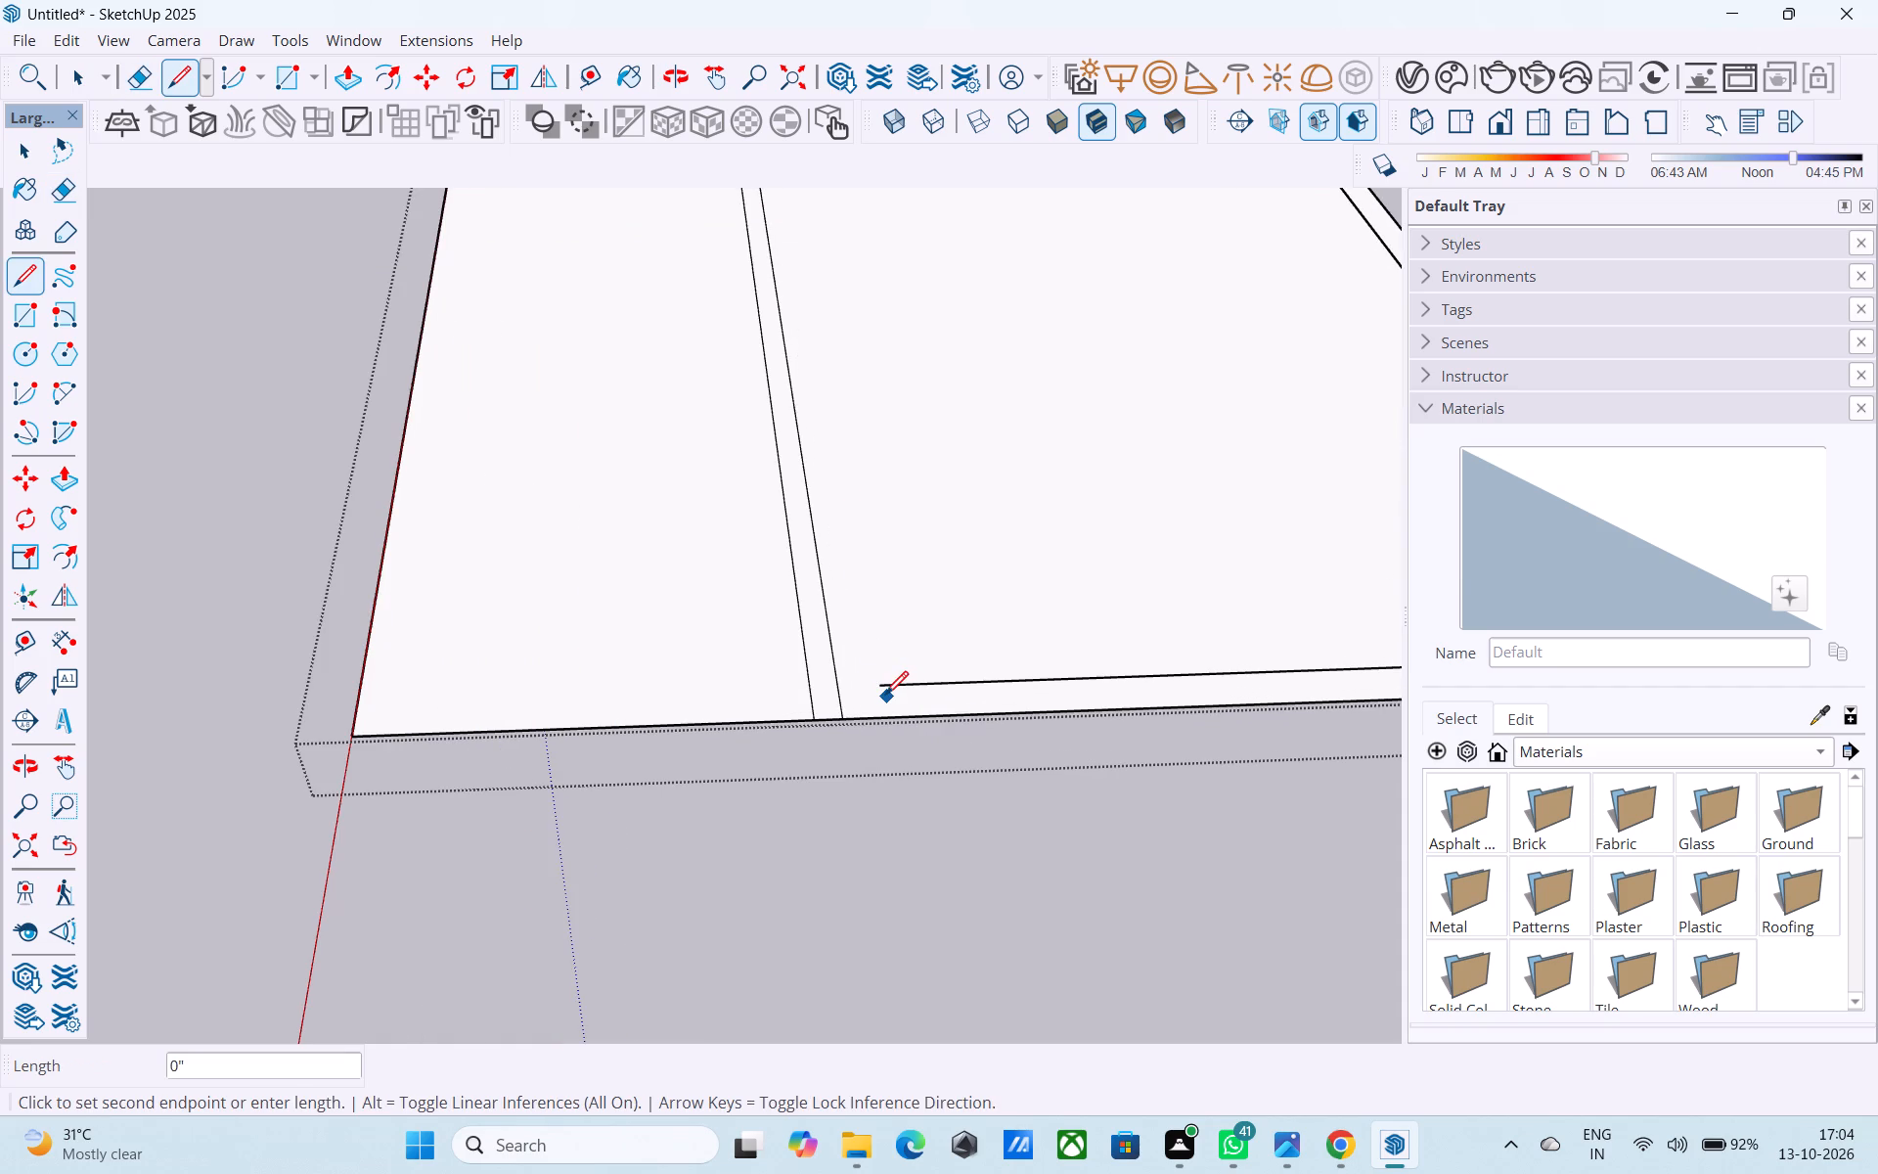
key("l")
left_click(875, 690)
left_click(842, 686)
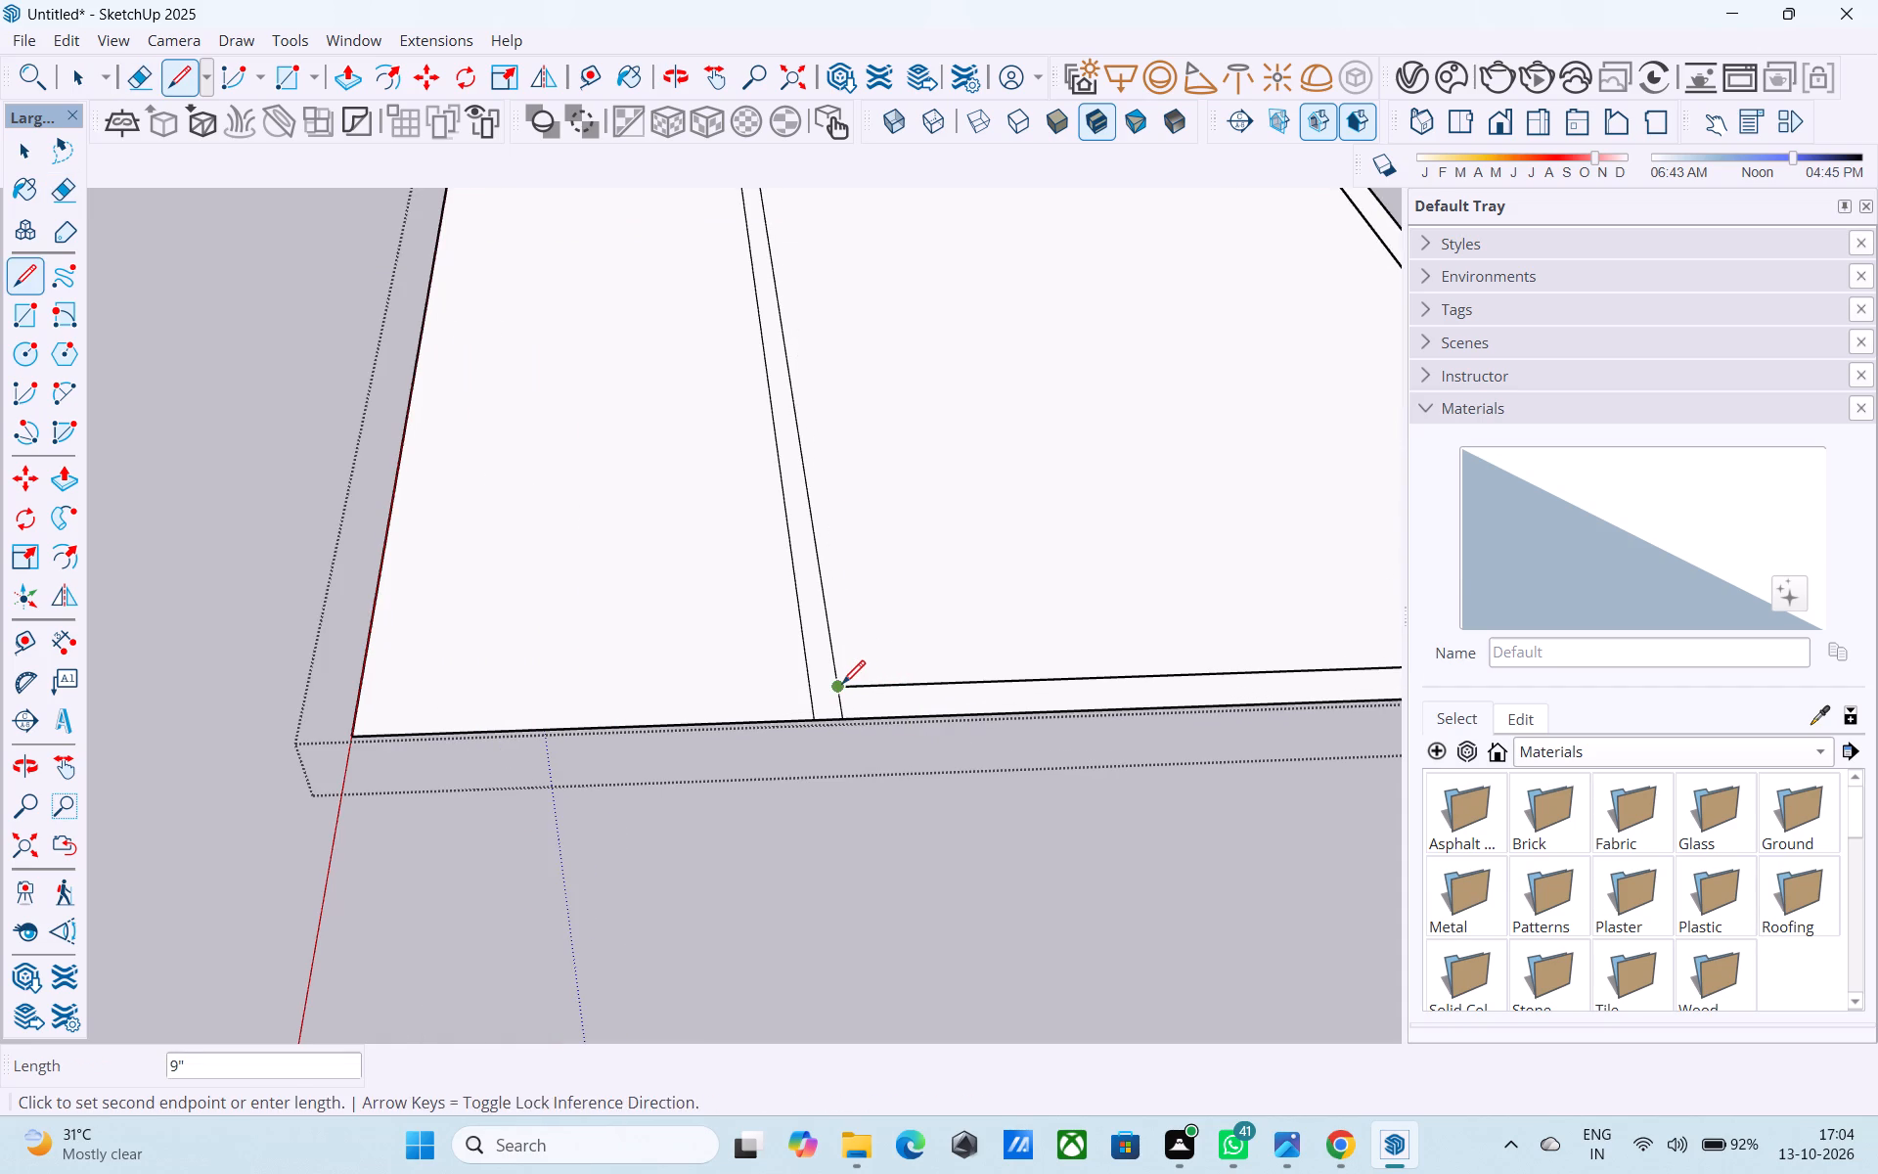
Draw a line joining the larger room's inner wall line to the partition on the green-axis side.
scroll(846, 683, "down", 4)
middle_click_drag(846, 683, 773, 965, "shift")
middle_click_drag(736, 367, 725, 516, "shift")
scroll(726, 518, "up", 5)
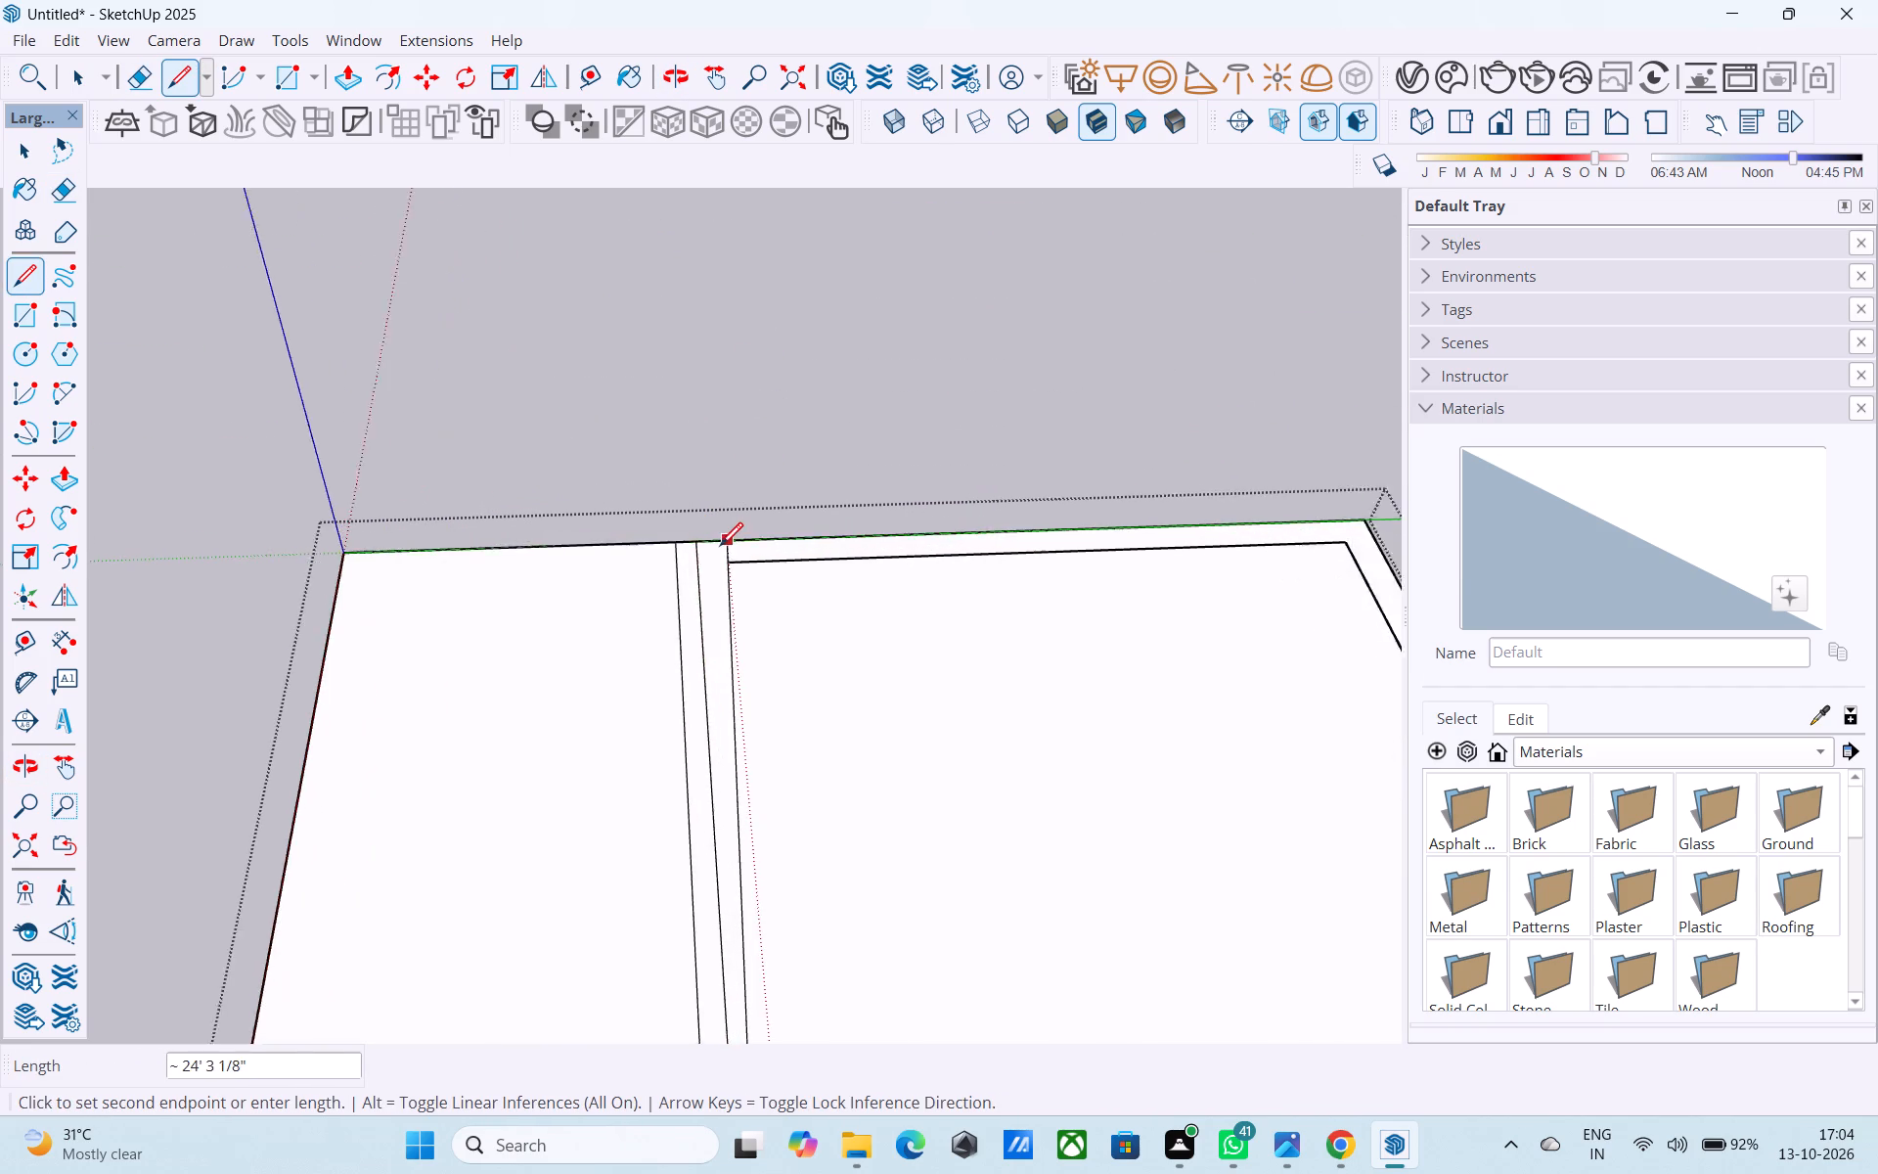
scroll(720, 548, "up", 3)
key("l")
scroll(717, 548, "up", 4)
left_click(744, 576)
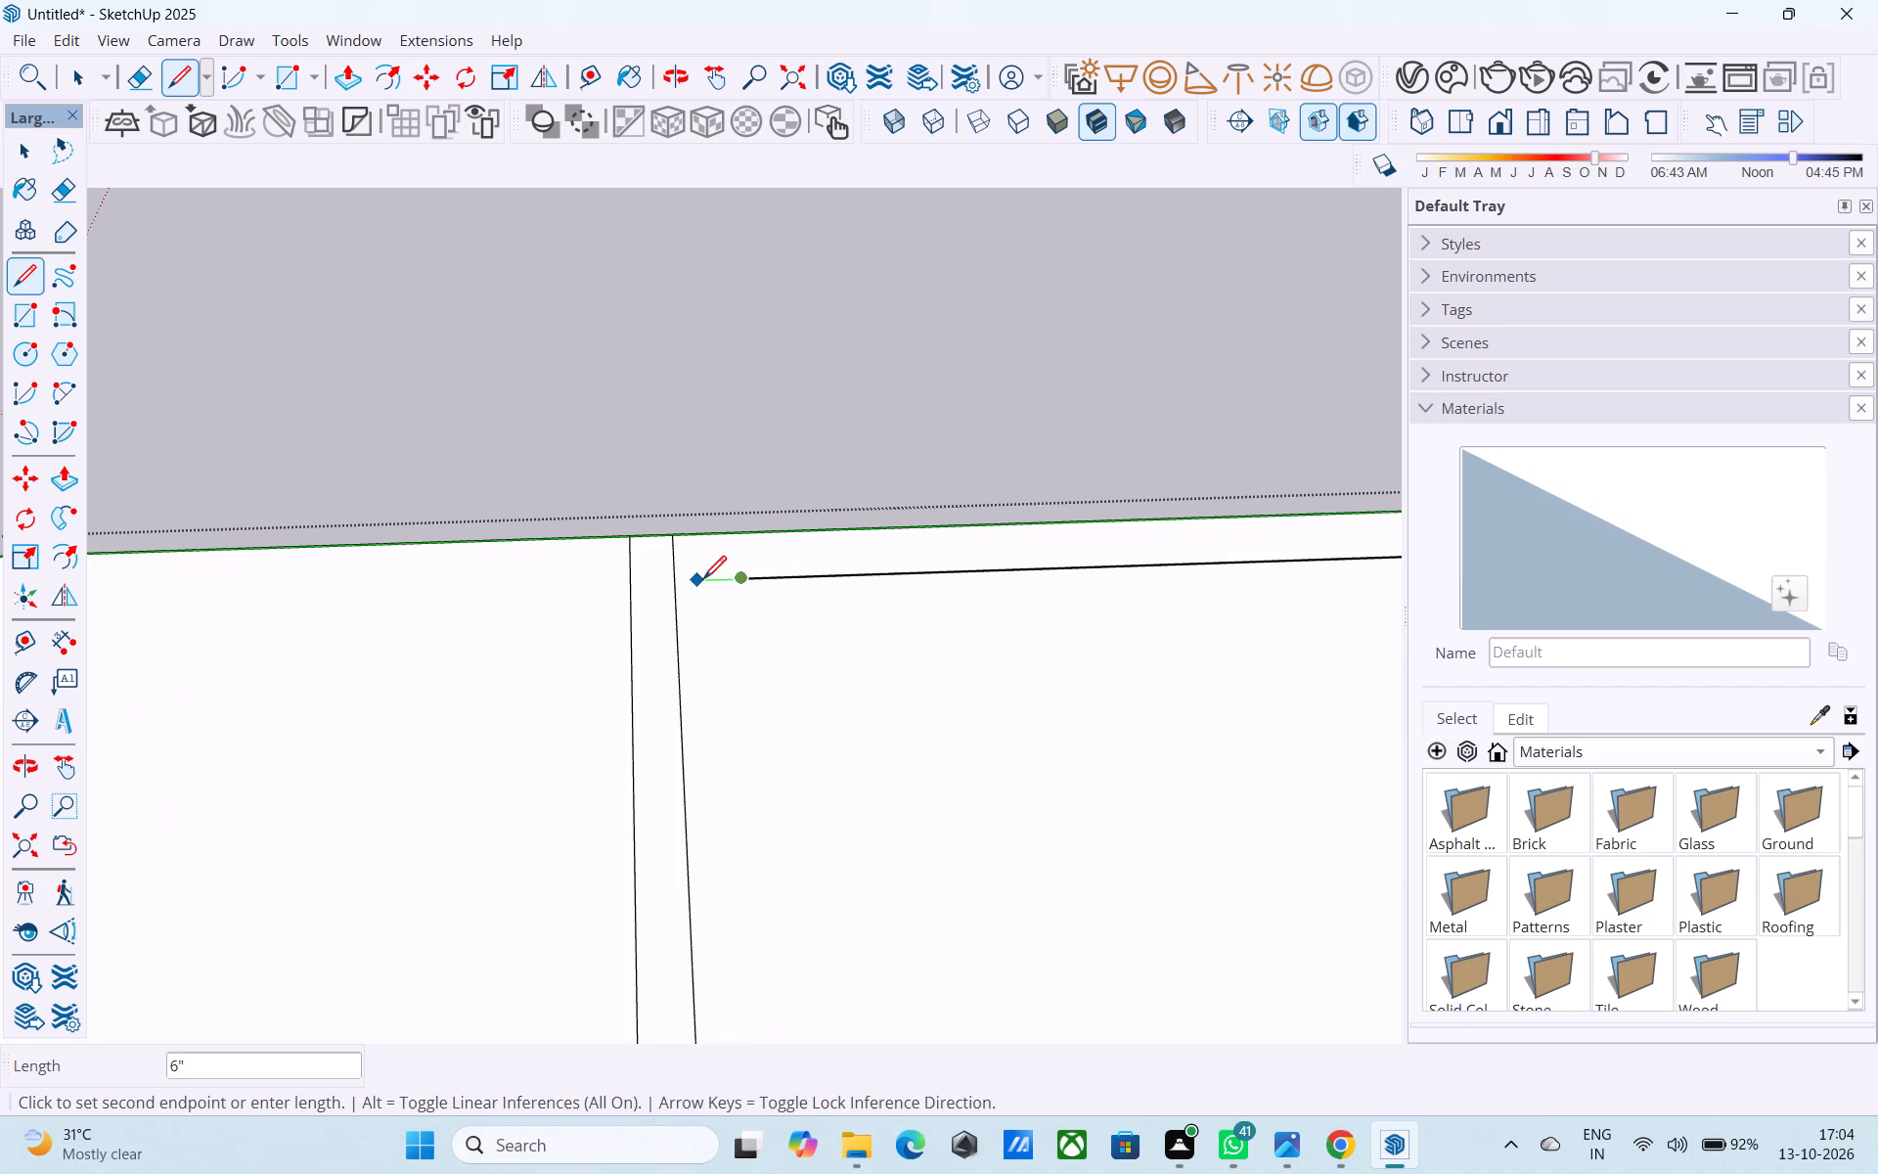
left_click(679, 577)
scroll(681, 577, "down", 10)
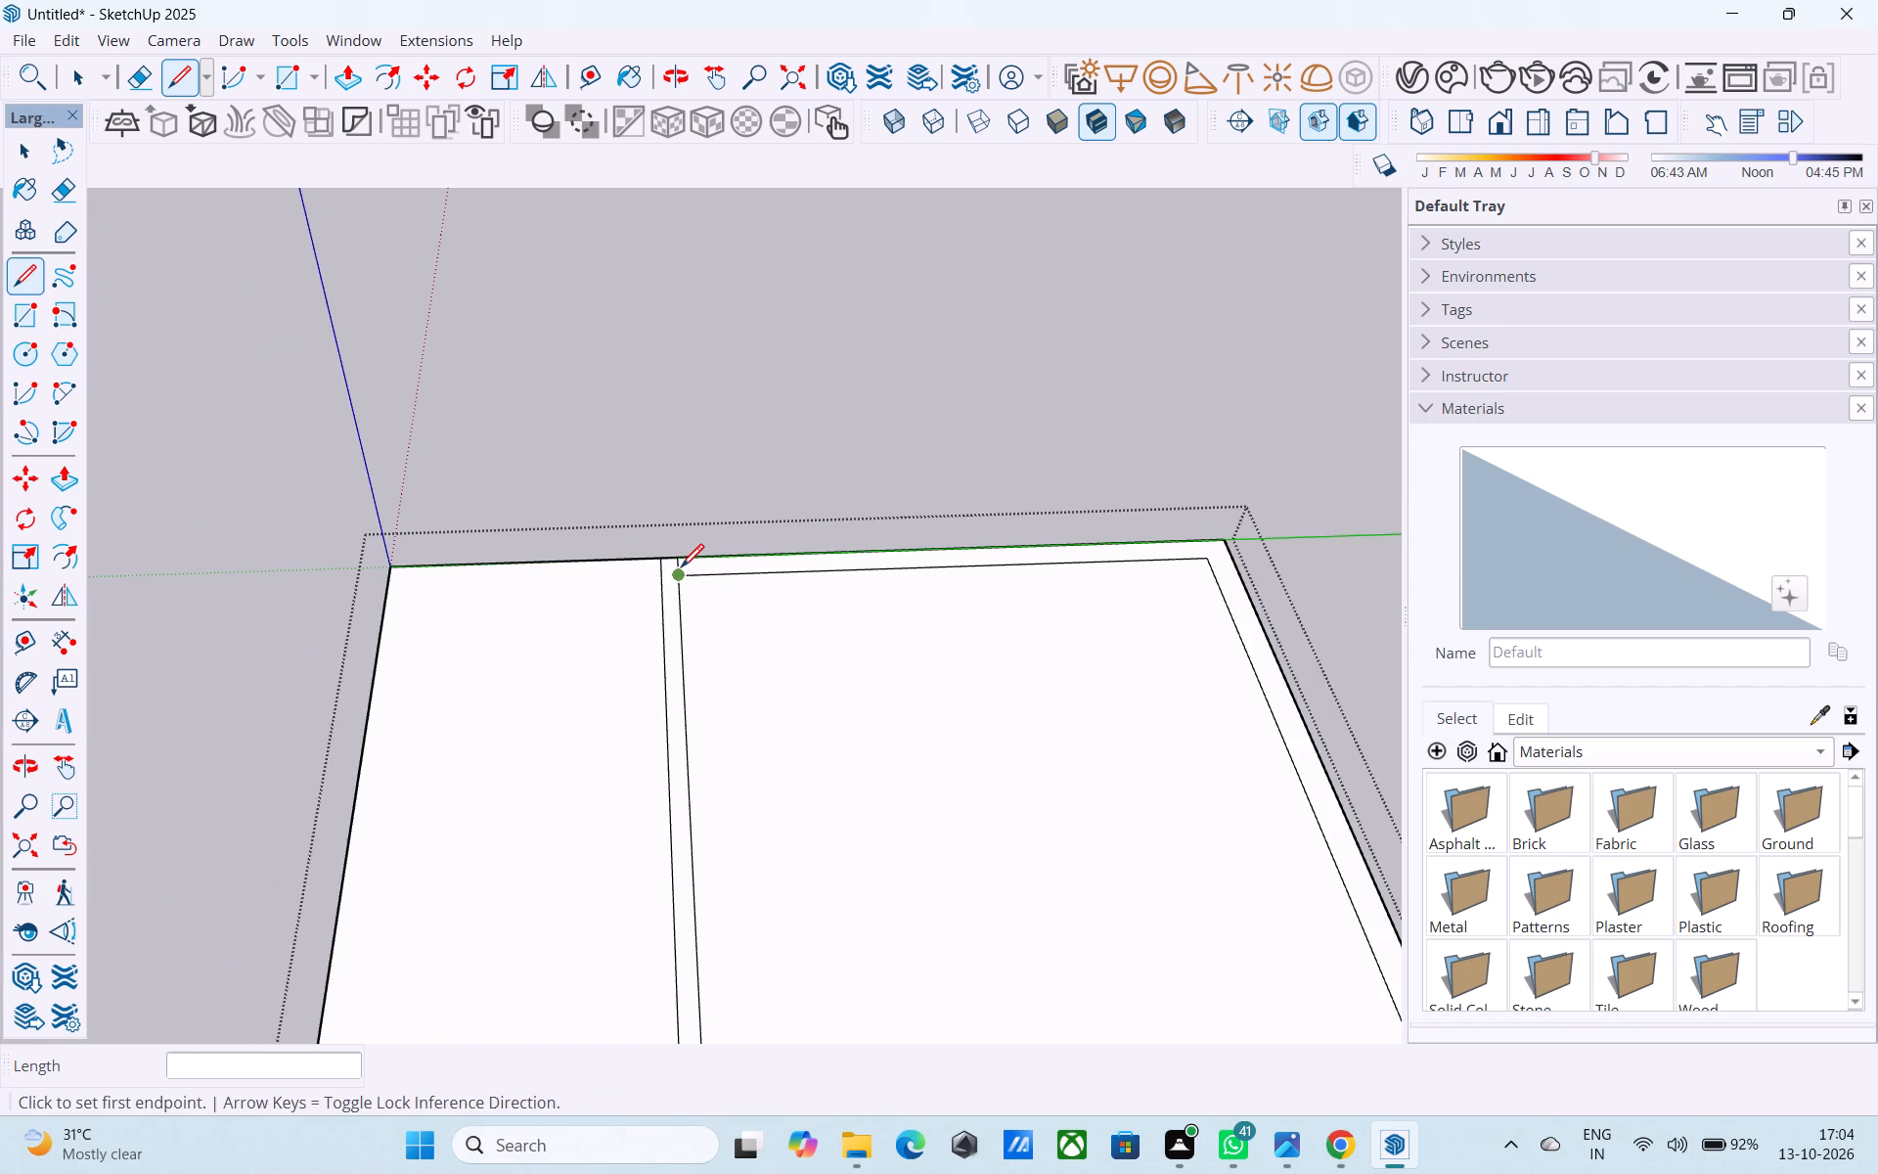
key("space")
Offset the outline of the narrow face beside the red axis 9" inward.
scroll(685, 565, "down", 6)
middle_click_drag(693, 574, 754, 531, "shift")
scroll(754, 531, "down", 1, "shift")
left_click(672, 591)
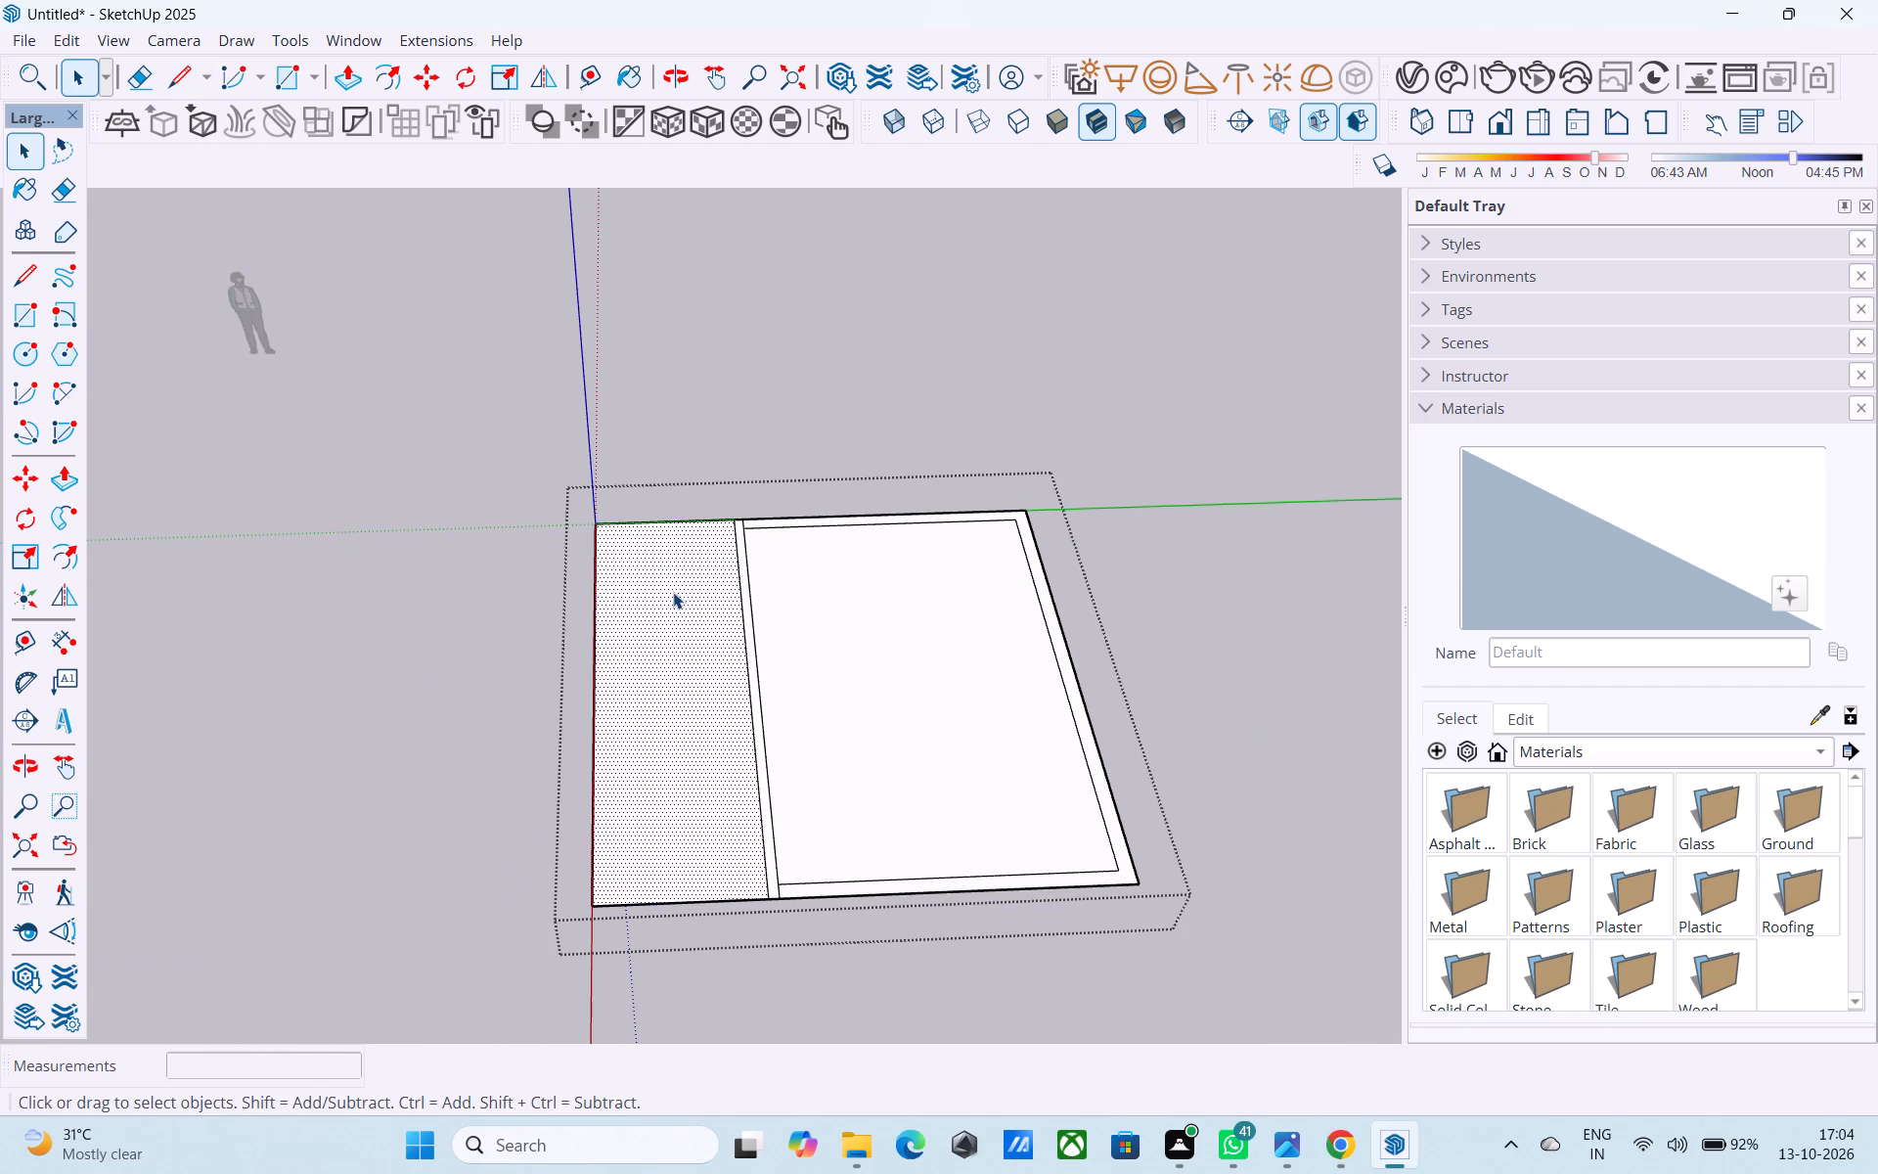
key("f")
left_click(674, 592)
key("9")
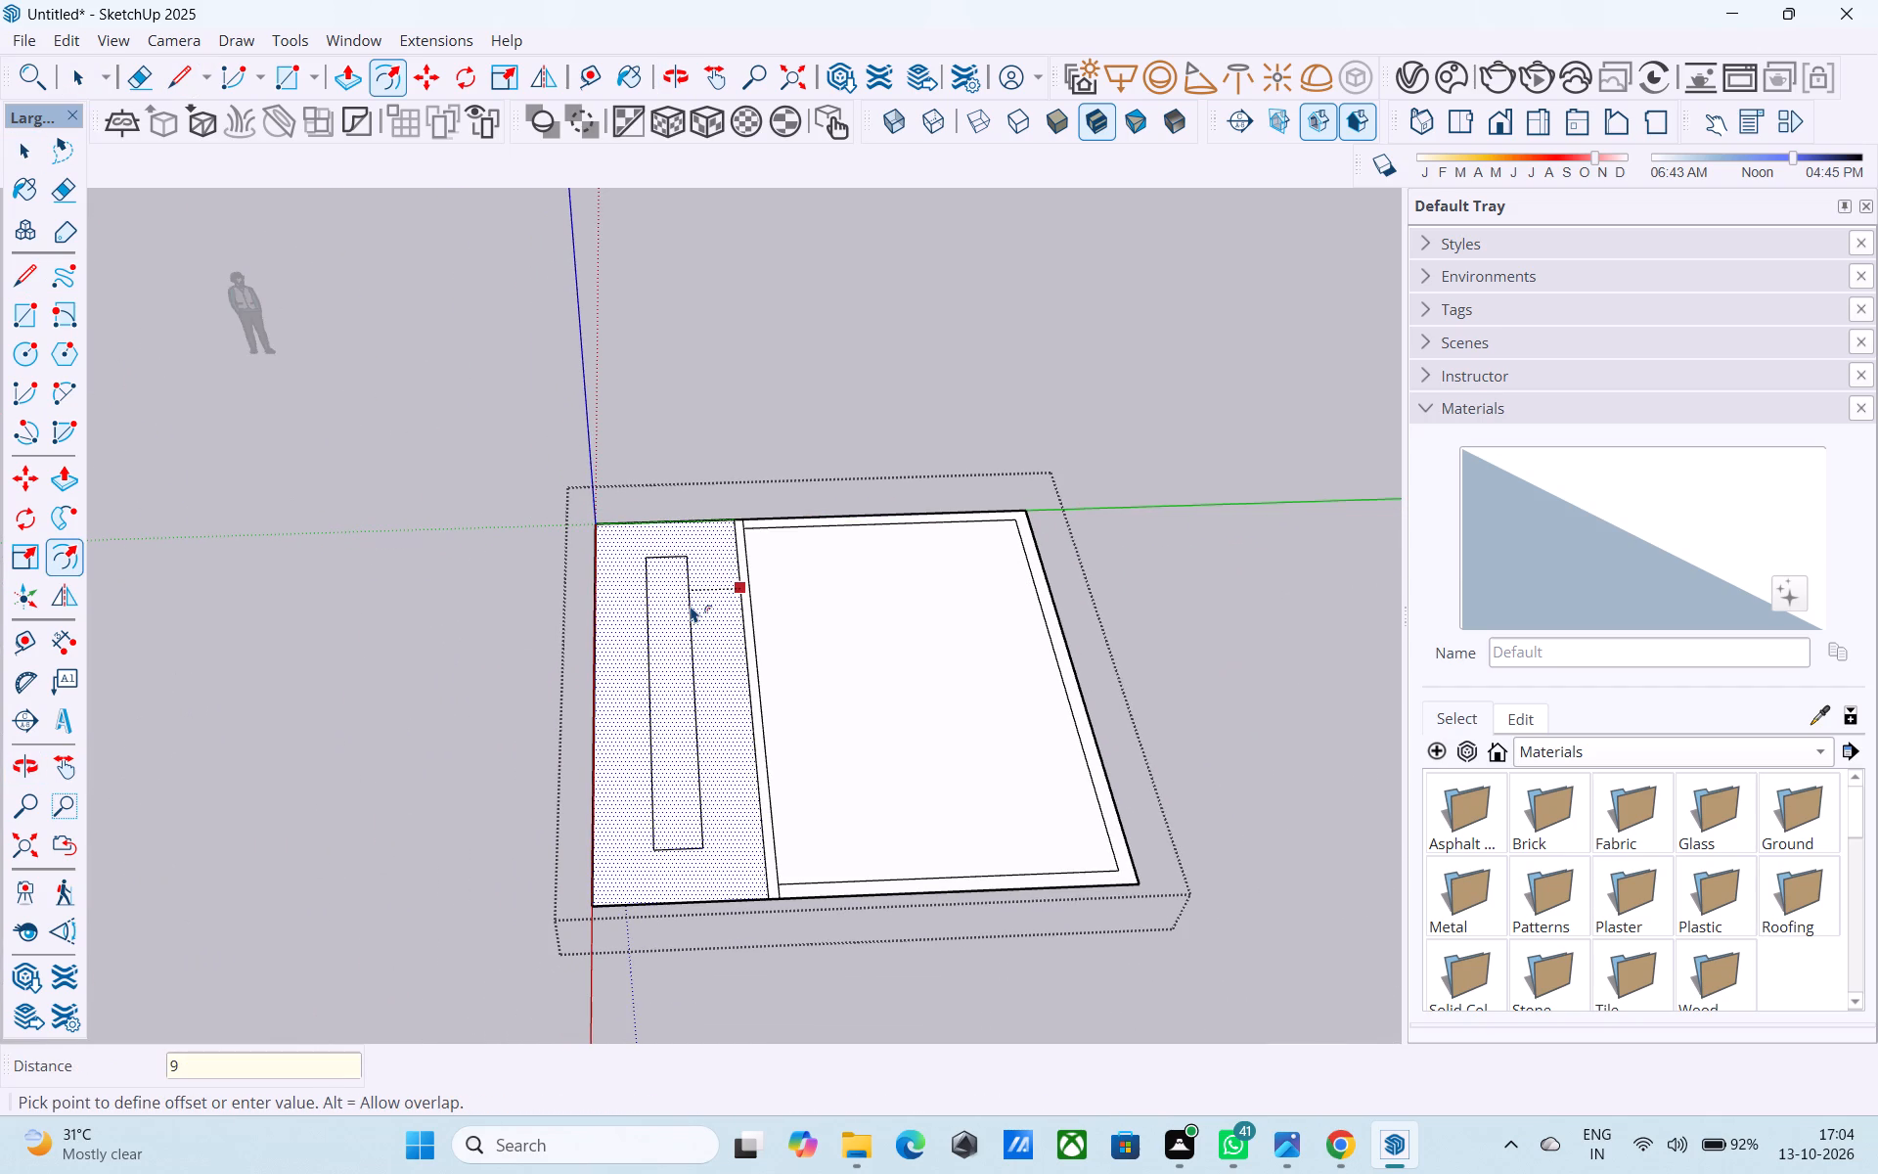
key("shift+quotedbl")
key("Return")
Extend both ends of the narrow room's inner outline to the partition with 9" lines.
key("space")
key("l")
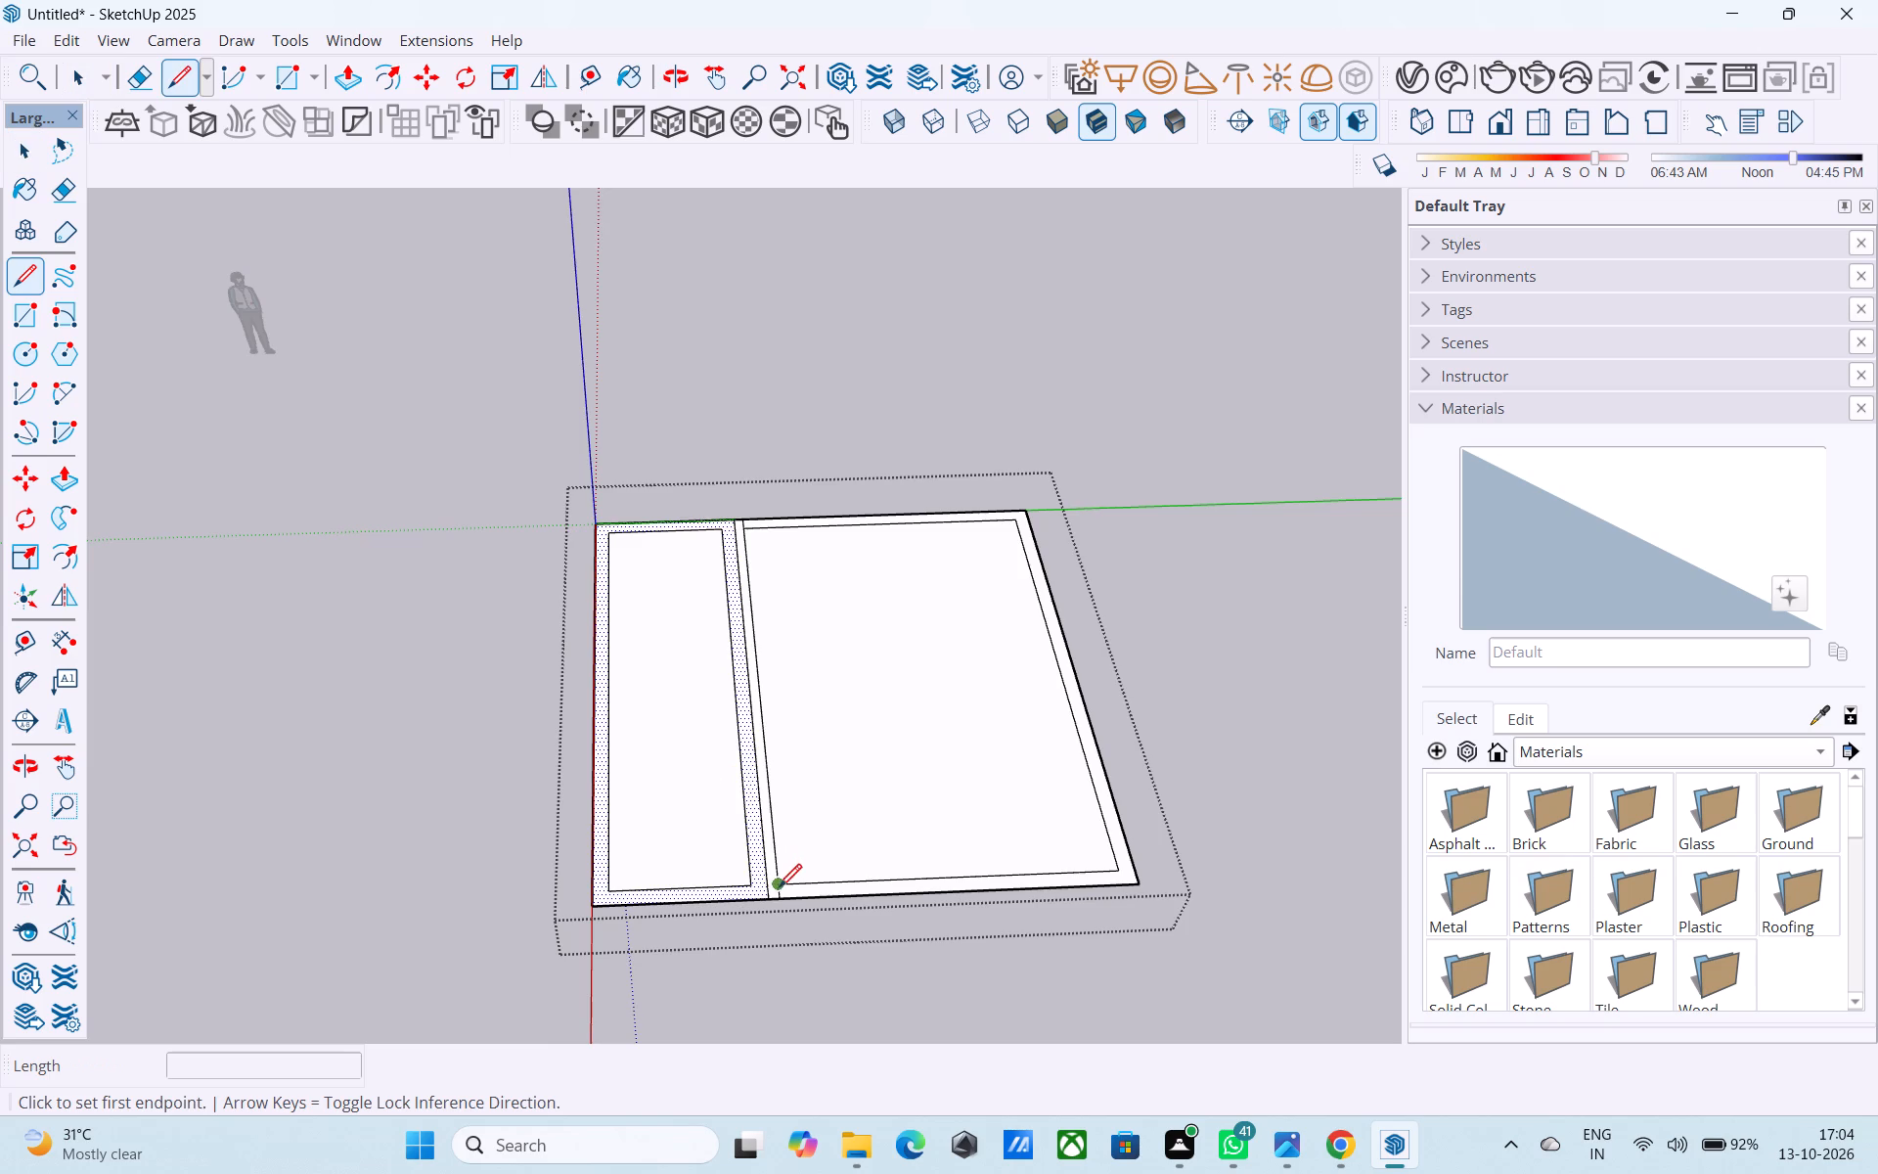
scroll(771, 890, "up", 8)
left_click(736, 880)
left_click(765, 880)
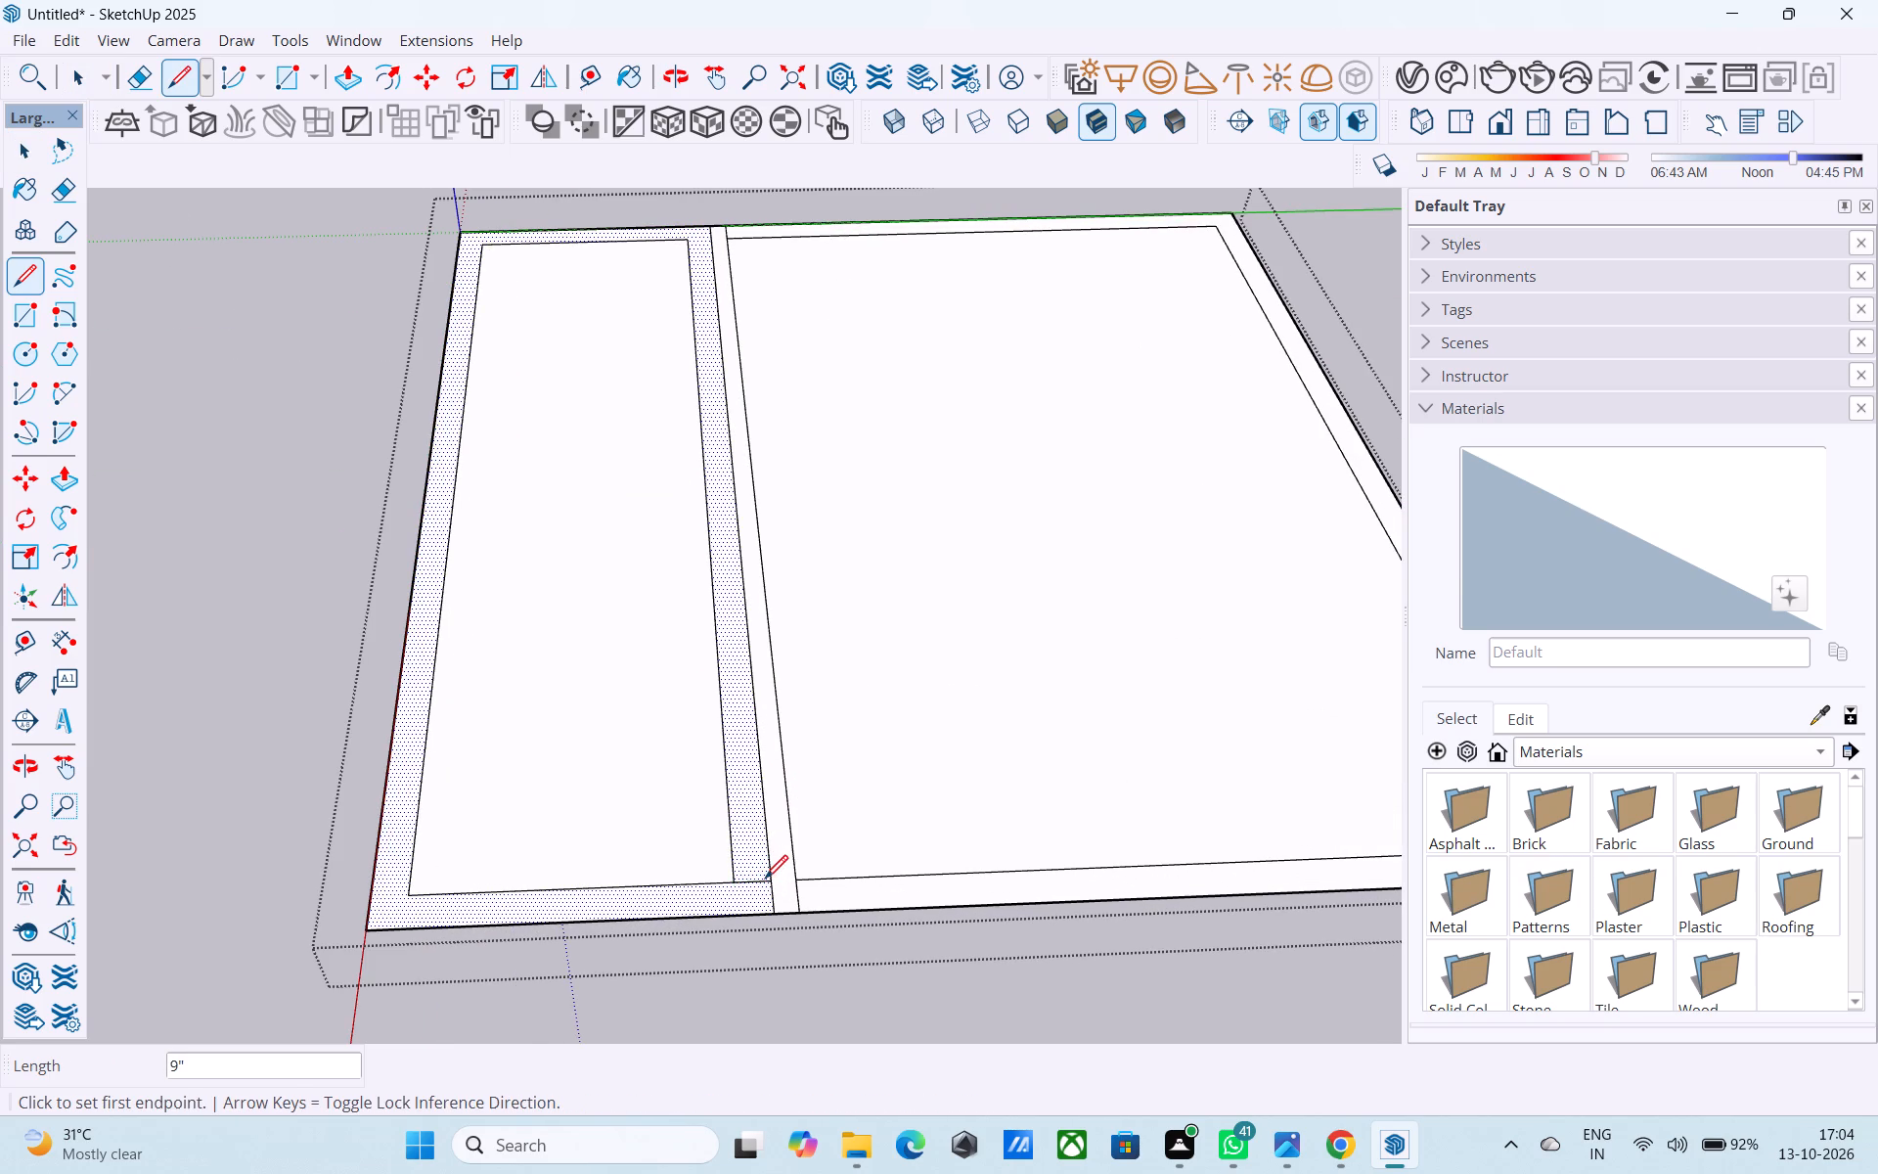
scroll(769, 867, "down", 4)
middle_click_drag(769, 868, 791, 1165, "shift")
scroll(699, 559, "up", 10)
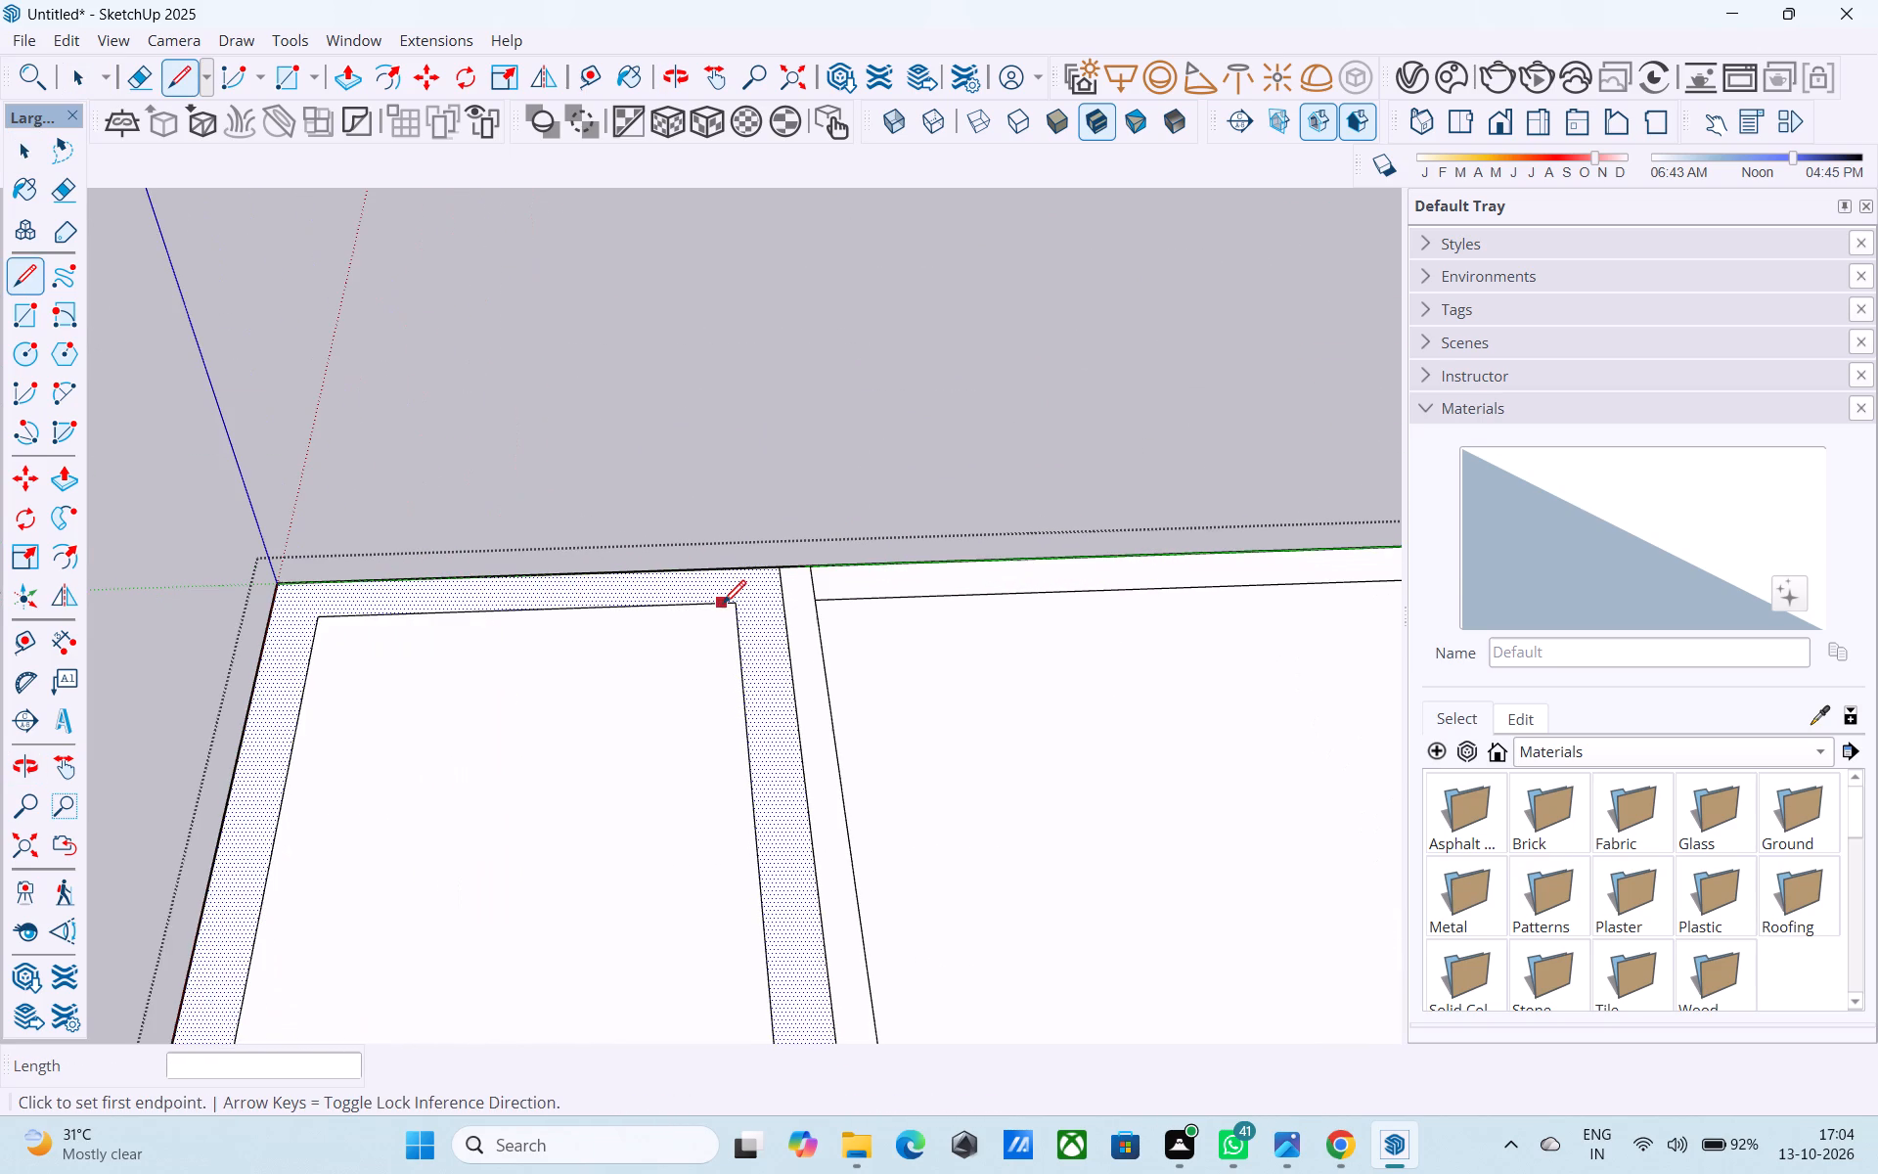
left_click(737, 606)
left_click(777, 608)
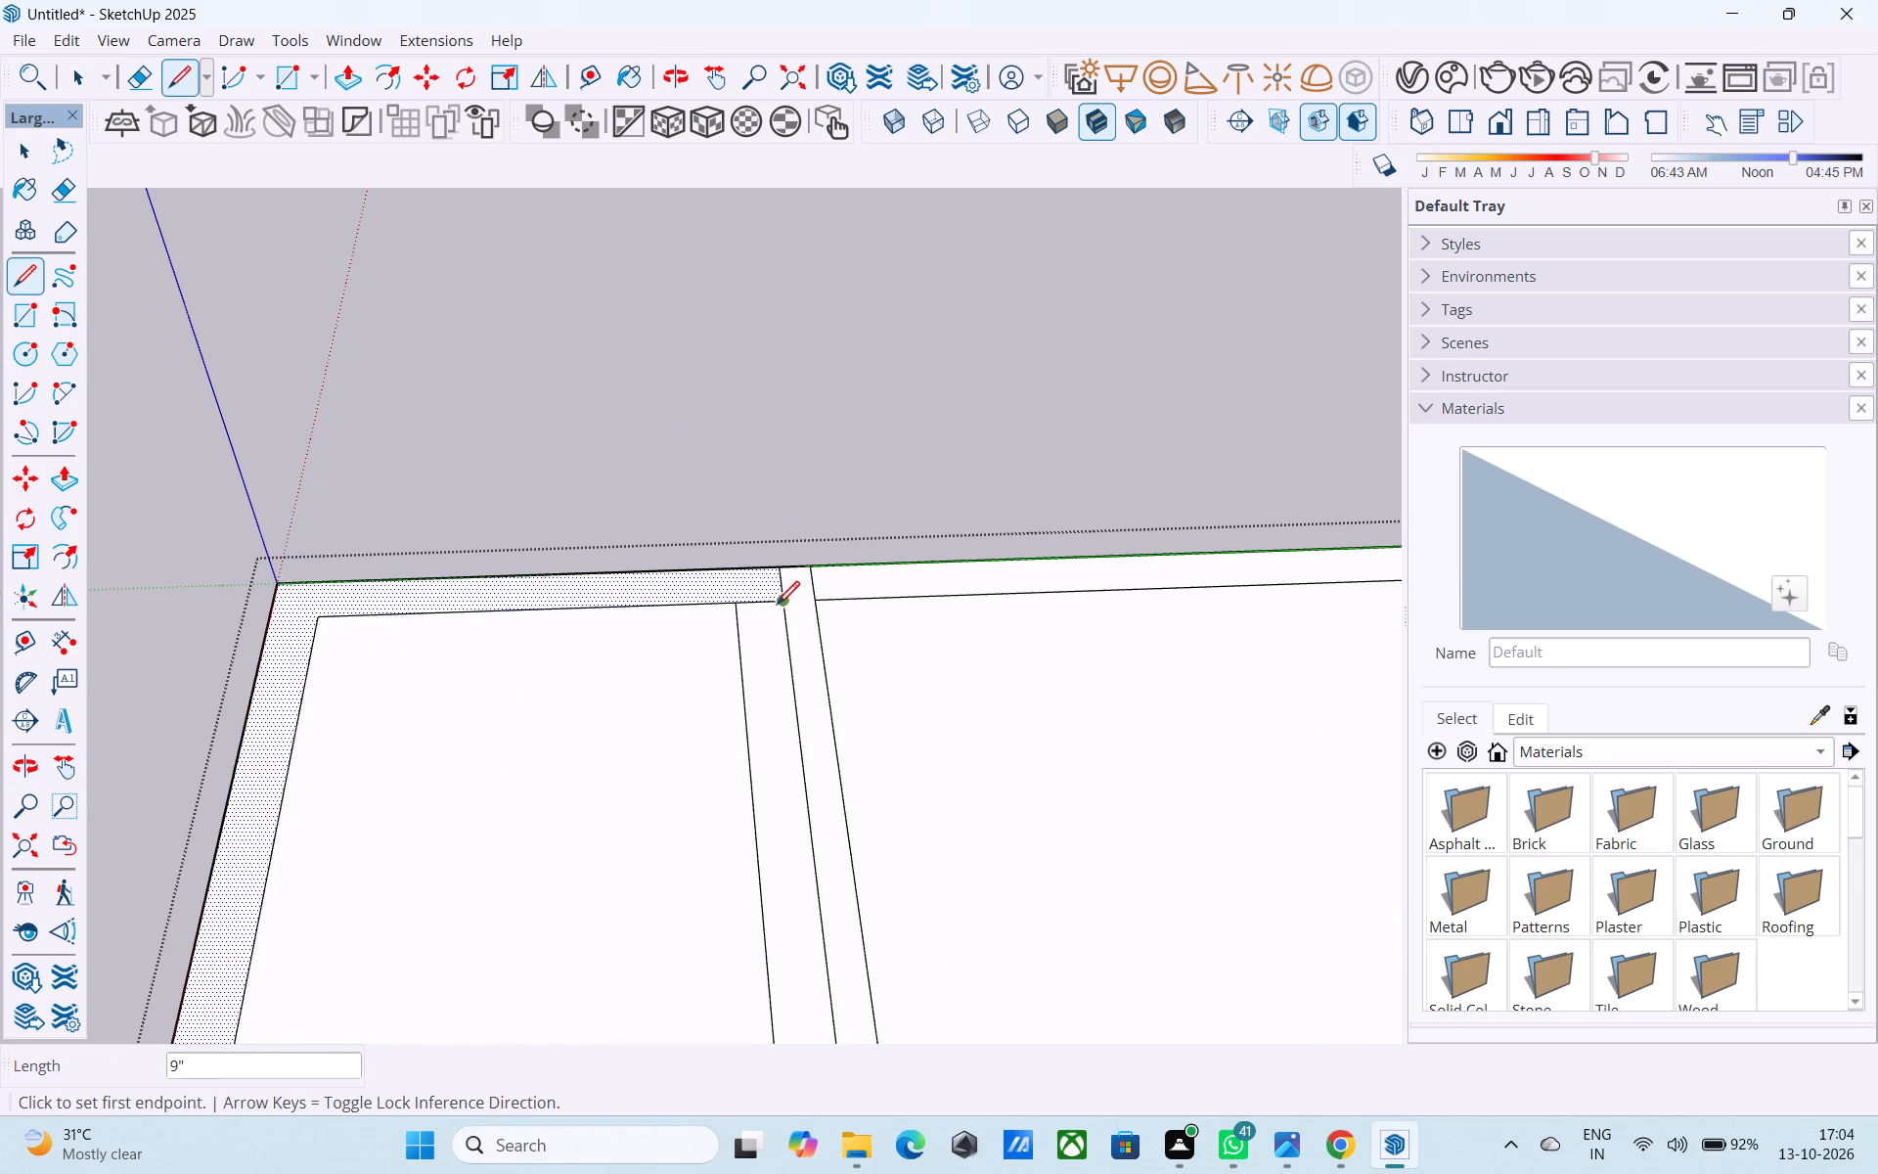
Erase the narrow room's leftover offset line alongside the partition.
key("e")
left_click(742, 611)
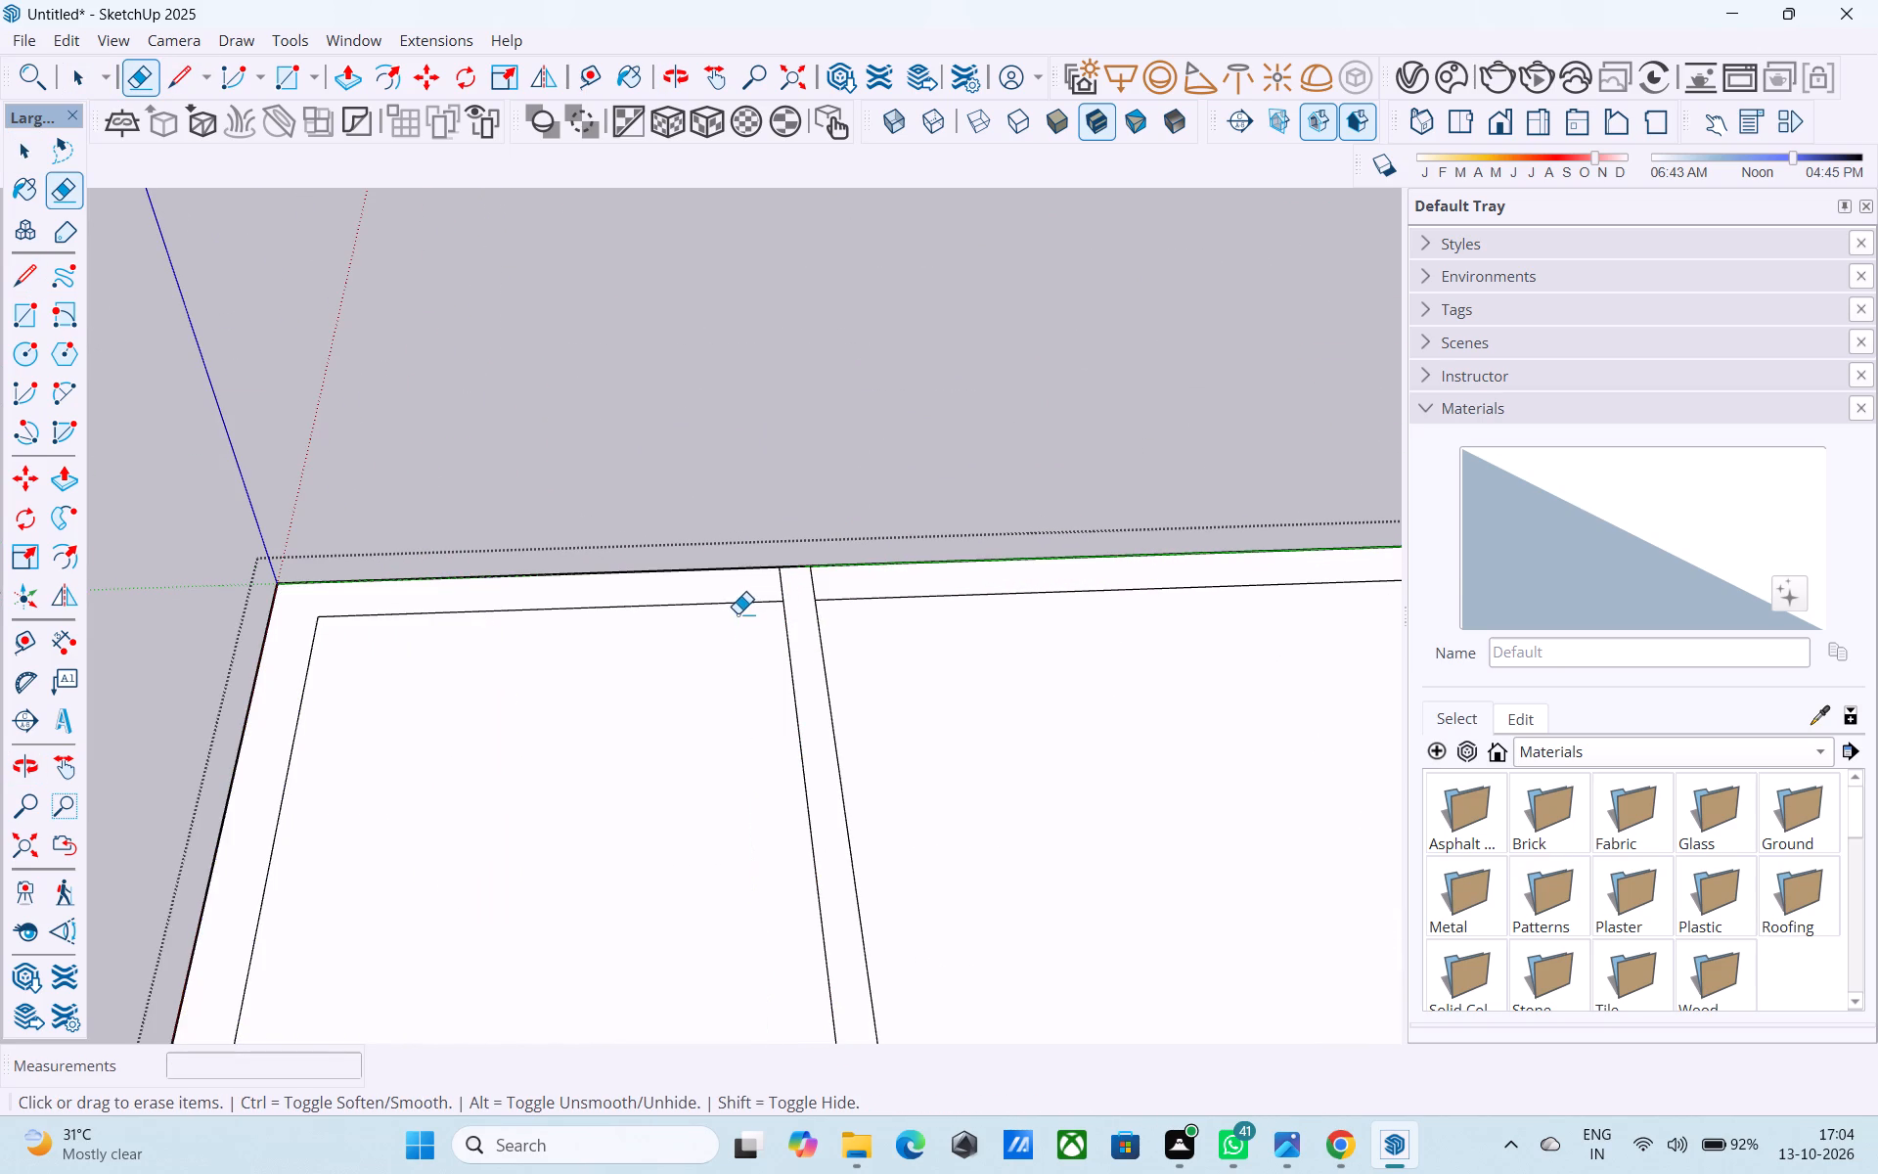
Copy the narrow room's short inner wall line at the far red-axis end 6' along the partition toward the origin.
scroll(742, 567, "down", 11)
middle_click_drag(822, 750, 796, 493, "shift")
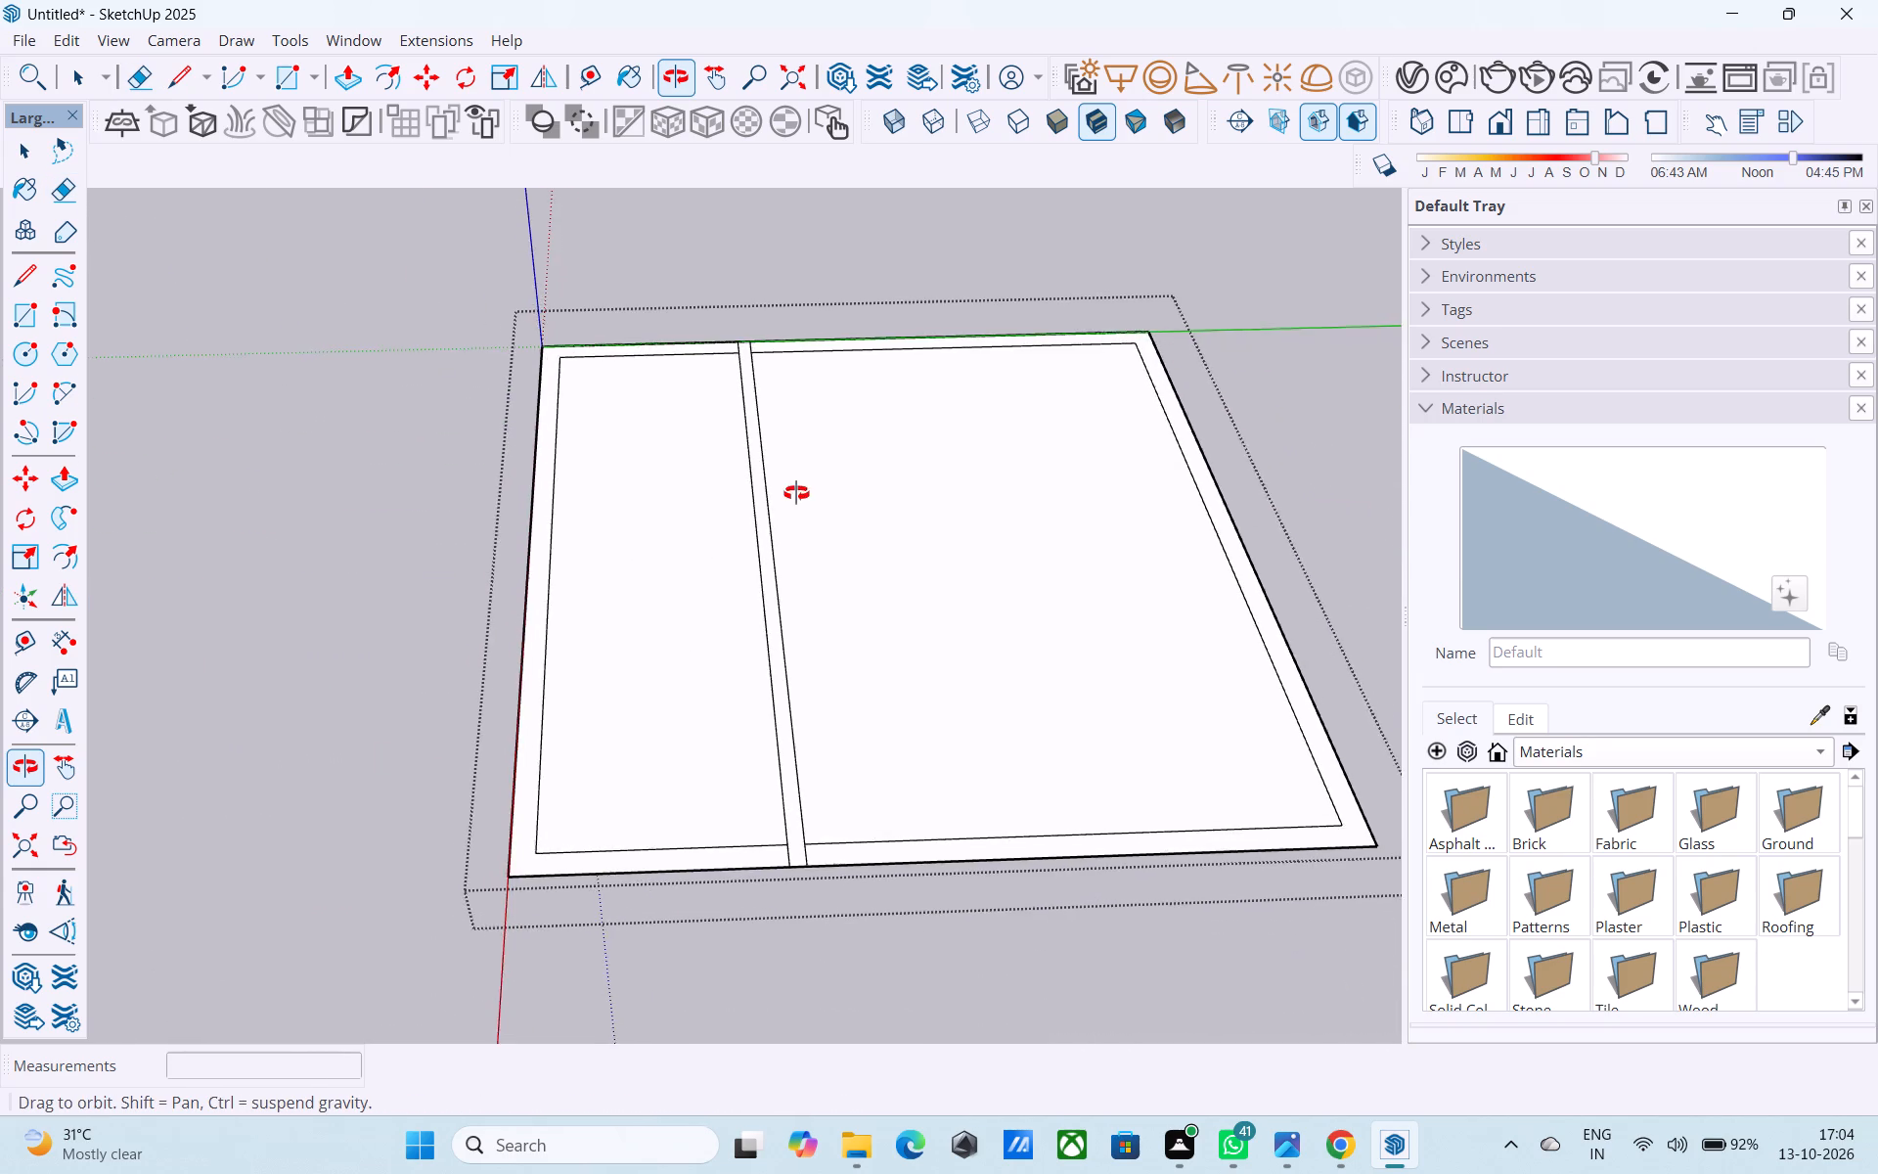
middle_click_drag(796, 493, 904, 395, "shift")
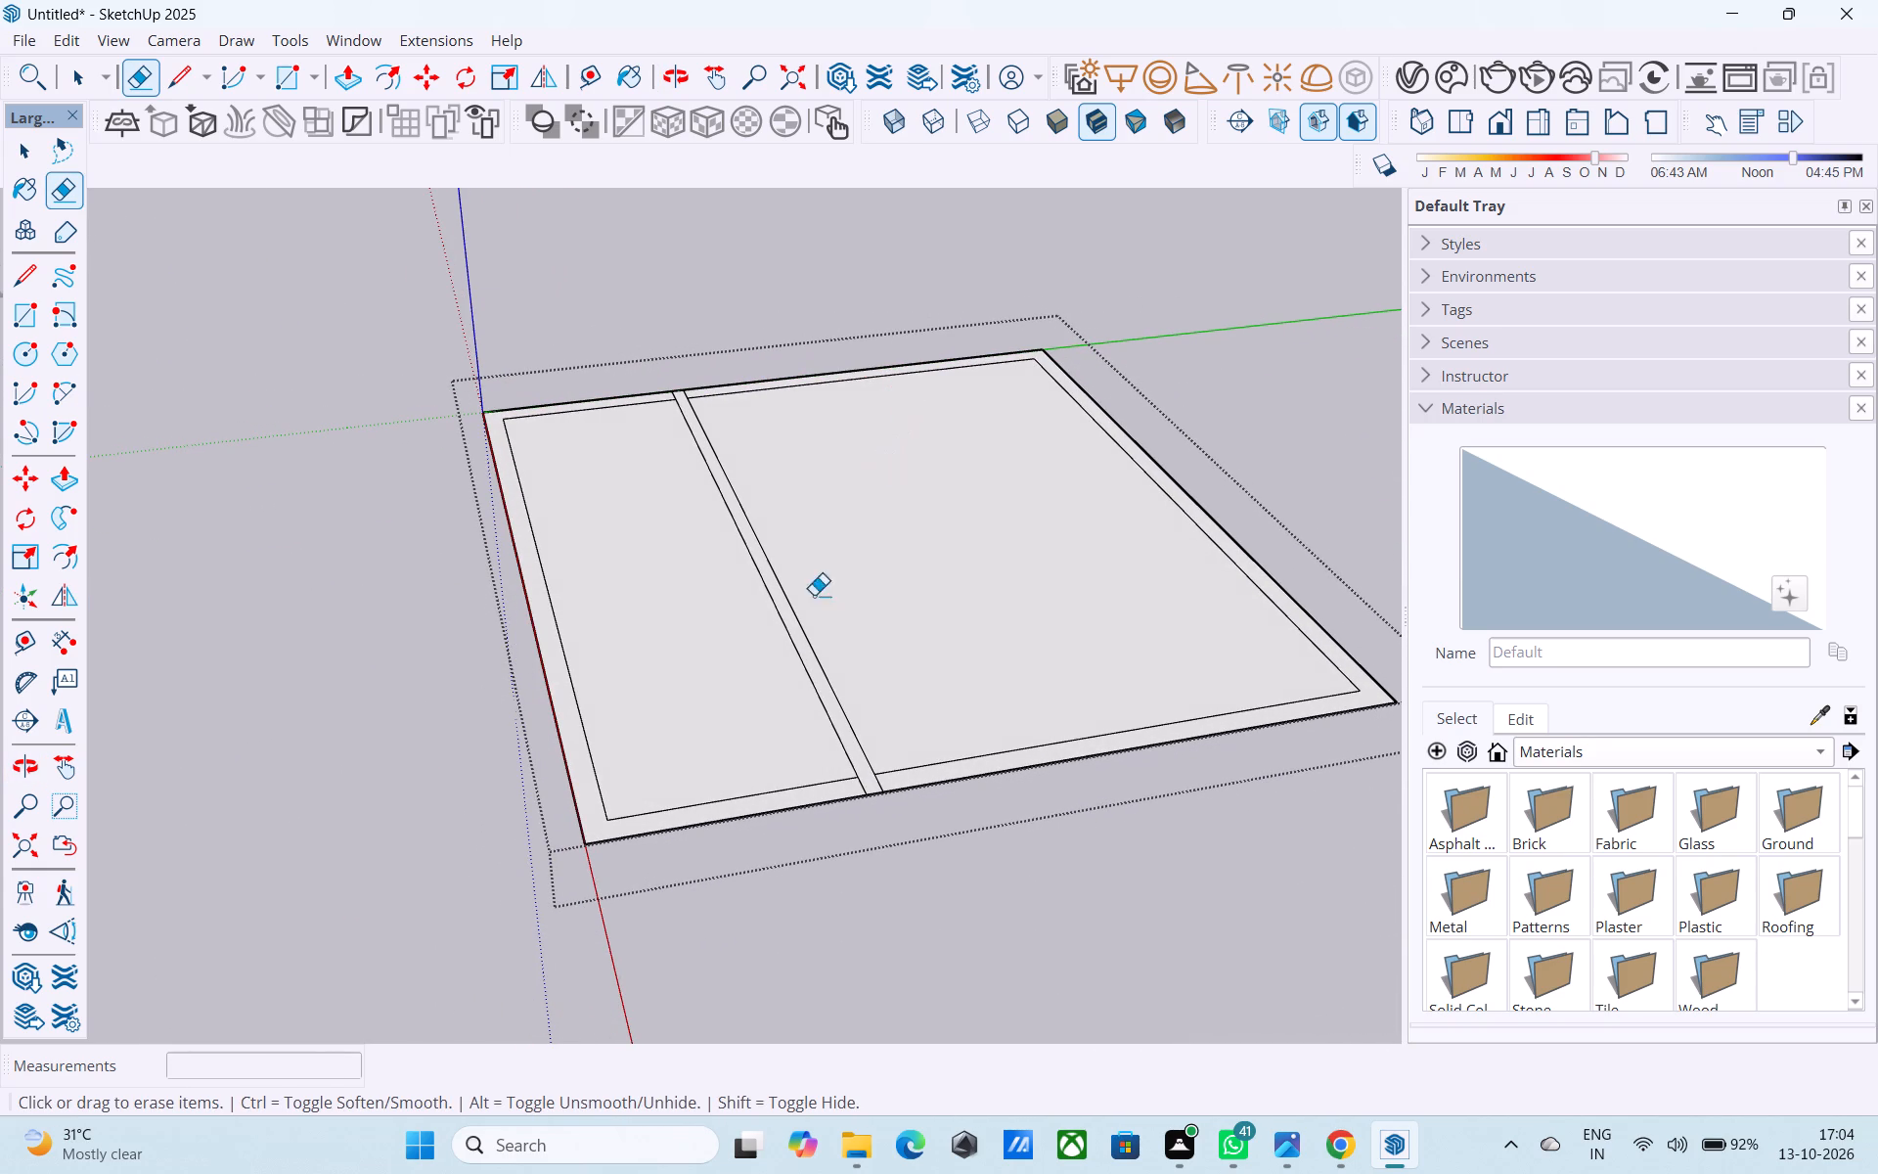
scroll(782, 805, "up", 7)
key("space")
left_click(790, 769)
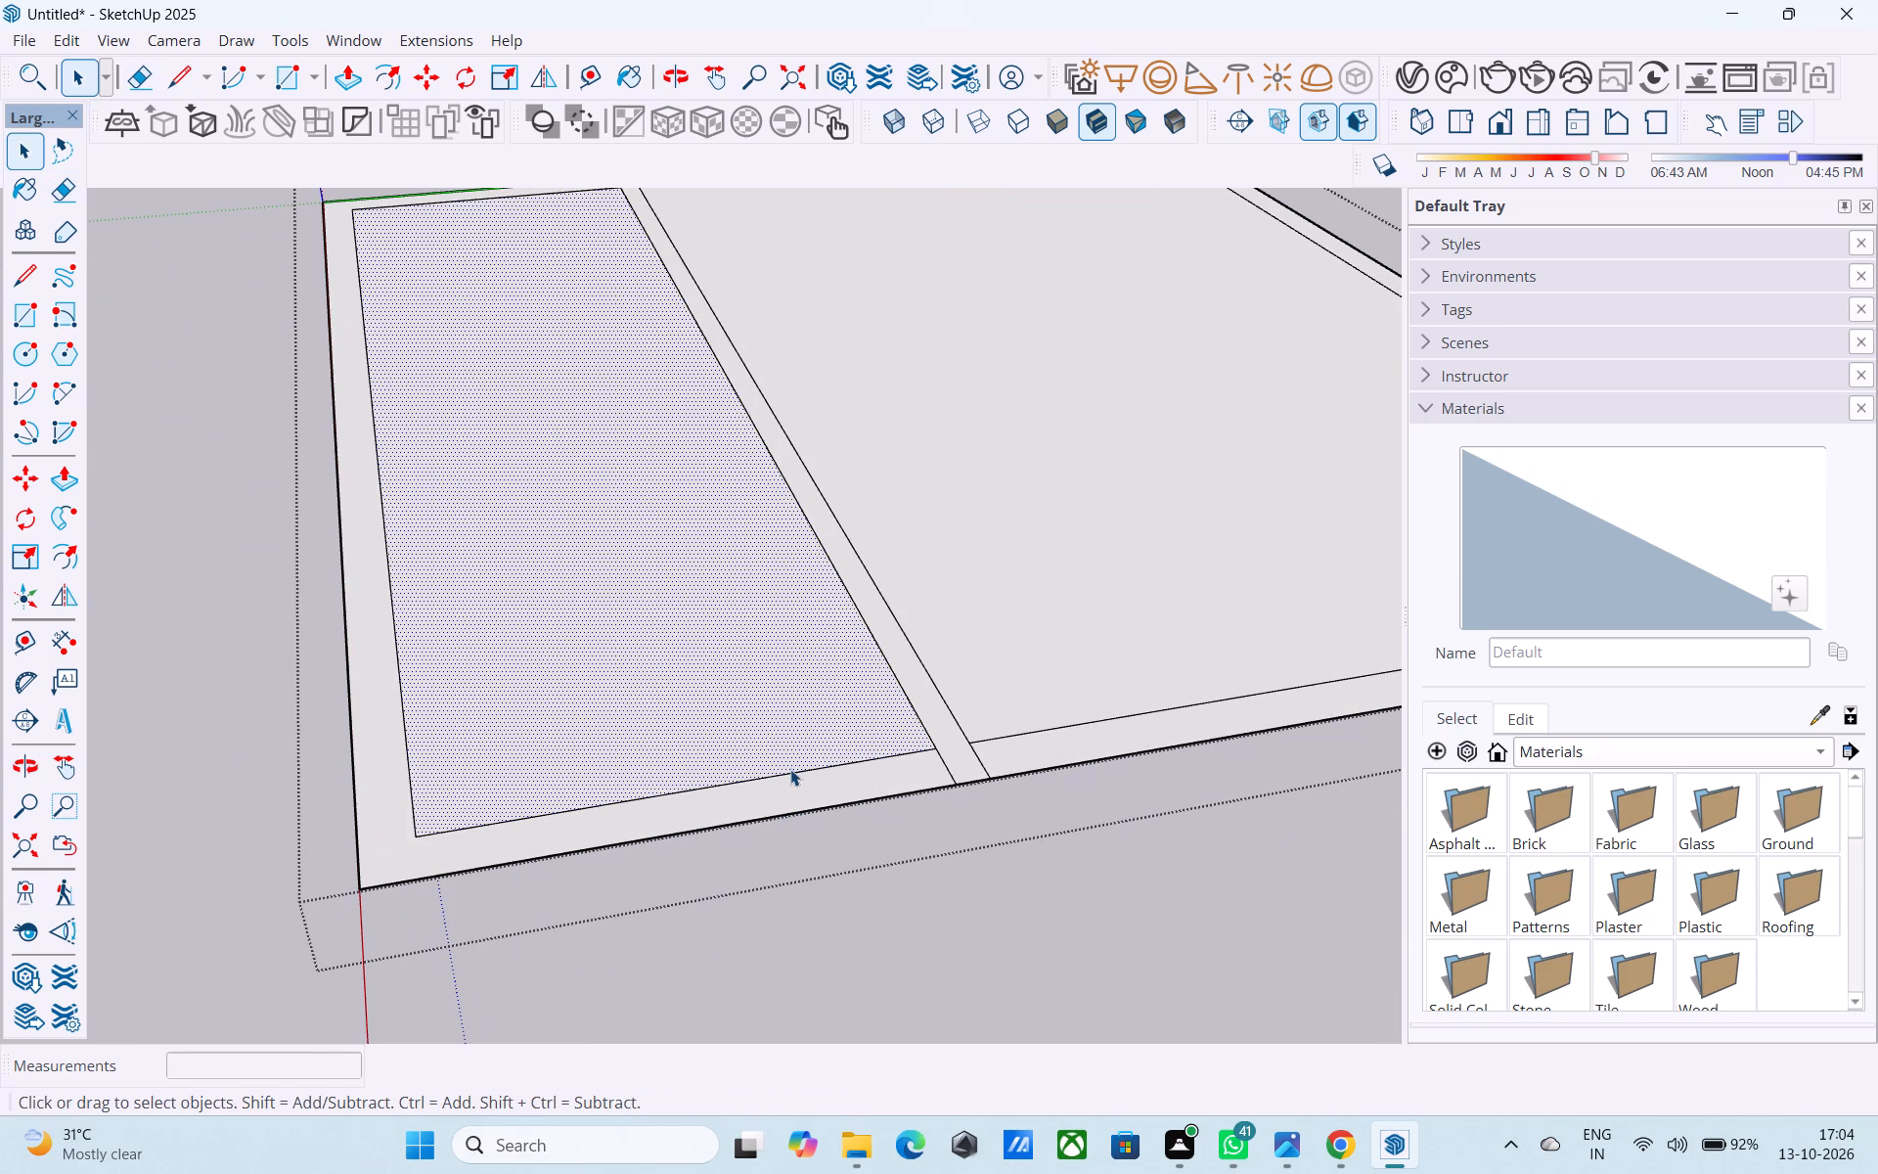
left_click(790, 769)
left_click(797, 776)
key("m")
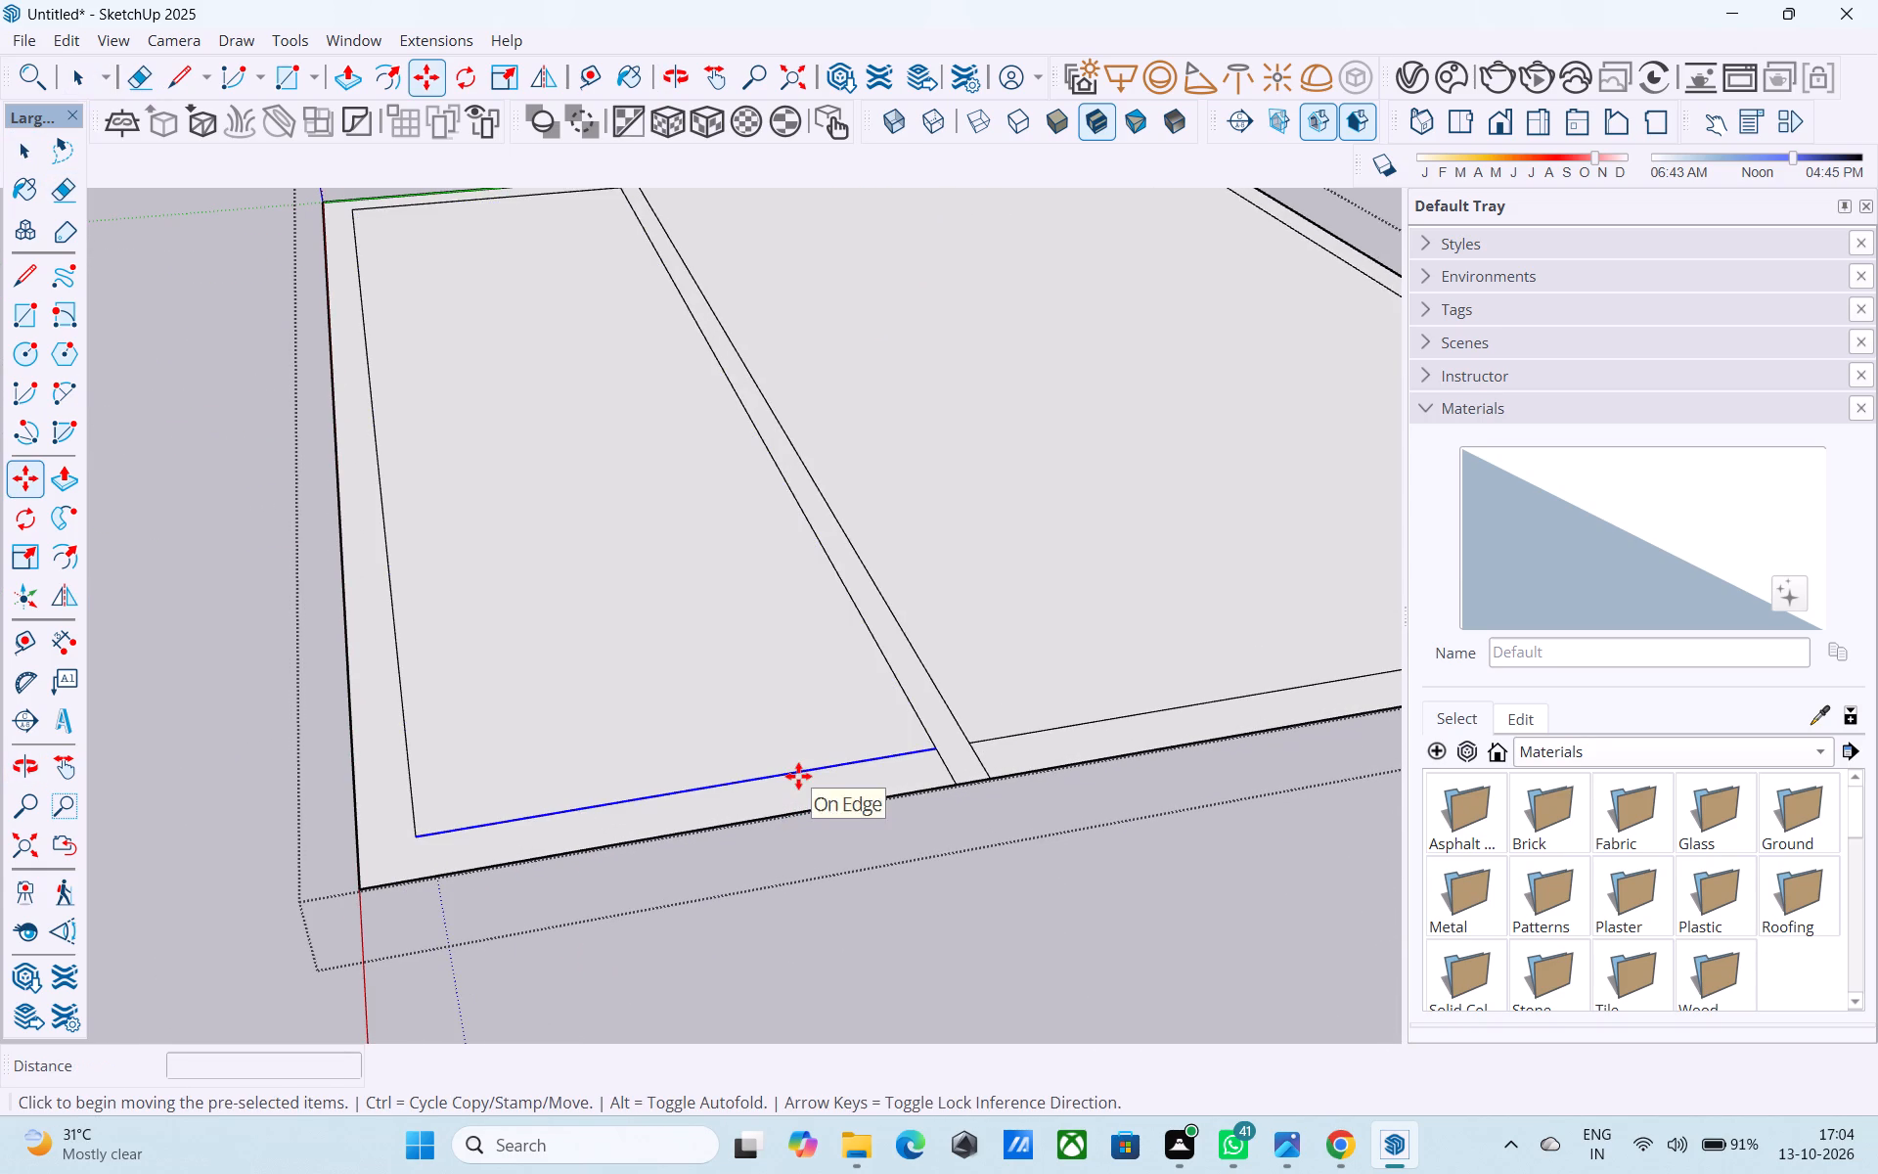
left_click(945, 745)
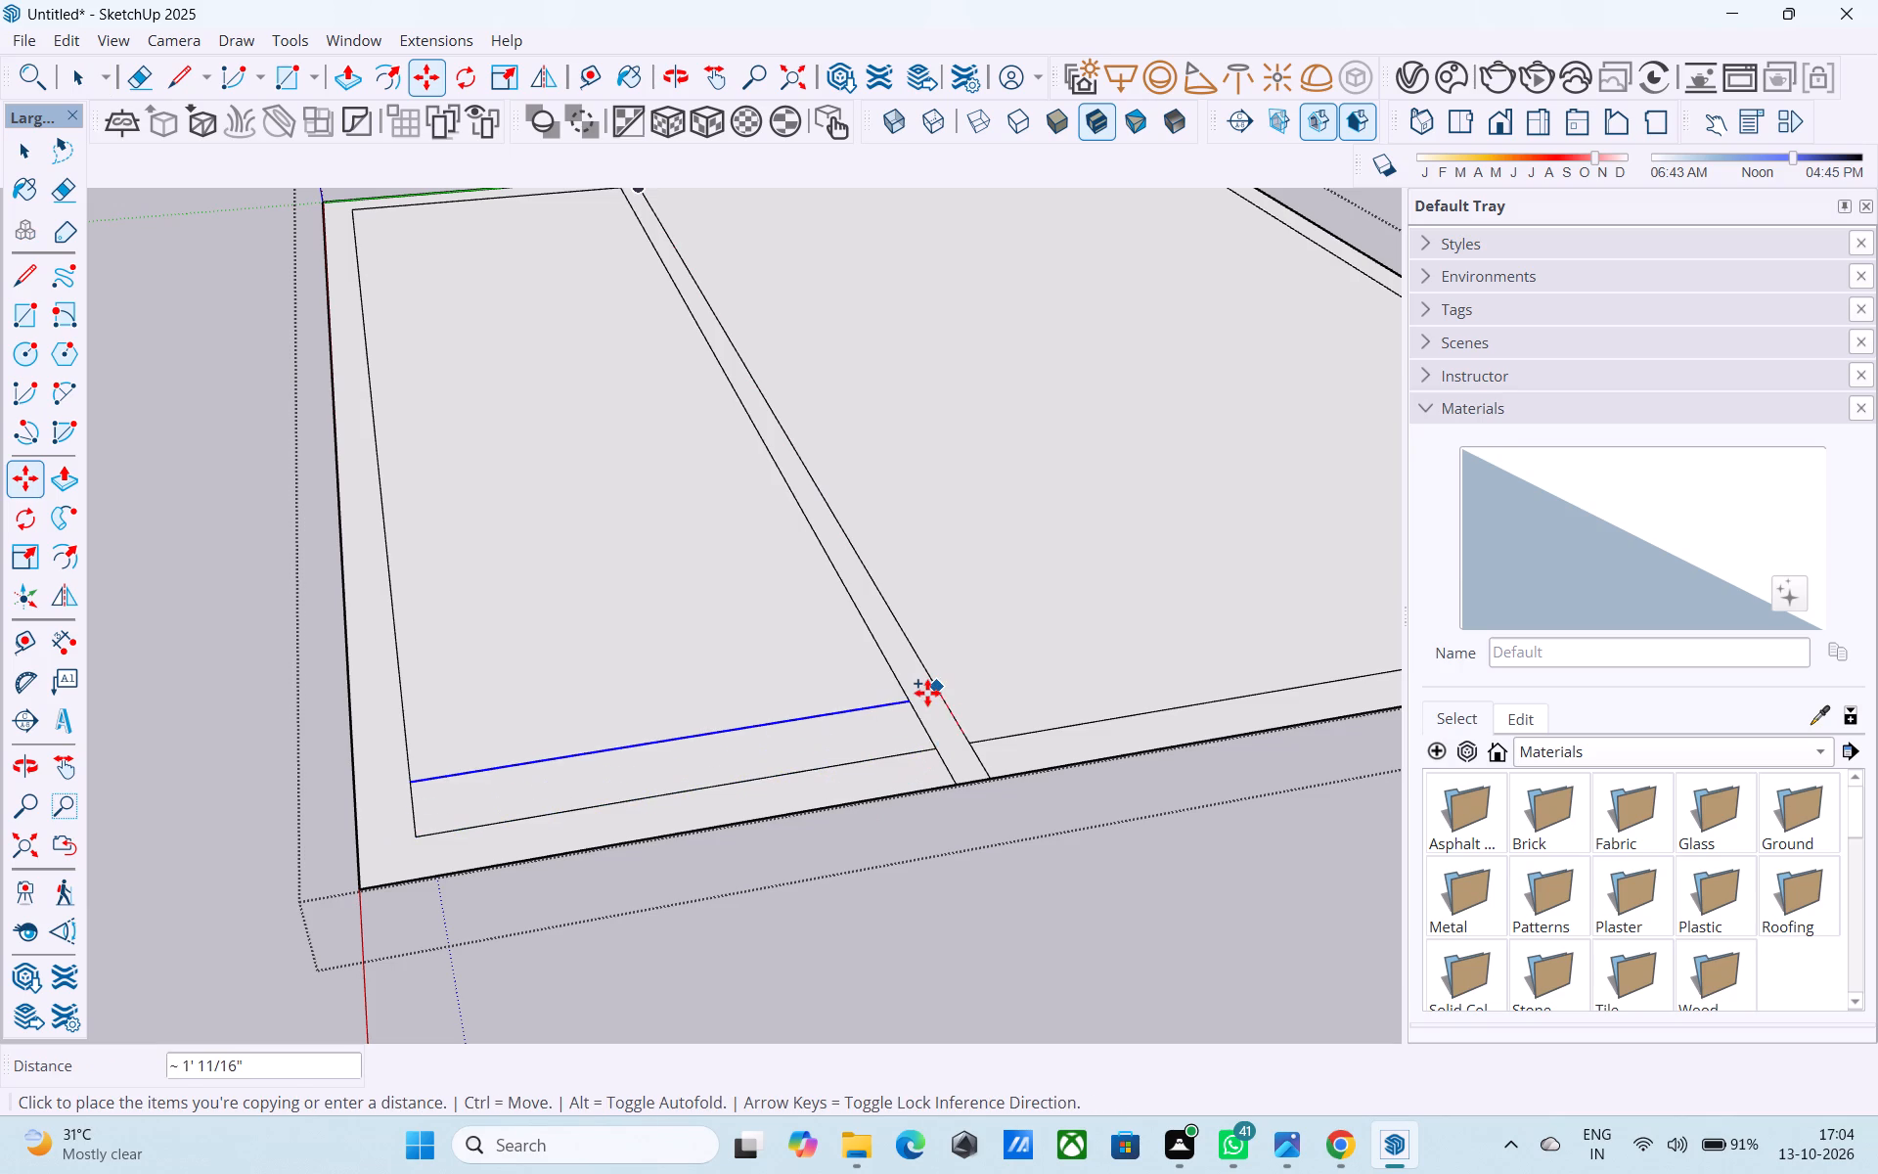
key("m")
left_click(930, 748)
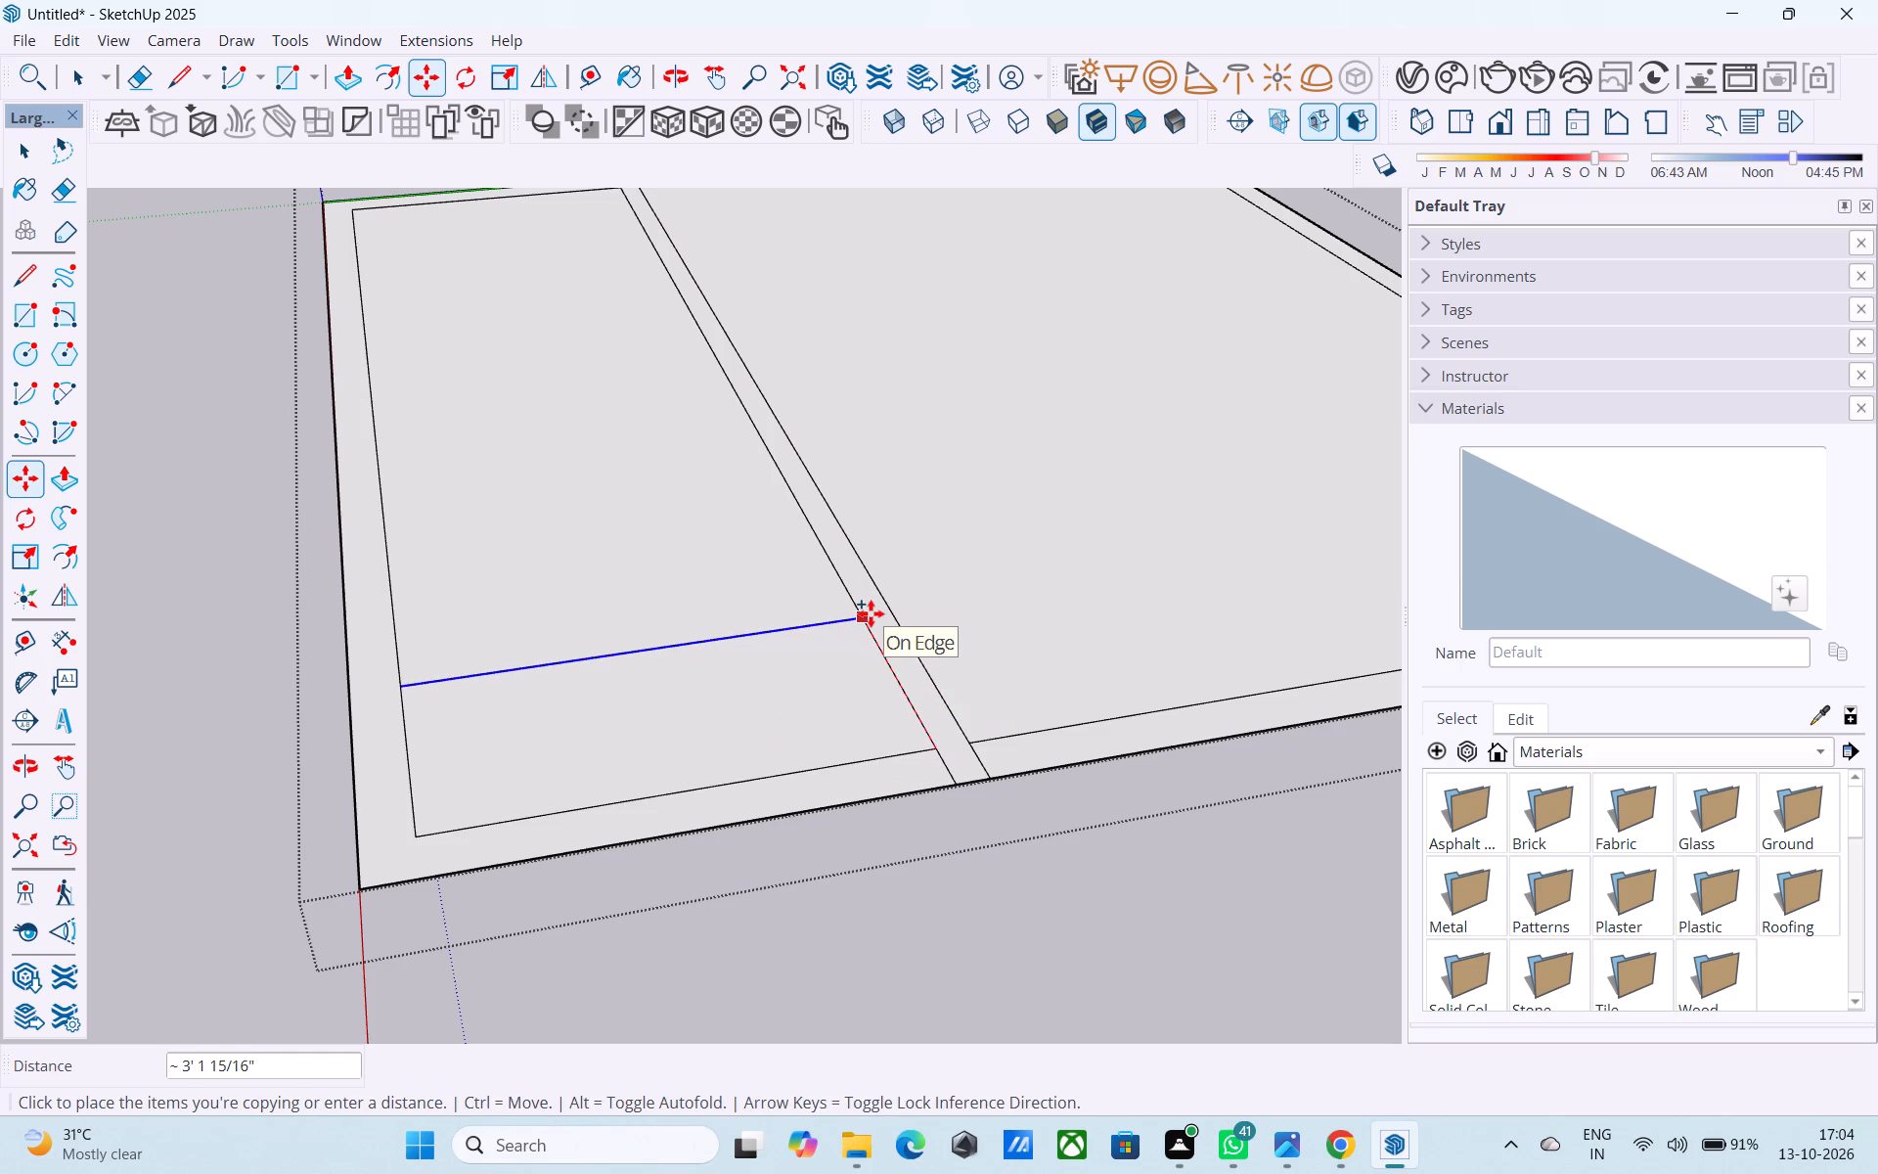
type("6'")
key("Return")
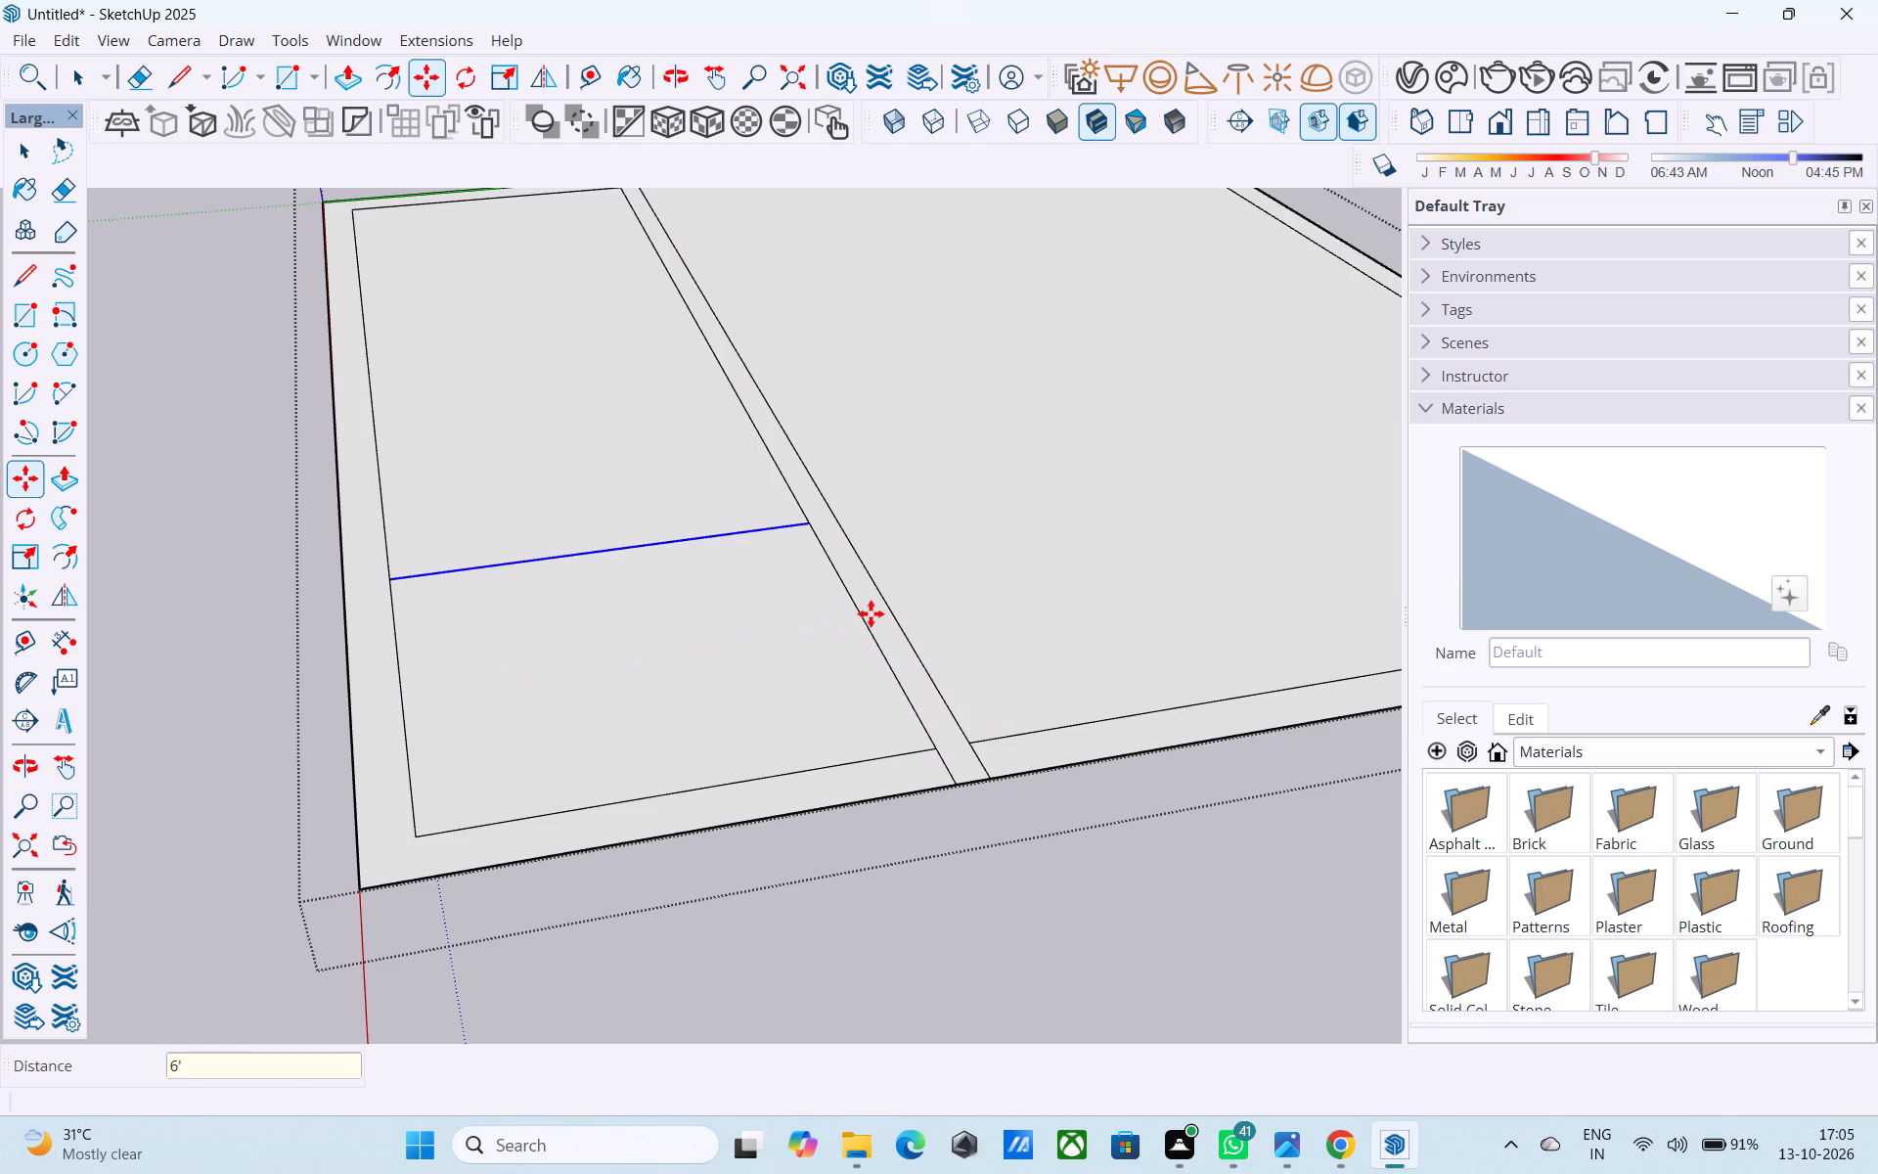
Copy the narrow room's new dividing line 6" toward the origin to form a cross wall, and leave the group.
scroll(855, 595, "up", 1)
scroll(851, 593, "down", 3)
middle_click_drag(742, 655, 773, 870)
scroll(768, 844, "down", 5)
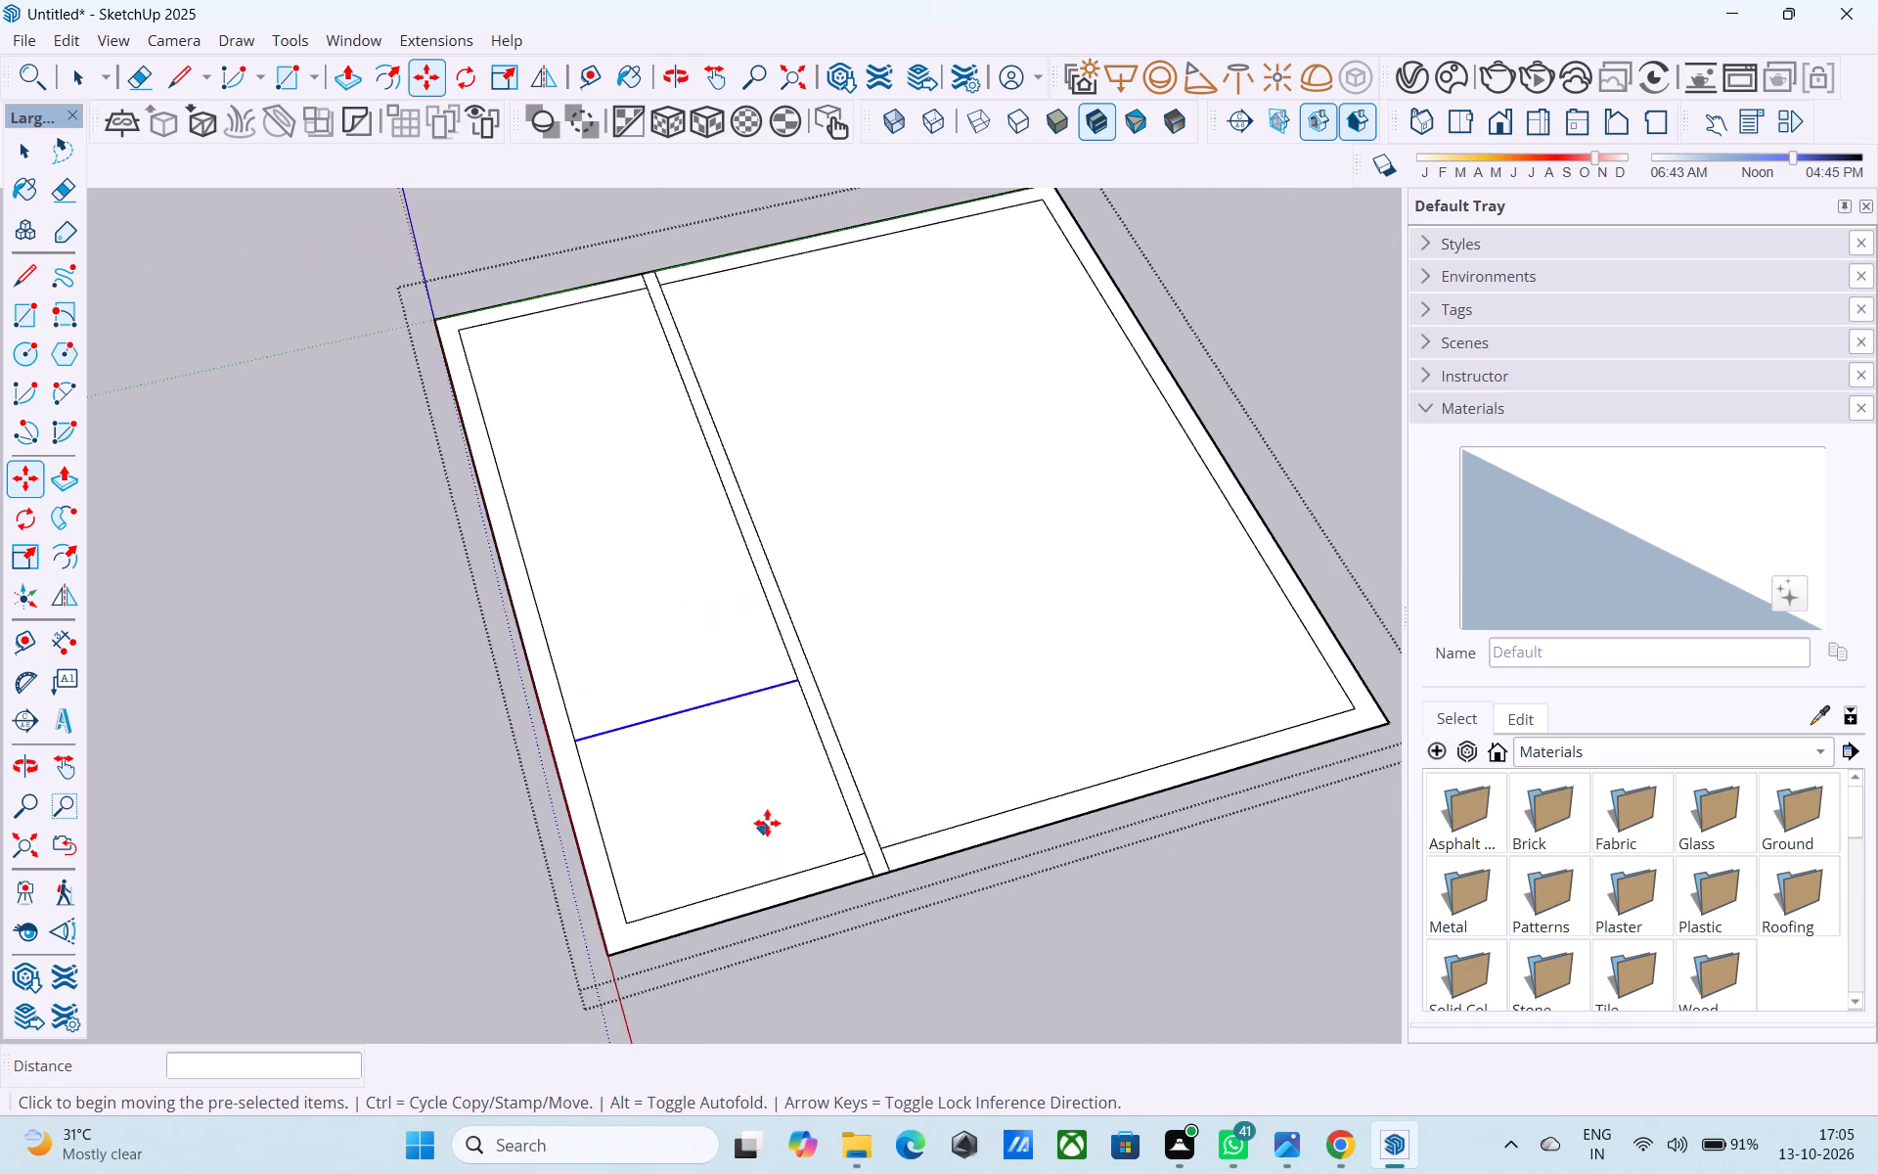
middle_click_drag(836, 741, 1093, 651)
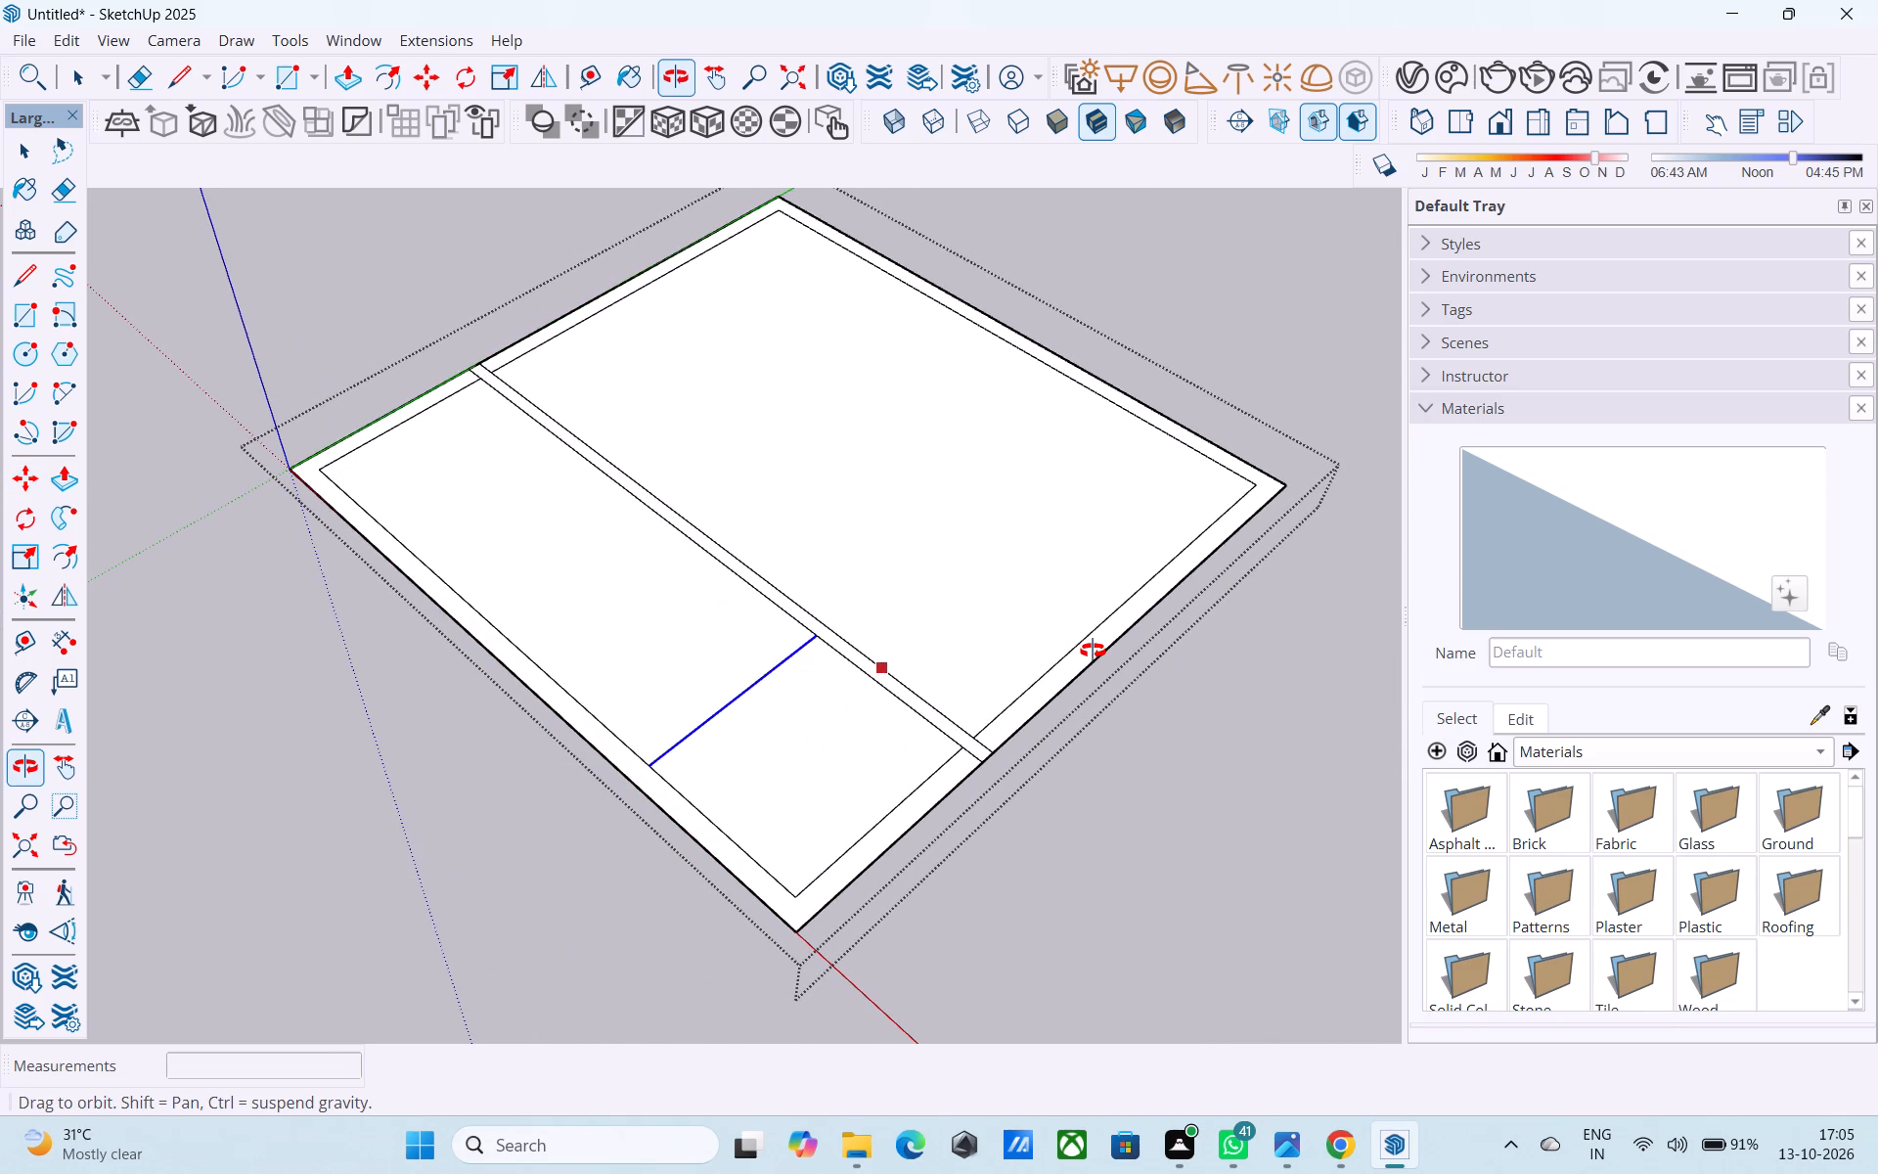
middle_click_drag(1093, 651, 893, 614)
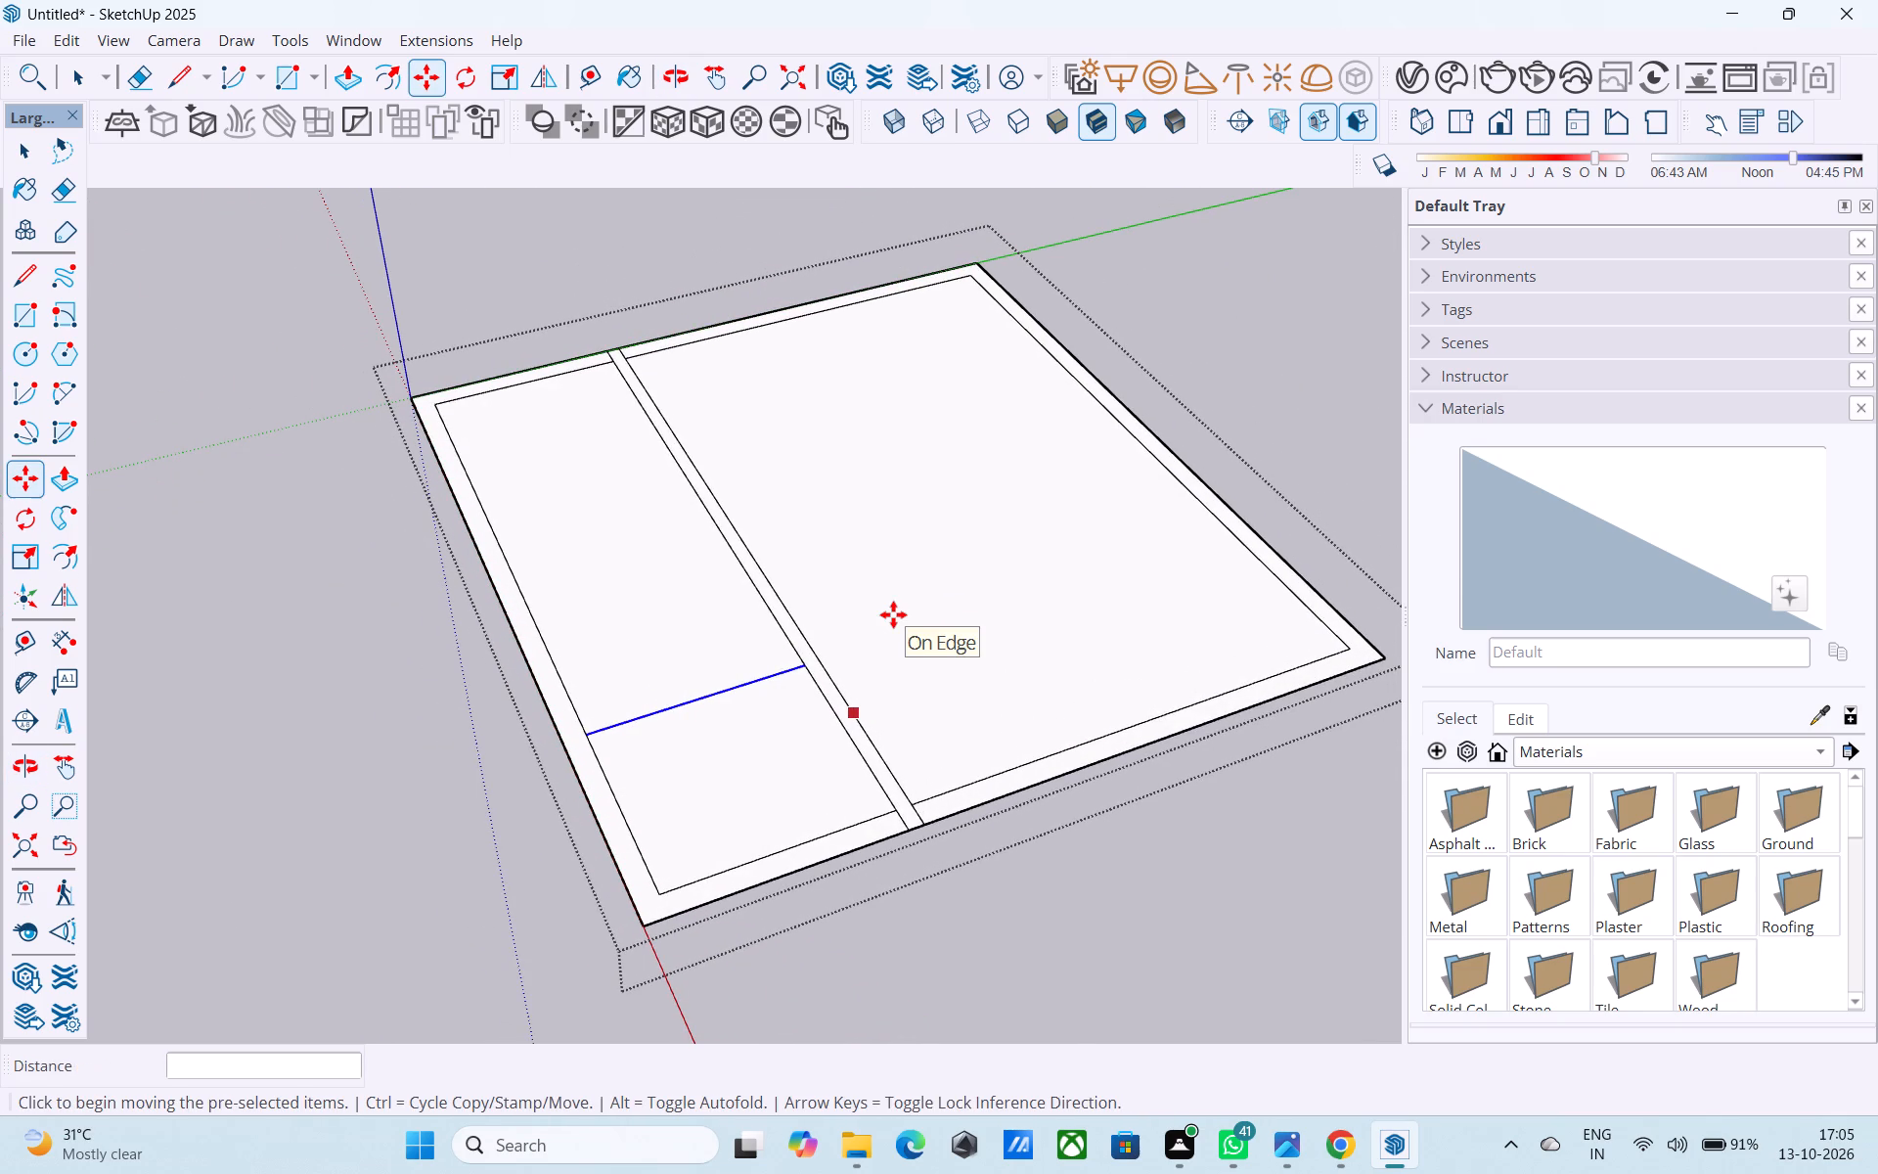
middle_click_drag(893, 614, 838, 661, "shift")
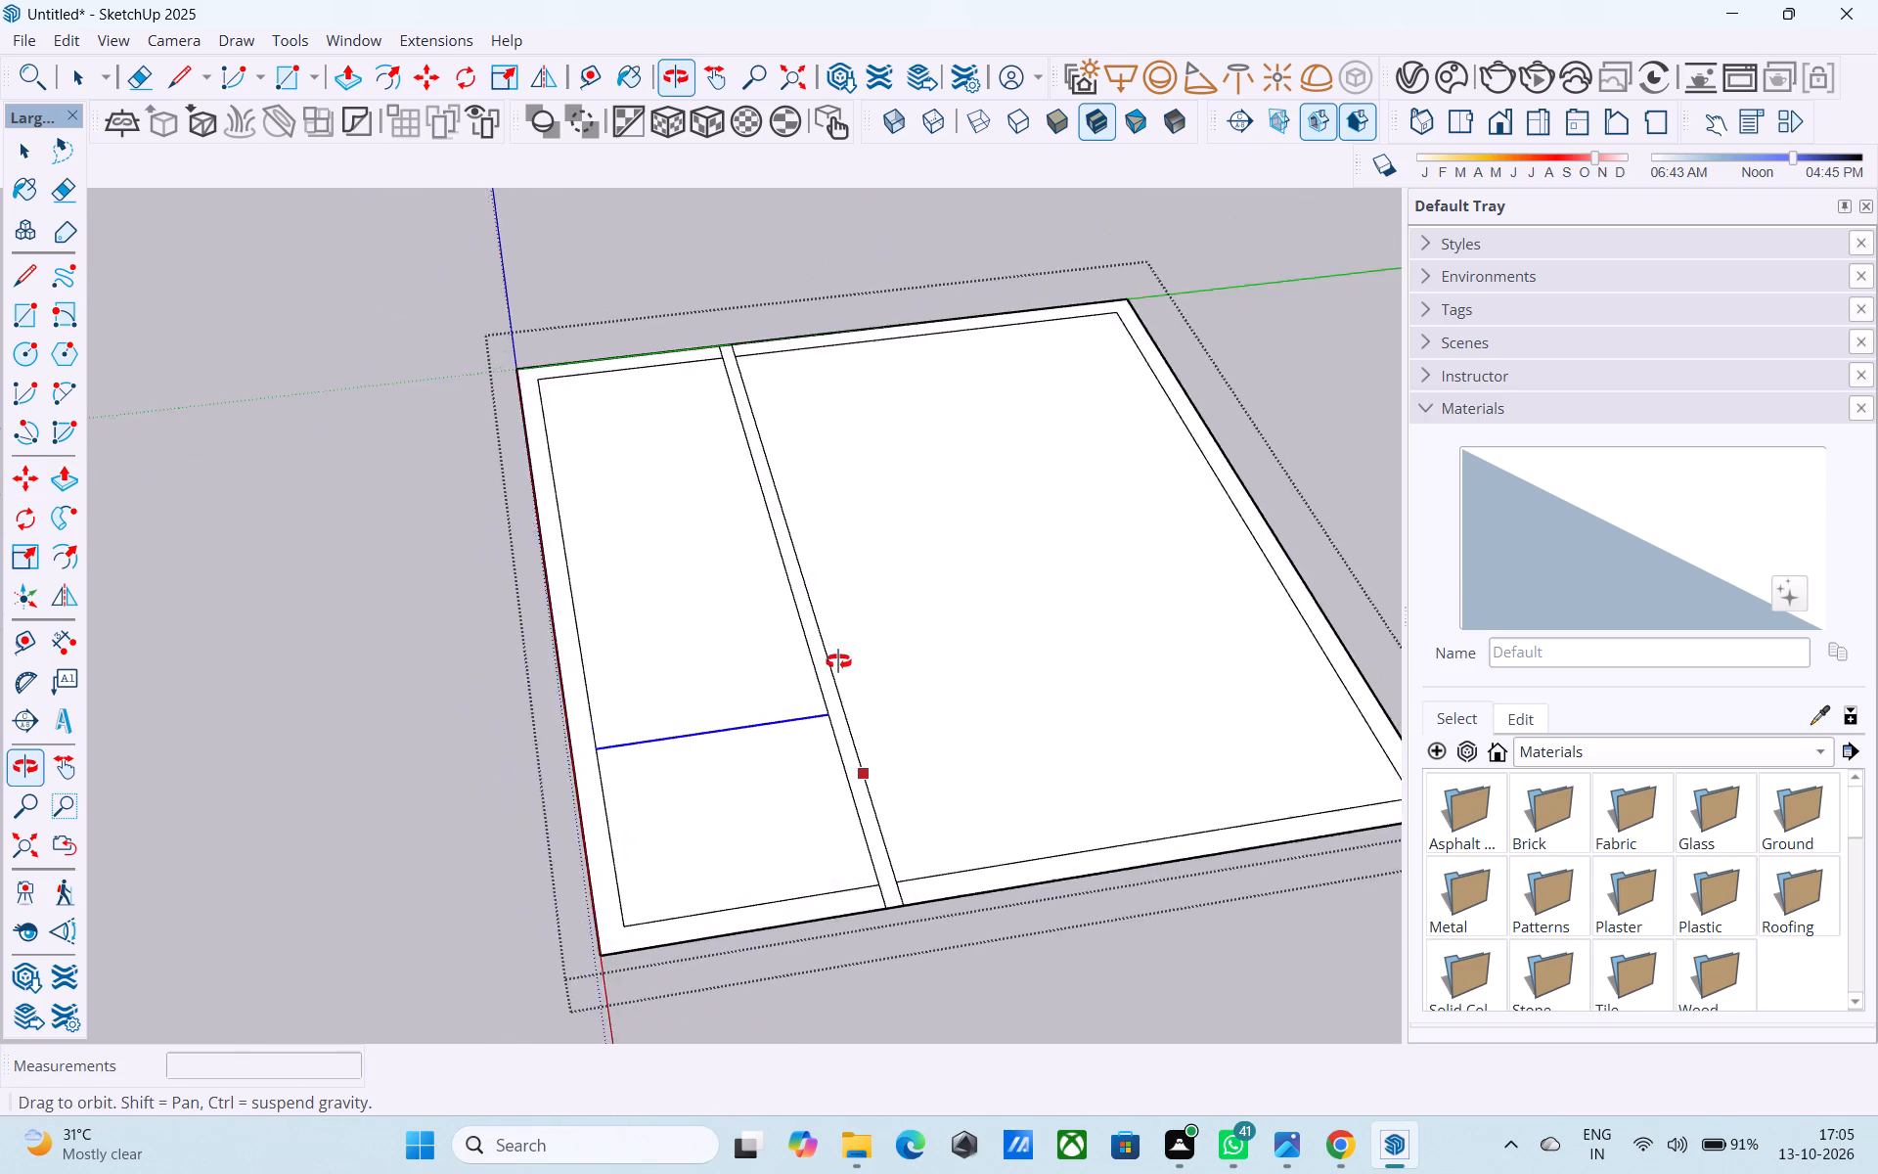
middle_click_drag(838, 661, 796, 665, "shift")
middle_click_drag(867, 774, 760, 747, "shift")
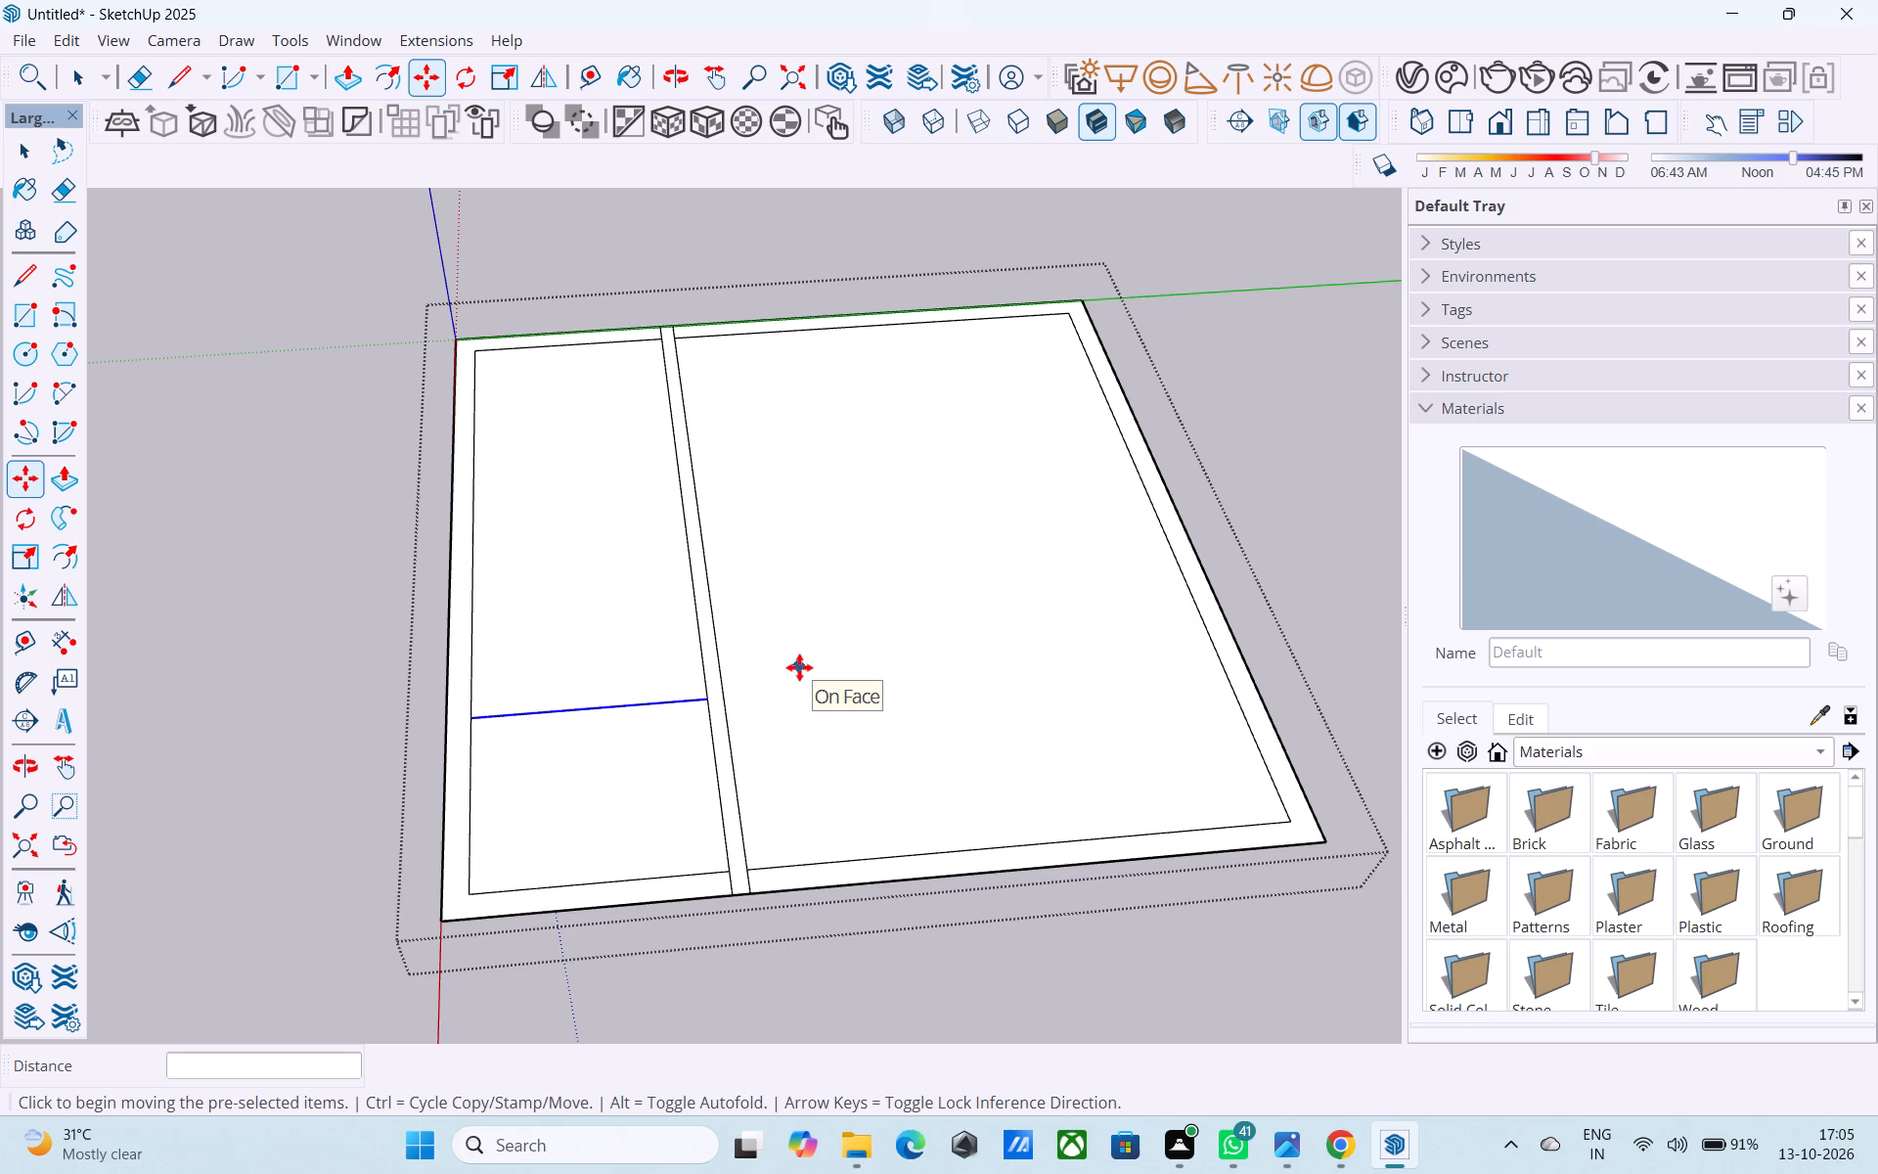
middle_click_drag(783, 731, 874, 562)
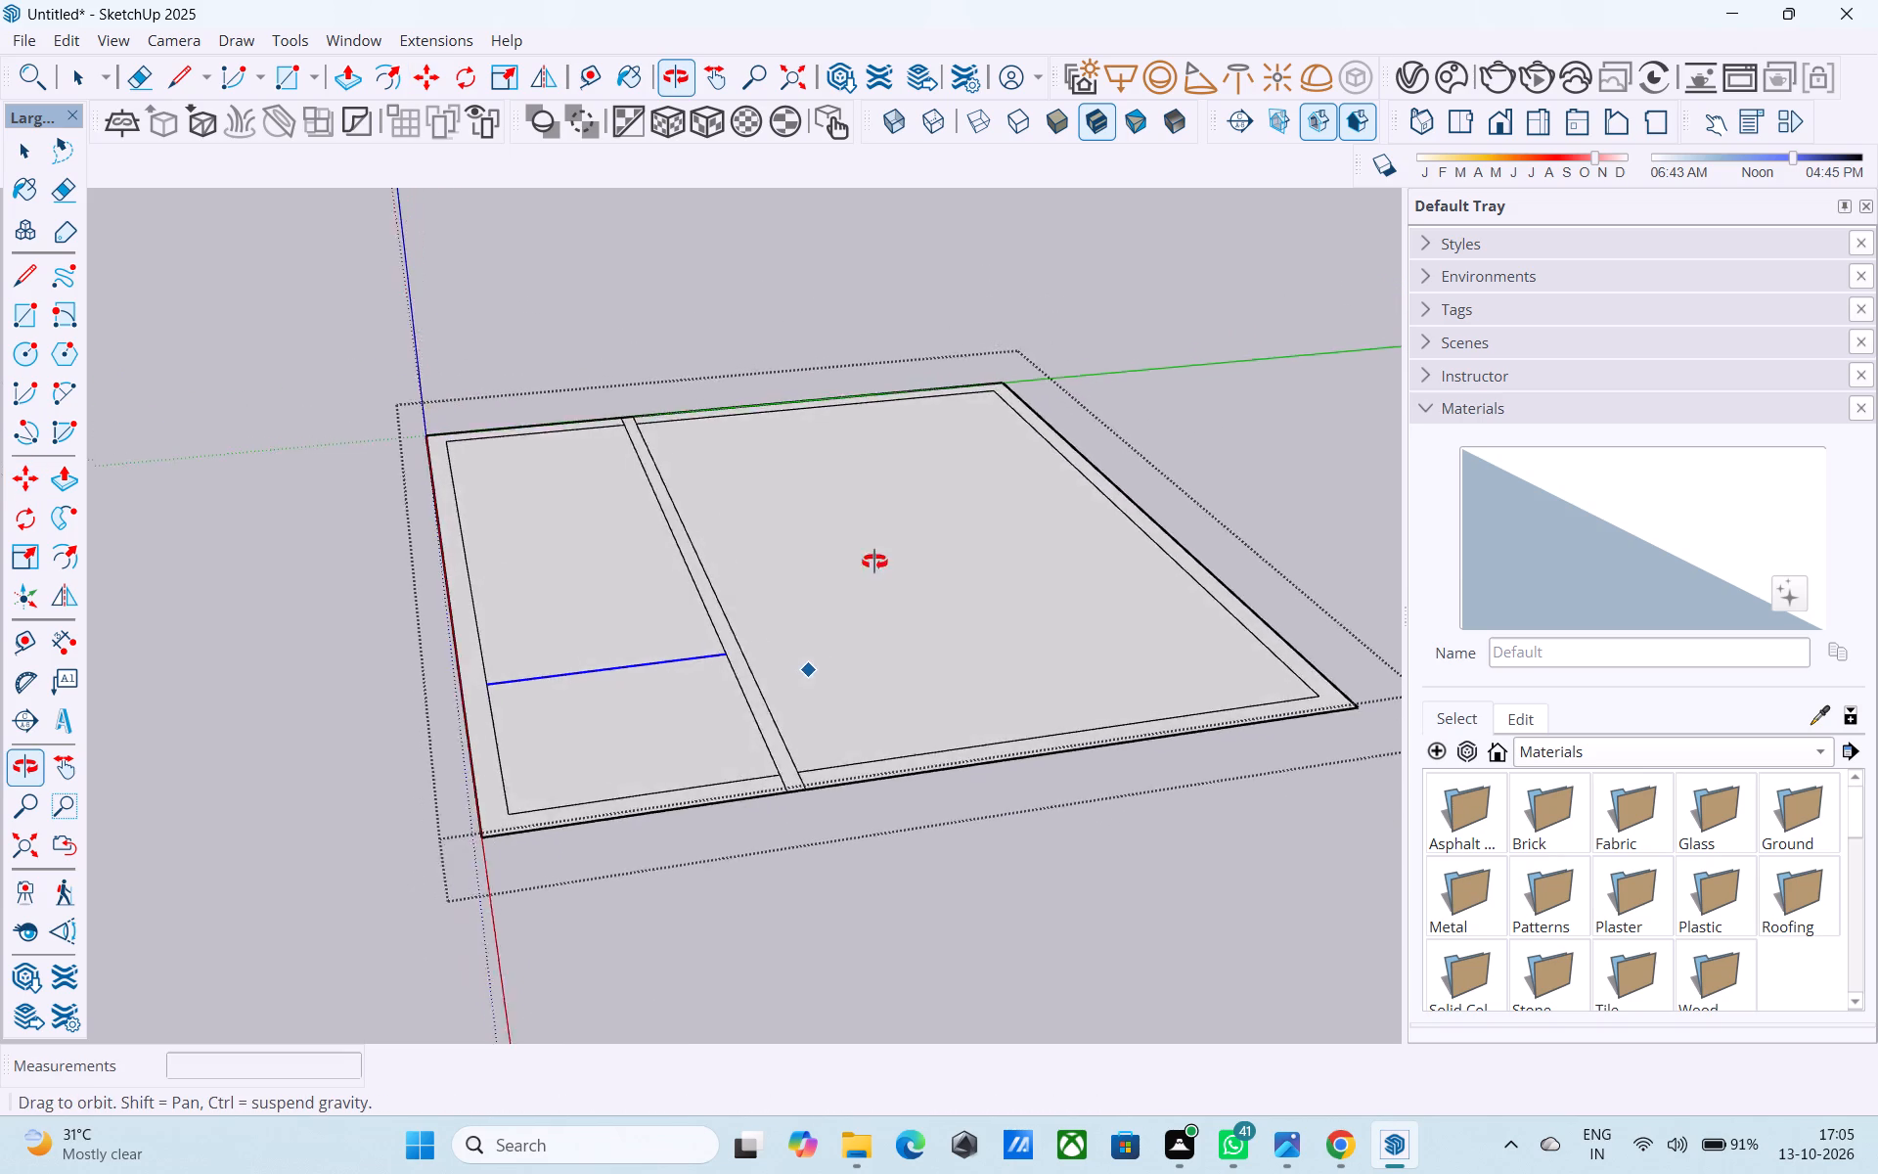
middle_click_drag(874, 562, 759, 710)
key("m")
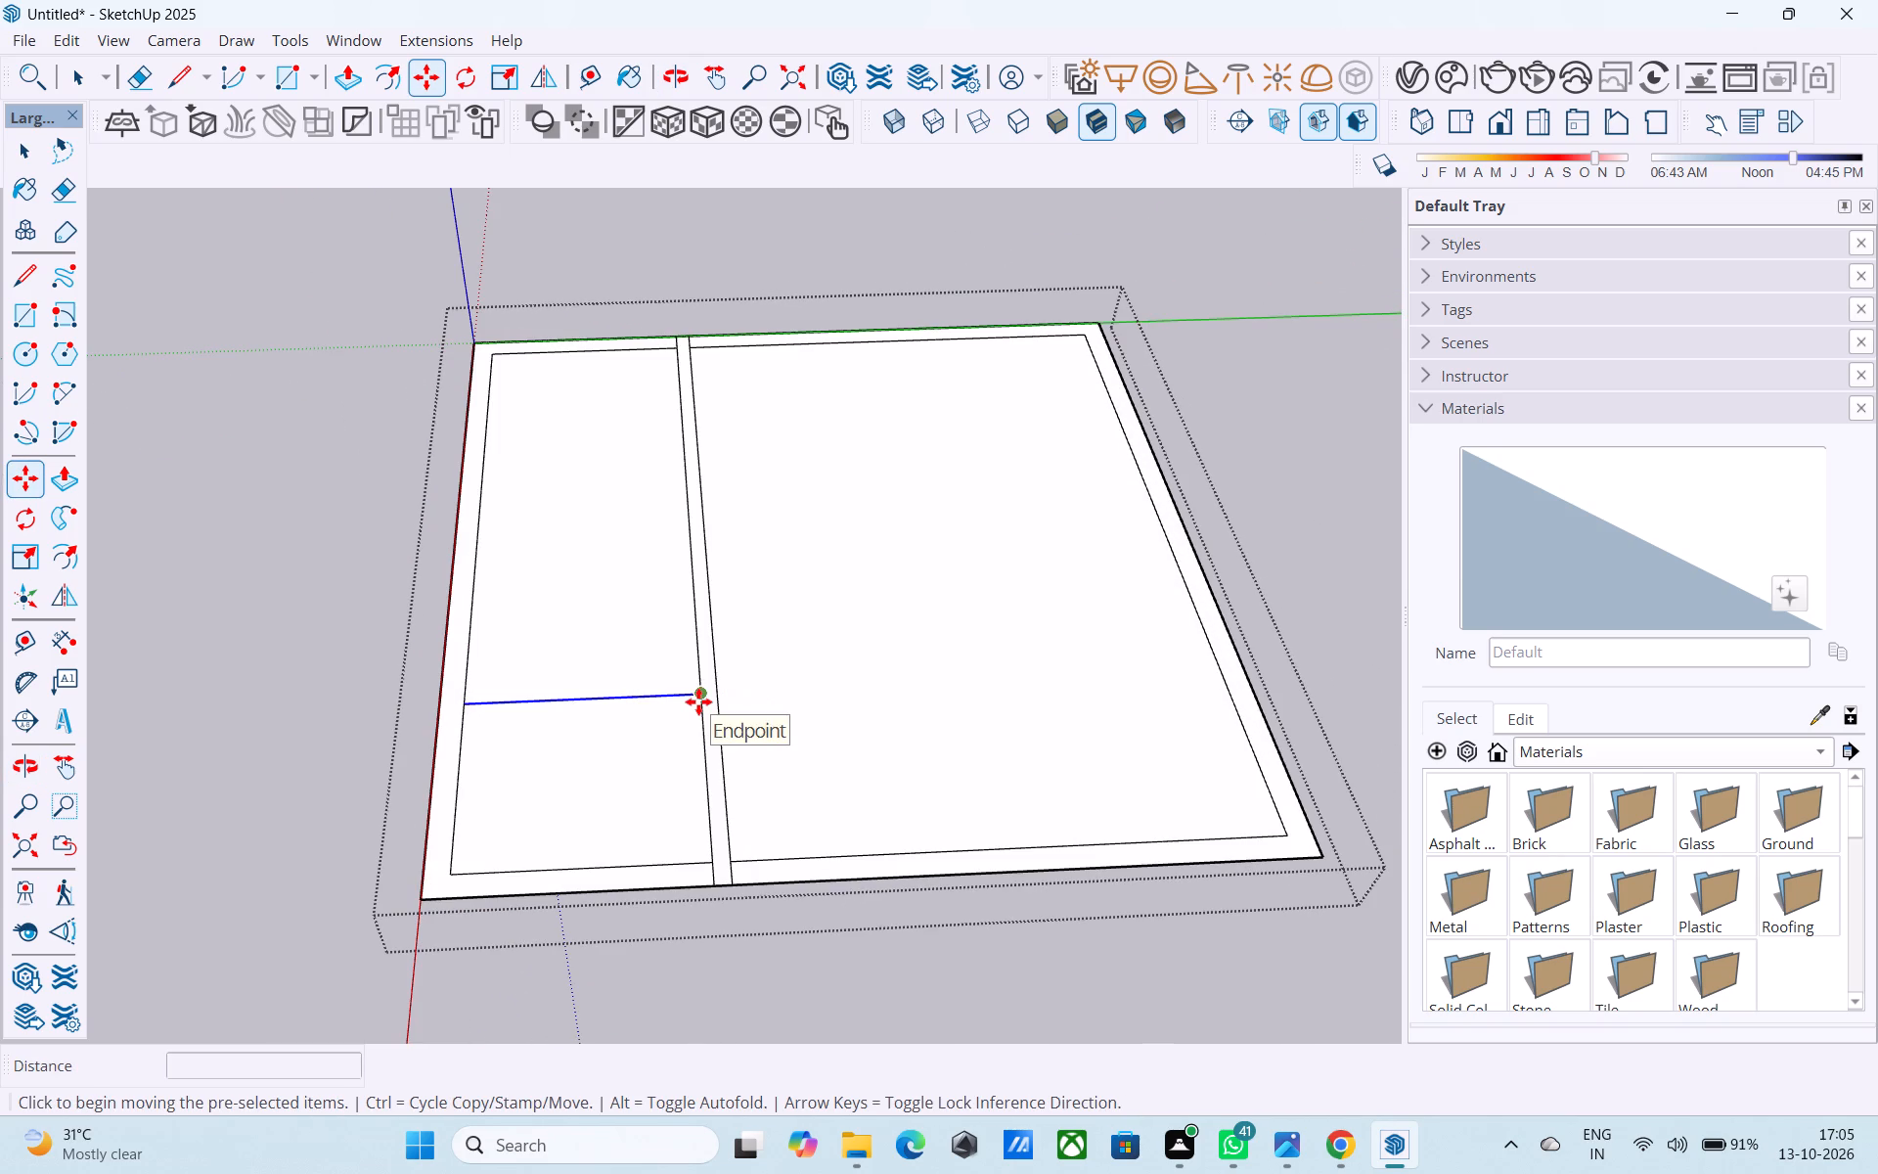
left_click(698, 701)
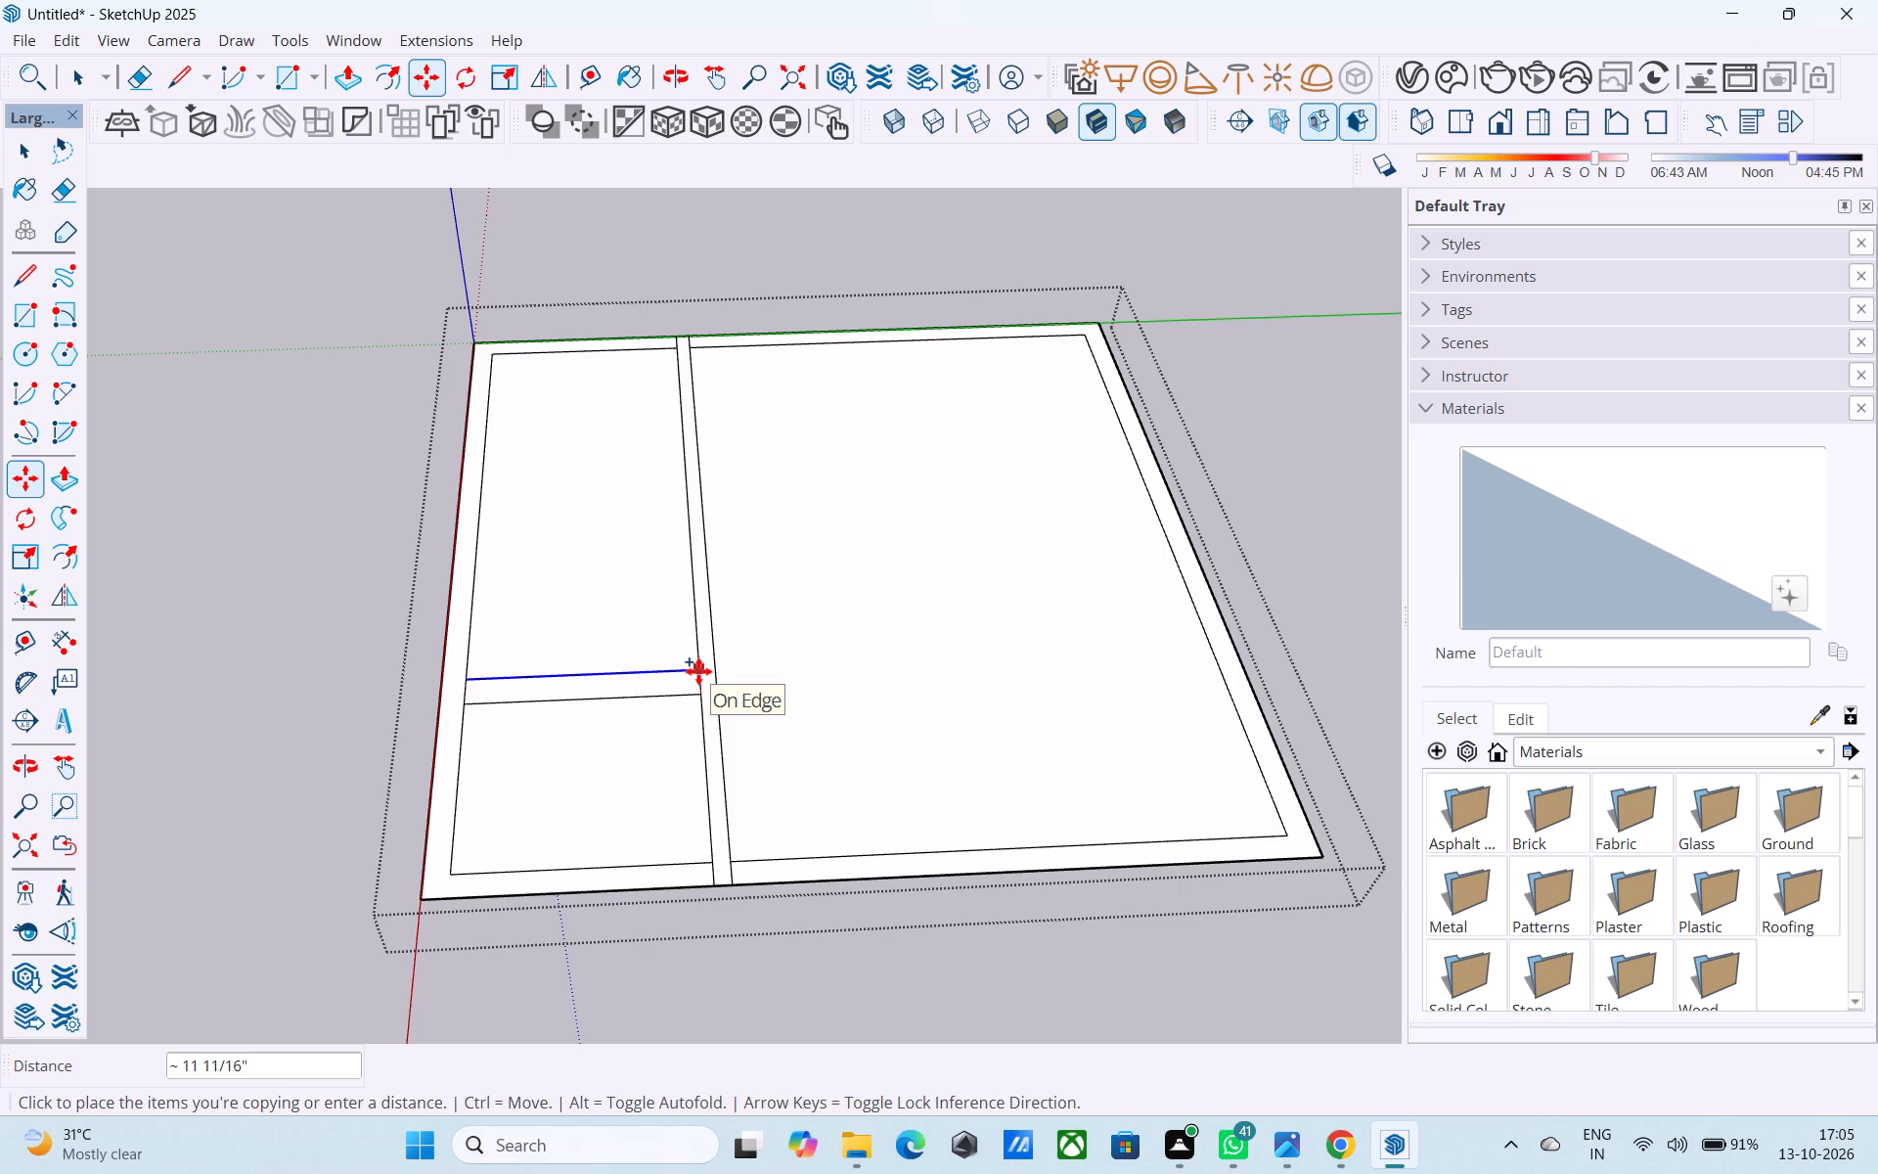
type("6'")
key("BackSpace")
key("shift+quotedbl")
key("Return")
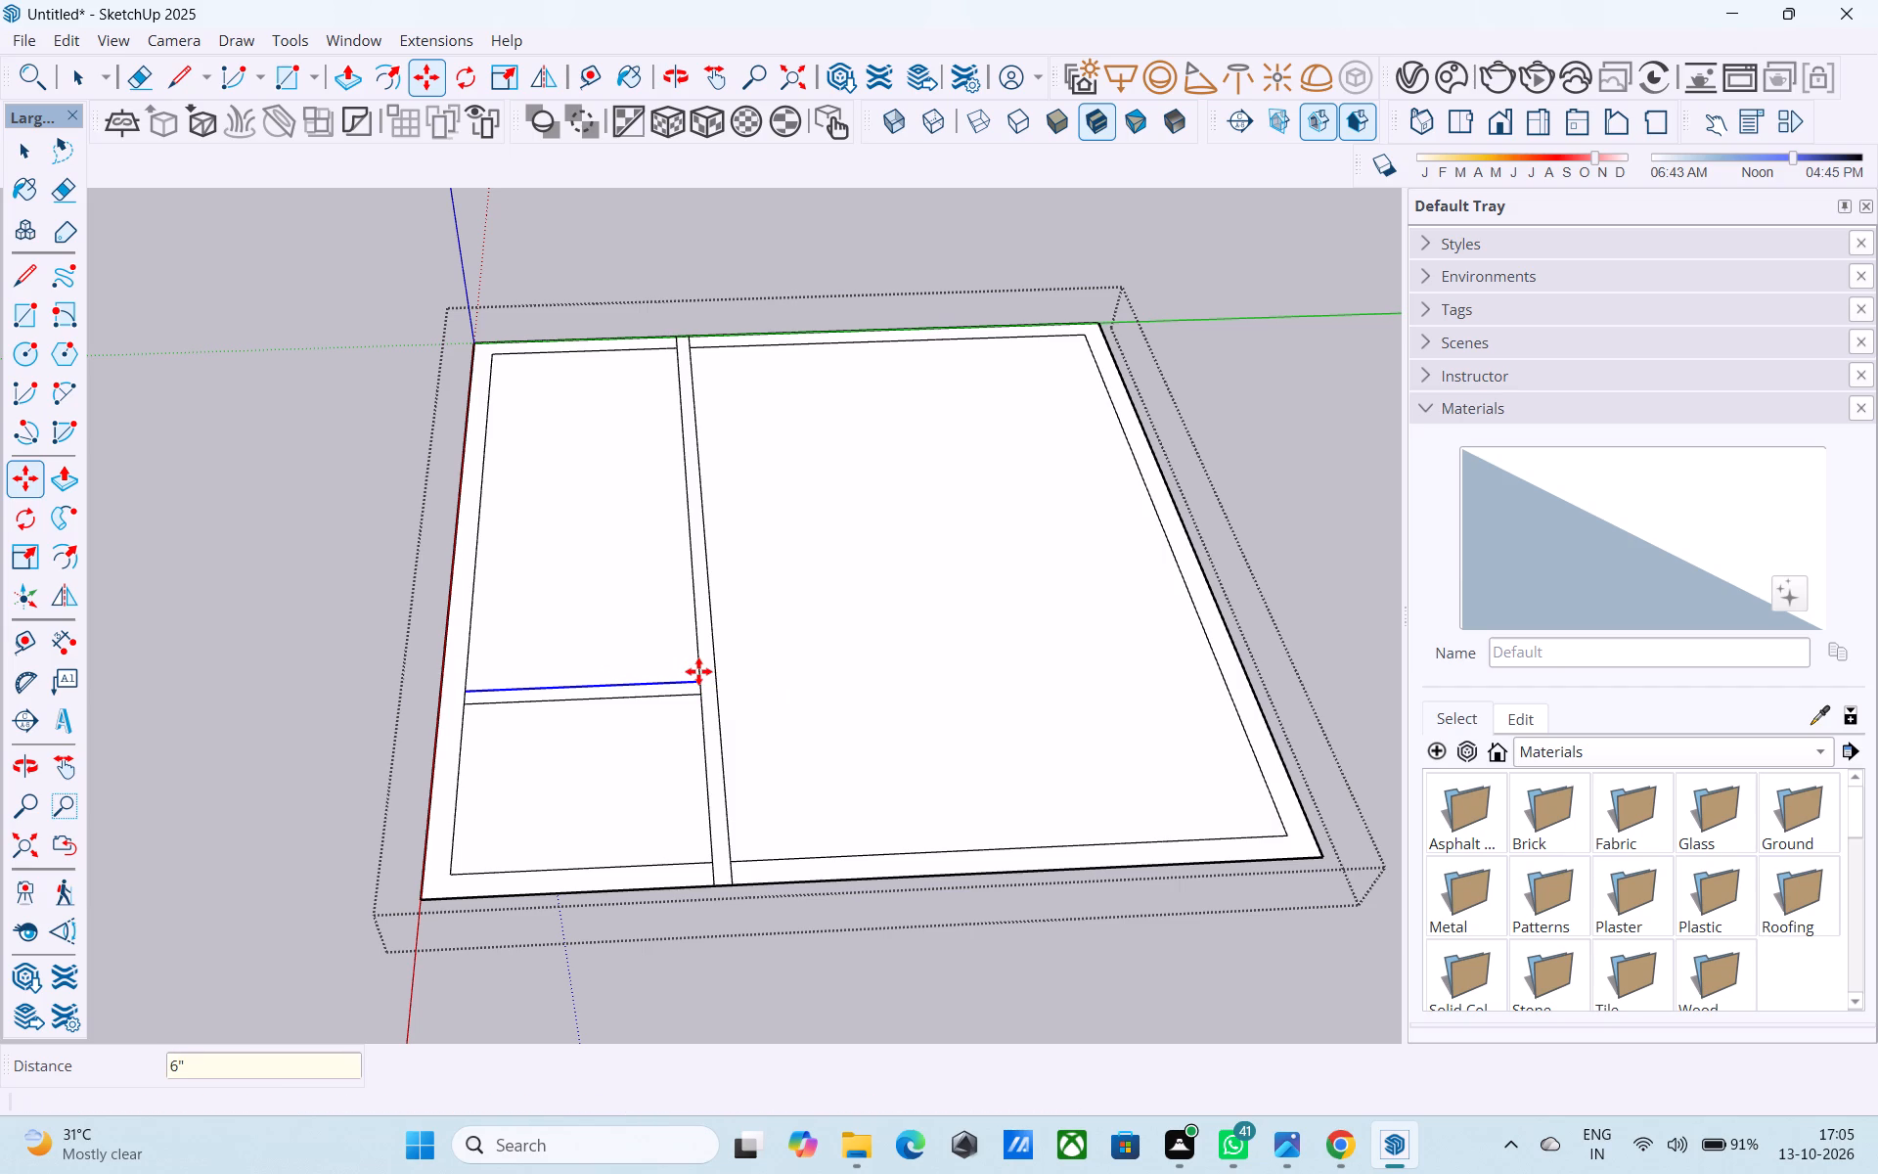
key("space")
left_click(877, 954)
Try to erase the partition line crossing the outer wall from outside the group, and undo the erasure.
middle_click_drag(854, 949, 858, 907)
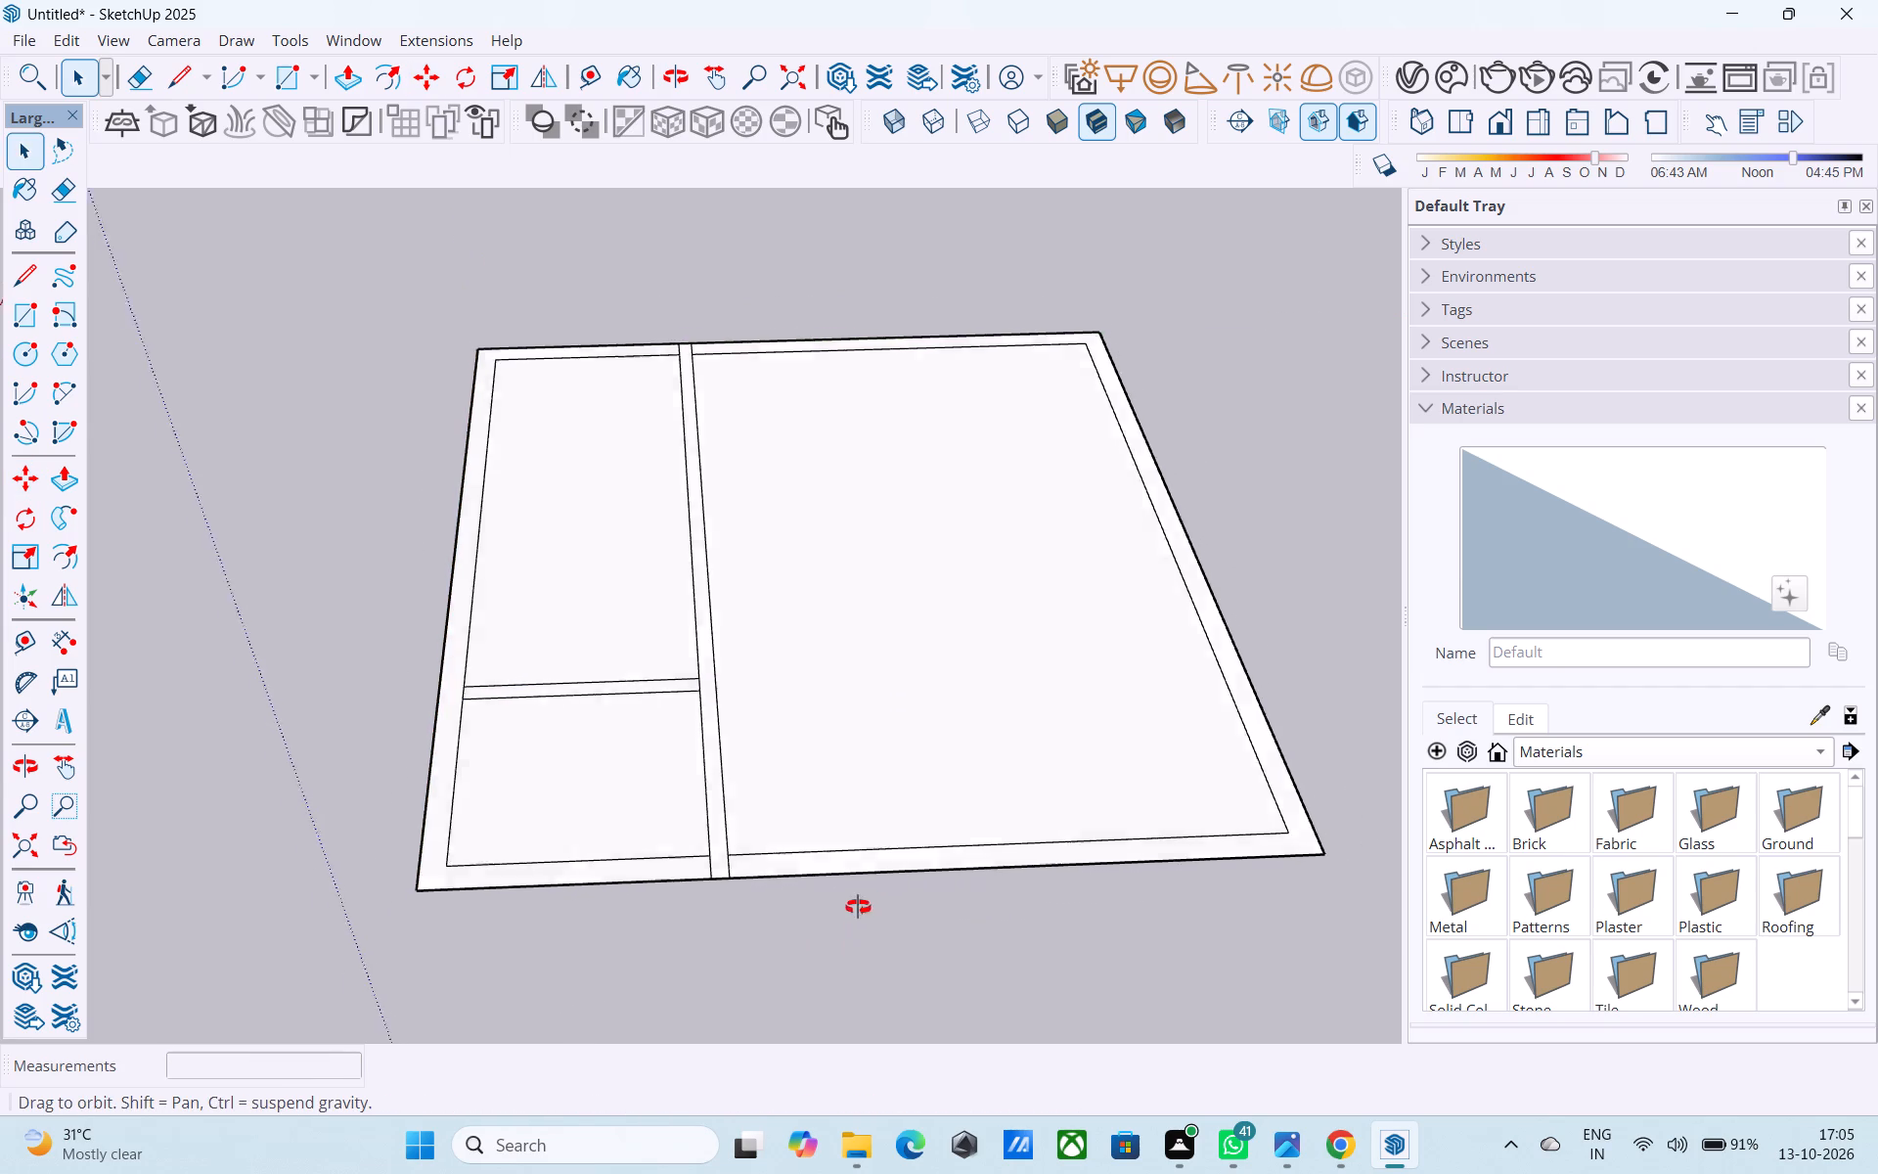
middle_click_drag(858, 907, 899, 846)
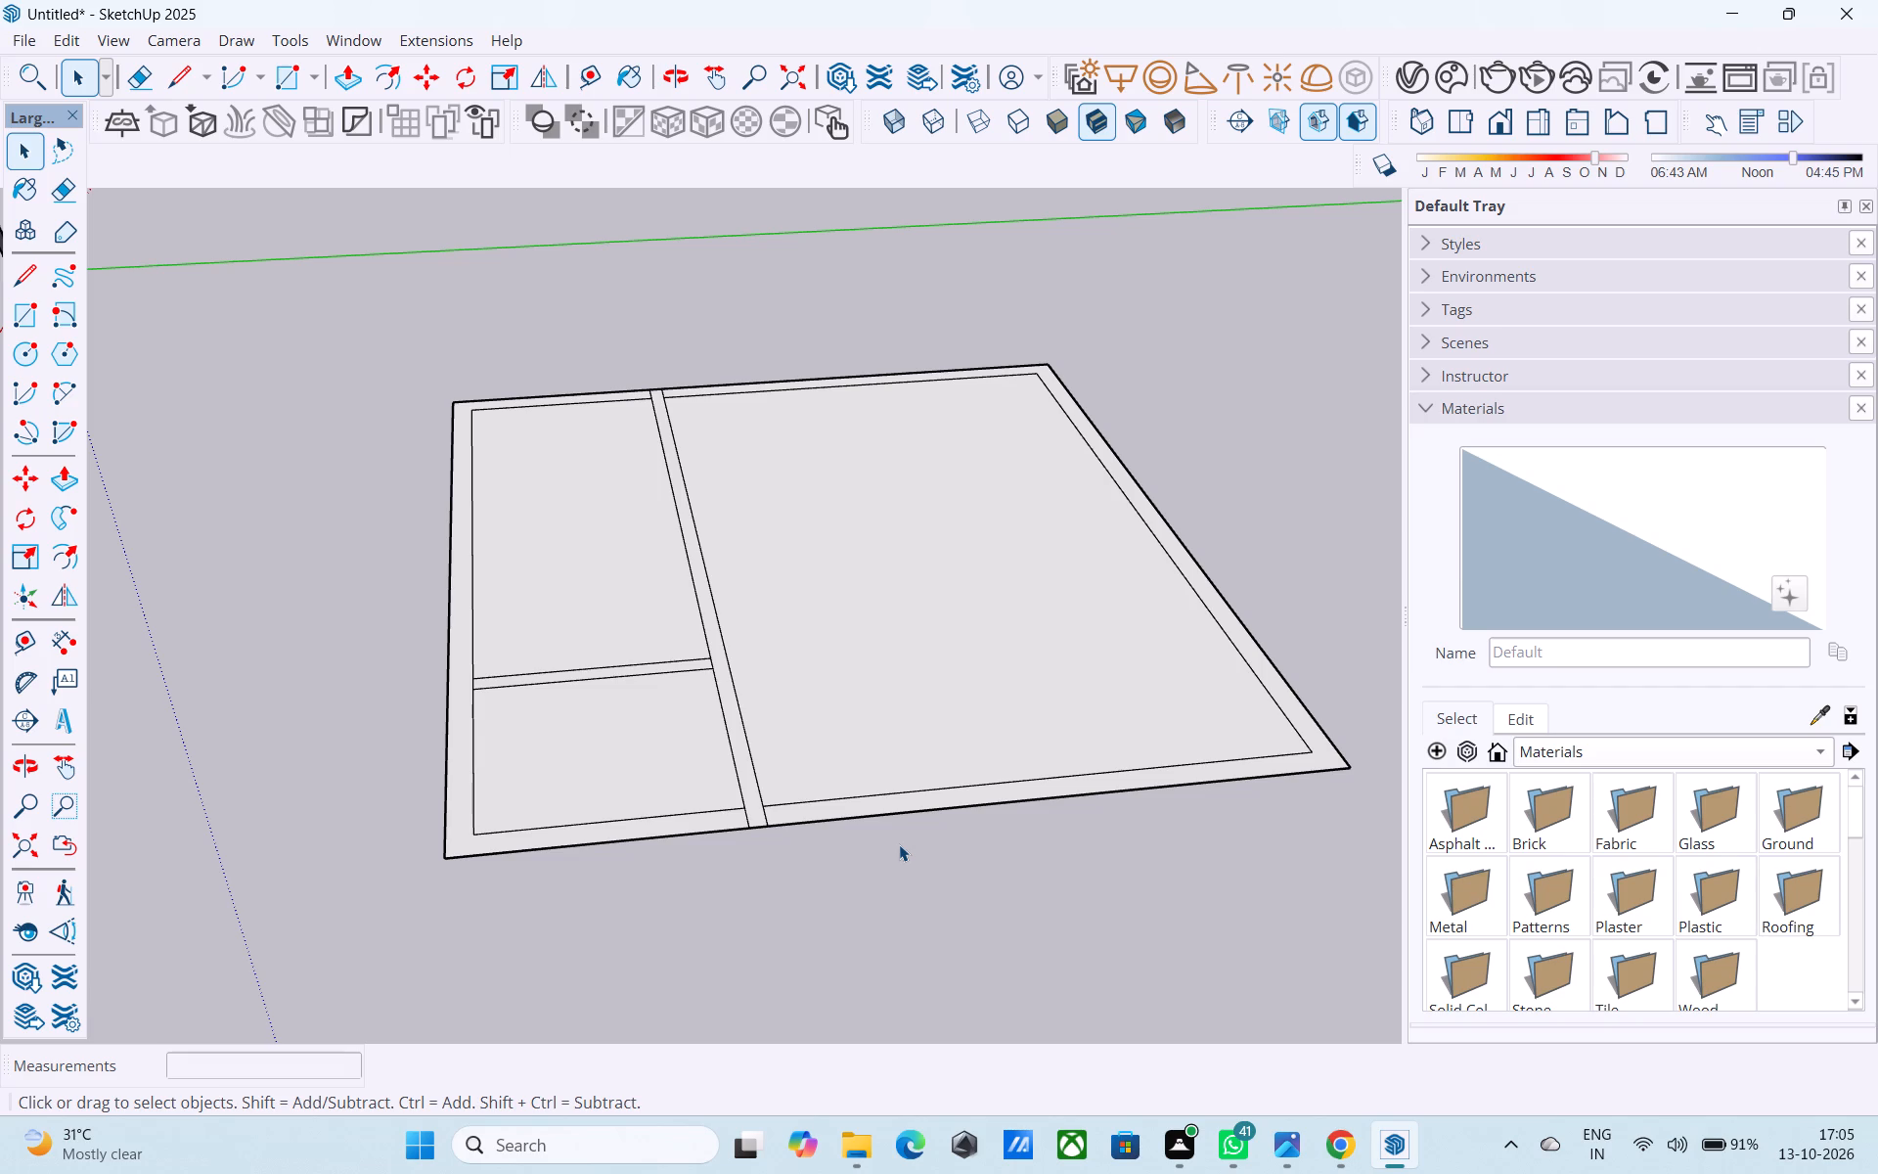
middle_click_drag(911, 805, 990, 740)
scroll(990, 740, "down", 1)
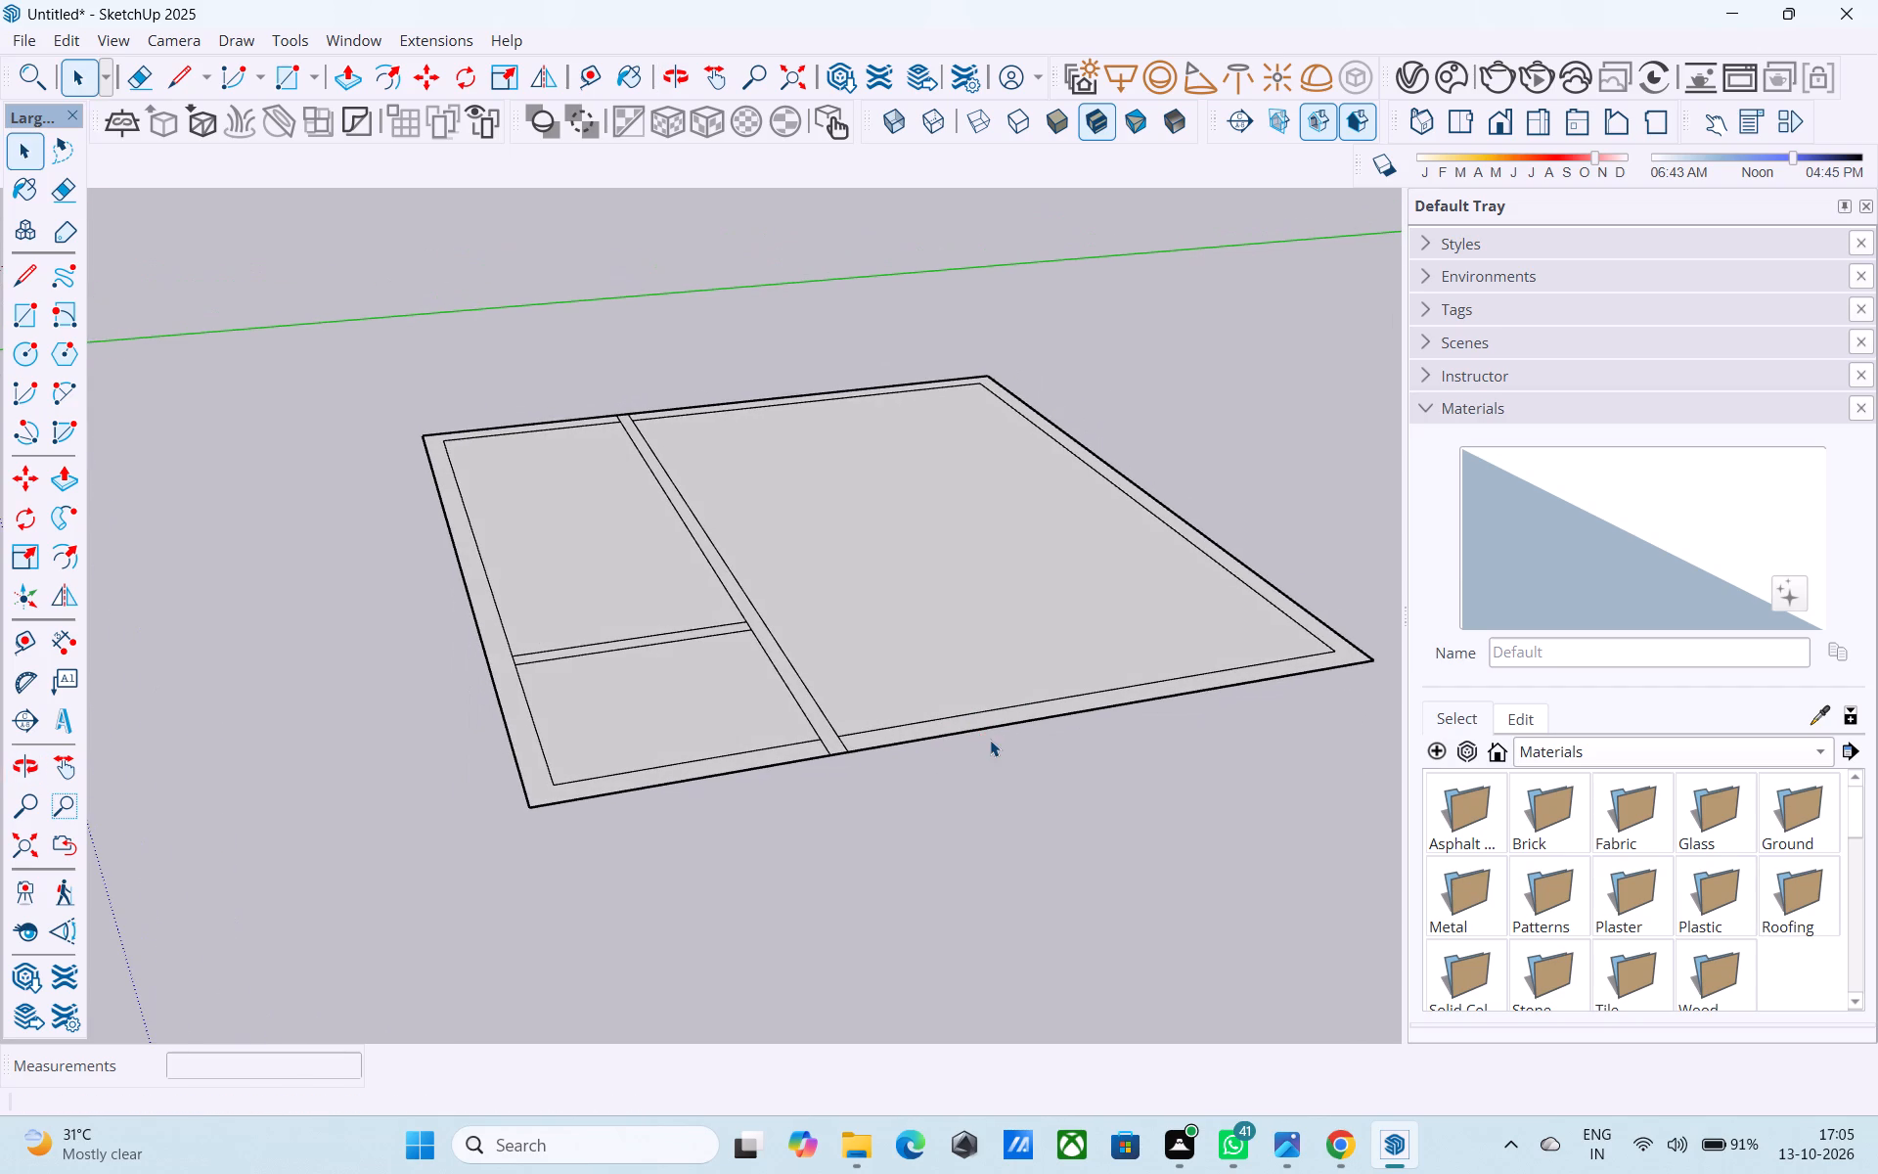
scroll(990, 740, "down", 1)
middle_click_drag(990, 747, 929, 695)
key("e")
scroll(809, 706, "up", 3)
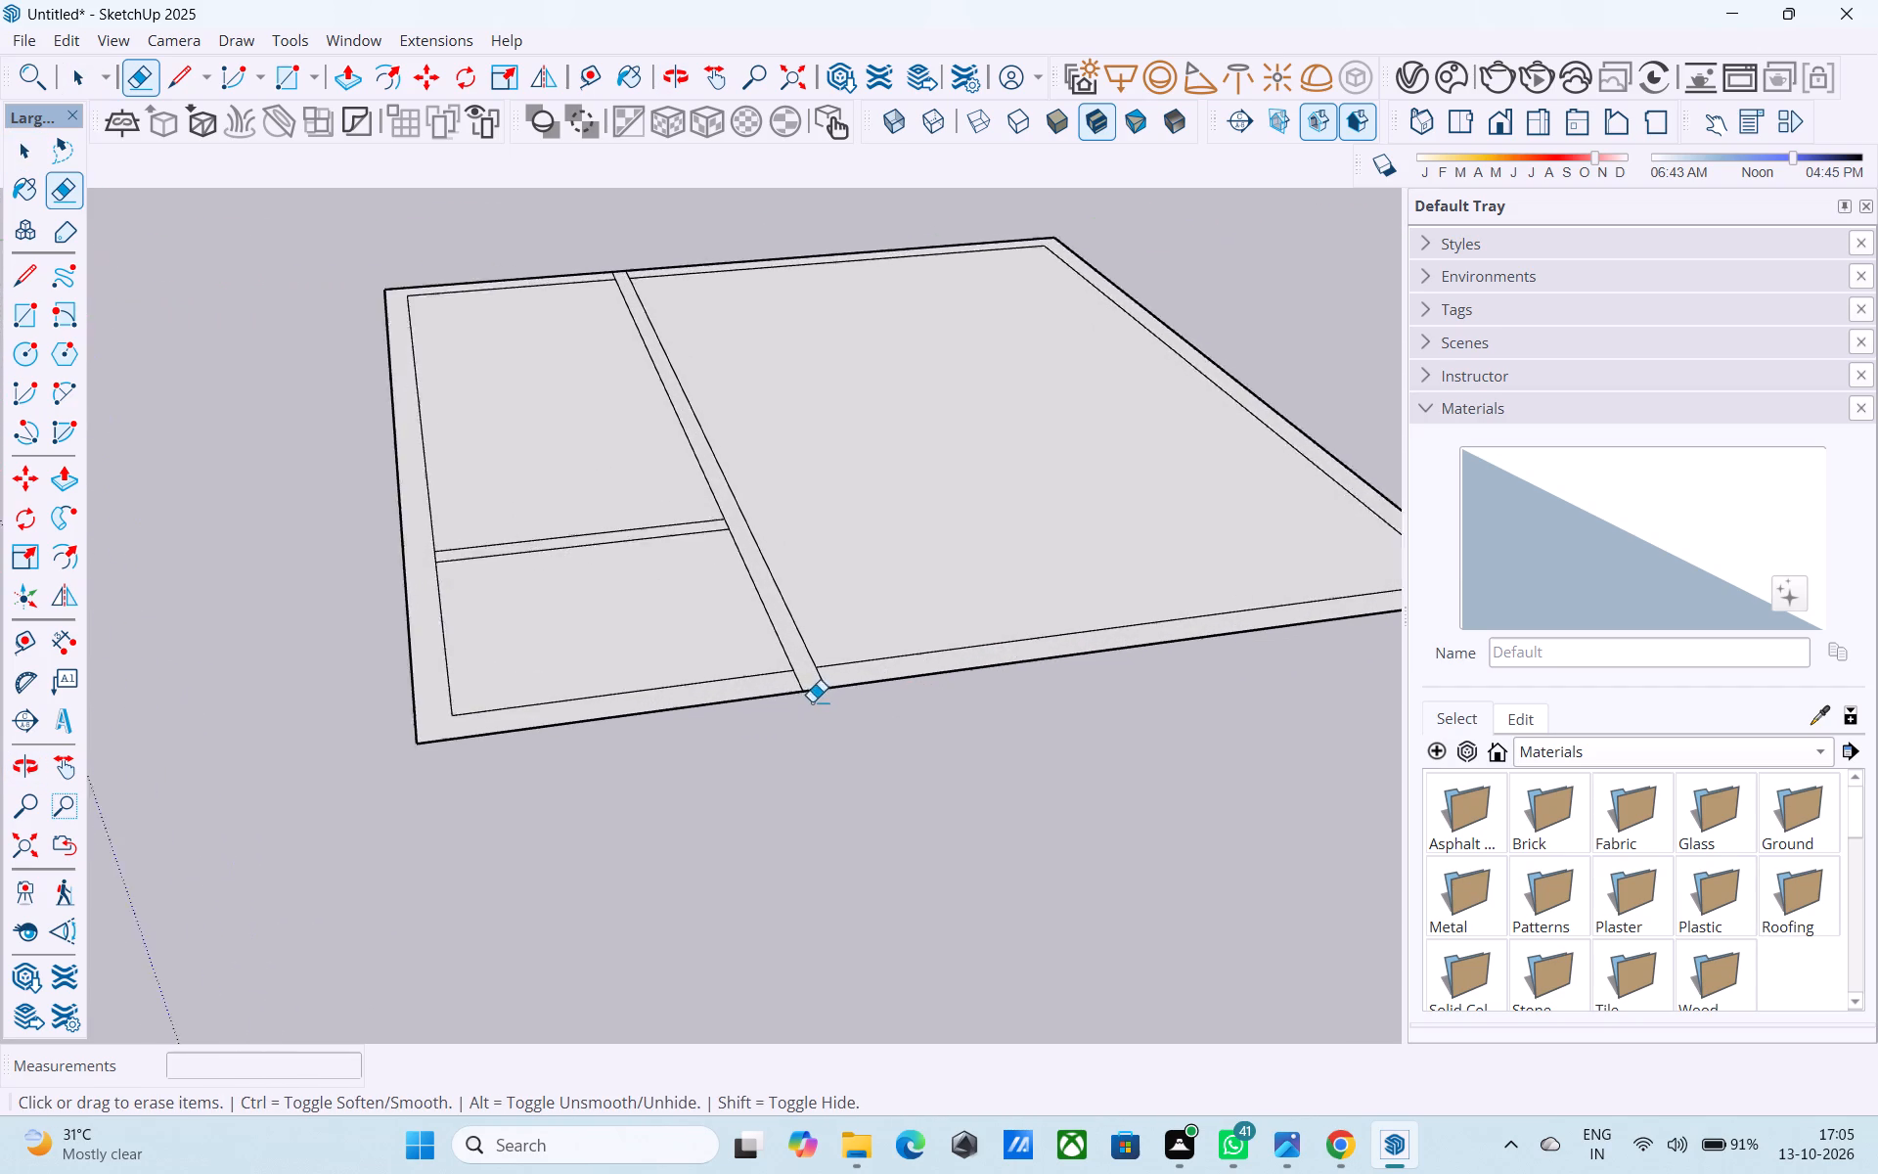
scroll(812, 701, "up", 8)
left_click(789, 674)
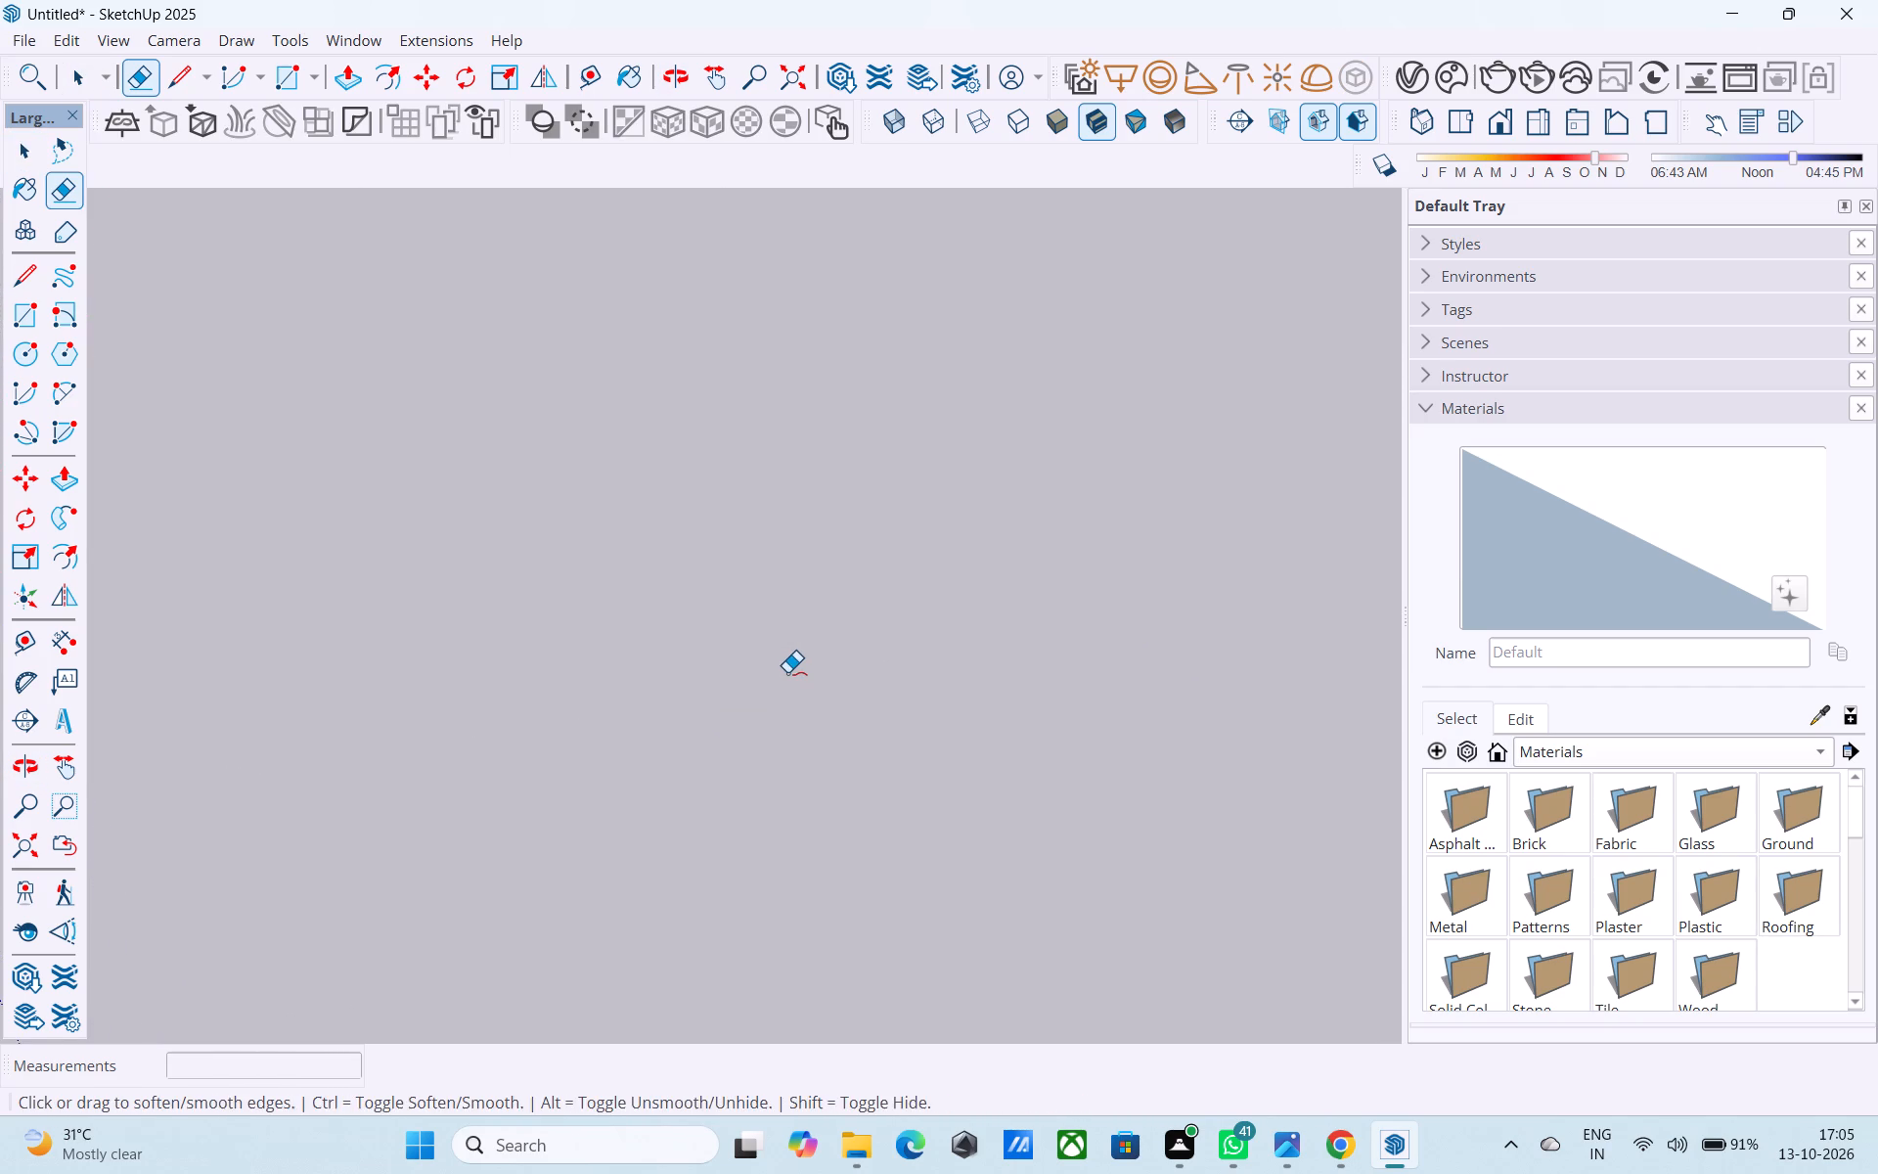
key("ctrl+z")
Reopen the floor-plan group and erase the two partition segments crossing the outer wall at the far red-axis end.
key("space")
double_click(789, 672)
scroll(790, 670, "up", 3)
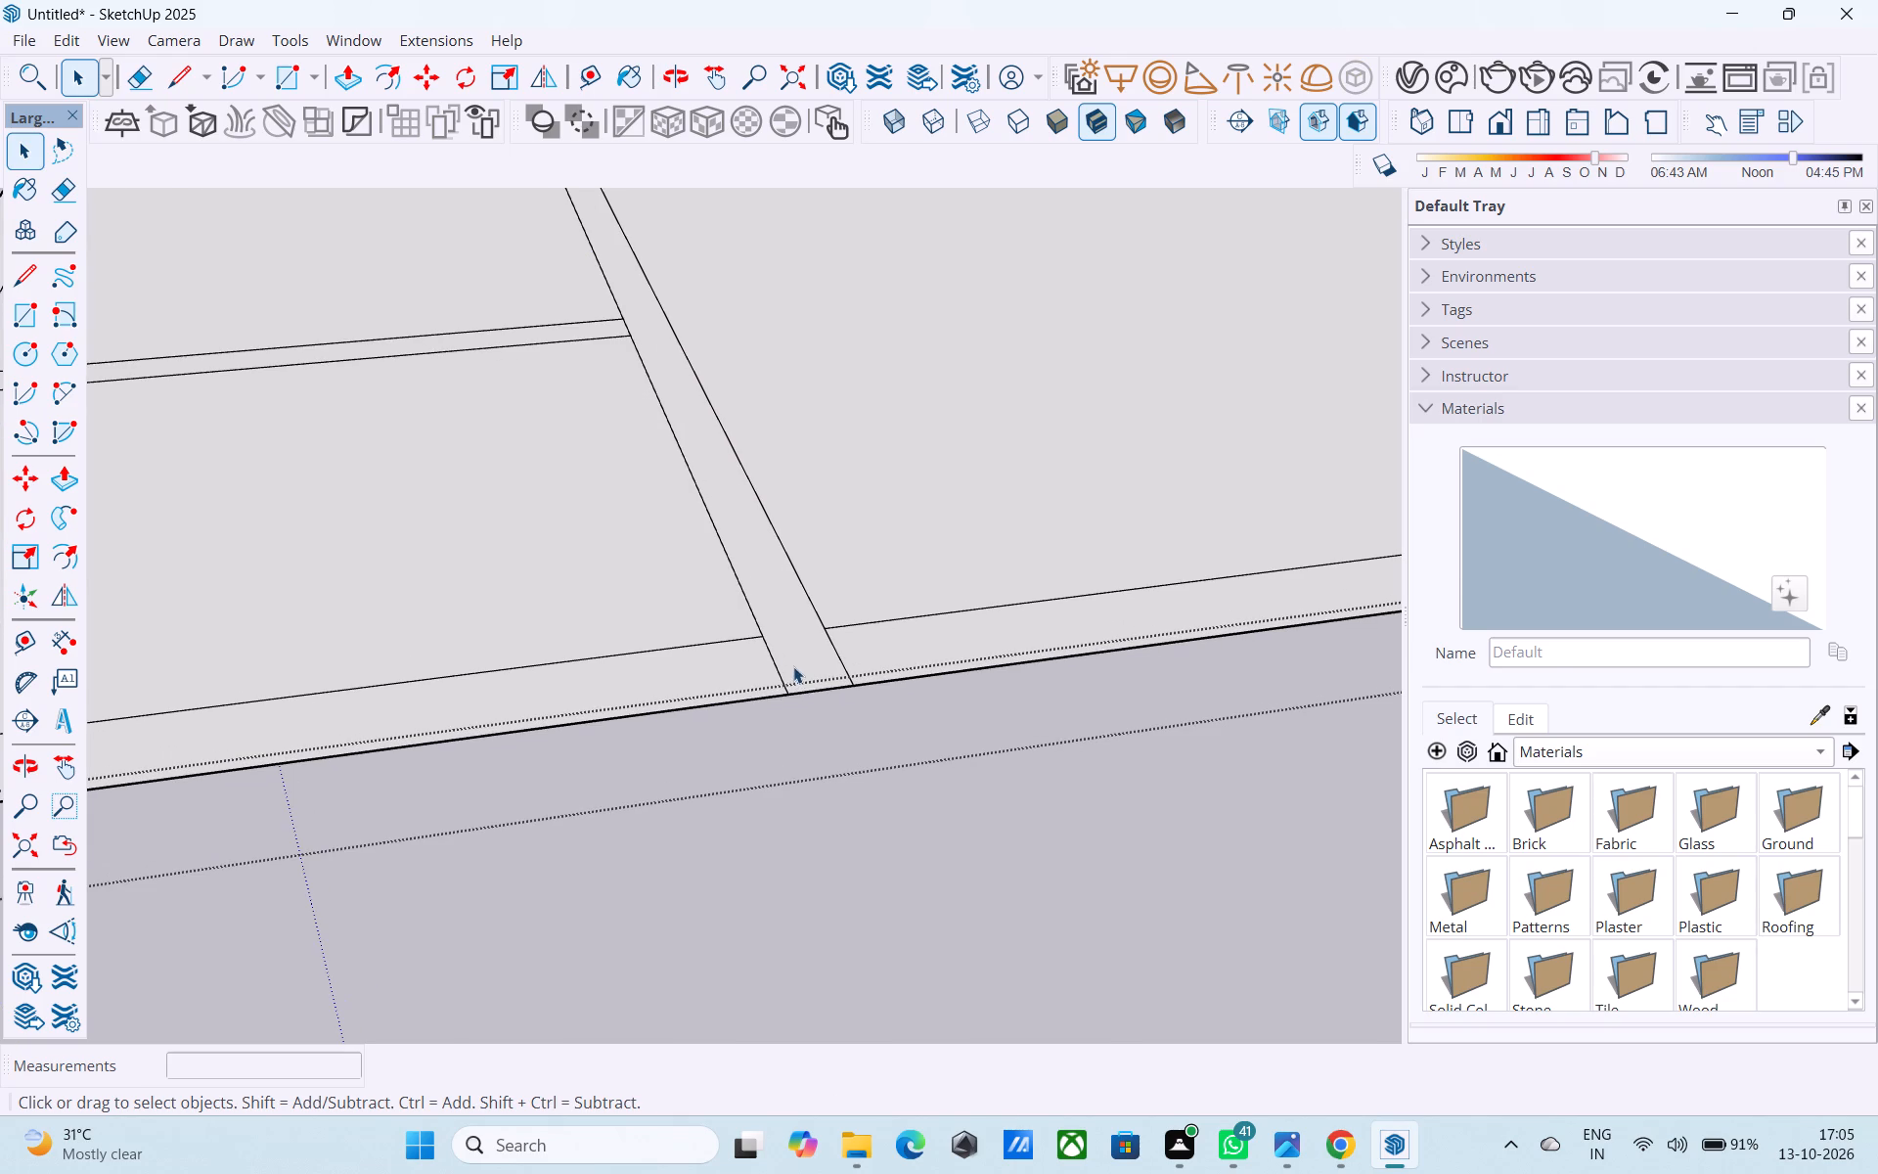
key("e")
scroll(793, 664, "up", 3)
left_click_drag(772, 665, 756, 670)
left_click_drag(837, 664, 899, 659)
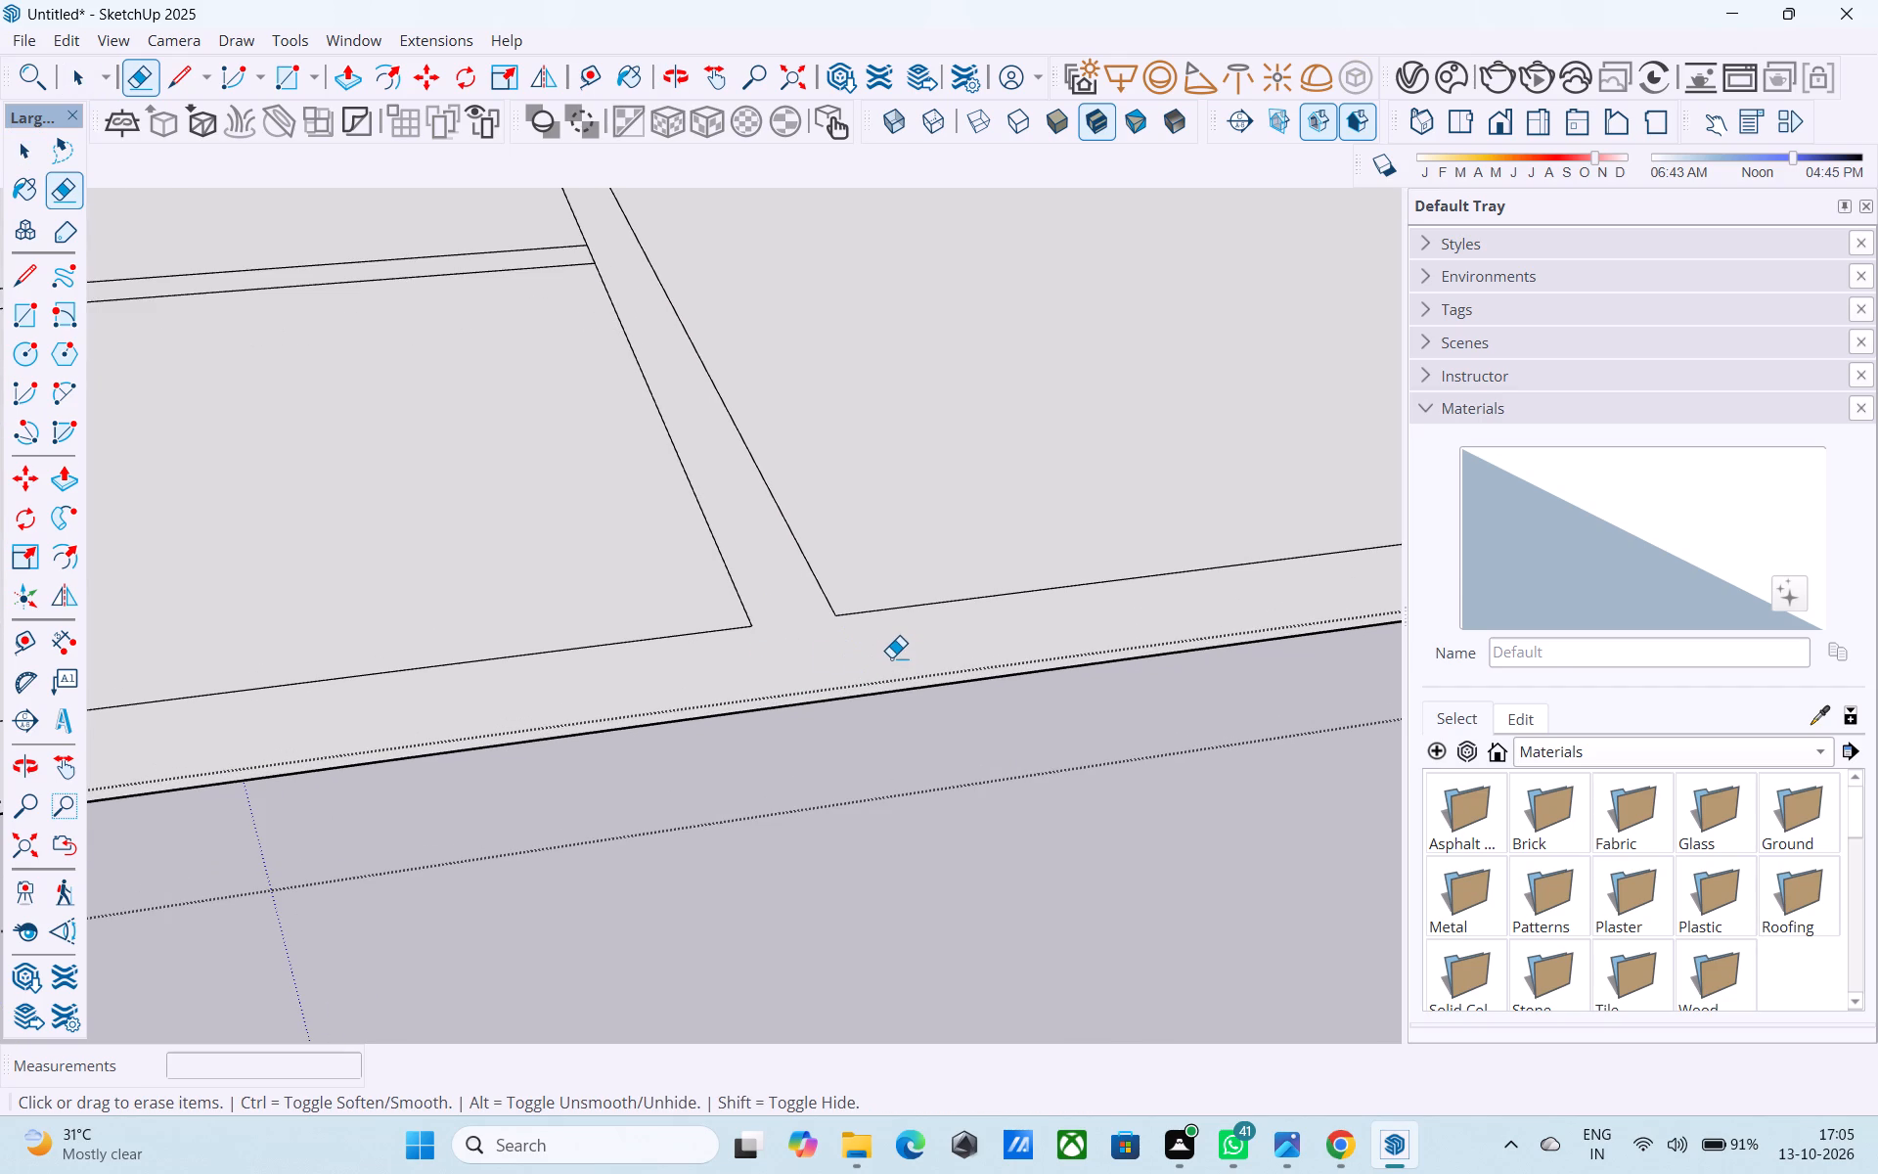
Copy the base's outer edge at the far red-axis end 2' outward along the red axis.
scroll(886, 657, "down", 7)
middle_click_drag(790, 747, 781, 735)
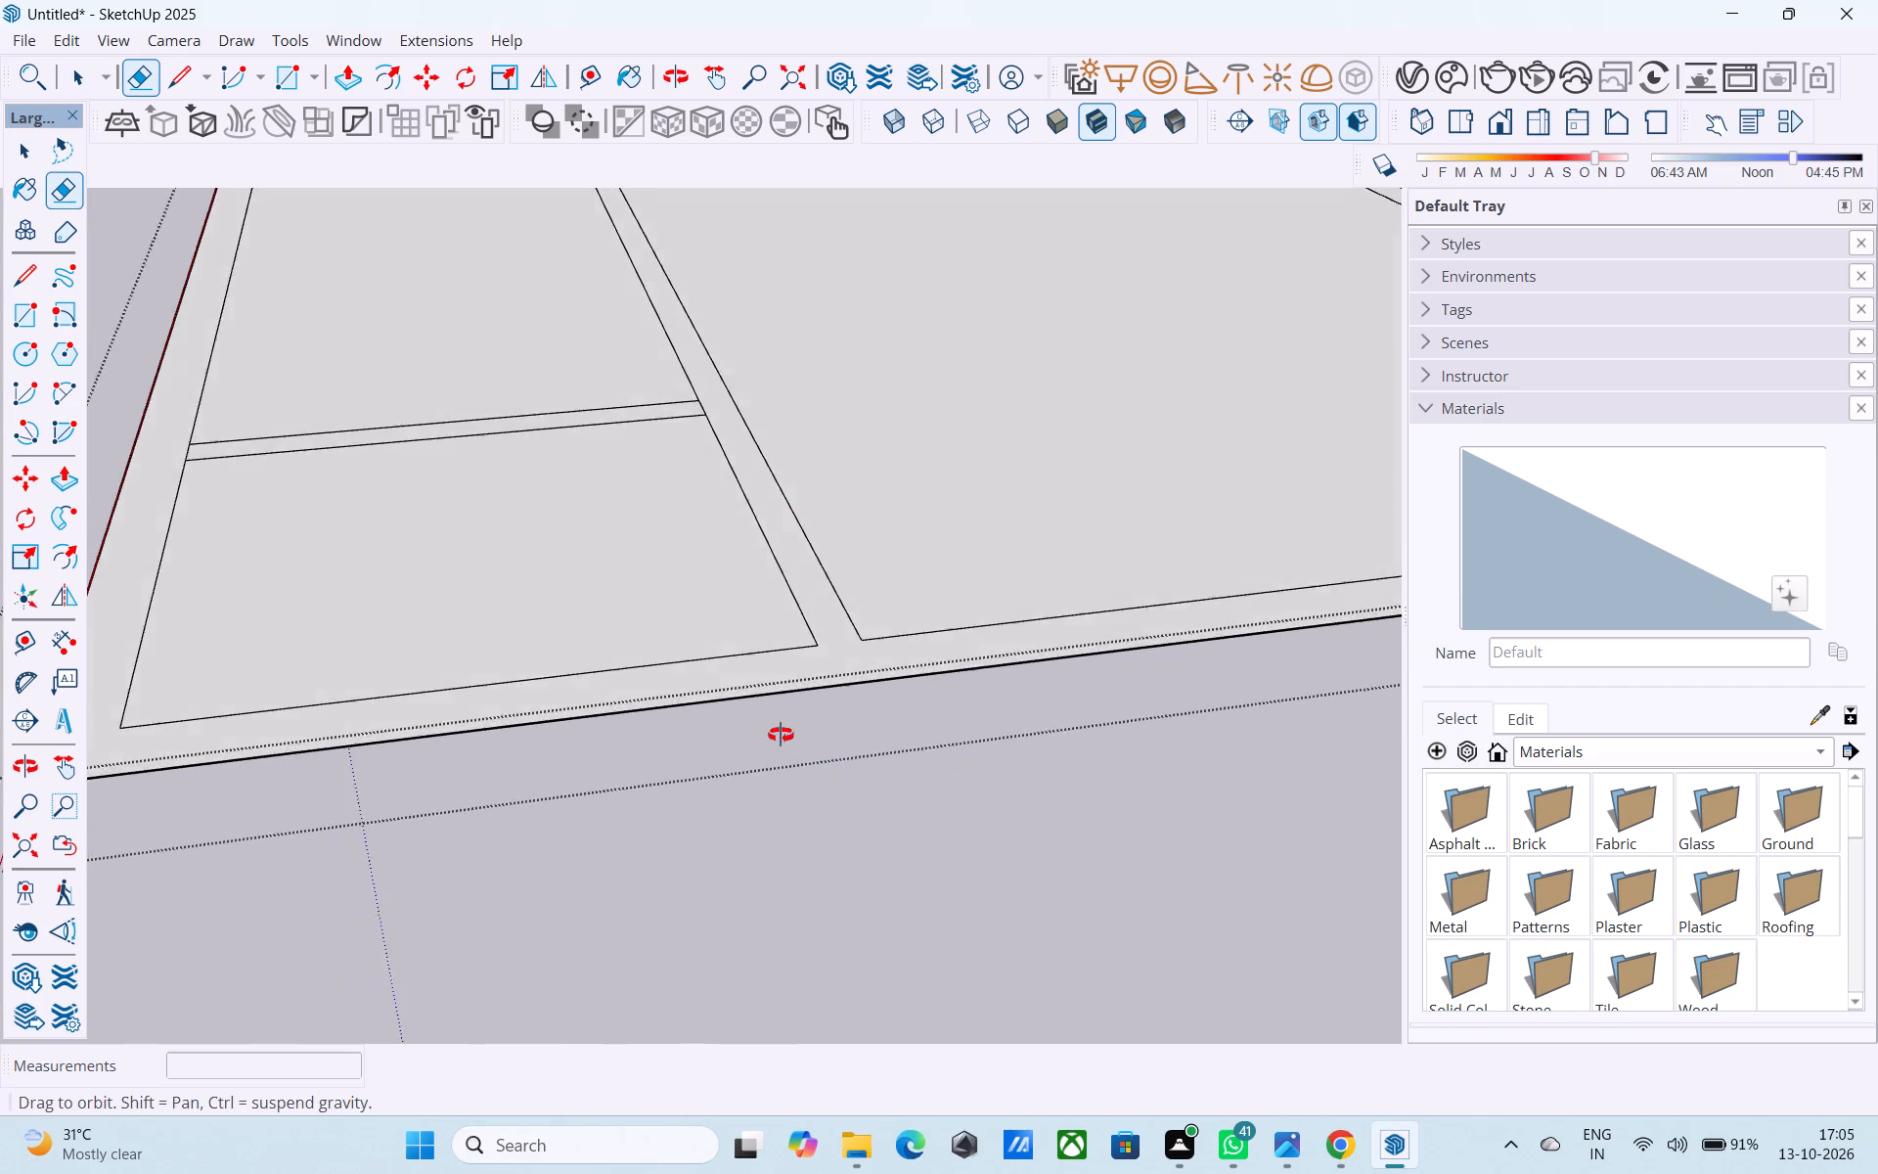
middle_click_drag(781, 735, 652, 554)
scroll(572, 566, "down", 5)
middle_click_drag(853, 682, 687, 685)
middle_click_drag(807, 696, 725, 696)
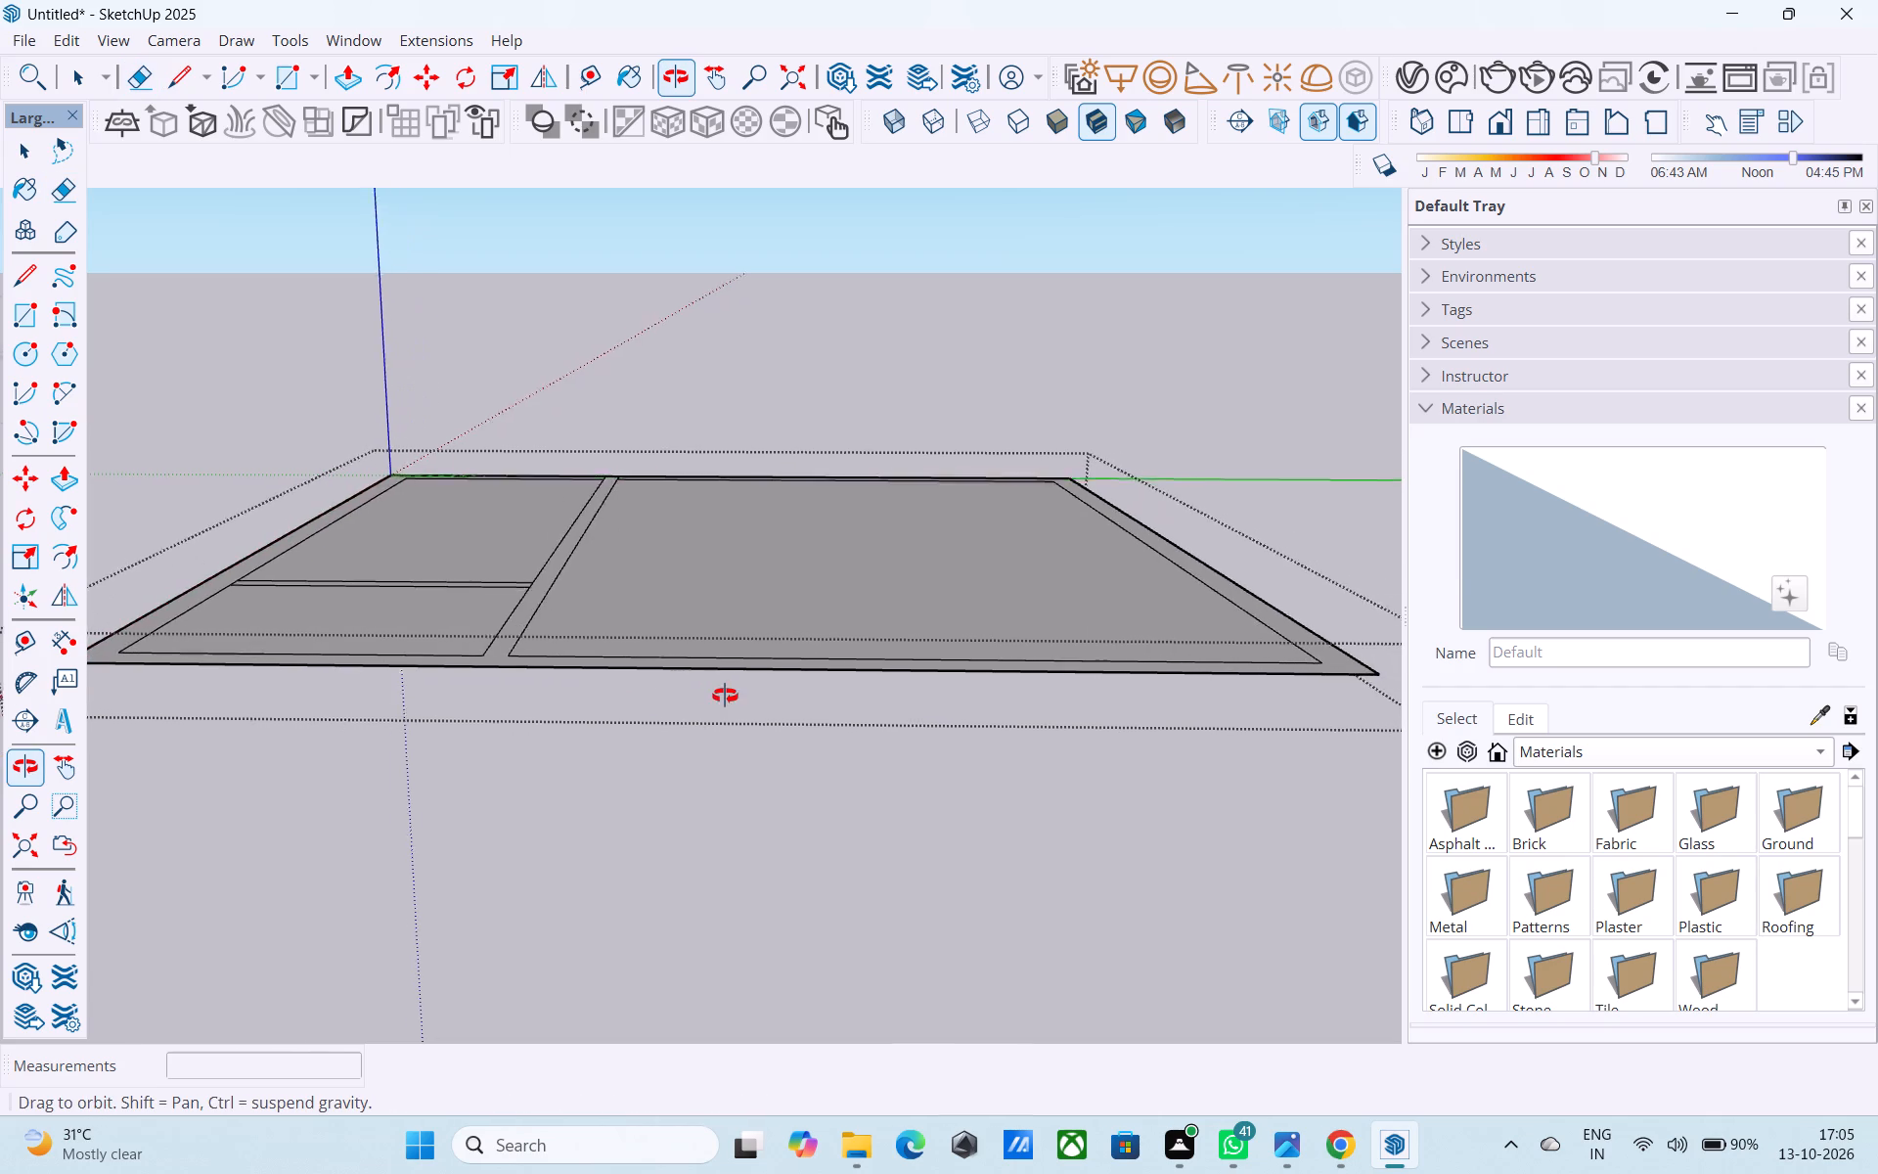
middle_click_drag(725, 696, 1270, 825)
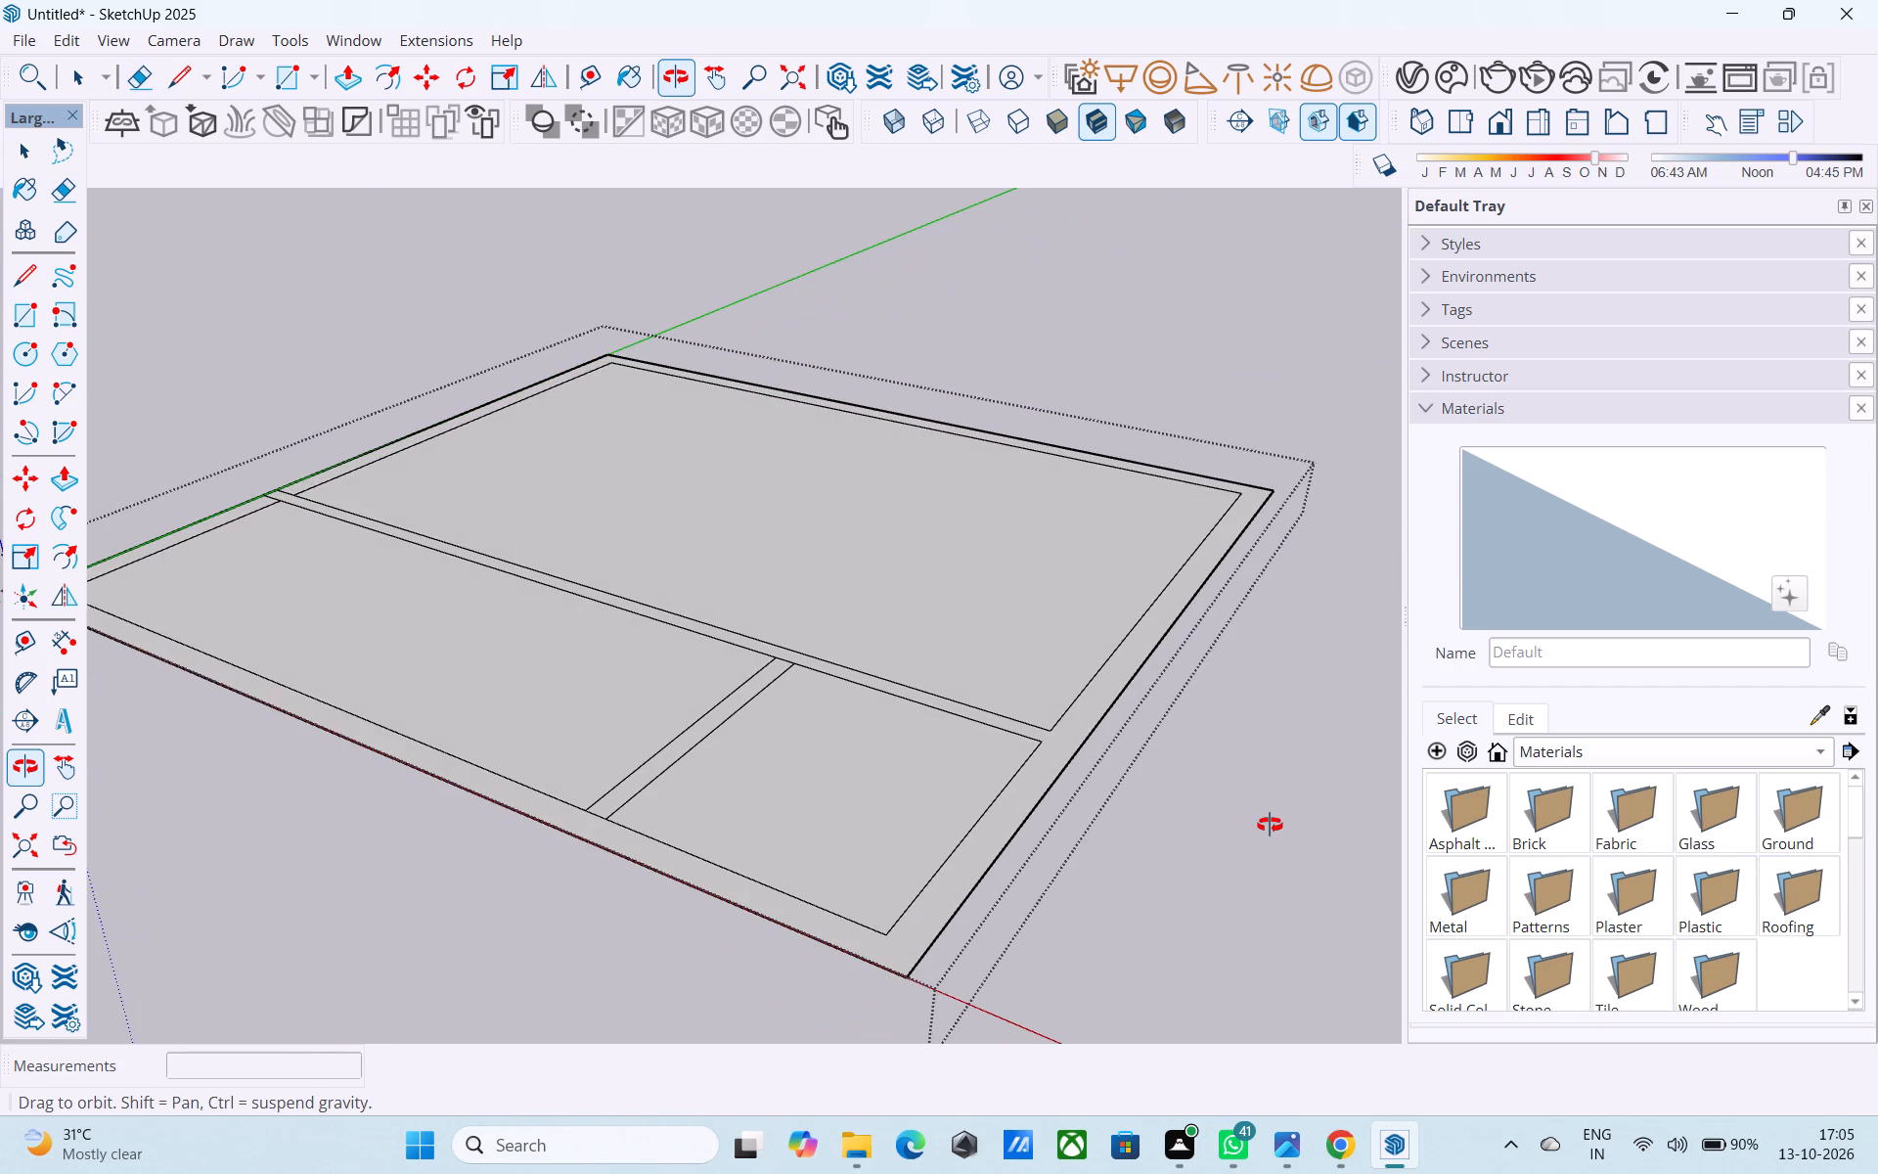
middle_click_drag(1270, 825, 1269, 824)
key("space")
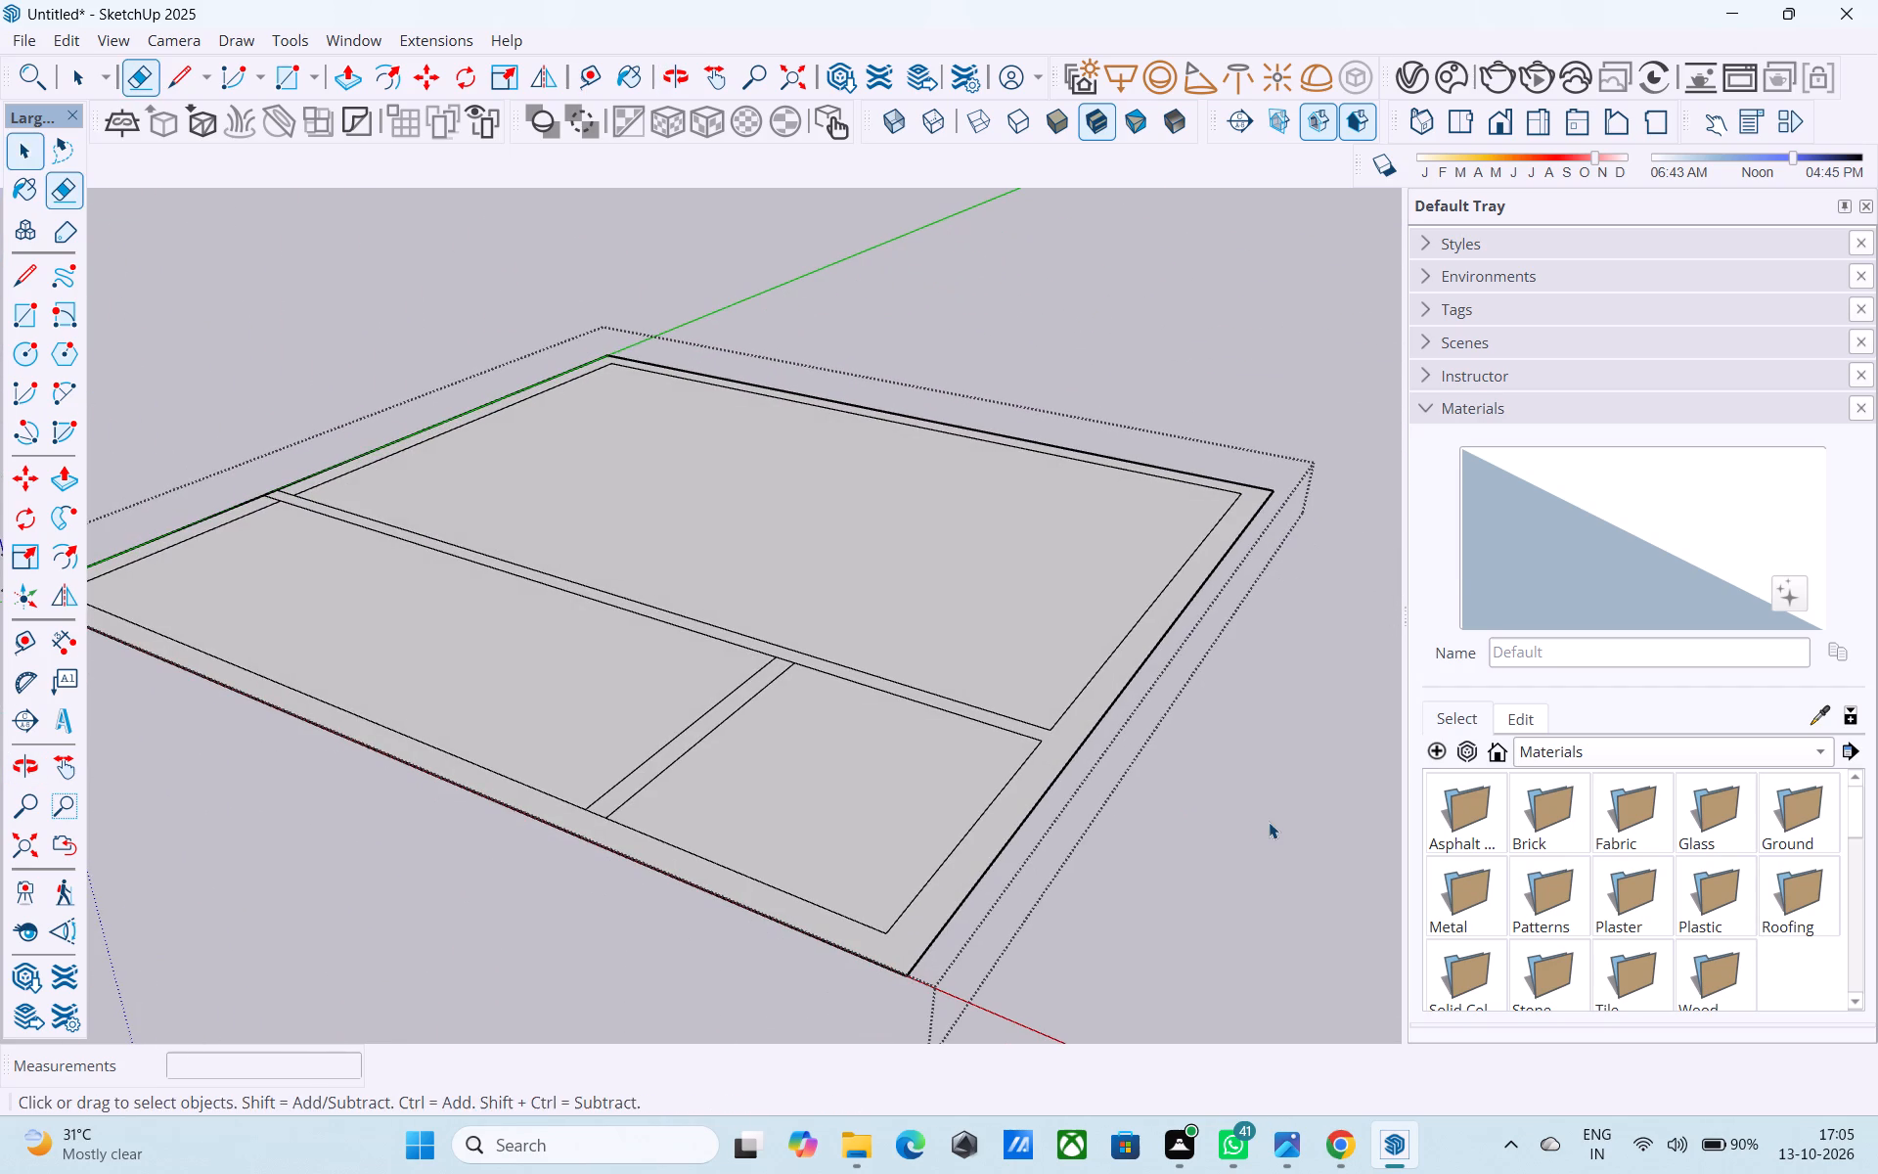
middle_click_drag(1268, 822, 1292, 854)
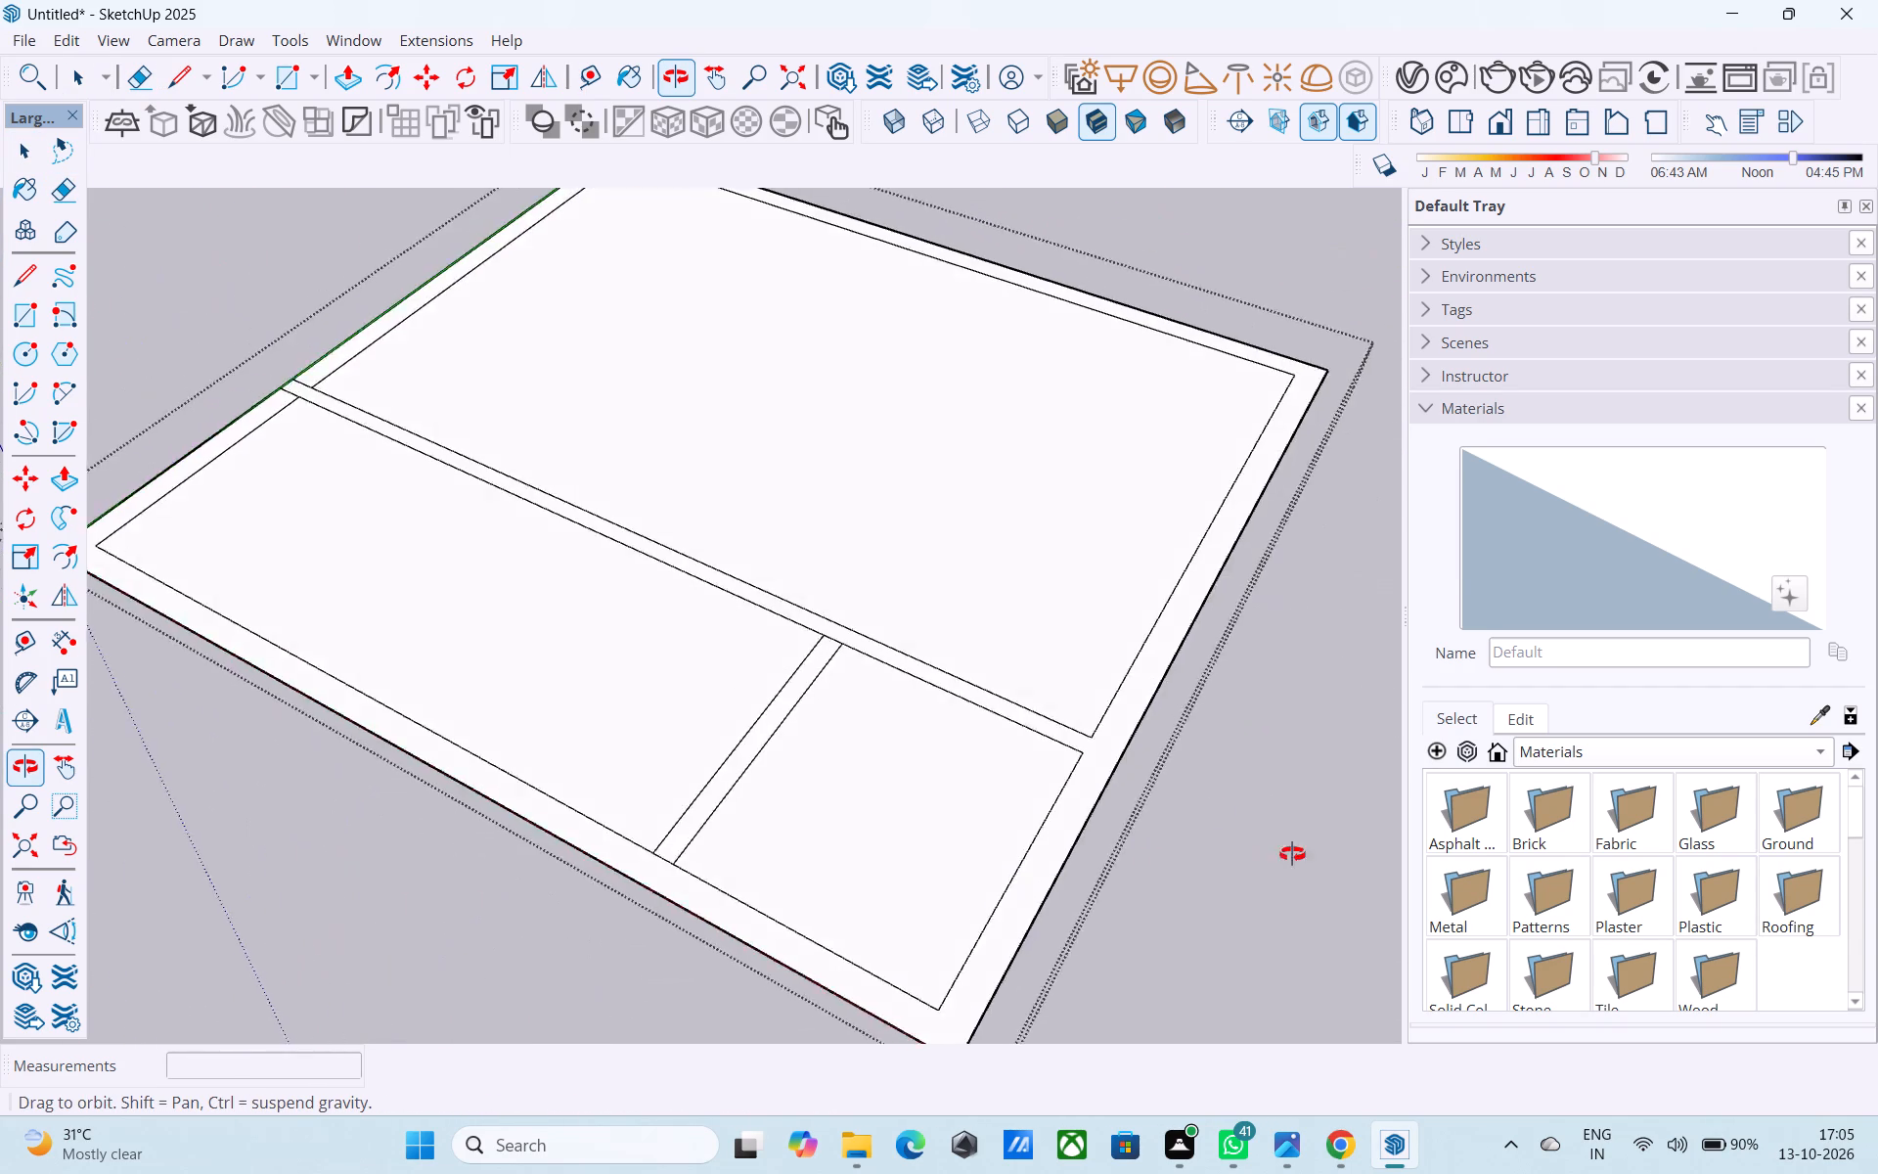
middle_click_drag(1292, 854, 1314, 731)
left_click(873, 753)
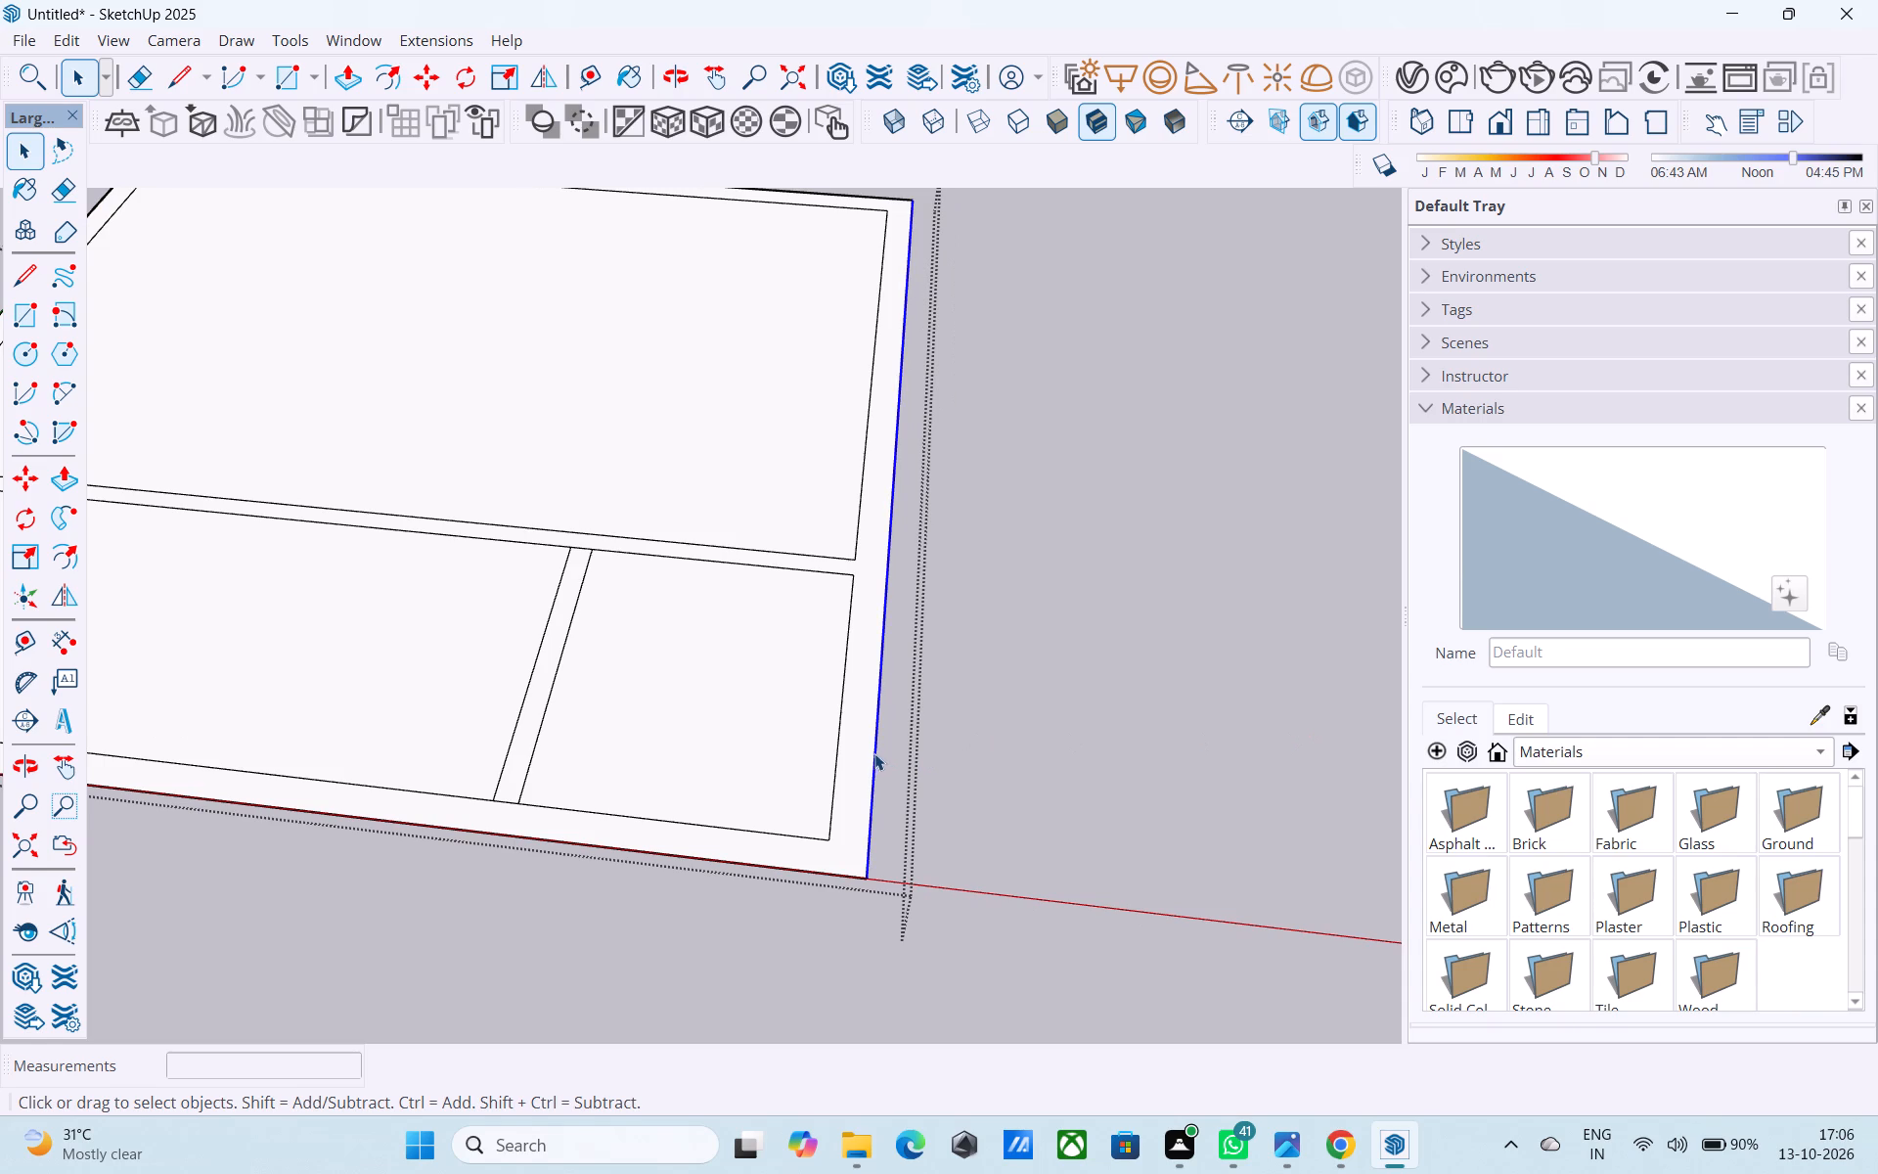
key("m")
left_click(871, 873)
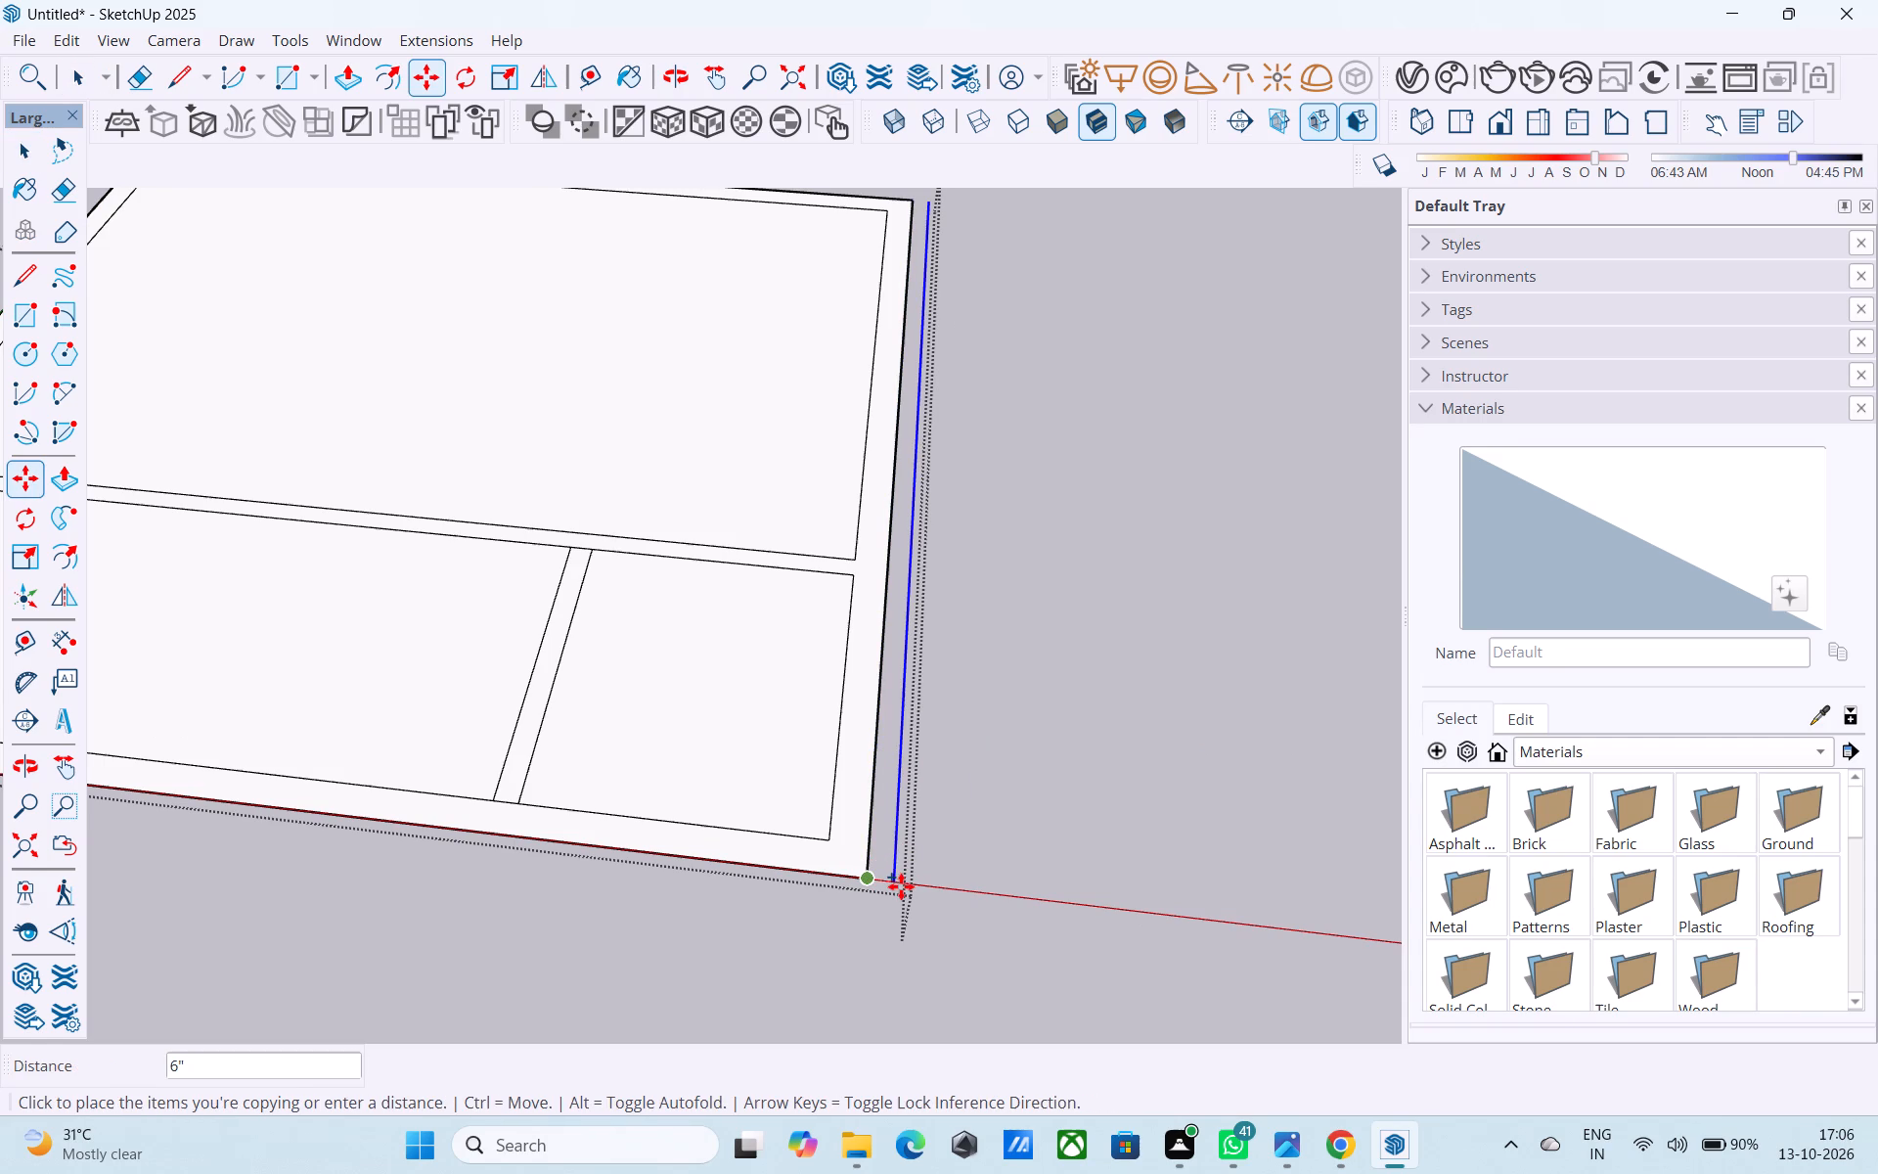
type("2'")
key("Return")
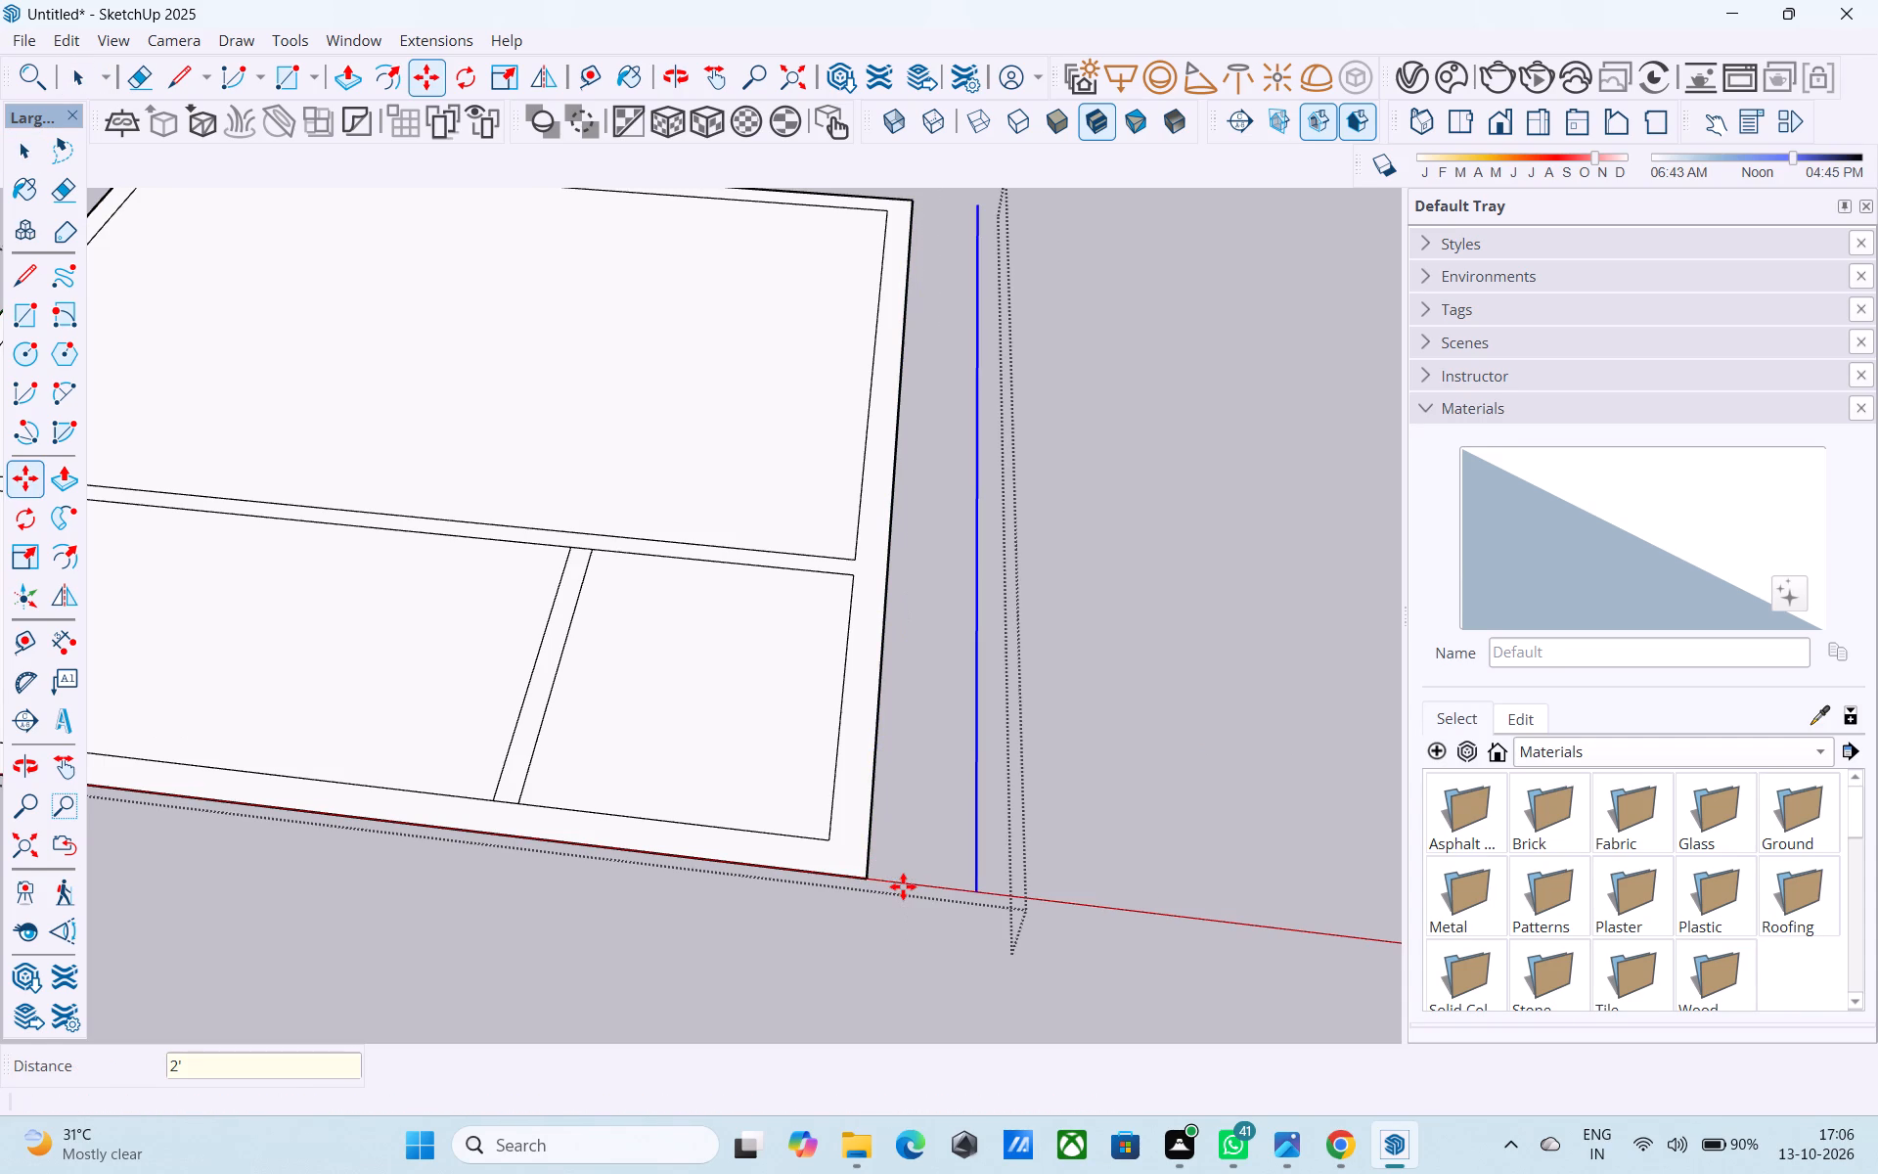
Draw 2' lines joining the base's two outer corners to the copied edge to close the extension strip.
key("l")
left_click(871, 880)
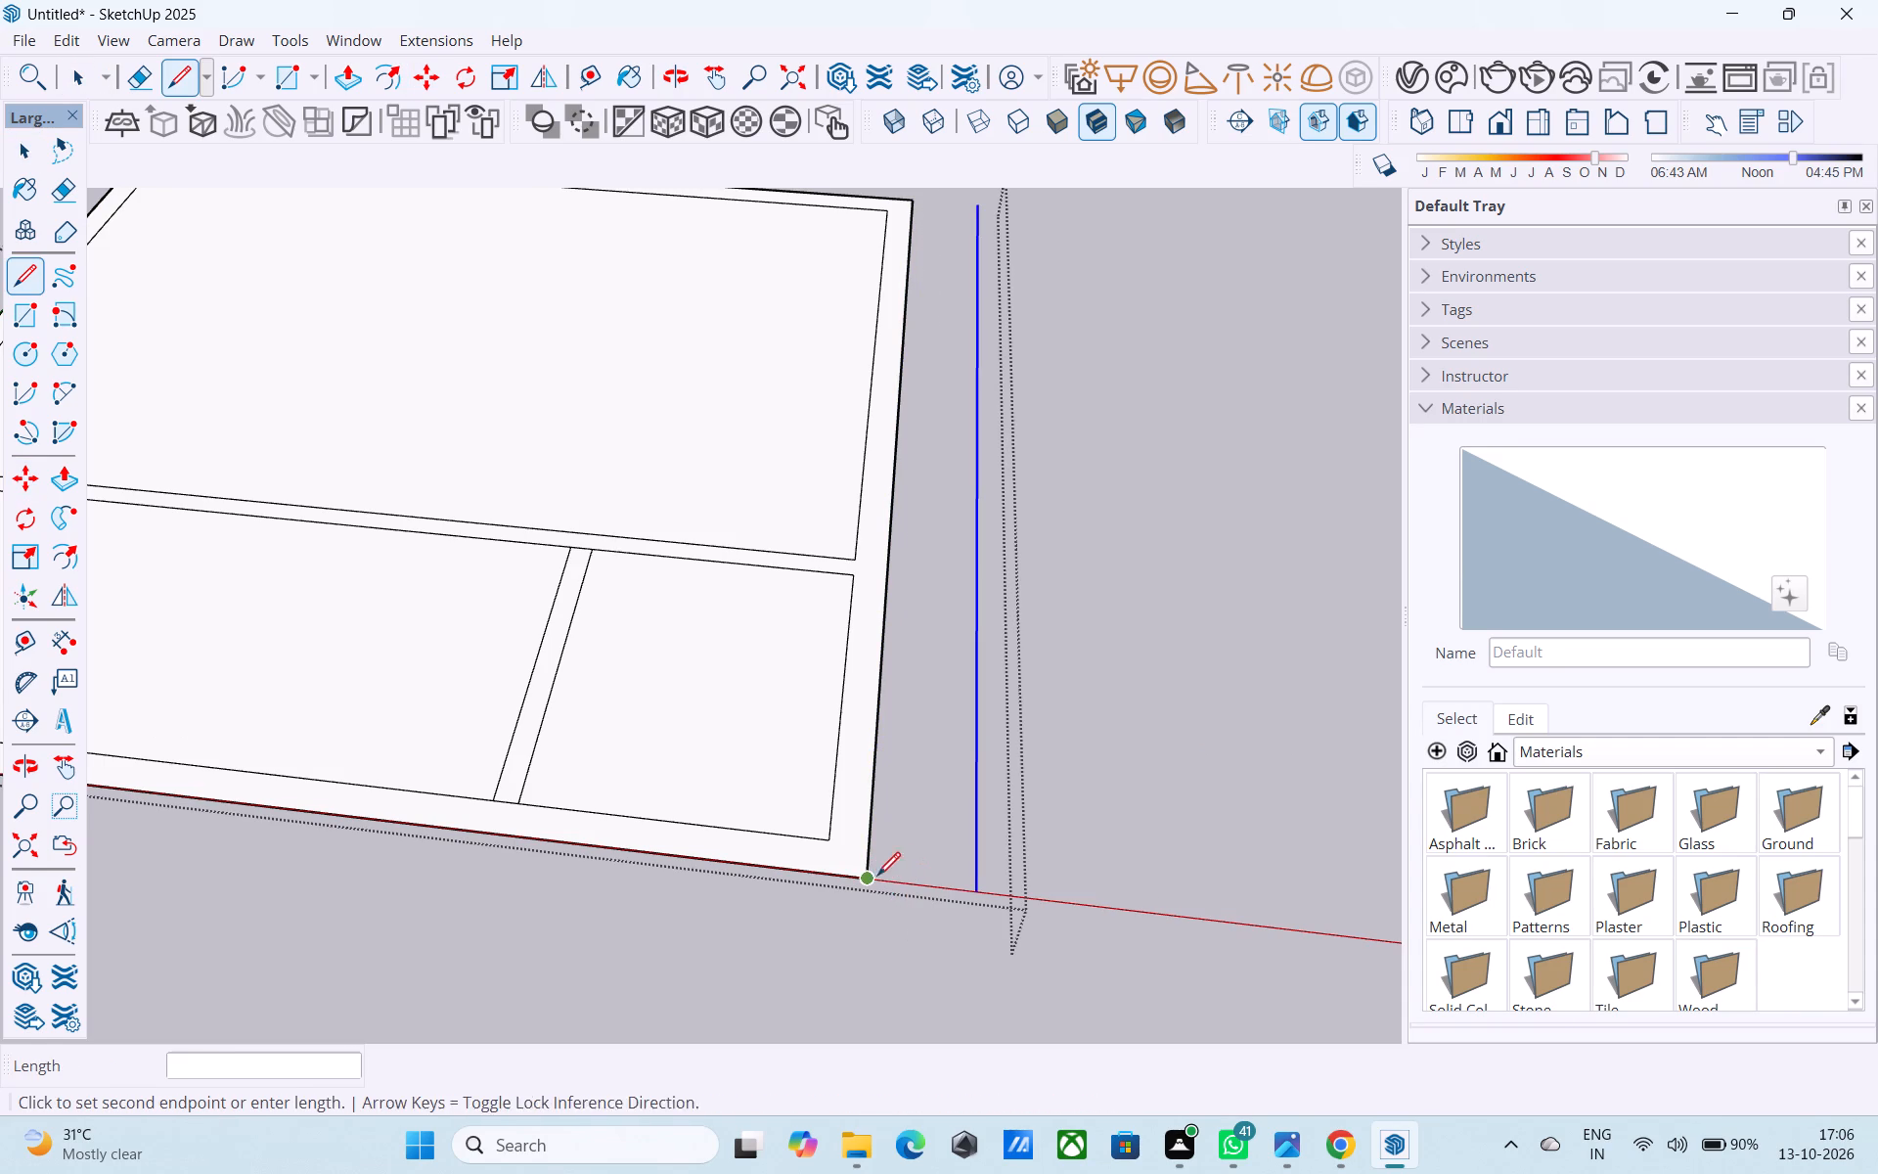
left_click(978, 894)
scroll(1006, 709, "down", 4)
middle_click_drag(1007, 709, 1000, 1015)
scroll(913, 655, "up", 9)
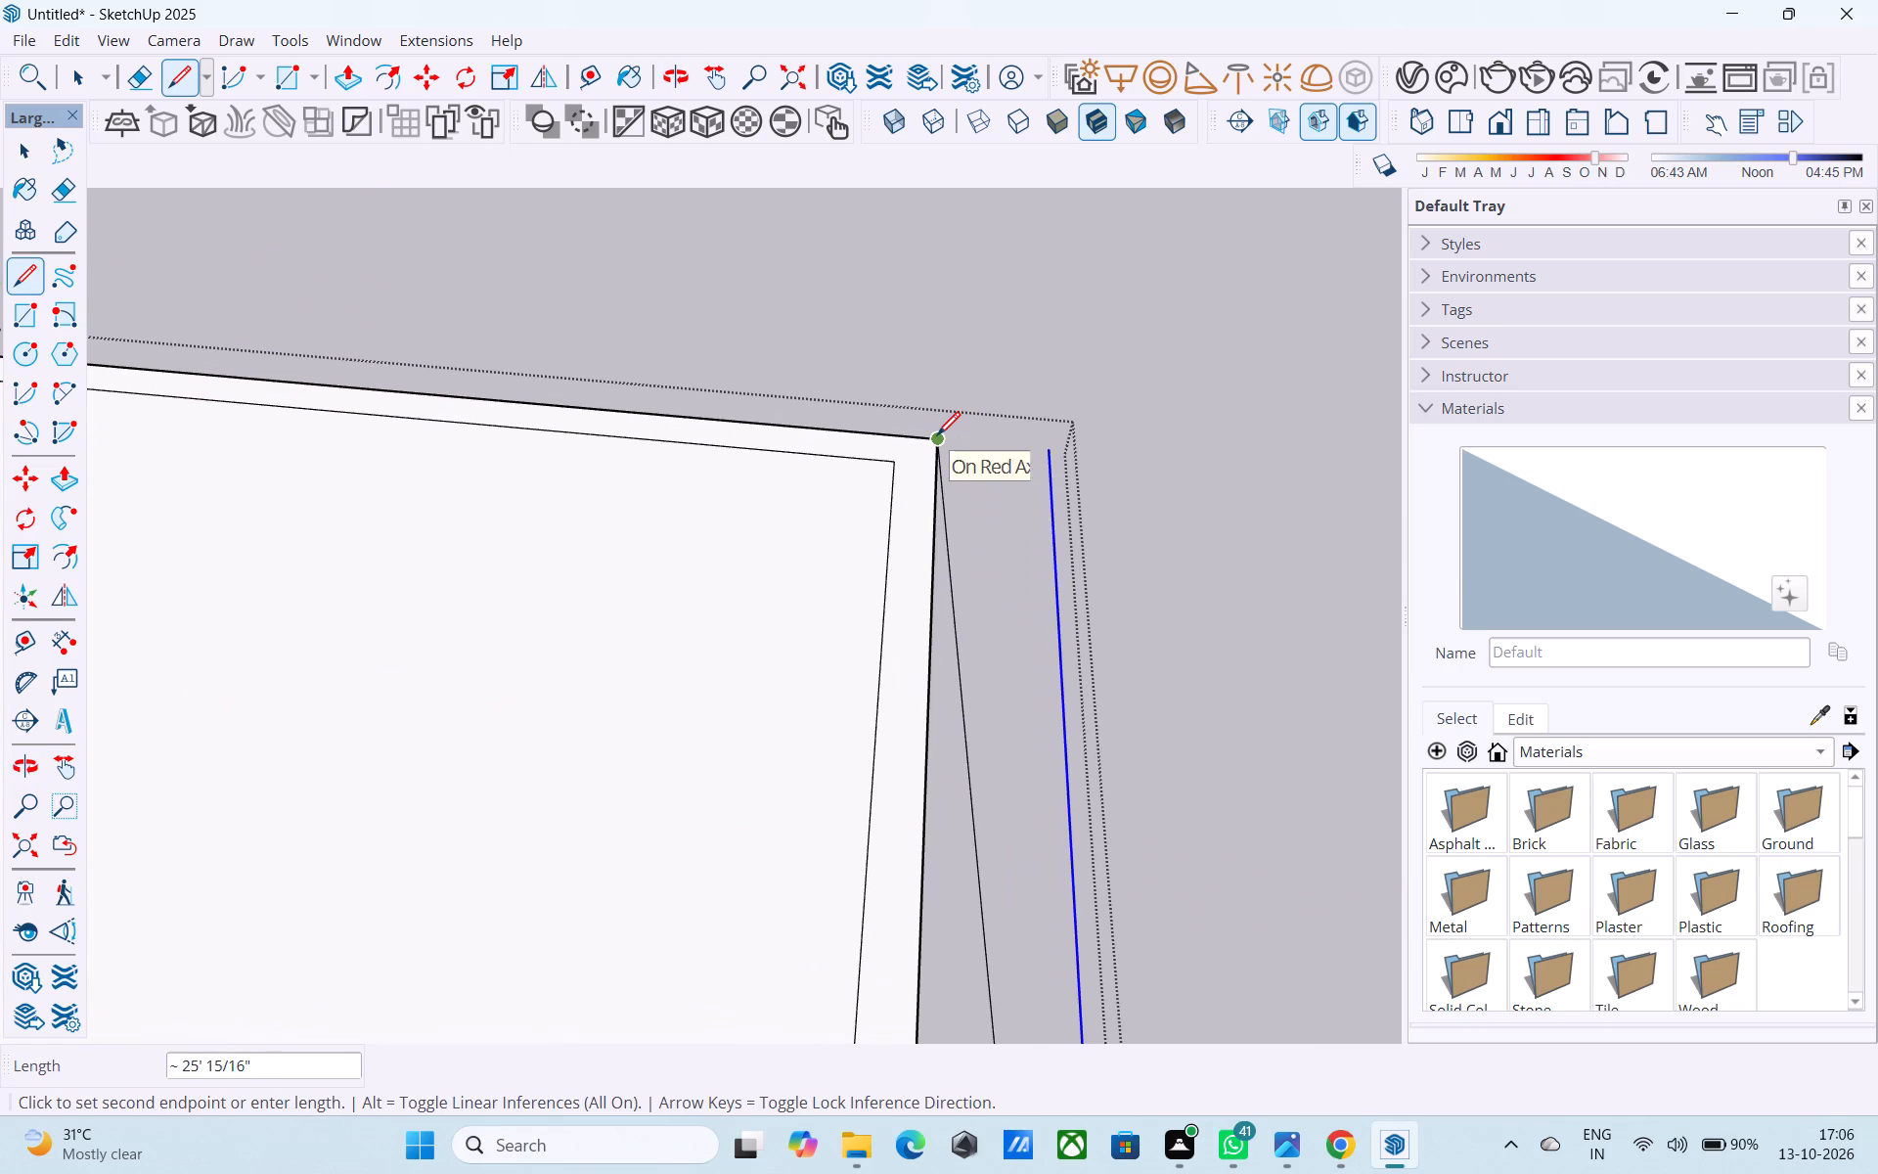
key("l")
left_click(937, 437)
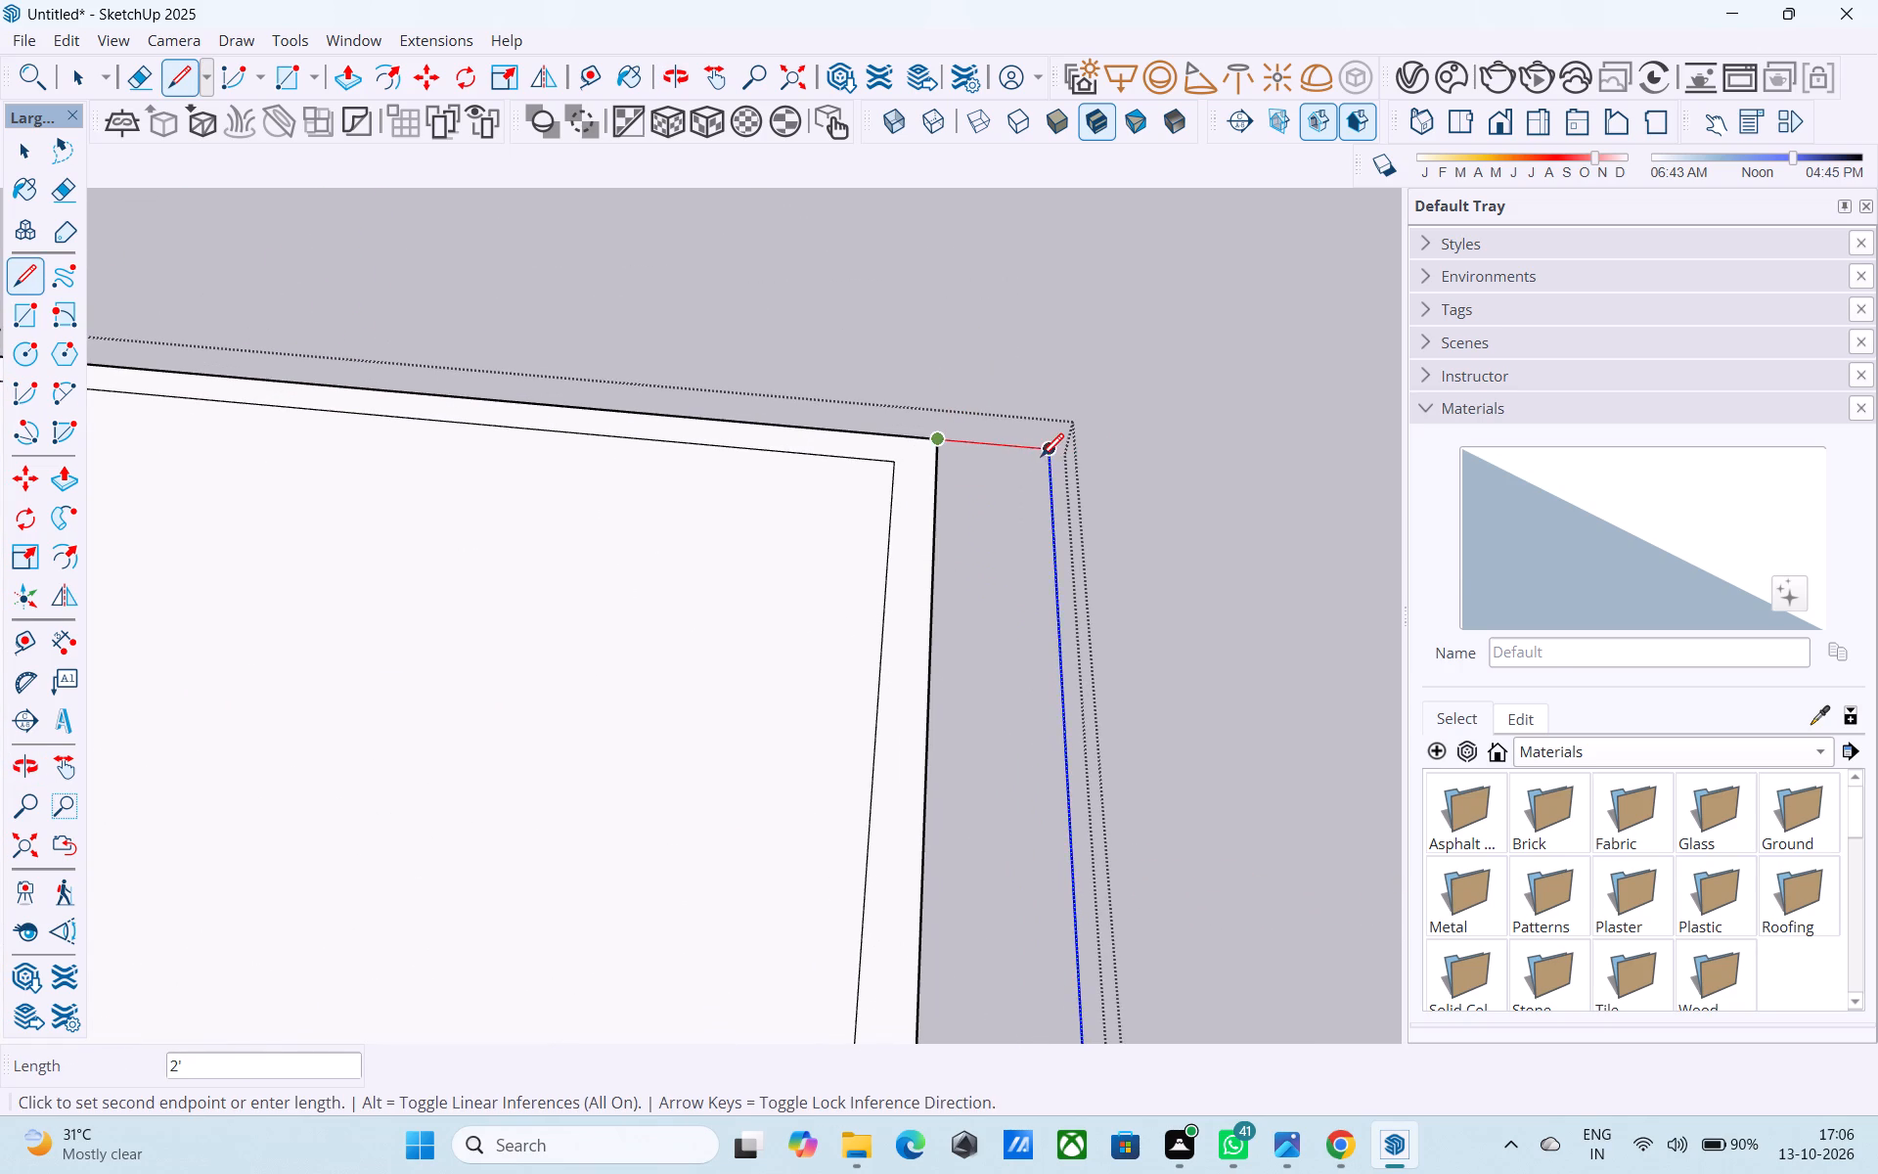
left_click(1041, 459)
Erase the former outer edge between the base and its 2' extension.
key("space")
key("e")
left_click_drag(962, 558, 935, 561)
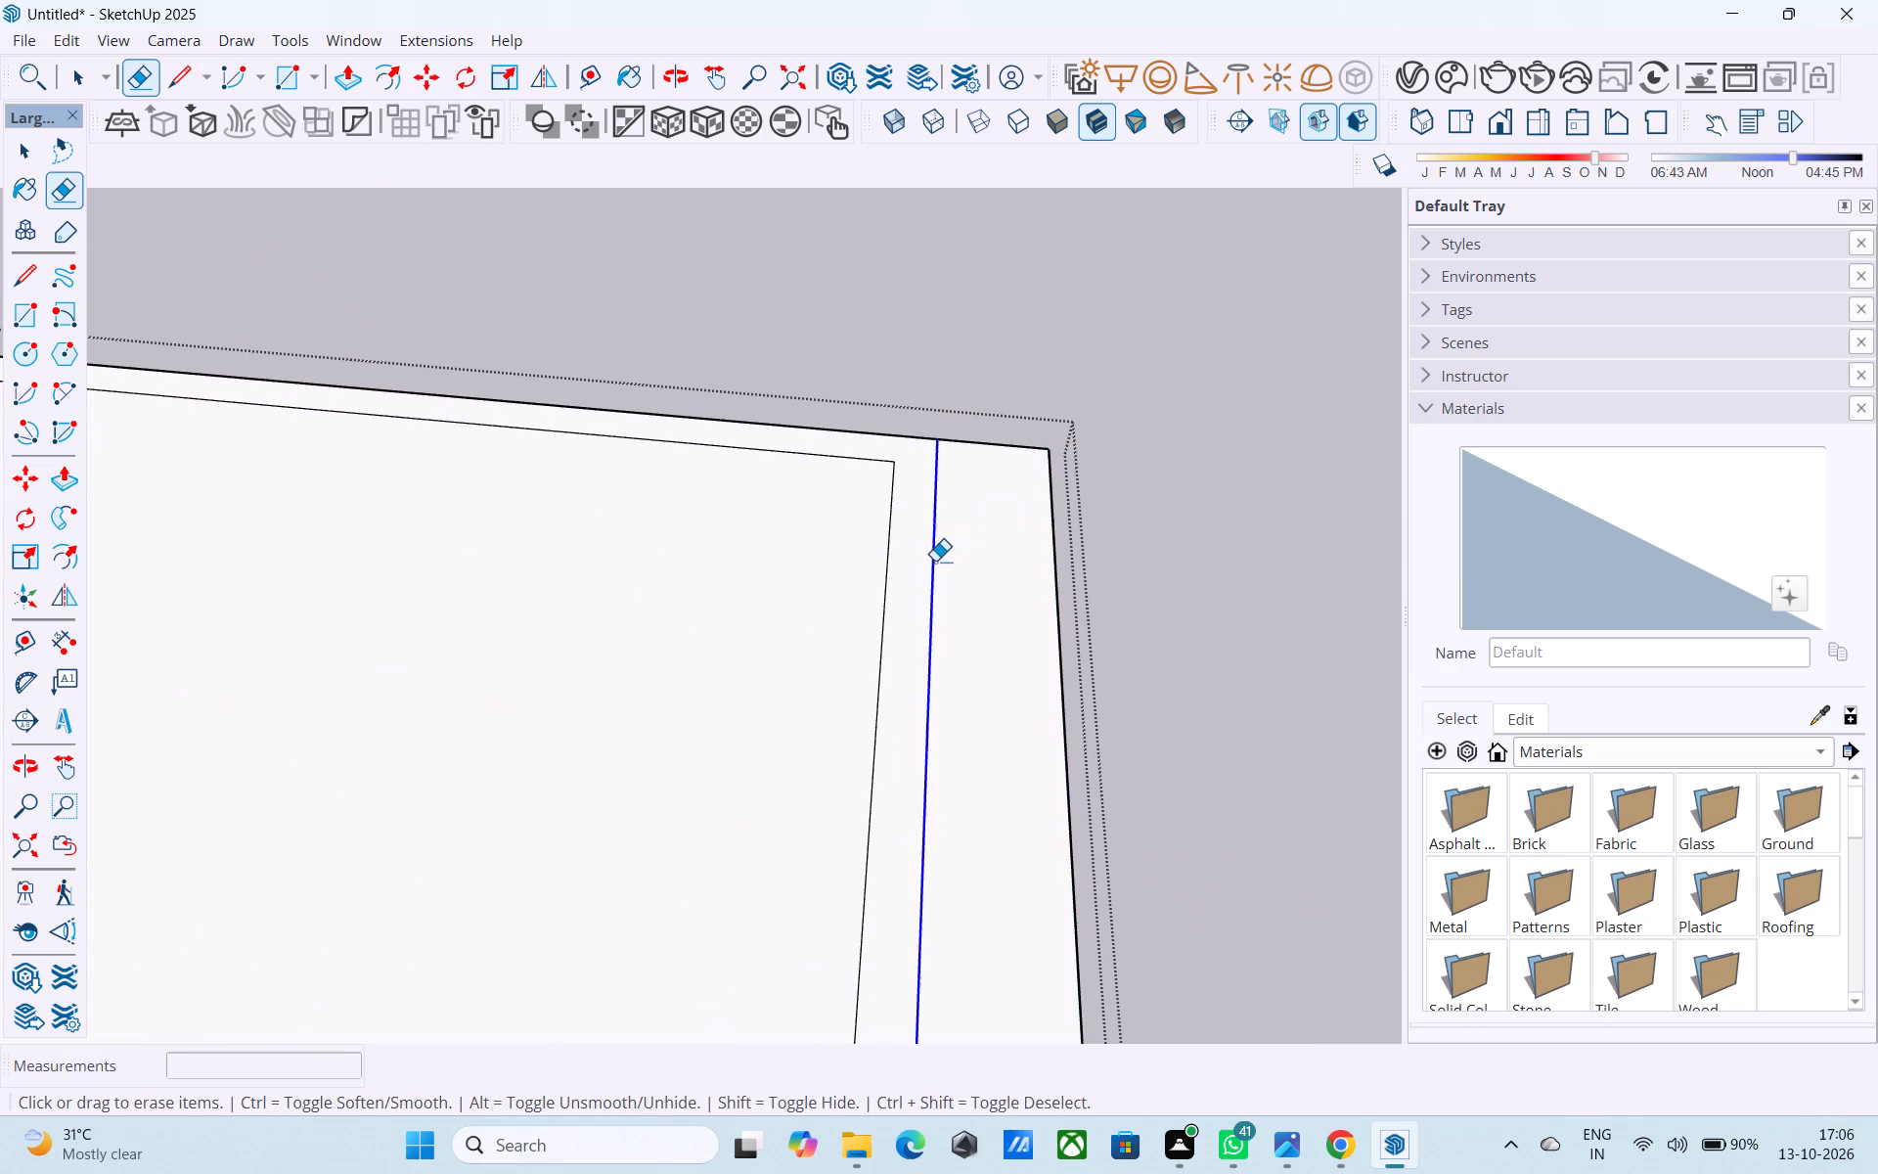
left_click_drag(935, 561, 934, 561)
Draw a 9" by 1' column rectangle on the extension strip, starting at the large room's far inner corner.
scroll(1160, 557, "down", 5)
middle_click_drag(1162, 560, 537, 457)
middle_click_drag(538, 457, 639, 483, "shift")
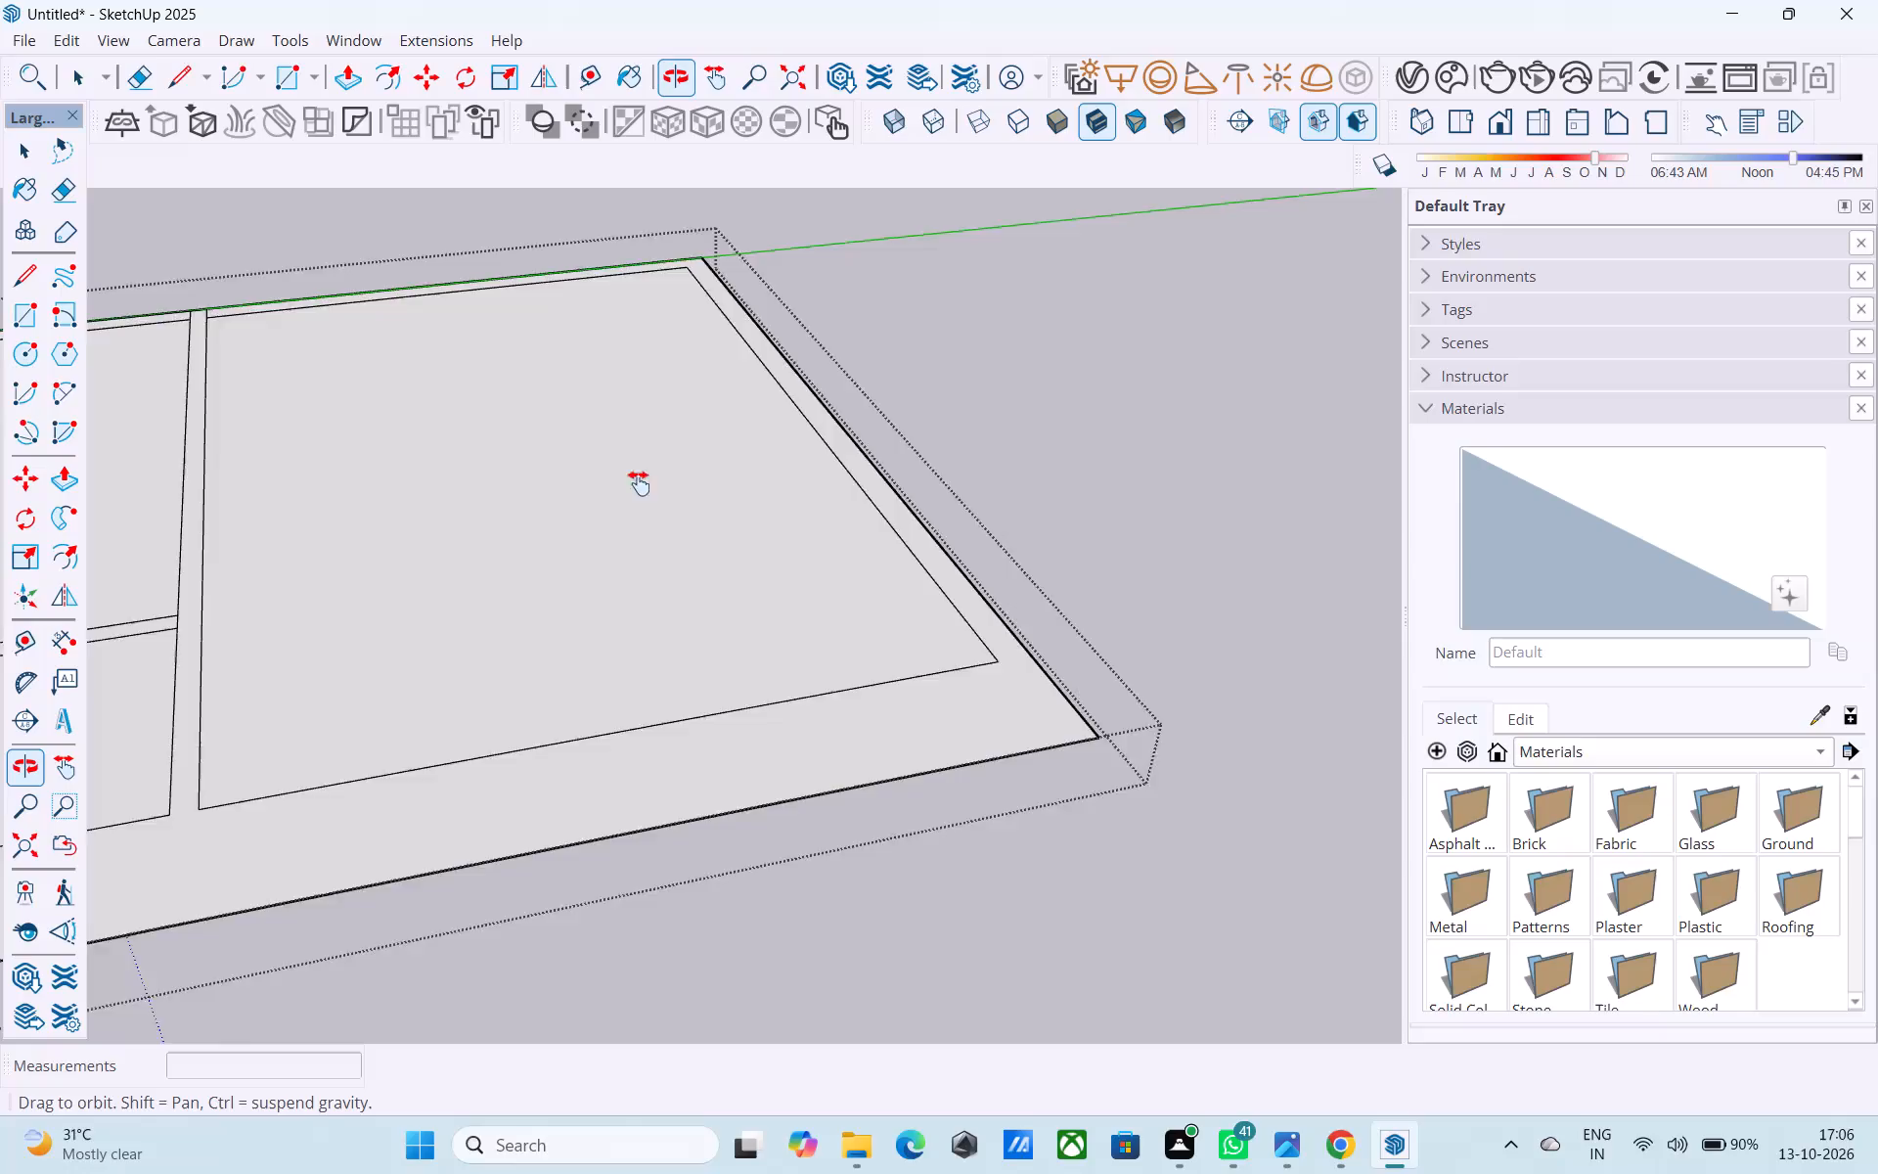
middle_click_drag(639, 483, 537, 480, "shift")
middle_click_drag(853, 577, 836, 527, "shift")
scroll(871, 573, "up", 2)
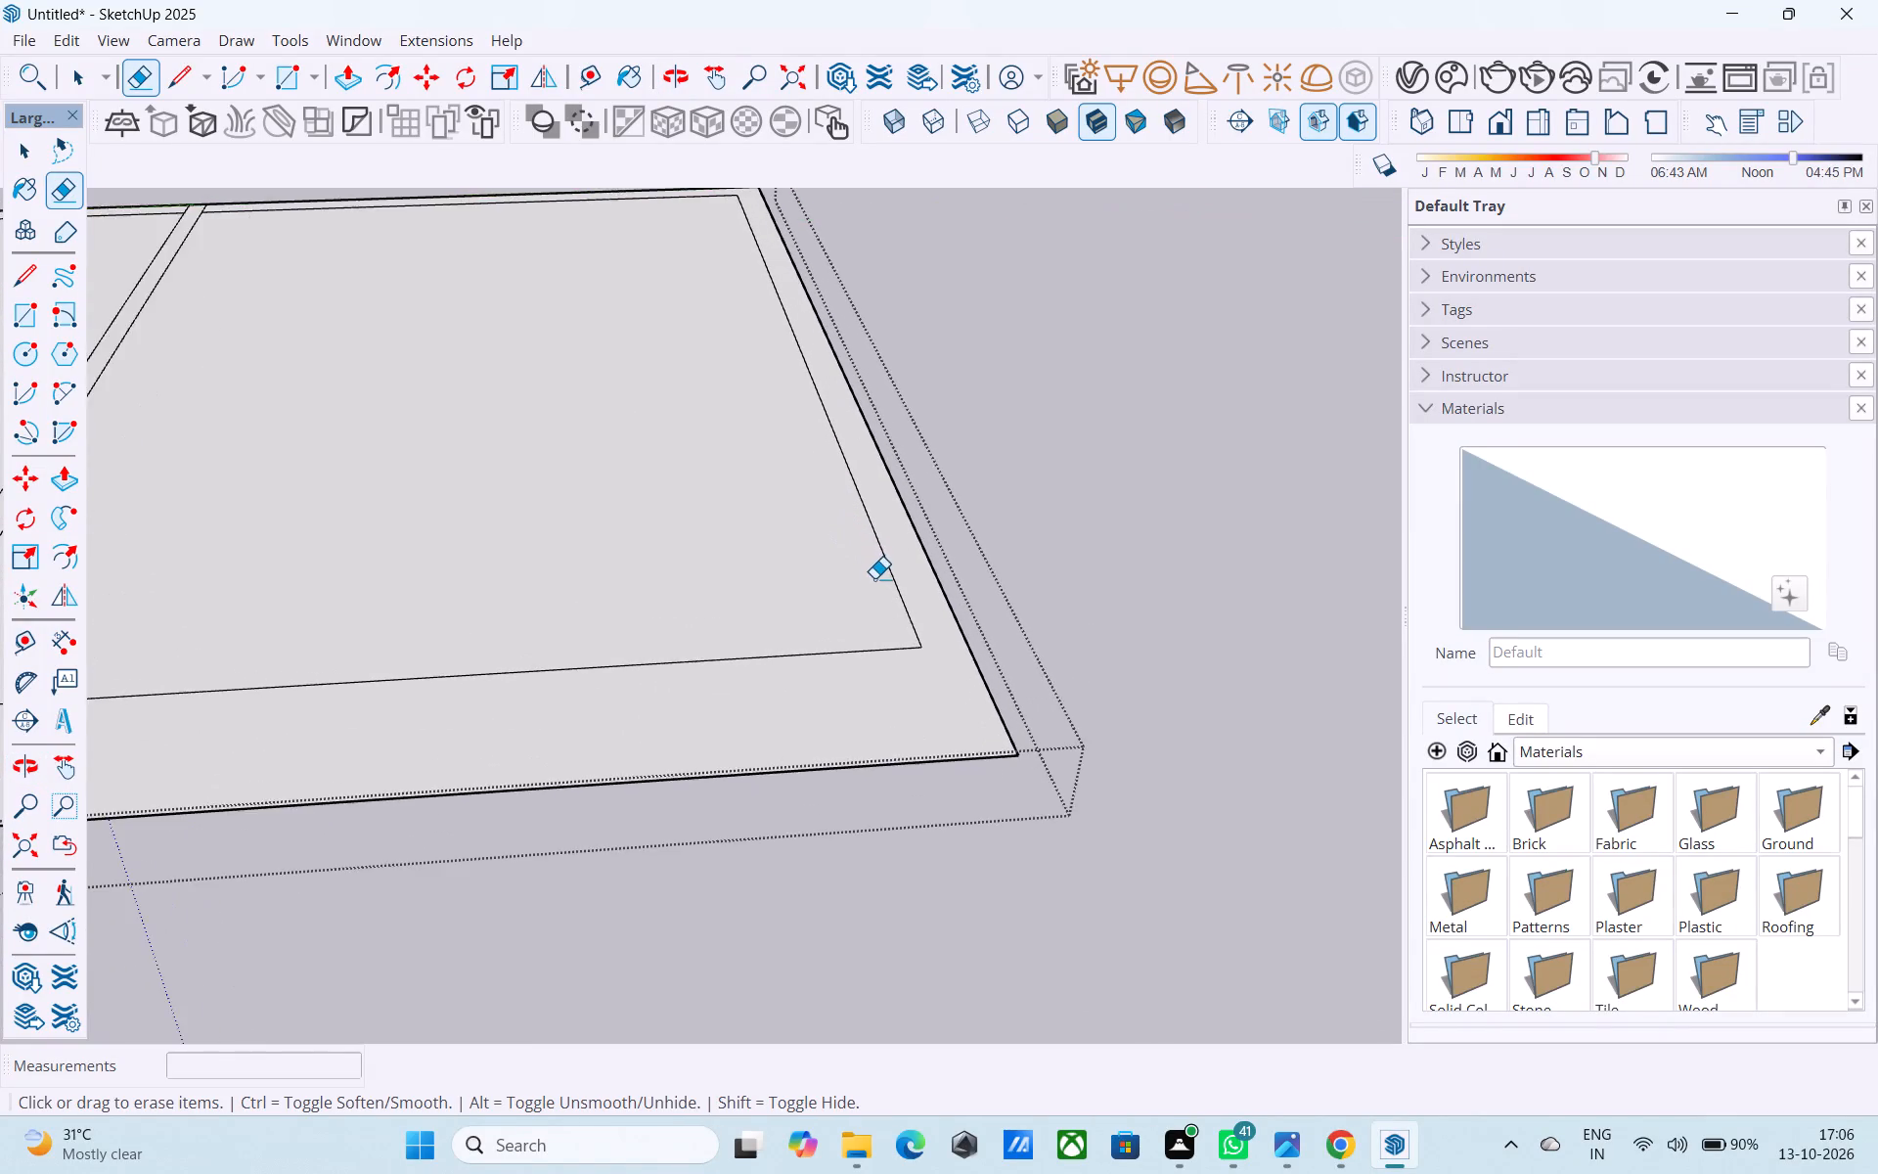
scroll(874, 578, "up", 2)
key("space")
key("r")
left_click(931, 668)
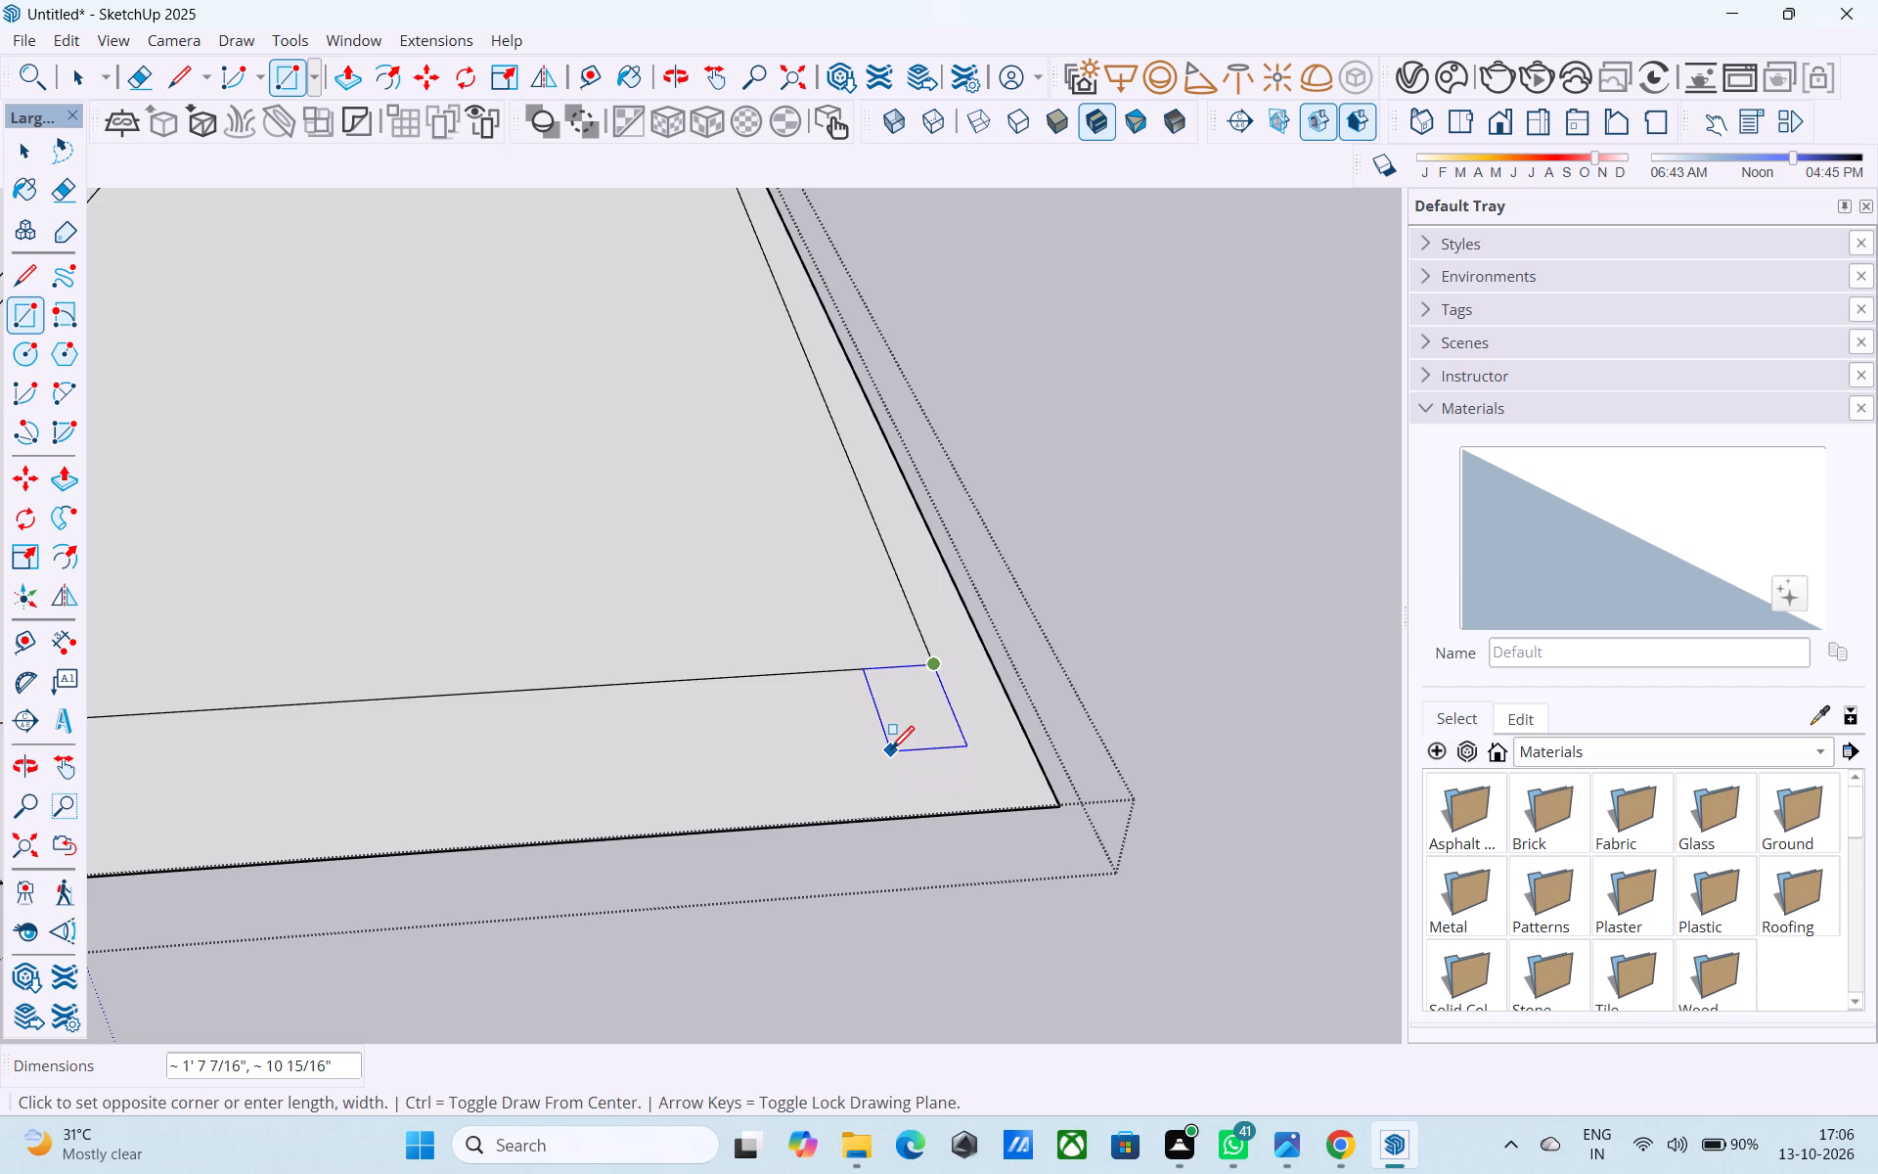
type("6\",")
key("BackSpace")
key("BackSpace")
key("BackSpace")
key("BackSpace")
key("BackSpace")
type("9\",1'")
key("Return")
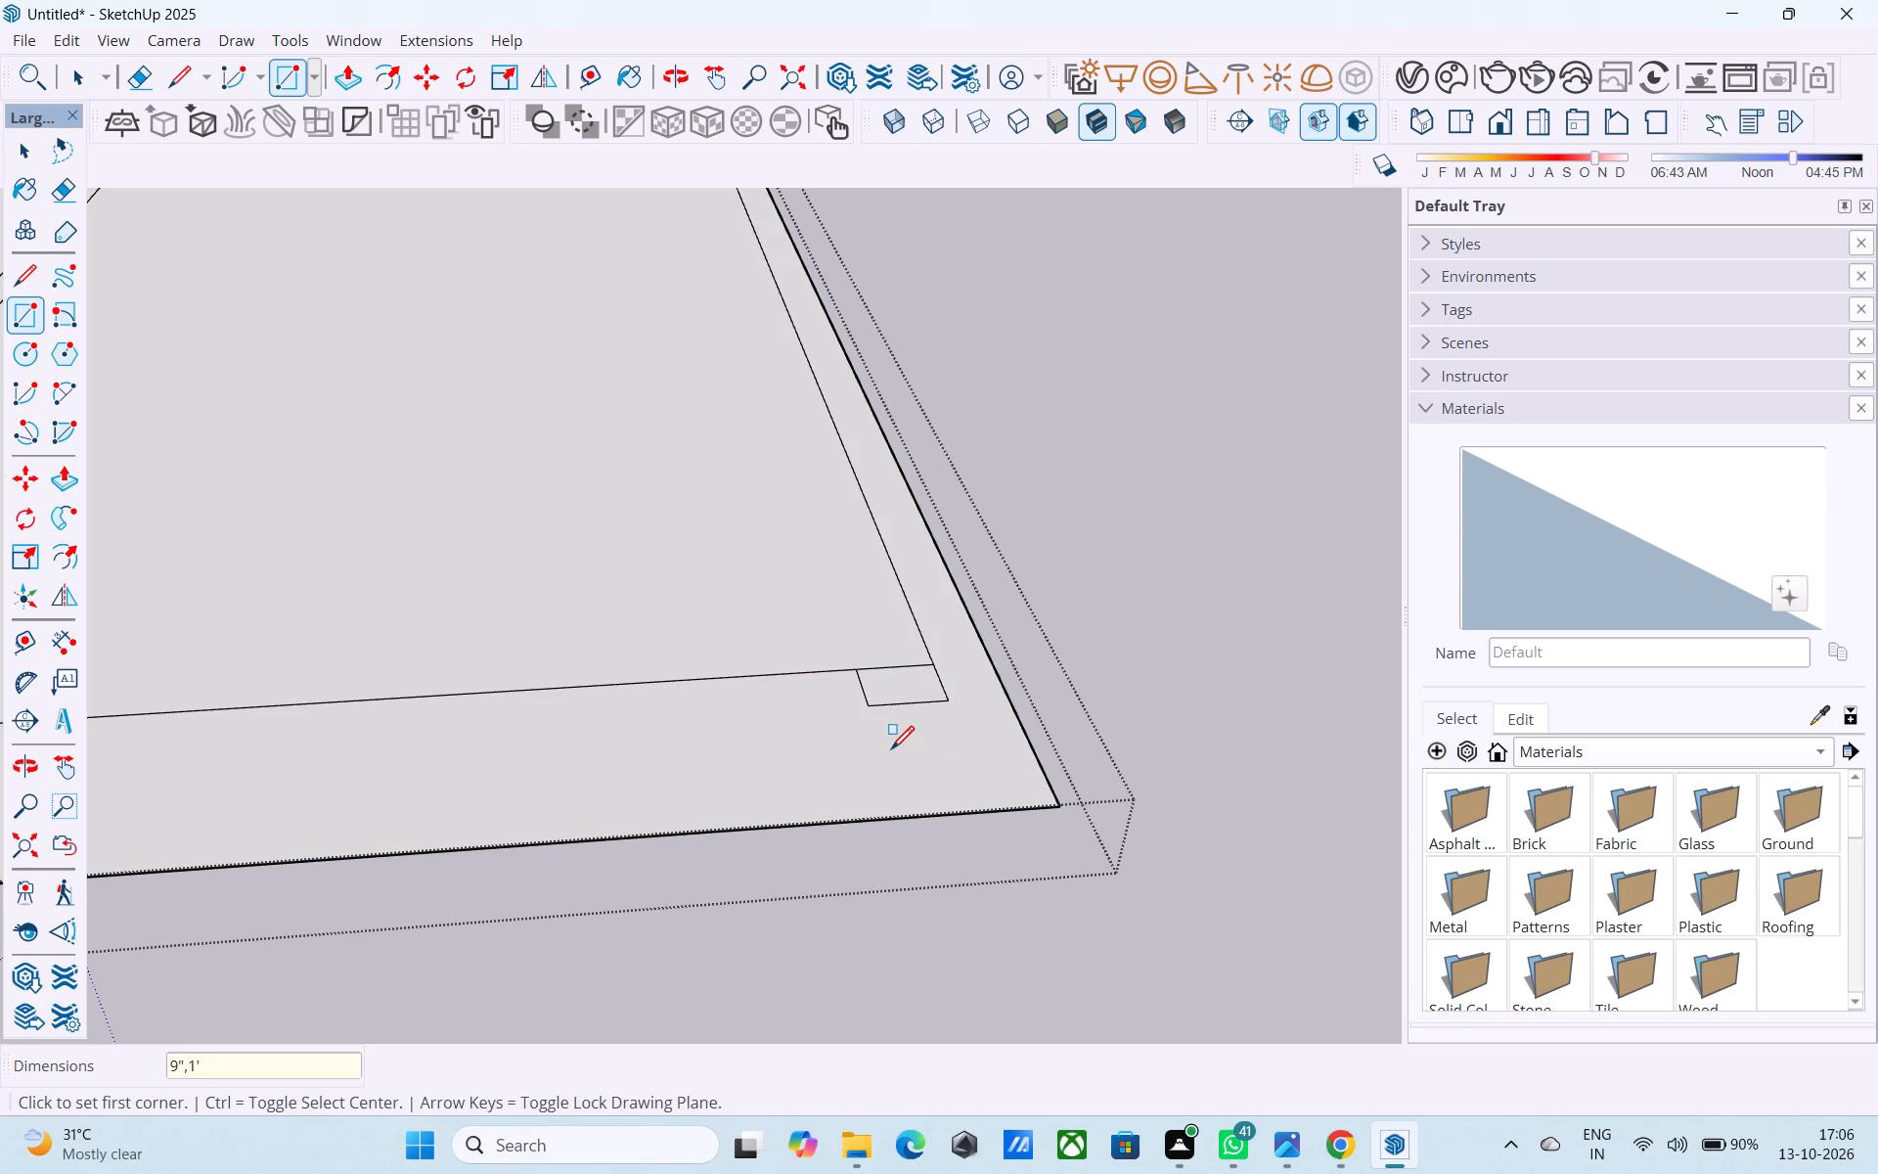
Extrude the small column rectangle 10' upward.
scroll(898, 755, "up", 4)
key("space")
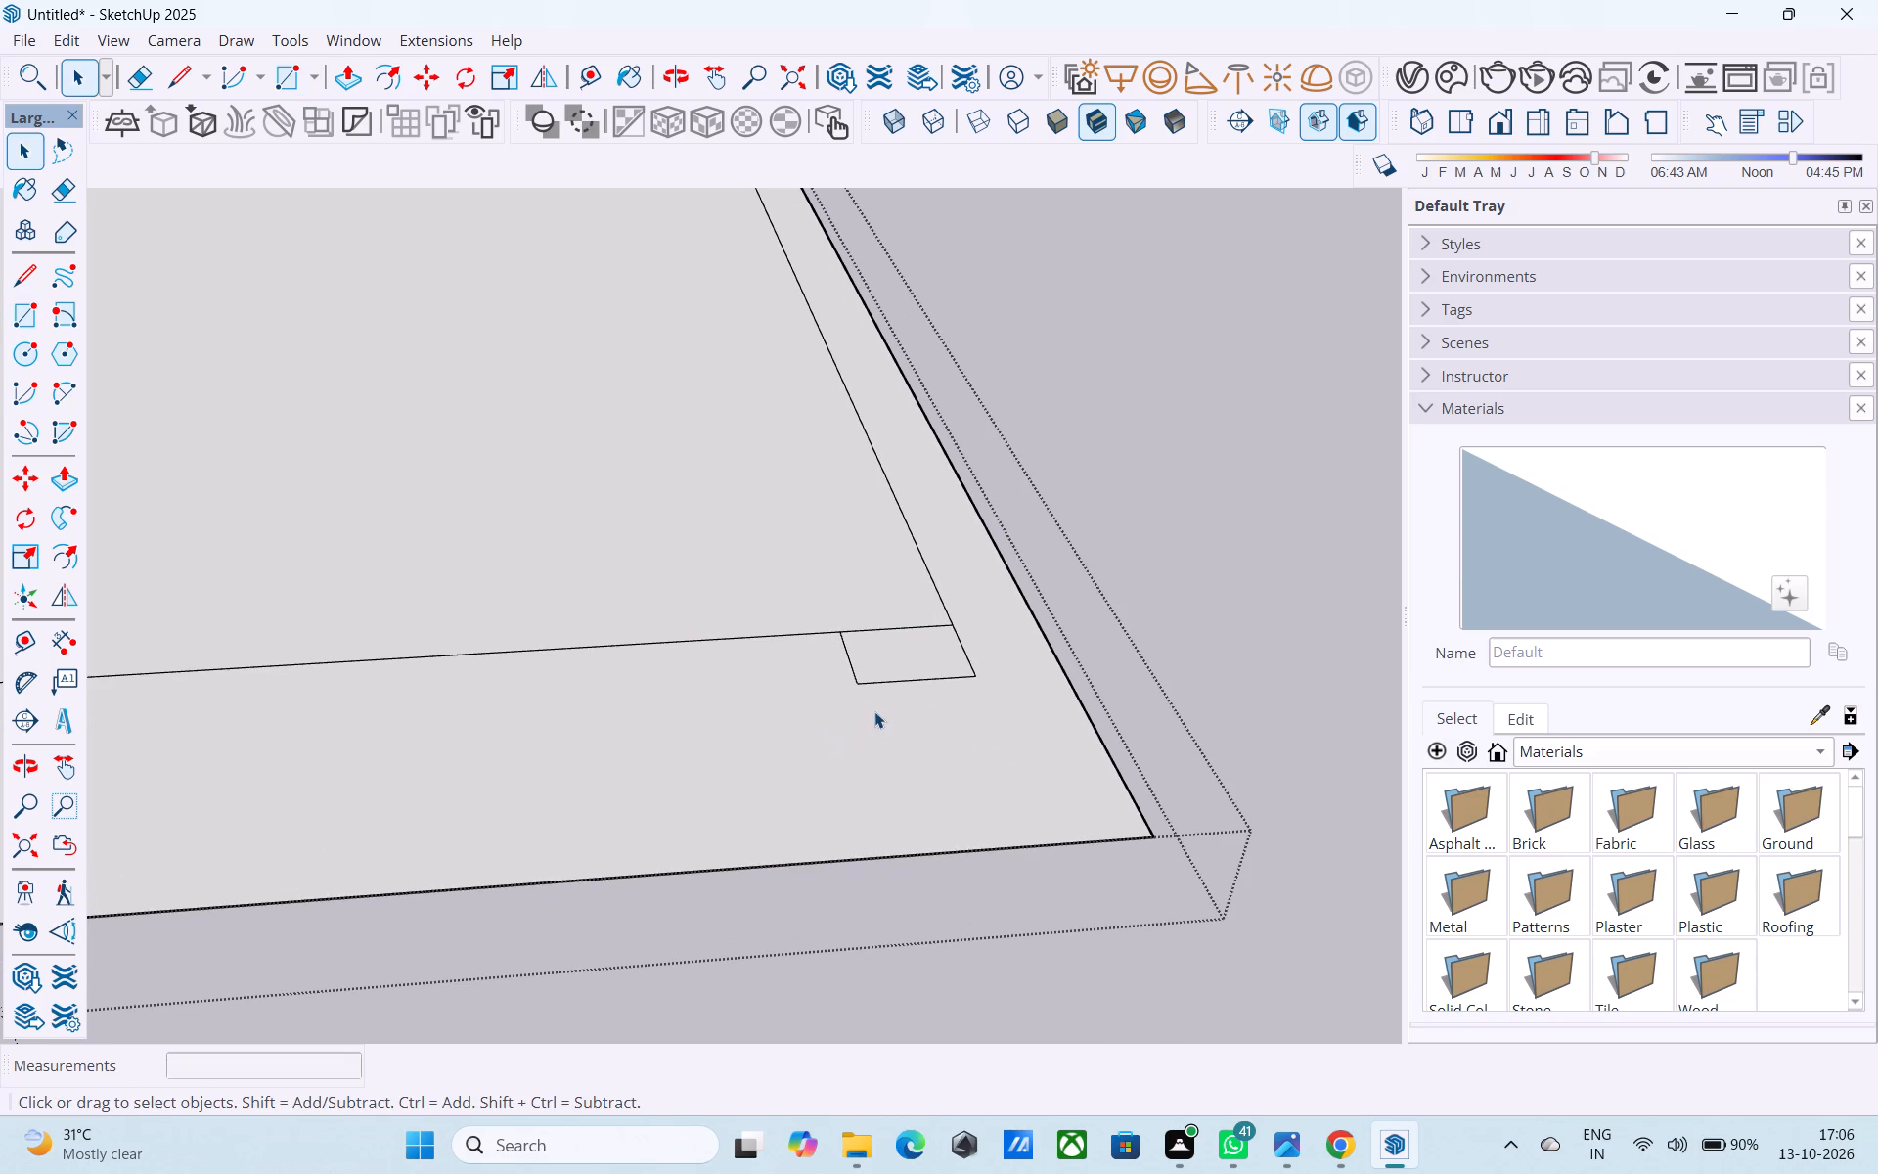
middle_click_drag(874, 706, 930, 781)
scroll(942, 731, "up", 3)
left_click(943, 731)
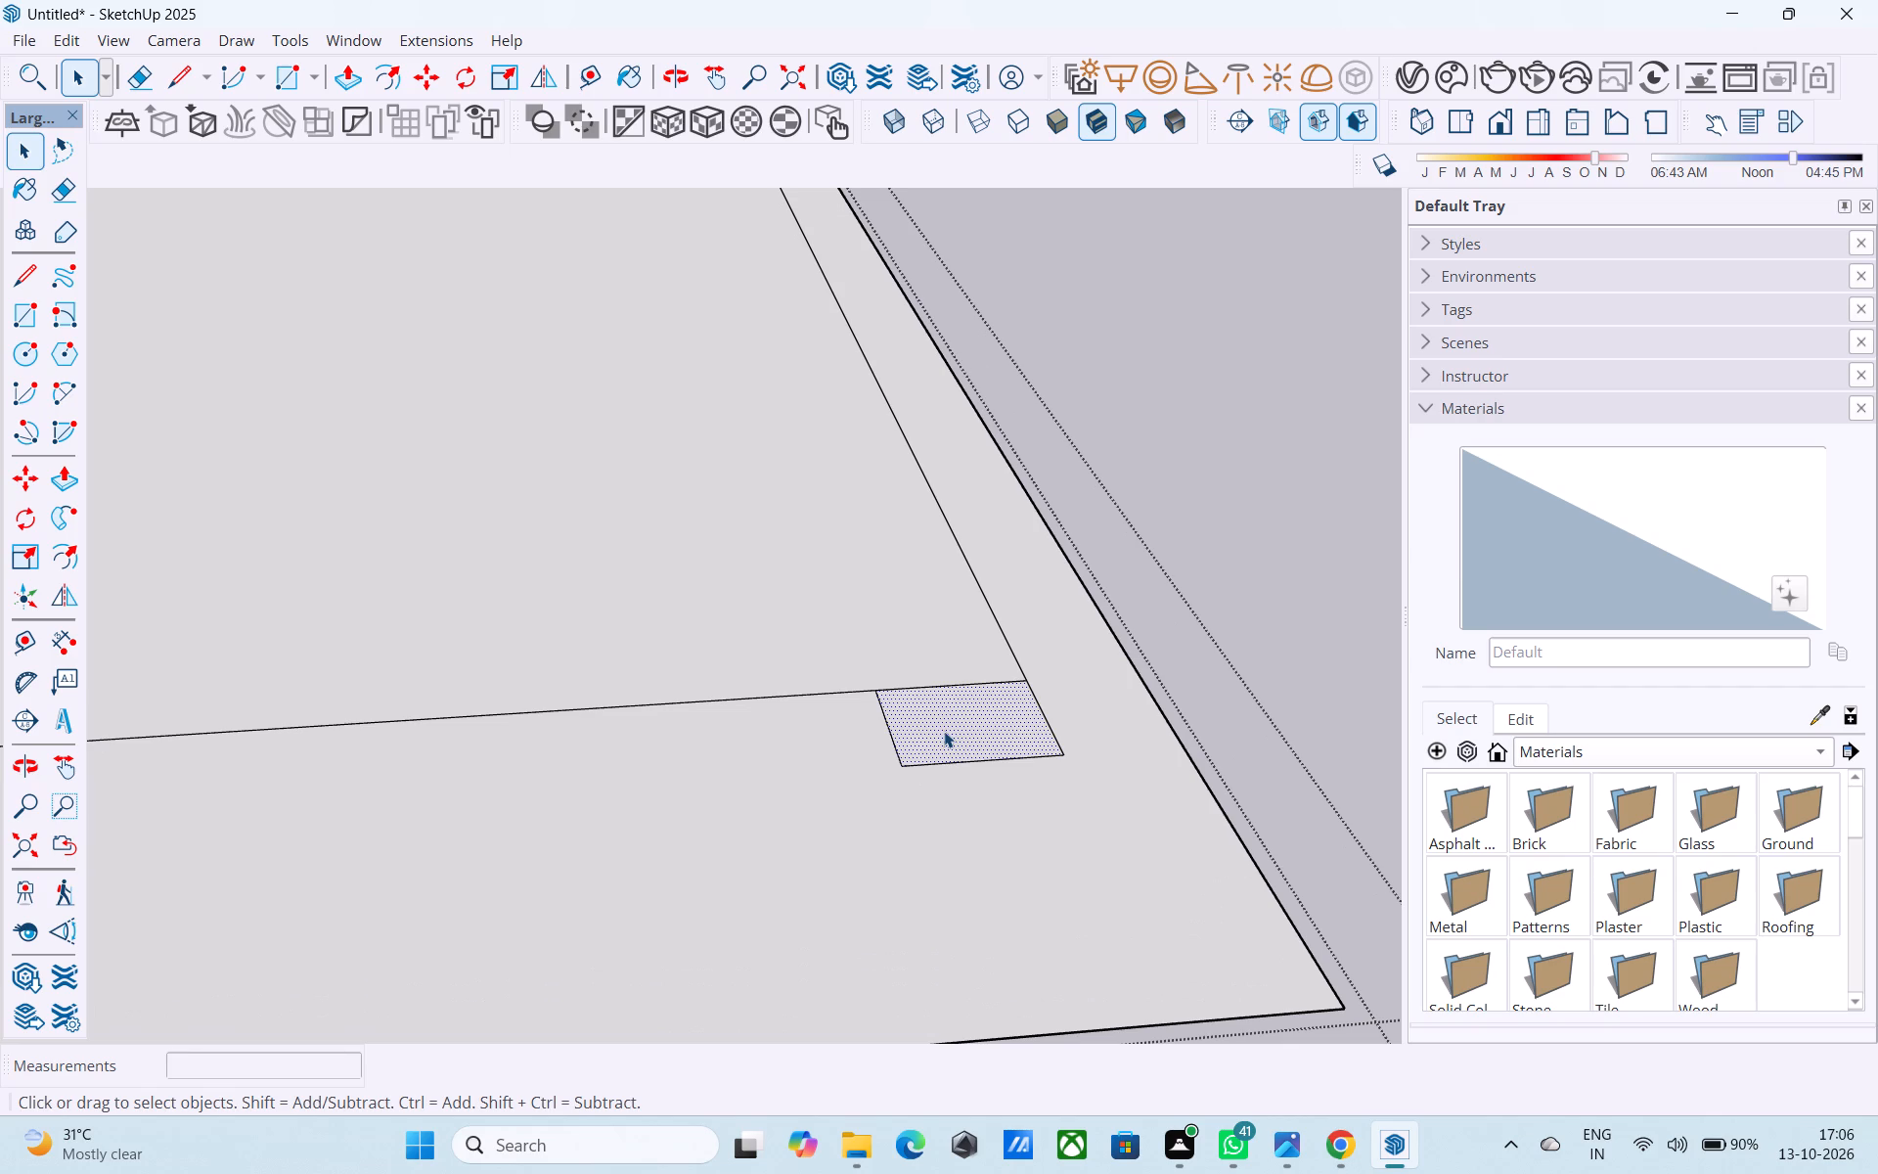
key("p")
left_click(944, 728)
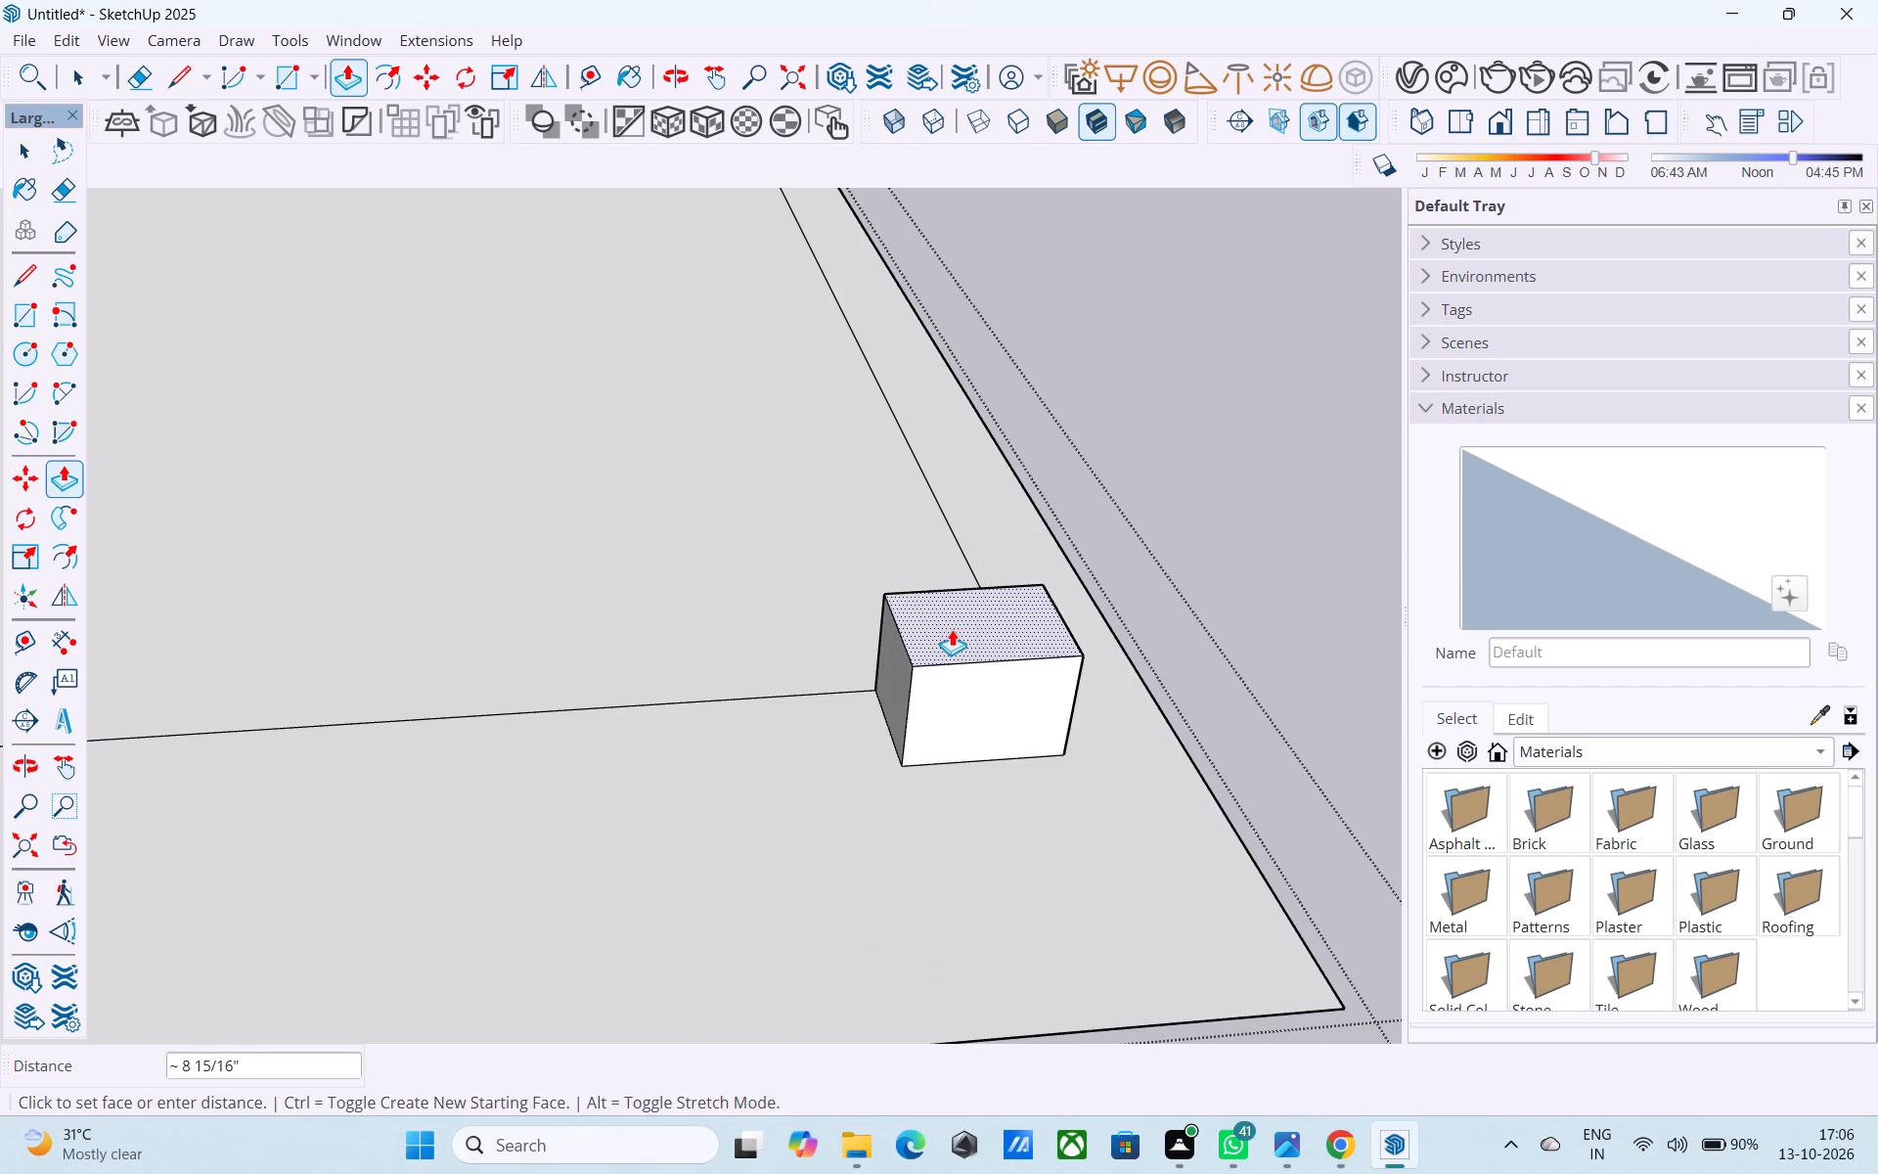
type("10'")
key("Return")
Copy the large room's edge along the extension strip 6" inward to form a wall line.
scroll(949, 586, "down", 18)
middle_click_drag(950, 677, 923, 824)
middle_click_drag(939, 854, 926, 736, "shift")
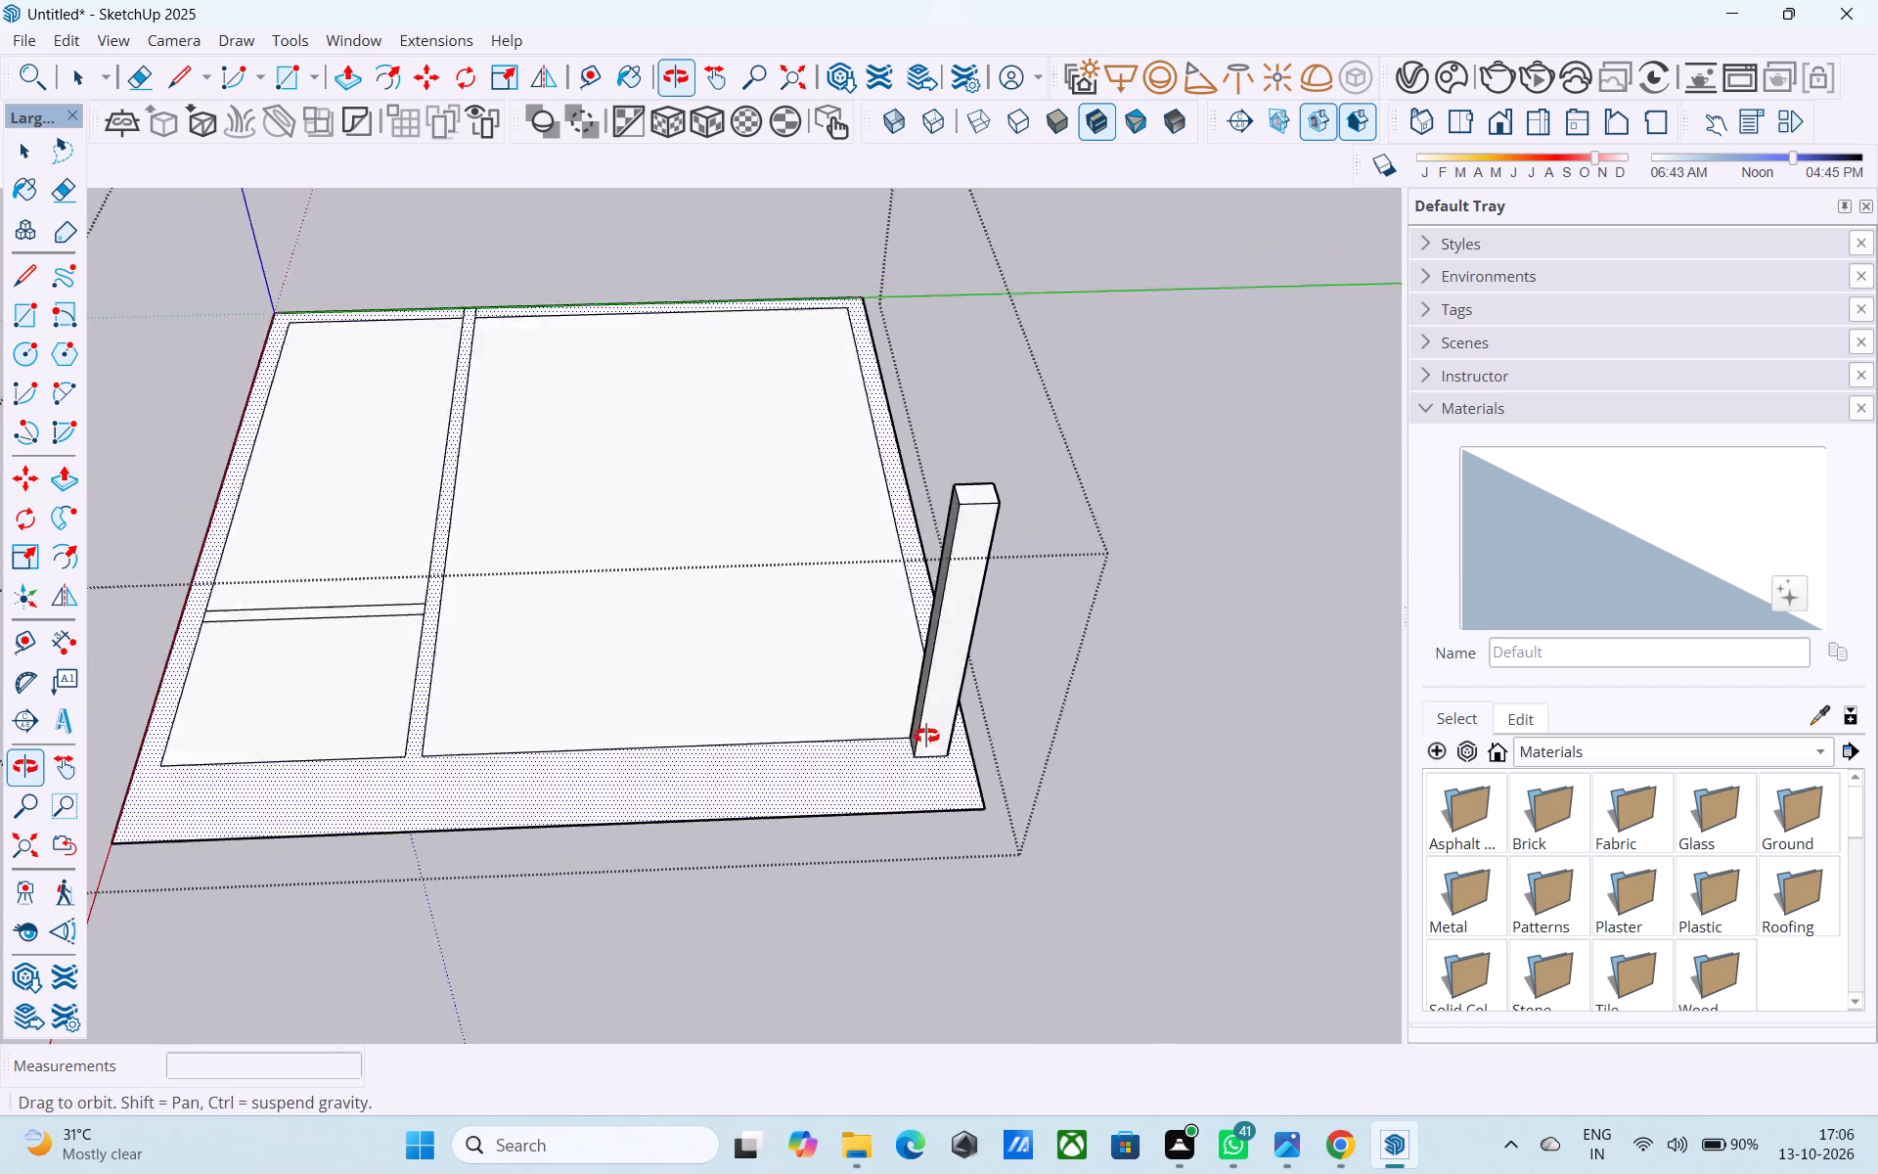
middle_click_drag(926, 736, 1377, 798, "shift")
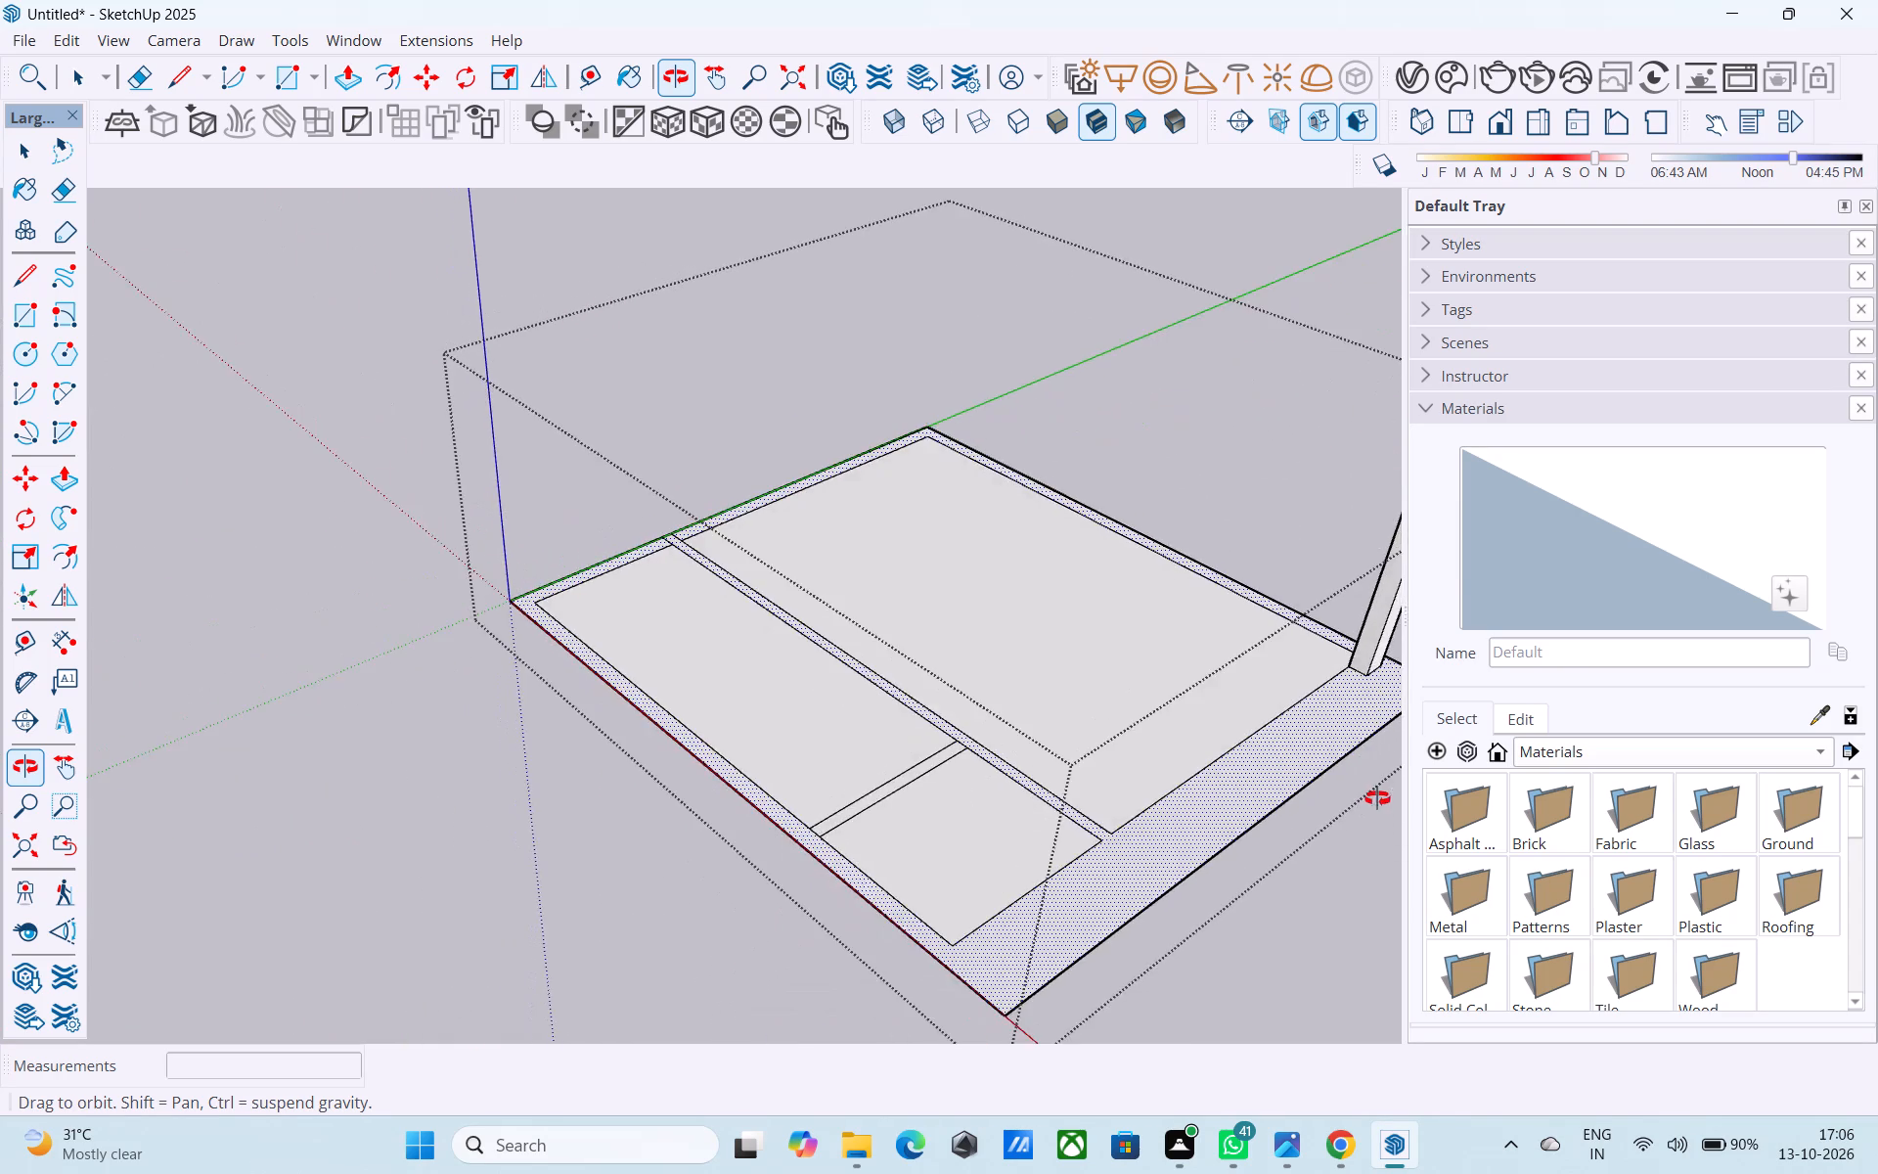
middle_click_drag(1377, 798, 1533, 842, "shift")
key("space")
scroll(1129, 675, "up", 4)
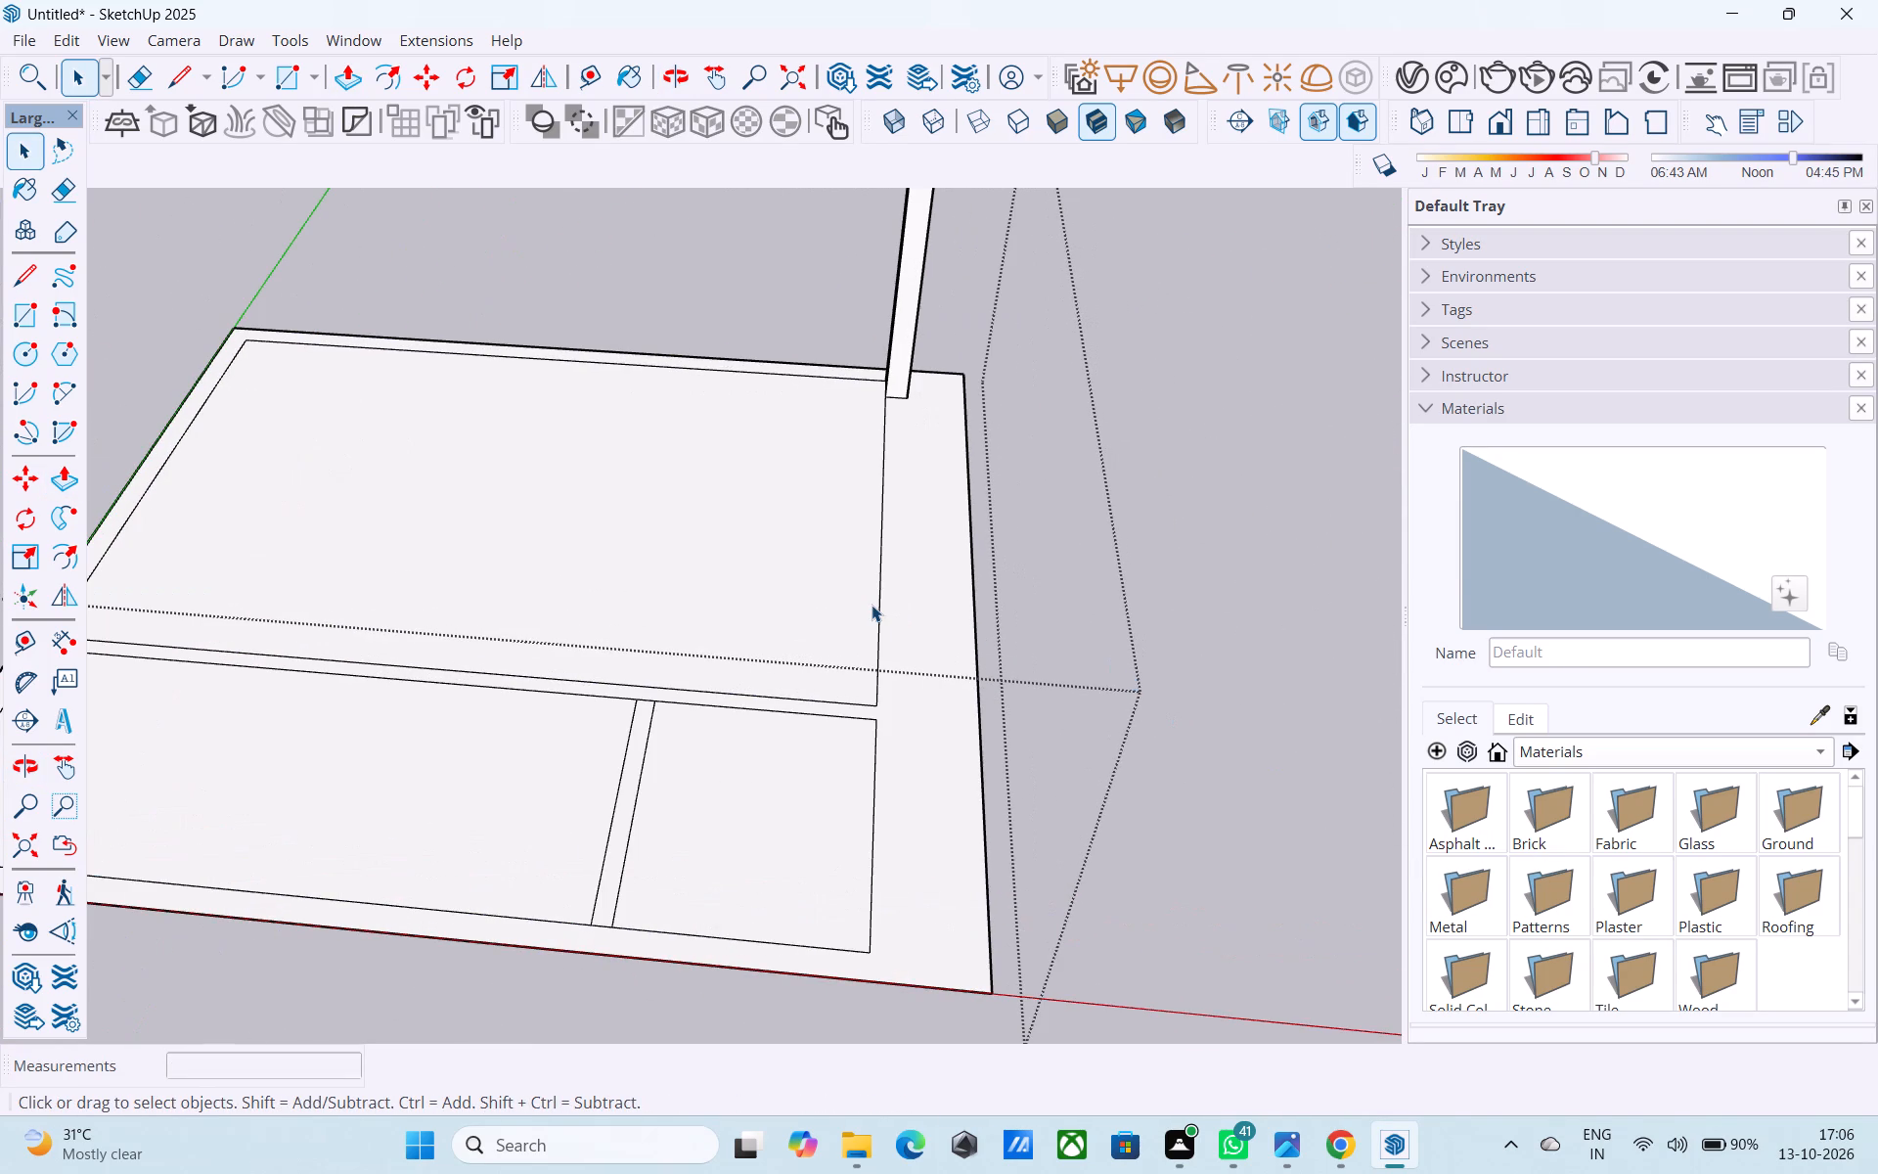
left_click(878, 609)
key("m")
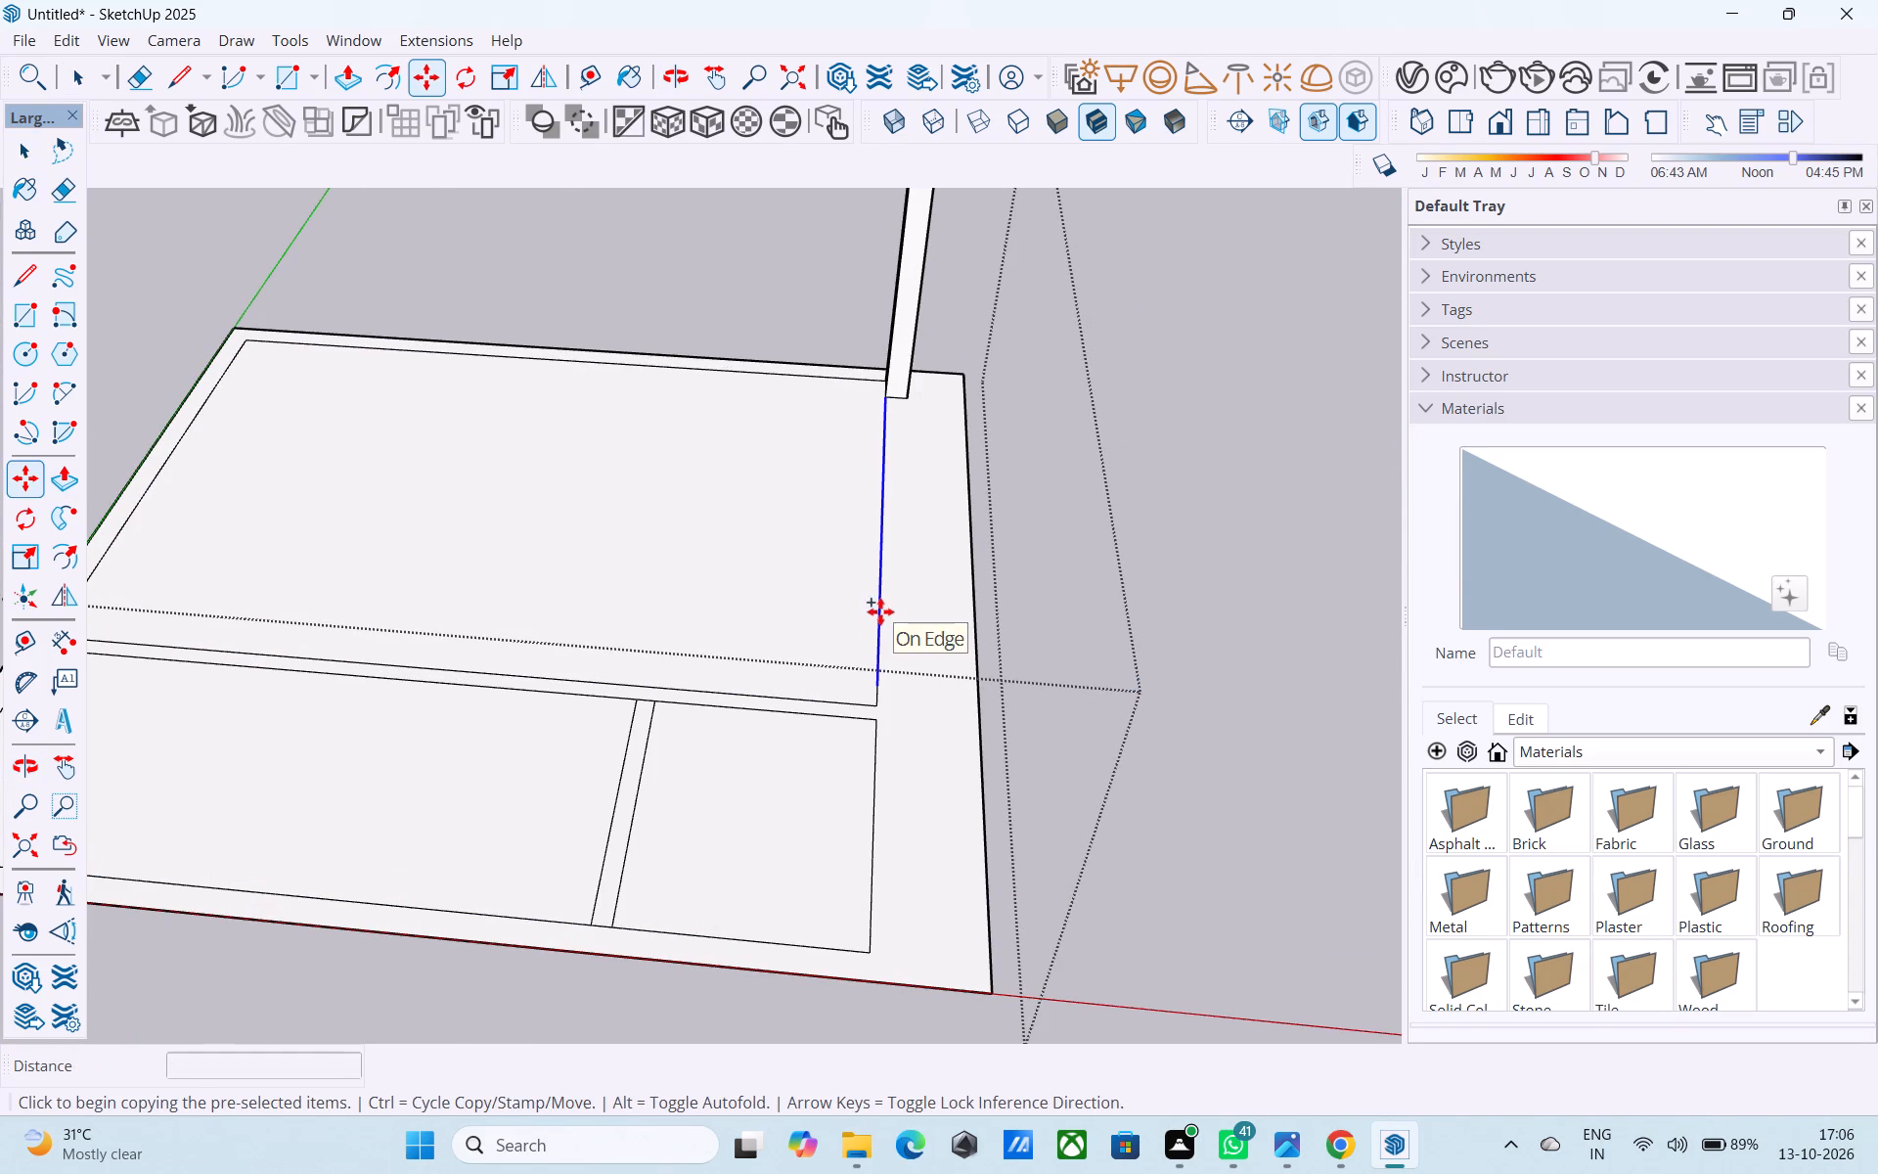
left_click(877, 701)
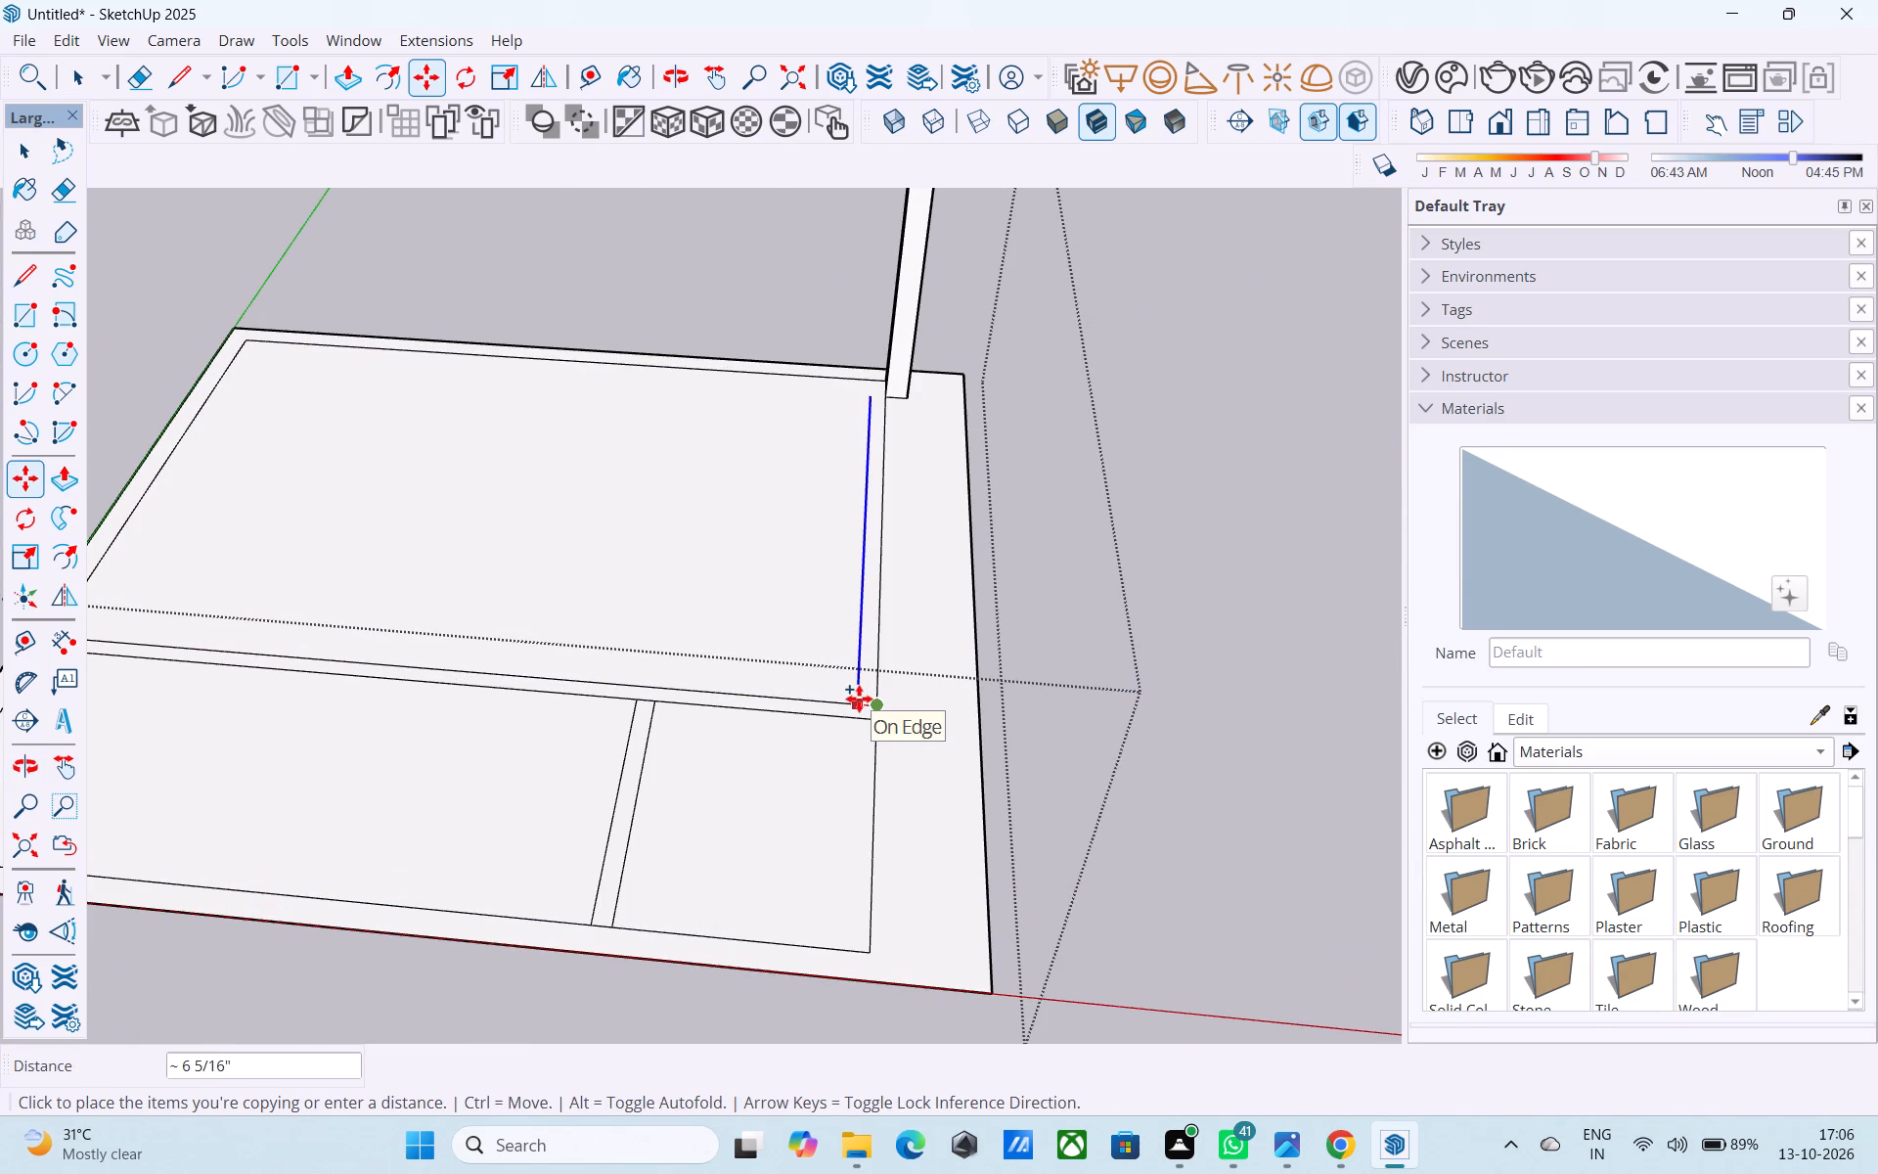
type("6\"")
key("Return")
key("space")
Extend the copied wall line with a 9" line to the partition, and select the room's floor face.
middle_click_drag(904, 452, 891, 524, "shift")
key("l")
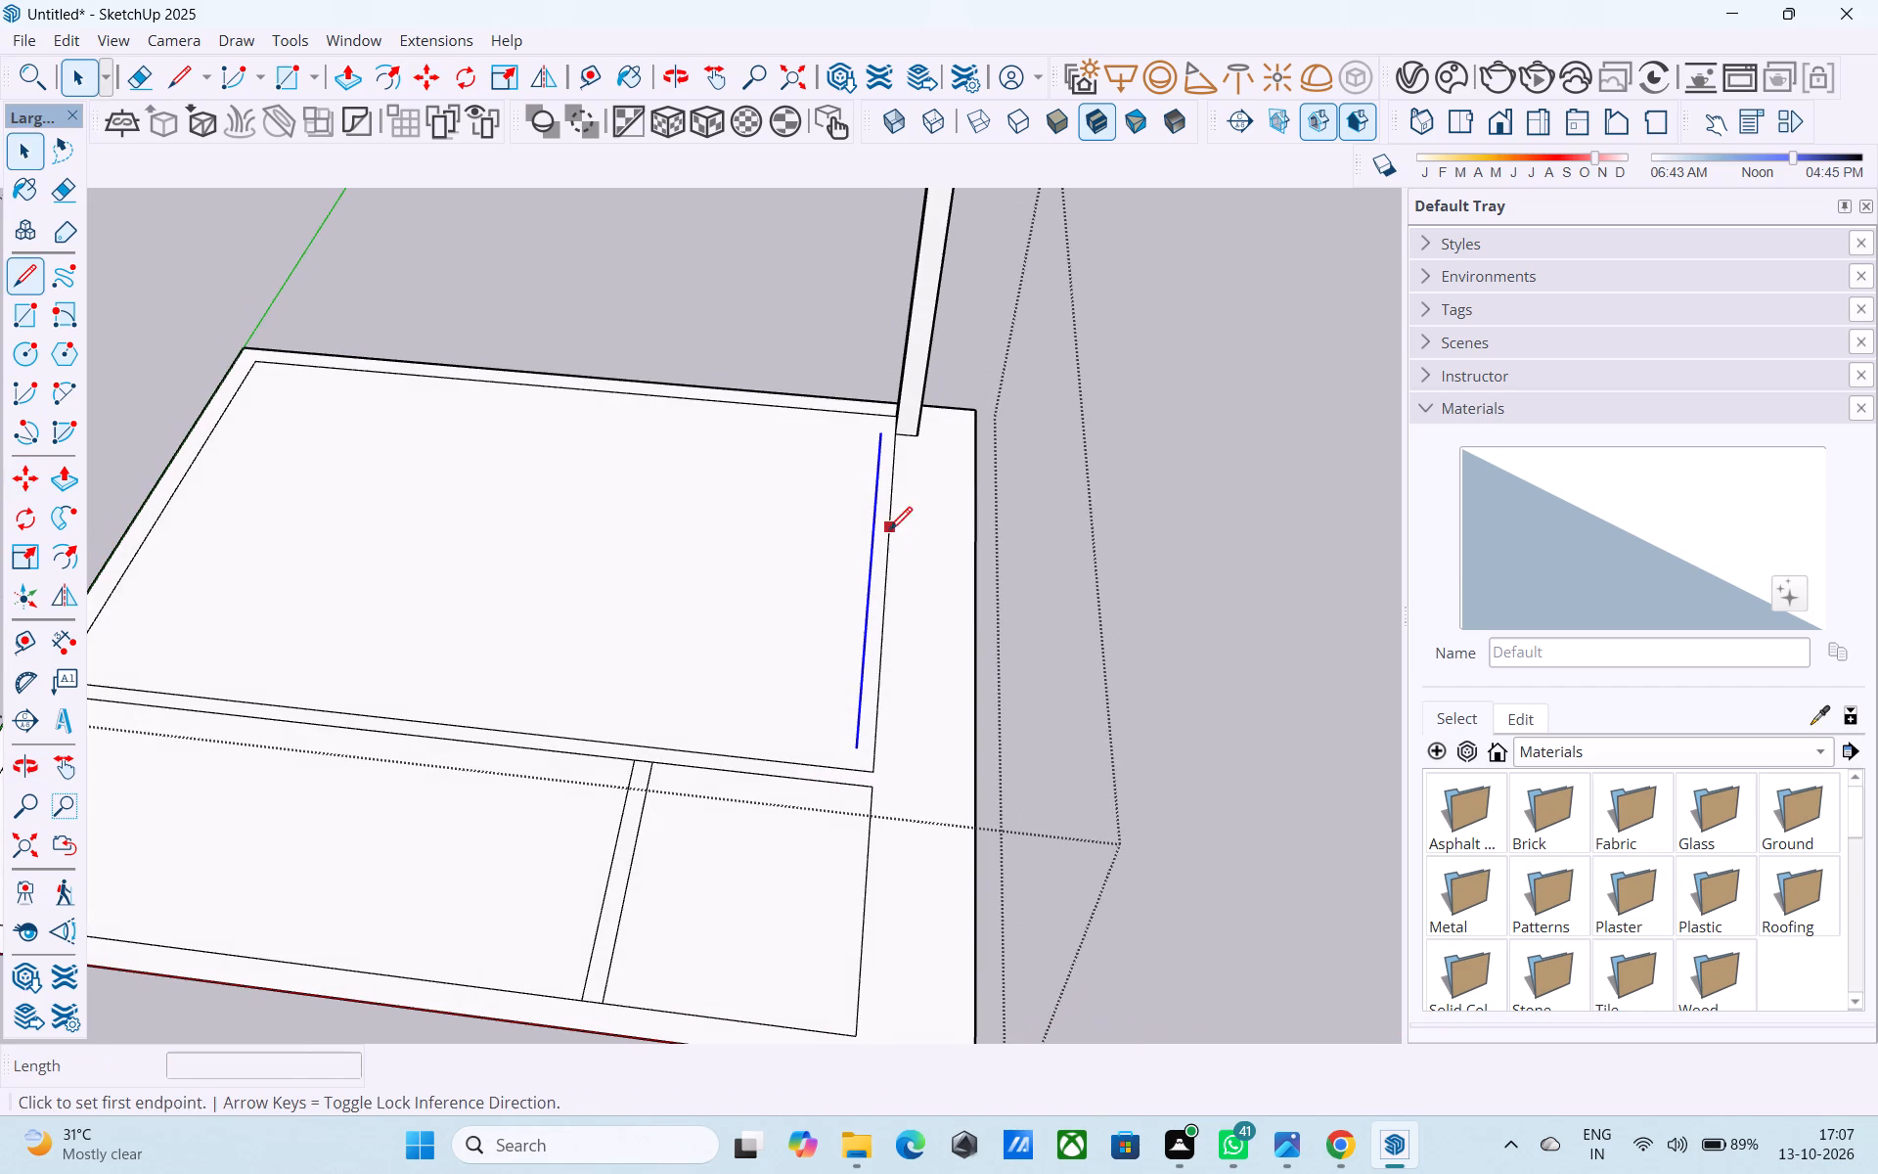
scroll(860, 713, "up", 7)
left_click(849, 781)
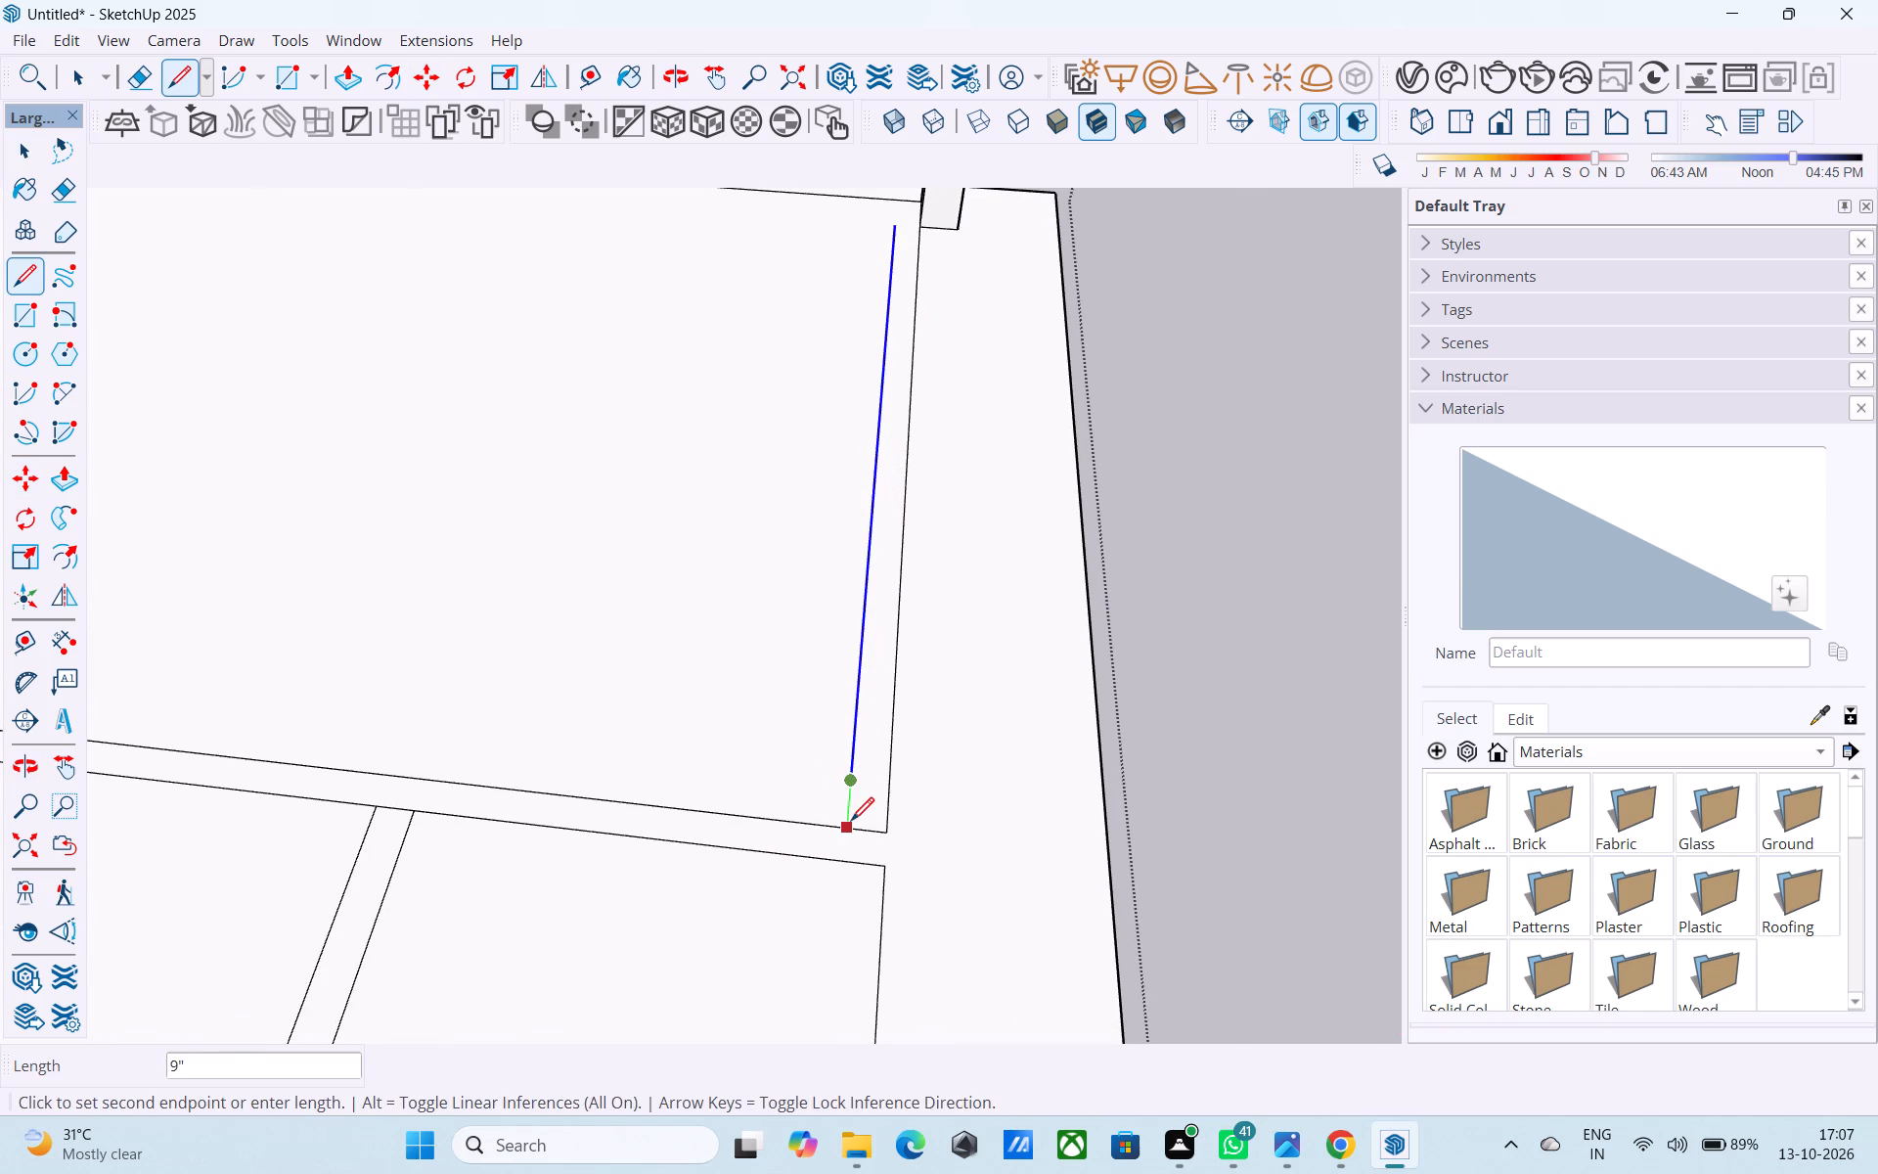
left_click(851, 823)
scroll(847, 785, "up", 10)
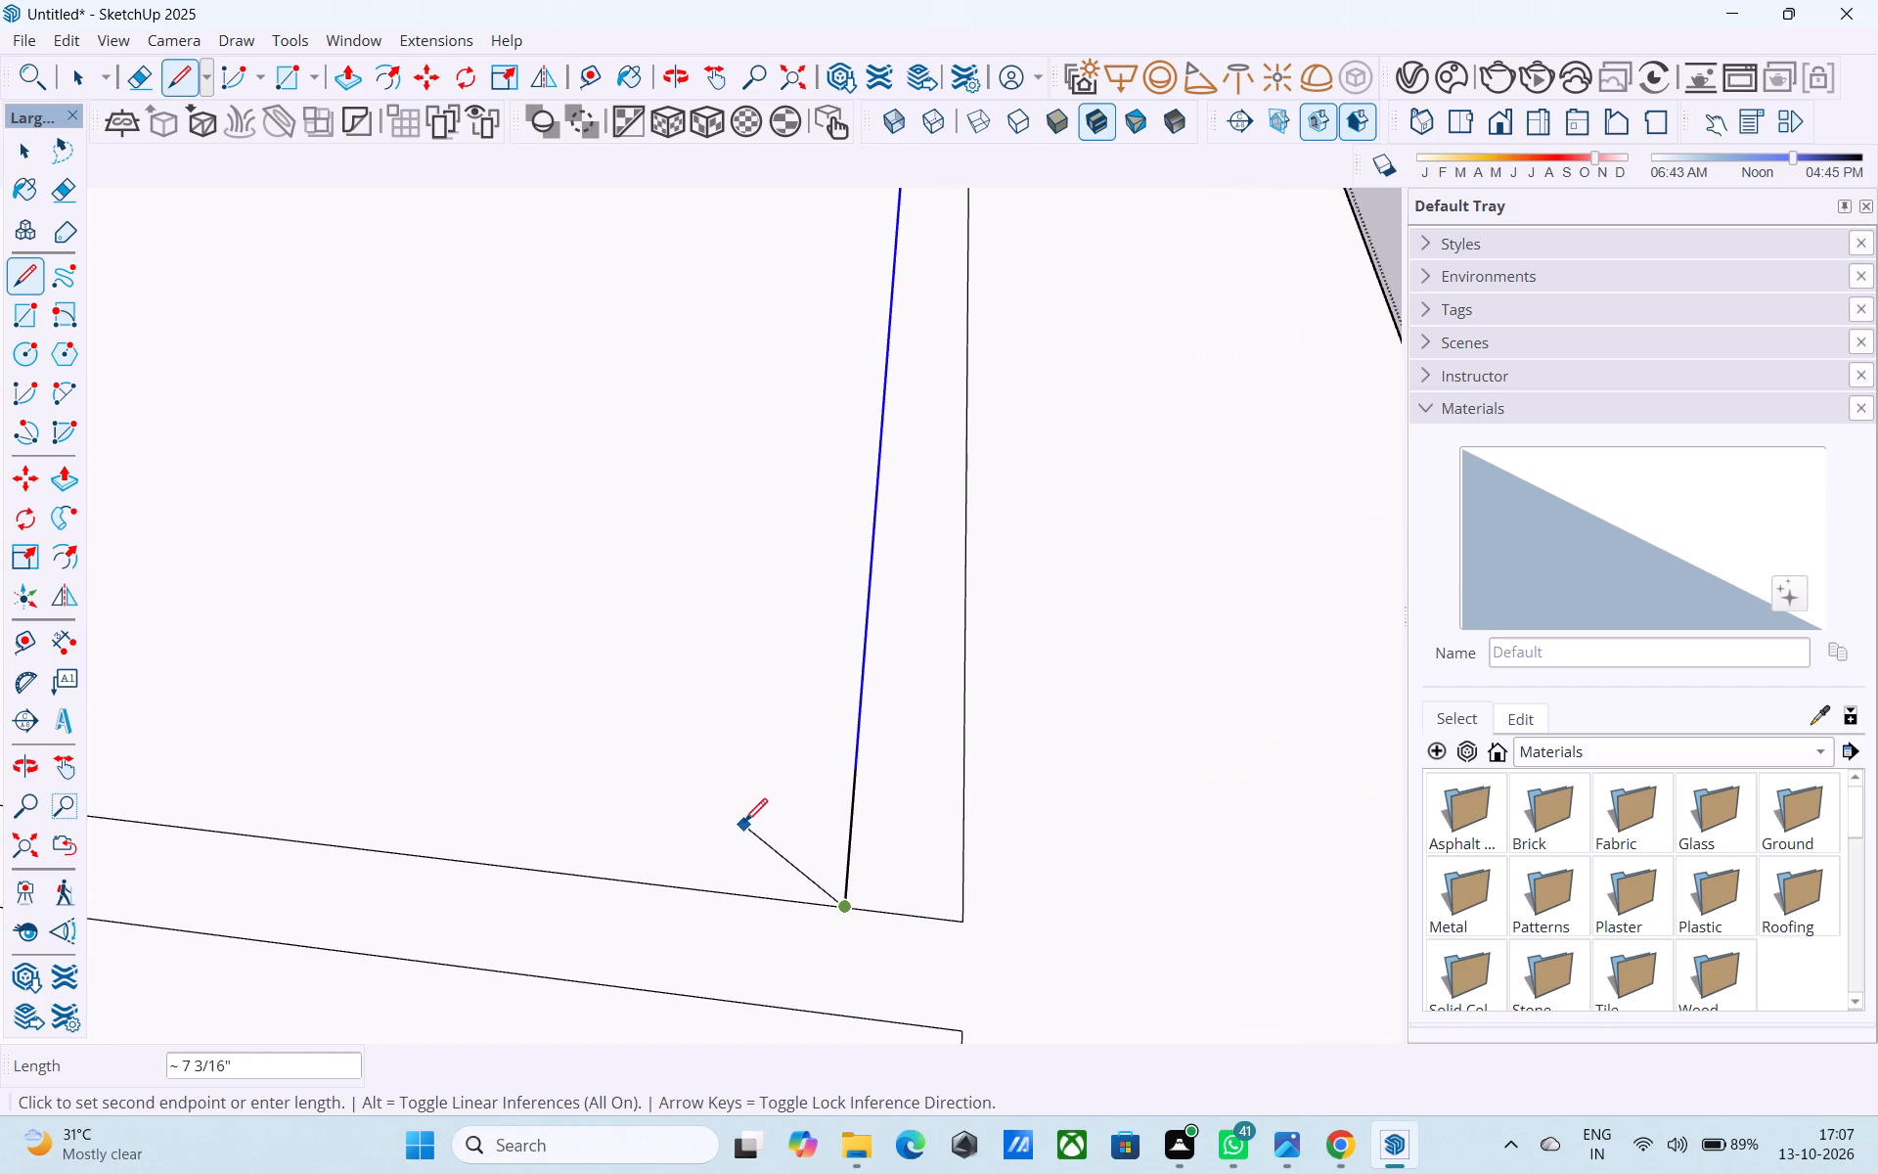
key("space")
left_click(778, 799)
Extend the other end of the copied wall line with a 1' line to the outer wall near the column.
scroll(830, 766, "down", 7)
middle_click_drag(833, 764, 849, 1080, "shift")
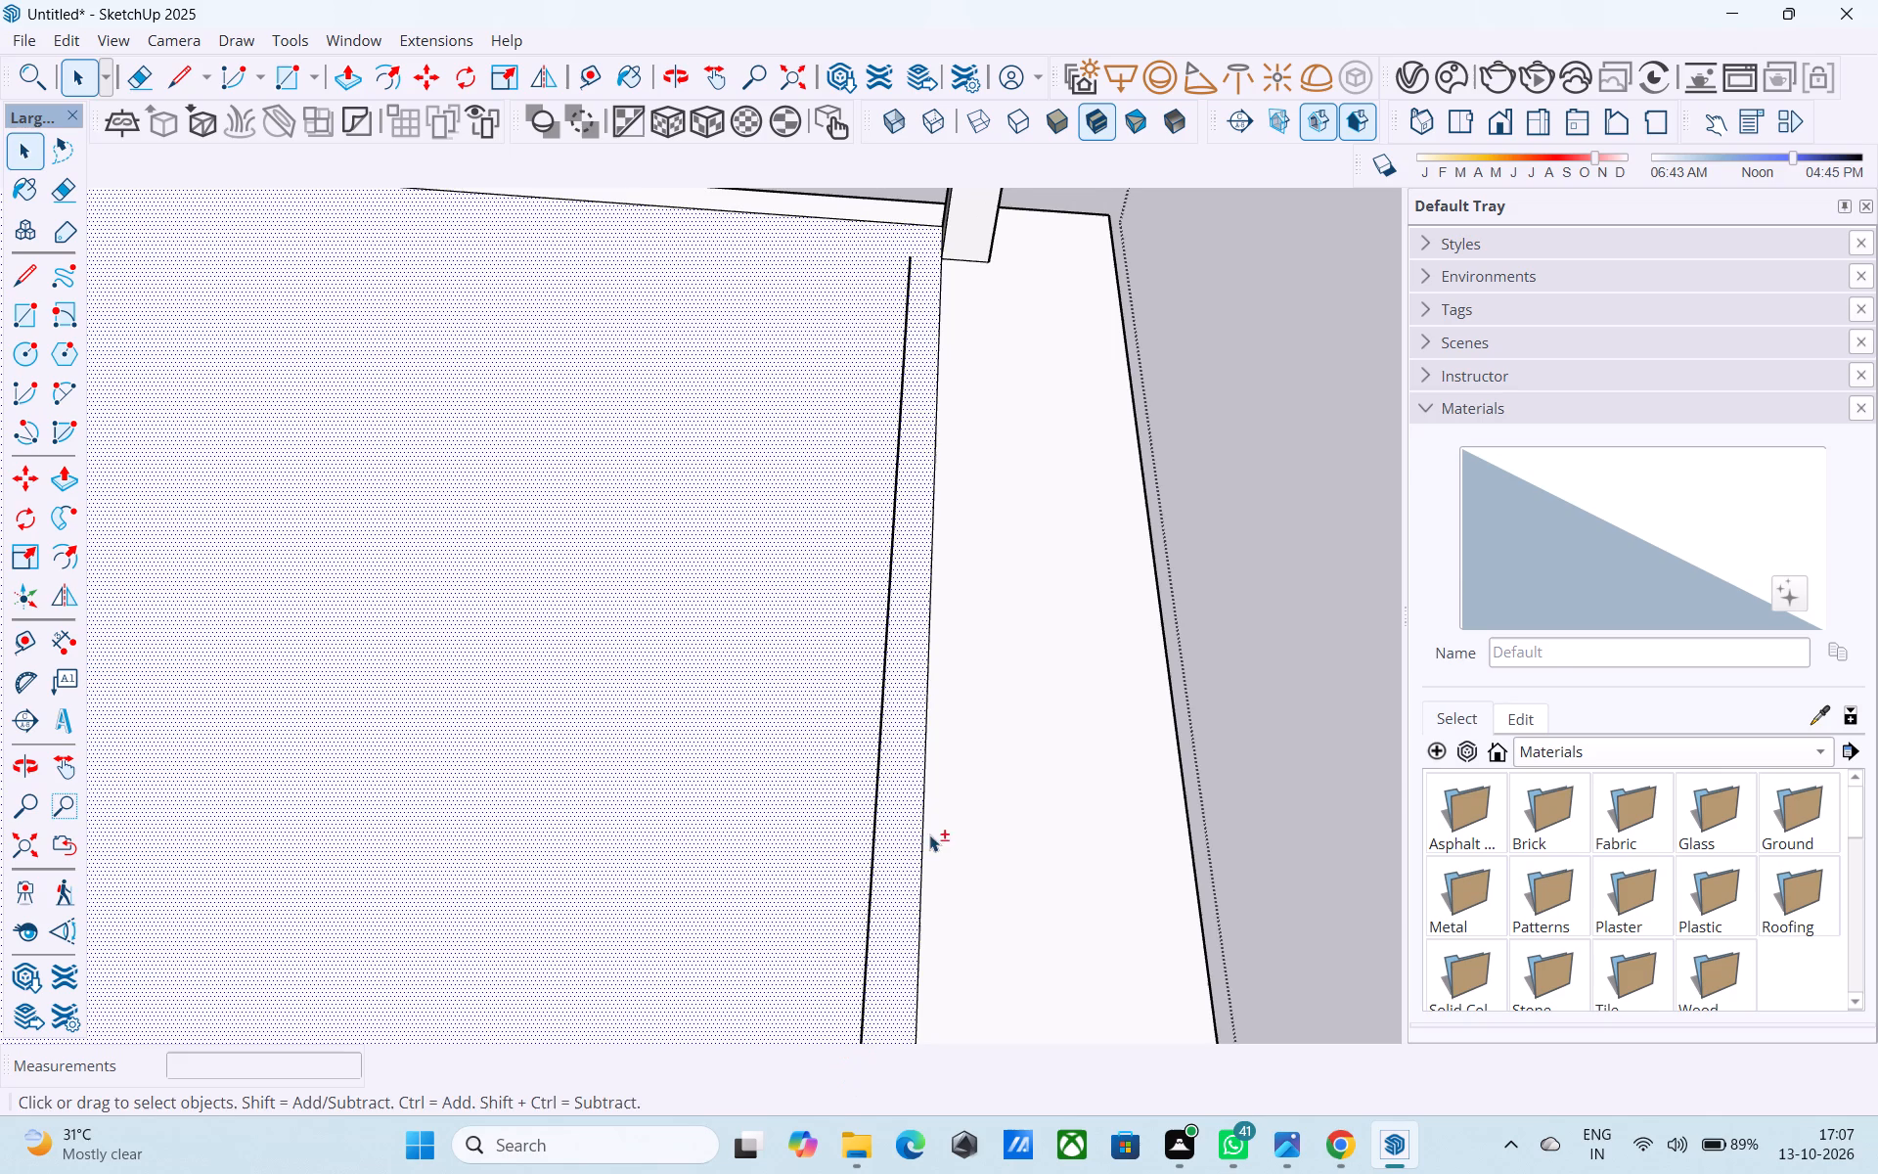
middle_click_drag(915, 407, 868, 429, "shift")
scroll(862, 476, "up", 4, "shift")
scroll(869, 409, "down", 4)
key("l")
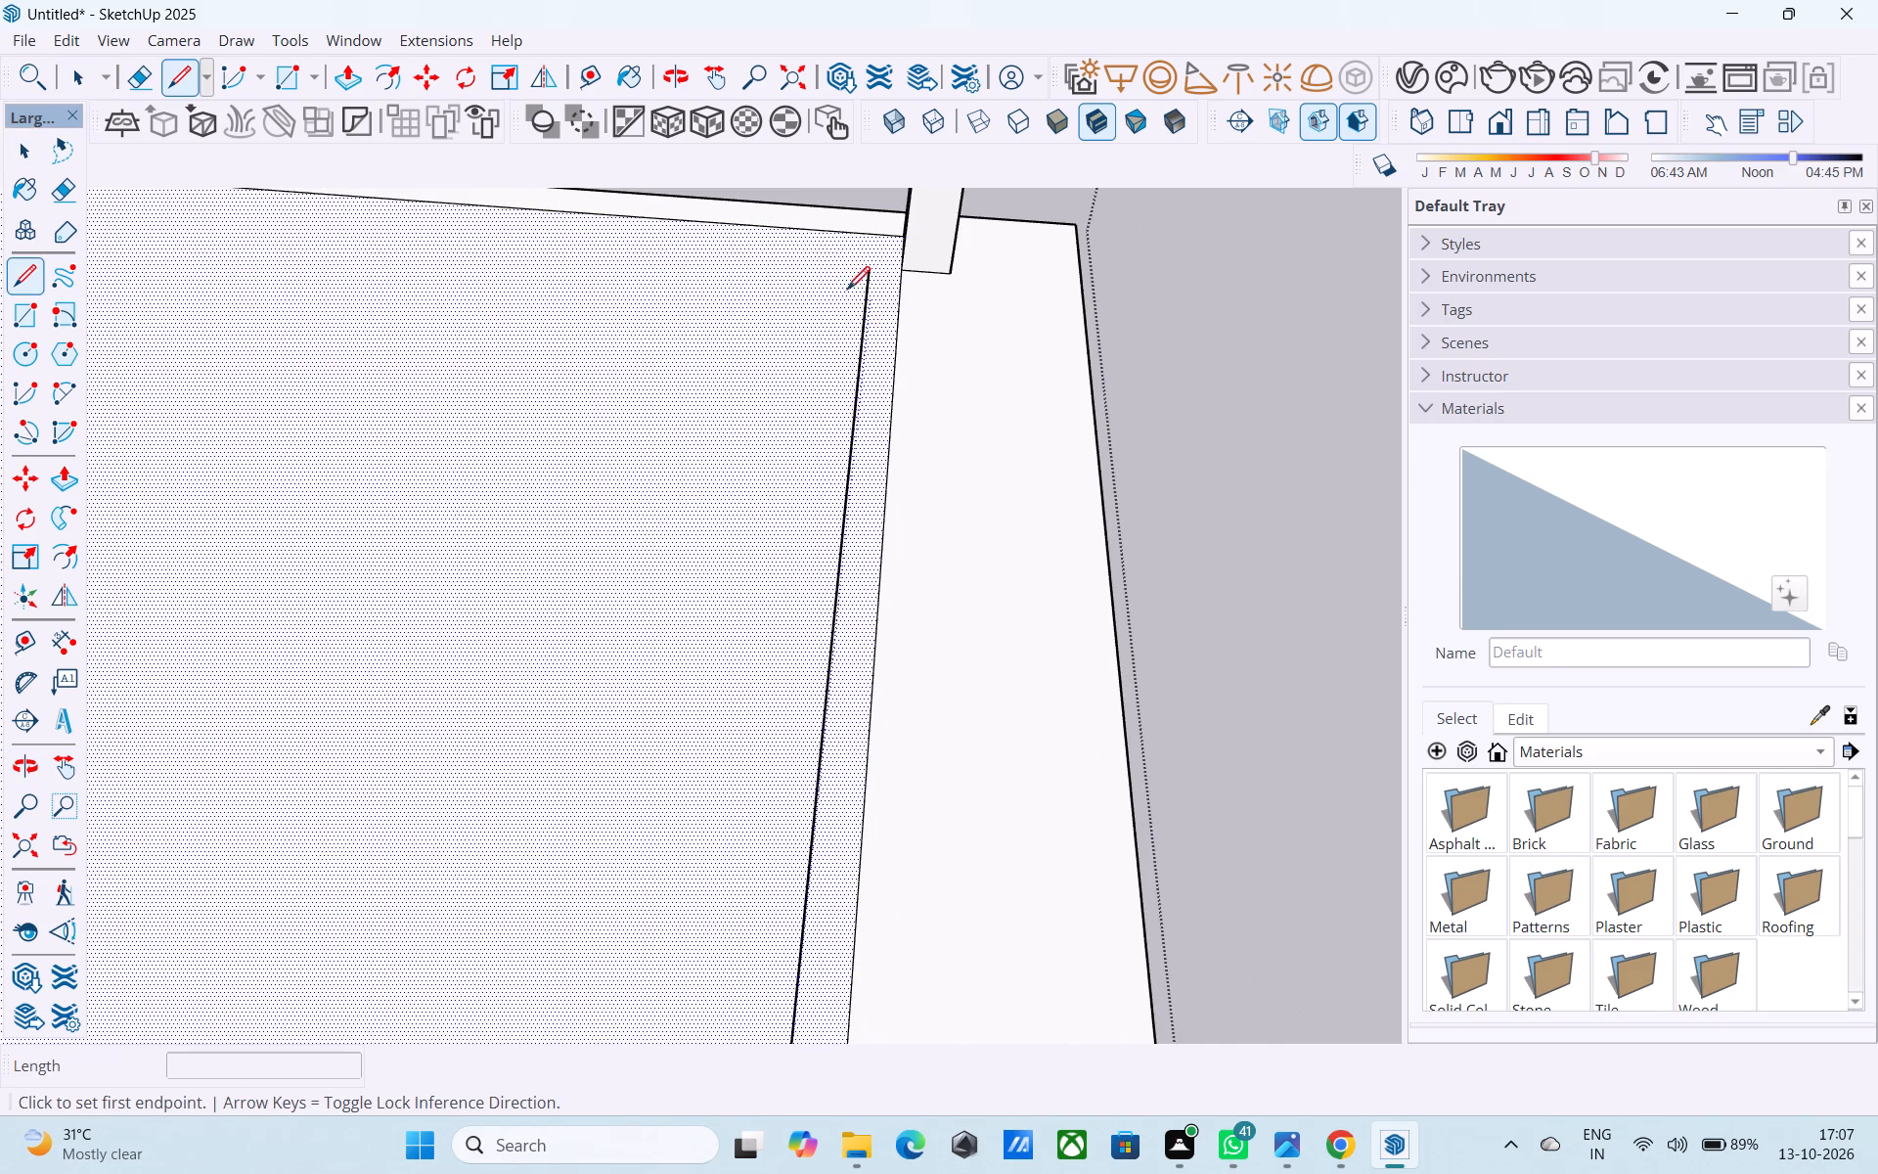
left_click(861, 276)
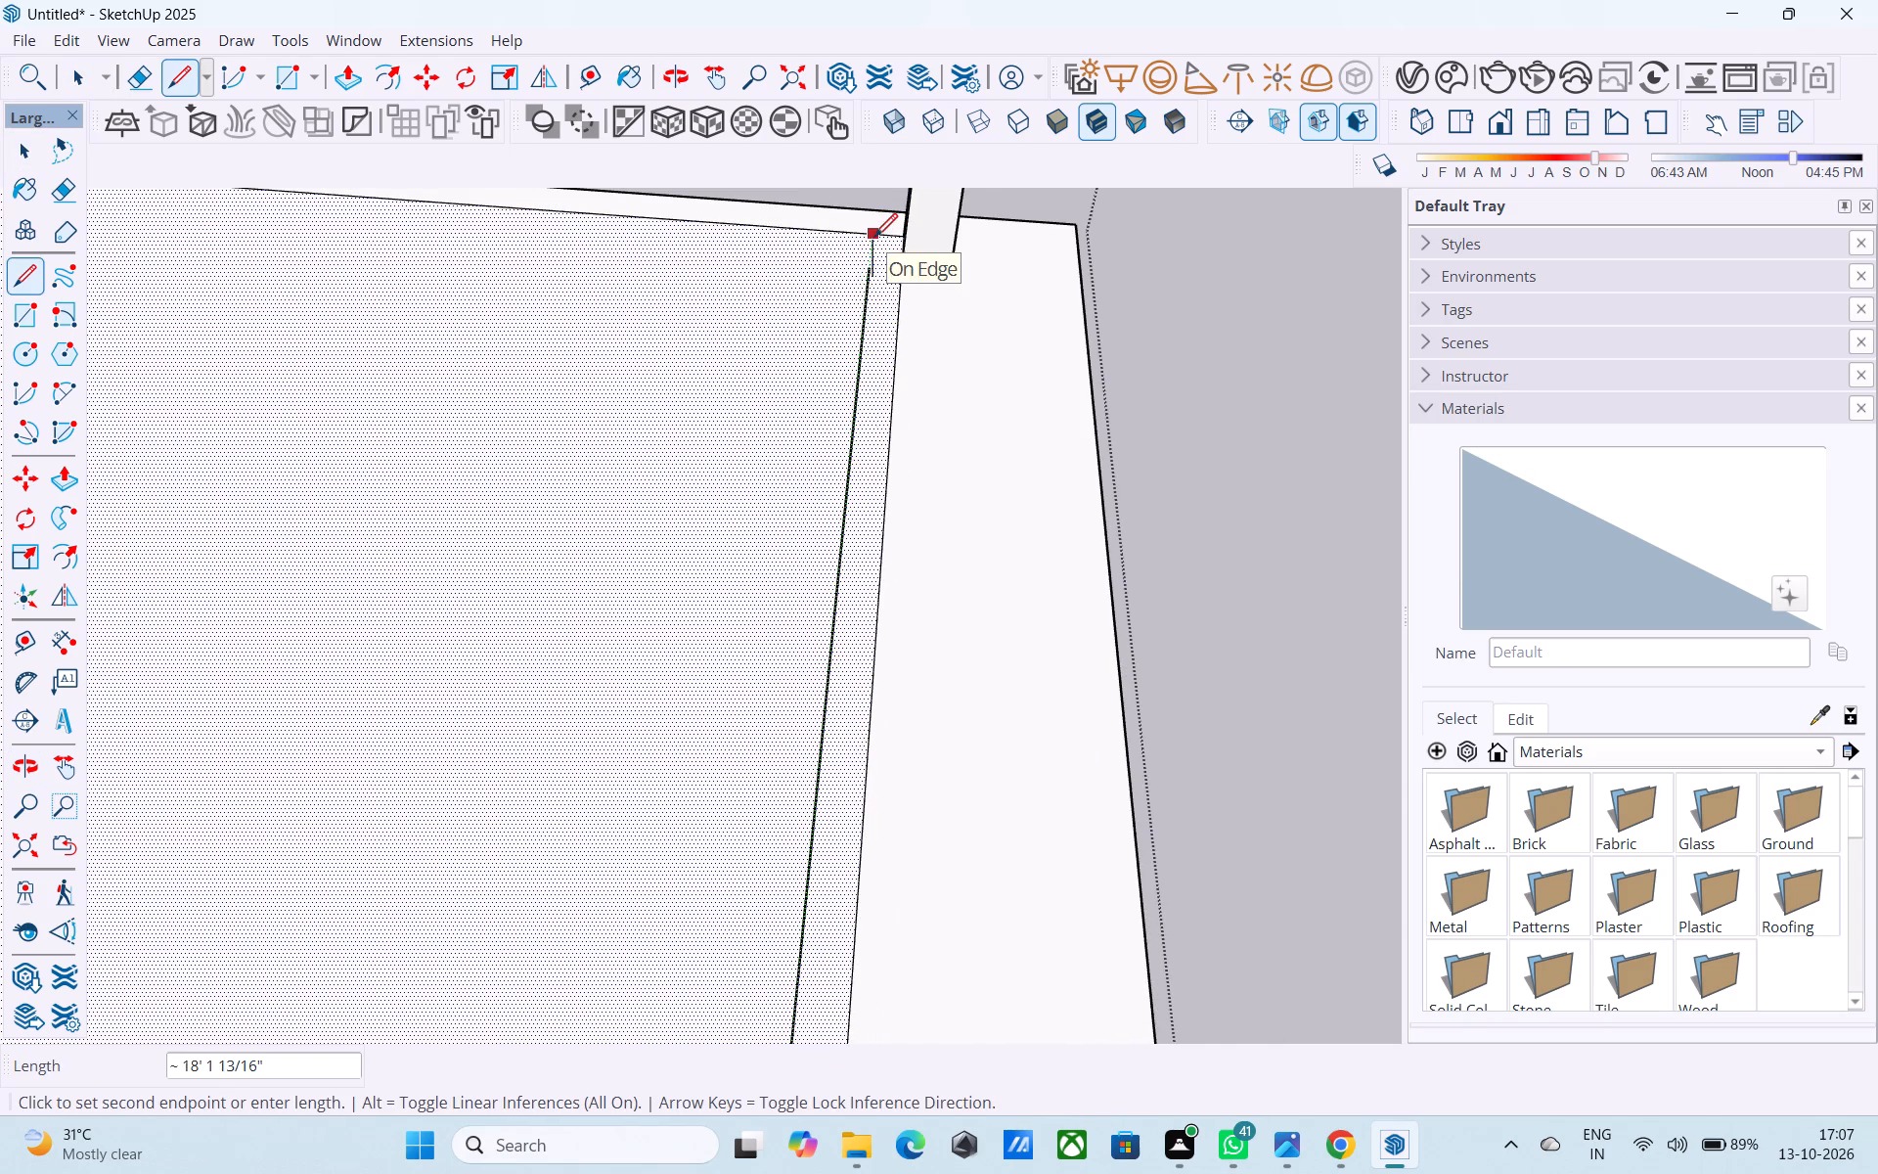
key("l")
left_click(873, 265)
left_click(876, 242)
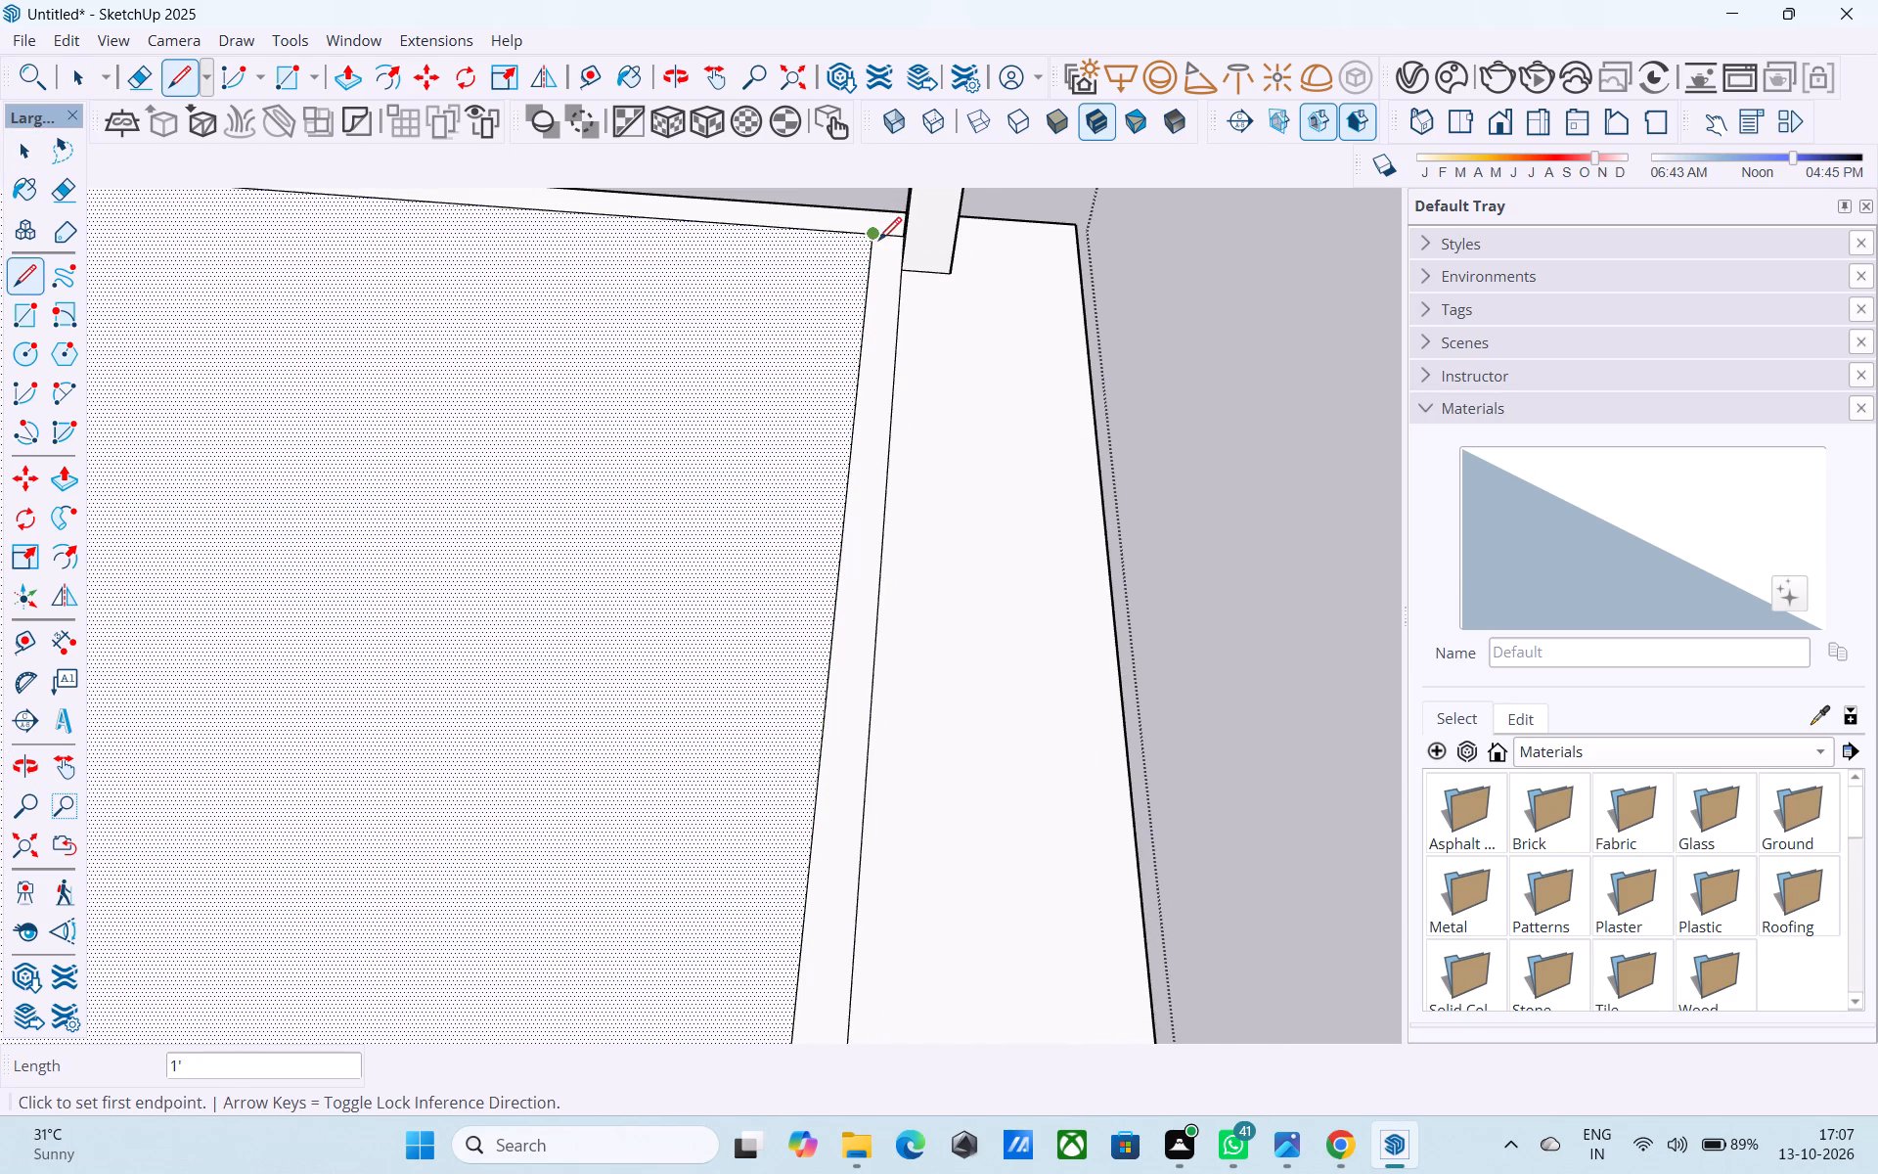
key("space")
Erase the short segment separating the new wall from the outer wall beside the column.
scroll(1118, 661, "down", 10)
middle_click_drag(1142, 714, 713, 521)
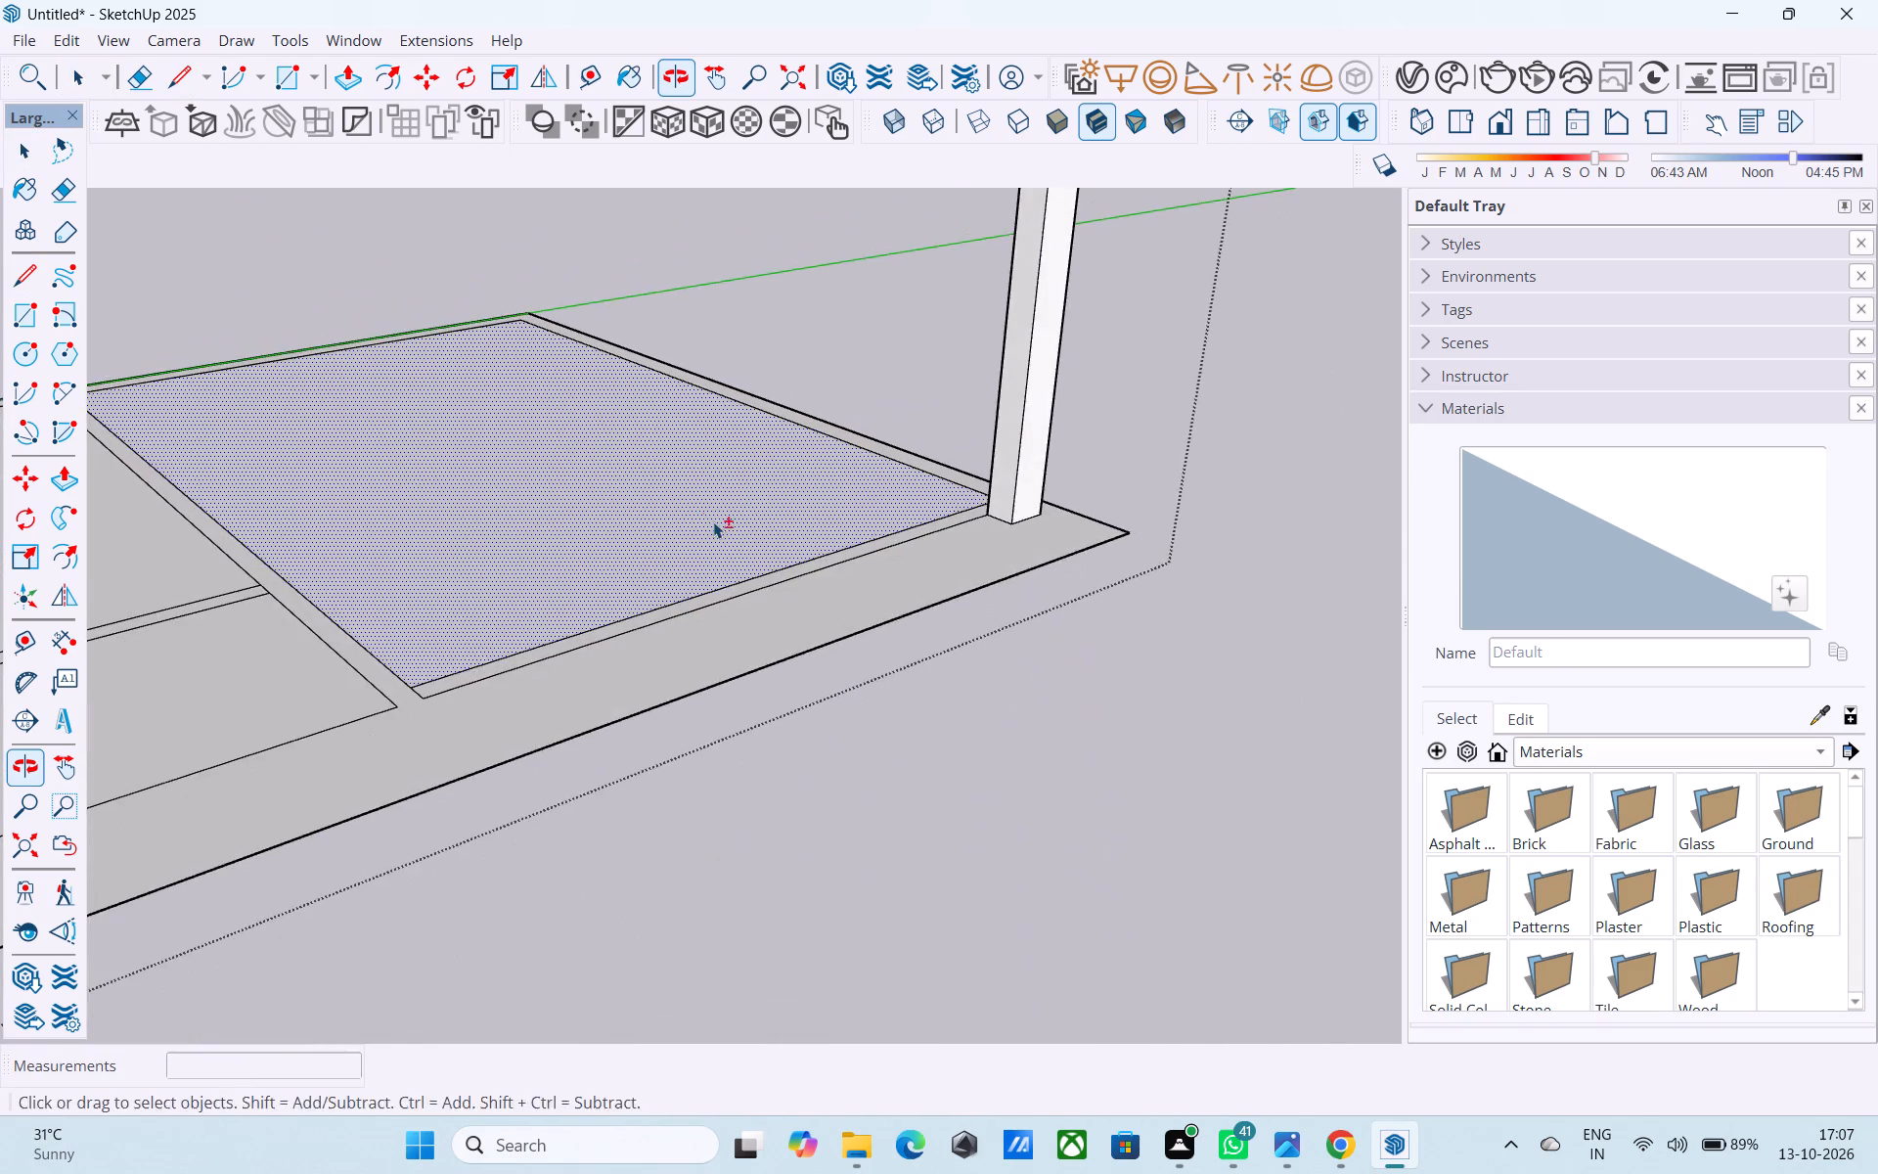
middle_click_drag(713, 521, 906, 564, "shift")
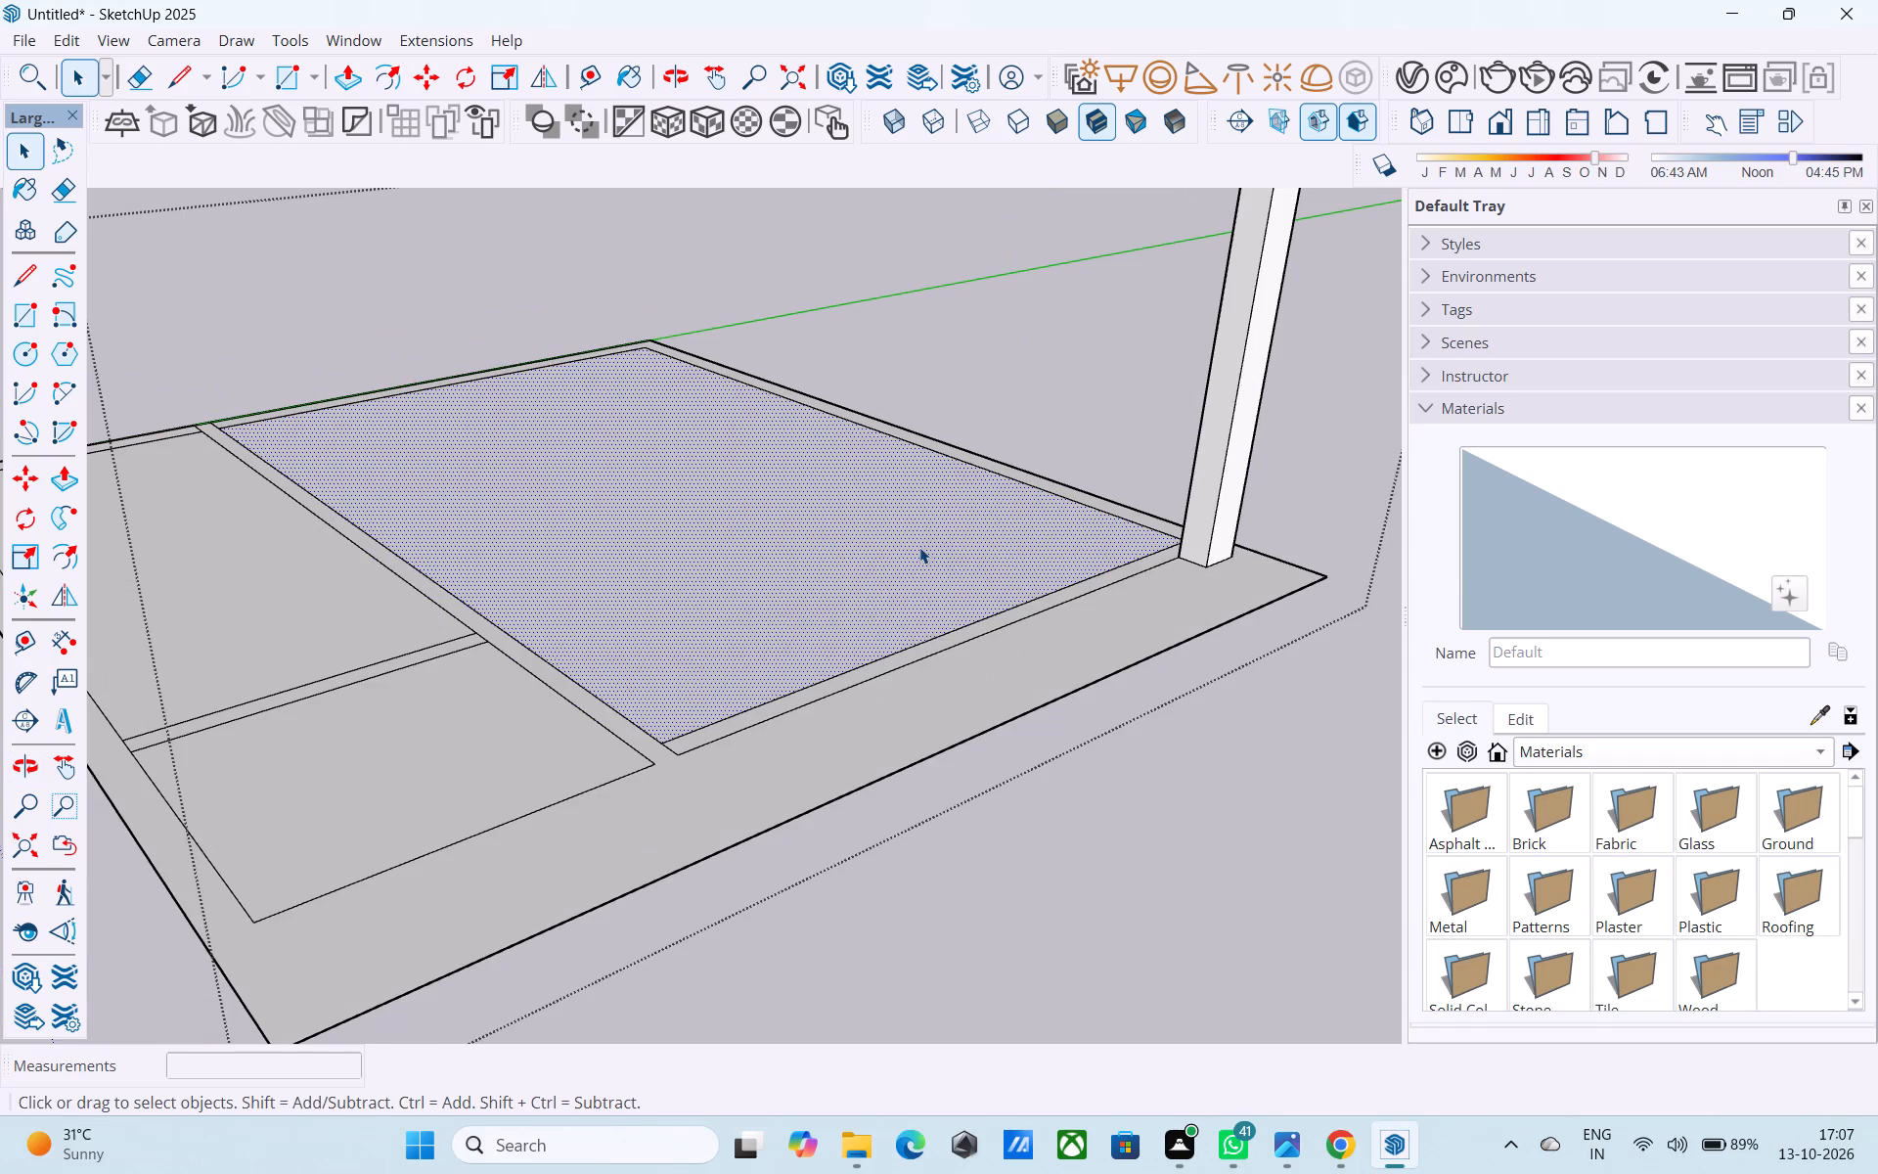
scroll(920, 546, "down", 1)
middle_click_drag(925, 542, 908, 592)
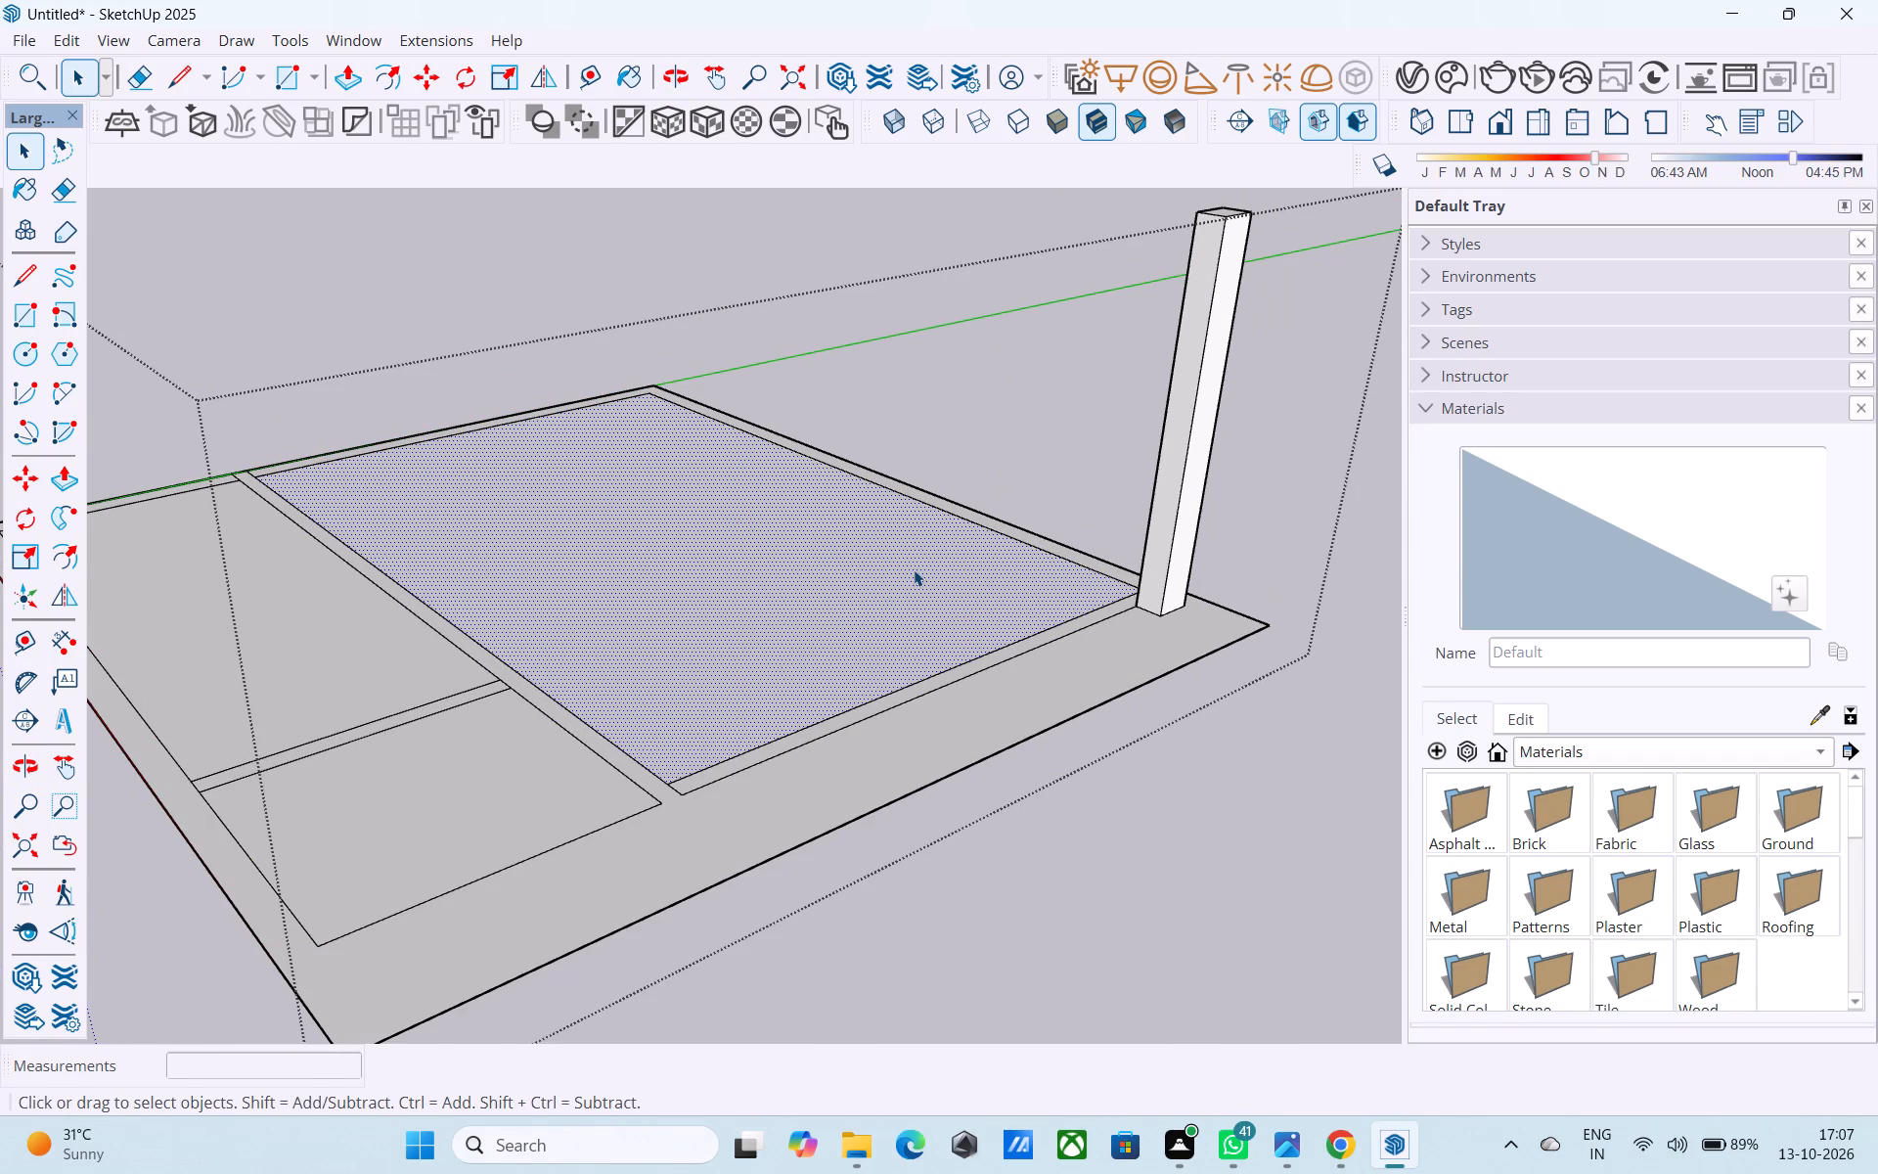
middle_click_drag(913, 570, 889, 654)
scroll(884, 659, "down", 3)
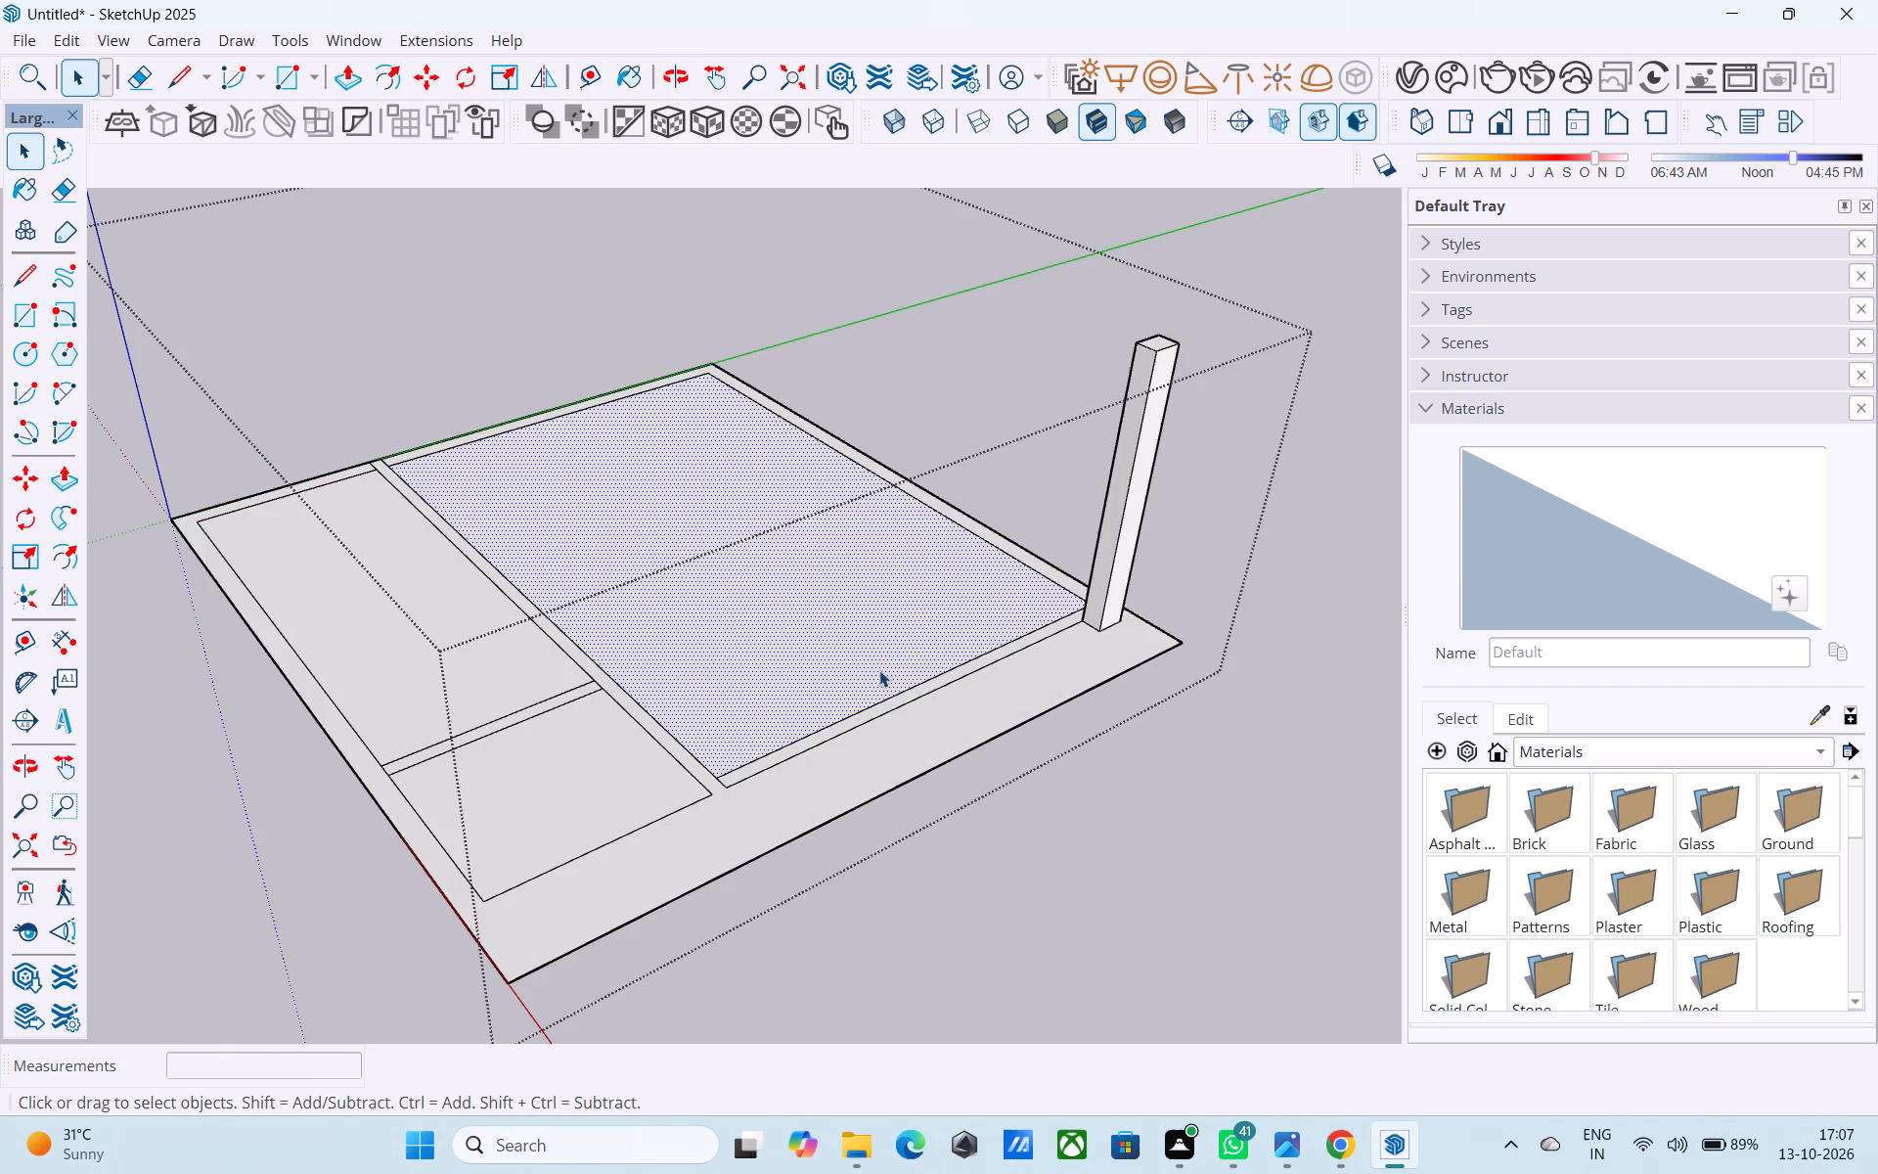
middle_click_drag(879, 670, 1191, 1030)
middle_click_drag(943, 672, 1053, 796)
key("e")
scroll(859, 463, "up", 3)
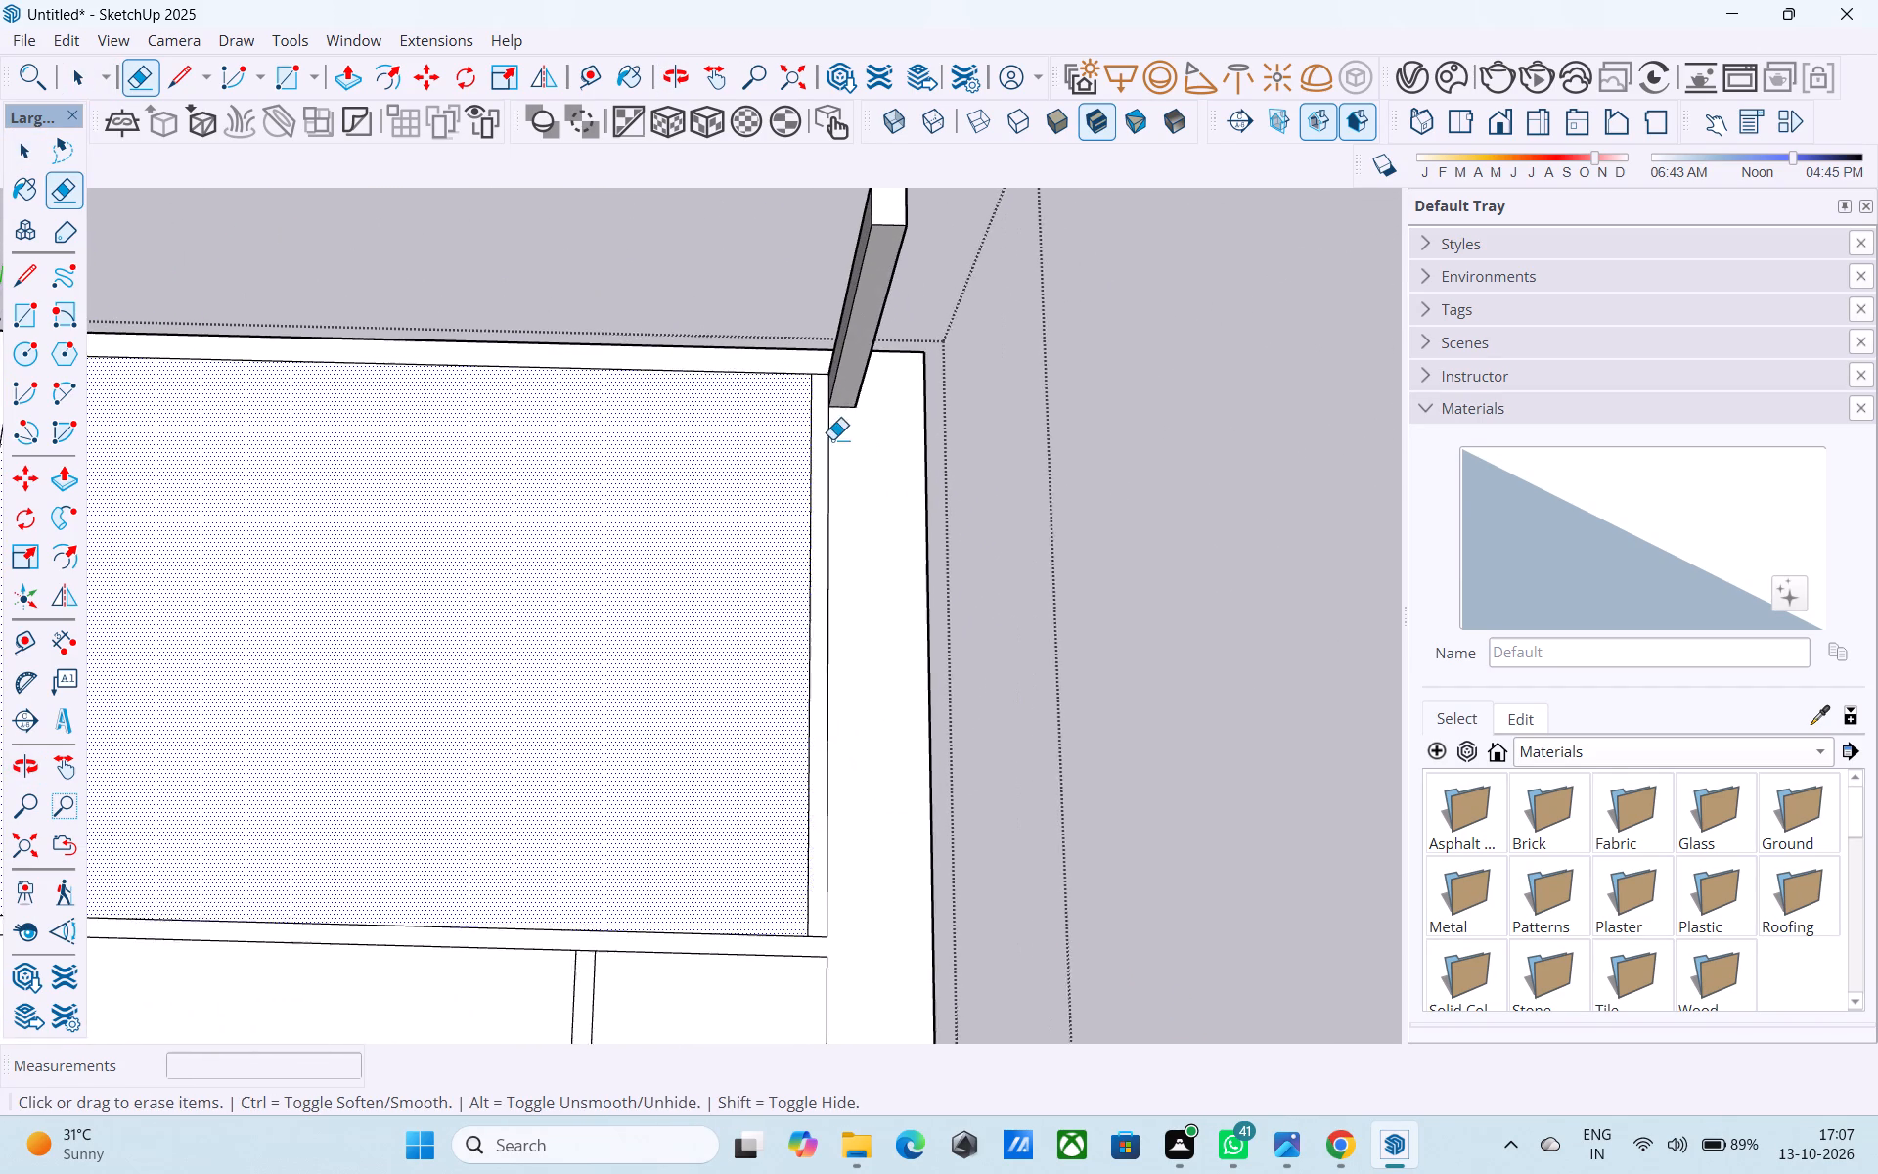
scroll(832, 439, "up", 8)
left_click(814, 380)
left_click_drag(816, 381, 807, 373)
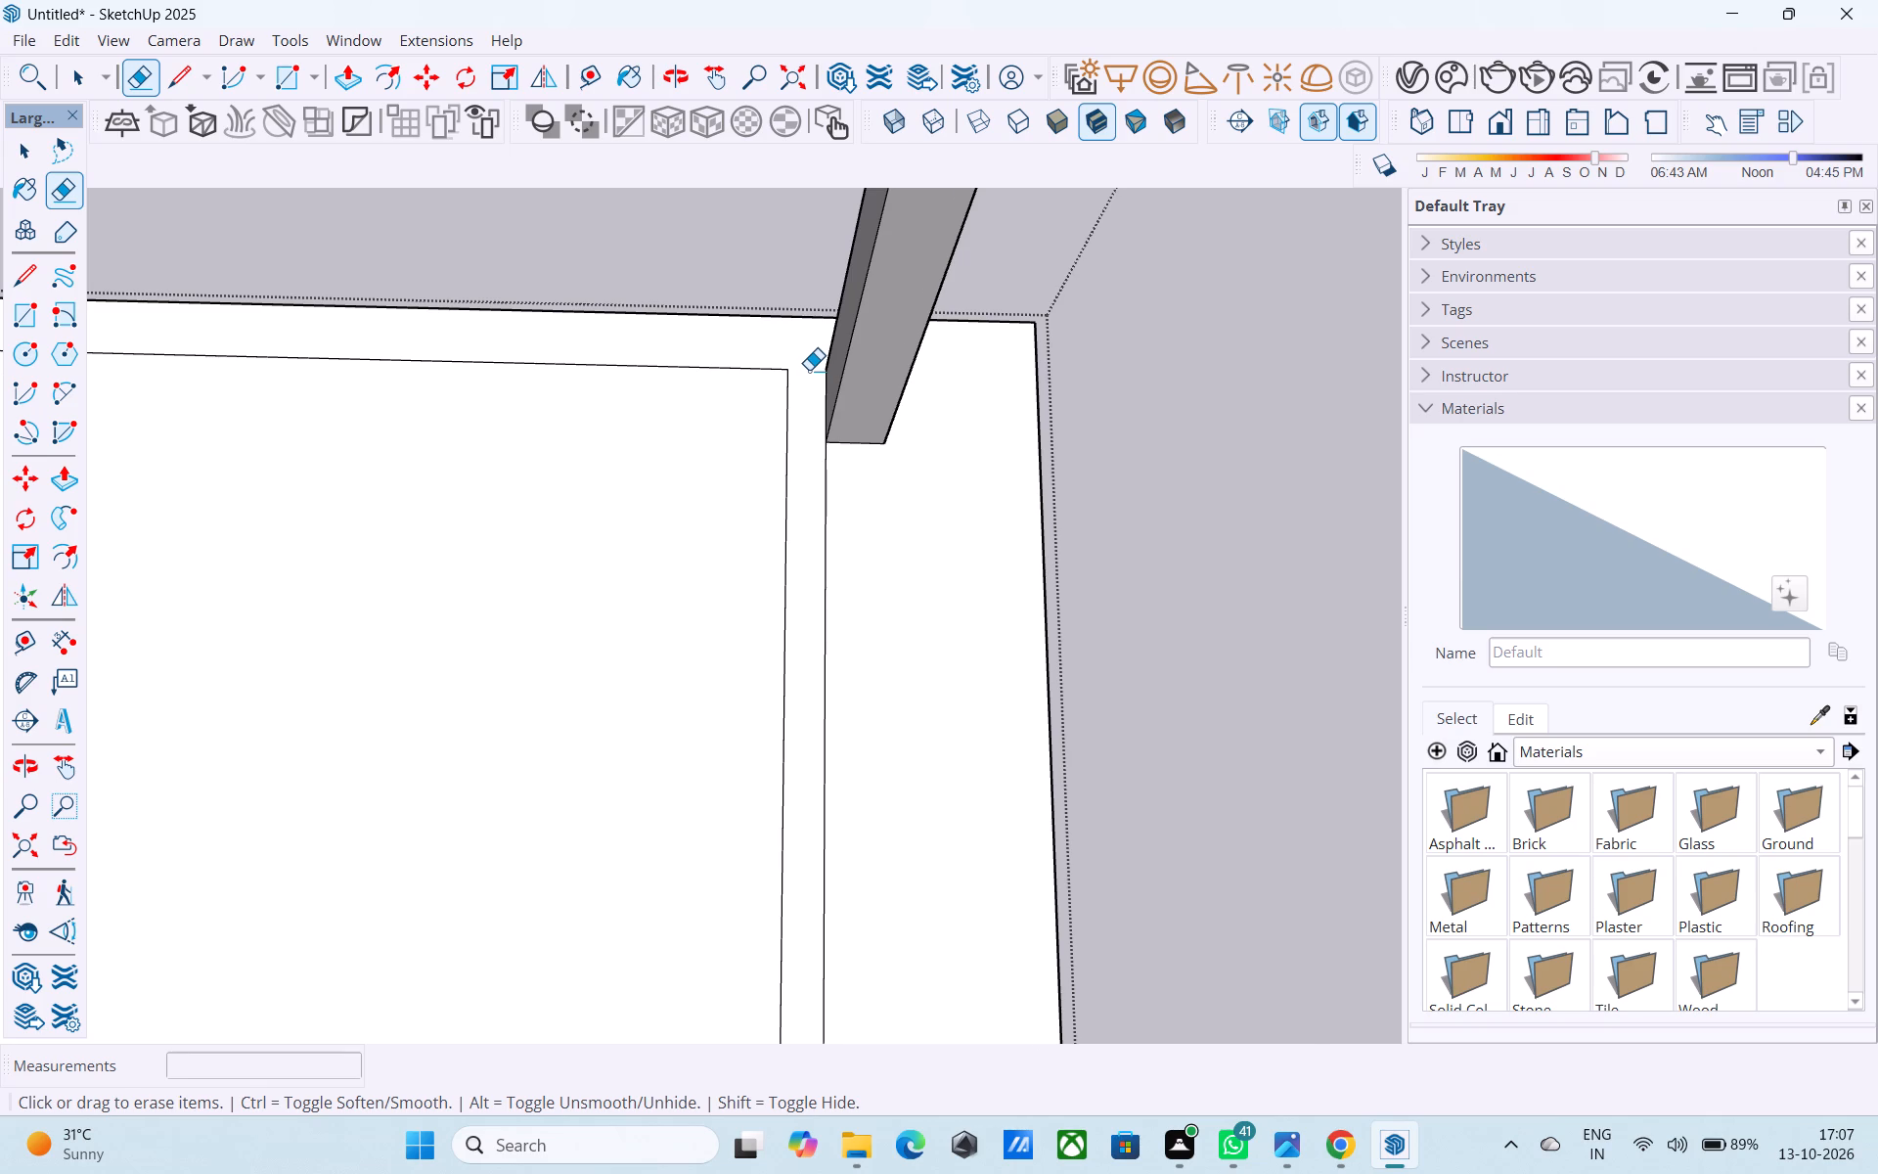
Draw a 6" line across the partition's open end, joining the corners of the large and small rooms.
scroll(809, 370, "down", 17)
middle_click_drag(841, 746, 833, 707)
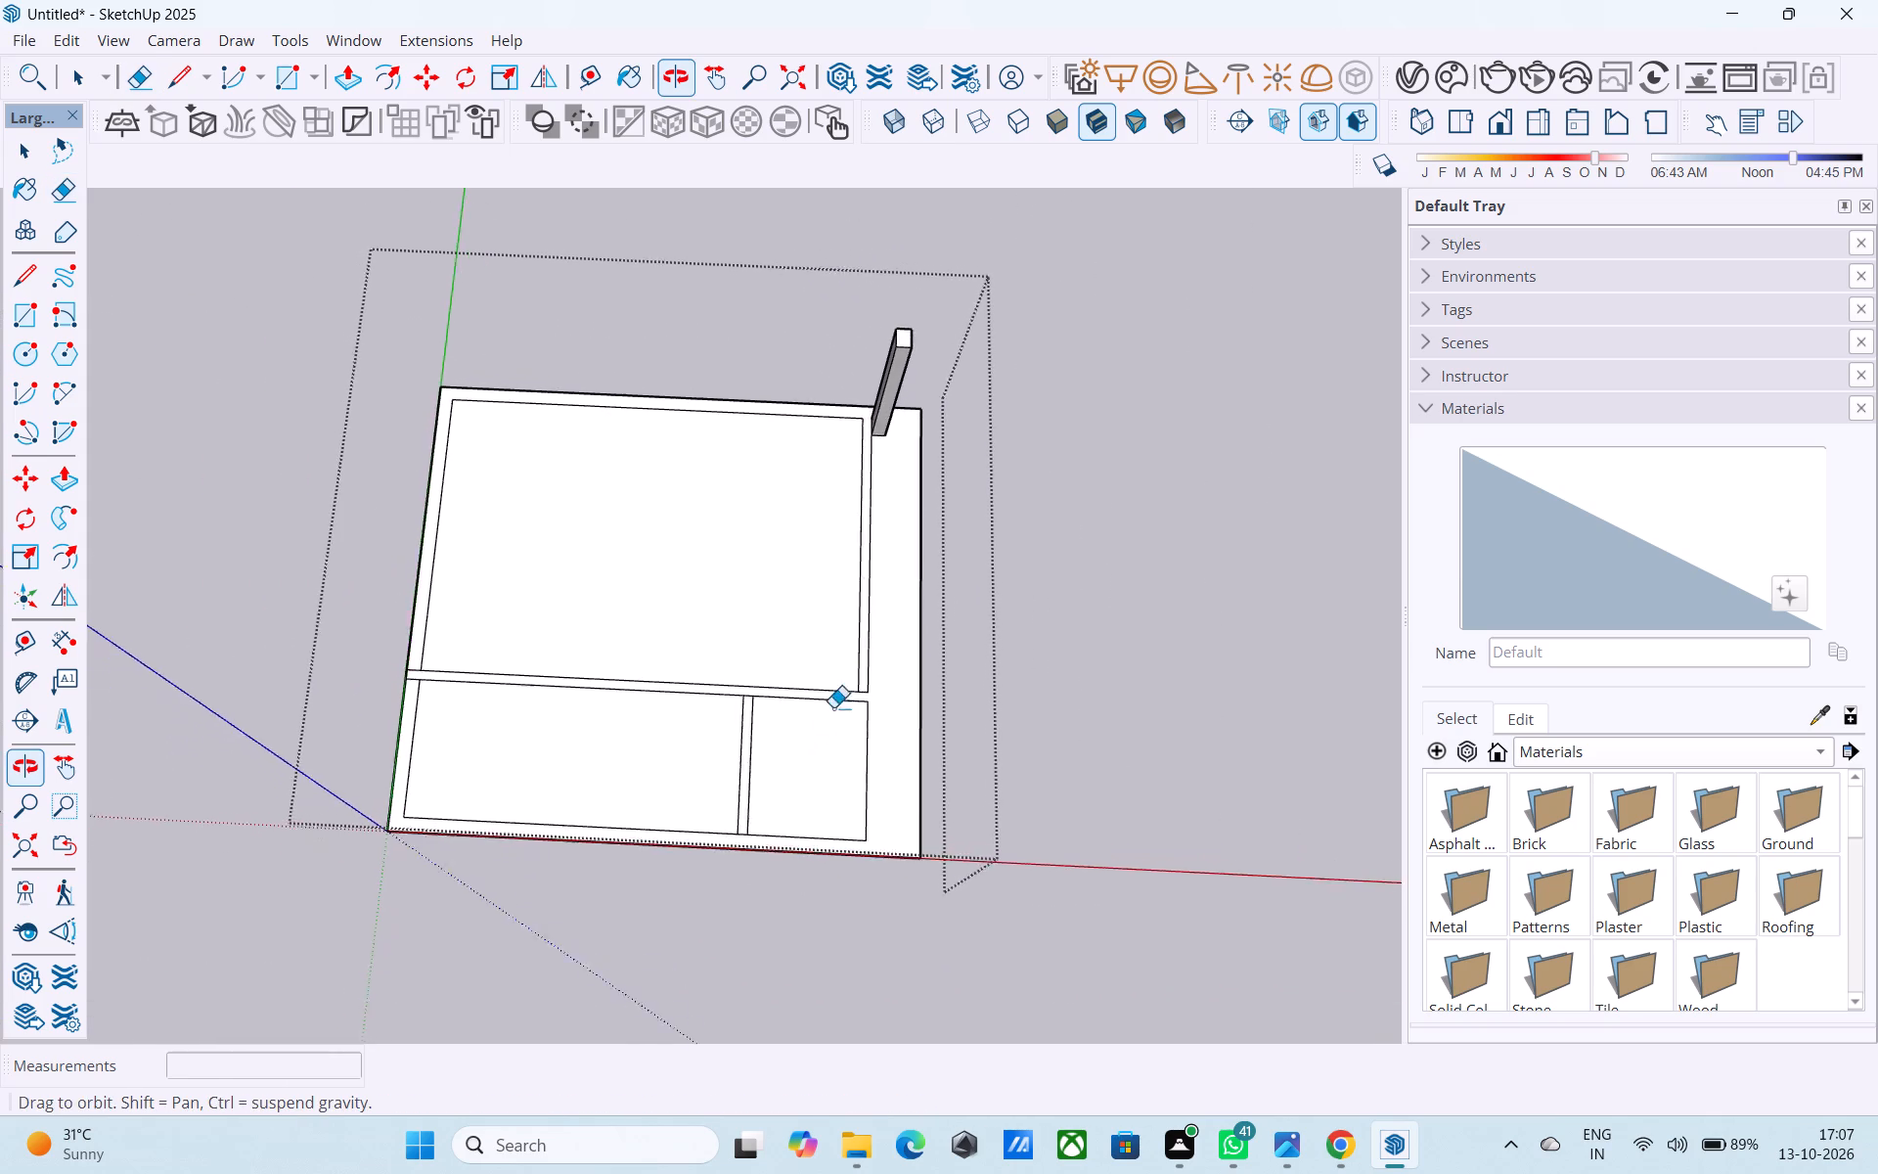
middle_click_drag(833, 707, 830, 709)
scroll(853, 687, "up", 9)
key("l")
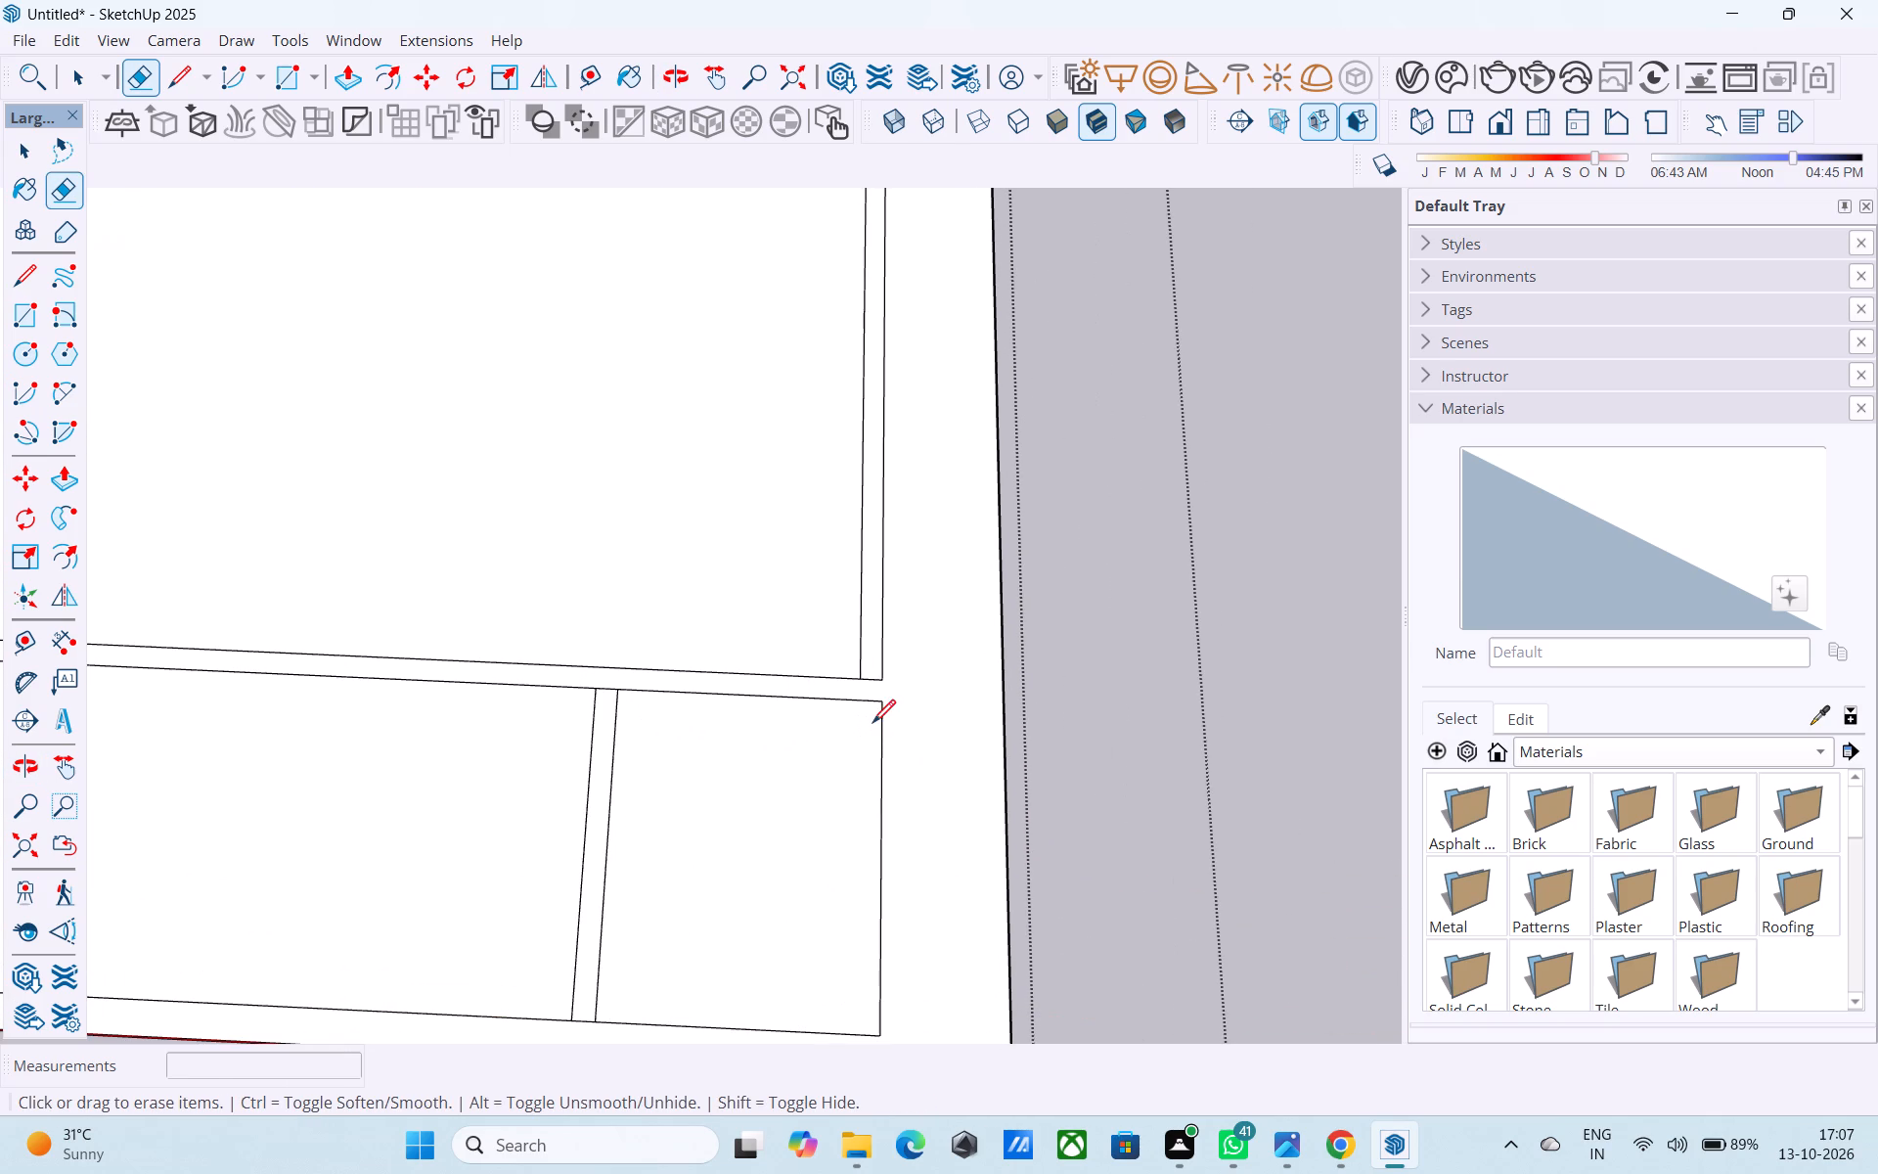
scroll(872, 723, "up", 6)
left_click(892, 642)
left_click(891, 677)
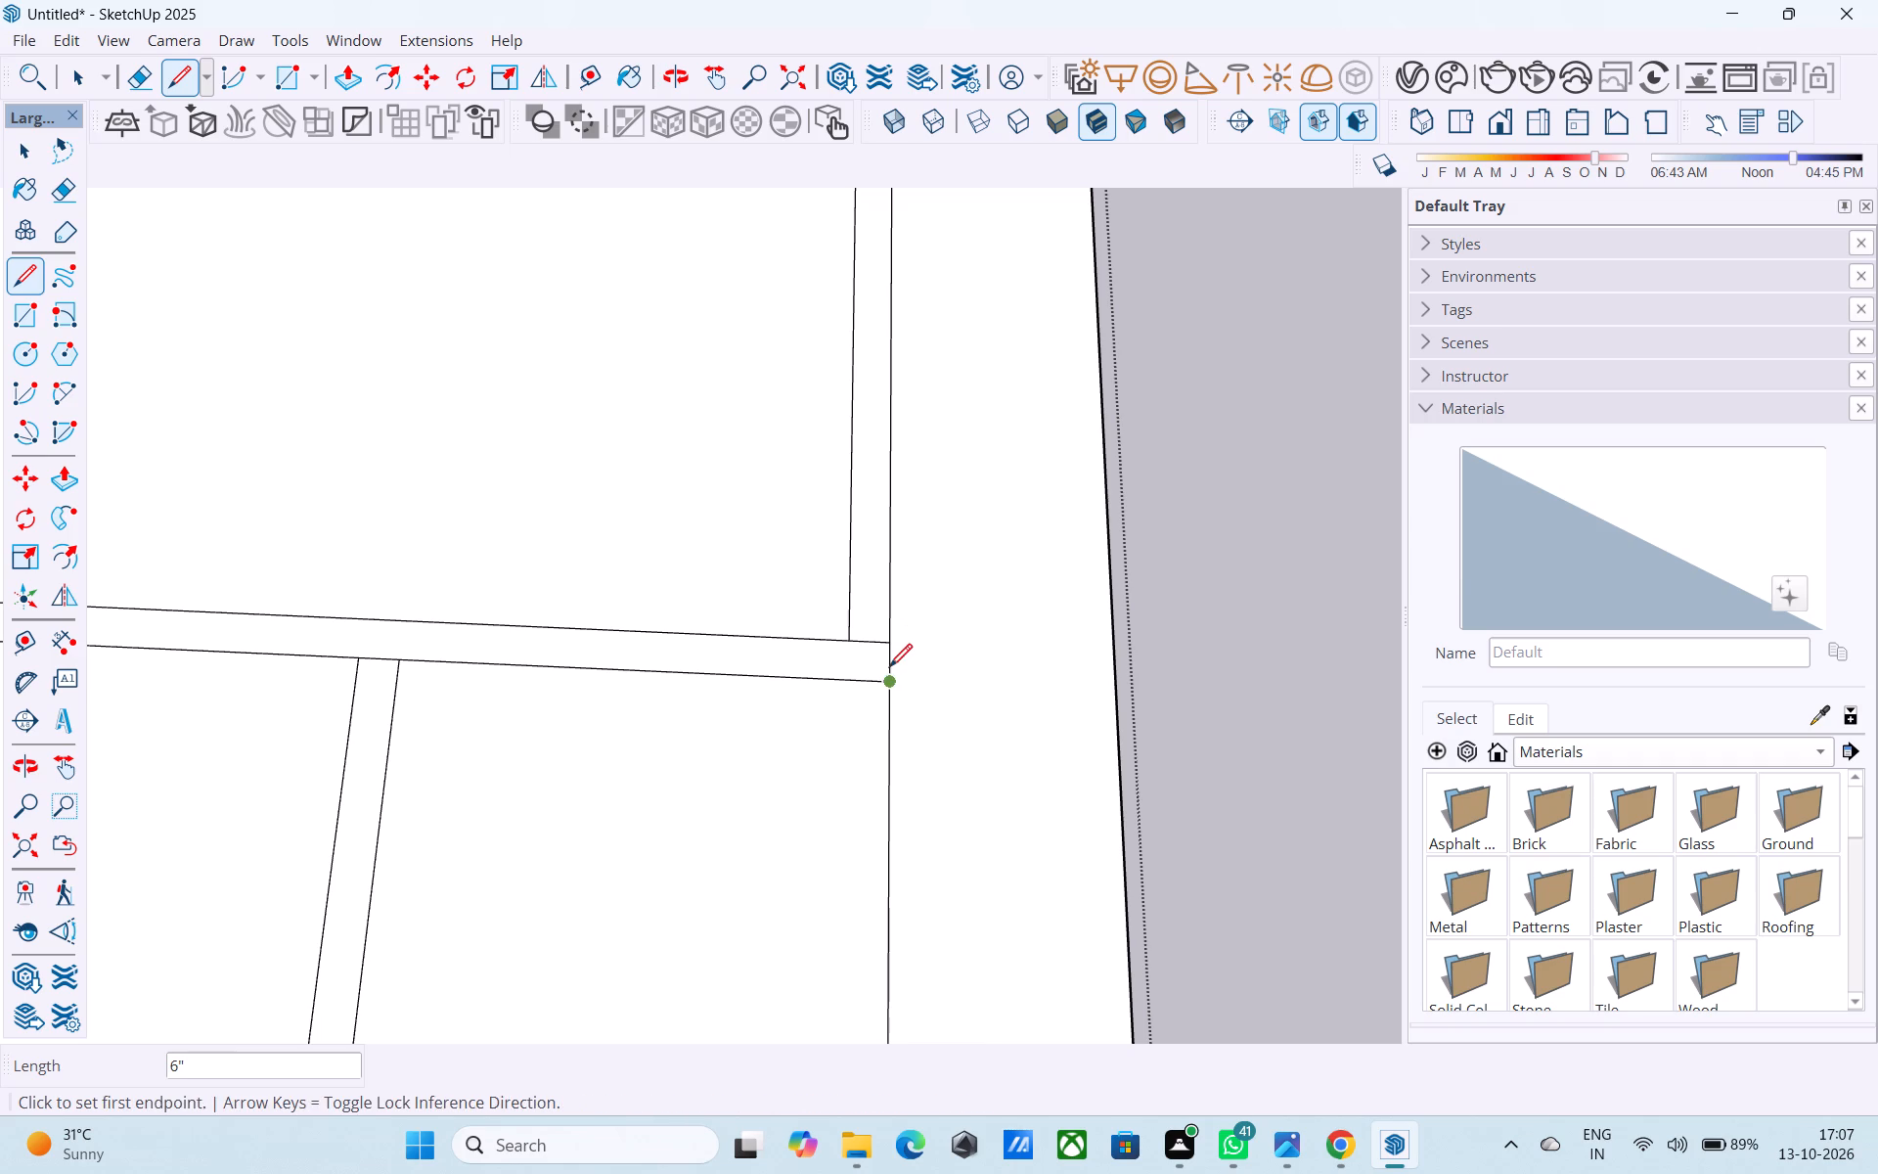
Erase the short segment crossing the wall junction at the large room's corner above the open space beside the partition.
key("e")
left_click_drag(871, 651, 872, 640)
scroll(856, 563, "down", 12)
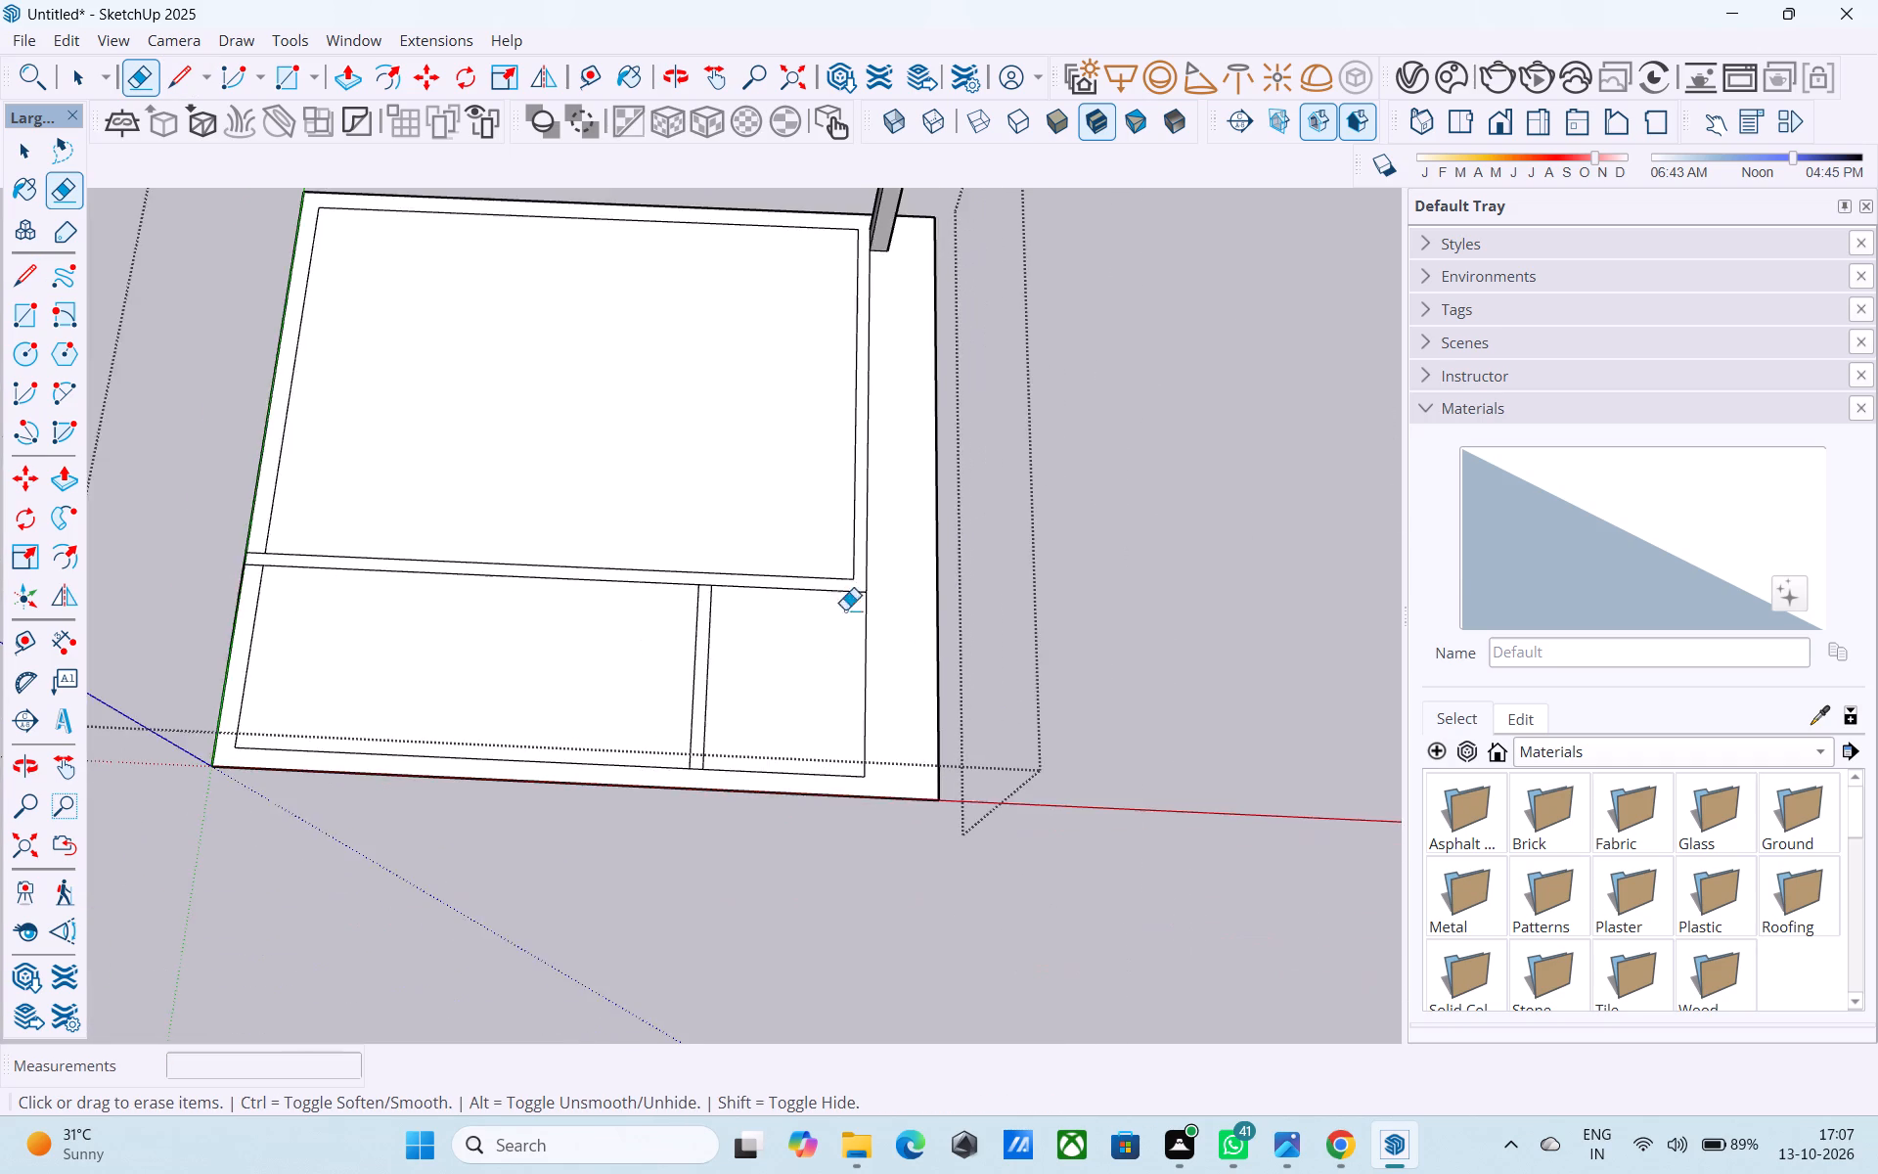
Erase the leftover side and front lines enclosing the space beyond the small room's partition.
scroll(819, 737, "up", 4)
key("space")
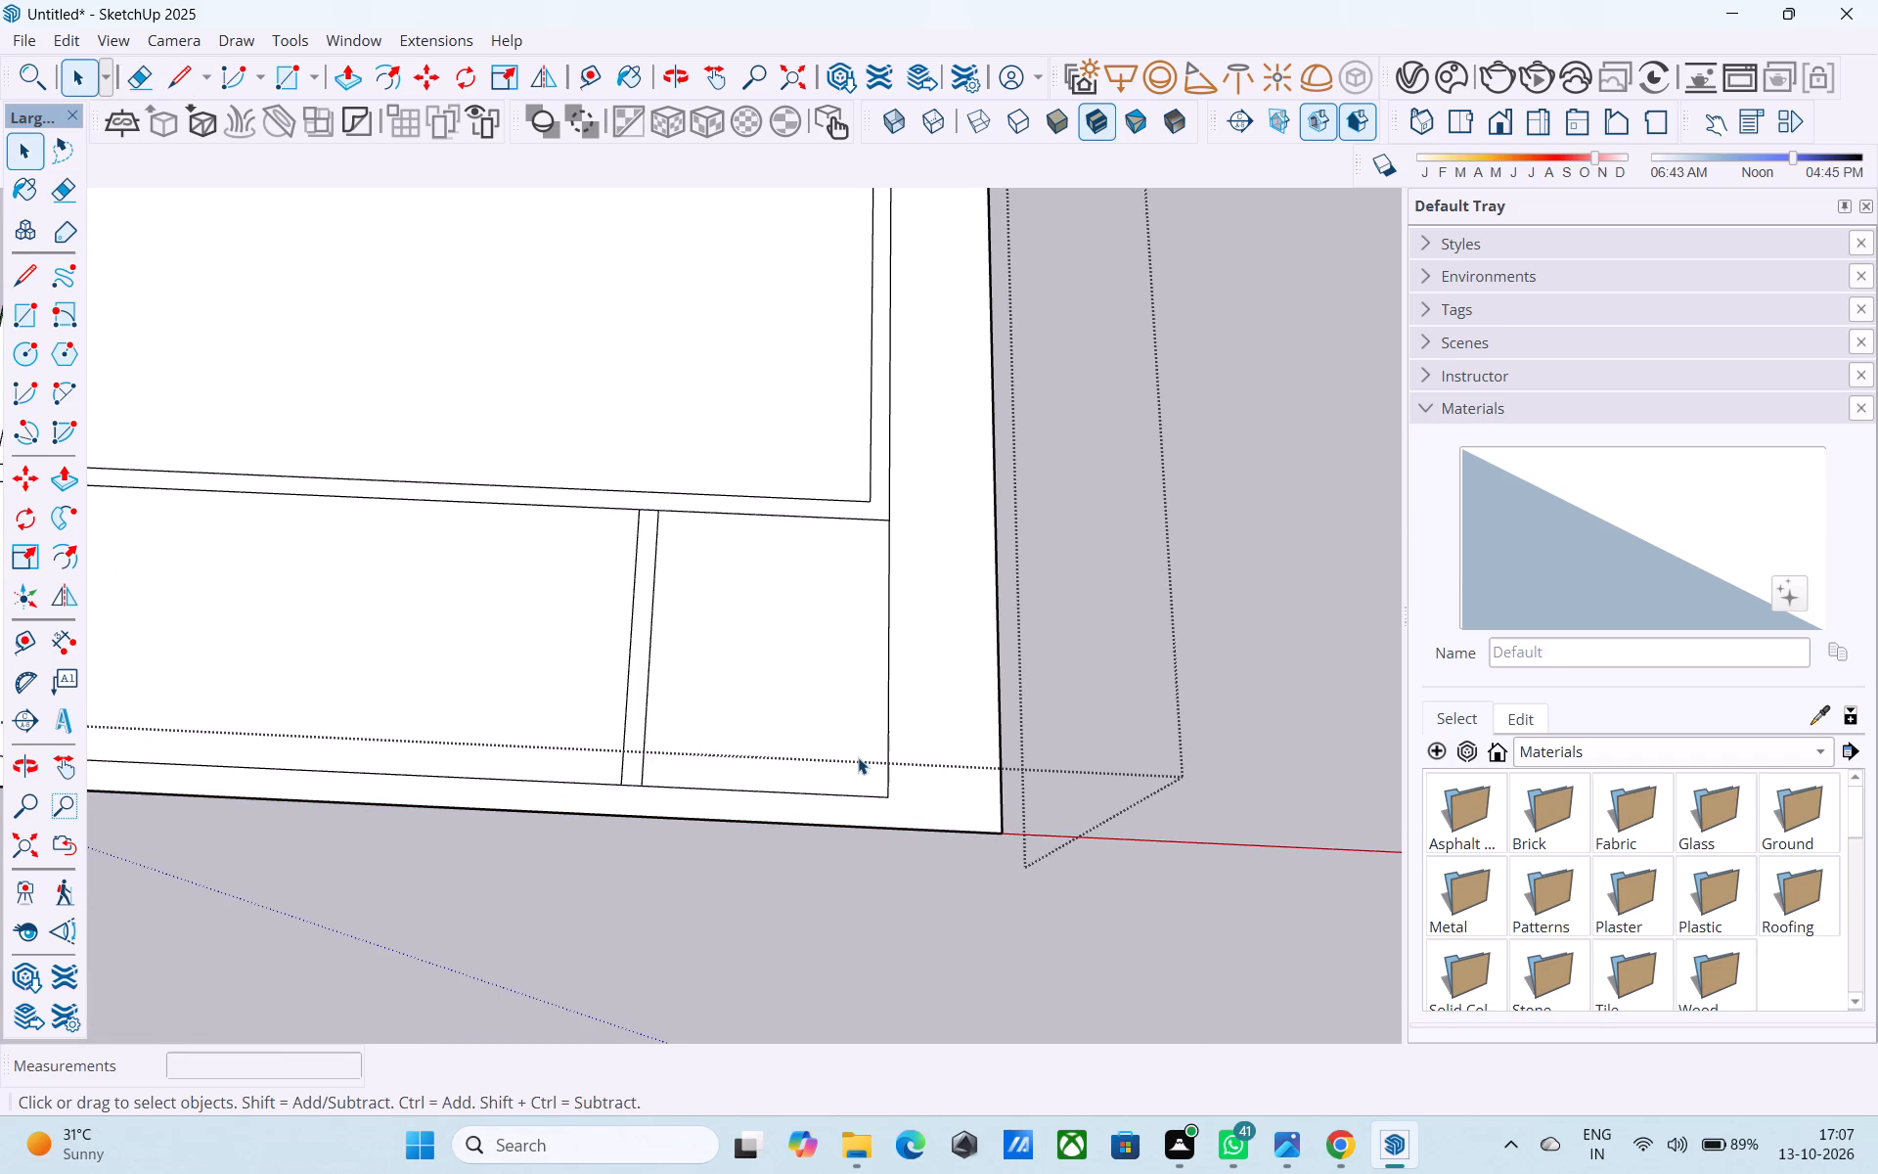
key("e")
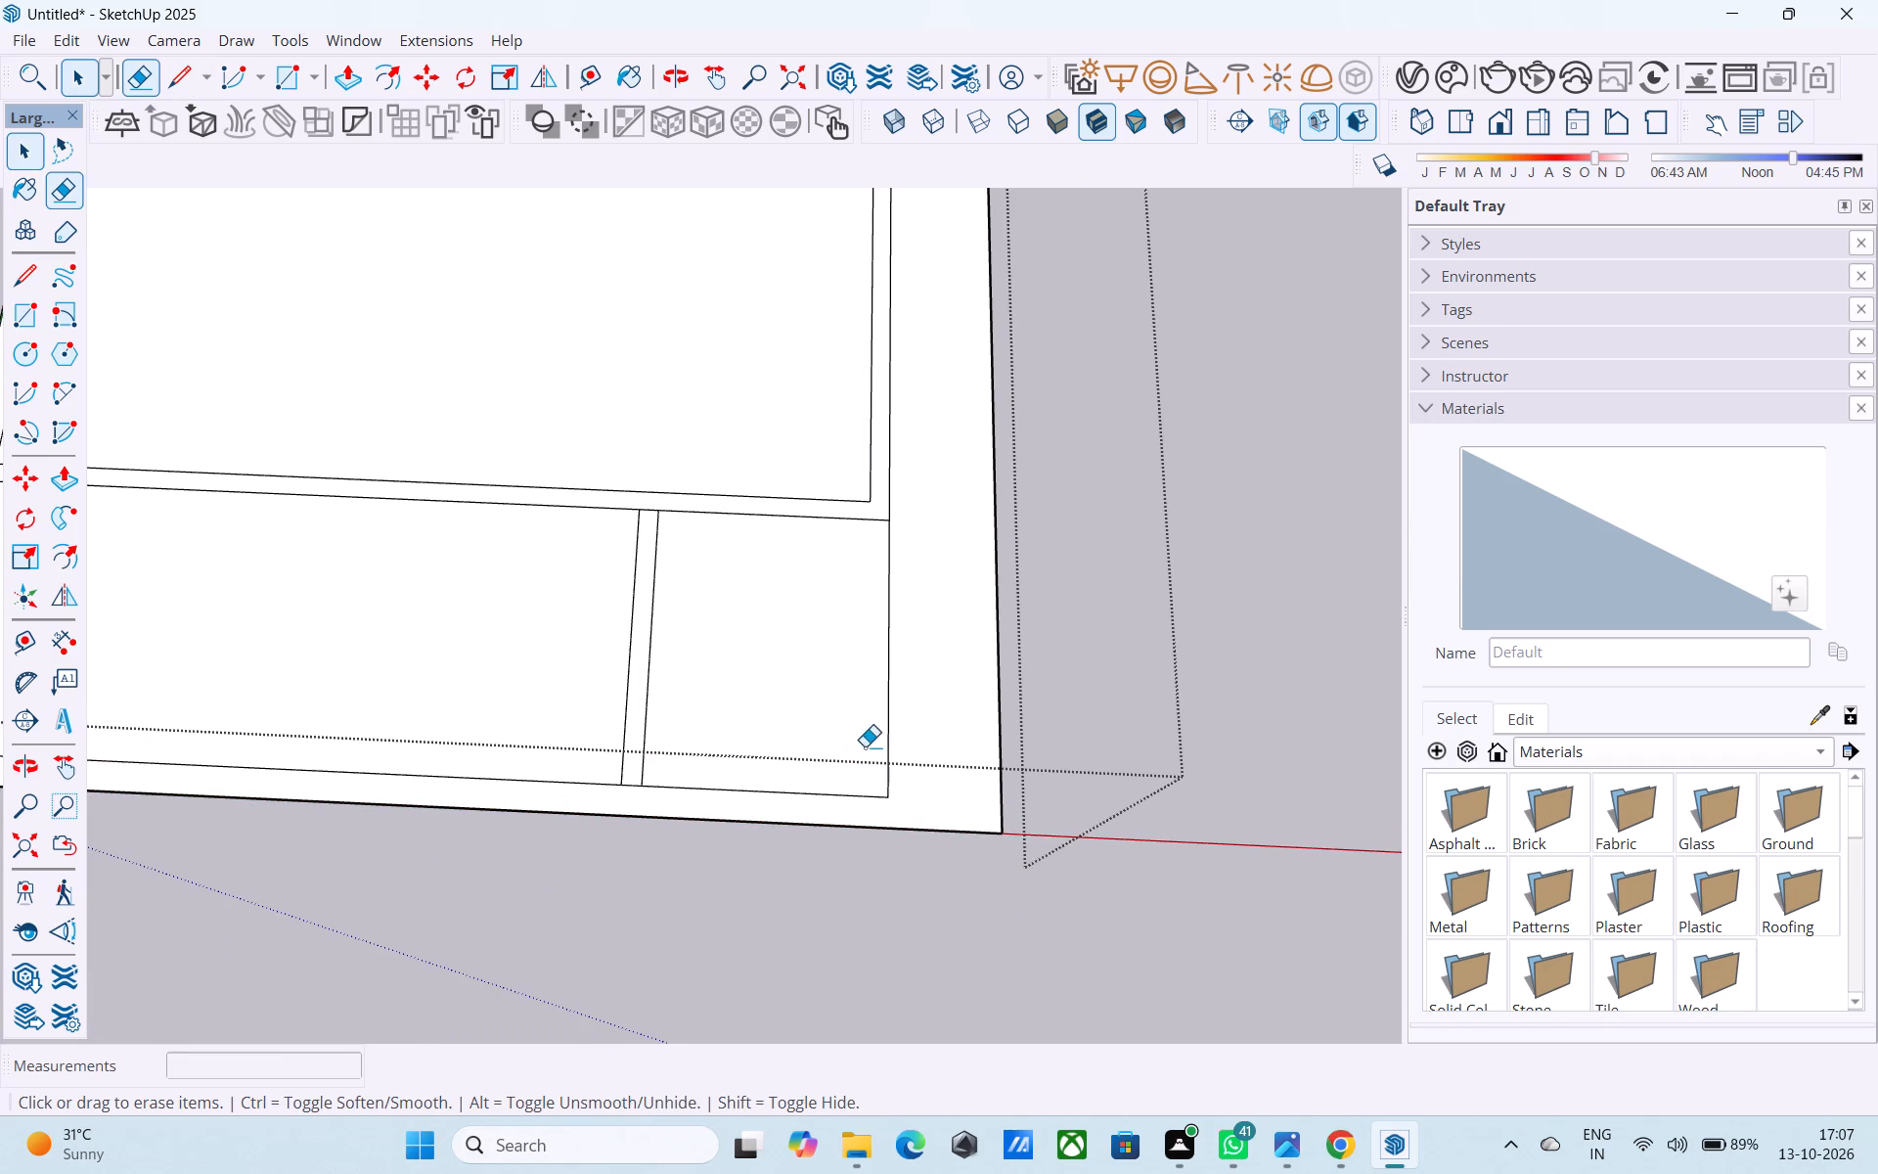
left_click(890, 737)
left_click_drag(867, 784, 865, 796)
Erase the two short segments crossing the outer wall where the dividing wall between the small and large rooms meets it.
middle_click_drag(1077, 744, 605, 521)
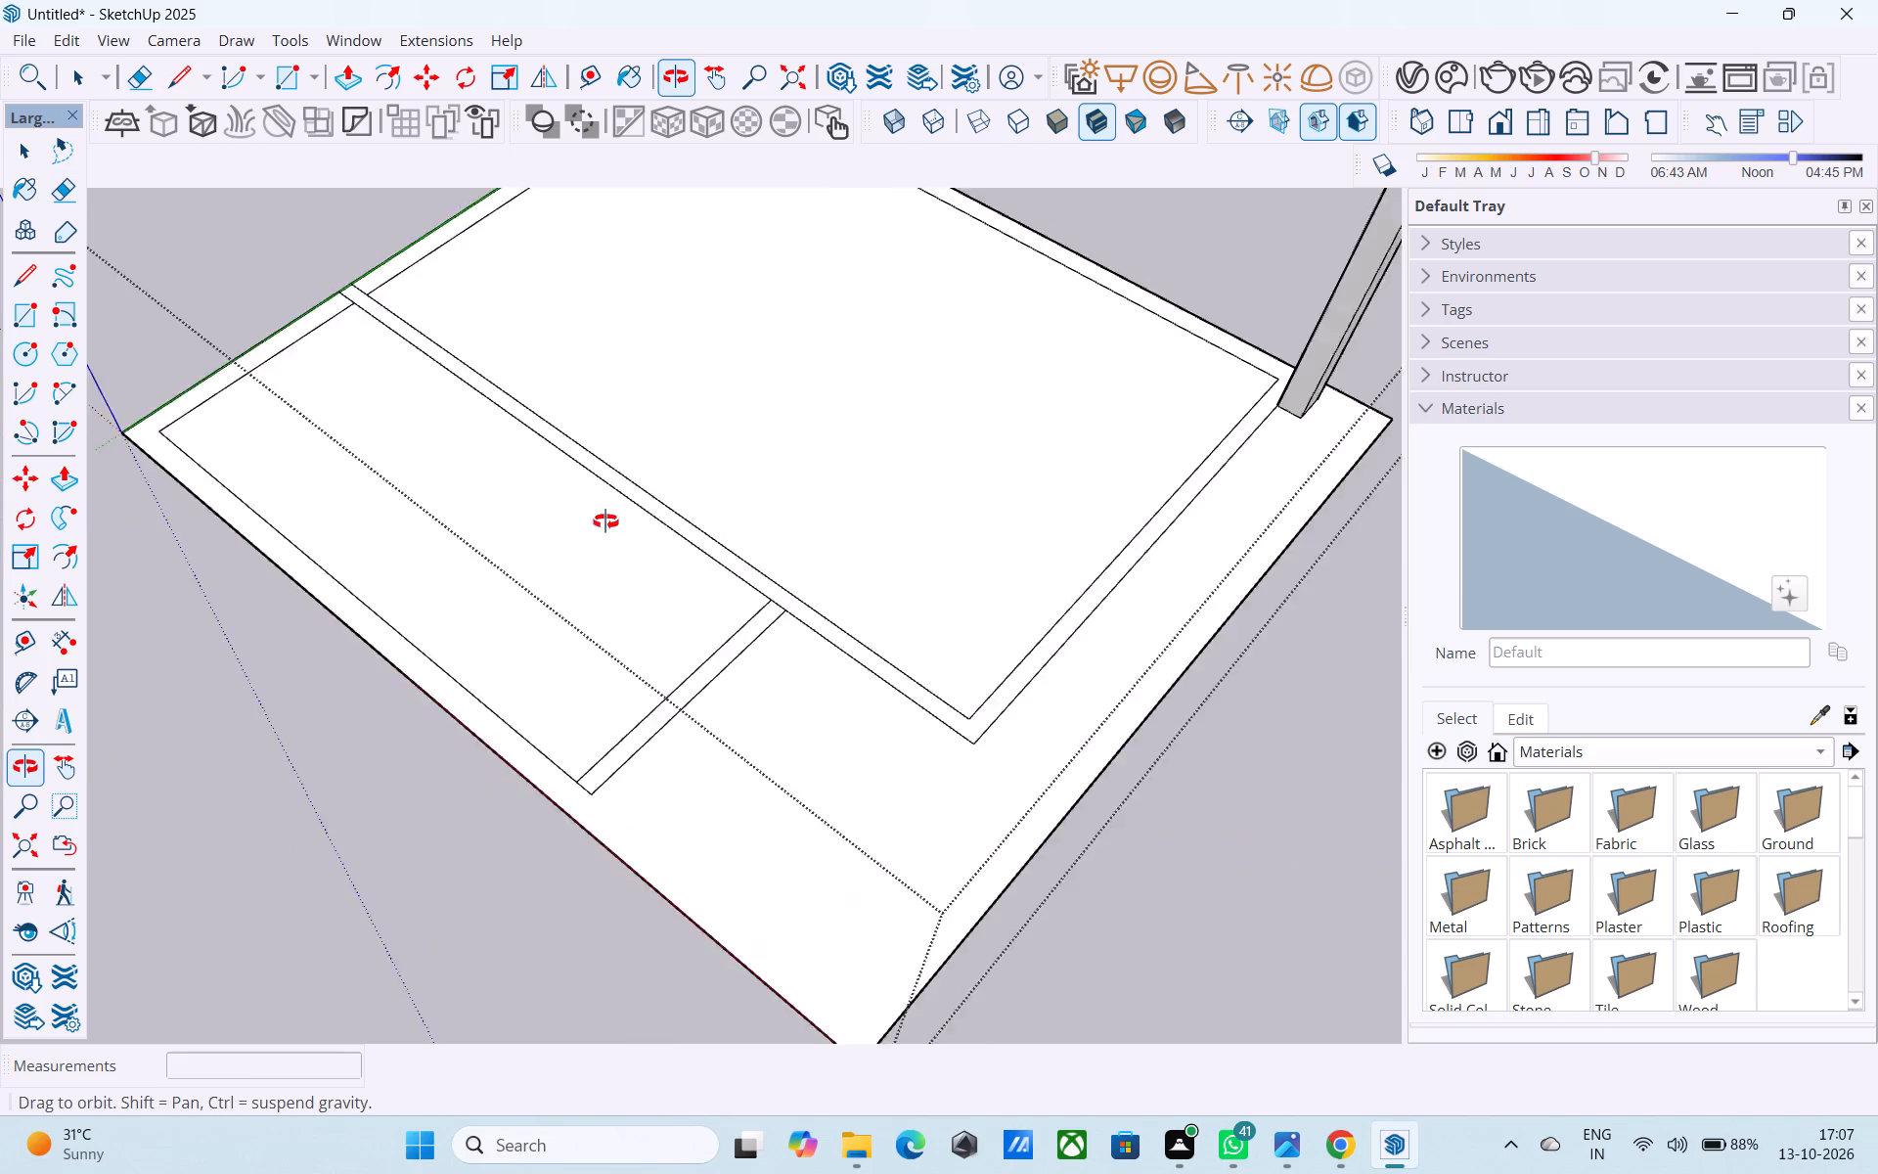
middle_click_drag(605, 521, 541, 379)
middle_click_drag(784, 763, 572, 620)
scroll(562, 611, "down", 4)
middle_click_drag(561, 611, 623, 859)
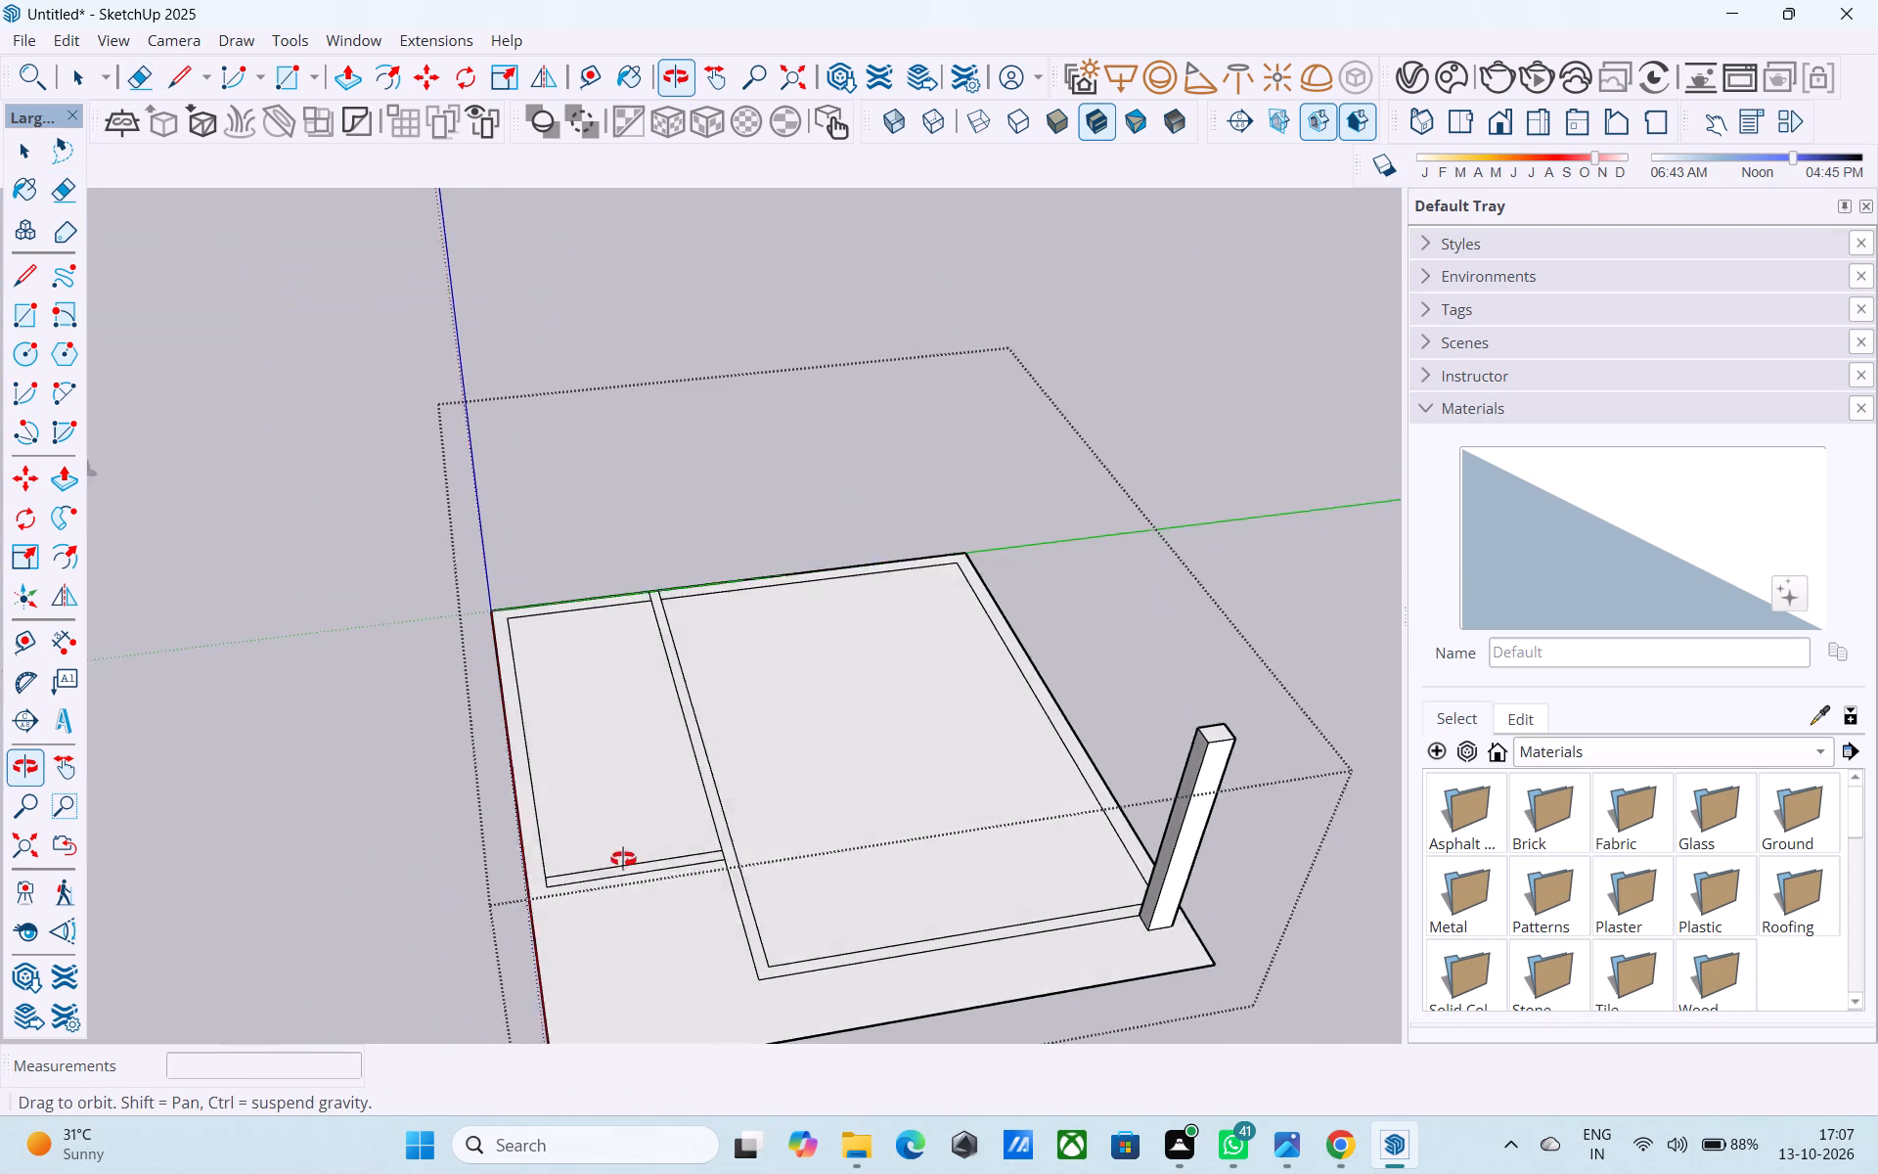
middle_click_drag(623, 859, 626, 864)
scroll(574, 832, "up", 4)
scroll(559, 814, "down", 1)
scroll(559, 814, "up", 2)
key("space")
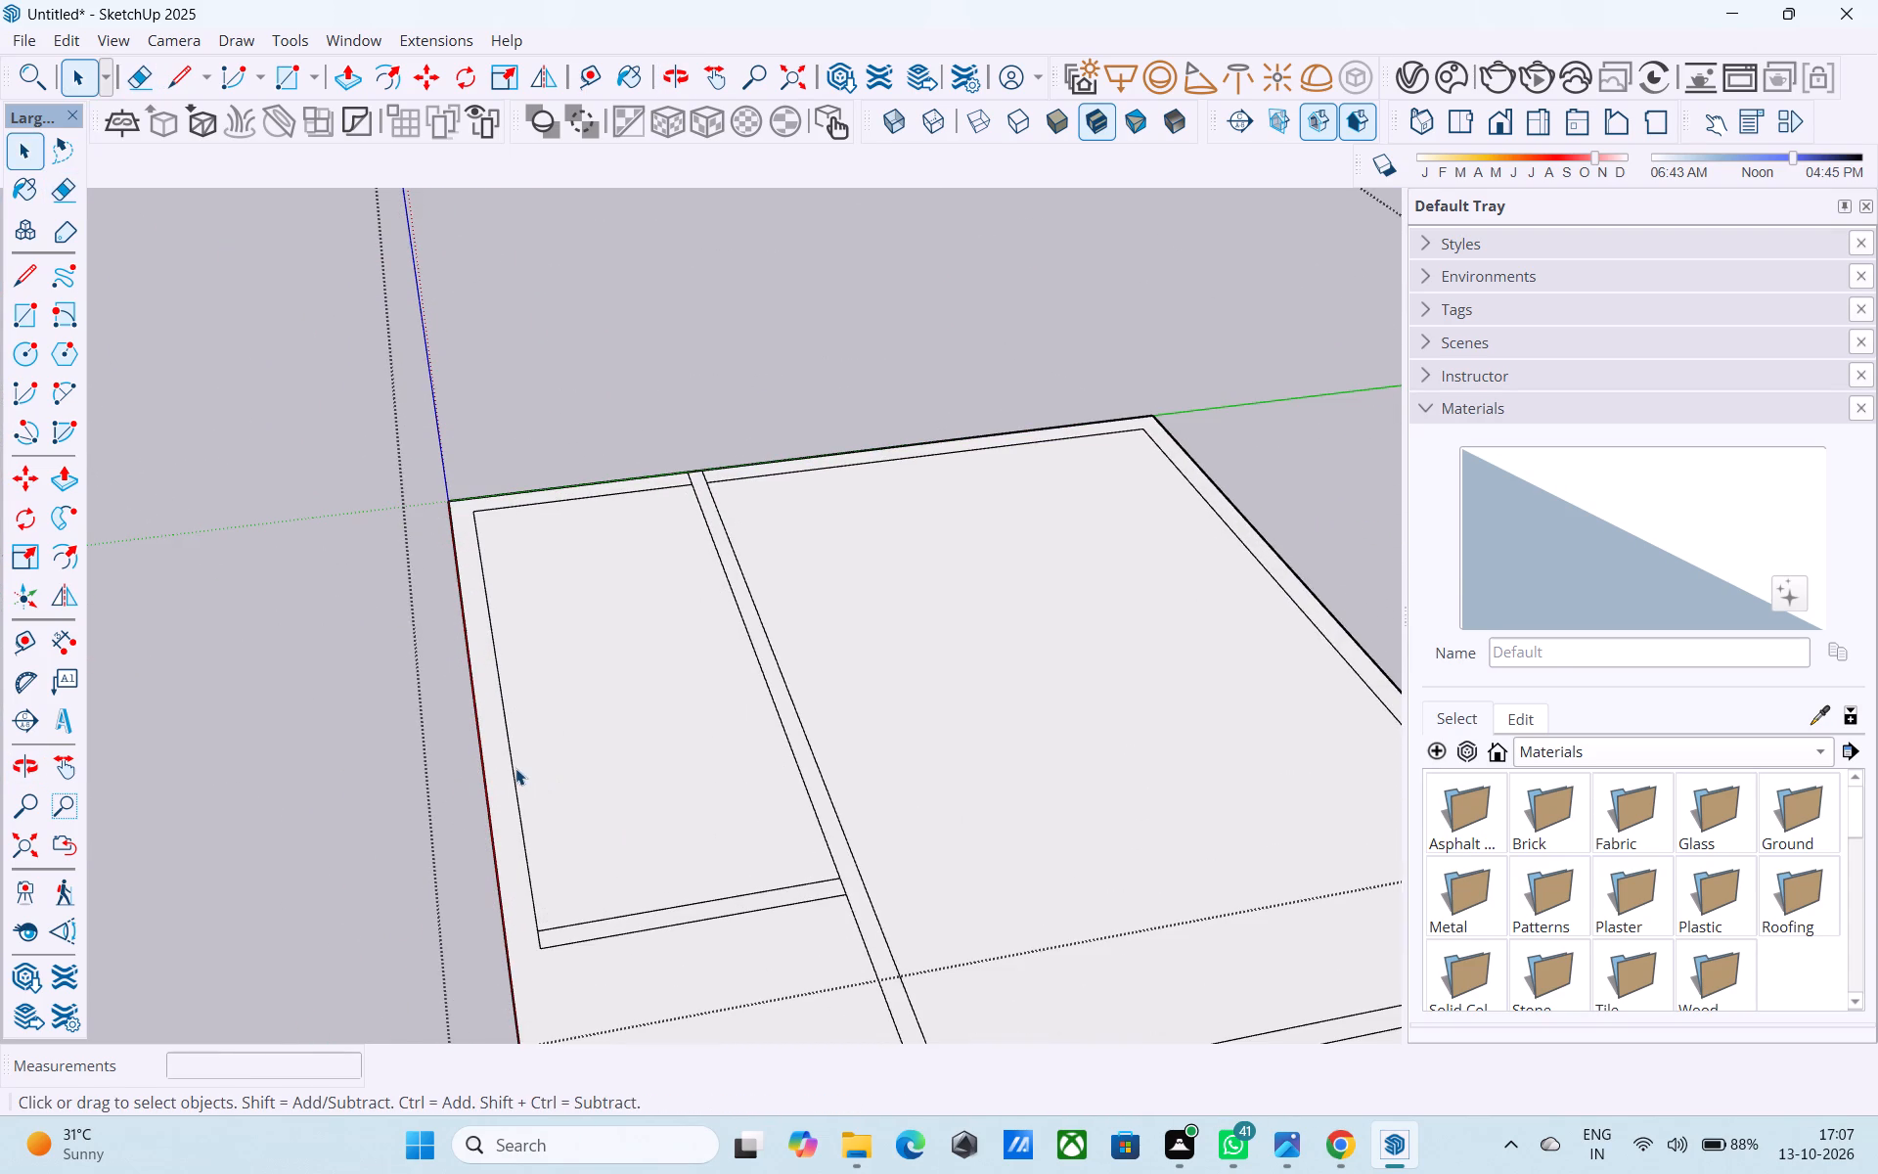
scroll(519, 758, "down", 4)
middle_click_drag(736, 619, 821, 1002, "shift")
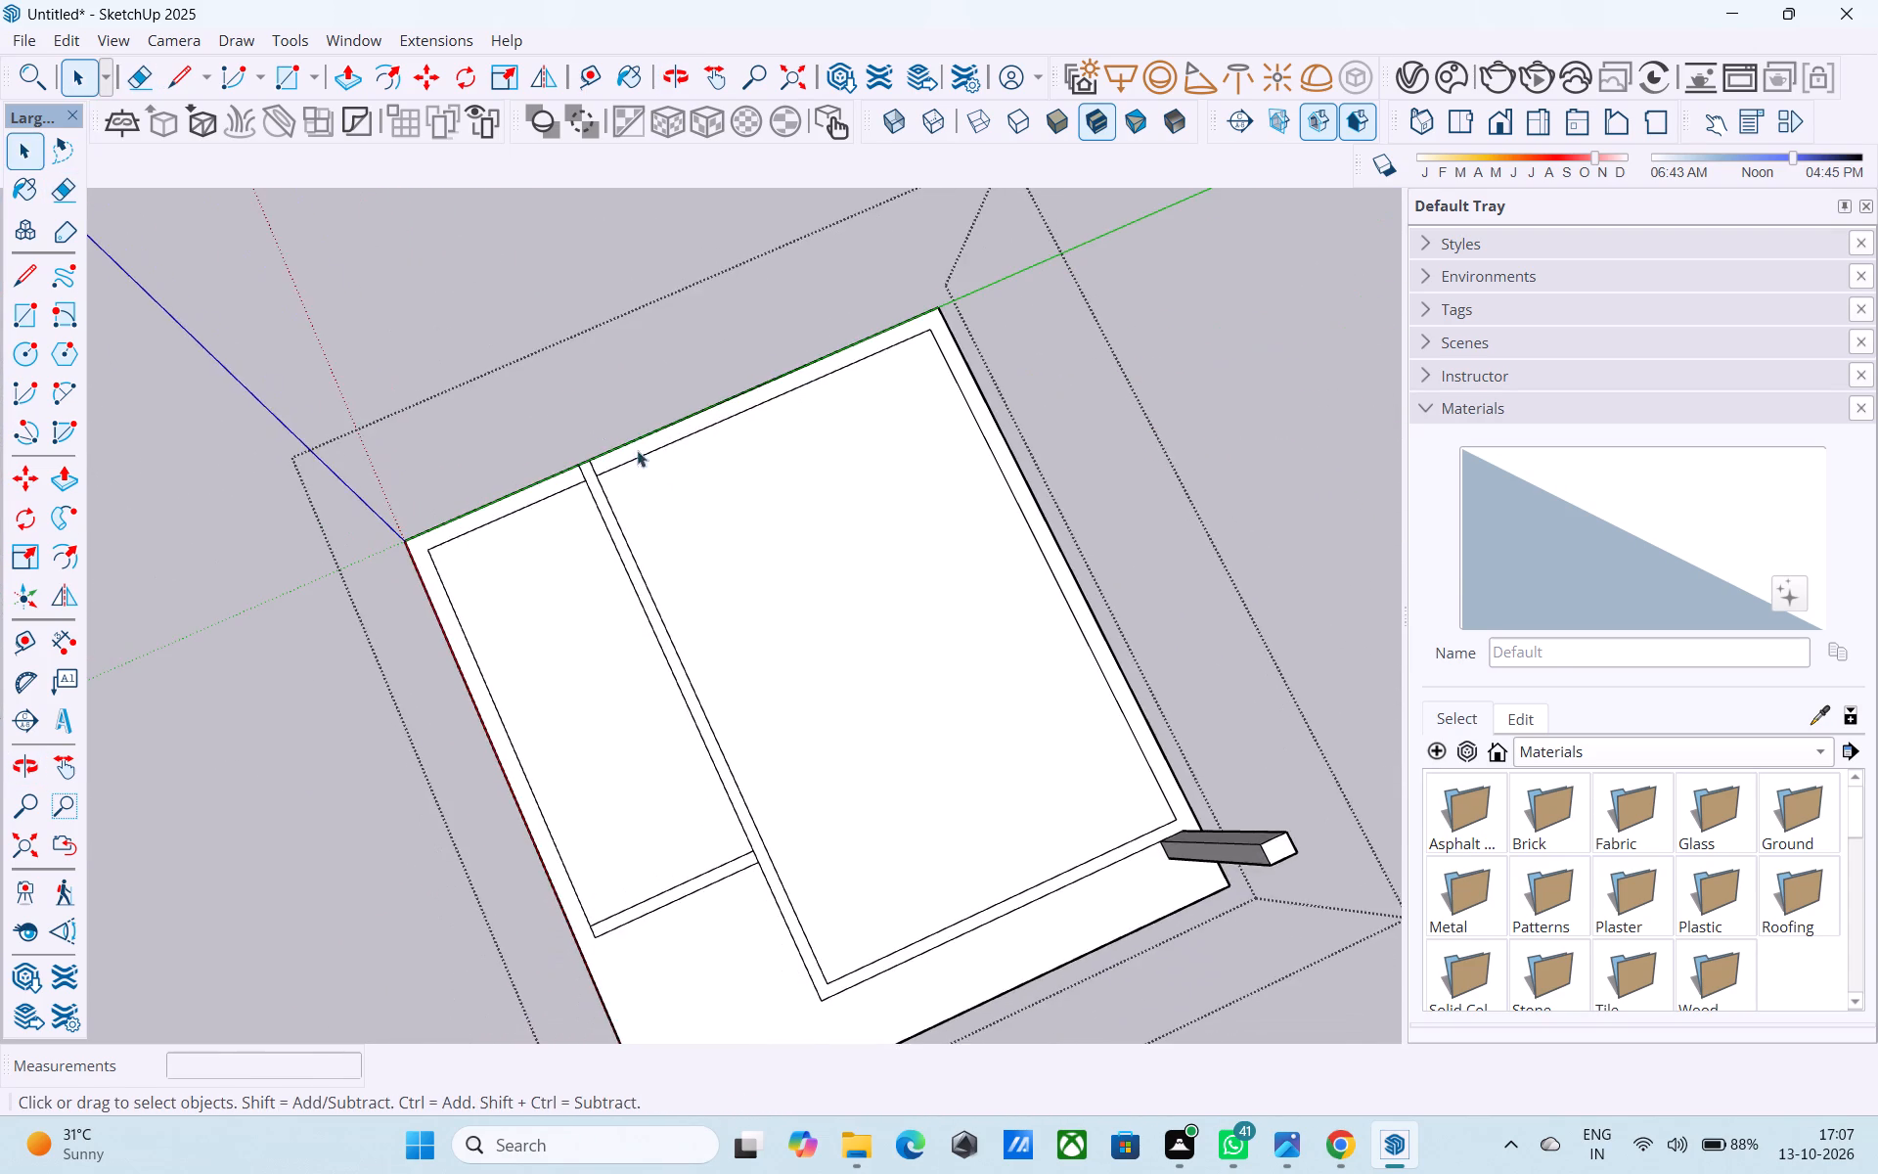
scroll(597, 421, "up", 9)
key("e")
scroll(565, 507, "up", 4)
left_click(569, 515)
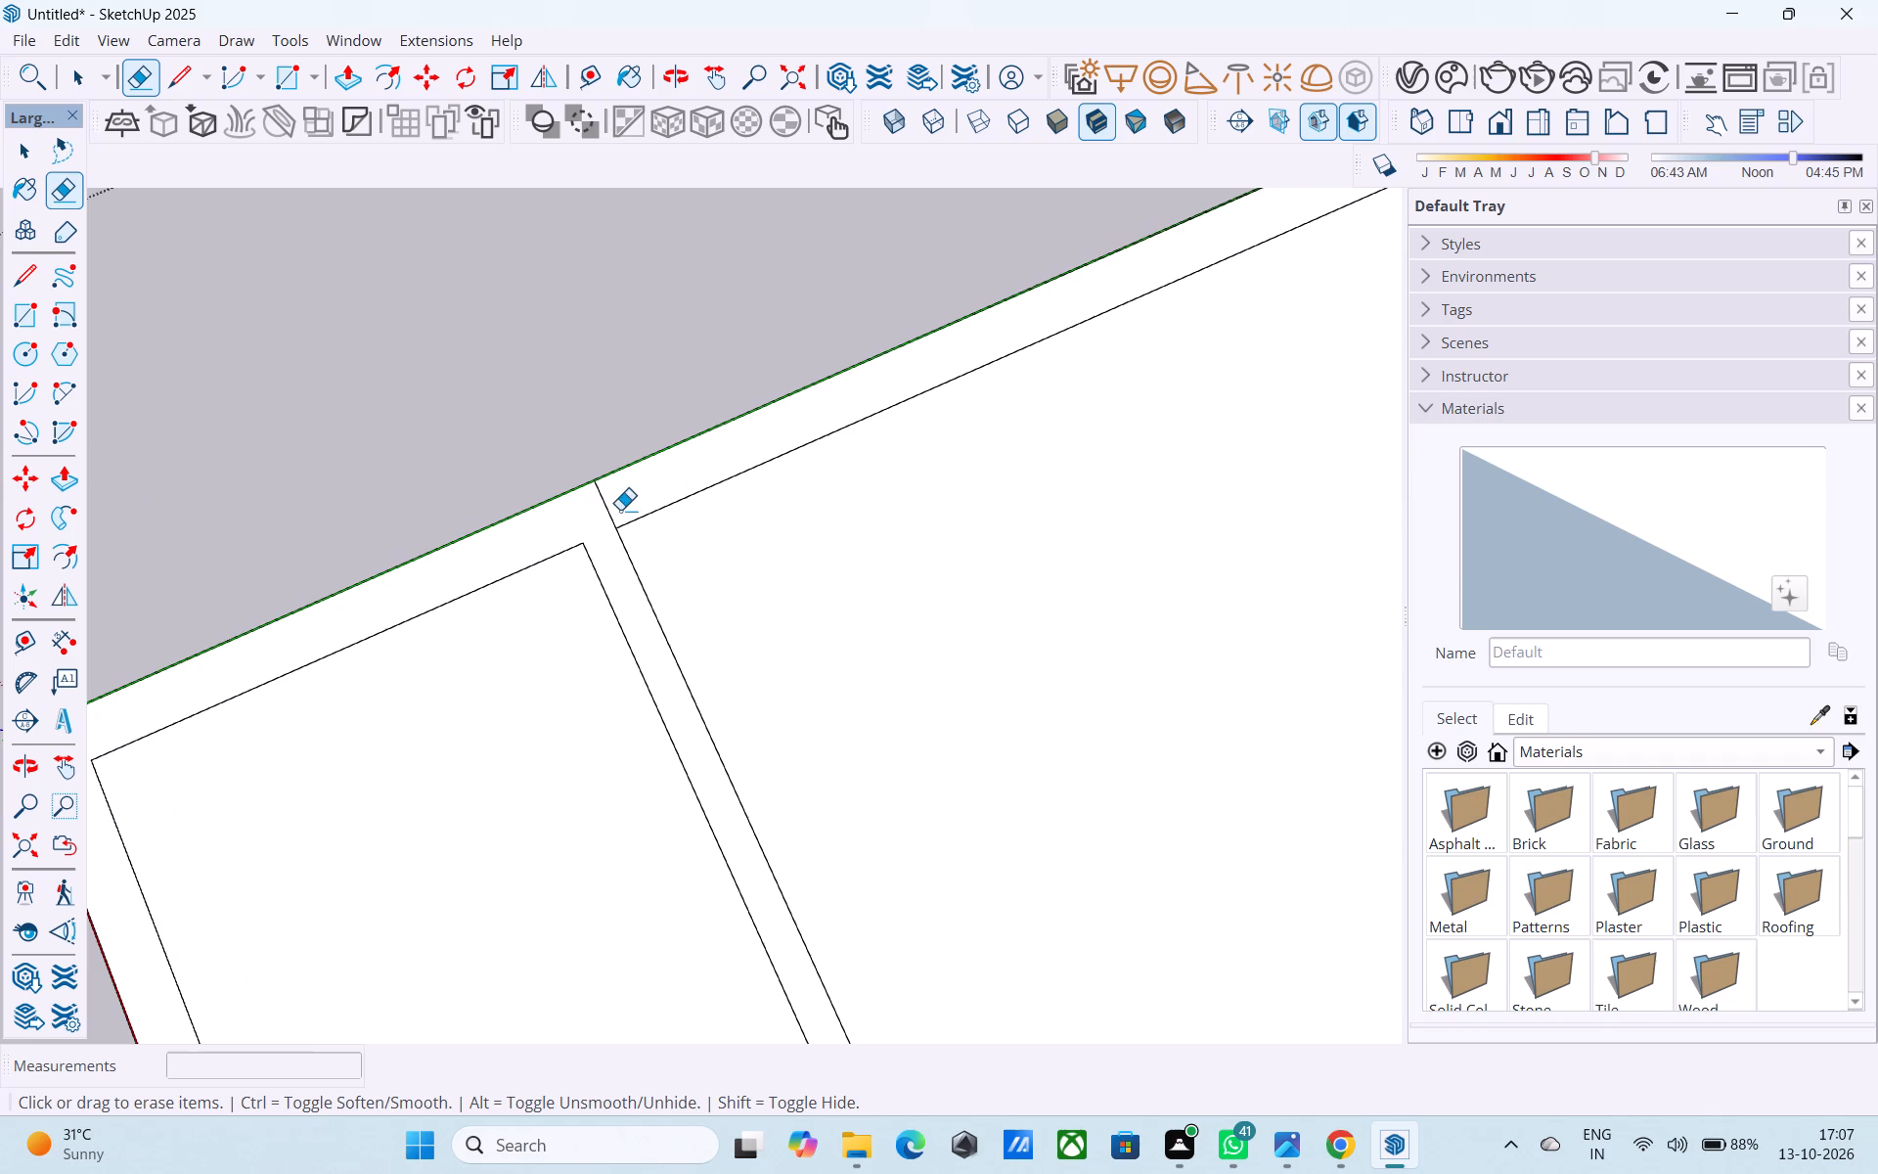
left_click_drag(620, 510, 599, 512)
Erase the short segment where the small room's end partition joins the dividing wall.
middle_click(571, 509)
scroll(571, 509, "down", 7)
scroll(588, 466, "up", 1)
scroll(596, 453, "down", 11)
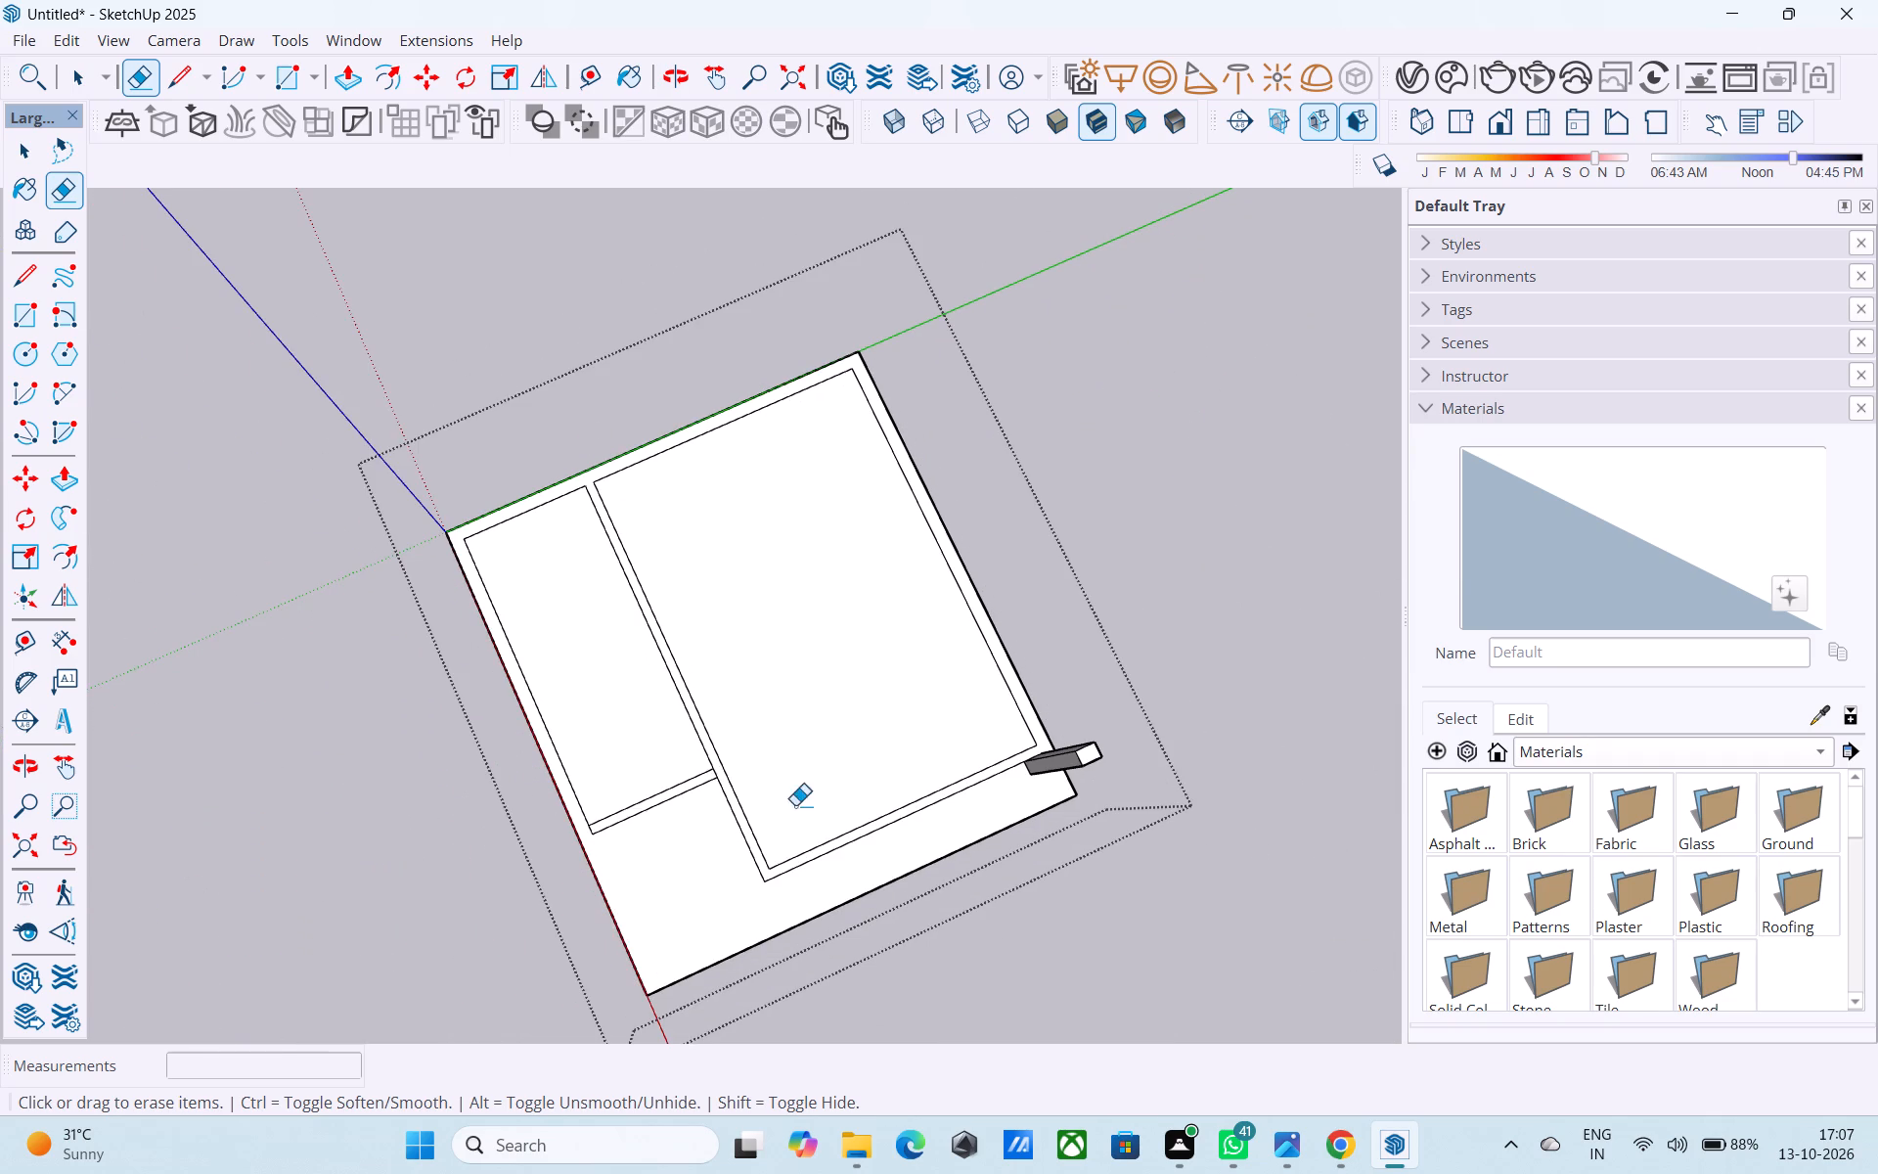
scroll(703, 785, "up", 11)
left_click(729, 755)
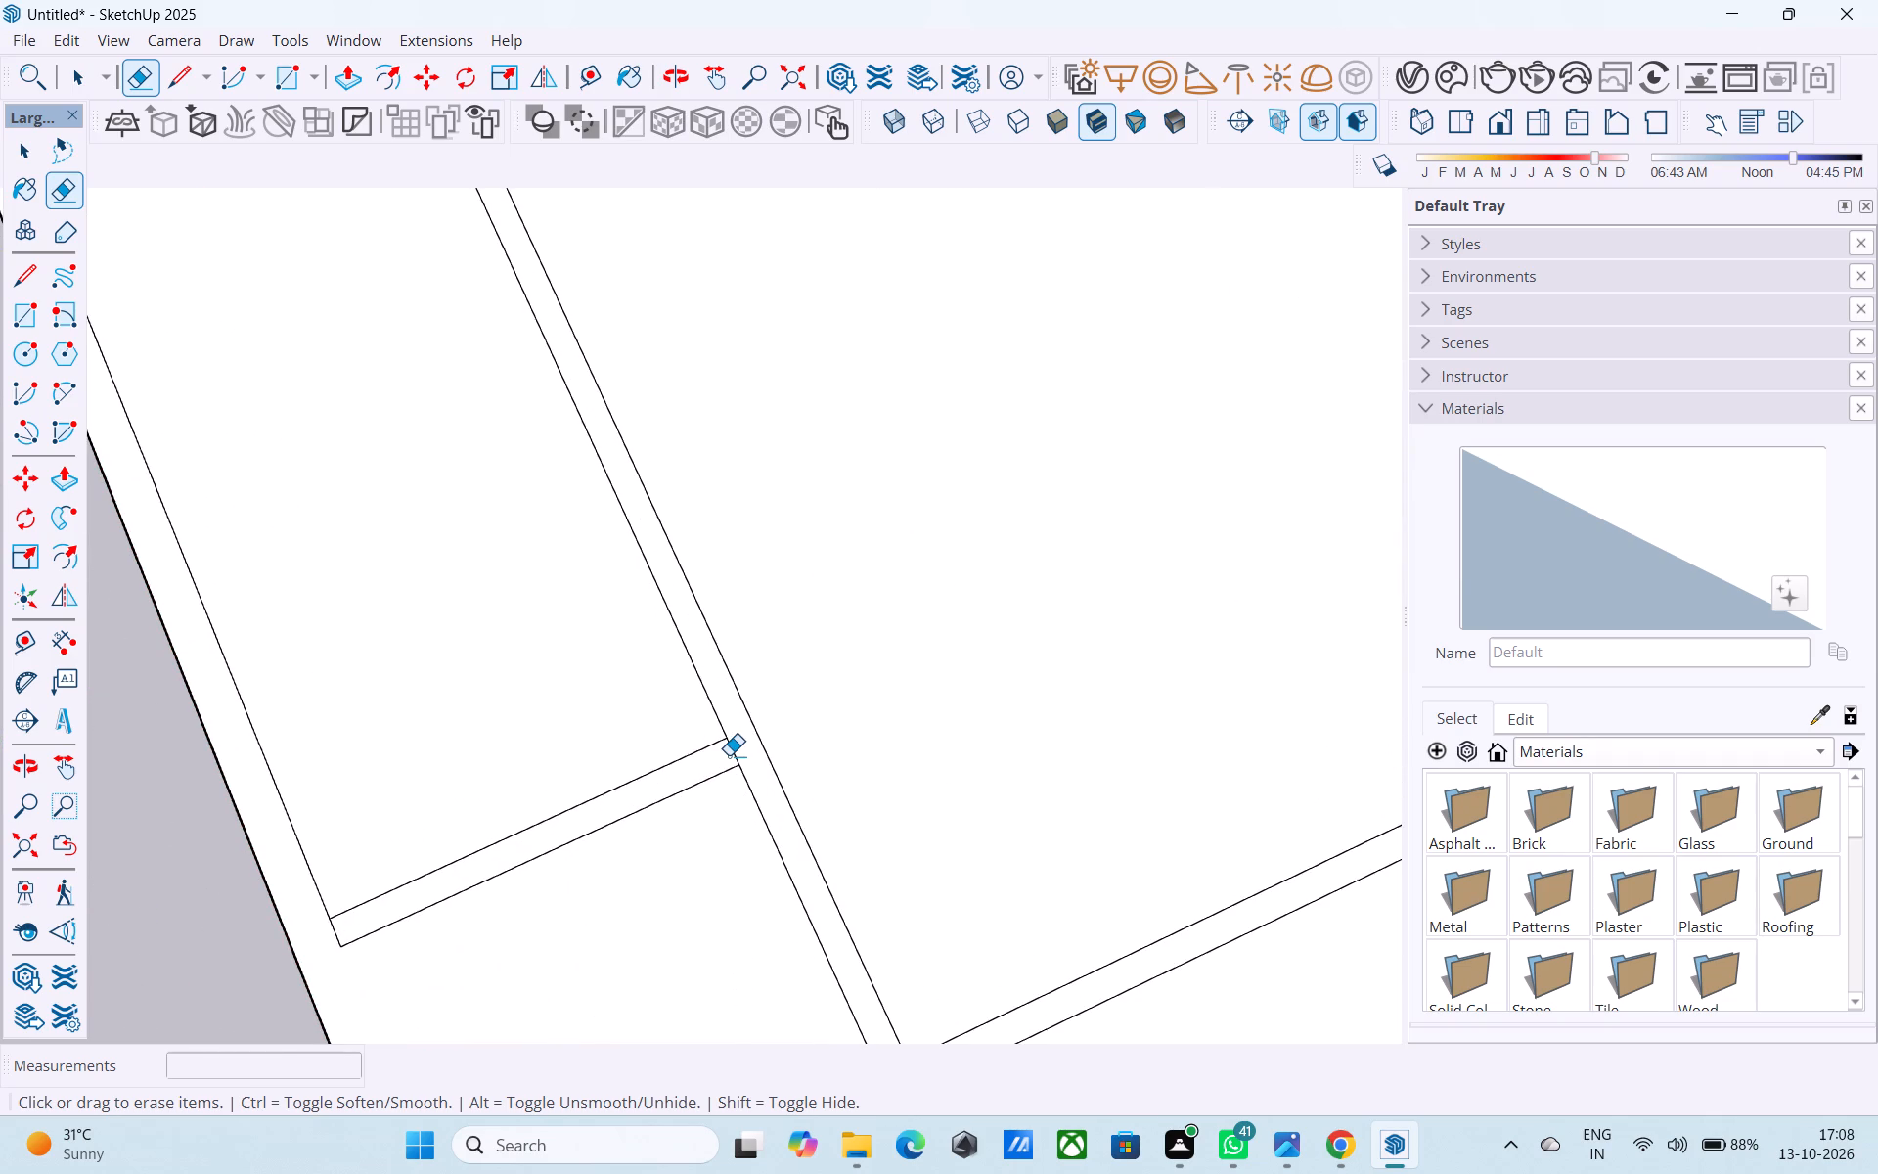
scroll(737, 686, "down", 7)
middle_click_drag(875, 988, 724, 393)
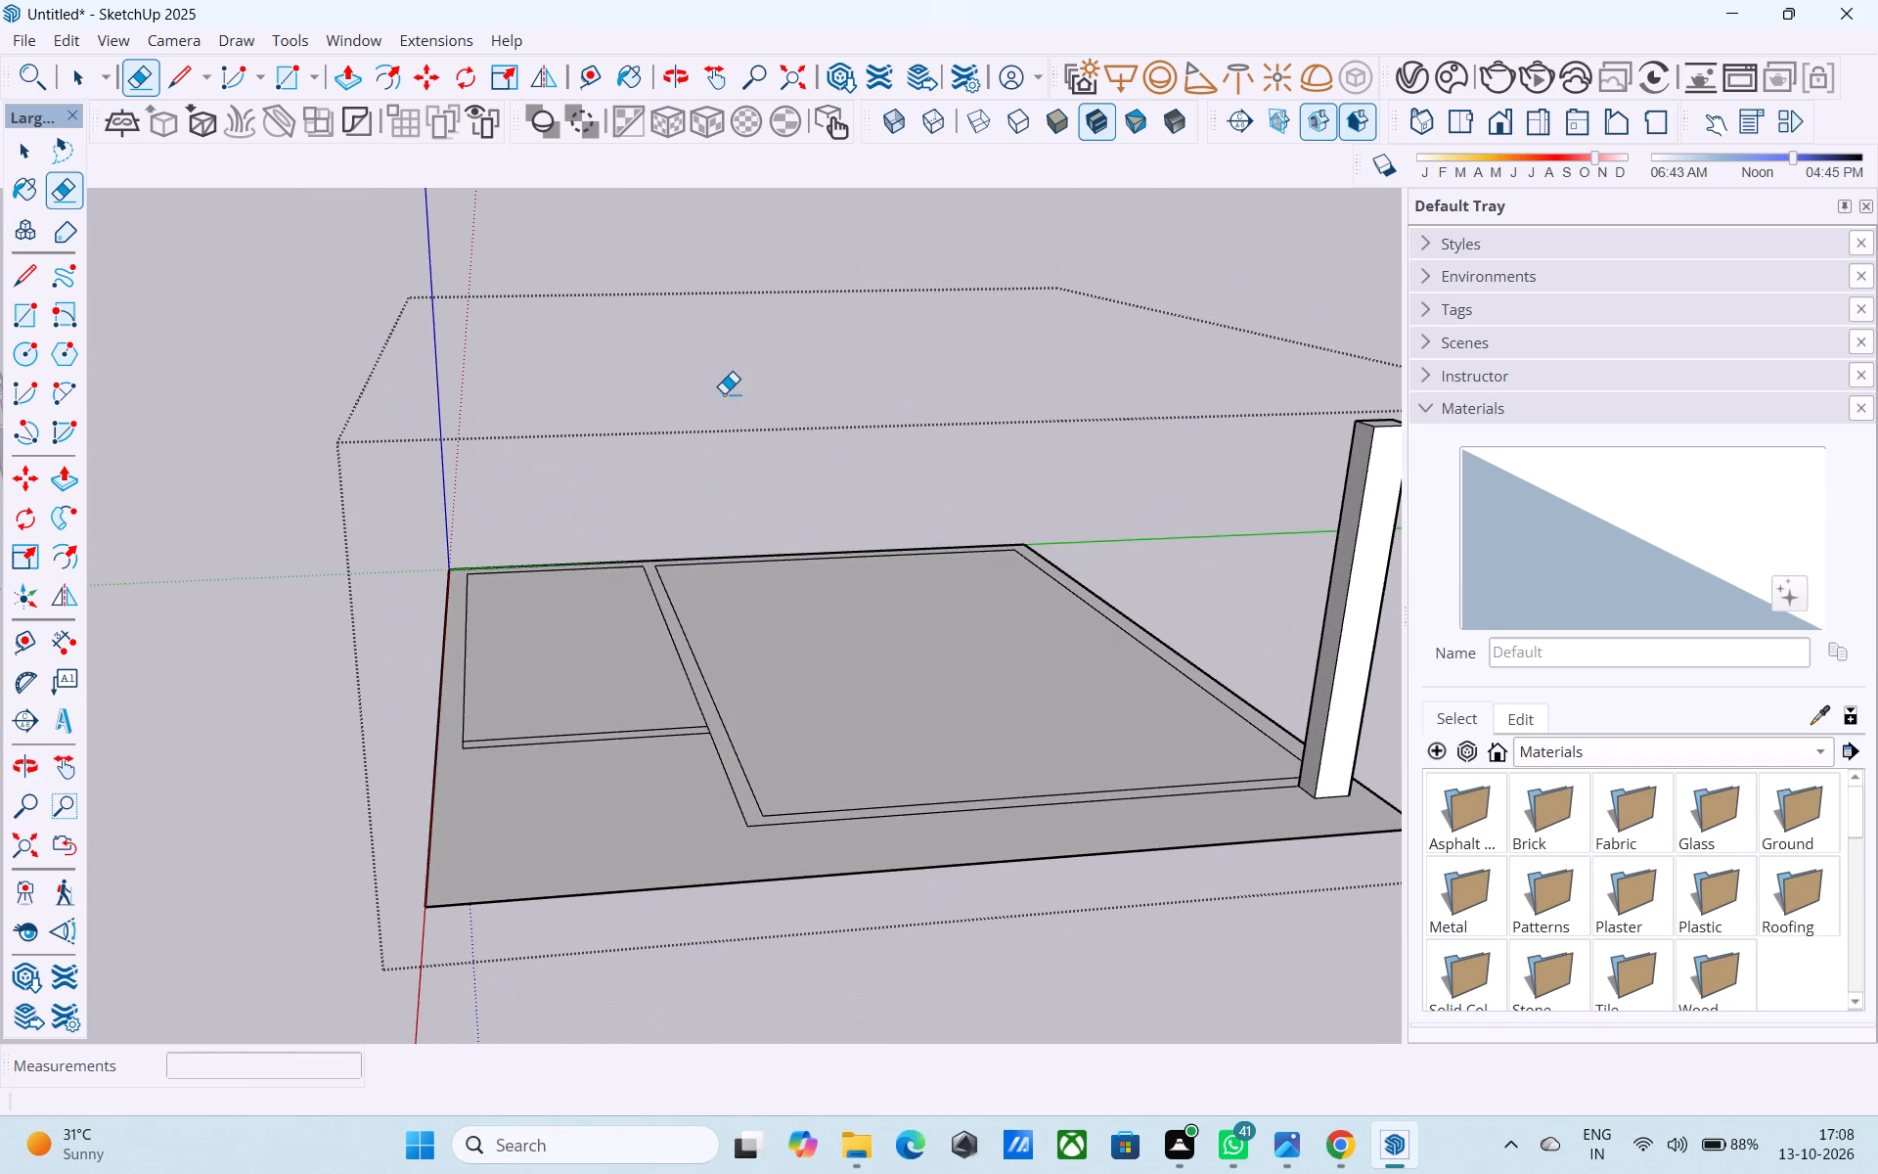
middle_click_drag(764, 685, 842, 778)
scroll(808, 808, "up", 7)
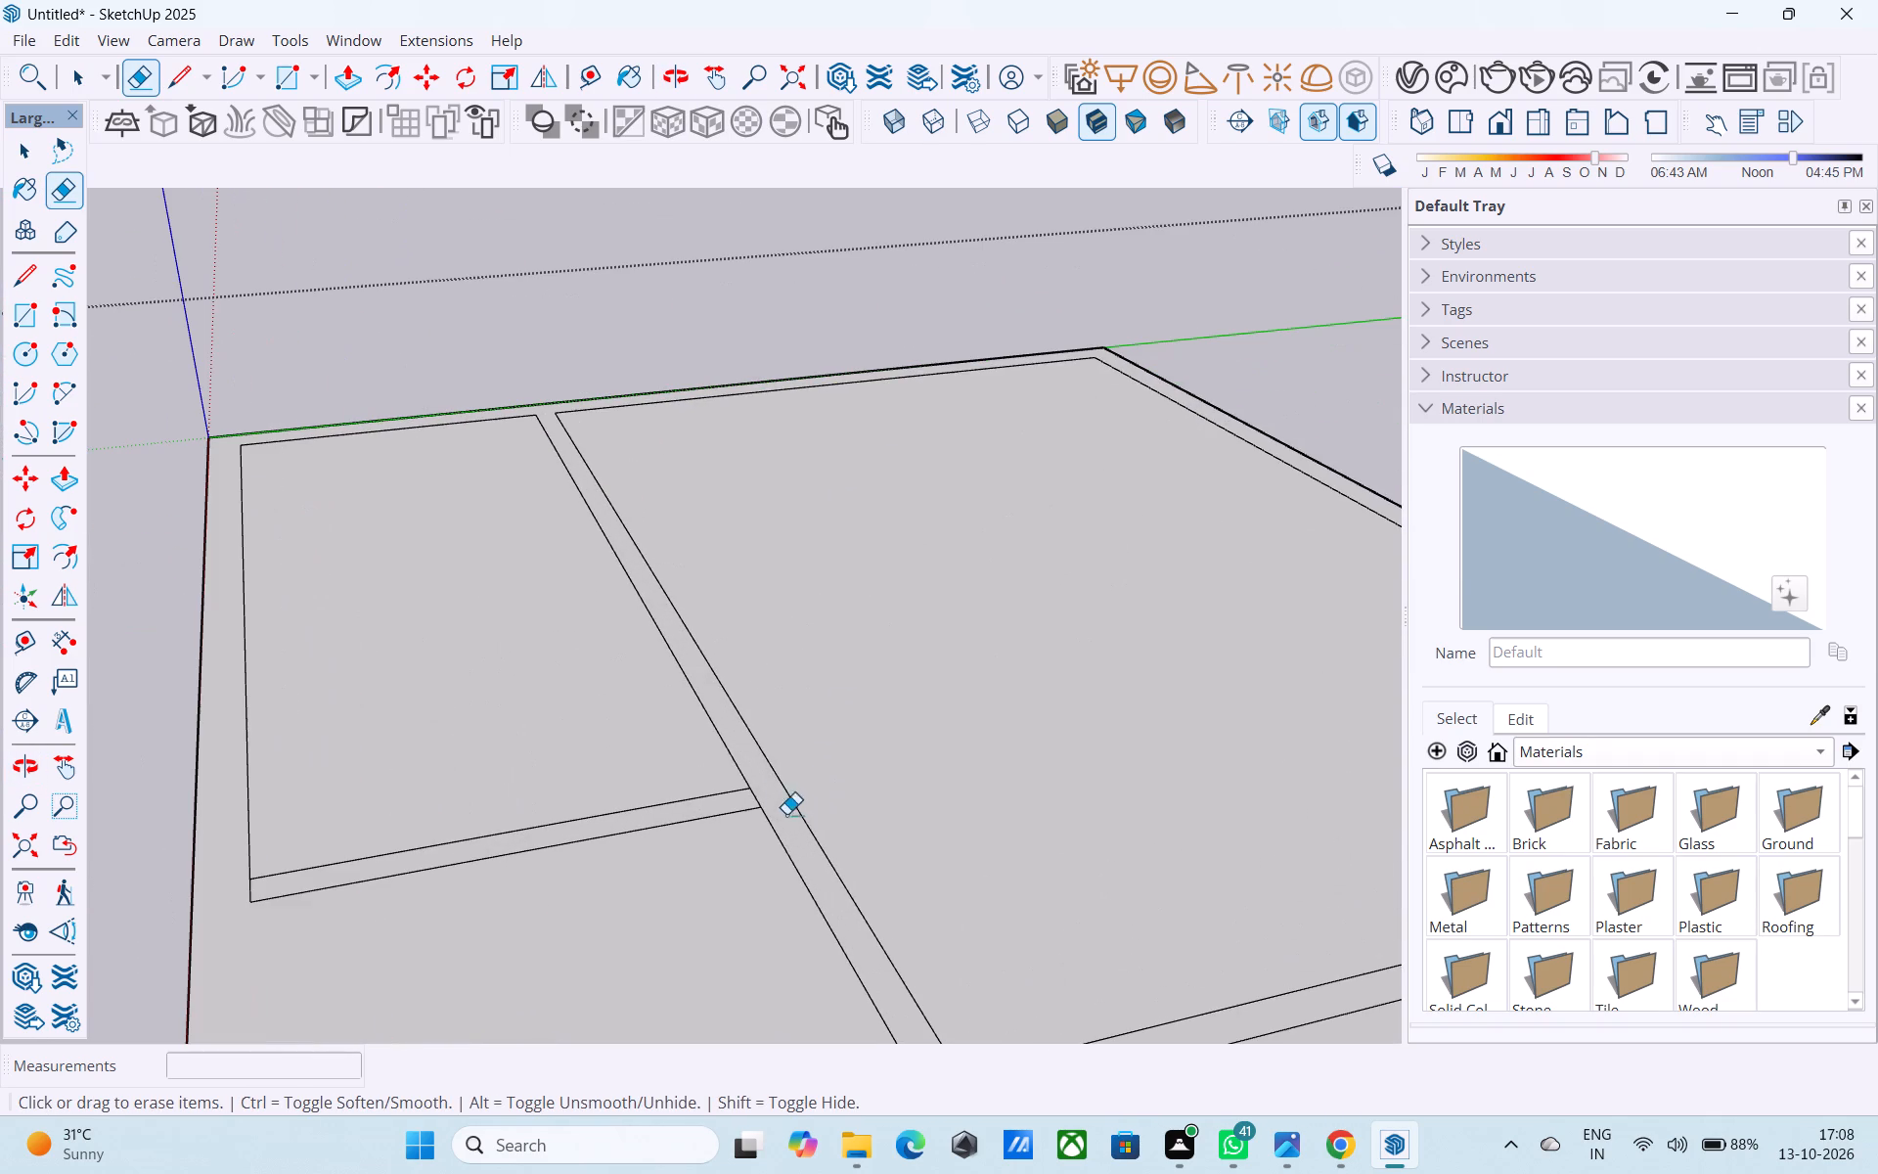
left_click_drag(761, 798, 752, 799)
scroll(741, 657, "down", 12)
key("space")
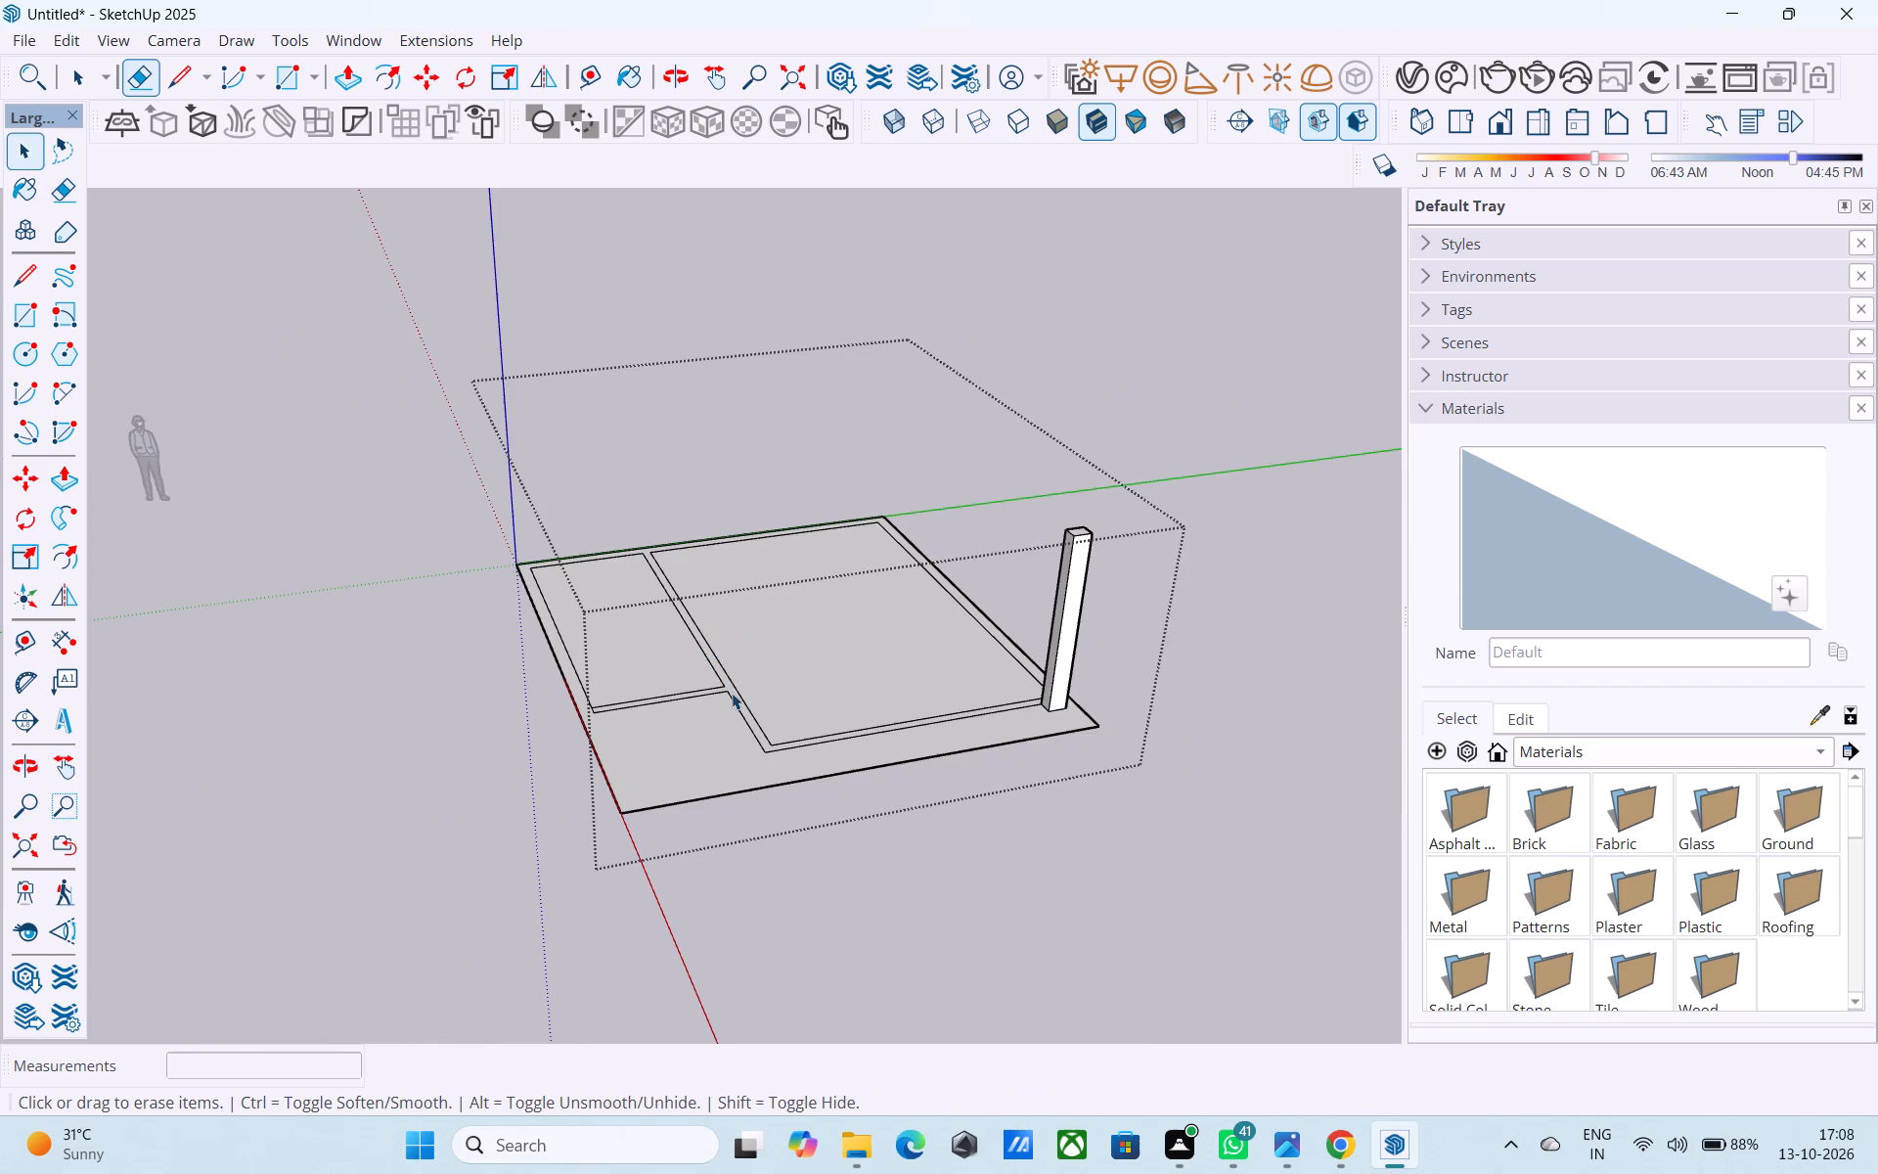
Select the wall strip along the large room near the column to check which area its face covers.
middle_click_drag(951, 839, 1062, 851)
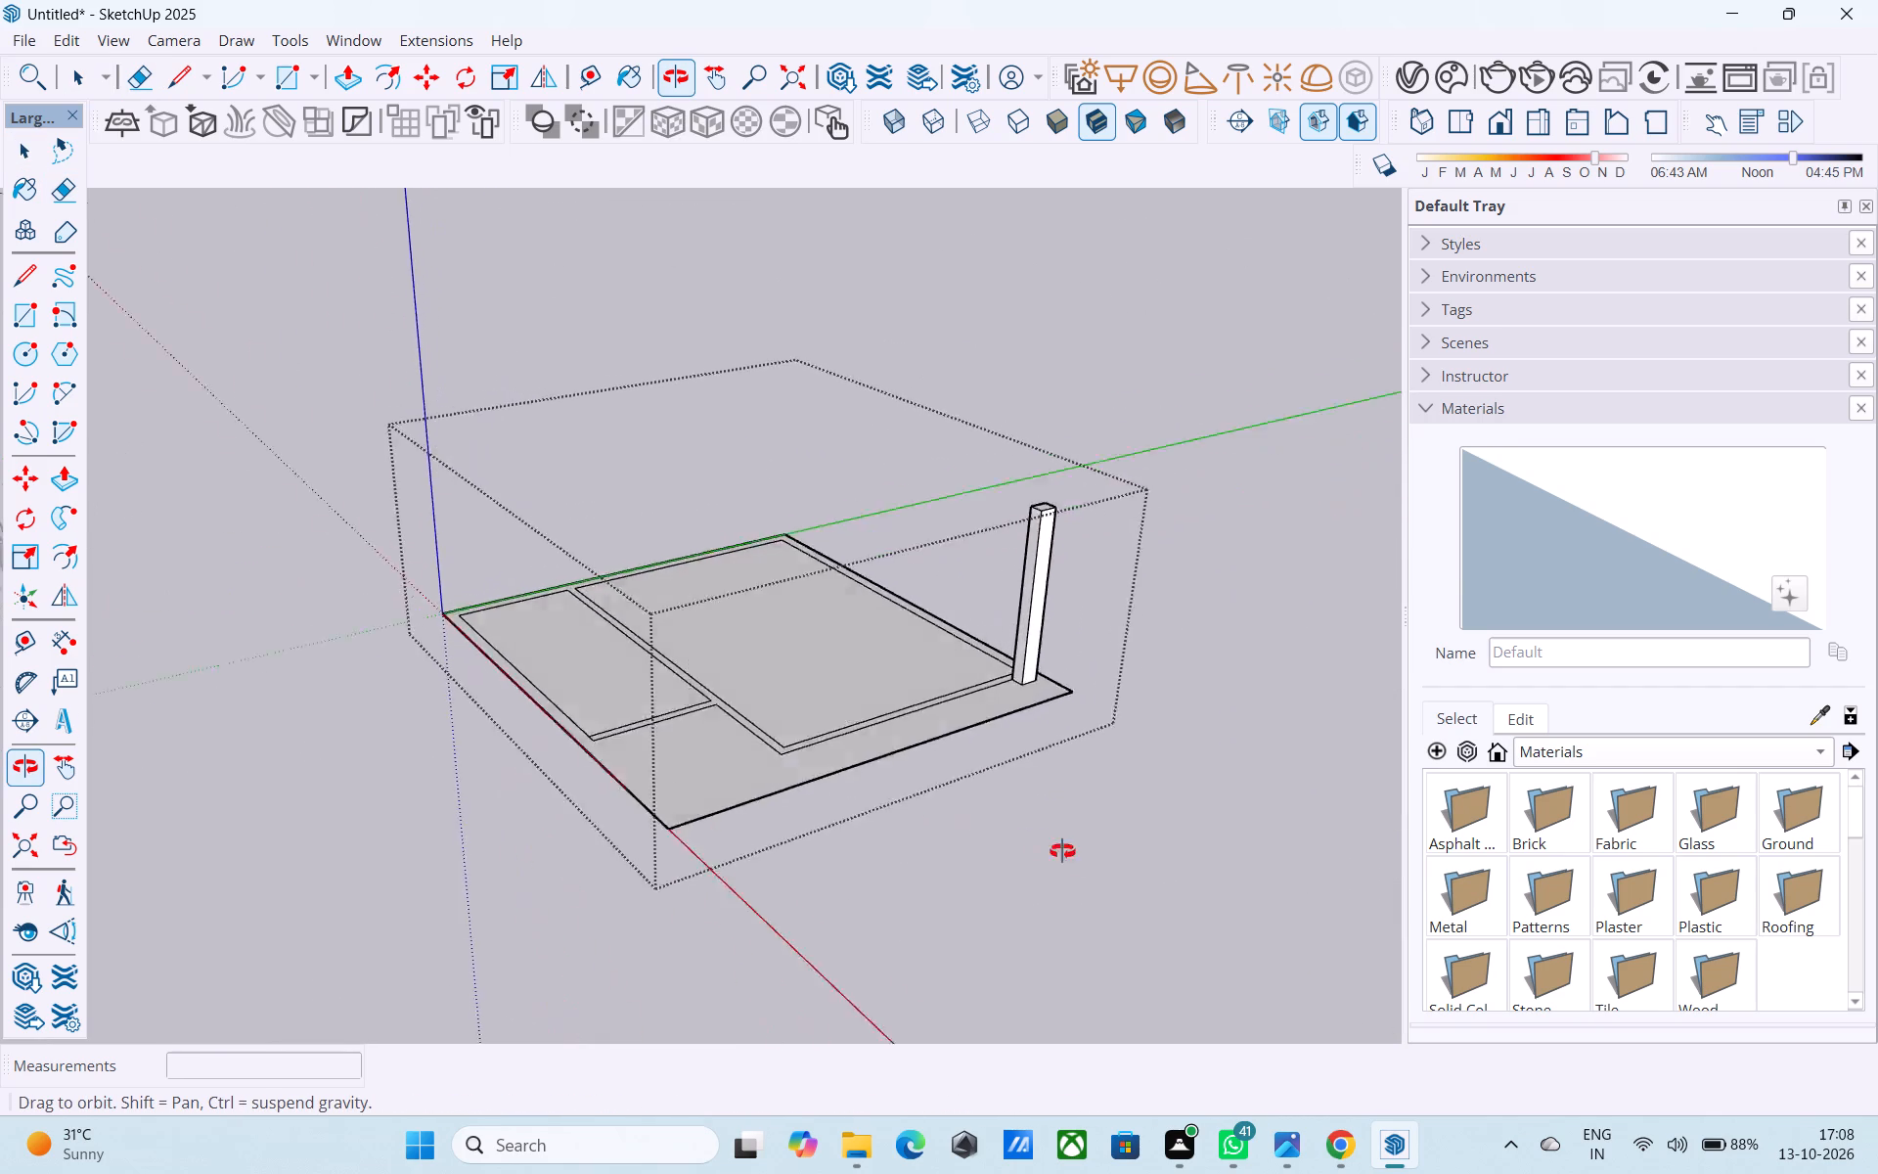
middle_click_drag(1062, 851, 1388, 969)
scroll(1074, 659, "up", 8)
scroll(994, 628, "up", 5)
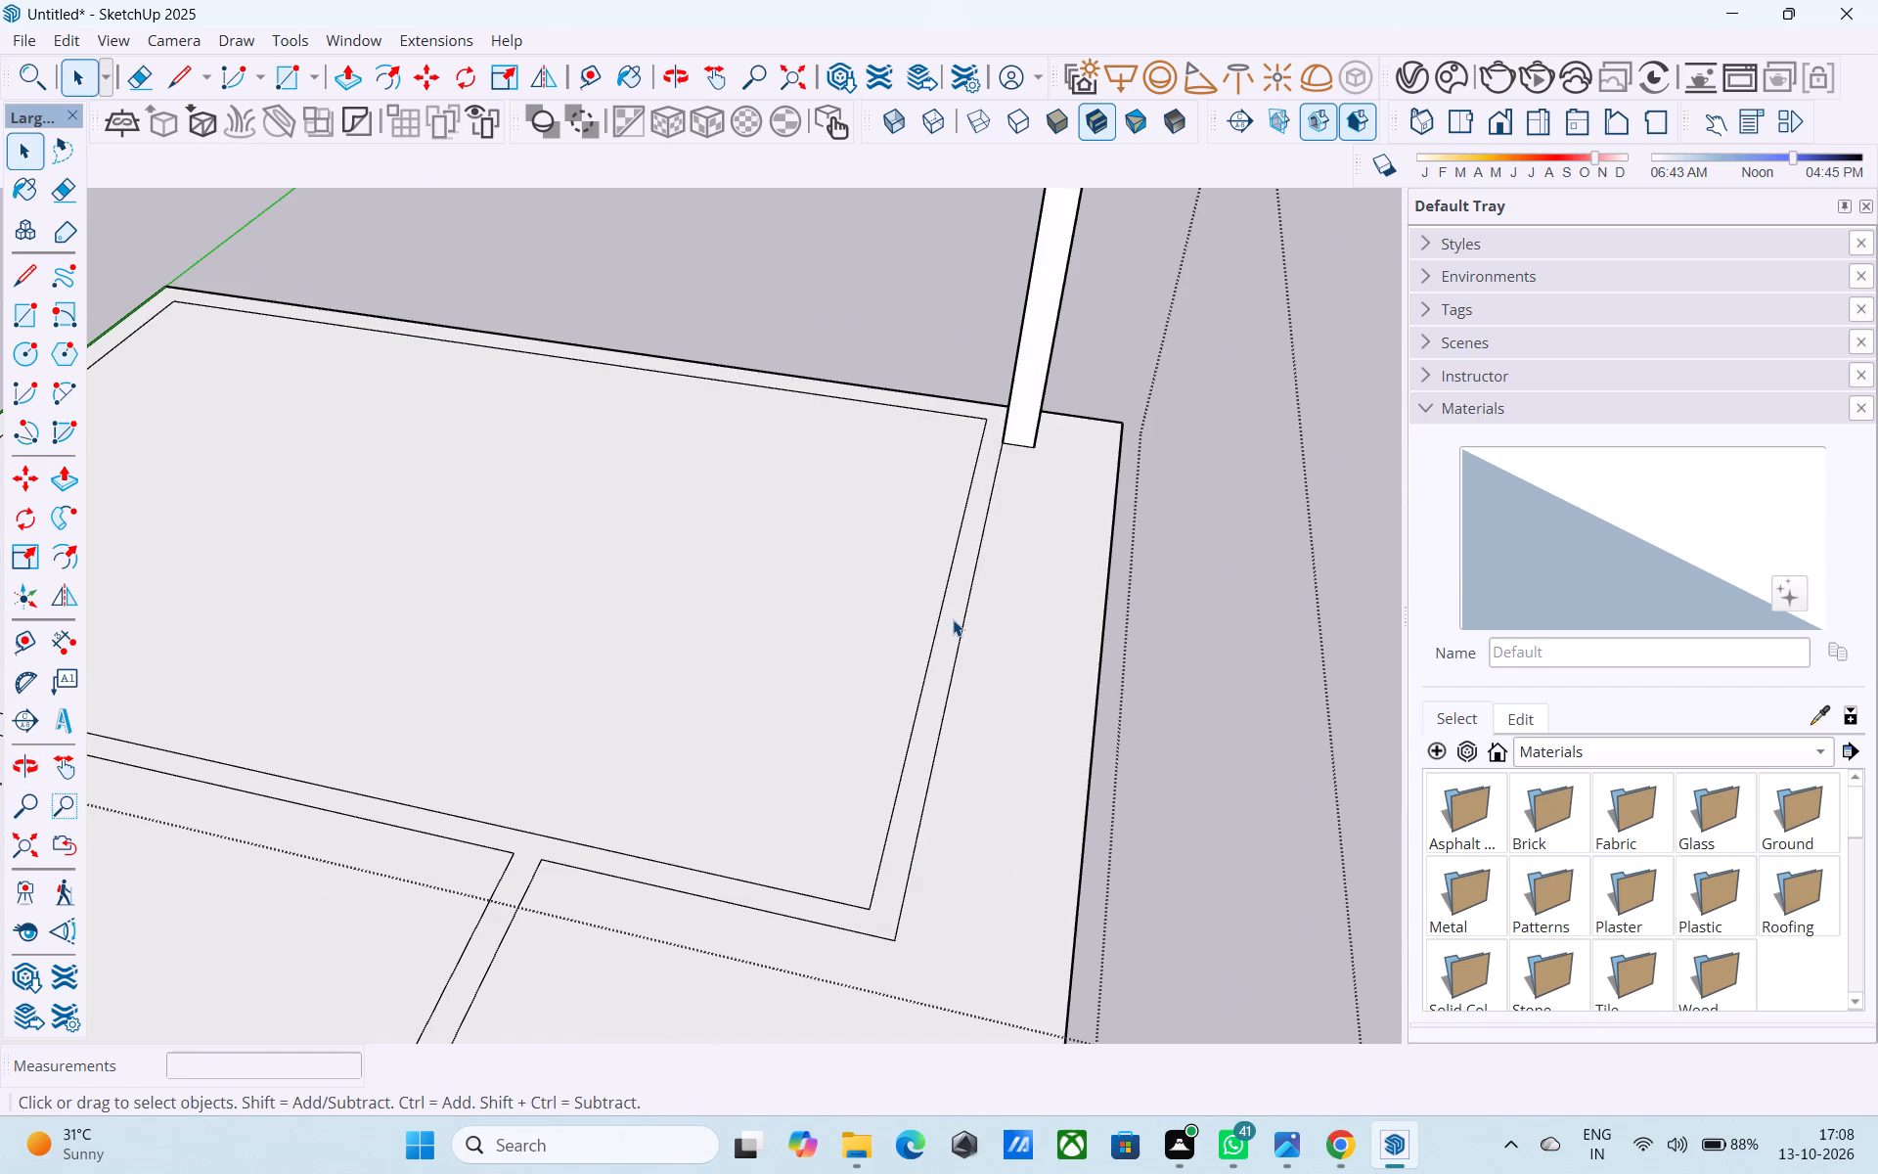
scroll(953, 619, "down", 6)
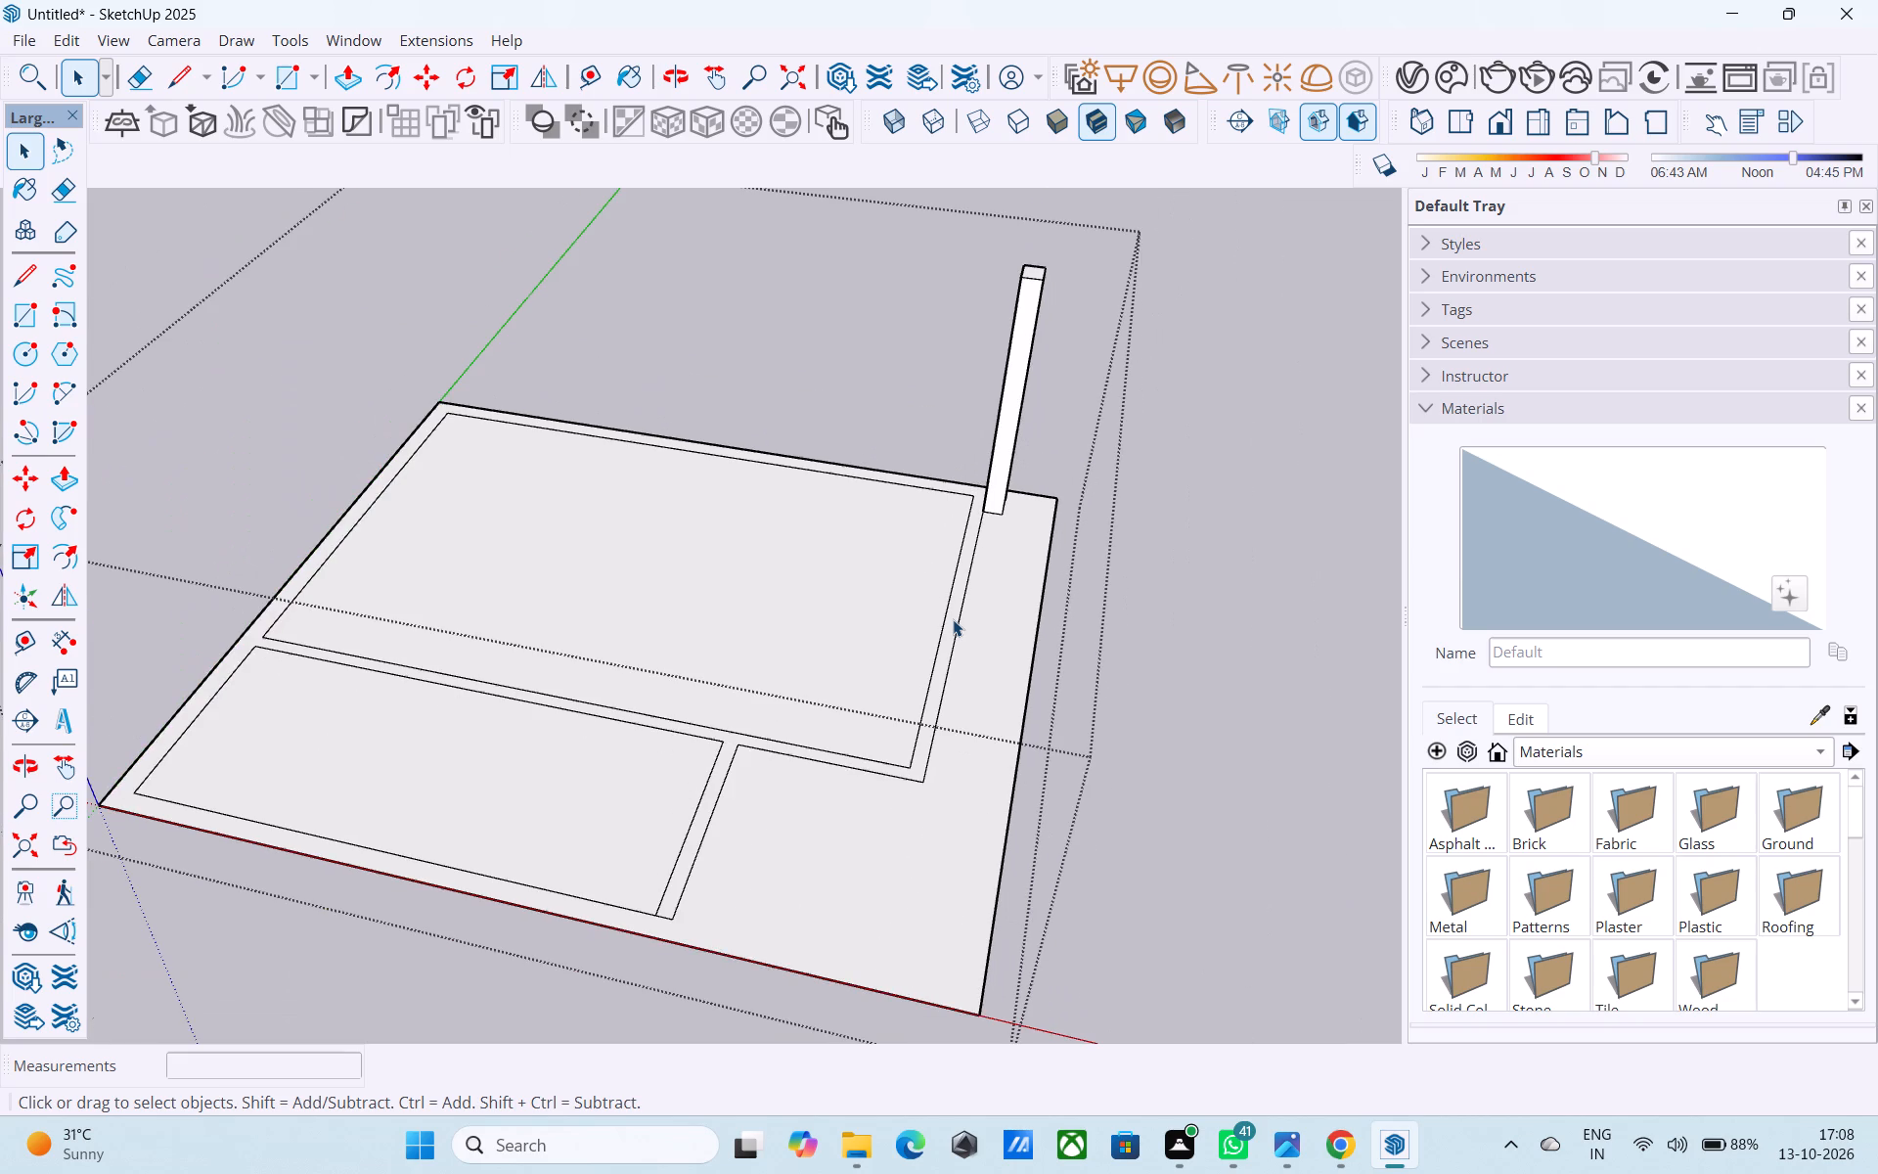
left_click(953, 619)
left_click(949, 619)
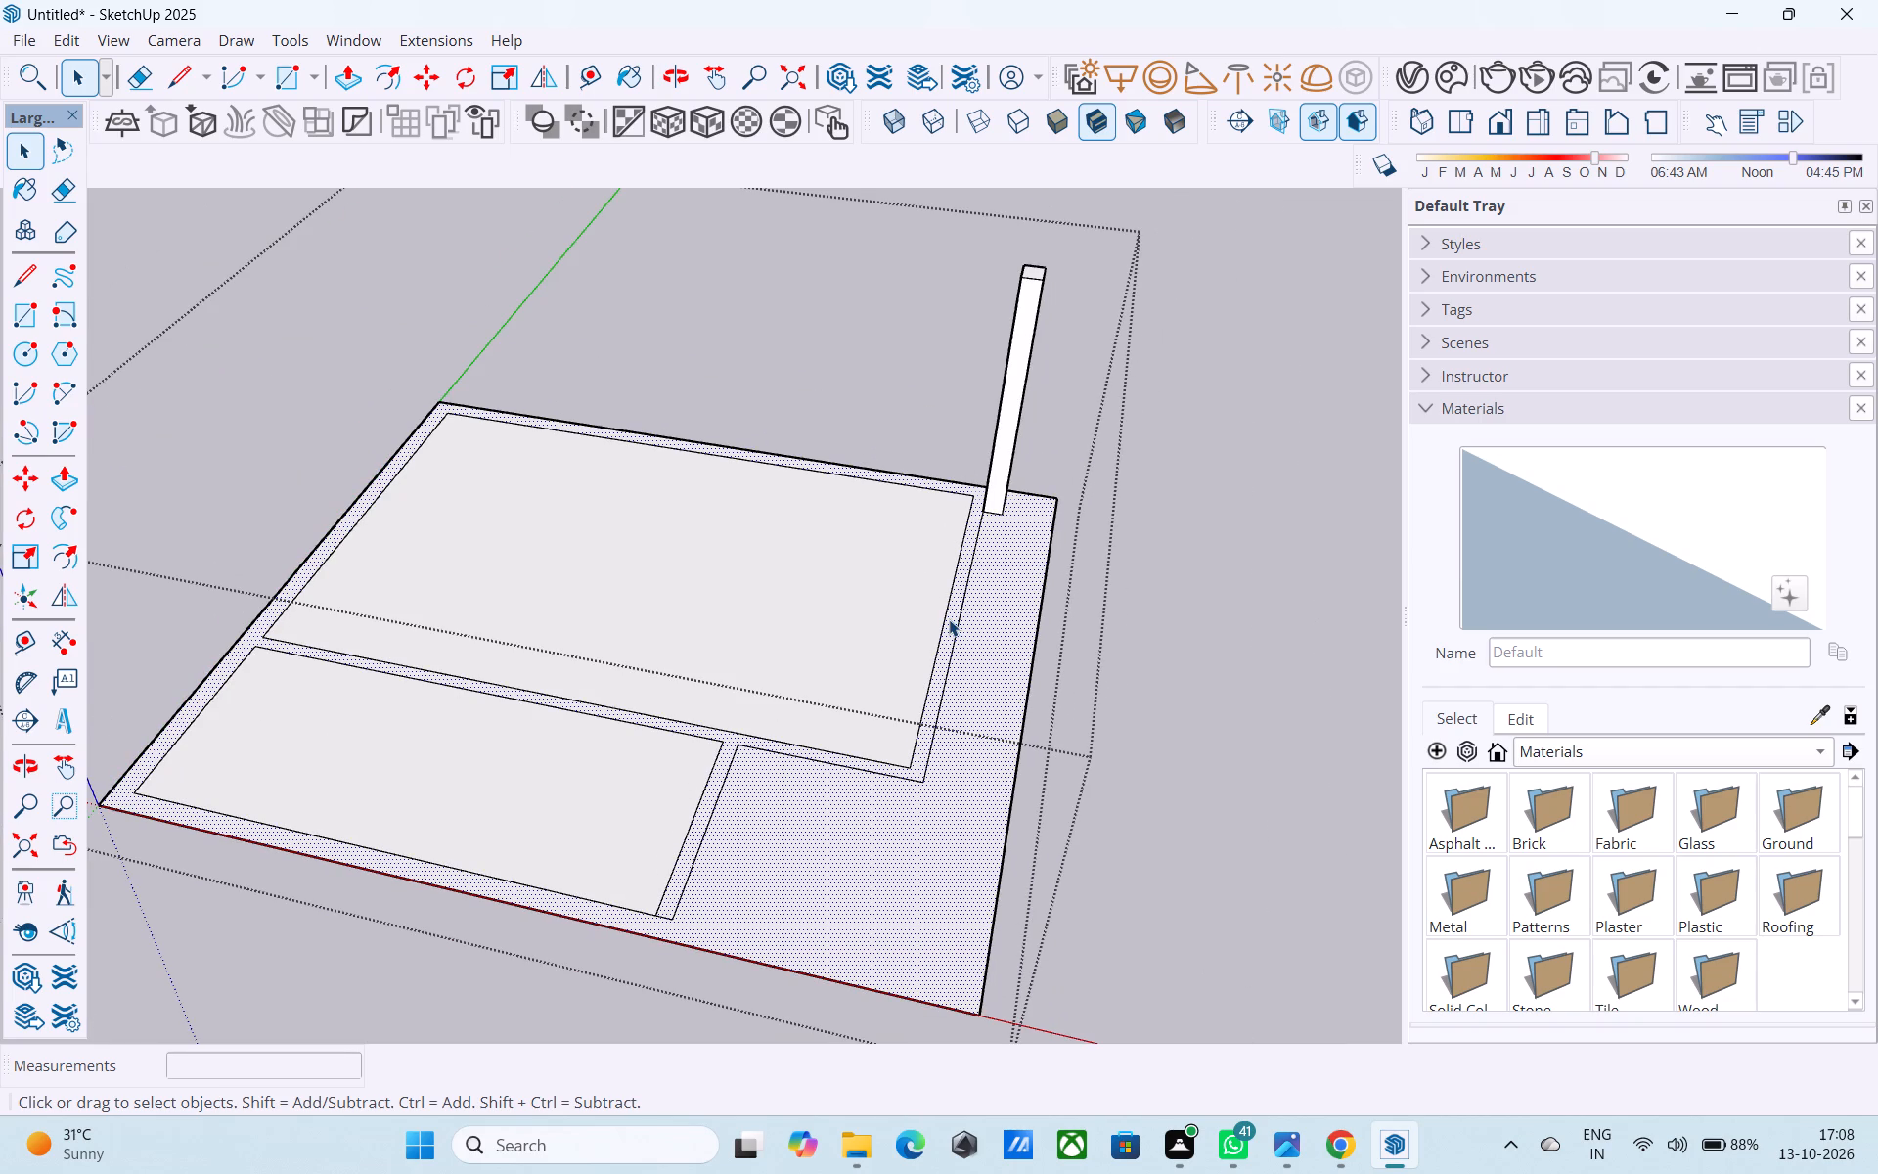
left_click(954, 625)
scroll(954, 625, "up", 4)
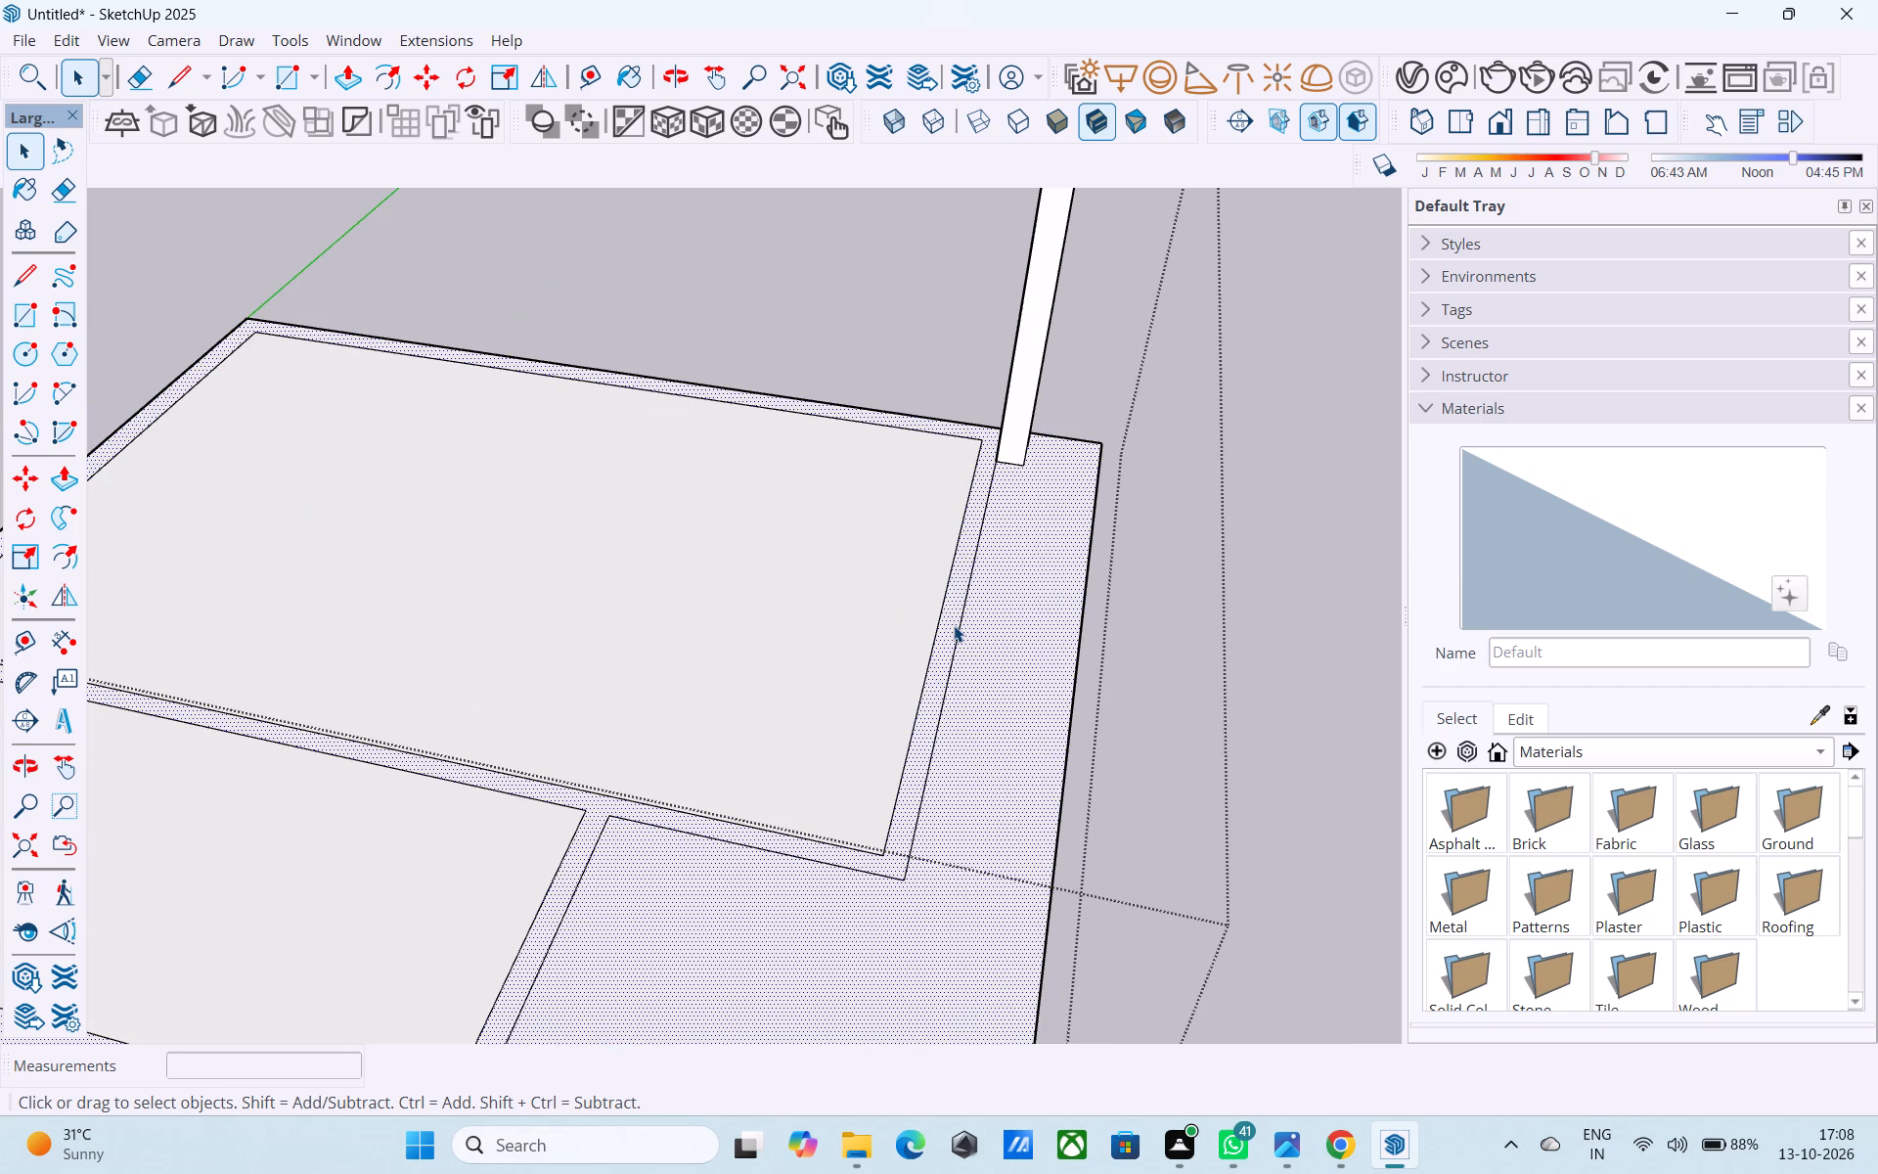
scroll(954, 625, "down", 4)
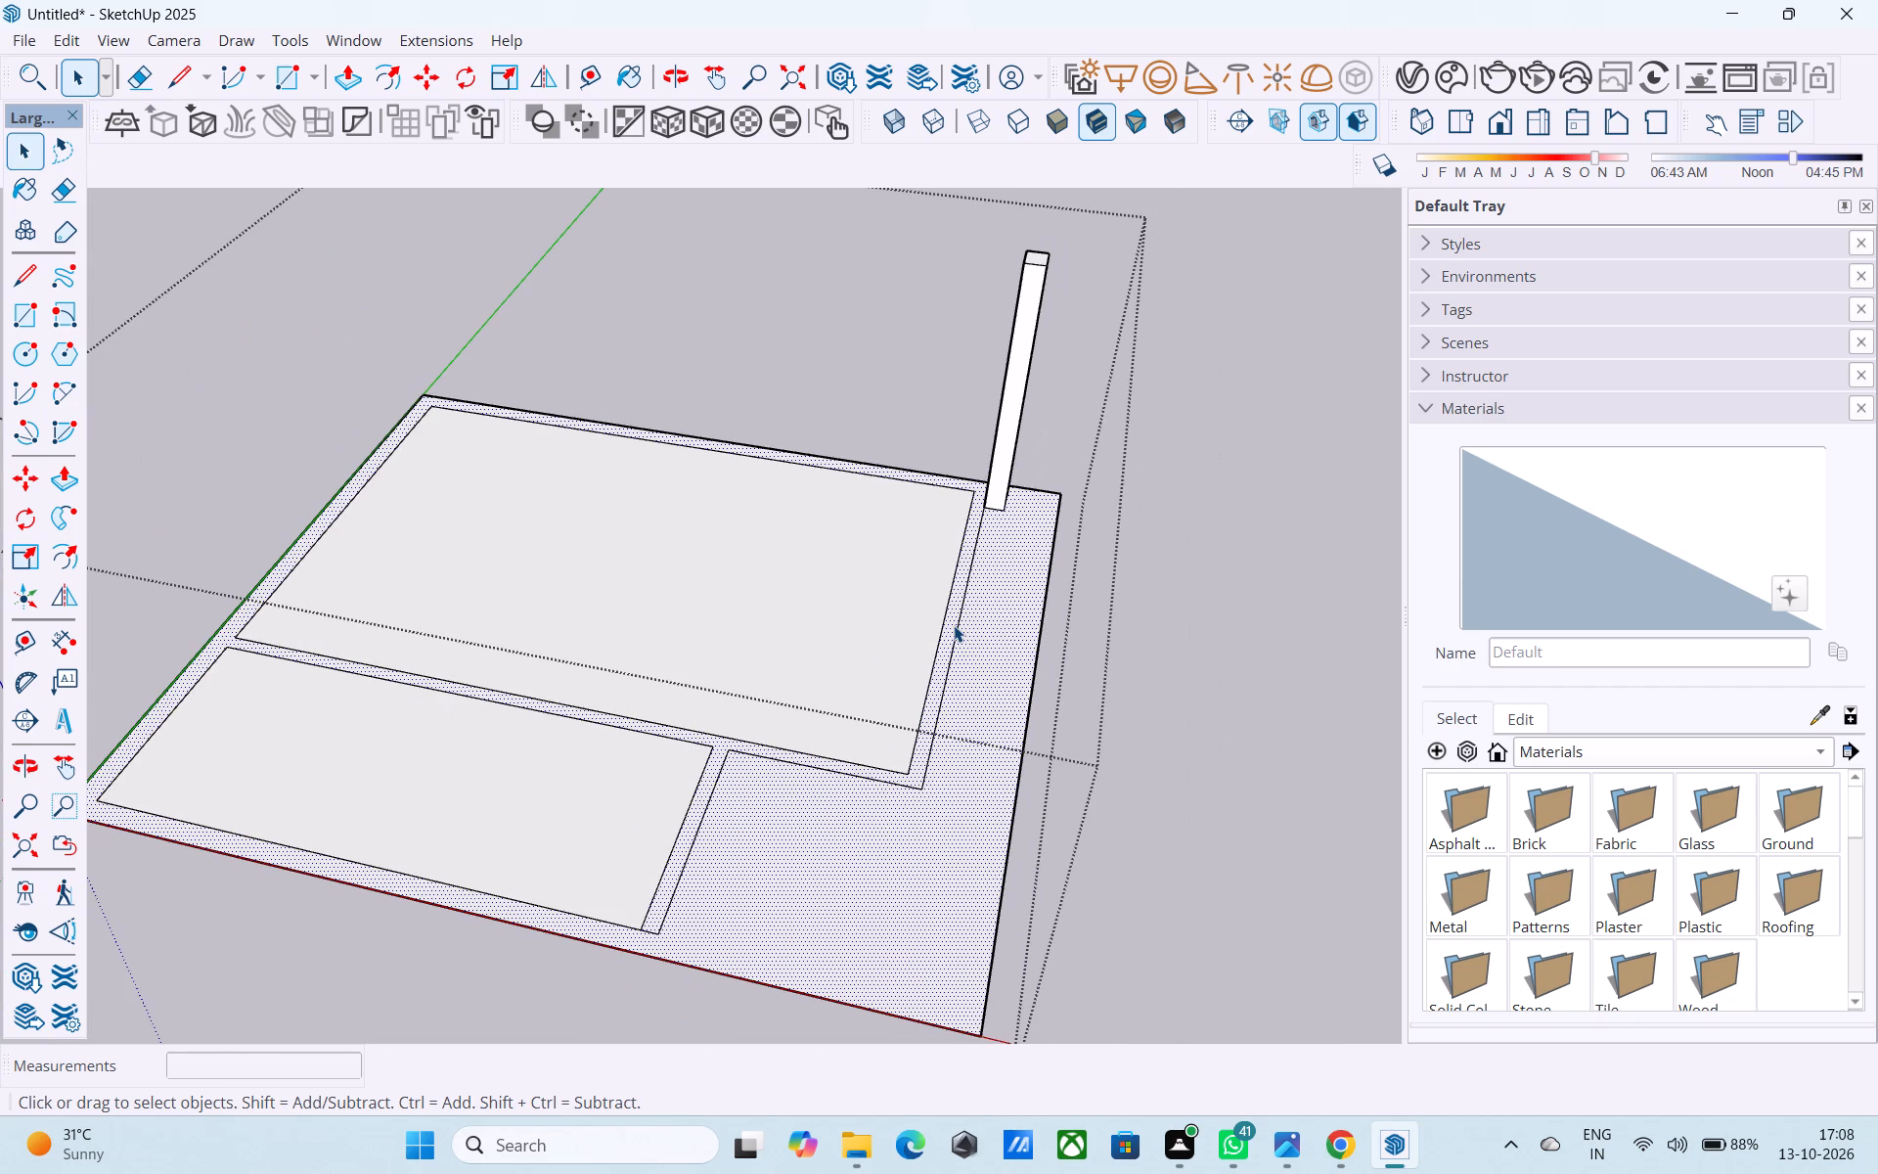
Copy the small room's long inner wall line 6" into the room.
middle_click_drag(711, 704, 817, 655)
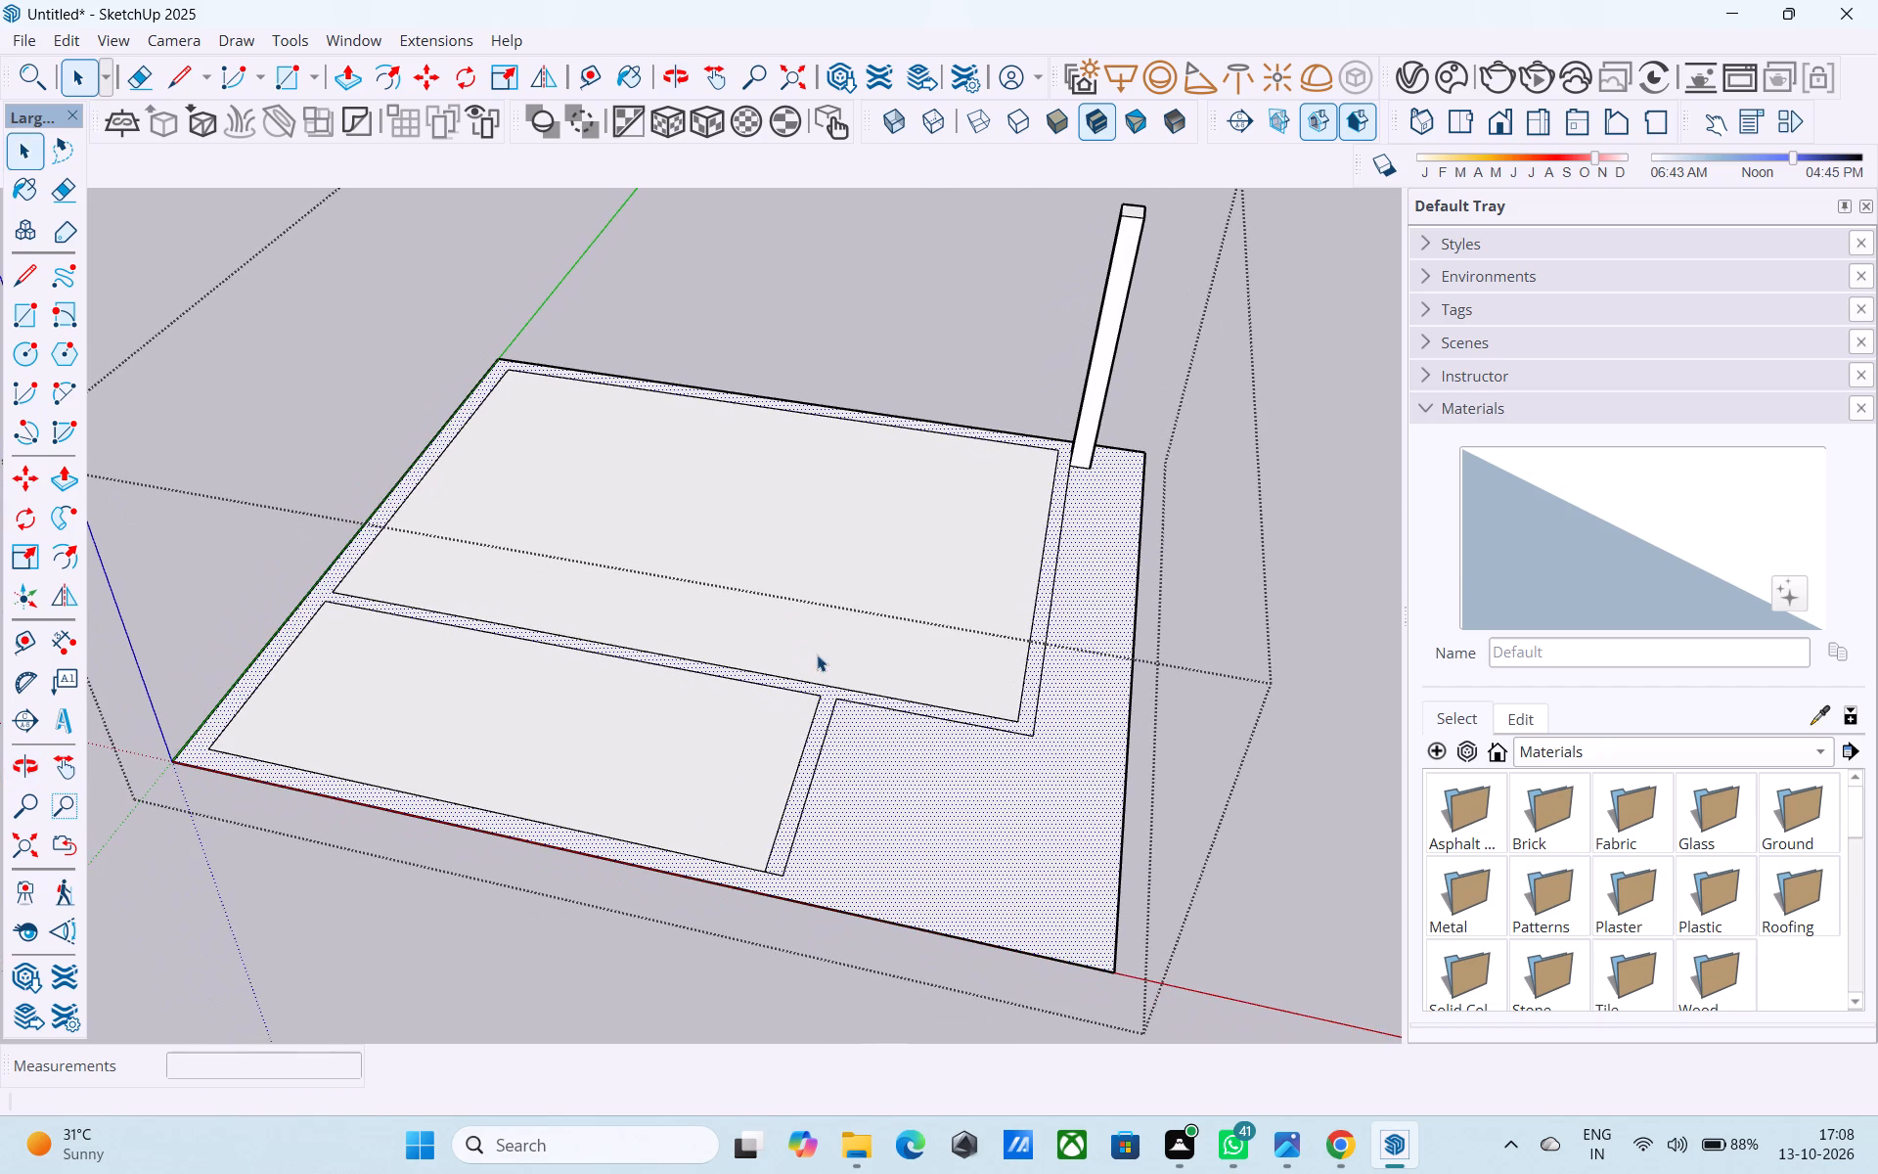
middle_click_drag(710, 870, 720, 859)
scroll(675, 845, "up", 4)
left_click(652, 833)
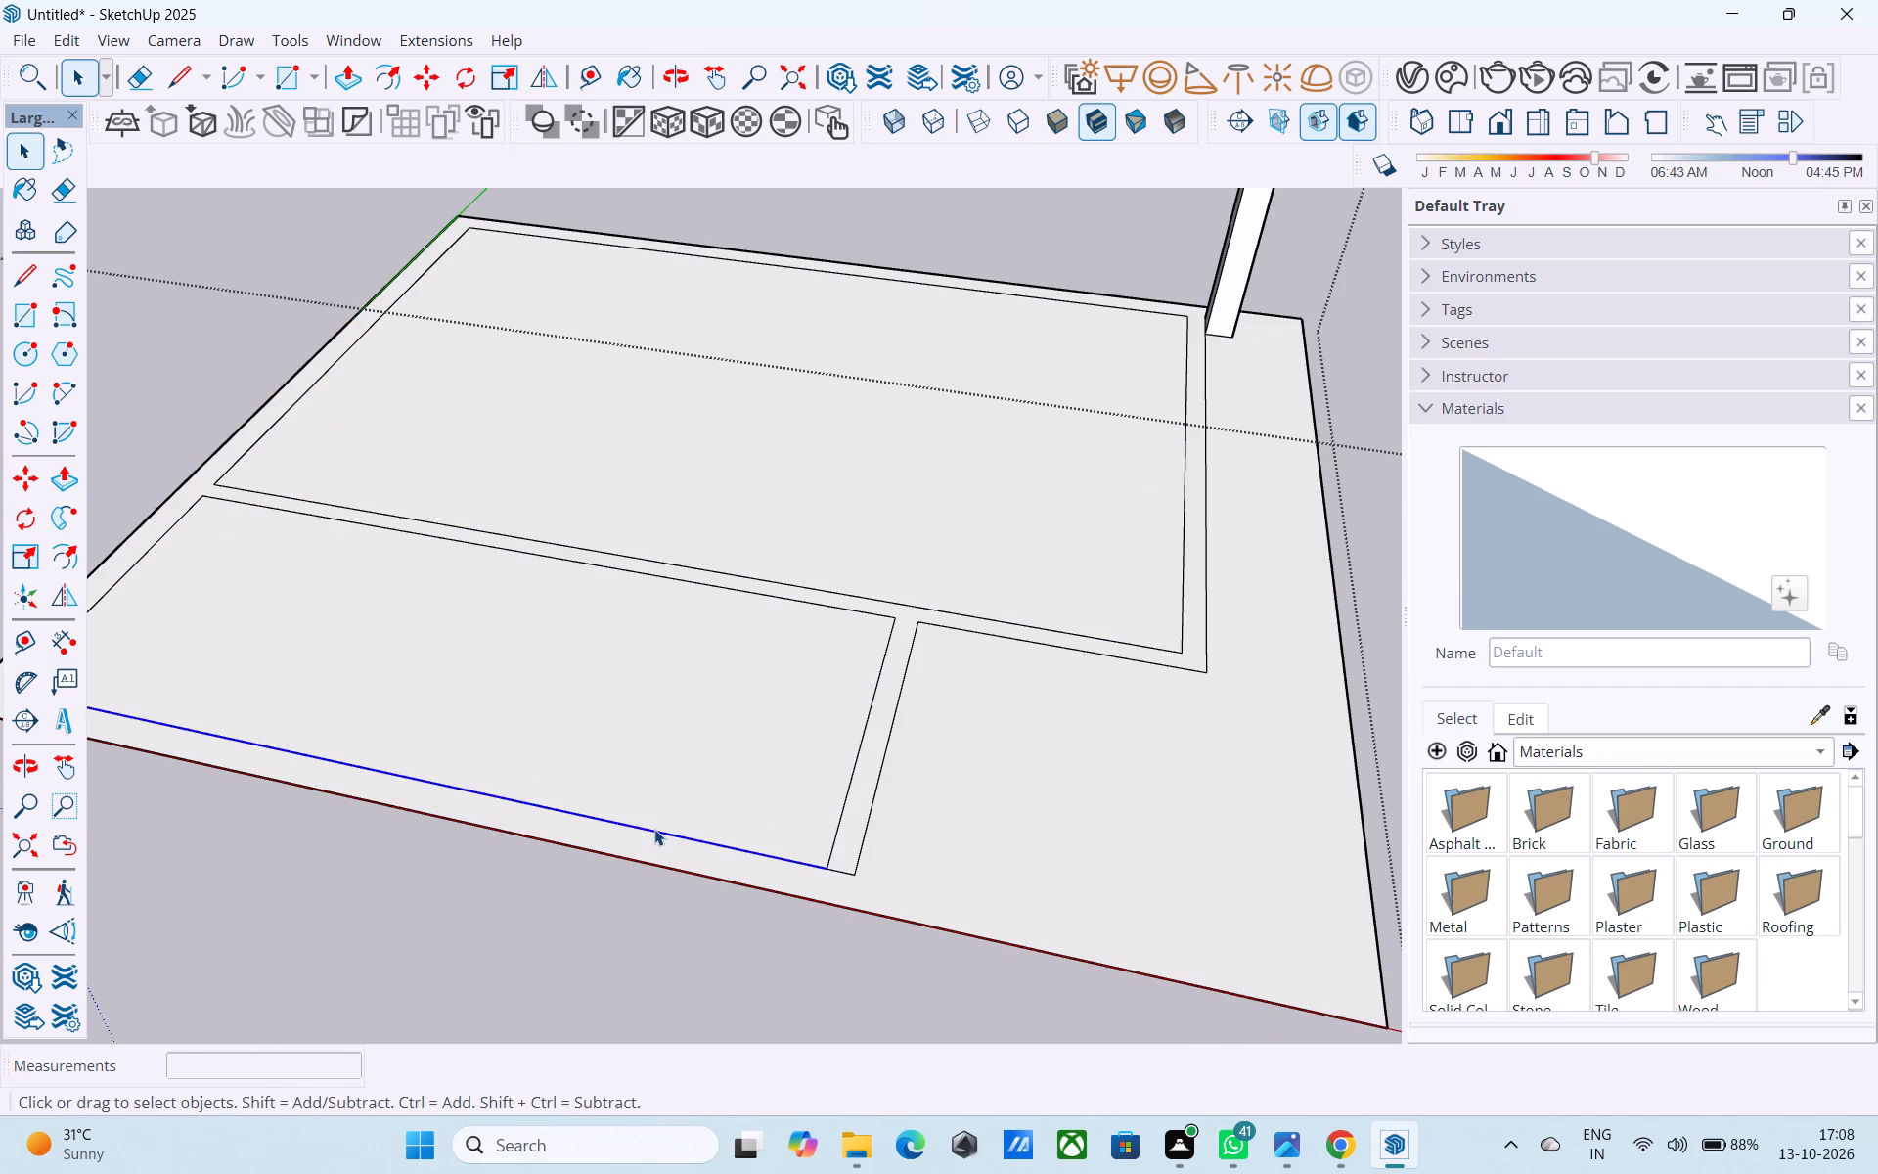
key("n")
key("BackSpace")
key("m")
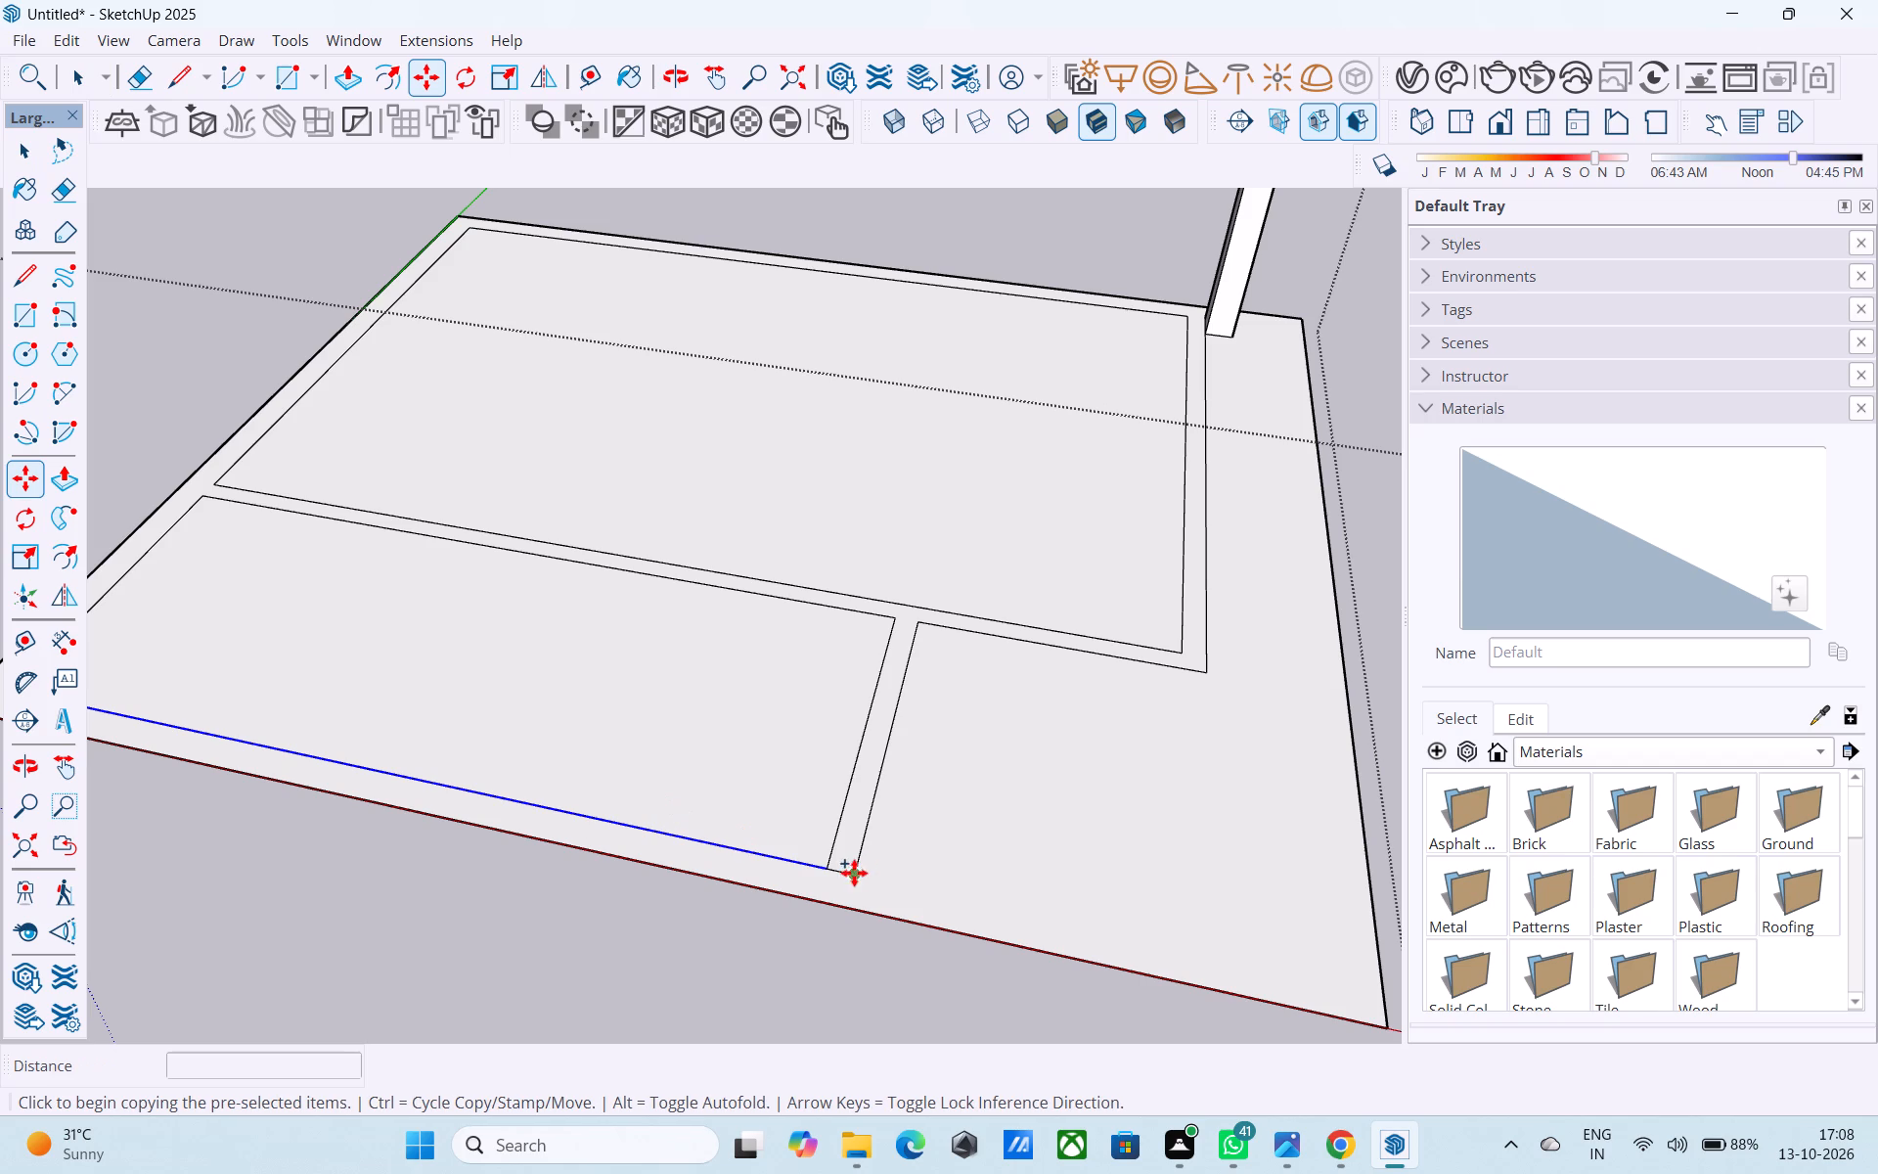
left_click(832, 874)
left_click(838, 851)
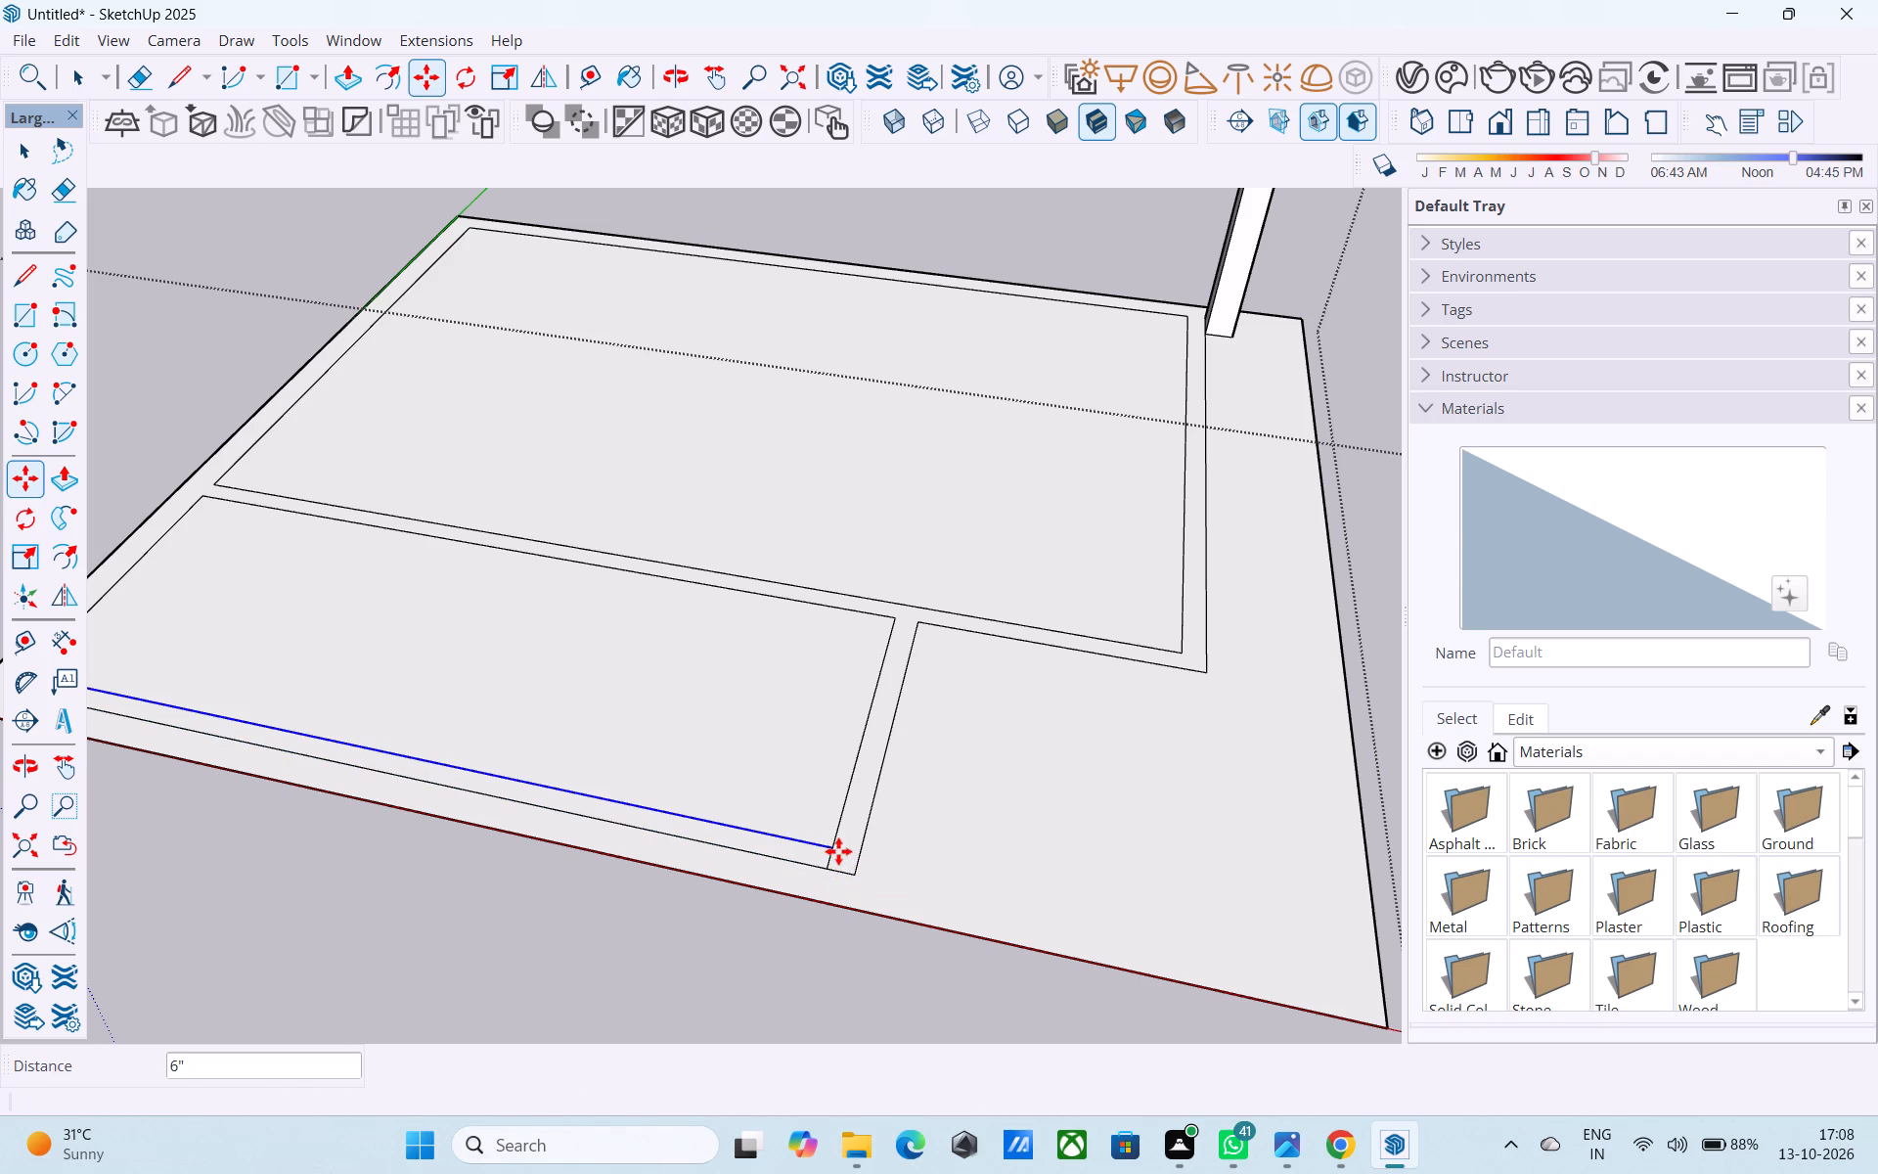
Draw a 9" line from the original wall line's end to the base's outer edge near the origin corner.
scroll(838, 849, "down", 3)
middle_click_drag(838, 849, 911, 885)
key("l")
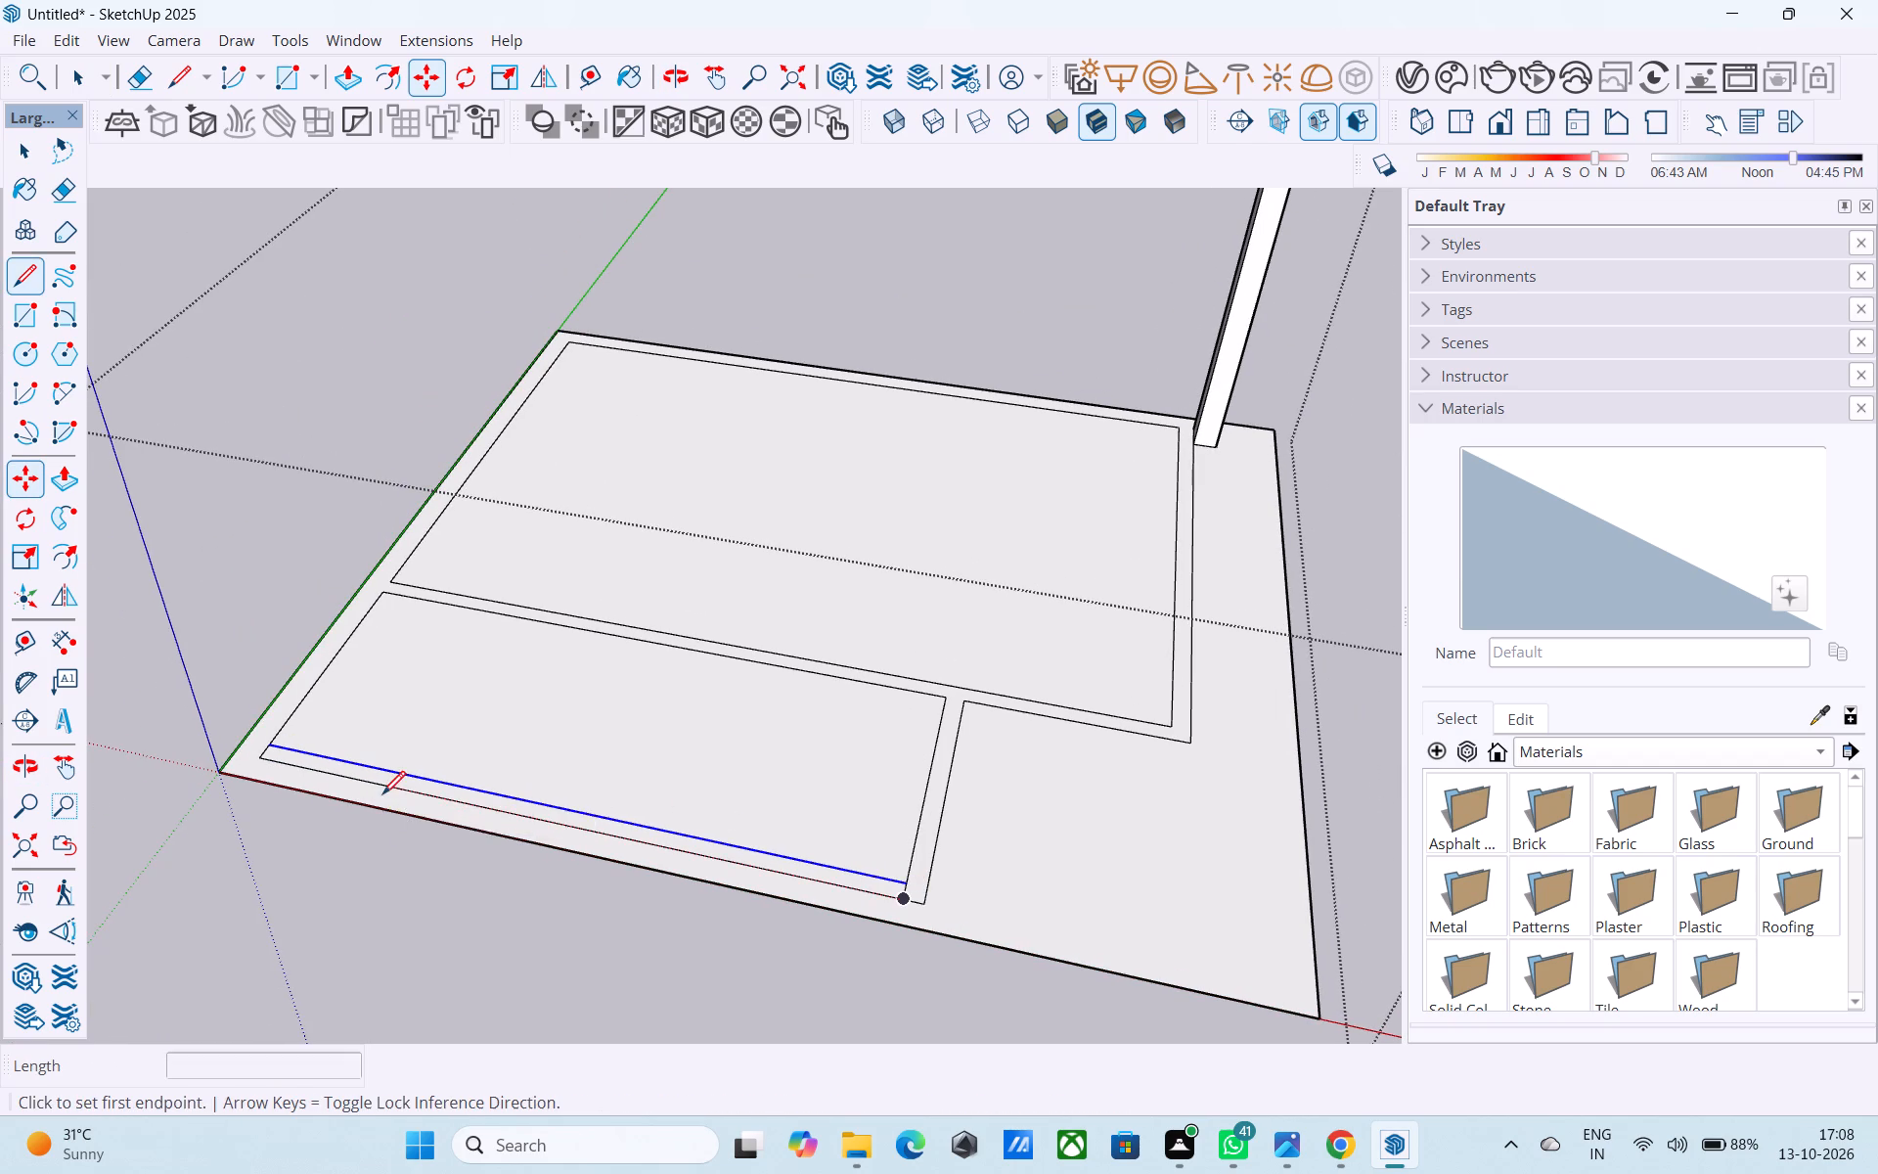
scroll(352, 789, "up", 8)
left_click(182, 720)
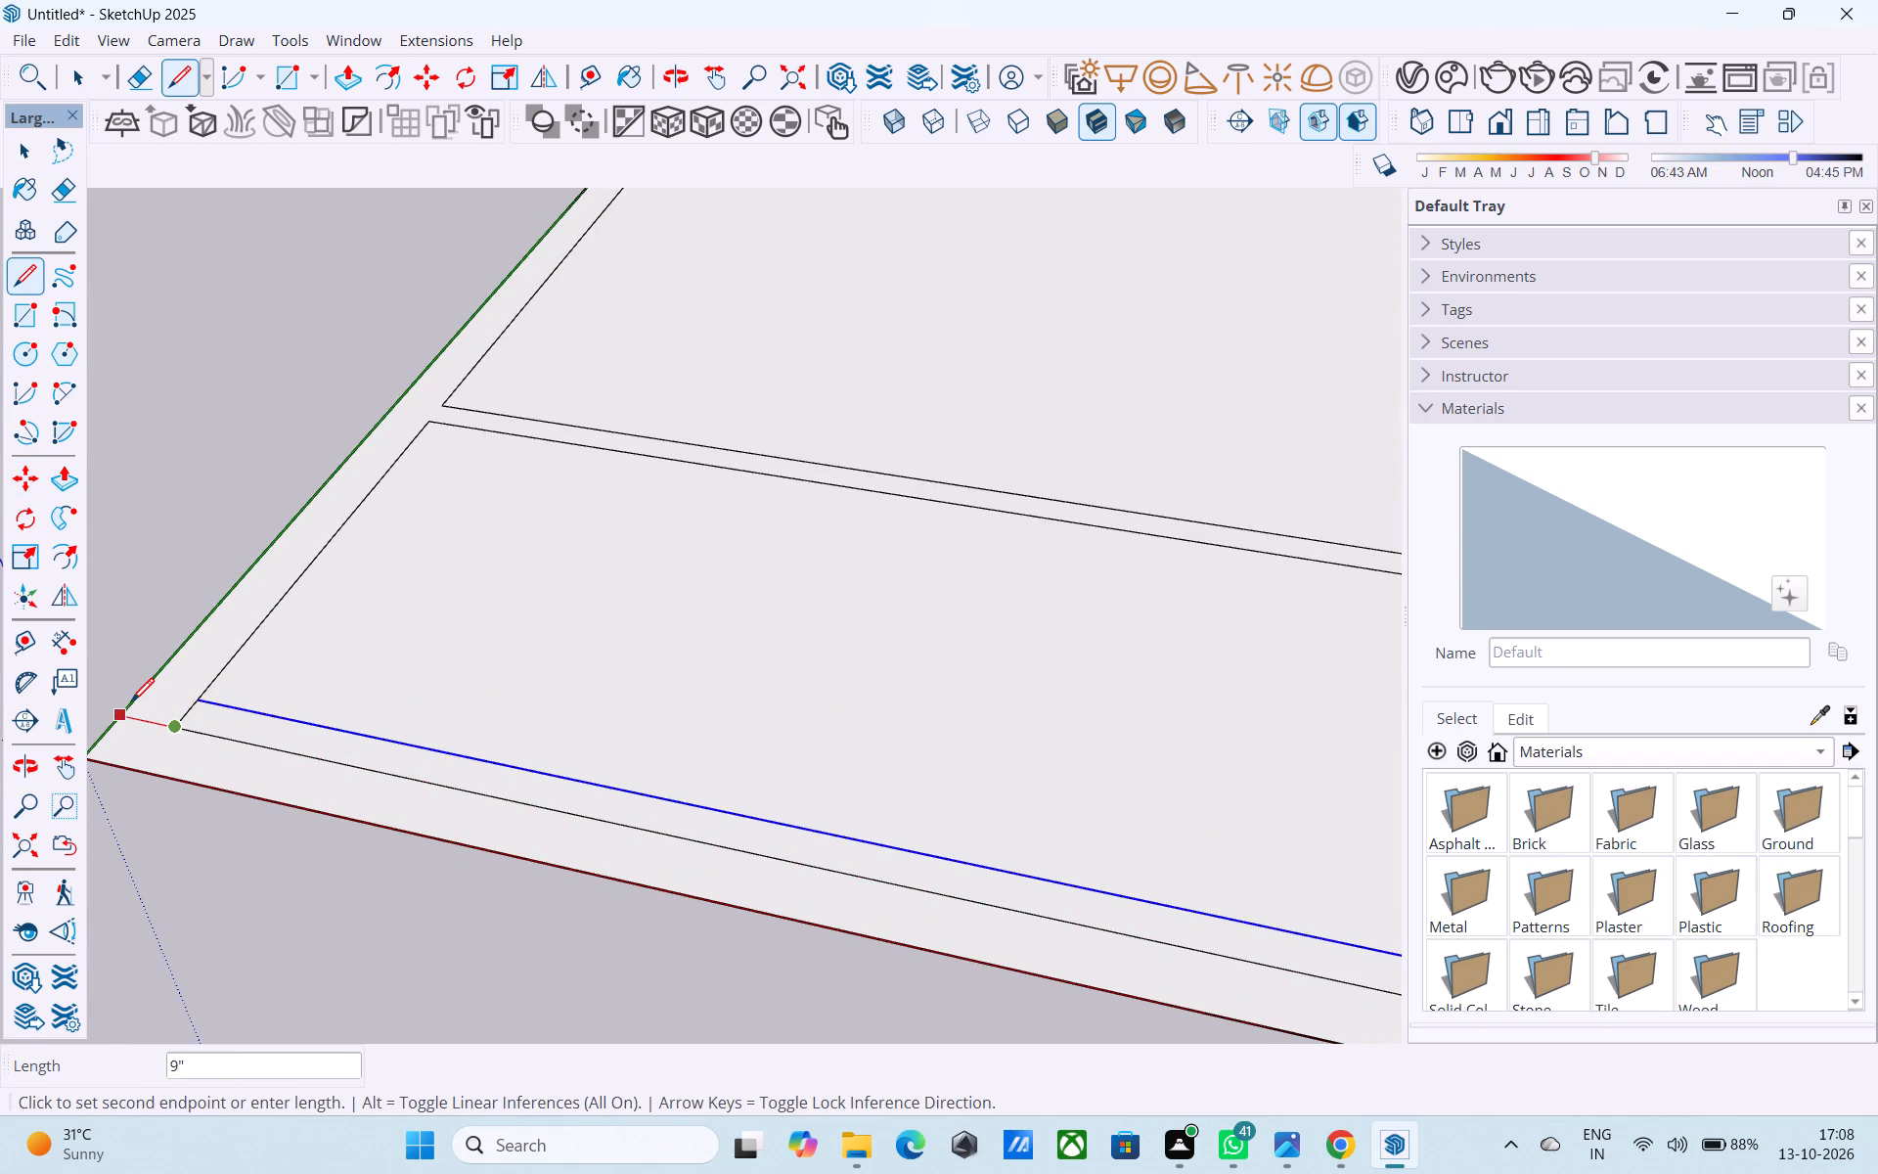
left_click(131, 703)
Erase the short segments between the original and copied wall lines at both ends of the small room.
key("e")
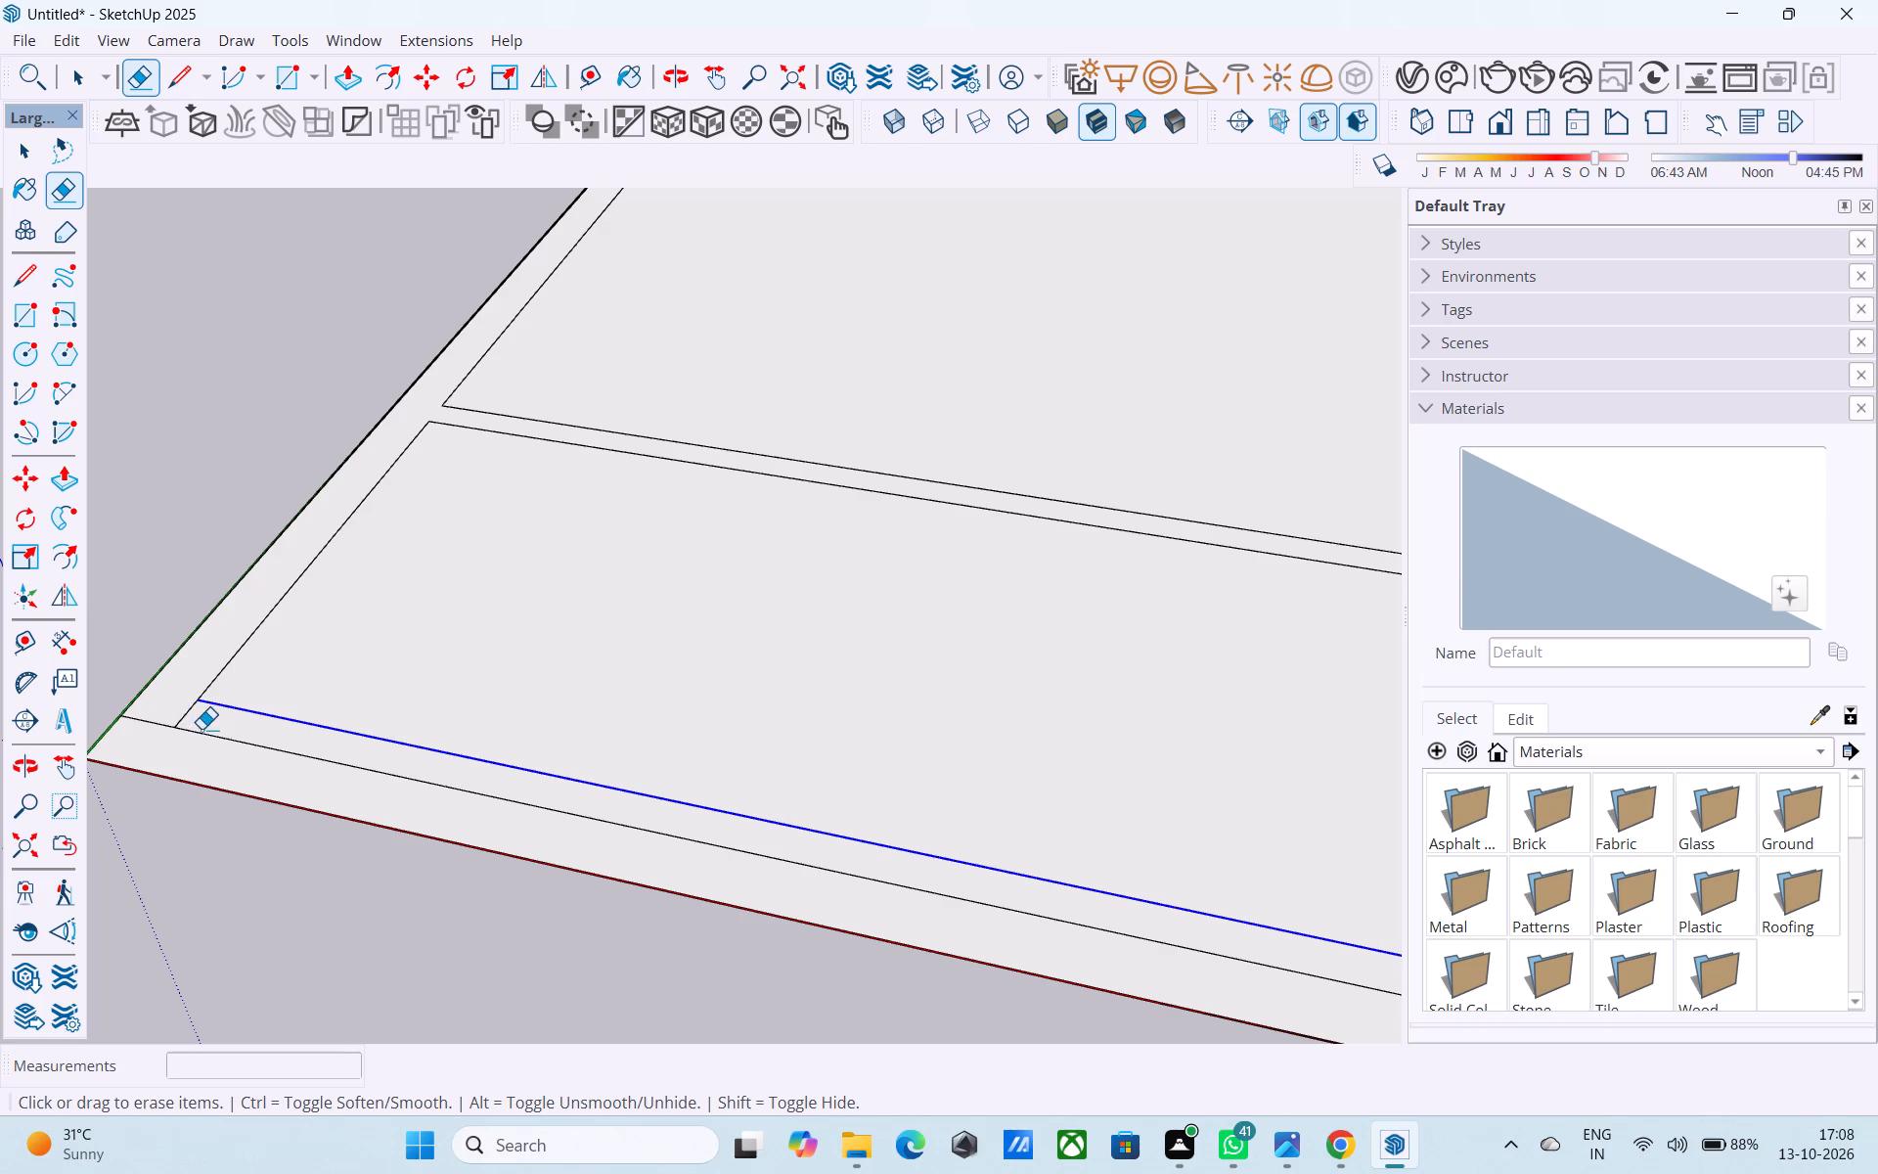
left_click_drag(194, 717, 178, 711)
middle_click(169, 693)
scroll(169, 693, "down", 11)
scroll(735, 870, "up", 12)
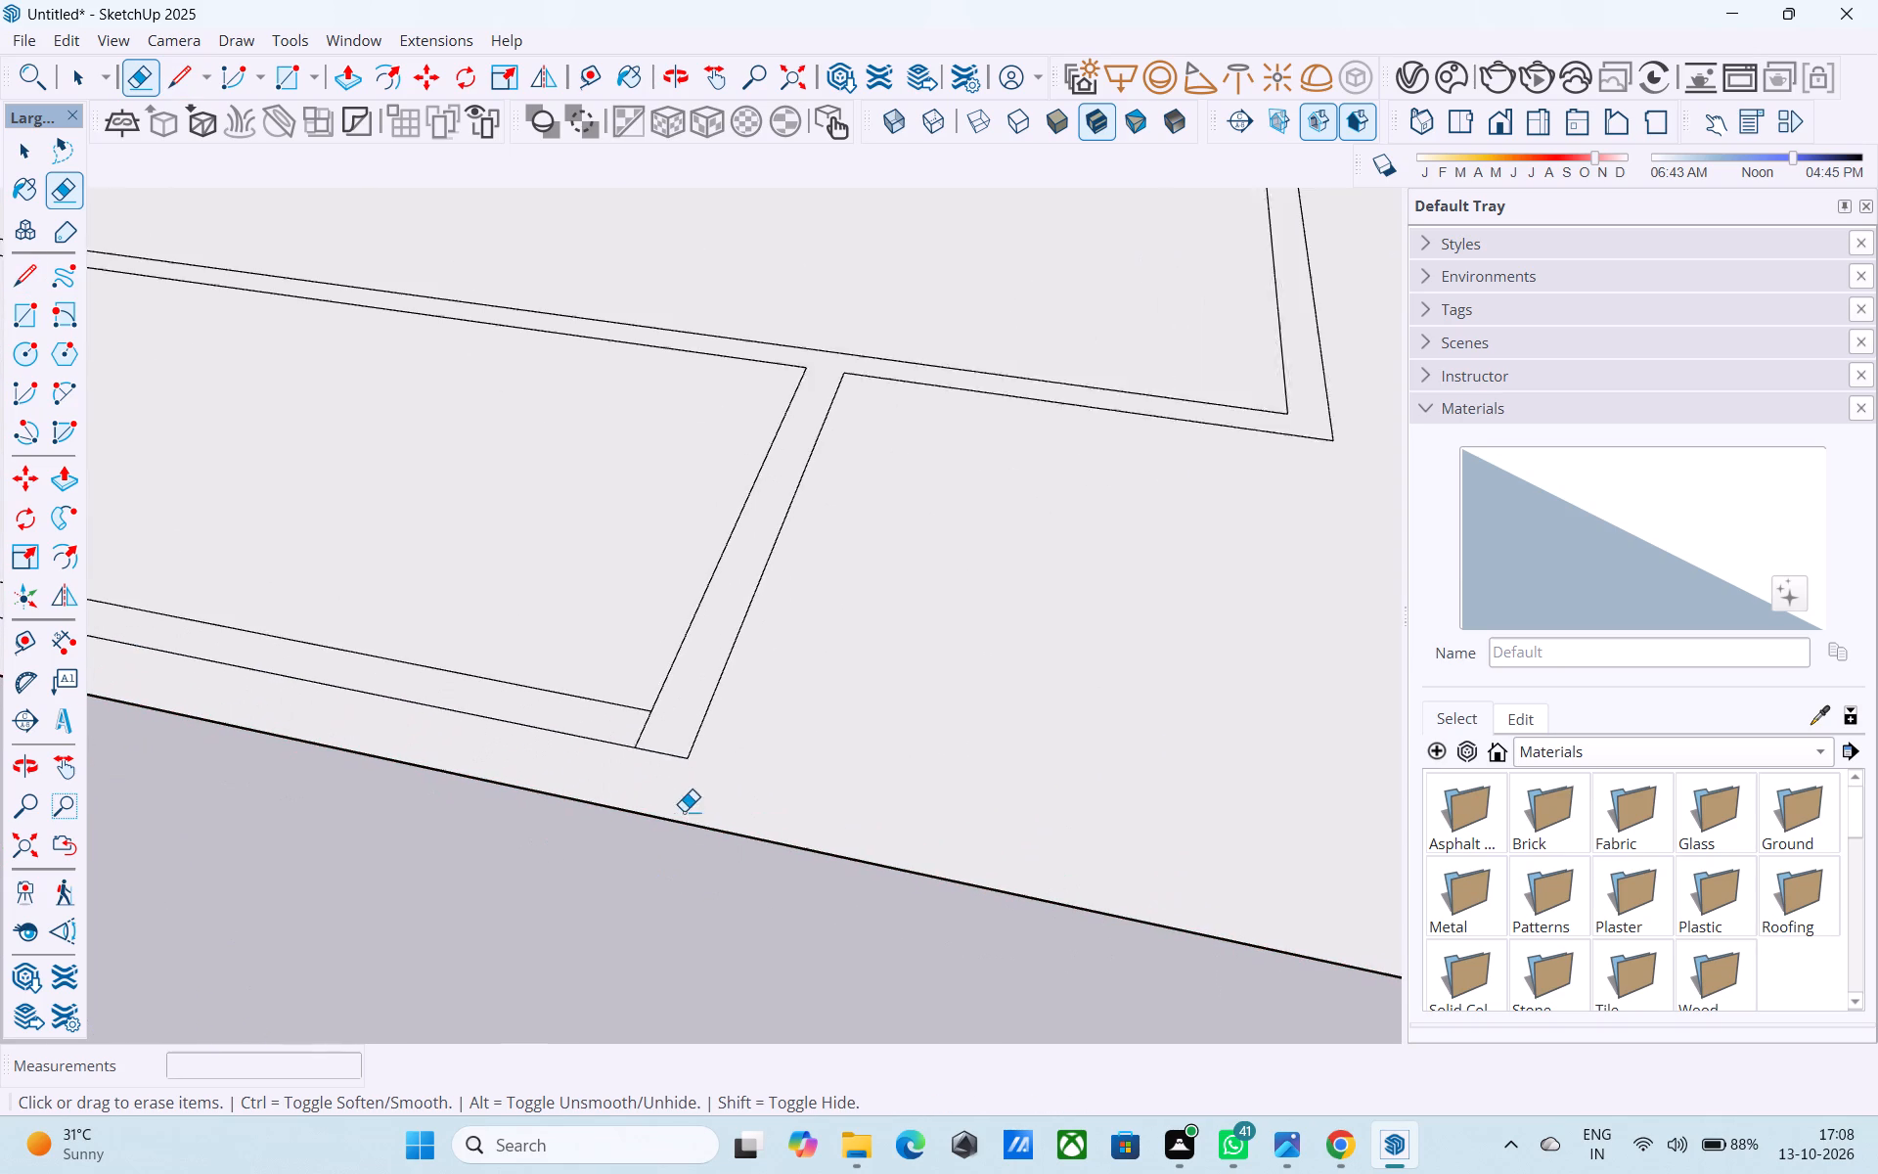
scroll(684, 811, "up", 1)
left_click_drag(642, 720, 632, 715)
Select the wall face and inspect which areas it covers around both rooms and the open base.
key("space")
left_click(648, 713)
scroll(684, 726, "down", 7)
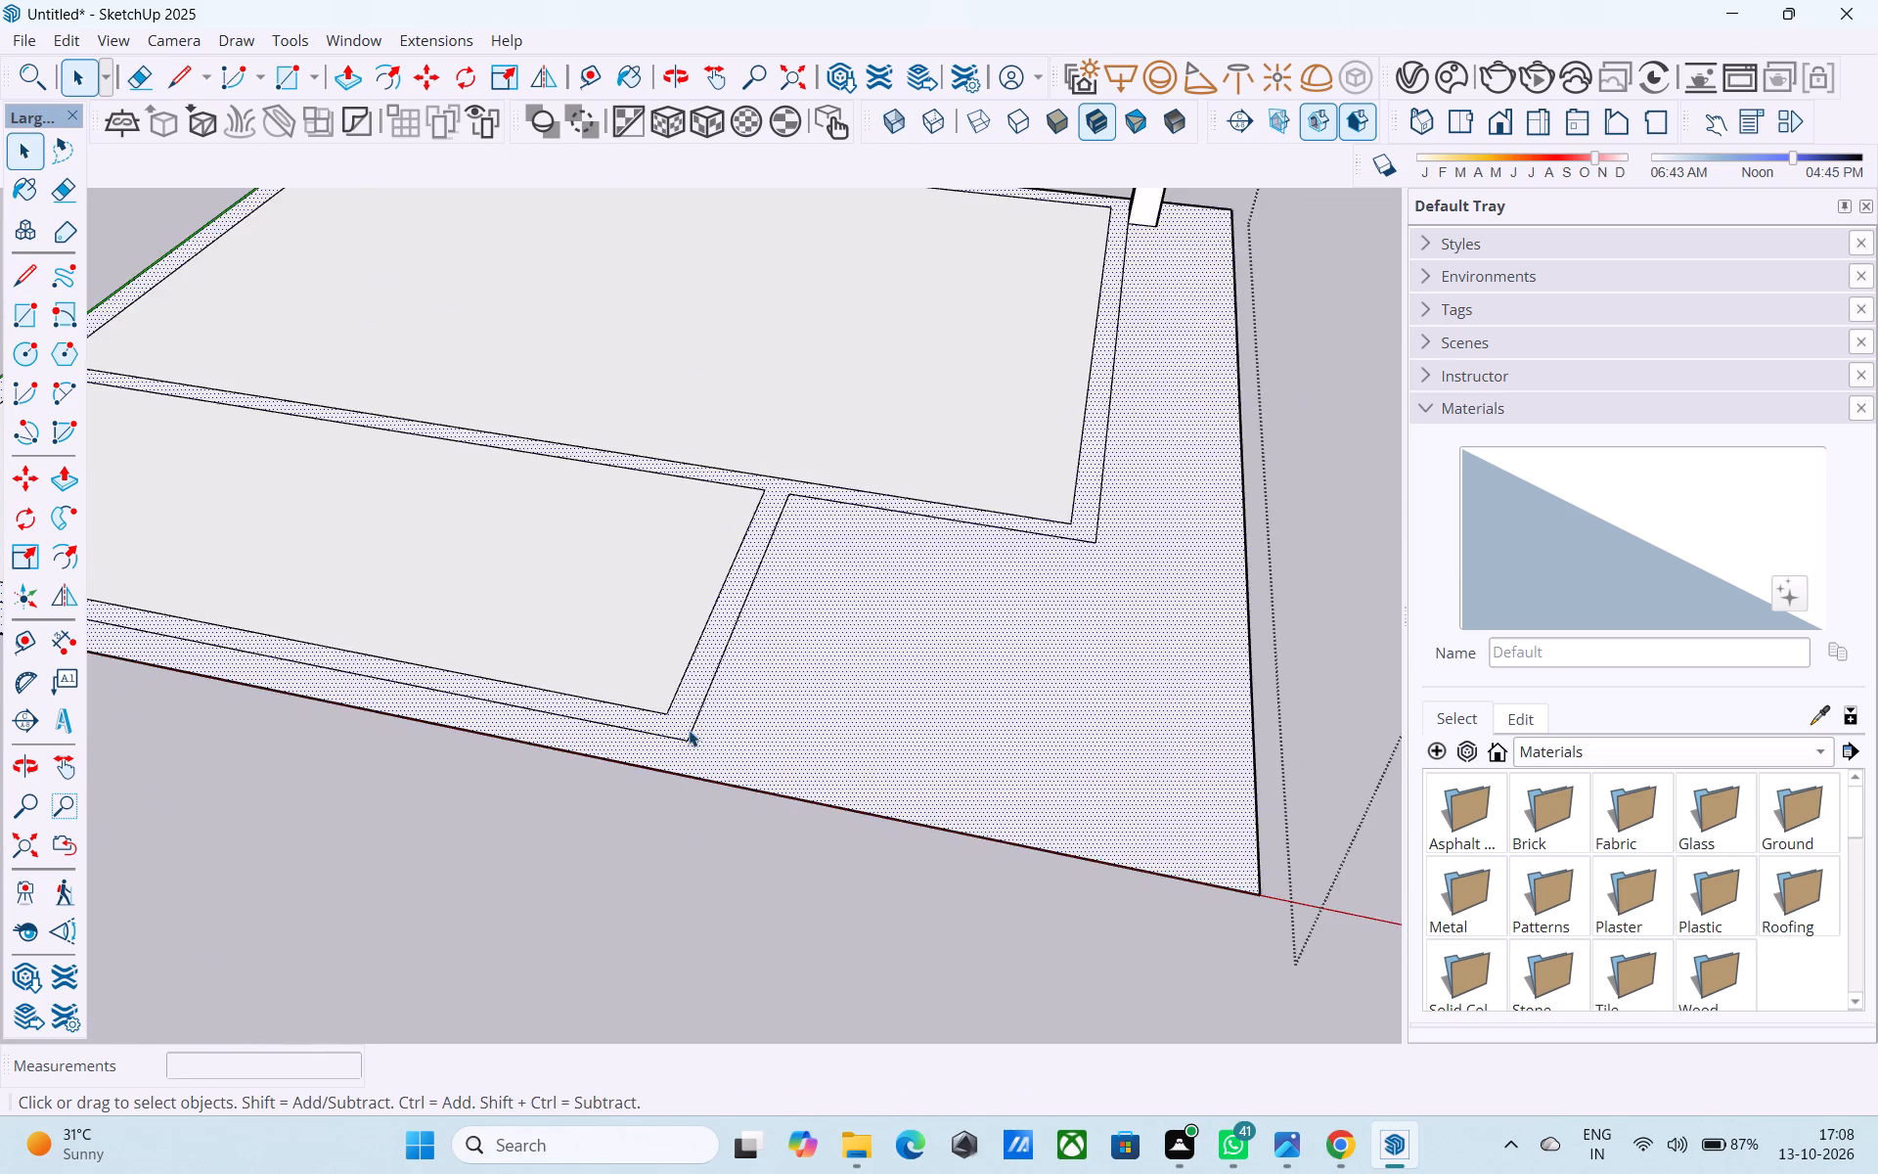
scroll(692, 733, "down", 5)
middle_click_drag(693, 734, 730, 768)
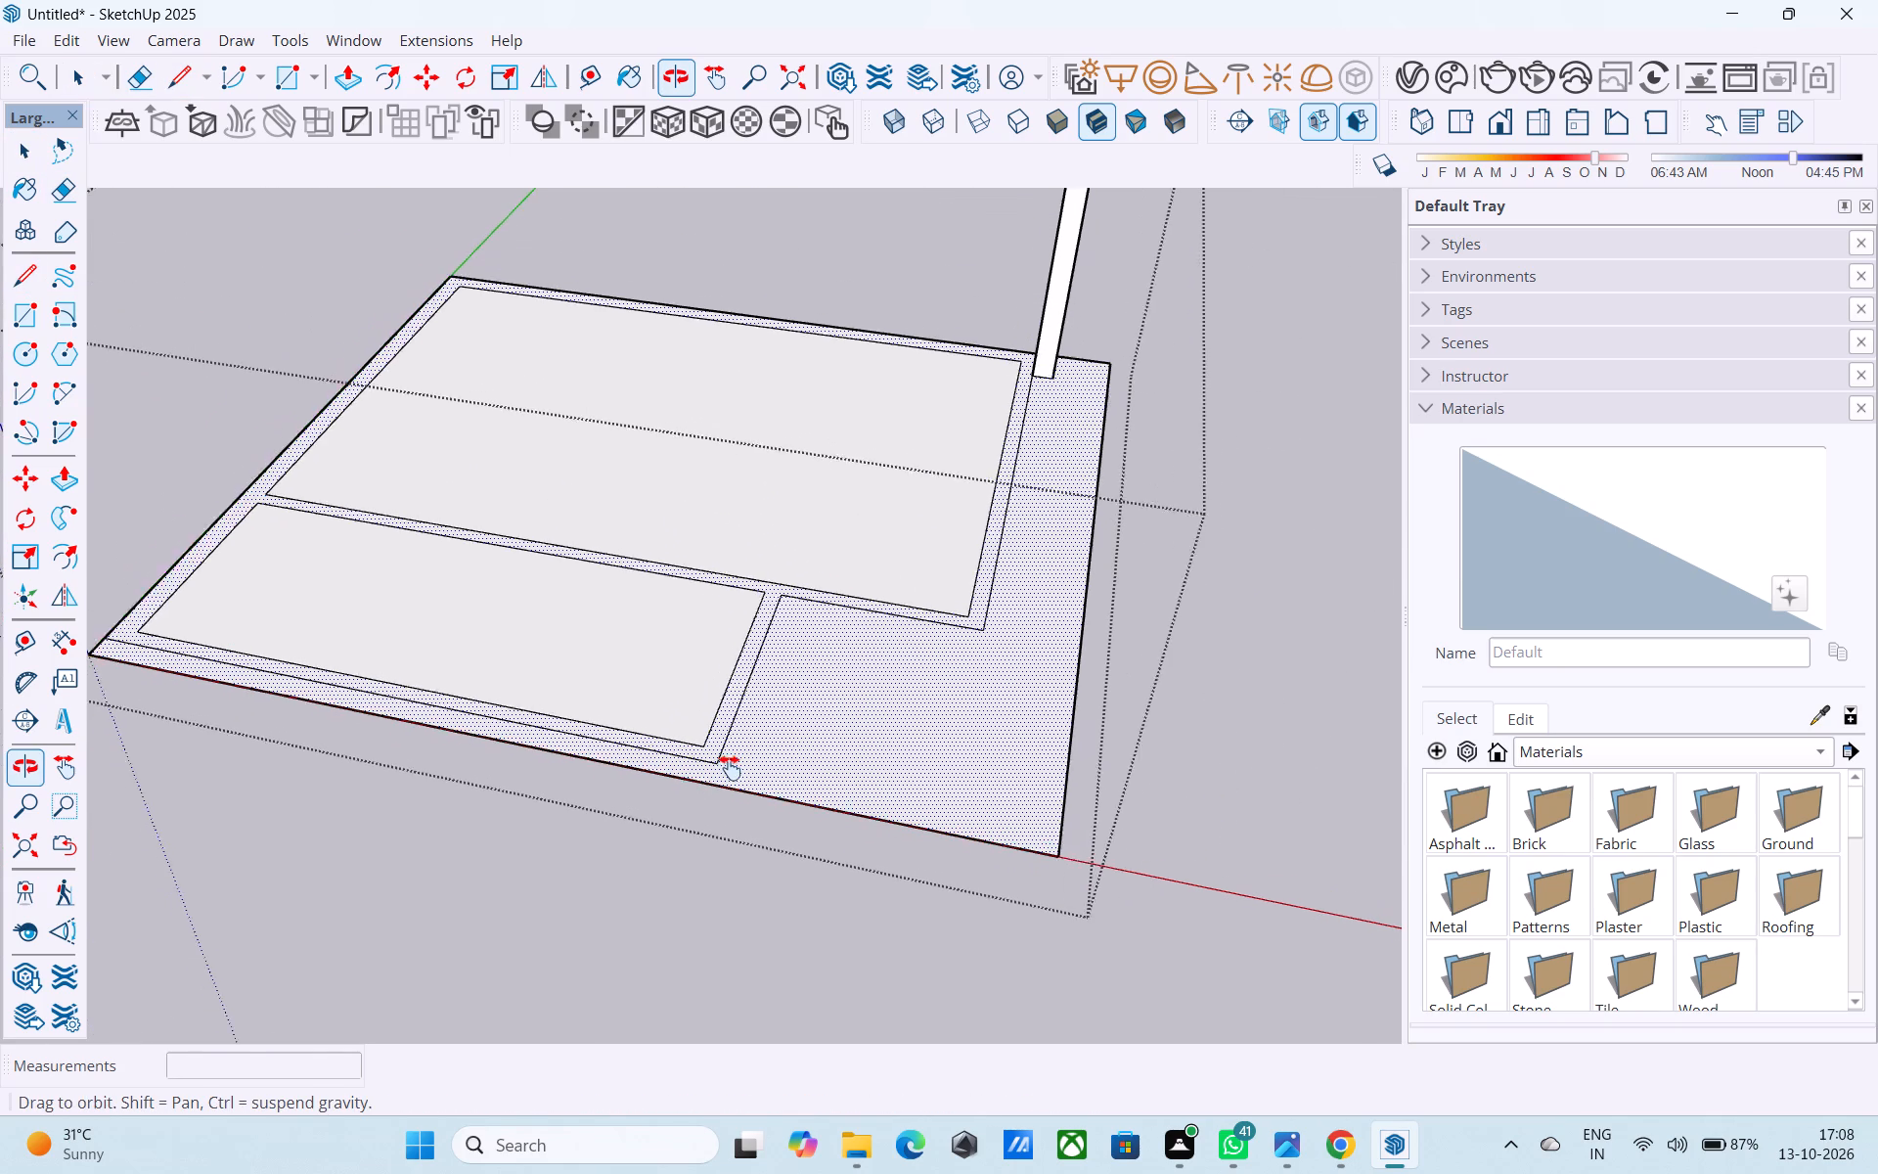
middle_click_drag(730, 768, 883, 834)
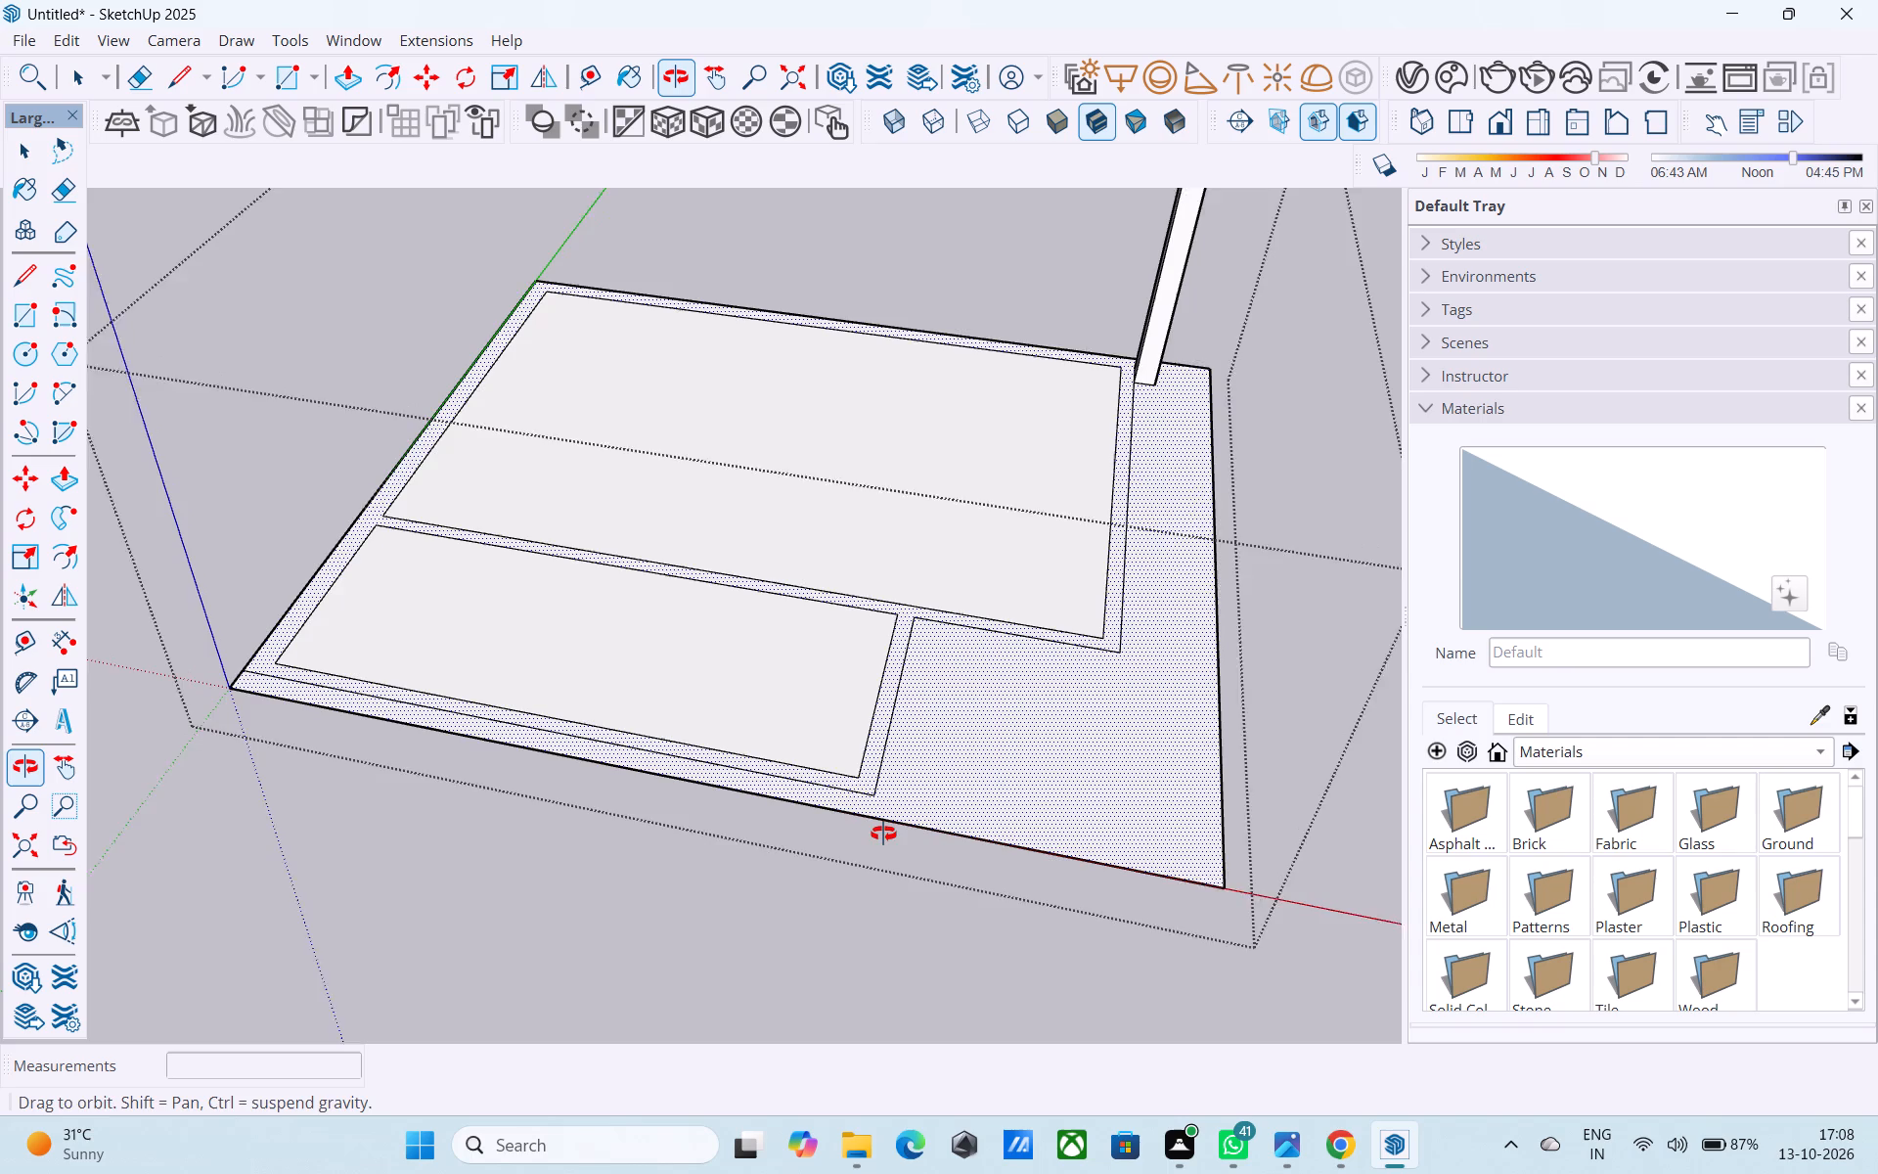
middle_click_drag(883, 834, 883, 853)
middle_click_drag(1082, 777, 828, 1173)
middle_click_drag(1083, 839, 391, 604)
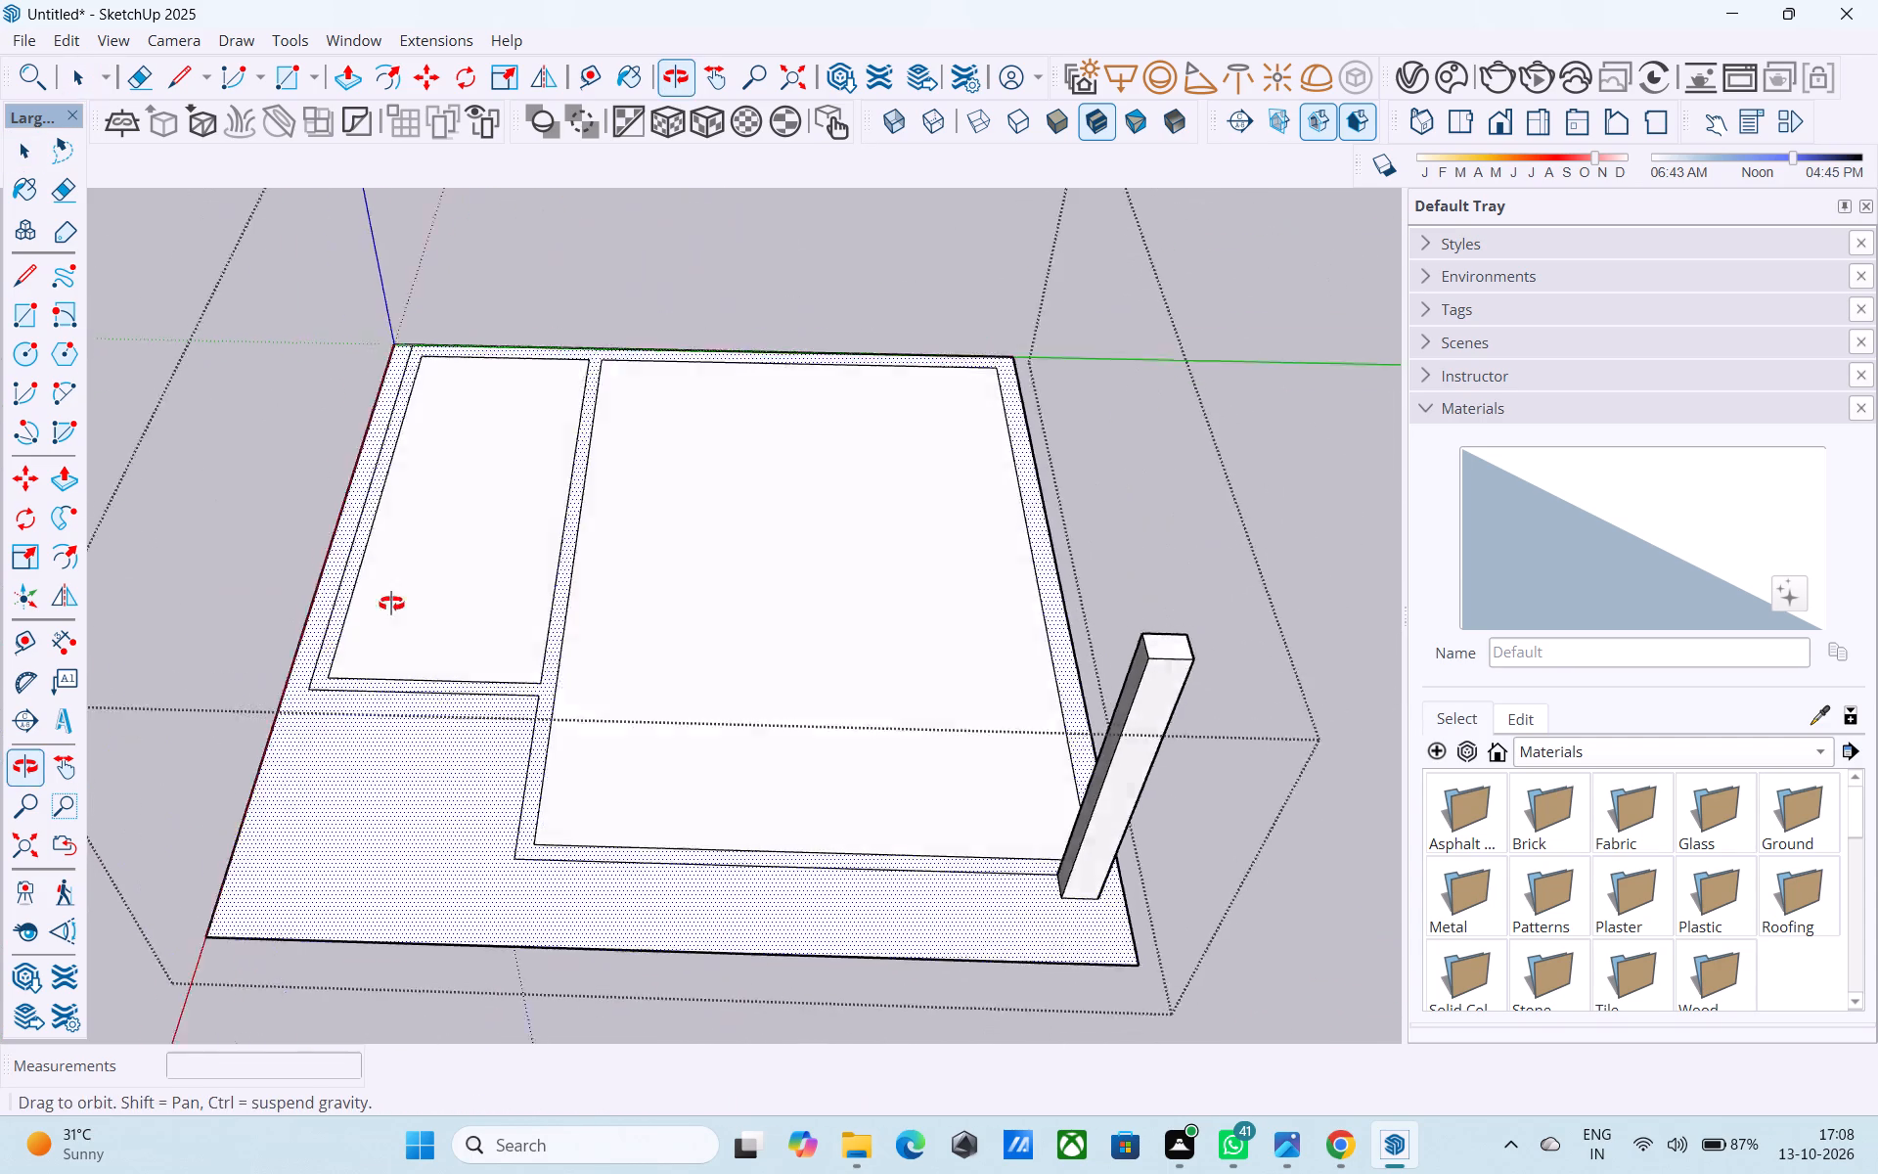
middle_click_drag(391, 604, 388, 601)
Draw a 6" line from the large room's inner corner to the column's base corner, and check the wall face selection.
middle_click_drag(1175, 1026, 552, 862)
scroll(733, 971, "up", 3, "shift")
middle_click(733, 971, "shift")
middle_click_drag(625, 977, 413, 969)
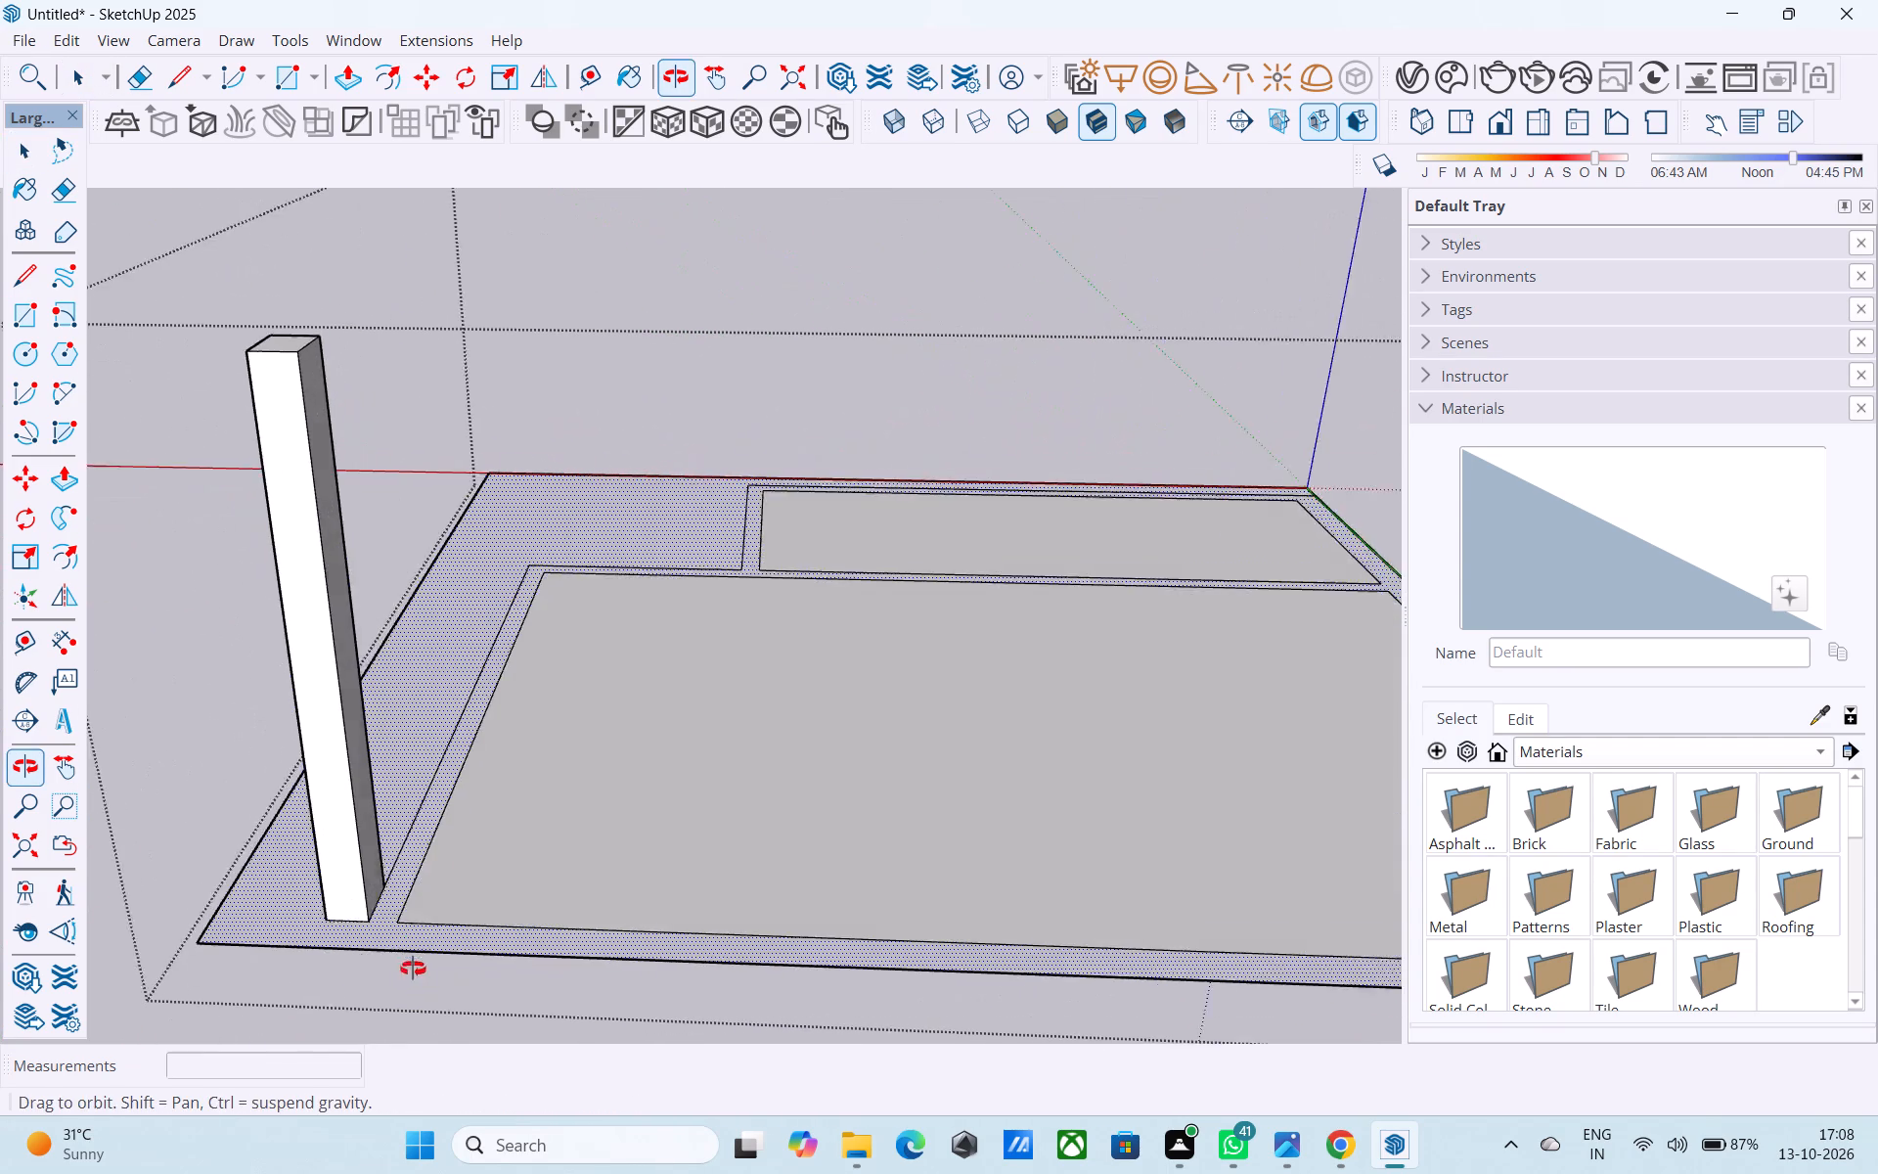
middle_click_drag(413, 969, 397, 962)
scroll(393, 959, "up", 3)
key("l")
scroll(398, 915, "up", 5)
left_click(373, 884)
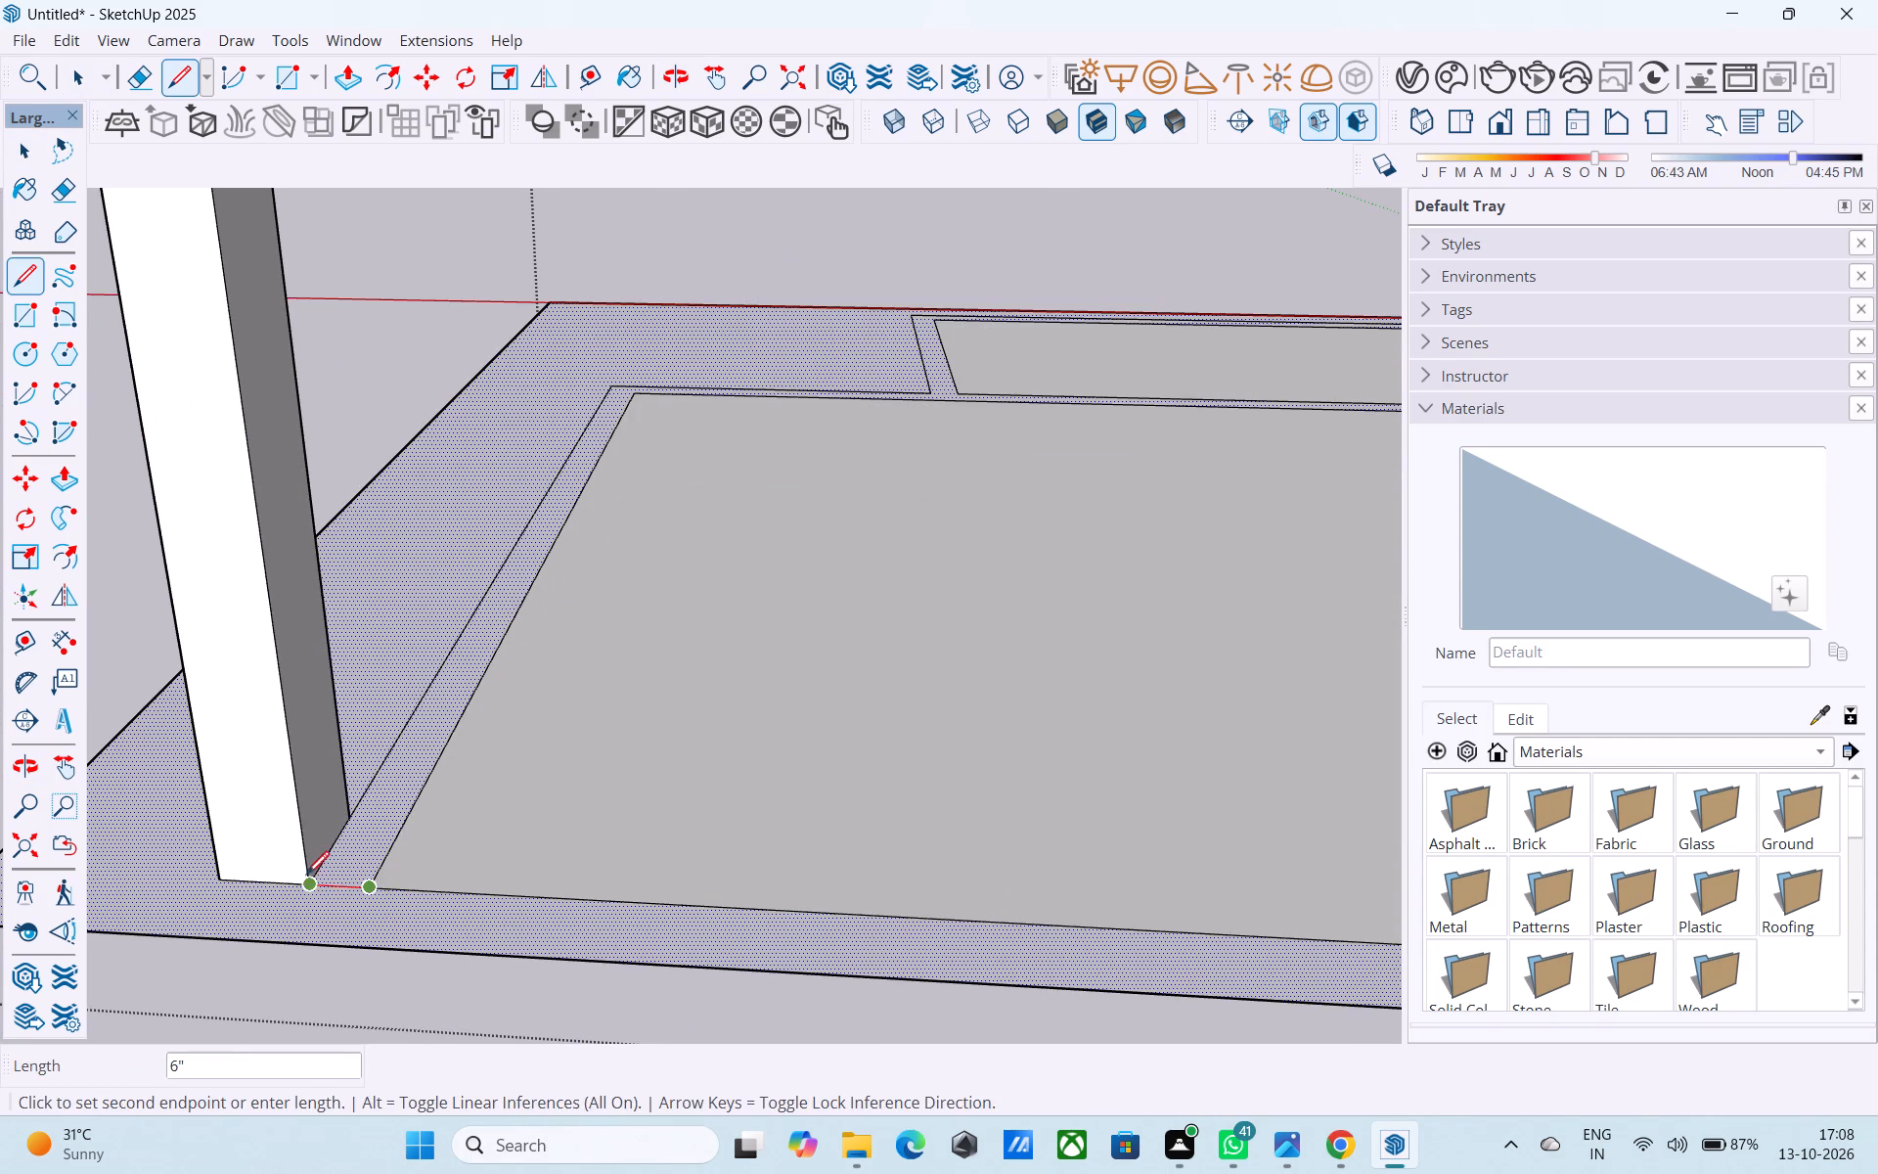
left_click(305, 876)
key("space")
left_click(338, 862)
scroll(425, 848, "down", 5)
left_click(565, 814)
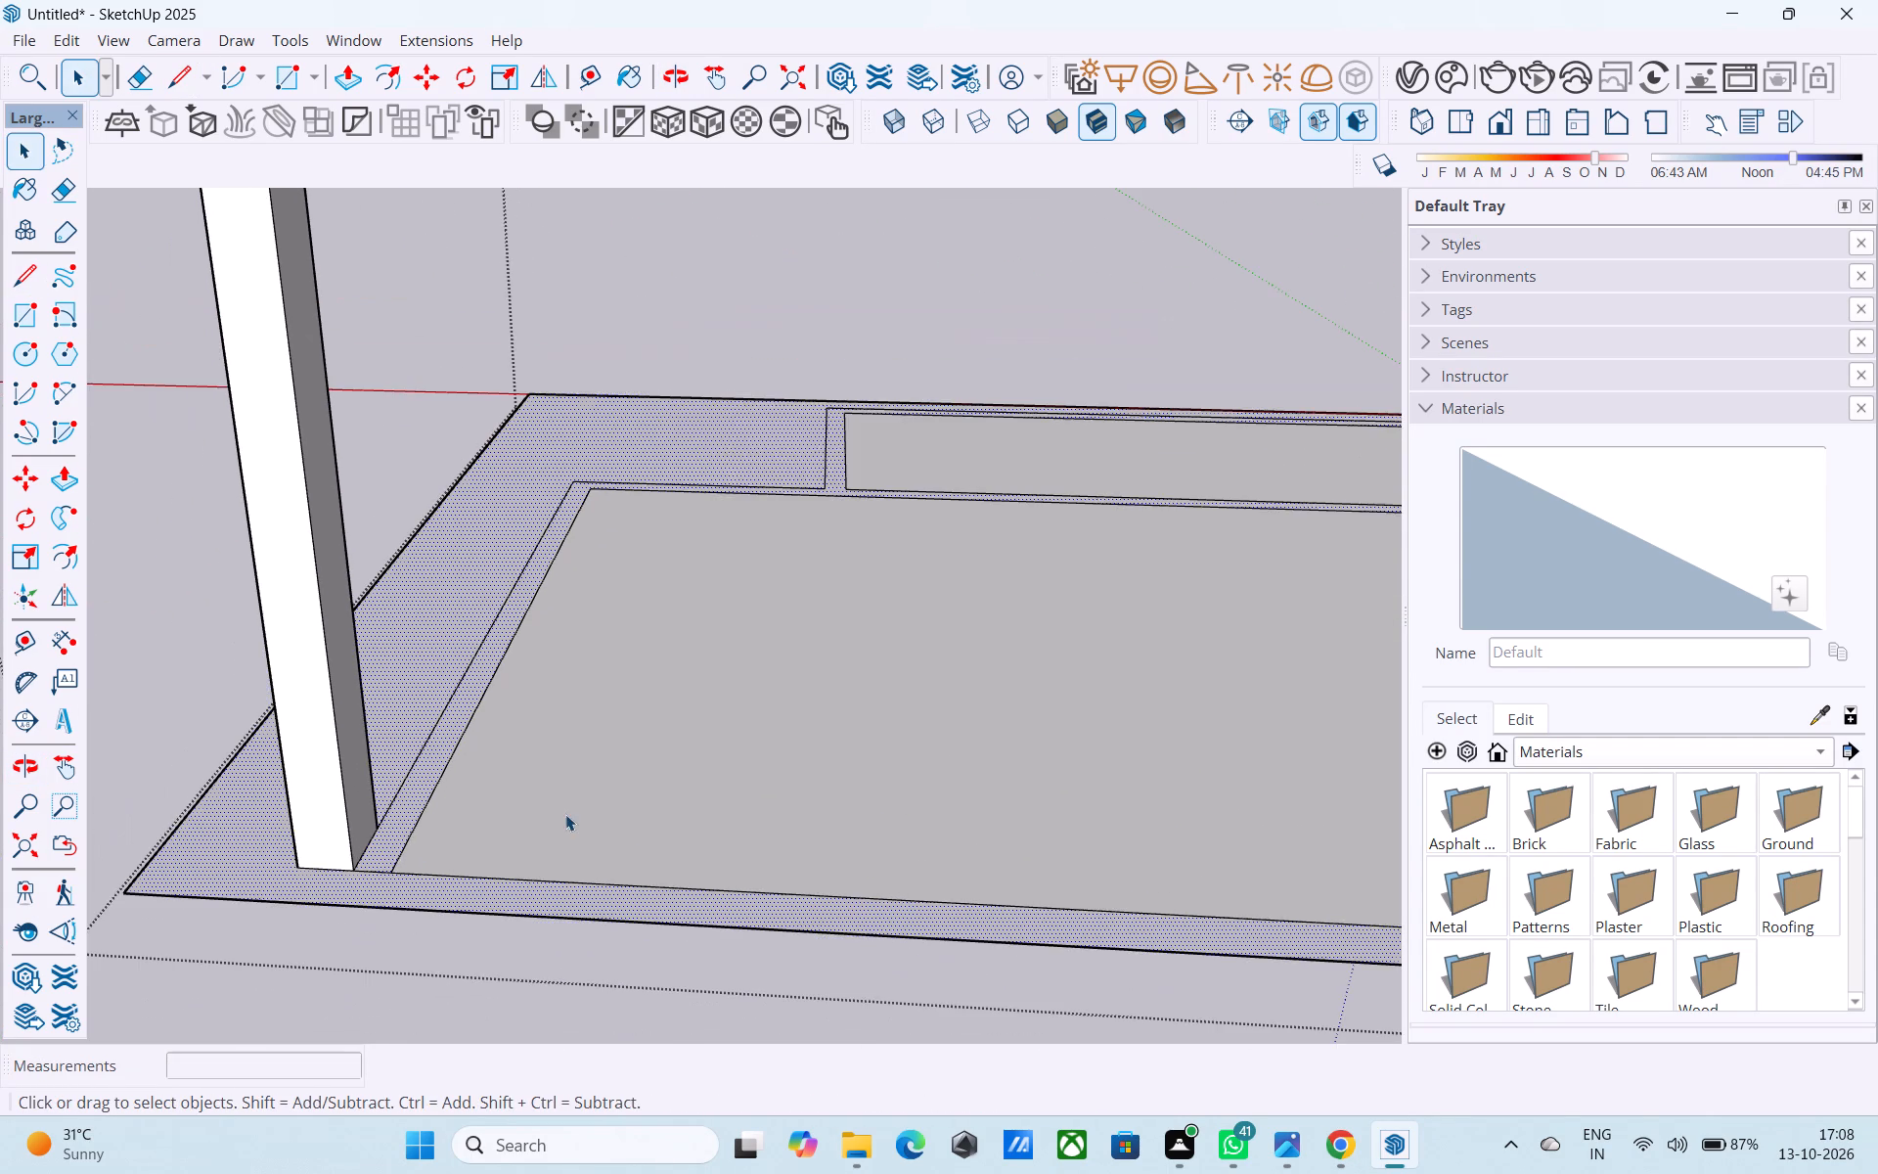
Select the wall face and examine its coverage around both rooms, the column corner and the open base.
scroll(555, 811, "down", 3)
middle_click_drag(556, 811, 885, 876)
middle_click_drag(687, 881, 1222, 978)
scroll(785, 844, "up", 3)
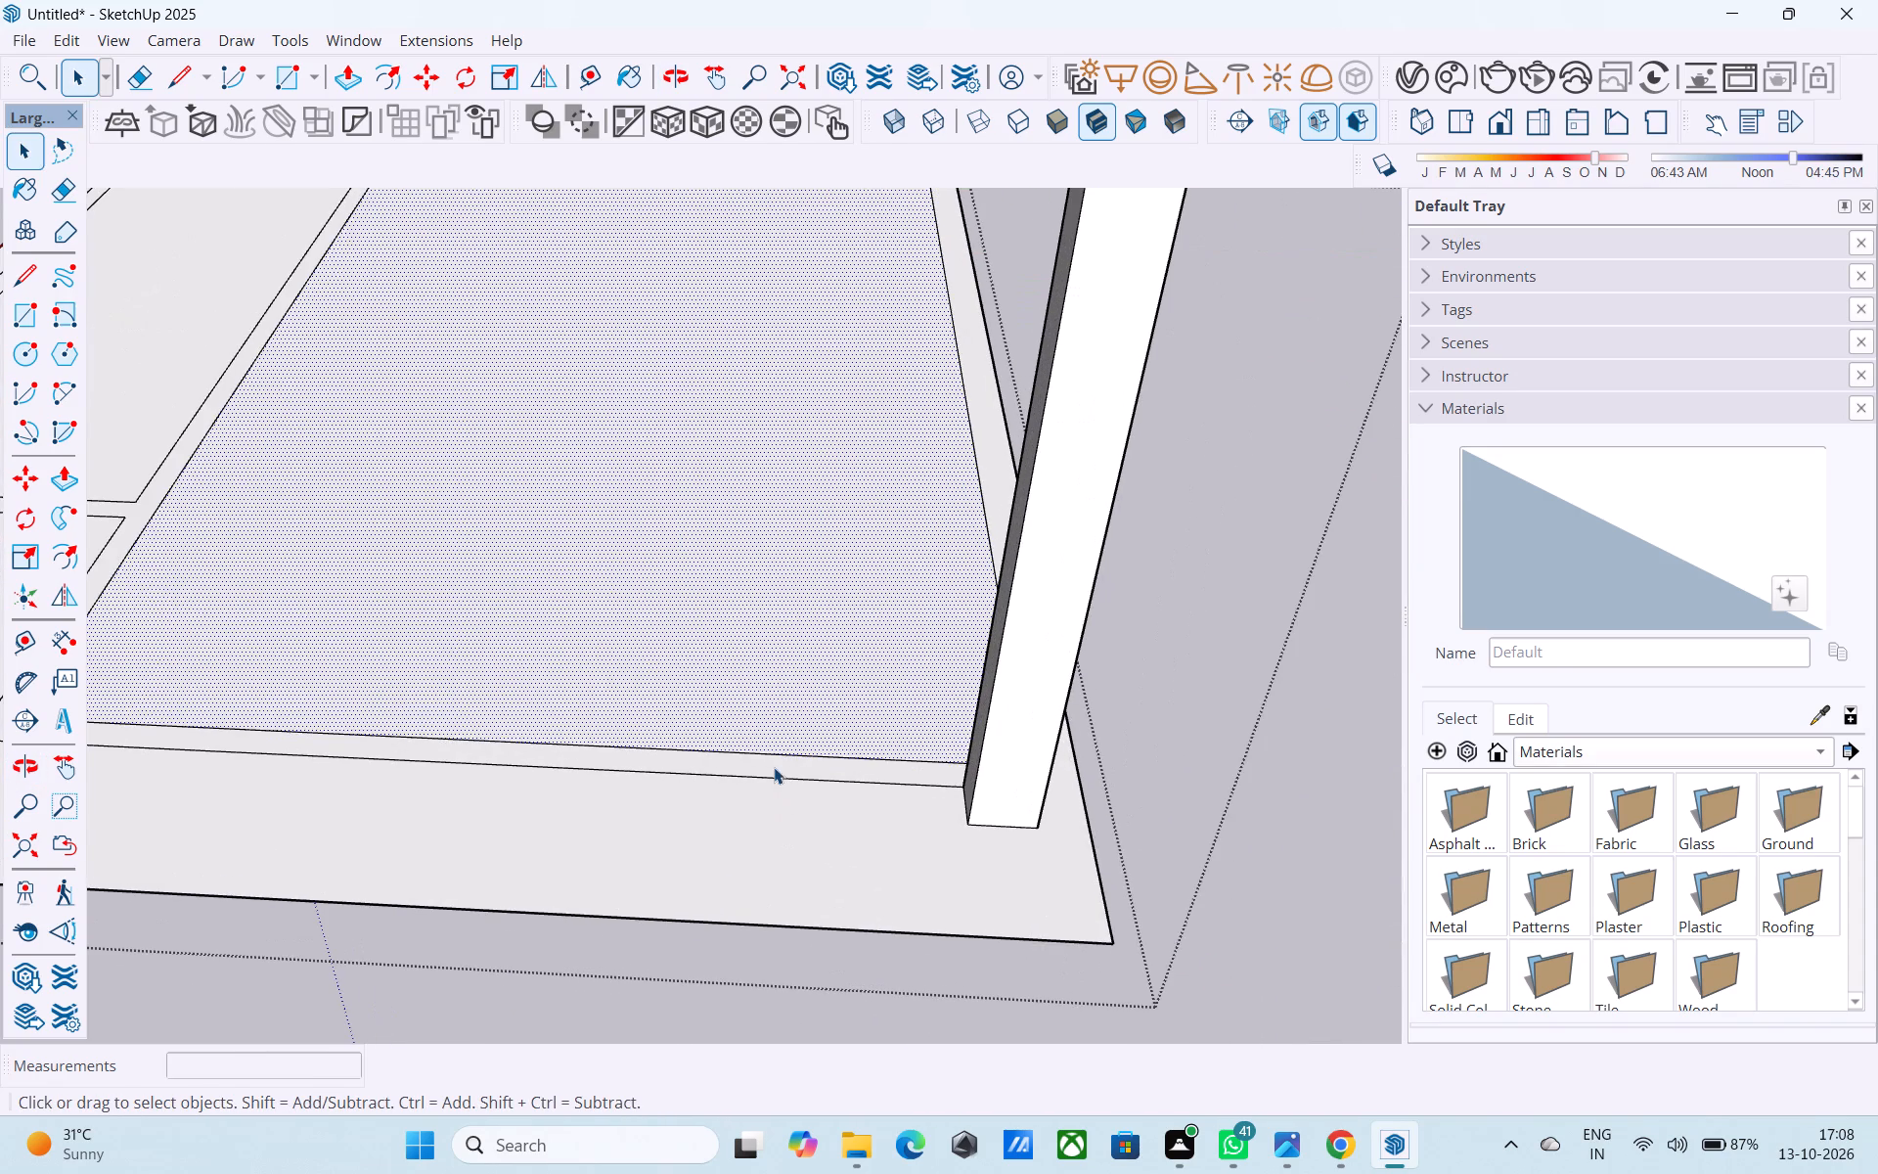
left_click(774, 767)
scroll(829, 785, "down", 7)
middle_click_drag(851, 798, 956, 1173)
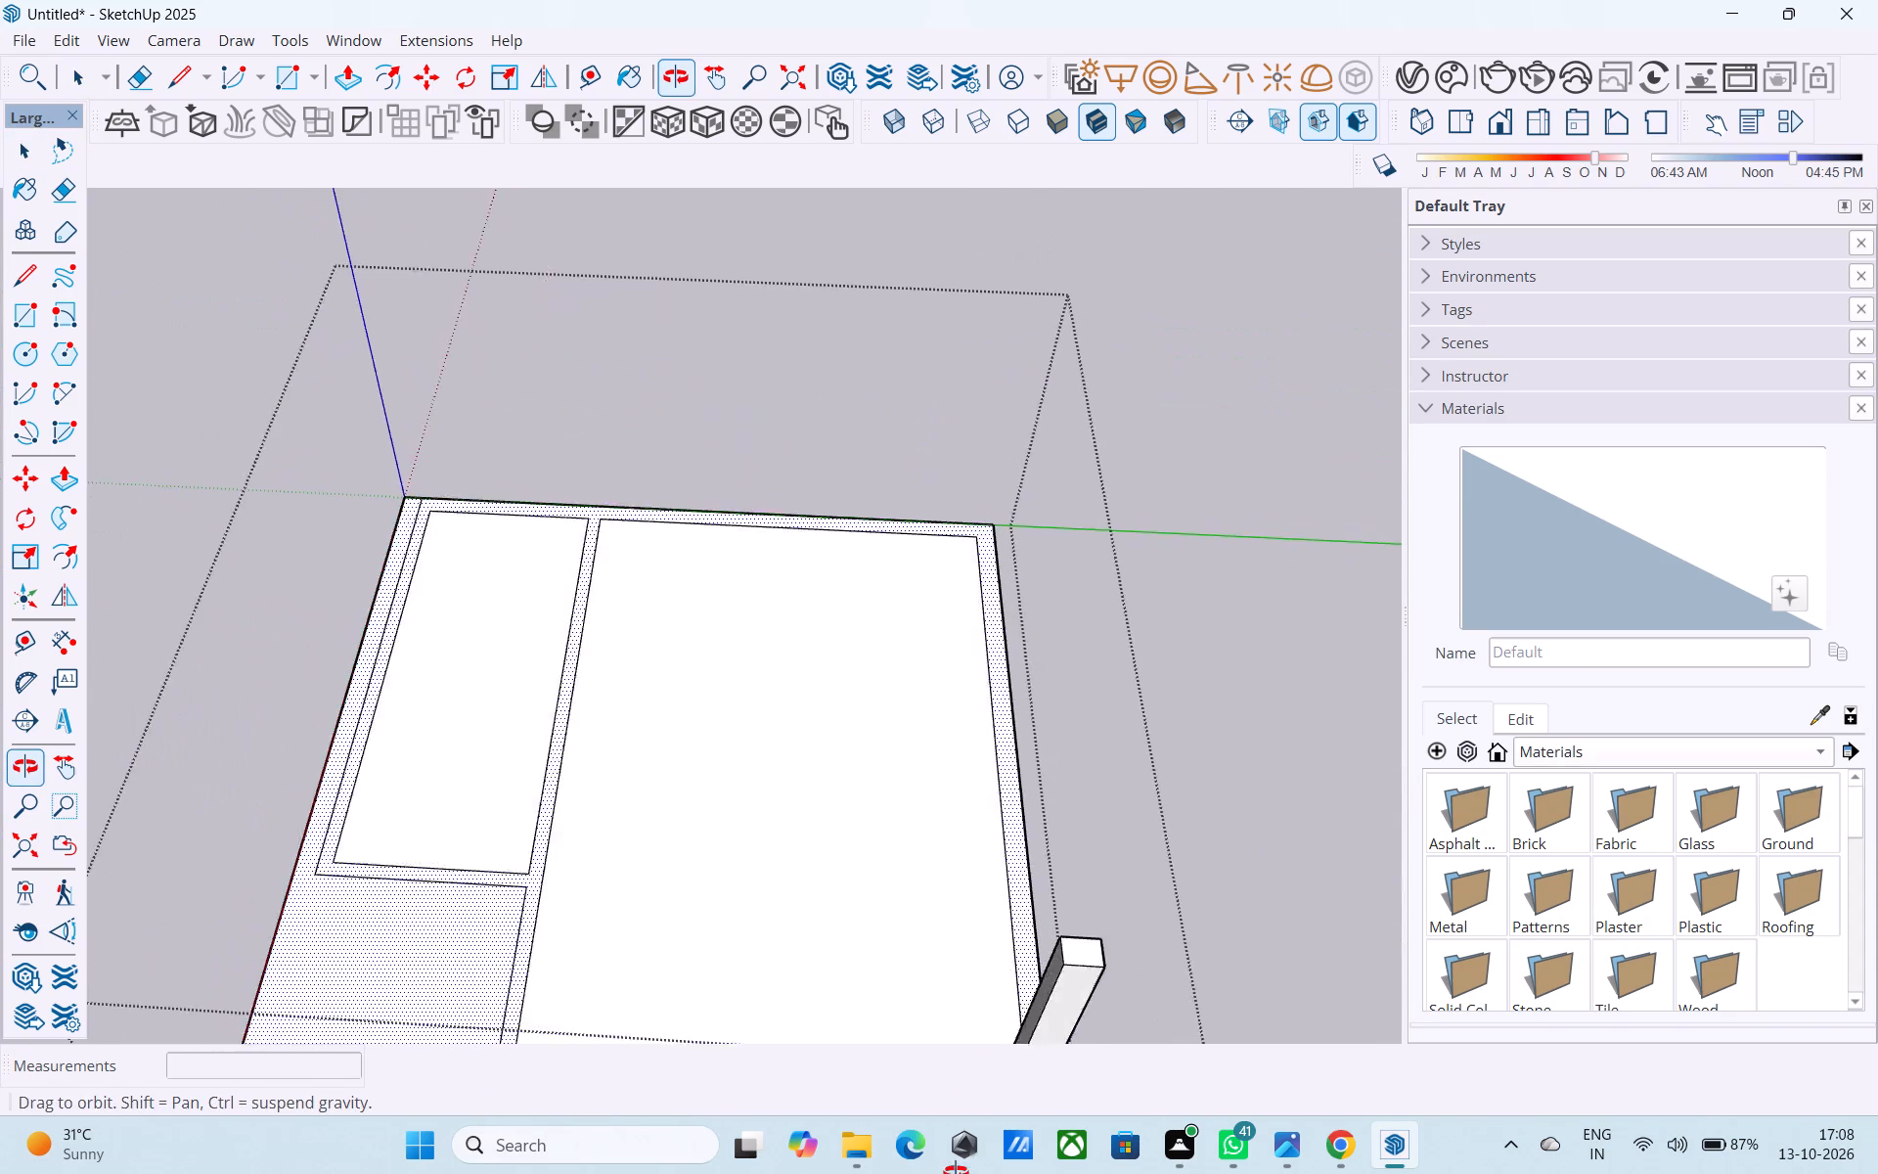
middle_click_drag(956, 1173, 969, 1173)
key("r")
scroll(575, 533, "up", 5)
scroll(600, 529, "down", 5)
middle_click_drag(672, 637, 689, 576, "shift")
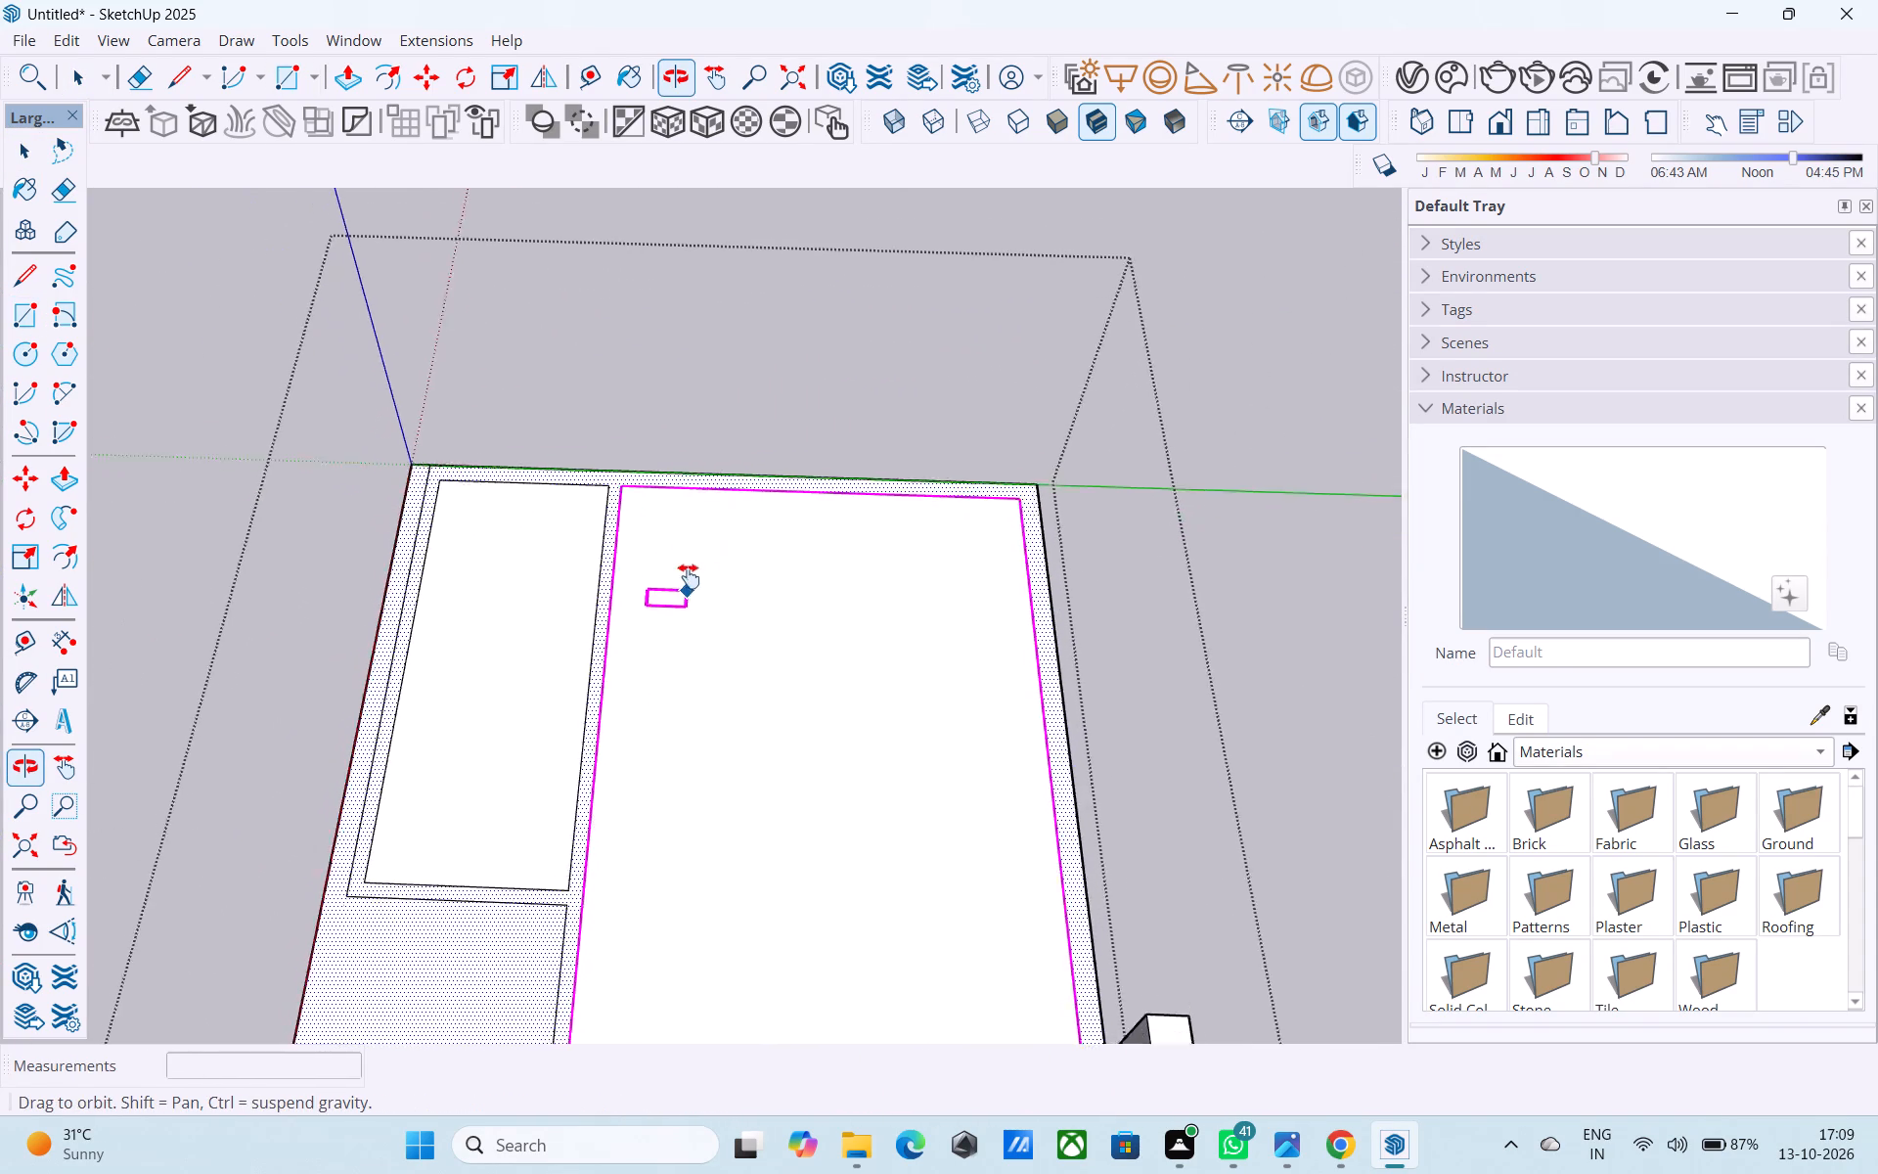
middle_click_drag(689, 576, 671, 406, "shift")
middle_click_drag(887, 705, 575, 507)
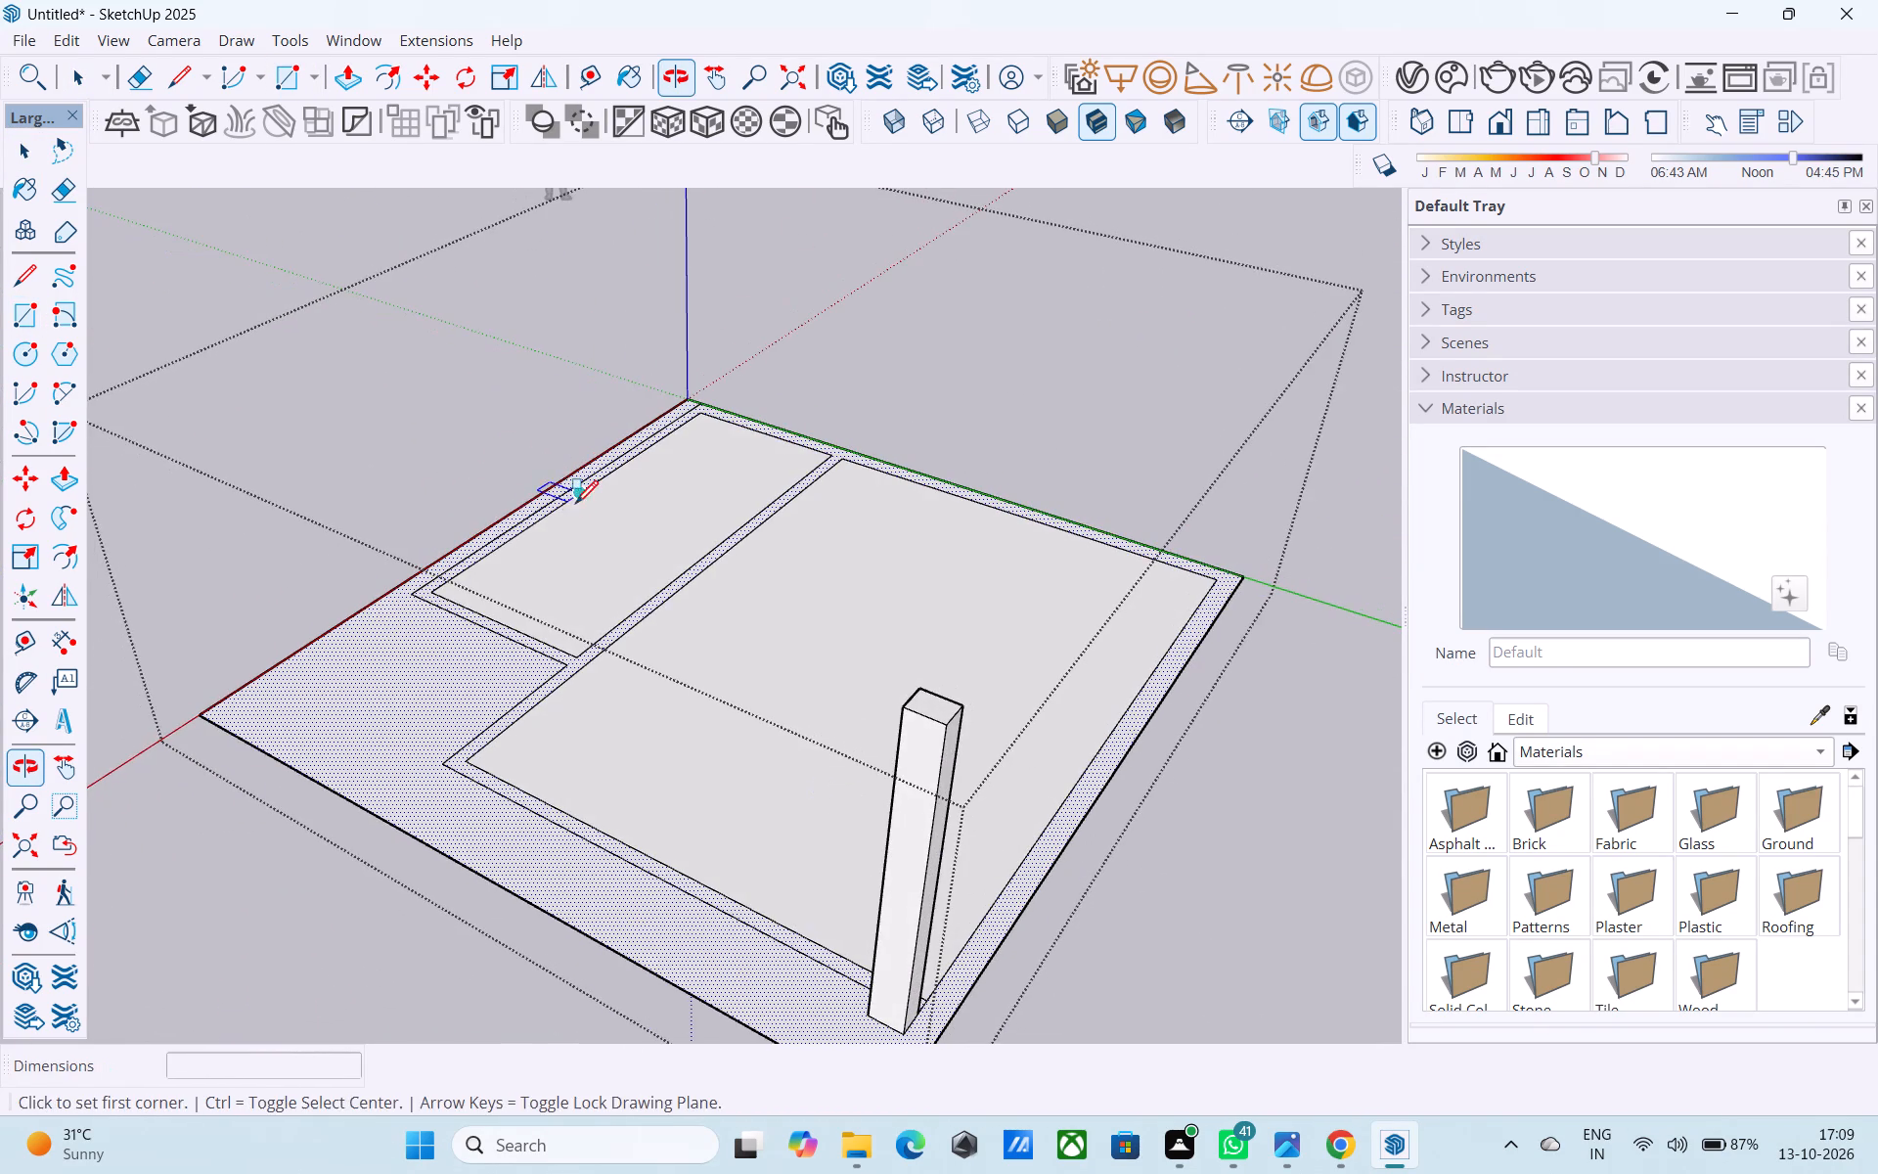
middle_click_drag(1070, 683, 1144, 688)
key("space")
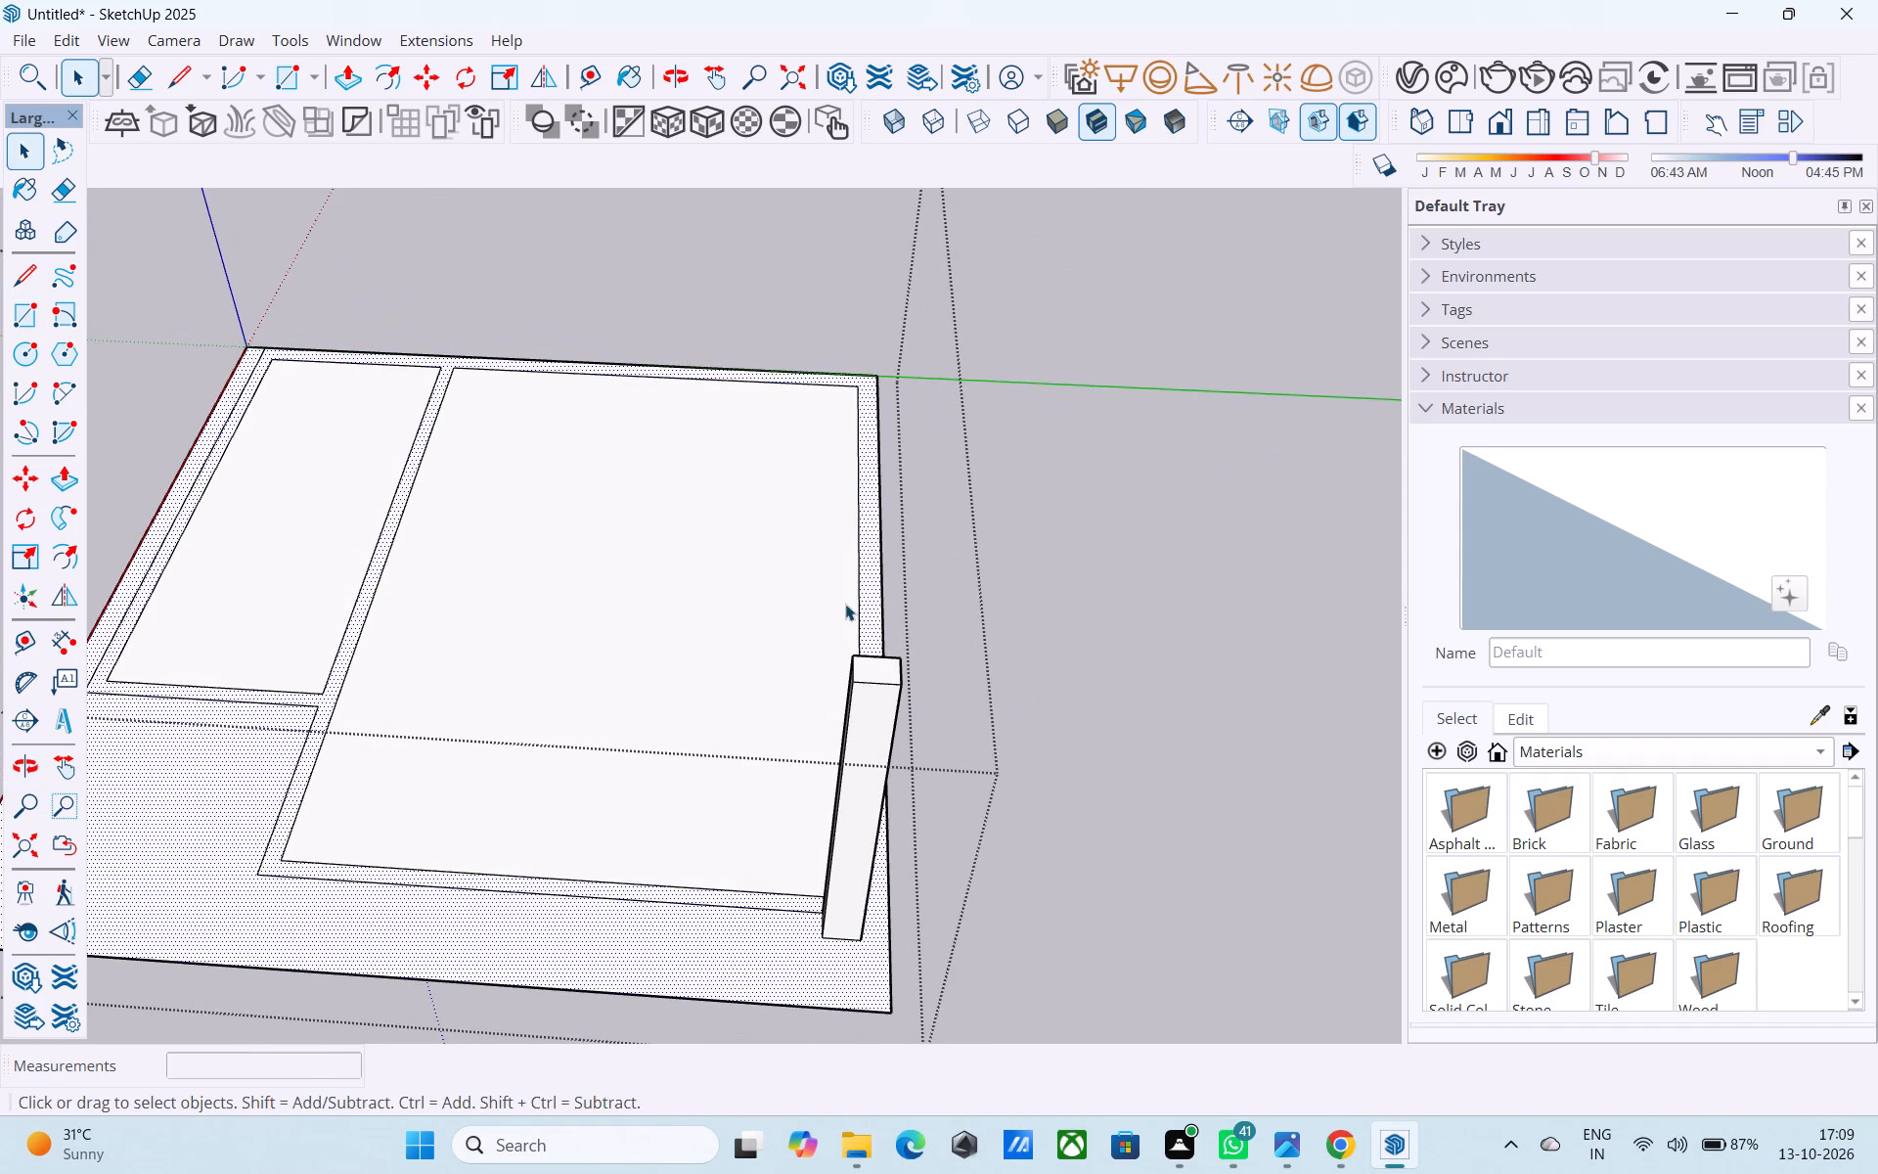
Copy the large room's wall line opposite the small room, ending at the column, 6" inward.
middle_click_drag(845, 604, 869, 605, "shift")
scroll(868, 605, "up", 4)
left_click(890, 614)
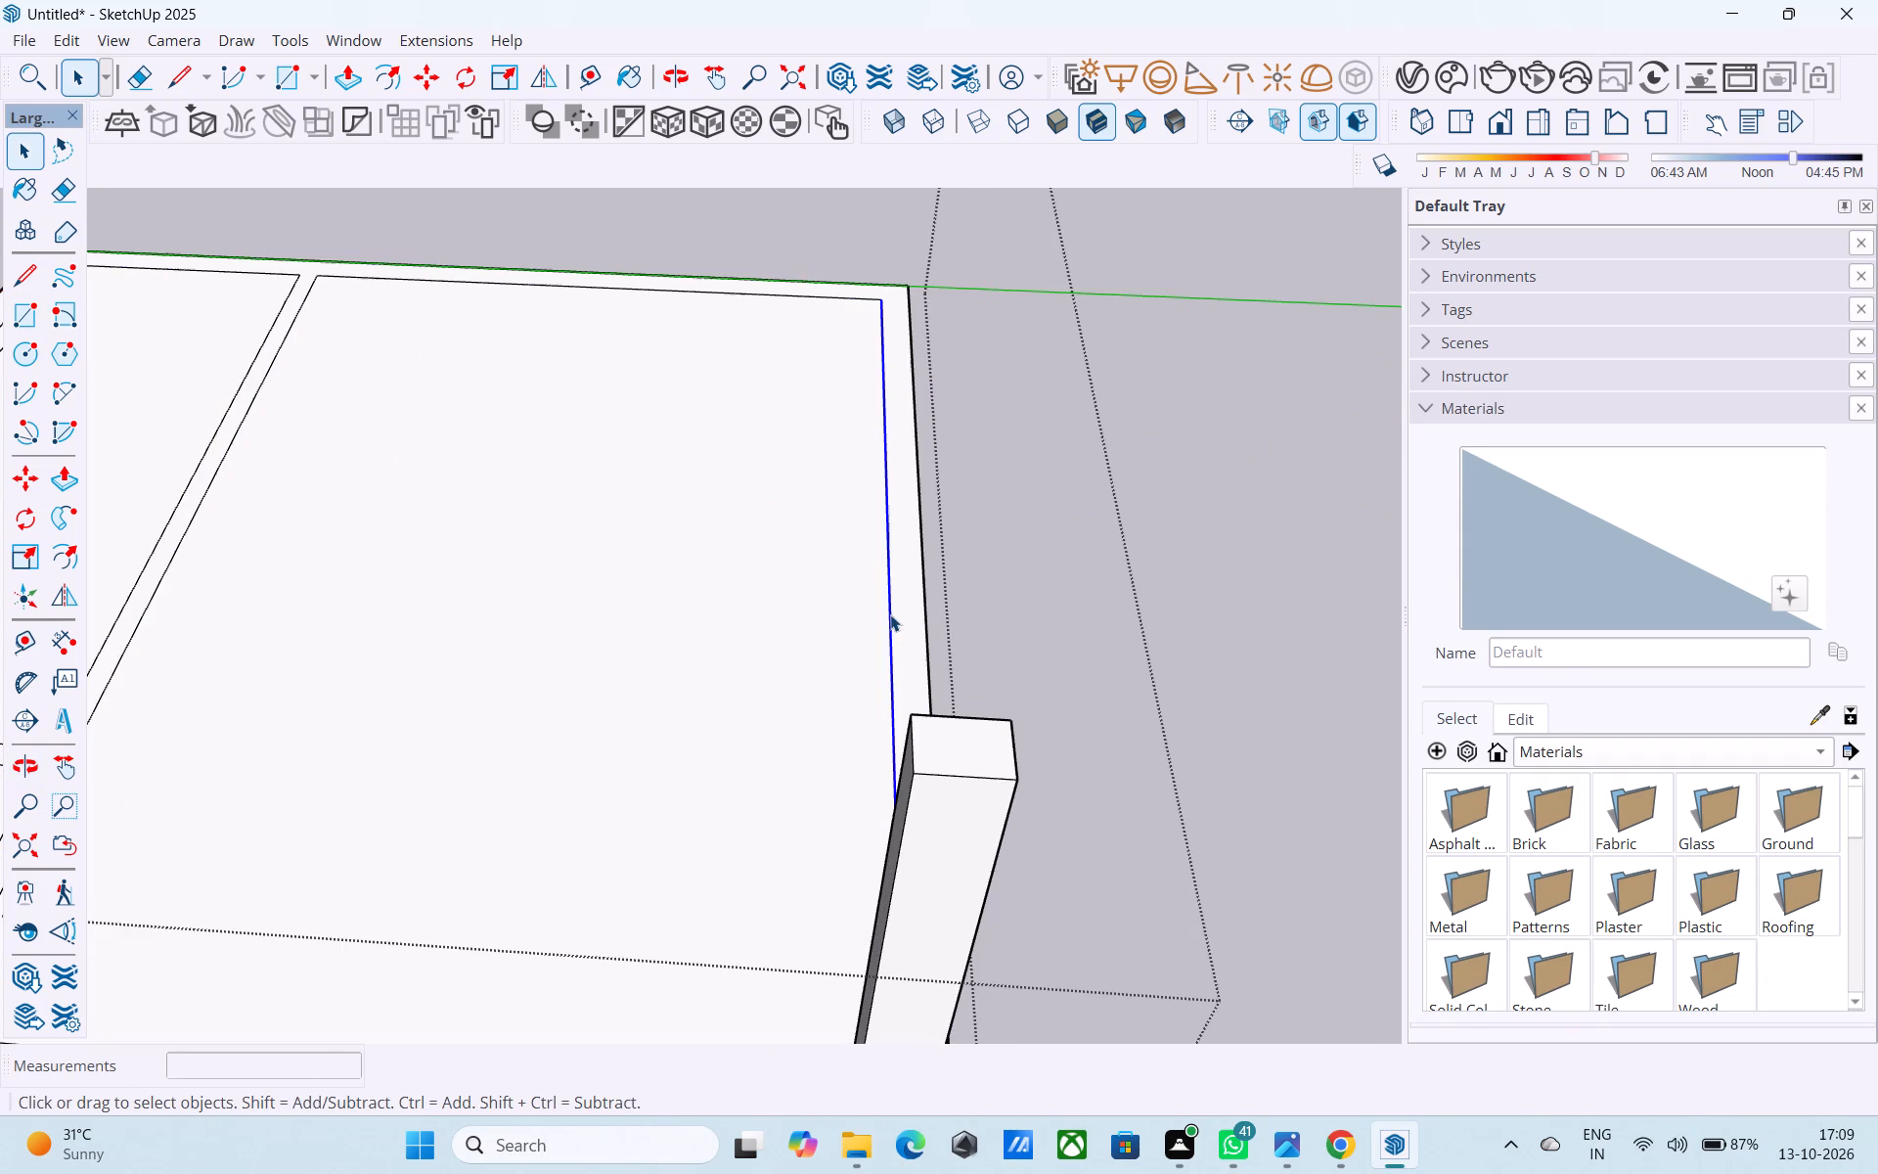
key("m")
left_click(885, 615)
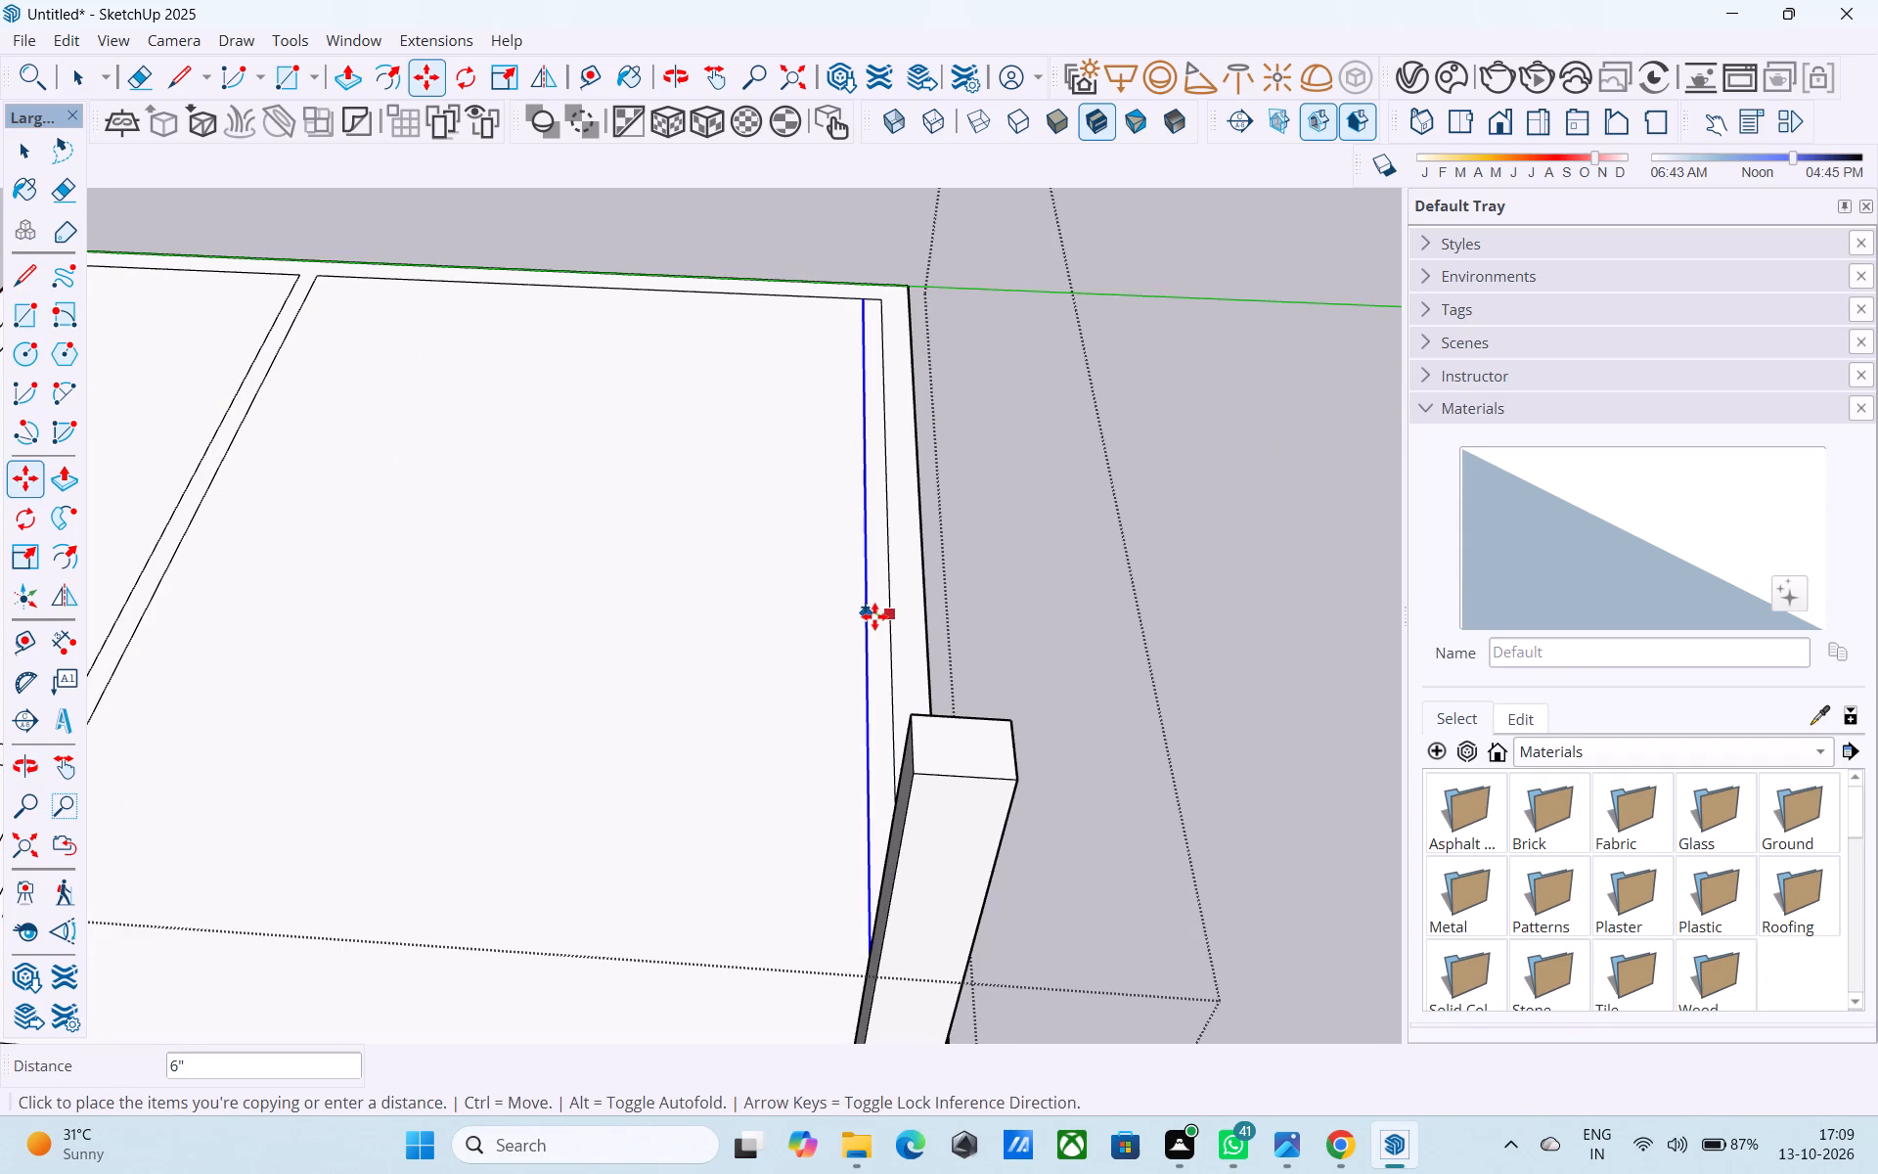
left_click(874, 616)
middle_click_drag(862, 601, 920, 796, "shift")
key("space")
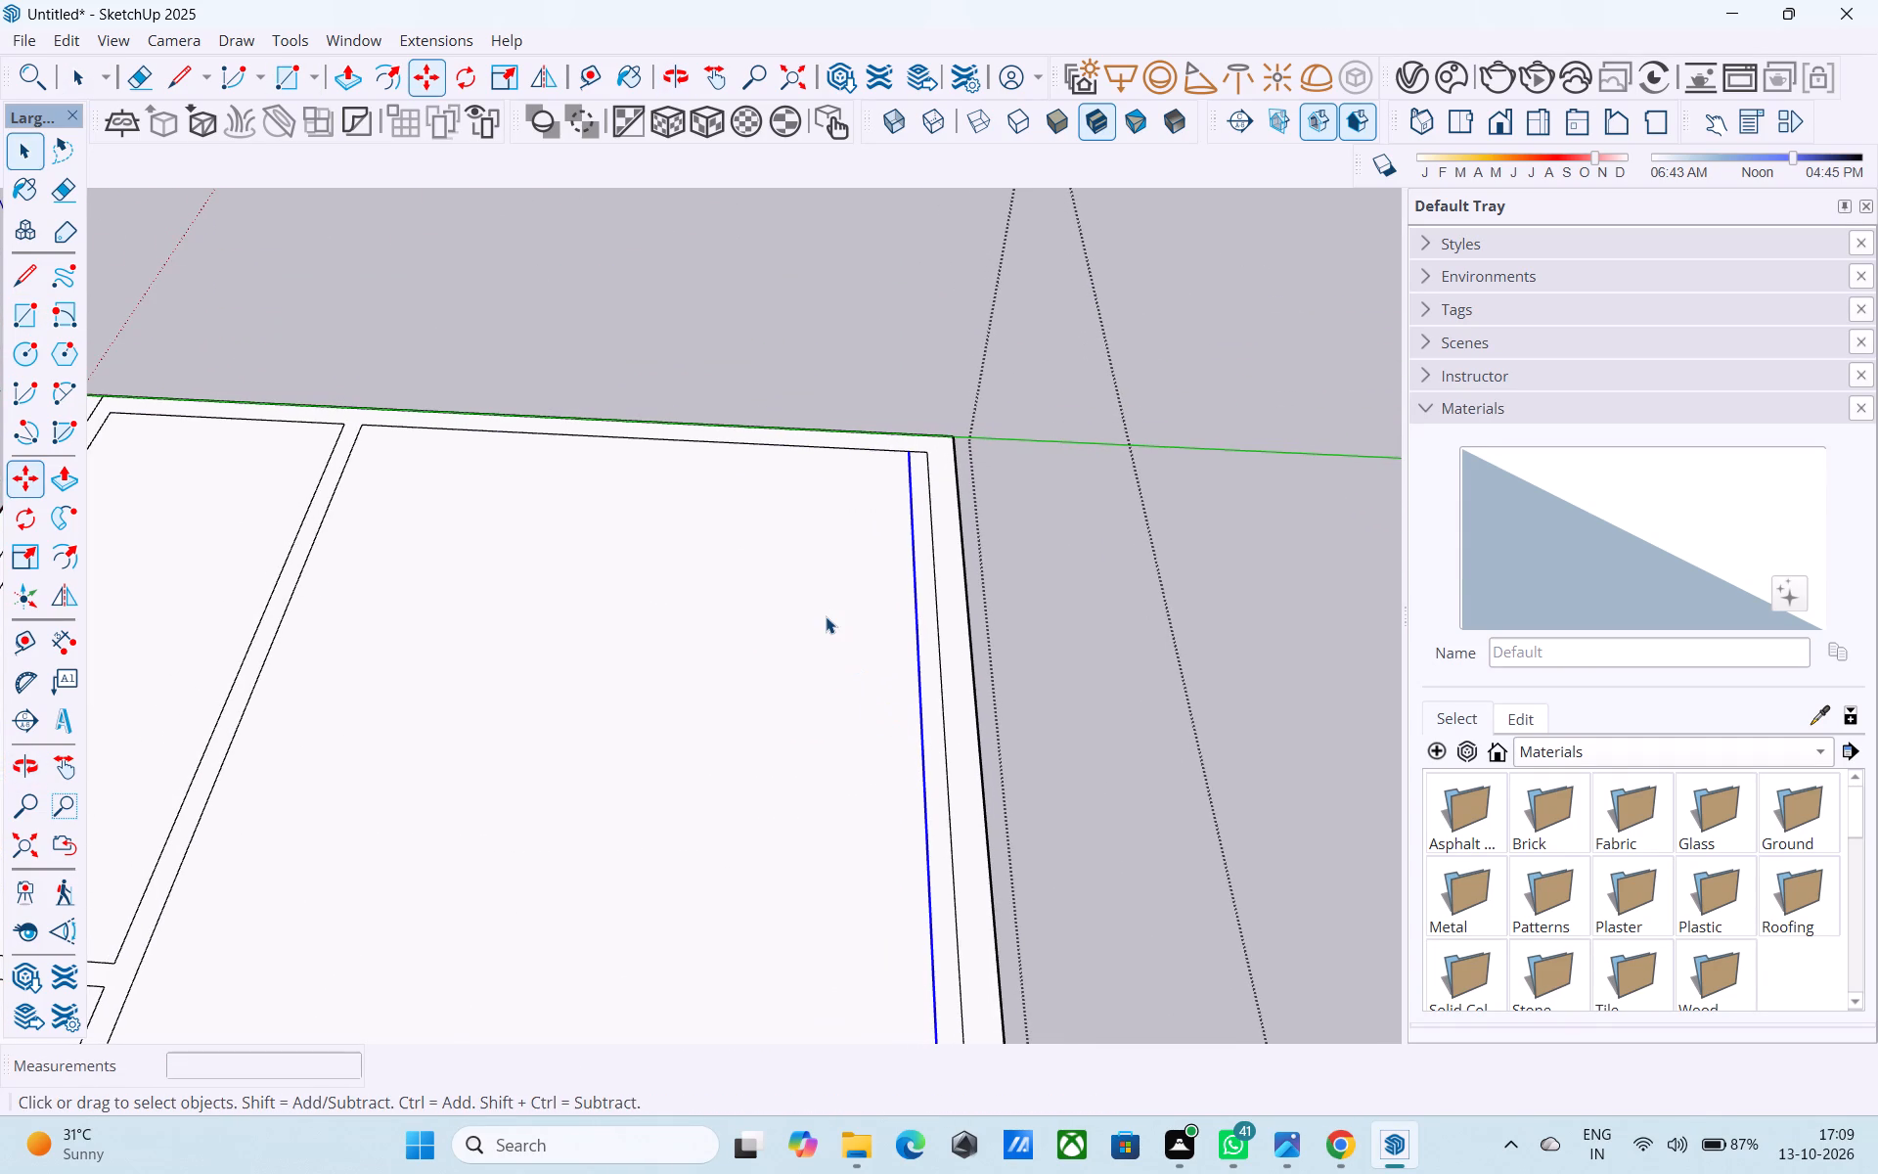
Copy the large room's wall line along the green axis side 6" inward.
scroll(826, 616, "down", 4)
middle_click_drag(826, 616, 269, 724)
middle_click_drag(794, 715, 770, 682)
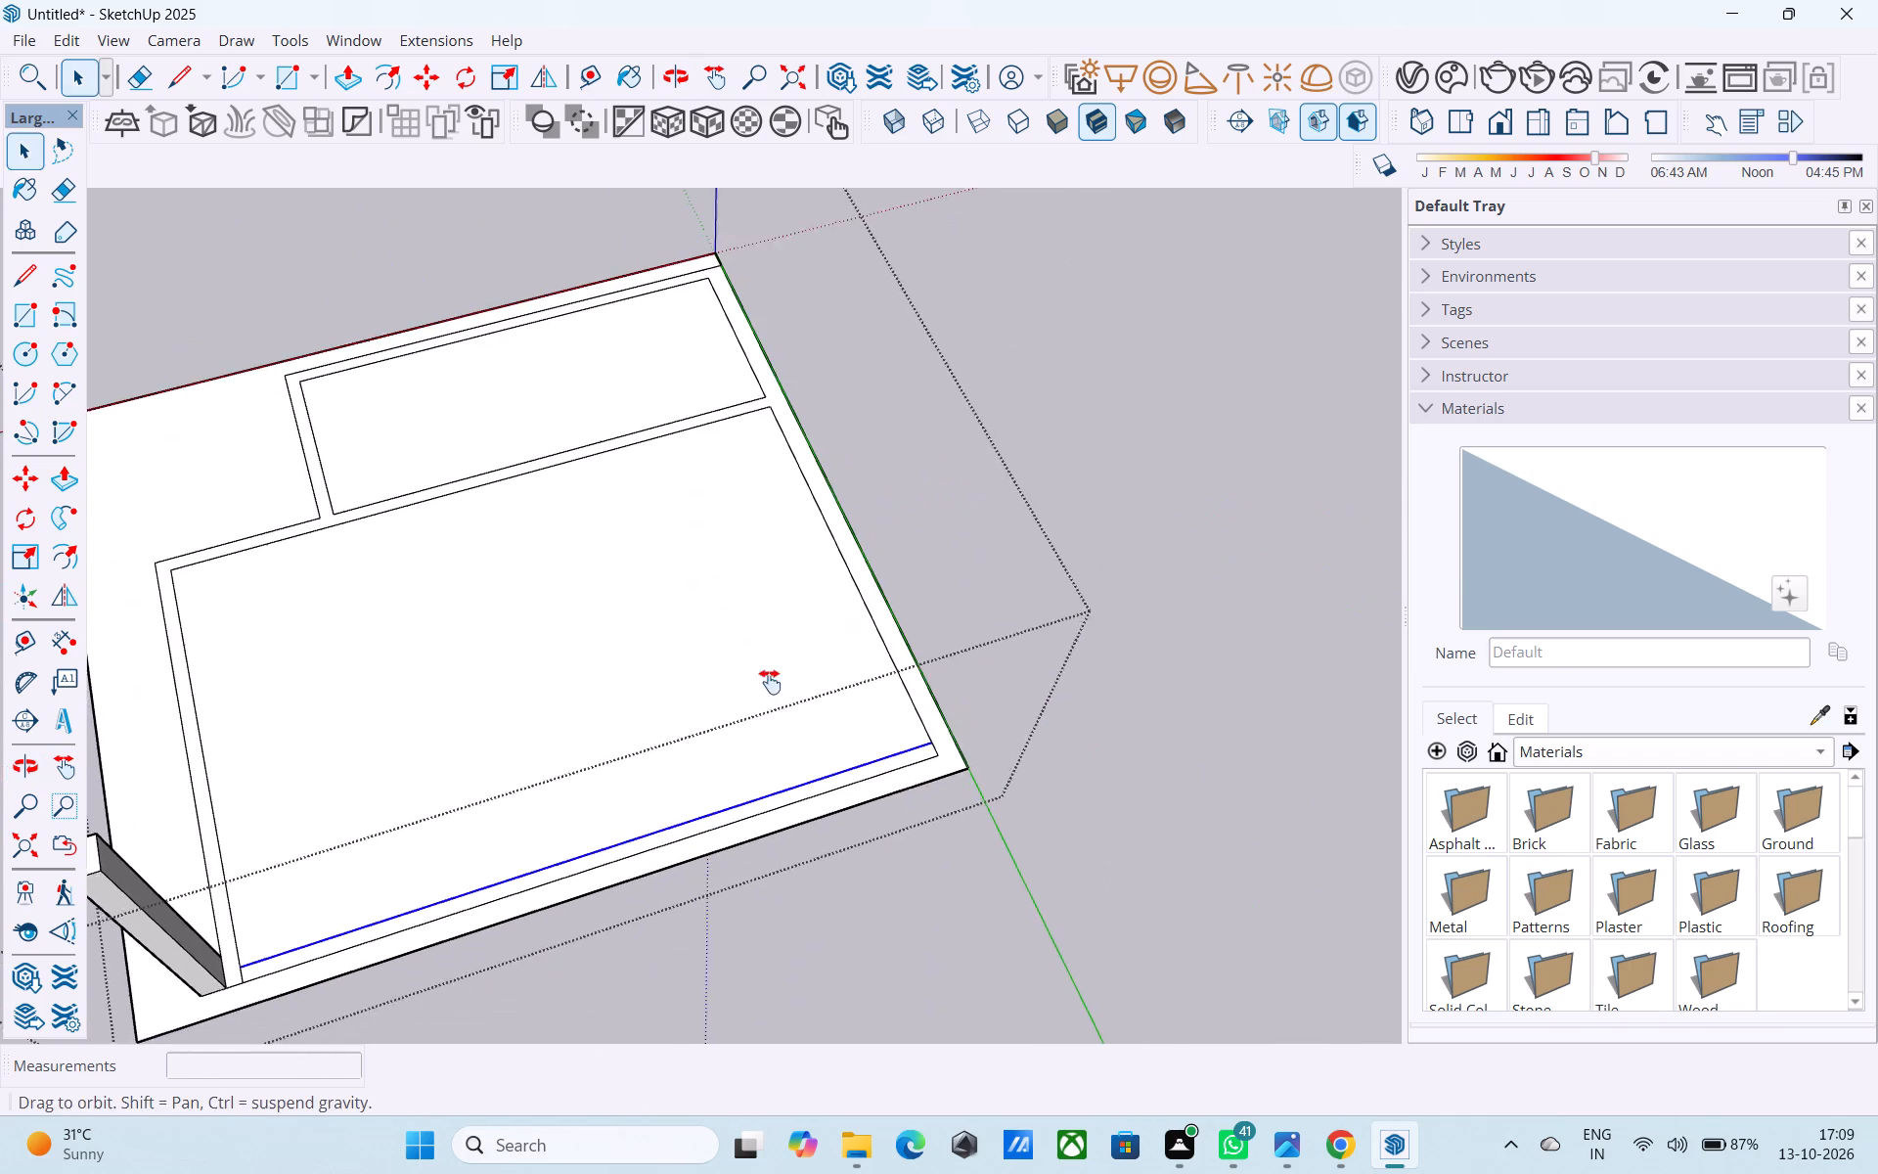
middle_click_drag(770, 682, 769, 677)
scroll(908, 688, "up", 7)
left_click(889, 681)
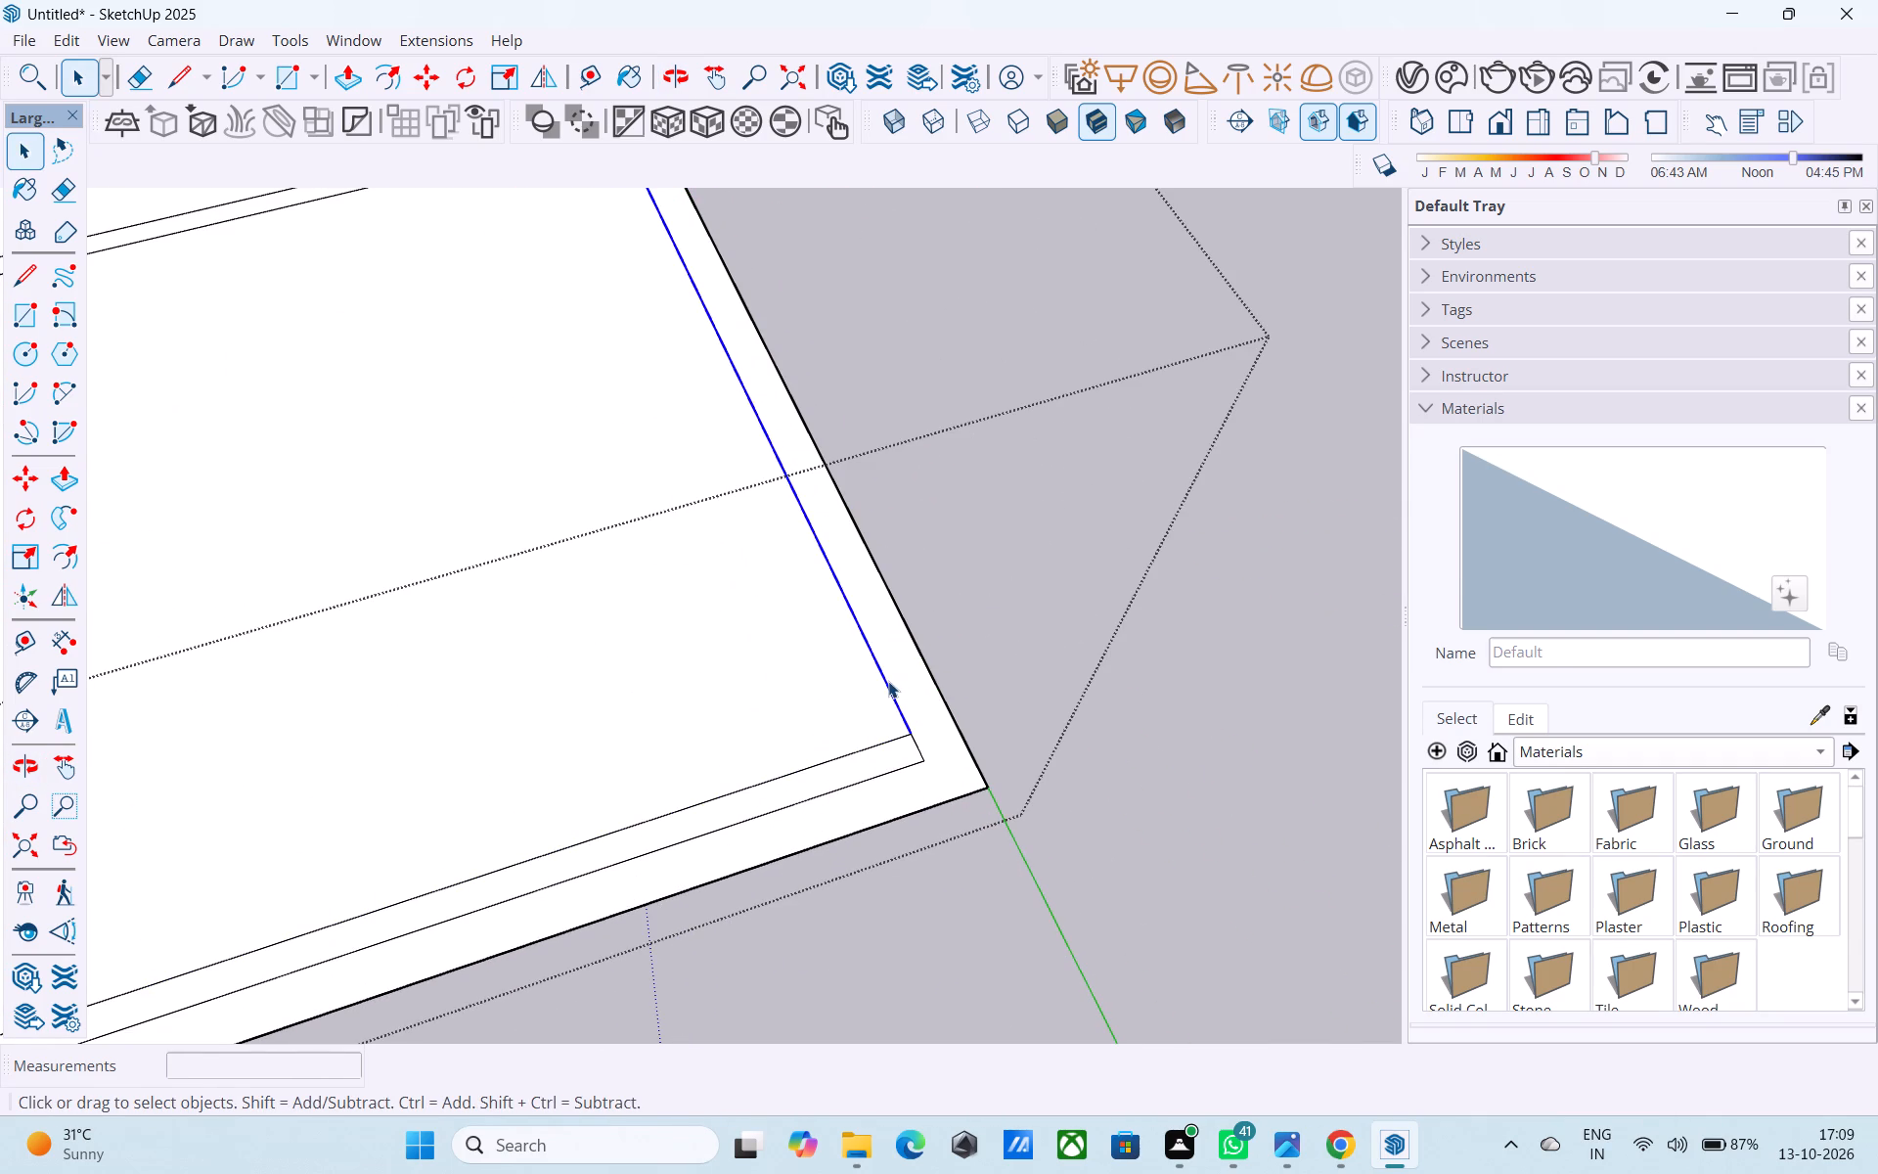
key("m")
left_click(915, 742)
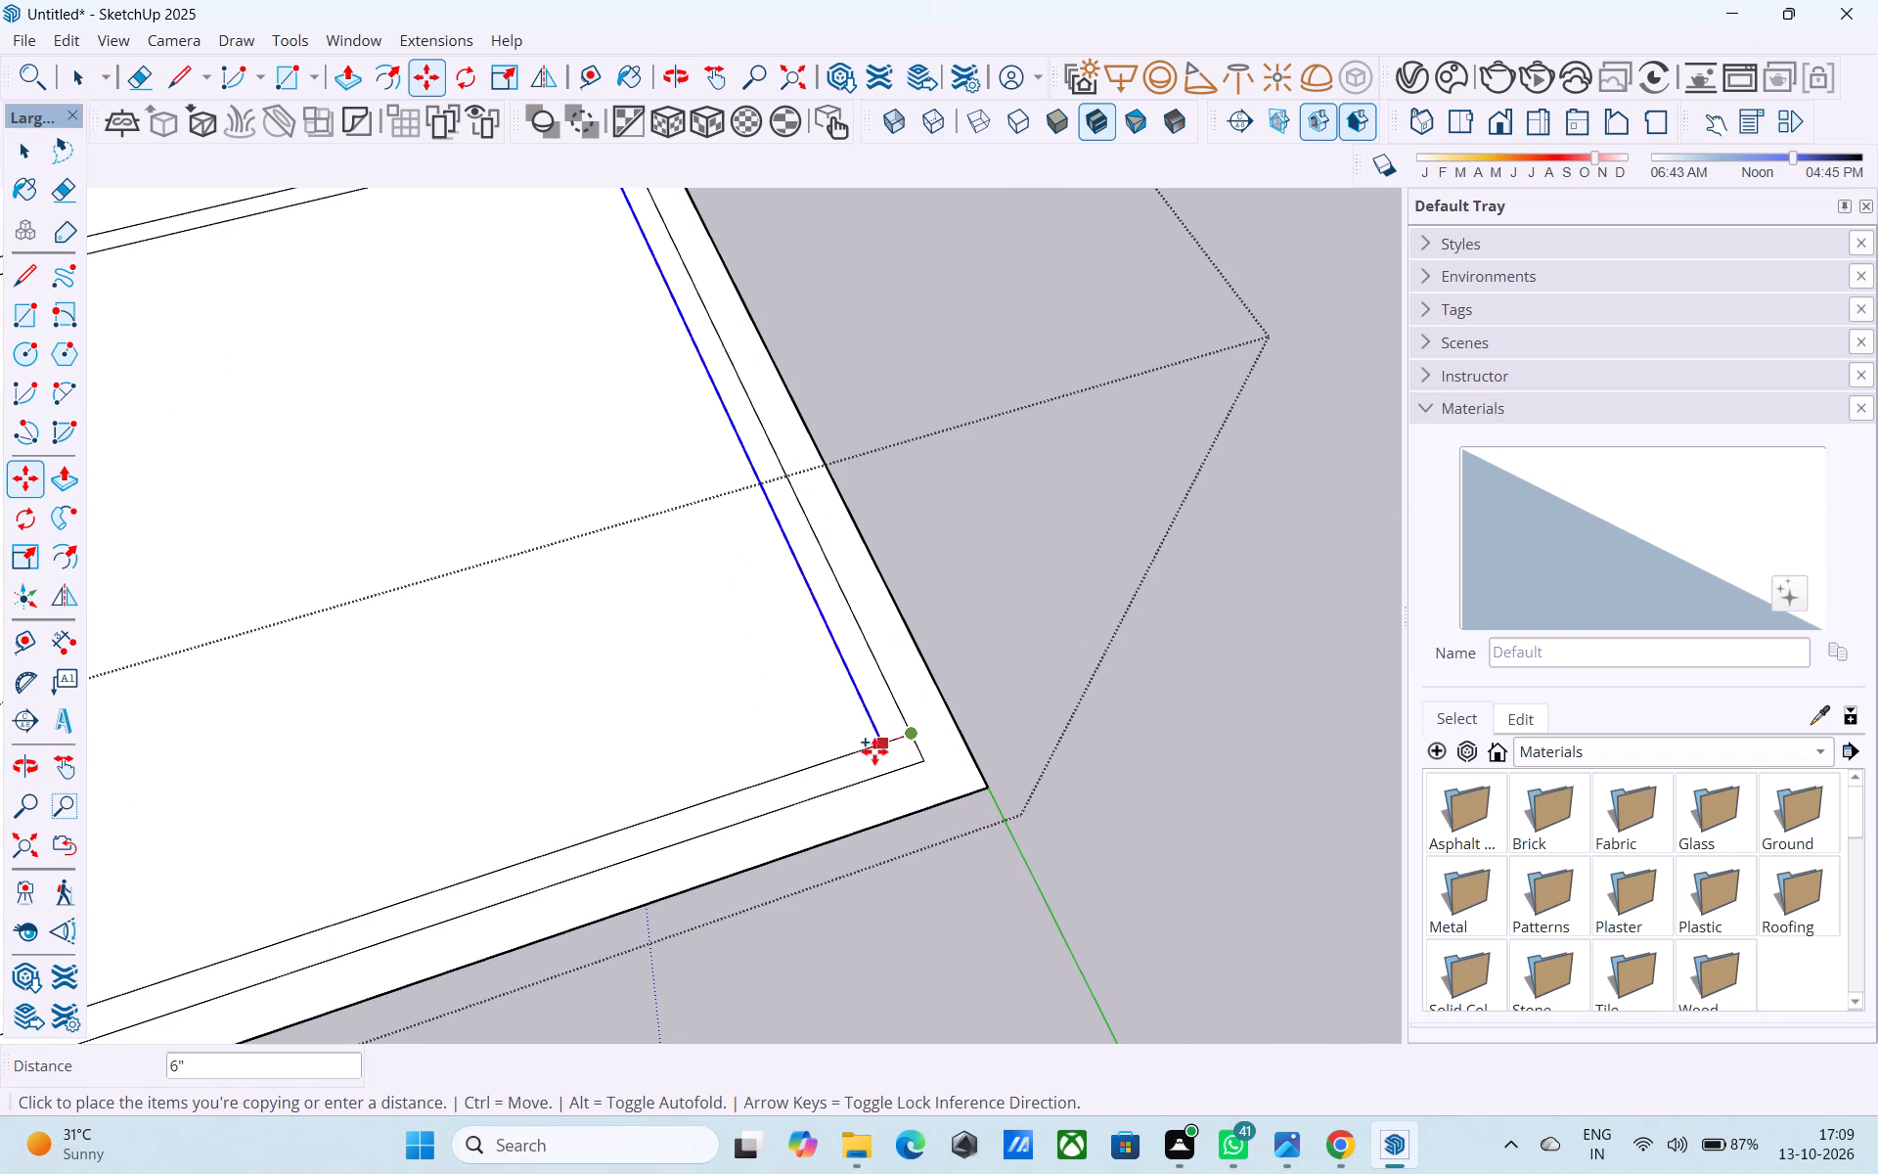
left_click(878, 746)
Draw an 8' 6" line extending the copied line past the partition and small room to the small room's outer wall line.
scroll(874, 745, "down", 6)
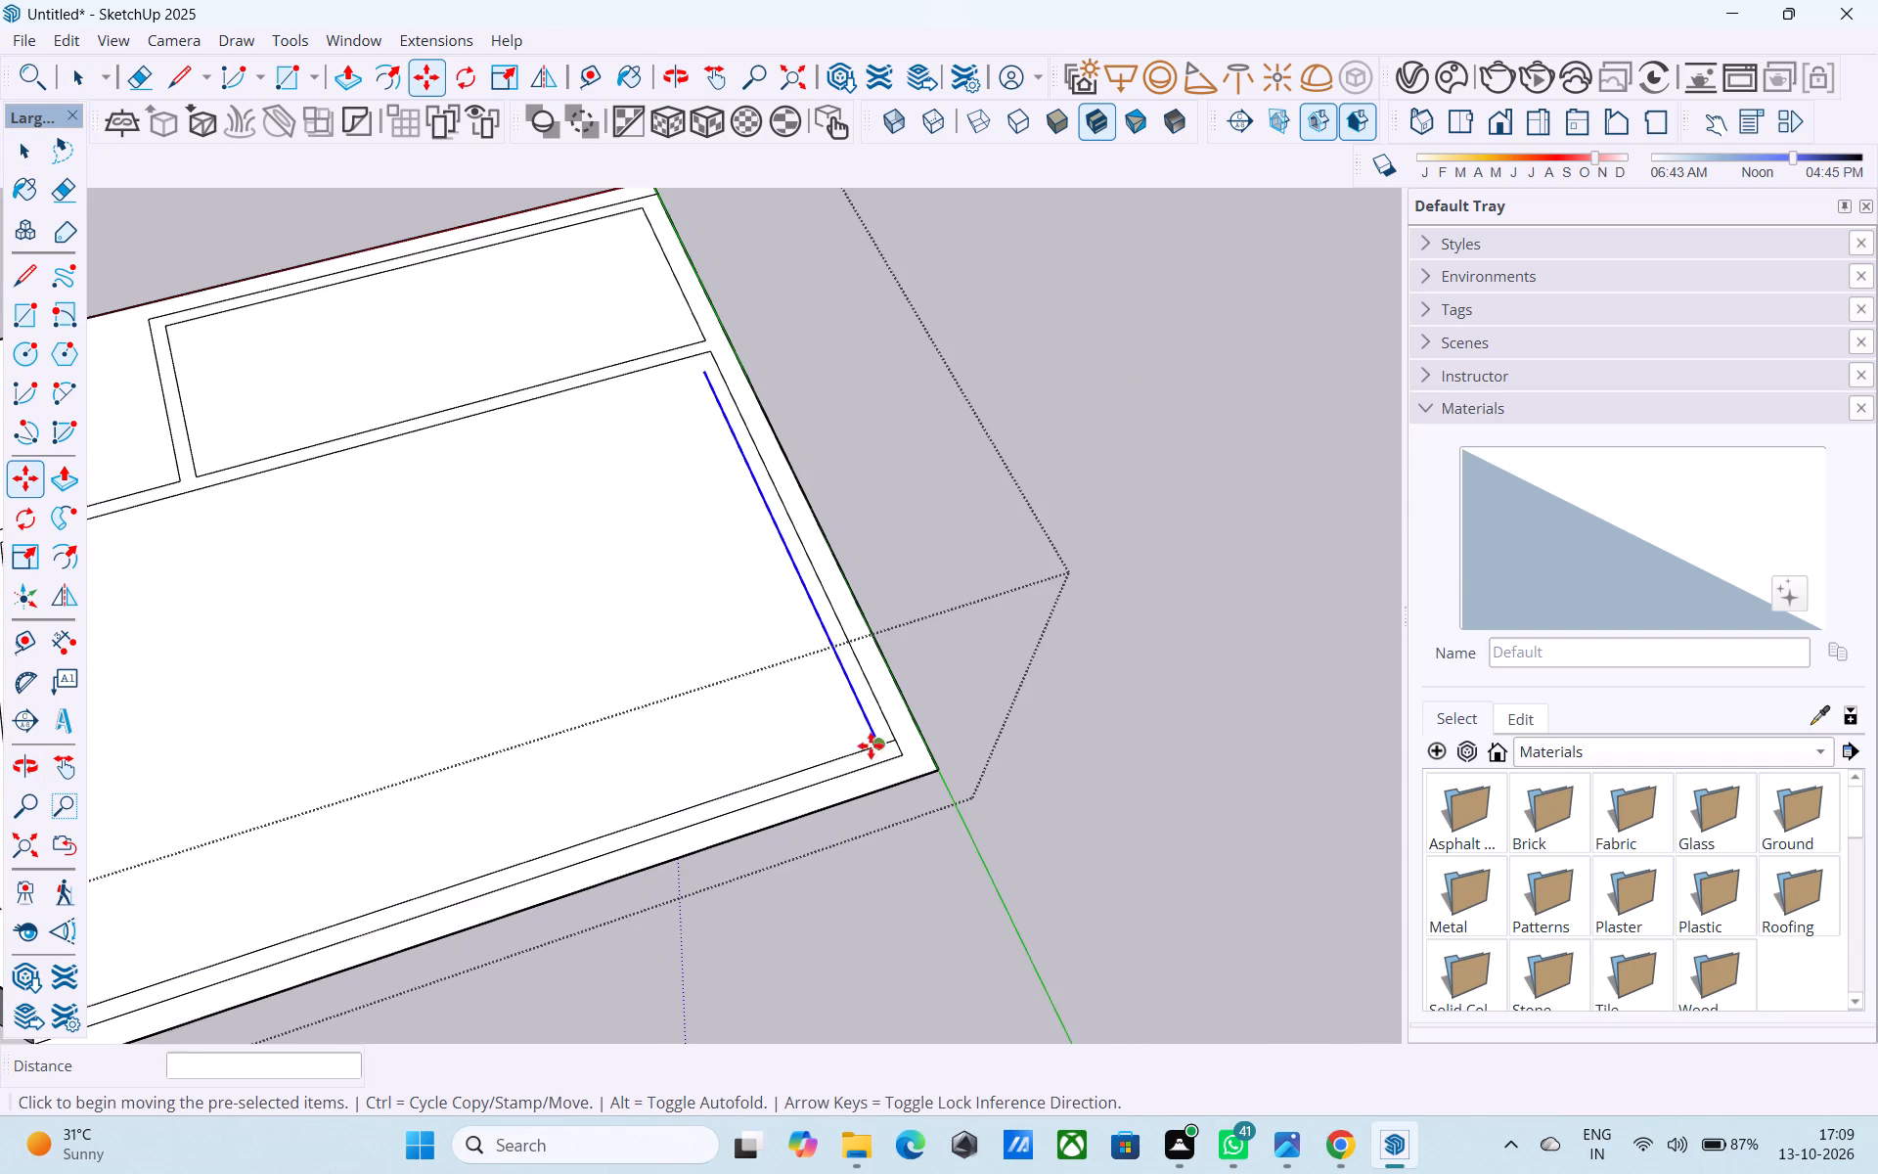
middle_click_drag(824, 654, 863, 804)
key("l")
scroll(759, 522, "up", 3)
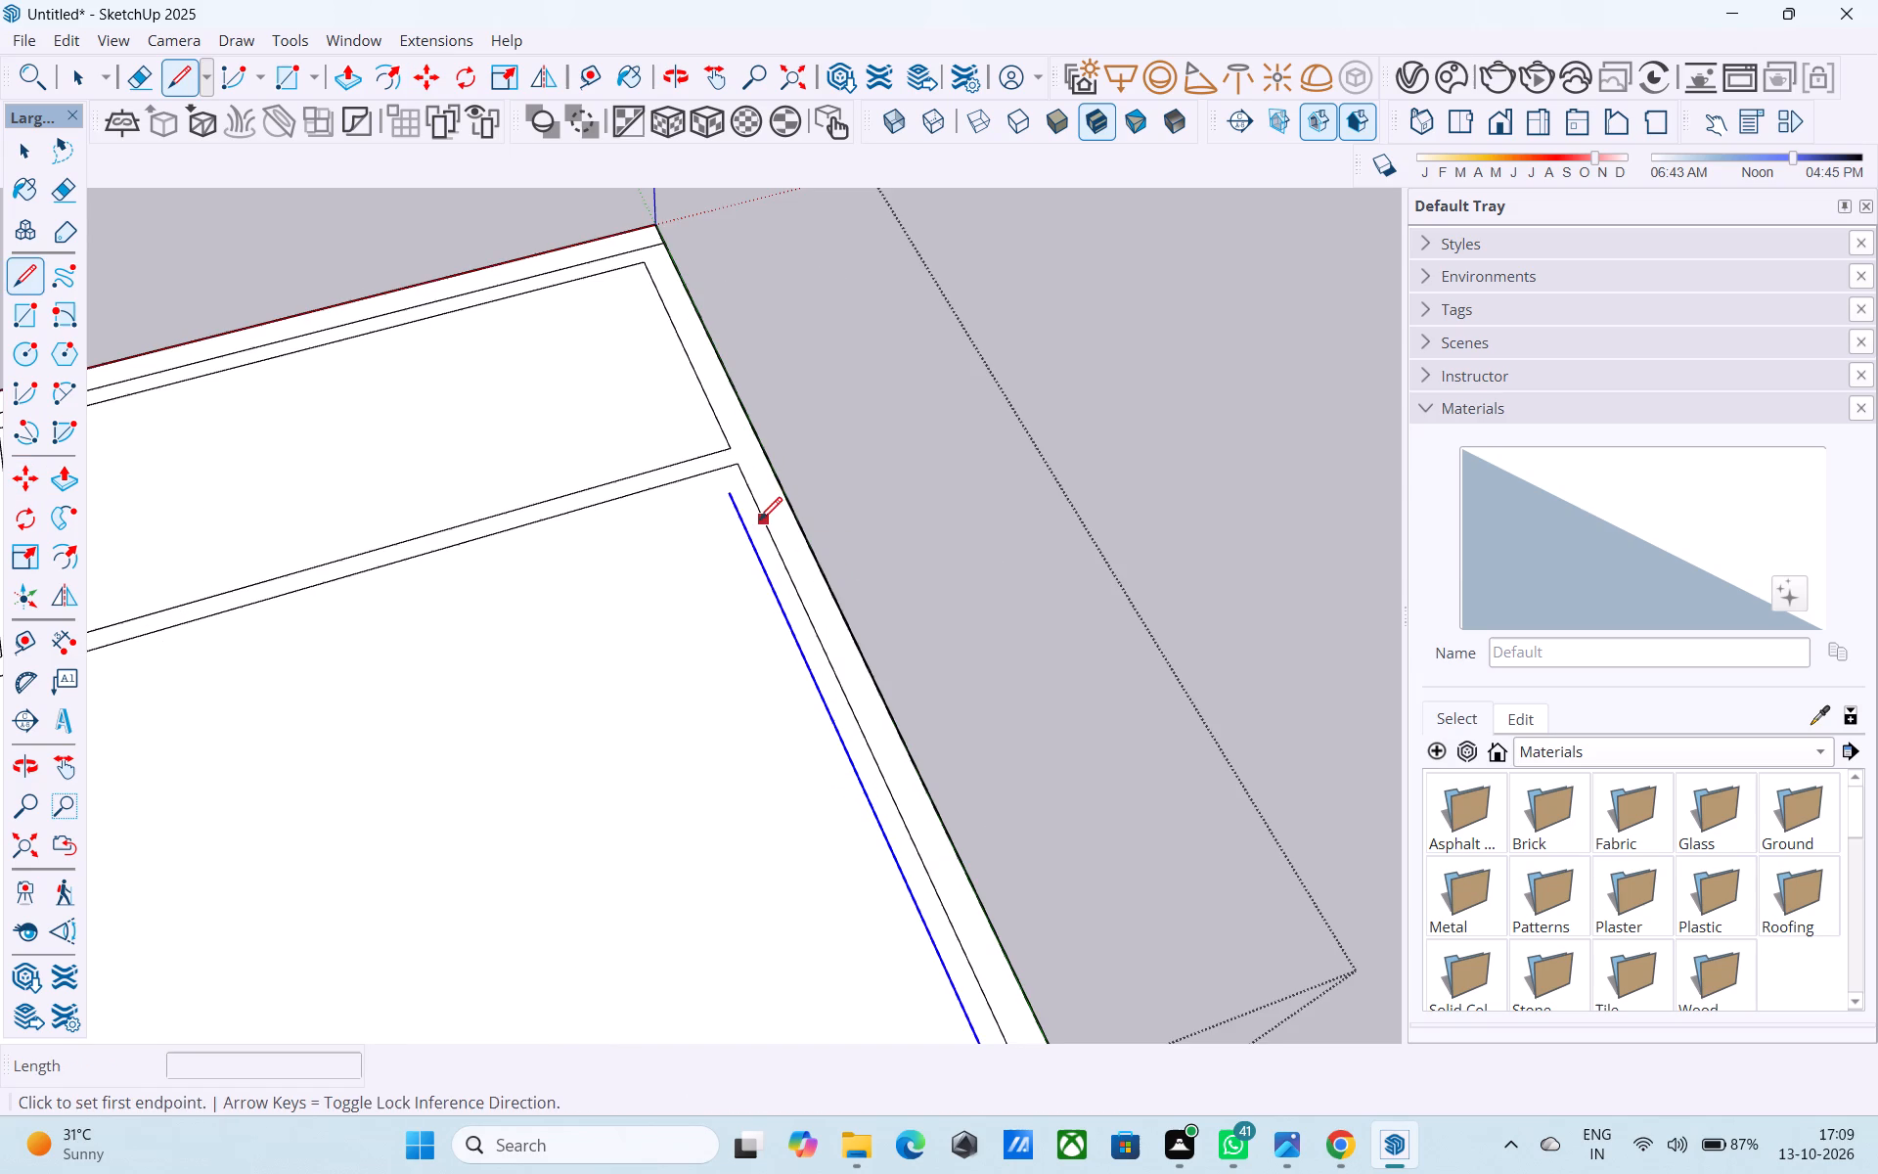
left_click(734, 498)
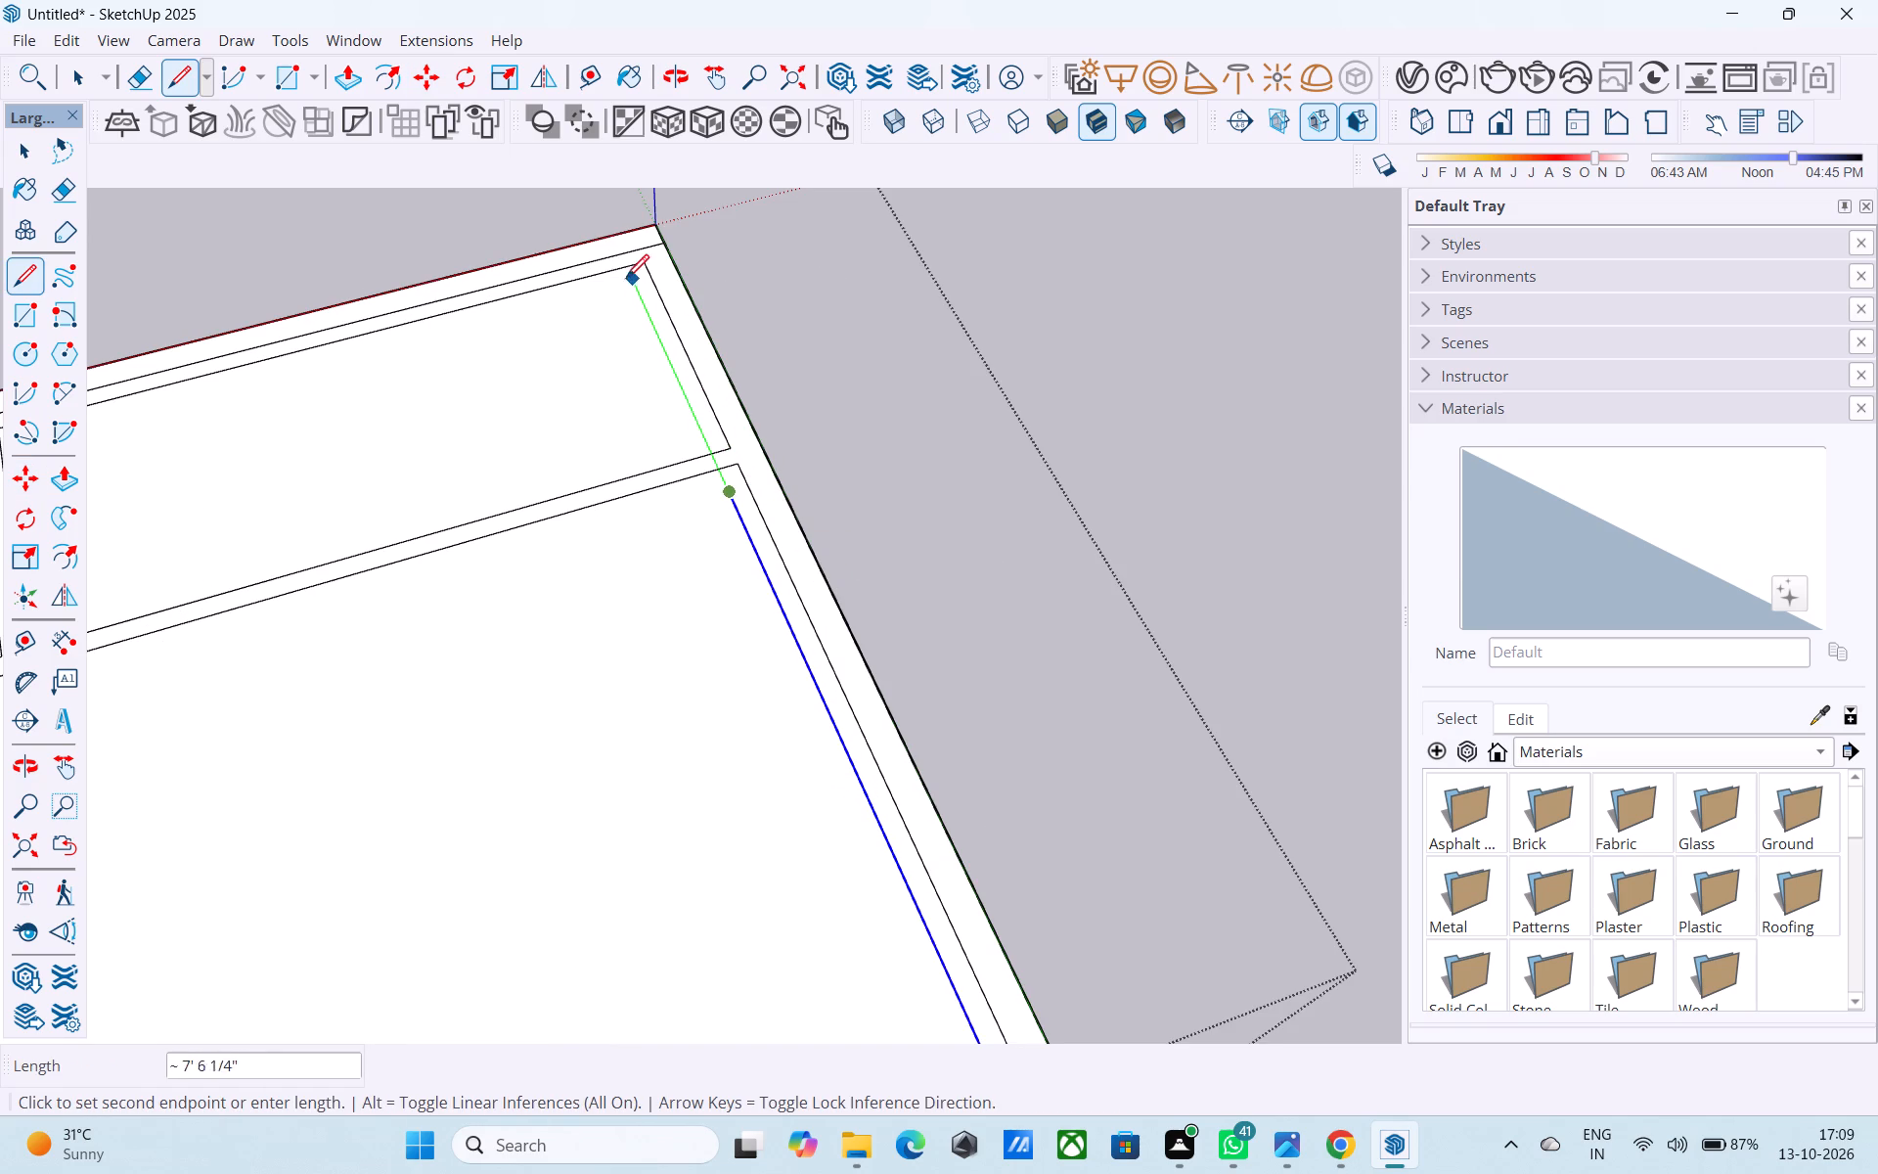
left_click(614, 257)
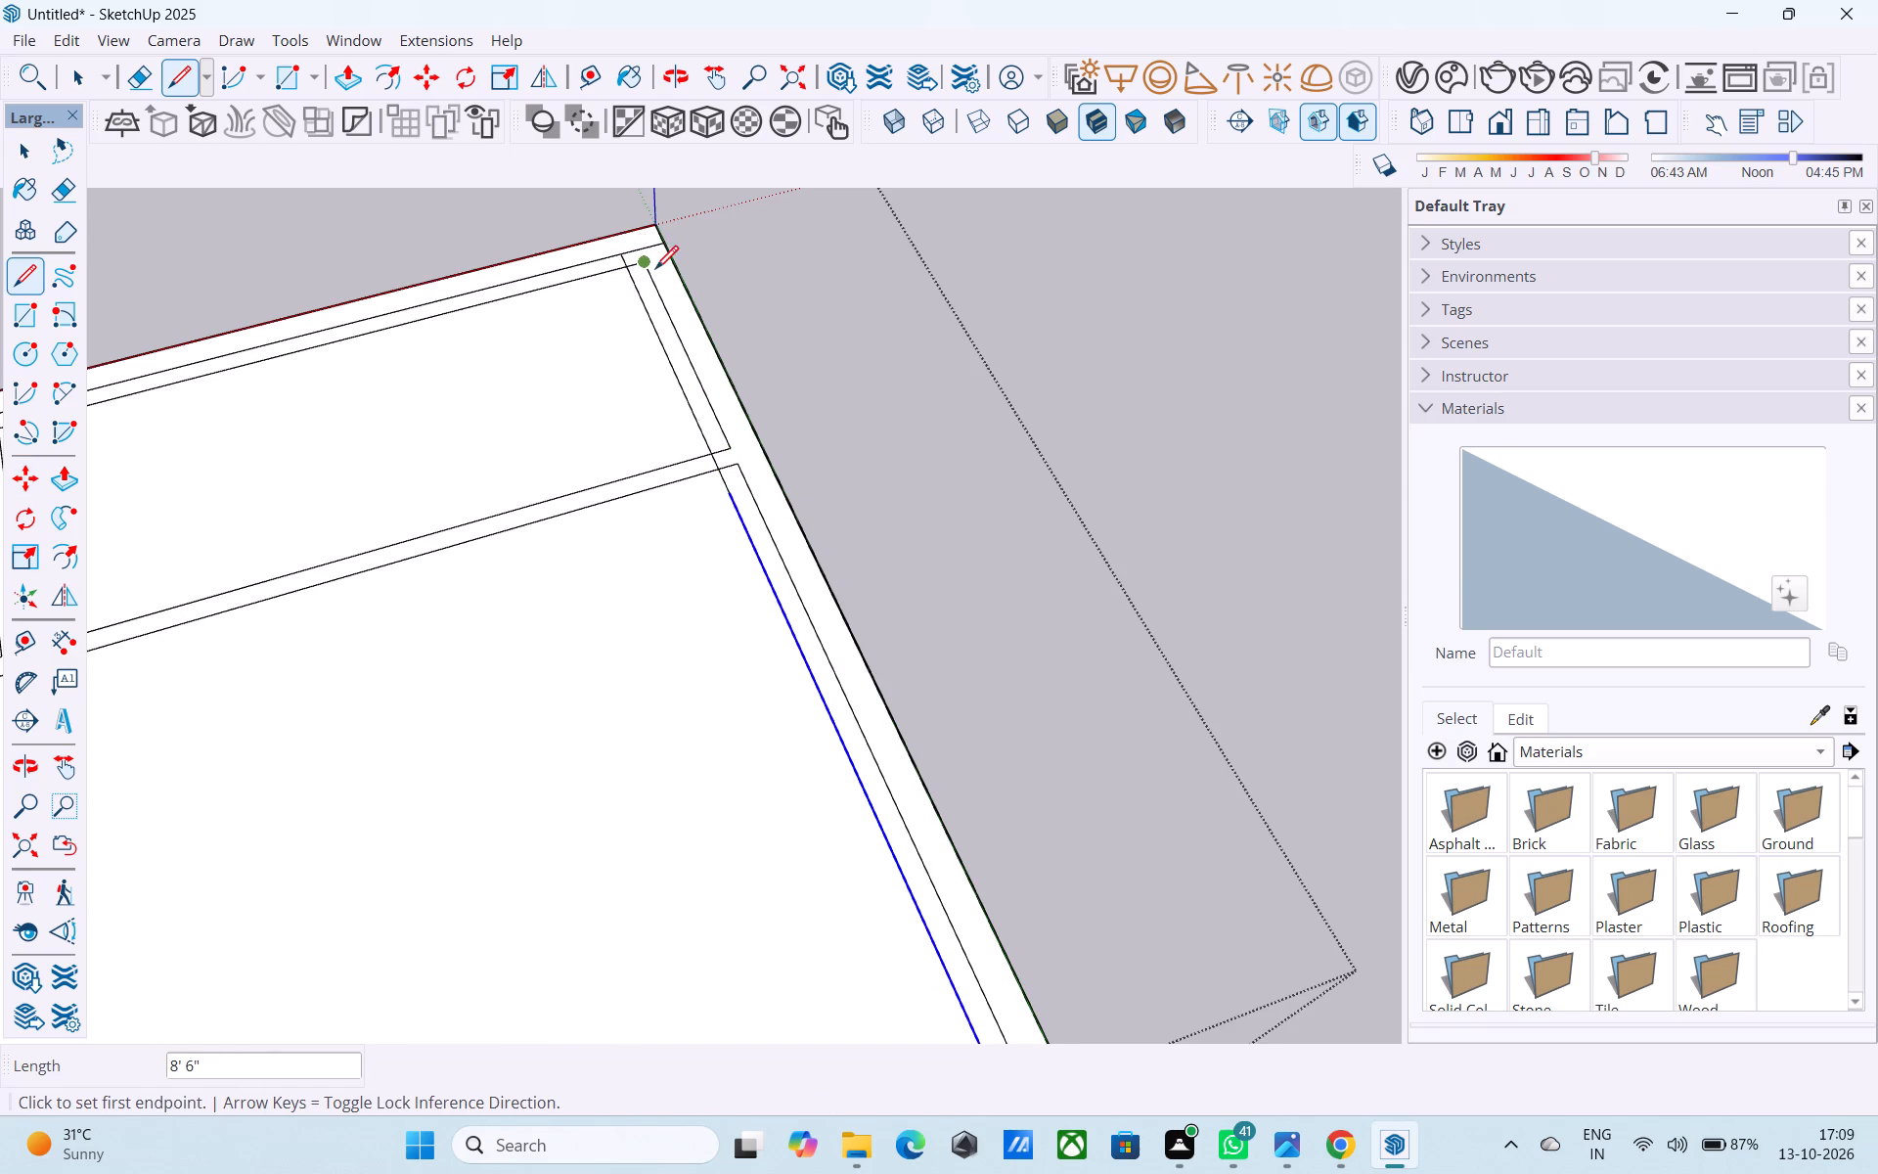
Erase the short segments between the new and original wall lines at the small room's corner and the partition end.
scroll(655, 271, "up", 4)
key("e")
left_click(626, 258)
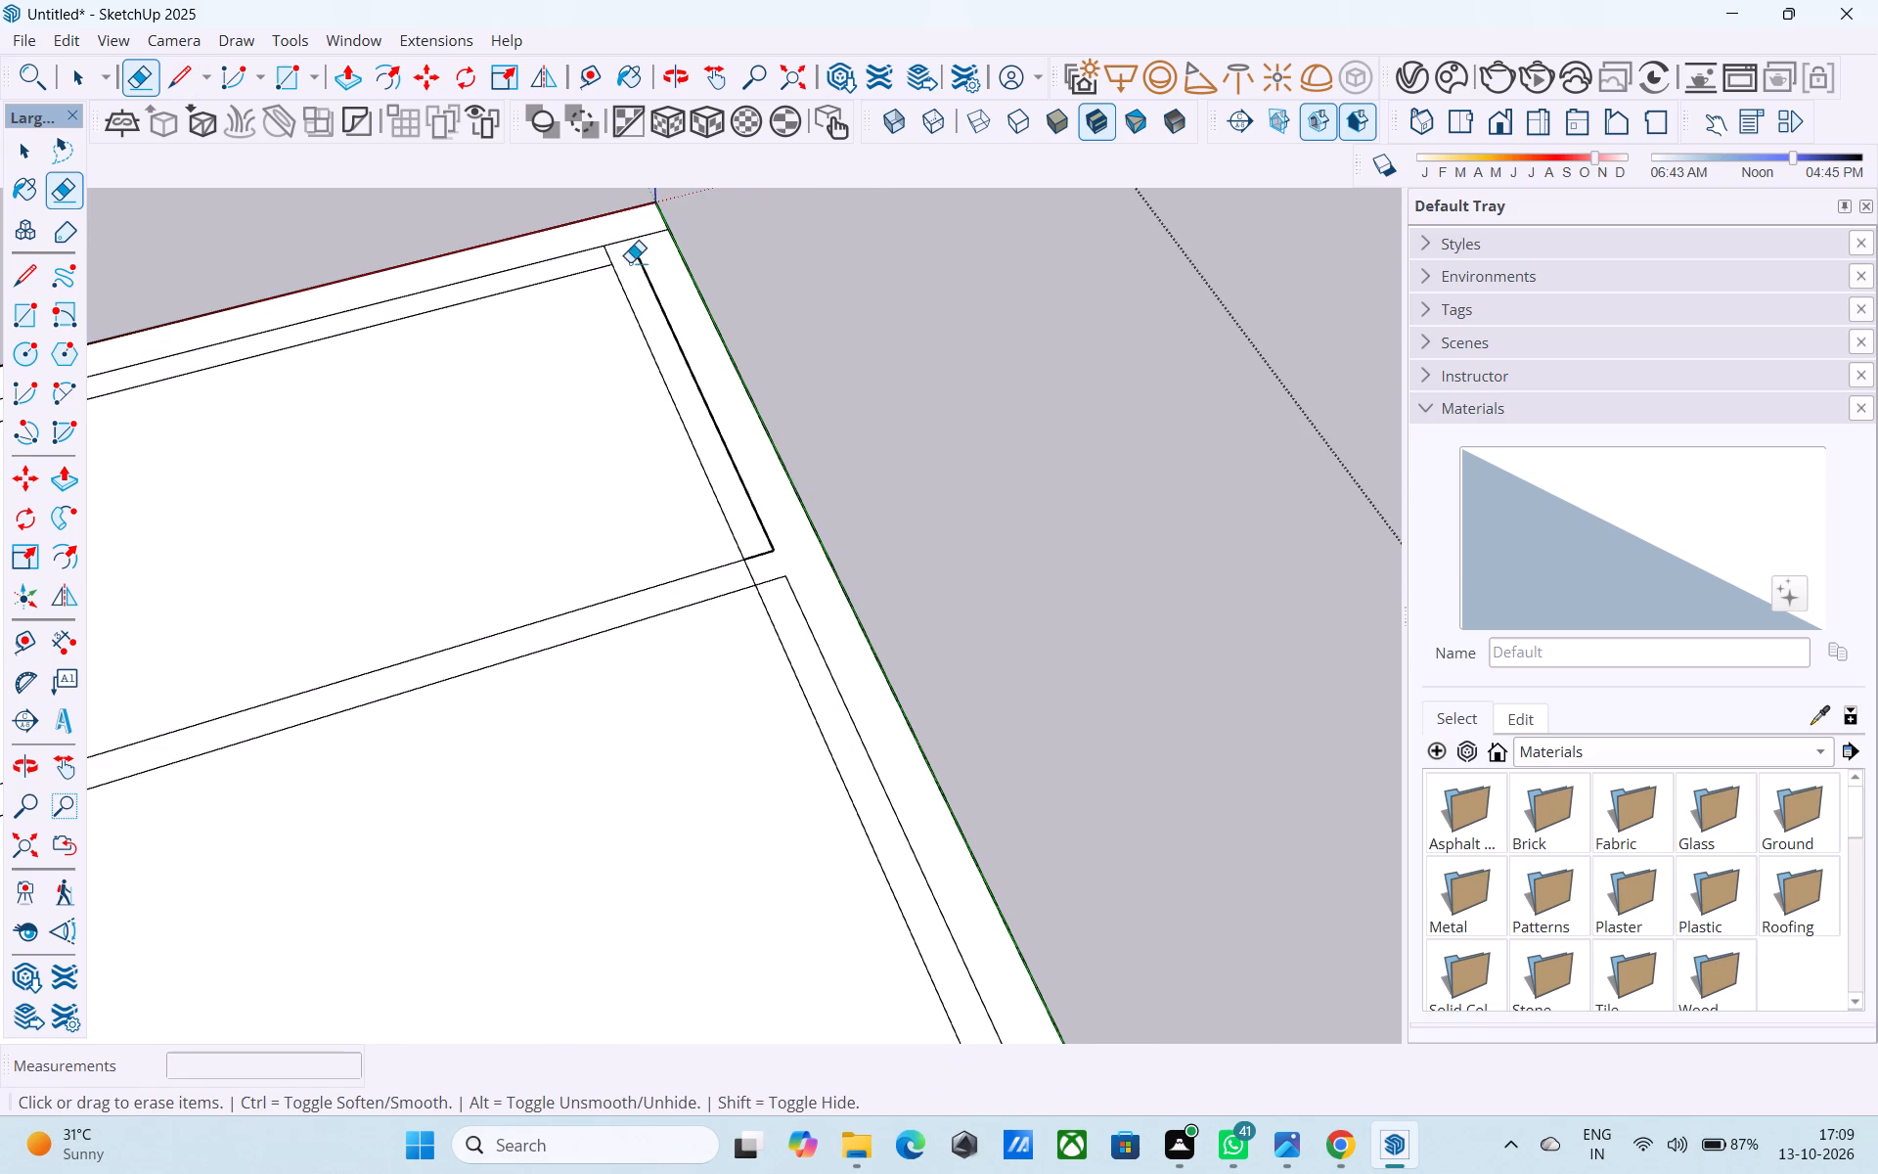
left_click(755, 549)
left_click_drag(760, 564, 770, 586)
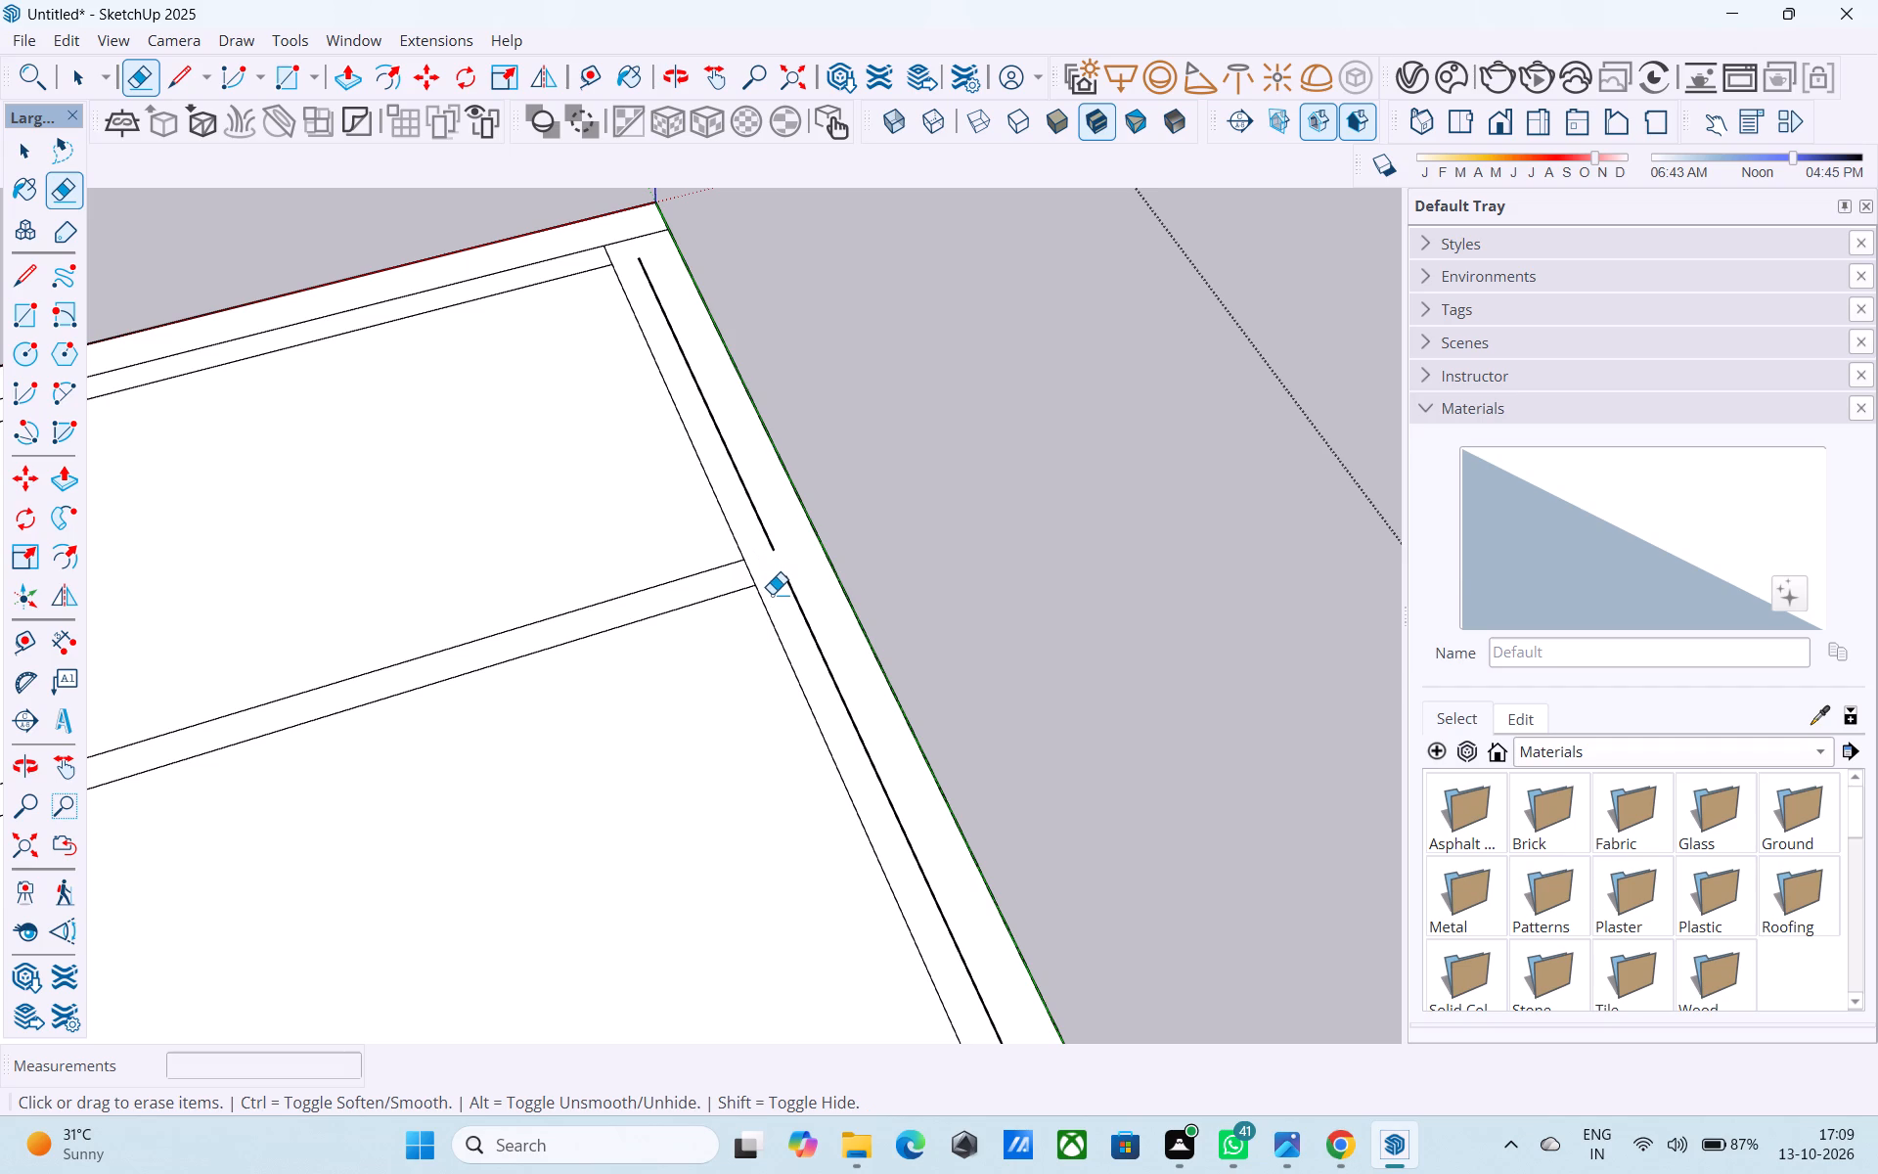
Draw a 7' 9" line from the small room's outer wall line along the green axis side to the large room's original wall line.
key("l")
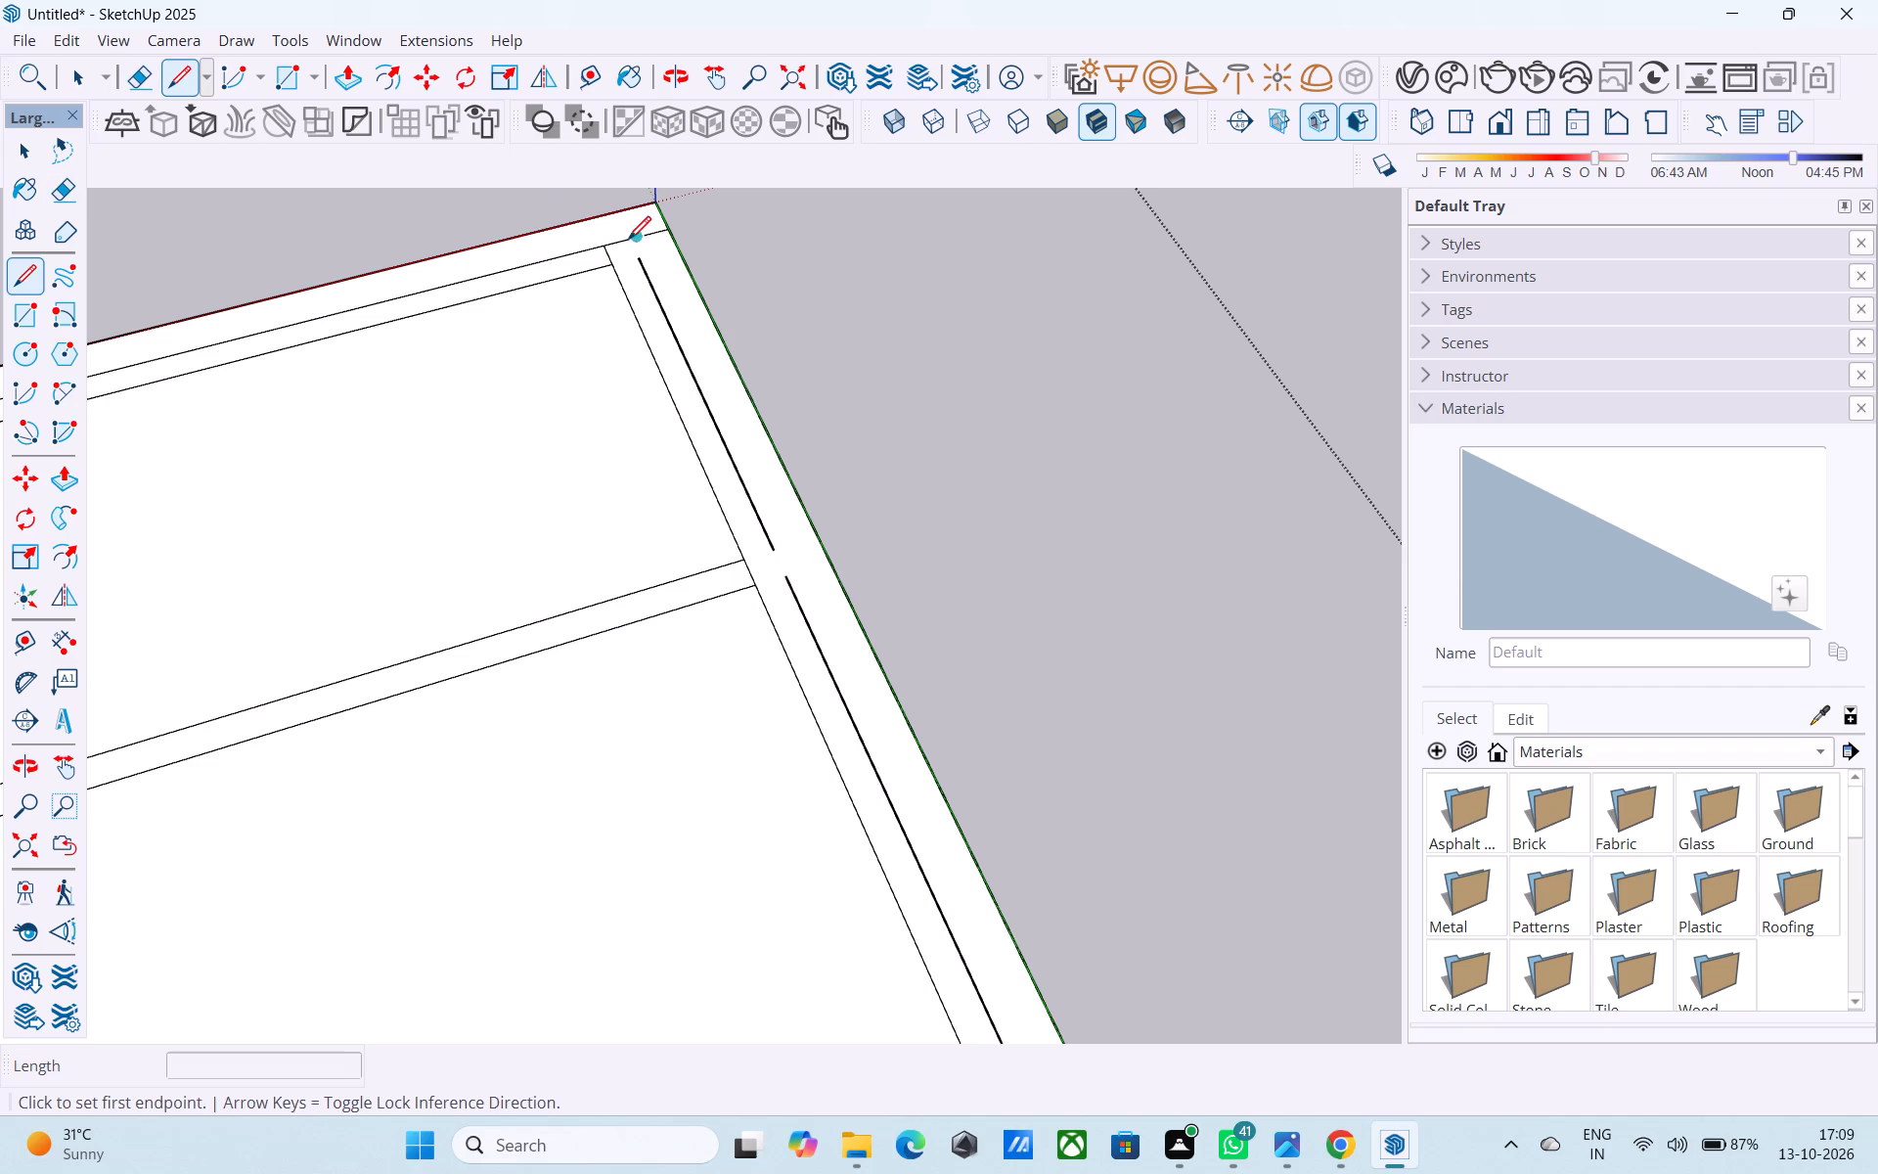
scroll(624, 236, "up", 11)
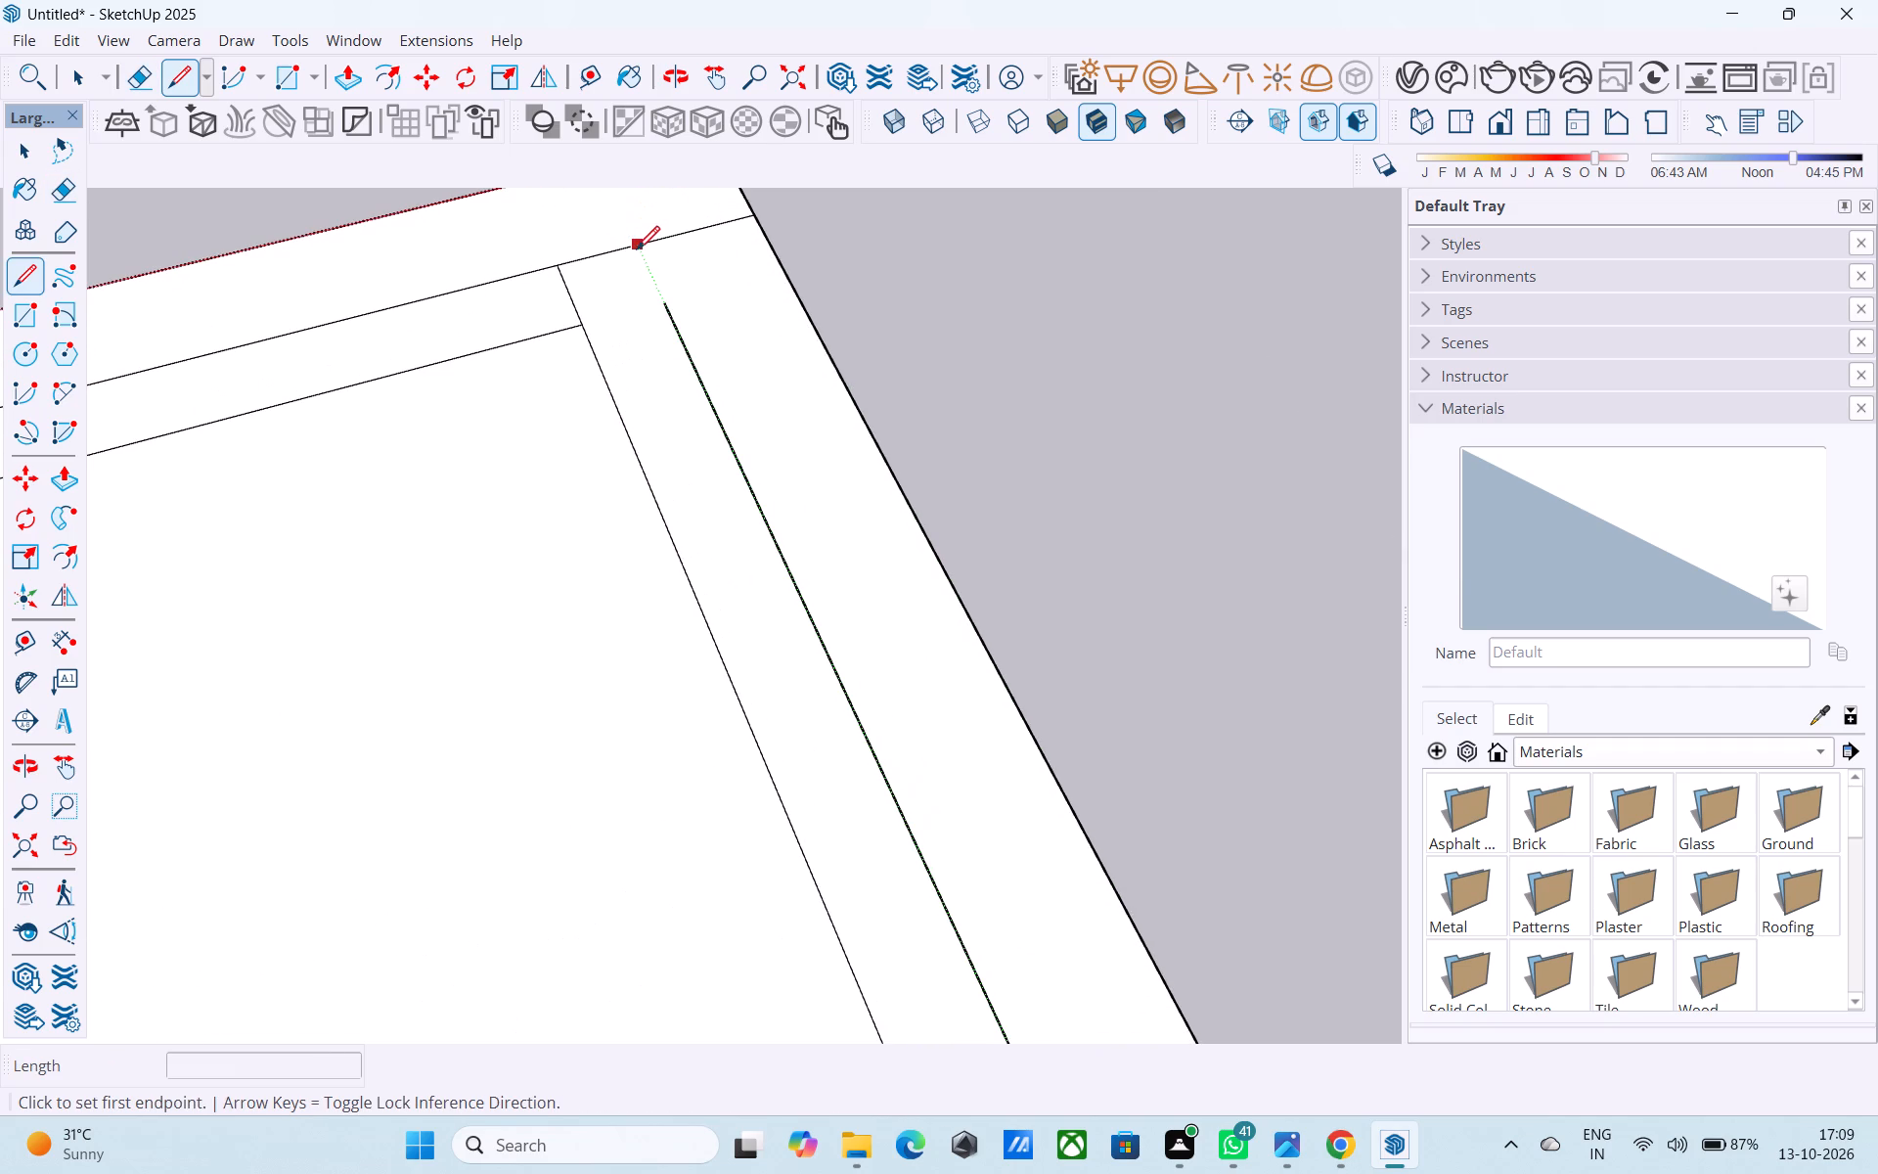
left_click(636, 251)
scroll(634, 251, "down", 13)
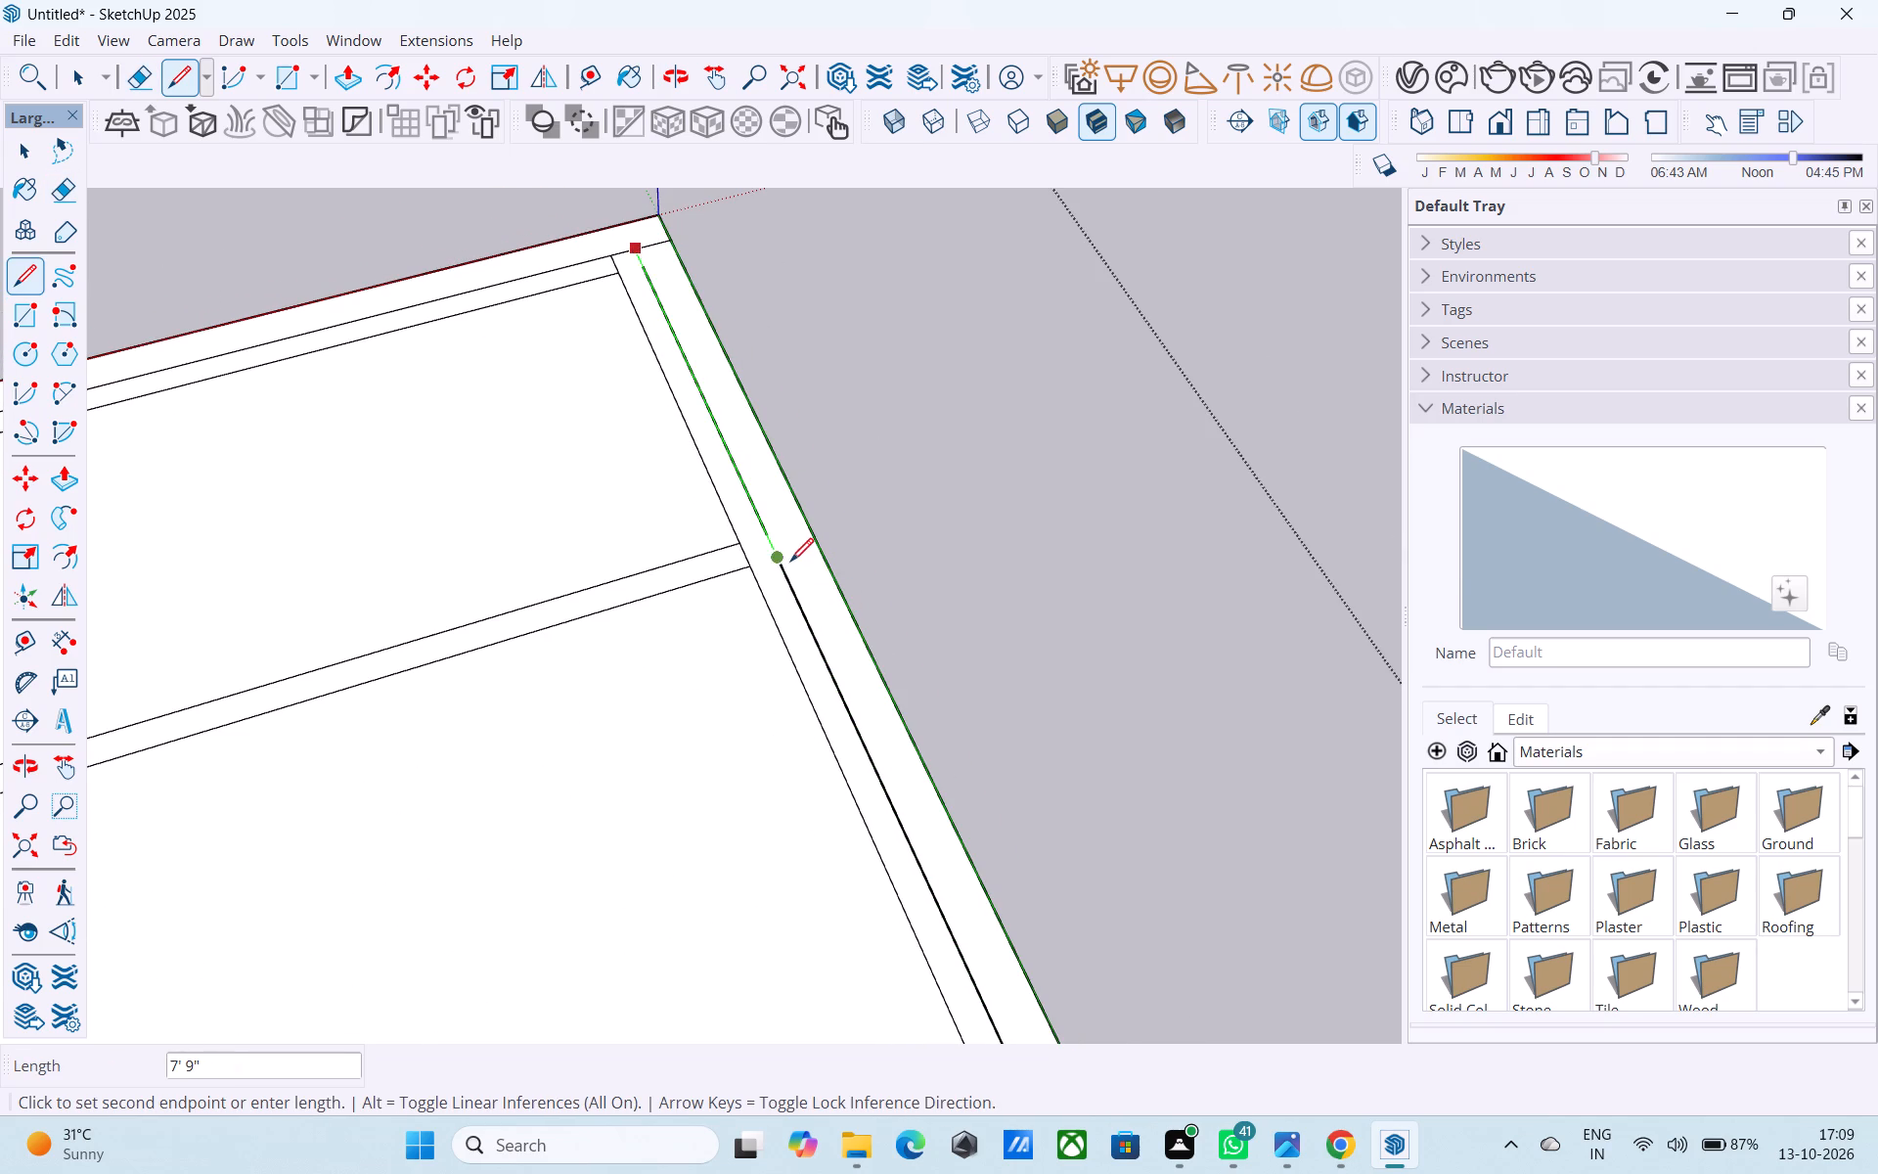
left_click(785, 561)
scroll(742, 508, "down", 7)
middle_click_drag(740, 508, 728, 457)
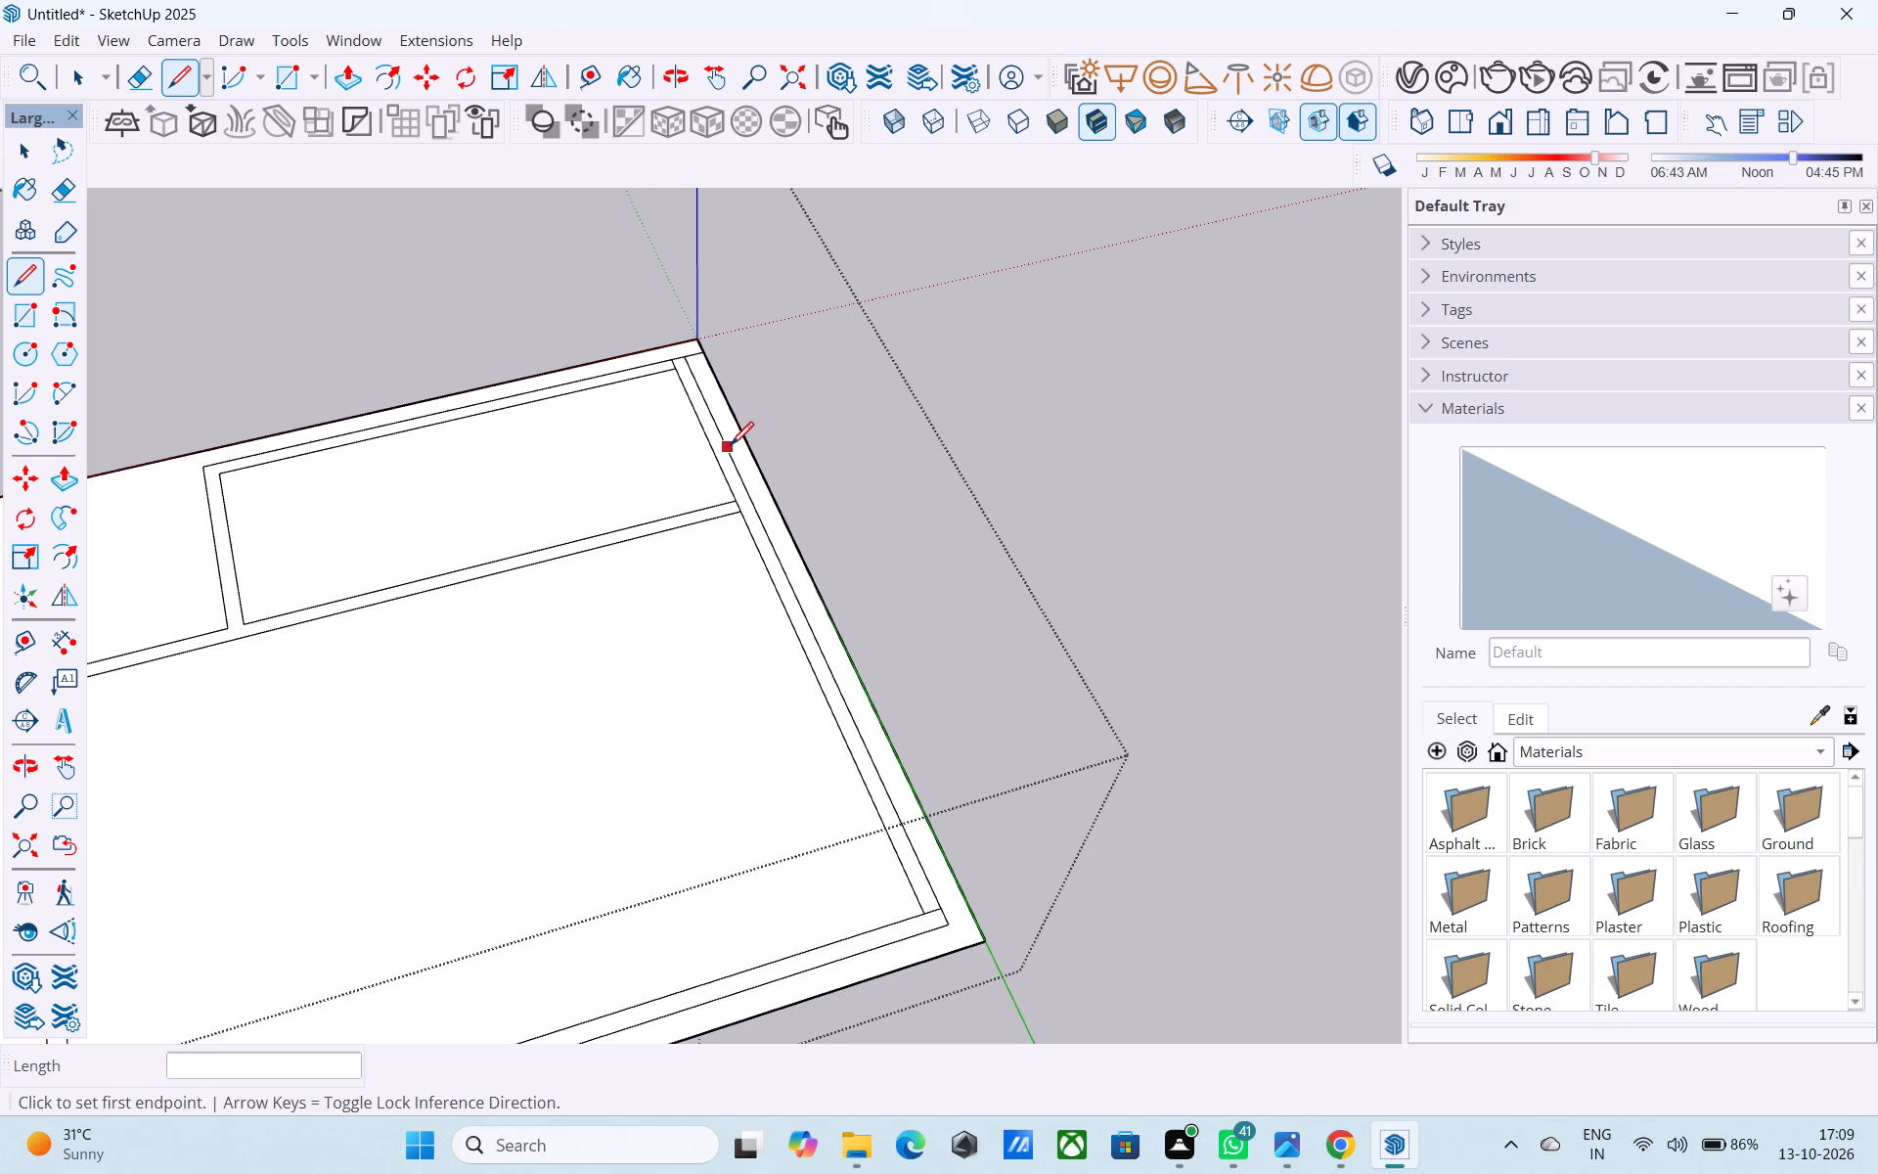
Erase the short segment between the parallel wall lines at the large room's corner on the green axis side.
key("space")
key("e")
scroll(888, 942, "up", 9)
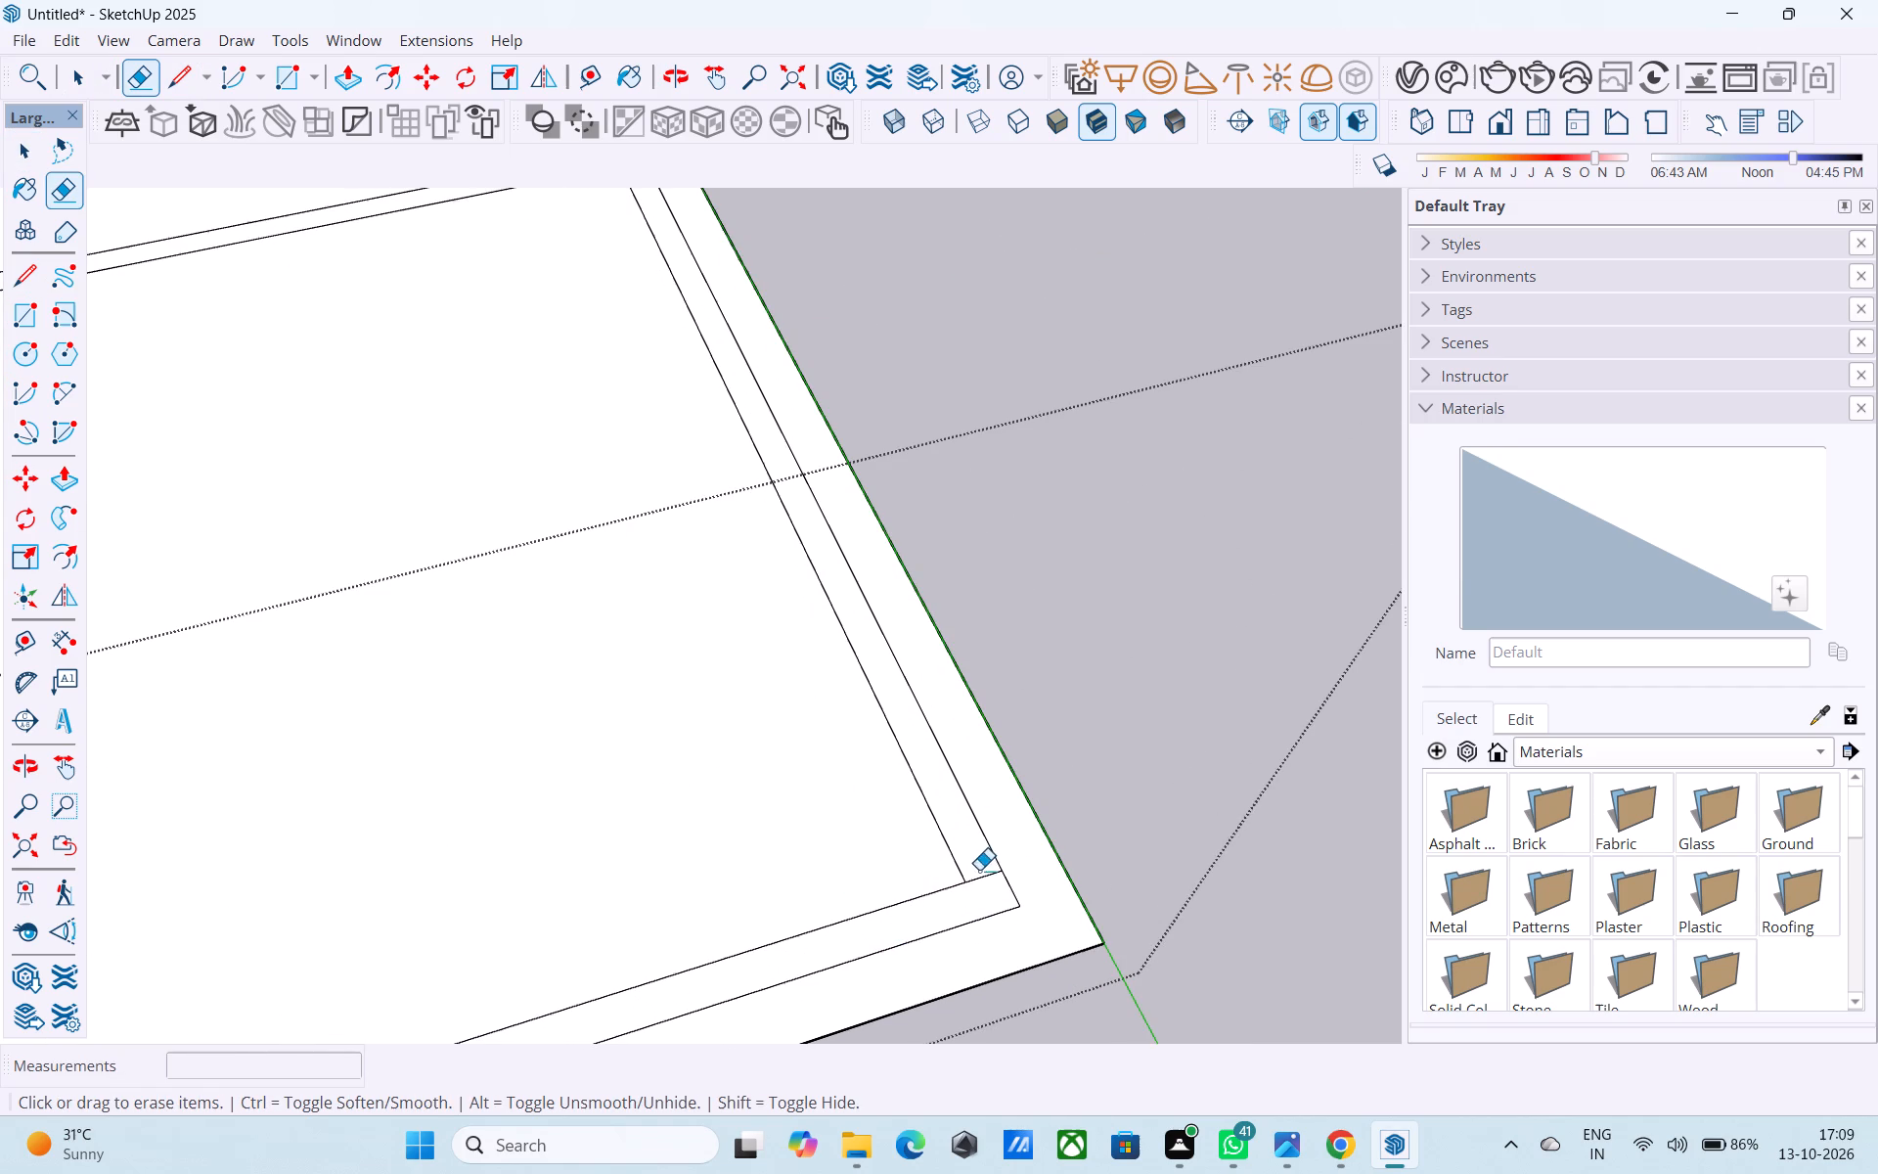
left_click_drag(979, 870, 984, 880)
Erase the short segment crossing the partition wall's end where it meets the green axis side wall.
scroll(979, 884, "down", 6)
middle_click_drag(735, 536, 847, 806, "shift")
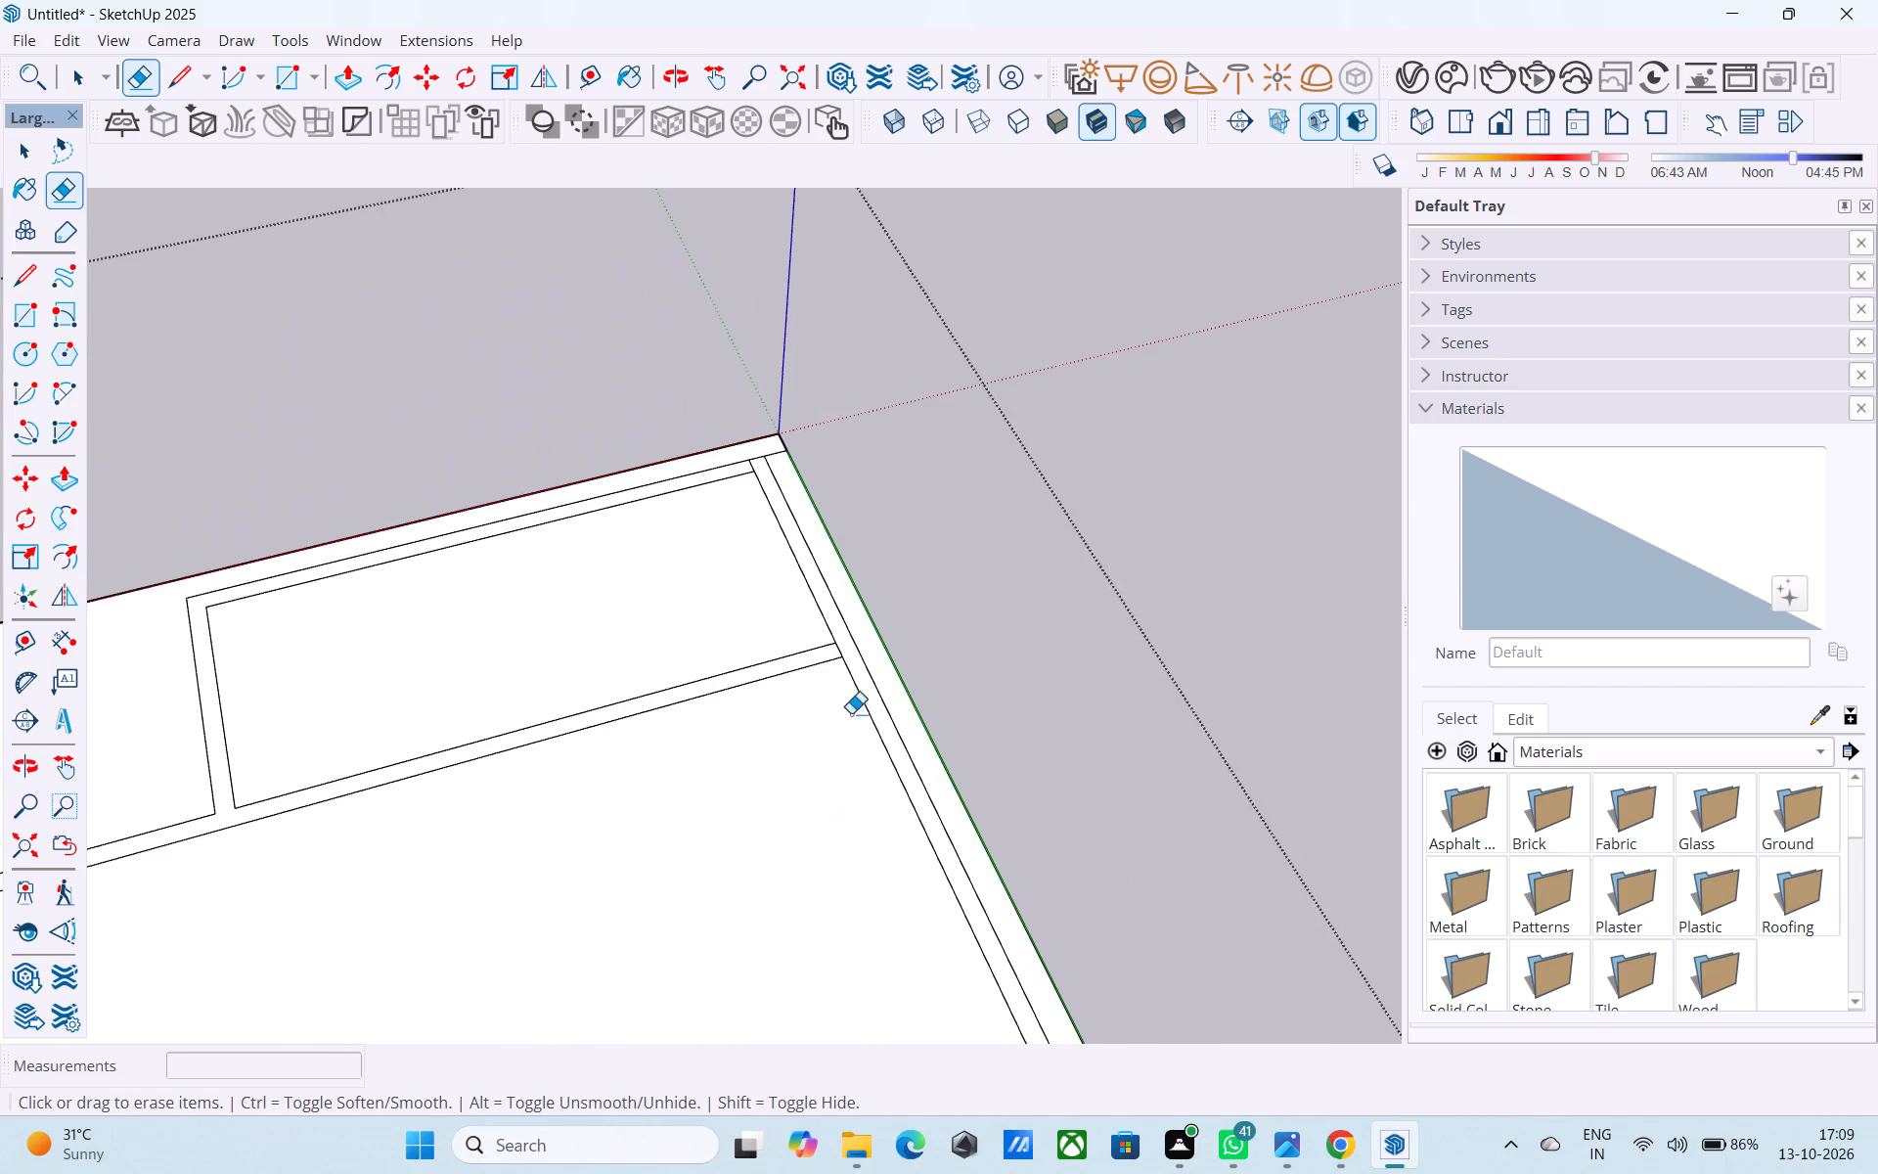
scroll(850, 702, "up", 4)
left_click(832, 633)
key("ctrl+z")
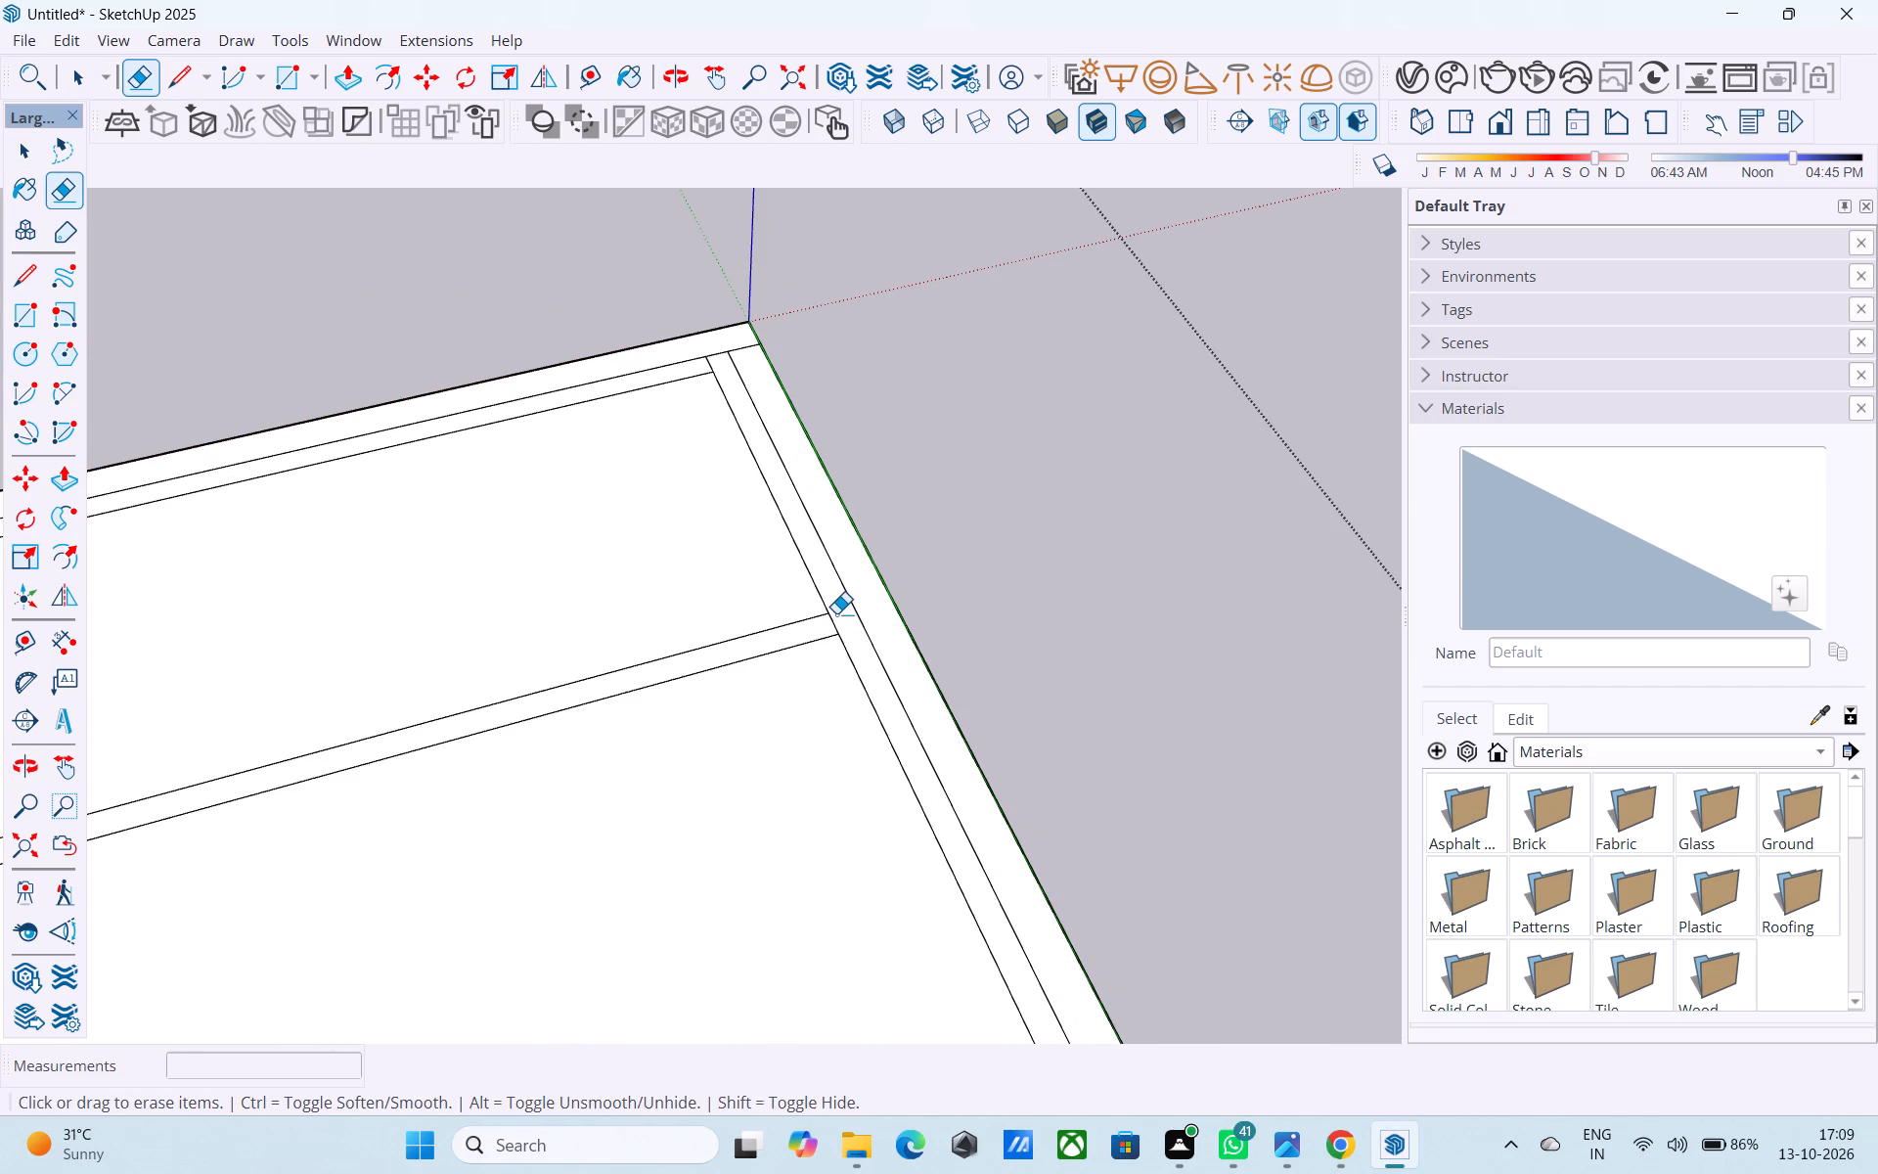
scroll(836, 613, "up", 3)
left_click(831, 624)
scroll(836, 627, "down", 3)
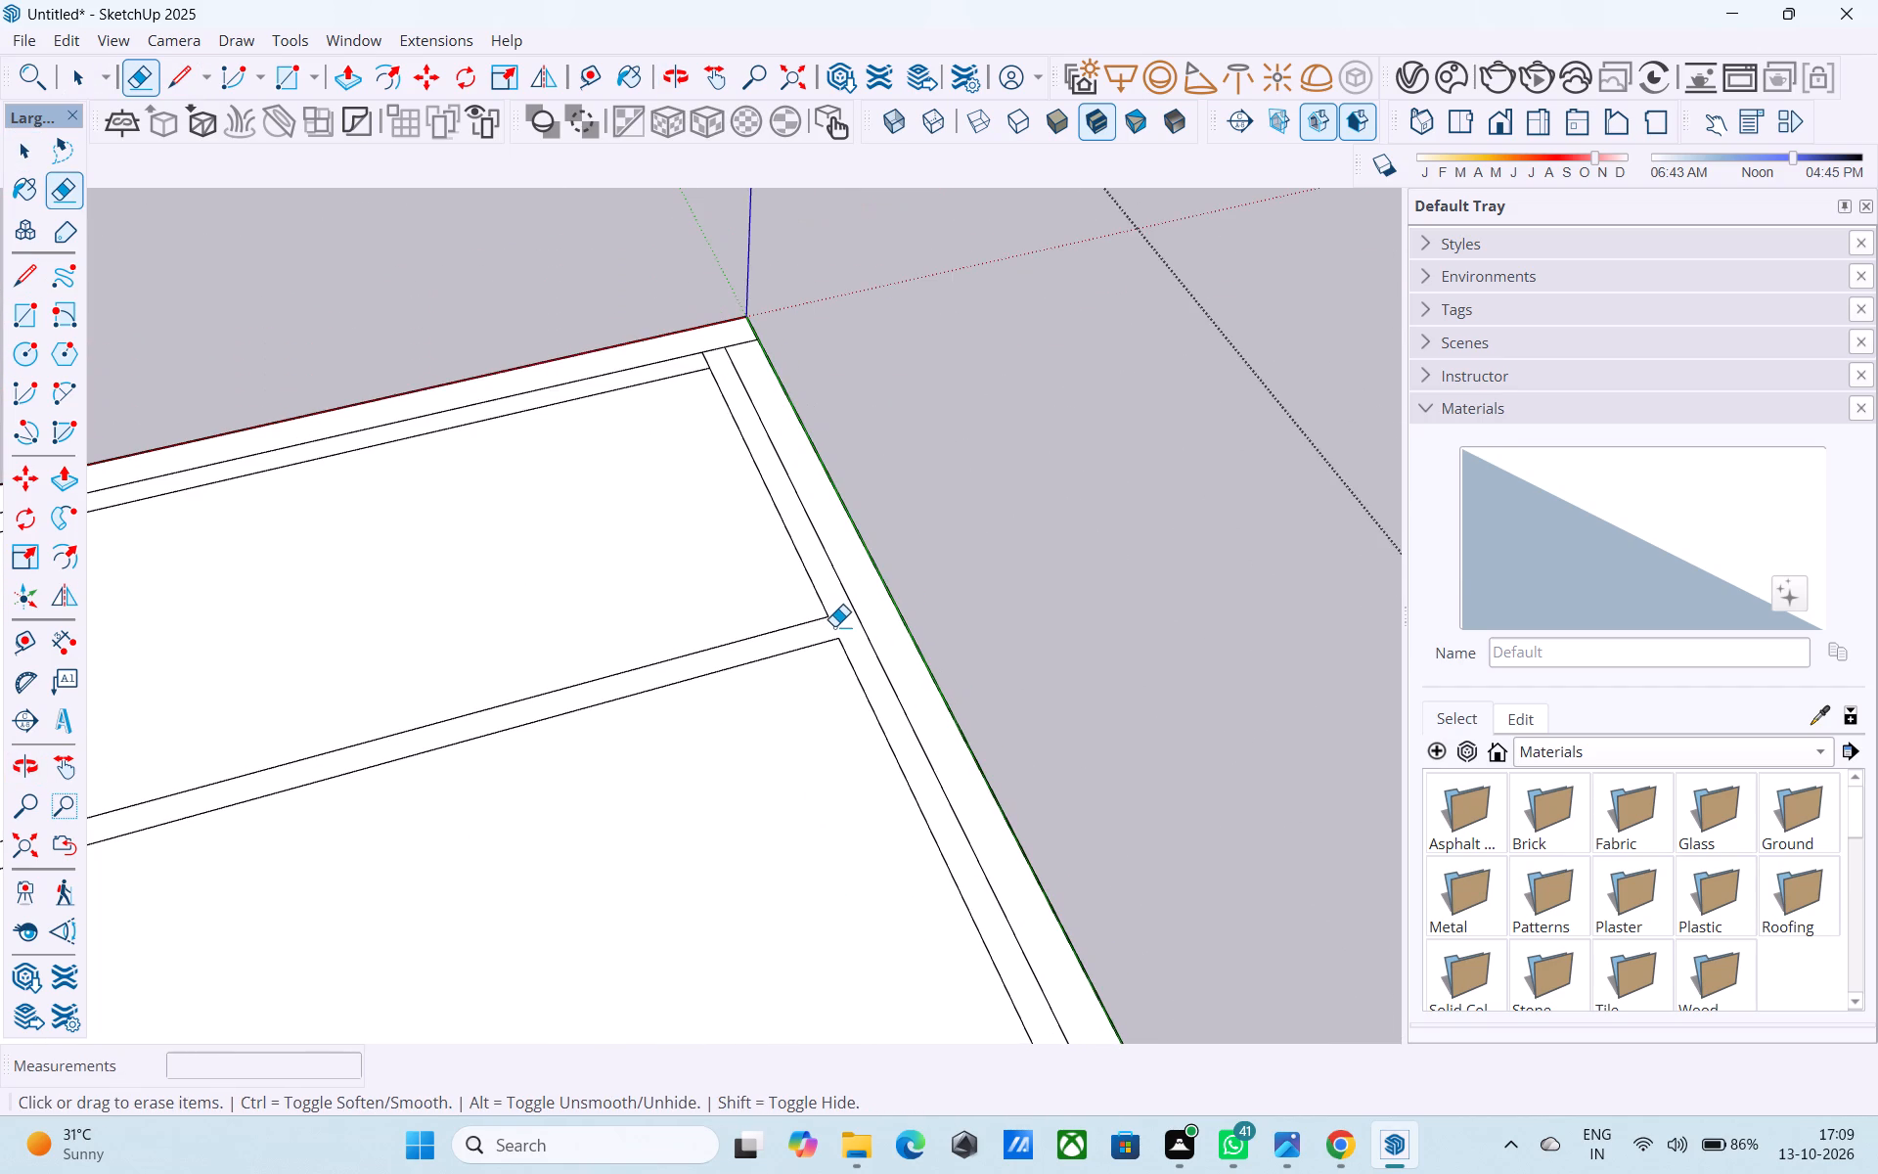
Erase the short segment at the small room's inner corner and the line to the base's edge near the origin.
middle_click_drag(832, 627, 903, 810, "shift")
scroll(775, 535, "up", 7)
left_click(759, 511)
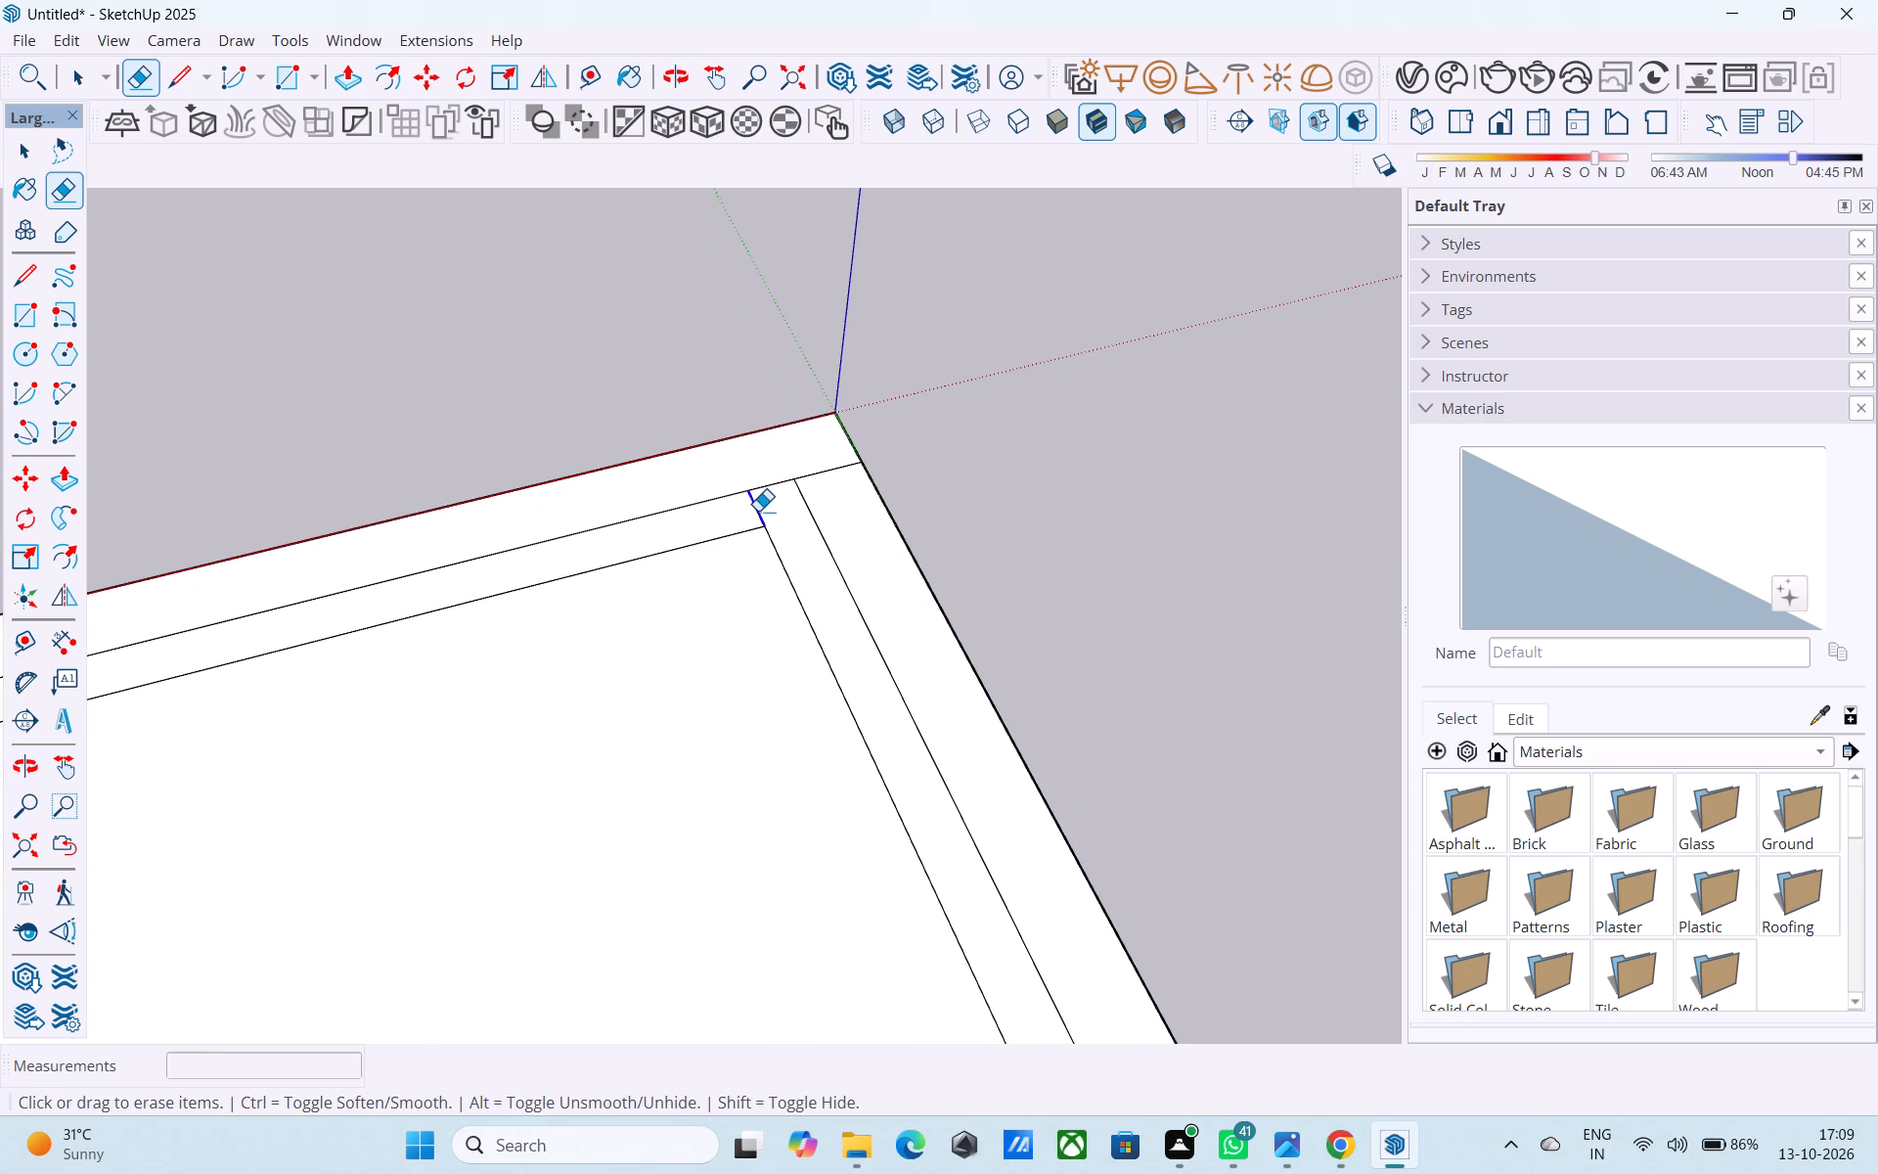
left_click_drag(814, 464, 848, 484)
scroll(849, 483, "down", 11)
scroll(858, 484, "up", 3)
scroll(862, 484, "down", 13)
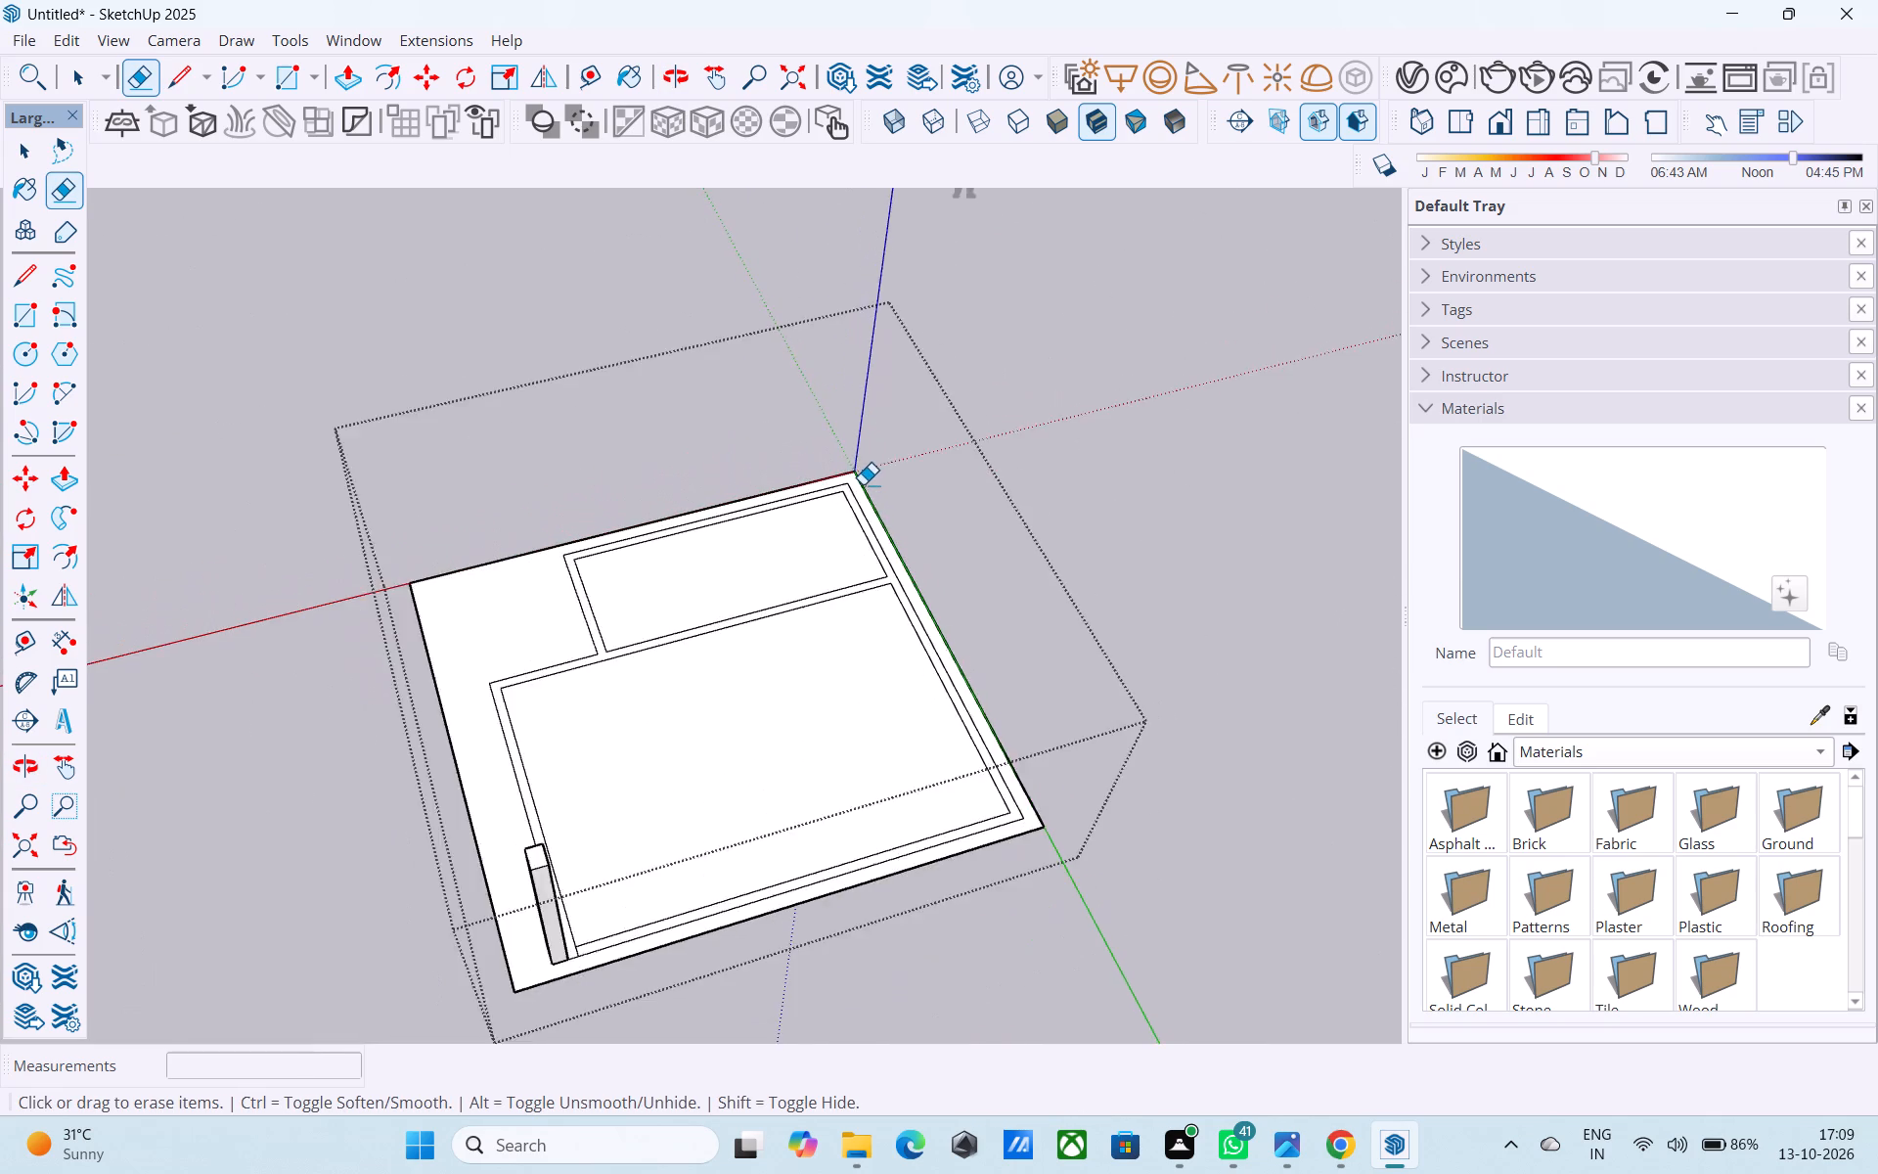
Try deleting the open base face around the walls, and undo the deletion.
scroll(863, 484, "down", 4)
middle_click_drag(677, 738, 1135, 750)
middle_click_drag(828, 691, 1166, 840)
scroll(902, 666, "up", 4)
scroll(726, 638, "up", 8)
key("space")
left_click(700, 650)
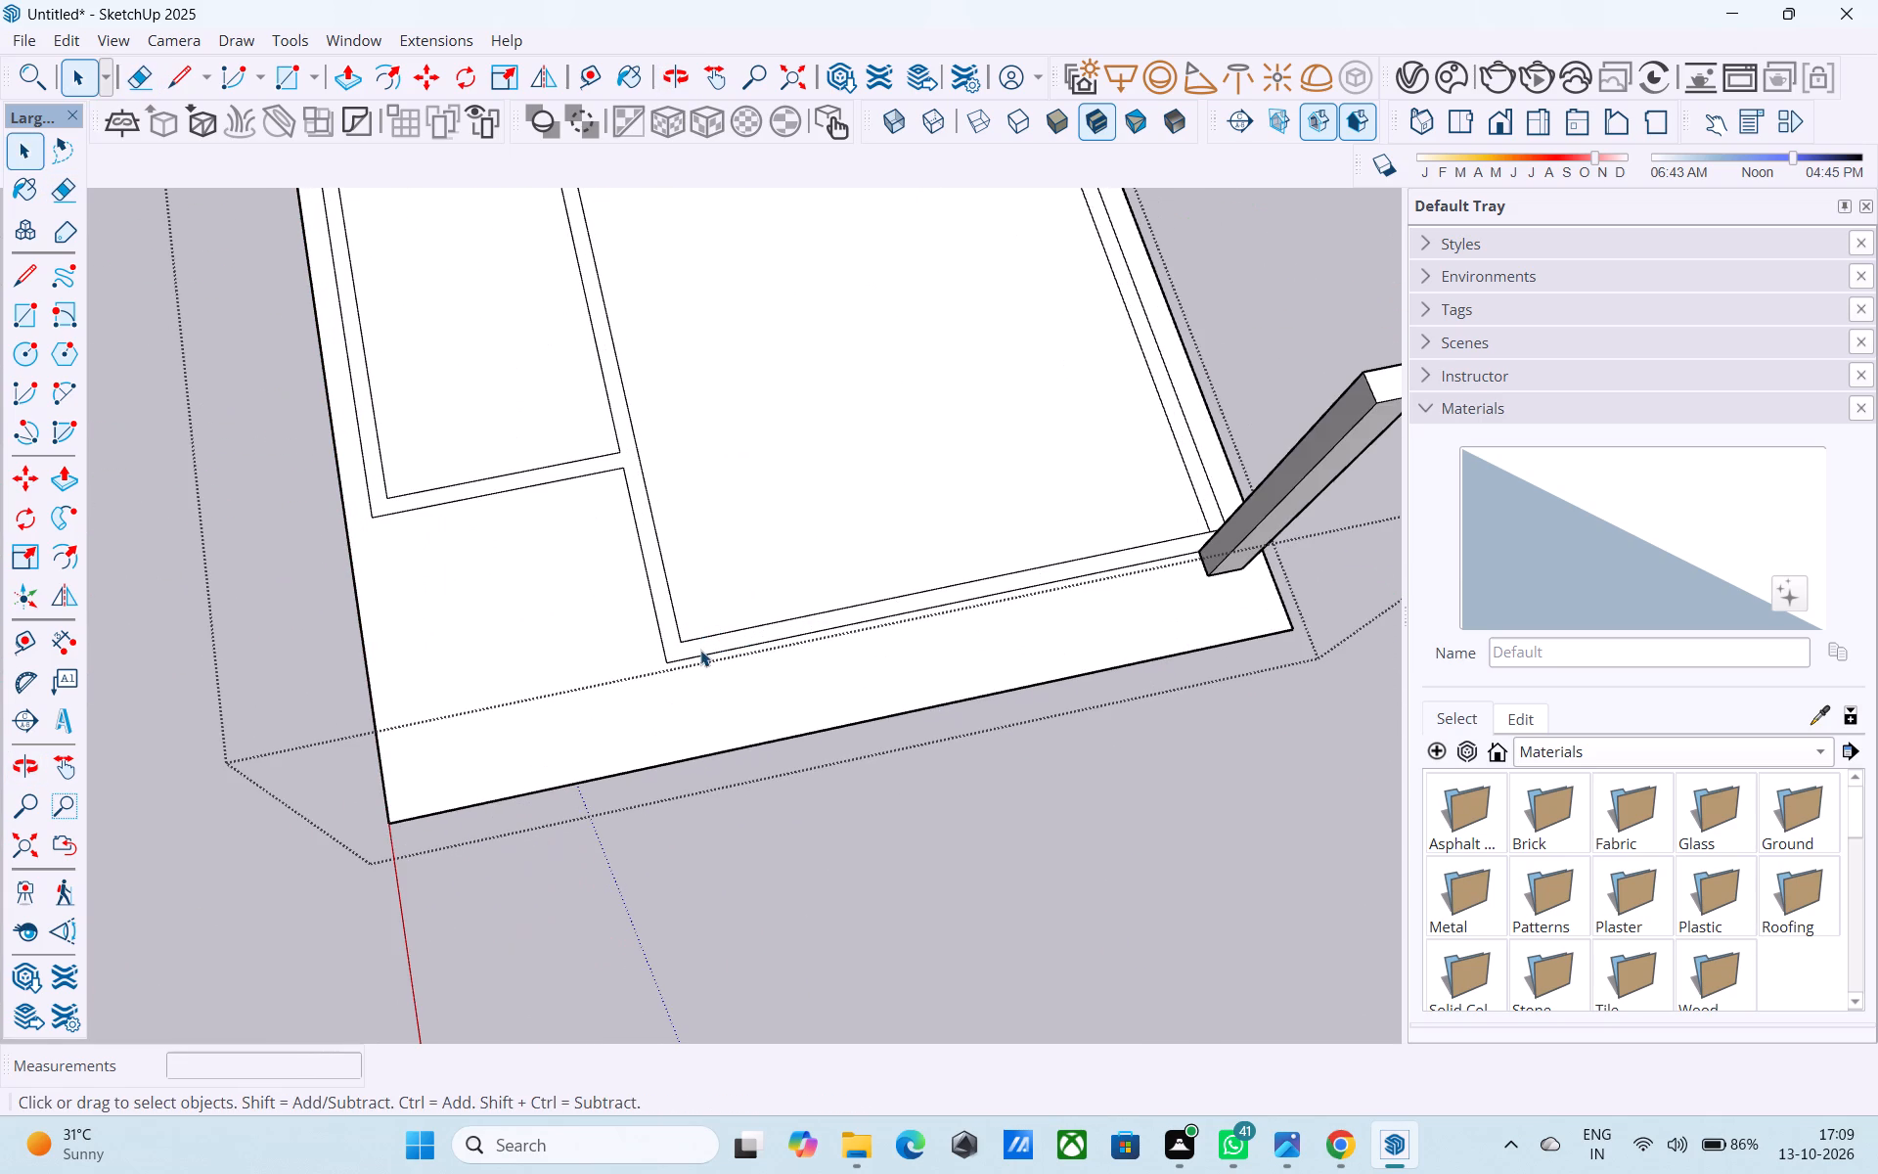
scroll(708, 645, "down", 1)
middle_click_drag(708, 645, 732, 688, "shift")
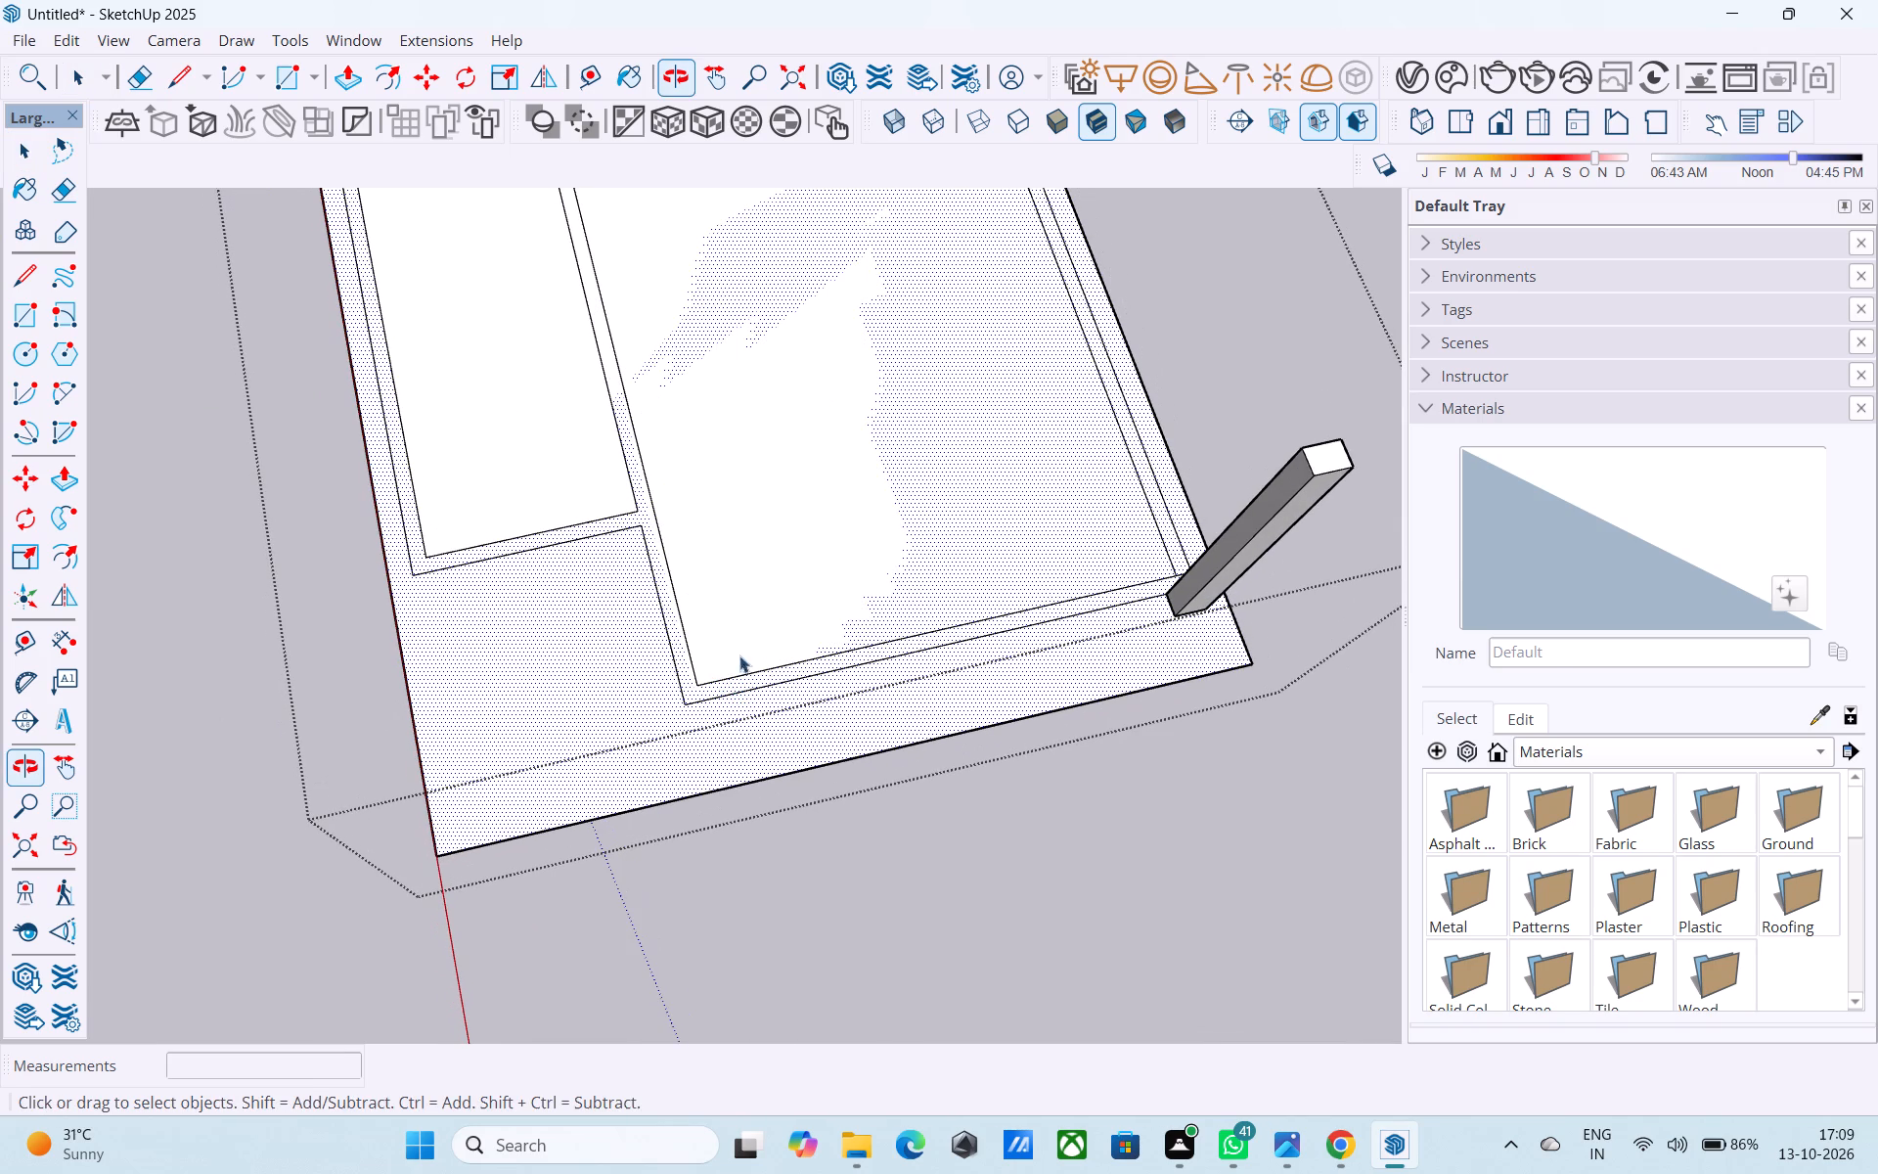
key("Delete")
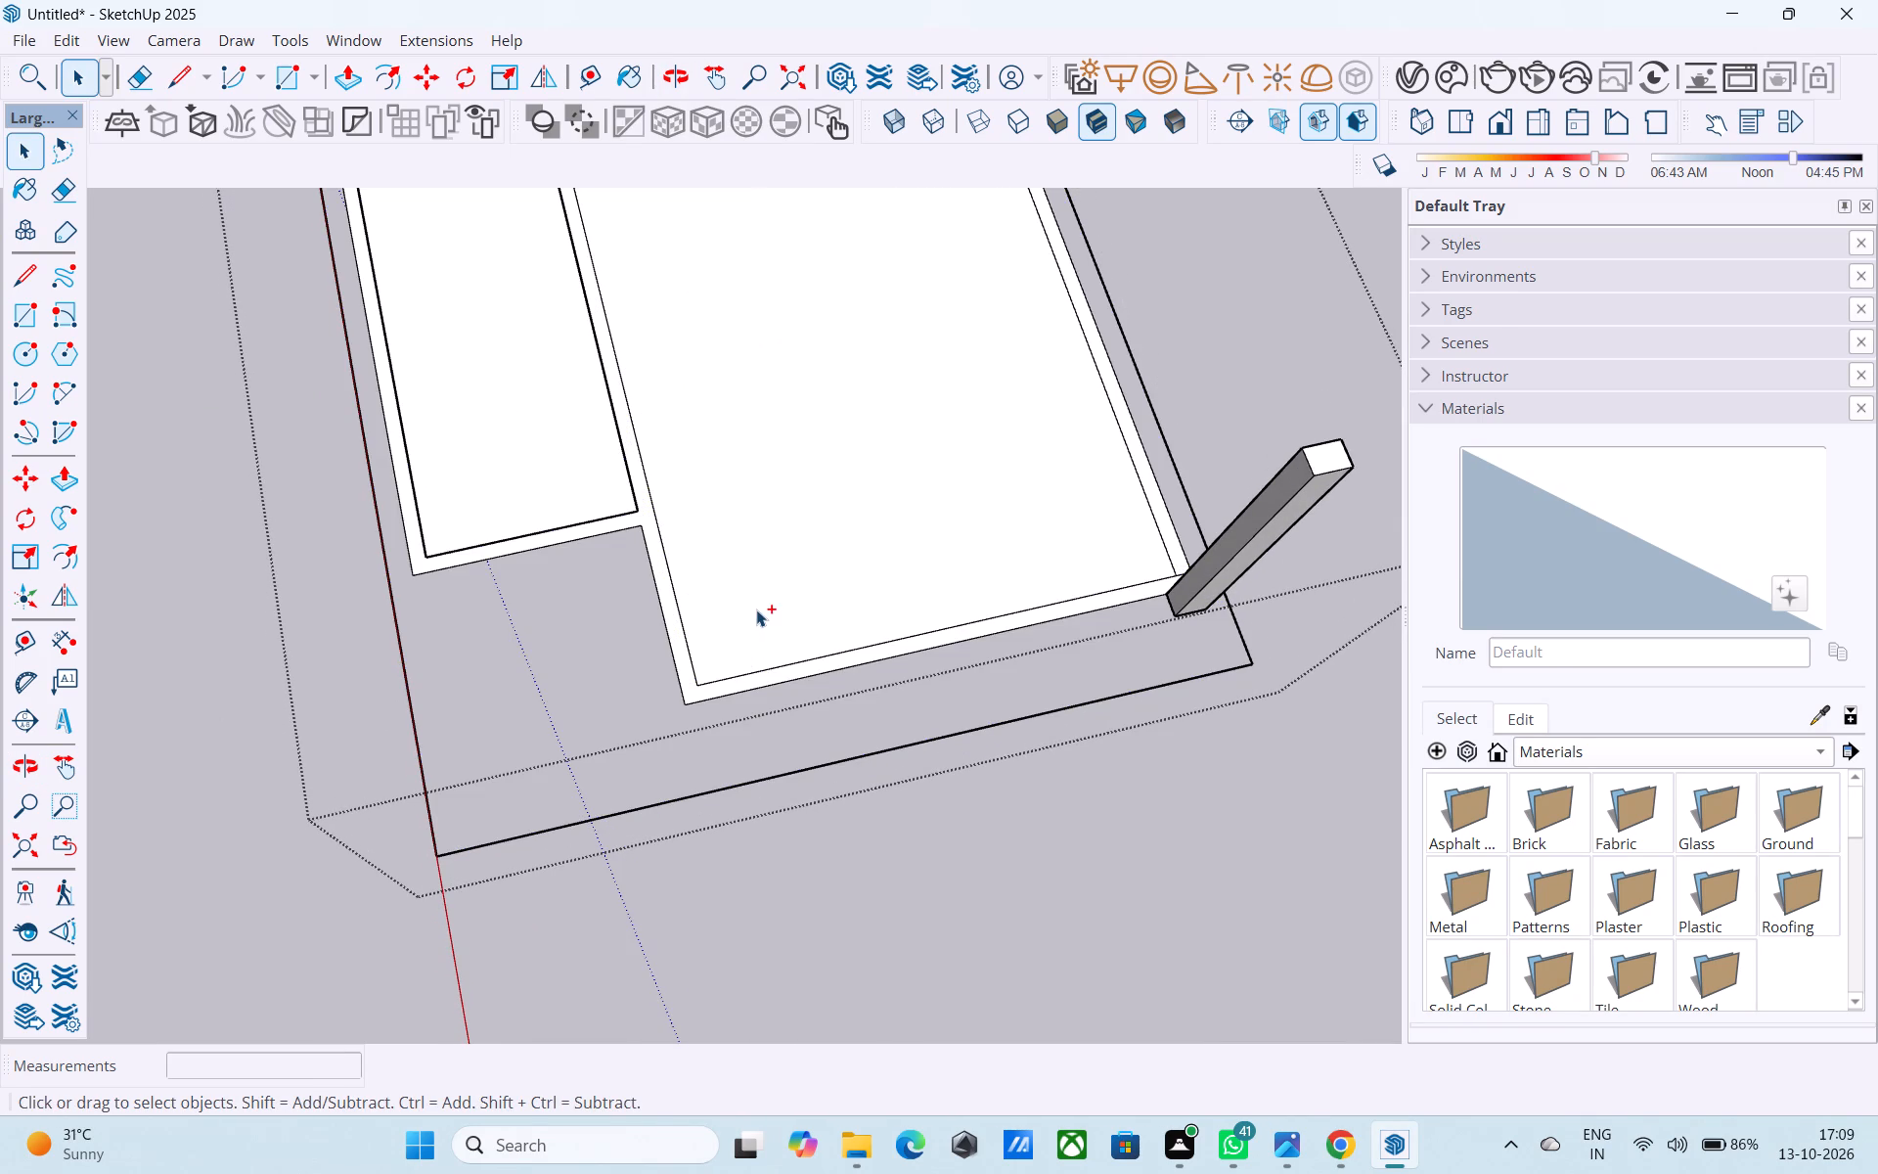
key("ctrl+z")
Delete the overlapping faces covering the large room and the open base around the walls, keeping the wall strips.
left_click(758, 603)
key("Delete")
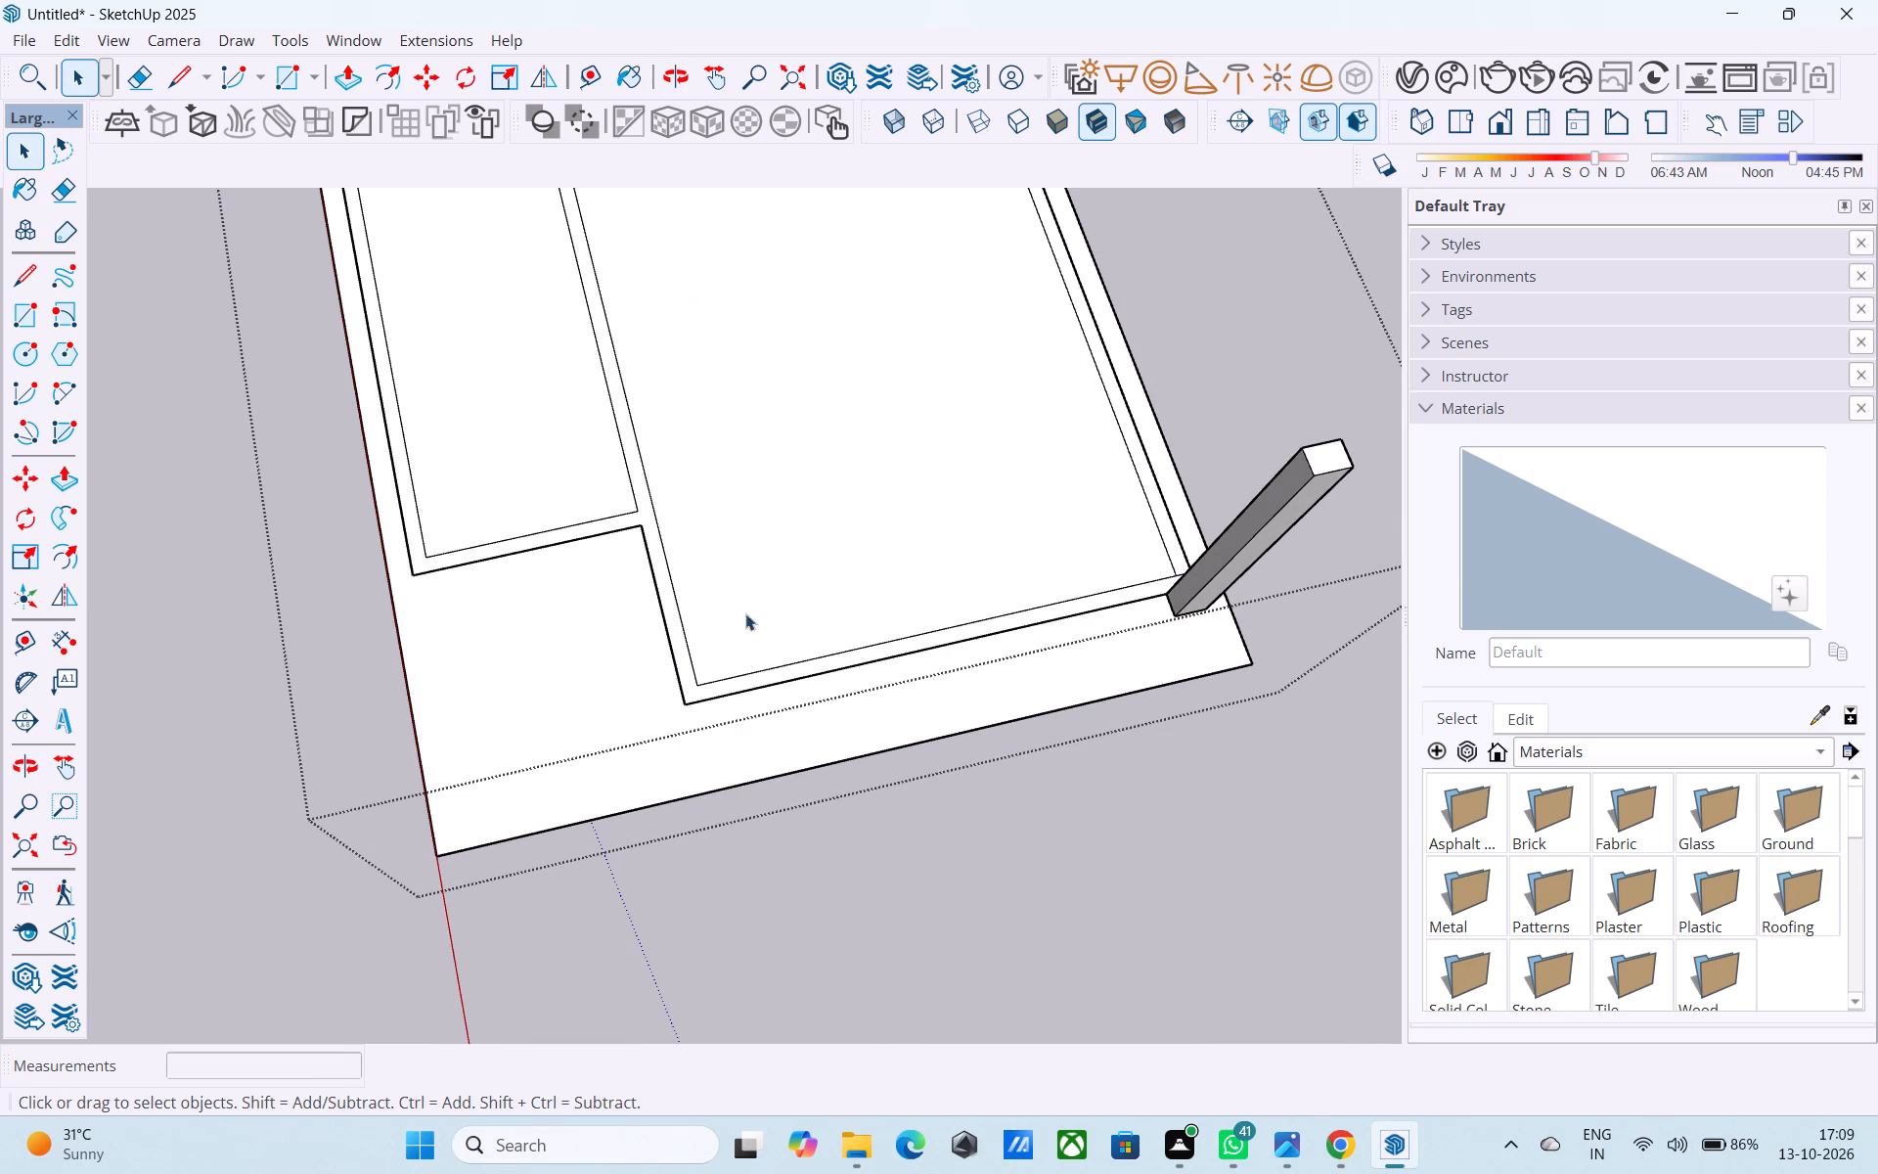
double_click(681, 625)
scroll(674, 620, "up", 4)
left_click(675, 620)
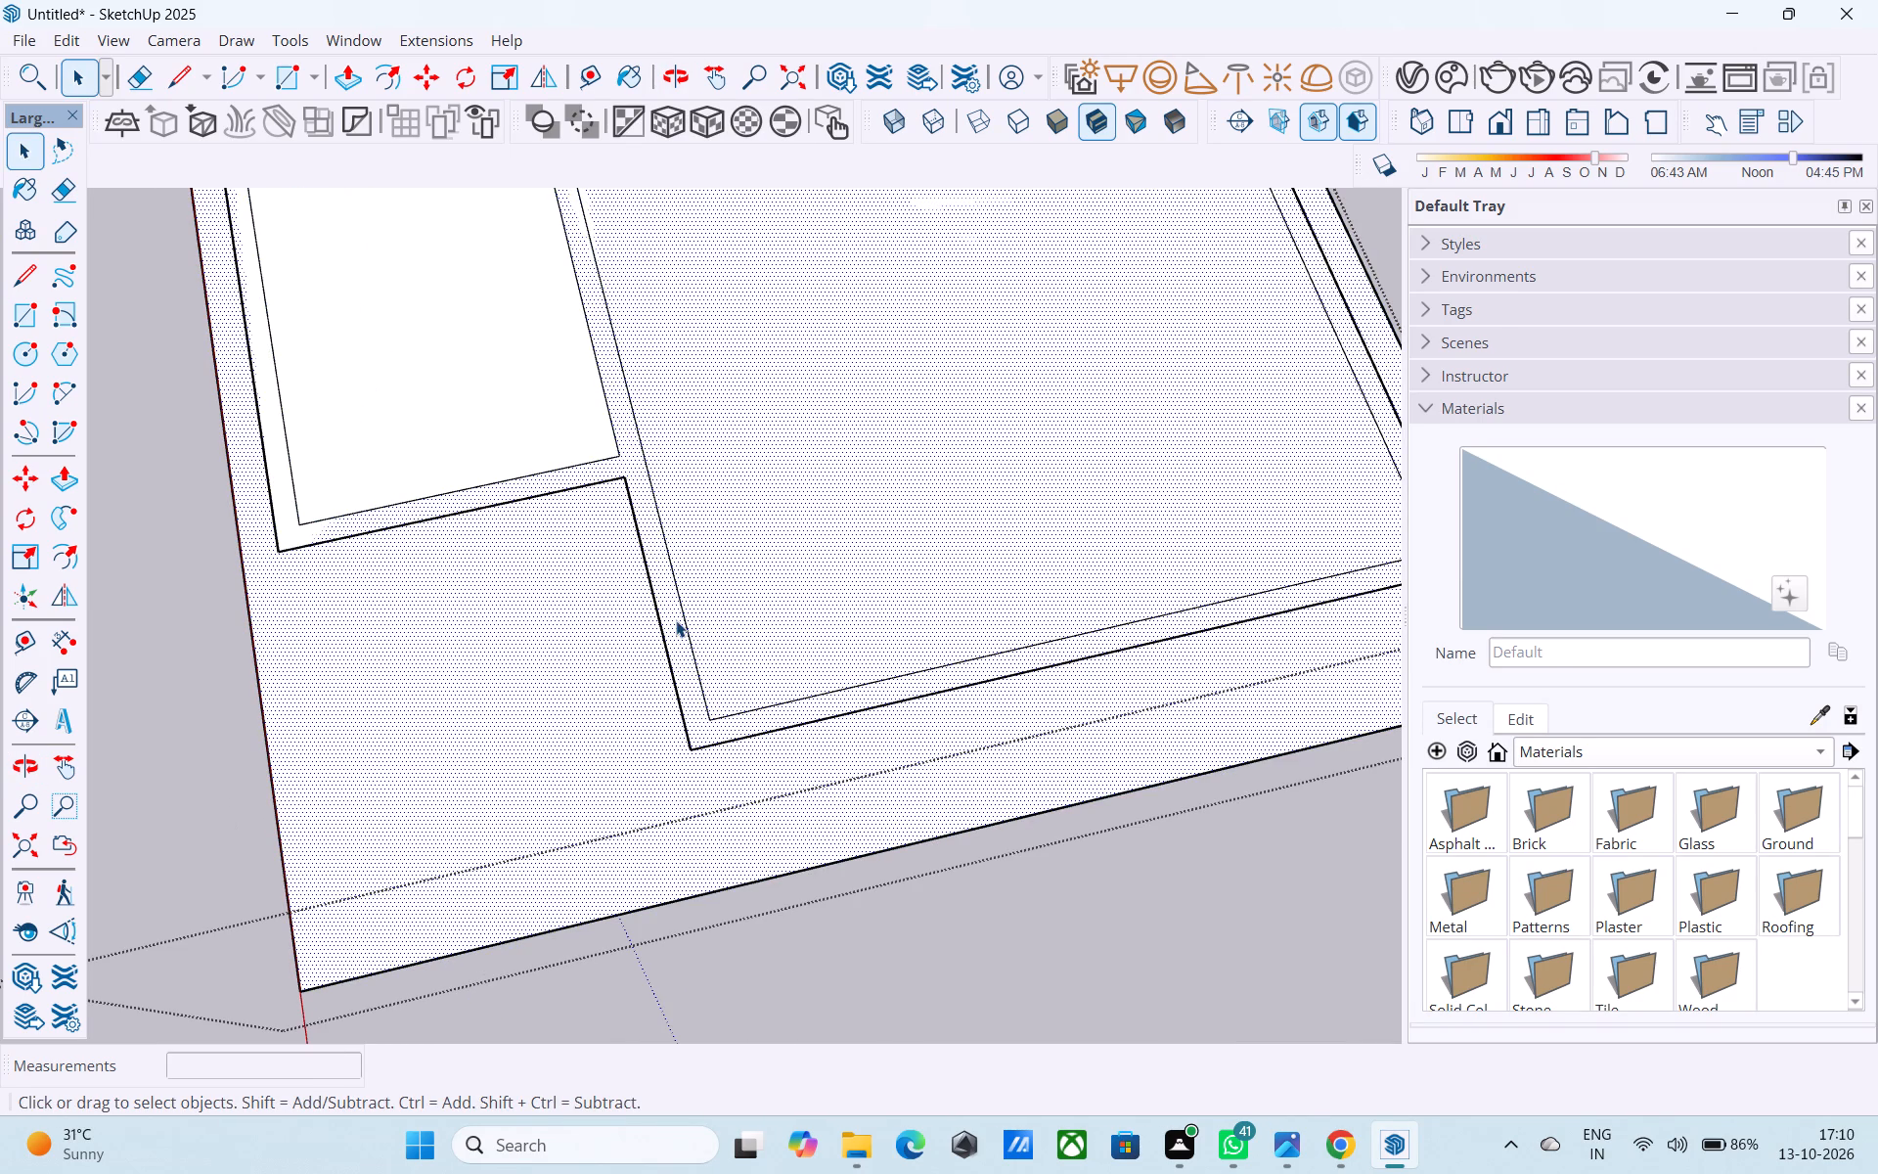
scroll(676, 620, "down", 6)
middle_click_drag(681, 620, 597, 883, "shift")
key("Delete")
left_click(730, 736)
key("Delete")
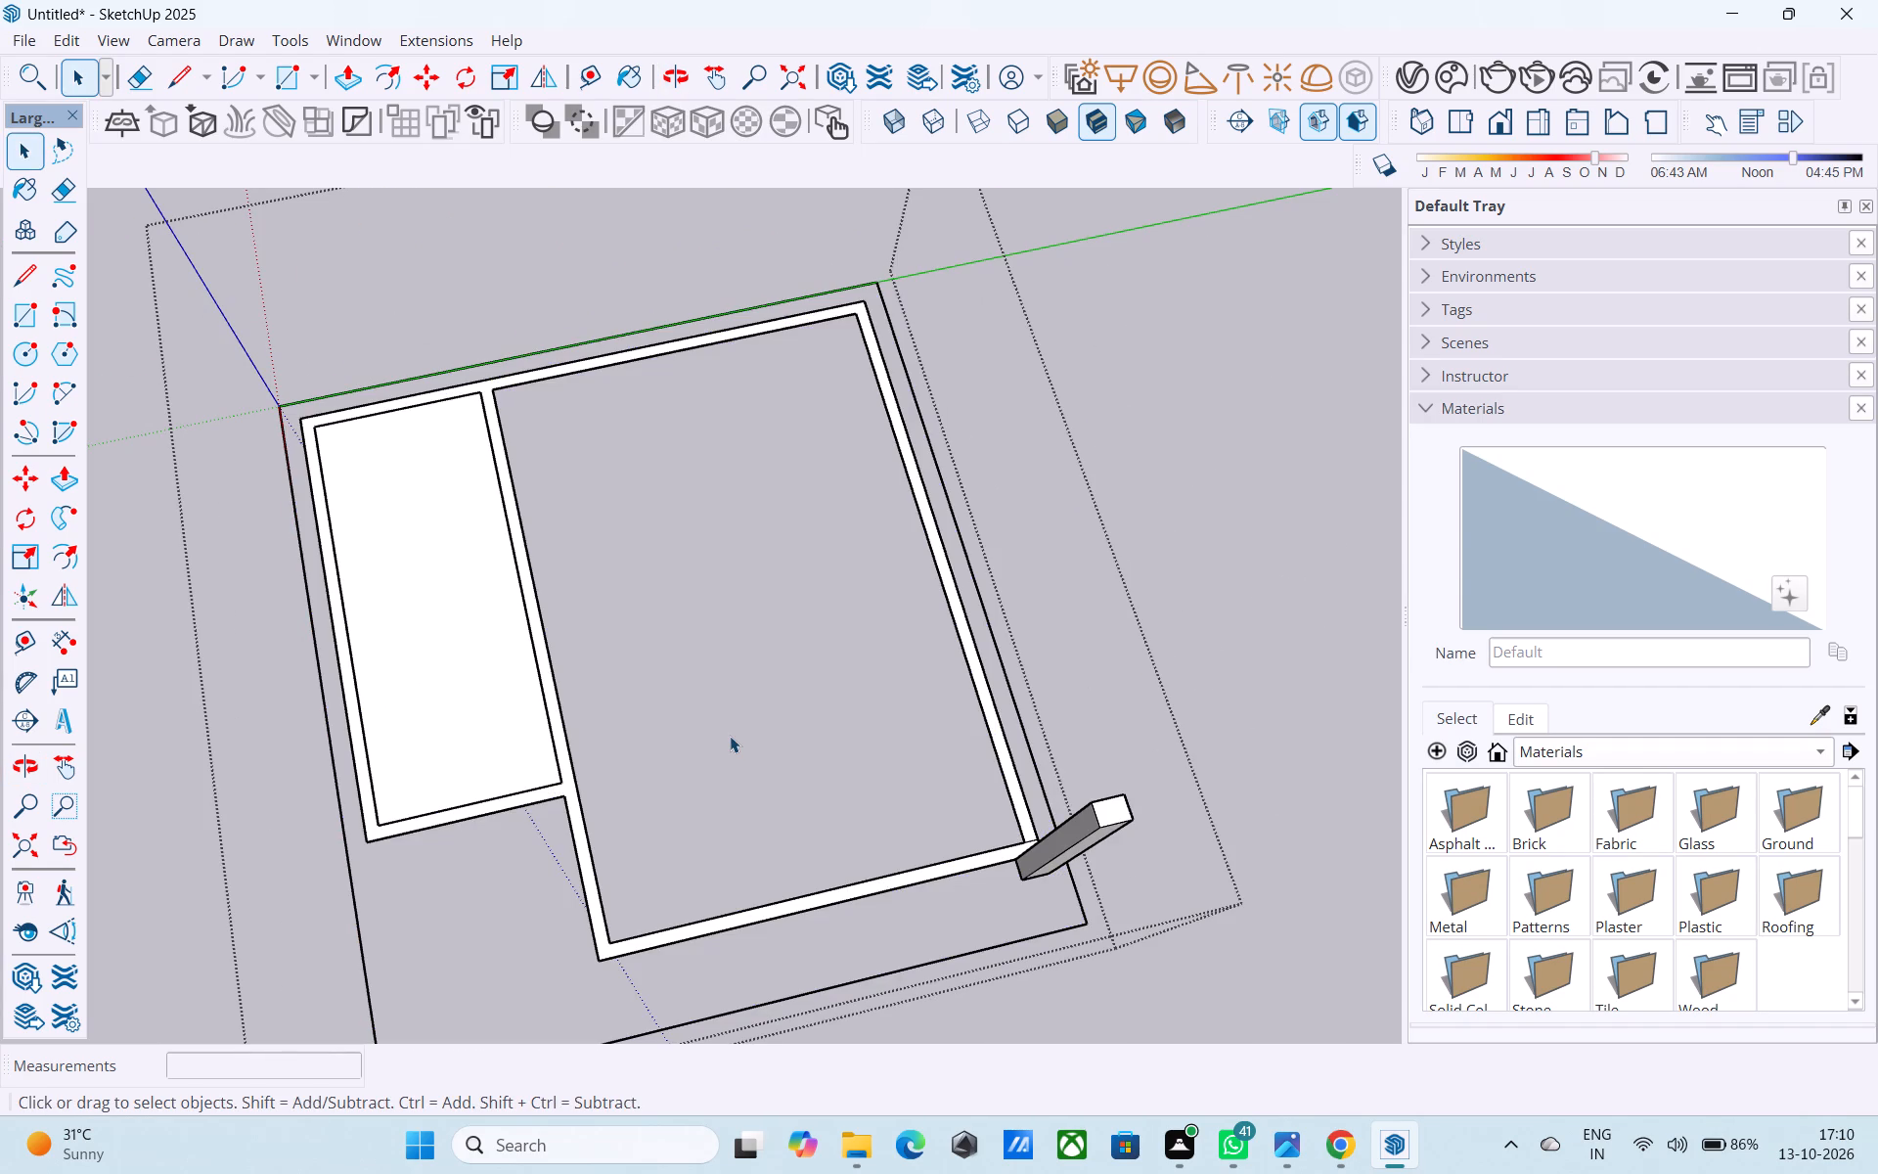
Draw a rectangle between opposite inner wall corners of the large room to rebuild its floor face.
key("r")
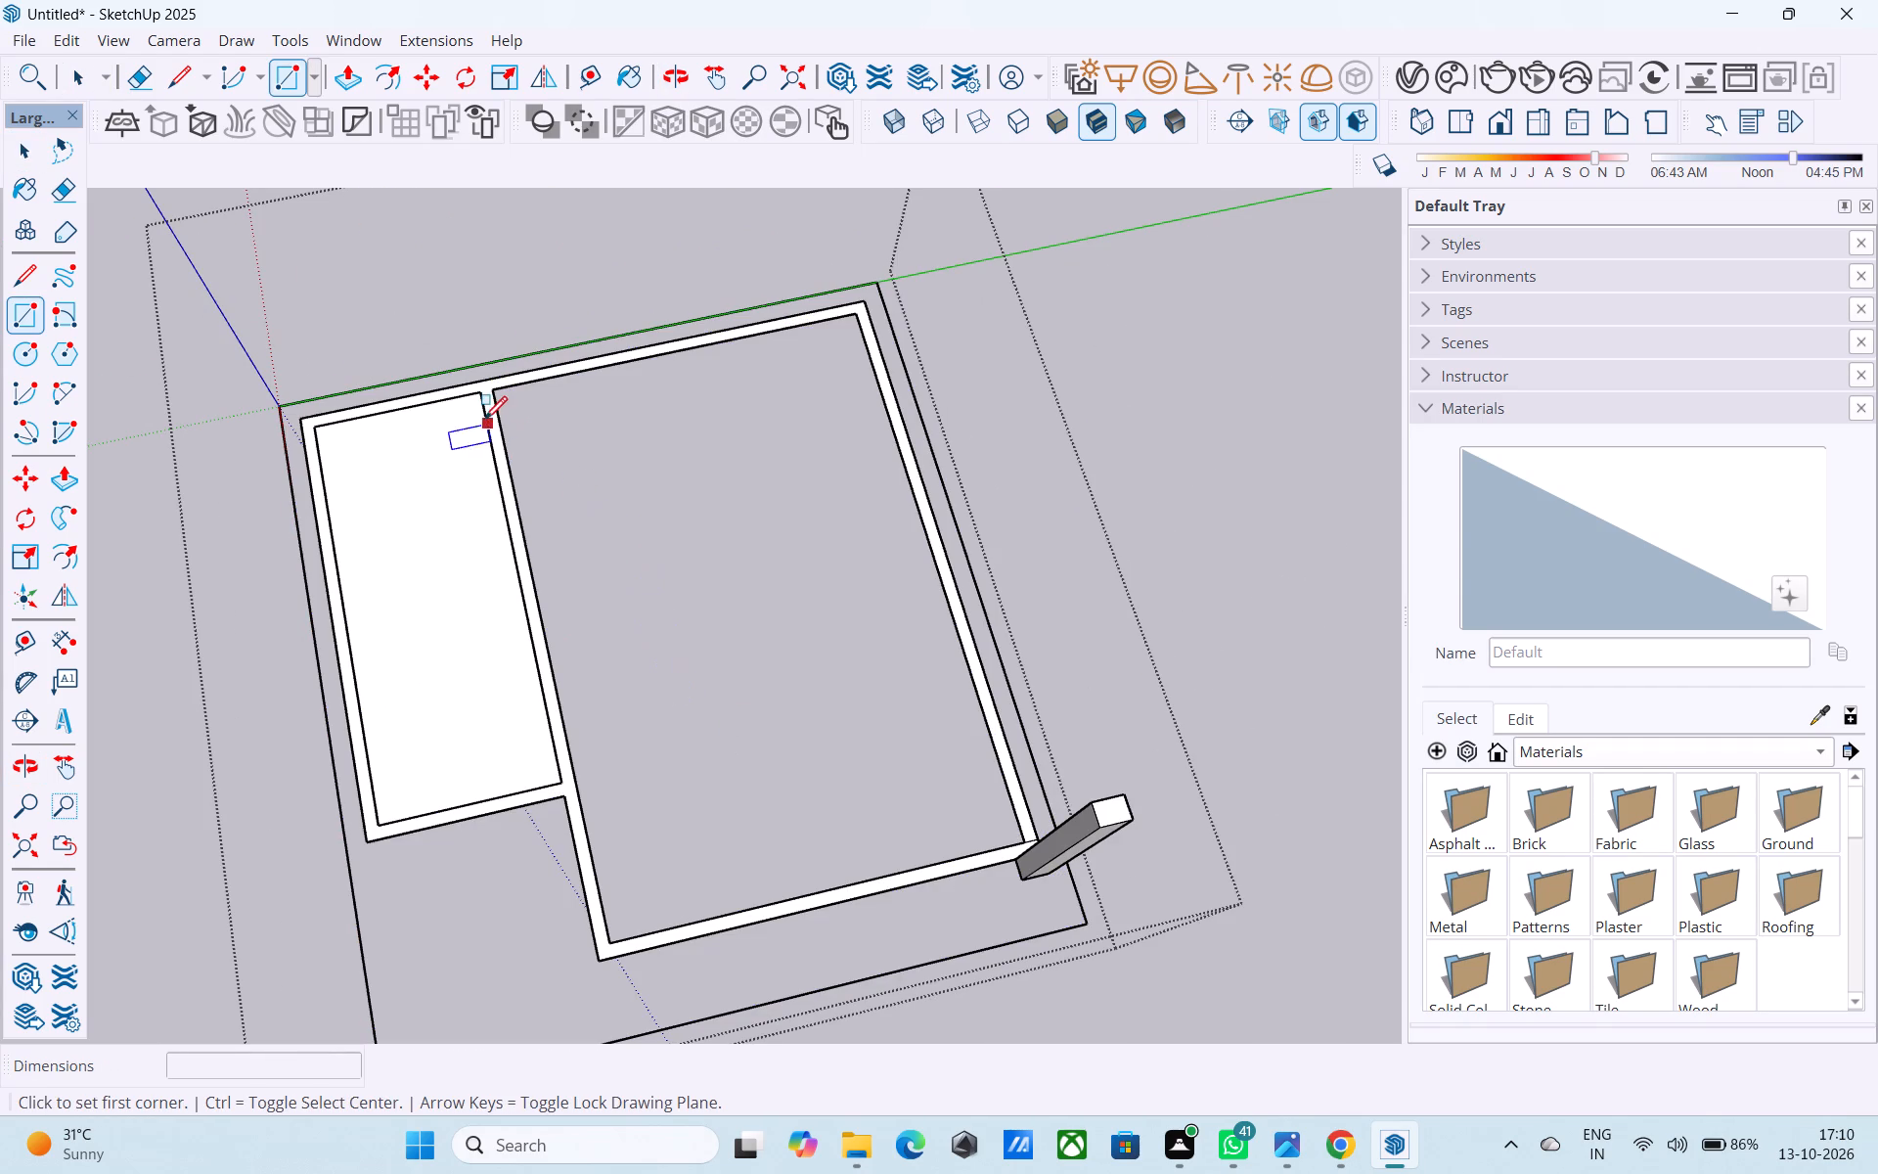
left_click(489, 393)
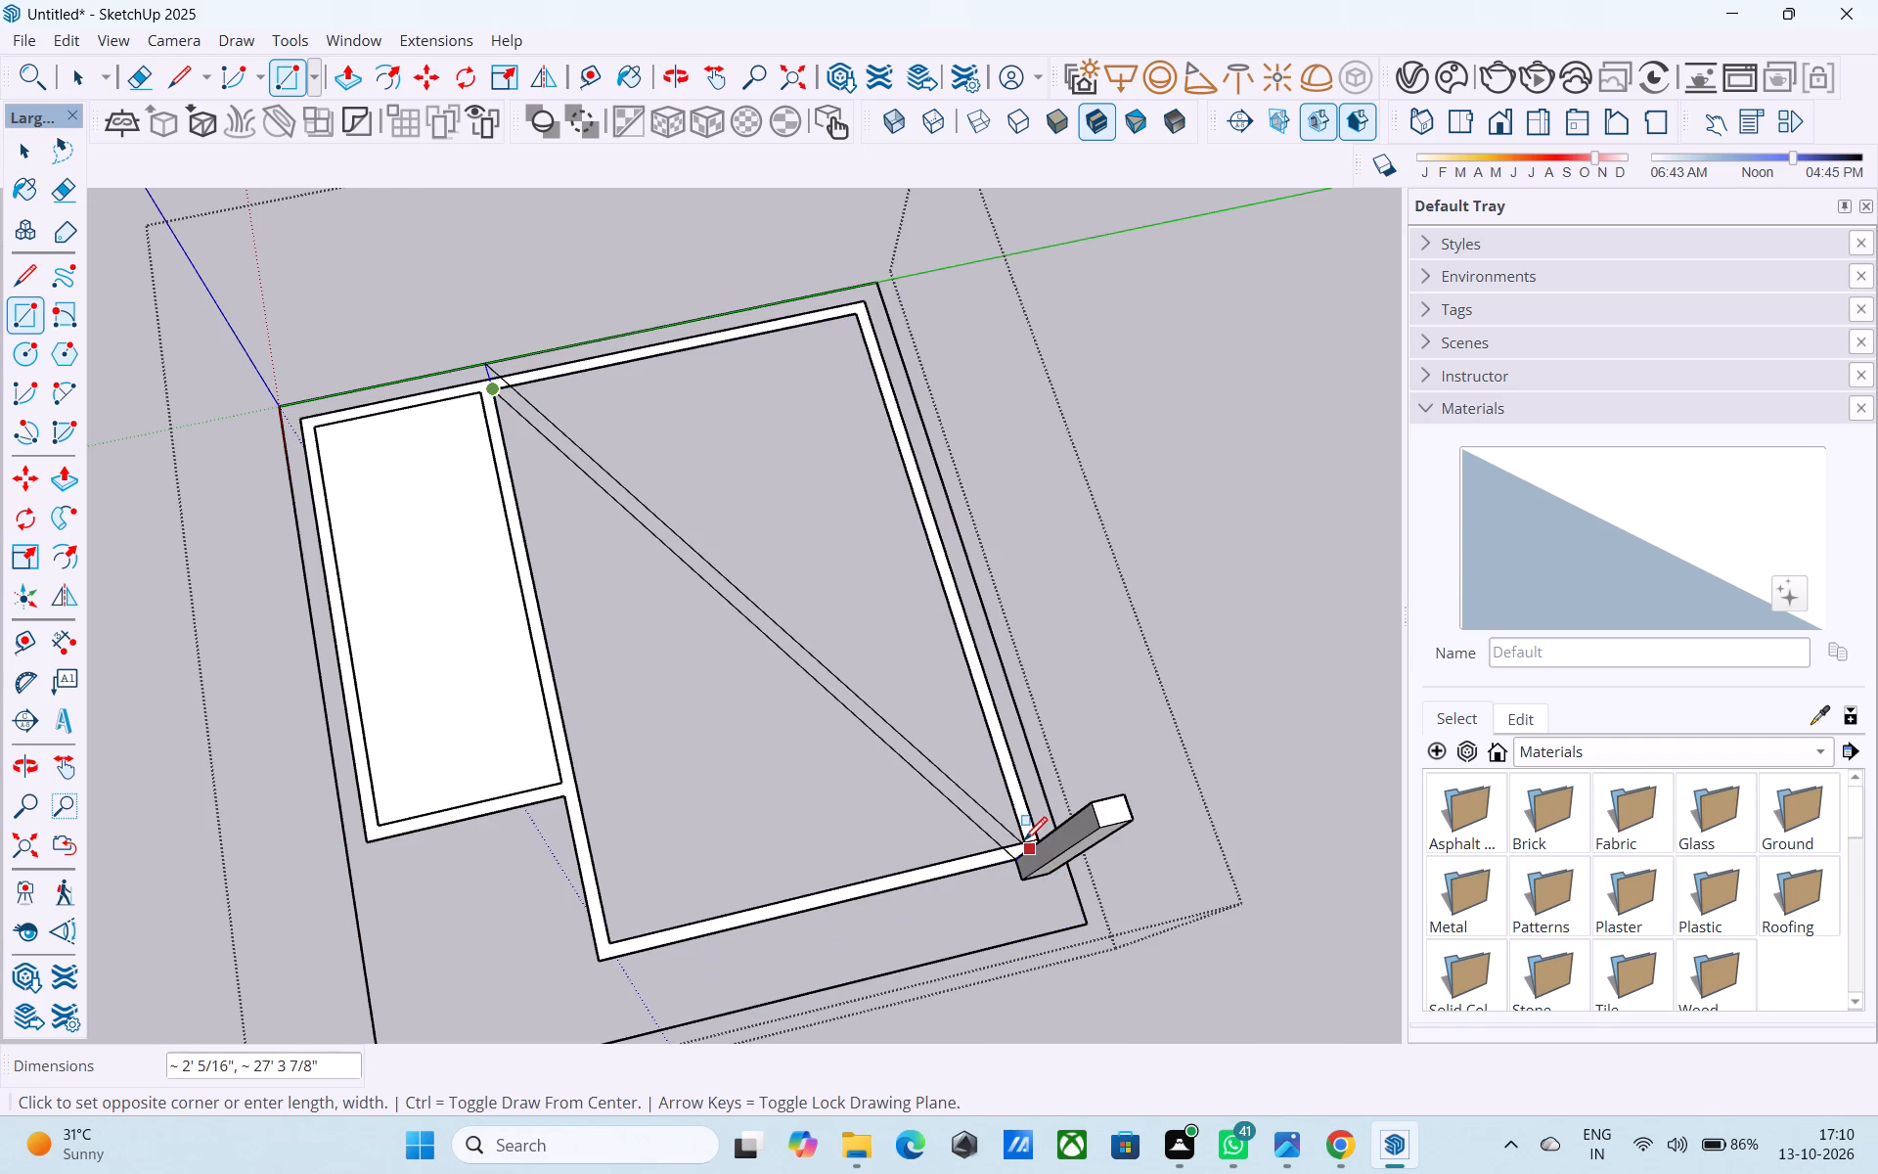
scroll(1018, 839, "up", 8)
left_click(1027, 846)
scroll(1027, 845, "down", 8)
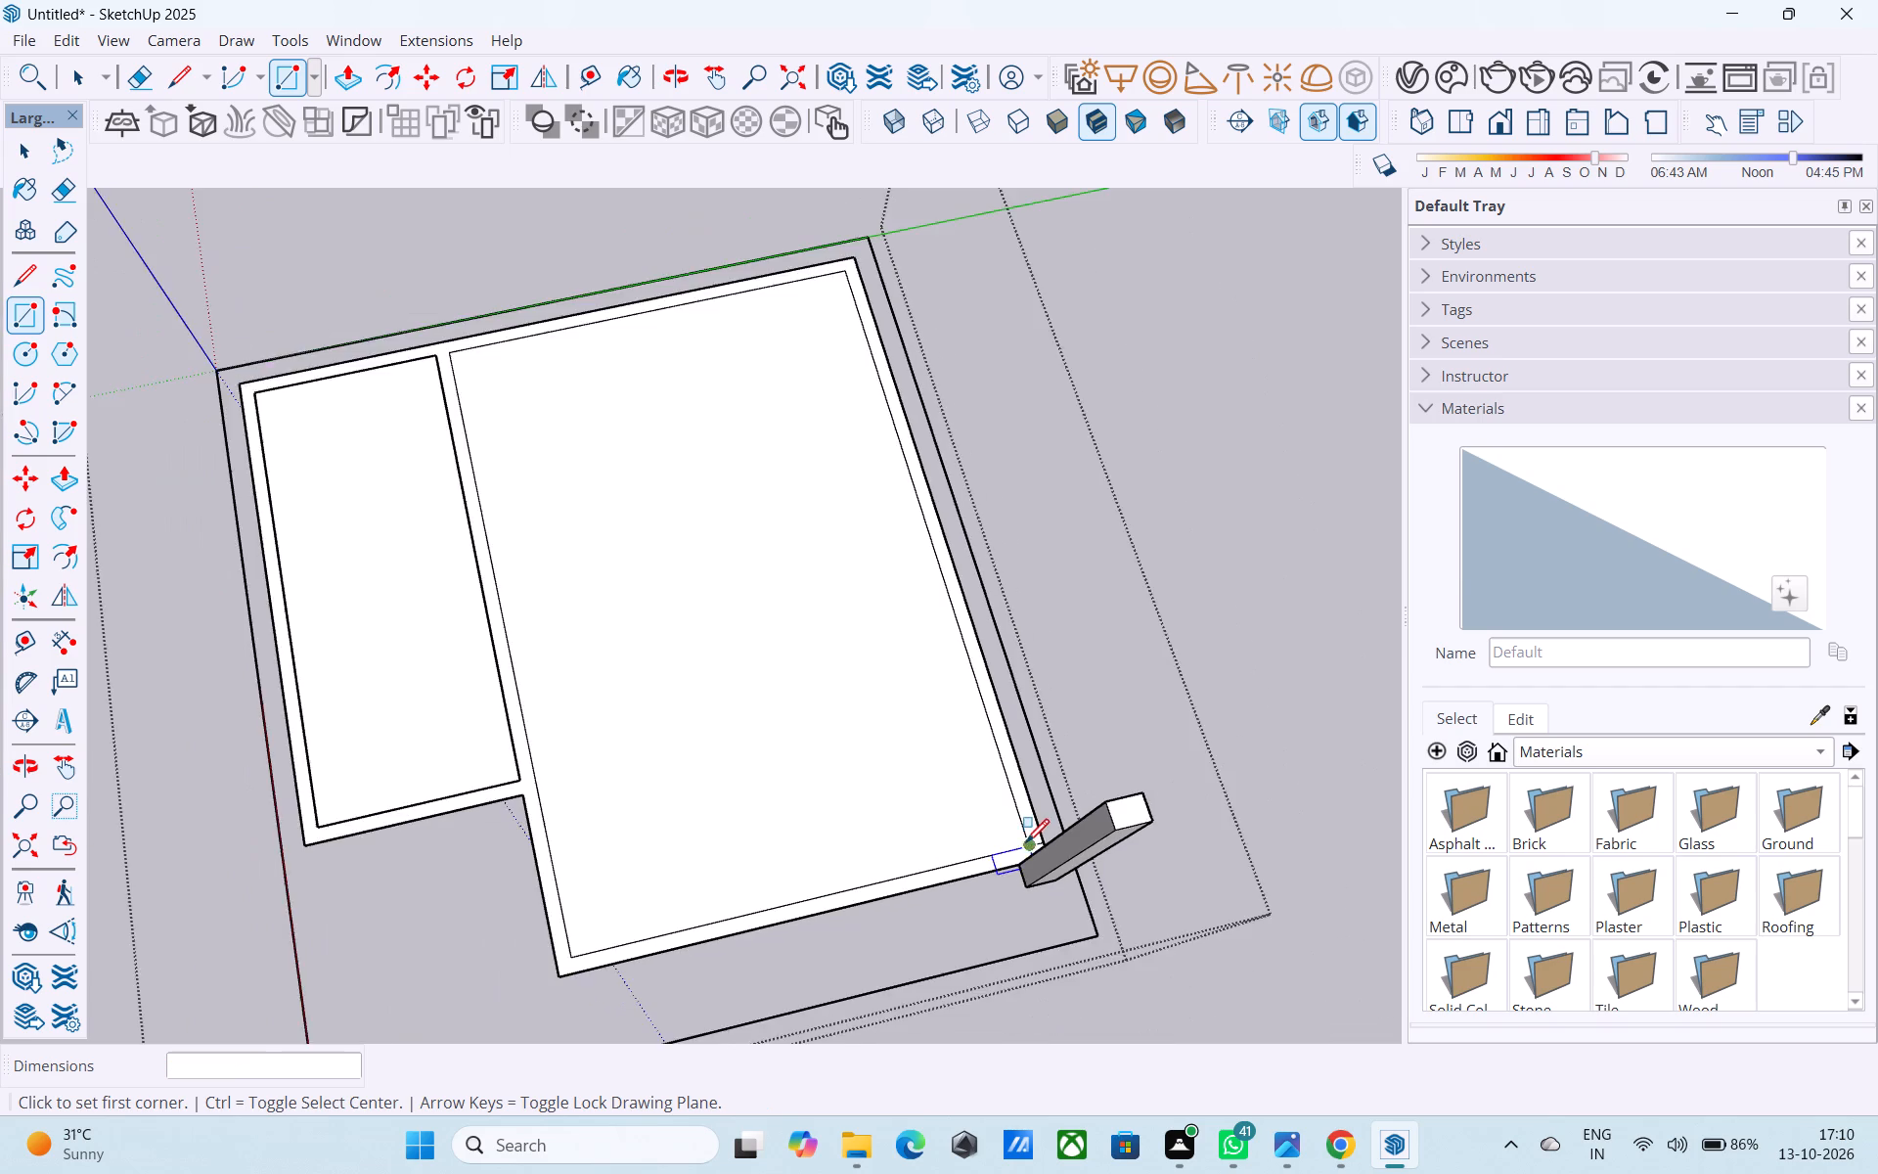
scroll(1026, 844, "down", 3)
Delete the wall strip face that overlaps the small room's floor, keeping both room floor faces.
key("space")
scroll(703, 792, "up", 9)
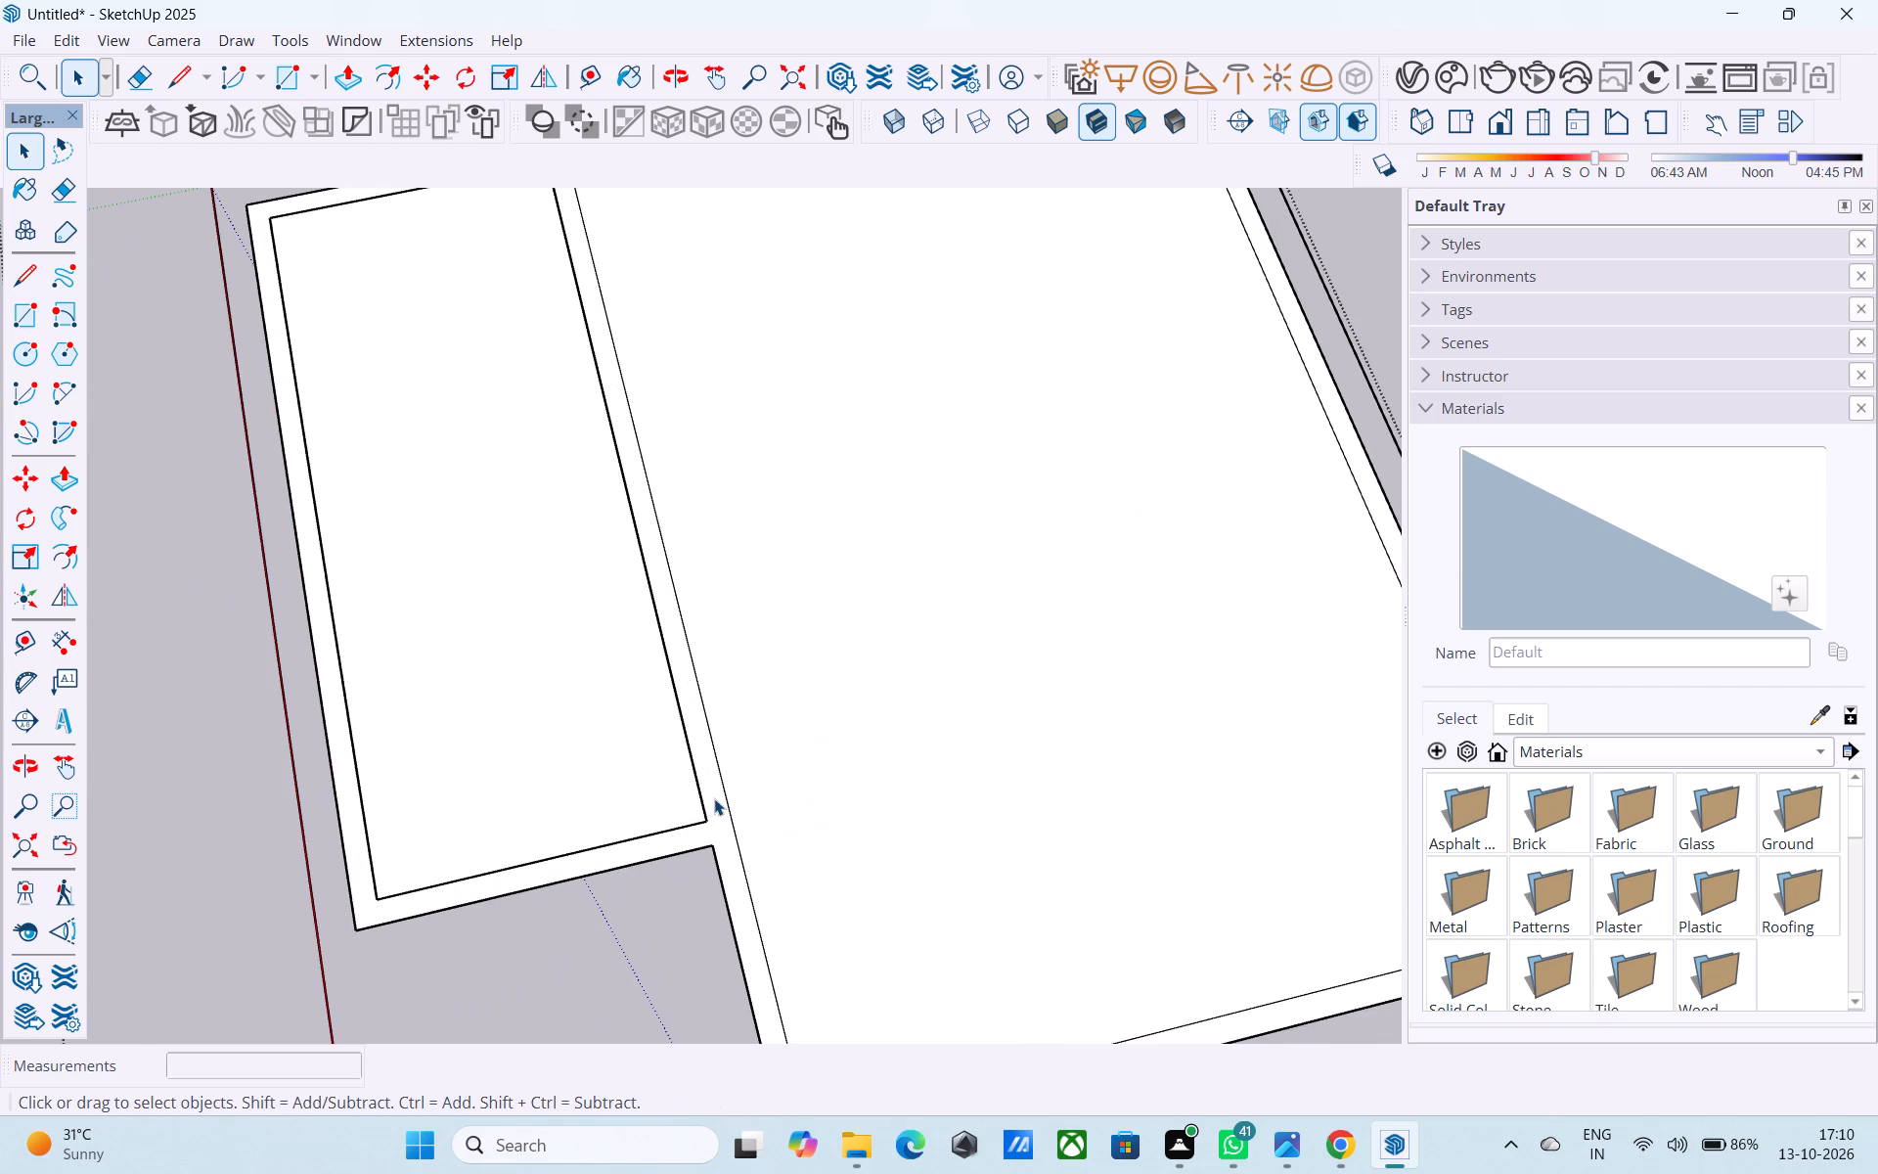
left_click(713, 798)
scroll(714, 798, "down", 6)
left_click(594, 731)
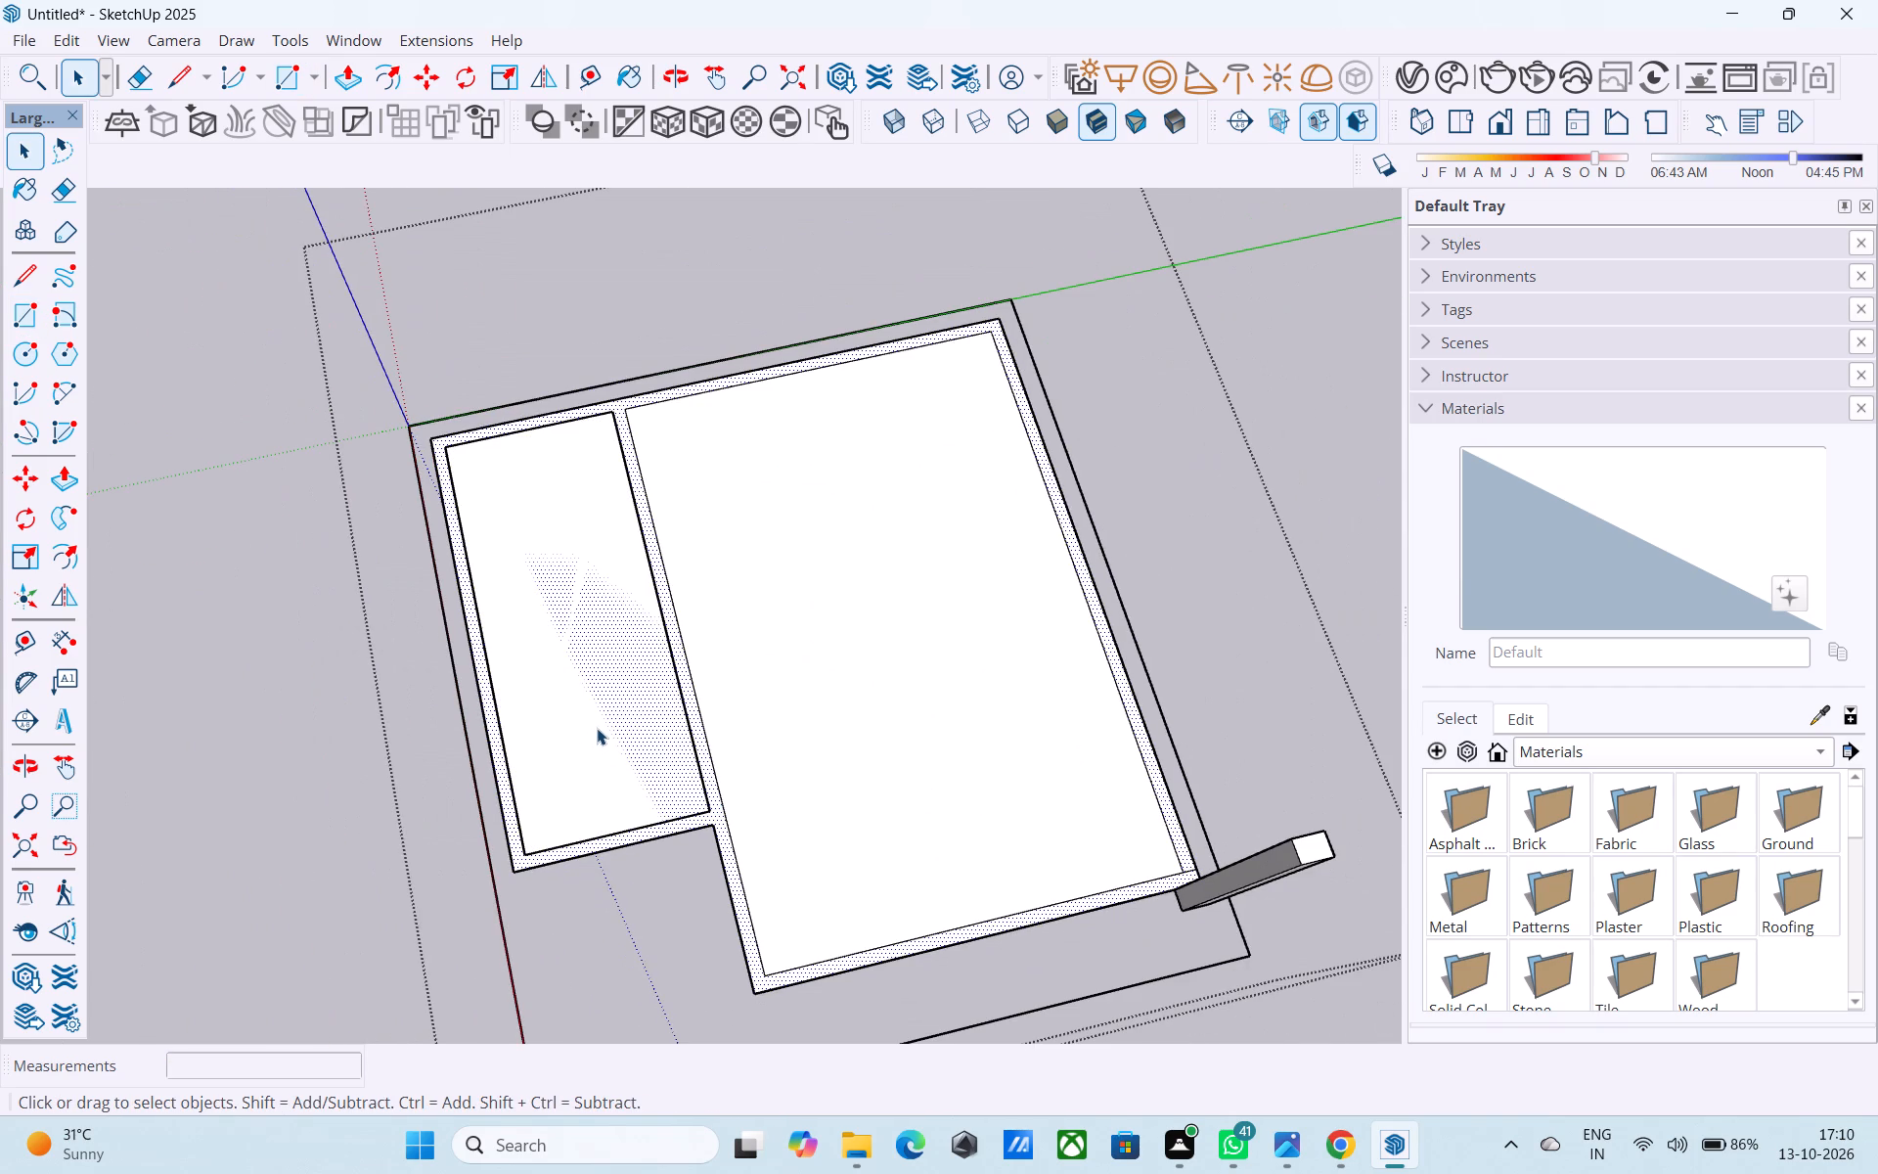
key("Delete")
left_click(597, 727)
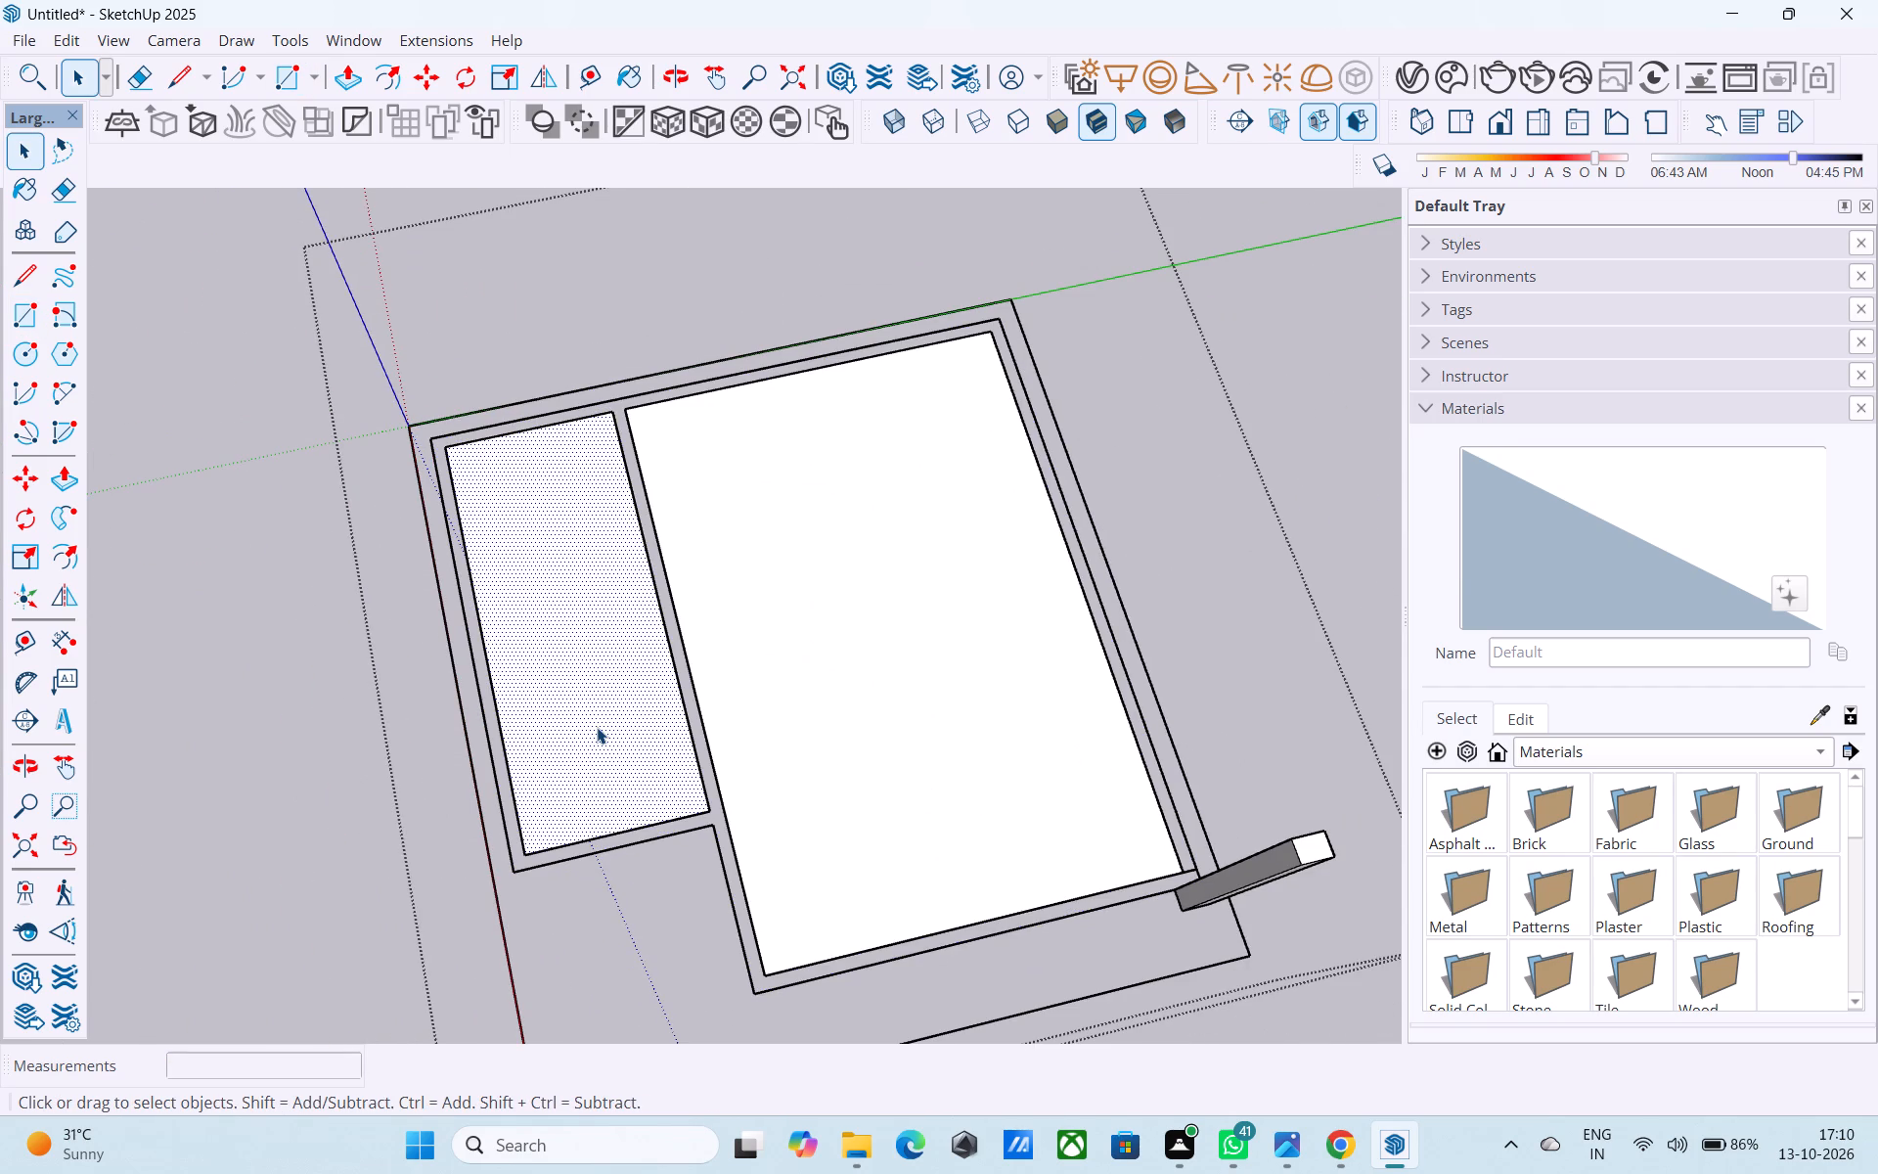
Draw 6" line segments across the wall strip at three of the small room's corners to rebuild the wall face.
key("l")
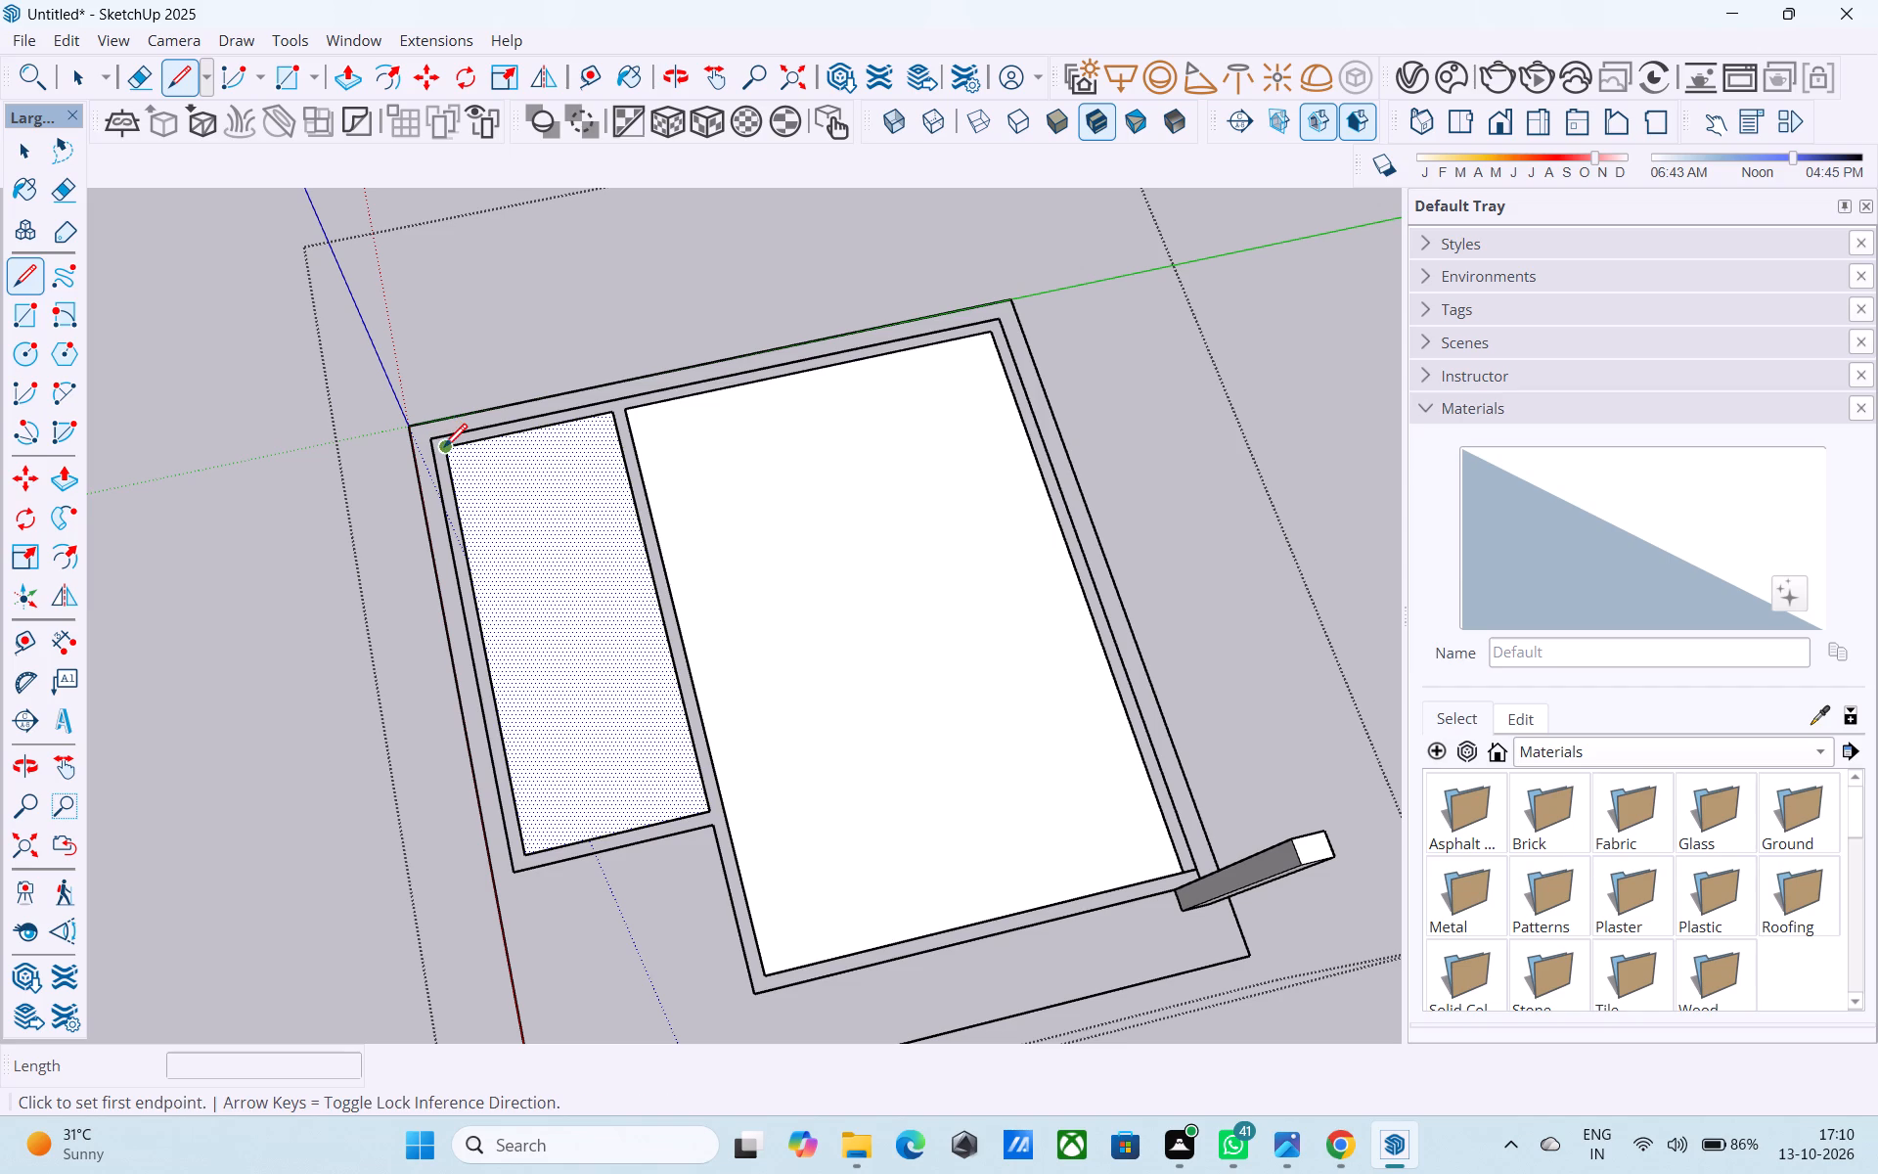
left_click(444, 449)
scroll(446, 435, "up", 7)
left_click(447, 435)
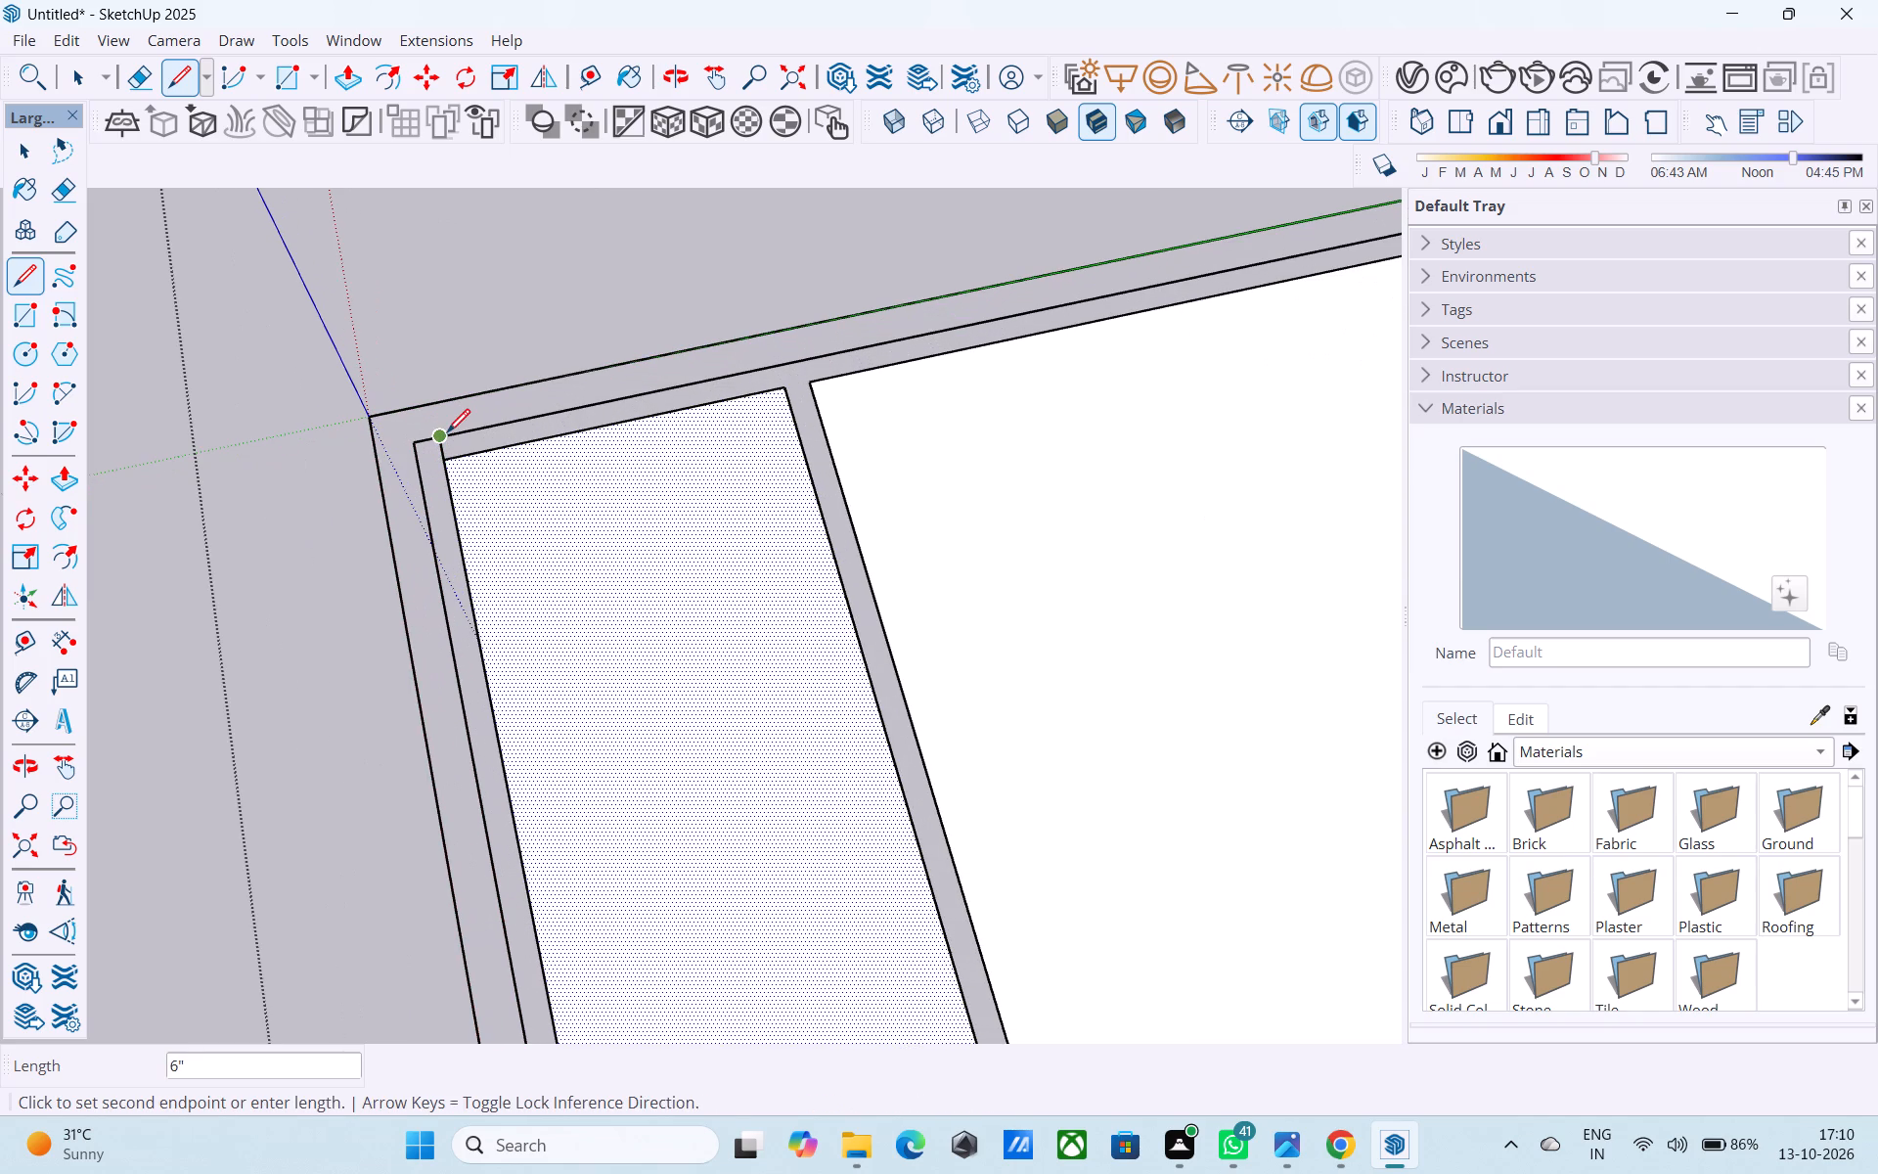
scroll(447, 434, "down", 6)
key("l")
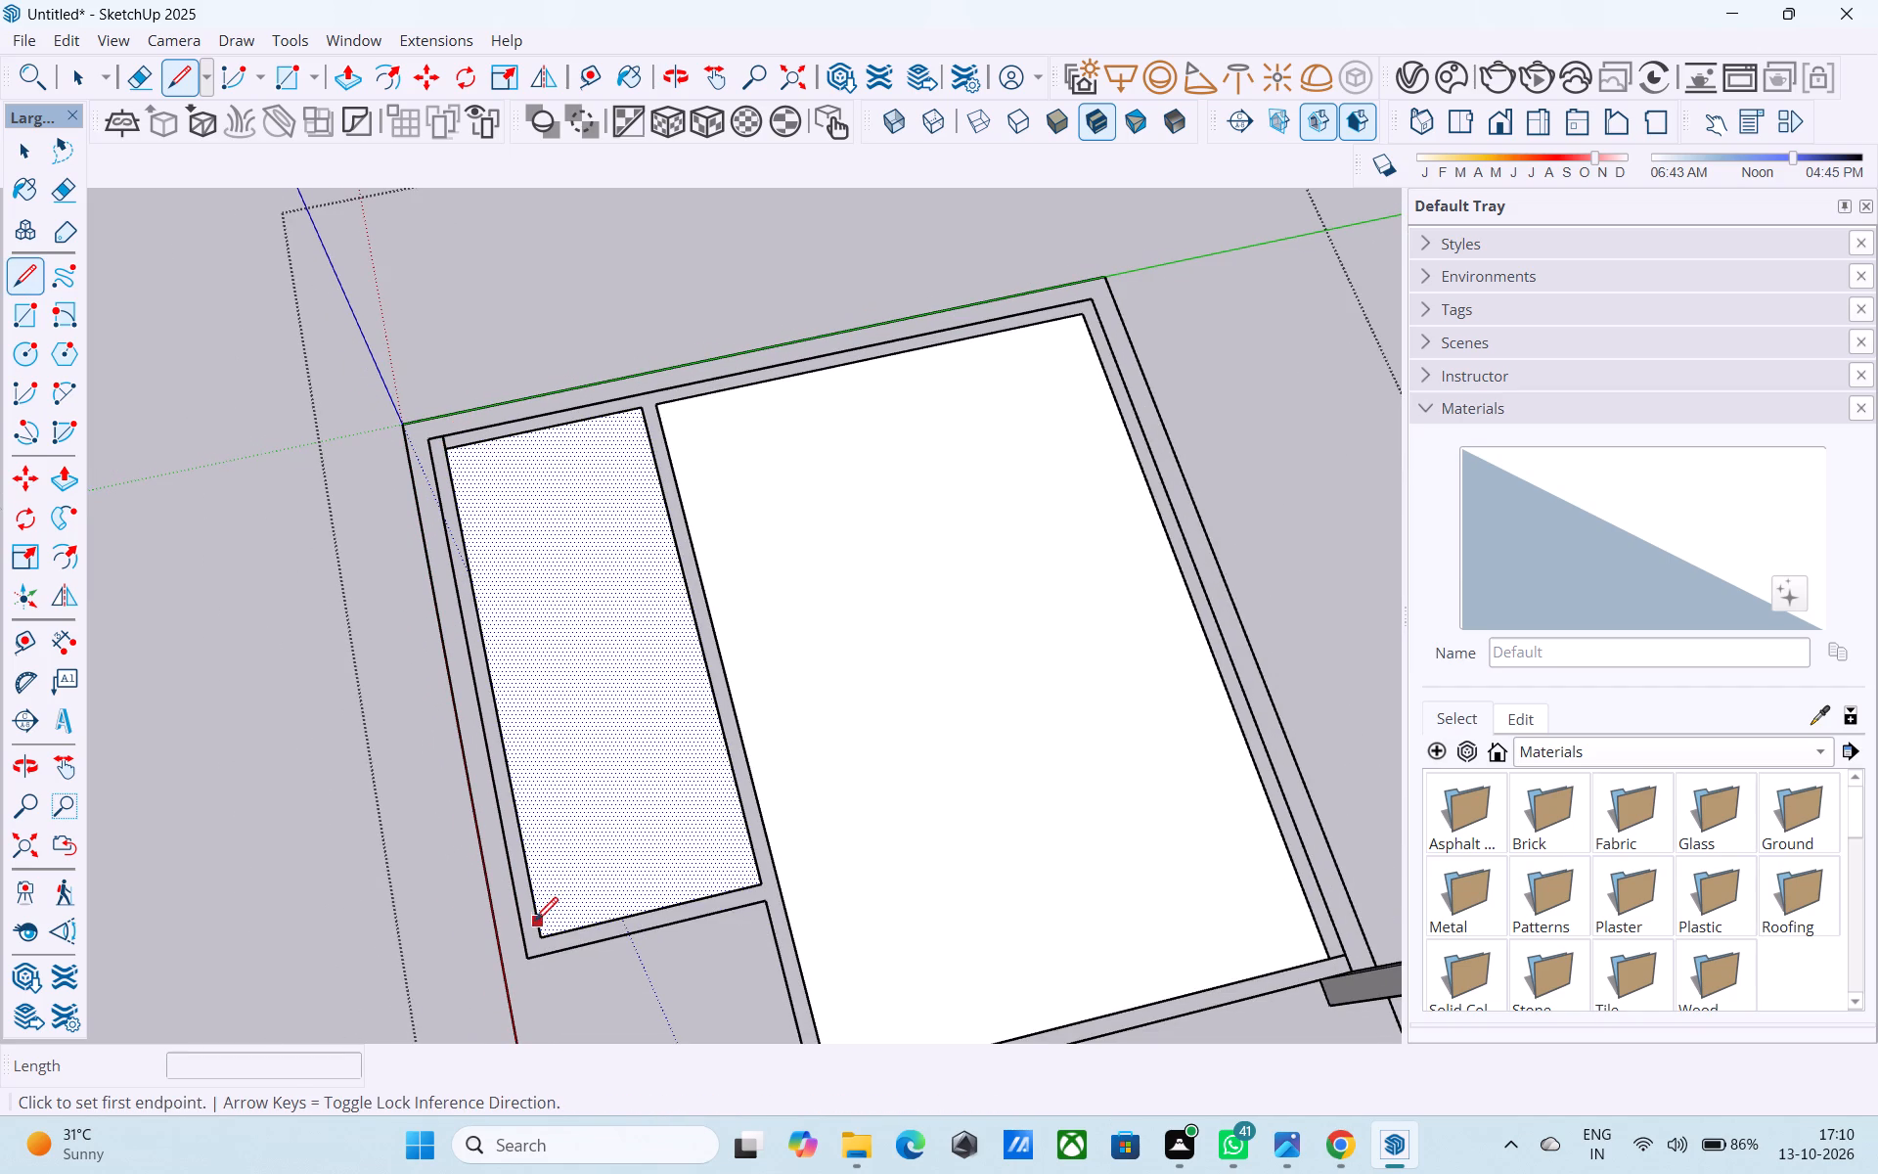
left_click(542, 930)
left_click(548, 952)
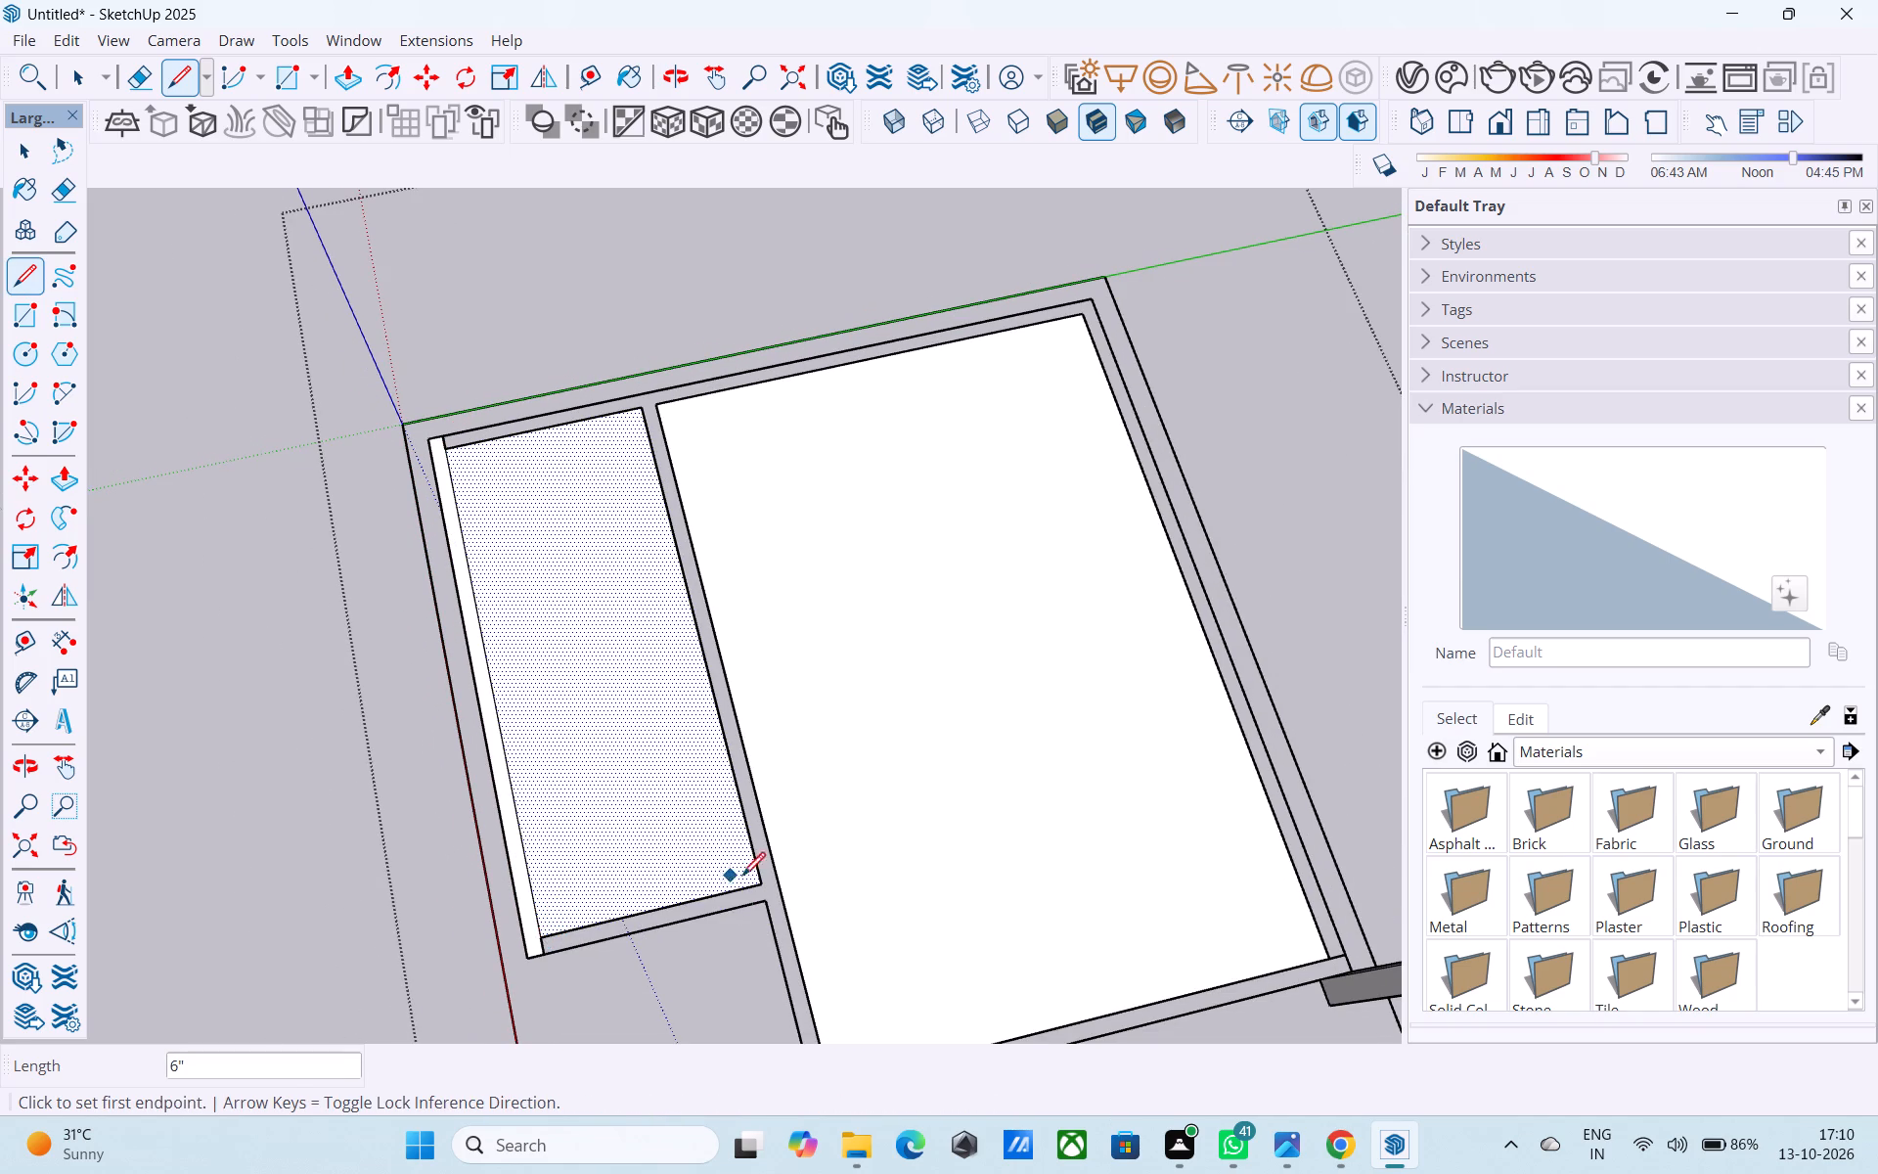
left_click(757, 886)
left_click(775, 884)
scroll(764, 864, "down", 3)
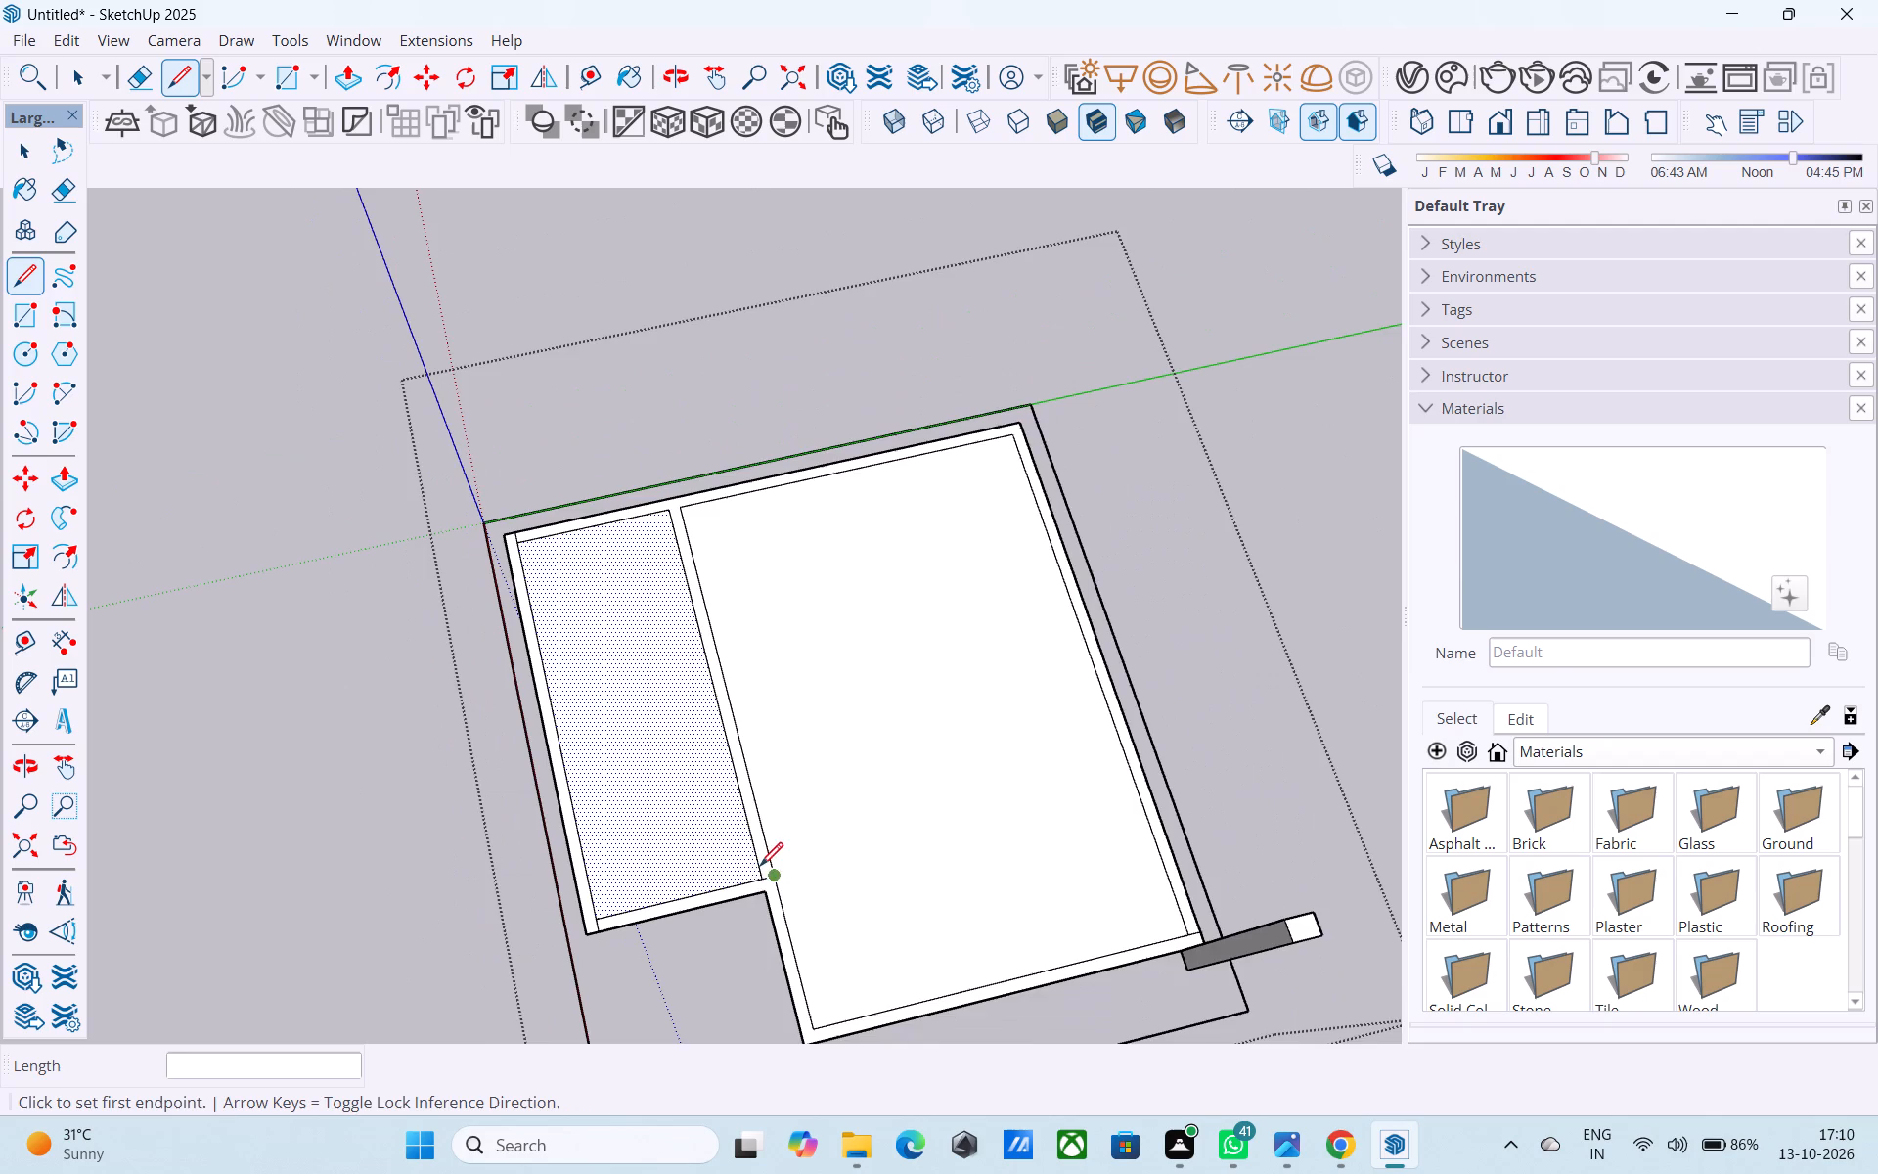
Erase the short segments crossing the wall strip at the small room's two far corners and at the large room's corner by the column.
scroll(755, 888, "up", 8)
key("e")
left_click(779, 867)
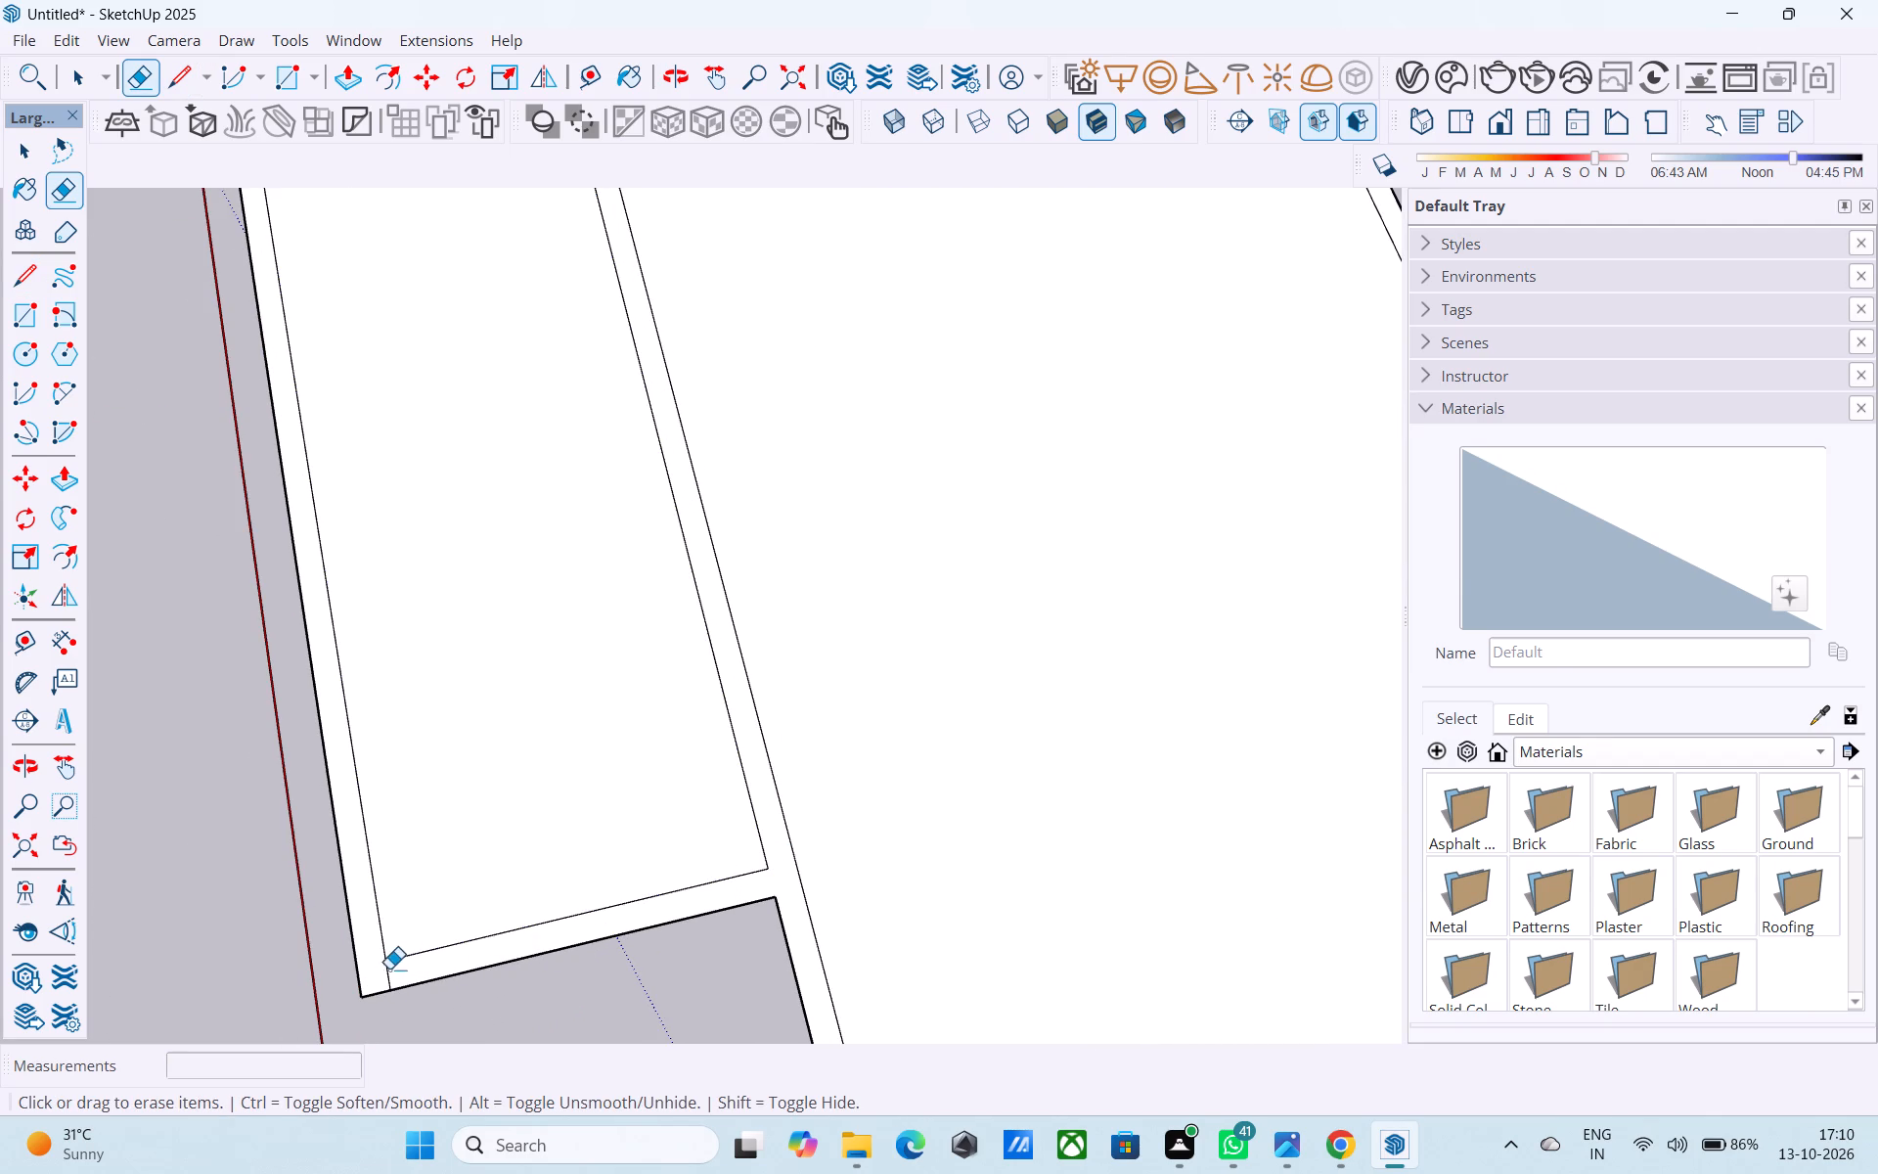
left_click(388, 969)
key("space")
left_click(400, 979)
scroll(402, 972, "down", 7)
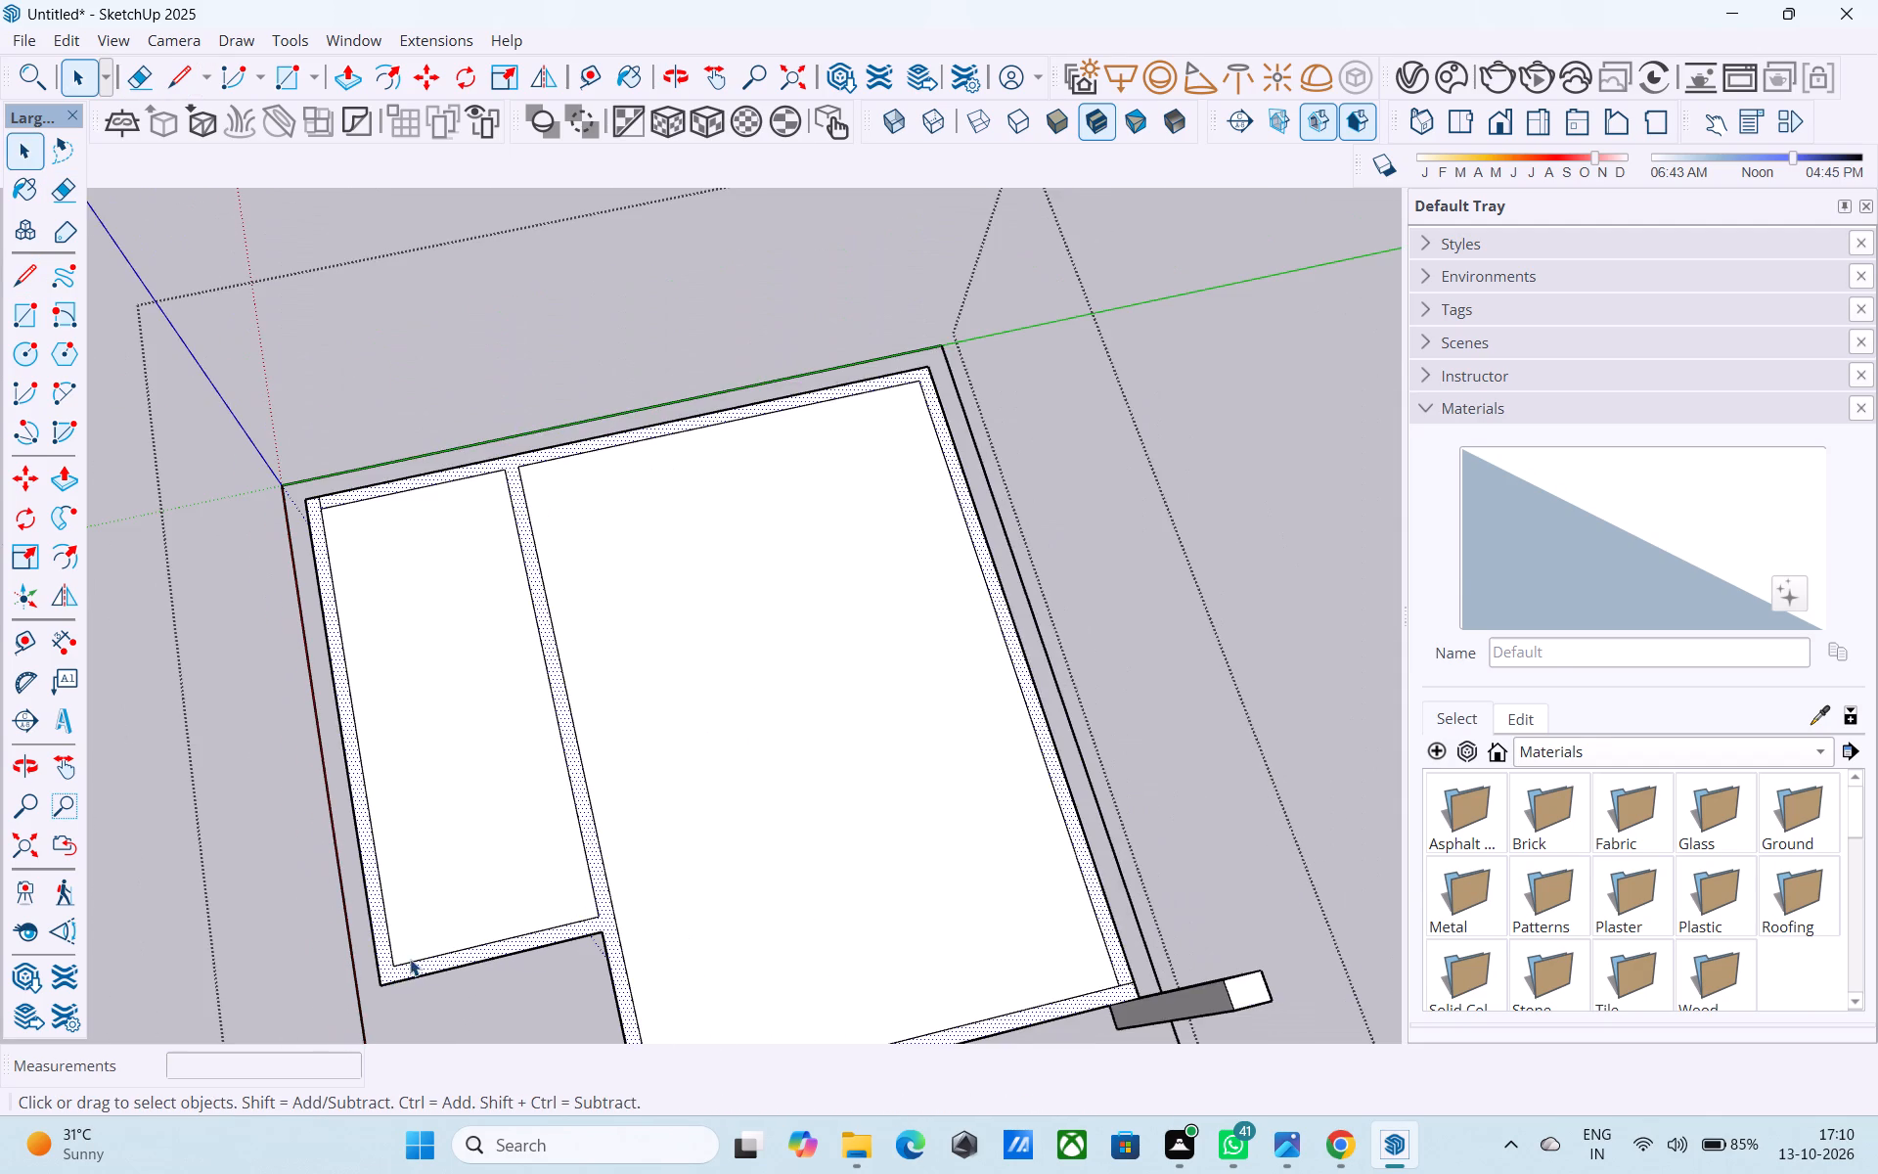
middle_click_drag(550, 950, 533, 829)
key("e")
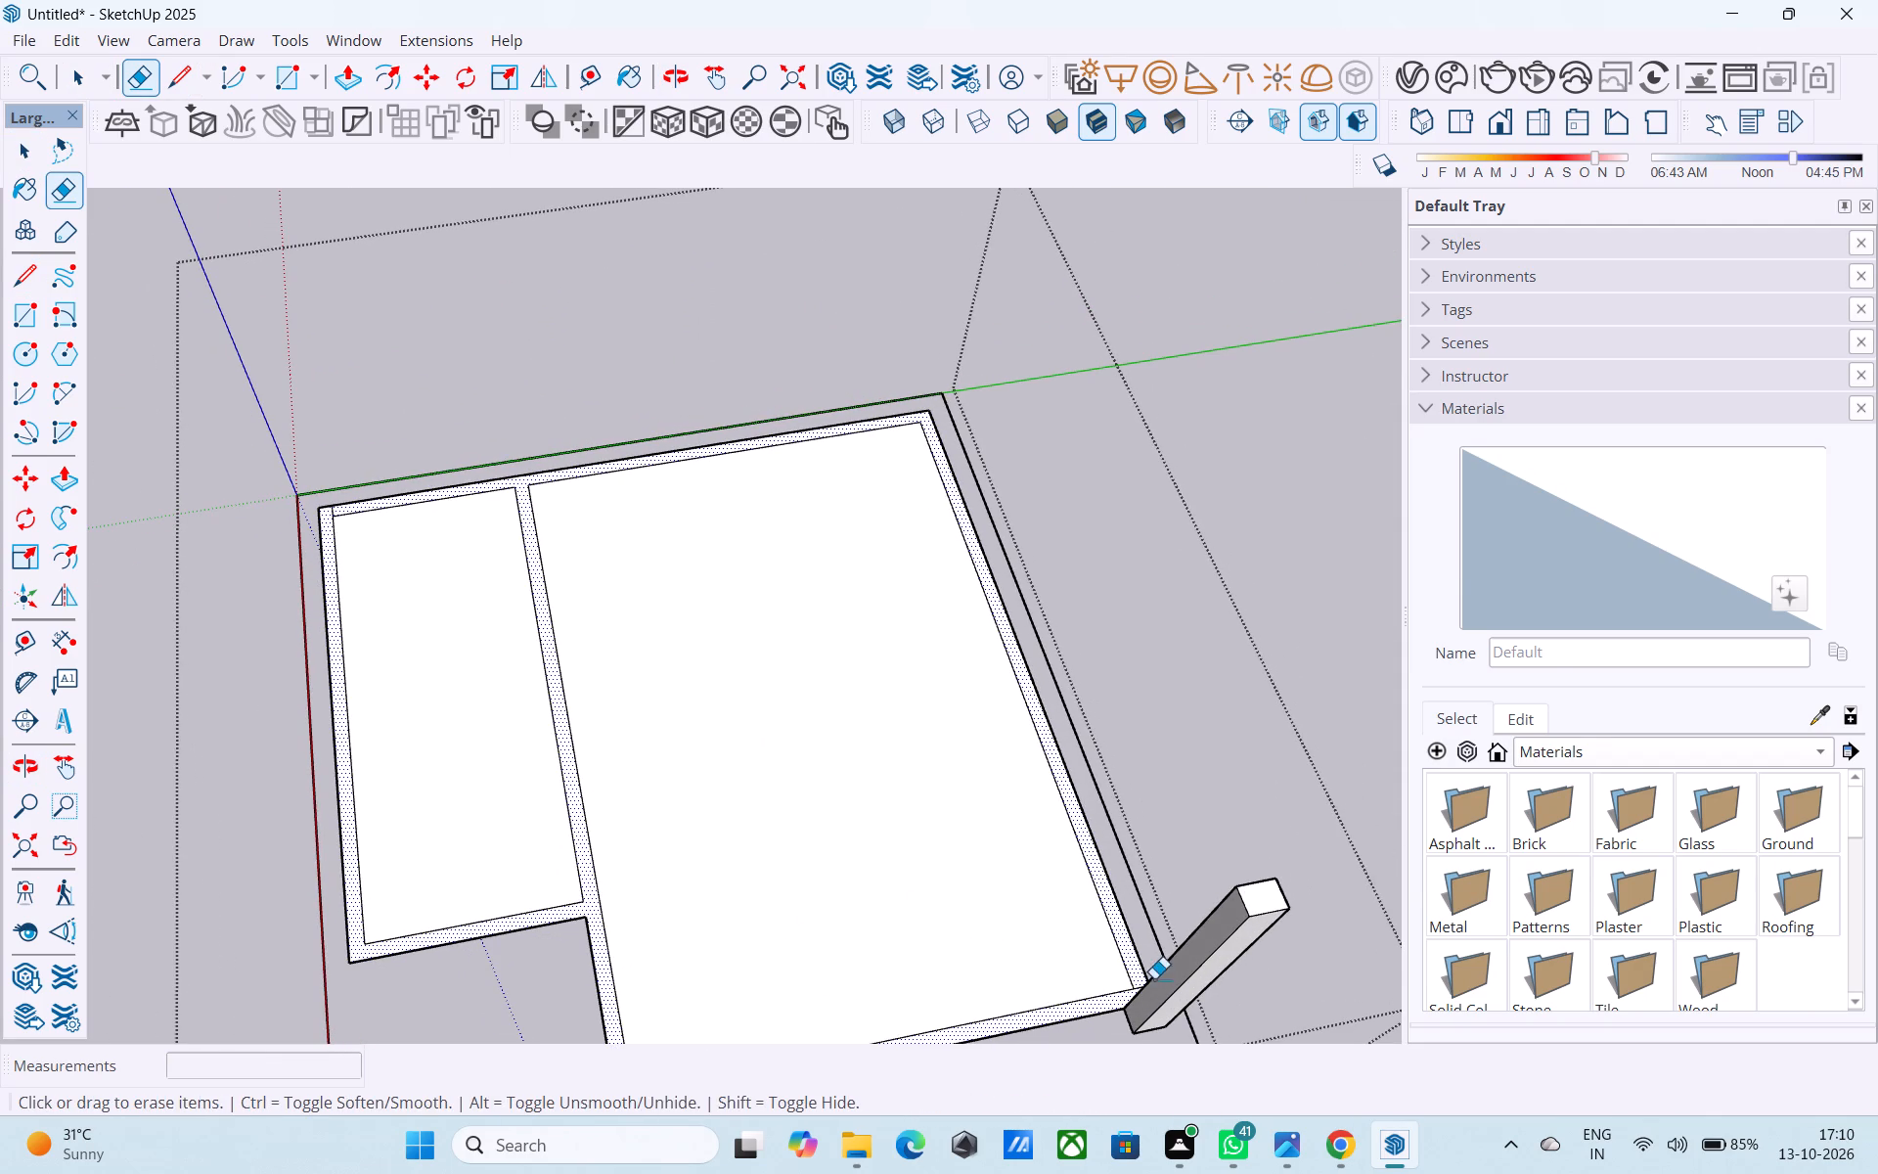
middle_click_drag(1148, 984, 1176, 966, "shift")
scroll(1047, 724, "up", 7)
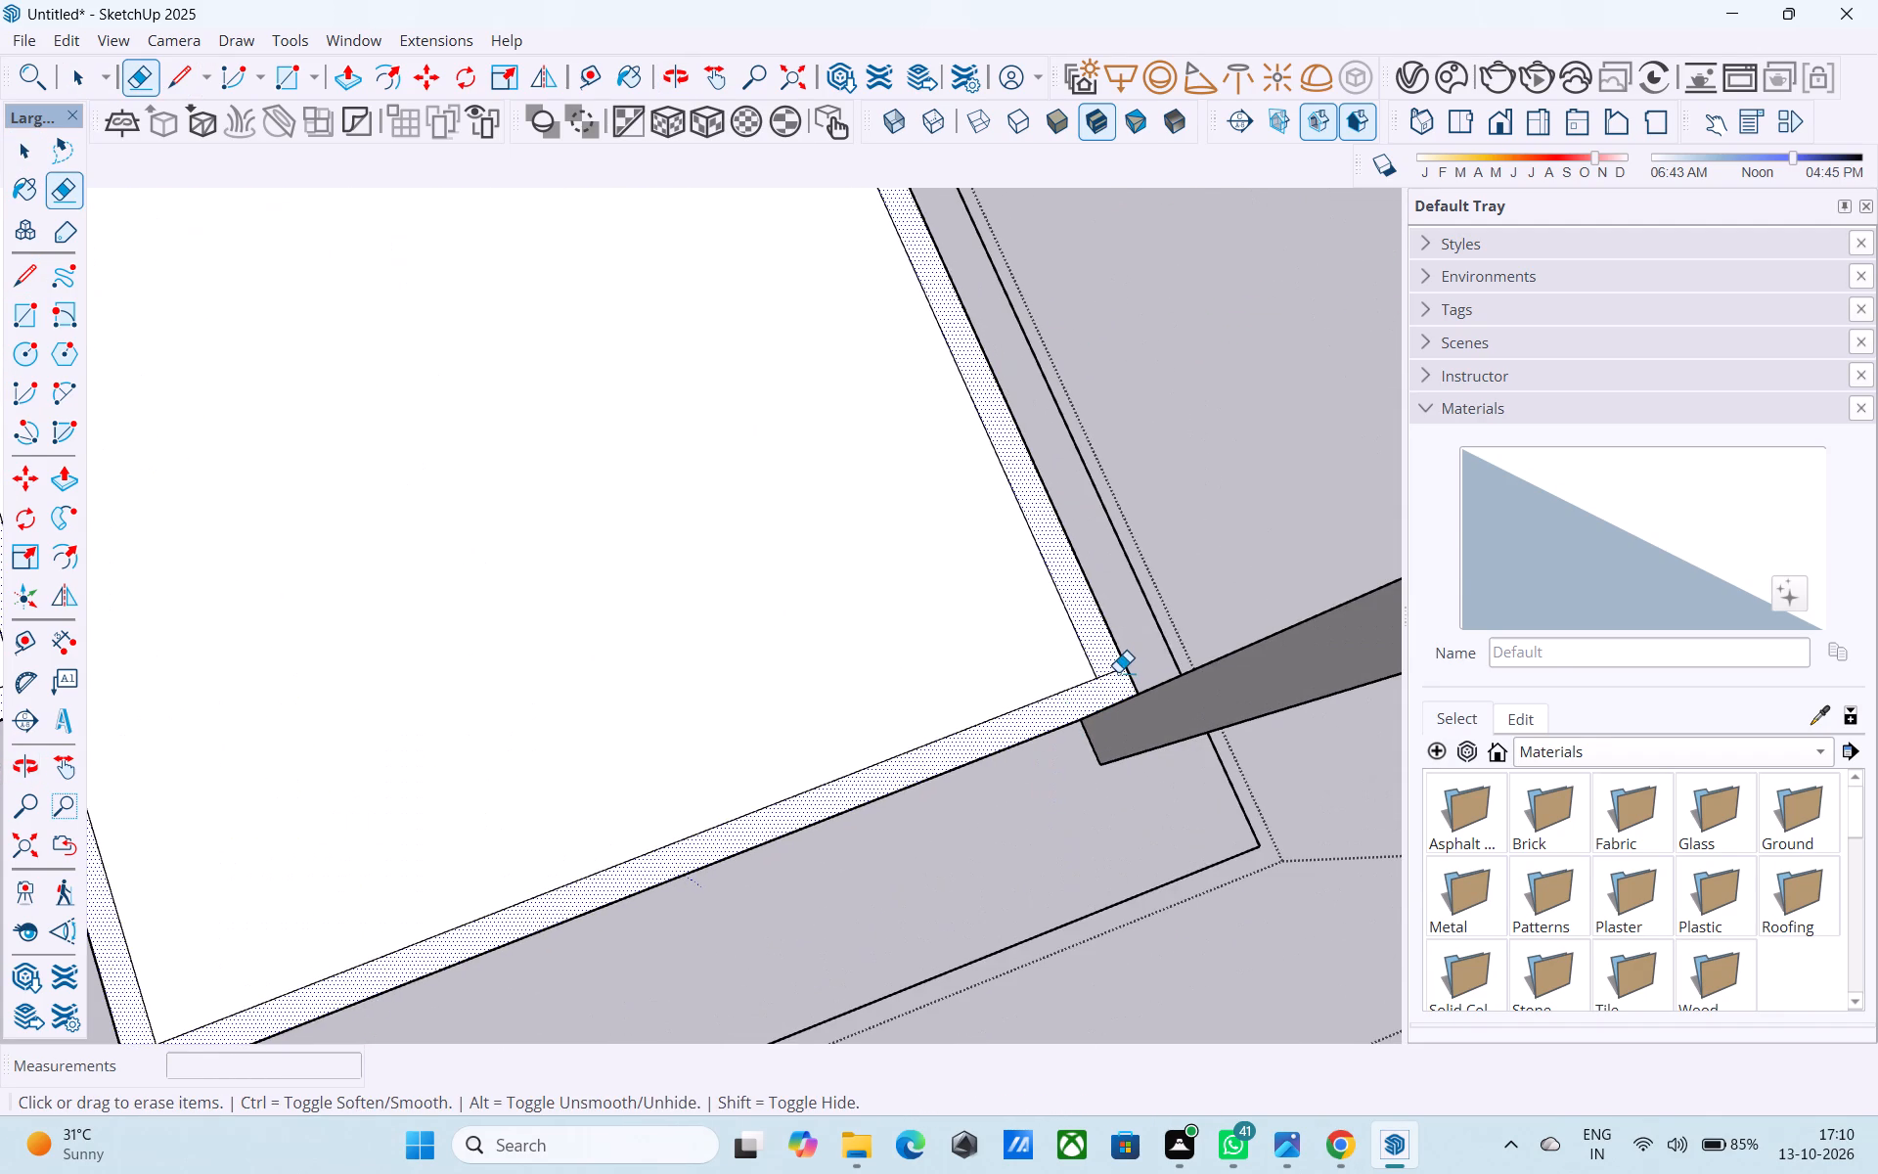
left_click(1118, 672)
scroll(1113, 680, "down", 13)
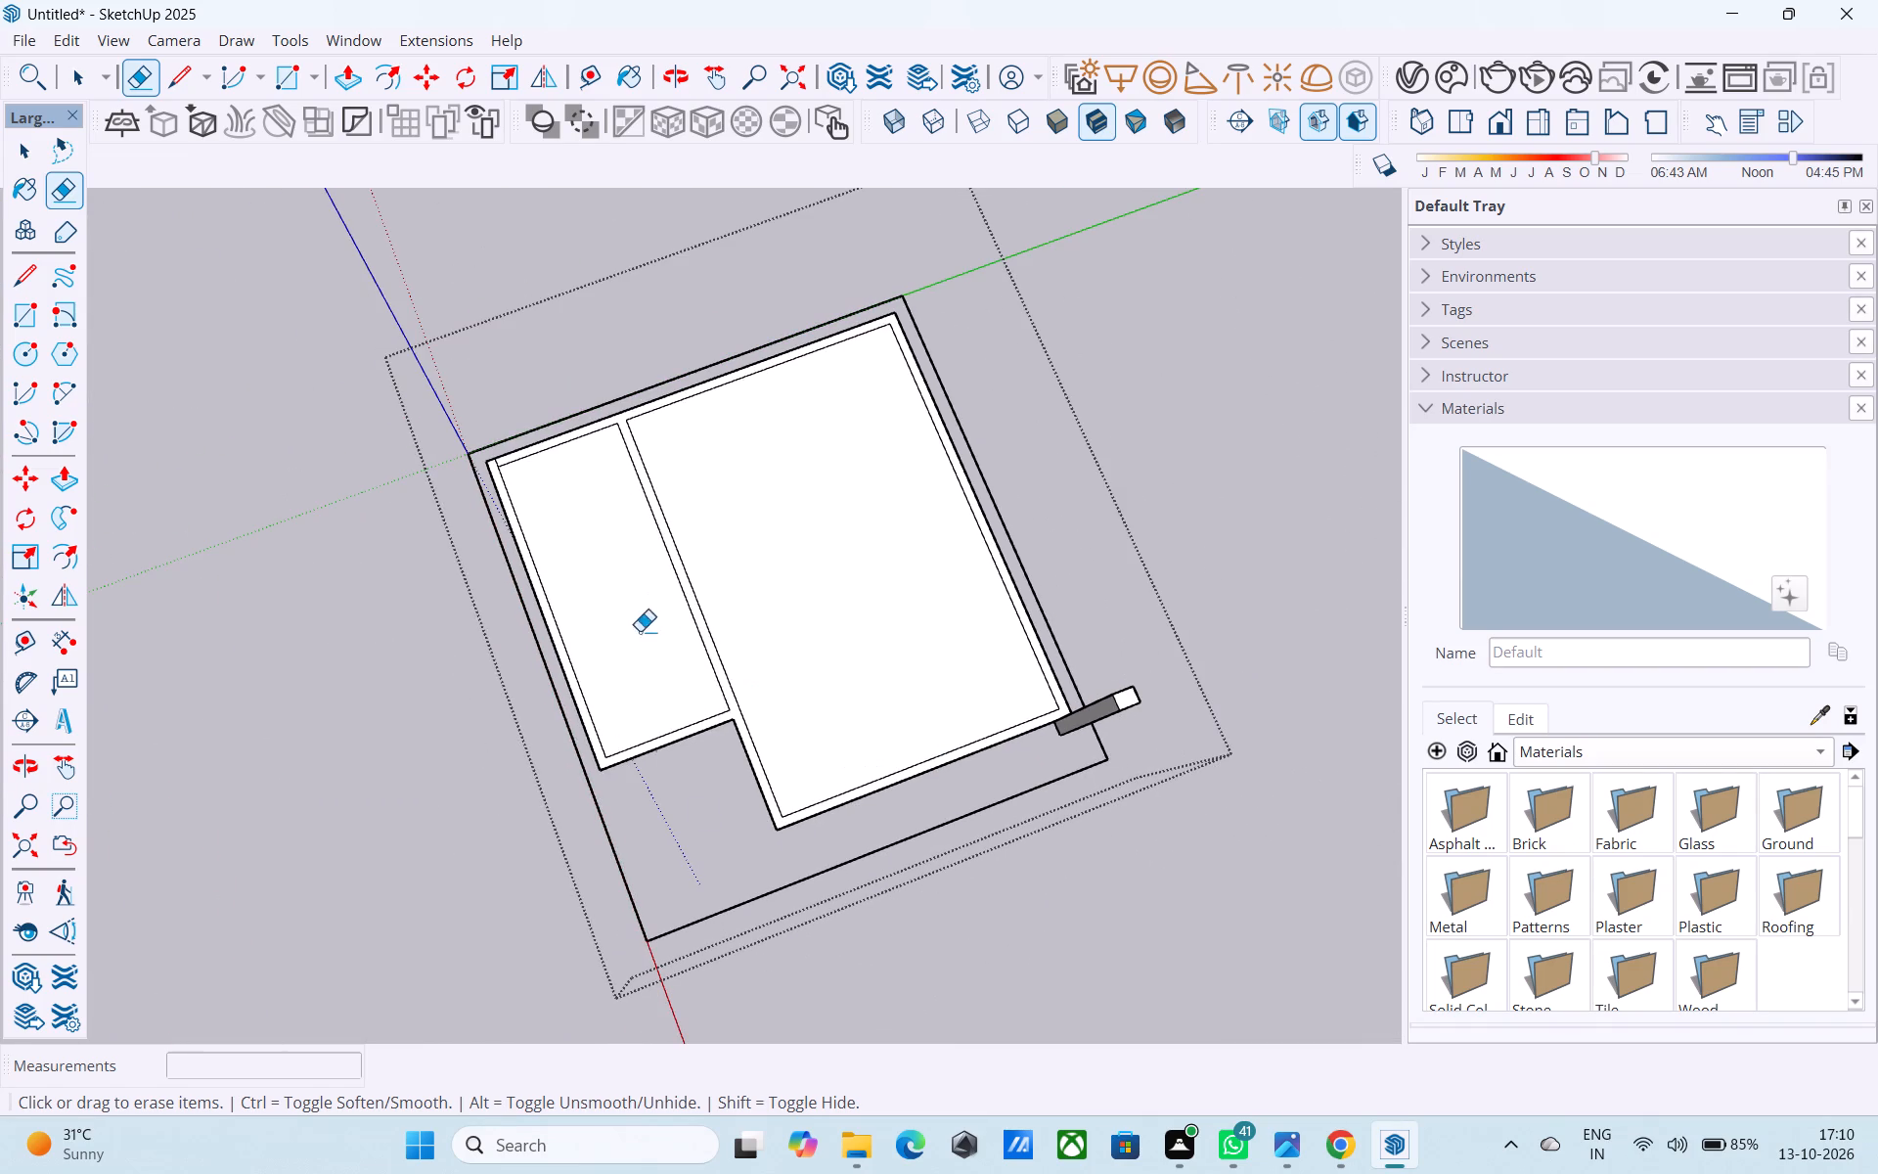
Push/Pull the joined wall strip face up 10' to raise the walls of both rooms.
middle_click_drag(701, 824, 655, 667)
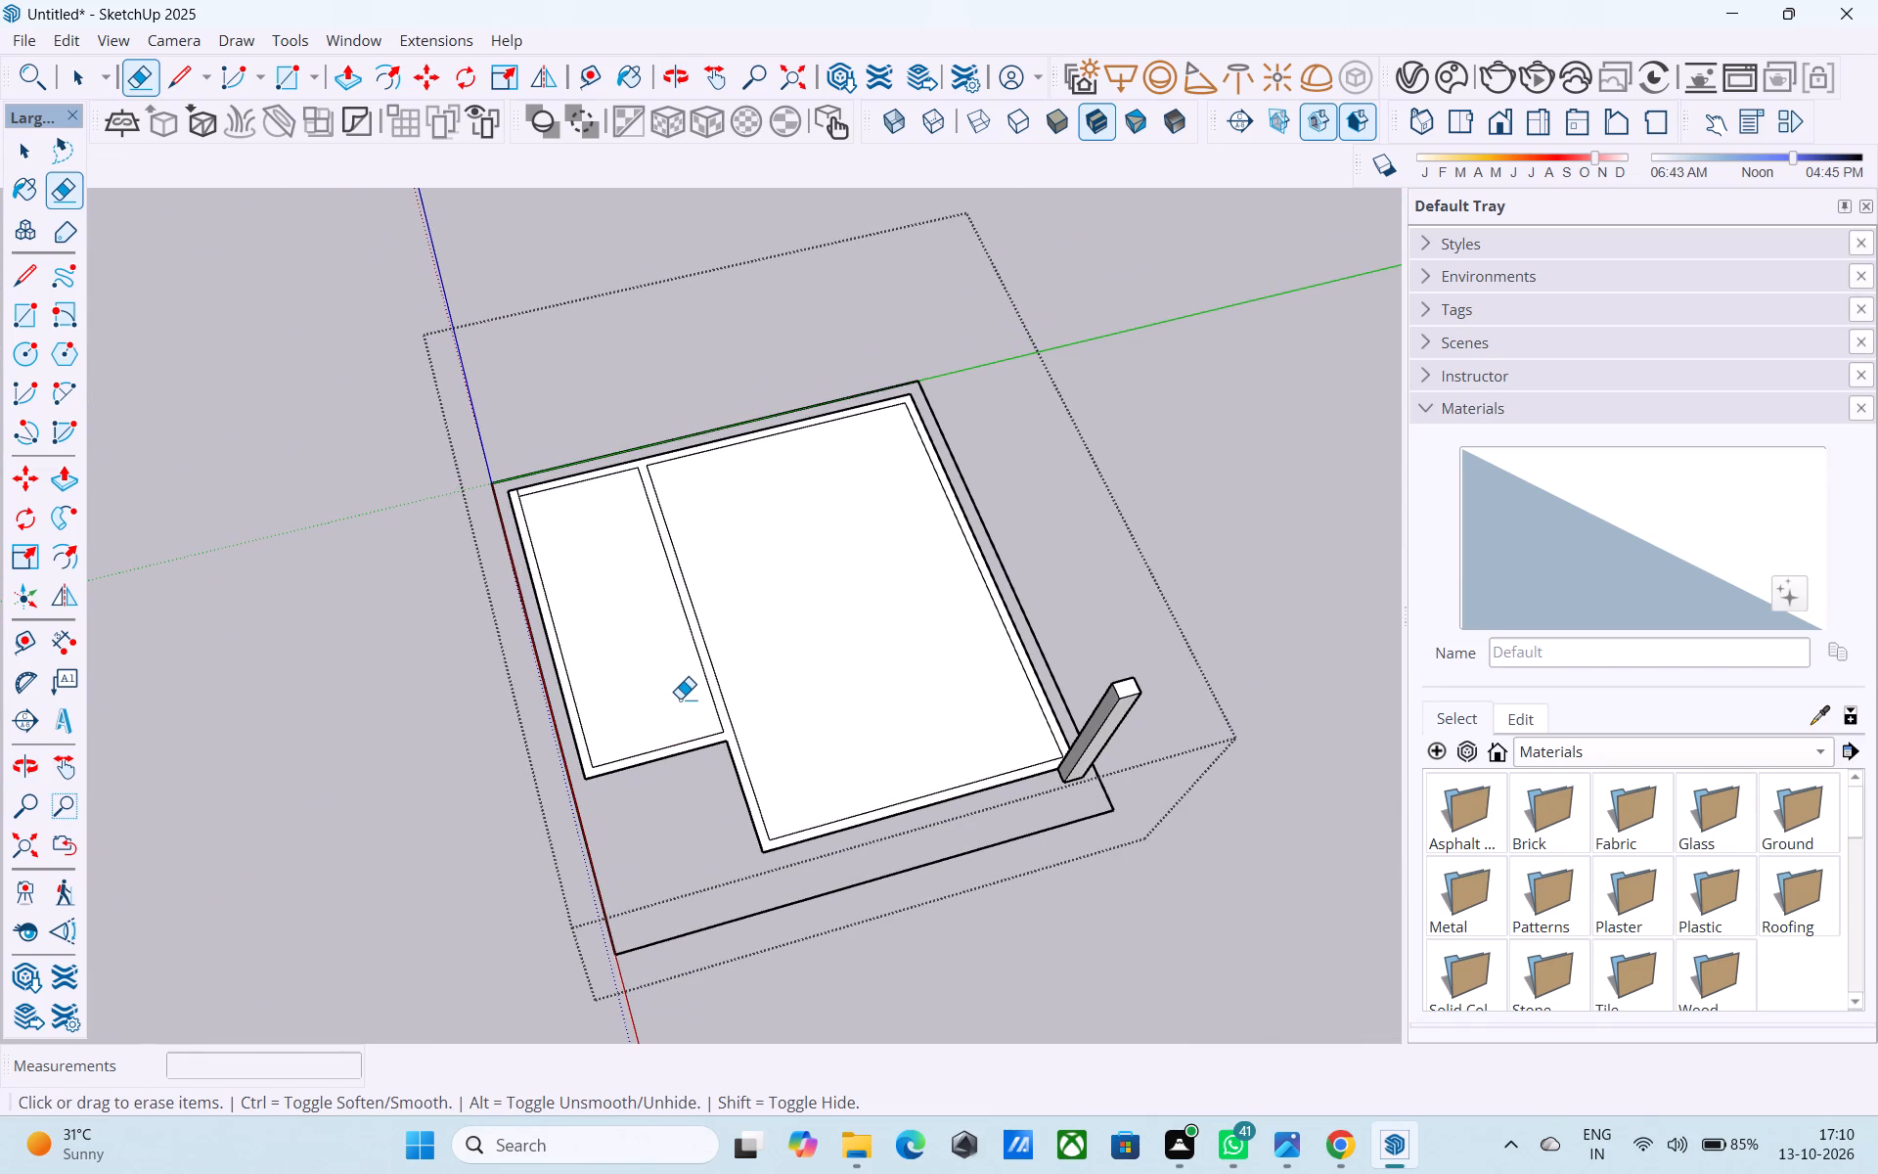
key("space")
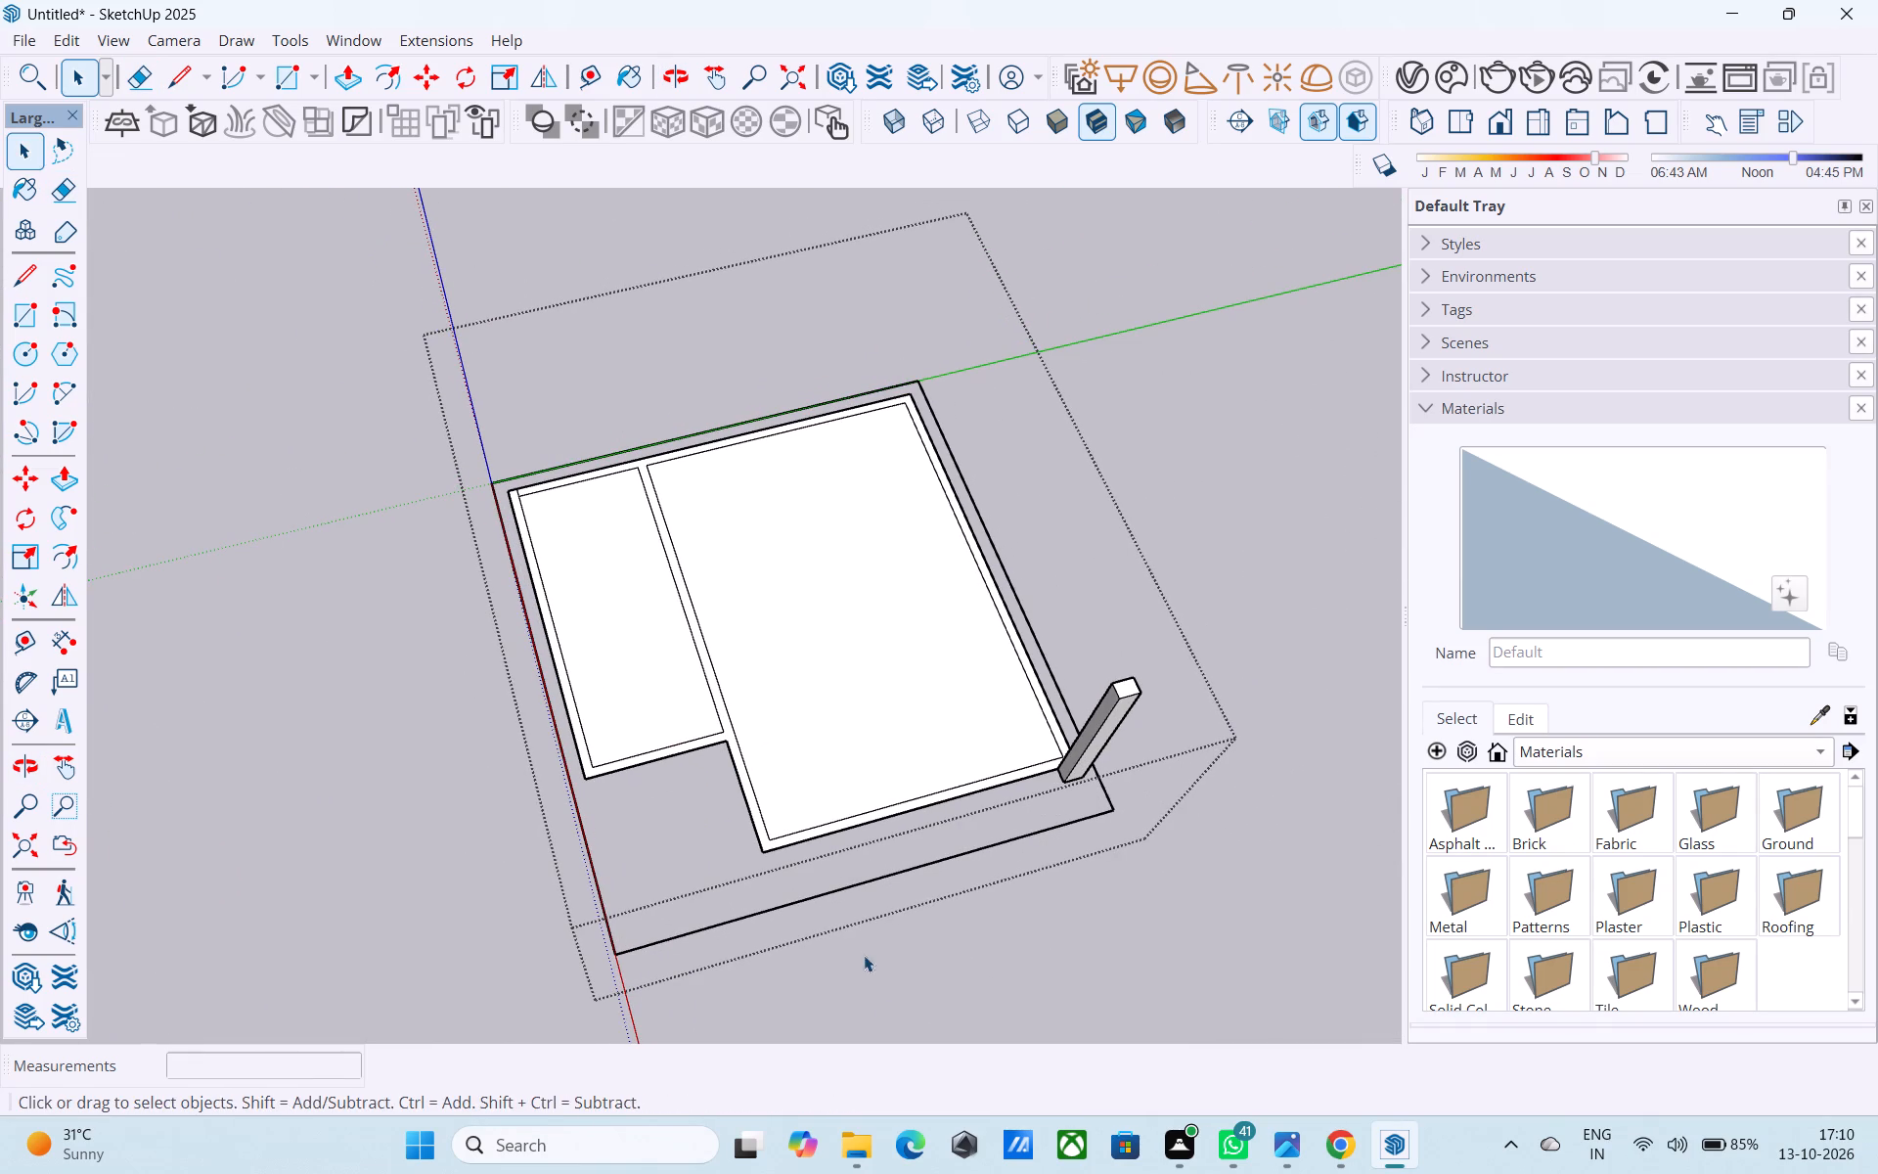
middle_click_drag(908, 861, 849, 708)
scroll(826, 776, "up", 11)
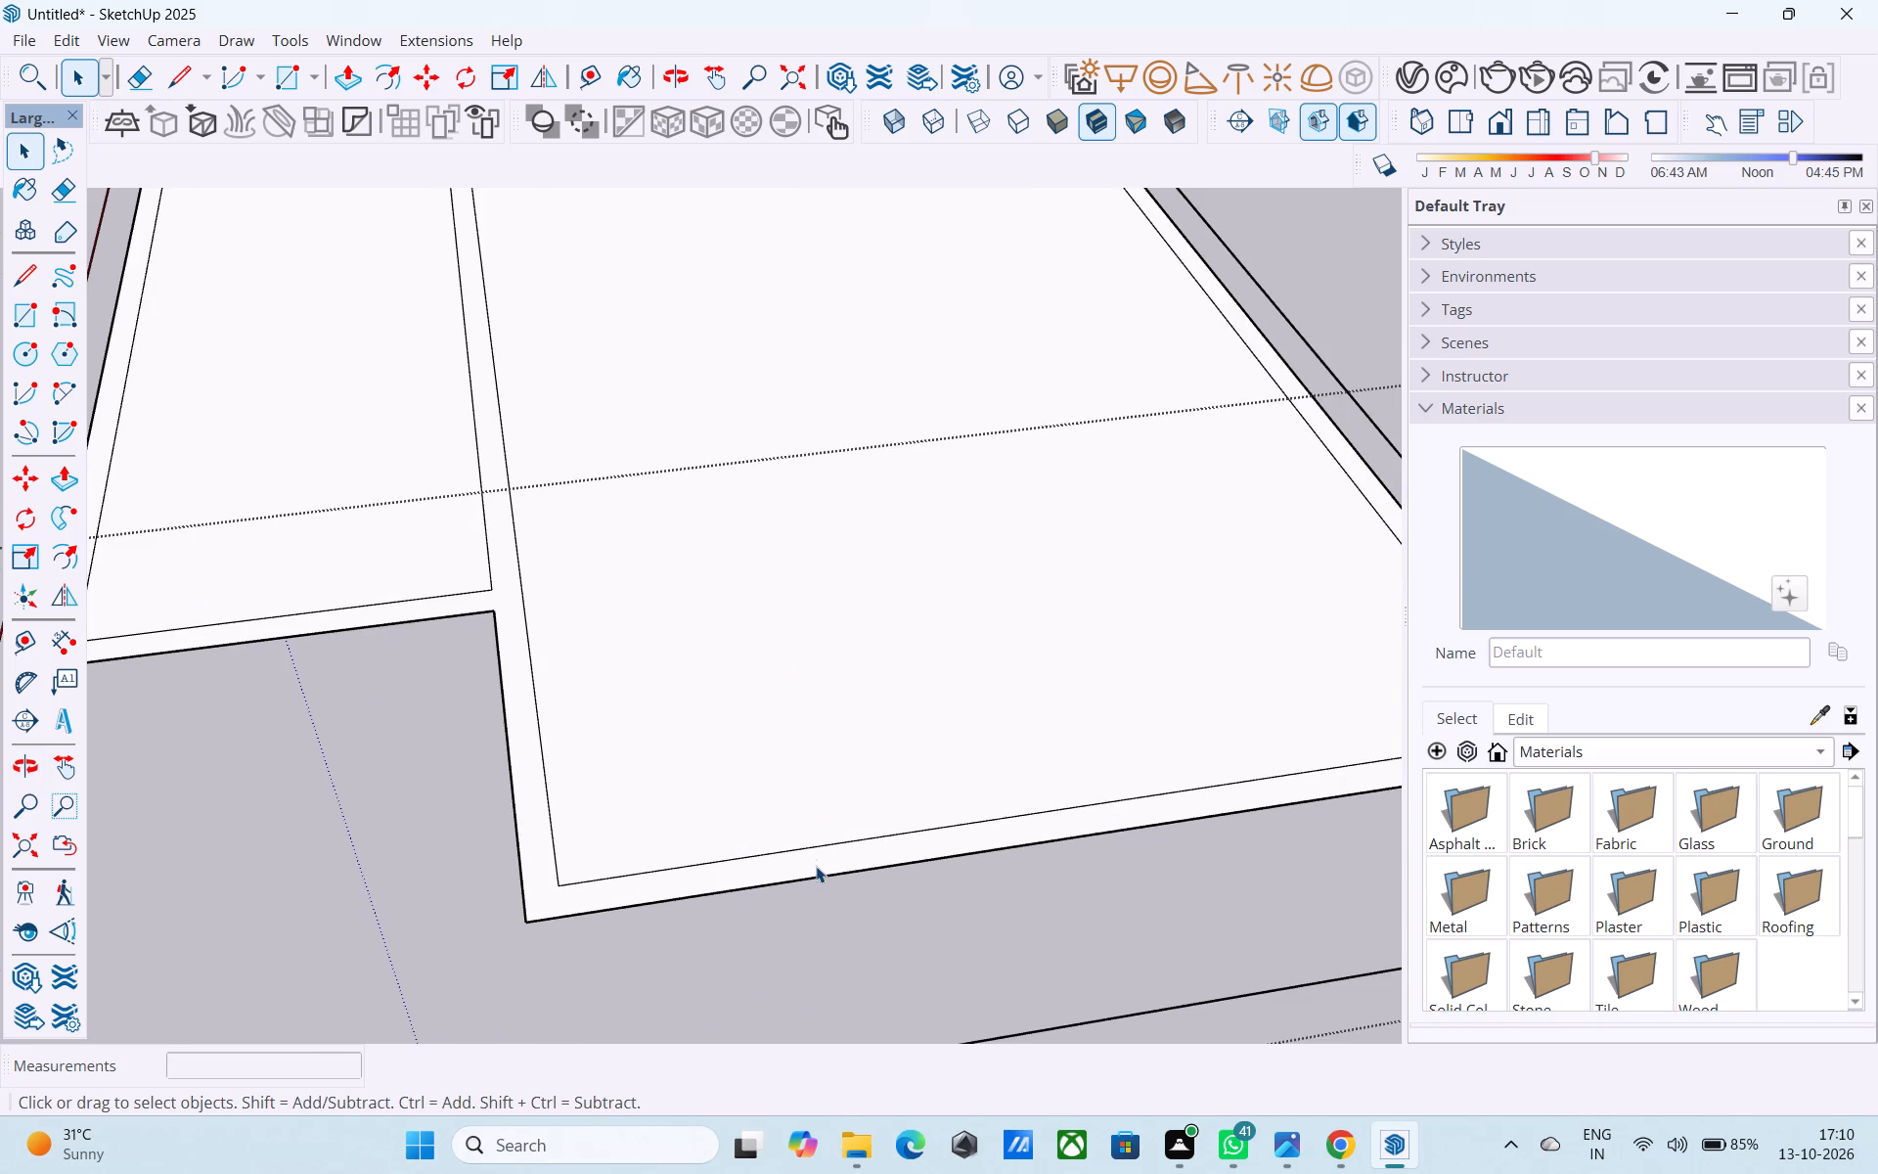
left_click(817, 858)
key("p")
left_click(817, 856)
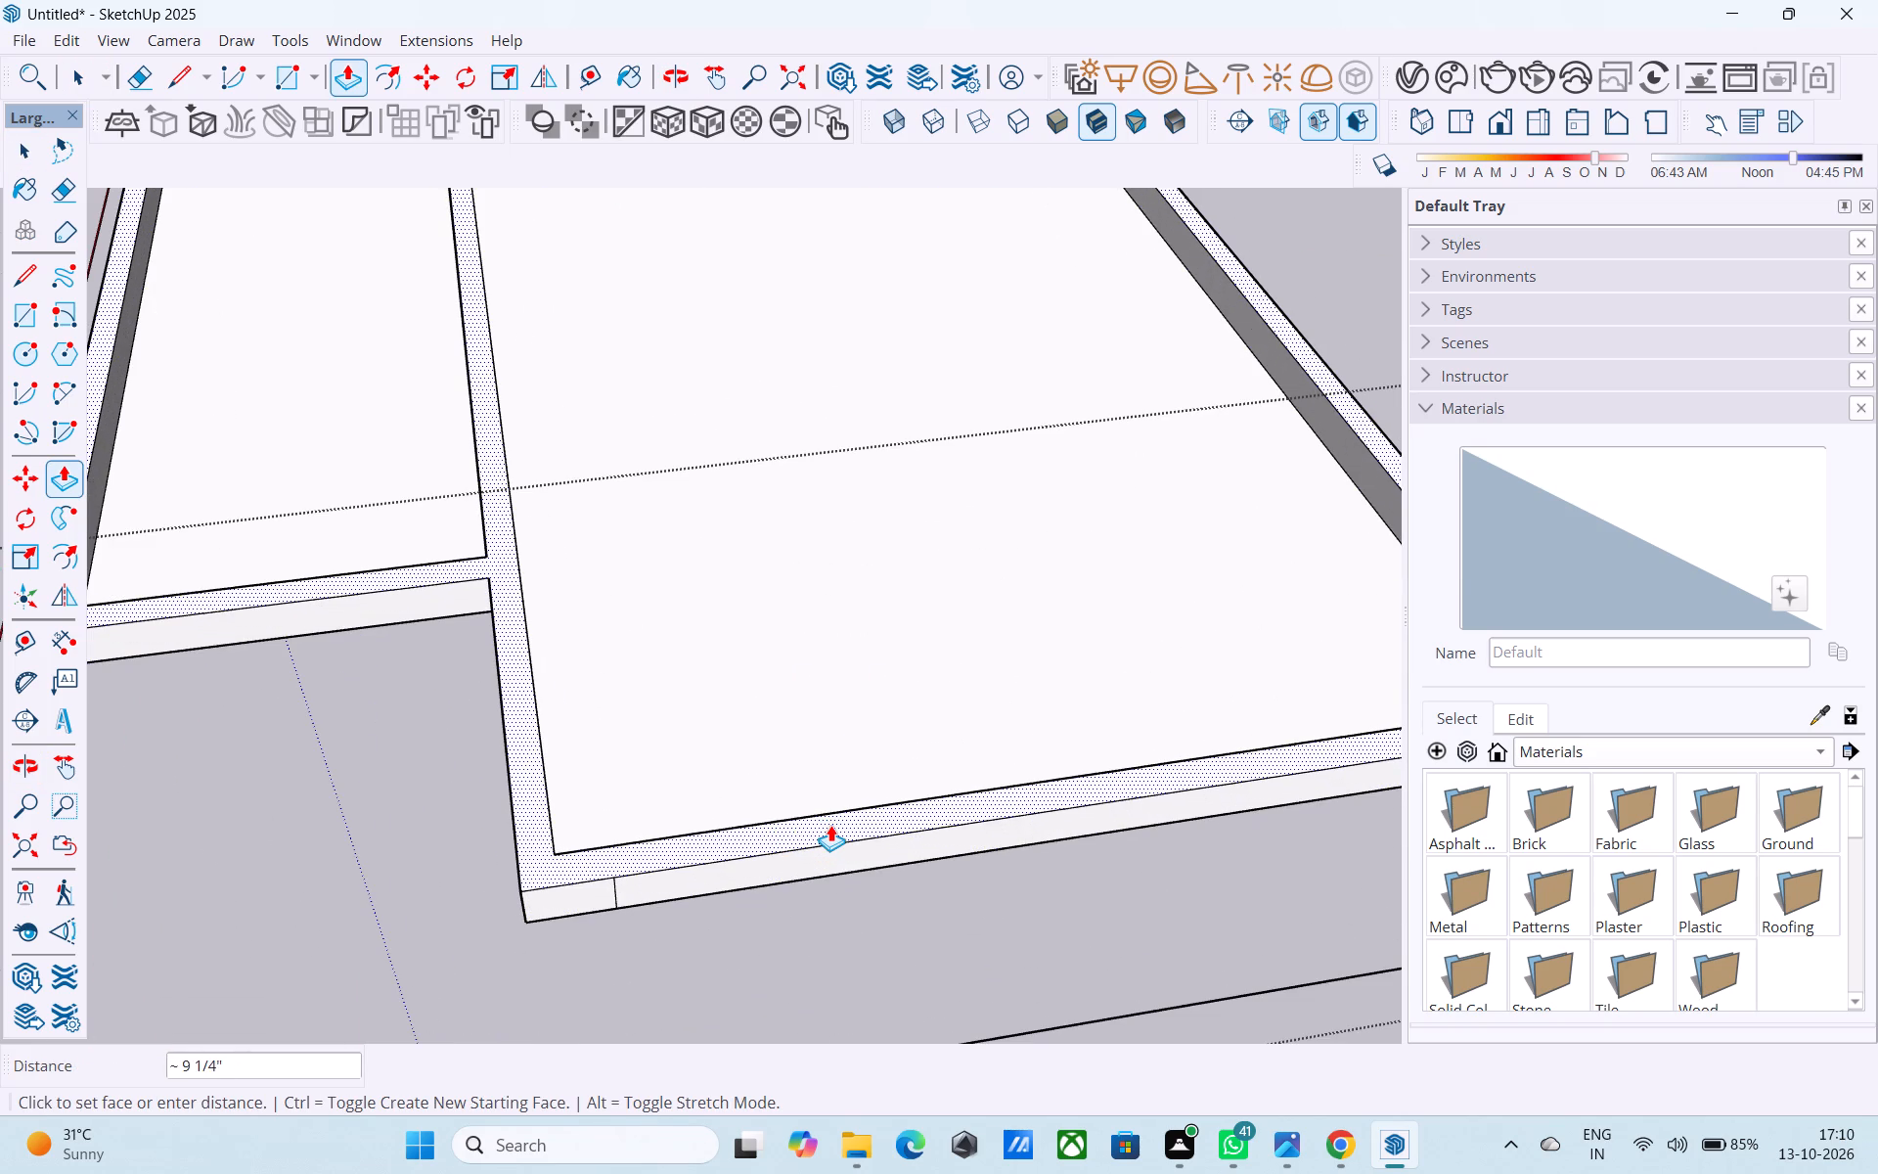
type("10'")
key("Return")
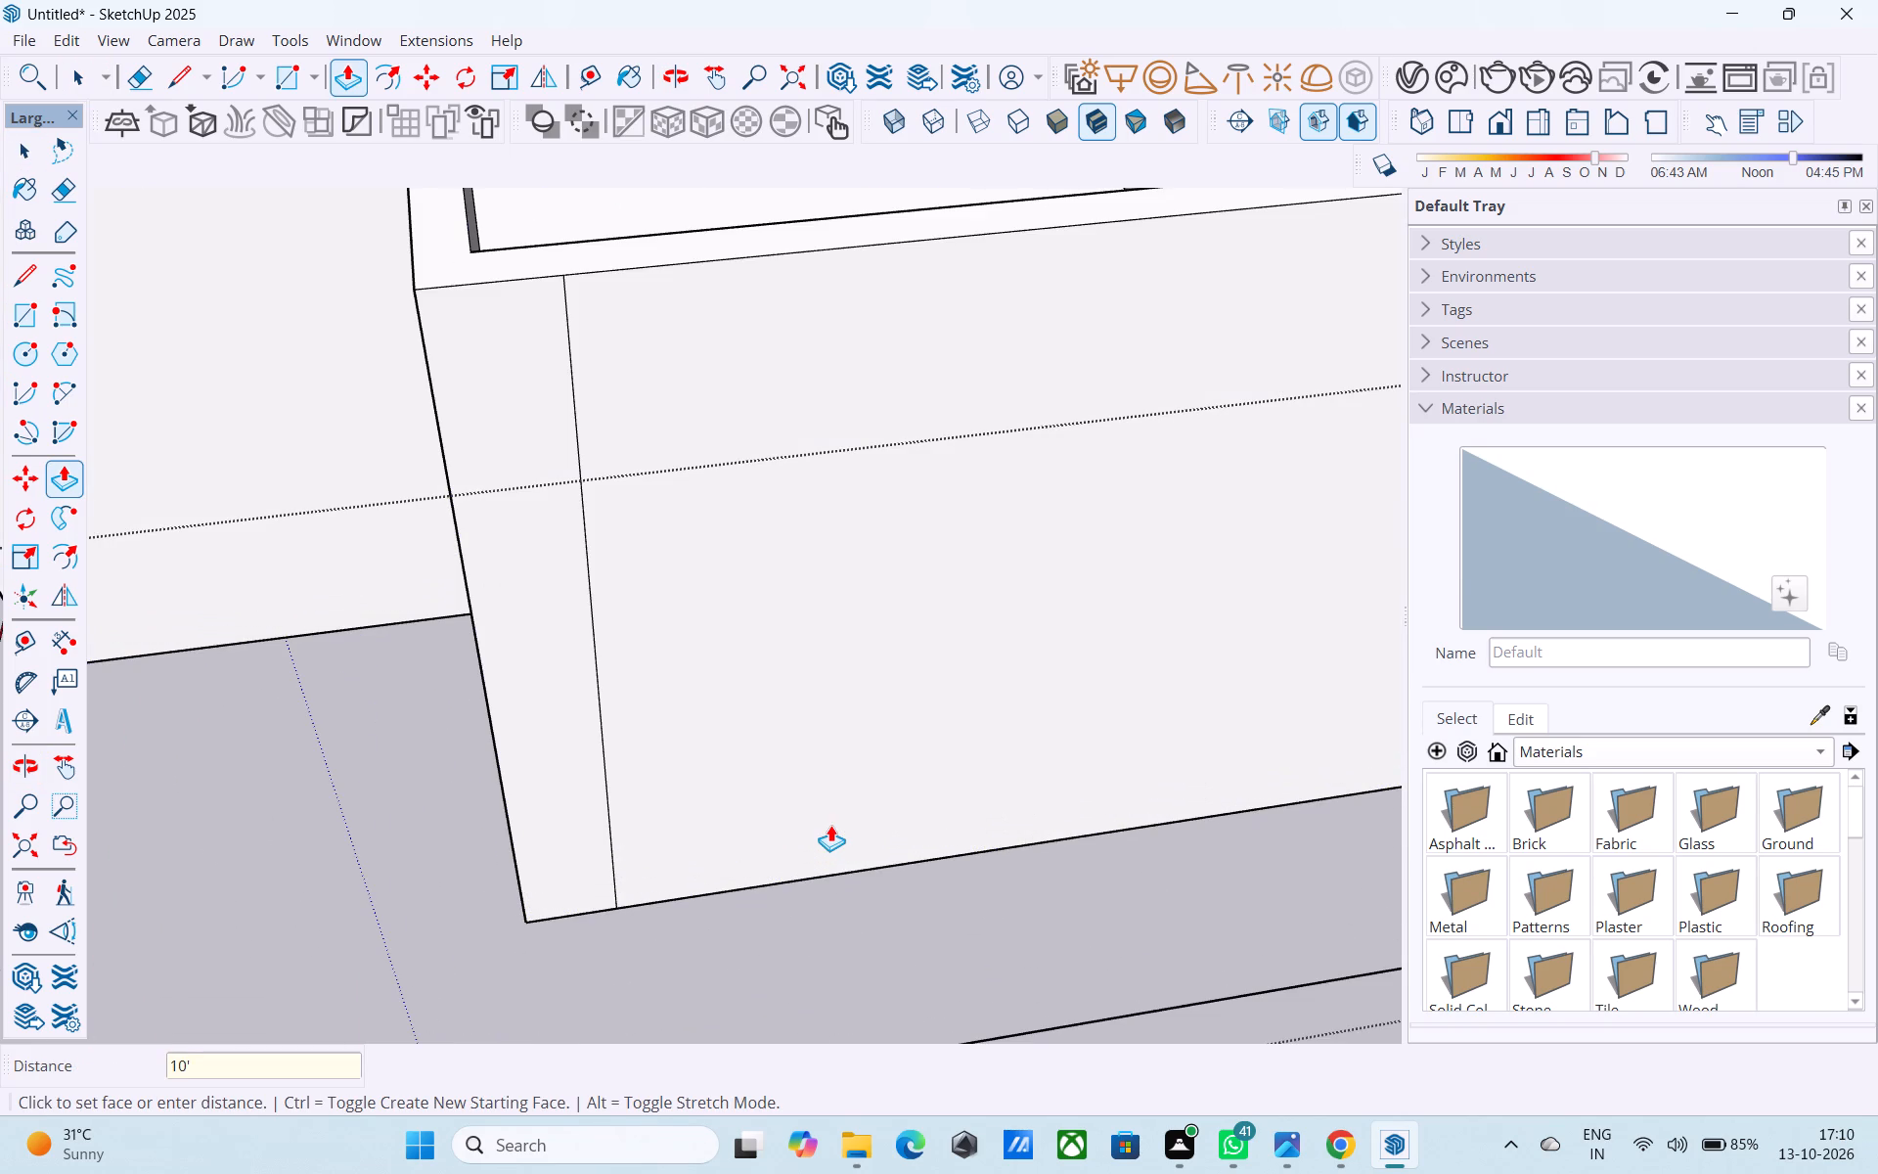
Erase the vertical seam line on the large room's outer wall facing the open end of the base.
key("e")
left_click_drag(659, 798, 604, 772)
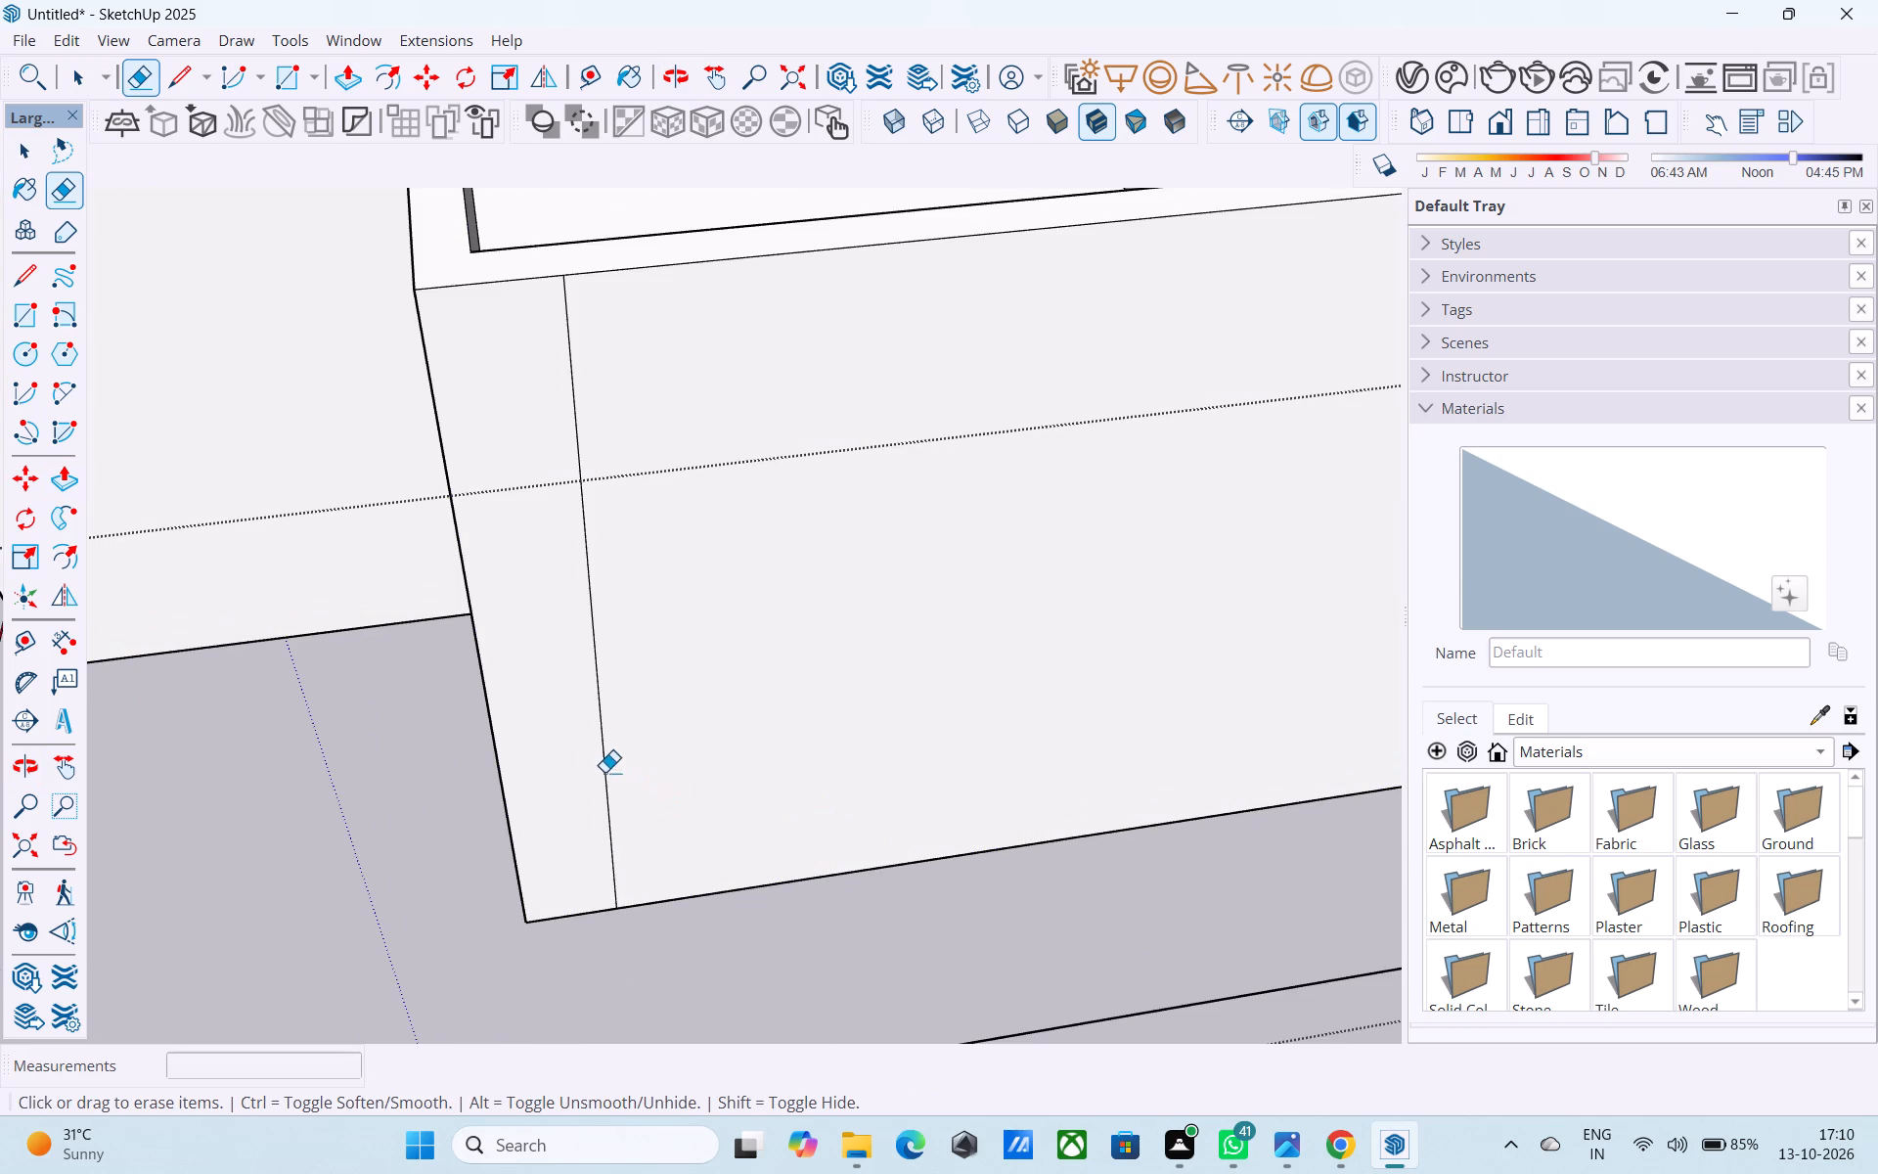
left_click_drag(604, 772, 588, 769)
Copy the vertical corner edge beside the small room's recess 1.5' along the large room's outer wall.
scroll(612, 790, "down", 5)
middle_click_drag(629, 812, 644, 707)
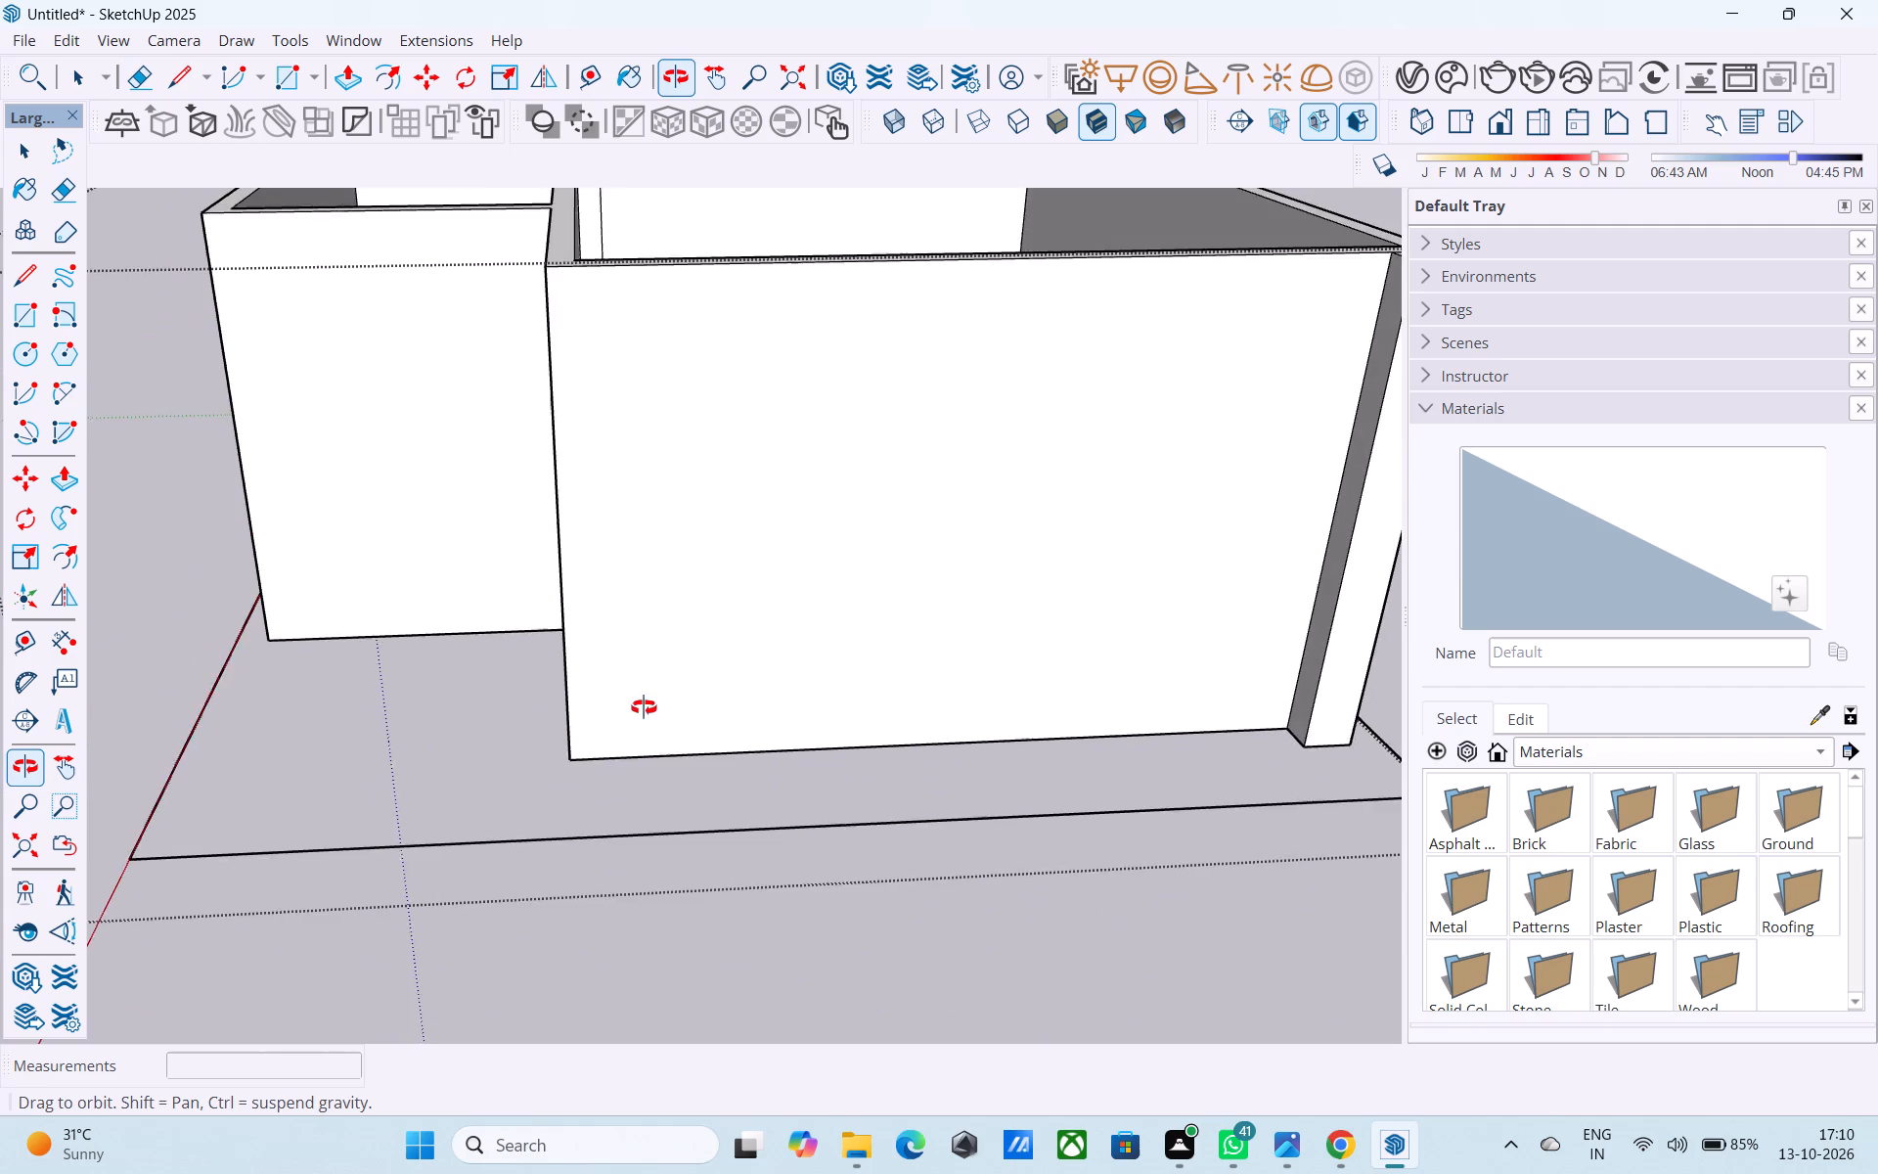
middle_click_drag(644, 707, 587, 694)
middle_click_drag(584, 686, 672, 758, "shift")
middle_click_drag(651, 705, 684, 769)
scroll(671, 714, "up", 4)
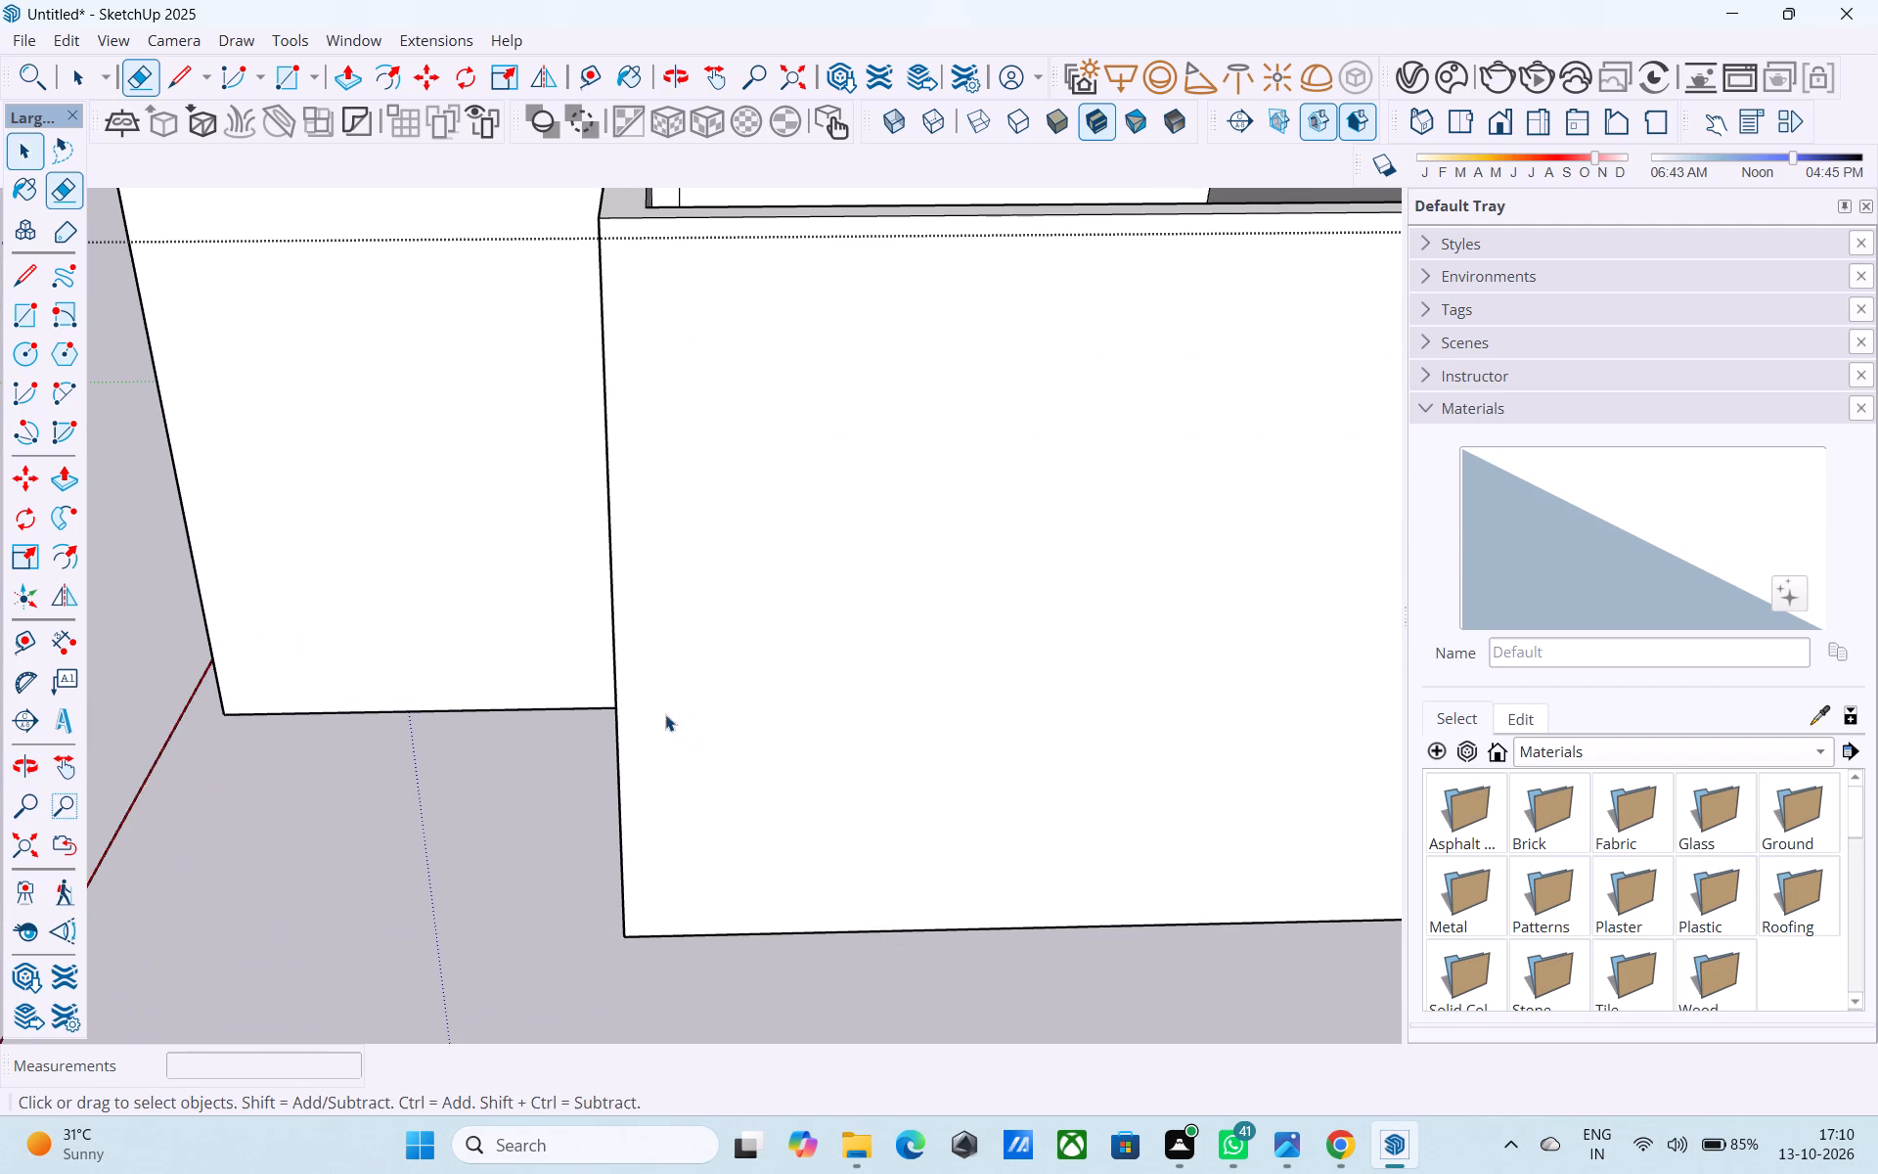
key("space")
left_click(617, 718)
left_click(615, 715)
key("m")
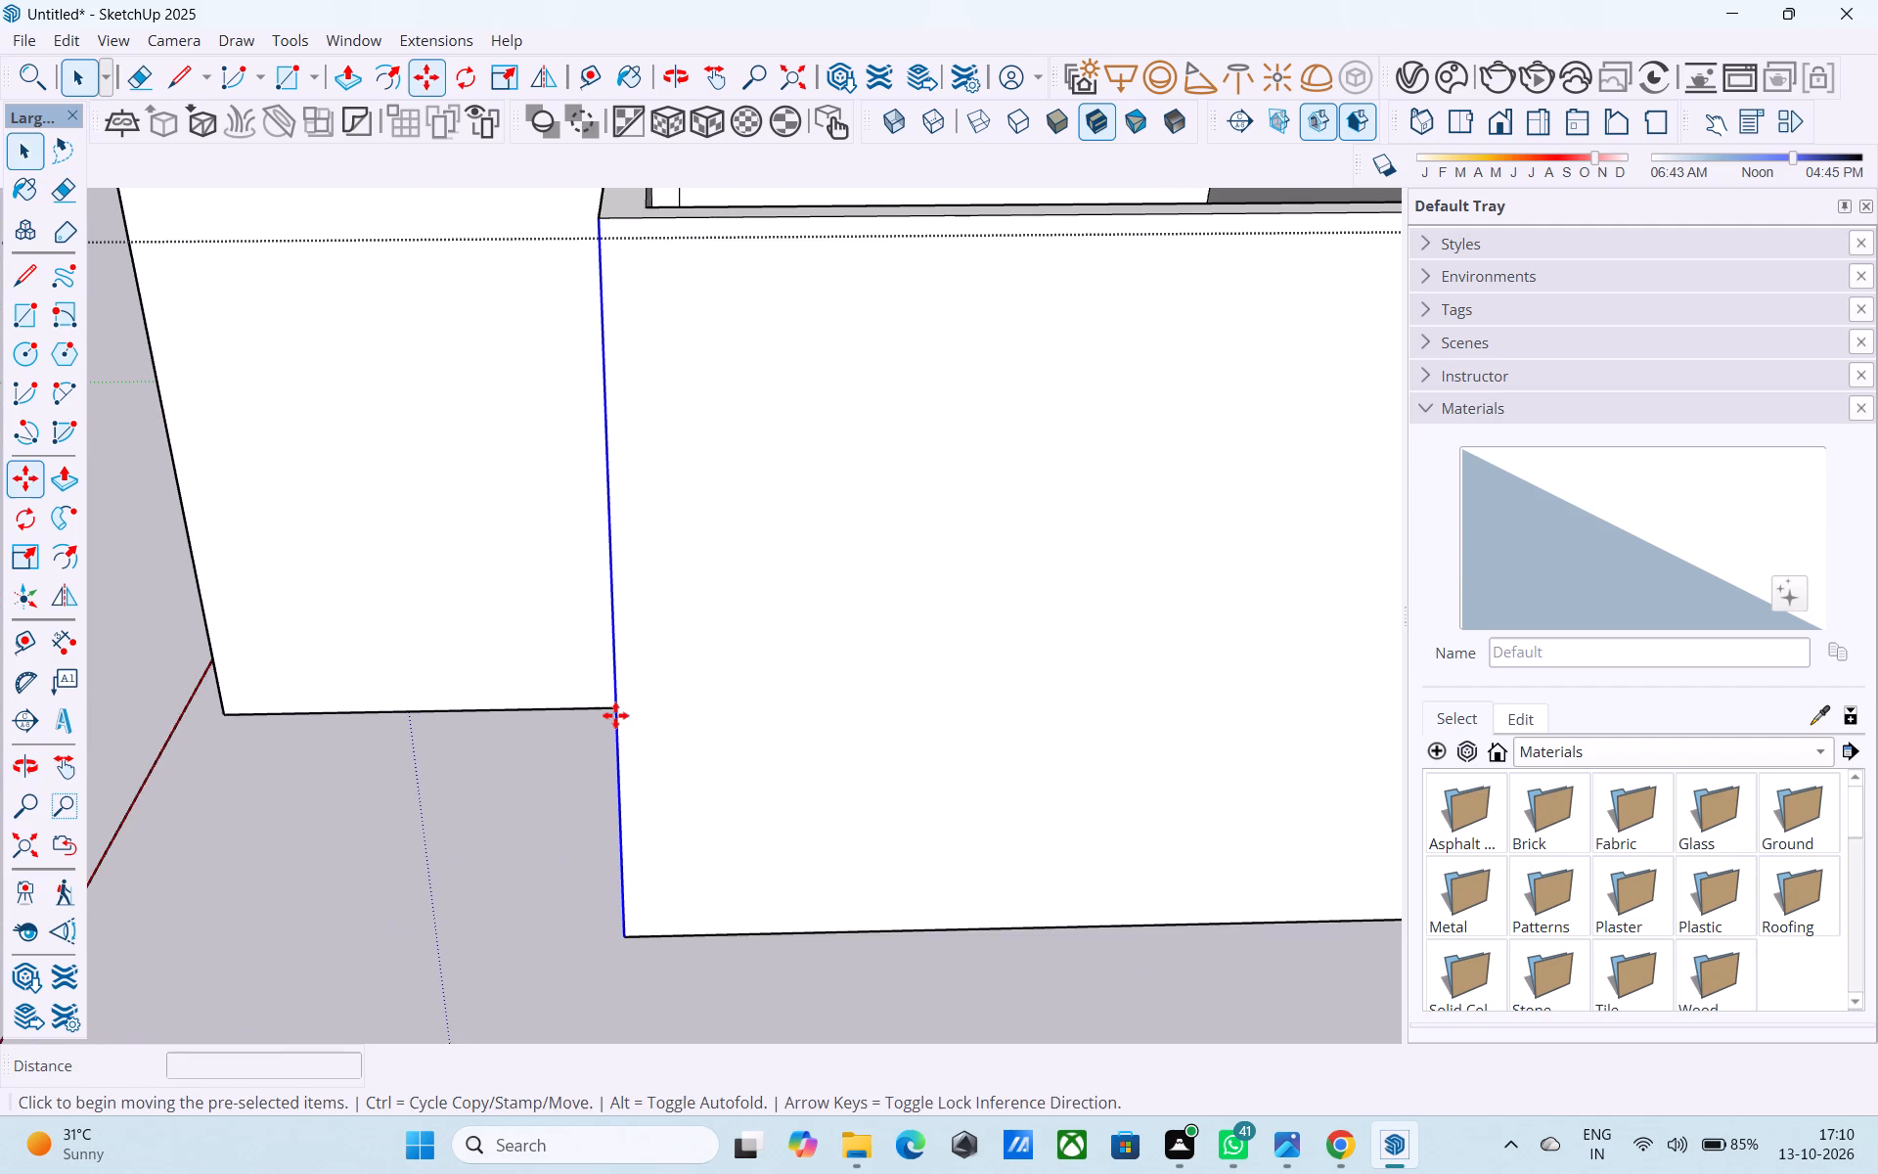
left_click(621, 930)
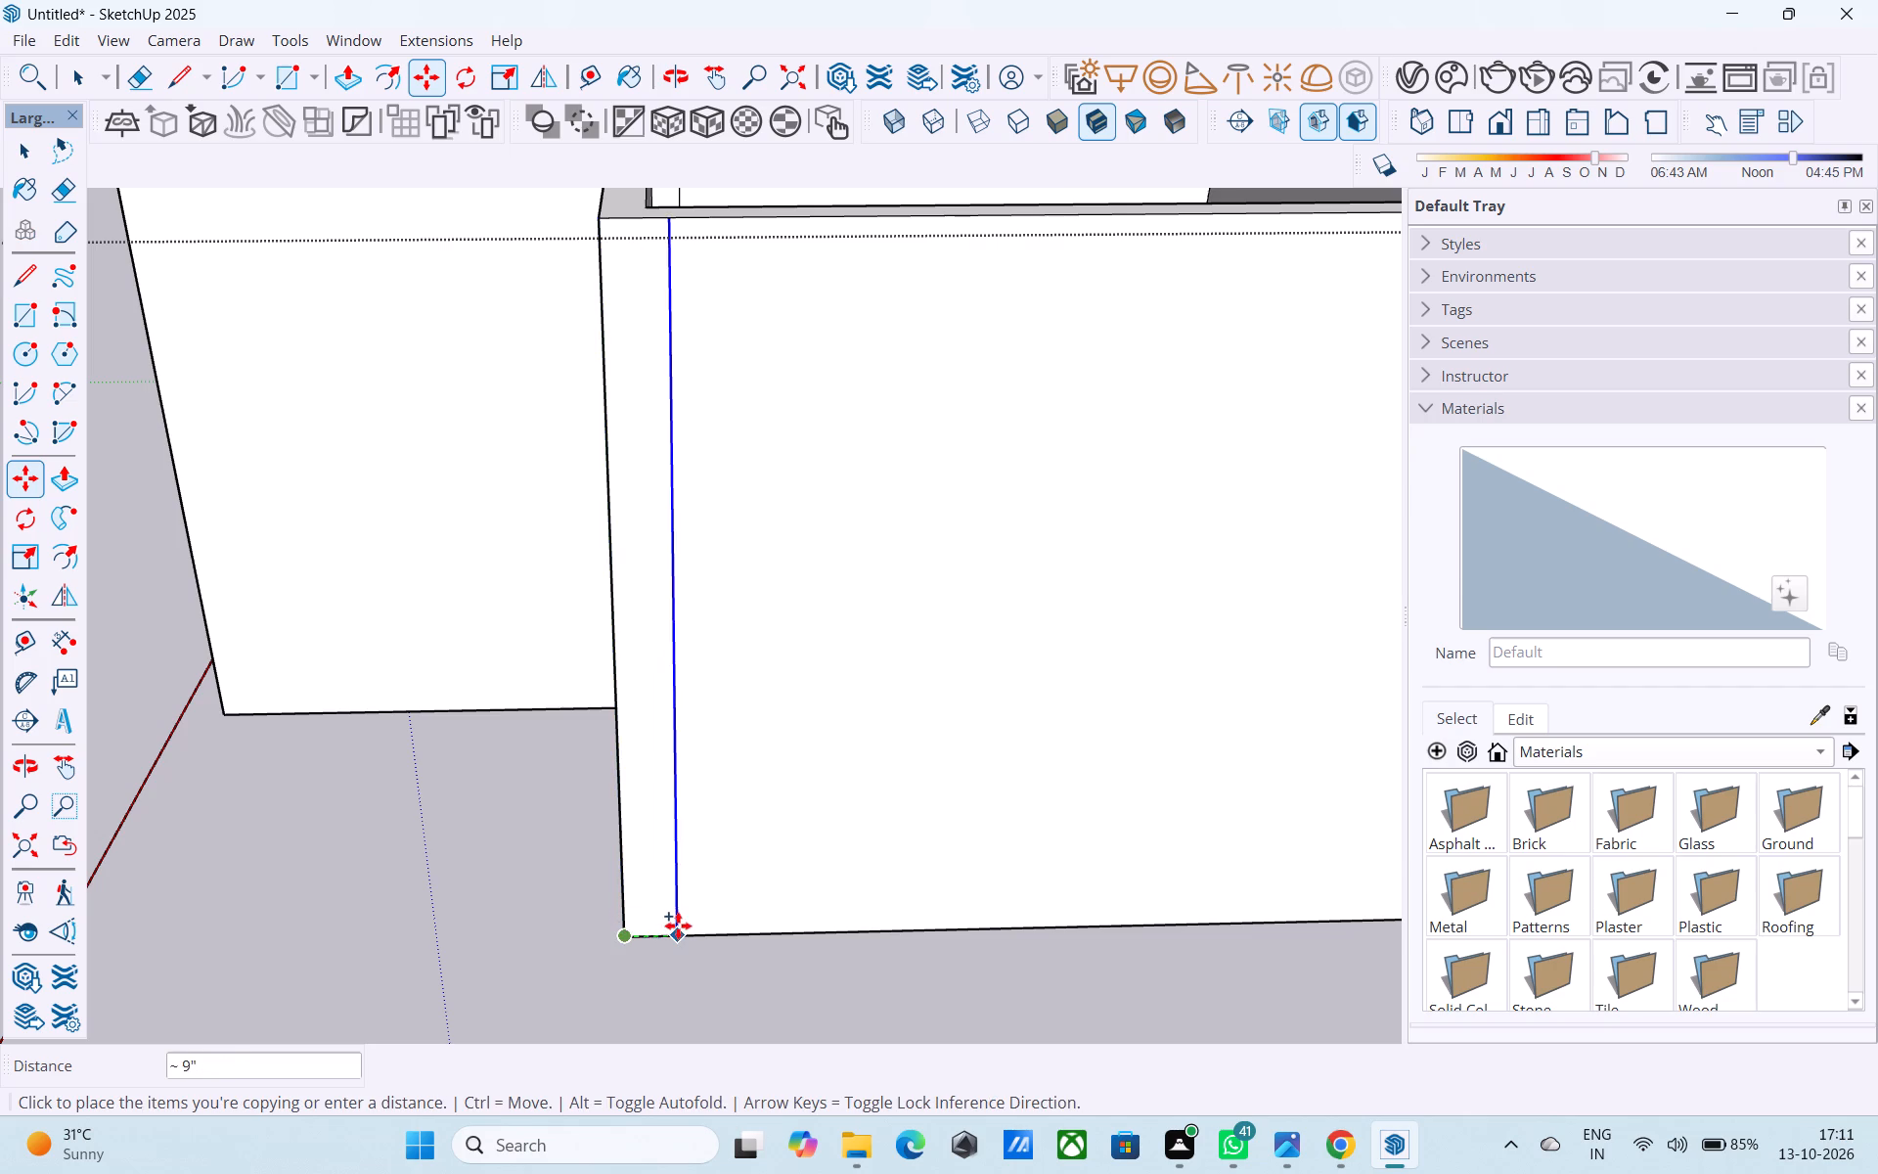
scroll(678, 925, "down", 9)
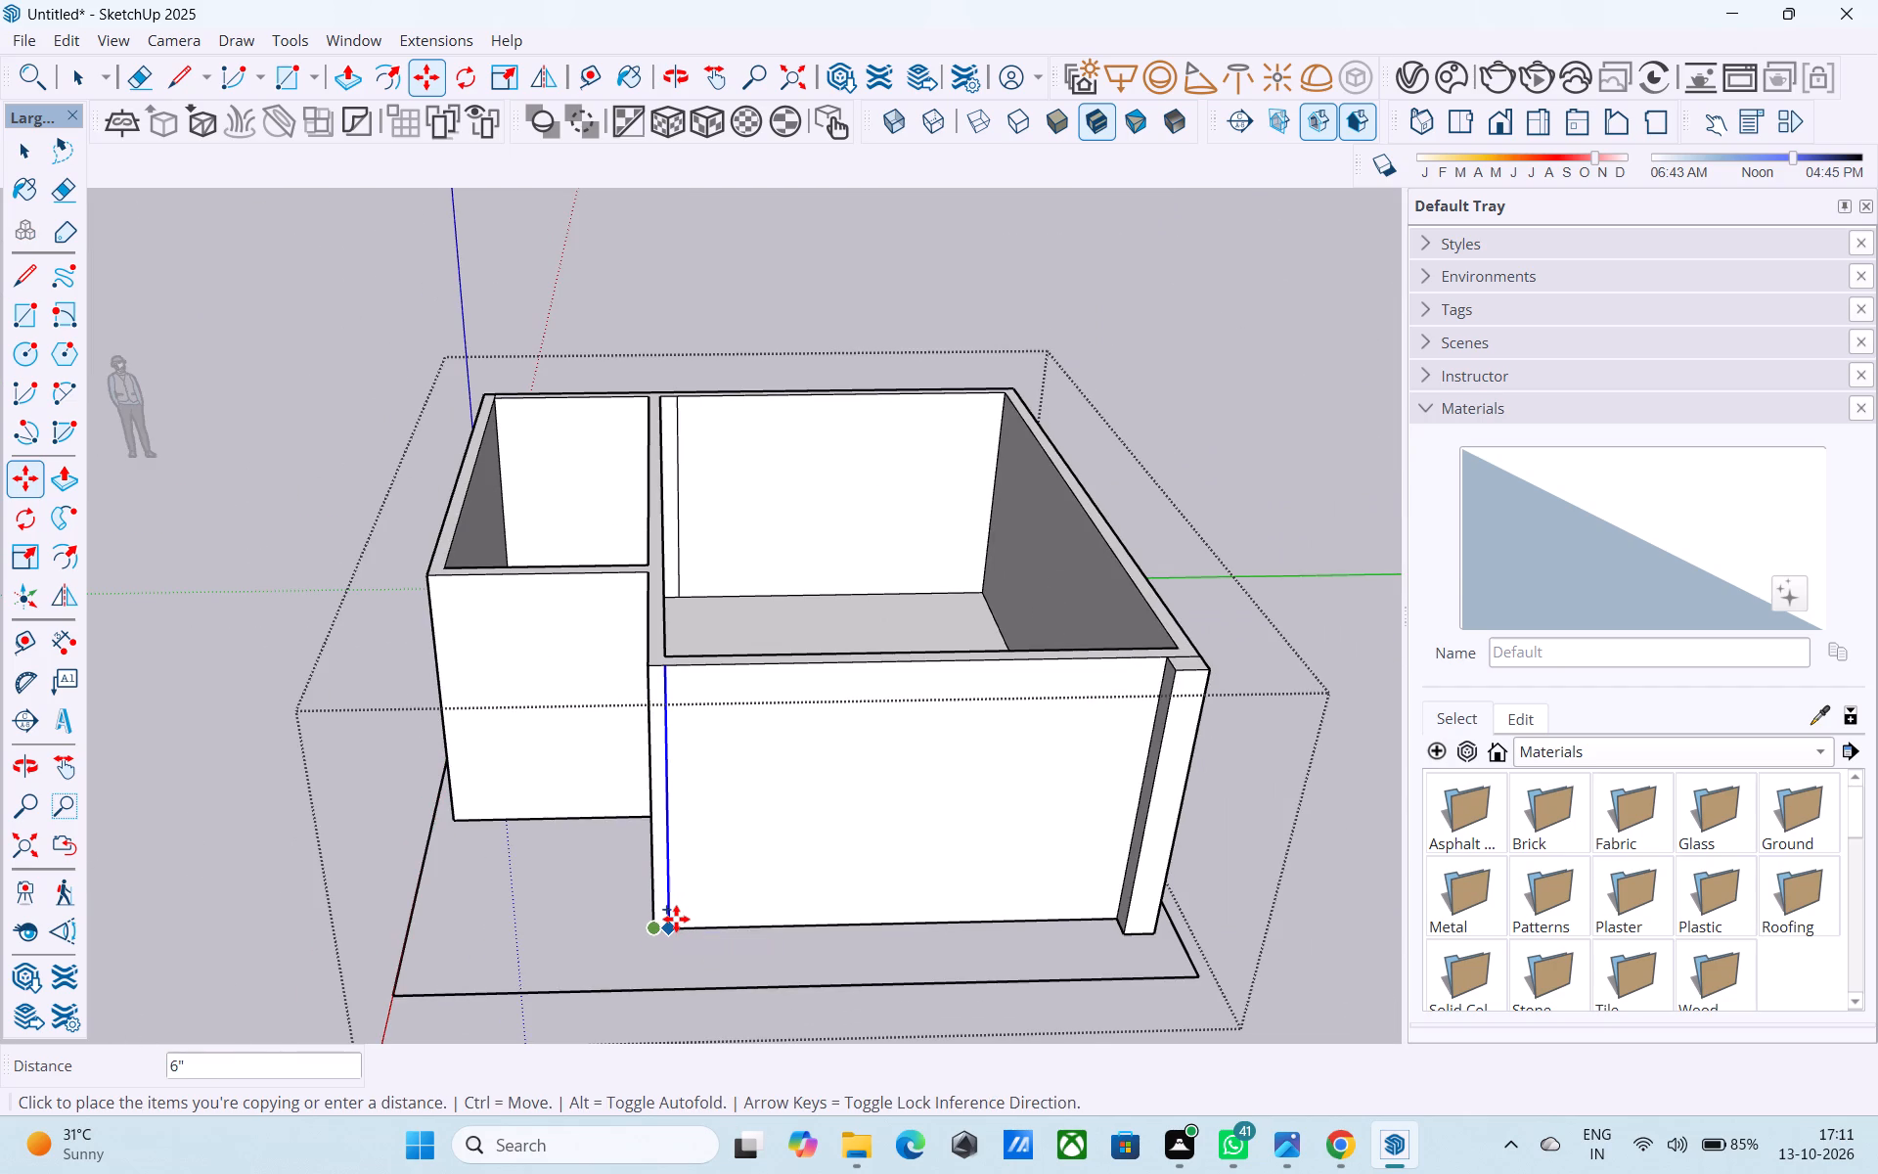
type("1'")
key("Return")
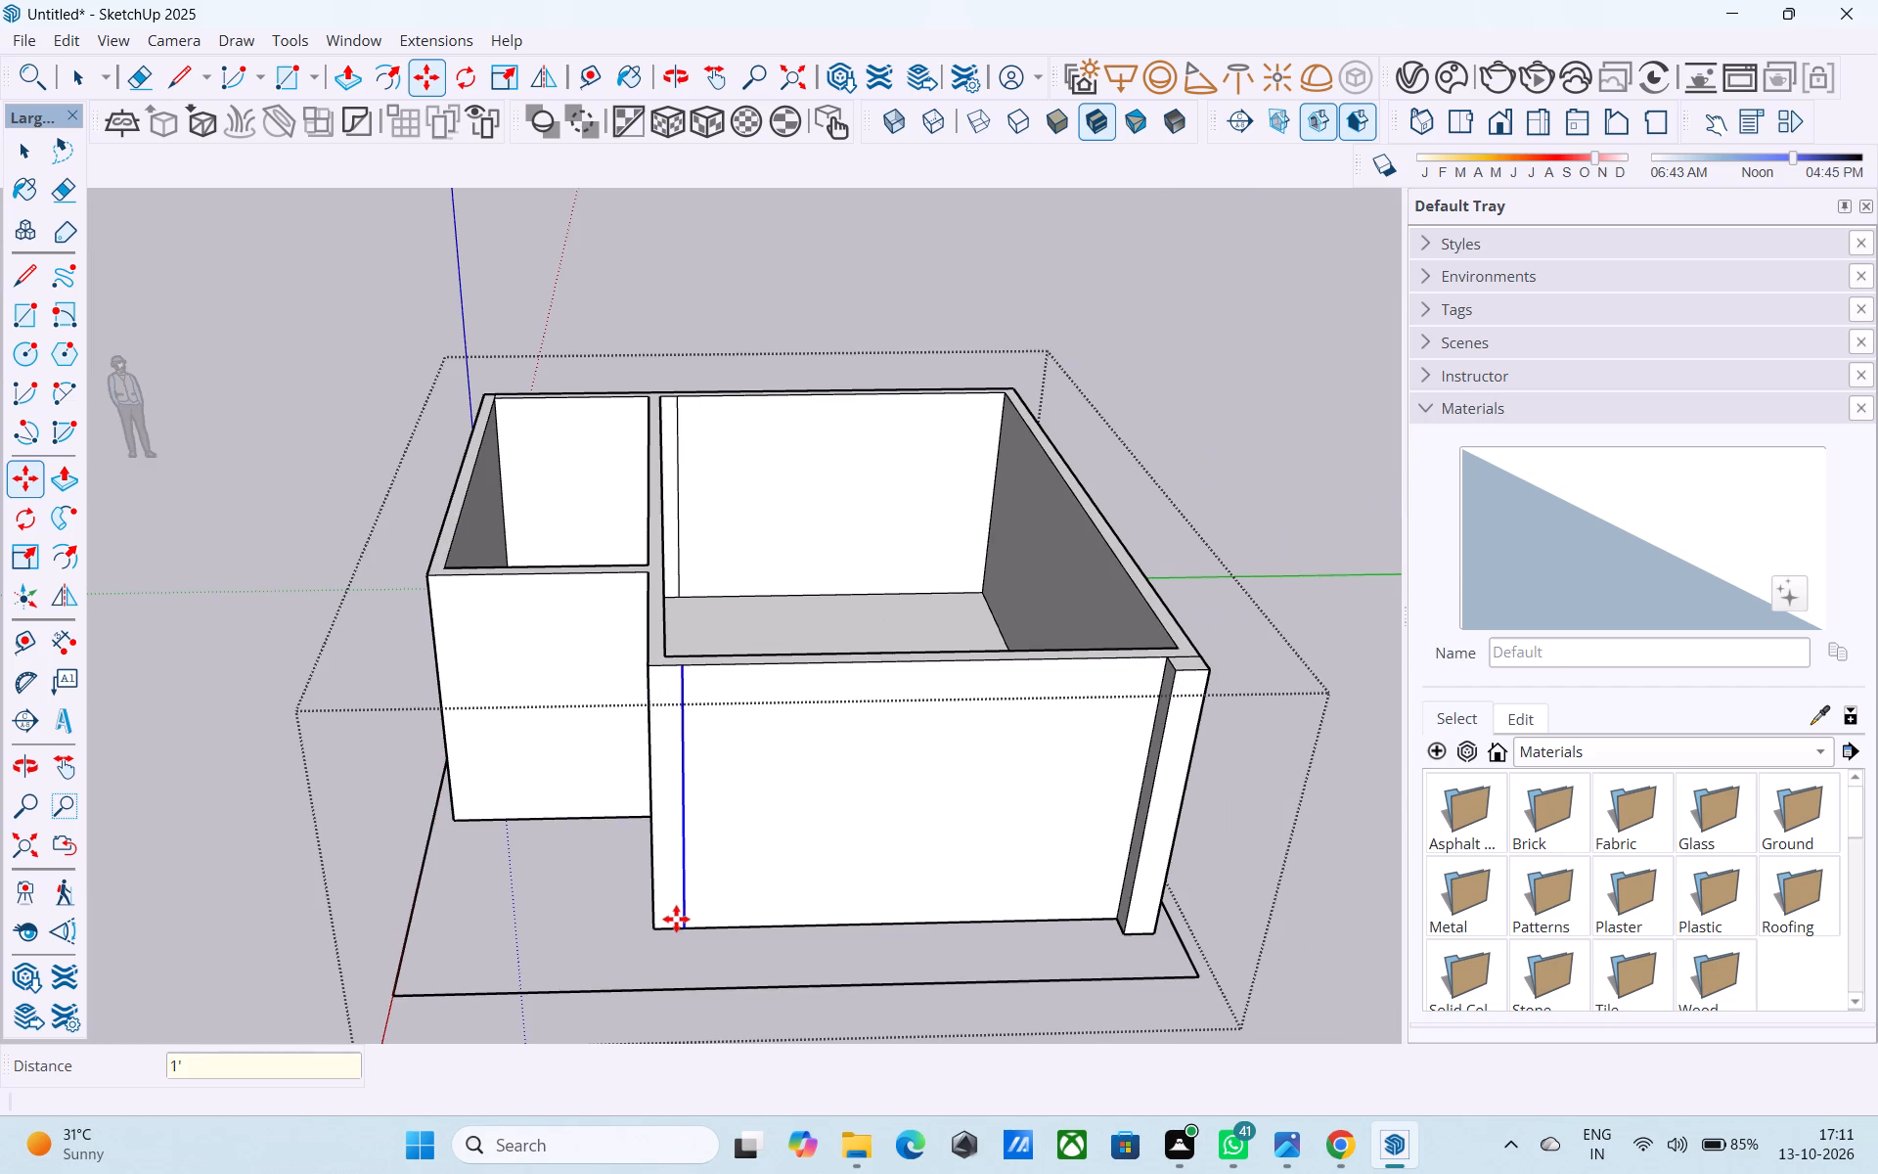
type("1.5'")
key("Return")
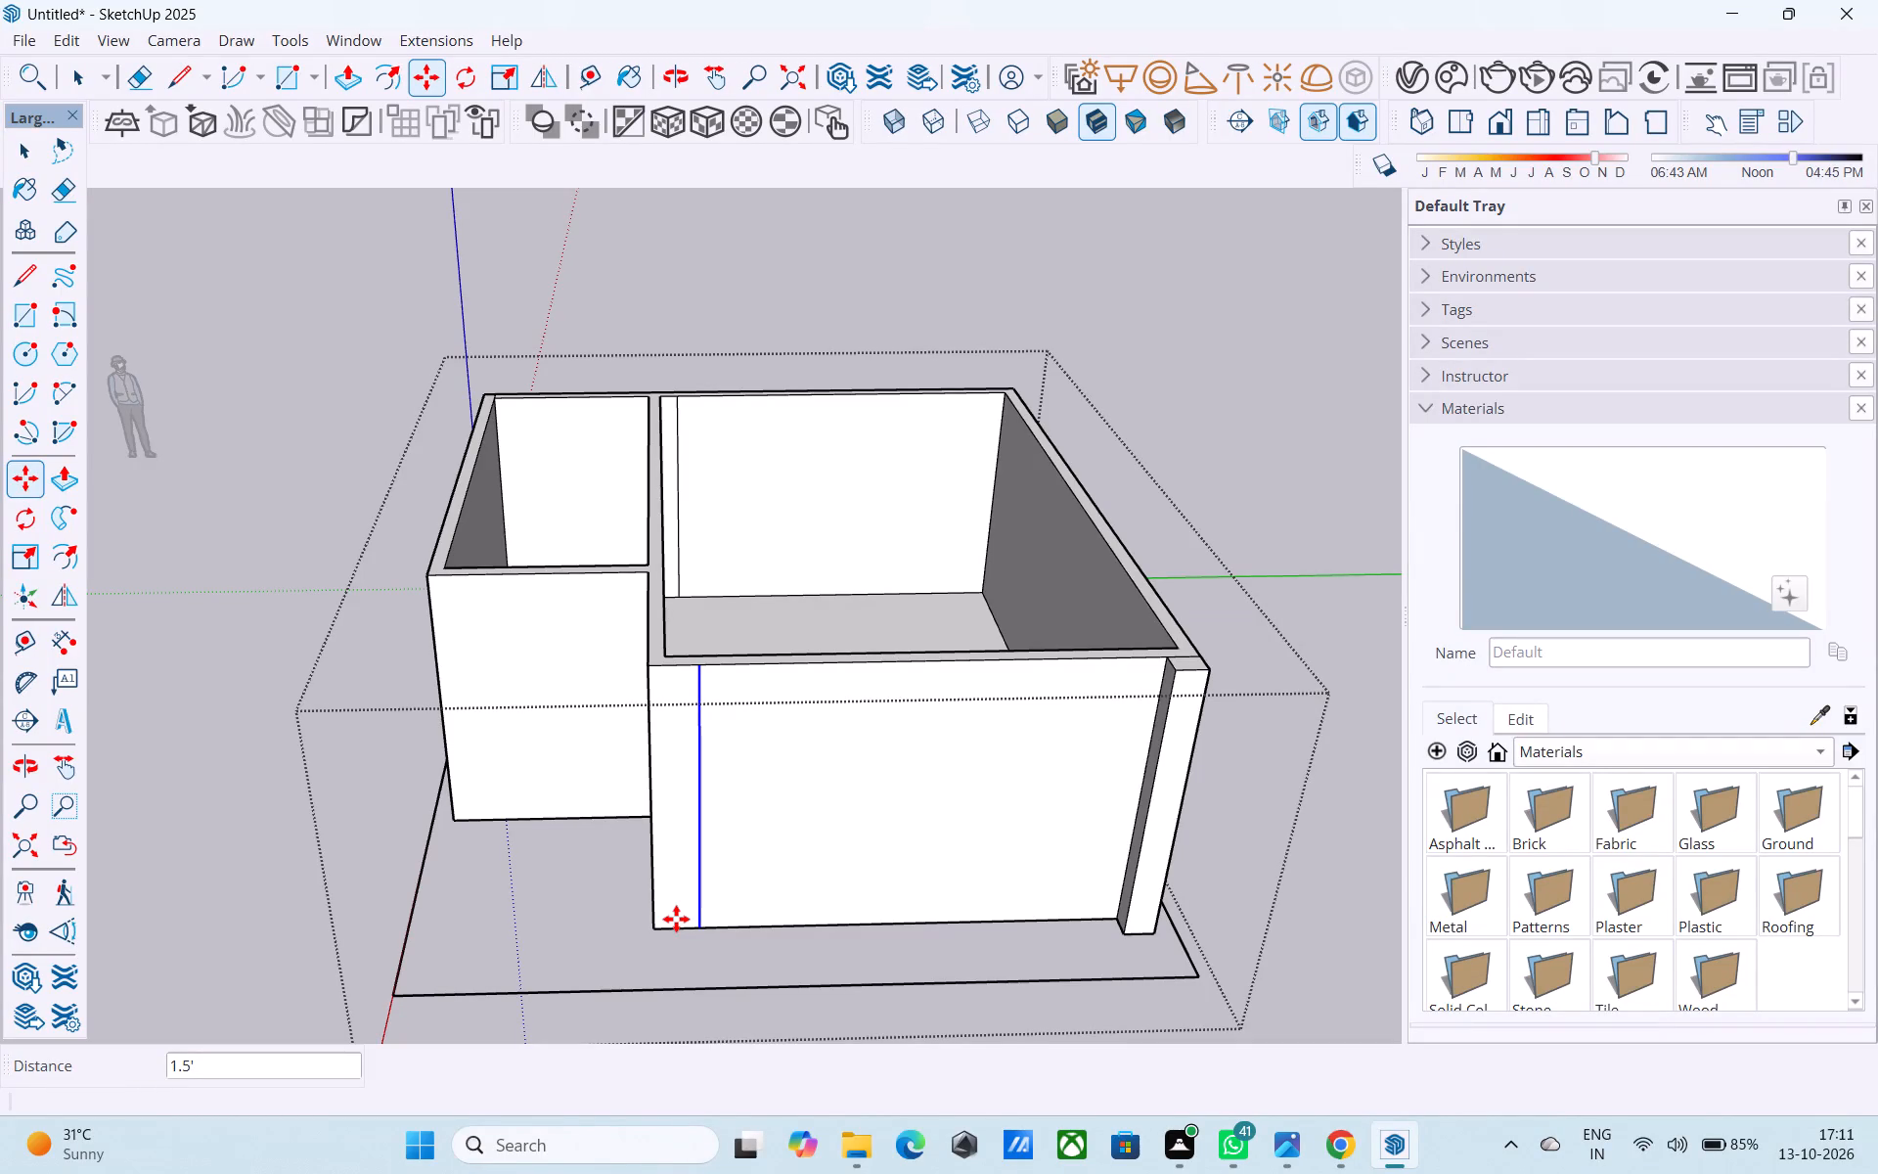
key("space")
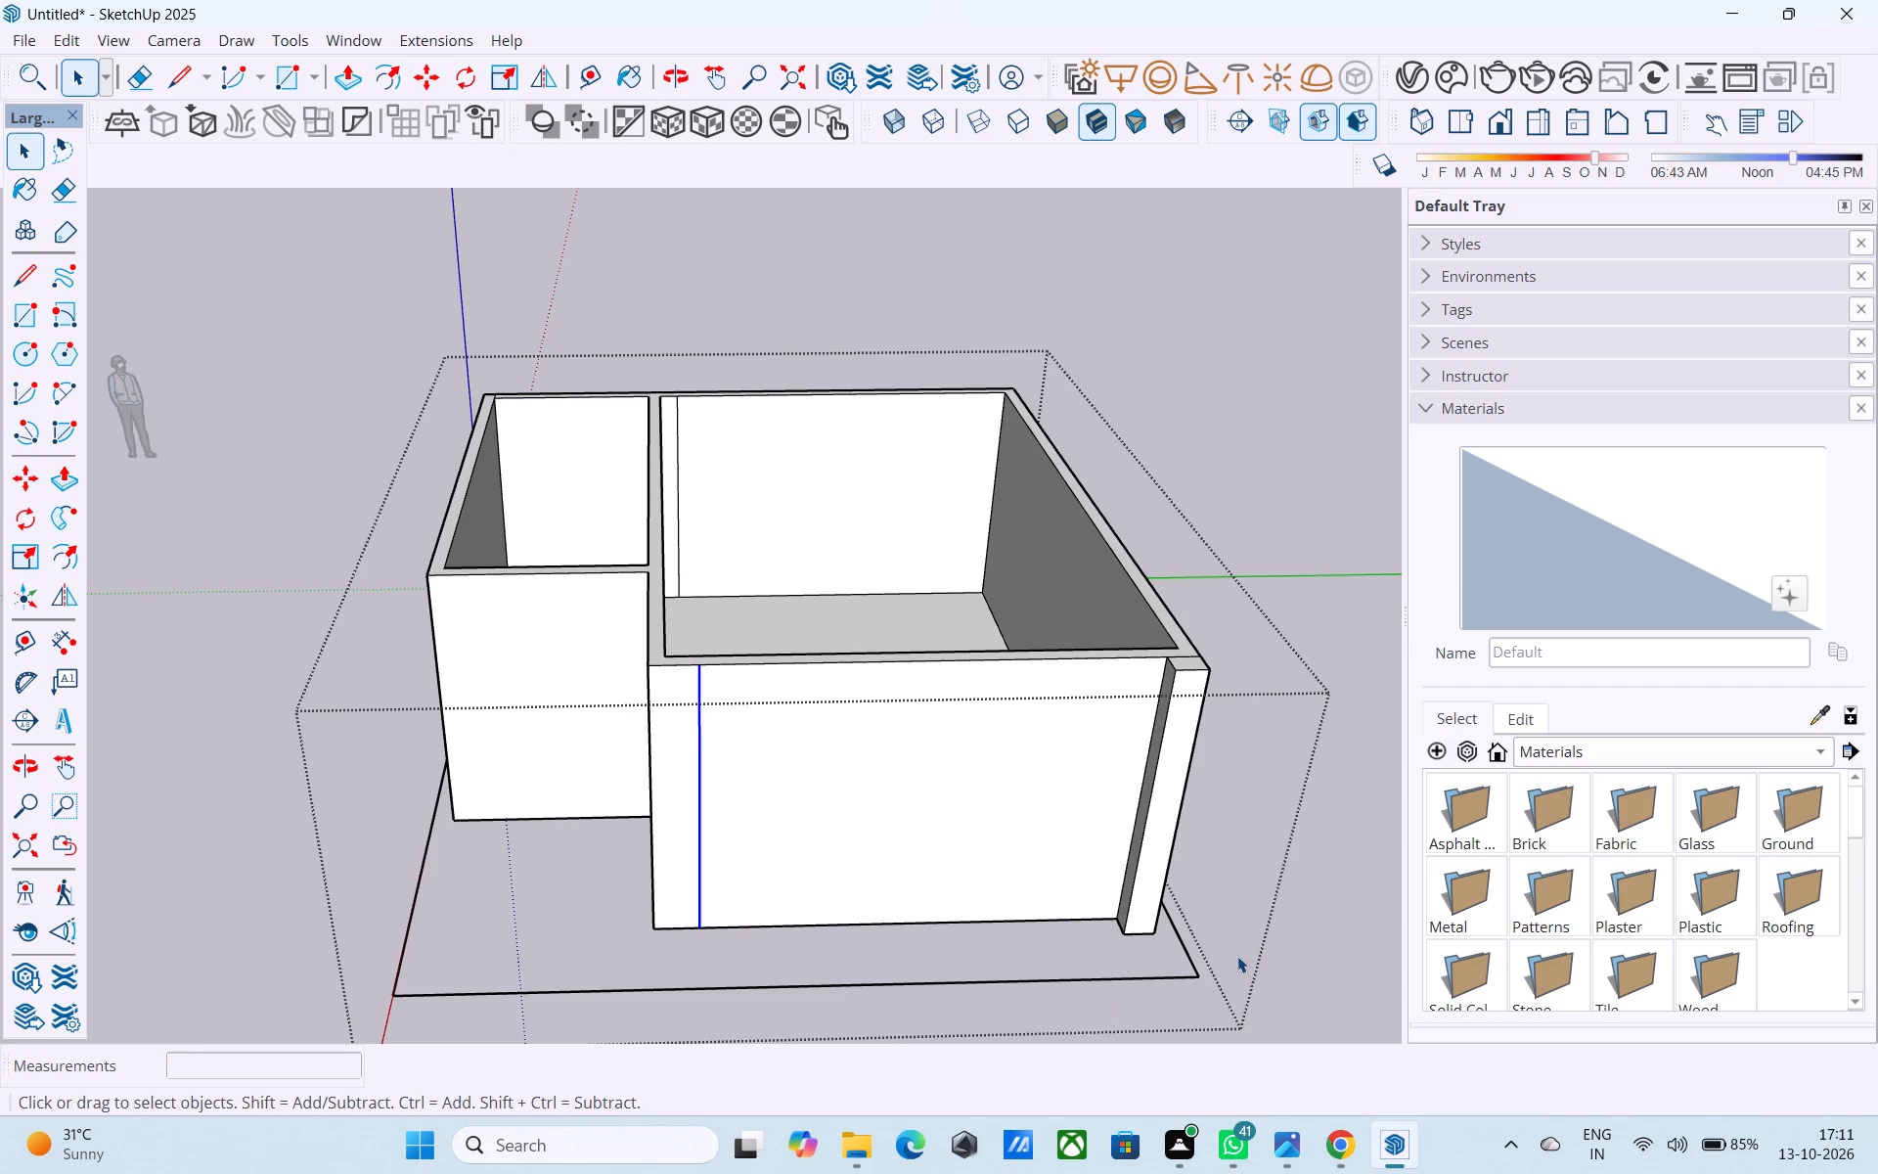
Push the projecting corner column's outer face back 9" so it sits flush with the large room's wall.
middle_click_drag(1237, 960, 1098, 954)
scroll(981, 892, "up", 4)
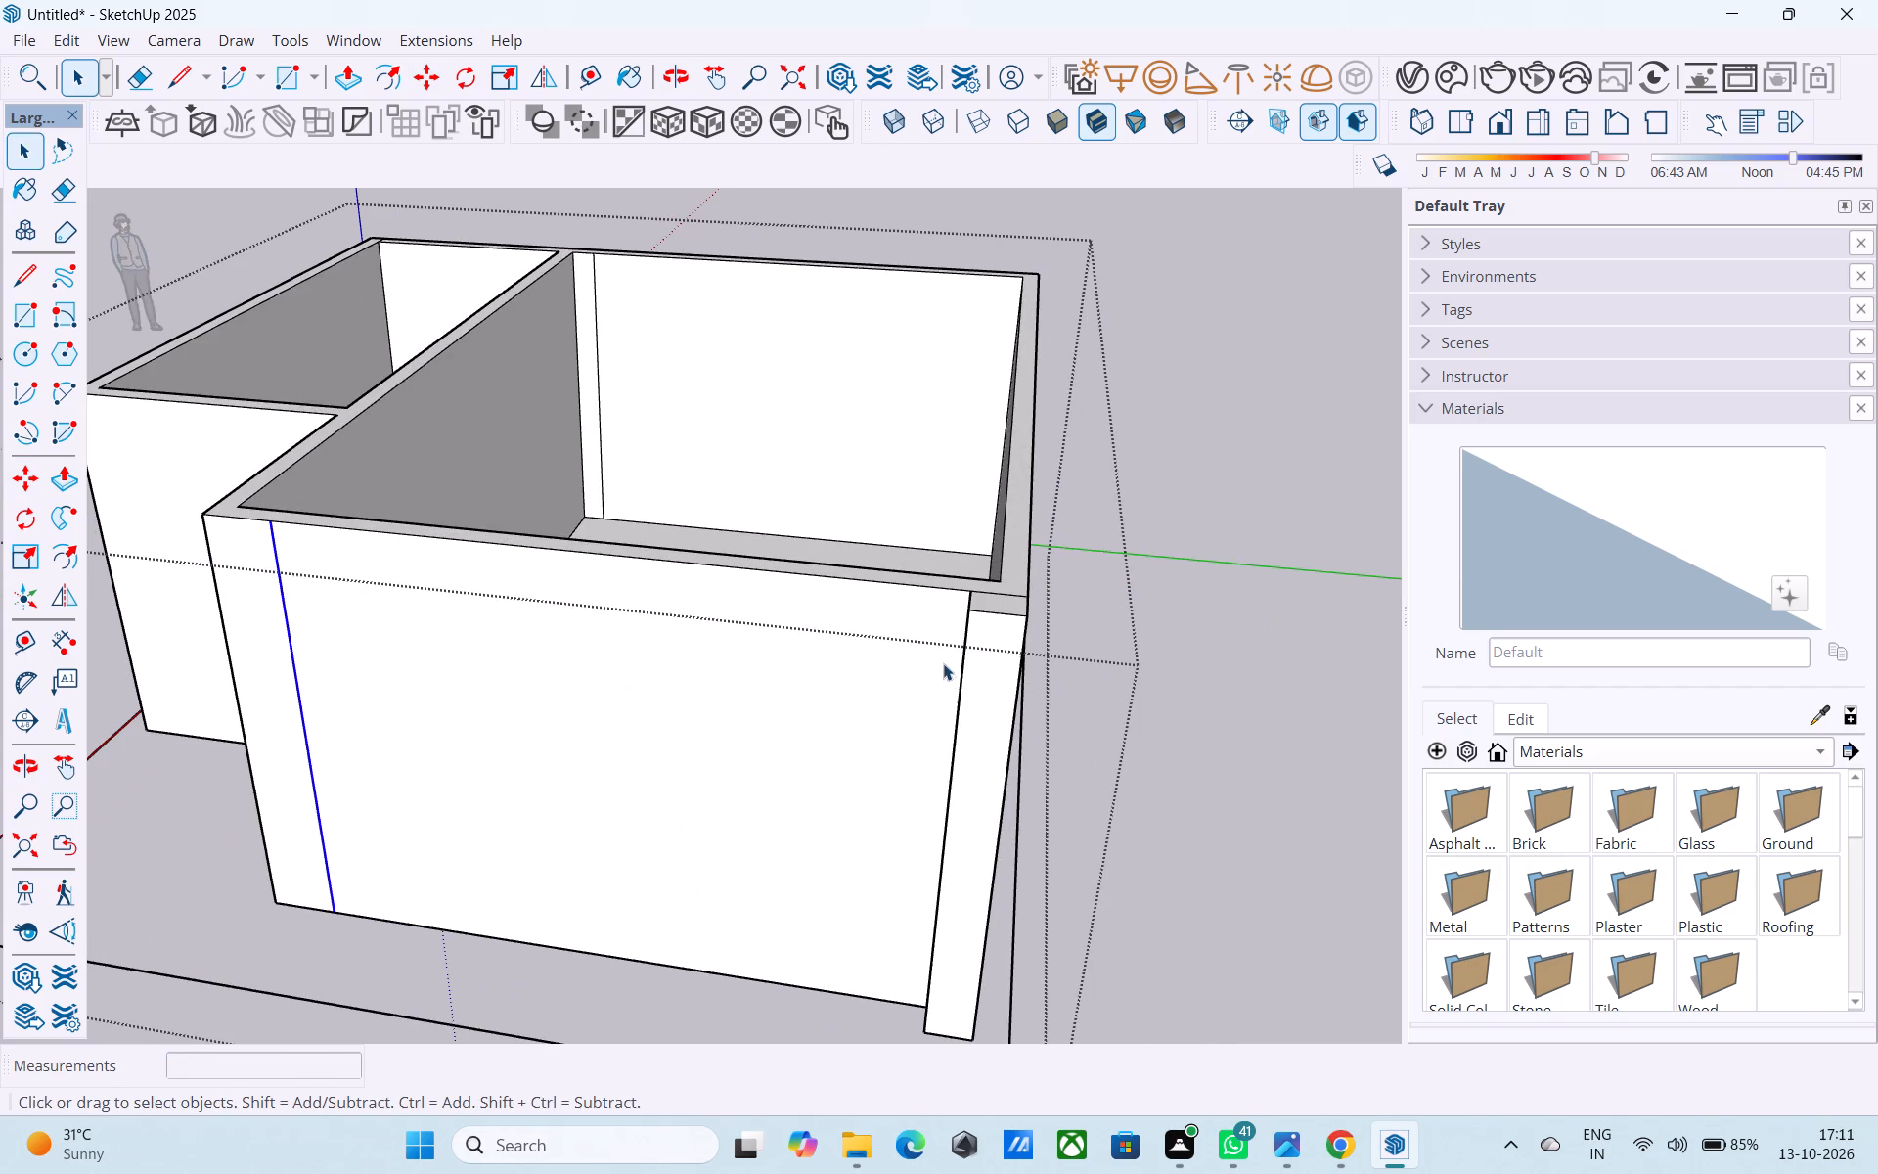
middle_click_drag(952, 660, 1015, 828)
left_click(1080, 869)
left_click(1084, 929)
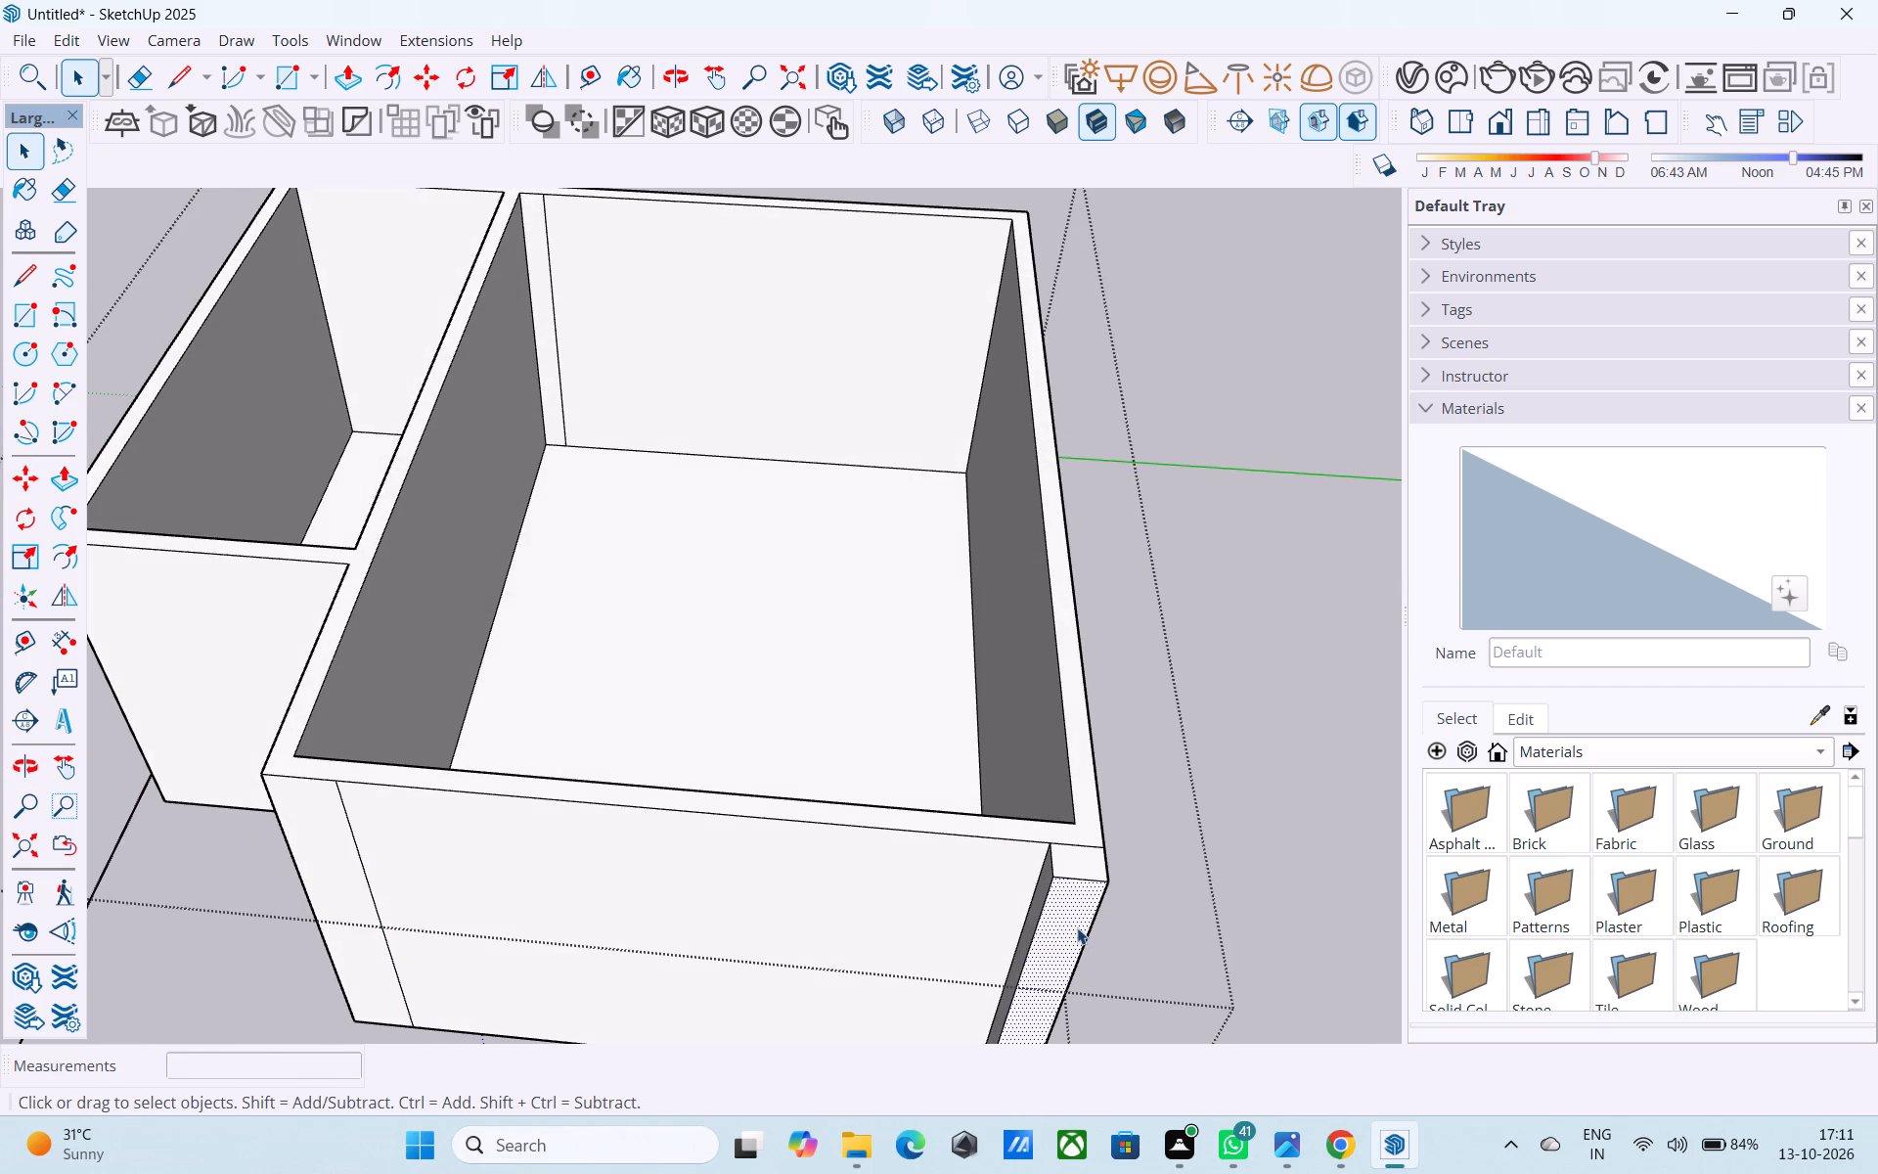
key("p")
left_click(1077, 927)
left_click(986, 872)
Erase the leftover vertical seam between the flush column face and the large room's wall.
key("e")
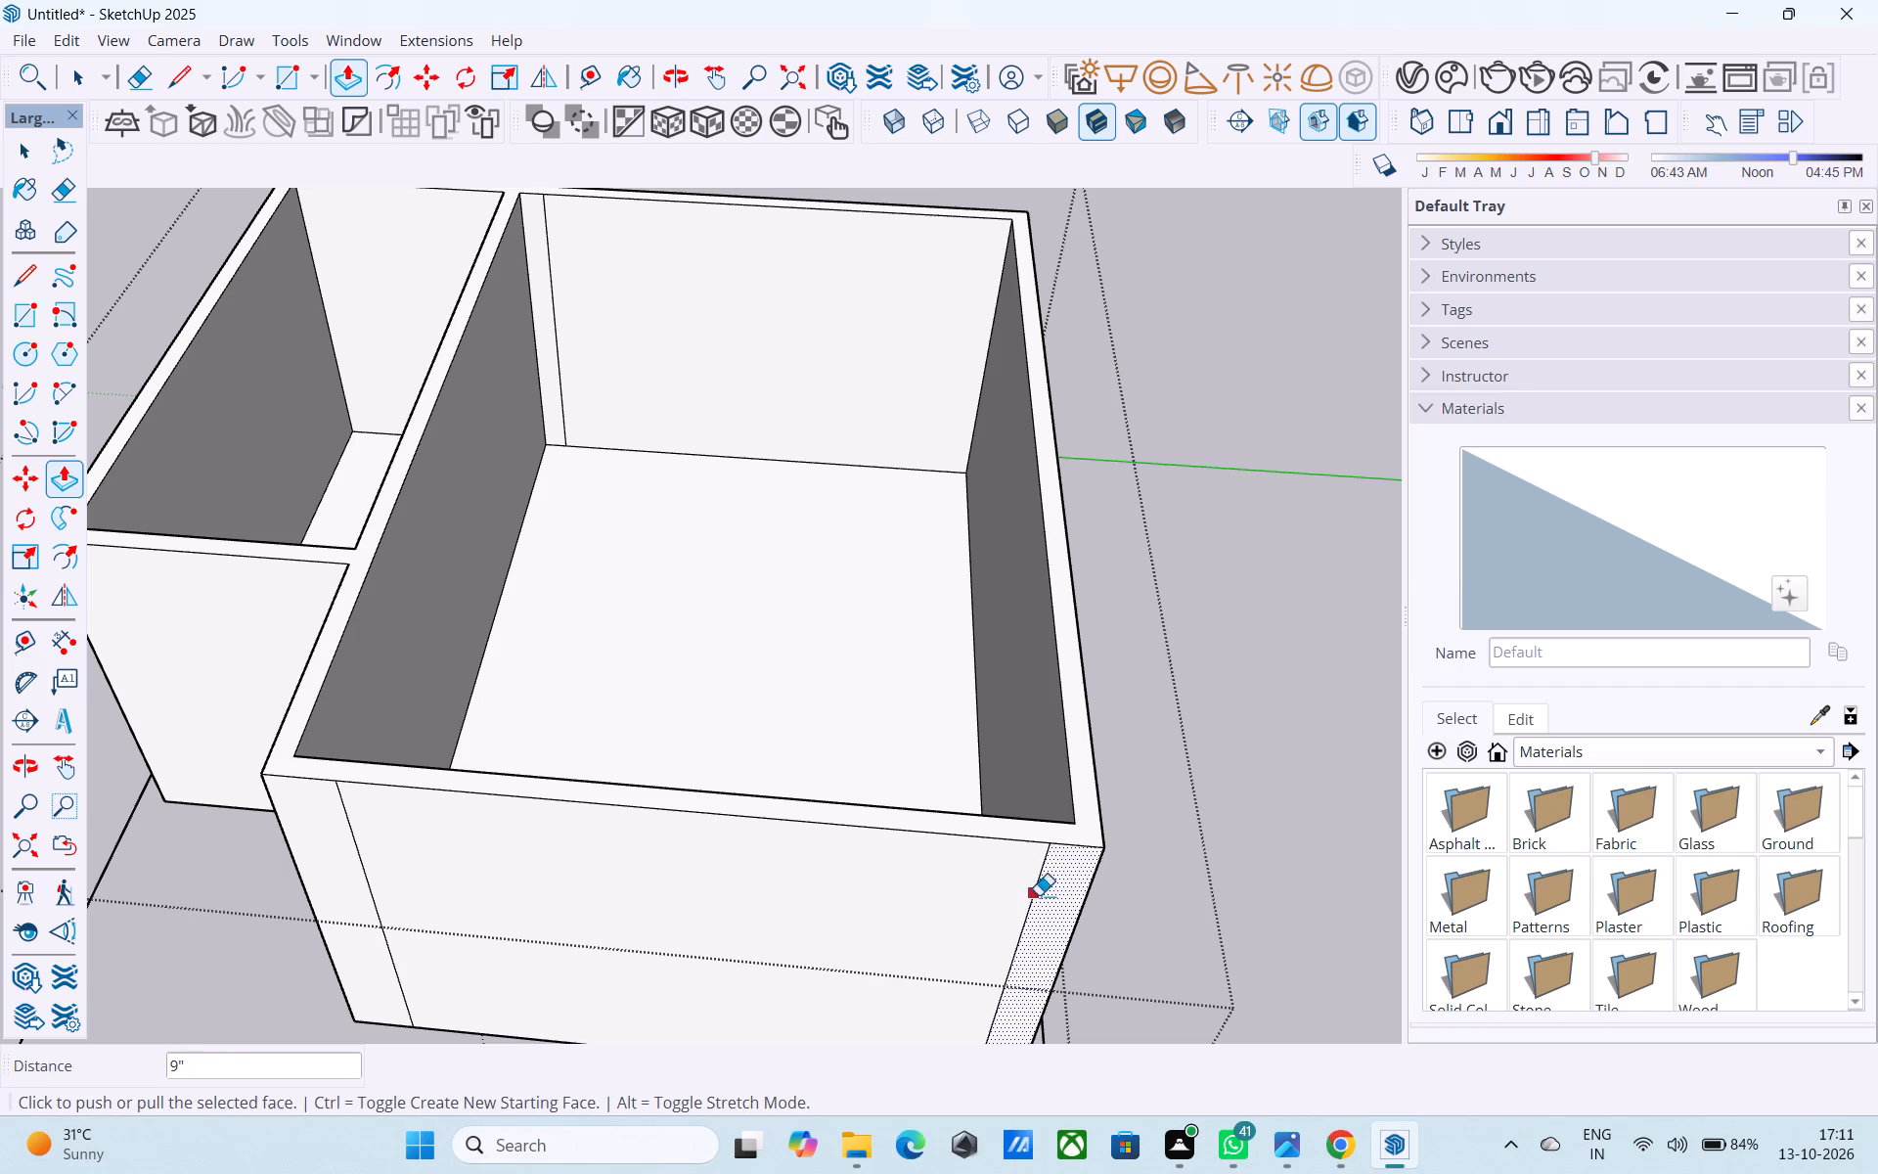
left_click_drag(1055, 895, 1022, 897)
Copy the vertical edge at the large room's far front corner 9" inward along its outer wall.
scroll(1022, 883, "down", 4)
middle_click_drag(1021, 913, 1022, 889)
middle_click_drag(1006, 965, 1013, 785, "shift")
key("space")
scroll(1011, 854, "up", 1)
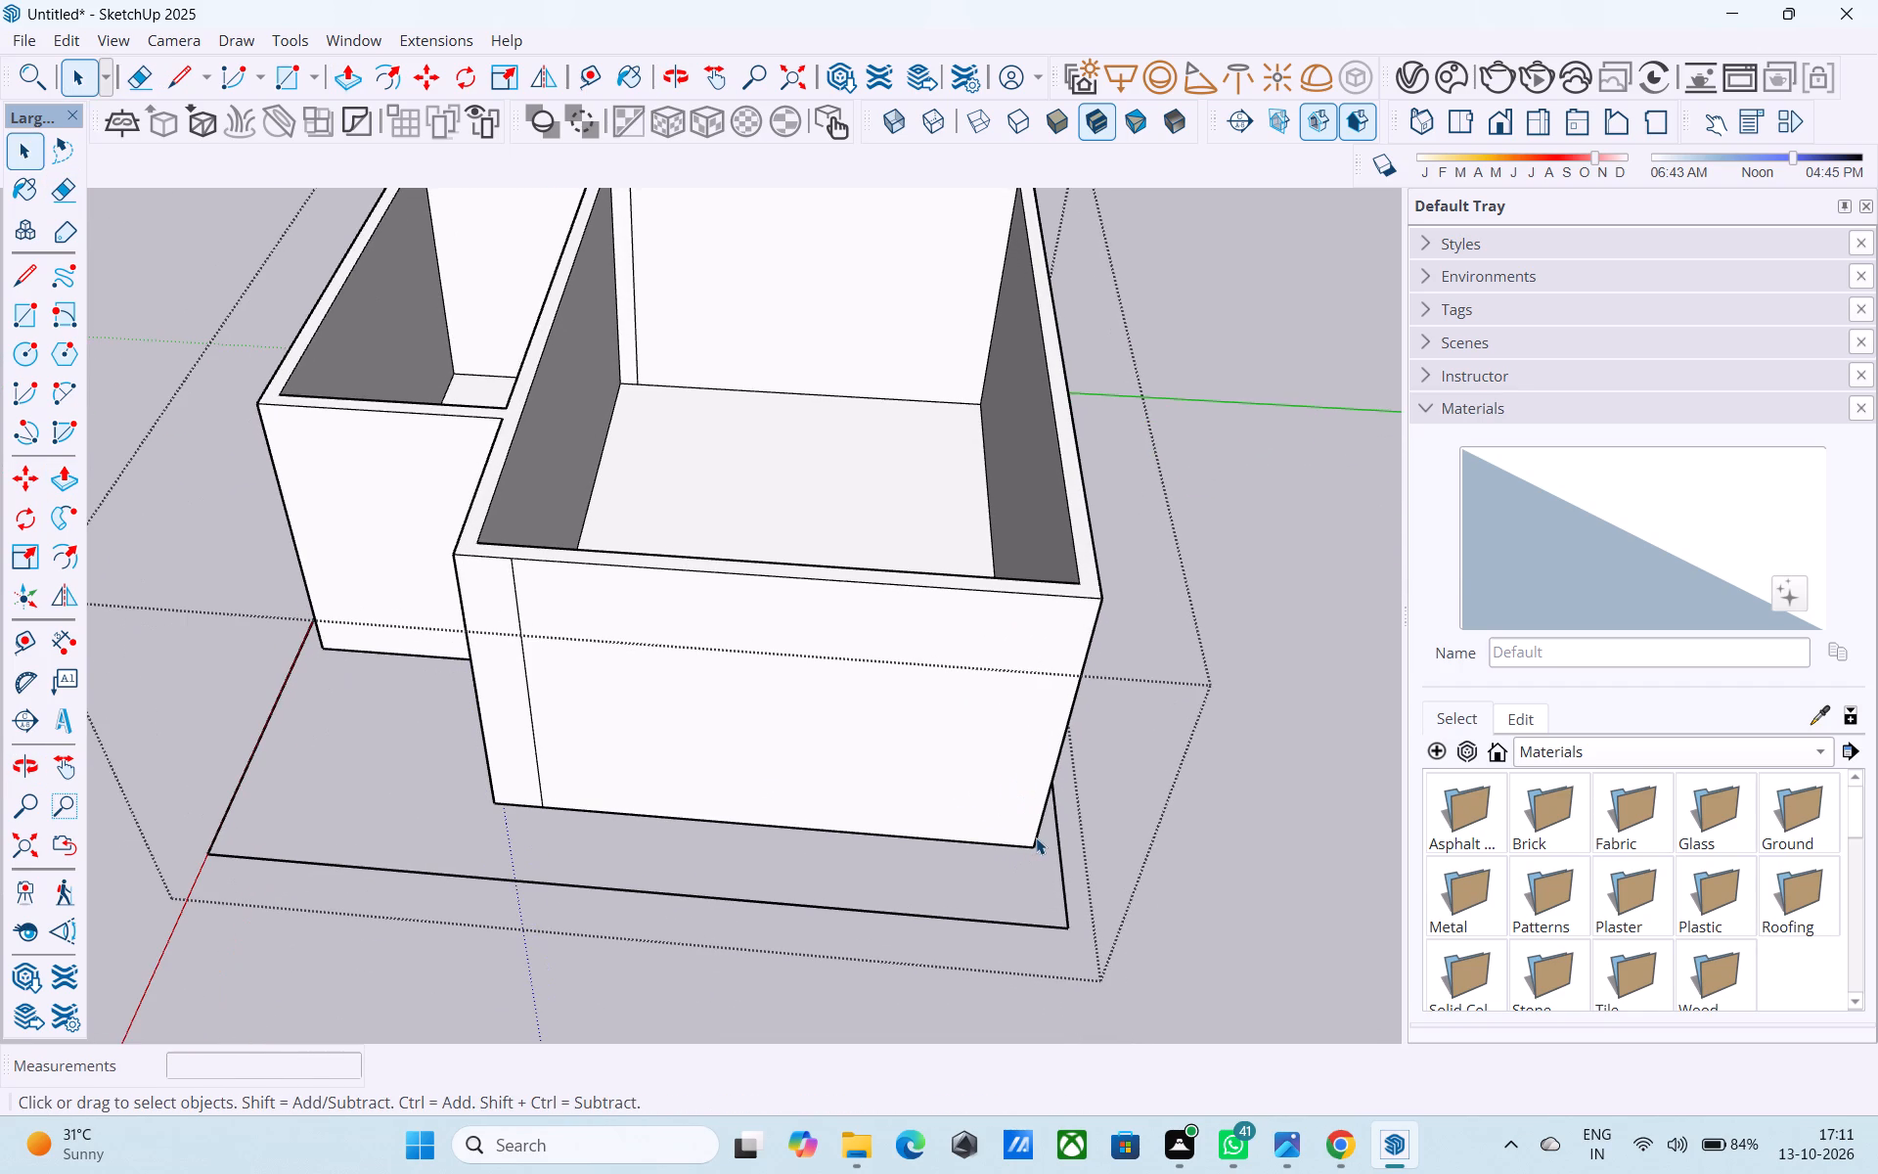
left_click(1036, 837)
key("m")
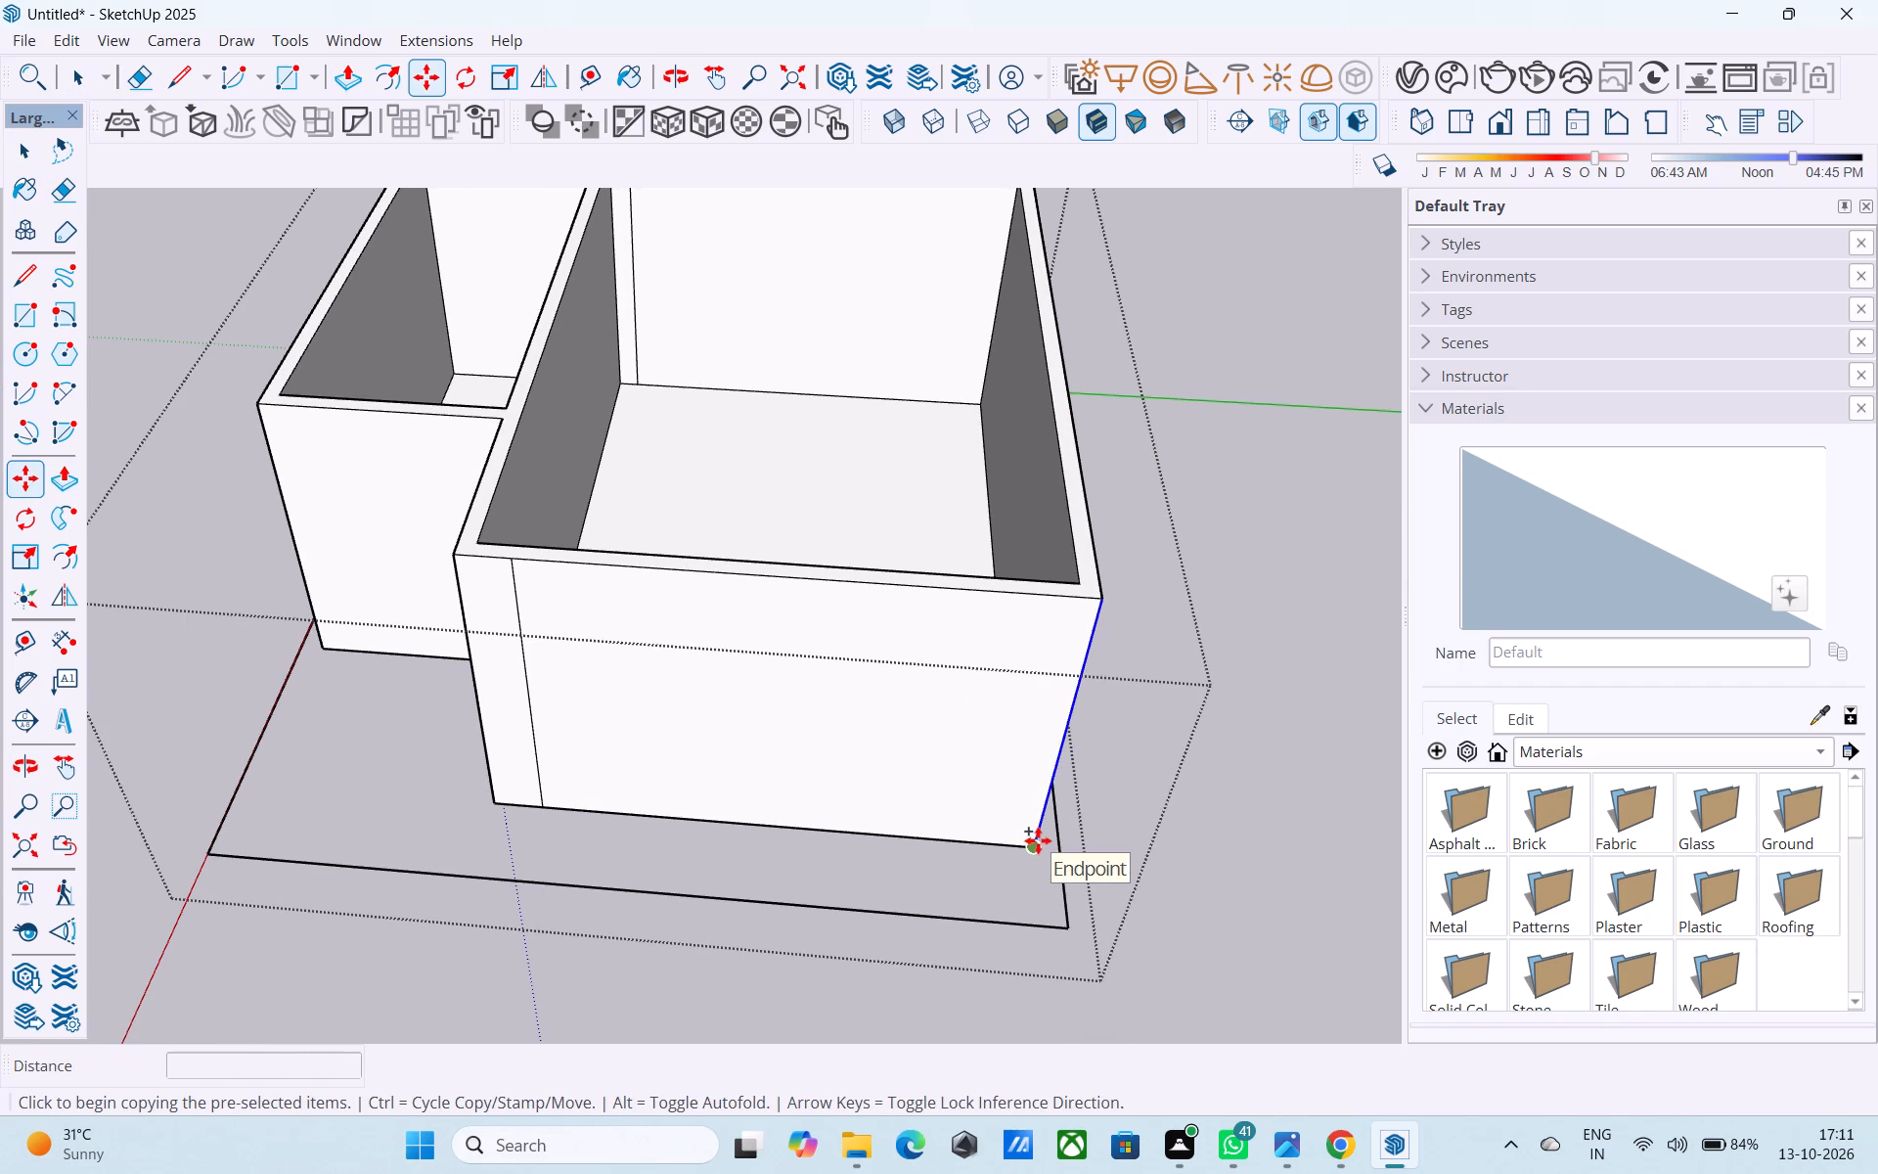
scroll(1040, 852, "up", 1)
middle_click_drag(1041, 853, 1023, 804)
scroll(1029, 821, "up", 4)
left_click(1037, 839)
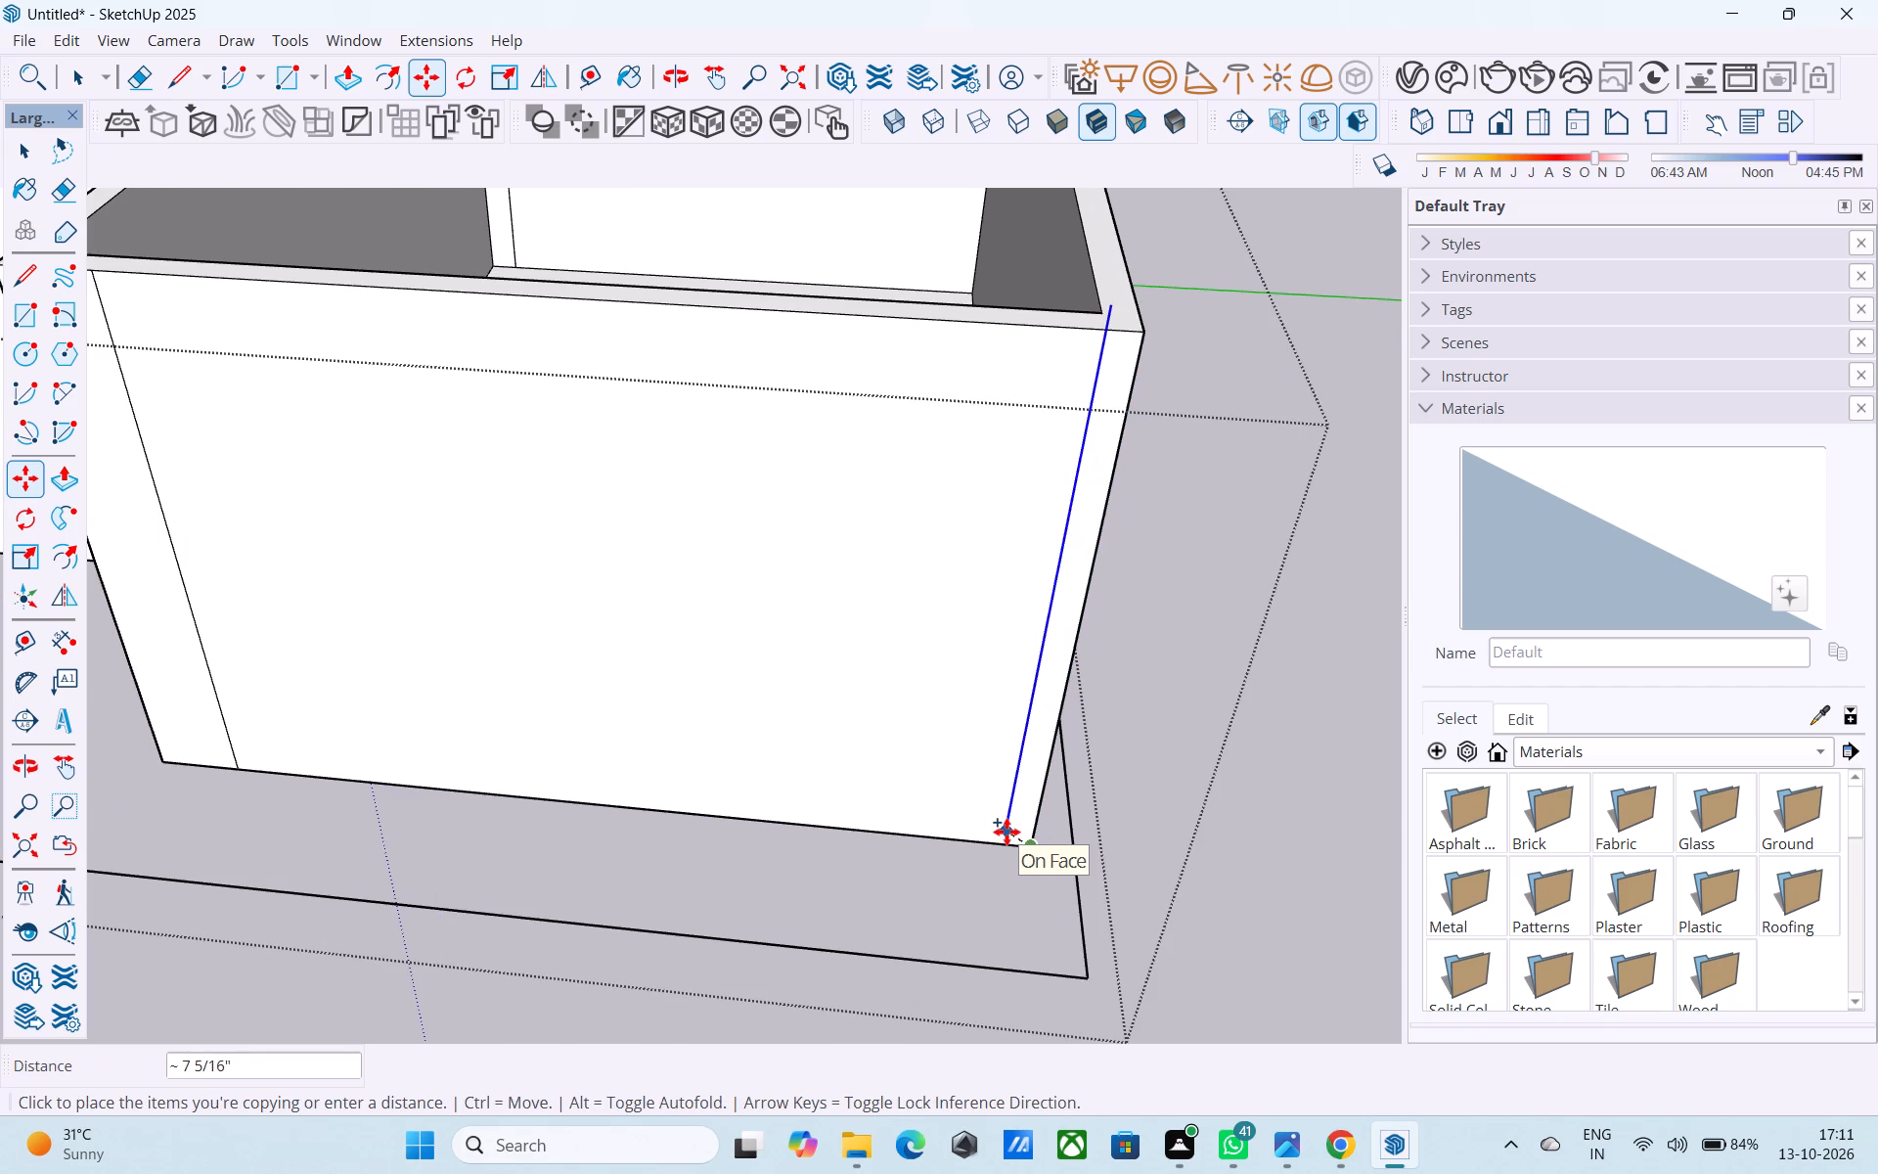
type("9\"")
key("Return")
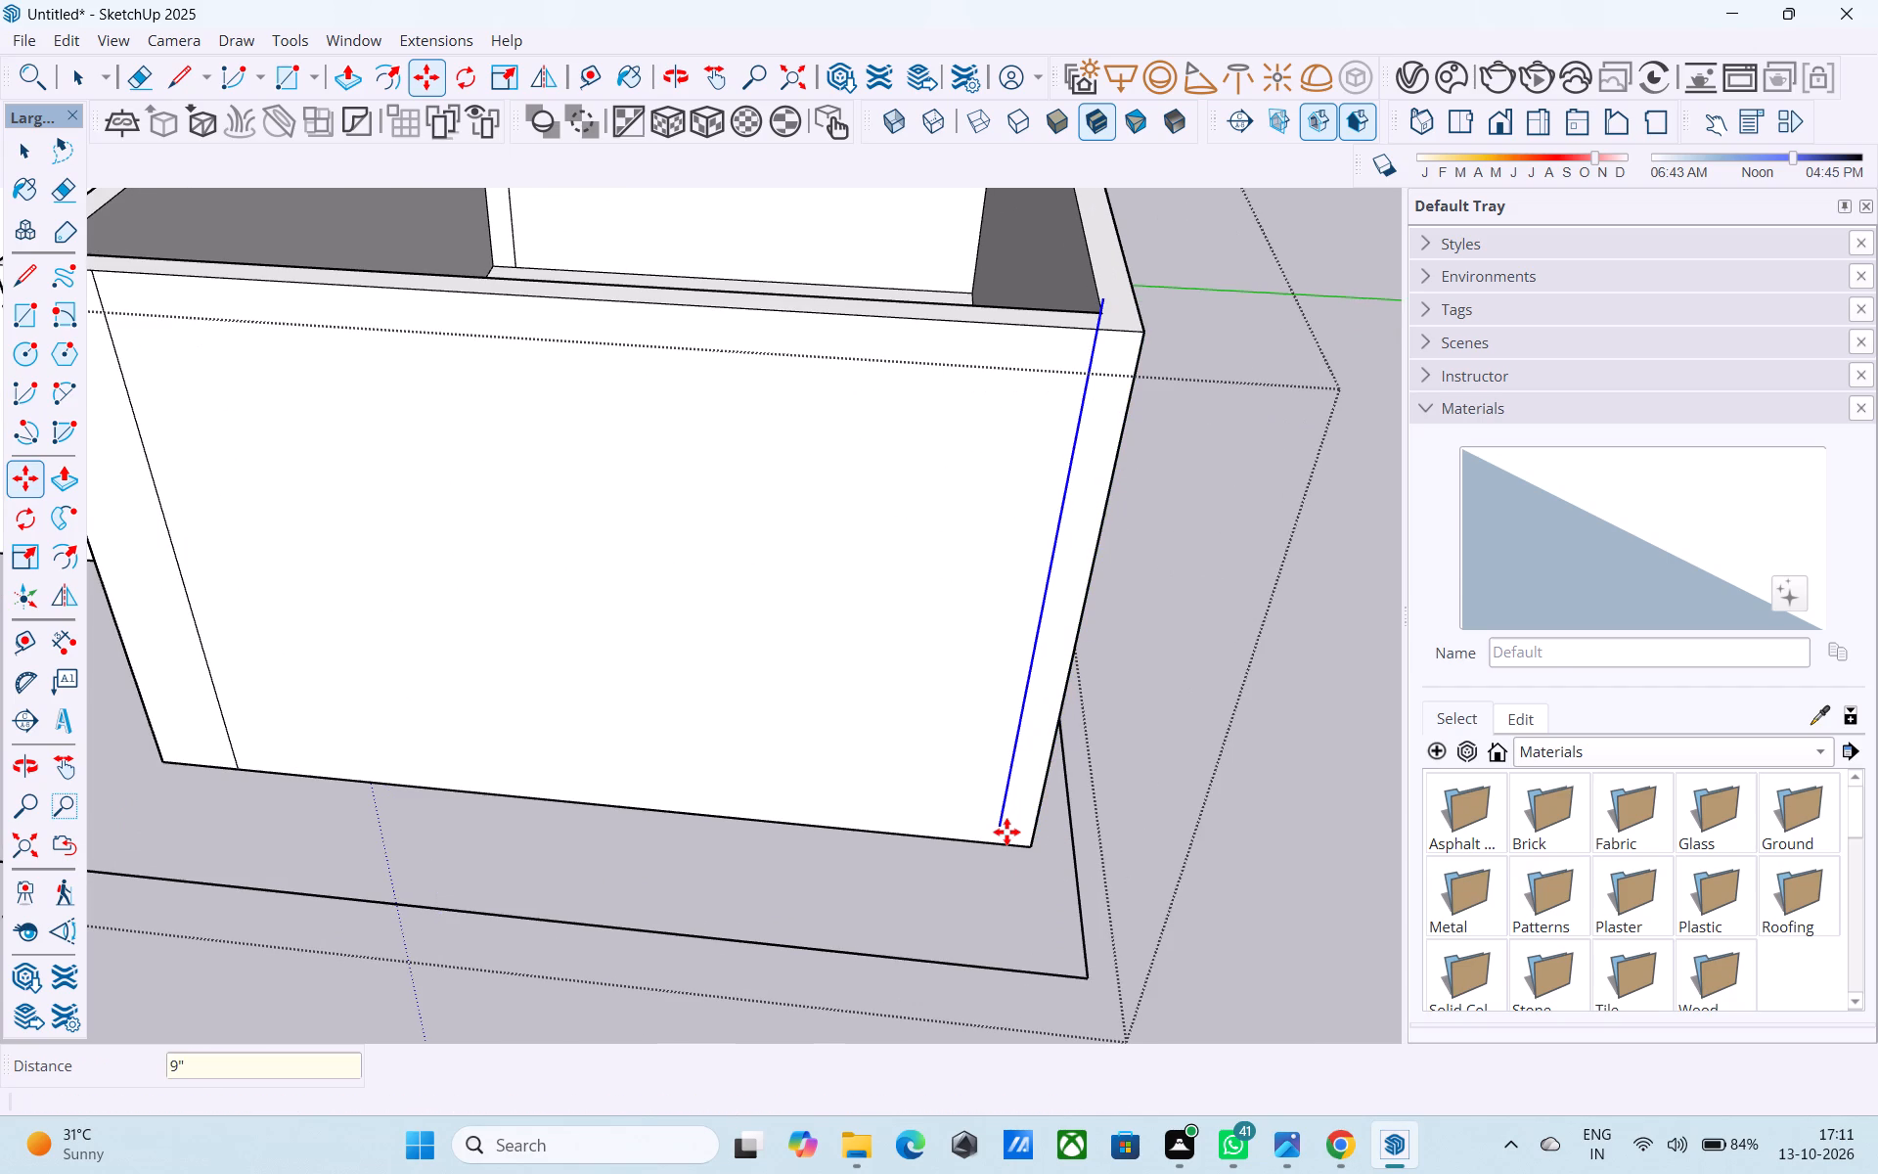
Draw a short line extending the copied vertical edge down to the wall's bottom edge.
key("space")
key("l")
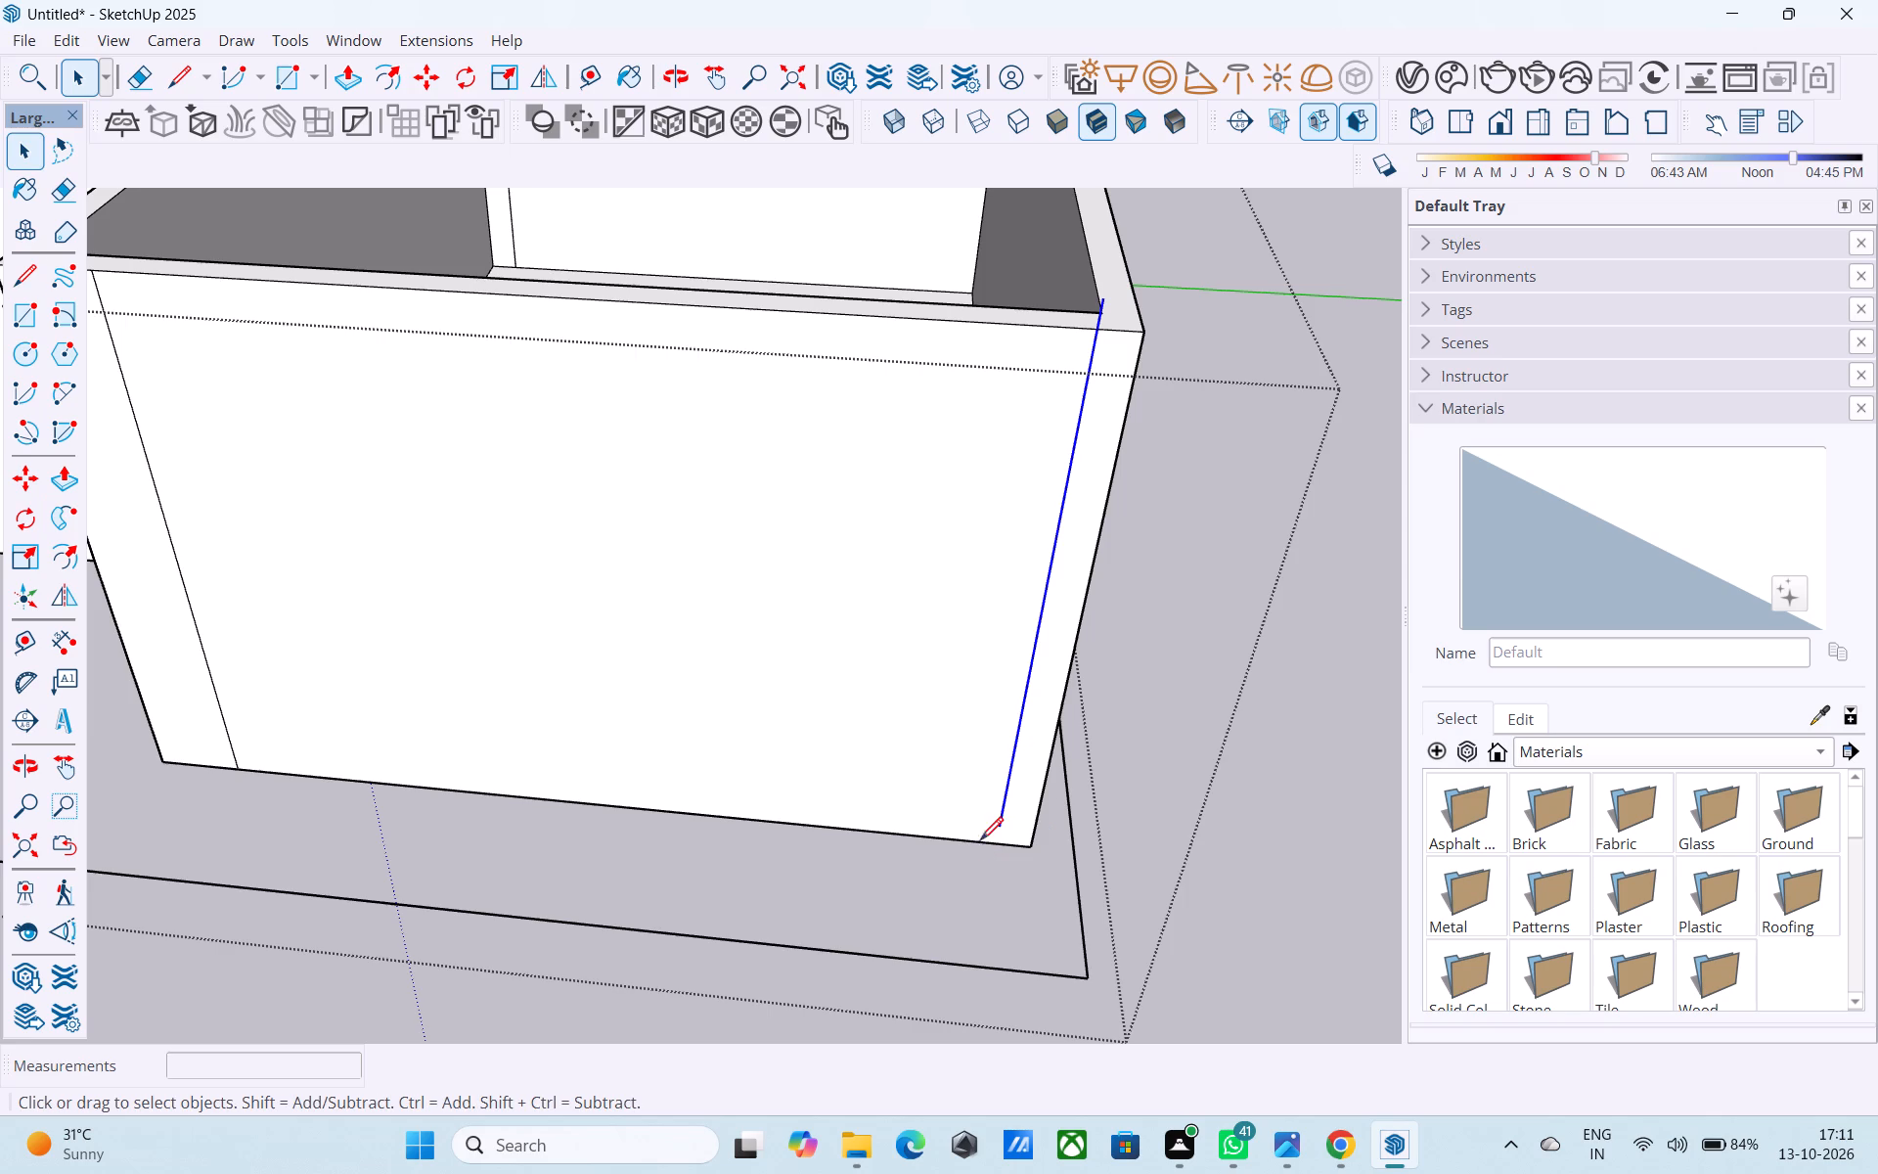
scroll(980, 842, "up", 5)
left_click(1012, 814)
left_click(1011, 849)
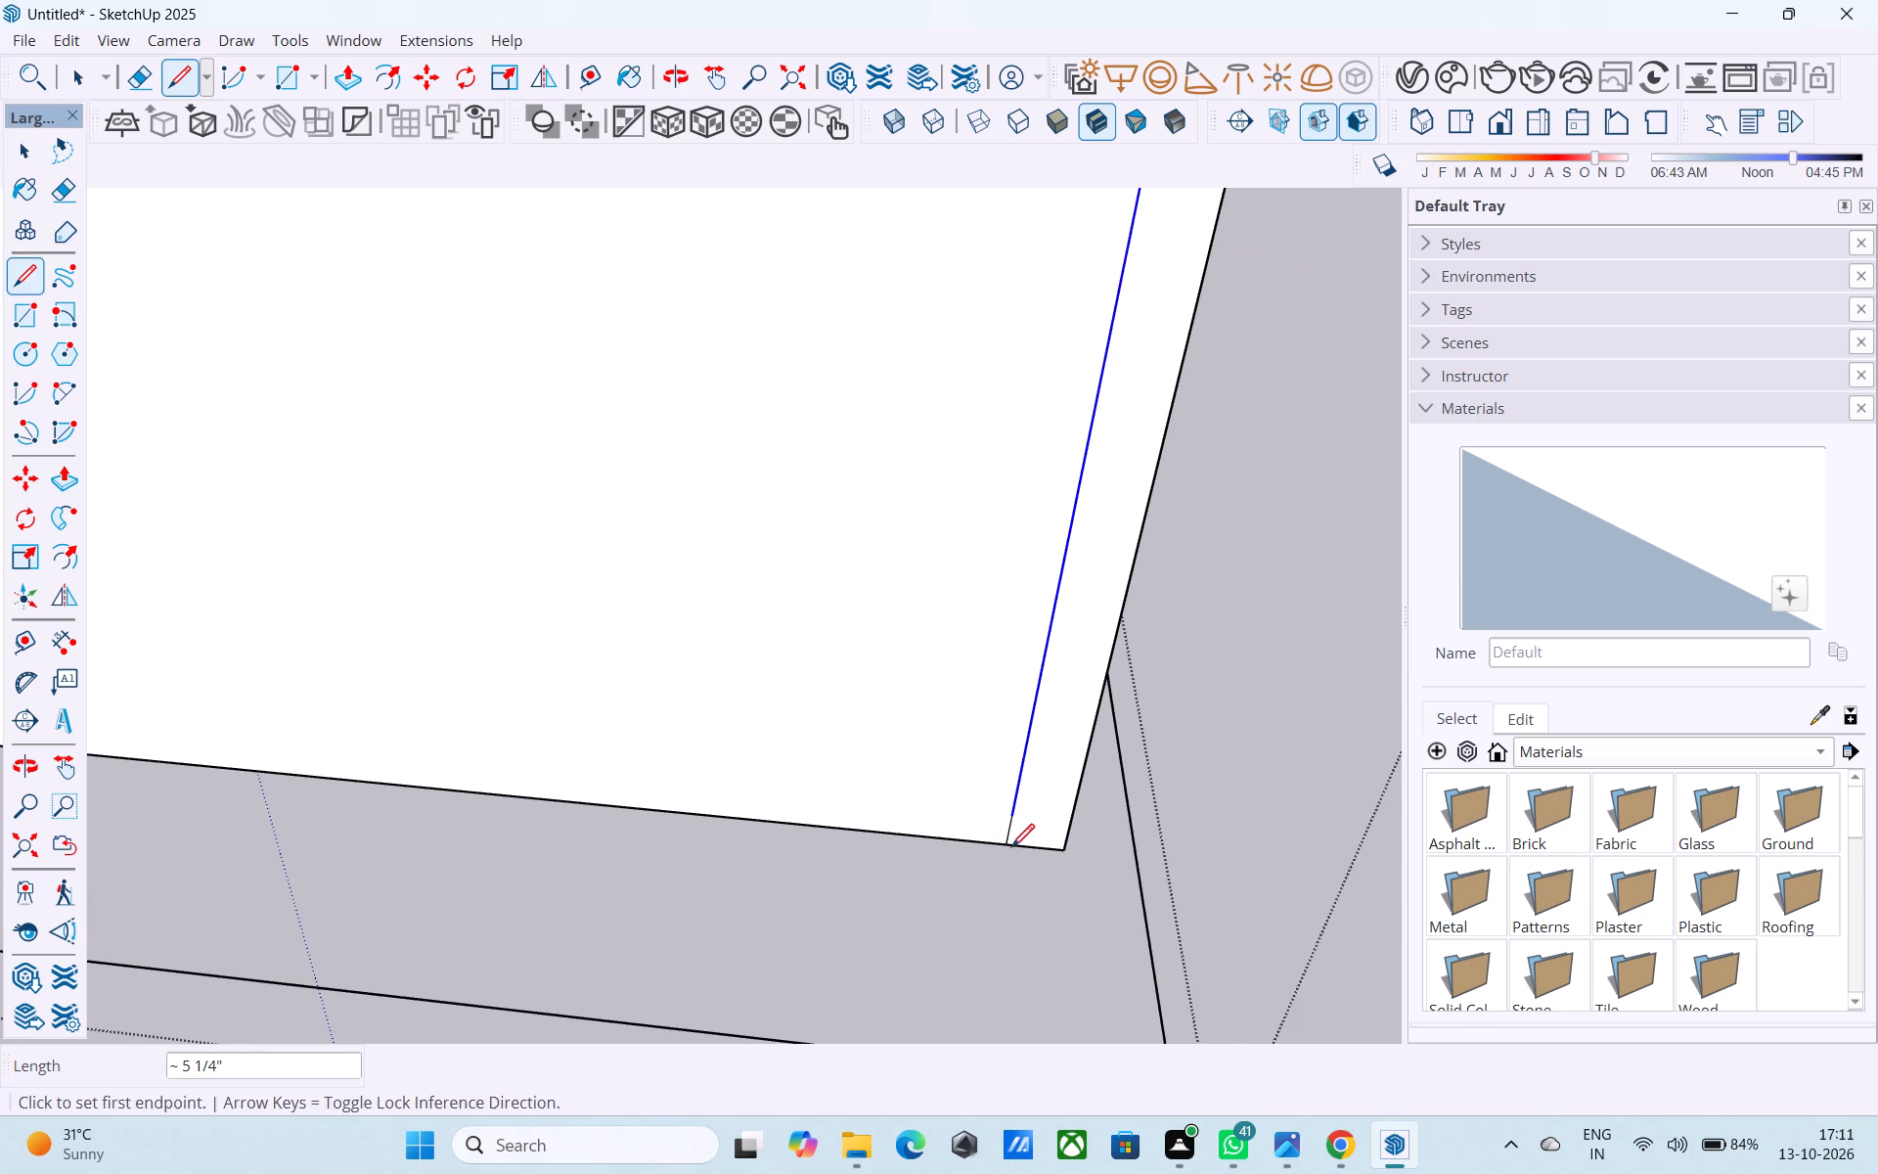
Copy the short bottom edge of the 9" corner strip 3.5' upward.
key("space")
left_click(1011, 849)
left_click(1016, 844)
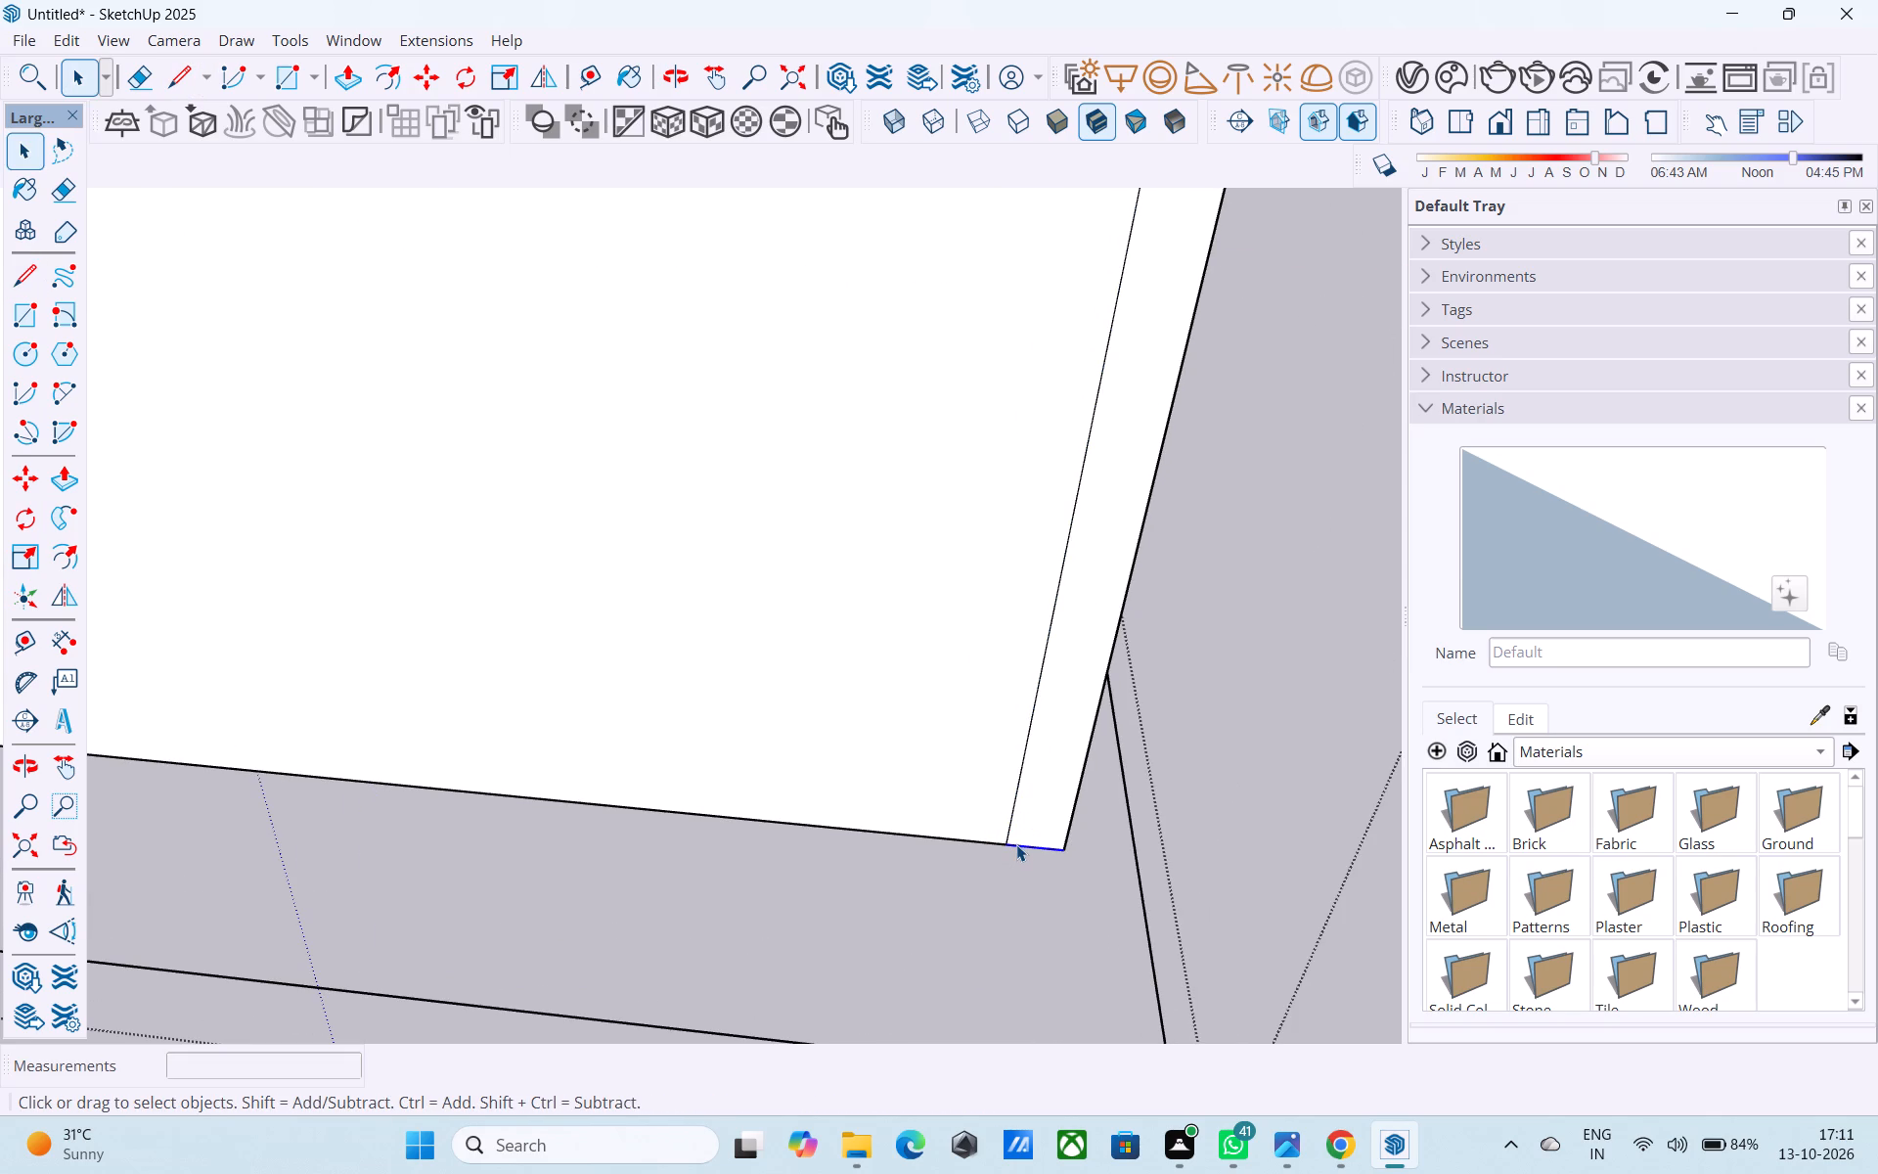
key("m")
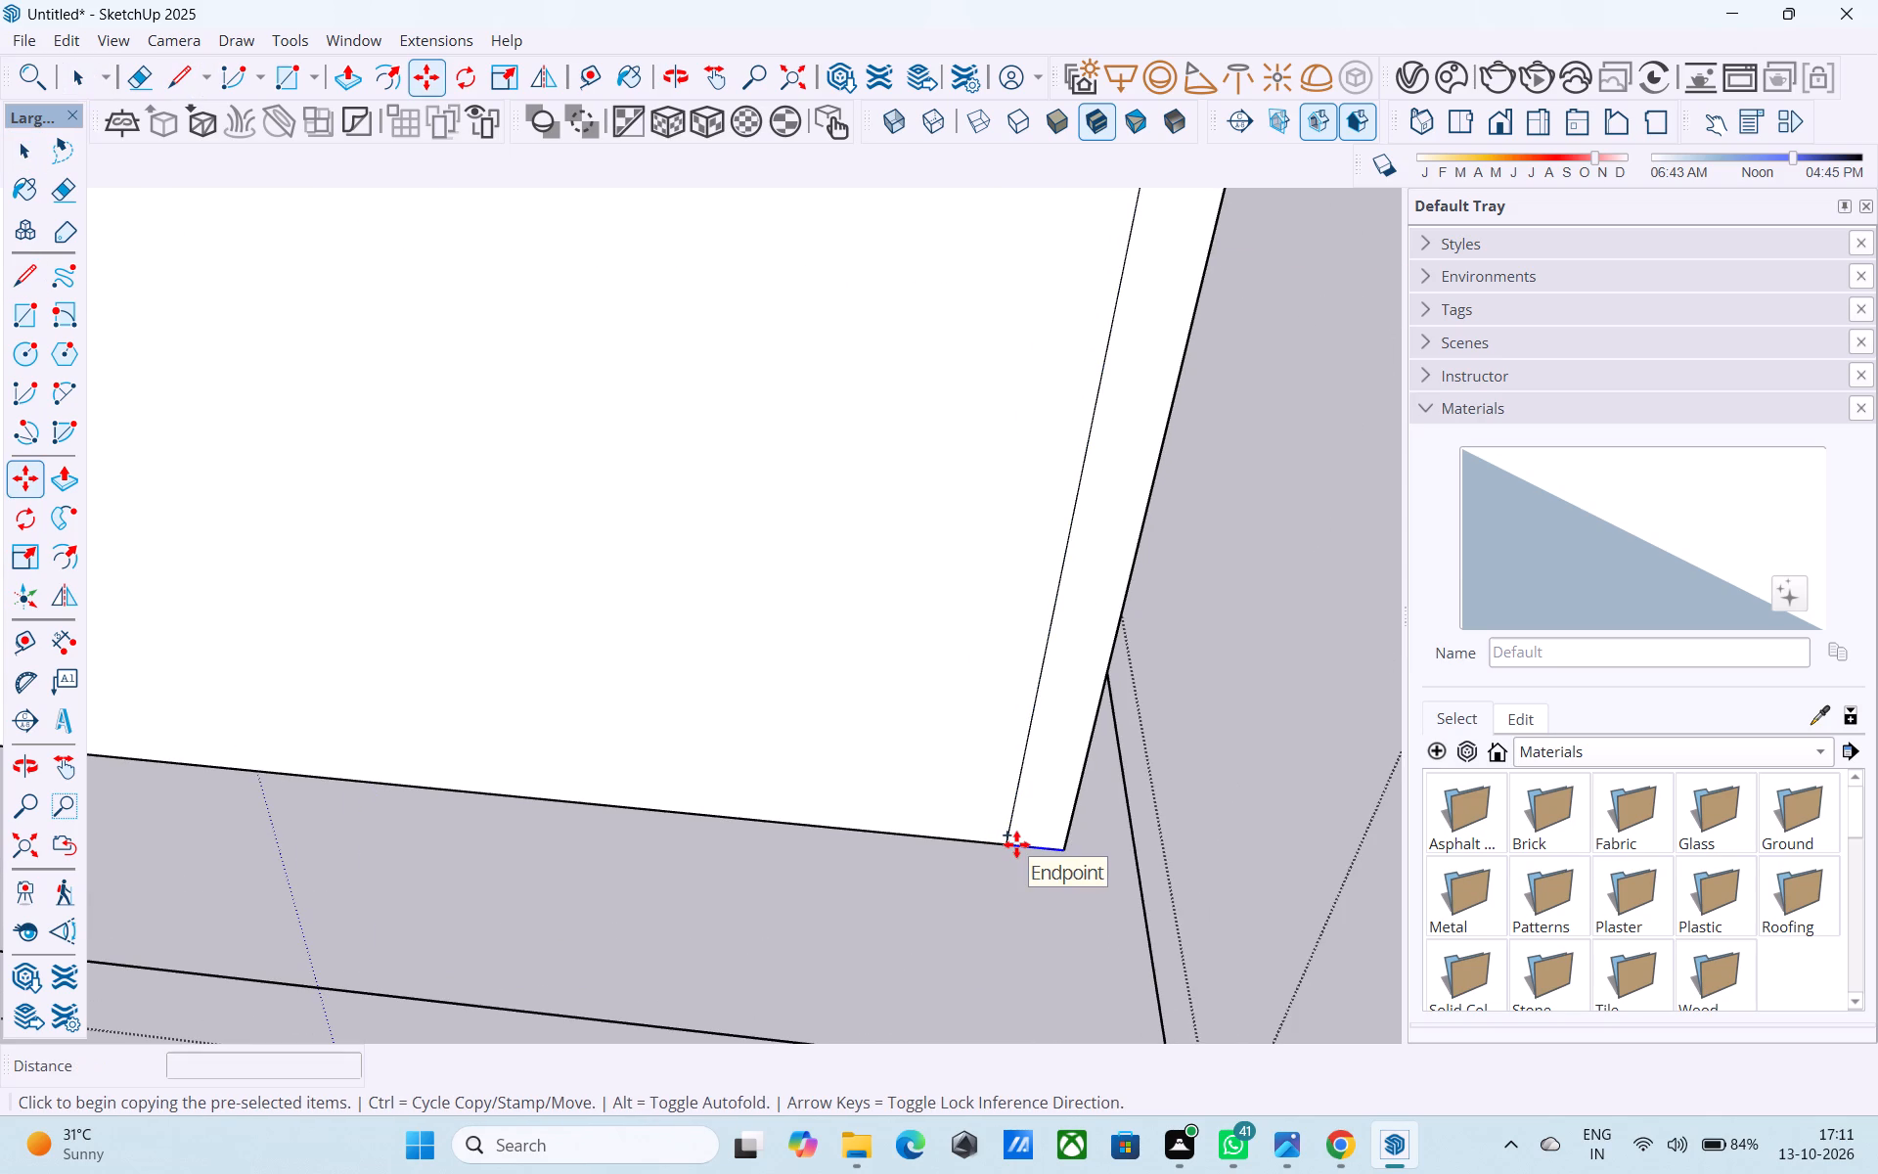
left_click(1061, 849)
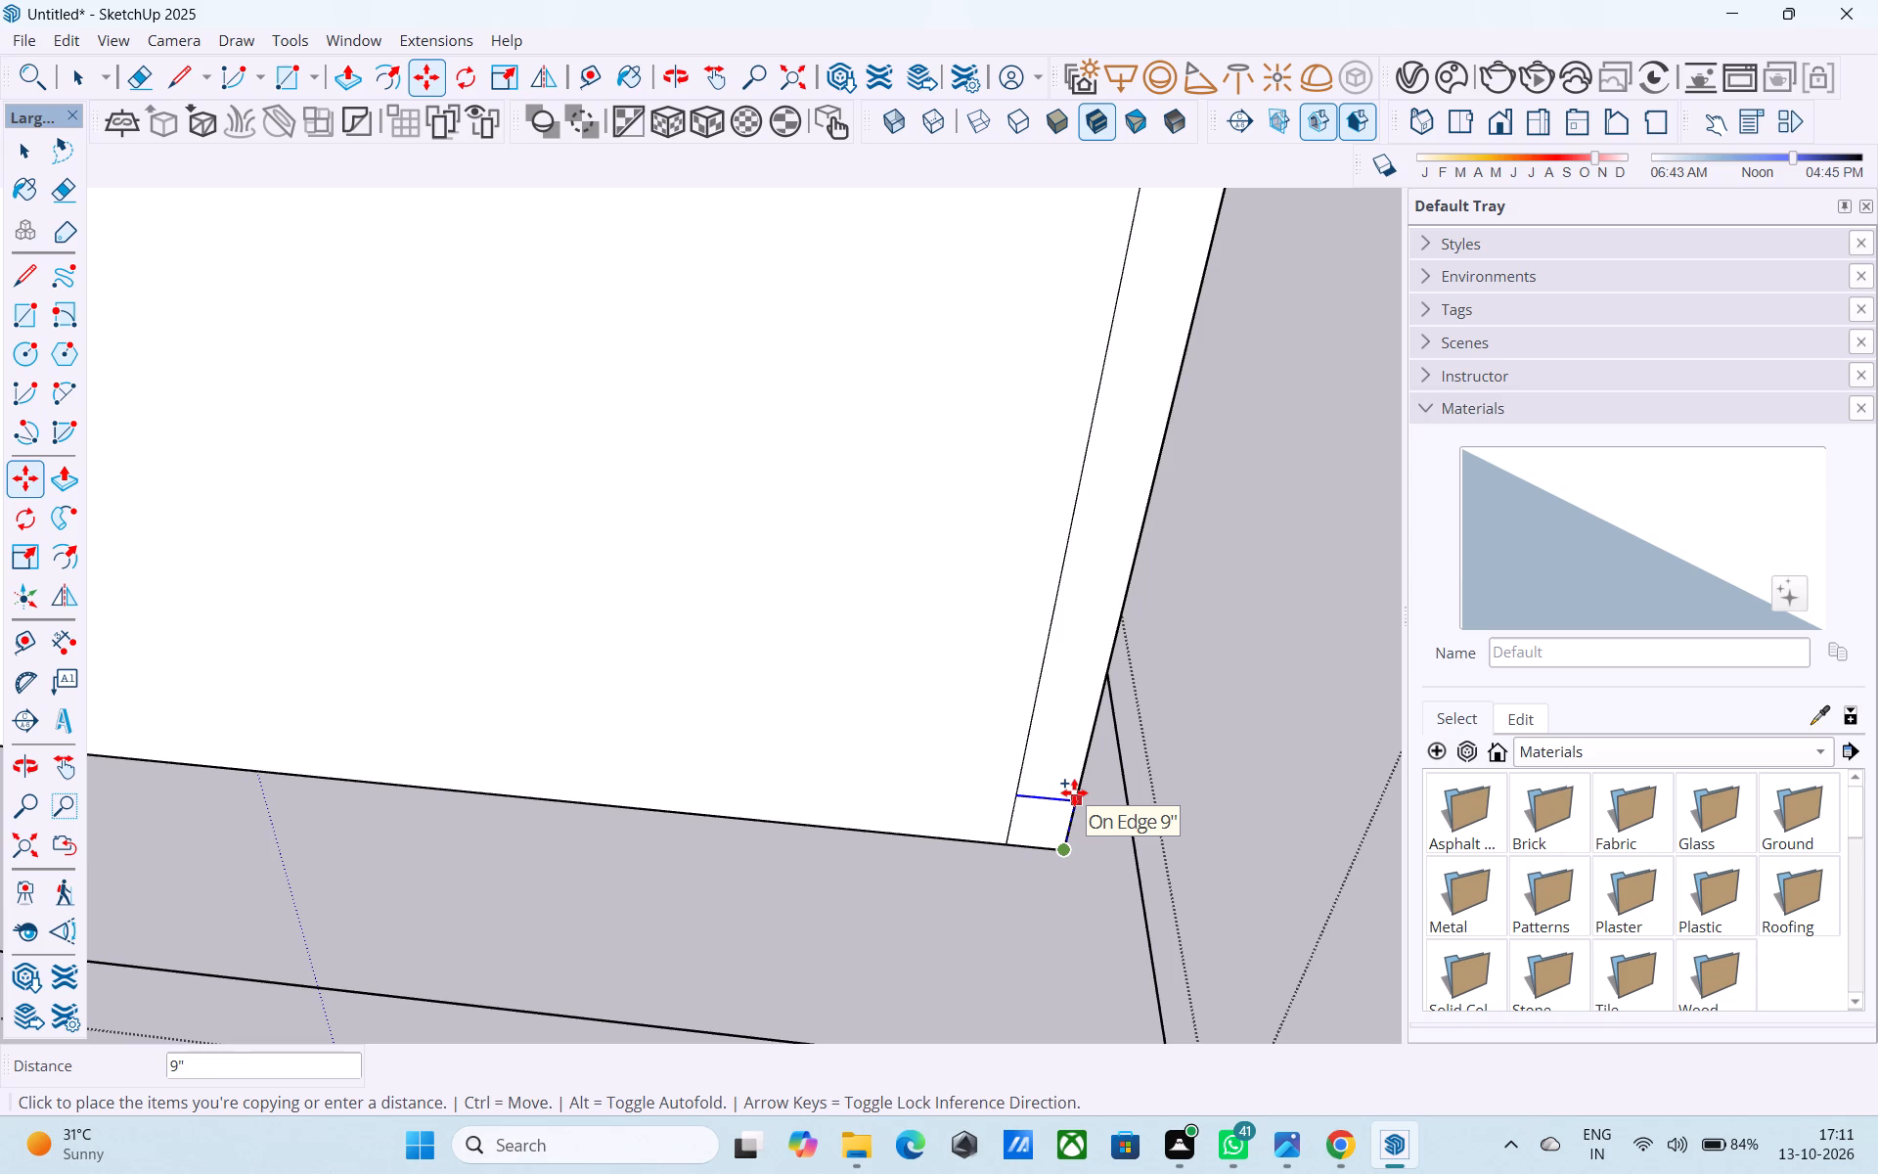
key("3")
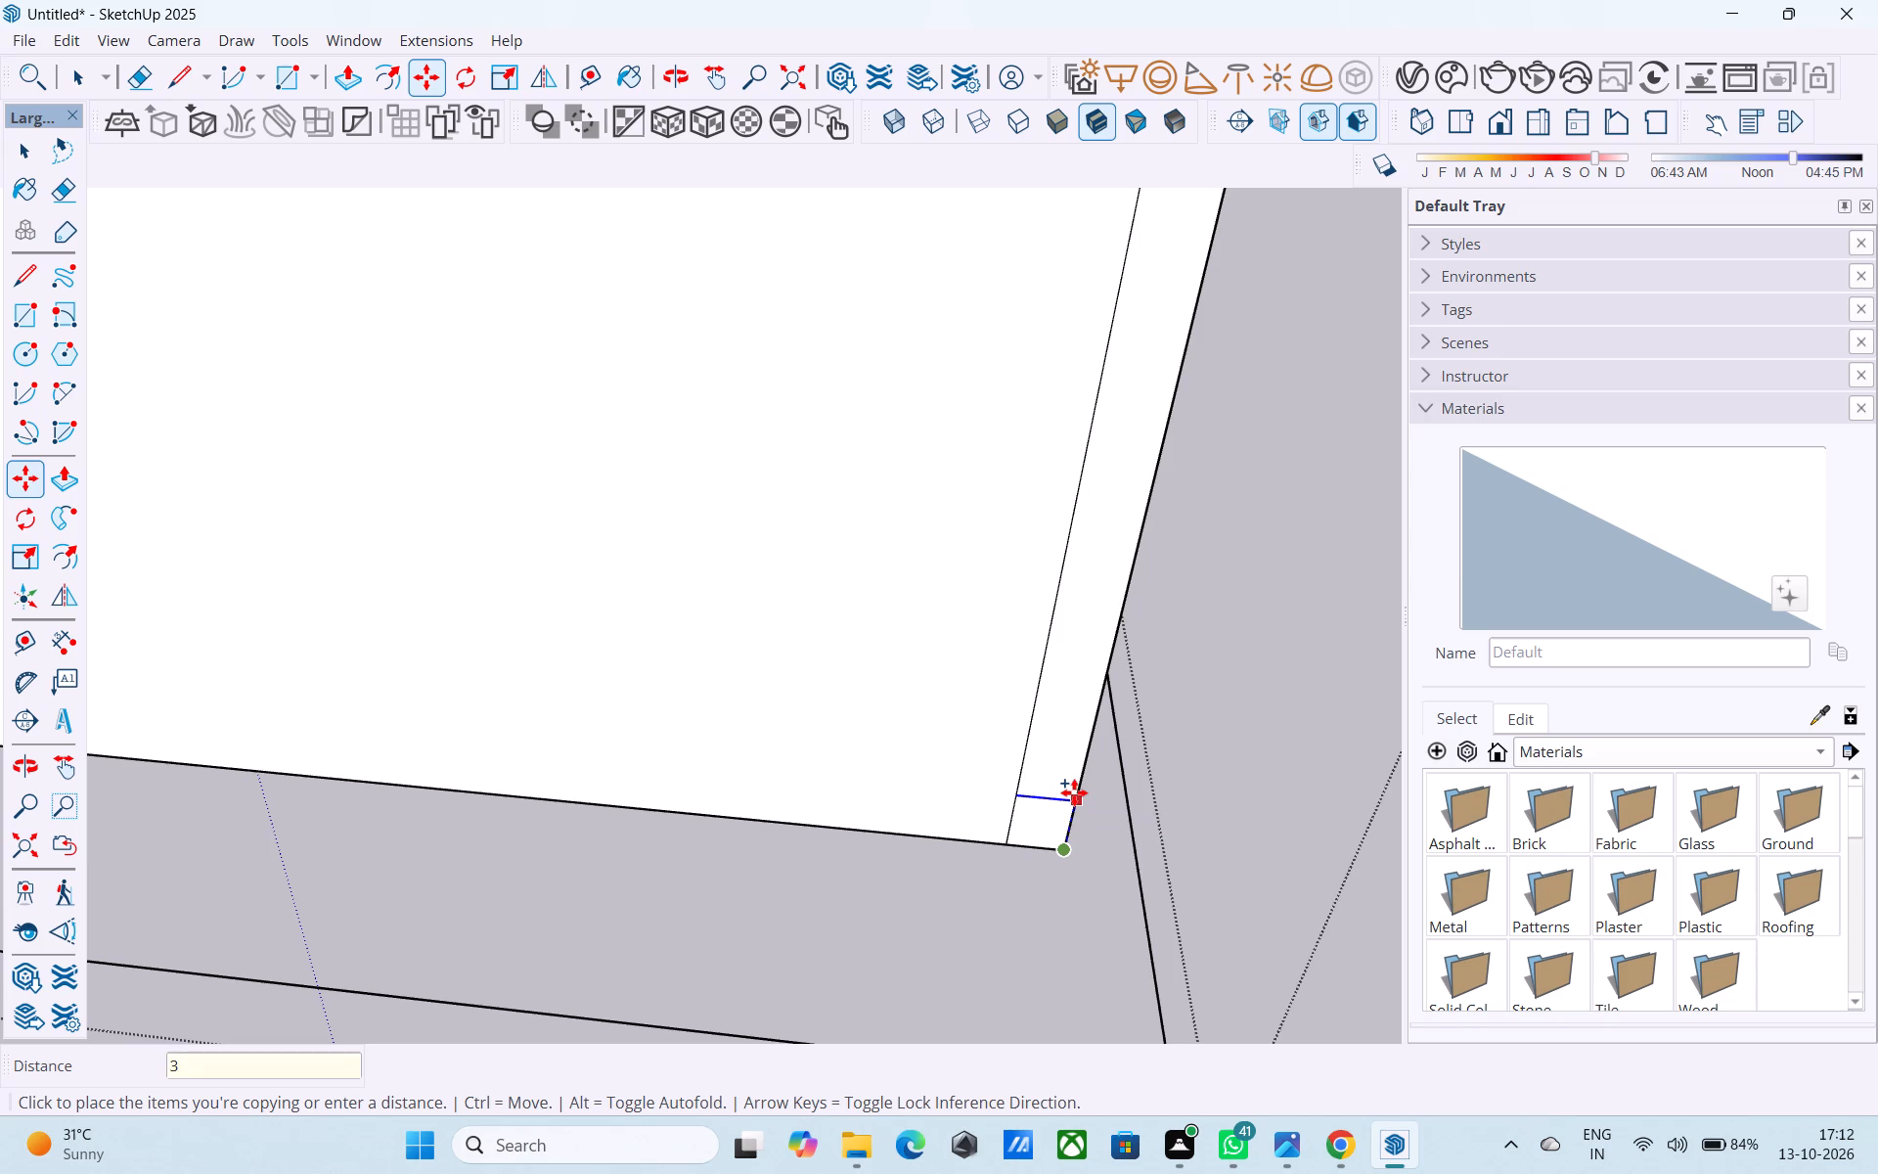
type(".5'")
key("Return")
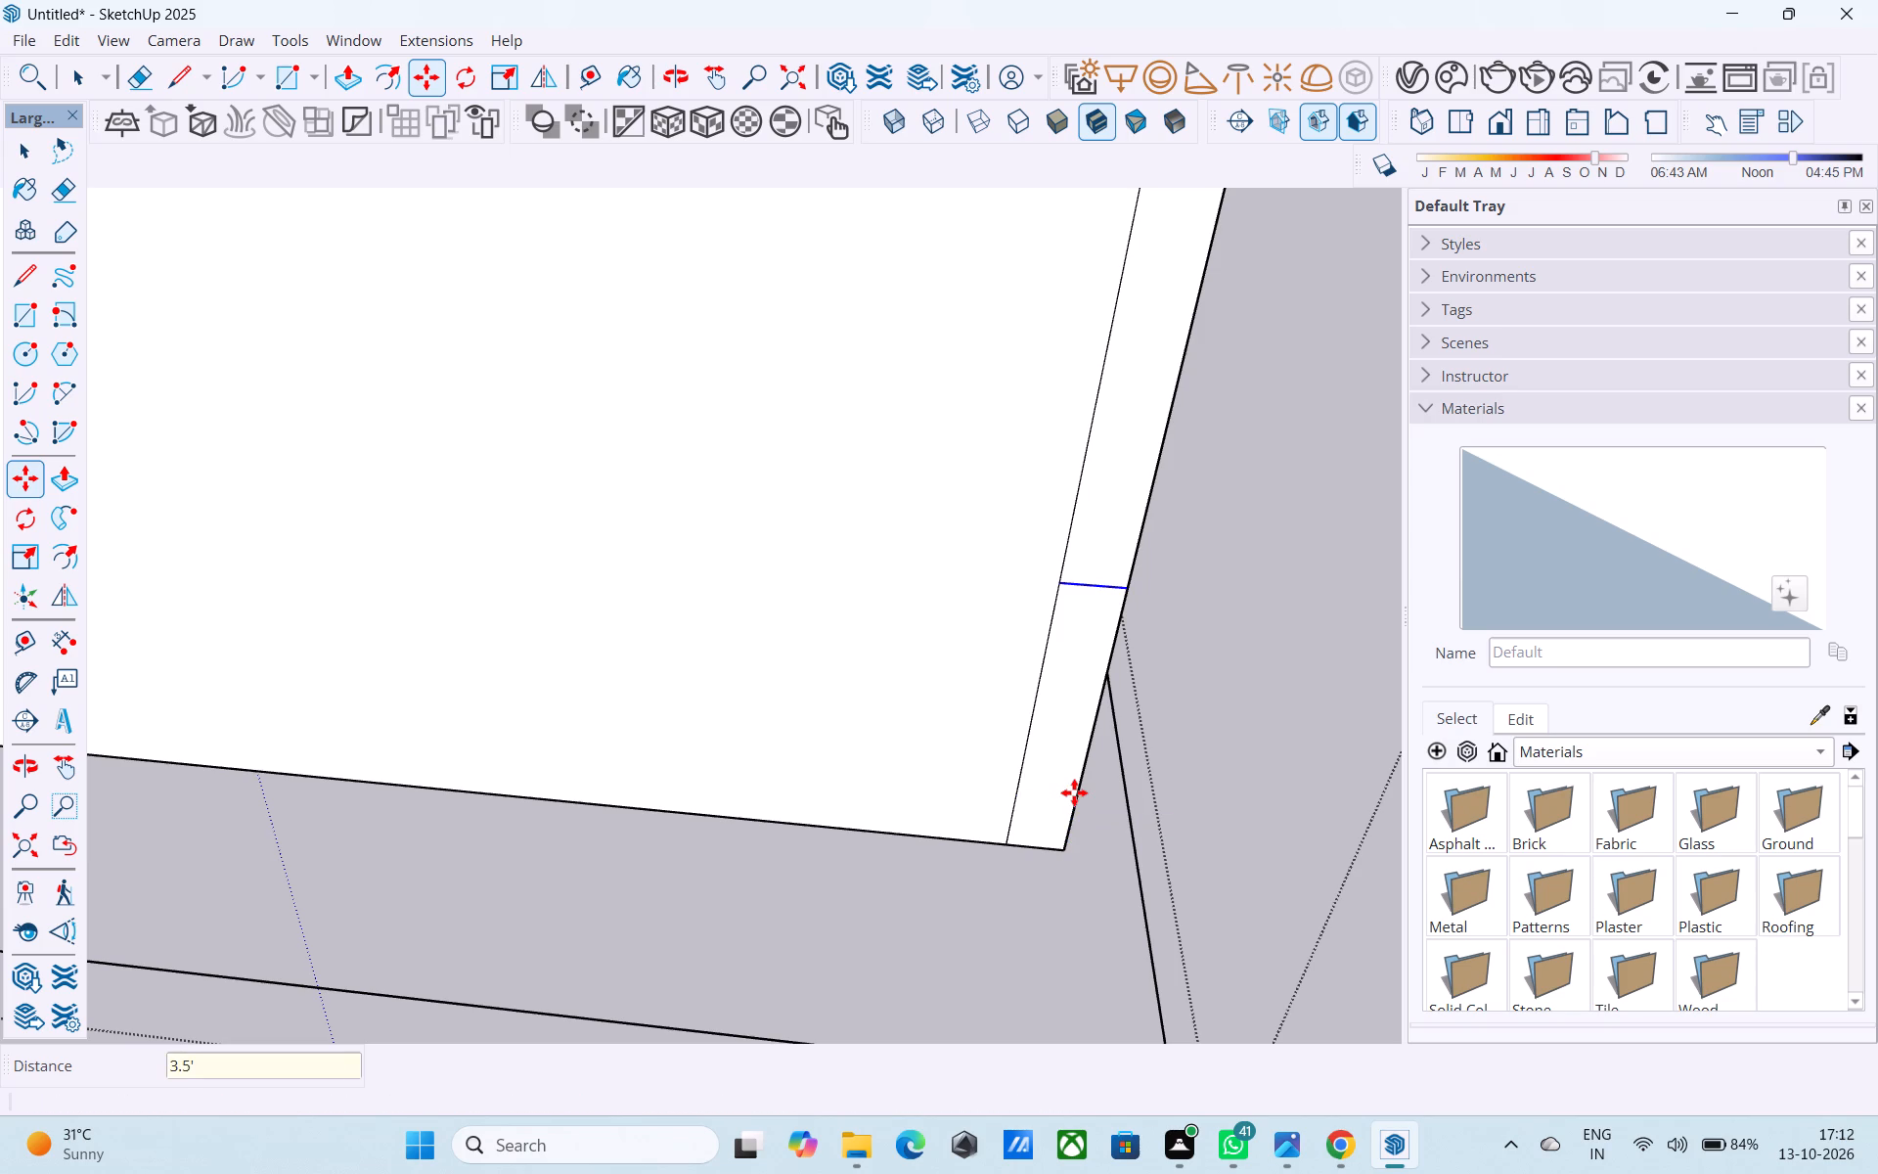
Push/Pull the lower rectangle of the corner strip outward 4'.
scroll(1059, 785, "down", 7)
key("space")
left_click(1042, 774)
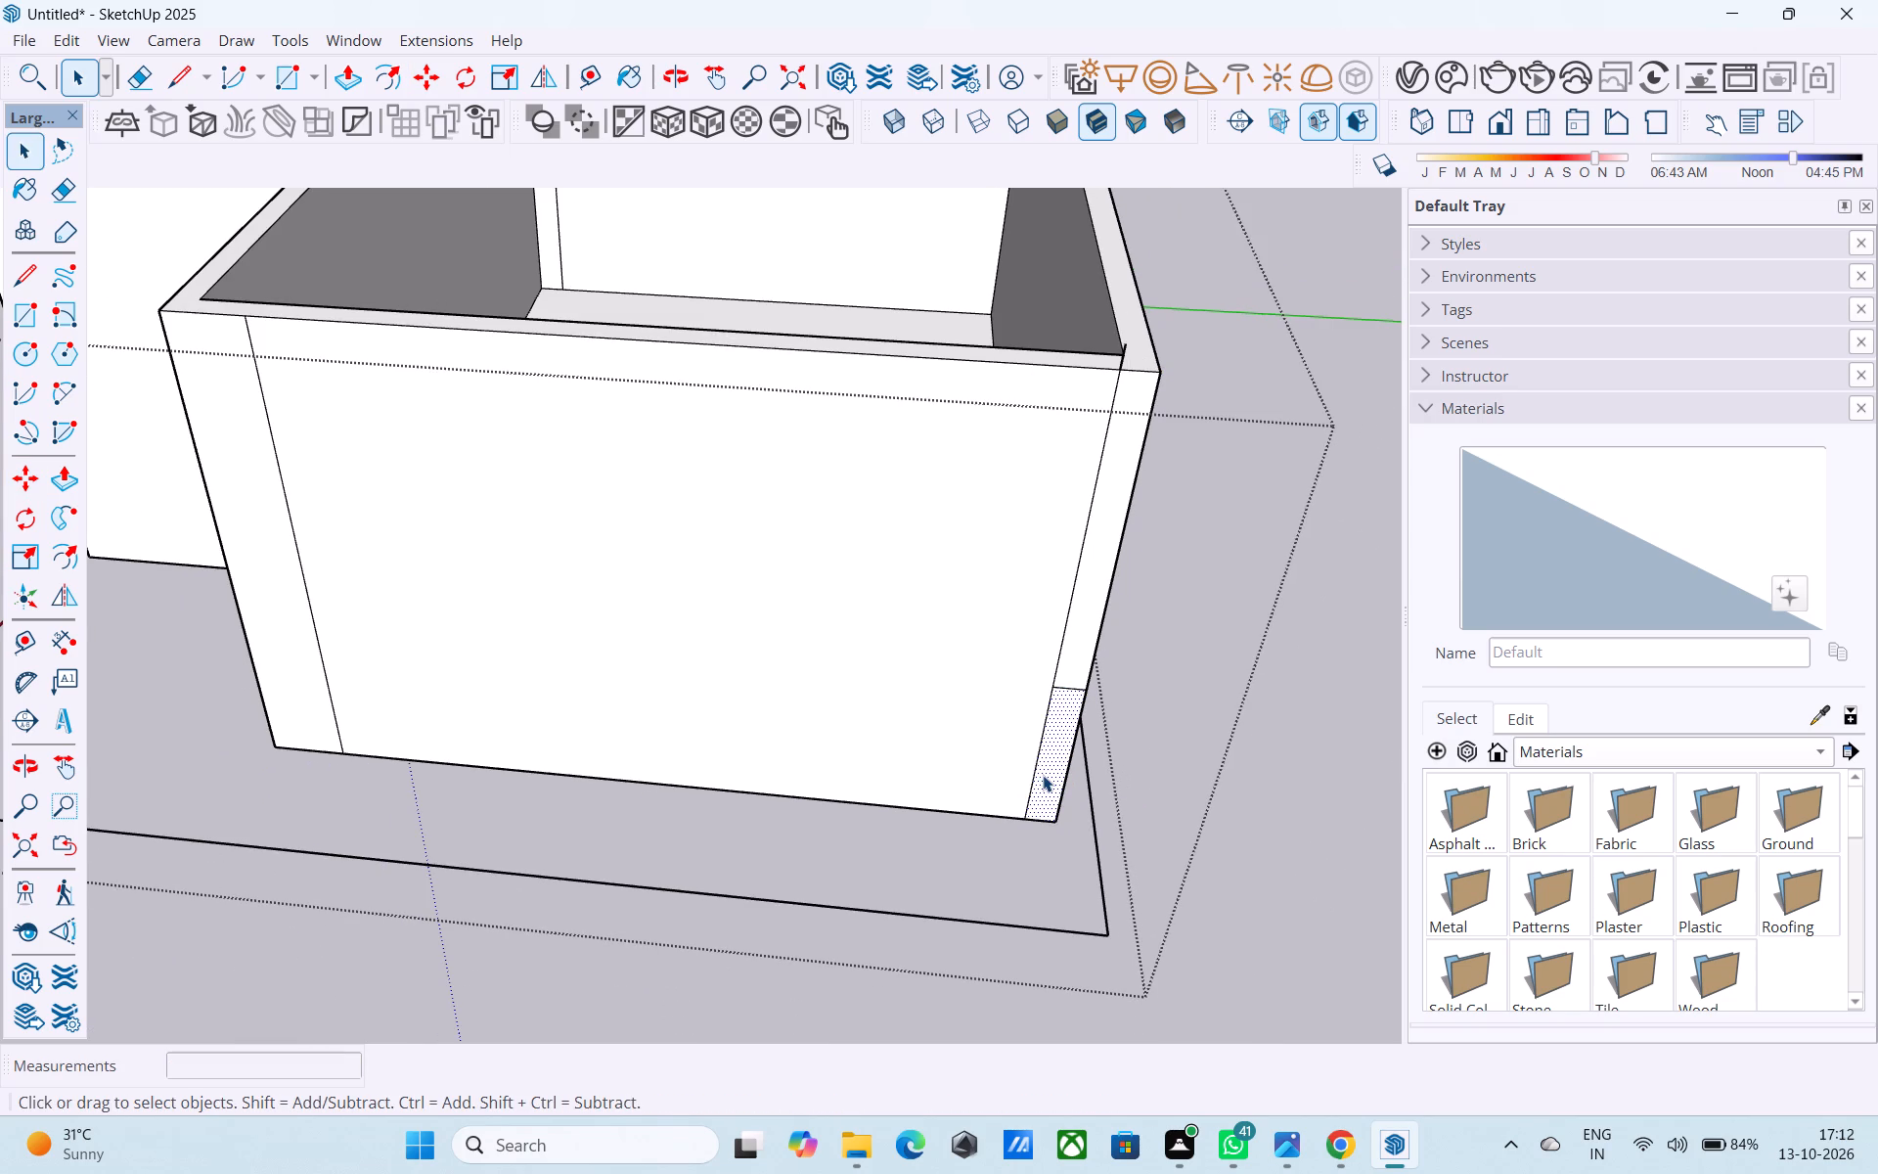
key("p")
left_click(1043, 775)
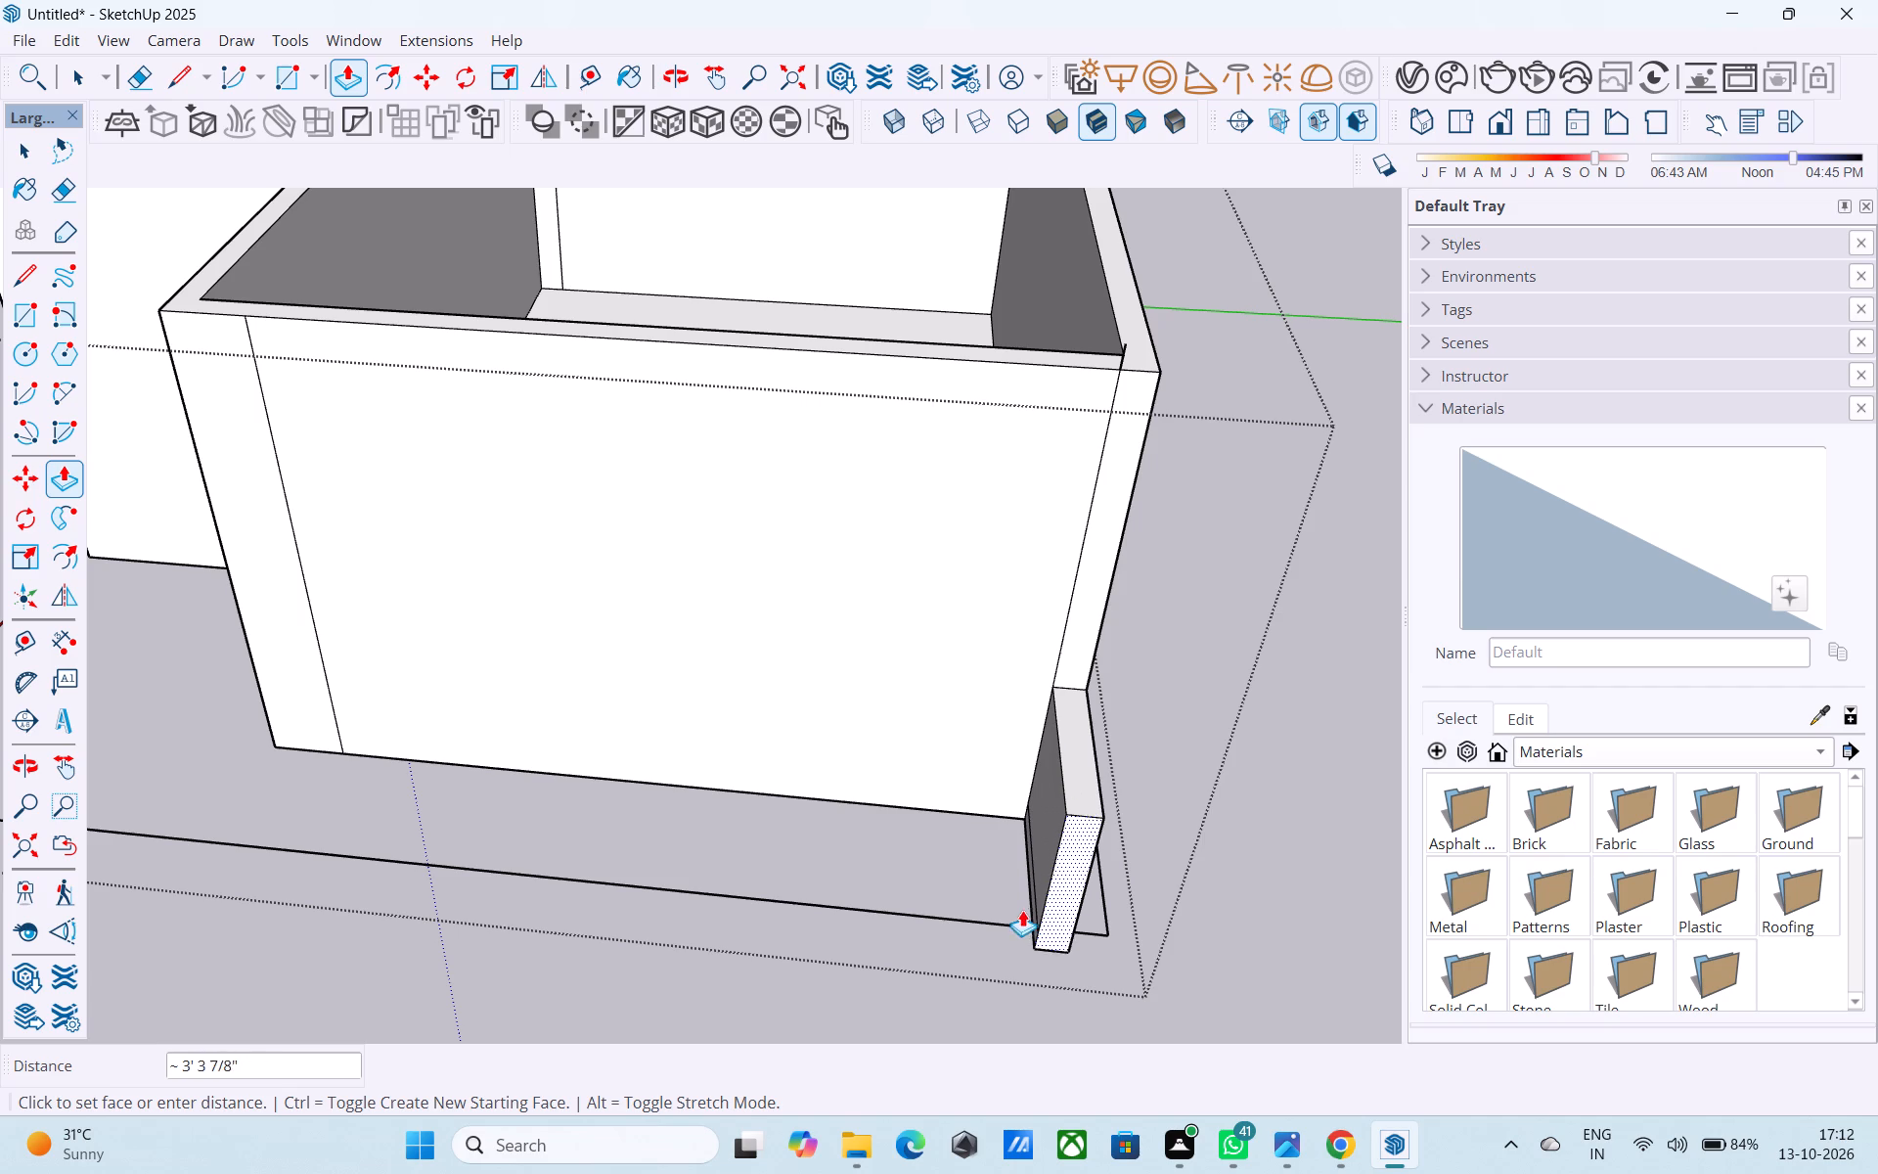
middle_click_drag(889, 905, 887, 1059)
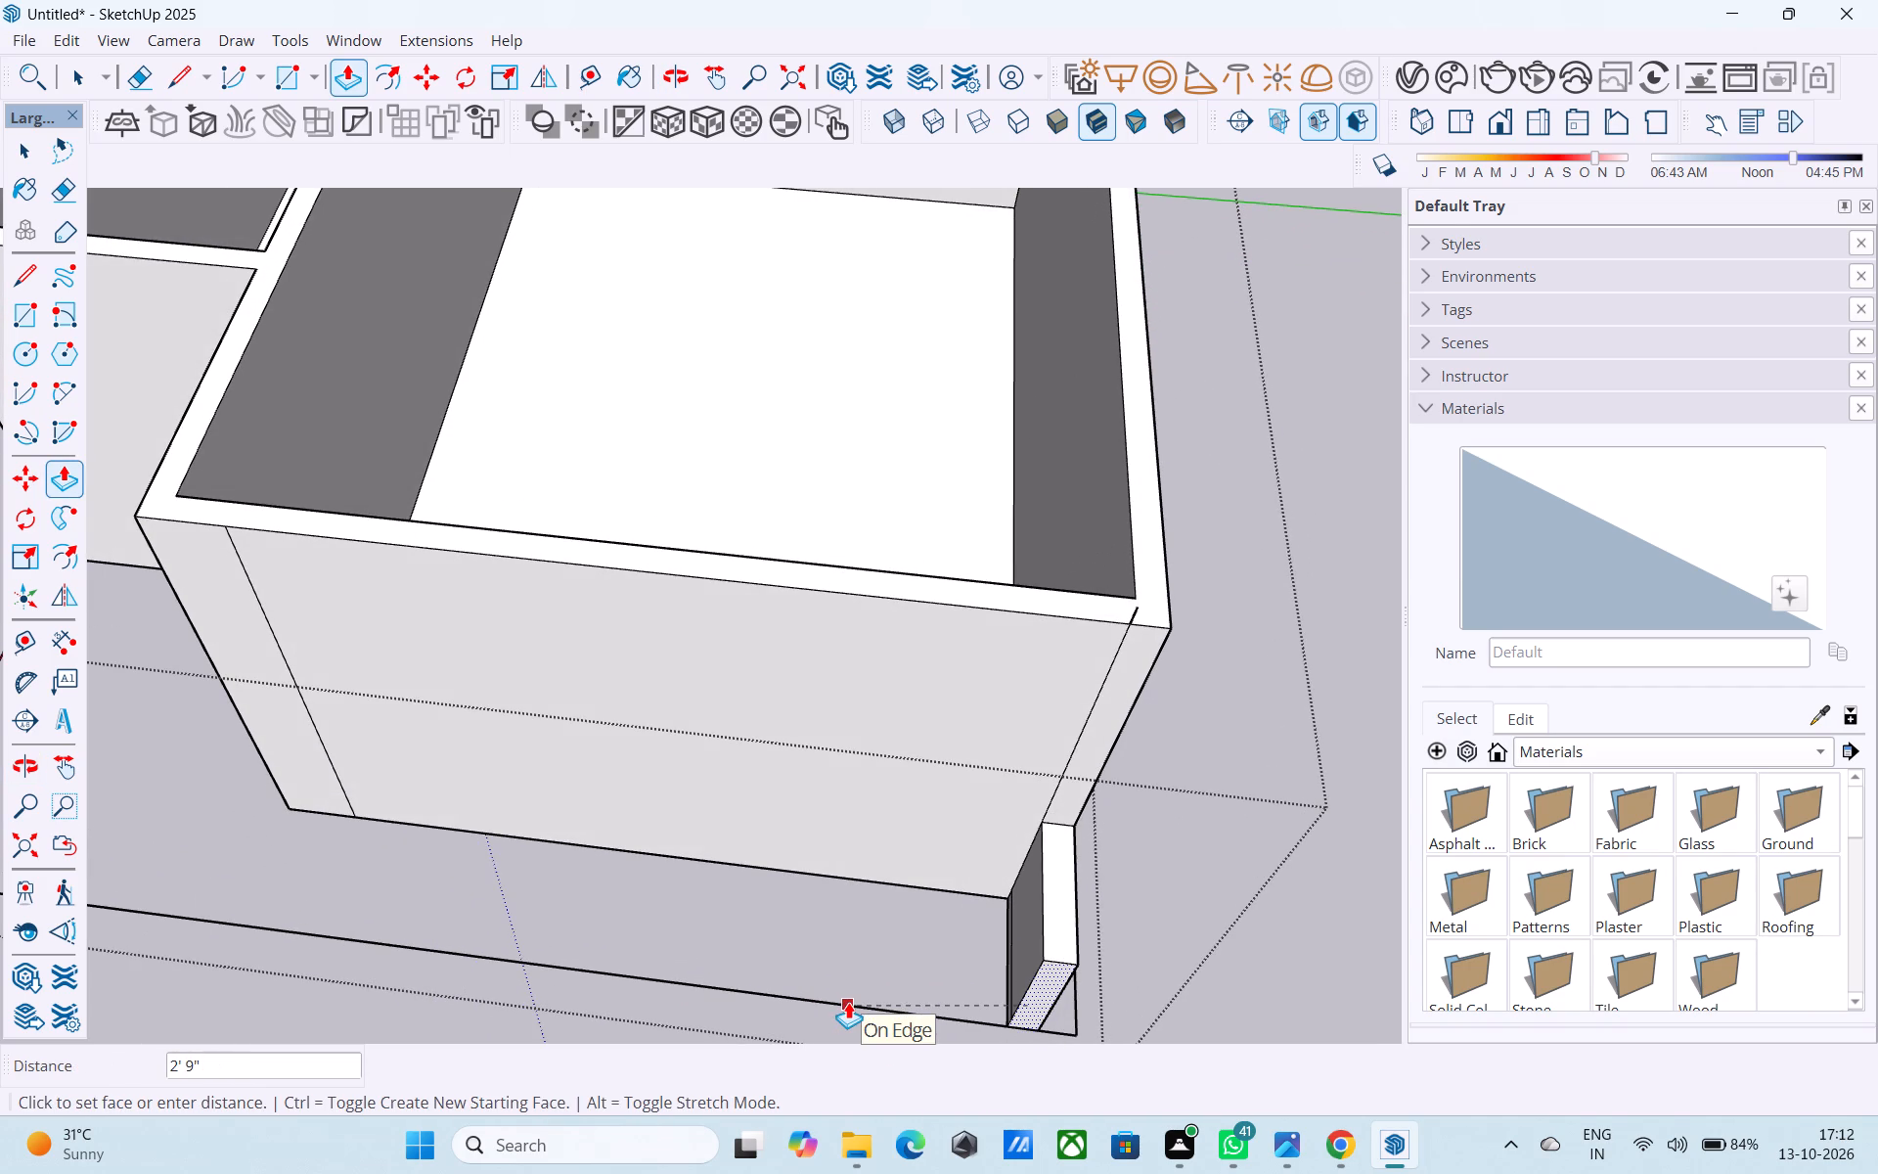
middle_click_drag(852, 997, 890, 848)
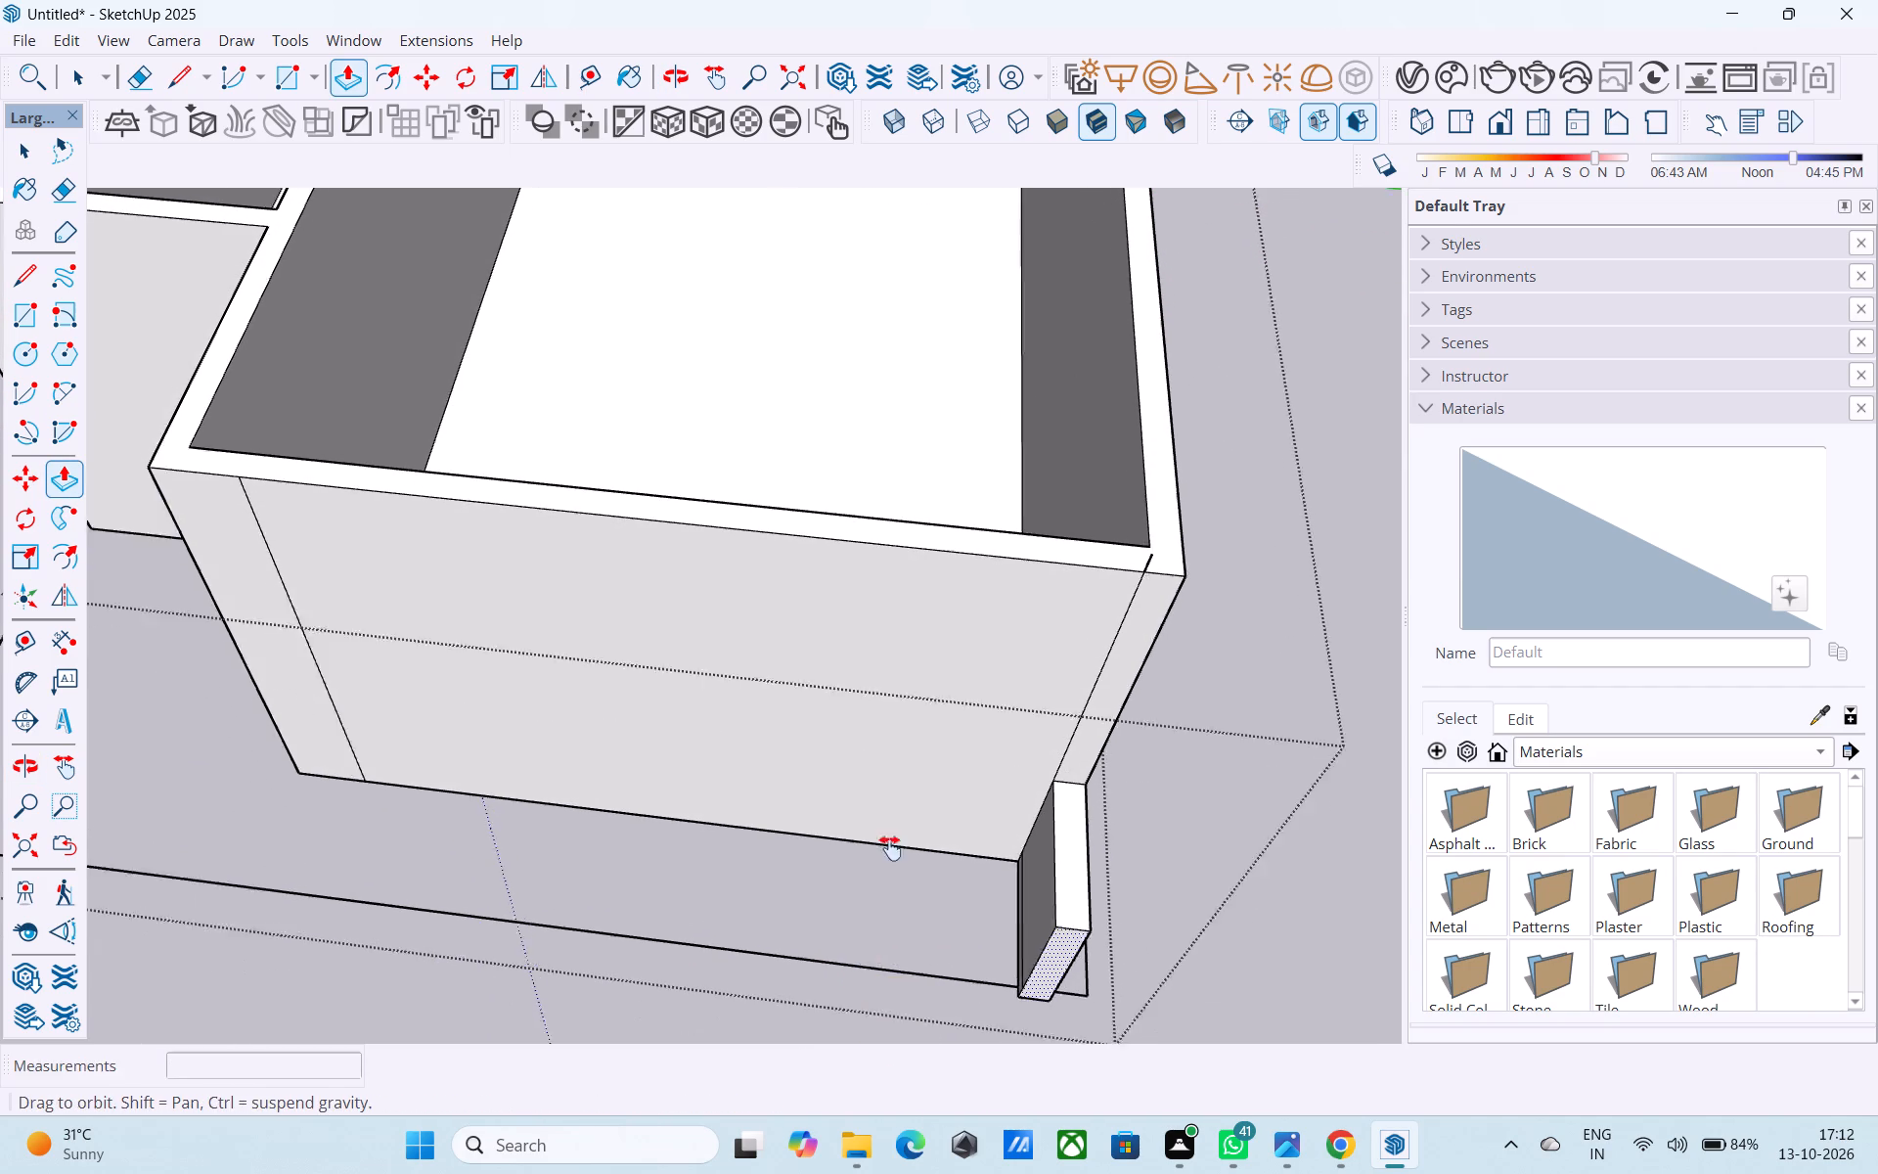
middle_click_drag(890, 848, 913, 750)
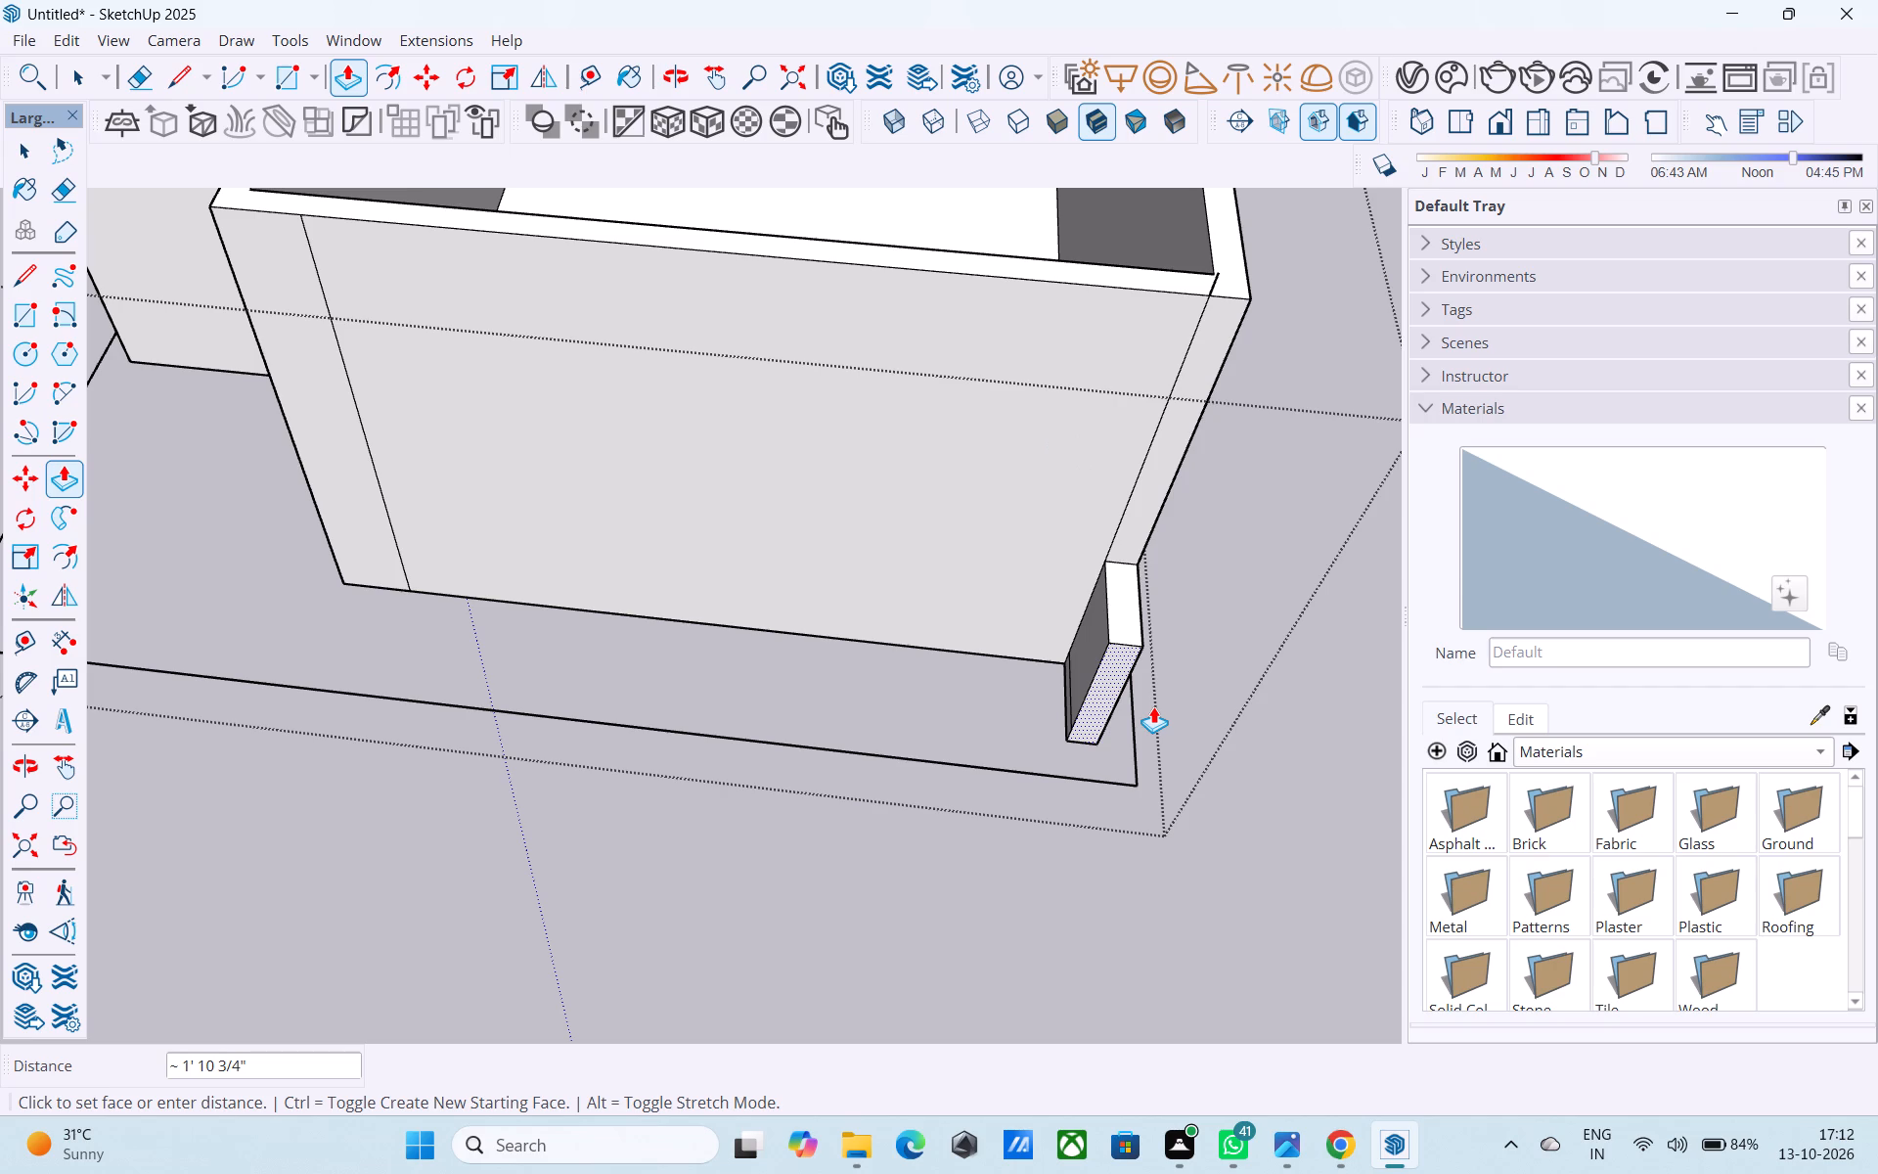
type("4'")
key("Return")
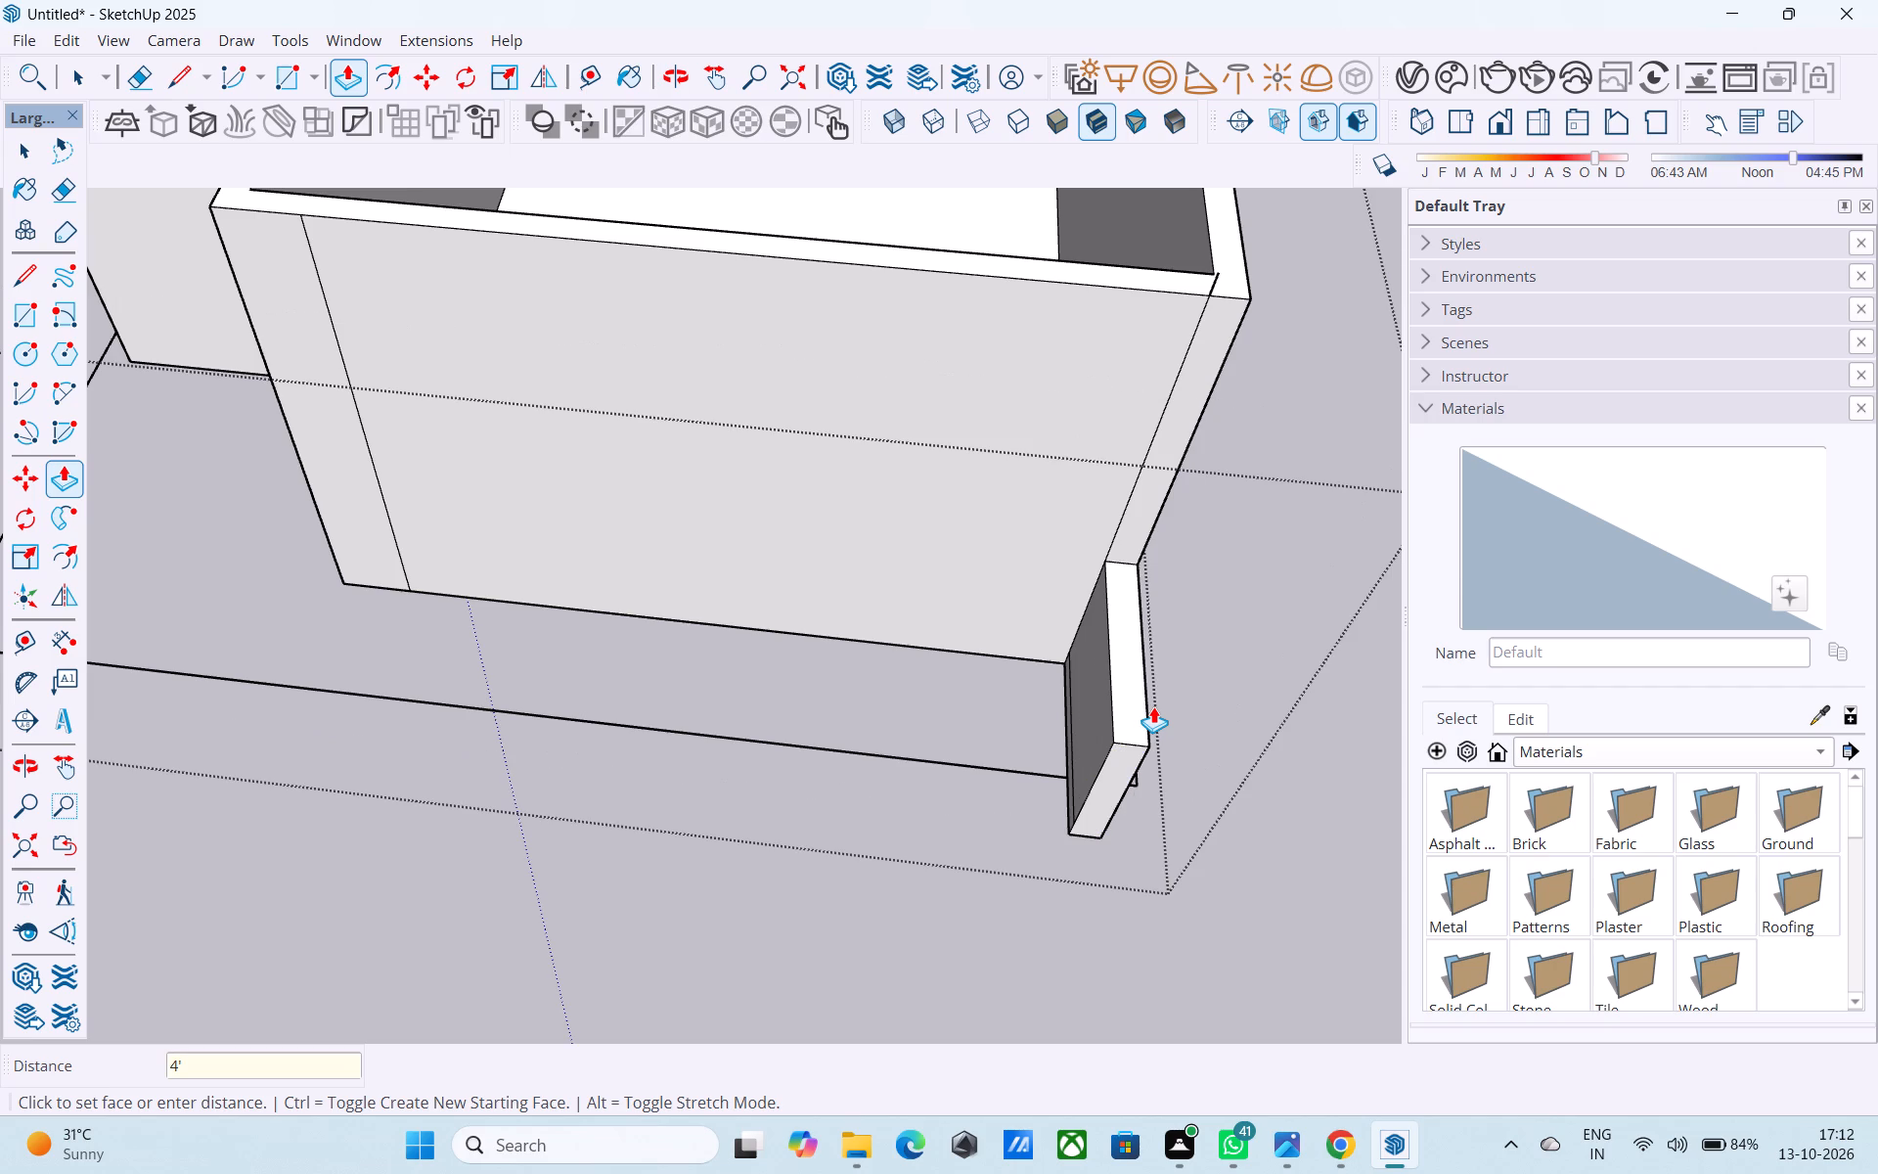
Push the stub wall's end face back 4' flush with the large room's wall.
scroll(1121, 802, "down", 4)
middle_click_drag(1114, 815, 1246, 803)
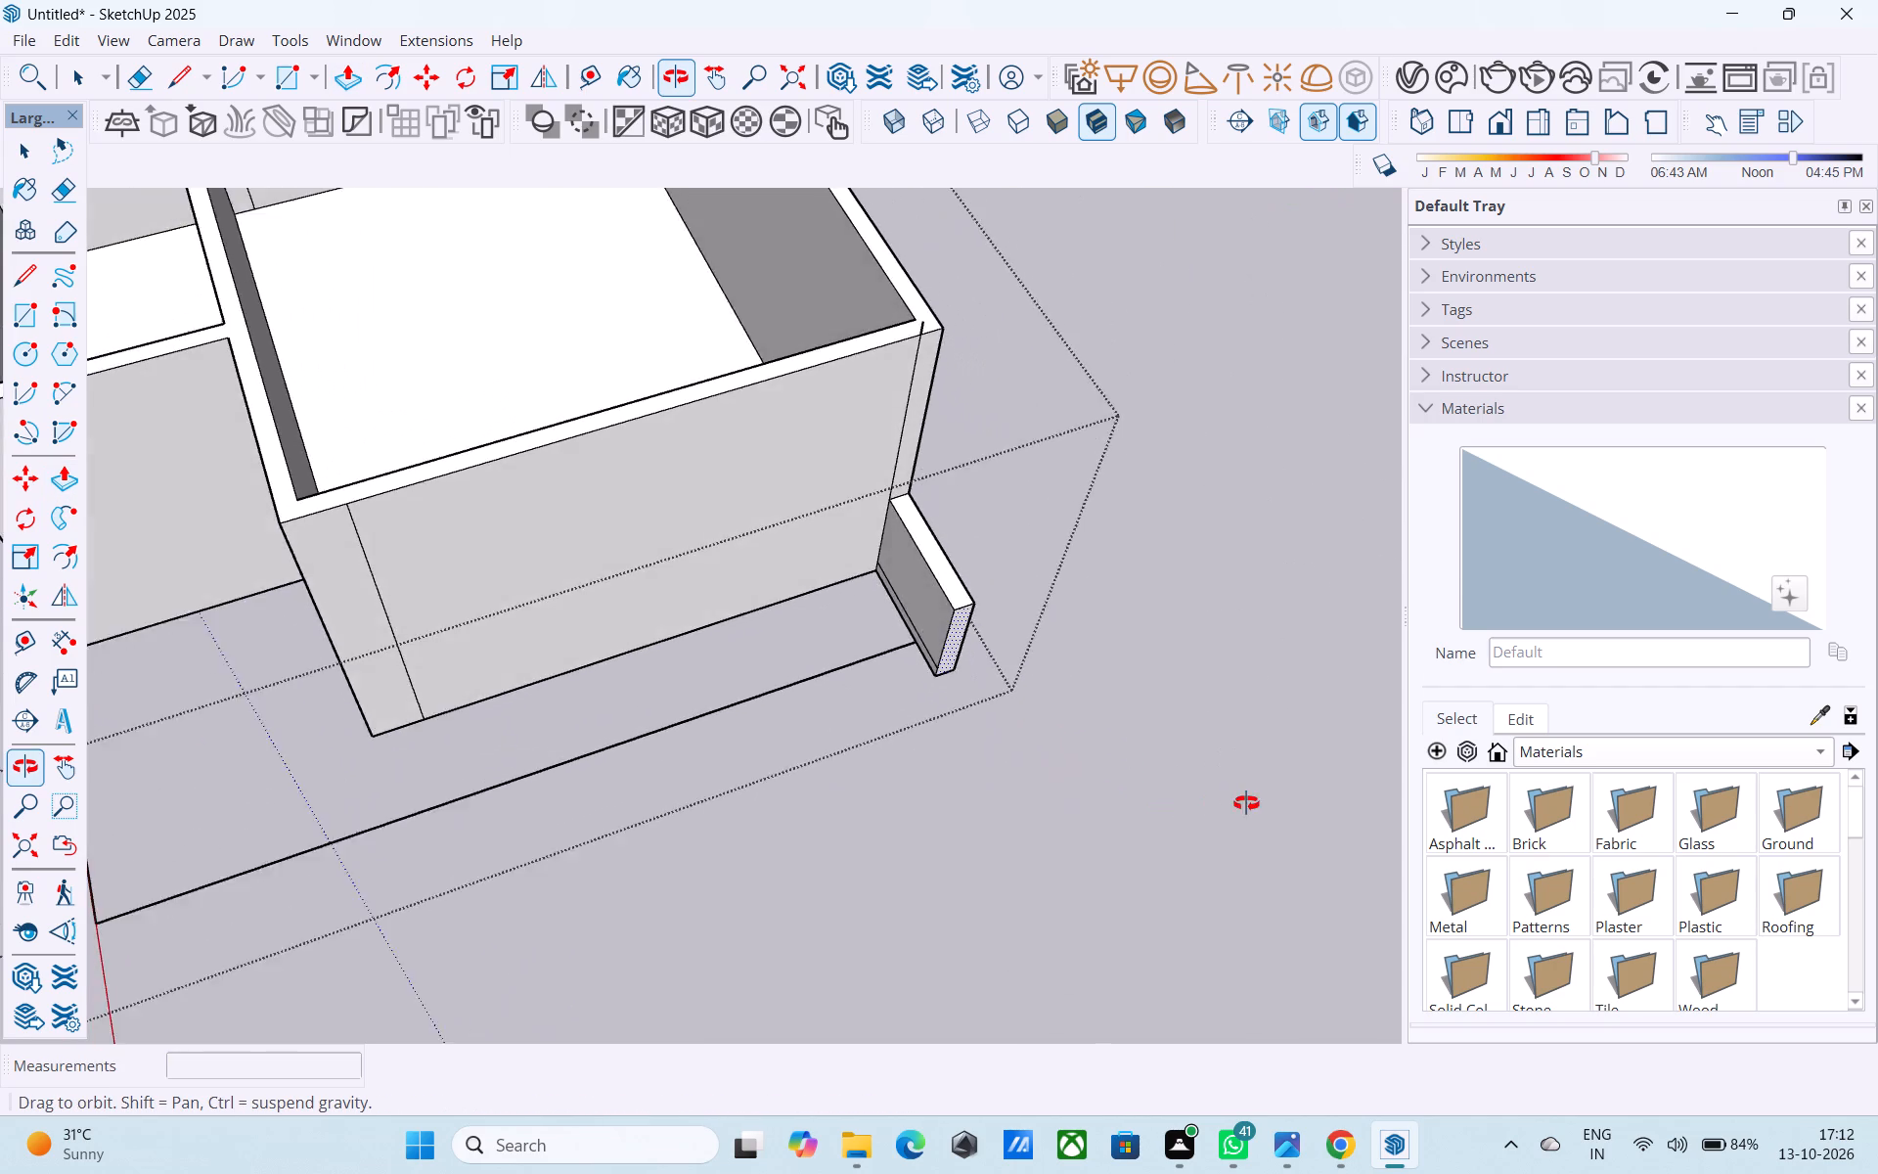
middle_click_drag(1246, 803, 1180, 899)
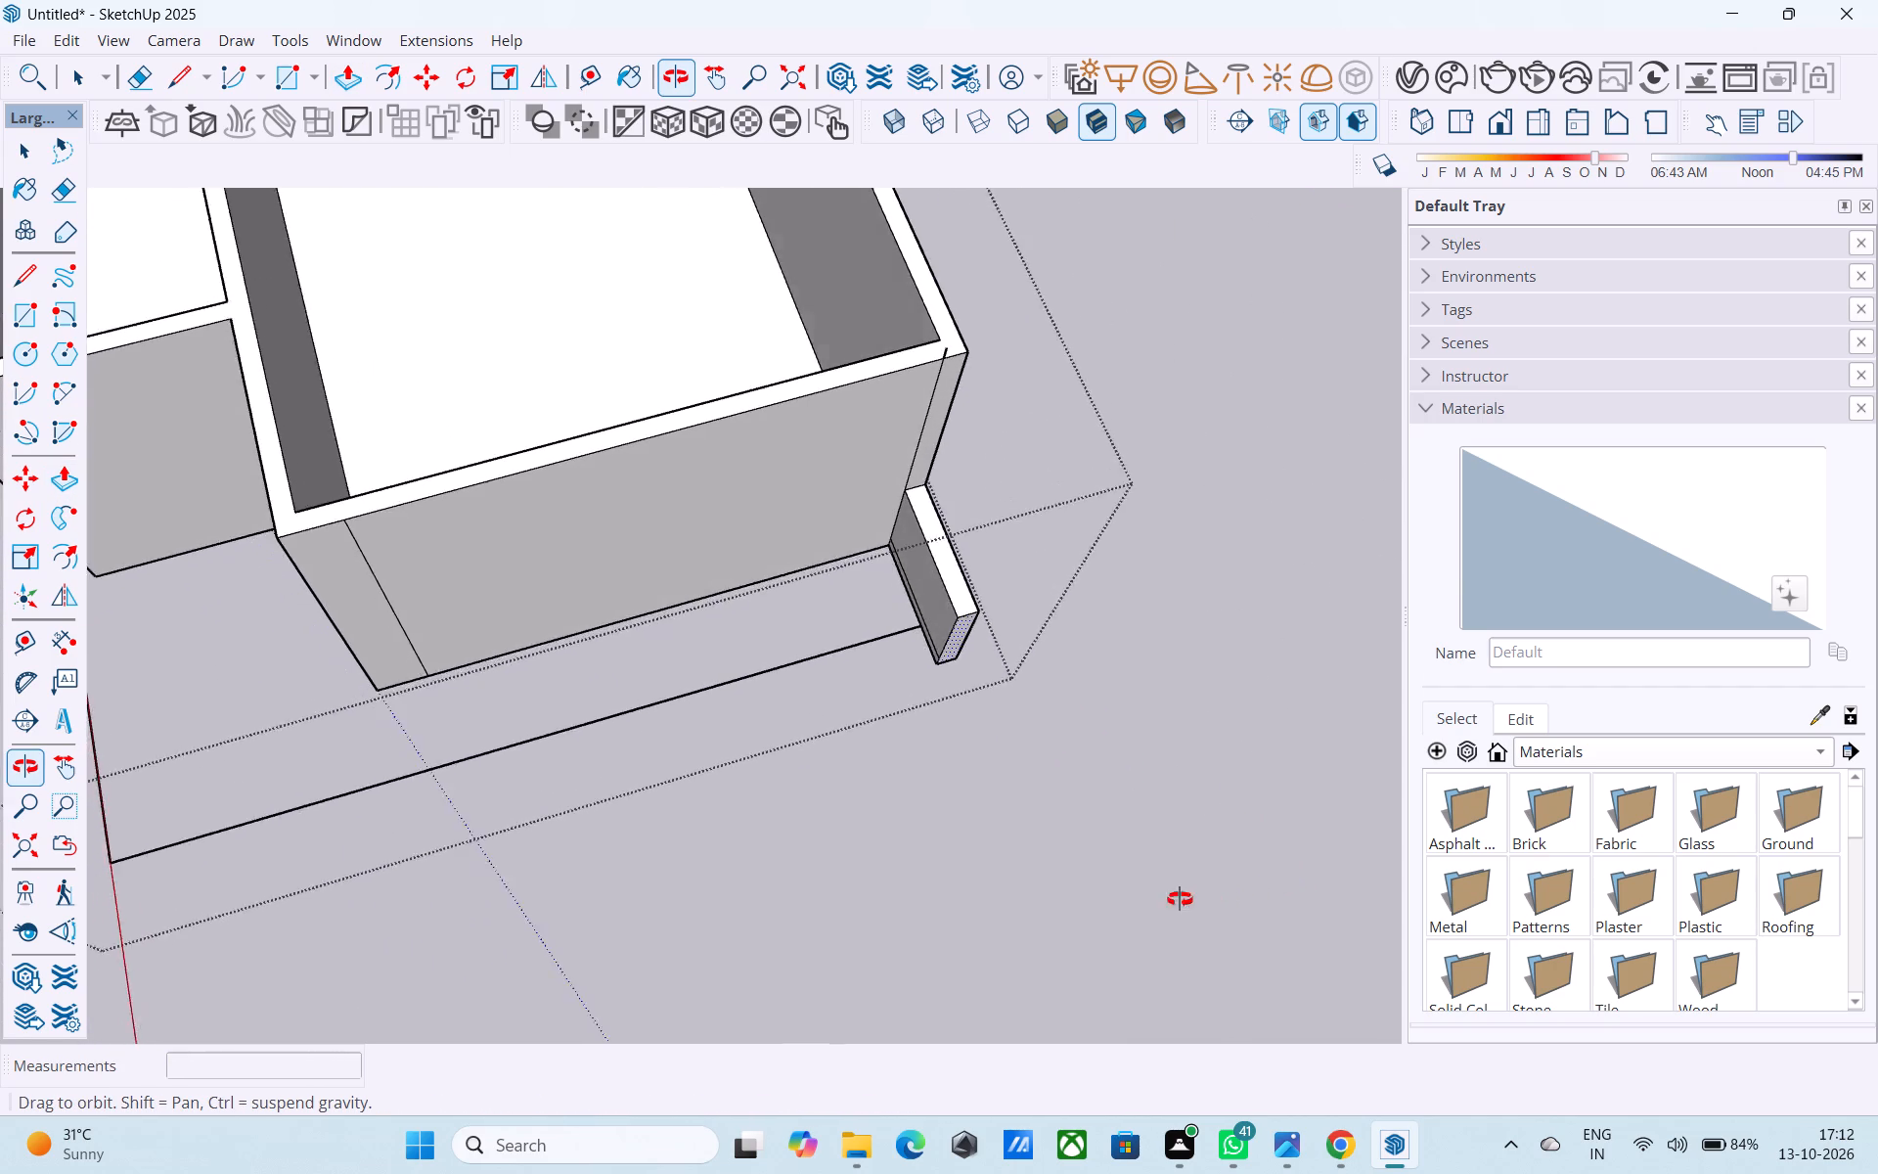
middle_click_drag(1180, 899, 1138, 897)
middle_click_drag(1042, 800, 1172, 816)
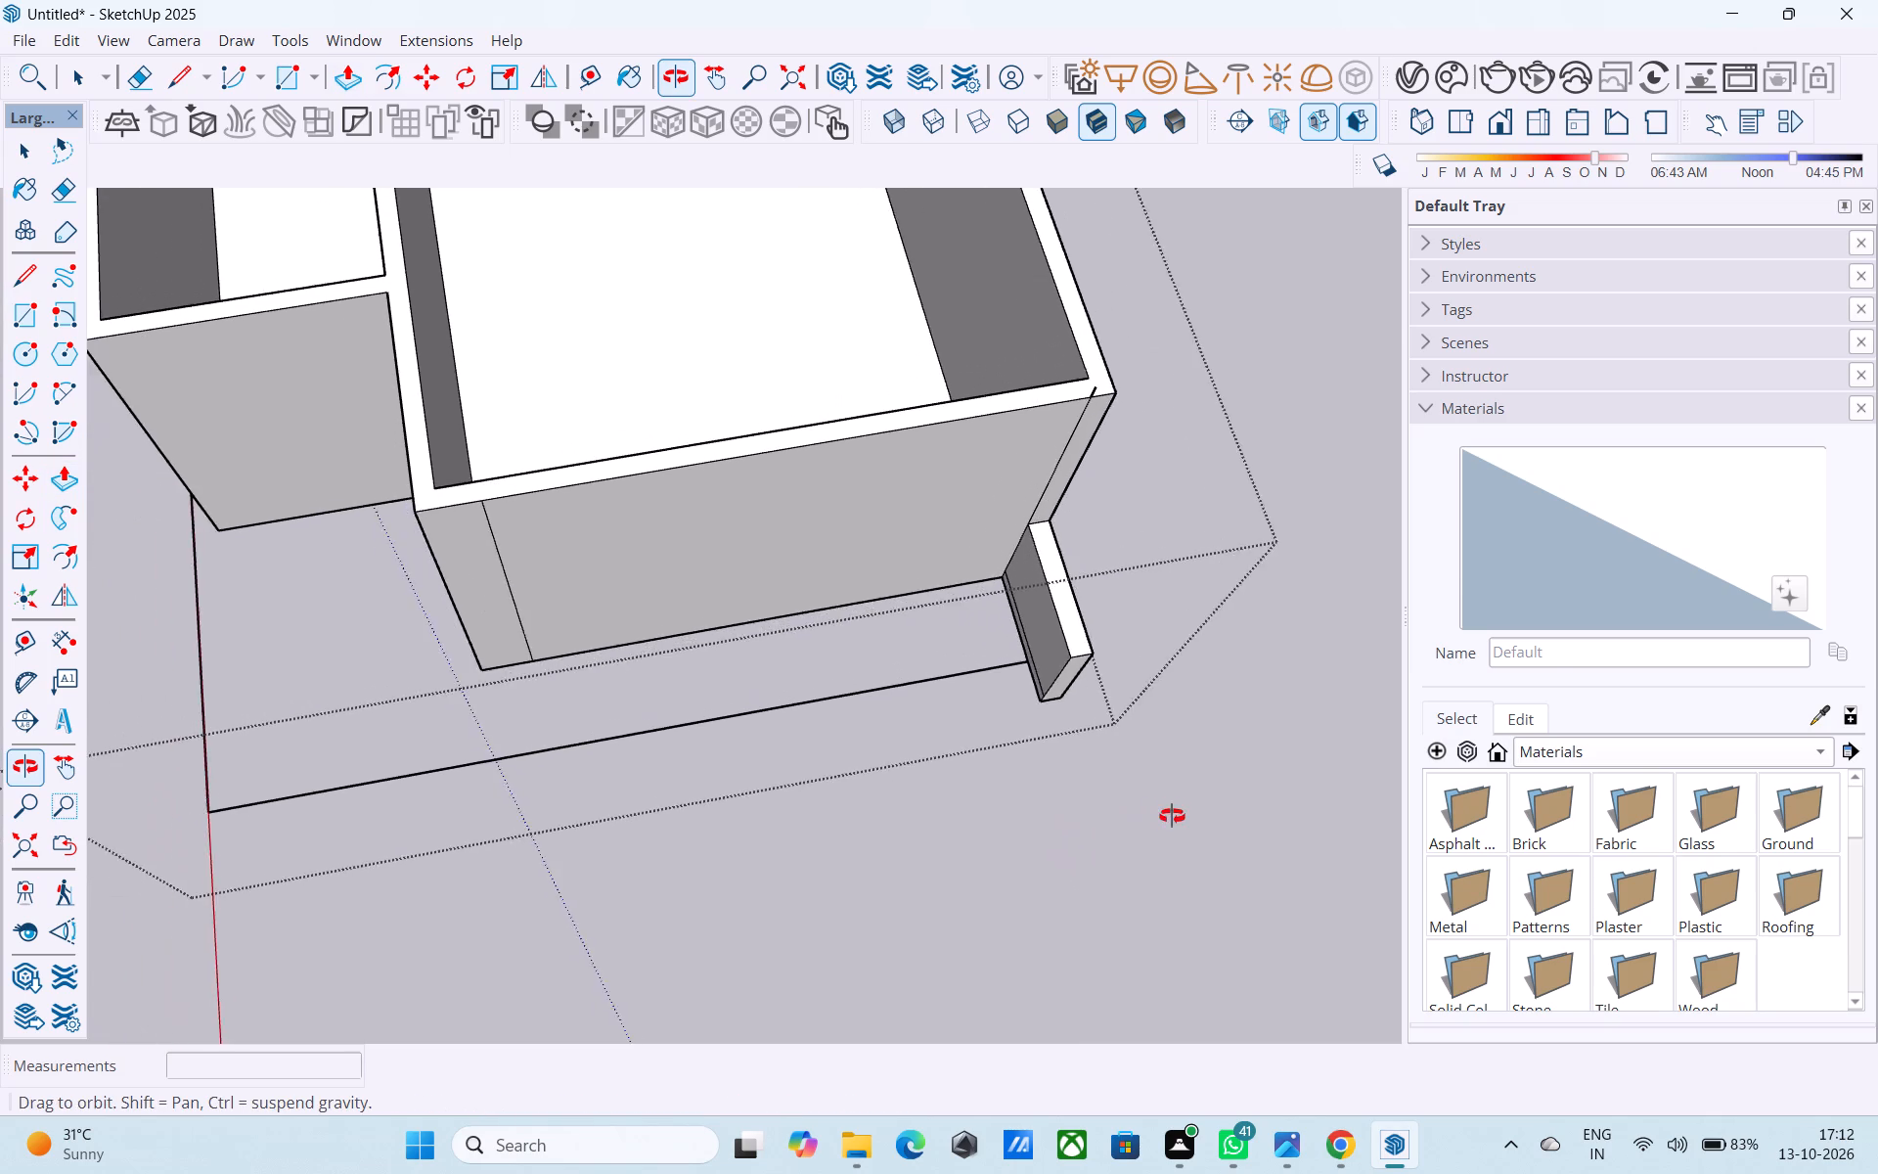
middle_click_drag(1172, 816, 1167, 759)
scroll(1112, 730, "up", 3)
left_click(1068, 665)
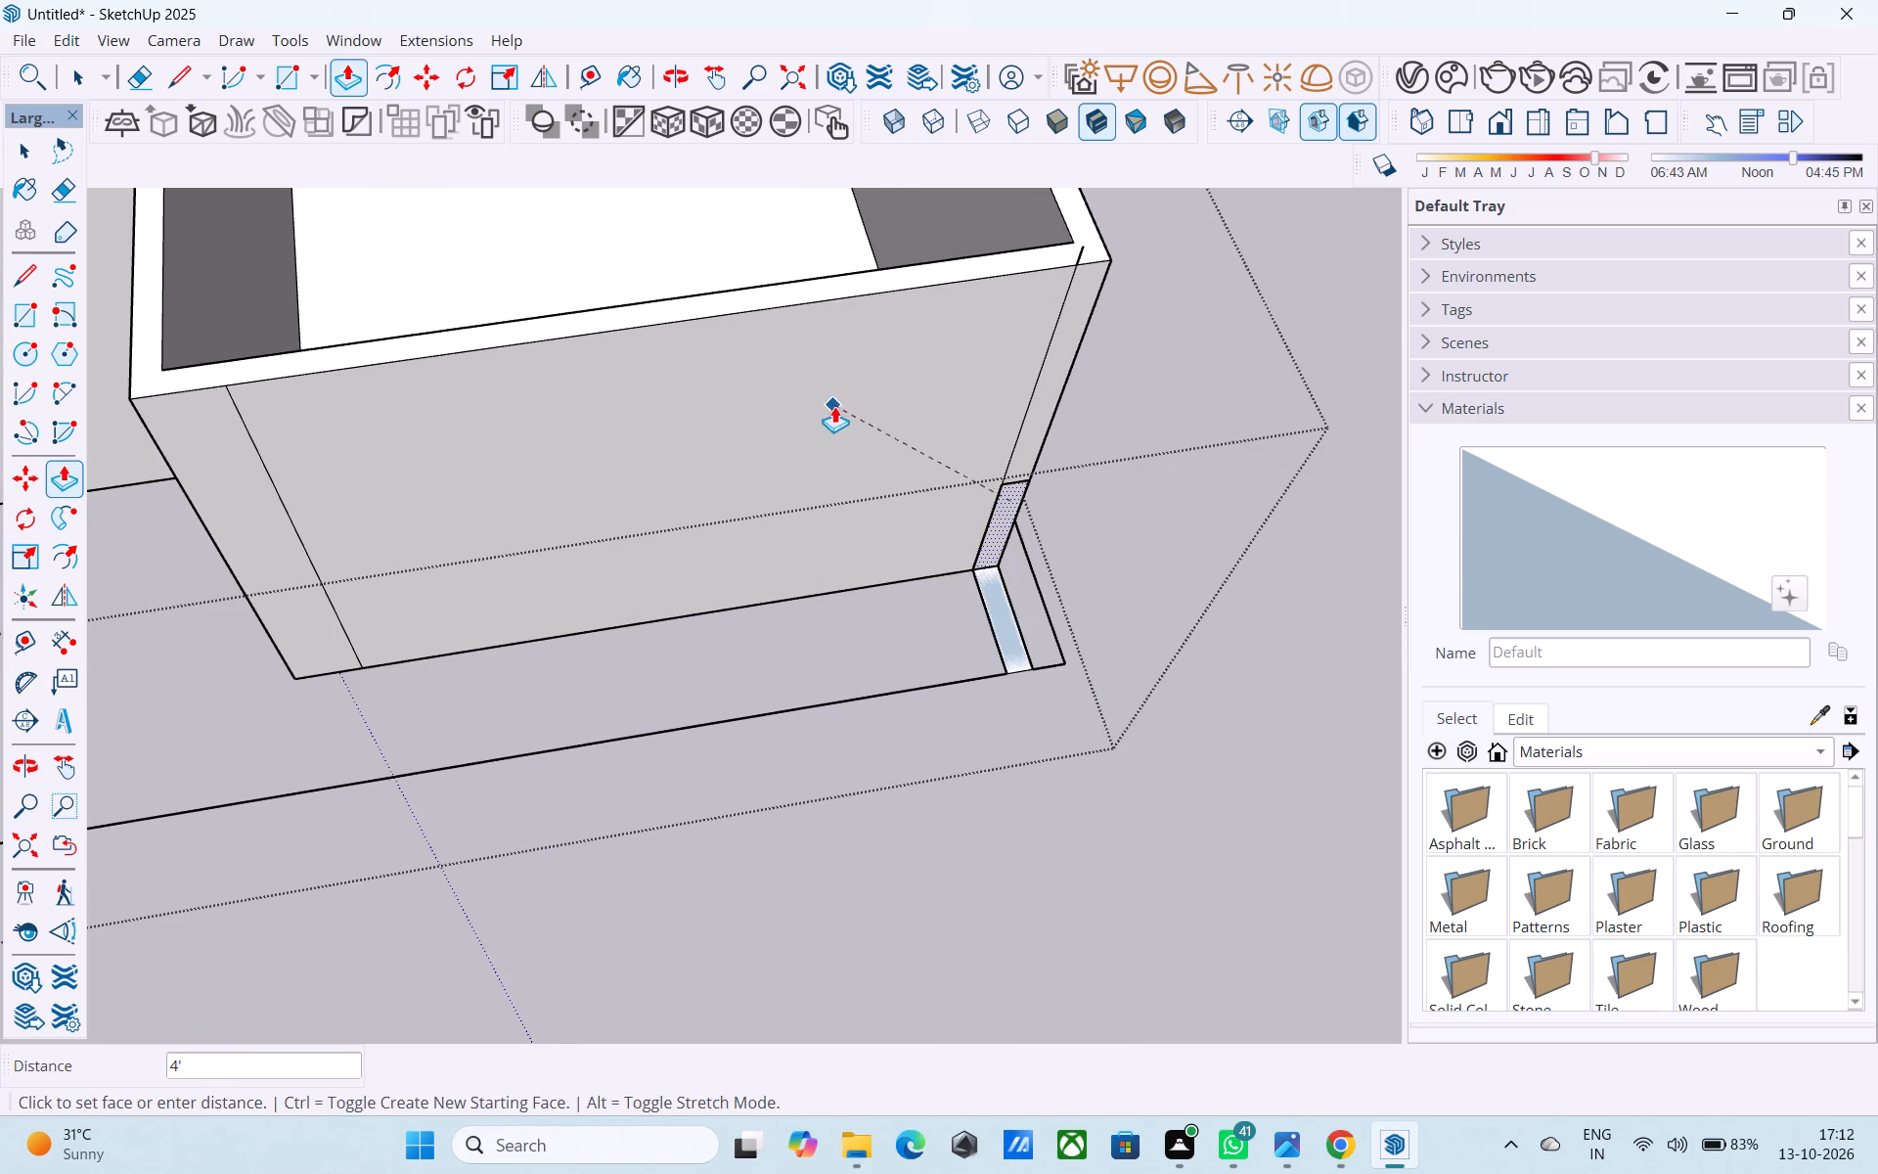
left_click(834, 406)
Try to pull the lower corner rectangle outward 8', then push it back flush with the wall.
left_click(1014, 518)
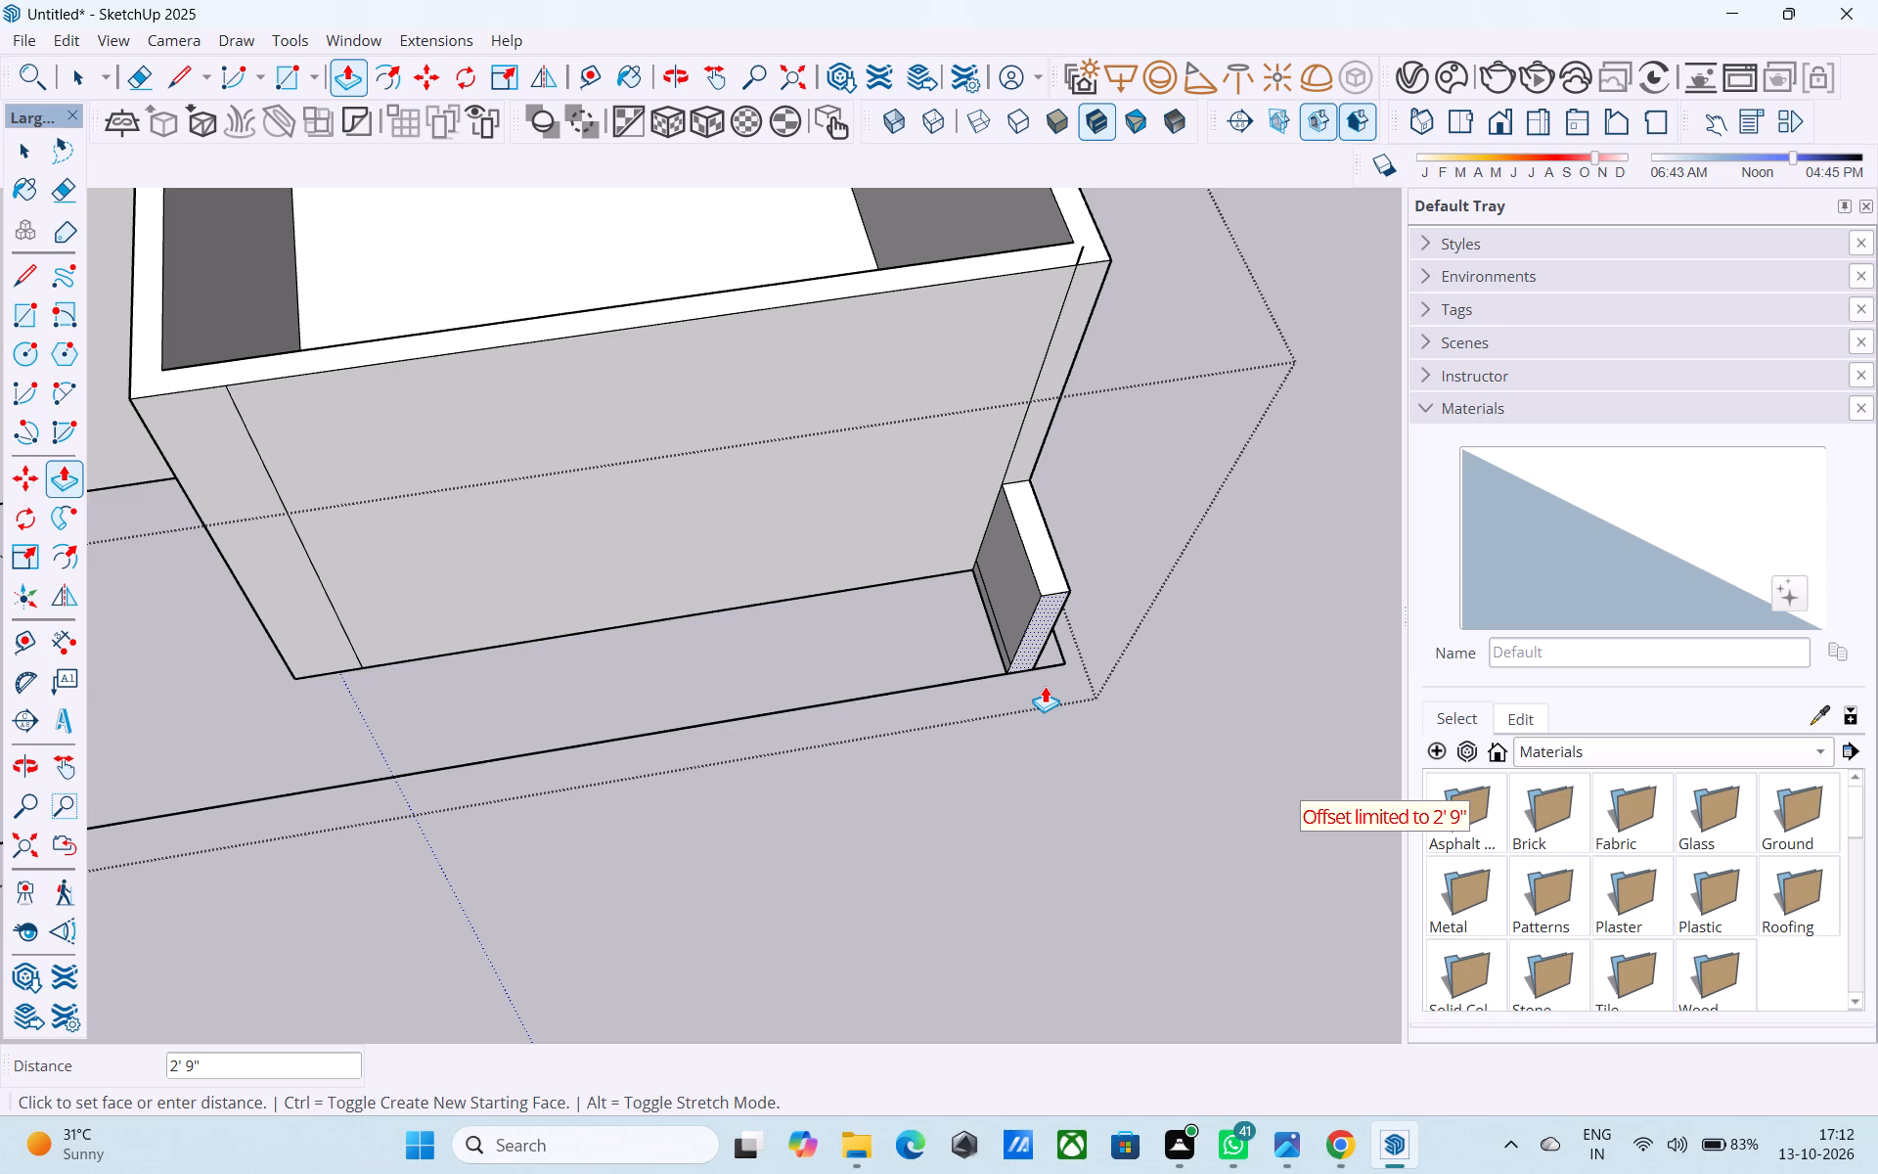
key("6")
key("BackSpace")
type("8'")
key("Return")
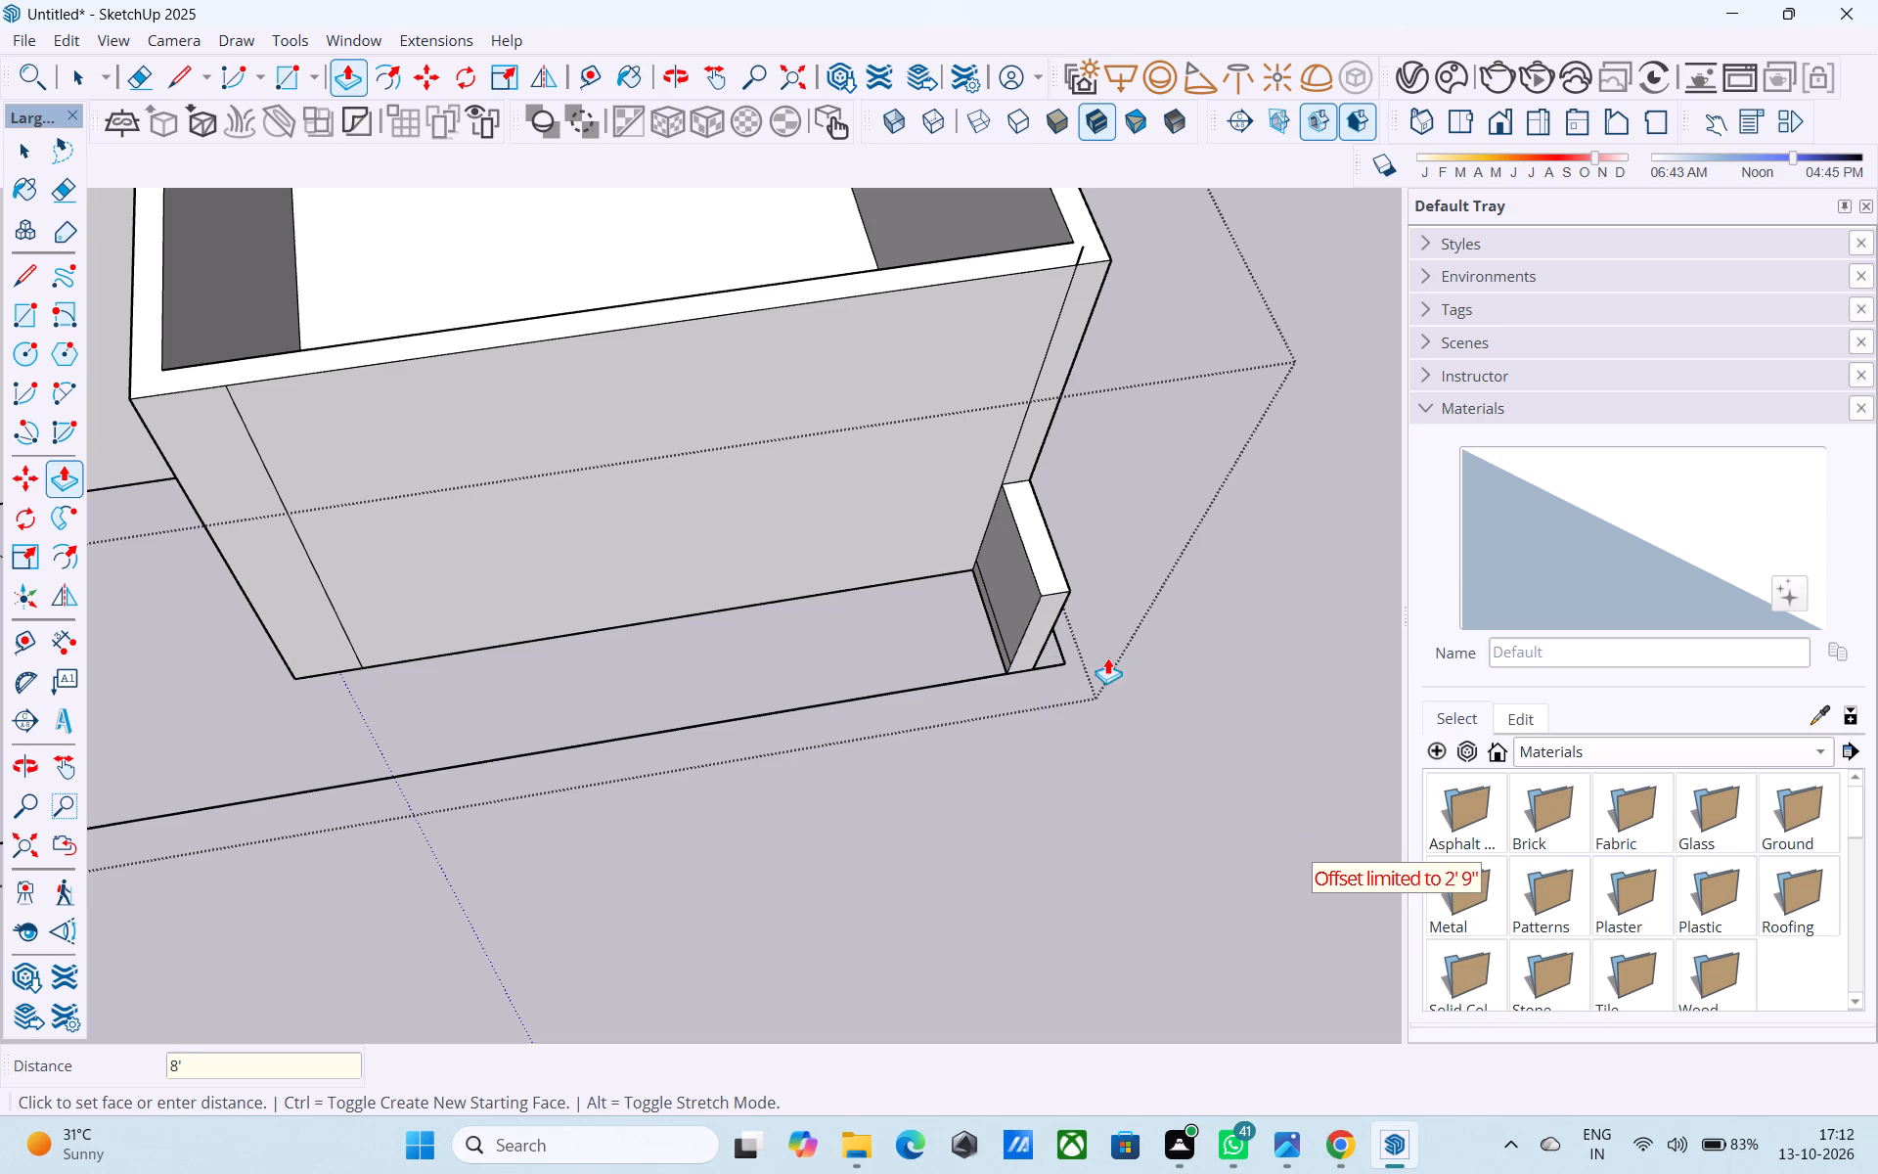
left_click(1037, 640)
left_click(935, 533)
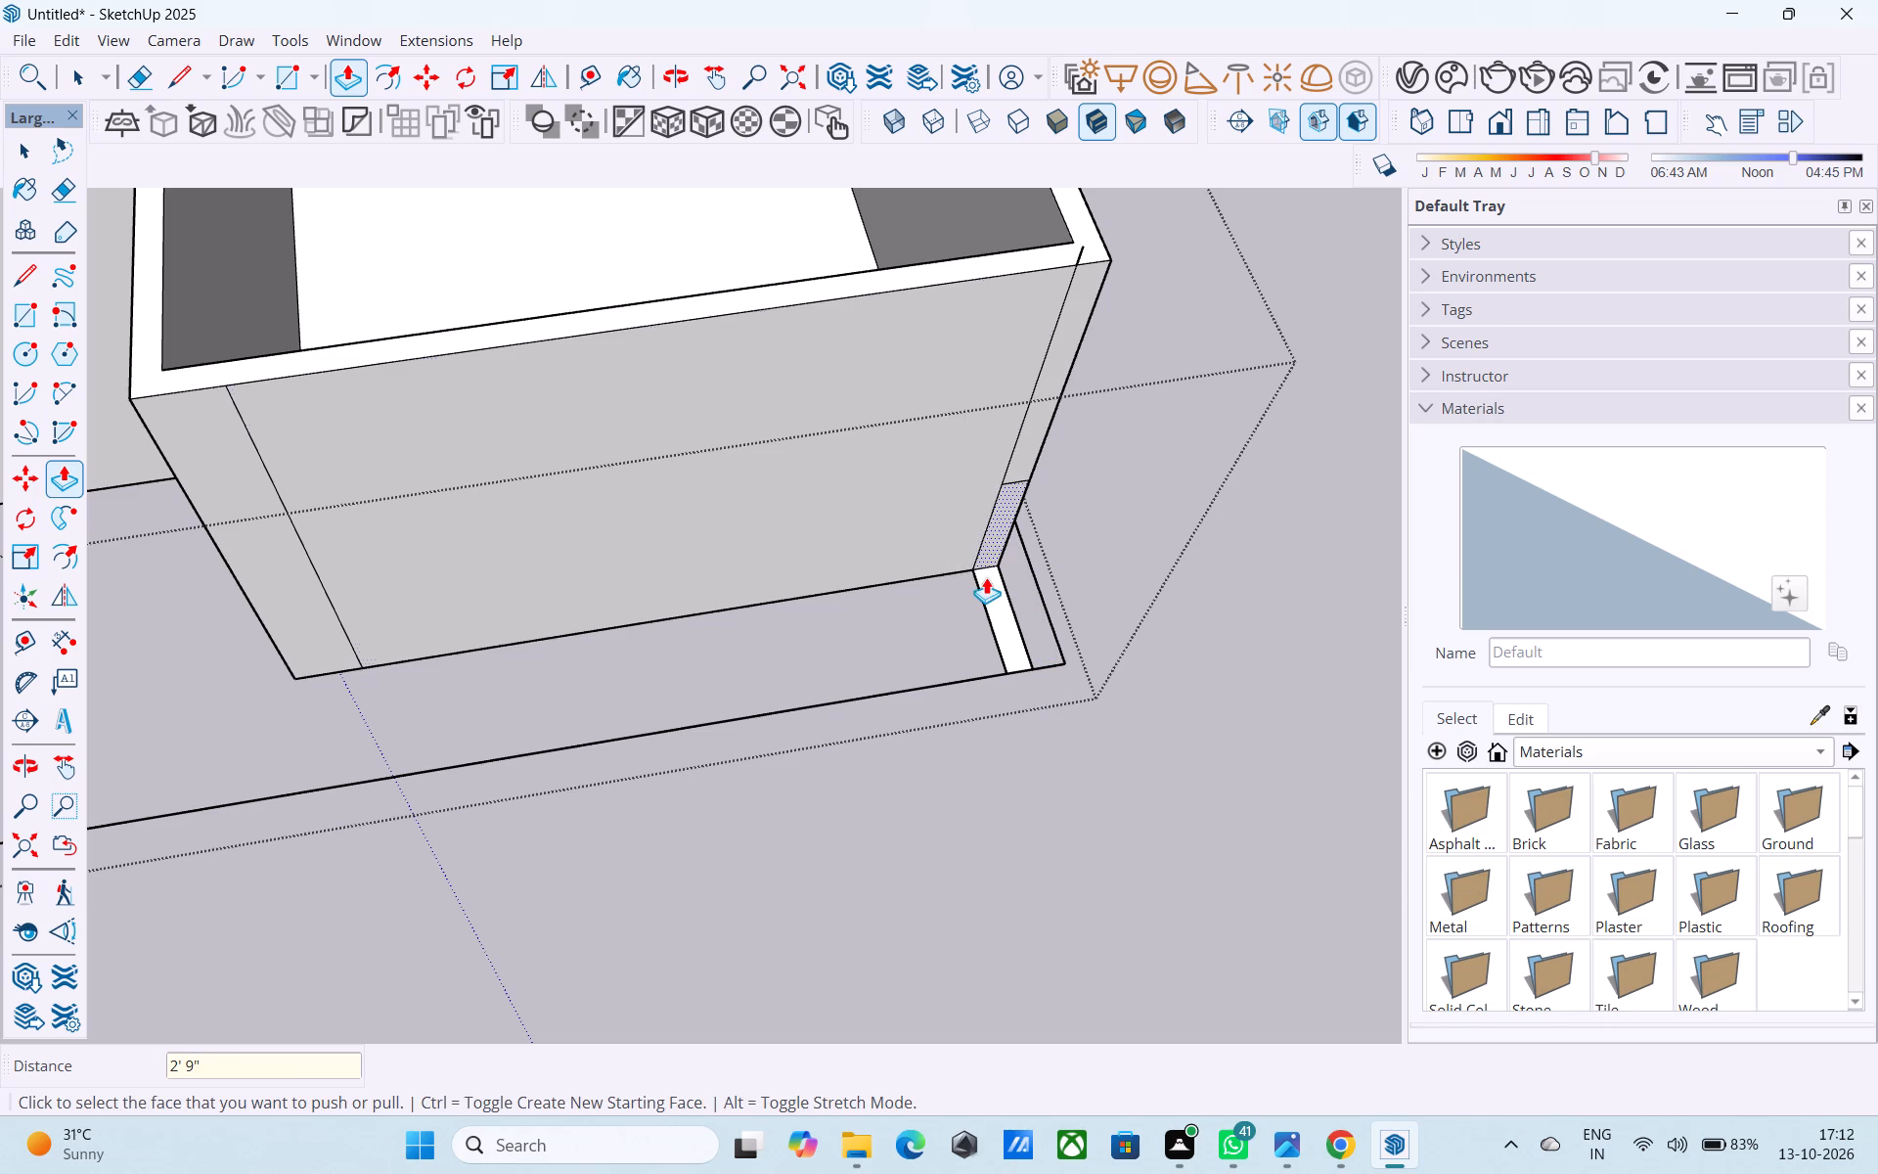
Erase the stub's footprint line and the base's front outline ahead of the large room's wall.
key("e")
left_click_drag(1019, 616, 957, 619)
left_click_drag(975, 644, 979, 771)
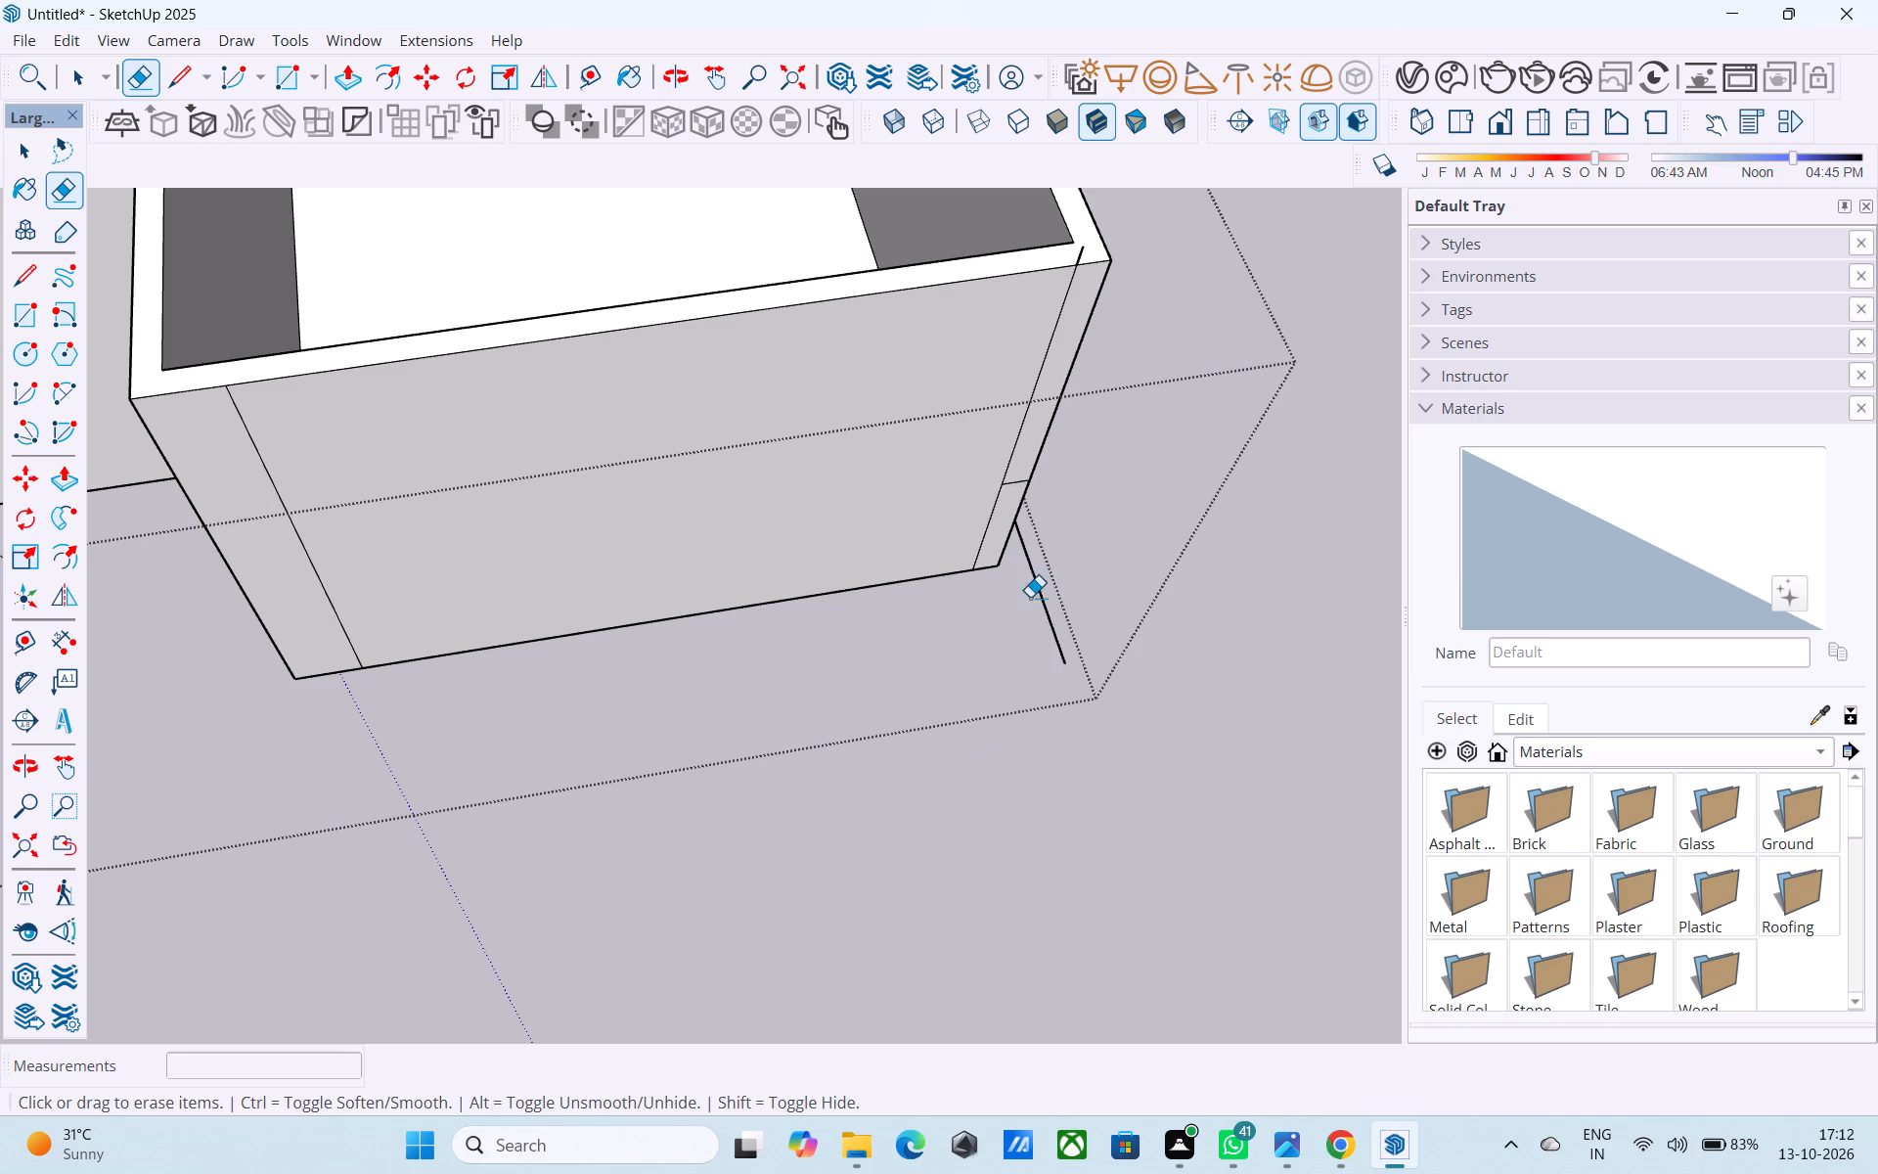
Pull the lower corner rectangle outward 8' as a low wall, then revise its extension to 6'.
key("space")
left_click(993, 540)
key("p")
left_click(993, 541)
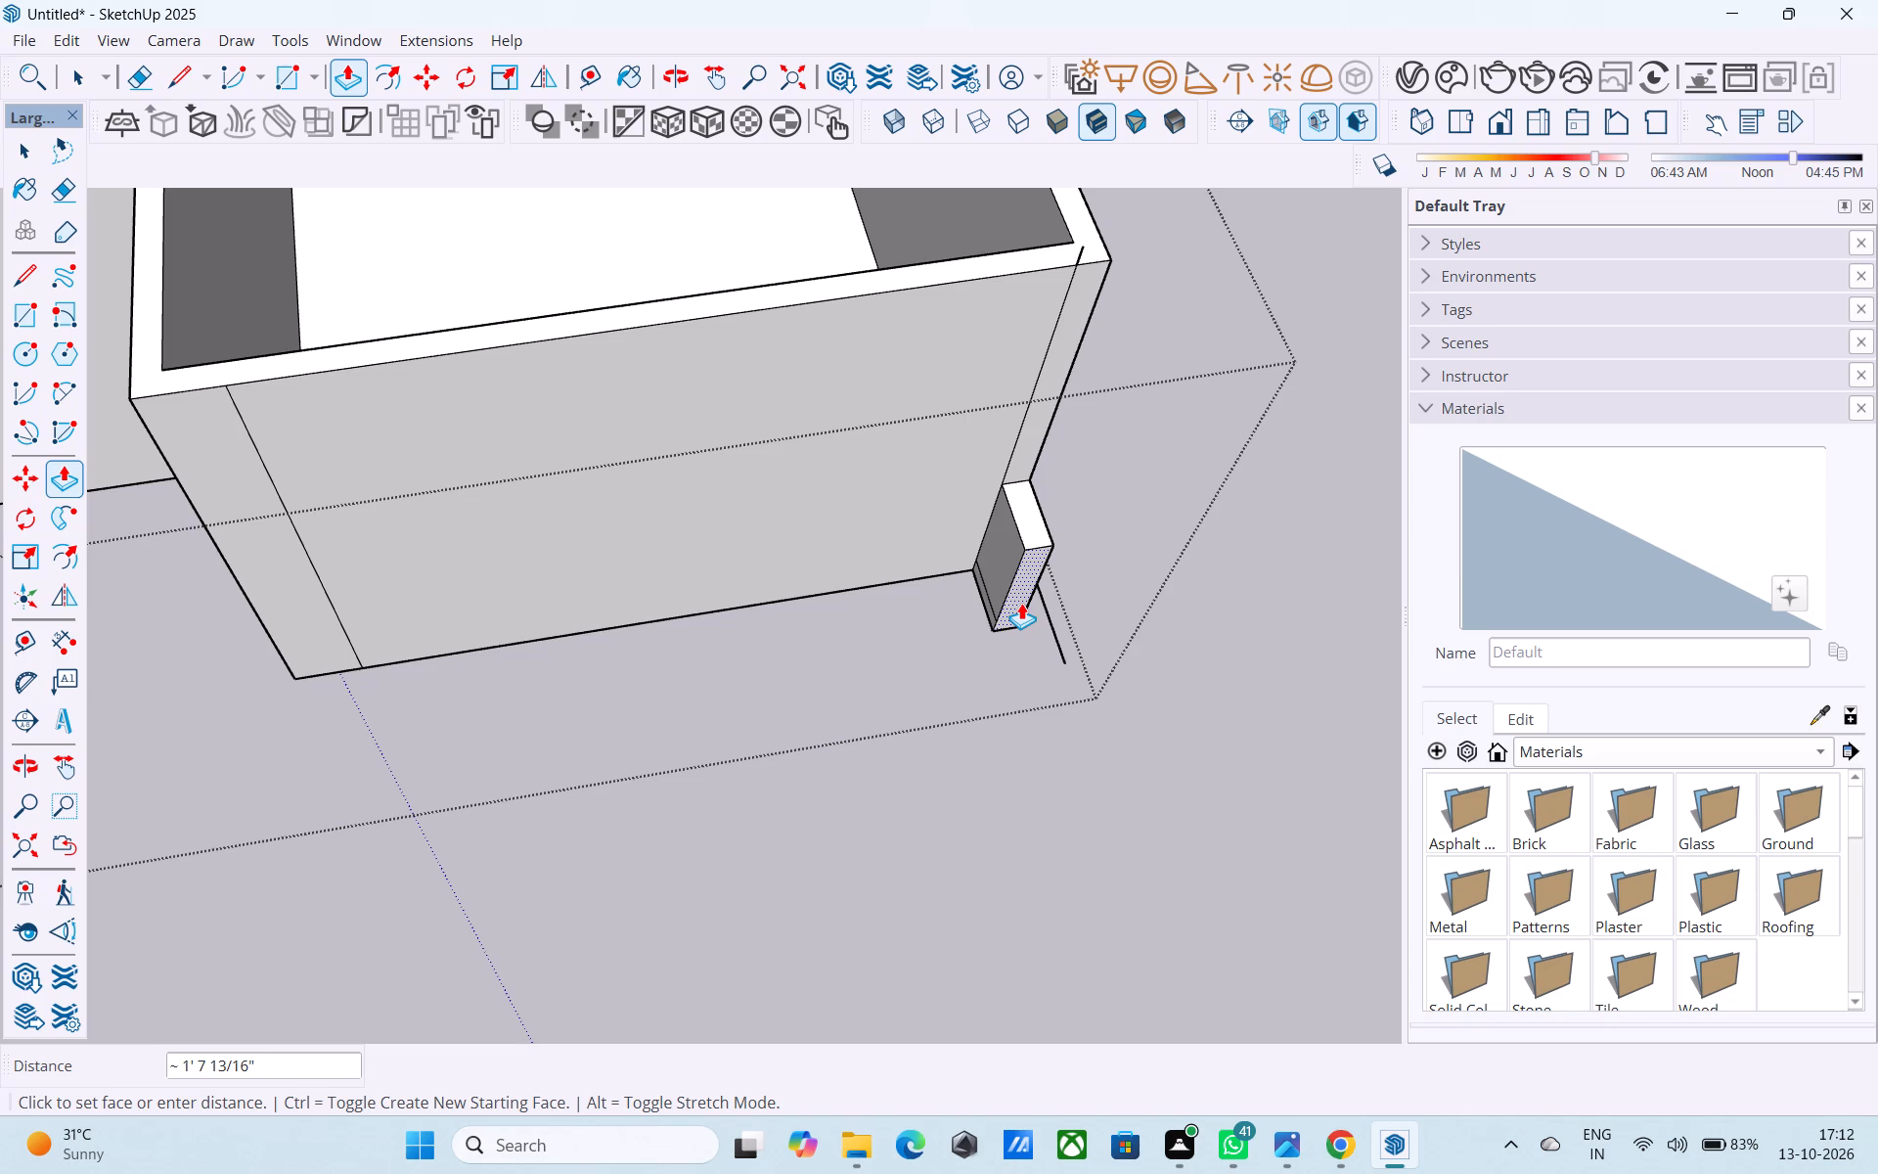
type("8'")
key("Return")
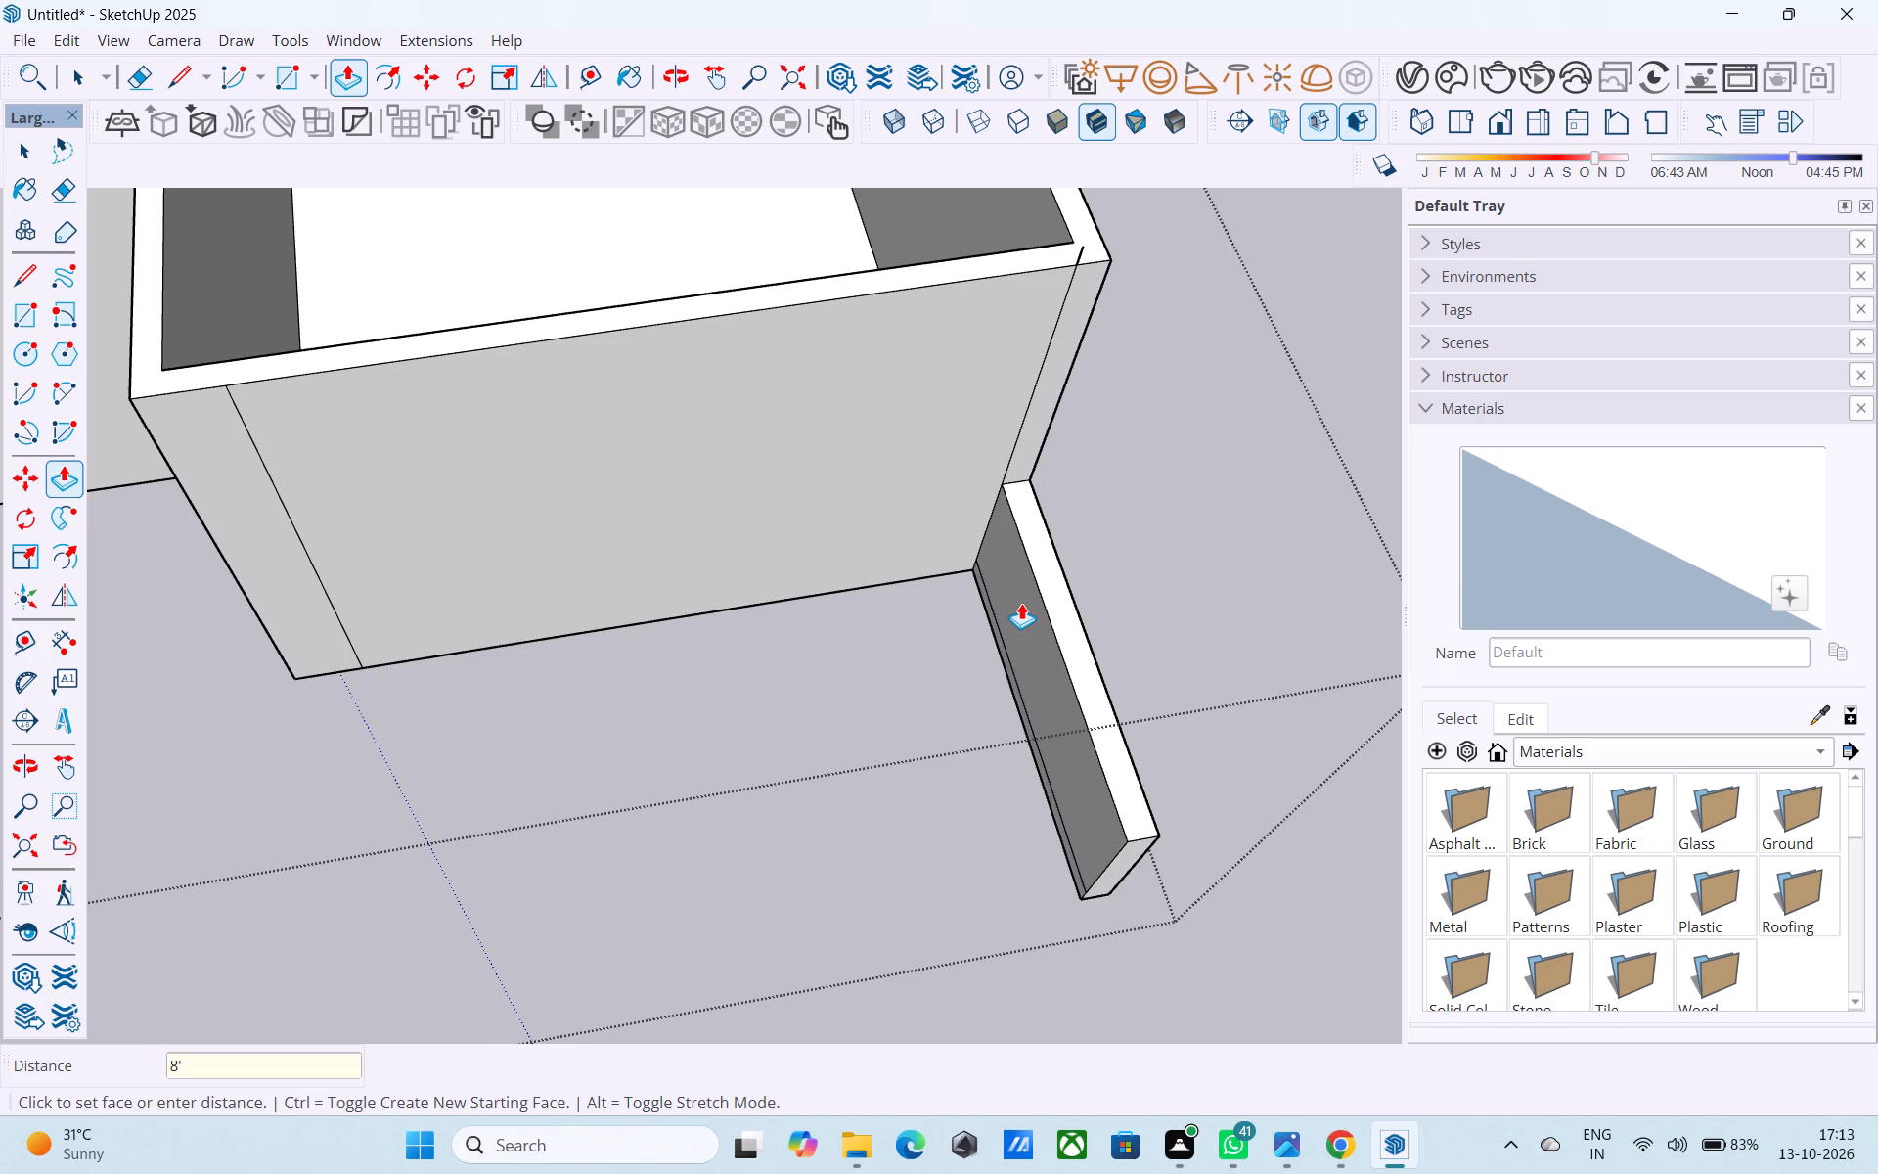
type("6'")
key("Return")
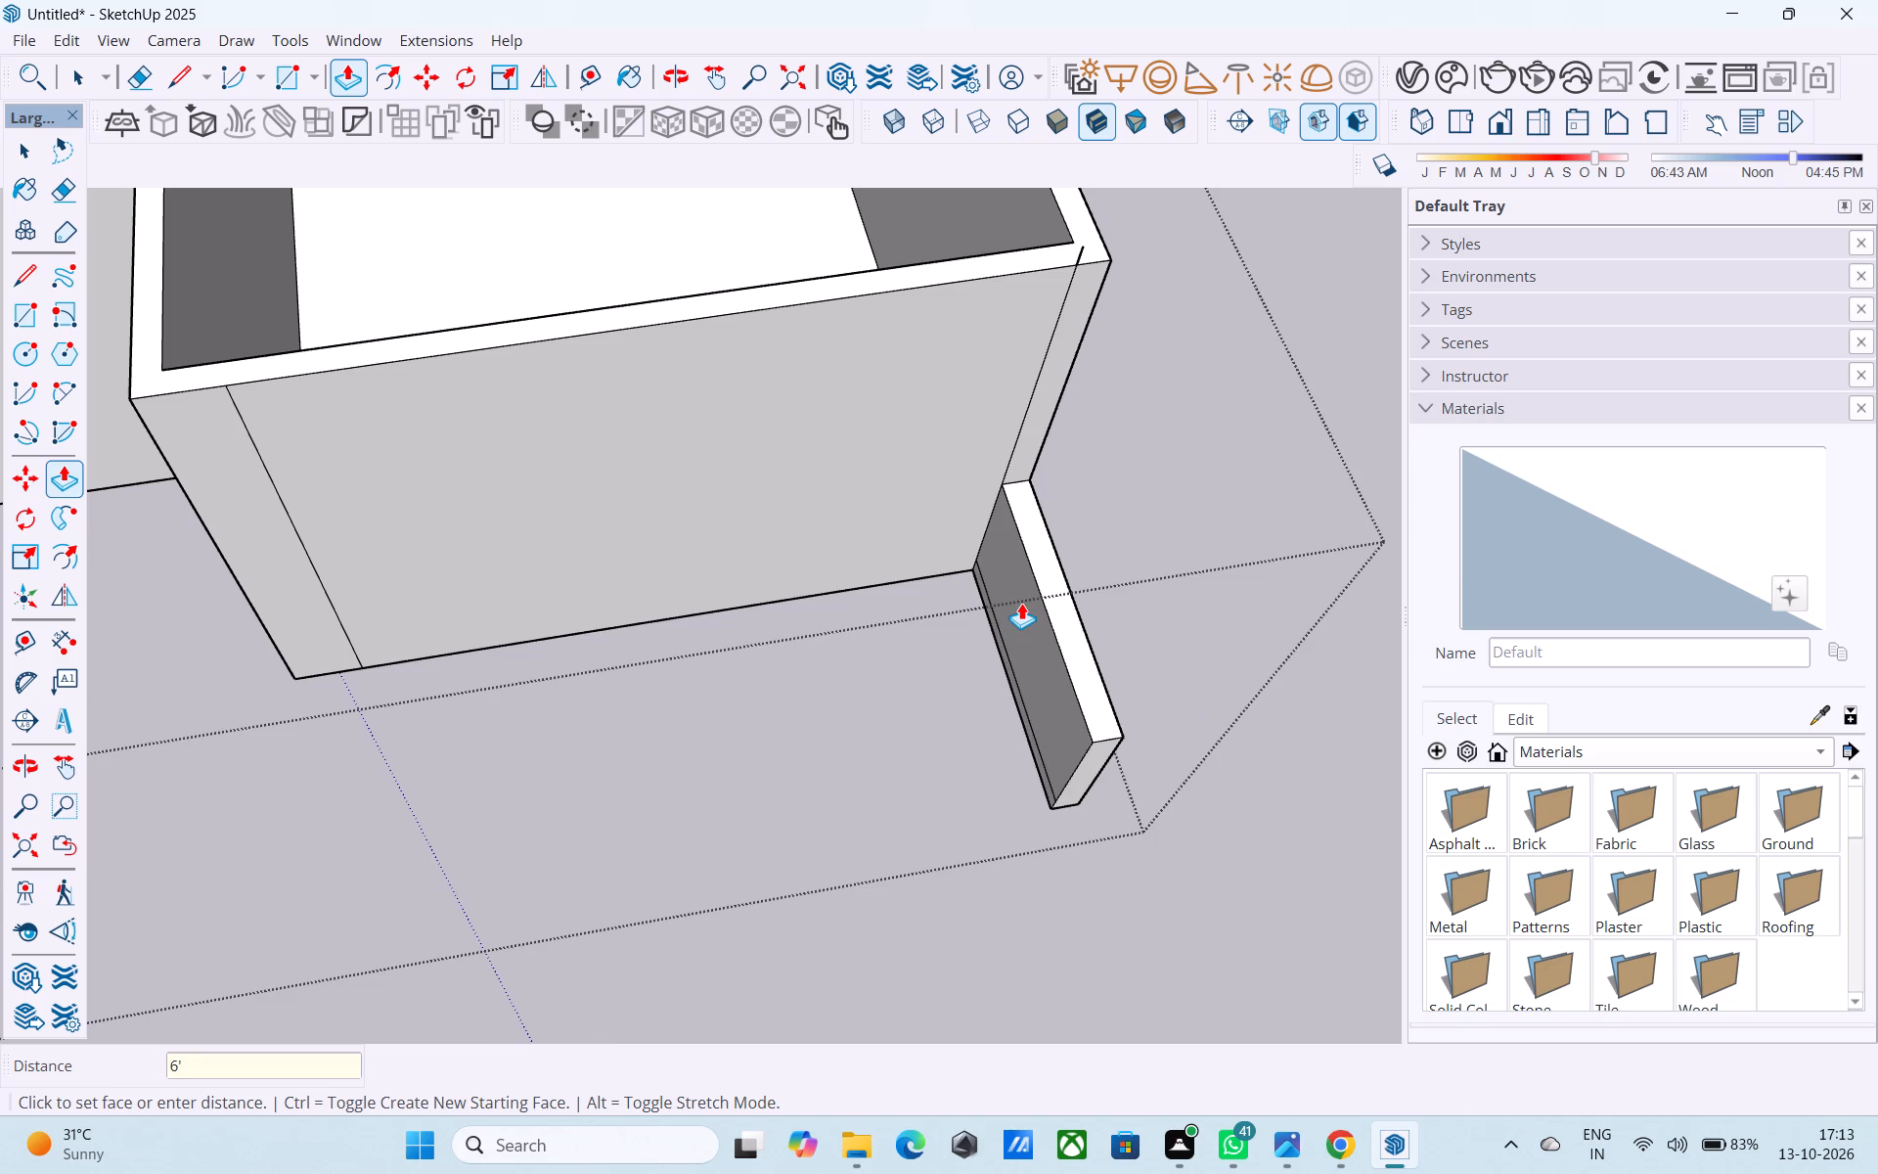
Extend the low wall's end face a further 9" outward.
middle_click_drag(1020, 677, 1423, 538)
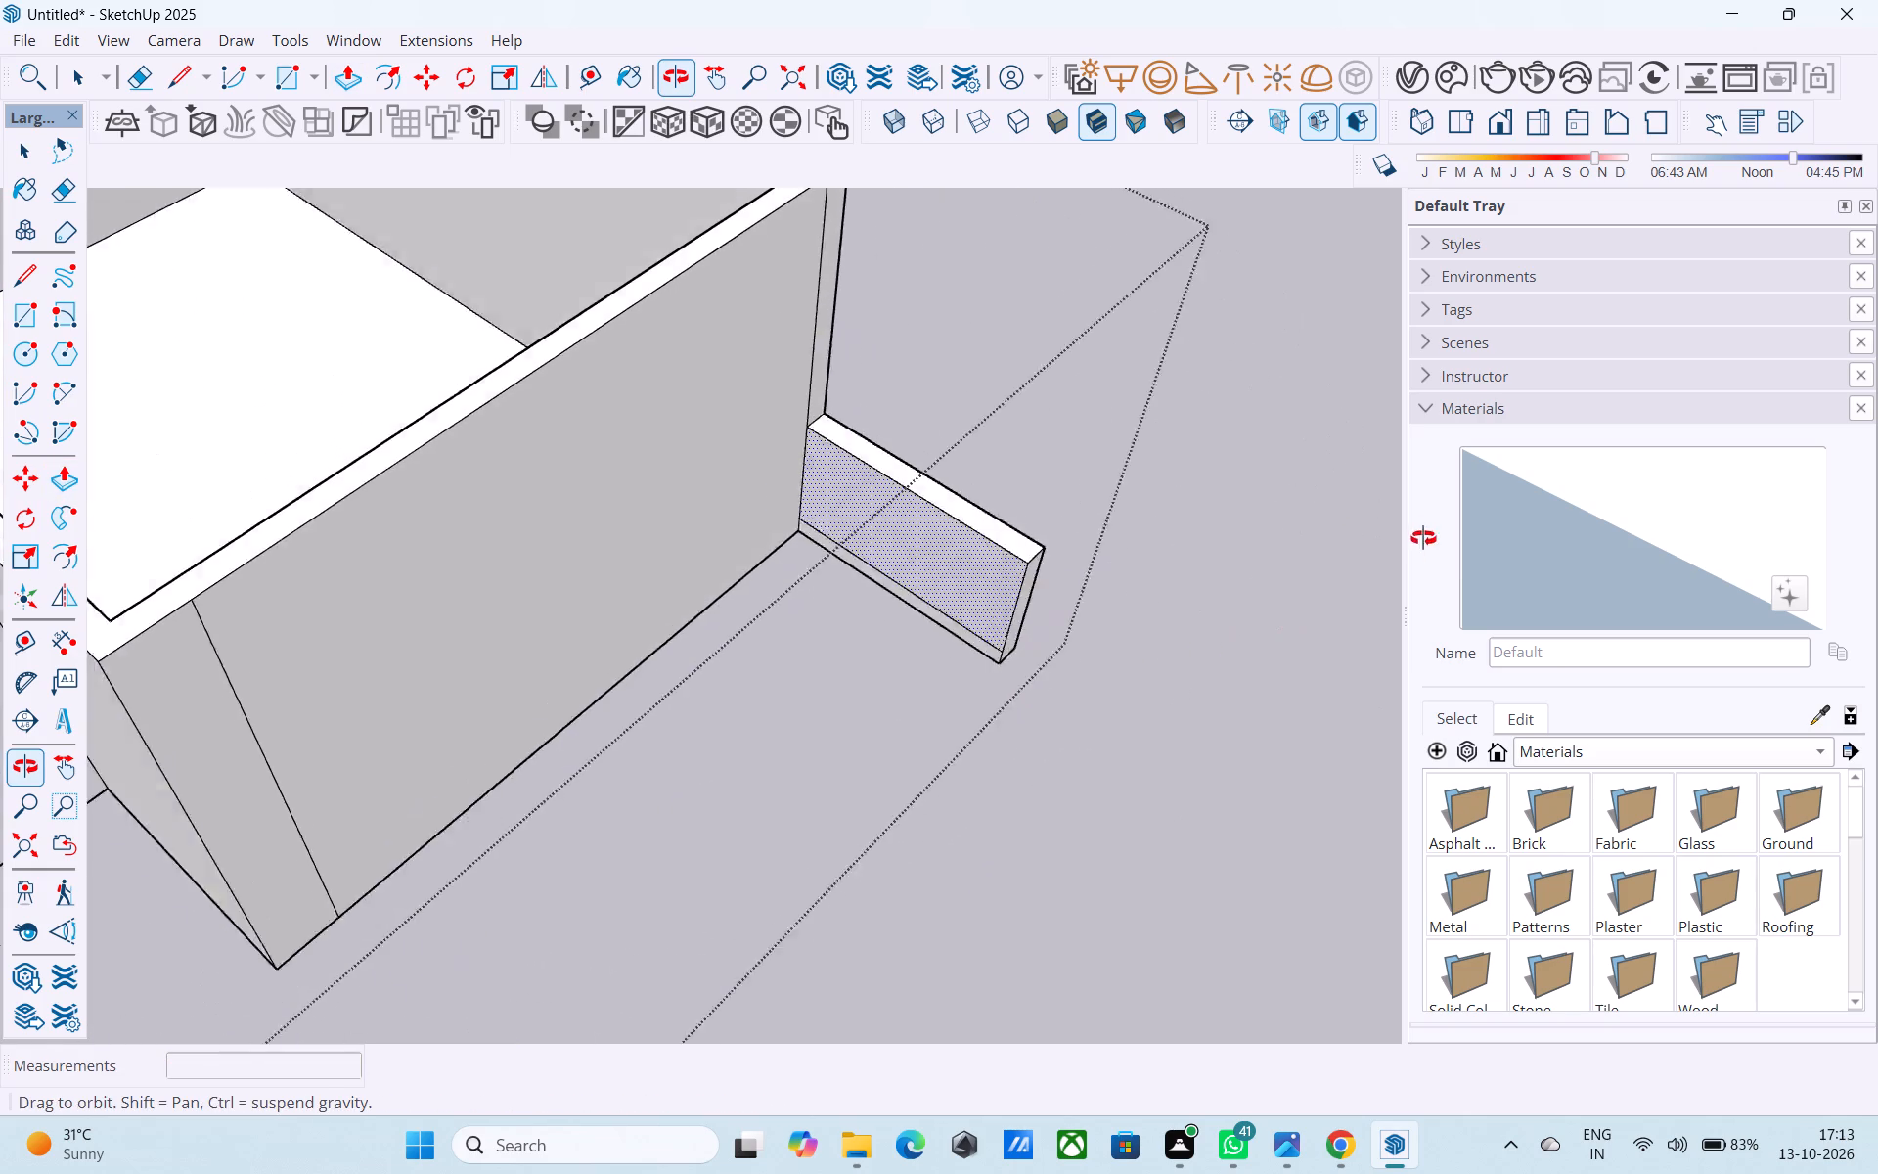
middle_click_drag(1423, 538, 1424, 537)
middle_click_drag(933, 672, 1148, 572)
middle_click_drag(1134, 583, 1115, 630, "shift")
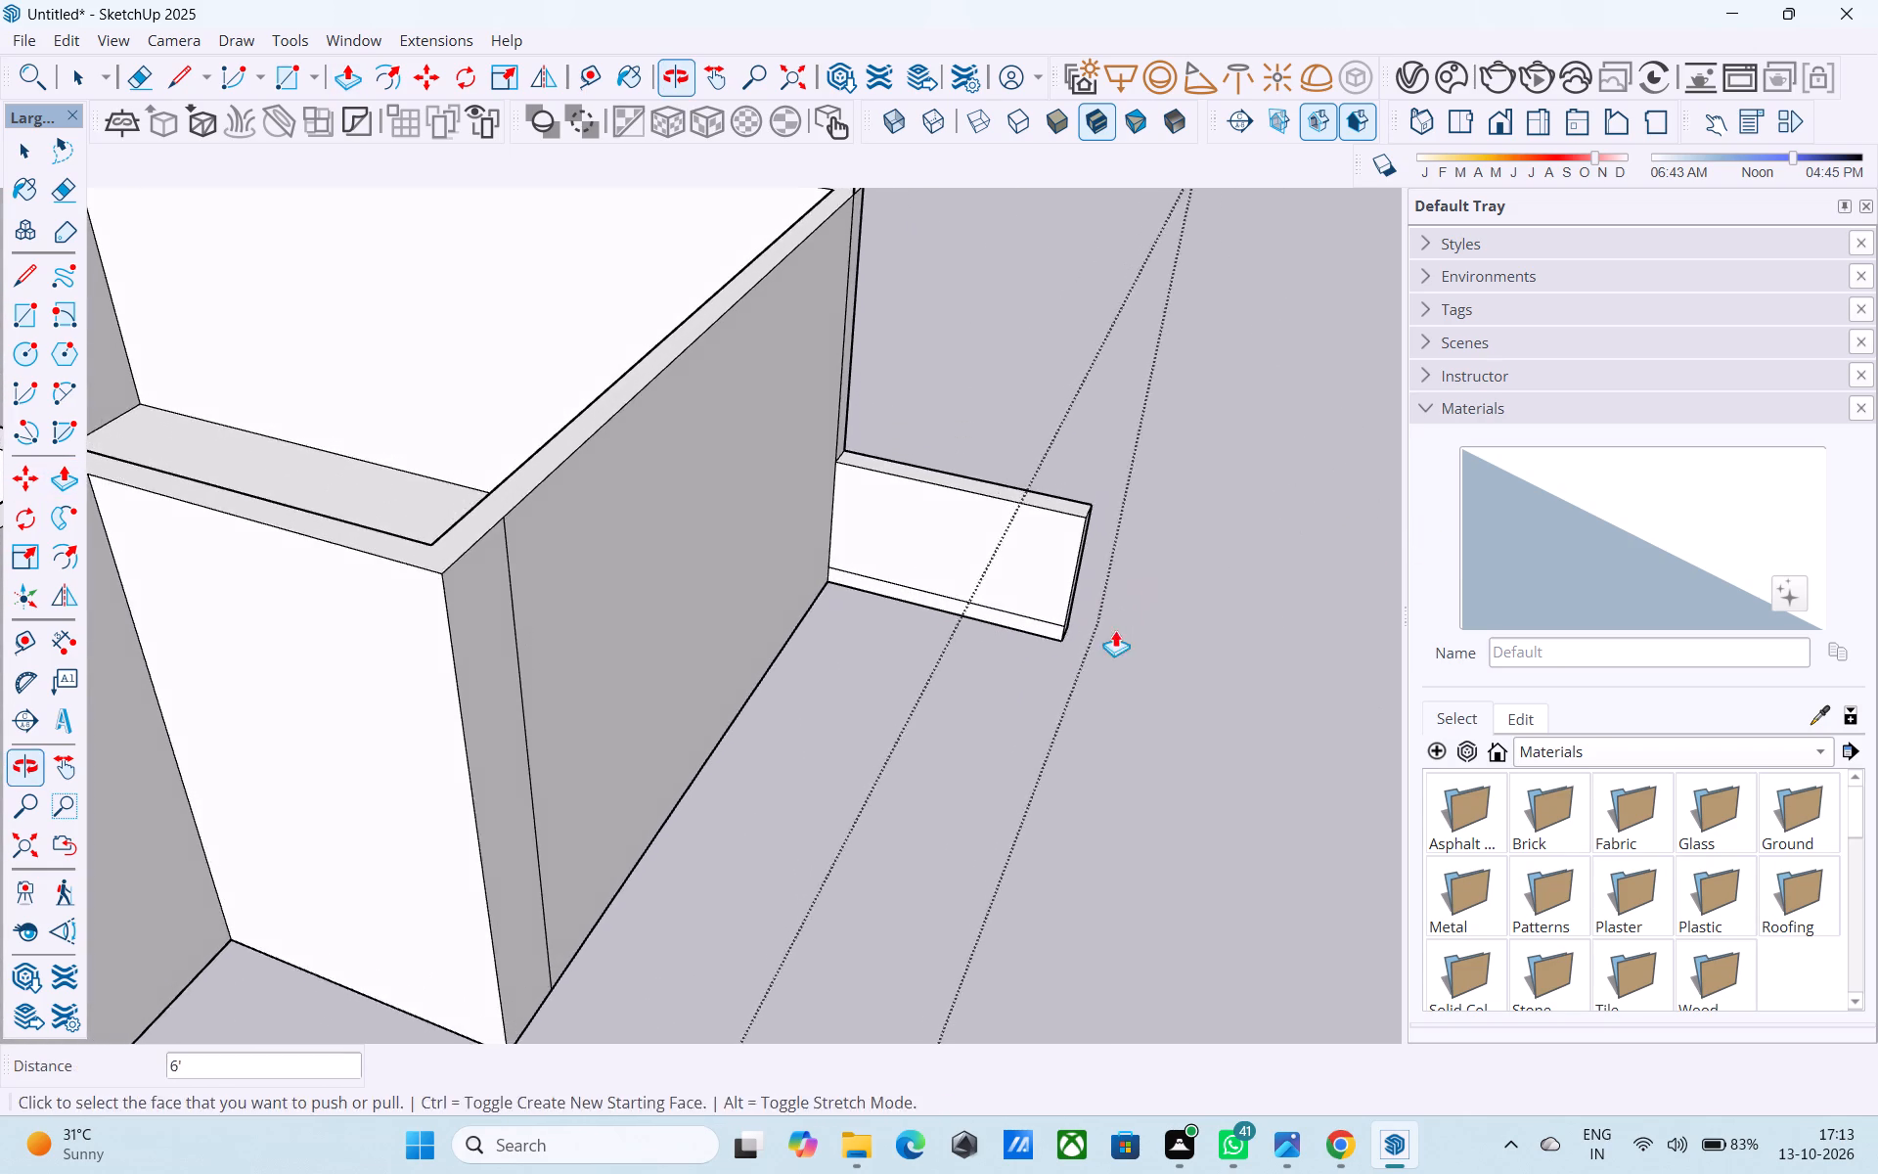
middle_click_drag(1115, 630, 1120, 630, "shift")
middle_click_drag(1097, 629, 865, 574)
scroll(1019, 615, "up", 2)
left_click(1053, 609)
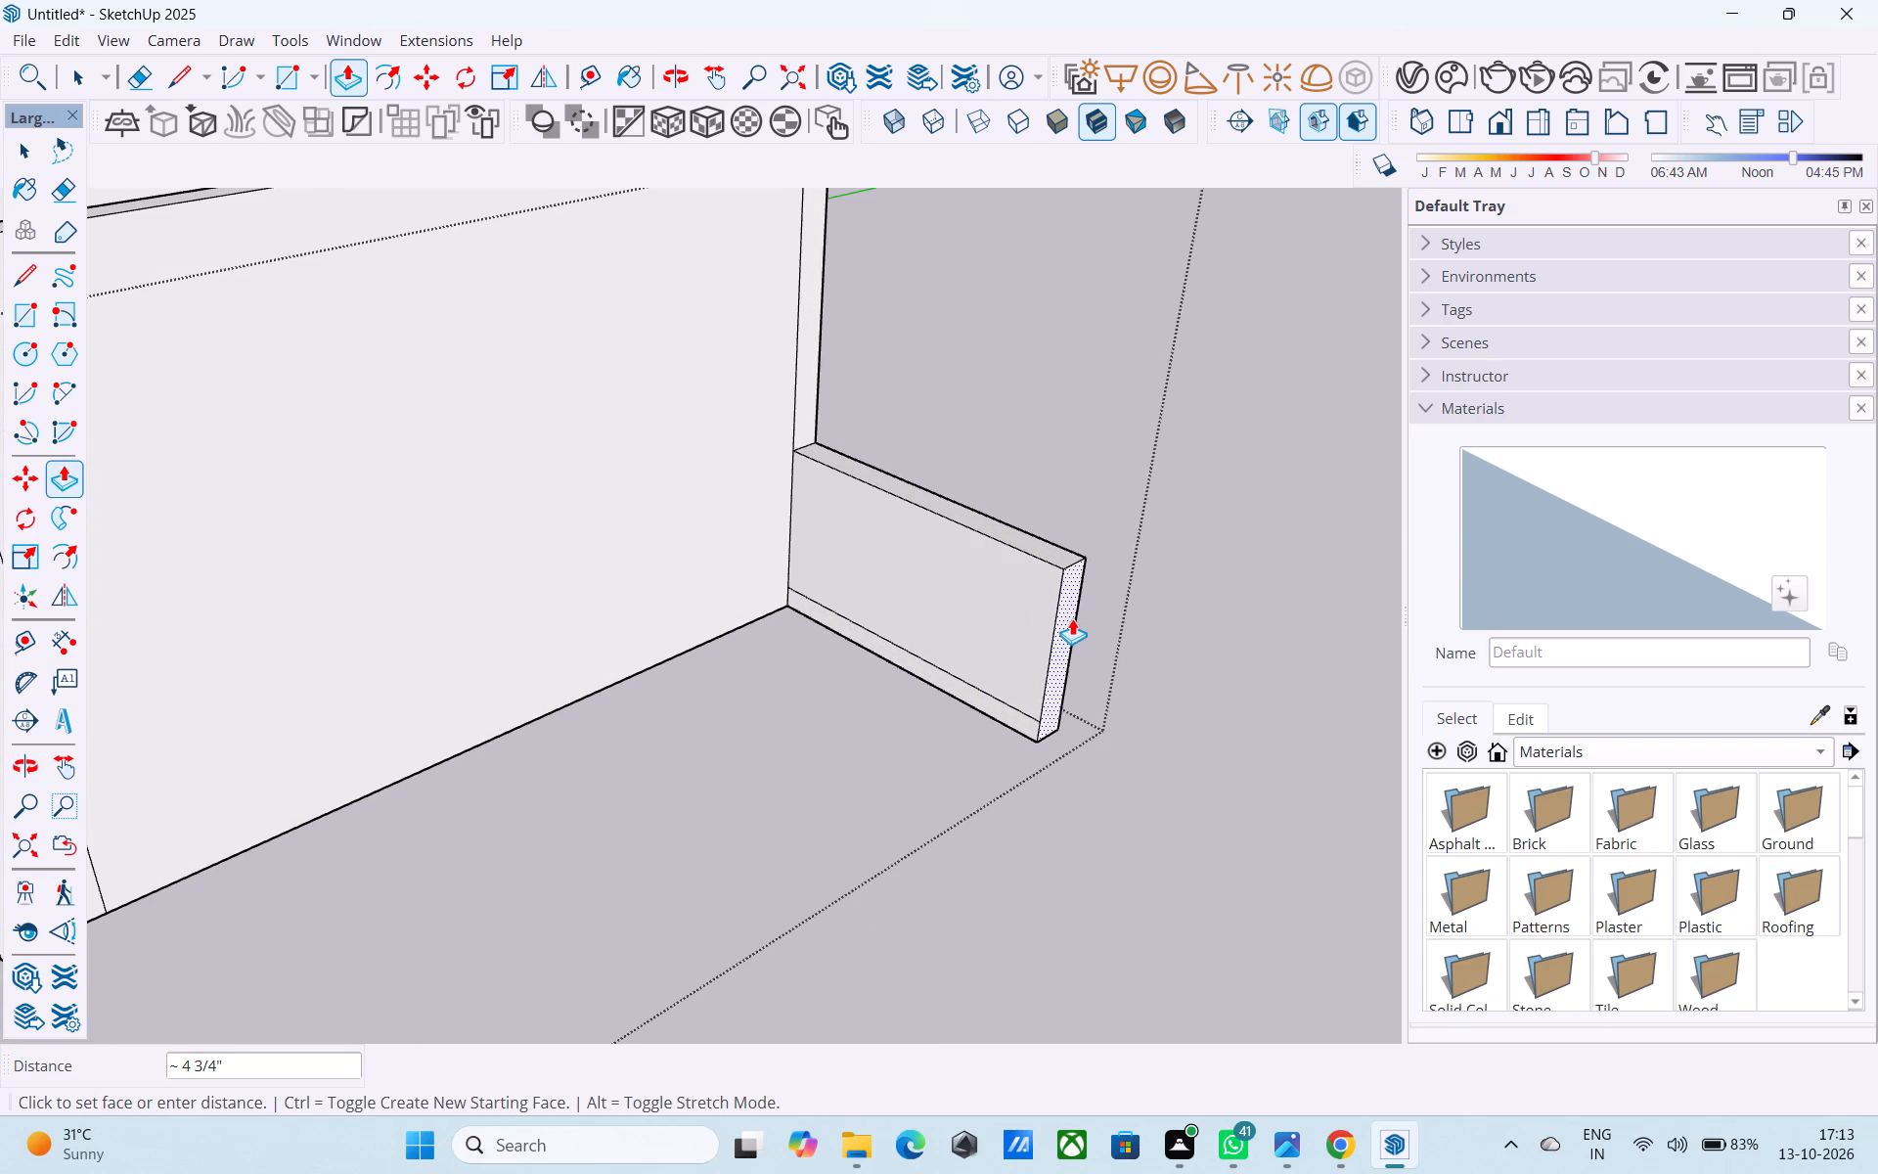
type("9\"")
key("Return")
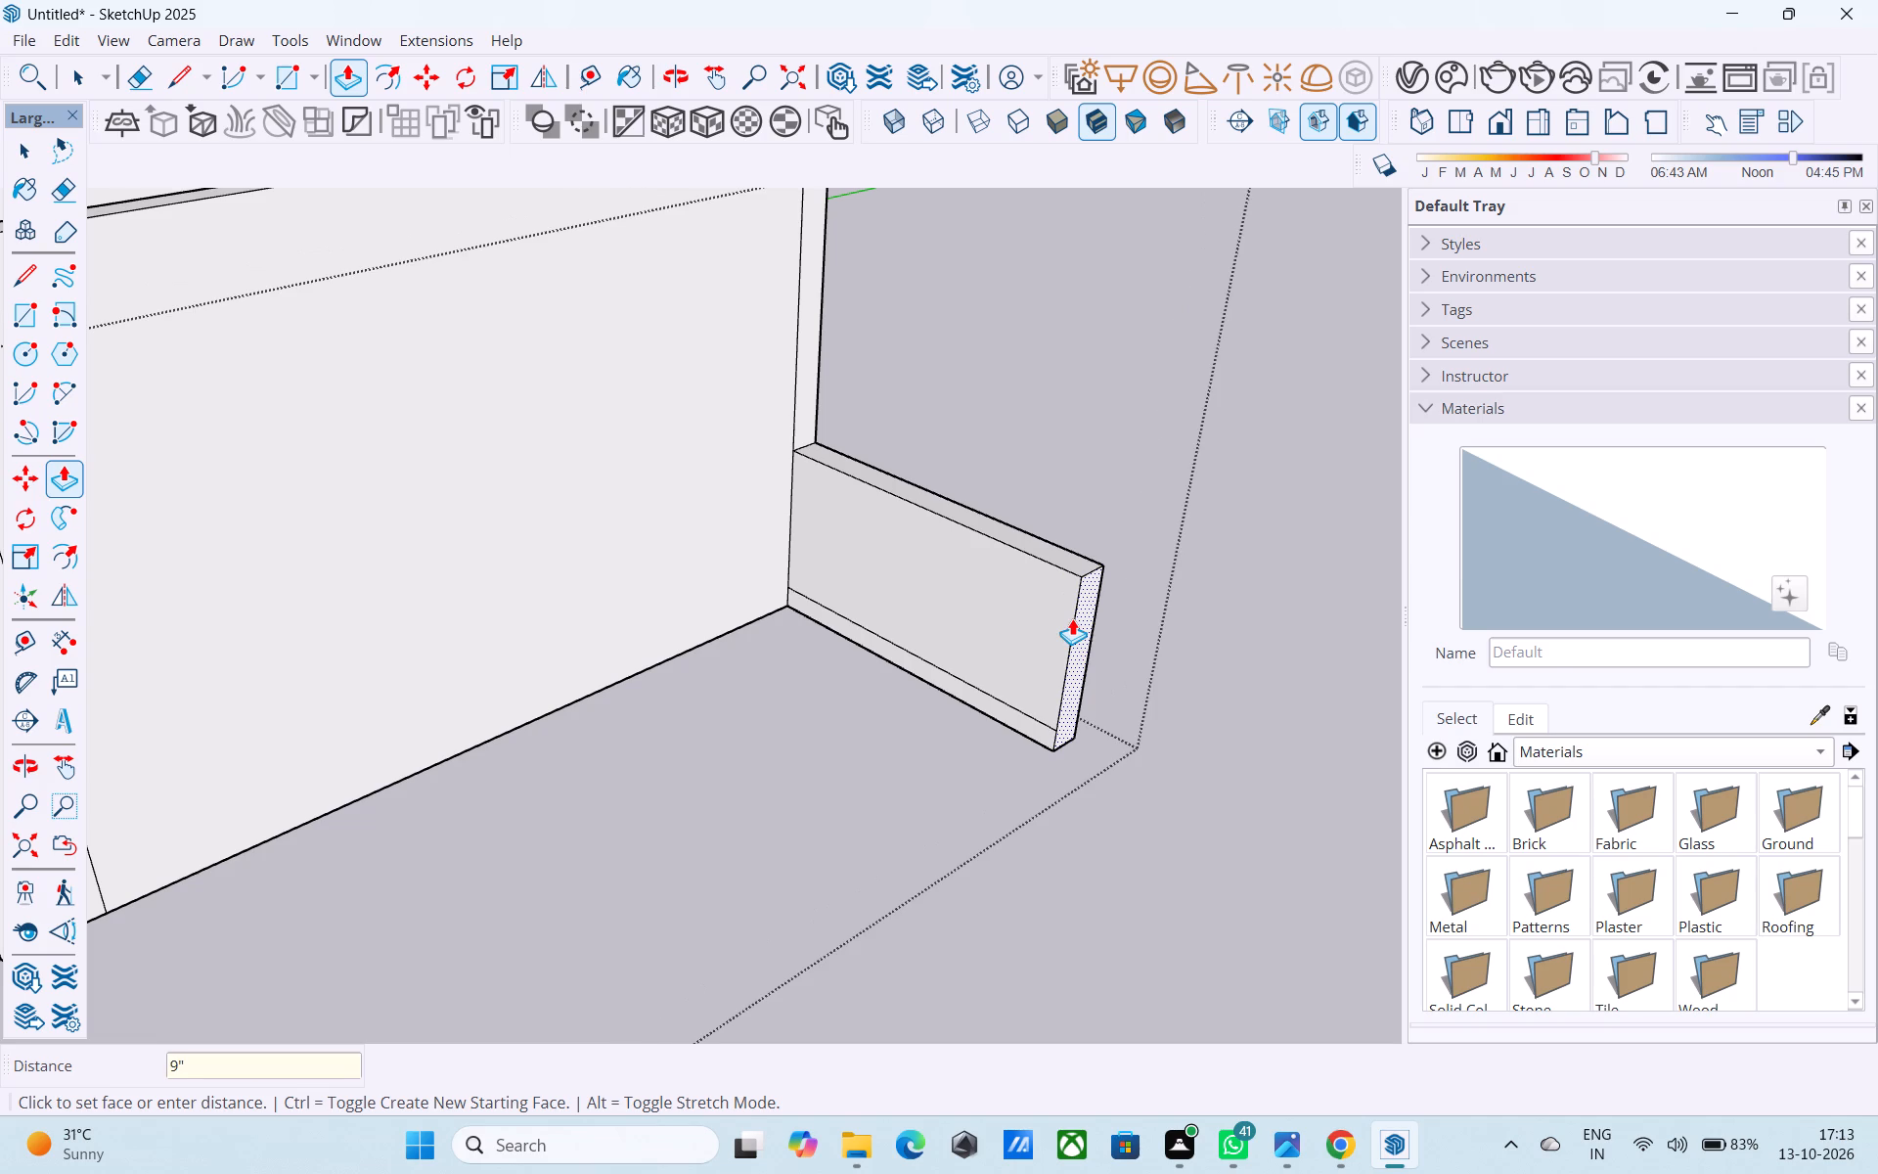
Copy the vertical edge at the low wall's outer end 9" back along its inner side face.
key("space")
left_click(1066, 631)
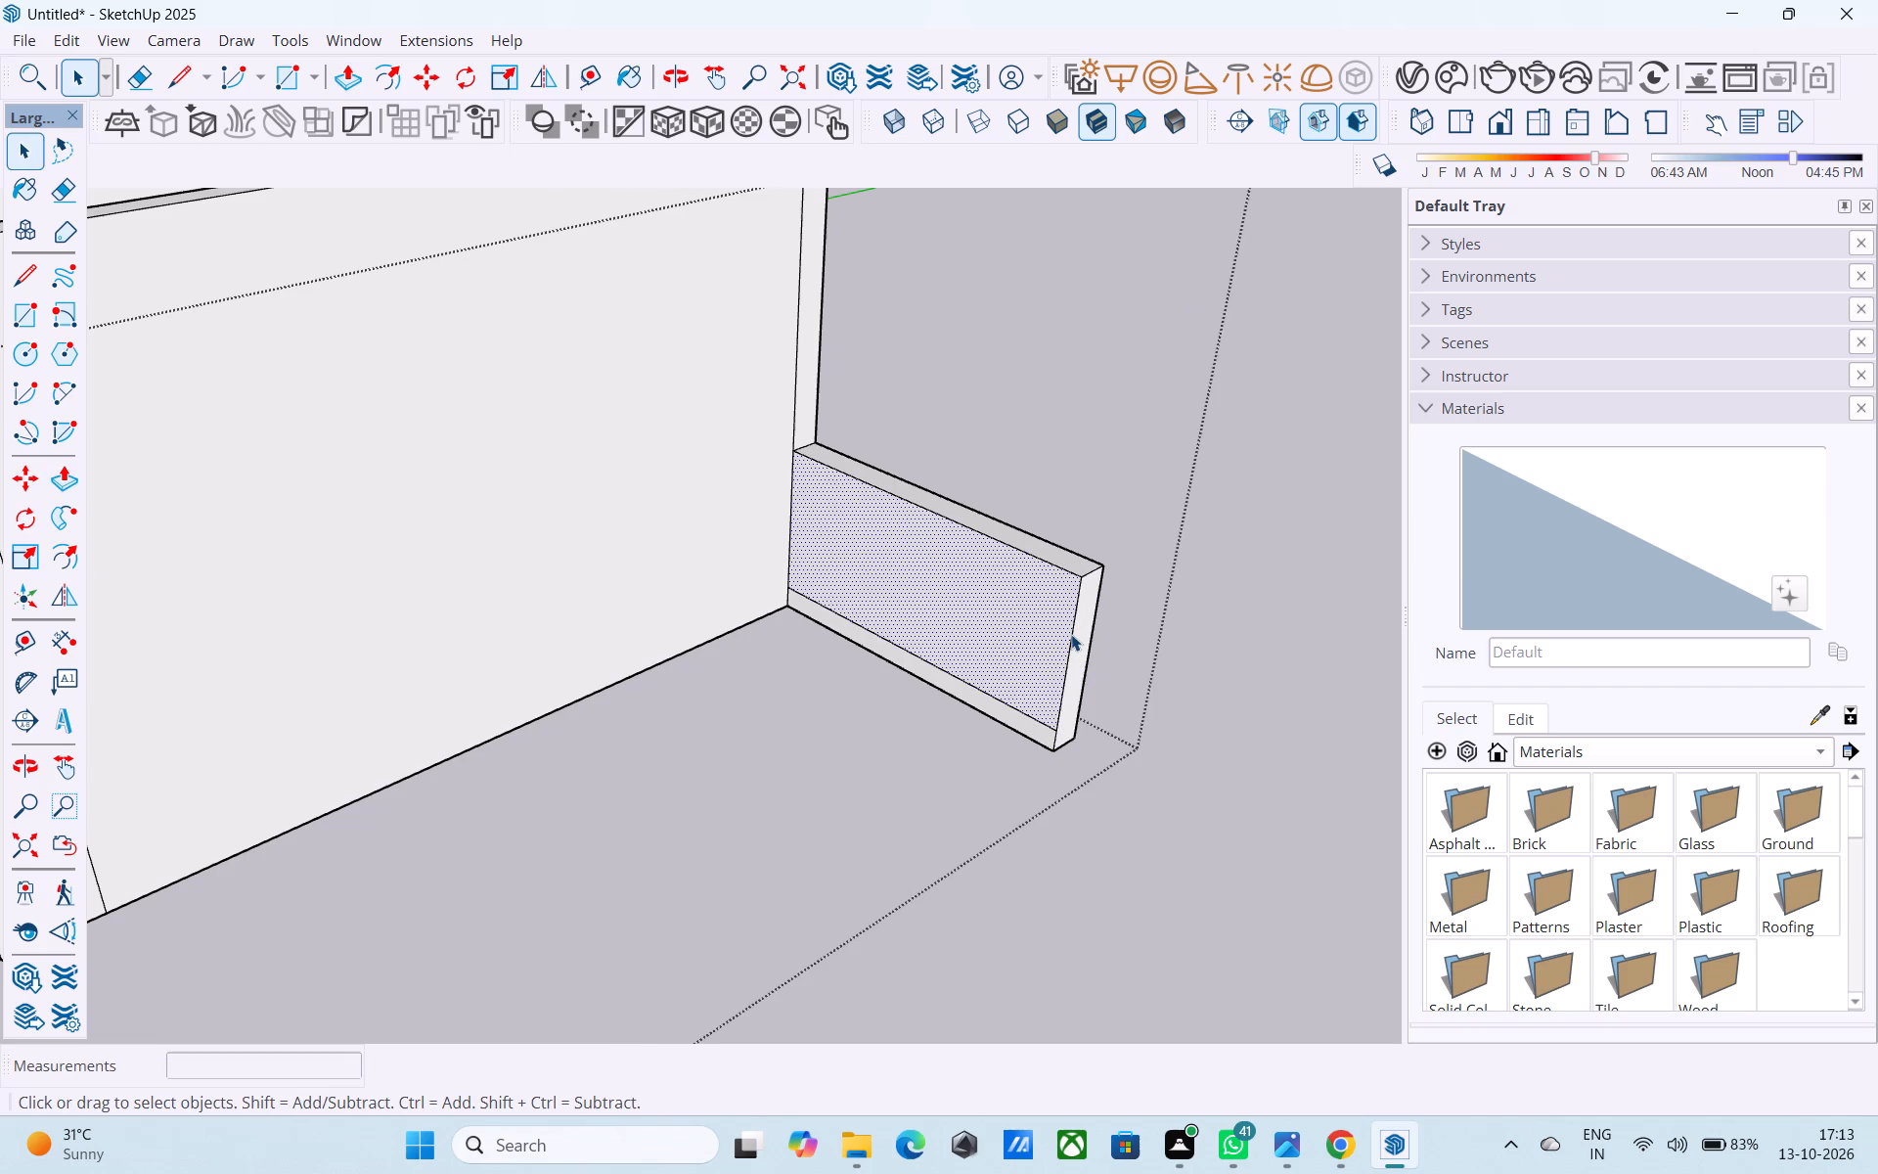
left_click(1071, 634)
key("m")
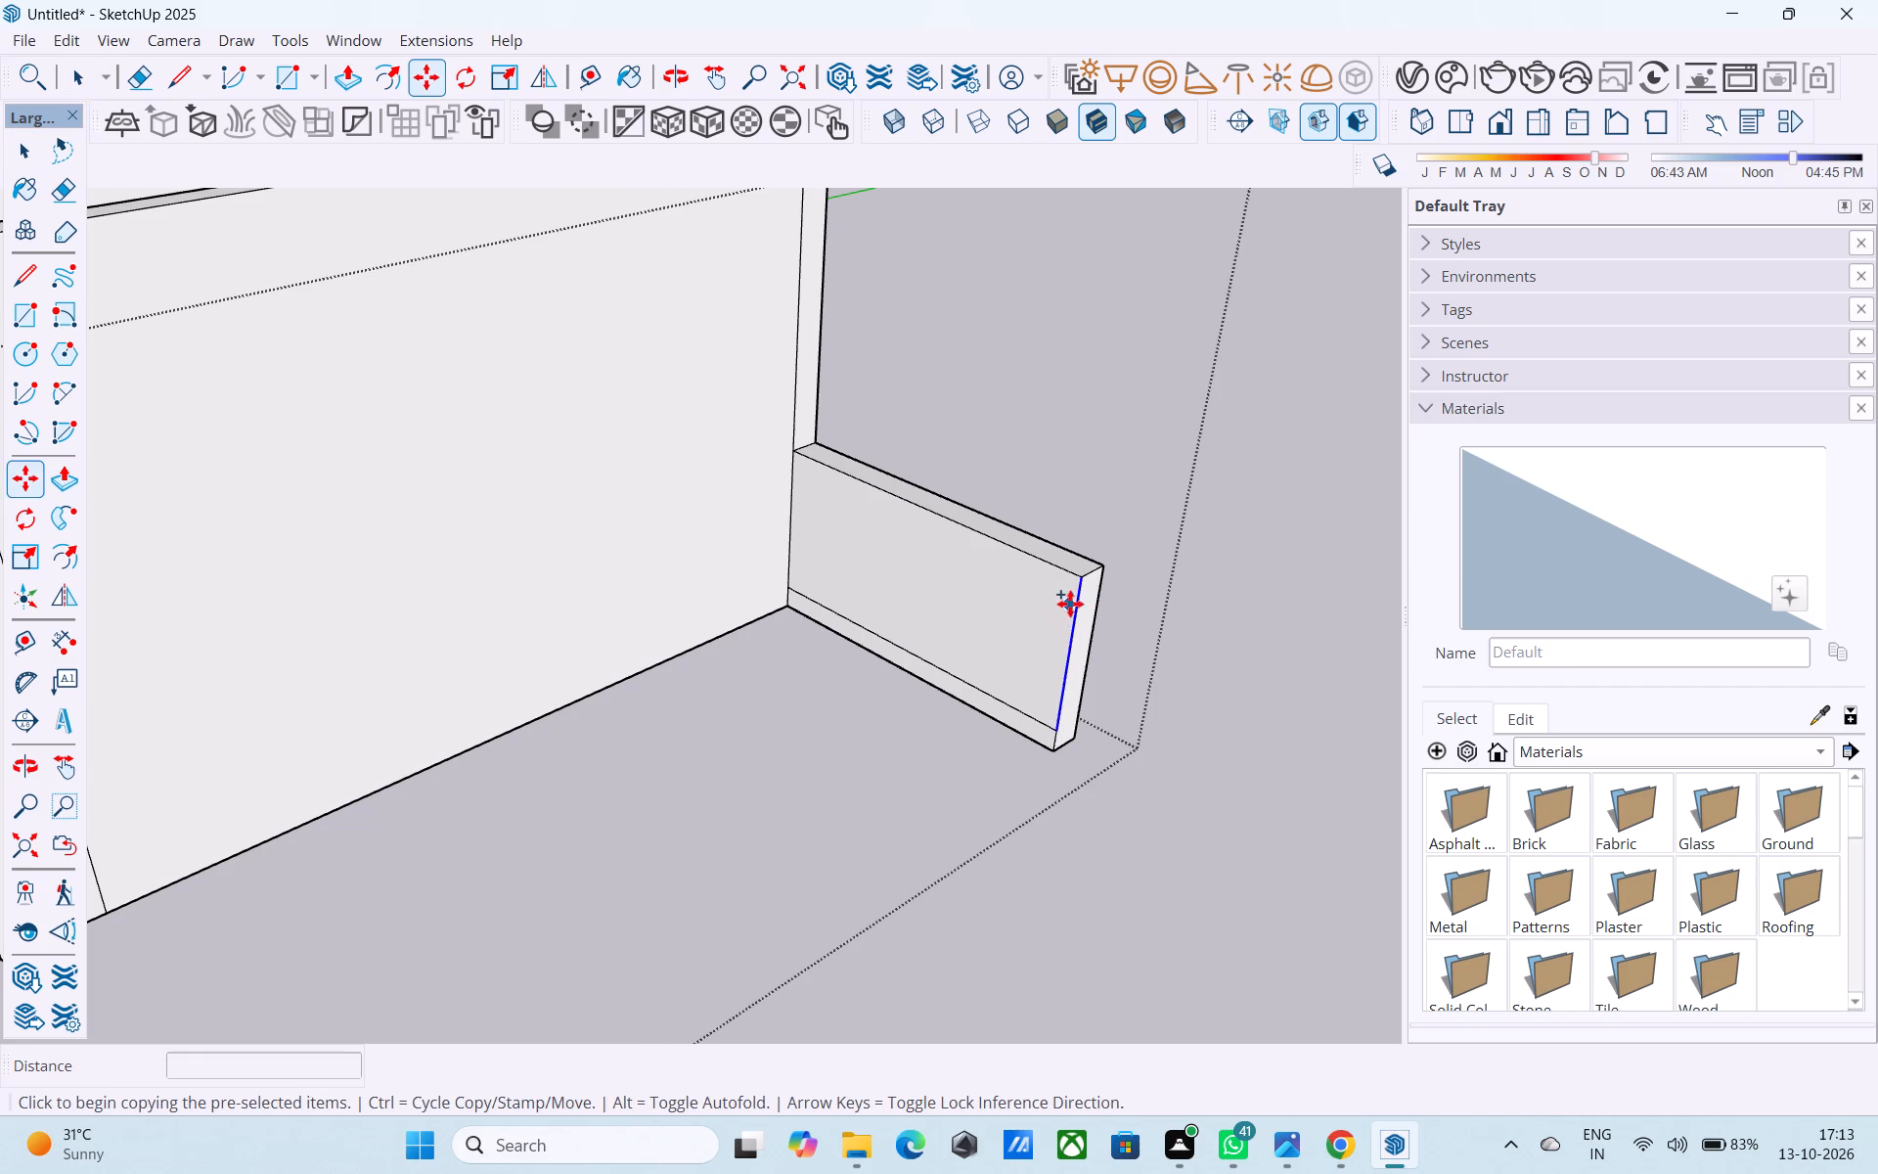
left_click(1075, 585)
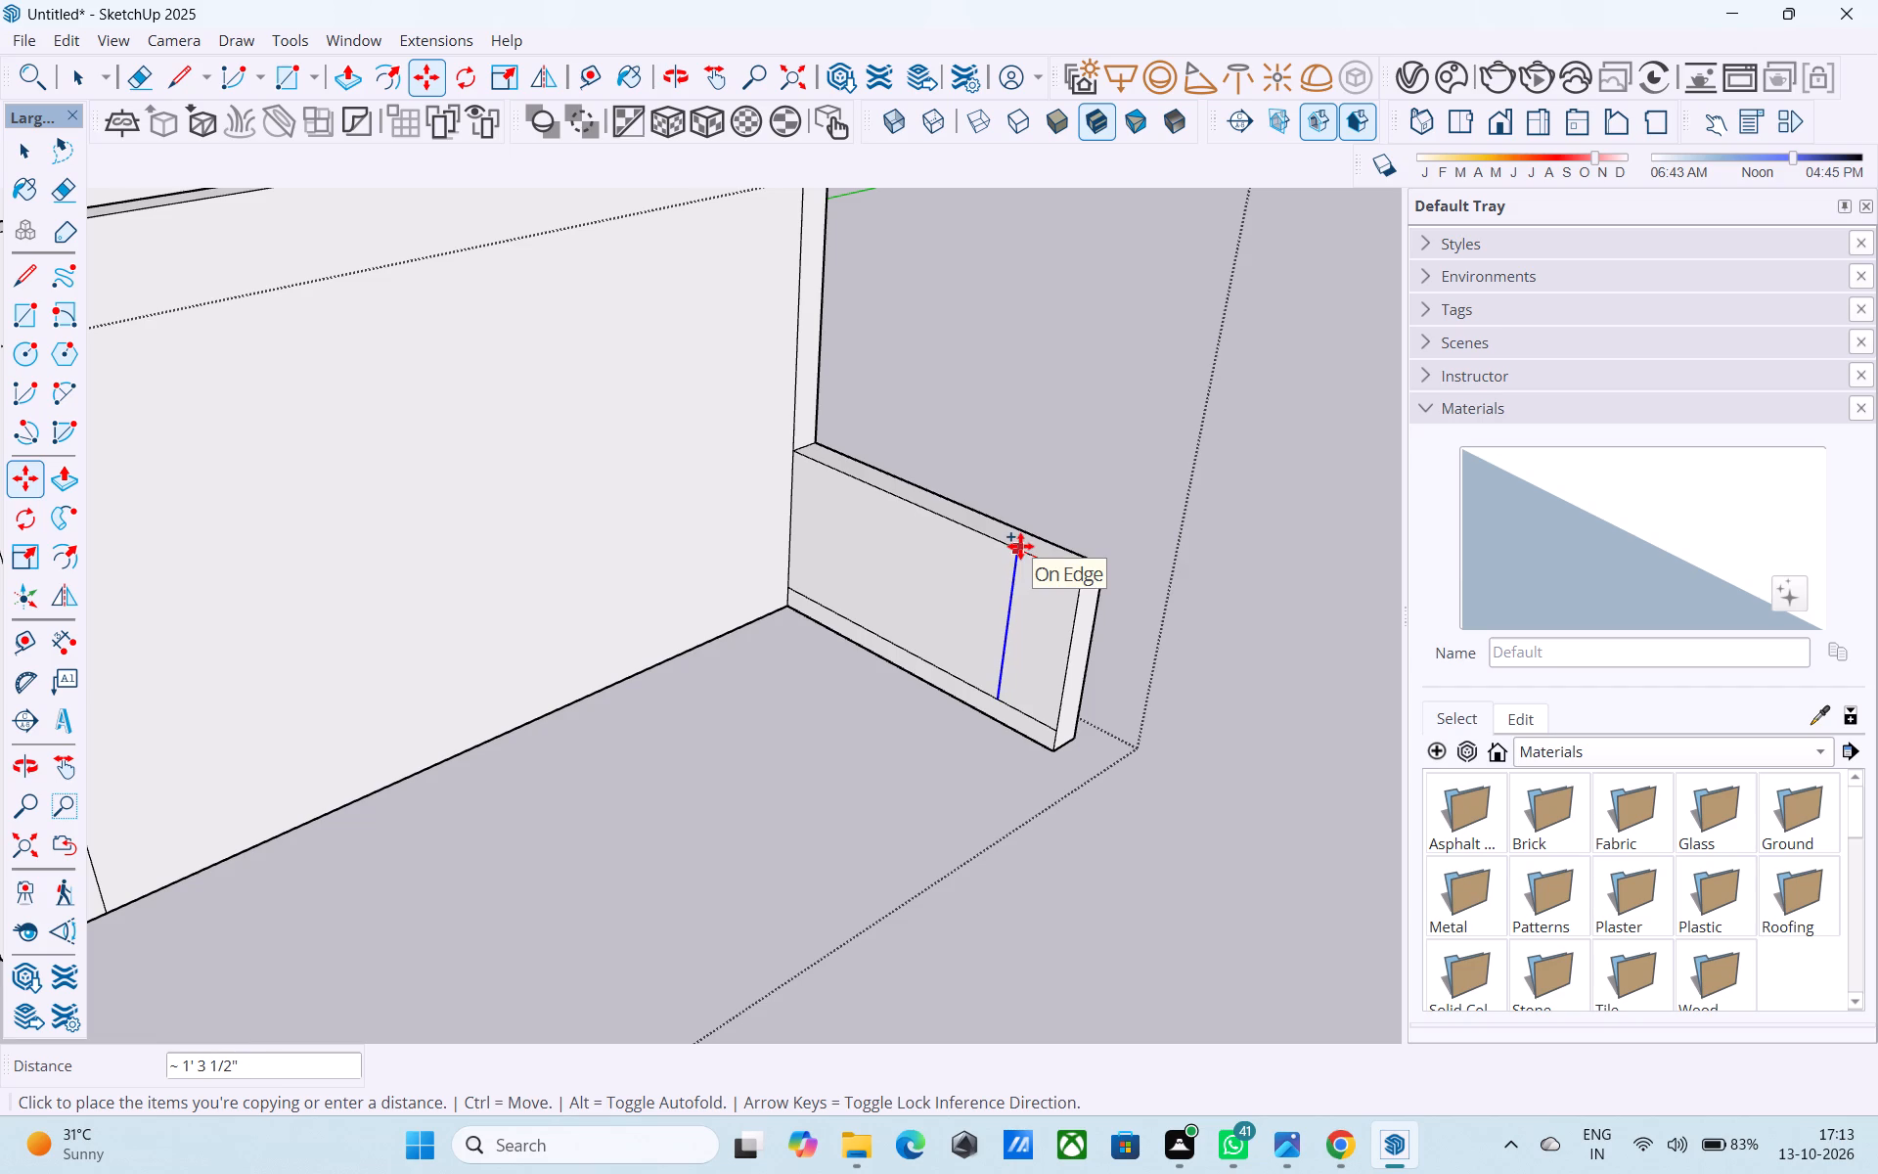
type("9\"")
key("Return")
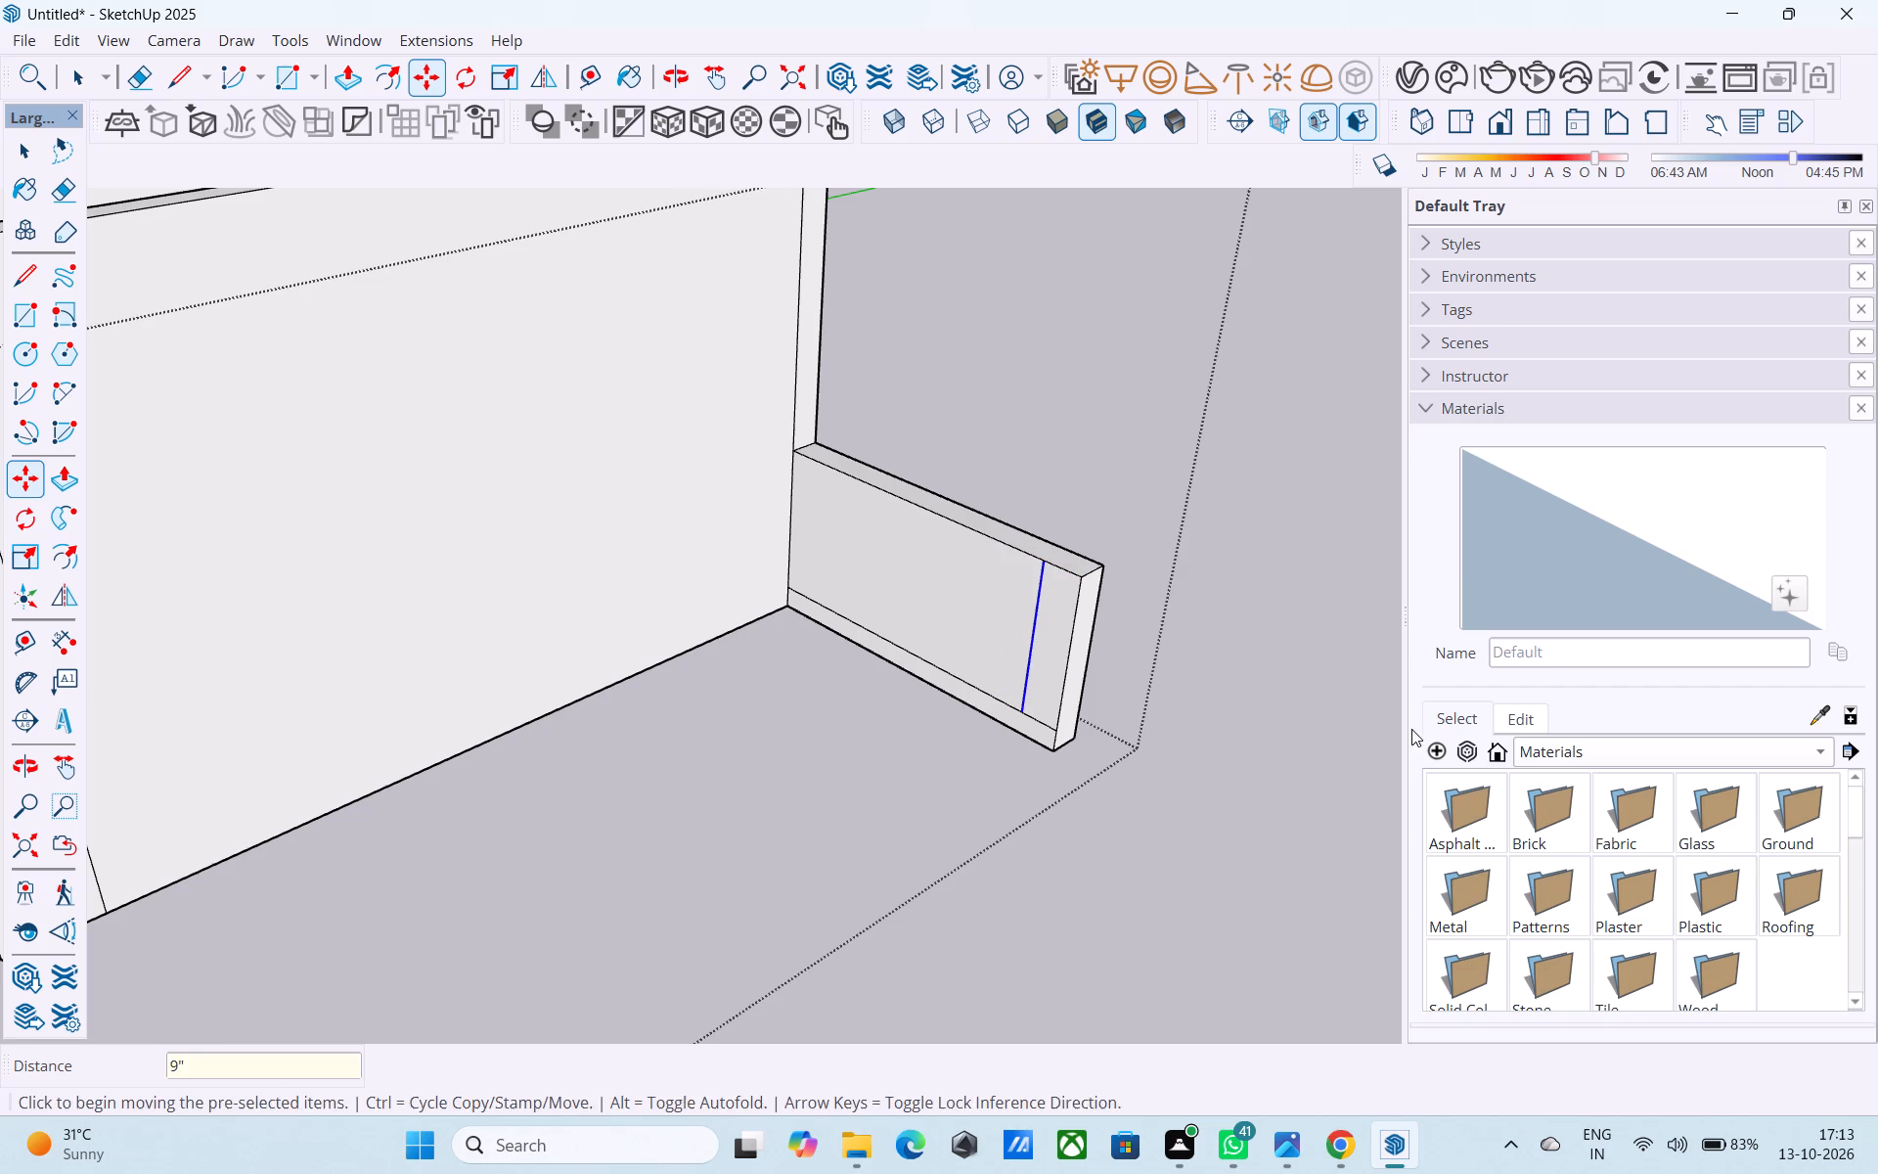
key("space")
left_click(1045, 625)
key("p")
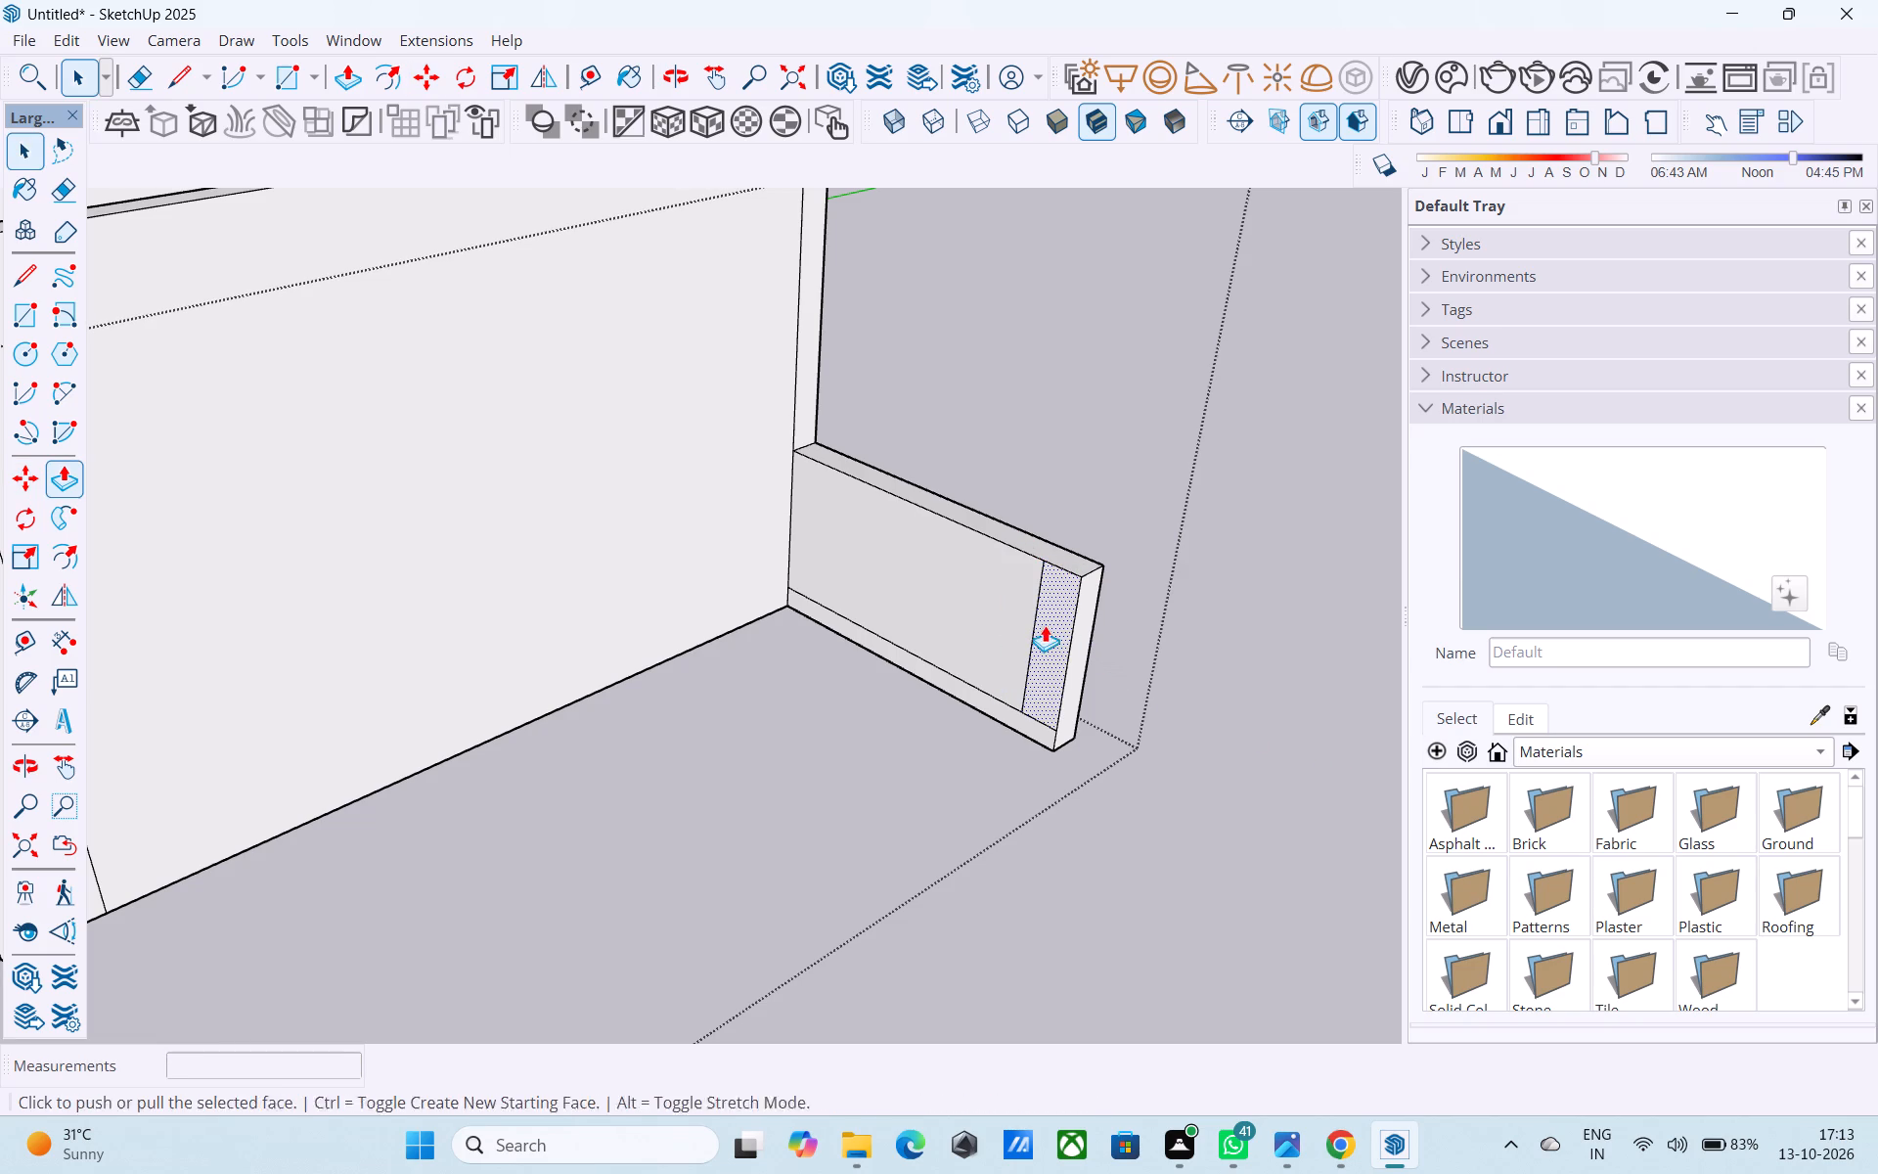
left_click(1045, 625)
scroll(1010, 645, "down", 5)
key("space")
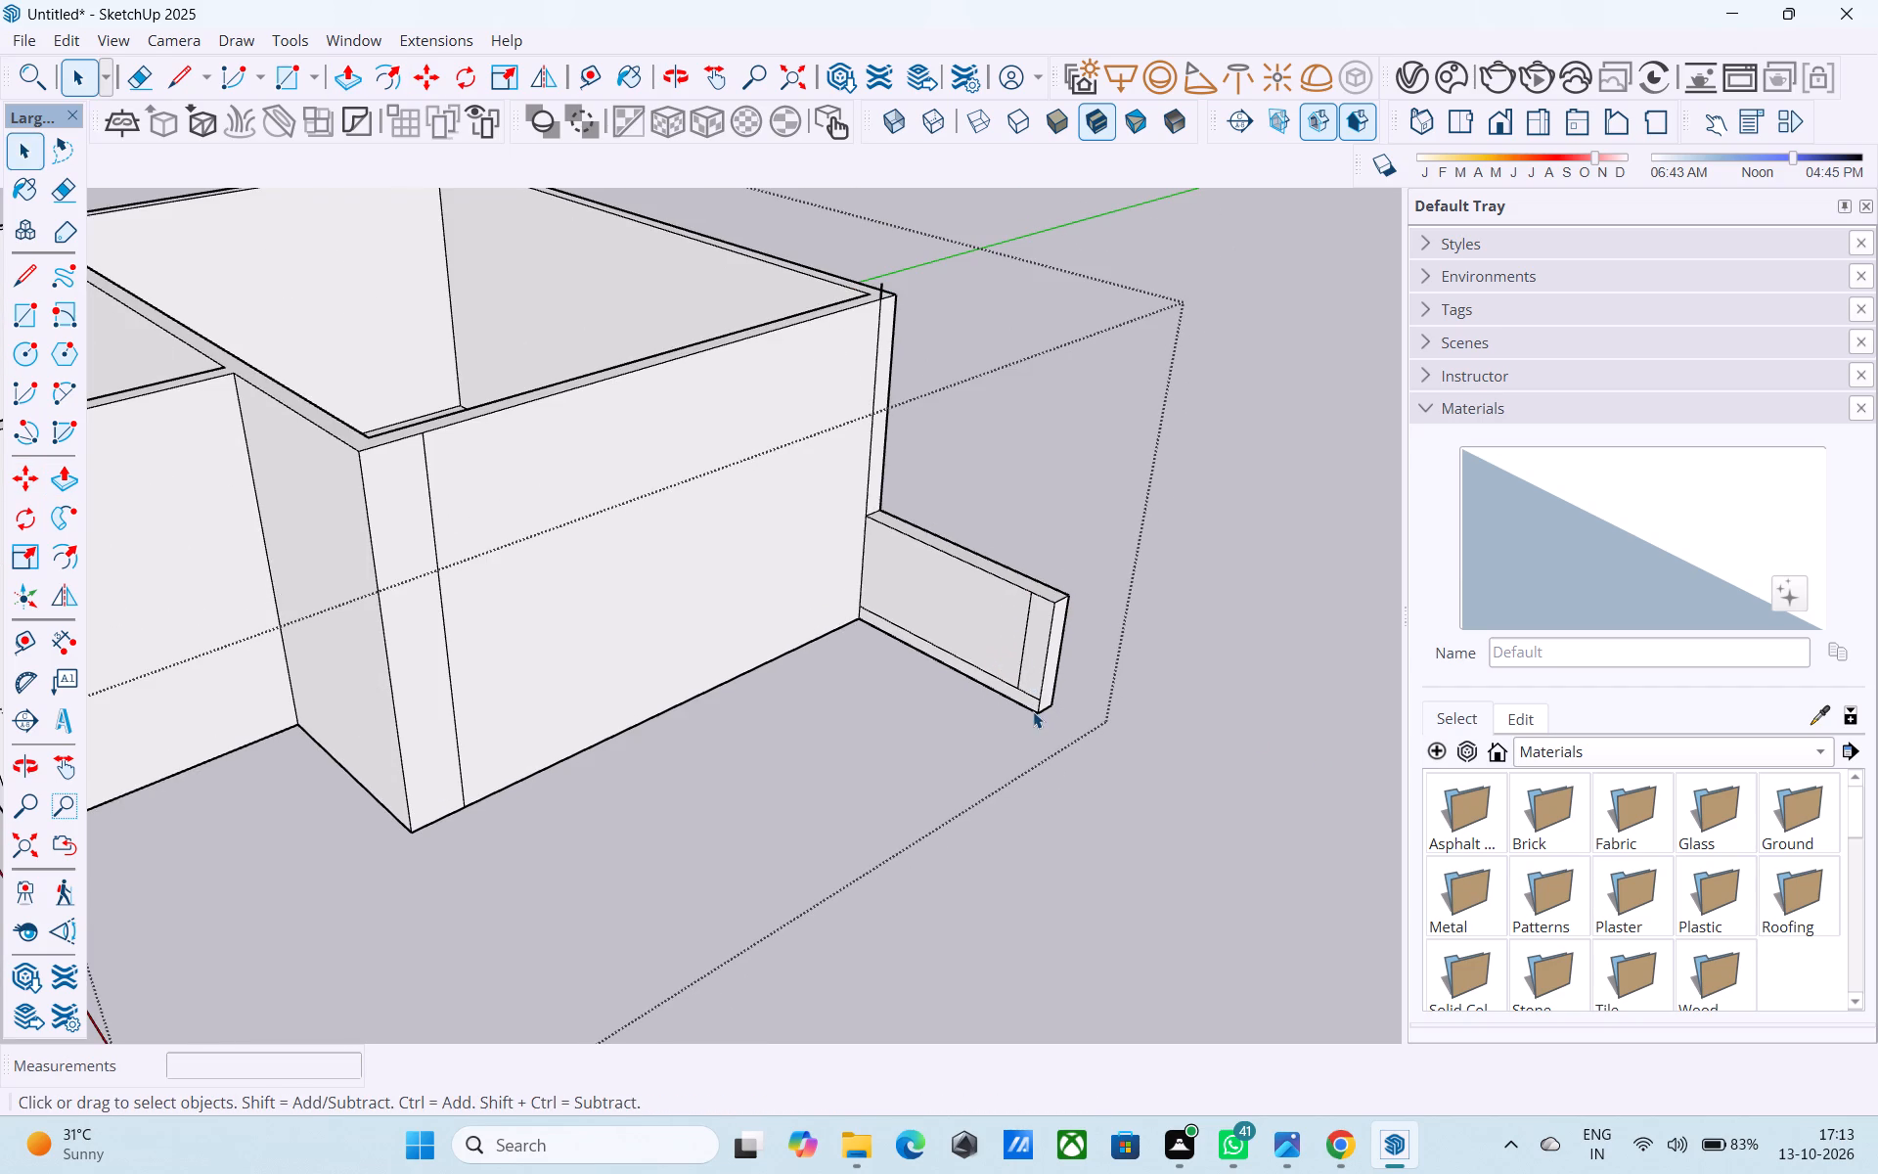
Erase the lower horizontal line on the low wall's inner face and extend the vertical division line down to the bottom edge.
key("e")
scroll(1033, 711, "up", 7)
left_click_drag(1033, 674, 1032, 694)
left_click(986, 655)
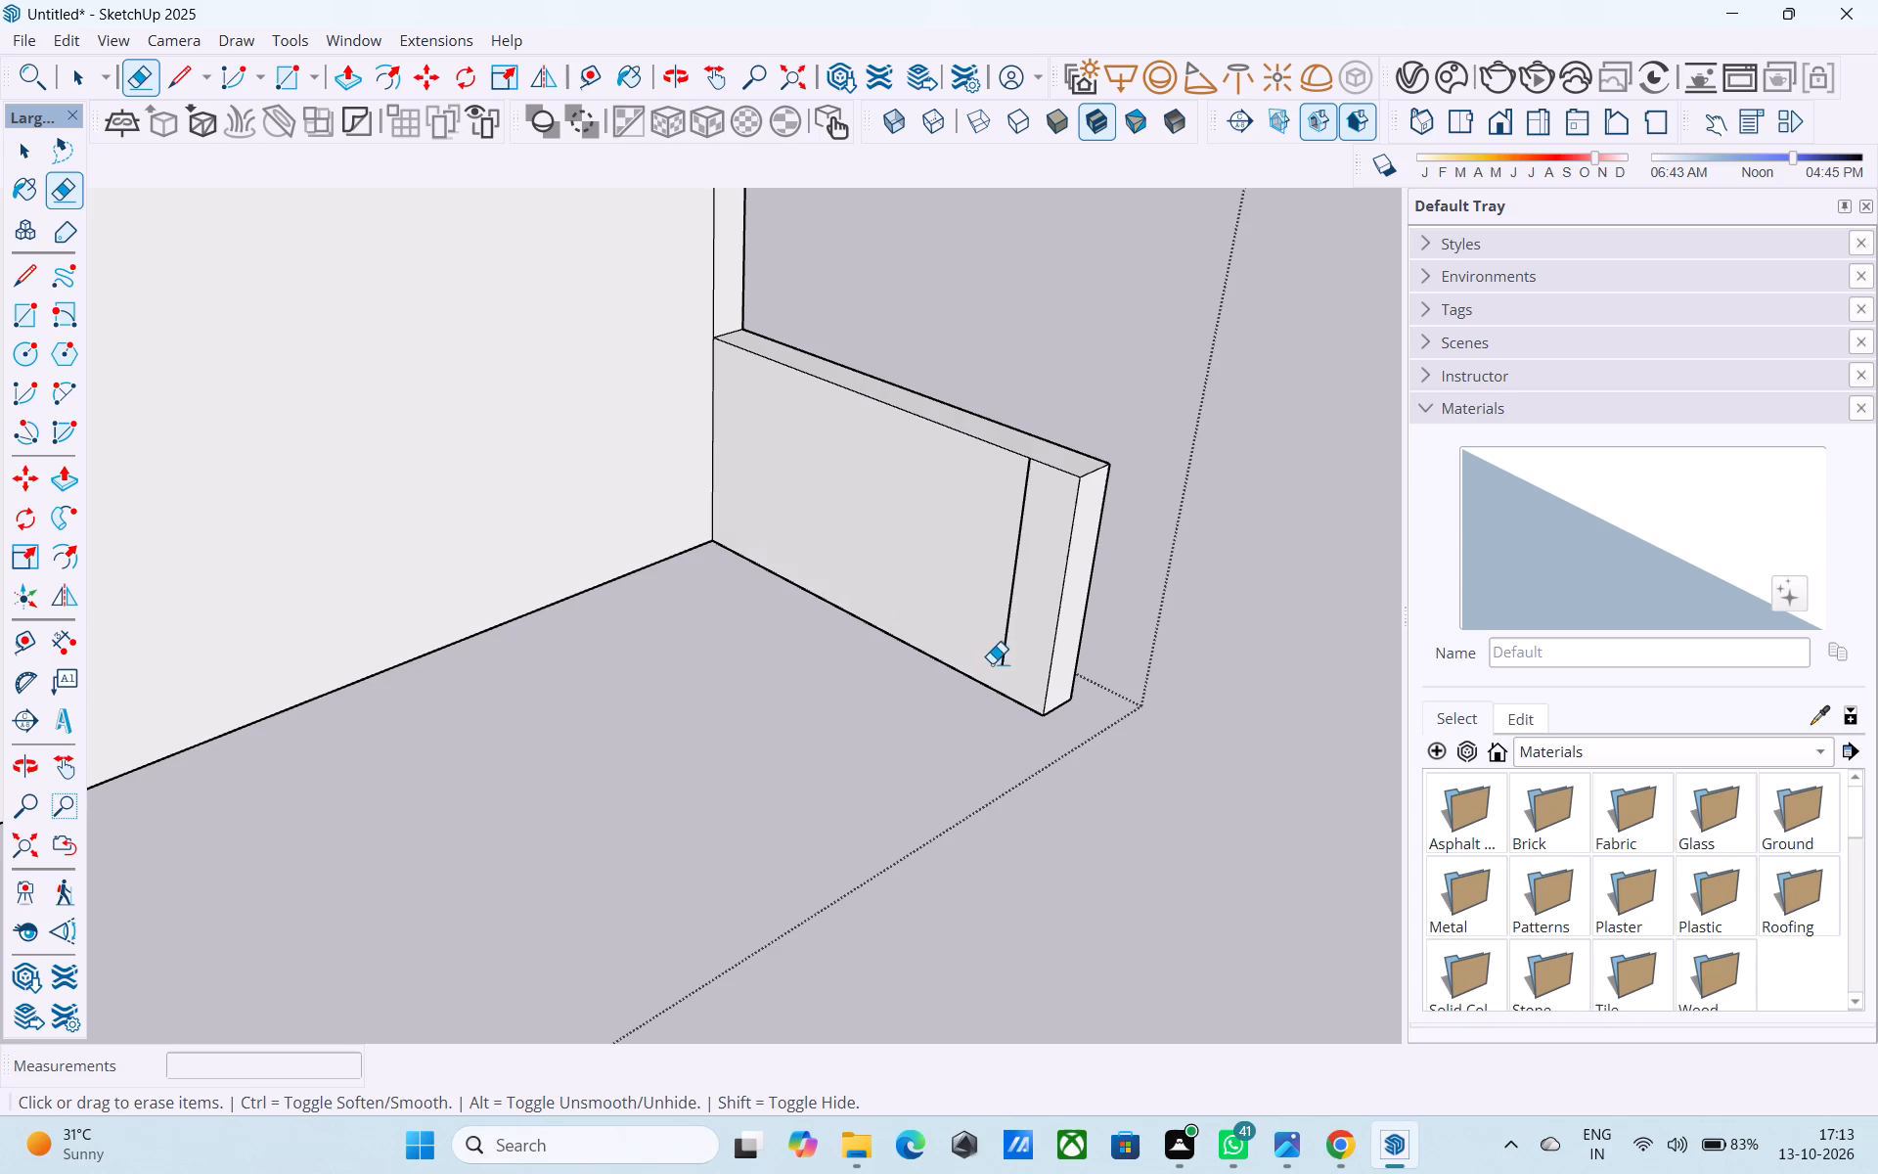
key("l")
left_click(1000, 660)
left_click(1003, 687)
Pull the end strip of the low wall out 6' parallel to the facade, then revise the extension to 8'.
key("space")
left_click(1006, 679)
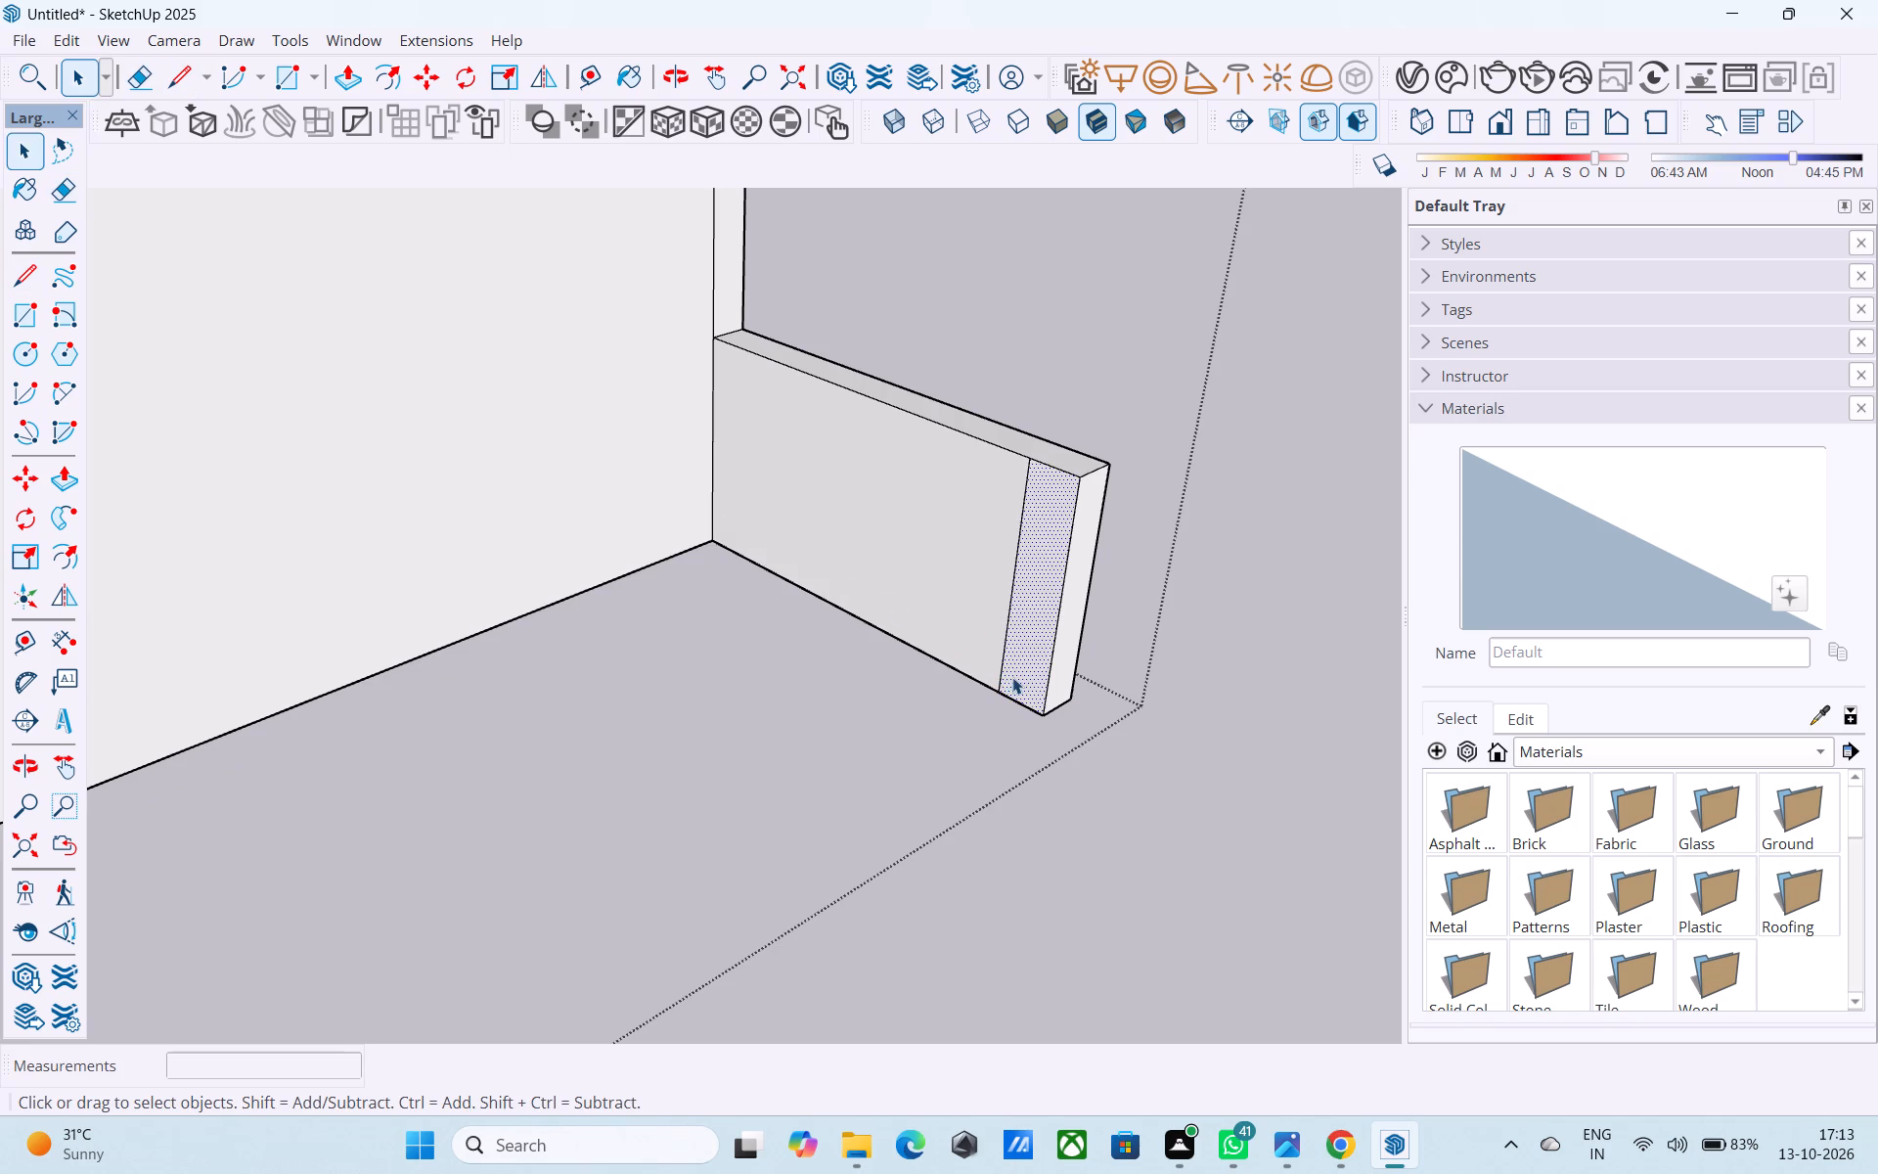
key("p")
left_click(1014, 677)
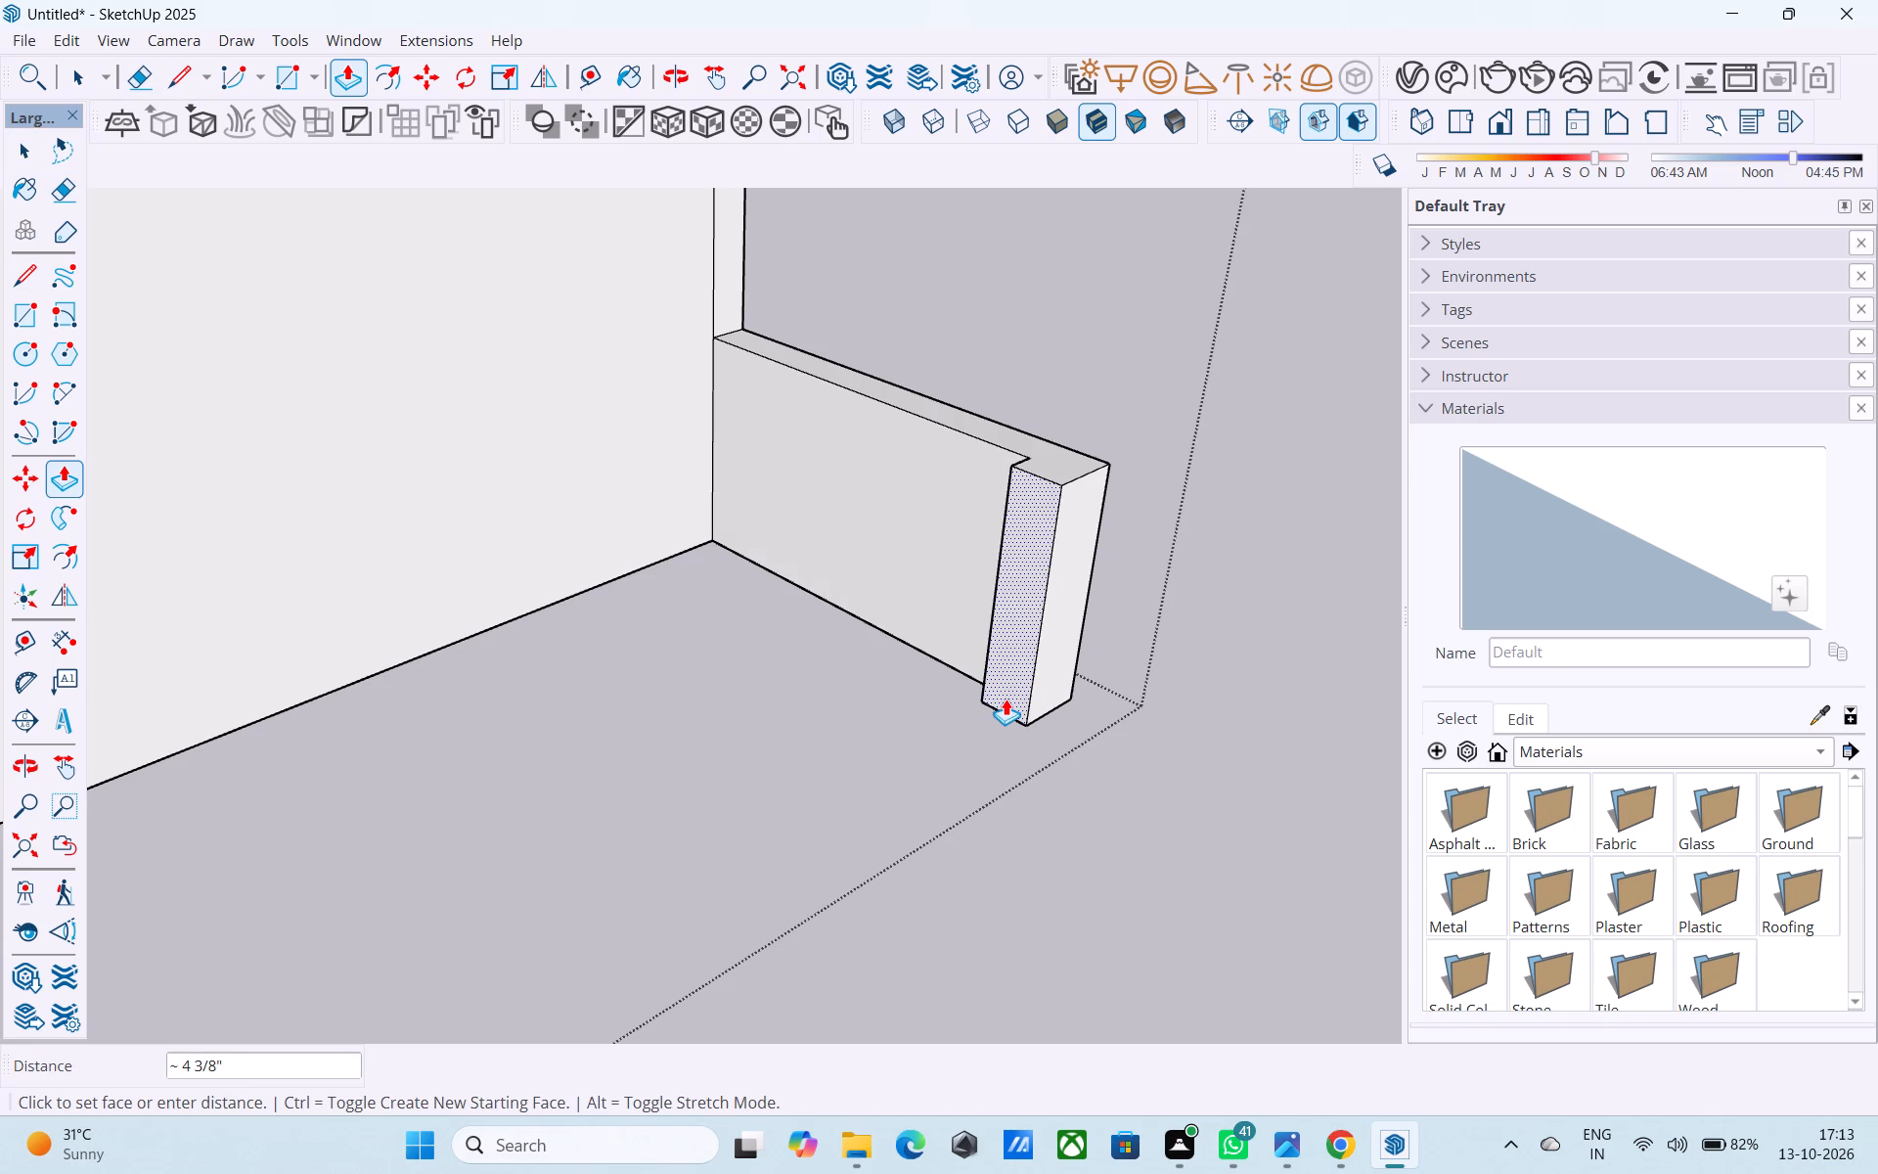
type("6'")
key("Return")
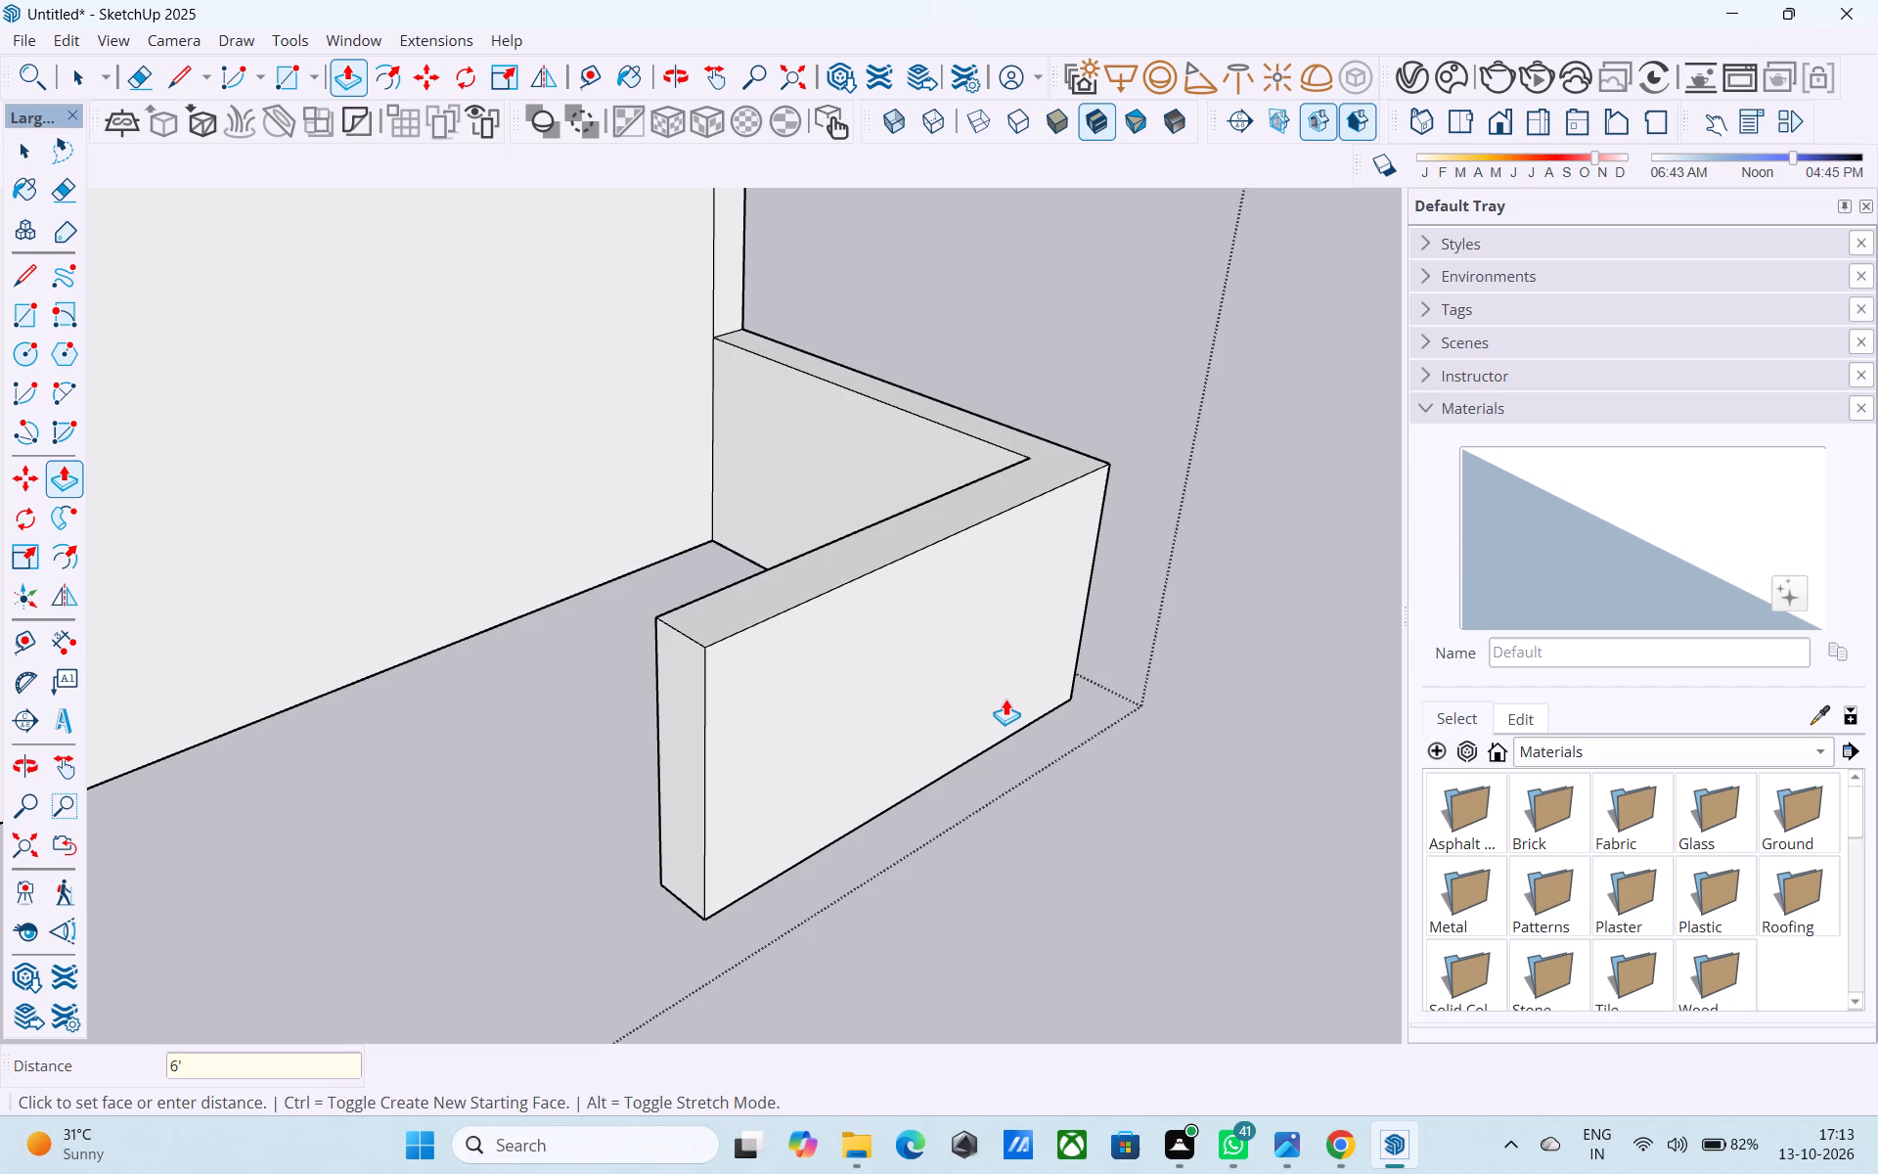
type("8'")
key("Return")
Examine the L-shaped low wall against the building from several angles.
scroll(1014, 729, "down", 7)
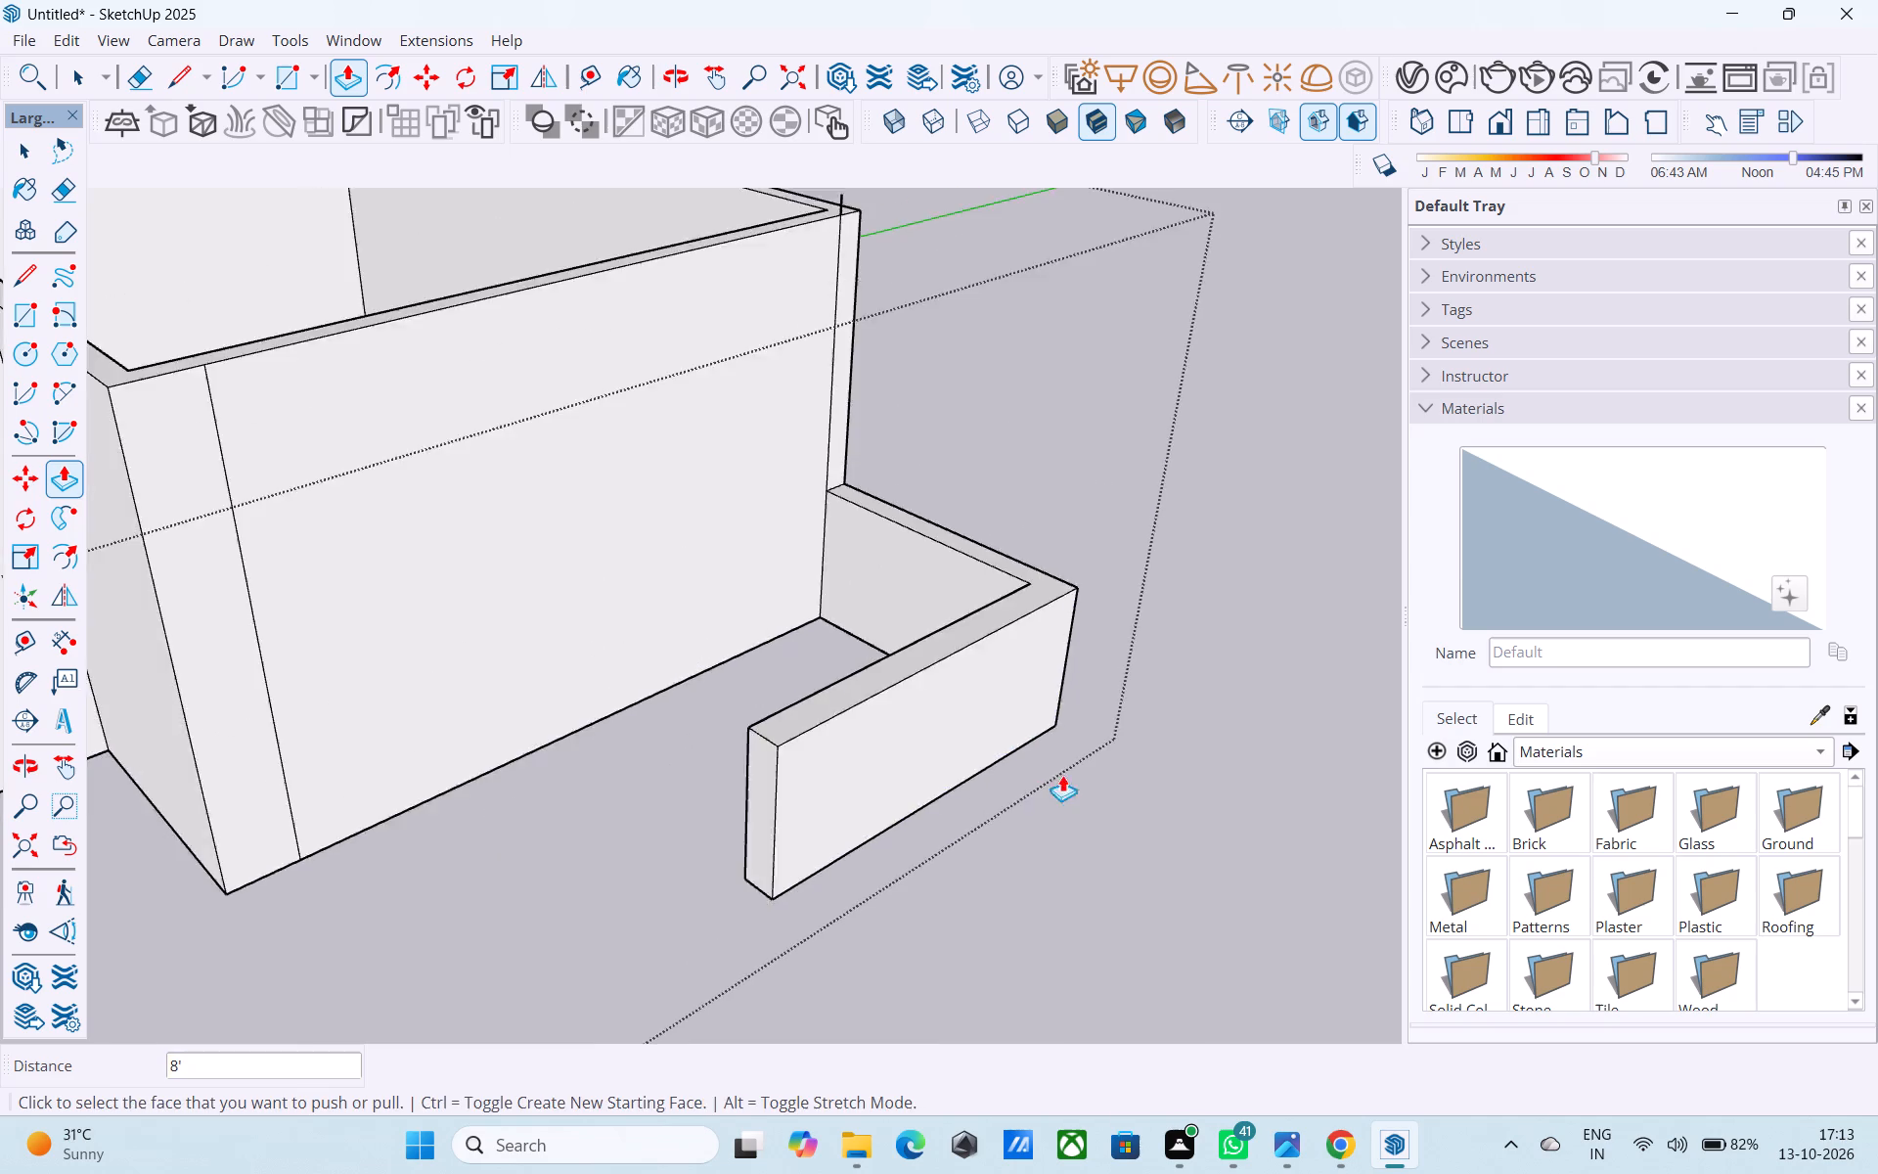
scroll(1062, 775, "down", 4)
middle_click_drag(1070, 856, 724, 753)
middle_click_drag(648, 765, 1086, 773)
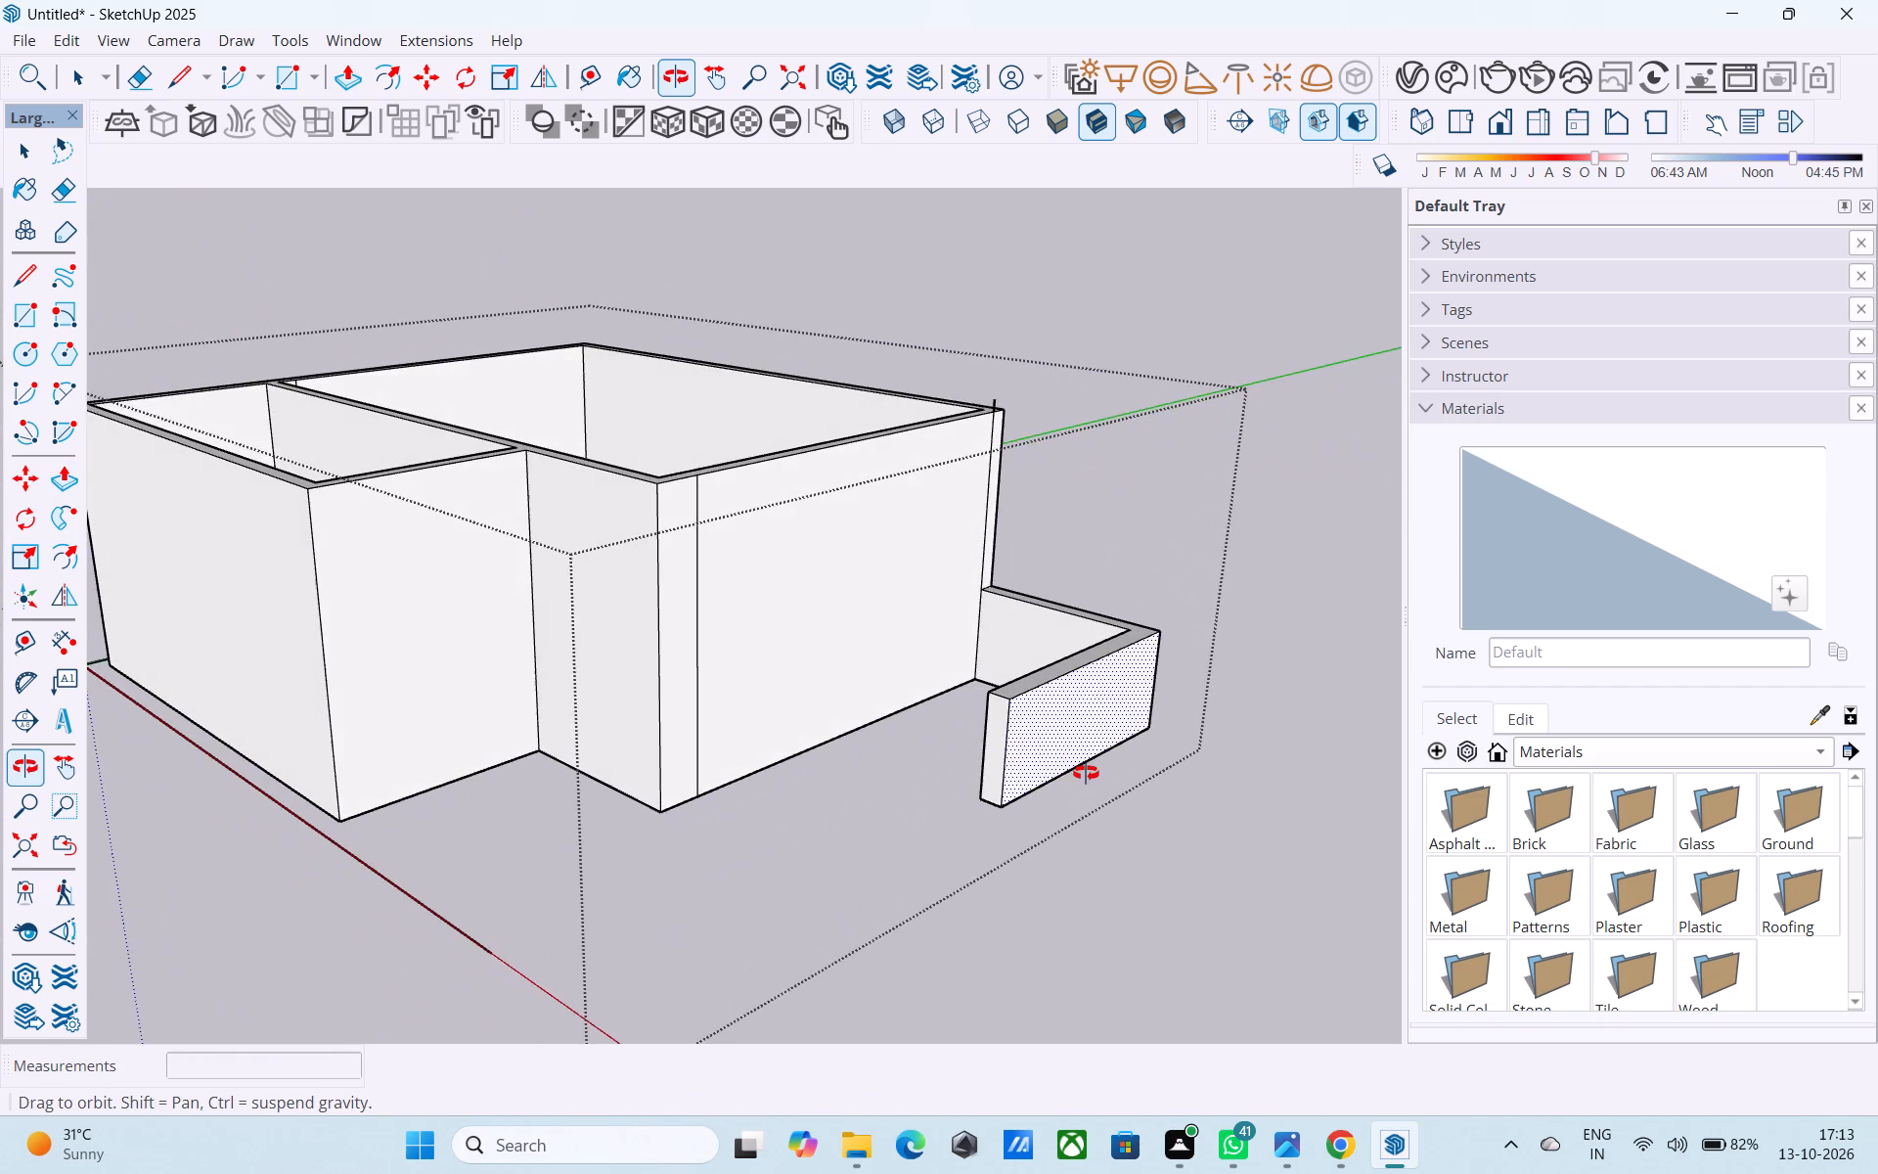
middle_click_drag(1086, 773, 868, 757)
middle_click_drag(1013, 744, 1168, 869, "shift")
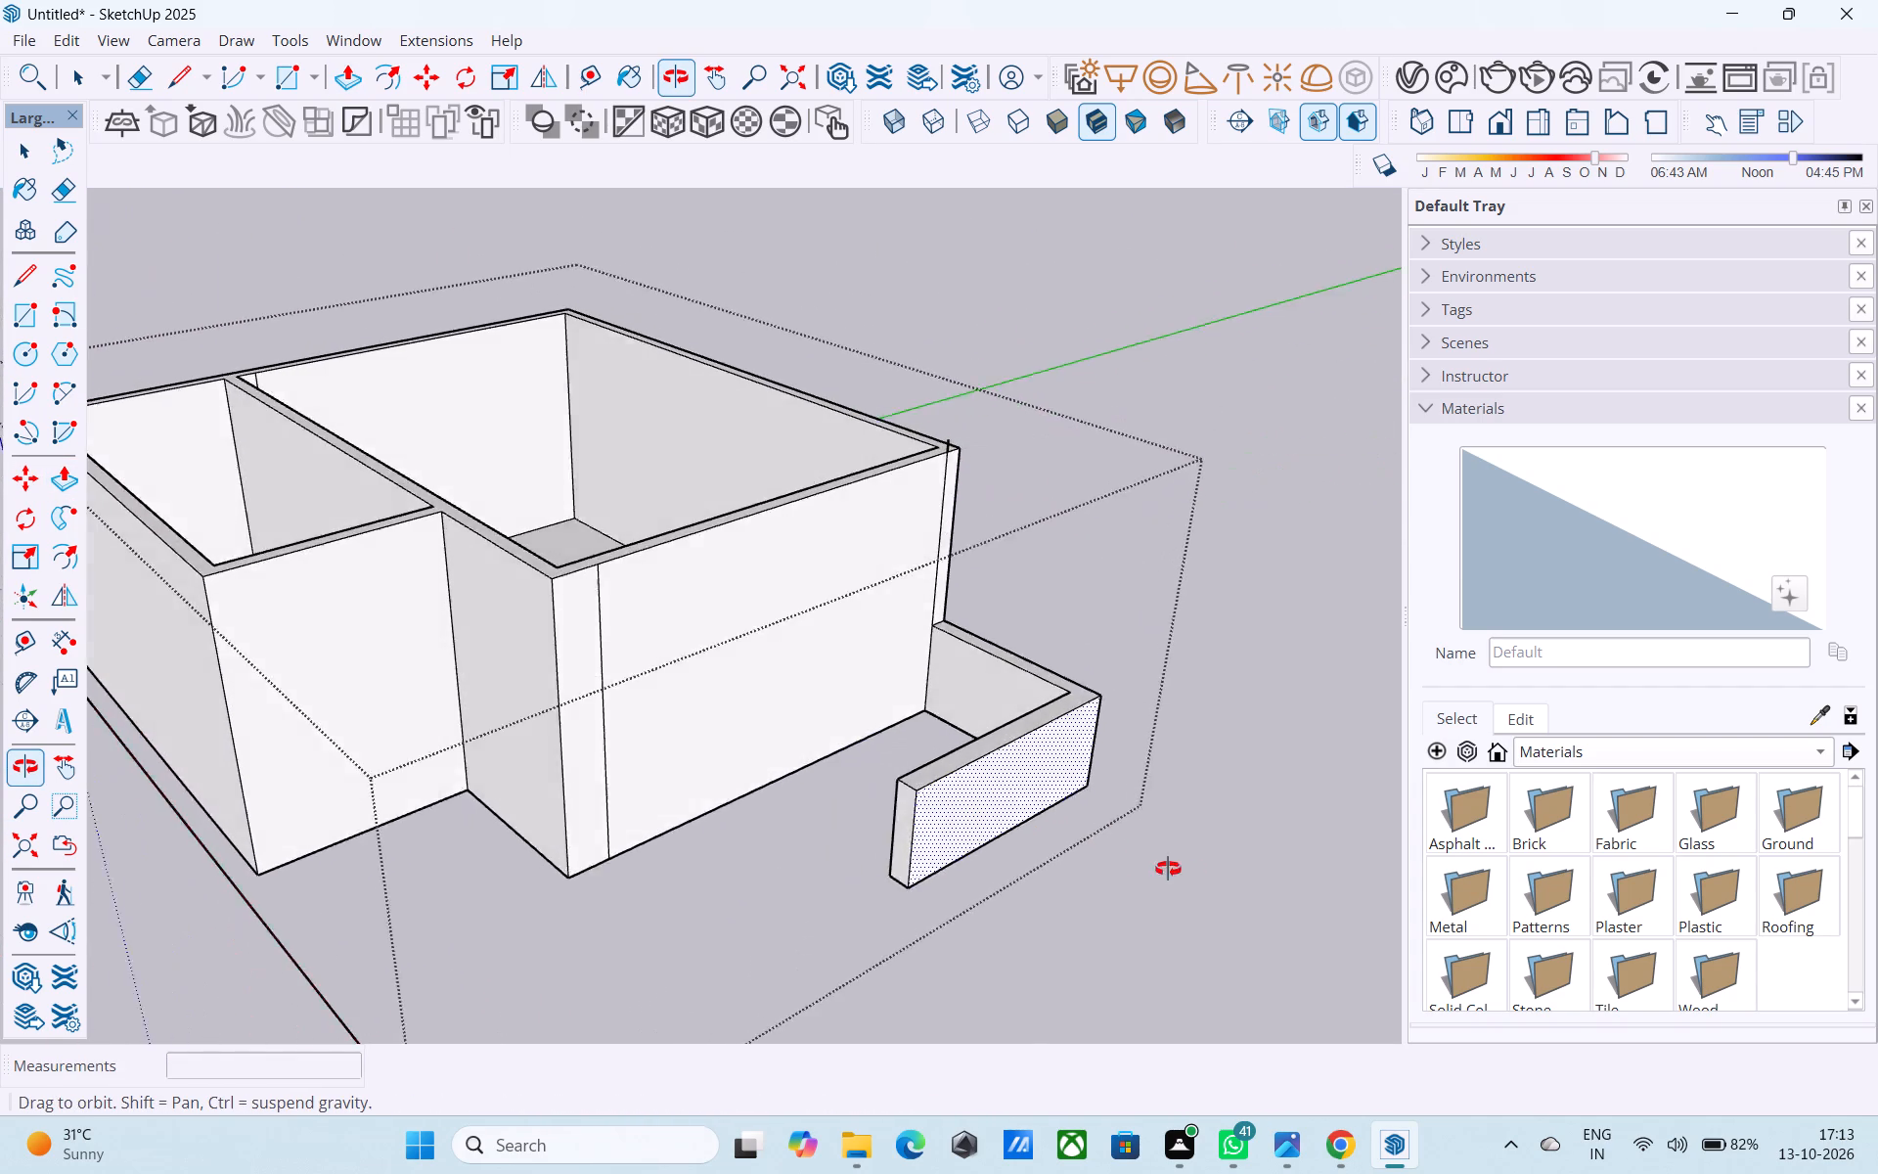
middle_click_drag(1168, 869, 1196, 873, "shift")
middle_click_drag(1186, 857, 1145, 920)
middle_click_drag(1032, 908, 868, 903)
scroll(1132, 789, "up", 2)
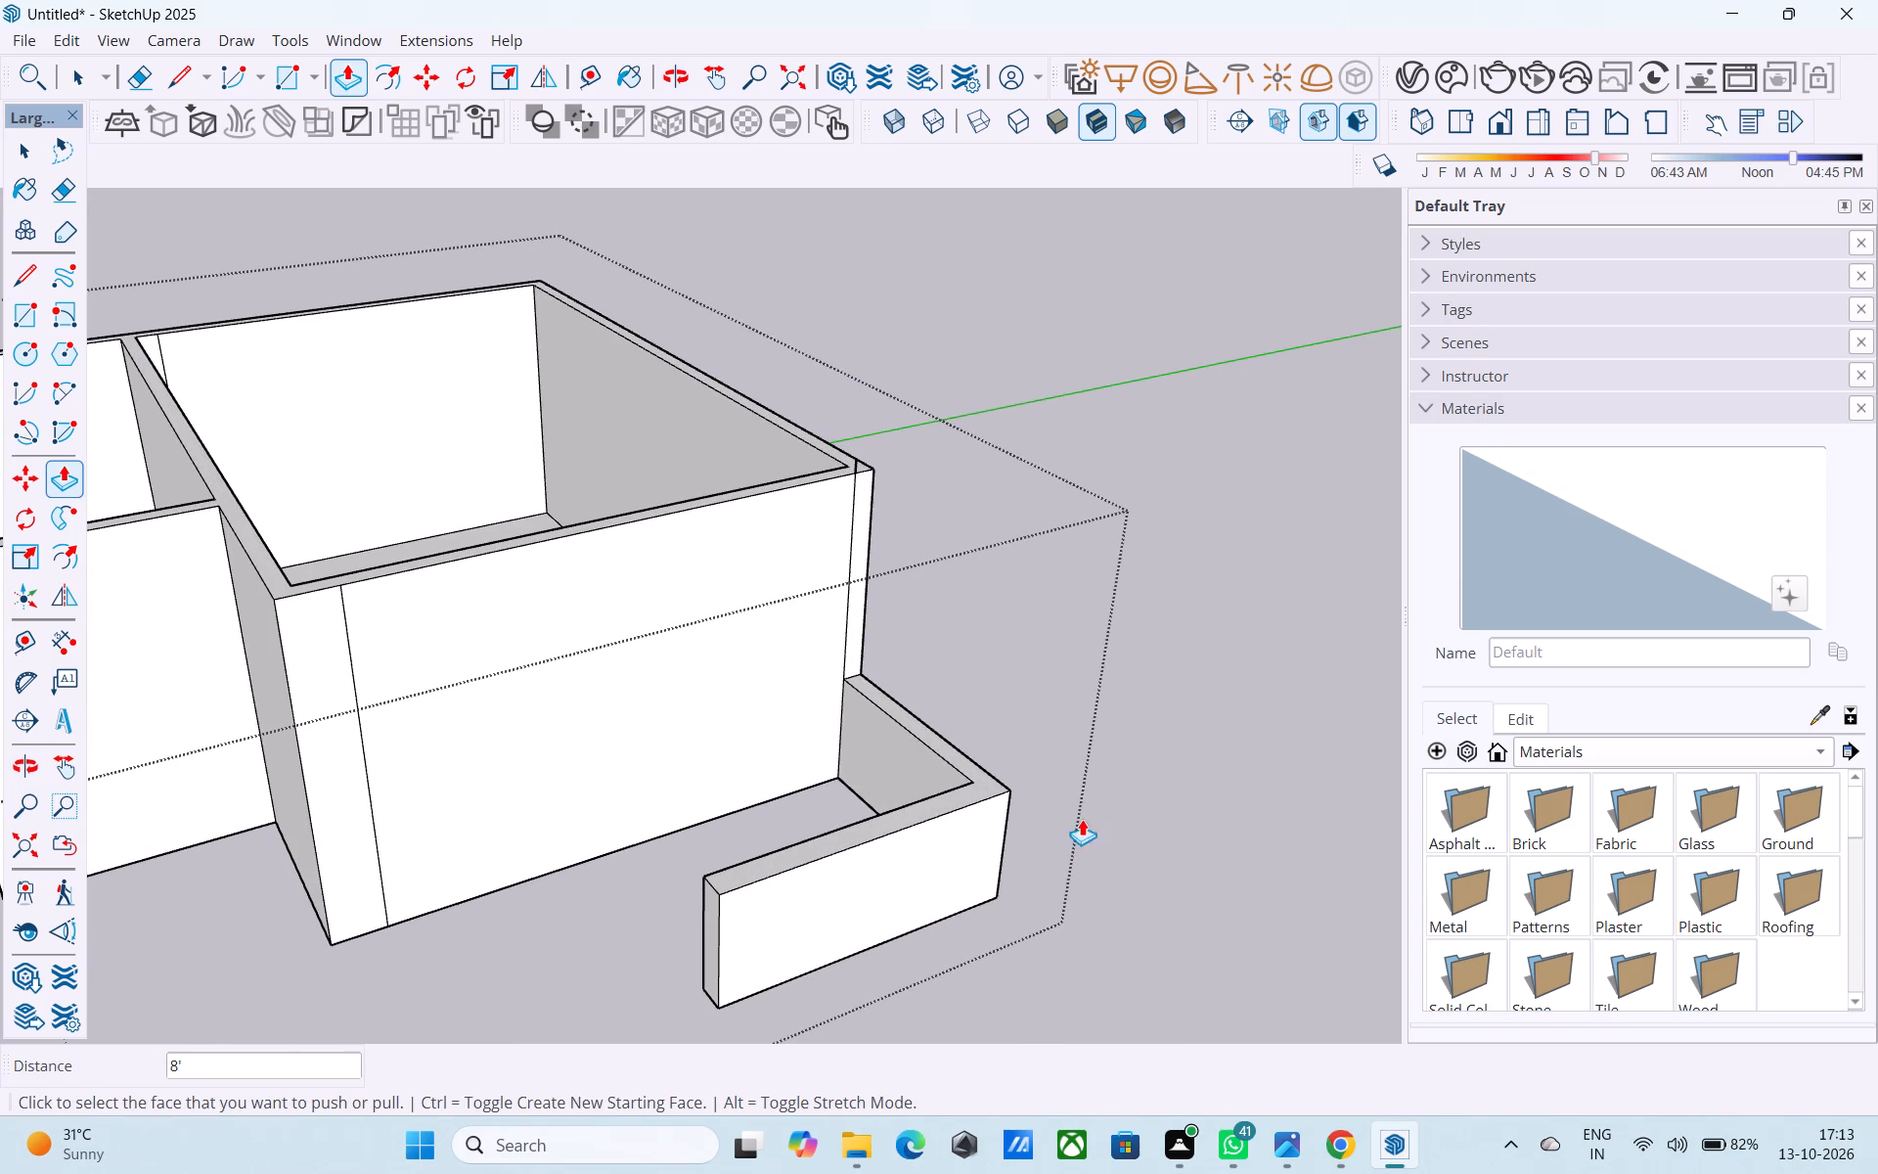
key("space")
Draw a 9" line across the low wall's top at the inner corner and continue it 3' 6" down the outer face.
middle_click_drag(980, 865, 925, 835)
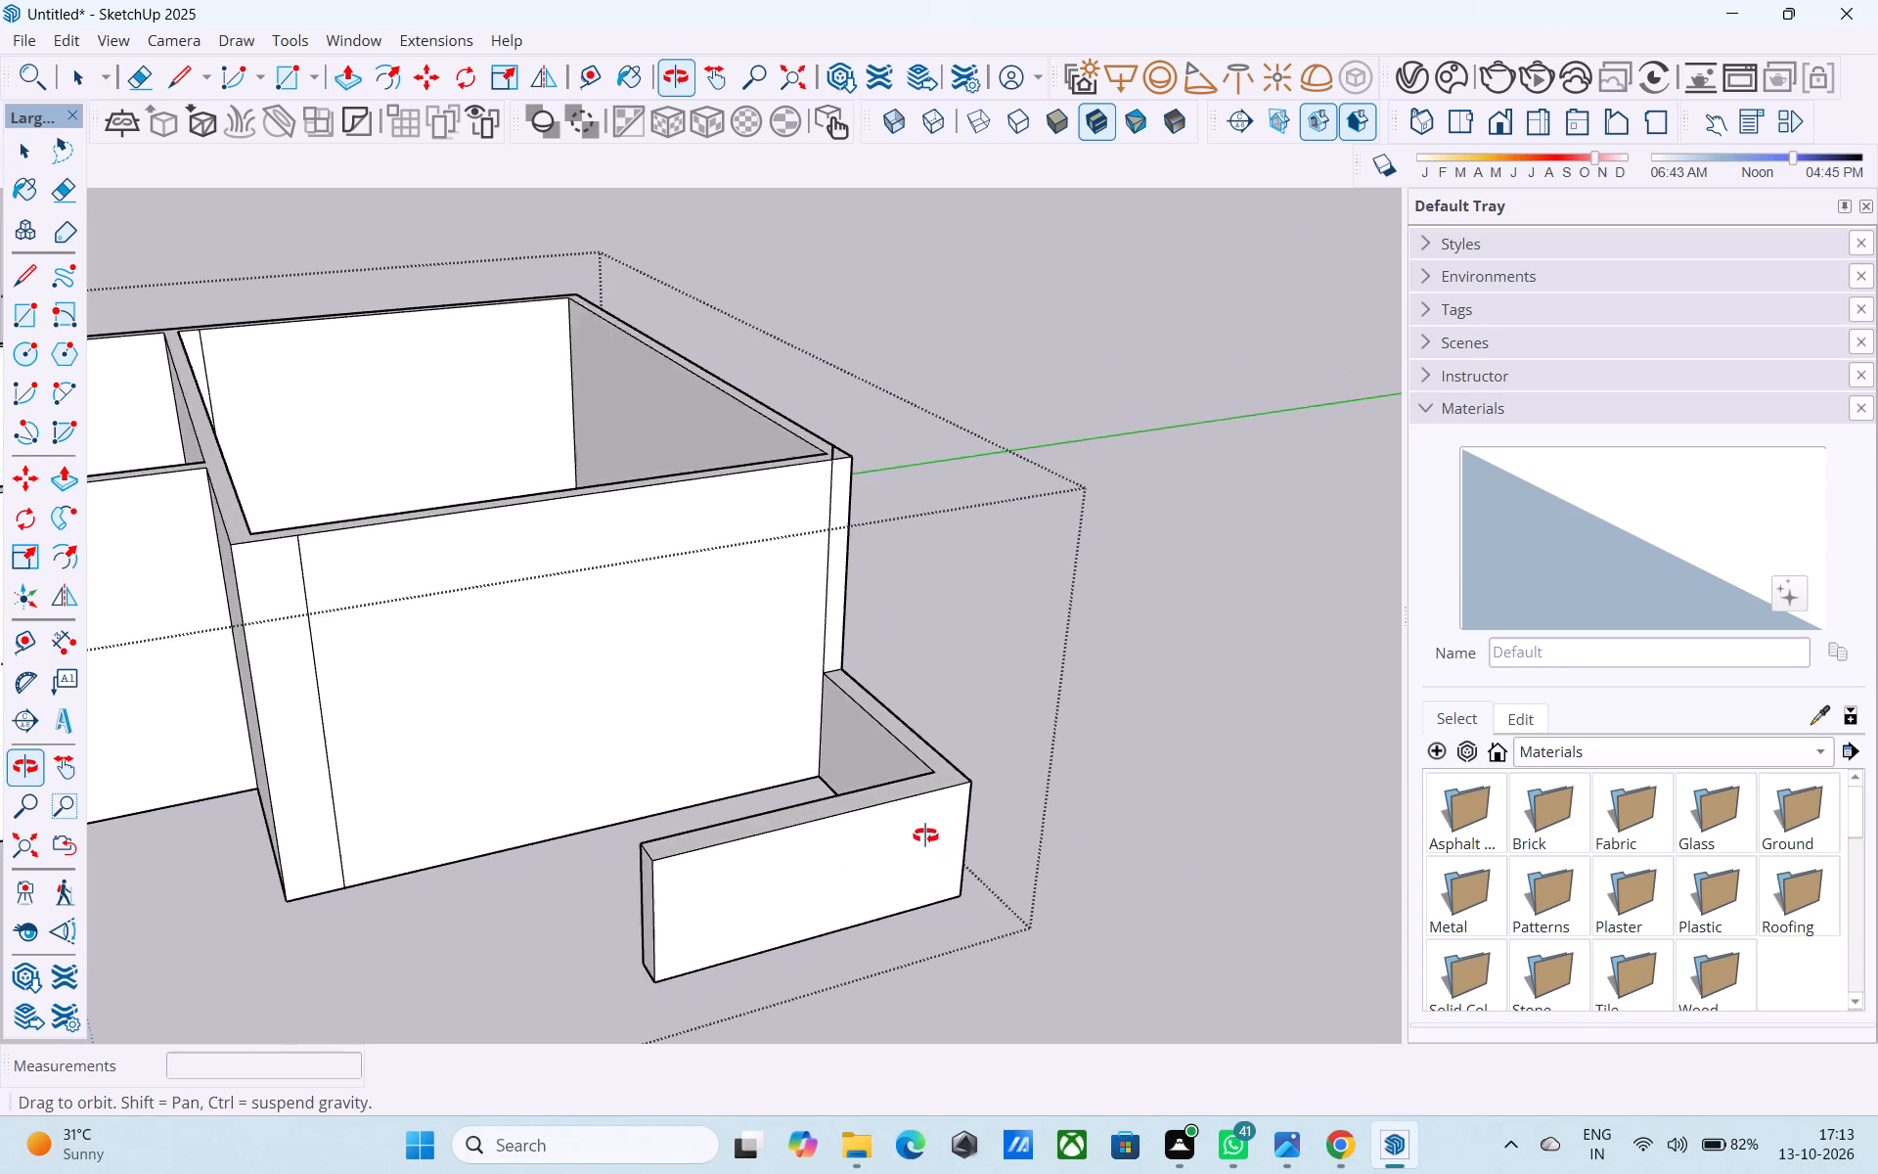
middle_click_drag(925, 835, 859, 810)
scroll(889, 832, "up", 4)
middle_click_drag(908, 836, 864, 838)
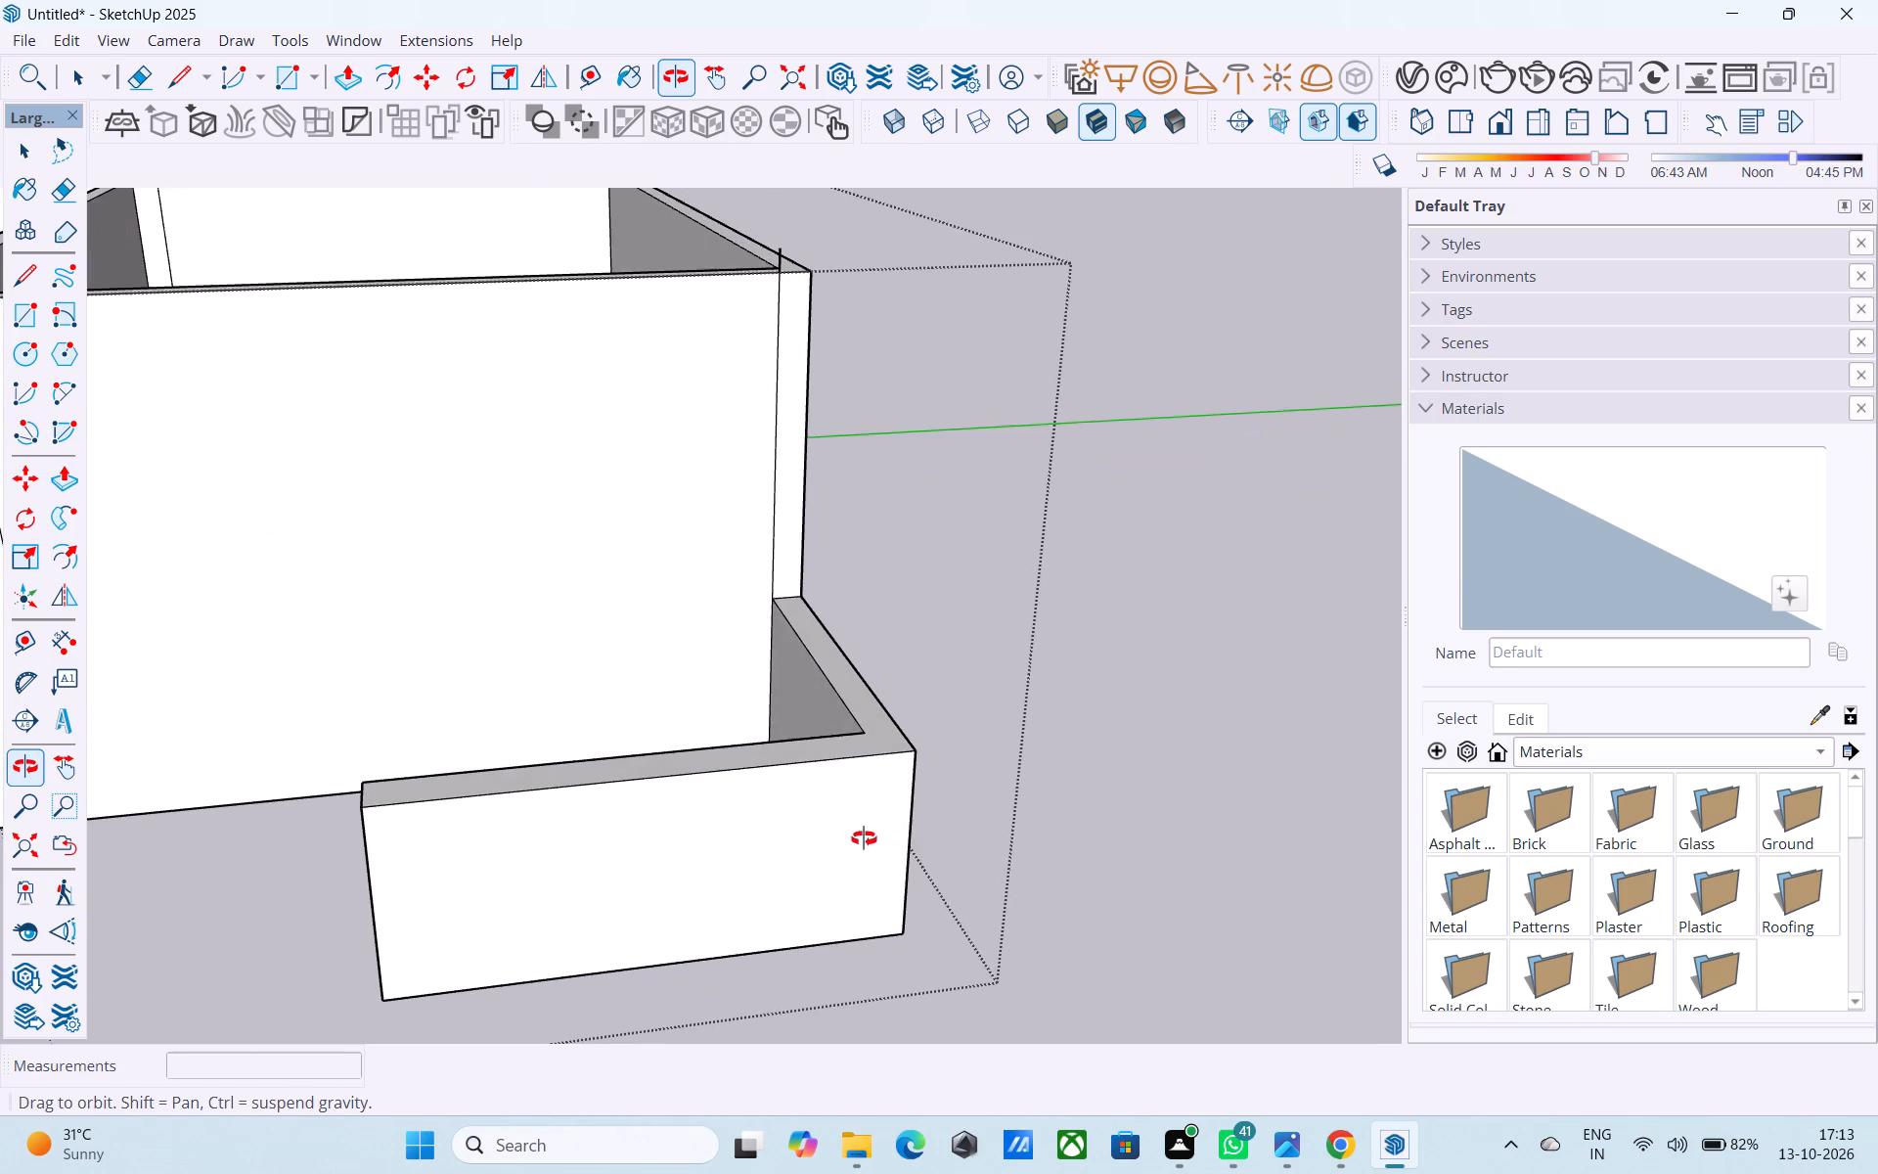
middle_click_drag(864, 838, 768, 836)
key("l")
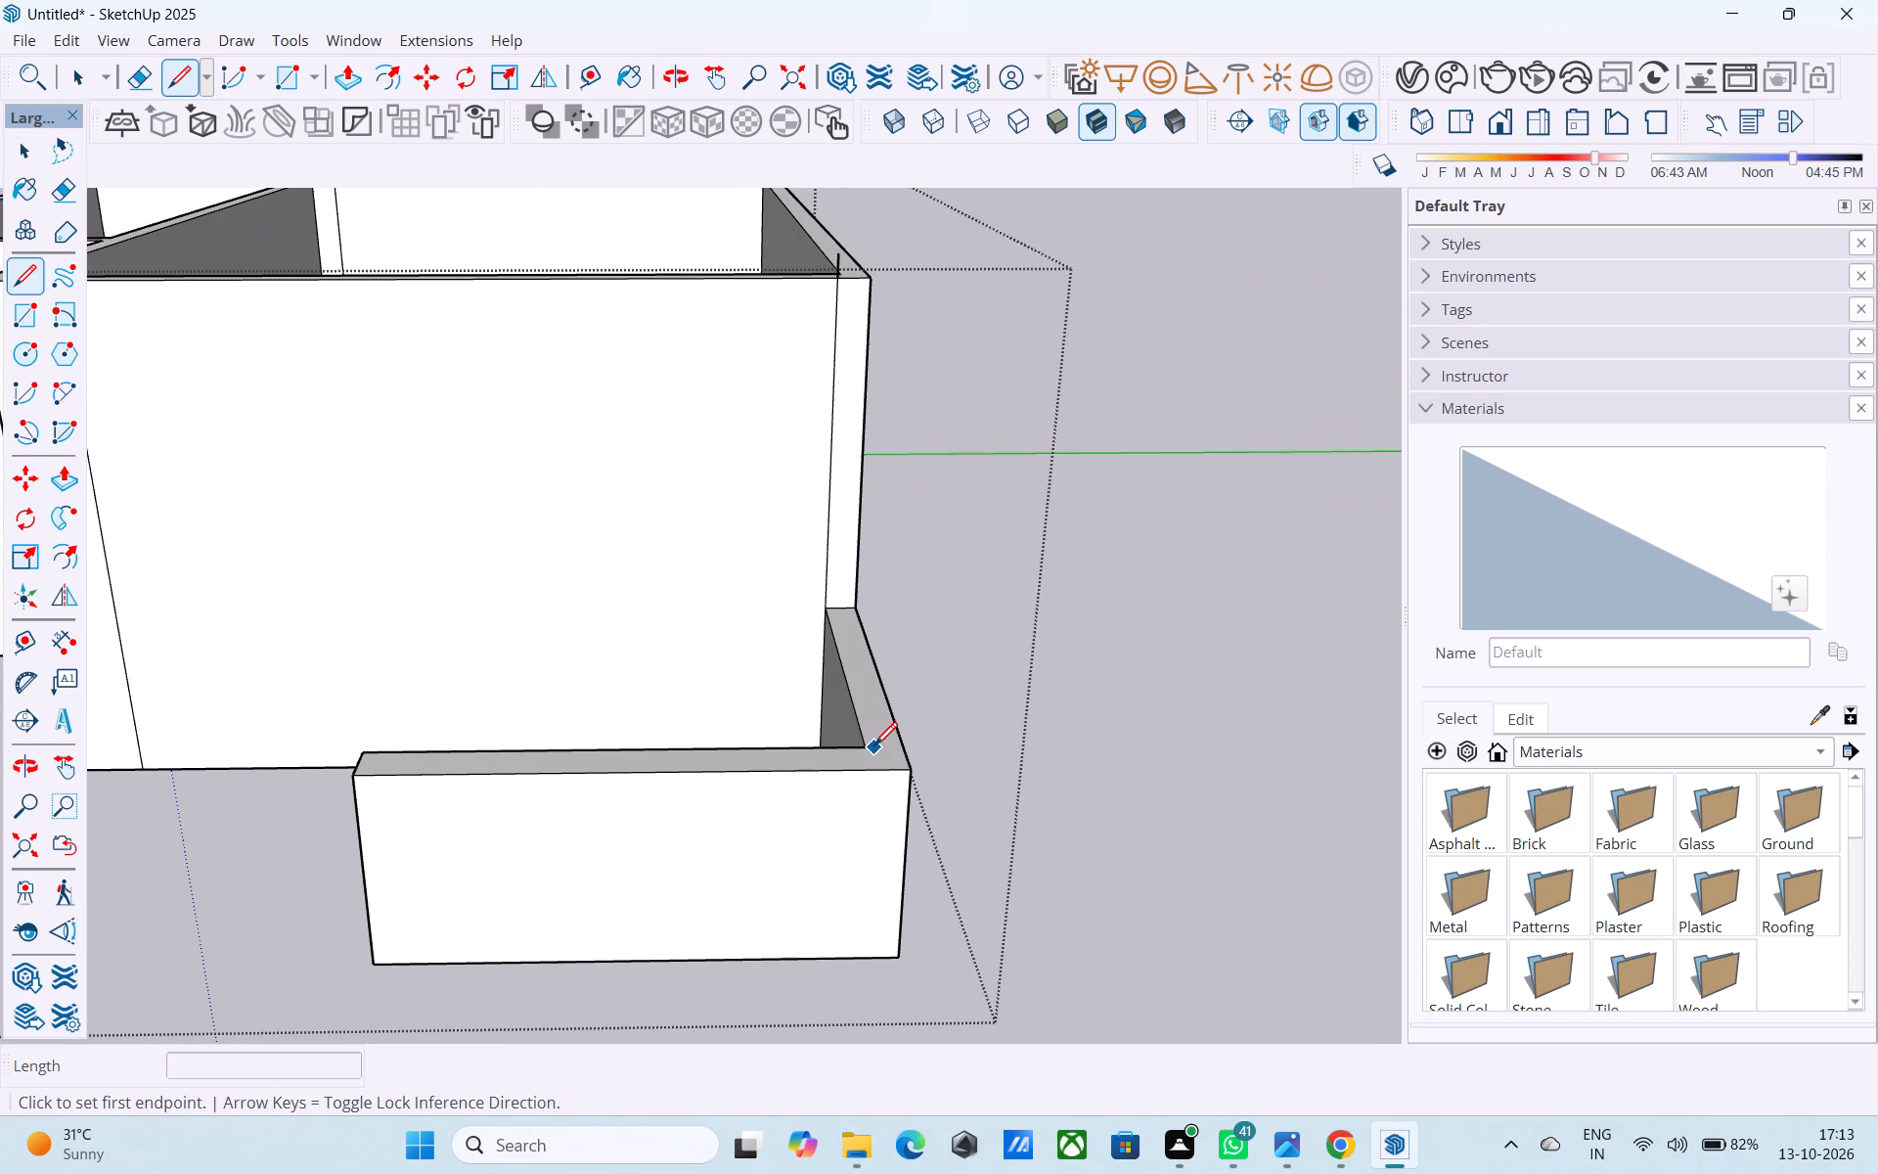
left_click(864, 745)
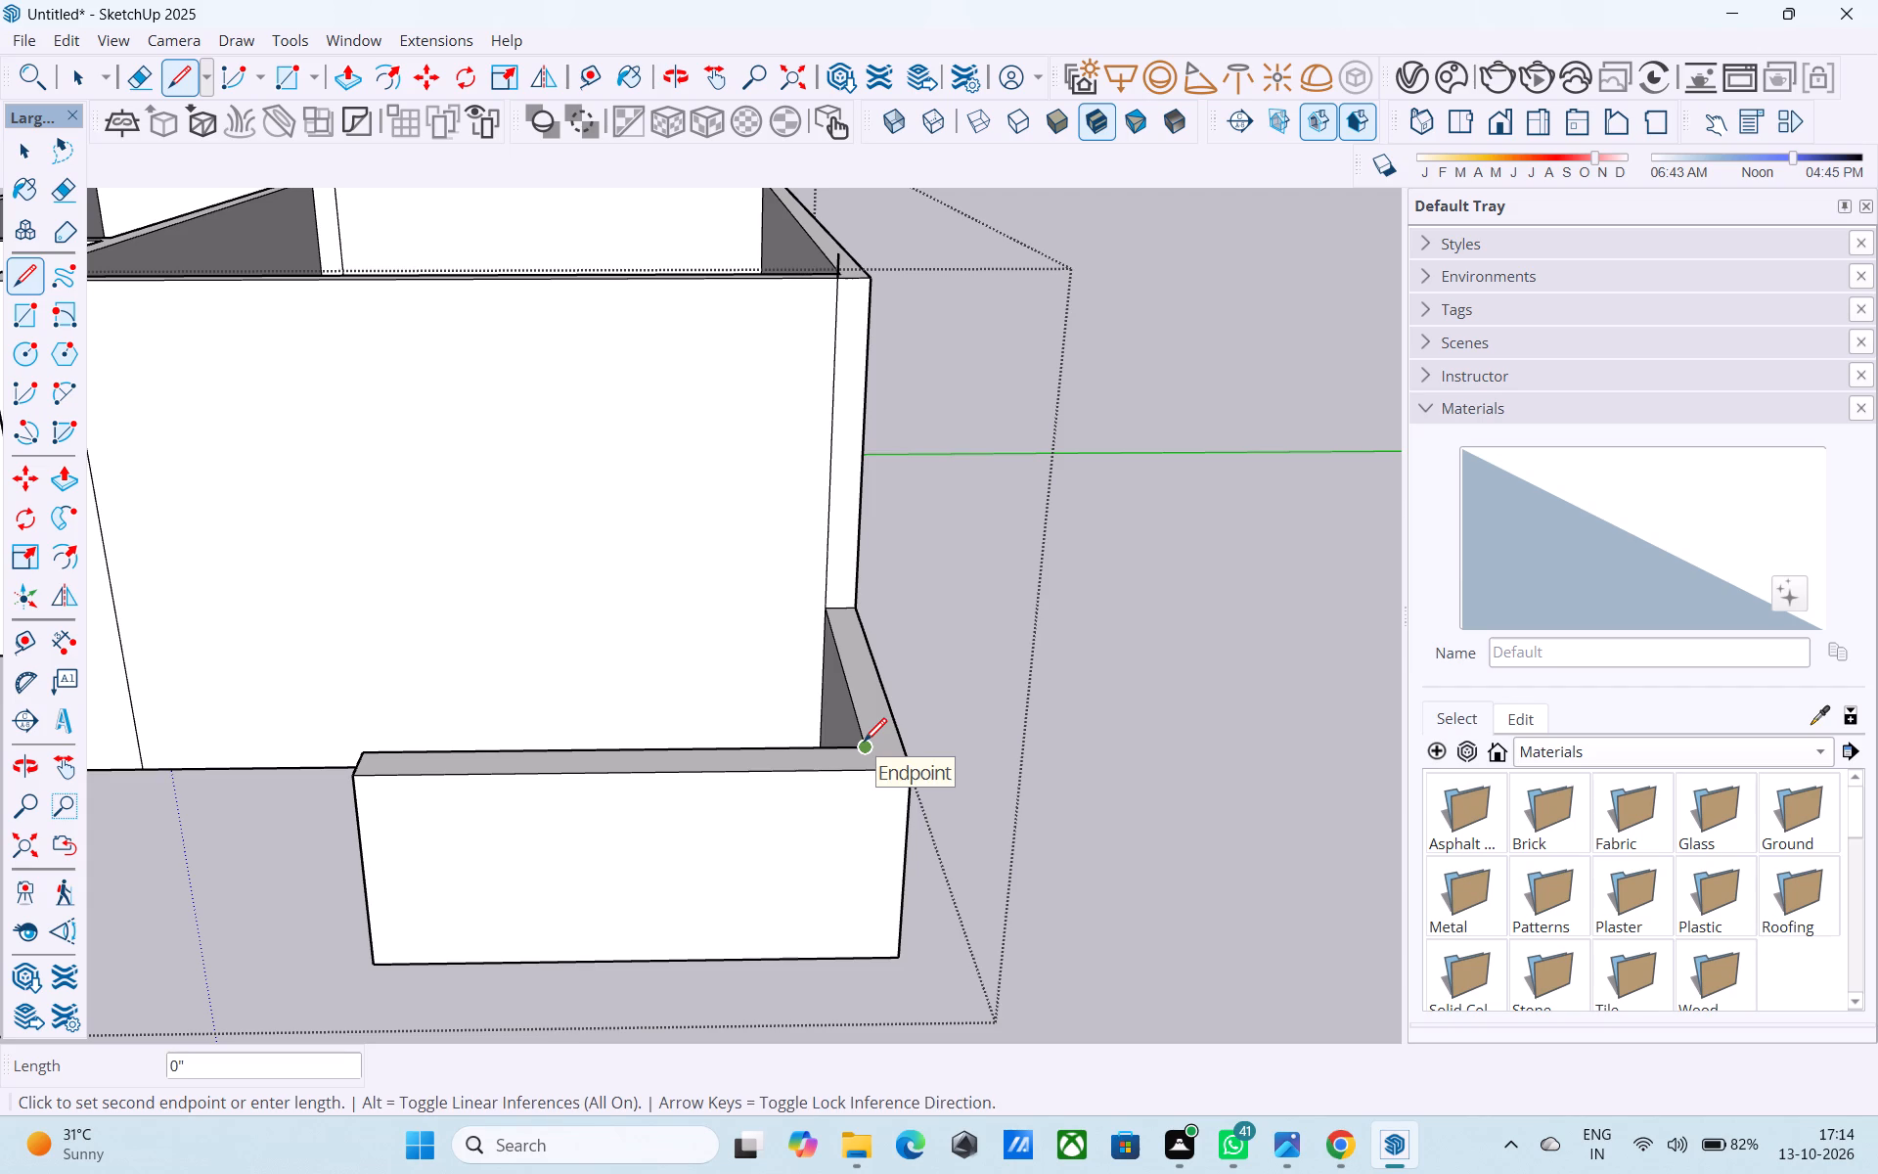
left_click(869, 772)
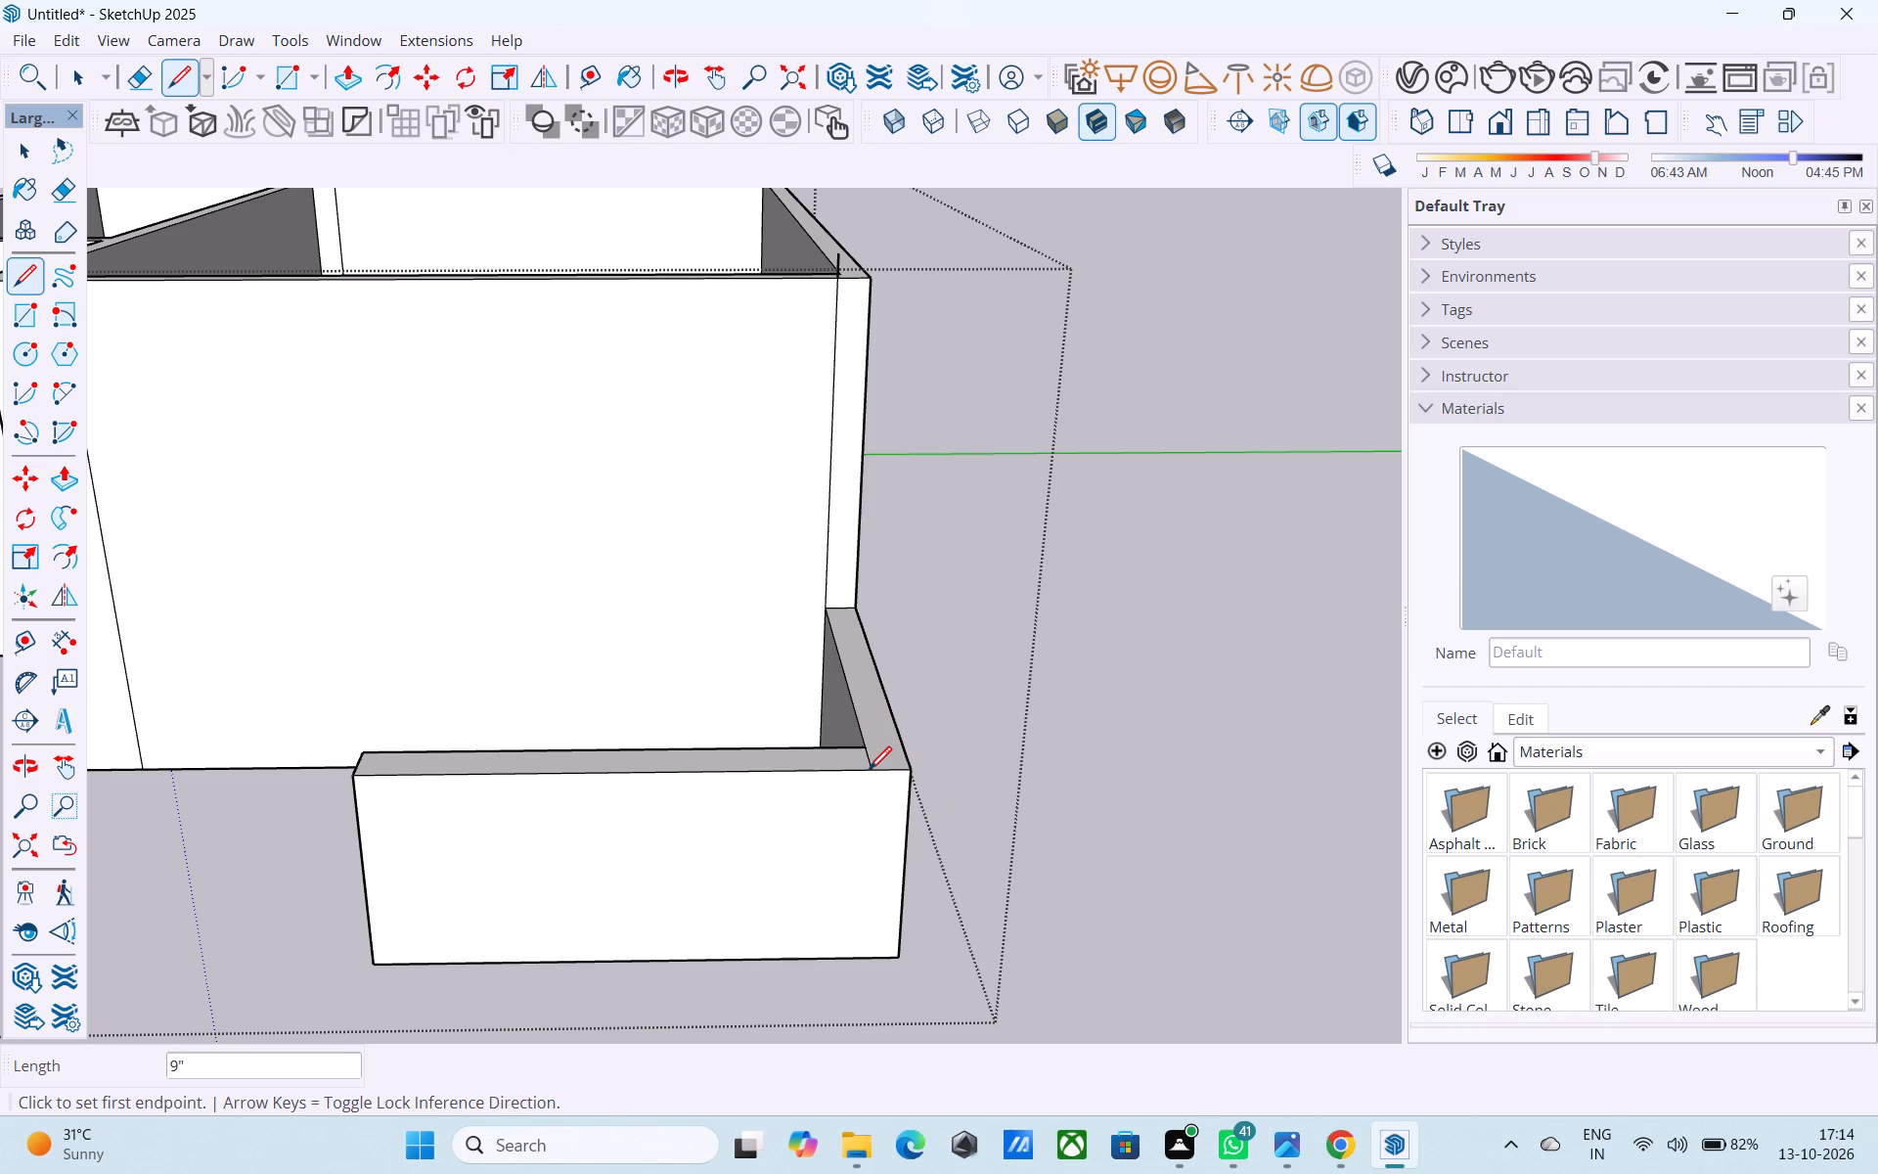
left_click(872, 777)
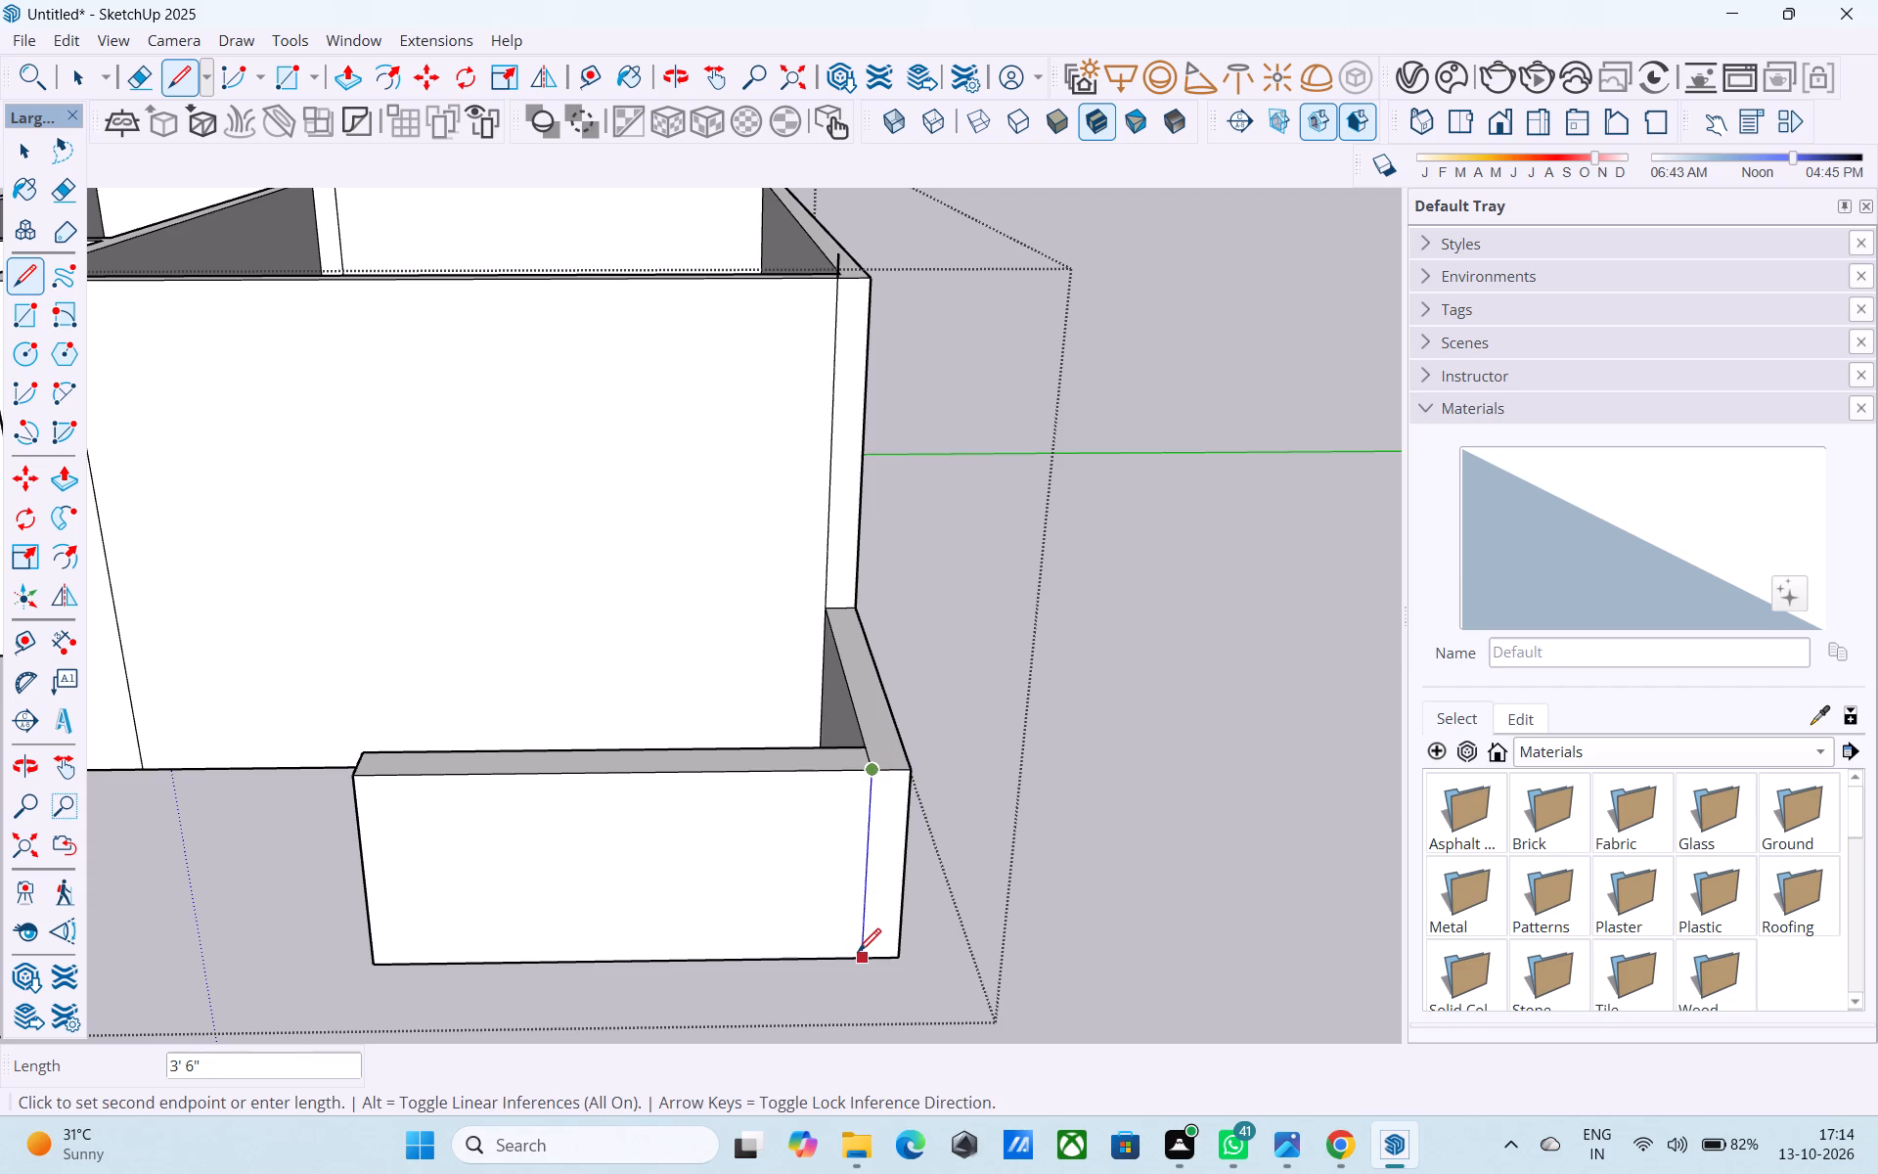
left_click(858, 955)
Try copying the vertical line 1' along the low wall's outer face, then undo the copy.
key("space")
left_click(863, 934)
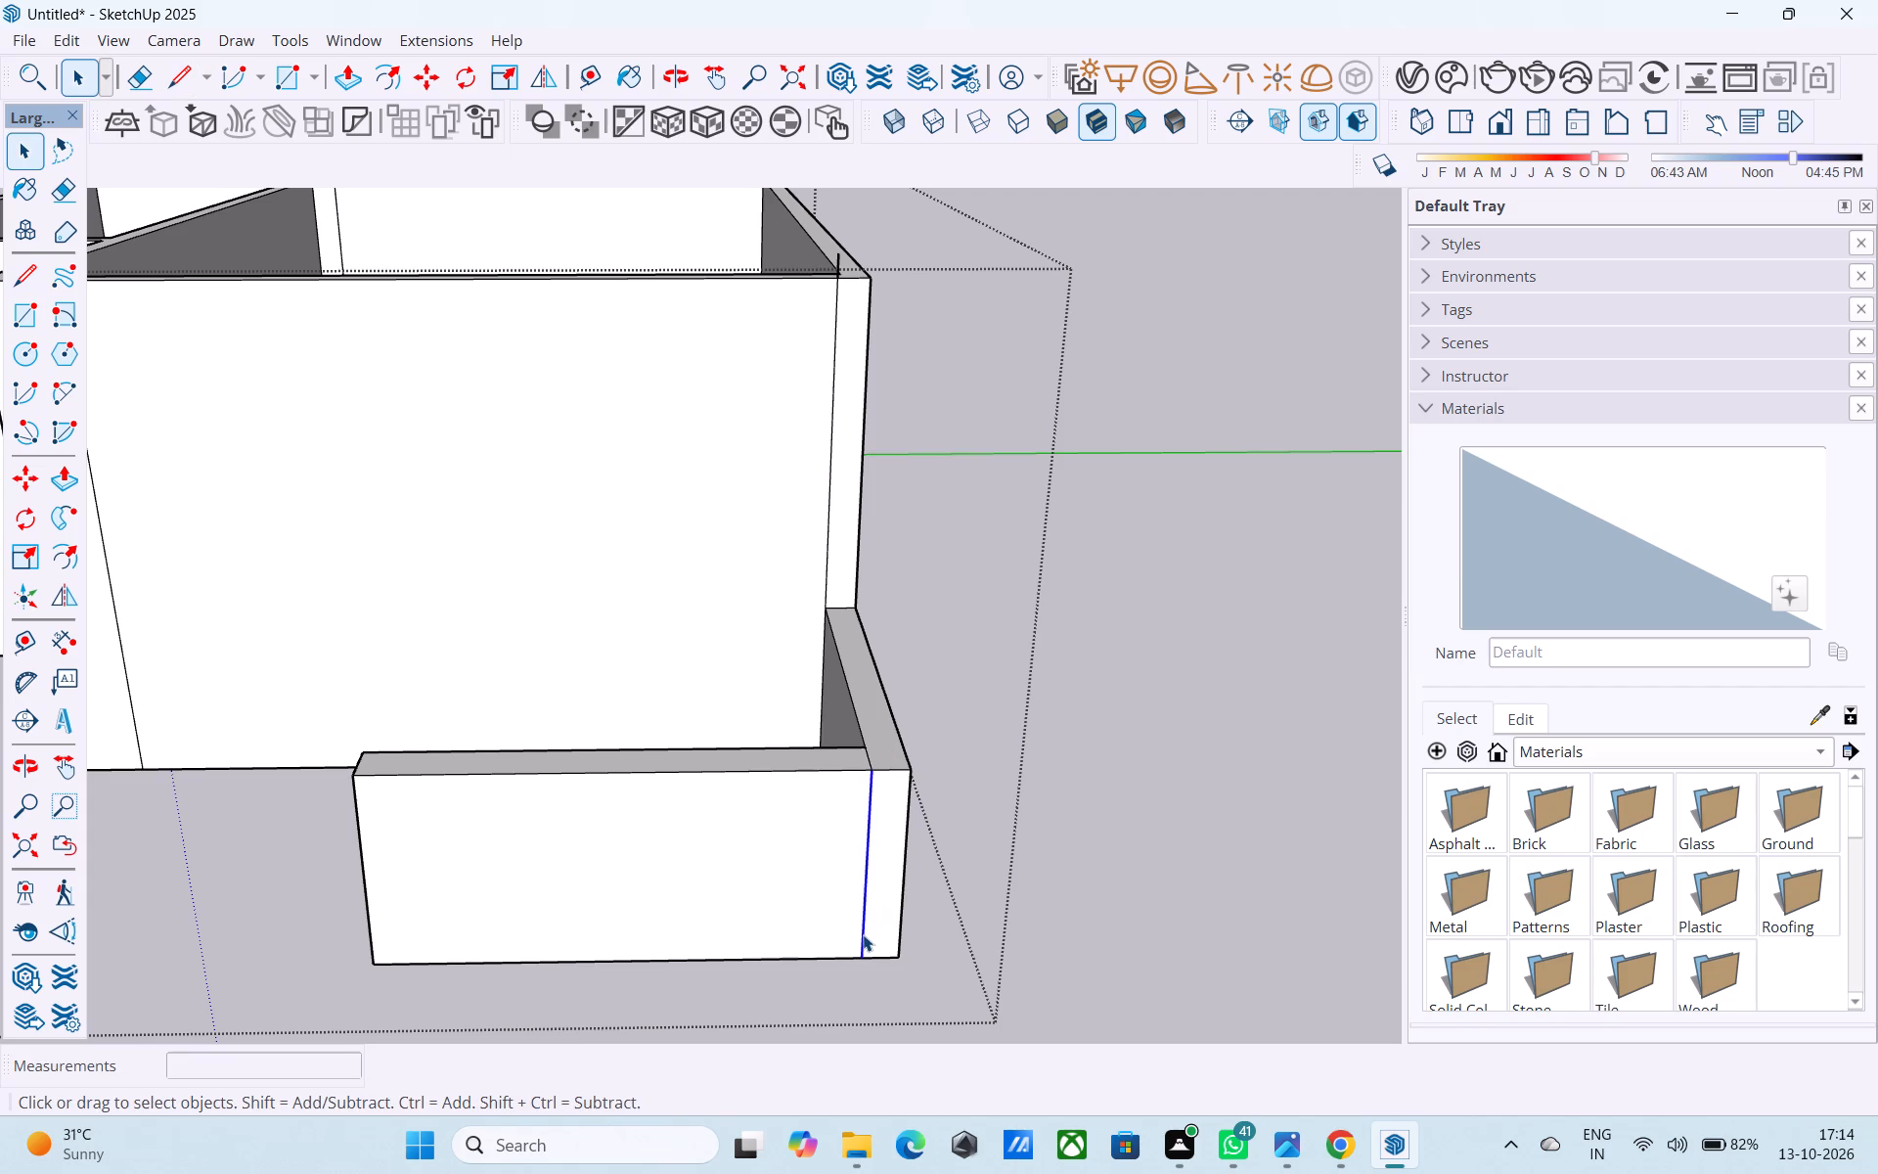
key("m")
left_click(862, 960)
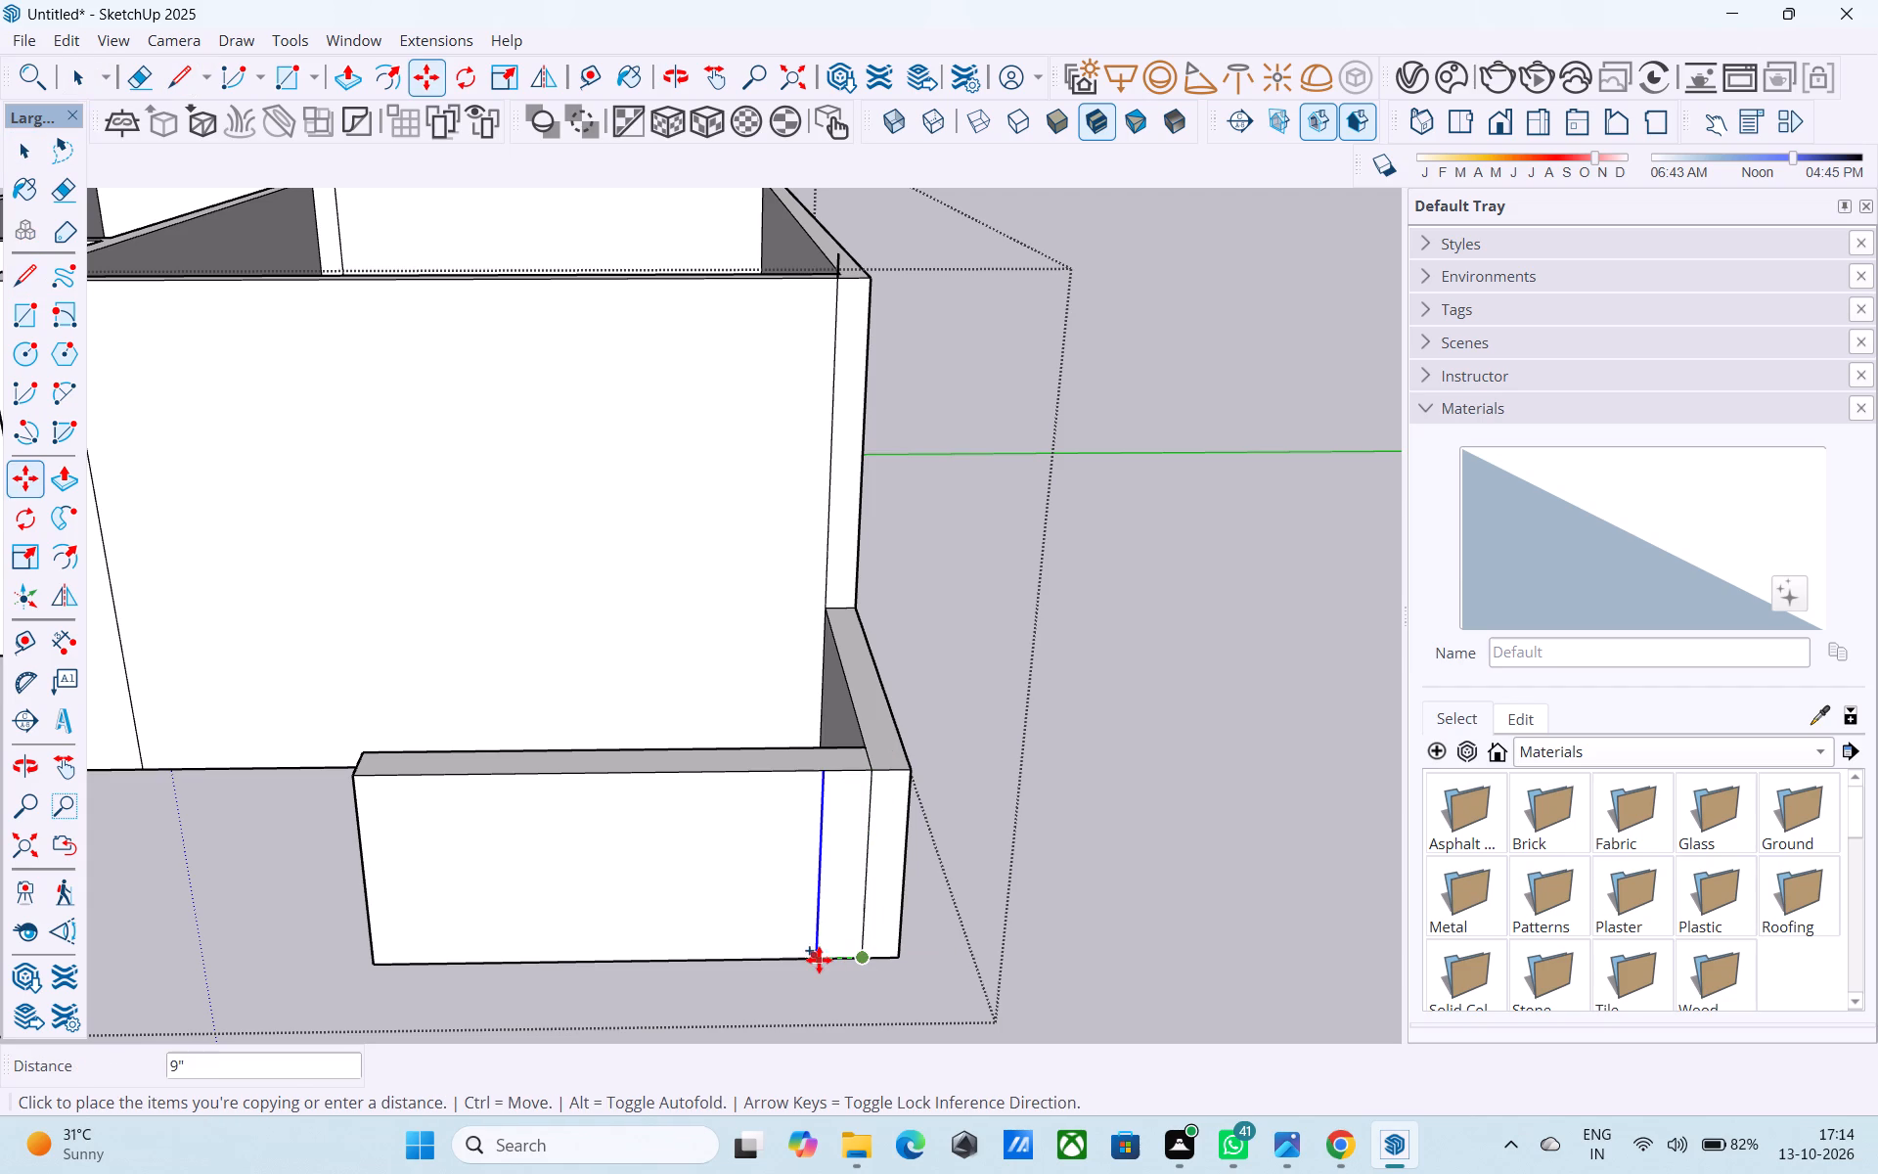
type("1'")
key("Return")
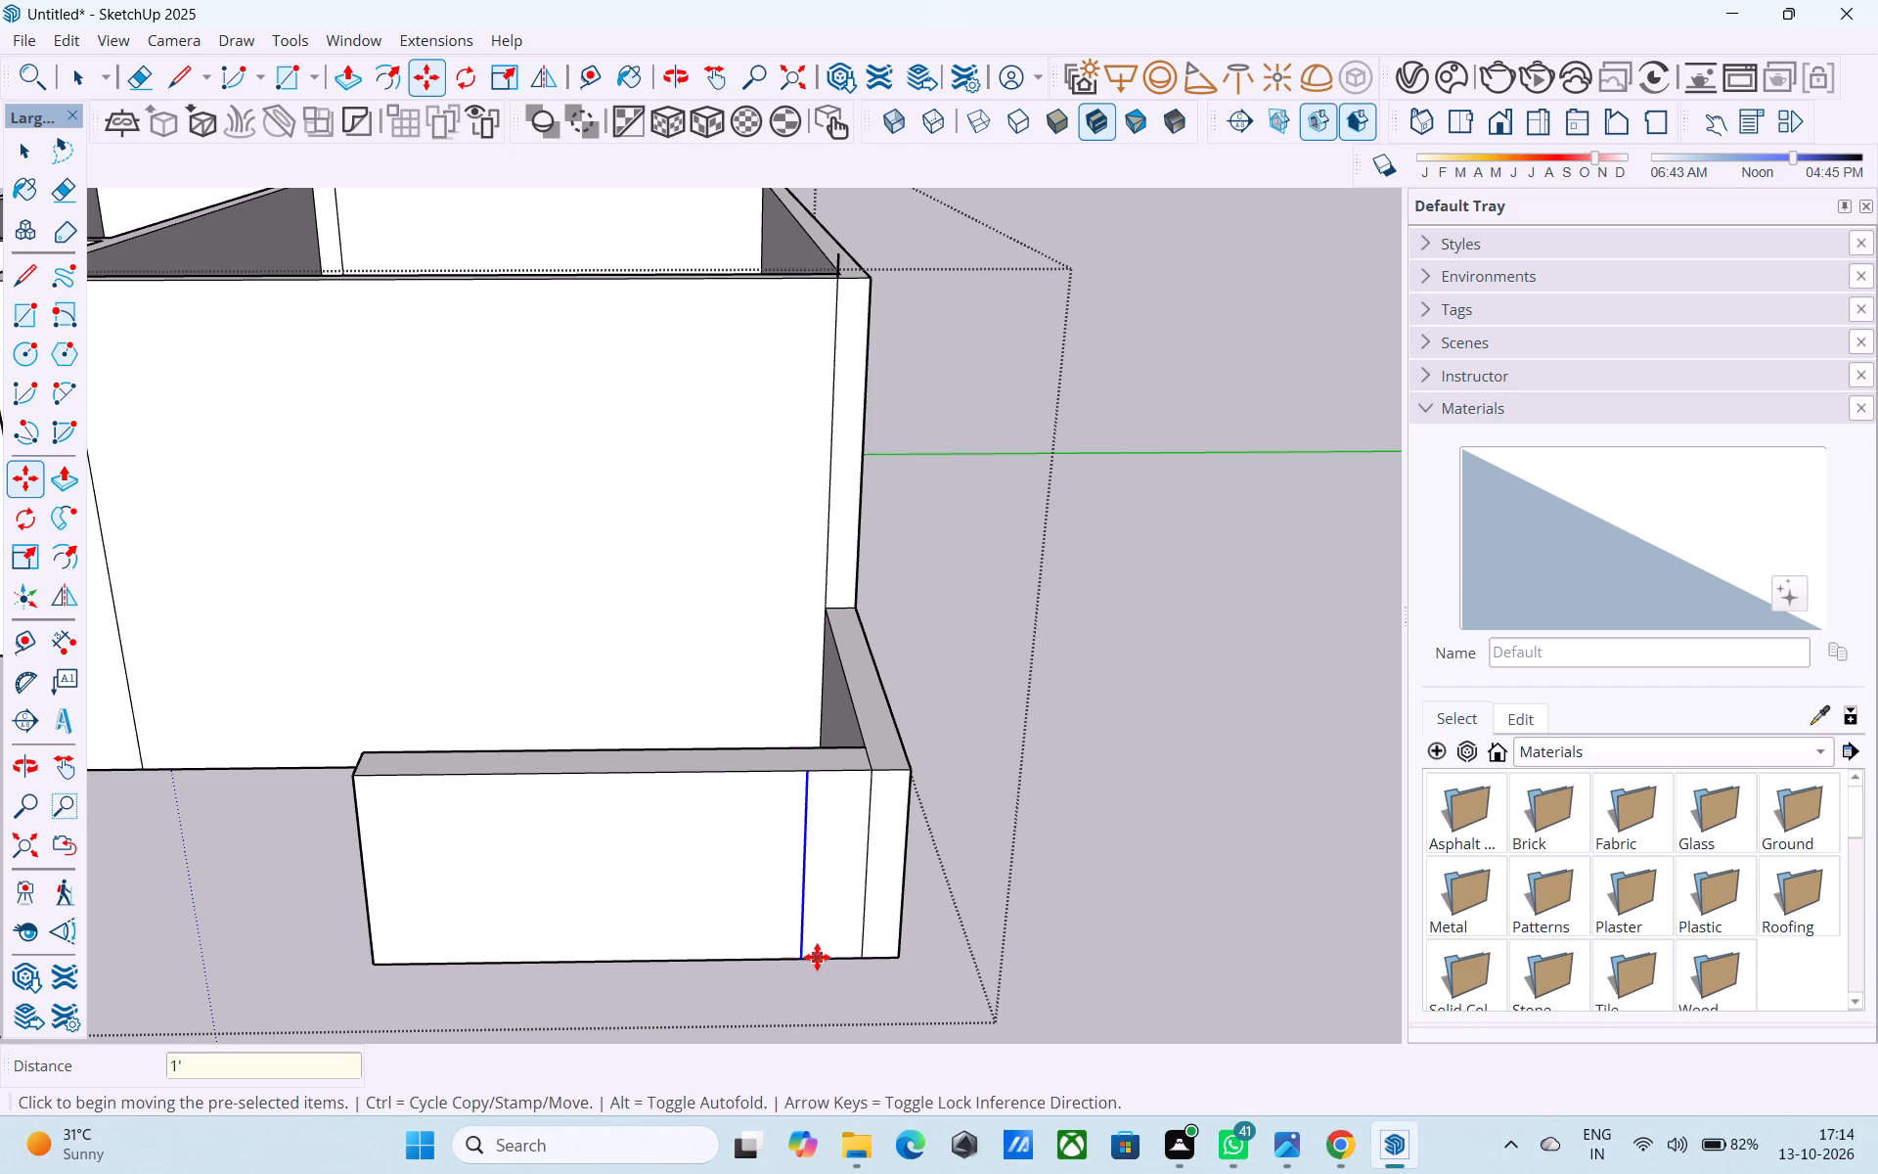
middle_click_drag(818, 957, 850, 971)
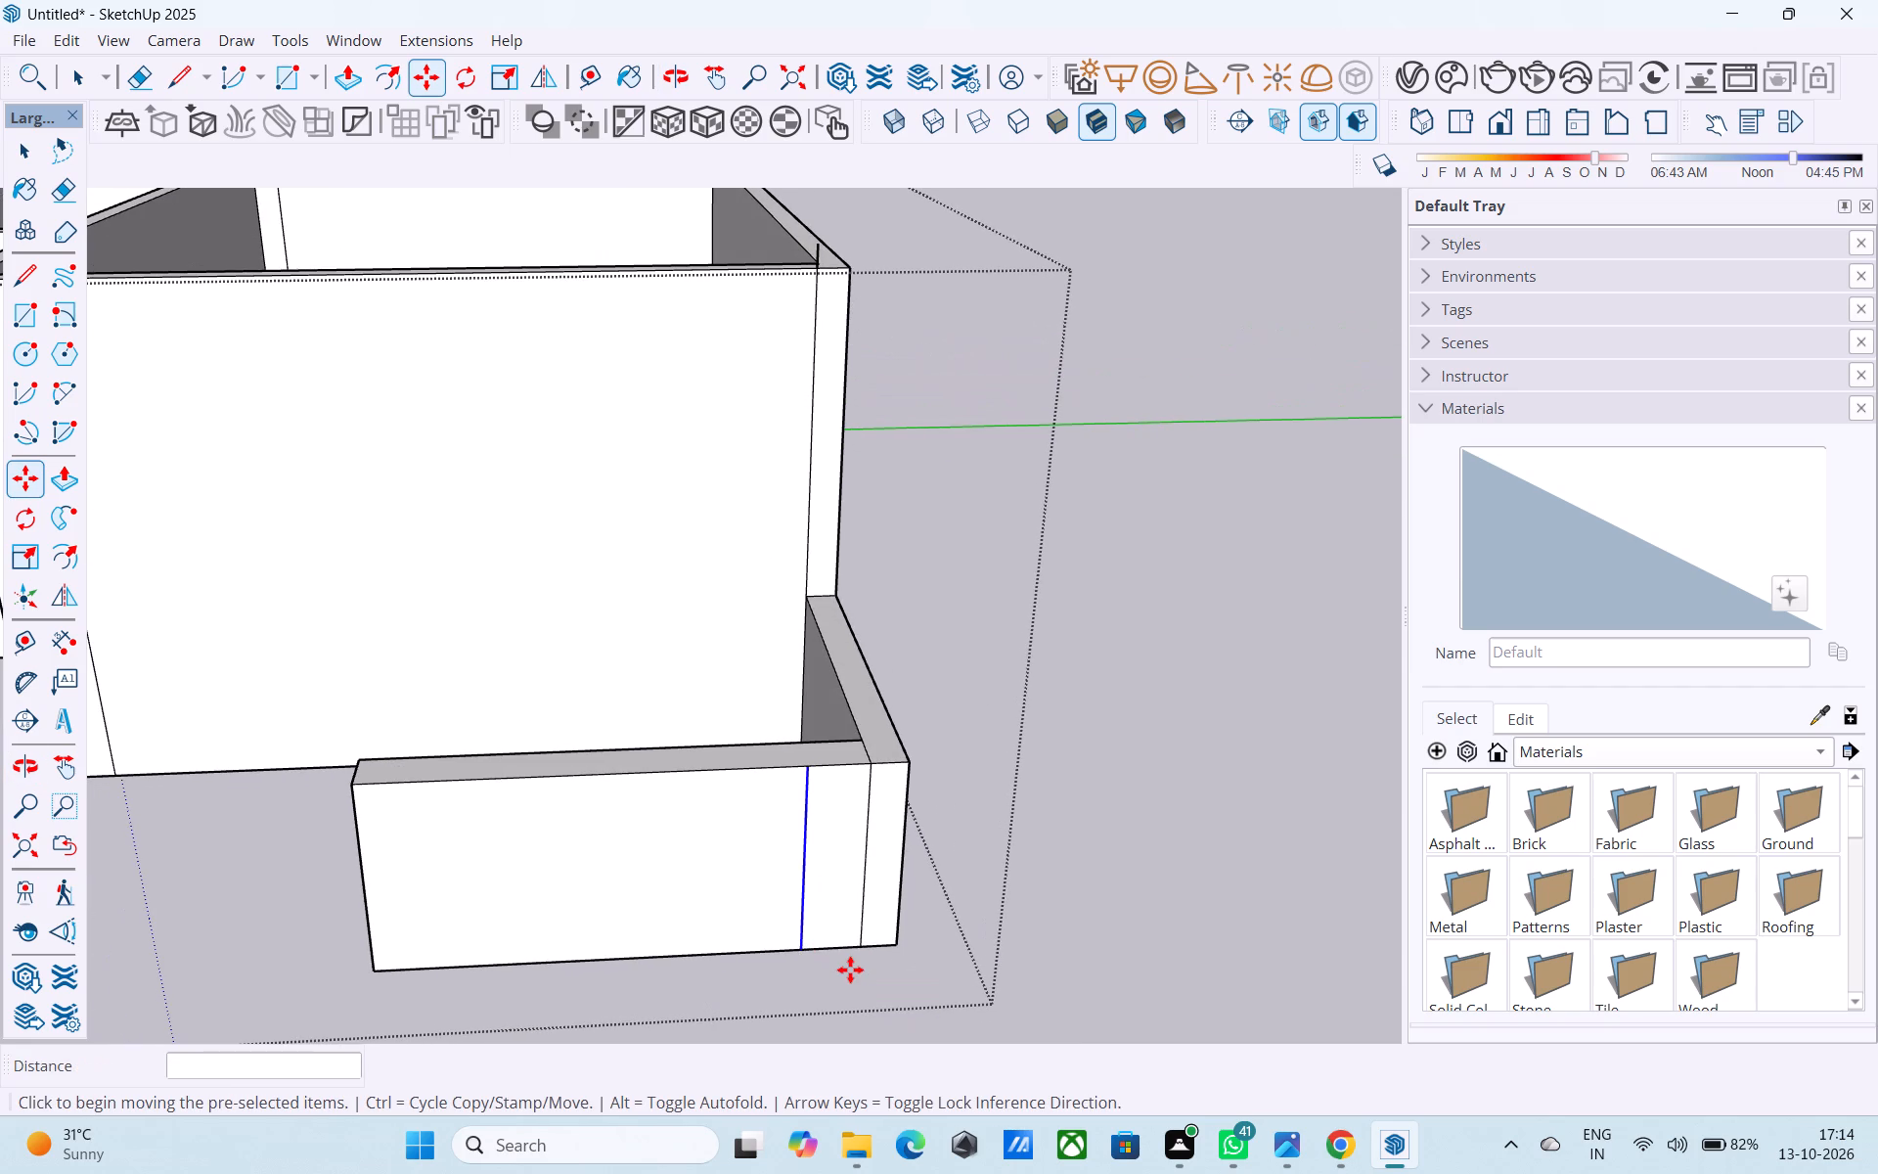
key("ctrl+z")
Copy the vertical line near the corner 1' along the low wall's outer face, away from the corner.
key("space")
left_click(863, 930)
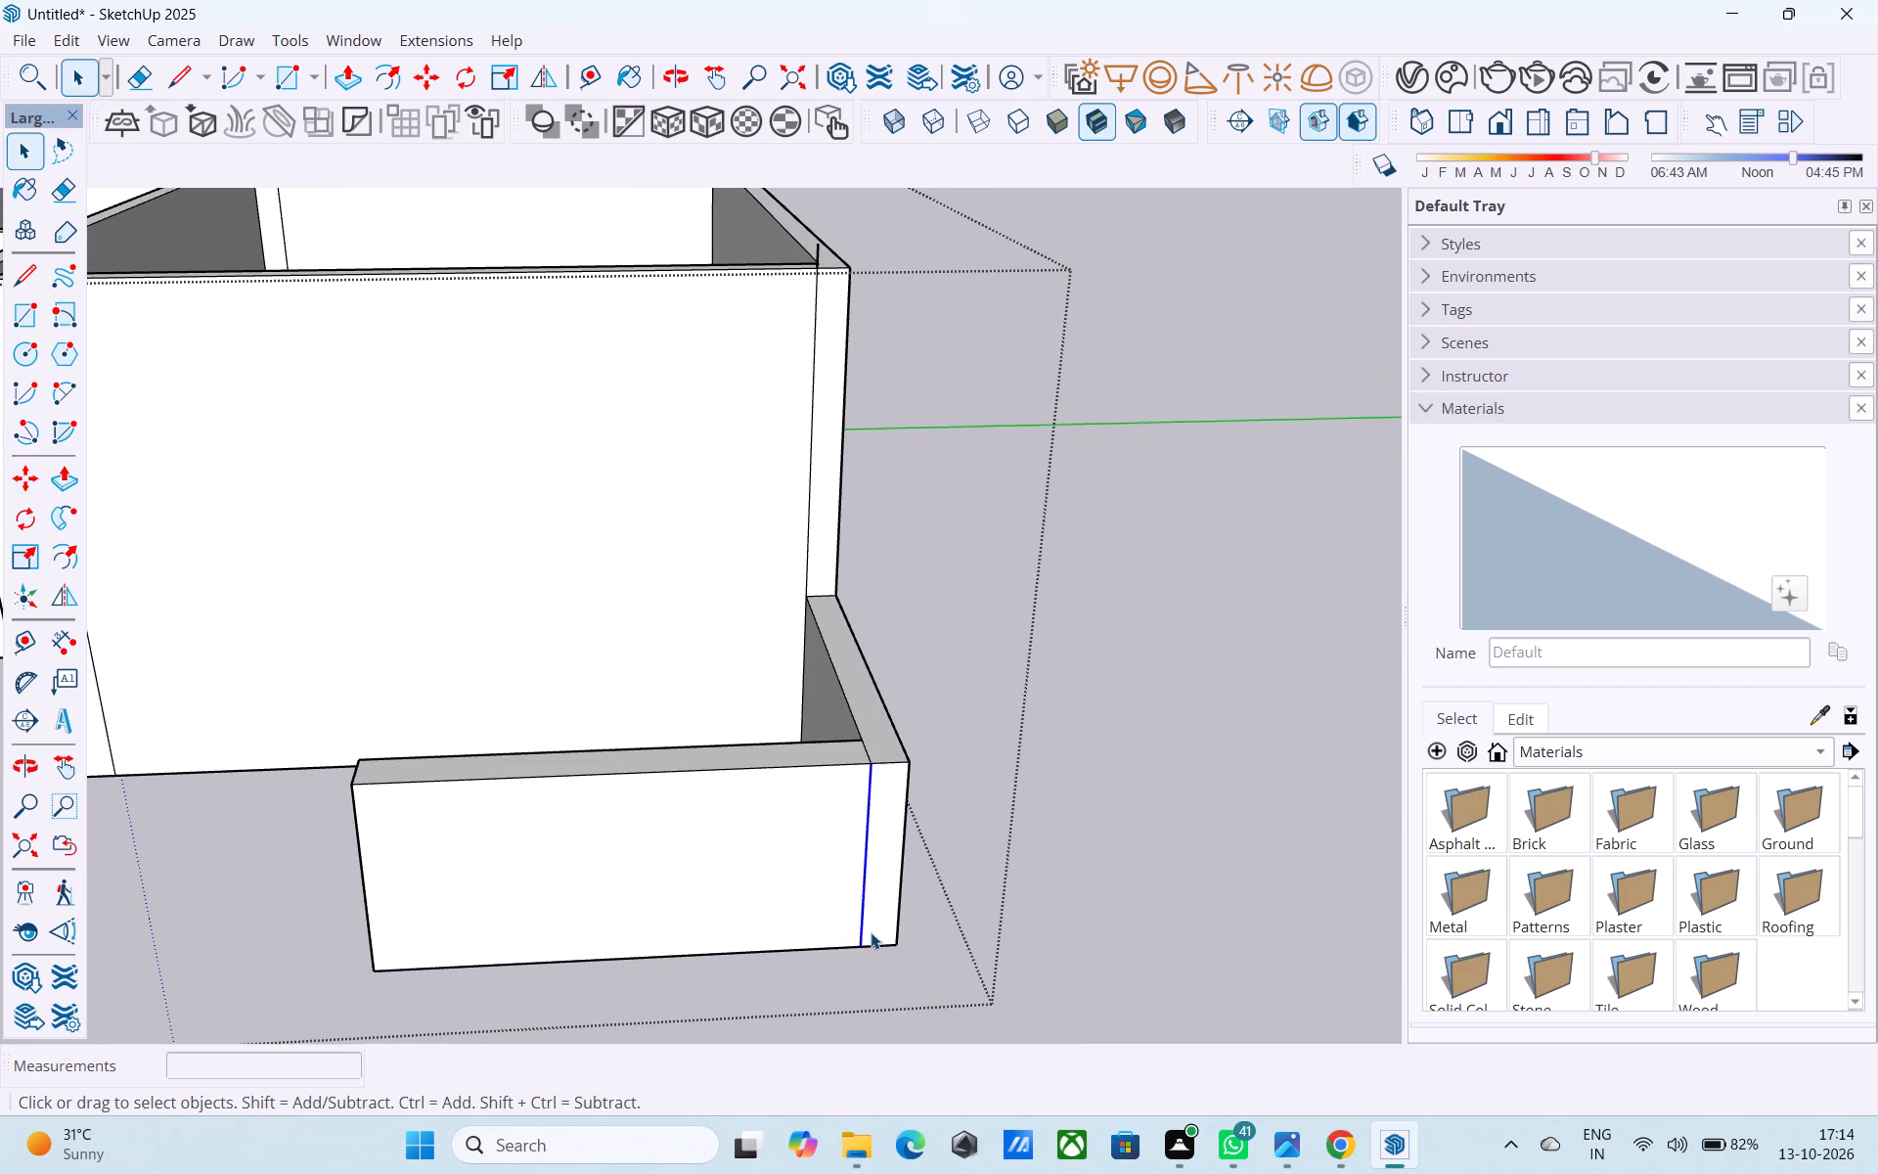
key("m")
left_click(872, 953)
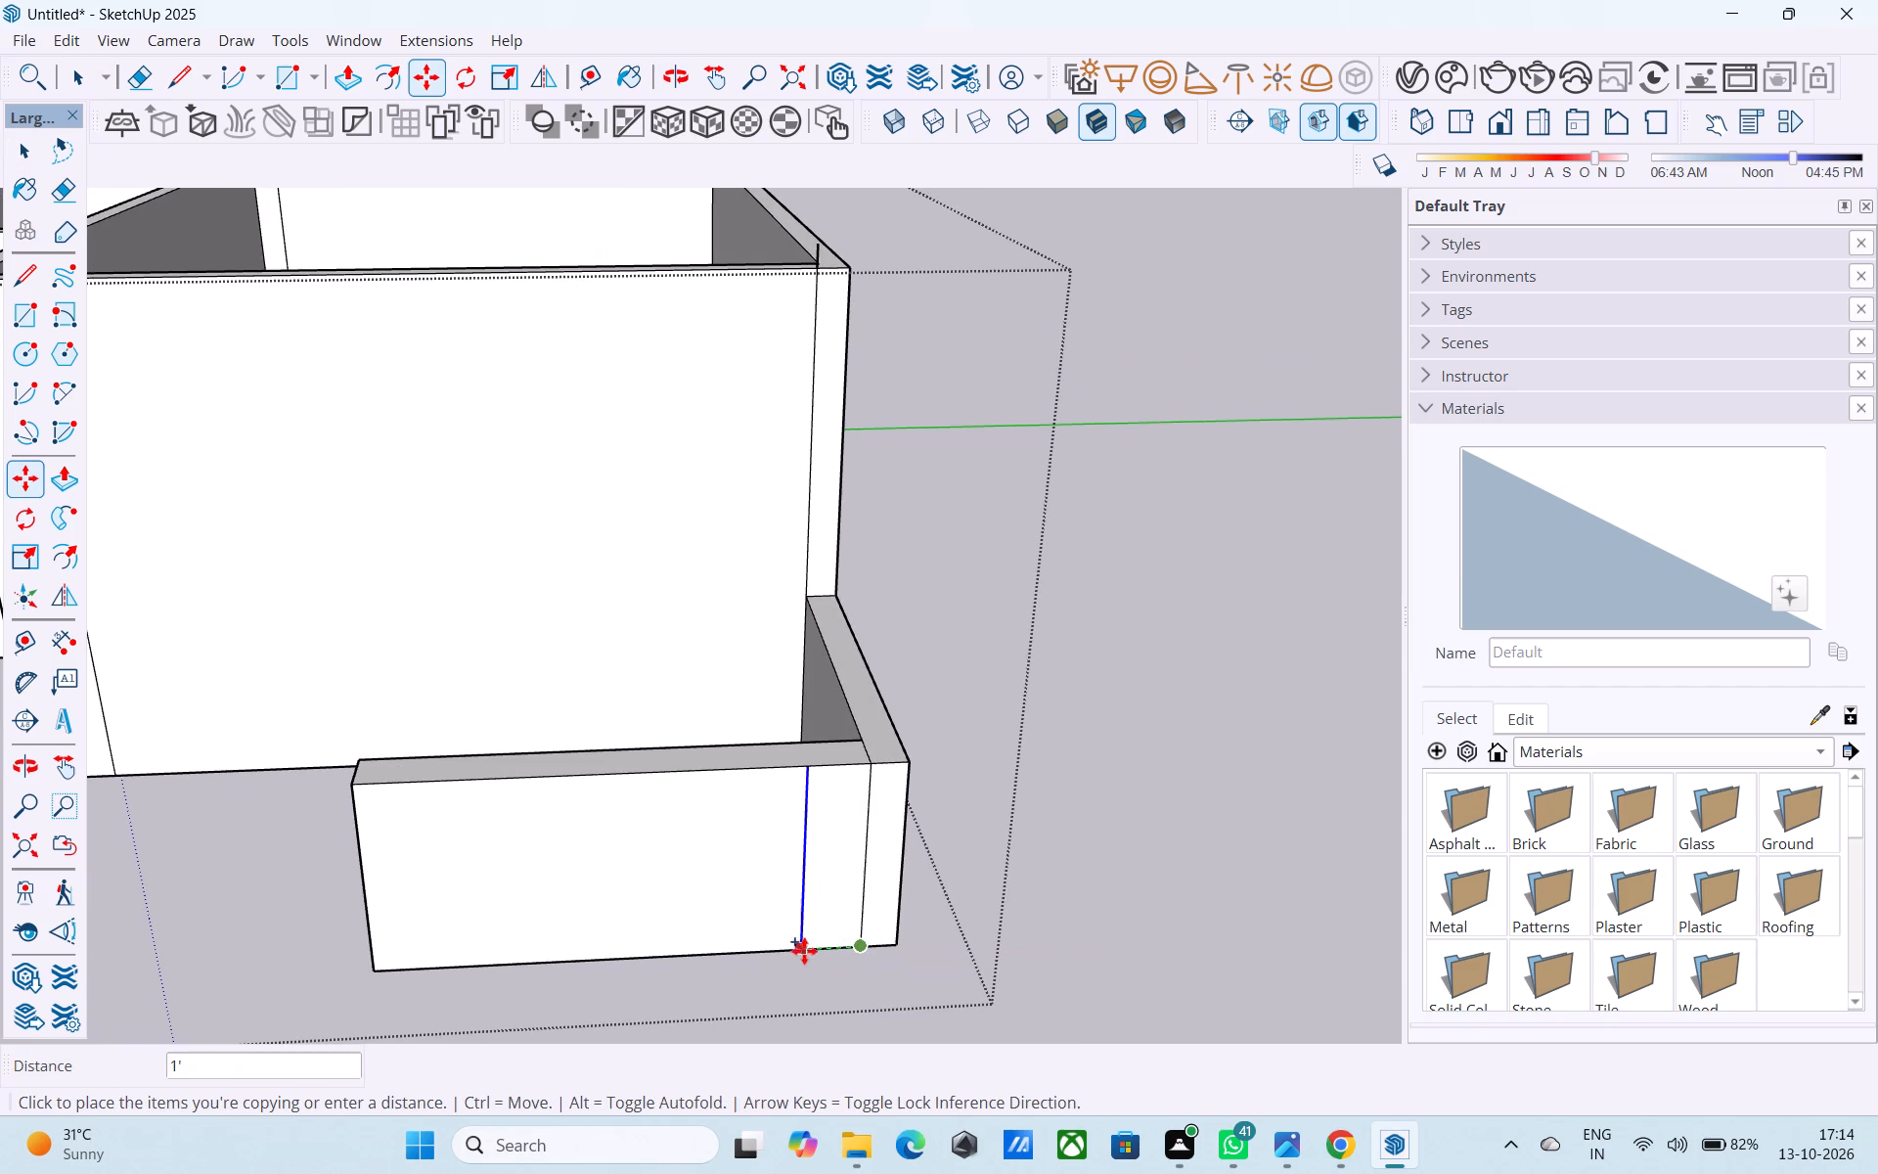
left_click(802, 946)
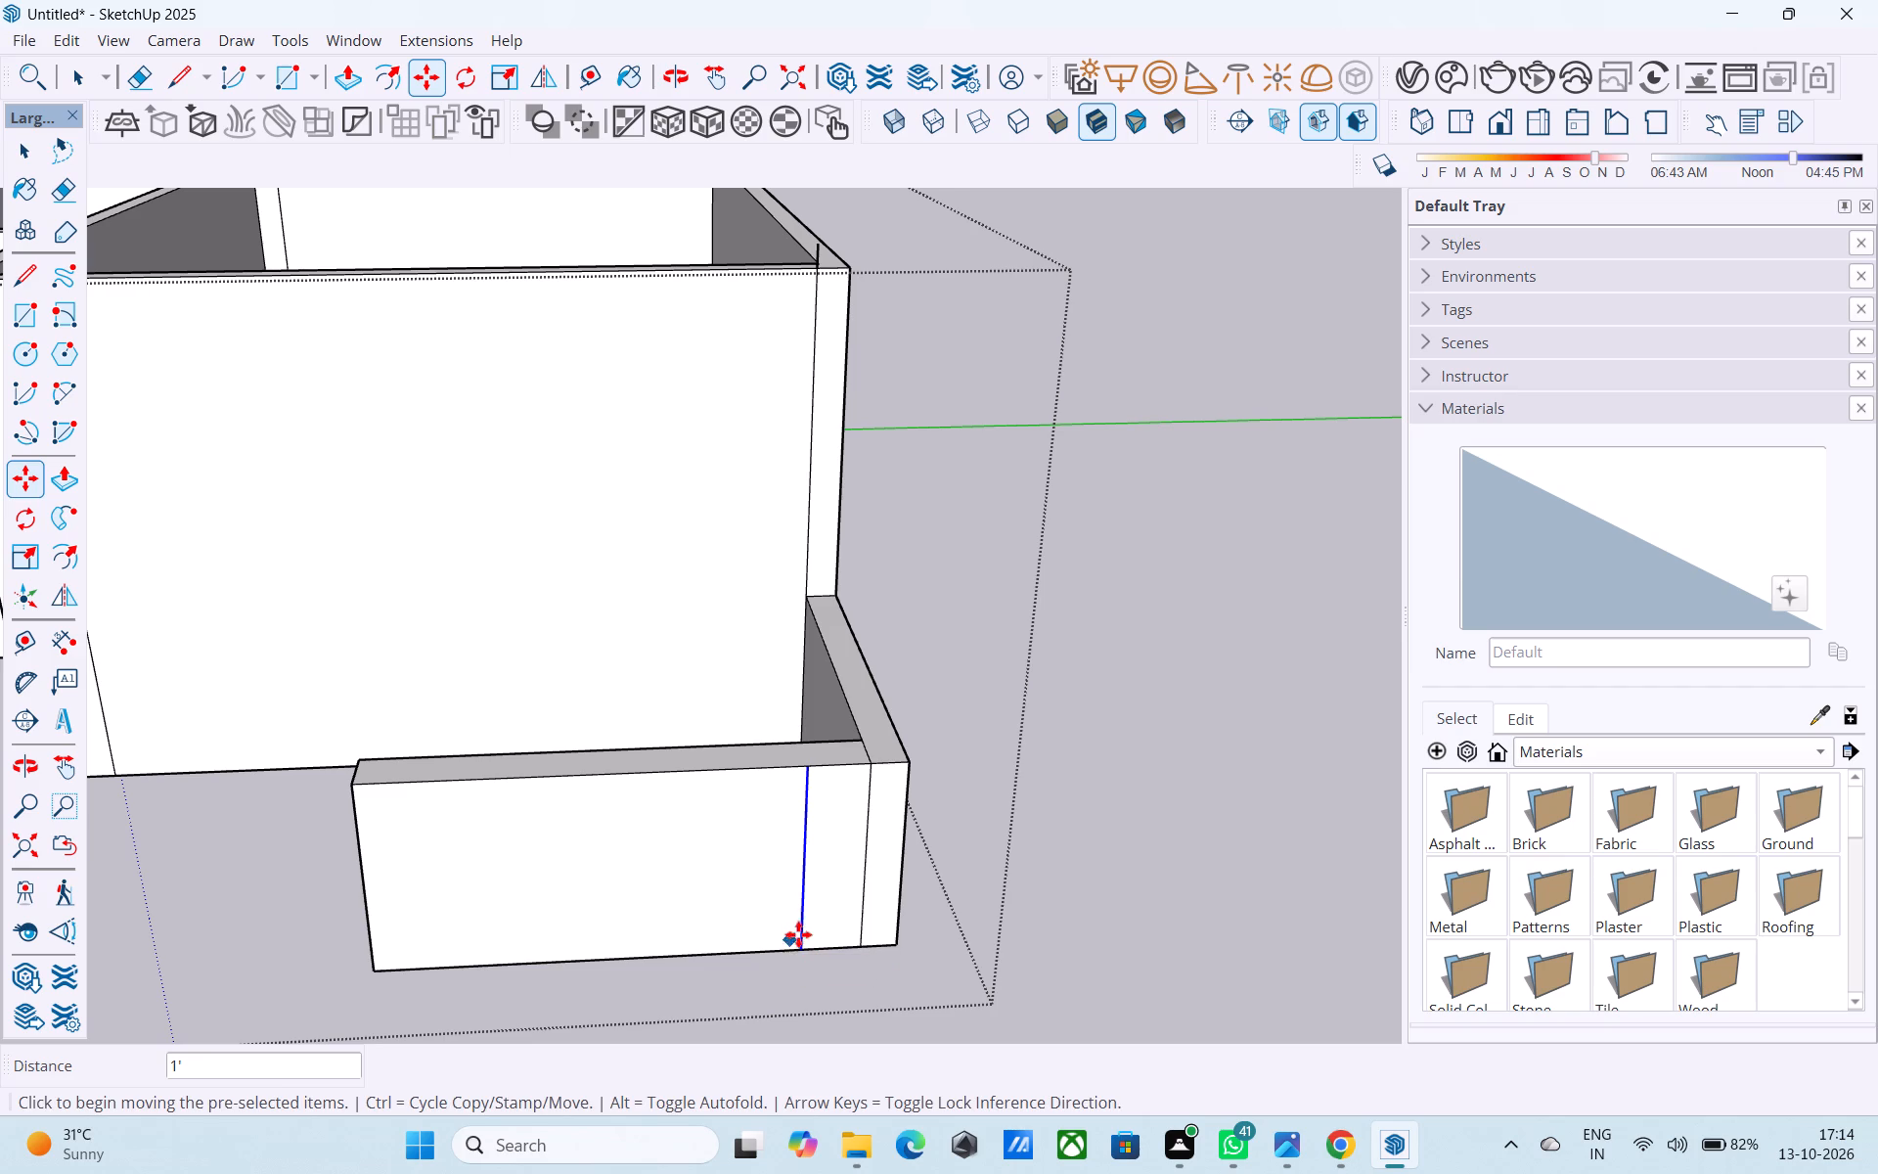
key("space")
Outline a 6" by 1' rectangle on the low wall's top, from the copied line back to the corner line.
middle_click_drag(803, 910, 812, 978)
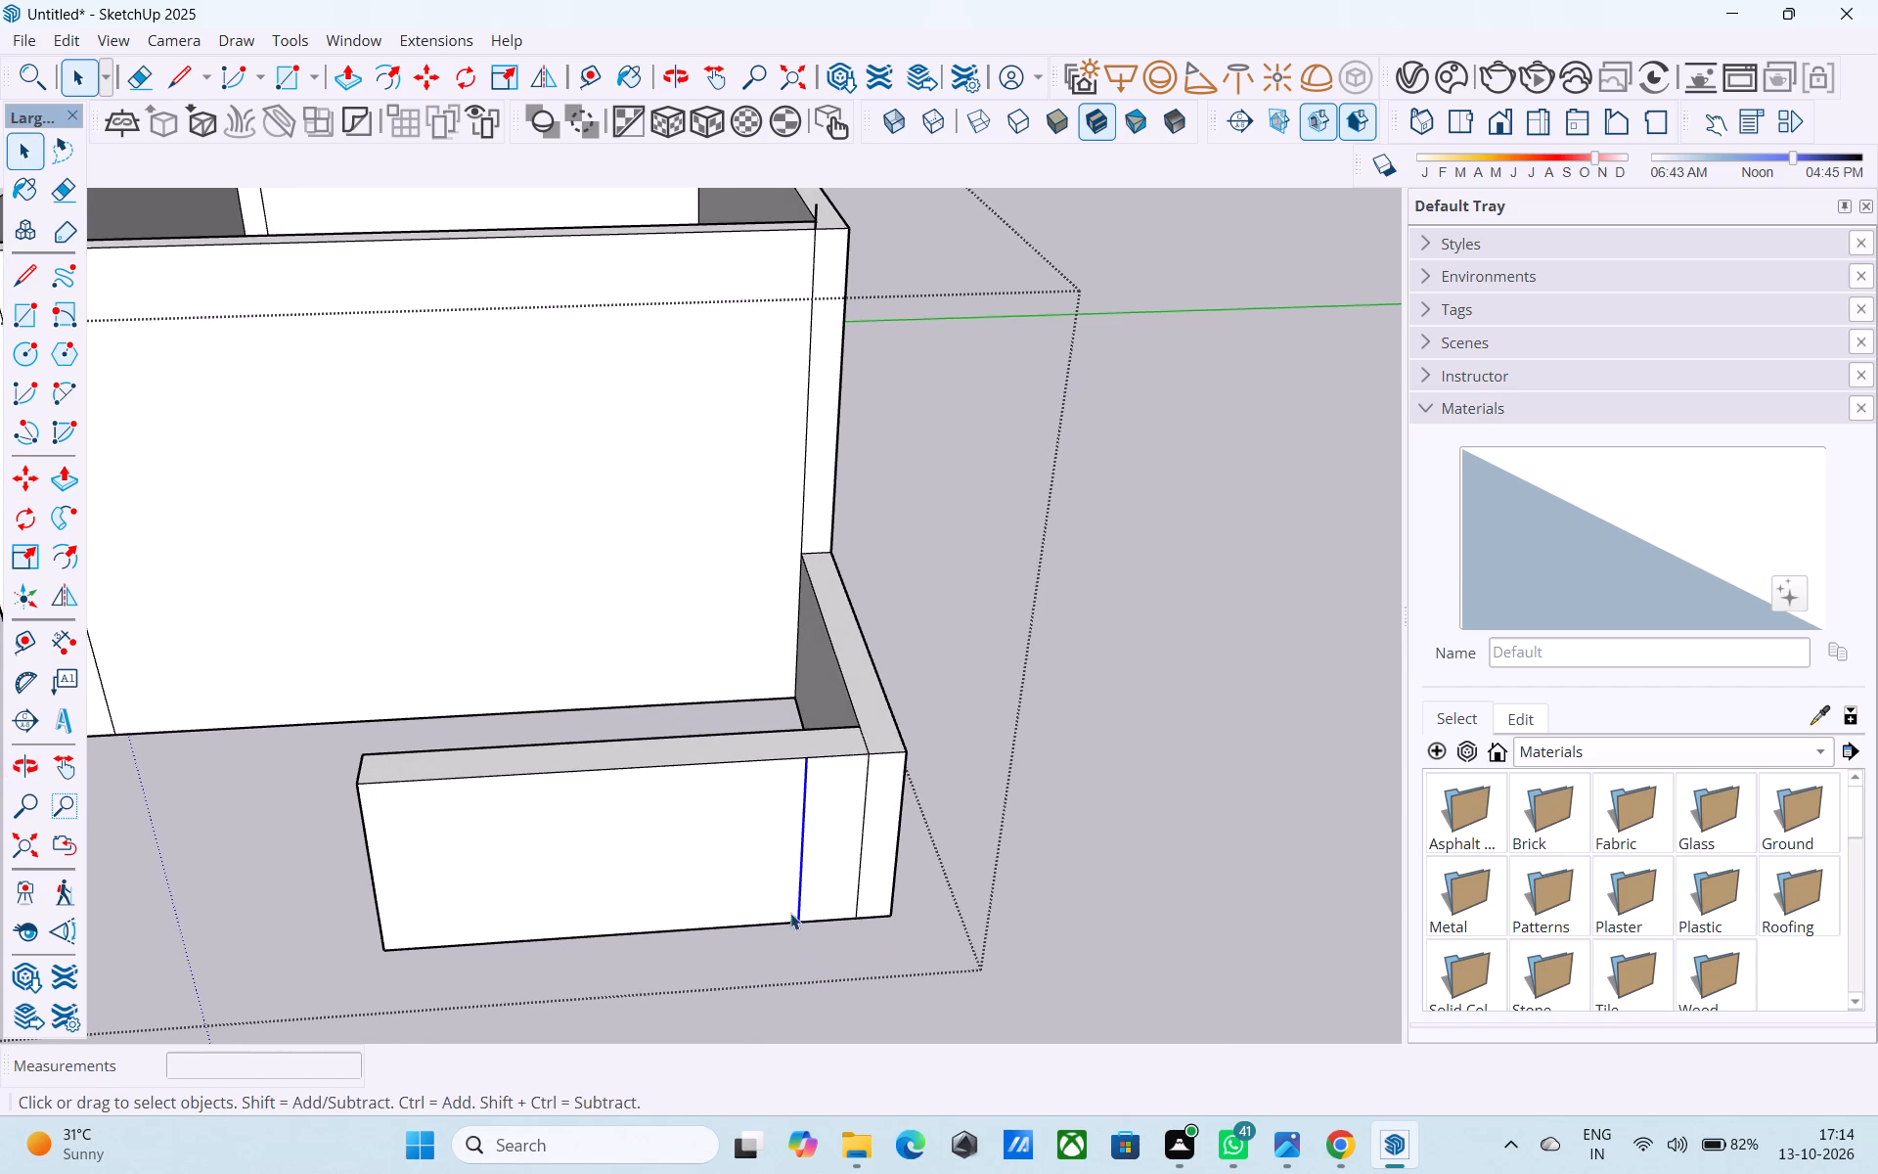
middle_click_drag(788, 910, 1329, 896)
scroll(774, 691, "up", 7)
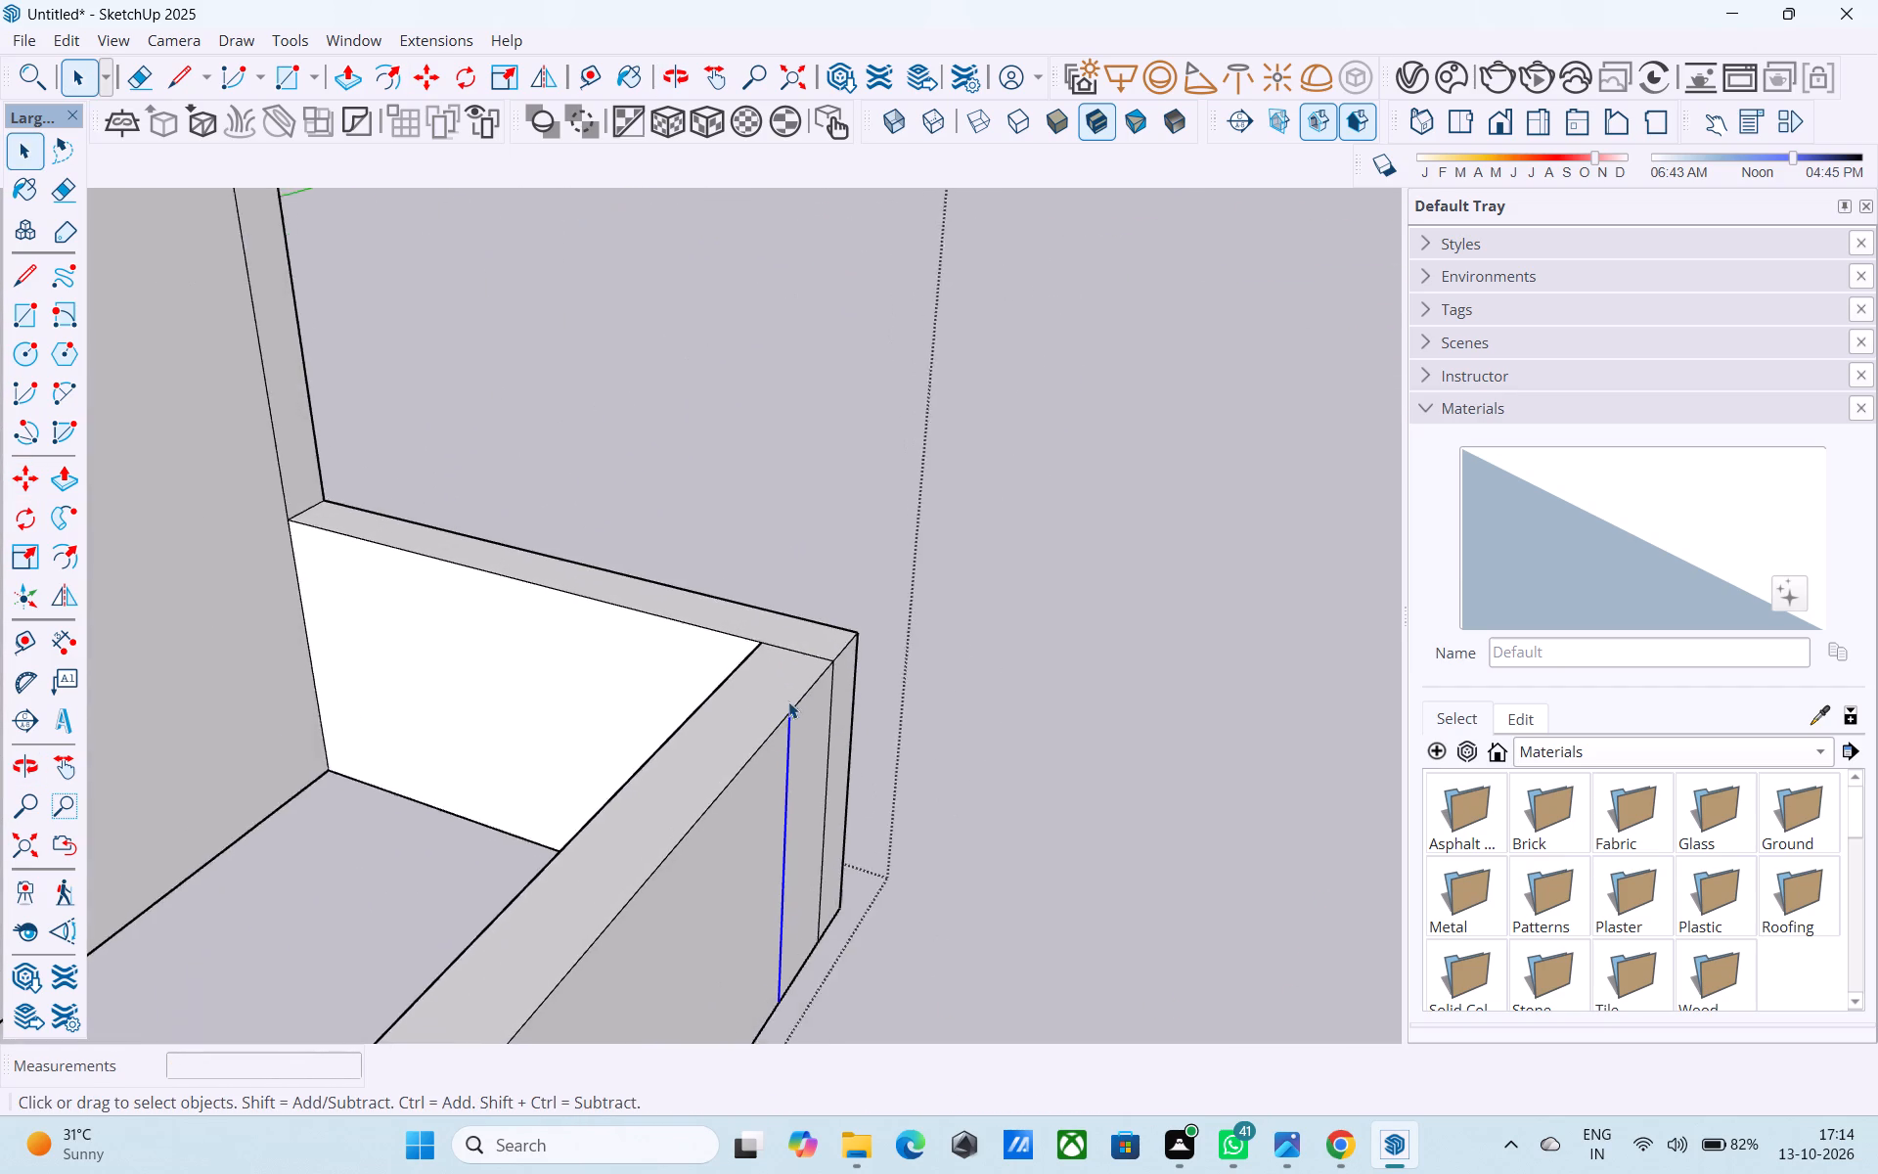
scroll(788, 701, "up", 2)
key("l")
left_click_drag(794, 716, 783, 716)
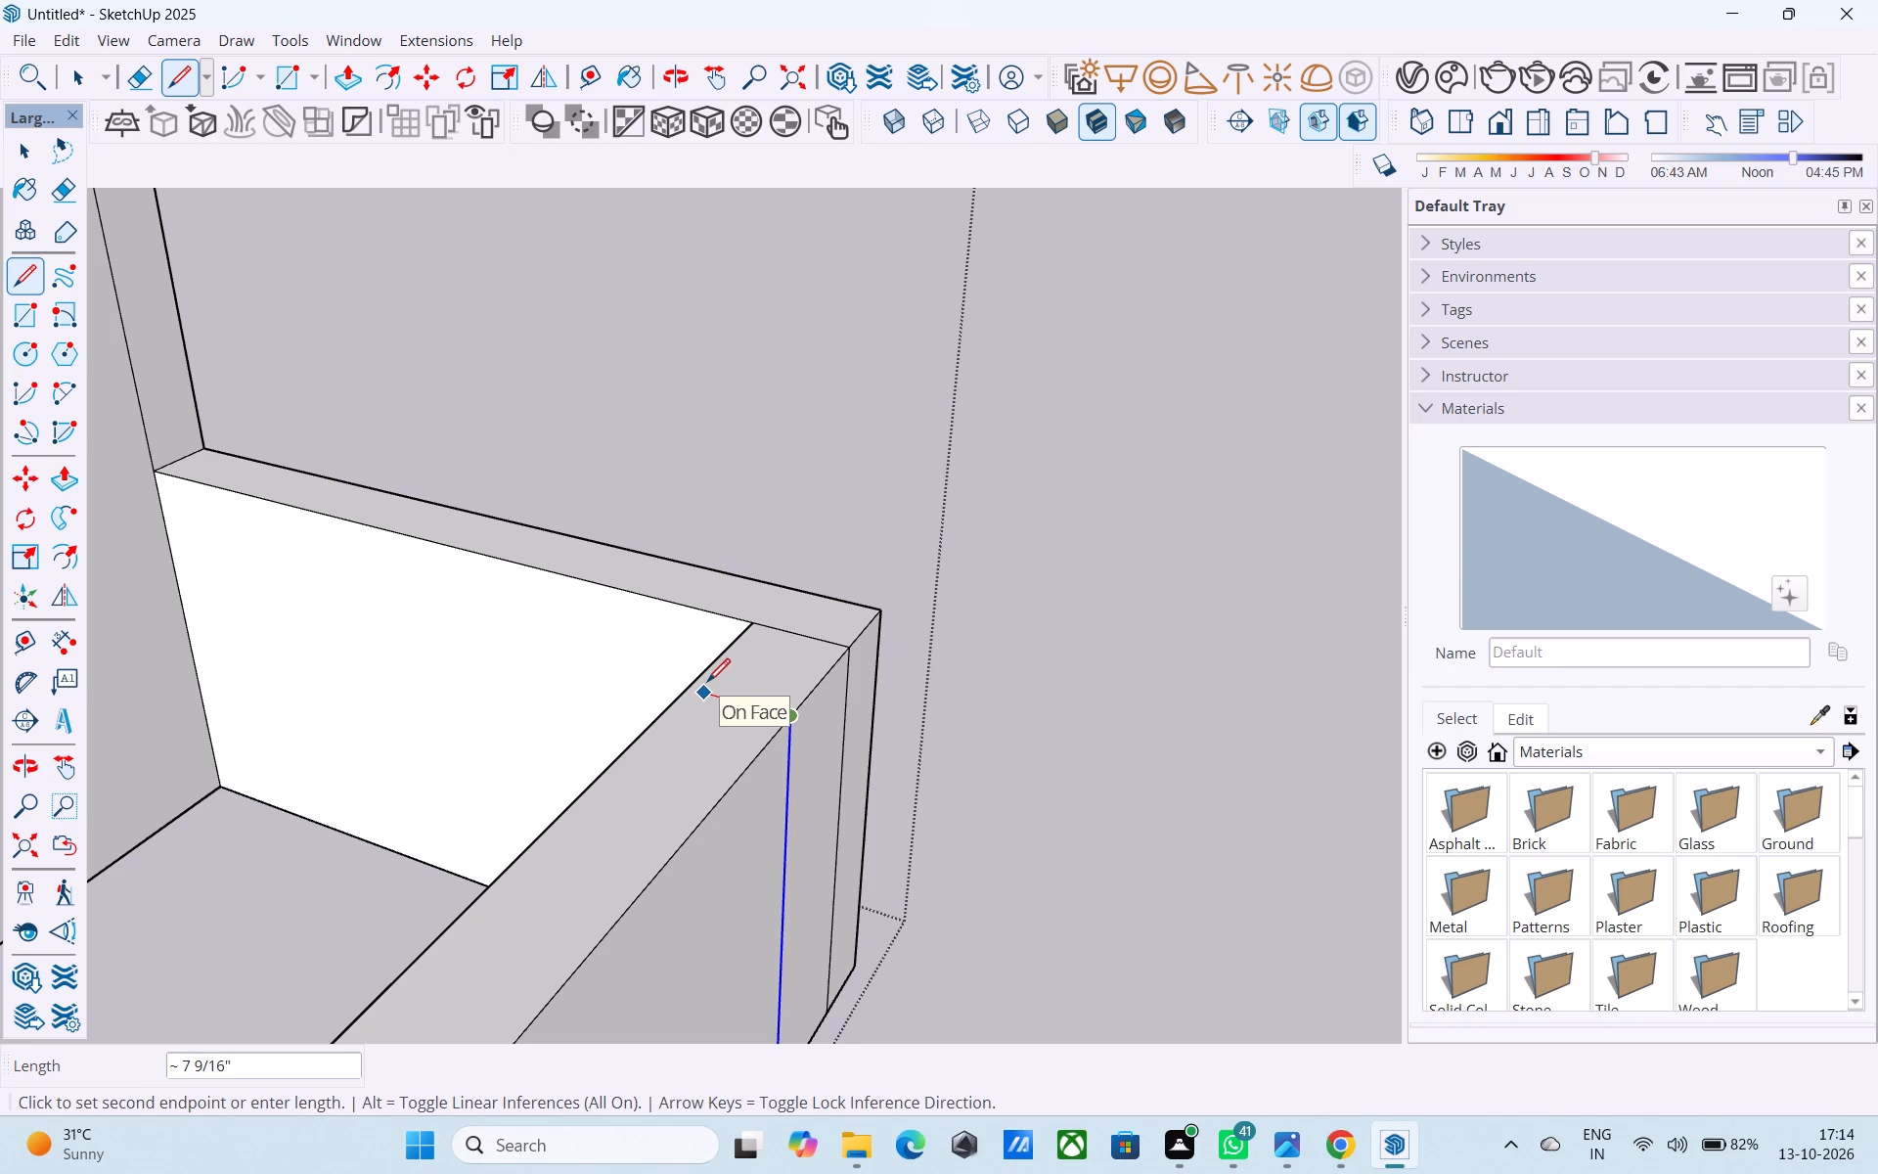
type("6\"")
key("Return")
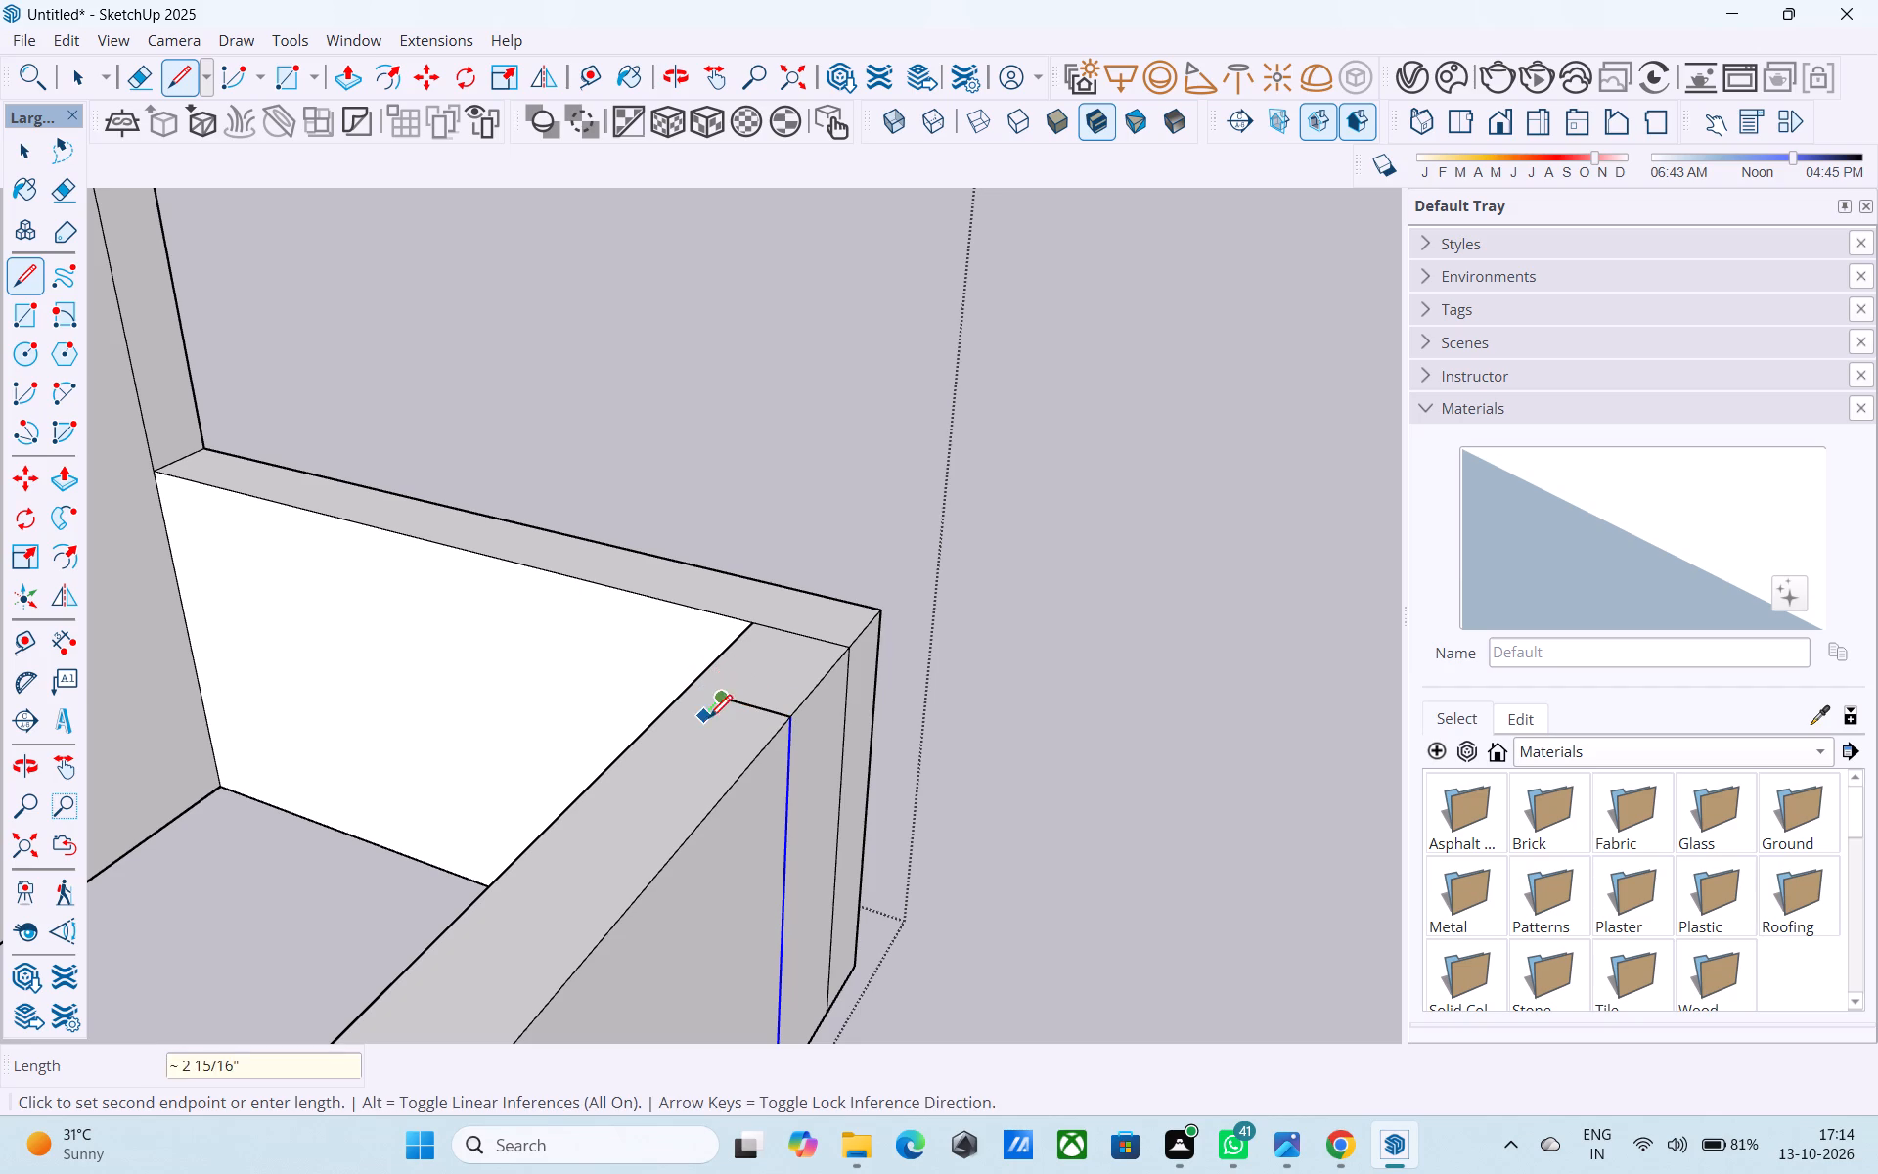
left_click(722, 703)
left_click(786, 637)
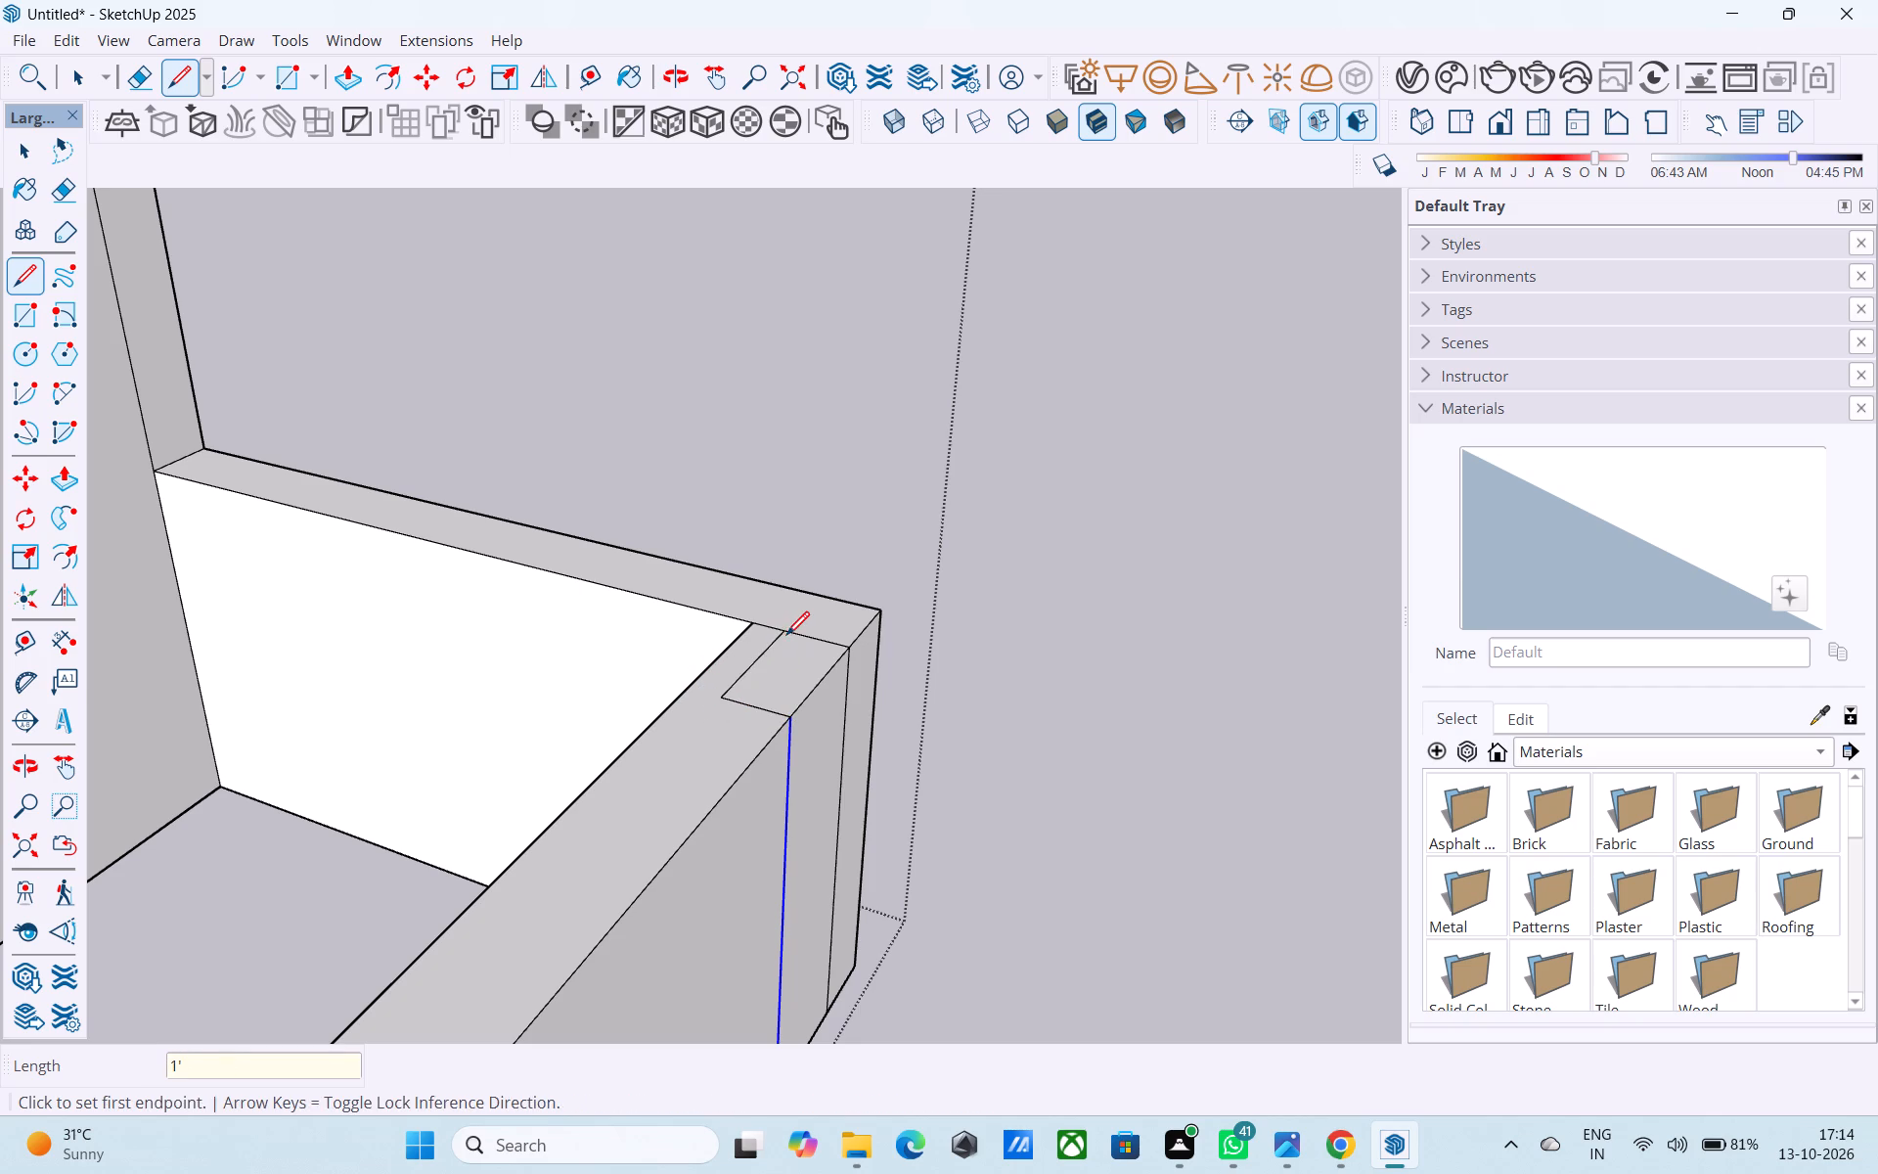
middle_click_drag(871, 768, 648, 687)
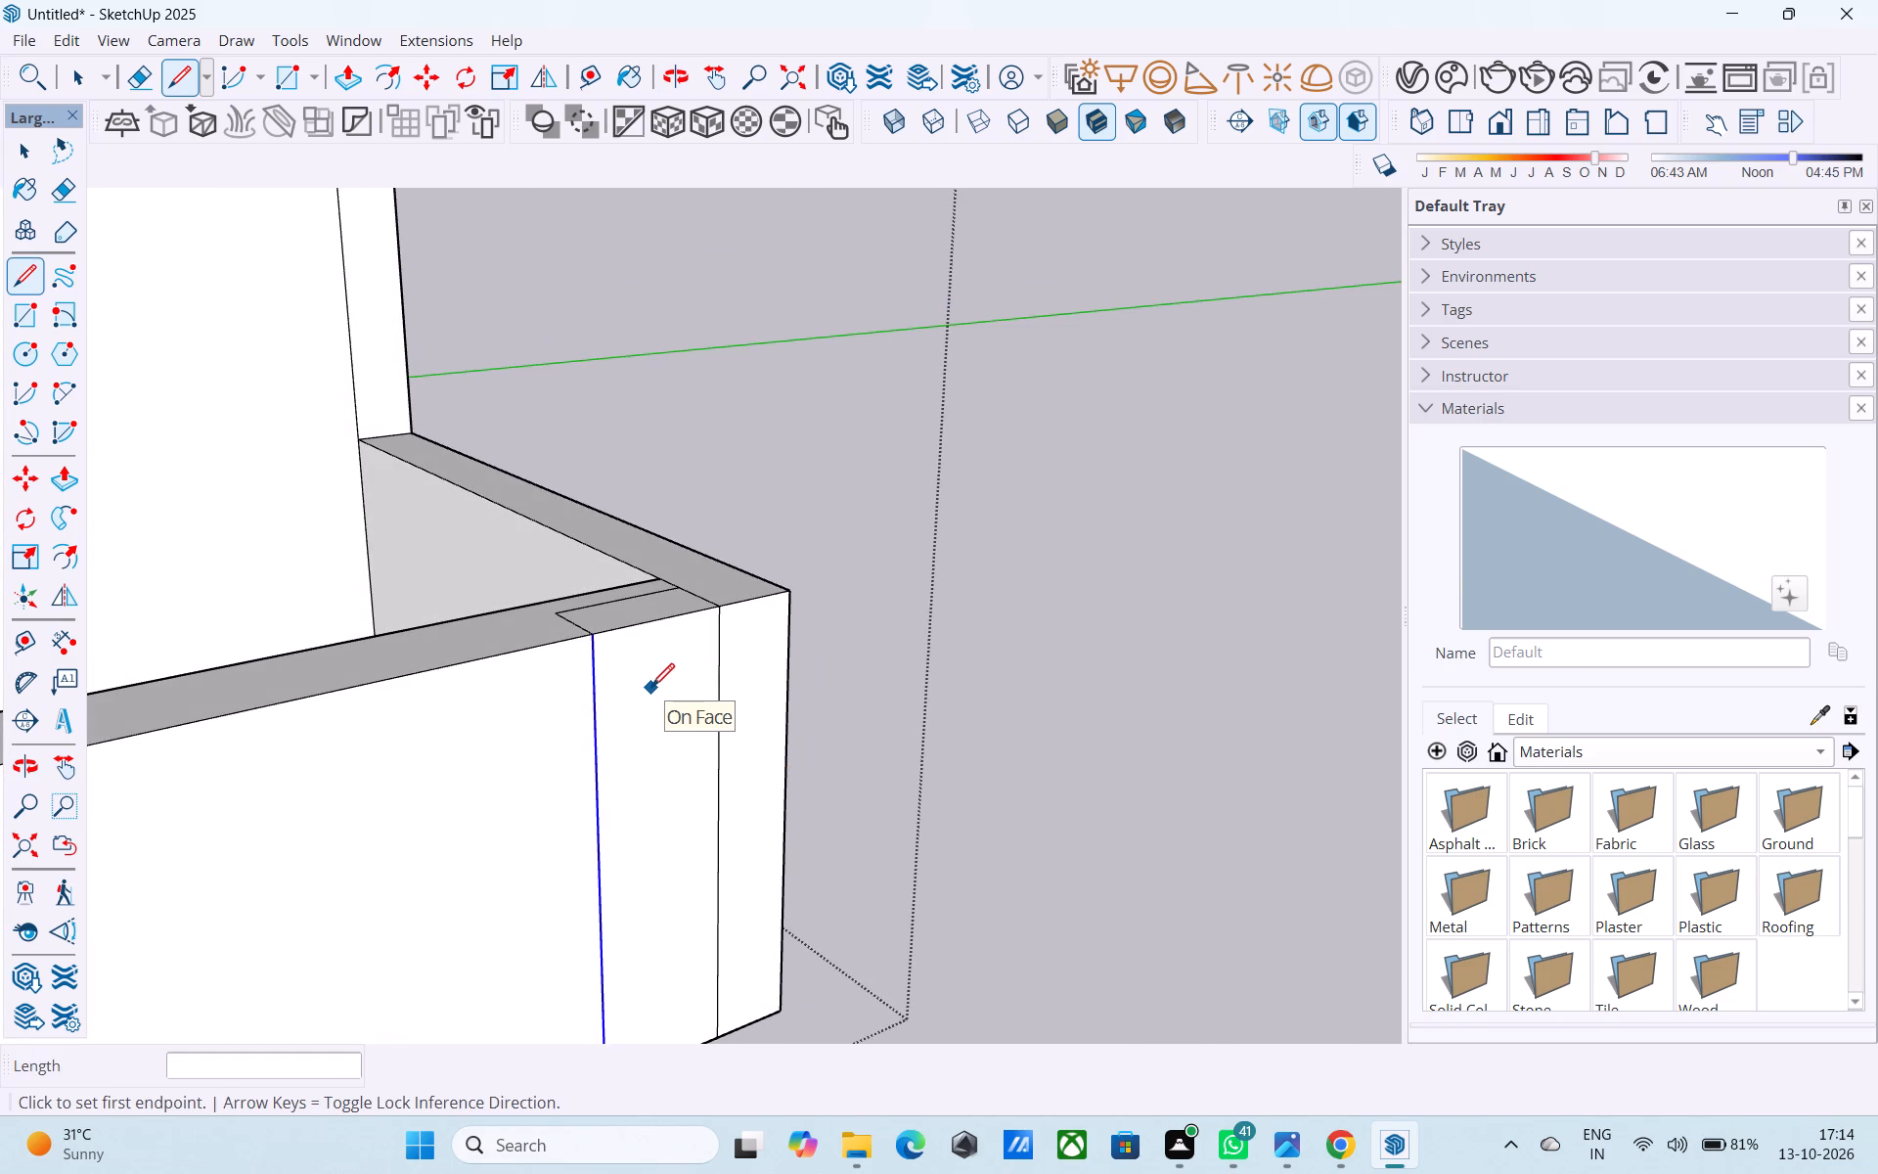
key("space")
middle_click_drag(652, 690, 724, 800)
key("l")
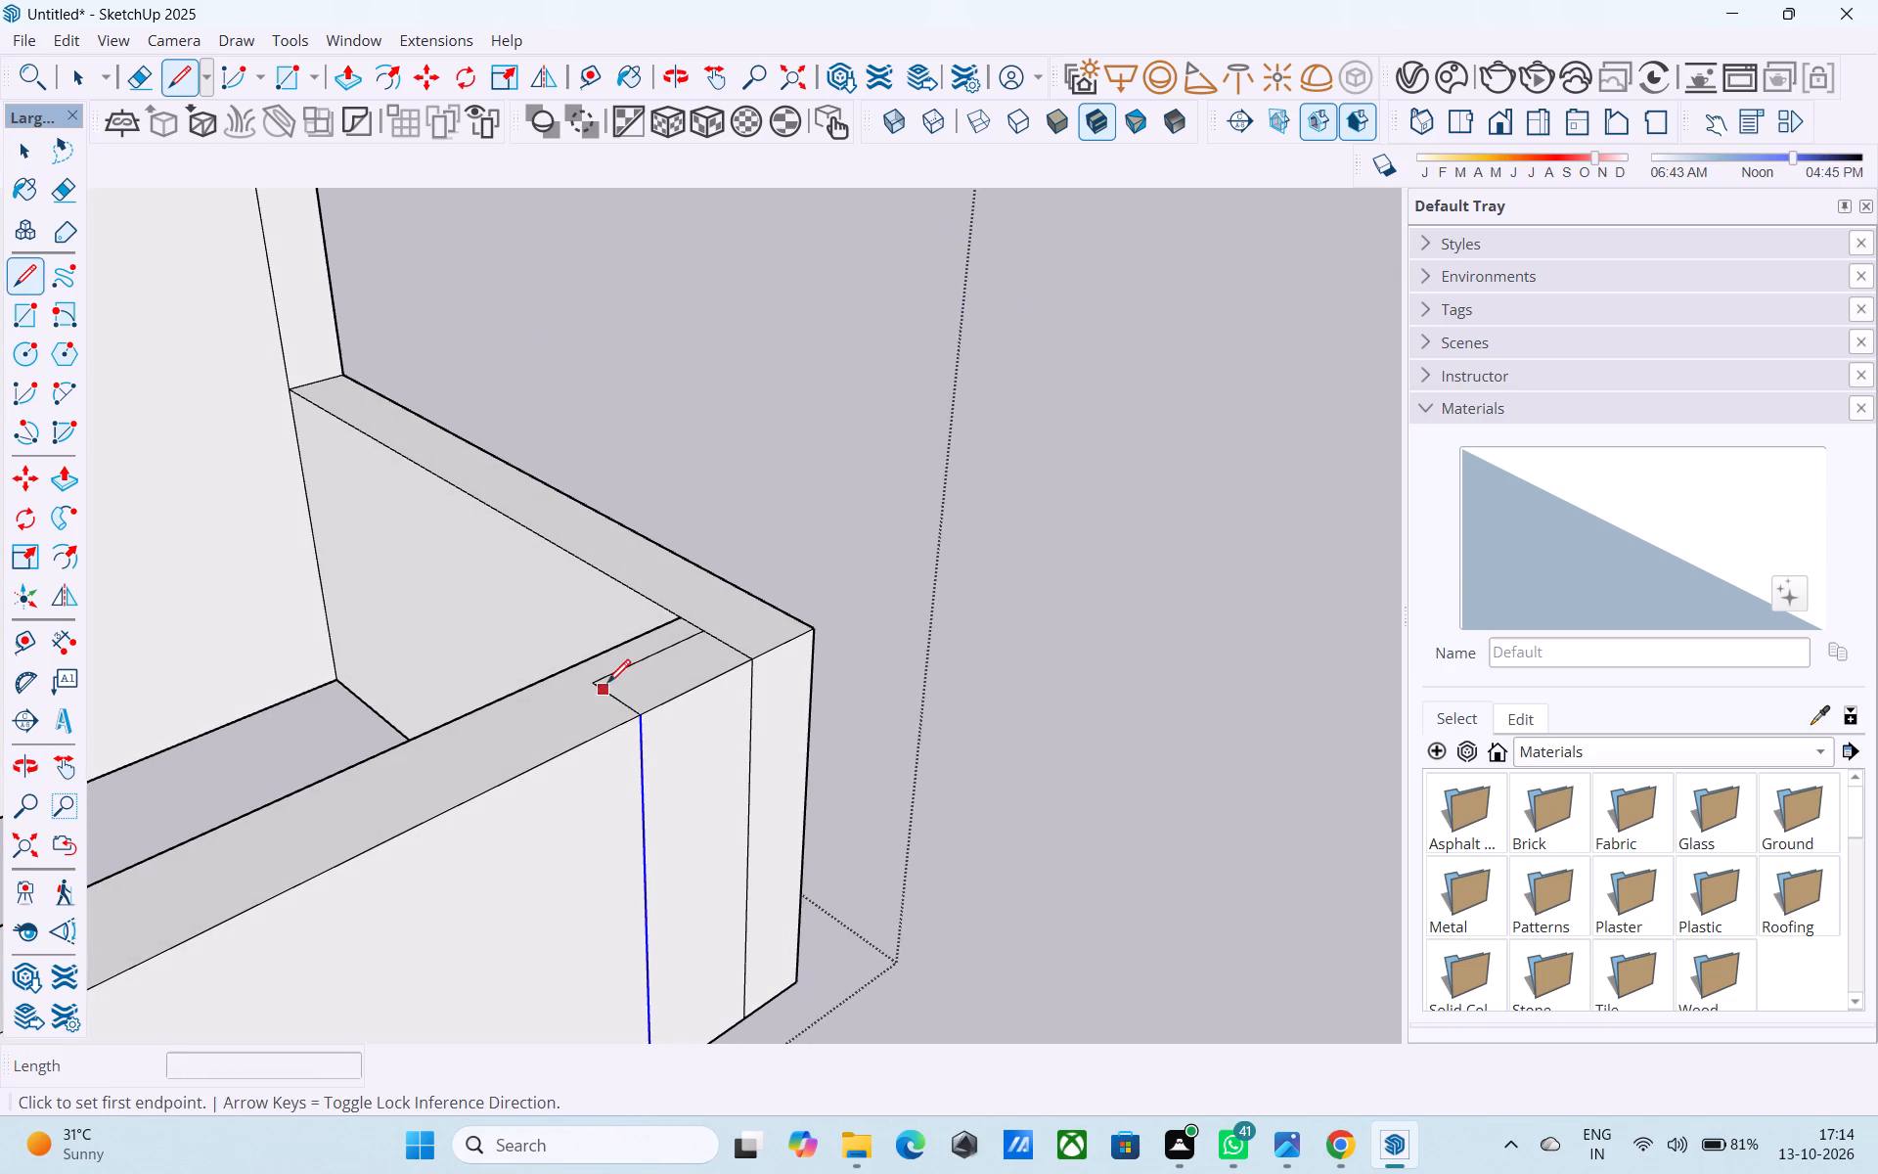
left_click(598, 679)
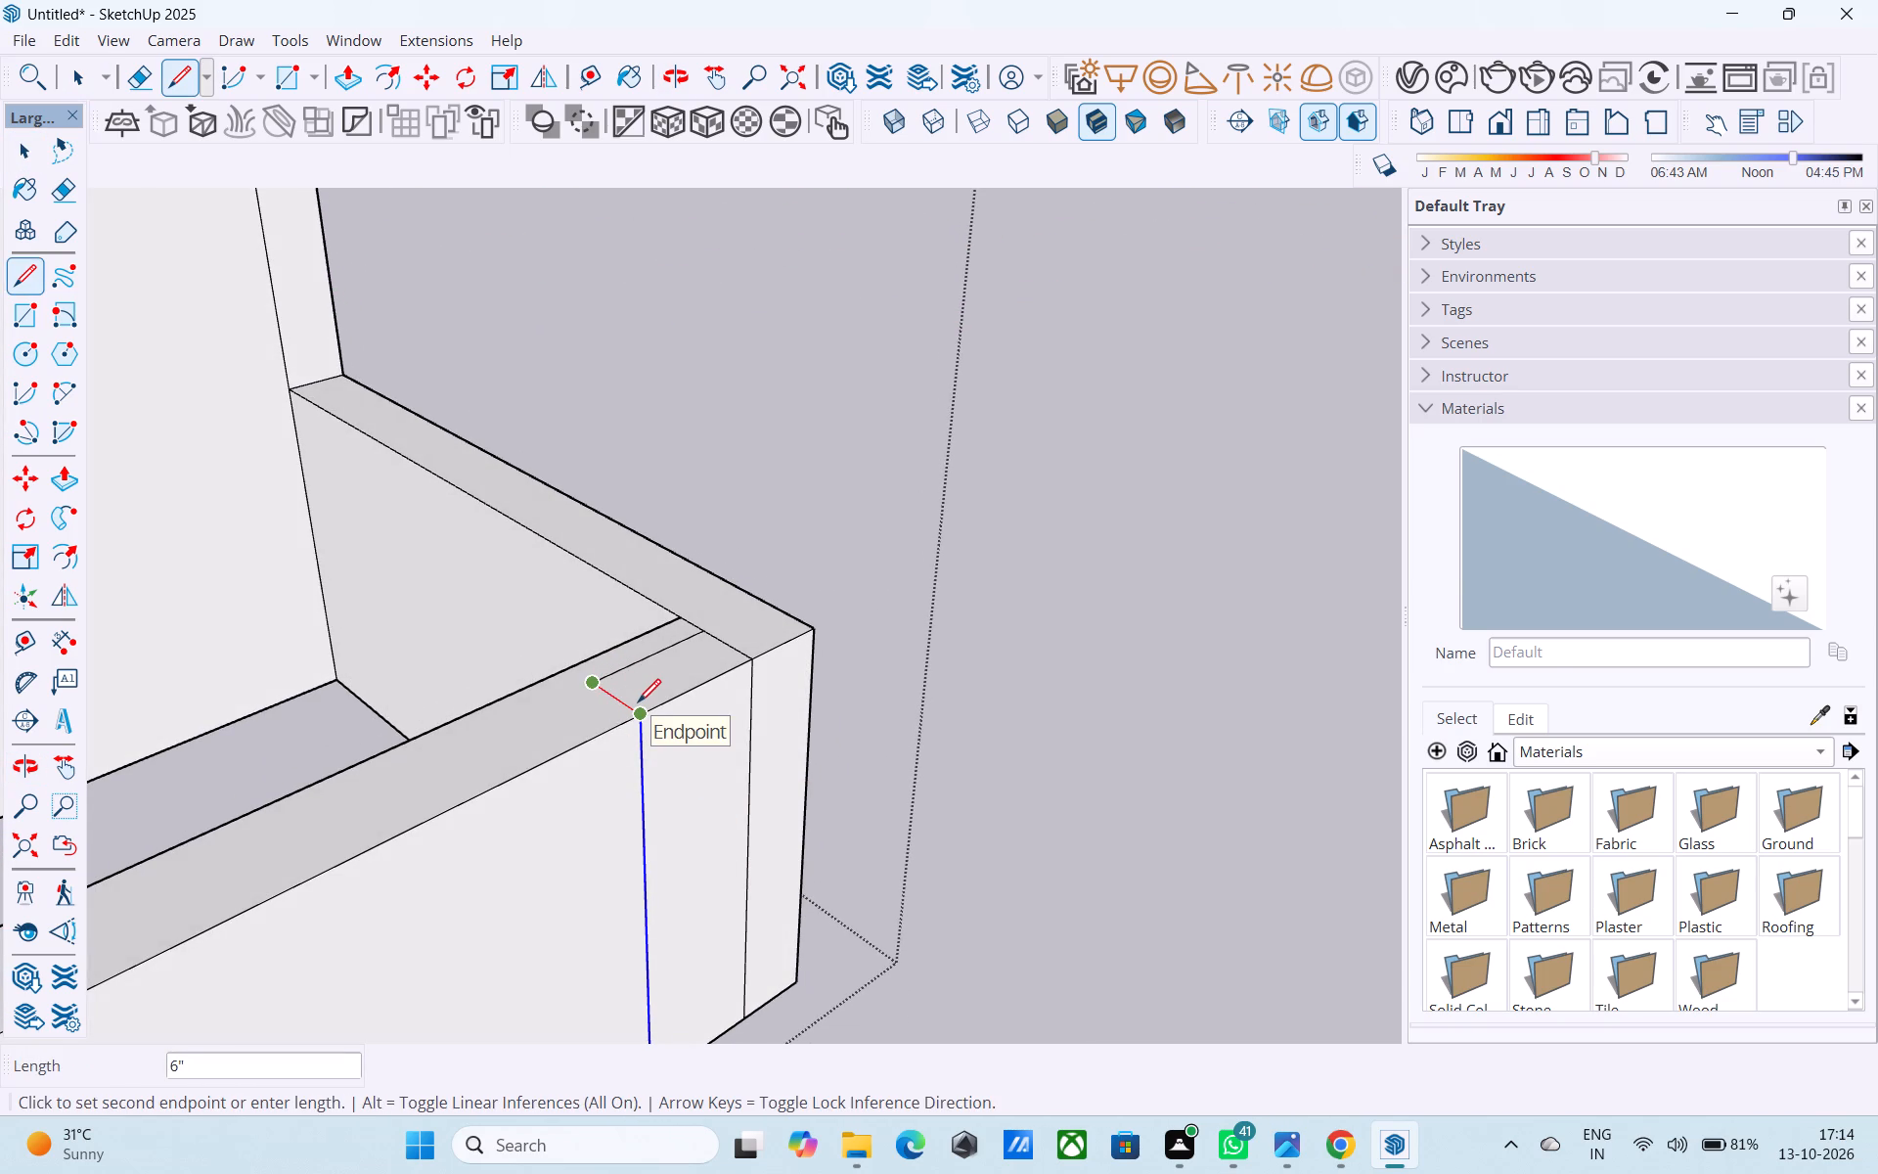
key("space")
Push/Pull the 1' wide strip on the low wall's outer face near the corner outward by 3".
left_click(662, 726)
key("p")
left_click(666, 729)
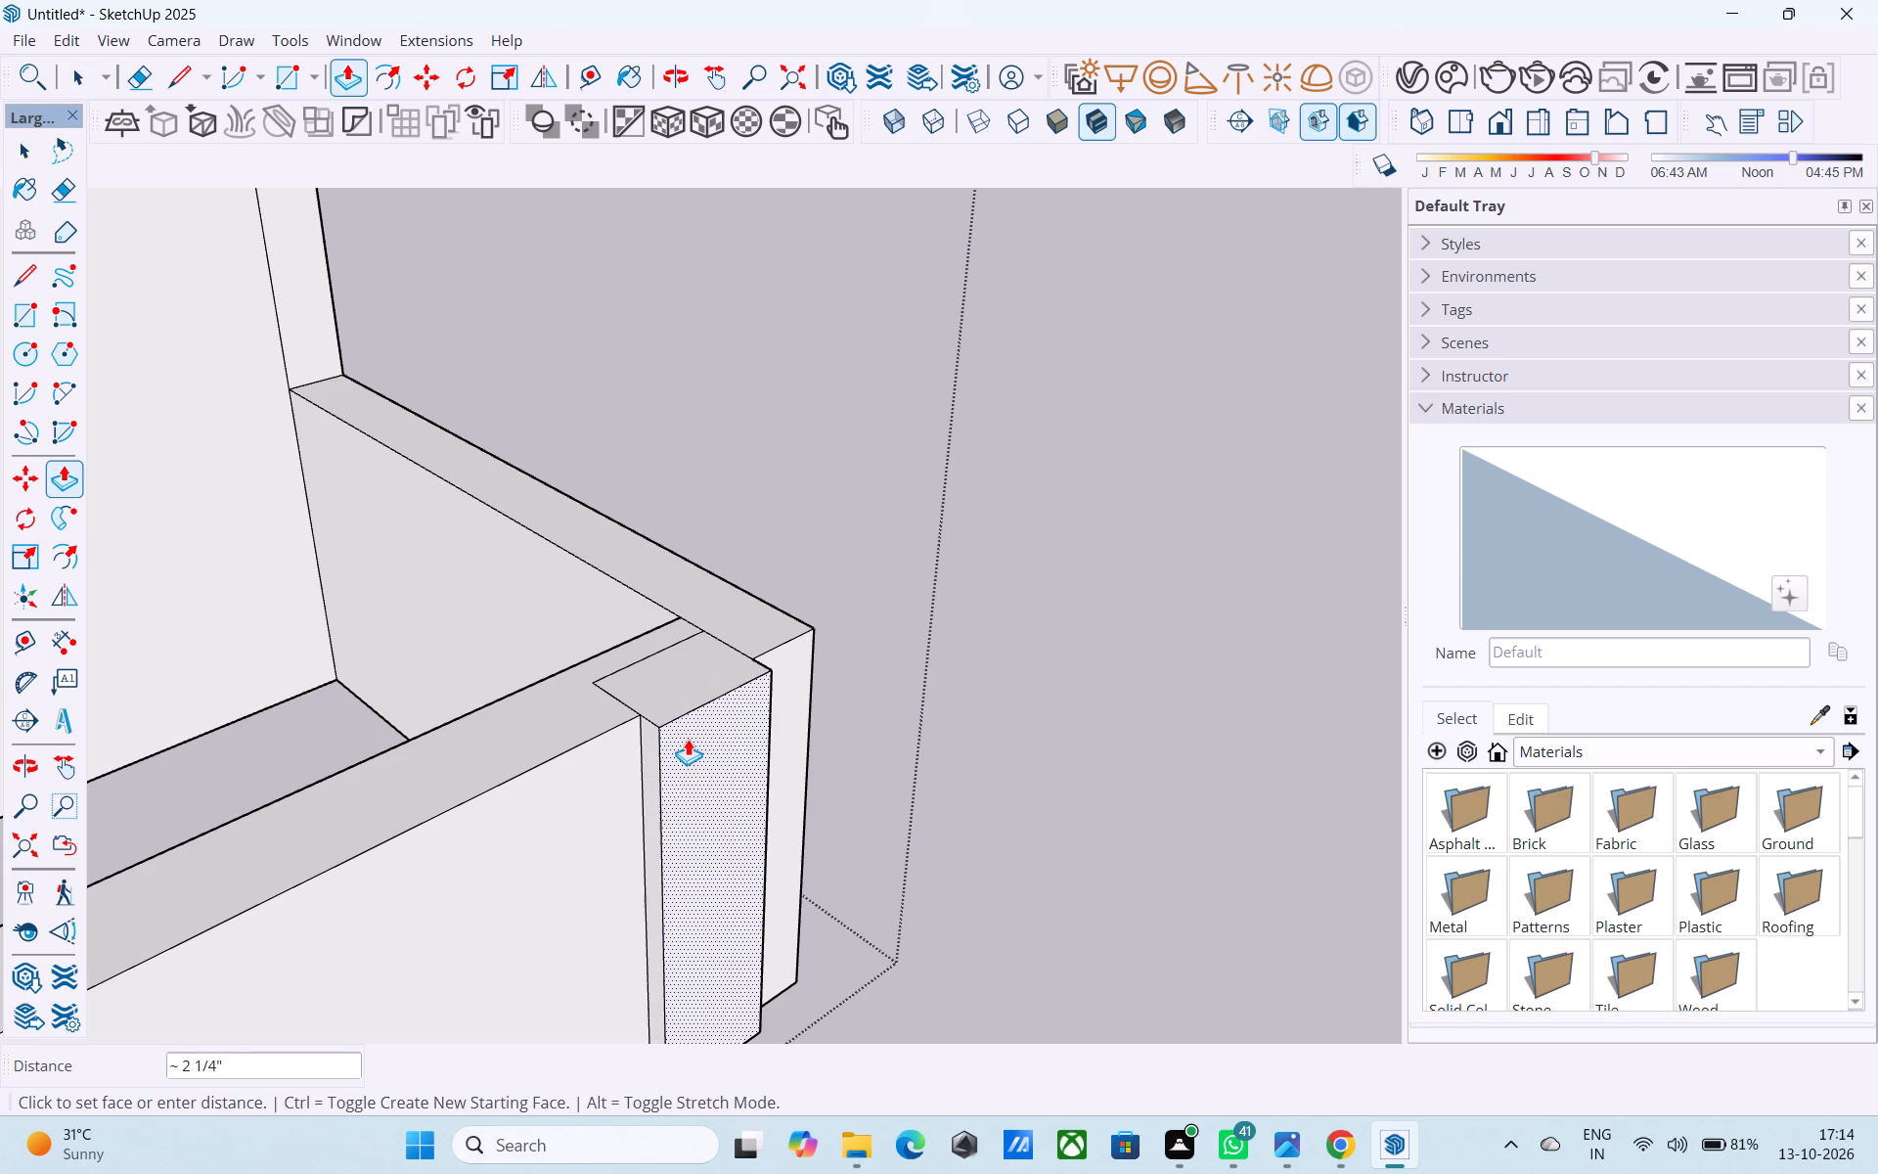
type("3\"")
key("Return")
key("space")
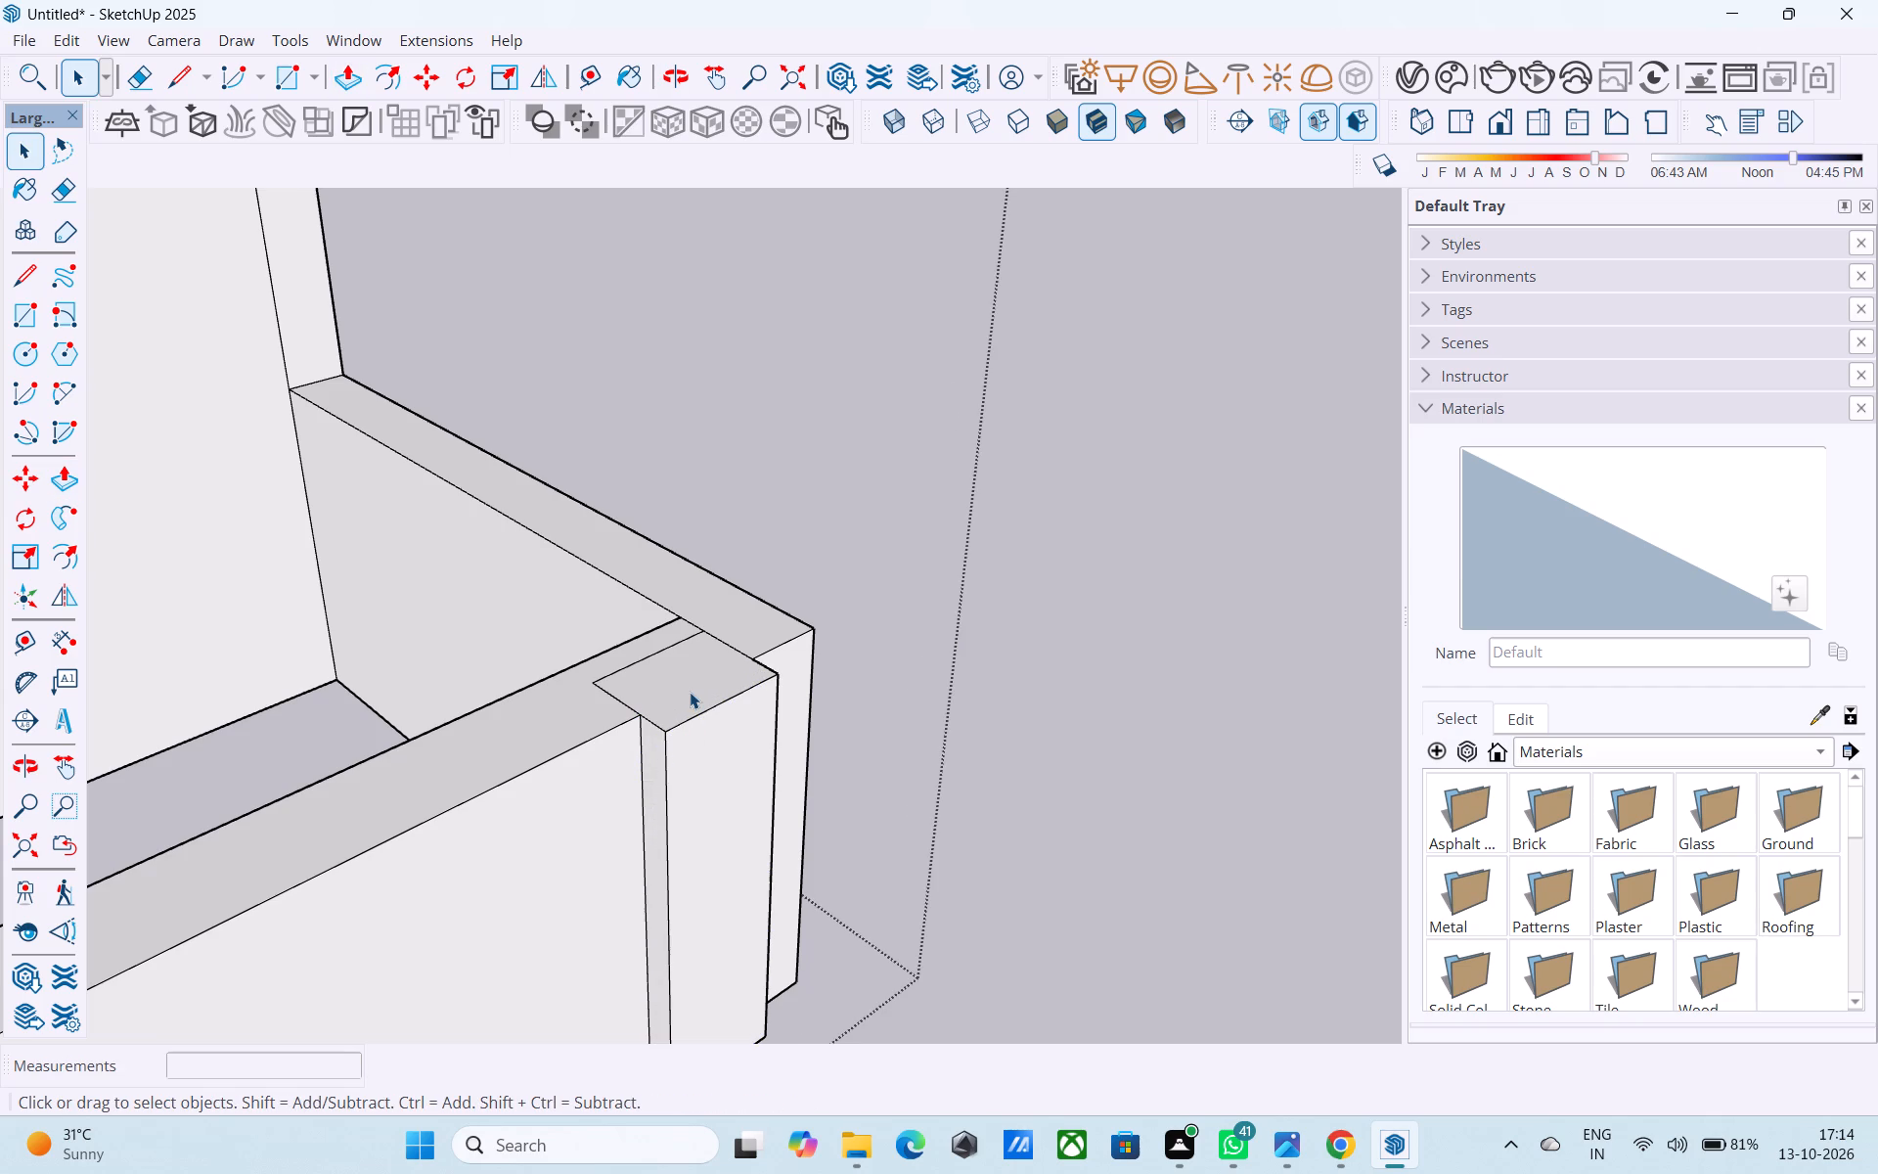
Pull the outlined top of the corner pier up 6' 6", level with the top of the house walls, forming a column.
left_click(690, 692)
key("p")
left_click(690, 692)
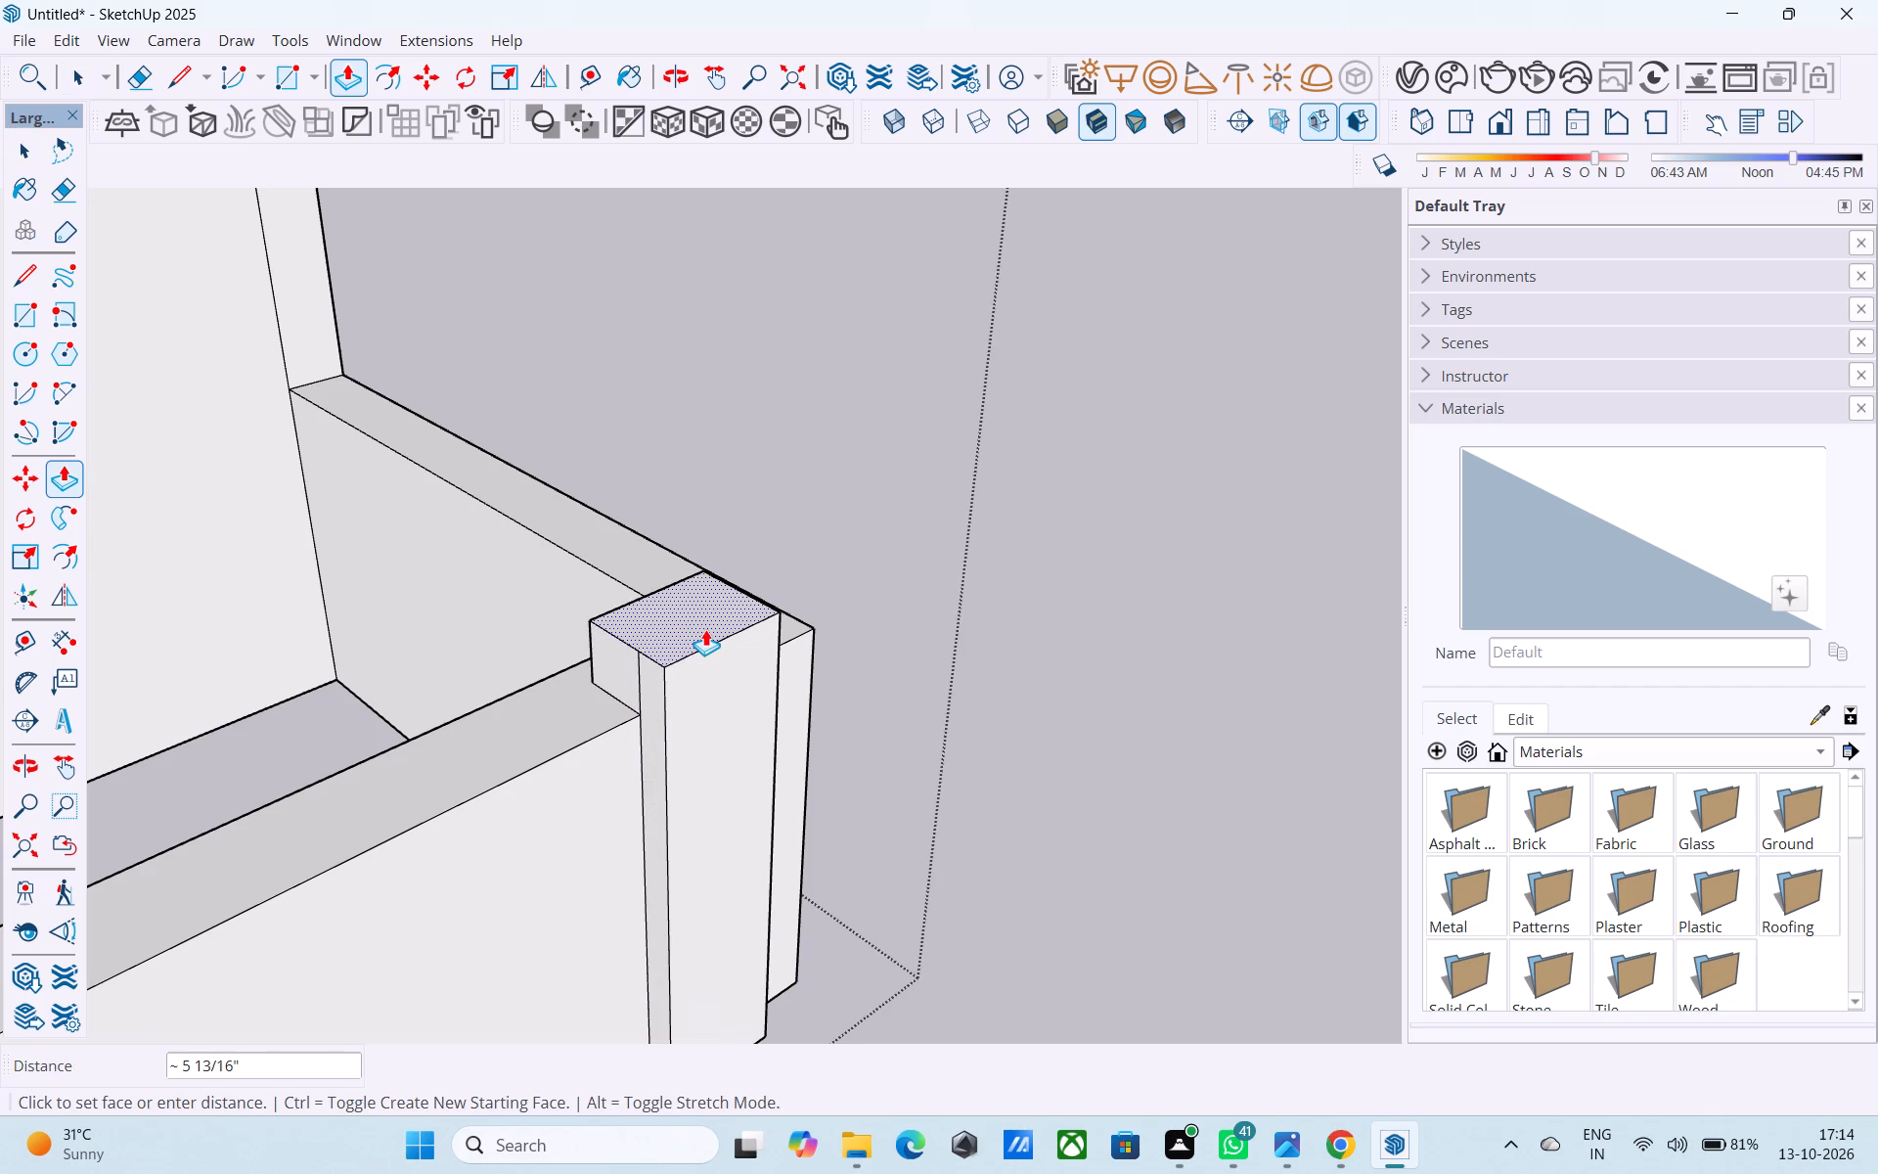
scroll(609, 590, "down", 5)
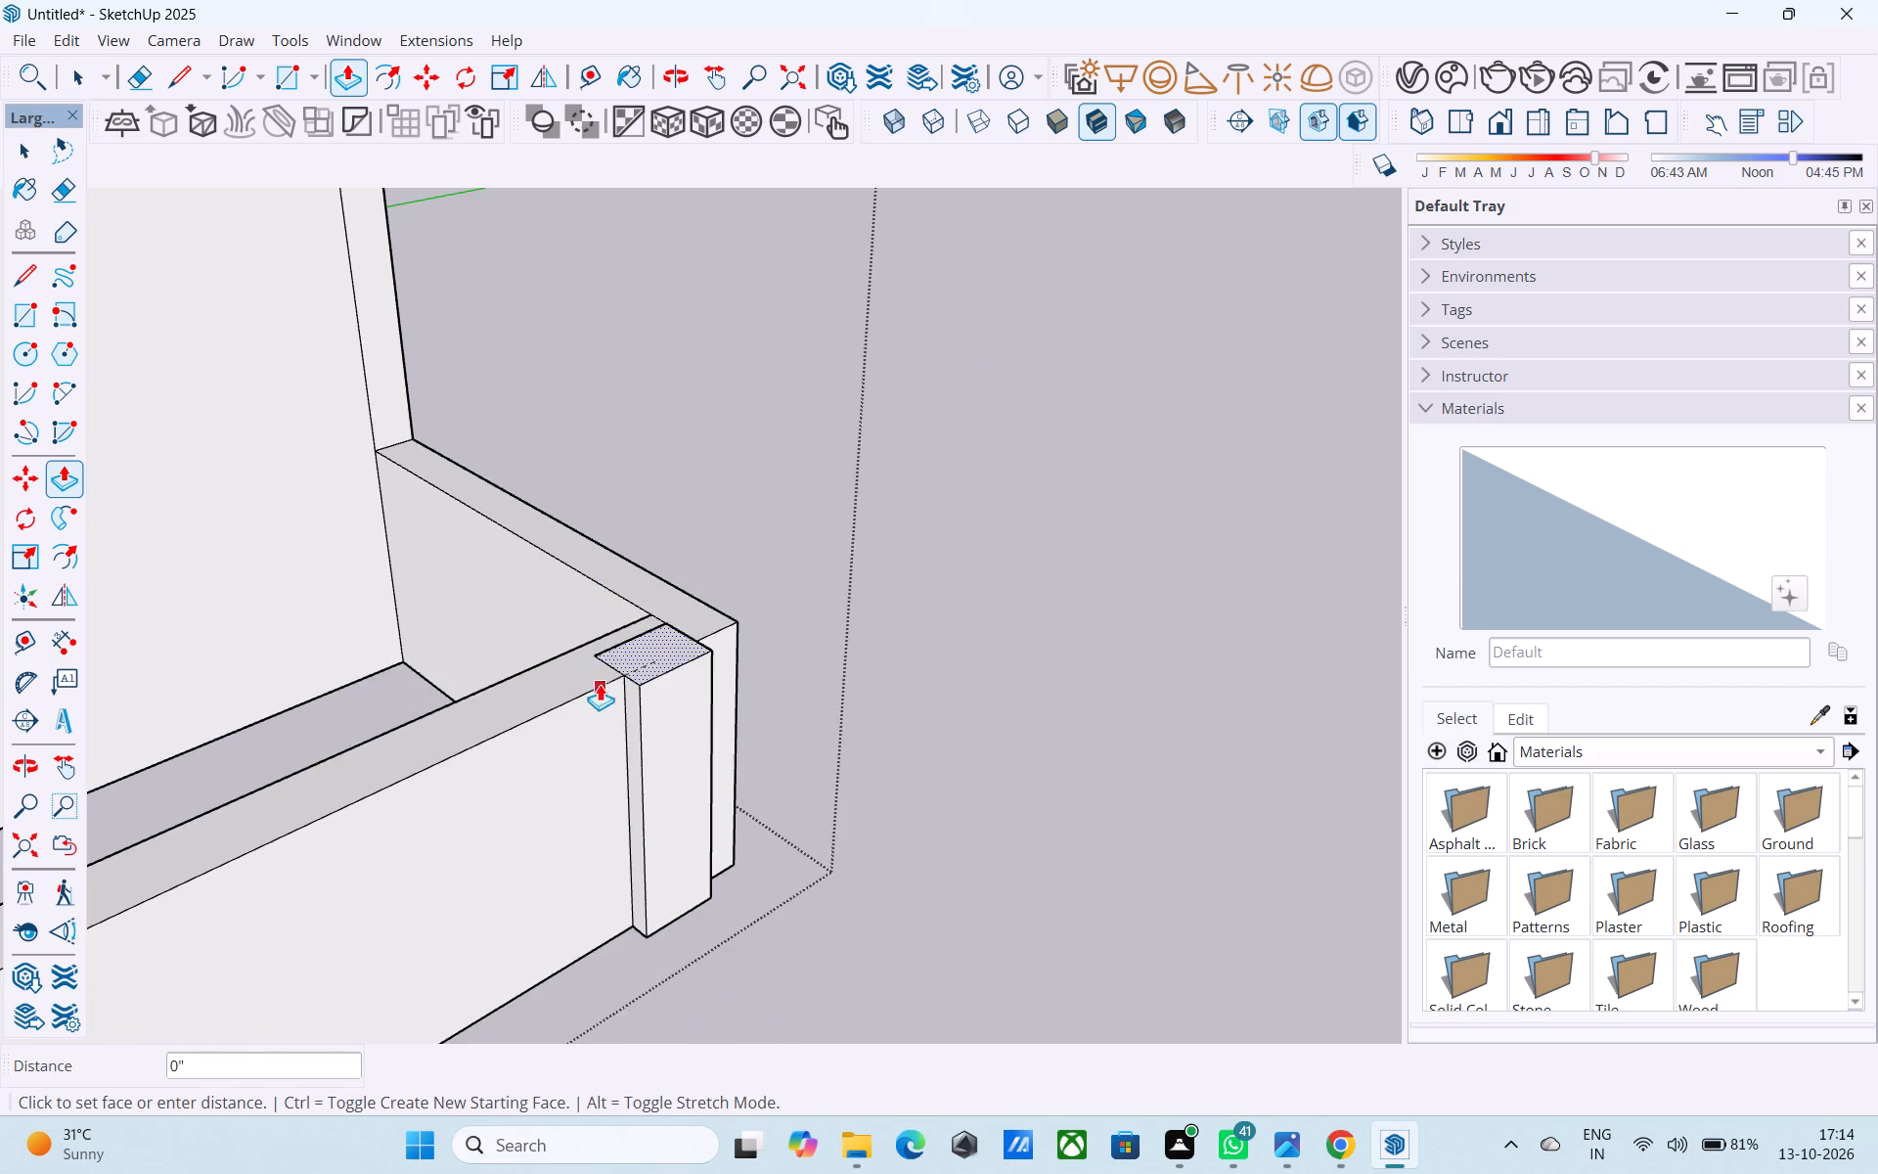
scroll(600, 684, "down", 8)
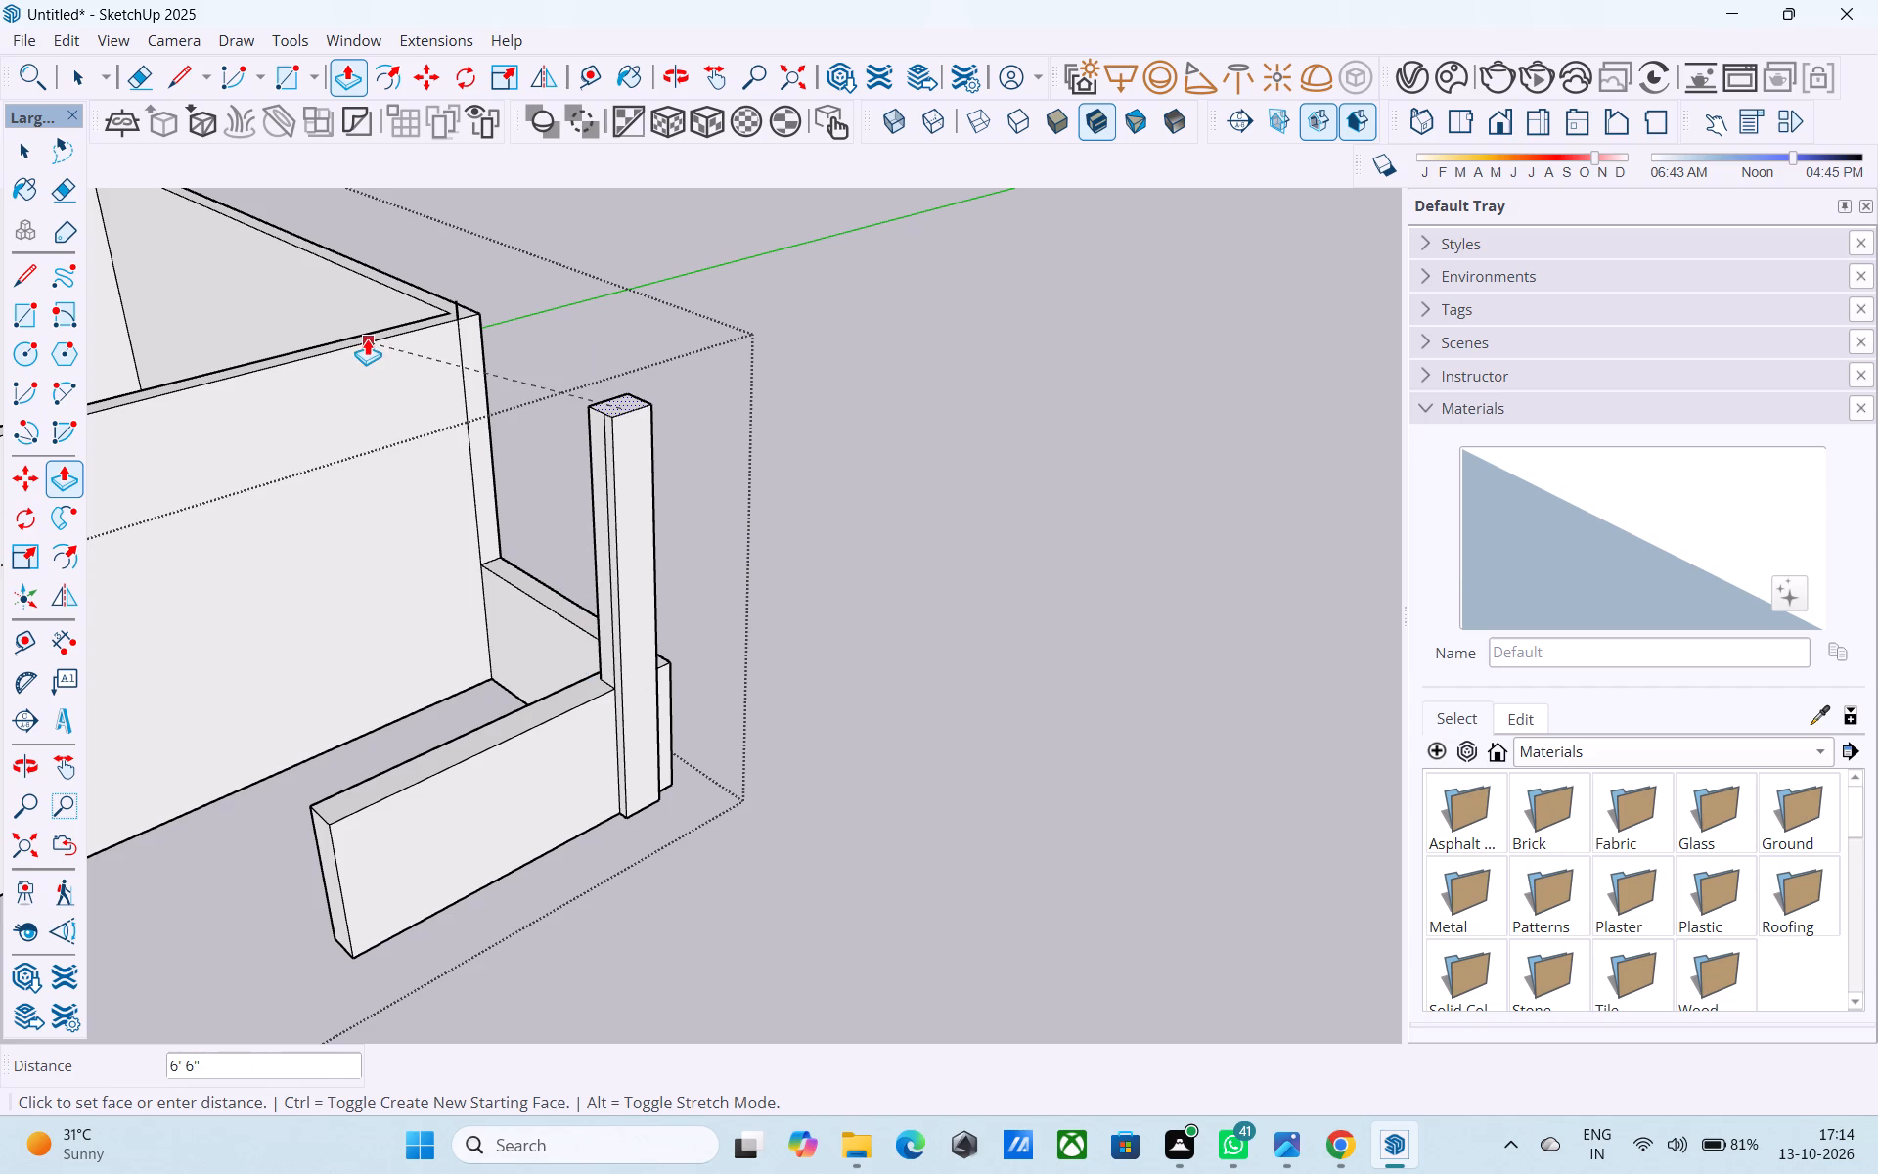
left_click(367, 339)
Erase the leftover vertical seam on the column's side face above the low front wall.
middle_click_drag(559, 478, 693, 570)
key("e")
scroll(707, 570, "up", 4)
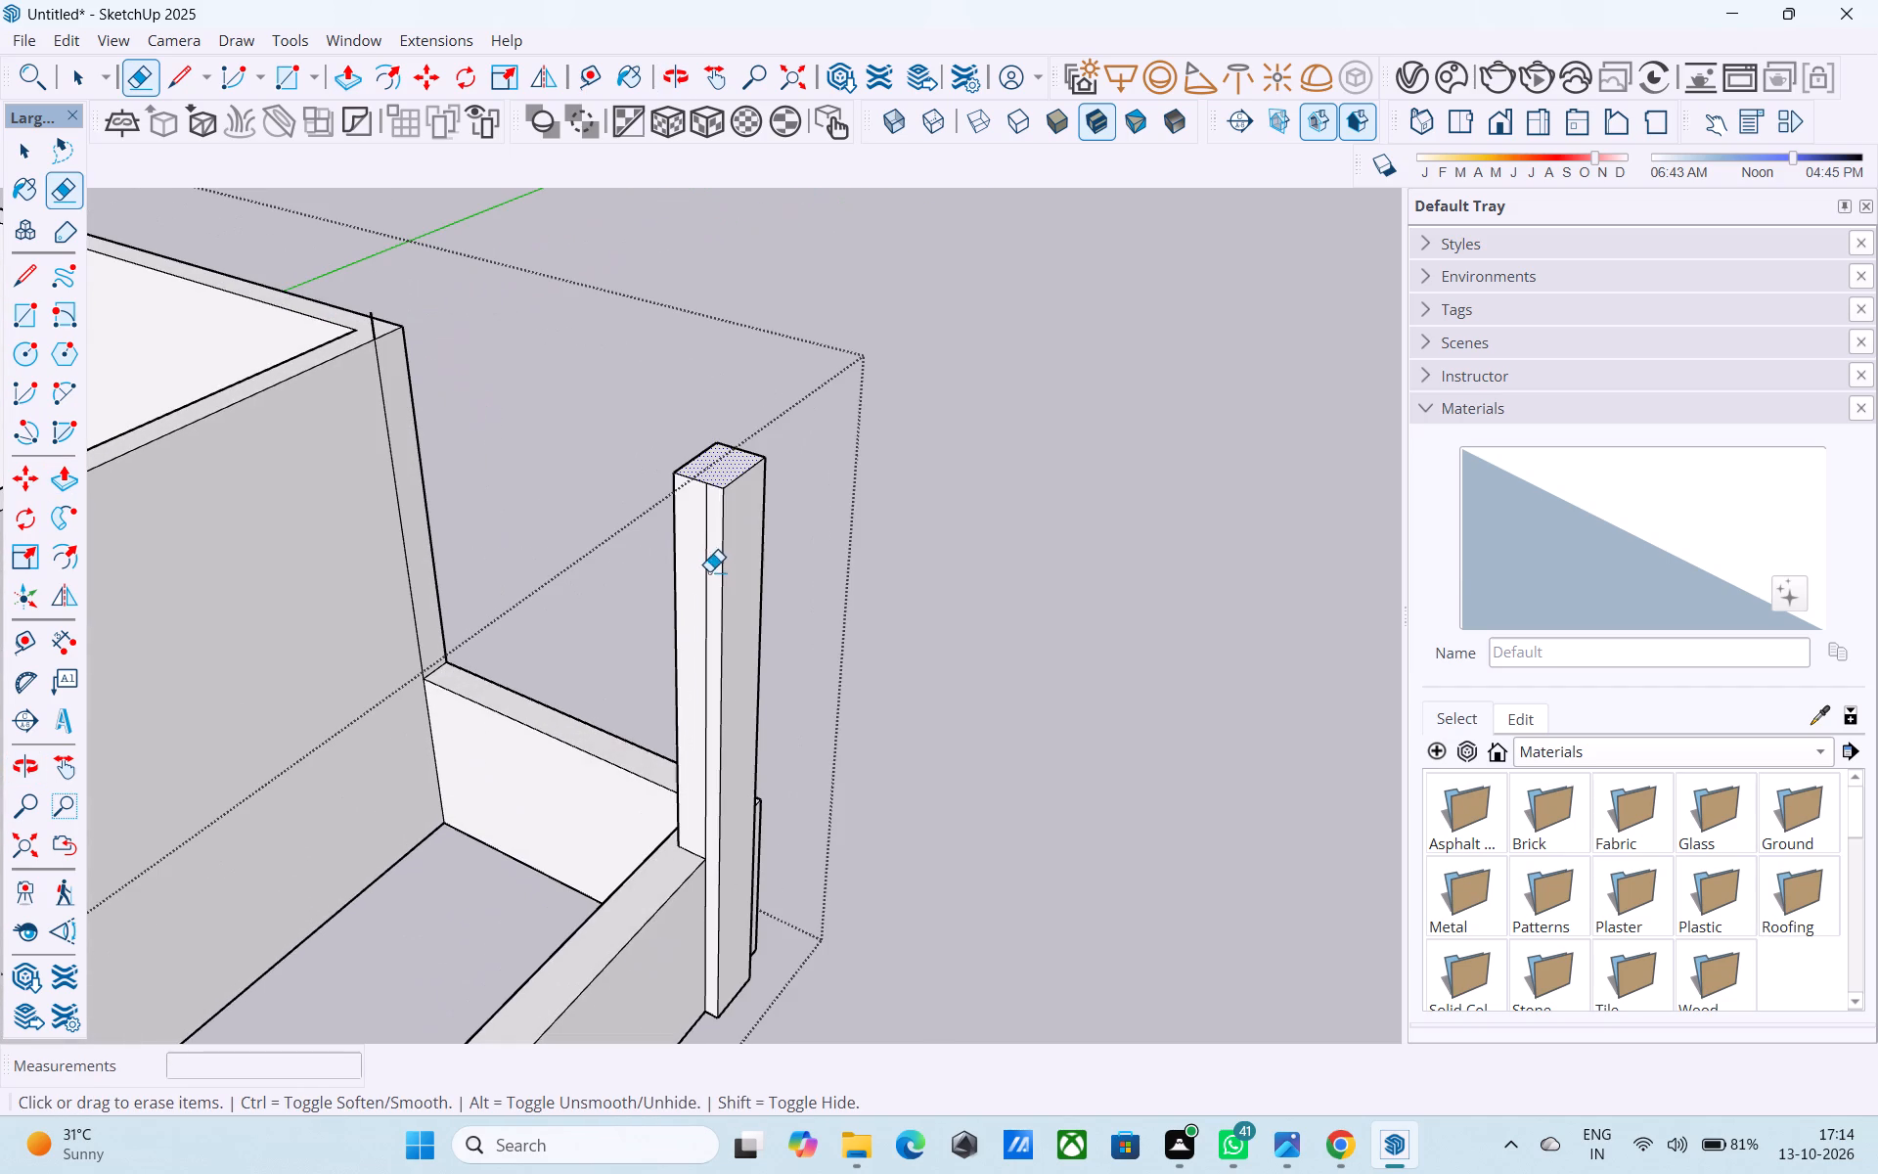
left_click_drag(712, 573, 697, 573)
Erase the stray line stub projecting above the house wall's top at the corner beside the low wall.
middle_click_drag(753, 837, 76, 691)
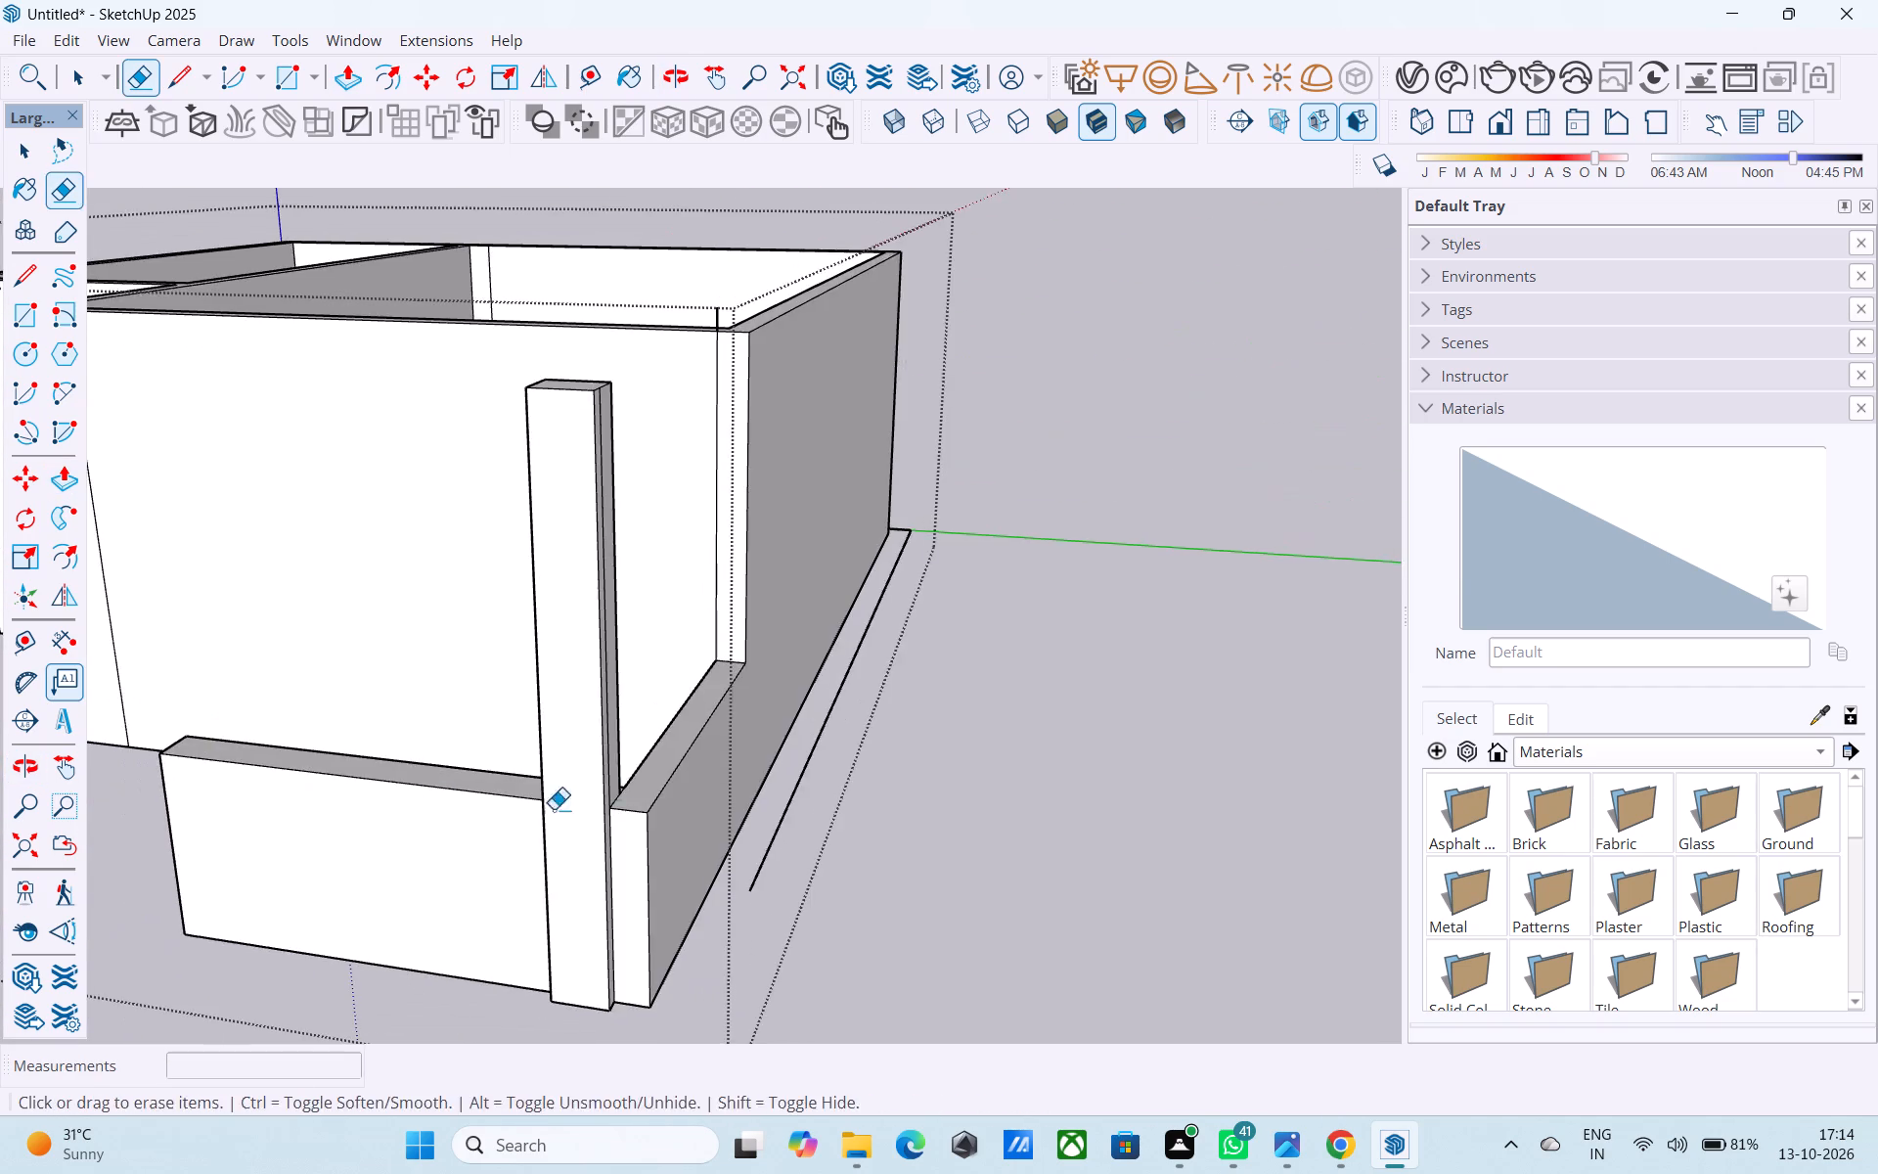
middle_click_drag(617, 788, 775, 712)
scroll(1003, 724, "down", 5)
middle_click_drag(686, 728, 1214, 745)
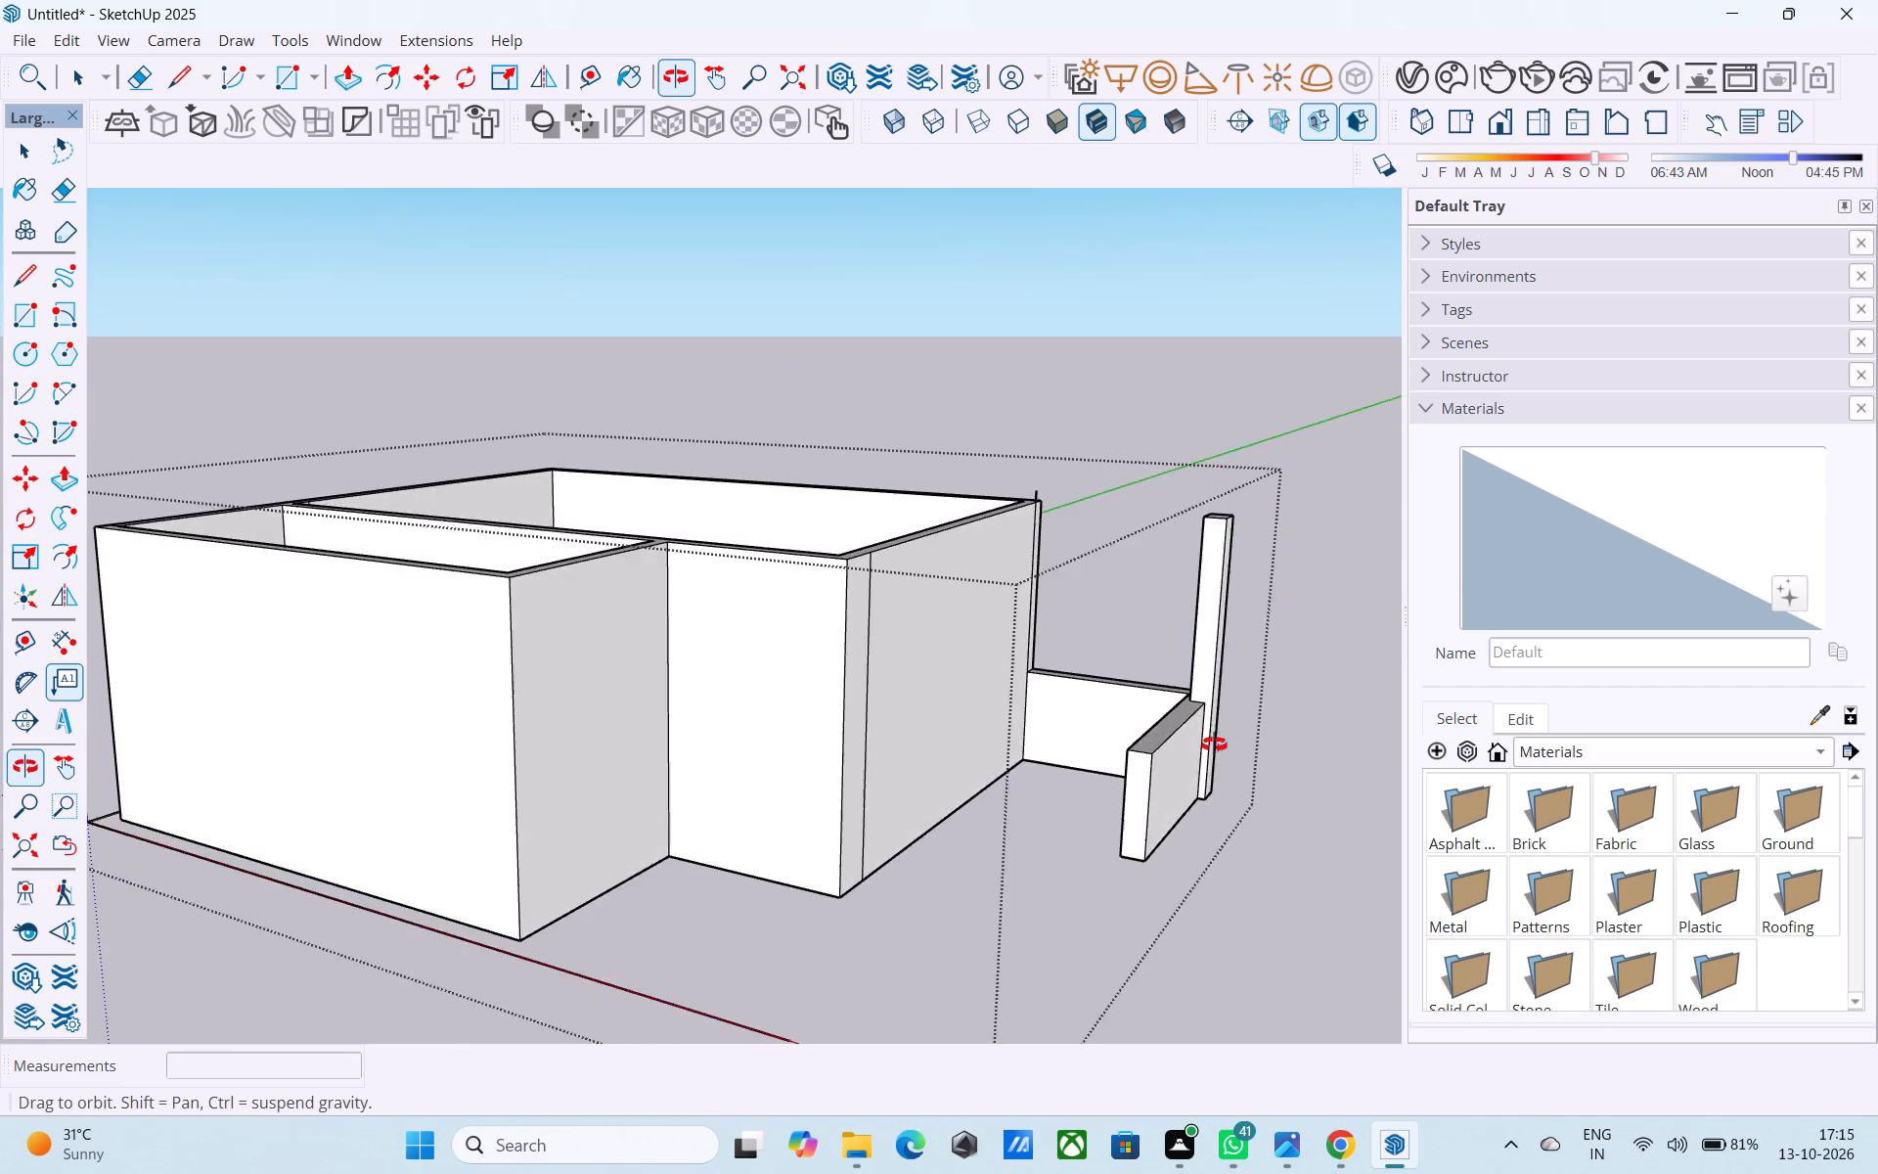
middle_click_drag(1214, 745, 925, 735)
middle_click_drag(946, 525, 995, 470)
scroll(980, 476, "up", 10)
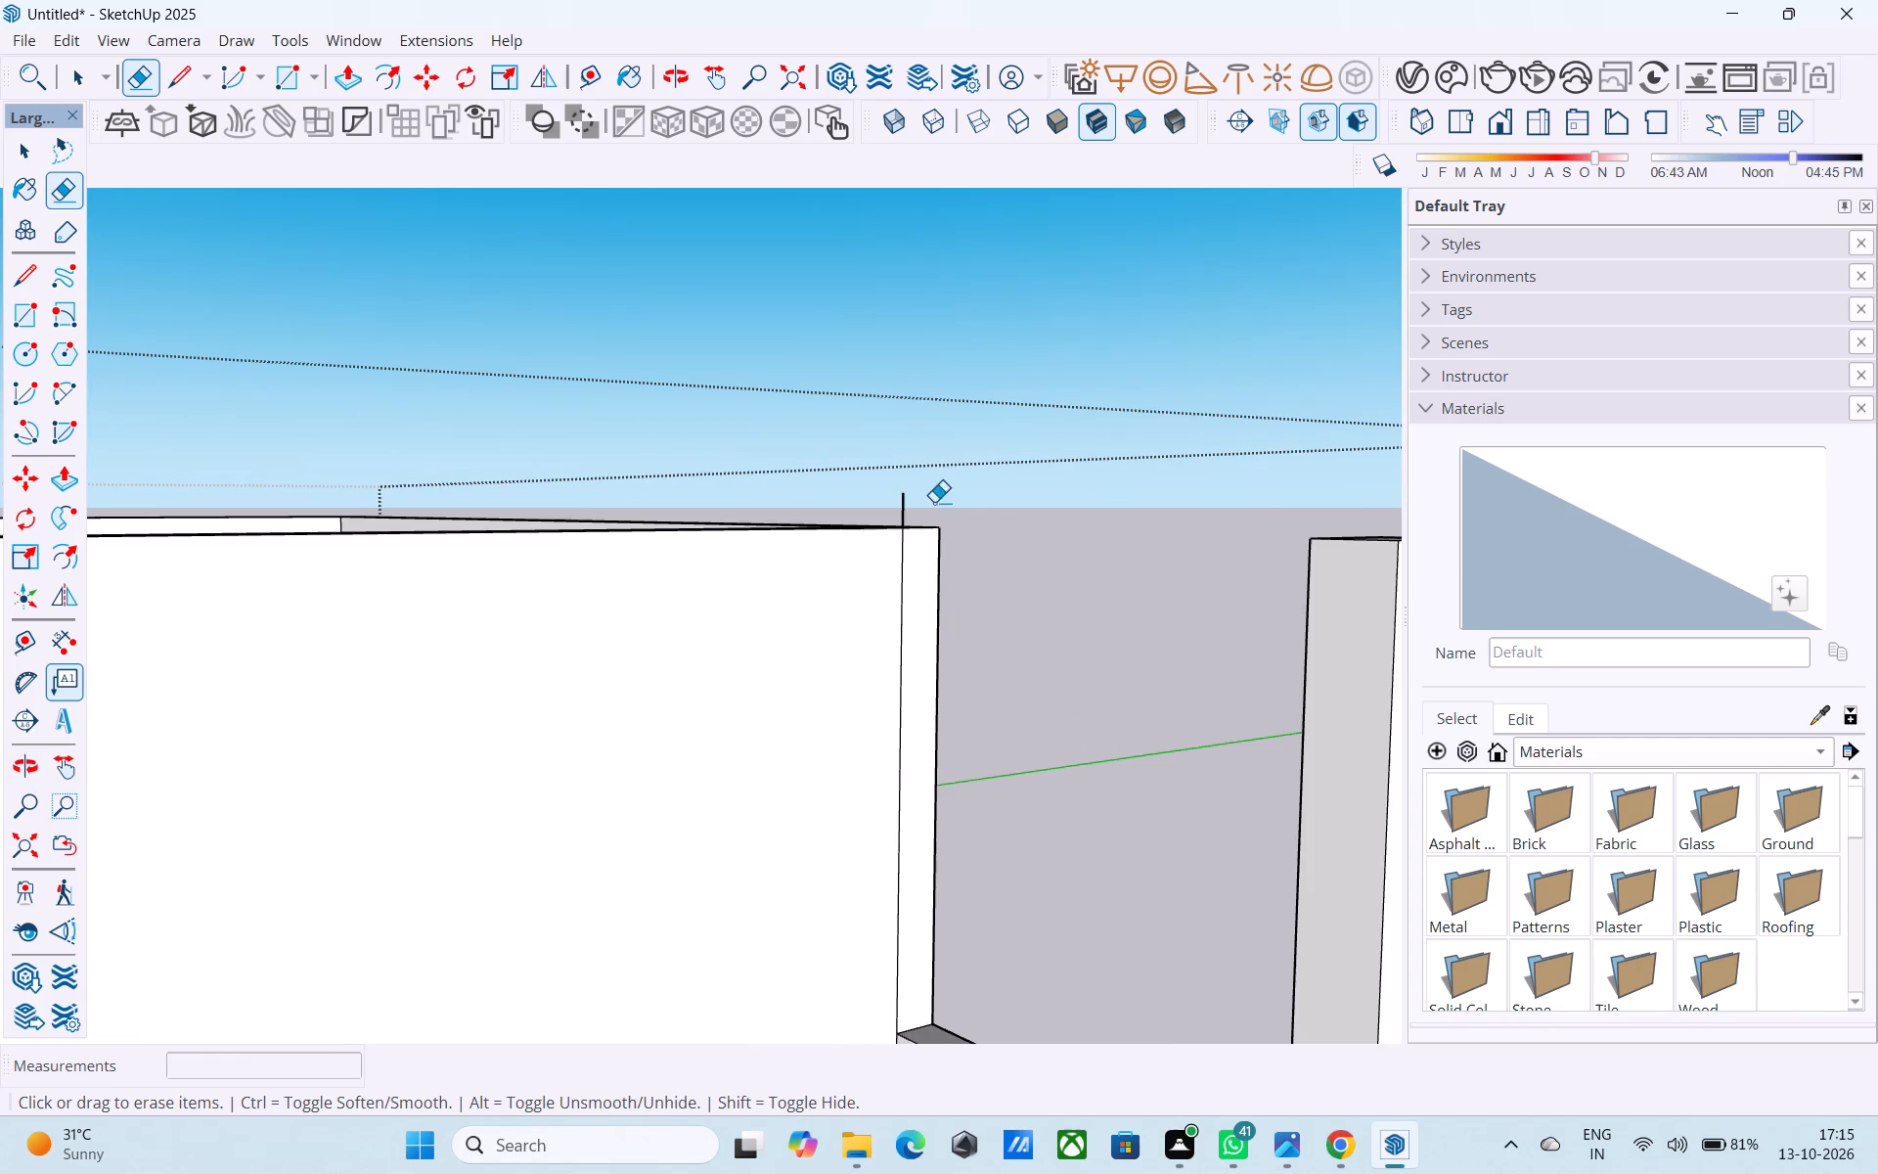
left_click(897, 502)
Erase the leftover vertical lines near both ends of the long house wall facing the low wall and on the large room's inner back wall.
scroll(933, 522, "down", 14)
middle_click_drag(1012, 606, 803, 799)
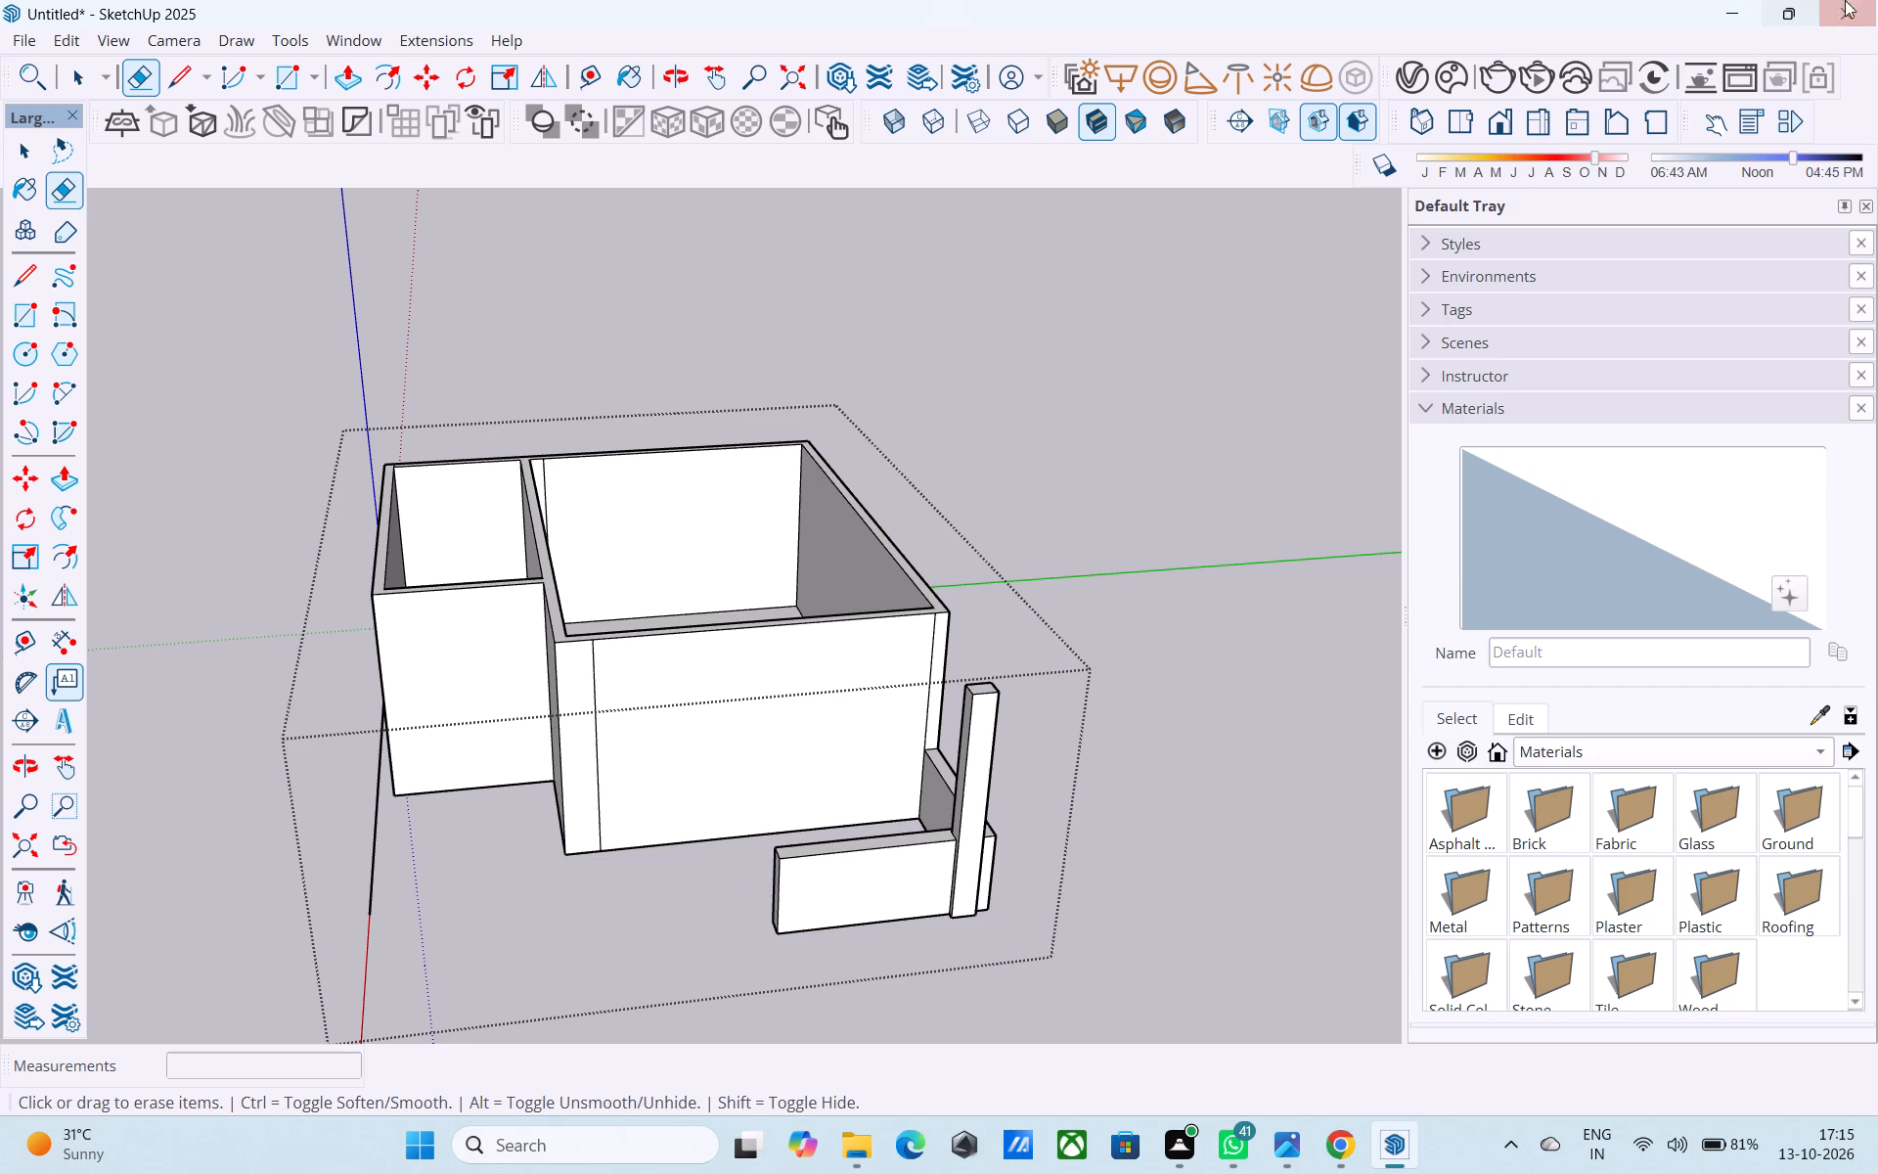
scroll(933, 485, "down", 3)
middle_click_drag(917, 484, 961, 385)
scroll(820, 520, "up", 5)
scroll(1017, 552, "up", 7)
left_click(1050, 594)
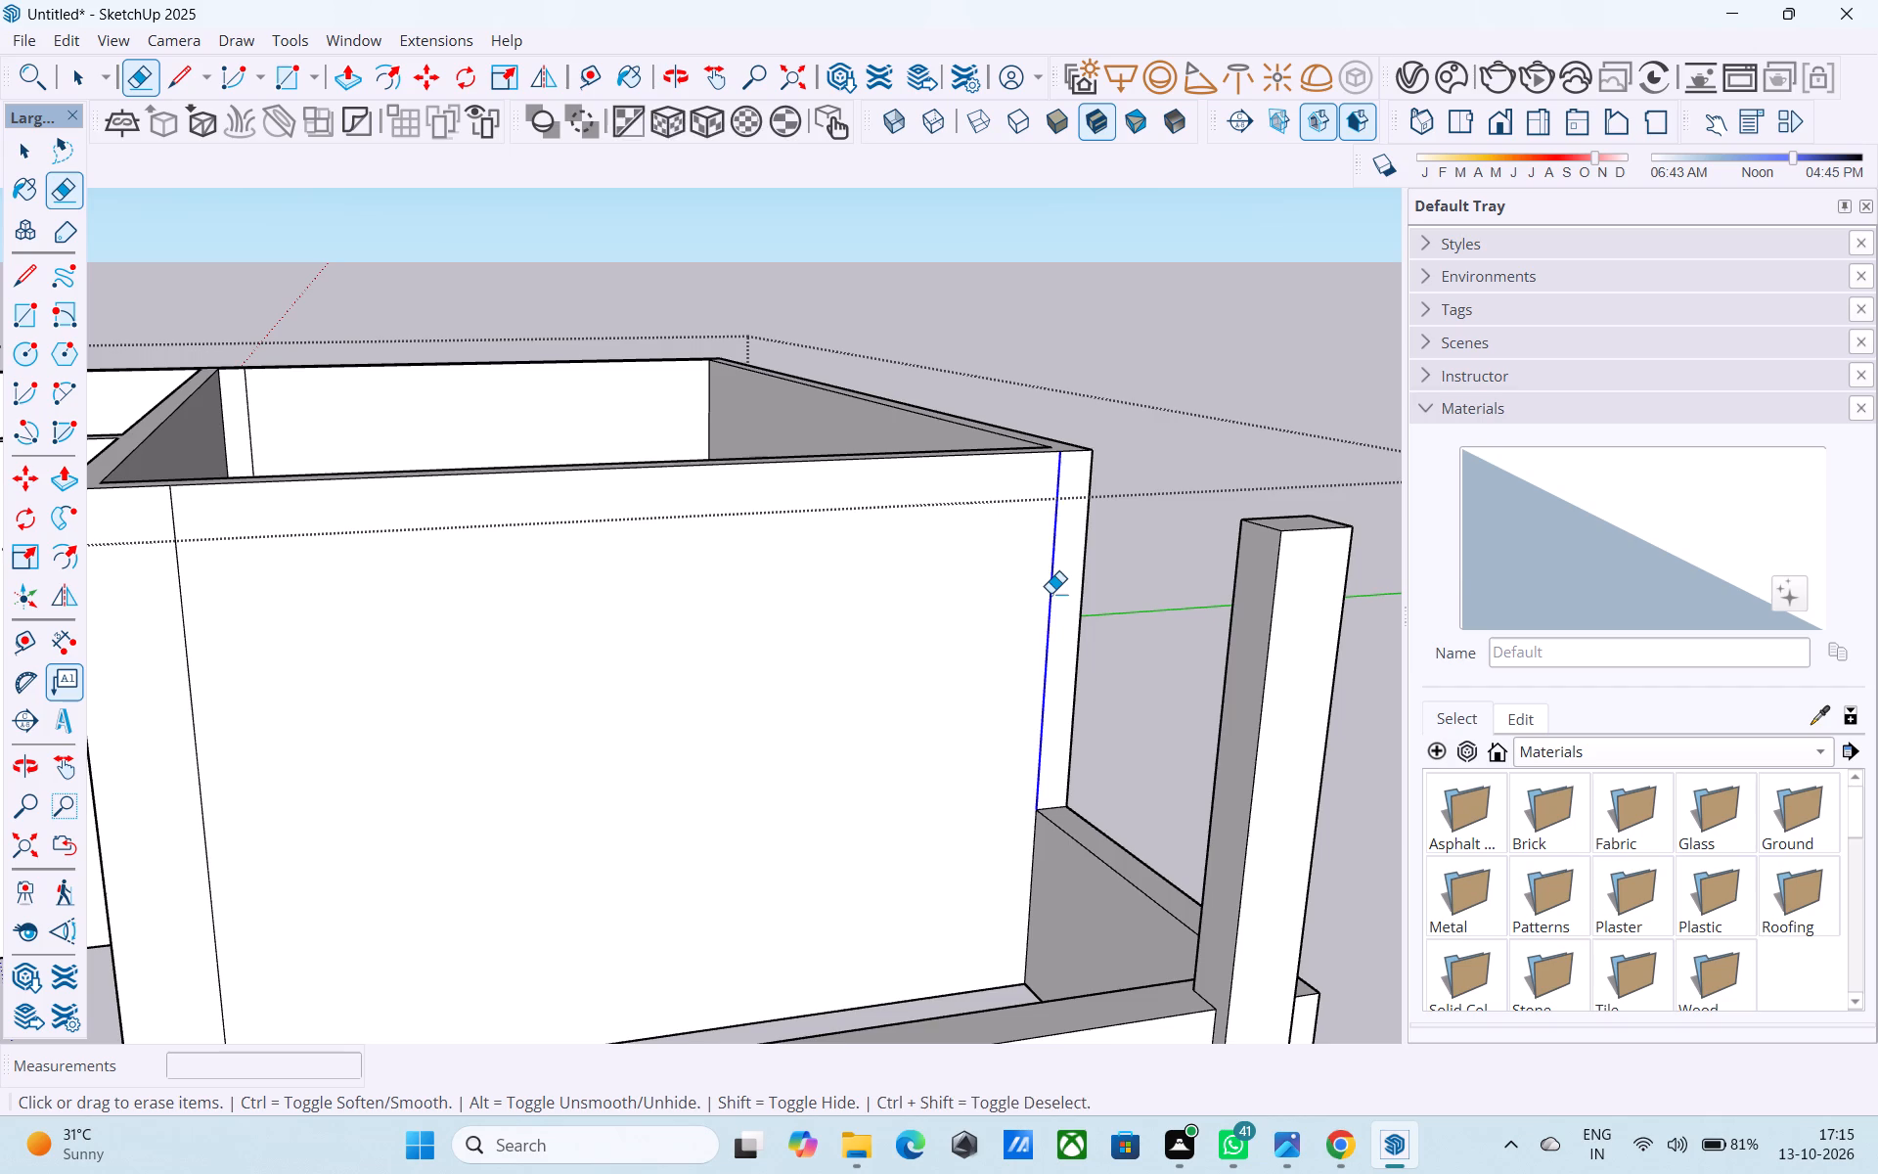
scroll(1272, 484, "down", 8)
scroll(774, 548, "up", 4)
left_click_drag(774, 548, 760, 549)
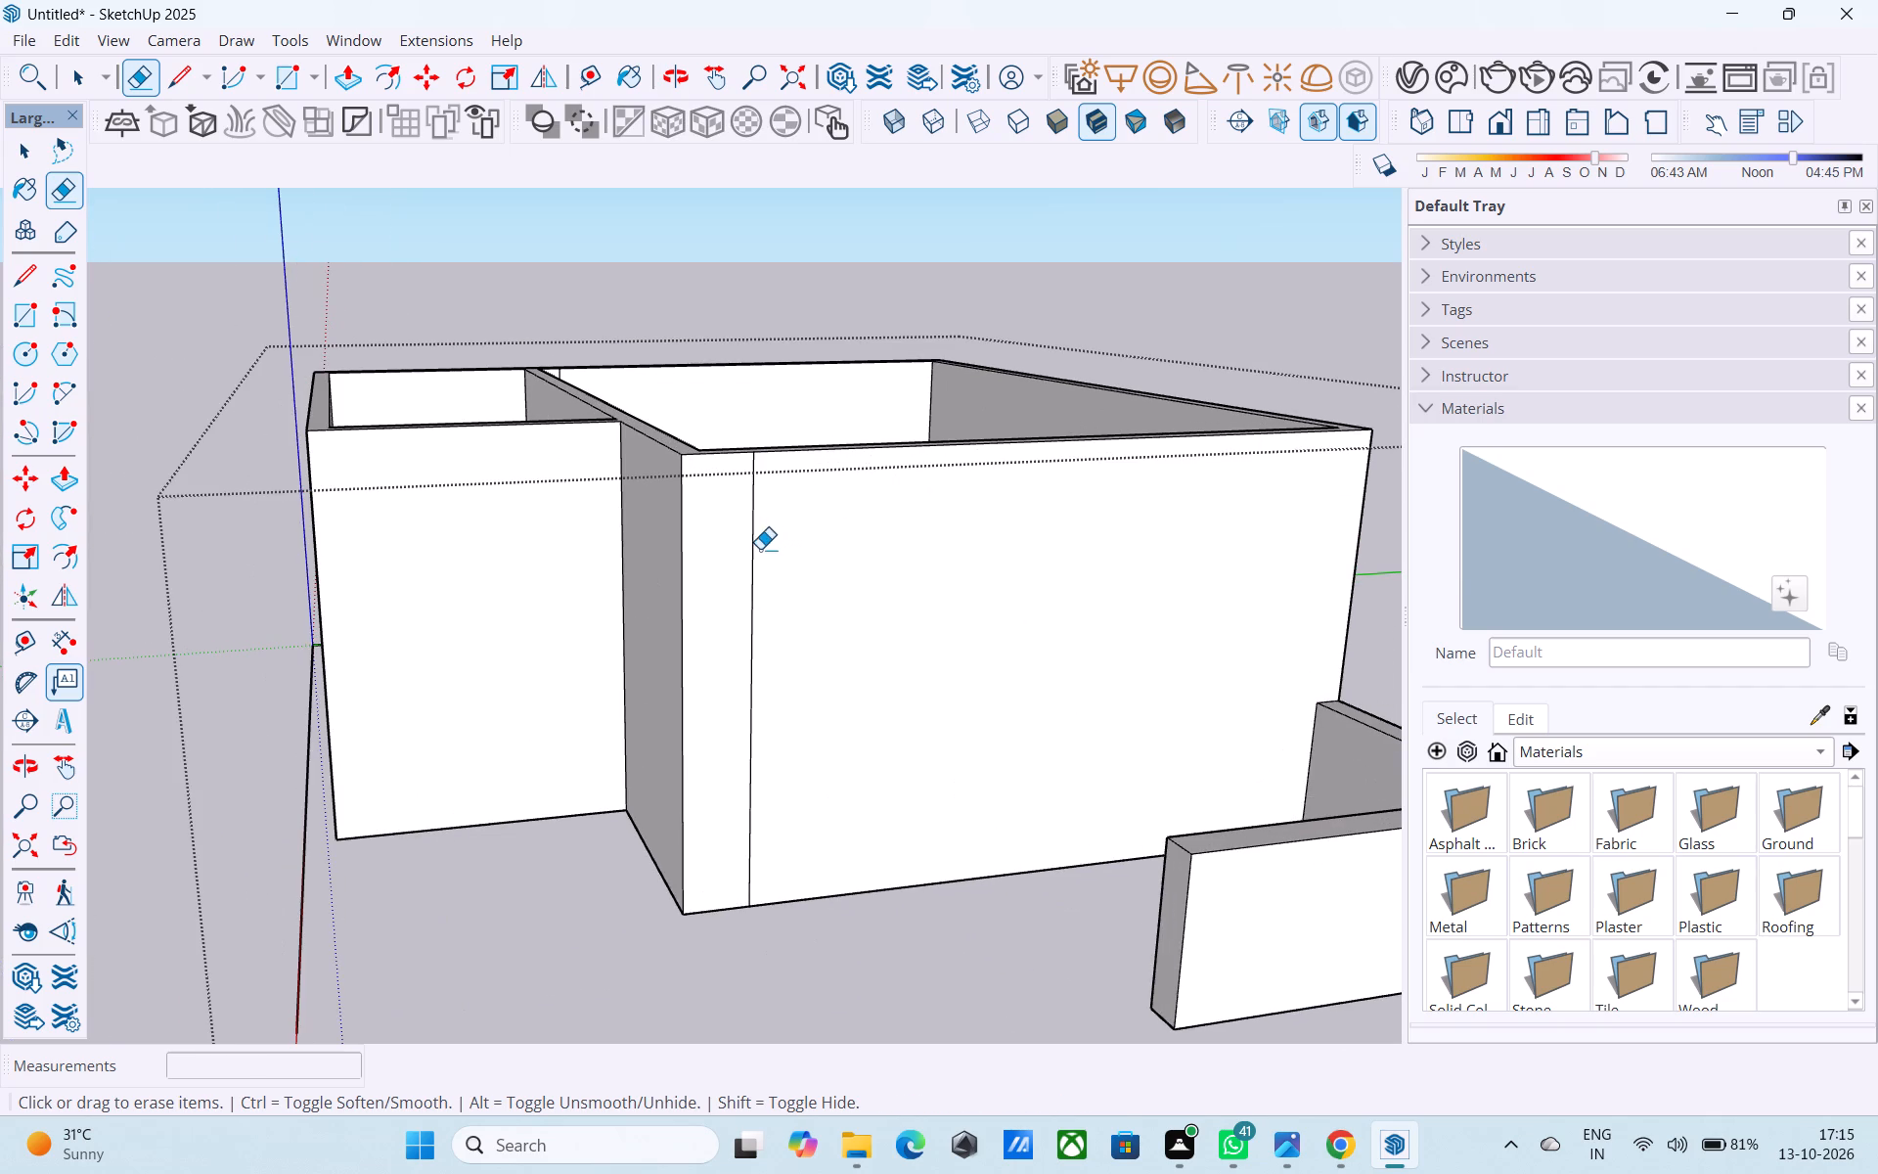
left_click_drag(760, 549, 756, 550)
middle_click_drag(784, 425, 592, 595)
left_click(629, 432)
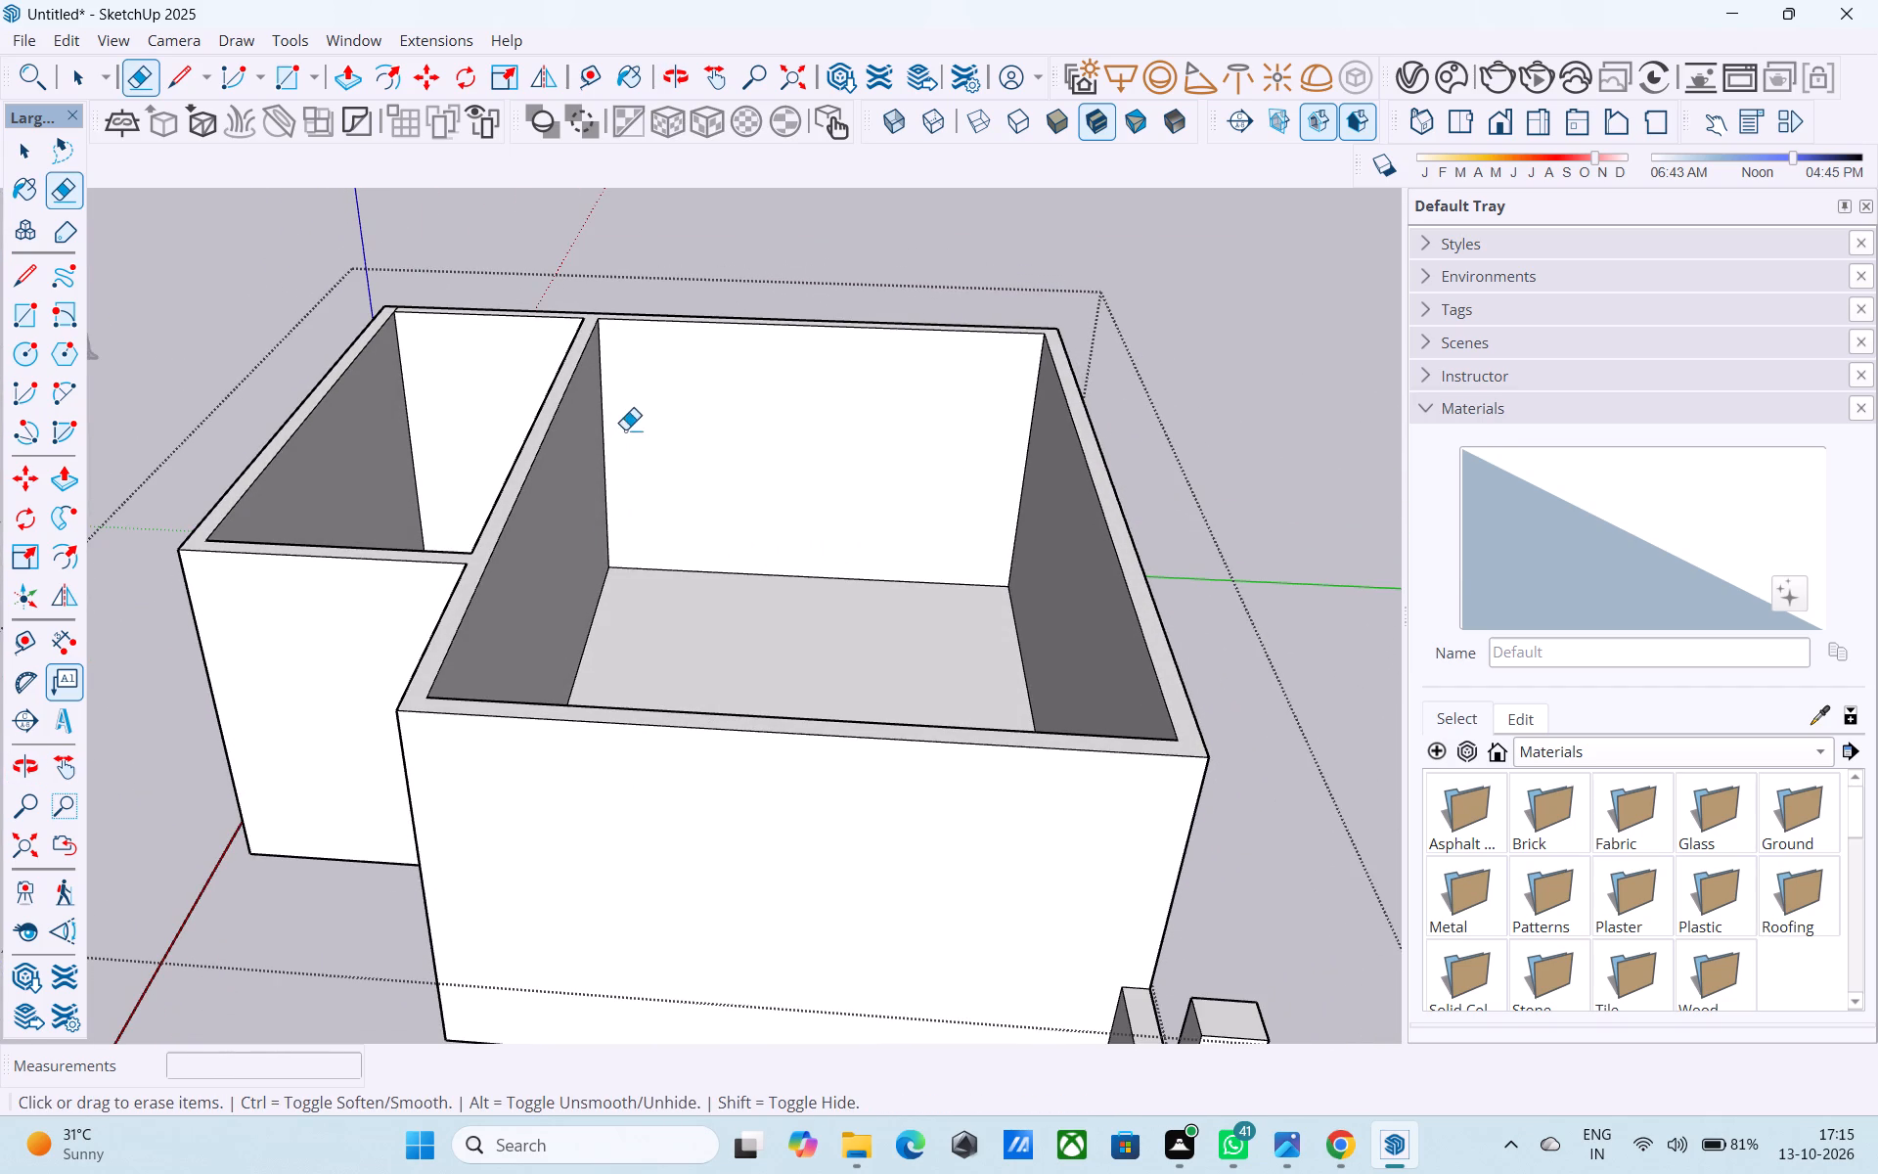
Erase the leftover vertical seam on the column's other side face, facing the low wall's outer corner.
middle_click_drag(635, 433, 1061, 468)
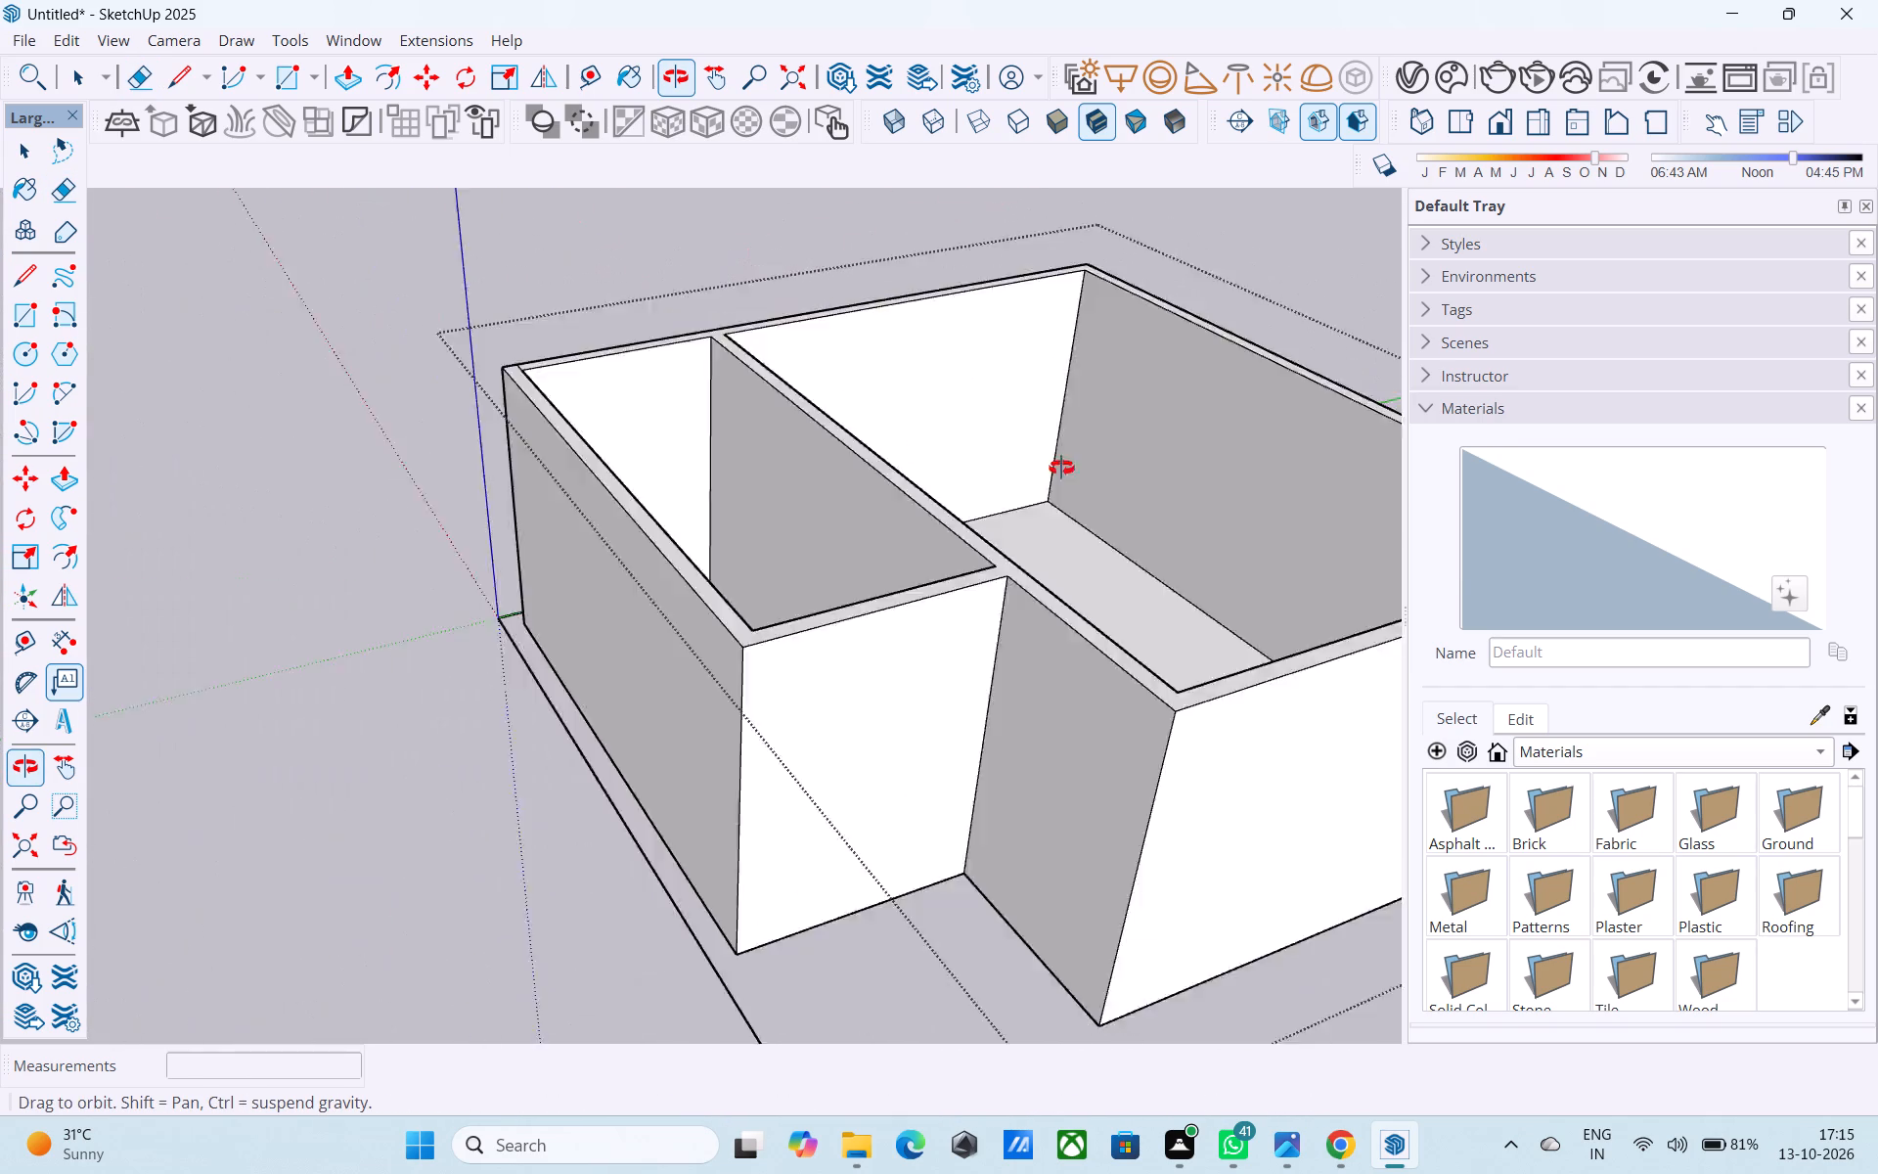
middle_click_drag(1061, 468, 504, 428)
scroll(503, 430, "down", 2)
middle_click_drag(503, 430, 592, 334)
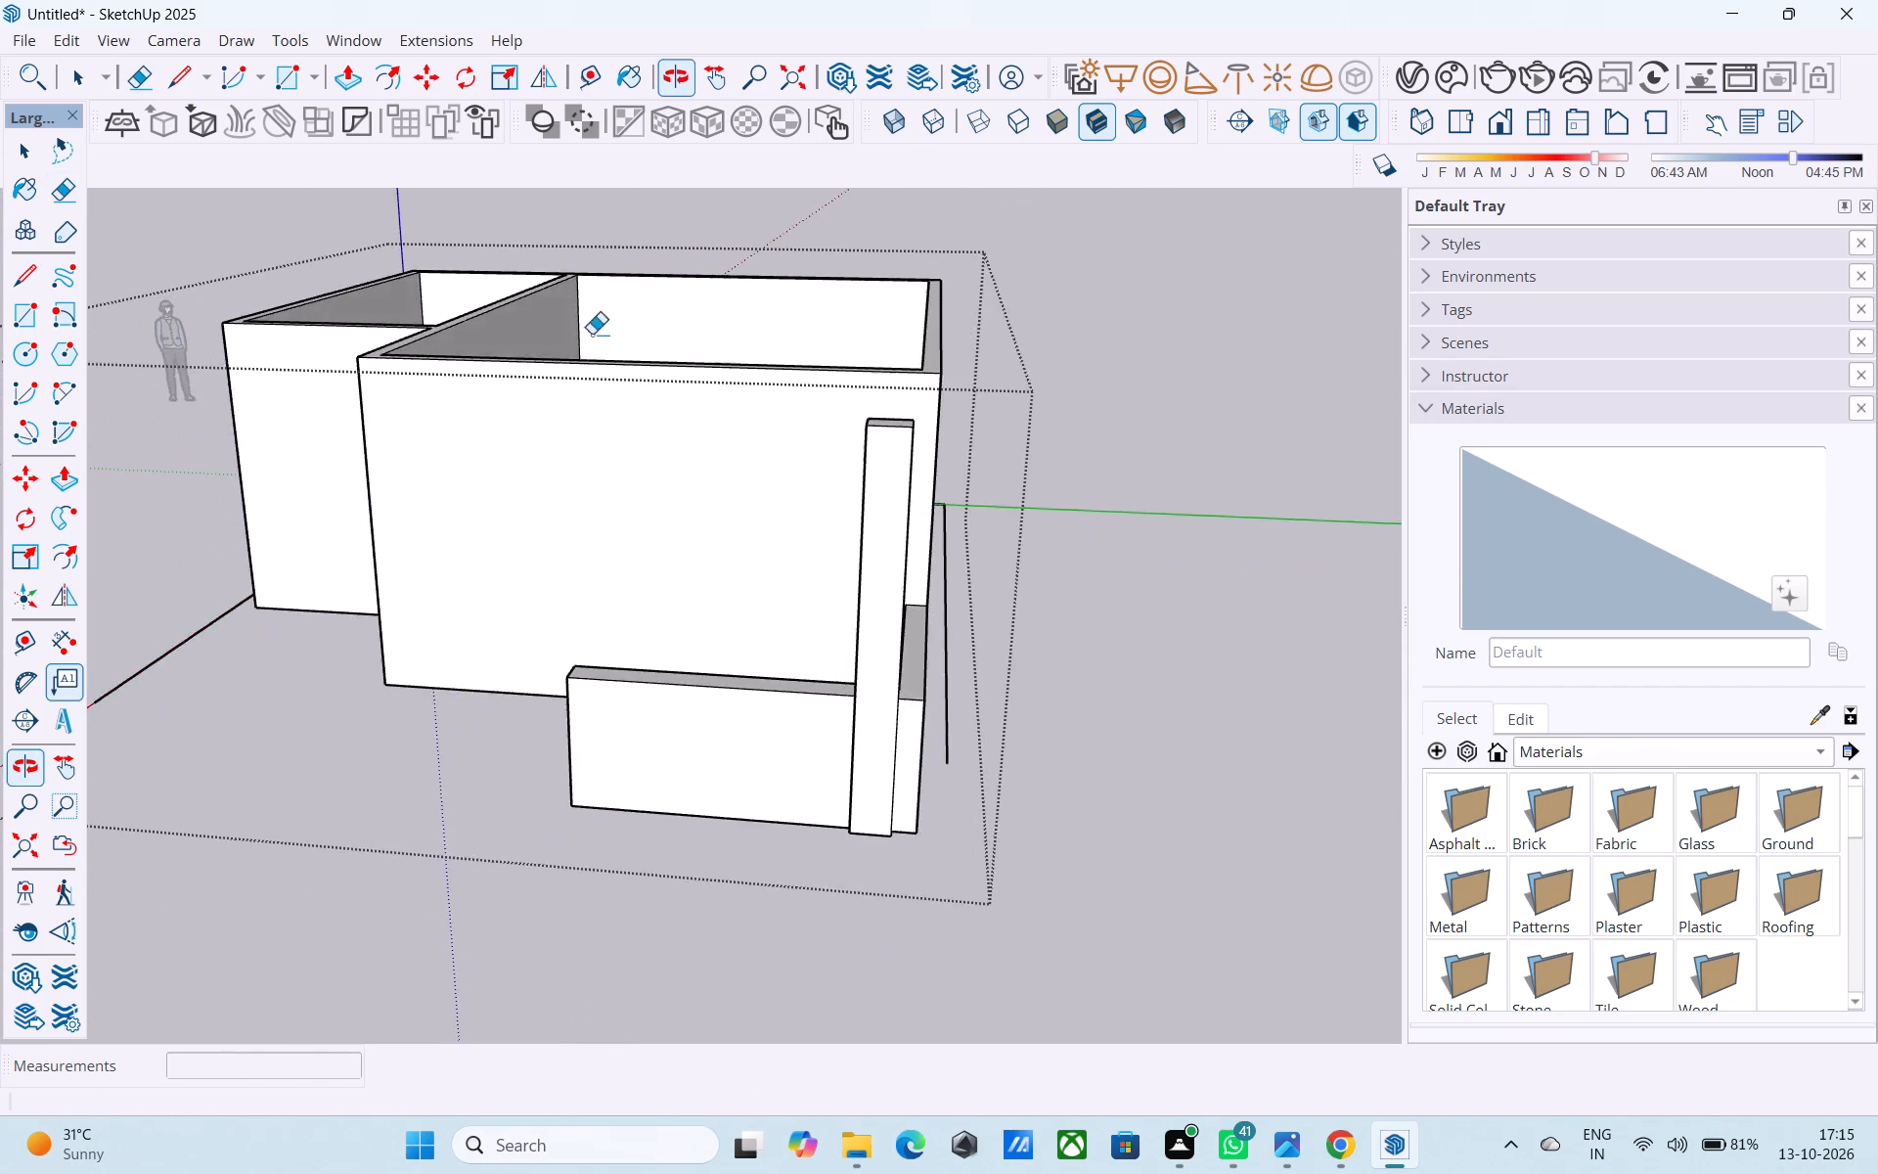
middle_click_drag(661, 429, 1042, 323)
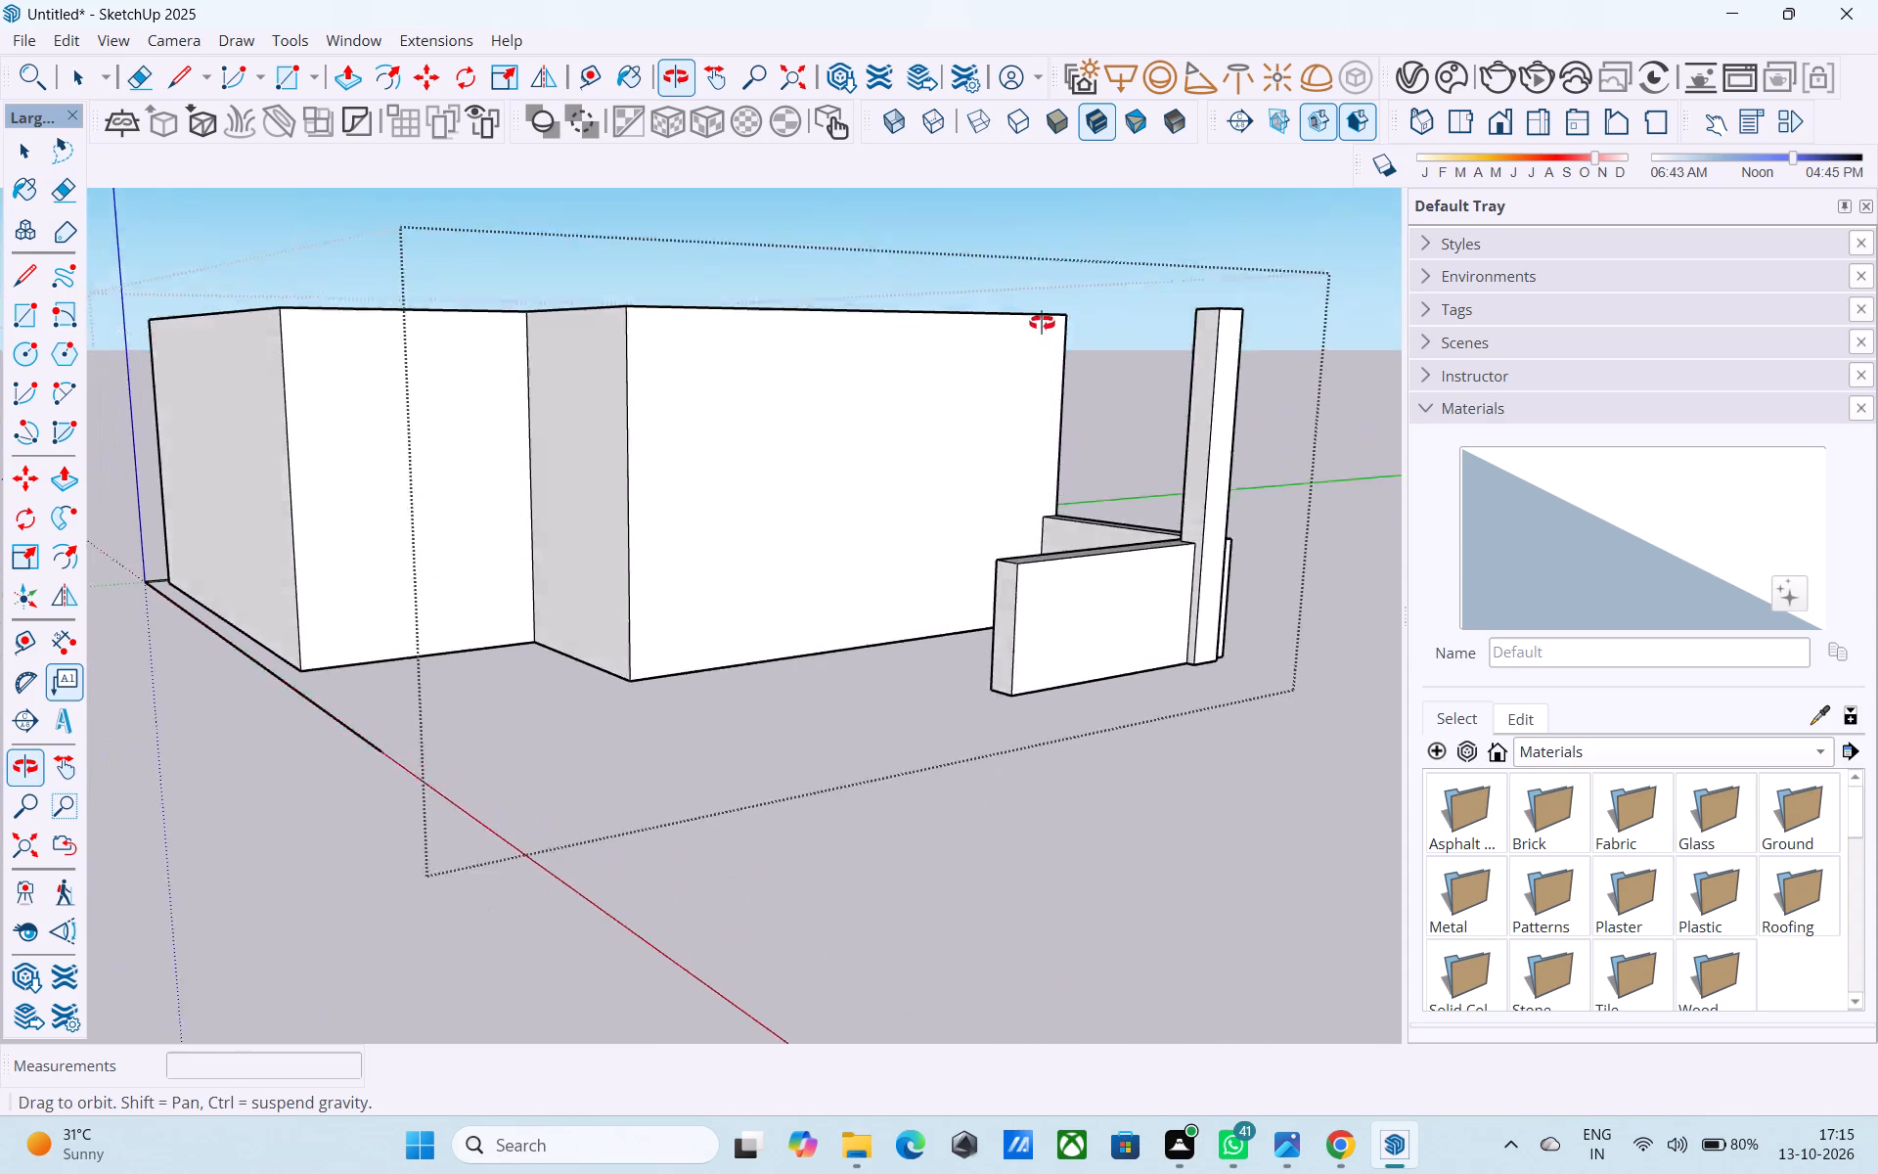
middle_click_drag(1042, 323, 359, 336)
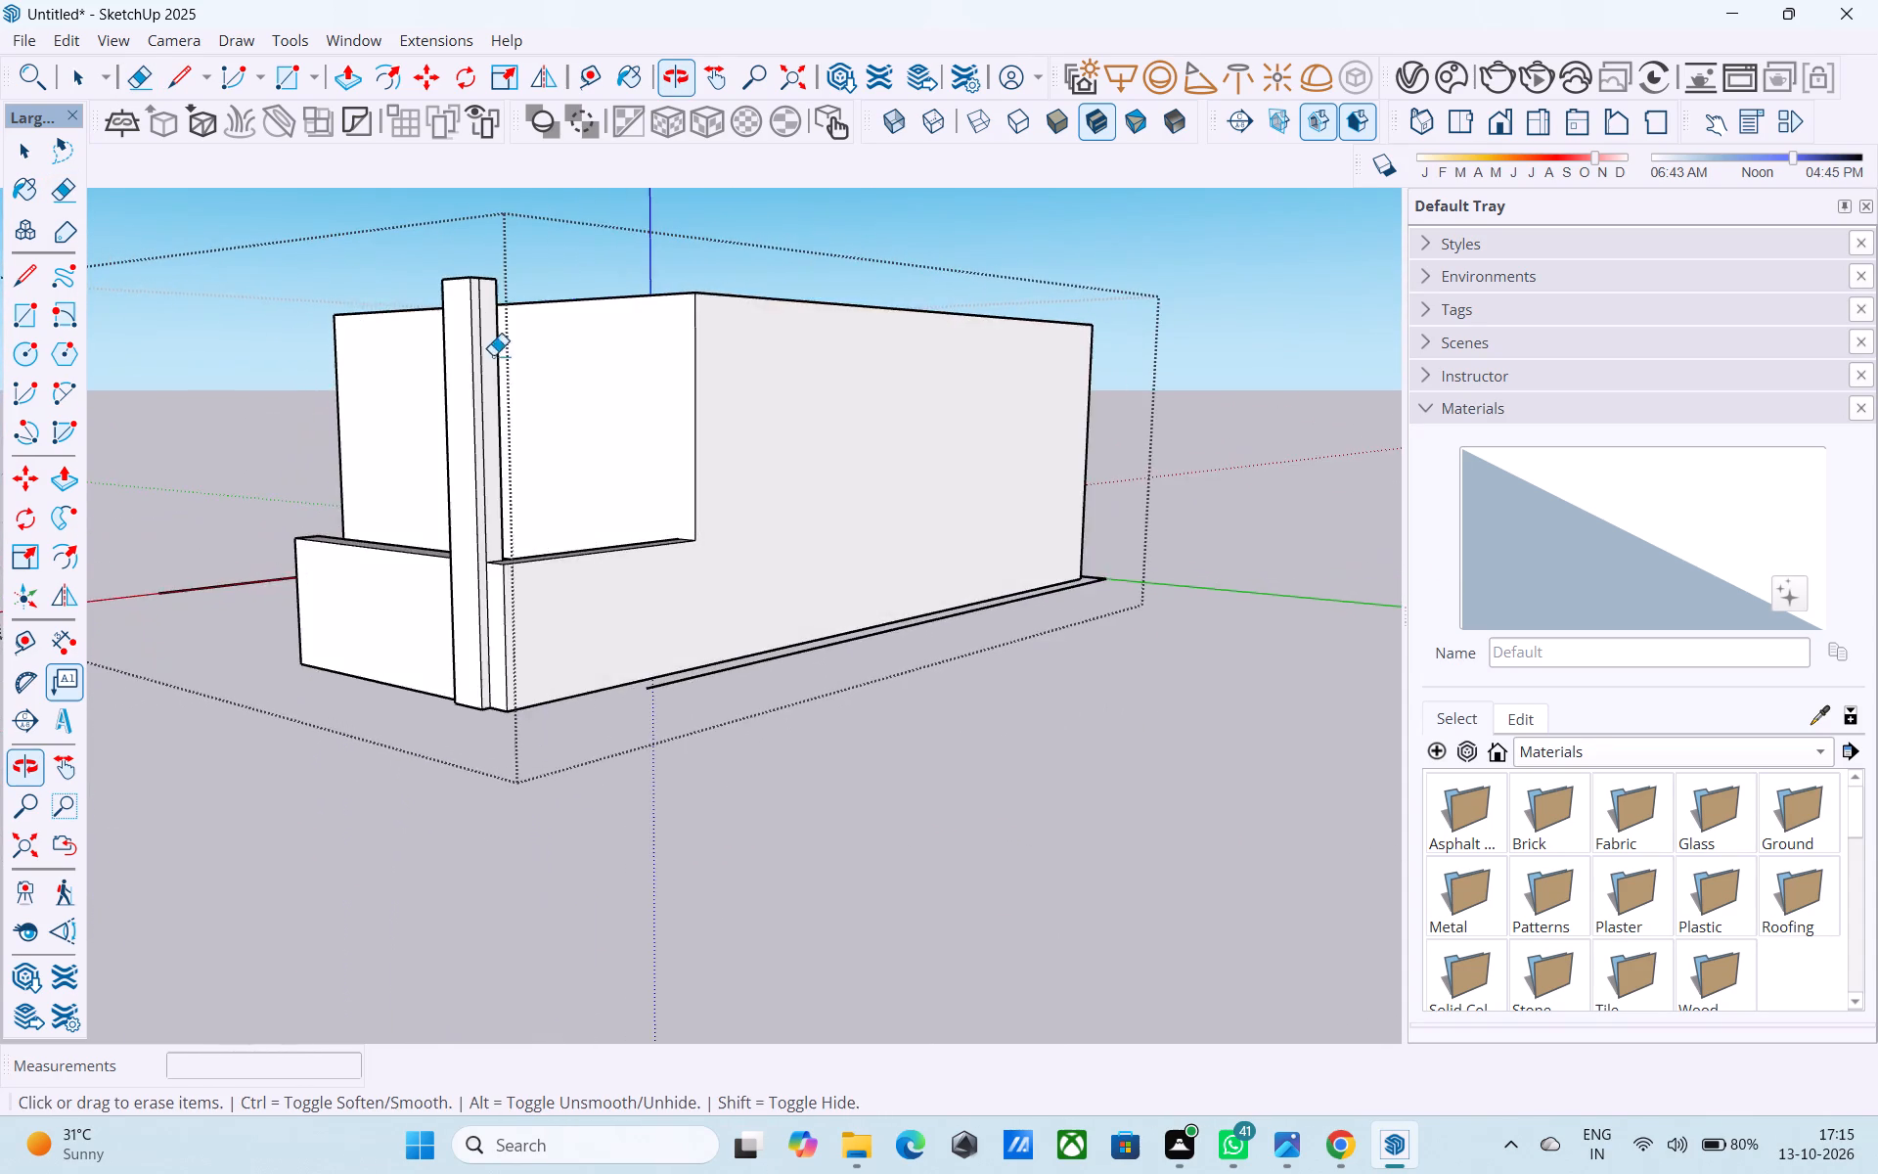
scroll(496, 356, "up", 9)
left_click_drag(474, 367, 461, 368)
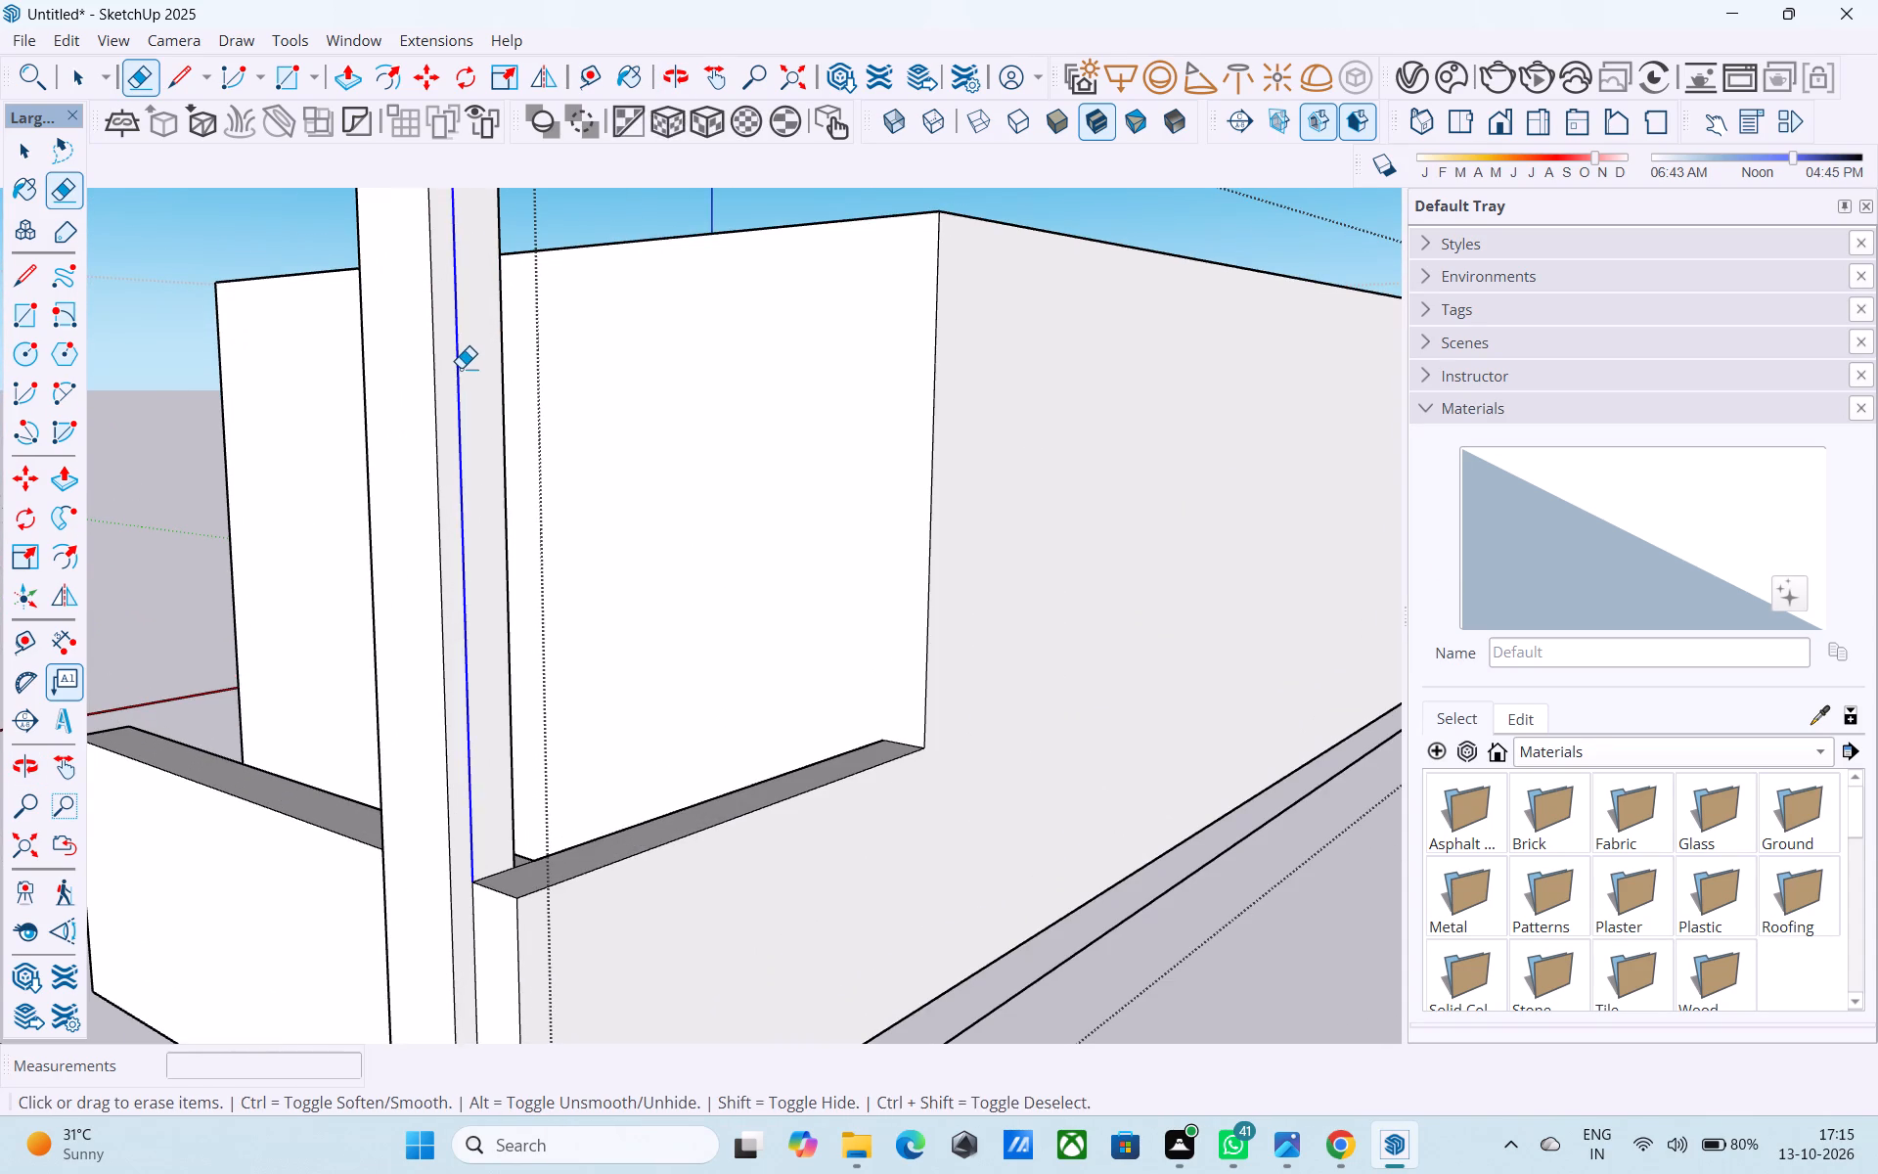
Erase the loose ground lines running alongside the house's long side wall, including the leftover piece at the far corner.
scroll(546, 473, "down", 3)
scroll(619, 417, "down", 3)
middle_click_drag(619, 420, 723, 447)
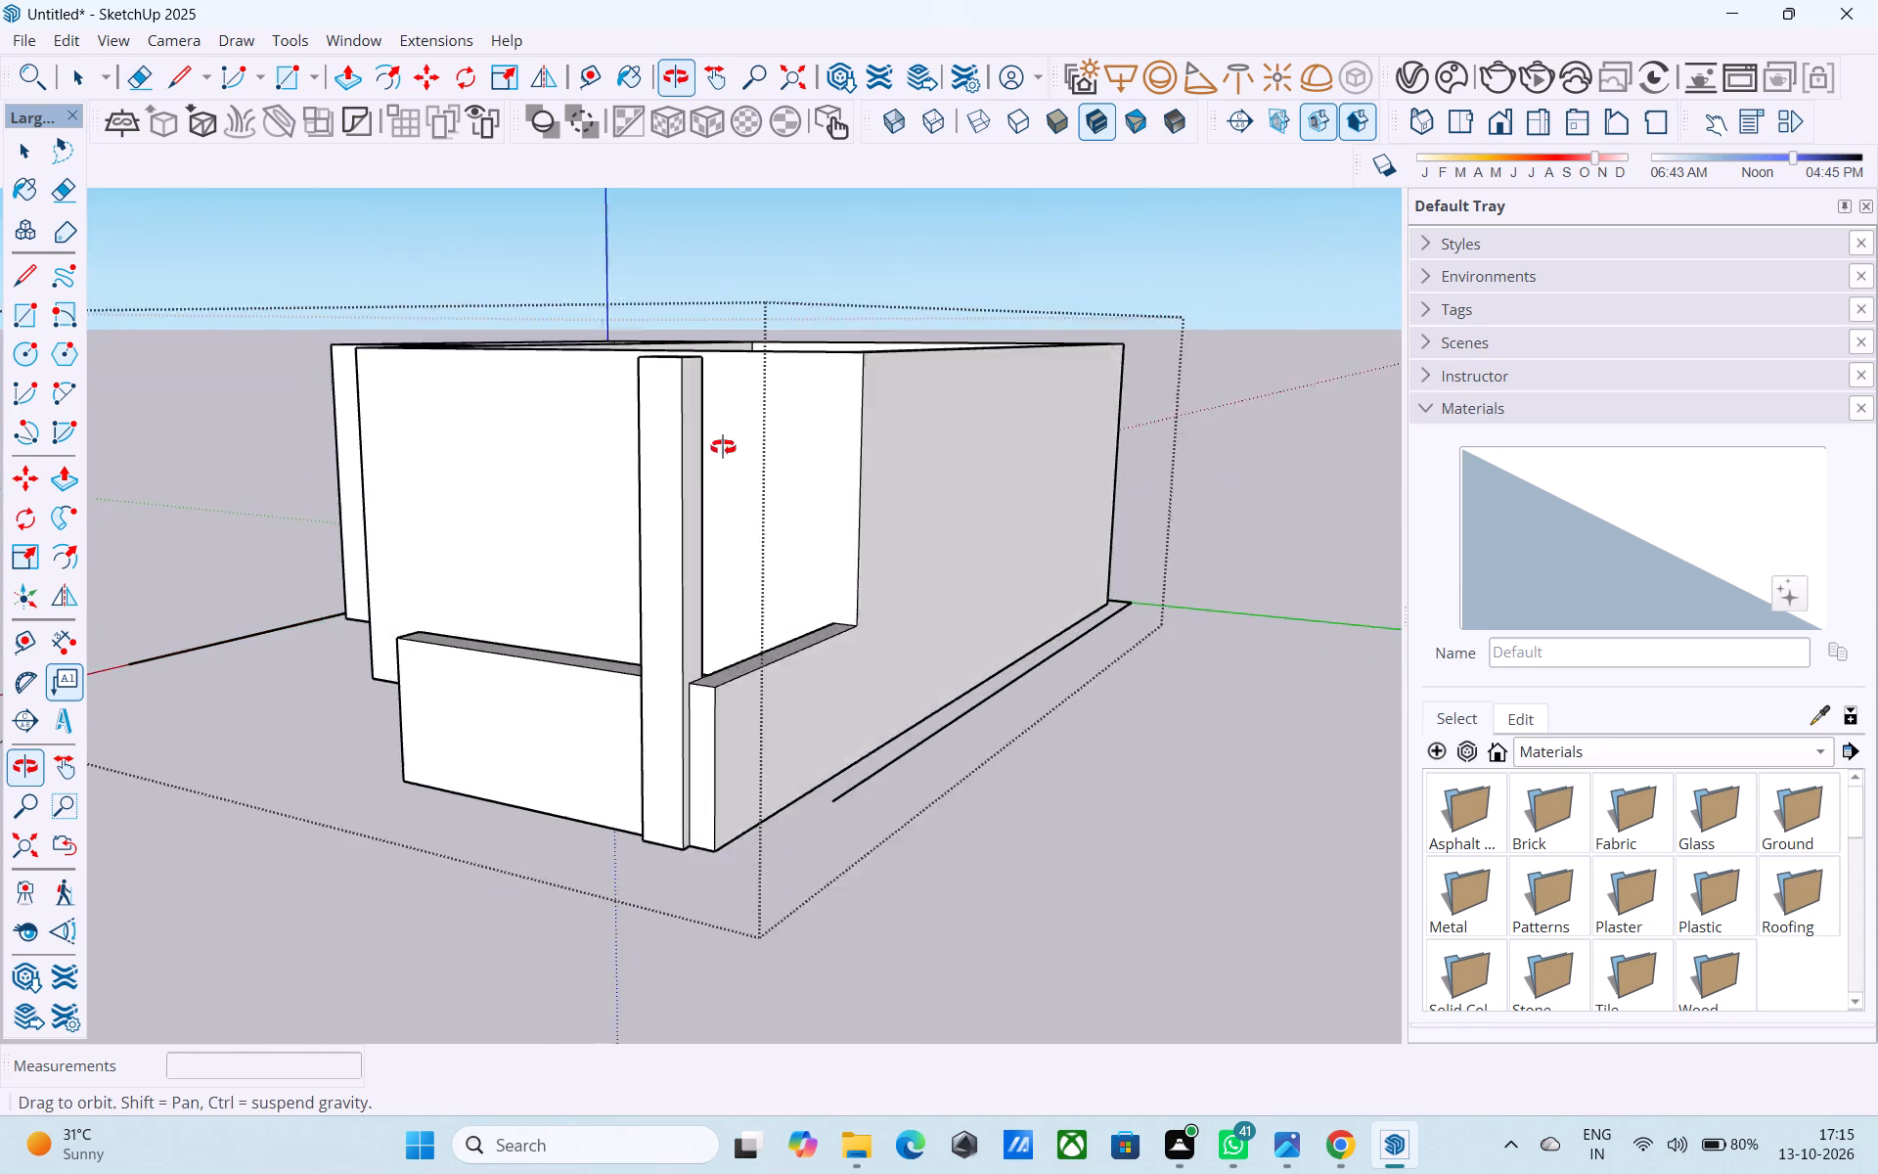
middle_click_drag(723, 447, 756, 468)
scroll(829, 656, "up", 4)
left_click_drag(985, 770, 1006, 785)
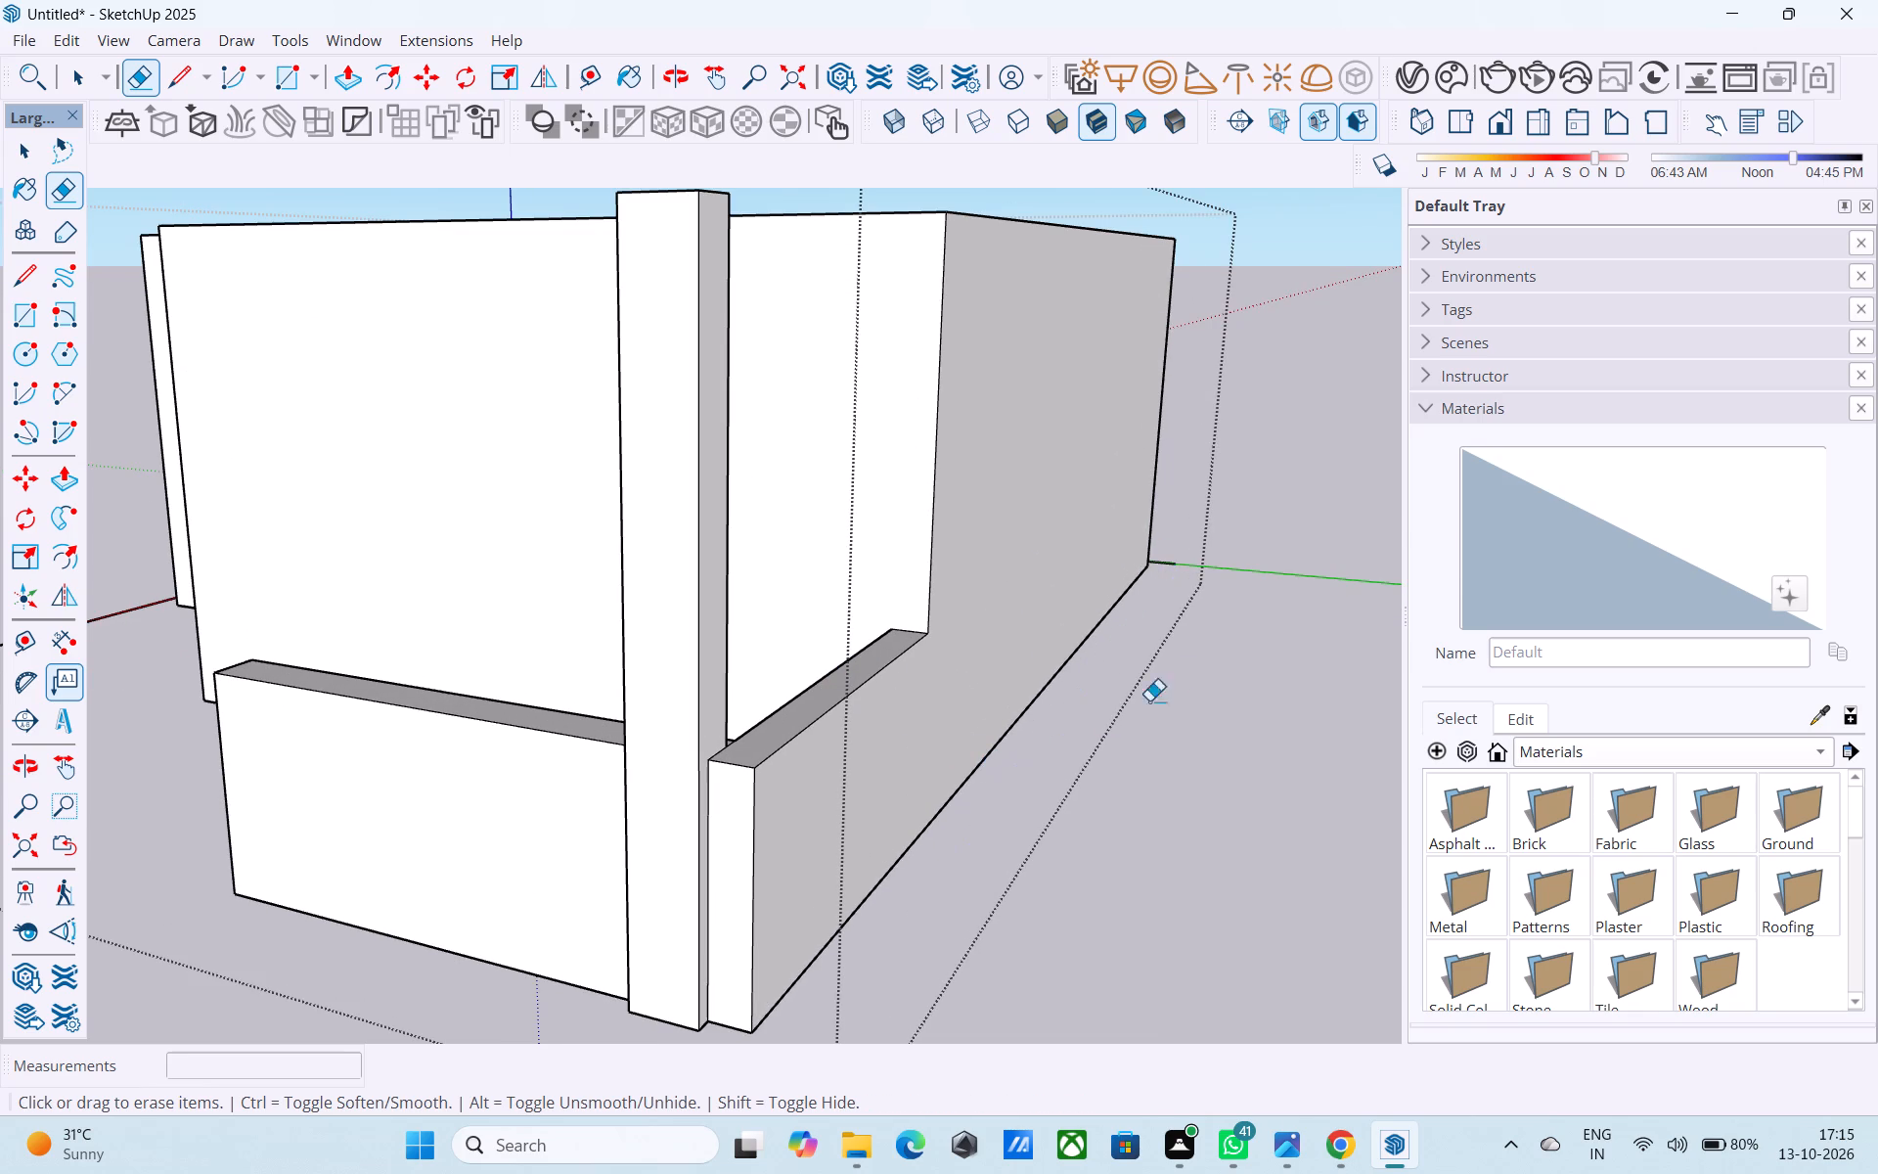
scroll(1177, 682, "down", 6)
scroll(1196, 623, "up", 8)
left_click_drag(1165, 592, 1165, 578)
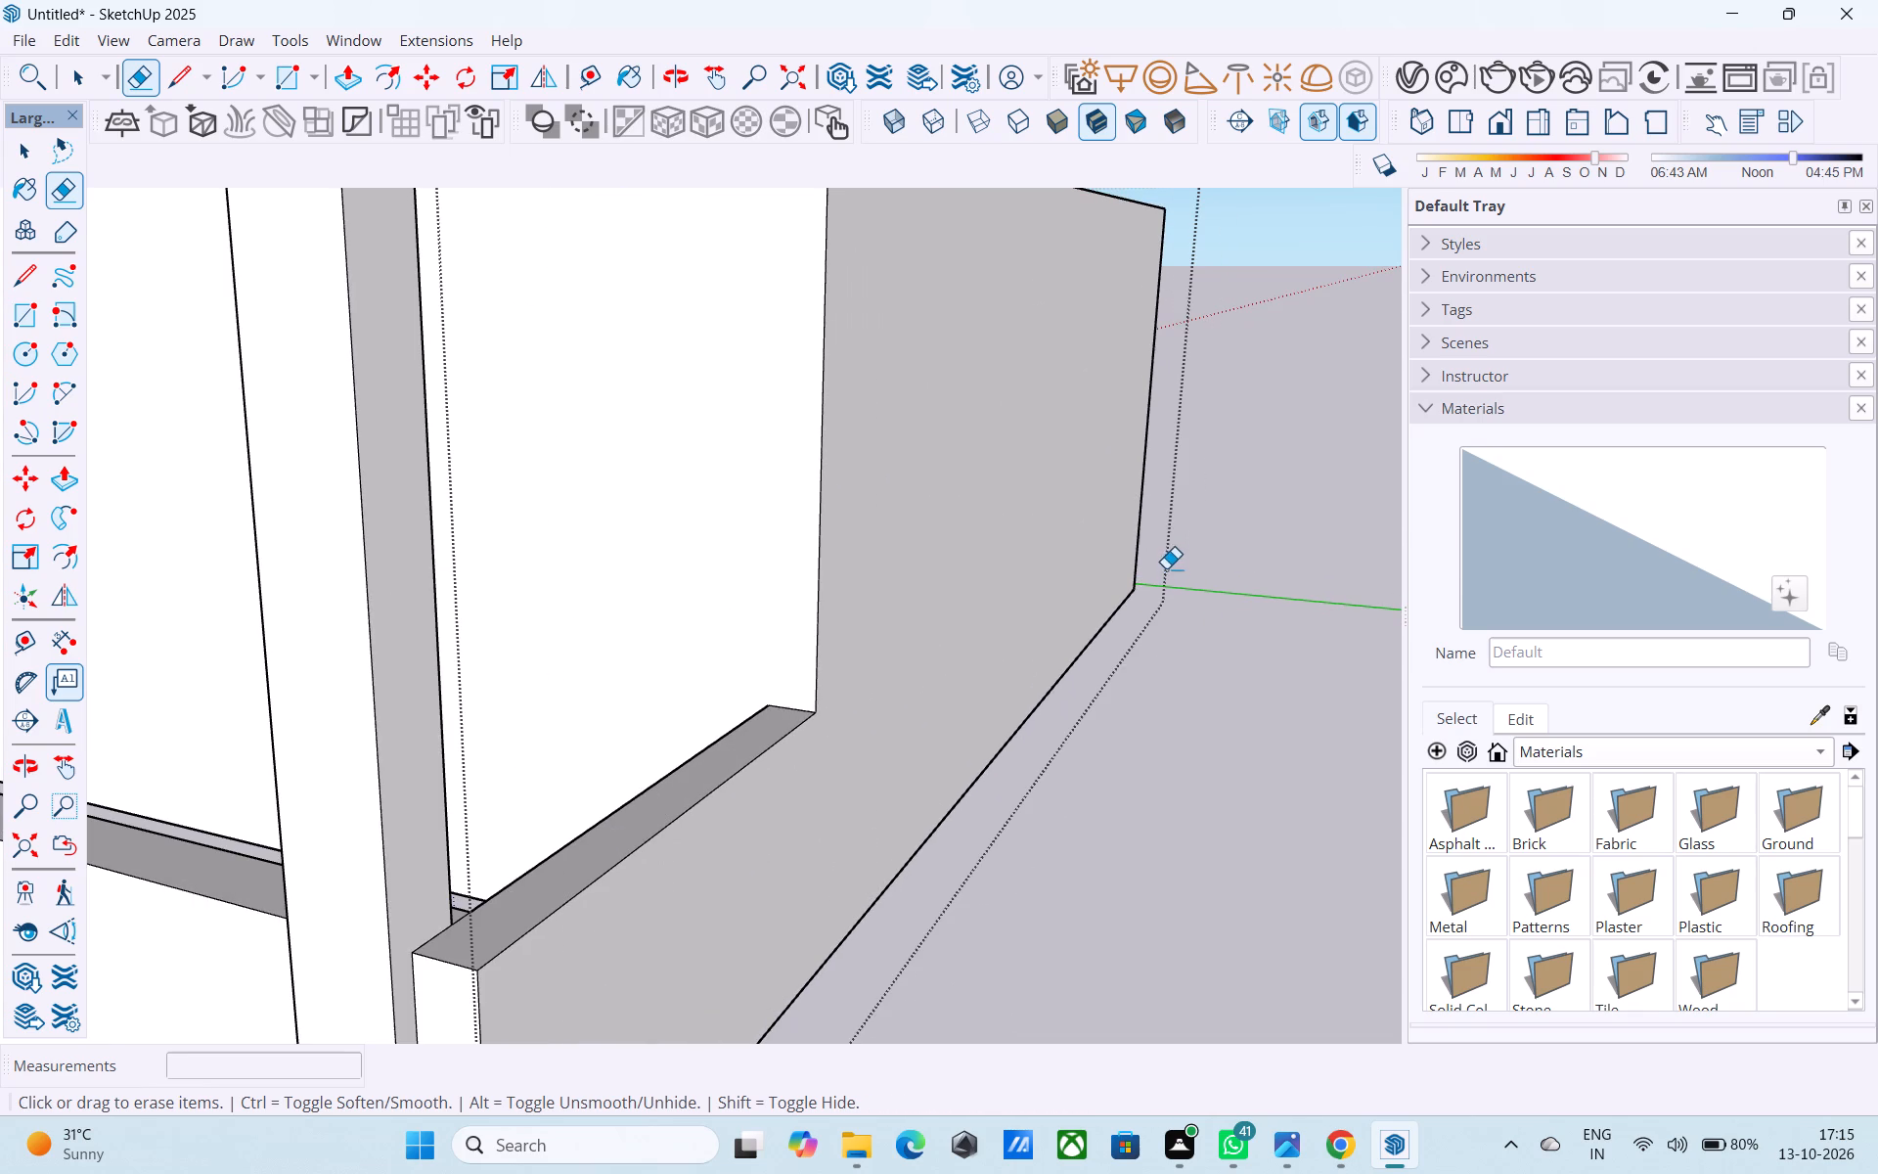
scroll(1113, 628, "down", 6)
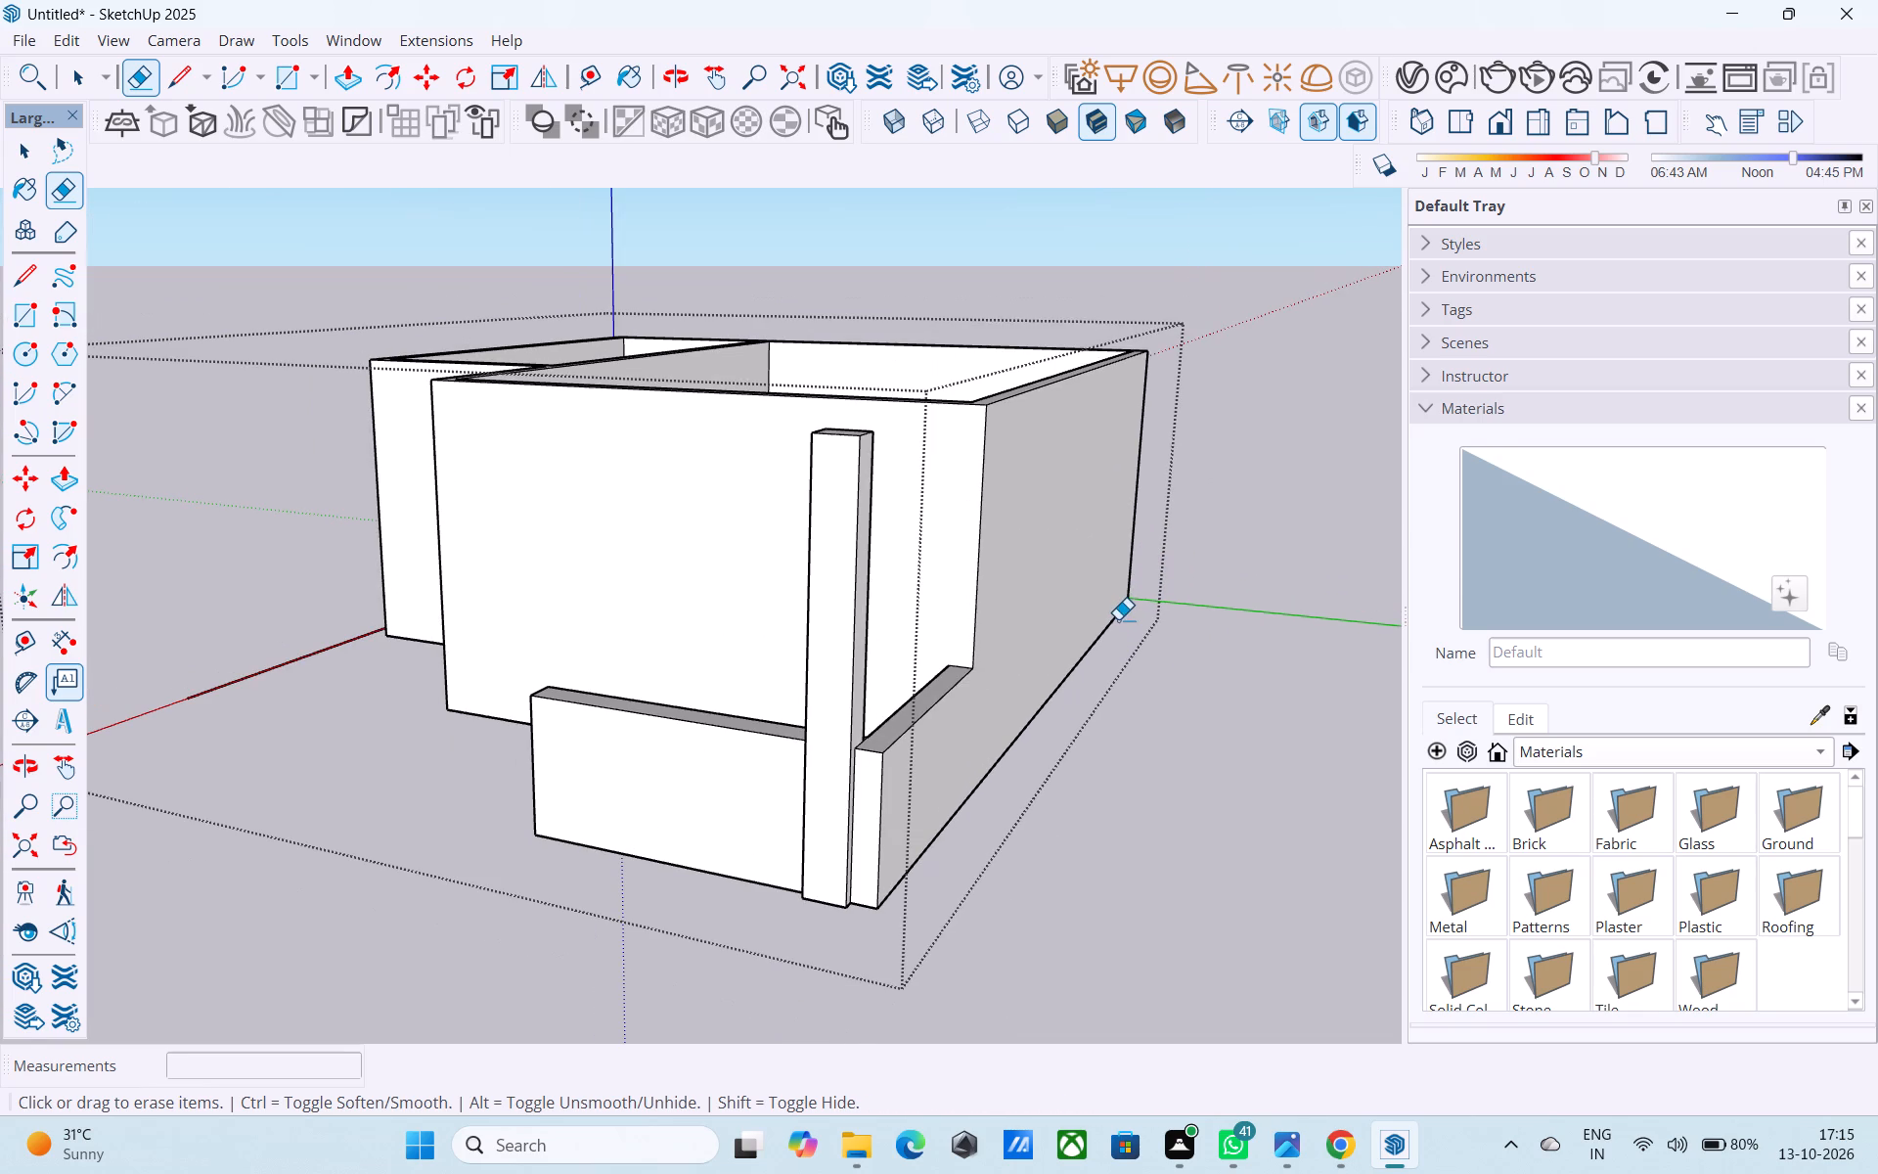
Examine the column, low wall and house walls from several sides for leftover lines.
key("space")
scroll(1111, 618, "down", 4)
middle_click_drag(1111, 618, 1153, 625)
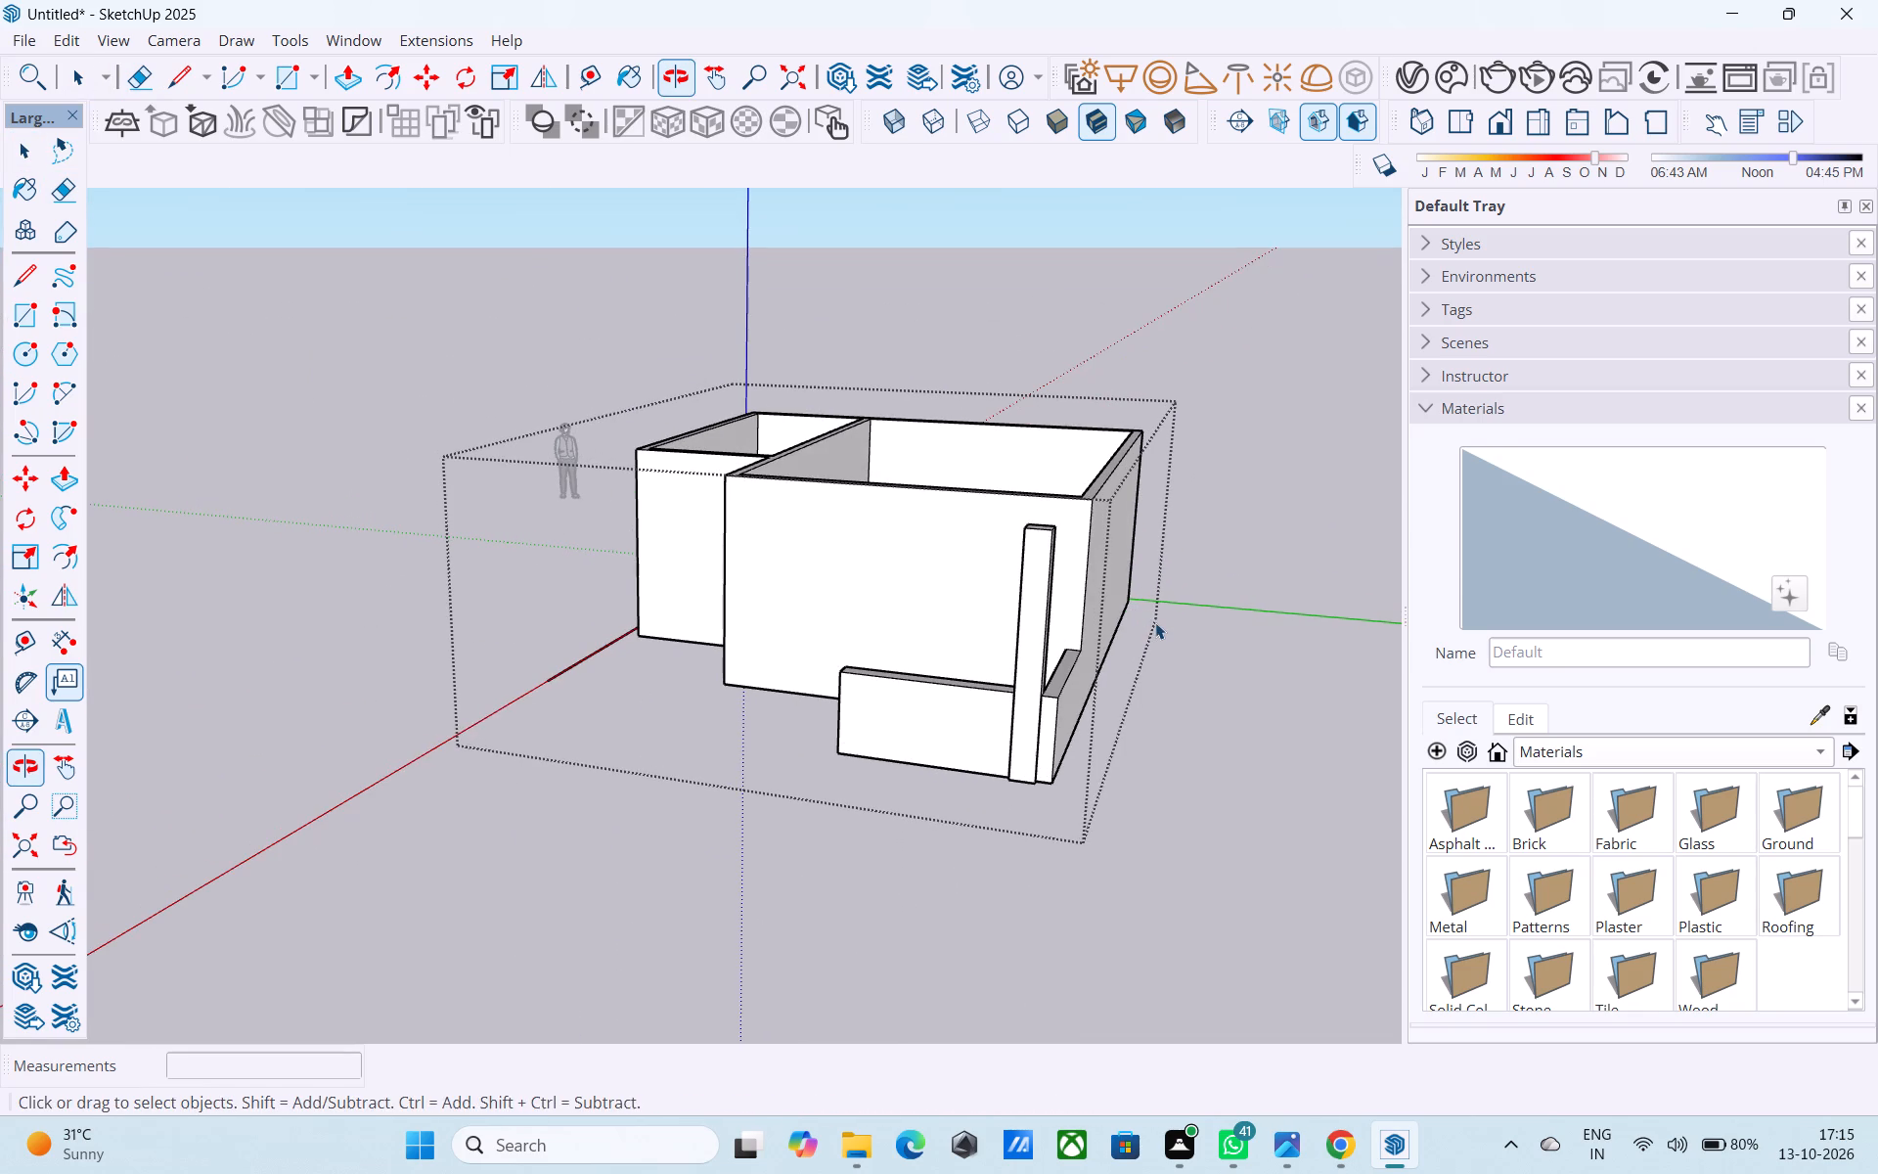
middle_click_drag(1123, 679, 1078, 745)
scroll(1003, 770, "up", 9)
middle_click_drag(915, 785, 654, 700)
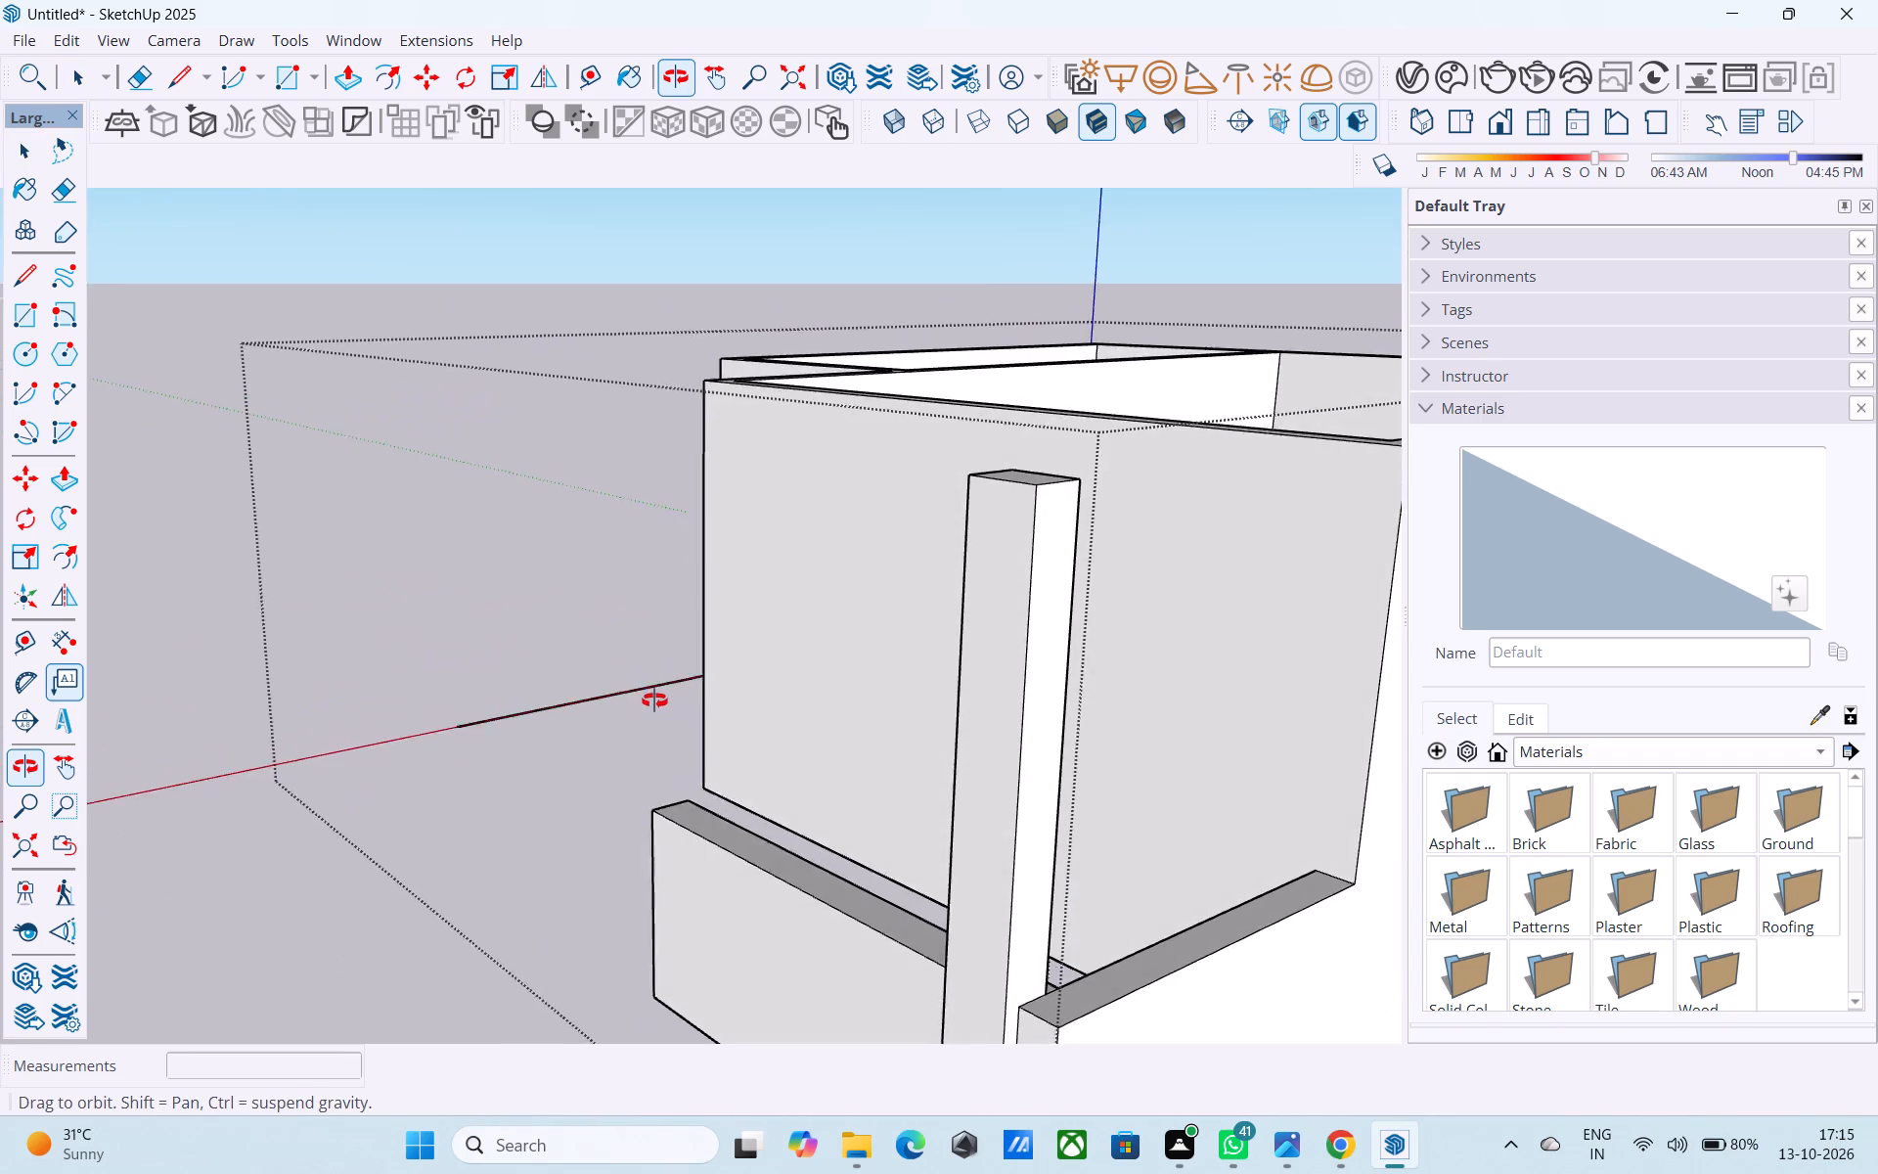
middle_click_drag(654, 700, 643, 688)
scroll(645, 681, "down", 3)
middle_click_drag(644, 681, 694, 661)
scroll(418, 588, "down", 6)
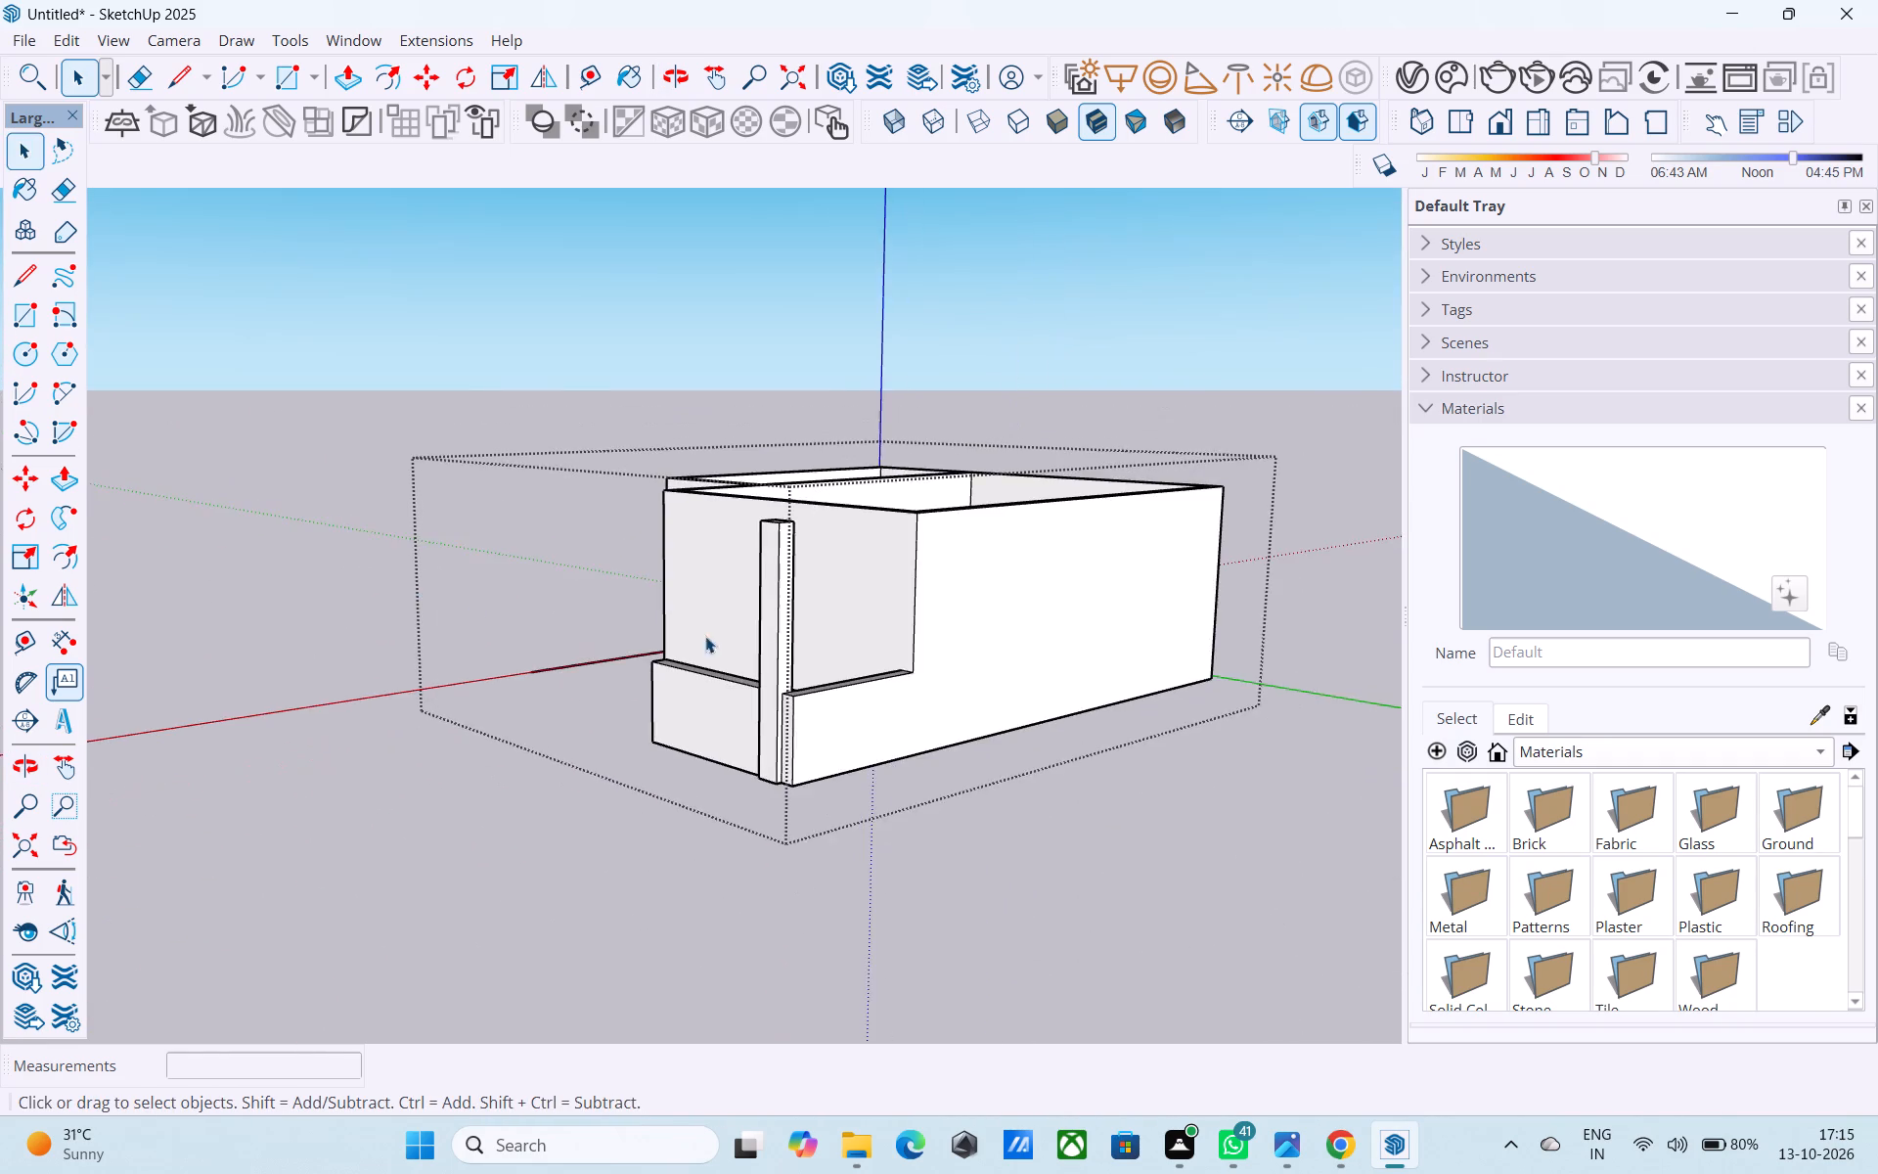
middle_click_drag(777, 643, 693, 702)
Erase the short leftover line across the low wall's top at the inner corner behind the column, undoing any wrongly erased wall edge.
scroll(699, 729, "up", 20)
scroll(699, 729, "up", 6)
middle_click(715, 734)
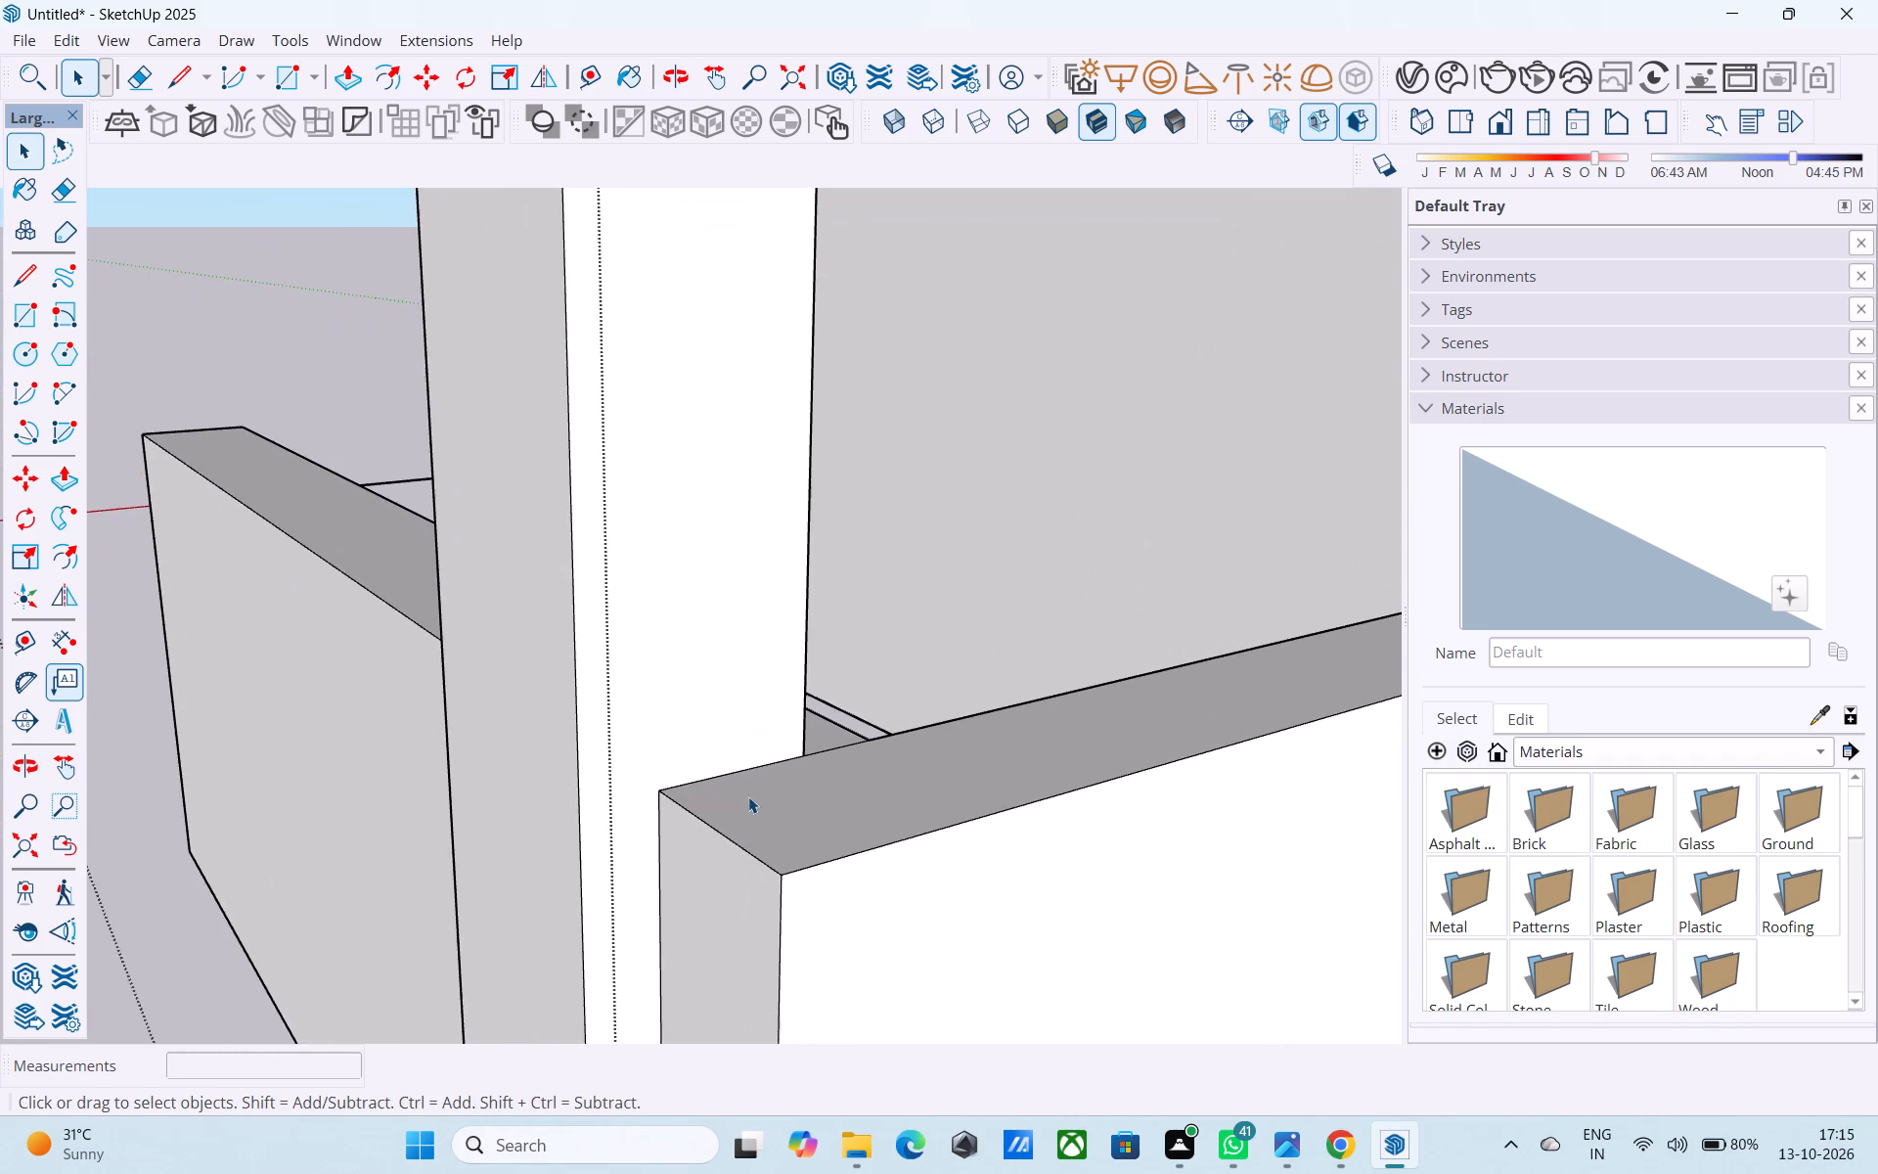
middle_click_drag(748, 796, 1435, 863)
middle_click_drag(616, 803, 1184, 772)
middle_click_drag(425, 772, 765, 777)
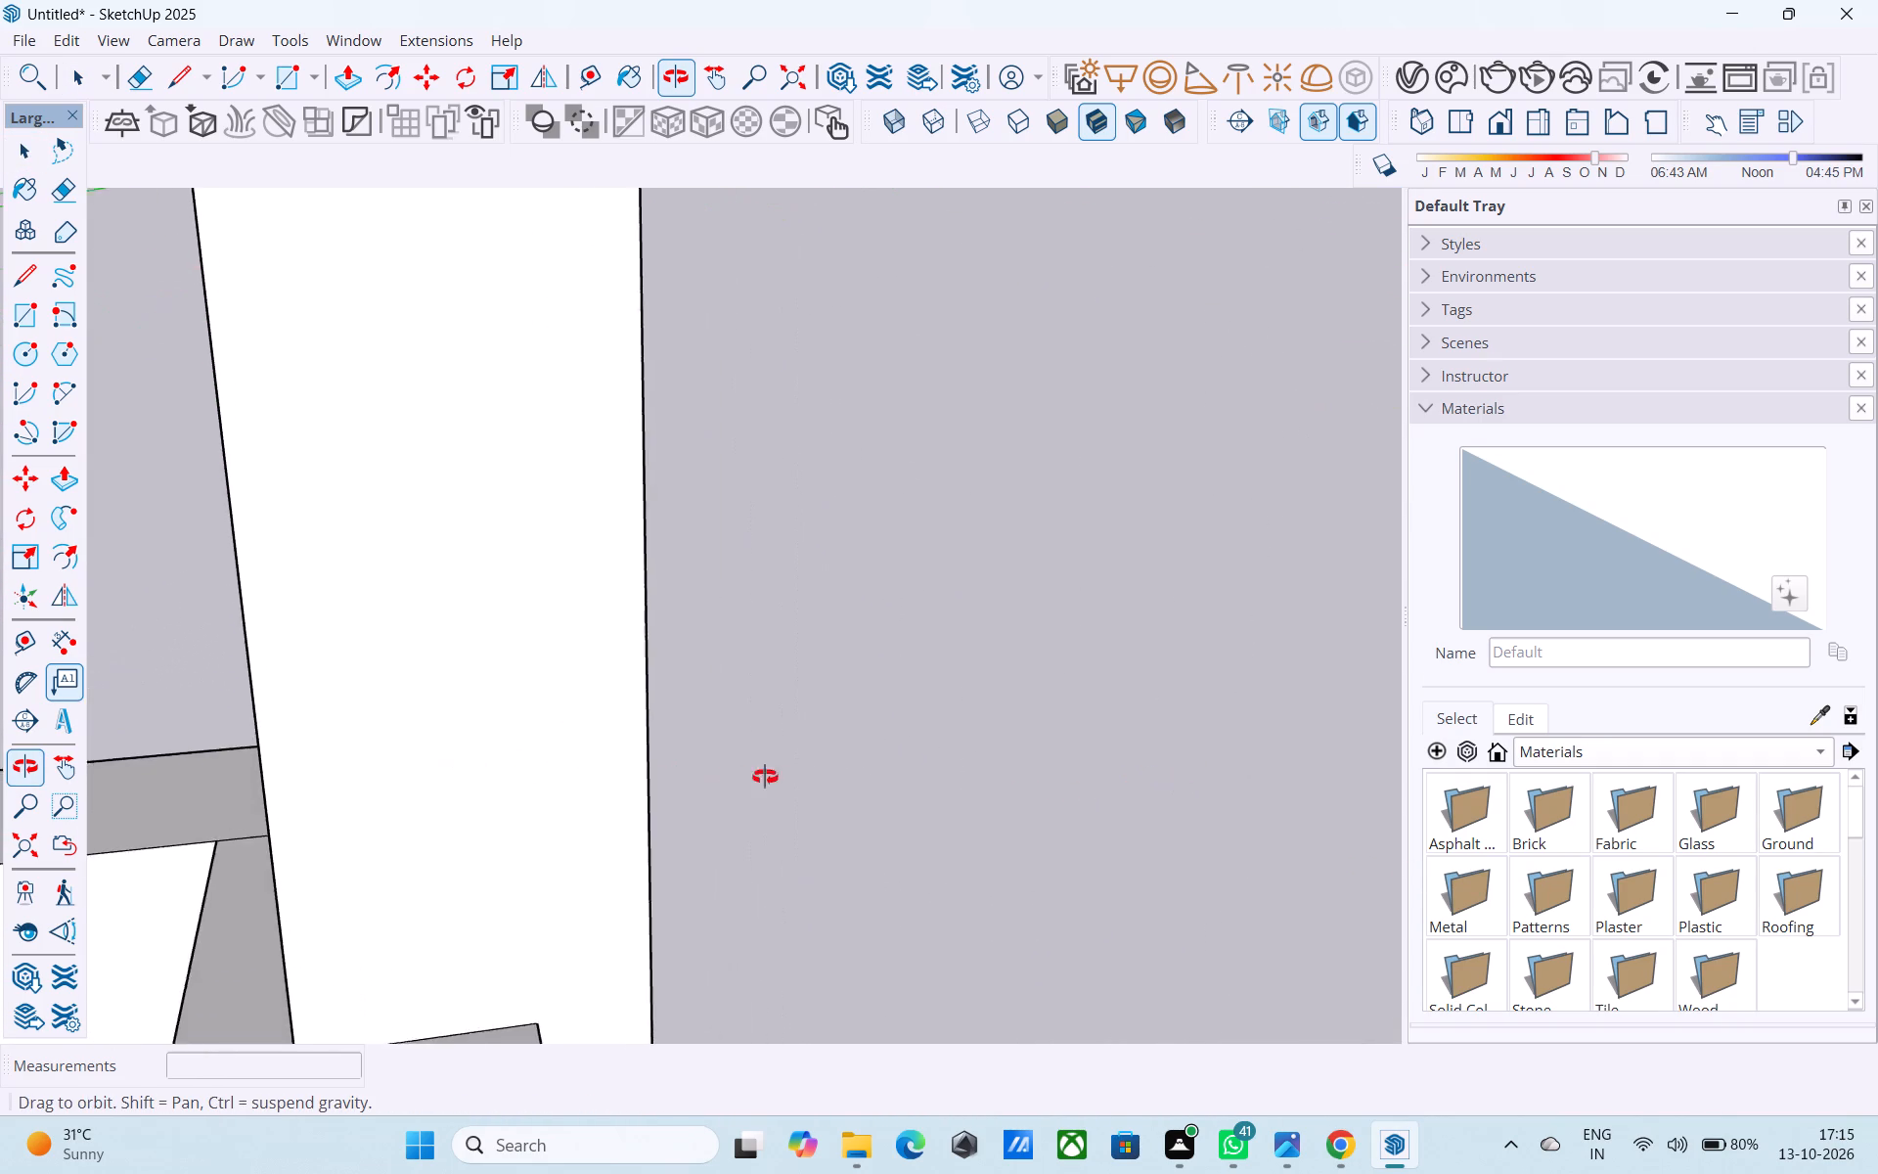
middle_click_drag(765, 777, 0, 765)
middle_click_drag(817, 751, 95, 726)
middle_click_drag(919, 765, 838, 838)
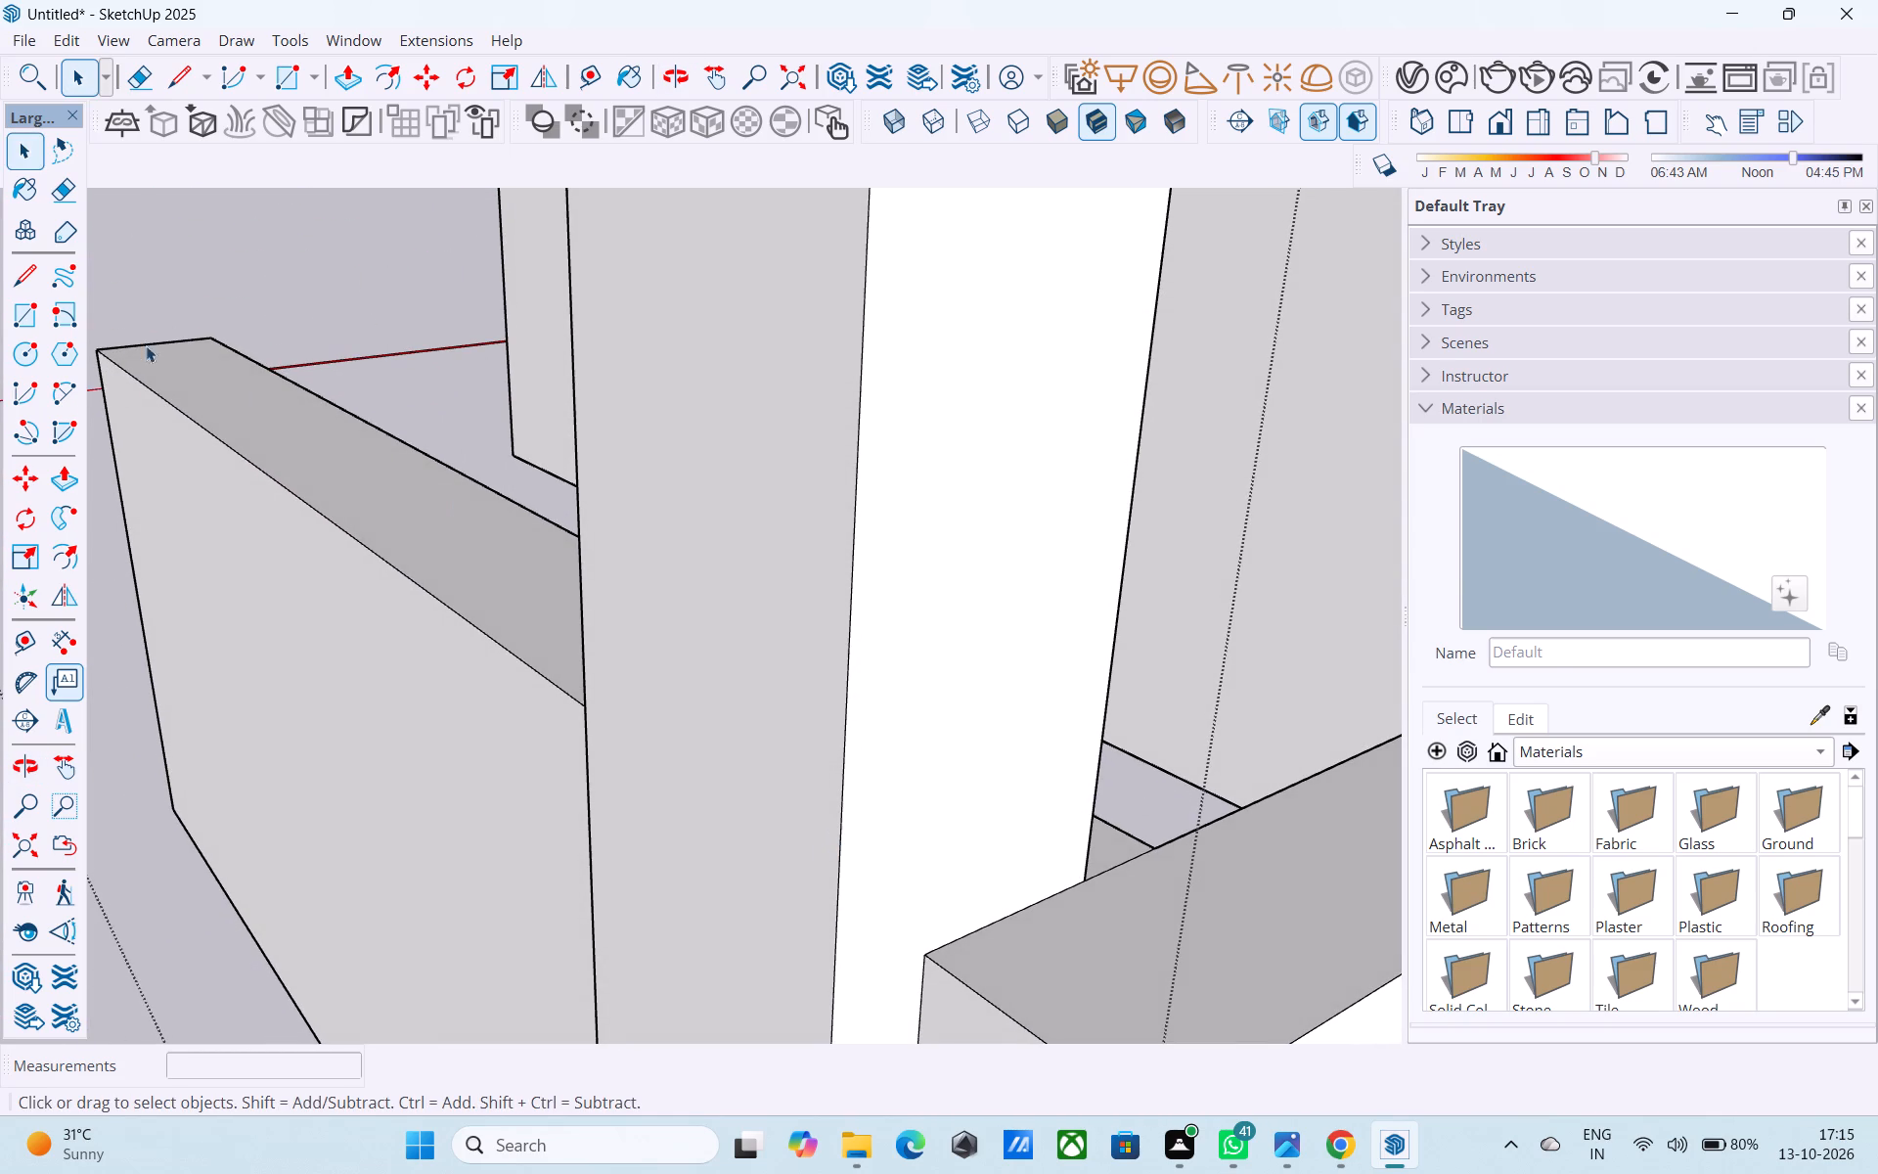
left_click(138, 86)
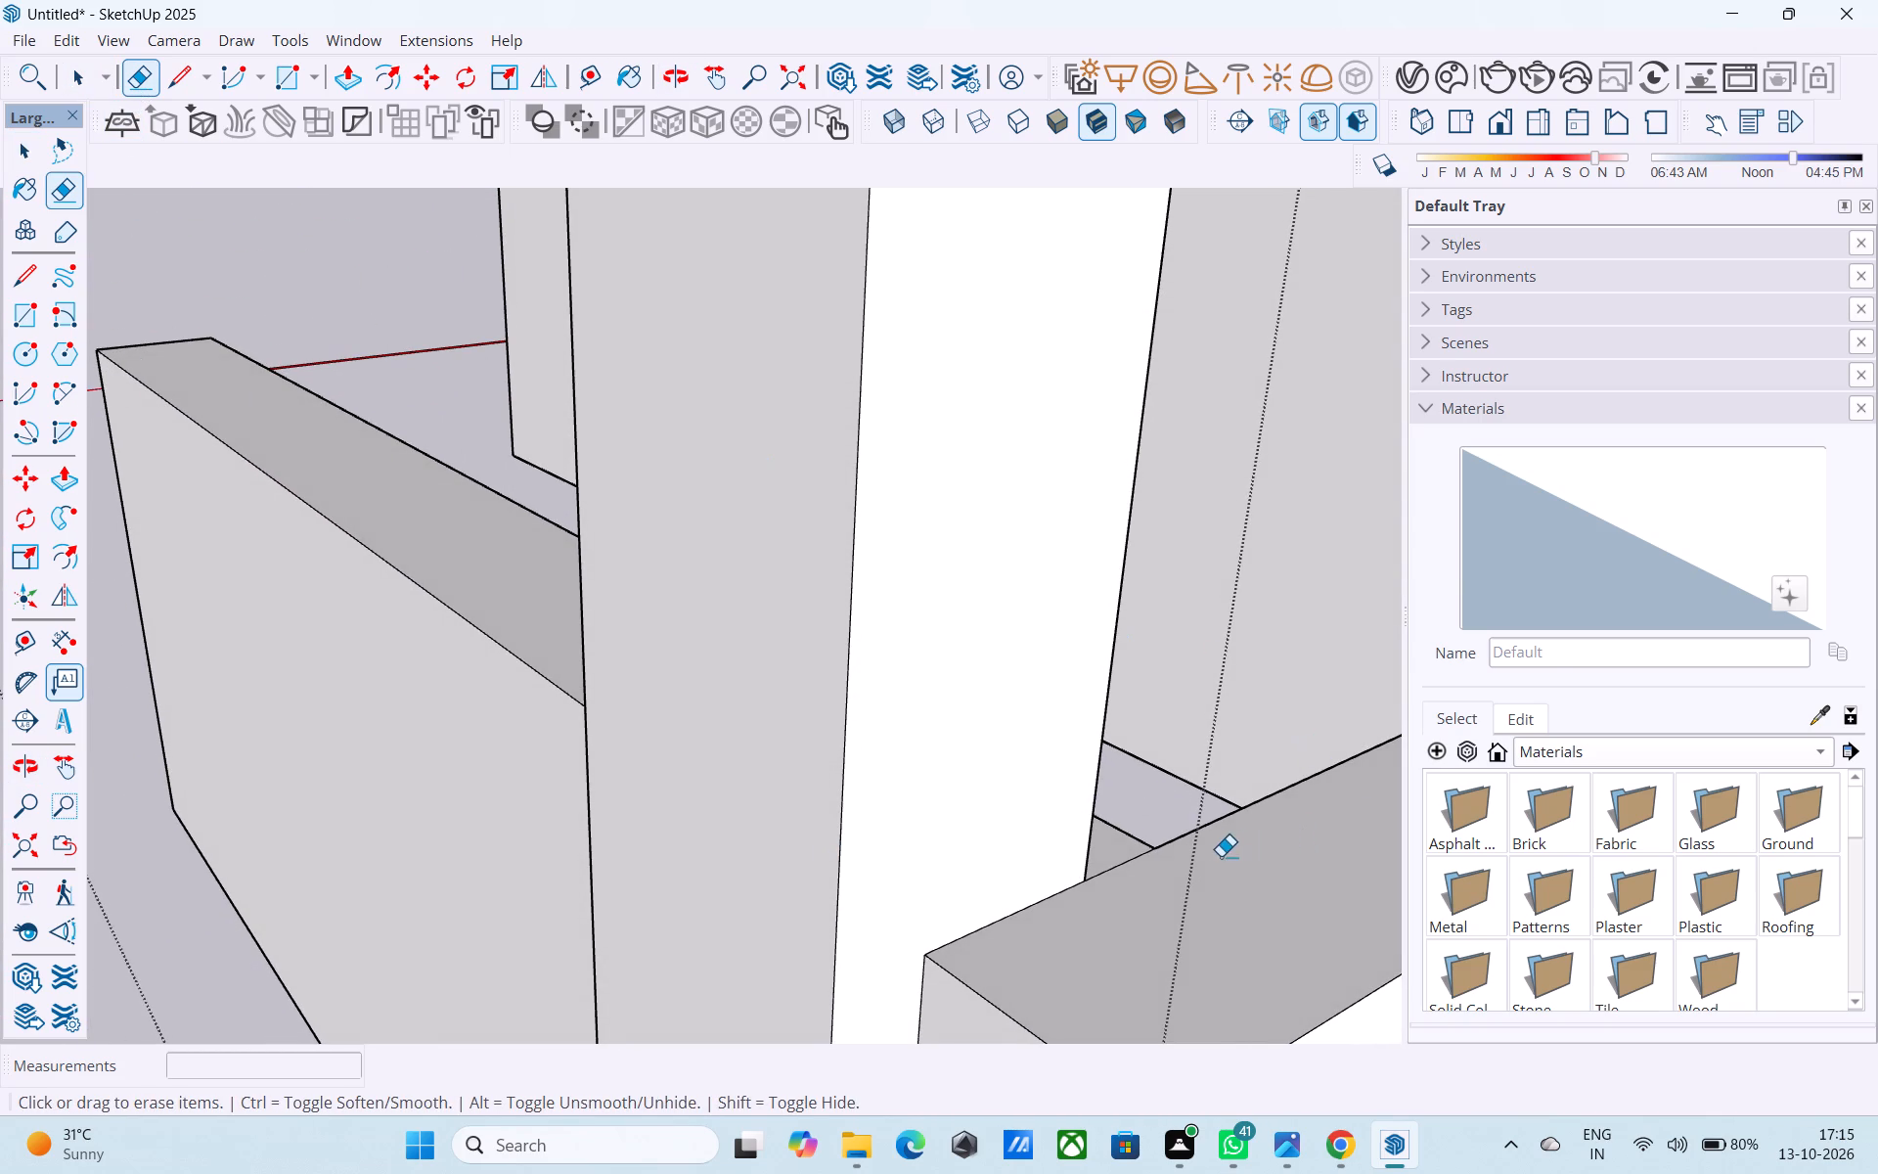
left_click_drag(1207, 853, 1179, 835)
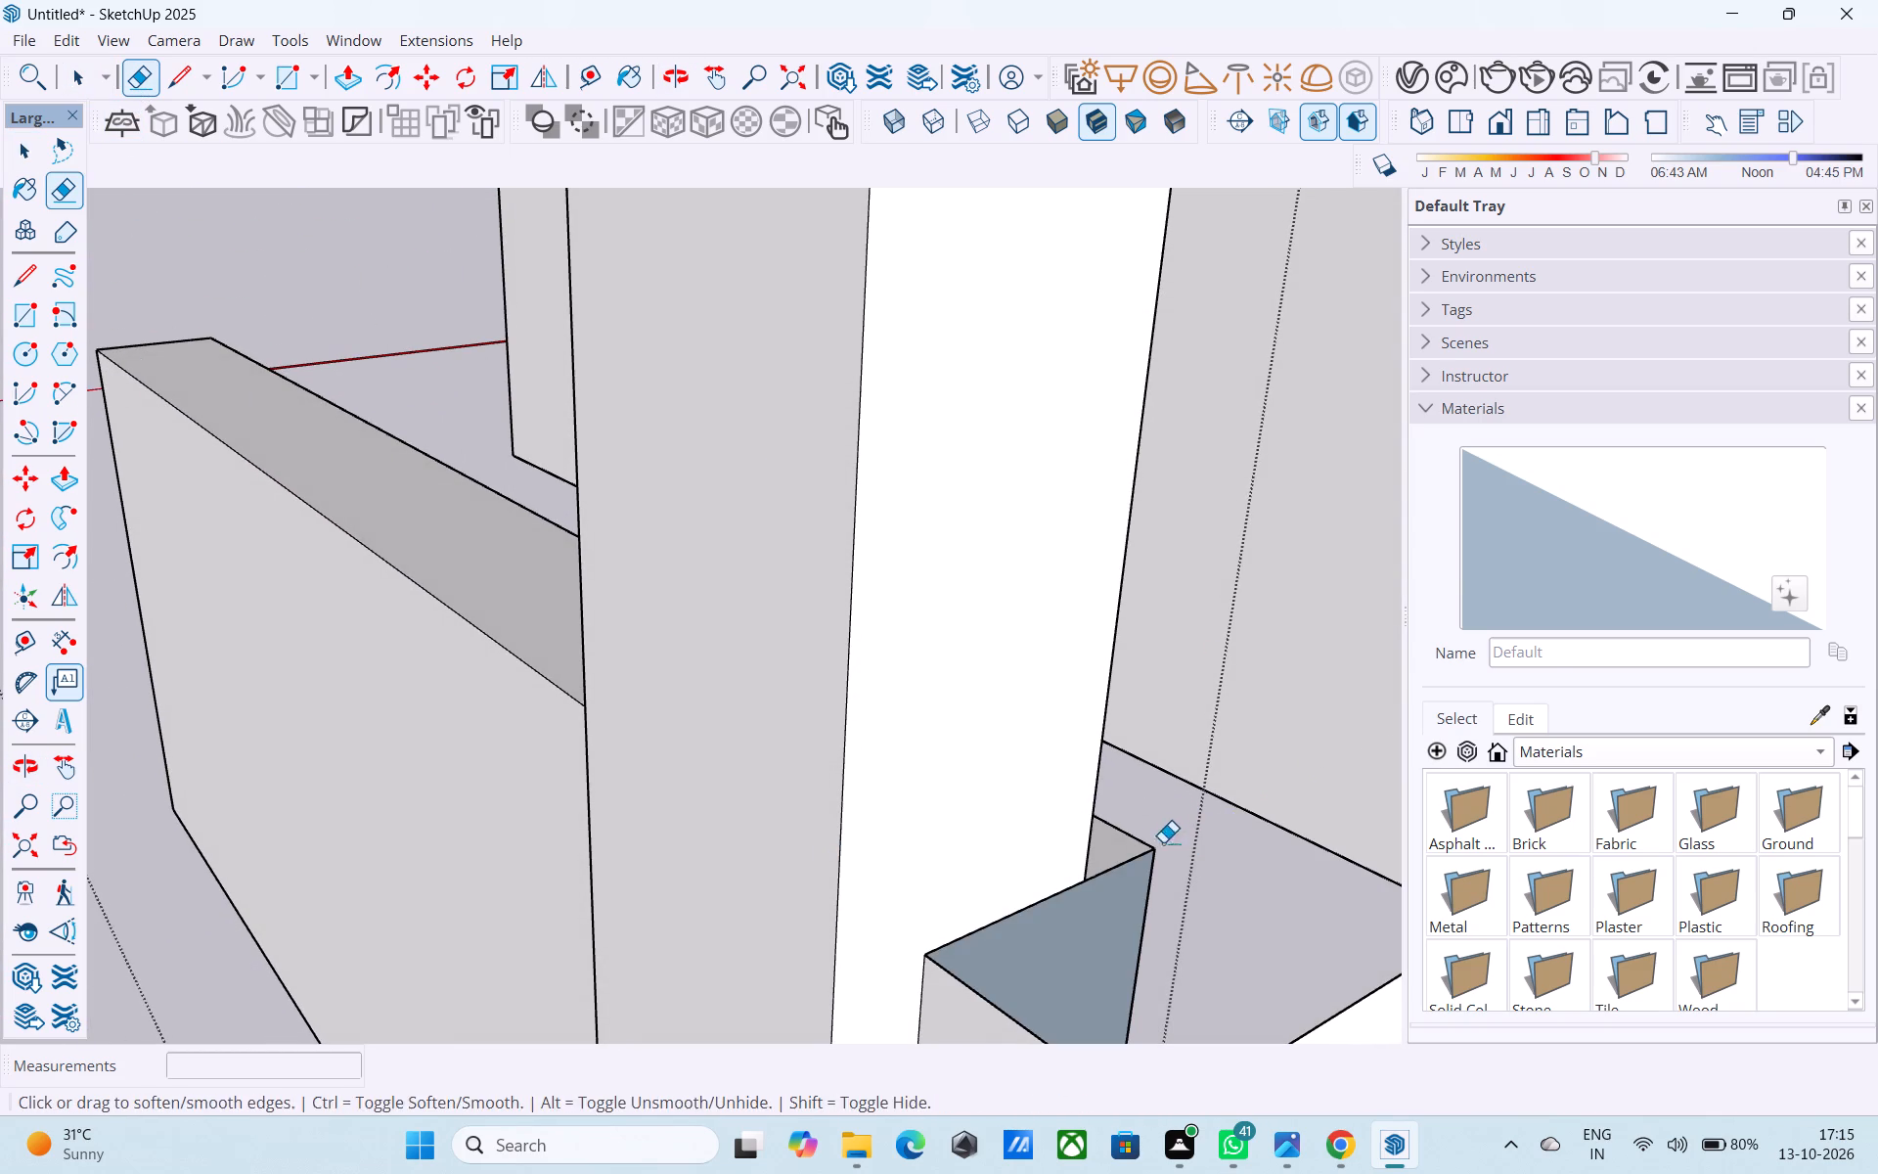
key("ctrl+z")
scroll(1161, 845, "up", 5)
left_click_drag(1143, 859, 1116, 868)
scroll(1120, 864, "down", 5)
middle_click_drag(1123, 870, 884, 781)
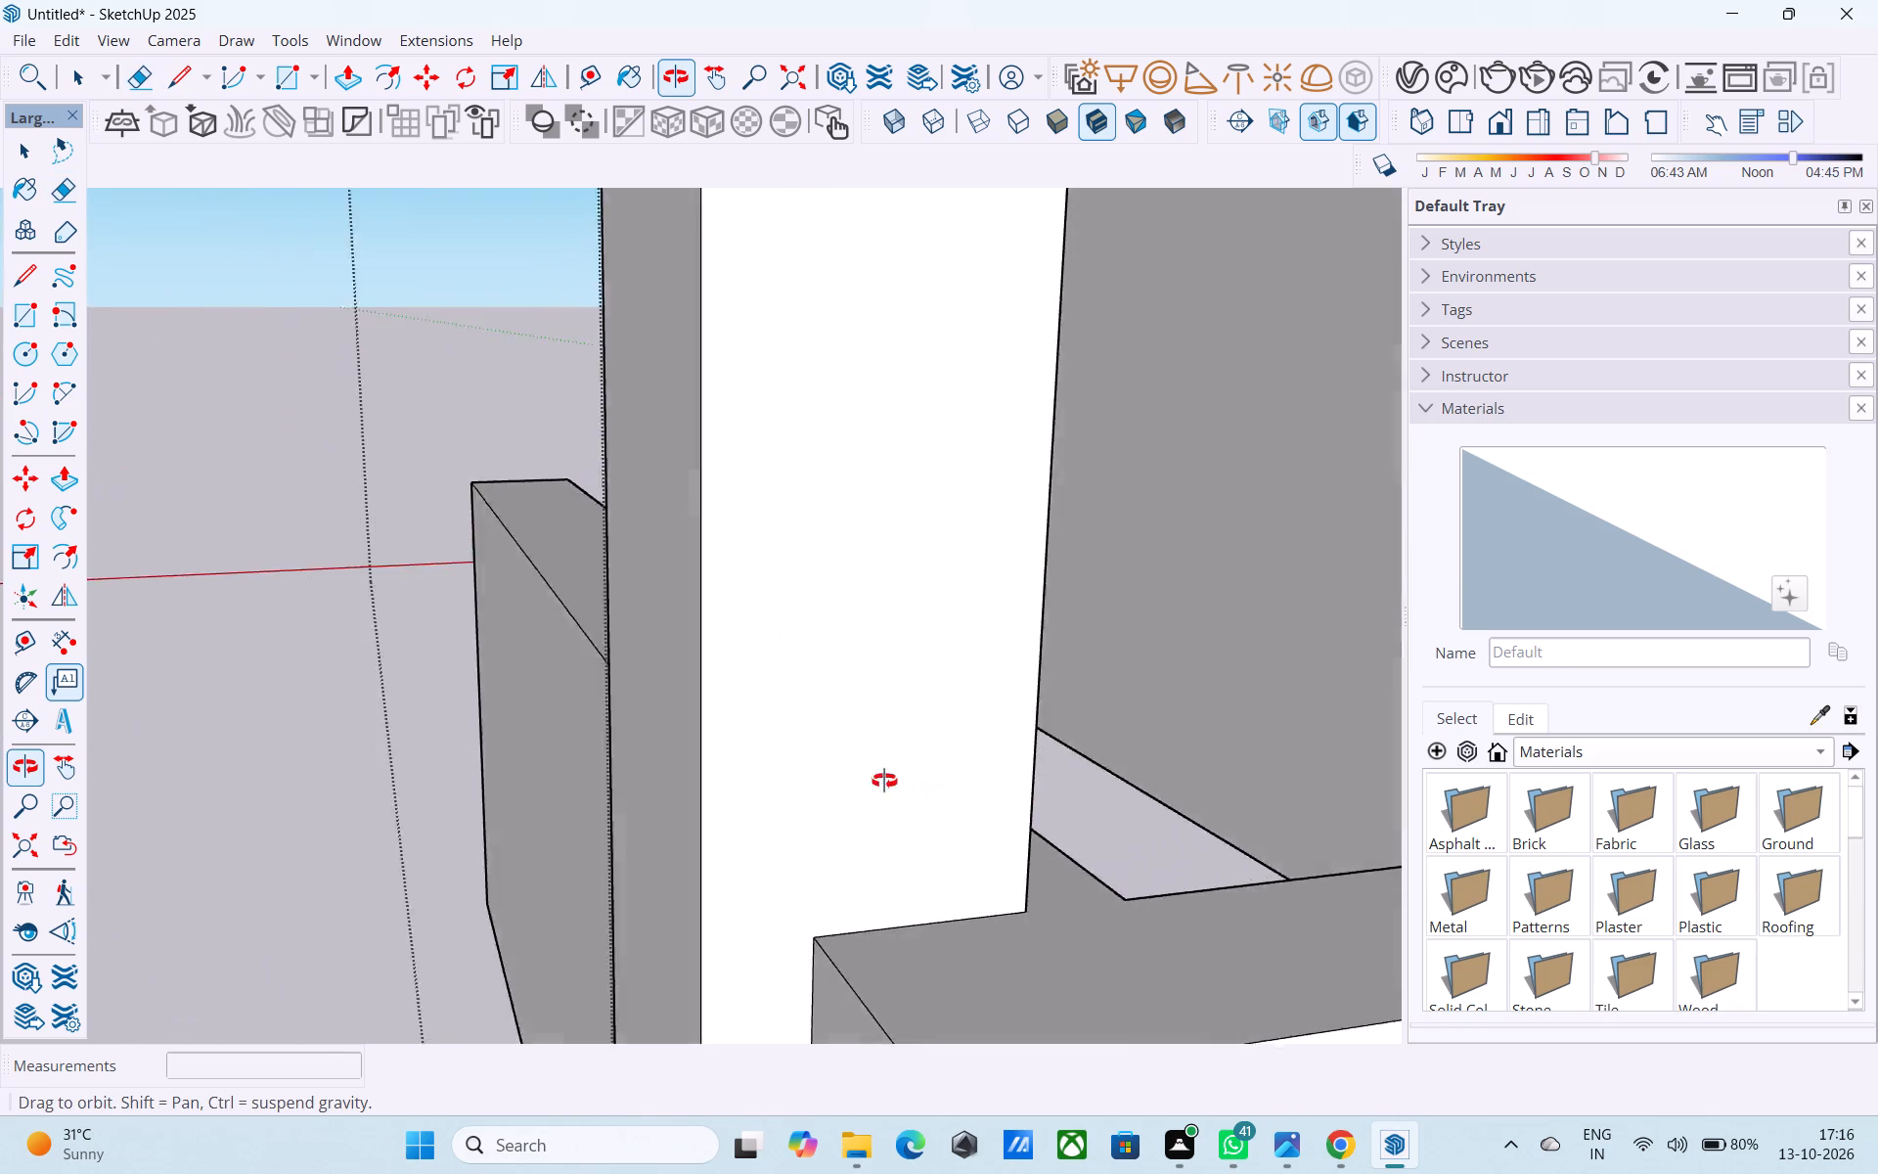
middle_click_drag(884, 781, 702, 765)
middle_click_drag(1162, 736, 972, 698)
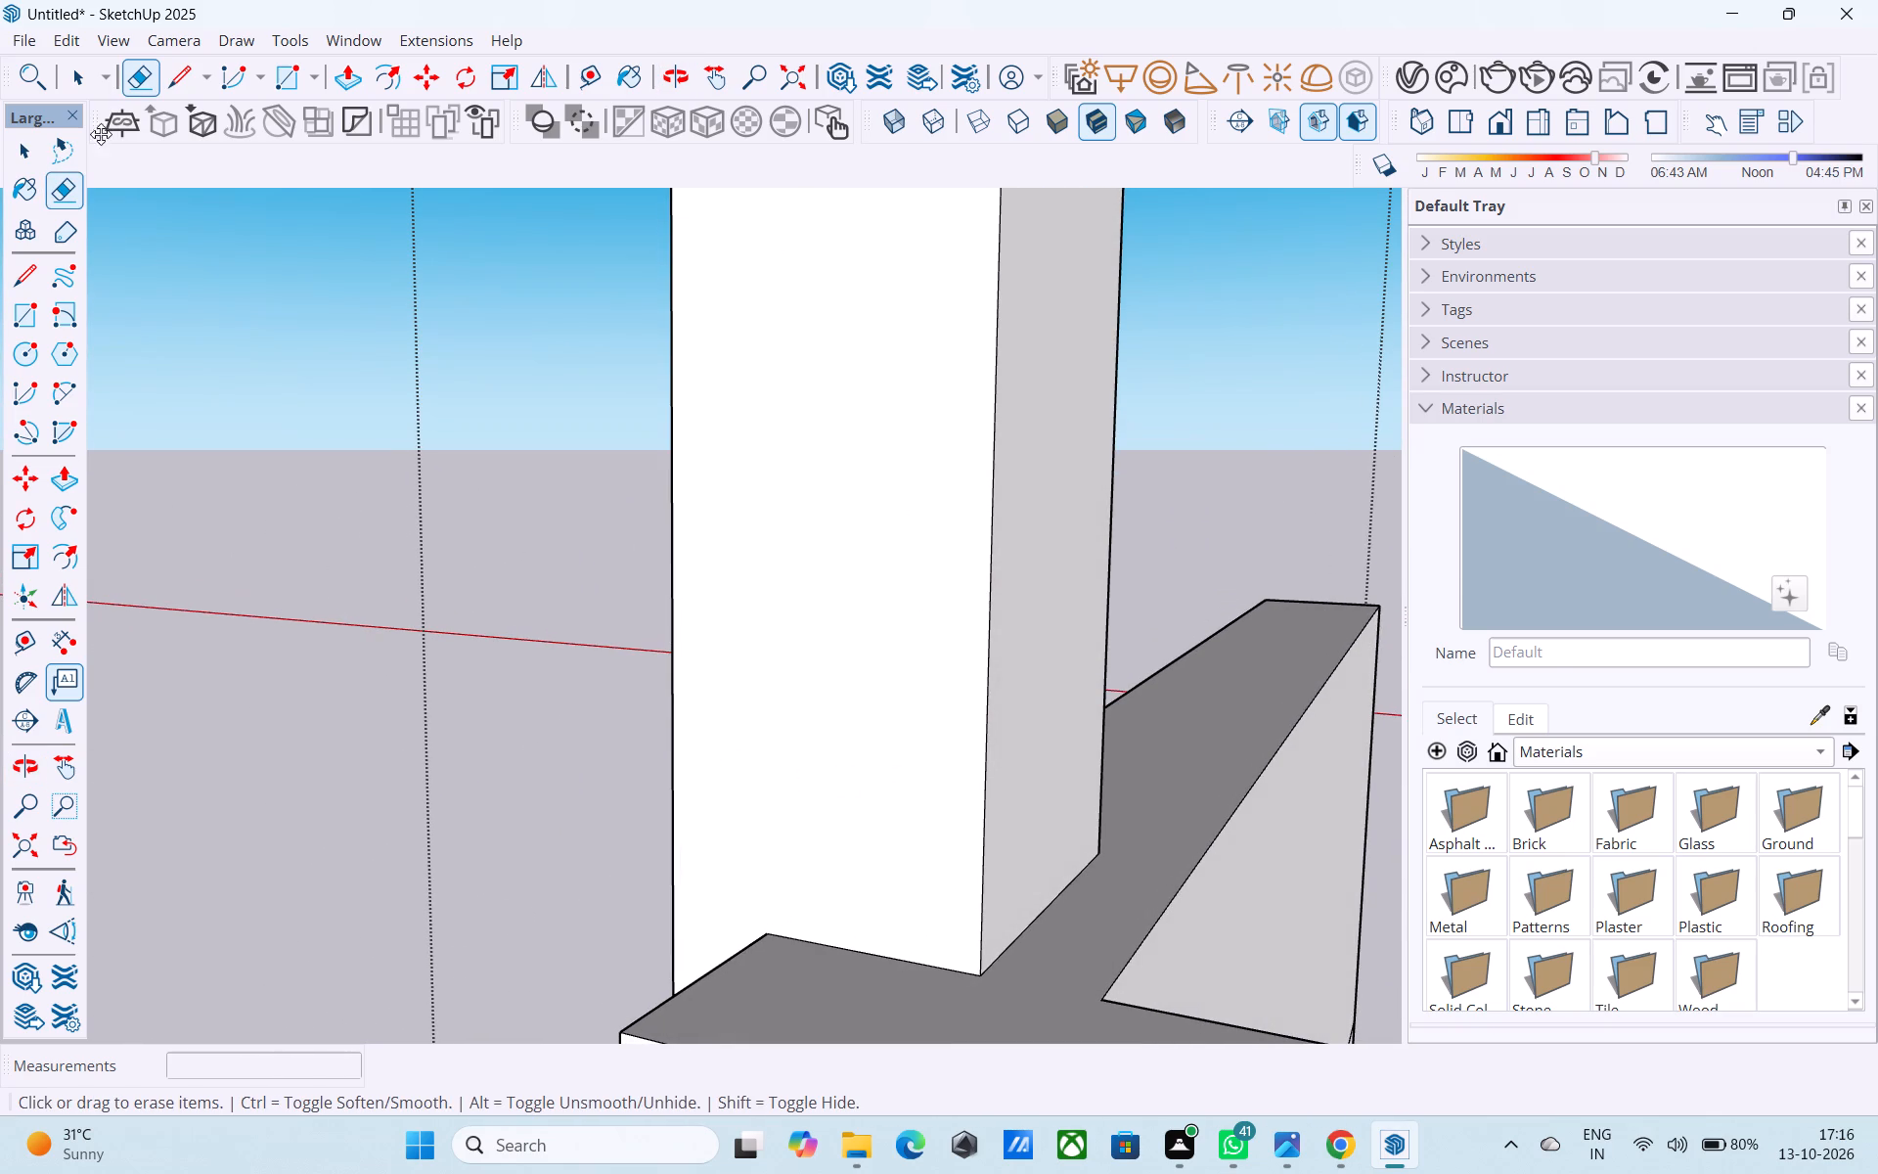
Erase the leftover line running just above the base of the low wall's inner face.
left_click(82, 99)
left_click(77, 90)
scroll(333, 360, "down", 3)
middle_click_drag(380, 400, 1234, 636)
middle_click_drag(638, 646, 913, 599)
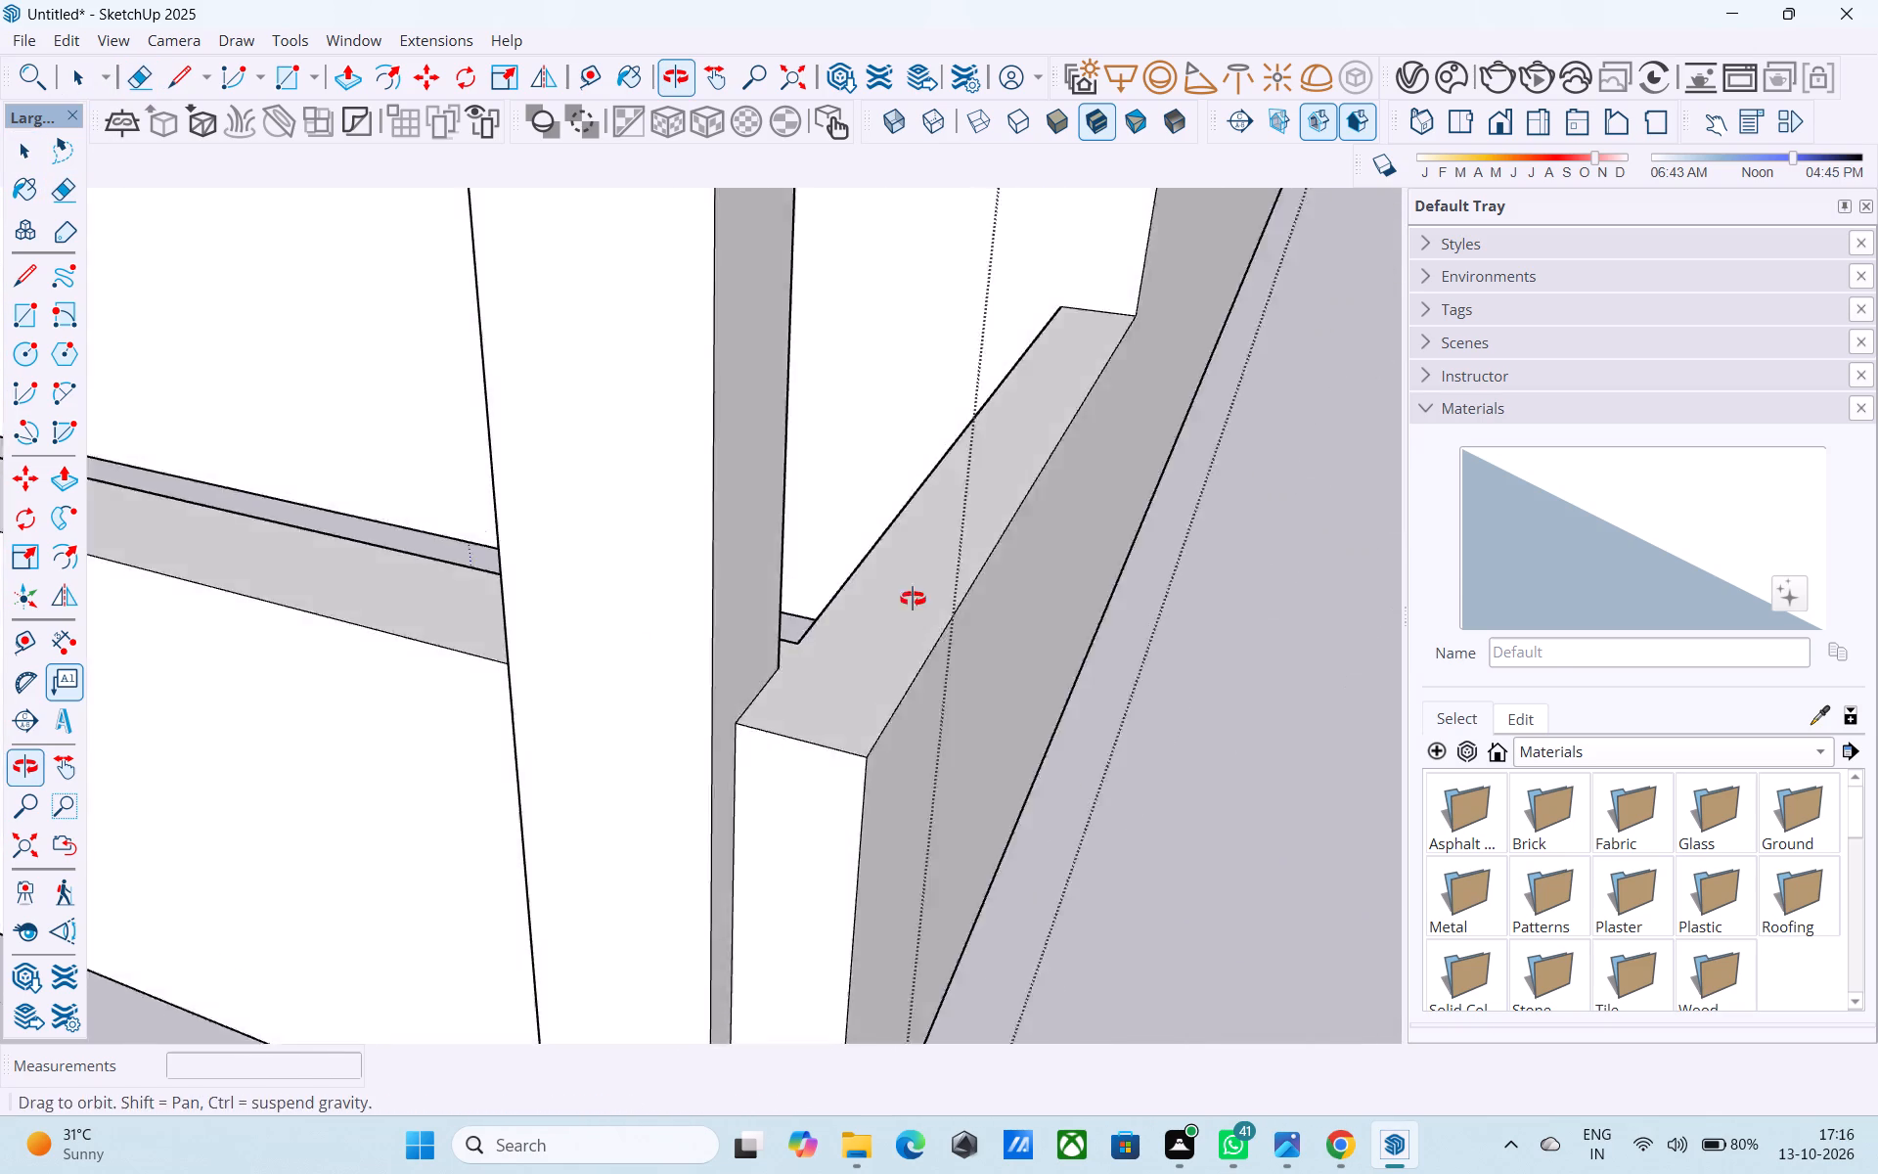
middle_click_drag(913, 599, 1096, 597)
scroll(1075, 600, "down", 5)
middle_click_drag(634, 578, 1108, 550)
scroll(883, 543, "down", 2)
middle_click_drag(897, 543, 886, 477)
scroll(1070, 480, "down", 3)
middle_click_drag(816, 548, 1157, 511)
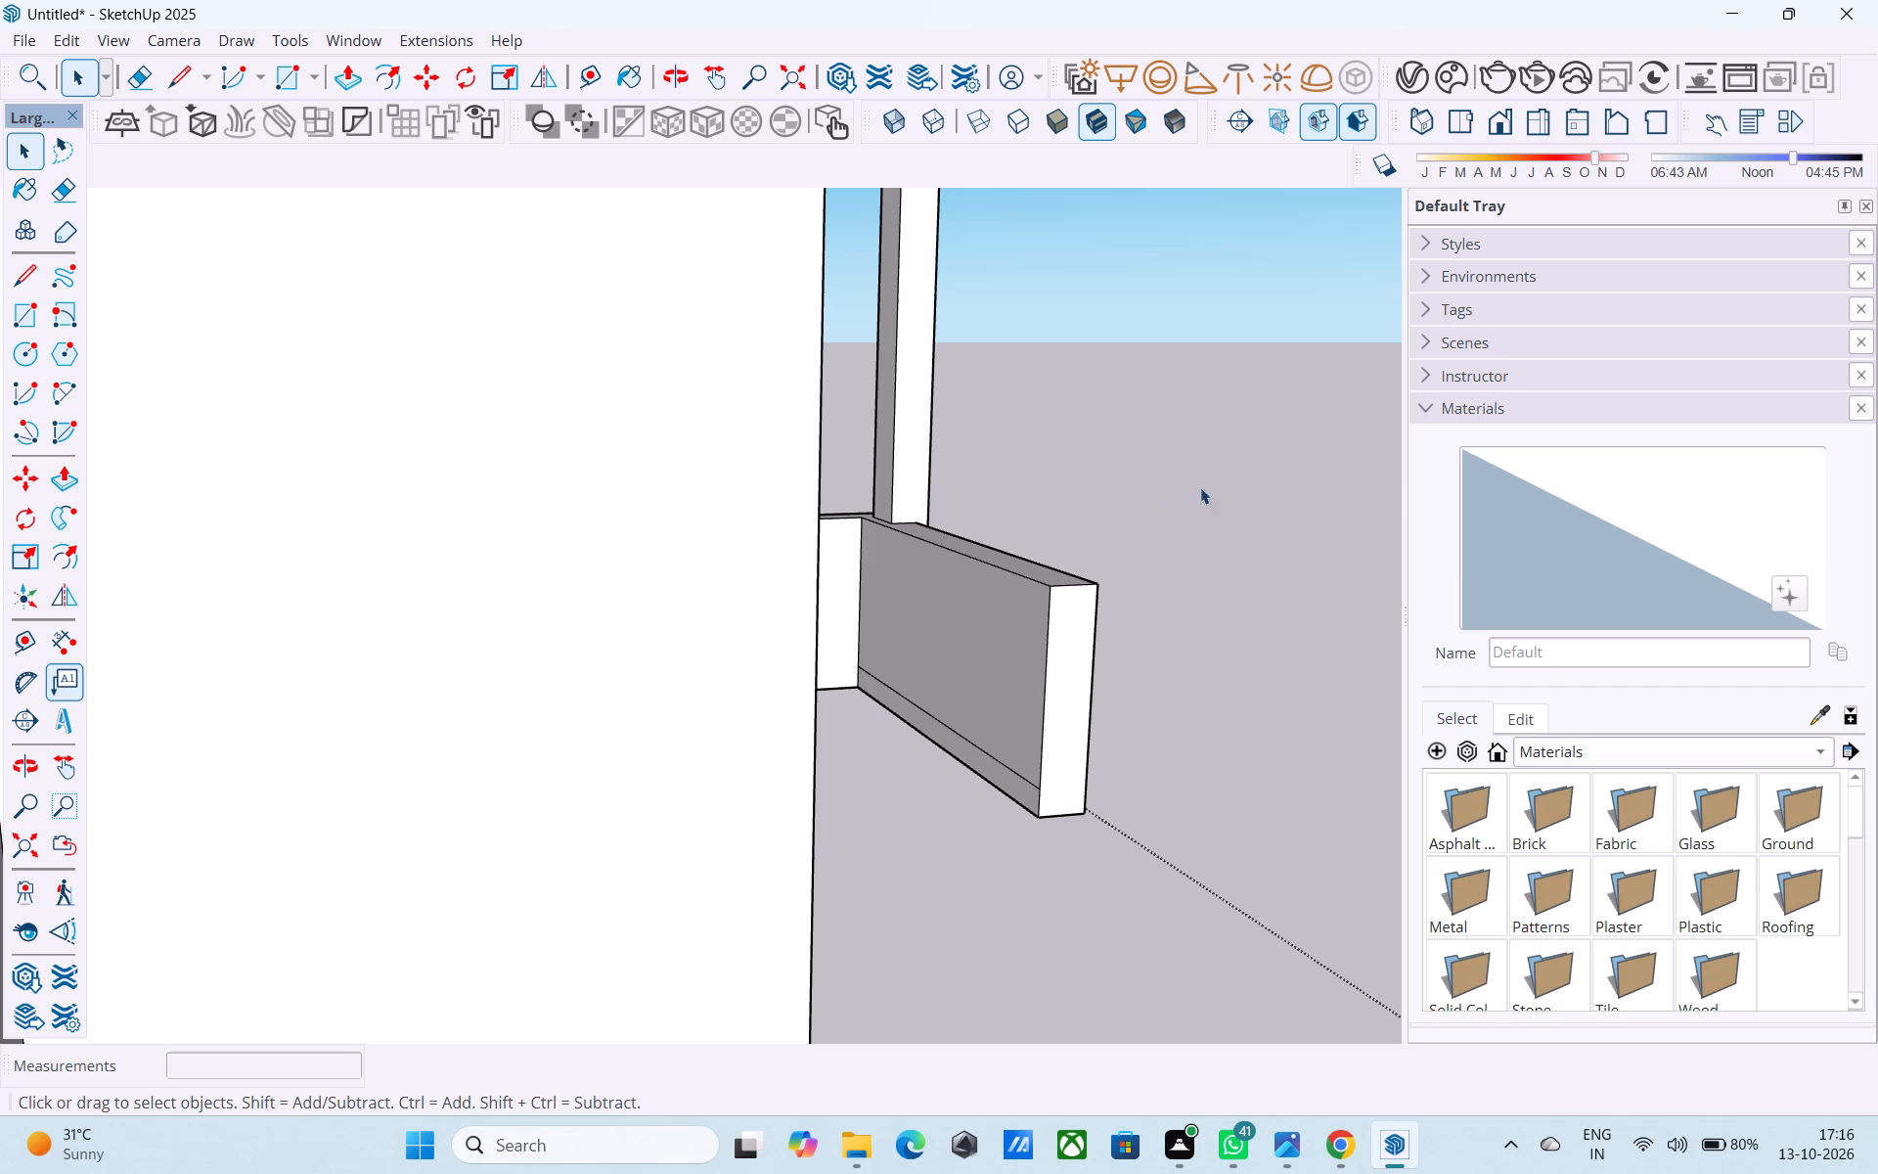
left_click(138, 66)
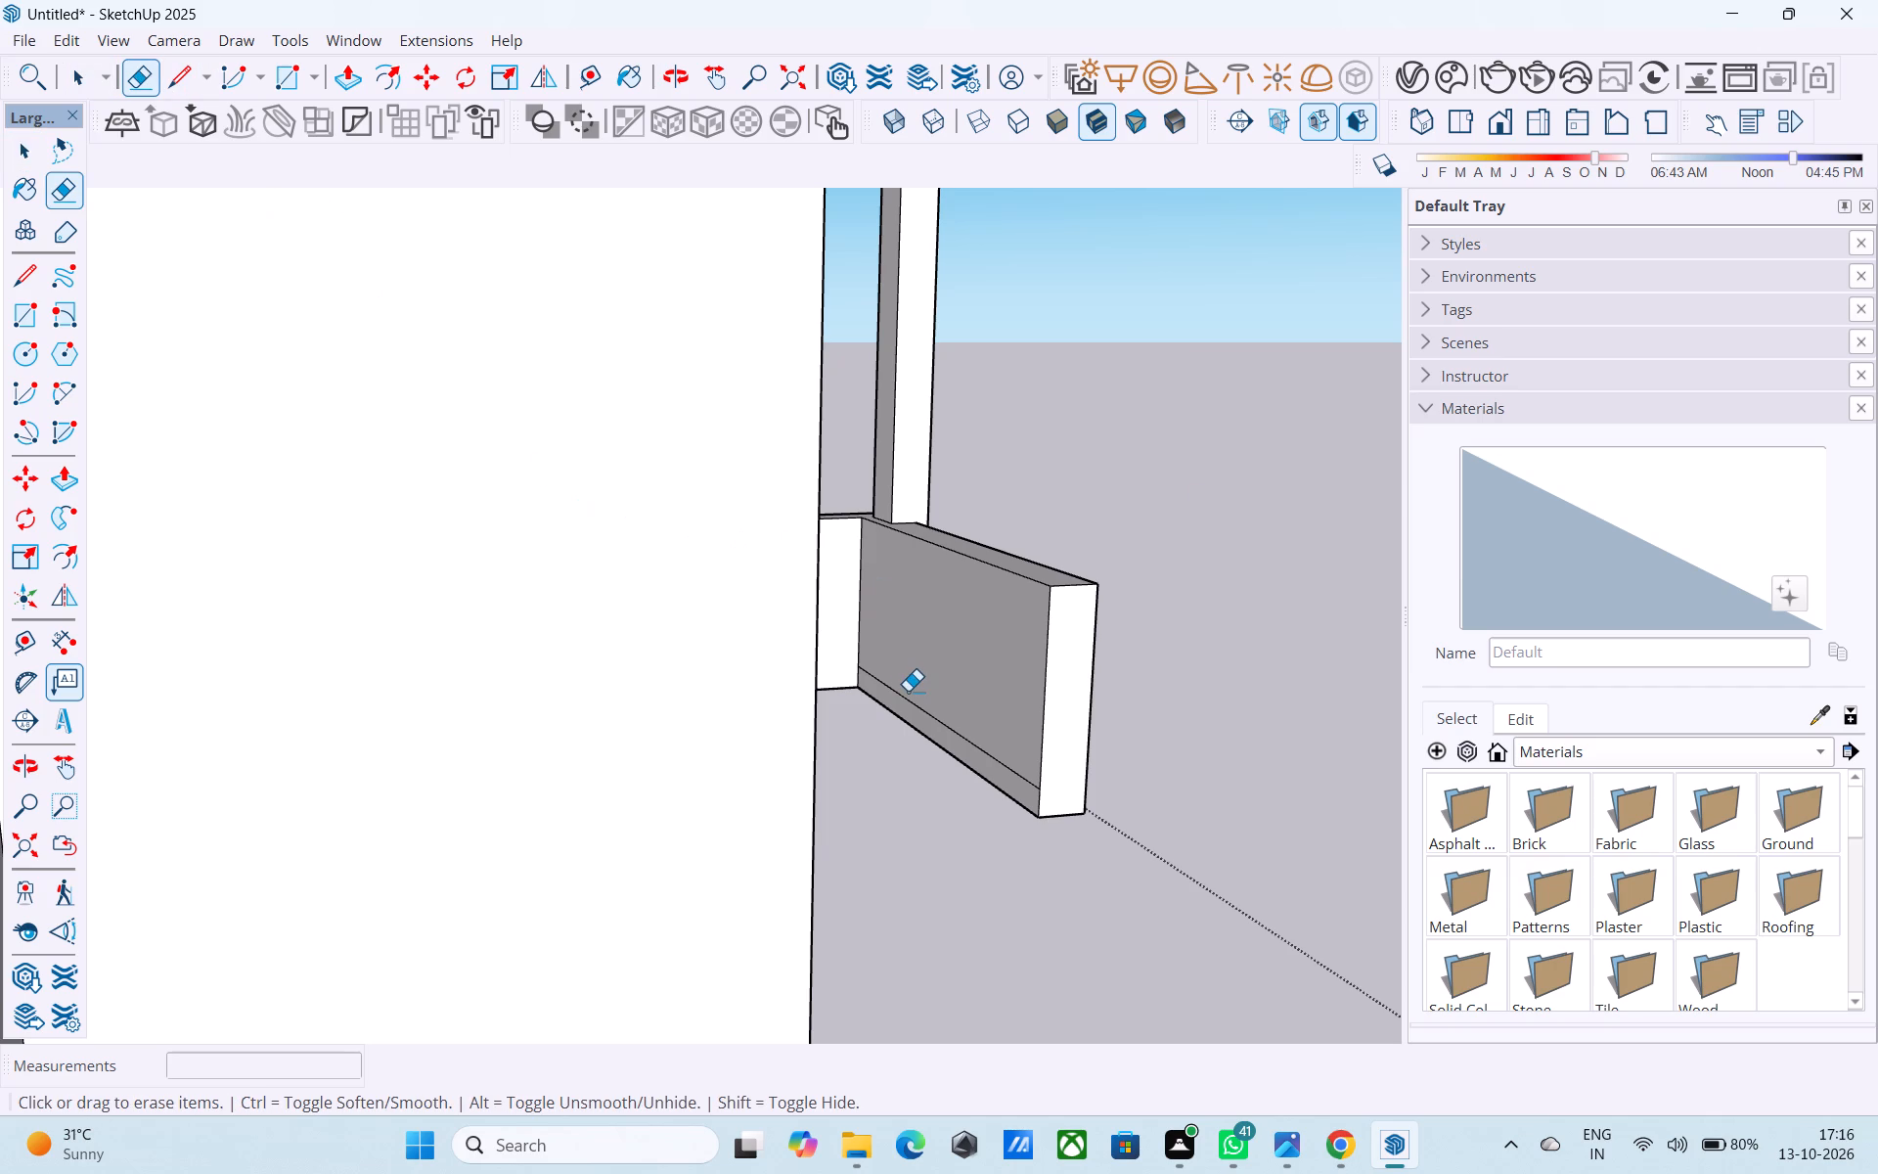
left_click(916, 697)
Examine the low wall, the corner column and the house walls from outside and above.
middle_click_drag(1068, 694, 297, 661)
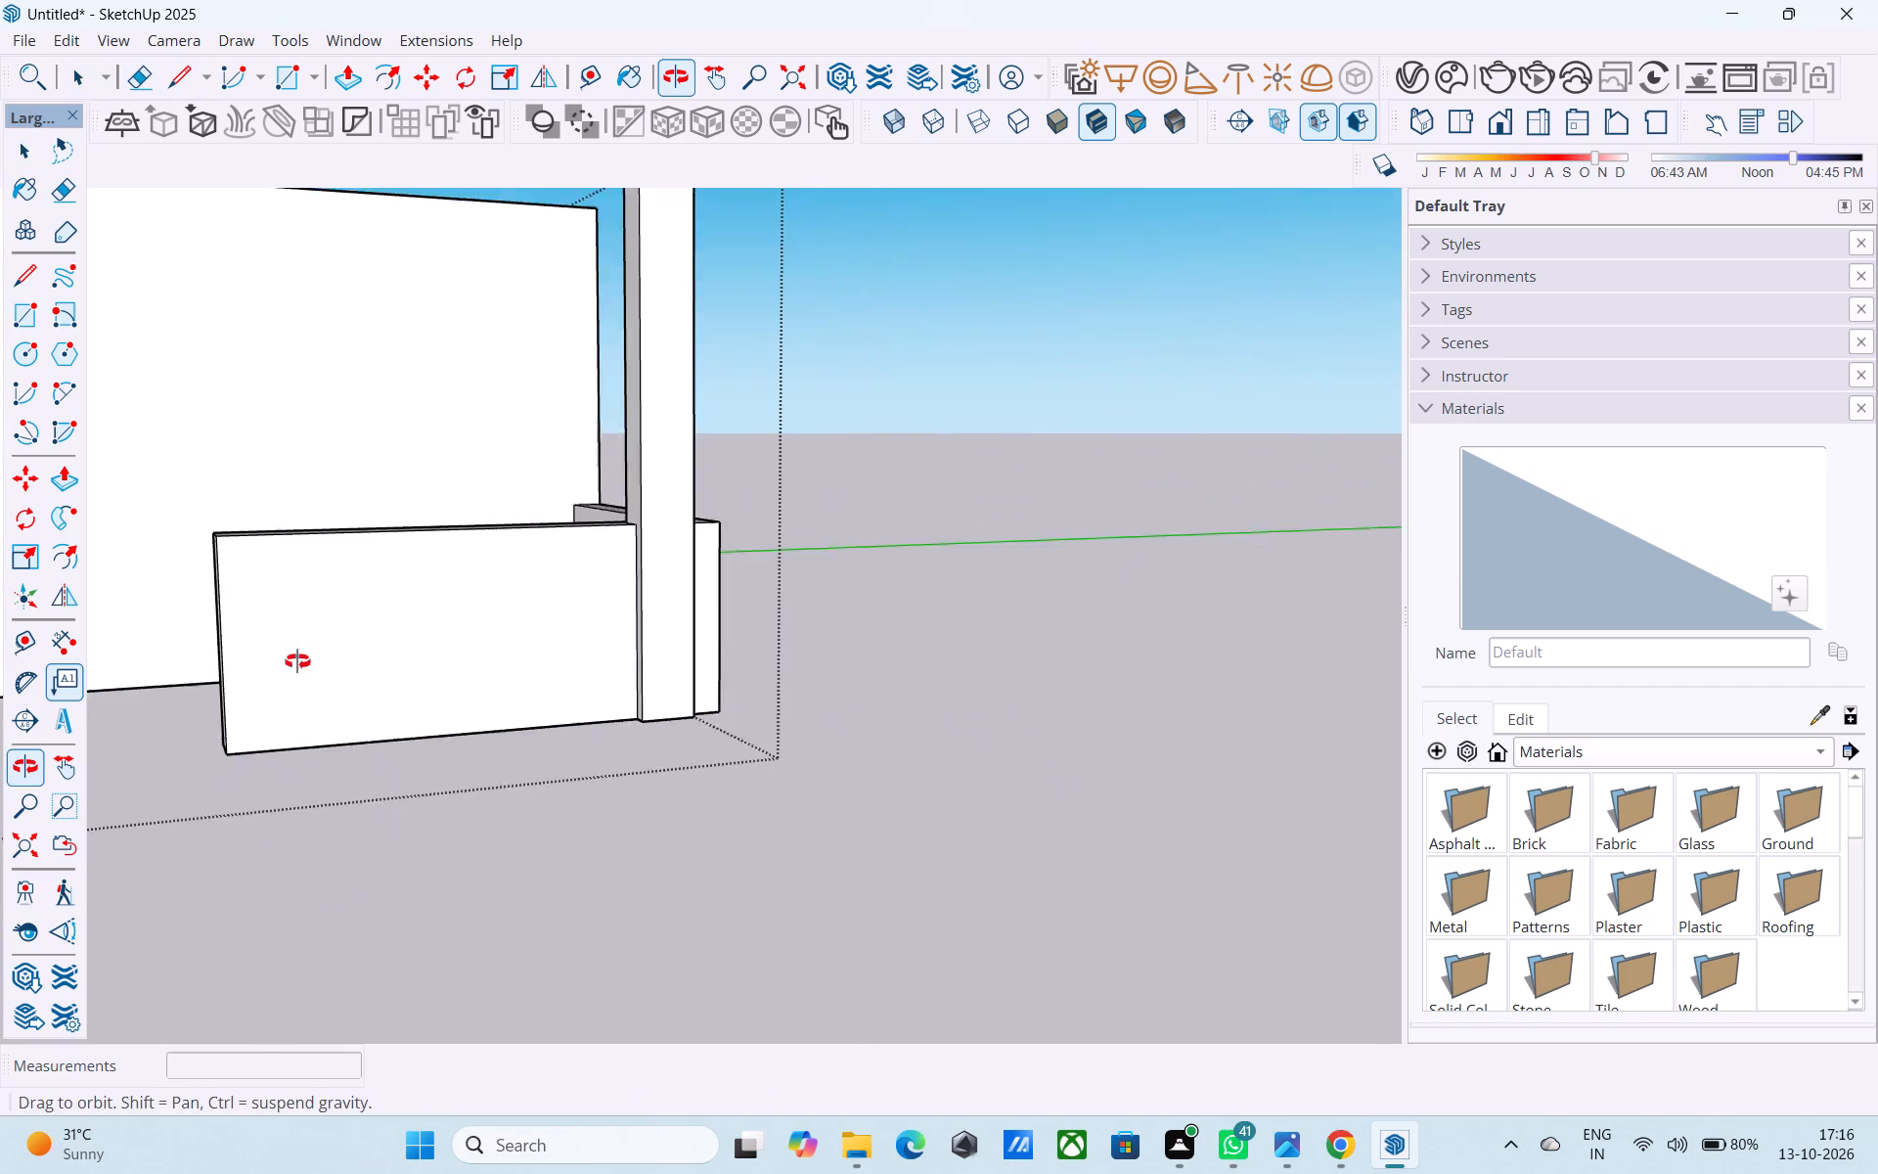
middle_click_drag(297, 661, 629, 642)
scroll(1114, 661, "down", 4)
middle_click_drag(1115, 672, 646, 845)
scroll(1012, 679, "down", 2)
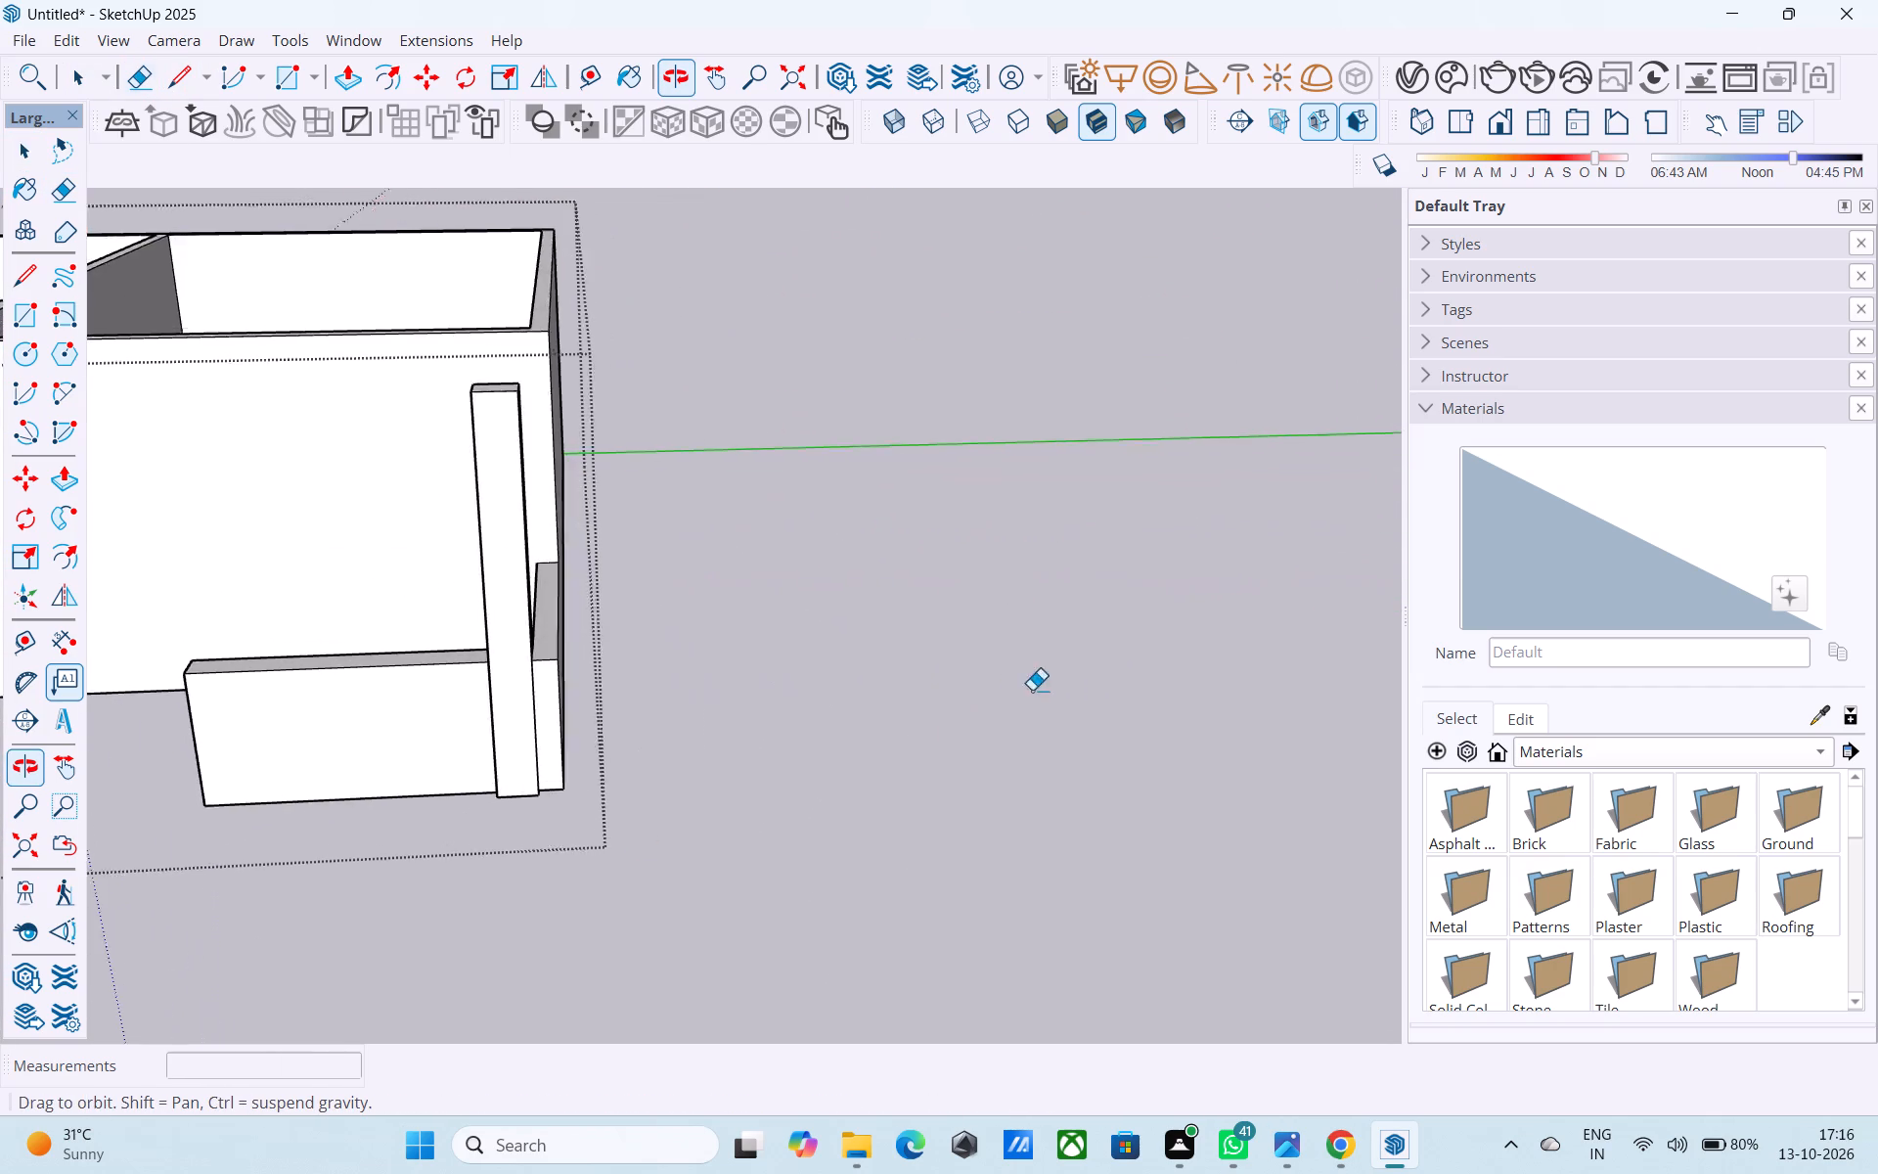
scroll(1032, 690, "down", 4)
scroll(1158, 659, "down", 3)
scroll(223, 576, "up", 5)
scroll(589, 575, "up", 1)
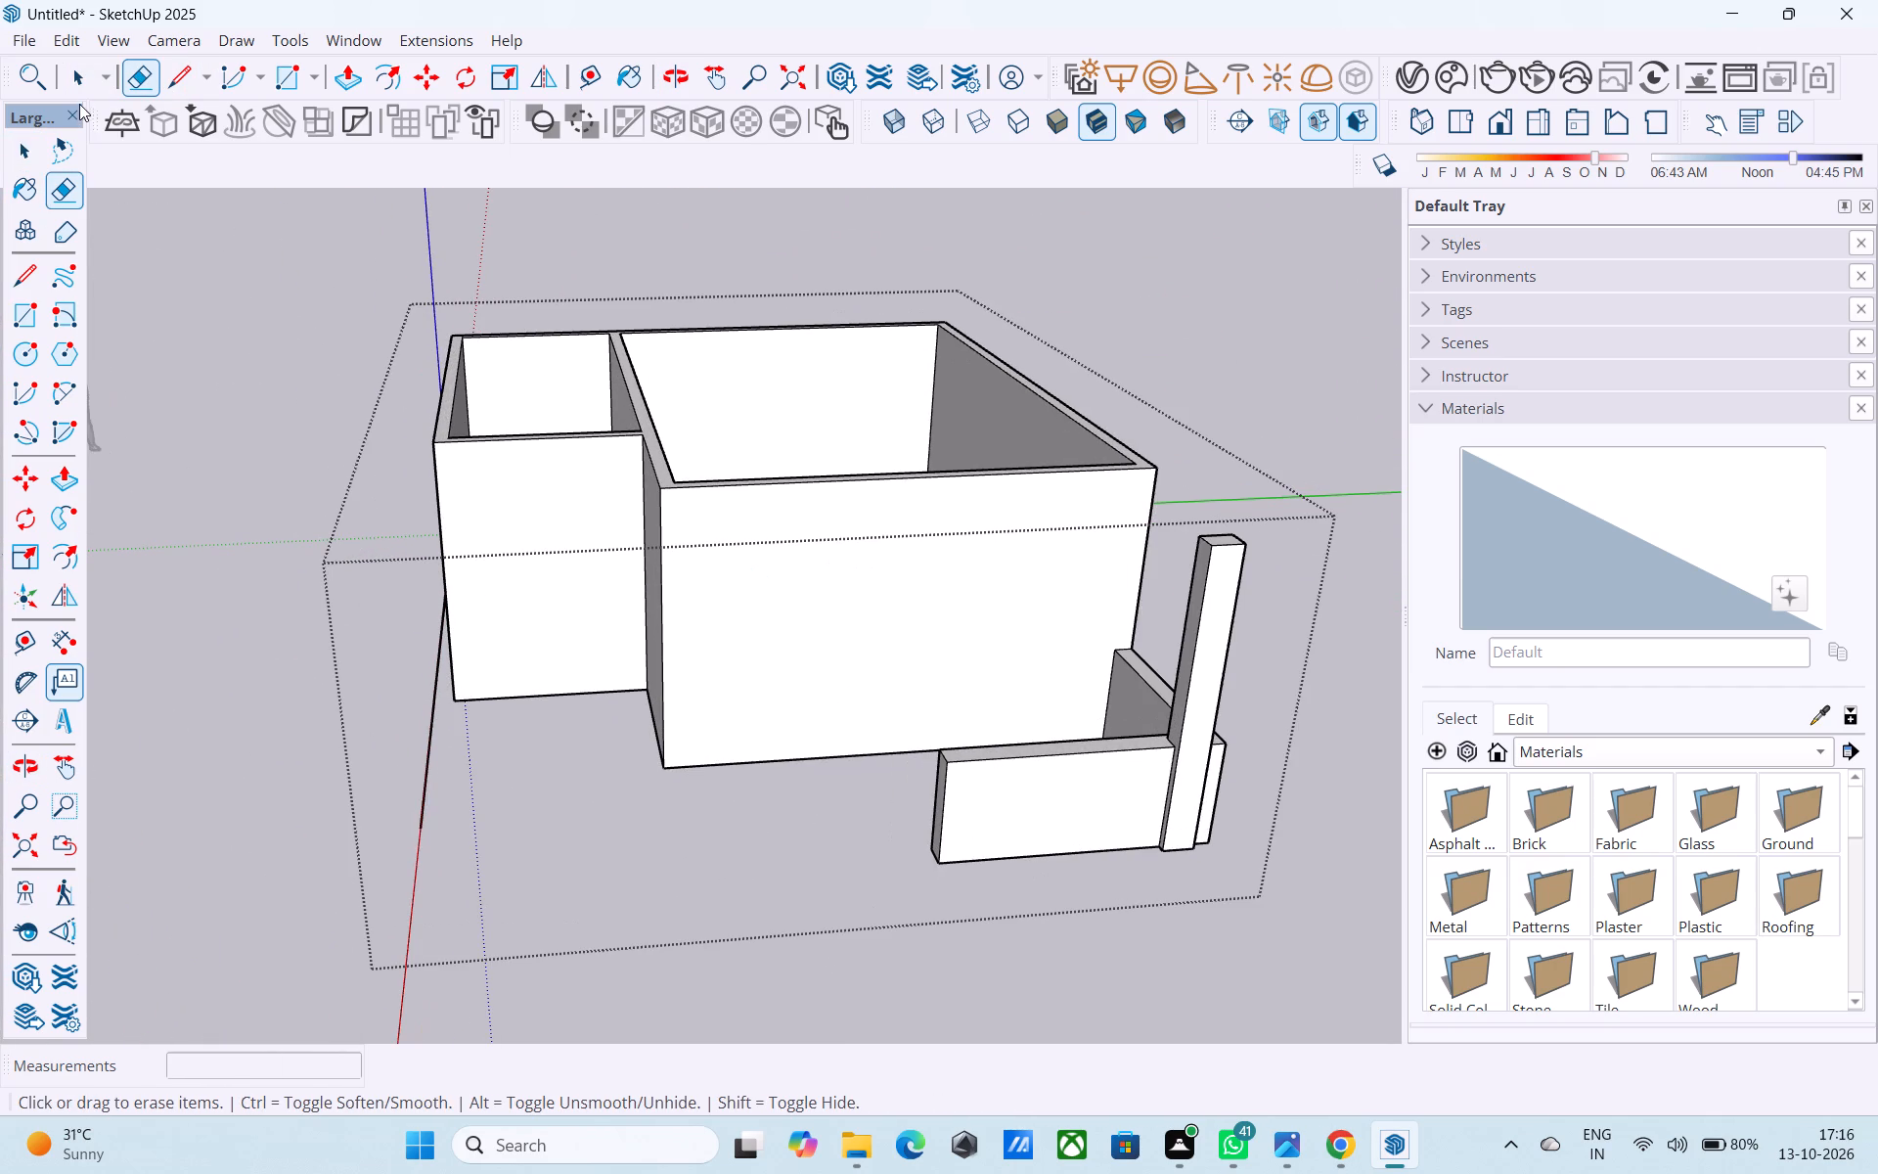
left_click(80, 81)
middle_click_drag(699, 552, 762, 535)
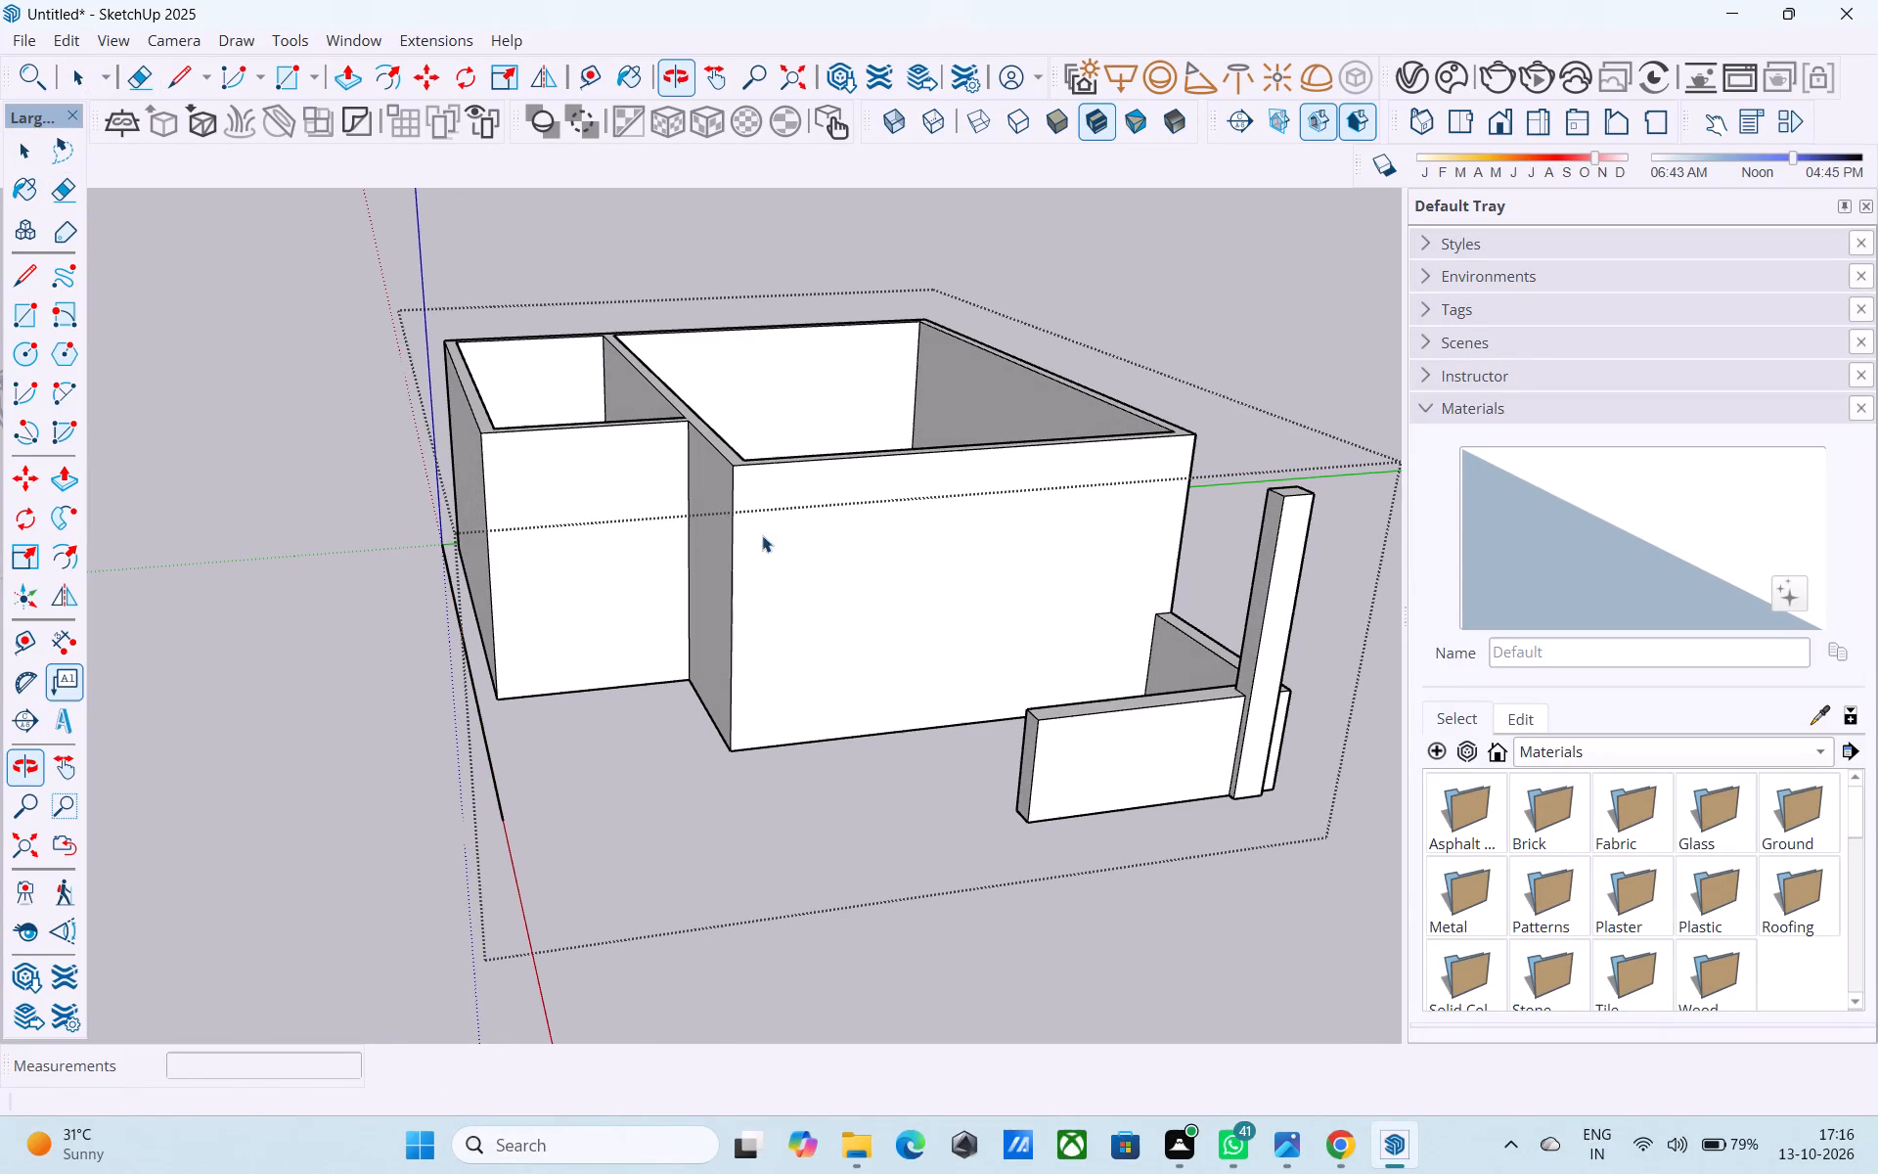
middle_click_drag(1042, 572, 961, 541)
scroll(693, 455, "down", 4)
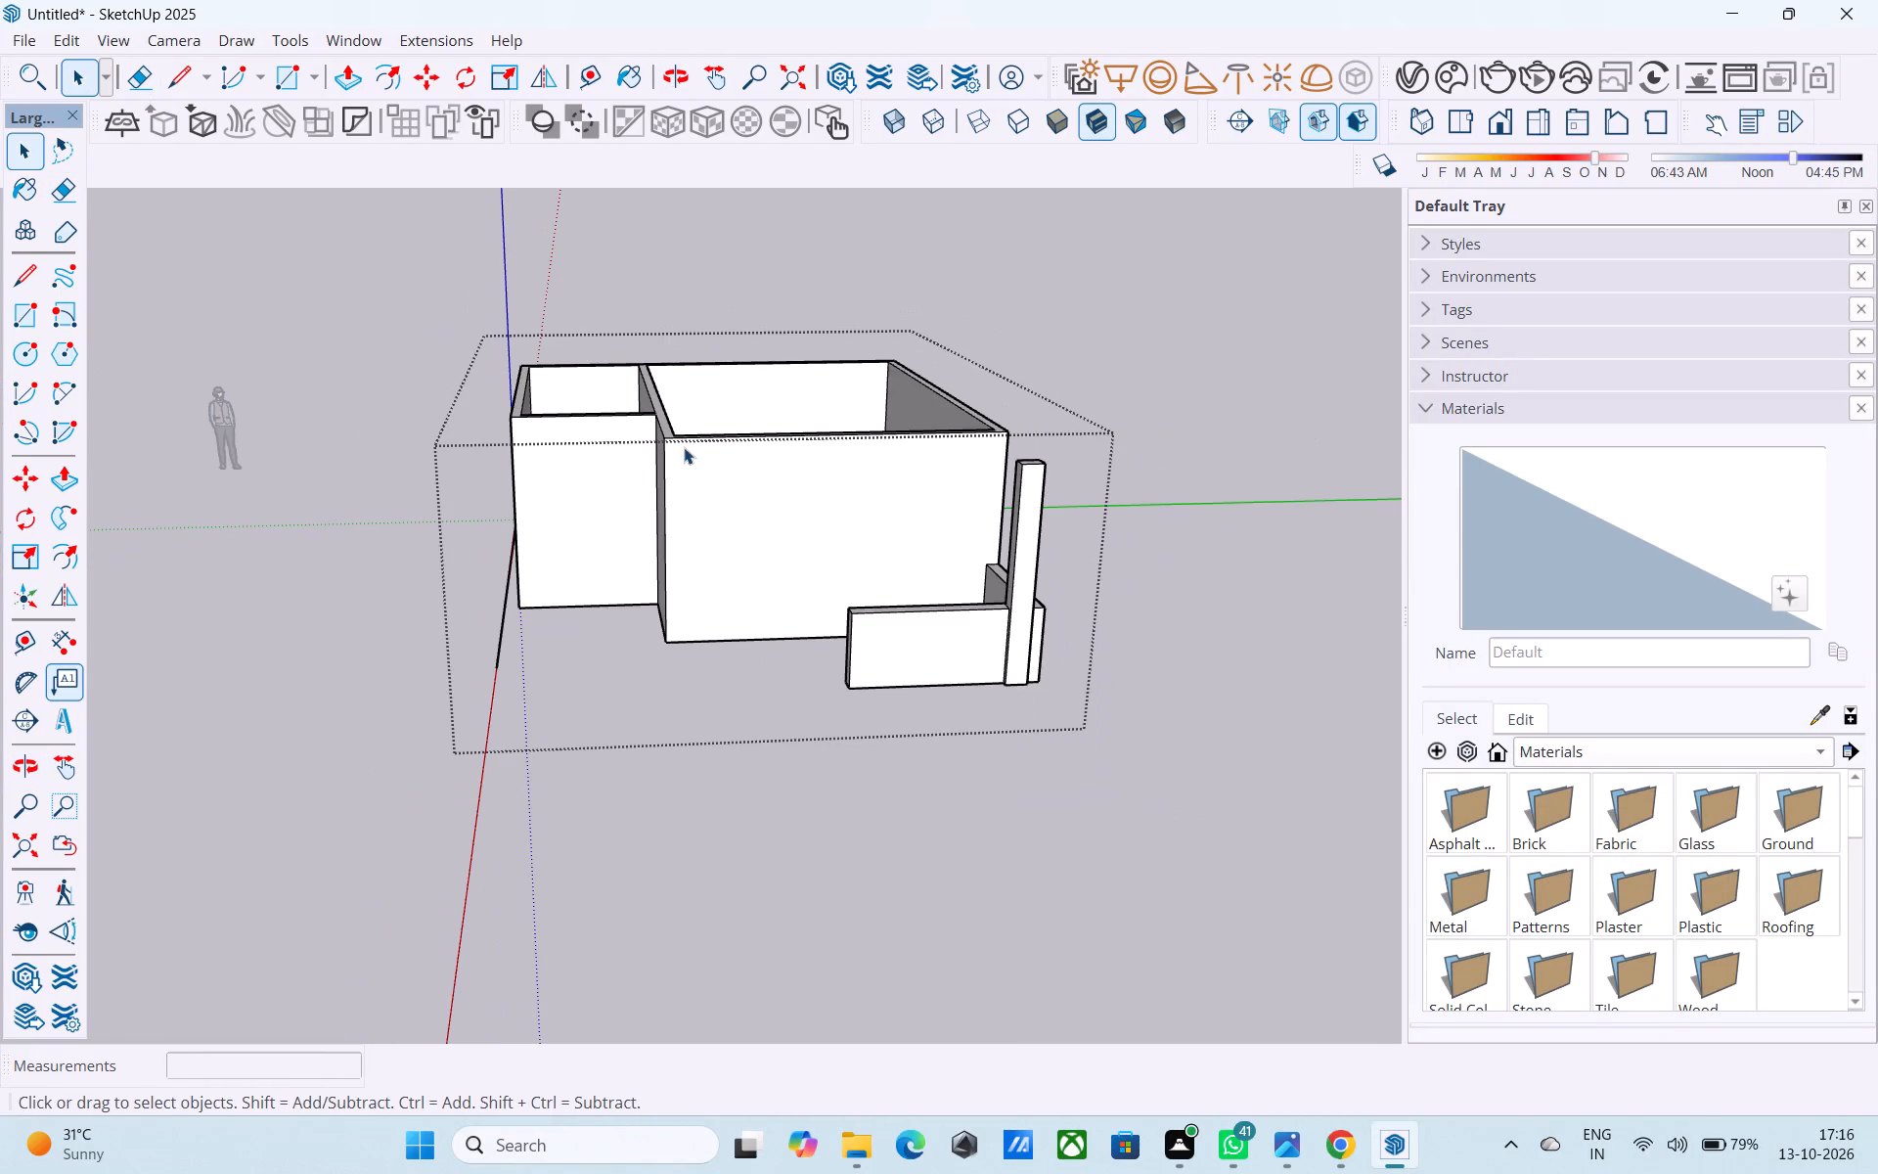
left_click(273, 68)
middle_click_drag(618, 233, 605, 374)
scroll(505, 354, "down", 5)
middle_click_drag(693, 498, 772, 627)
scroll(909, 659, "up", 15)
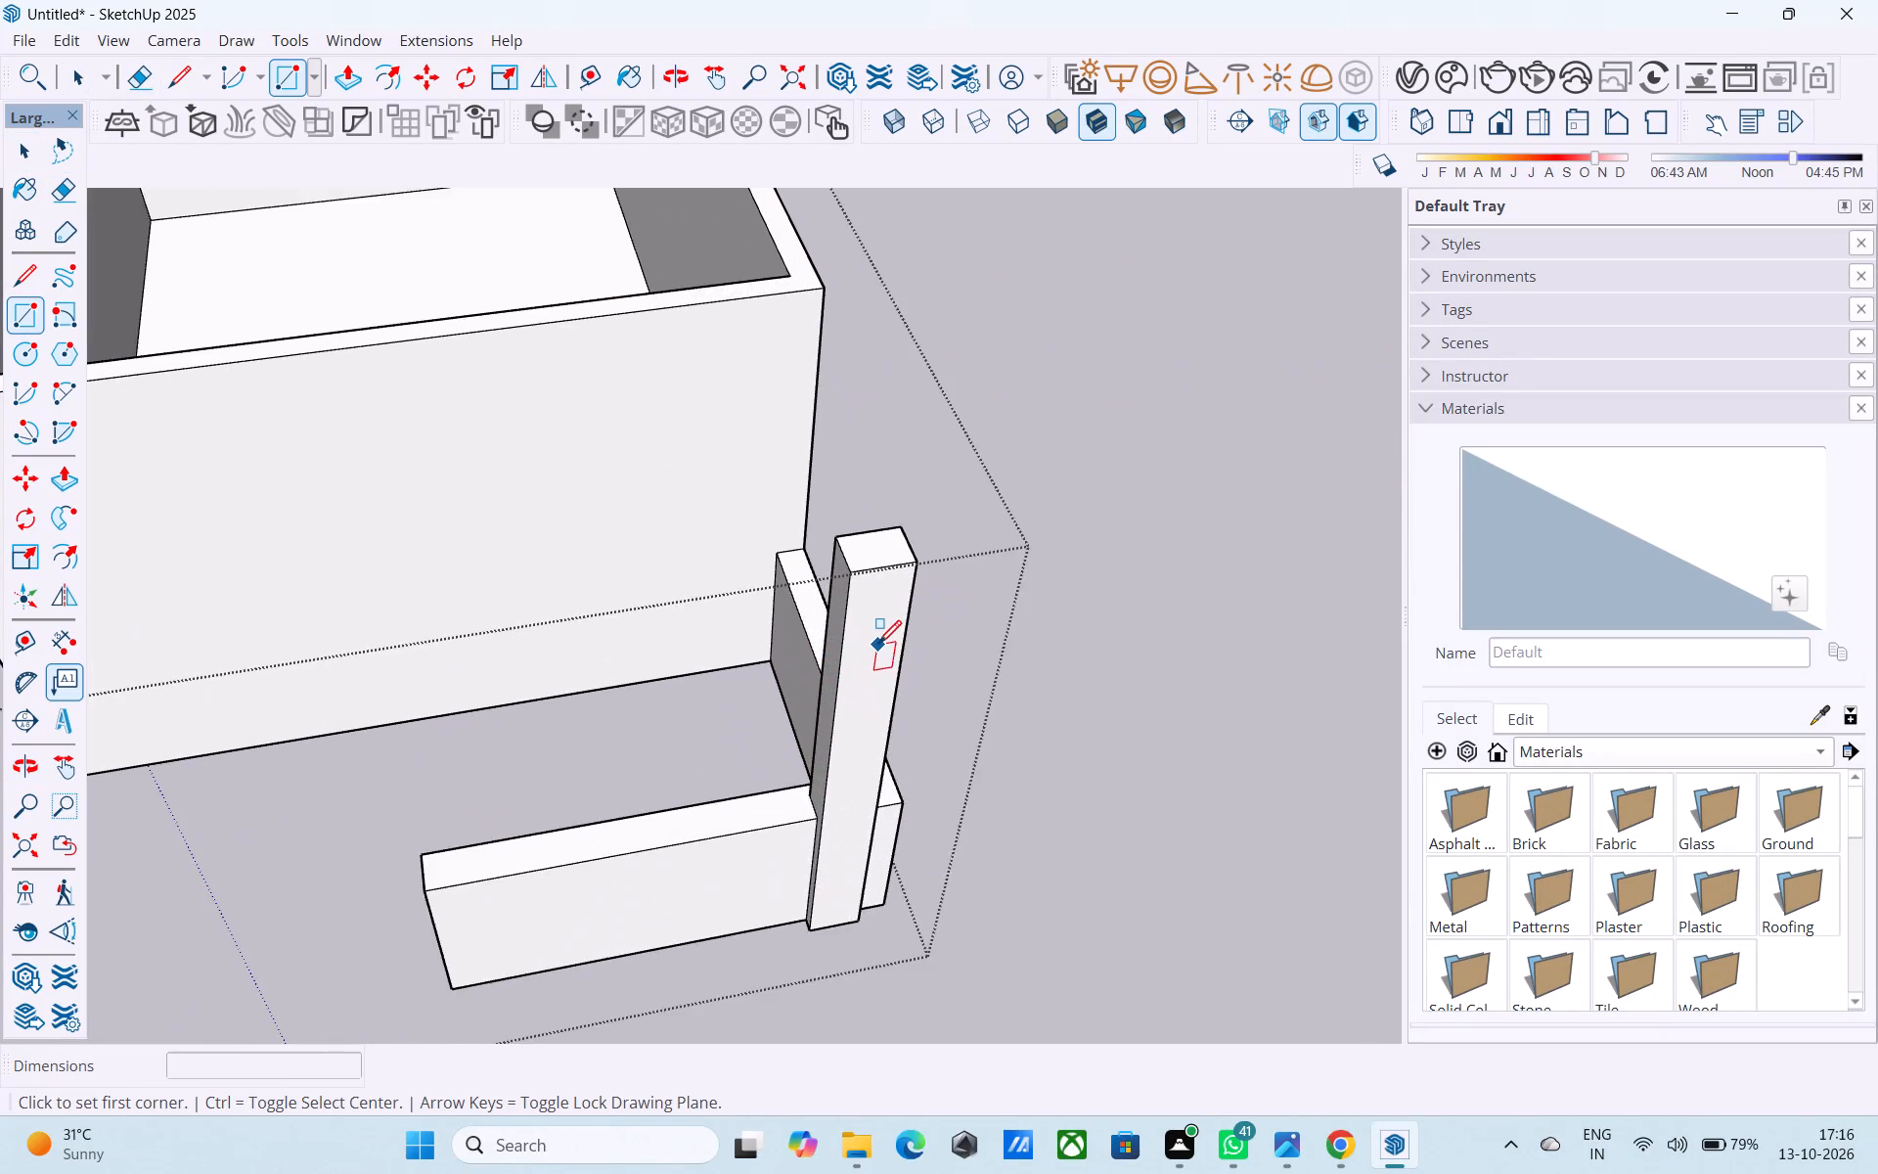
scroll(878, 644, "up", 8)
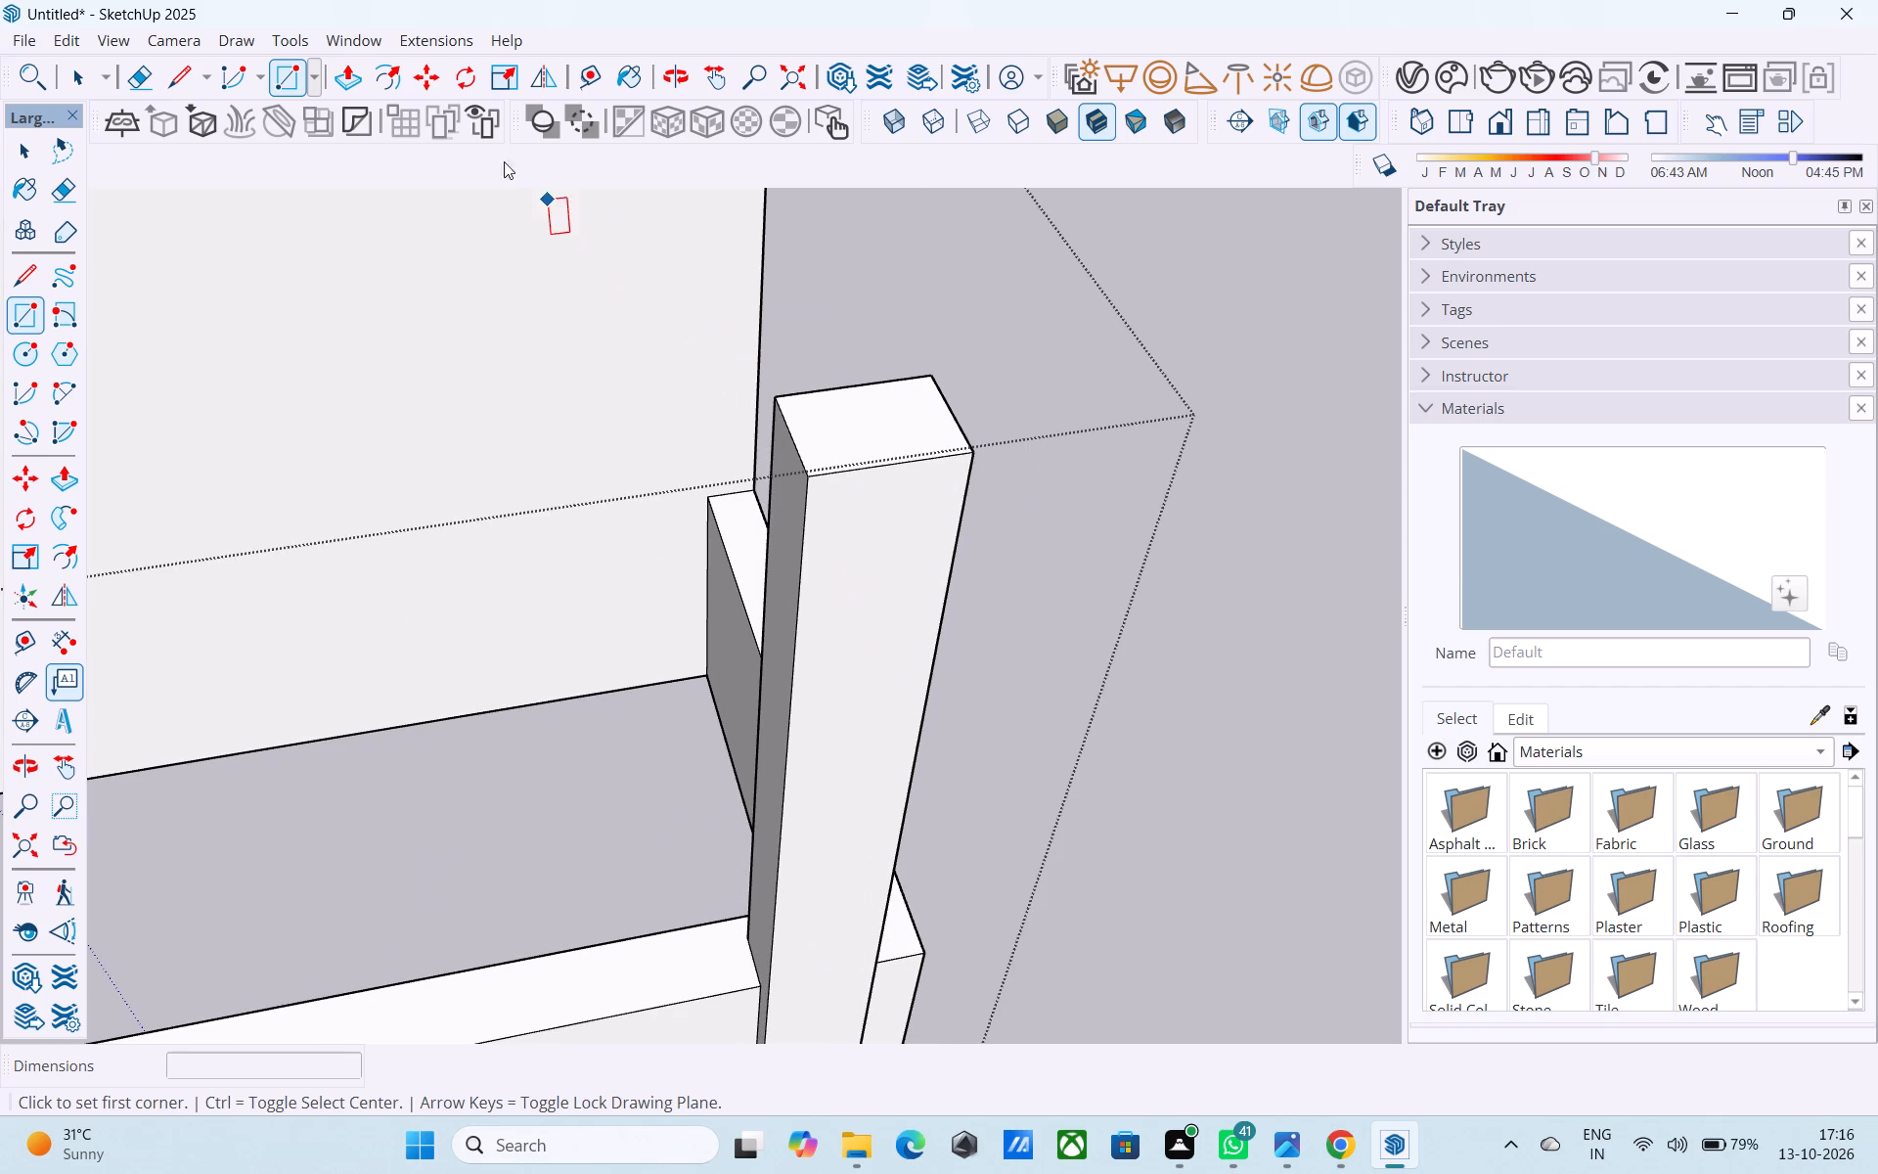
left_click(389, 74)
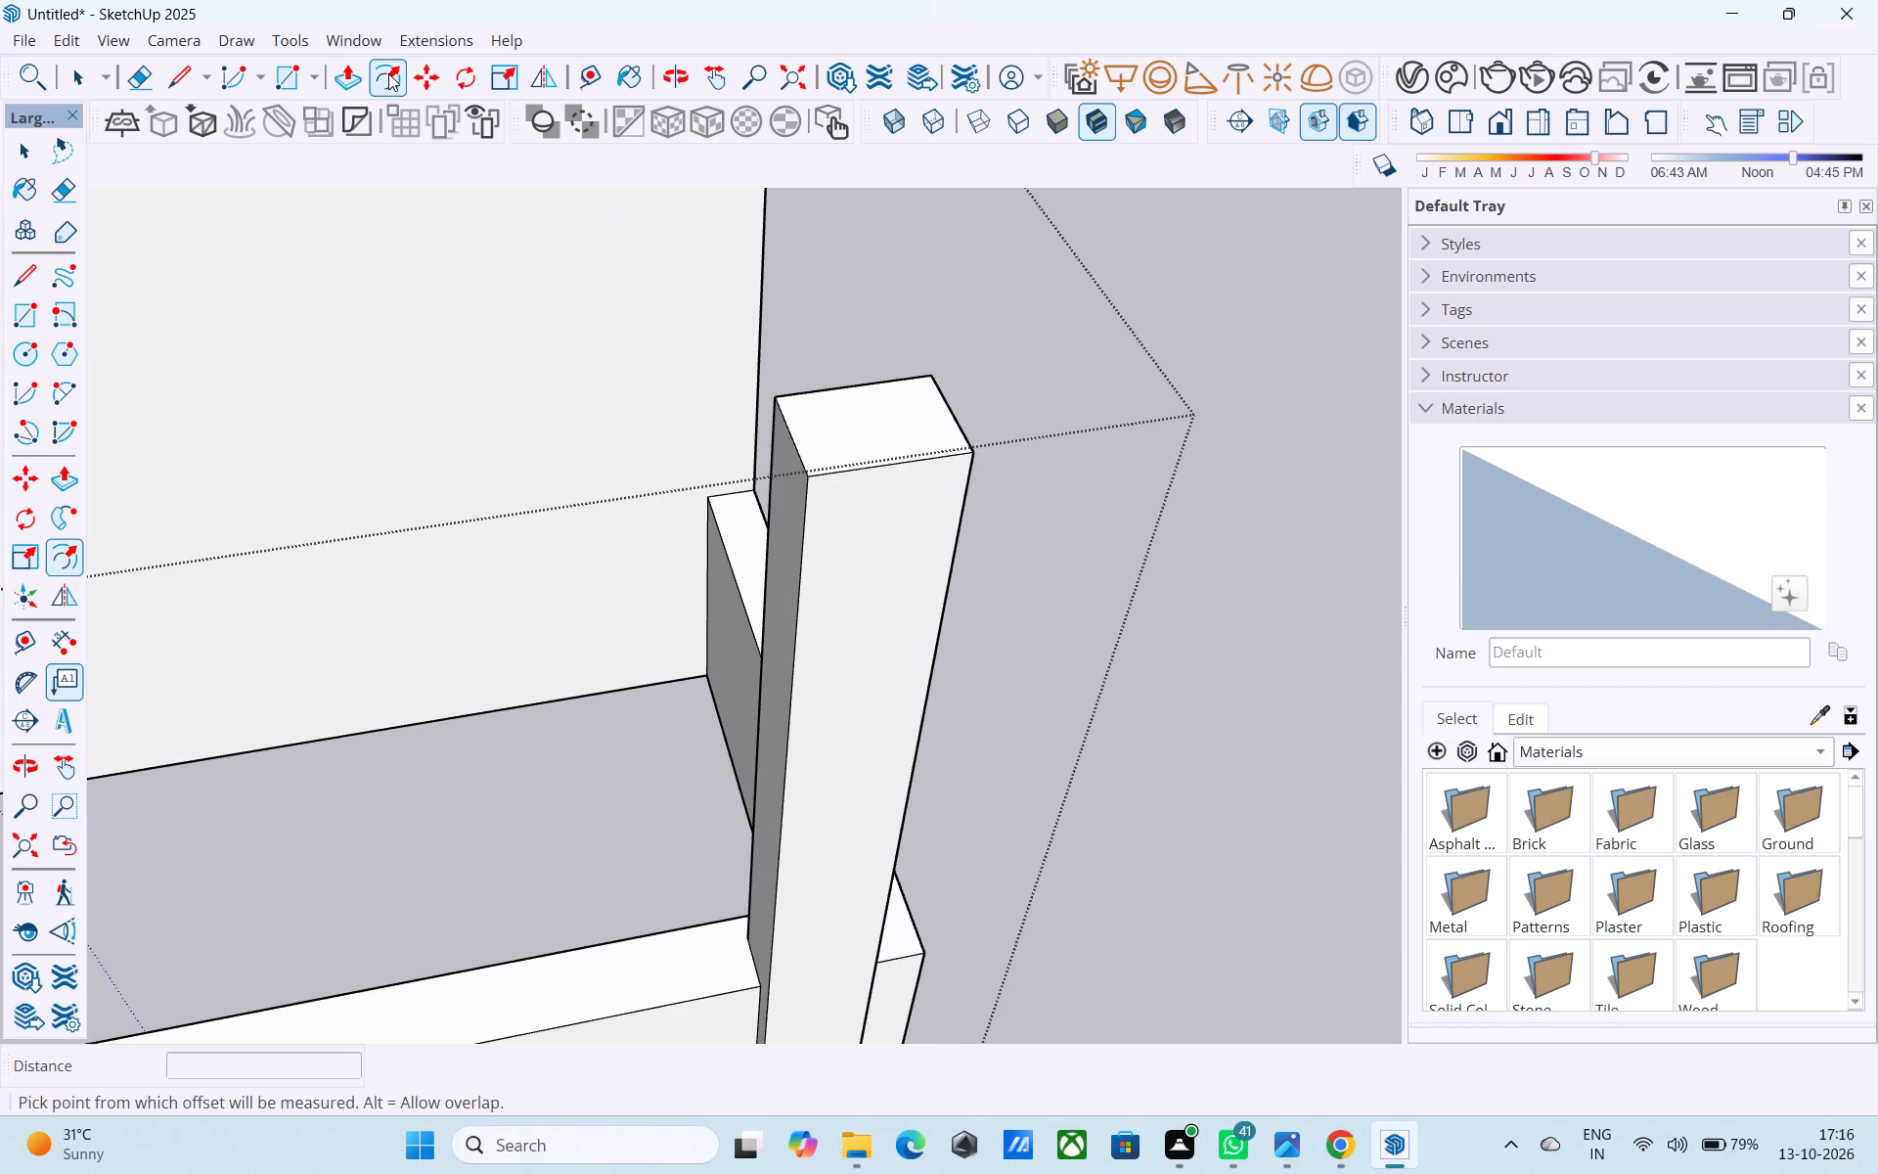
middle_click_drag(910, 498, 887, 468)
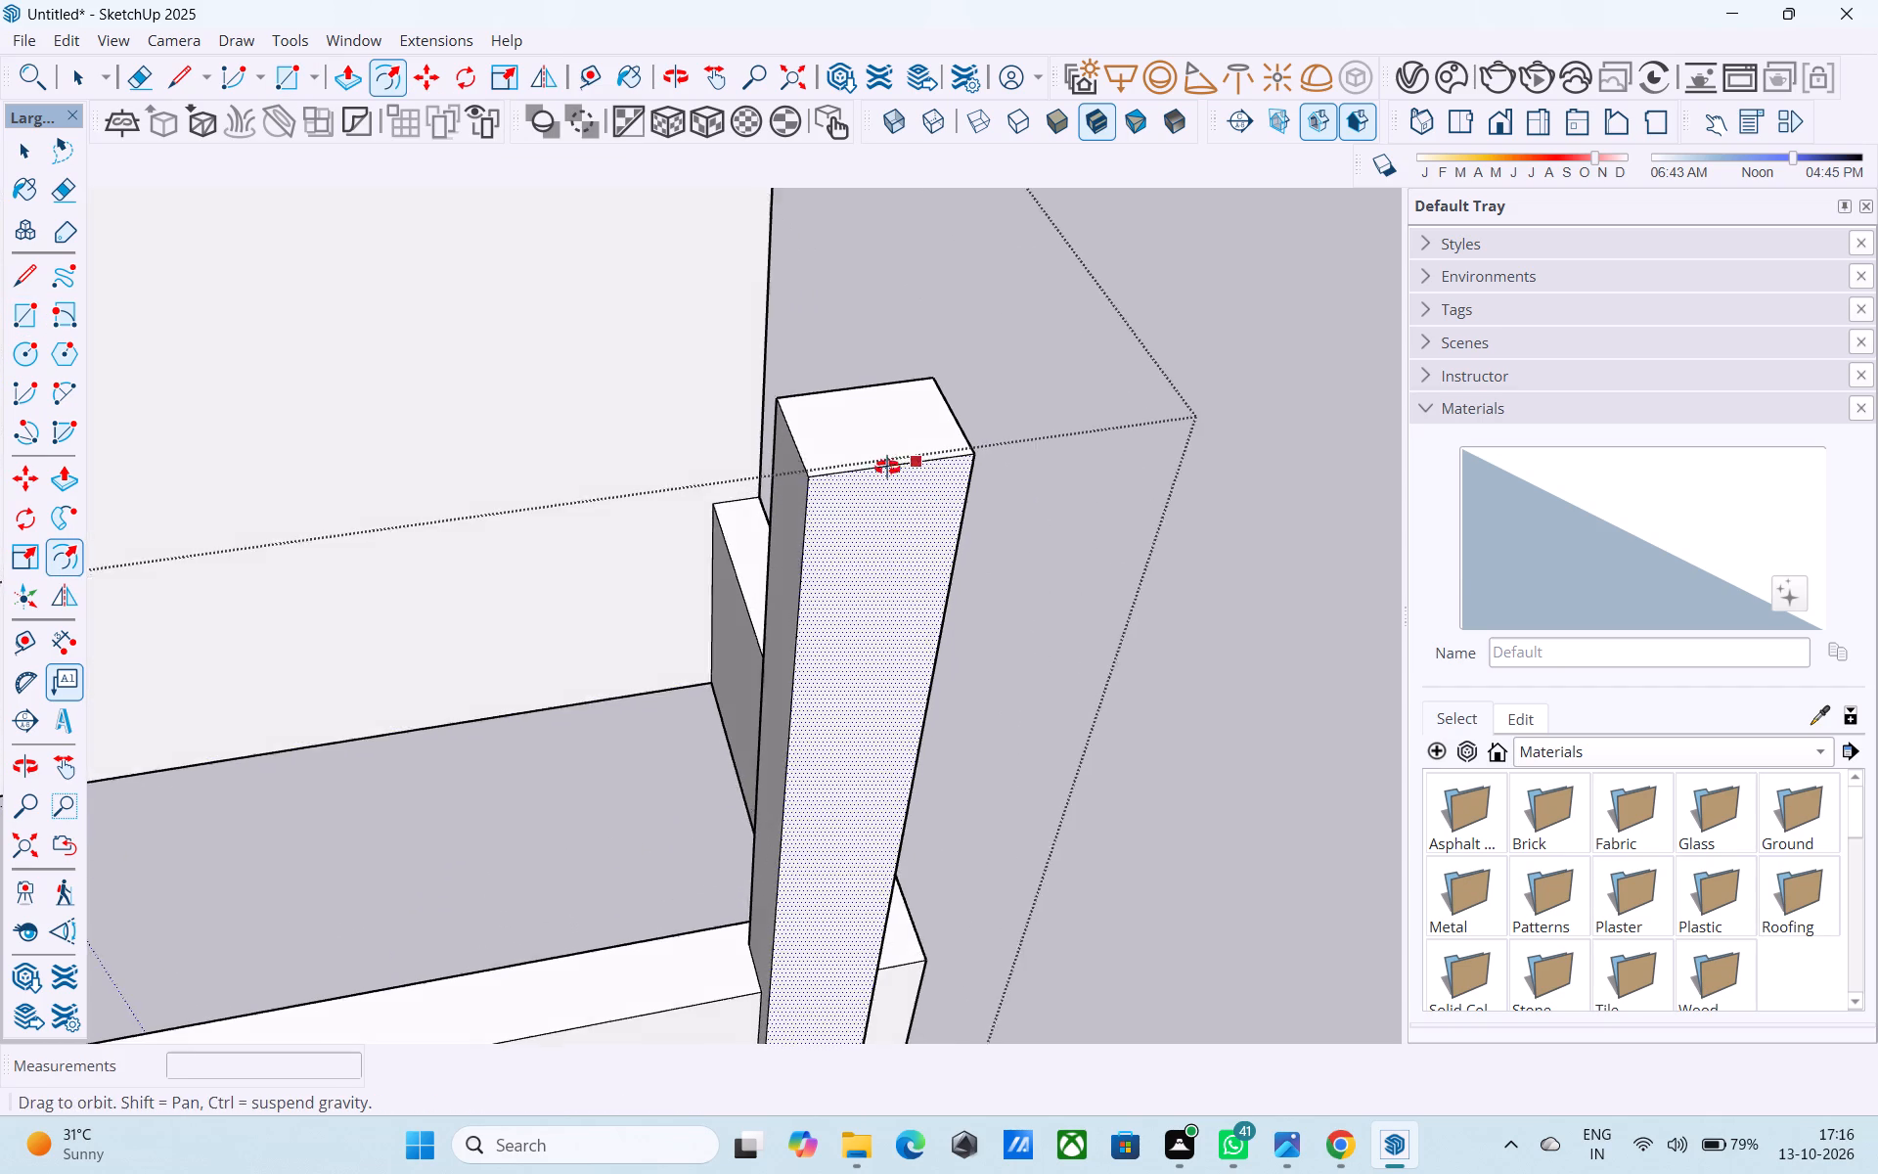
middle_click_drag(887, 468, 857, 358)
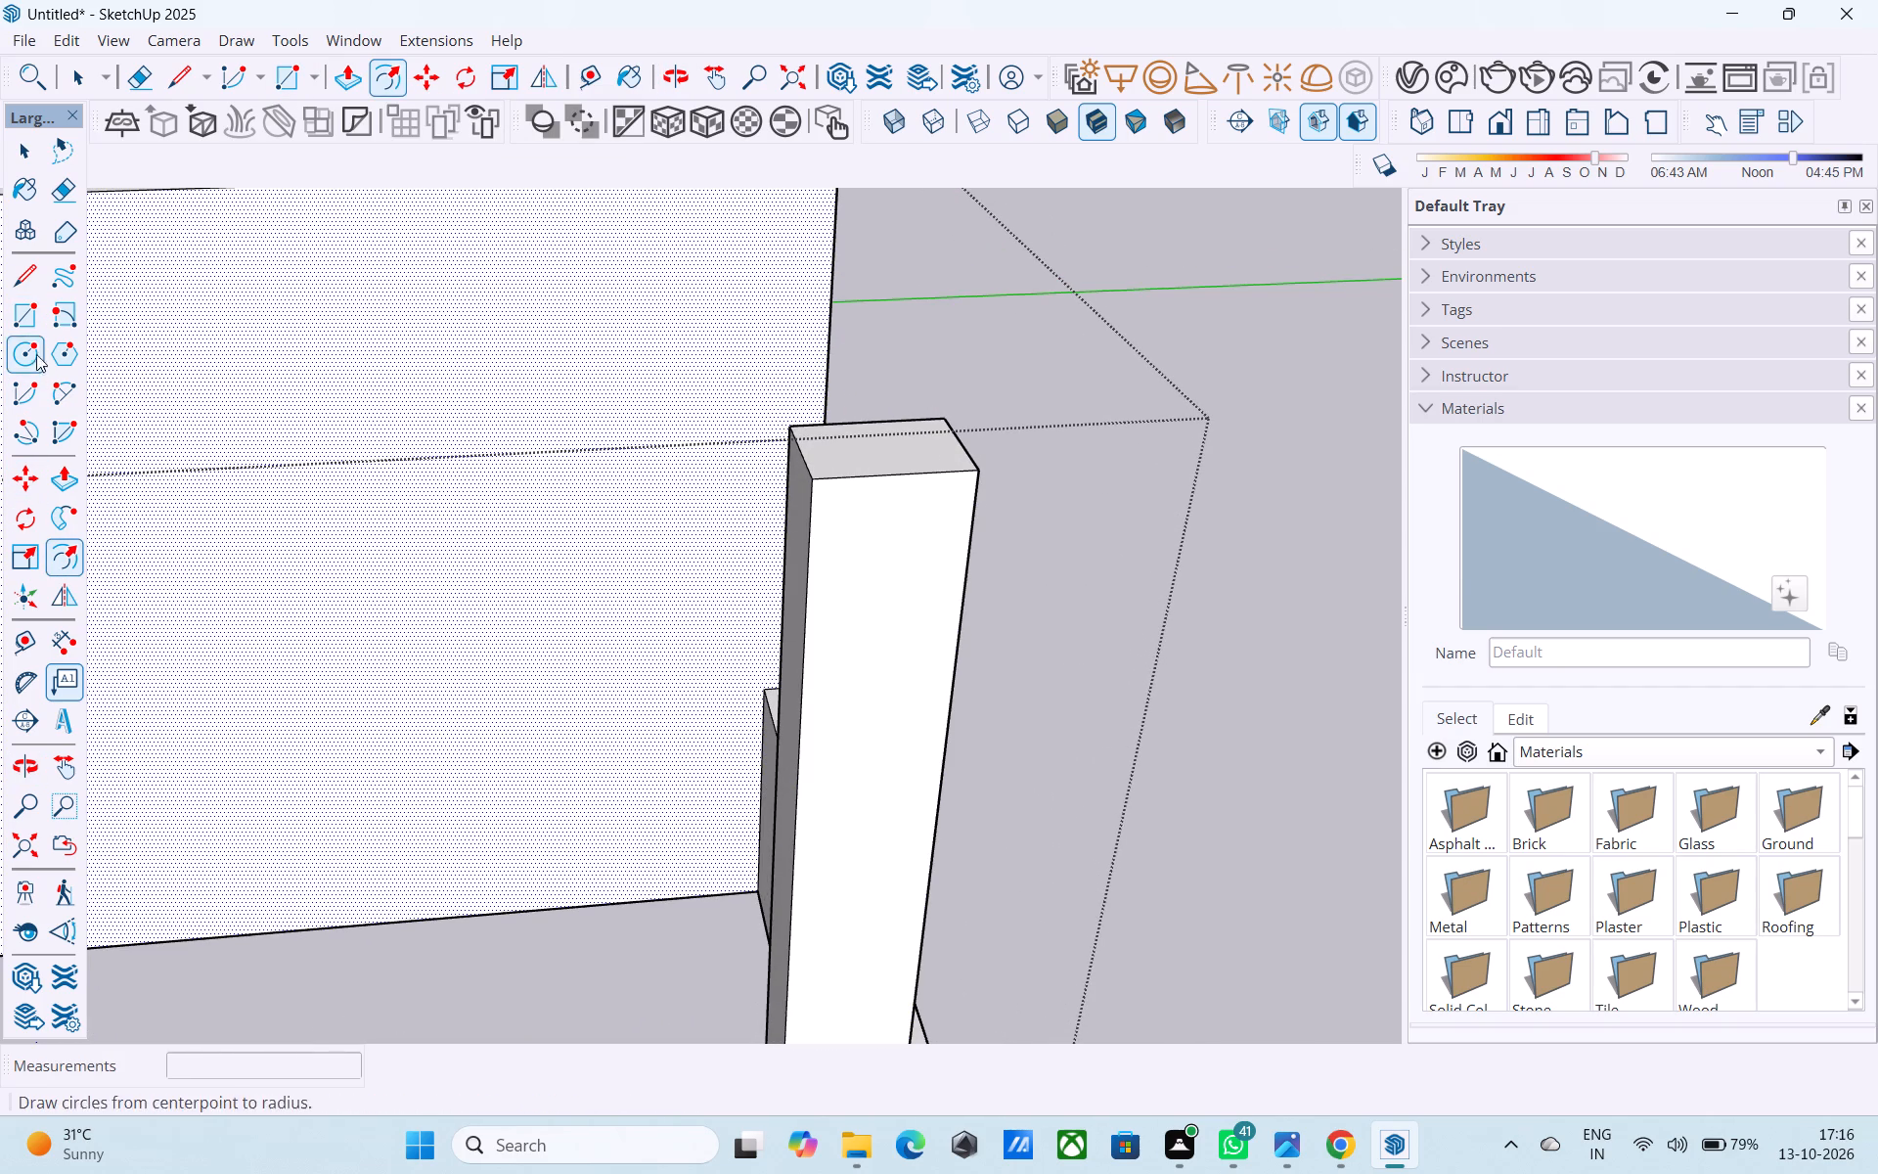
Copy the top edge of the column's outer face, above the low wall's outer side, 2" down the face.
left_click(93, 83)
scroll(848, 533, "up", 4)
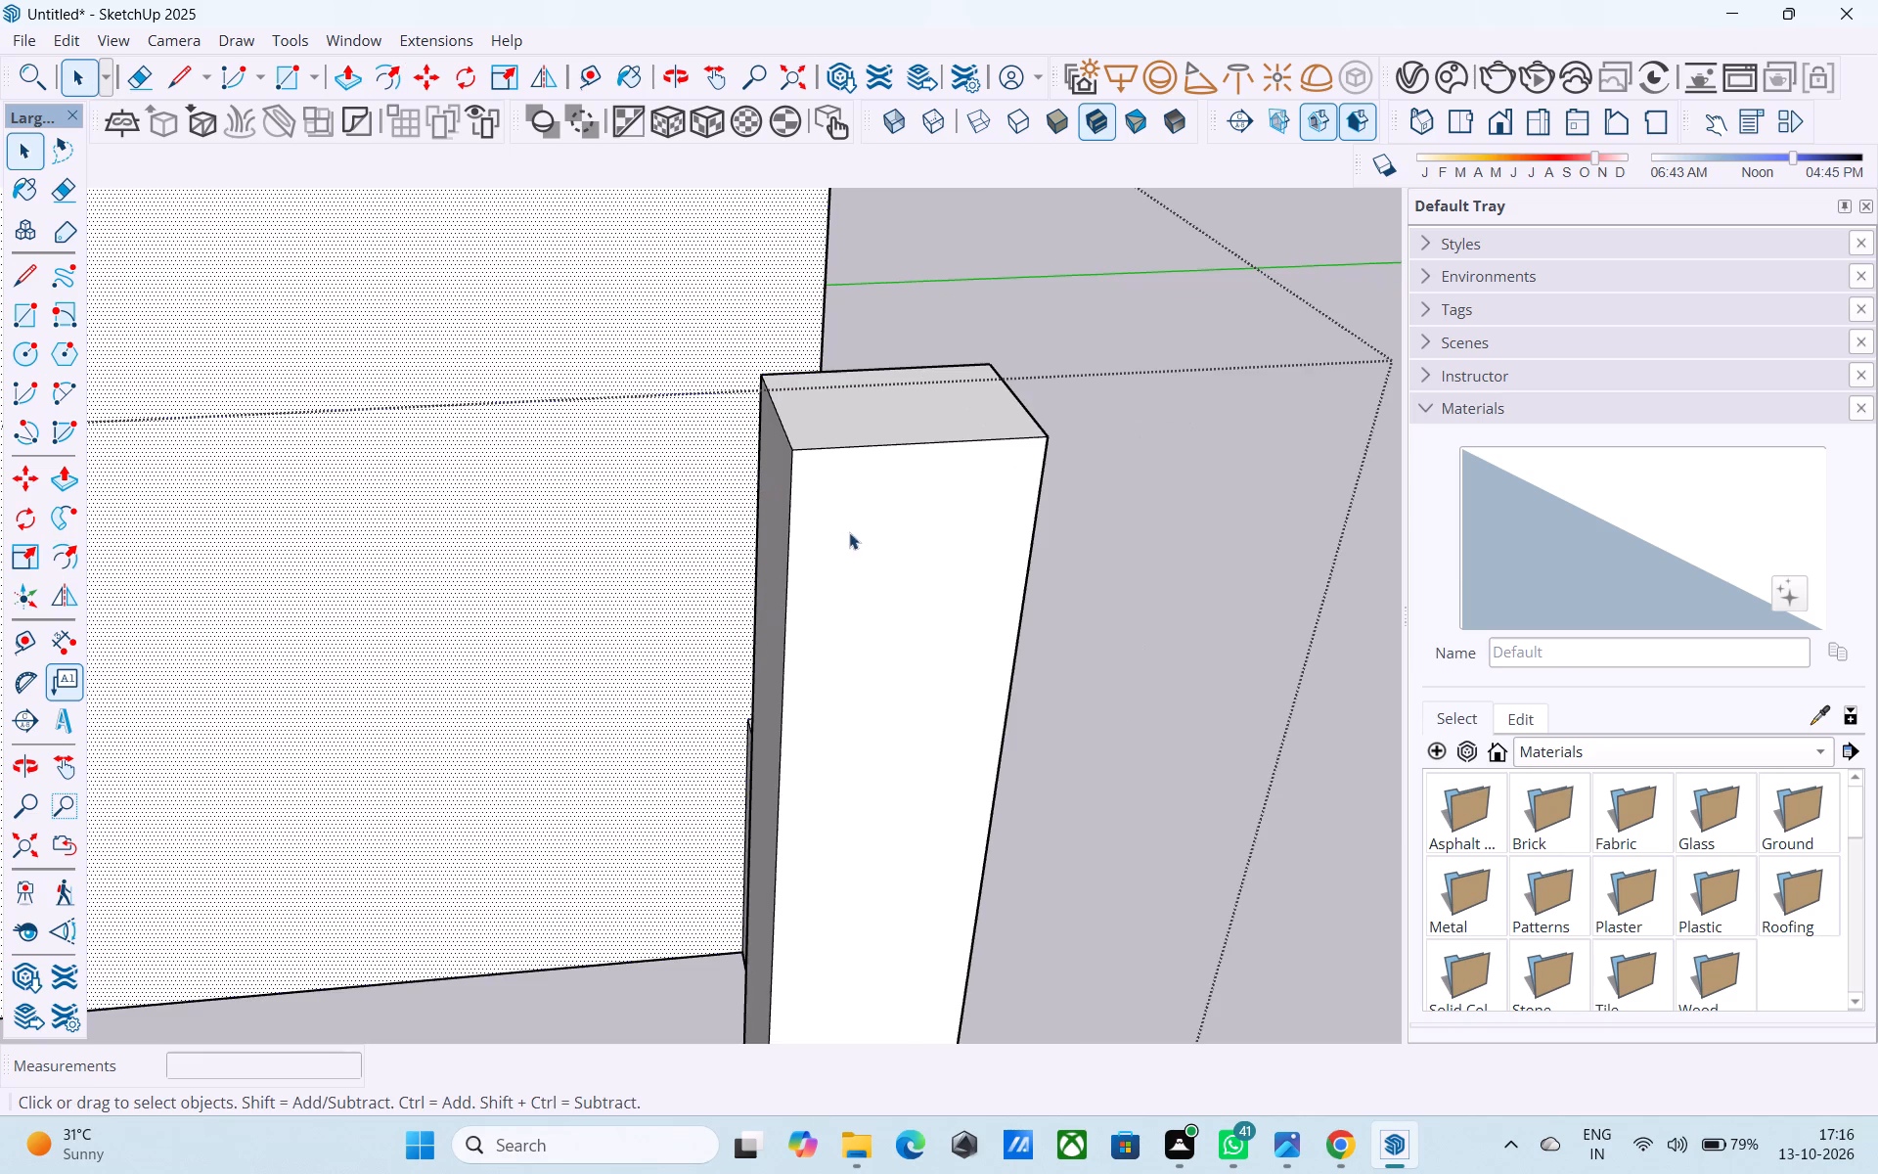
left_click(842, 446)
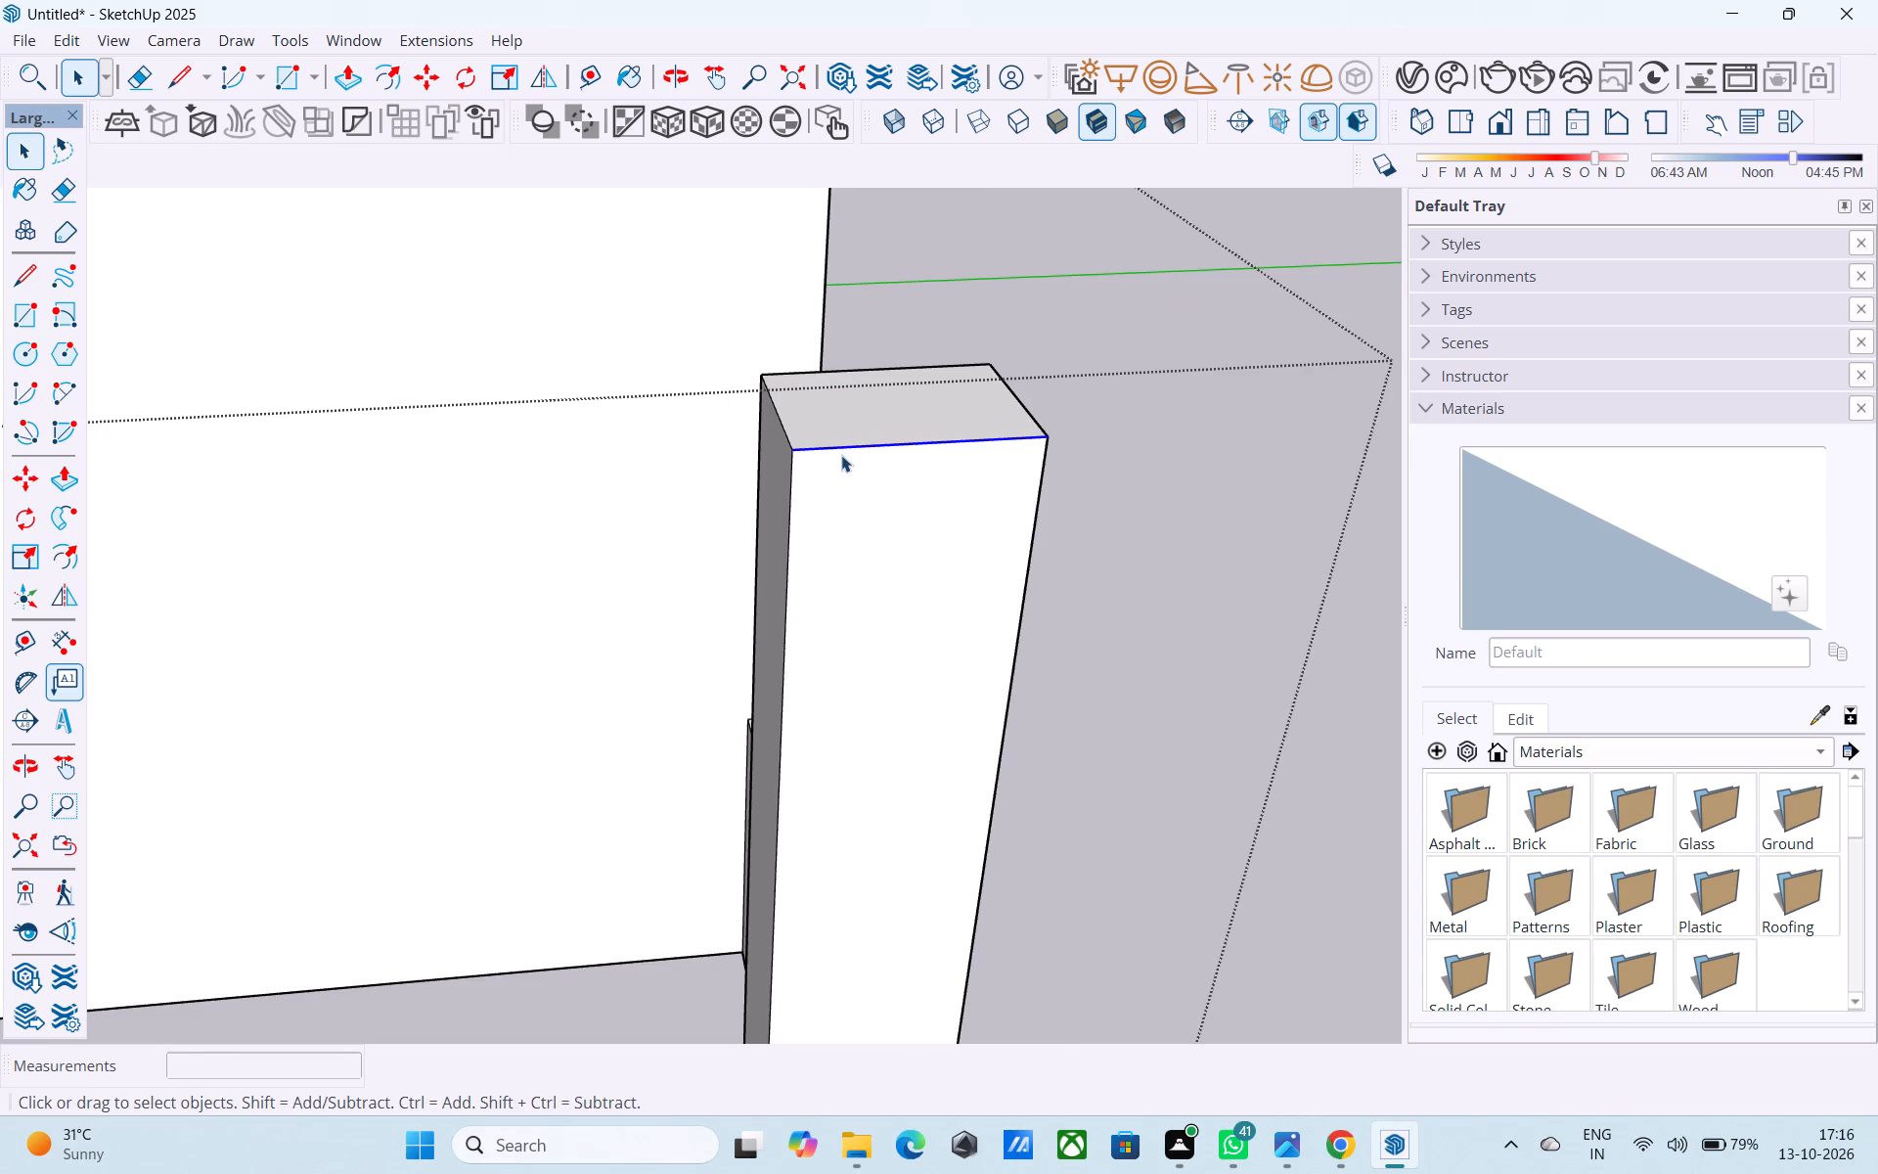
left_click(416, 79)
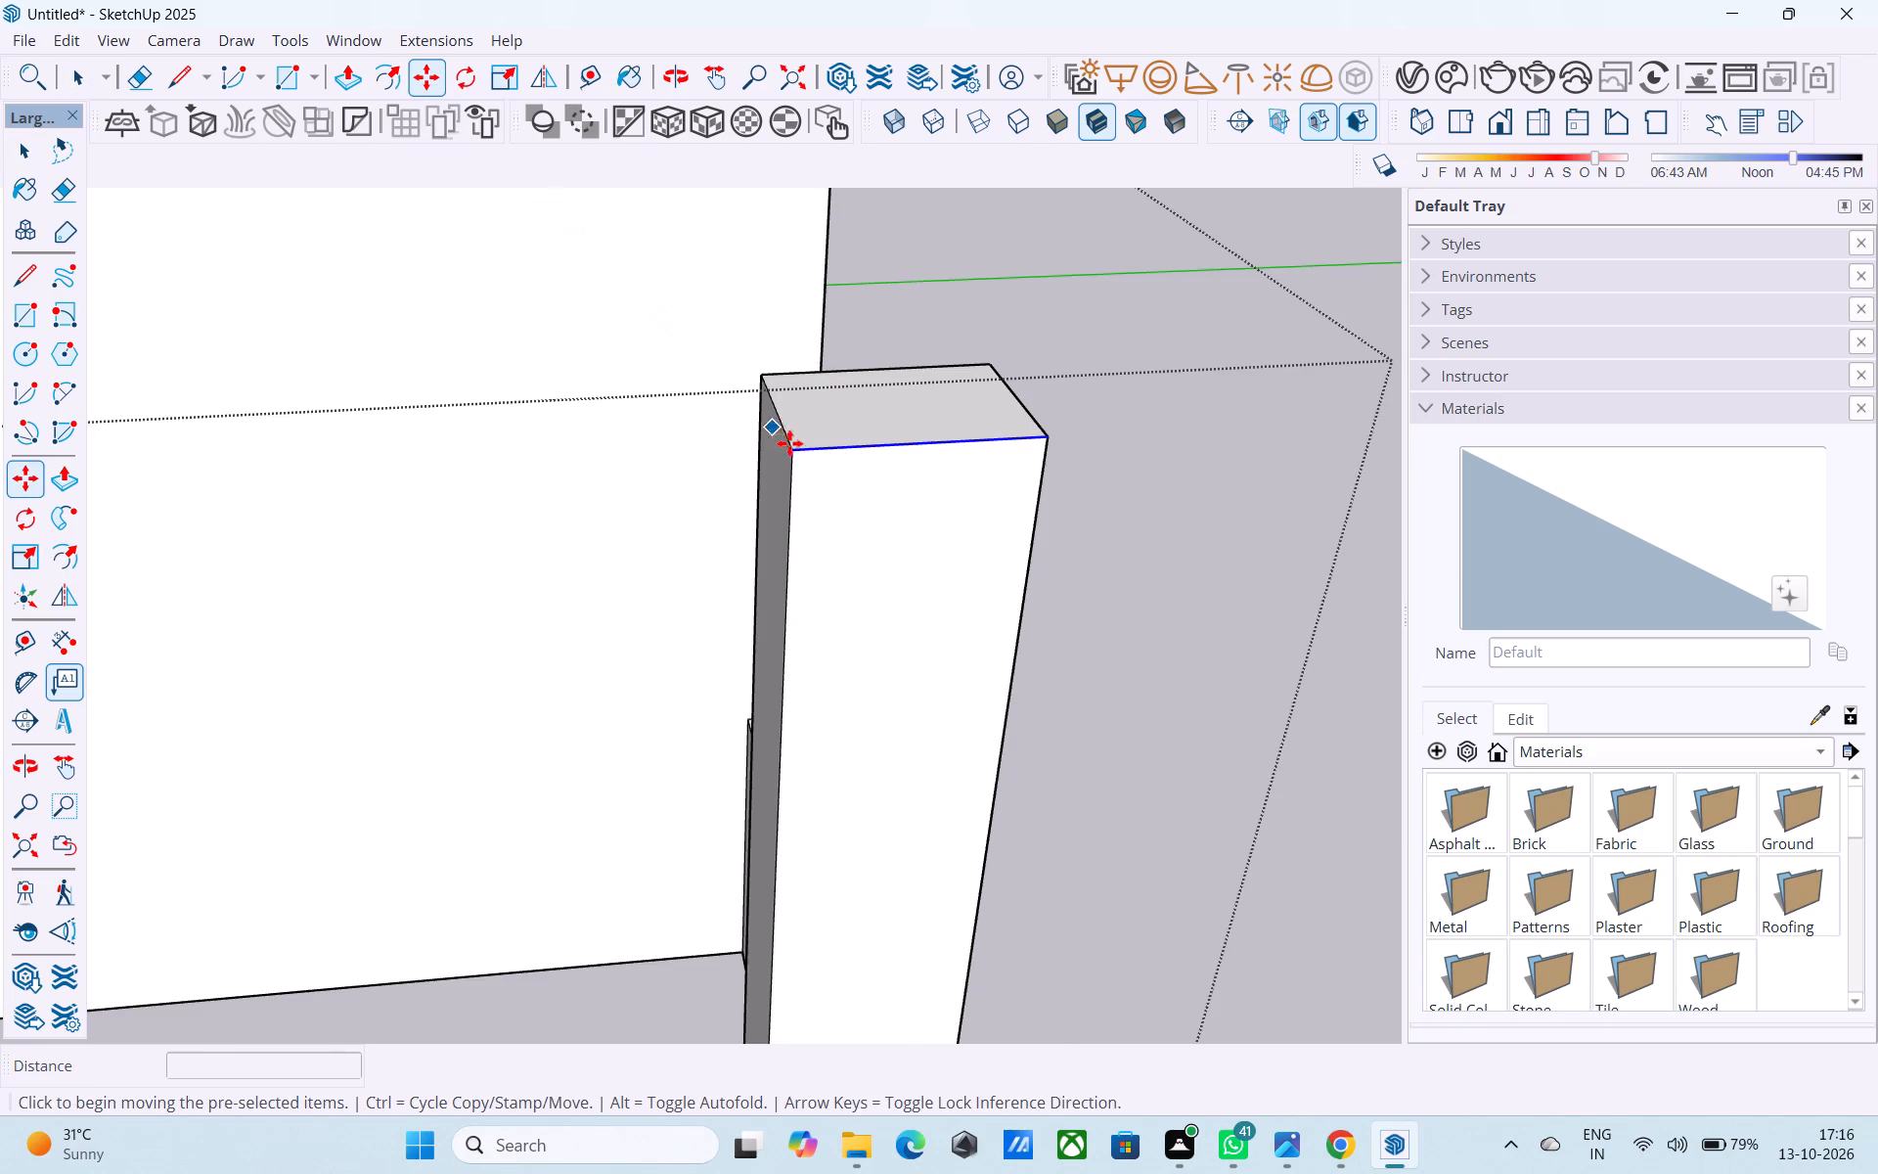
left_click(794, 445)
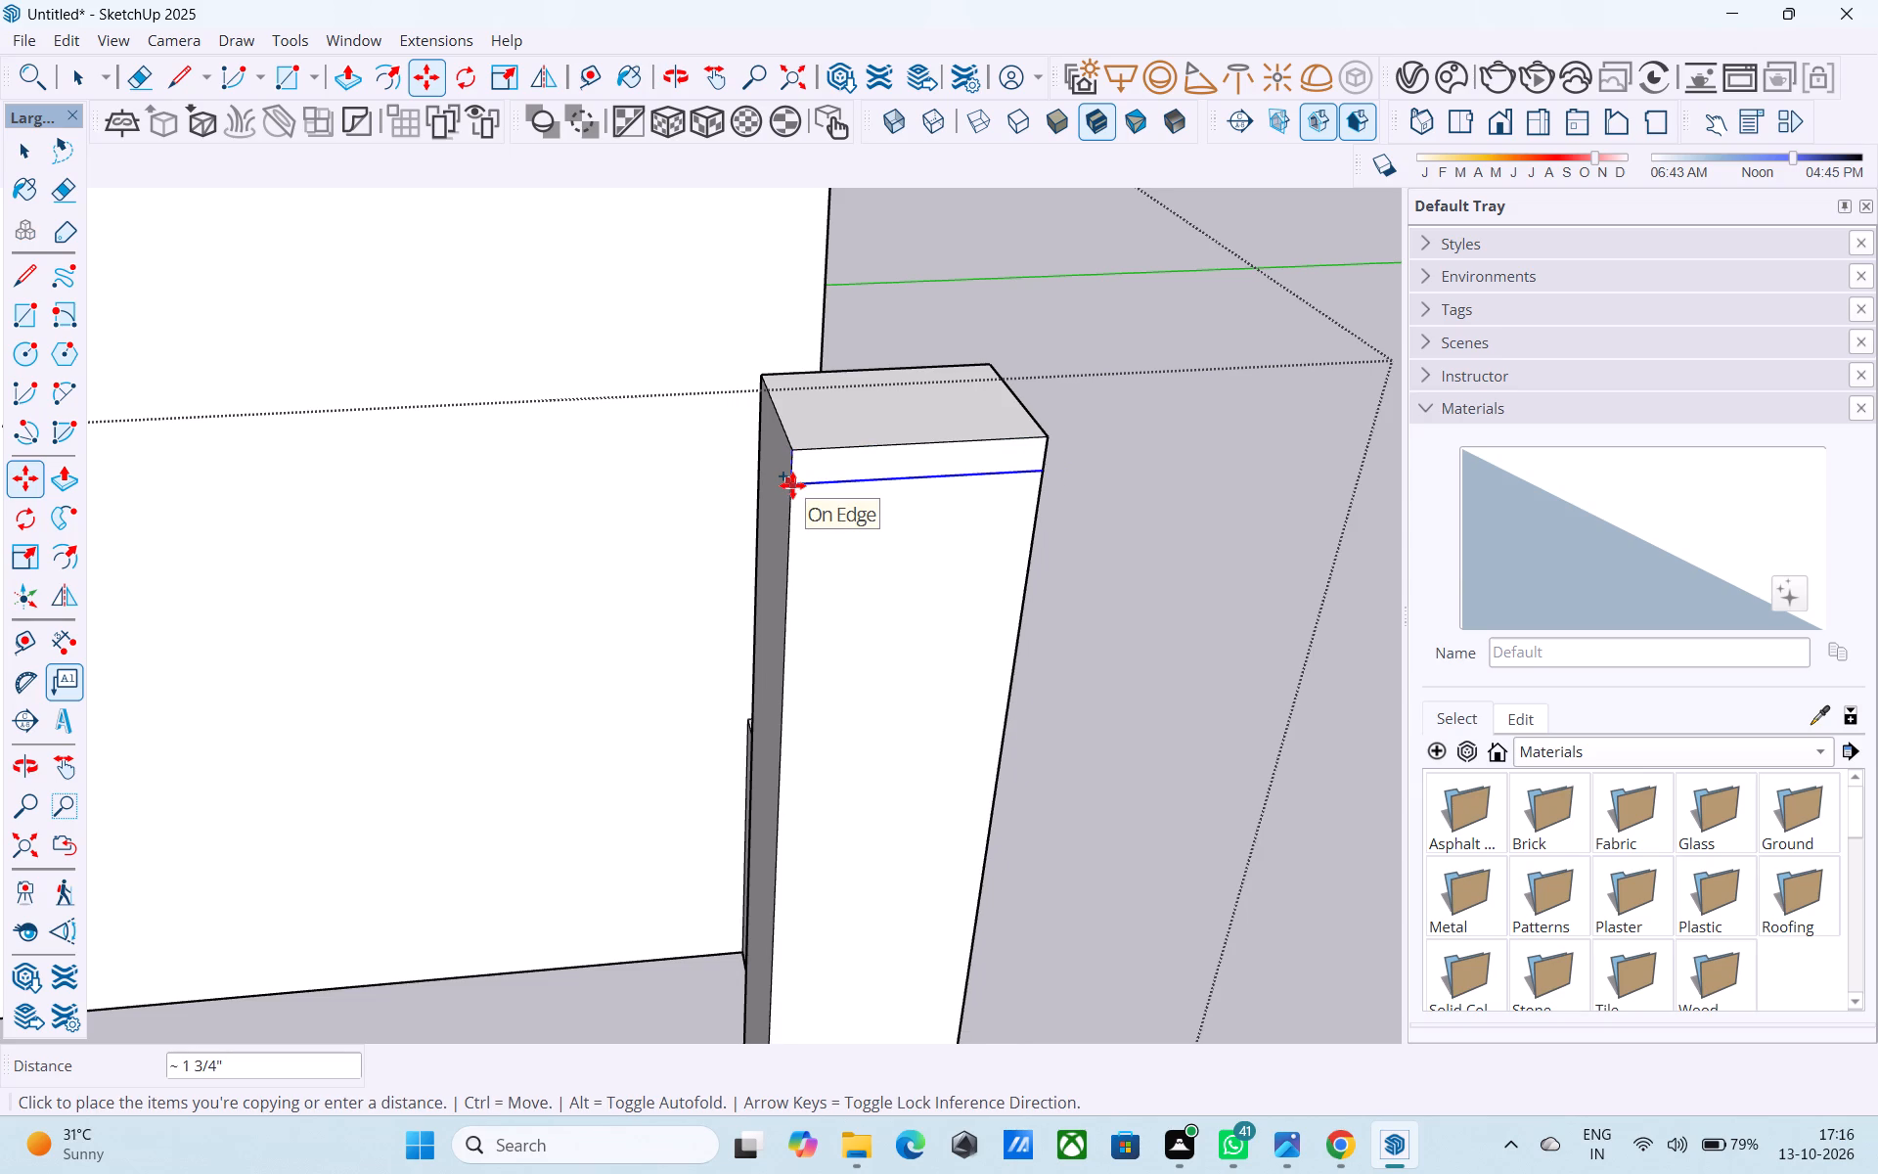
type("3\"")
key("Return")
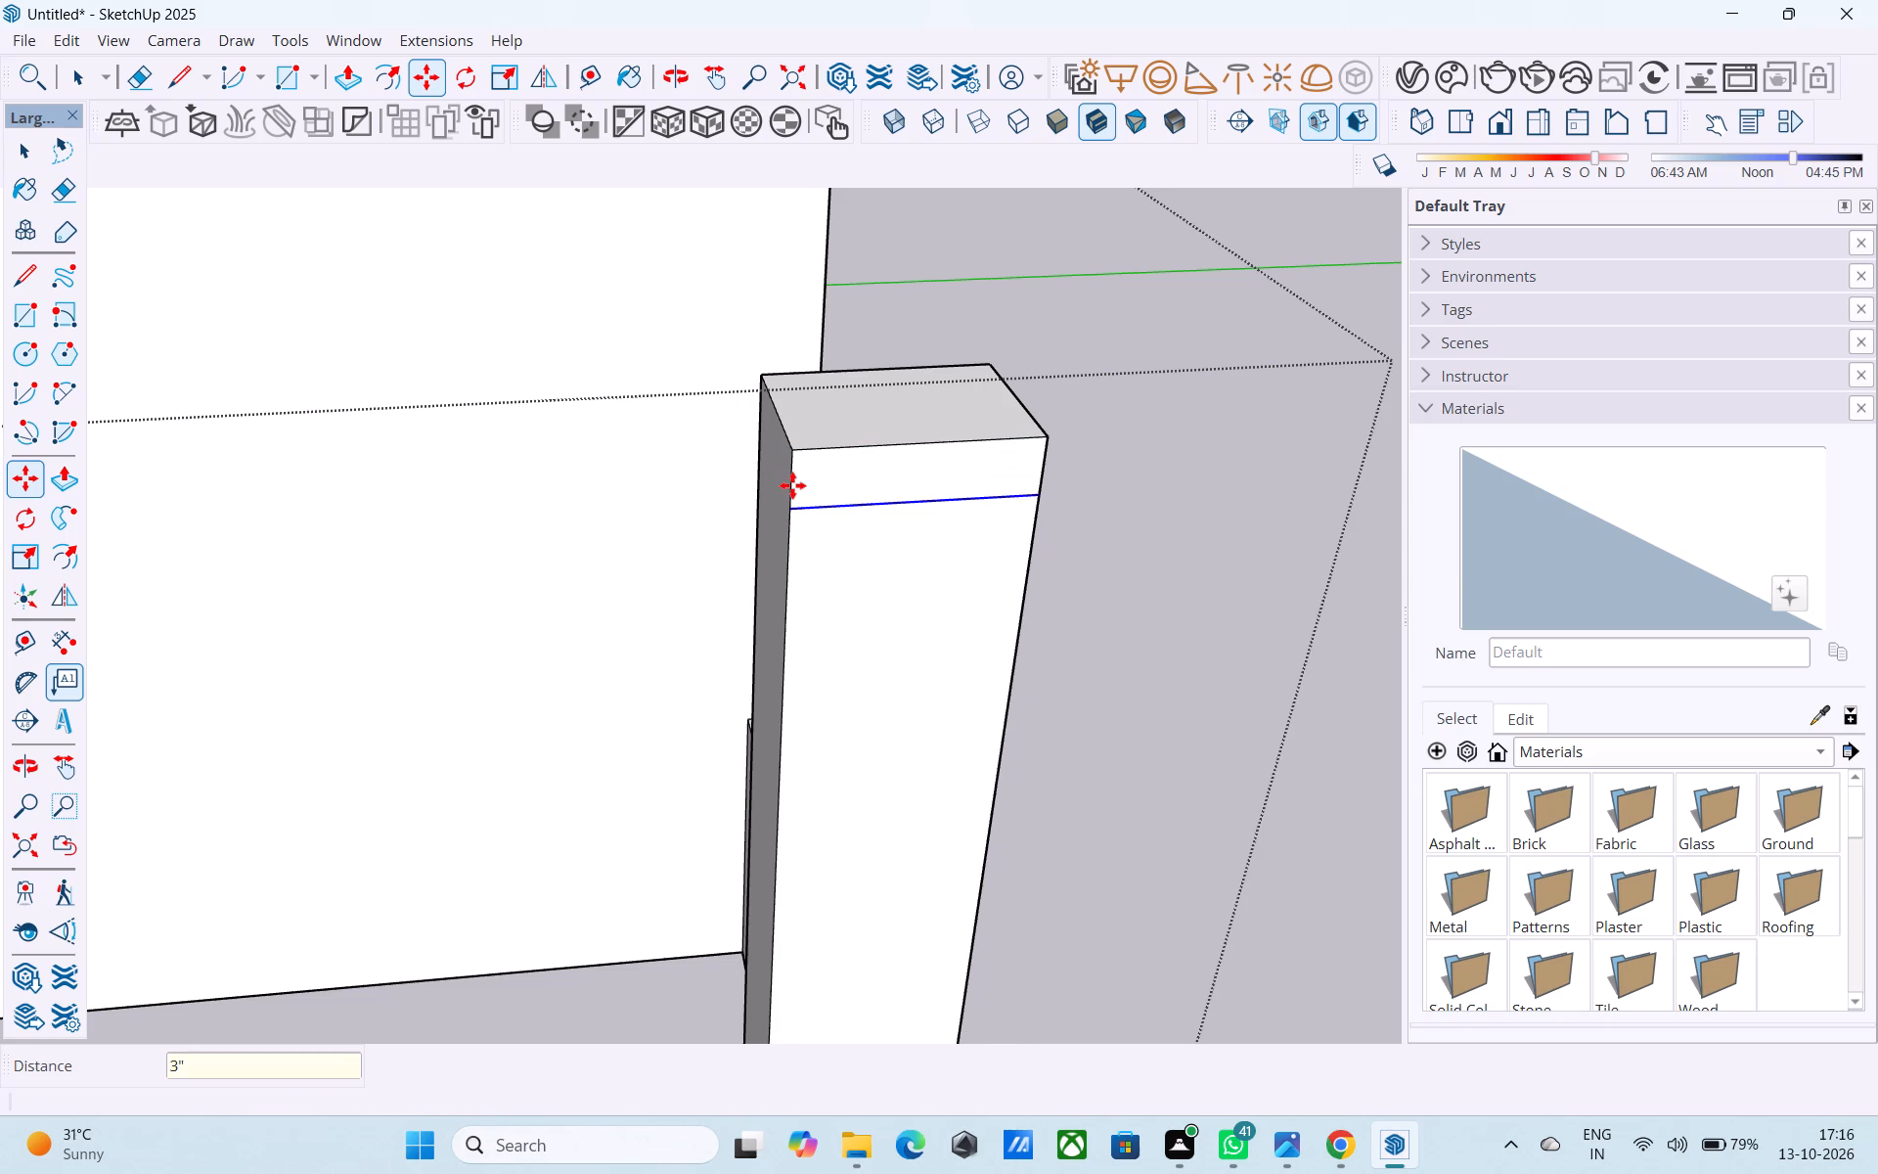
type("2'")
key("Return")
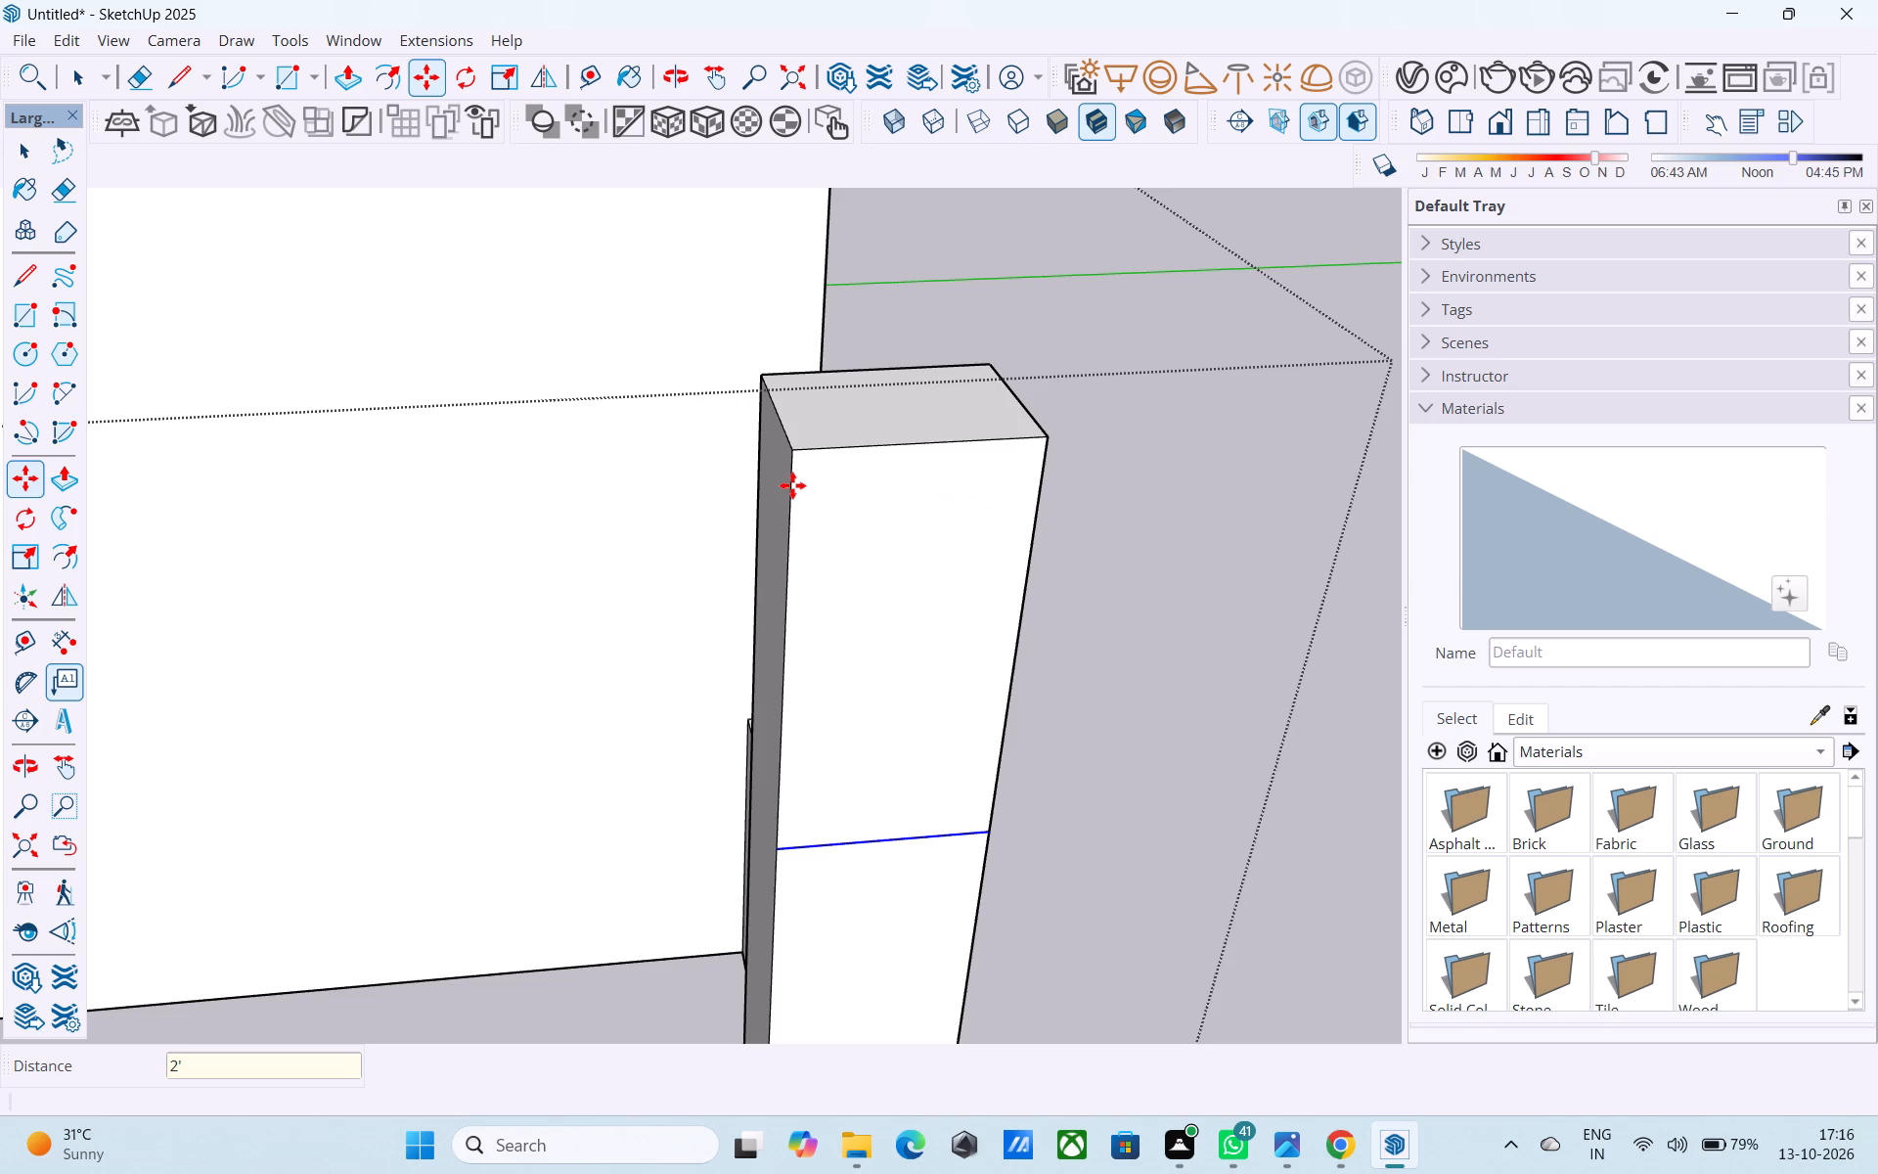
type("2\"")
key("Return")
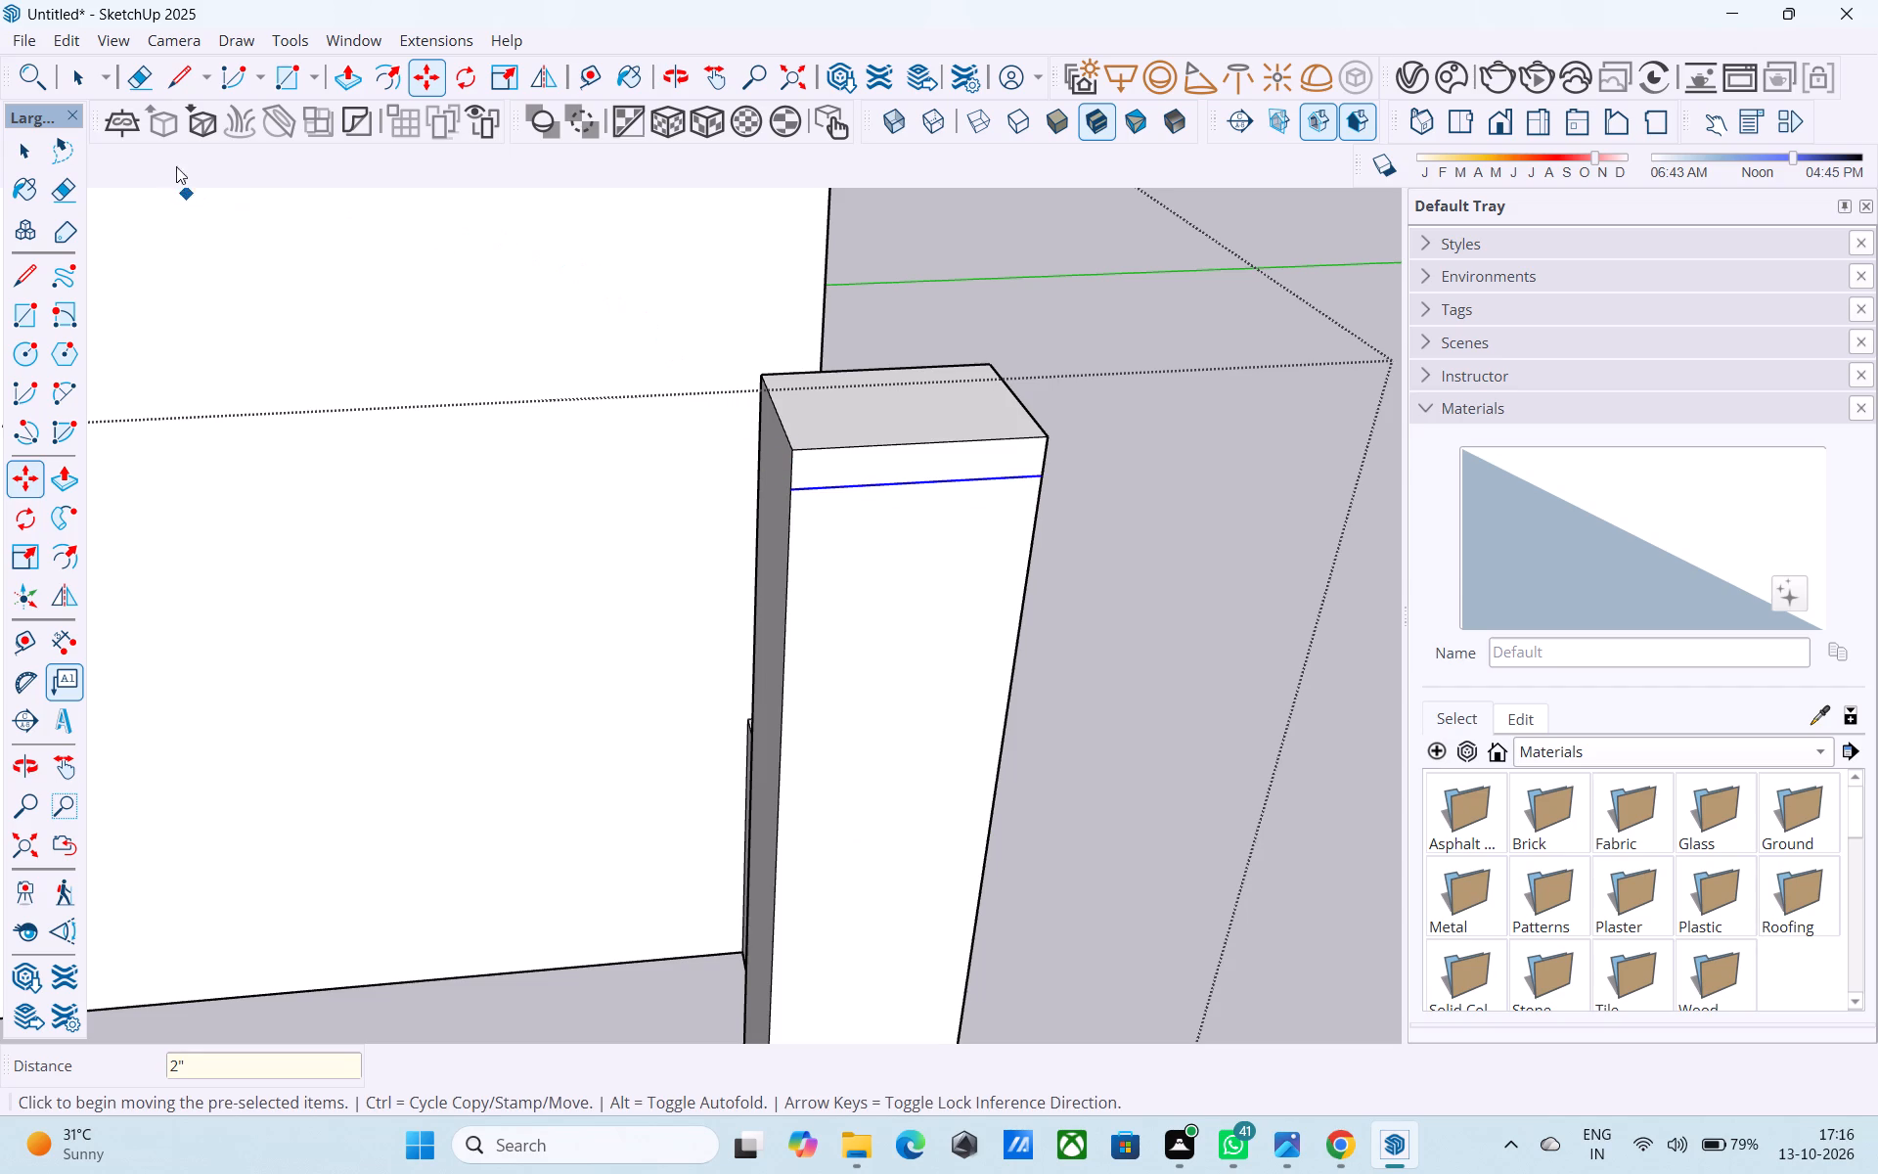
Draw lines across the column's other three side faces at the copied edge's height, closing a band around its top.
left_click(183, 71)
scroll(848, 494, "up", 4)
left_click(758, 483)
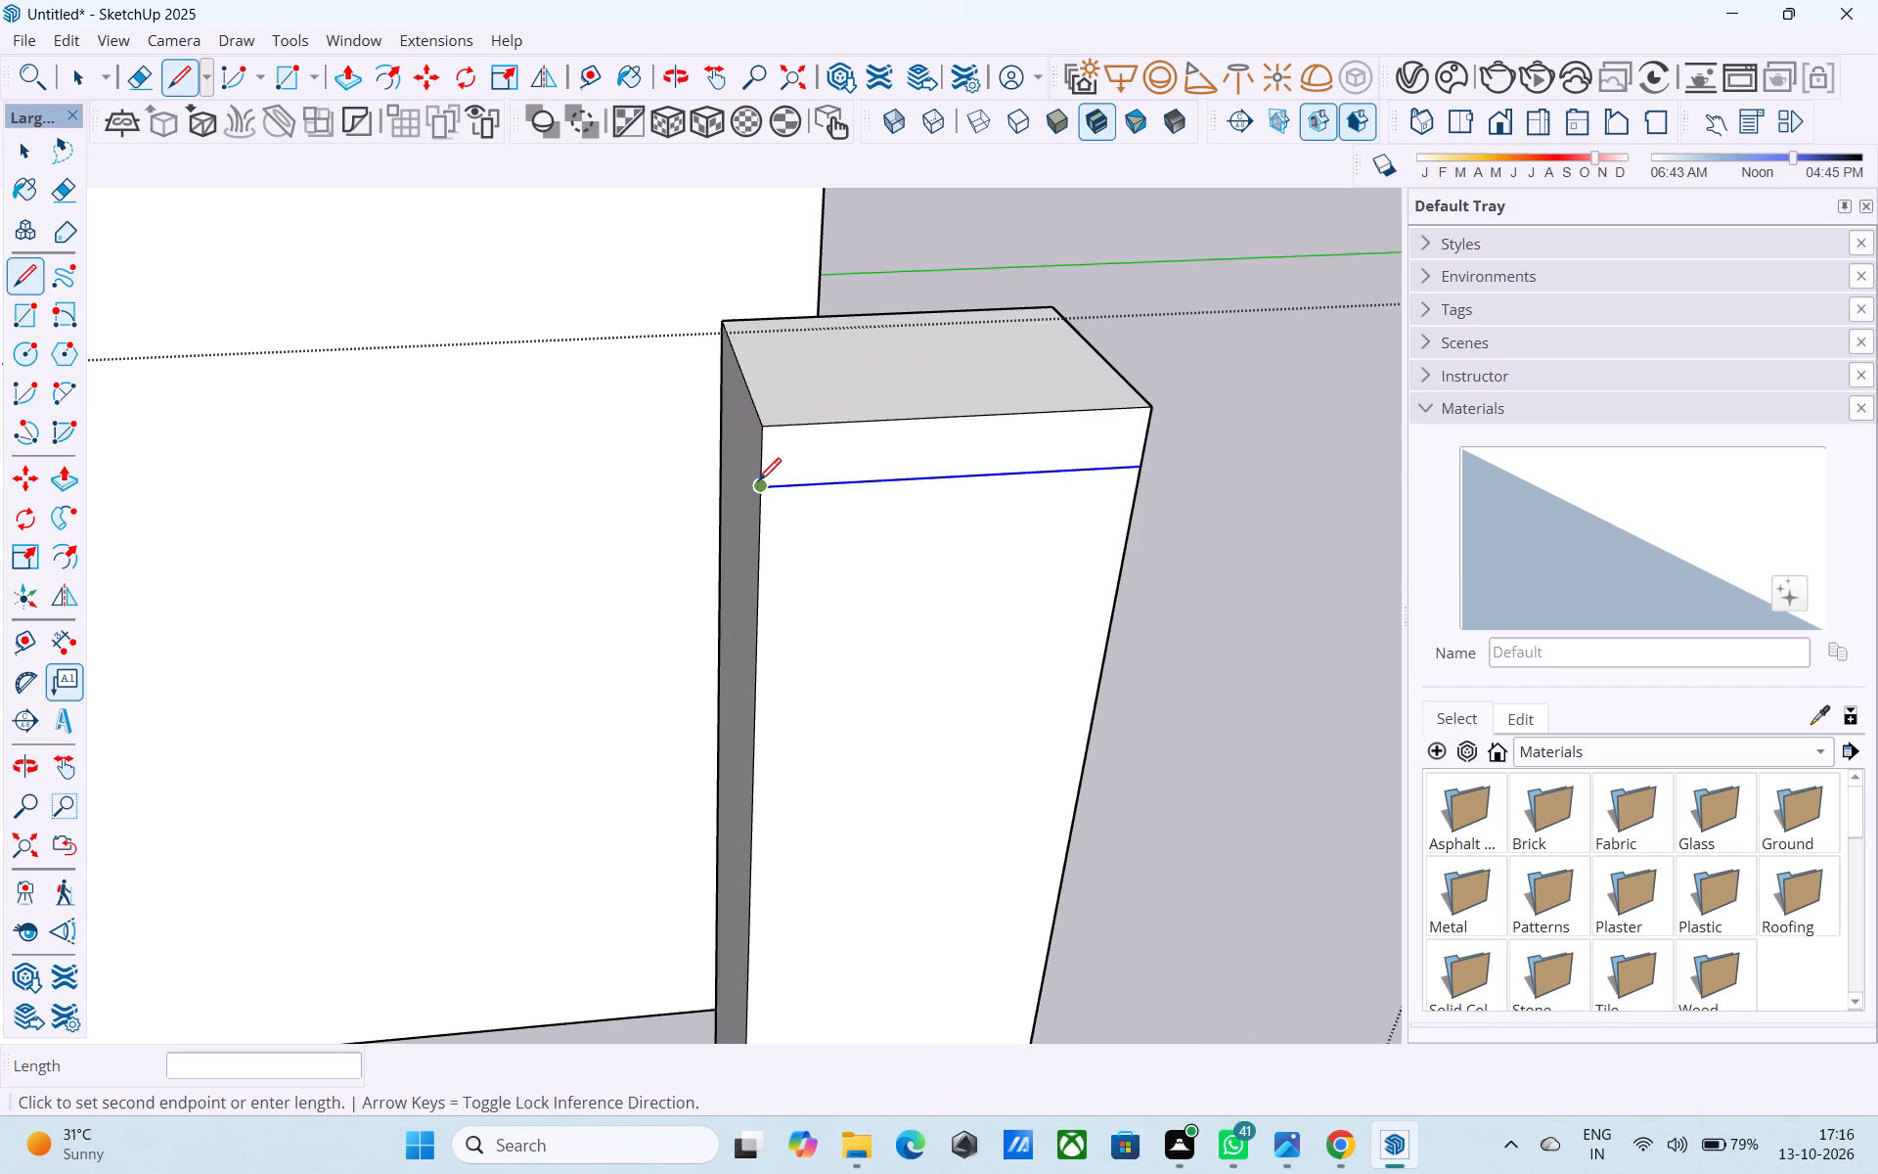
middle_click_drag(756, 484, 956, 477)
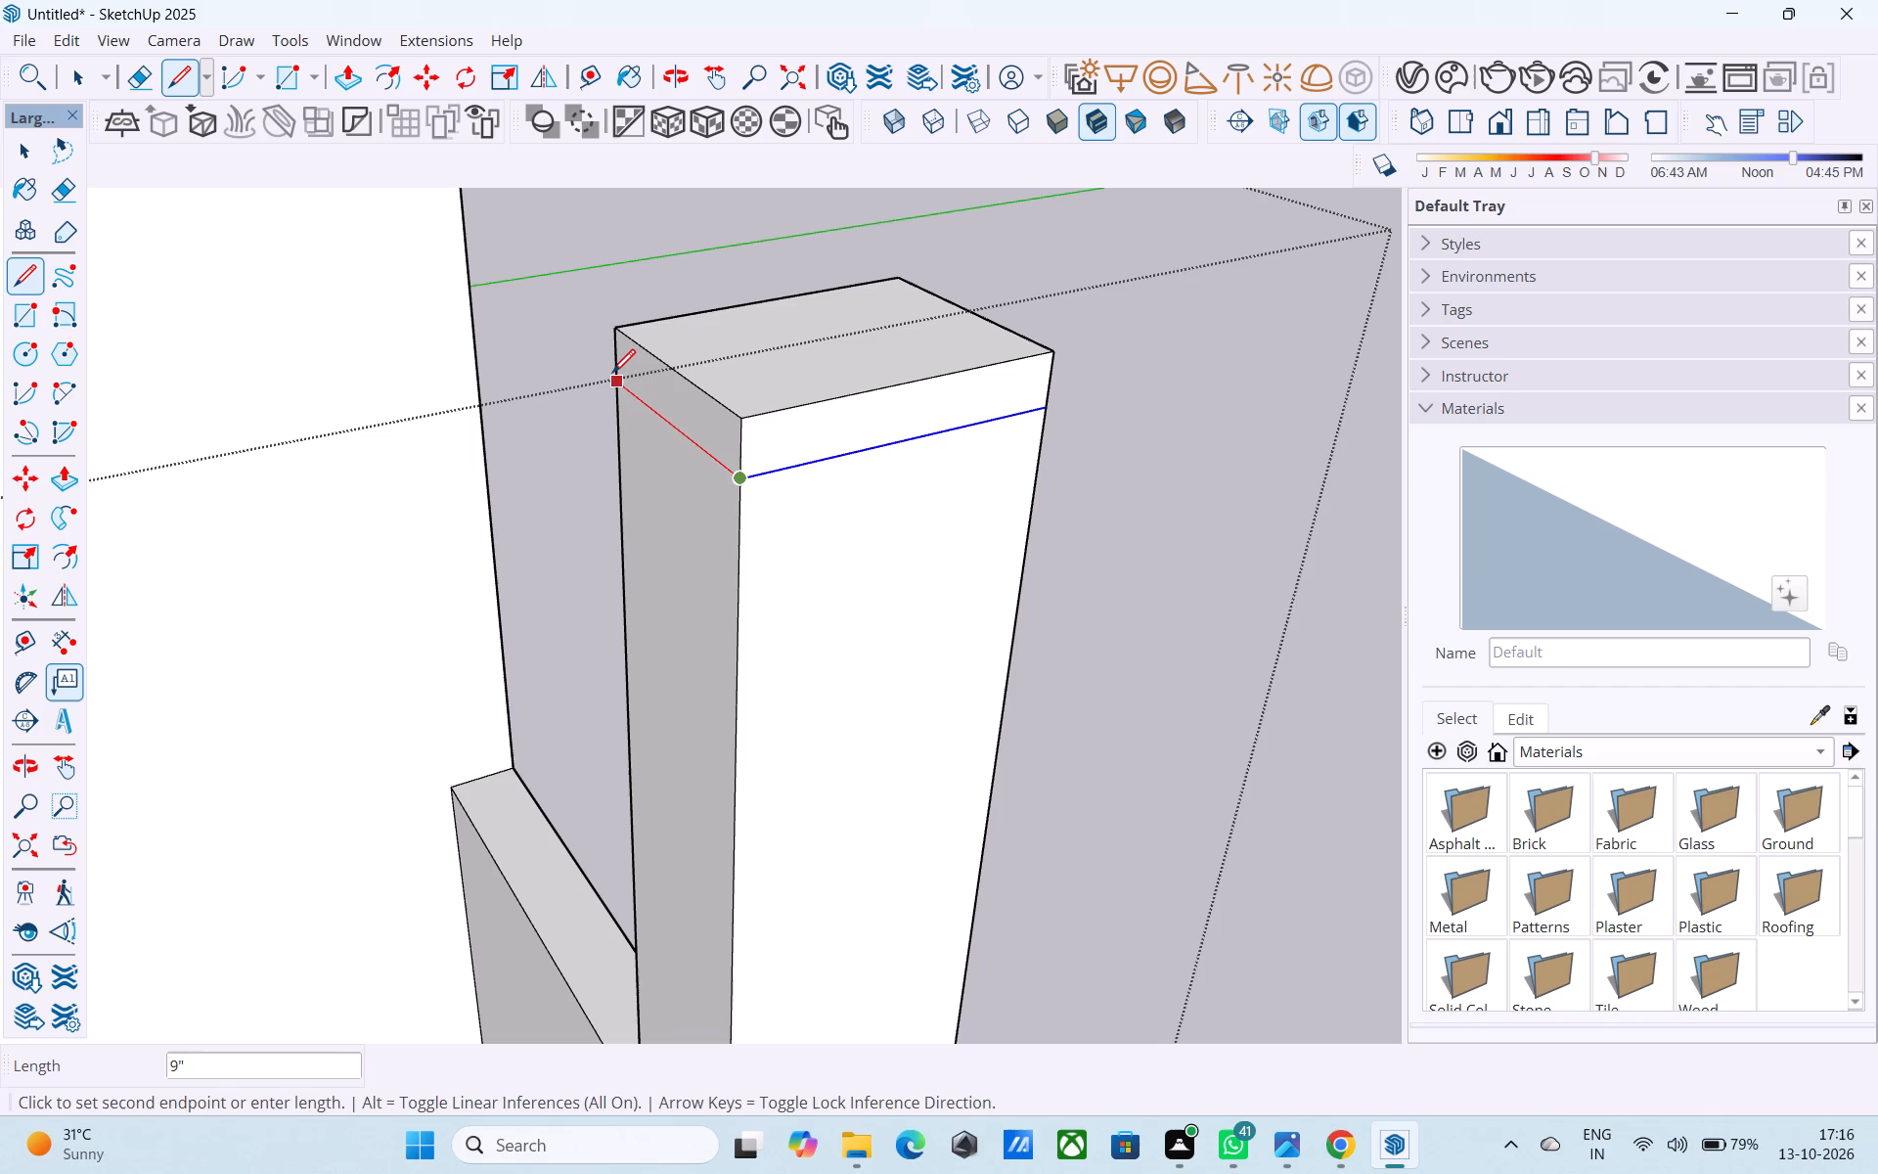
left_click(612, 377)
middle_click_drag(1011, 421, 203, 387)
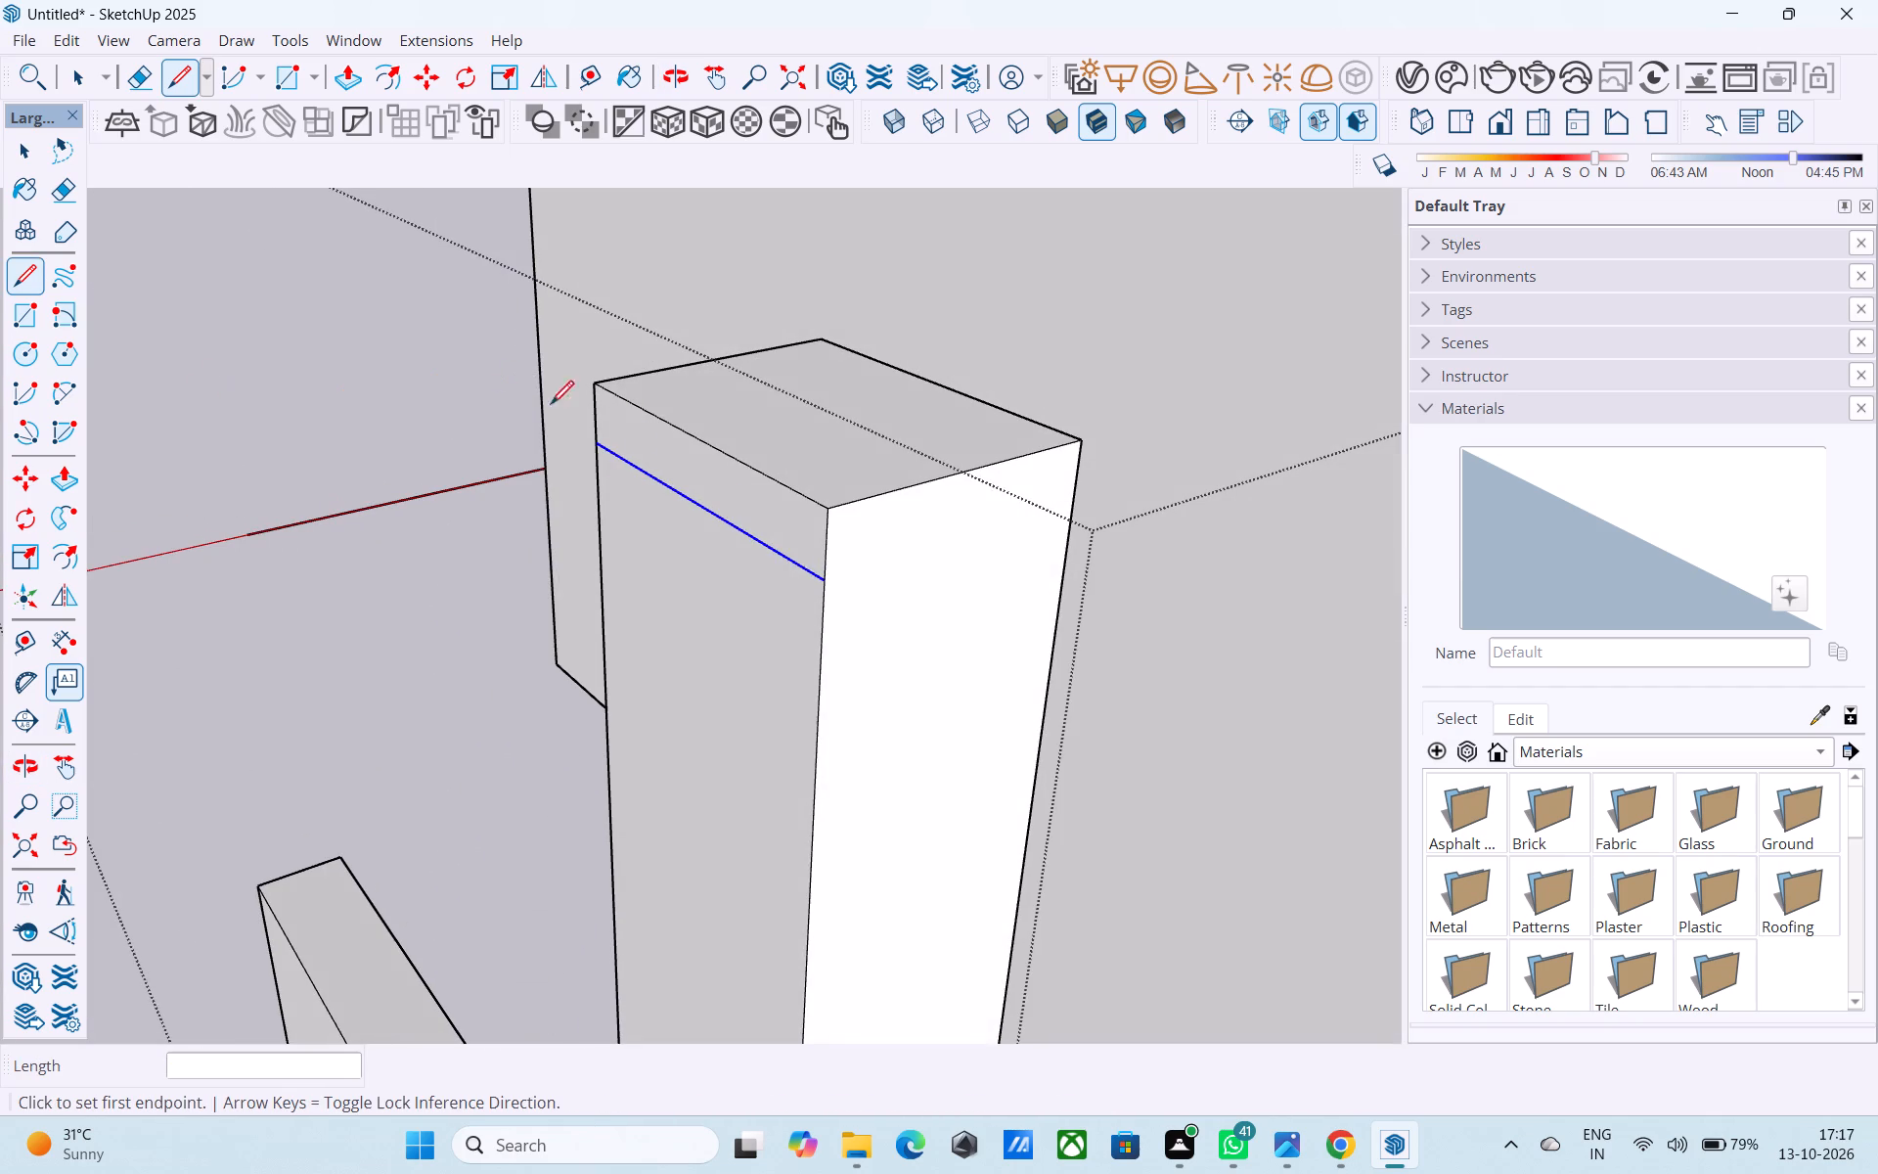
left_click(831, 577)
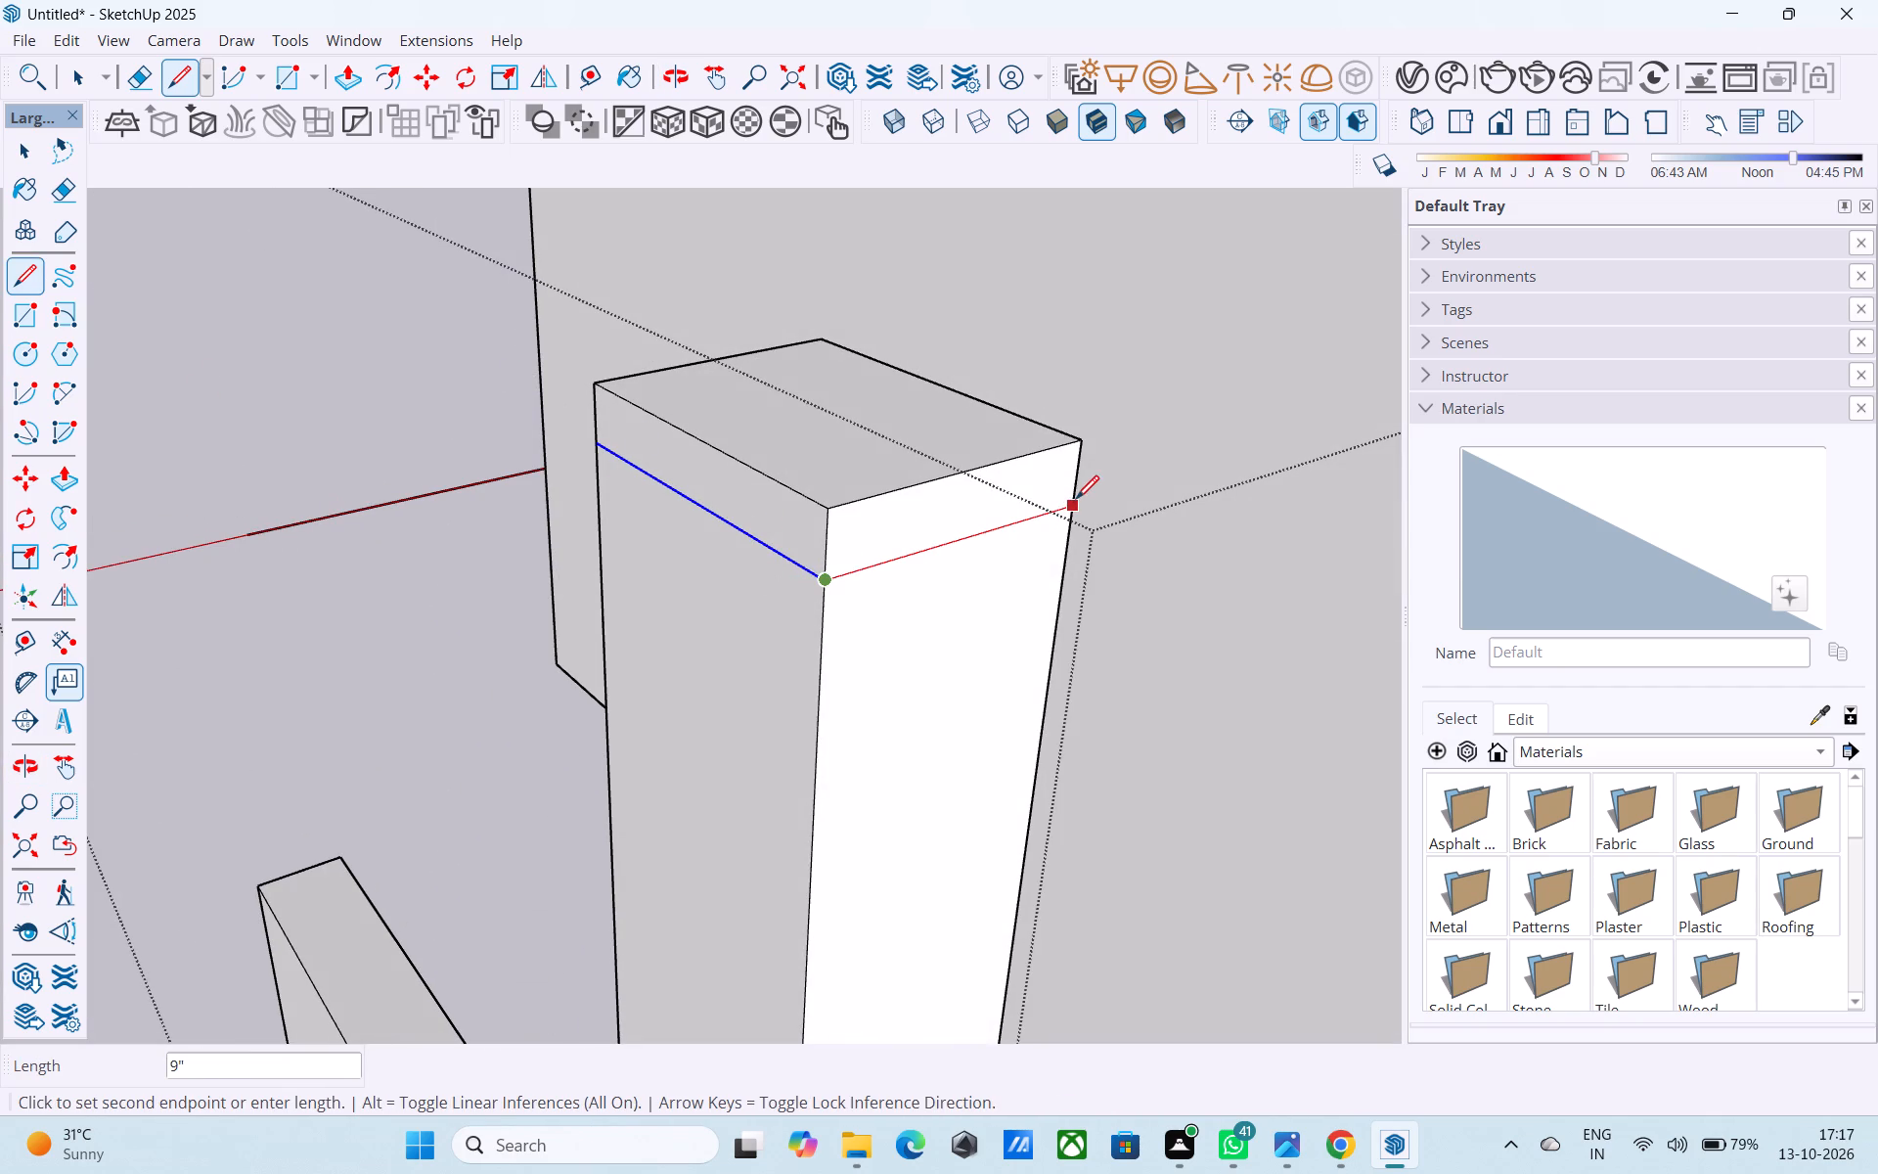
left_click(1076, 501)
middle_click_drag(1098, 512, 482, 409)
scroll(301, 381, "down", 5)
scroll(614, 528, "up", 4)
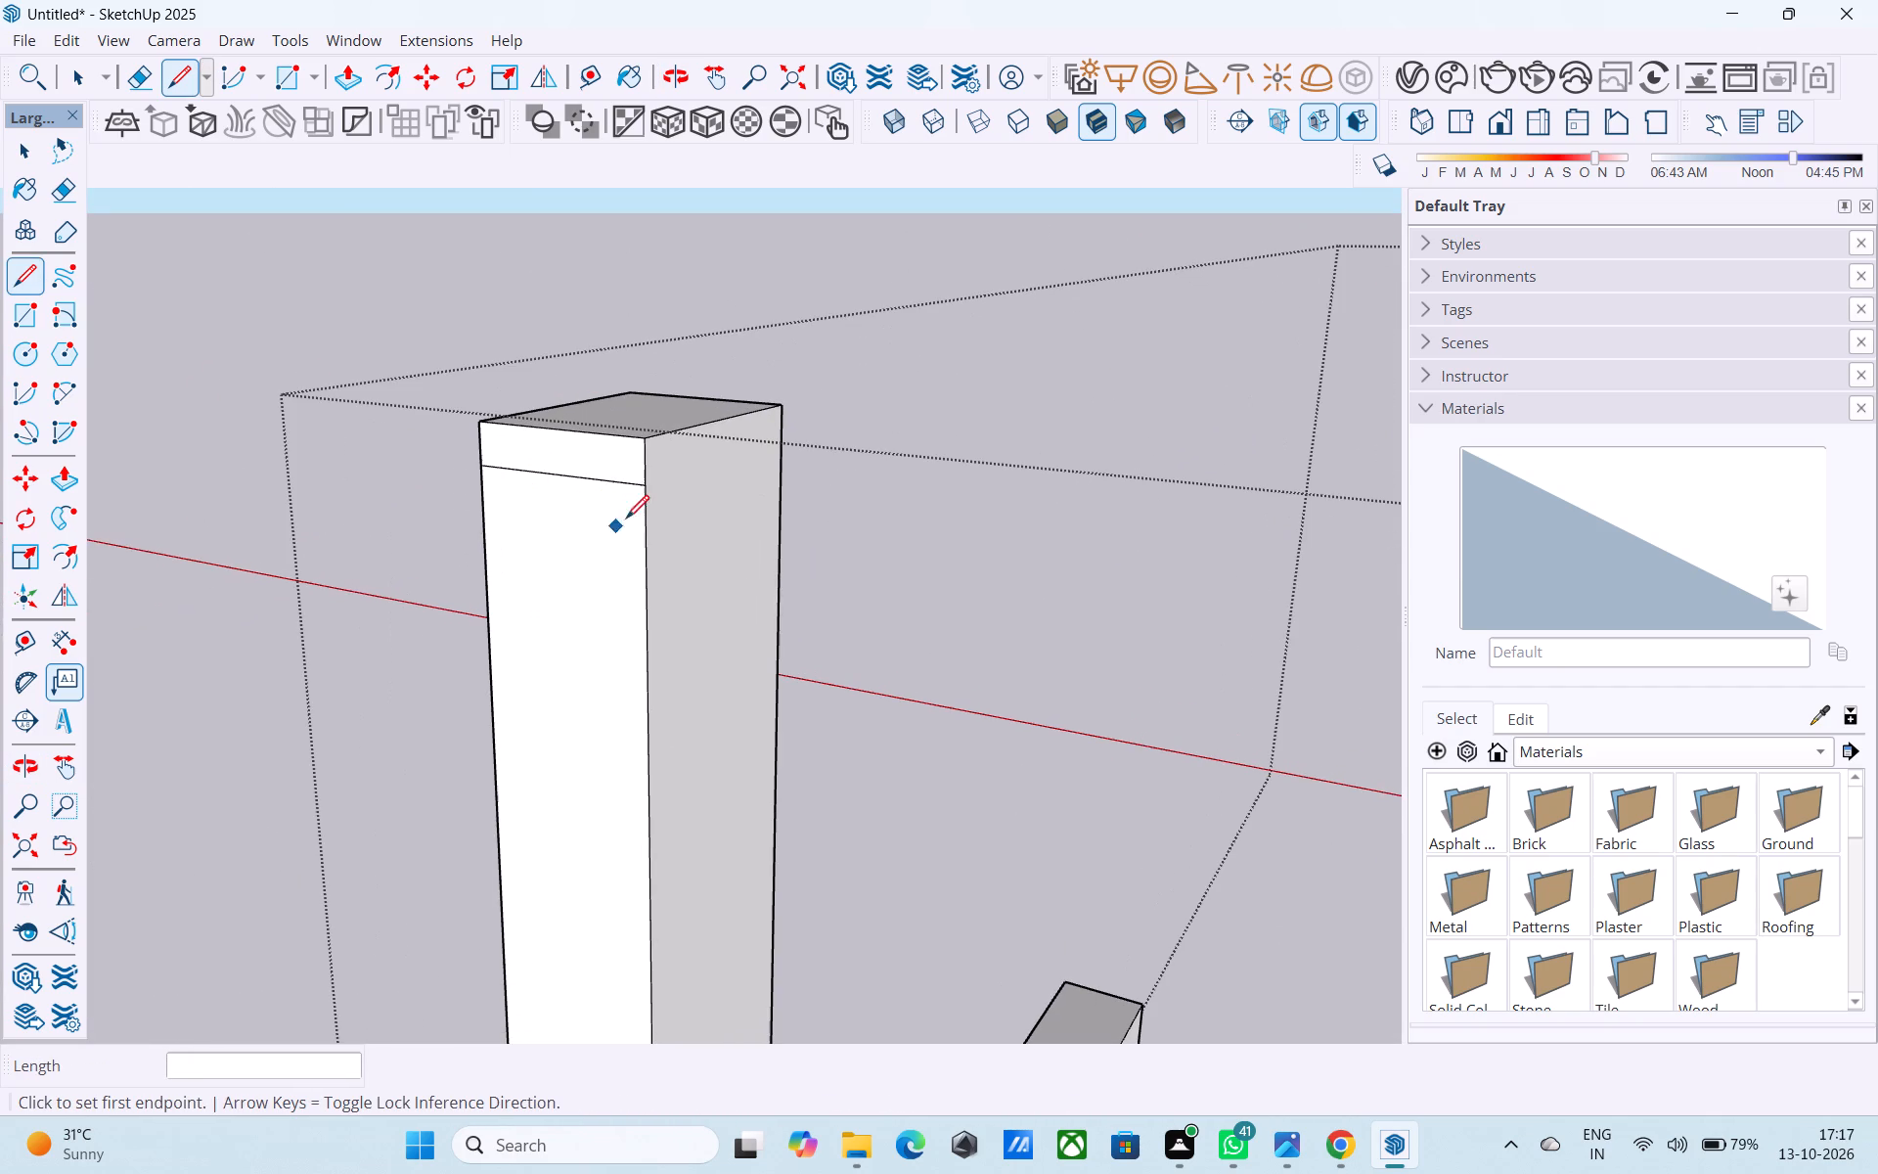
left_click(646, 490)
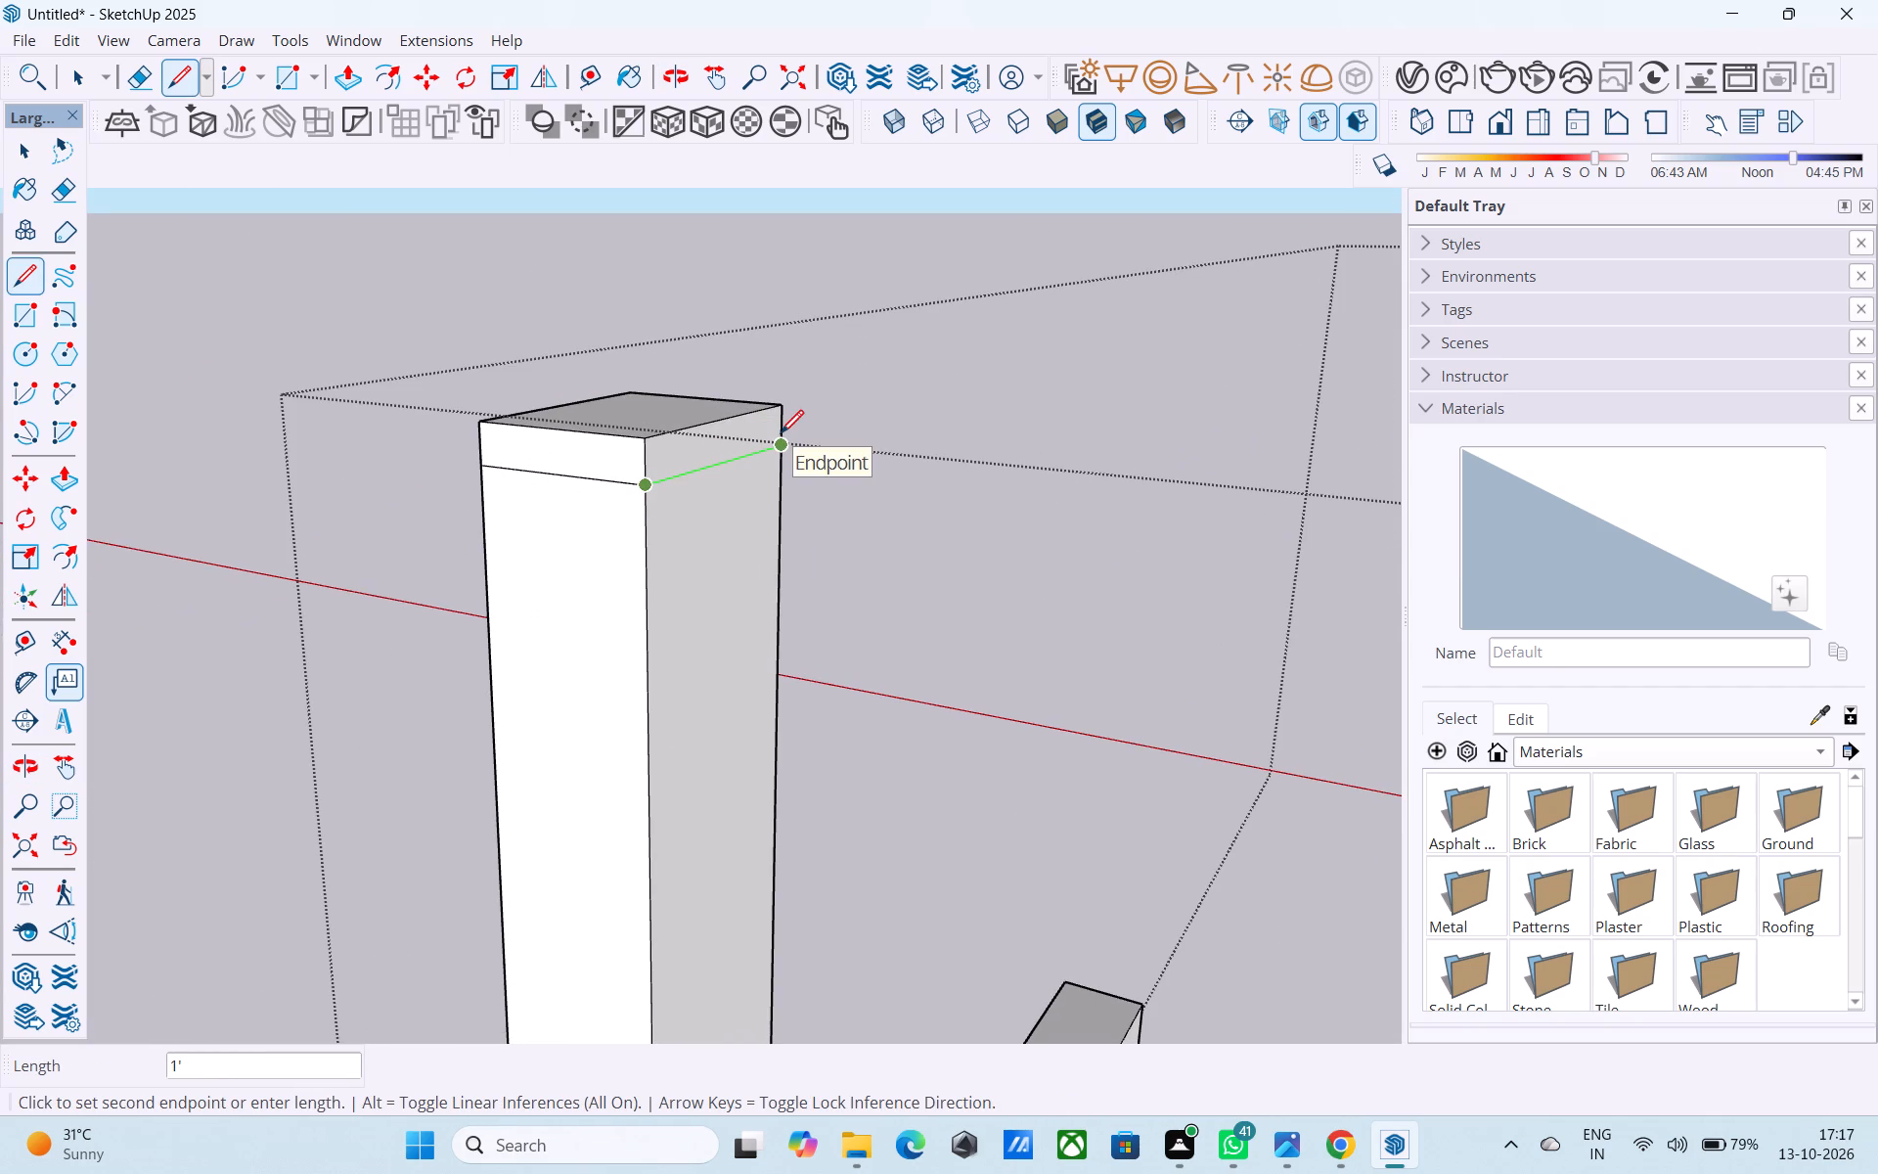
left_click(781, 435)
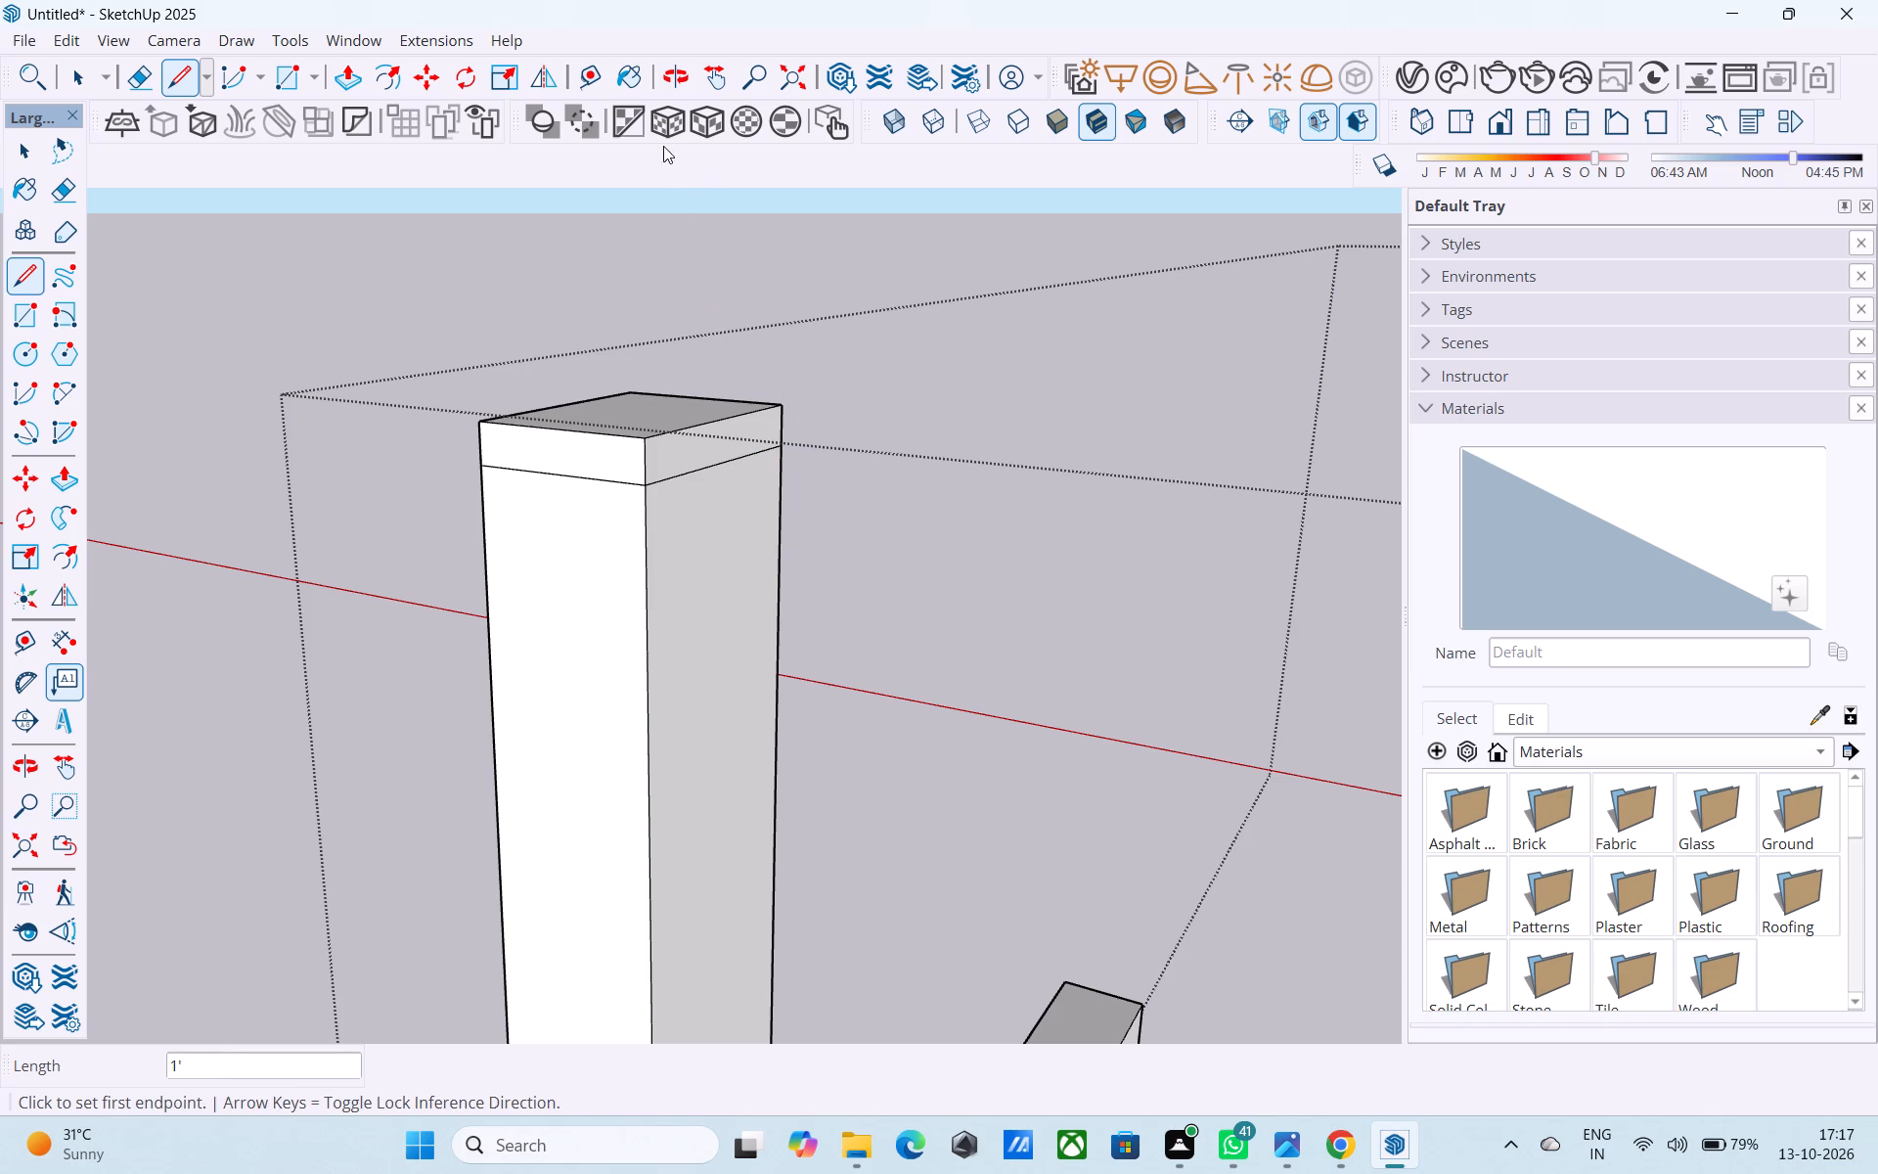
Push/Pull two adjacent faces of the band at the column's top outward by 2".
left_click(335, 67)
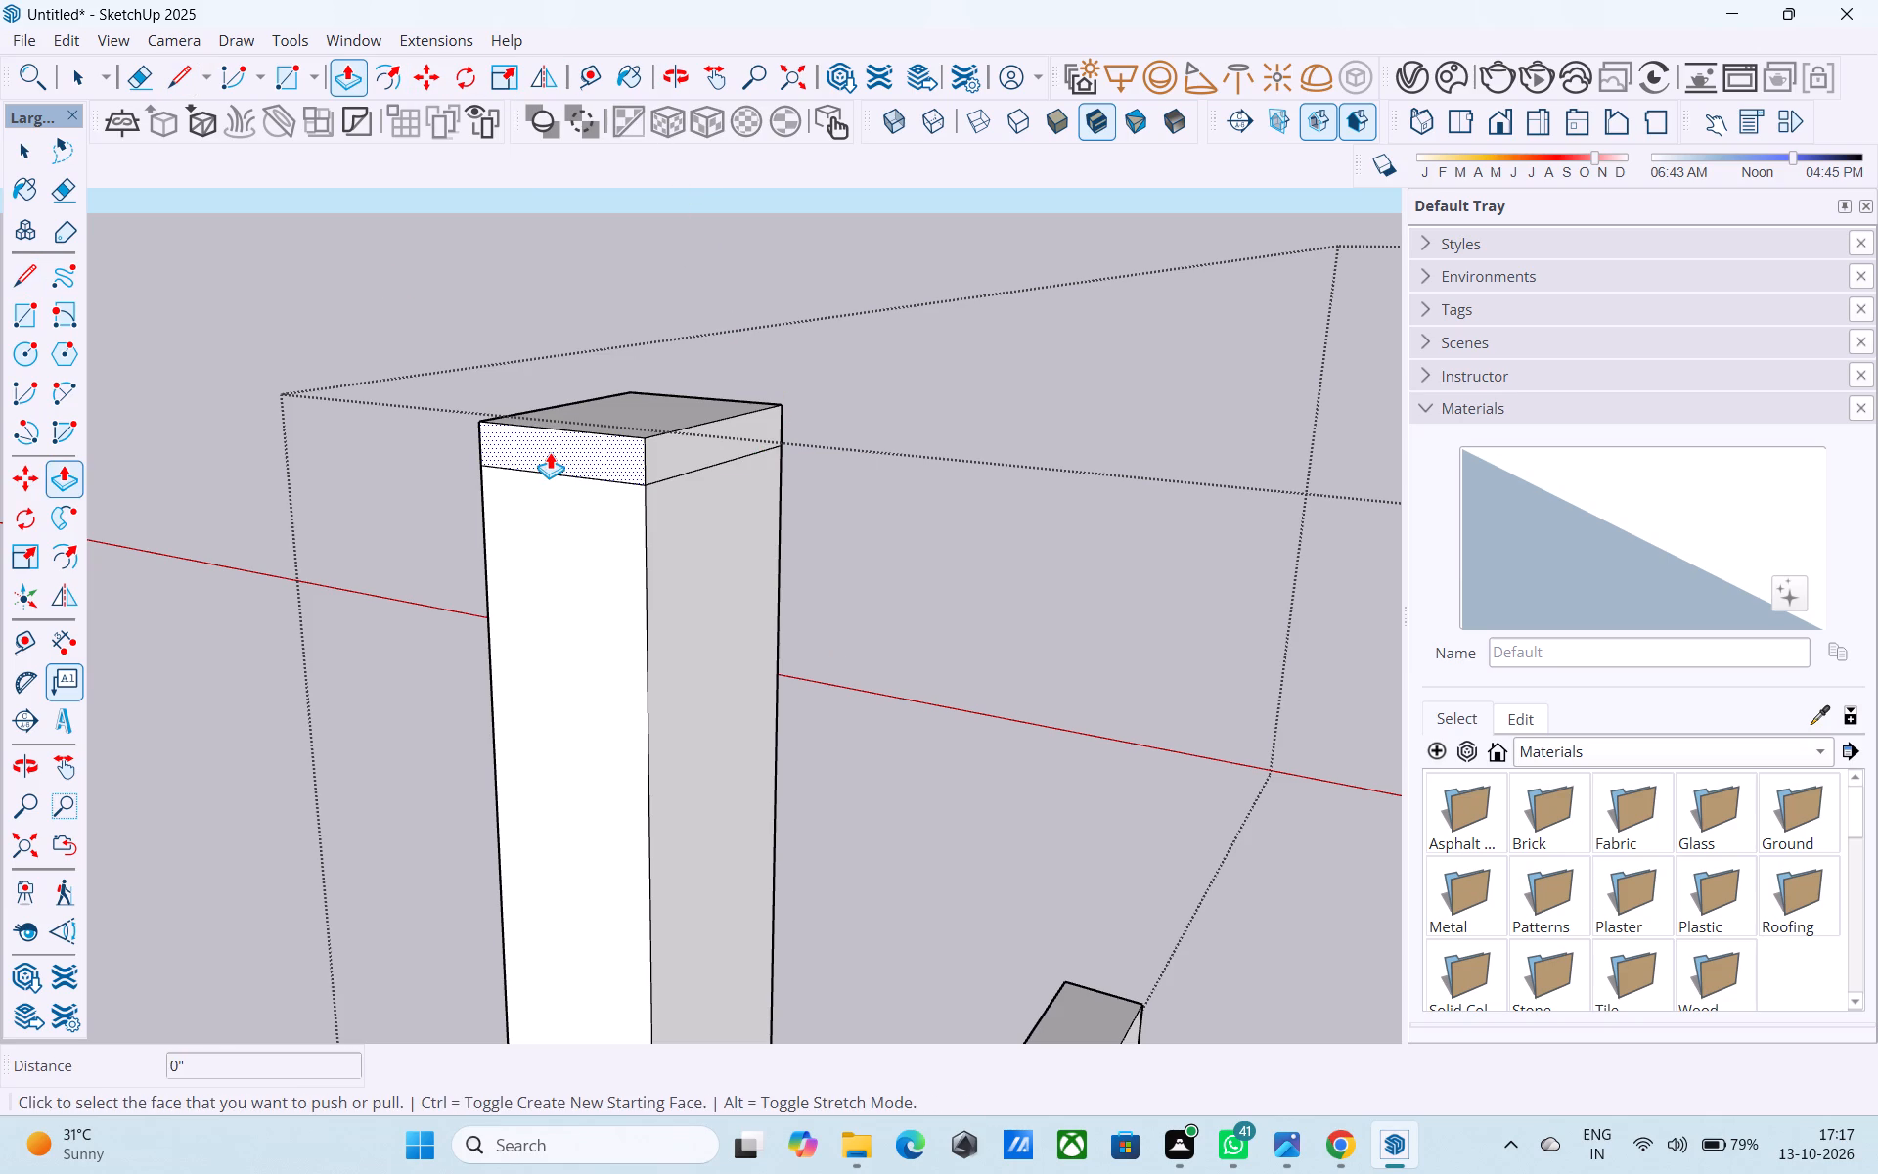
left_click(550, 452)
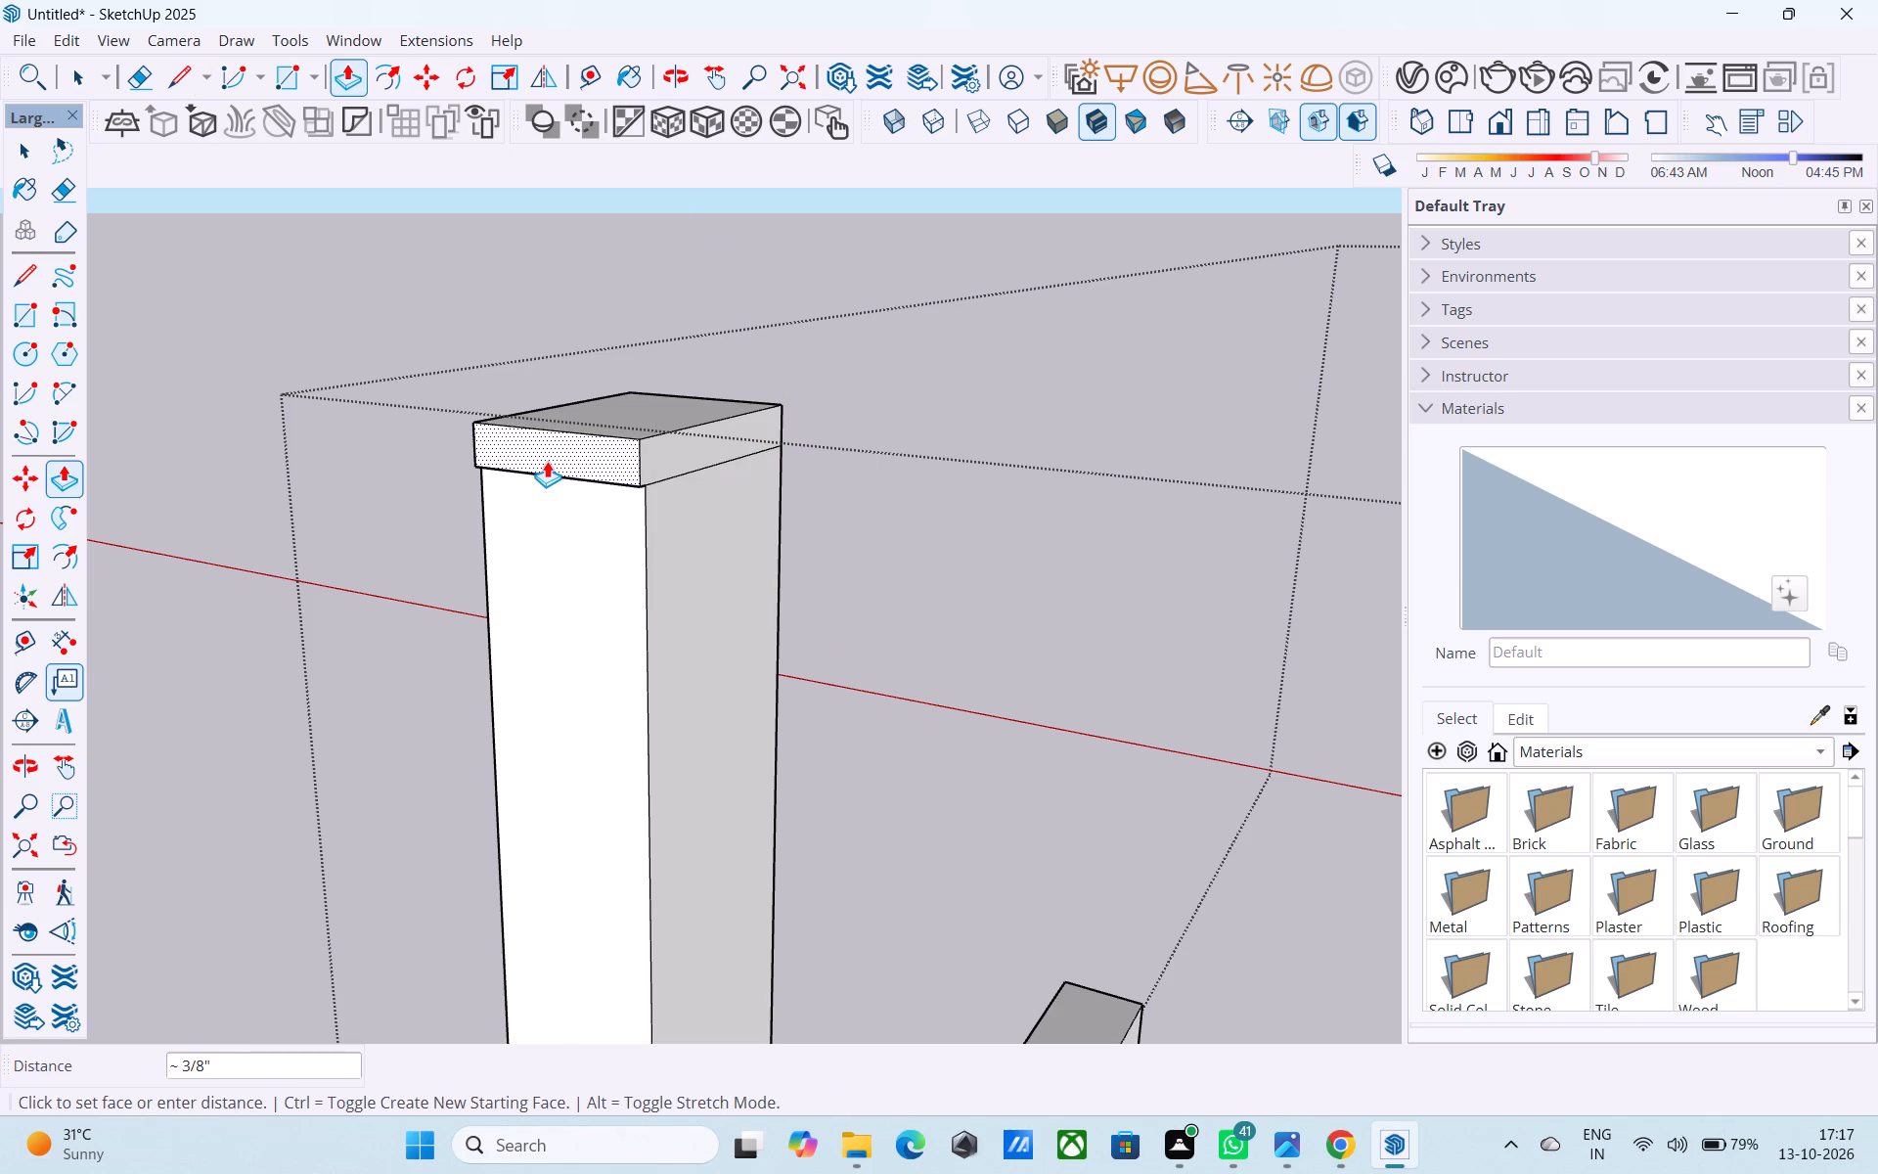
type("2\"")
key("Return")
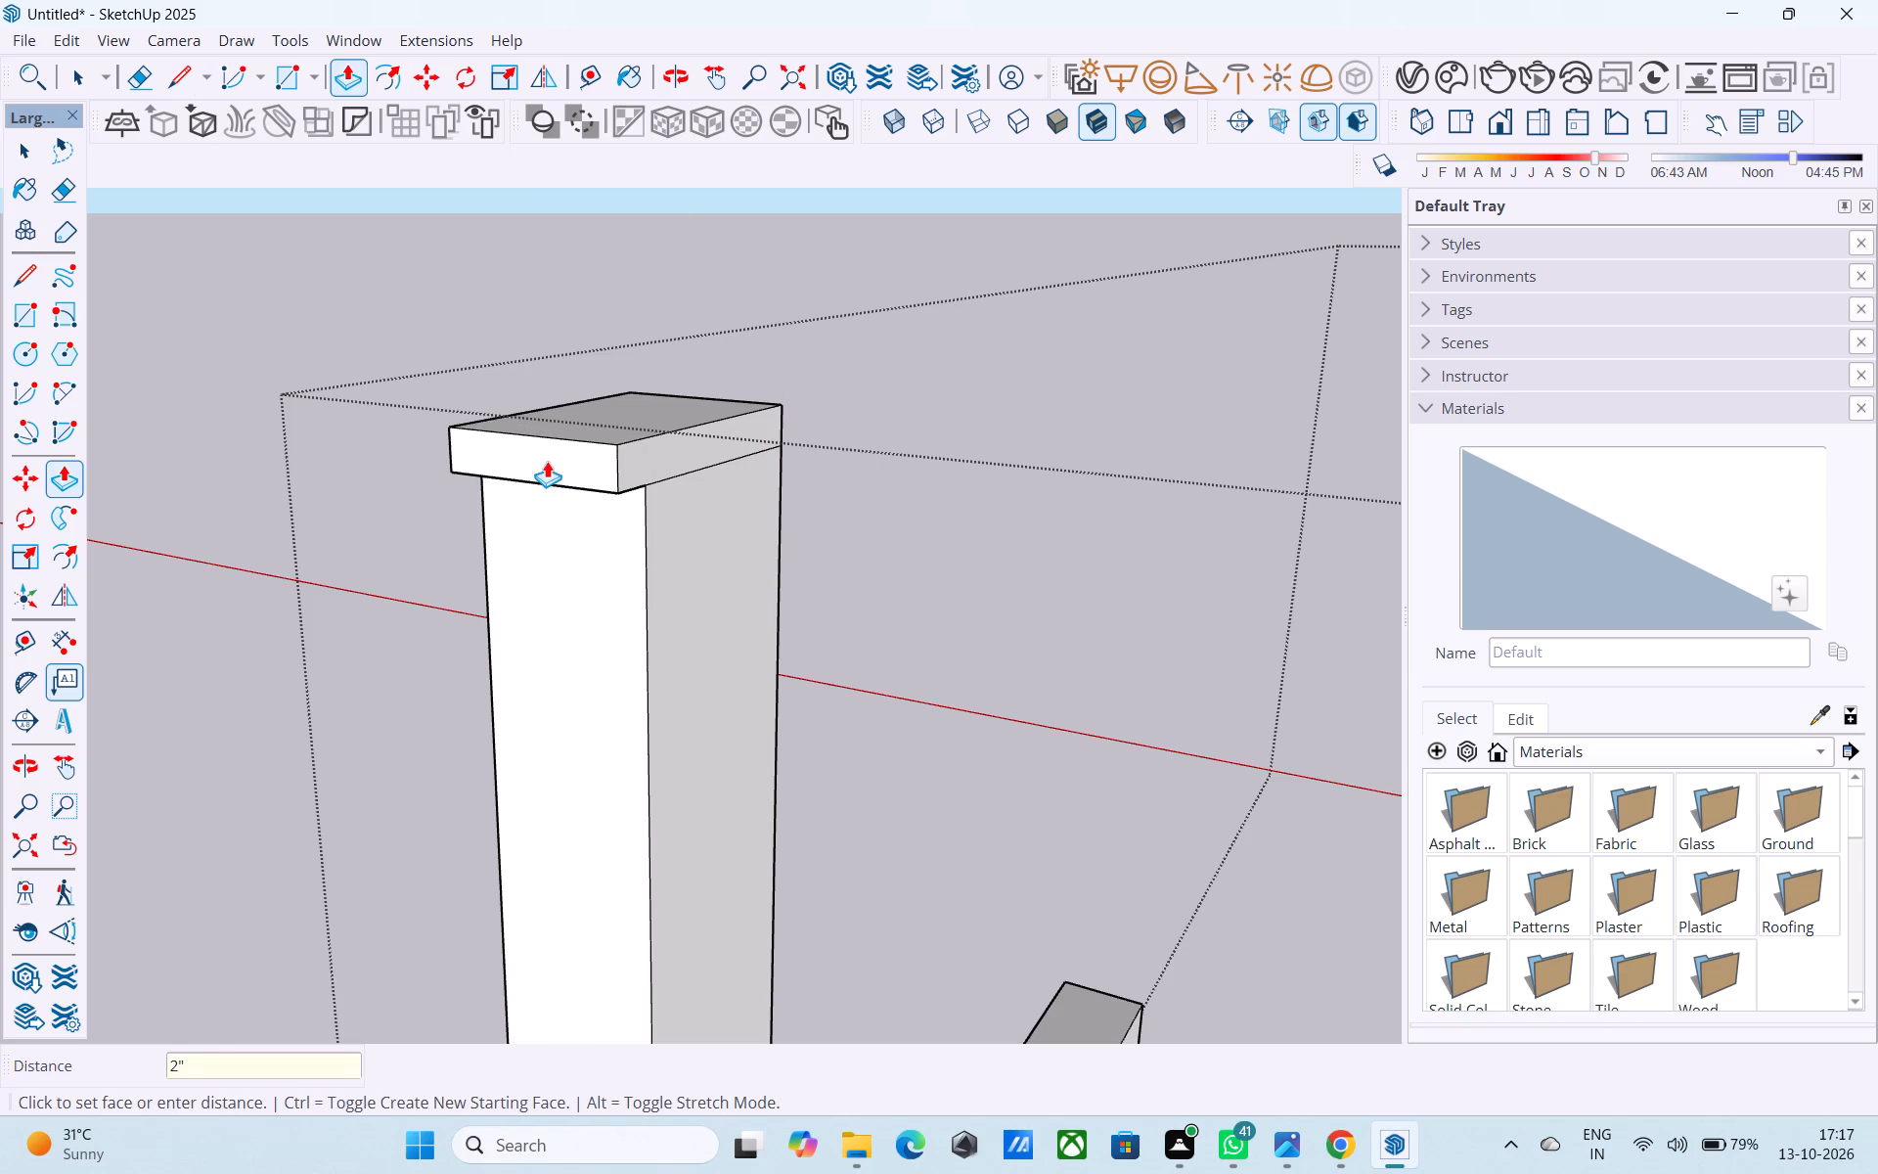
double_click(629, 465)
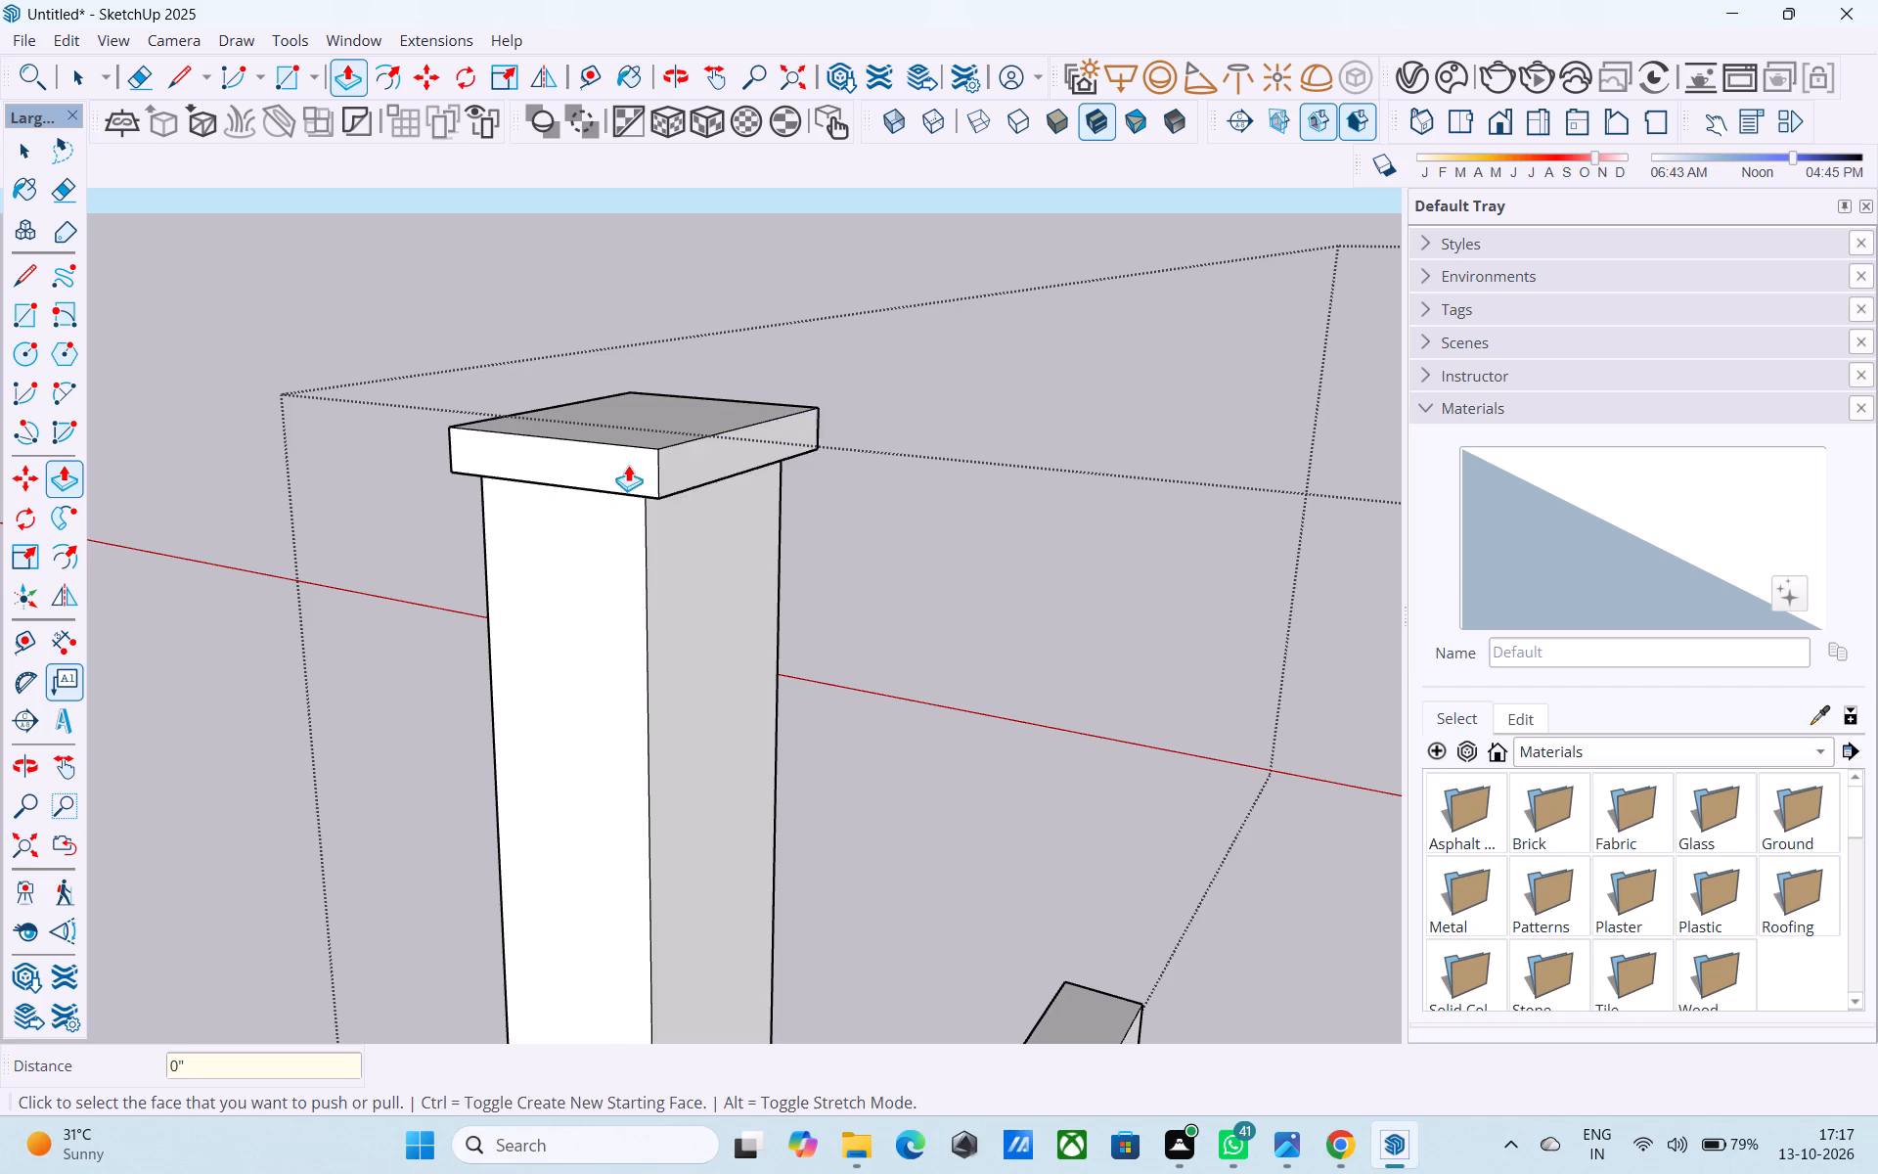
Push/Pull the remaining two band faces outward by the same 2", completing an overhanging cap on the column.
scroll(628, 469, "down", 2)
middle_click_drag(628, 473, 1225, 533)
scroll(1227, 543, "down", 4)
scroll(760, 561, "up", 7)
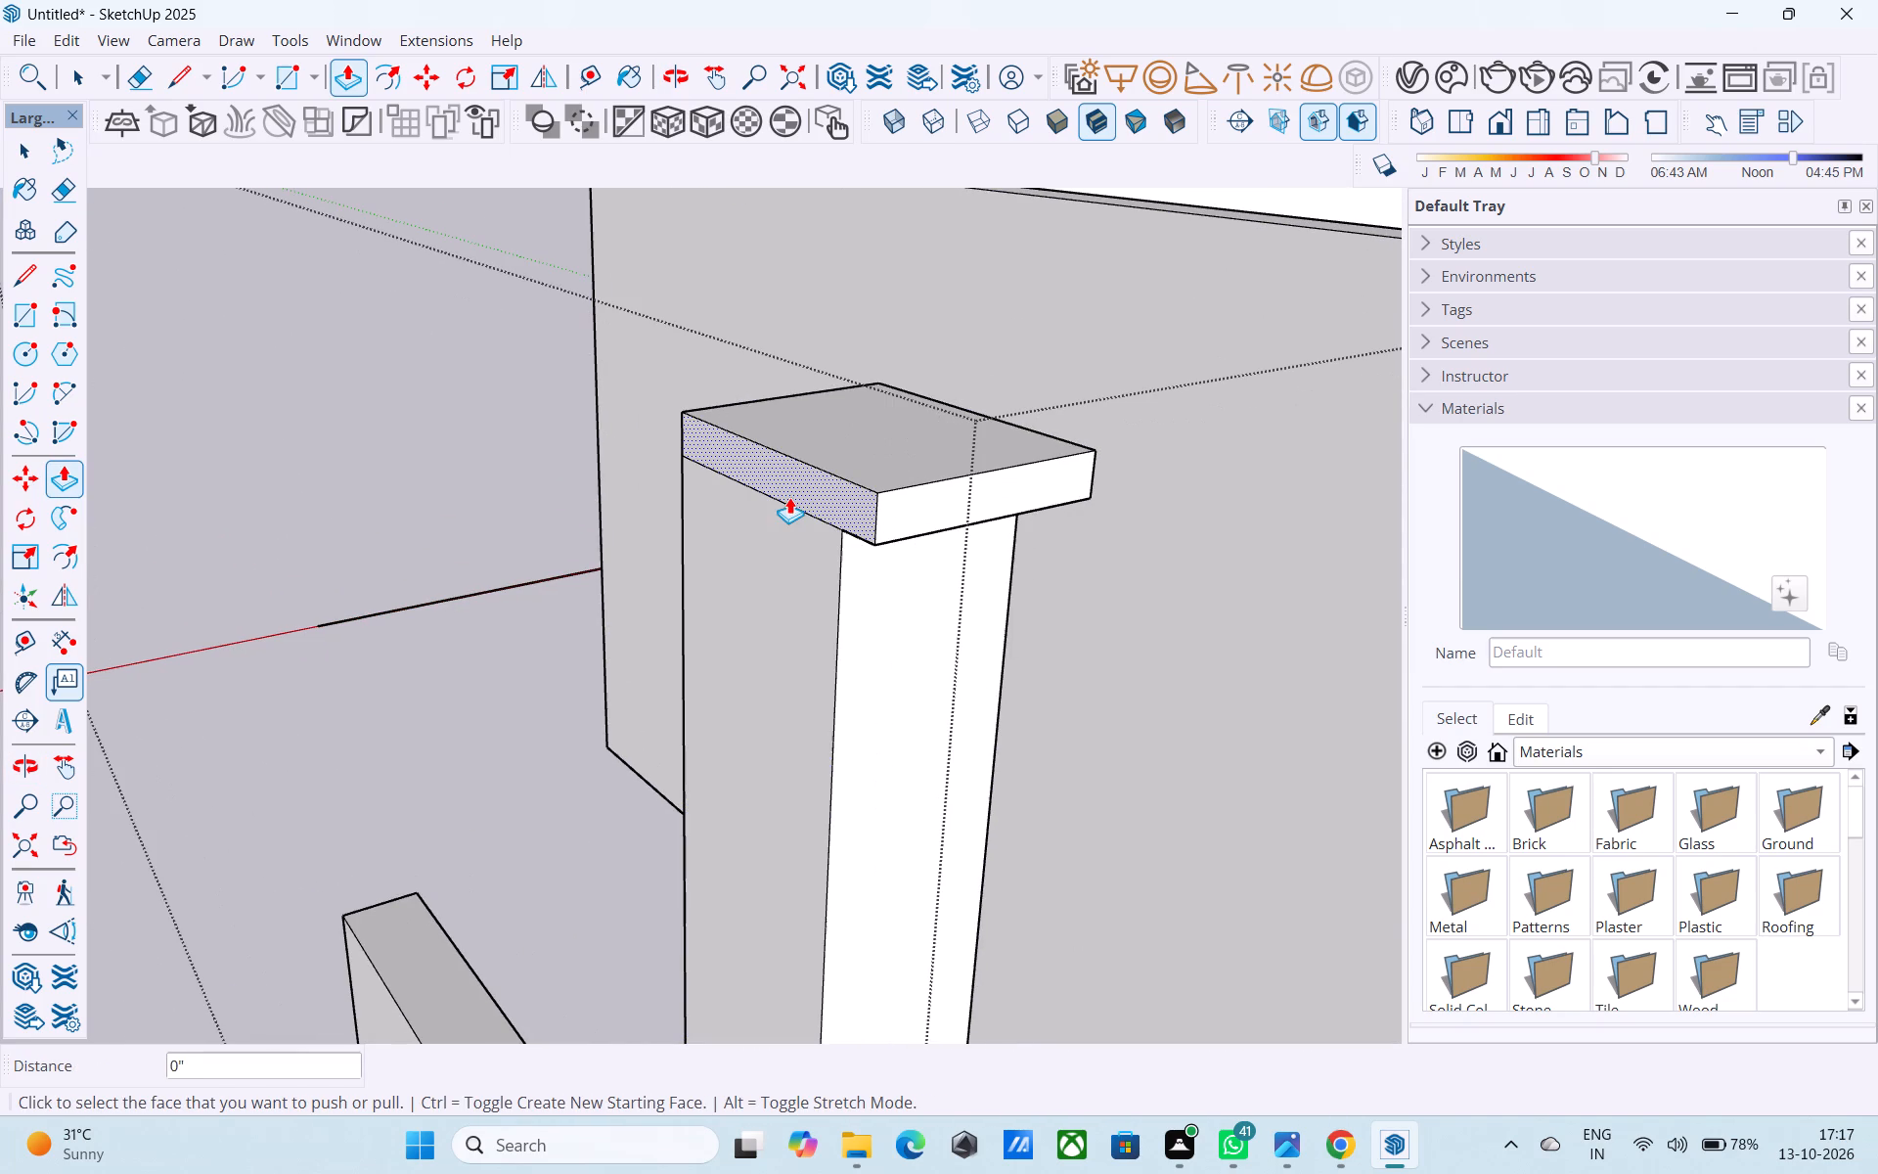
scroll(788, 484, "up", 6)
double_click(788, 480)
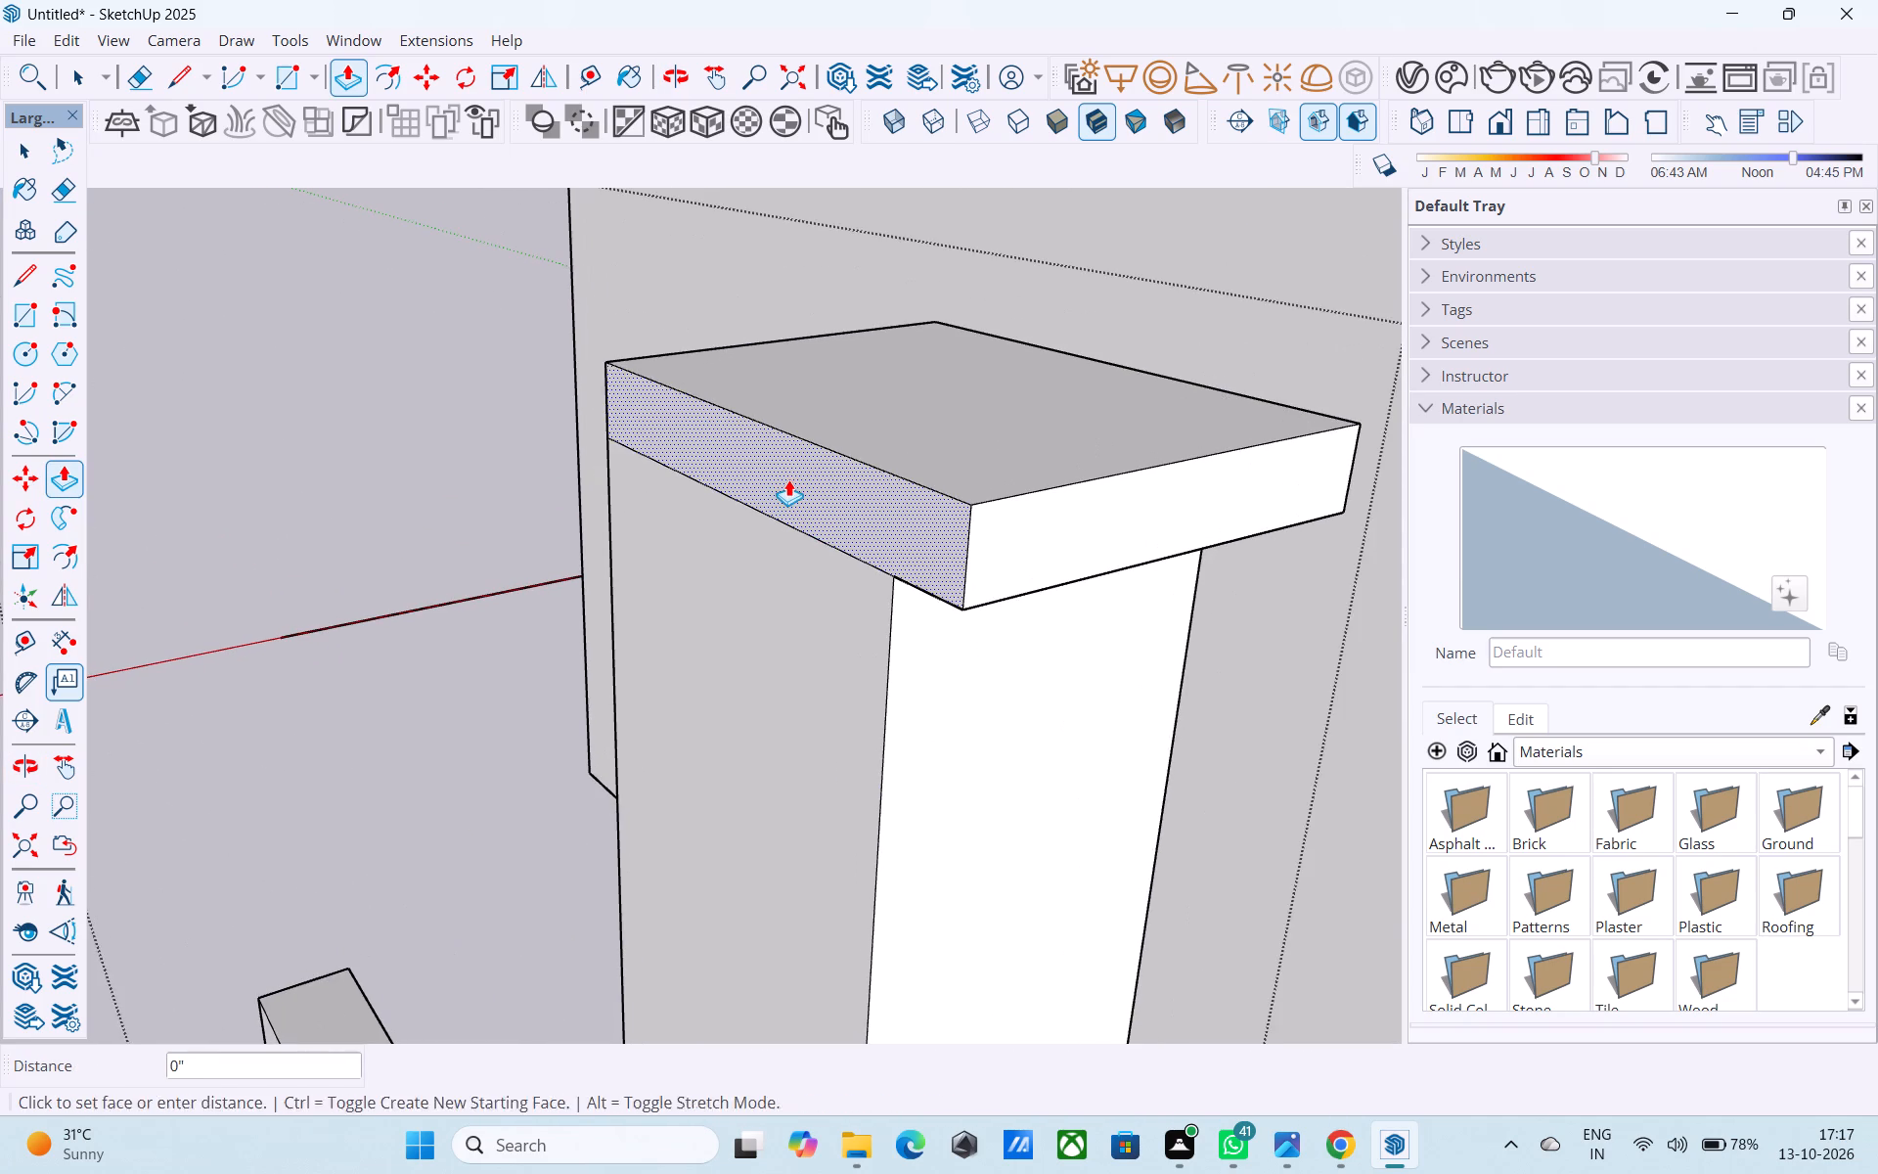
middle_click_drag(756, 494, 1404, 658)
scroll(1369, 657, "down", 8)
scroll(1220, 623, "up", 1)
scroll(1220, 623, "down", 2)
scroll(1028, 629, "up", 8)
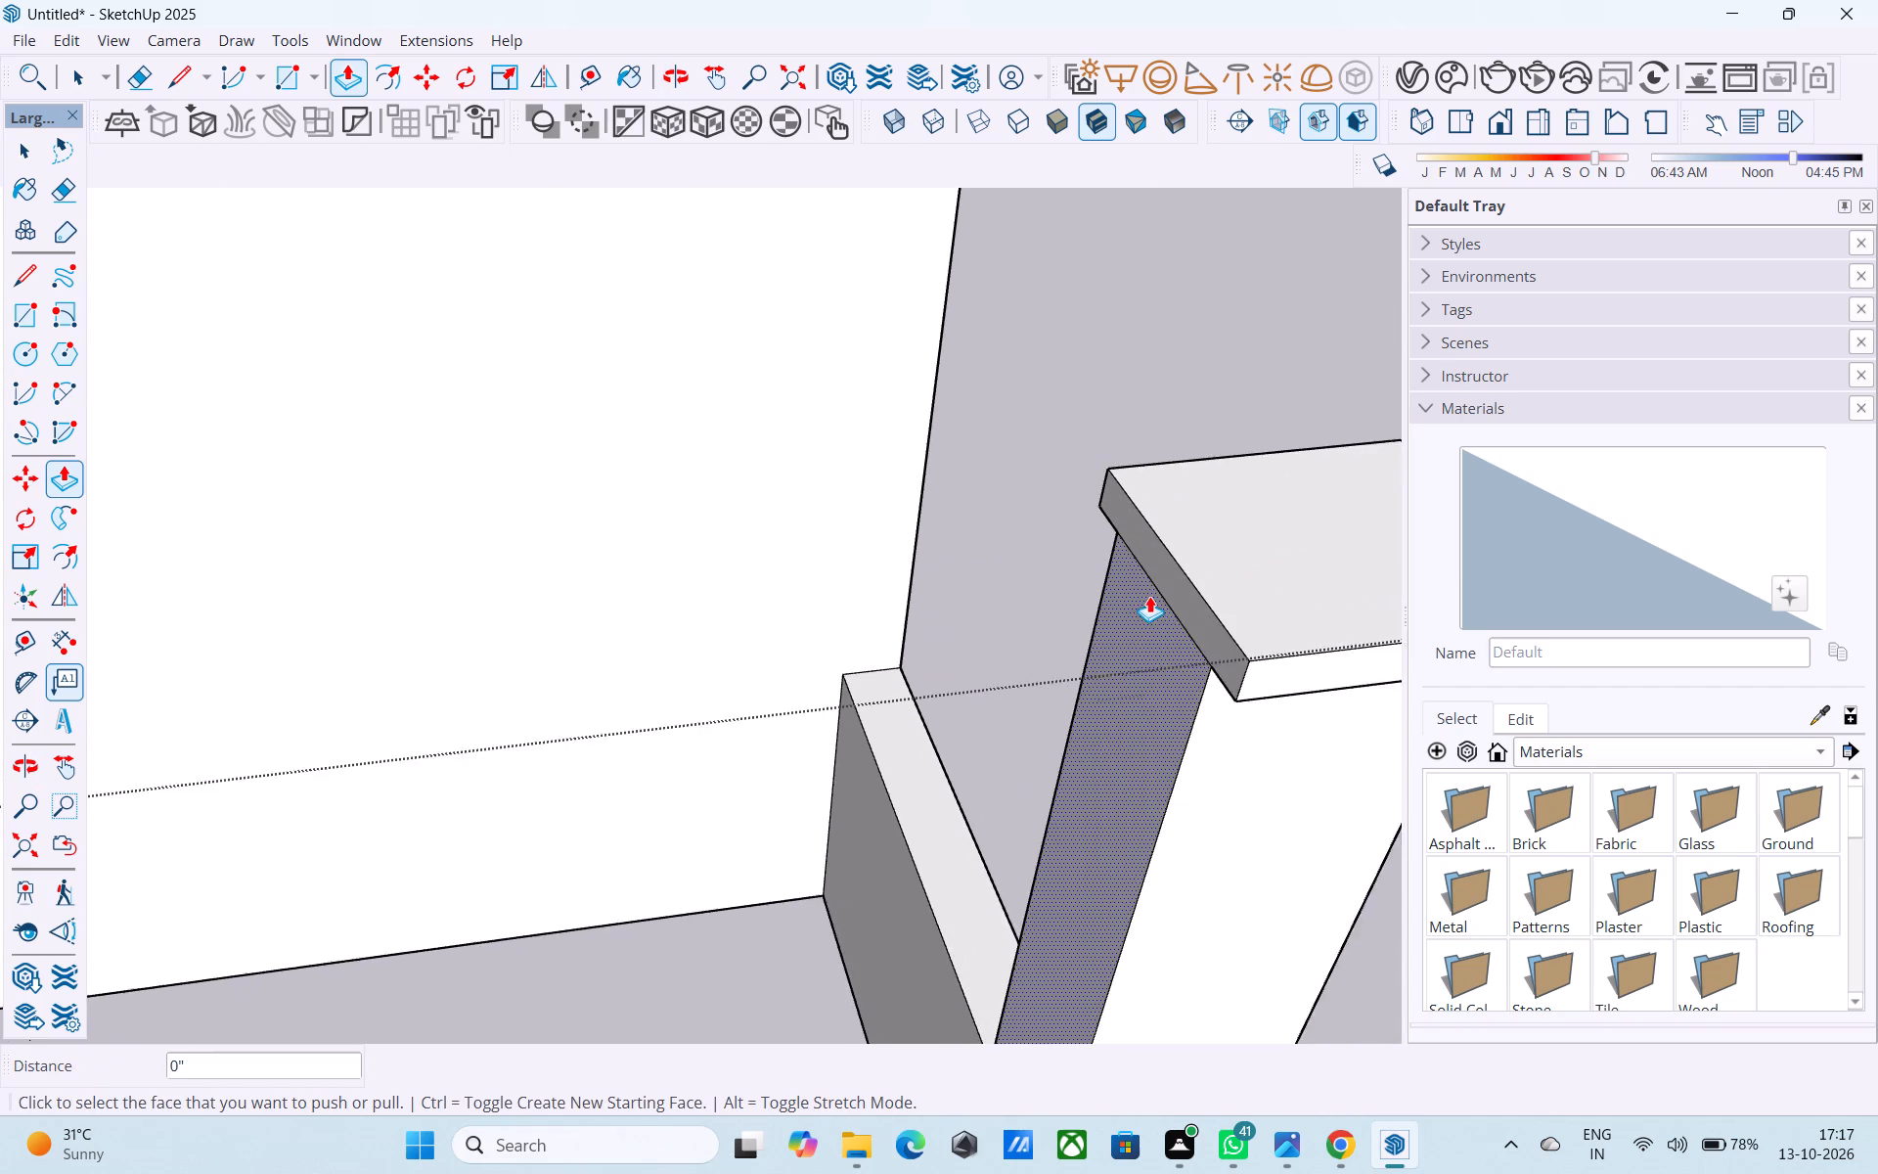
scroll(1149, 596, "up", 2)
double_click(1169, 580)
scroll(1119, 575, "down", 10)
middle_click_drag(1132, 688, 1011, 453)
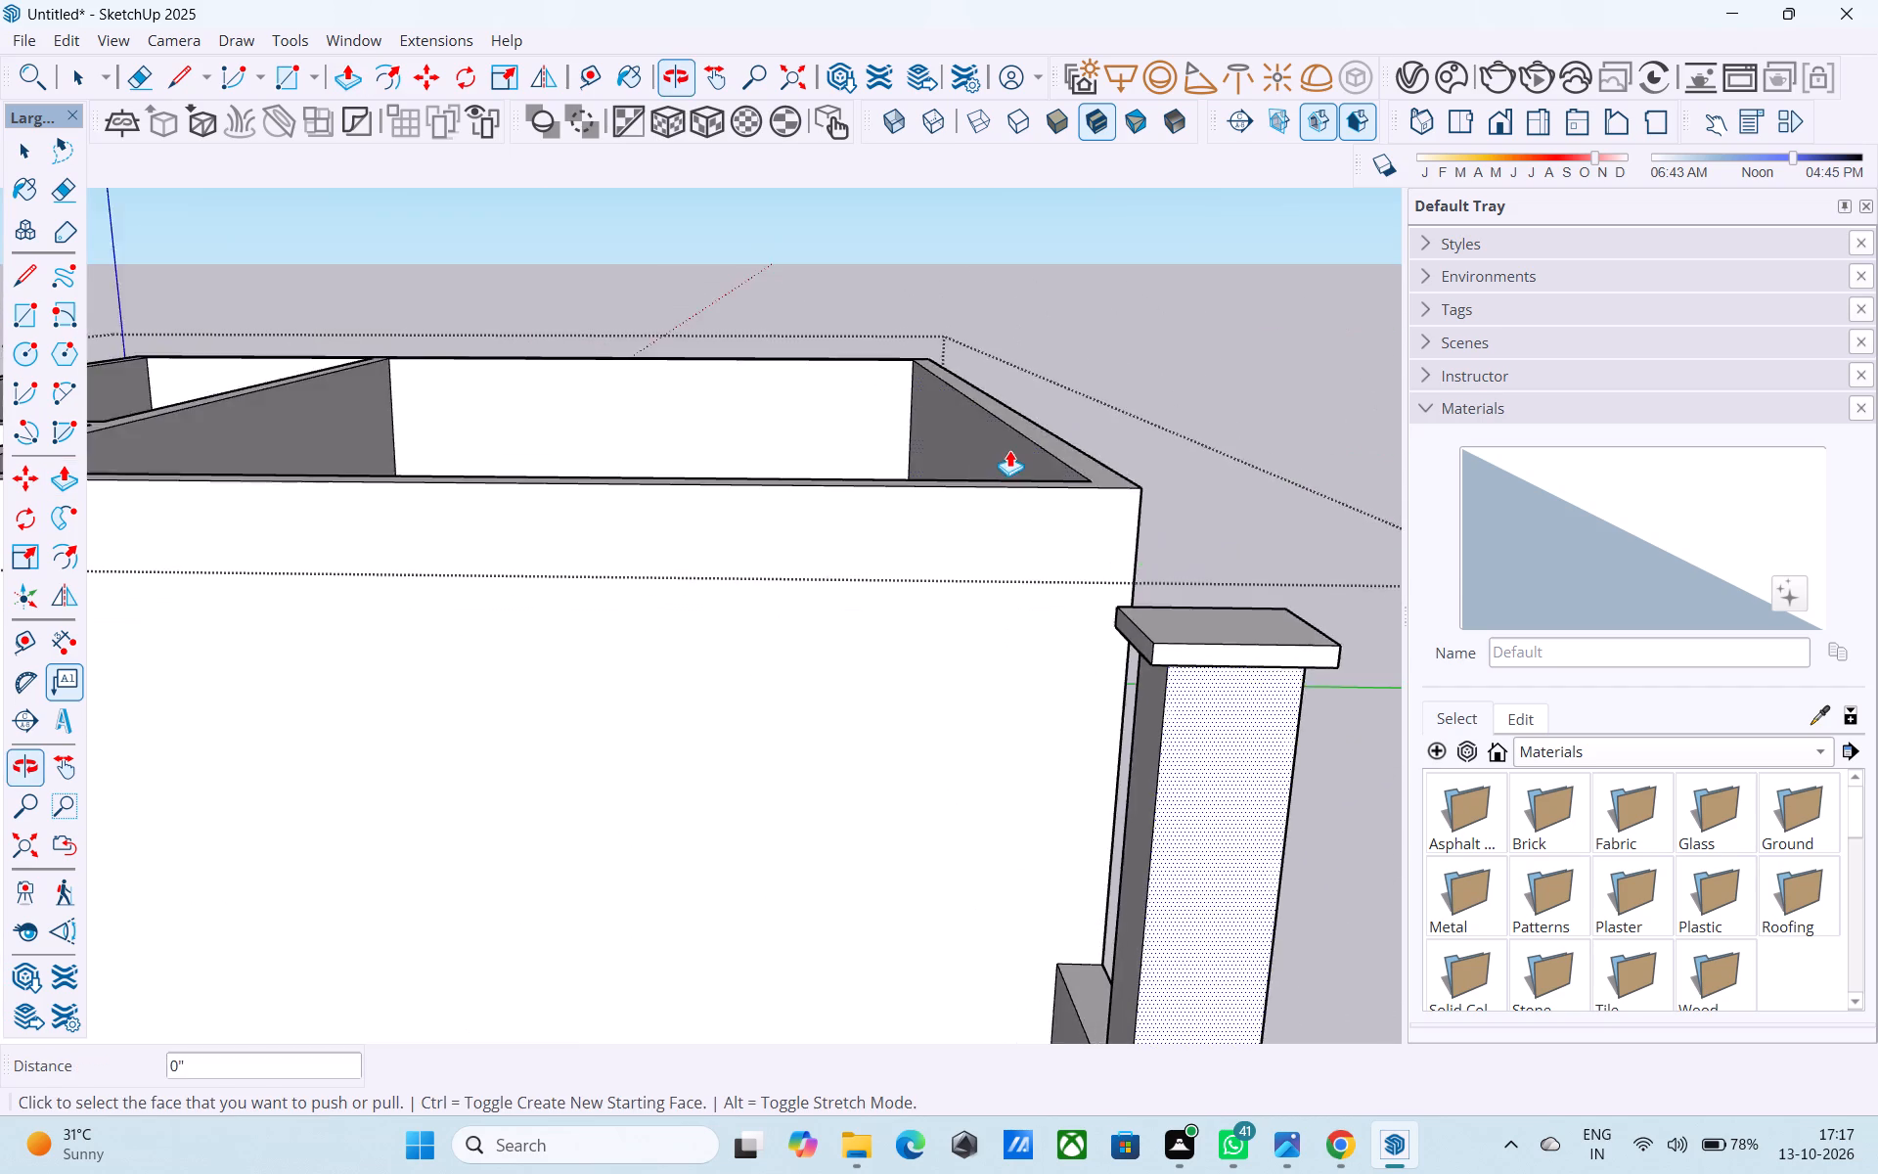
Copy the top edge of the front low wall's long outer face 1" down the face.
scroll(1006, 448, "down", 9)
scroll(1028, 523, "up", 4)
middle_click_drag(917, 704, 946, 594)
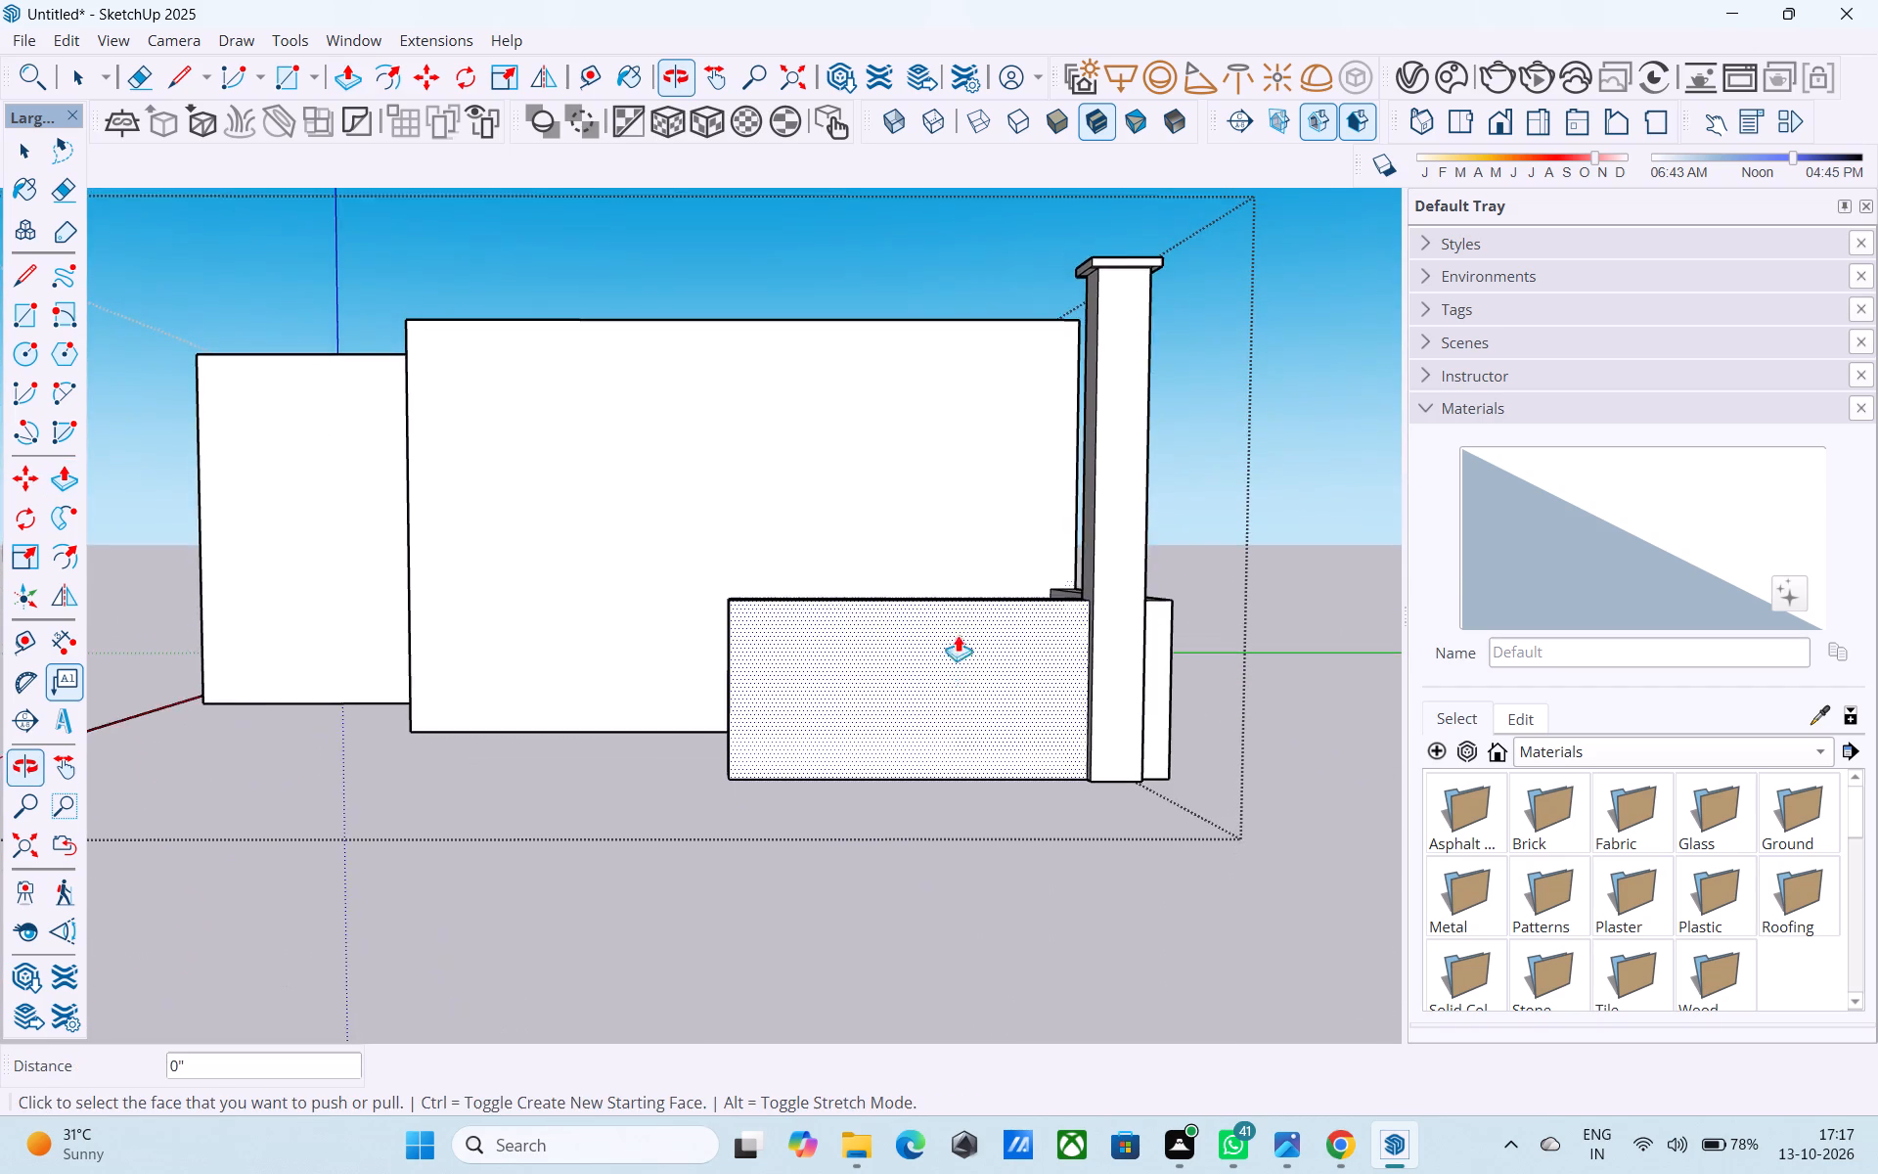
scroll(987, 784, "down", 3)
scroll(1058, 360, "up", 5)
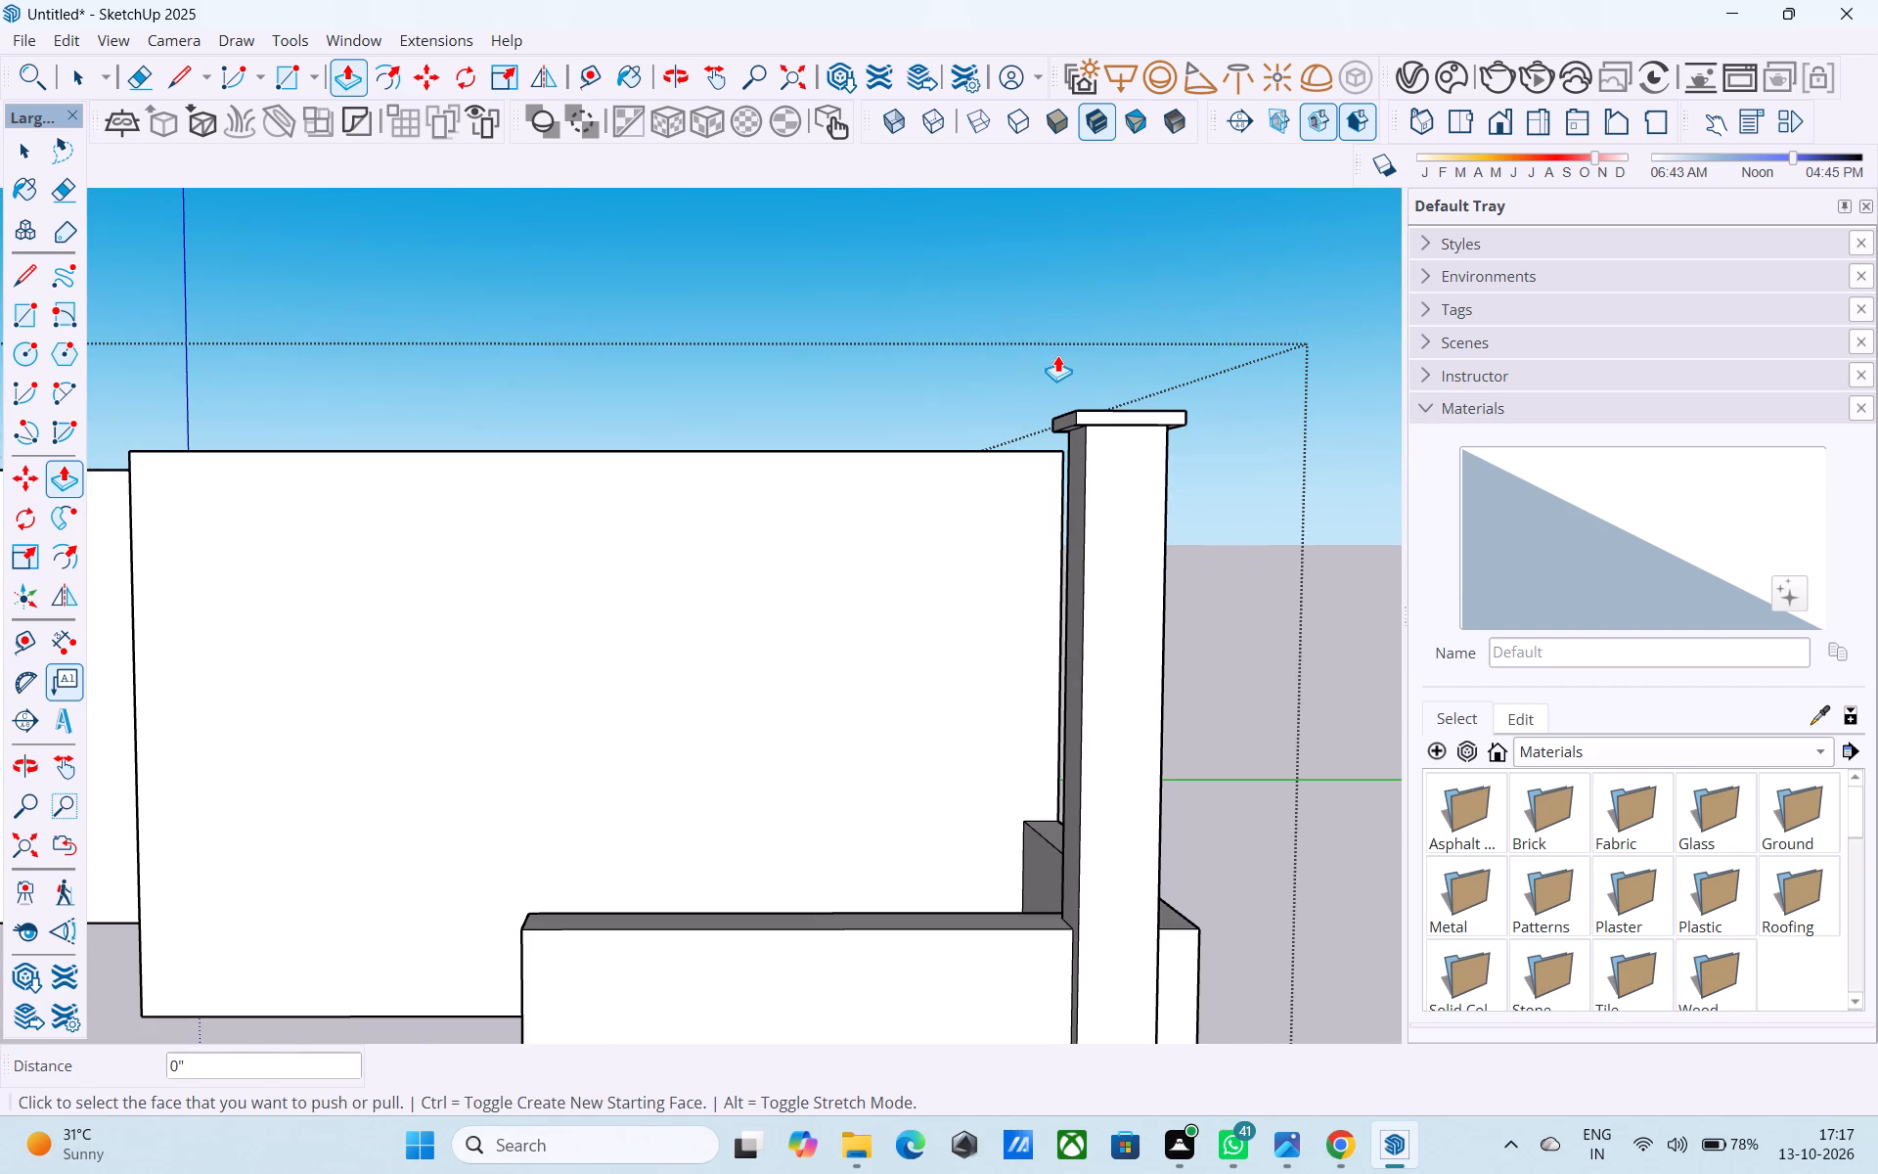
scroll(1057, 355, "down", 4)
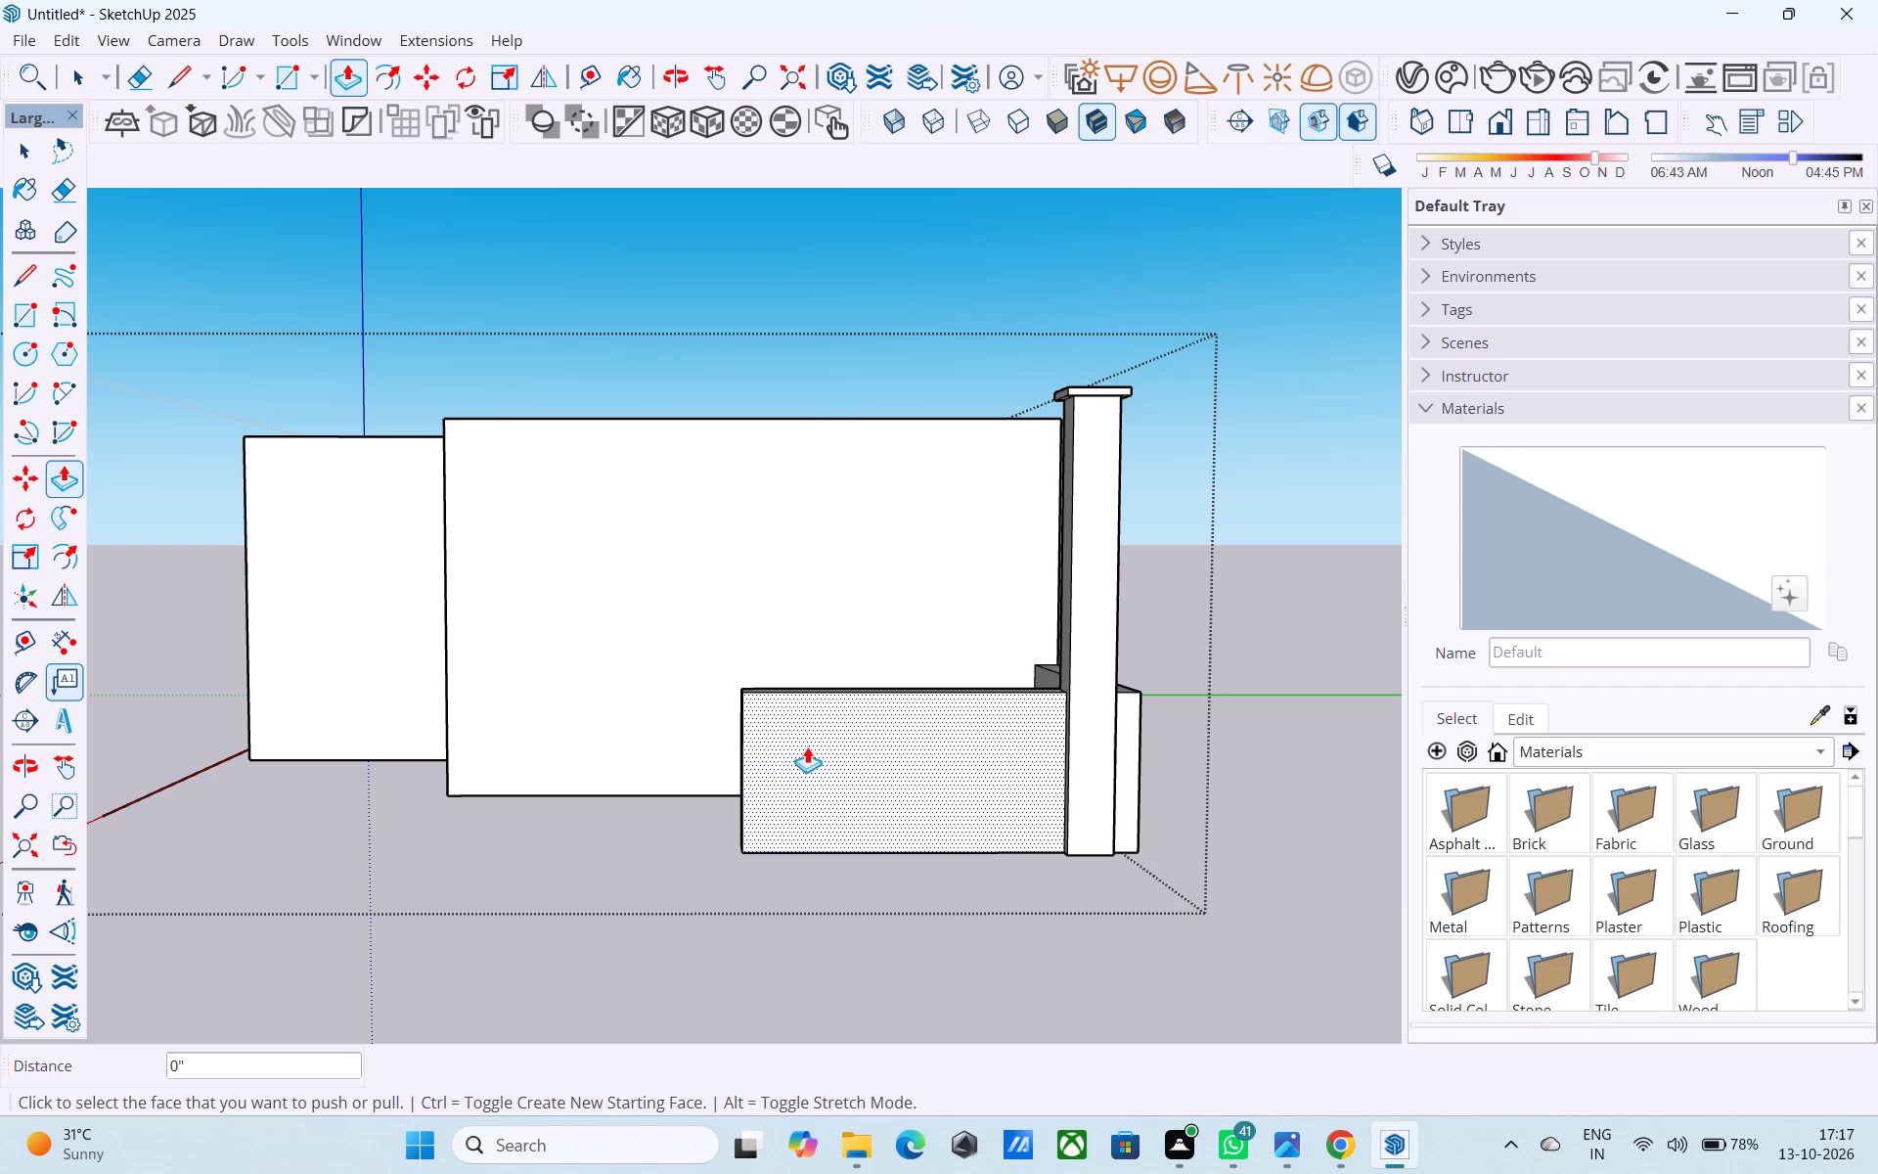
left_click(176, 87)
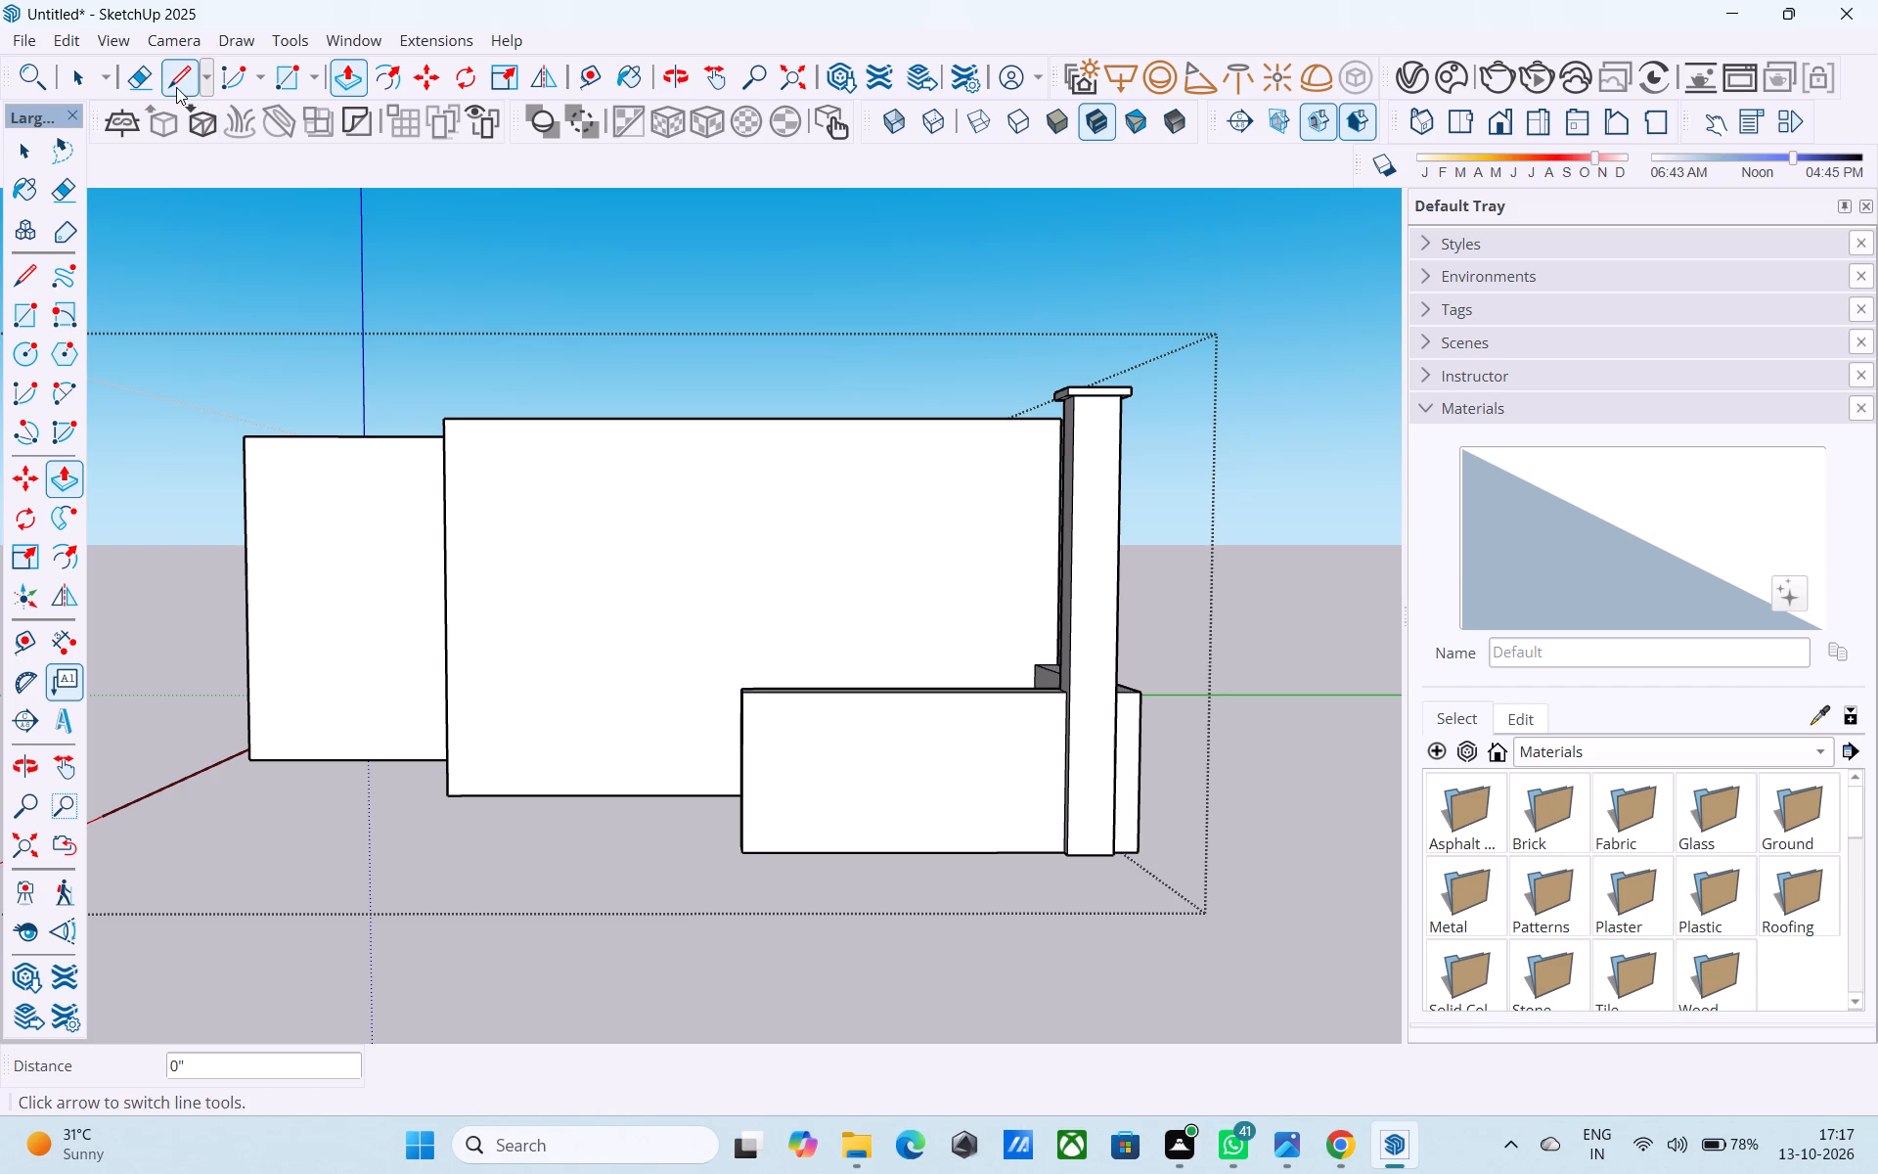
left_click(429, 86)
scroll(800, 680, "up", 5)
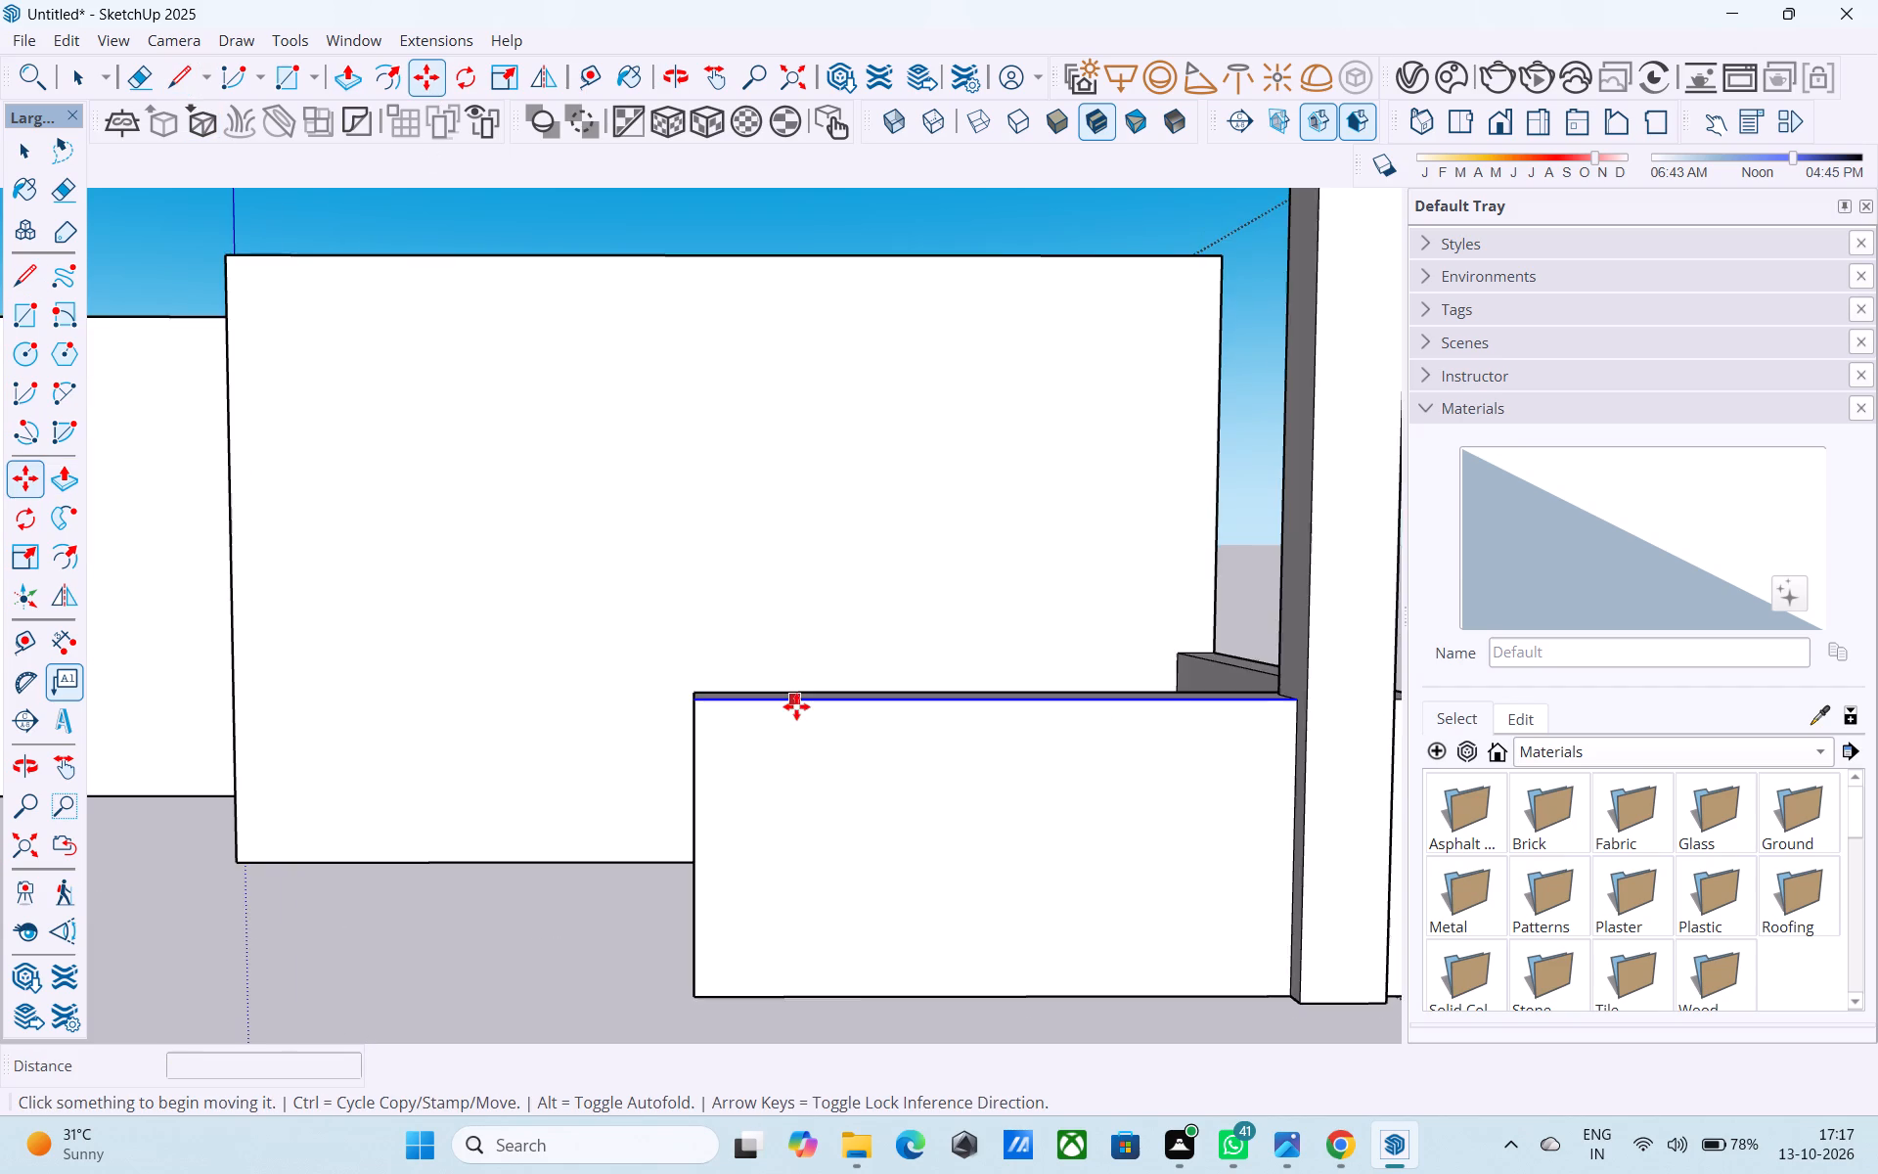
middle_click_drag(796, 706, 1169, 830)
scroll(864, 739, "up", 5)
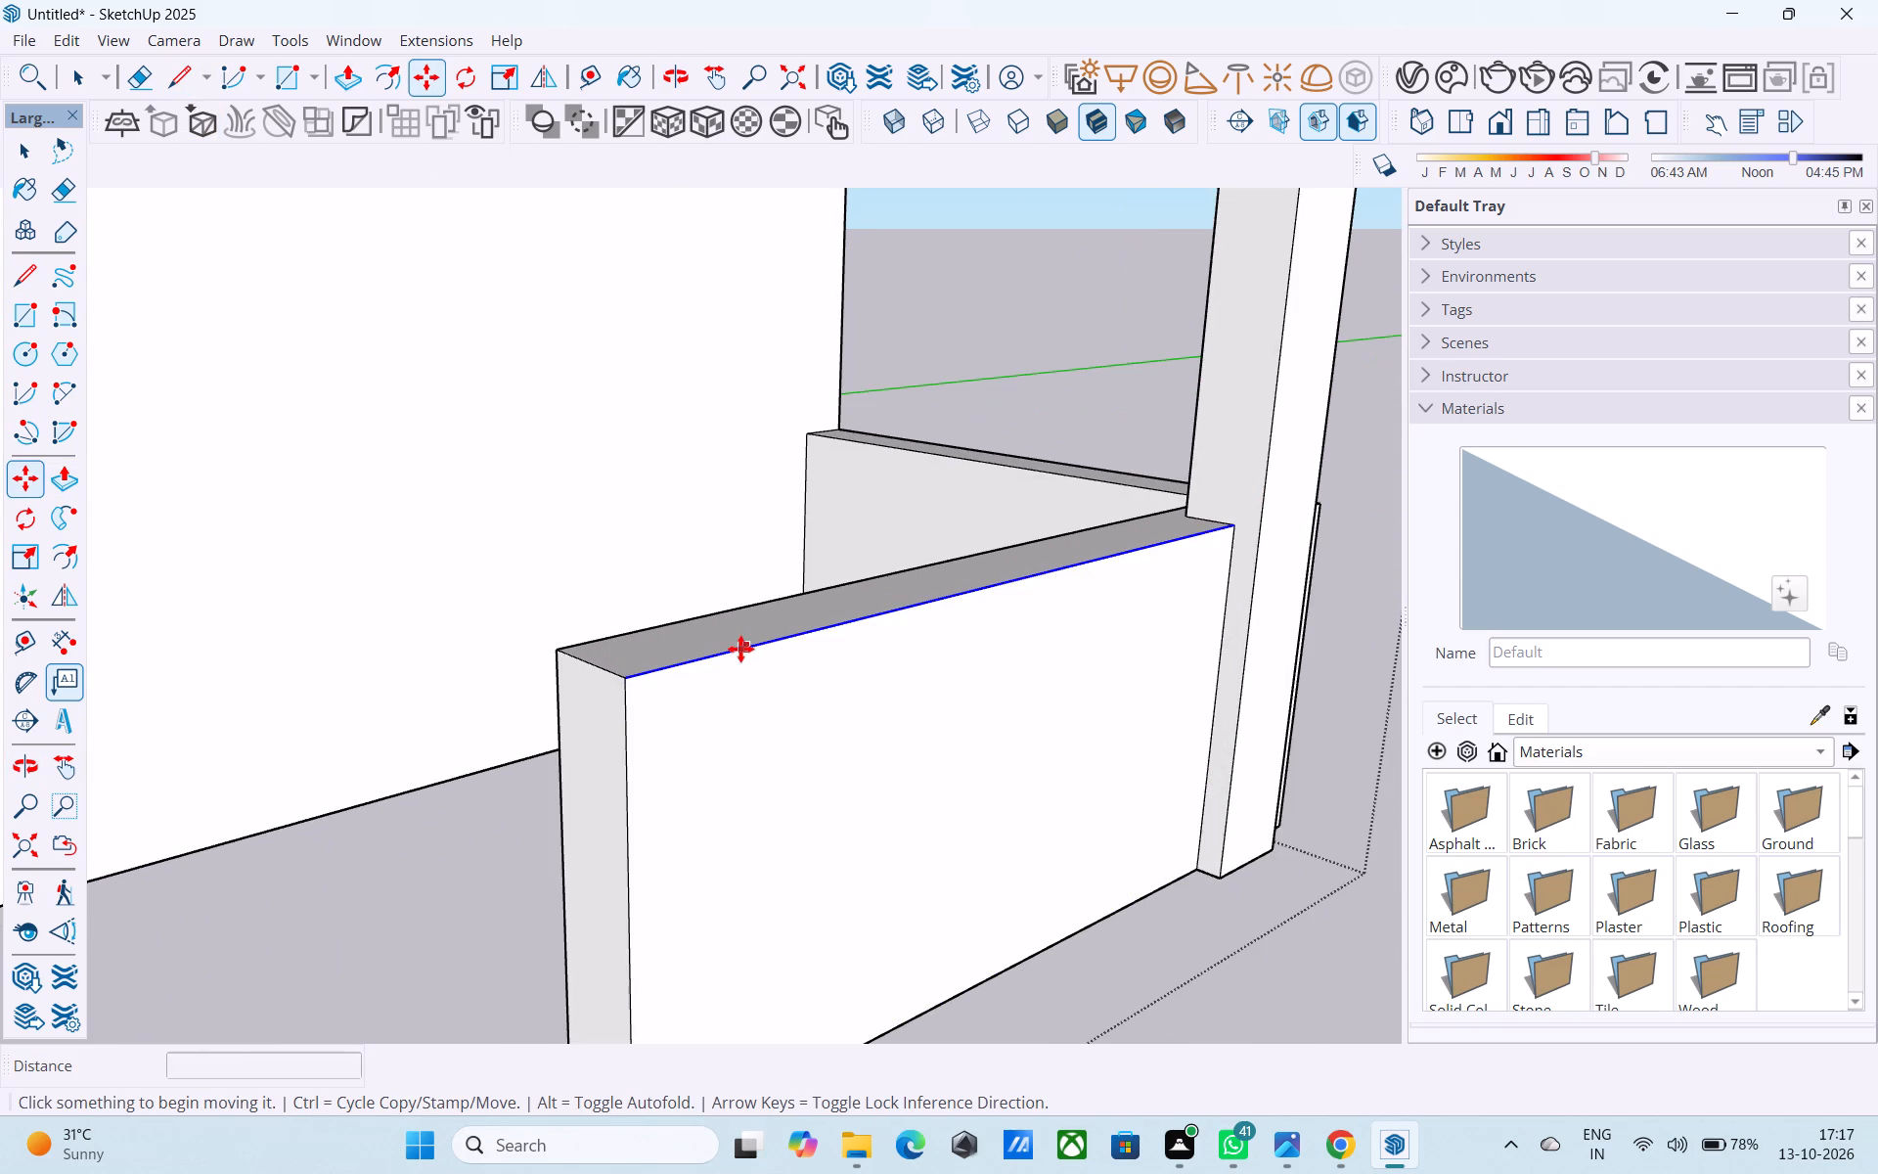
left_click(740, 649)
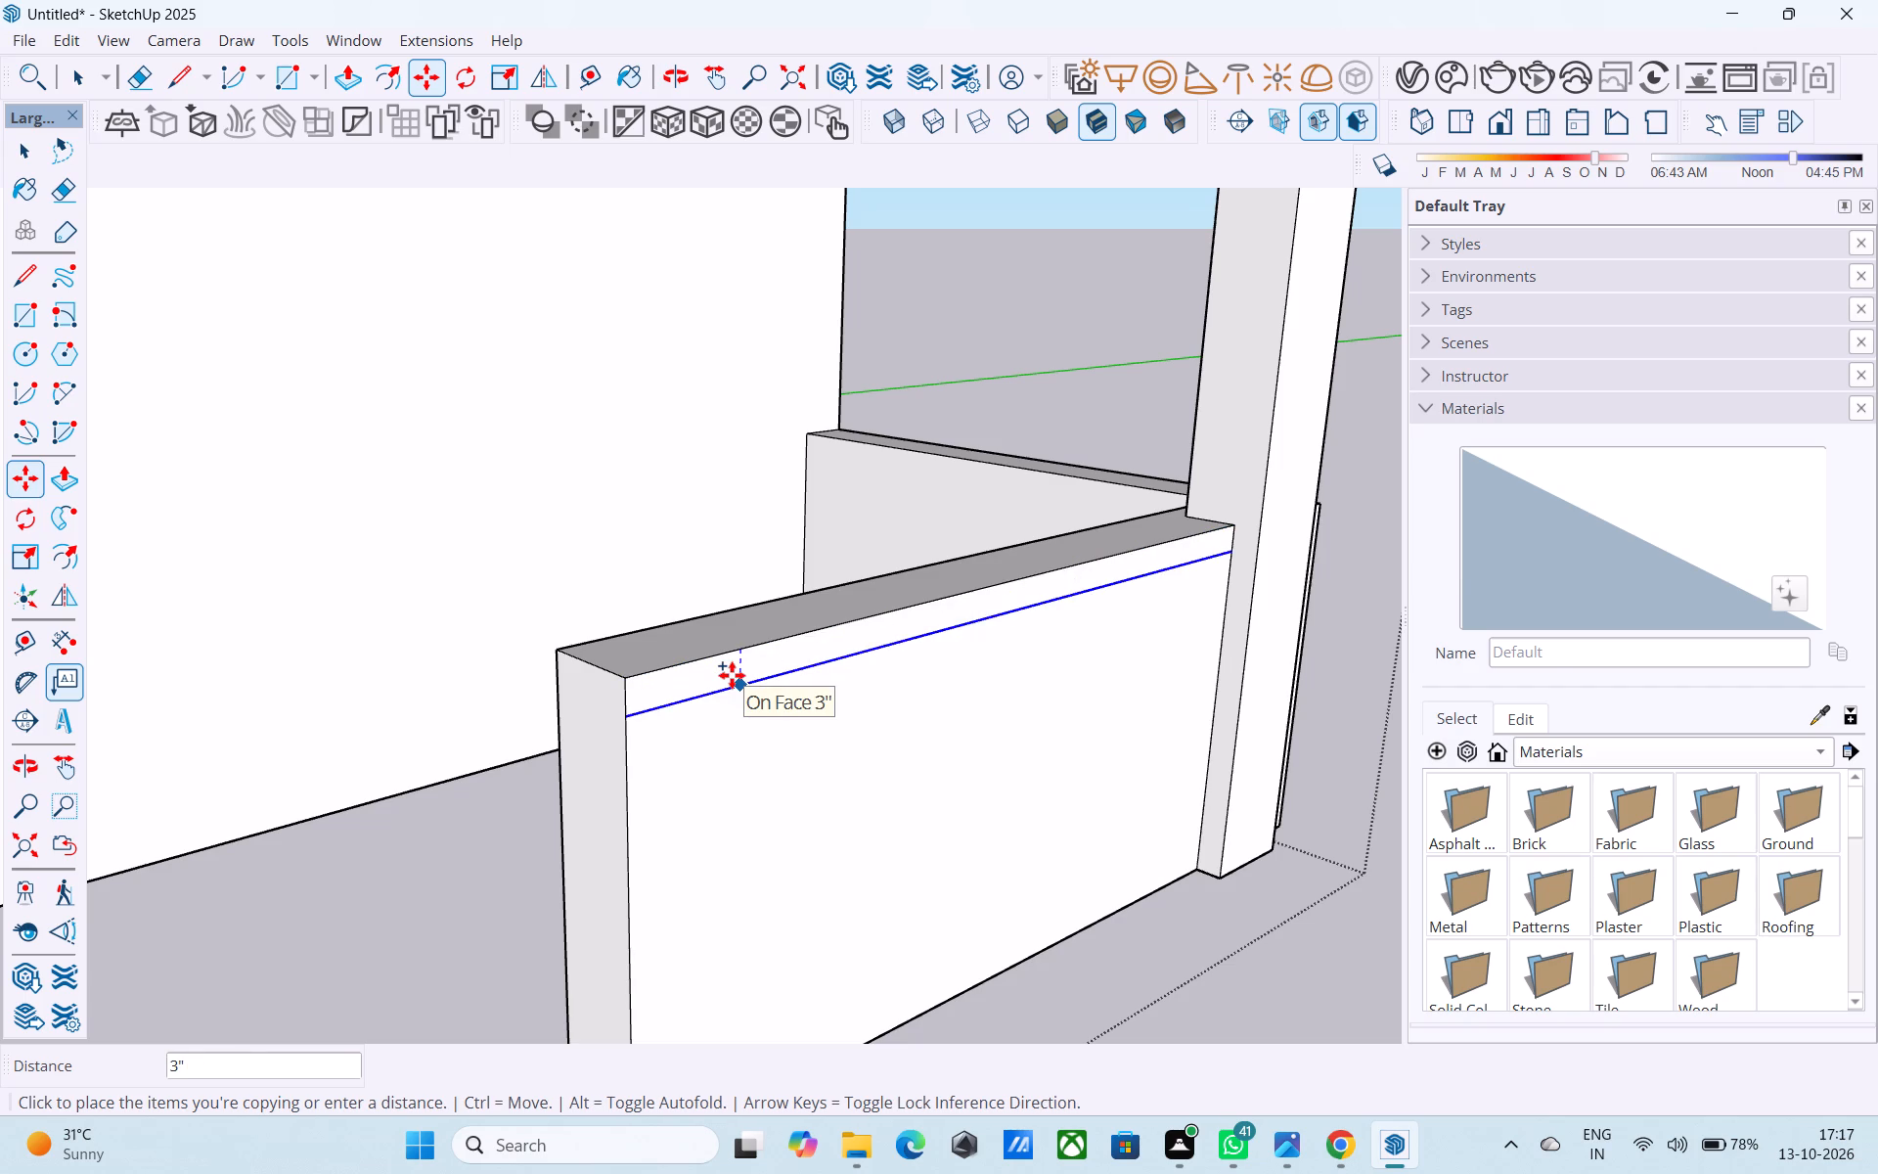
type("1\"")
key("Return")
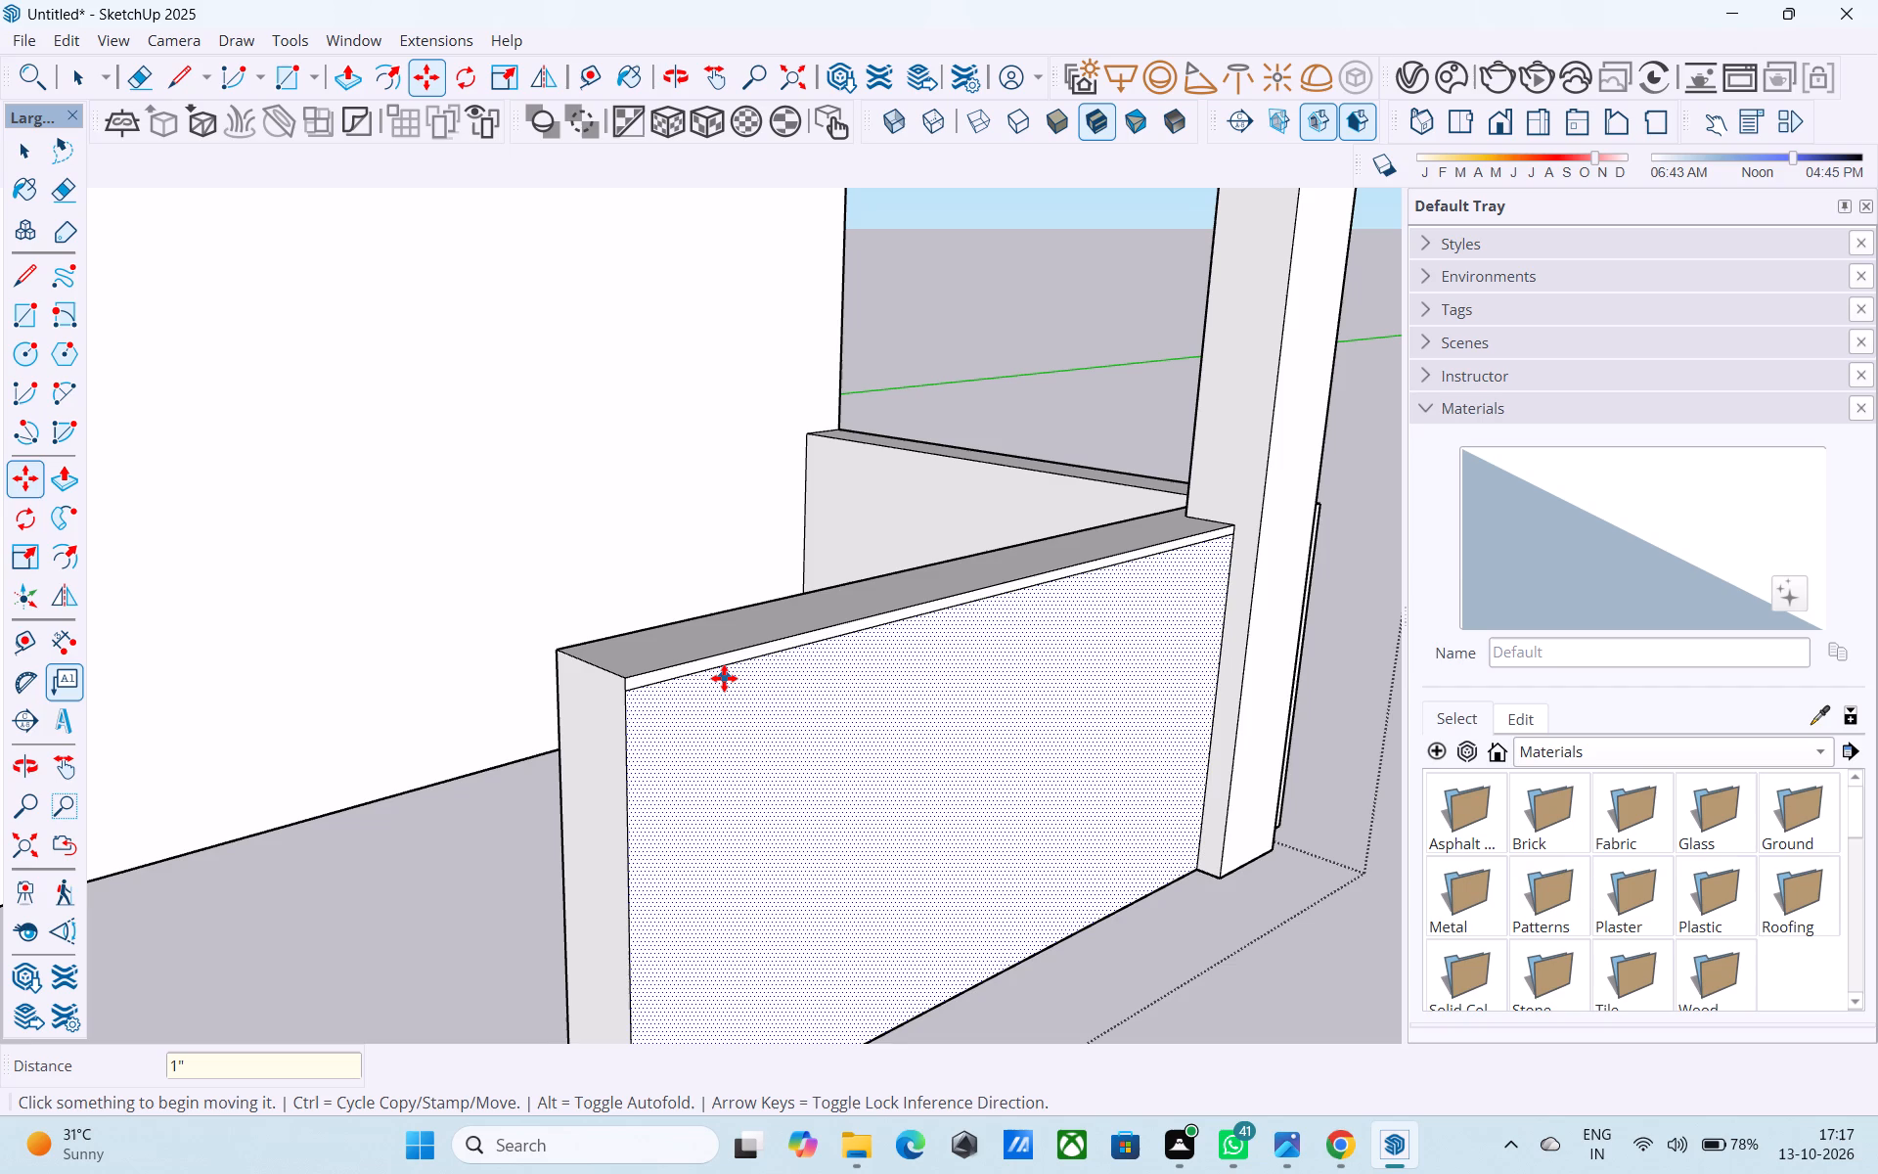
Copy the top edge of the front low wall's free end face down to the height of the copied outer edge.
middle_click_drag(701, 678, 940, 682)
scroll(919, 704, "up", 4)
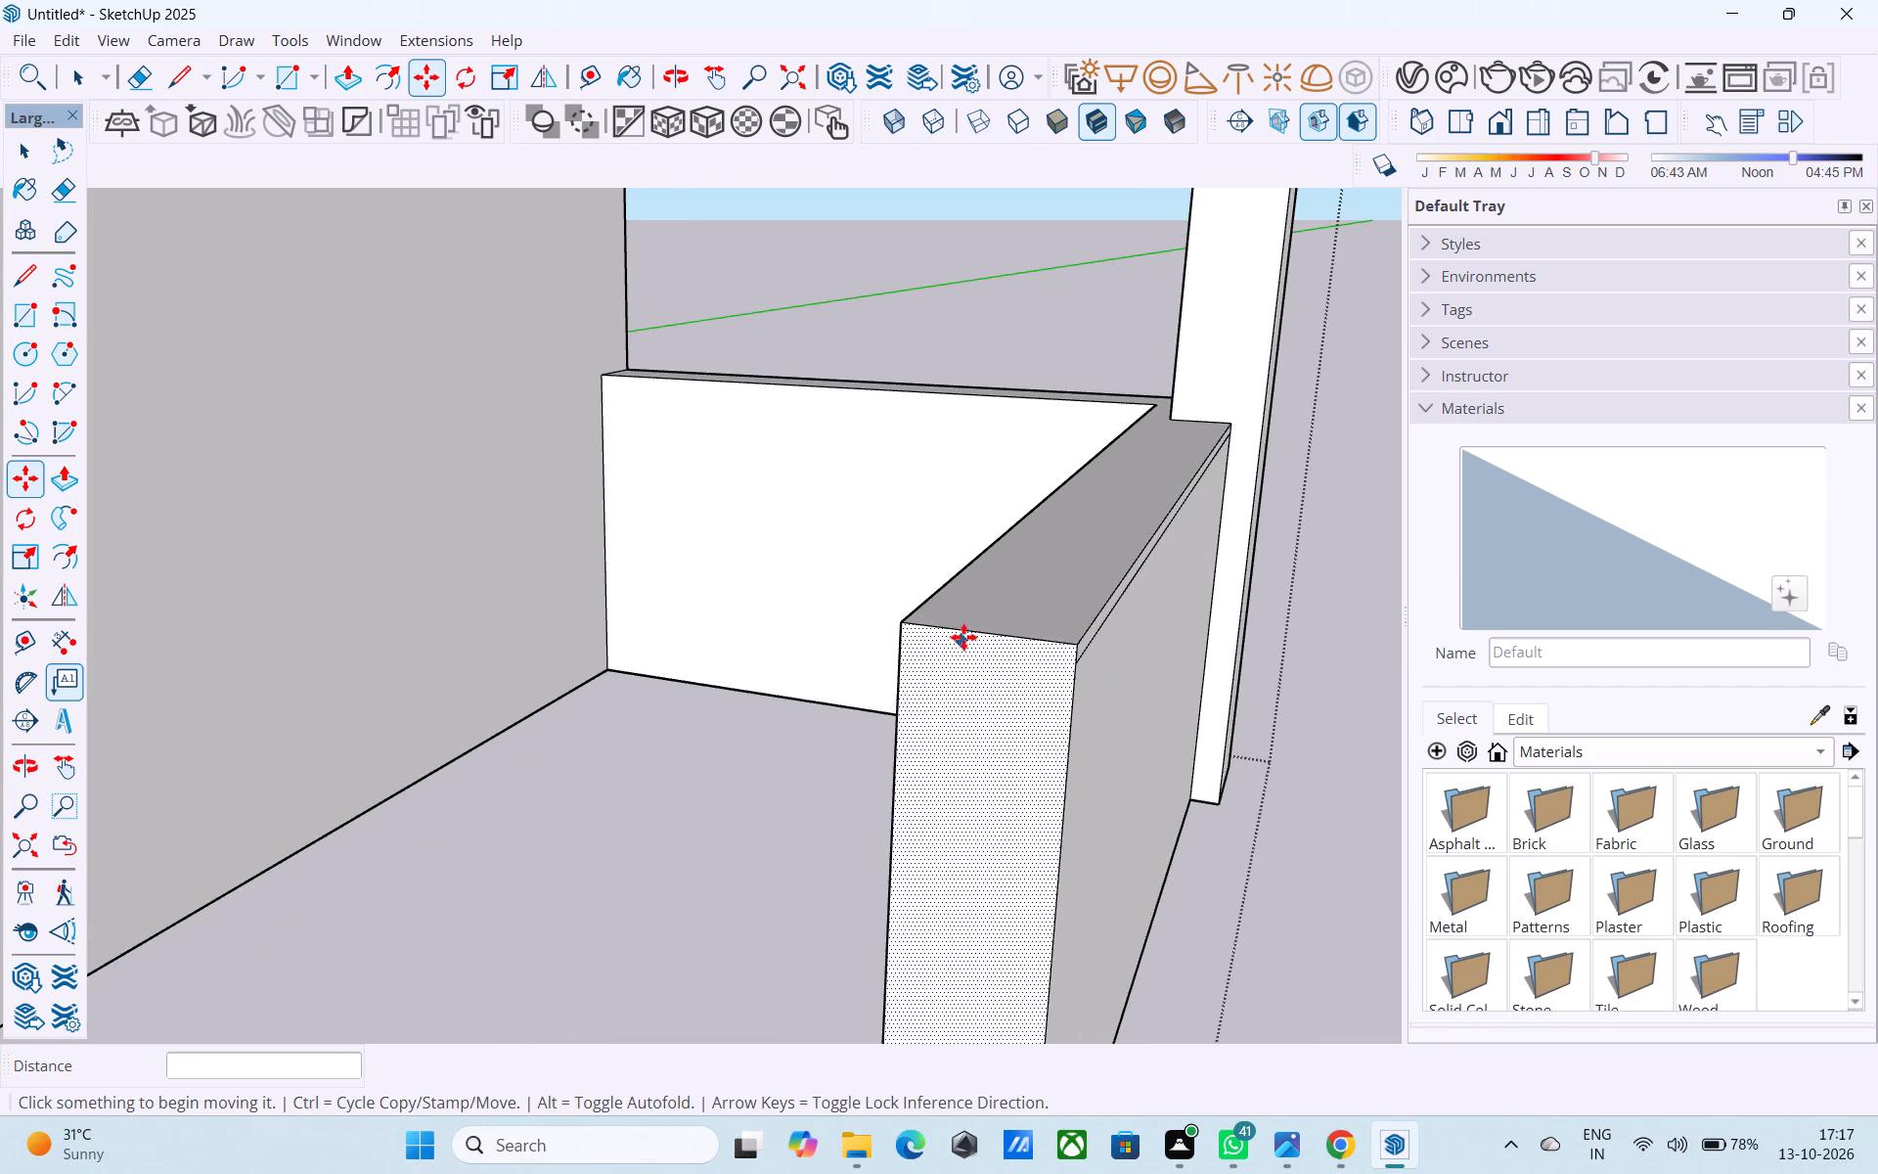
left_click(967, 633)
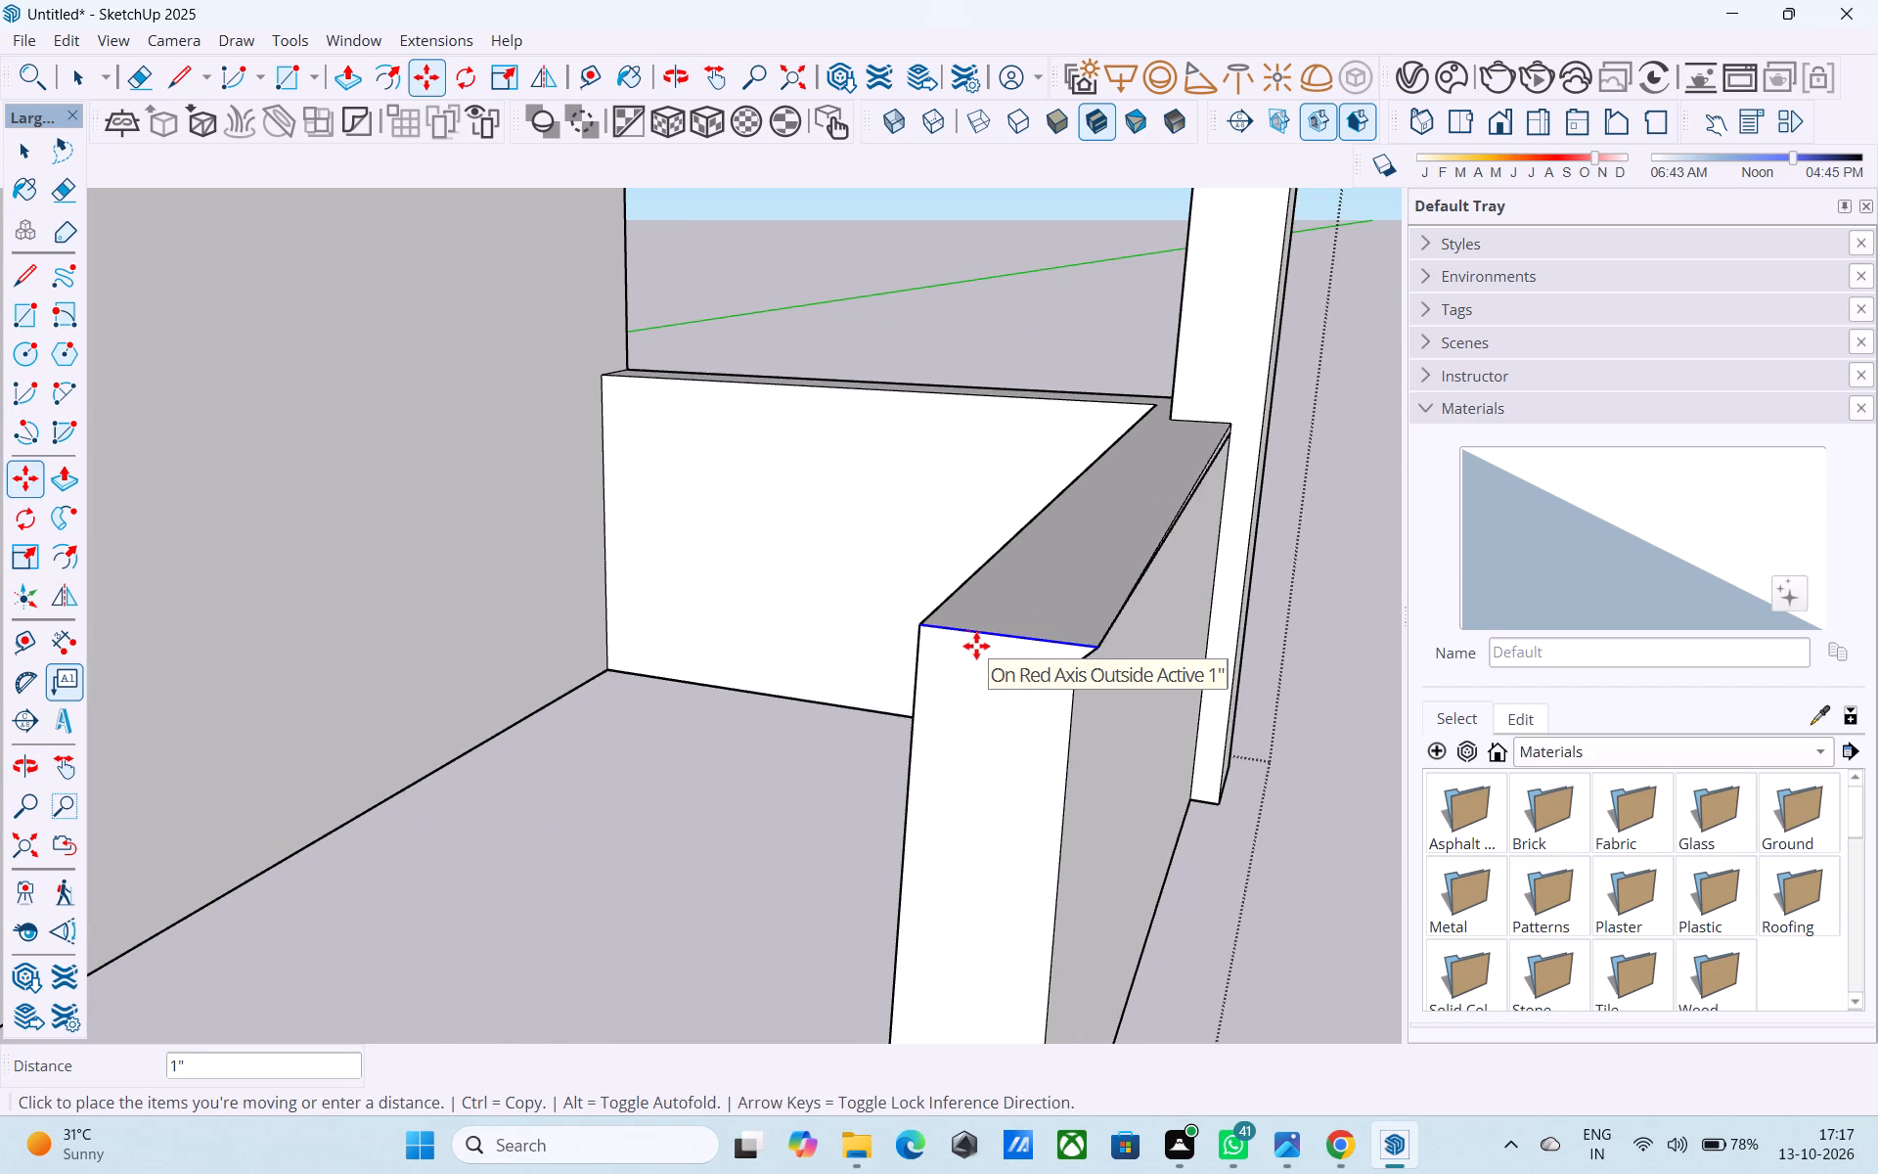
left_click(970, 657)
Push/Pull the two narrow bands at the top of the front low wall, outer face and free end, outward by the same 2".
middle_click_drag(1090, 696, 925, 696)
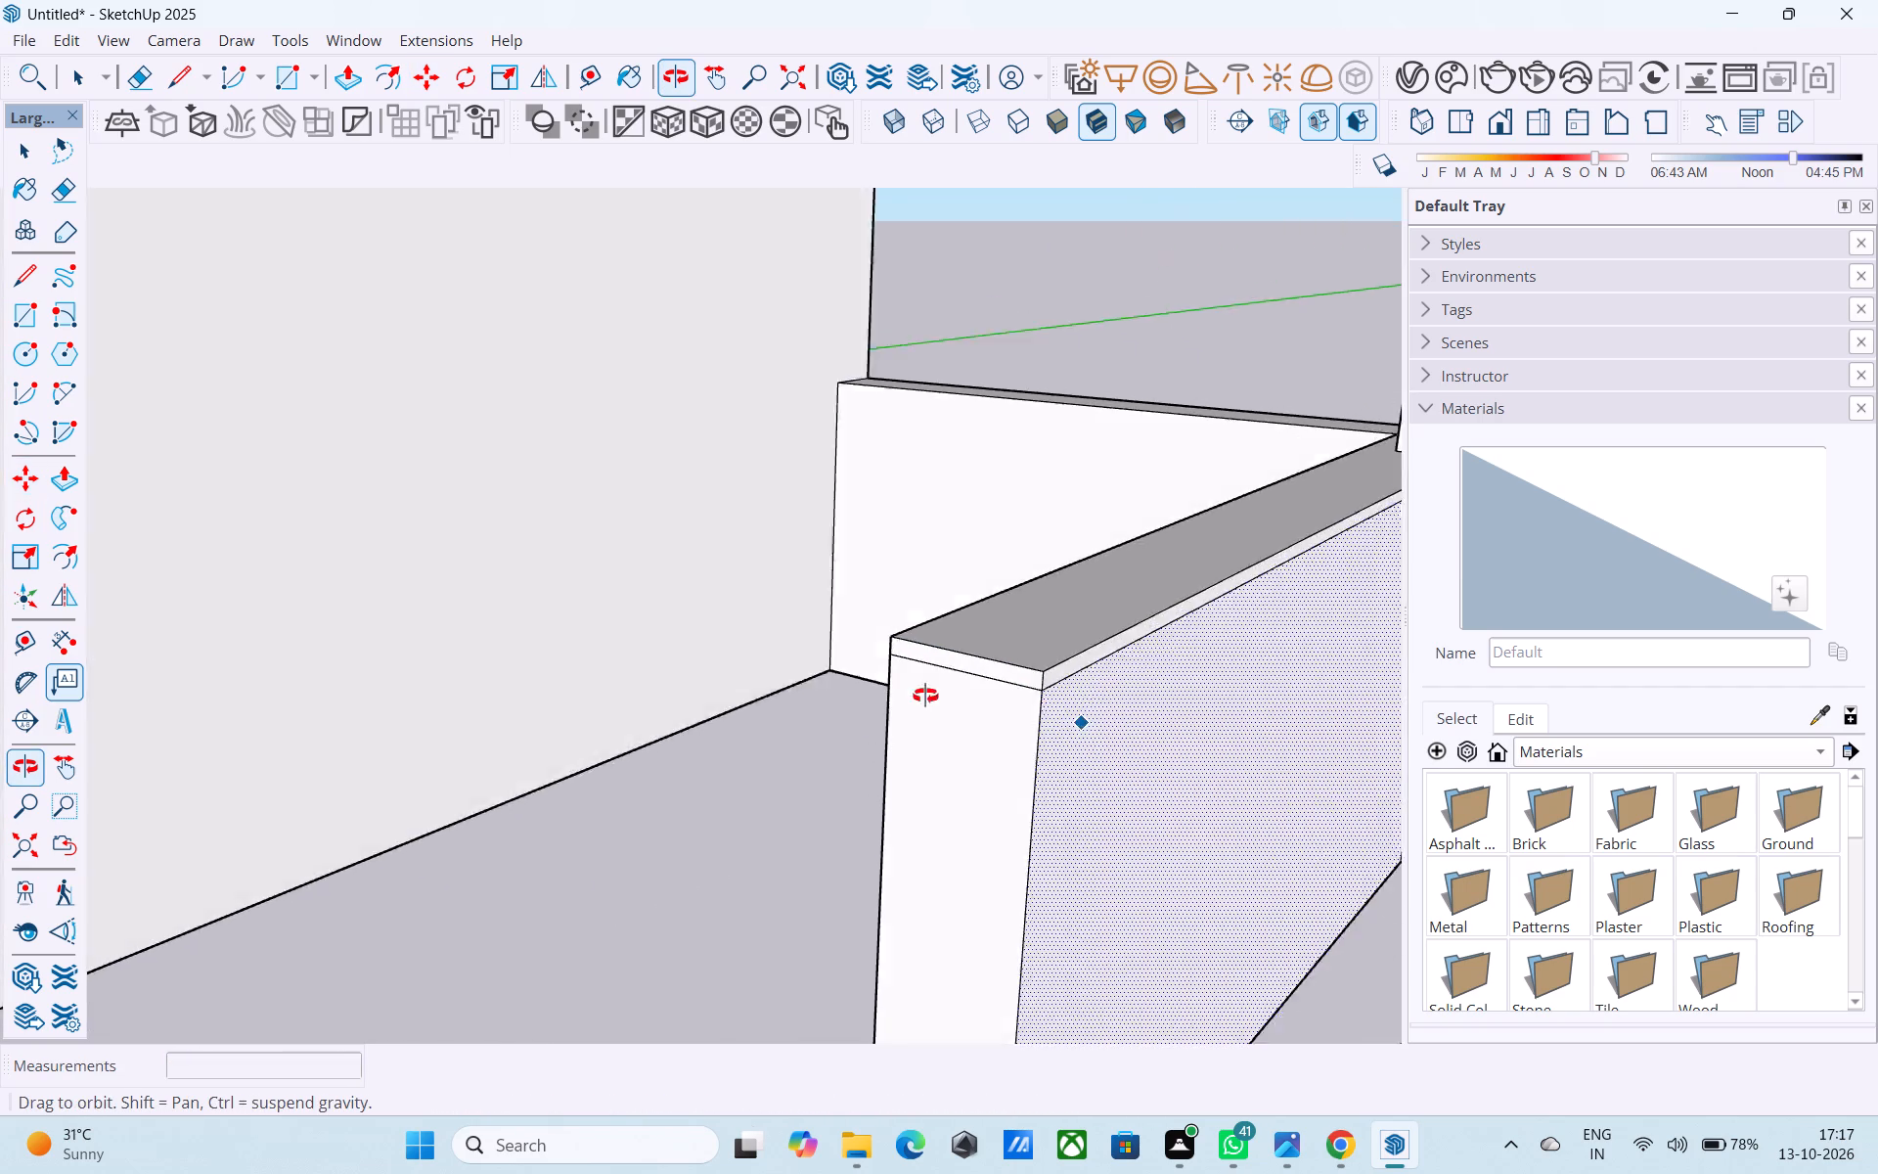
scroll(917, 696, "up", 1)
middle_click_drag(925, 696, 831, 680)
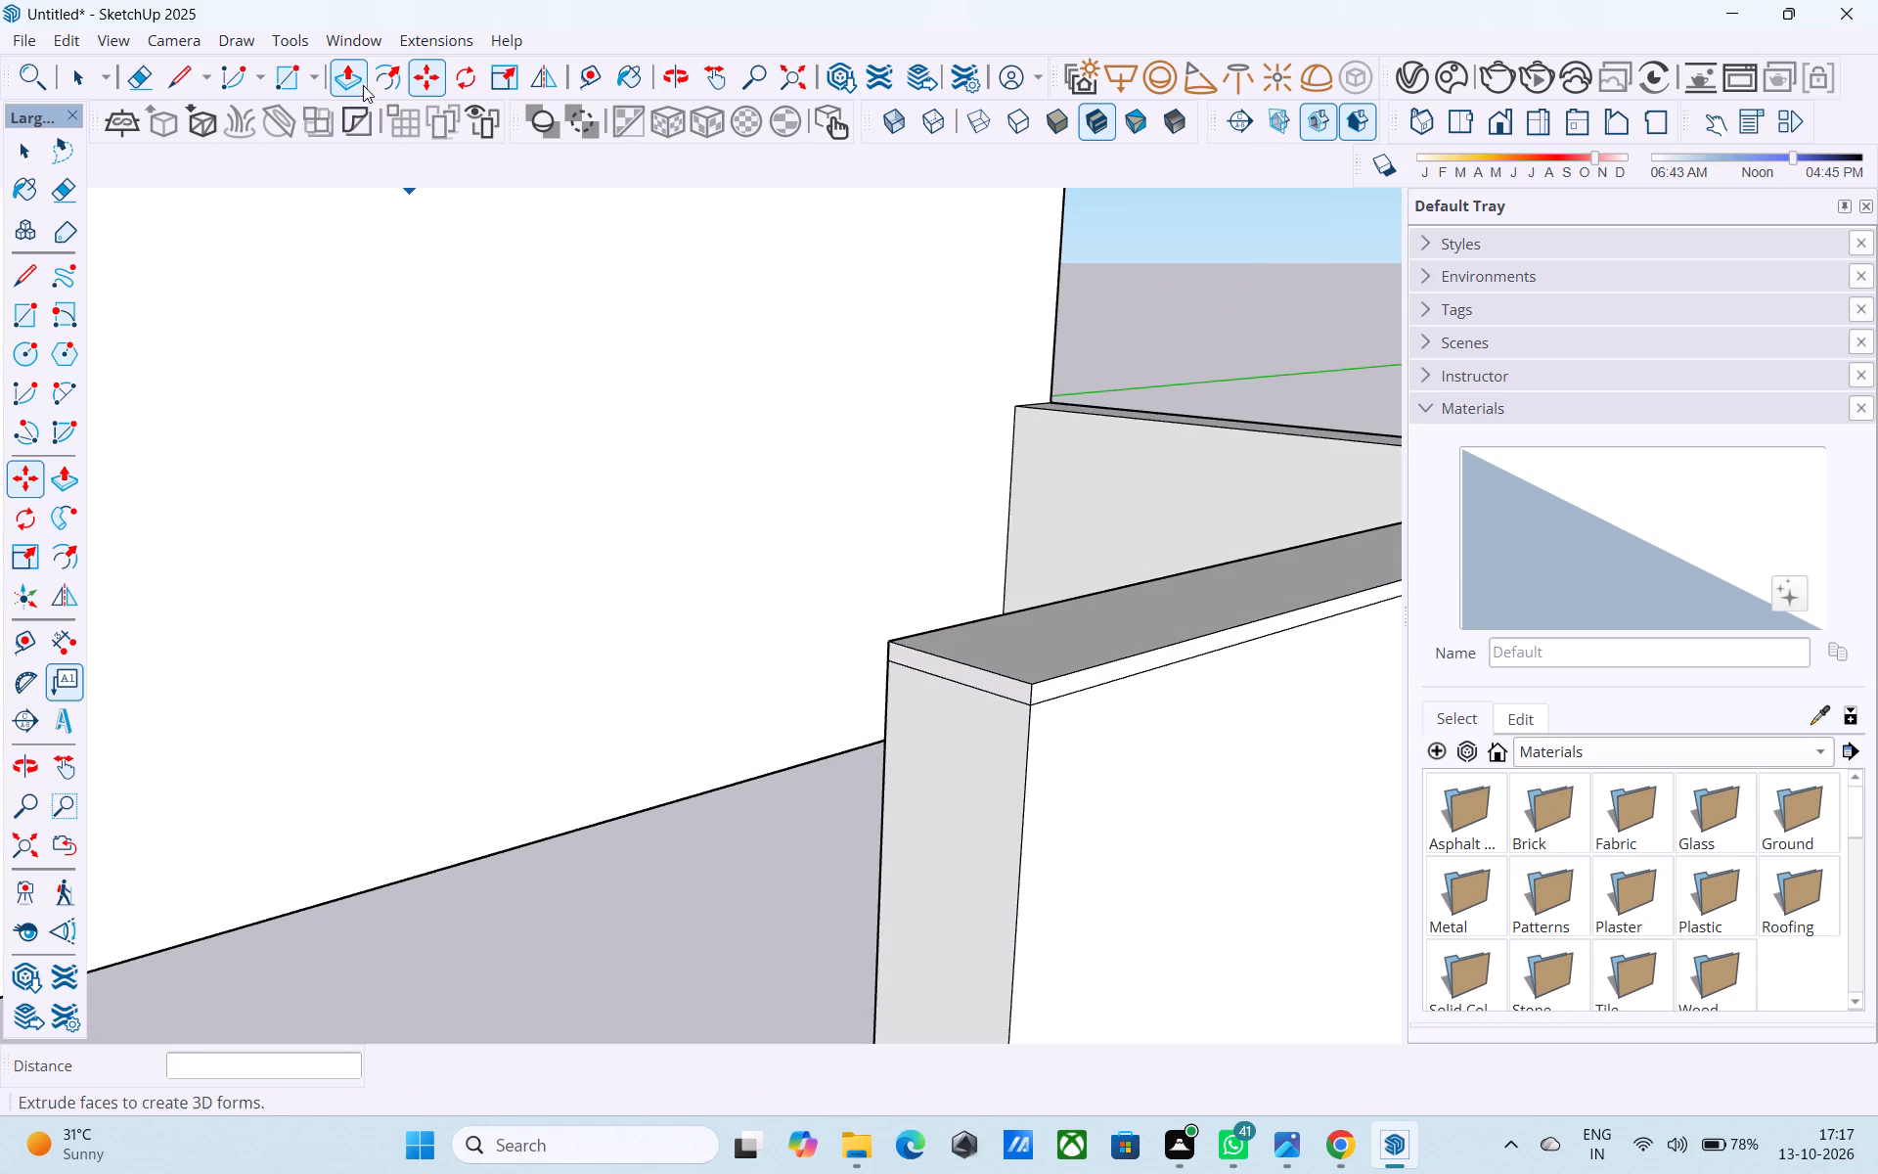
left_click(363, 85)
scroll(1166, 690, "up", 5)
double_click(1078, 646)
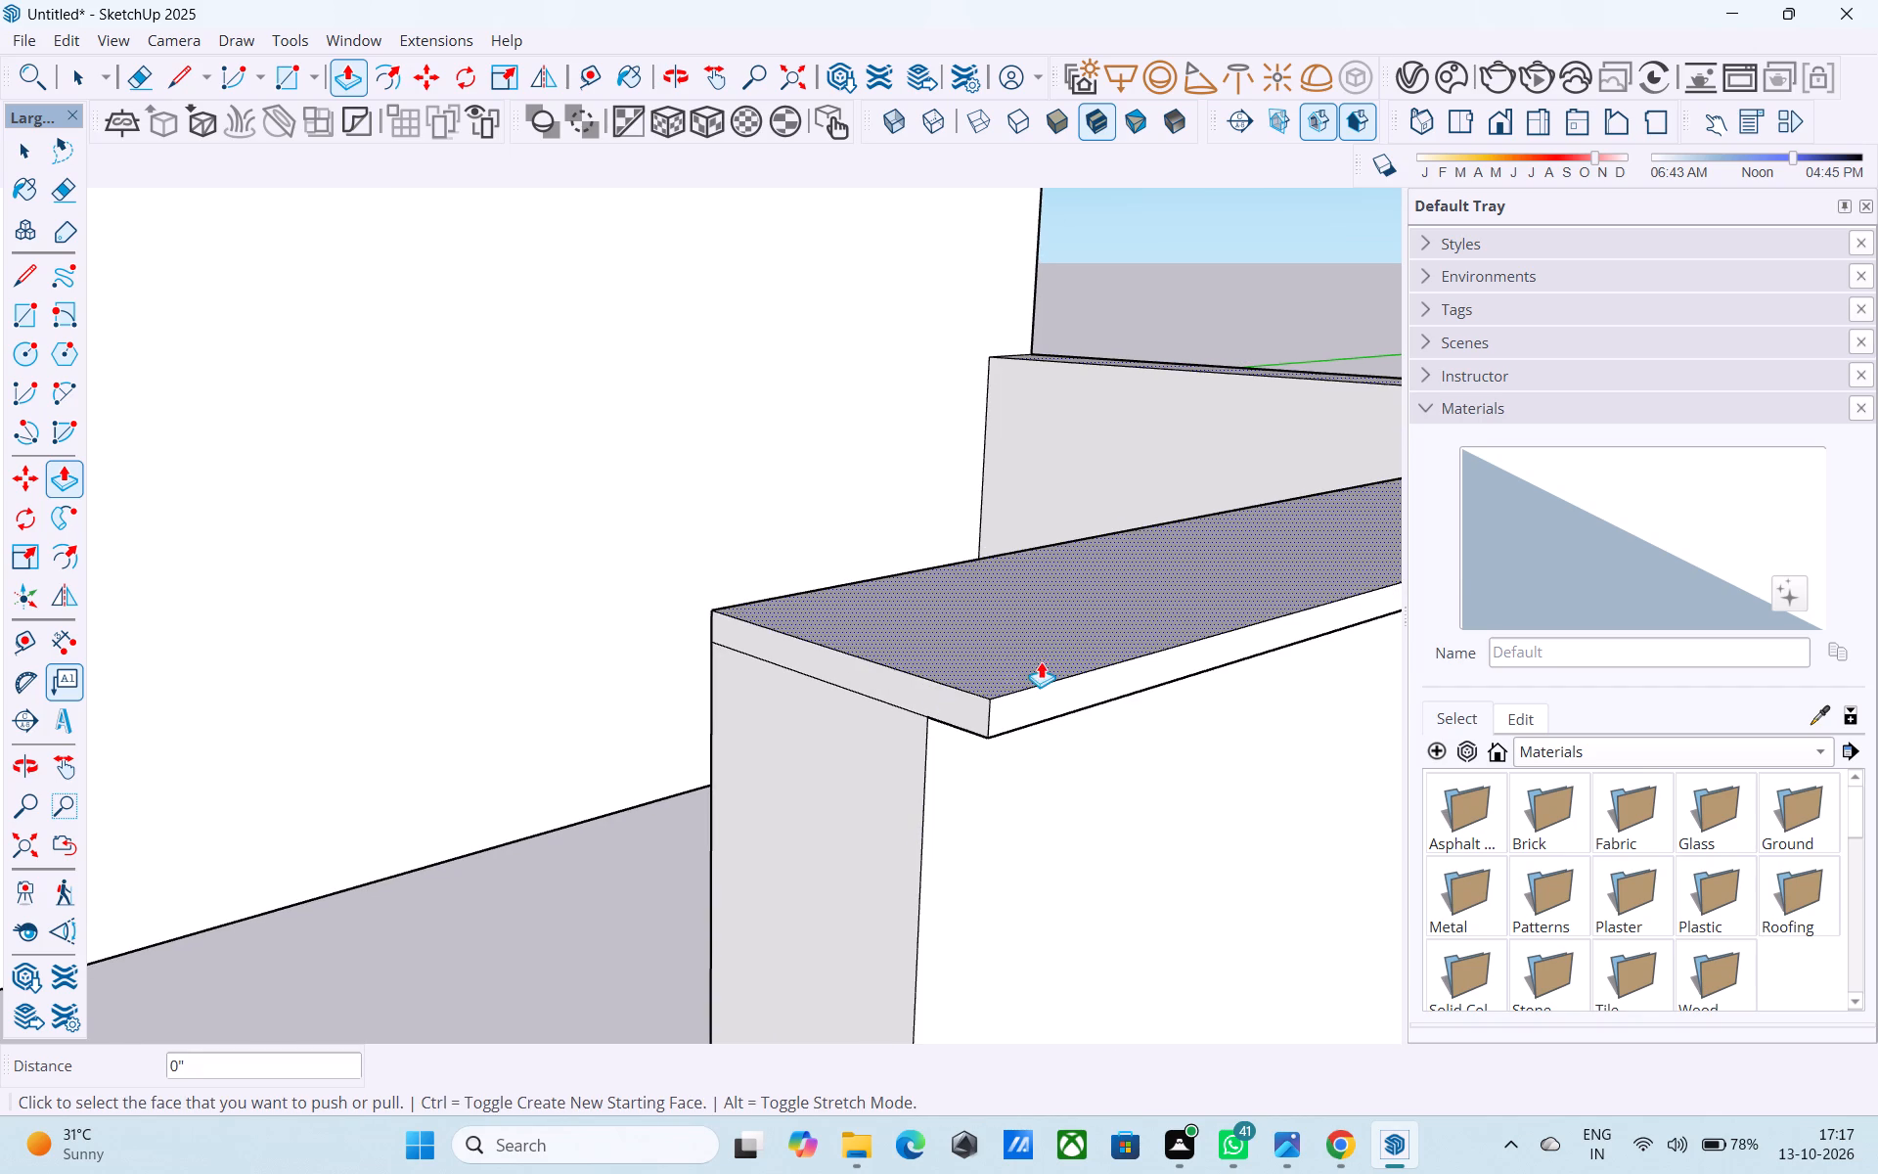
double_click(937, 683)
Examine the front low wall's overhanging cap from below and from the front.
scroll(776, 657, "down", 11)
middle_click_drag(1082, 770, 890, 599)
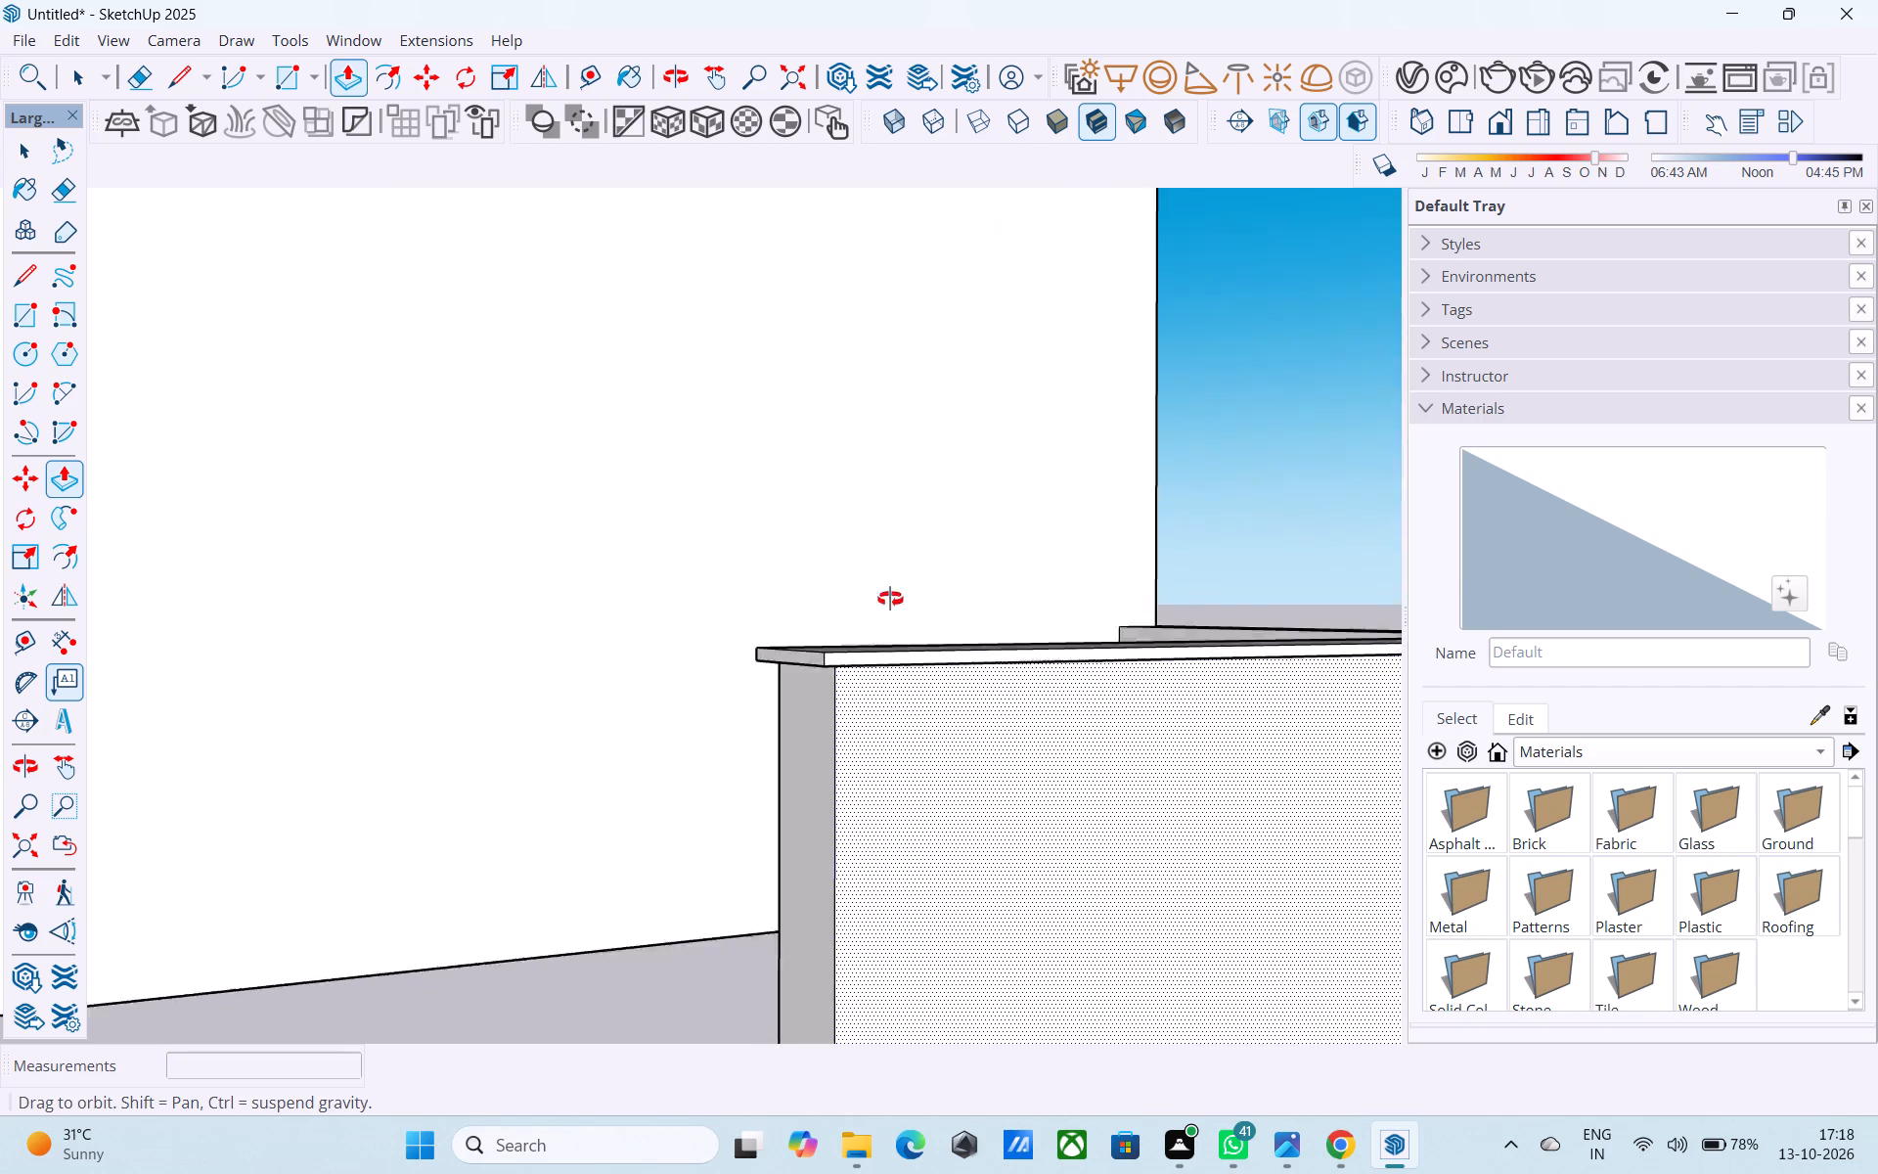
middle_click_drag(890, 599, 845, 568)
scroll(956, 652, "up", 1)
middle_click_drag(956, 652, 745, 615)
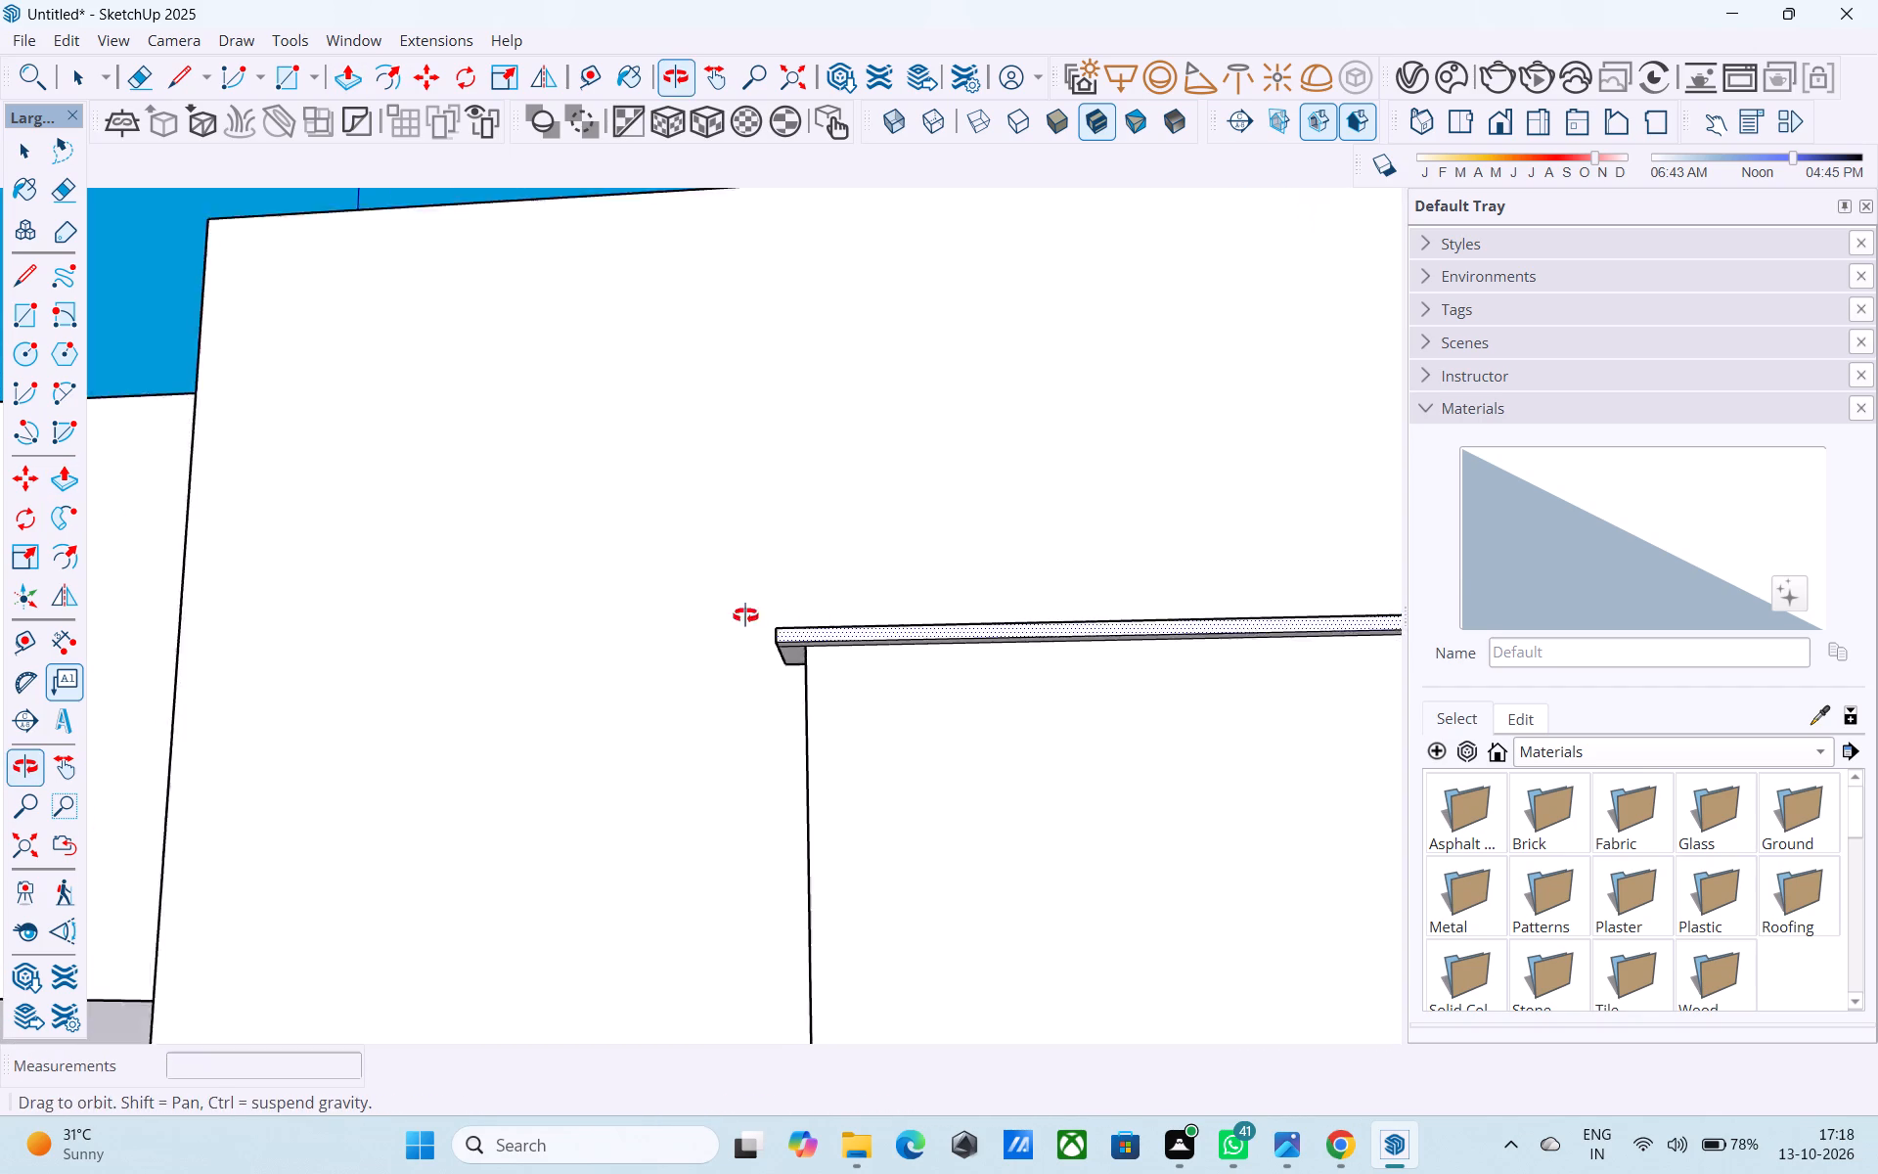
middle_click_drag(745, 615, 671, 615)
scroll(625, 610, "down", 12)
middle_click_drag(813, 674, 947, 794)
scroll(946, 787, "up", 6)
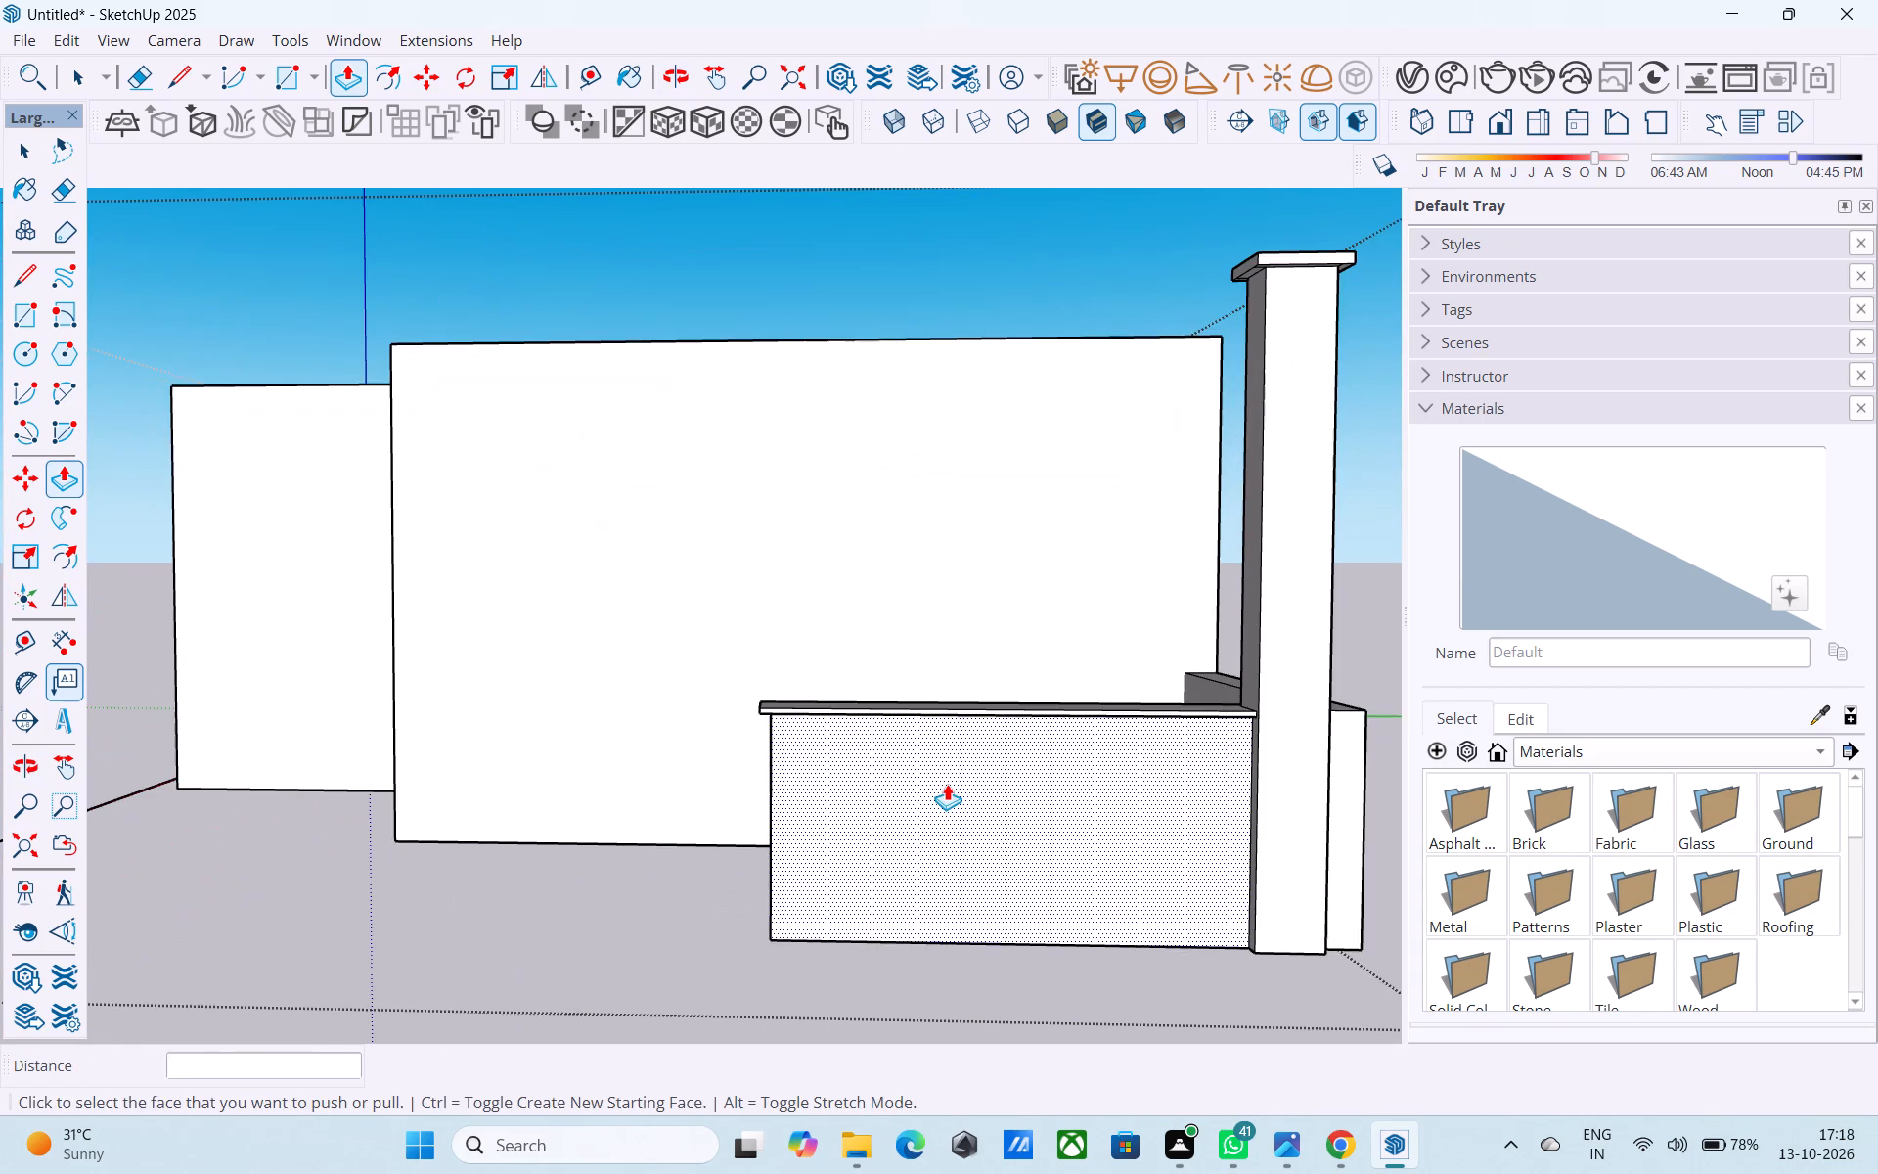
middle_click_drag(944, 786, 963, 820)
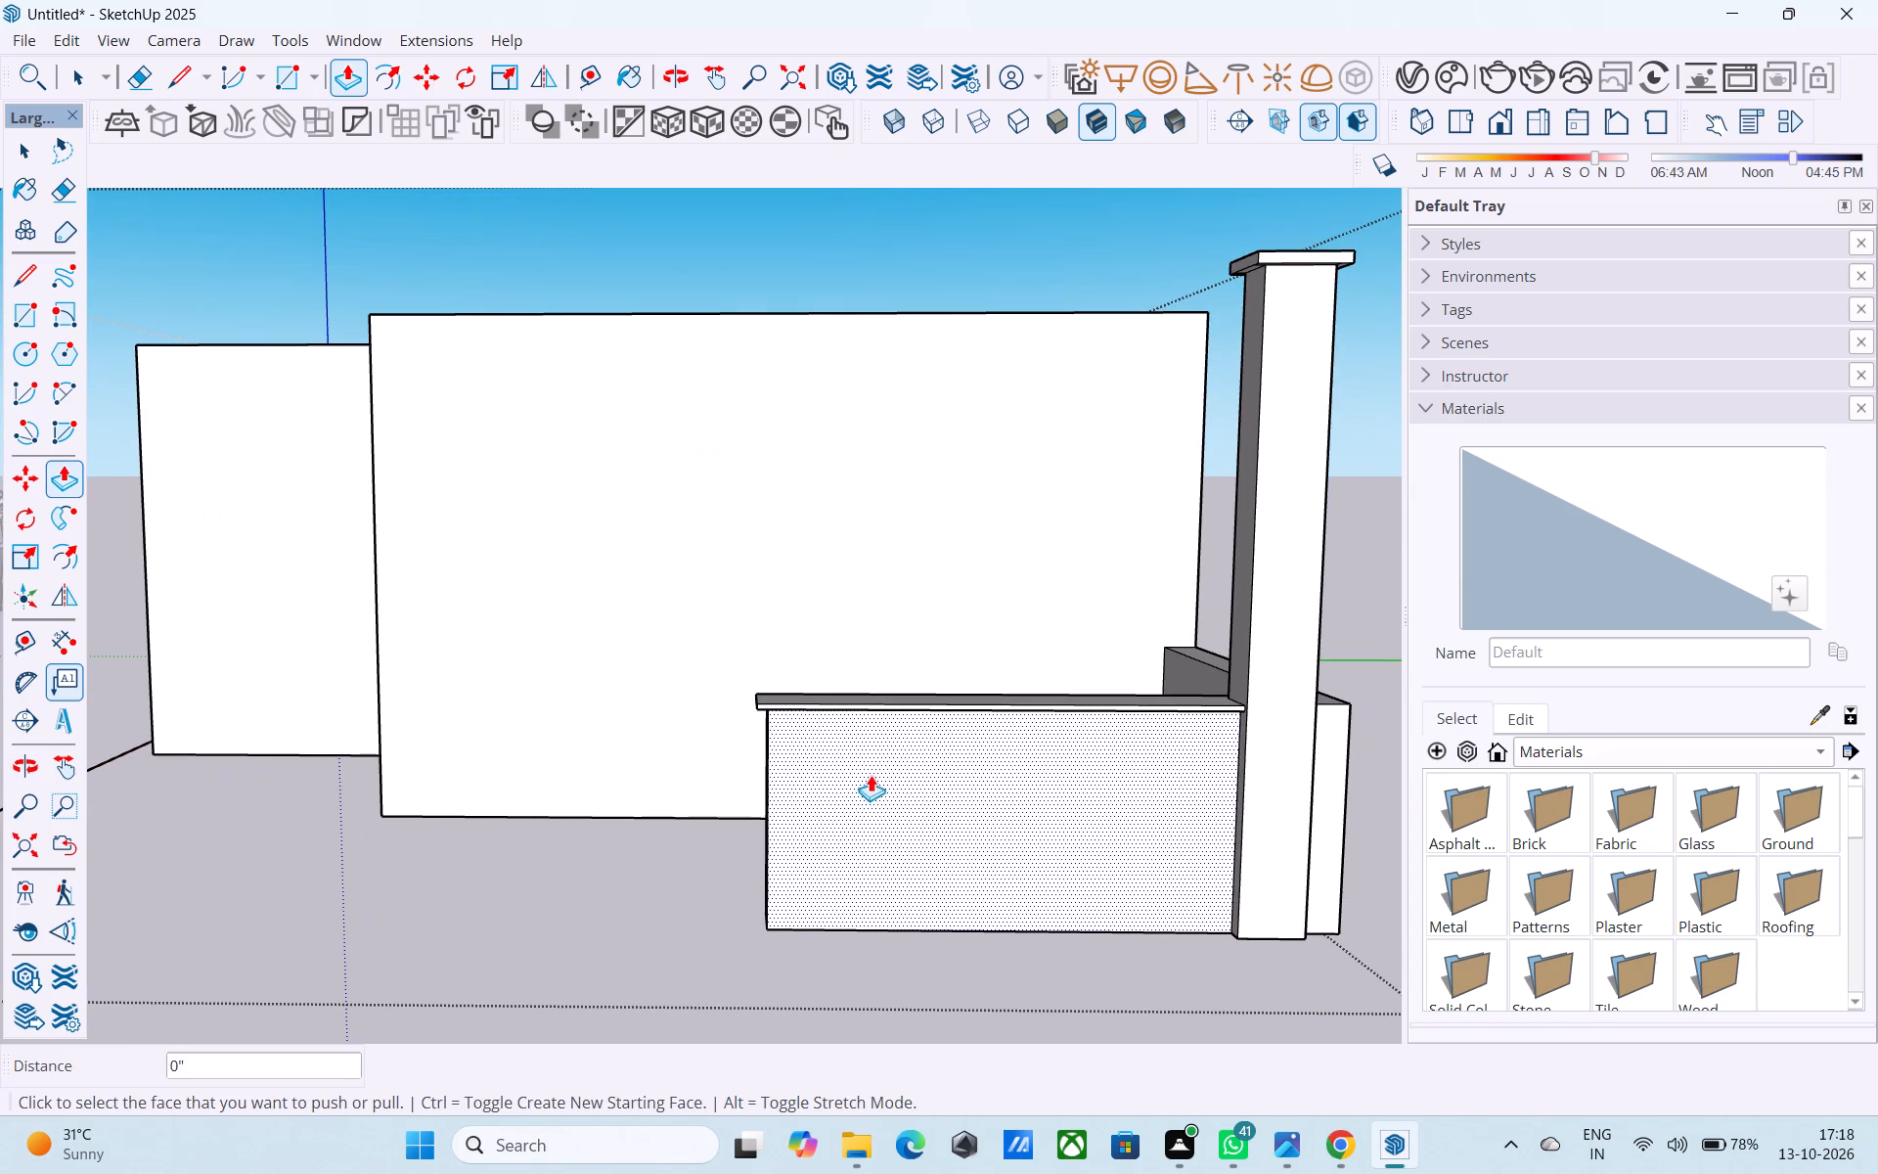
middle_click_drag(865, 774, 881, 777)
Copy the top edges of the adjoining low wall's end face beside the column and long outer face 1" down their faces.
scroll(873, 799, "down", 2)
middle_click_drag(1035, 822, 740, 770)
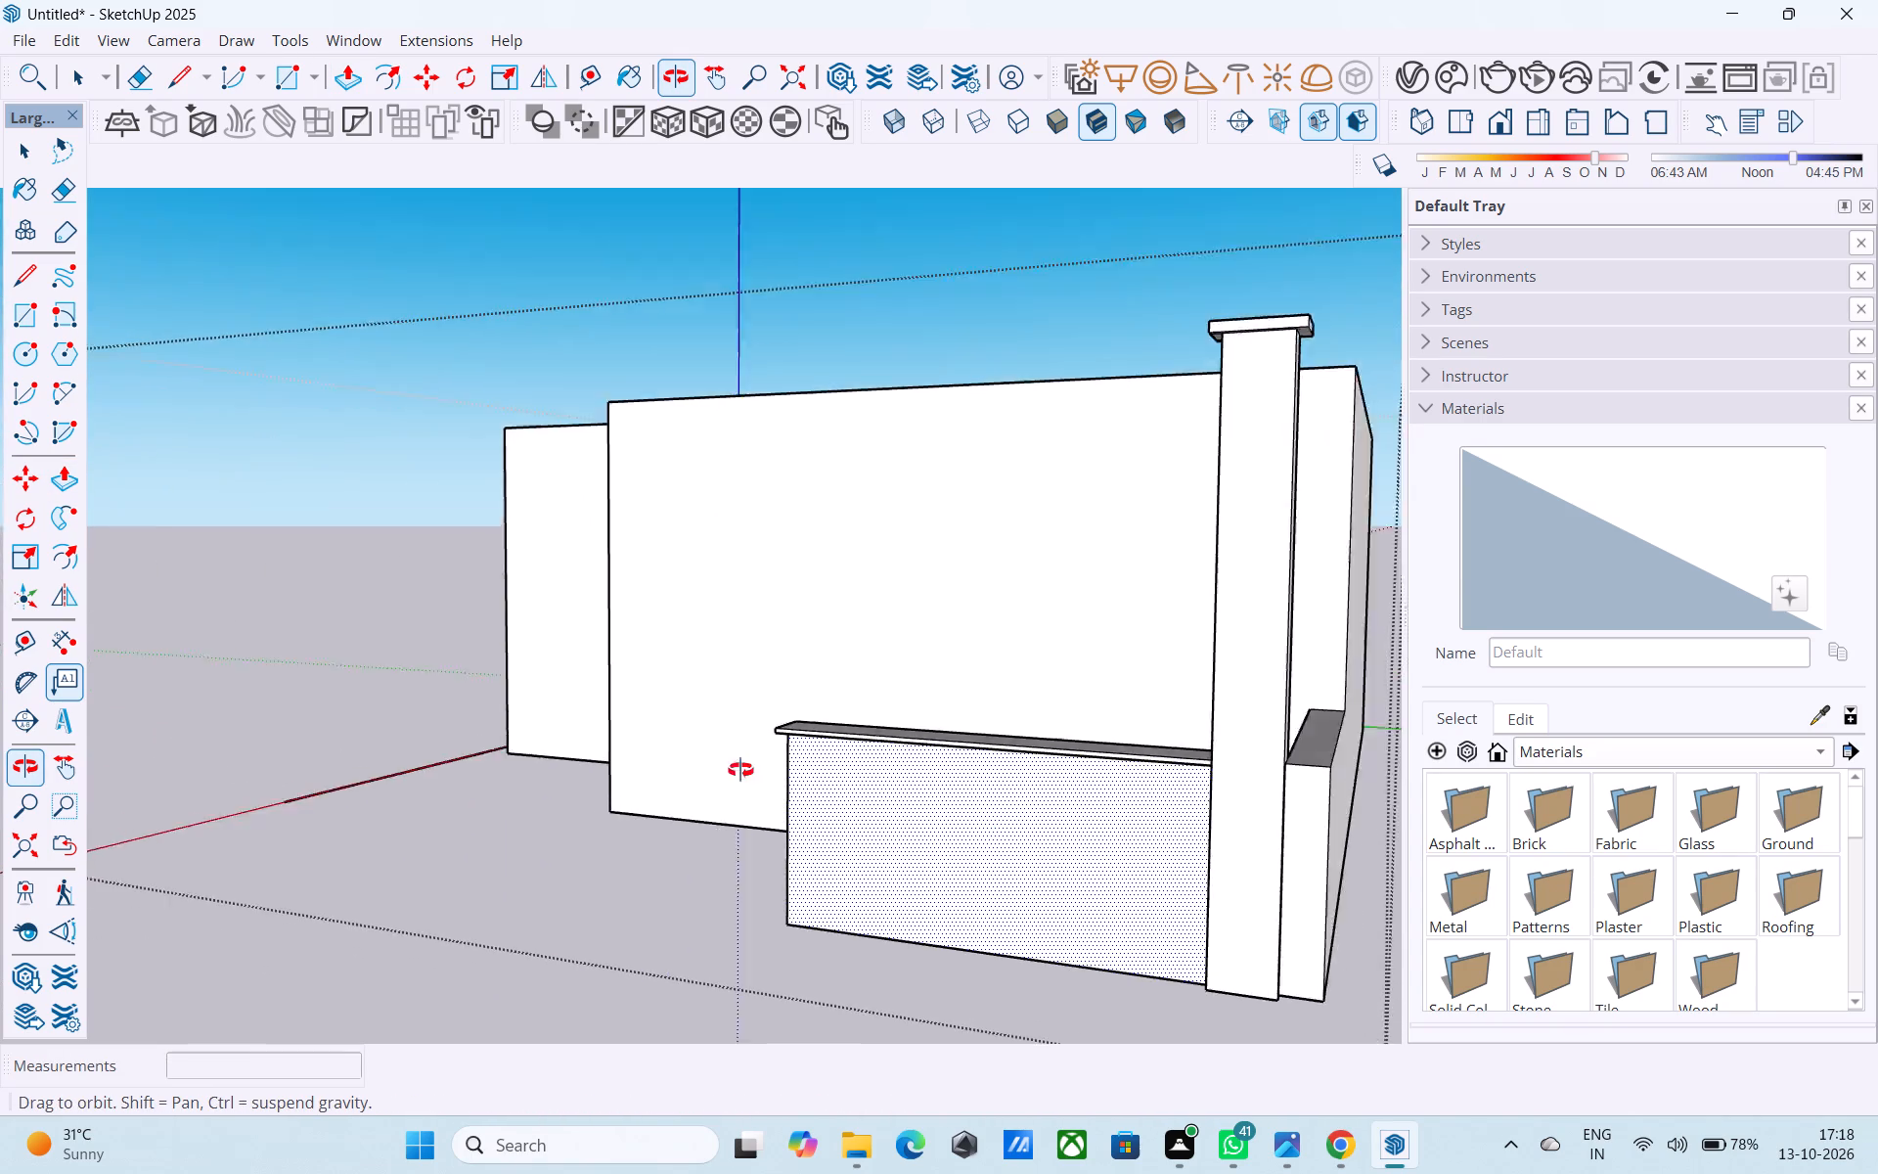
middle_click_drag(740, 770, 563, 723)
scroll(1138, 707, "up", 1)
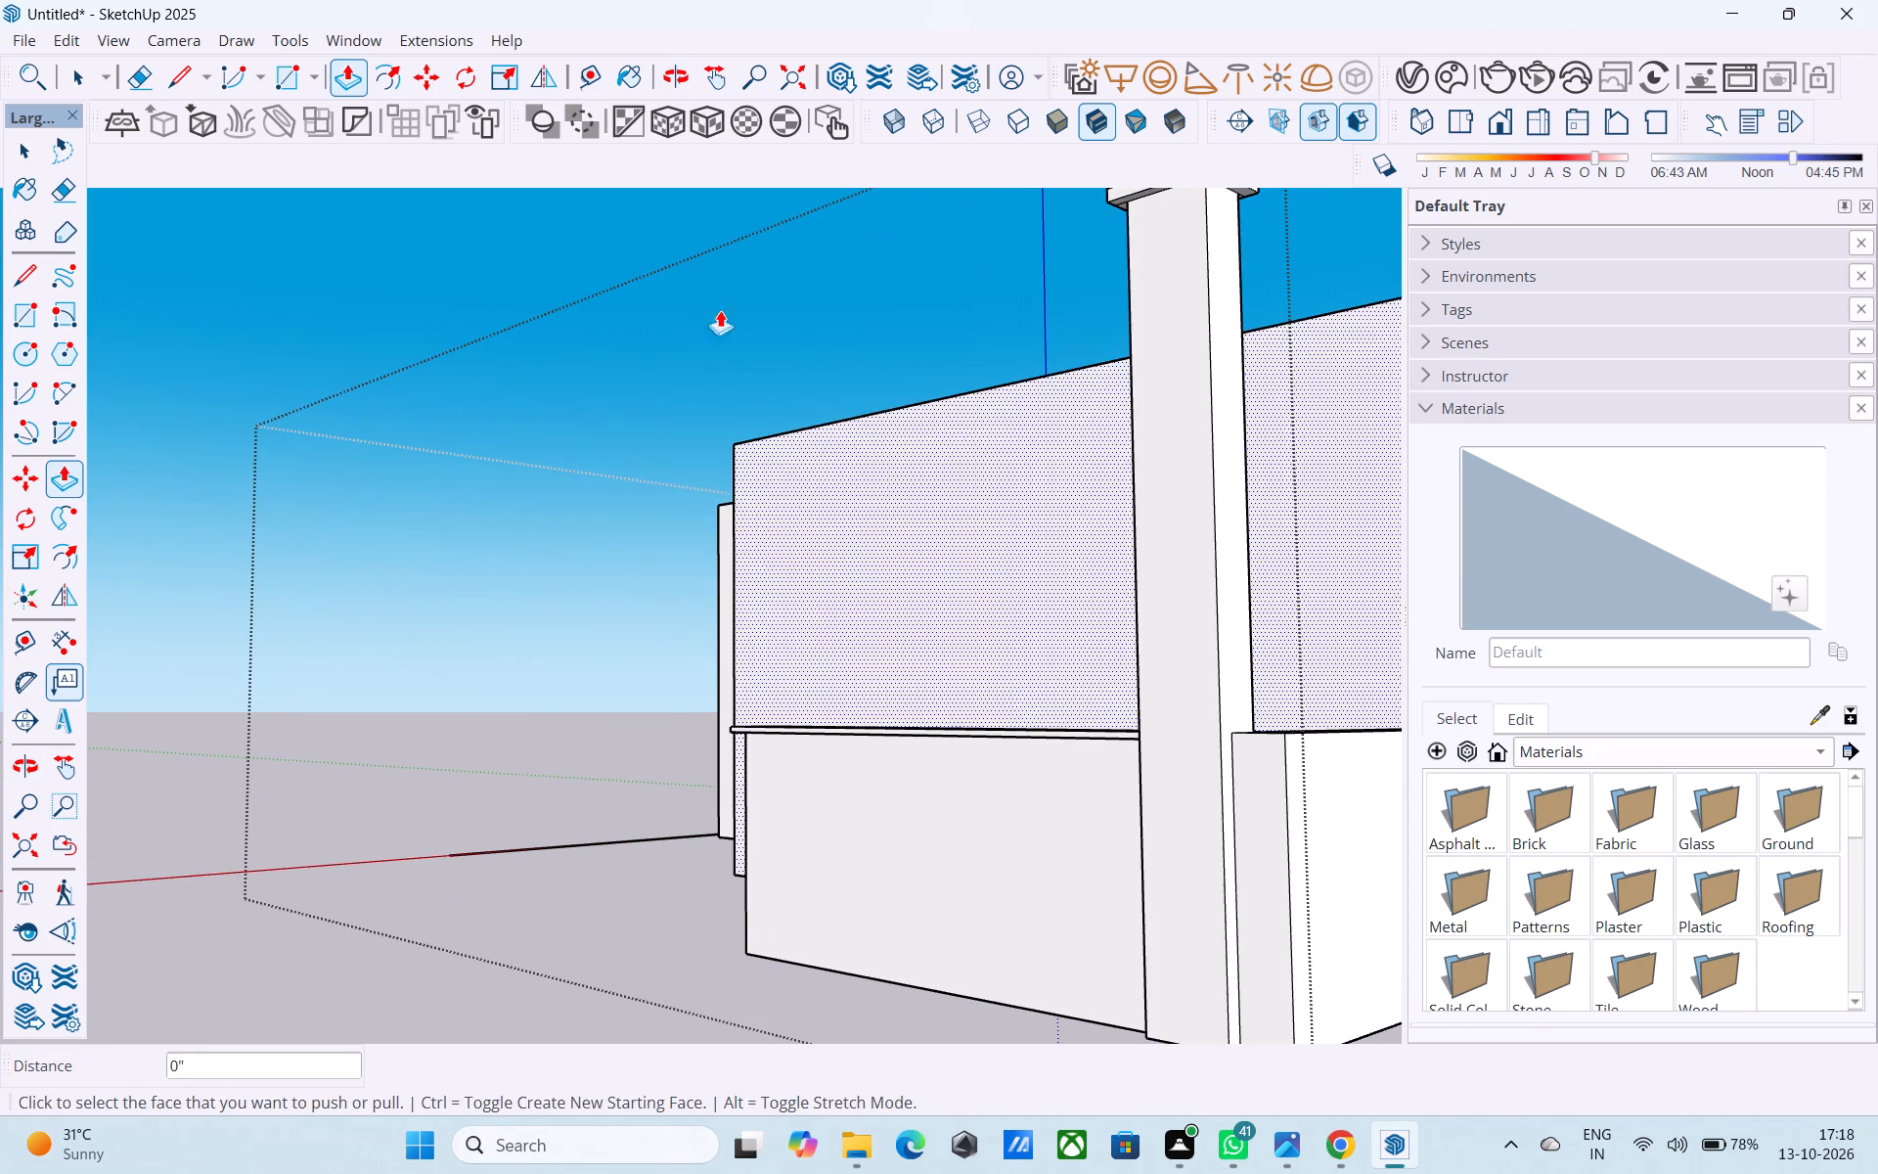
left_click(423, 82)
scroll(1592, 844, "up", 8)
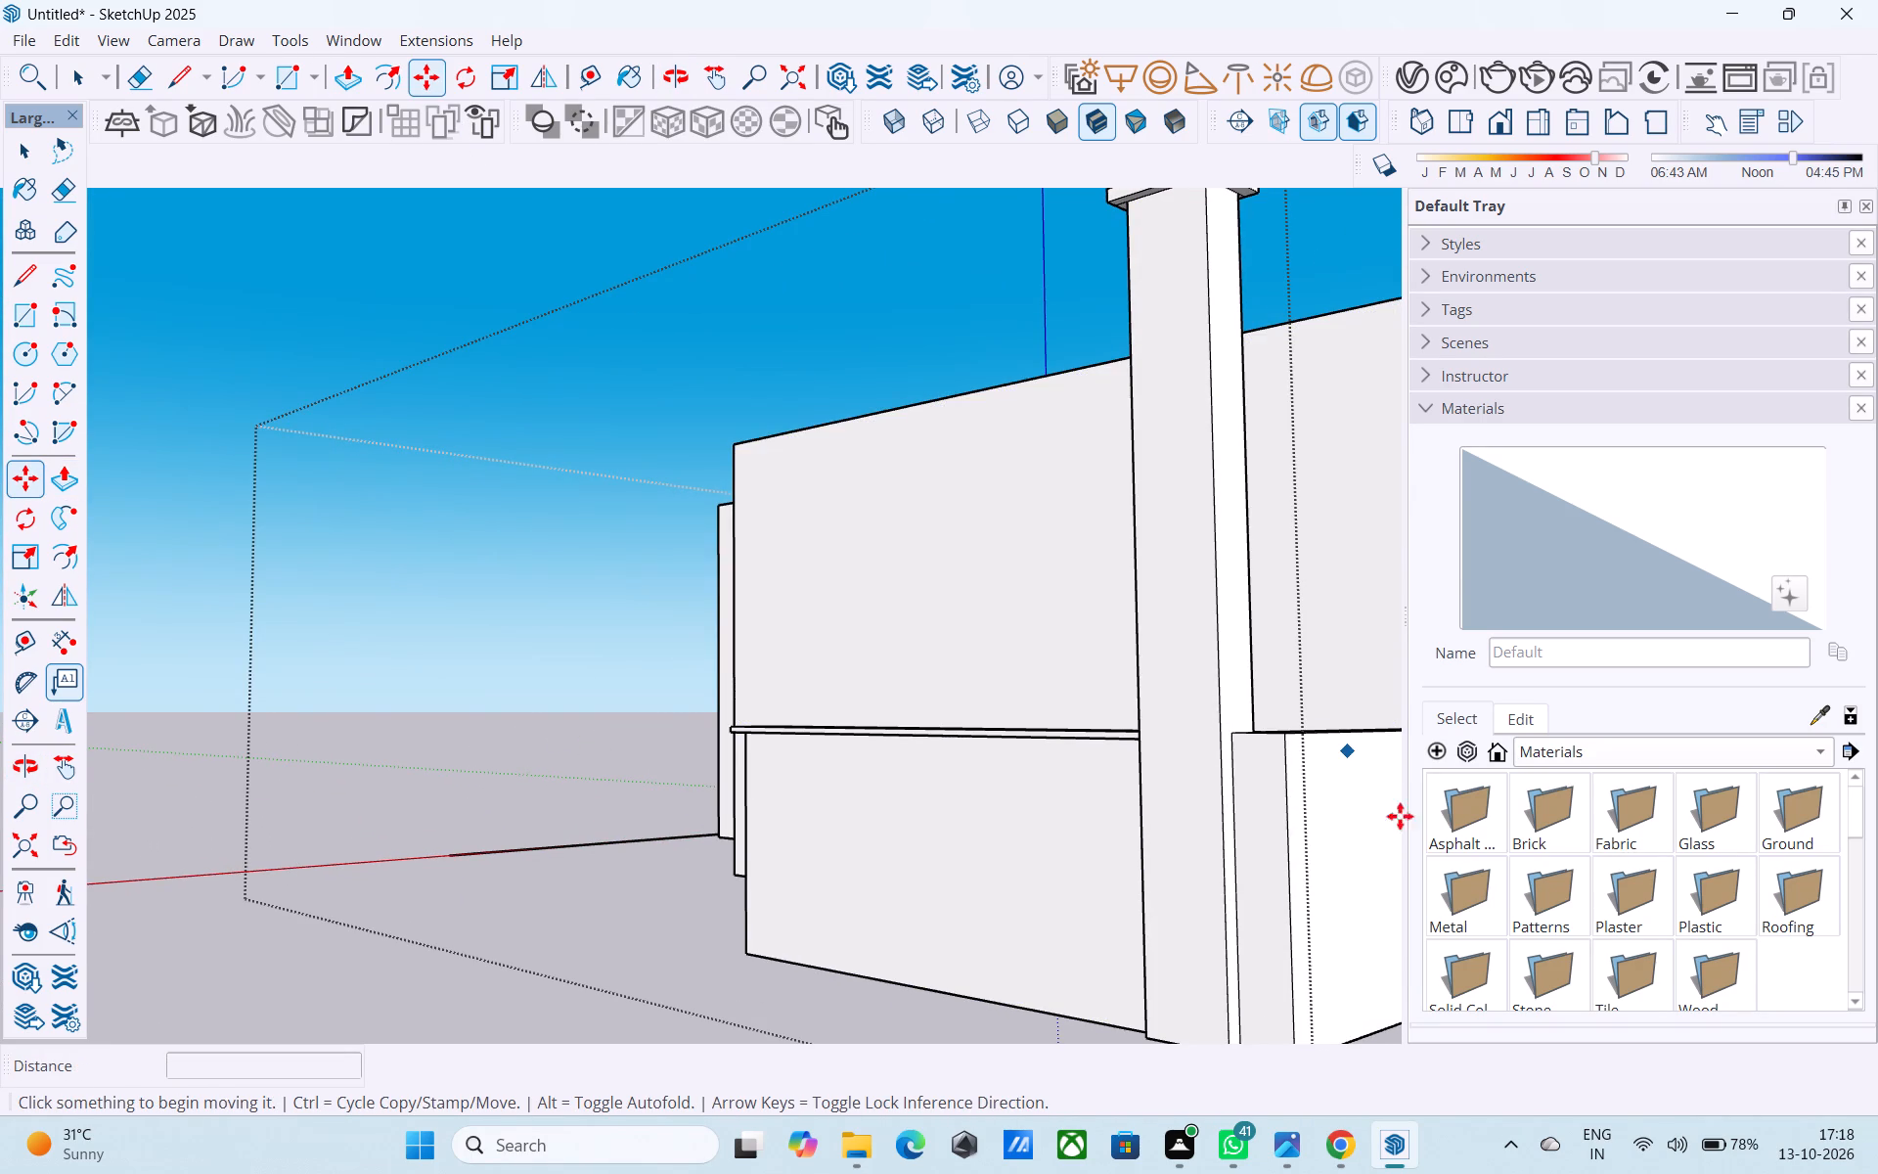
scroll(1365, 798, "up", 2)
scroll(712, 640, "down", 5)
middle_click_drag(1183, 643, 1294, 819)
scroll(1153, 900, "up", 8)
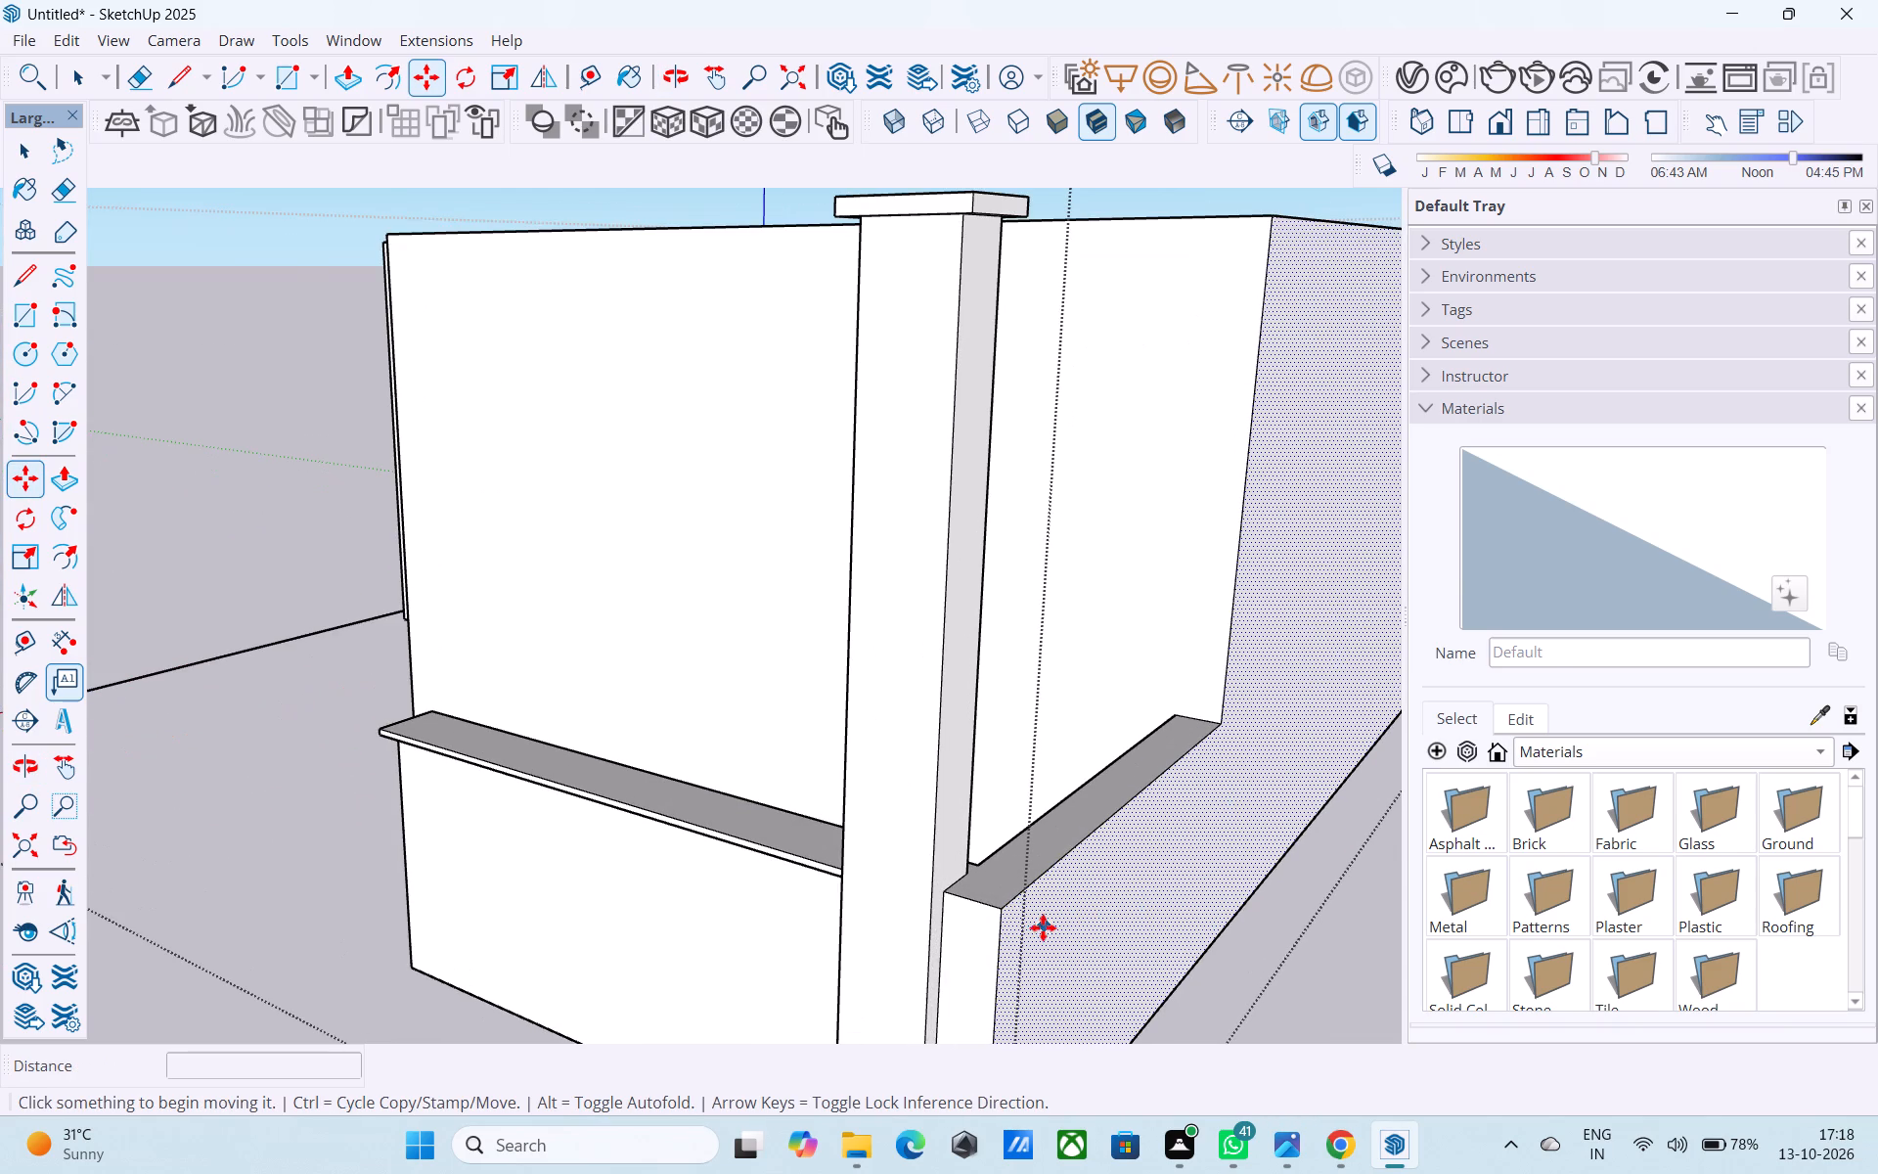
left_click(984, 909)
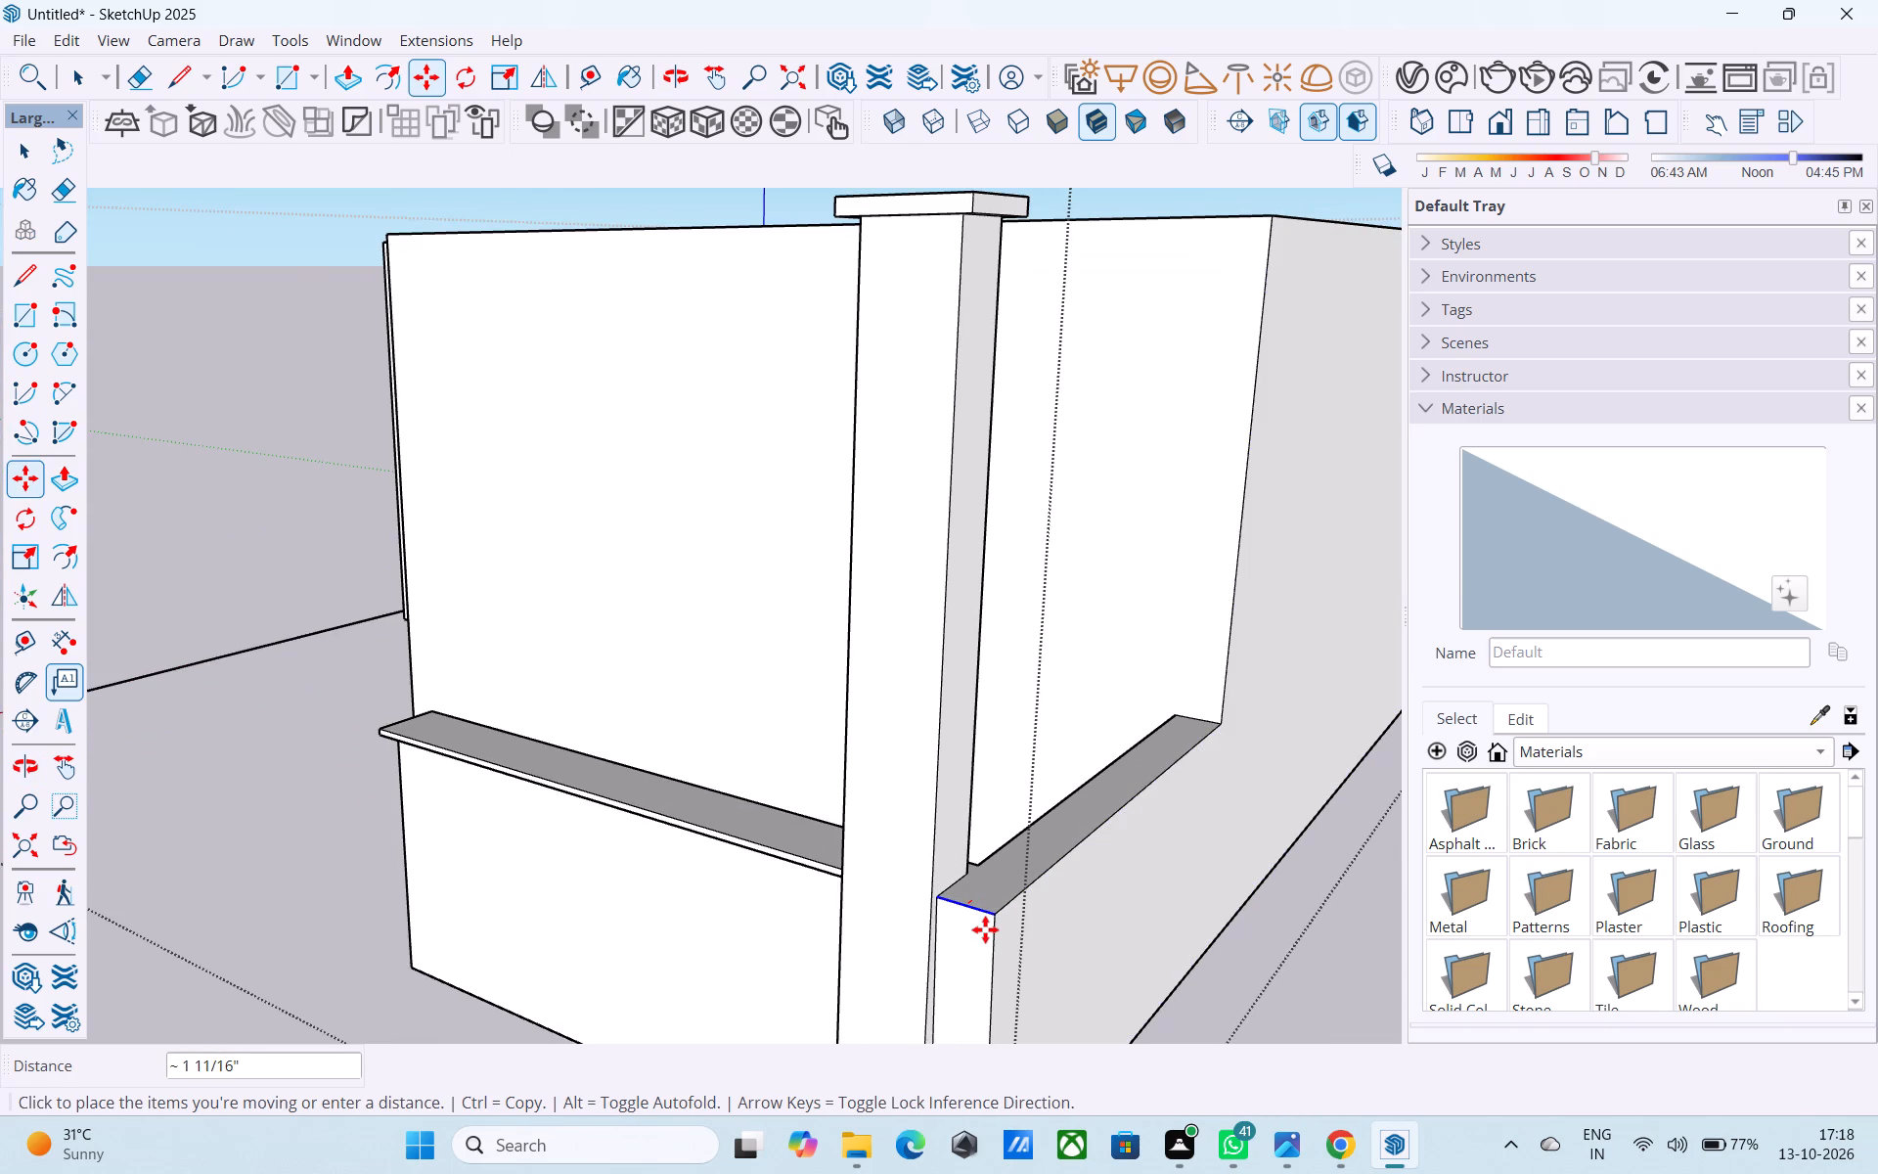
scroll(985, 929, "up", 7)
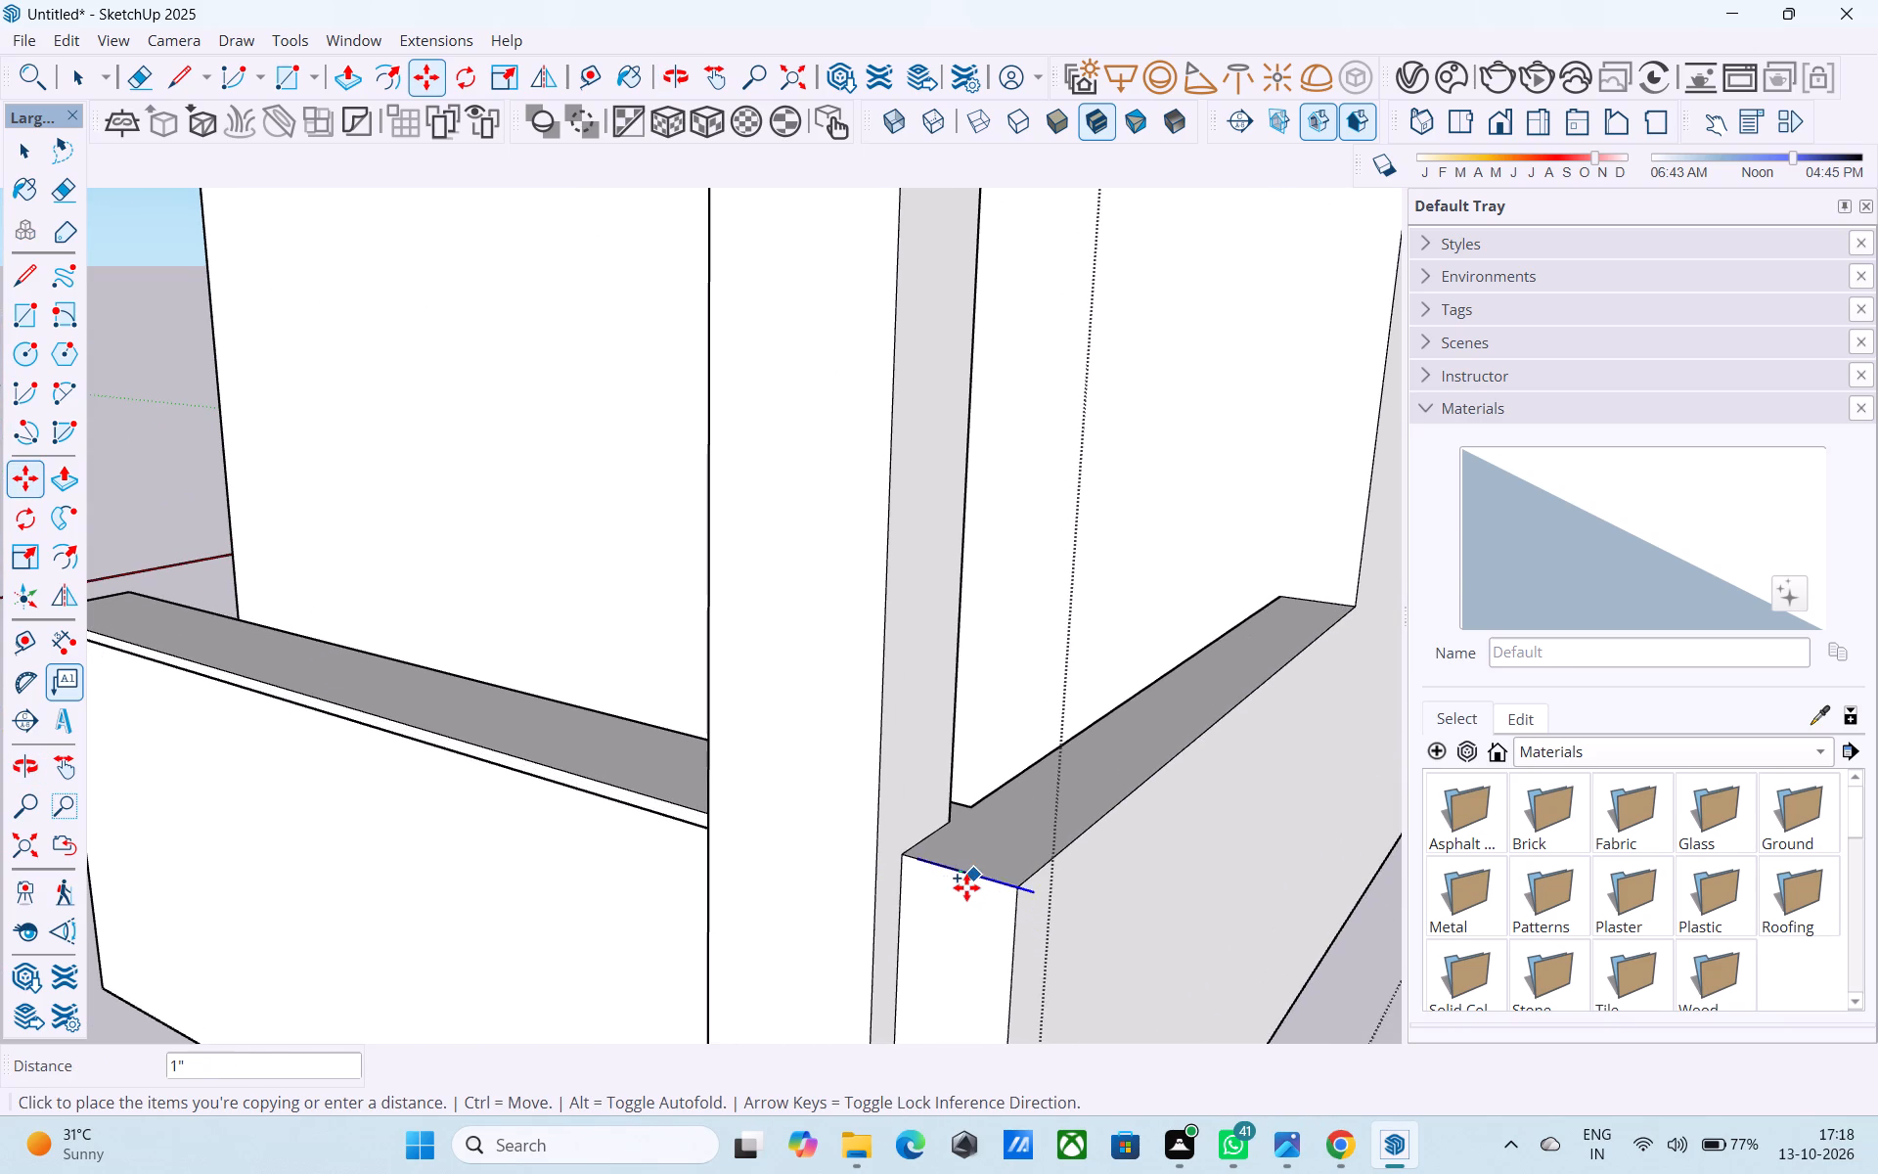
left_click(966, 887)
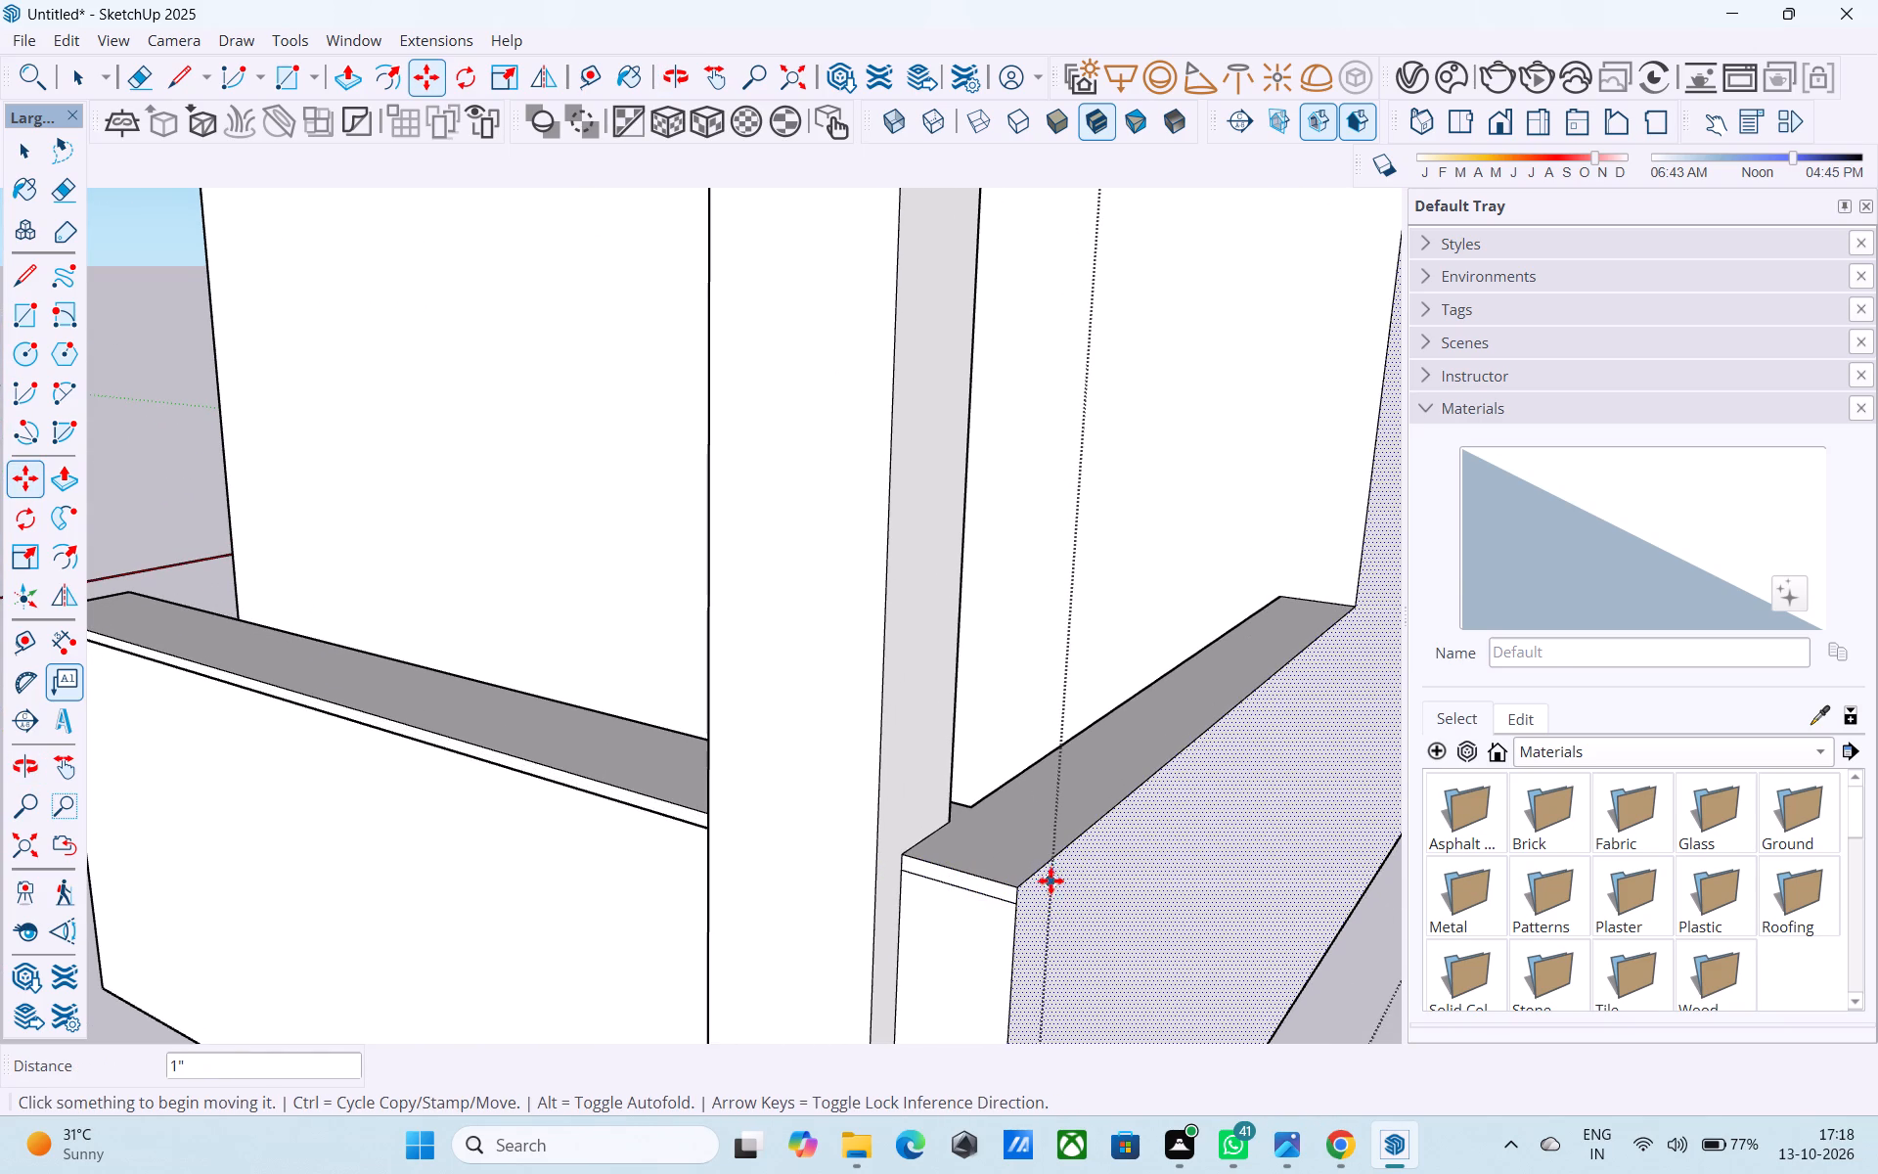
left_click(1045, 875)
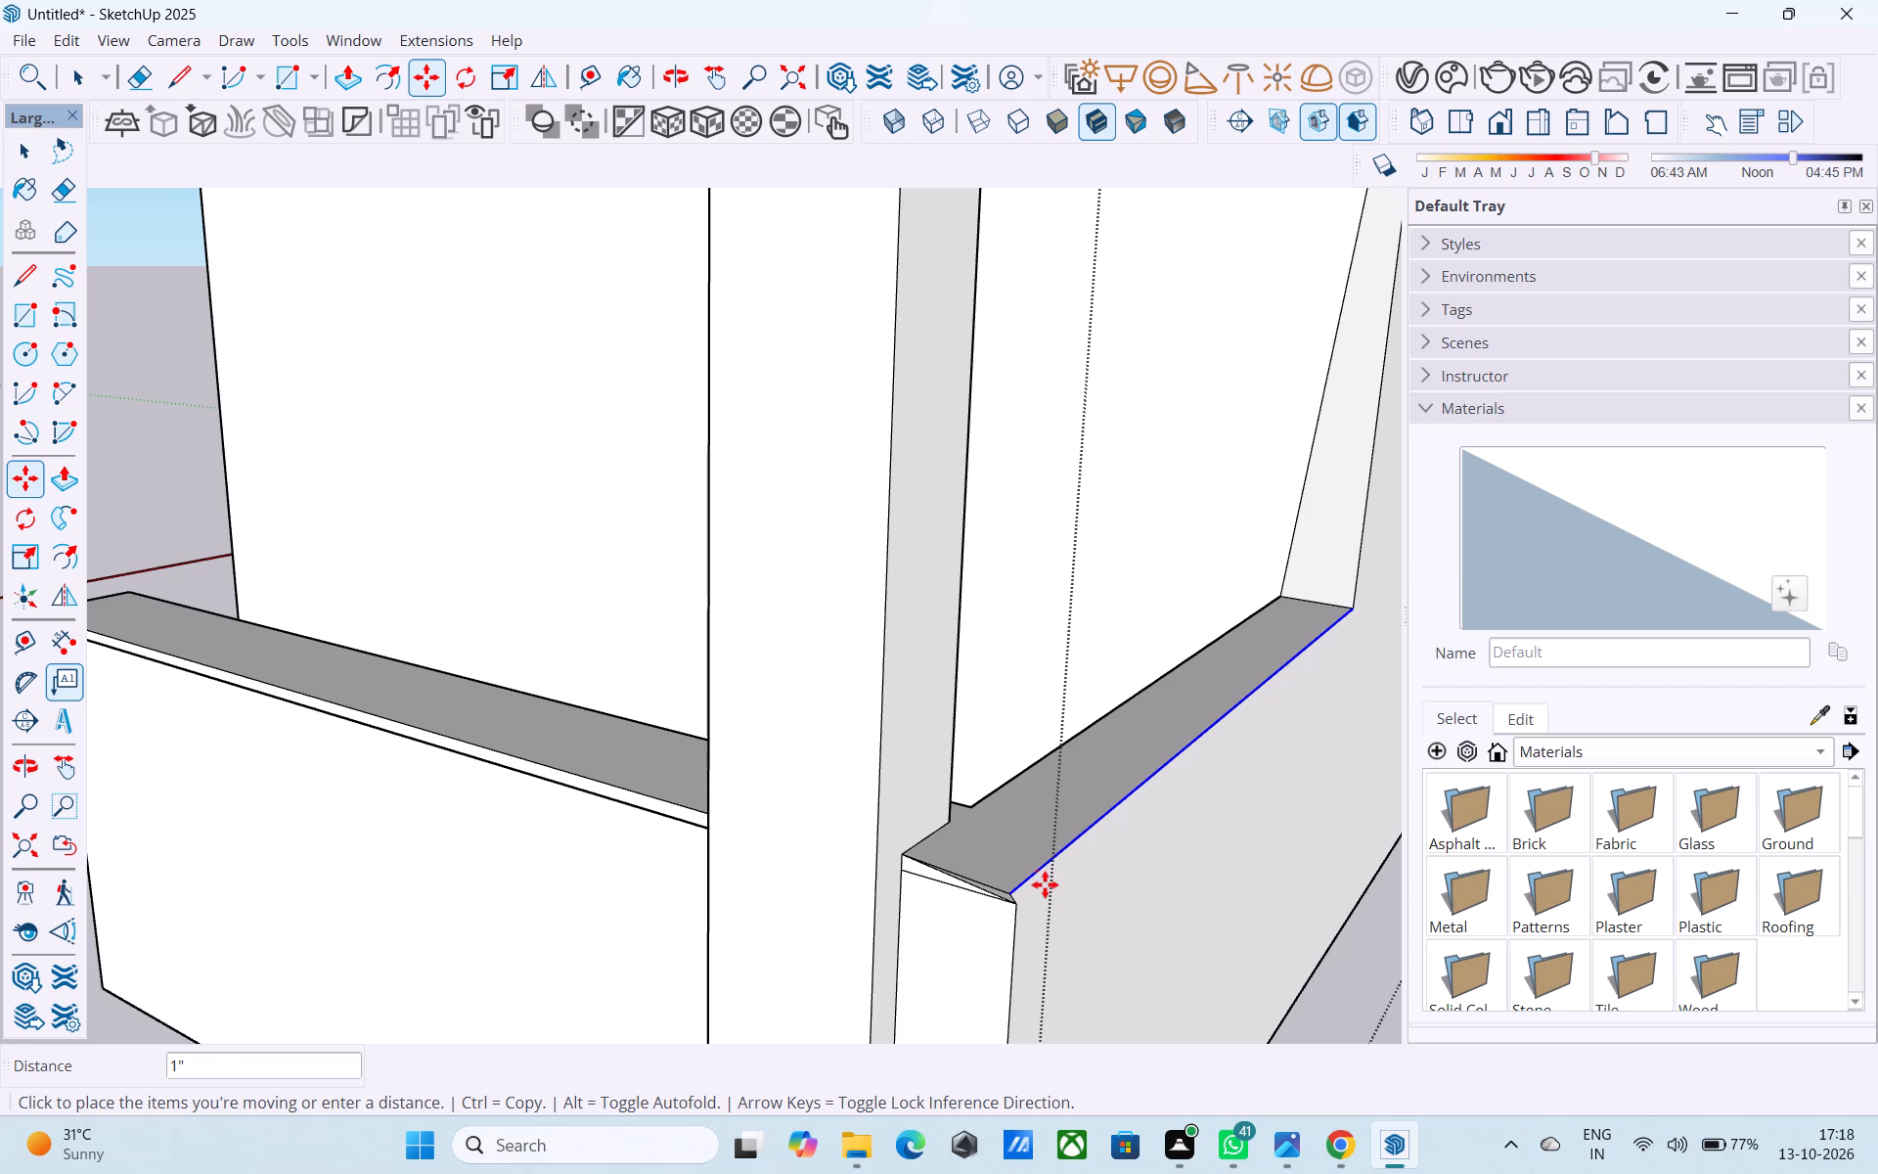
left_click(1050, 890)
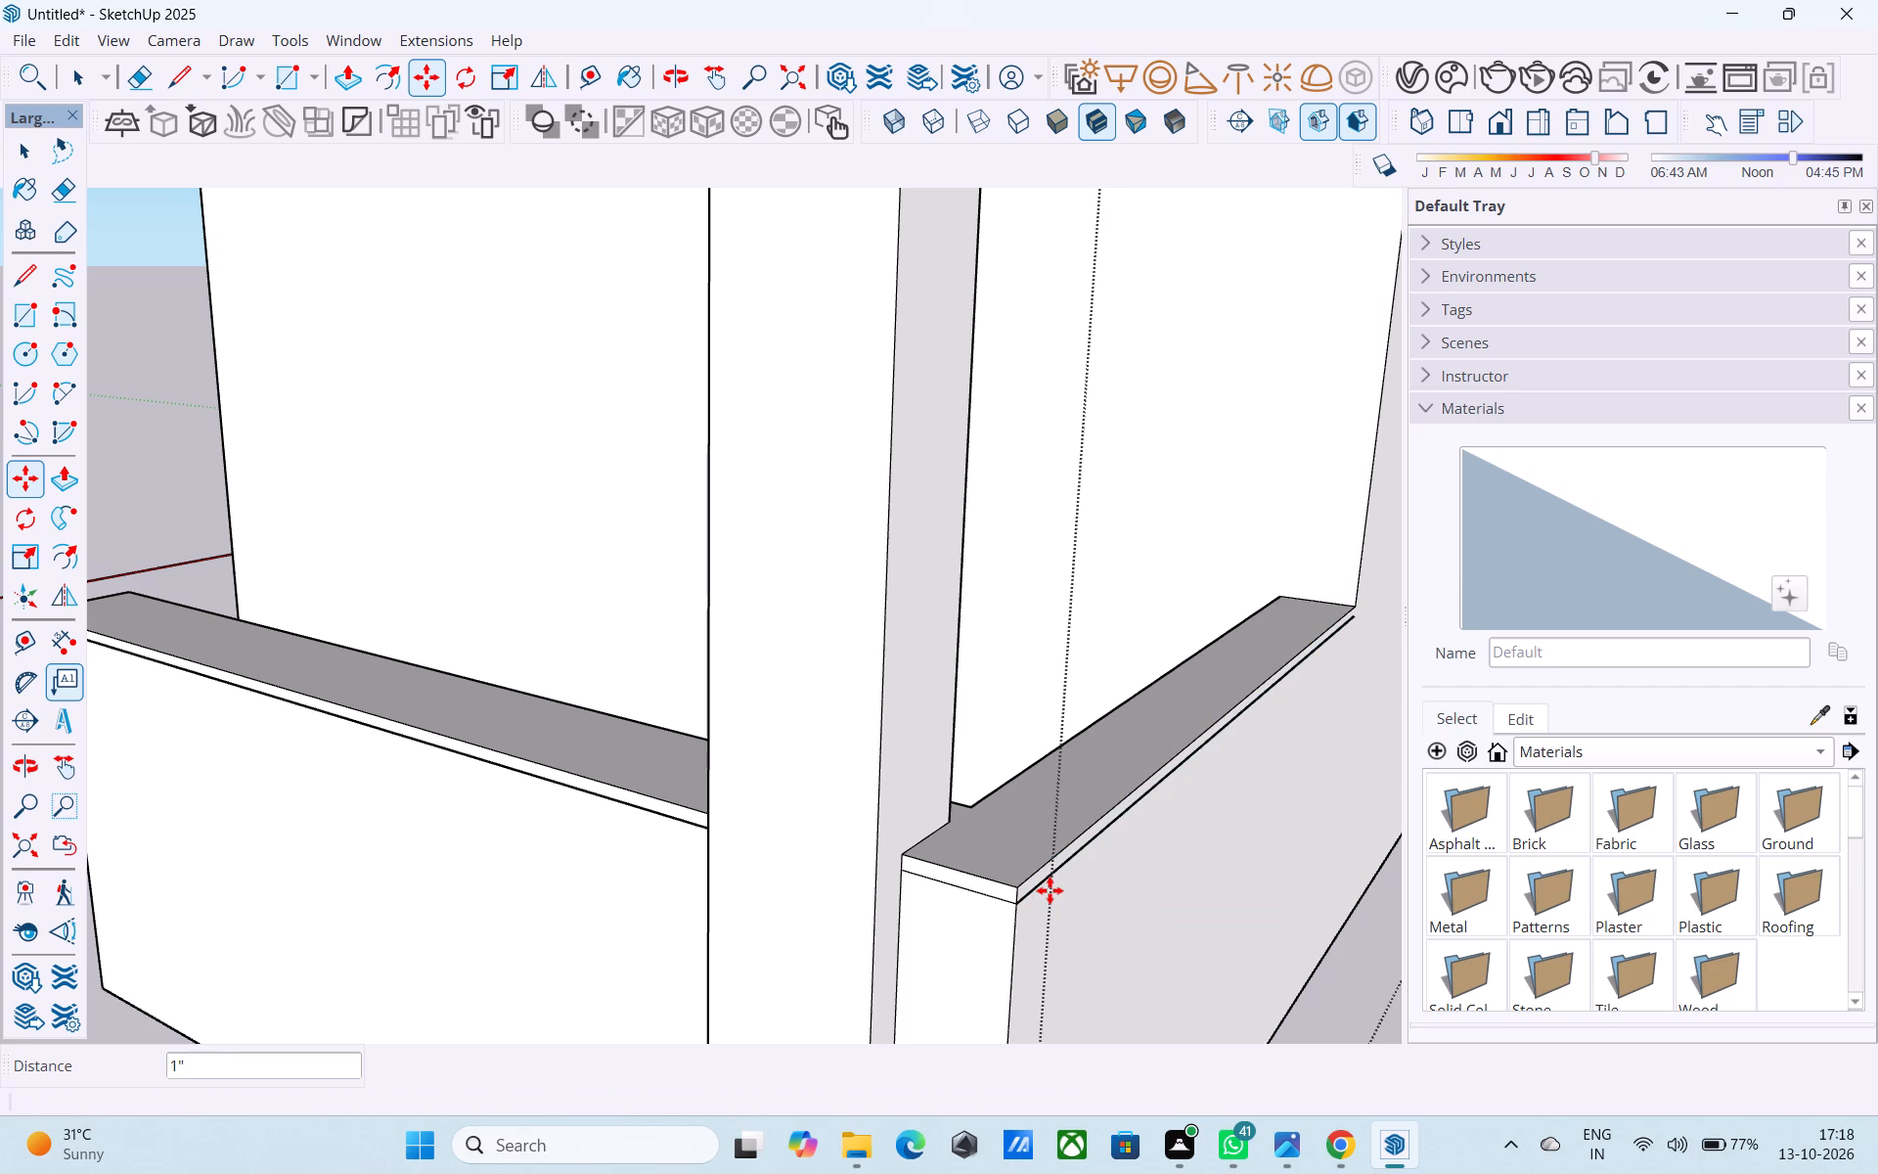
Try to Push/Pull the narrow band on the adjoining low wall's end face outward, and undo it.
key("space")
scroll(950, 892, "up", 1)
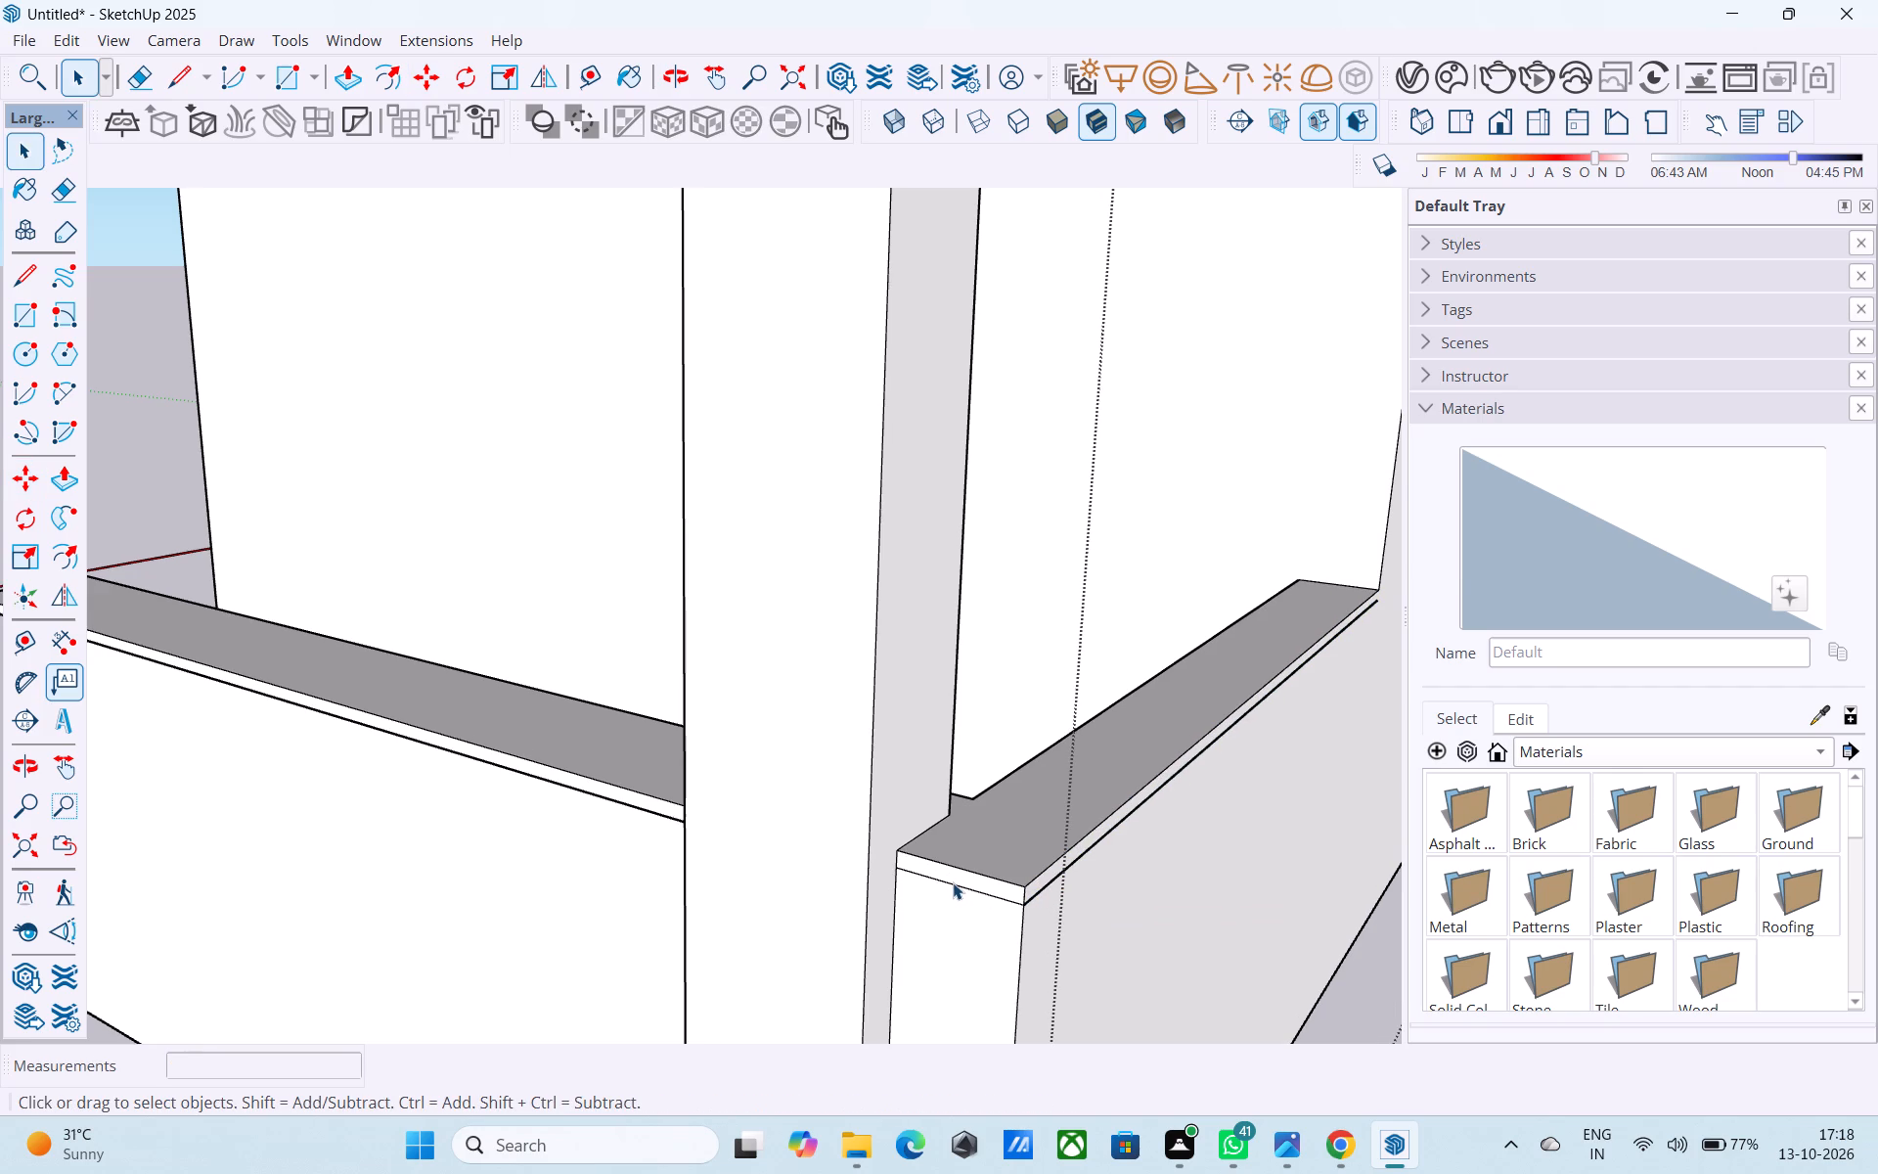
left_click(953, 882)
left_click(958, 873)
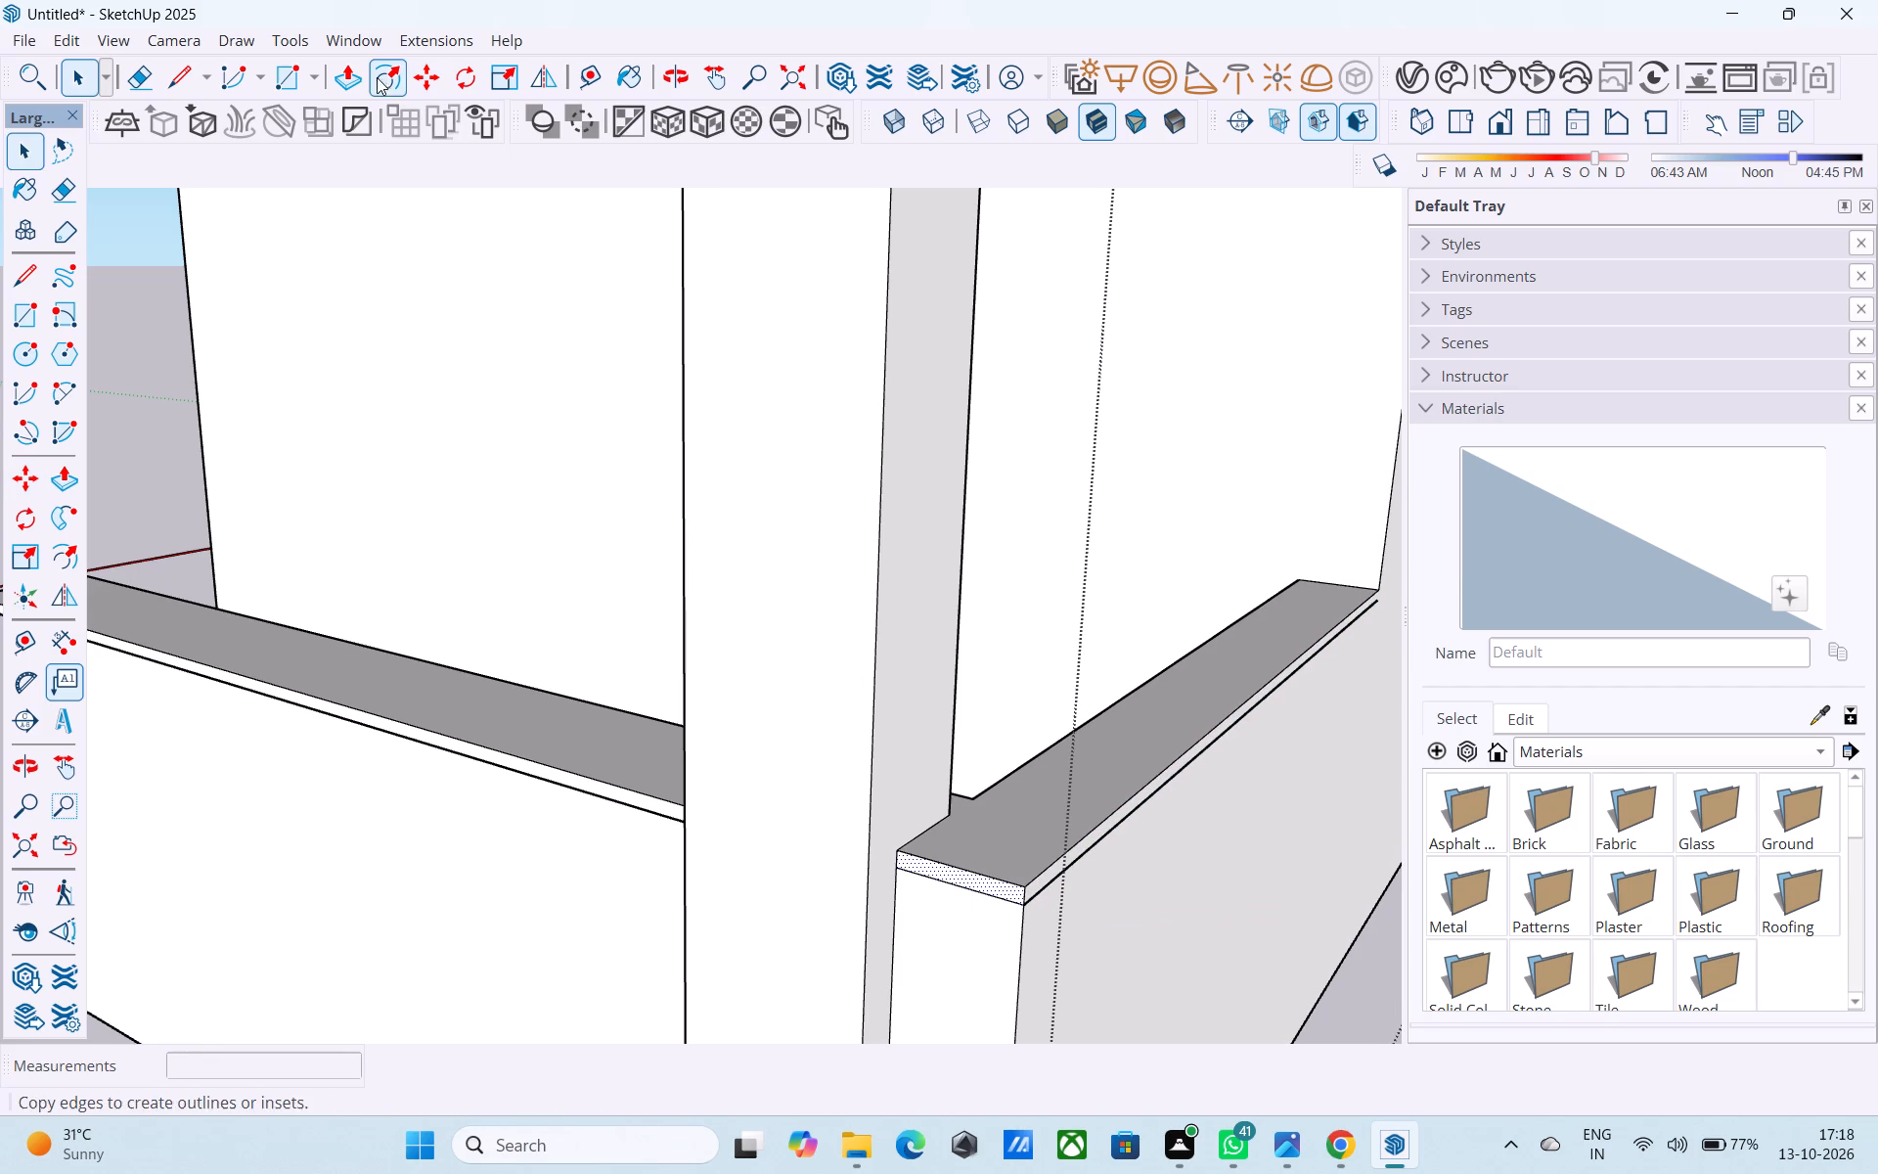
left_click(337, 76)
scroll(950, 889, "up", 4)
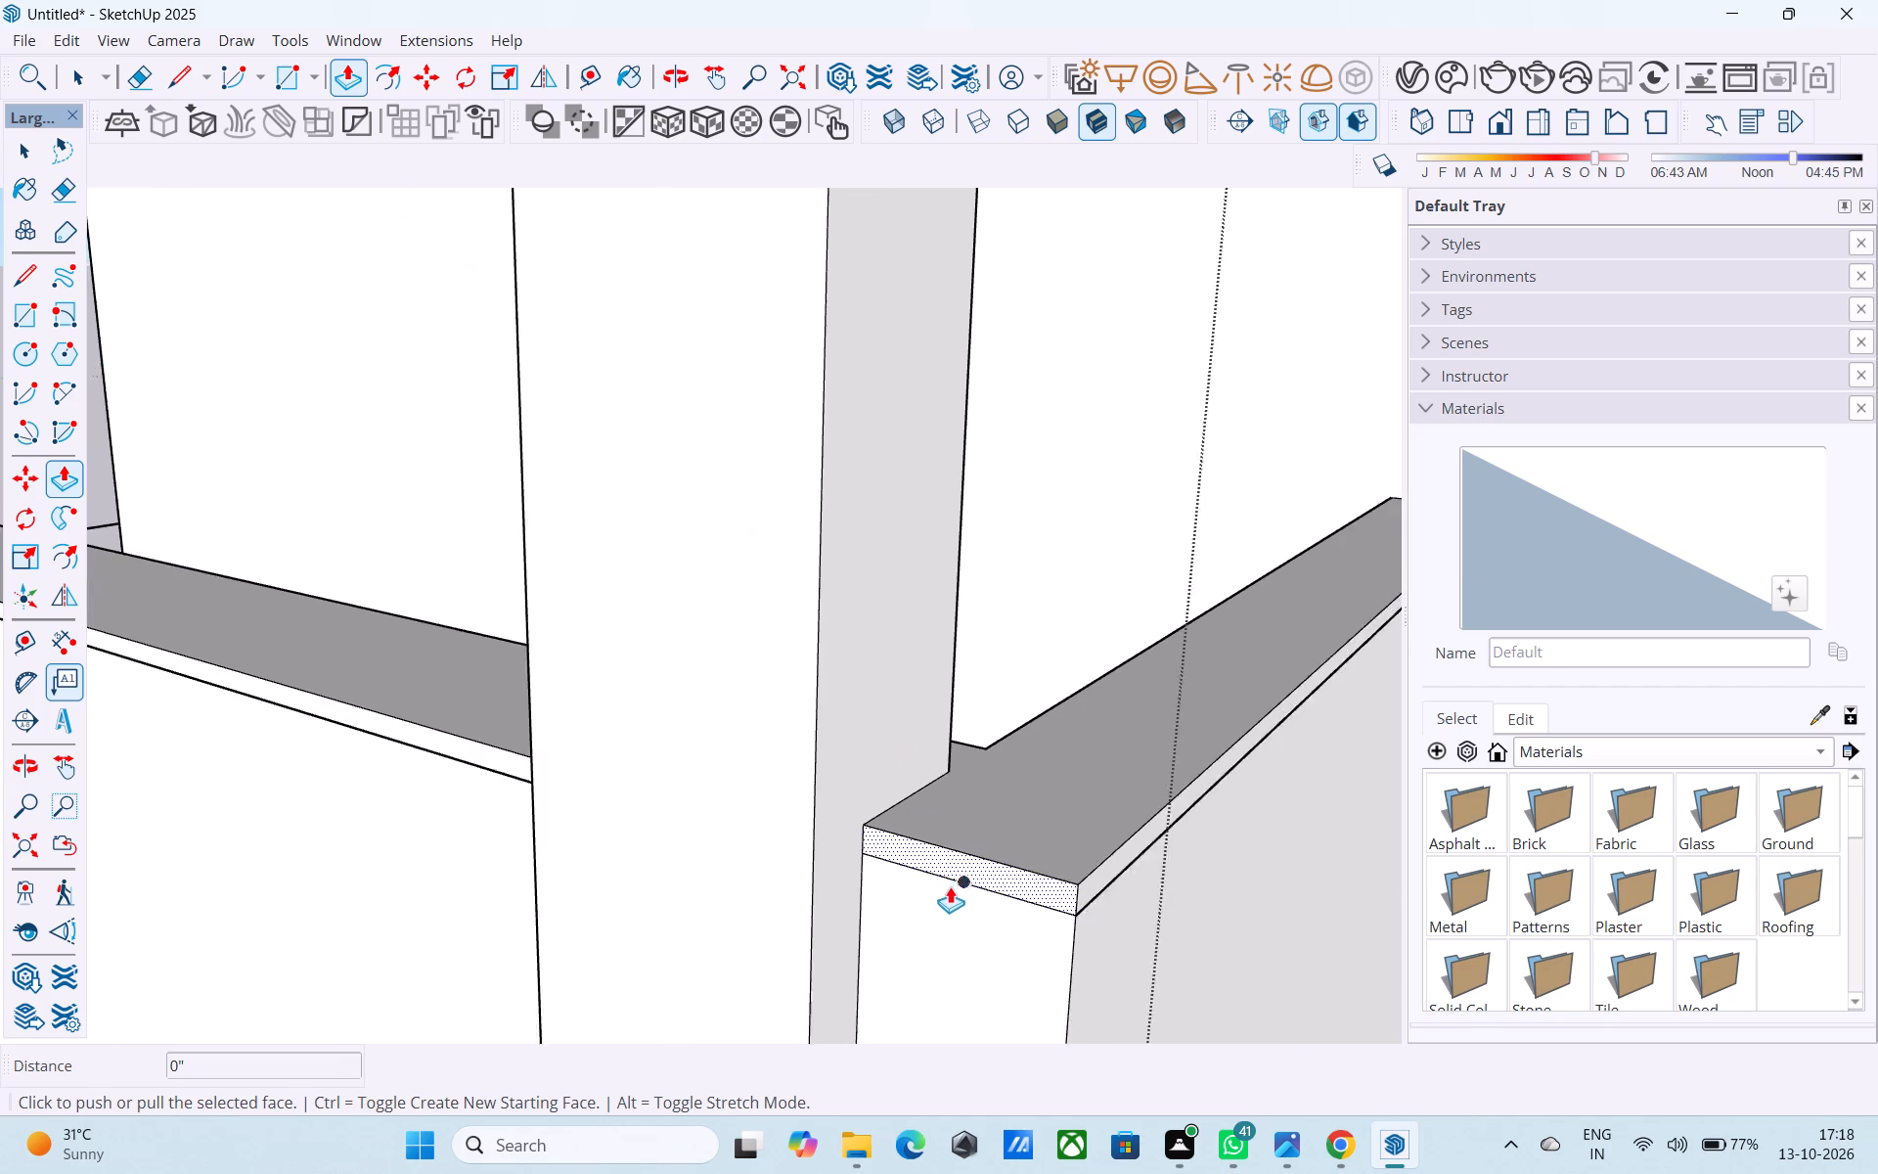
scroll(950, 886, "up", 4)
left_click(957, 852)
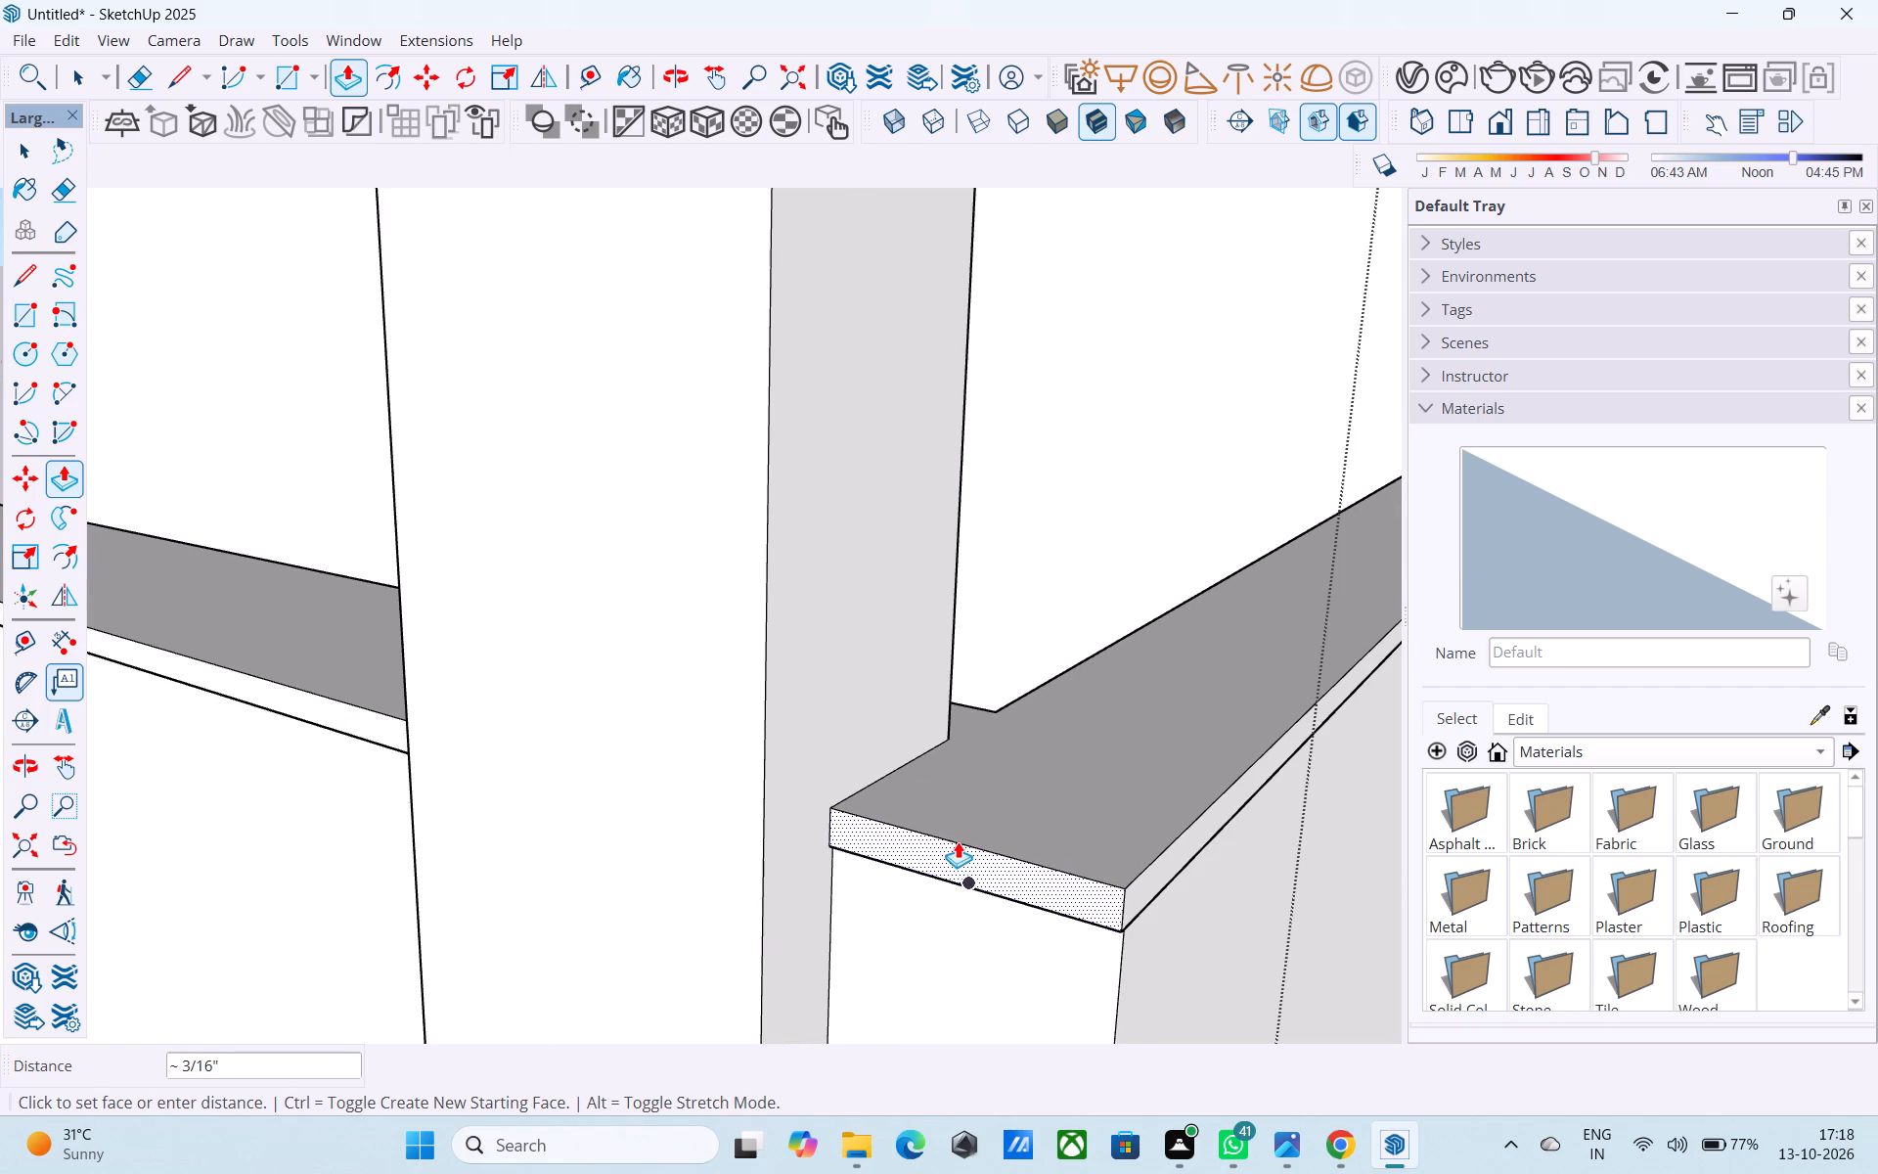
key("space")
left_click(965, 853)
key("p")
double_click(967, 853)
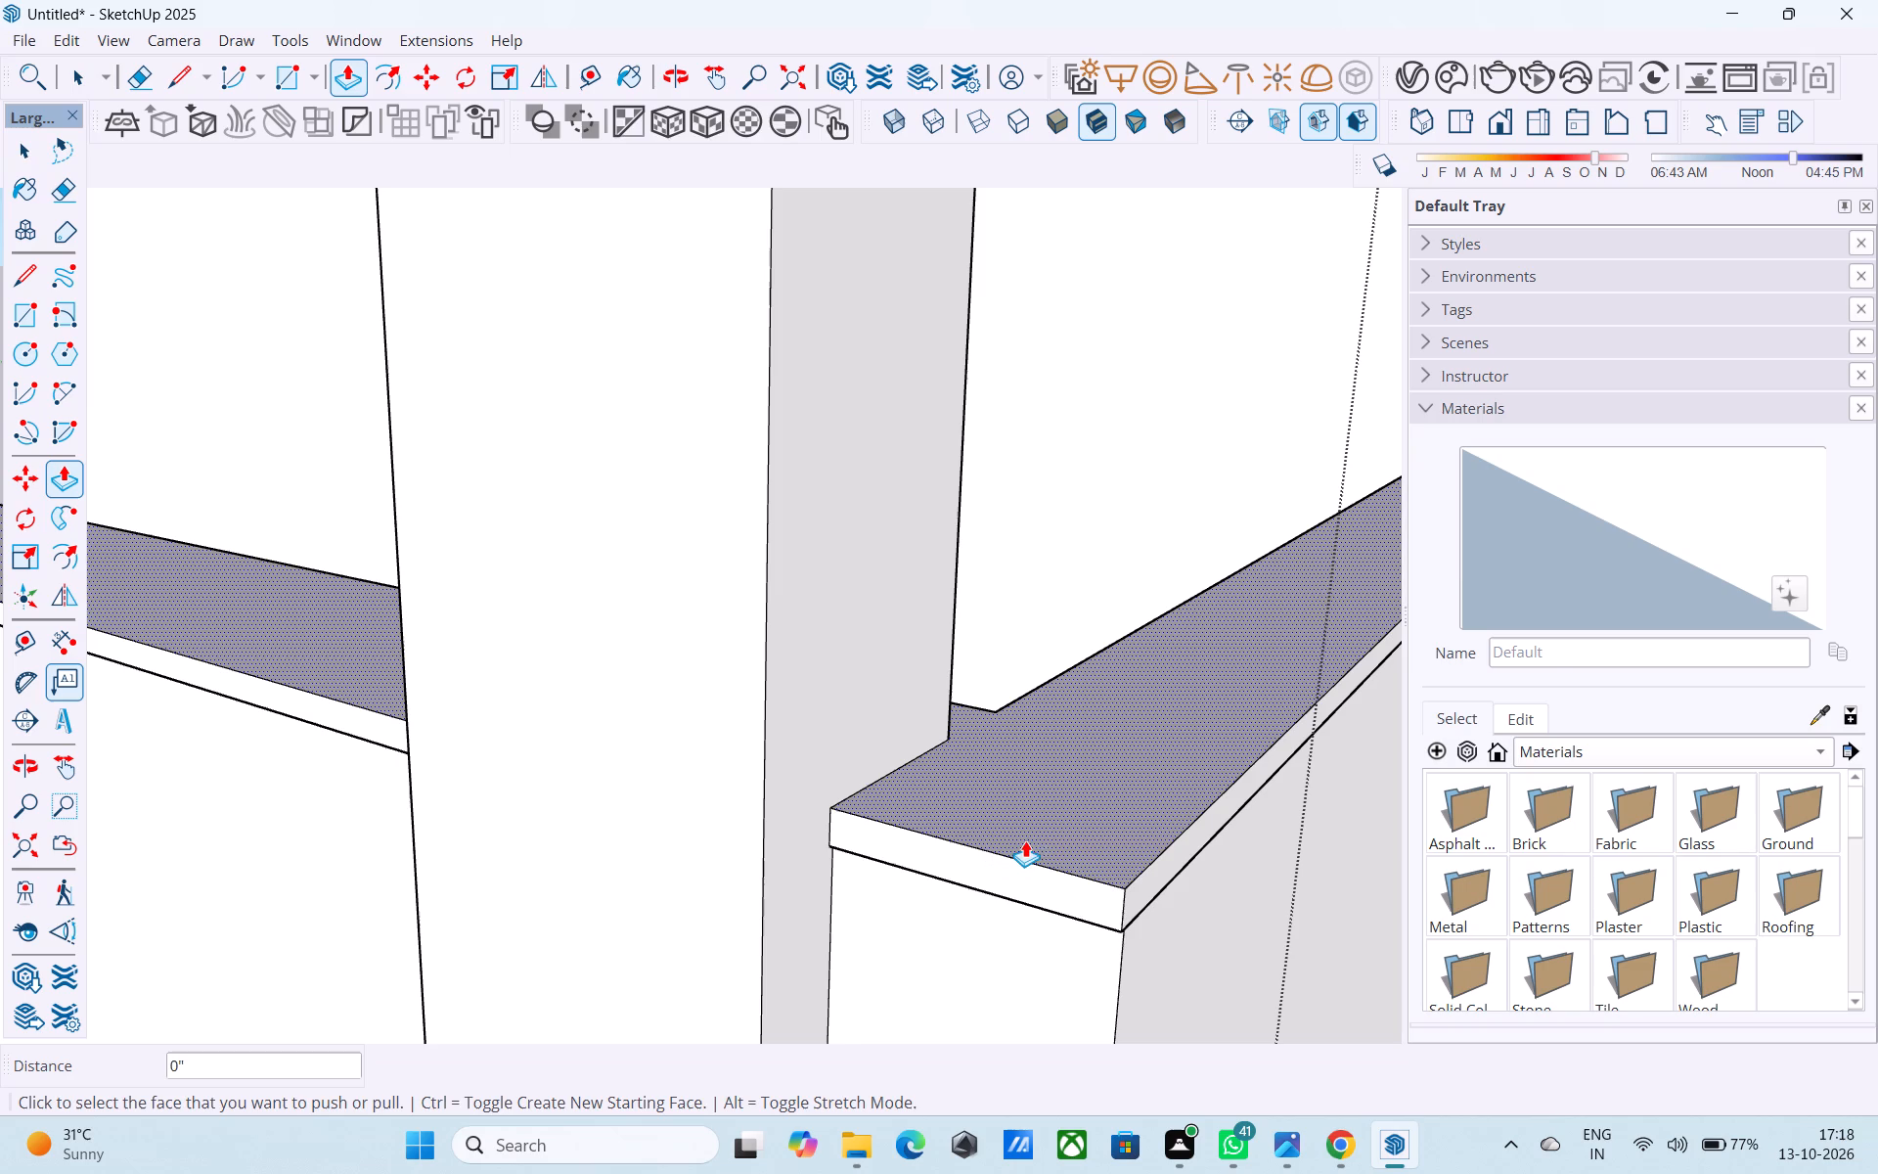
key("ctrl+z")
Push/Pull the narrow band on the adjoining low wall's end face outward by 2".
key("space")
left_click(1015, 867)
key("p")
left_click(1015, 867)
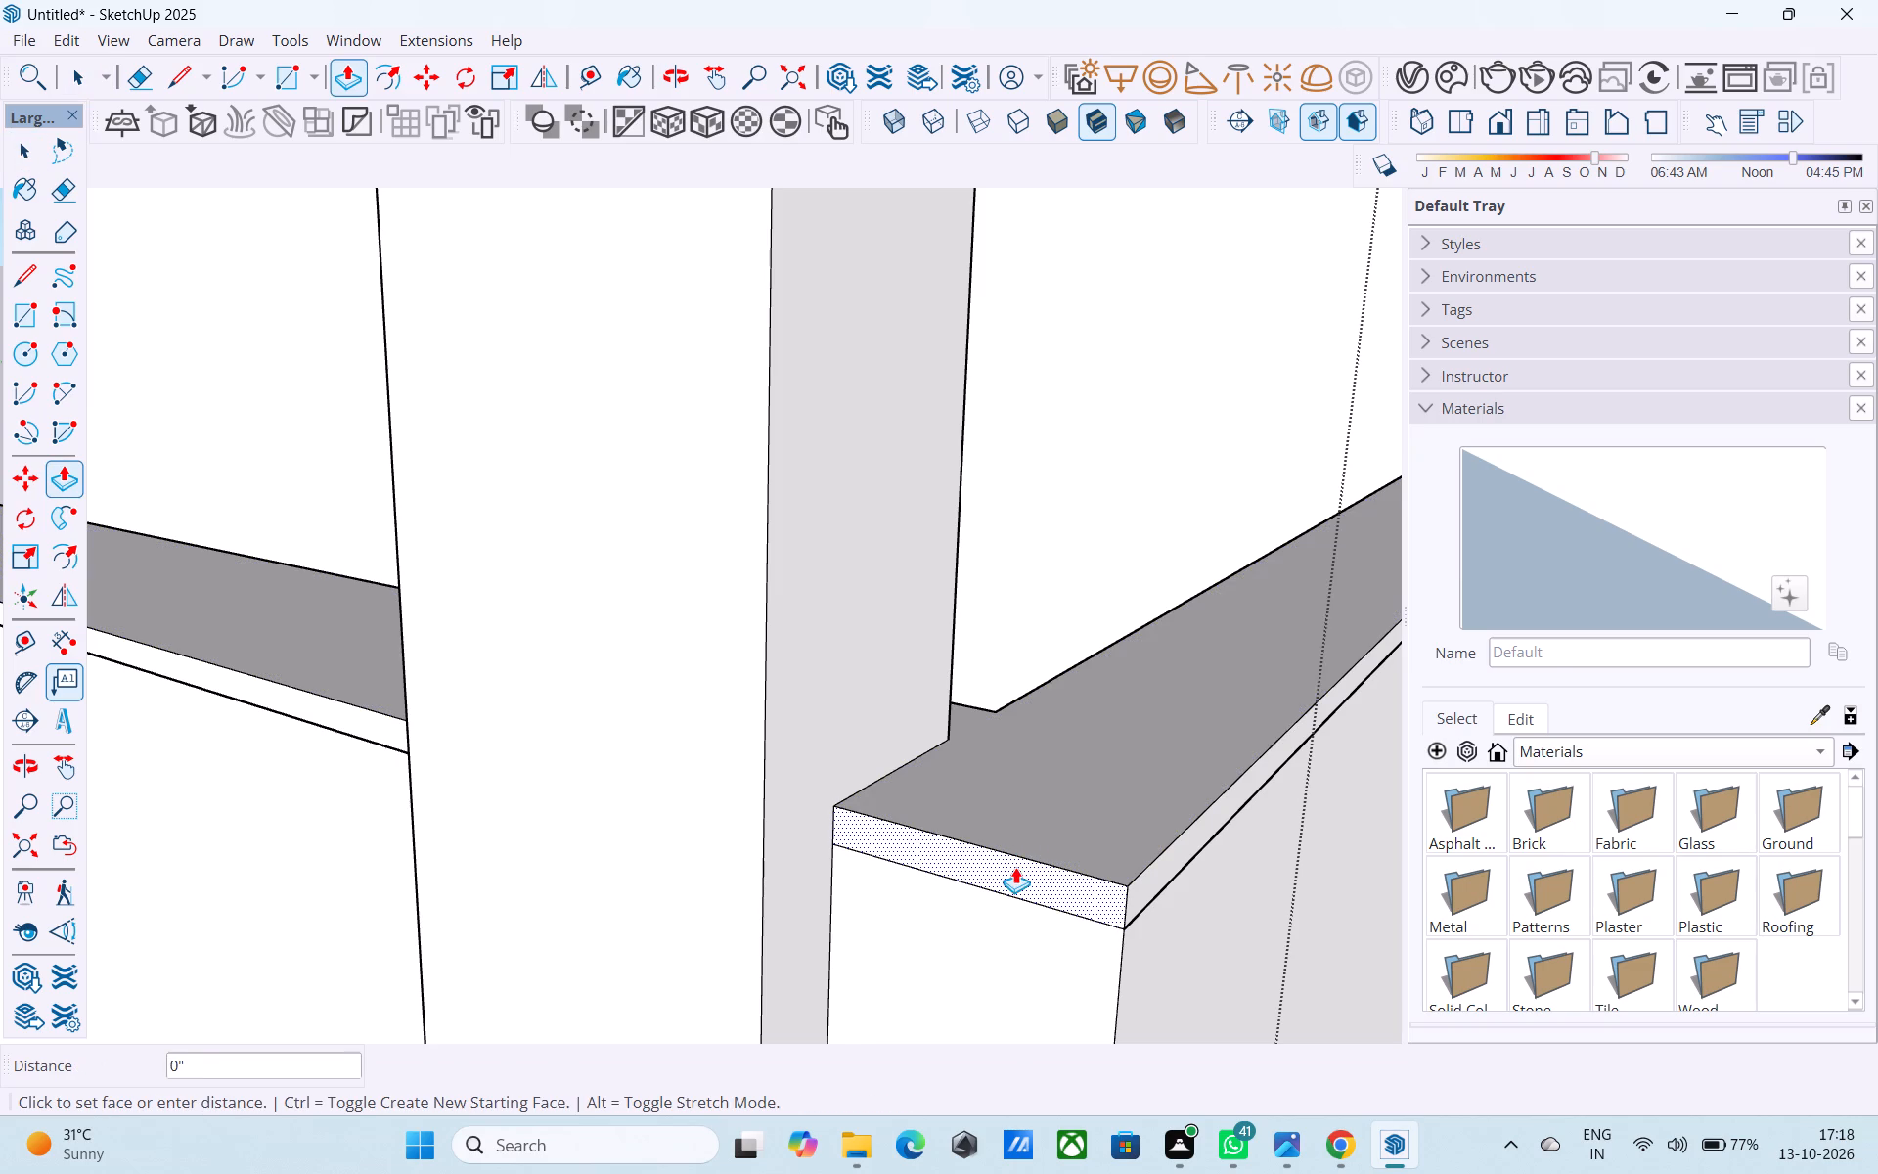
key("2")
key("shift+quotedbl")
key("Return")
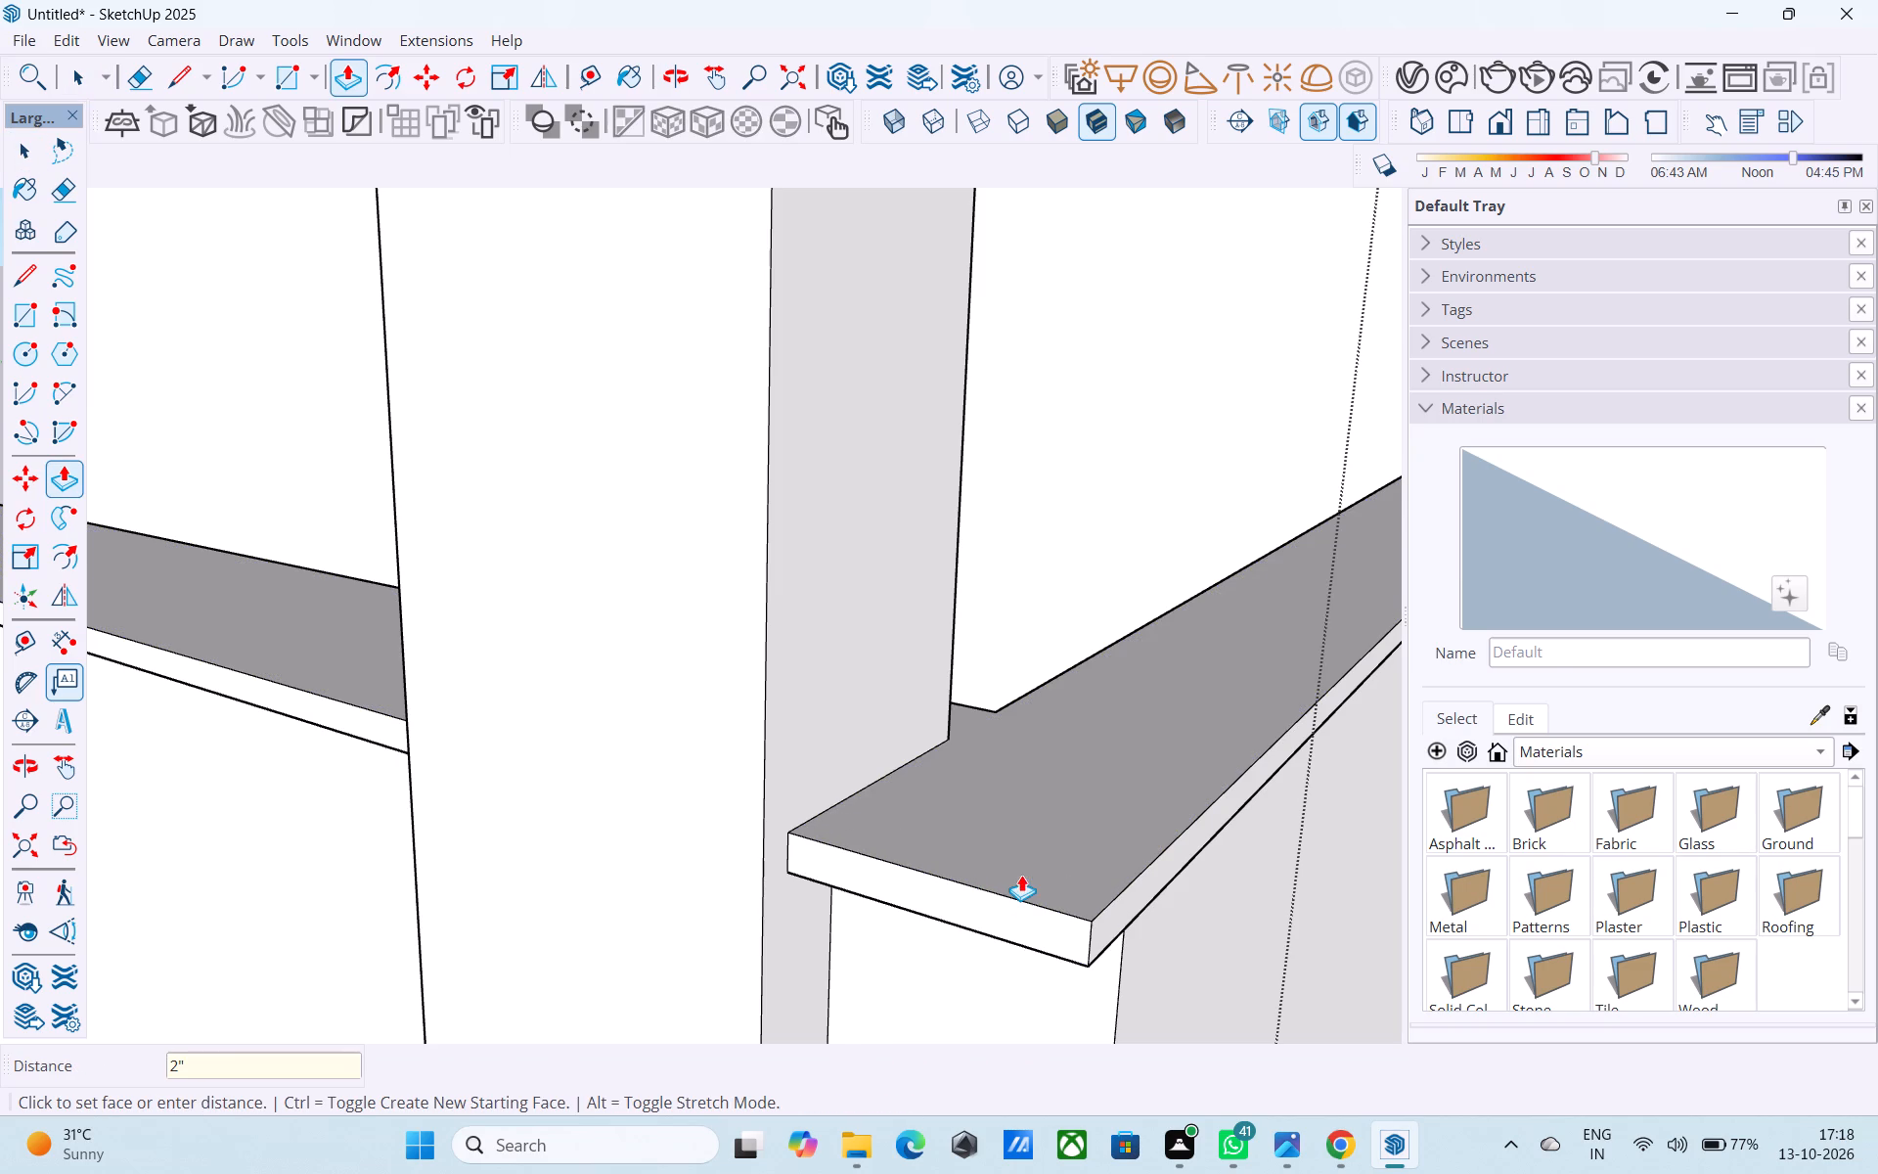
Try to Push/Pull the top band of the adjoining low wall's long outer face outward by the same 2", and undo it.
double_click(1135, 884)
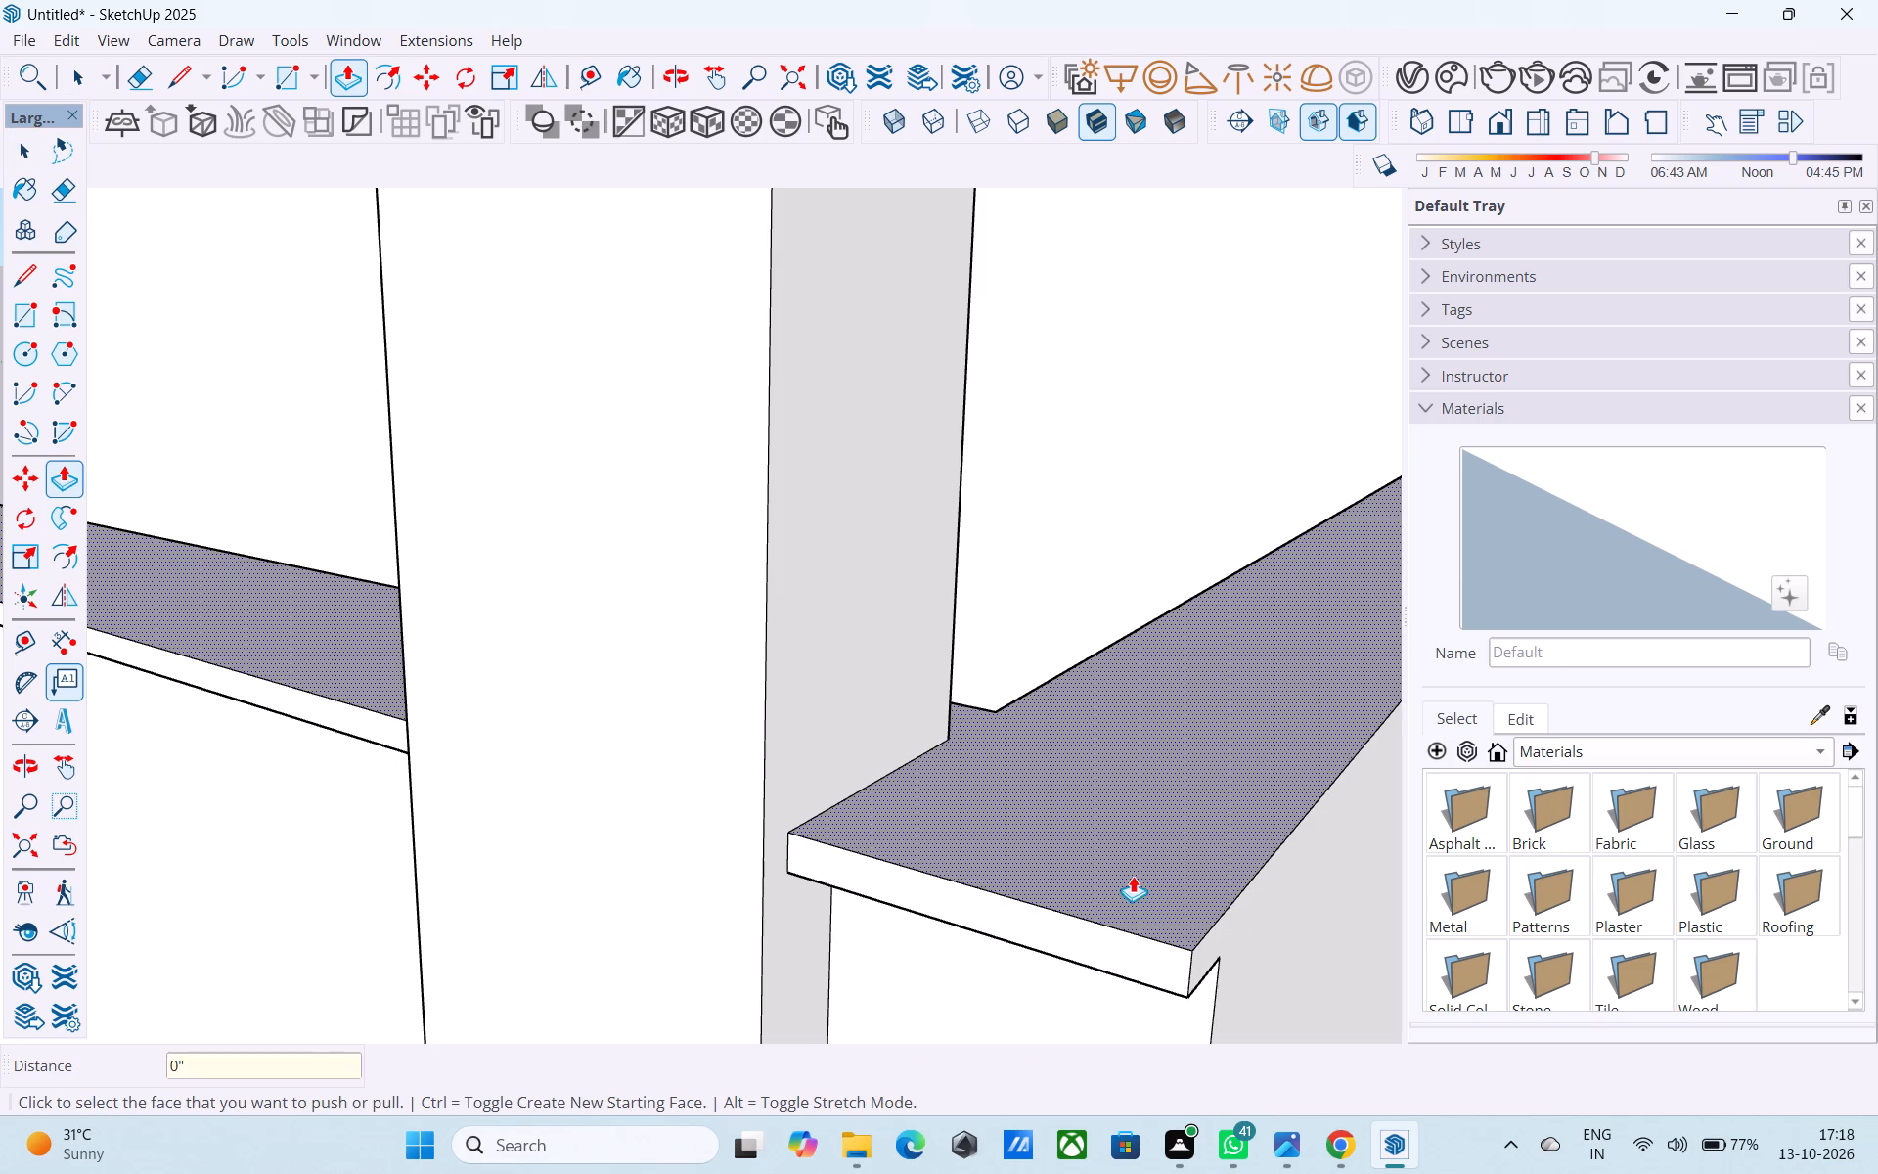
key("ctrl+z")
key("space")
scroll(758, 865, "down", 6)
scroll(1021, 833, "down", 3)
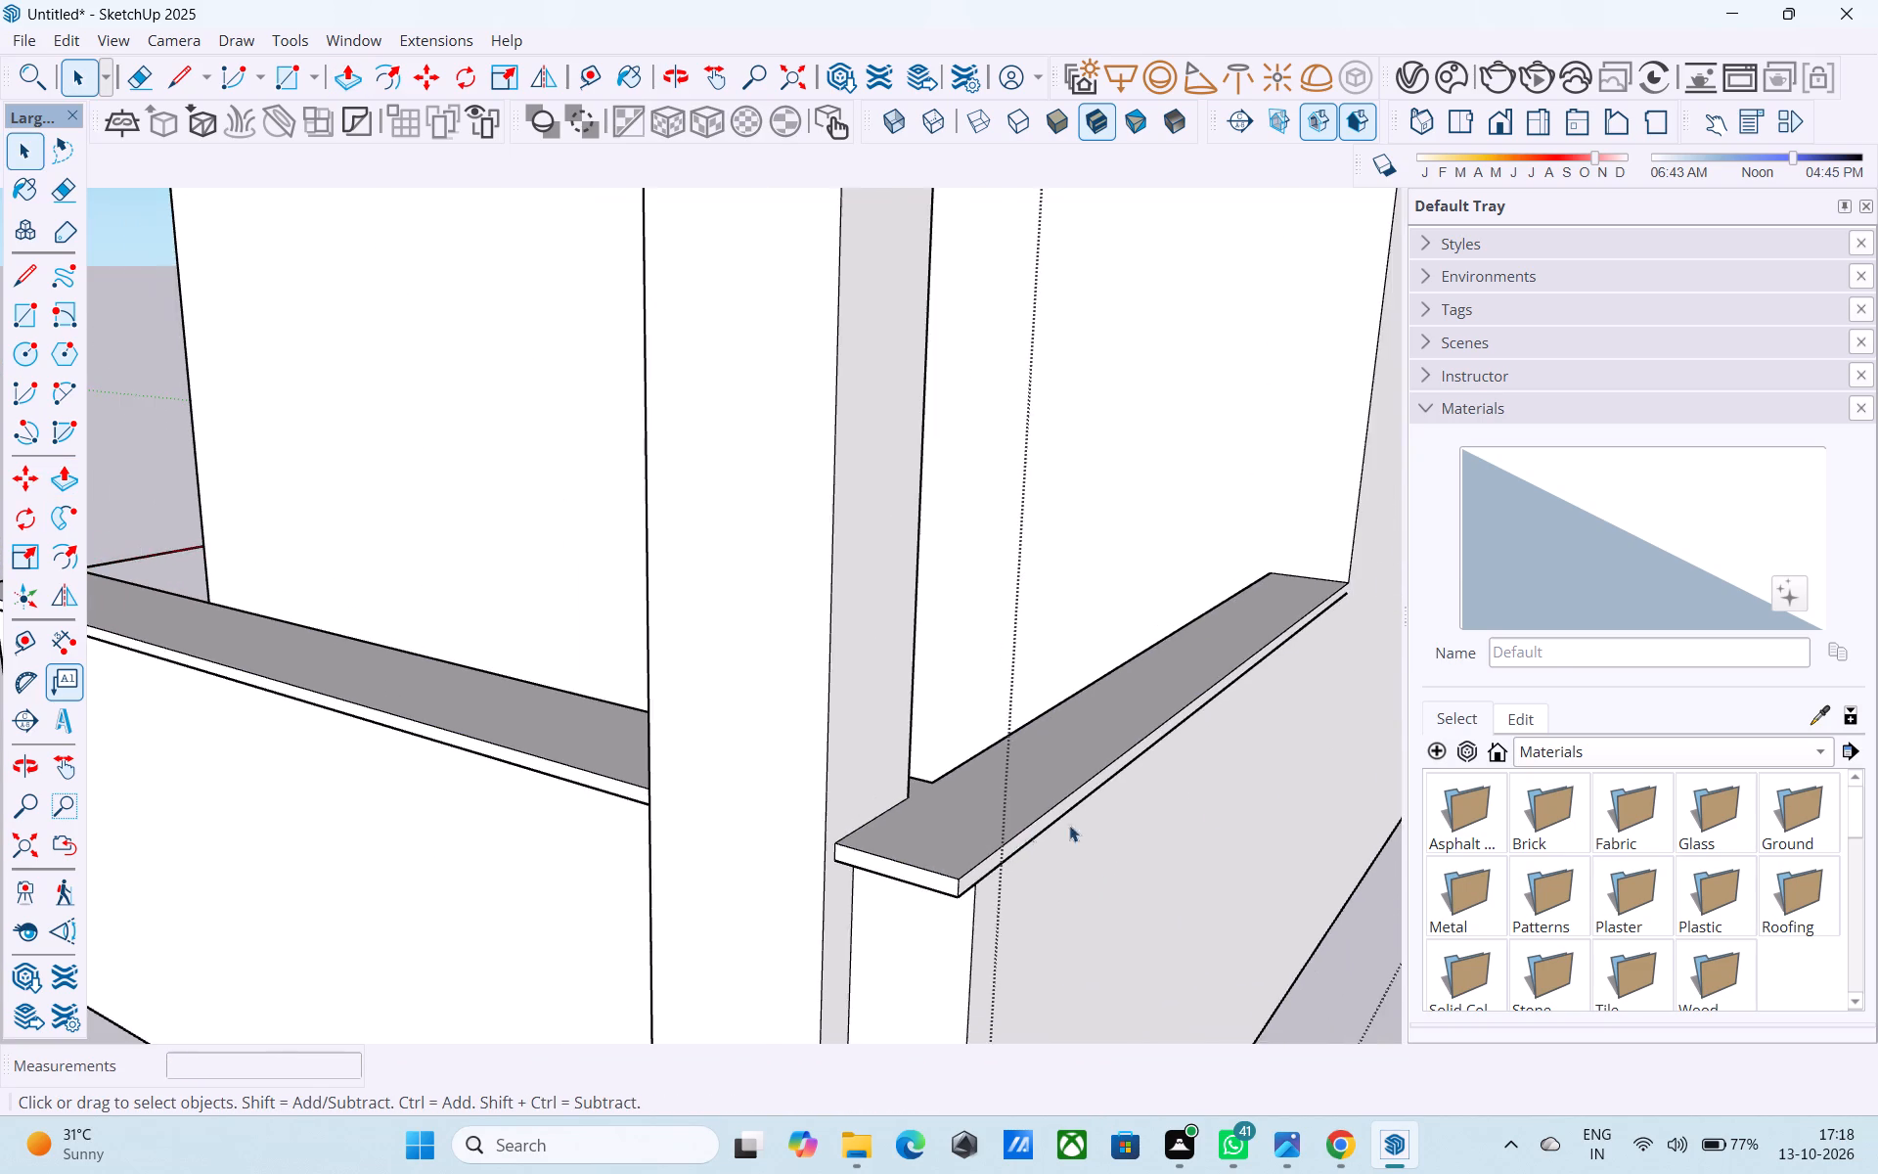
Draw a vertical line from the adjoining low wall's top outer corner to its base, separating it from the house wall.
middle_click_drag(1209, 800, 877, 727)
scroll(539, 656, "down", 4)
scroll(1282, 683, "up", 4)
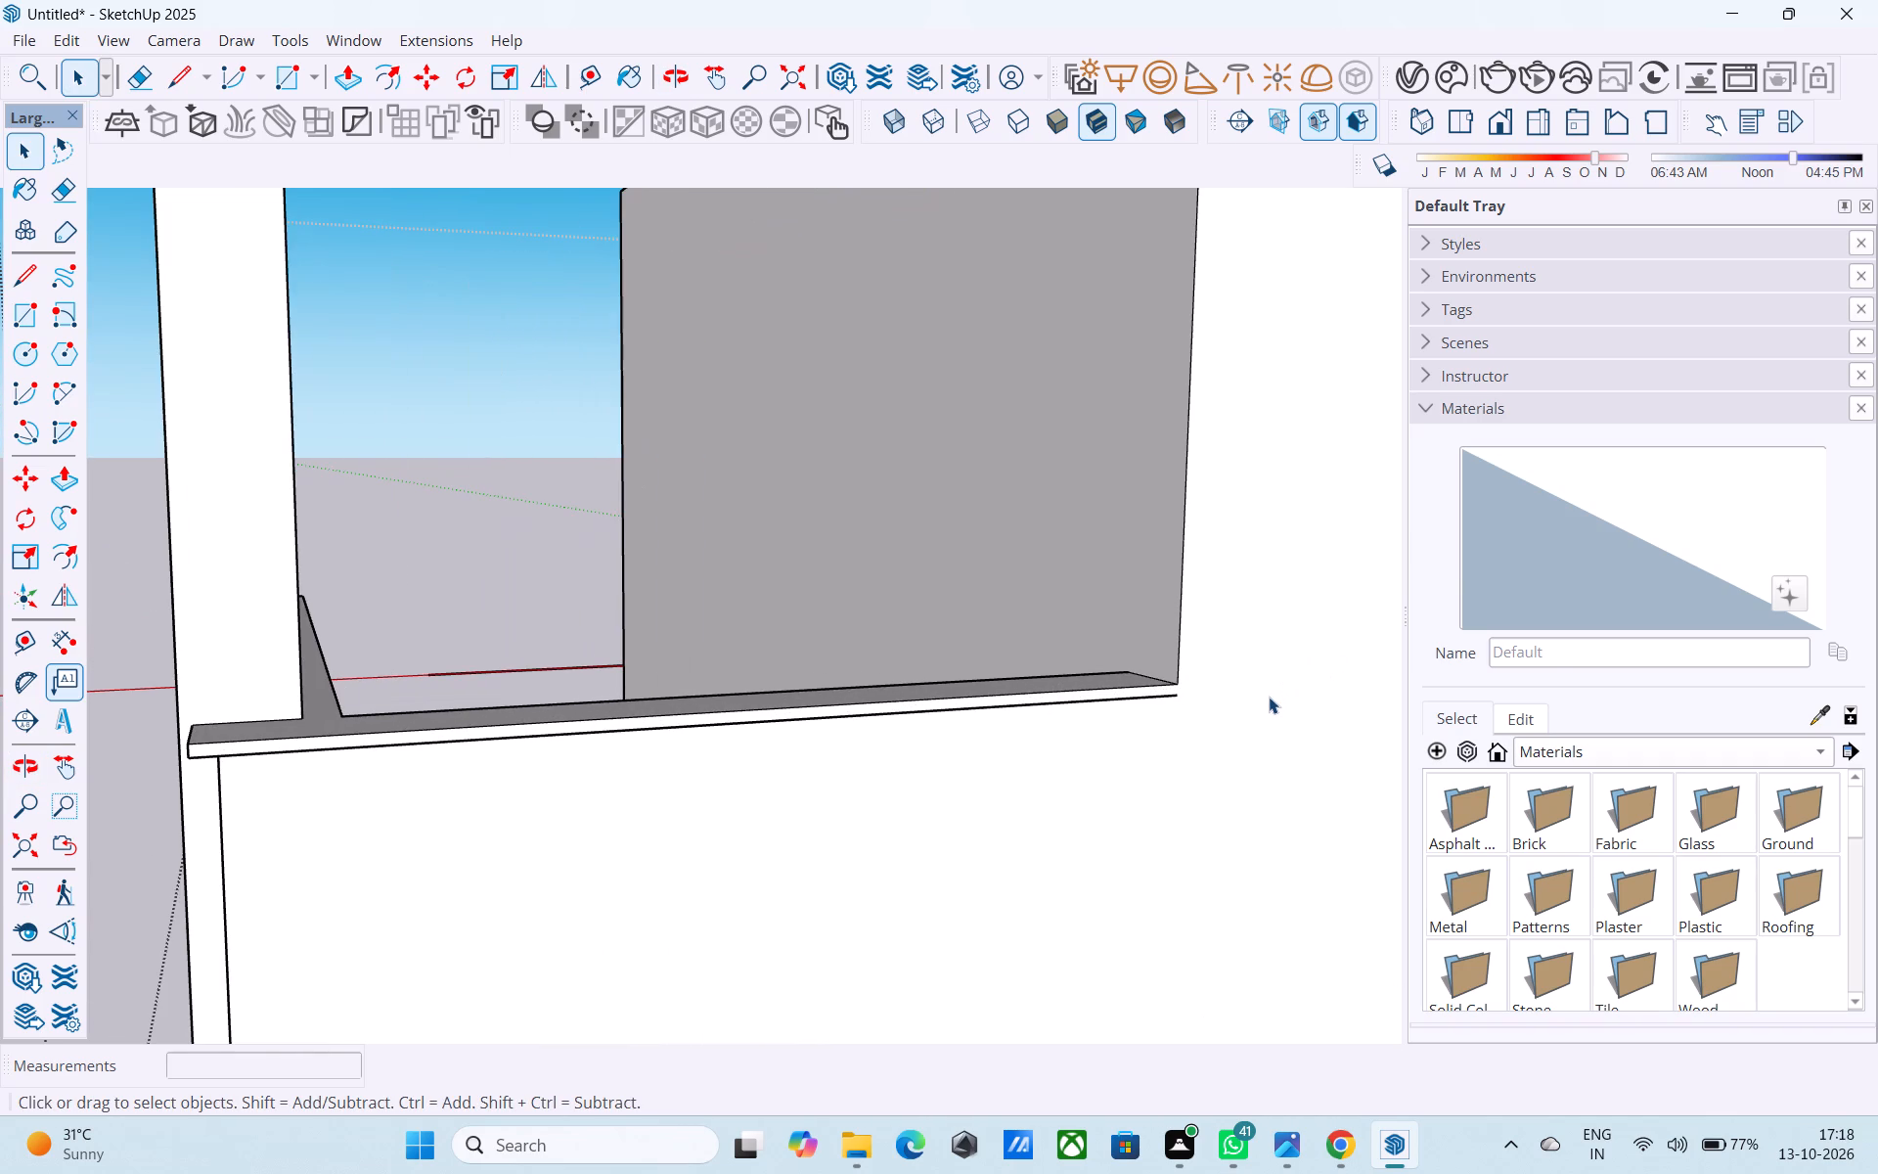
key("l")
scroll(1237, 695, "up", 2)
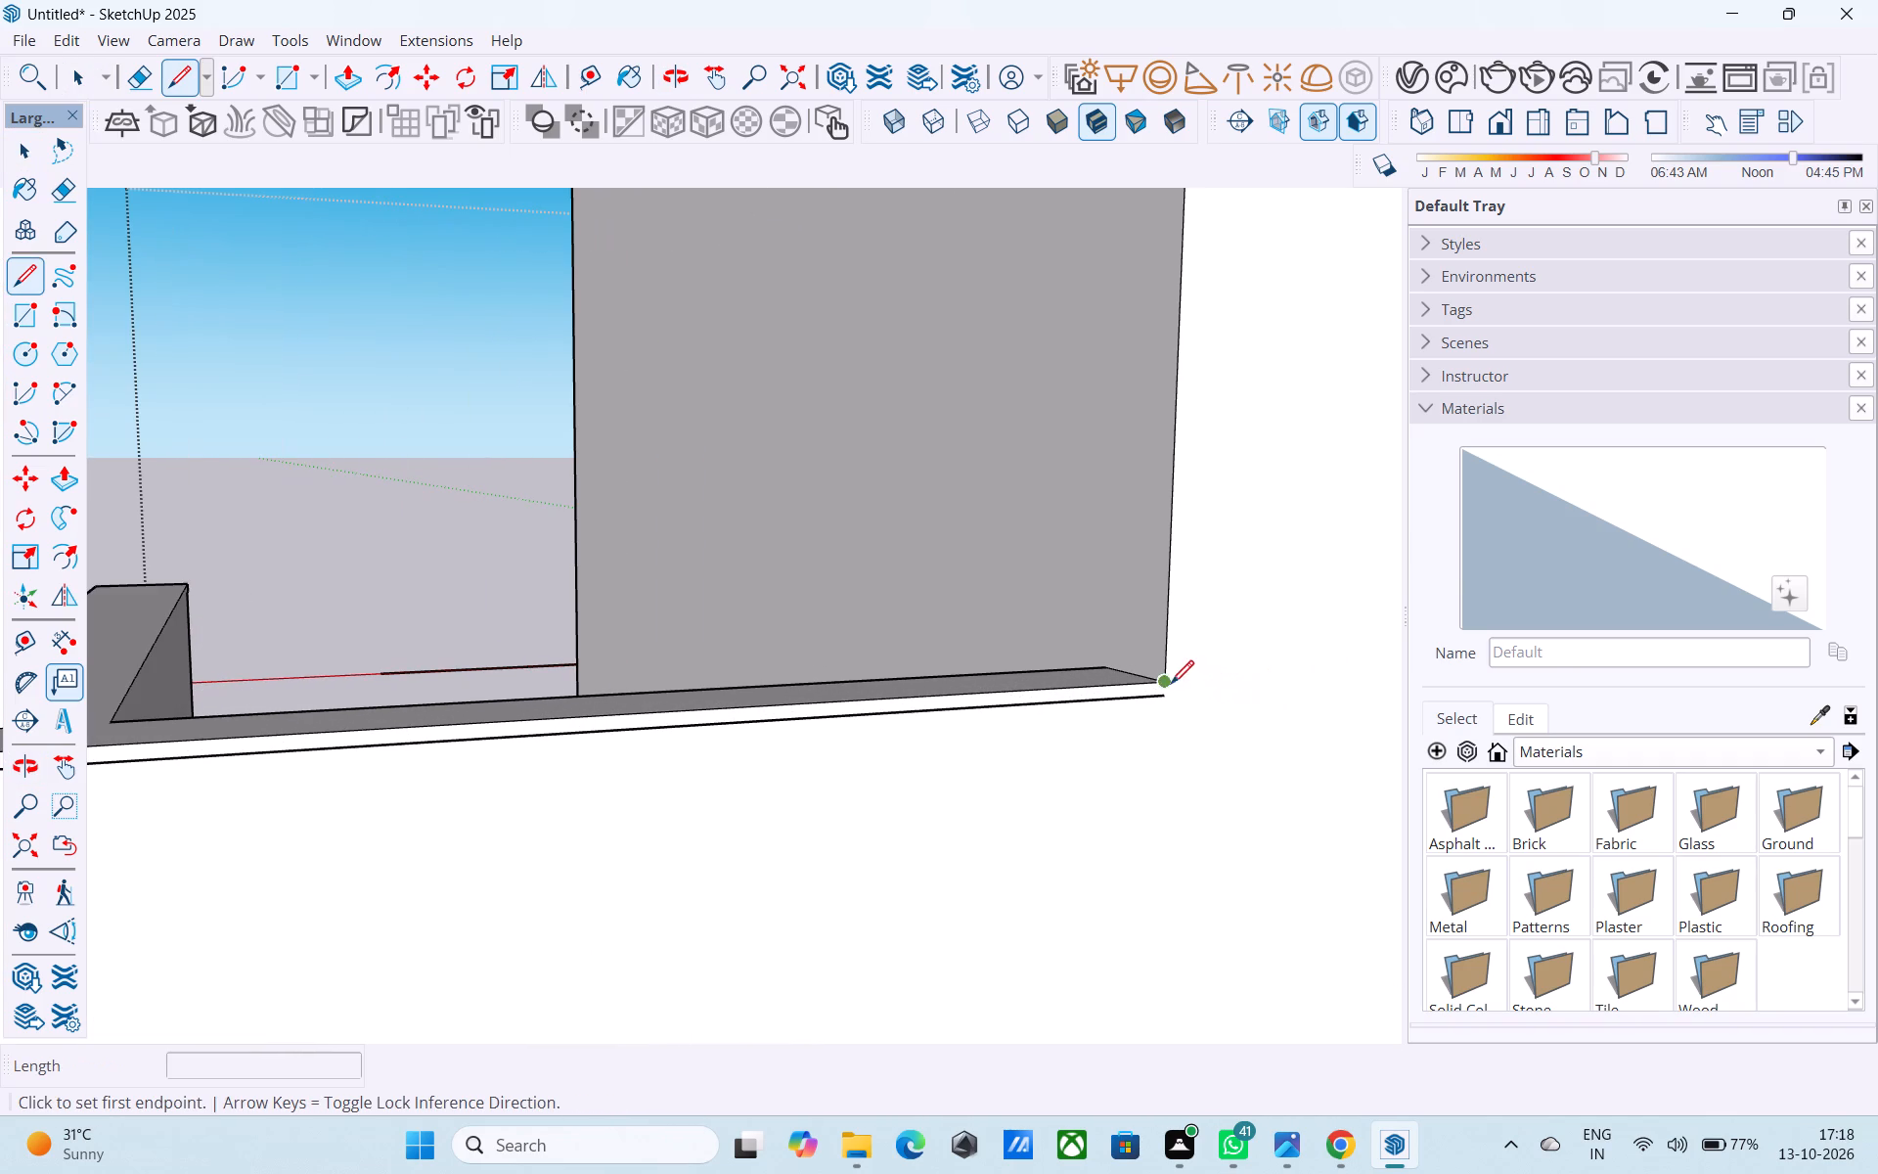
left_click(1165, 682)
scroll(1170, 720, "down", 9)
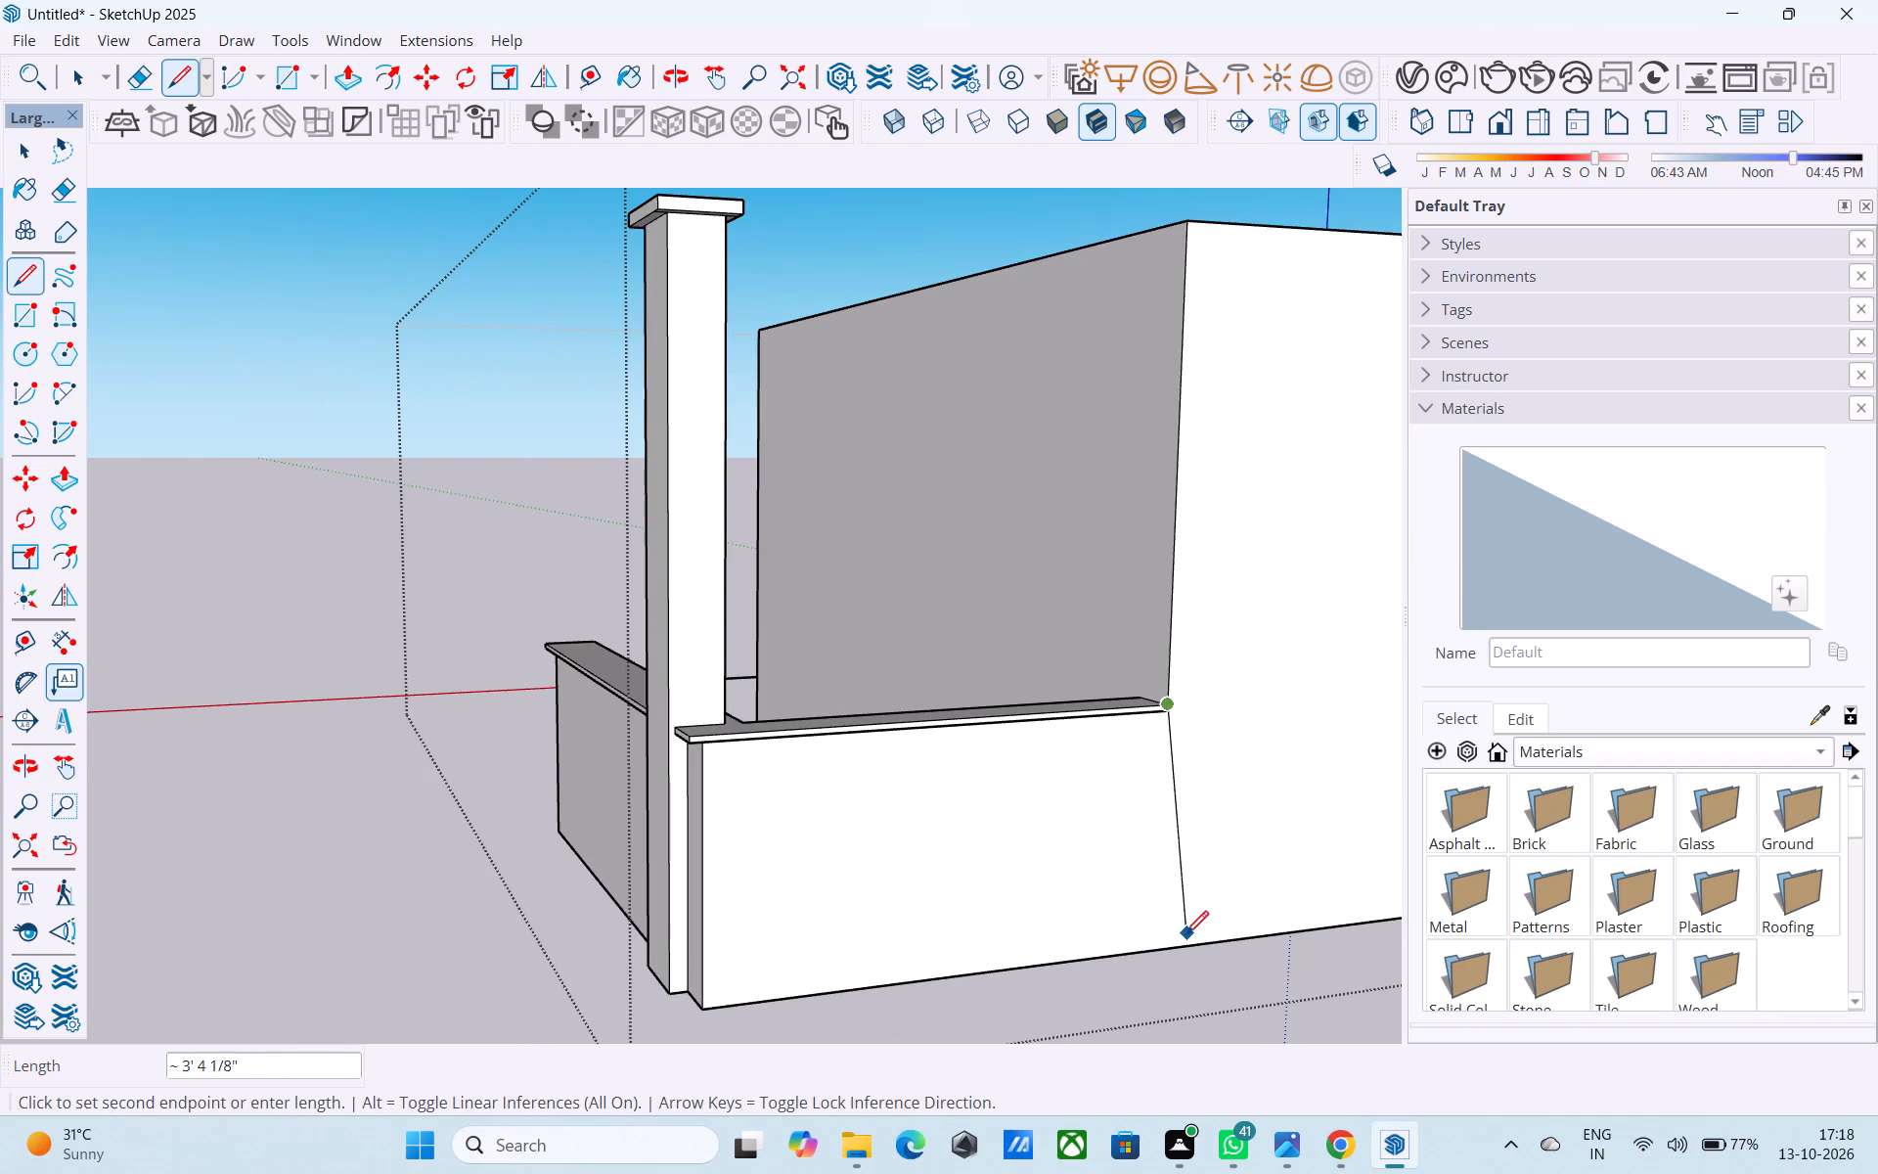
left_click(1165, 947)
key("space")
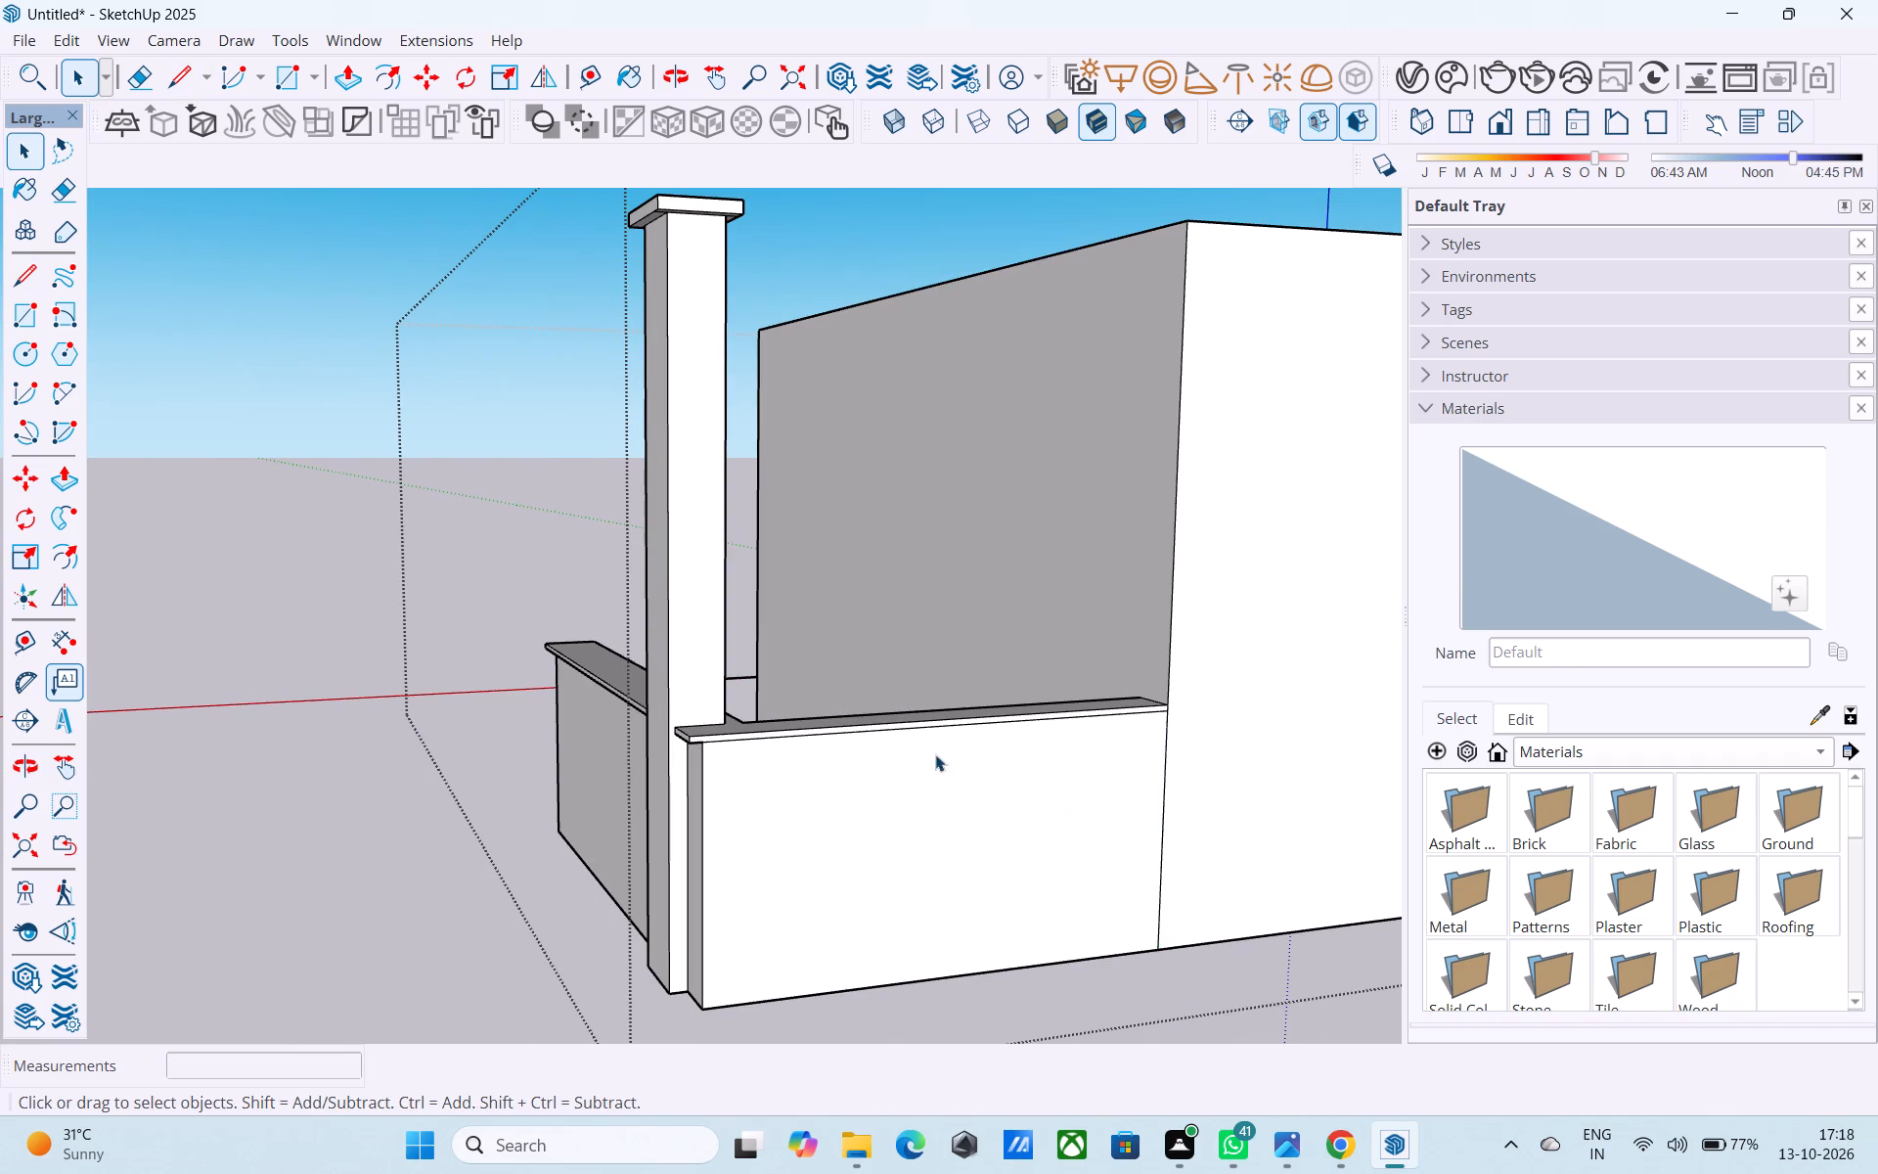
Push/Pull the top band of the adjoining low wall's long outer face outward by the same 2".
scroll(887, 745, "up", 8)
left_click(812, 721)
left_click(812, 718)
scroll(813, 716, "up", 3)
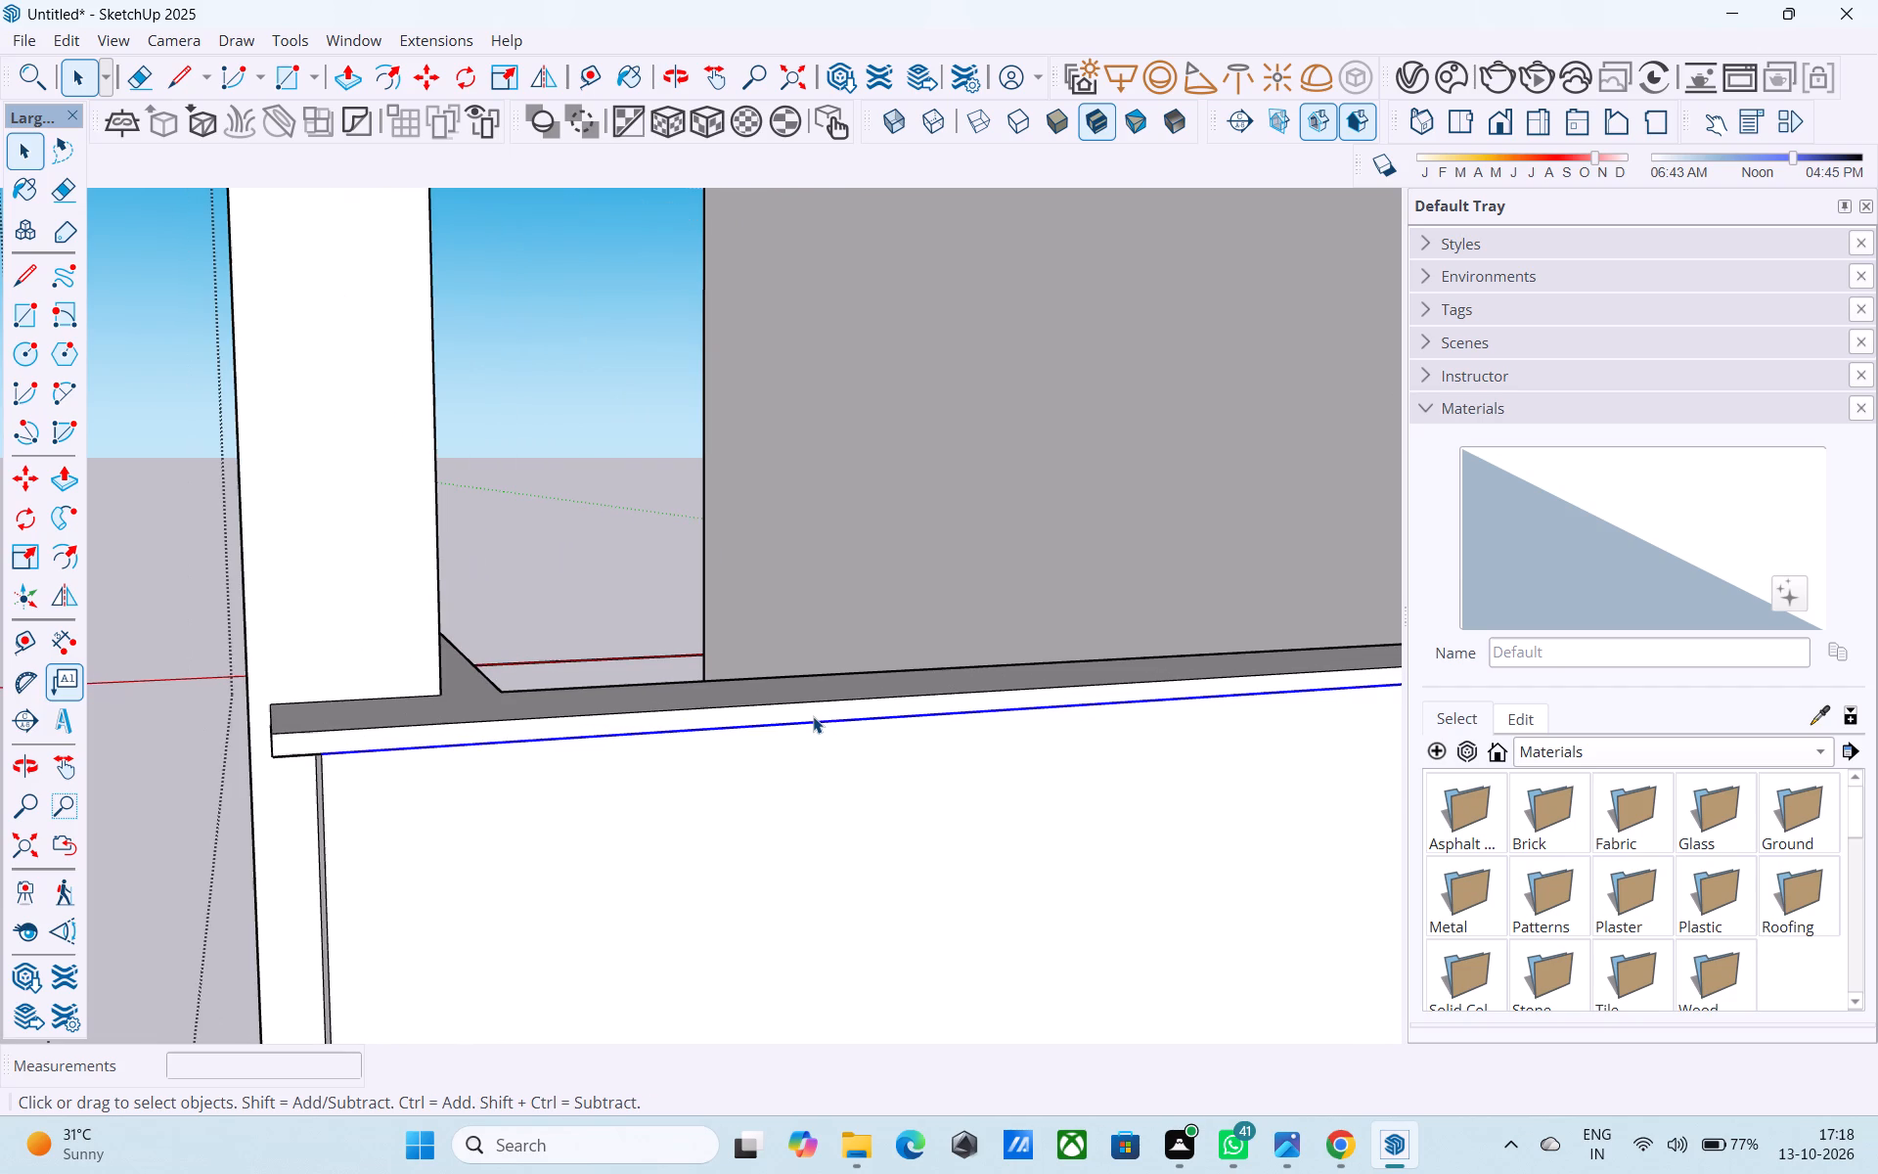
left_click(813, 713)
key("p")
double_click(813, 713)
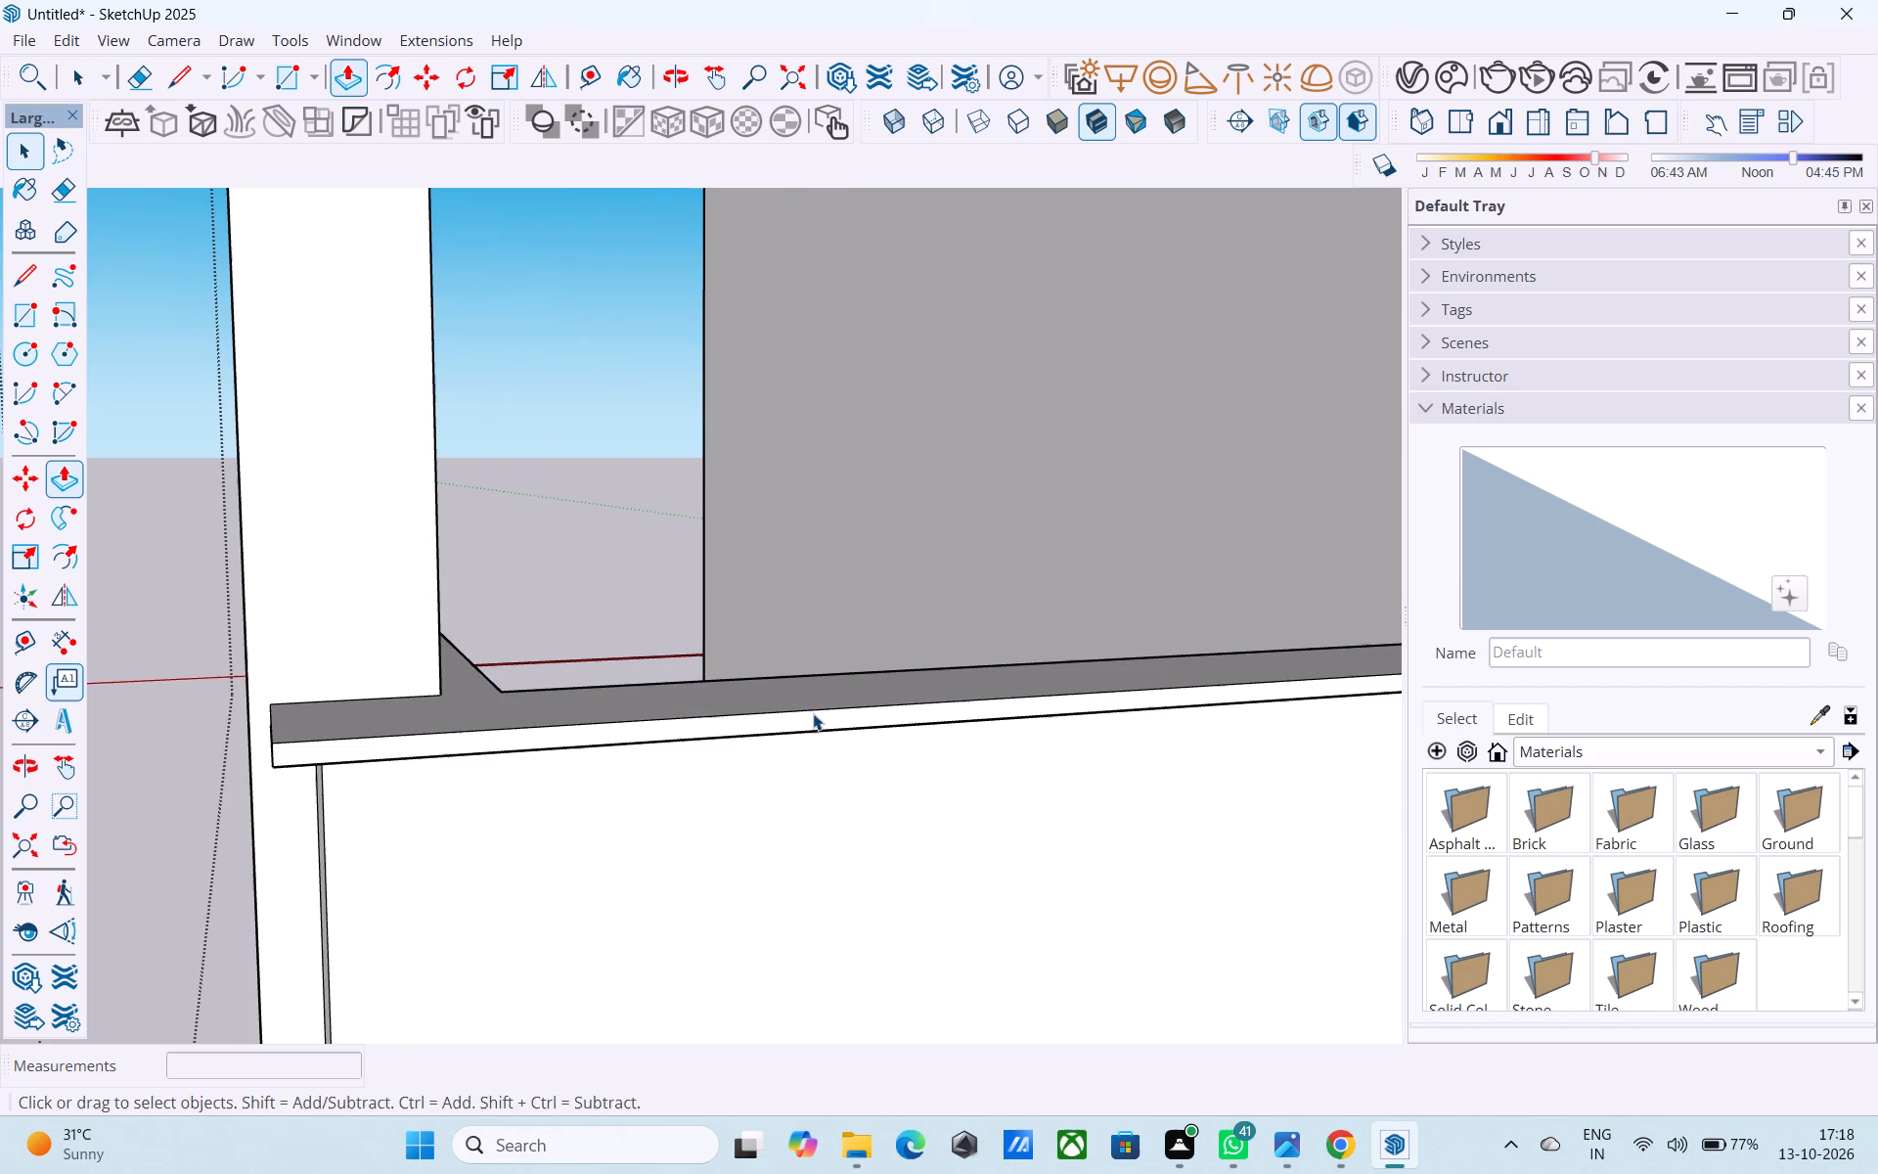
key("space")
Examine the capped low walls, the column and the room blocks from several sides.
scroll(813, 713, "down", 6)
middle_click_drag(822, 715, 1062, 699)
scroll(1056, 710, "down", 5)
middle_click_drag(1051, 716, 1279, 765)
scroll(1271, 762, "up", 1)
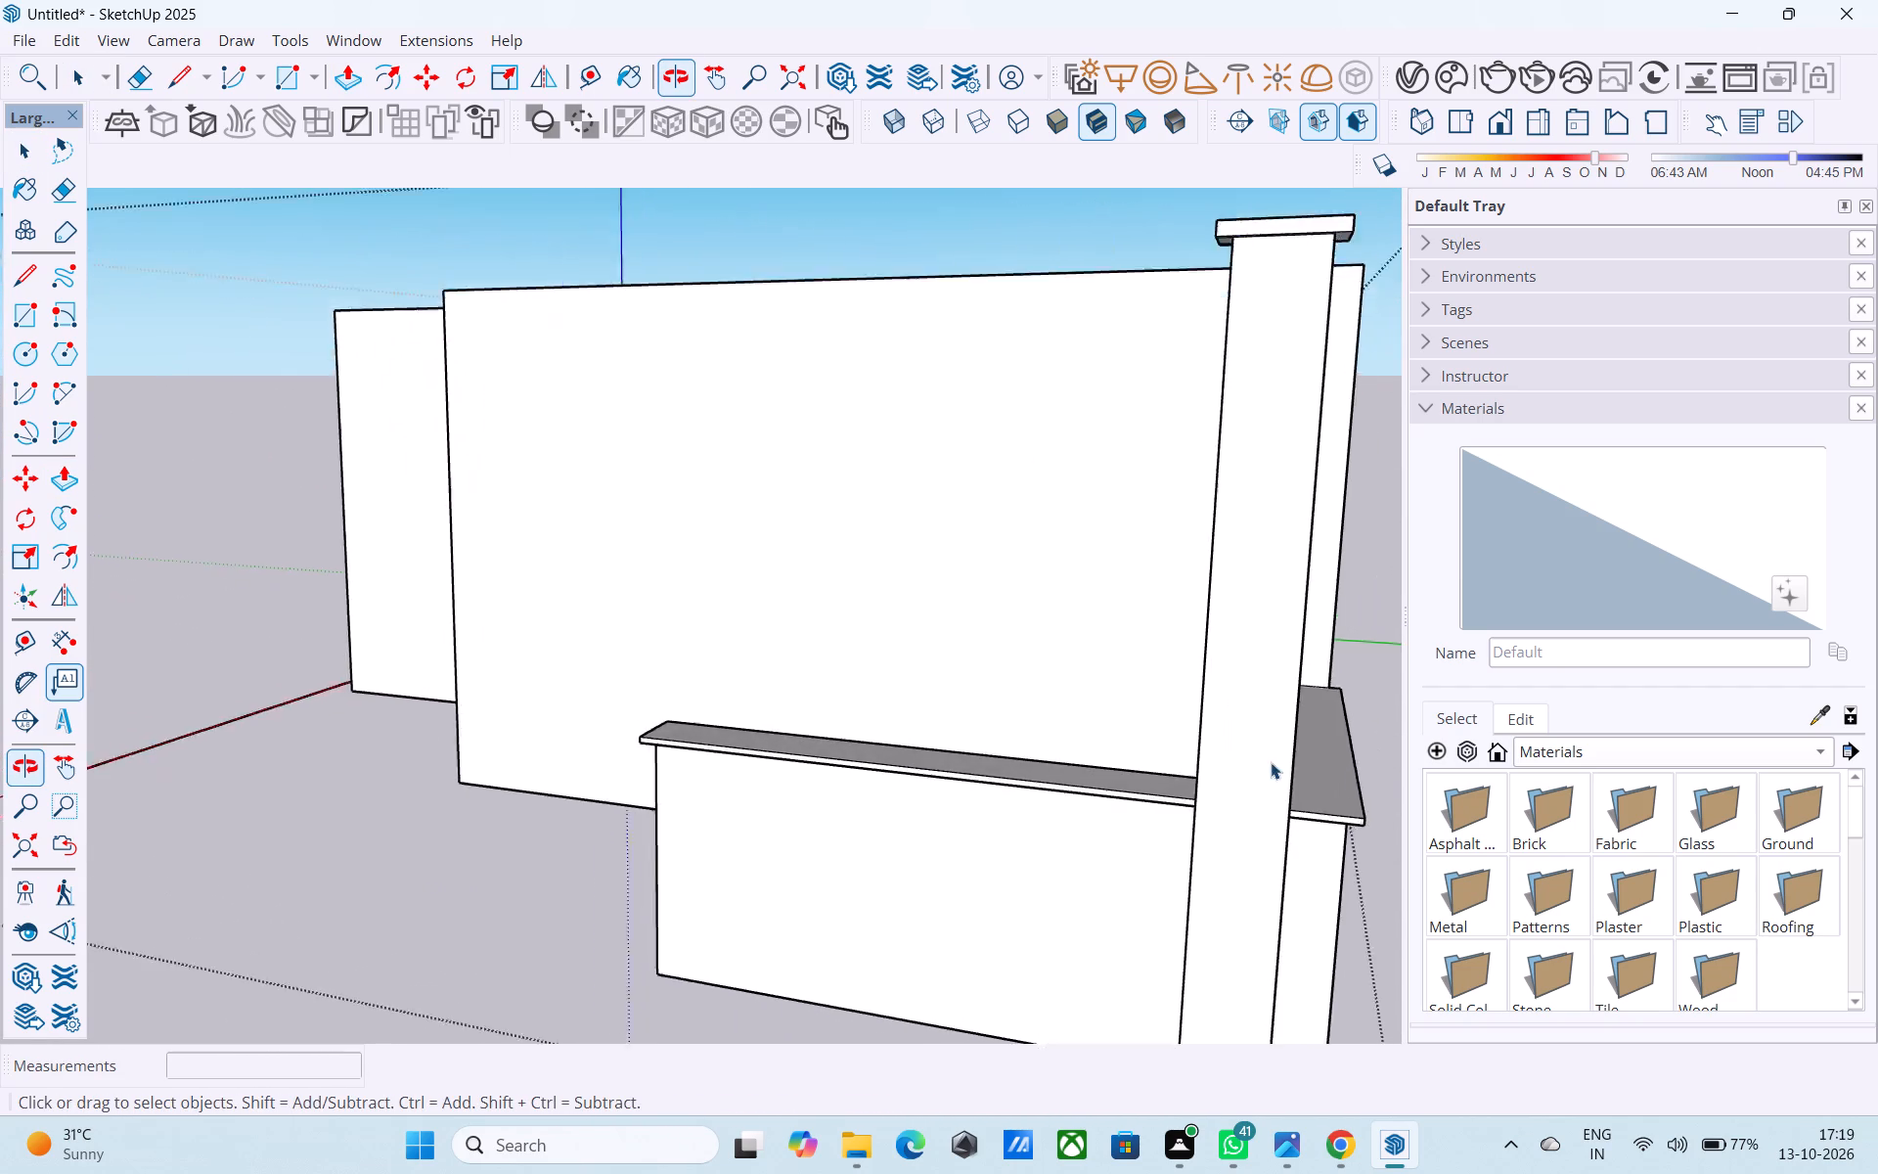
scroll(1270, 765, "down", 11)
middle_click_drag(1035, 744, 1449, 829)
middle_click_drag(832, 757, 1303, 701)
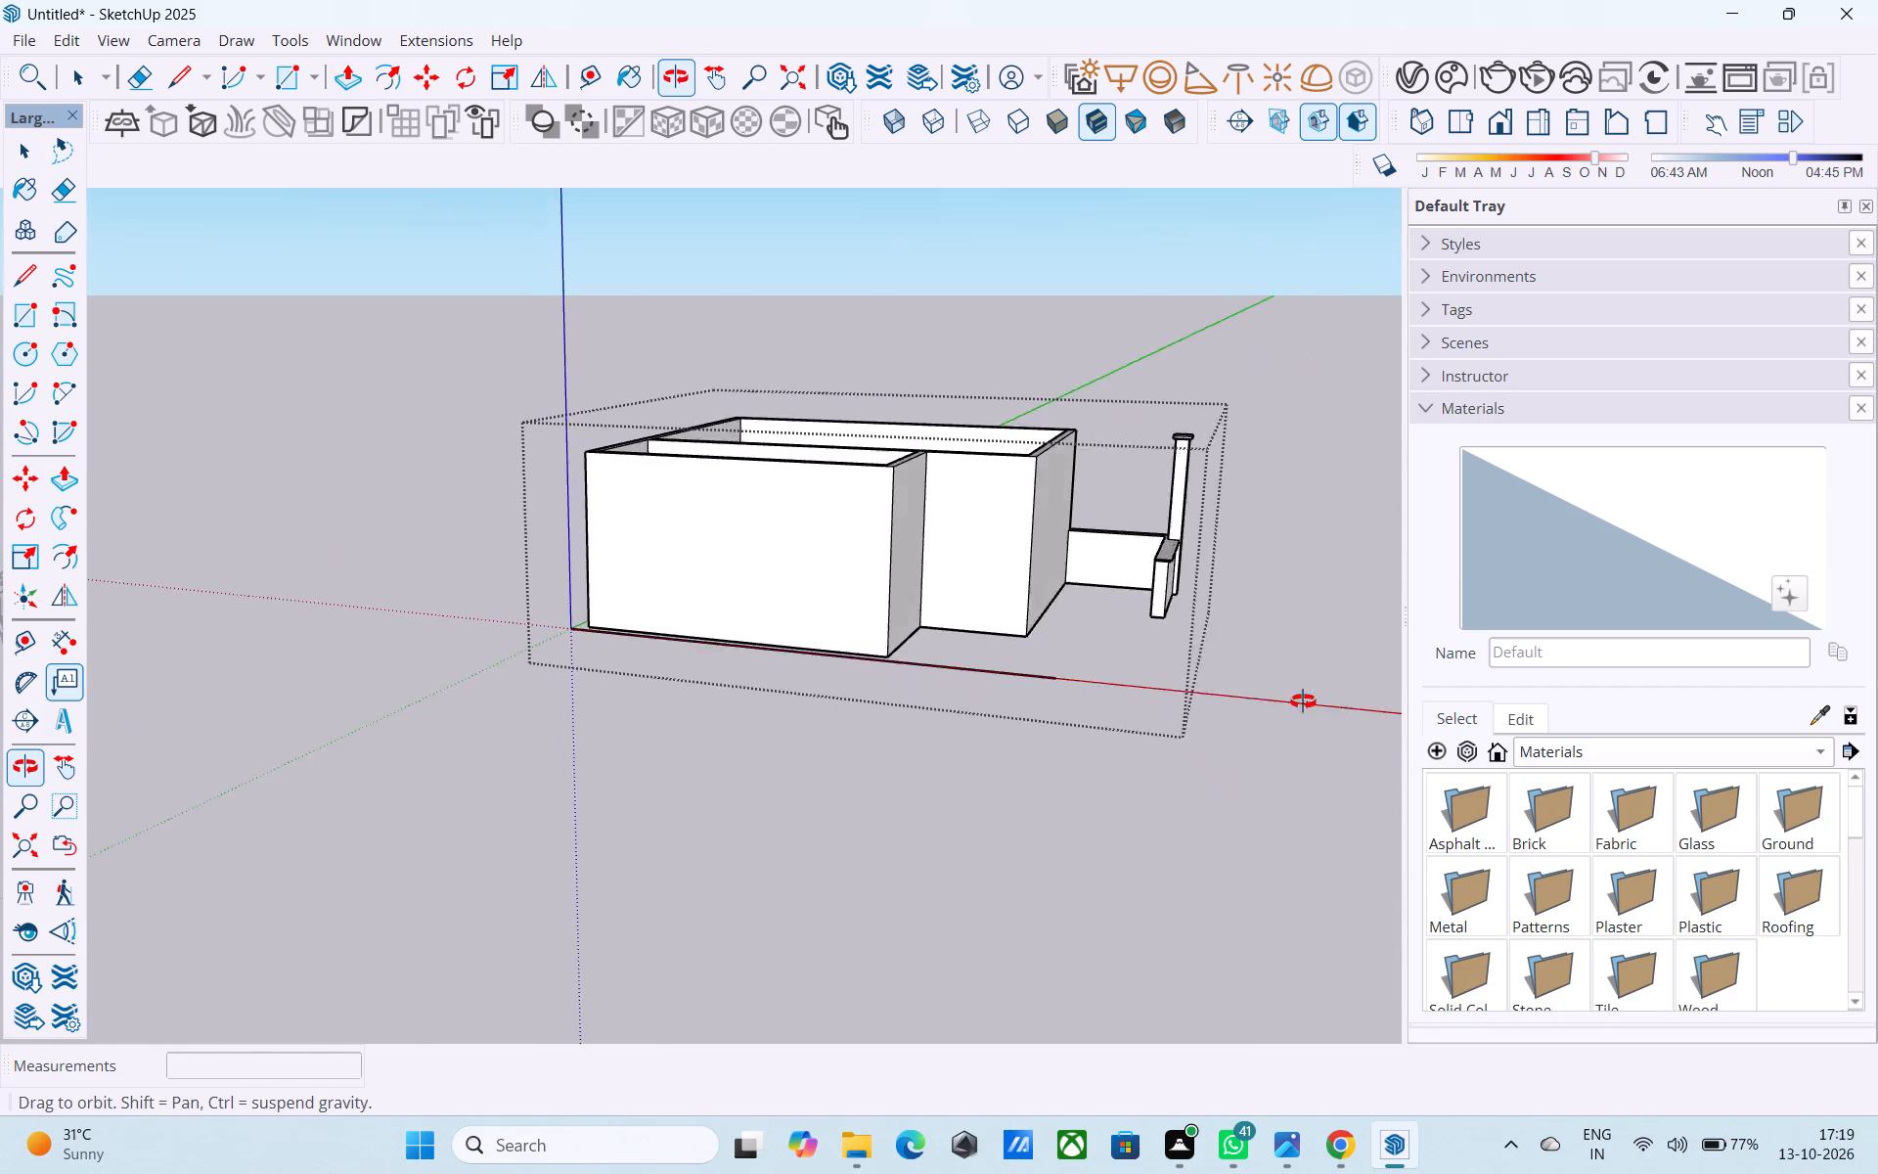
middle_click_drag(1303, 701, 428, 719)
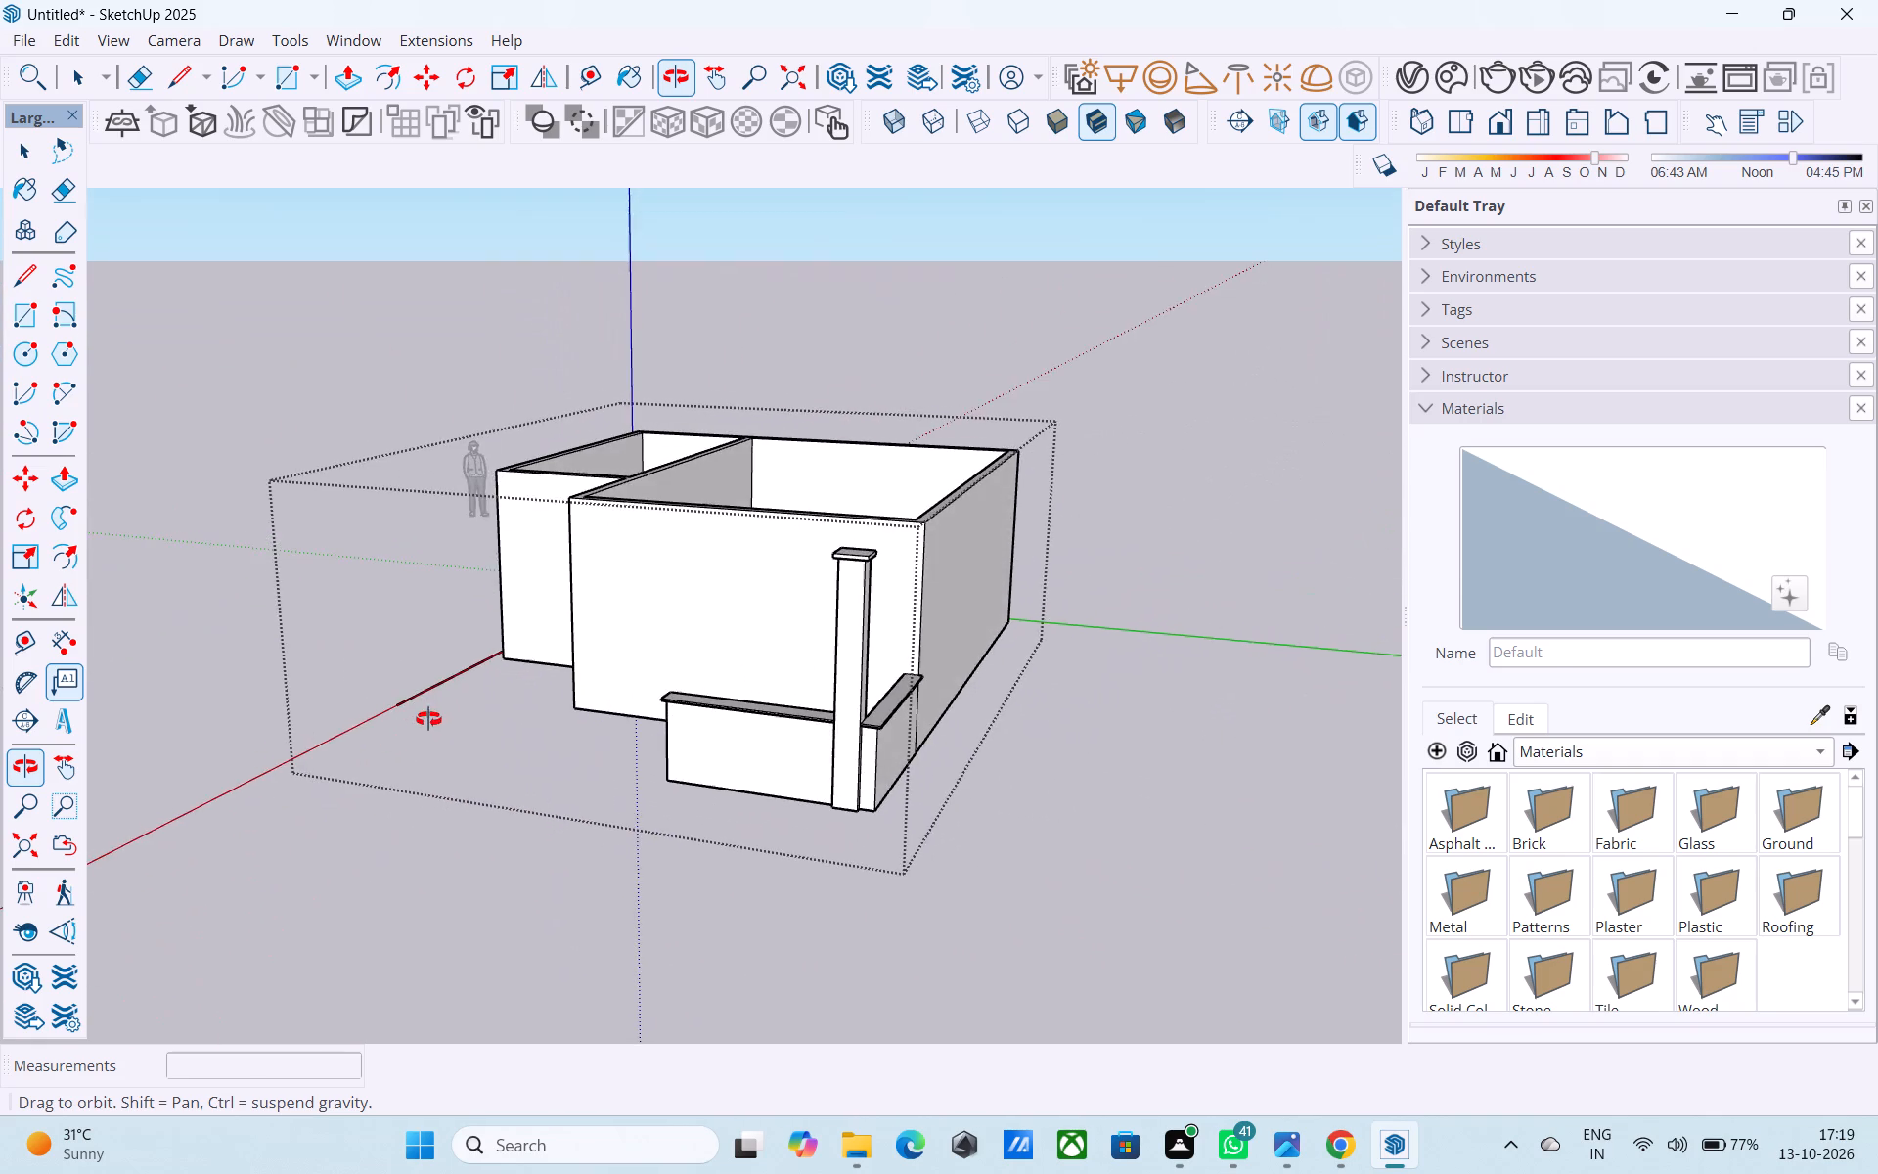
middle_click_drag(428, 719, 754, 724)
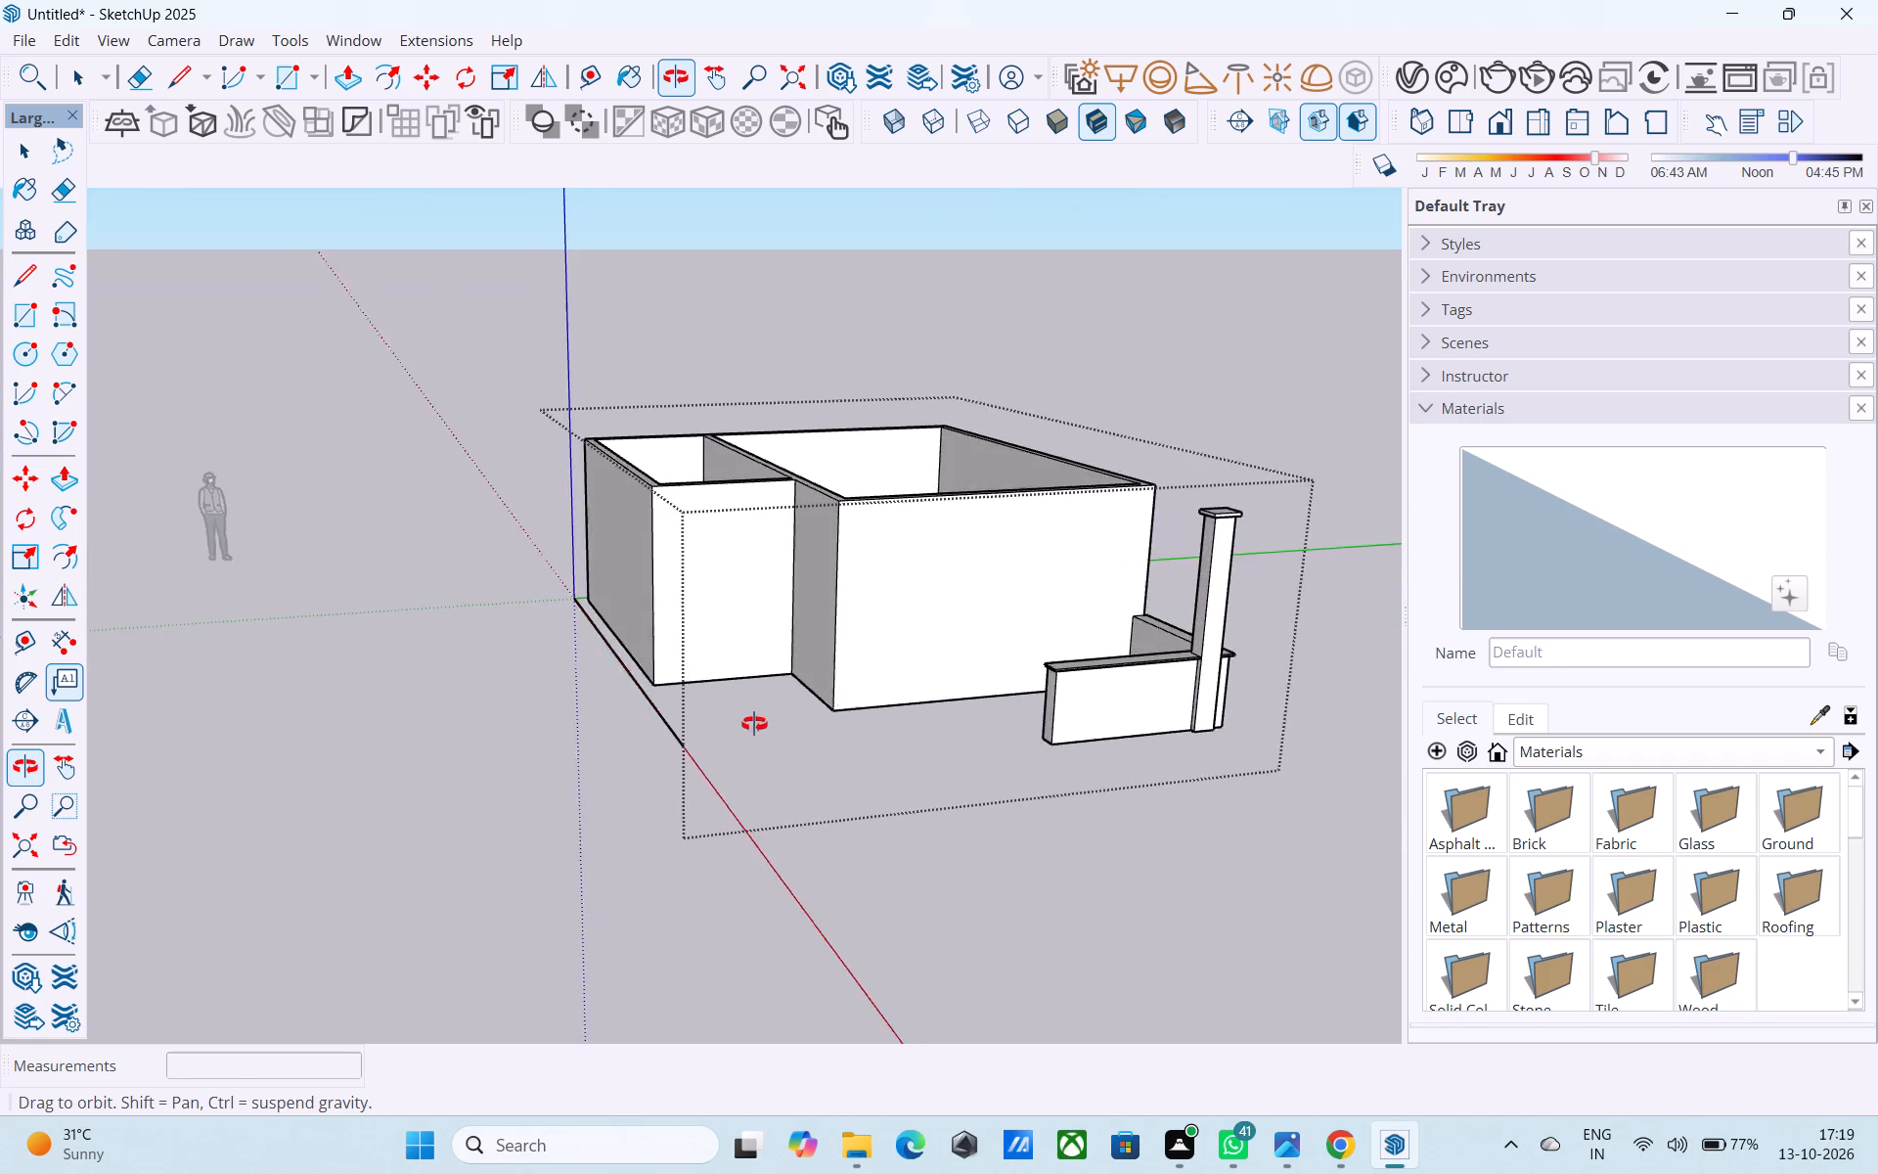
middle_click_drag(754, 724, 681, 723)
scroll(693, 705, "up", 2)
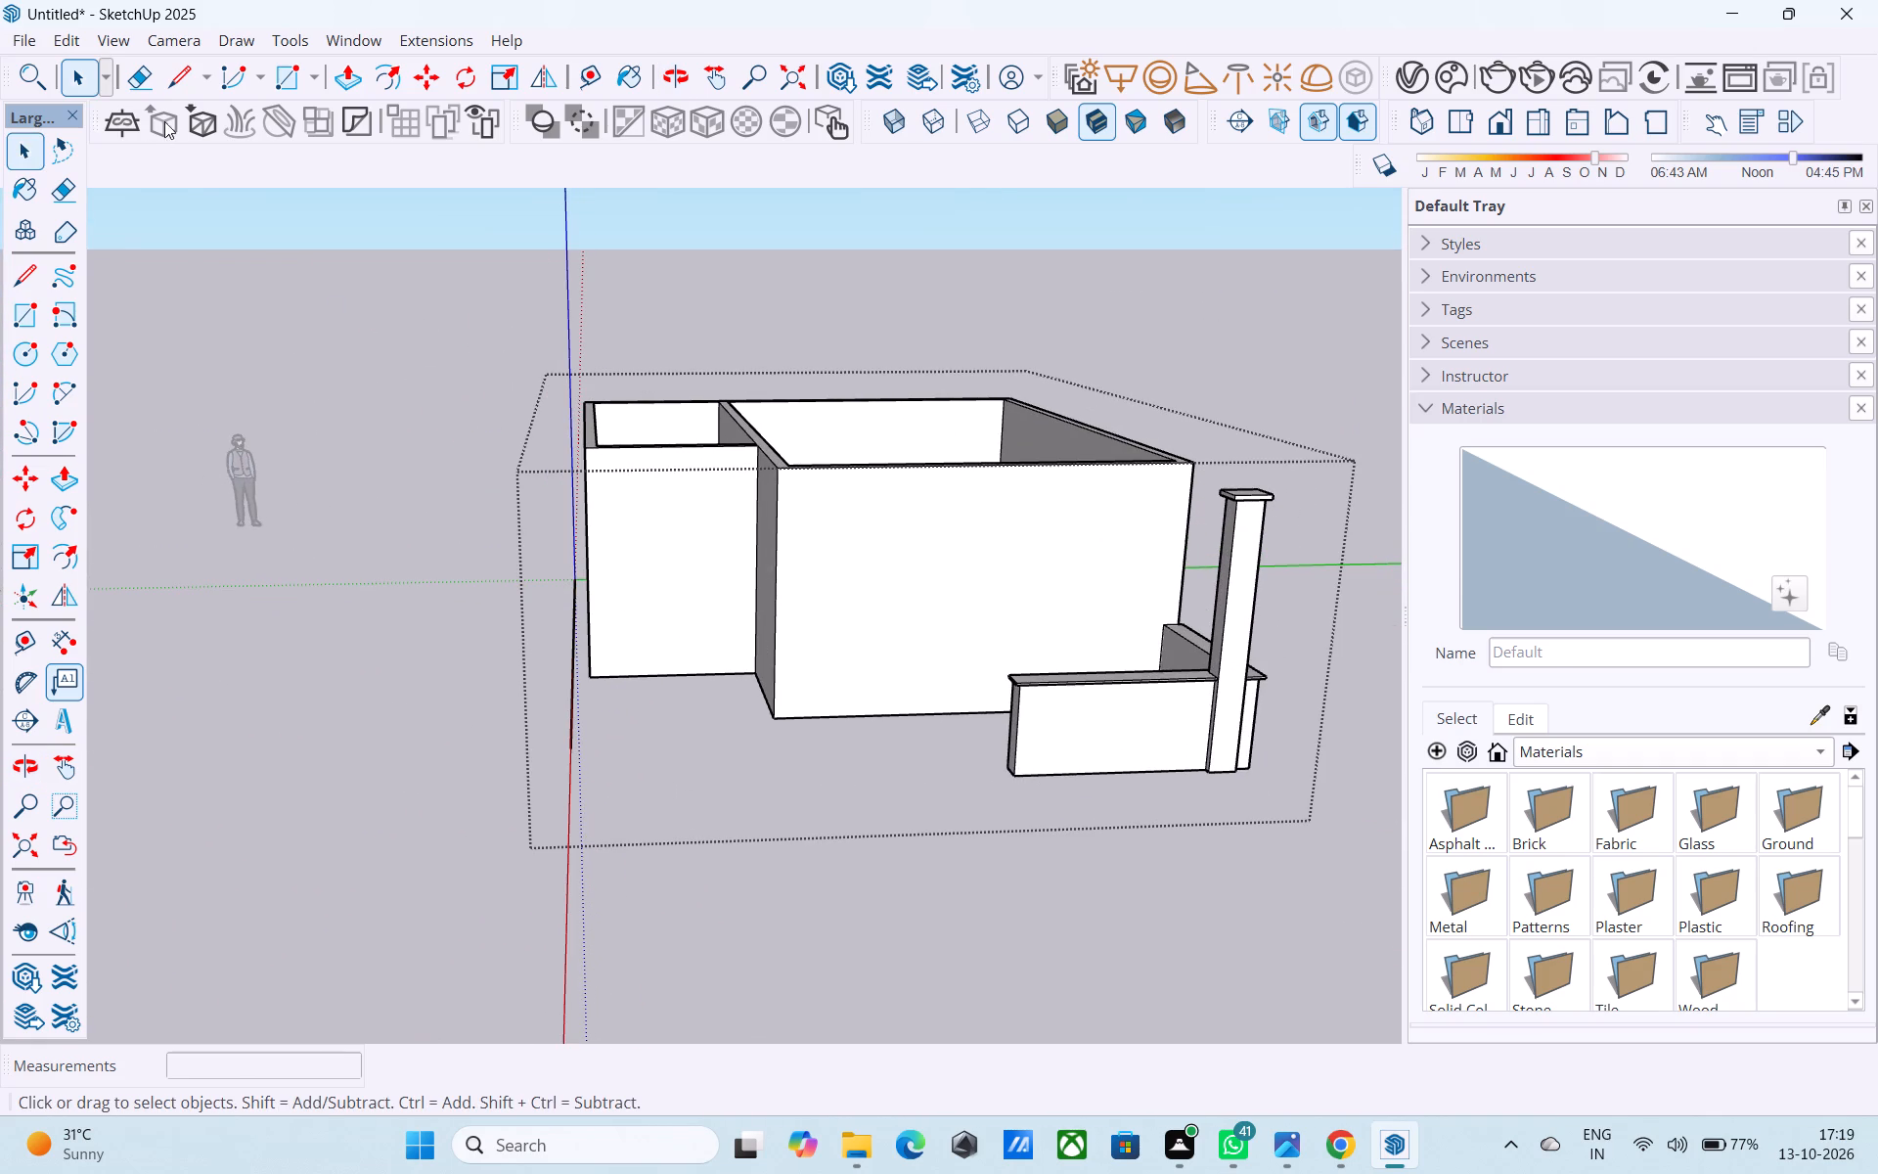
Measure the height of the larger room block's outer corner from base to top with the Line tool.
left_click(164, 80)
middle_click_drag(689, 567, 854, 753)
scroll(950, 853, "up", 4)
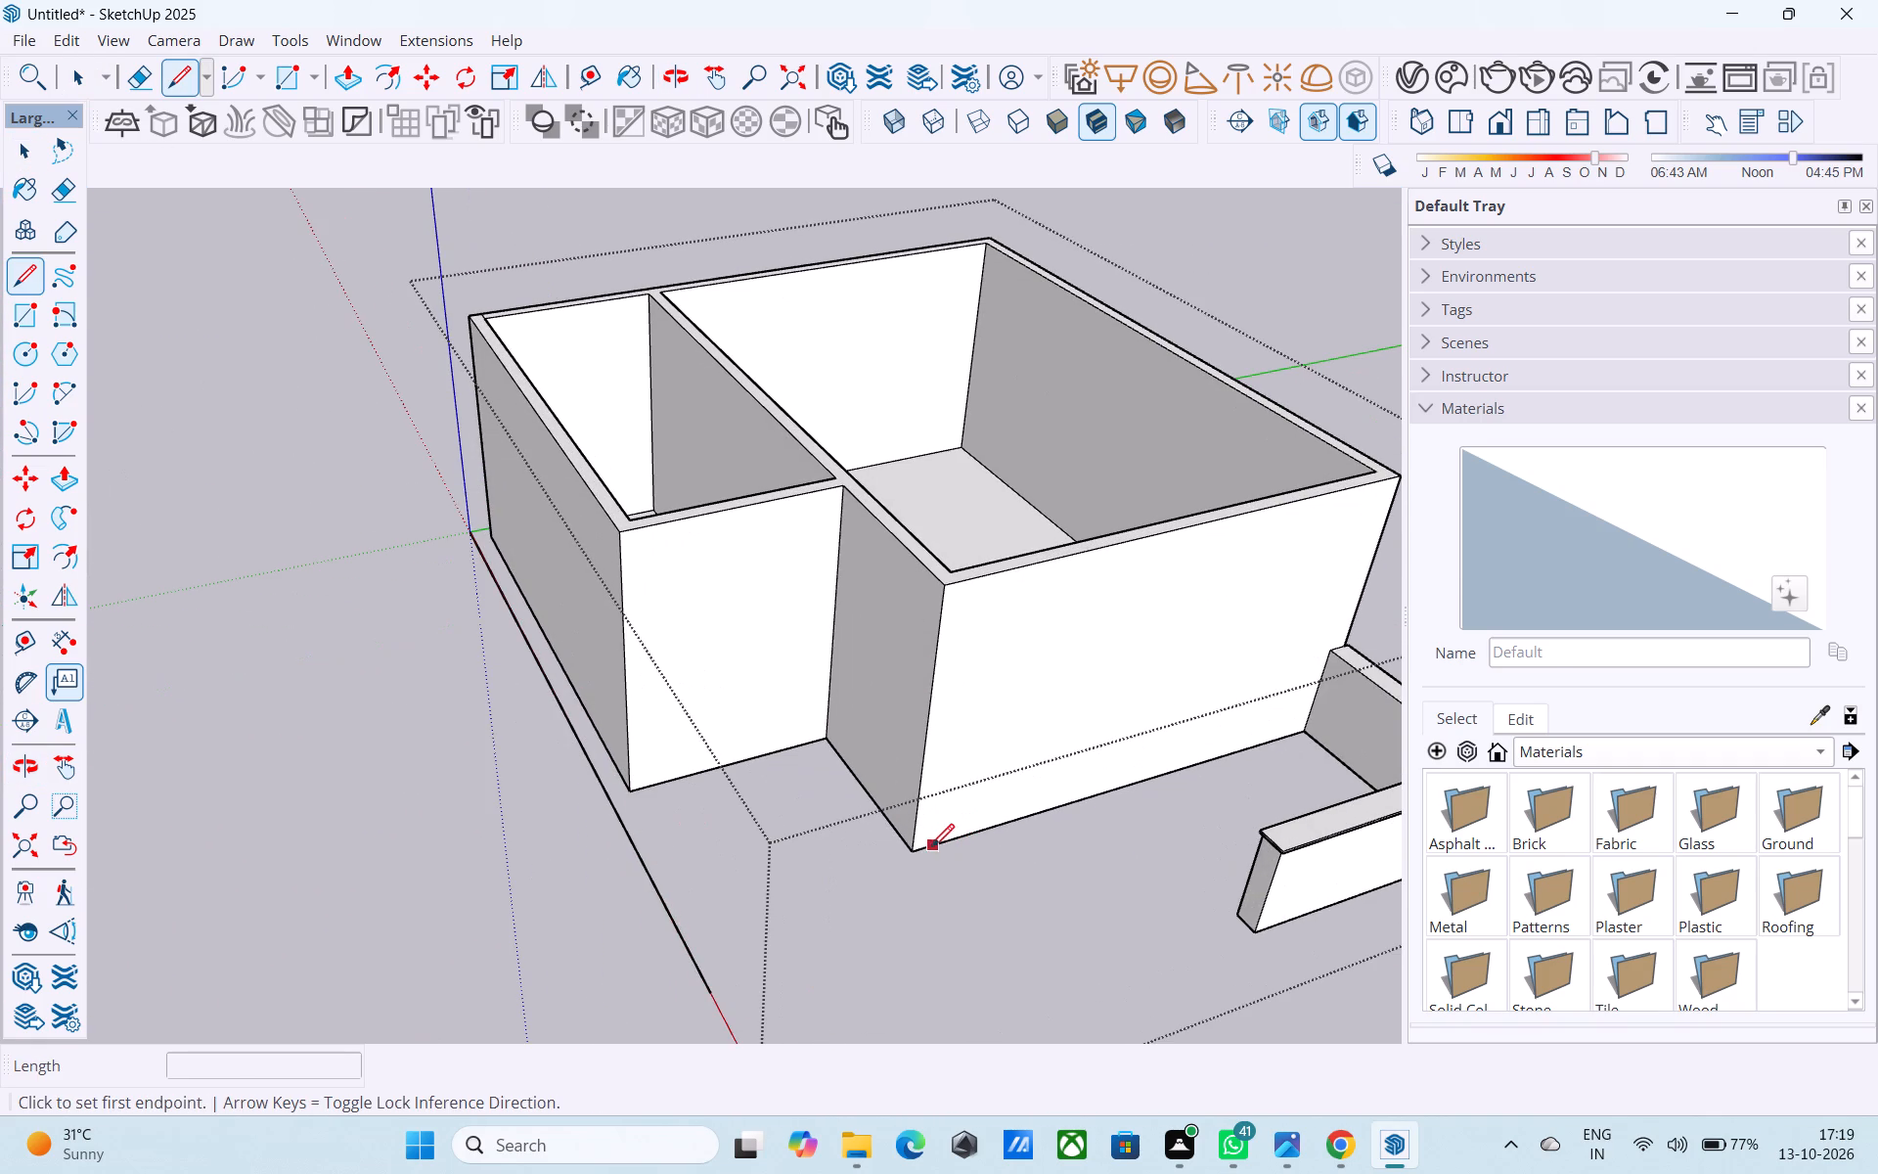
left_click(918, 849)
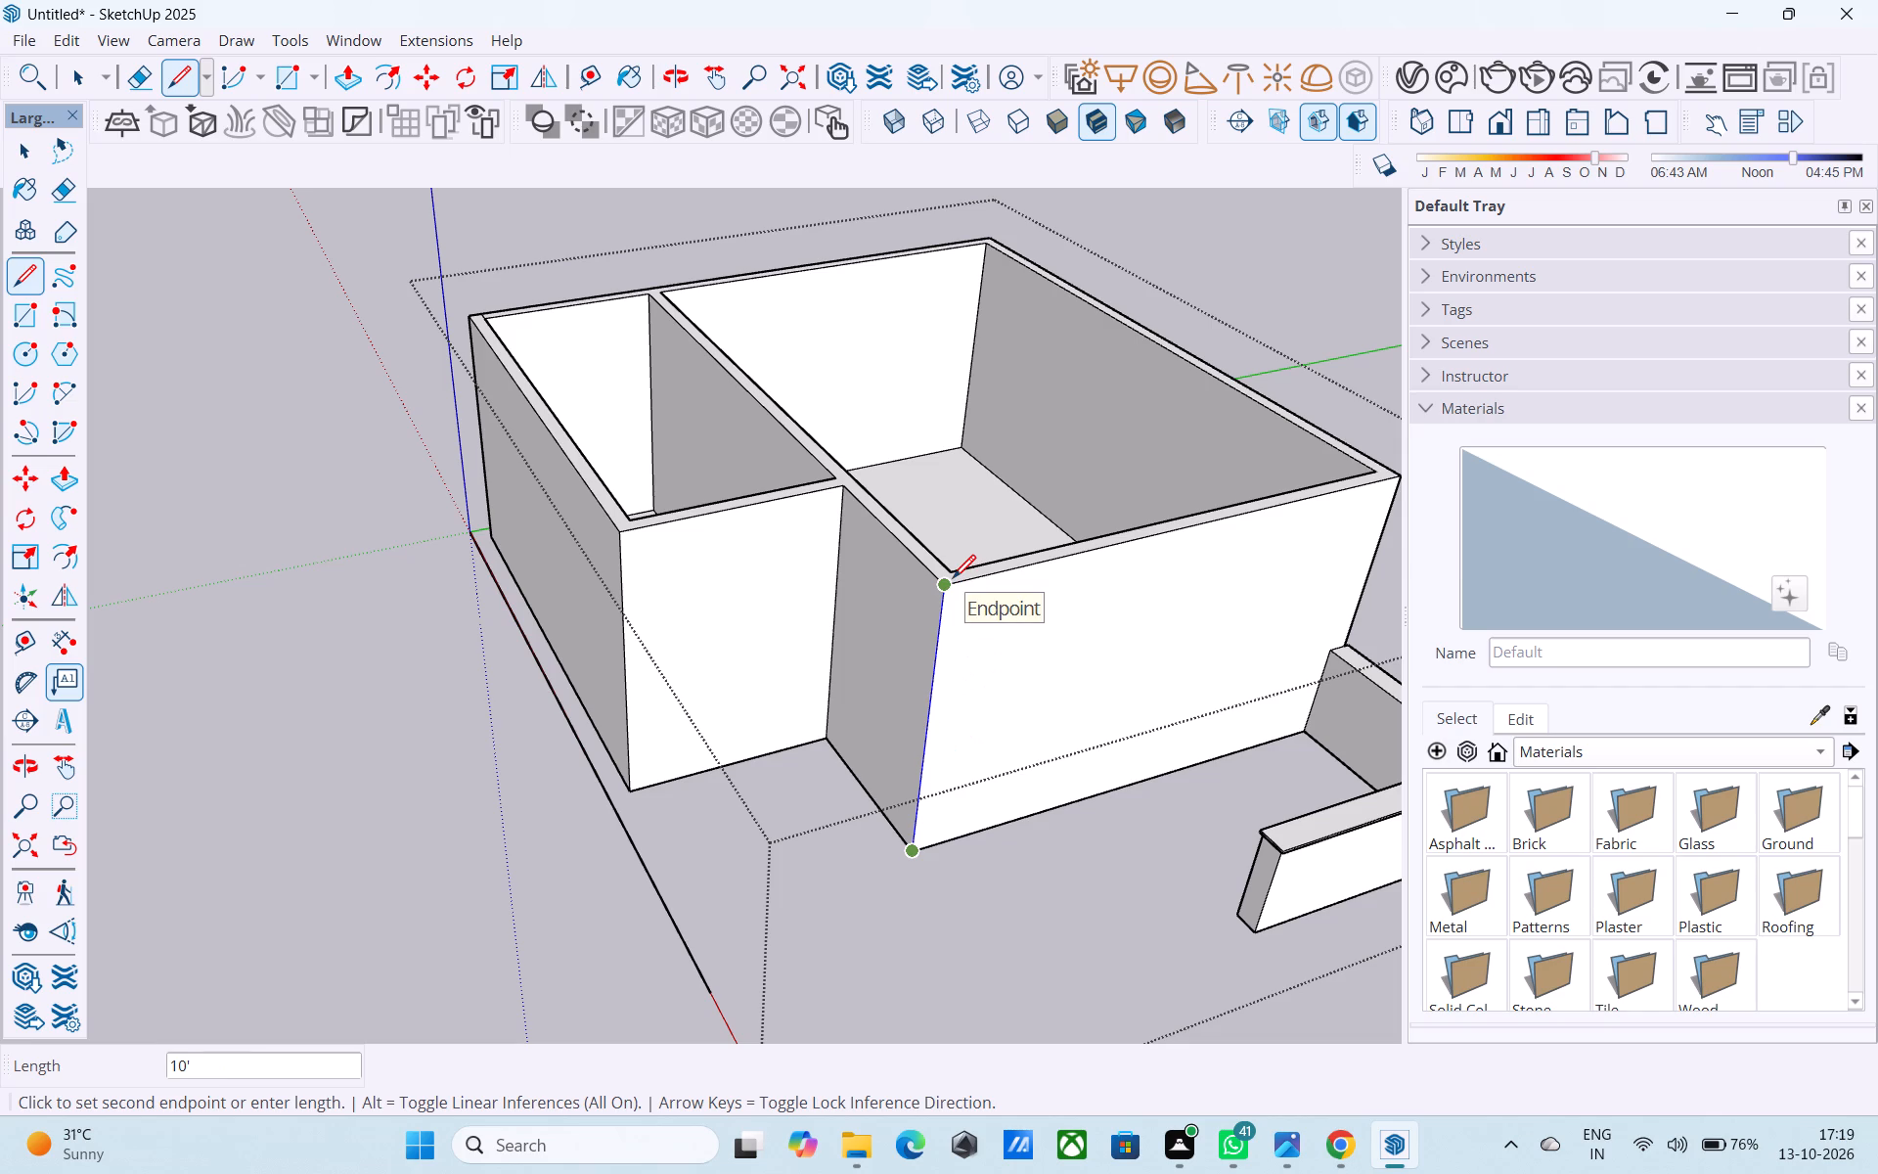
key("space")
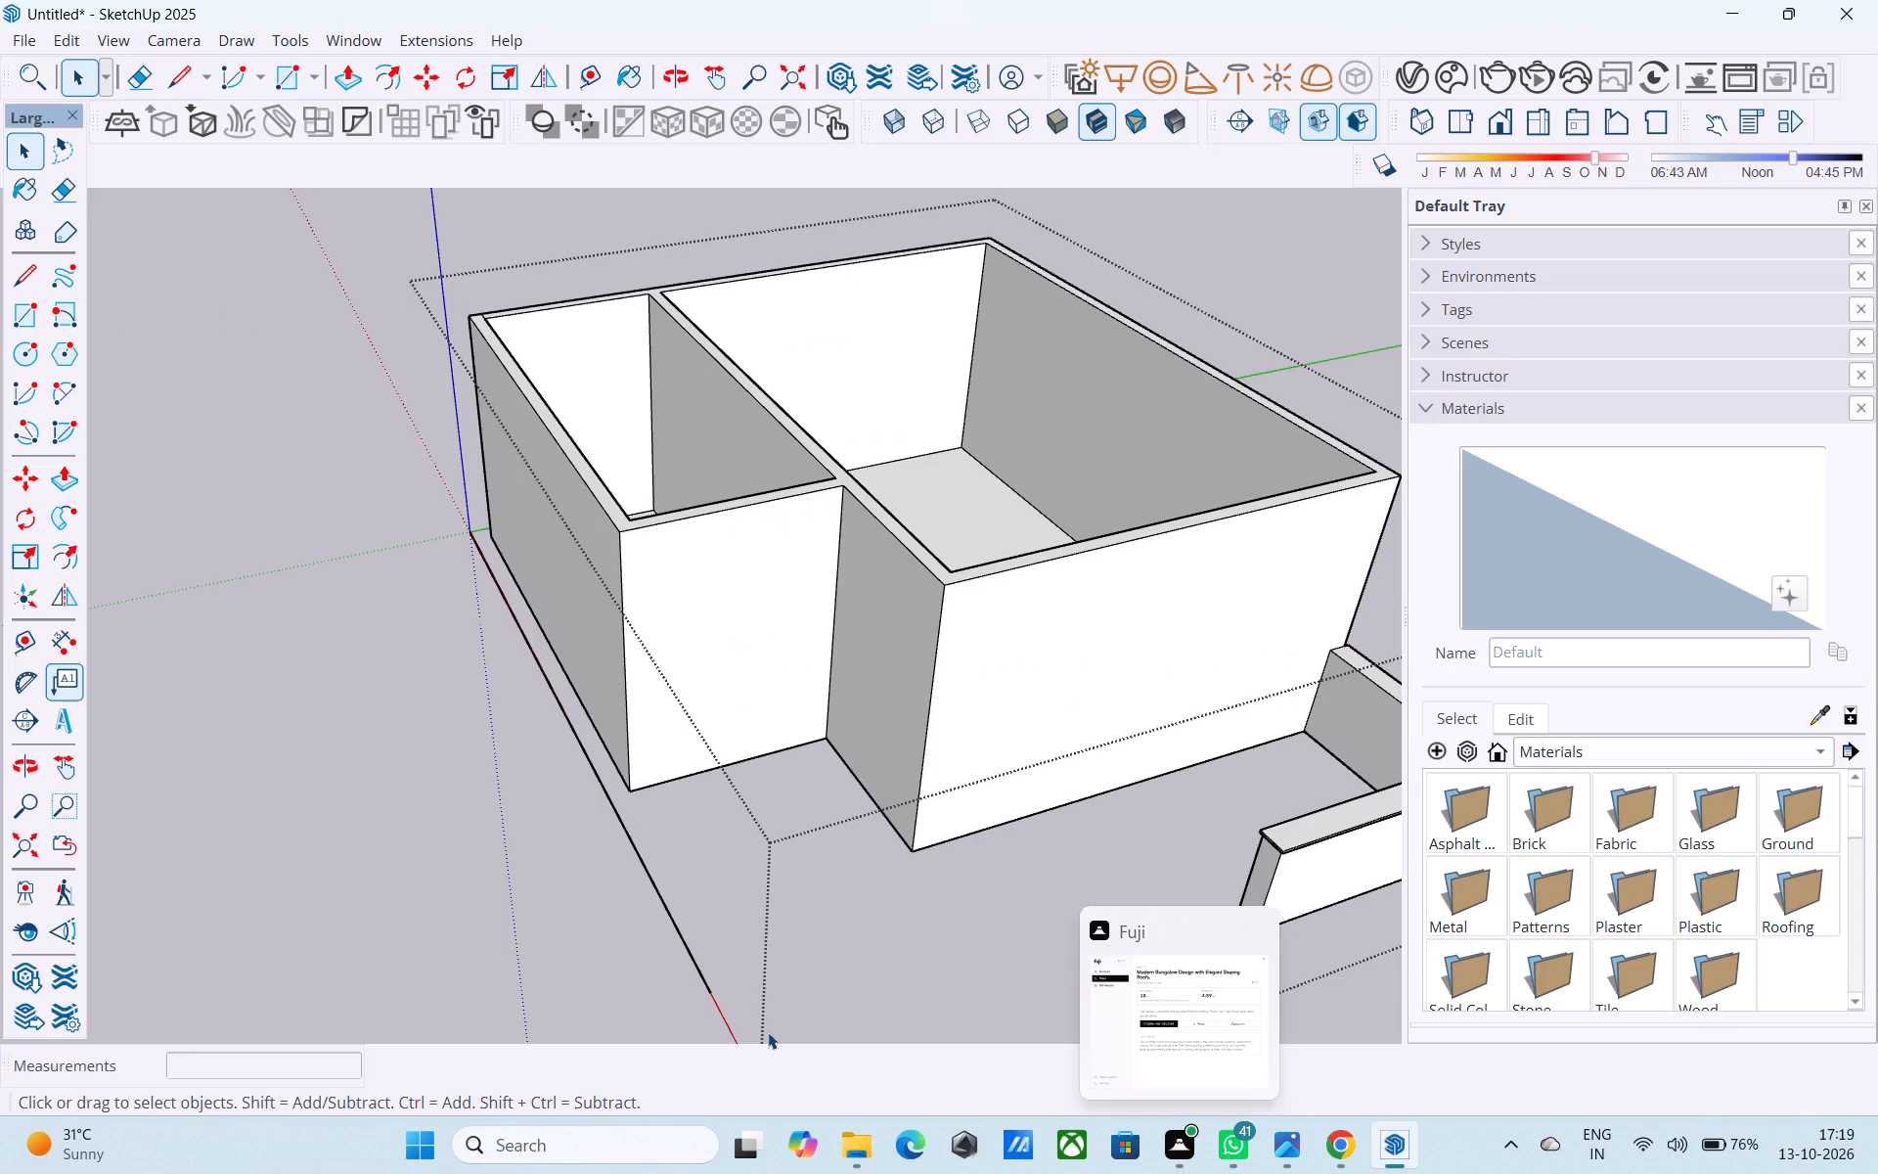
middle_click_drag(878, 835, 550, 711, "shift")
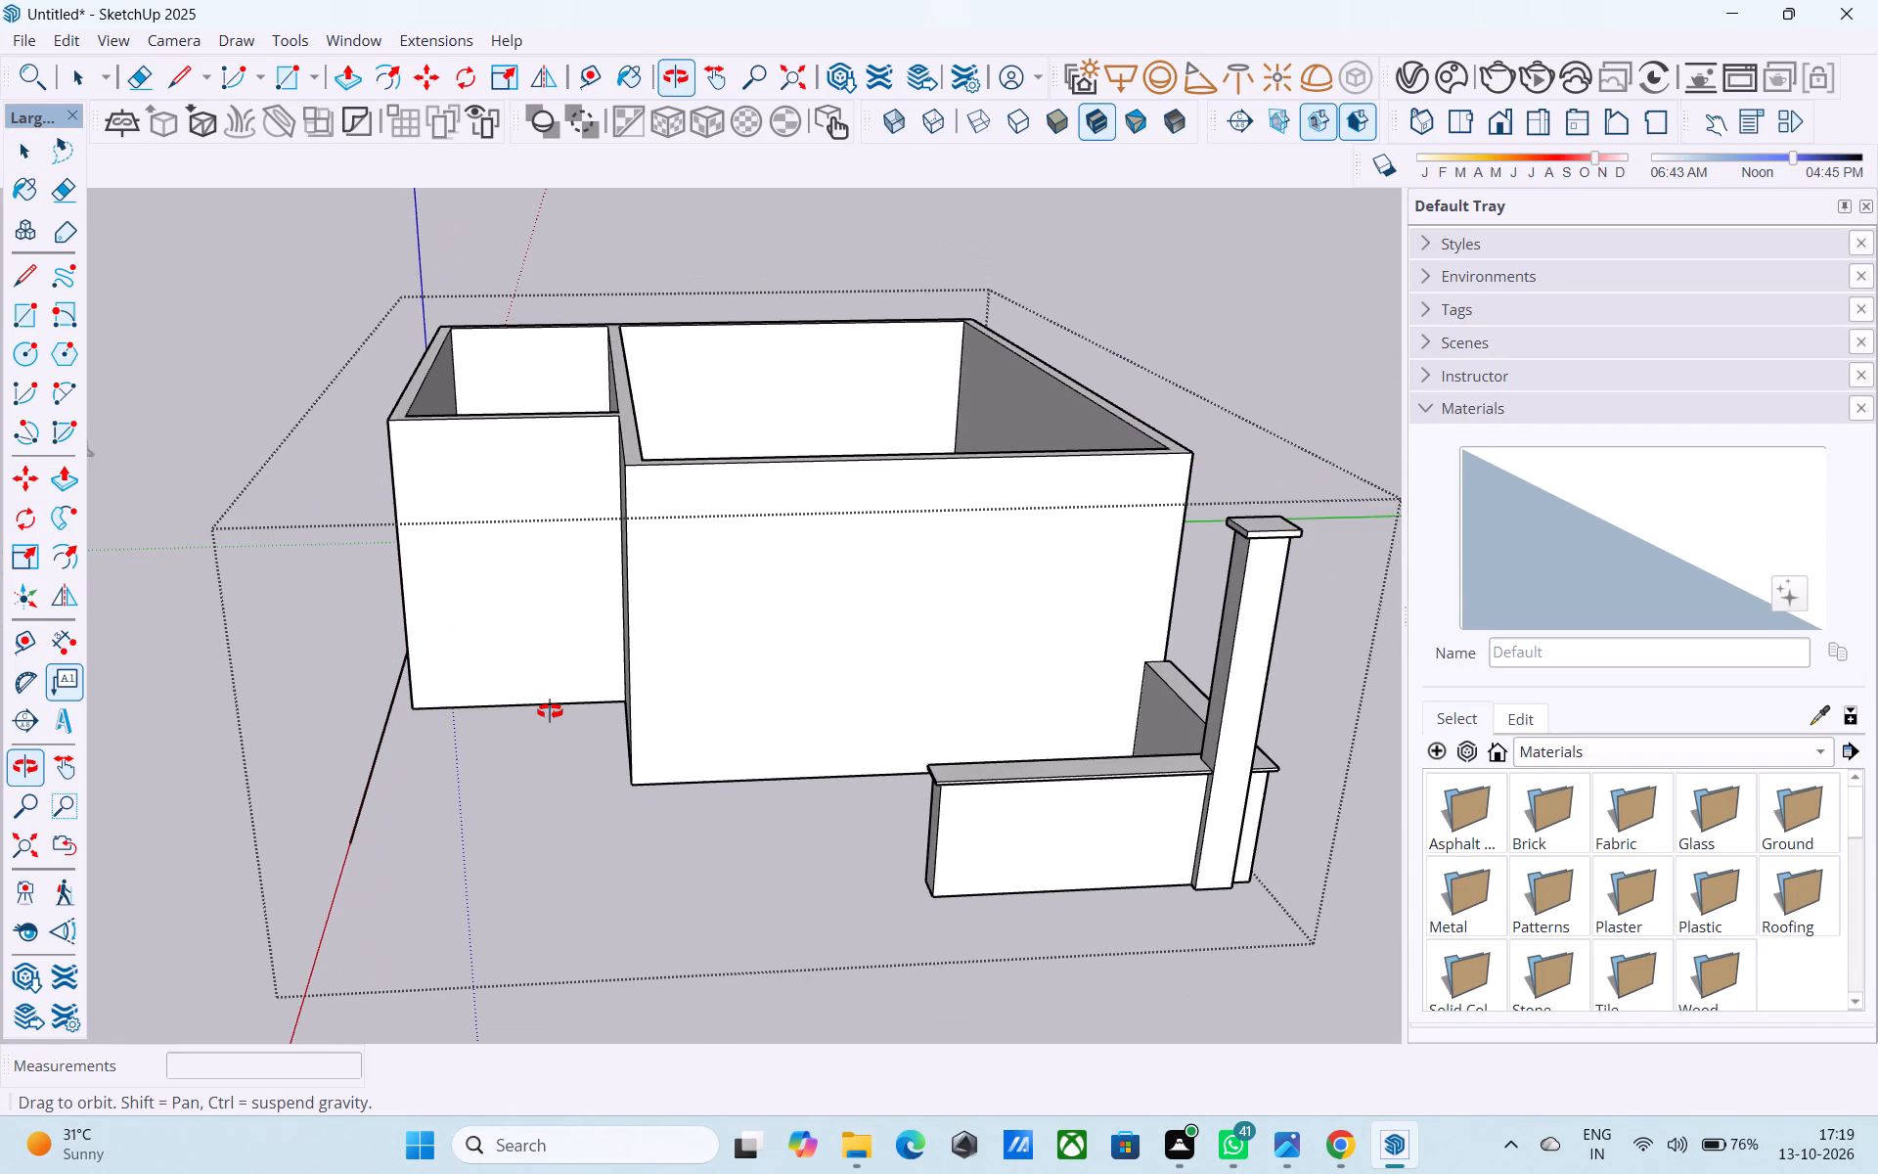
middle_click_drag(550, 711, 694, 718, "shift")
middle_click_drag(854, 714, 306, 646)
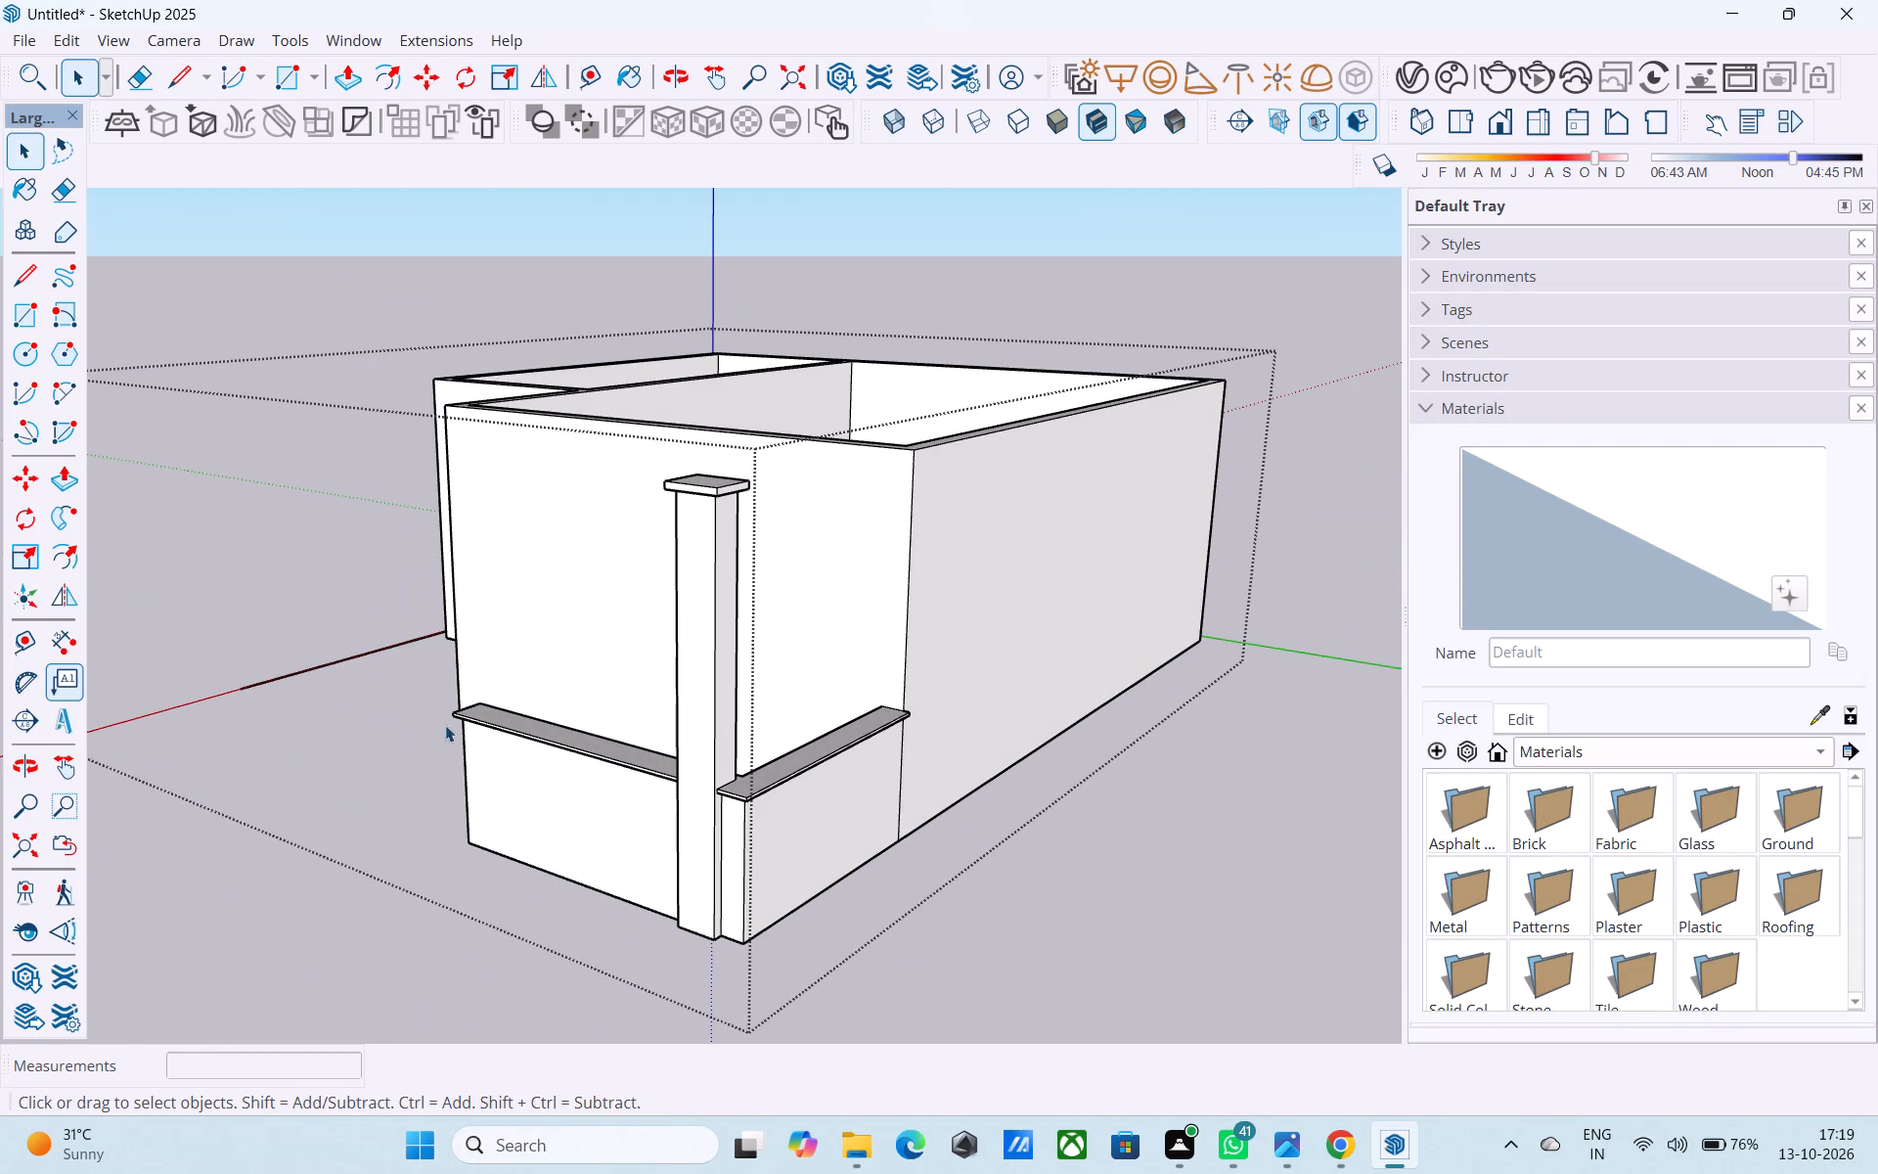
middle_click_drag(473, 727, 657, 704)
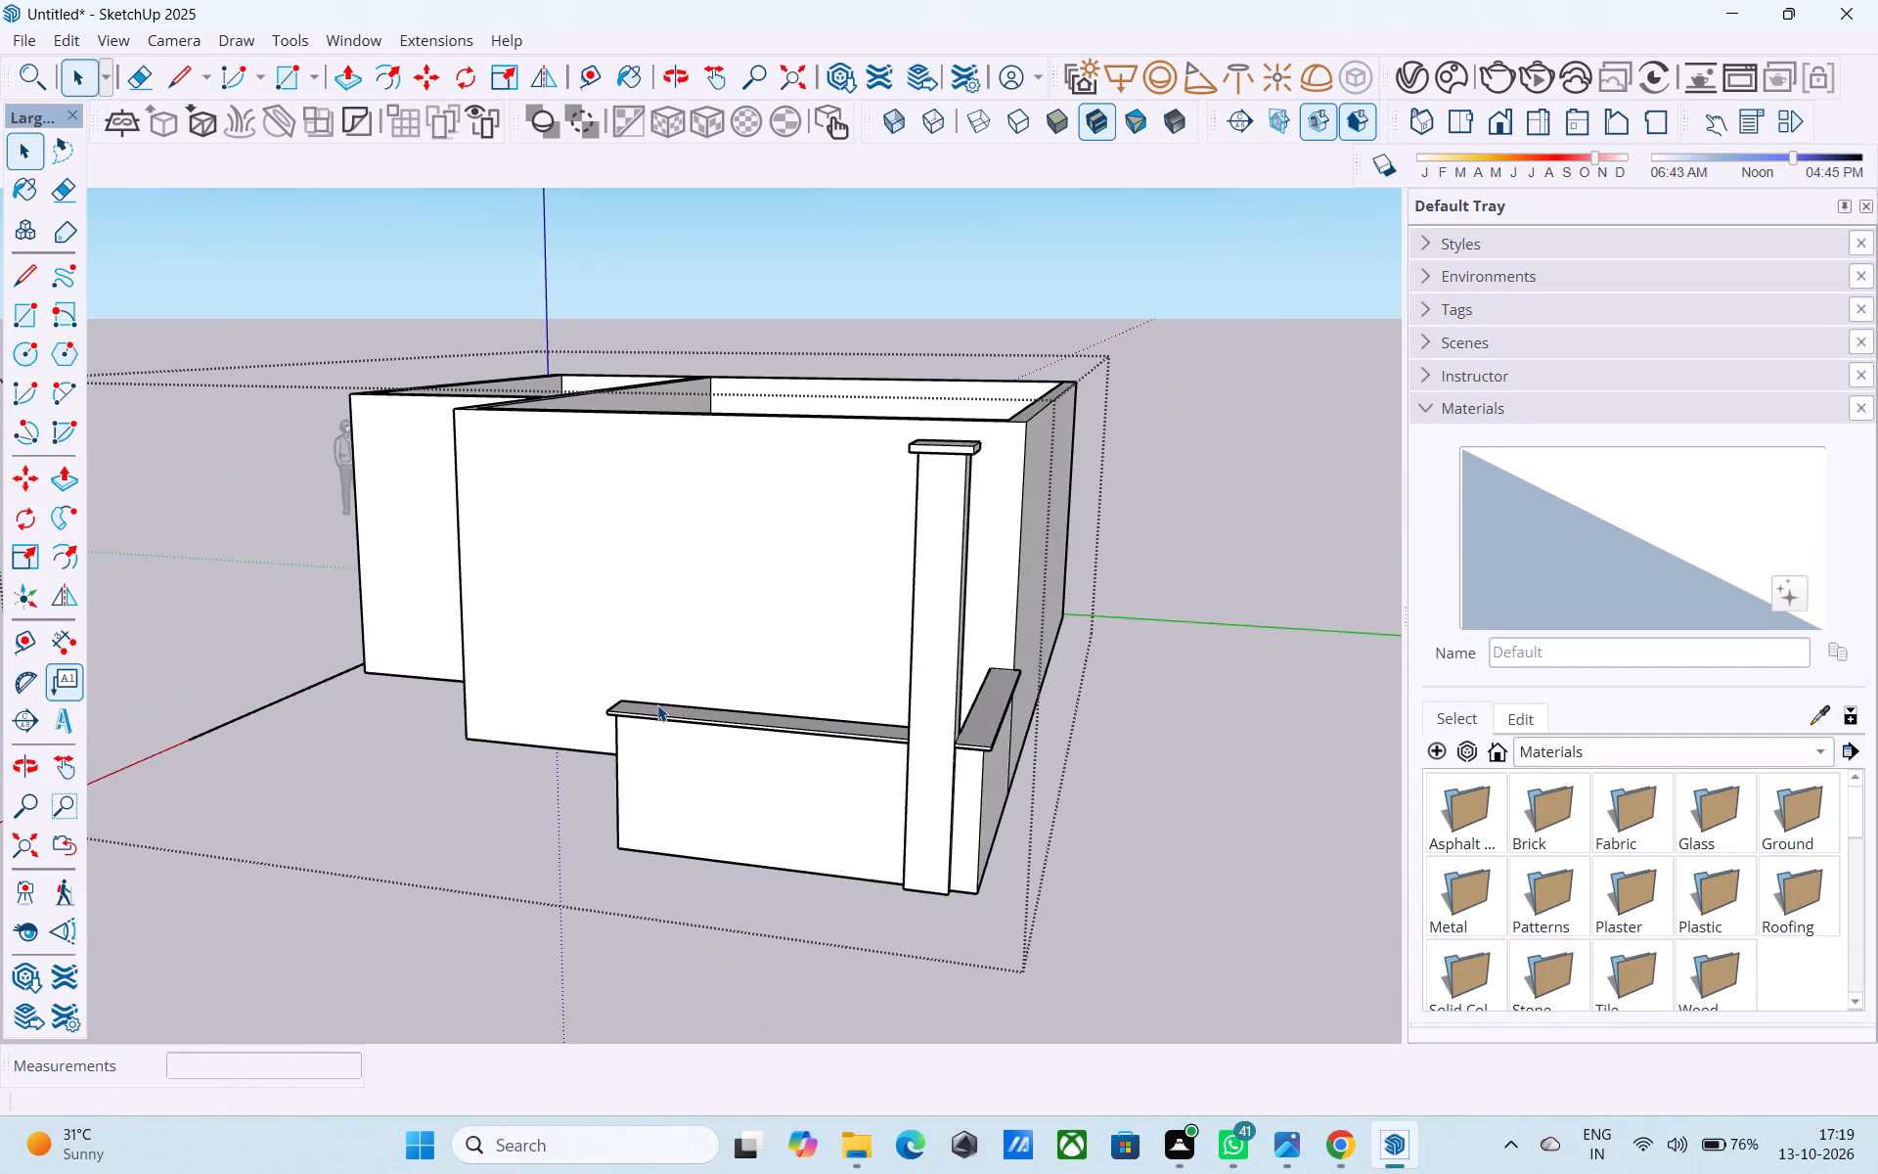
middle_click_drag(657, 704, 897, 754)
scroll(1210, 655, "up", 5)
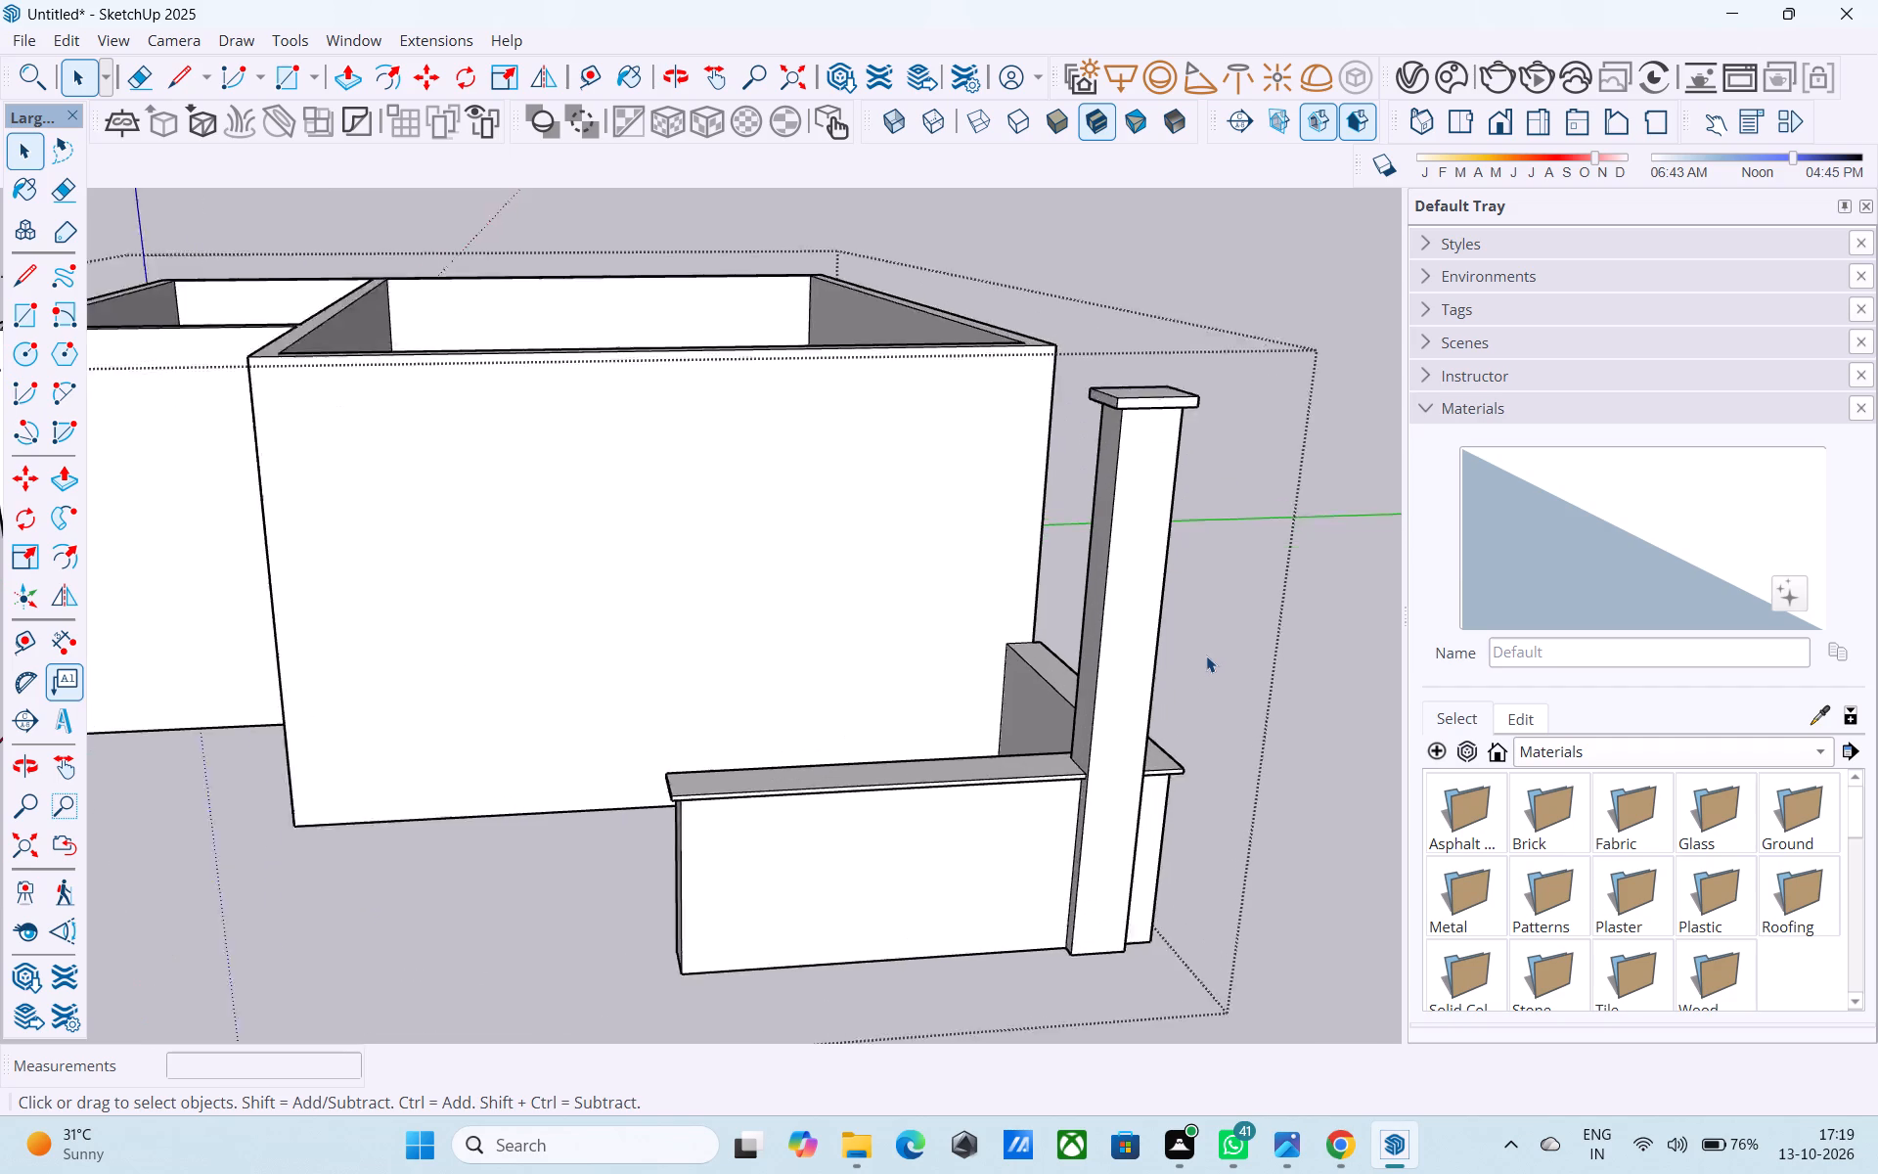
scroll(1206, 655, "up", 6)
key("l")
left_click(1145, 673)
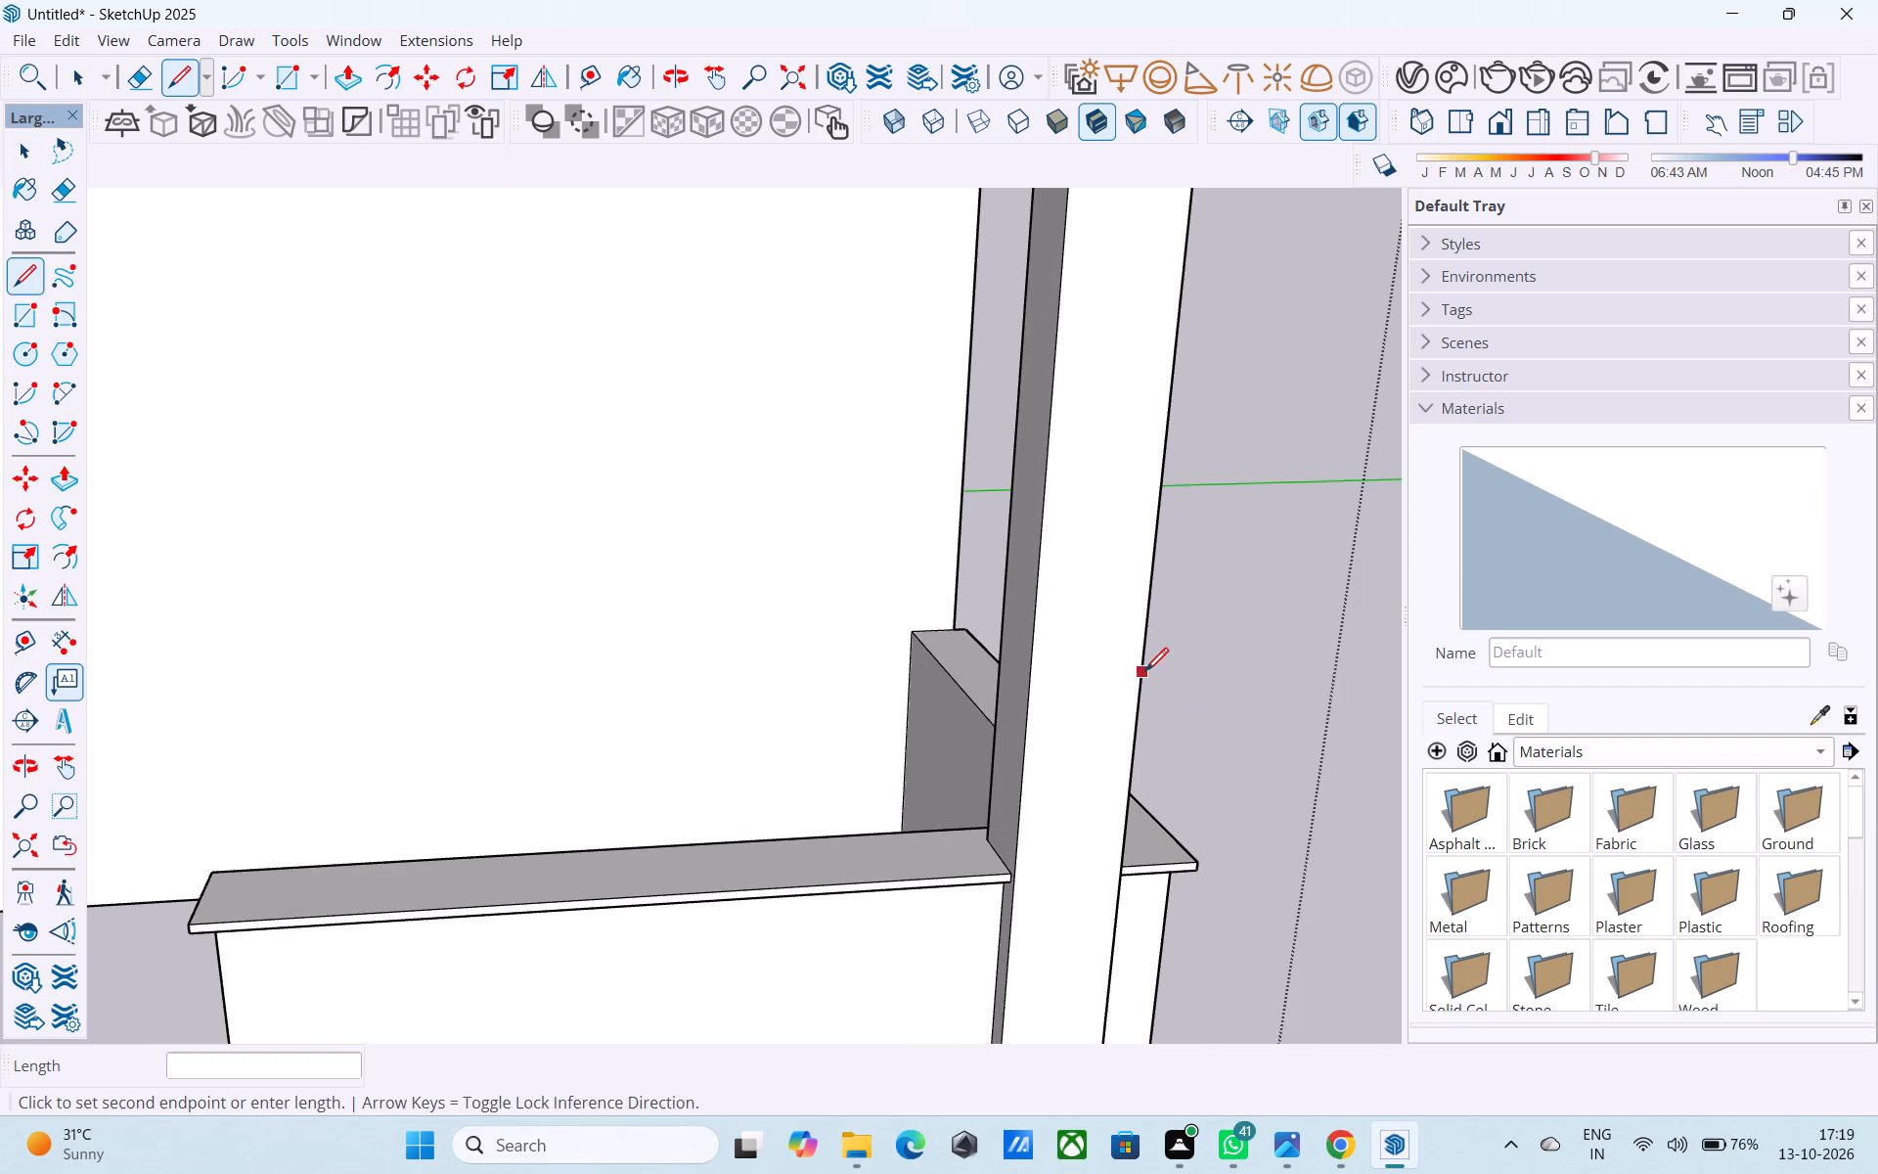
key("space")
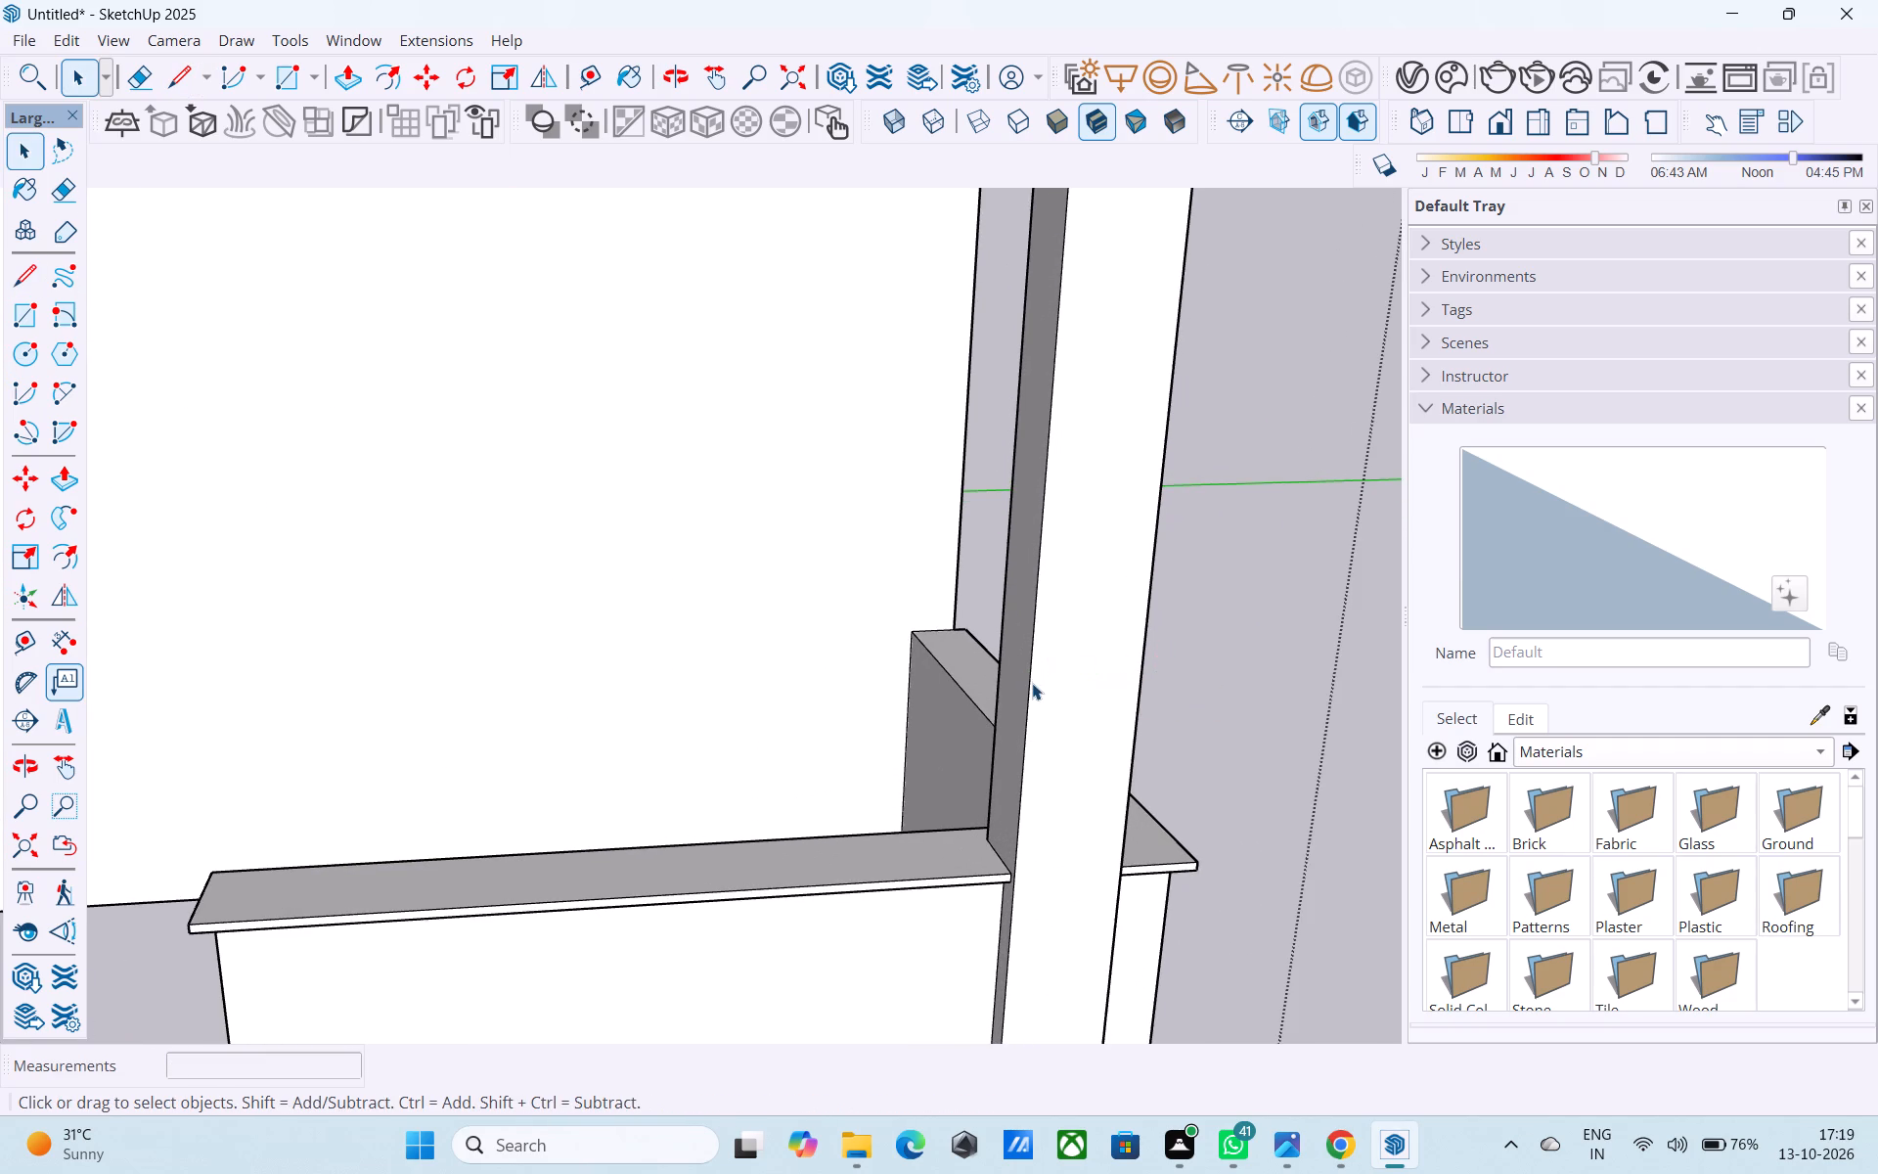
Push/Pull the column's side face that meets the first low wall outward by 6".
scroll(1032, 683, "down", 4)
middle_click_drag(1031, 687, 1373, 679)
scroll(902, 619, "up", 1)
middle_click_drag(896, 621, 899, 619)
scroll(896, 621, "up", 1)
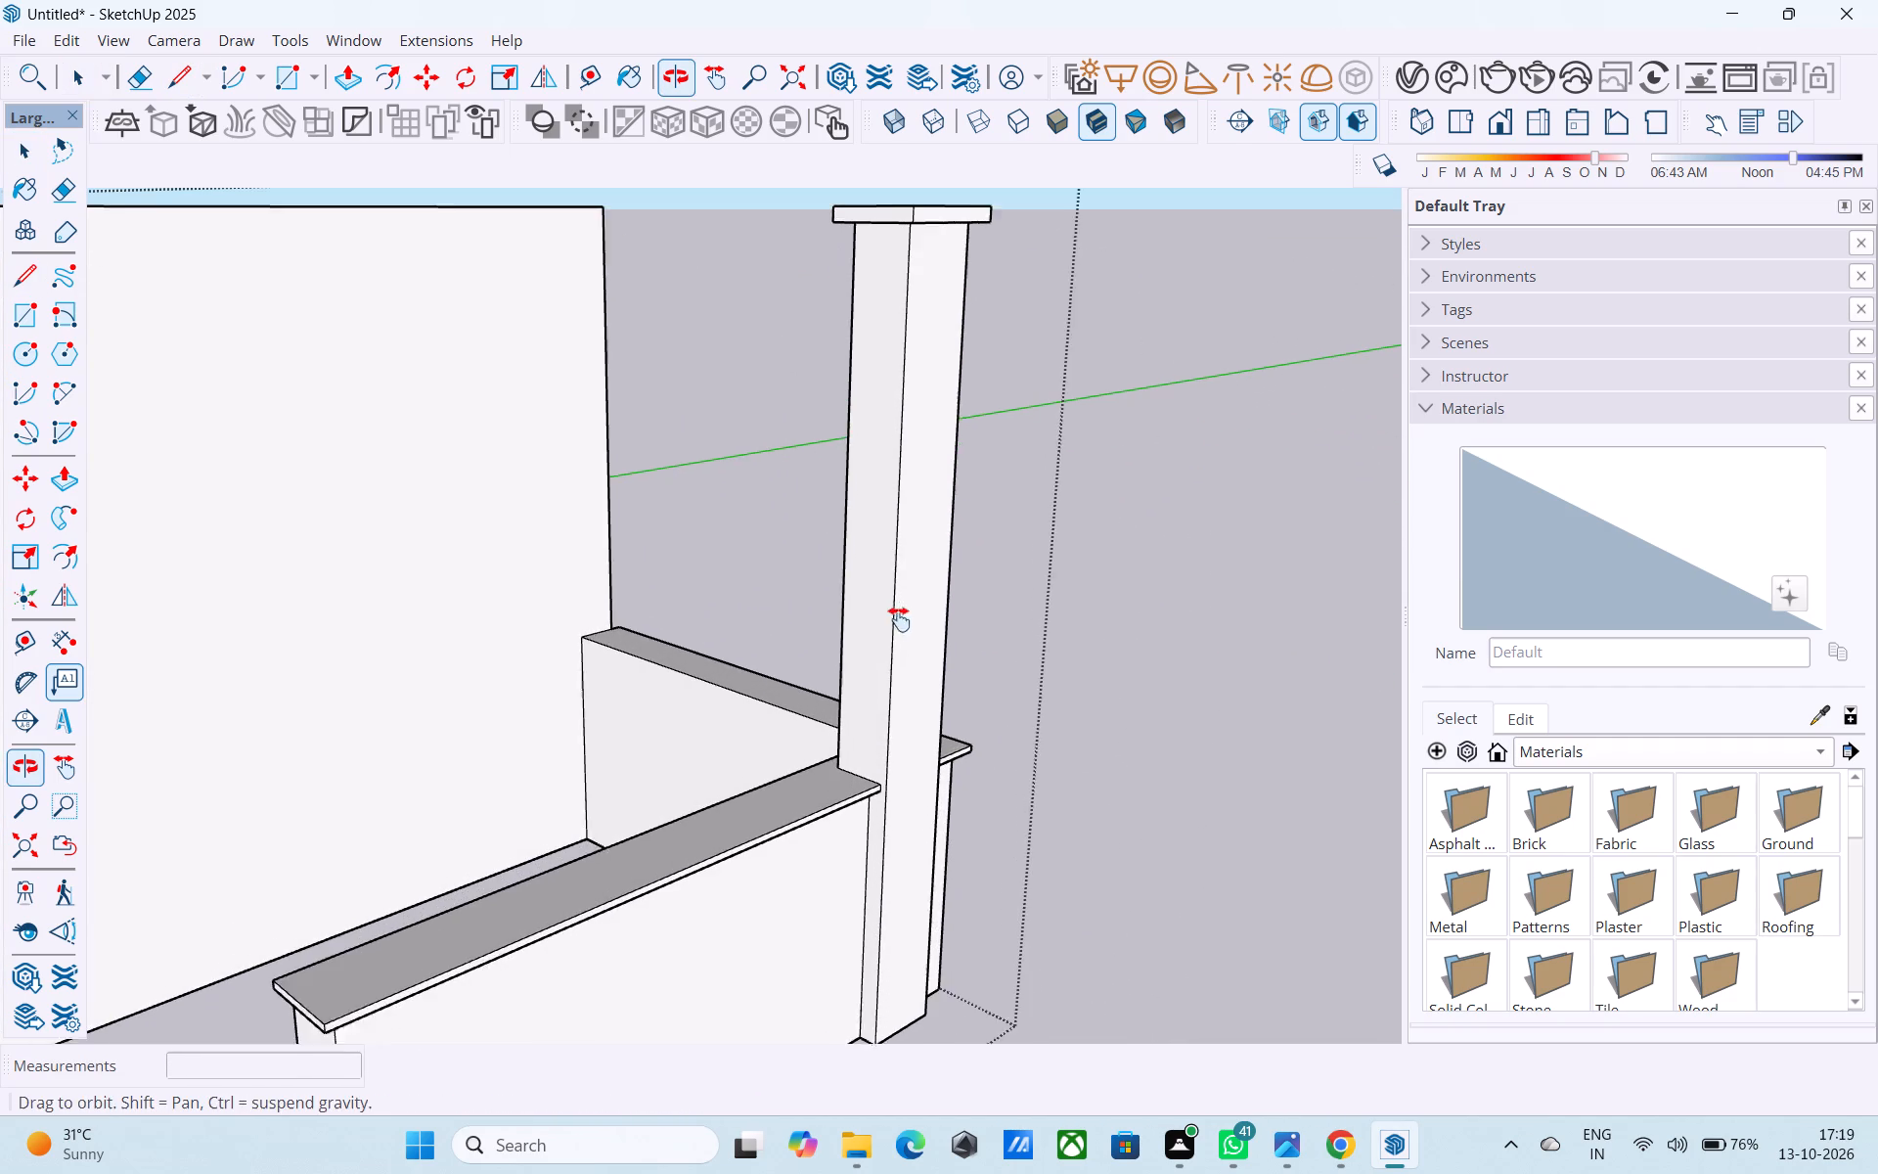
middle_click_drag(899, 619, 931, 619)
left_click(908, 613)
key("p")
left_click(909, 610)
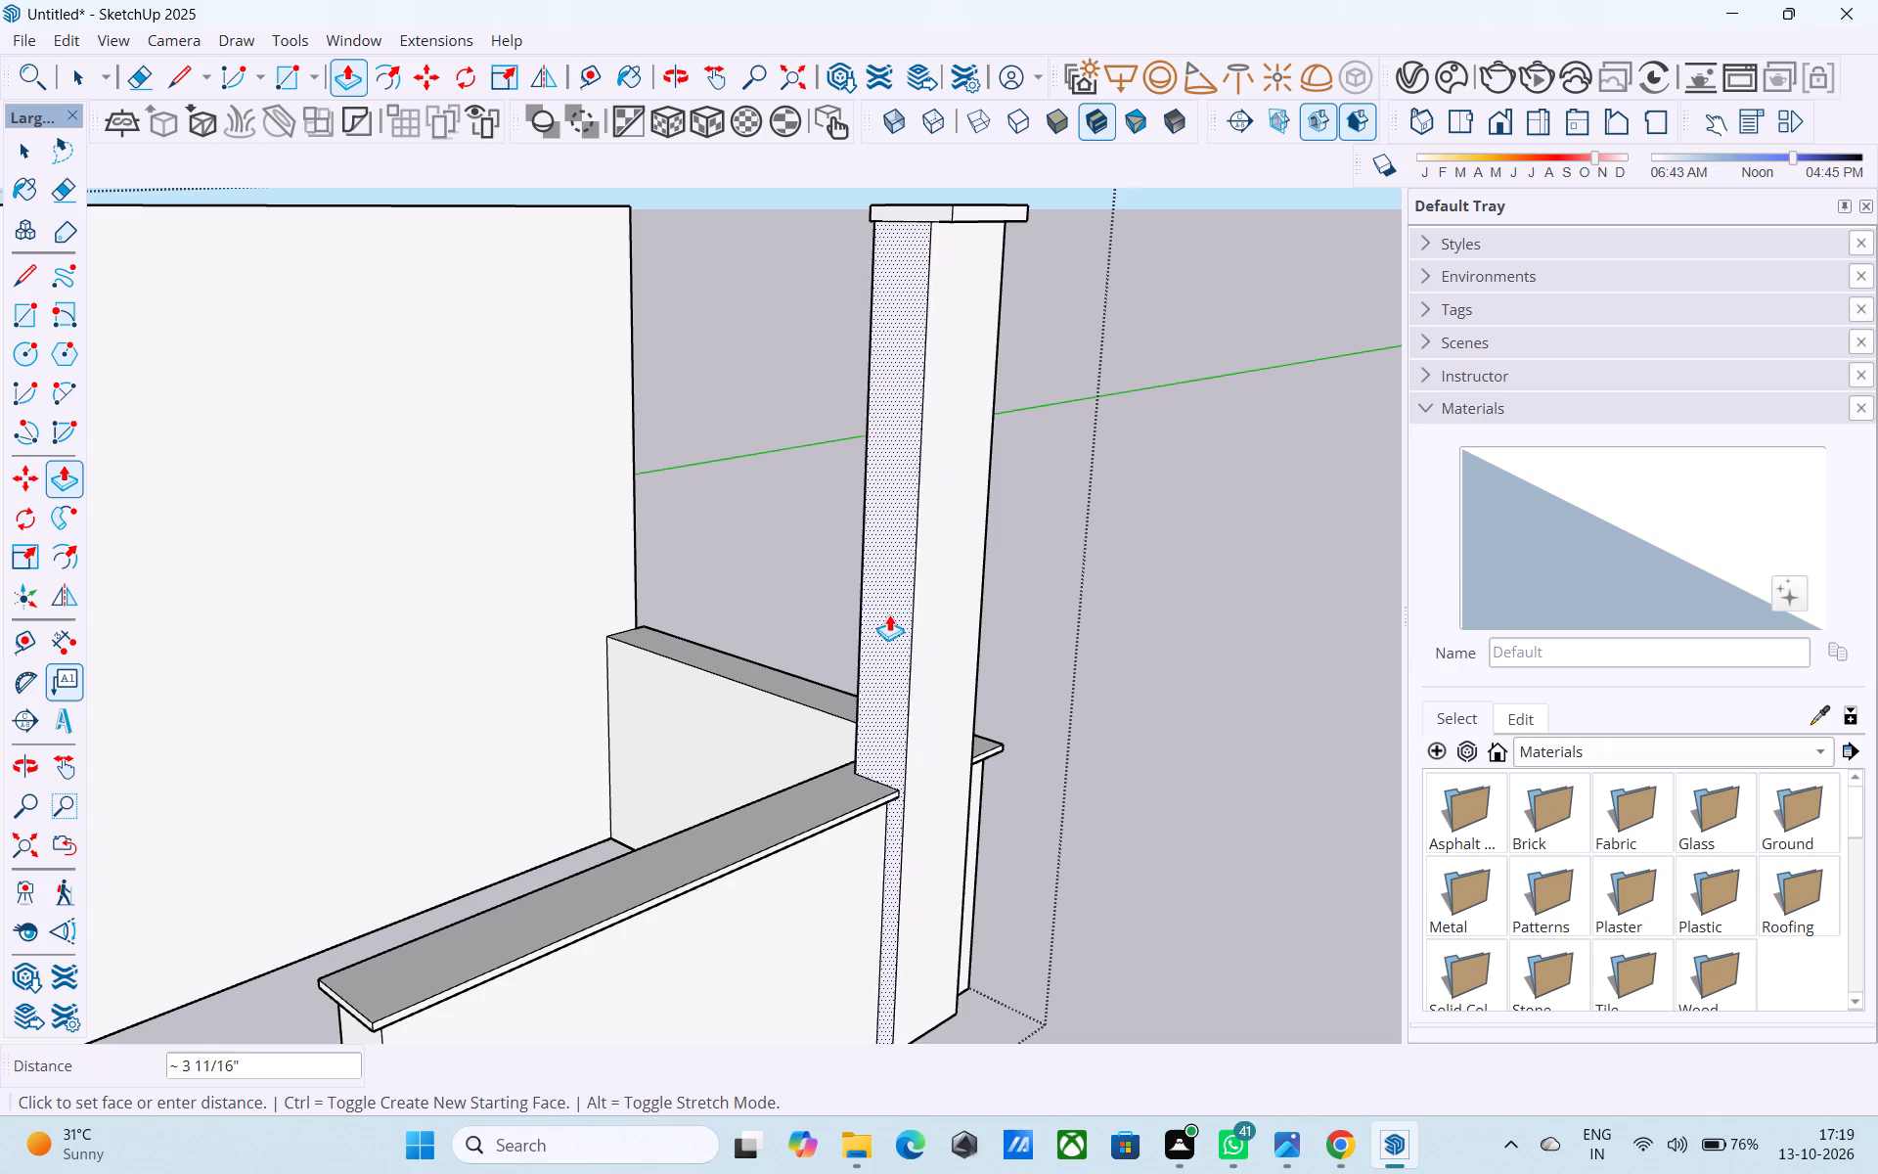
type("6\"")
key("Return")
key("space")
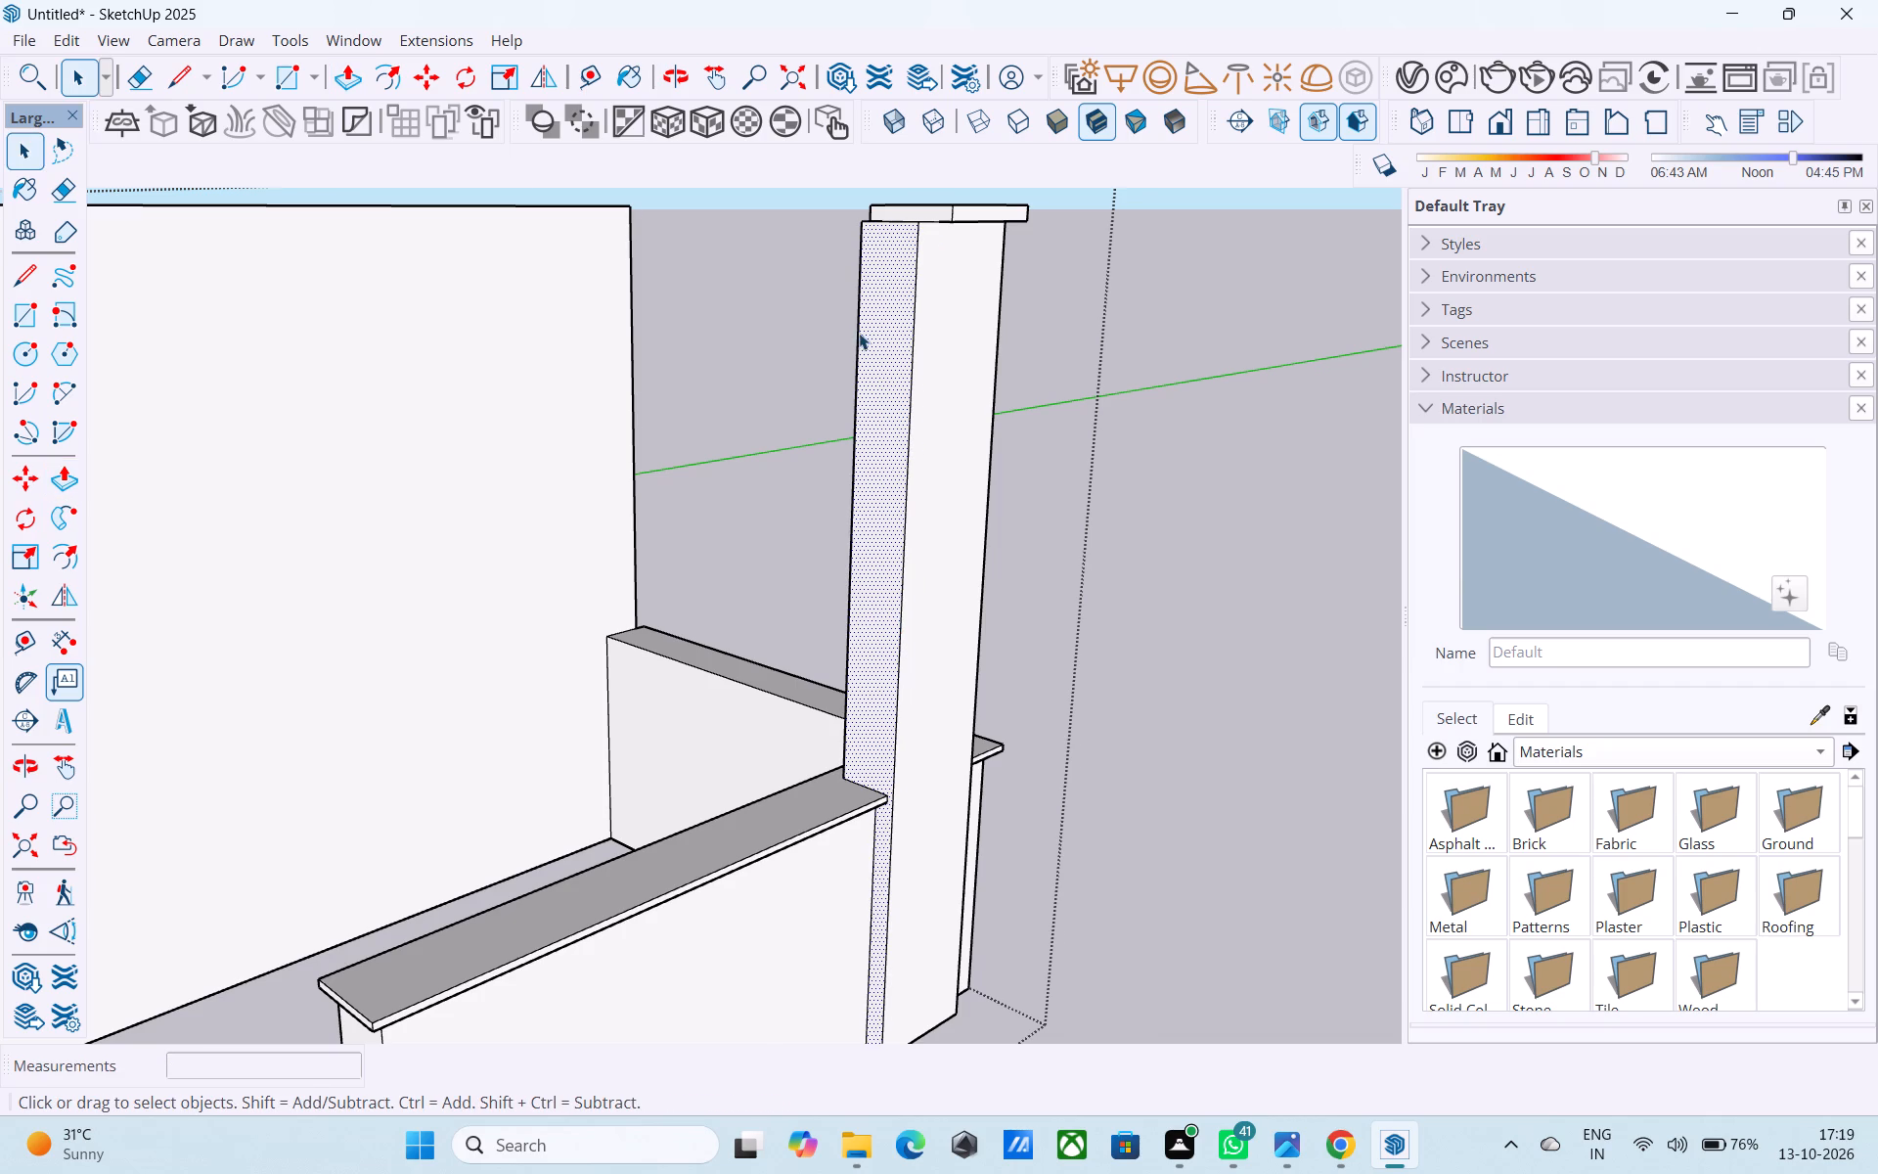
Push/Pull the column cap's side face outward by 4", flush with the column's thickened side.
middle_click_drag(859, 333, 956, 488)
left_click(1034, 377)
key("p")
left_click(1034, 377)
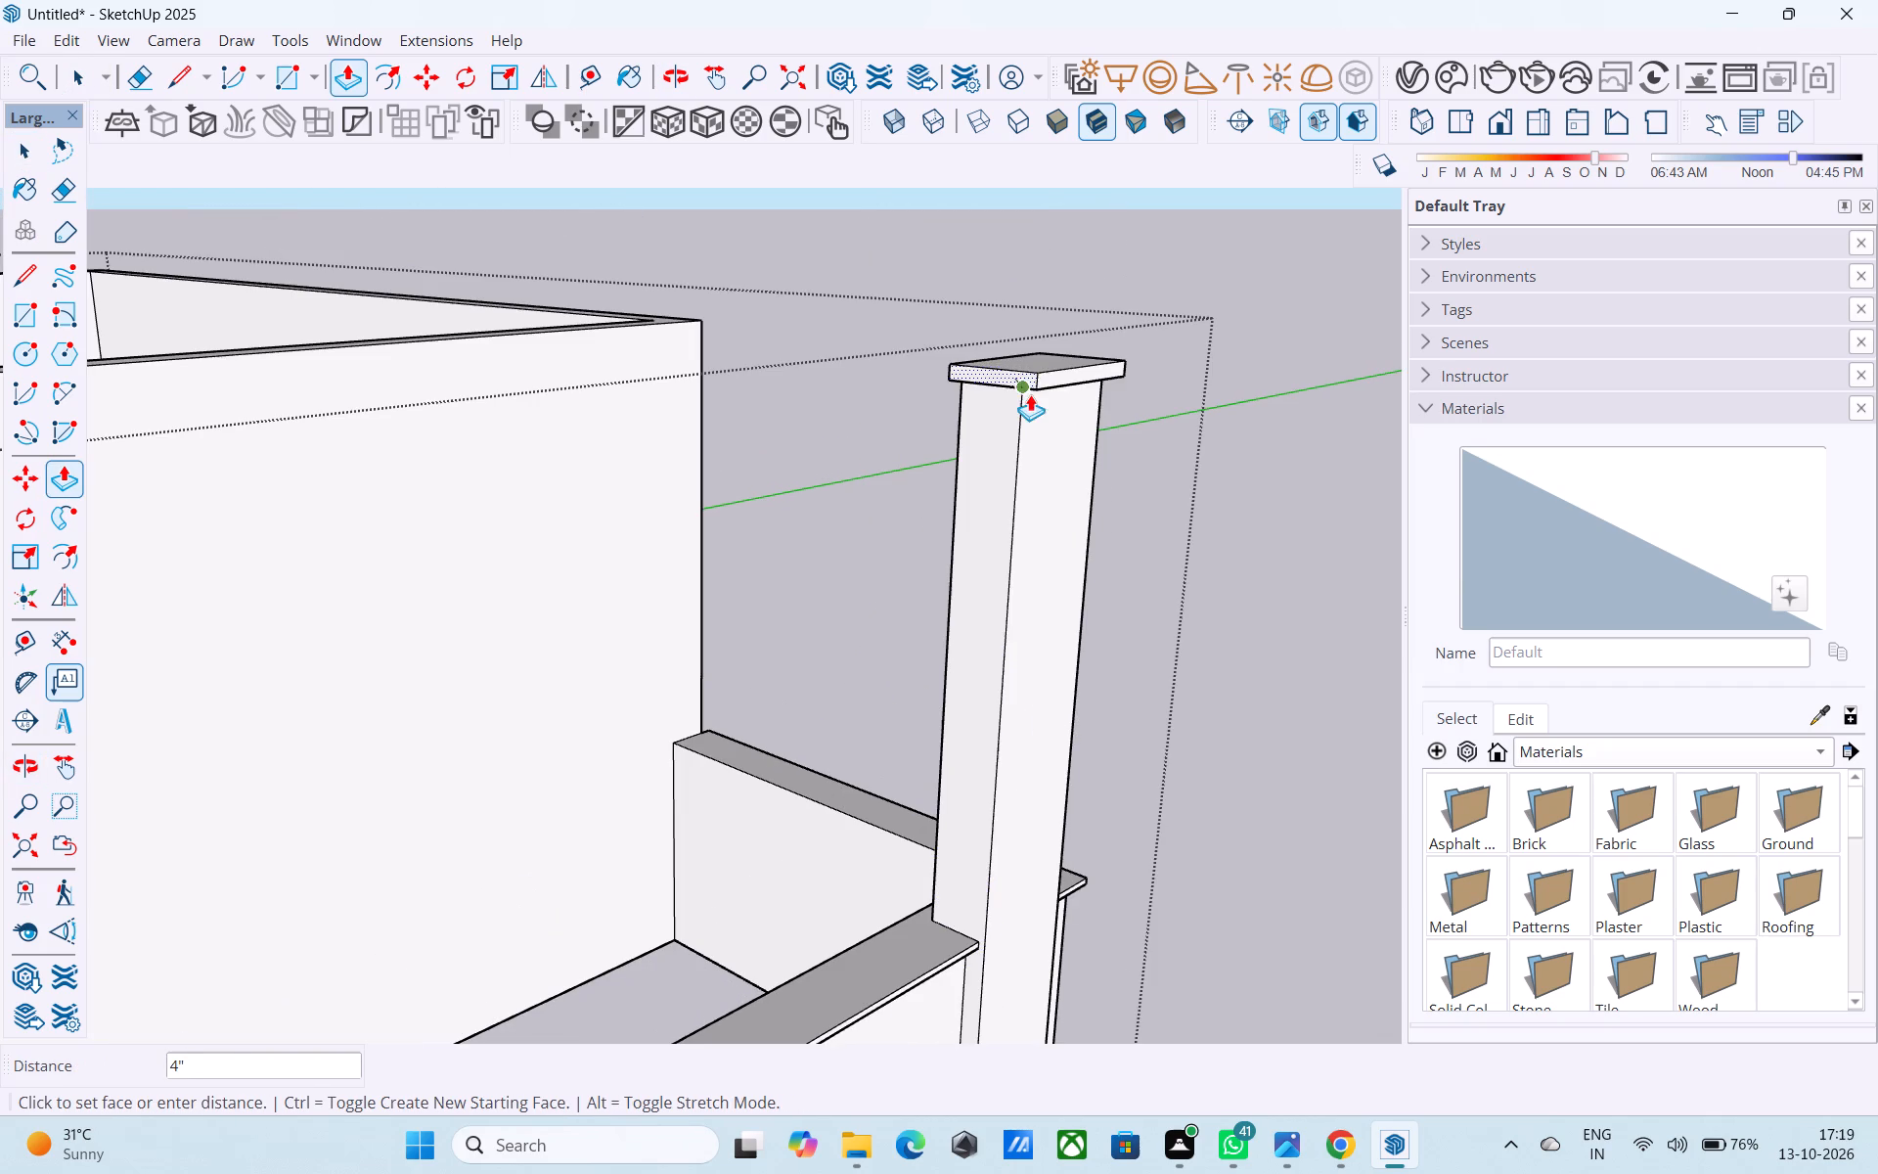
left_click(1014, 426)
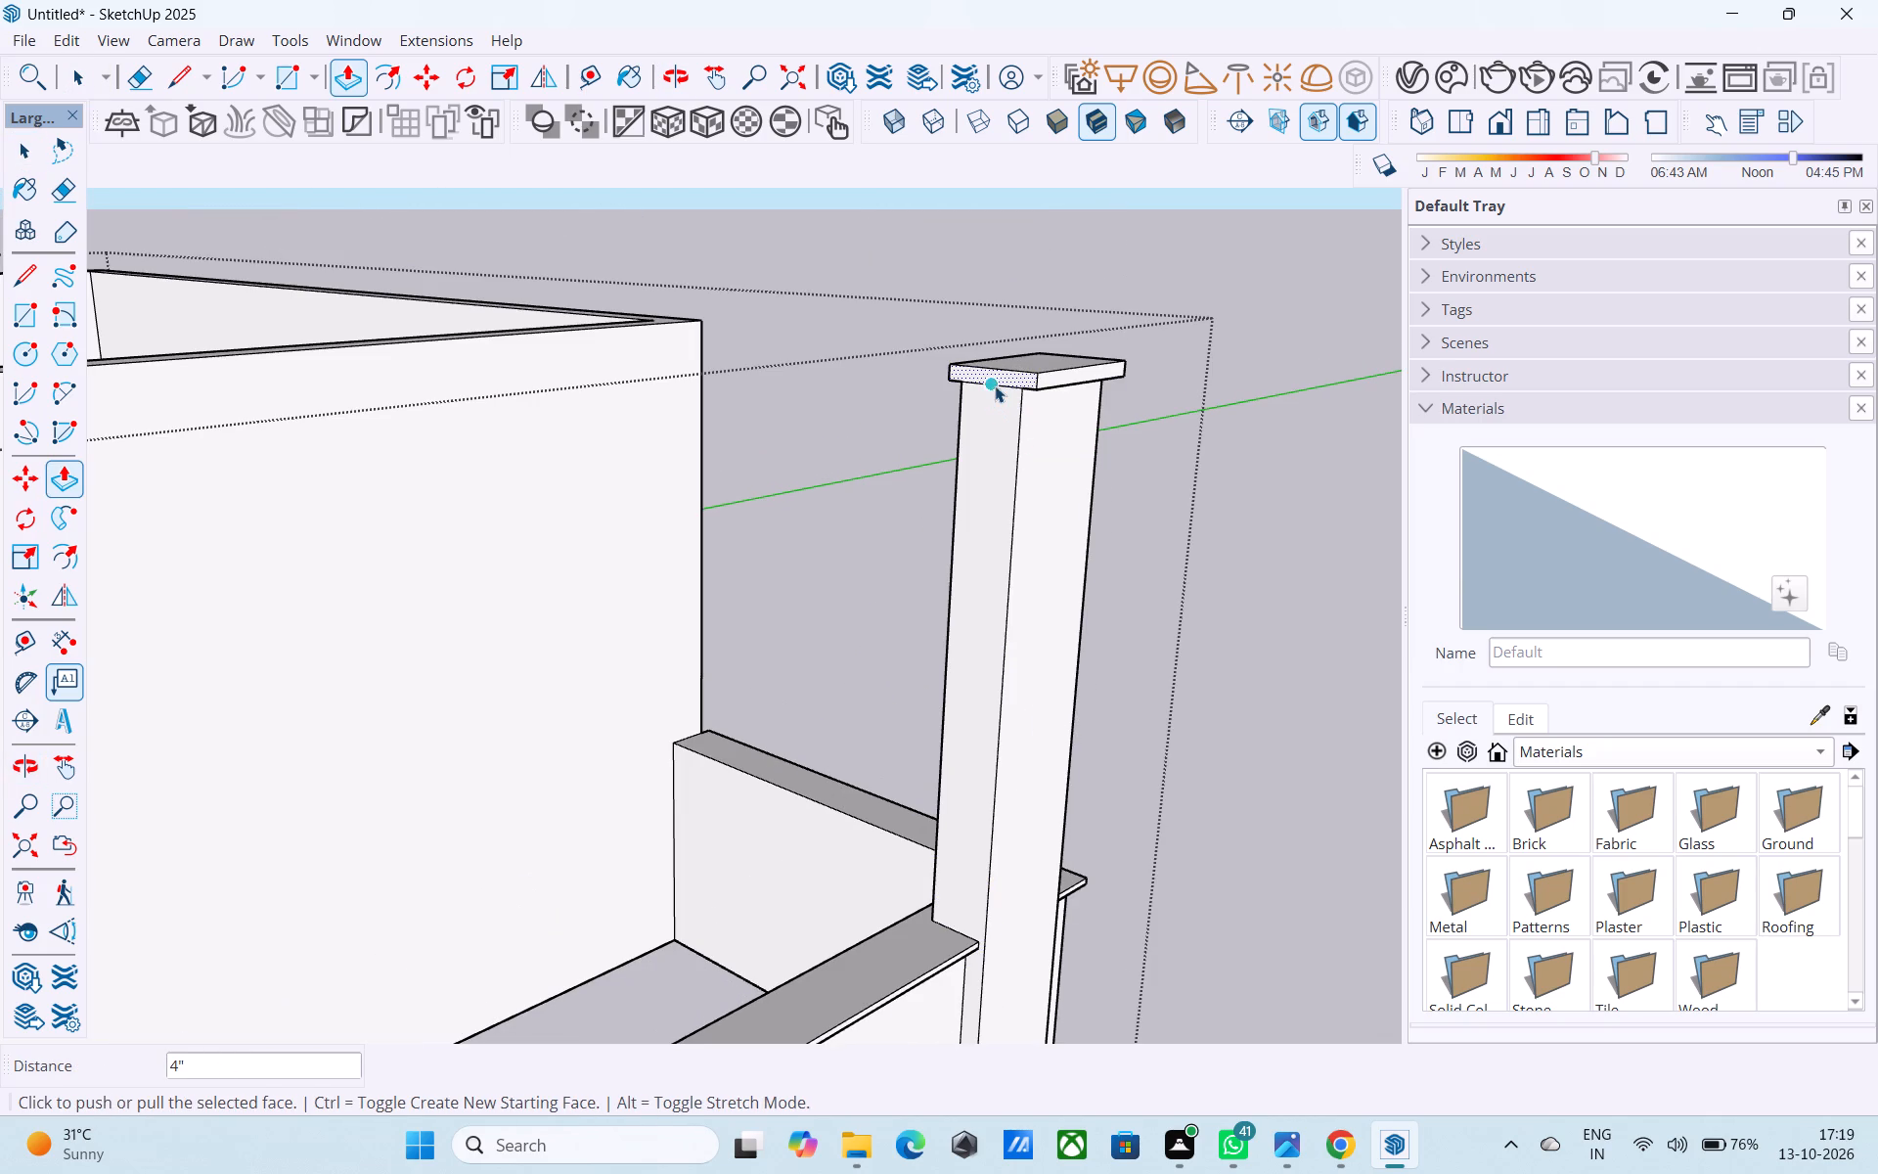
key("space")
Push/Pull the same side face of the column cap a further 2" outward to overhang the column.
scroll(993, 380, "up", 4)
key("p")
left_click(993, 378)
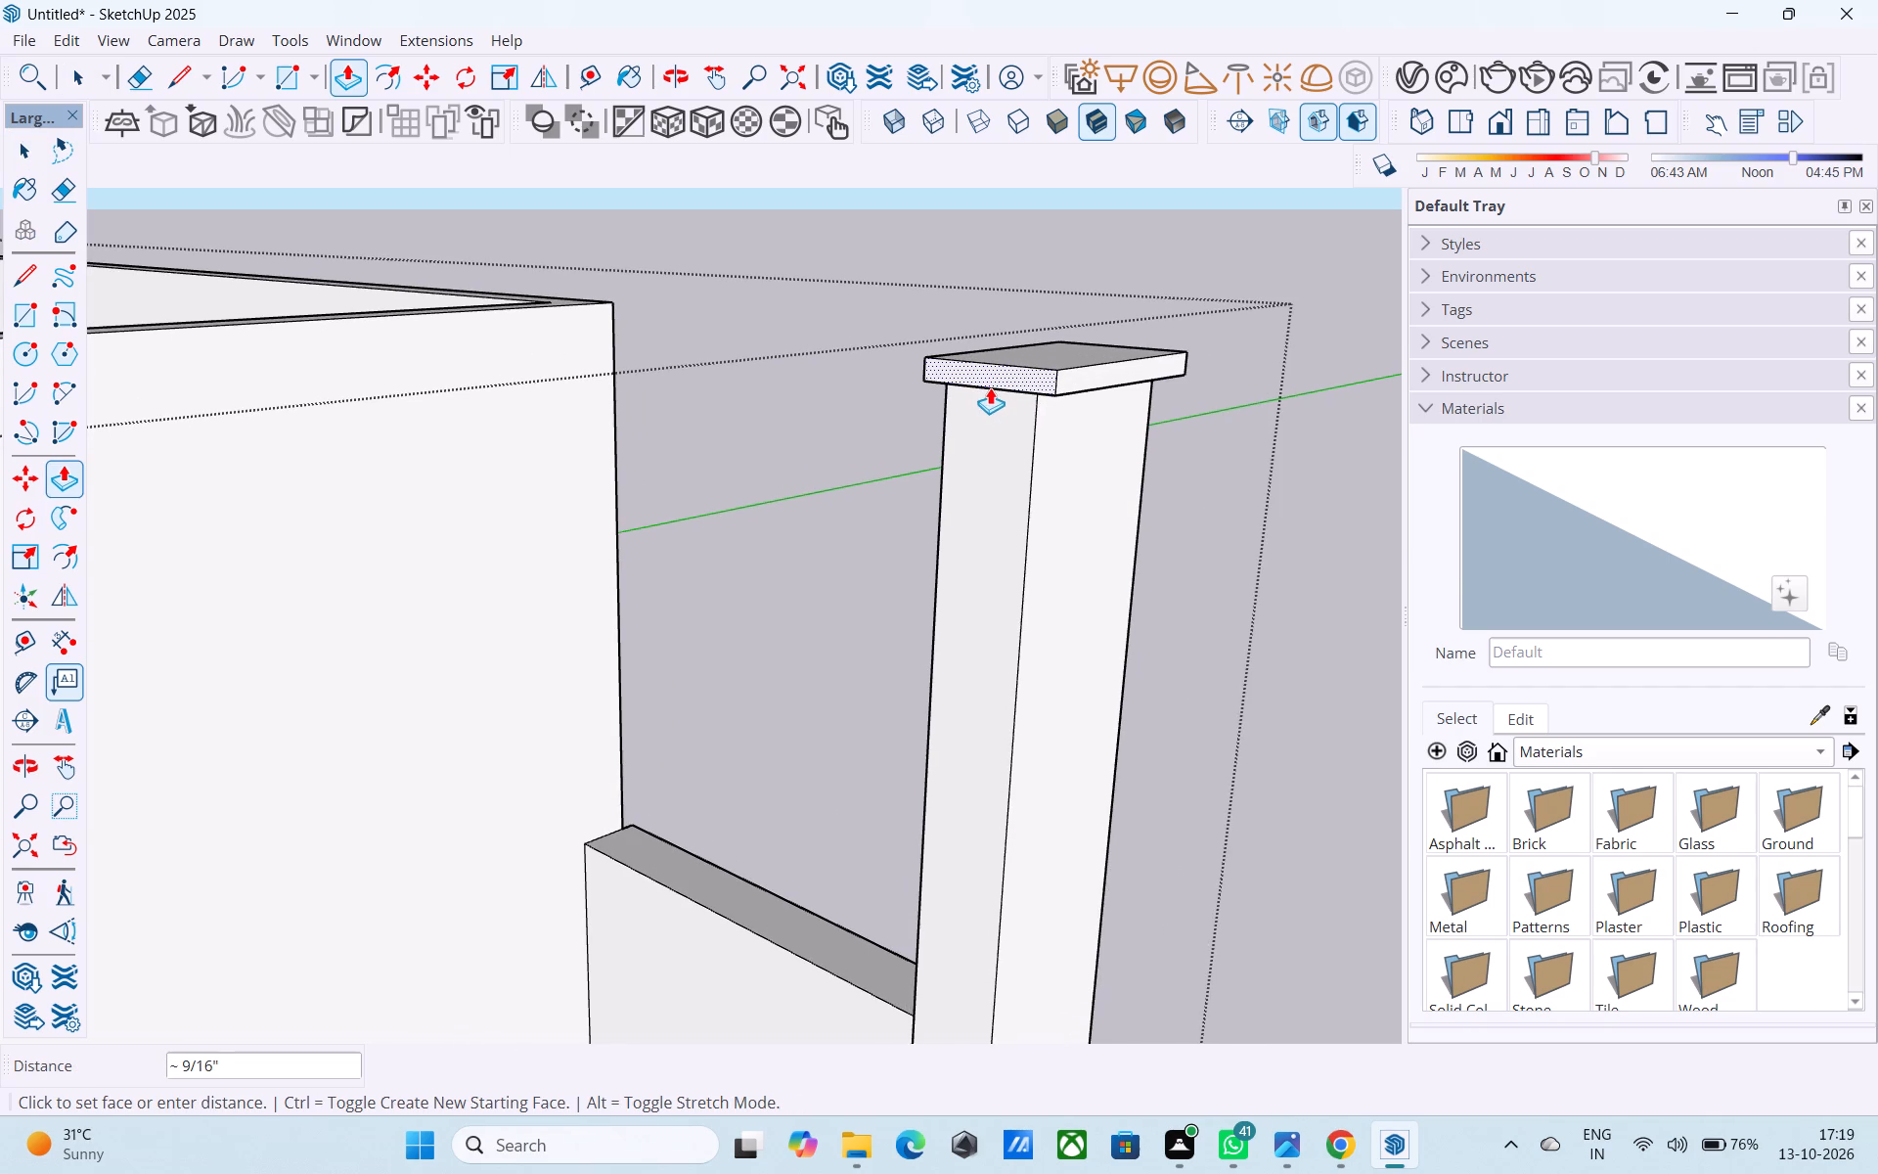
type("2\"")
key("Return")
key("space")
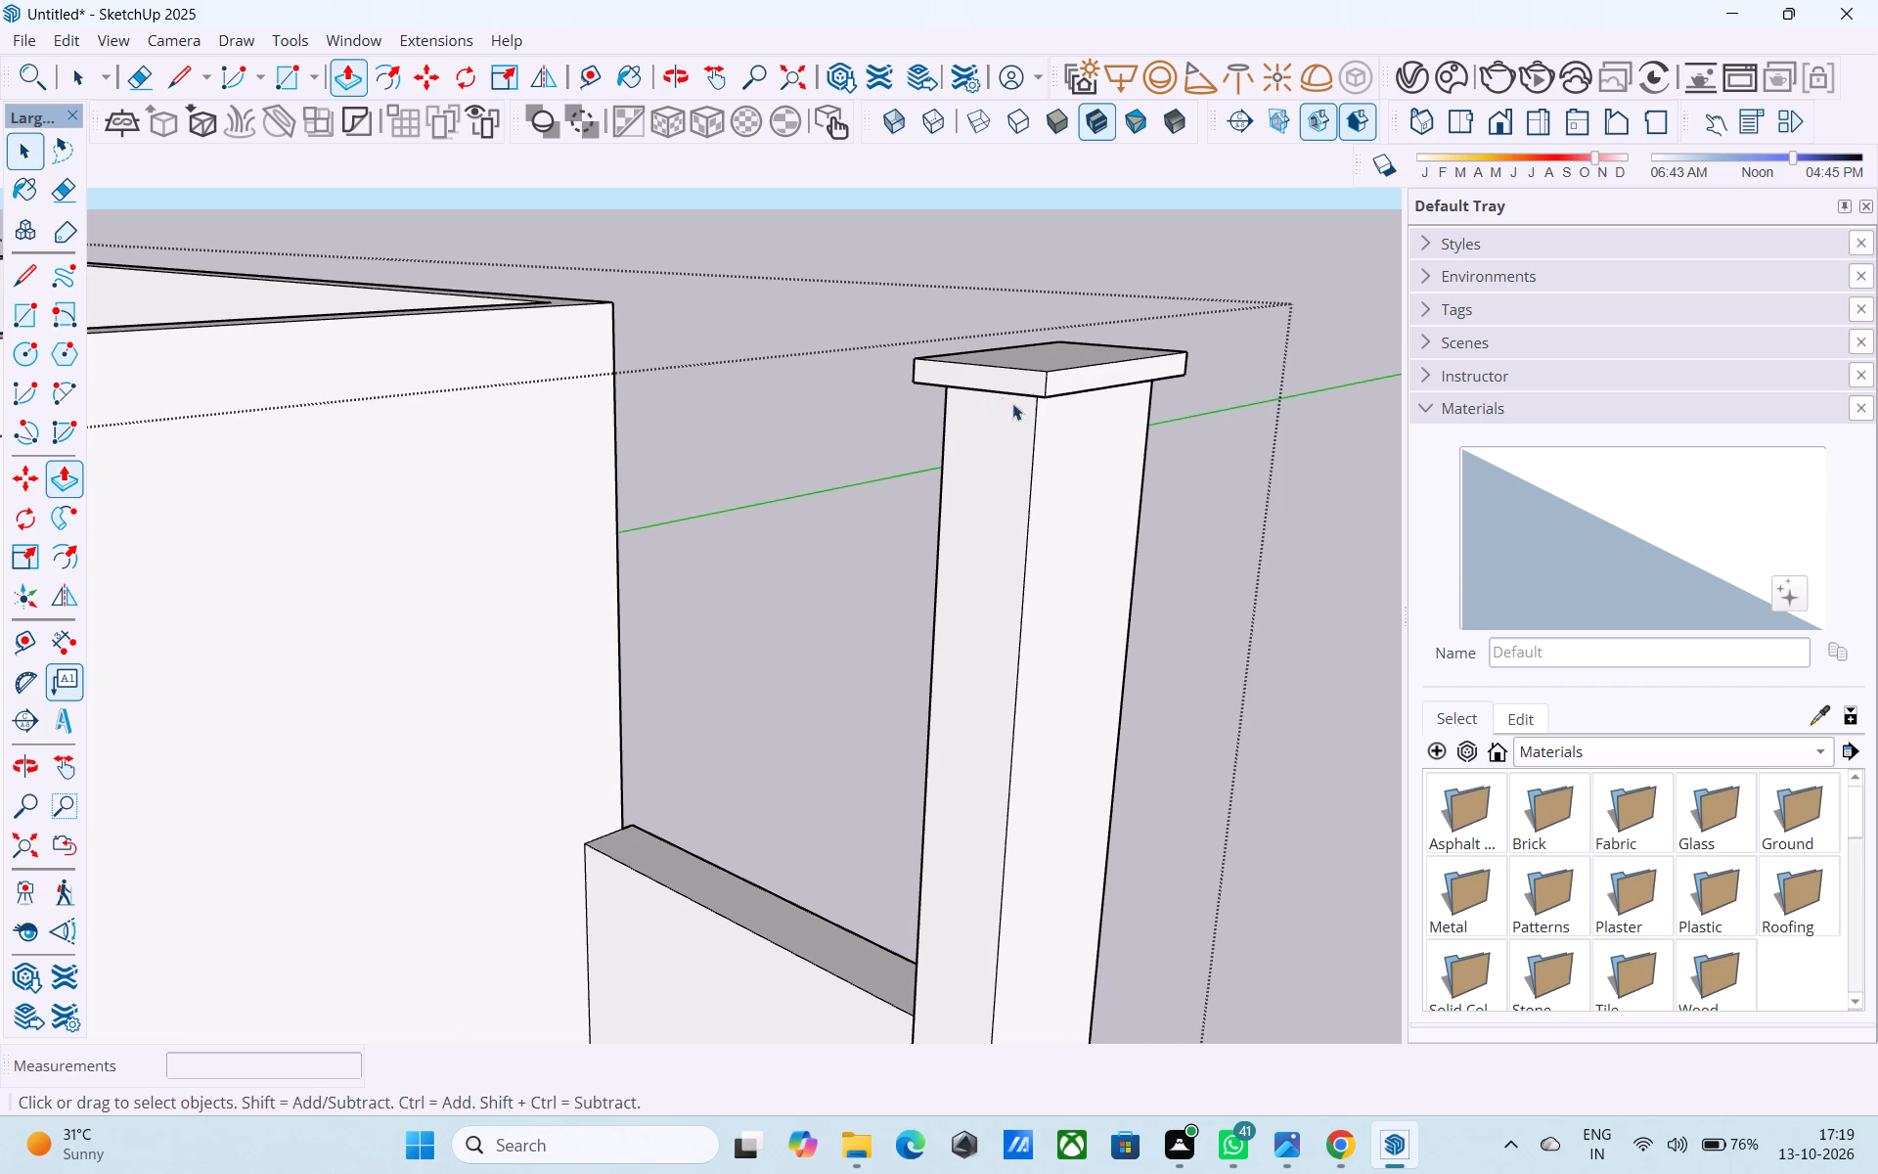
Erase the leftover seam edges on the underside of the column cap's extended side.
middle_click_drag(1012, 403, 633, 234)
middle_click_drag(859, 293, 868, 282)
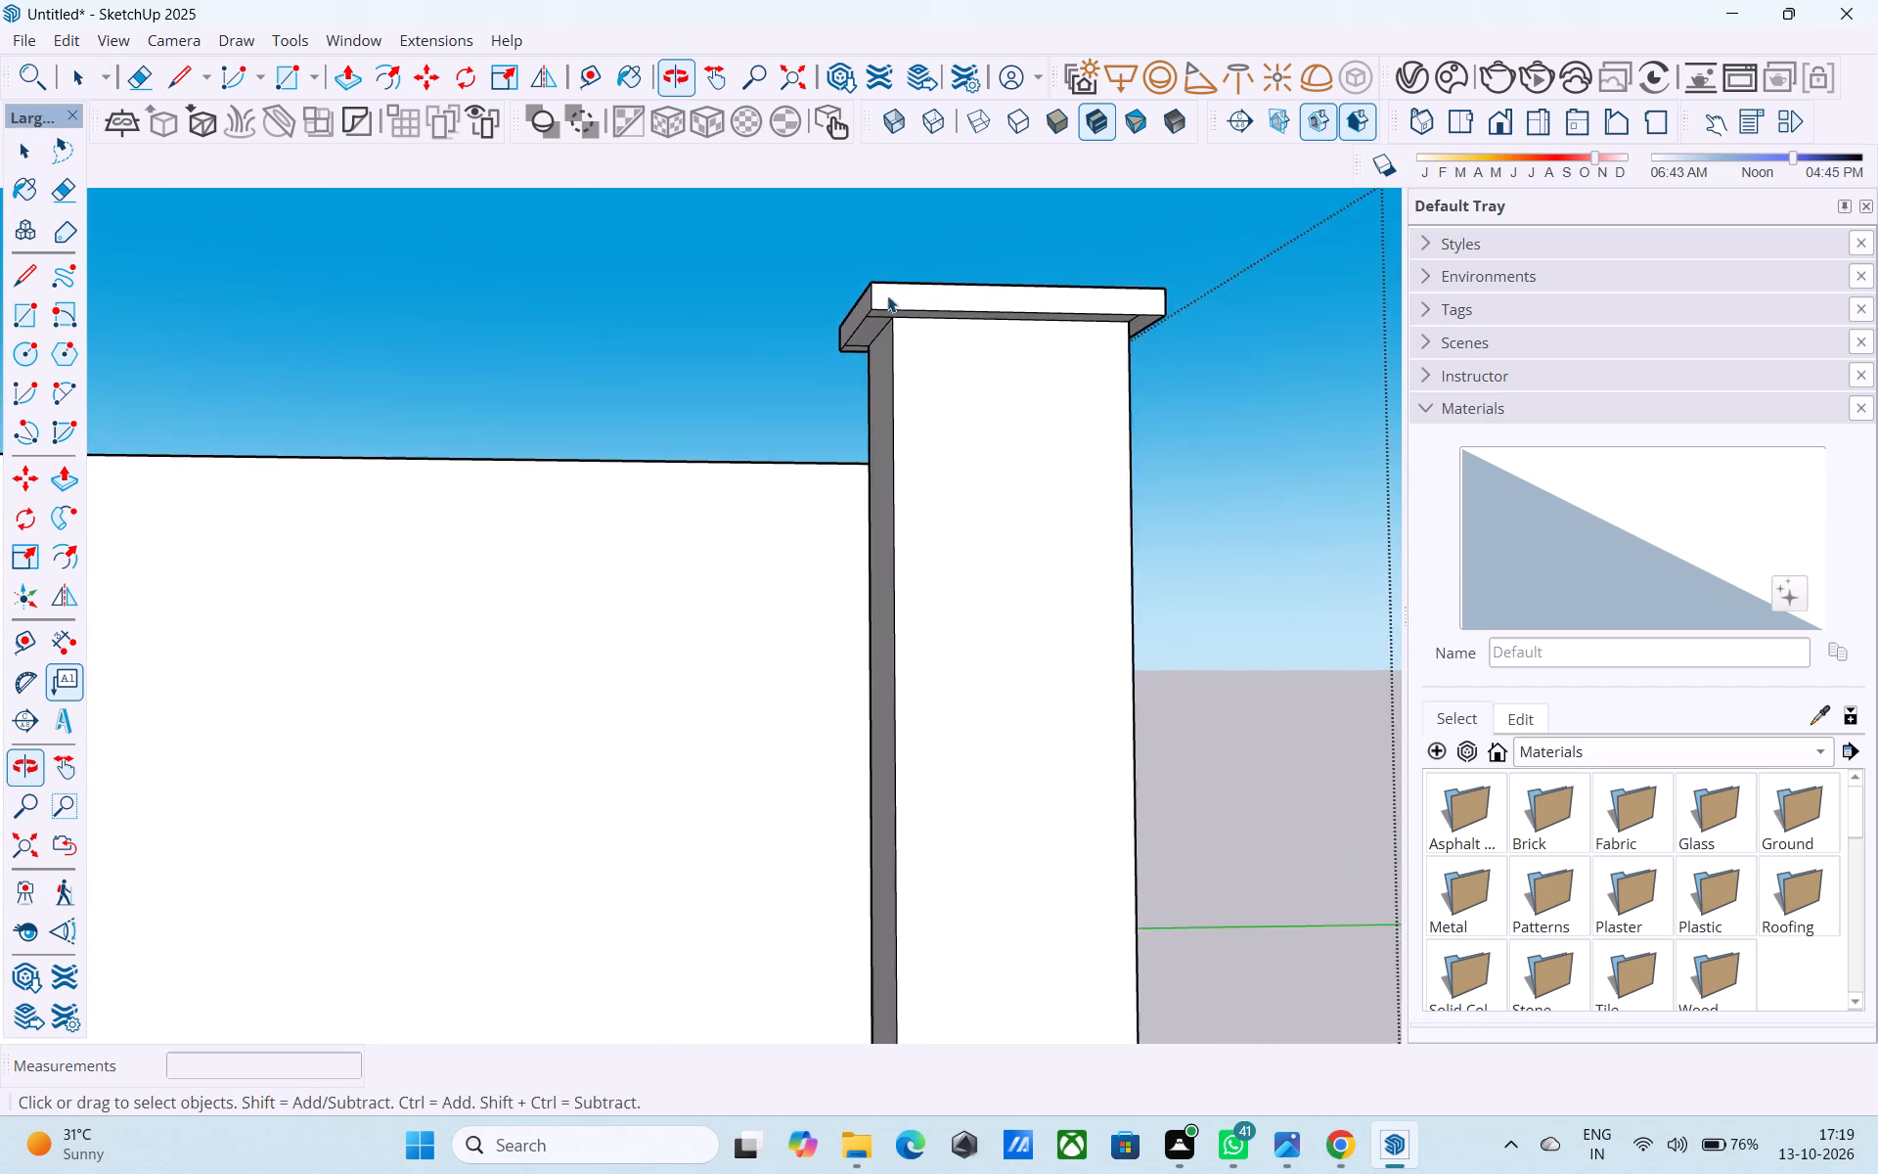
scroll(951, 345, "up", 7)
middle_click_drag(923, 381, 927, 351)
key("e")
scroll(869, 314, "up", 4)
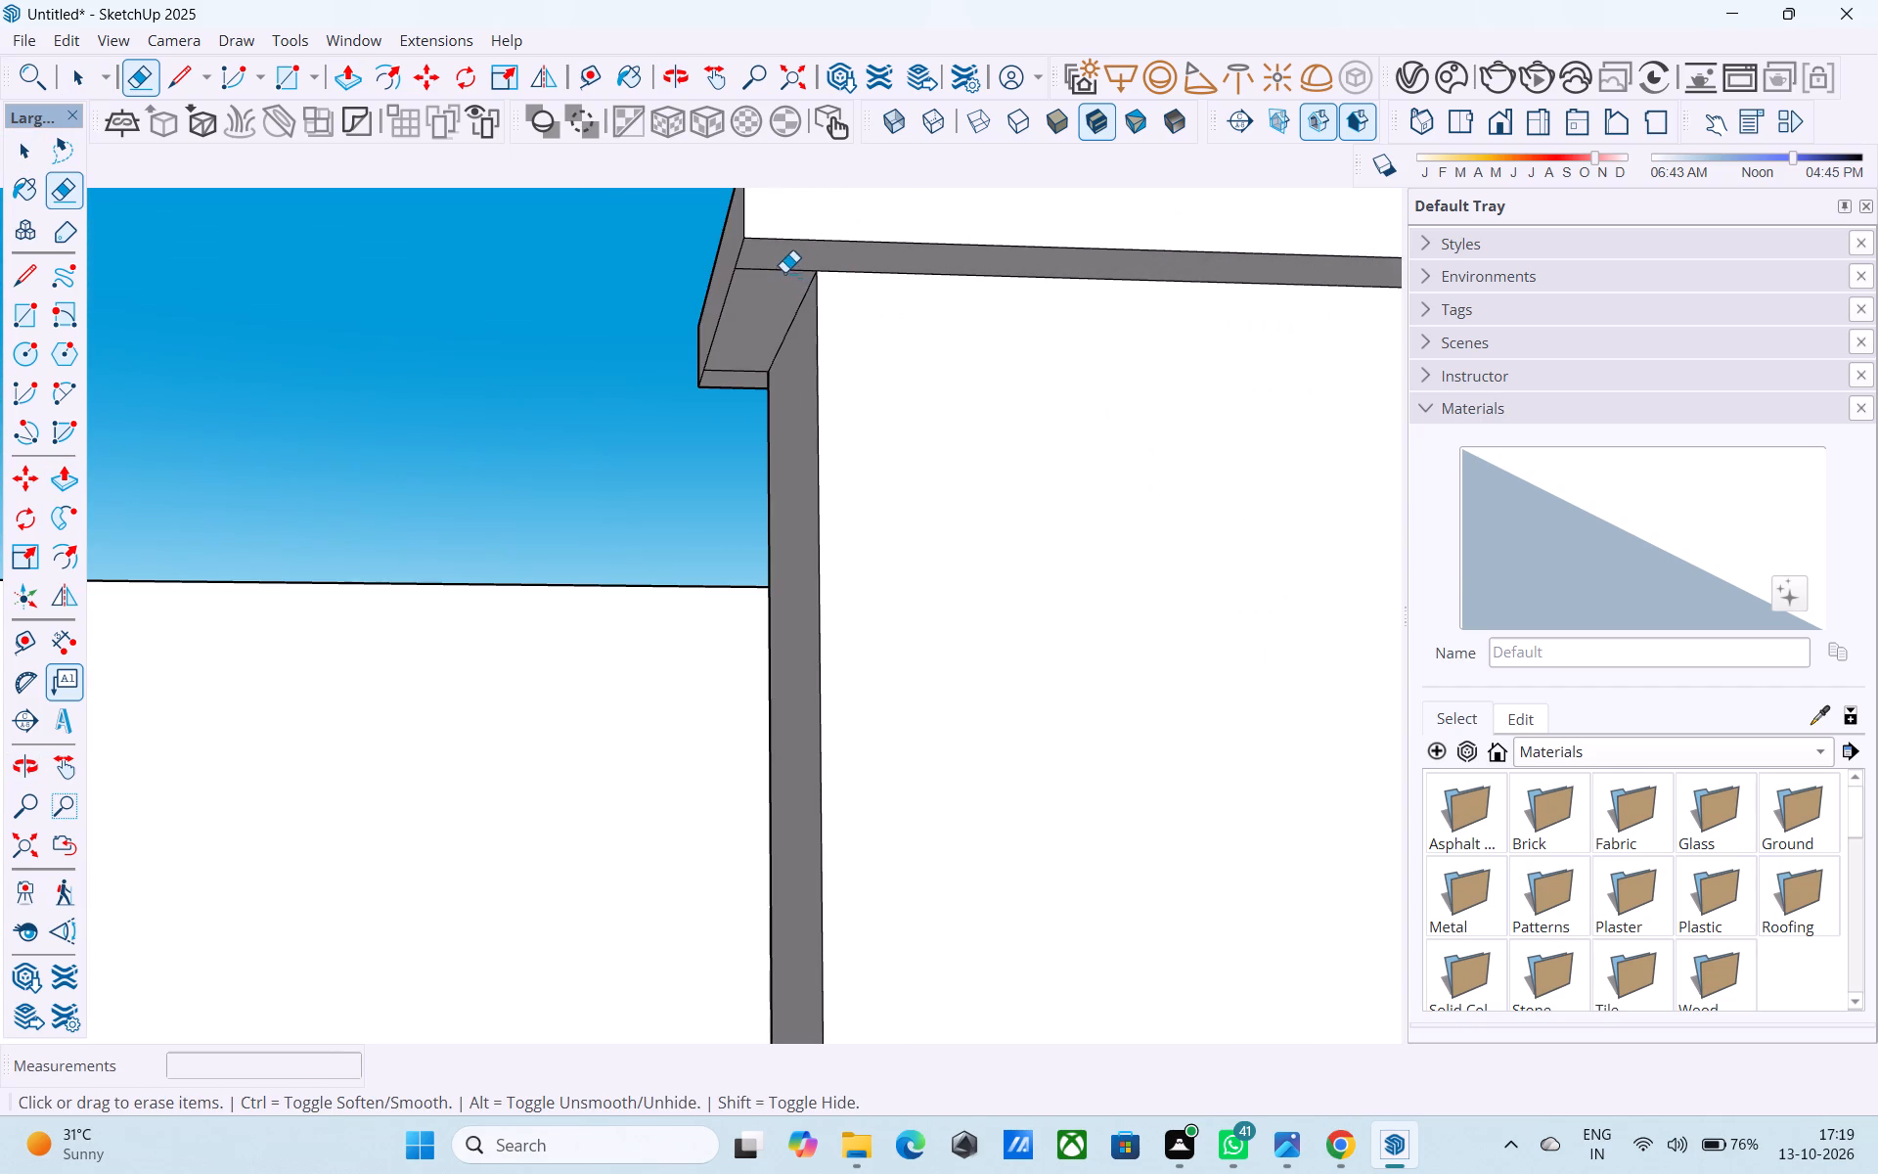
left_click(784, 272)
left_click(745, 376)
scroll(308, 397, "down", 4)
scroll(539, 335, "up", 4)
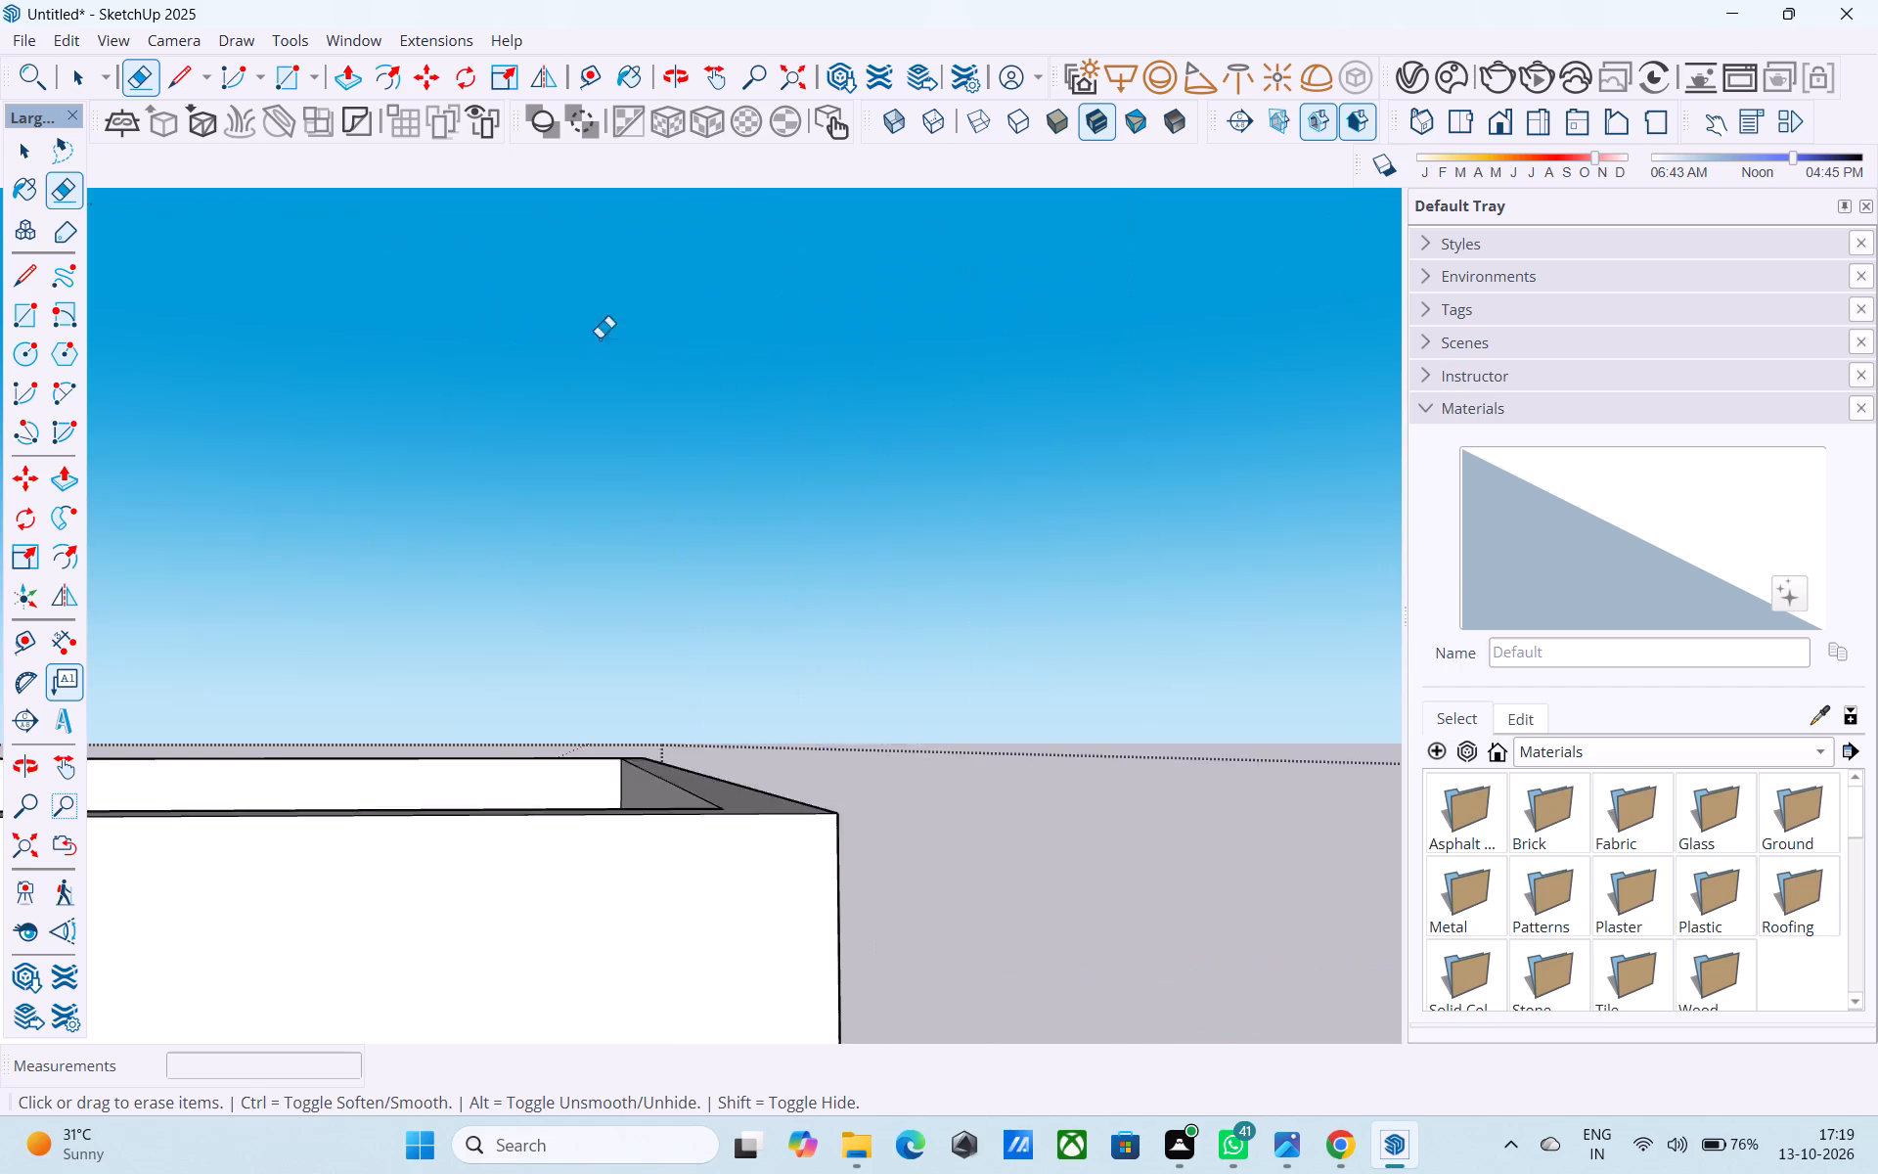
scroll(600, 338, "up", 3)
scroll(641, 366, "down", 6)
middle_click_drag(737, 438, 722, 376)
scroll(761, 461, "up", 6)
scroll(731, 427, "down", 3)
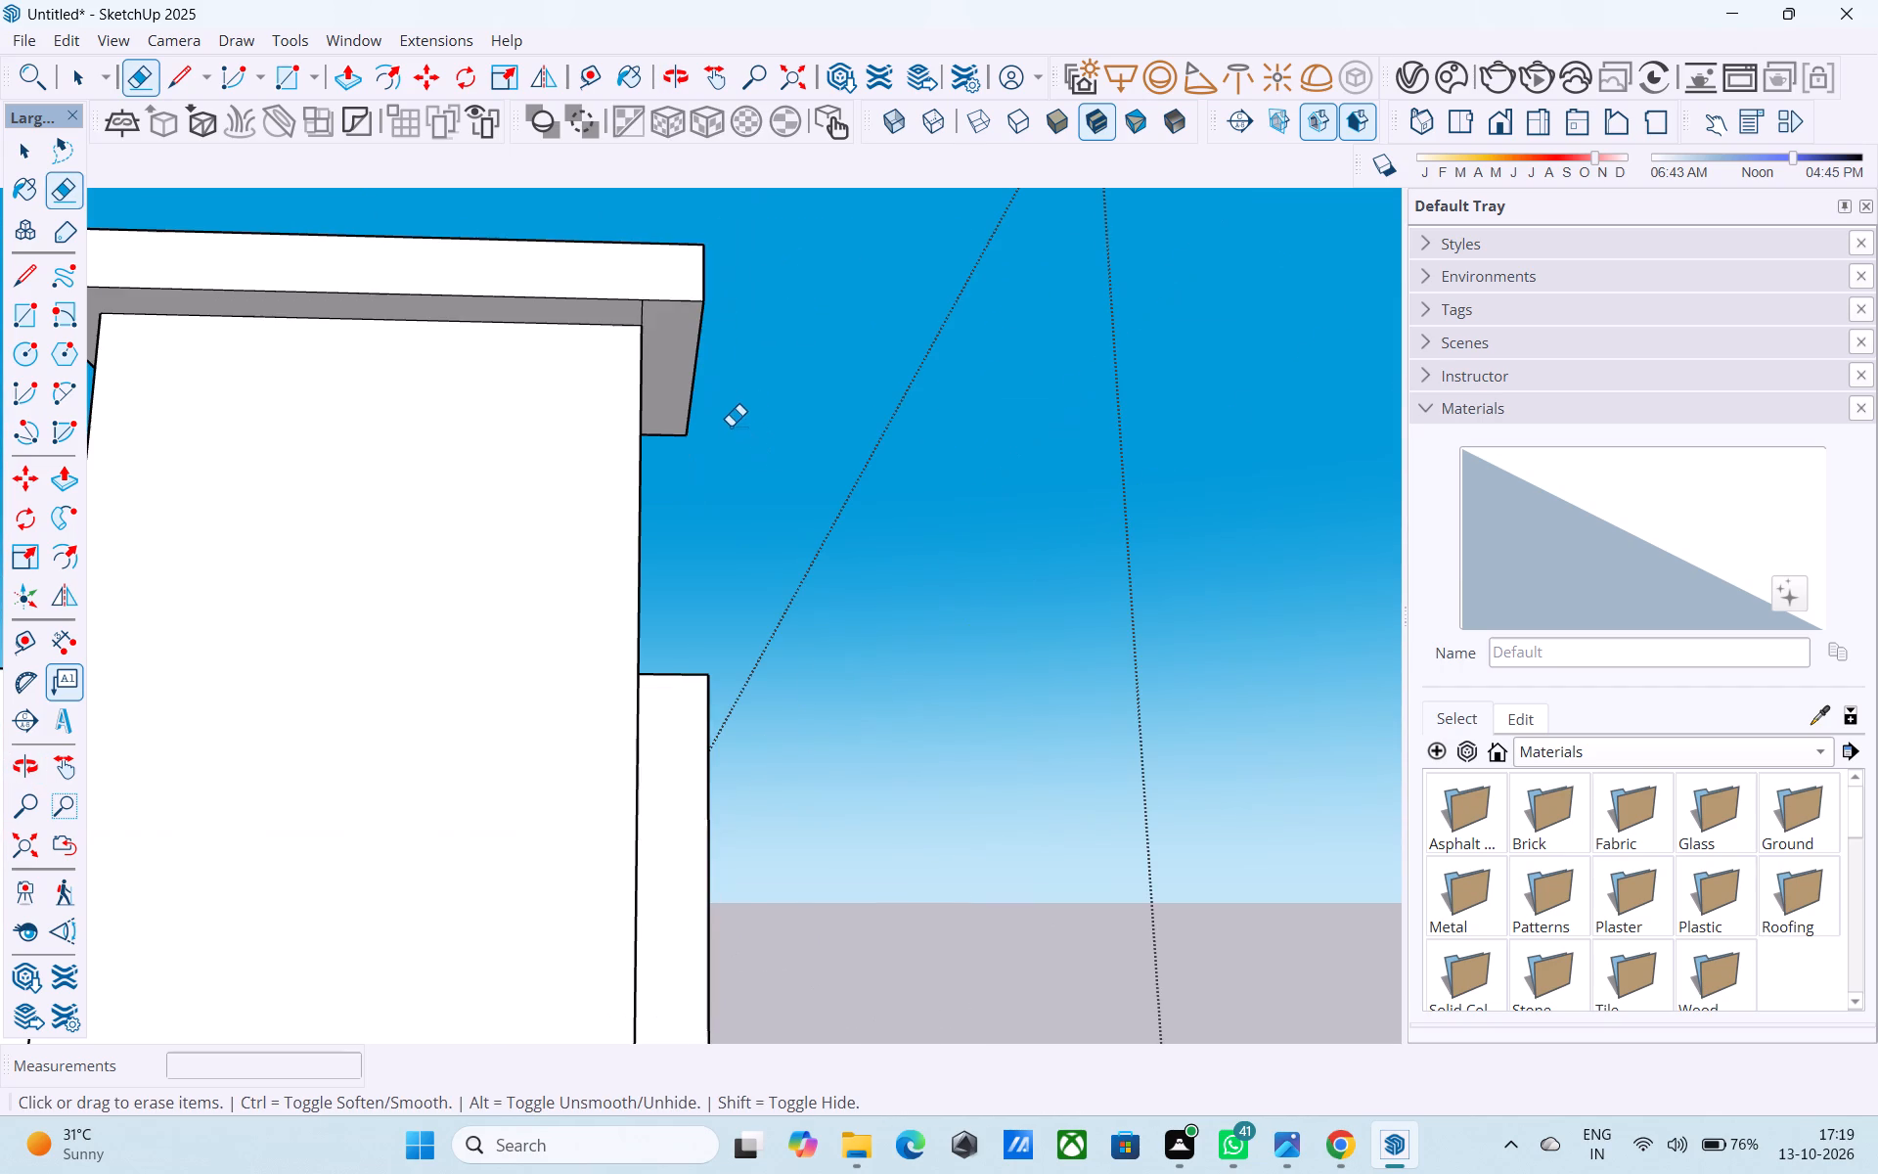
left_click(644, 320)
key("space")
Push/Pull the column cap's top face down by 1" to thin the cap.
middle_click_drag(645, 323, 698, 474)
scroll(697, 473, "down", 5)
middle_click_drag(705, 463, 712, 672)
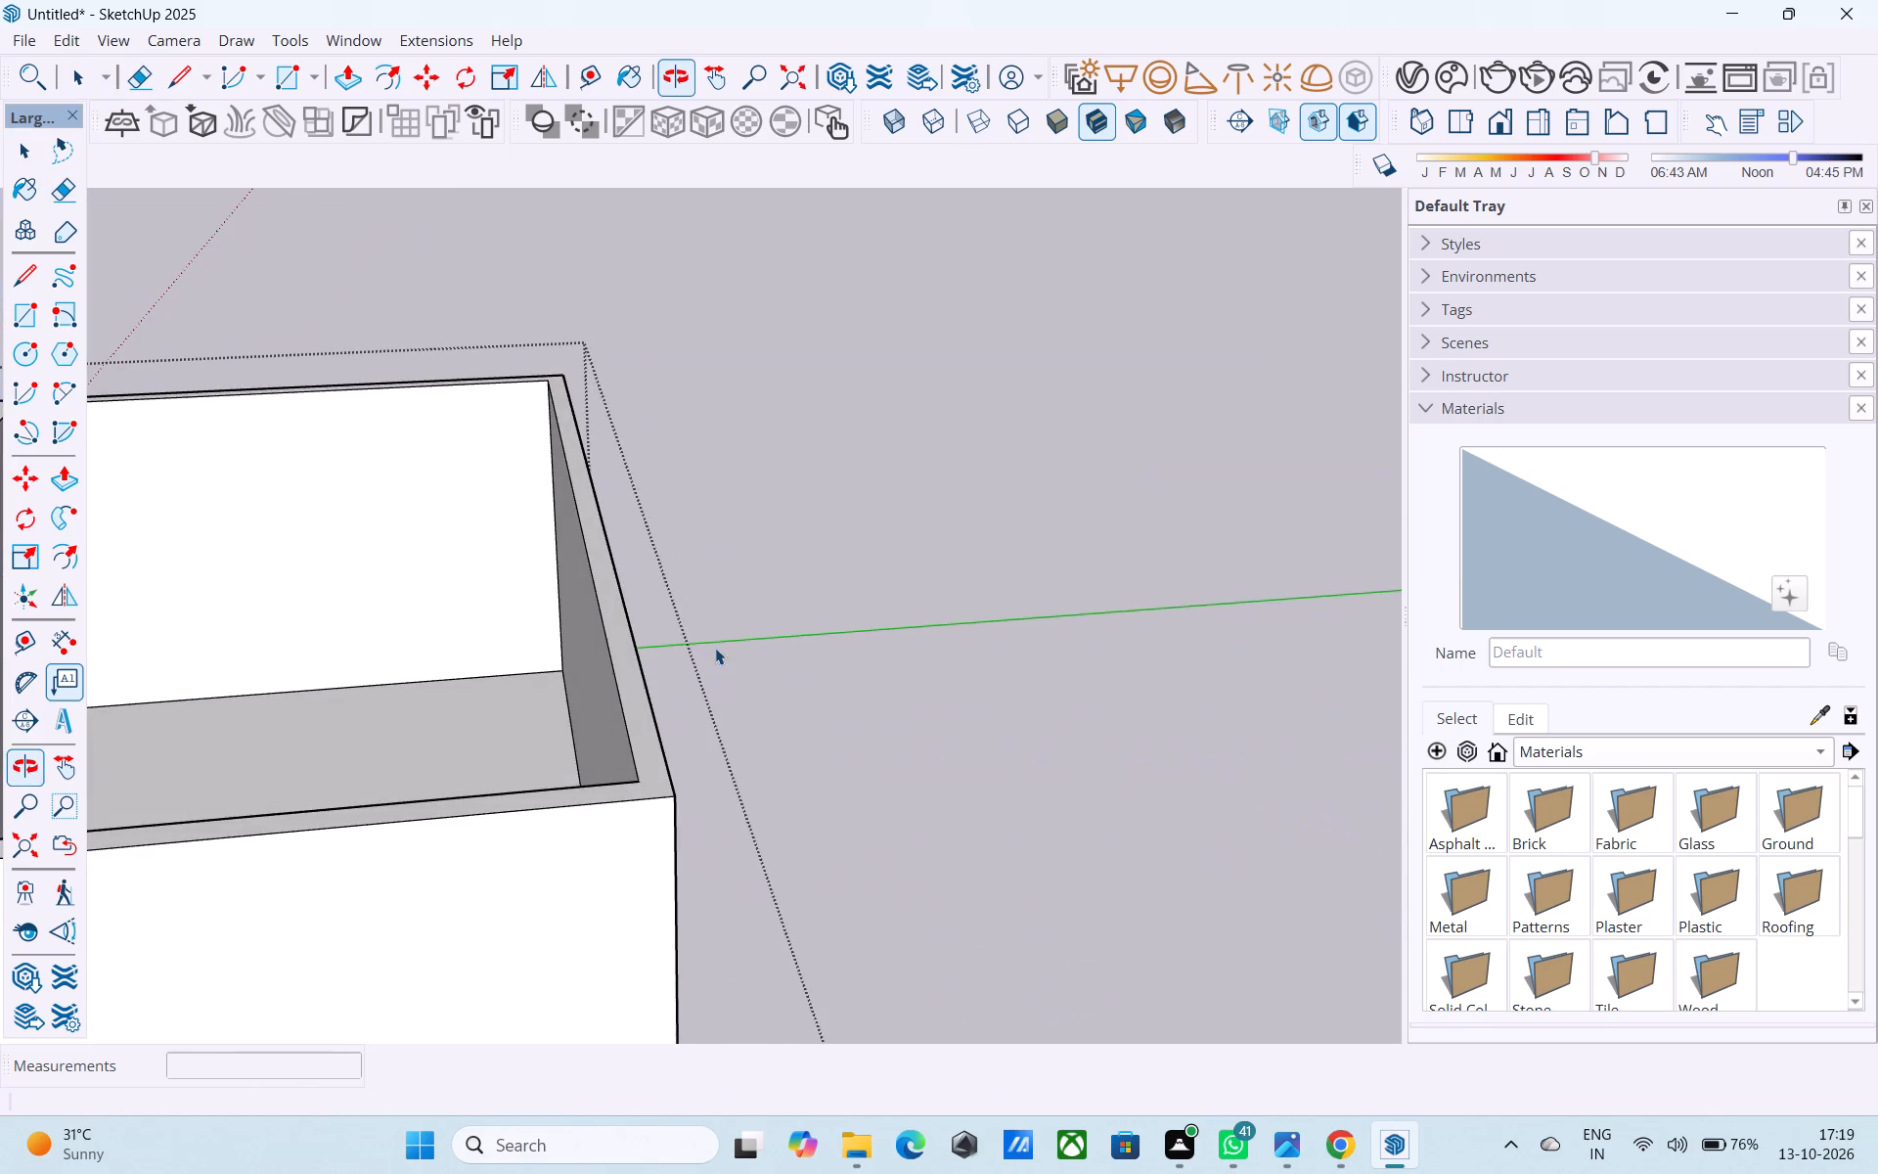
scroll(715, 650, "down", 2)
middle_click_drag(711, 656, 724, 320, "shift")
middle_click_drag(693, 573, 743, 478, "shift")
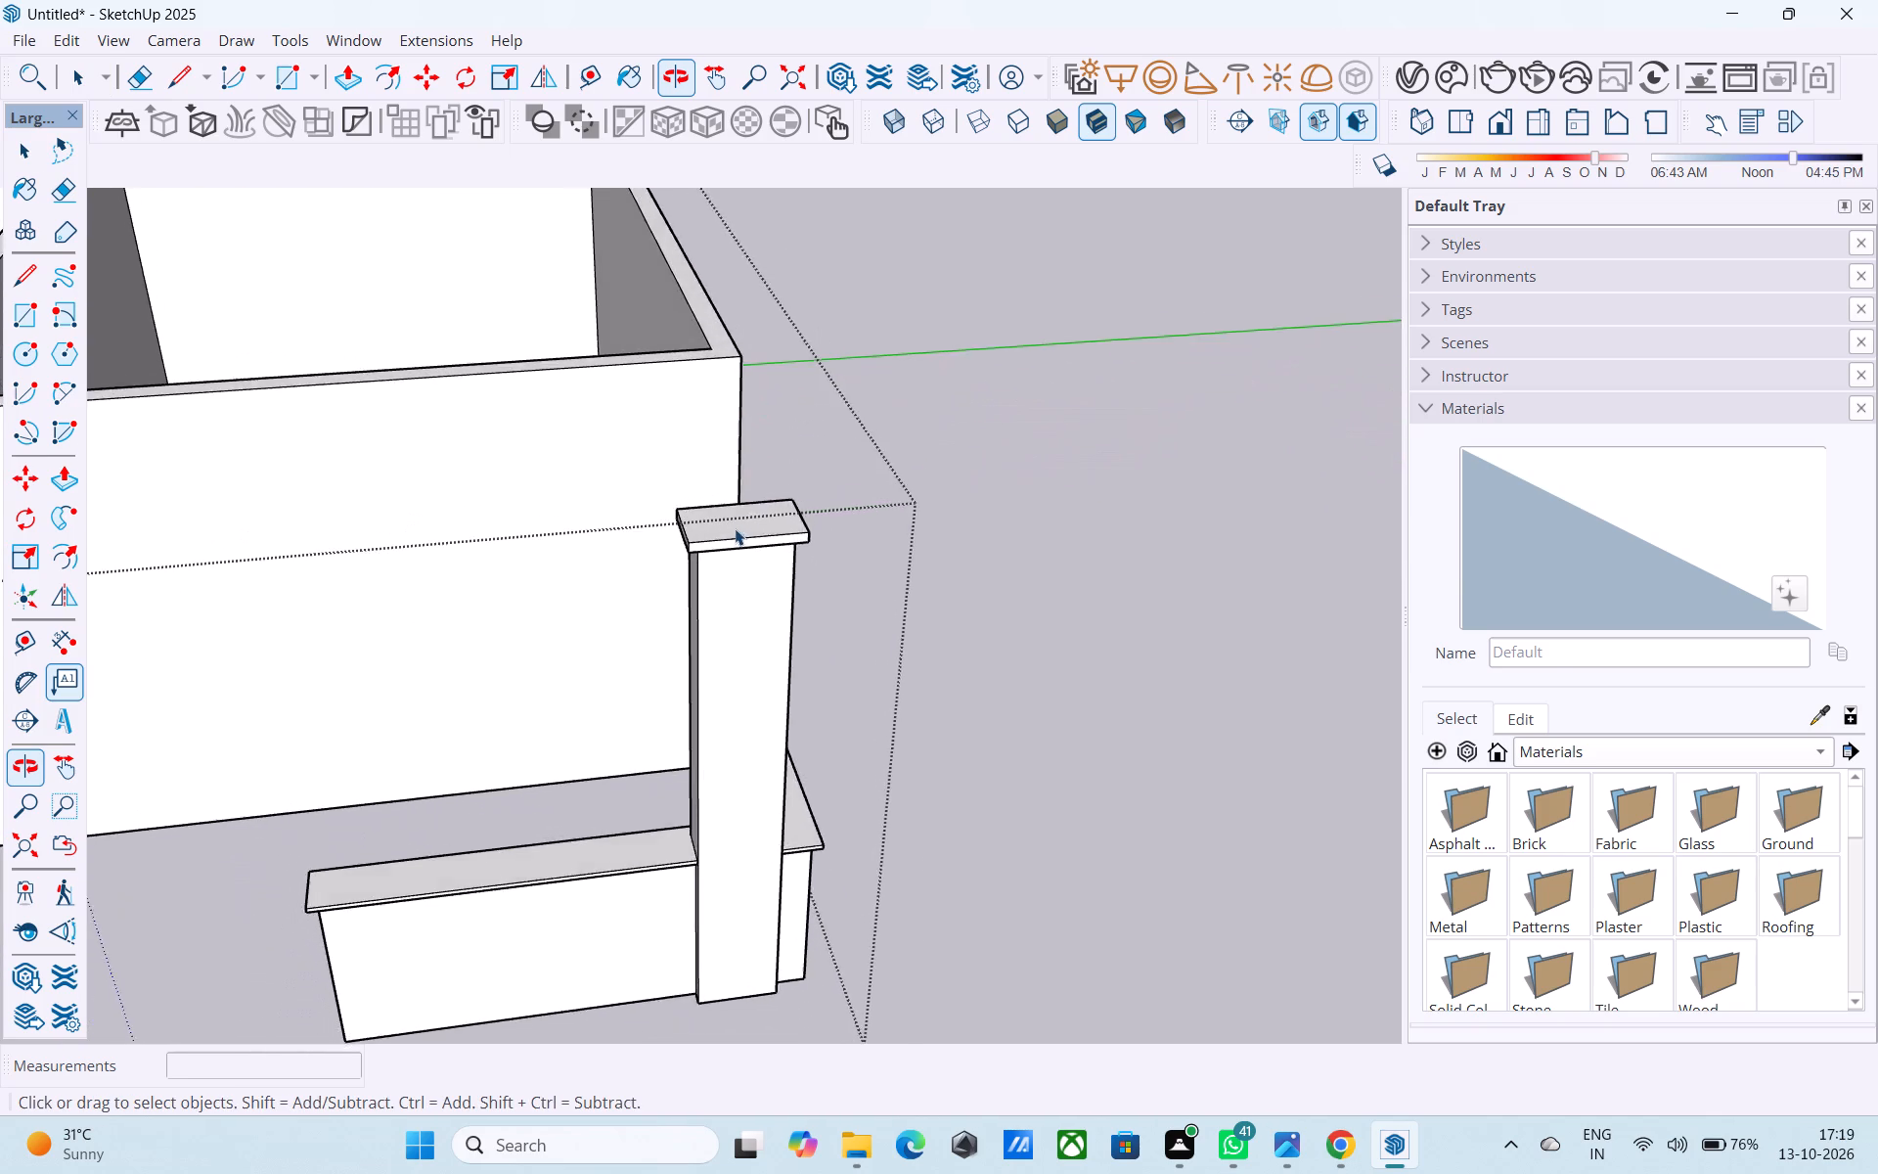
scroll(735, 528, "up", 5)
left_click(737, 530)
key("p")
left_click(738, 530)
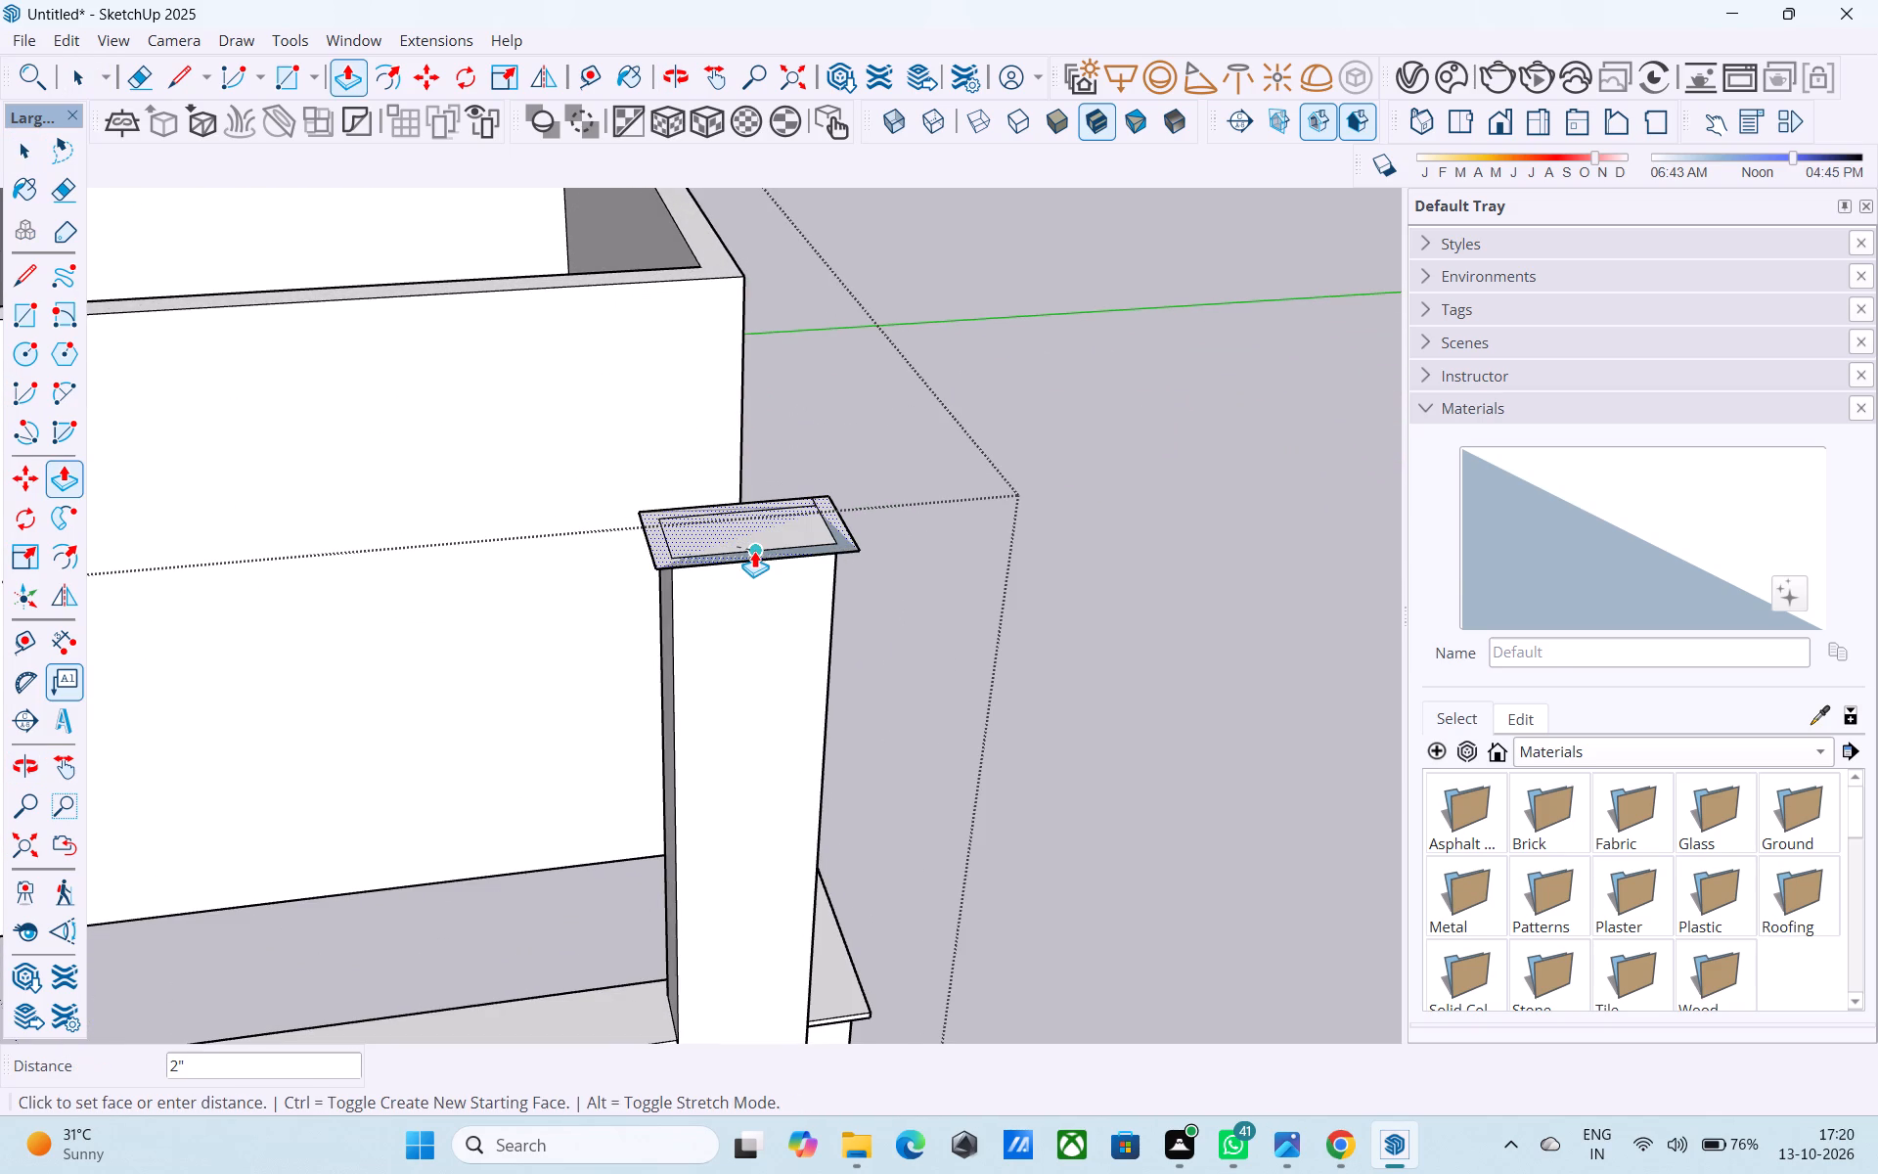
type("1\"")
key("Return")
key("space")
Examine the capped column and low walls against the house from several angles, and leave the group.
scroll(863, 507, "down", 5)
middle_click_drag(865, 507, 814, 388)
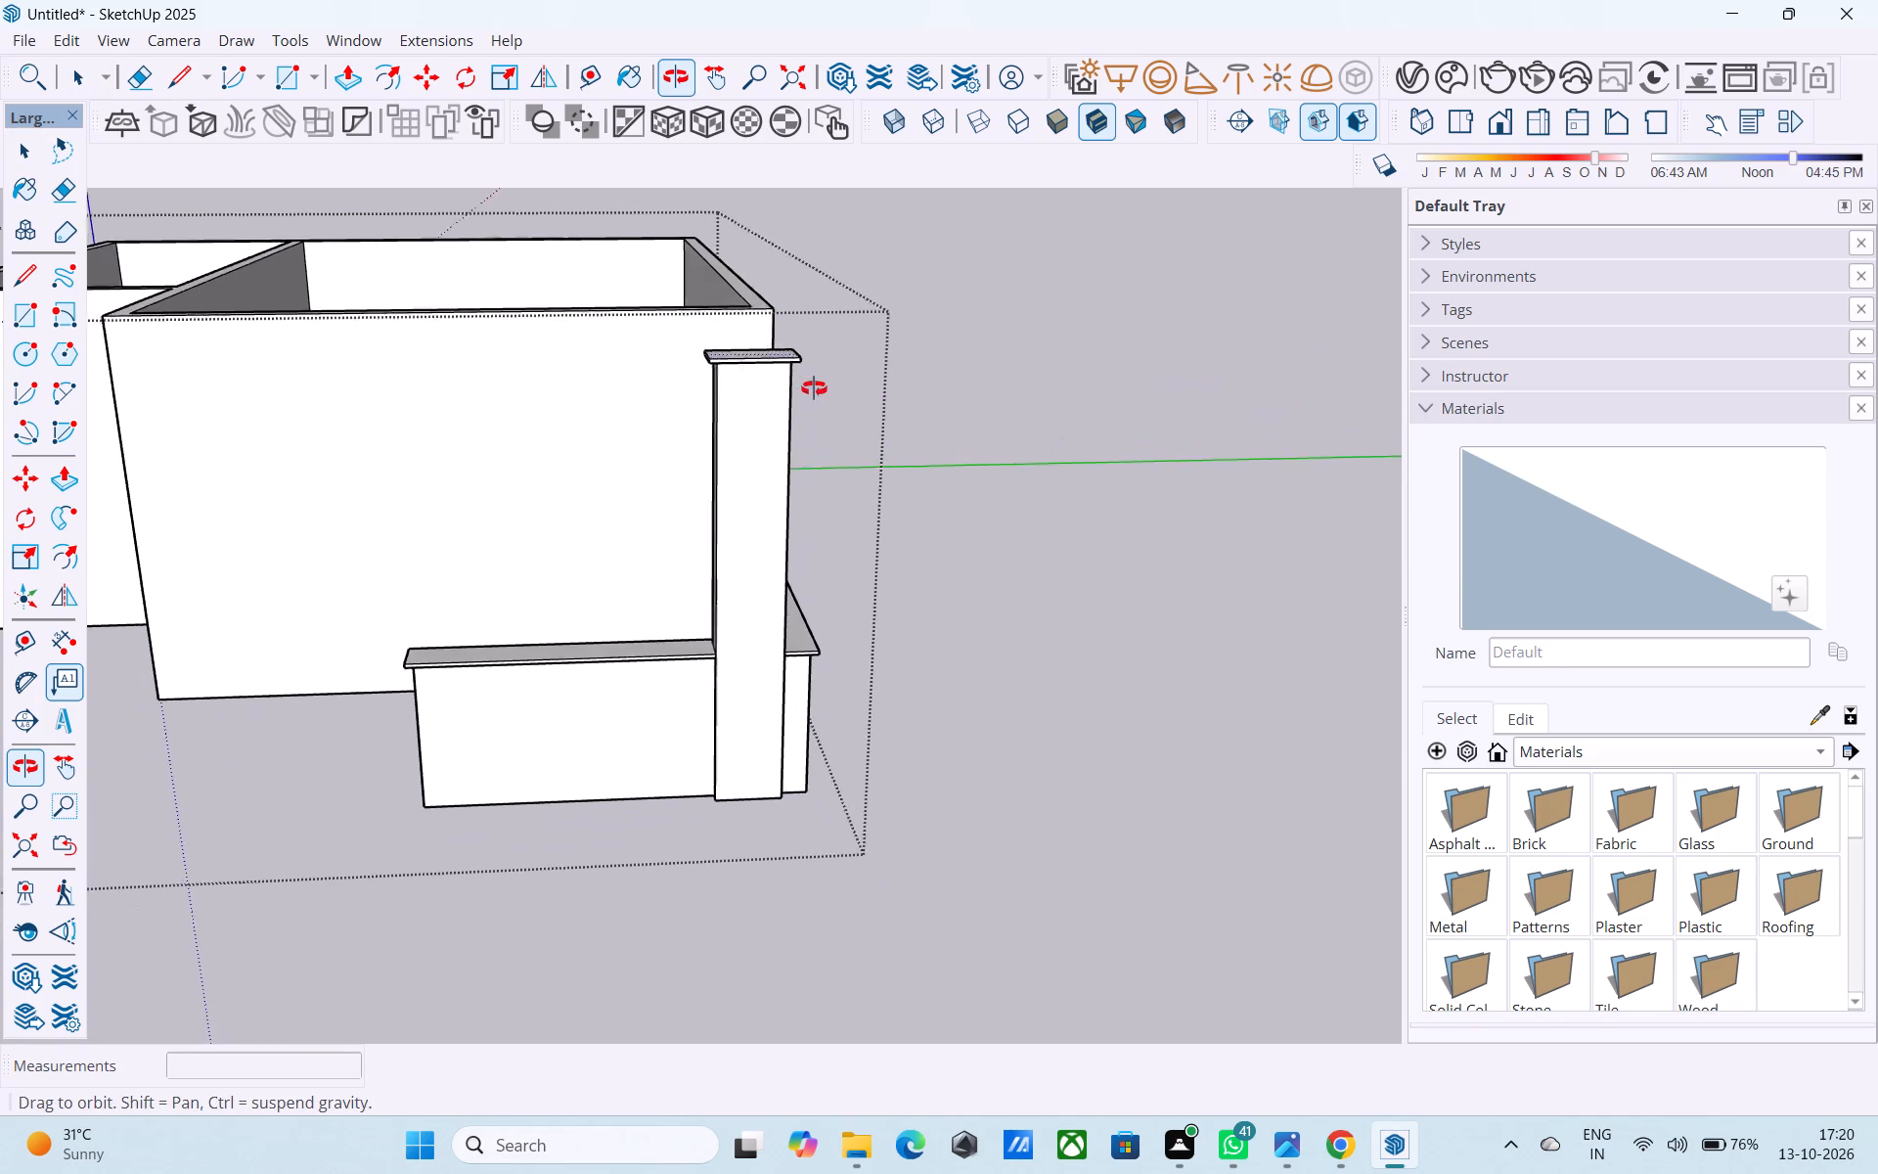
middle_click_drag(814, 388, 810, 385)
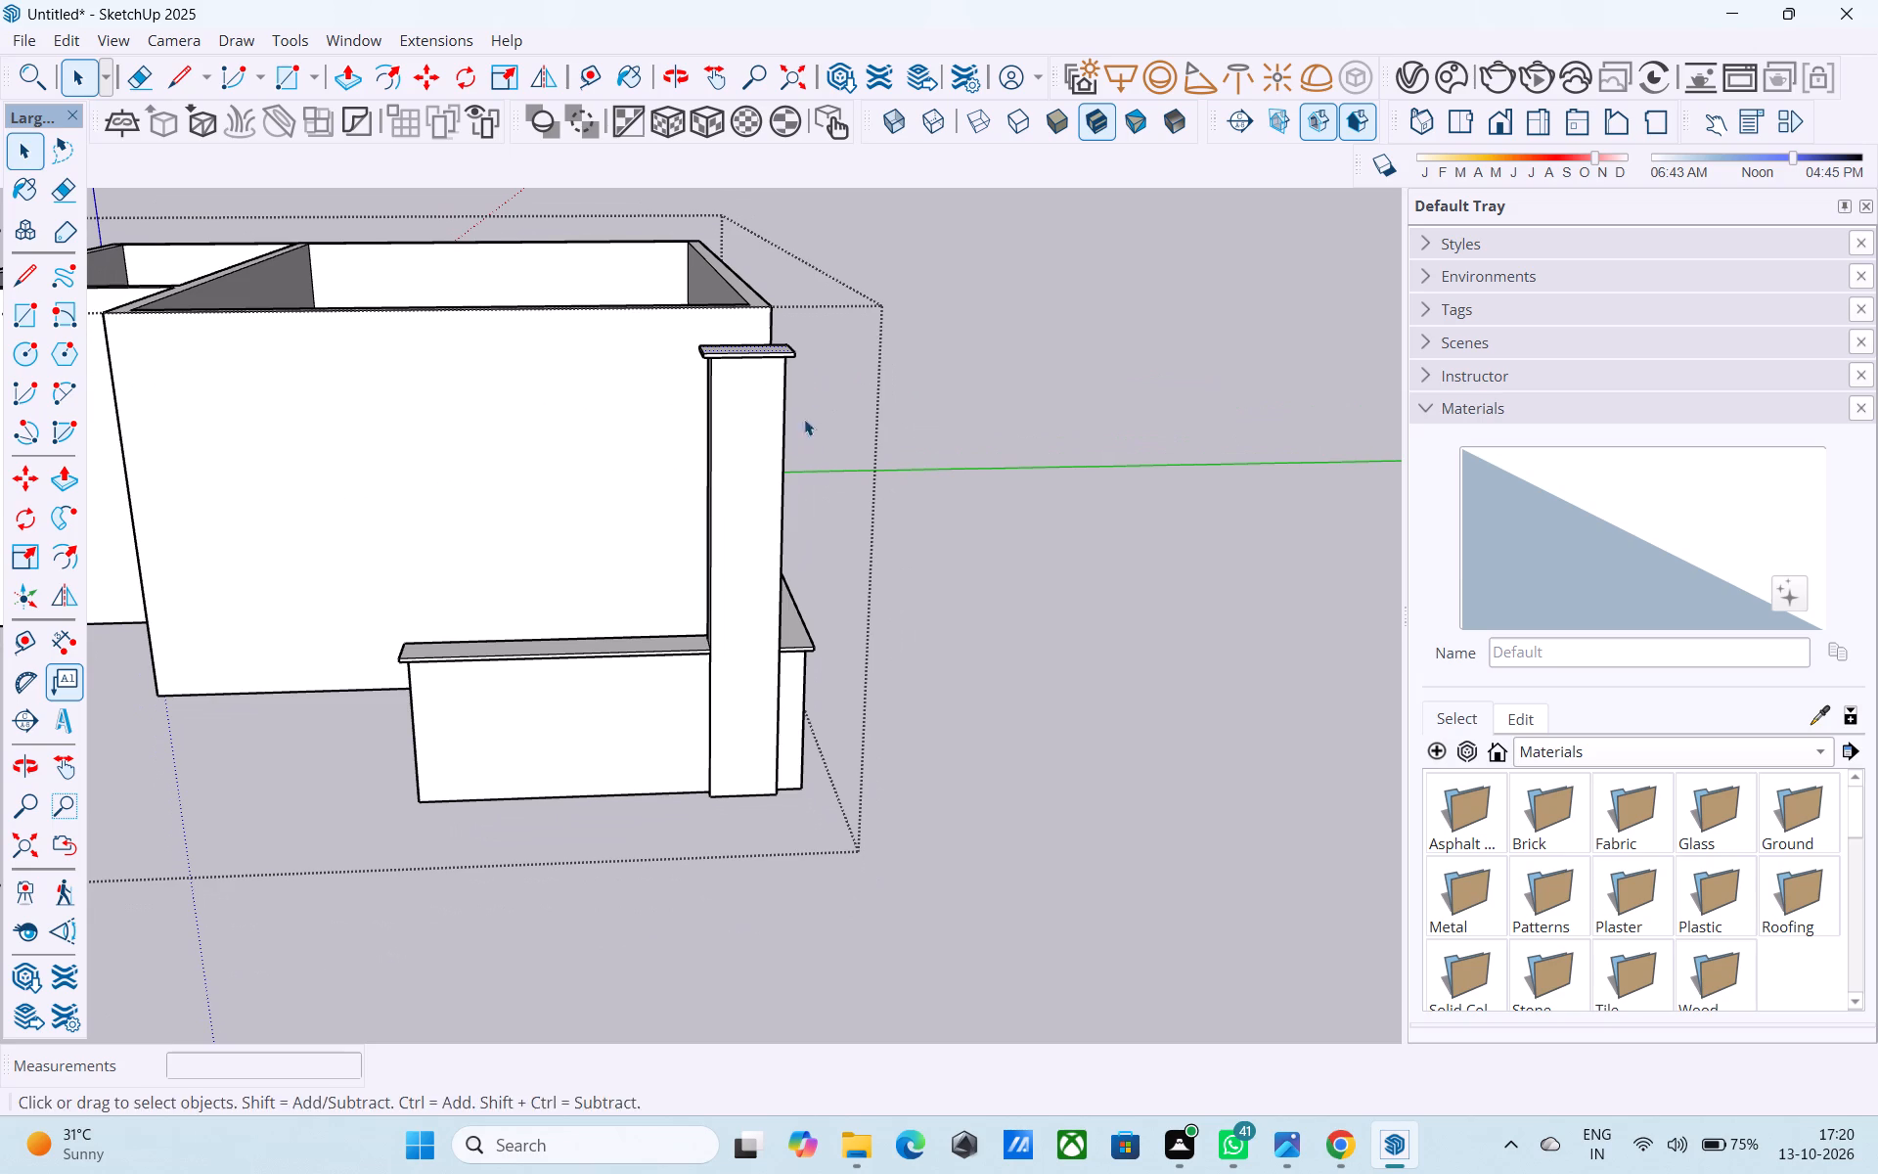
middle_click_drag(729, 499, 774, 423)
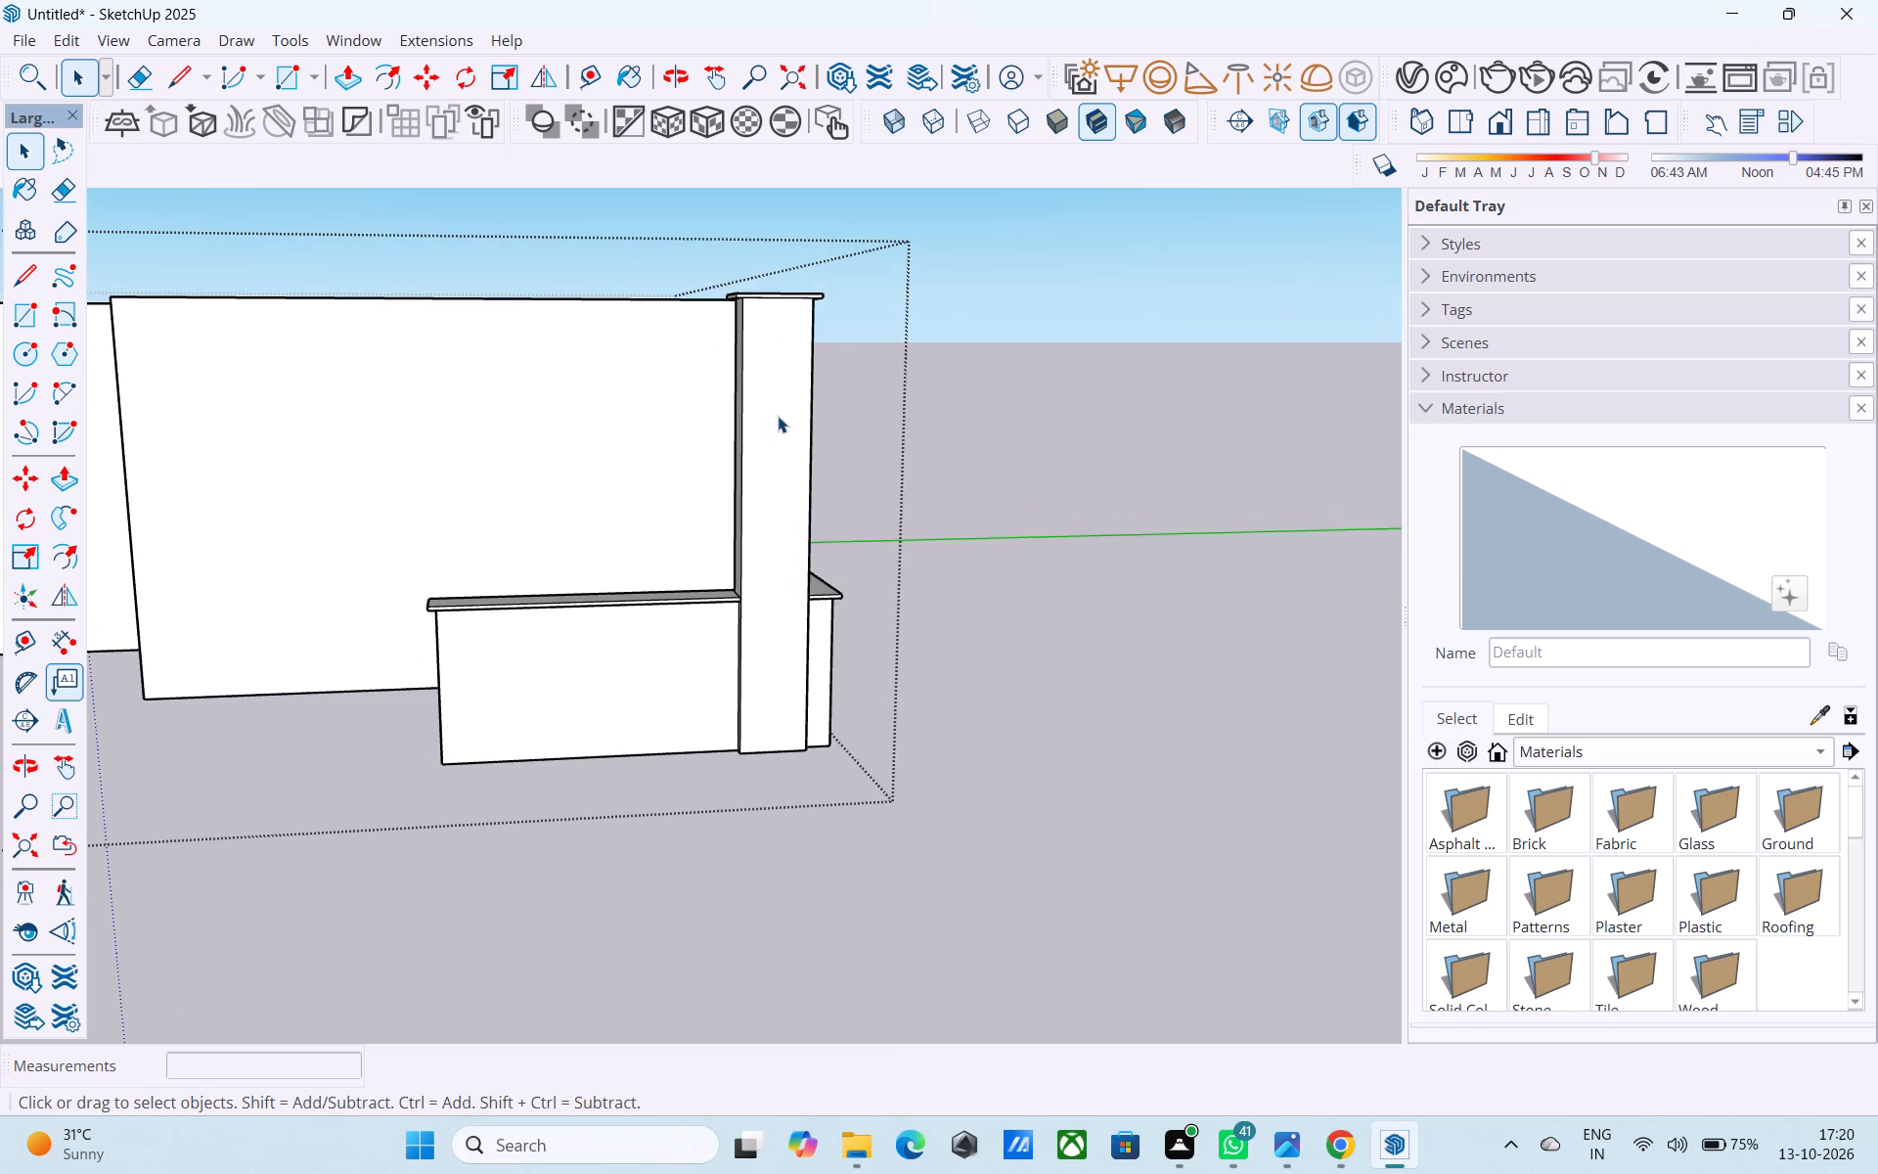
middle_click_drag(687, 502, 828, 456, "shift")
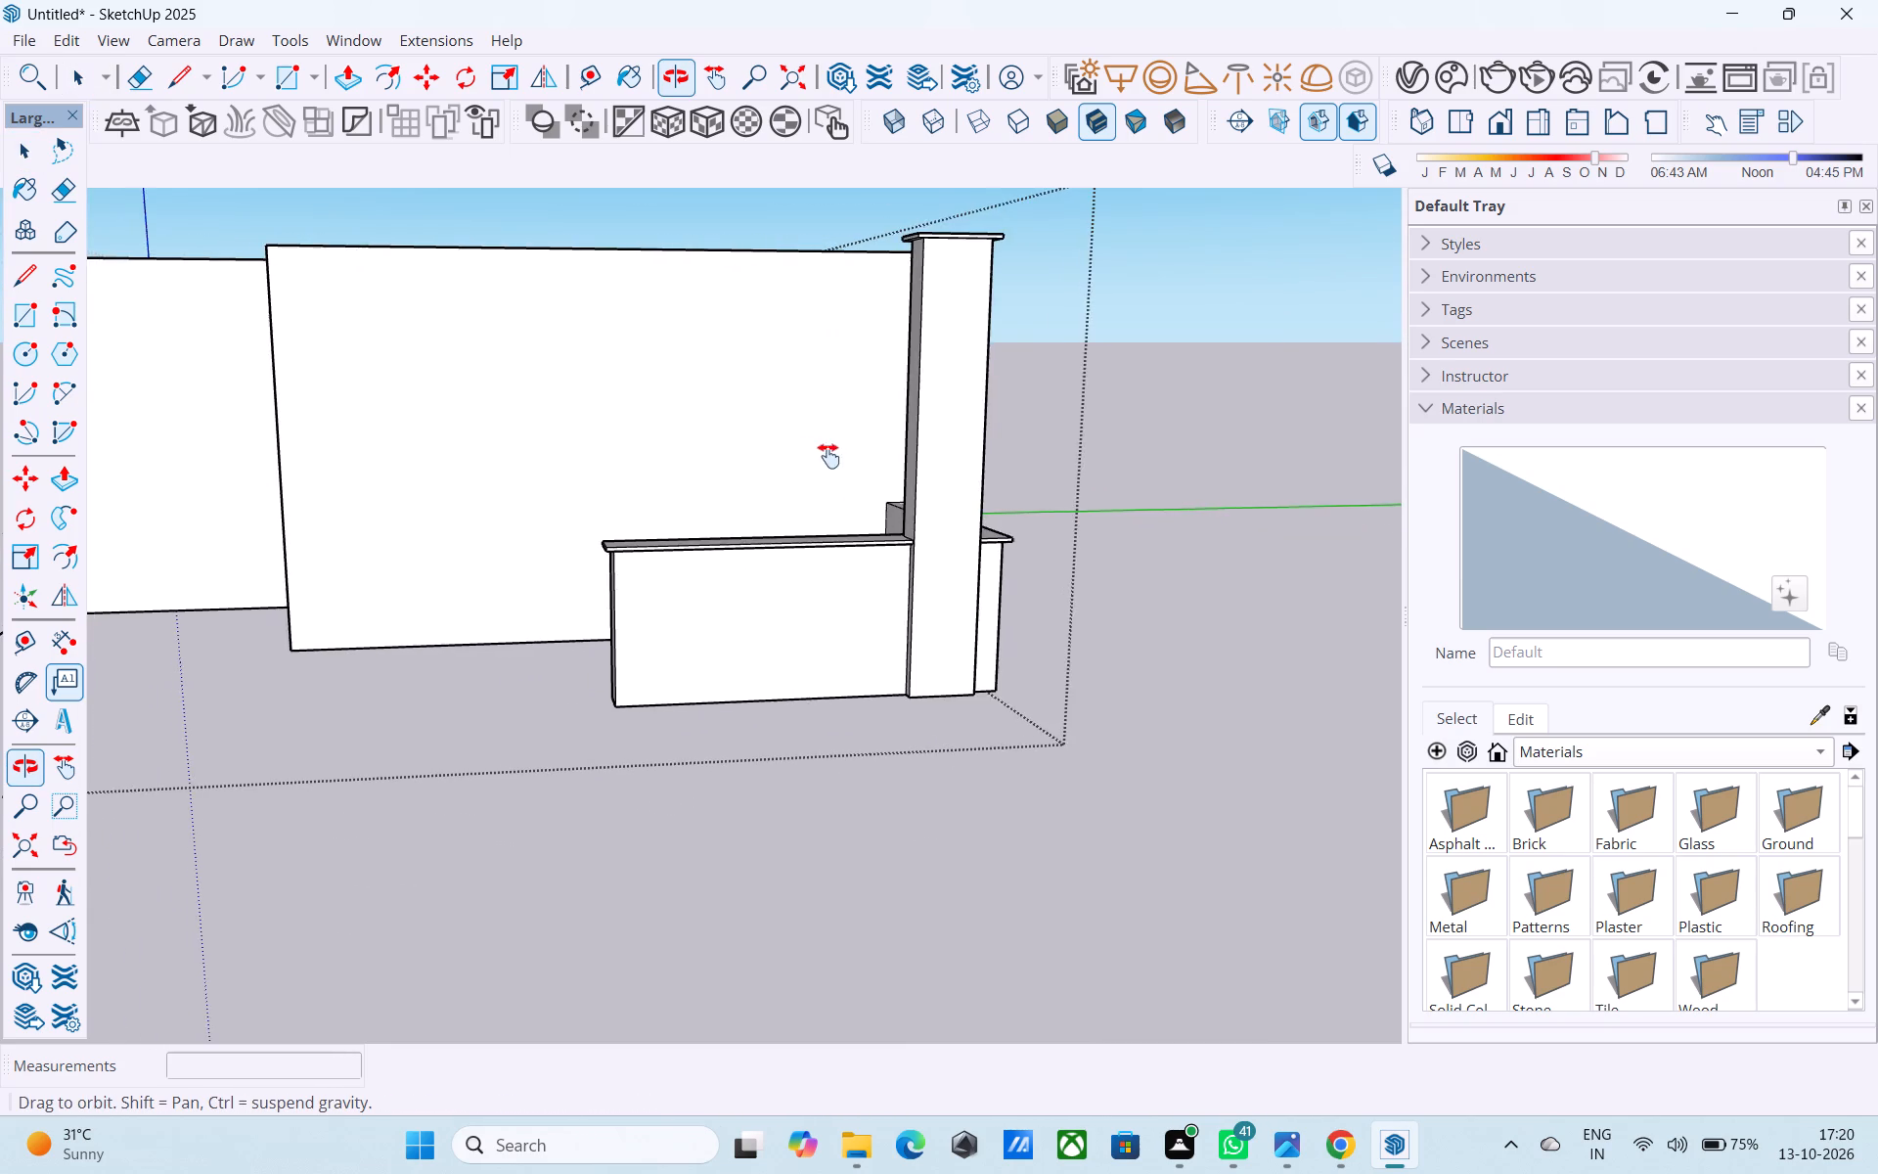
middle_click_drag(828, 456, 743, 478, "shift")
middle_click_drag(659, 488, 825, 437)
scroll(821, 440, "down", 6)
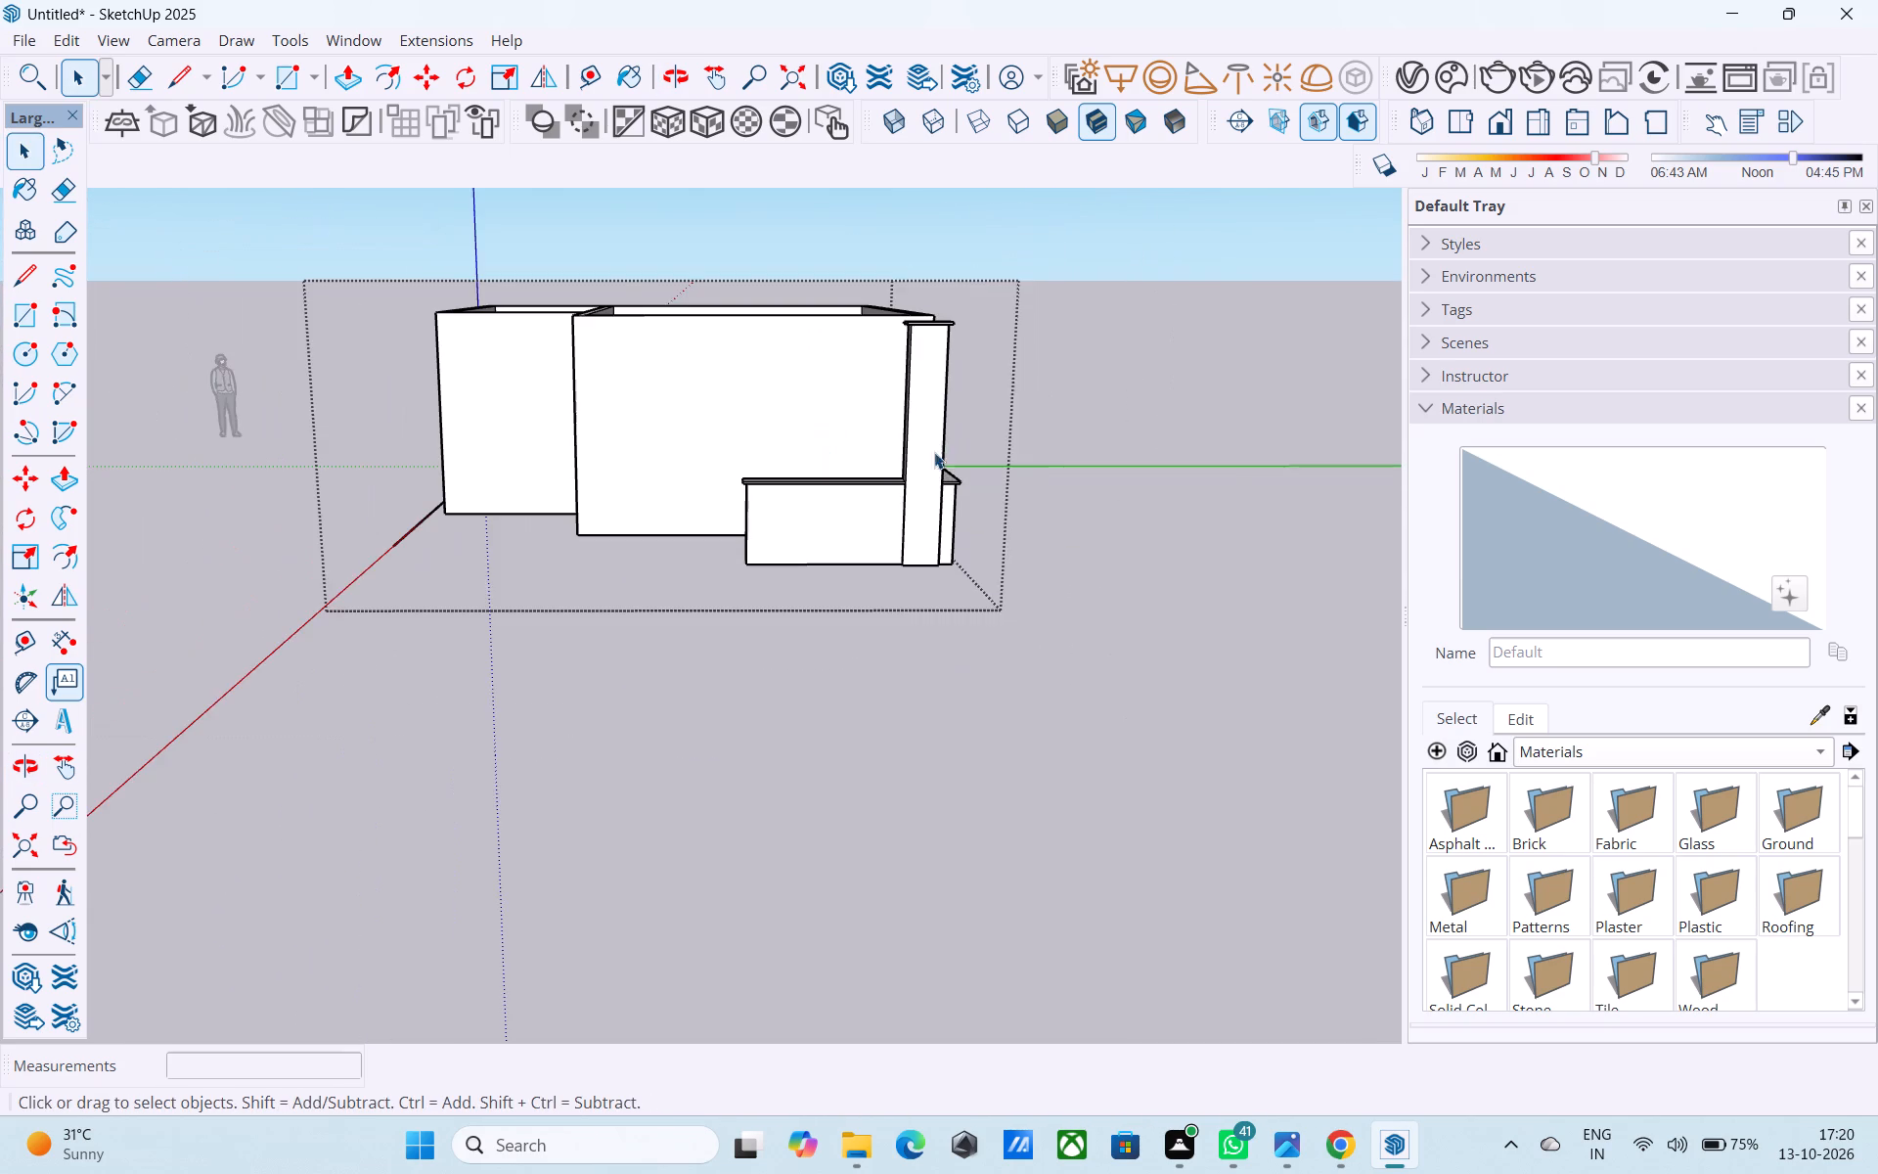
left_click(1053, 443)
Draw a rectangle over the wall tops from the smaller room's rear outer corner to the larger room's front outer corner.
scroll(683, 300, "down", 1)
middle_click_drag(676, 298, 687, 451)
middle_click_drag(675, 458, 672, 354)
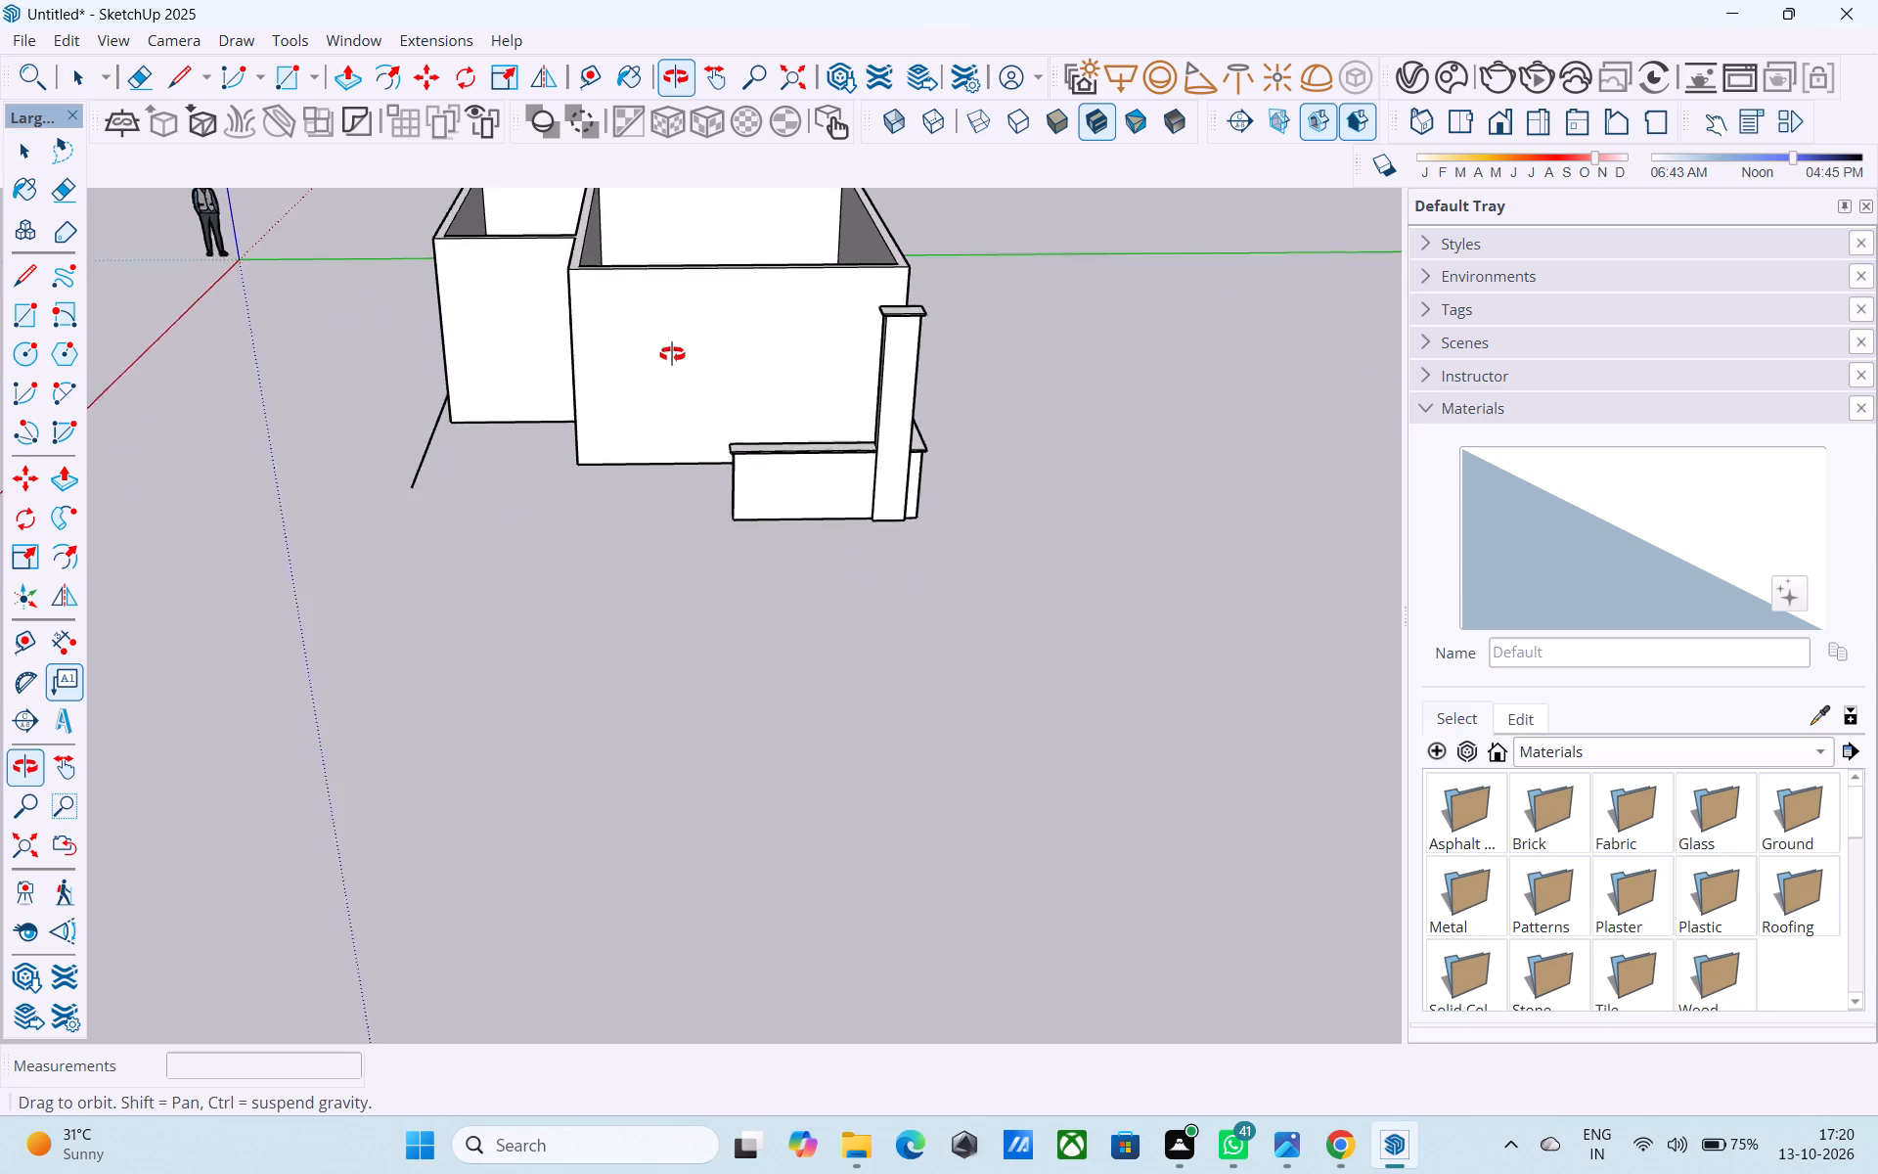
middle_click_drag(672, 354, 702, 468)
scroll(701, 472, "down", 2)
middle_click_drag(700, 476, 717, 601)
middle_click_drag(545, 412, 522, 443)
key("r")
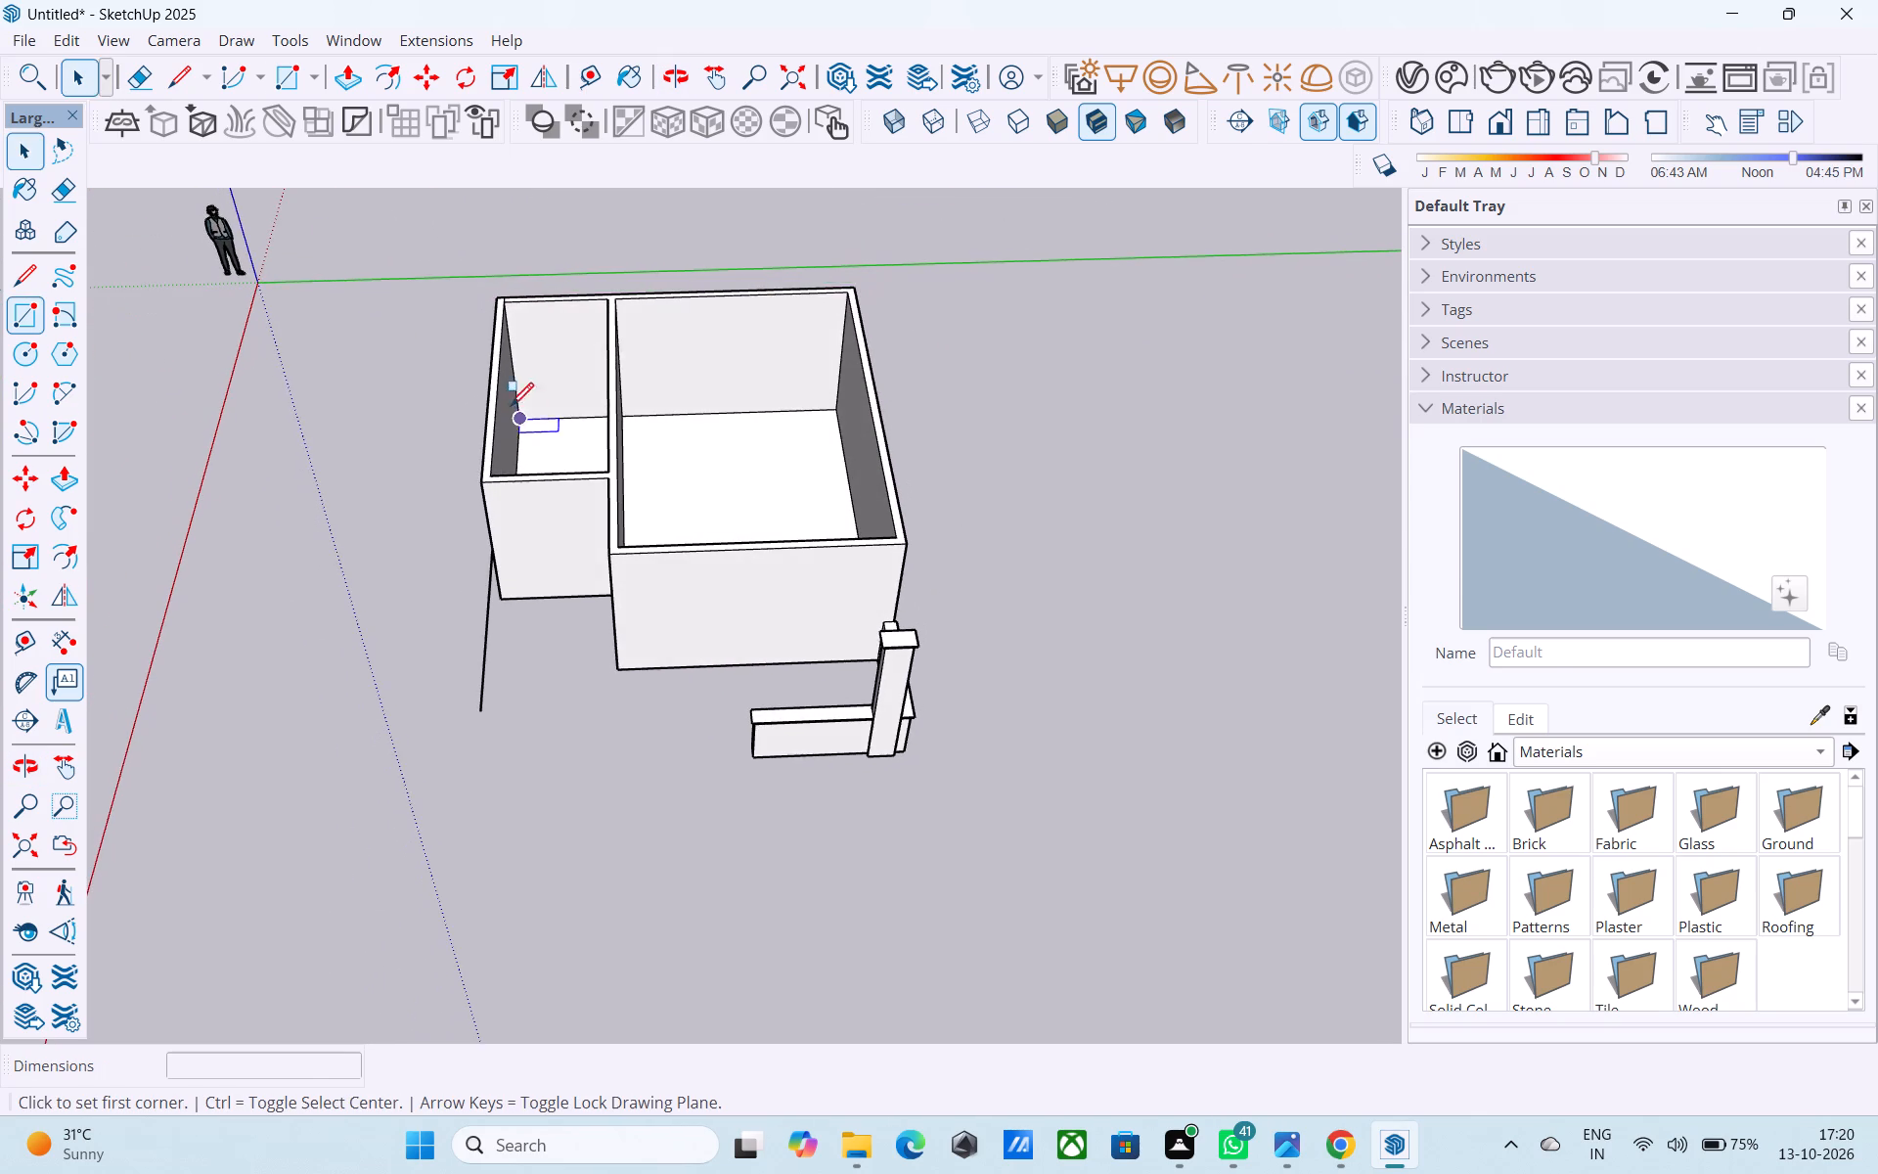
scroll(501, 378, "up", 4)
left_click(494, 264)
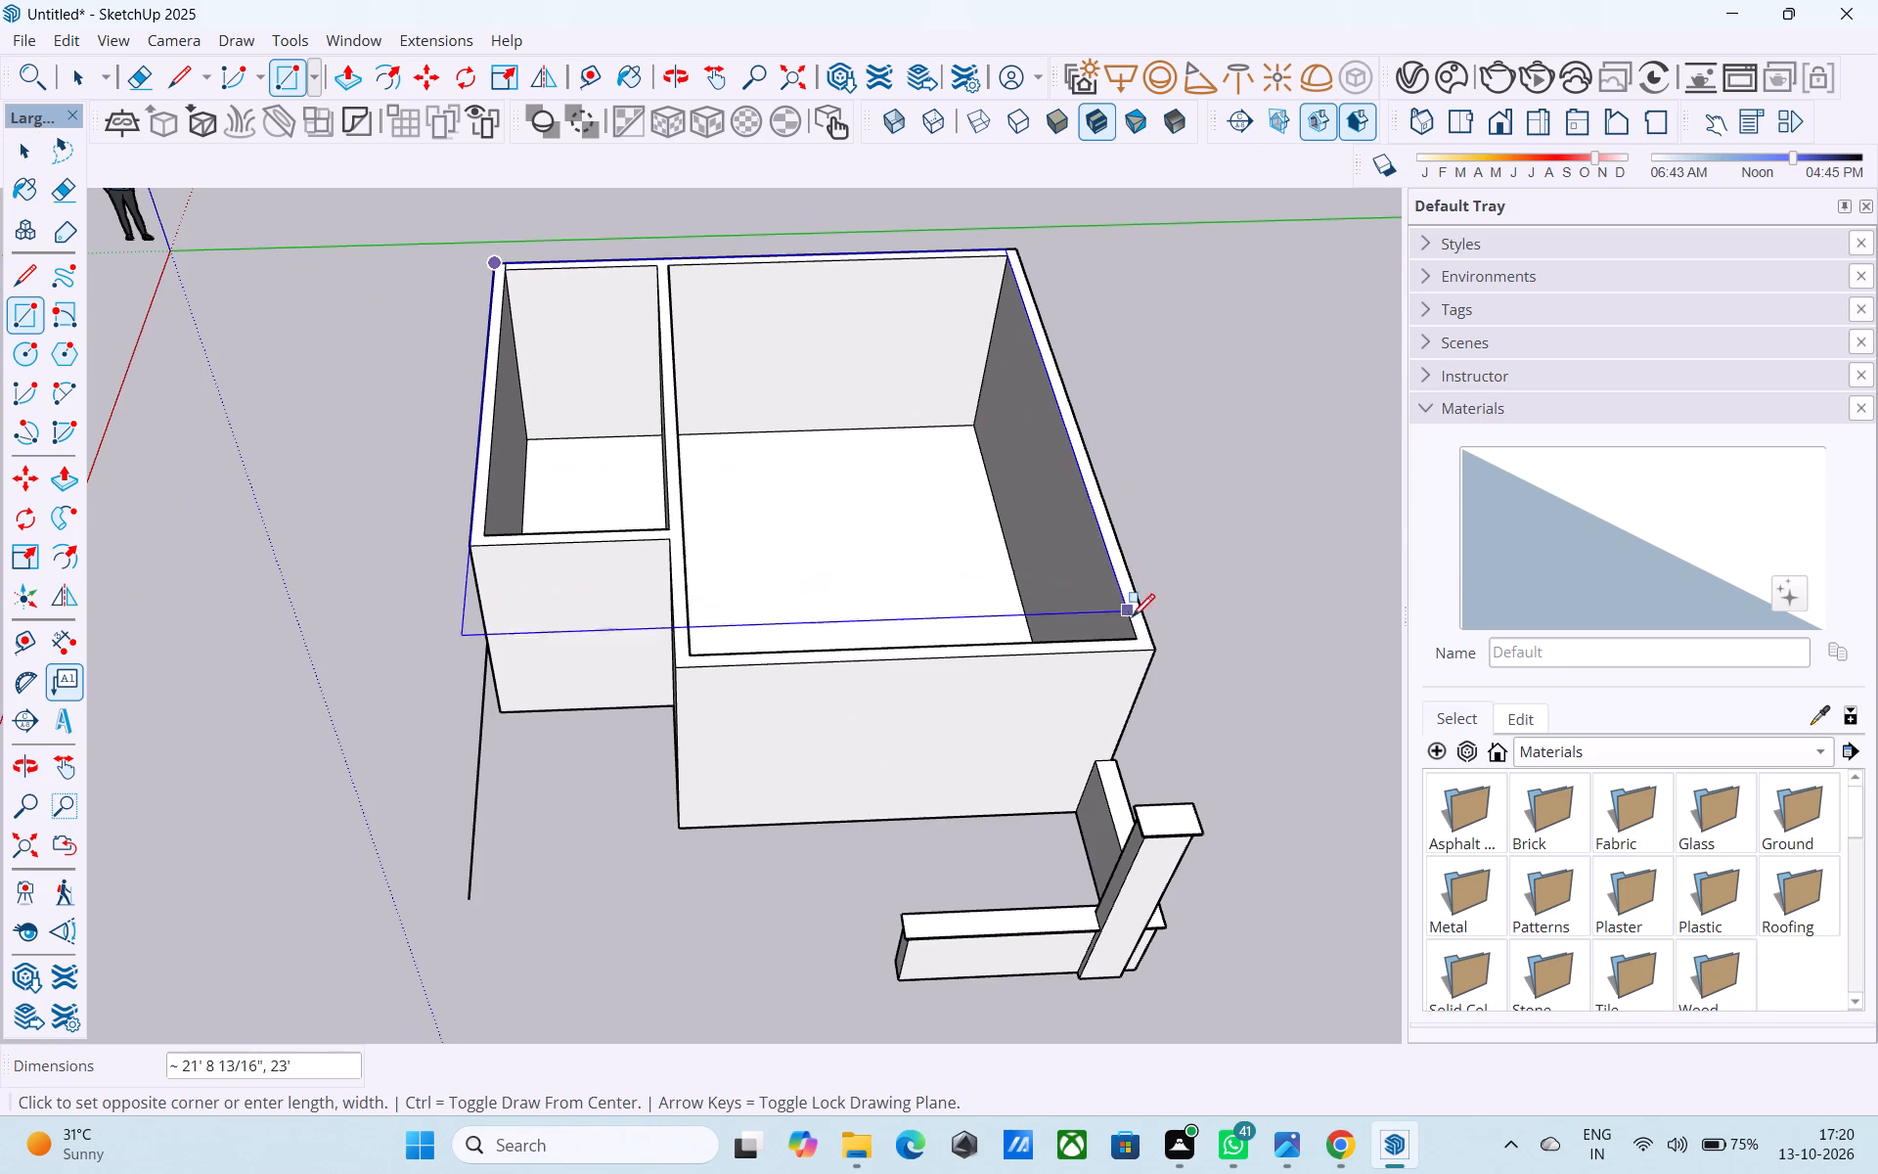
left_click(1153, 658)
key("space")
Push/Pull the rectangle over the walls up 6" to form a flat roof slab.
left_click(911, 511)
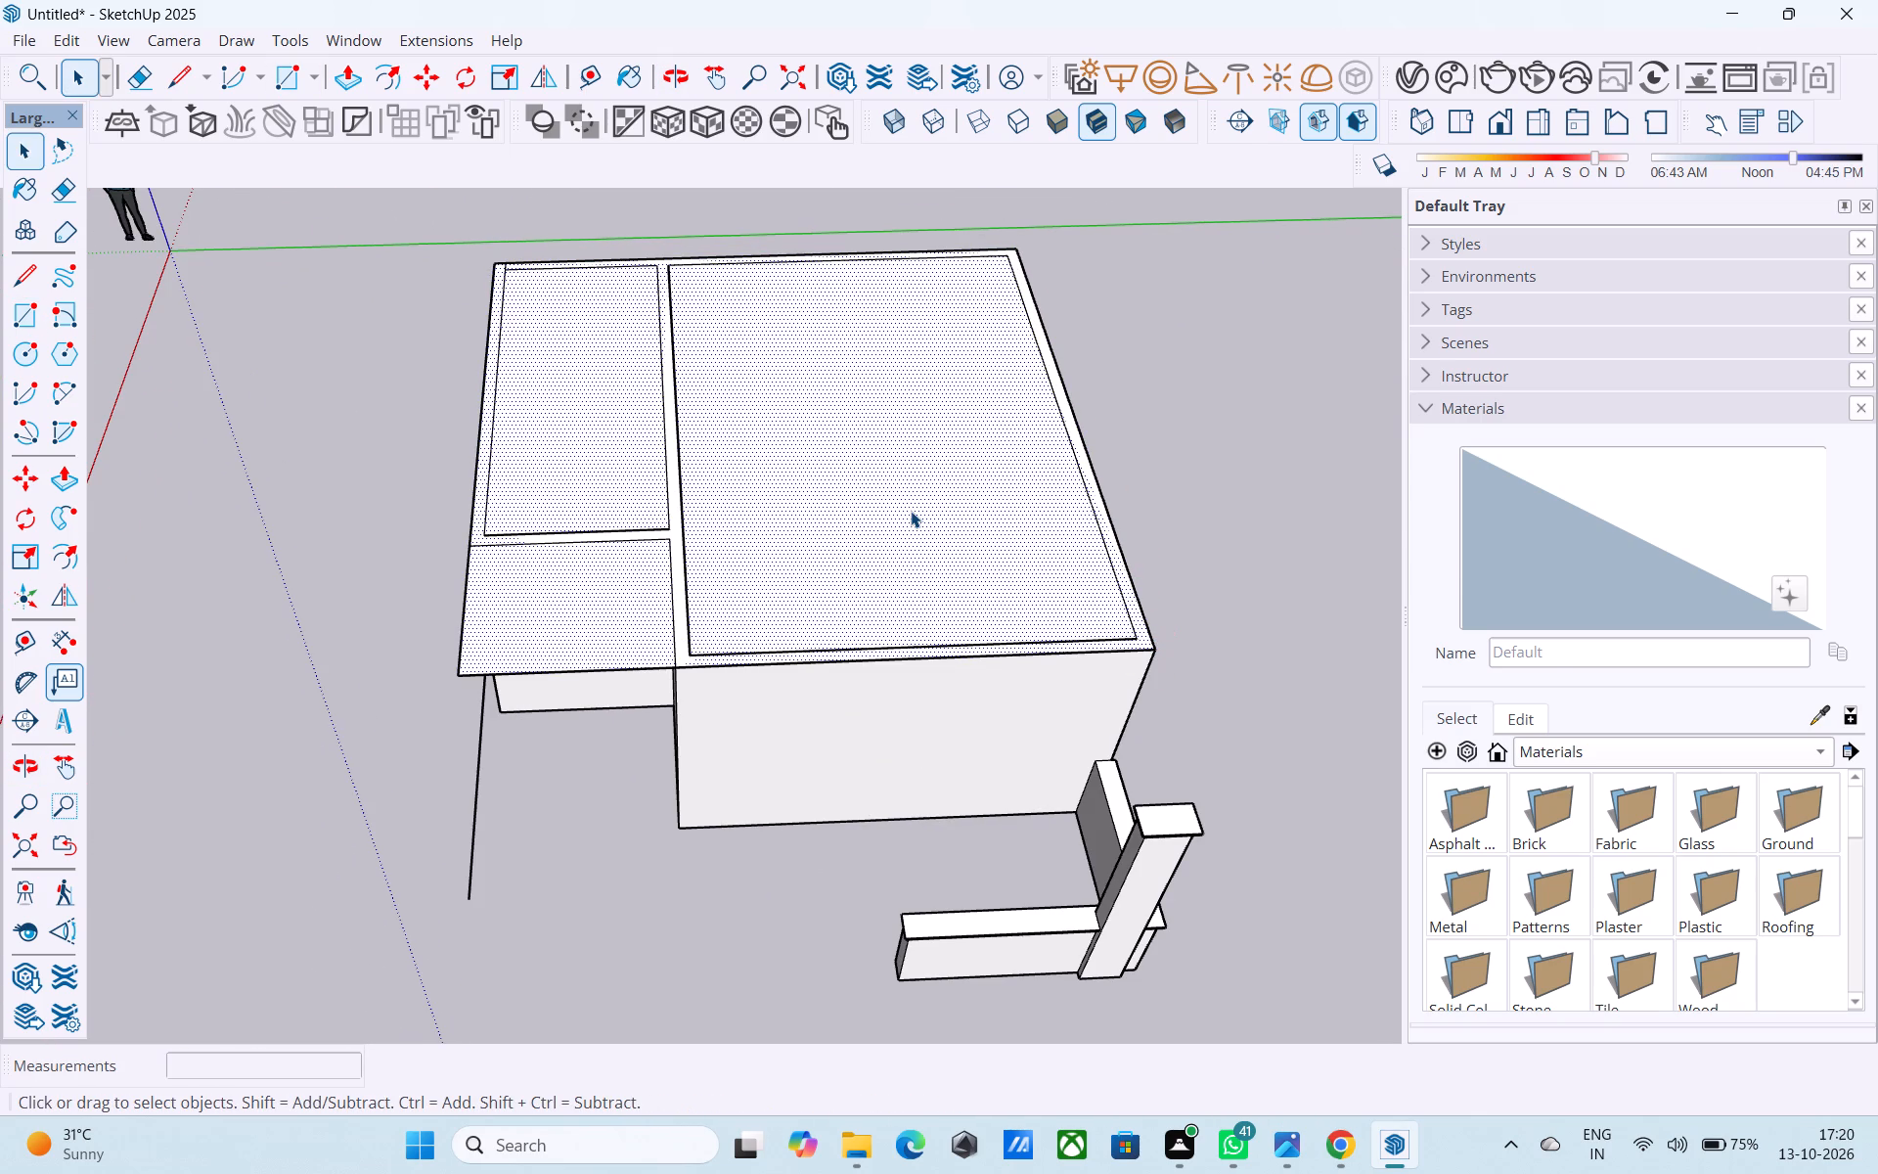
key("p")
left_click(911, 511)
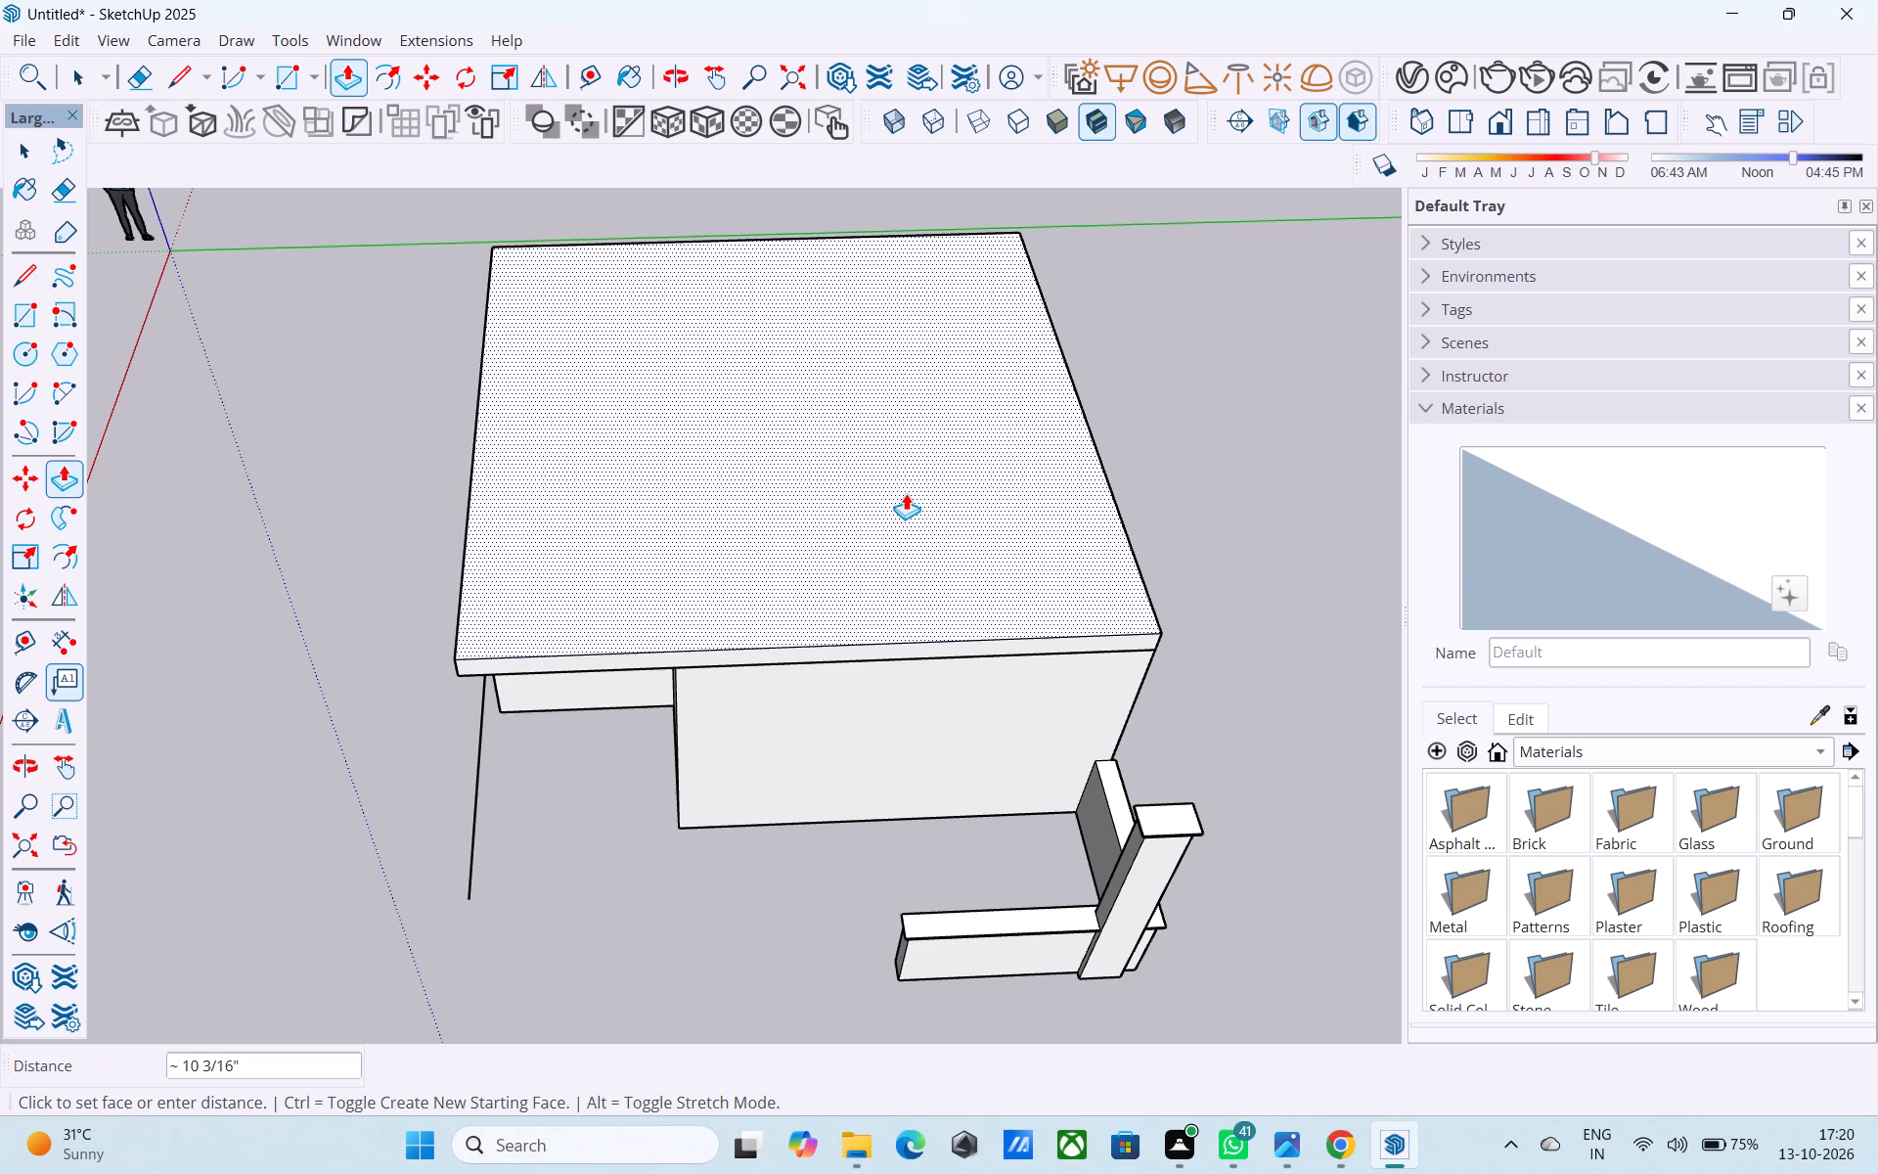
type("6\"")
key("Return")
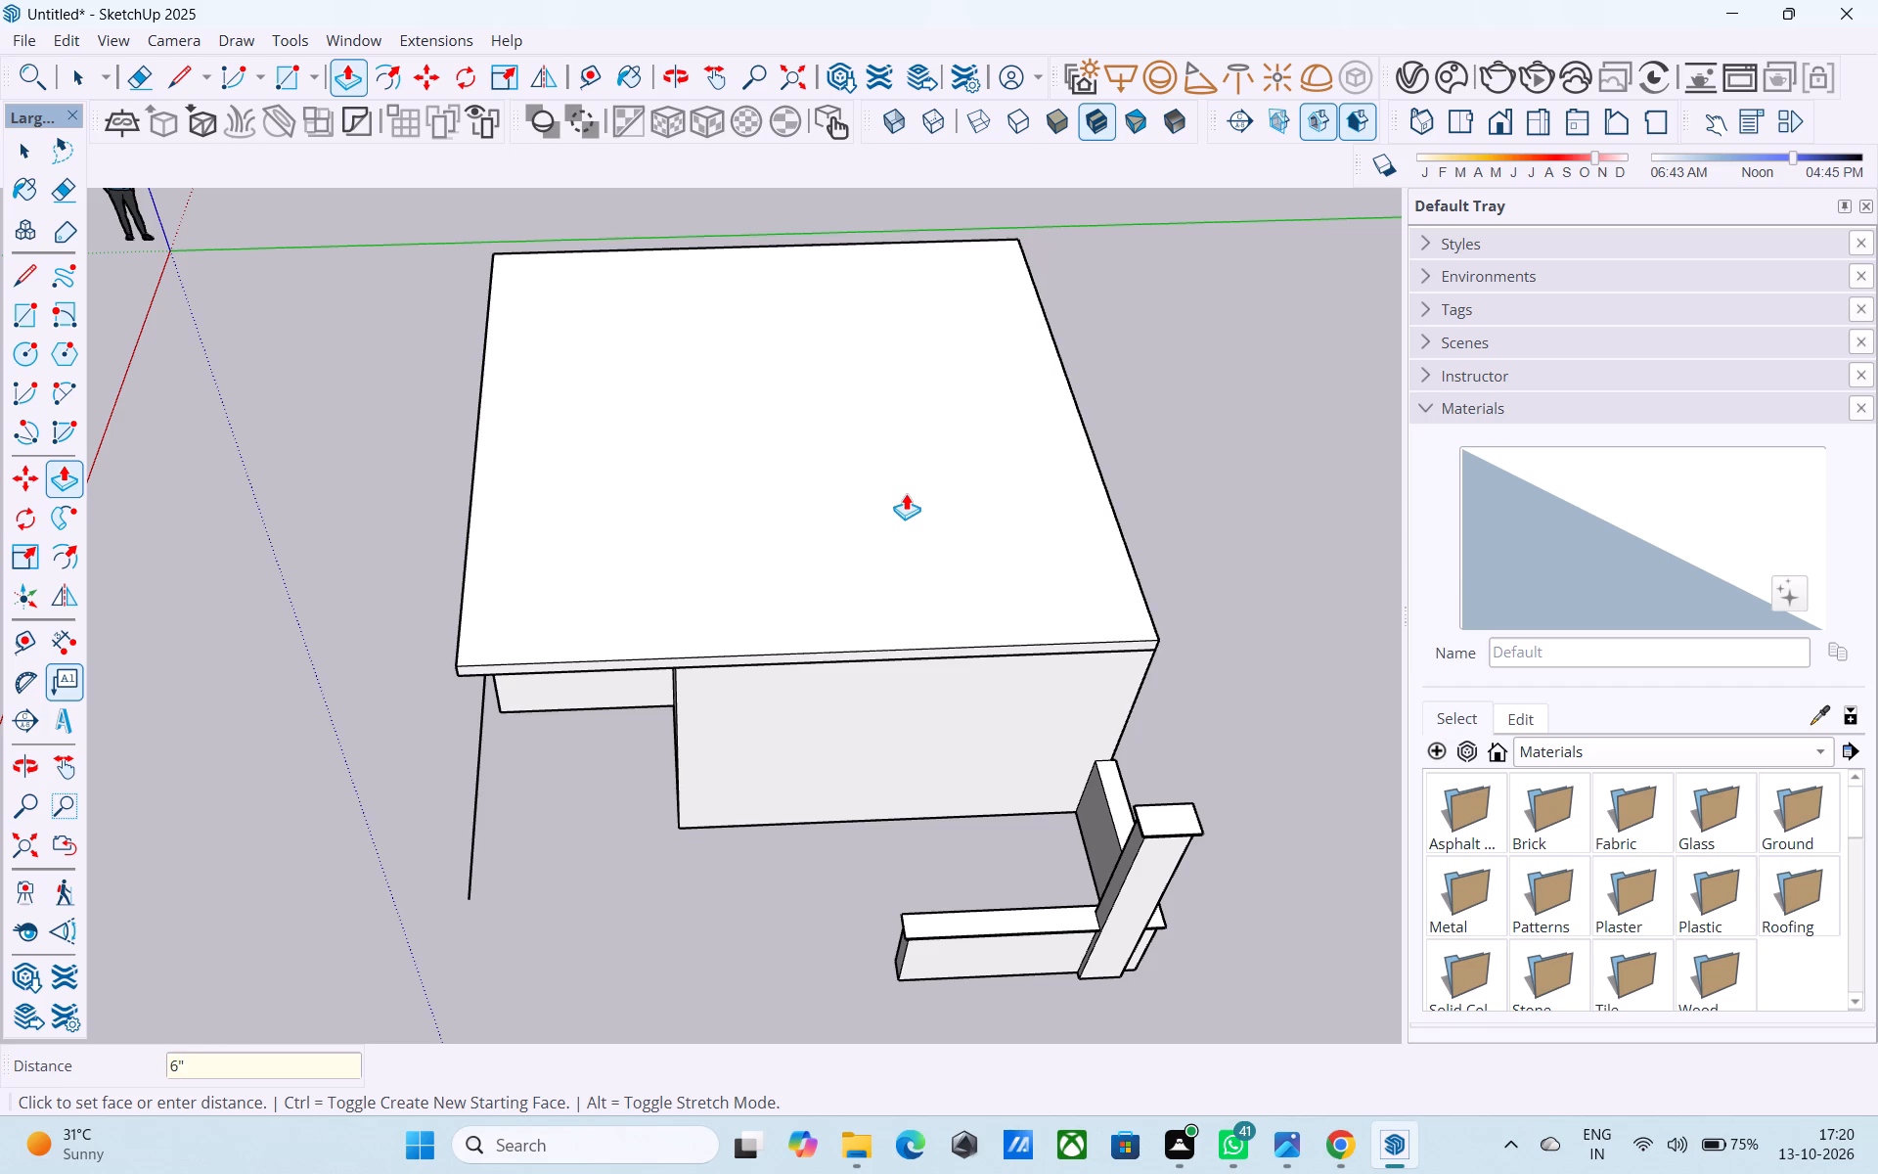
key("space")
Open the wall group and erase the stray ground line running forward from the smaller room's outer corner.
middle_click_drag(890, 542, 850, 242)
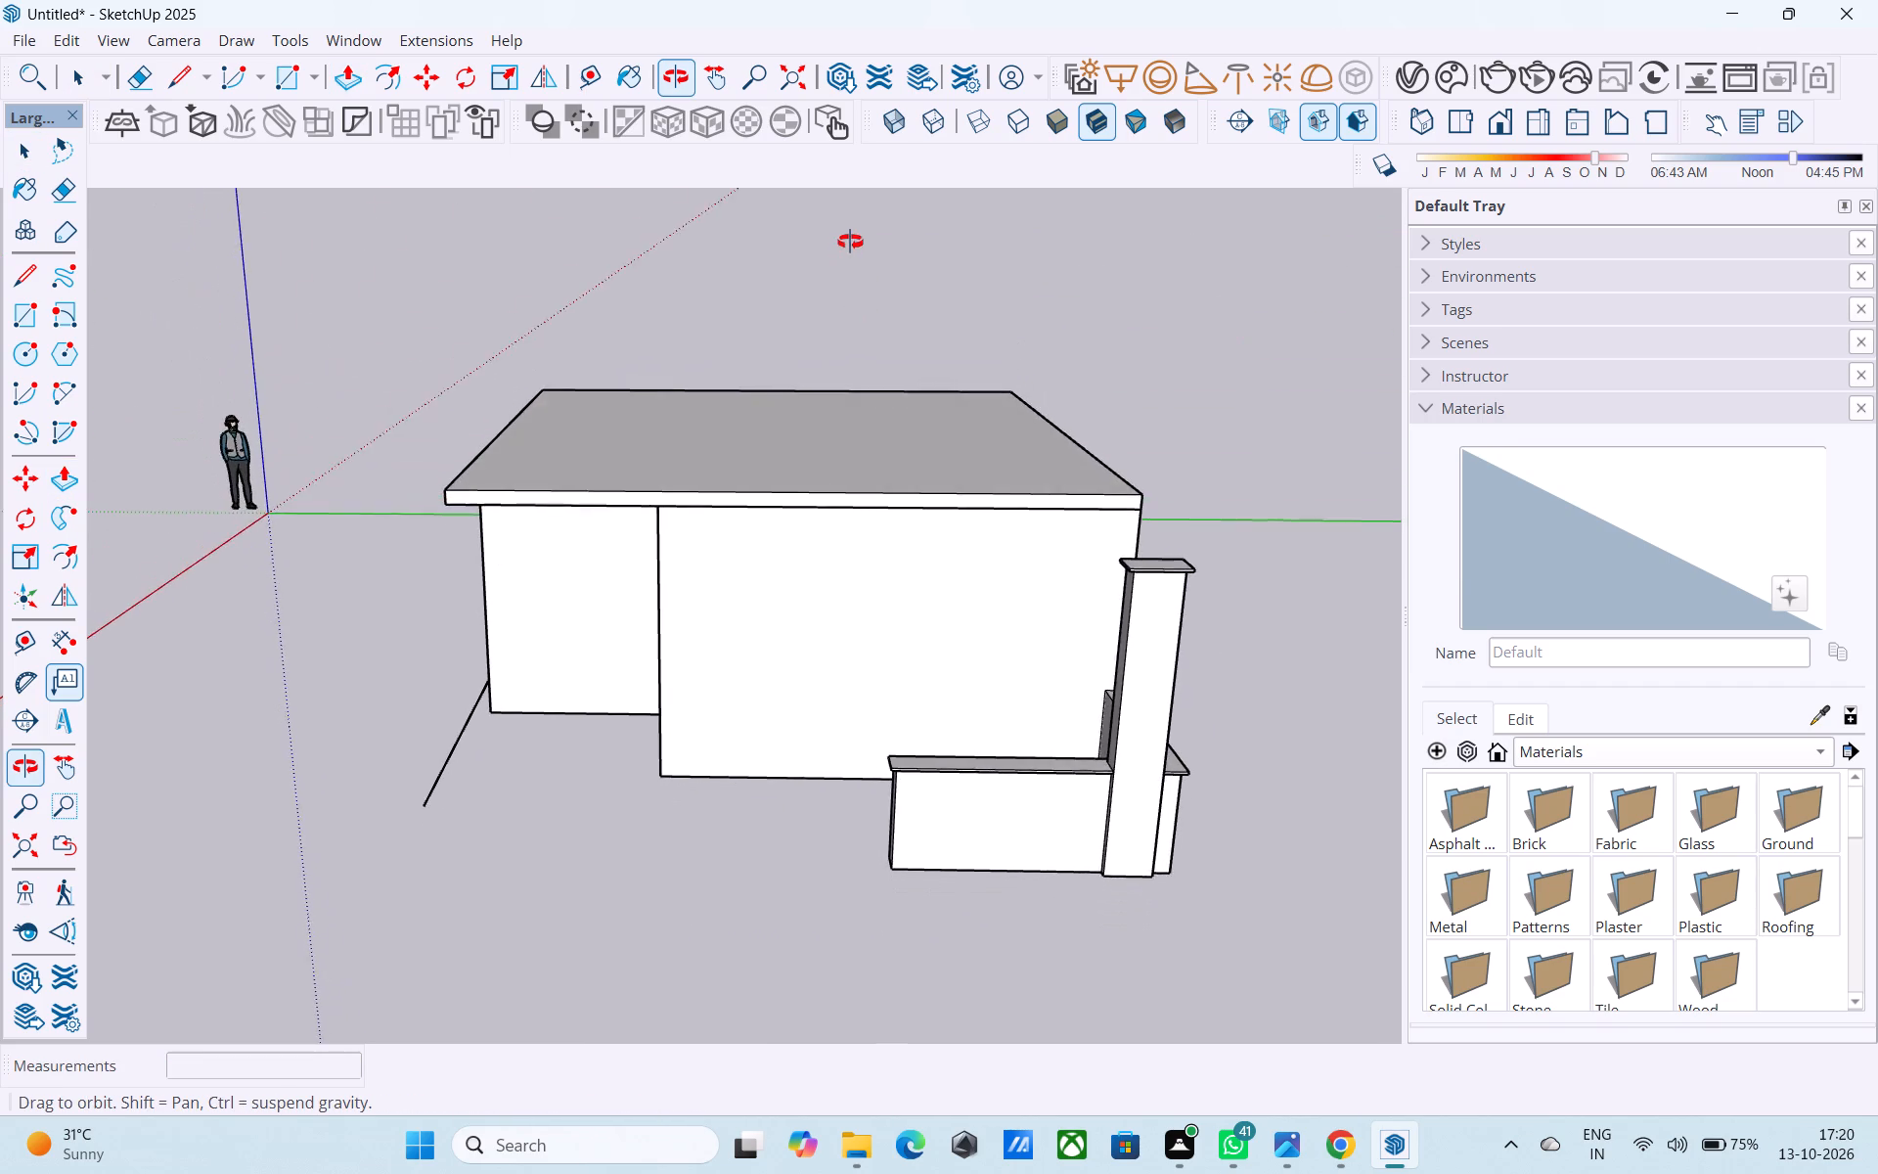
middle_click_drag(850, 242, 875, 244)
middle_click_drag(808, 559, 826, 545, "shift")
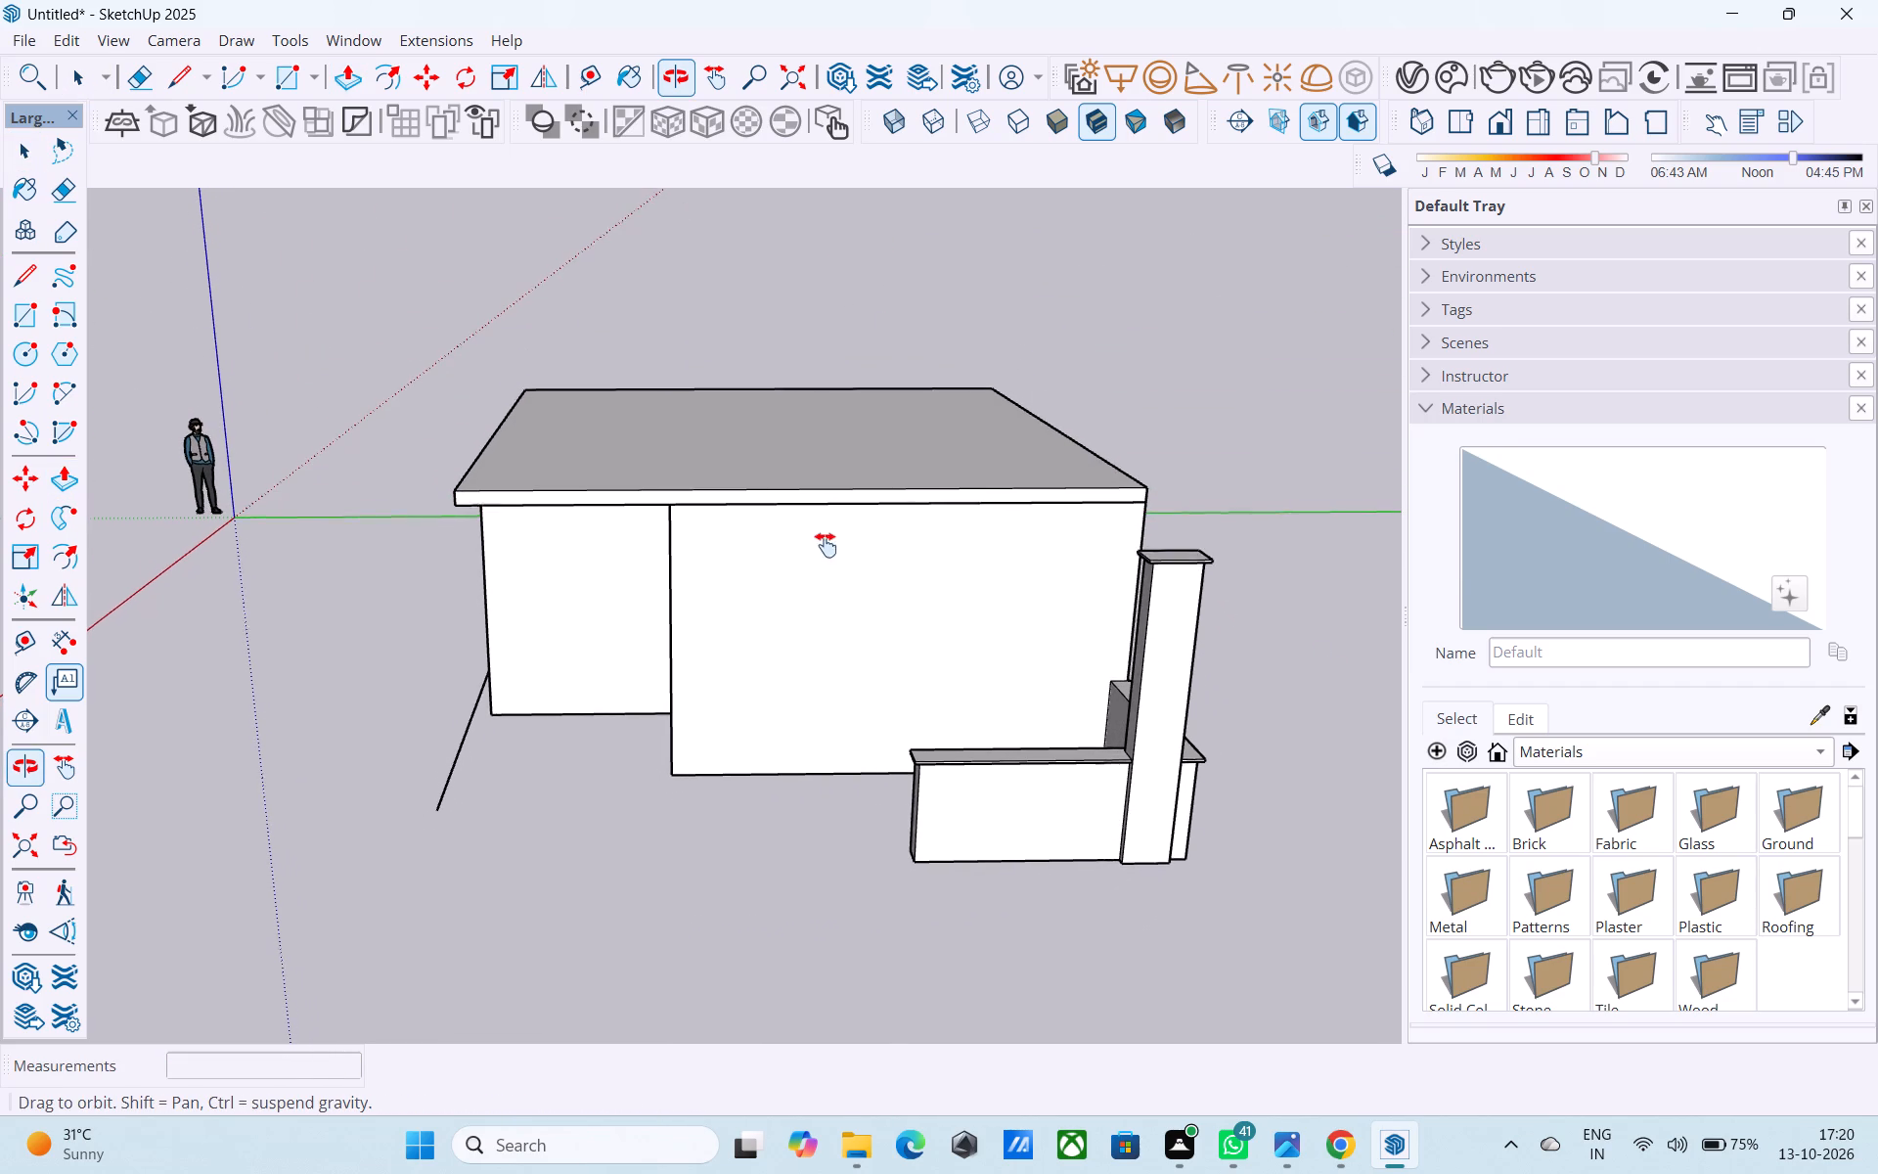
middle_click_drag(826, 545, 817, 469, "shift")
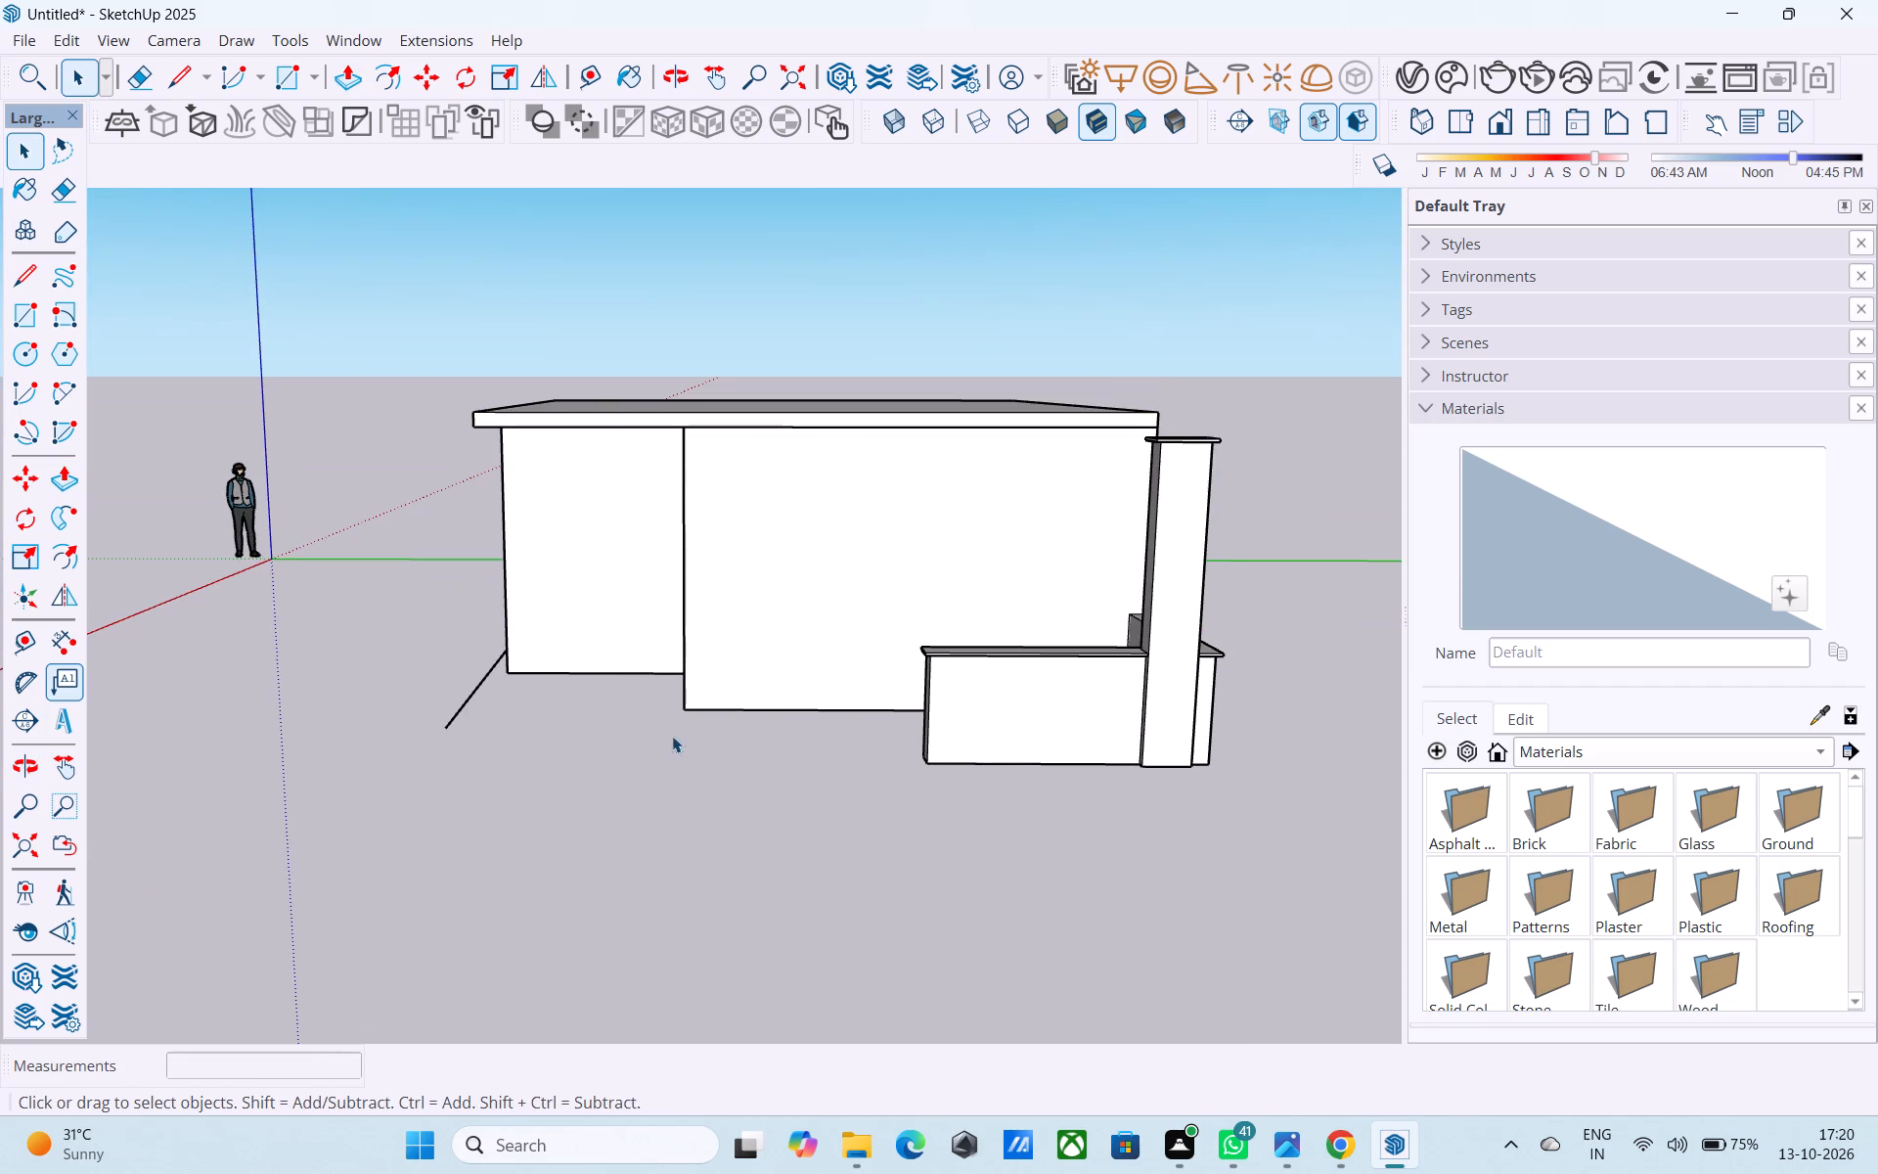
double_click(585, 591)
scroll(638, 708, "up", 4)
key("e")
left_click_drag(493, 724, 364, 681)
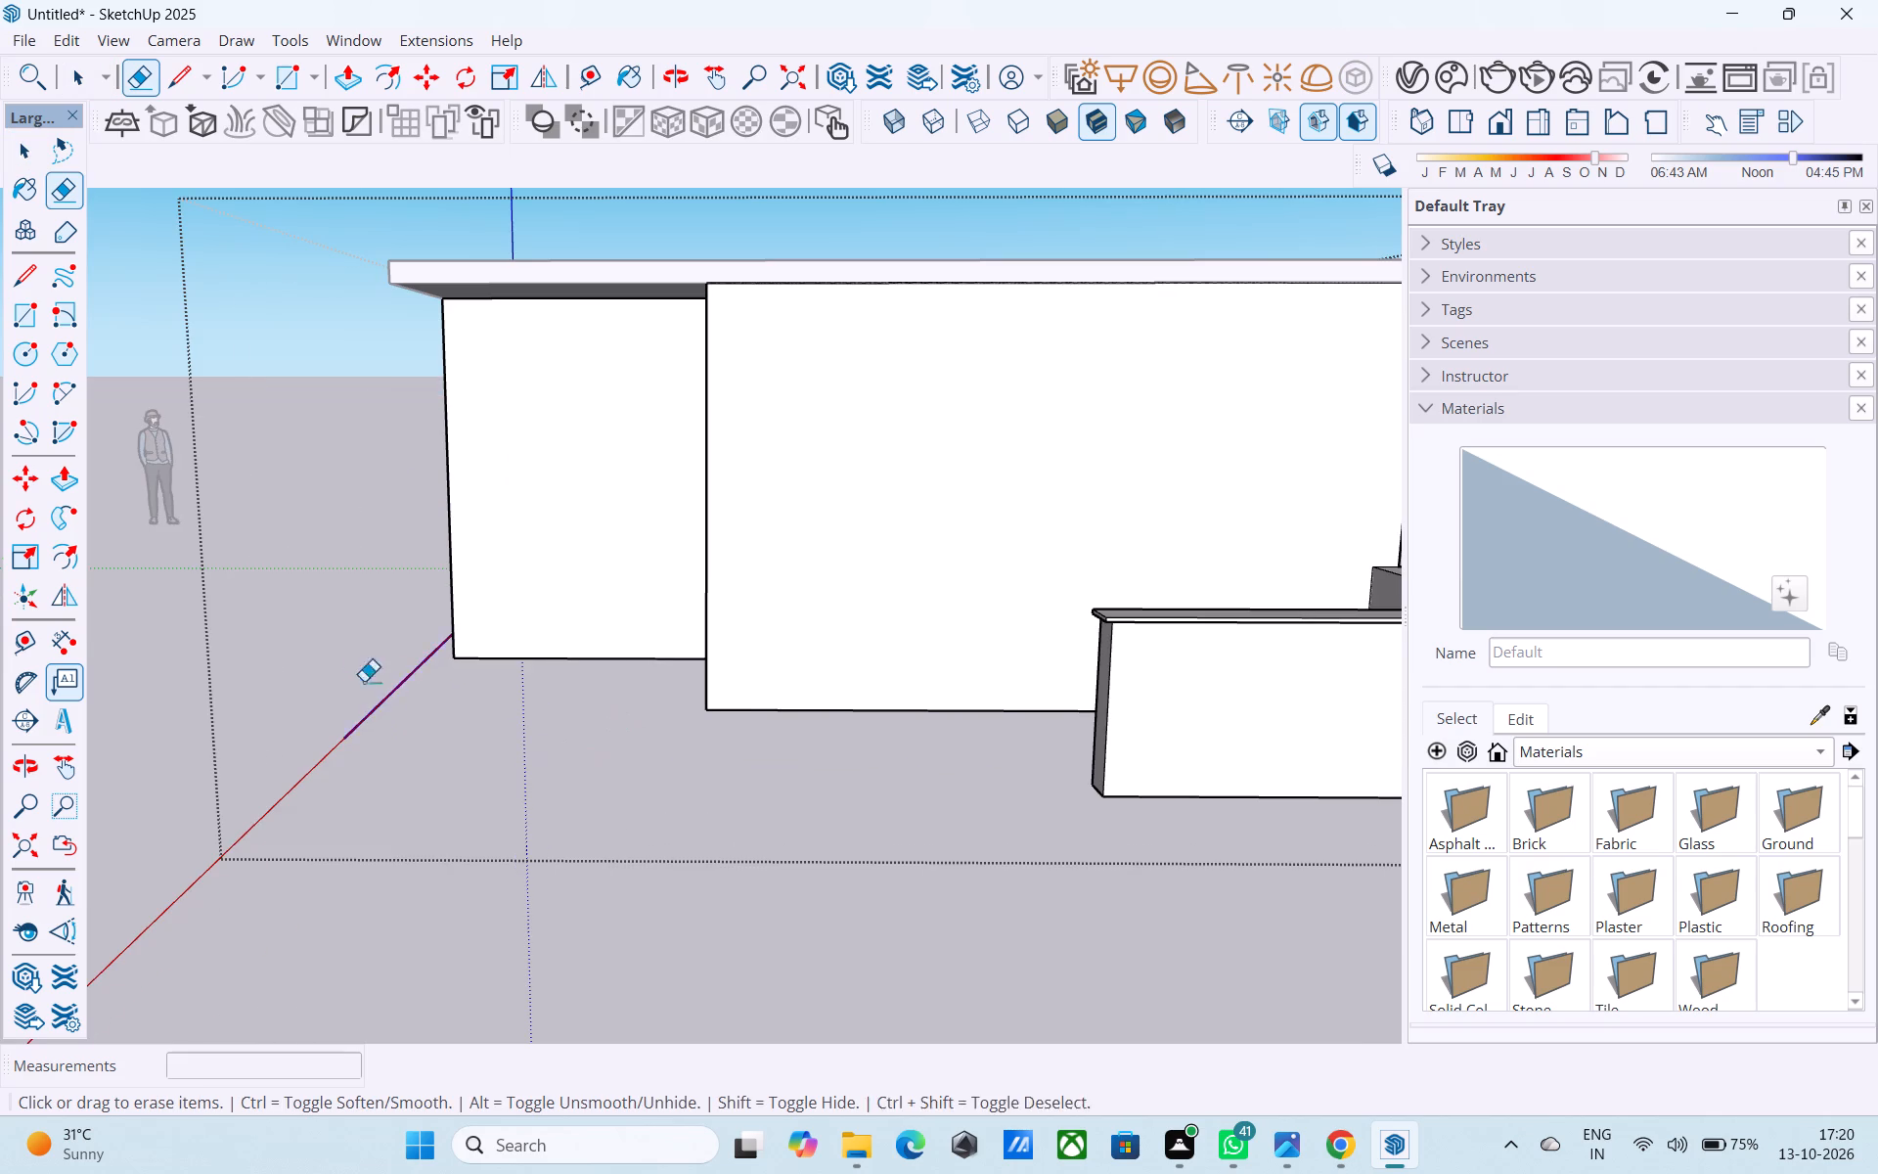
left_click_drag(364, 681, 353, 675)
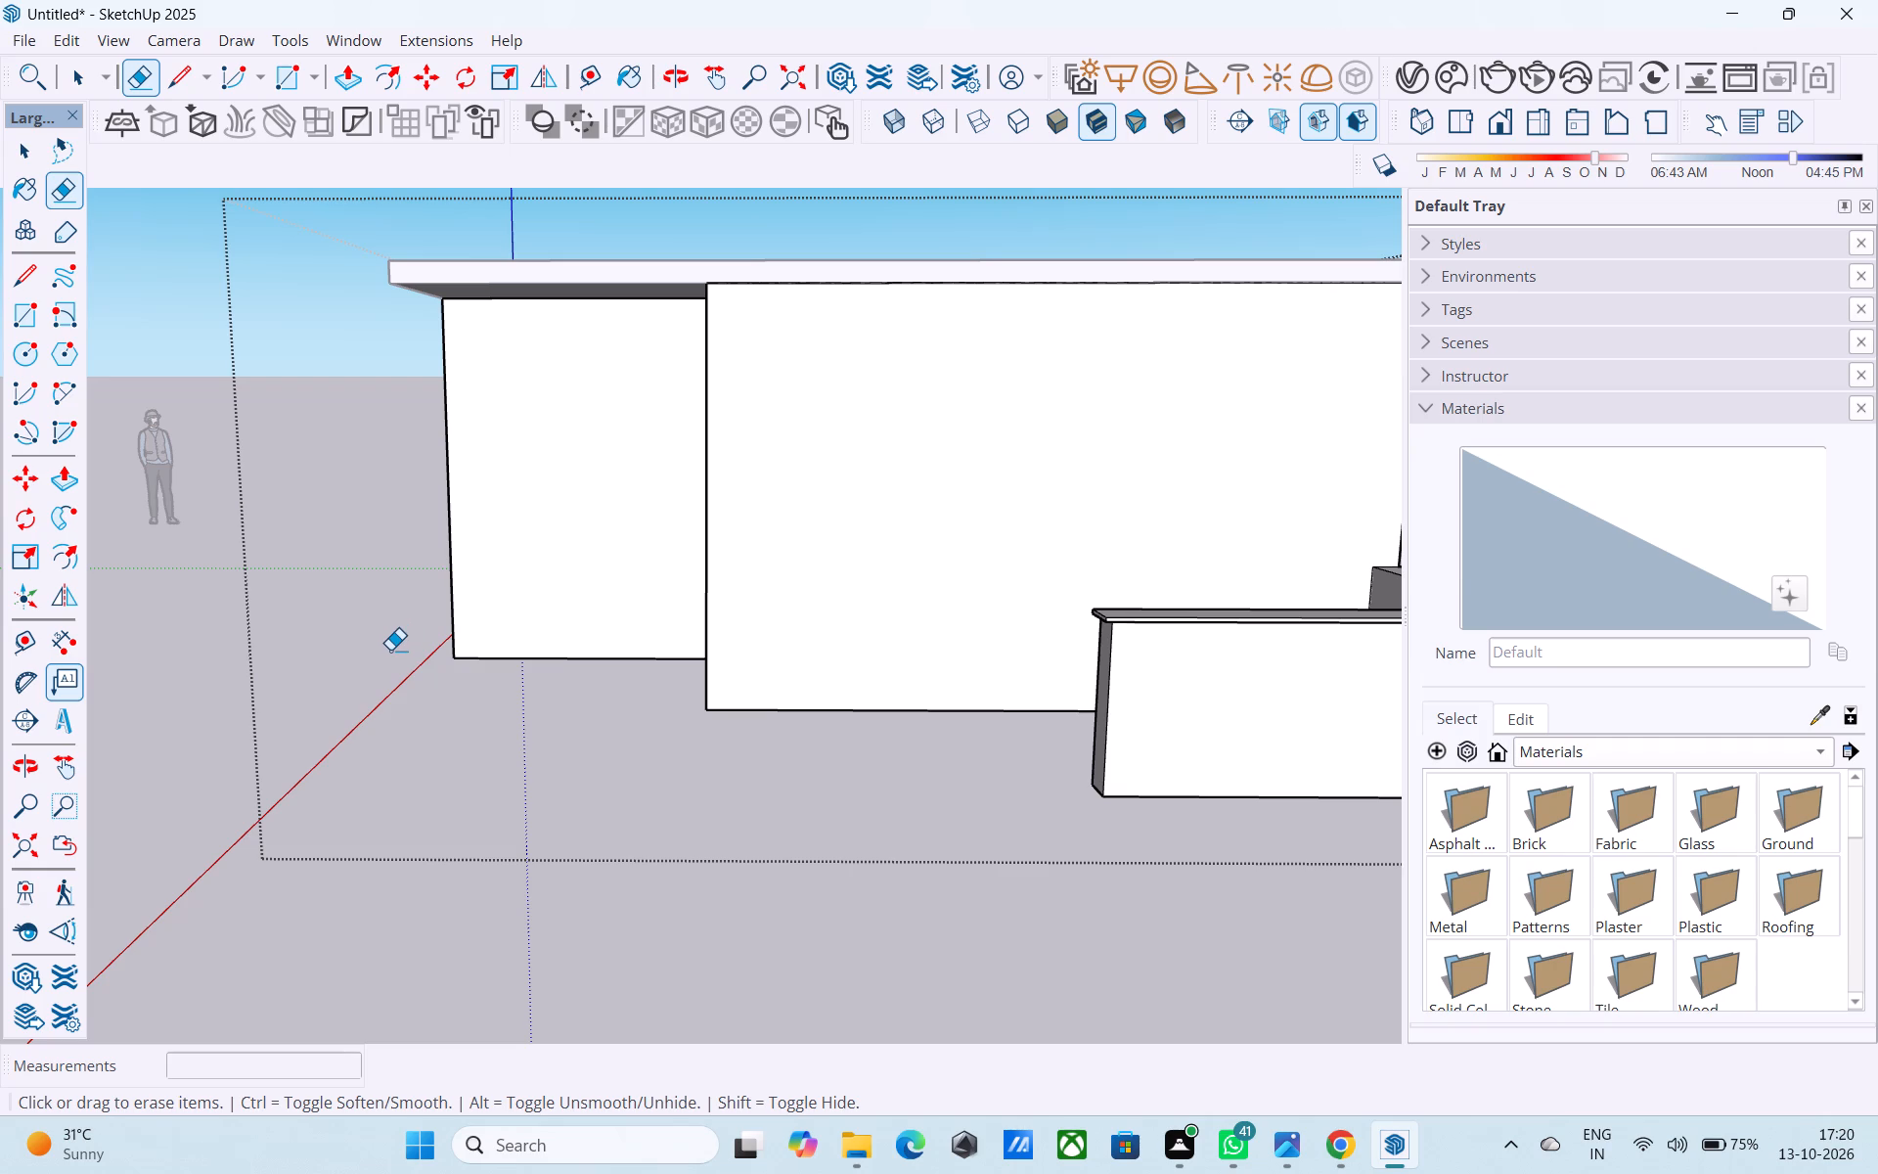
key("space")
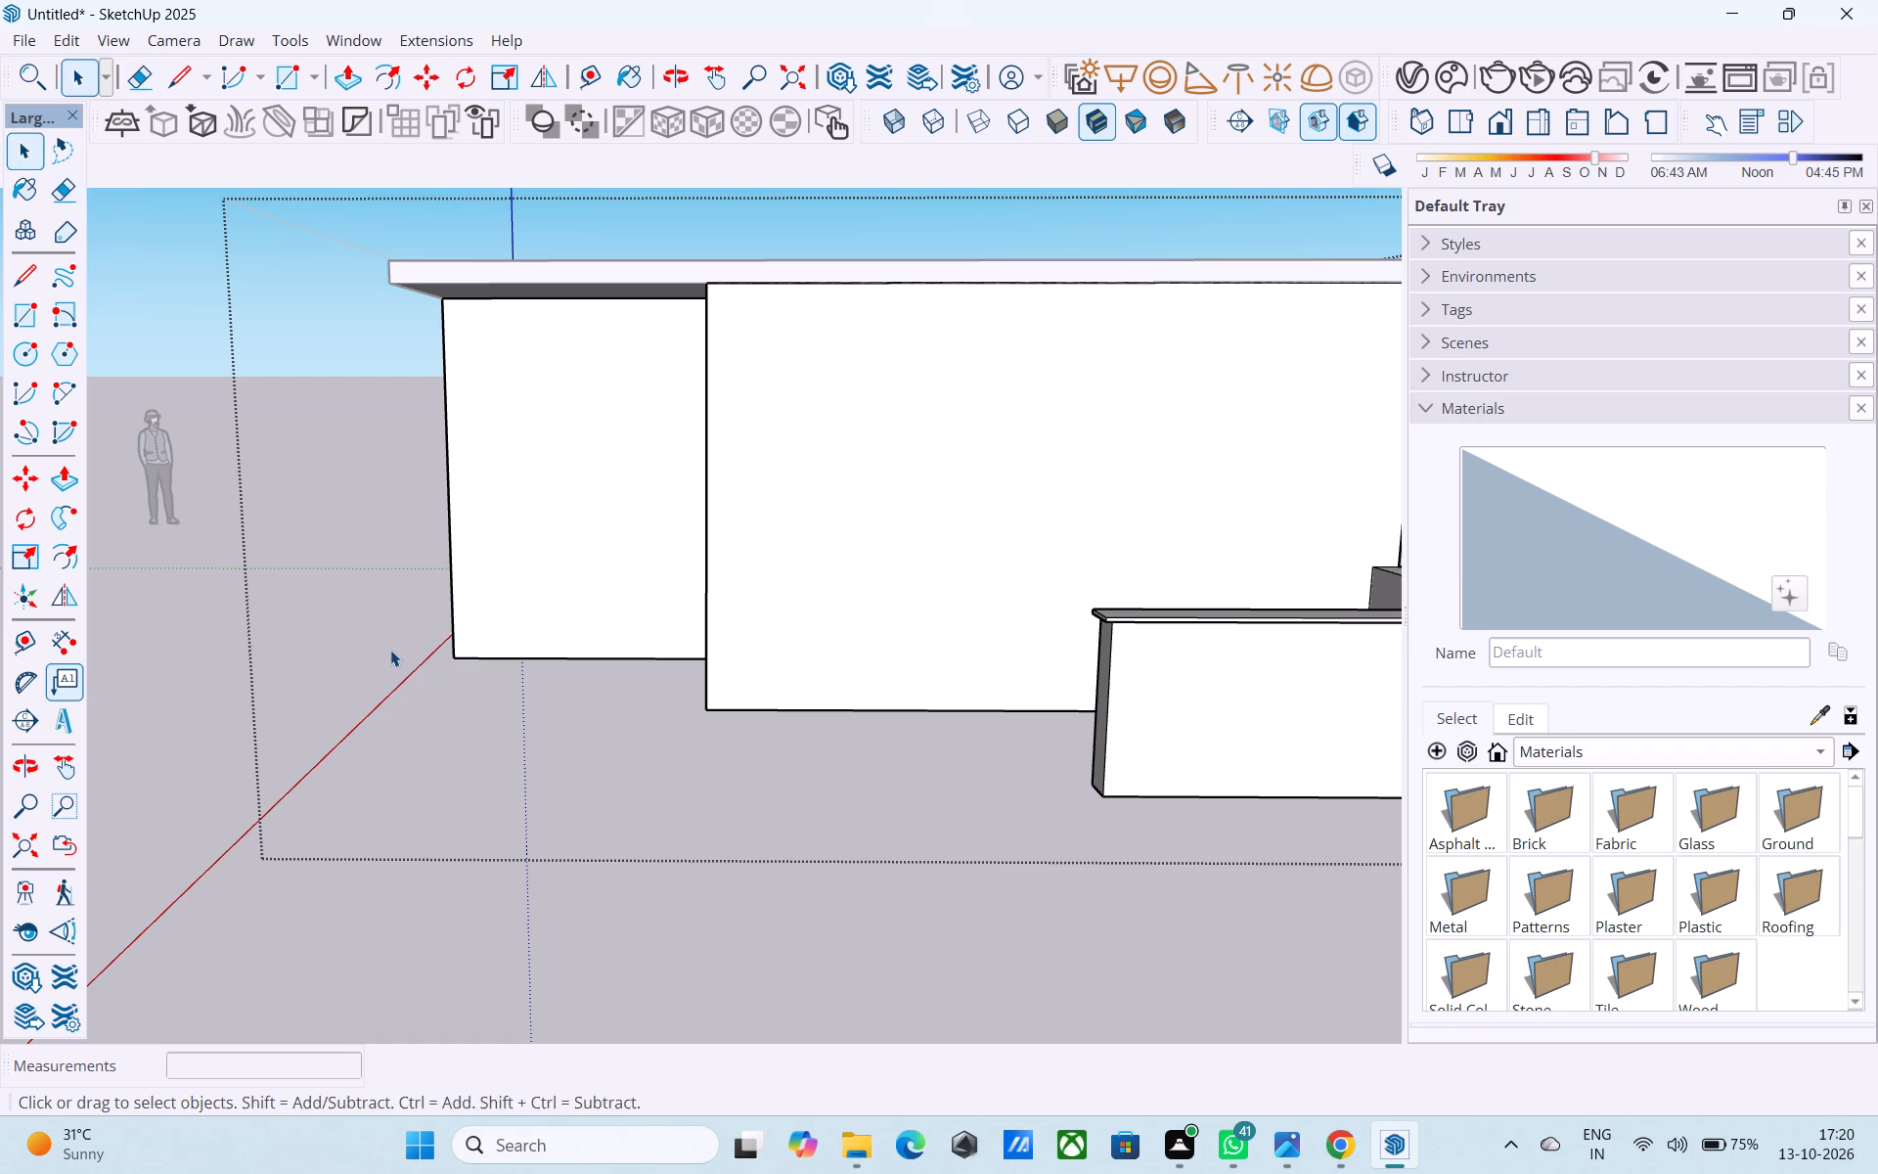
Copy the projecting front wall's vertical corner edge, beside the recessed wall, 1.5' along the wall face.
middle_click_drag(401, 655, 622, 796)
scroll(384, 661, "down", 4)
middle_click_drag(657, 706, 1010, 623)
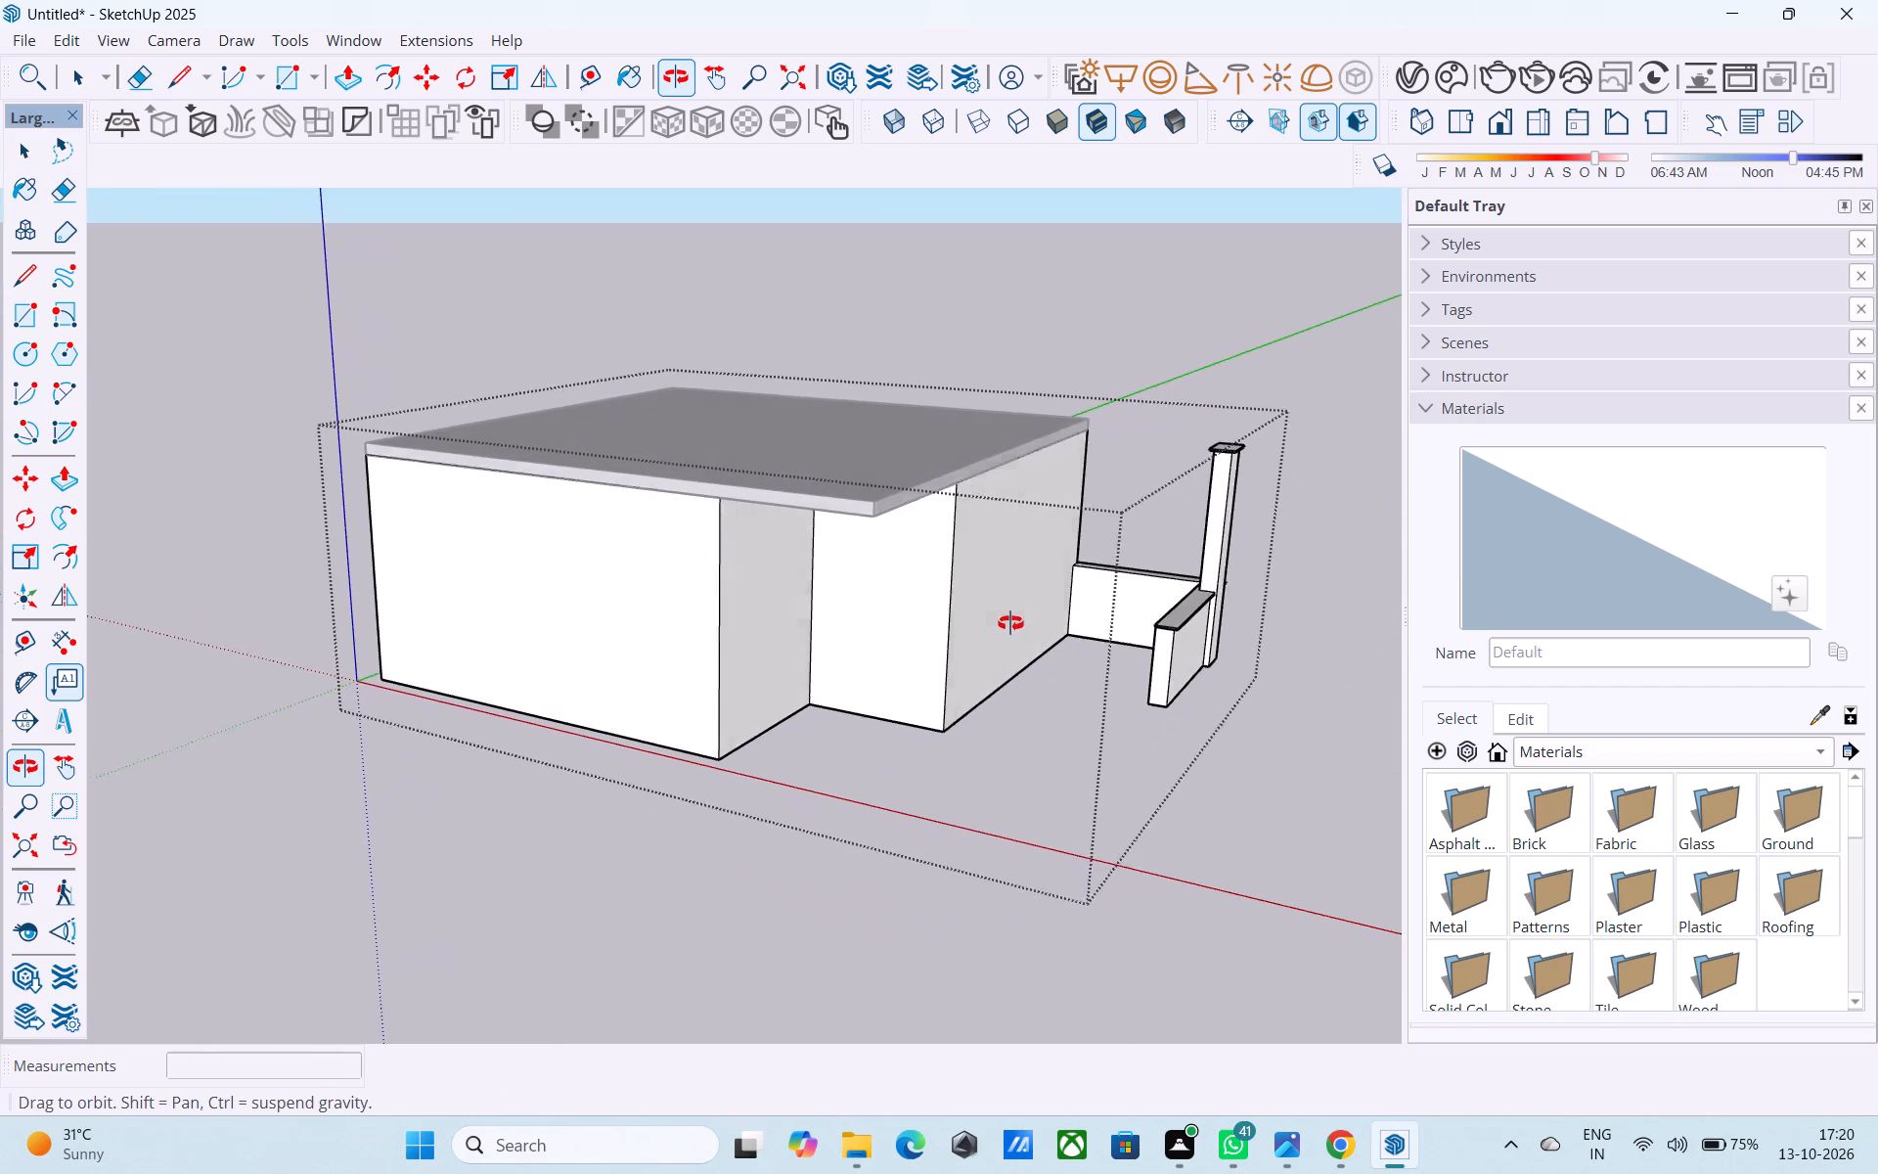
middle_click_drag(1010, 623, 529, 553)
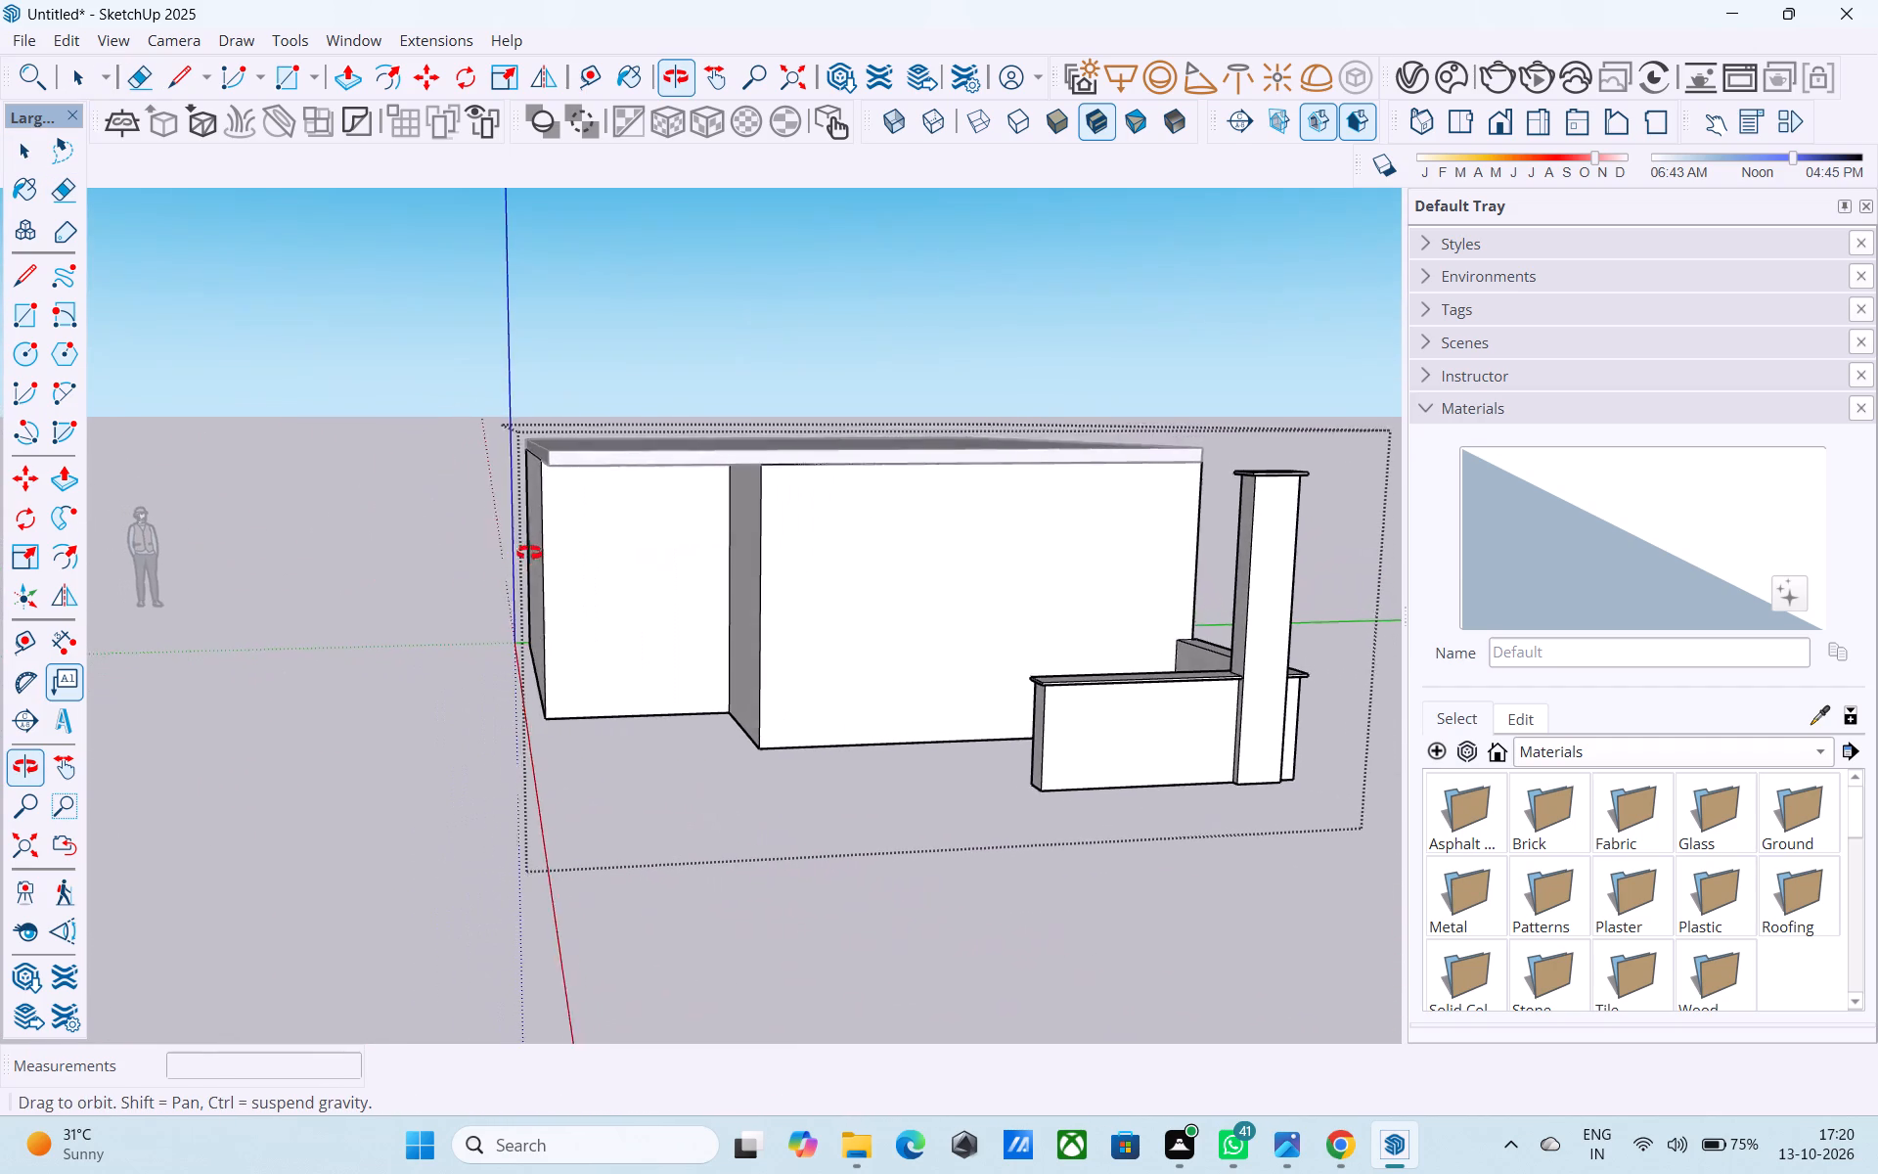
middle_click_drag(529, 553, 526, 550)
scroll(643, 562, "up", 4)
scroll(524, 564, "down", 3)
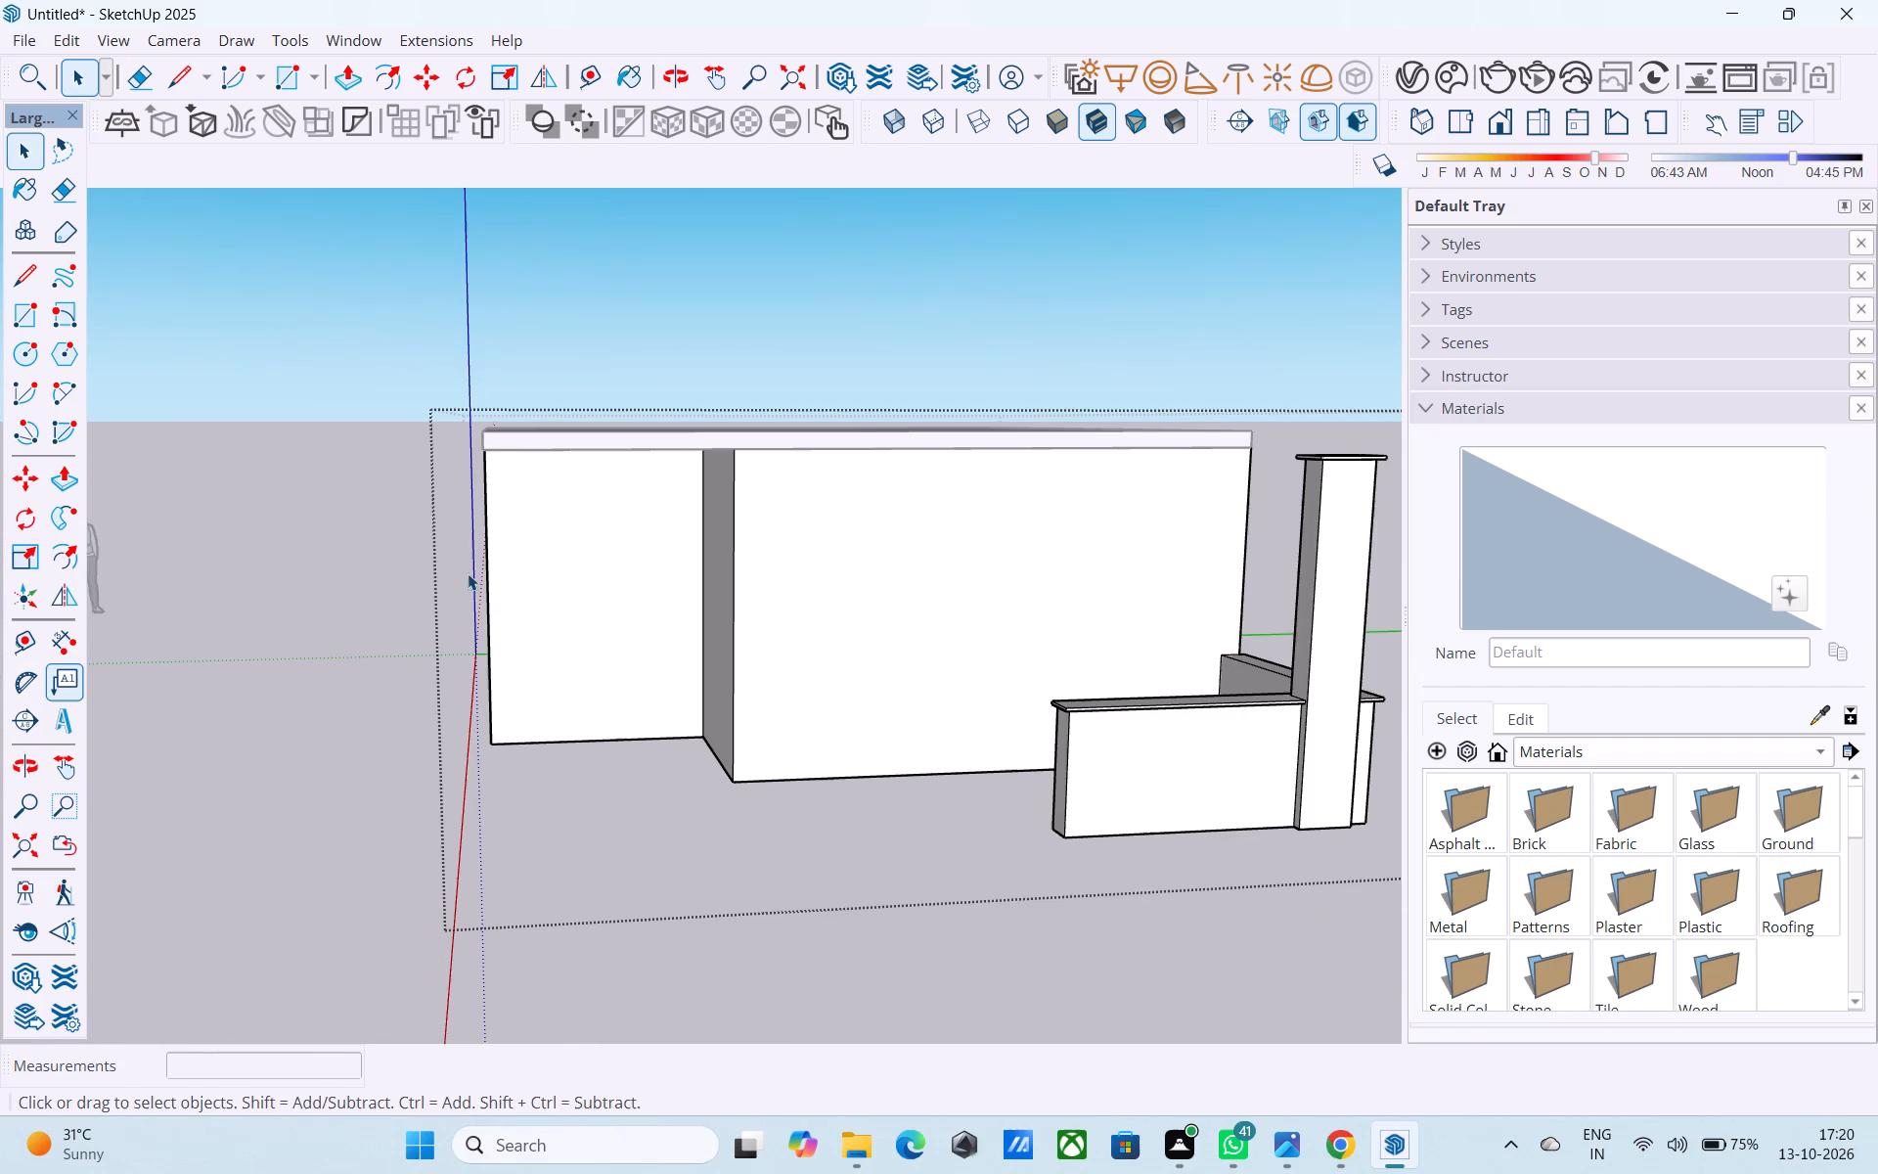
middle_click_drag(568, 573, 537, 558)
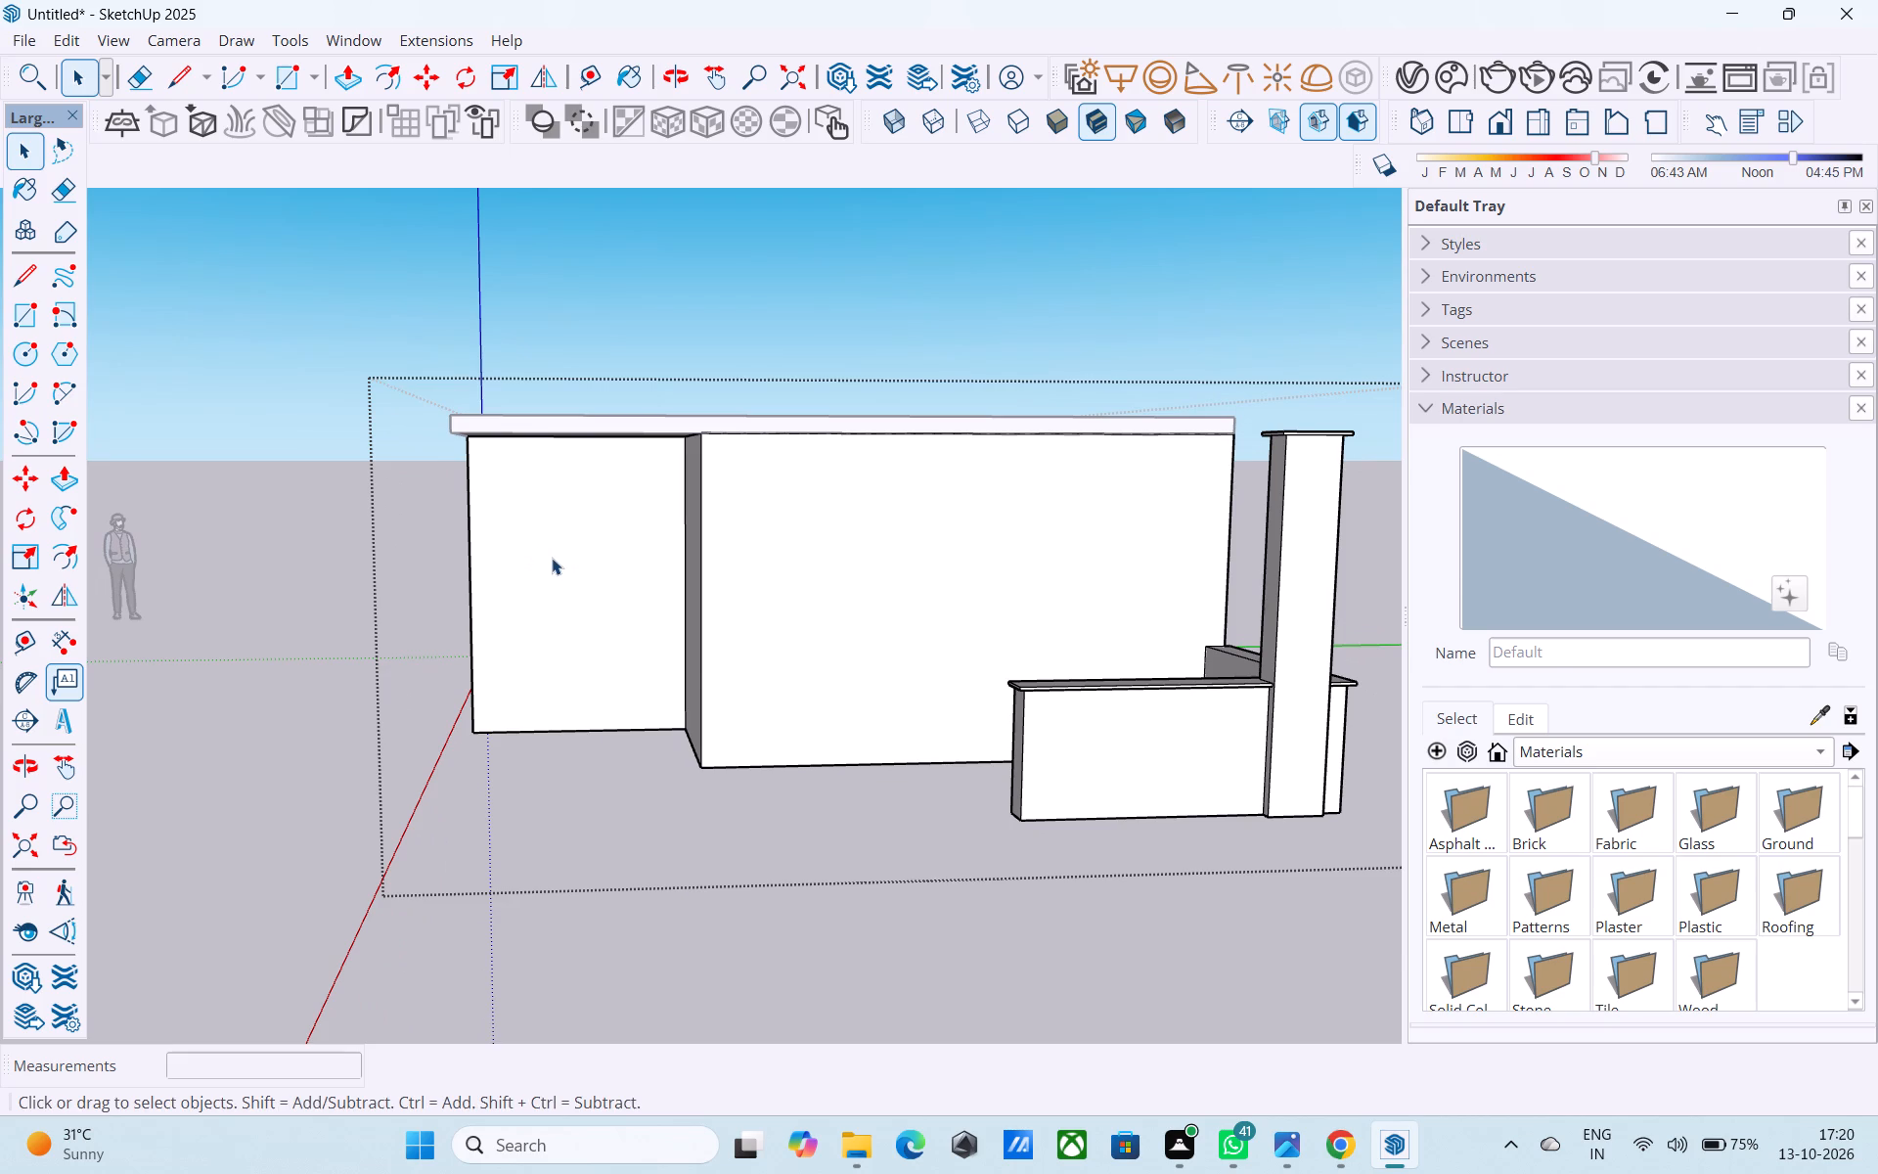
scroll(559, 556, "up", 4)
middle_click_drag(762, 596, 491, 583)
scroll(427, 596, "up", 4)
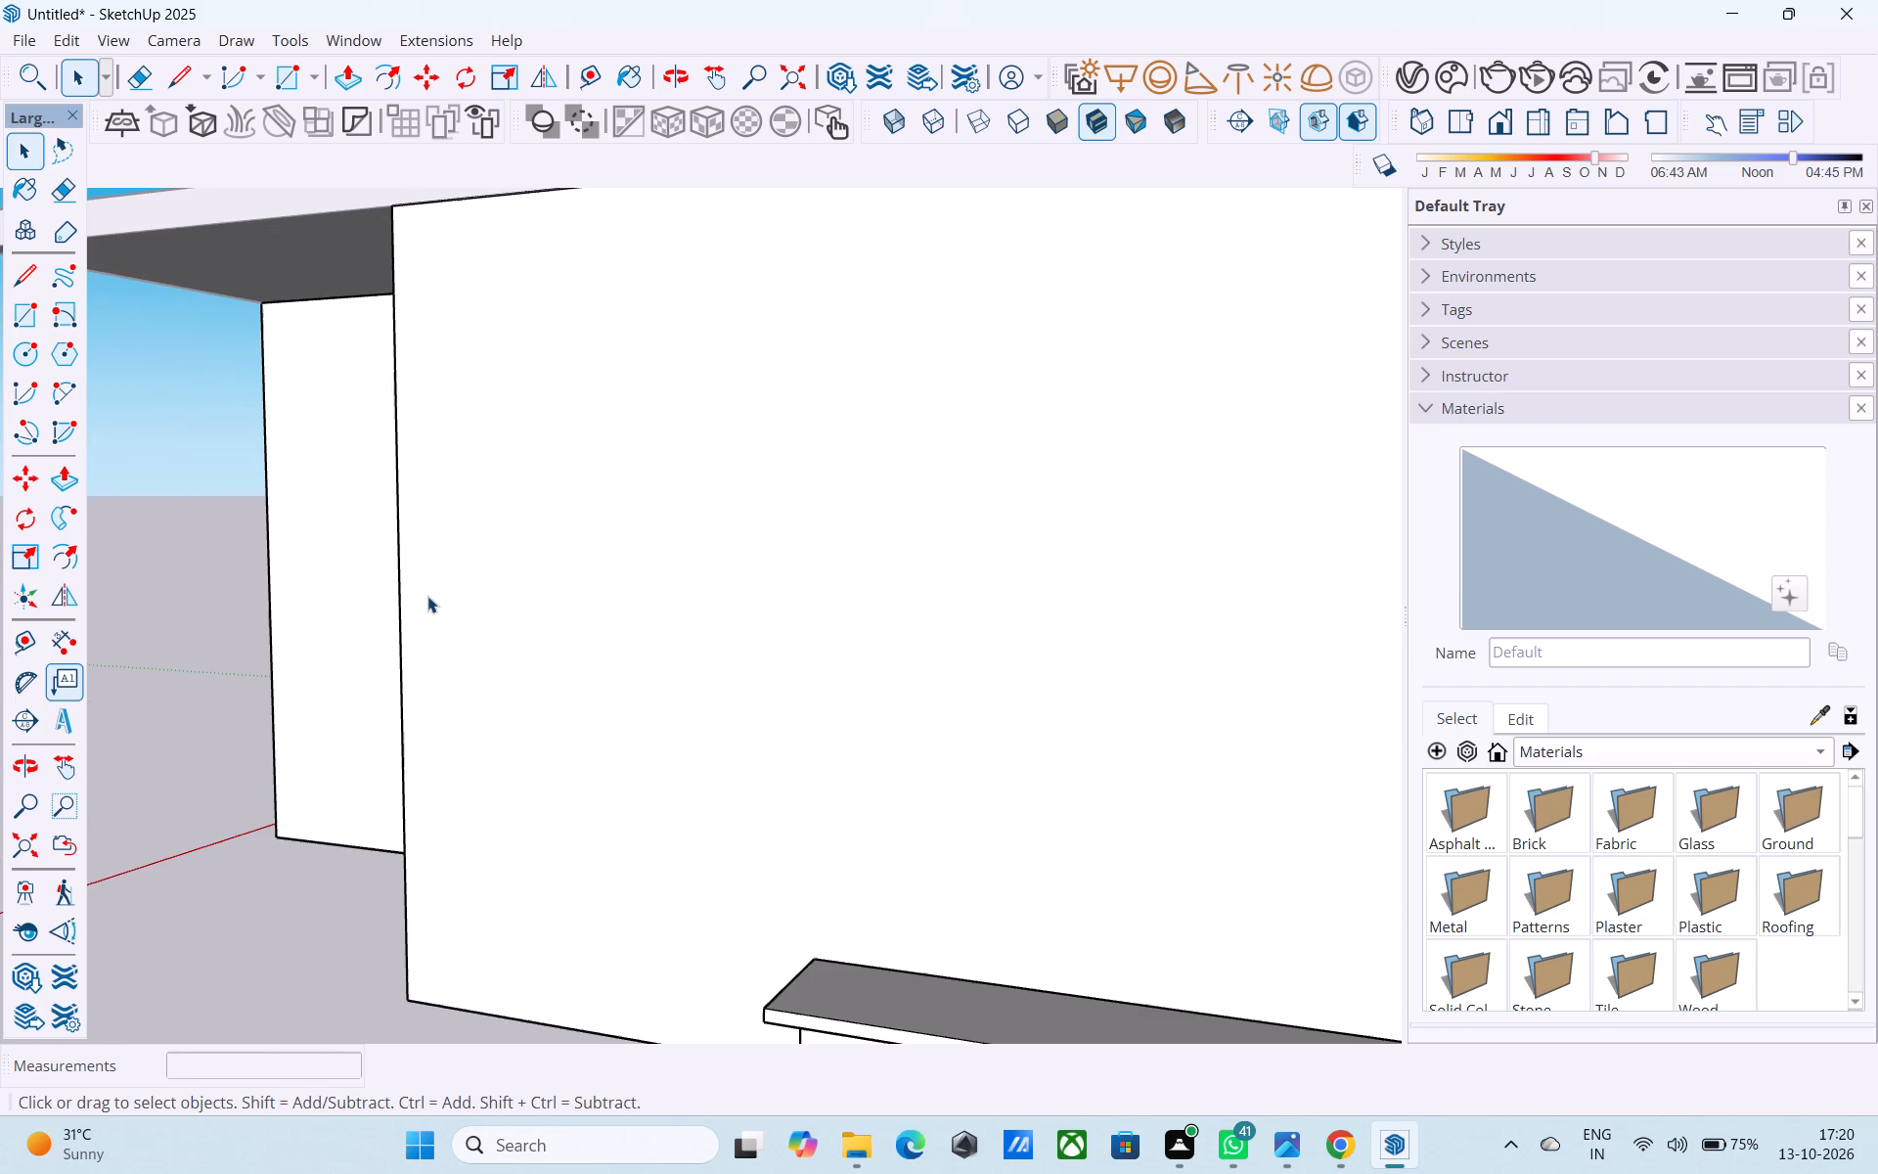
left_click(400, 590)
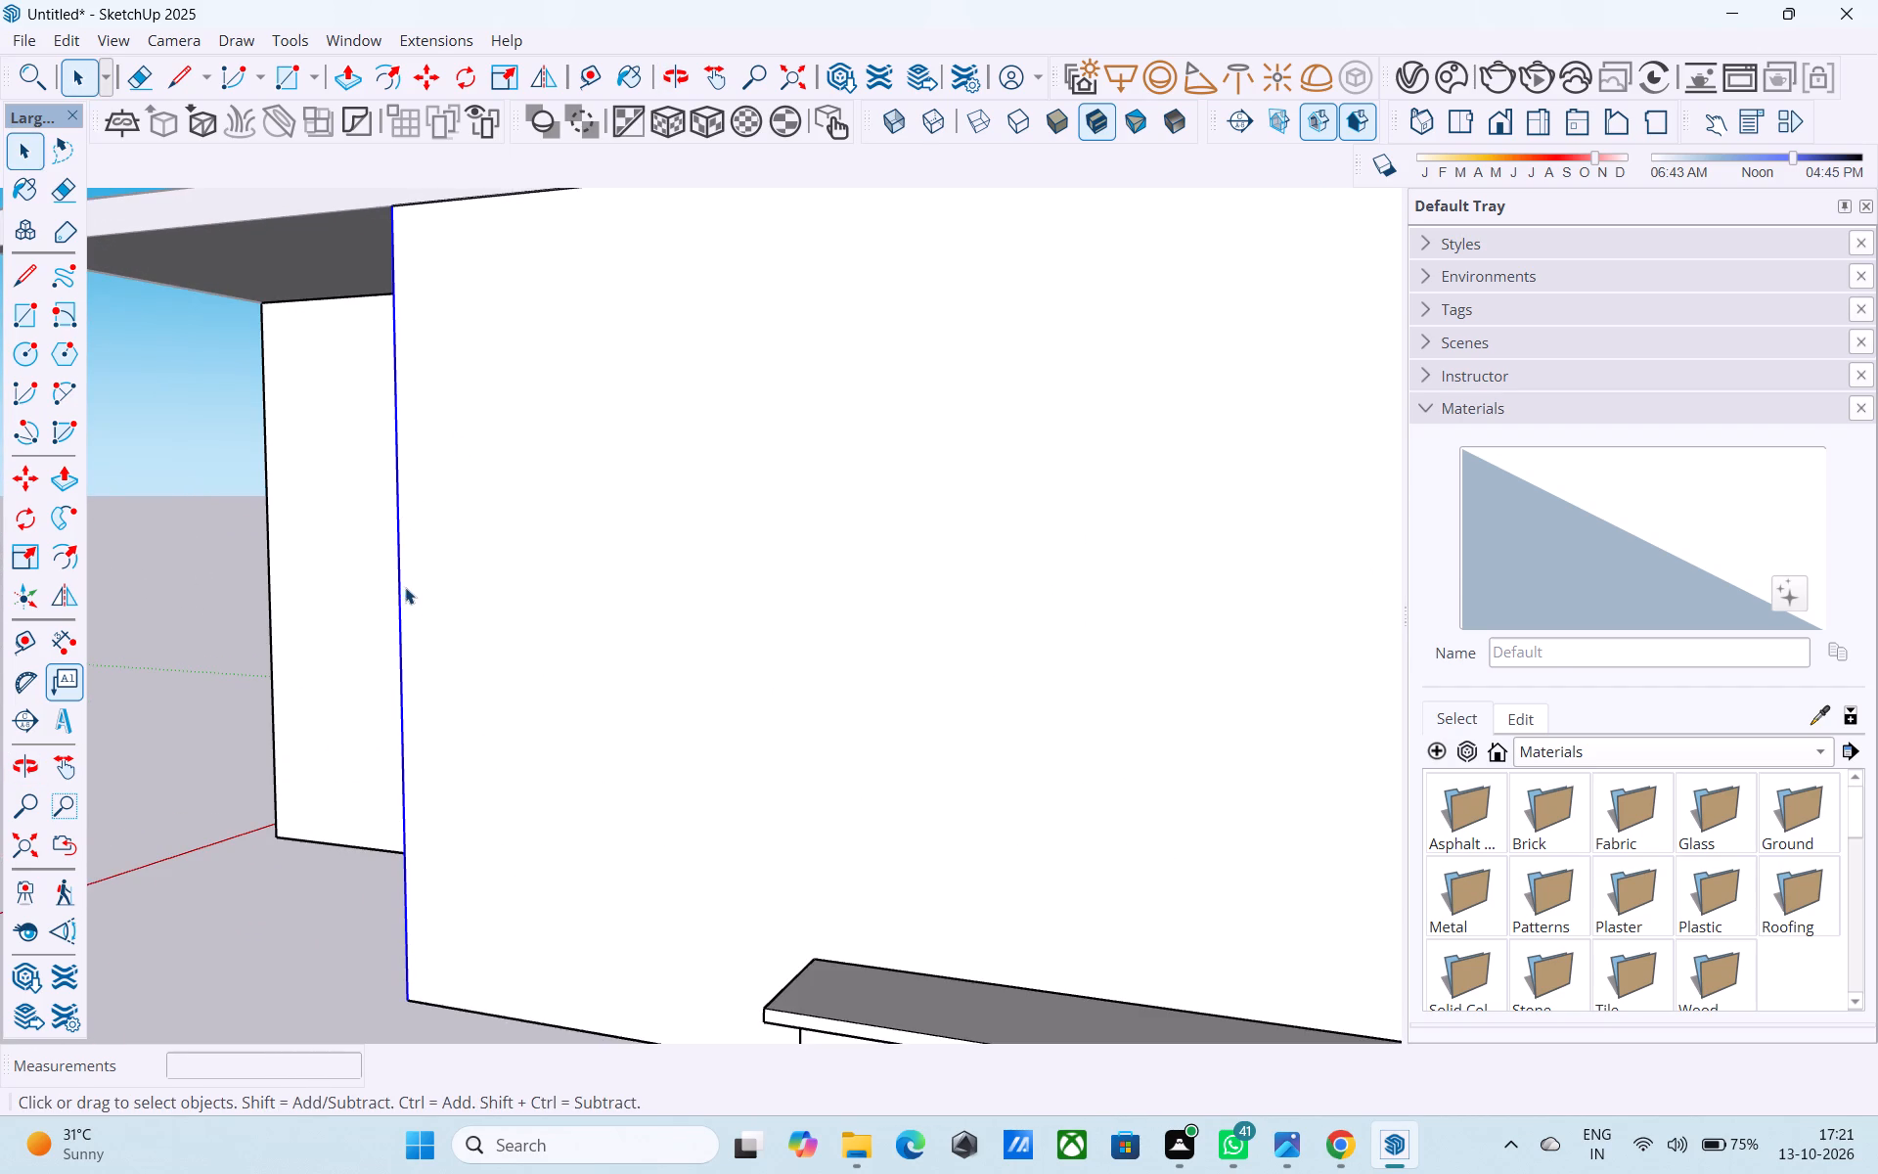
key("m")
left_click(412, 996)
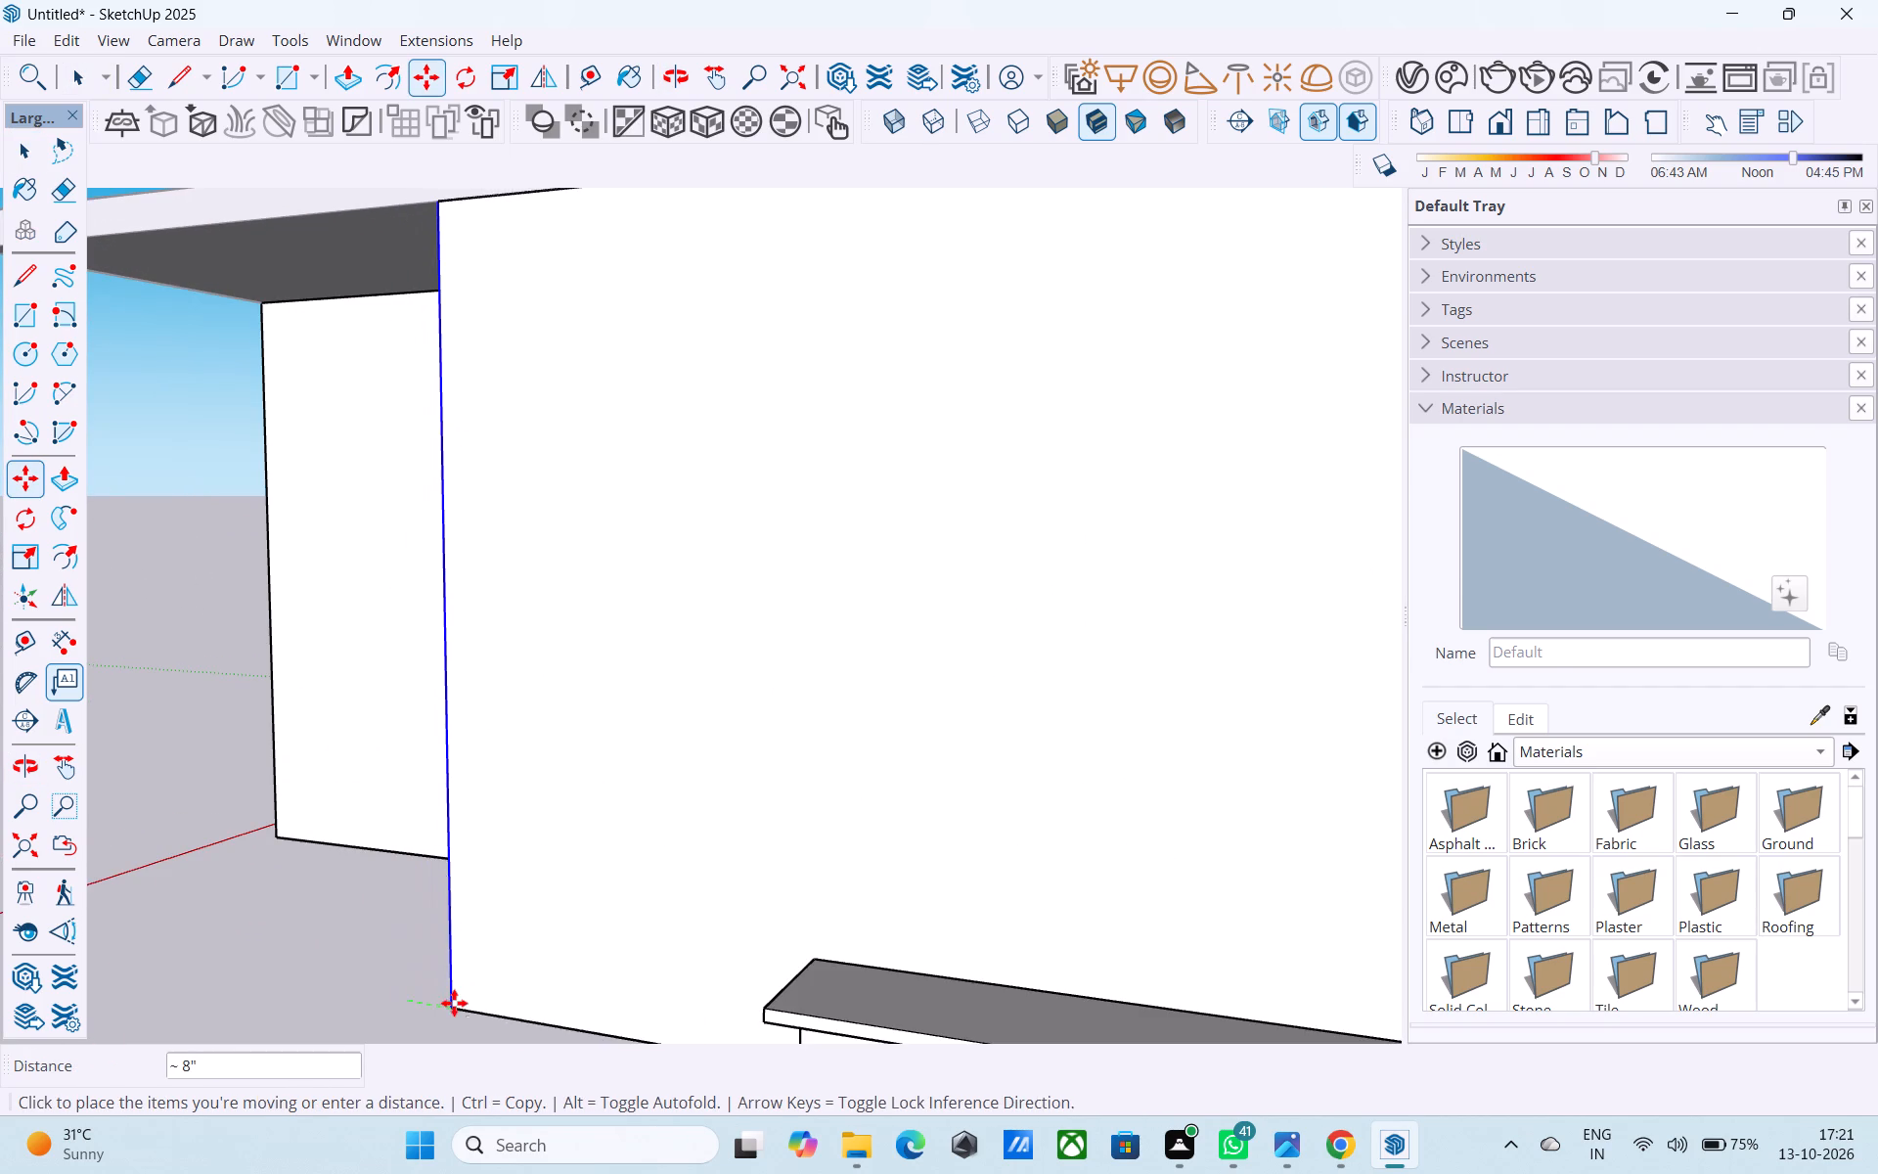
type("1.5'")
key("Return")
key("space")
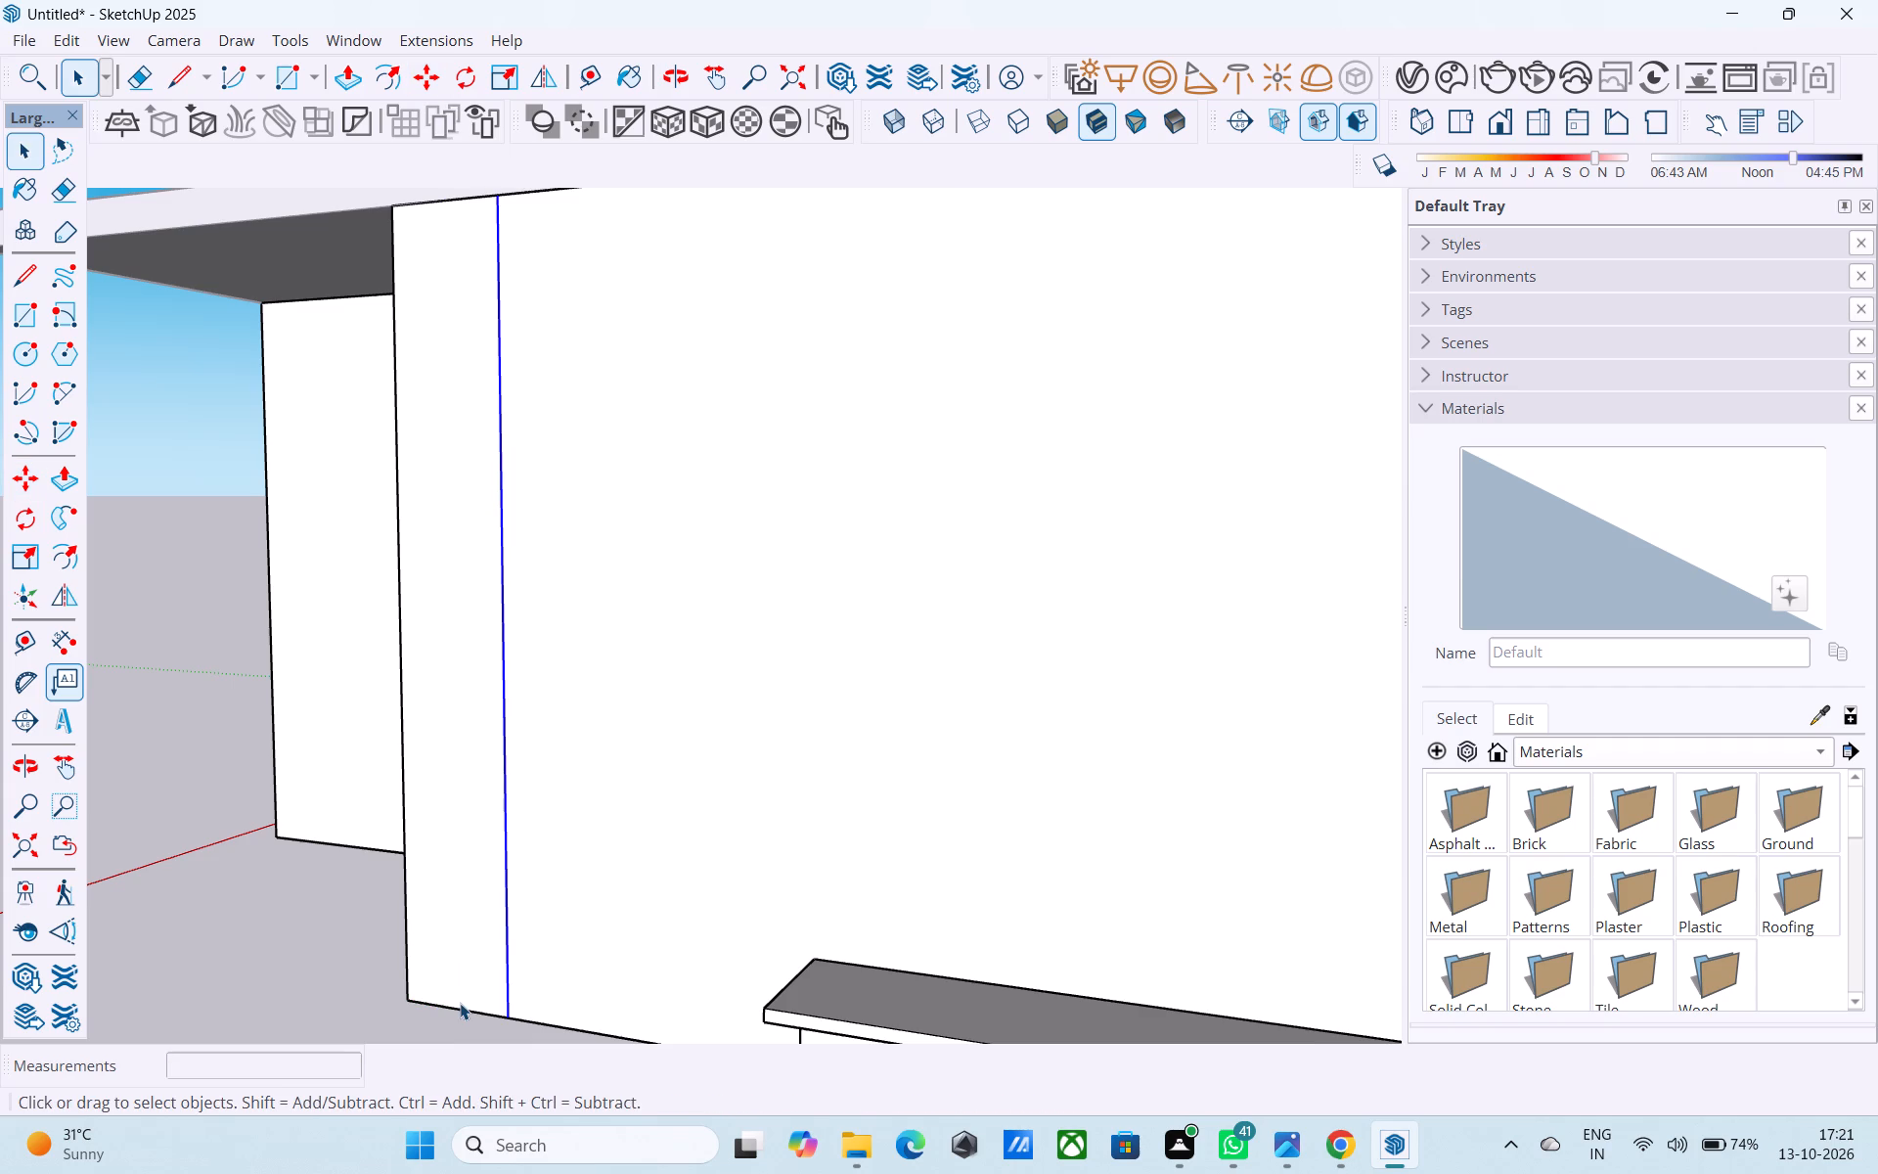
Push/Pull the narrow vertical strip at the projecting front wall's corner outward by 6".
scroll(317, 1042, "down", 3)
middle_click_drag(317, 1046, 632, 1013)
scroll(356, 752, "down", 6)
middle_click_drag(354, 724, 565, 784)
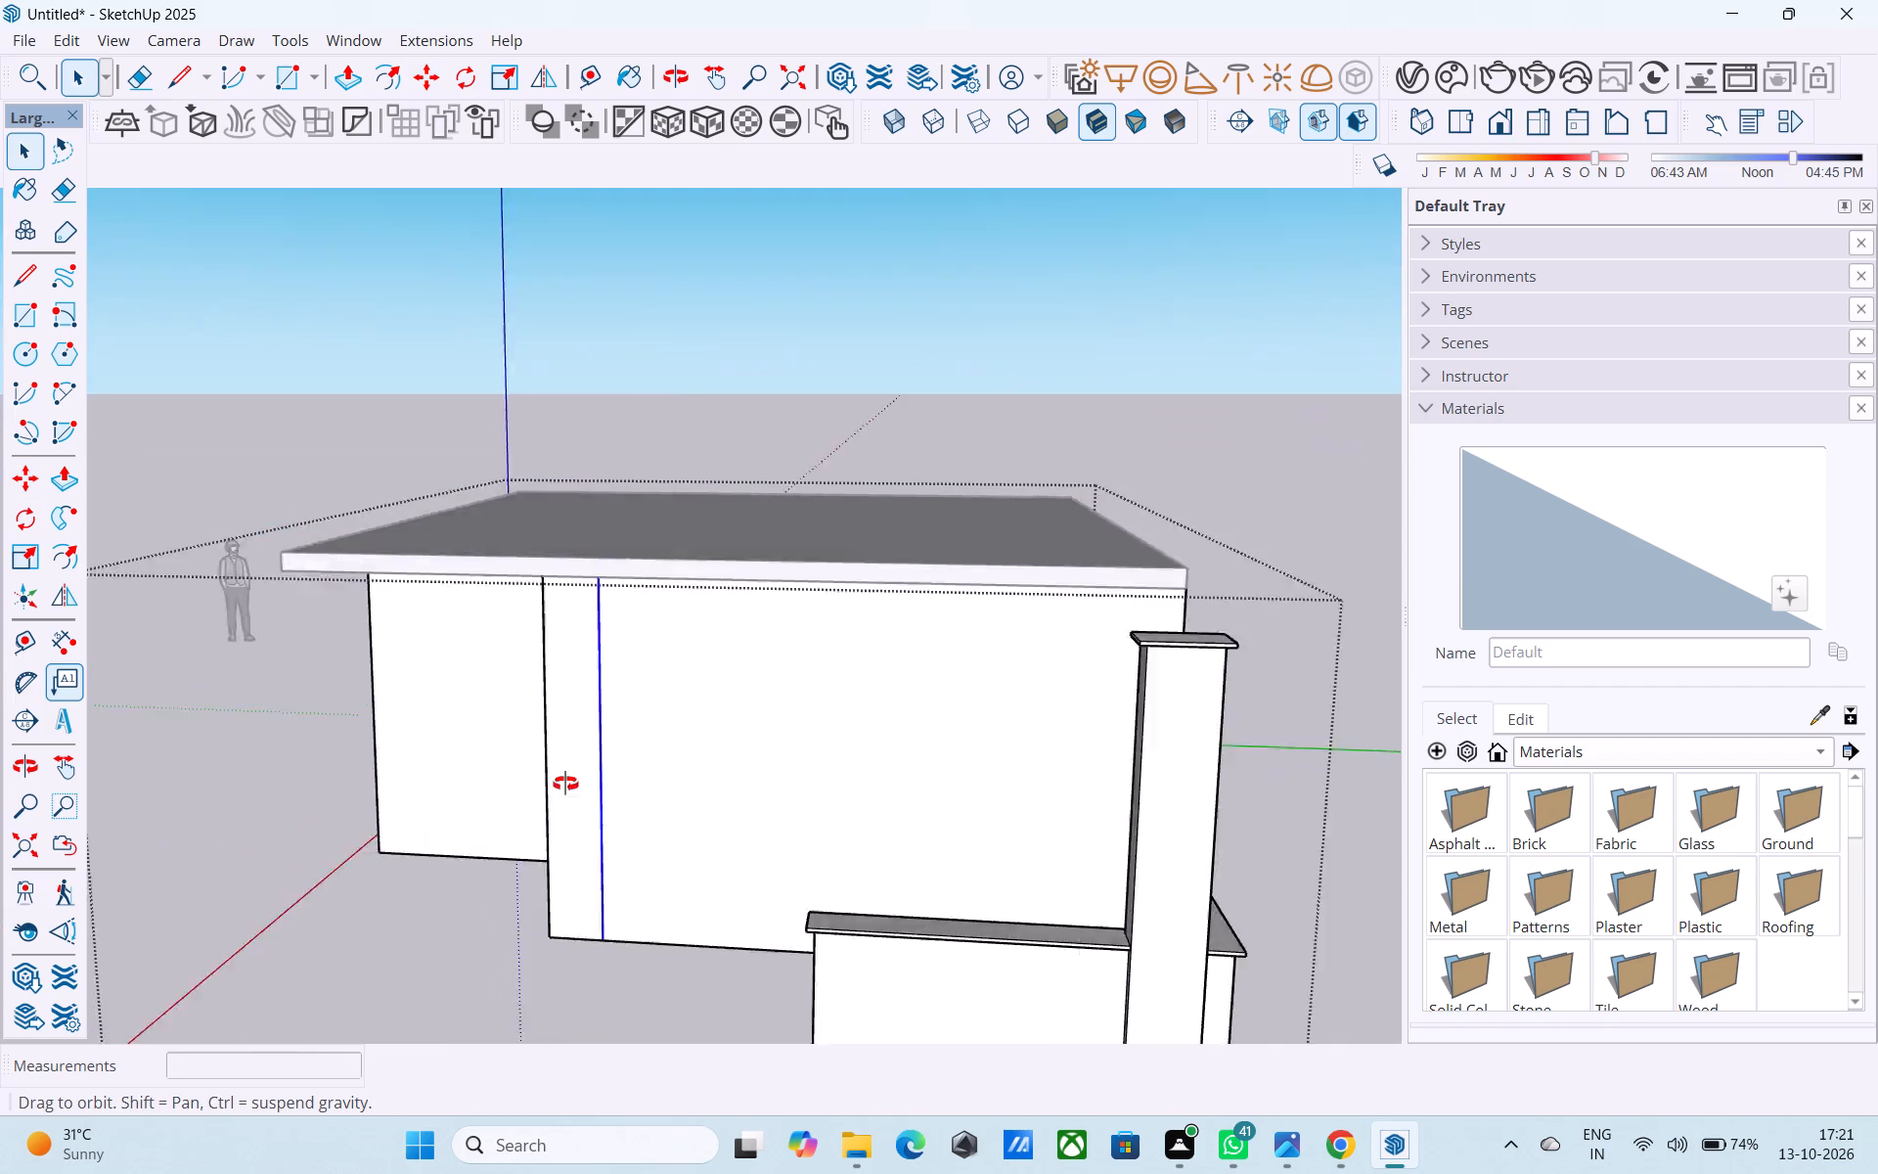
middle_click_drag(565, 784, 589, 769)
scroll(533, 644, "down", 6)
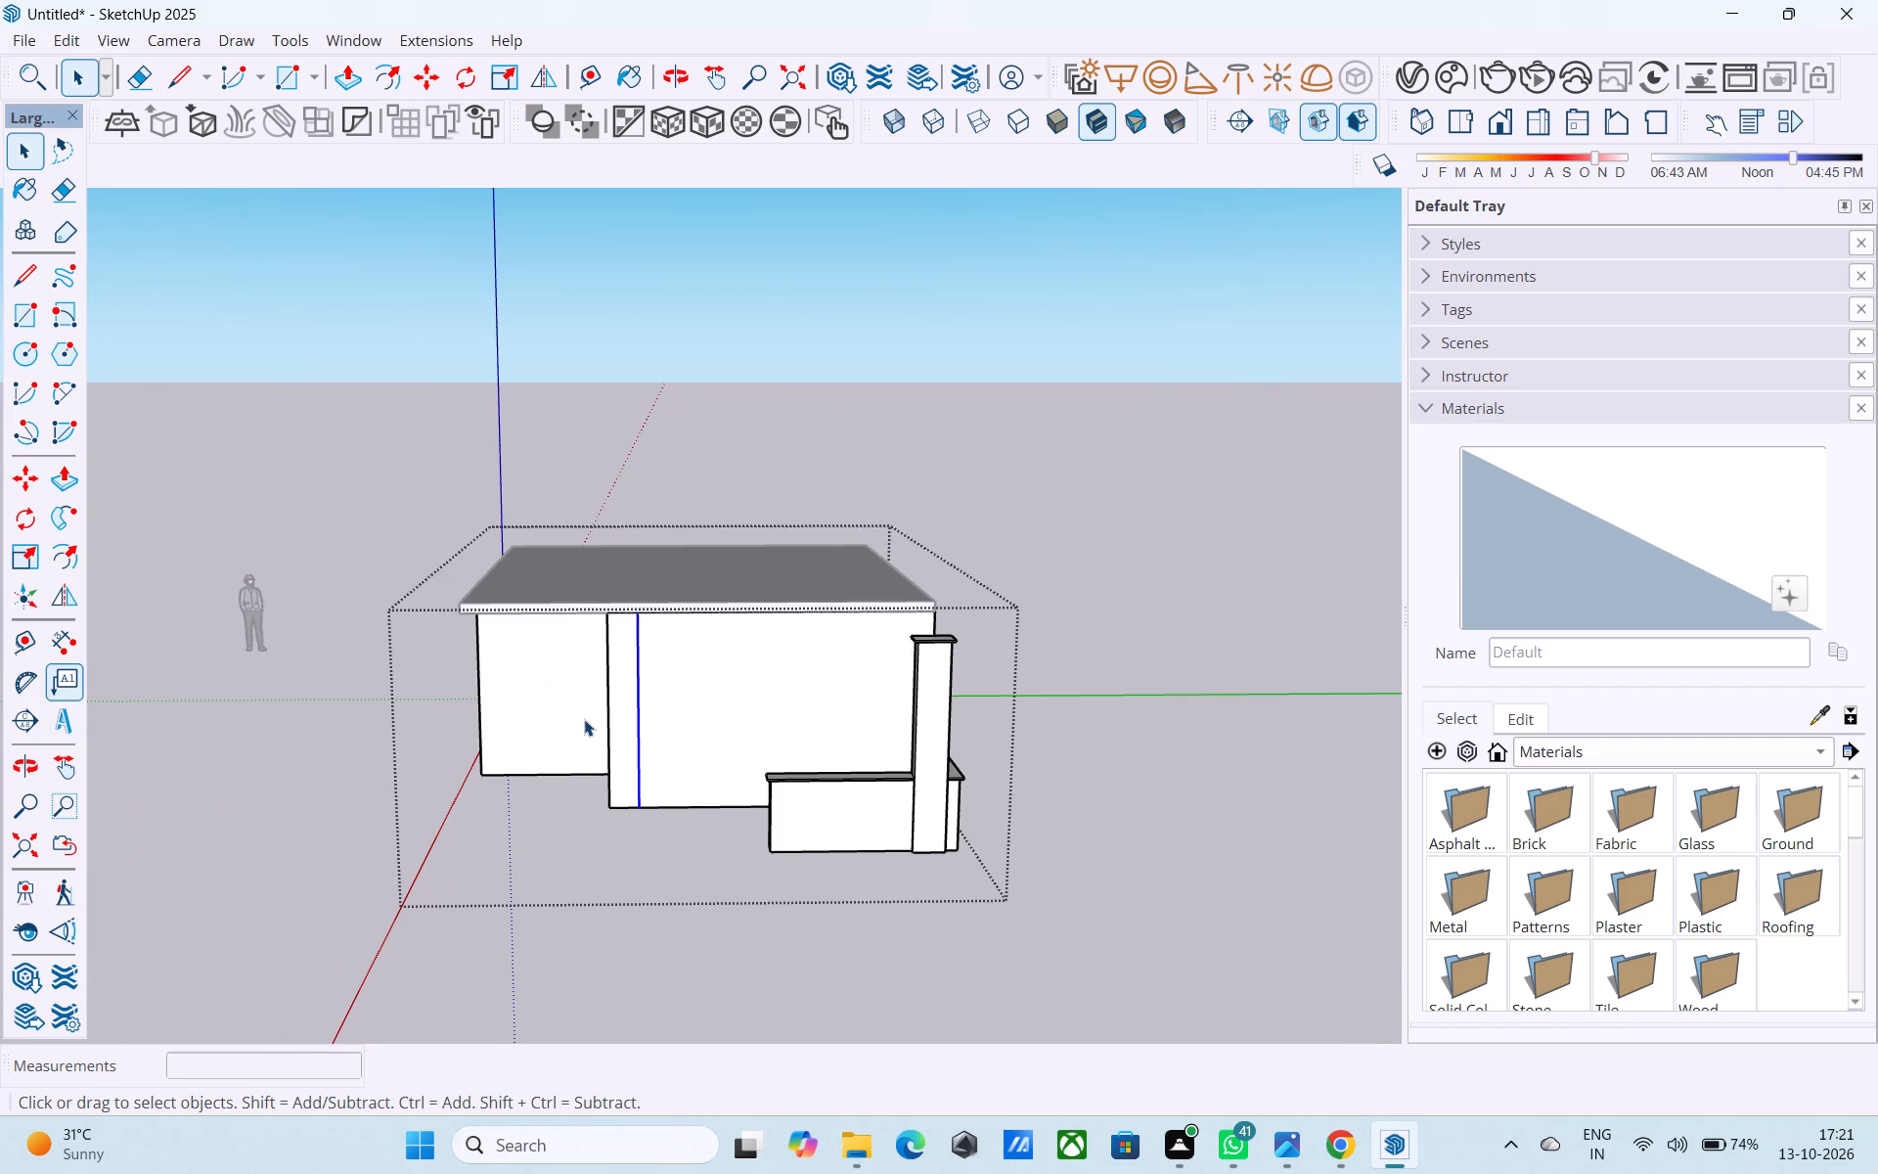
middle_click_drag(597, 739, 714, 768)
scroll(713, 768, "up", 4)
left_click(690, 748)
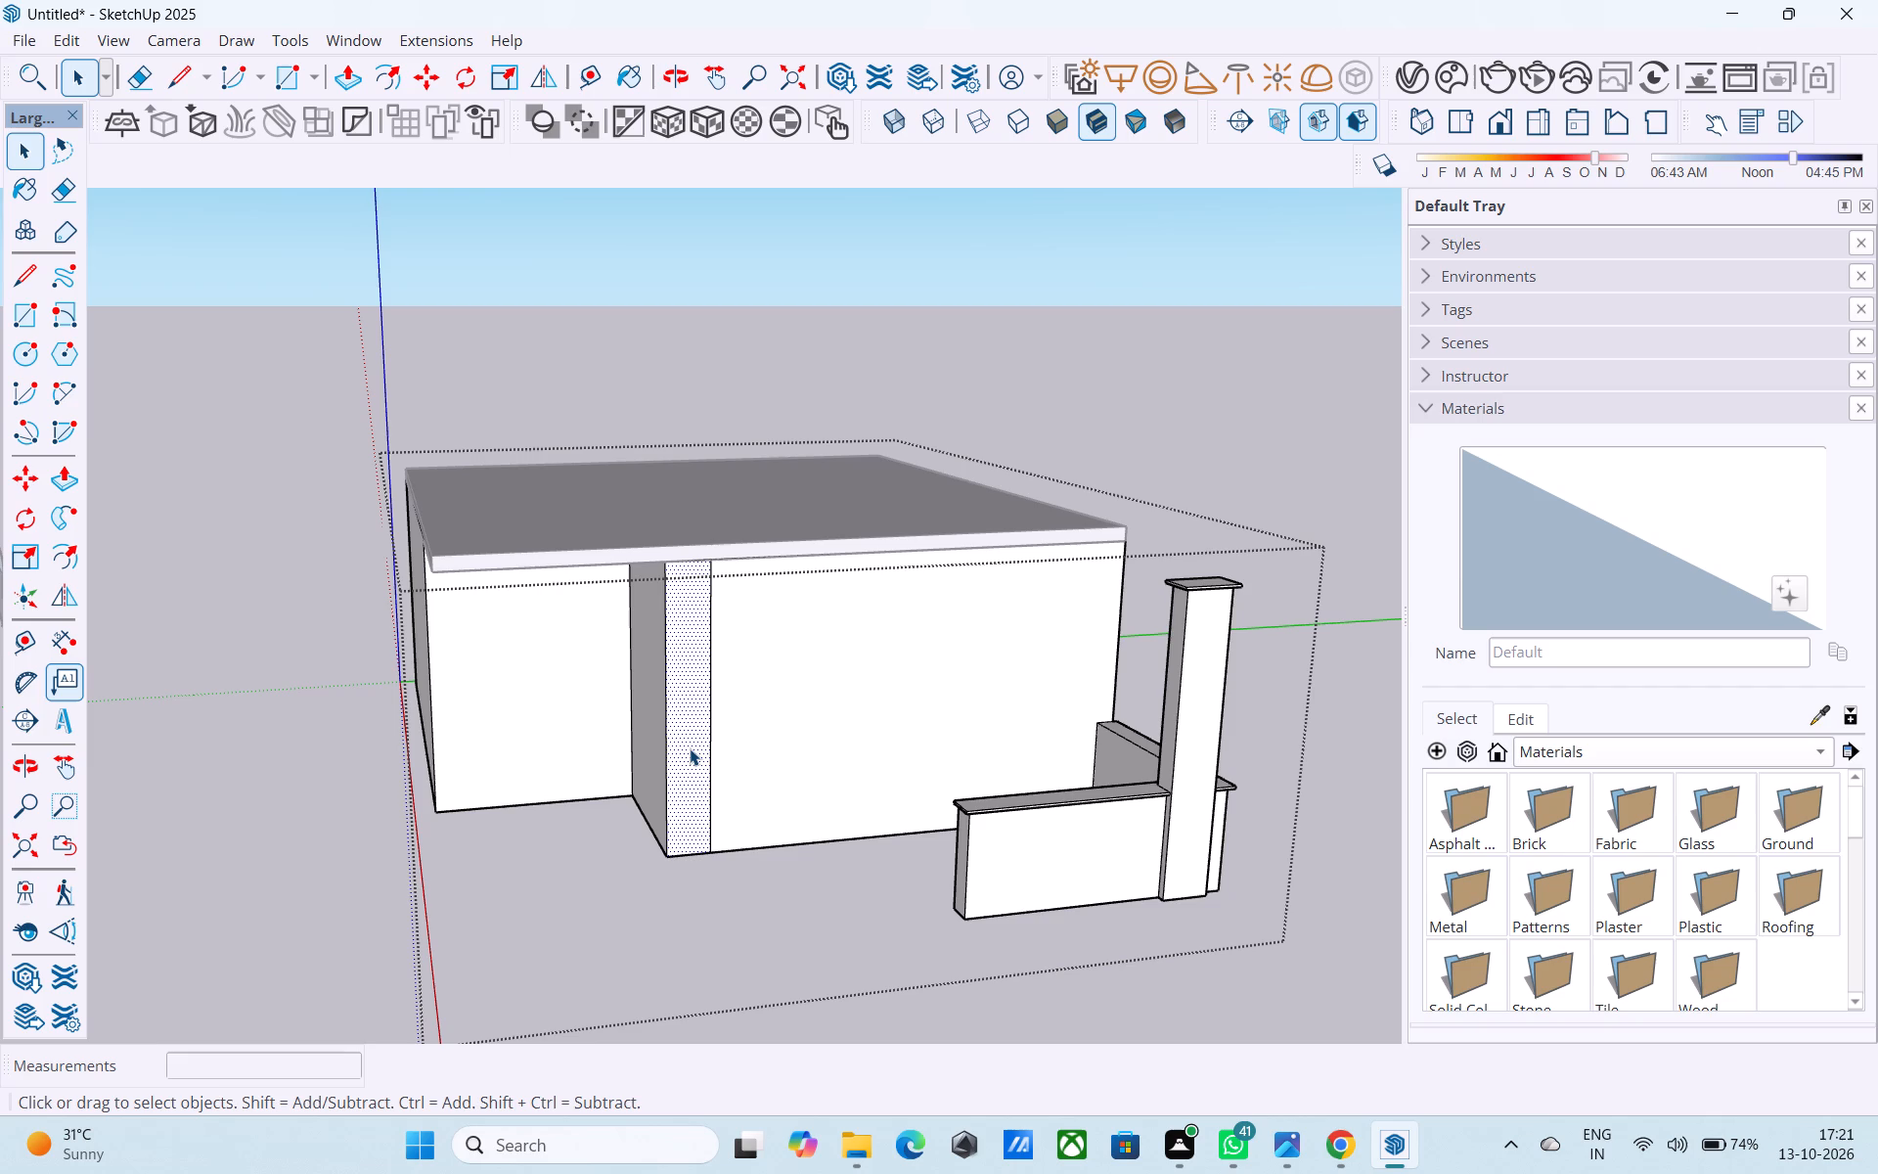
middle_click_drag(690, 748, 594, 737)
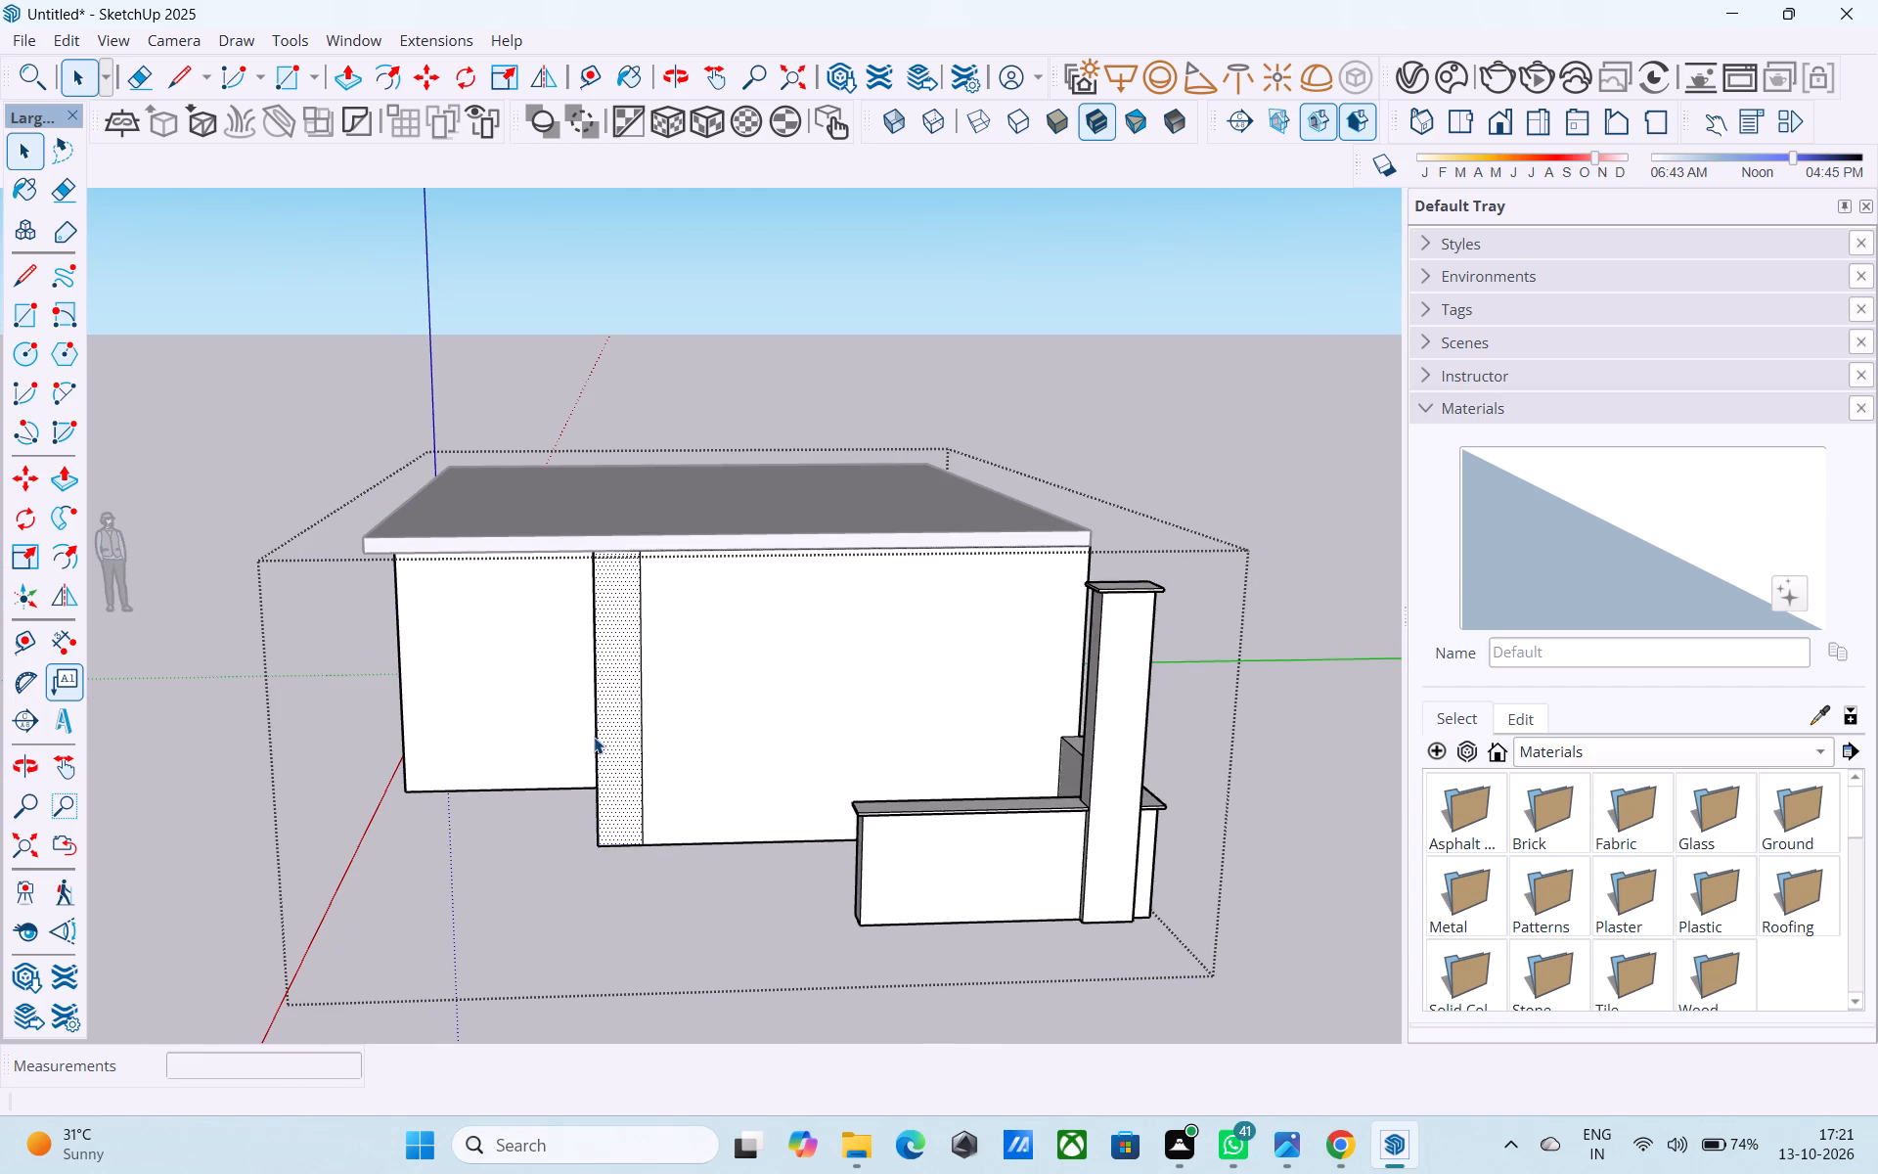
key("p")
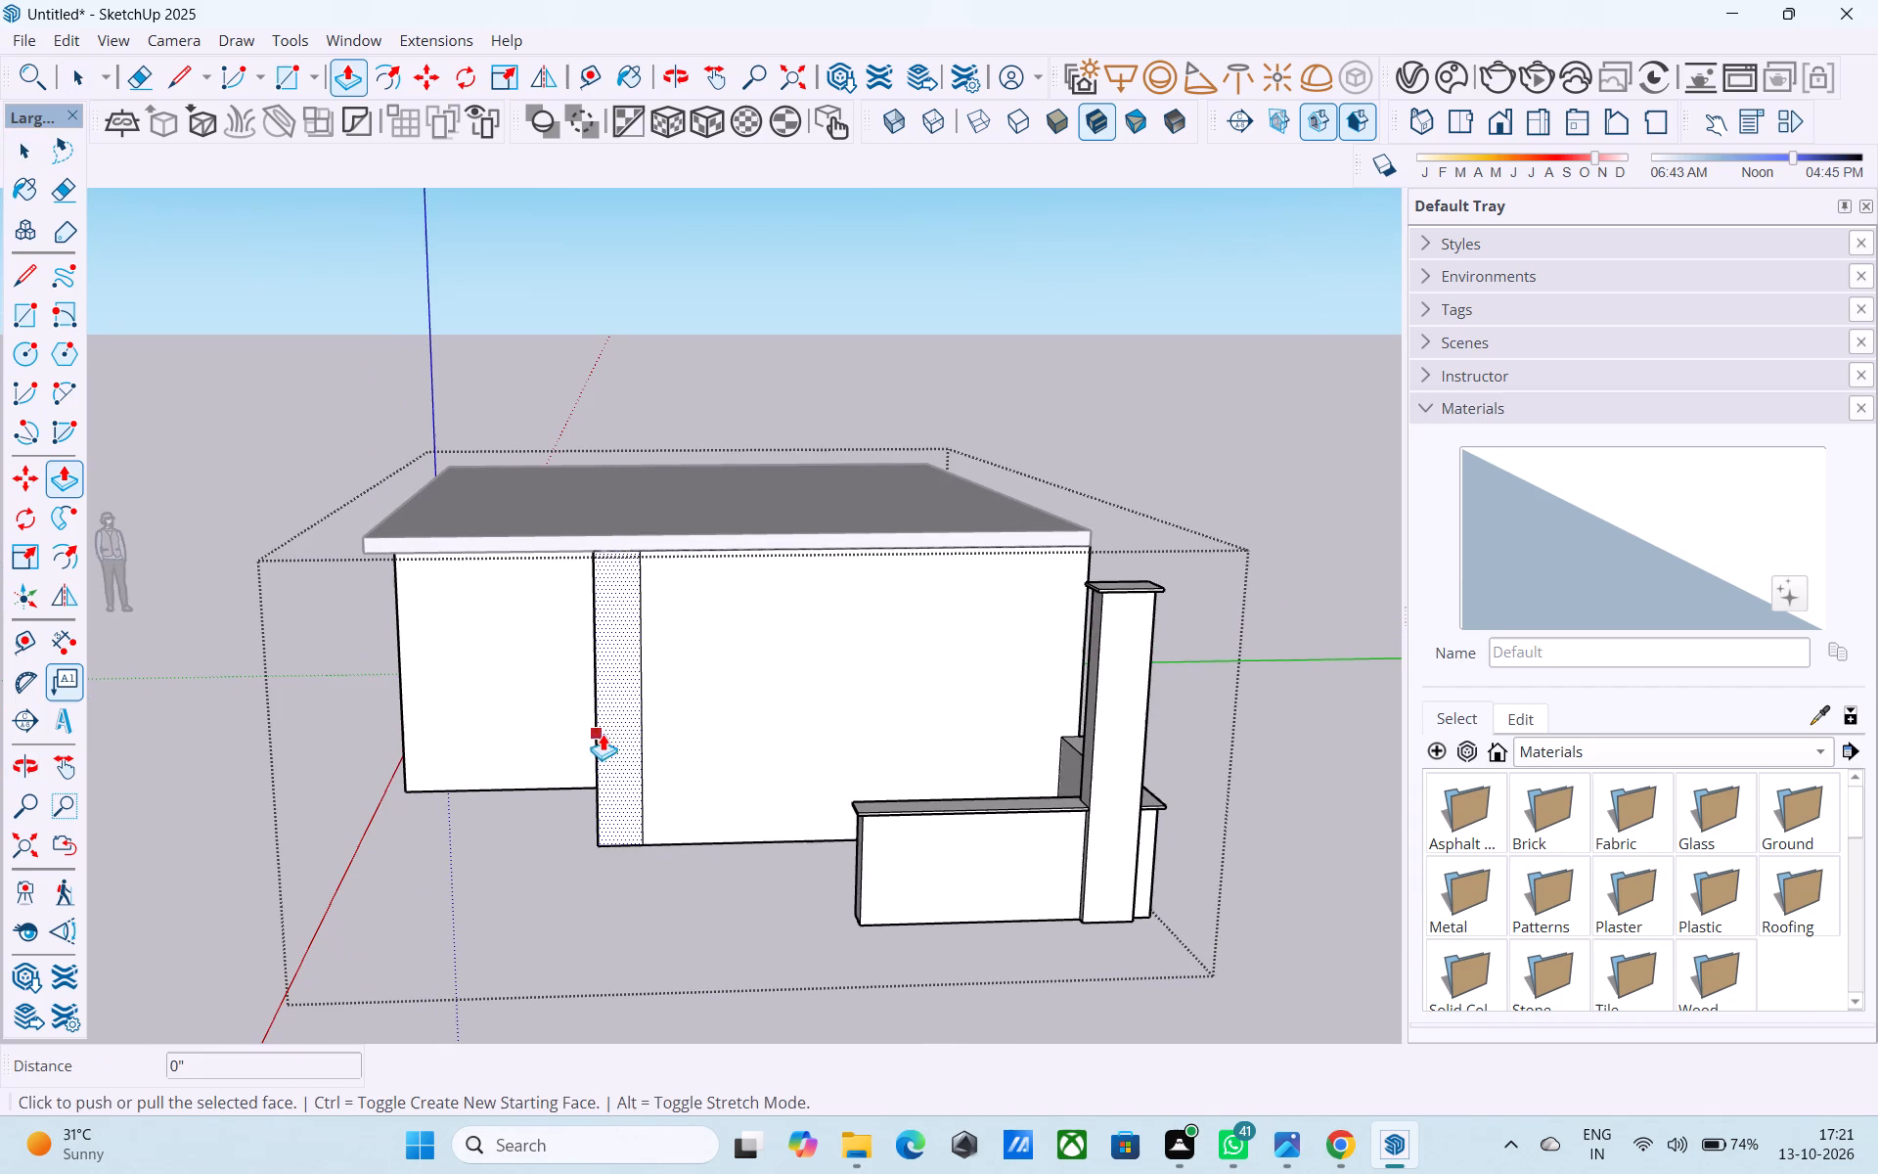
left_click(614, 735)
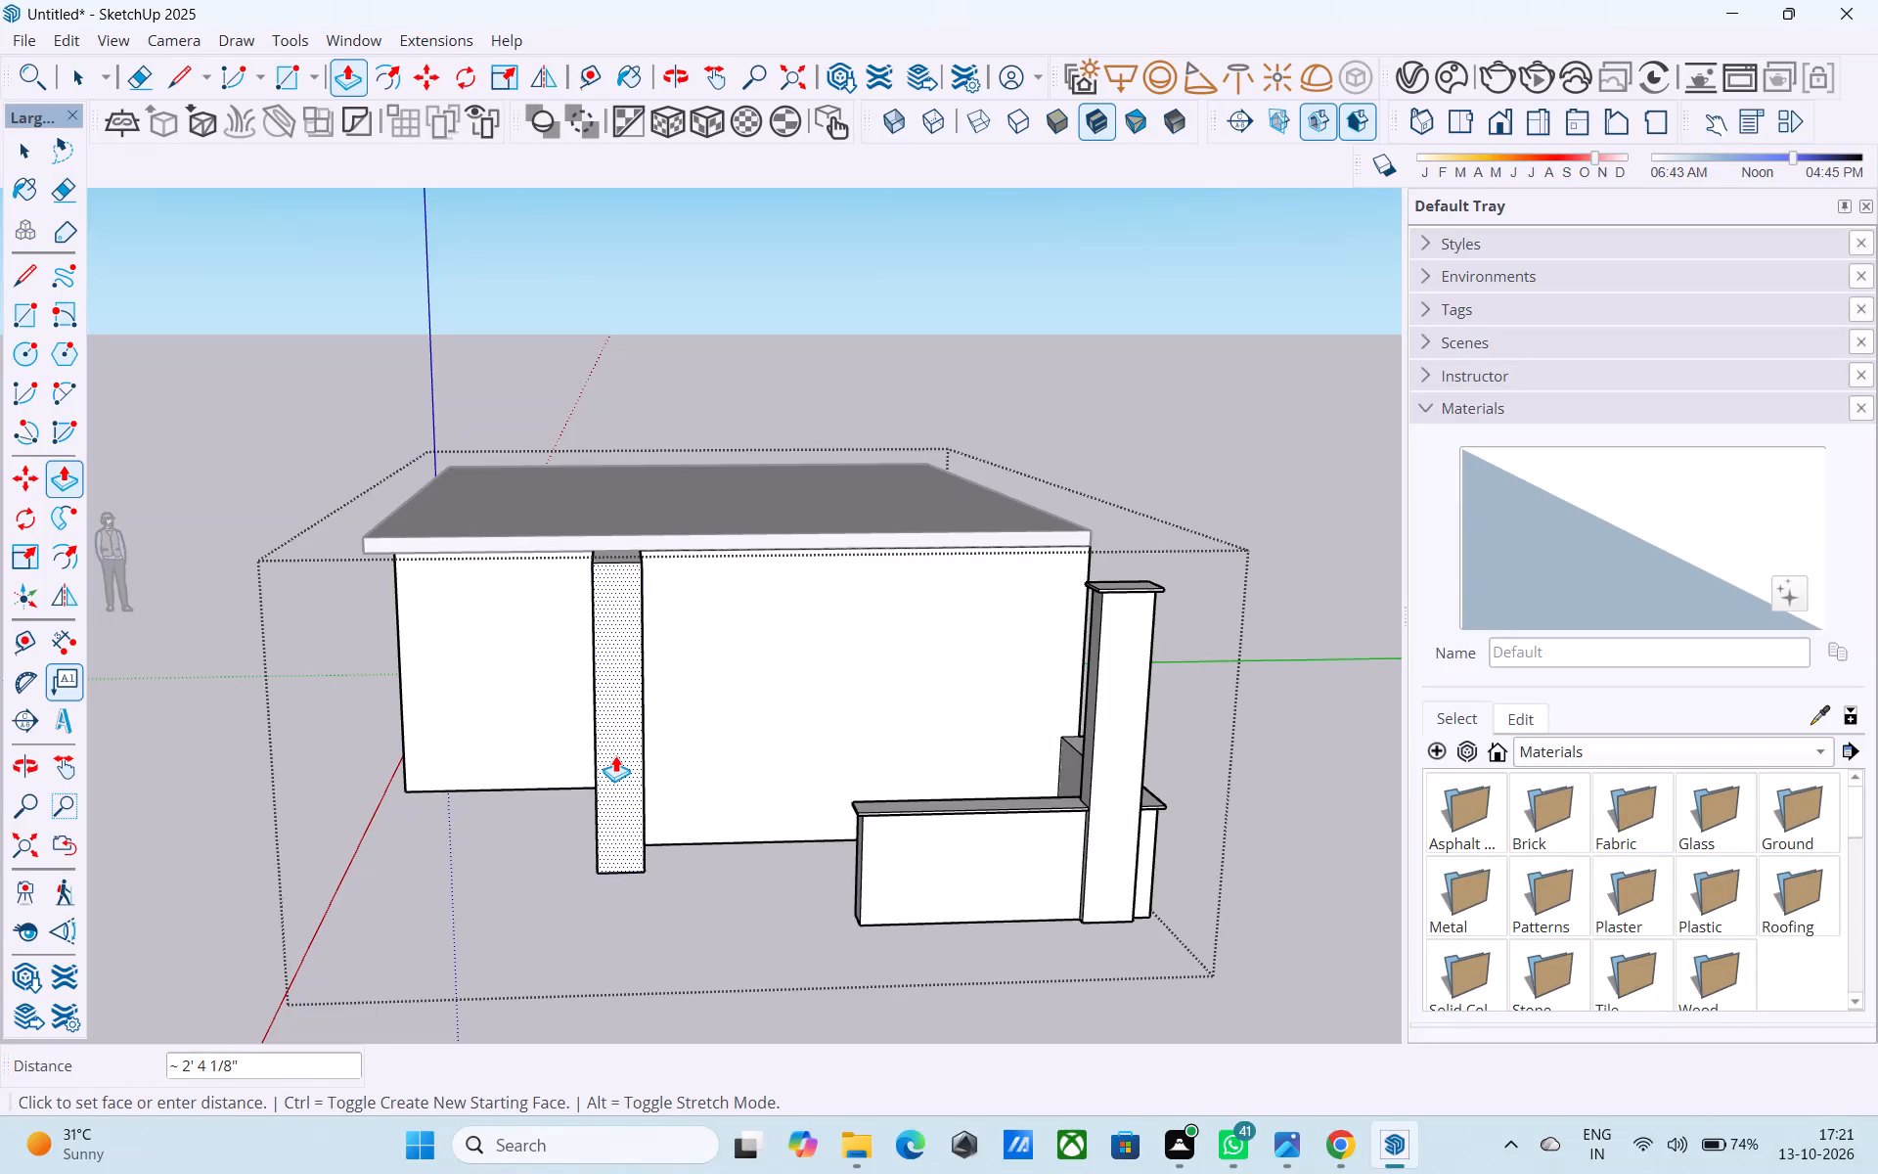
type("6\"")
key("Return")
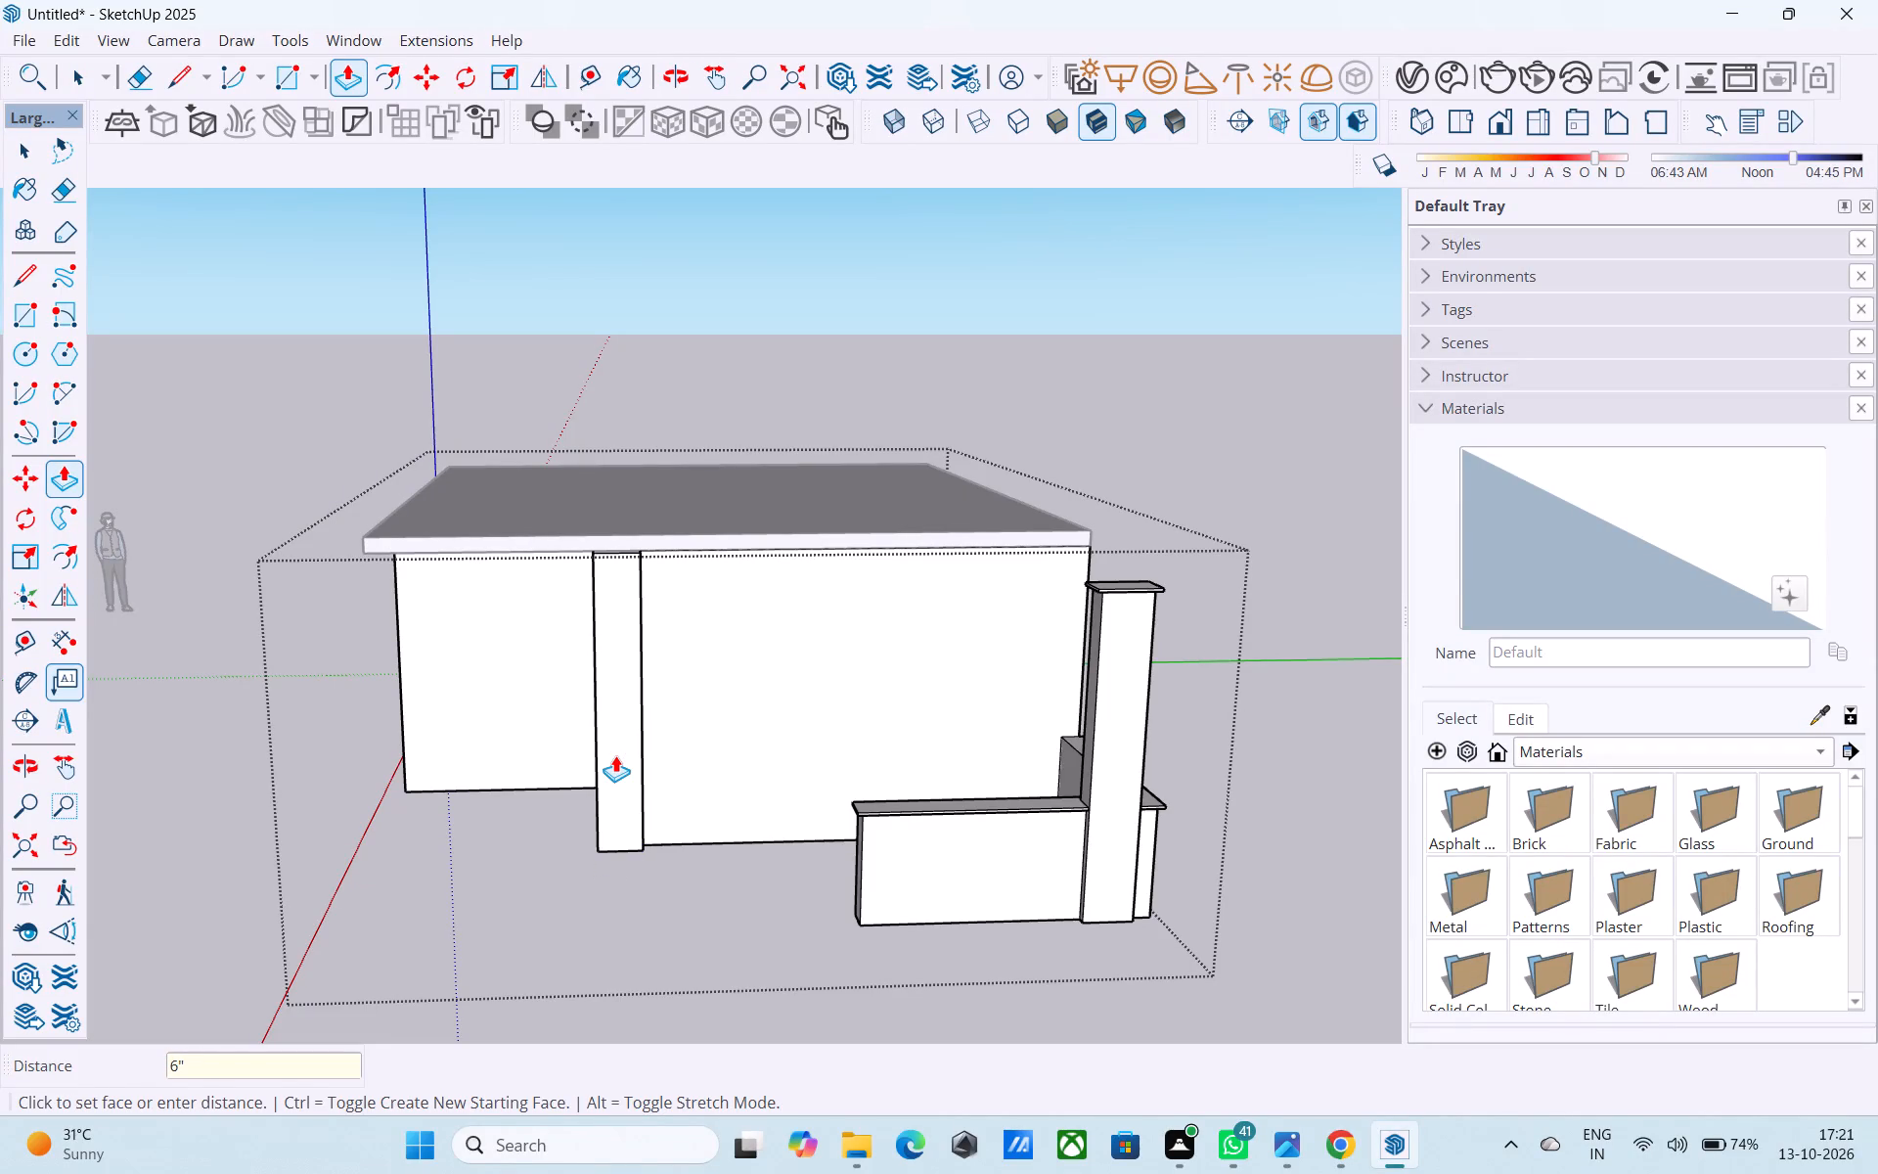
From the low wall's outer front base corner, draw a 6' ground line forward and another parallel to the facade past the smaller room's corner.
key("space")
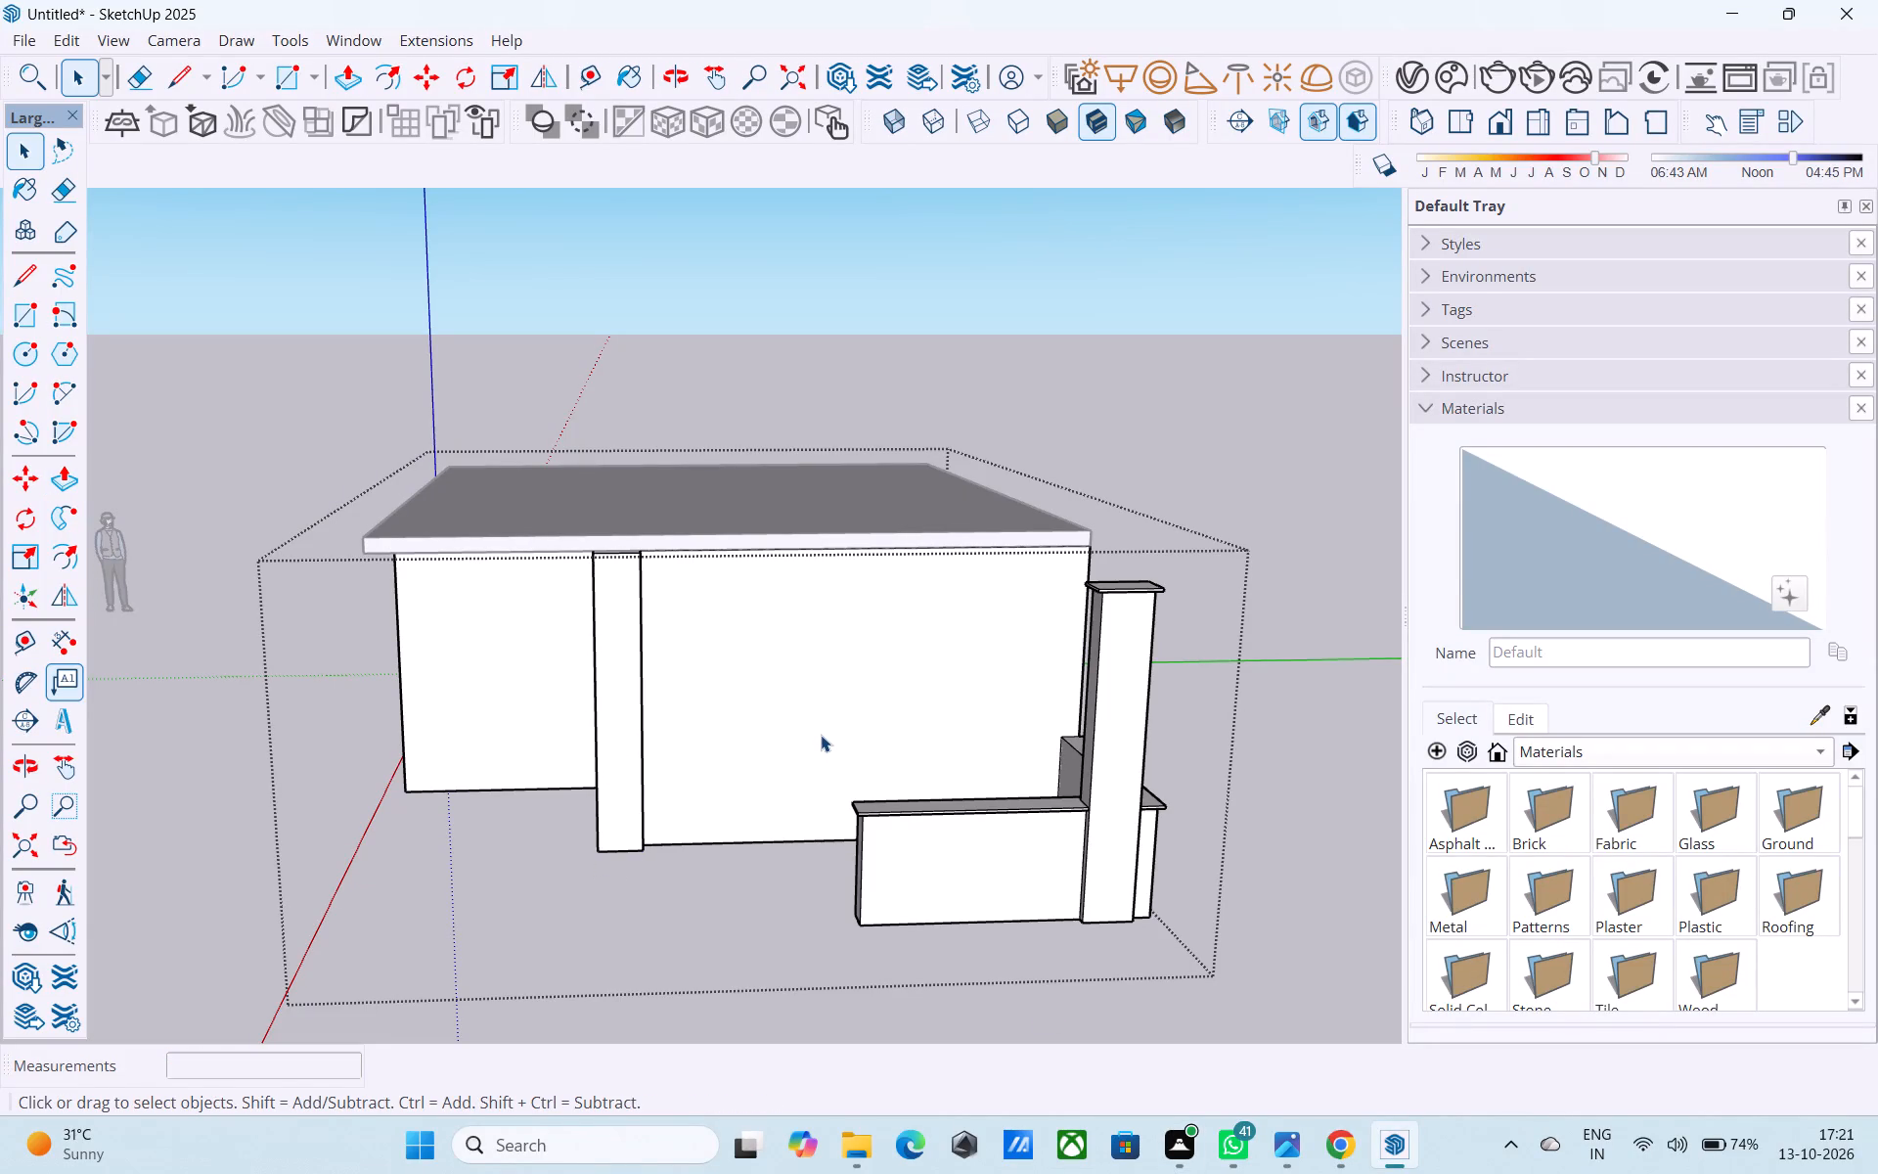
middle_click_drag(829, 775, 774, 607)
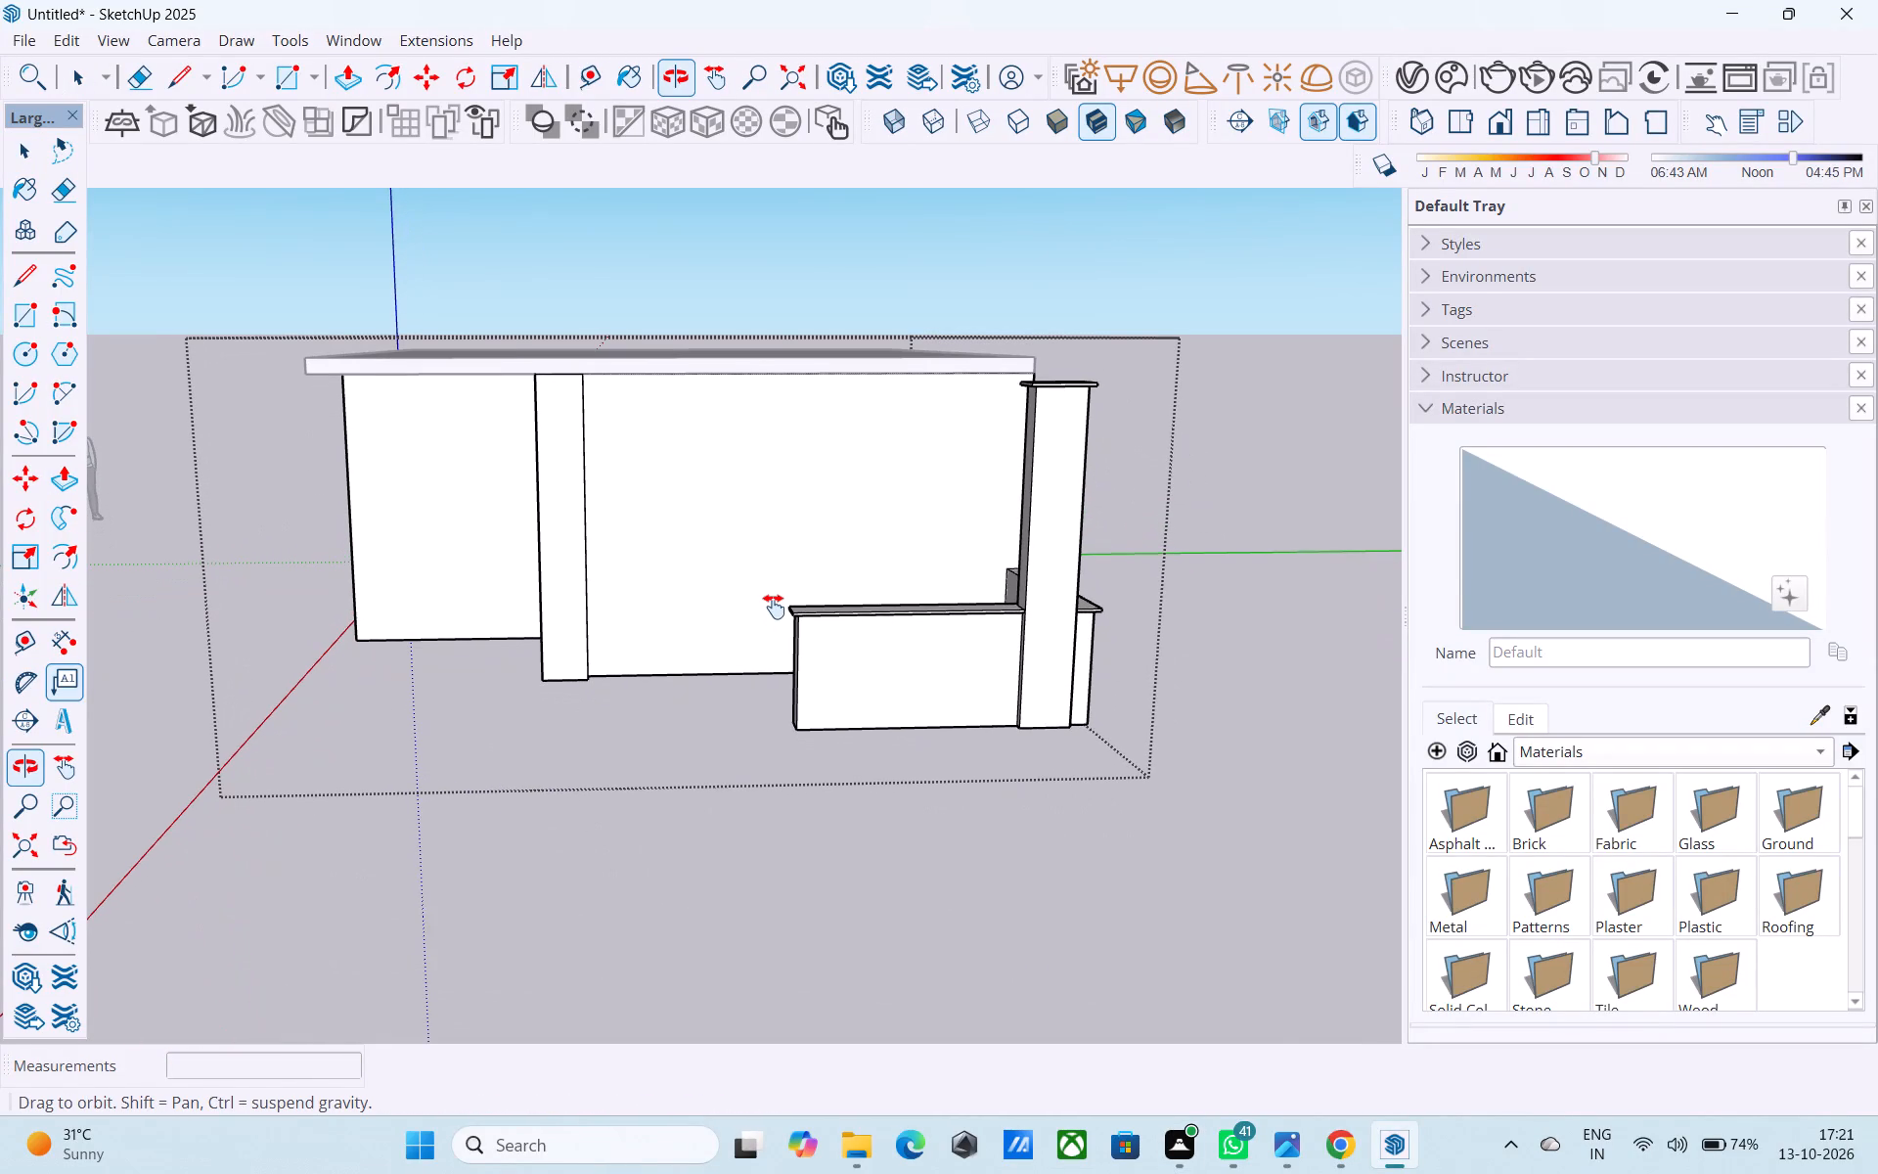
middle_click_drag(774, 607, 865, 640)
scroll(917, 776, "up", 4)
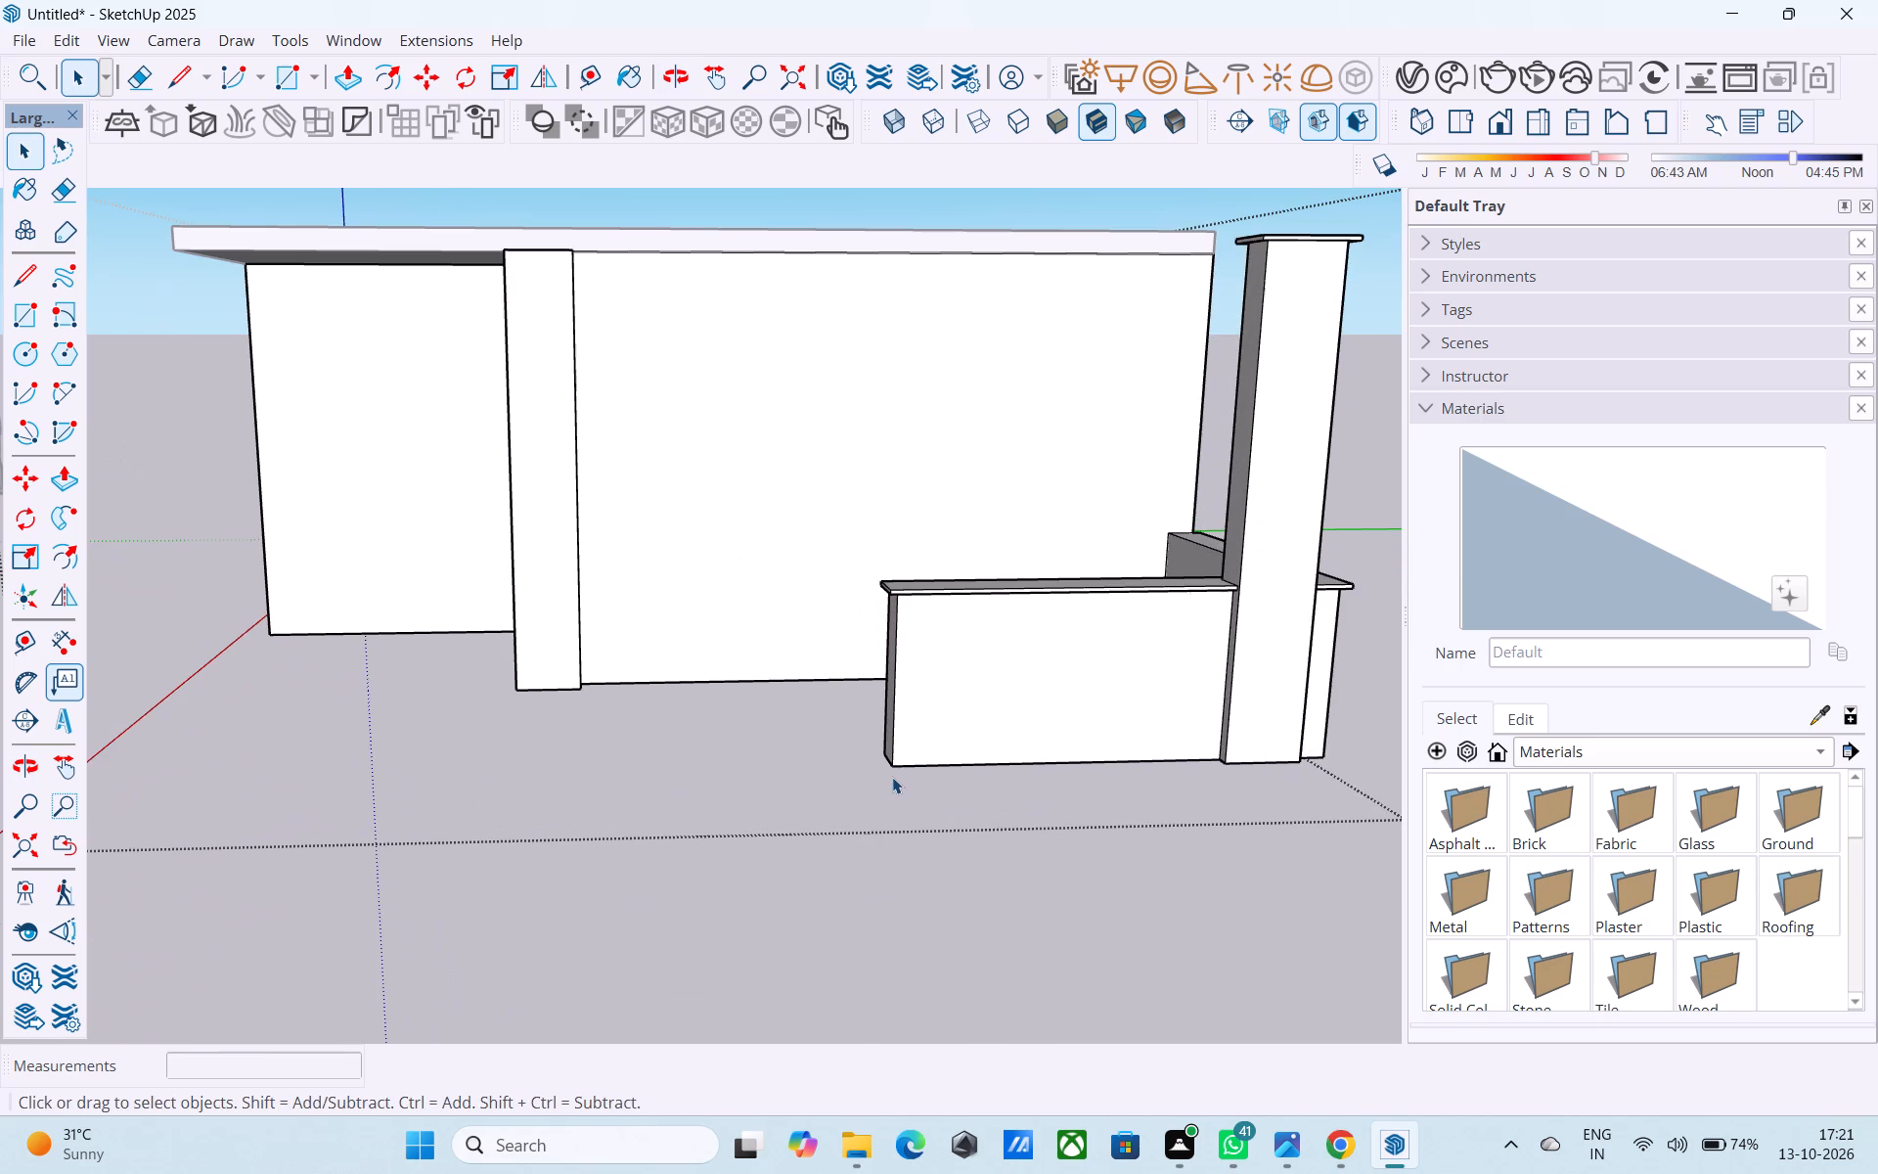
key("l")
left_click(886, 770)
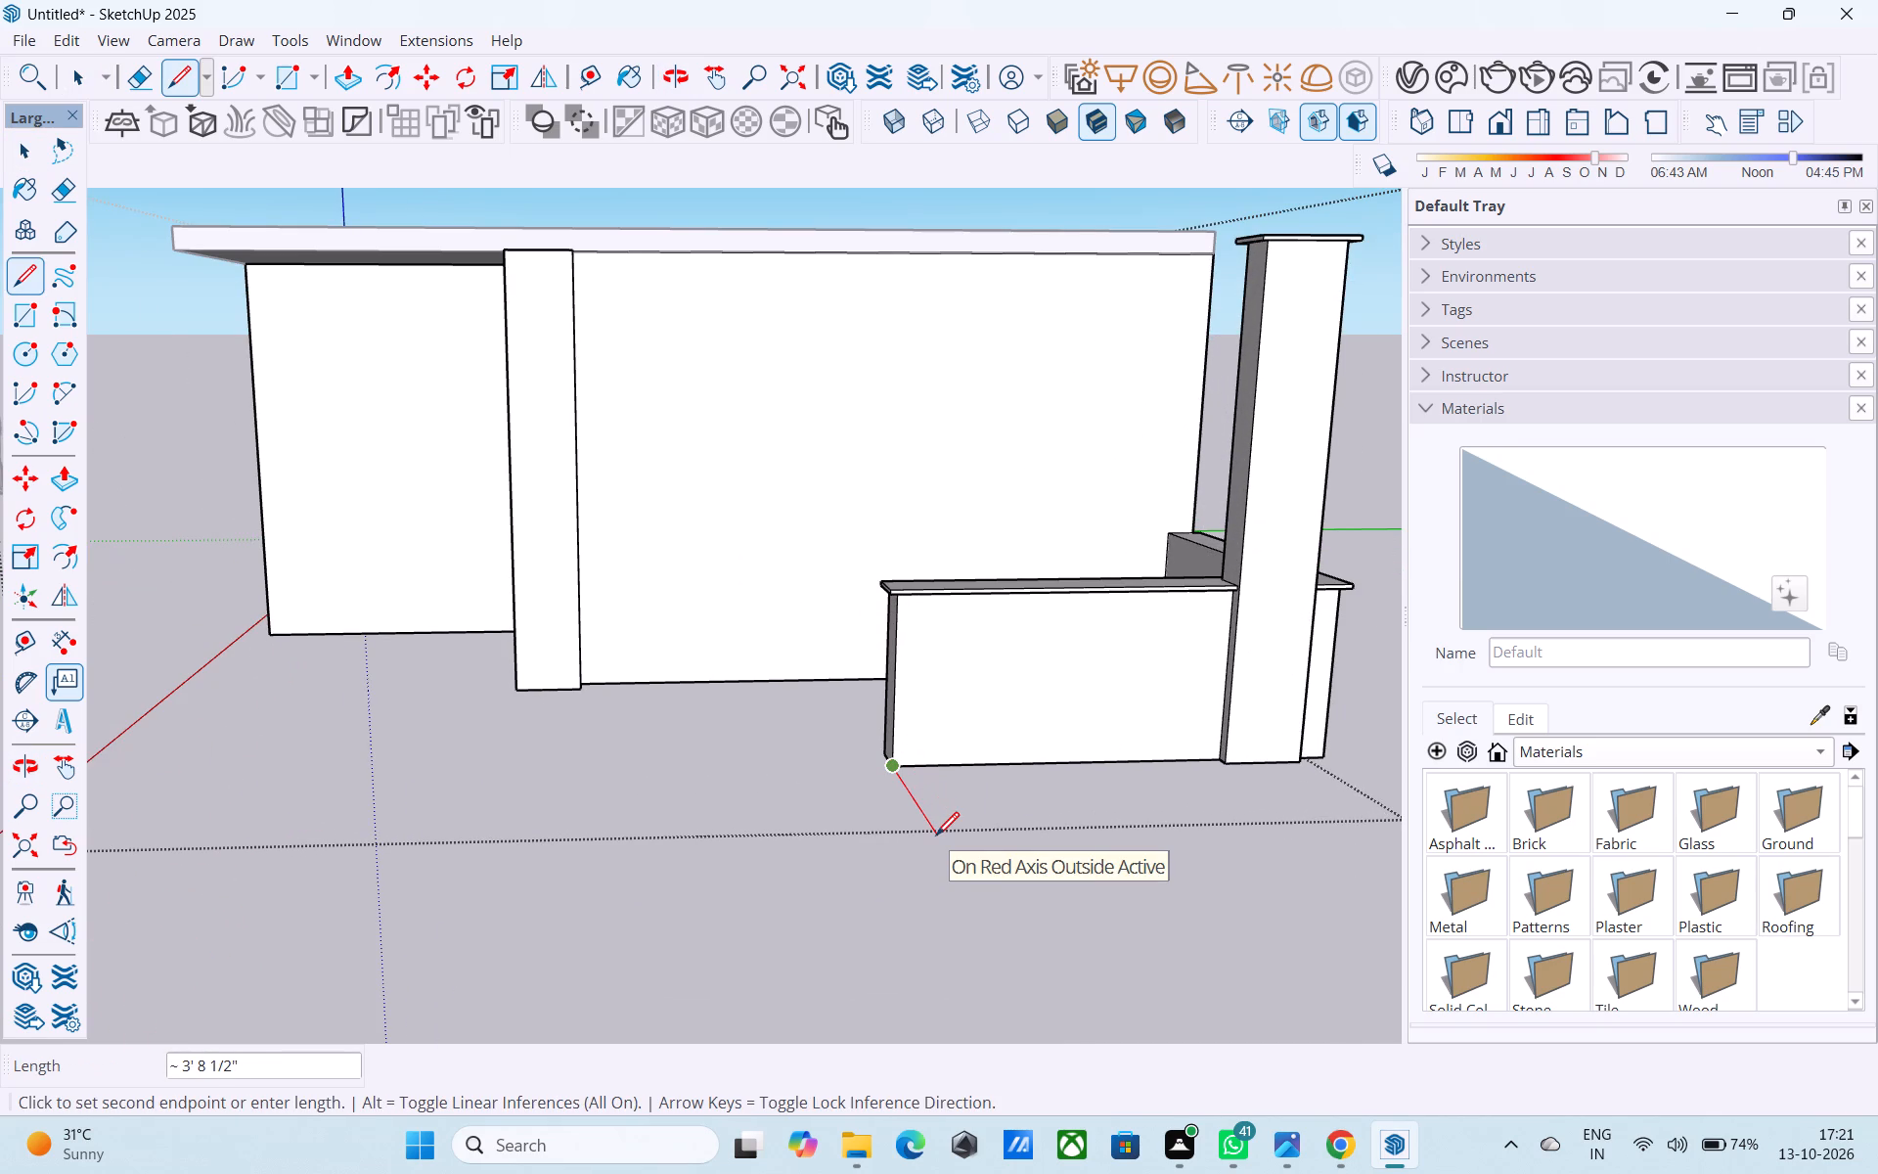
type("6'")
key("Return")
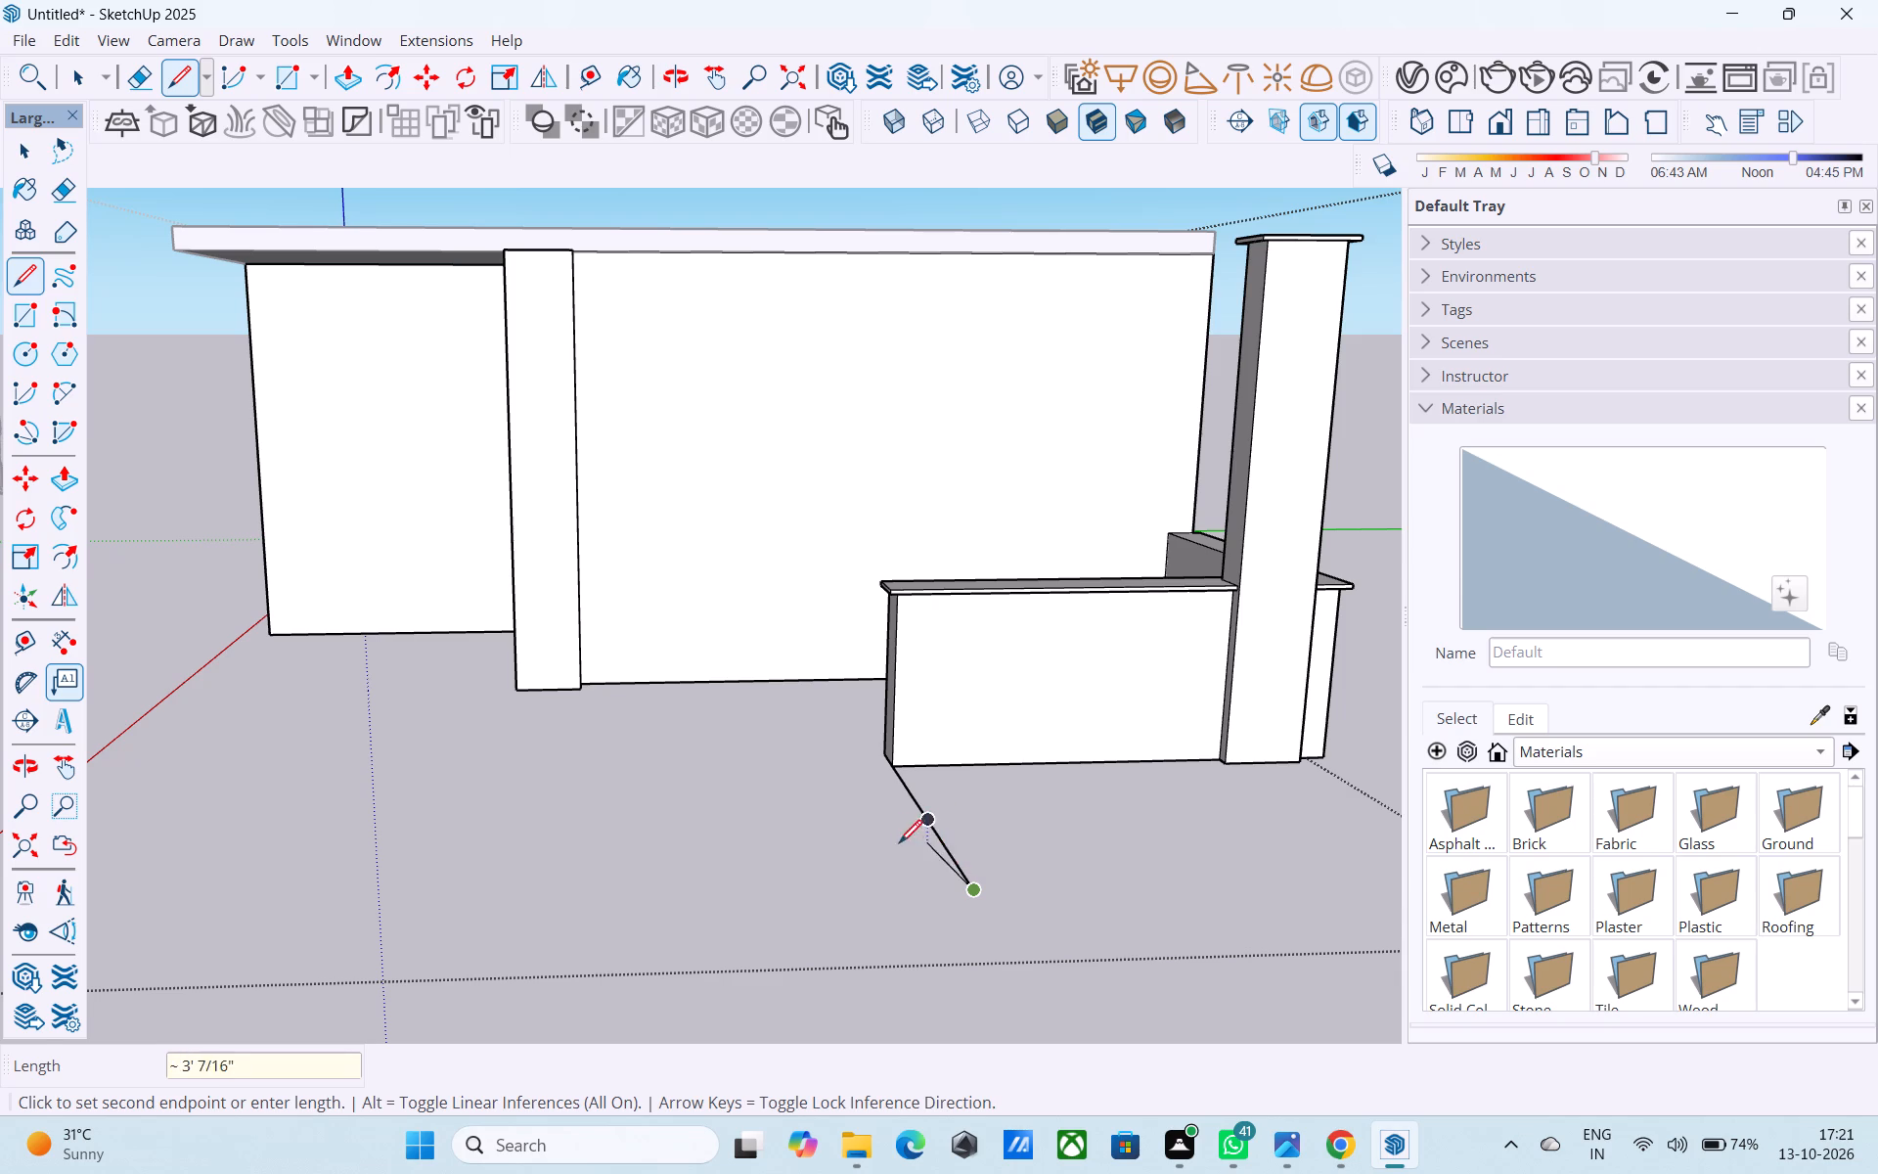
scroll(895, 849, "down", 3)
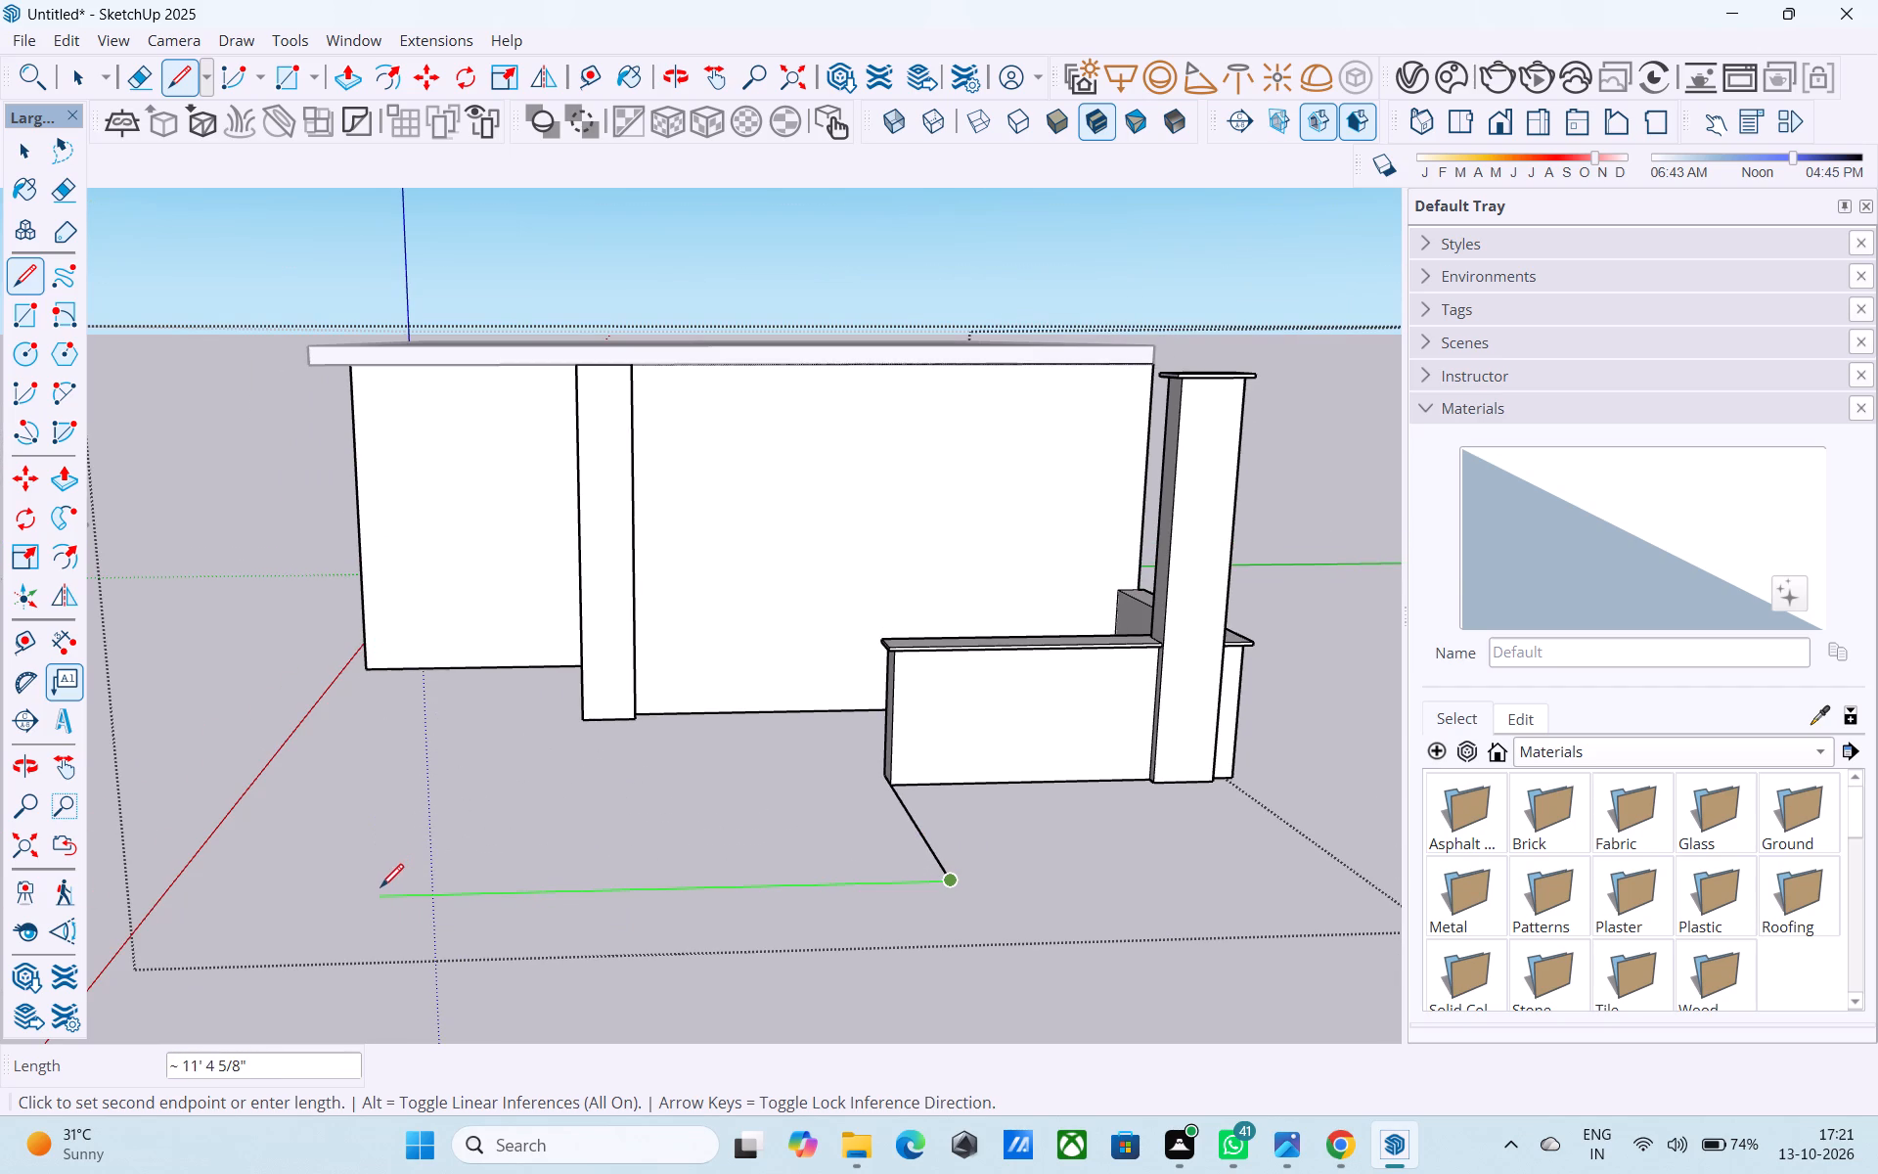
left_click(286, 888)
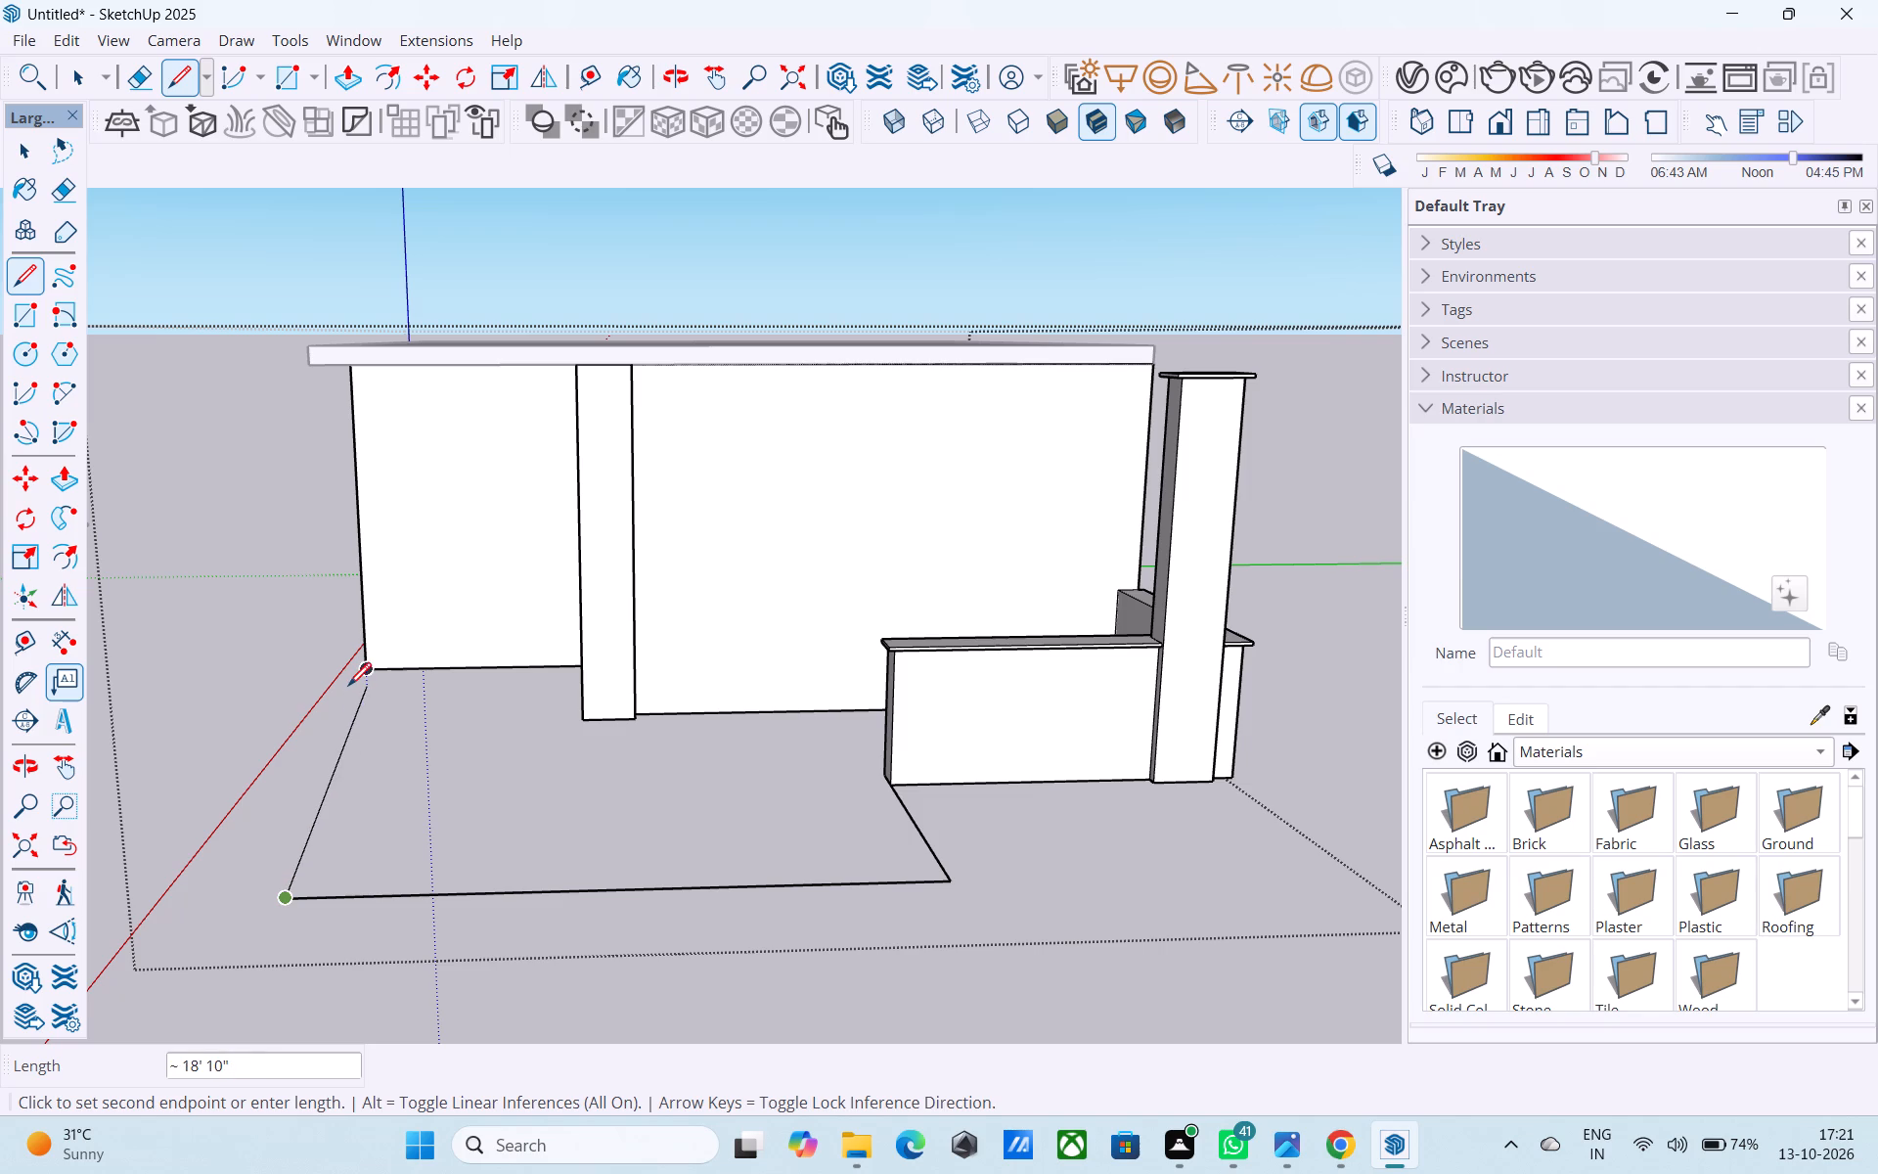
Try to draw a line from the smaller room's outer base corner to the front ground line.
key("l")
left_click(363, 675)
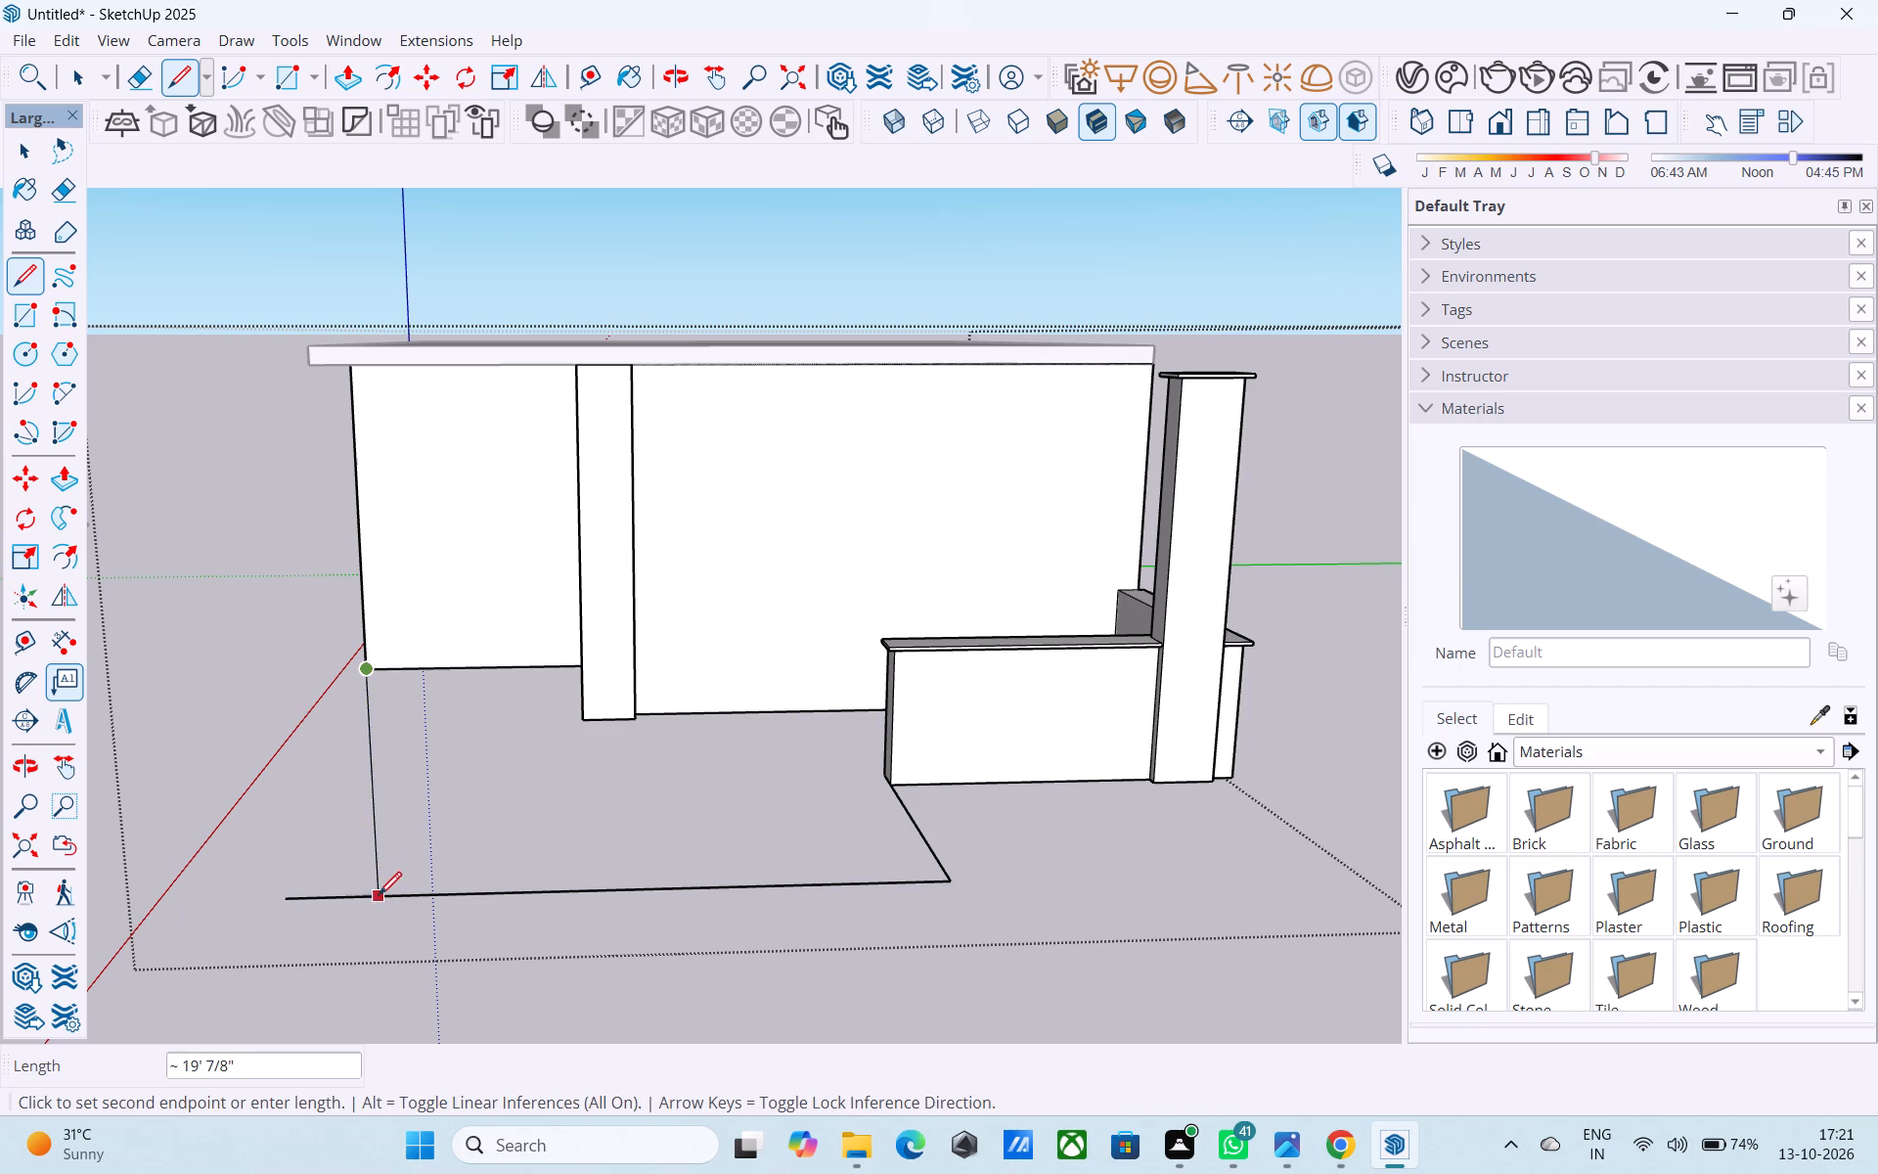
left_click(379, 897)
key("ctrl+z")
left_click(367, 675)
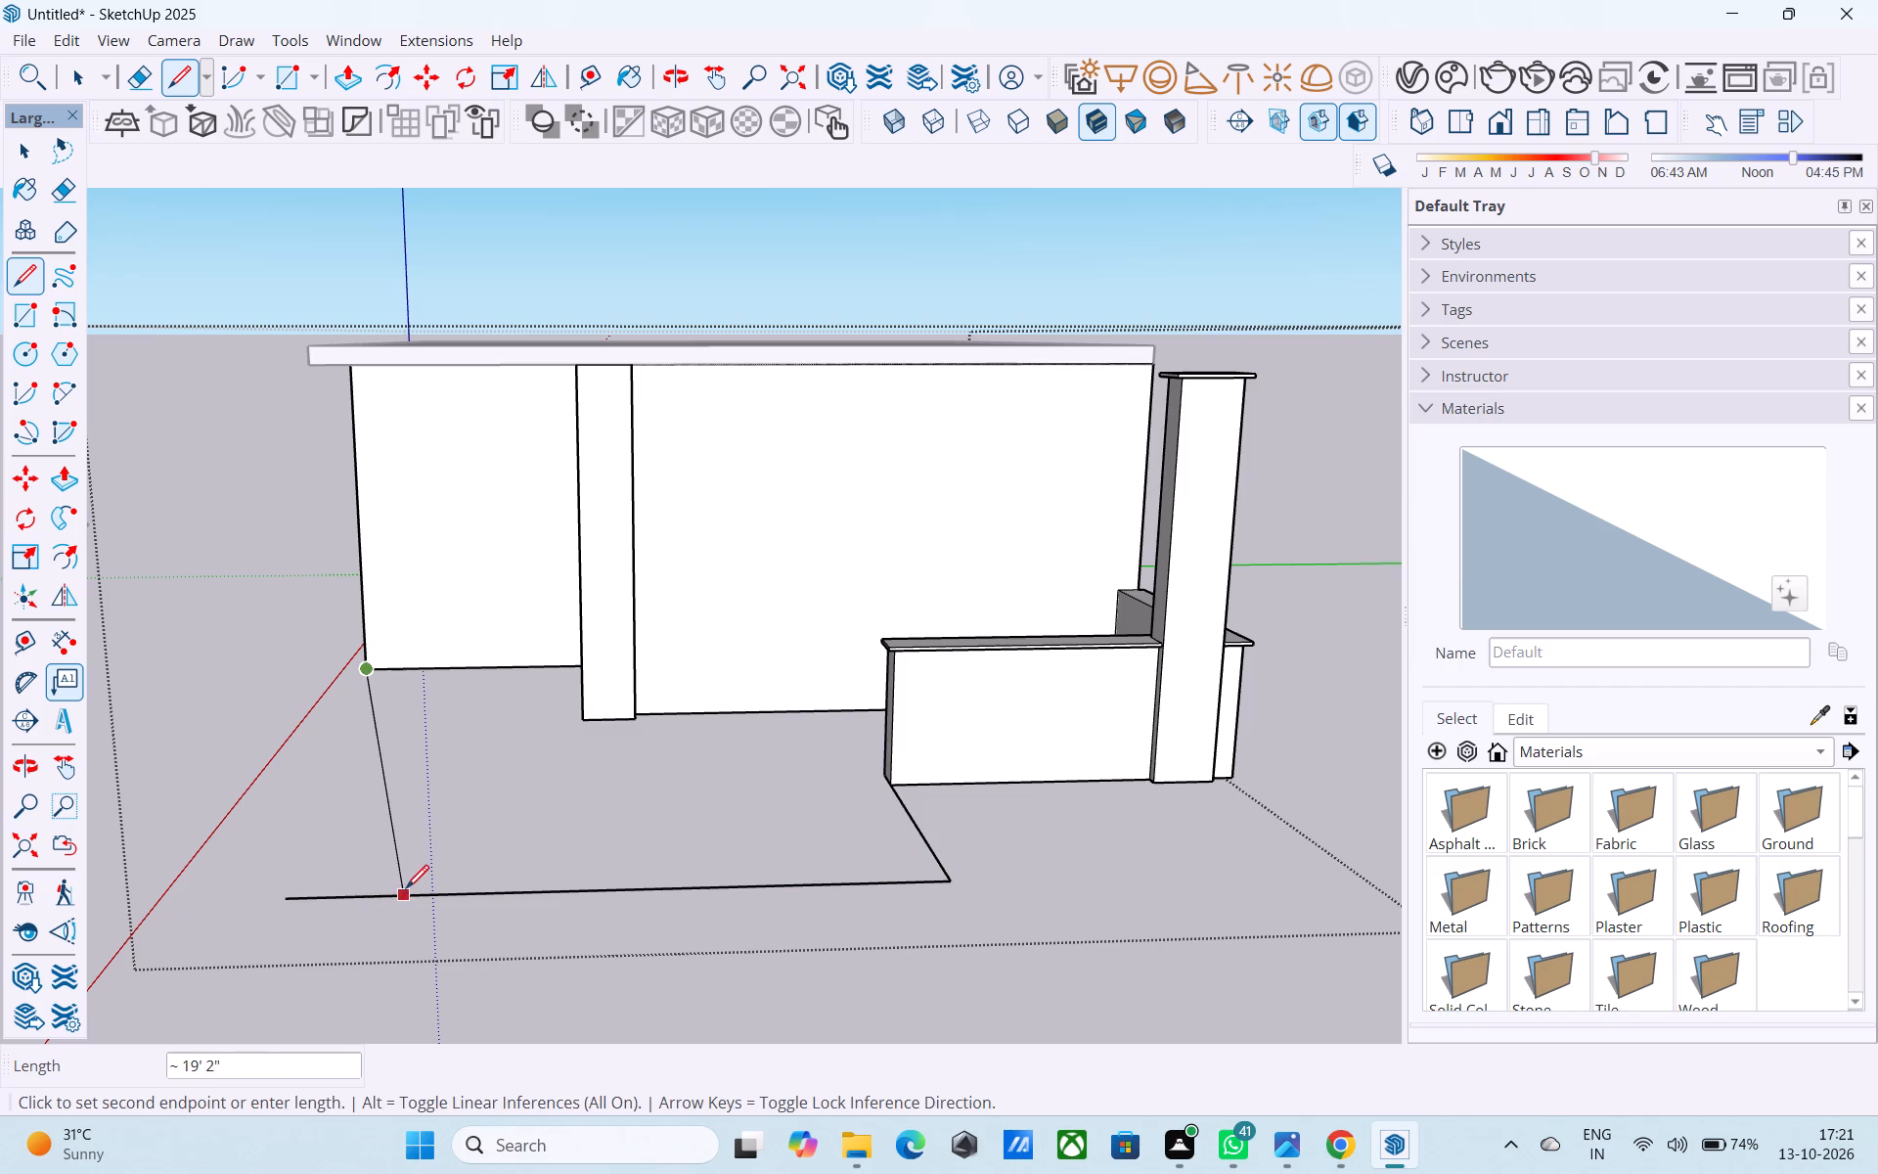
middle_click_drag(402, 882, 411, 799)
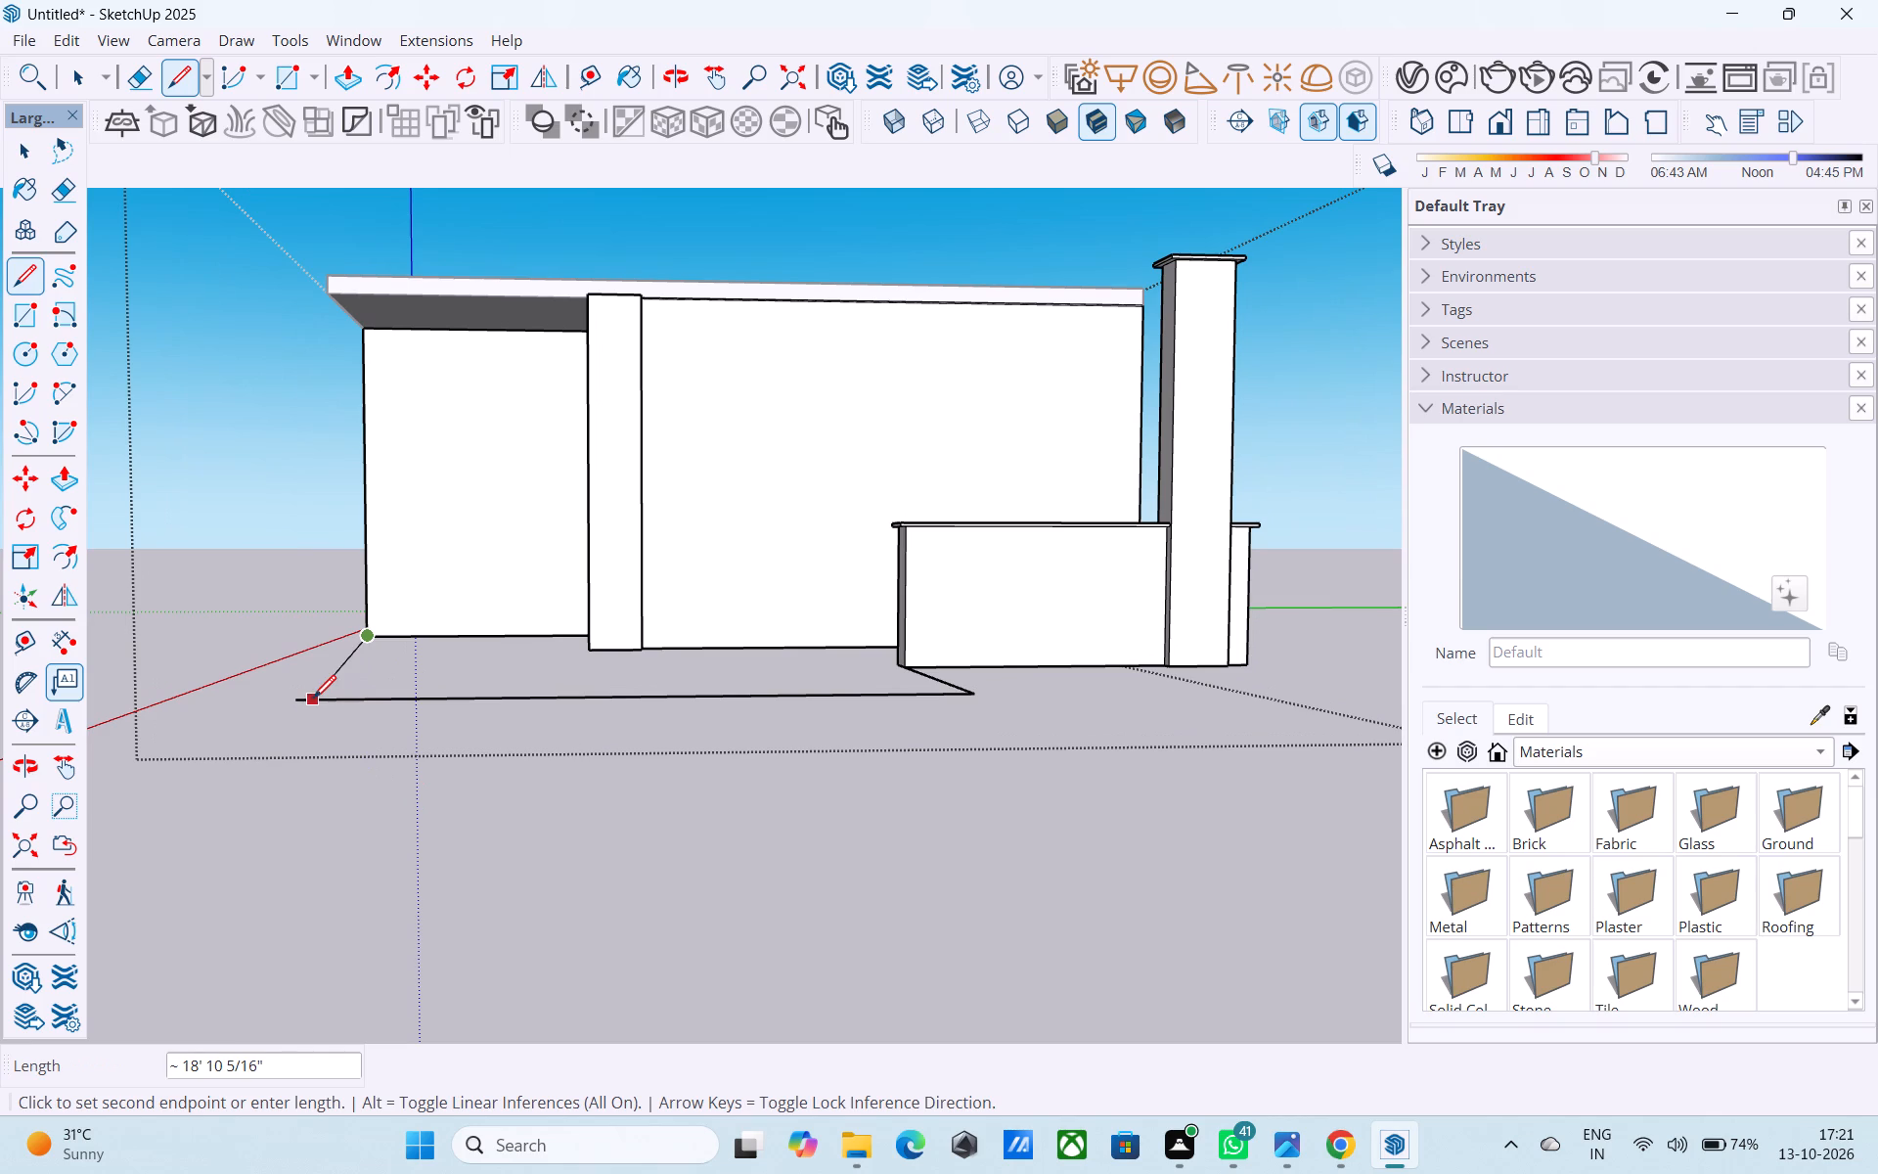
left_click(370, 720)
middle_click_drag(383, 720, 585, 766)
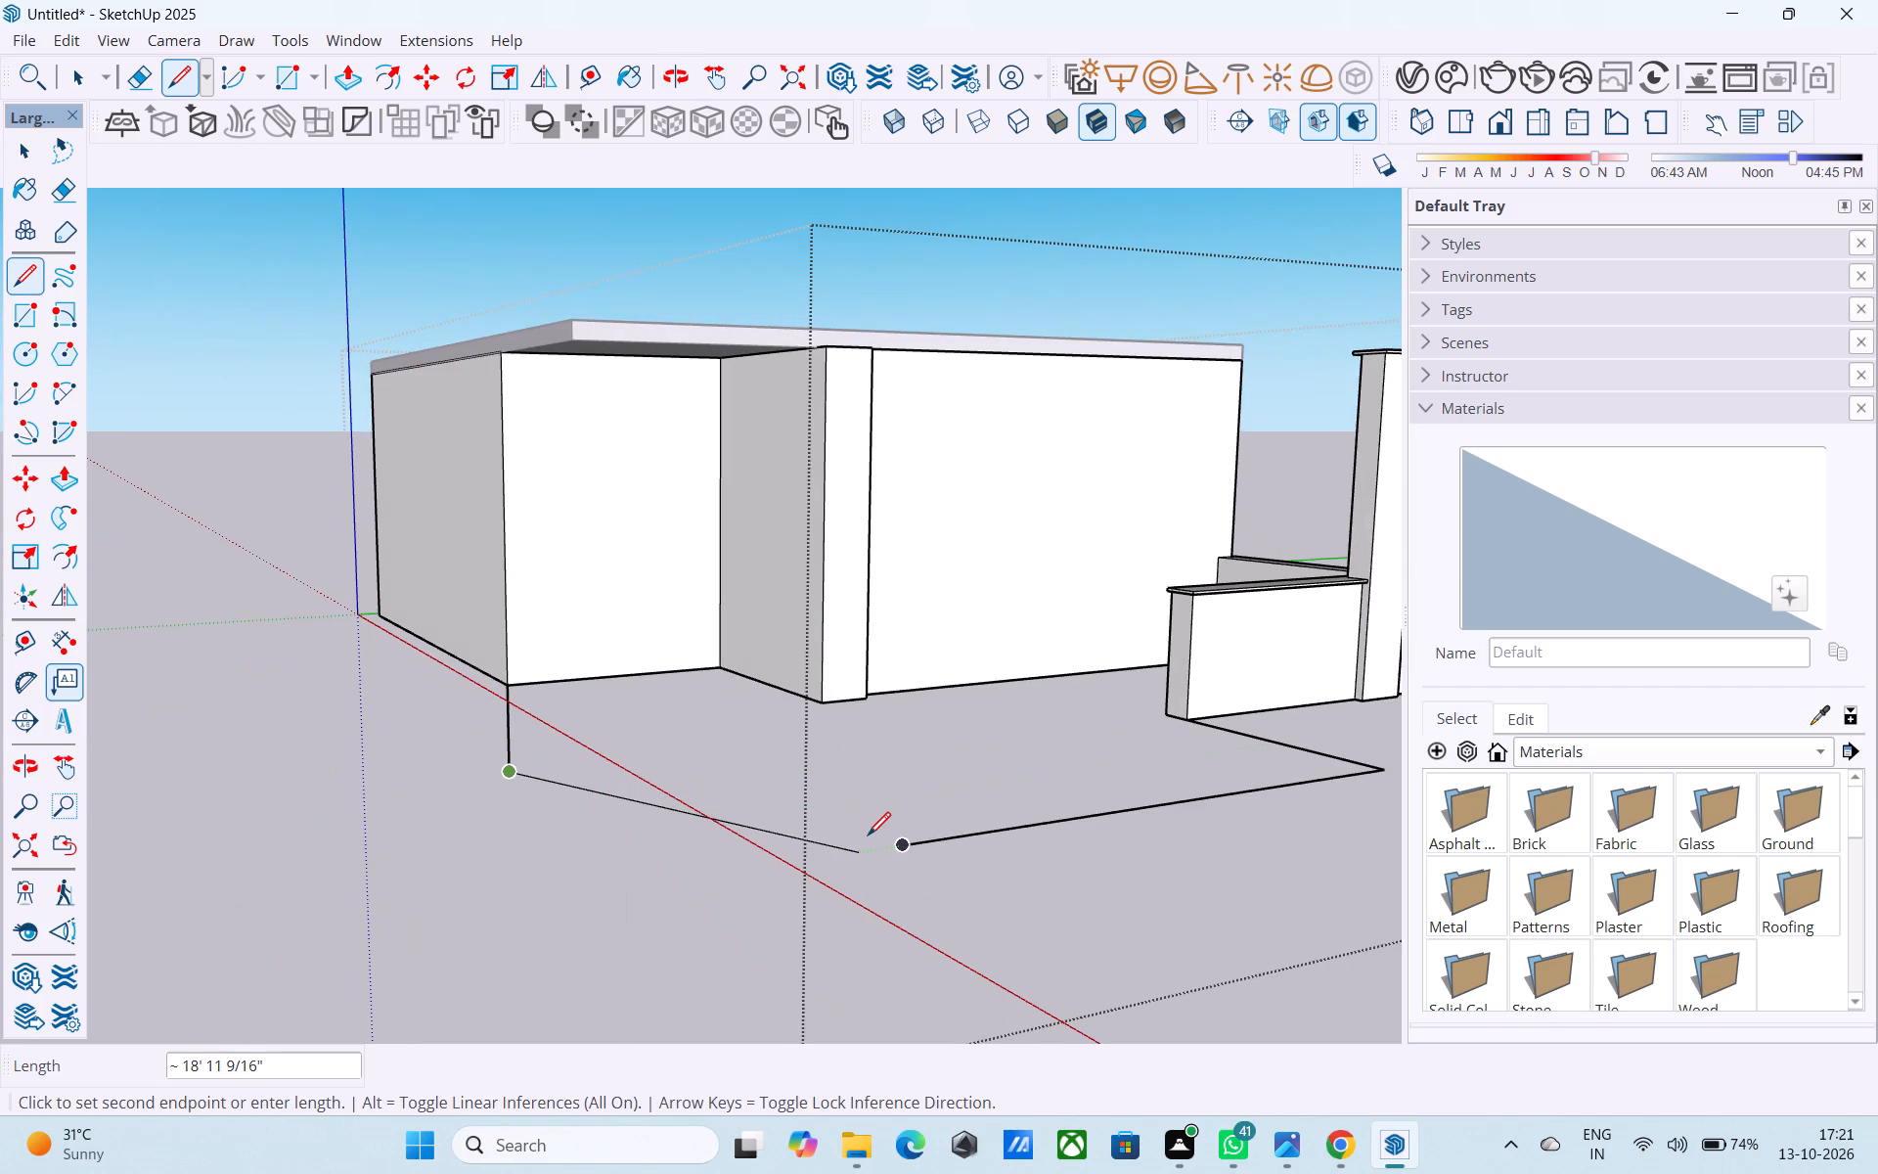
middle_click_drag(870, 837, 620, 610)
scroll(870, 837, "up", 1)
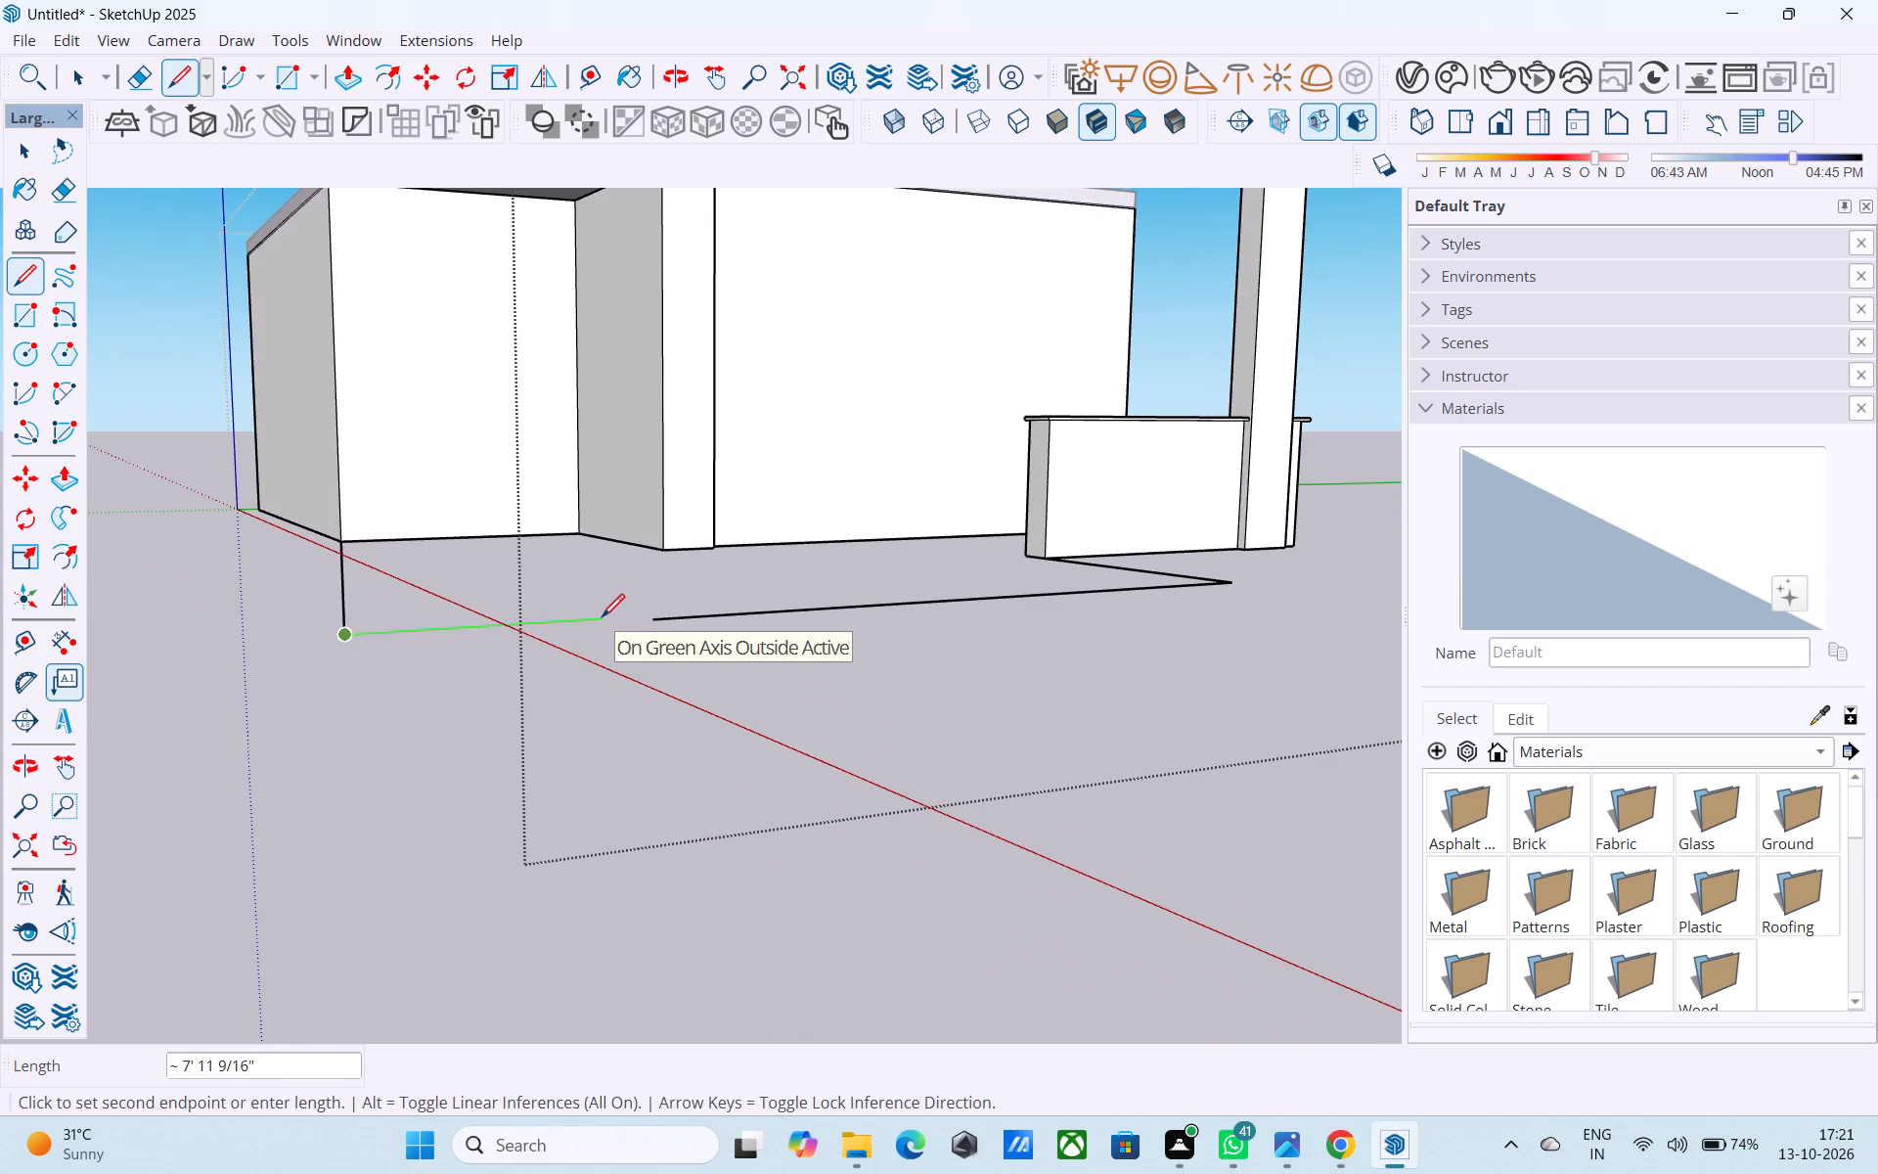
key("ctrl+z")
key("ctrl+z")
Draw a ground line about 21' 5" forward from the smaller room's outer corner and extend the front line to meet it, closing the porch outline.
left_click(344, 546)
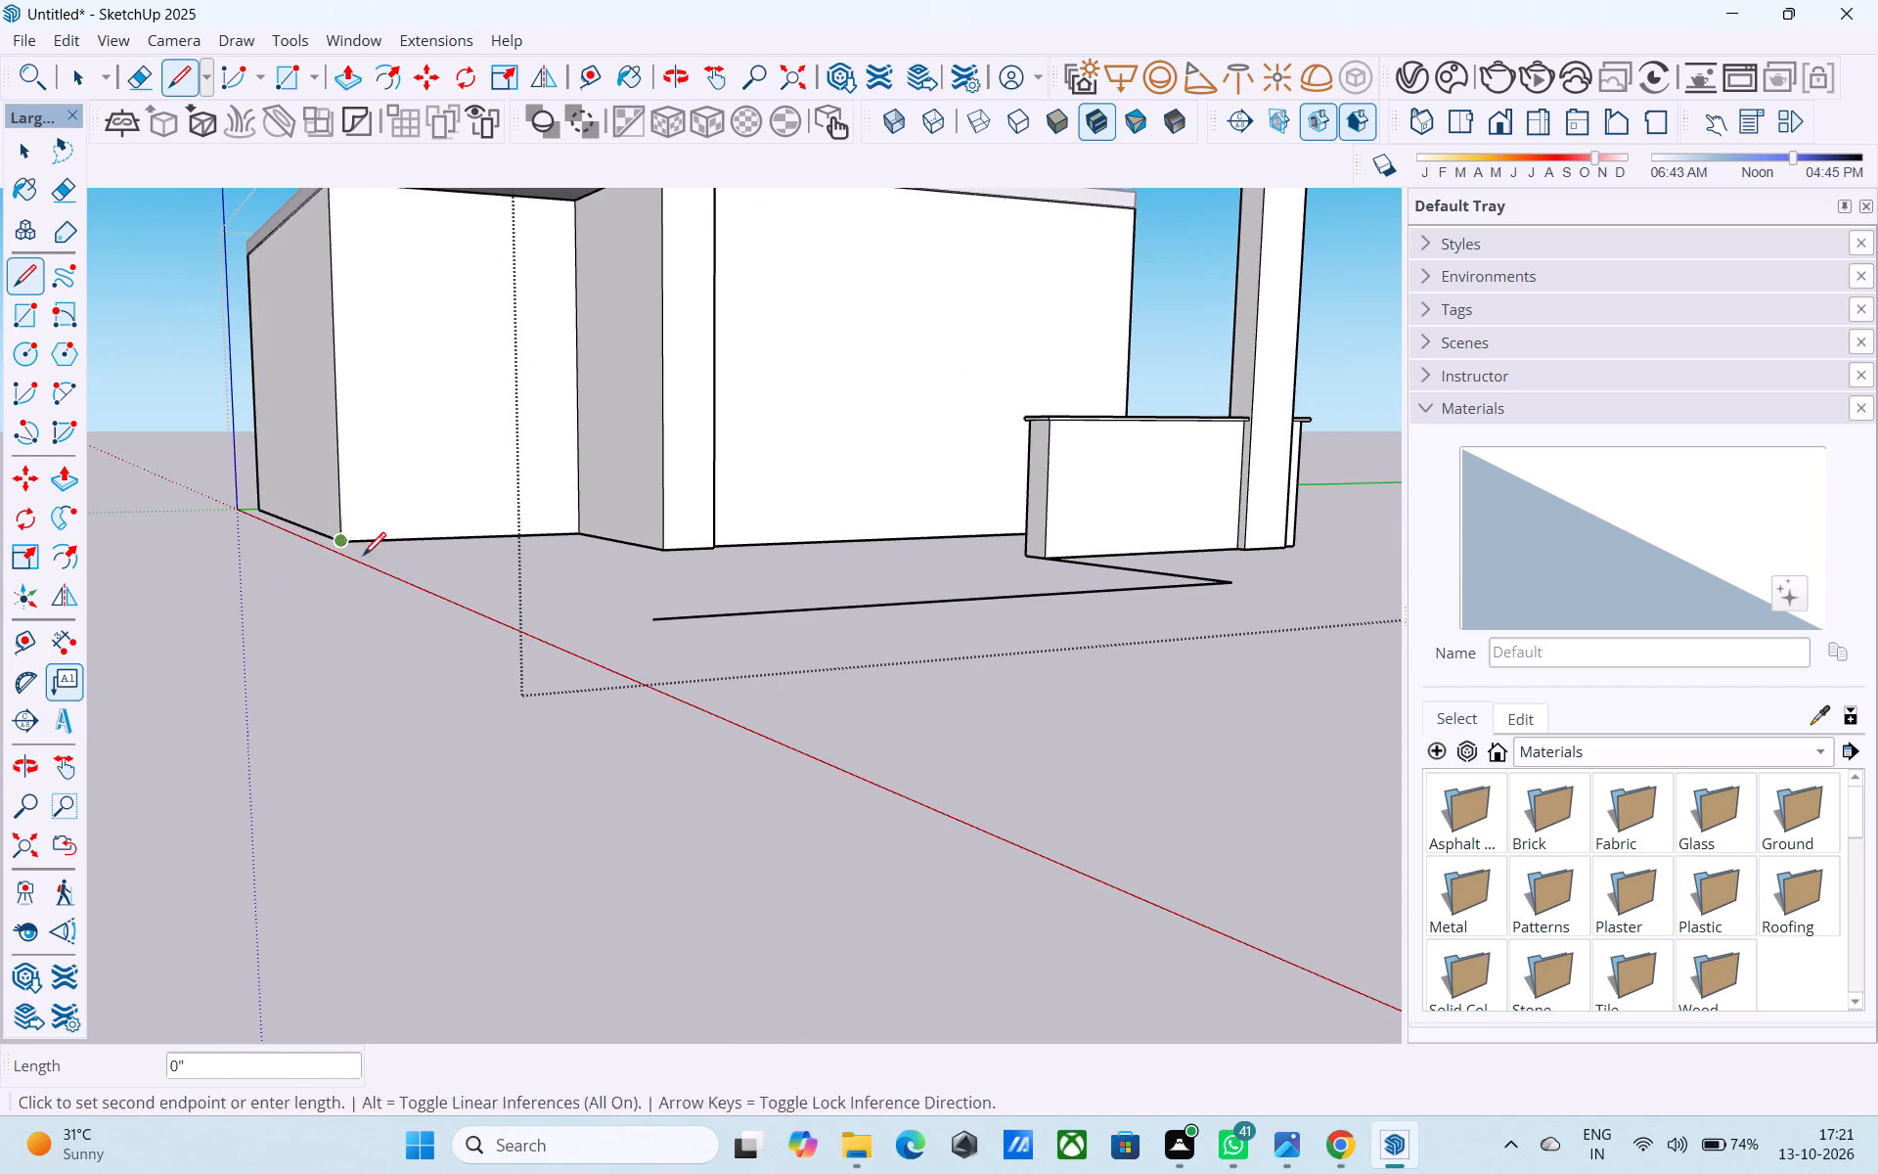
left_click(620, 651)
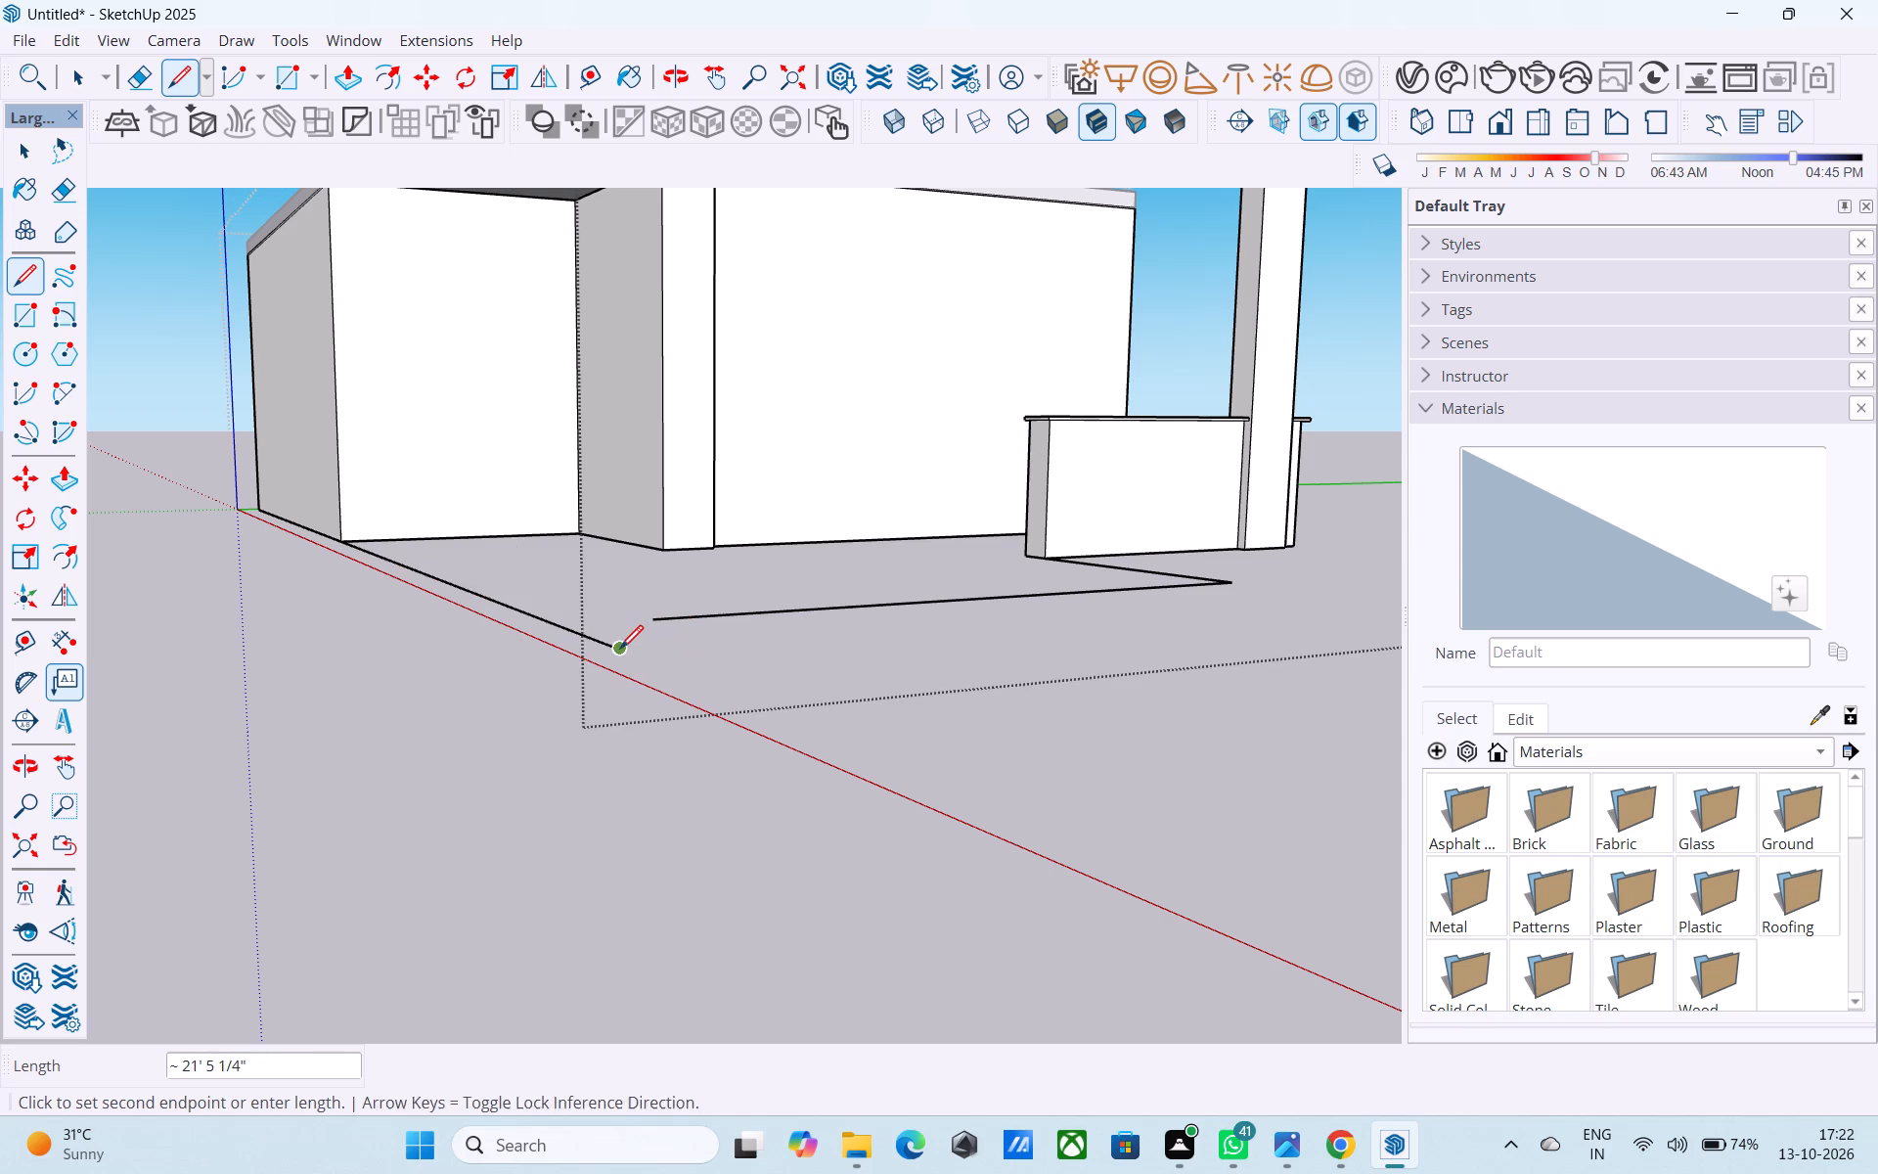
middle_click_drag(621, 652, 452, 865)
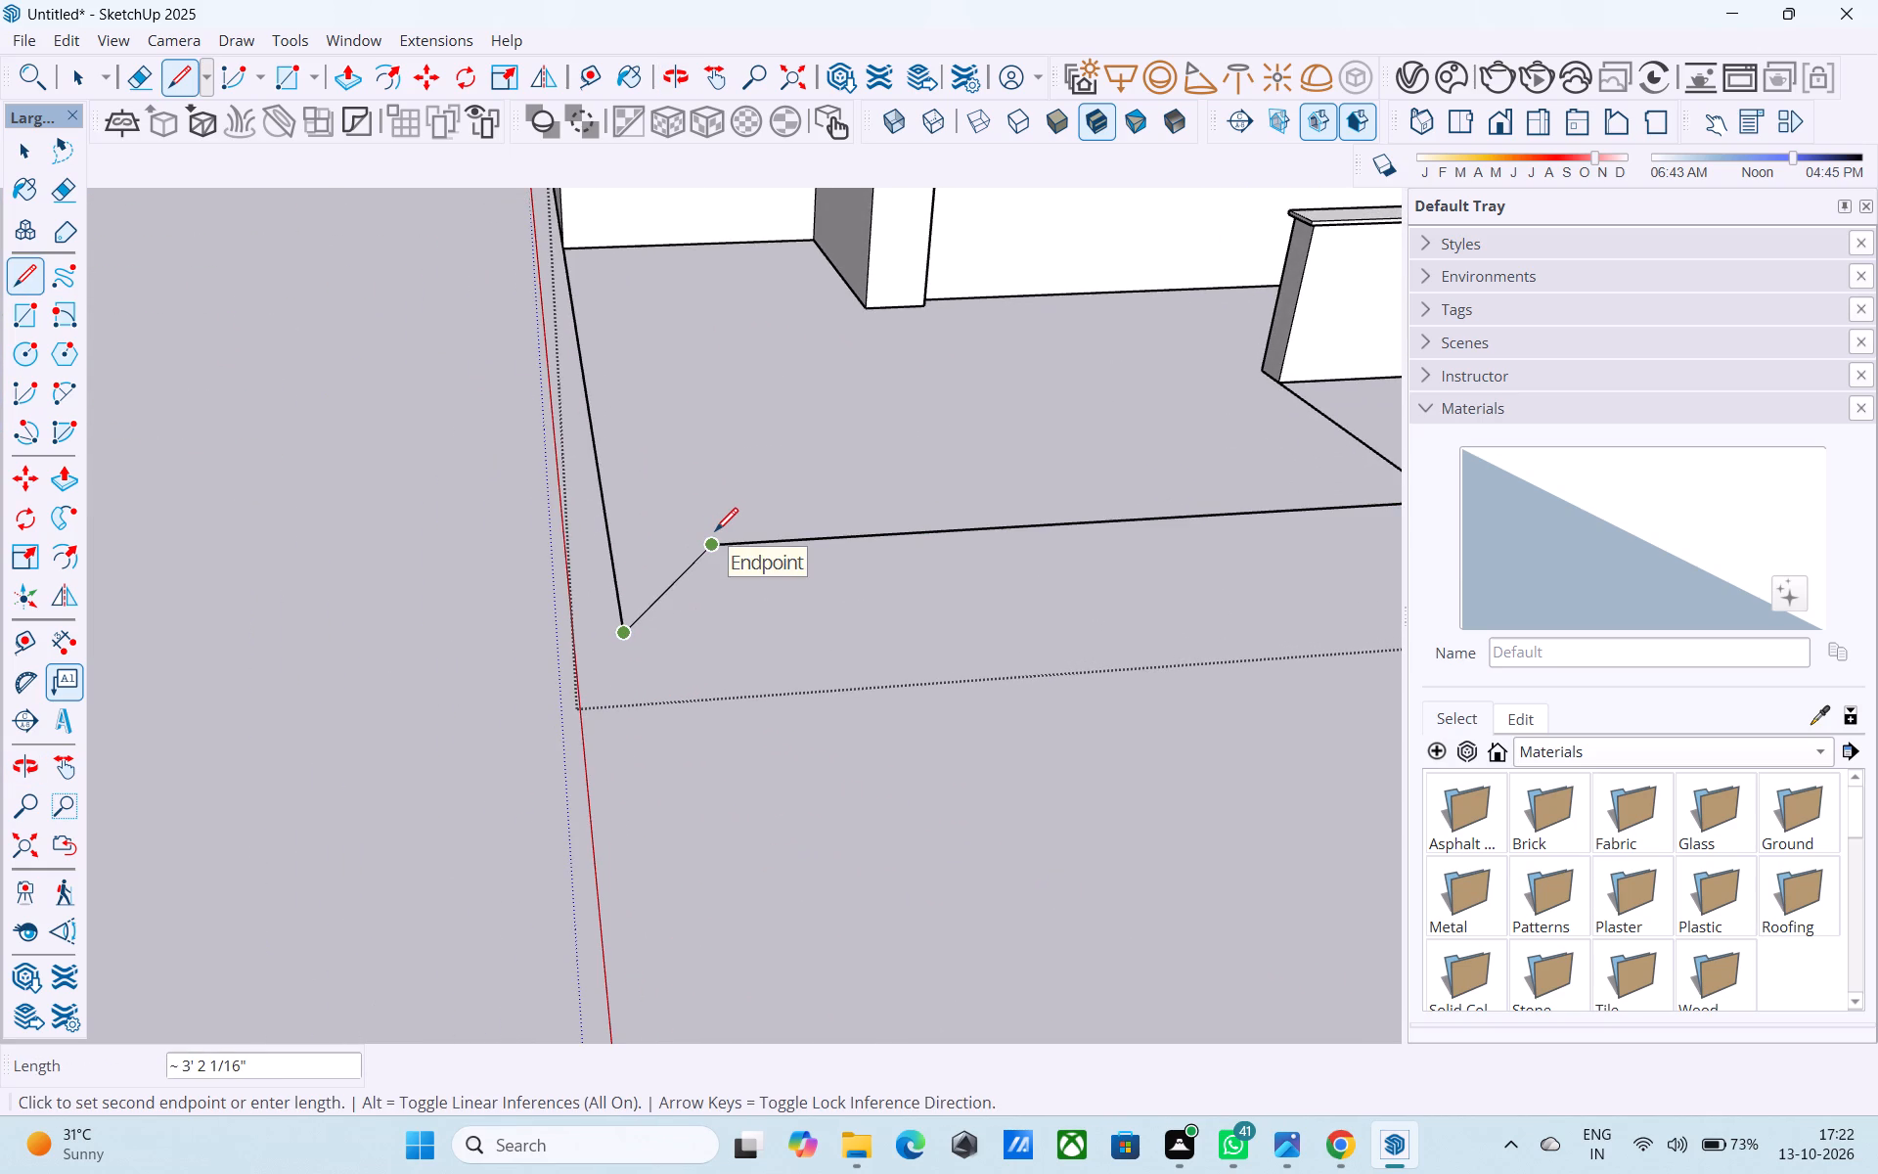
key("l")
left_click(717, 534)
left_click(618, 561)
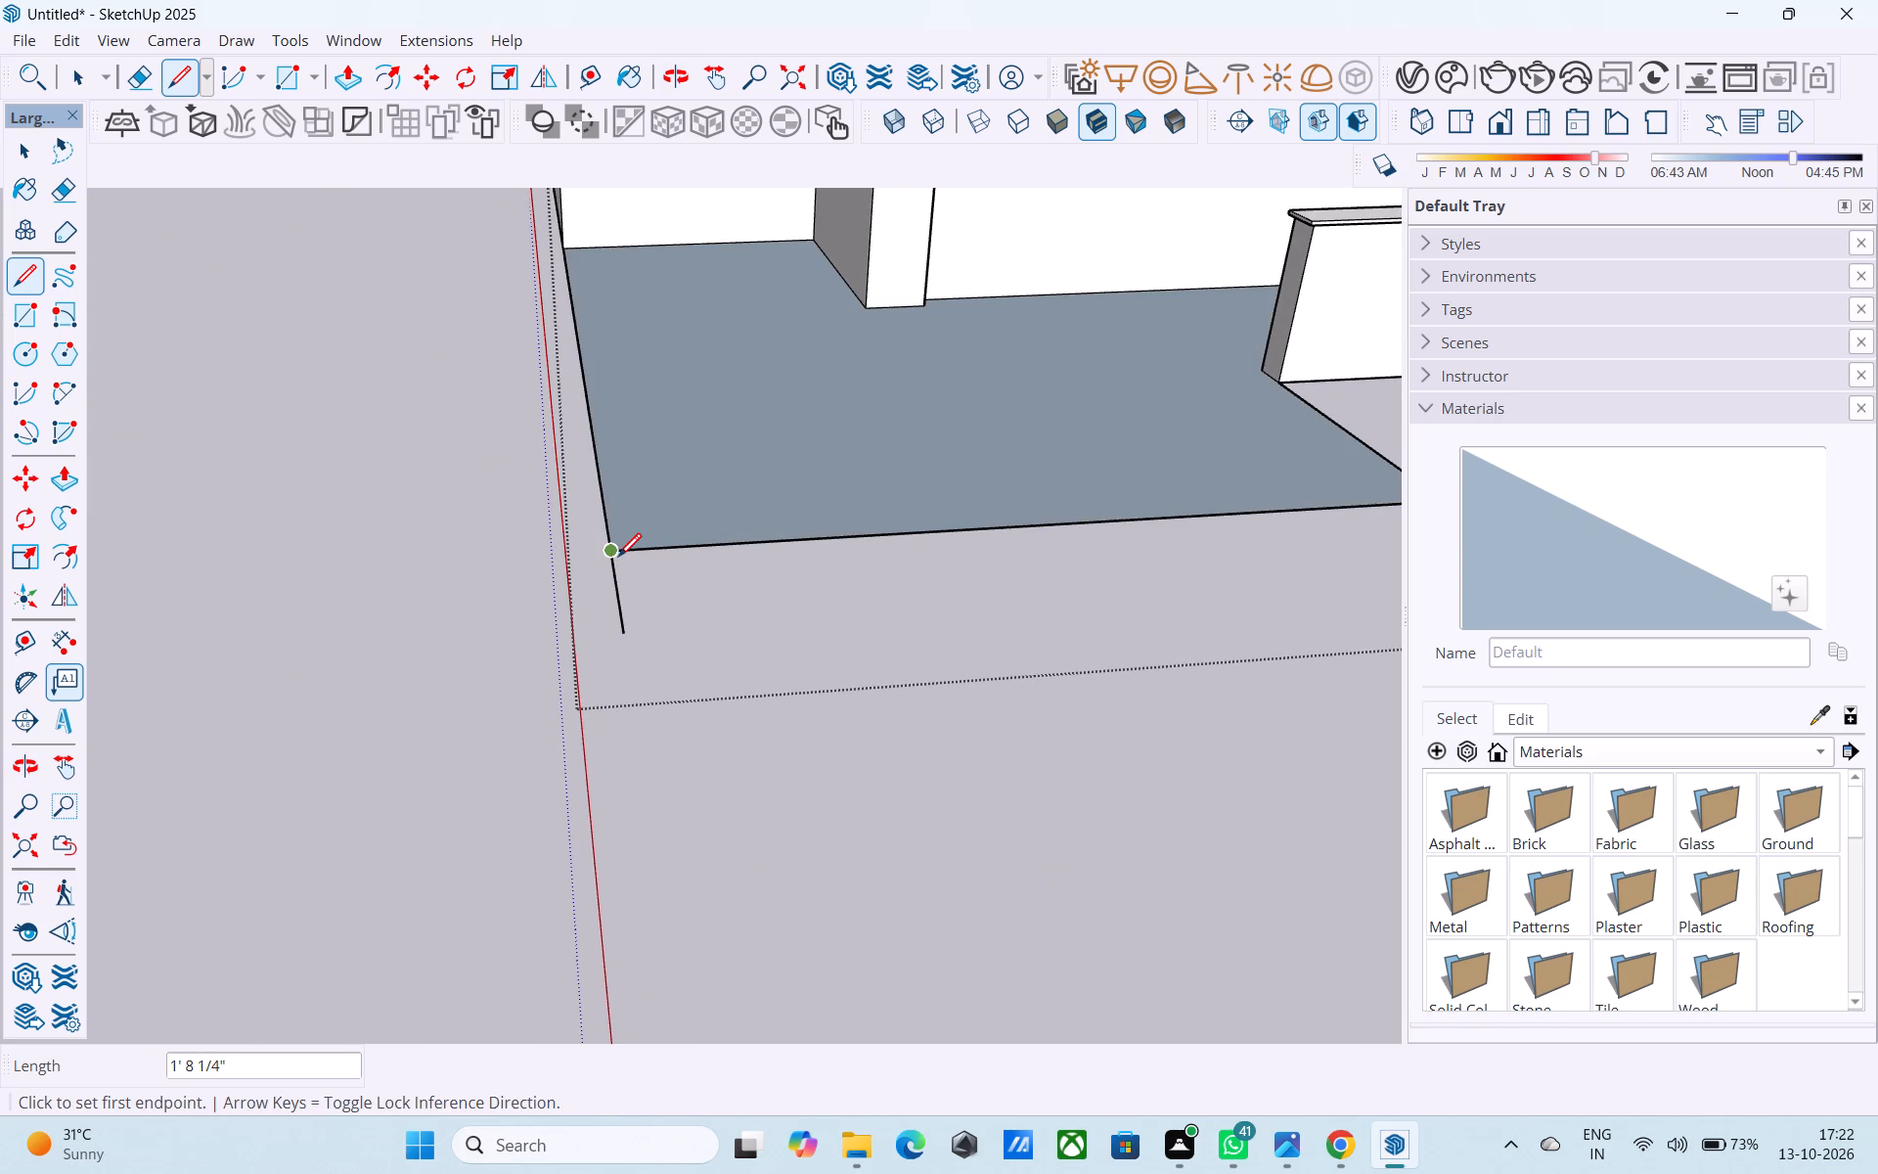
Erase the side line's overshoot beyond the porch outline's front corner.
key("e")
left_click_drag(644, 584, 624, 589)
left_click_drag(623, 585, 604, 588)
key("space")
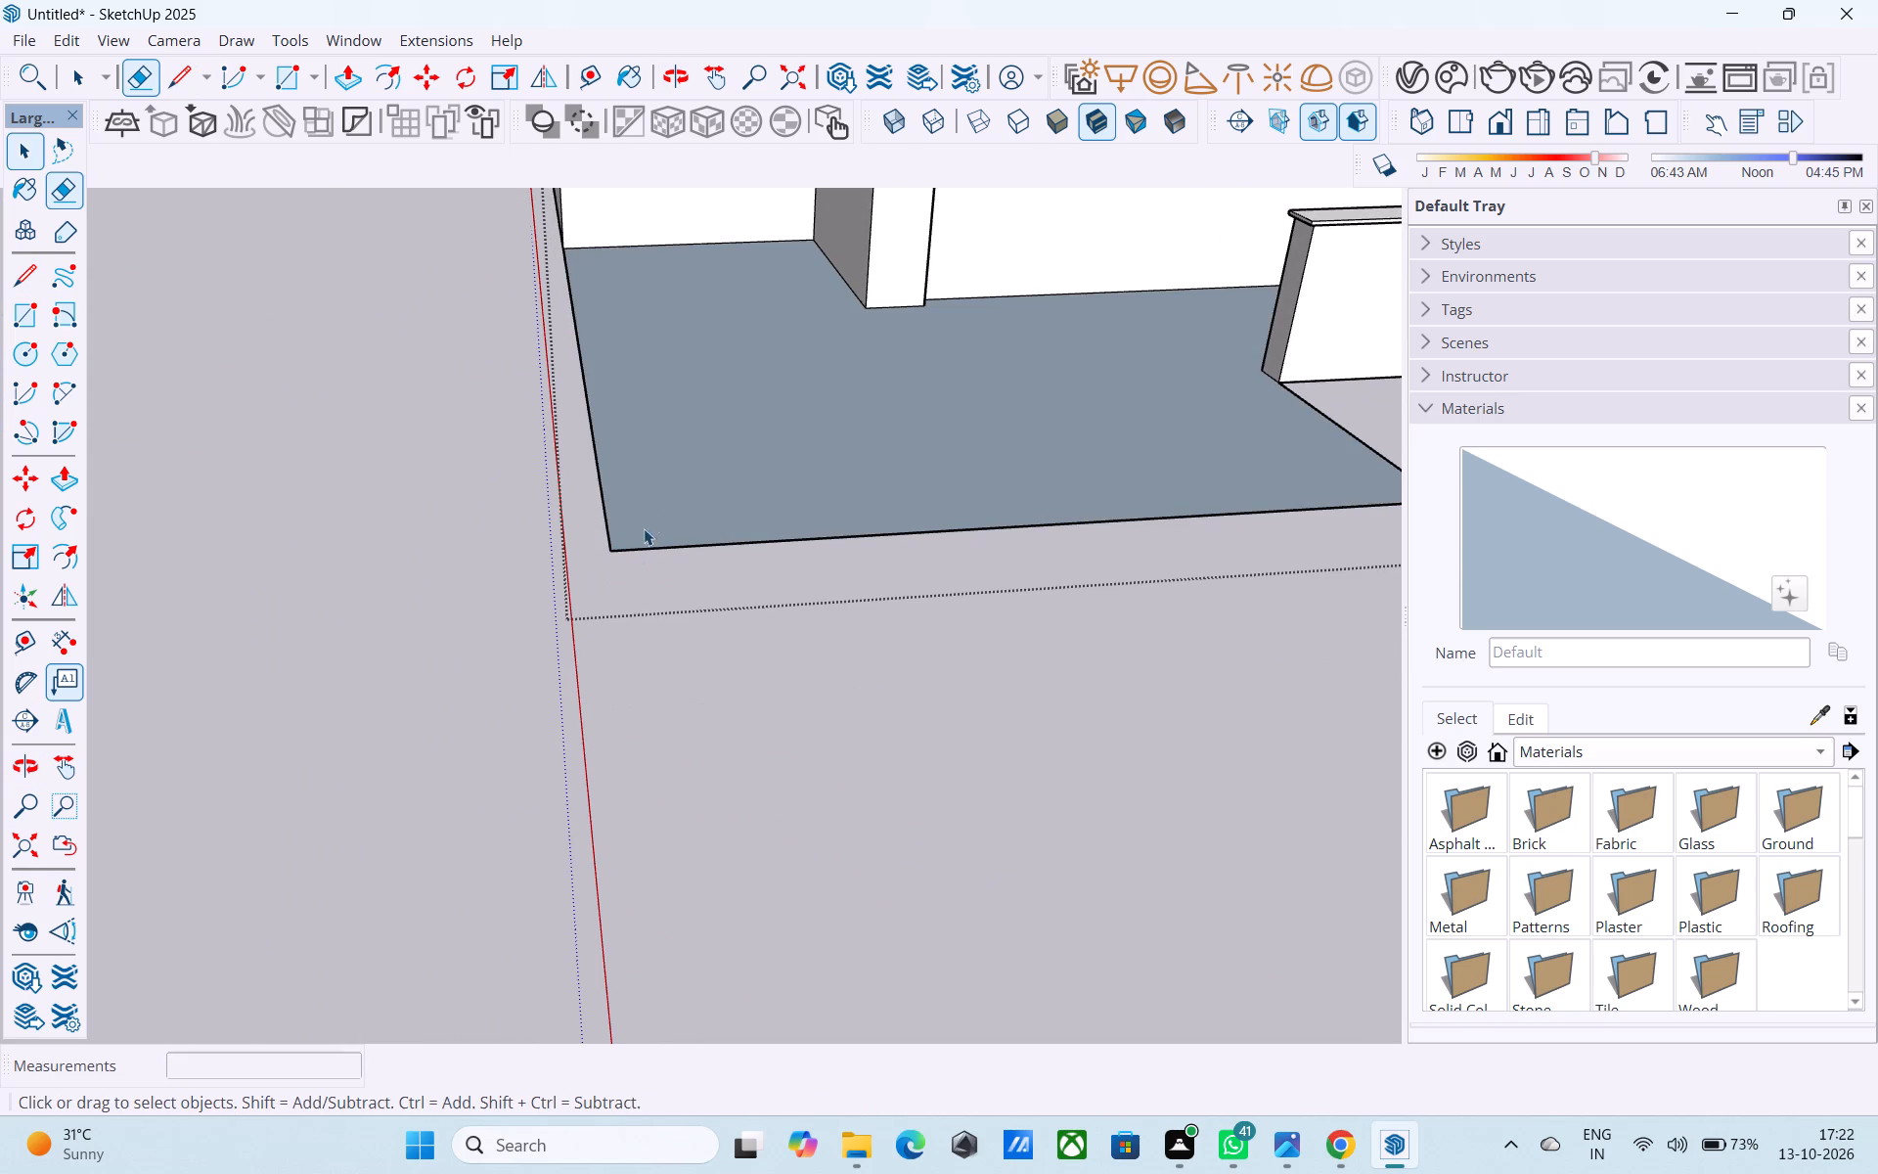
Reverse the porch floor face in front of the house.
left_click(666, 499)
right_click(669, 496)
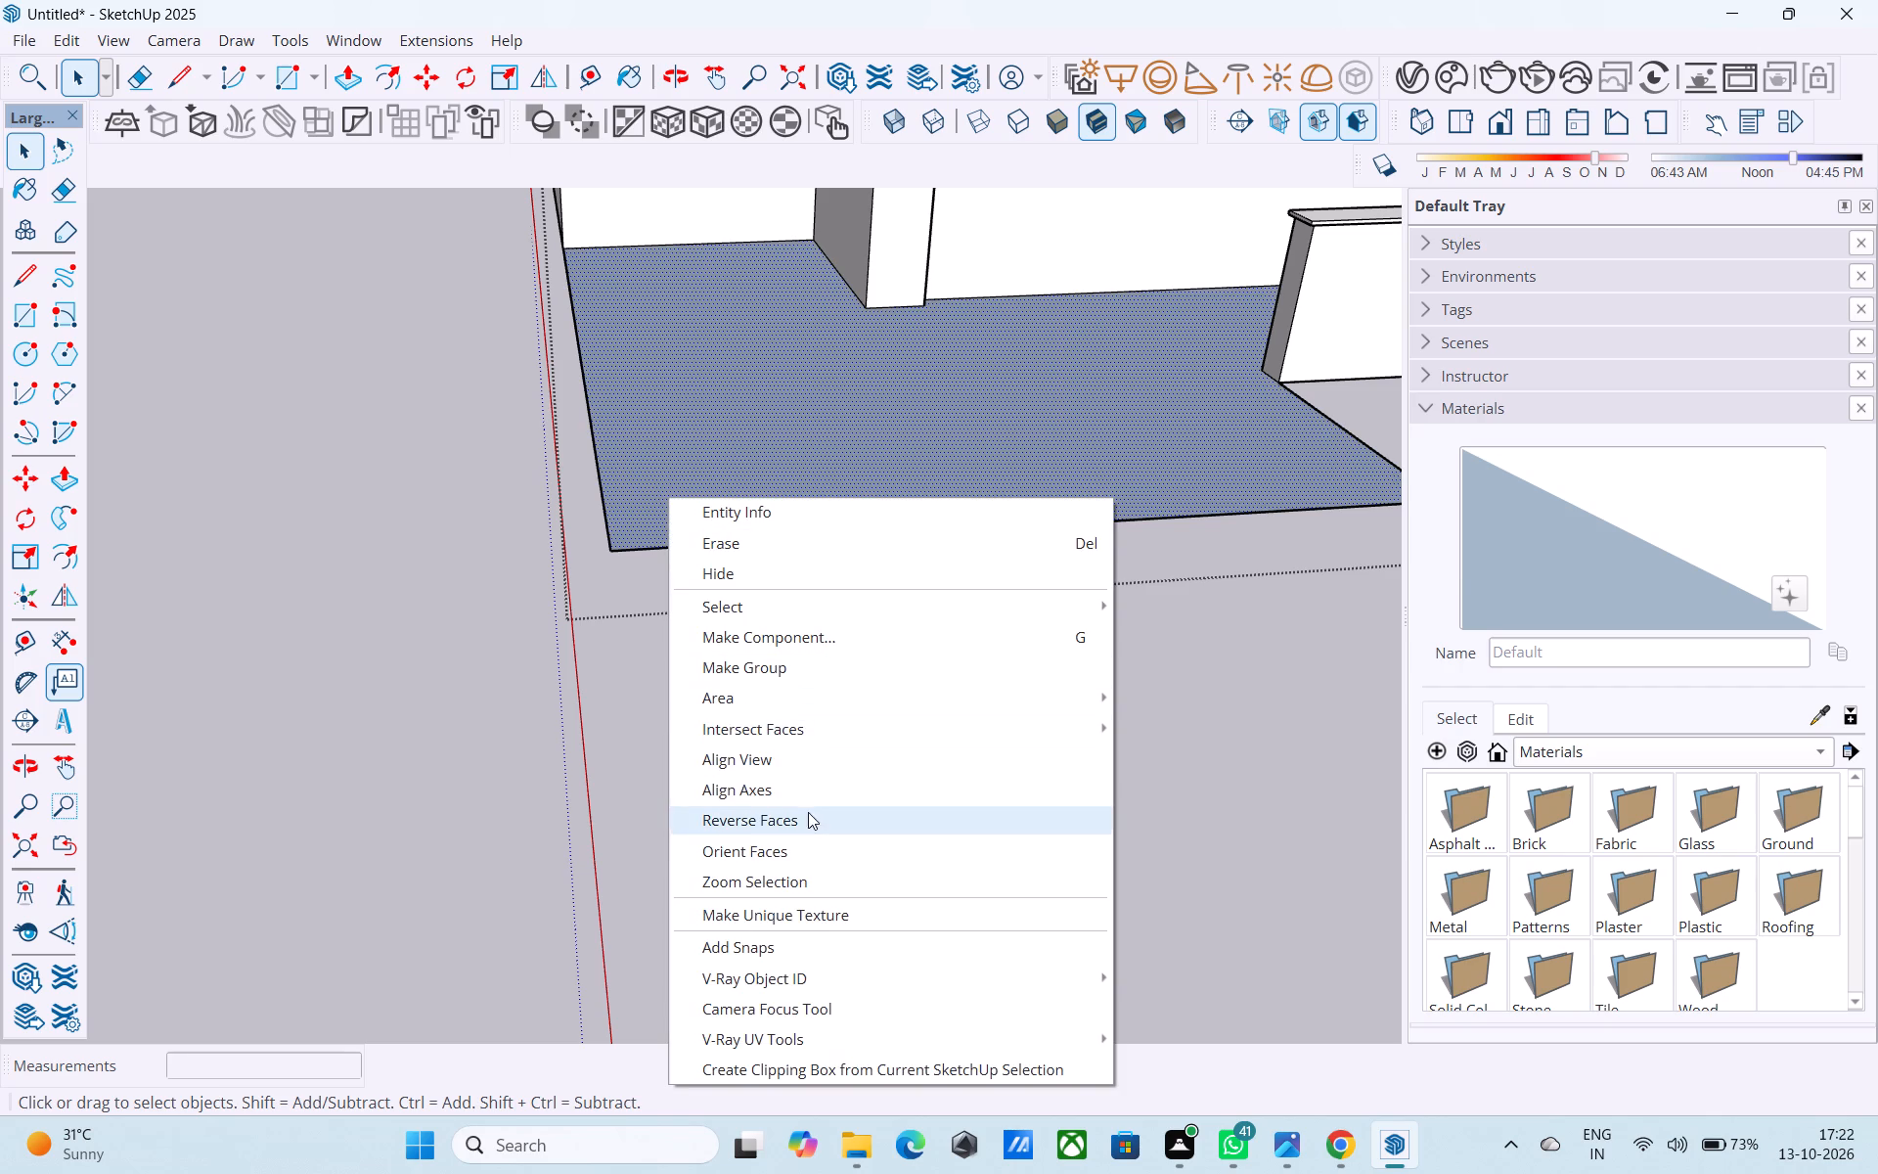
left_click(812, 814)
Push/Pull the porch floor face up 3" to form a slab.
scroll(473, 660, "down", 7)
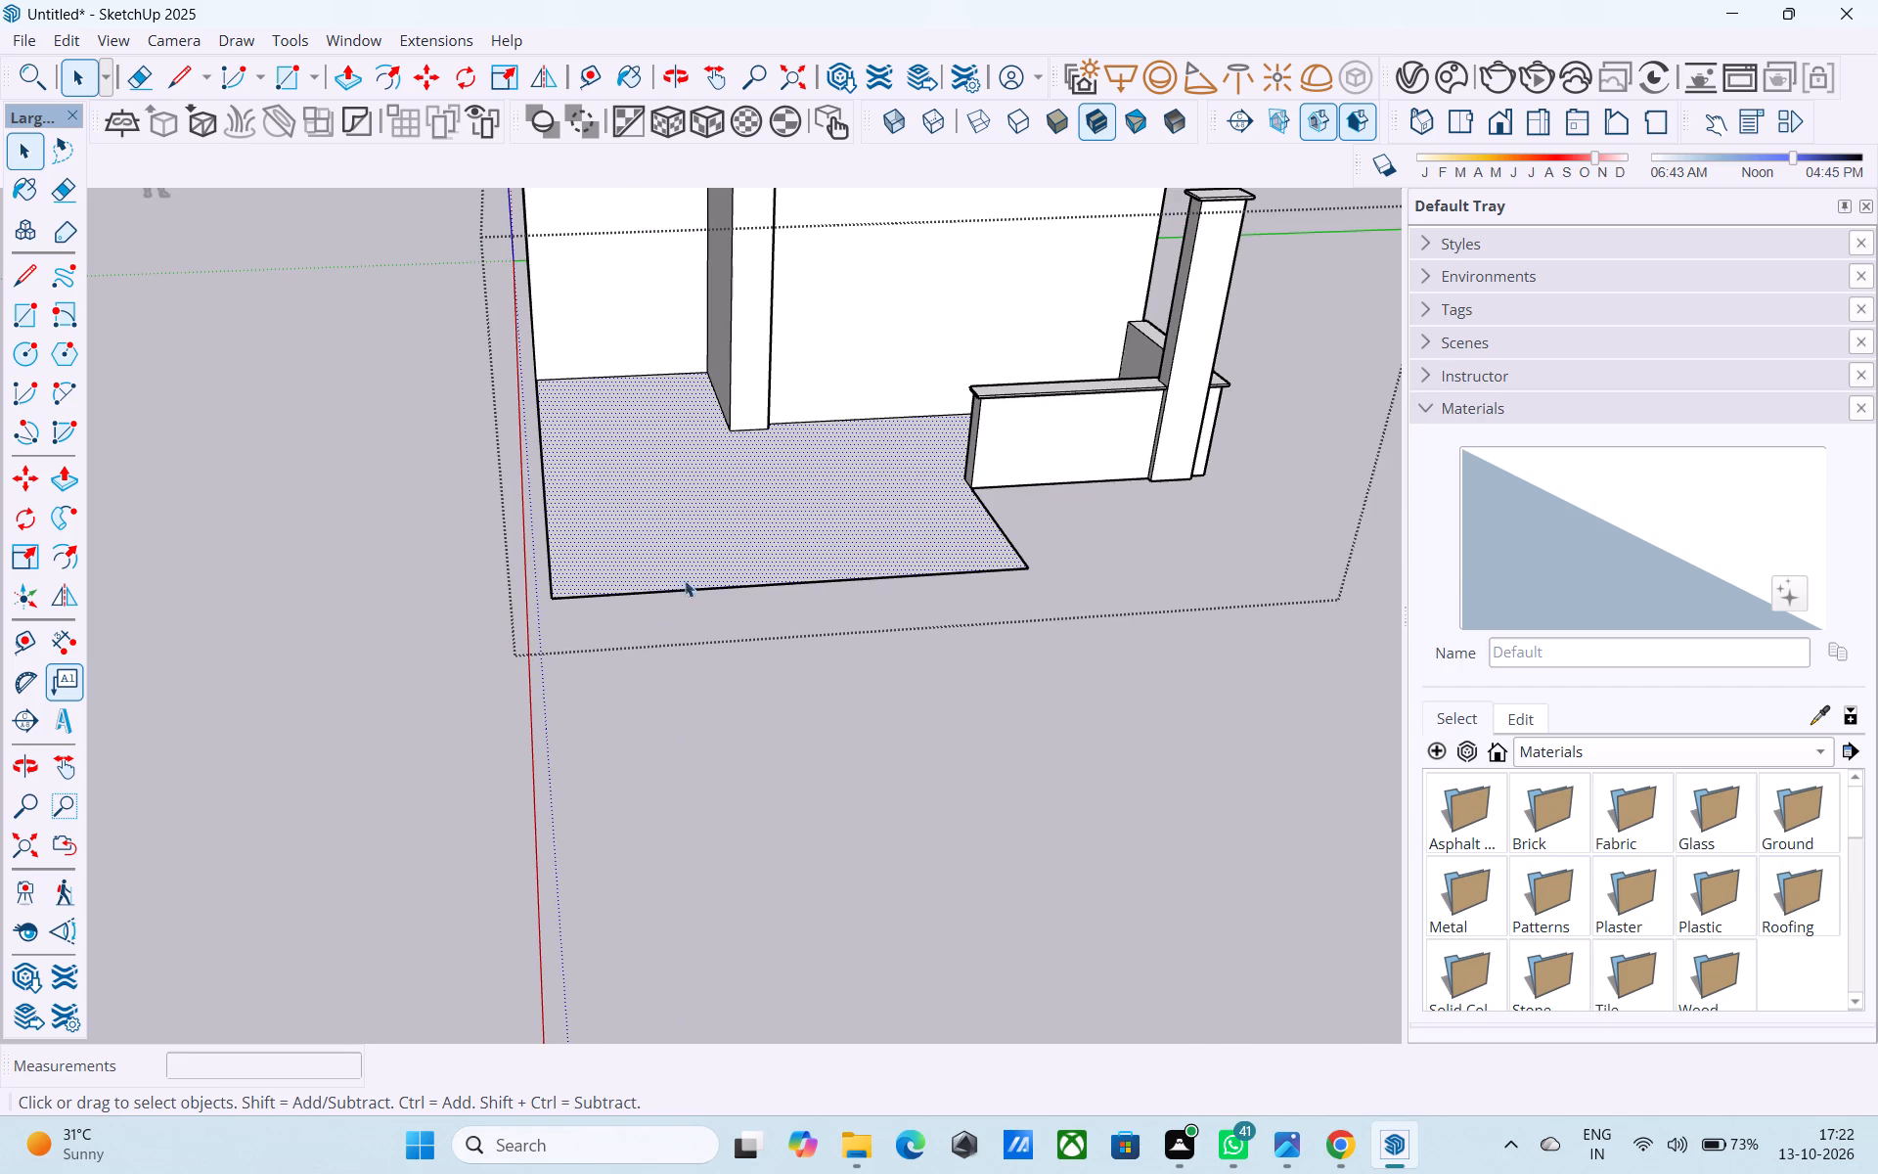
left_click(694, 514)
right_click(695, 508)
left_click(628, 478)
left_click(342, 74)
left_click(693, 491)
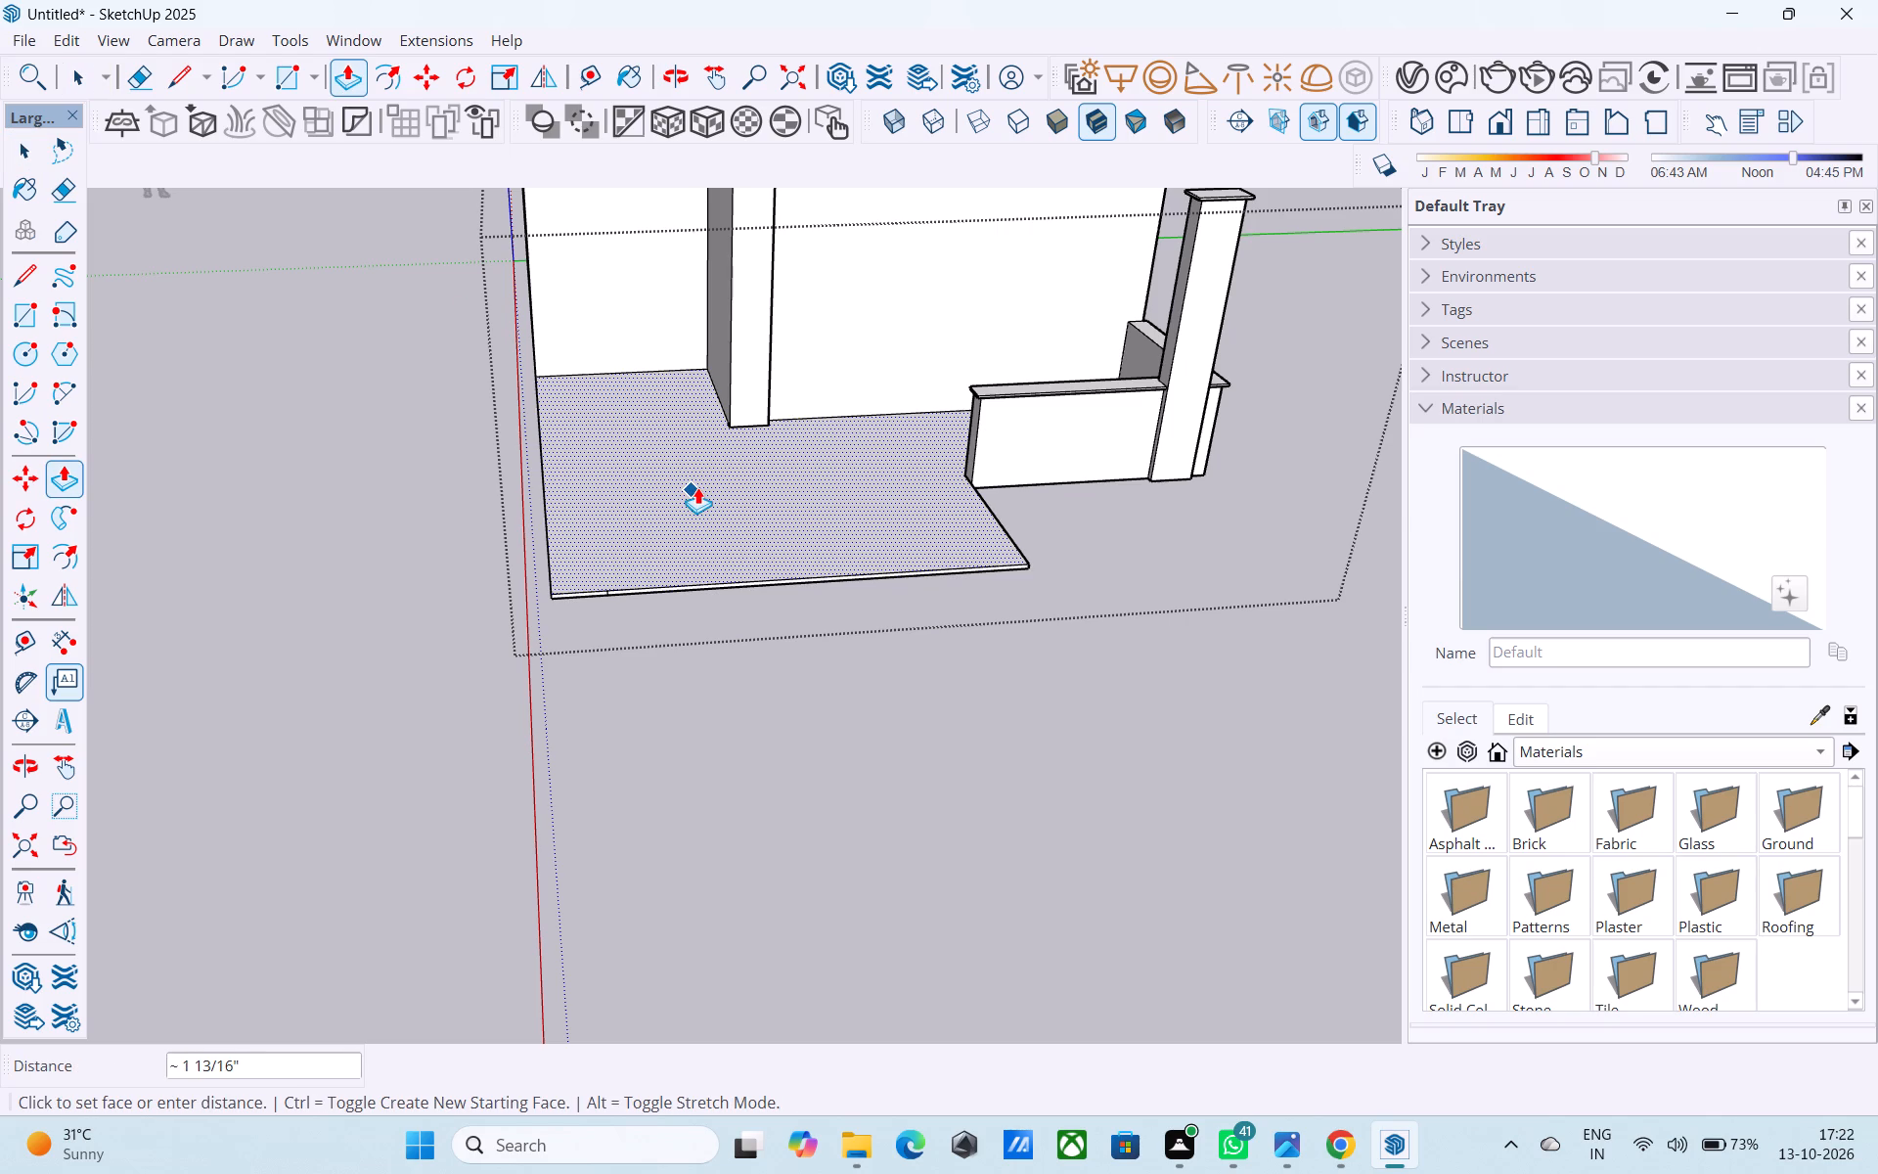
type("3\"")
key("Return")
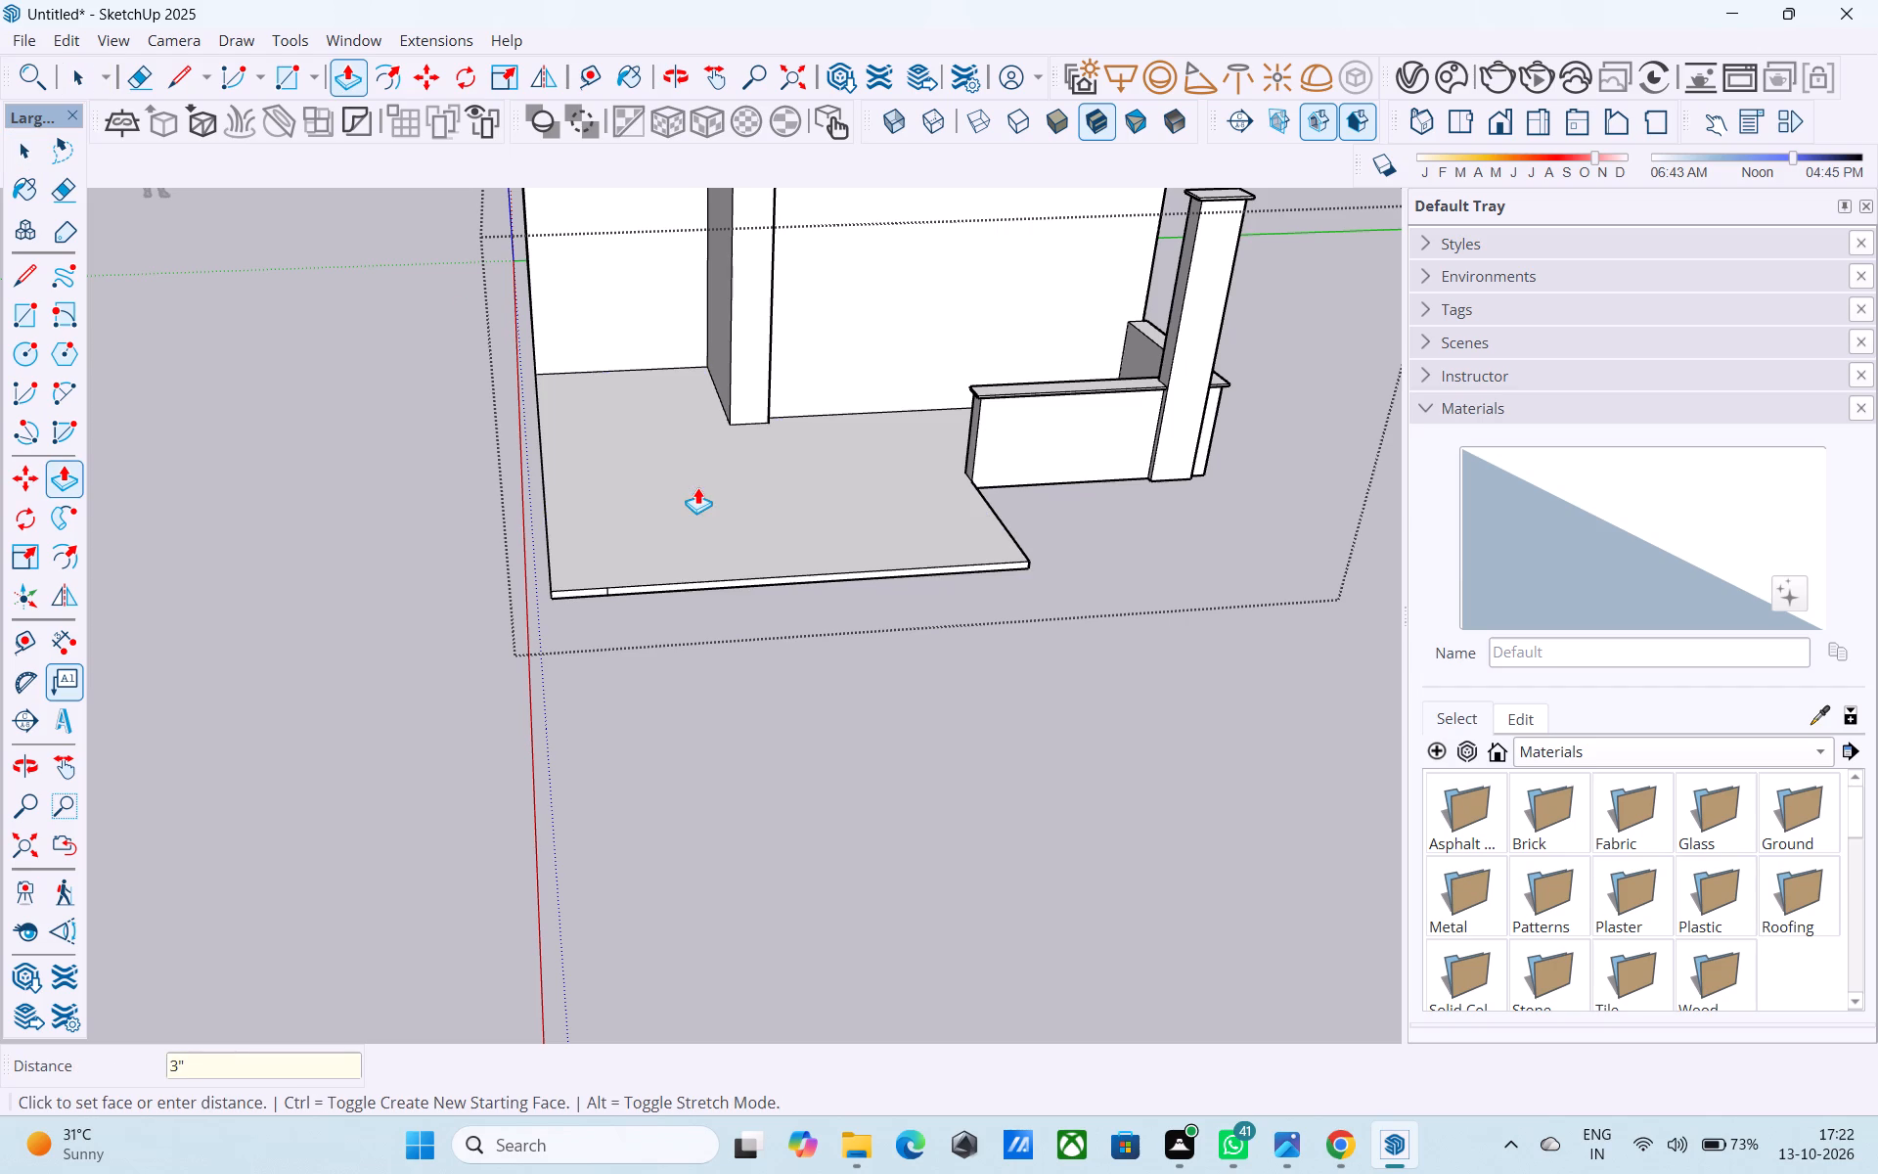
Erase the short vertical line splitting the porch slab's front edge.
key("space")
key("e")
scroll(622, 604, "up", 13)
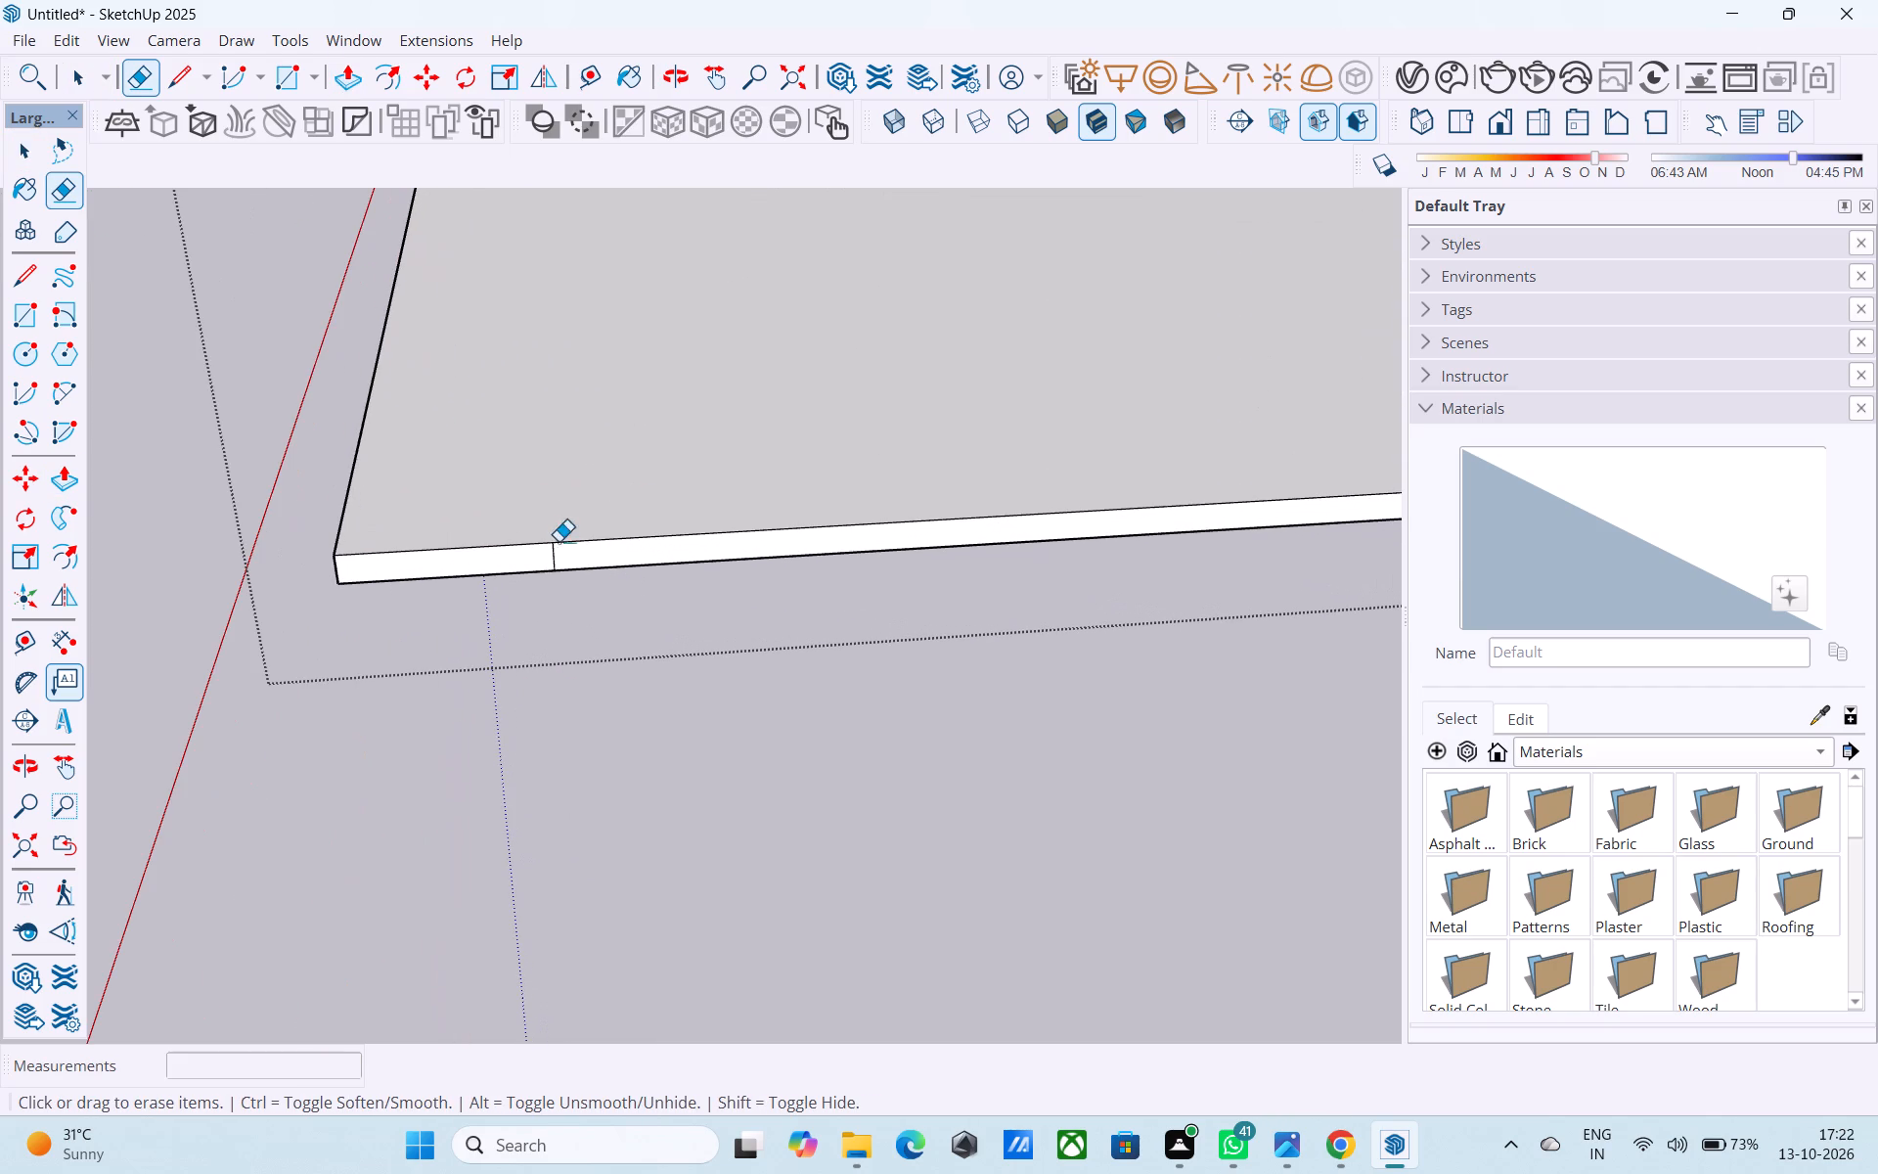
left_click_drag(562, 561, 552, 565)
Examine the porch slab and how it meets the walls and the low wall from several sides.
middle_click_drag(558, 559, 756, 483)
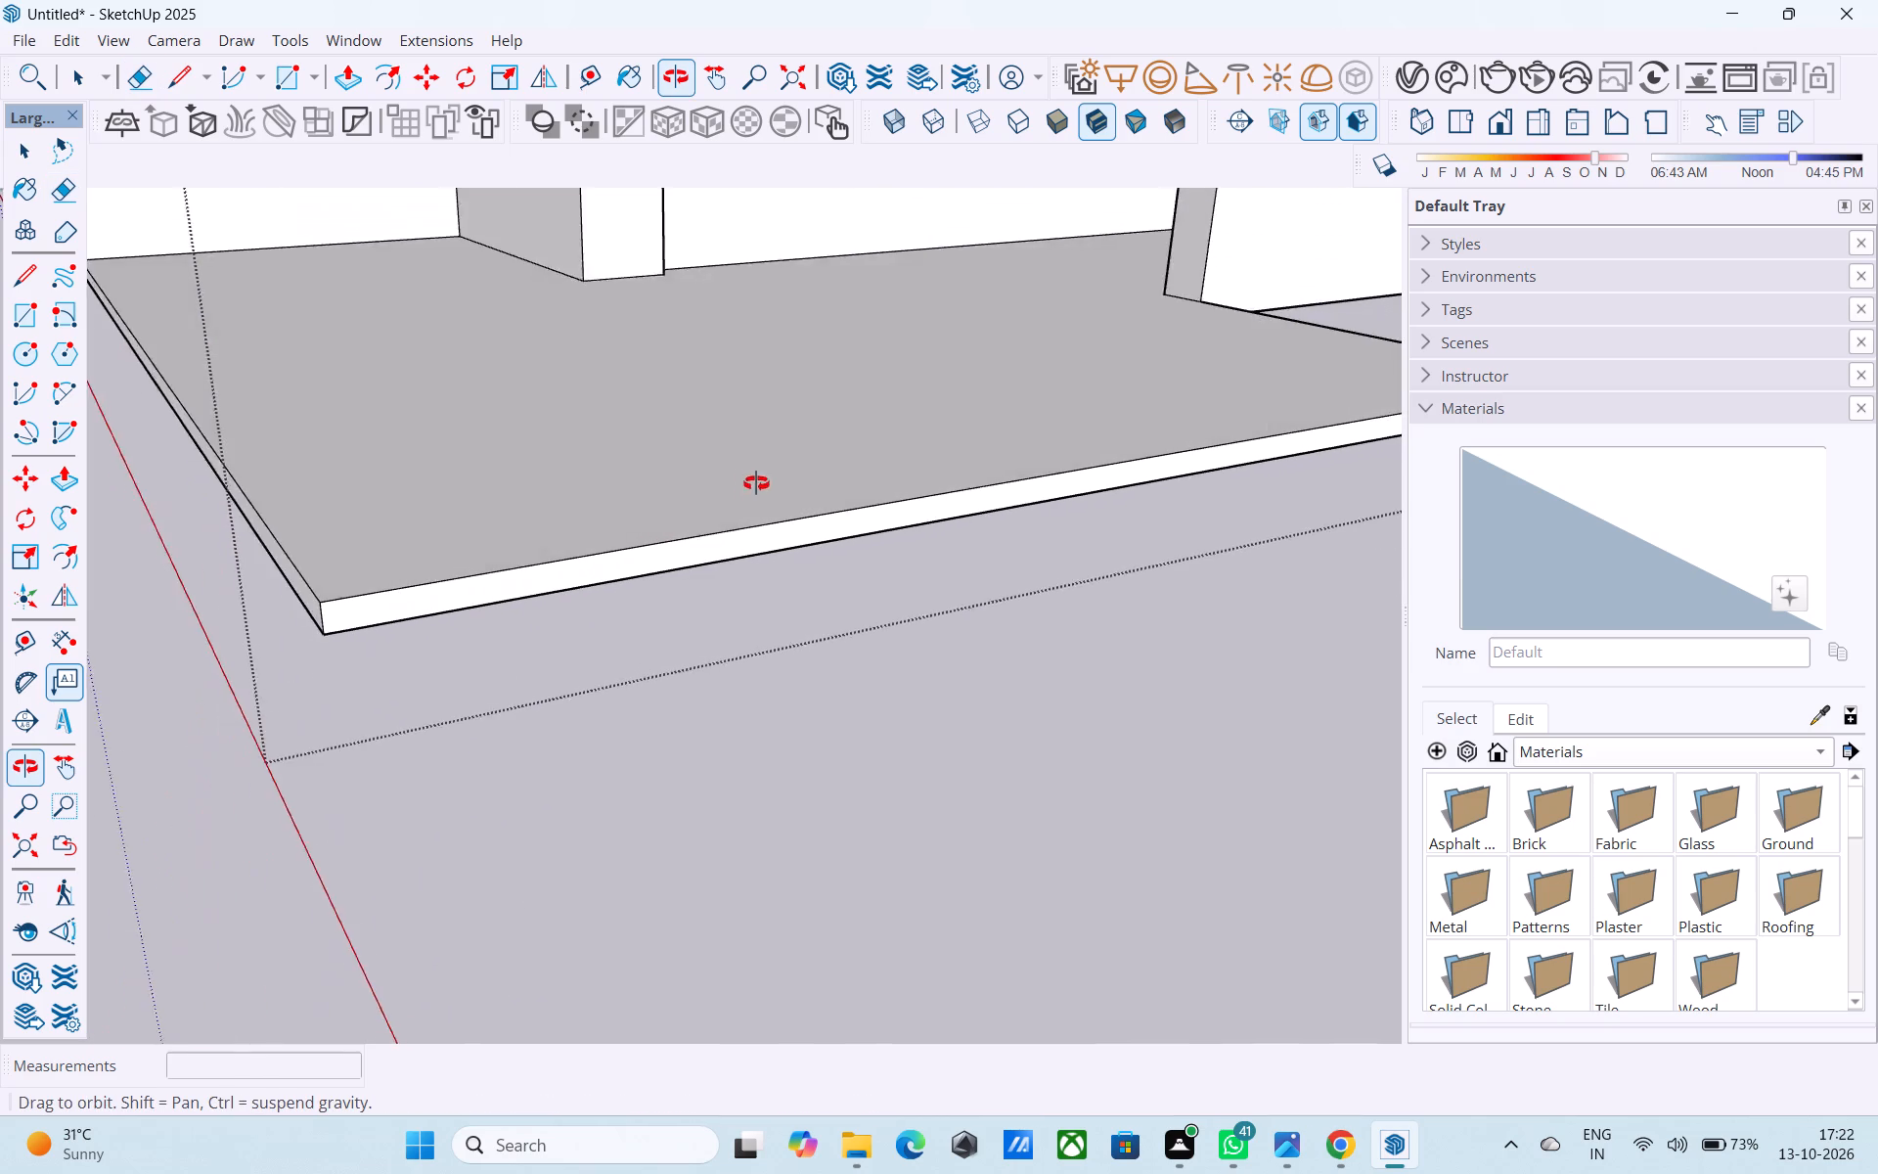
middle_click_drag(756, 483, 799, 452)
scroll(803, 454, "down", 5)
middle_click_drag(834, 481, 487, 466)
scroll(425, 434, "down", 6)
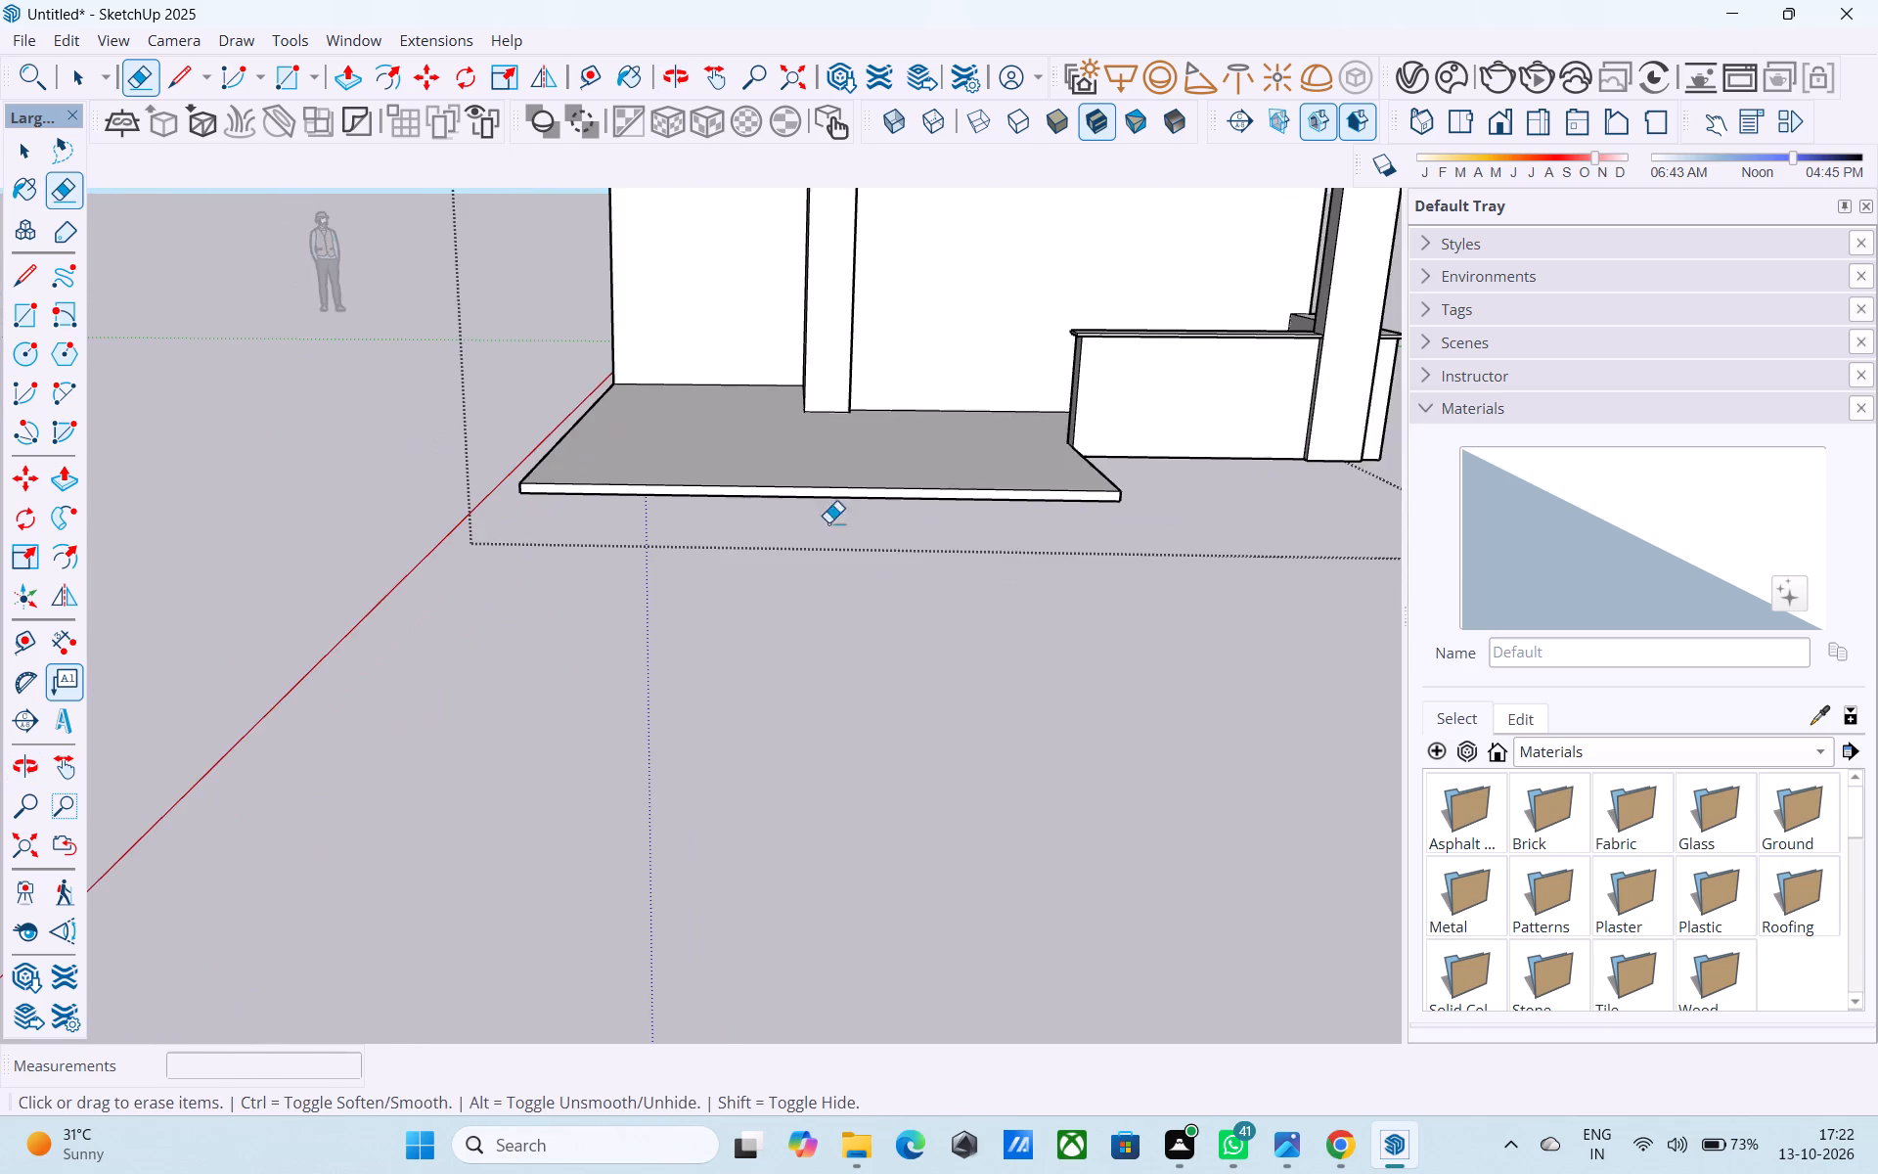
middle_click_drag(896, 510, 718, 510)
middle_click_drag(483, 490, 843, 578)
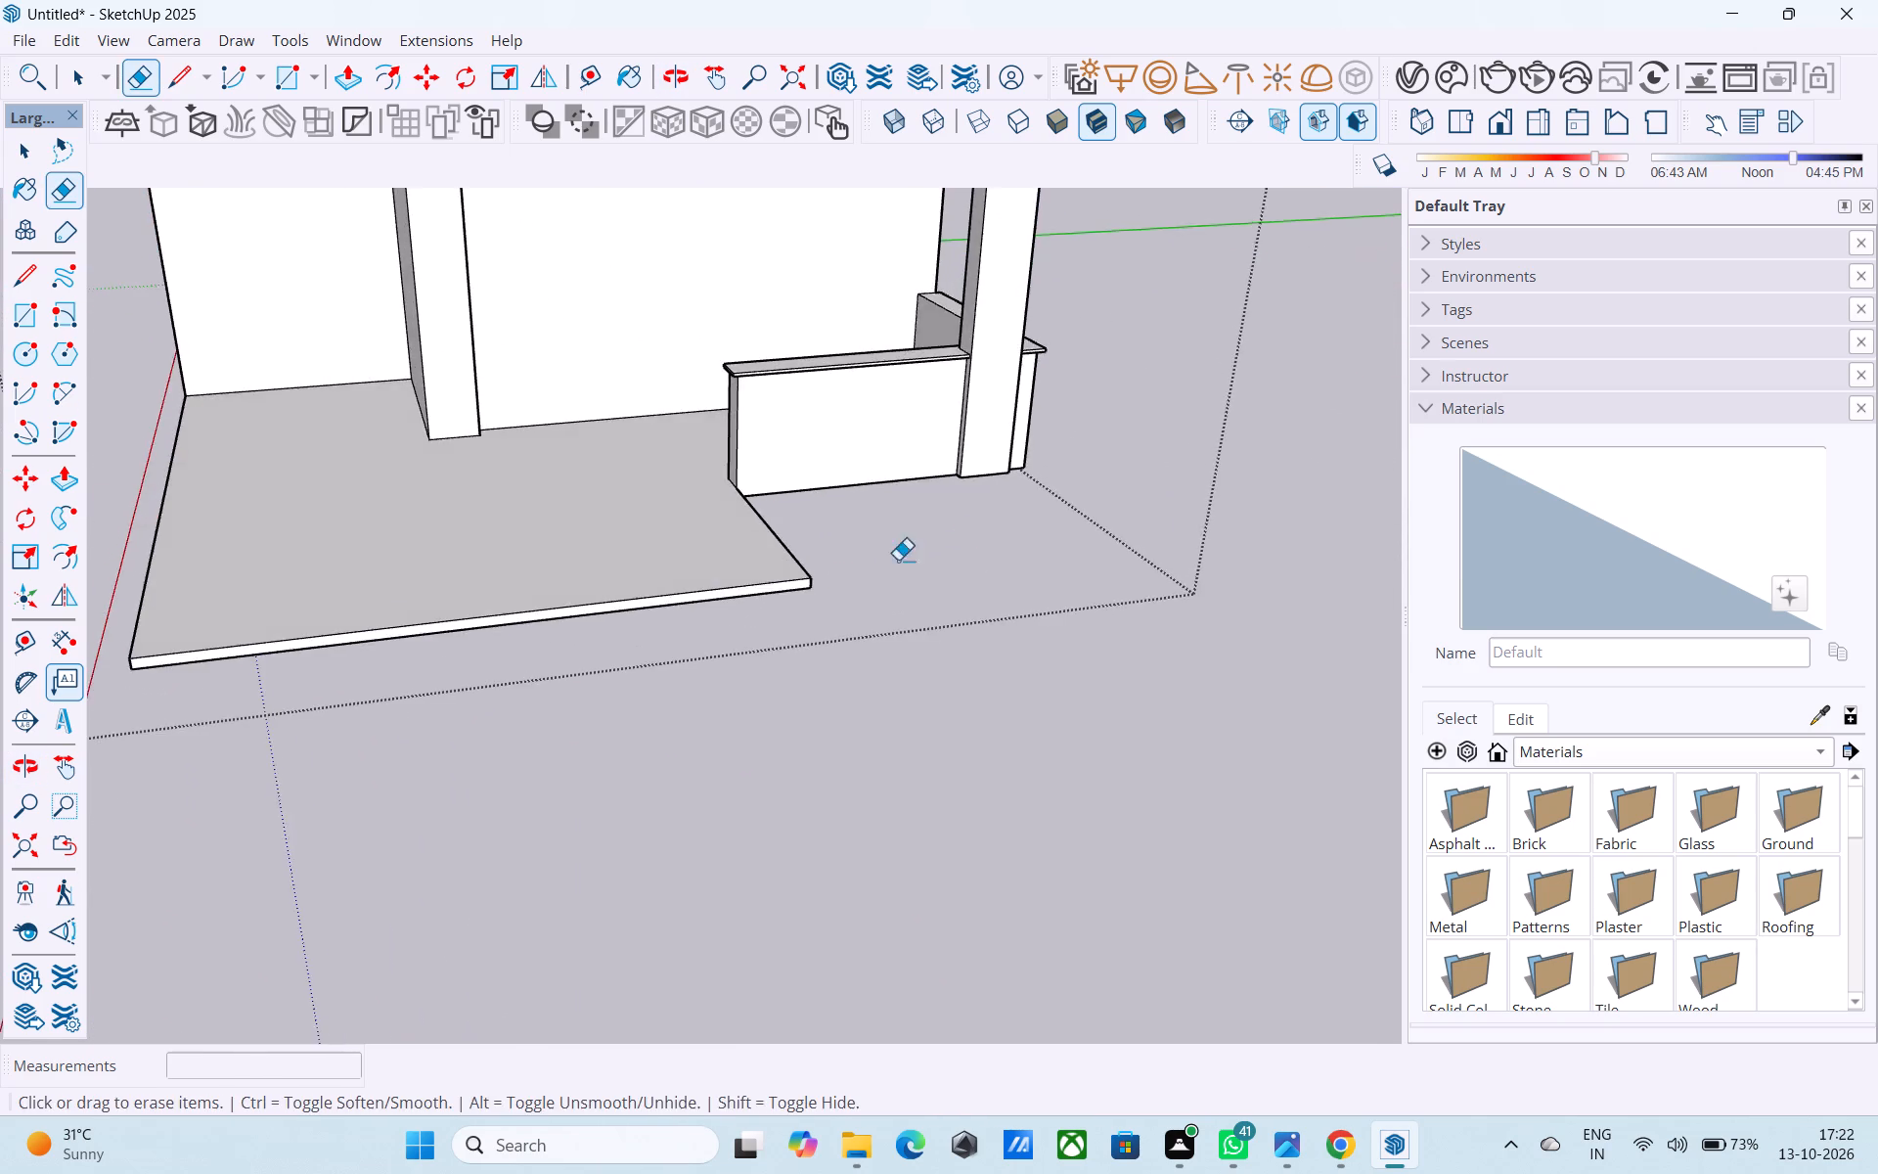
scroll(1029, 526, "down", 4)
middle_click_drag(1030, 528, 1058, 630)
middle_click_drag(793, 530, 1033, 486)
scroll(1103, 432, "down", 4)
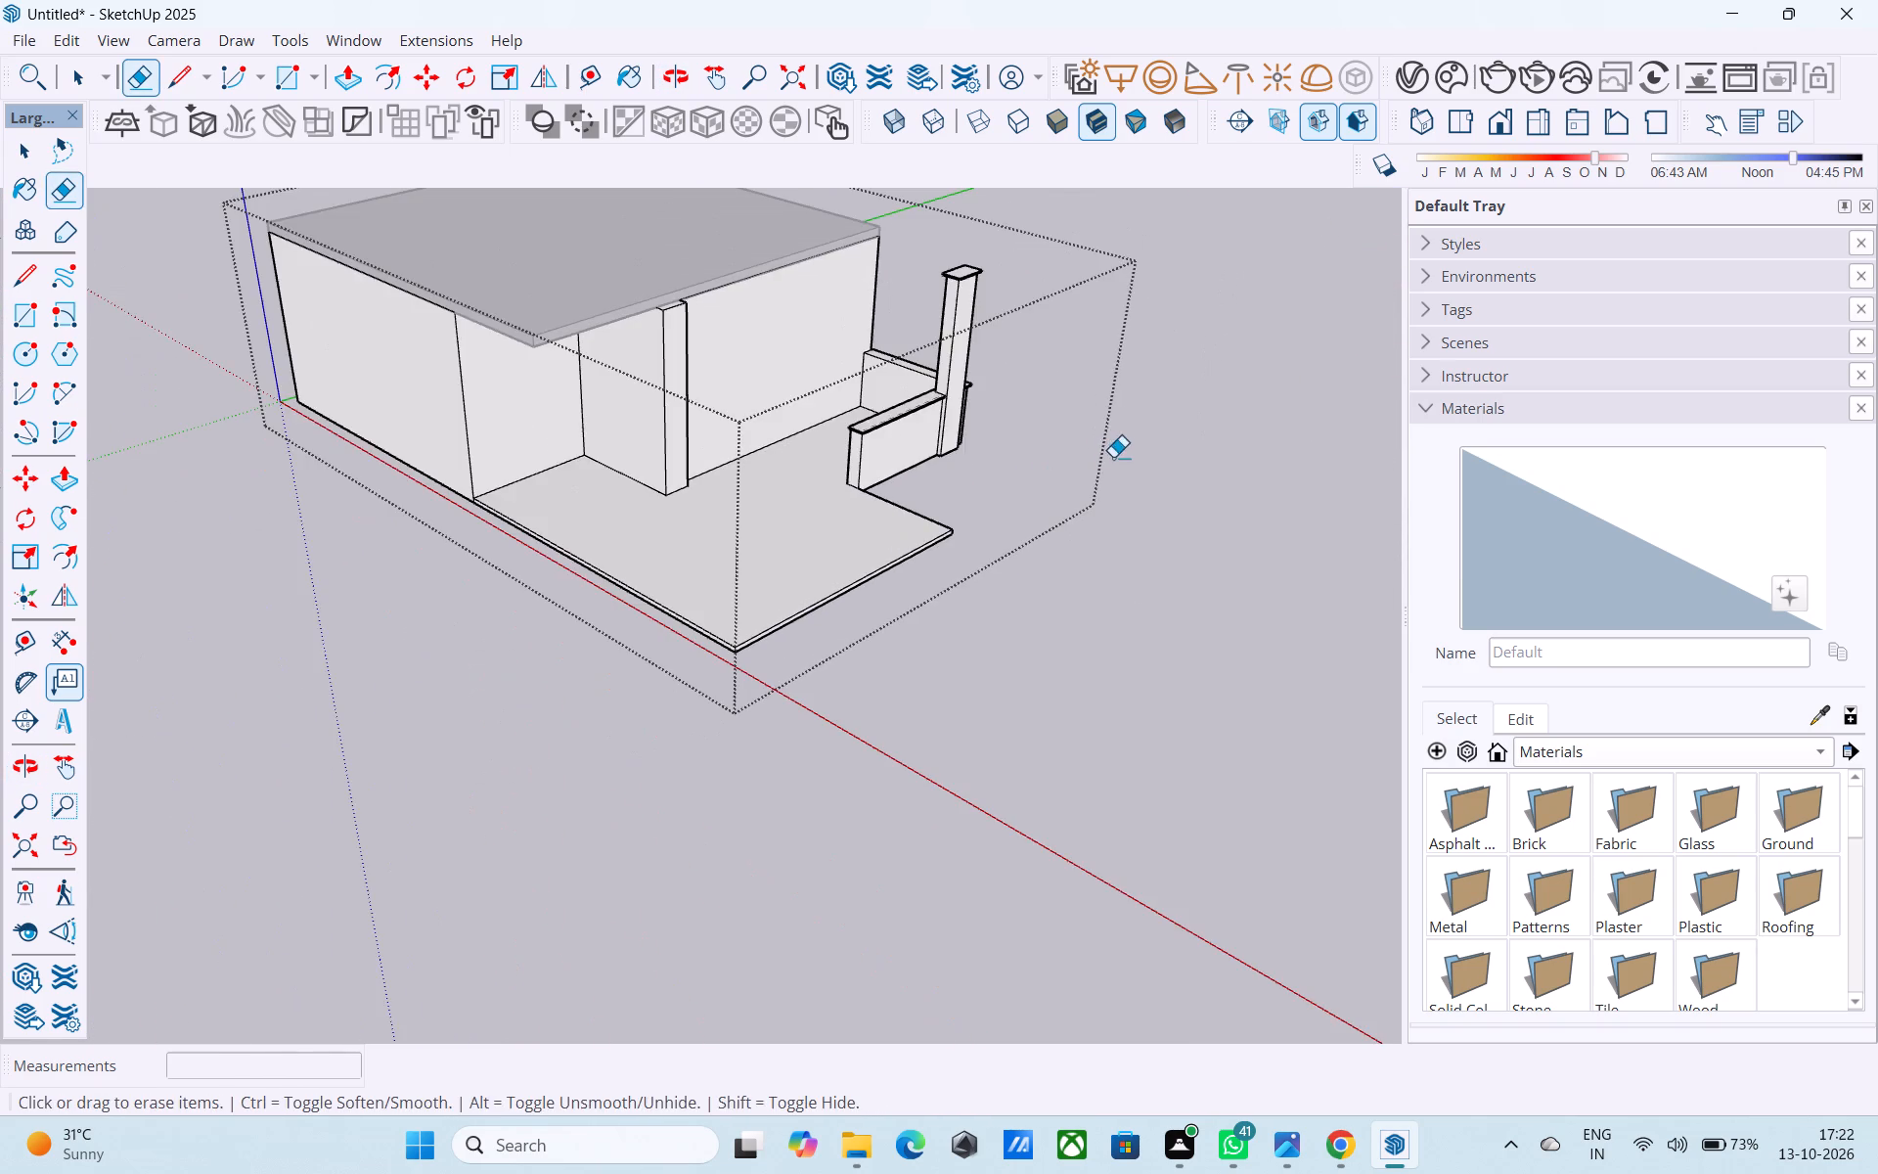
middle_click_drag(1114, 457, 612, 284)
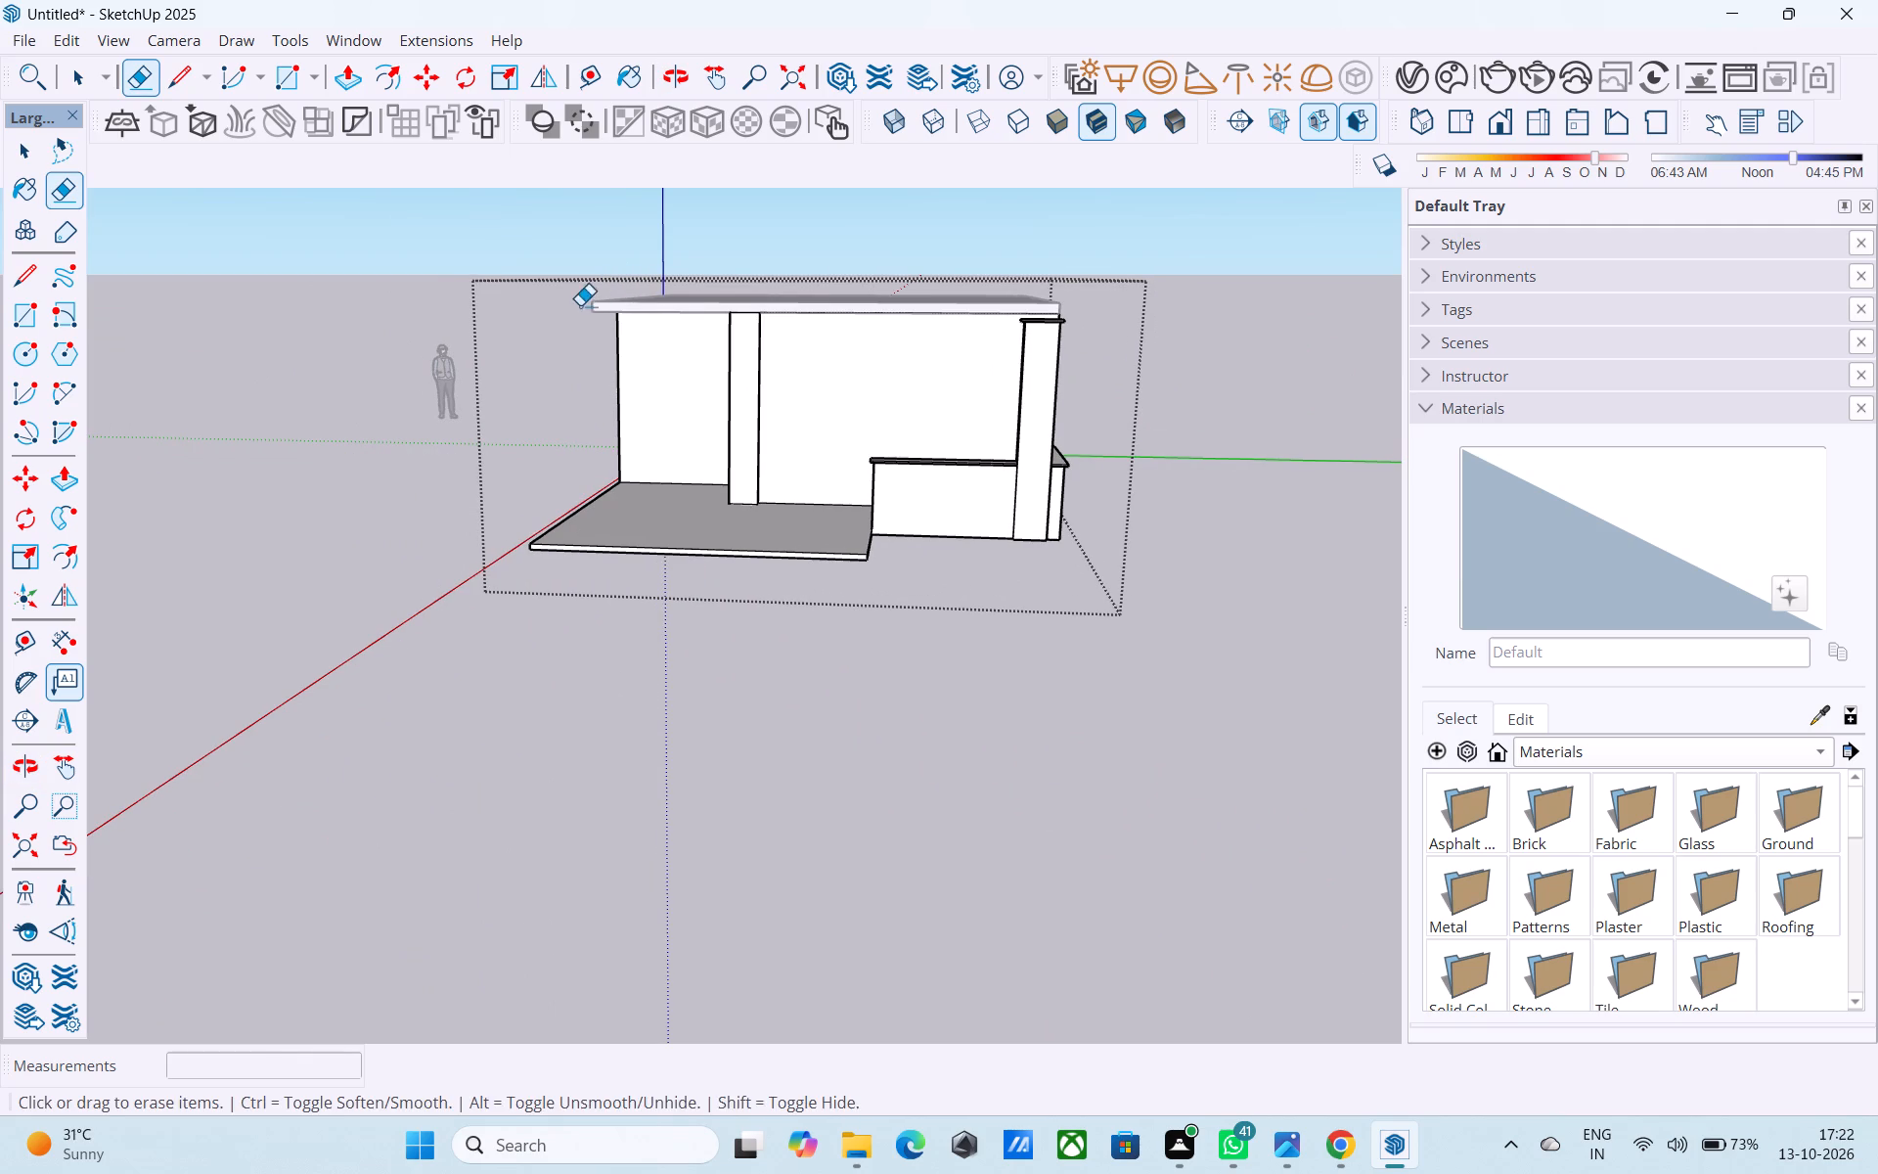
Close the wall group for editing.
key("space")
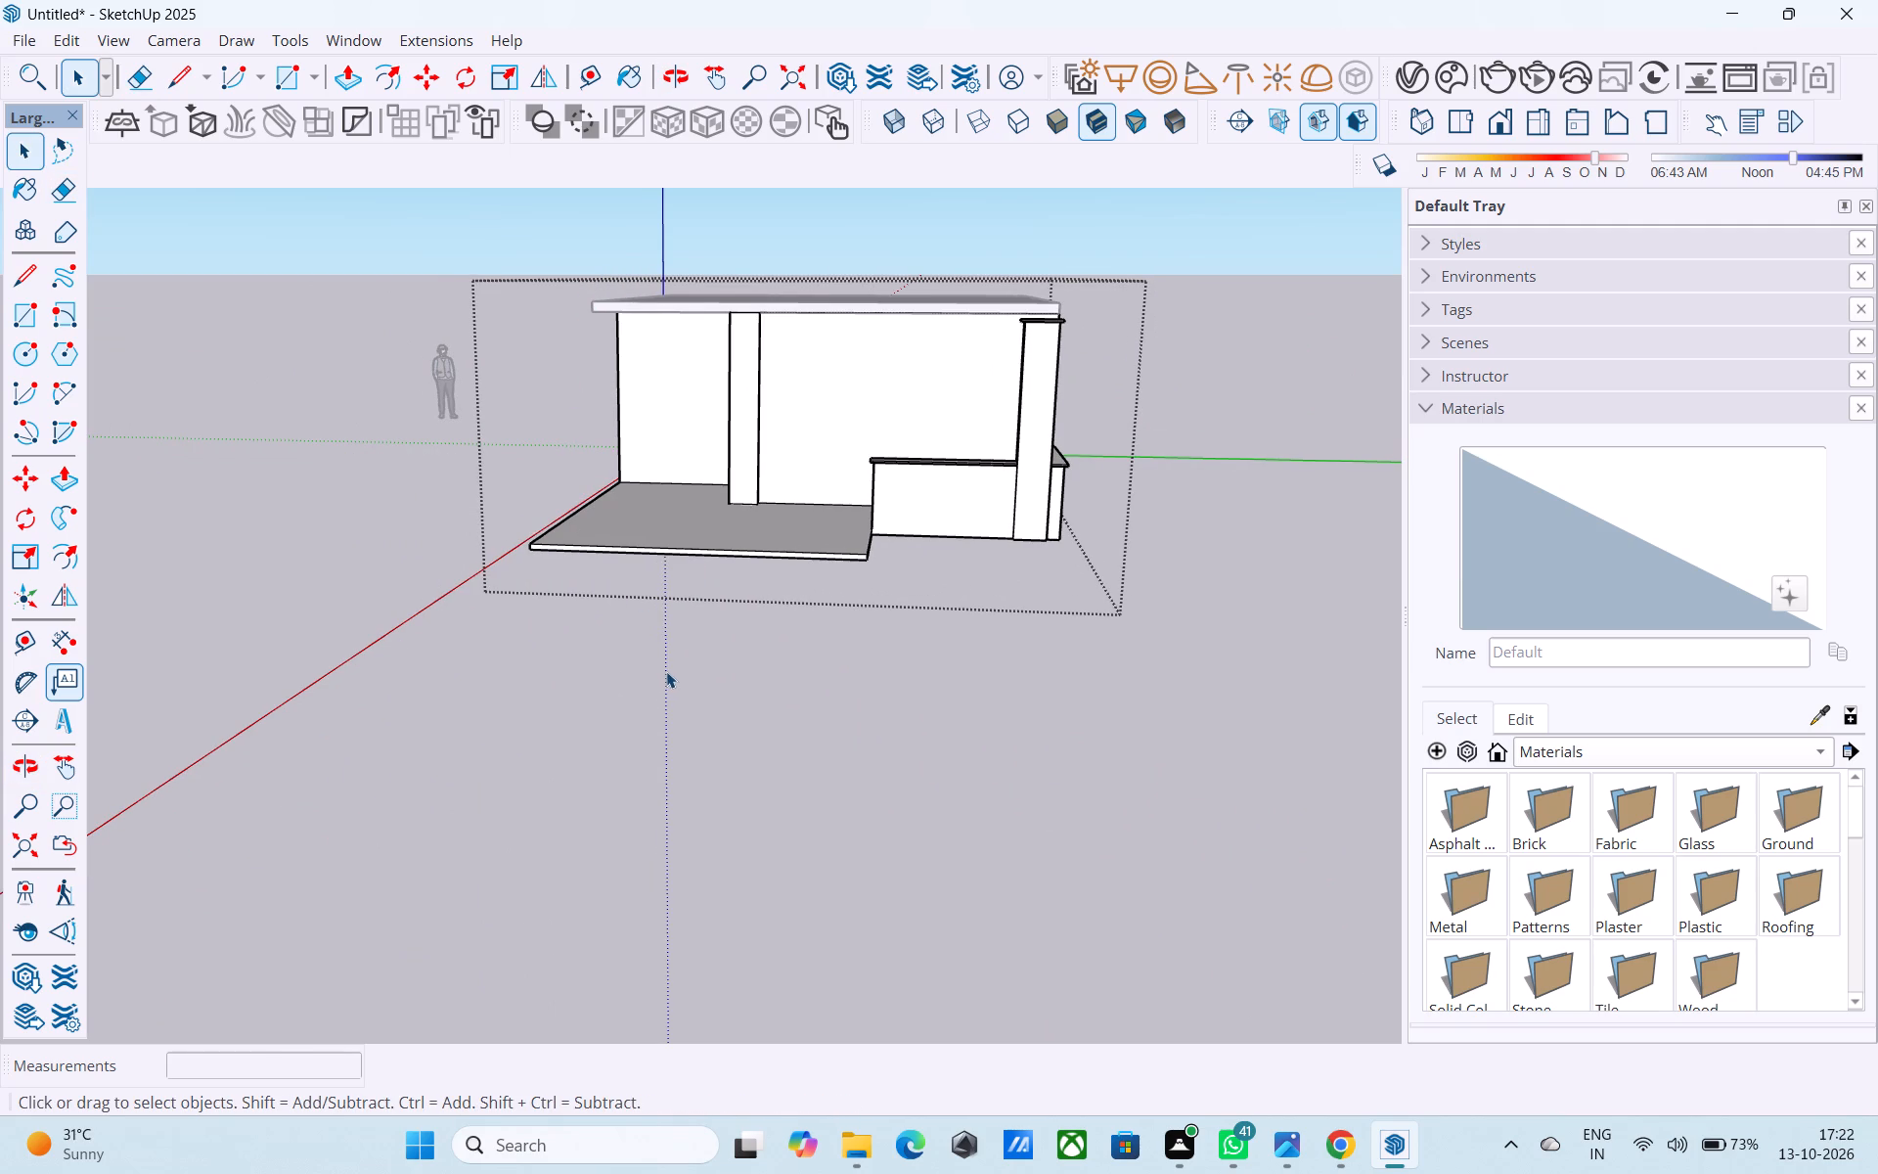
left_click(659, 682)
Draw a 6" vertical line across the roof slab's front edge, above the pilaster side facing the low wall.
middle_click_drag(710, 562, 728, 512)
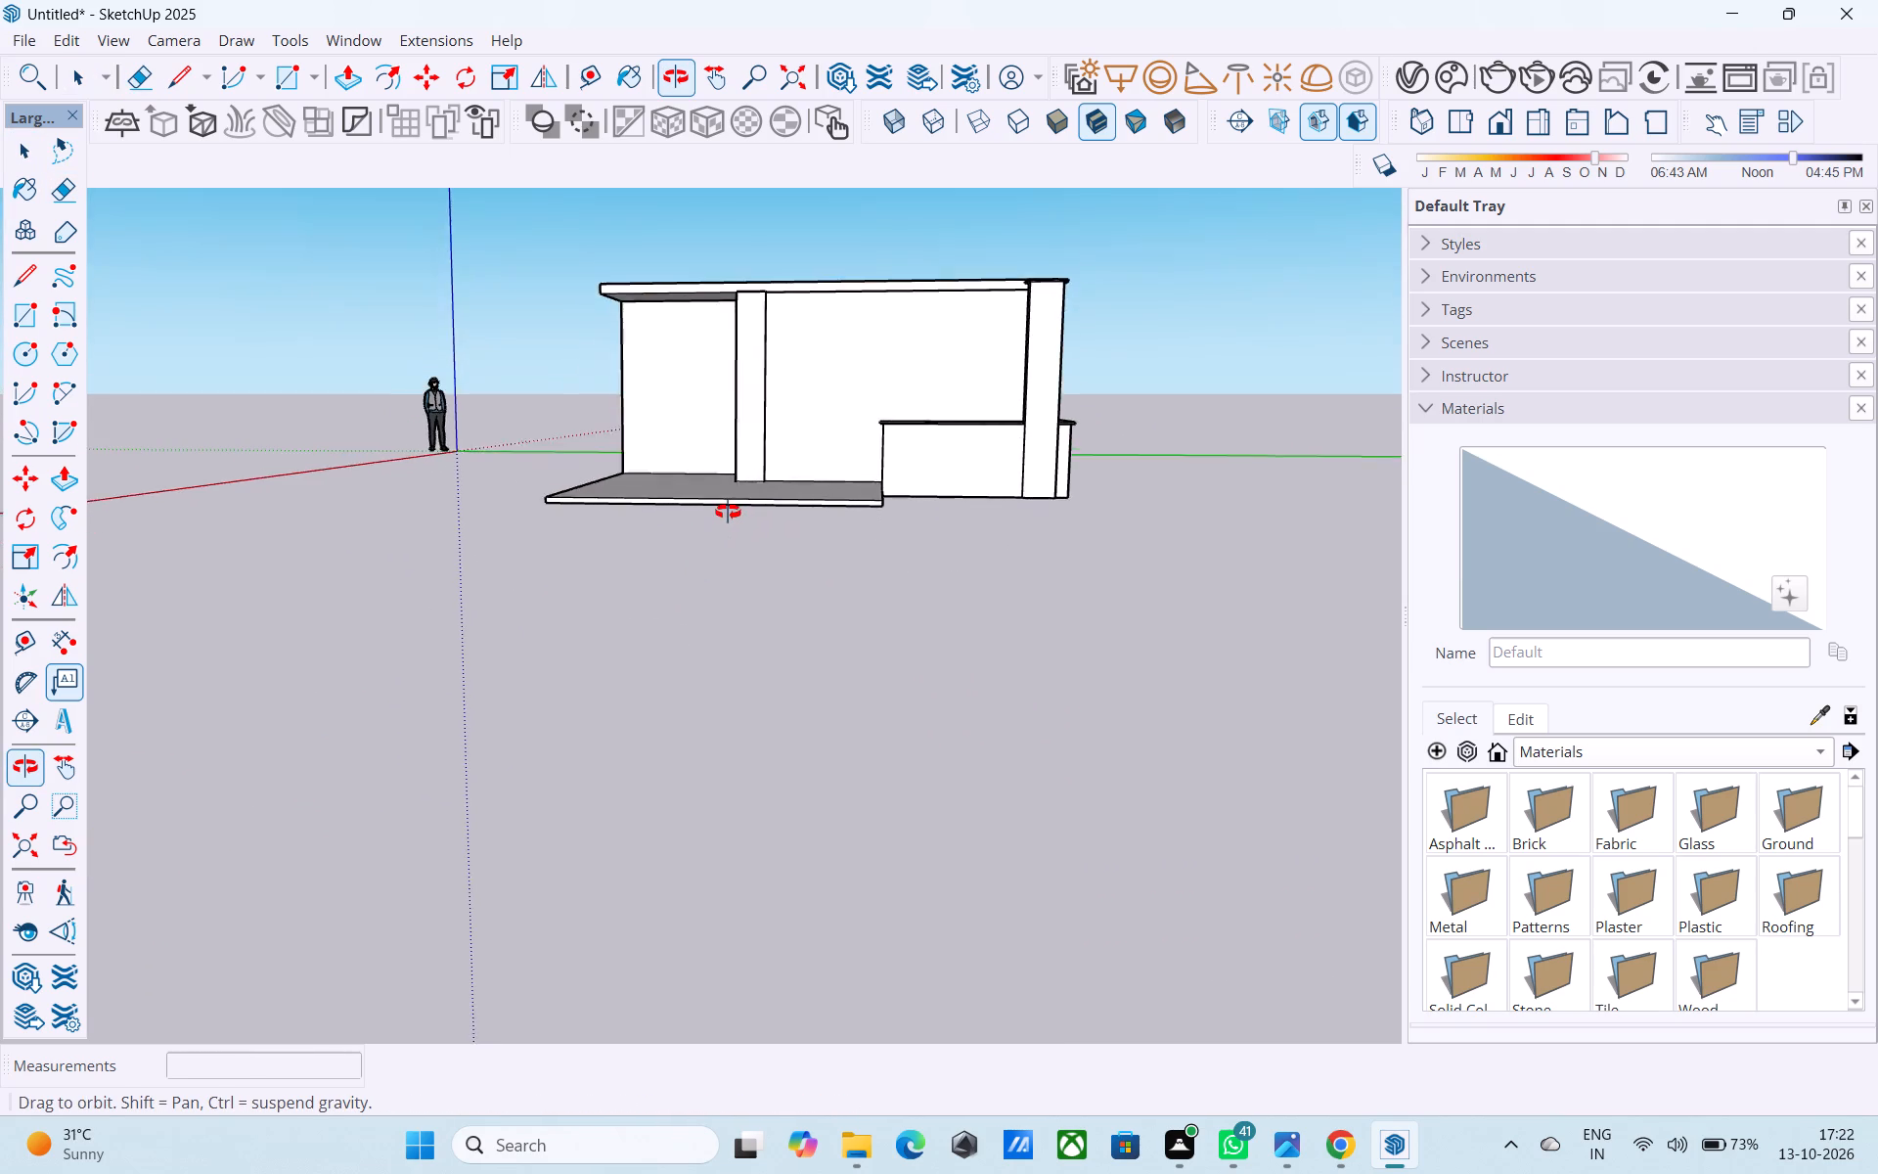
middle_click_drag(728, 512, 732, 492)
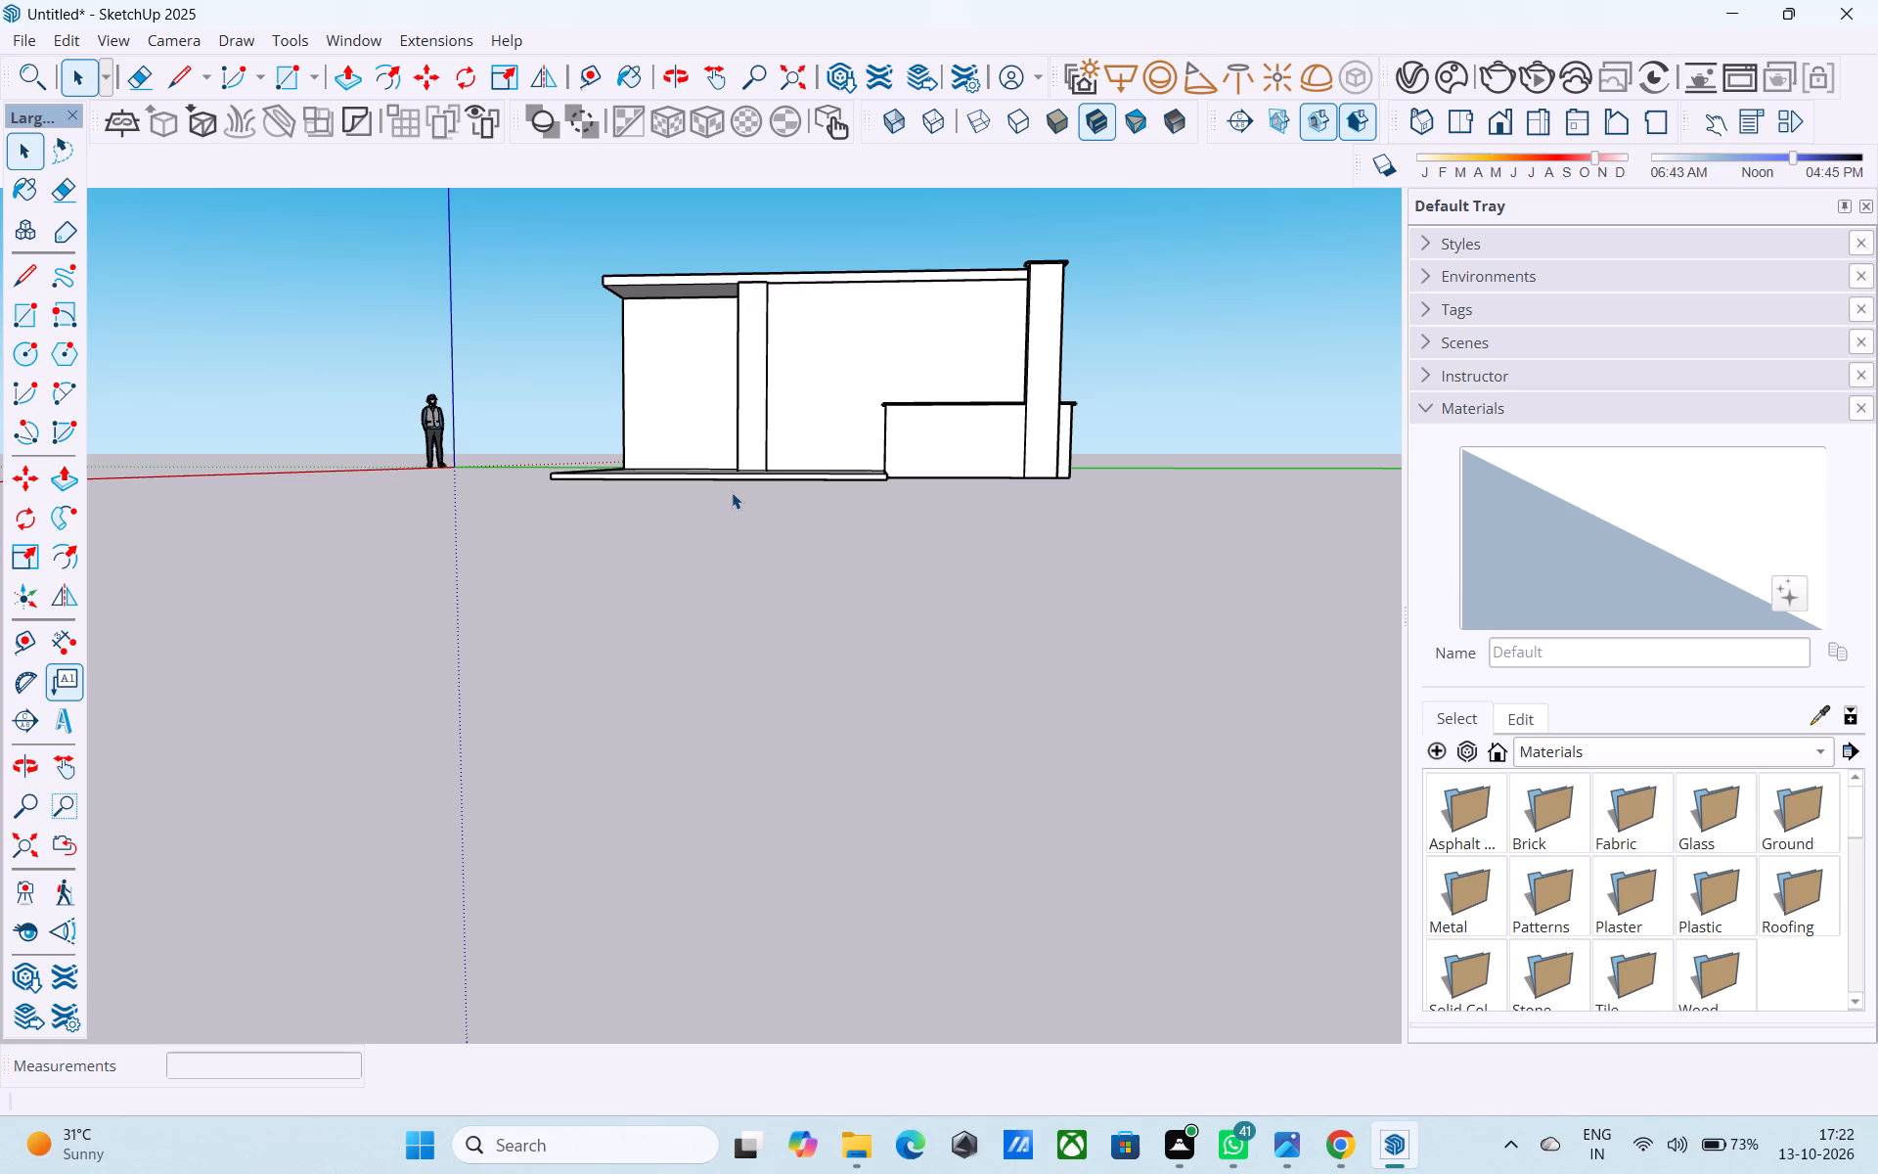
scroll(732, 492, "down", 3)
middle_click_drag(732, 495, 784, 721)
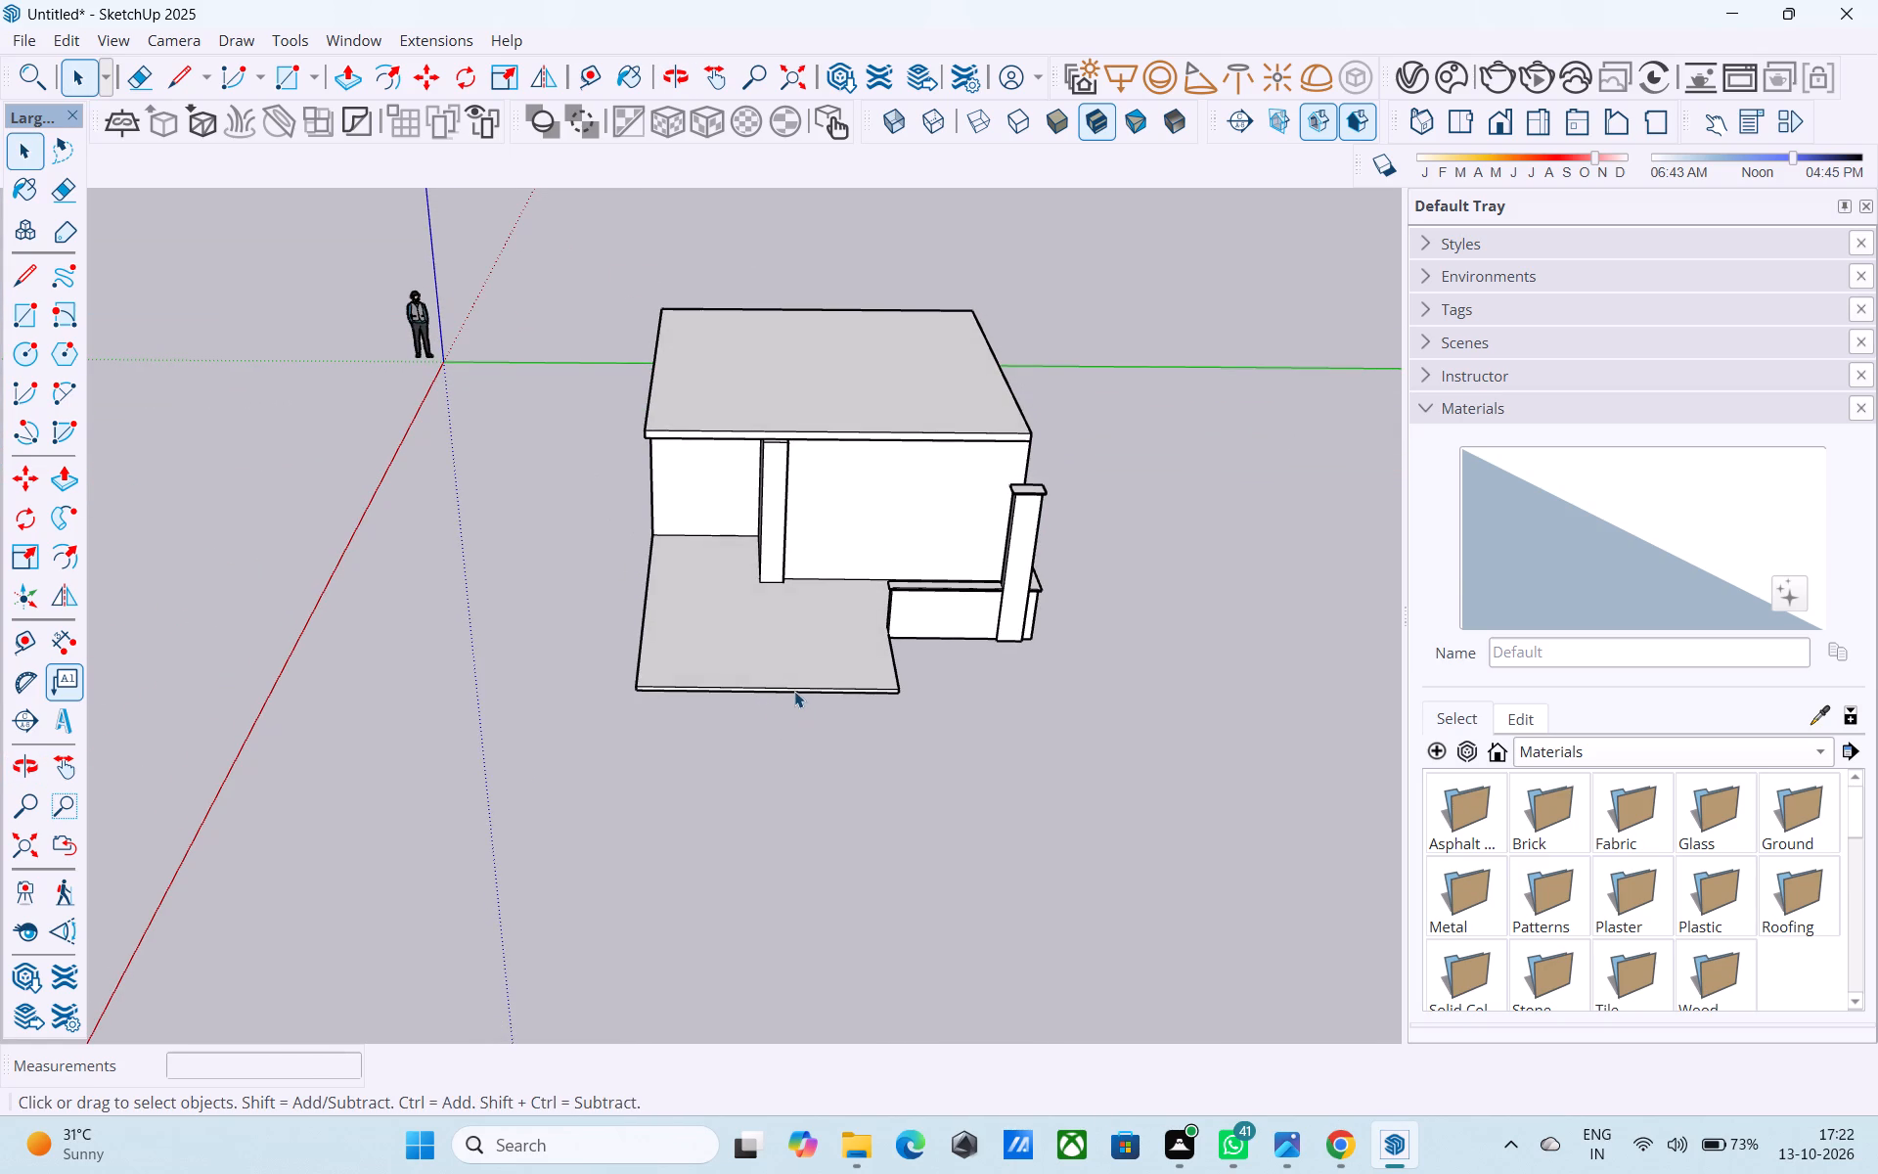
middle_click_drag(769, 627, 772, 737)
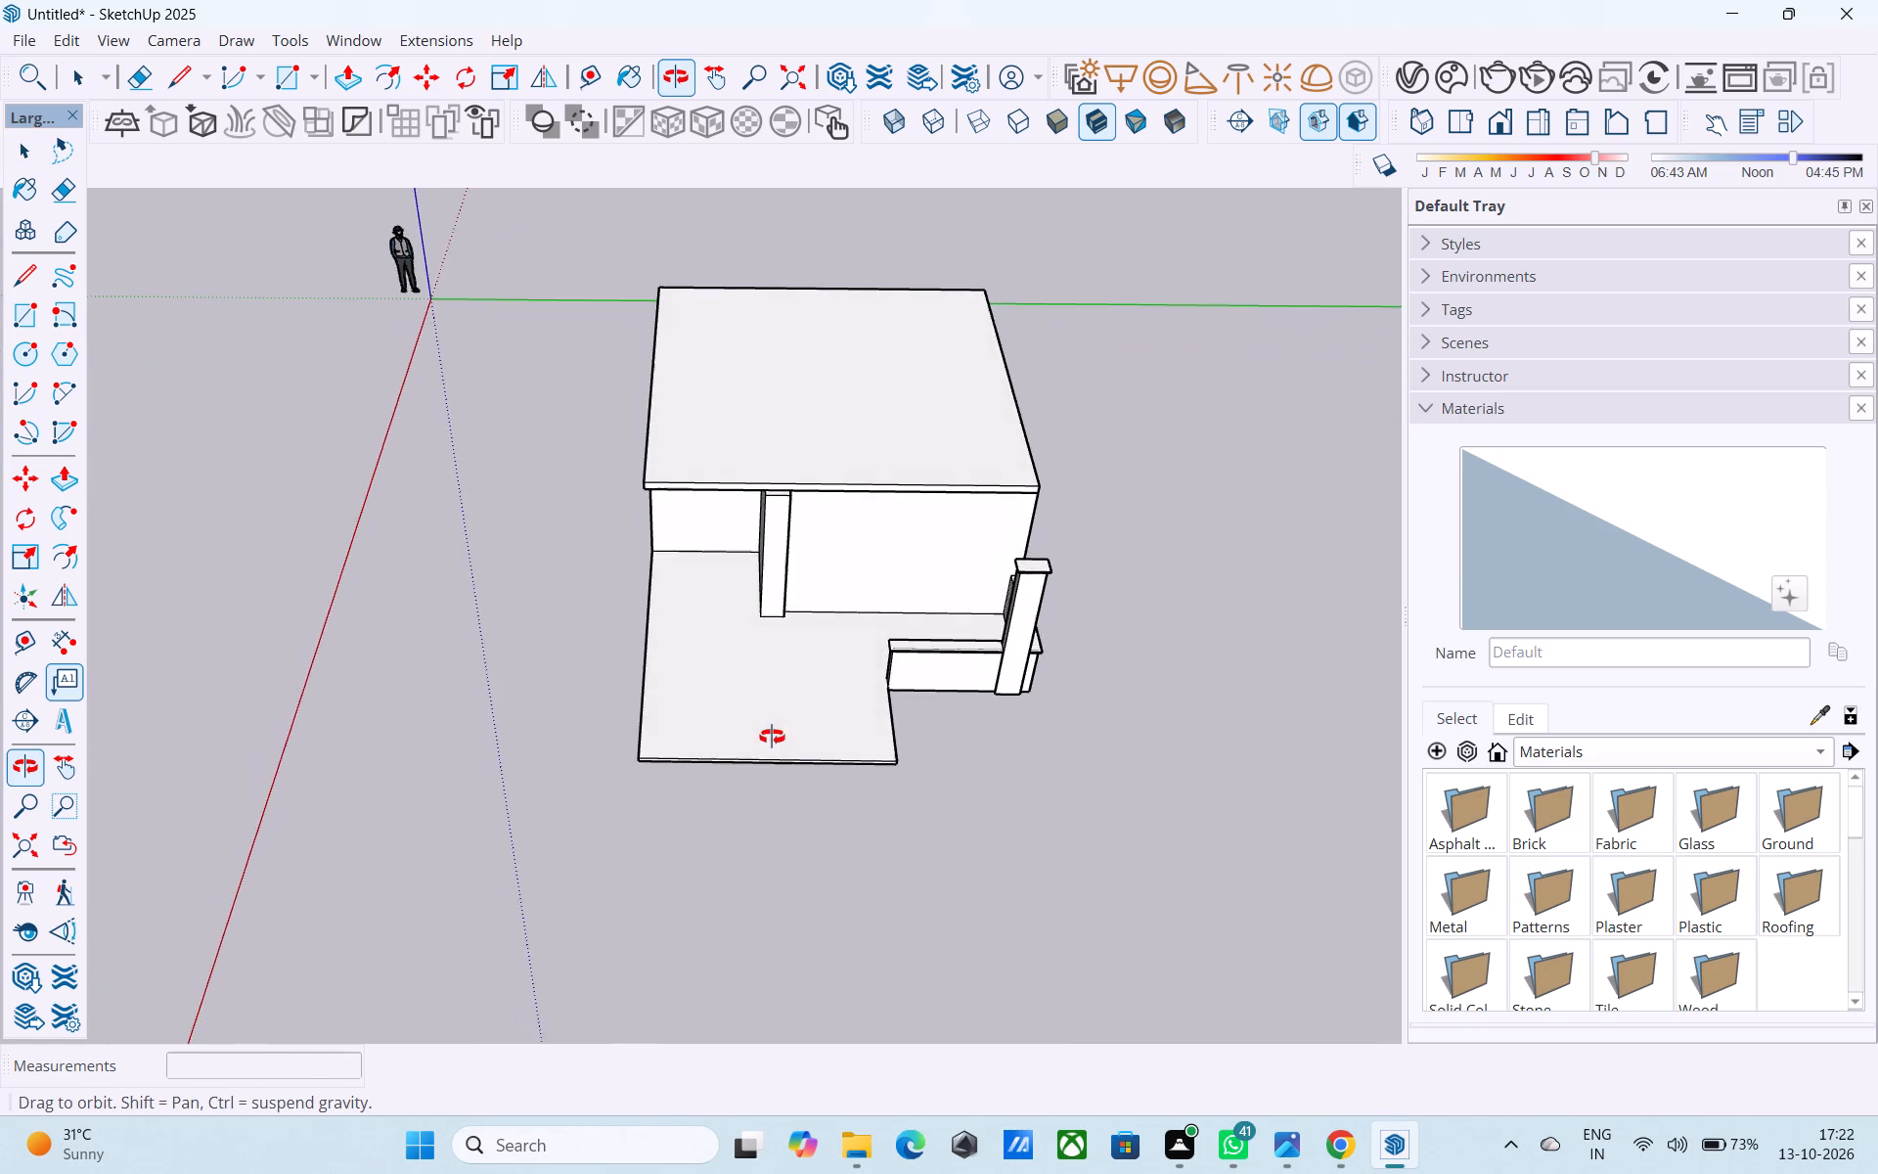
middle_click_drag(772, 737, 698, 761)
scroll(806, 528, "up", 9)
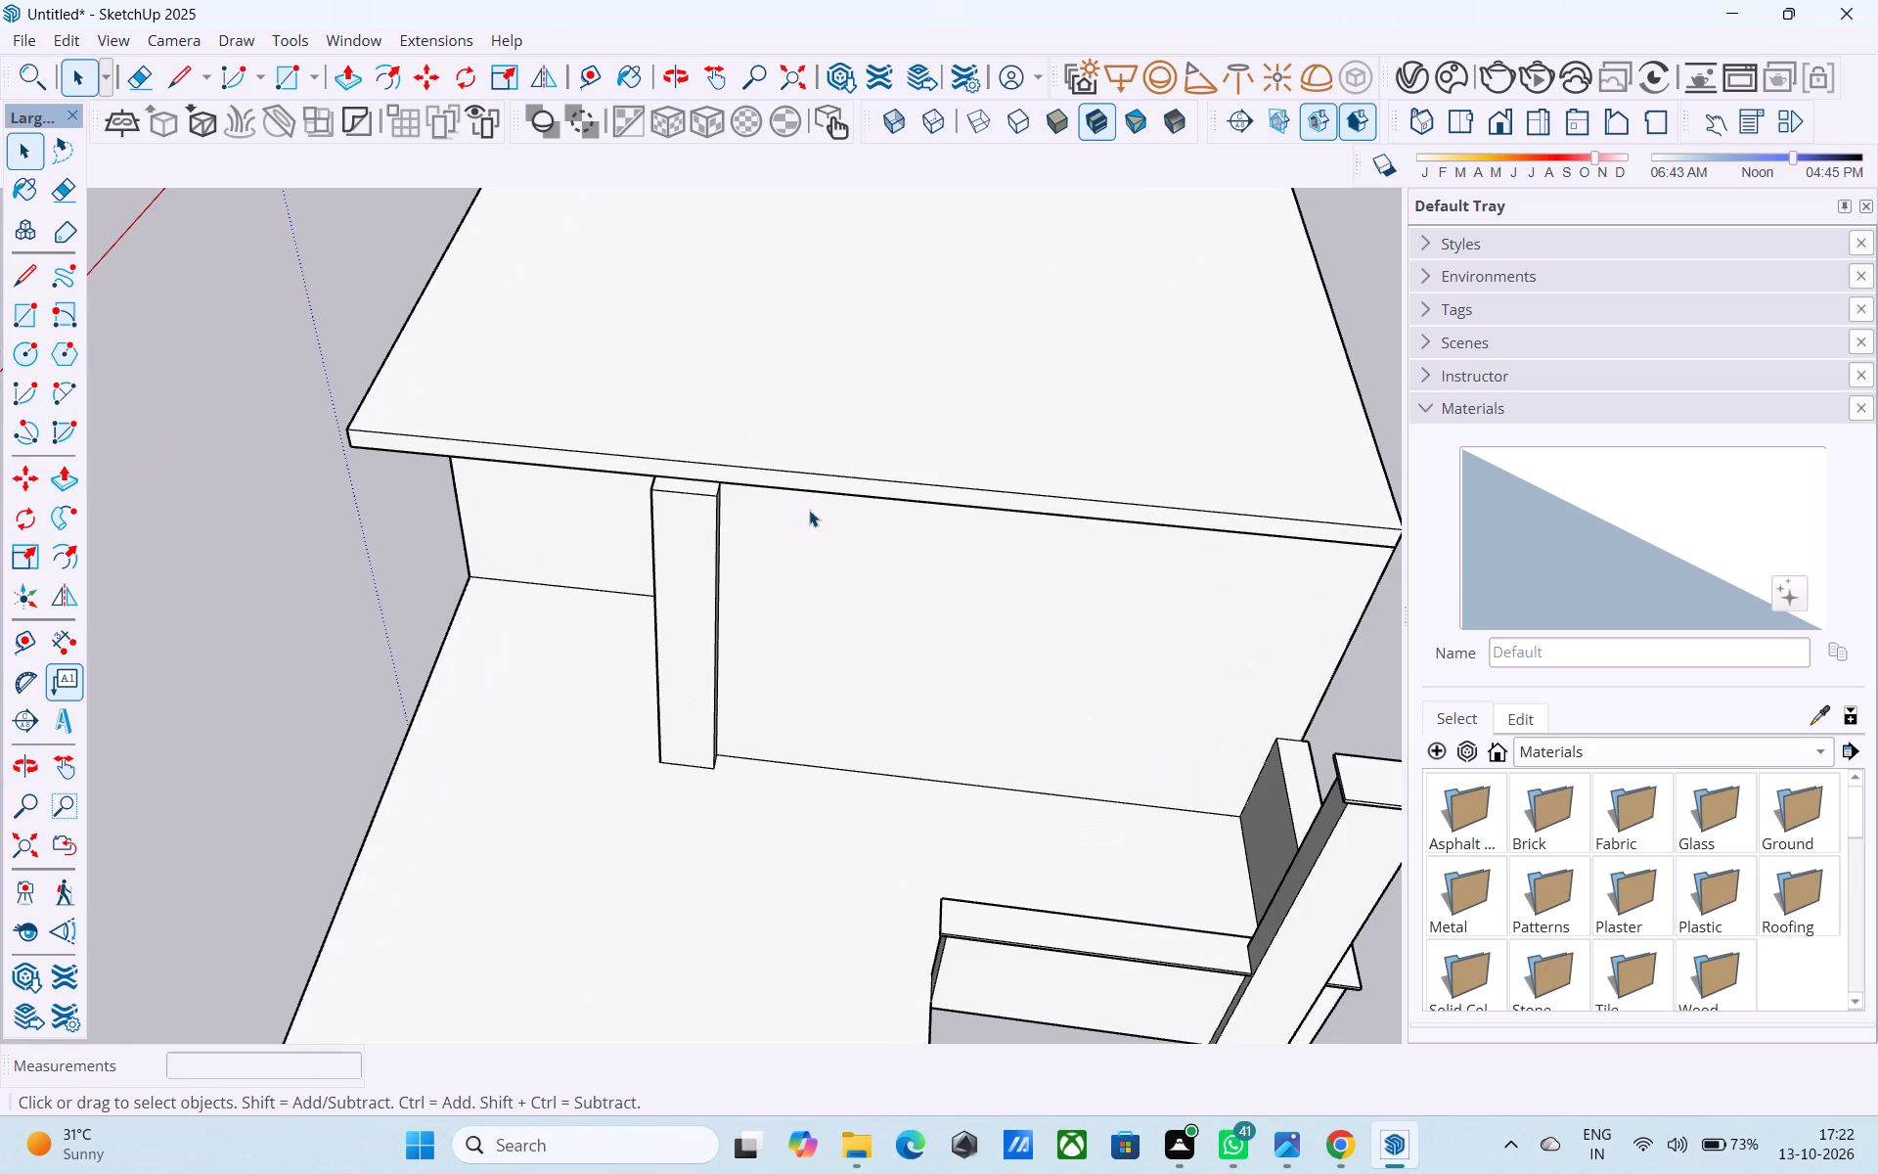
scroll(809, 510, "up", 4)
key("l")
scroll(724, 488, "up", 4)
left_click(650, 460)
left_click(646, 419)
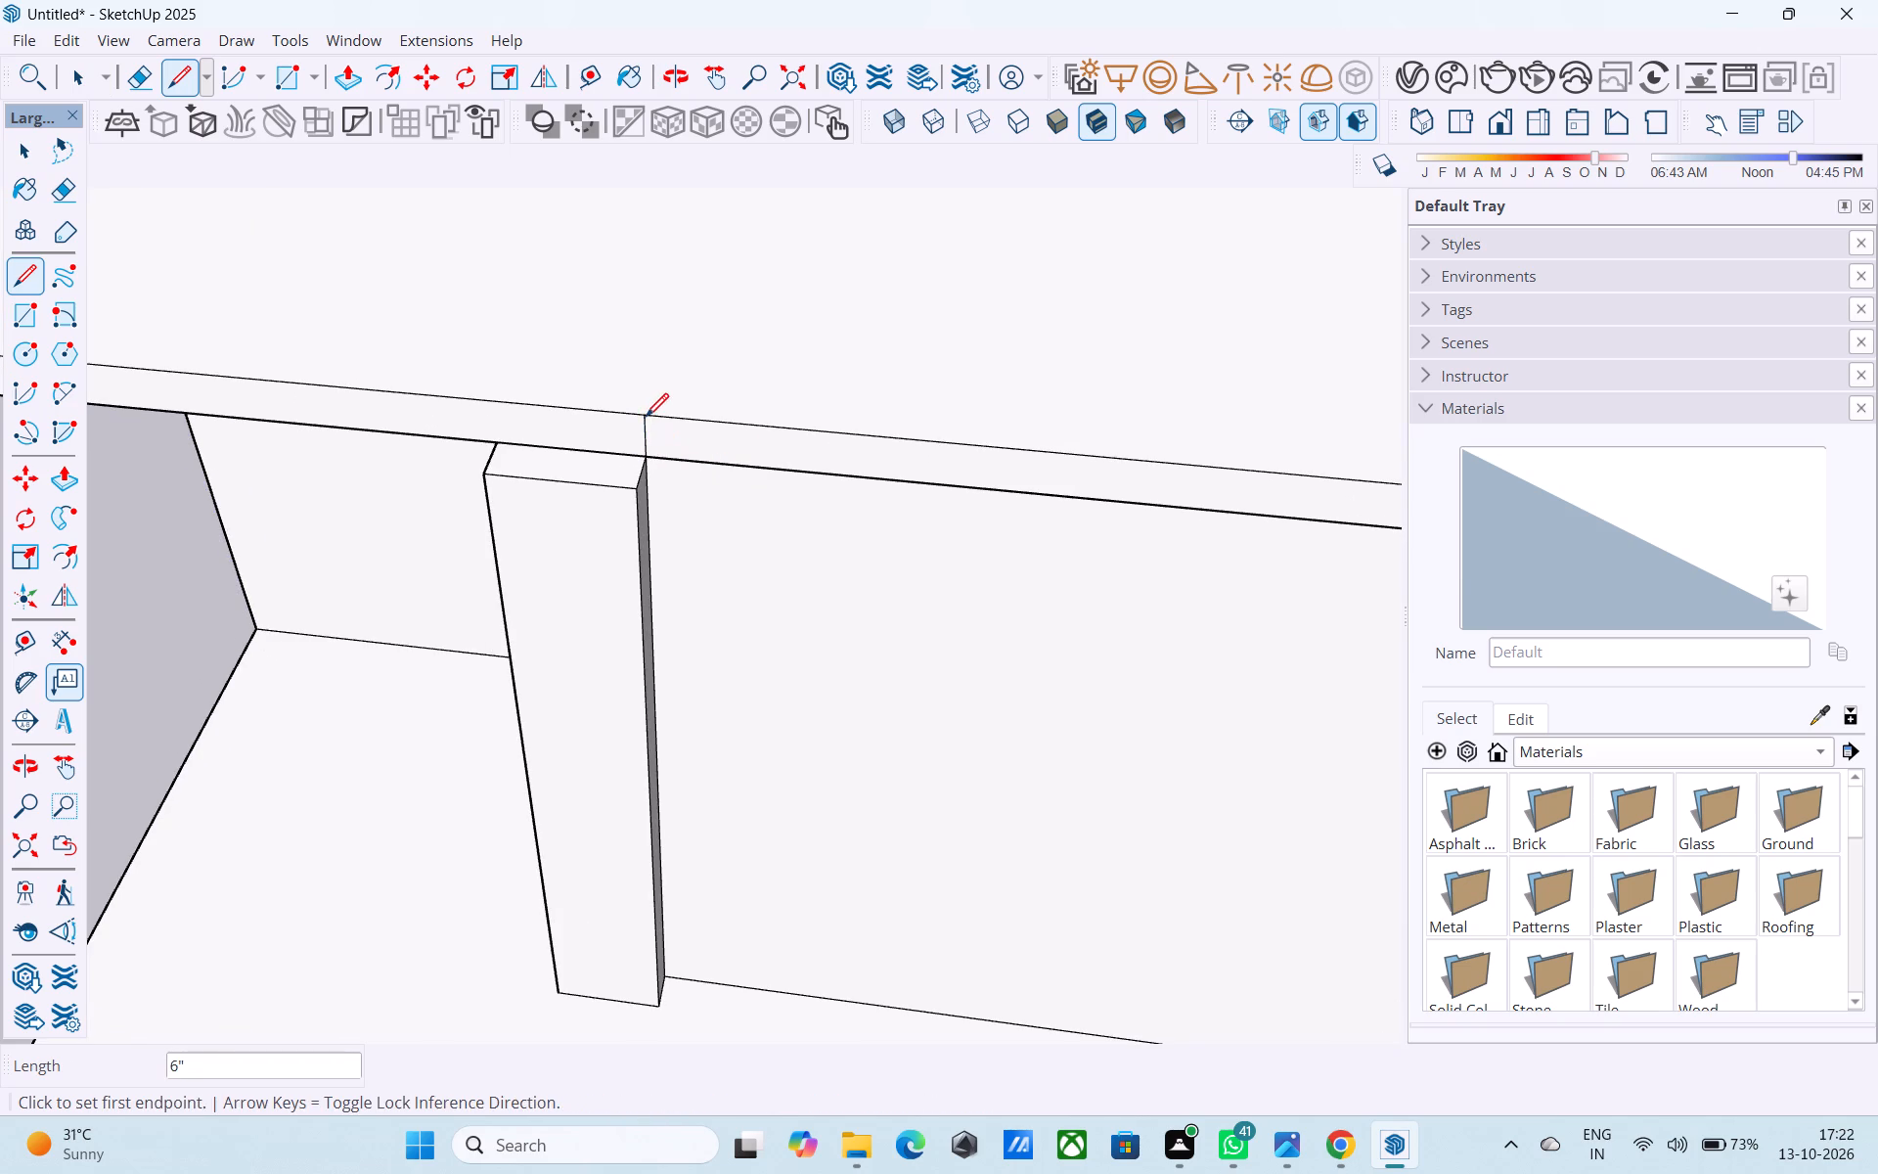
Copy the vertical line 4' along the roof slab's front edge, away from the pilaster, and erase the original line.
key("space")
left_click(646, 420)
key("m")
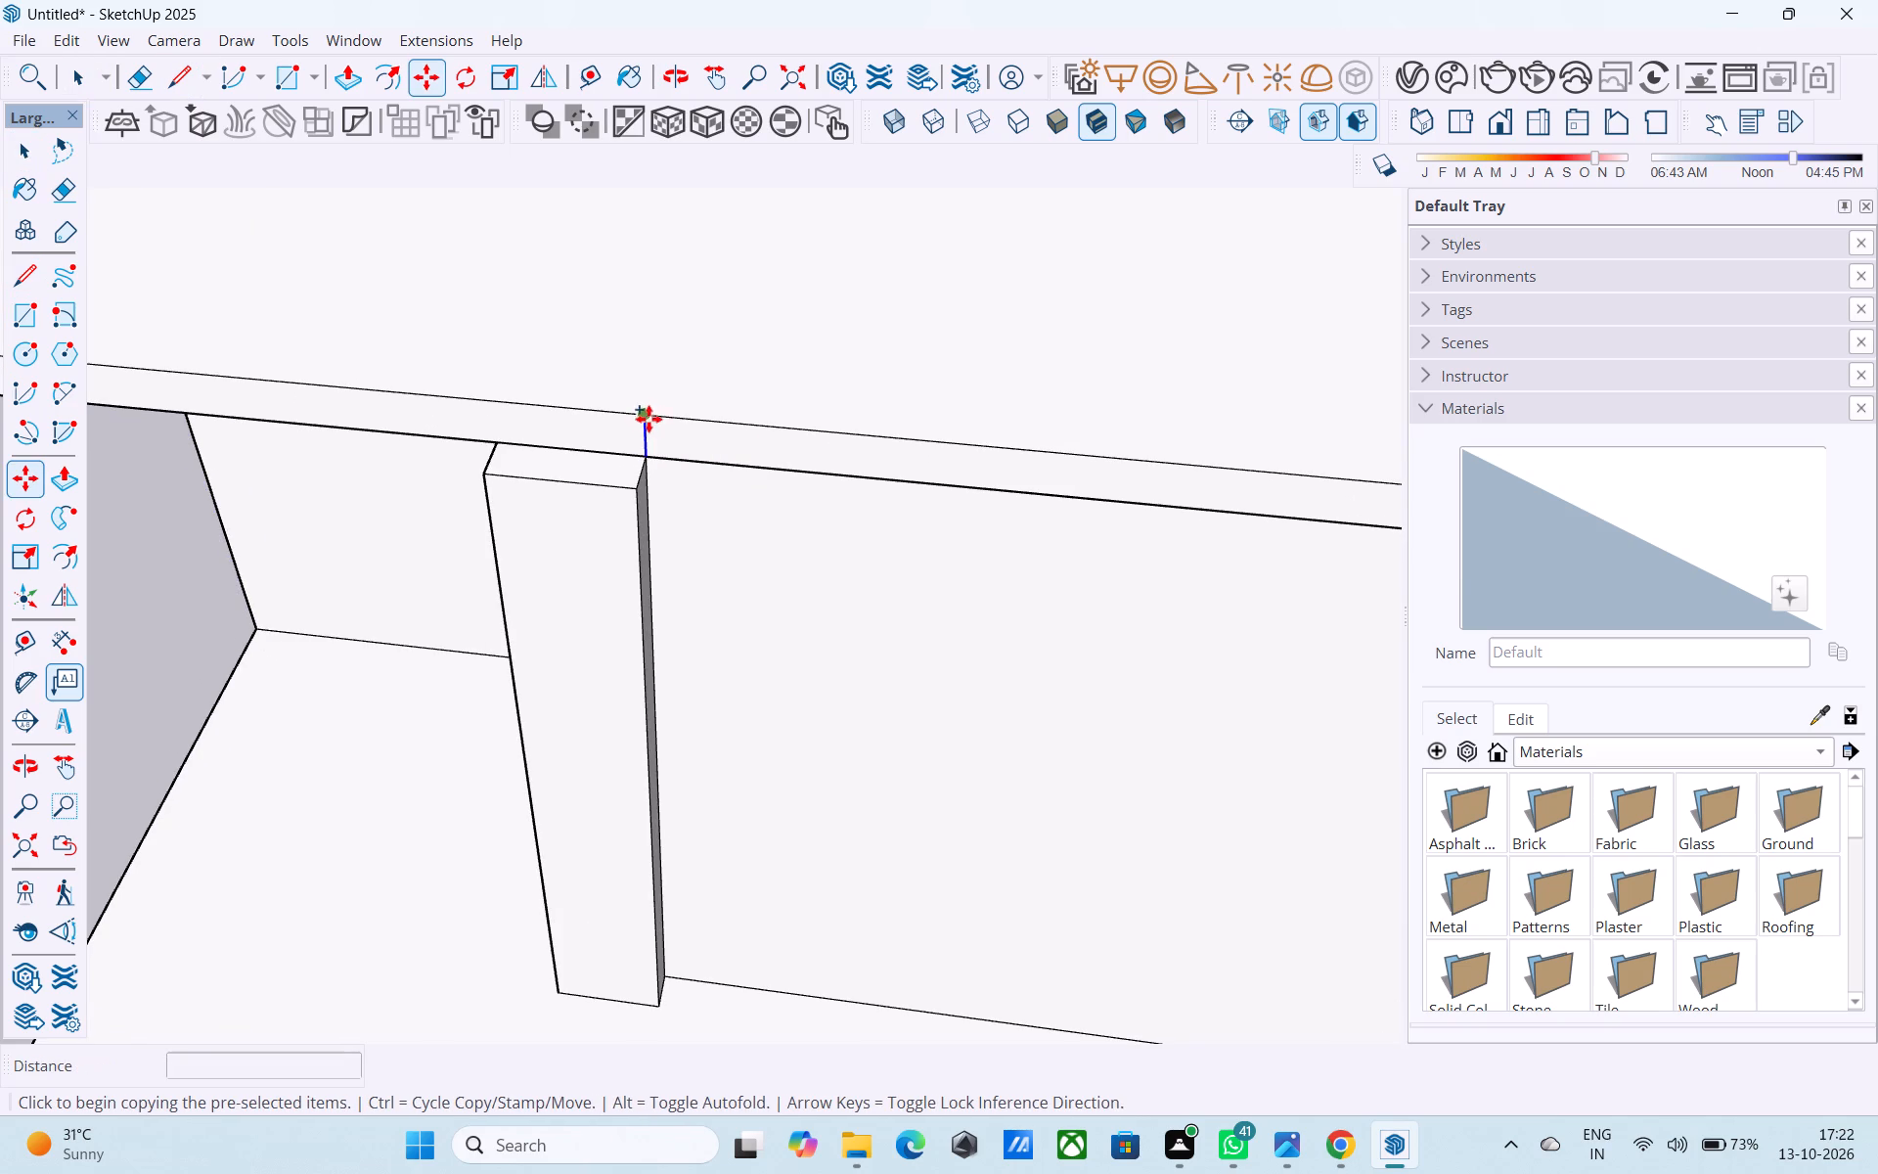
left_click(645, 413)
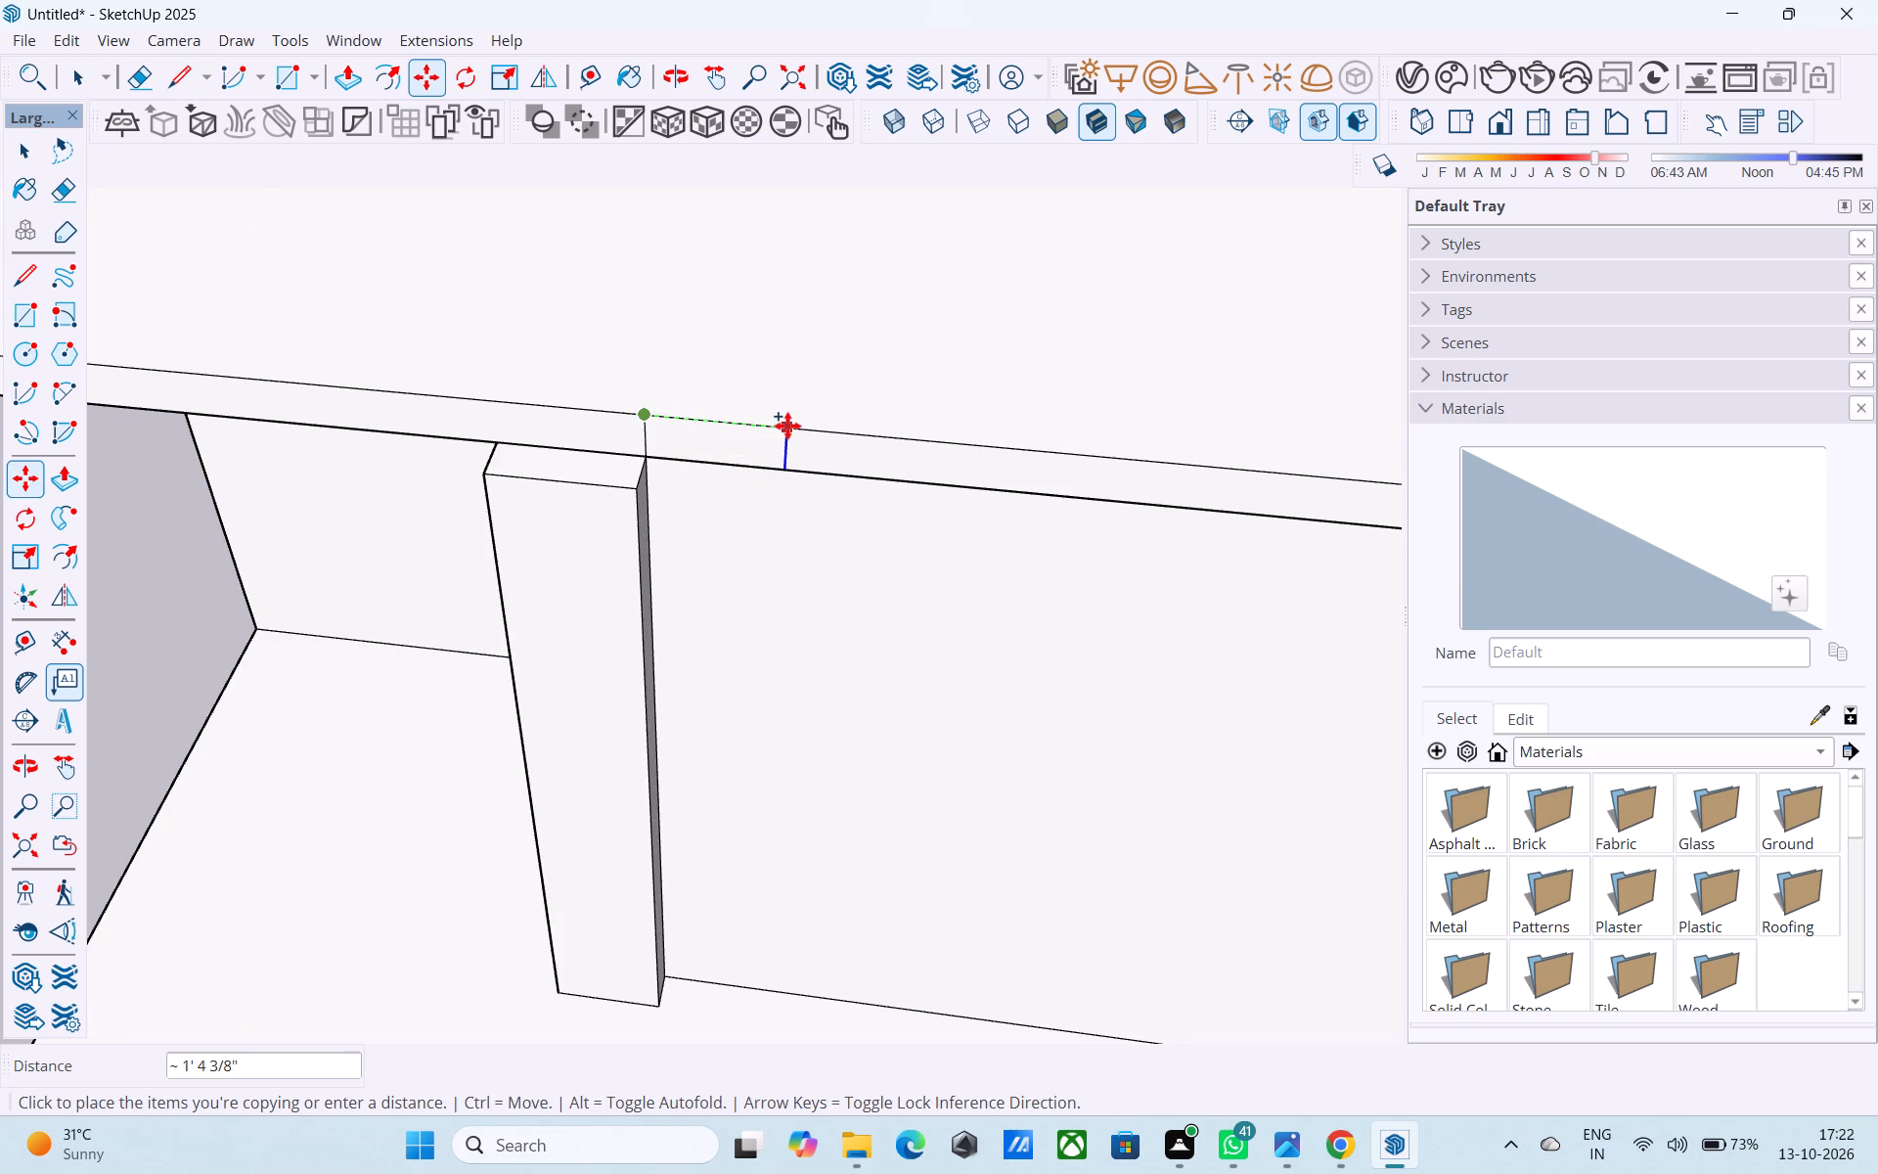
type("4'")
key("Return")
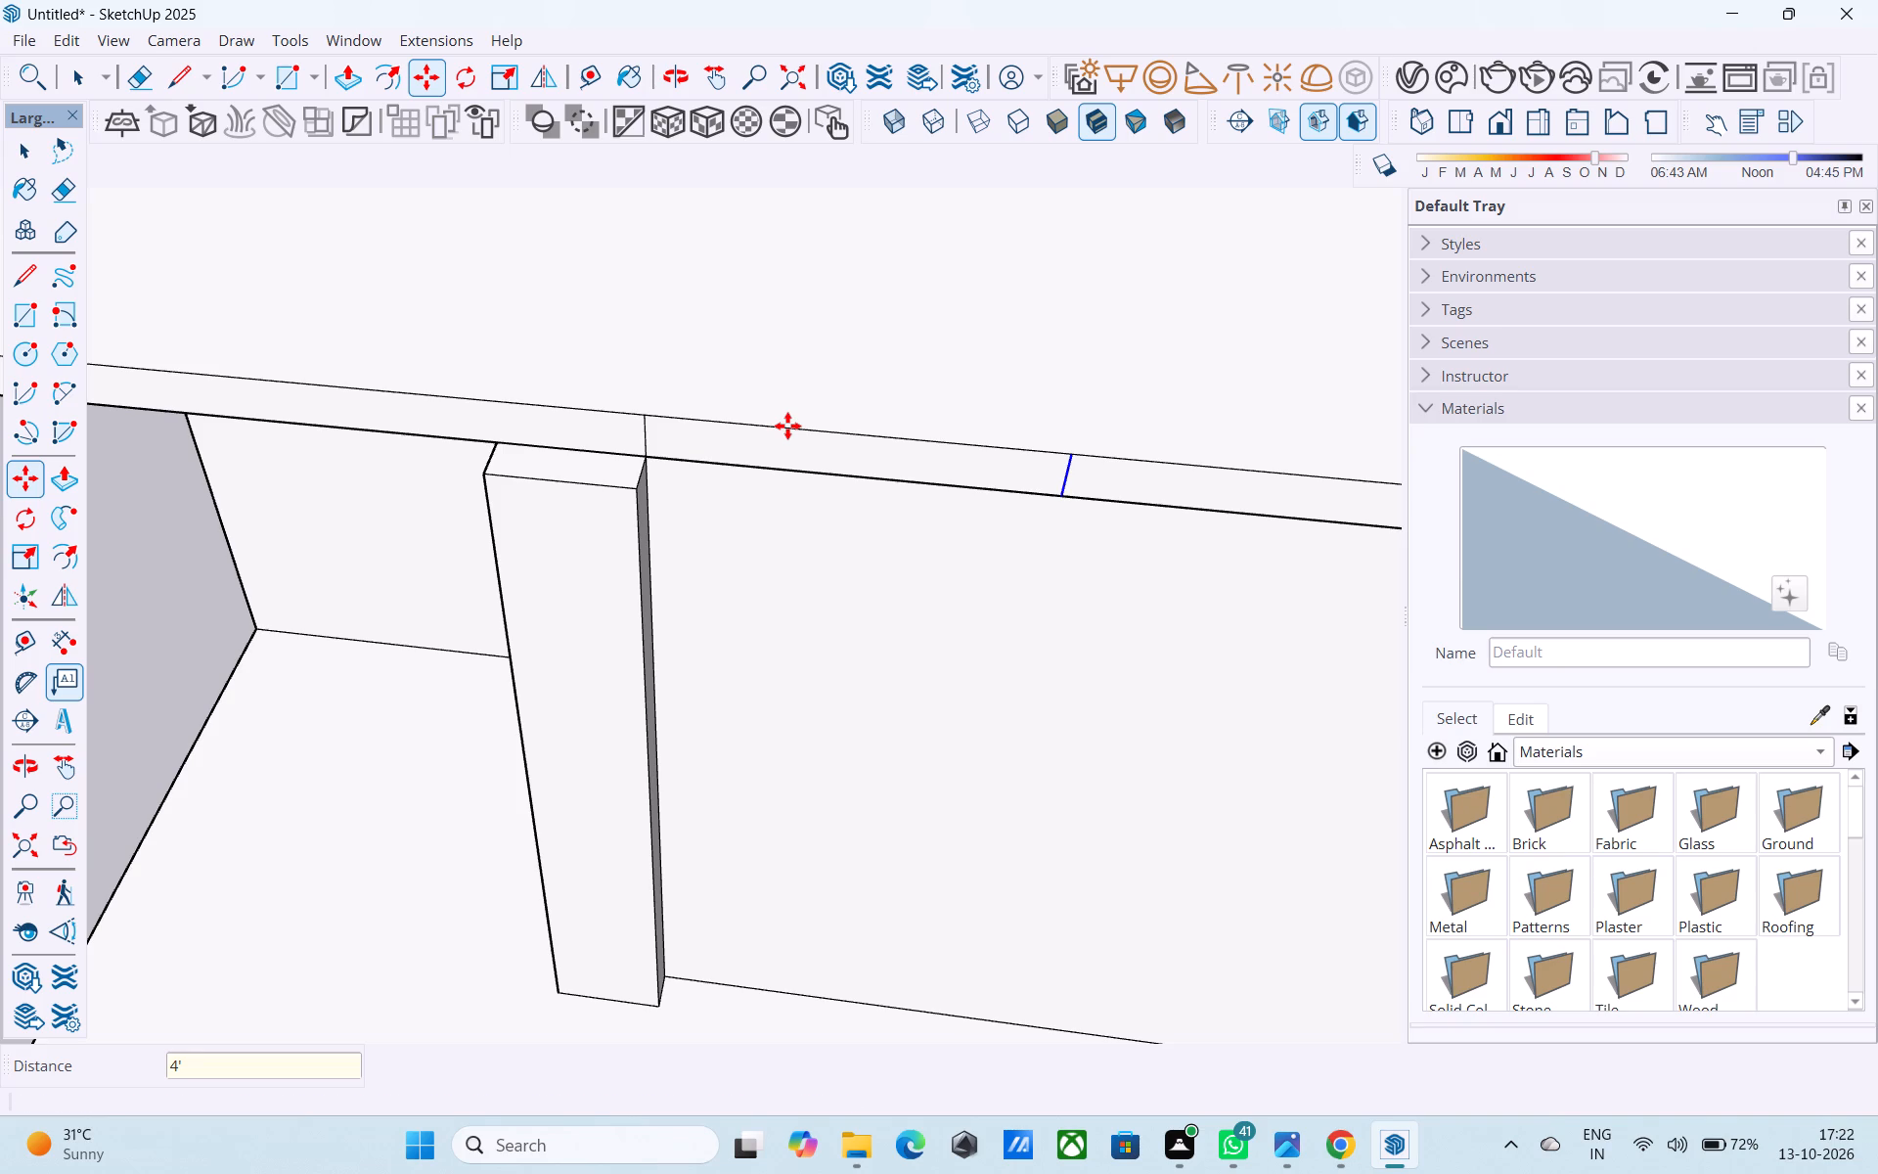
key("e")
left_click_drag(648, 444, 630, 441)
key("space")
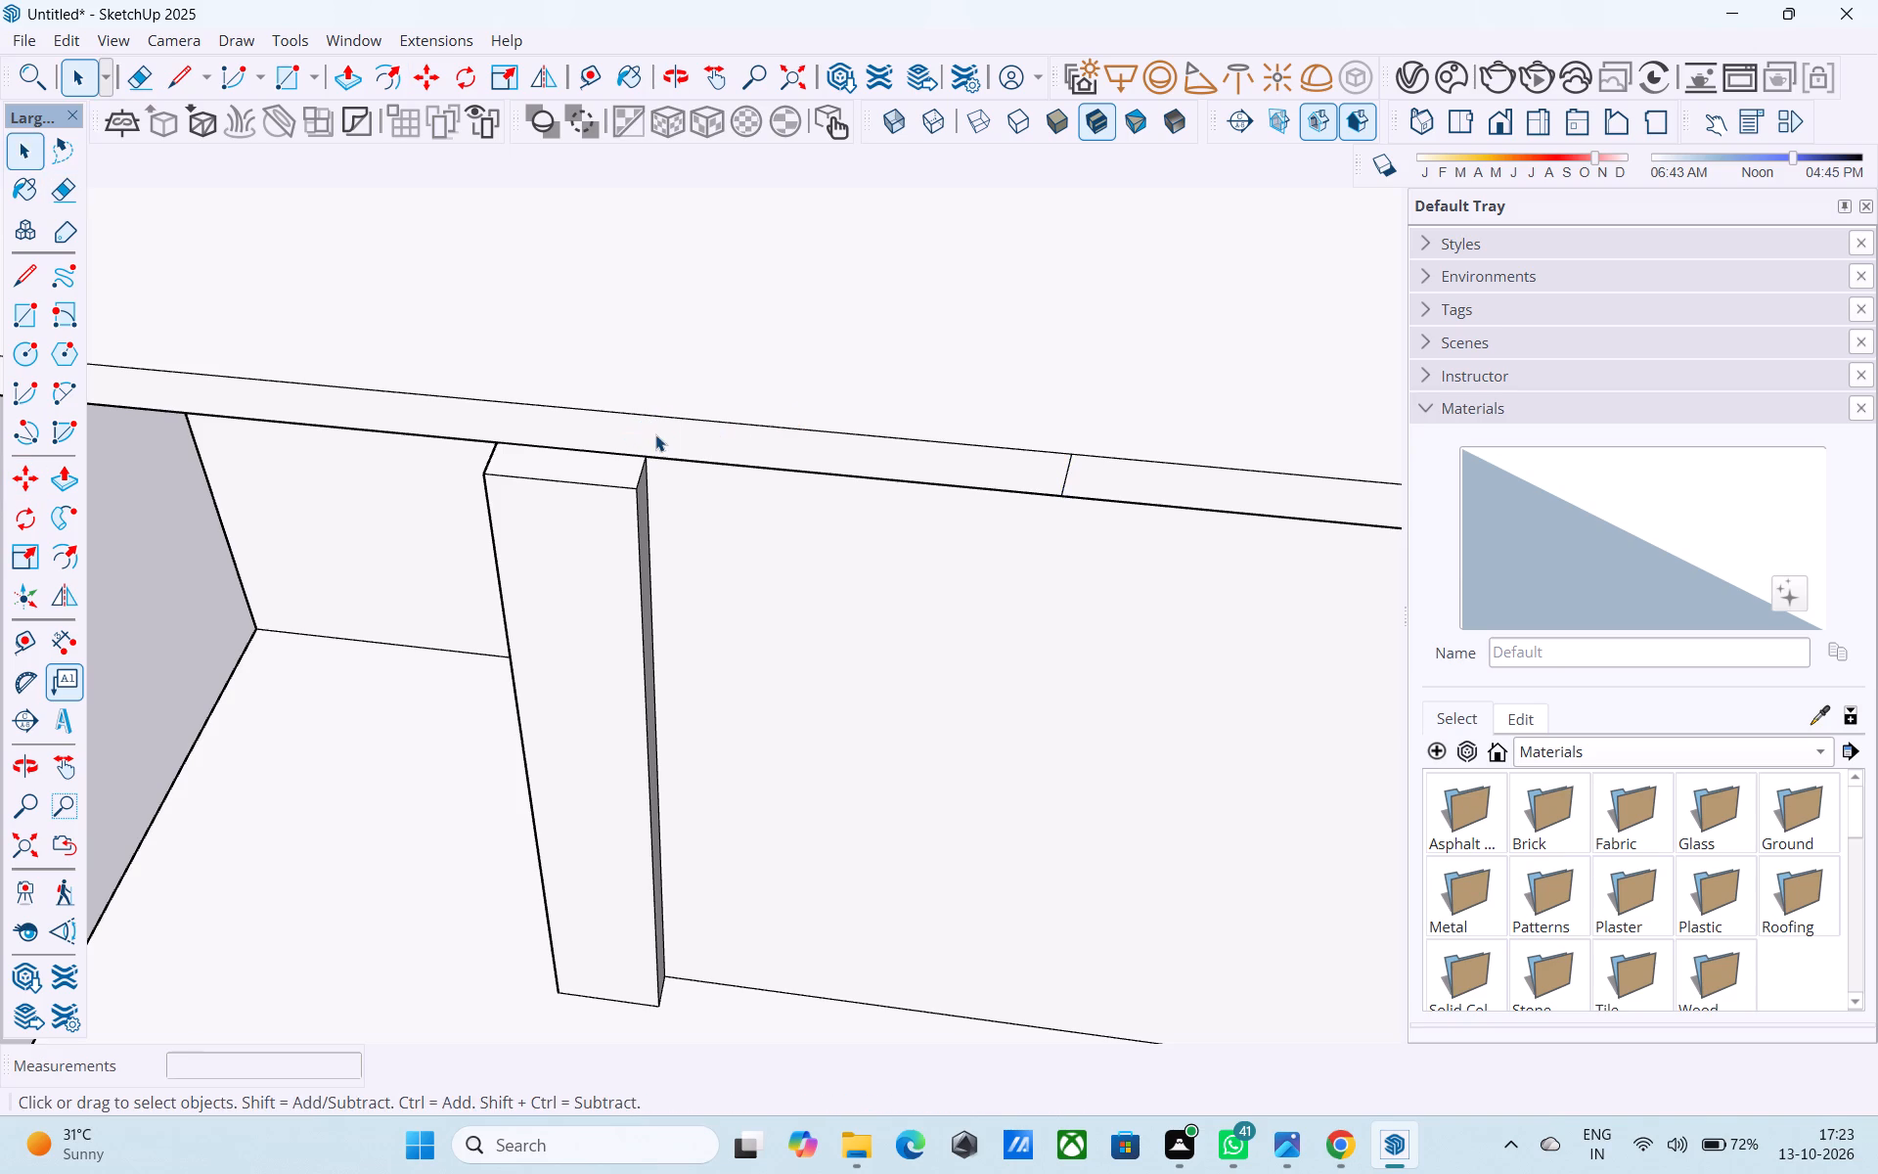
Push/Pull the roof slab's front edge face above the pilaster and recessed porch outward 6'.
scroll(653, 441, "down", 3)
middle_click_drag(653, 442, 782, 362)
left_click(739, 437)
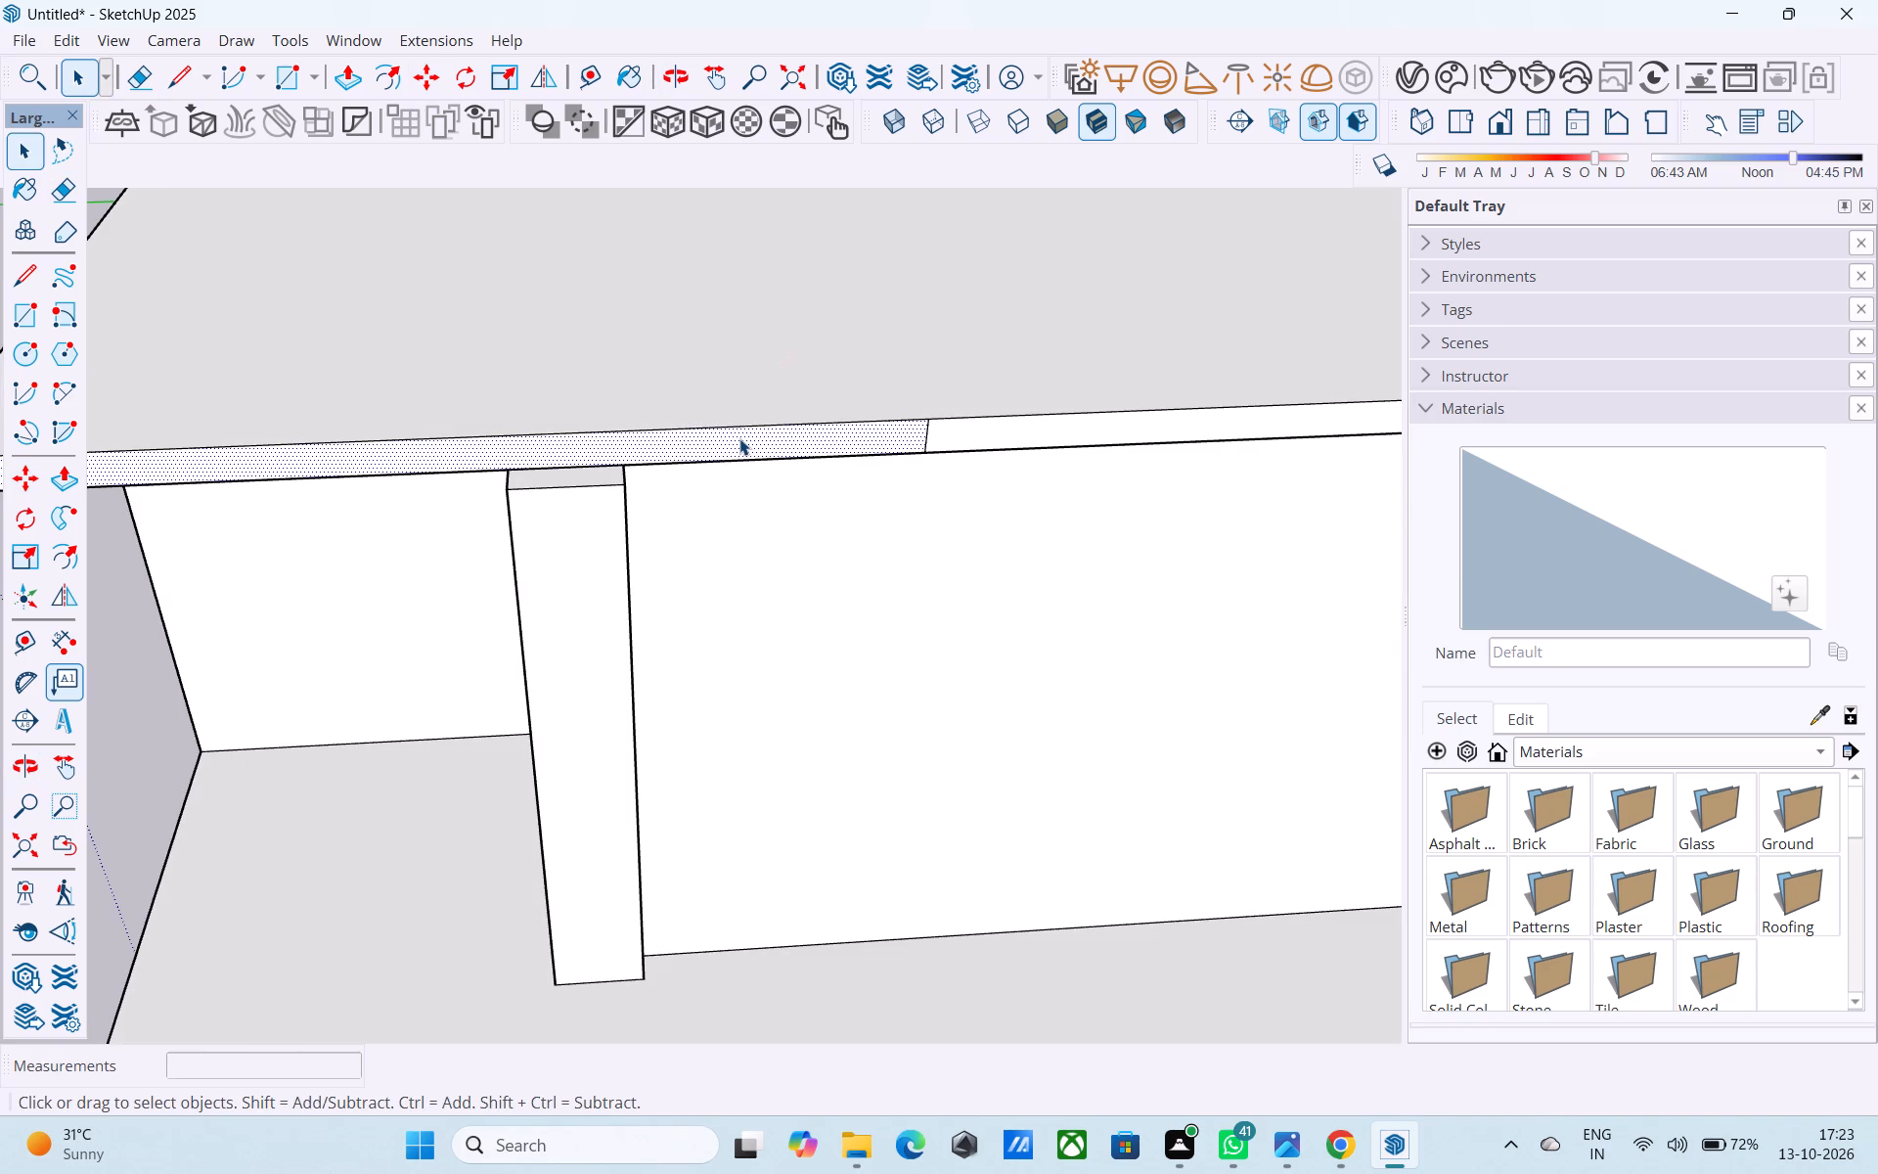
key("p")
left_click(739, 438)
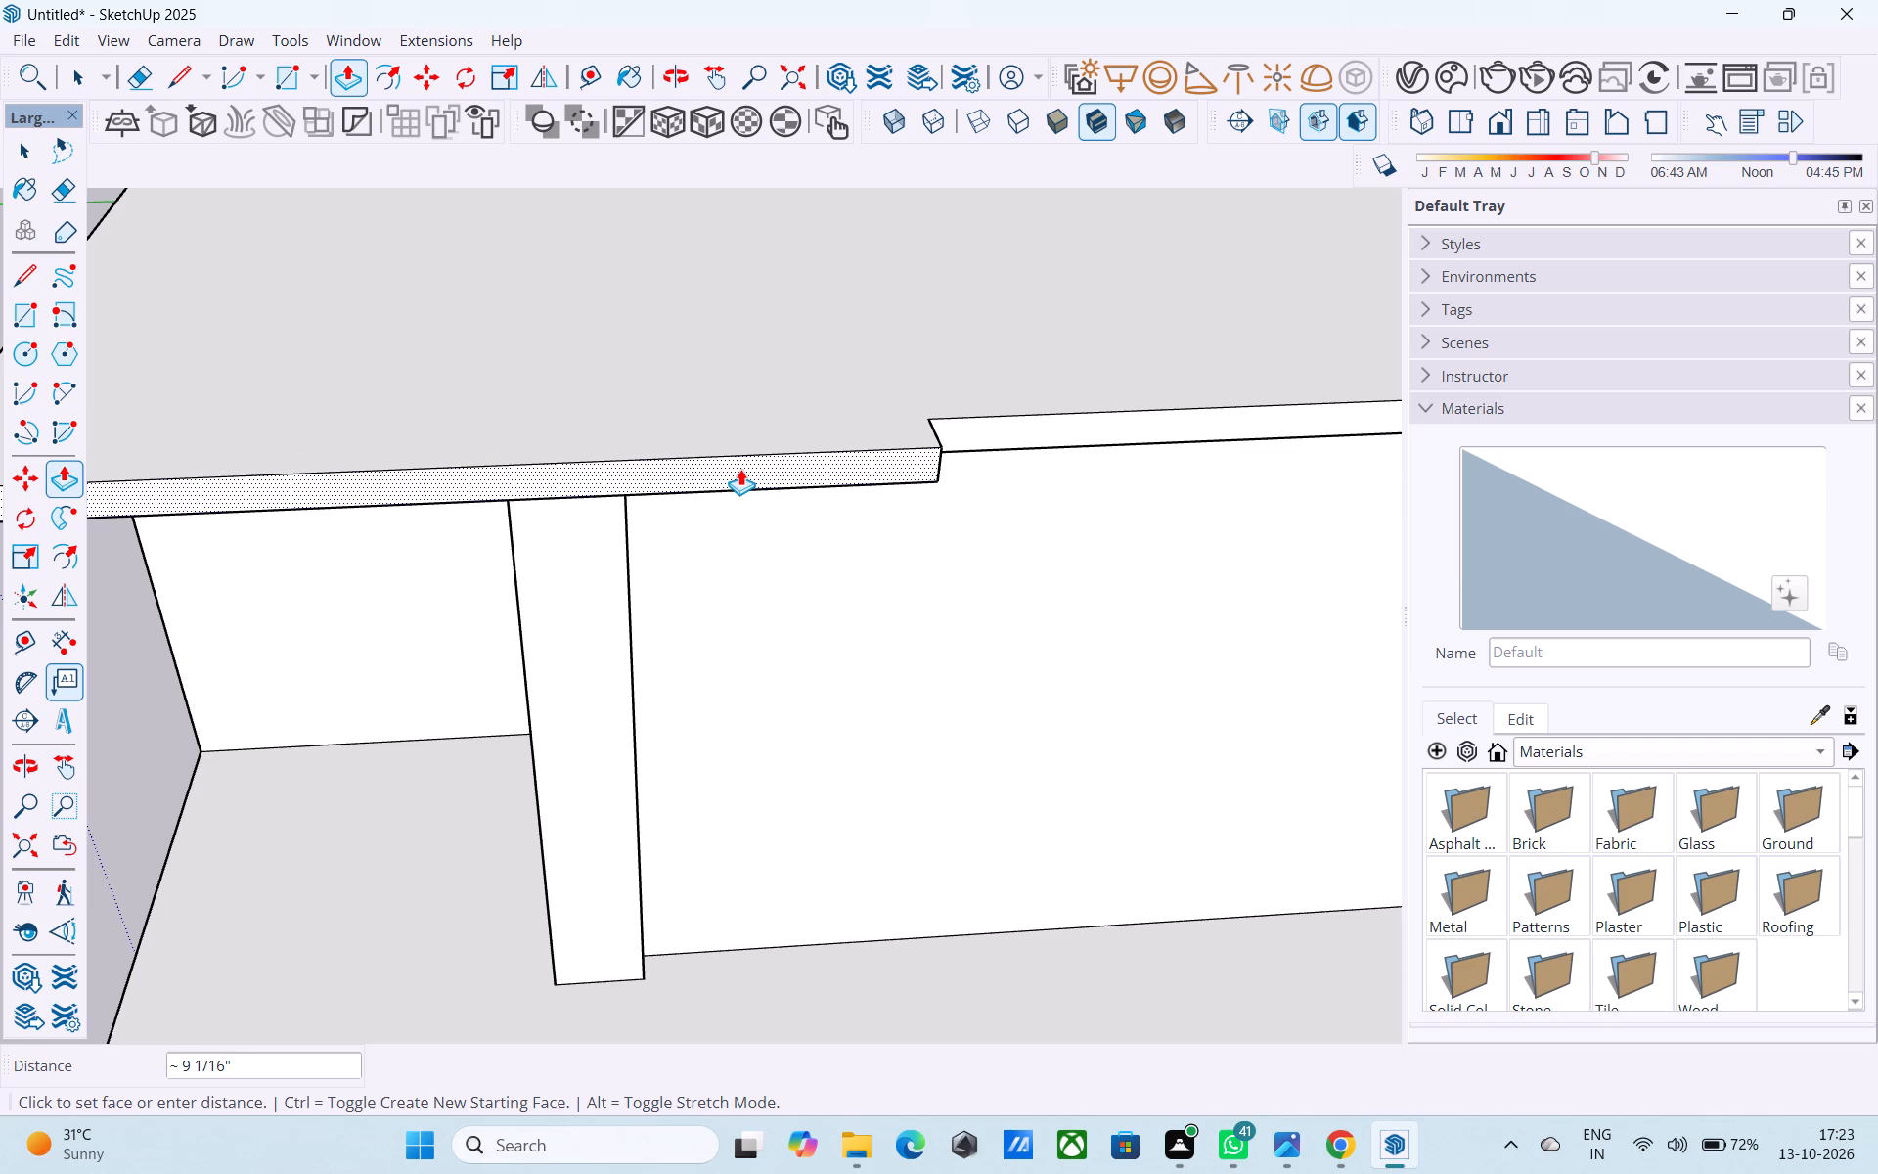
type("6'")
key("Return")
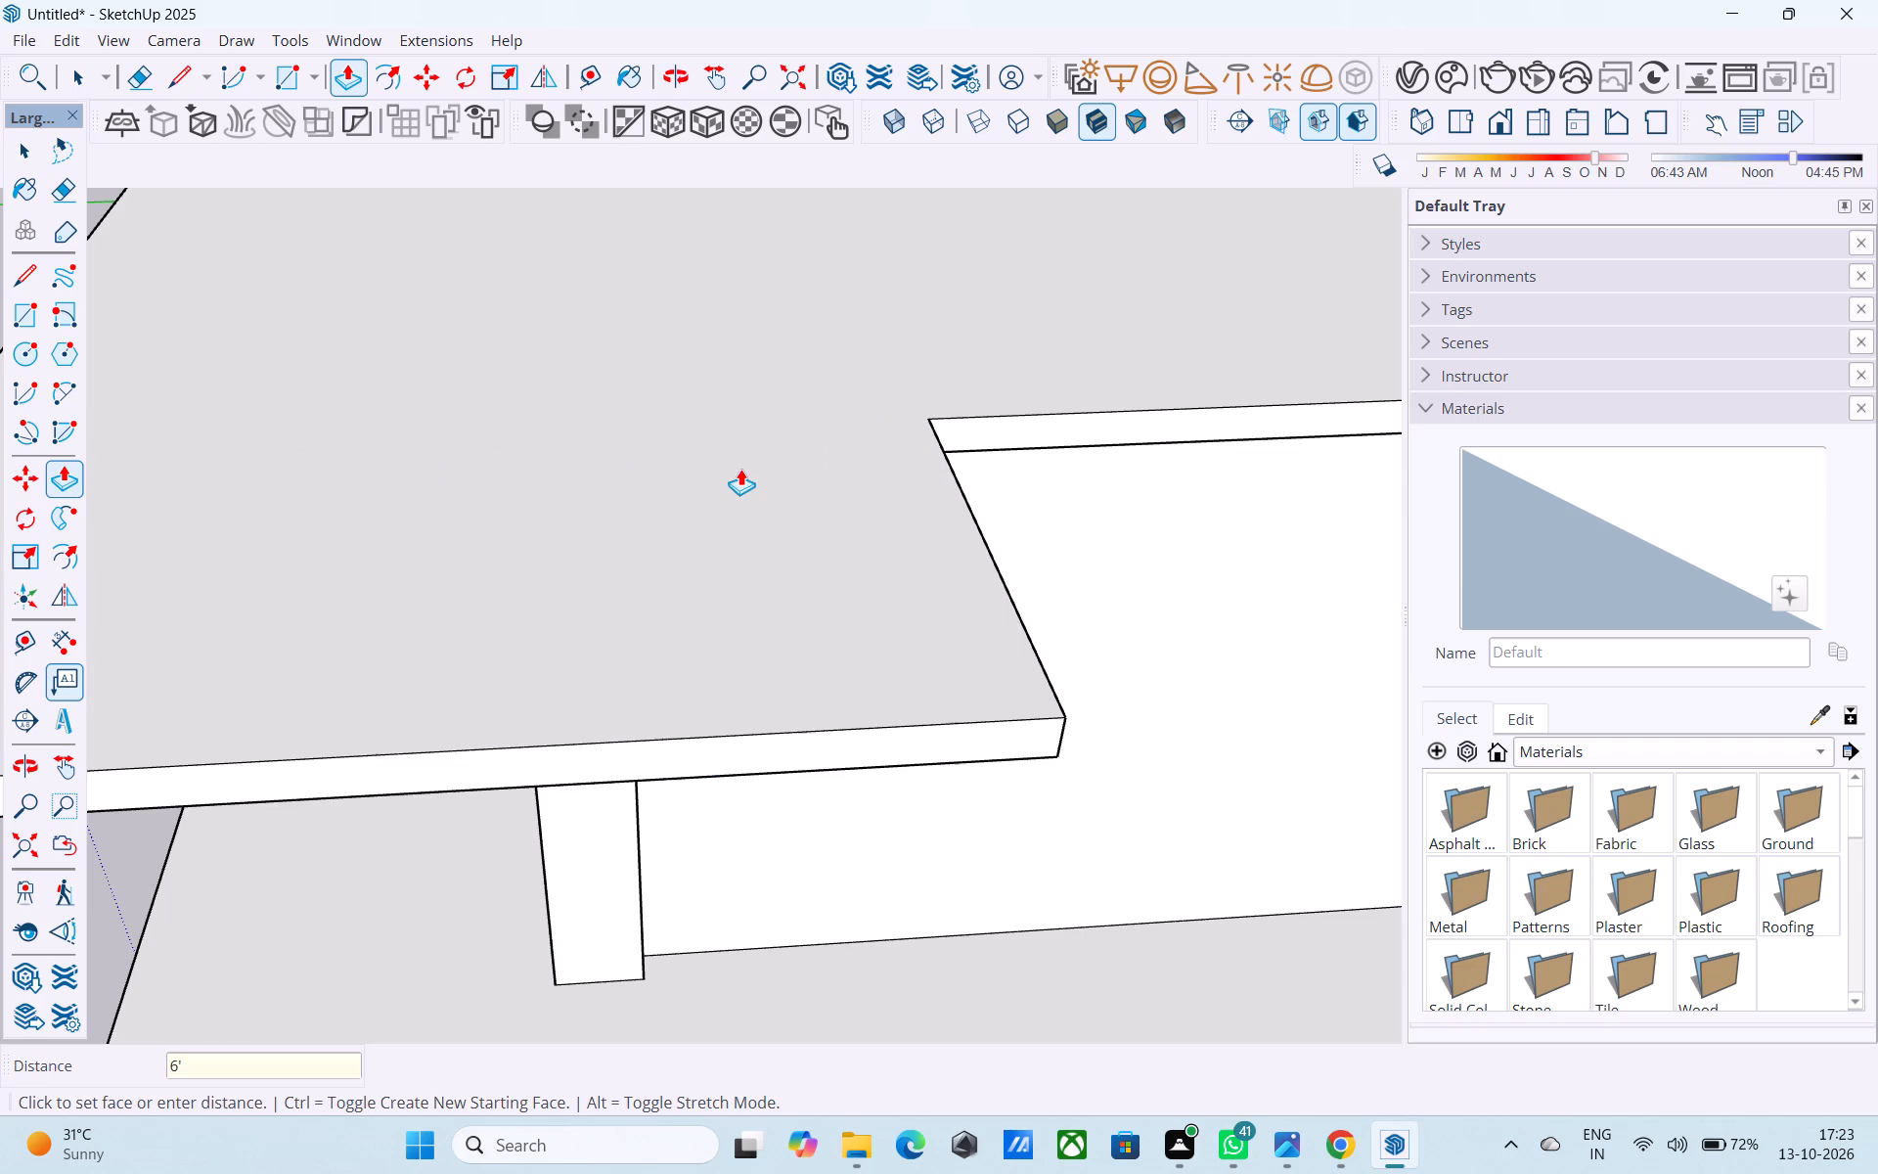
Push/Pull the roof slab's side edge face, above the blank side wall and open end of the porch, outward 3.5'.
scroll(747, 470, "down", 12)
middle_click_drag(821, 574, 1228, 451)
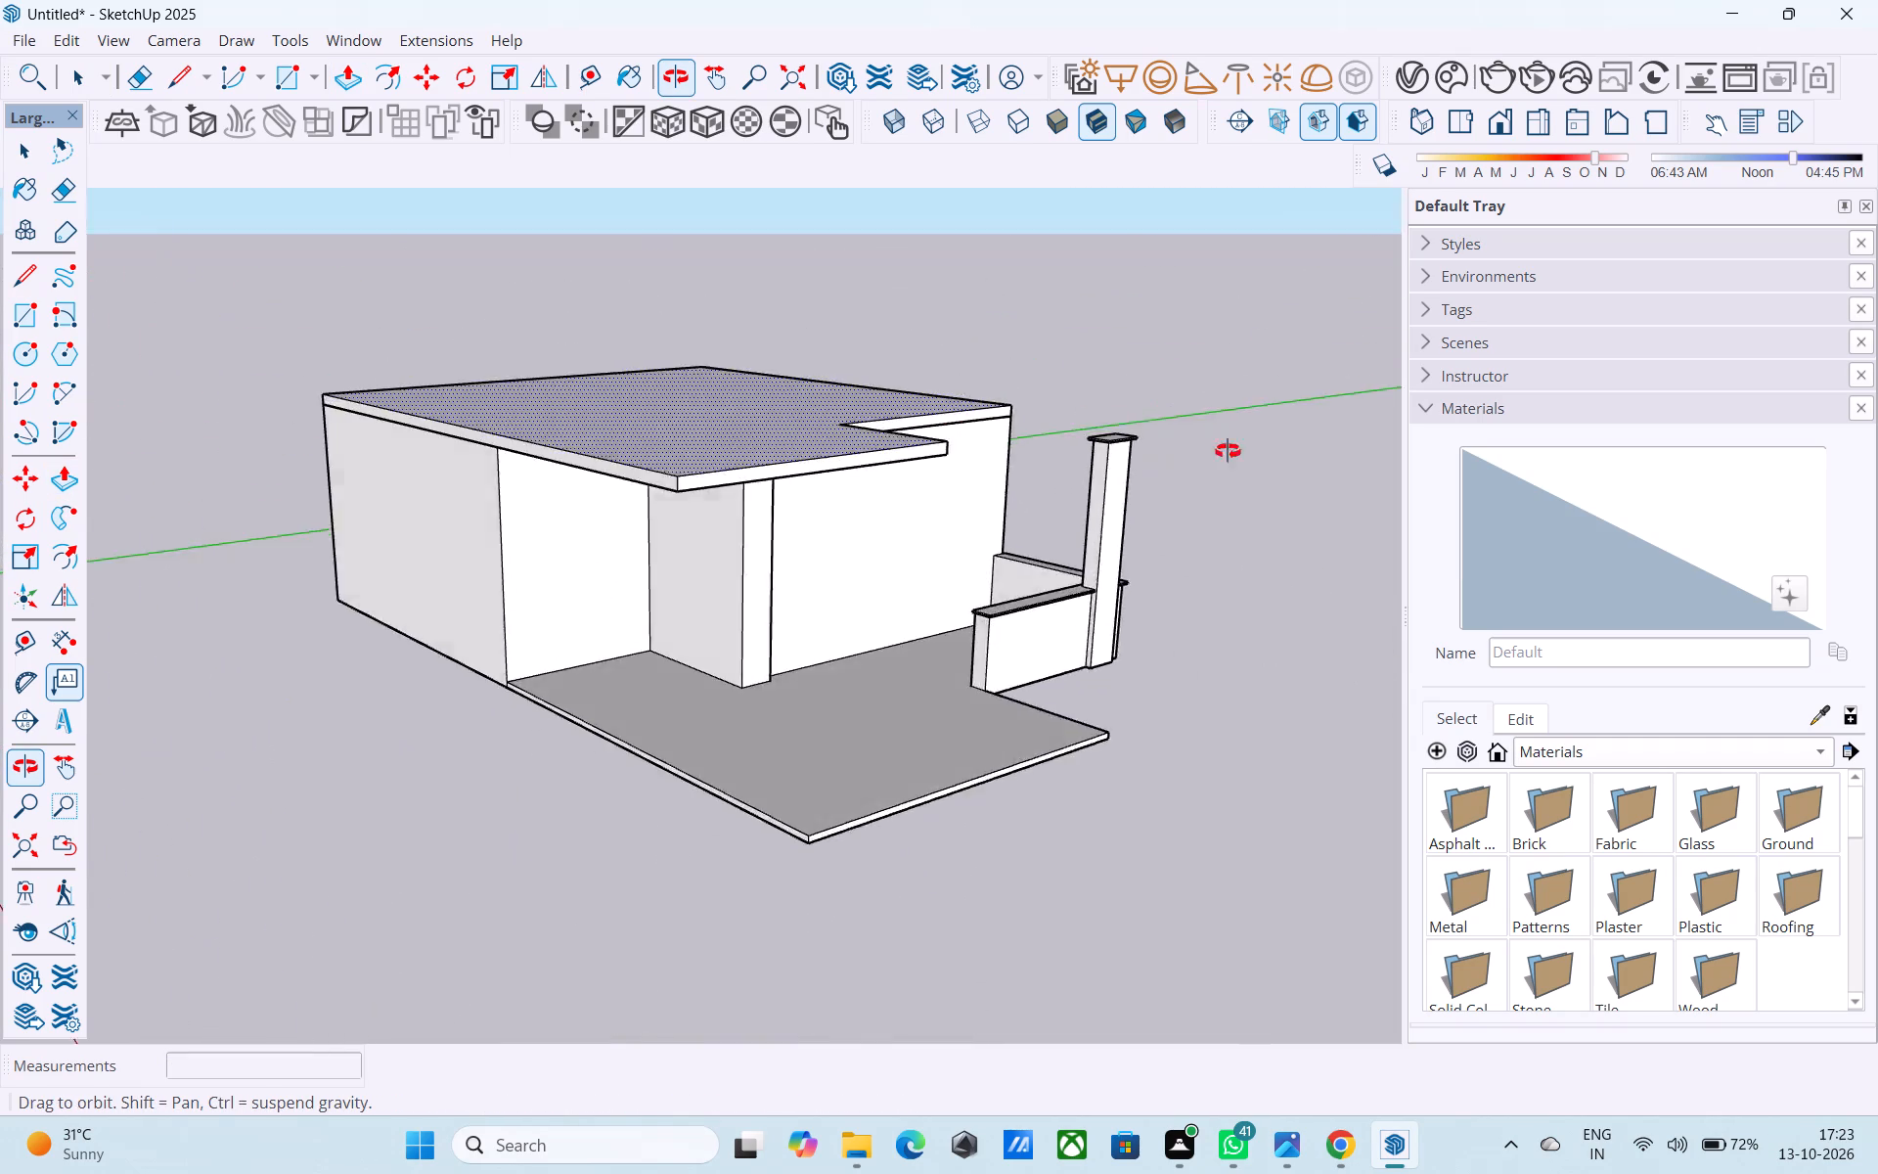
middle_click_drag(1228, 451, 1445, 432)
middle_click_drag(1041, 619, 1135, 551)
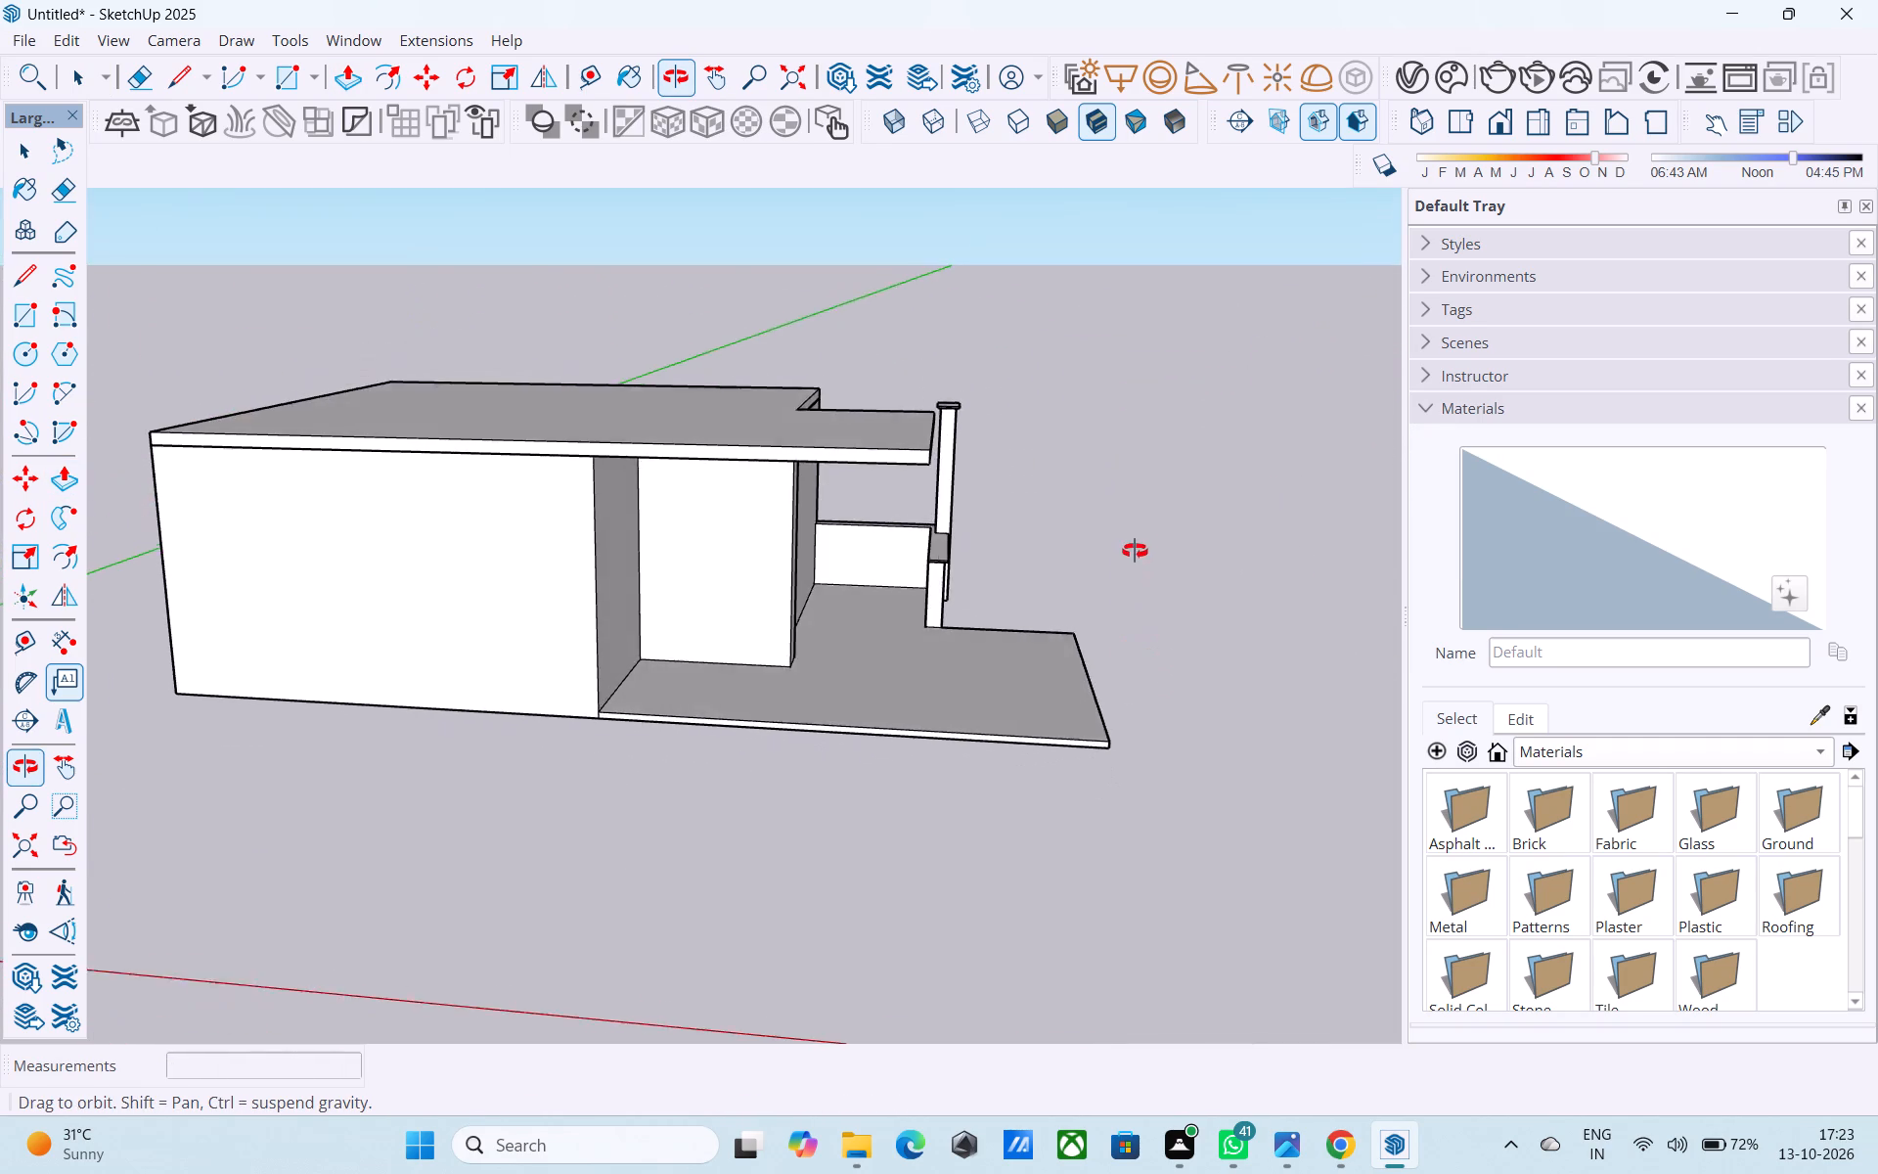
middle_click_drag(1135, 551, 993, 497)
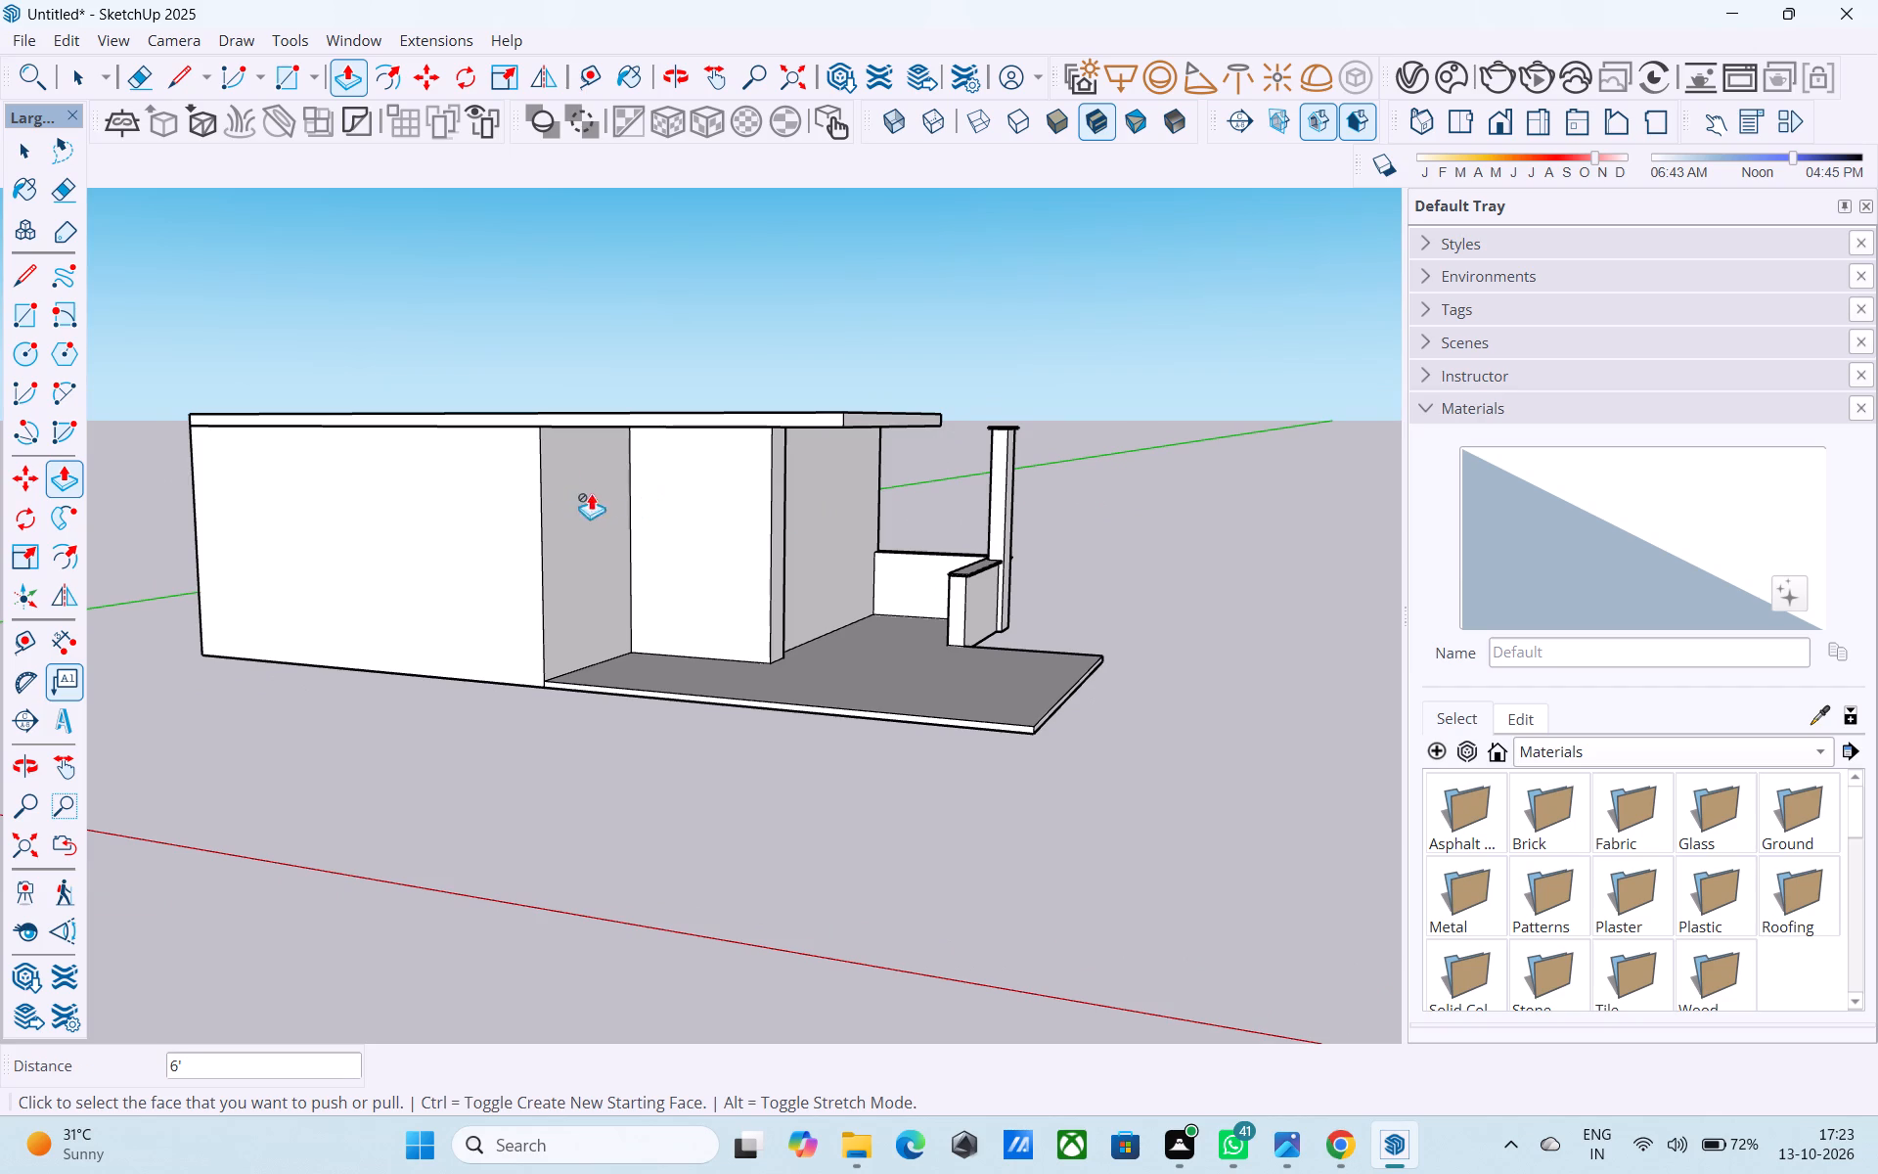
middle_click_drag(463, 396, 443, 478)
scroll(443, 478, "up", 4)
left_click(444, 432)
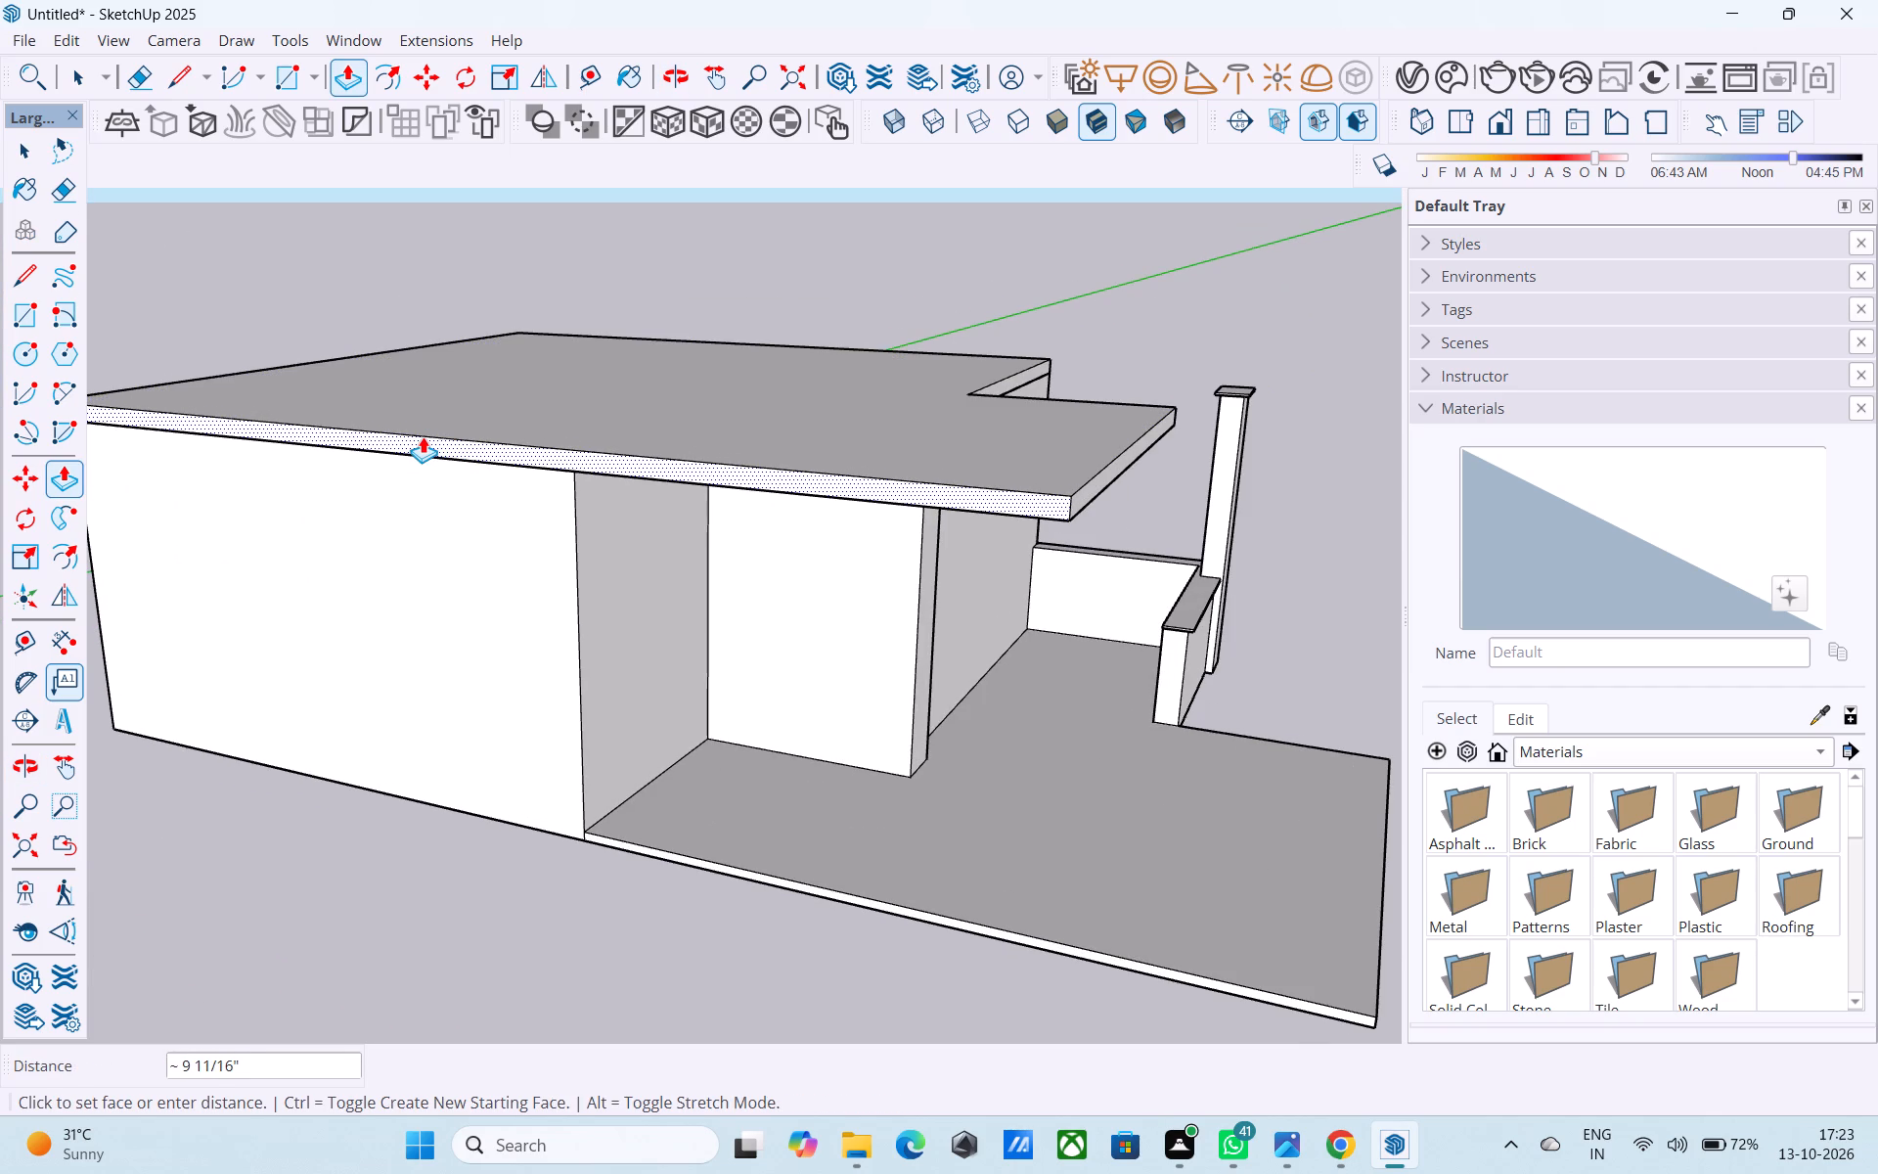
type("3.5'")
key("Return")
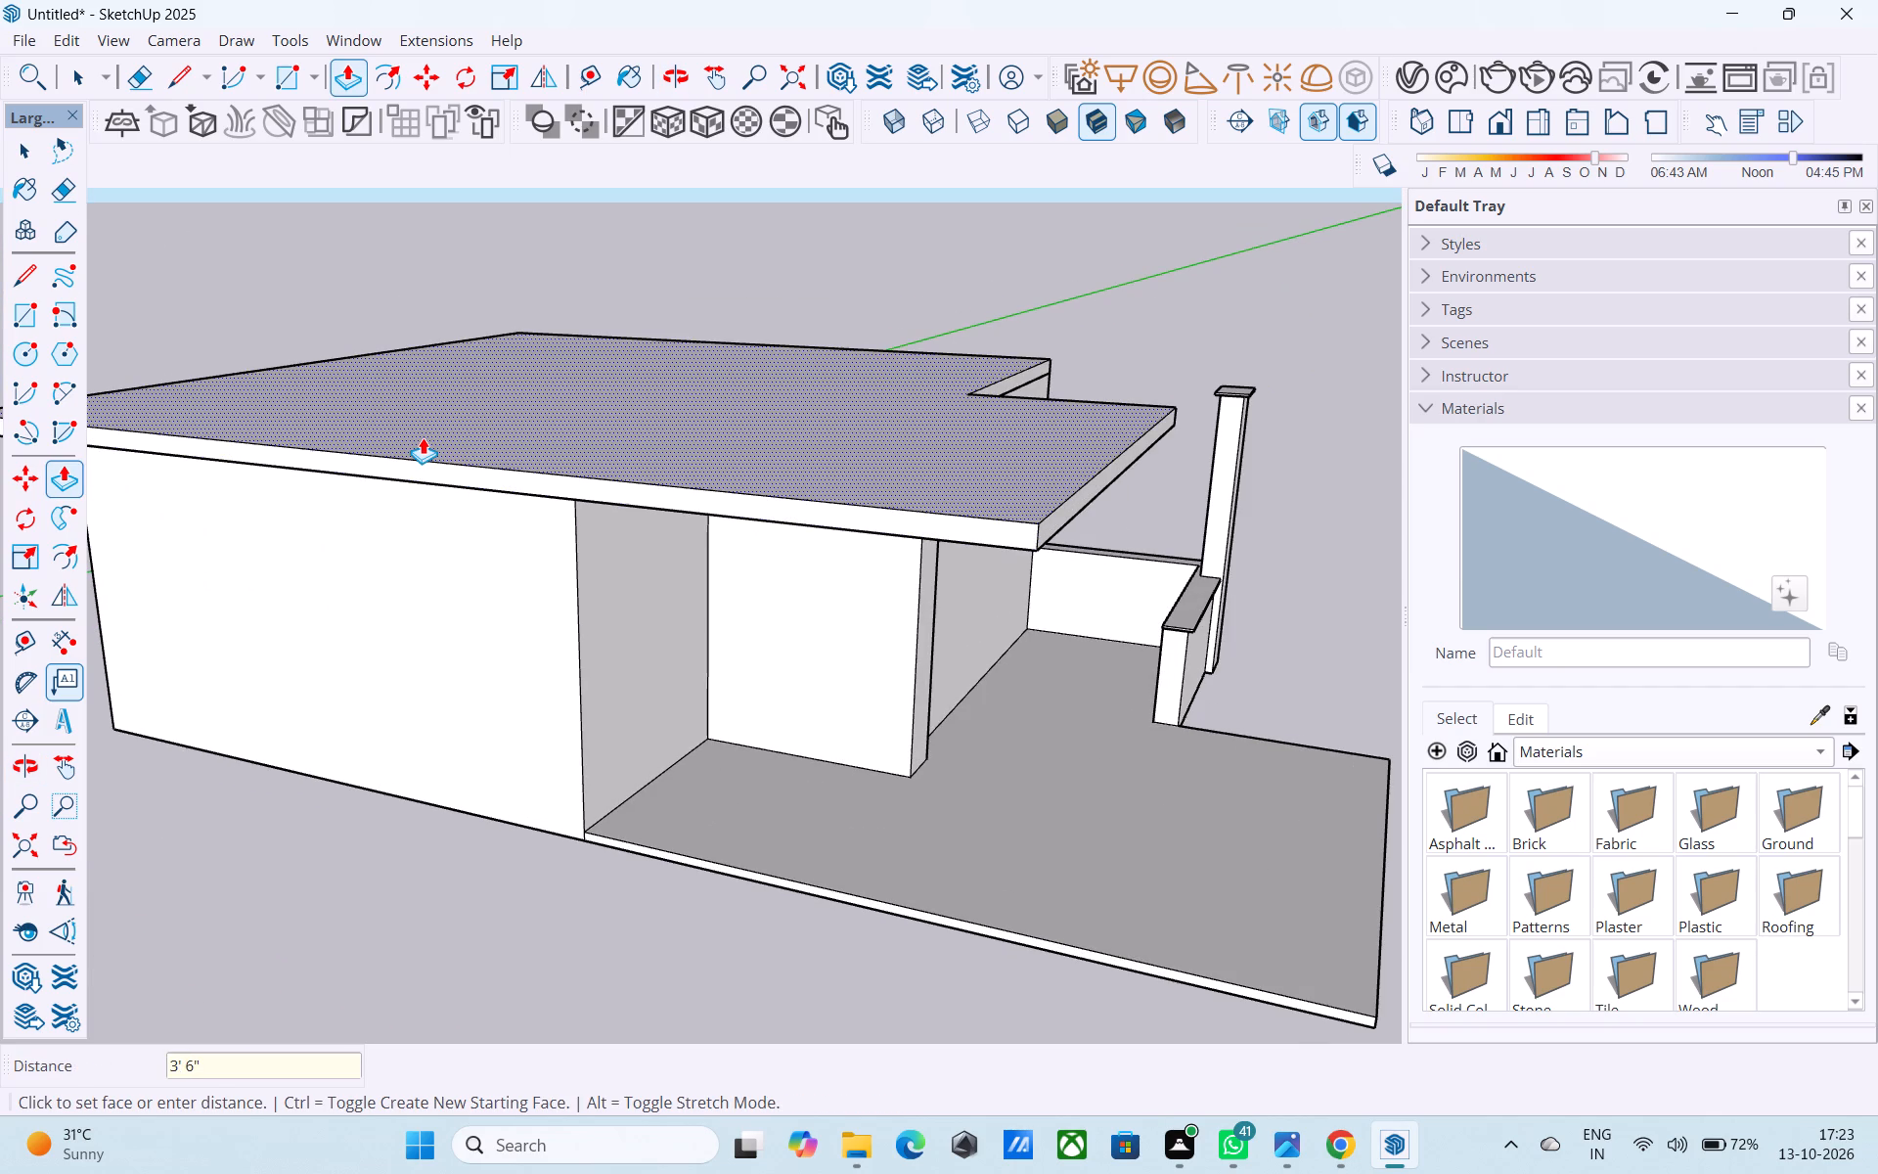
Examine the extended roof overhang above the porch from below, from the front and from above.
key("space")
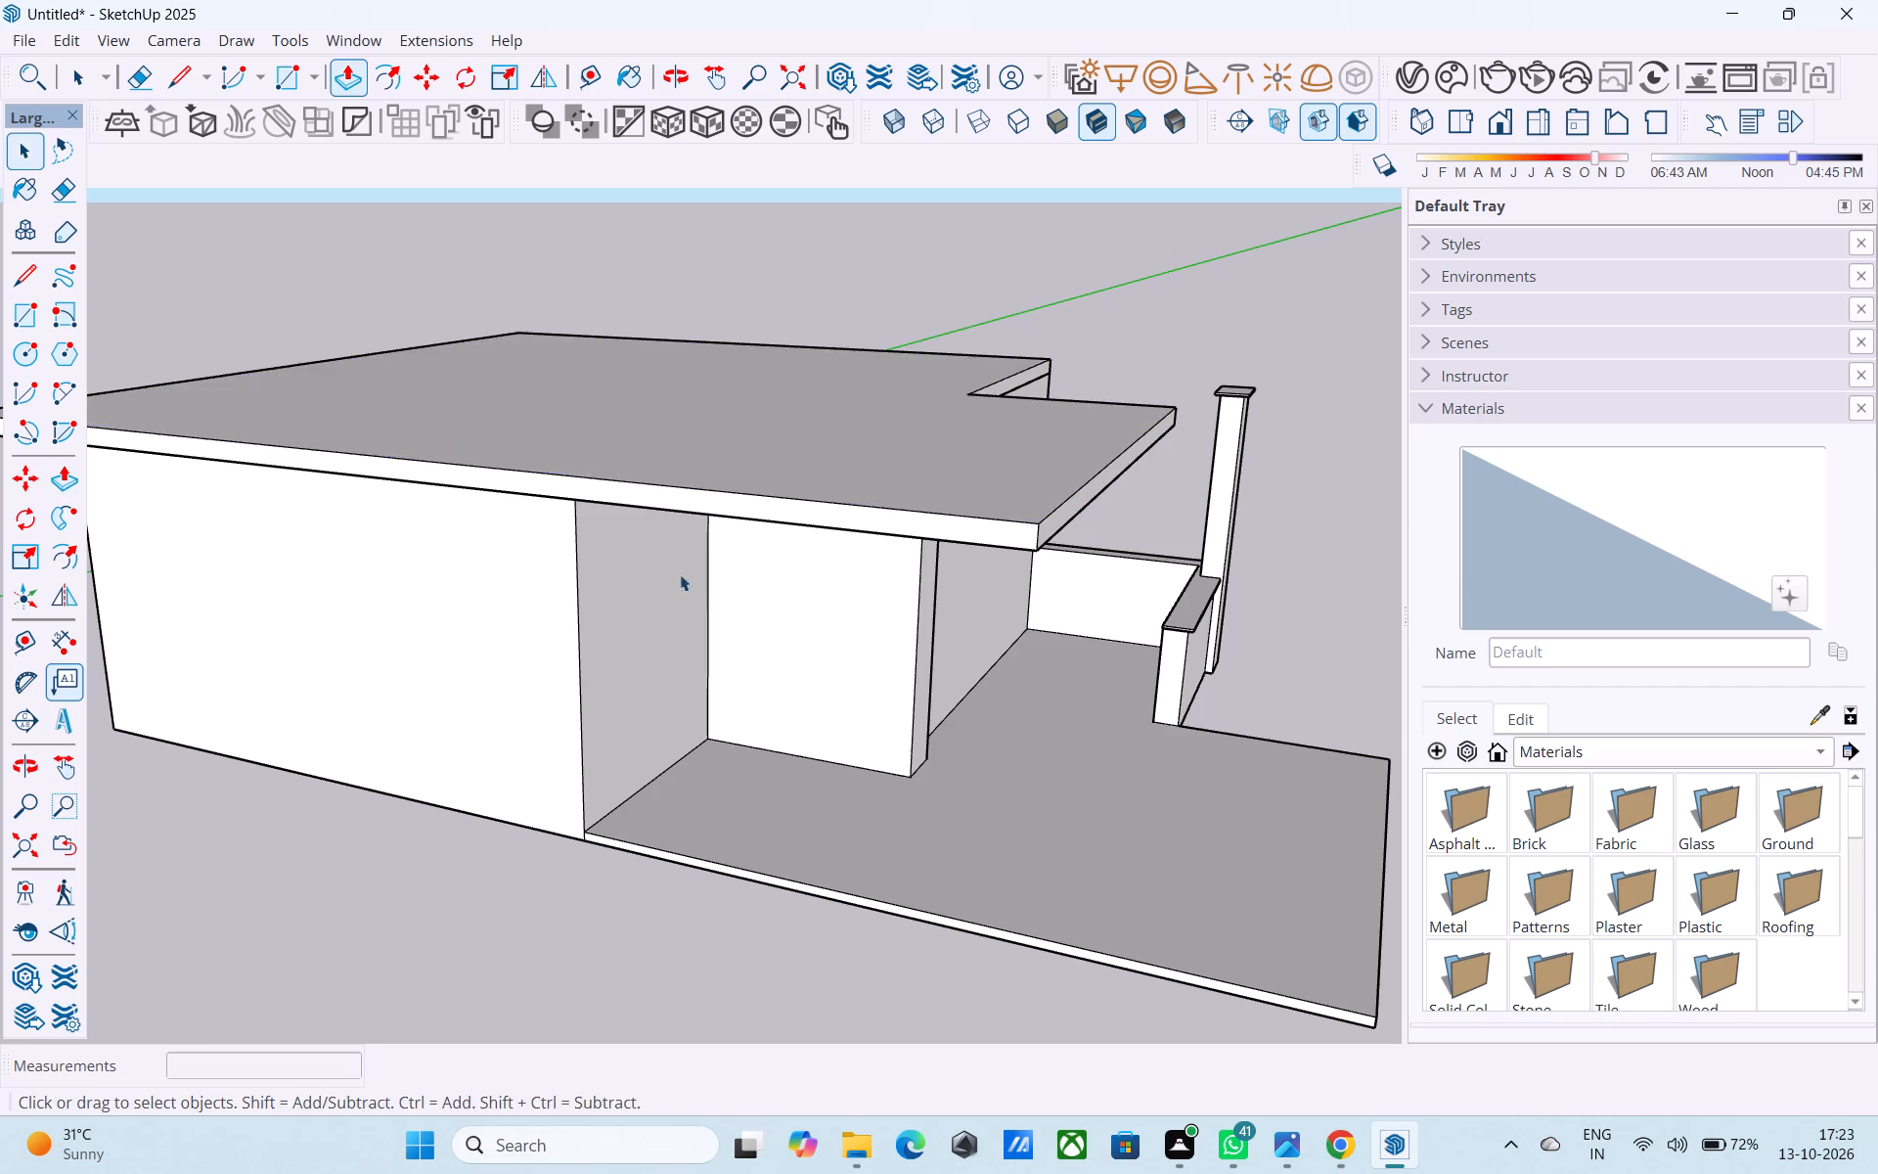
middle_click_drag(709, 584, 331, 463)
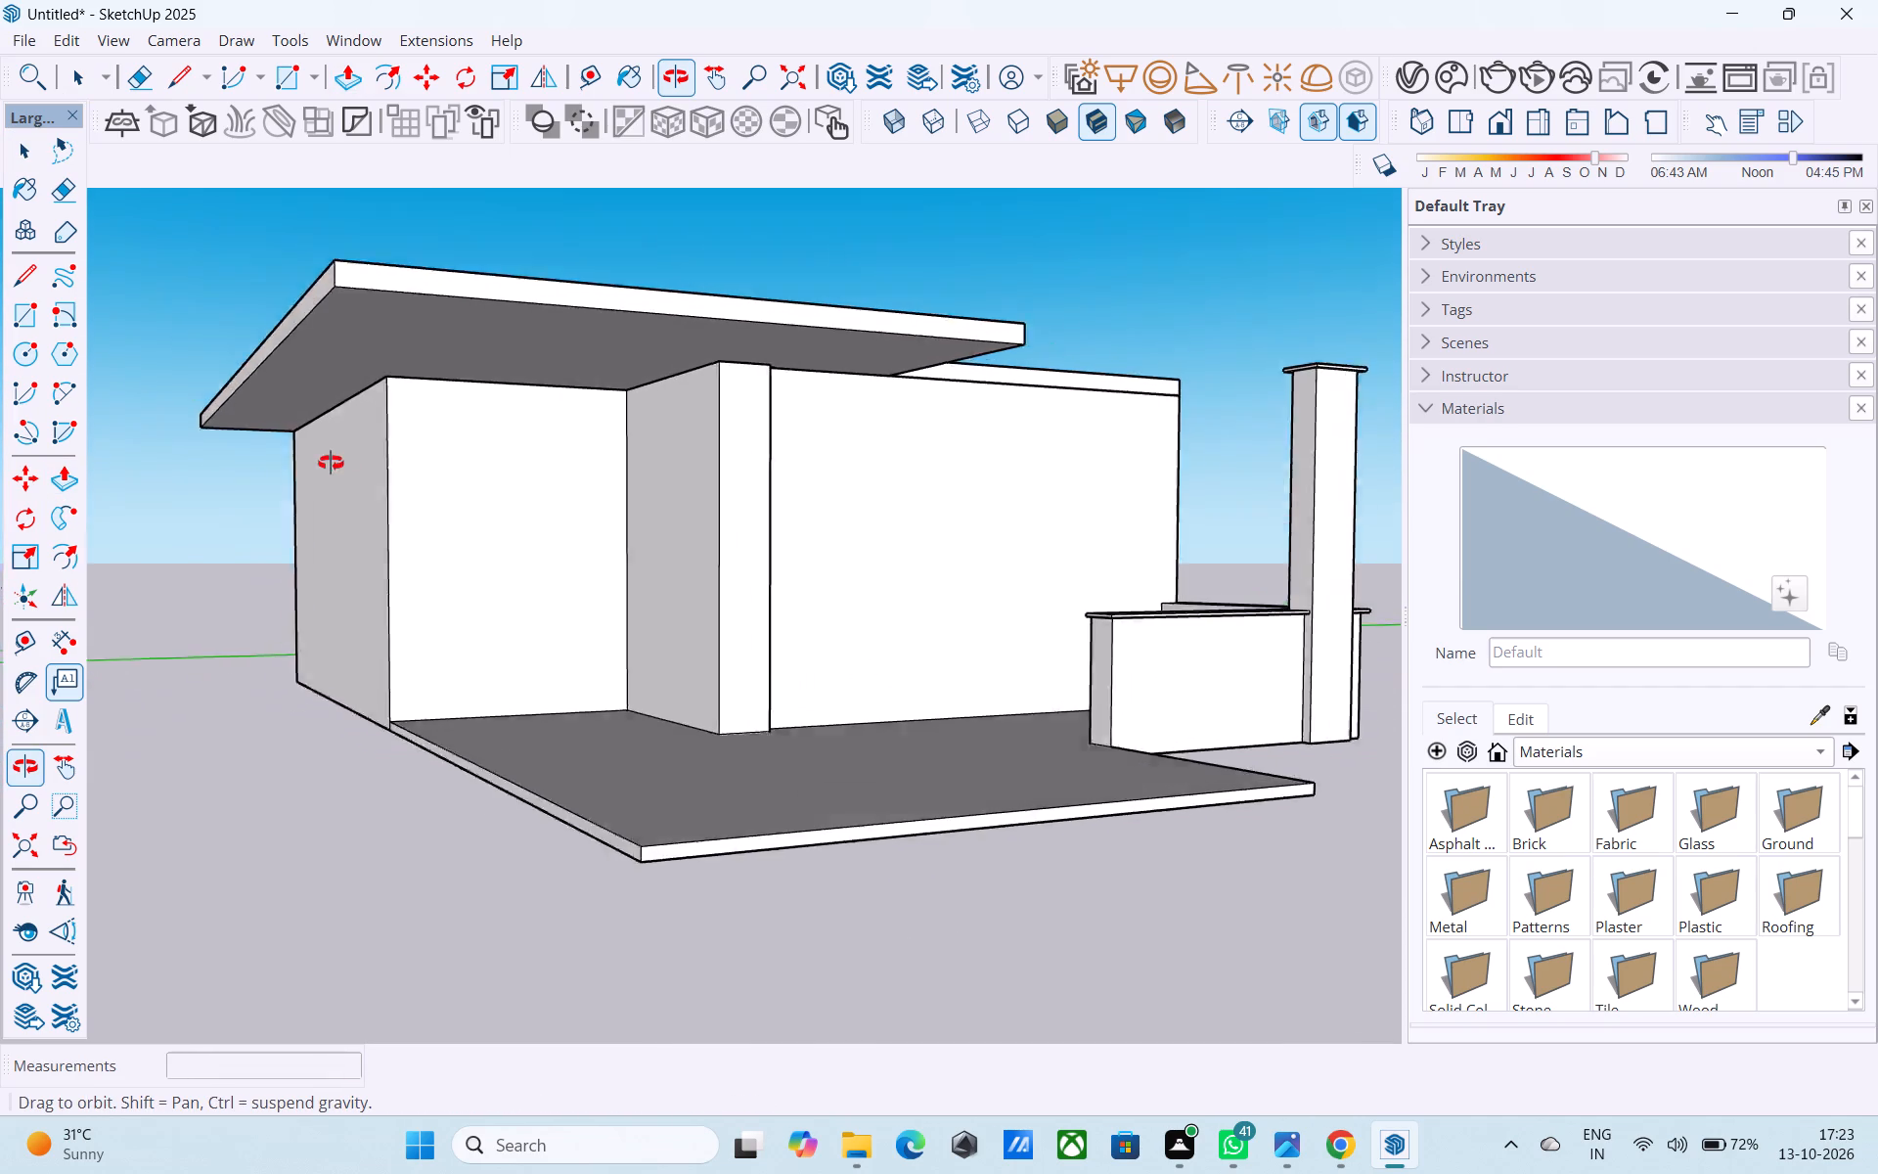
middle_click_drag(331, 463, 321, 384)
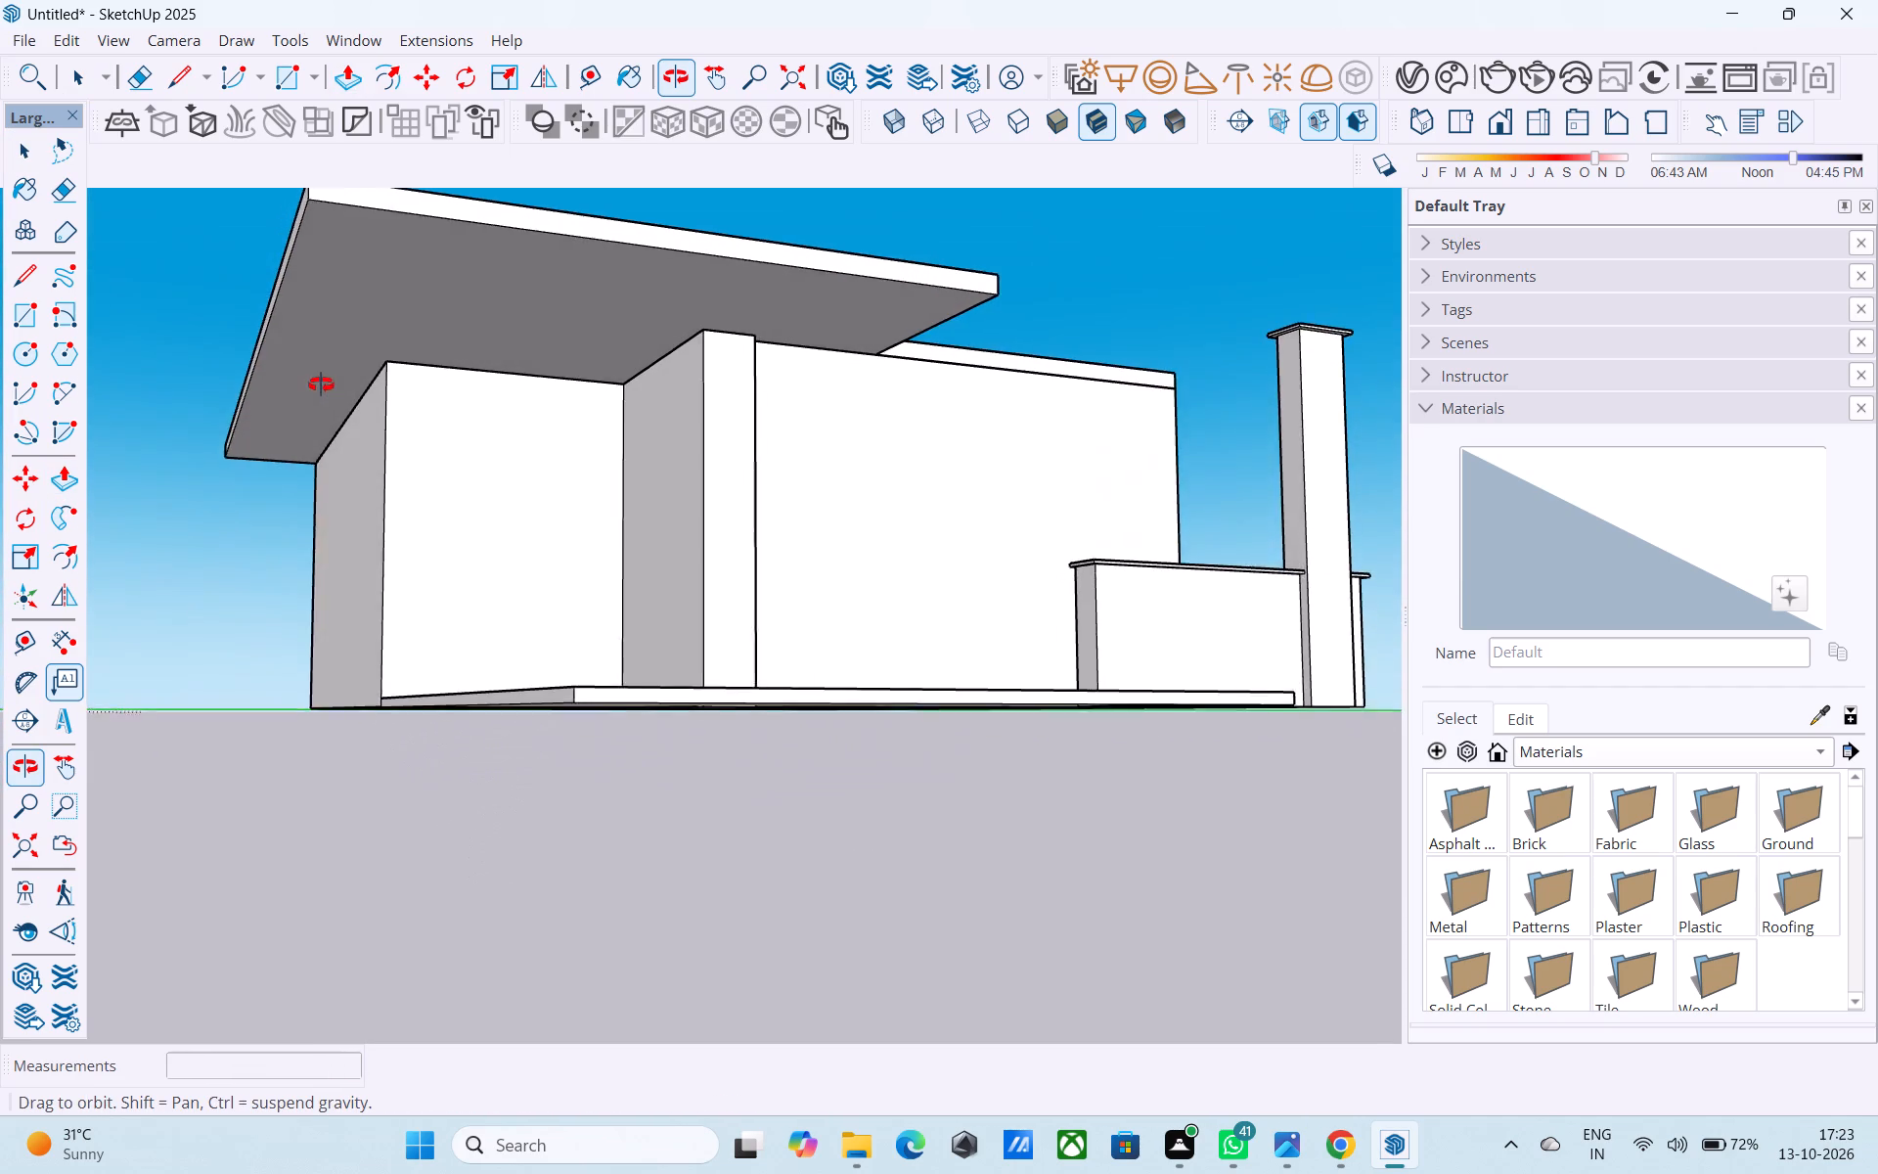
middle_click_drag(321, 384, 344, 344)
middle_click_drag(444, 371, 503, 380)
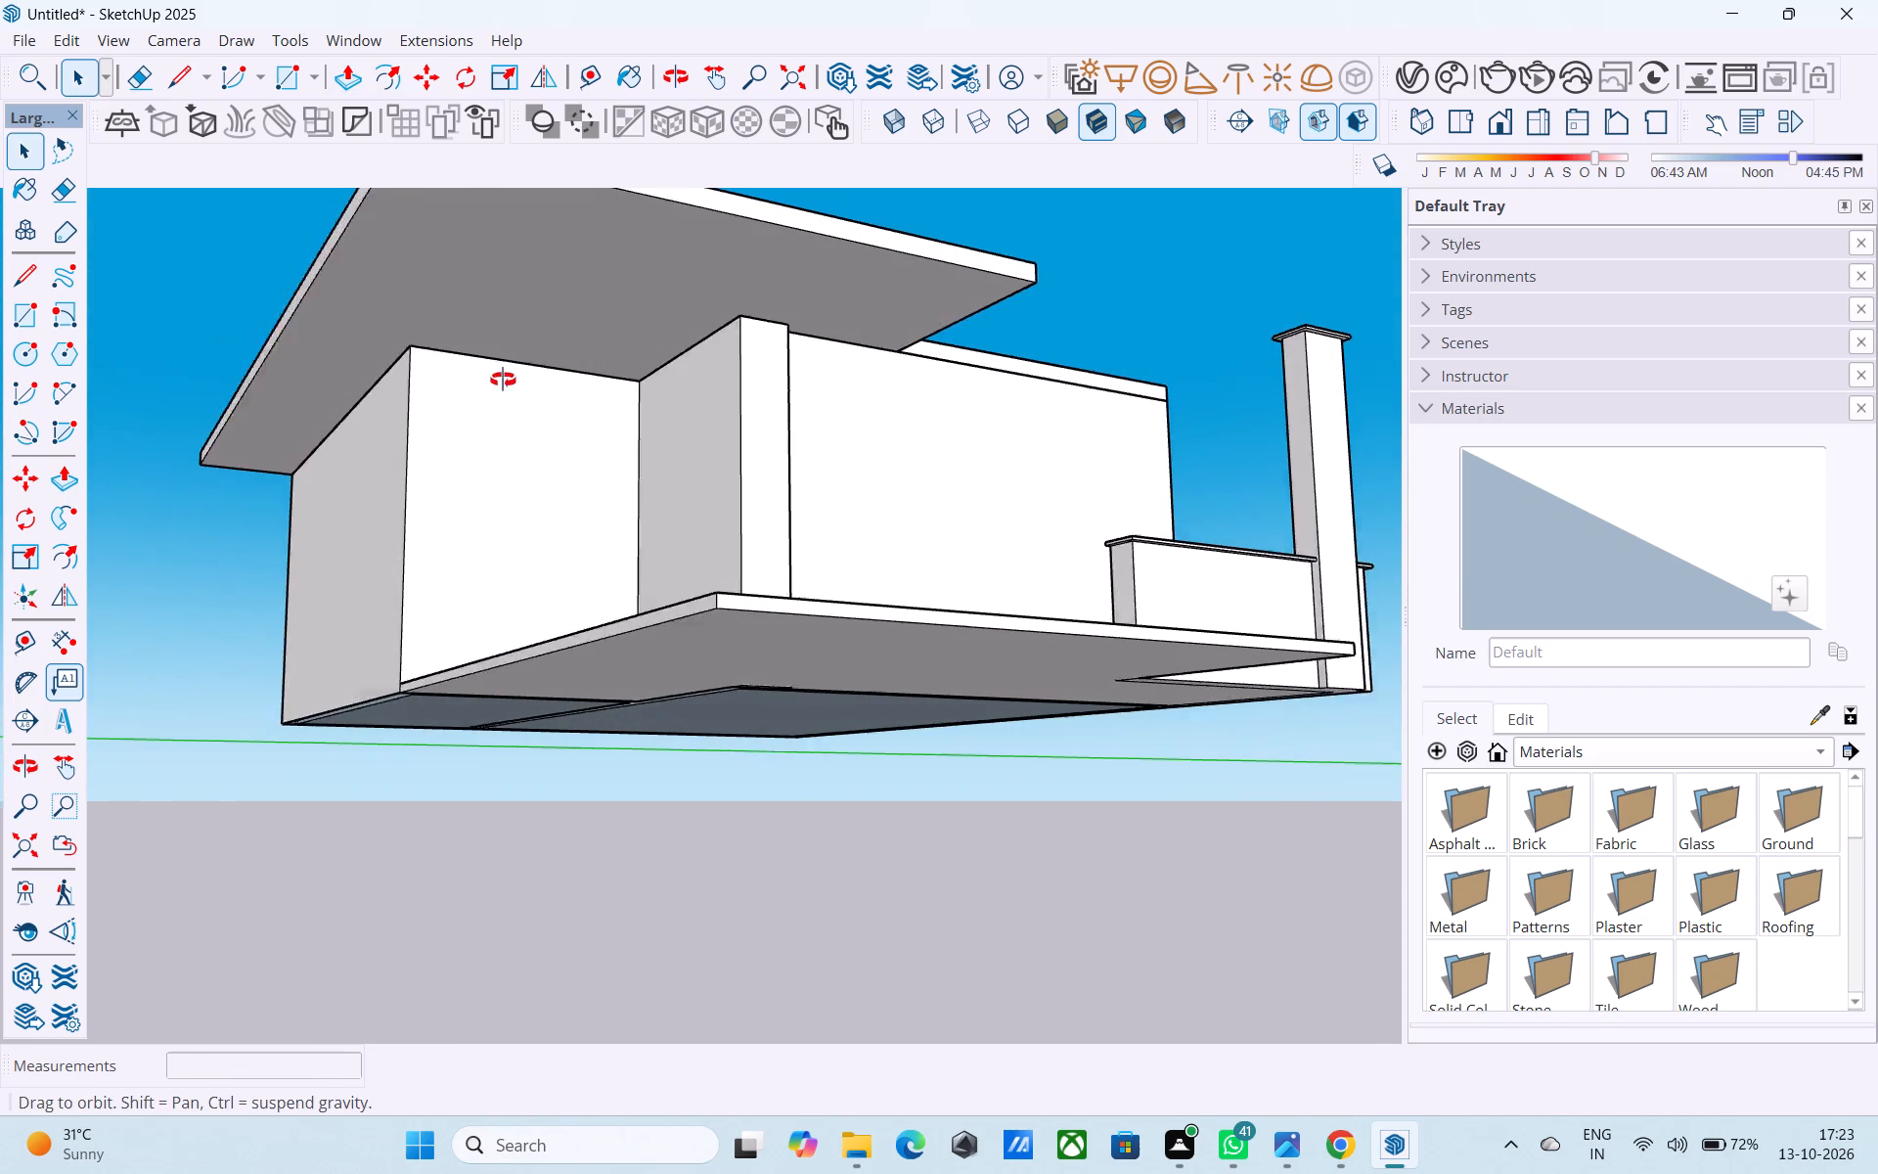
middle_click_drag(503, 380, 442, 651)
scroll(442, 612, "down", 5)
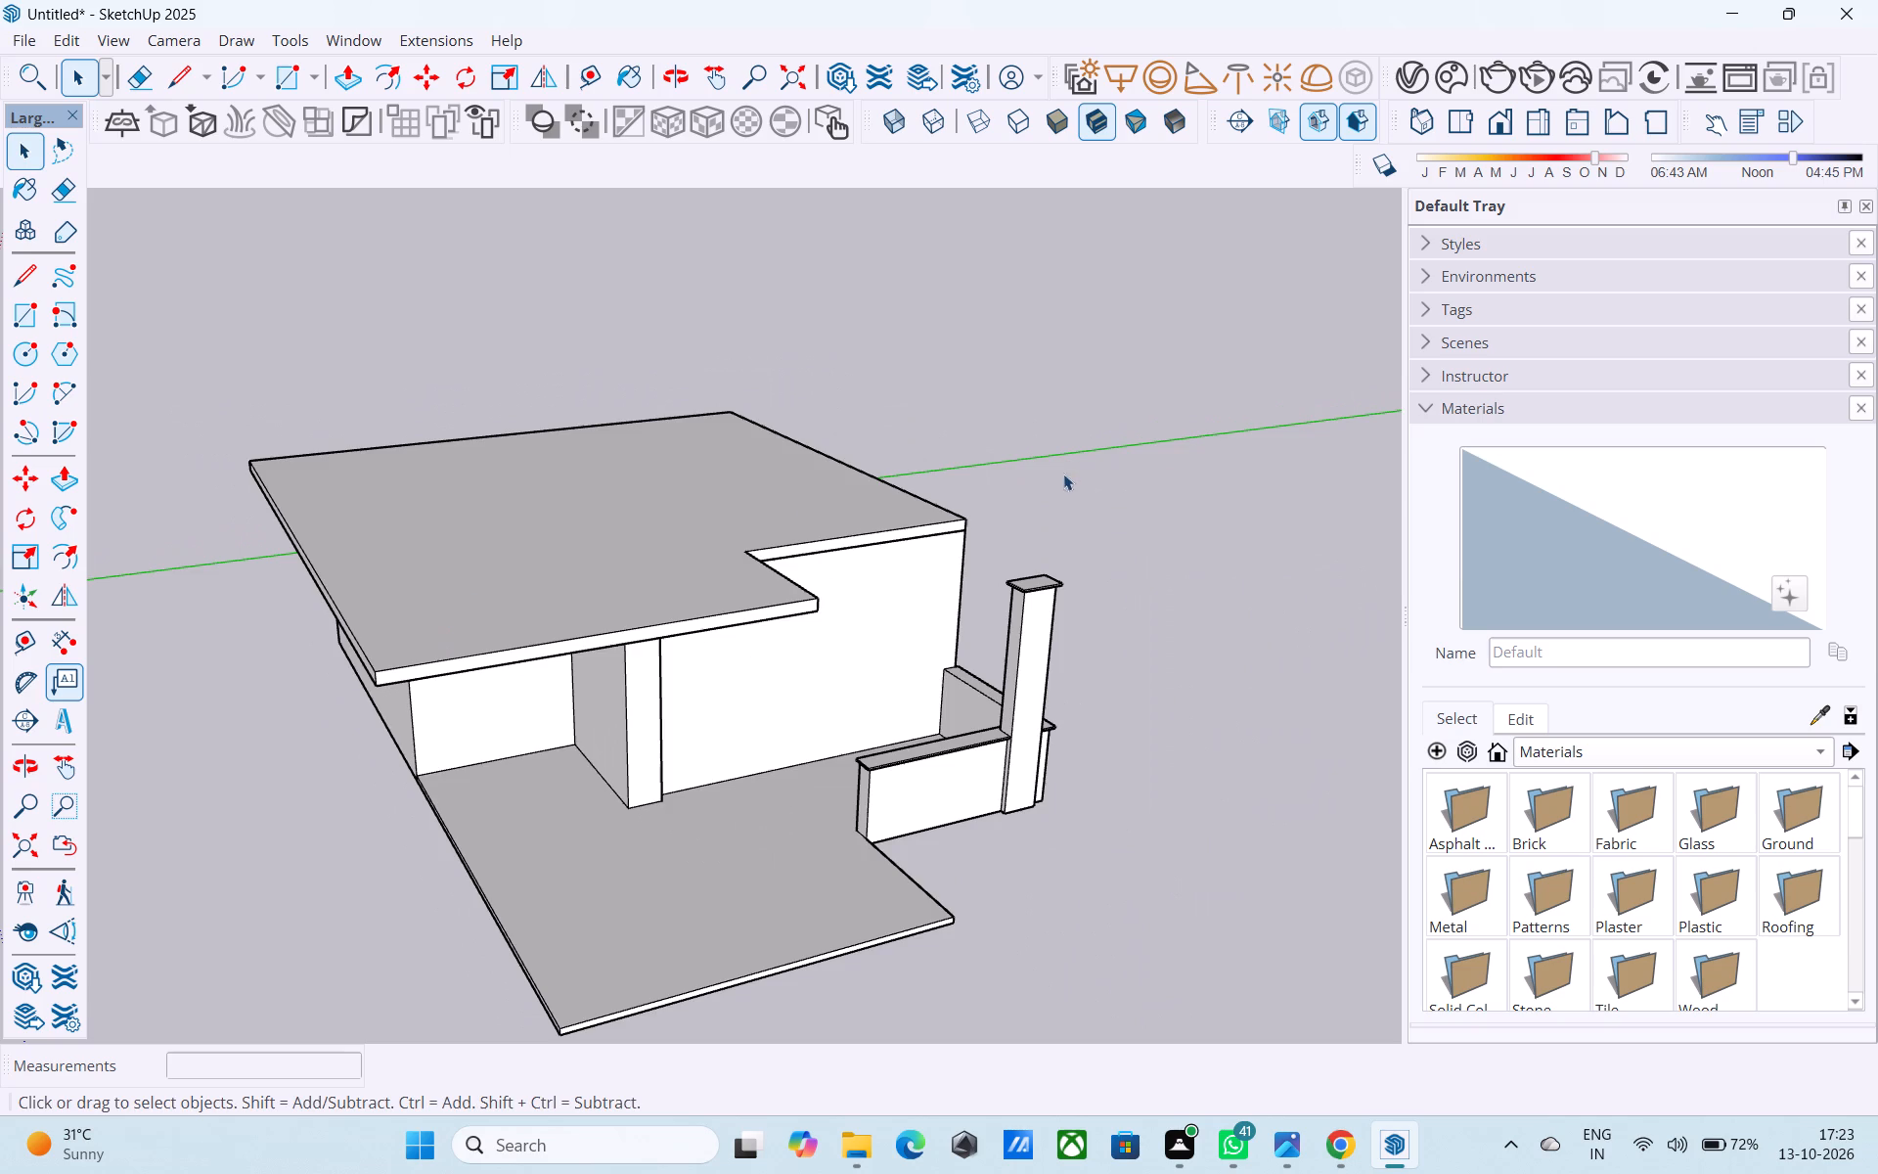
middle_click_drag(1065, 474, 1015, 385)
Make the whole roof slab, including its overhangs, into a group.
left_click(721, 532)
left_click(719, 565)
left_click(725, 576)
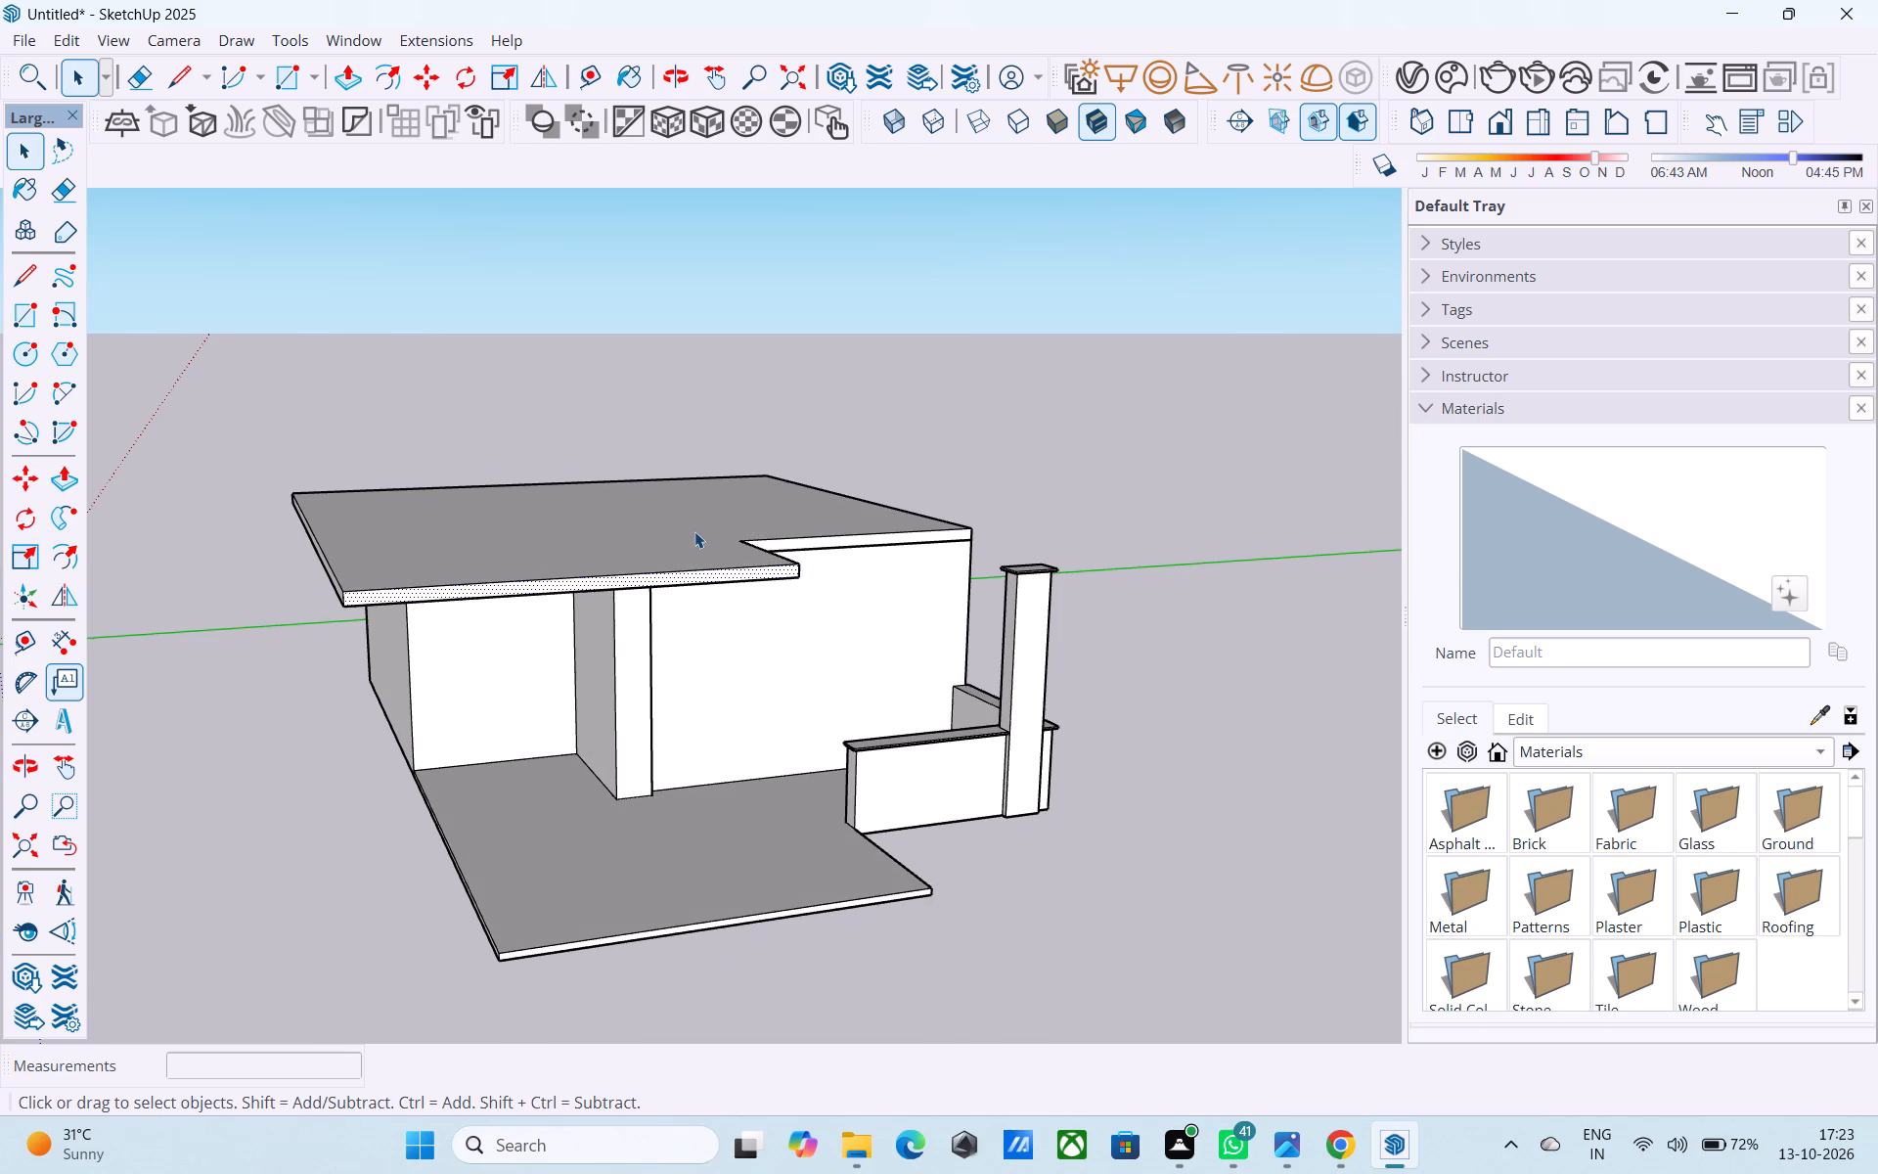
middle_click_drag(700, 536, 799, 573)
scroll(797, 576, "down", 4)
triple_click(682, 561)
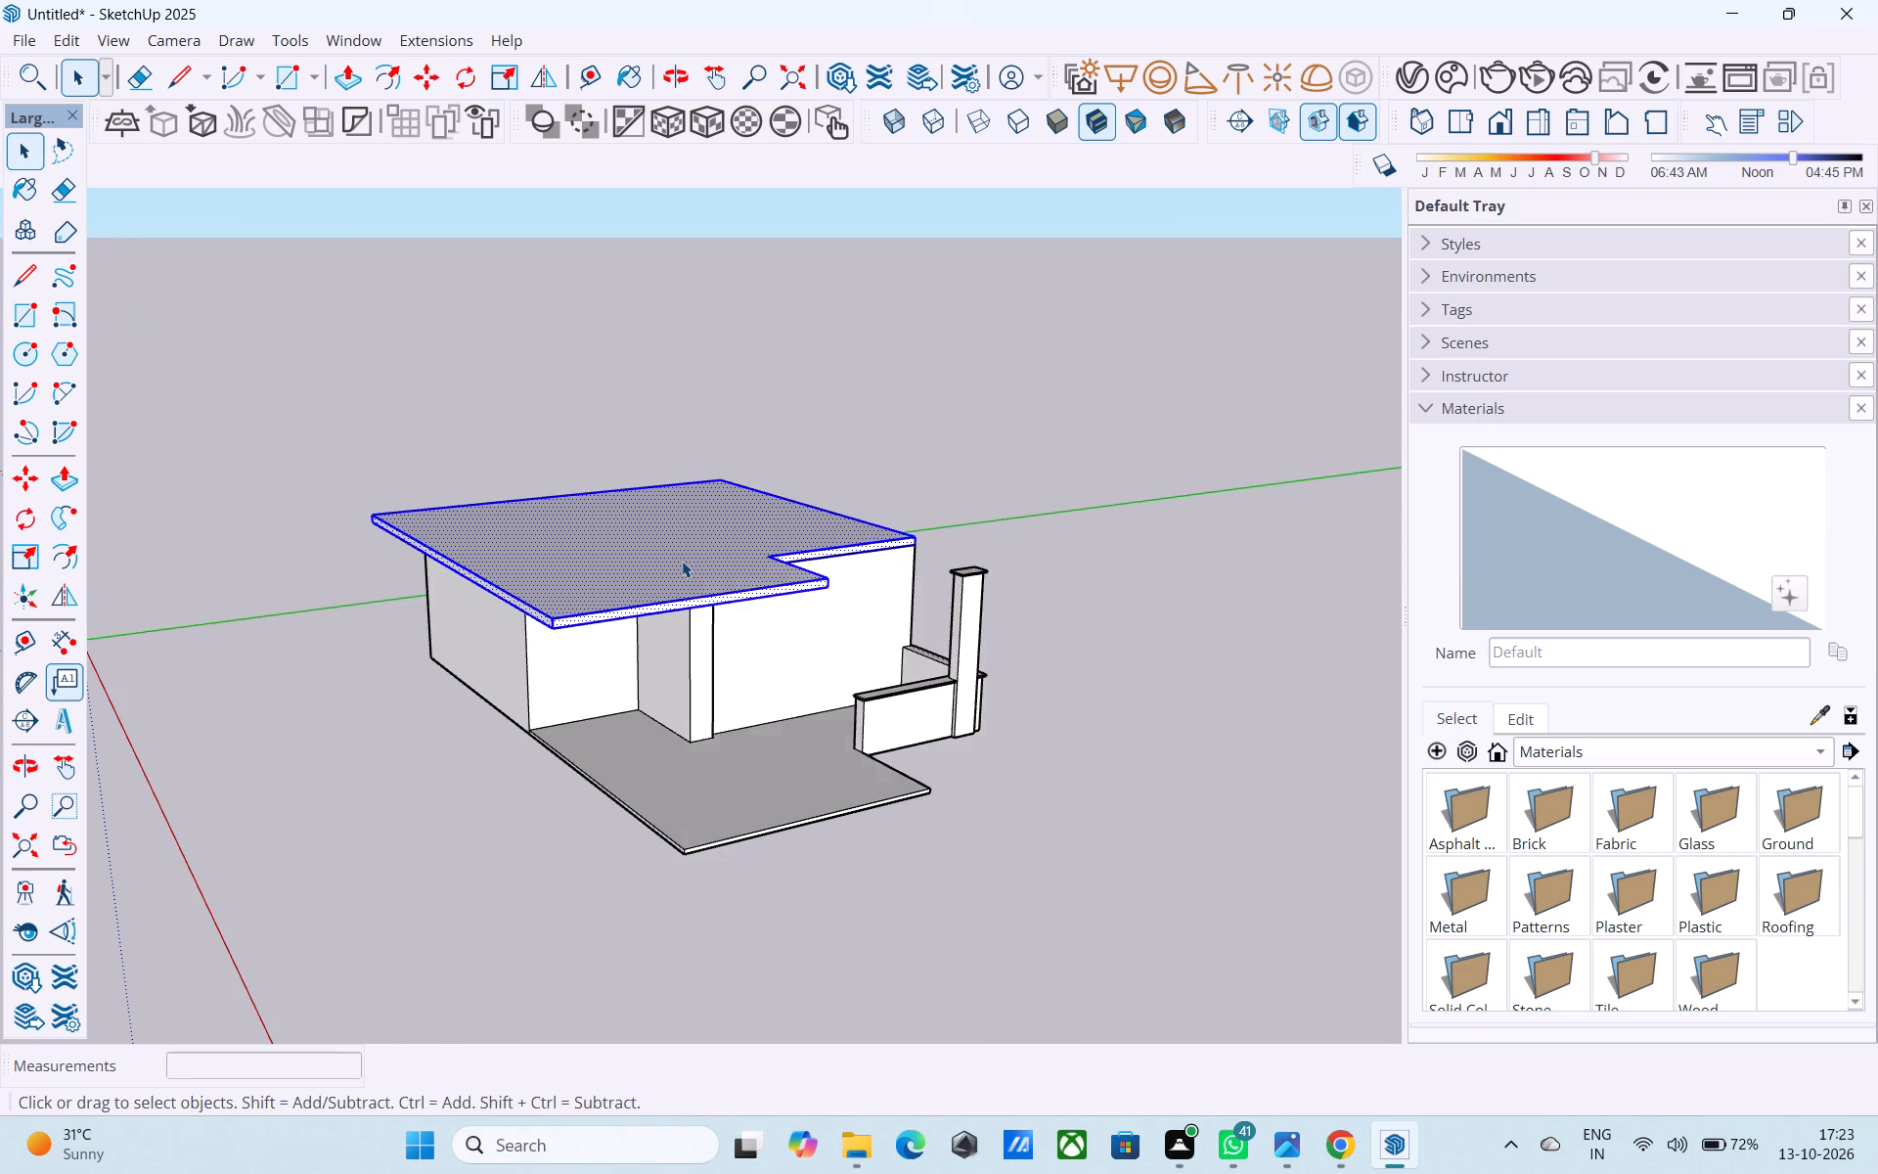
right_click(682, 561)
left_click(805, 791)
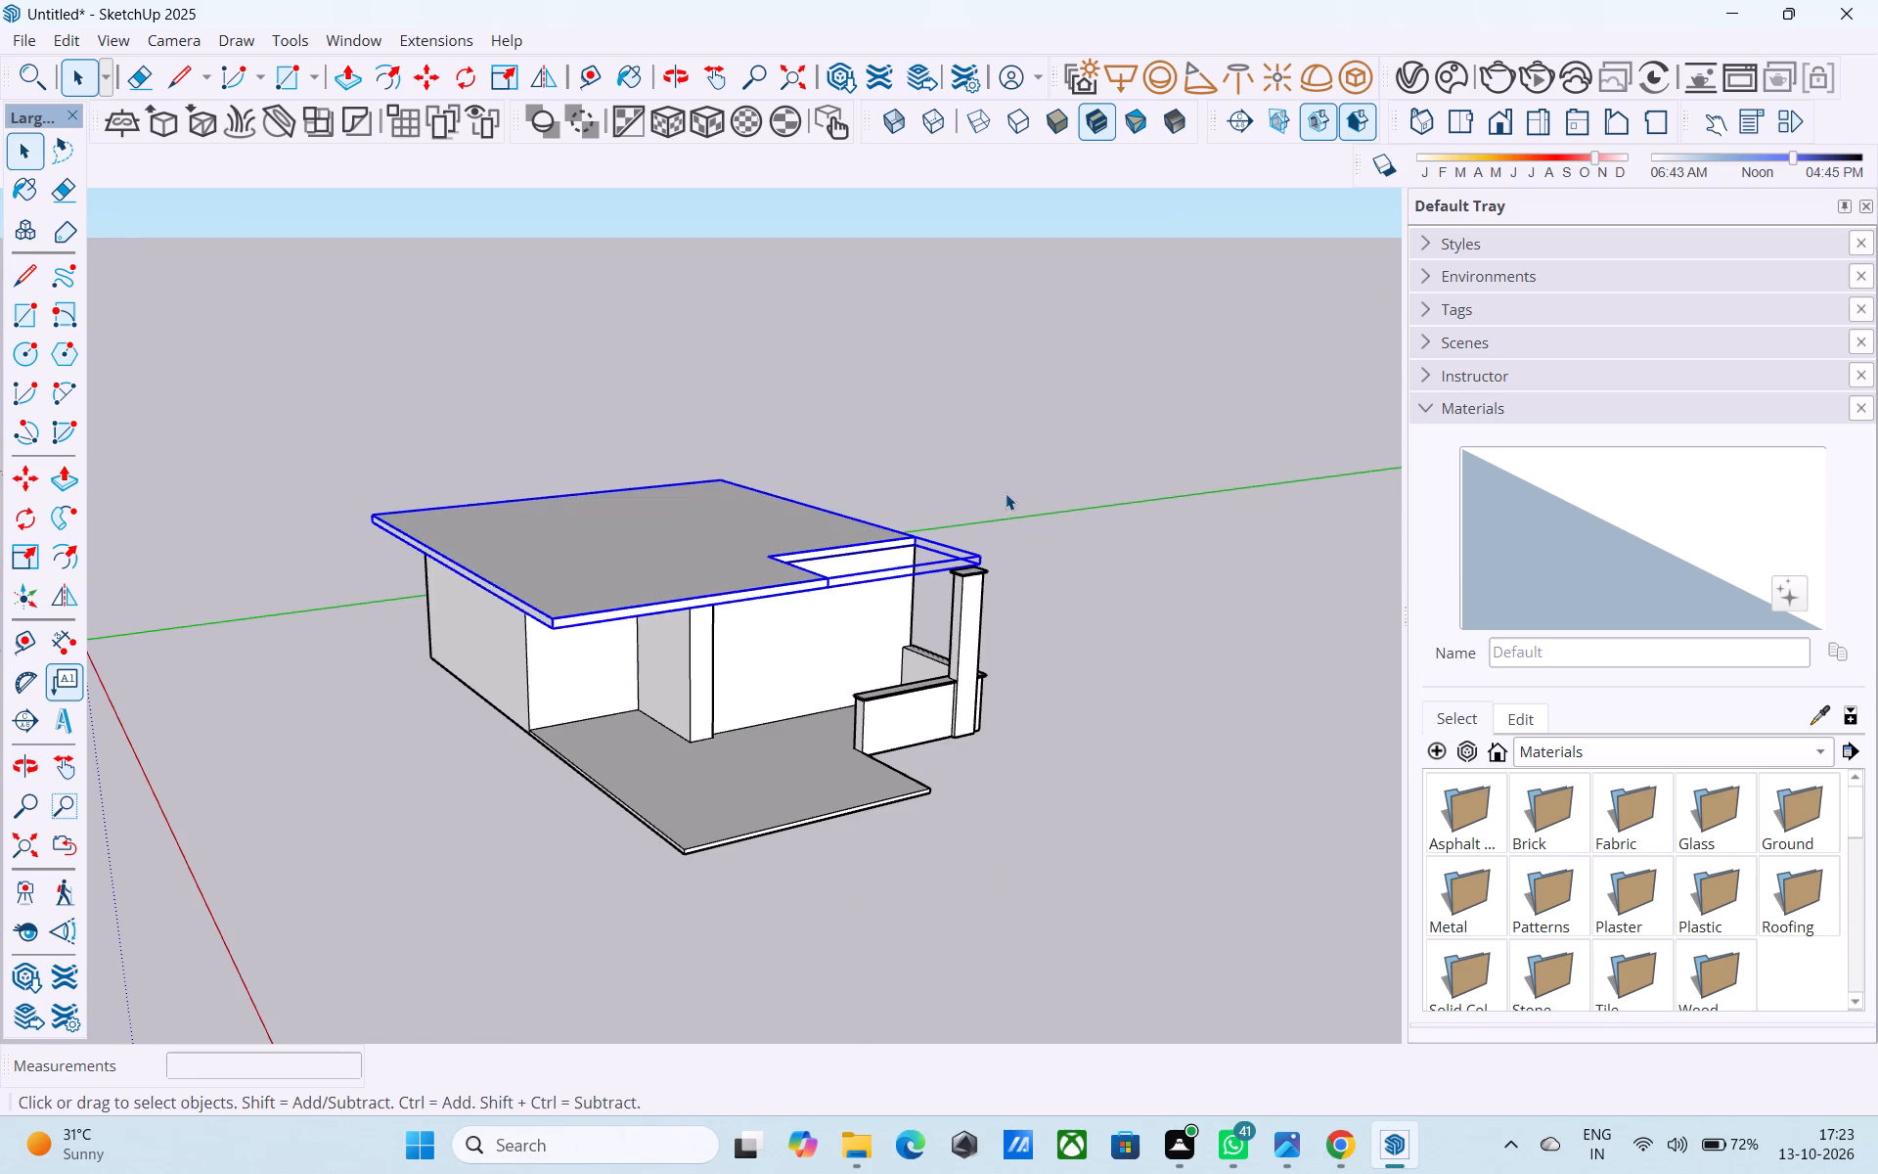
left_click(1006, 493)
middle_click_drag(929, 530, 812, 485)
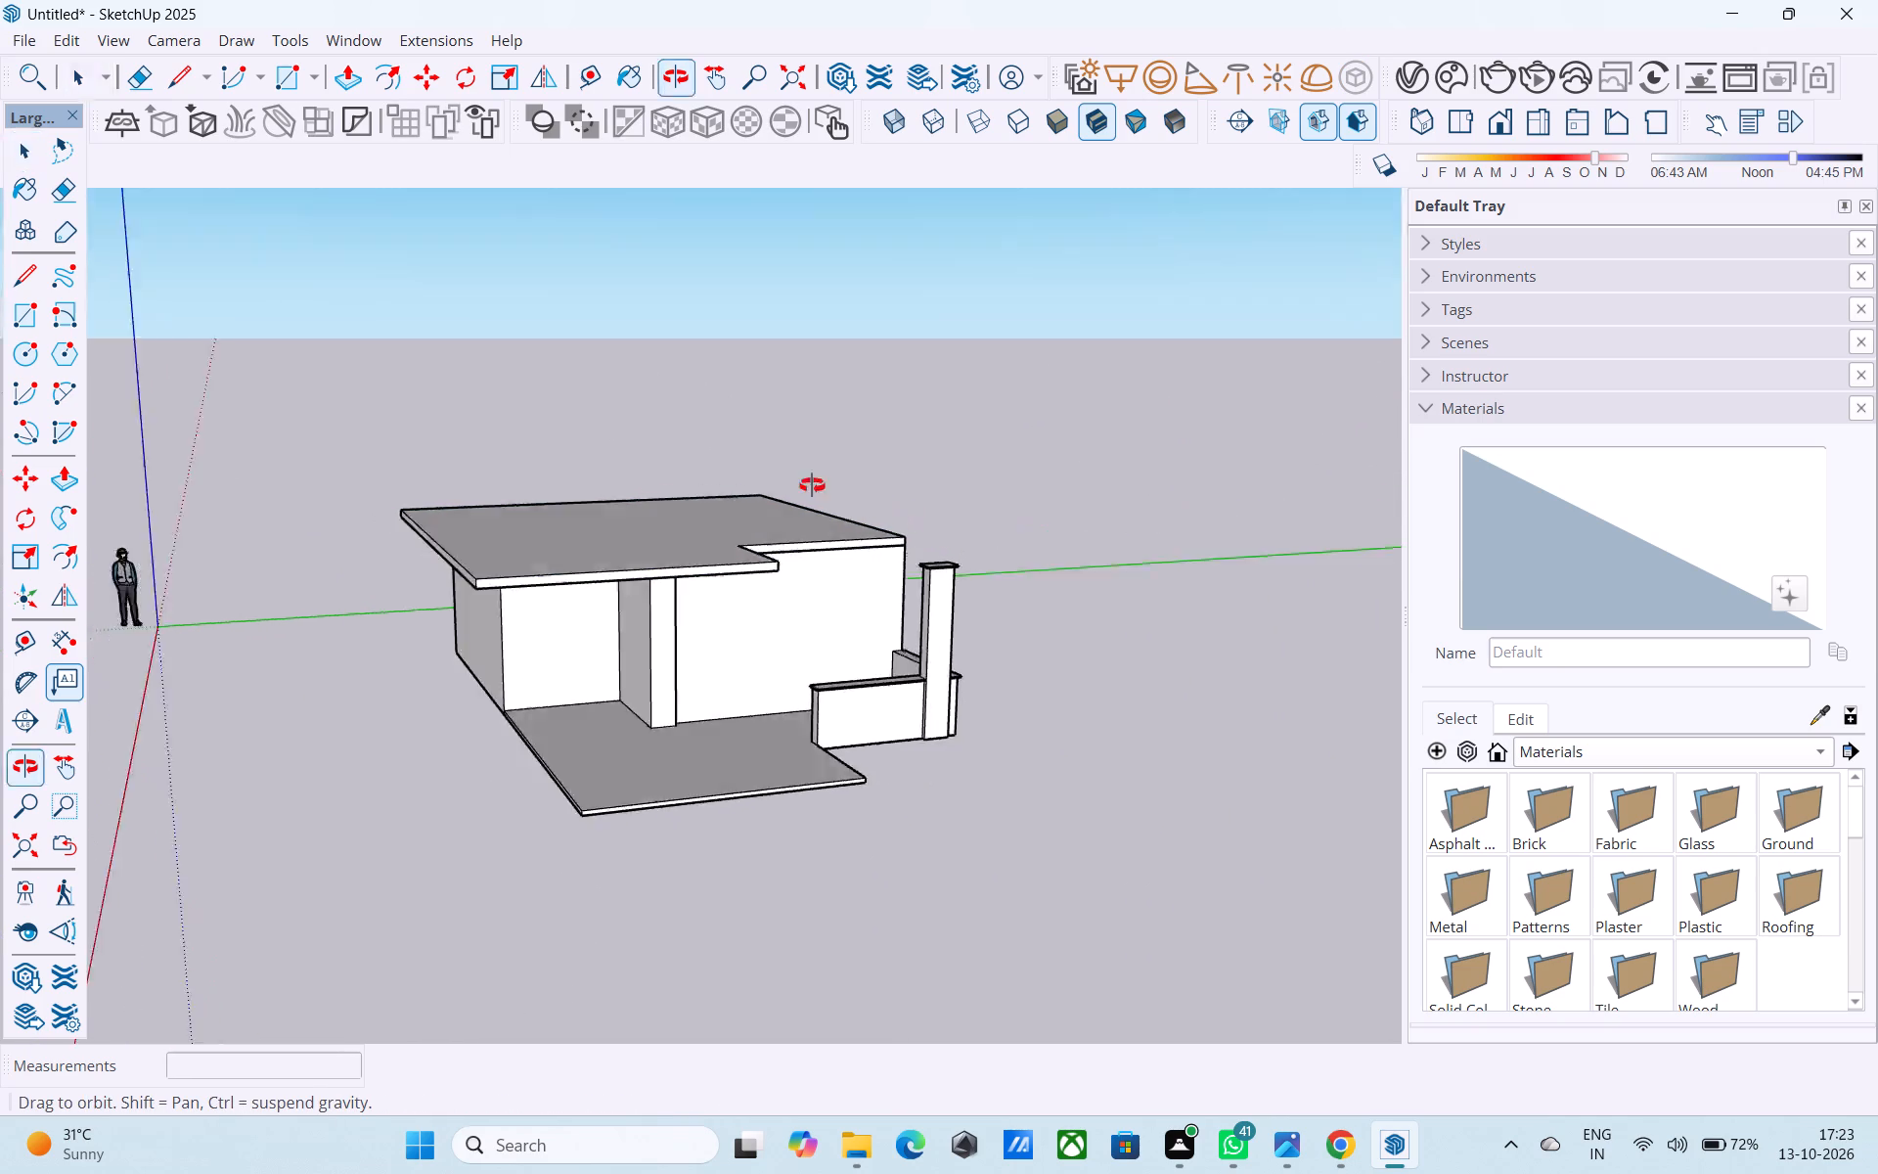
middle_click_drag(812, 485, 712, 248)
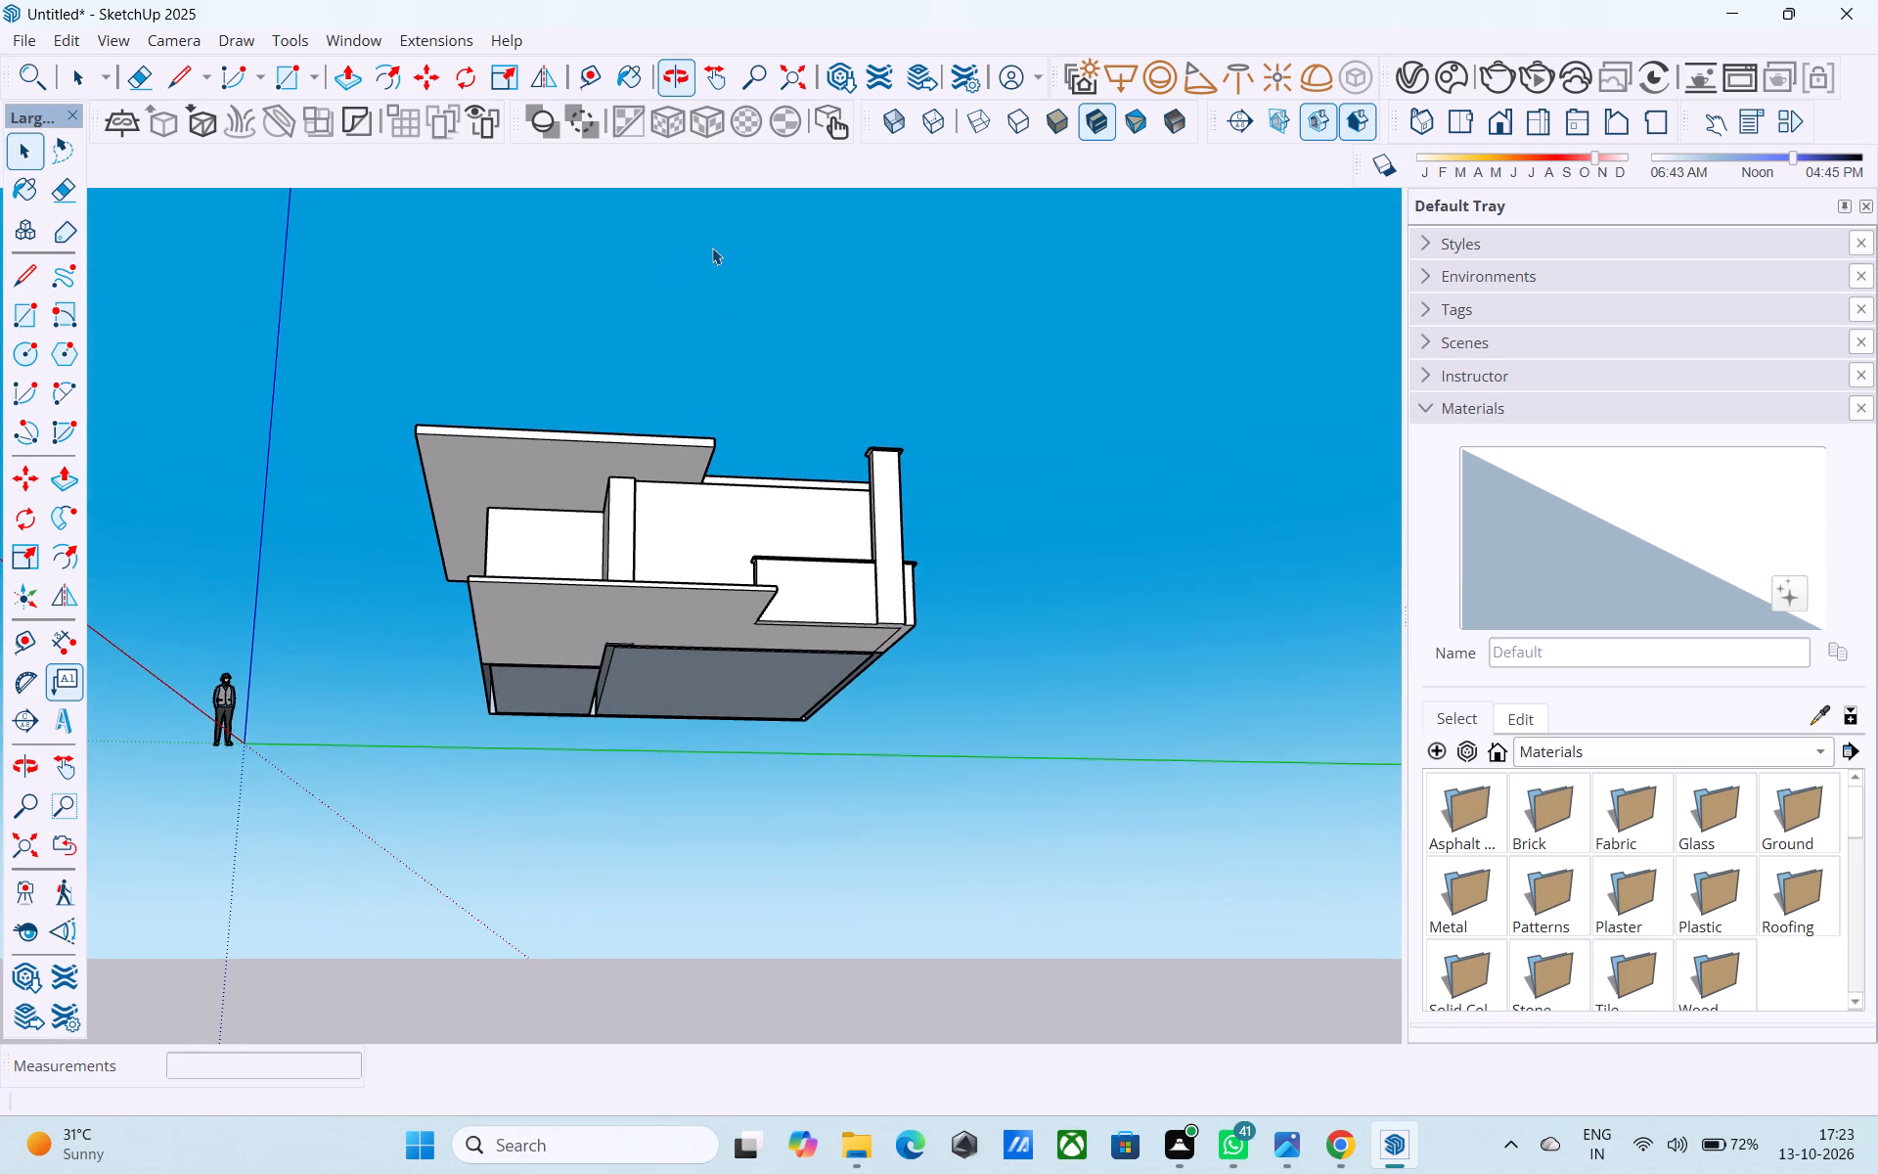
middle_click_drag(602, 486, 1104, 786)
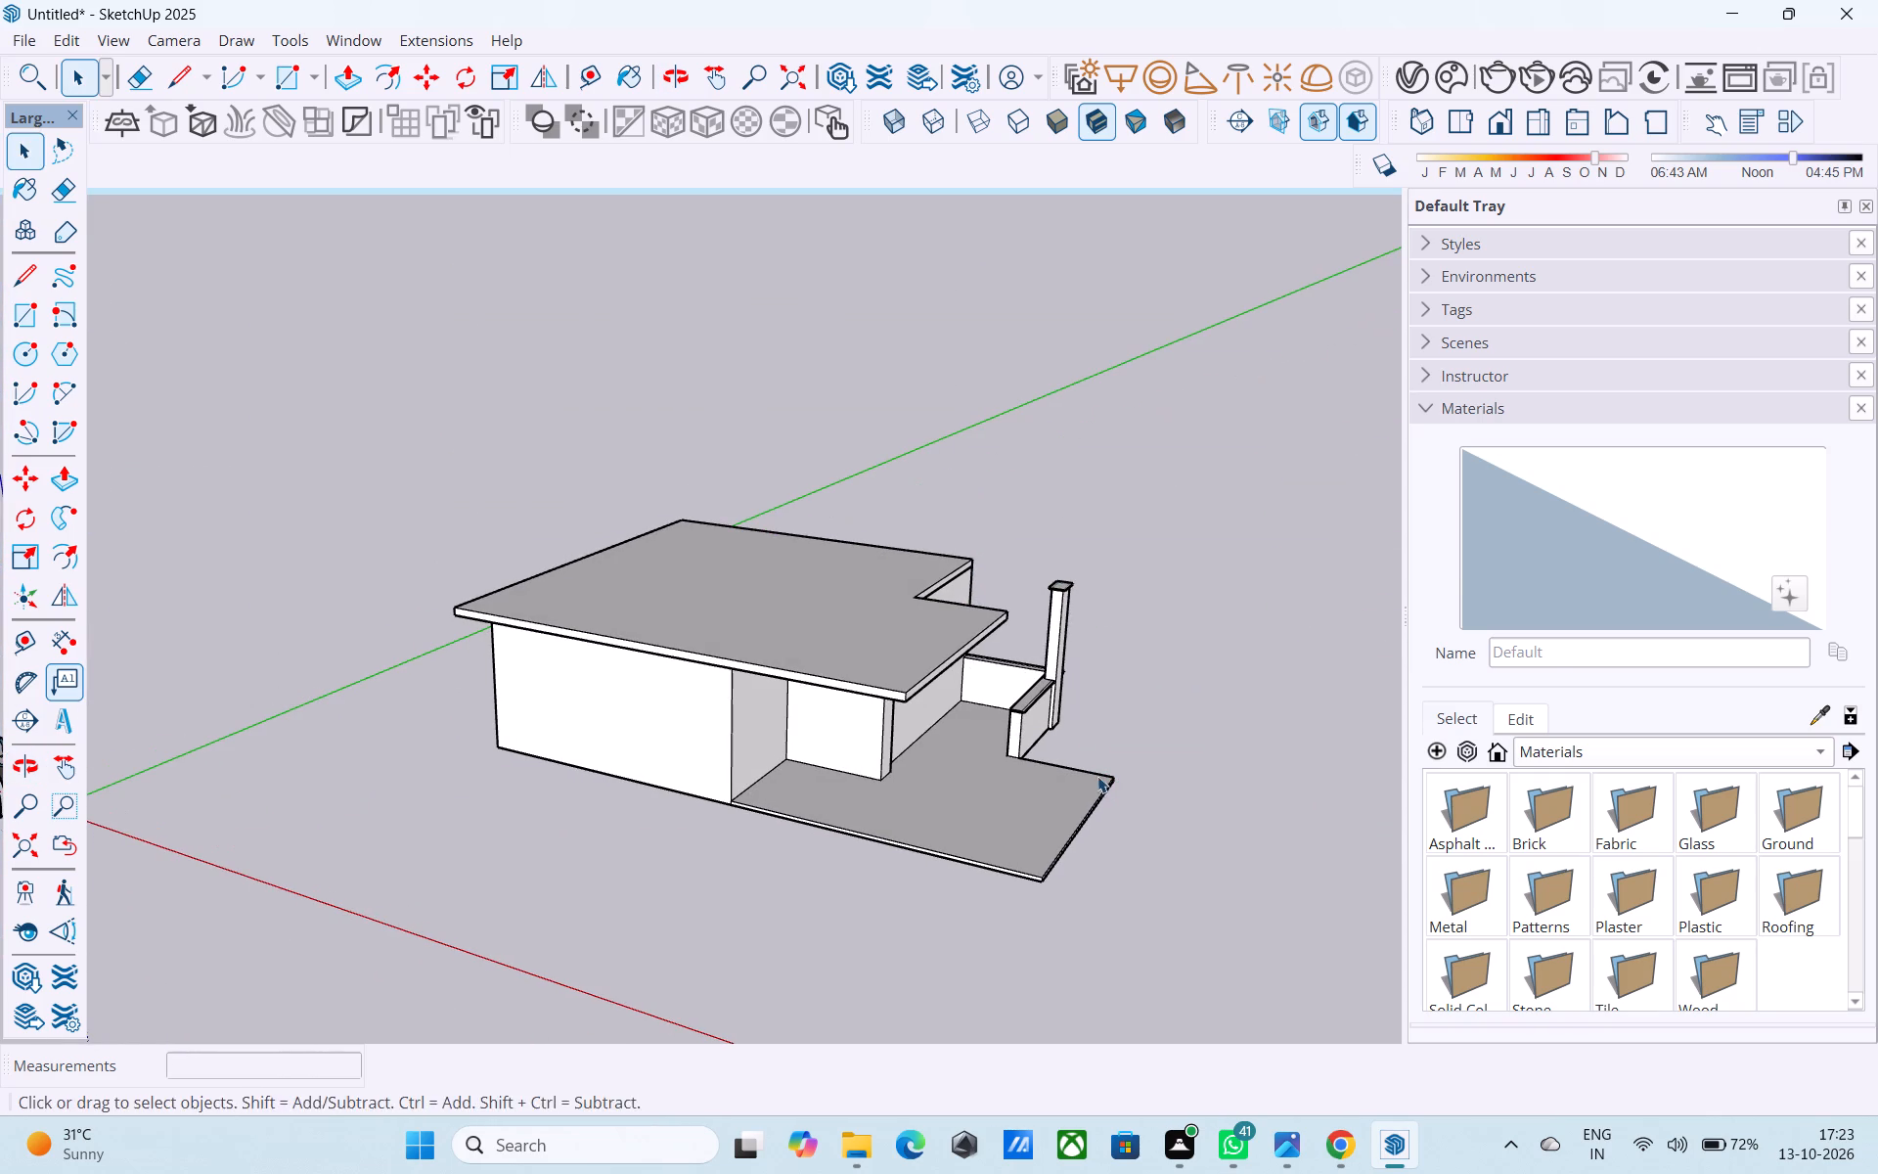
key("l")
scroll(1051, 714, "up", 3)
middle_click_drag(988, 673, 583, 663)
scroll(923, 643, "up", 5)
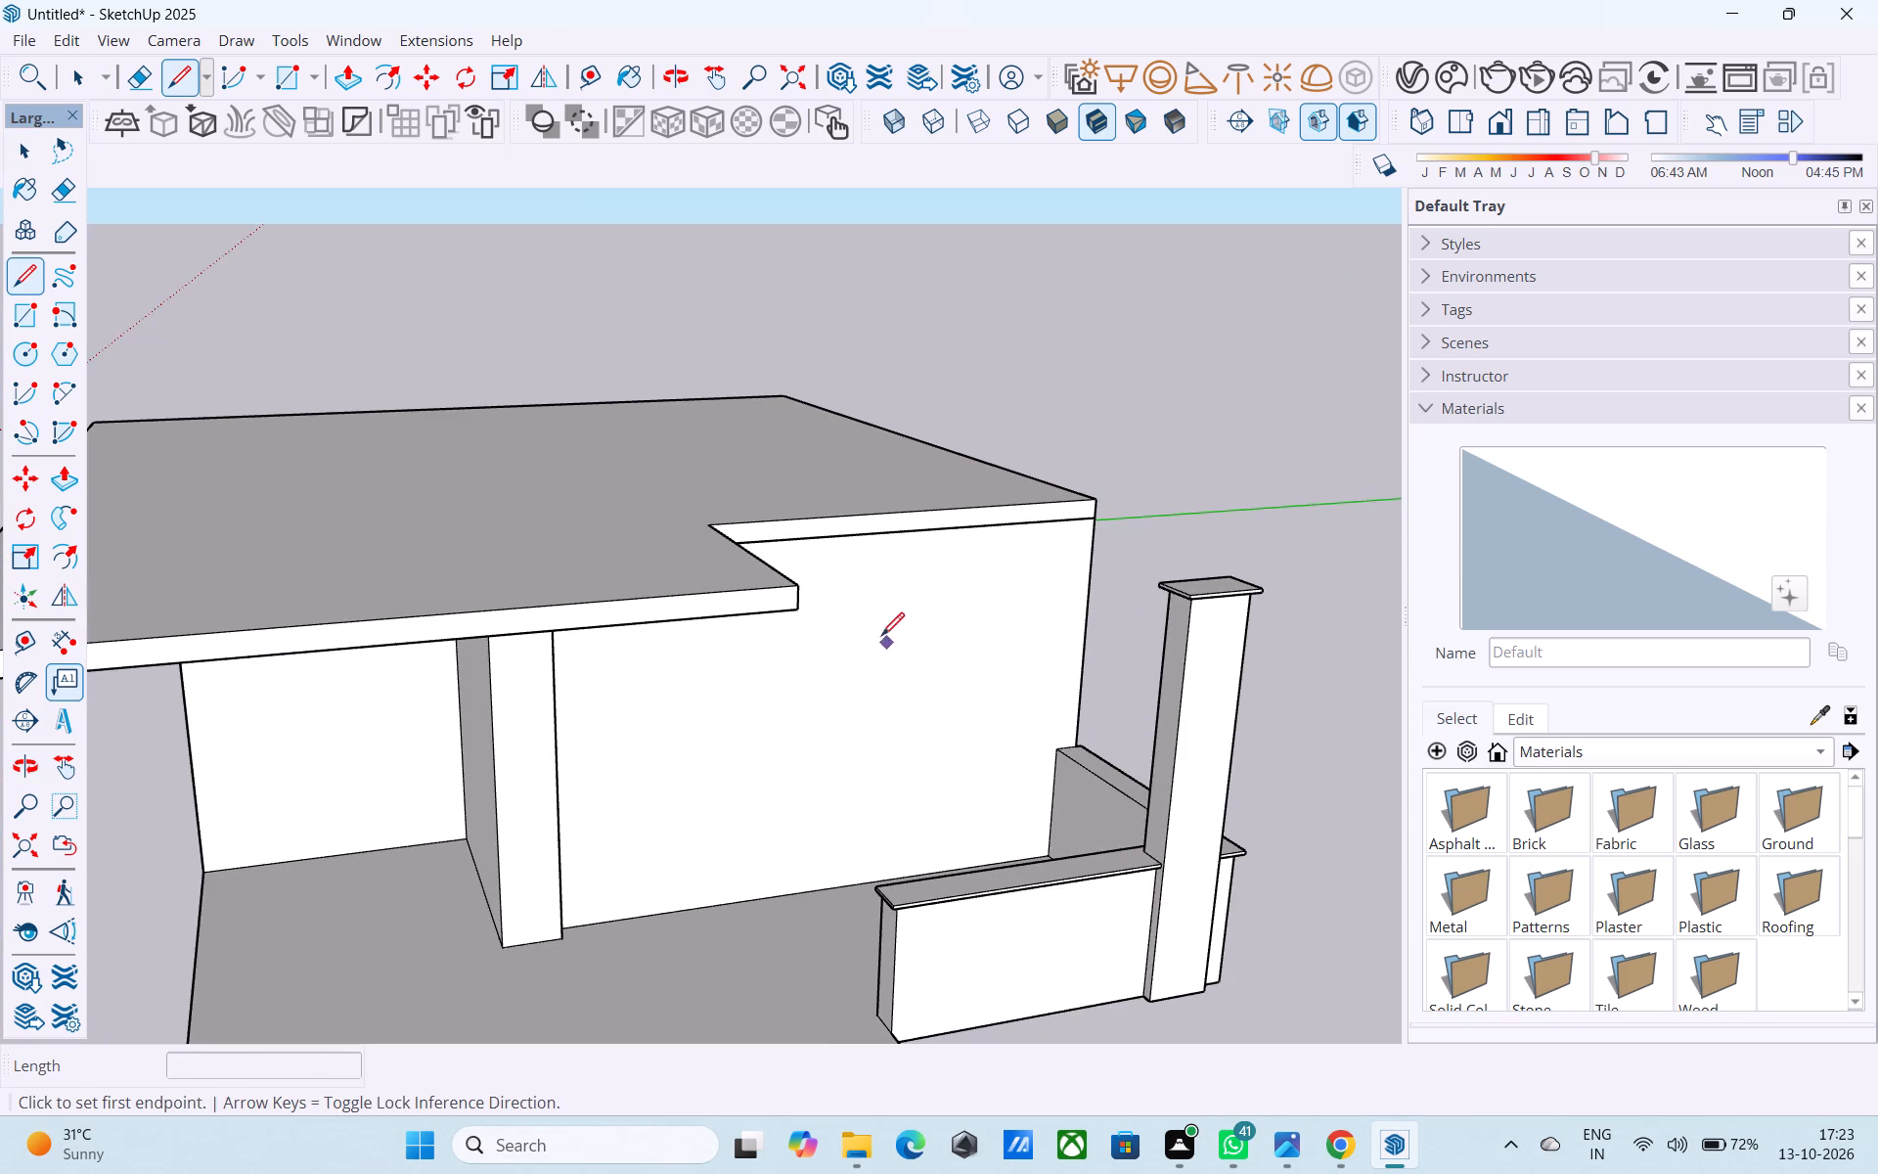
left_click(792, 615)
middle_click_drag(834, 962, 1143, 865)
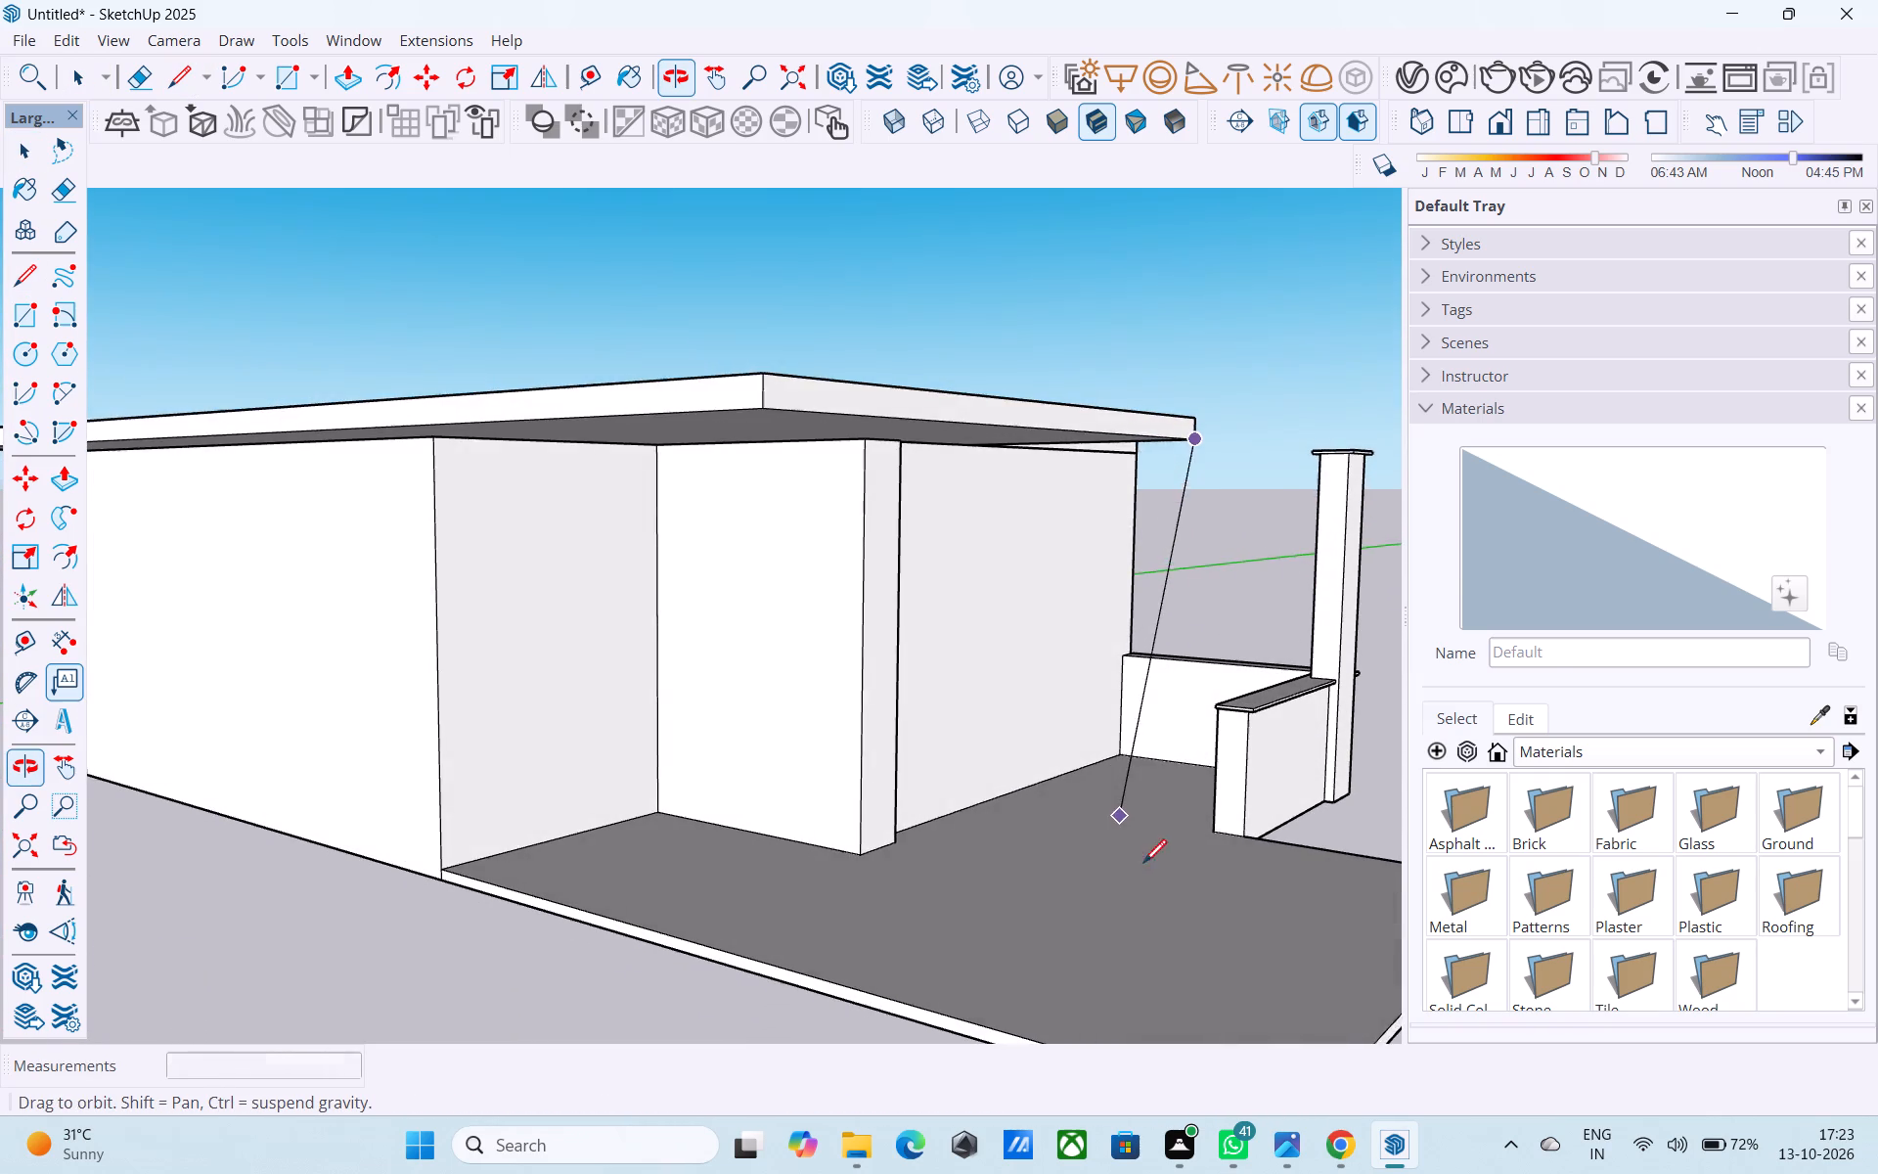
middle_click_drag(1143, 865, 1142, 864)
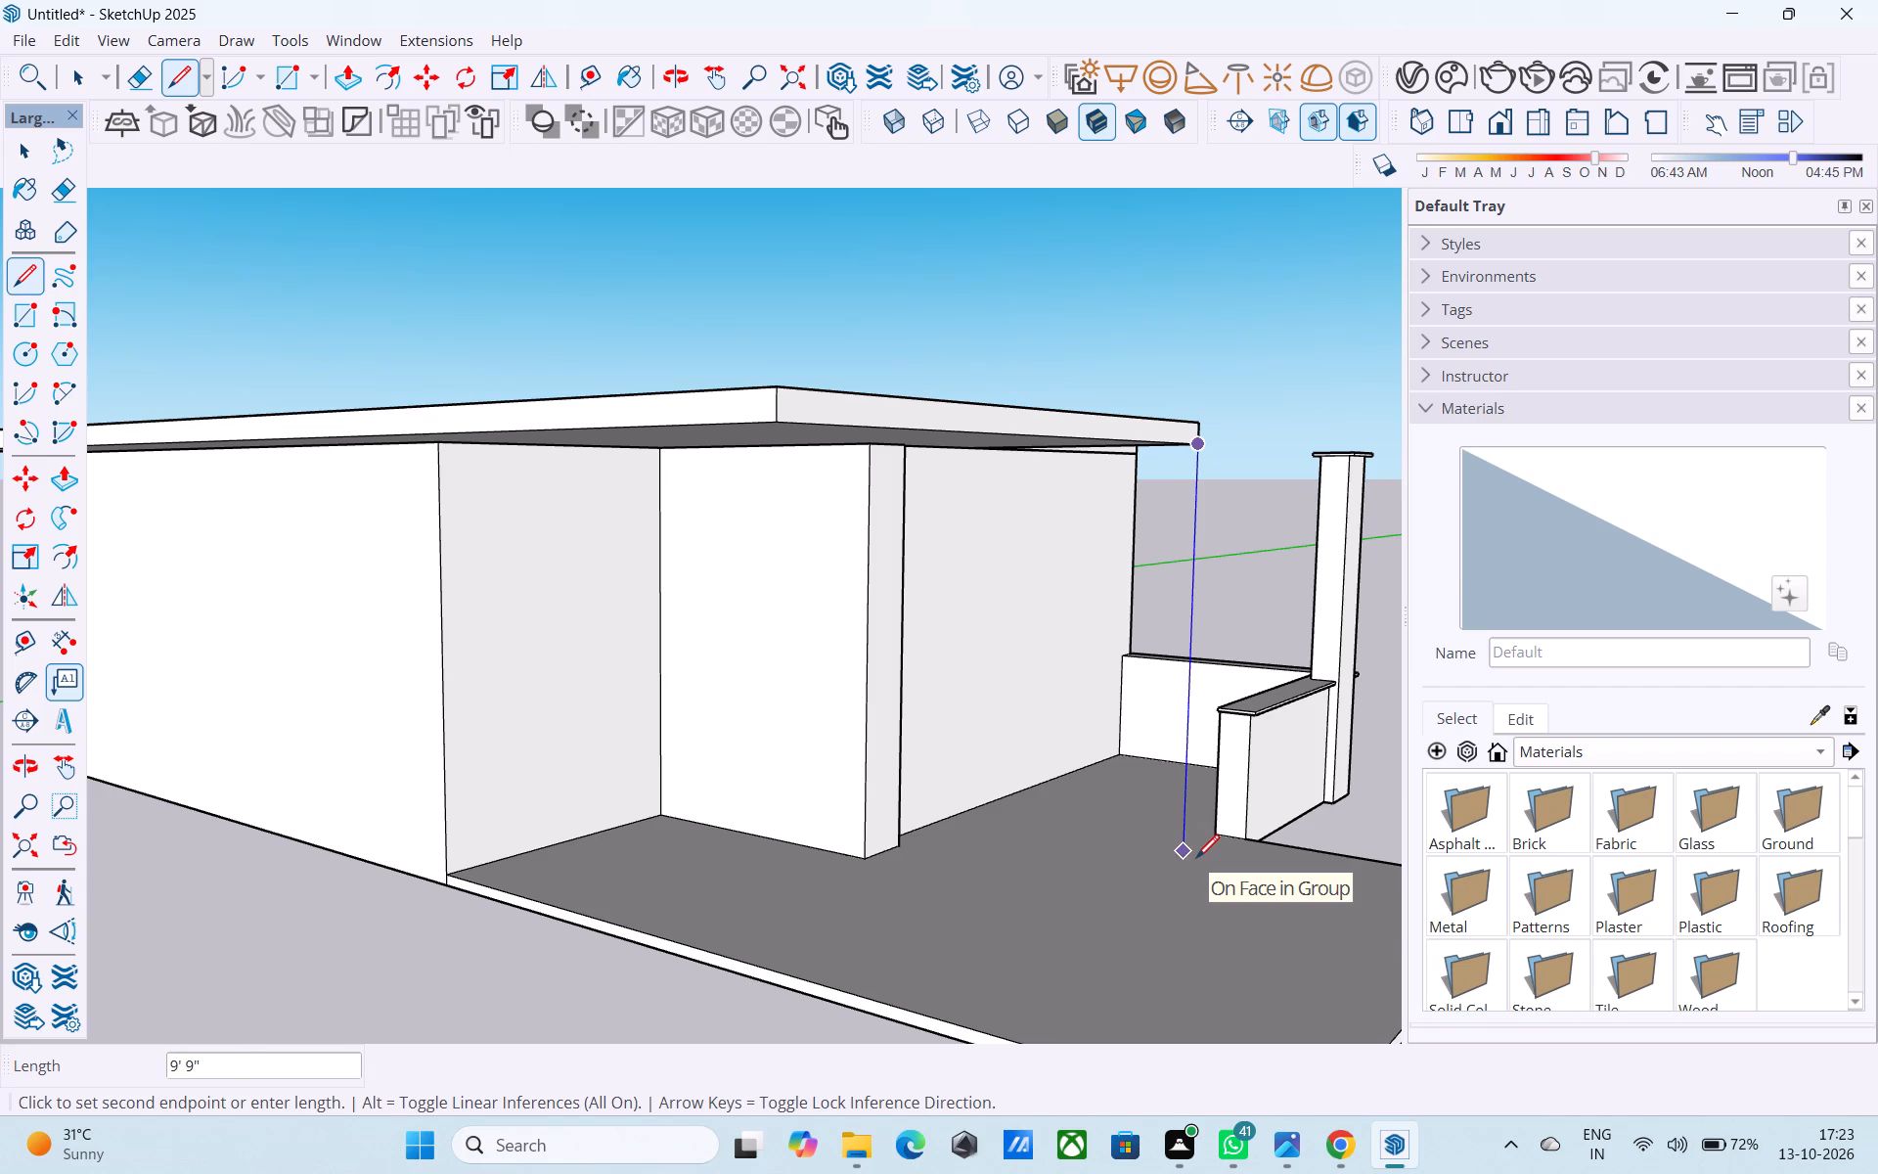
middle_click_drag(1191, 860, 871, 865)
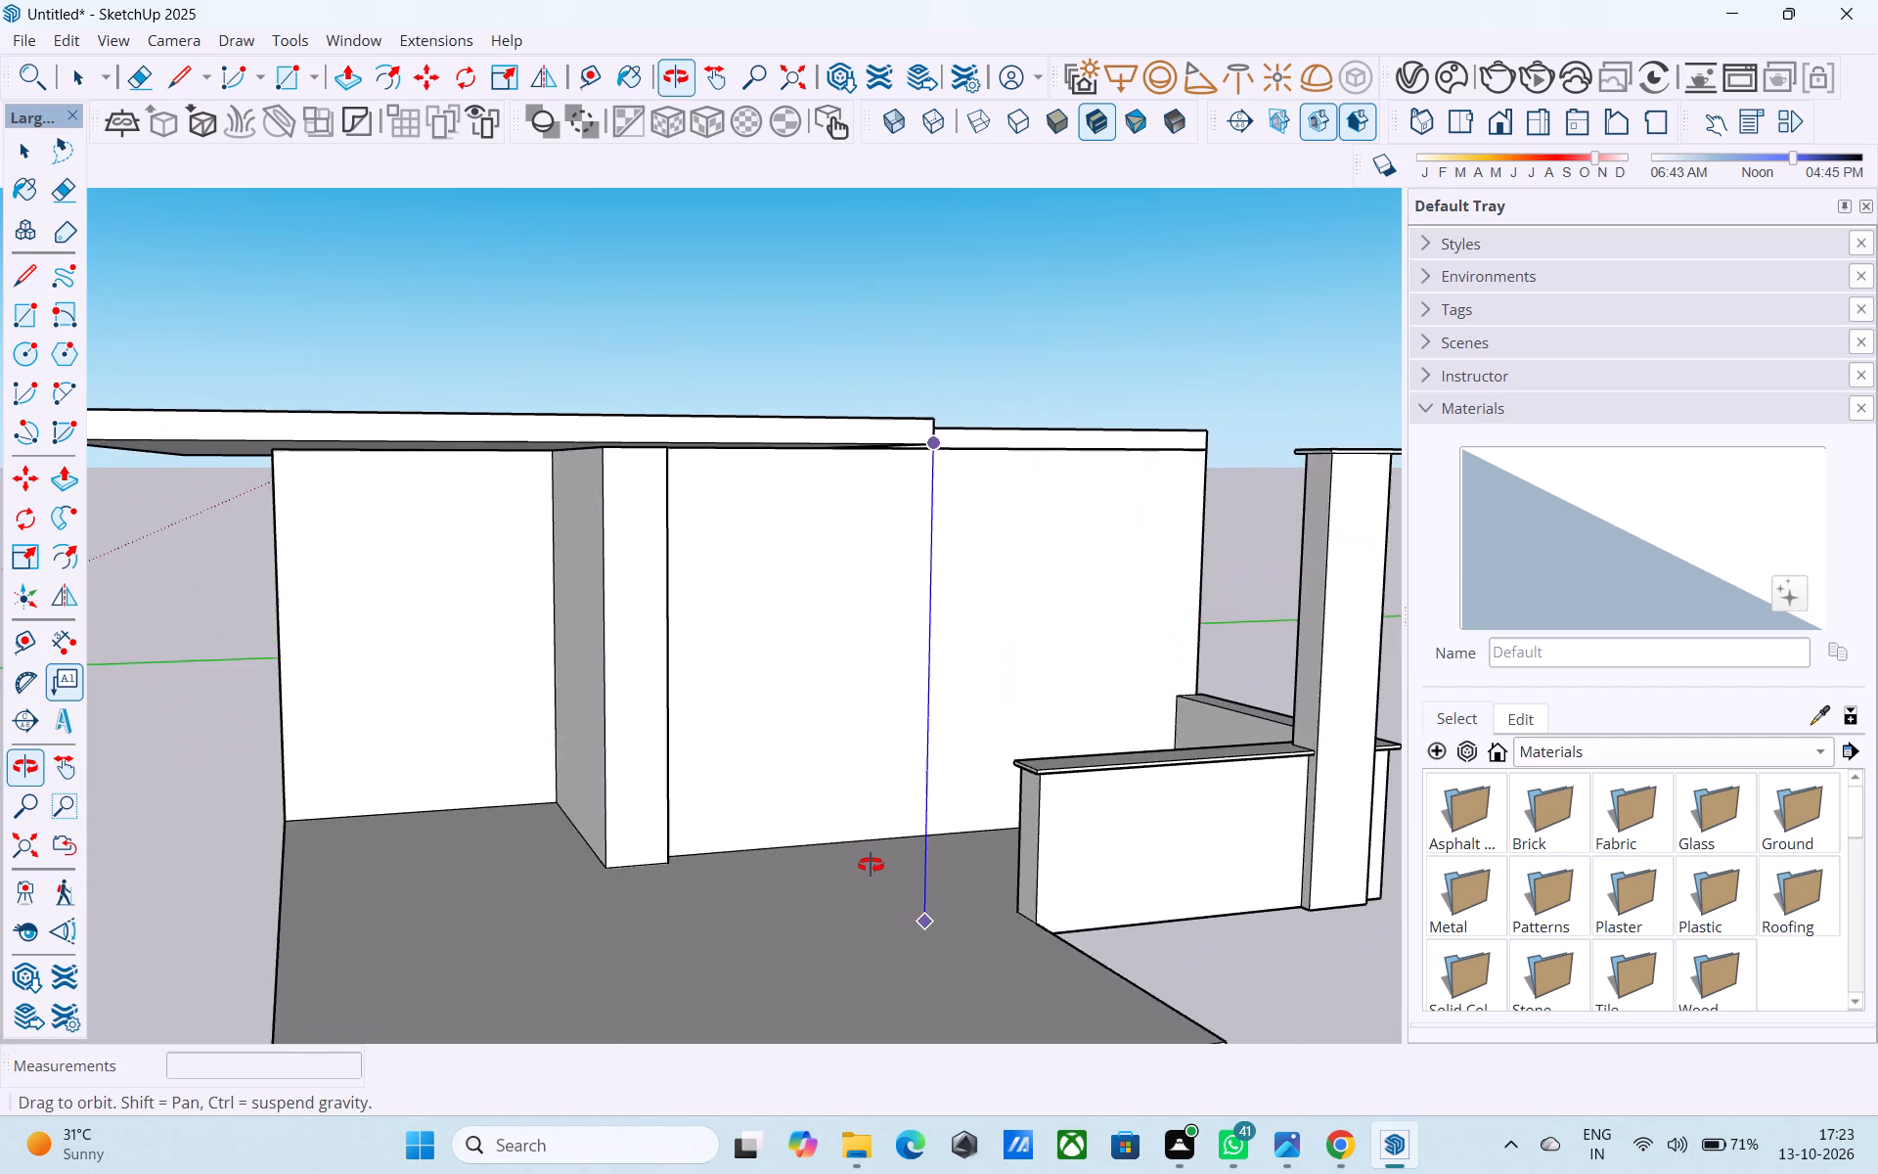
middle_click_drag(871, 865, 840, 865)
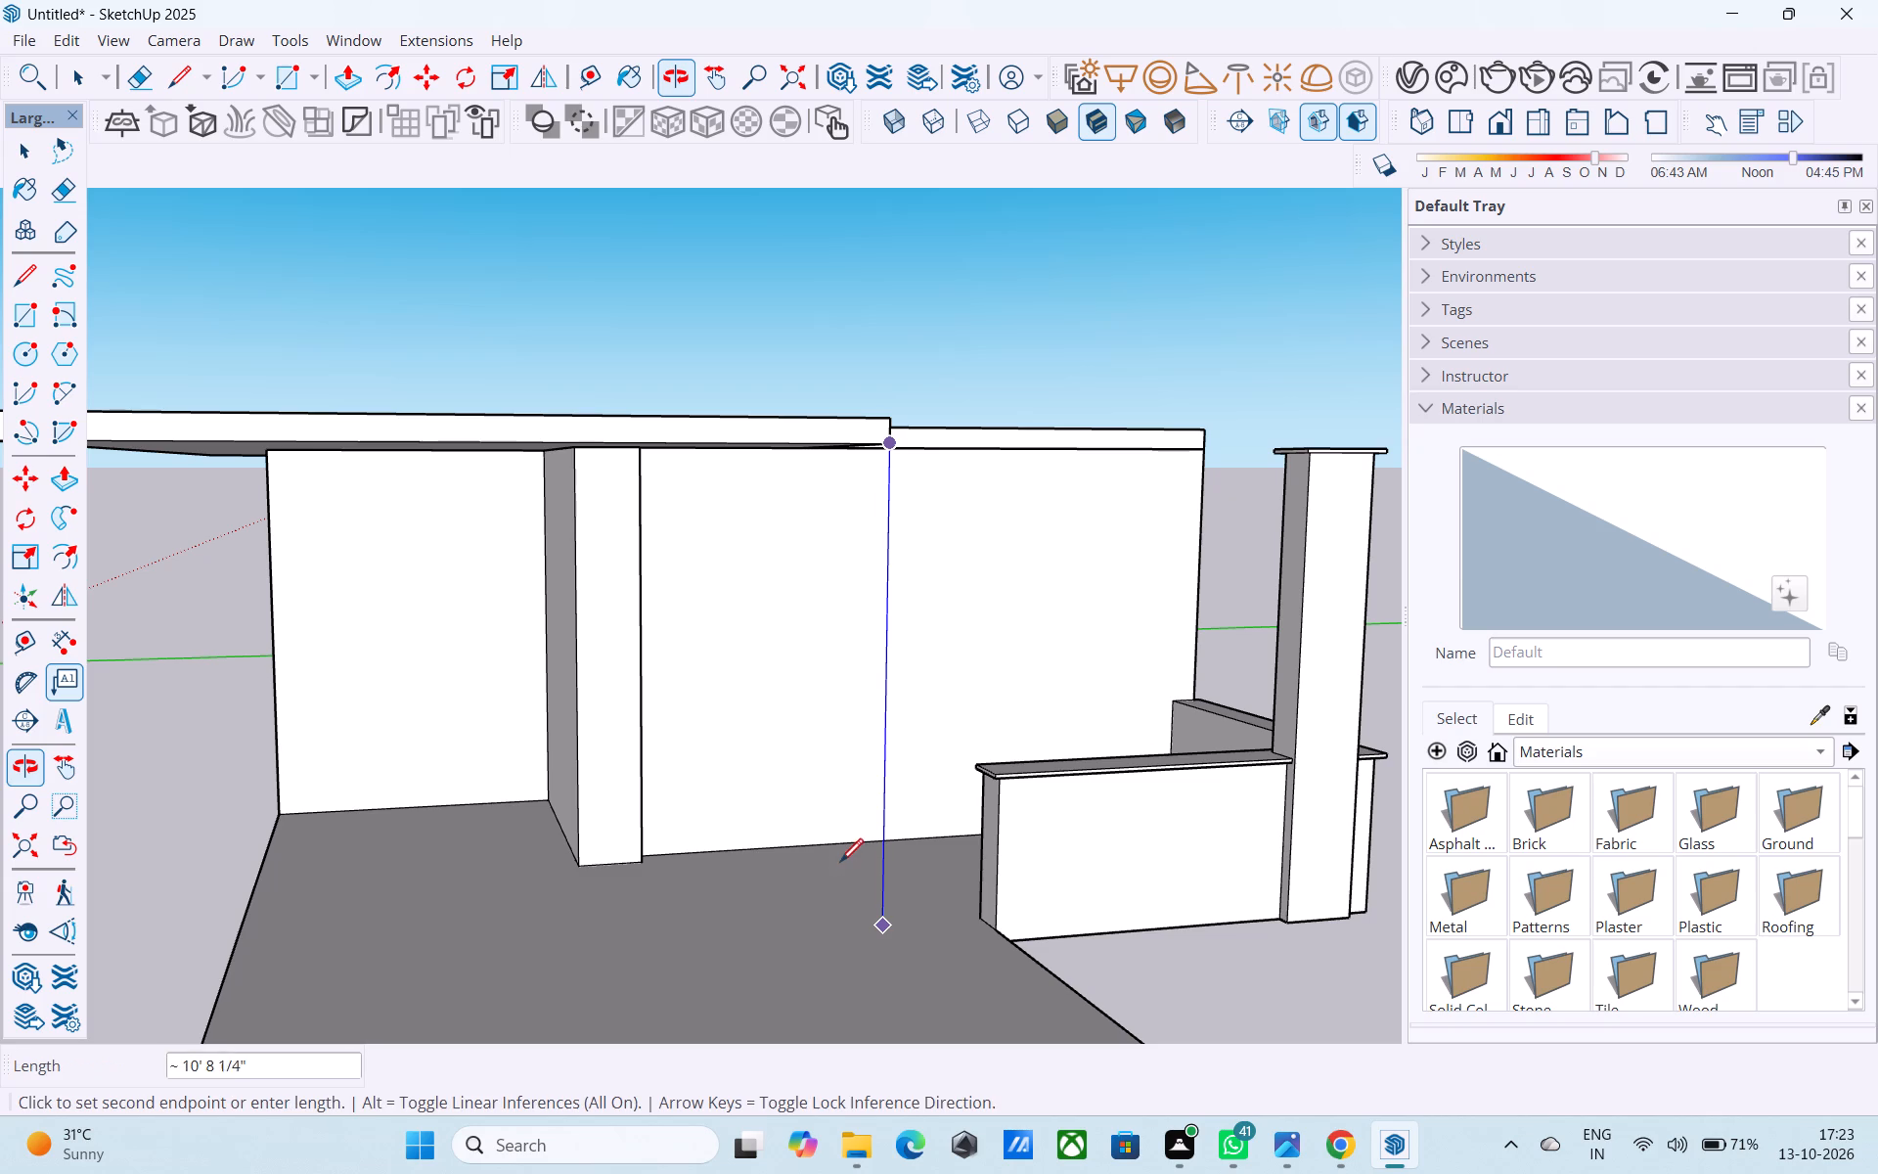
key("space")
Open the wall group and draw a door outline 4' wide and 8' high on the wall, starting at the pilaster's base corner.
middle_click_drag(838, 863, 593, 857)
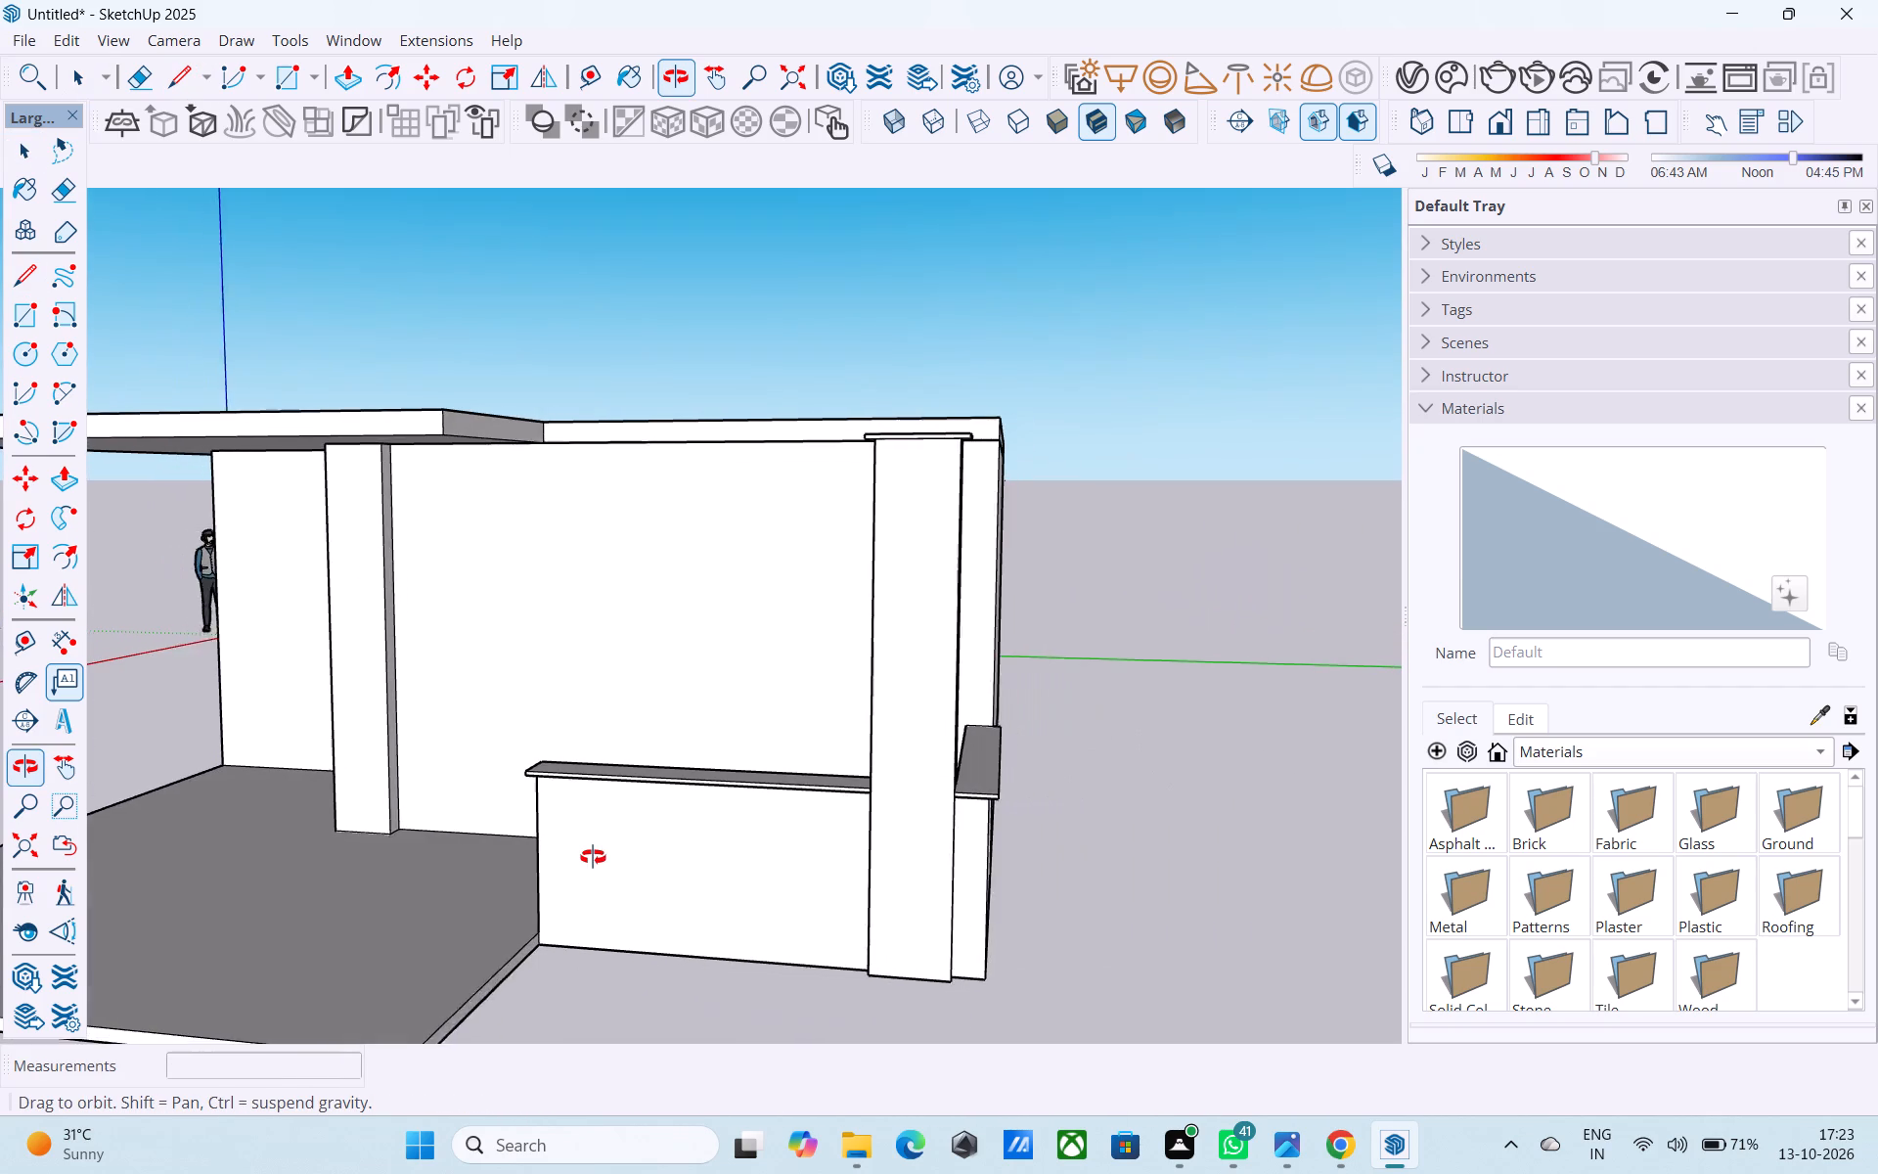
middle_click_drag(593, 857, 598, 856)
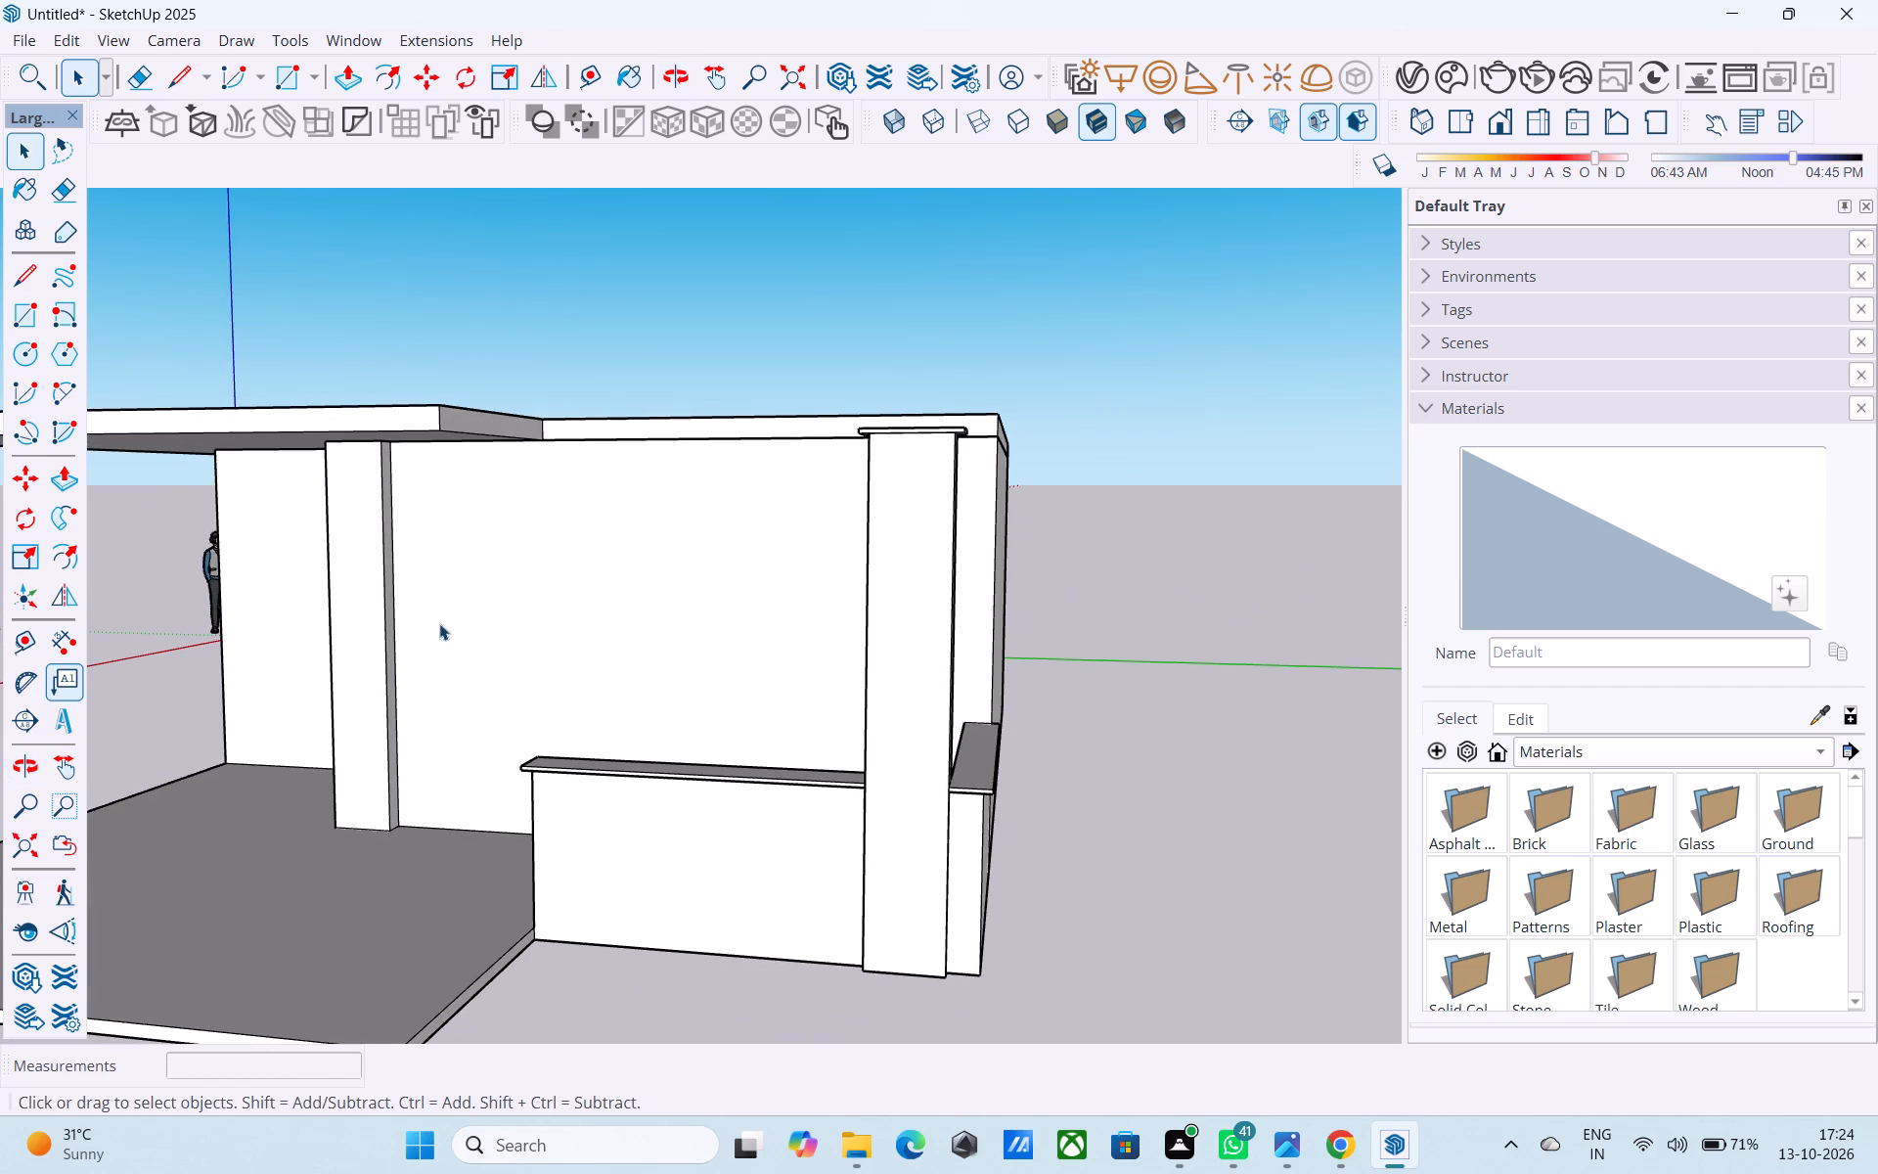
scroll(437, 620, "up", 4)
key("r")
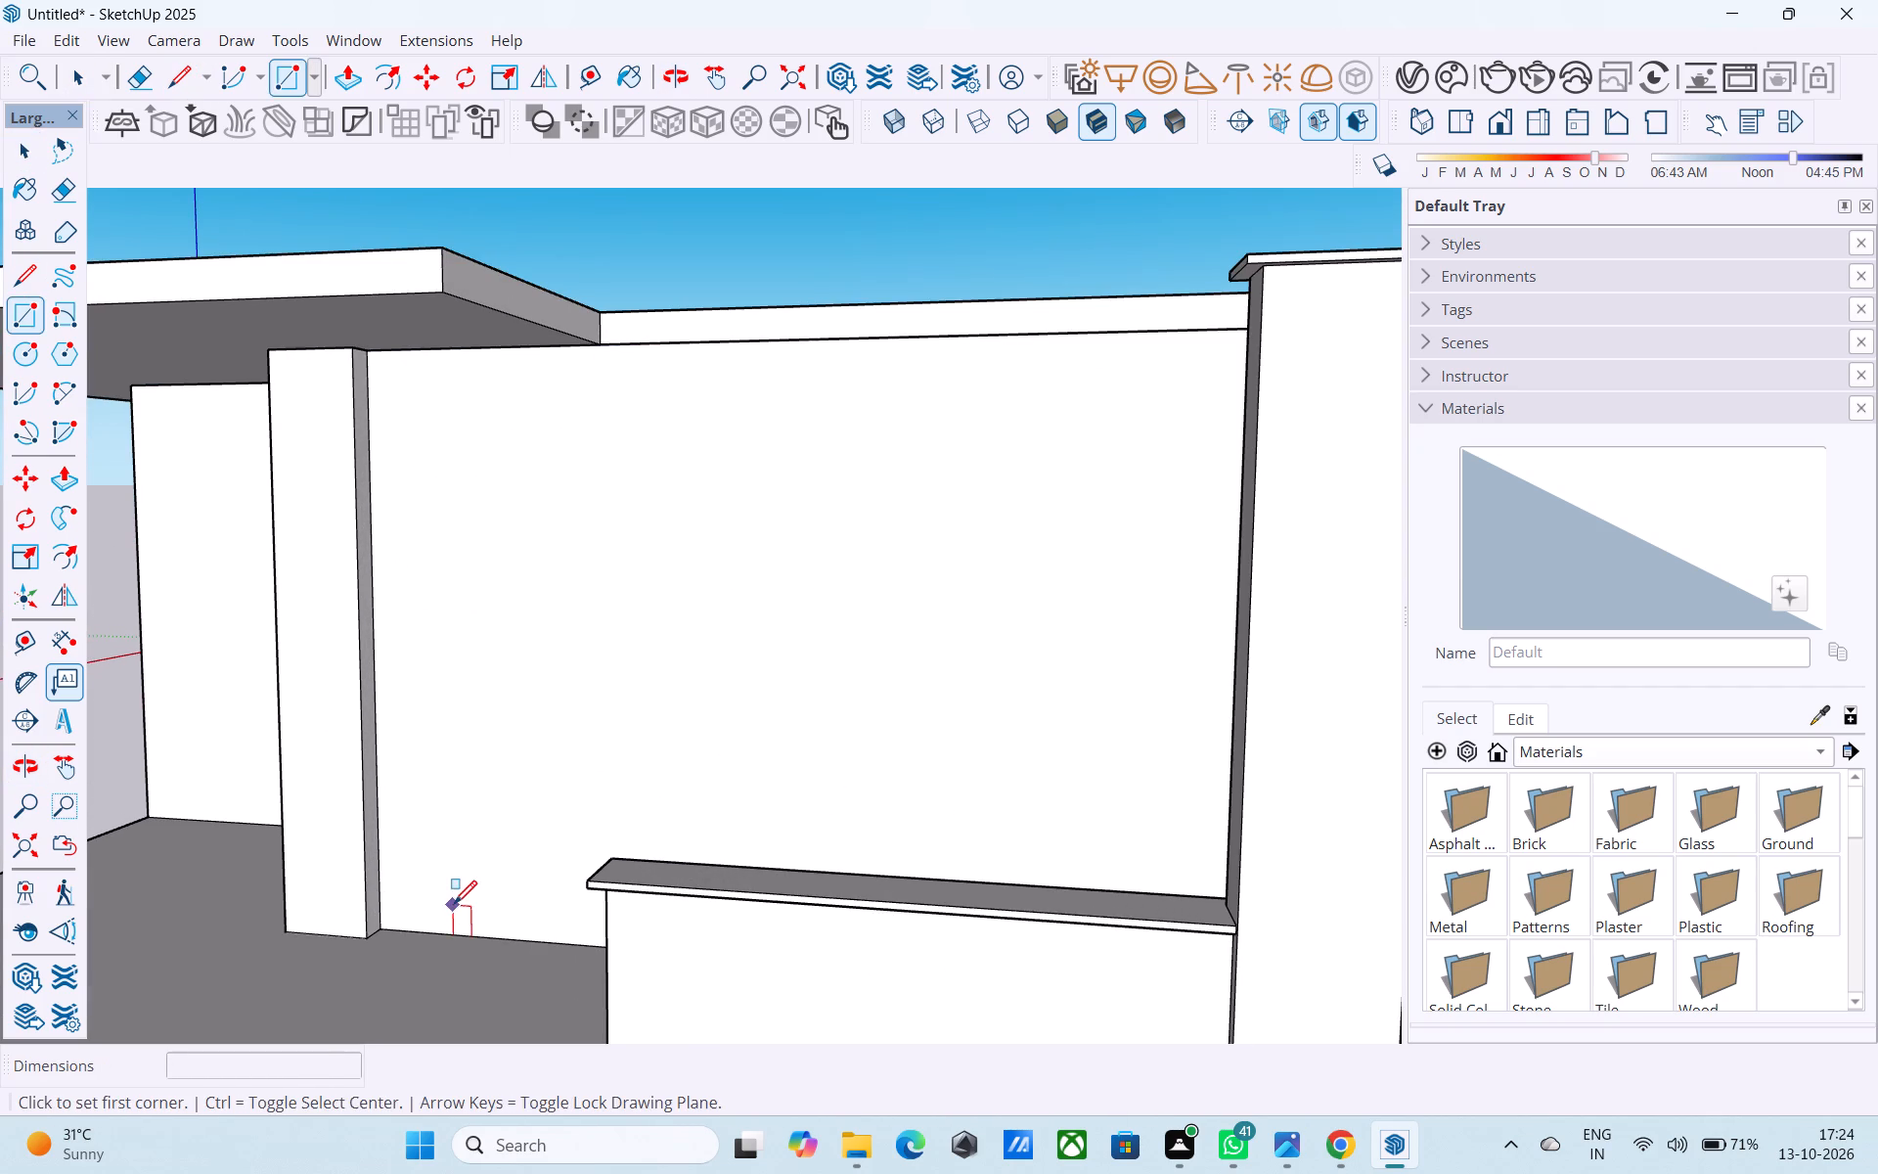
key("space")
double_click(453, 899)
key("r")
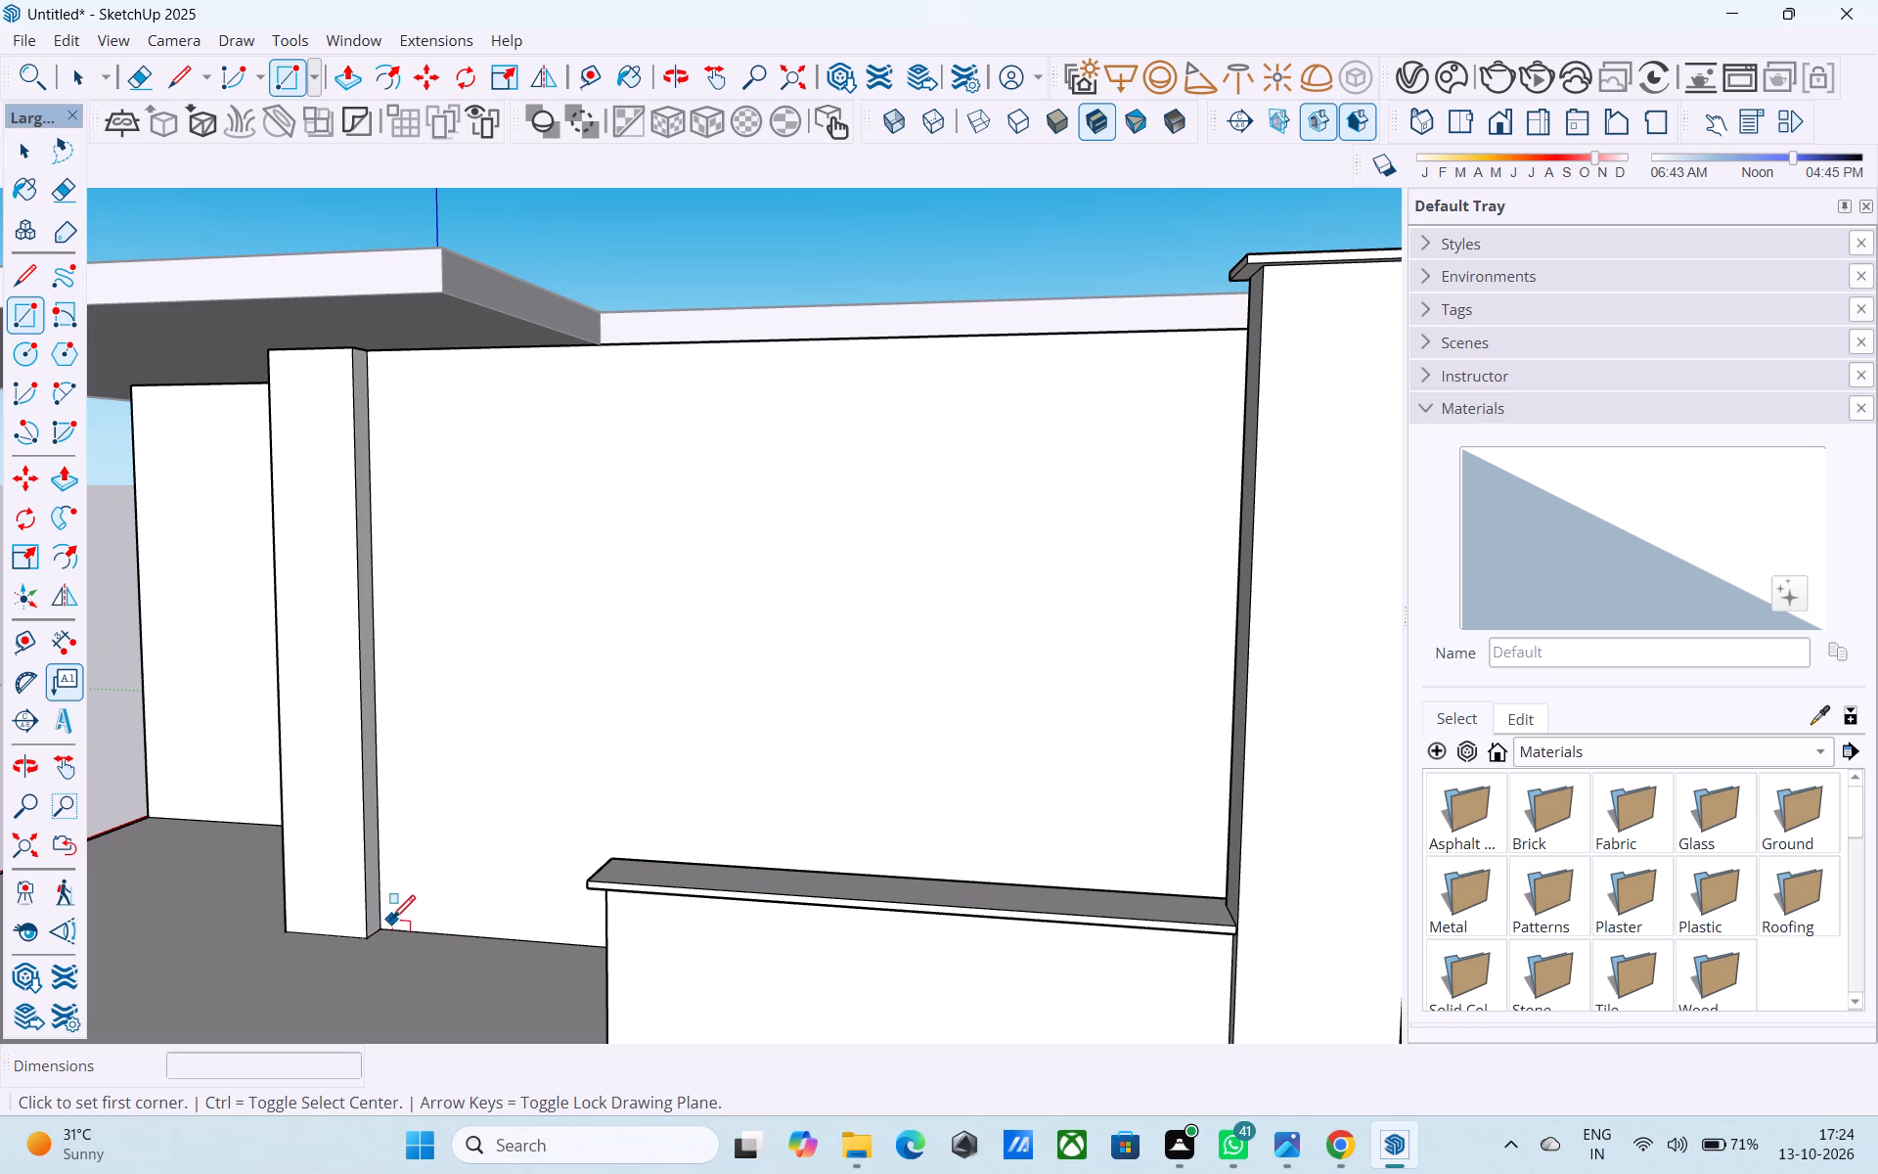
left_click(384, 922)
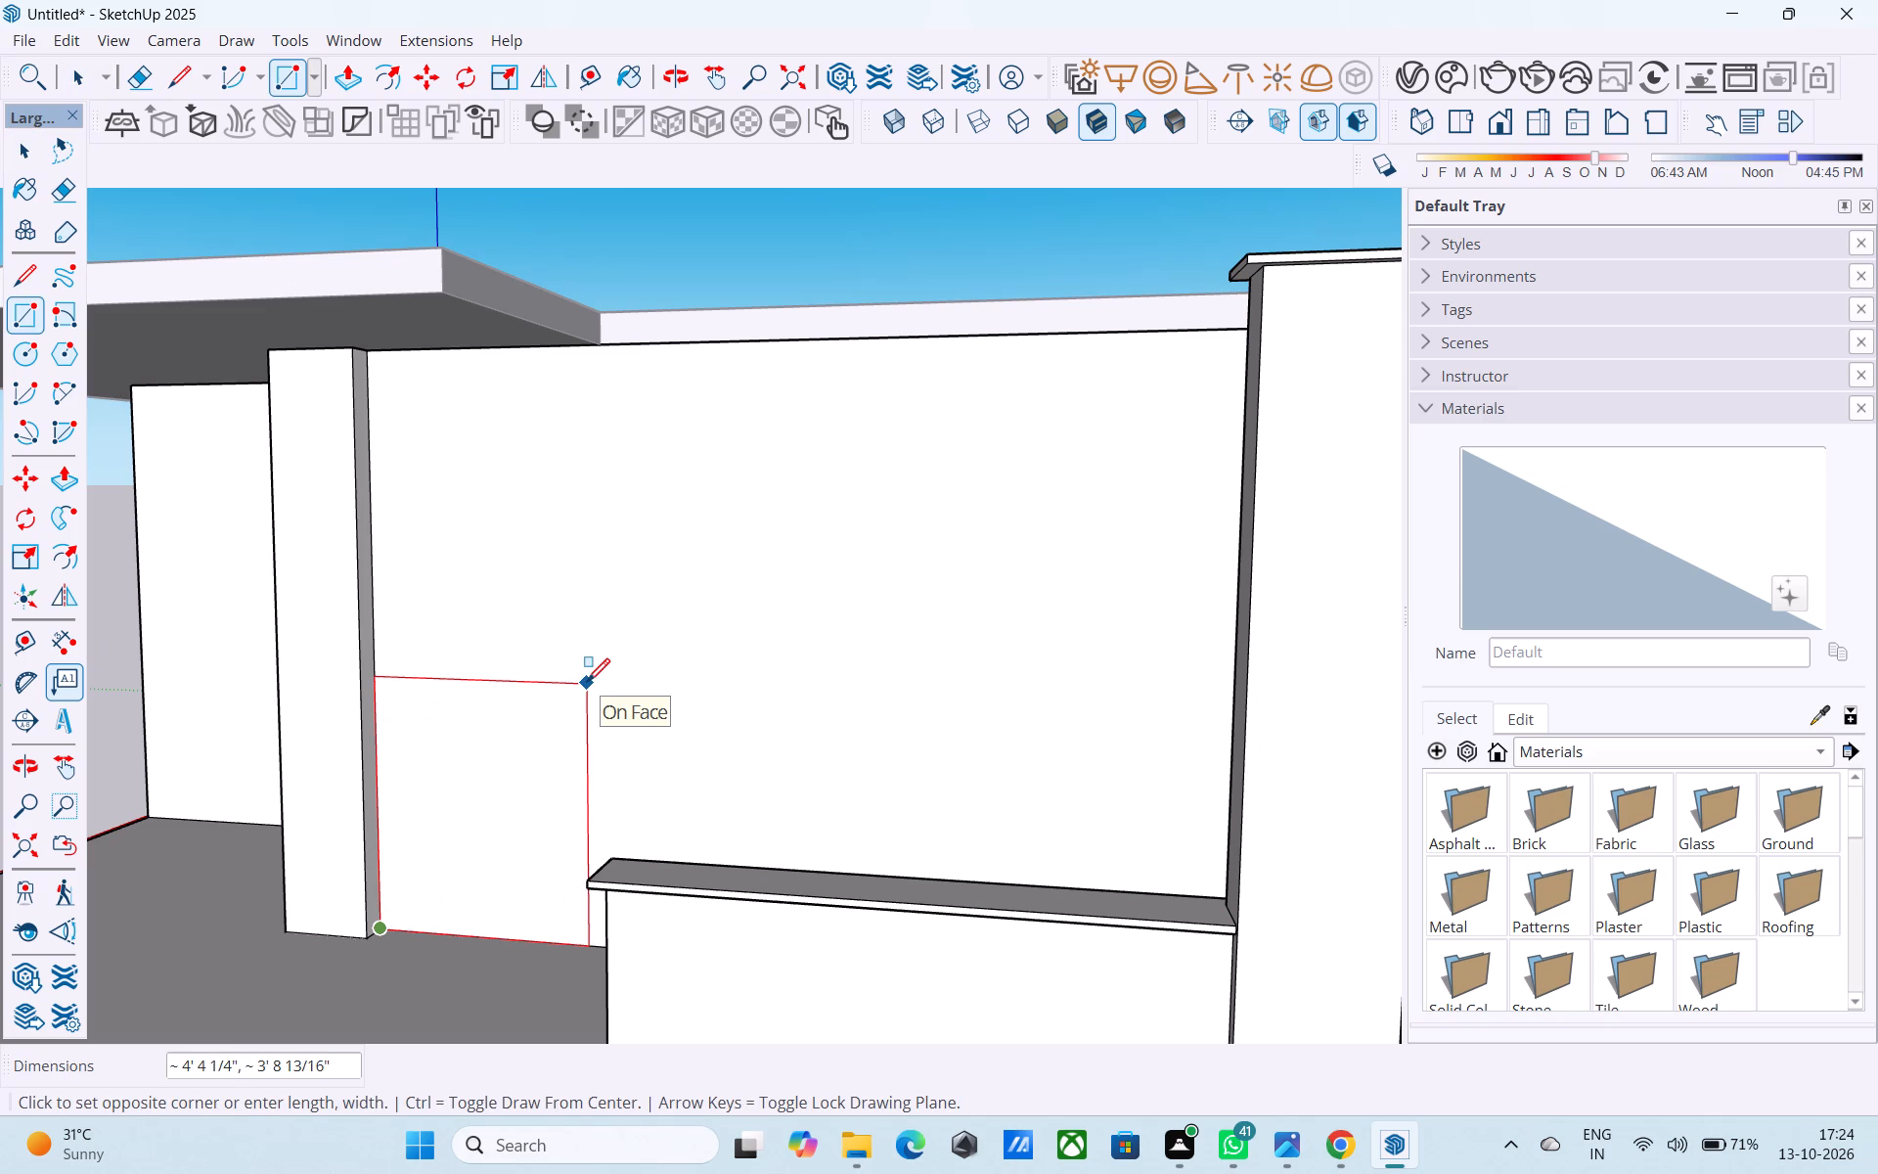
type("4',8'")
key("Return")
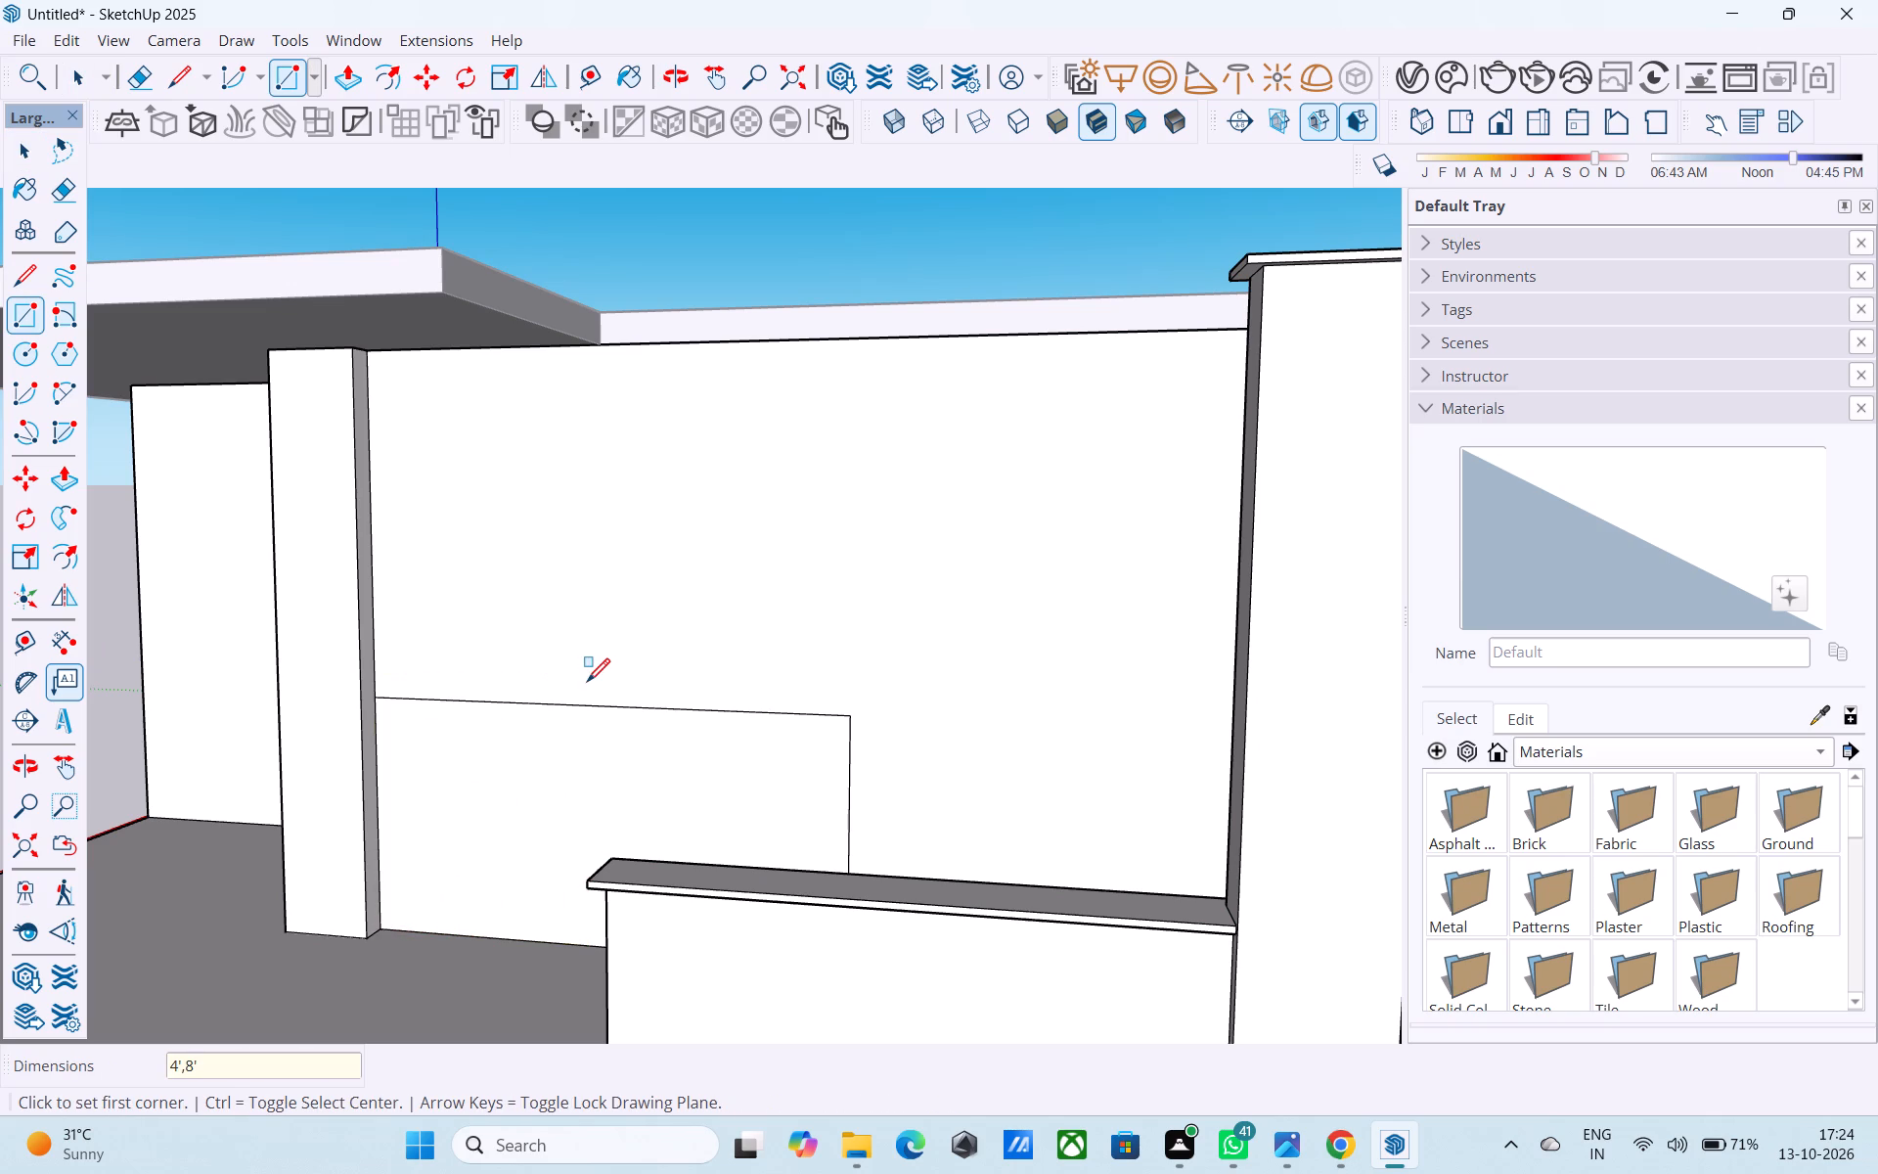
type("8',4'")
key("Return")
key("space")
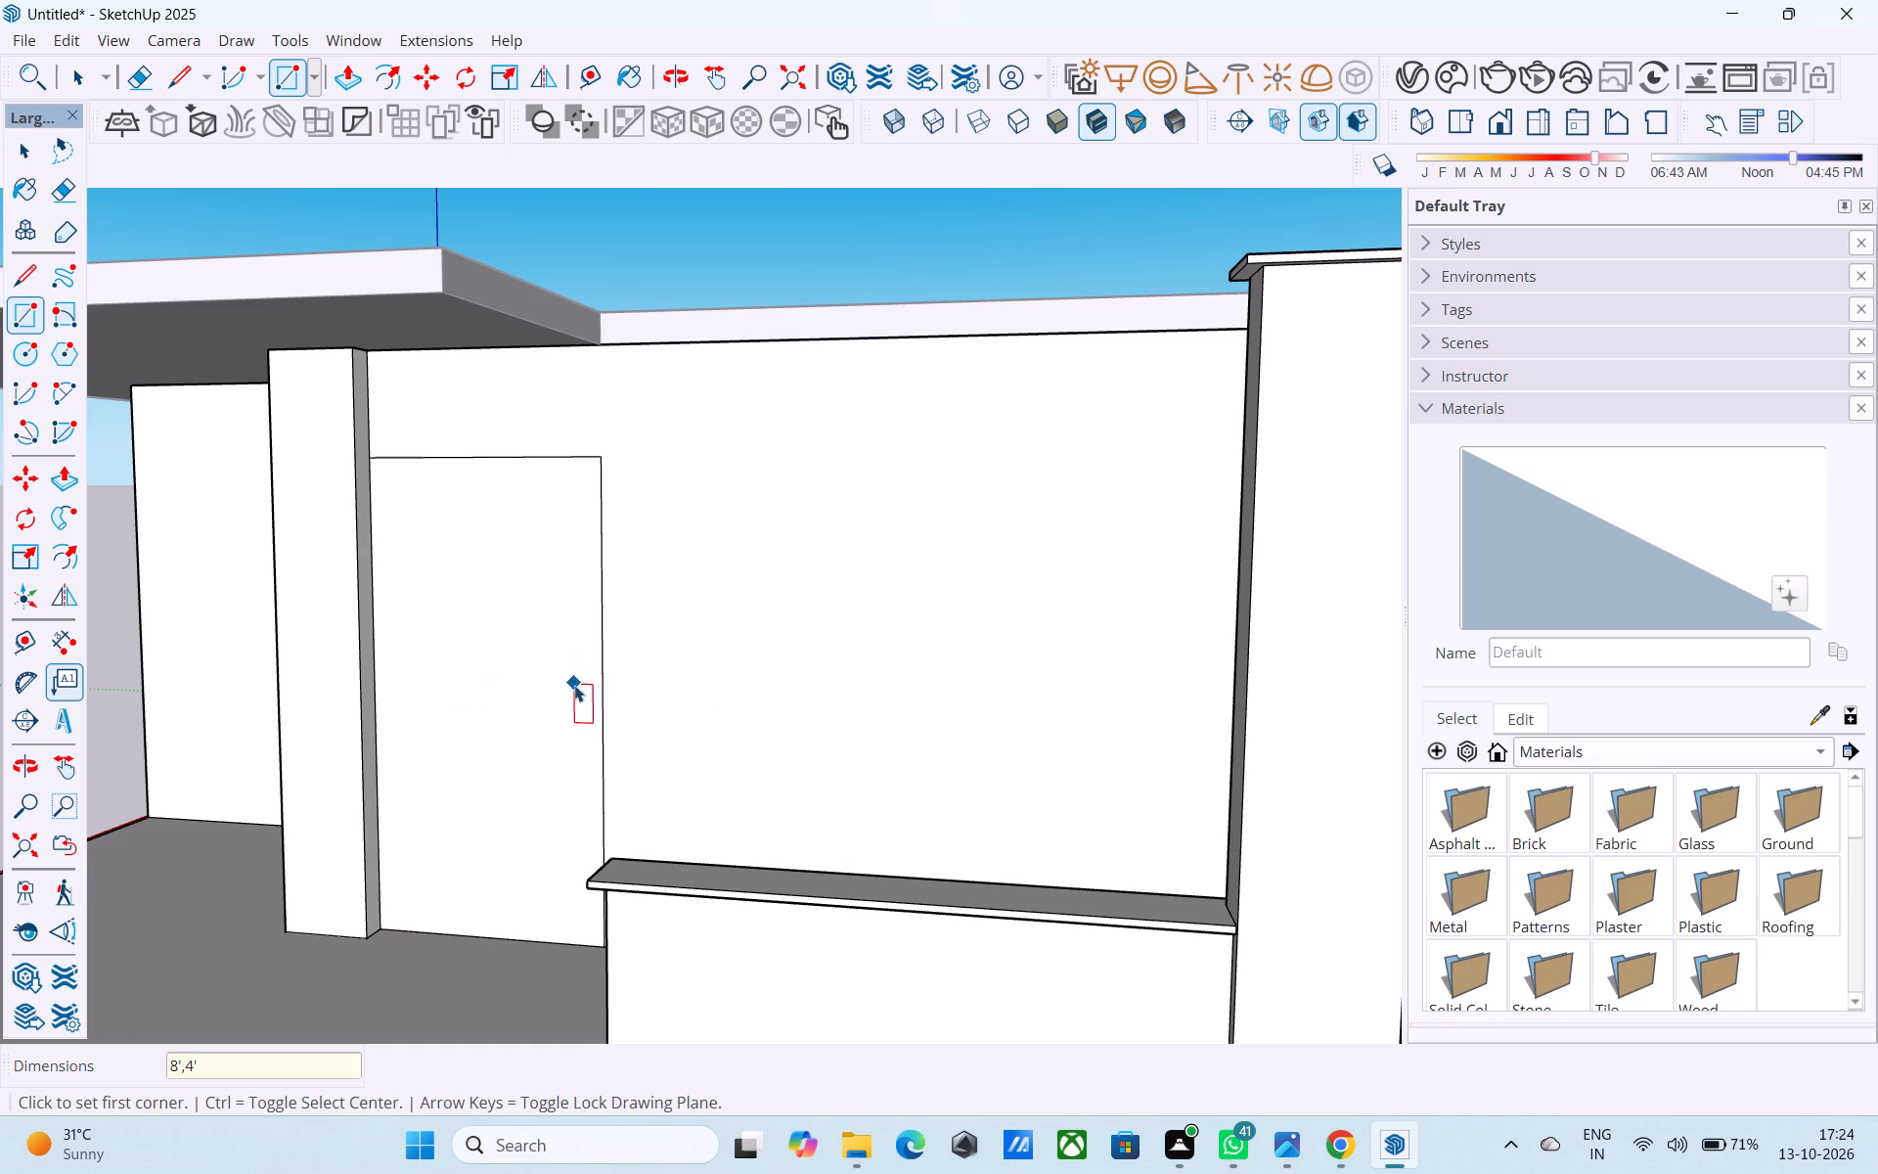
Examine the door outline beside the pilaster and the whole house from the front, from above and from below the overhang.
middle_click_drag(574, 685, 713, 688)
middle_click_drag(814, 688, 670, 697)
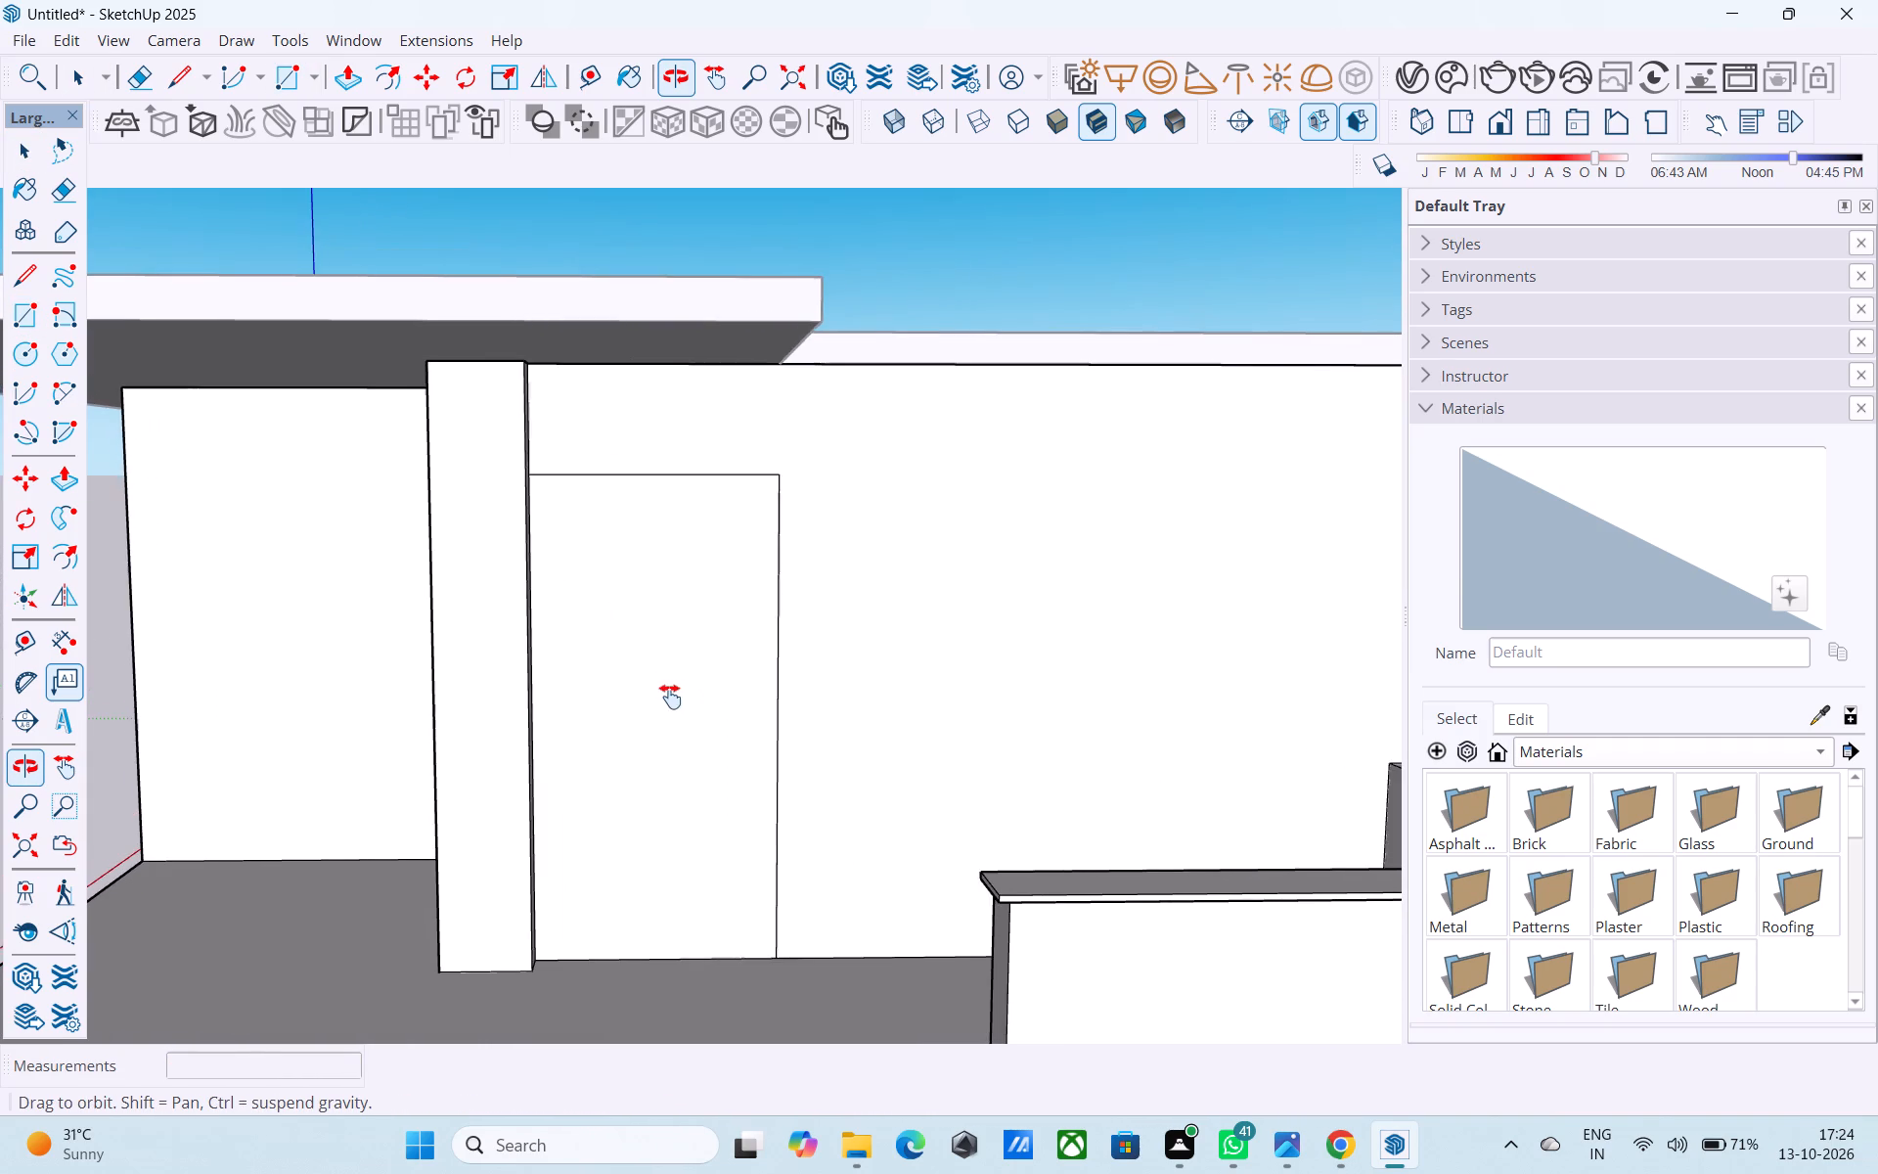
middle_click_drag(670, 697, 671, 695)
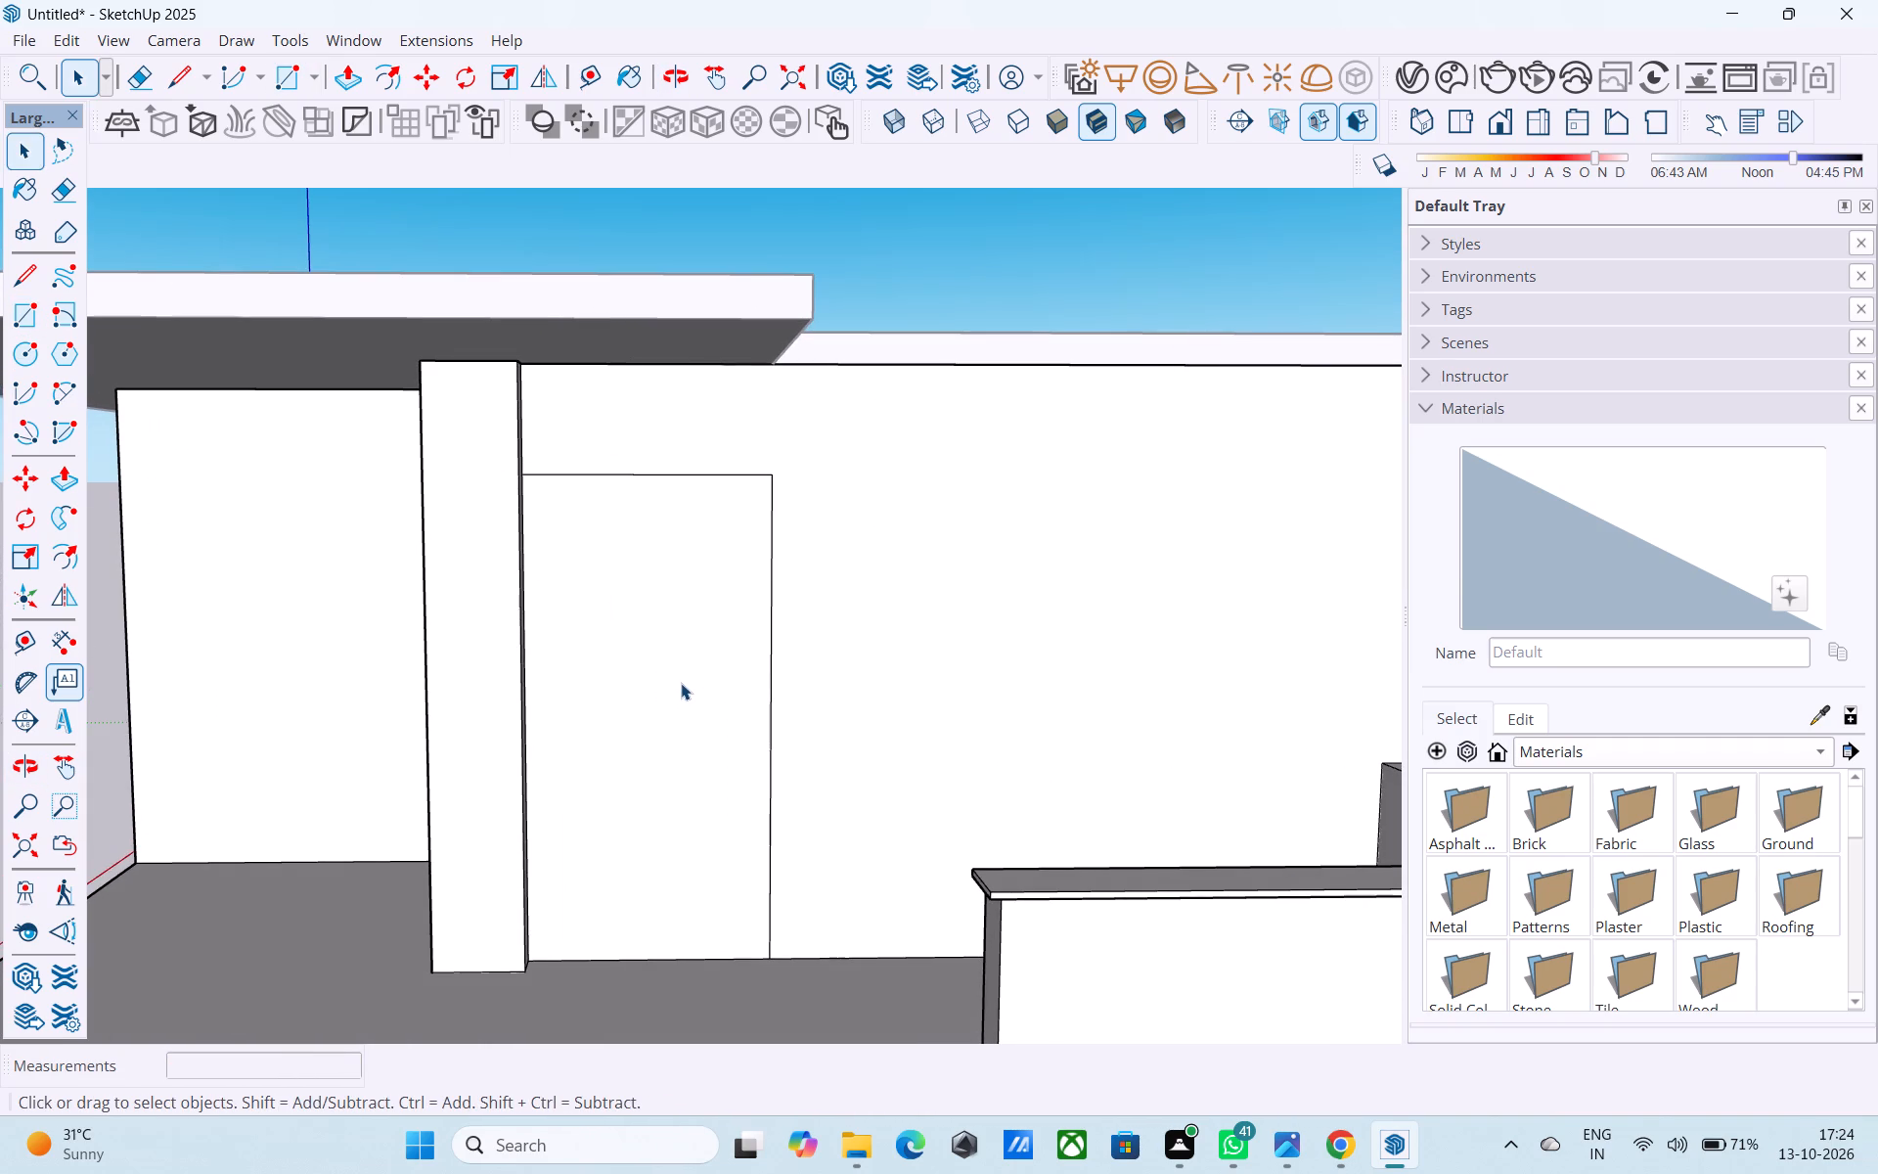
middle_click_drag(681, 683, 614, 668)
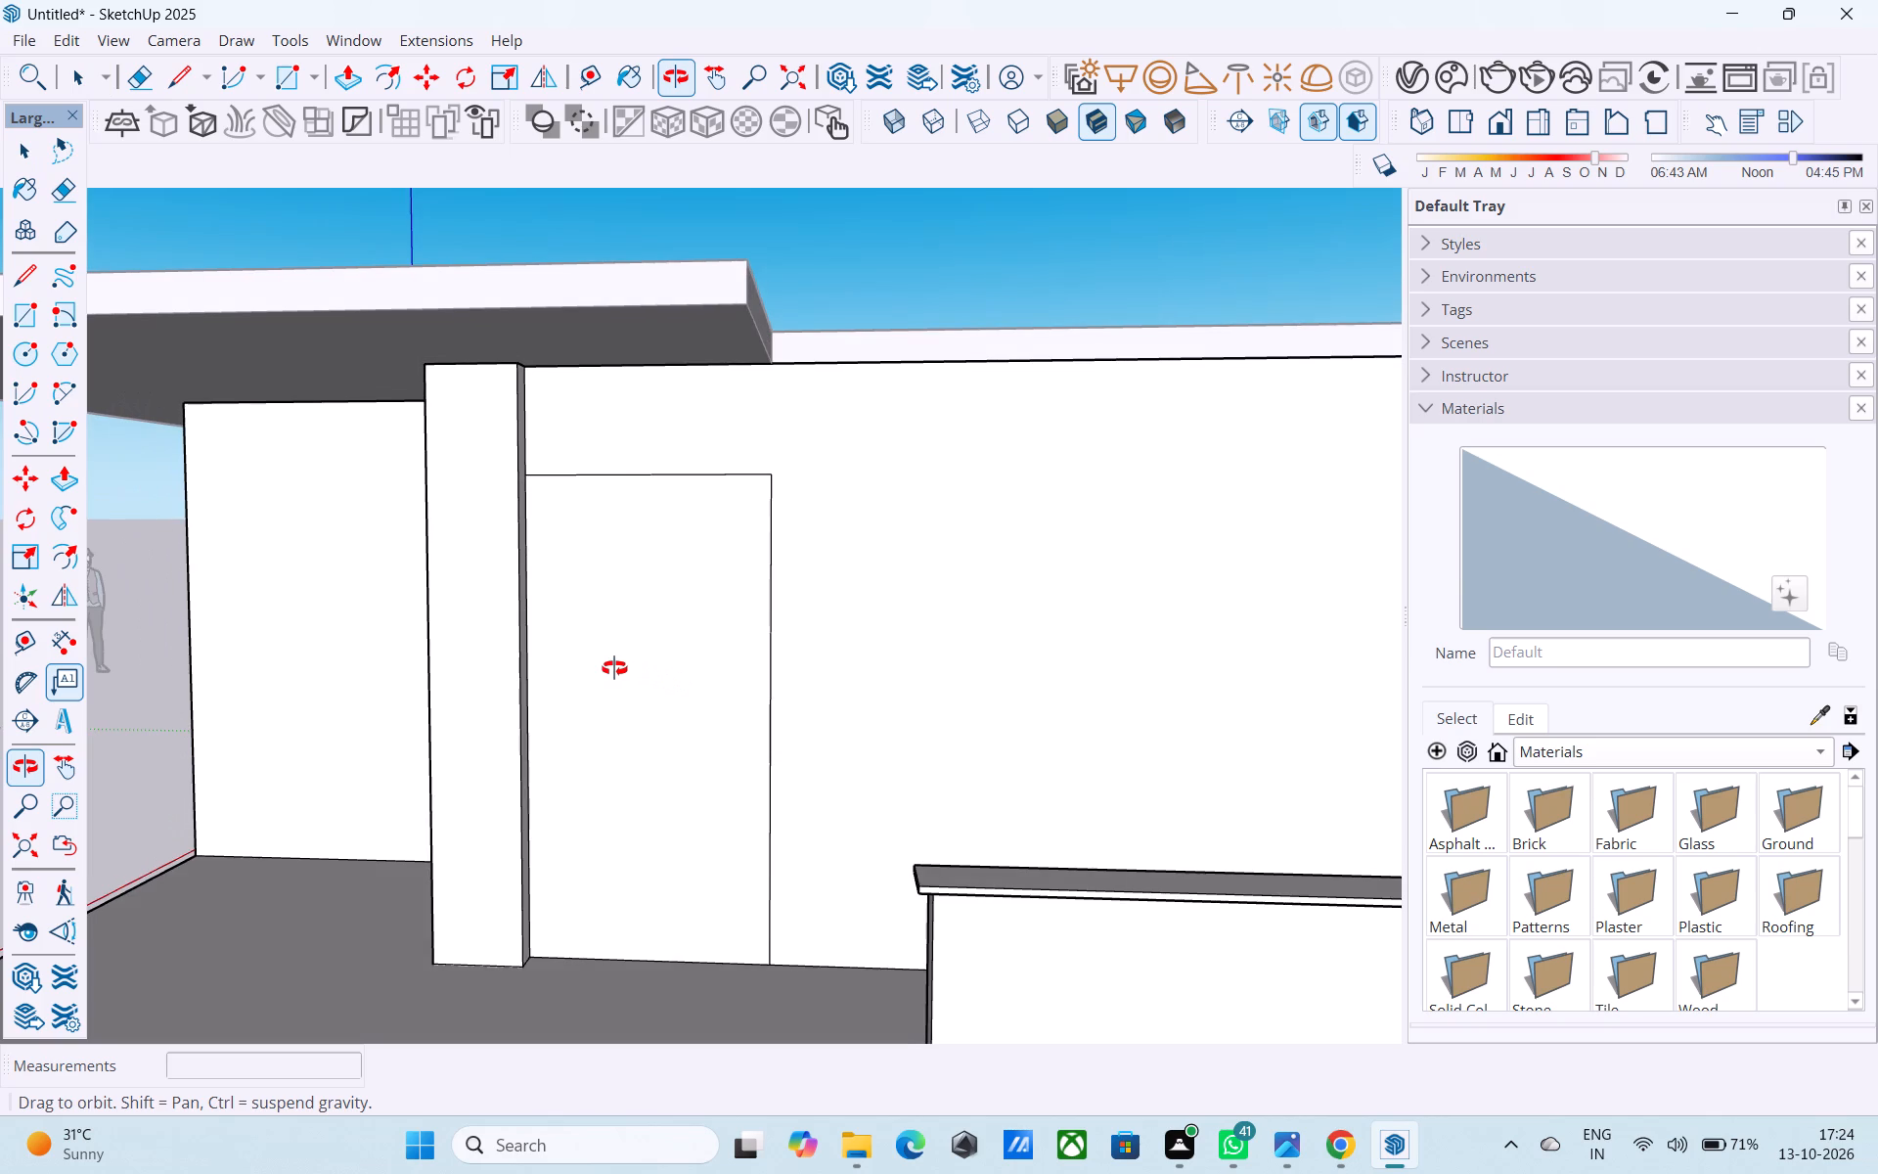
middle_click_drag(614, 668, 655, 651)
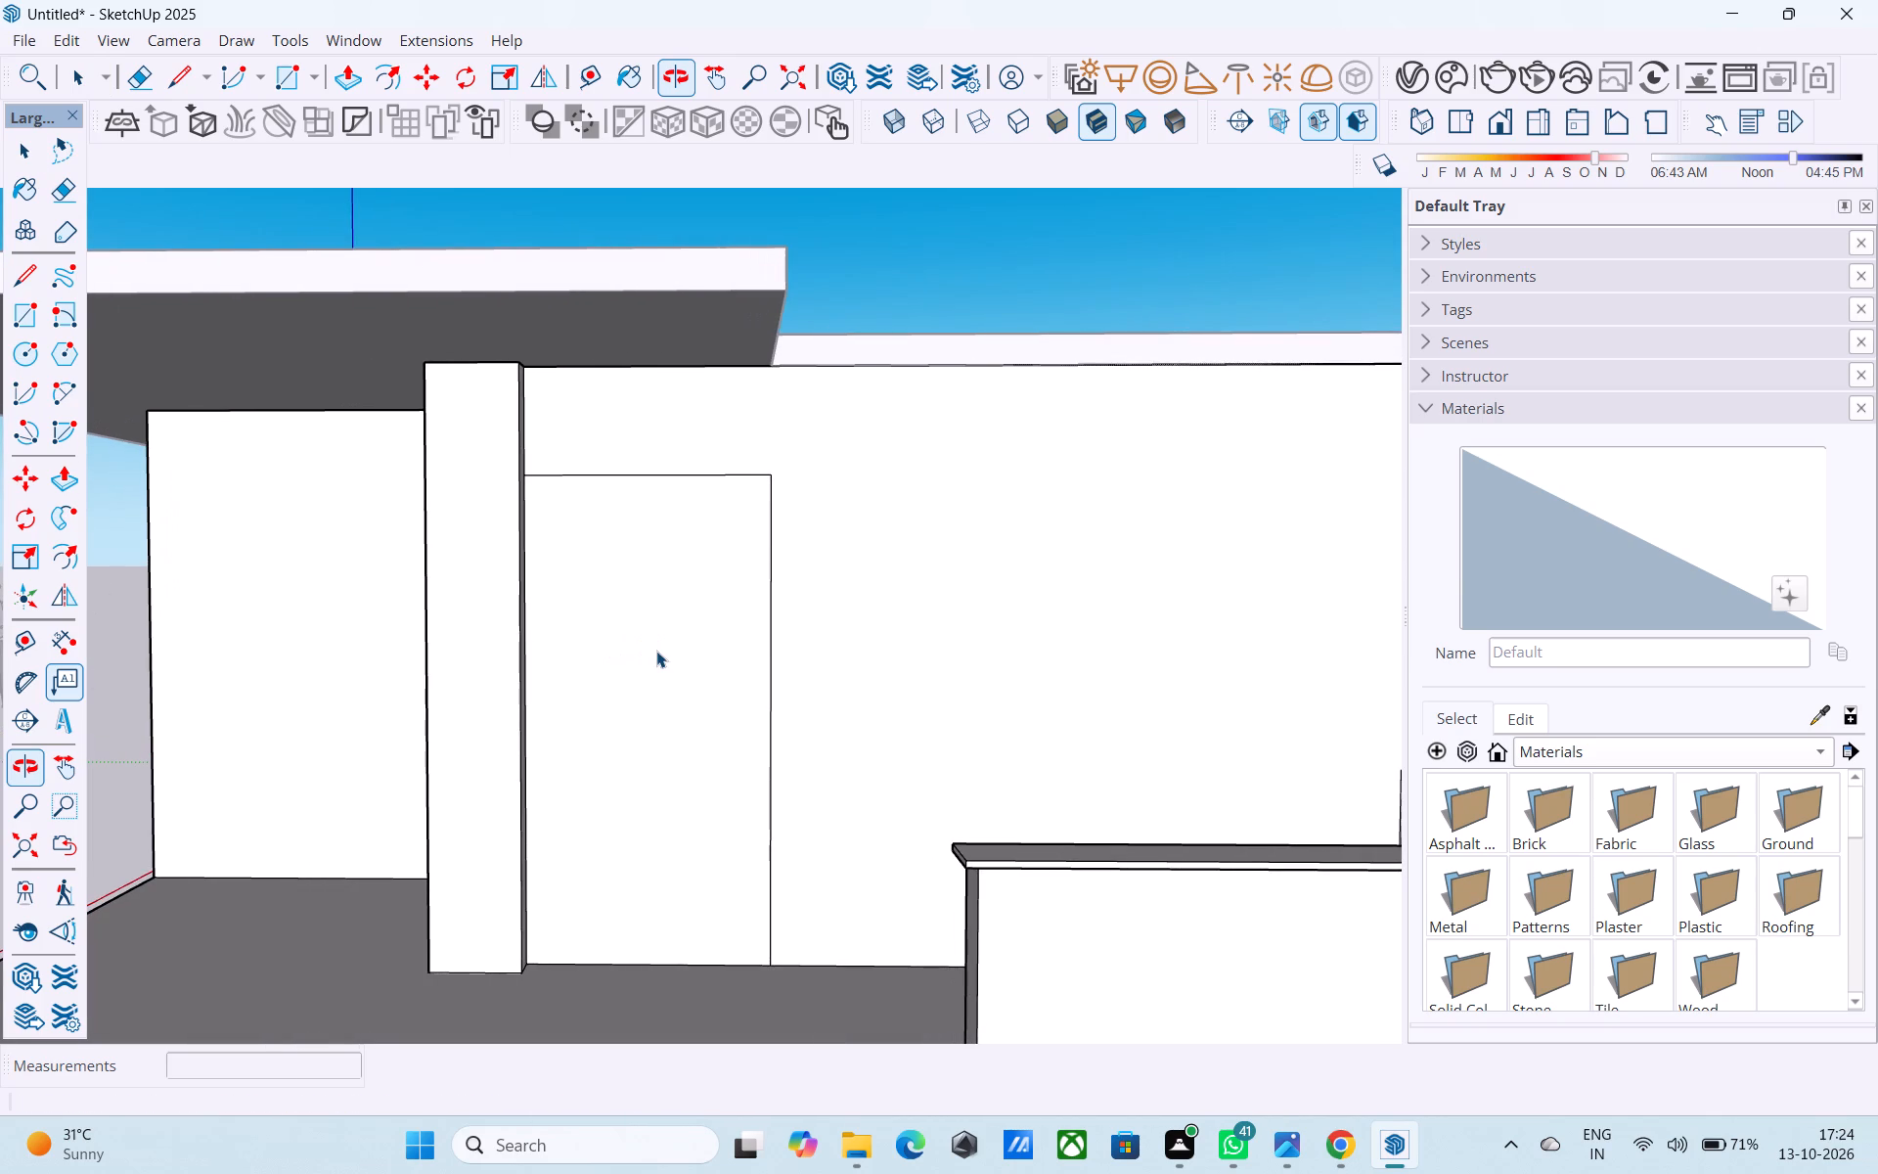
middle_click_drag(668, 651, 723, 650)
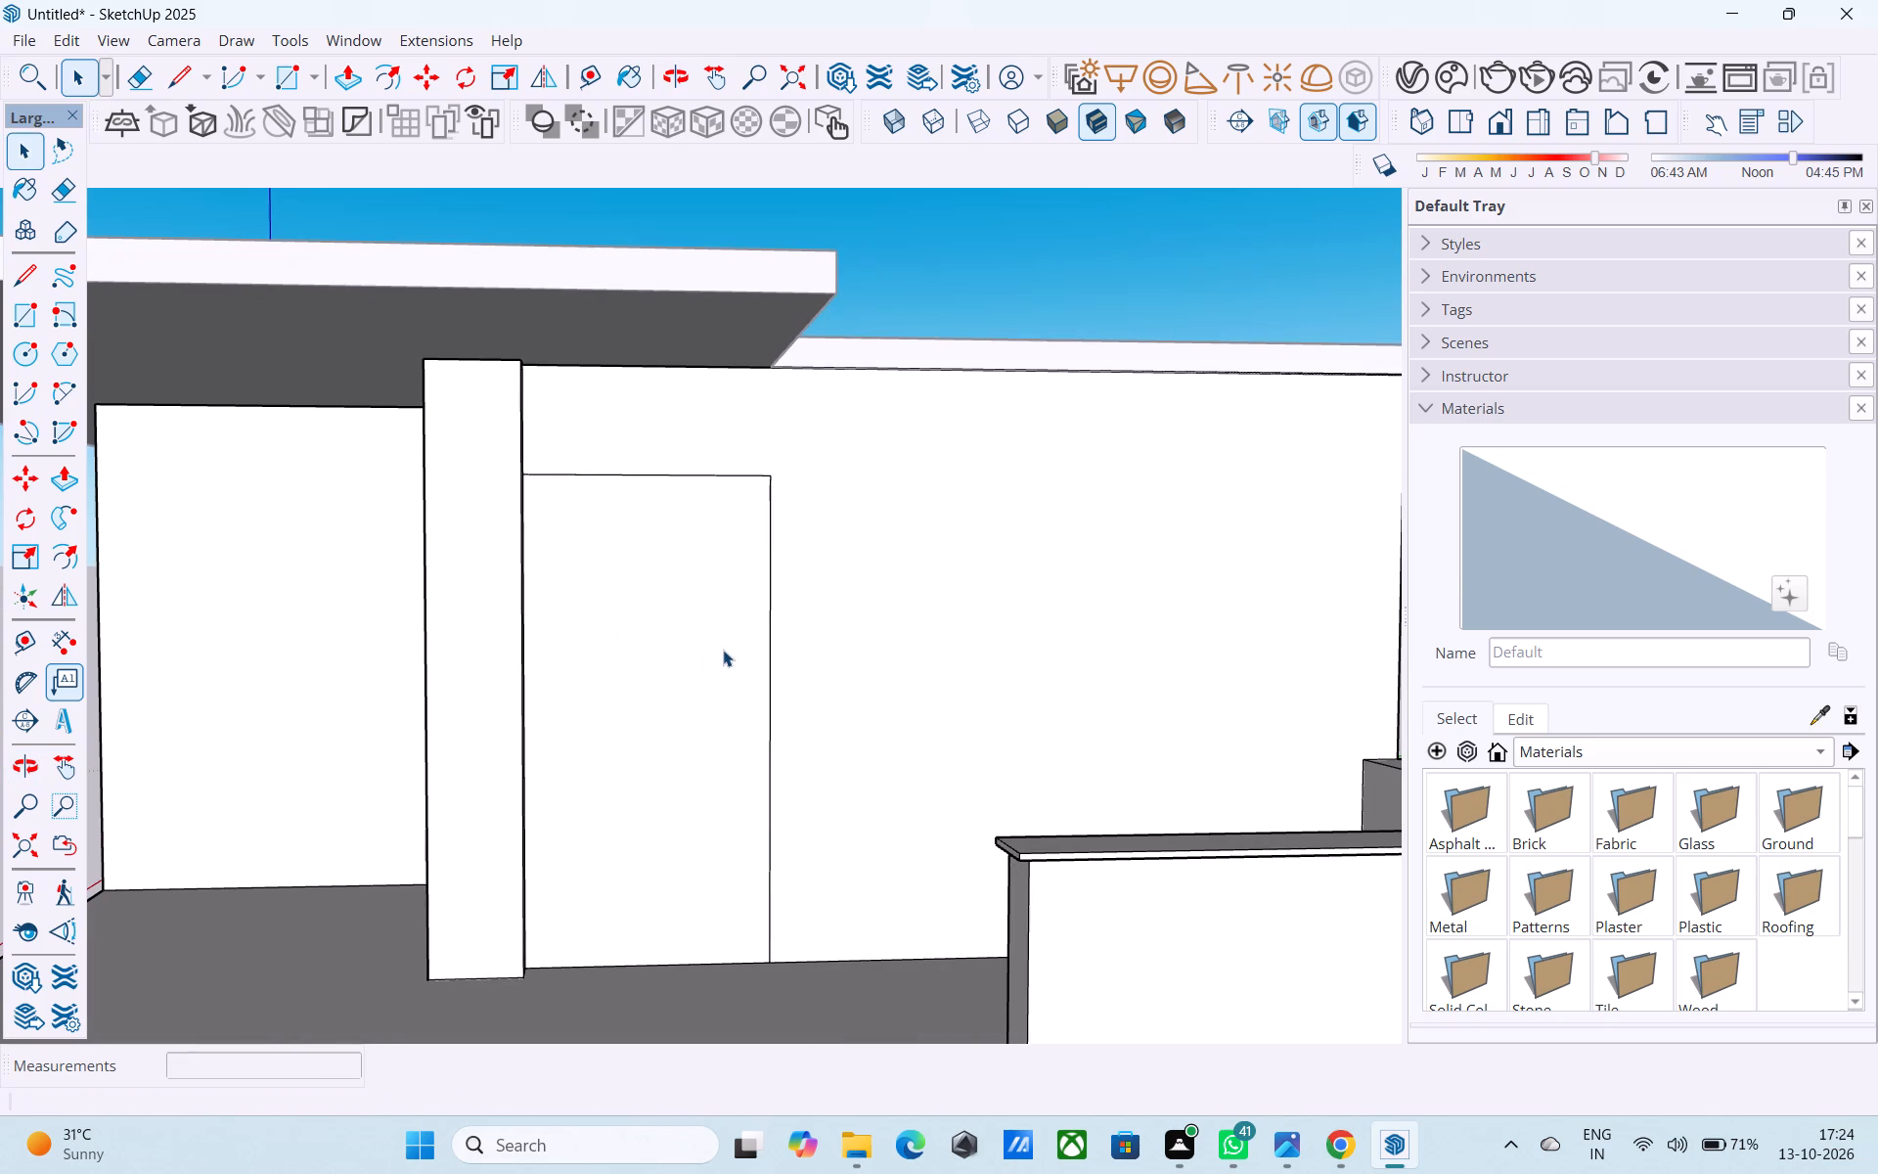
middle_click_drag(715, 650, 690, 656)
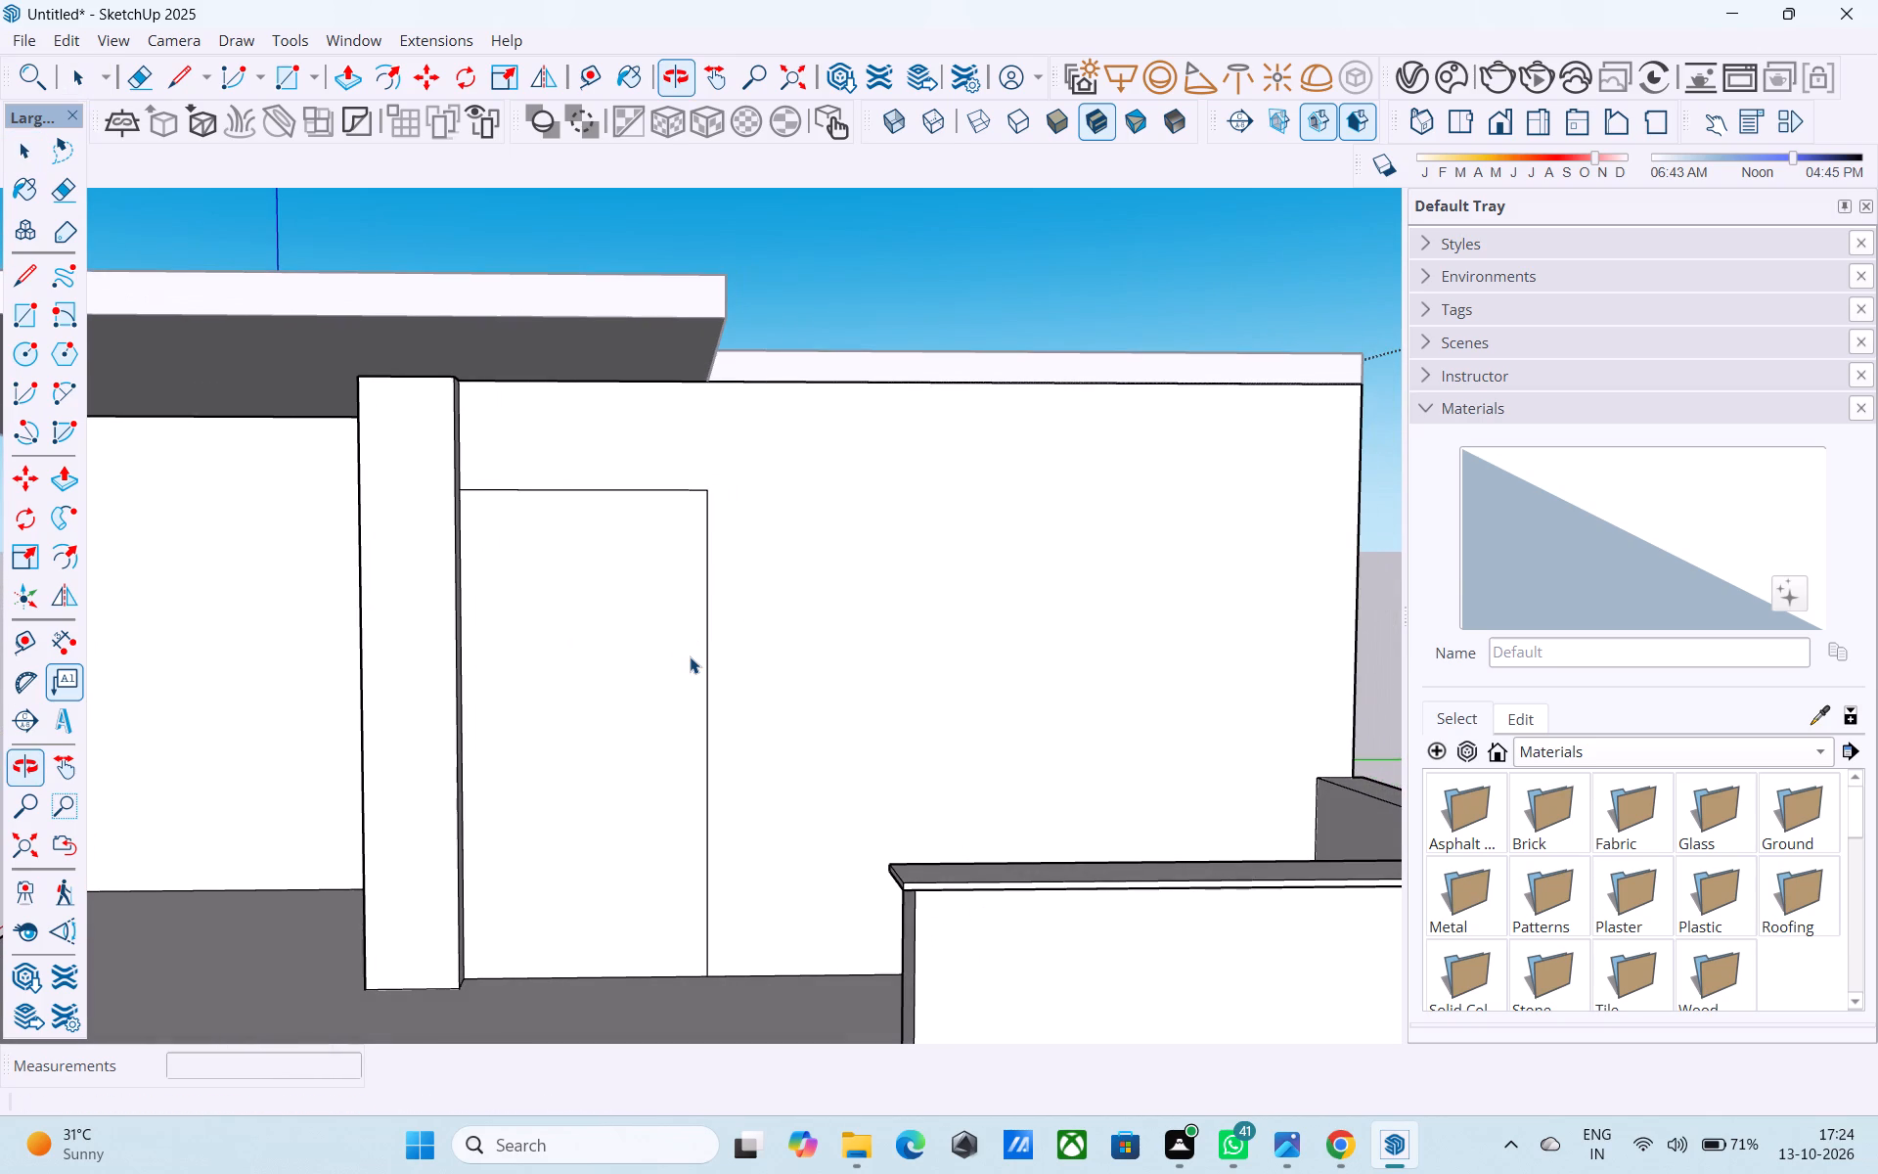
middle_click_drag(690, 656, 706, 805)
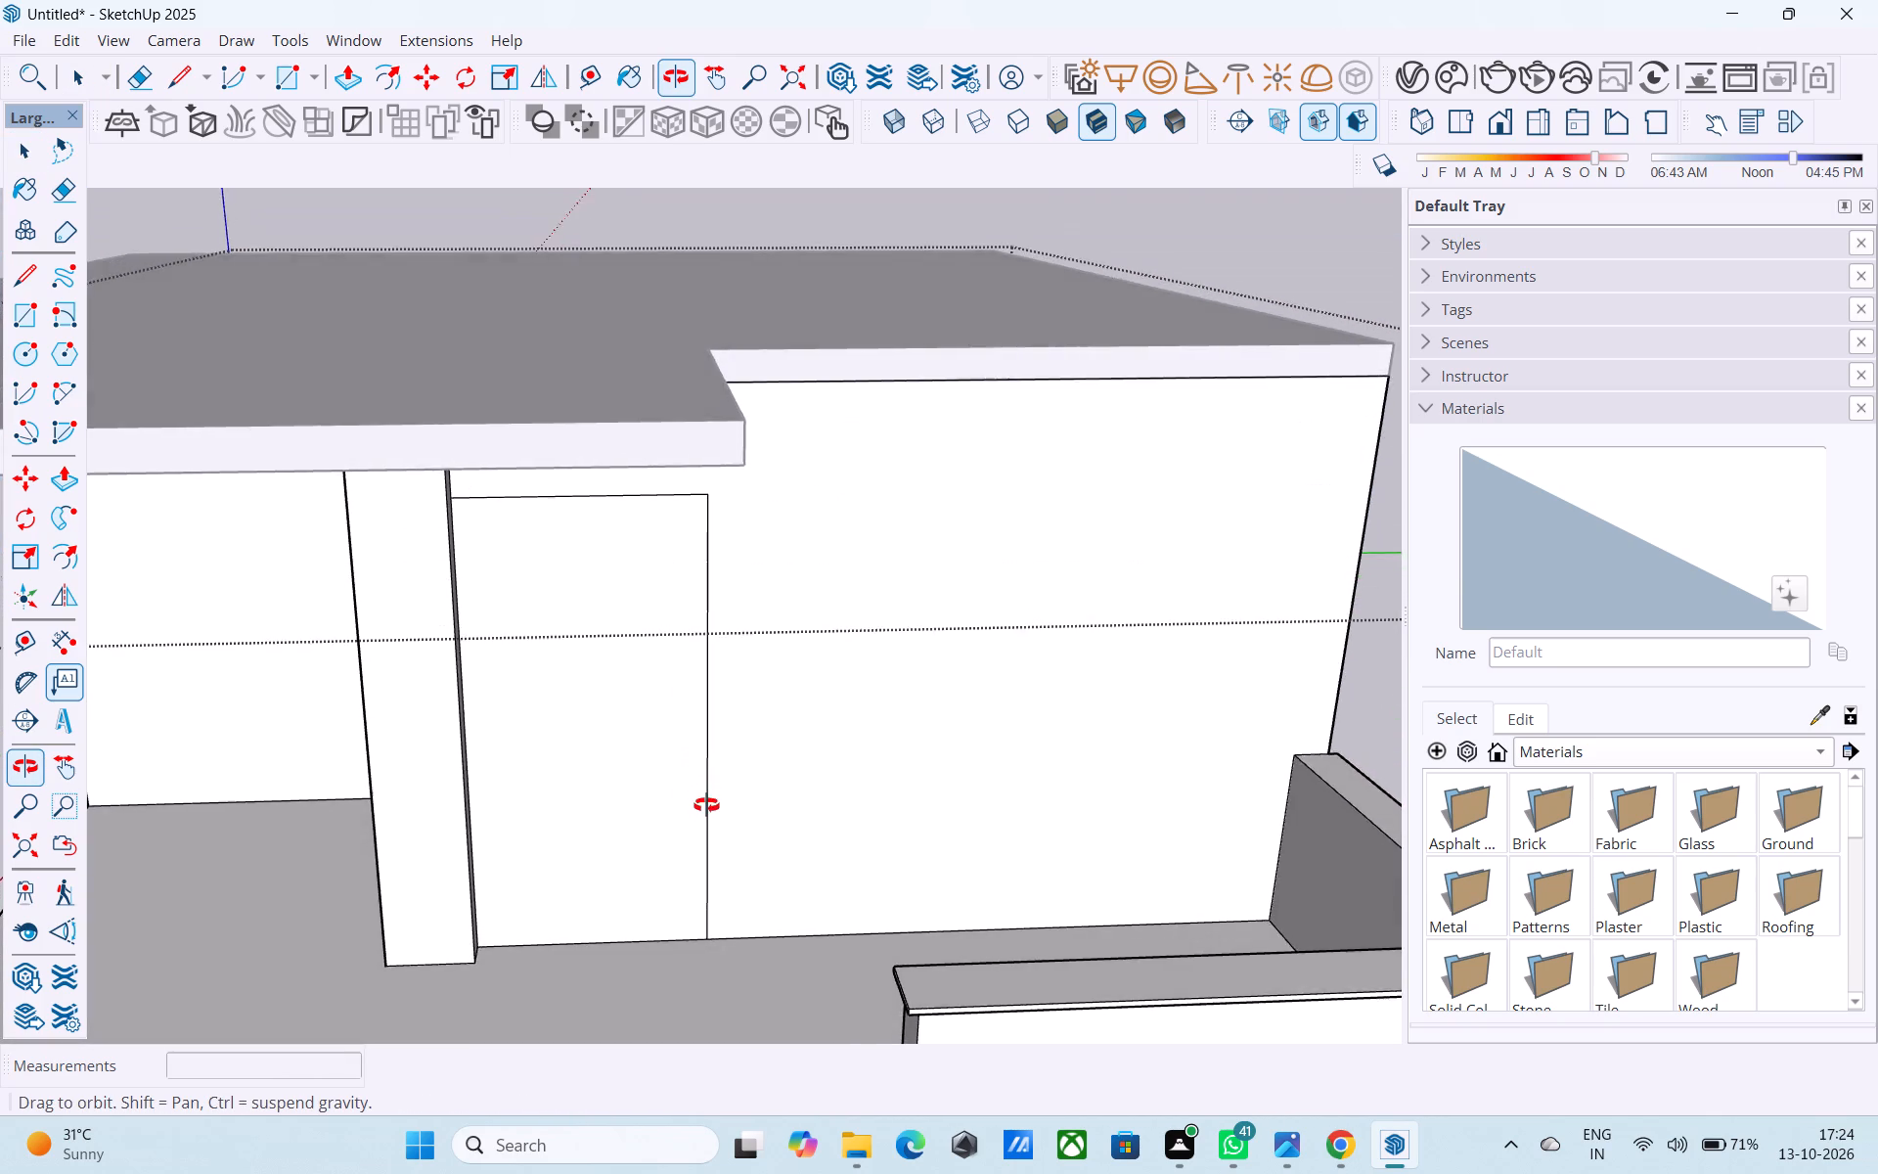
middle_click_drag(706, 805, 734, 547)
middle_click_drag(734, 547, 726, 605)
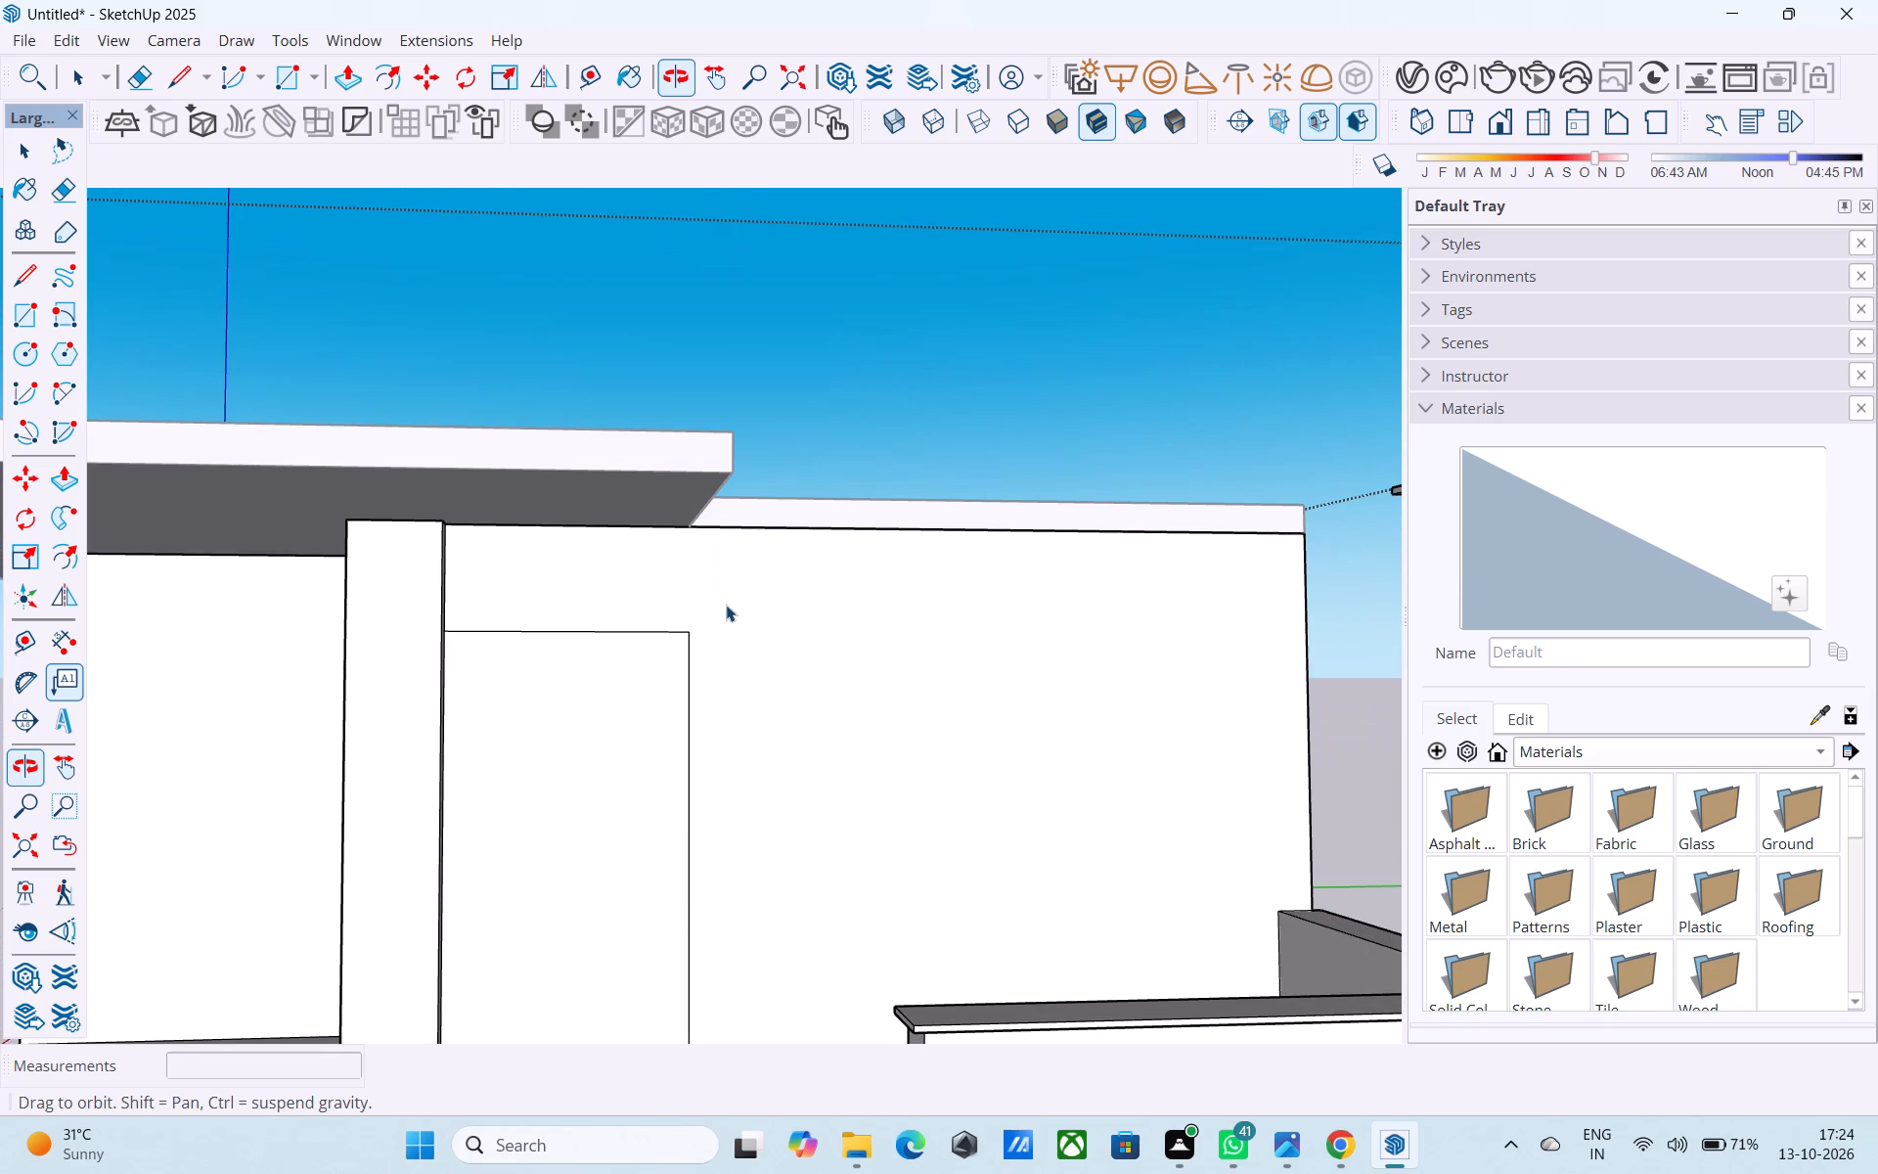
scroll(732, 603, "down", 9)
middle_click_drag(732, 606, 785, 766)
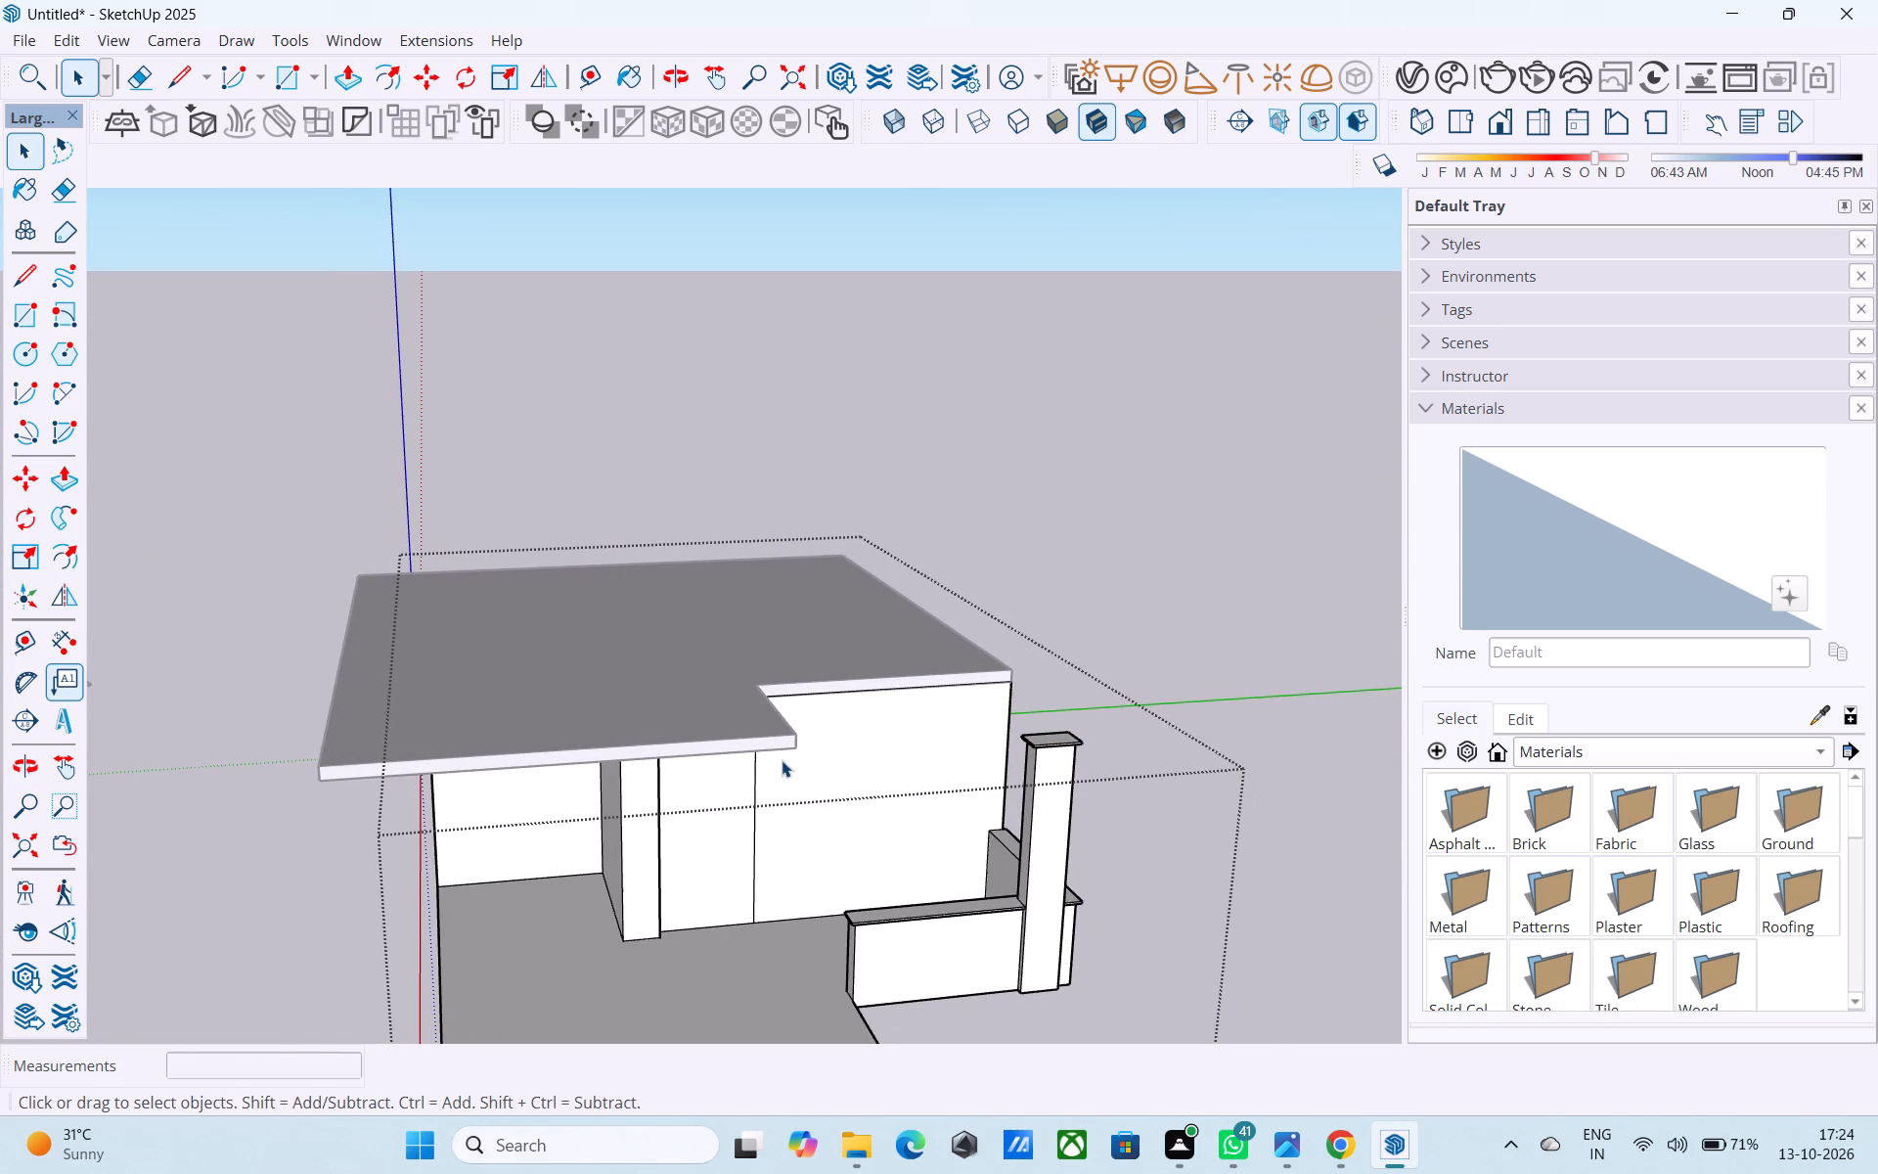
left_click(1155, 644)
middle_click_drag(982, 851, 921, 770)
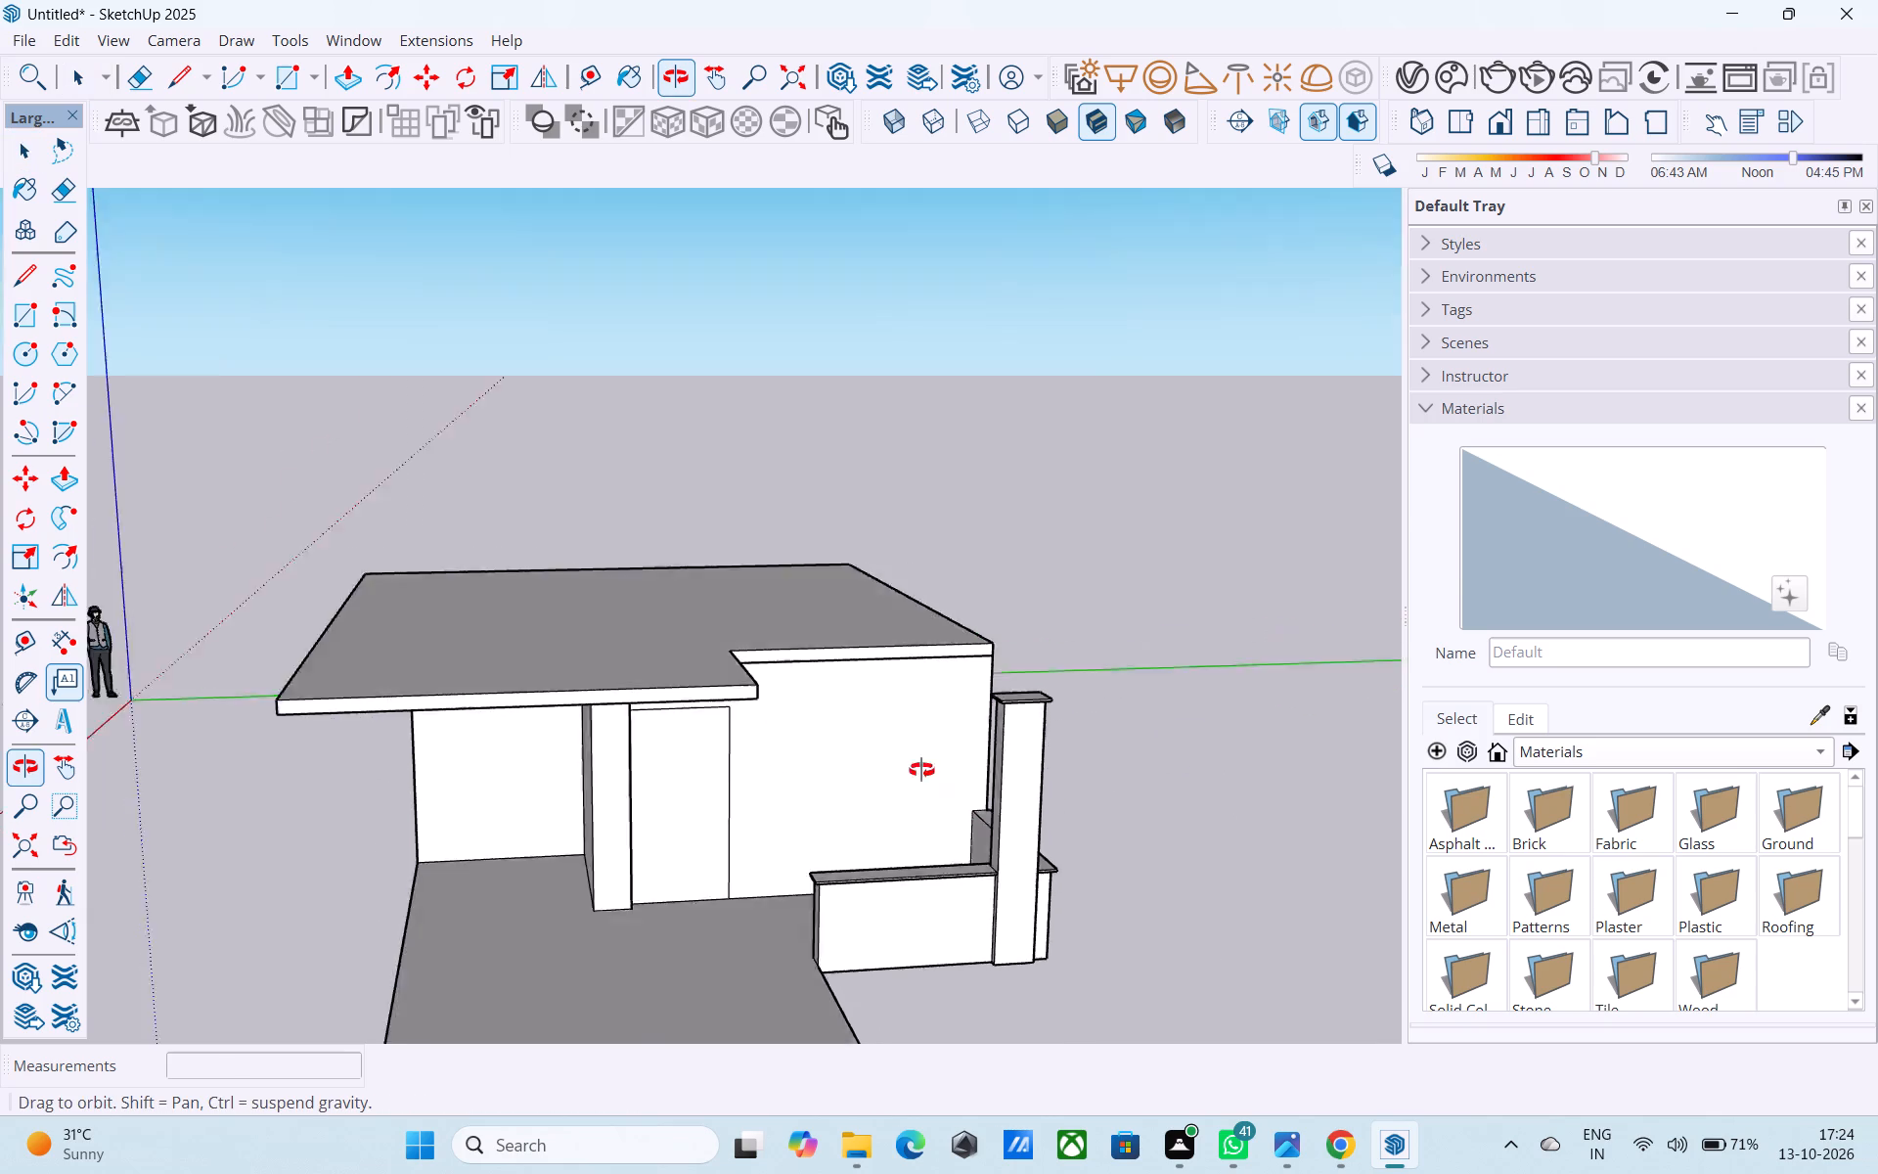
middle_click_drag(921, 770, 879, 718)
middle_click_drag(668, 675, 693, 711)
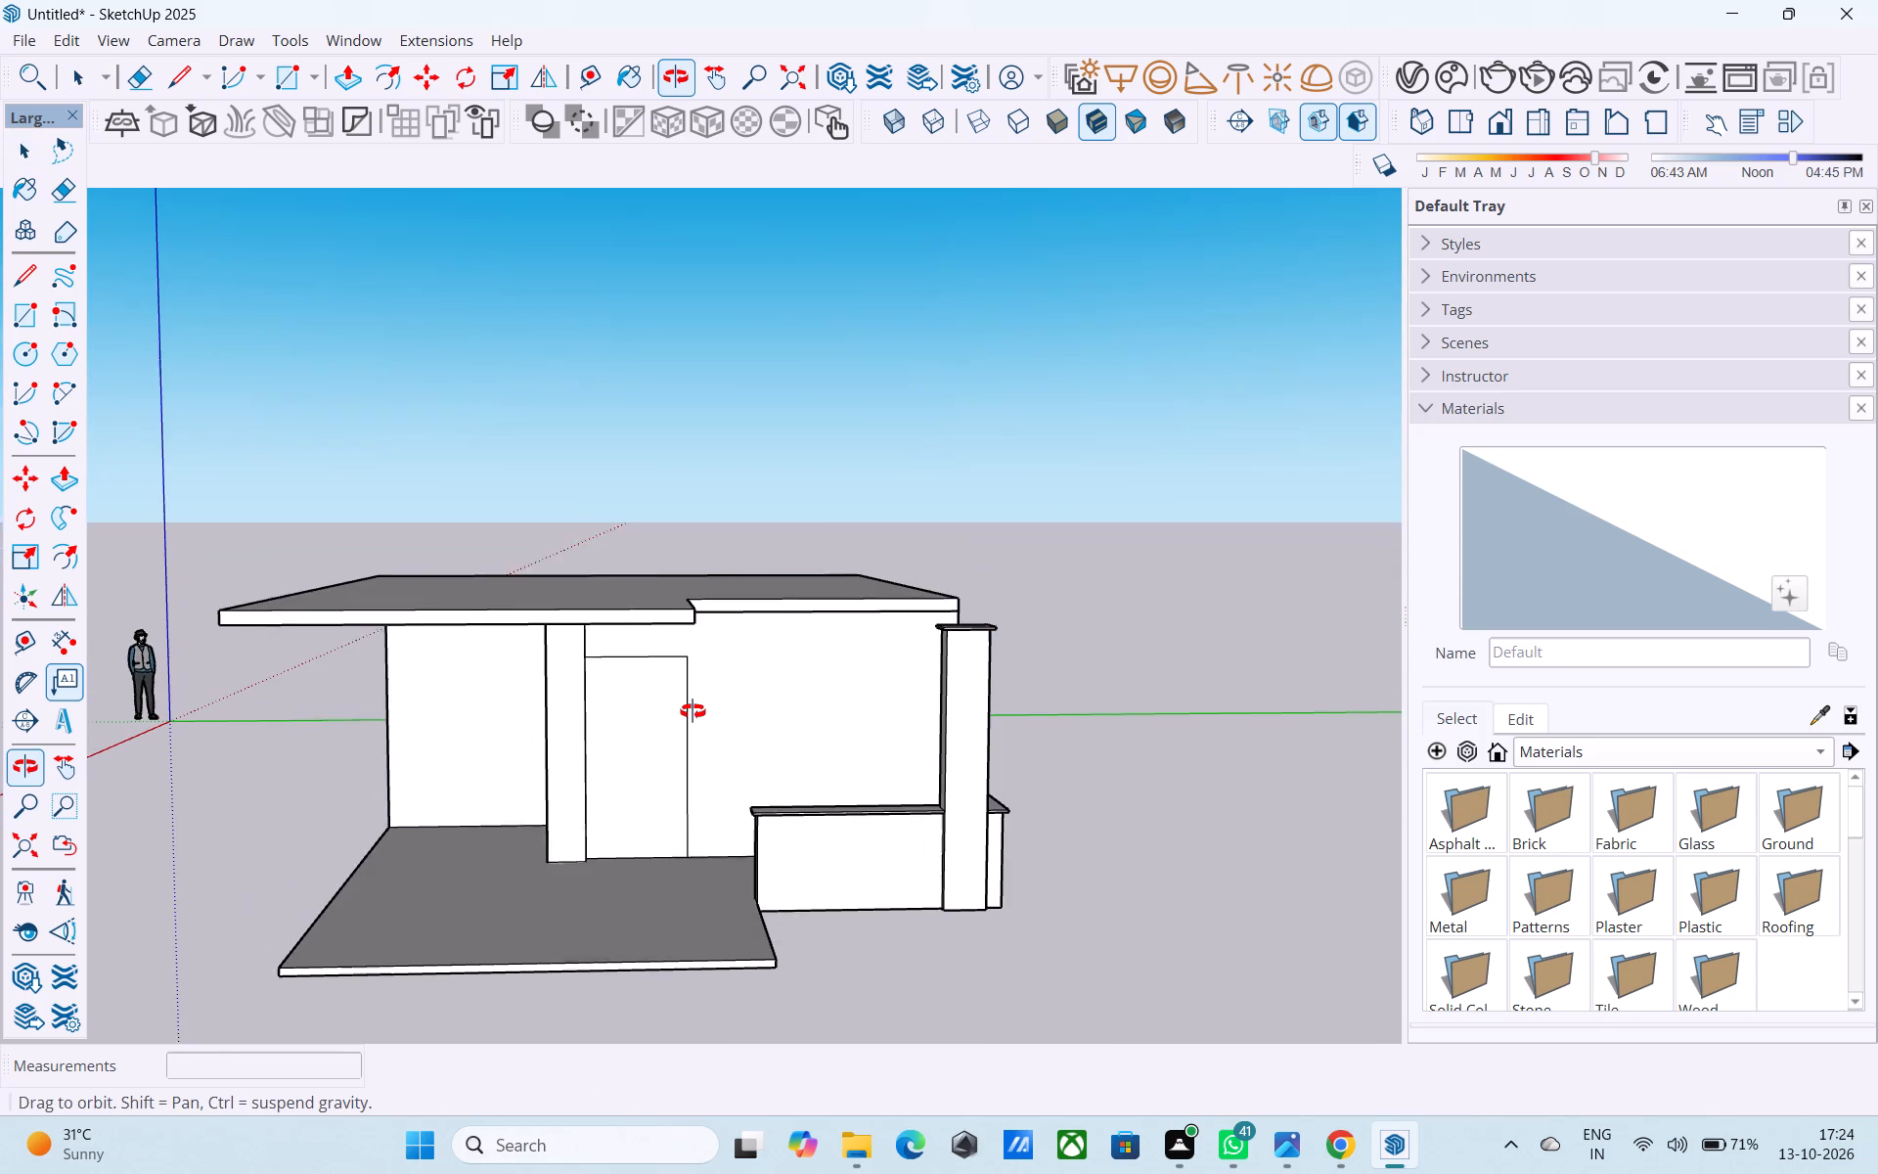
middle_click_drag(693, 711, 698, 711)
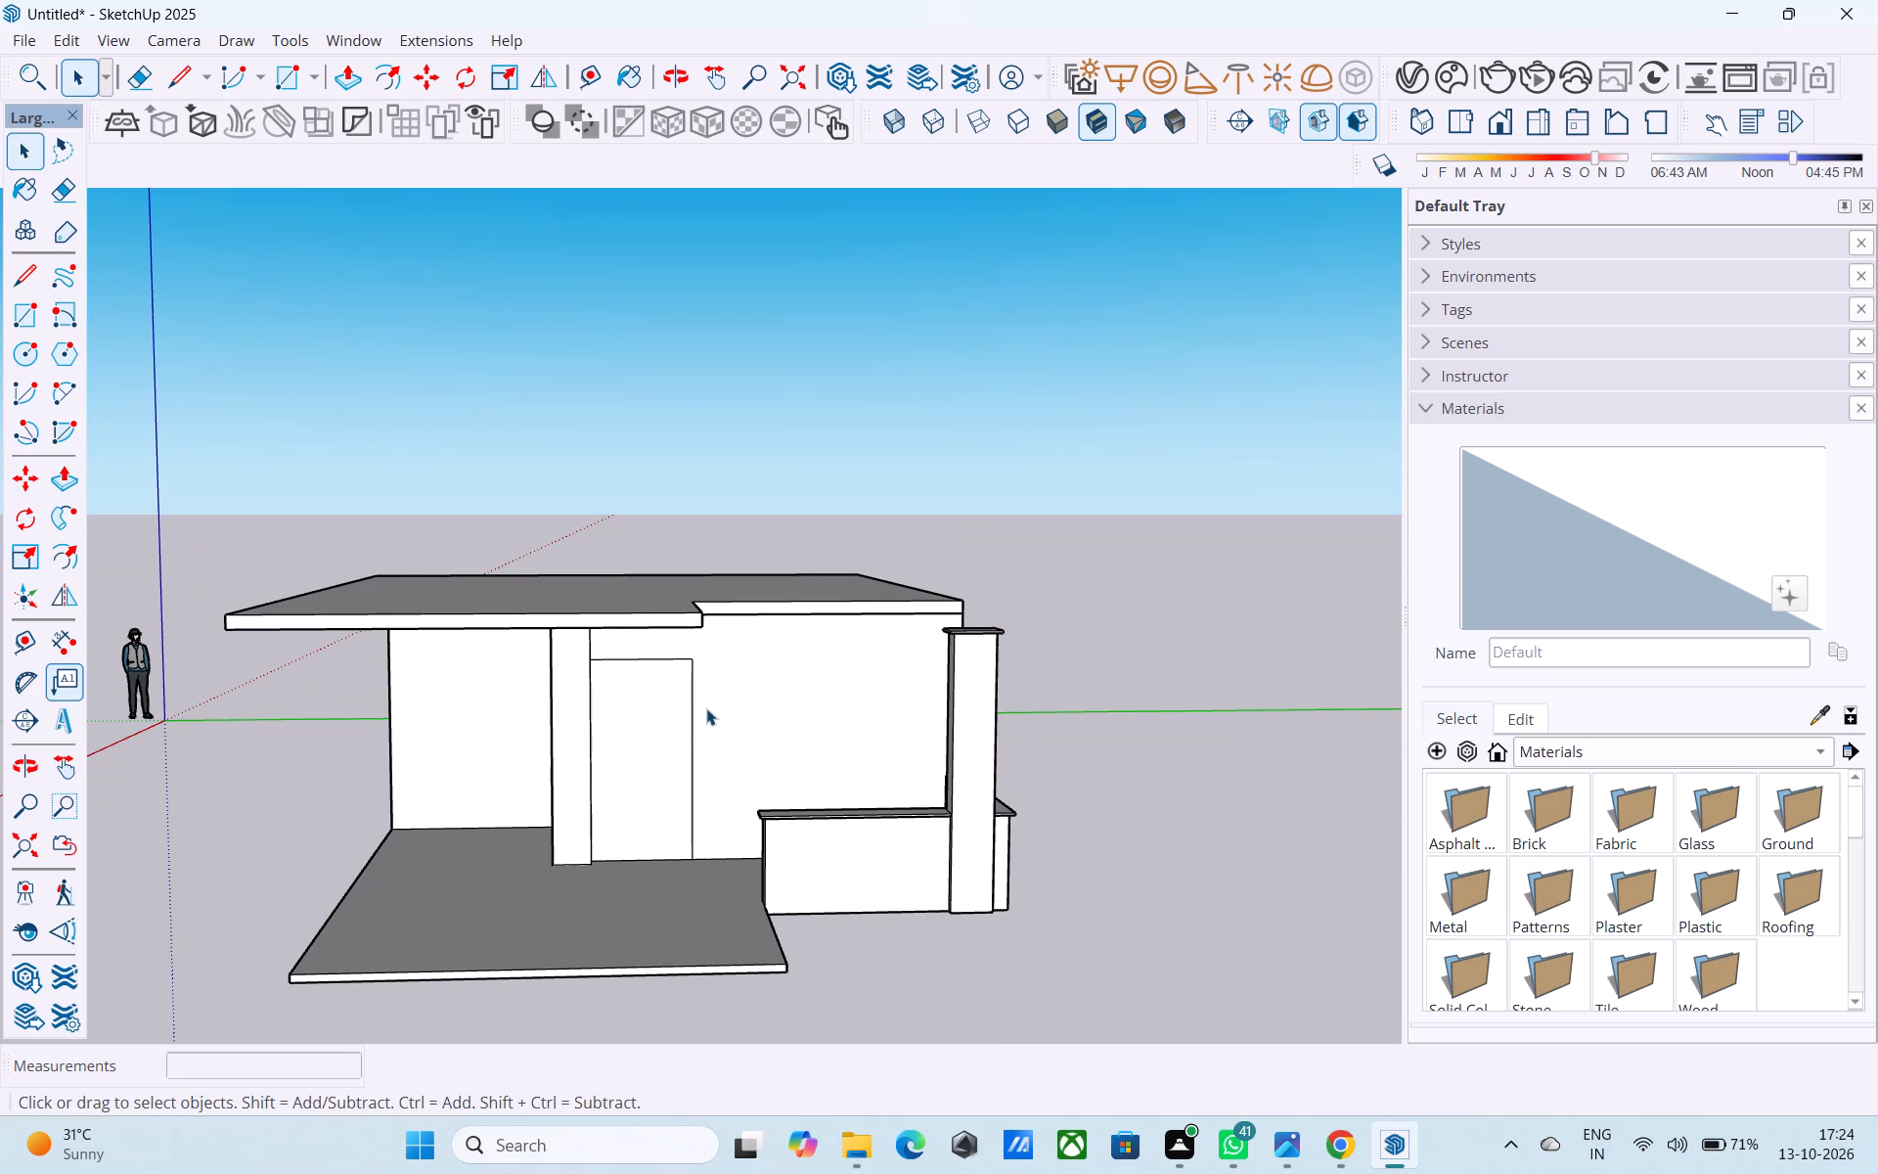
middle_click_drag(851, 714, 725, 660)
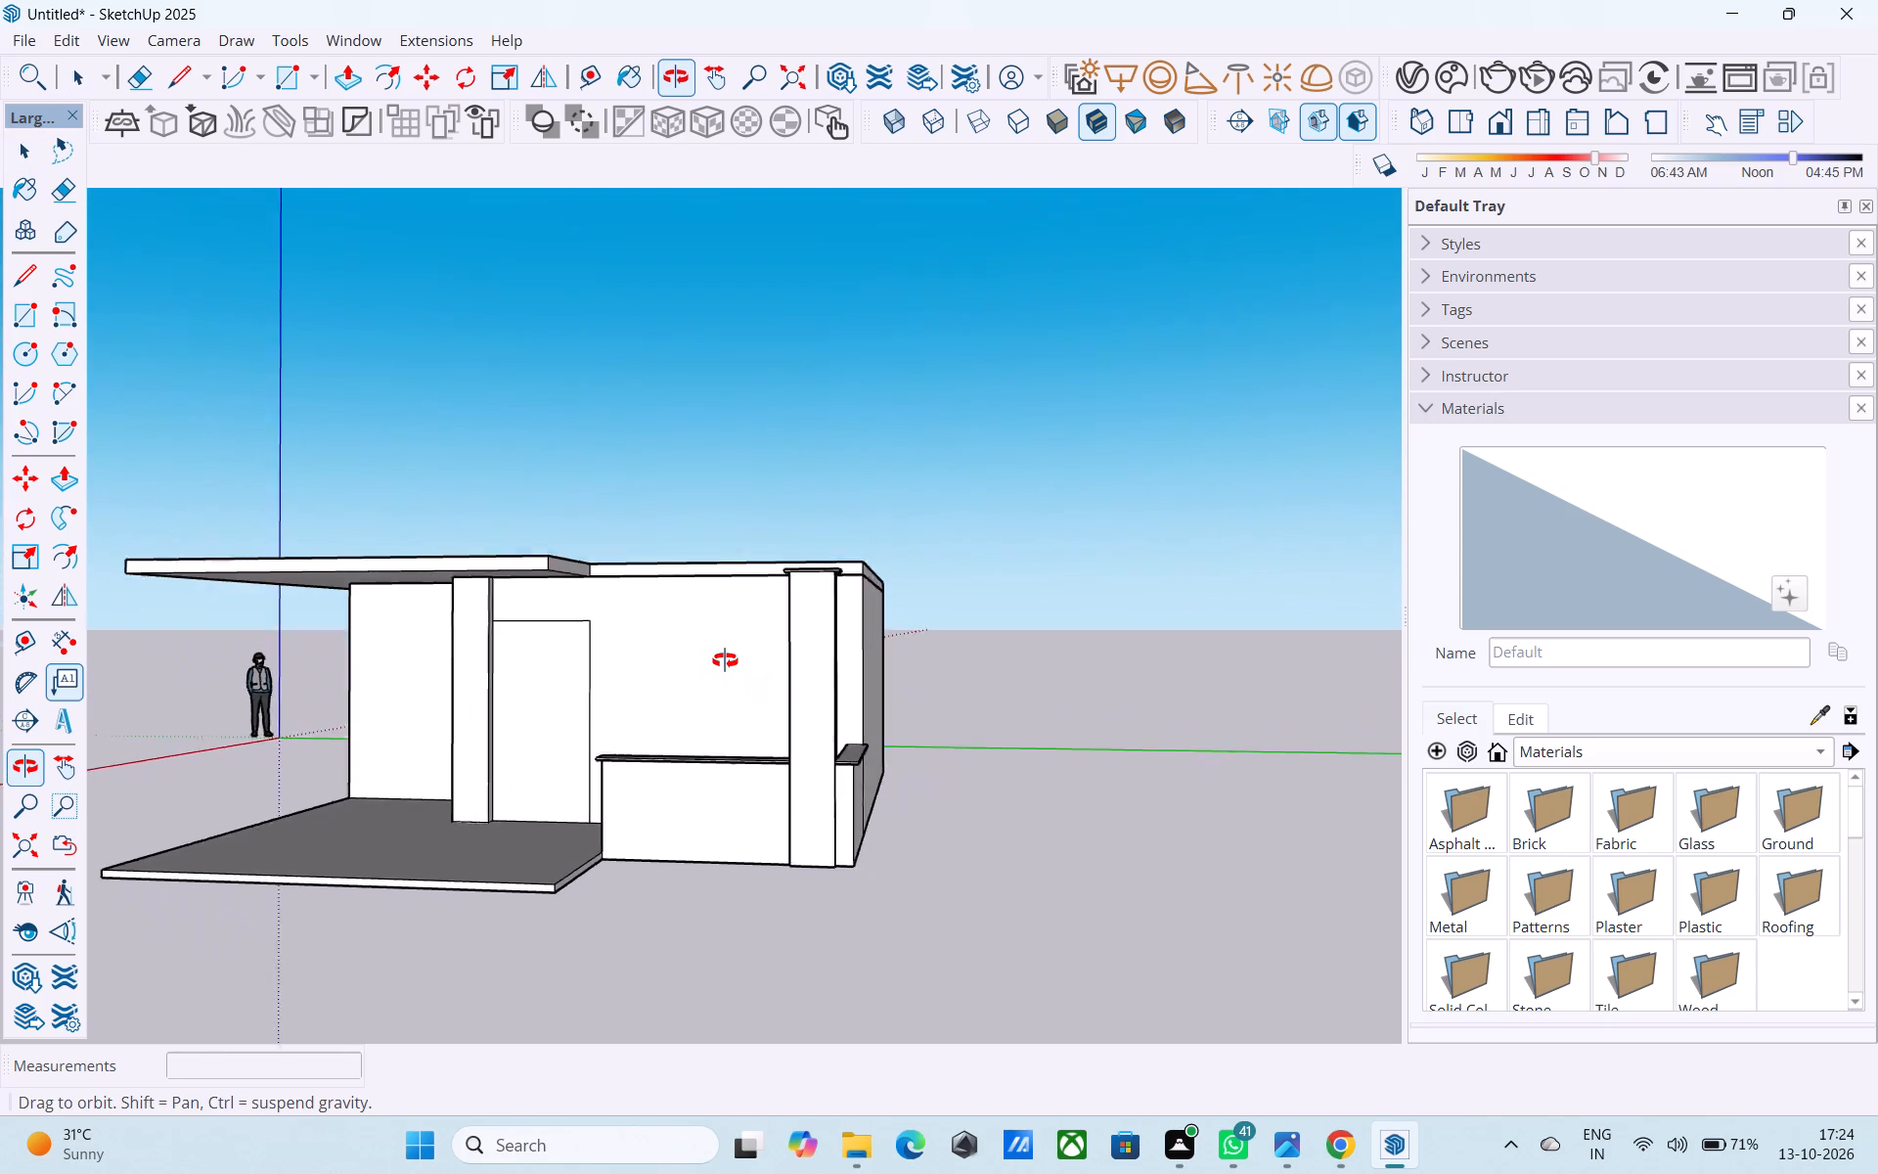
middle_click_drag(725, 660, 727, 647)
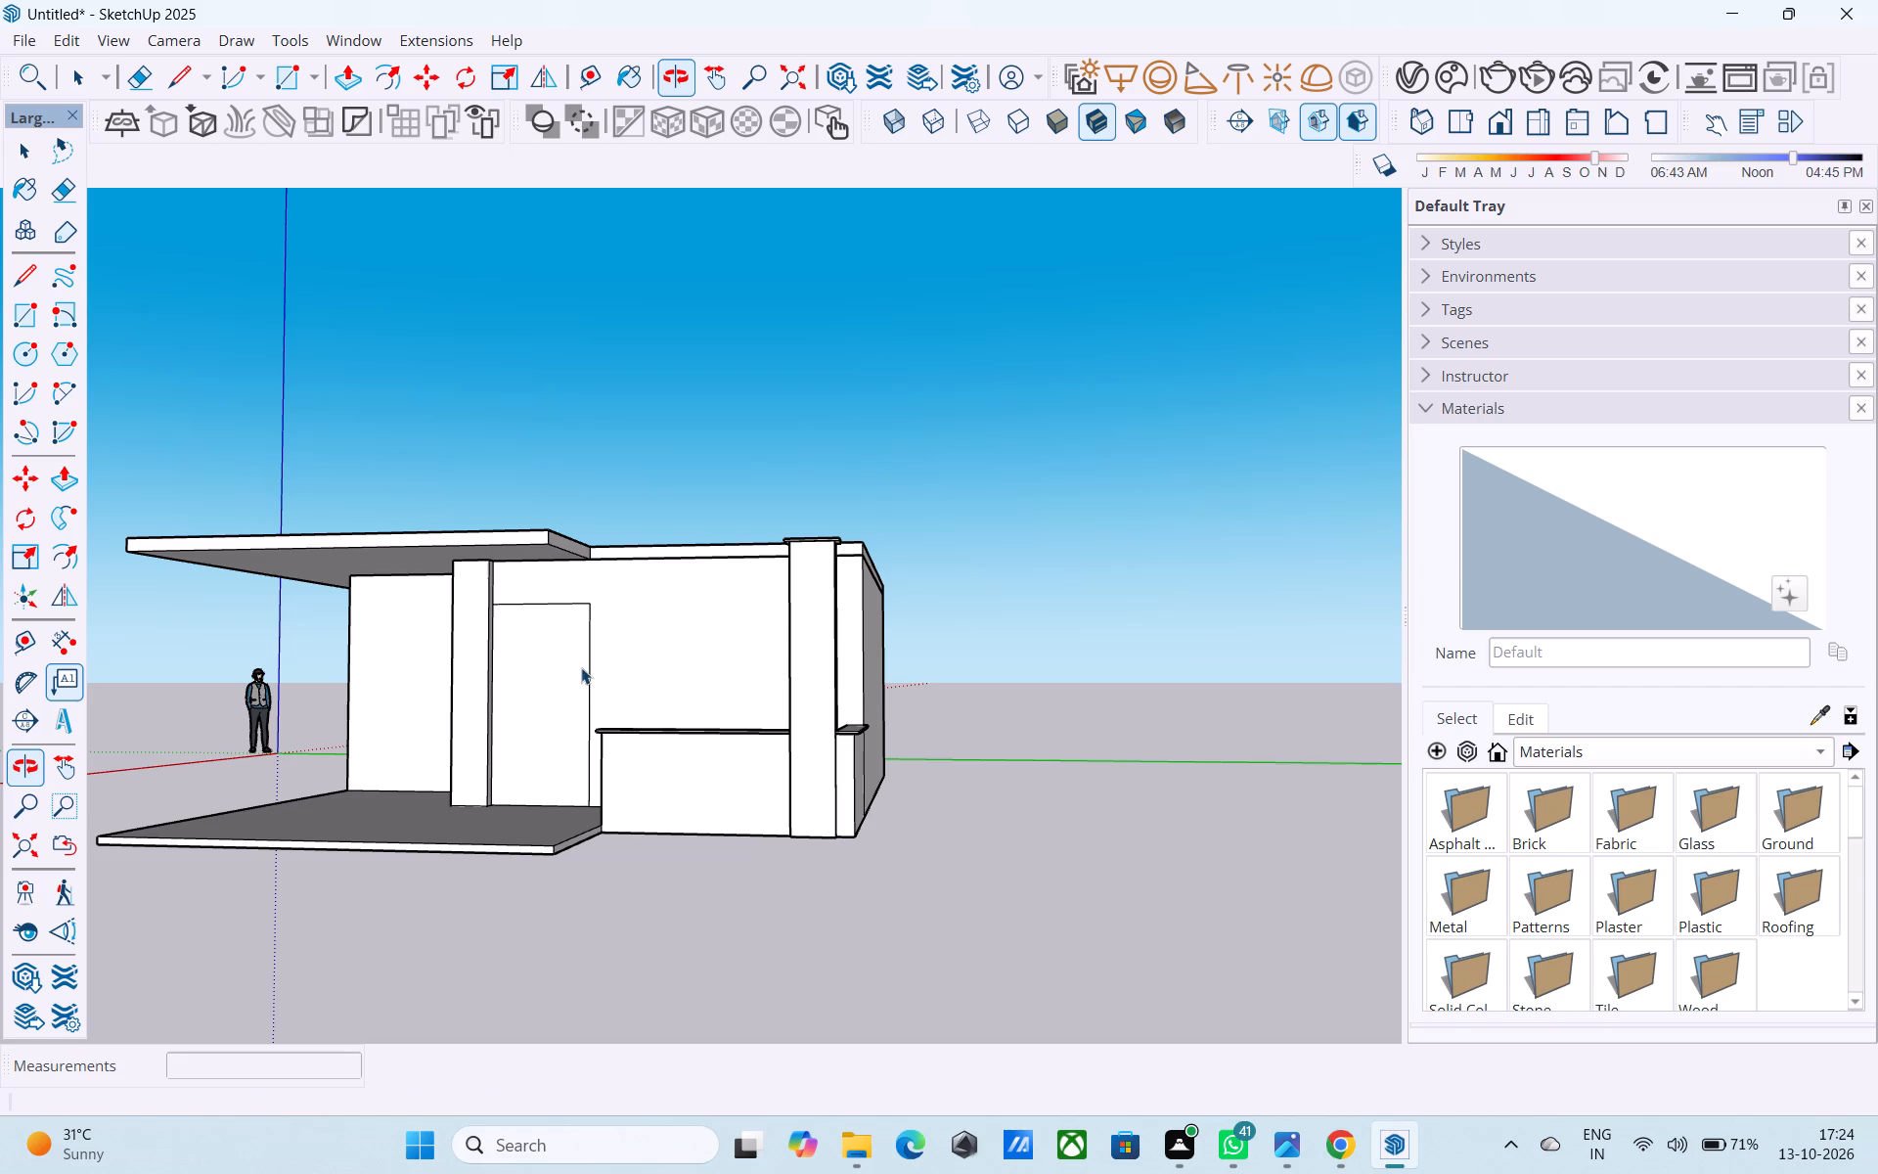
scroll(584, 648, "up", 3)
middle_click_drag(584, 649, 748, 648)
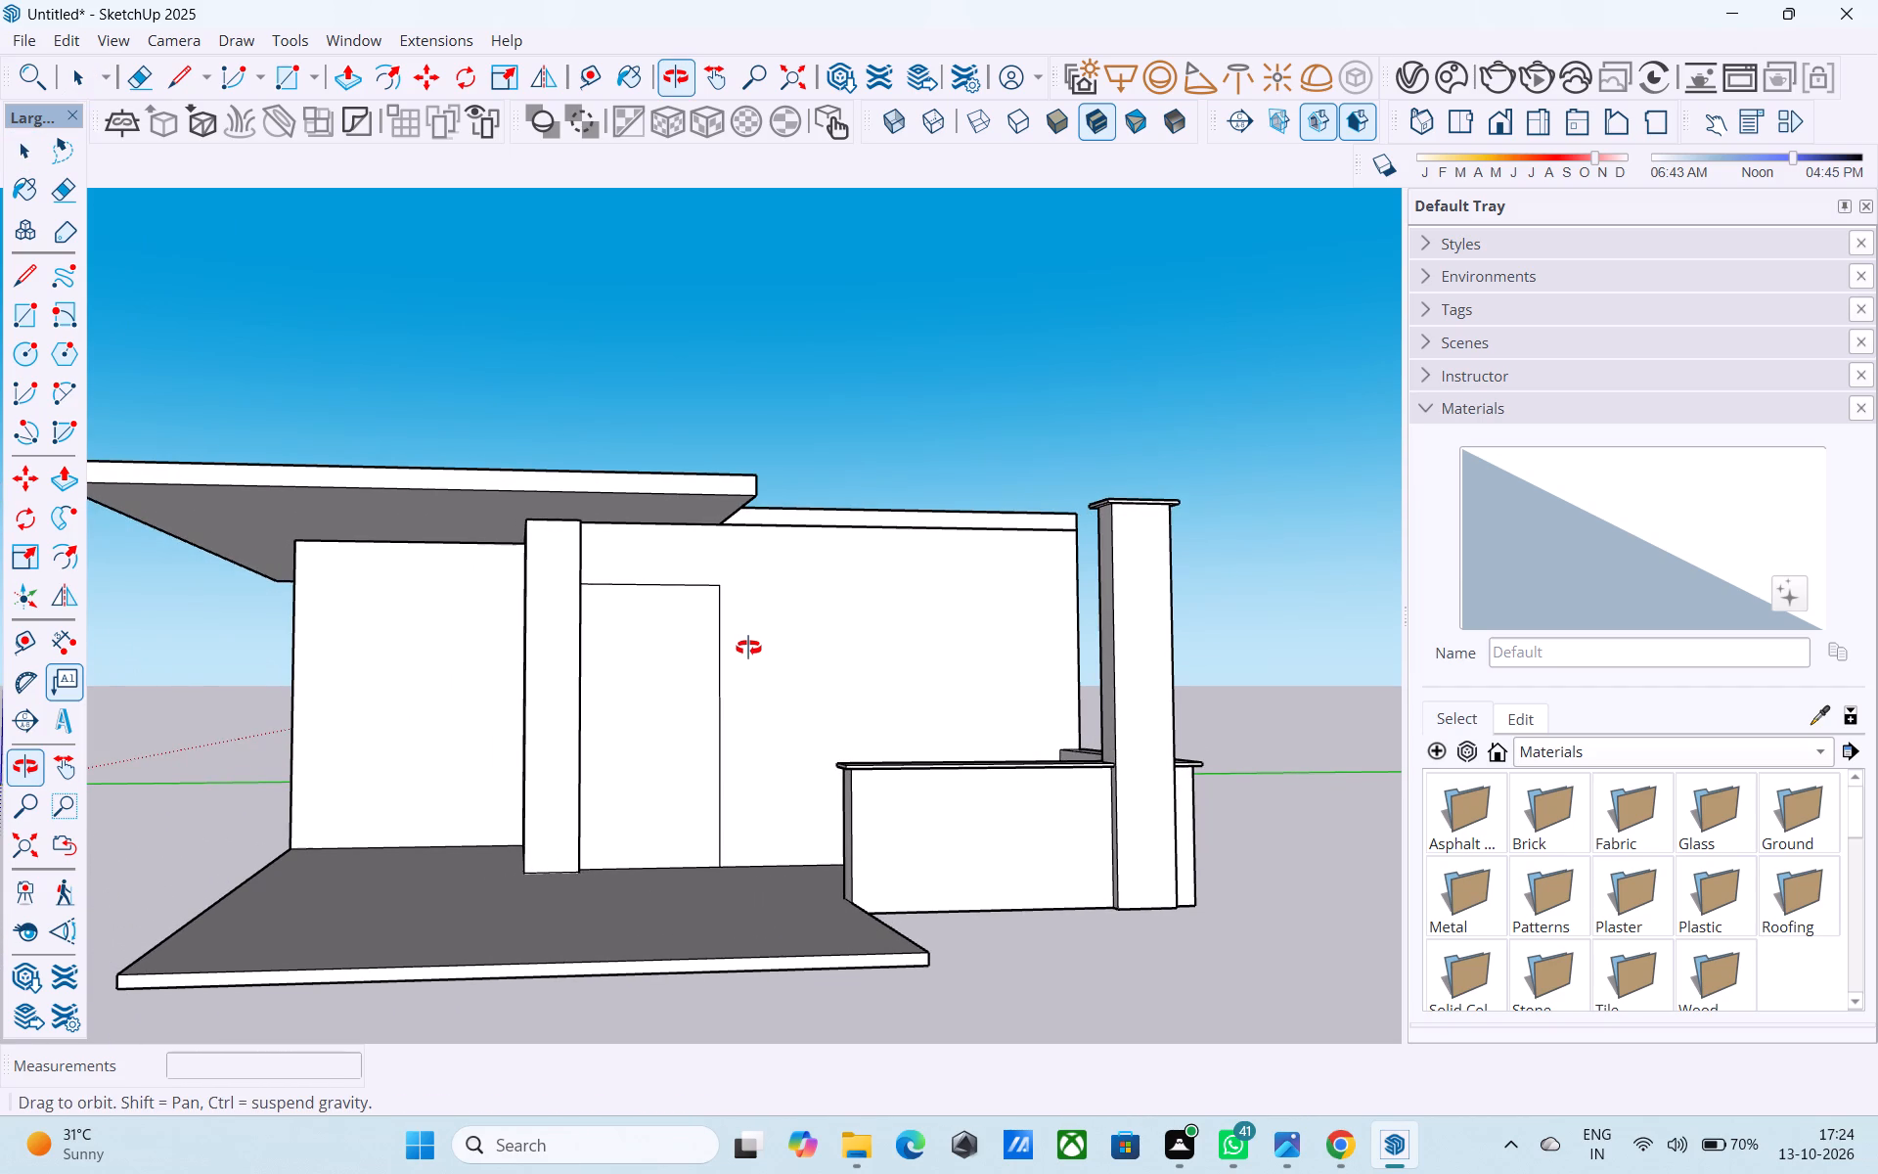
middle_click_drag(748, 648, 749, 647)
Open the wall group for editing again.
key("l")
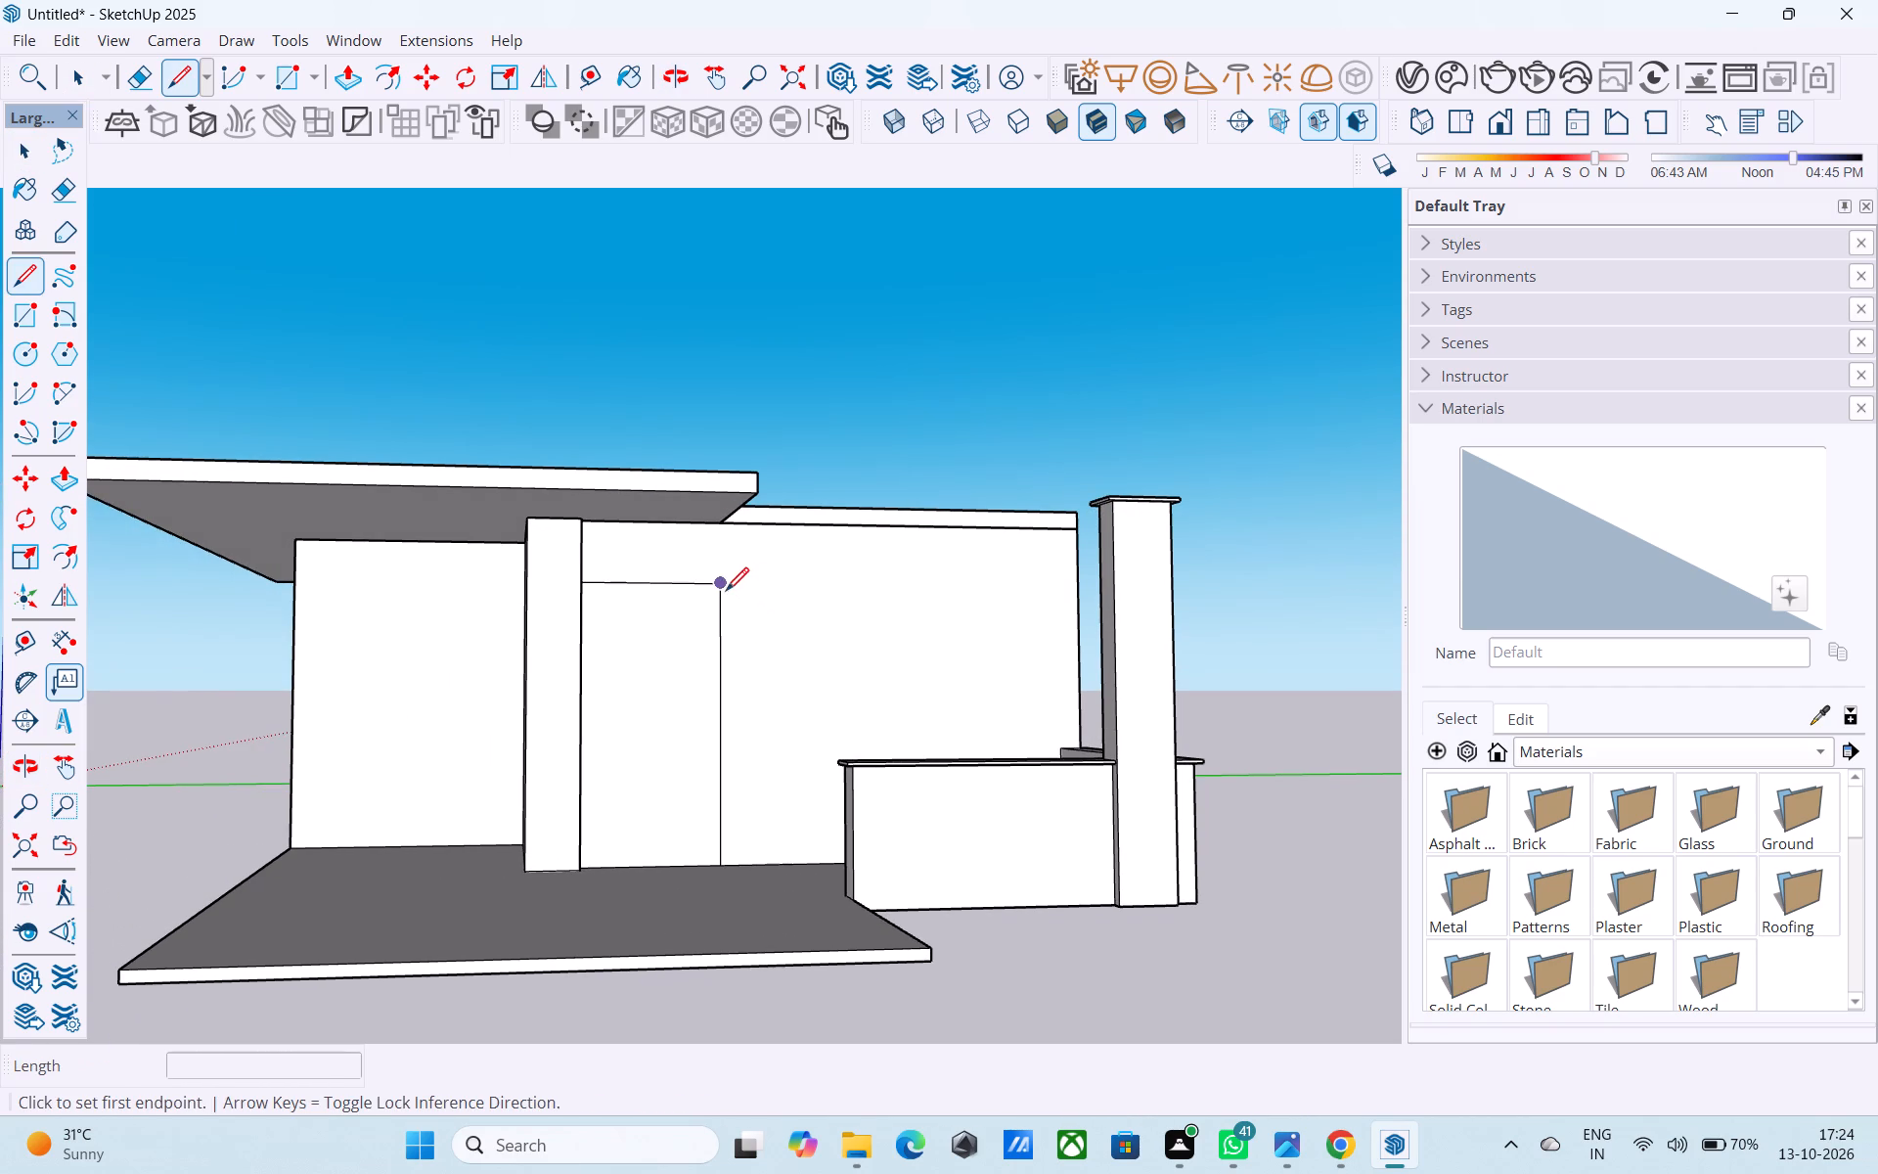
left_click(725, 592)
key("space")
left_click(761, 588)
double_click(761, 588)
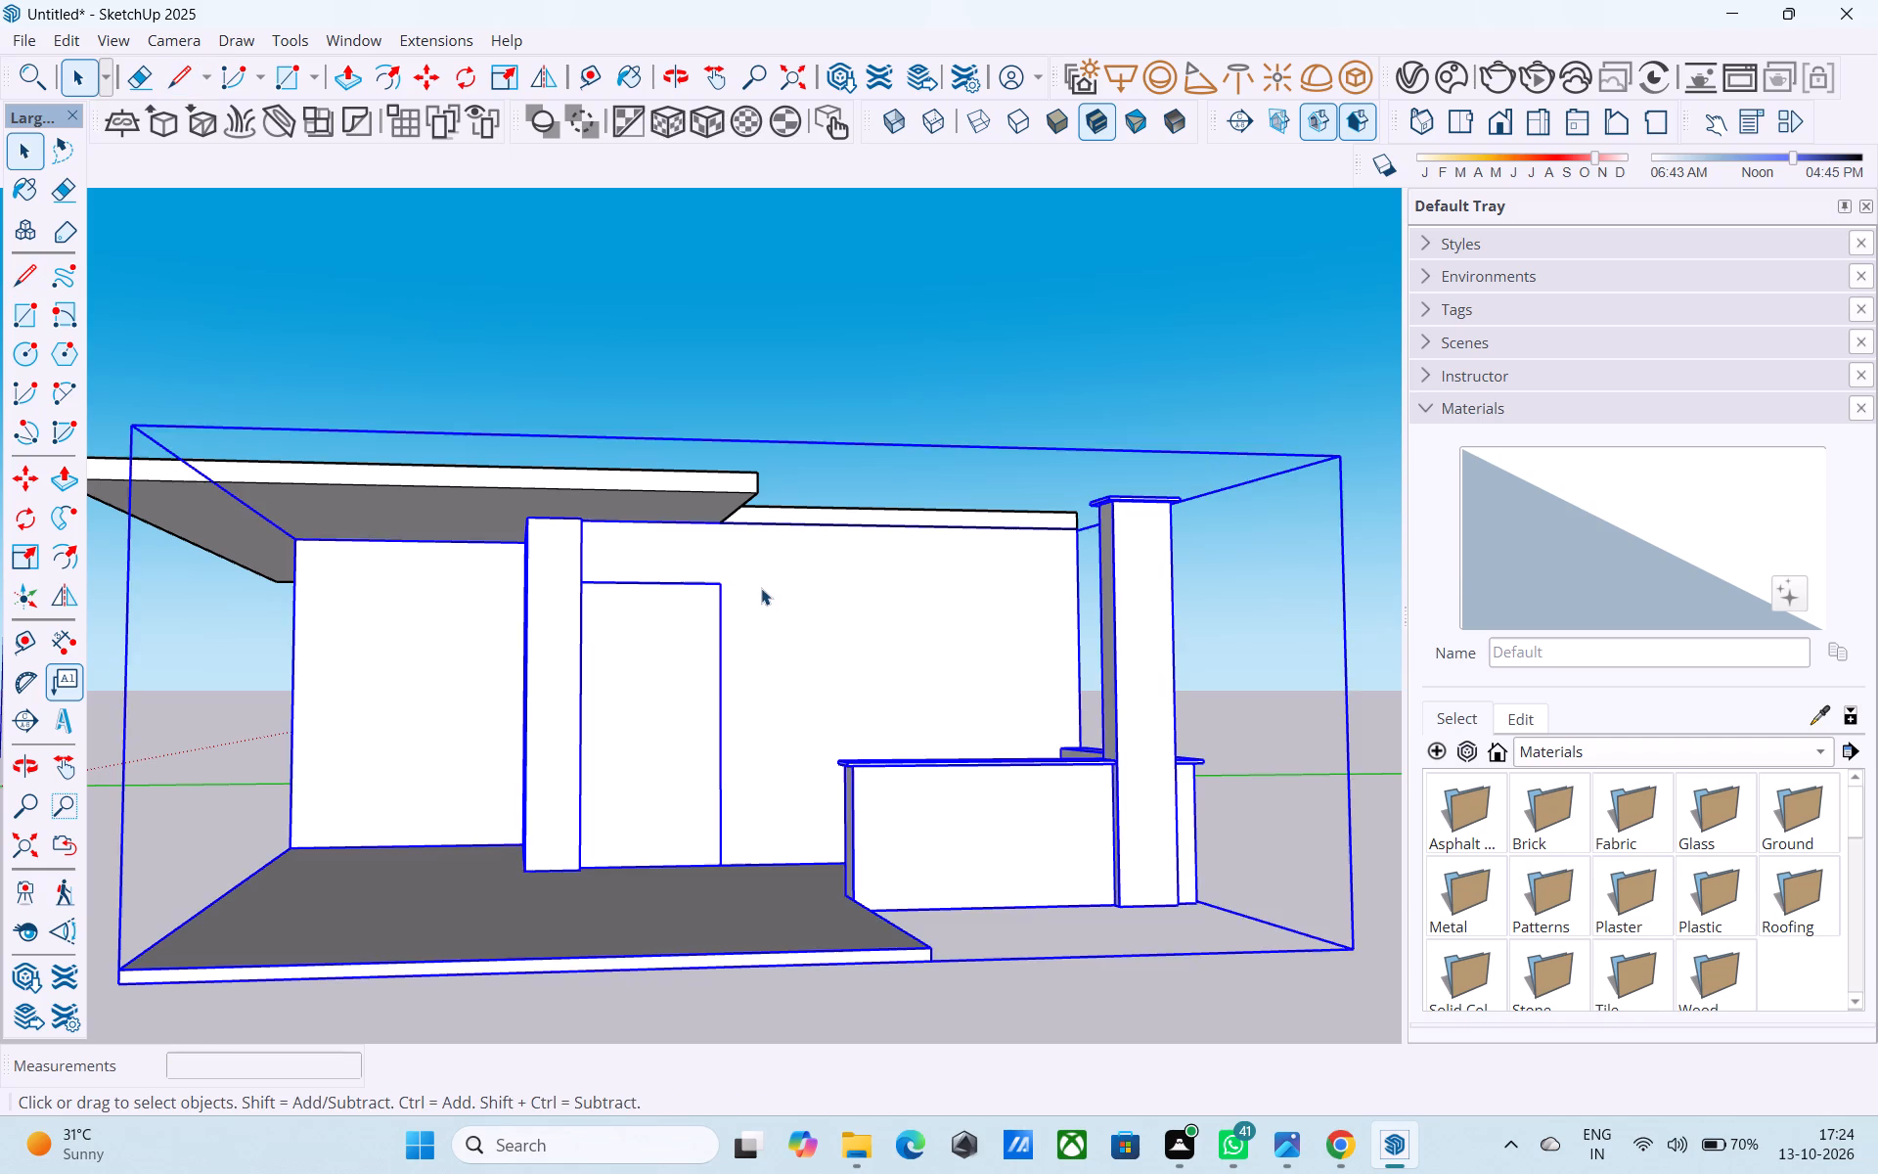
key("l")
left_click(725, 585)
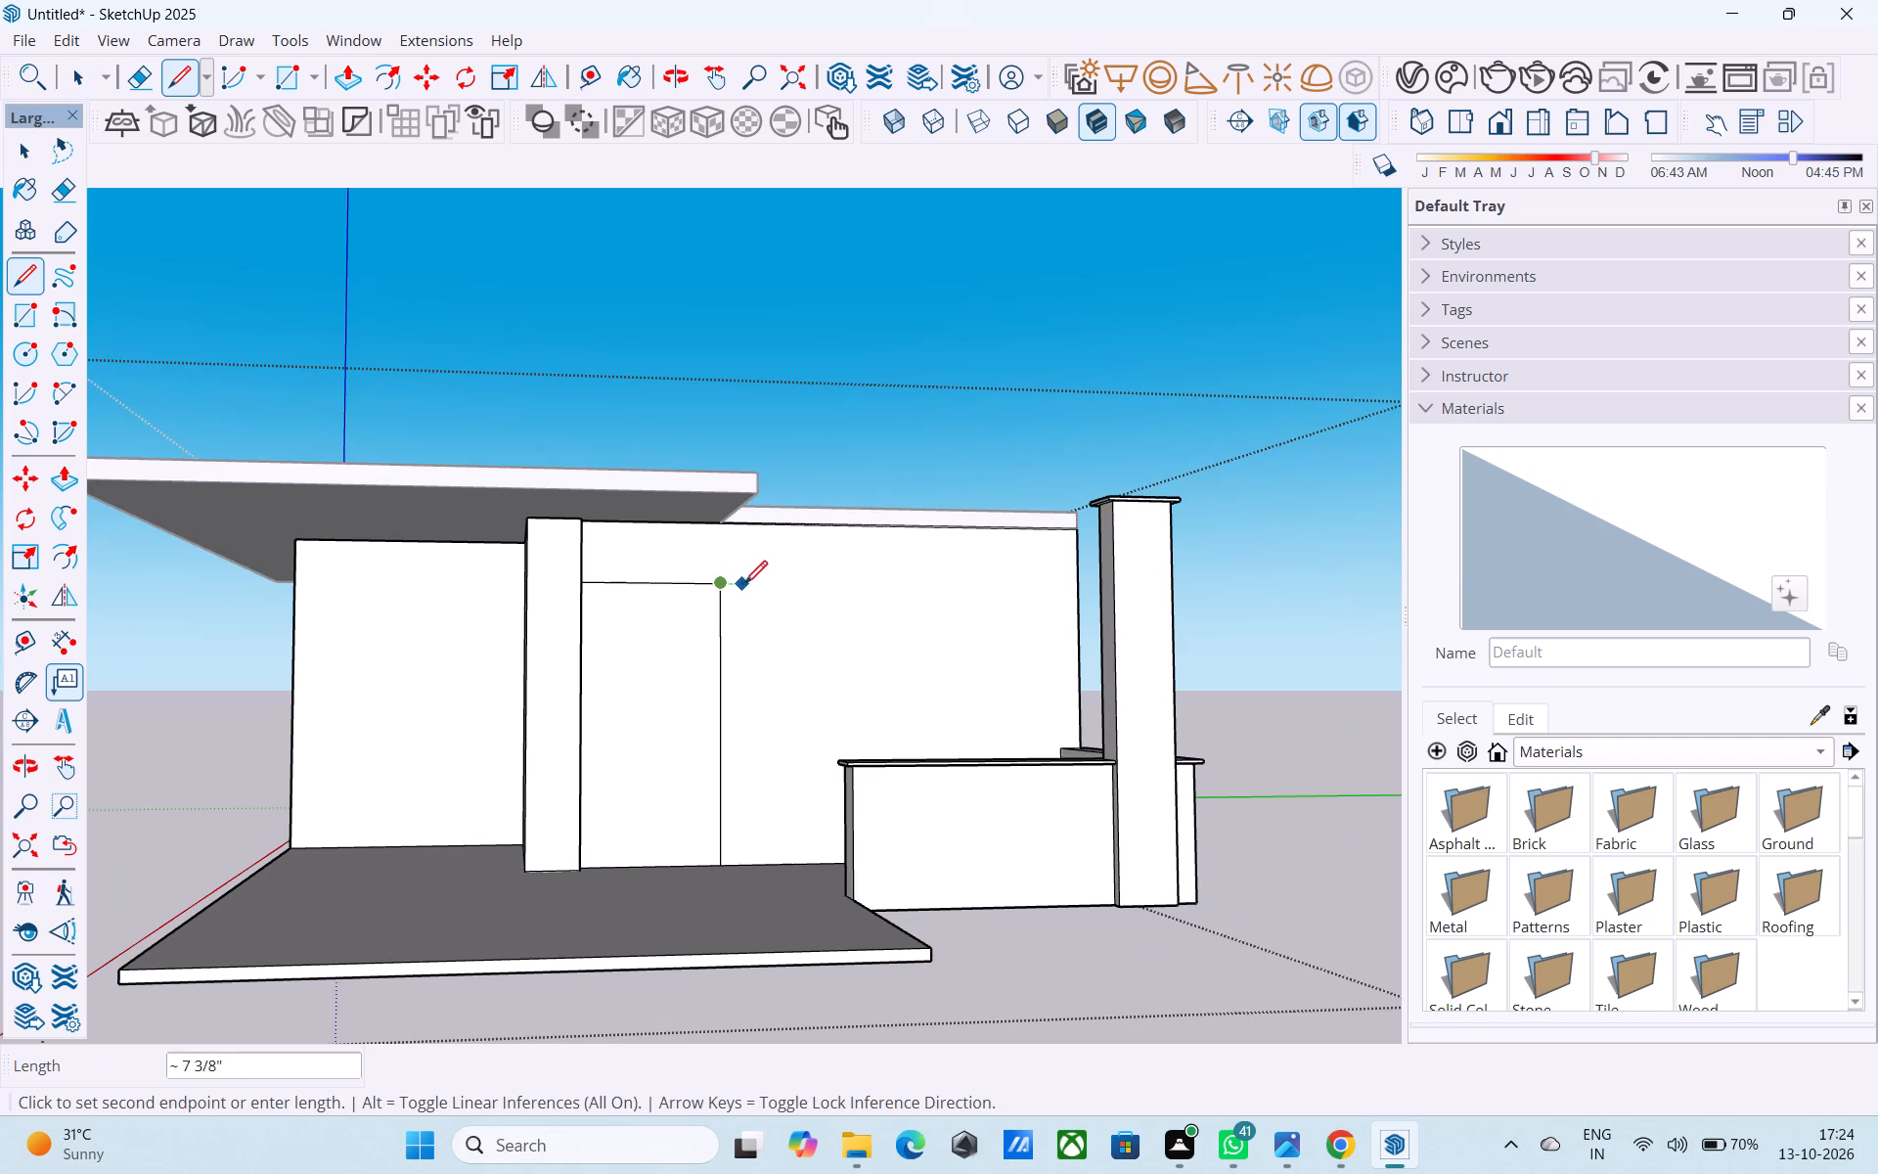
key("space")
Place a horizontal guide 4' above the base edge of the wall that carries the door outline.
middle_click_drag(856, 697, 910, 803, "shift")
key("t")
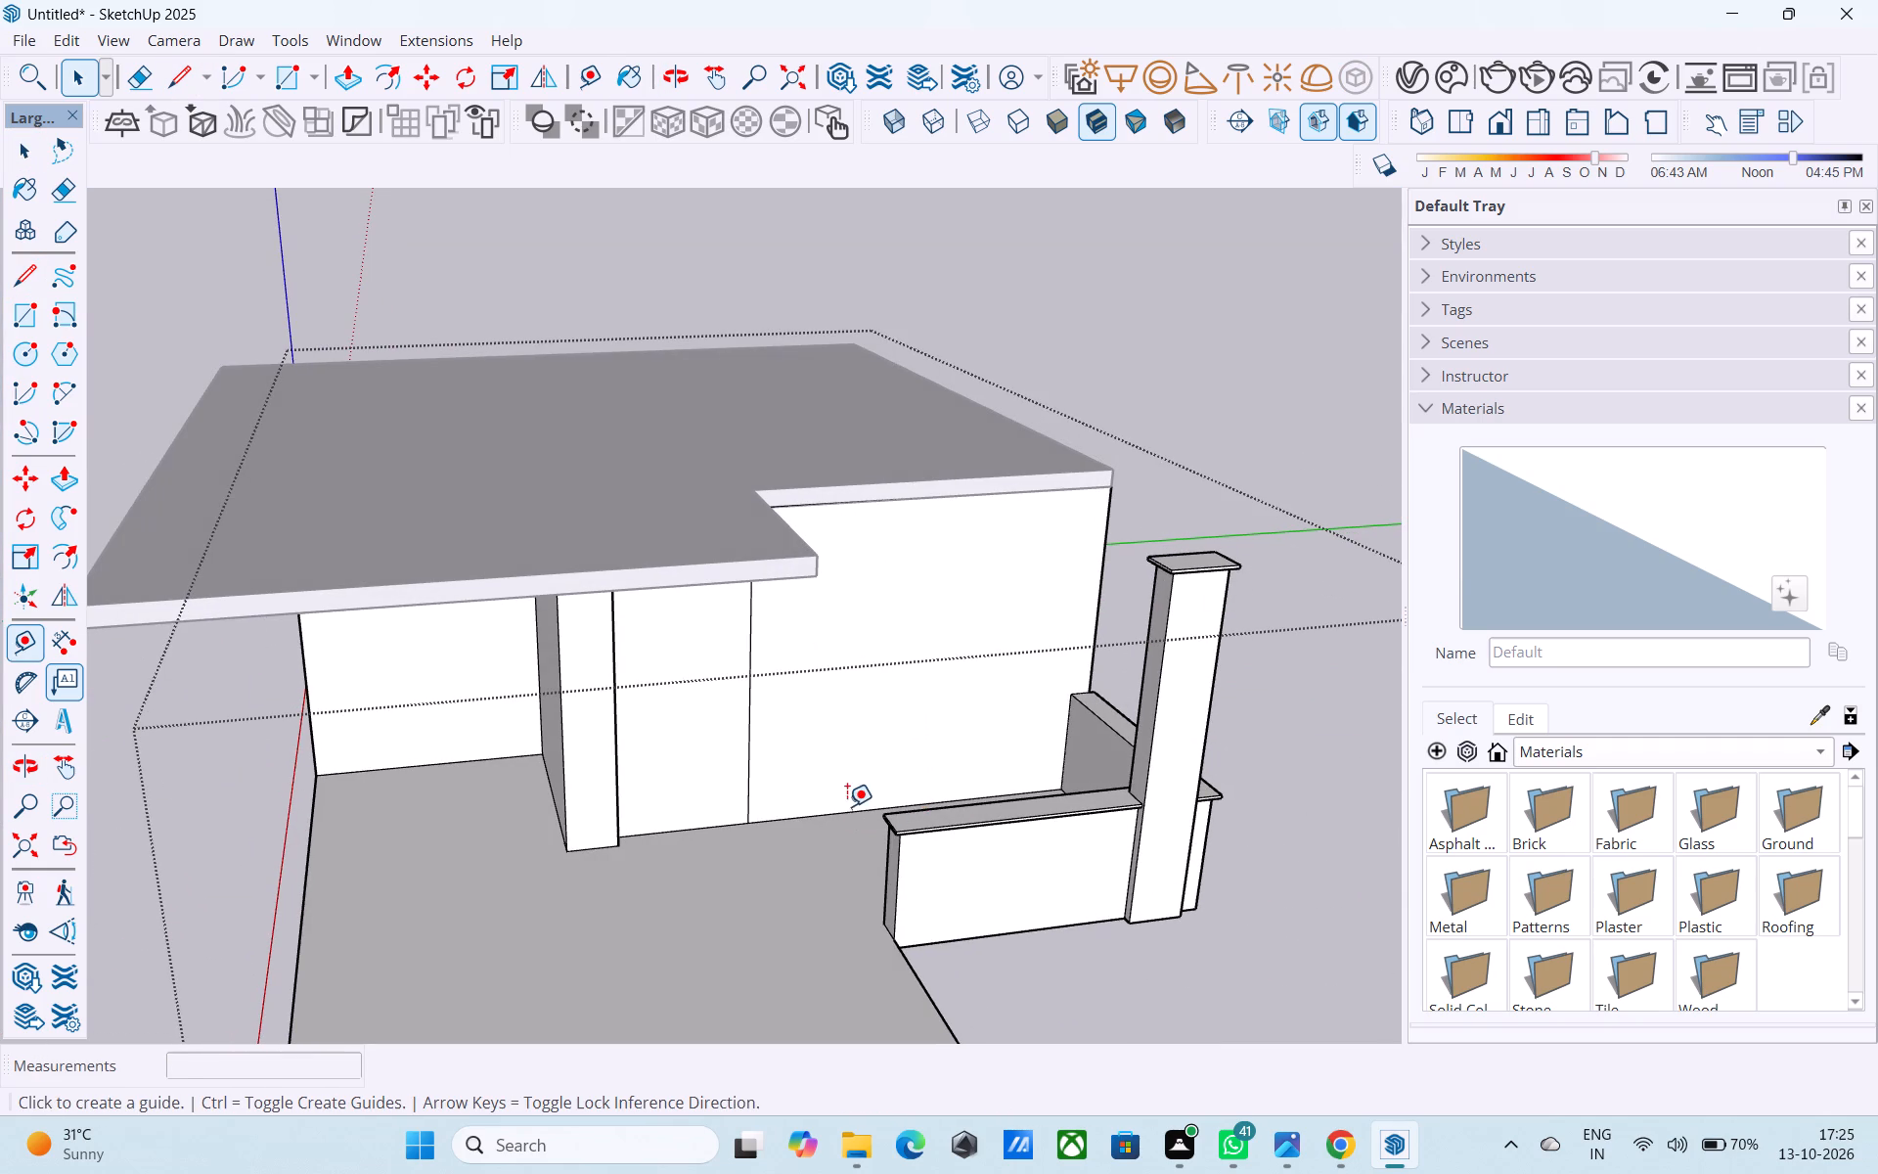
left_click(835, 814)
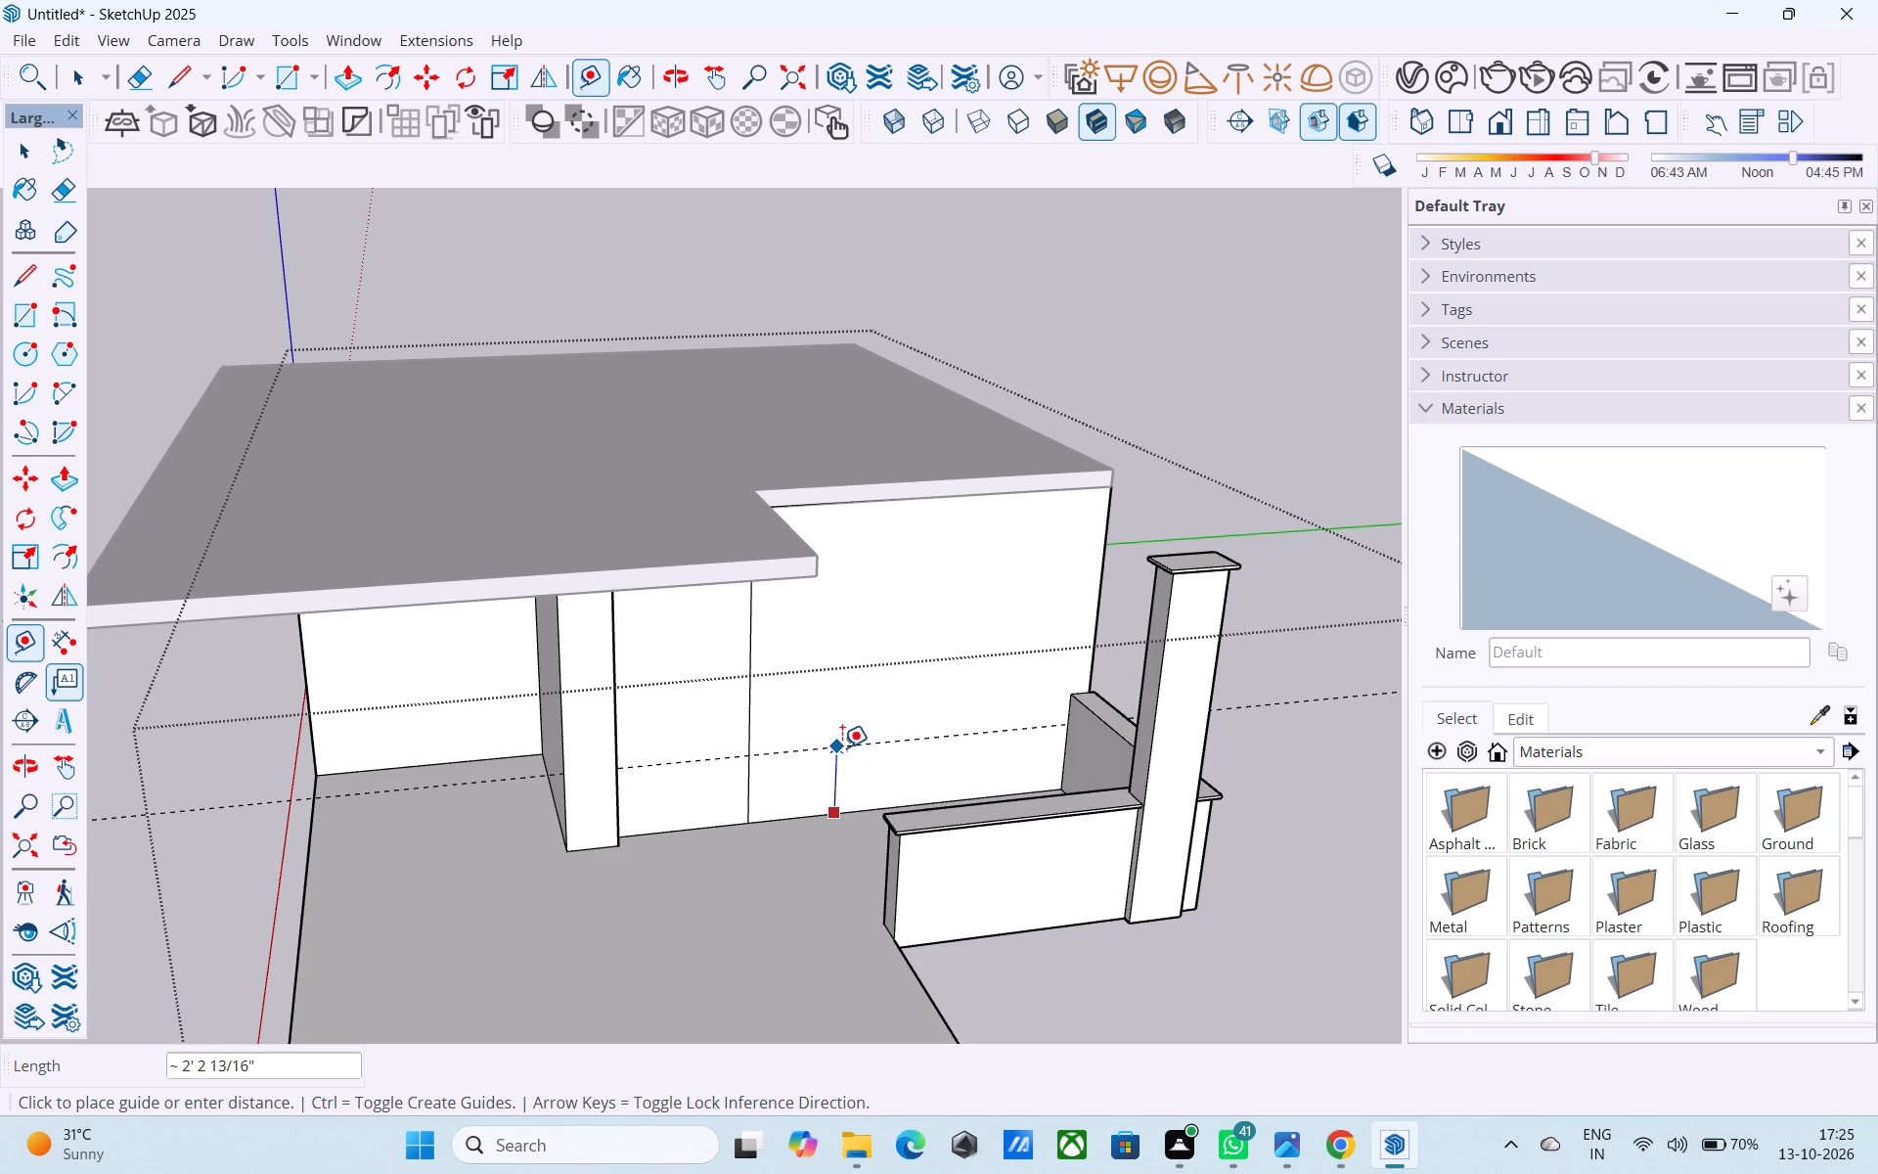
type("3'")
key("Return")
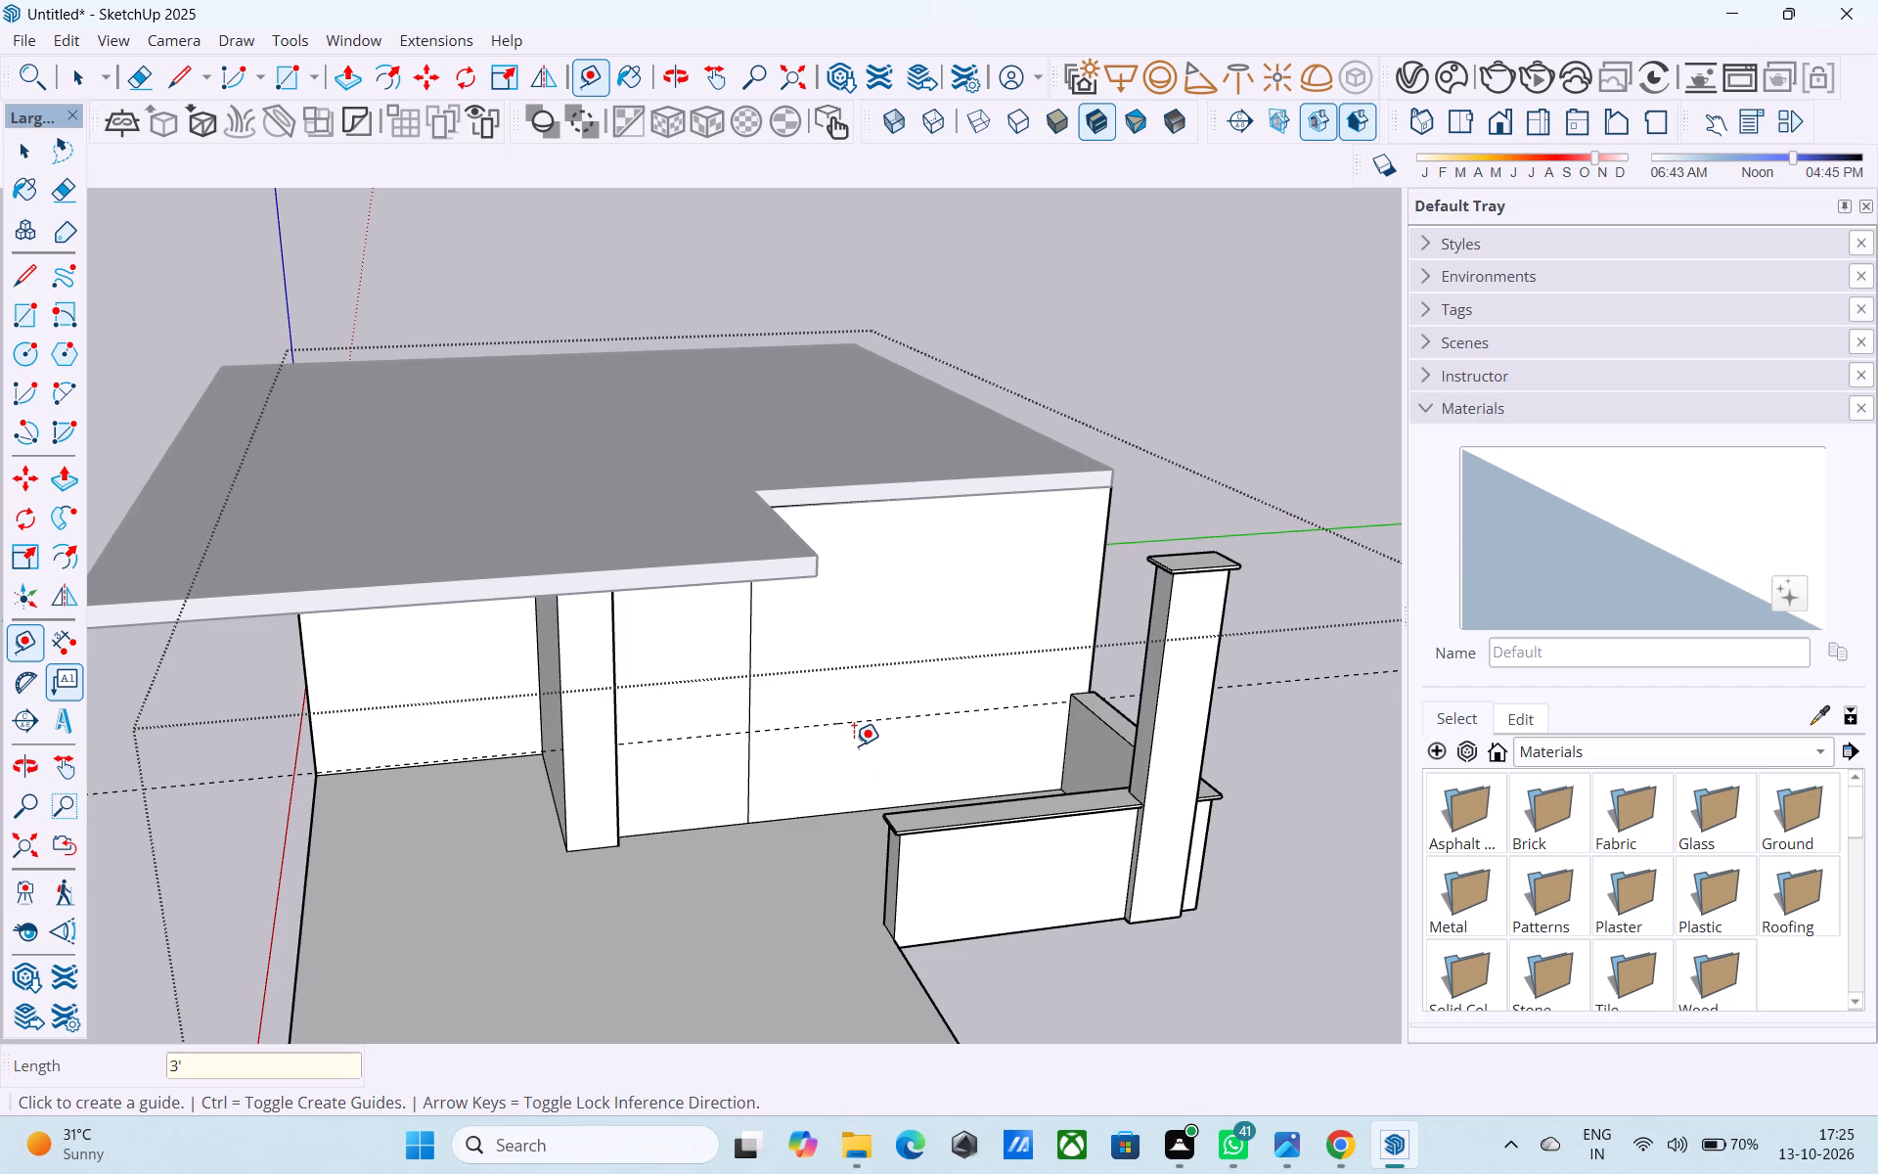
type("4'")
key("Return")
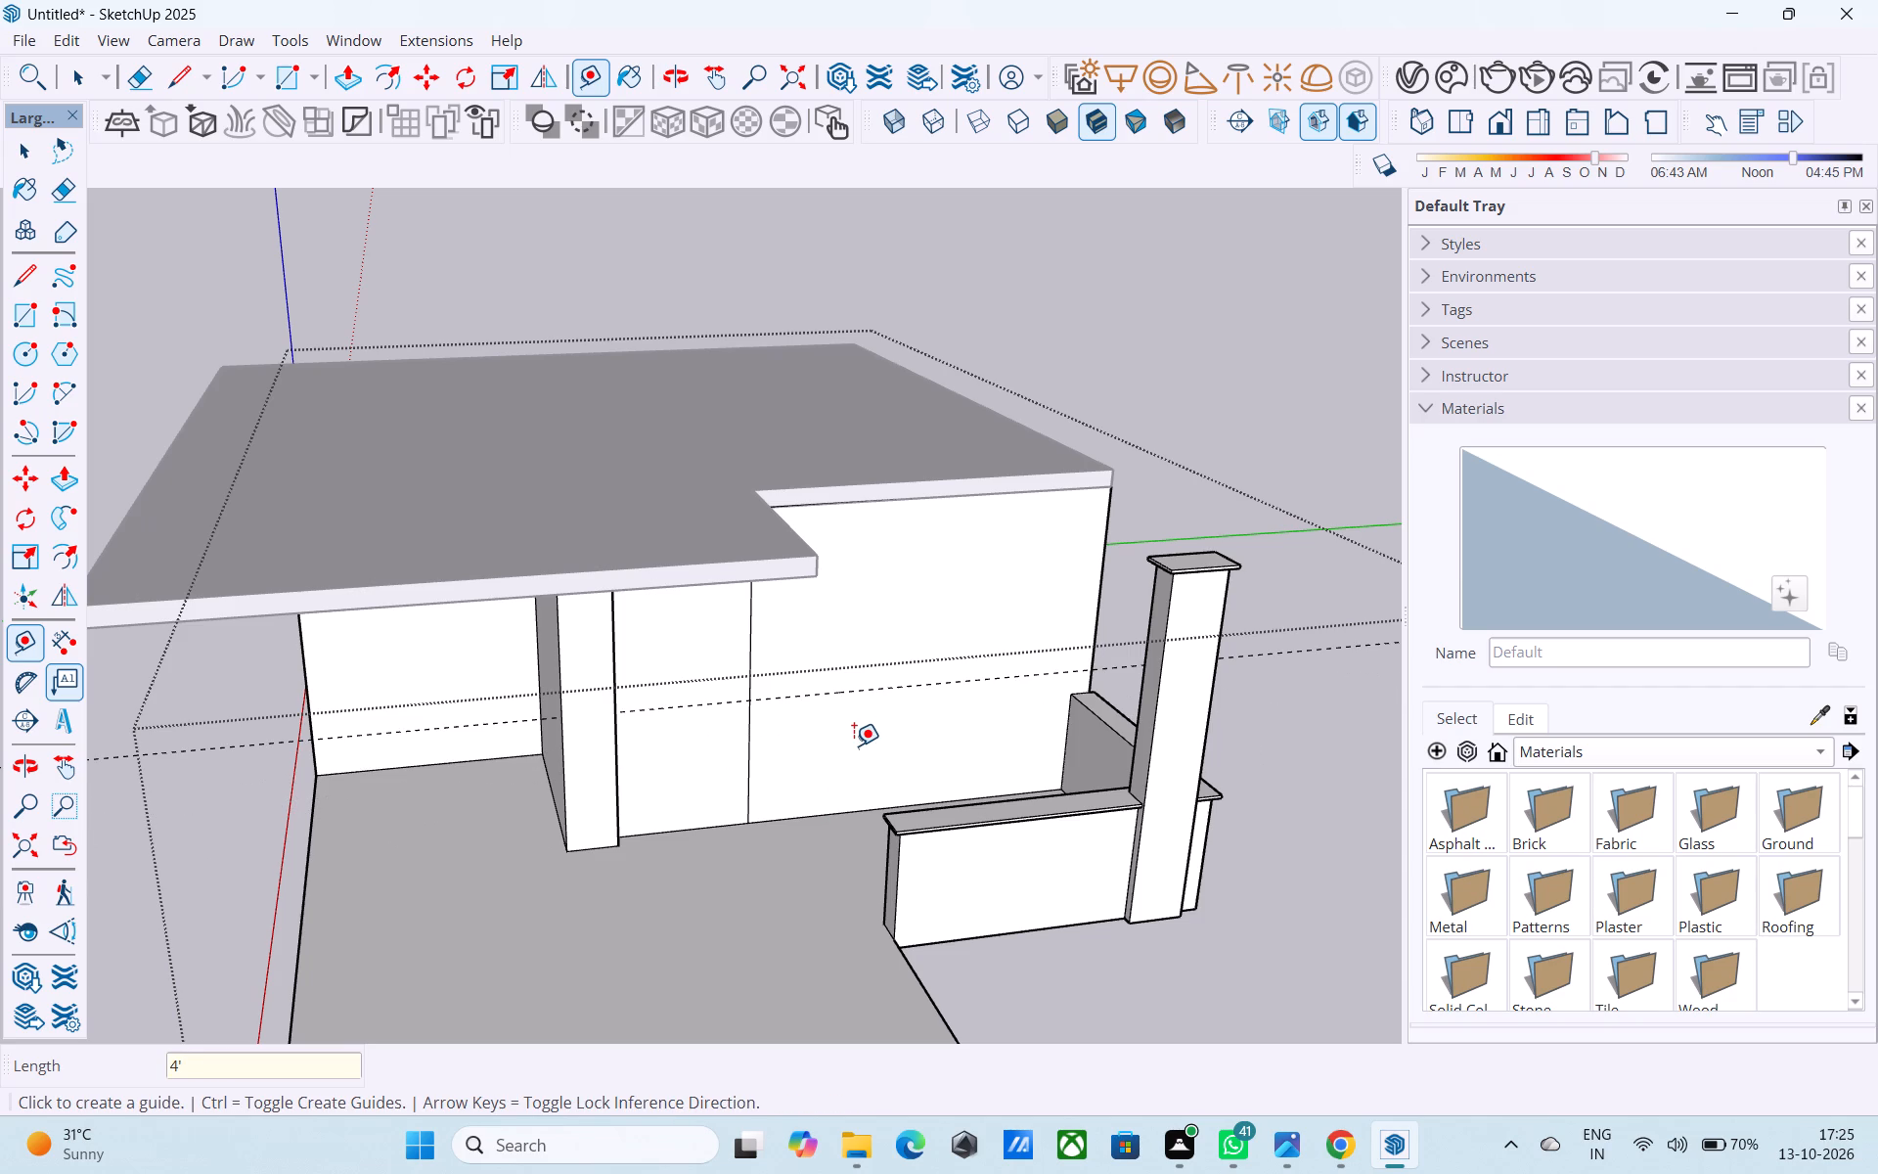
Place a vertical guide 1' from the door outline's vertical edge, on the side away from the pilaster.
middle_click_drag(853, 742, 795, 642)
left_click(721, 577)
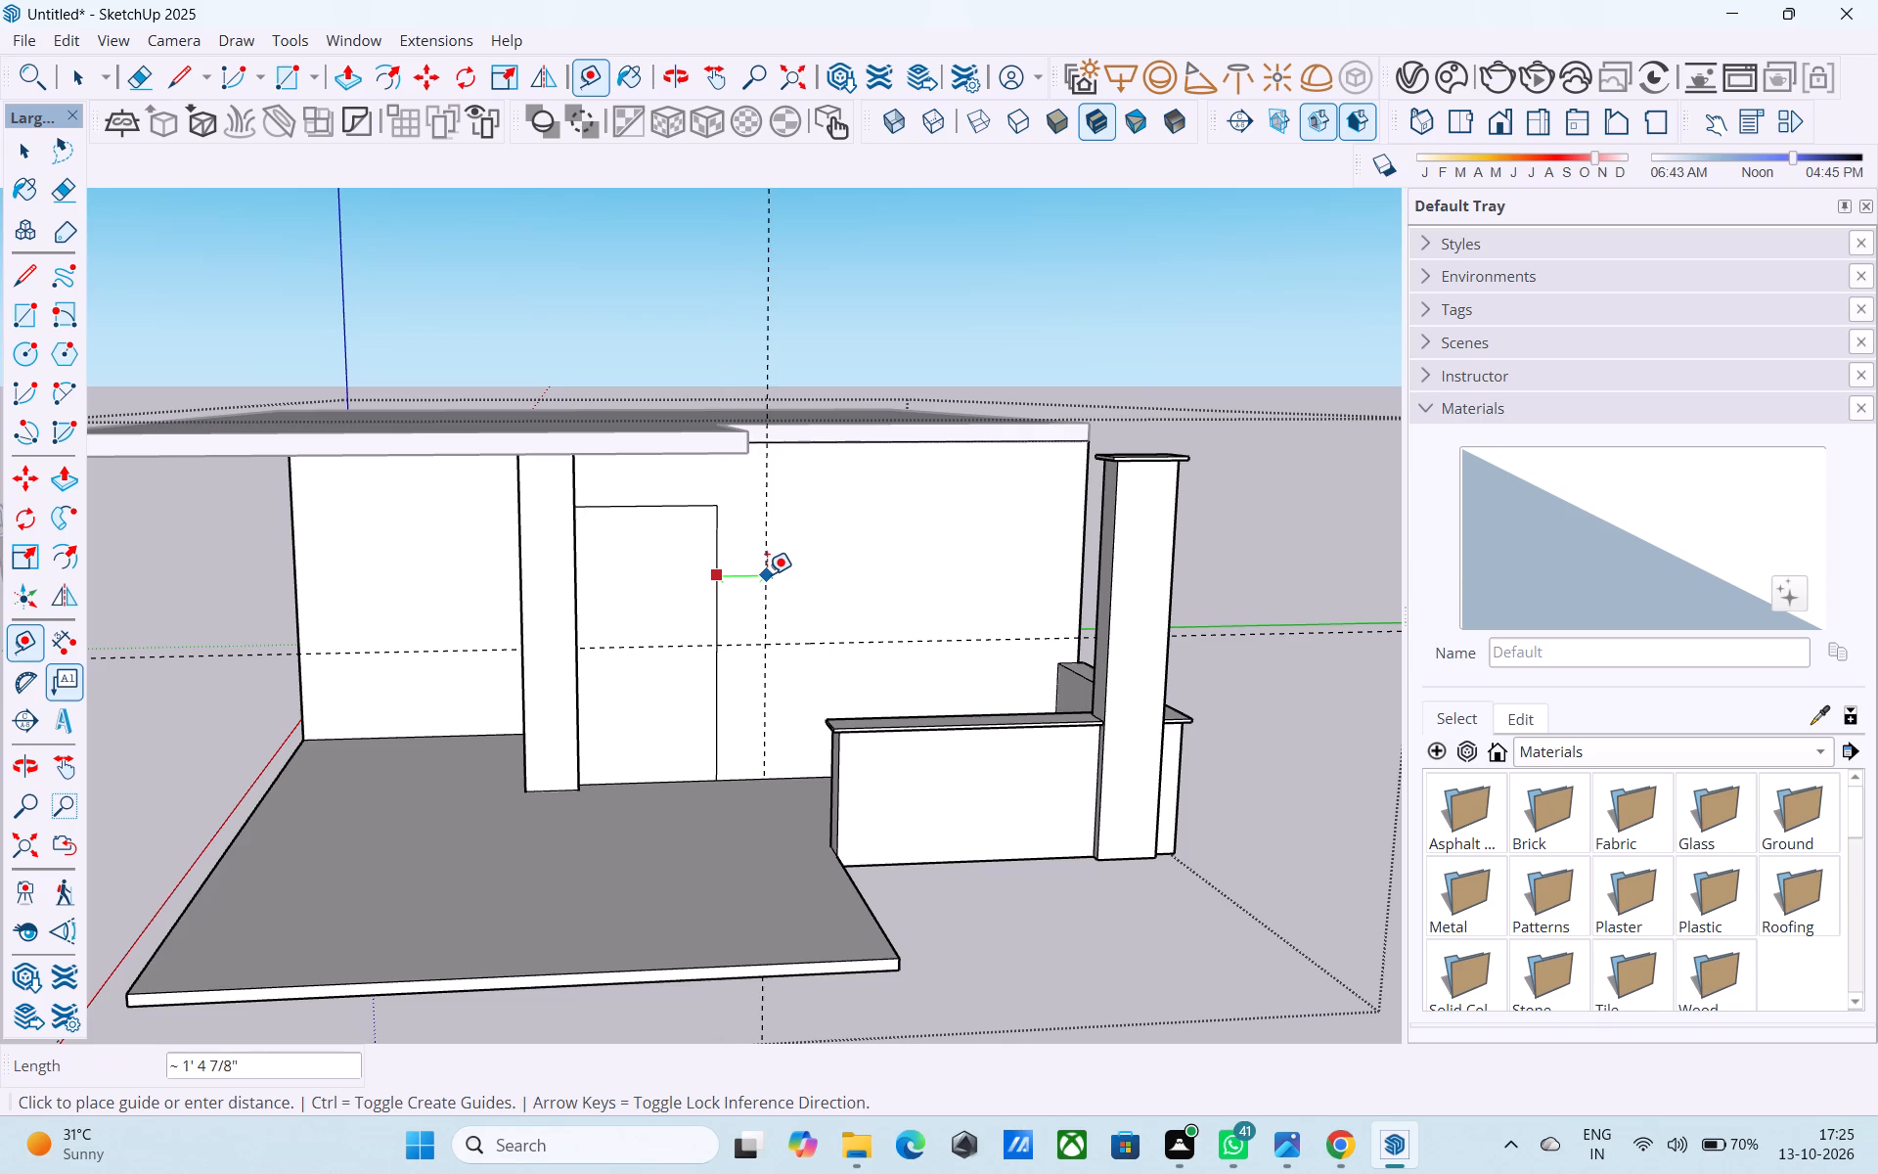
type("2'")
key("Return")
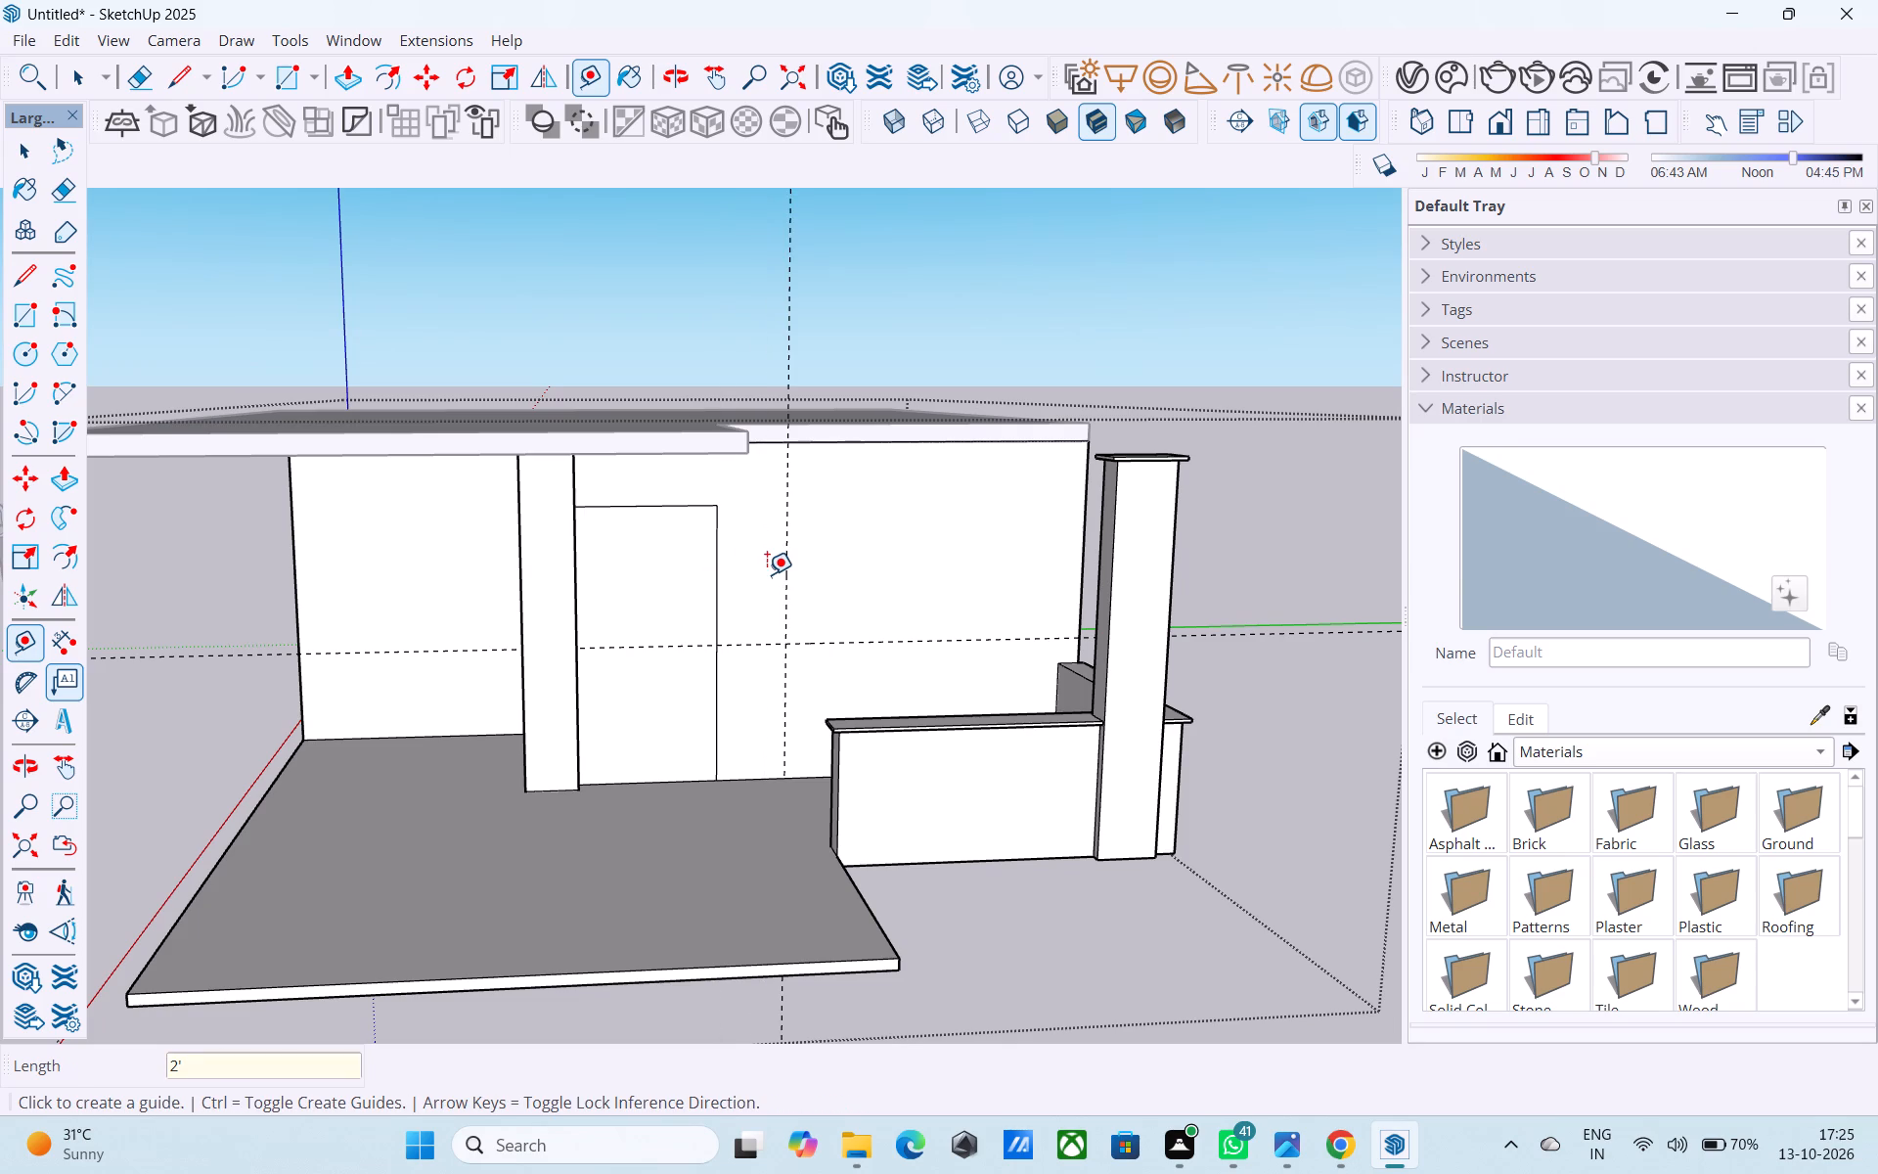
type("1'")
key("Return")
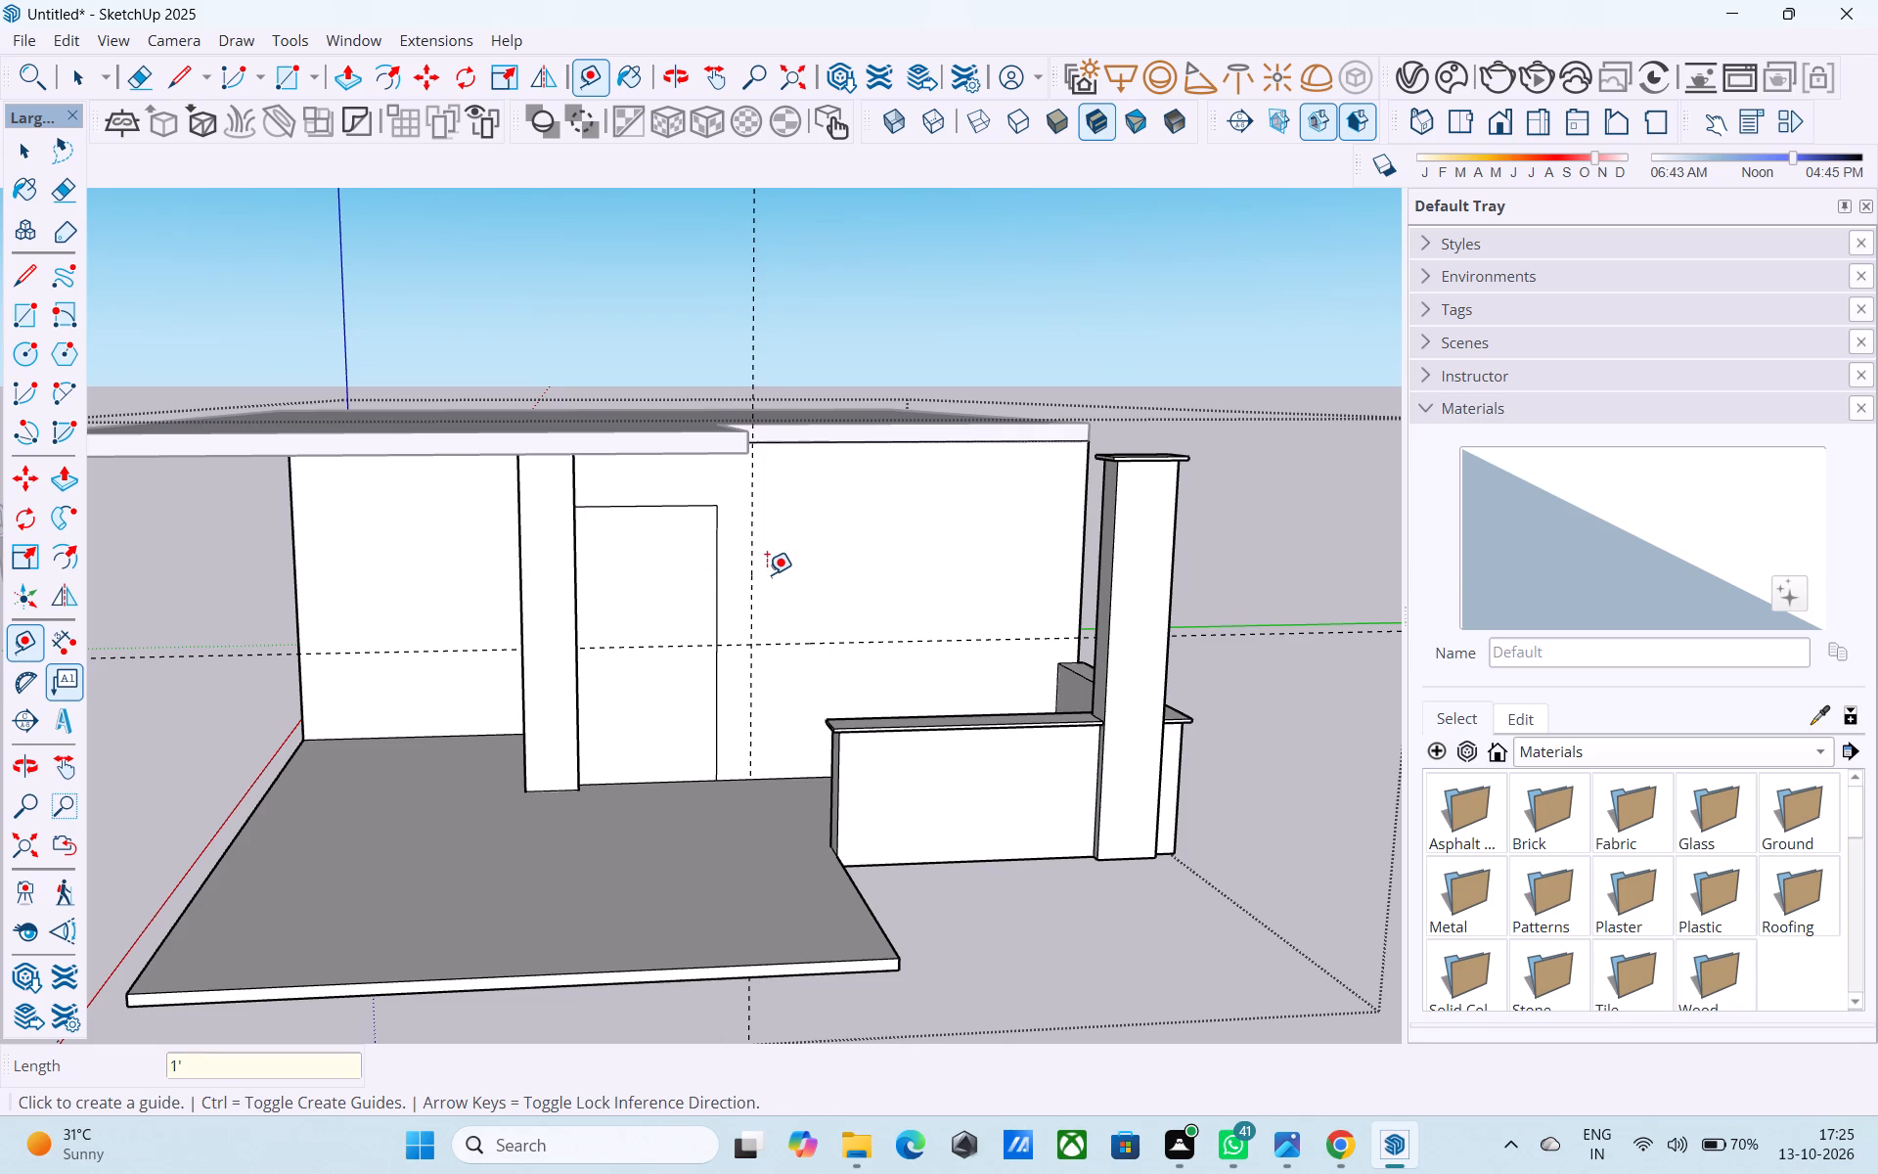
key("space")
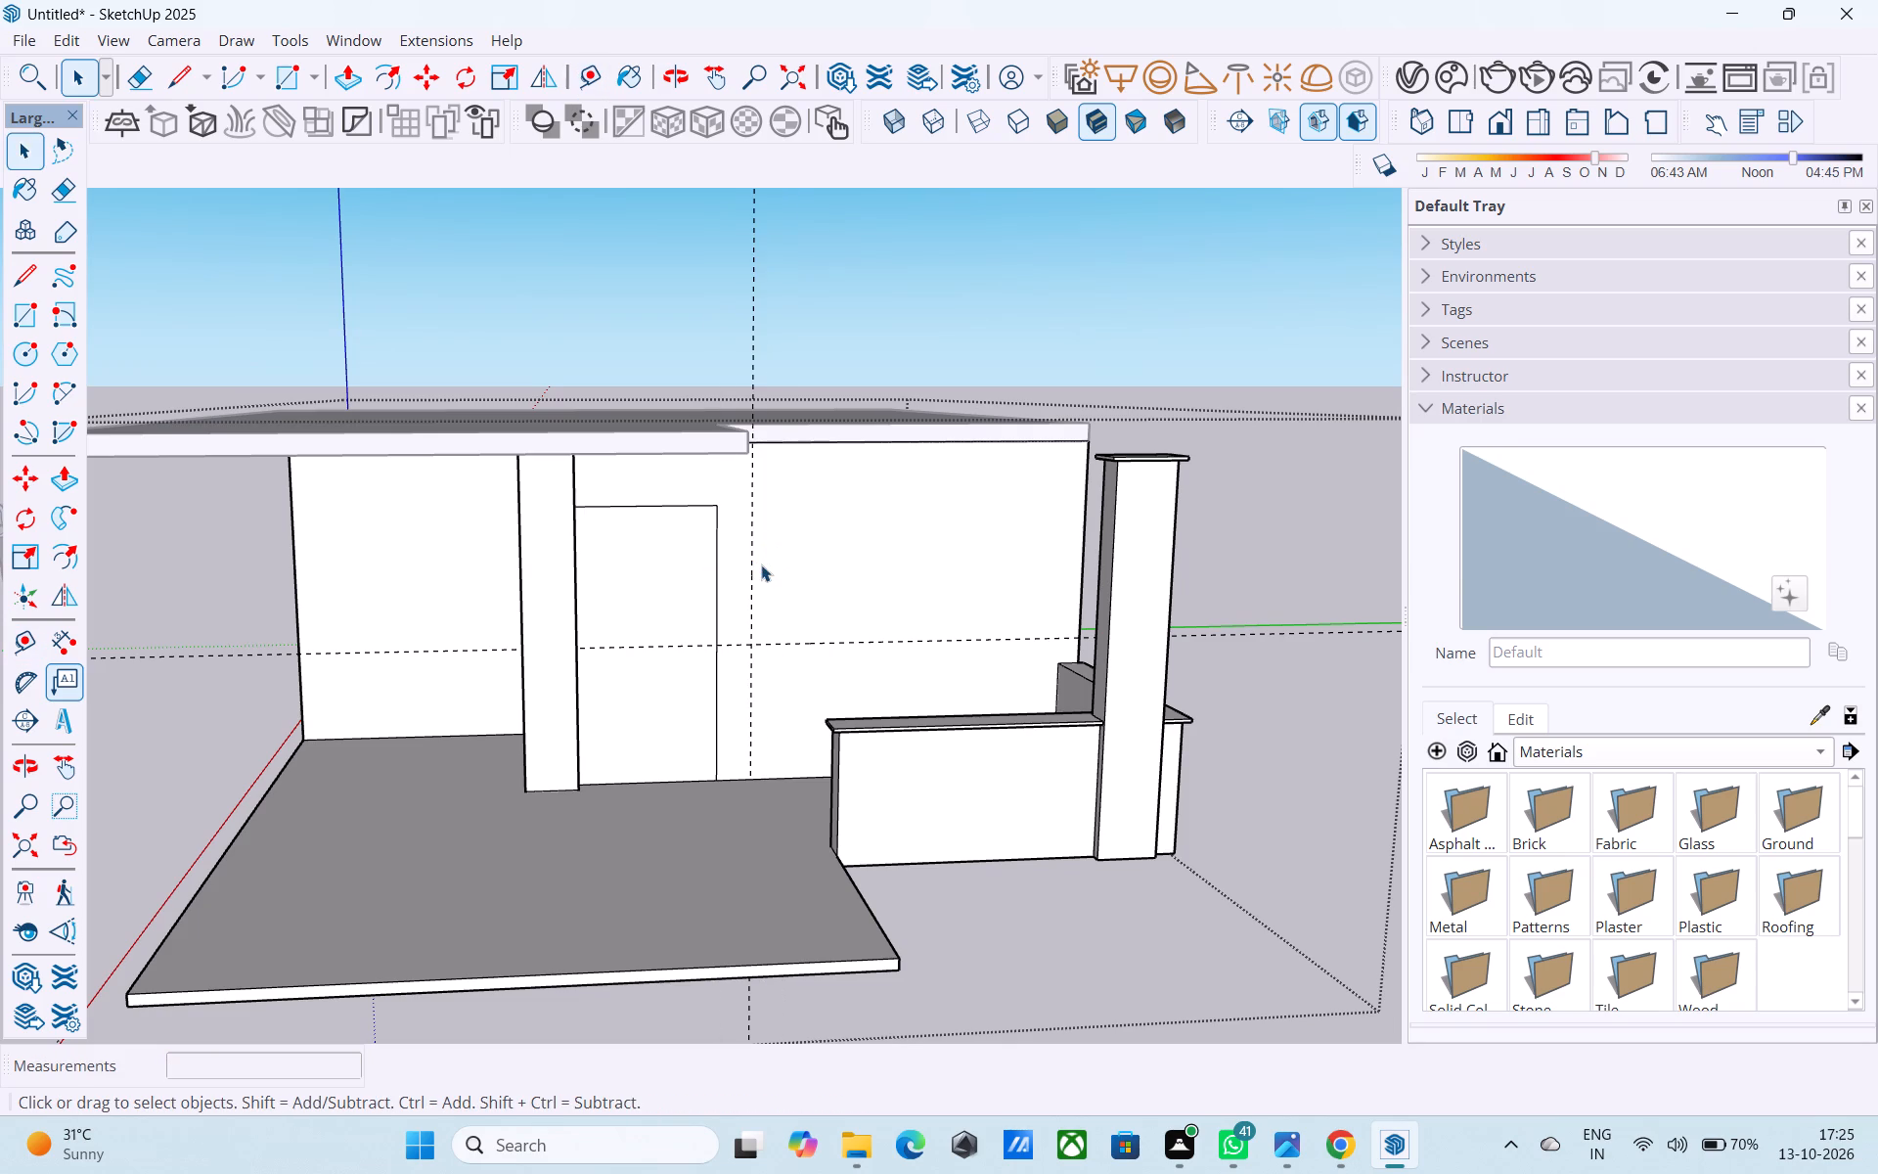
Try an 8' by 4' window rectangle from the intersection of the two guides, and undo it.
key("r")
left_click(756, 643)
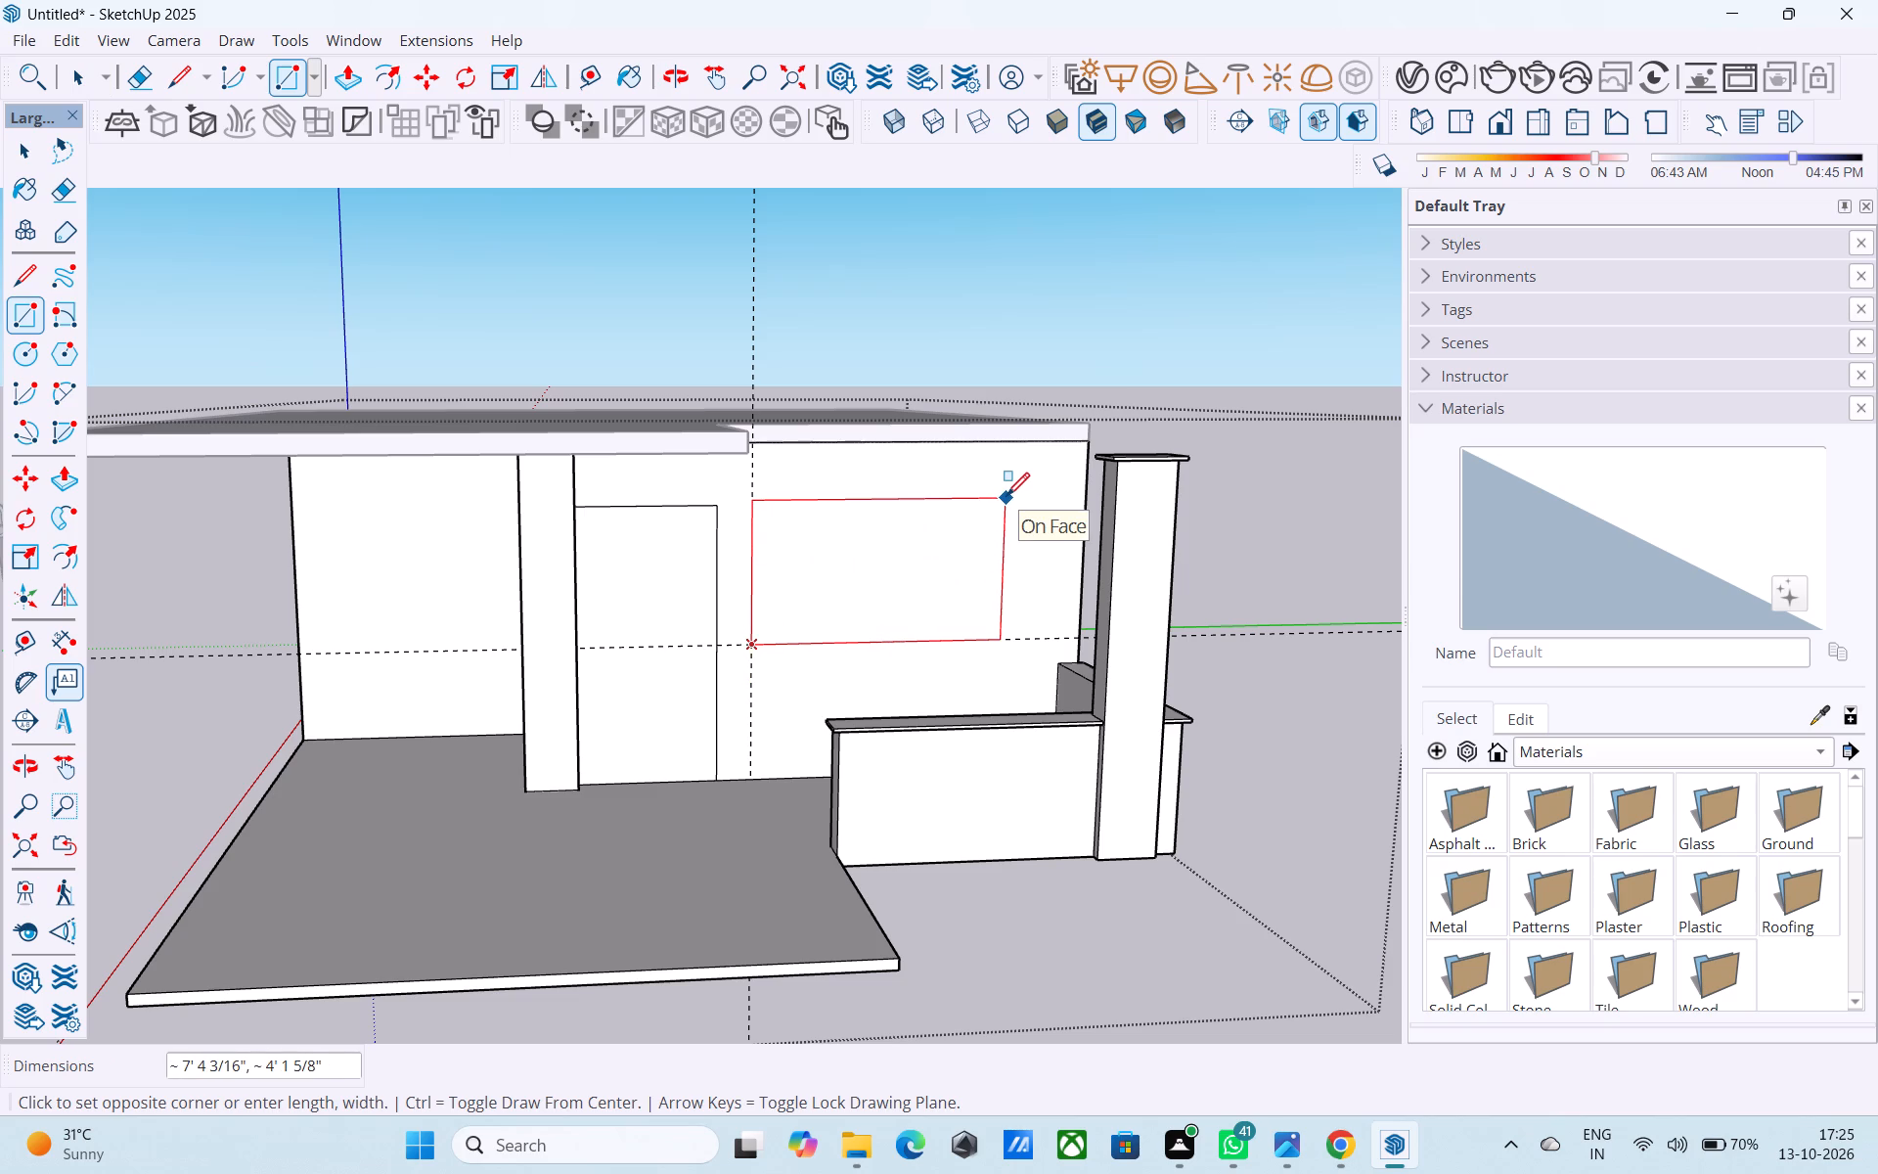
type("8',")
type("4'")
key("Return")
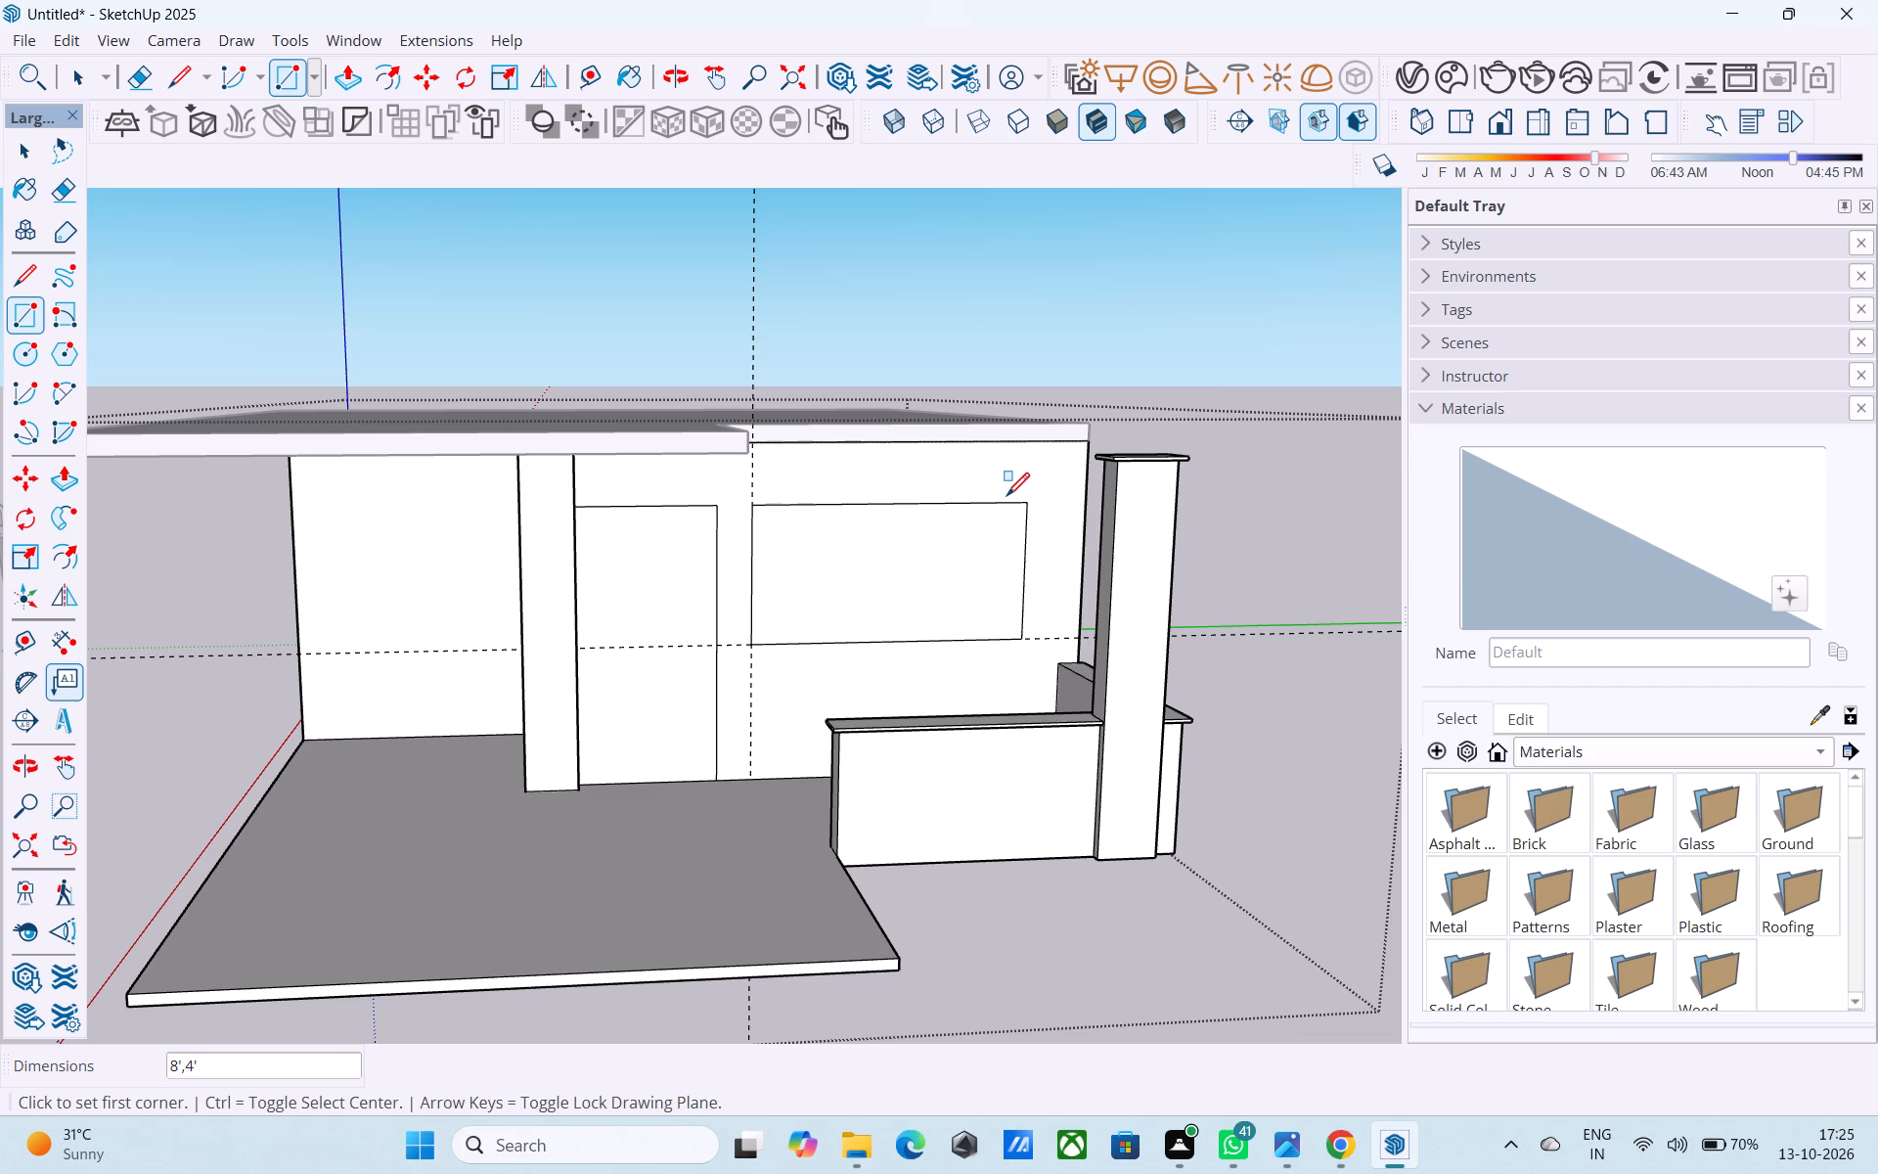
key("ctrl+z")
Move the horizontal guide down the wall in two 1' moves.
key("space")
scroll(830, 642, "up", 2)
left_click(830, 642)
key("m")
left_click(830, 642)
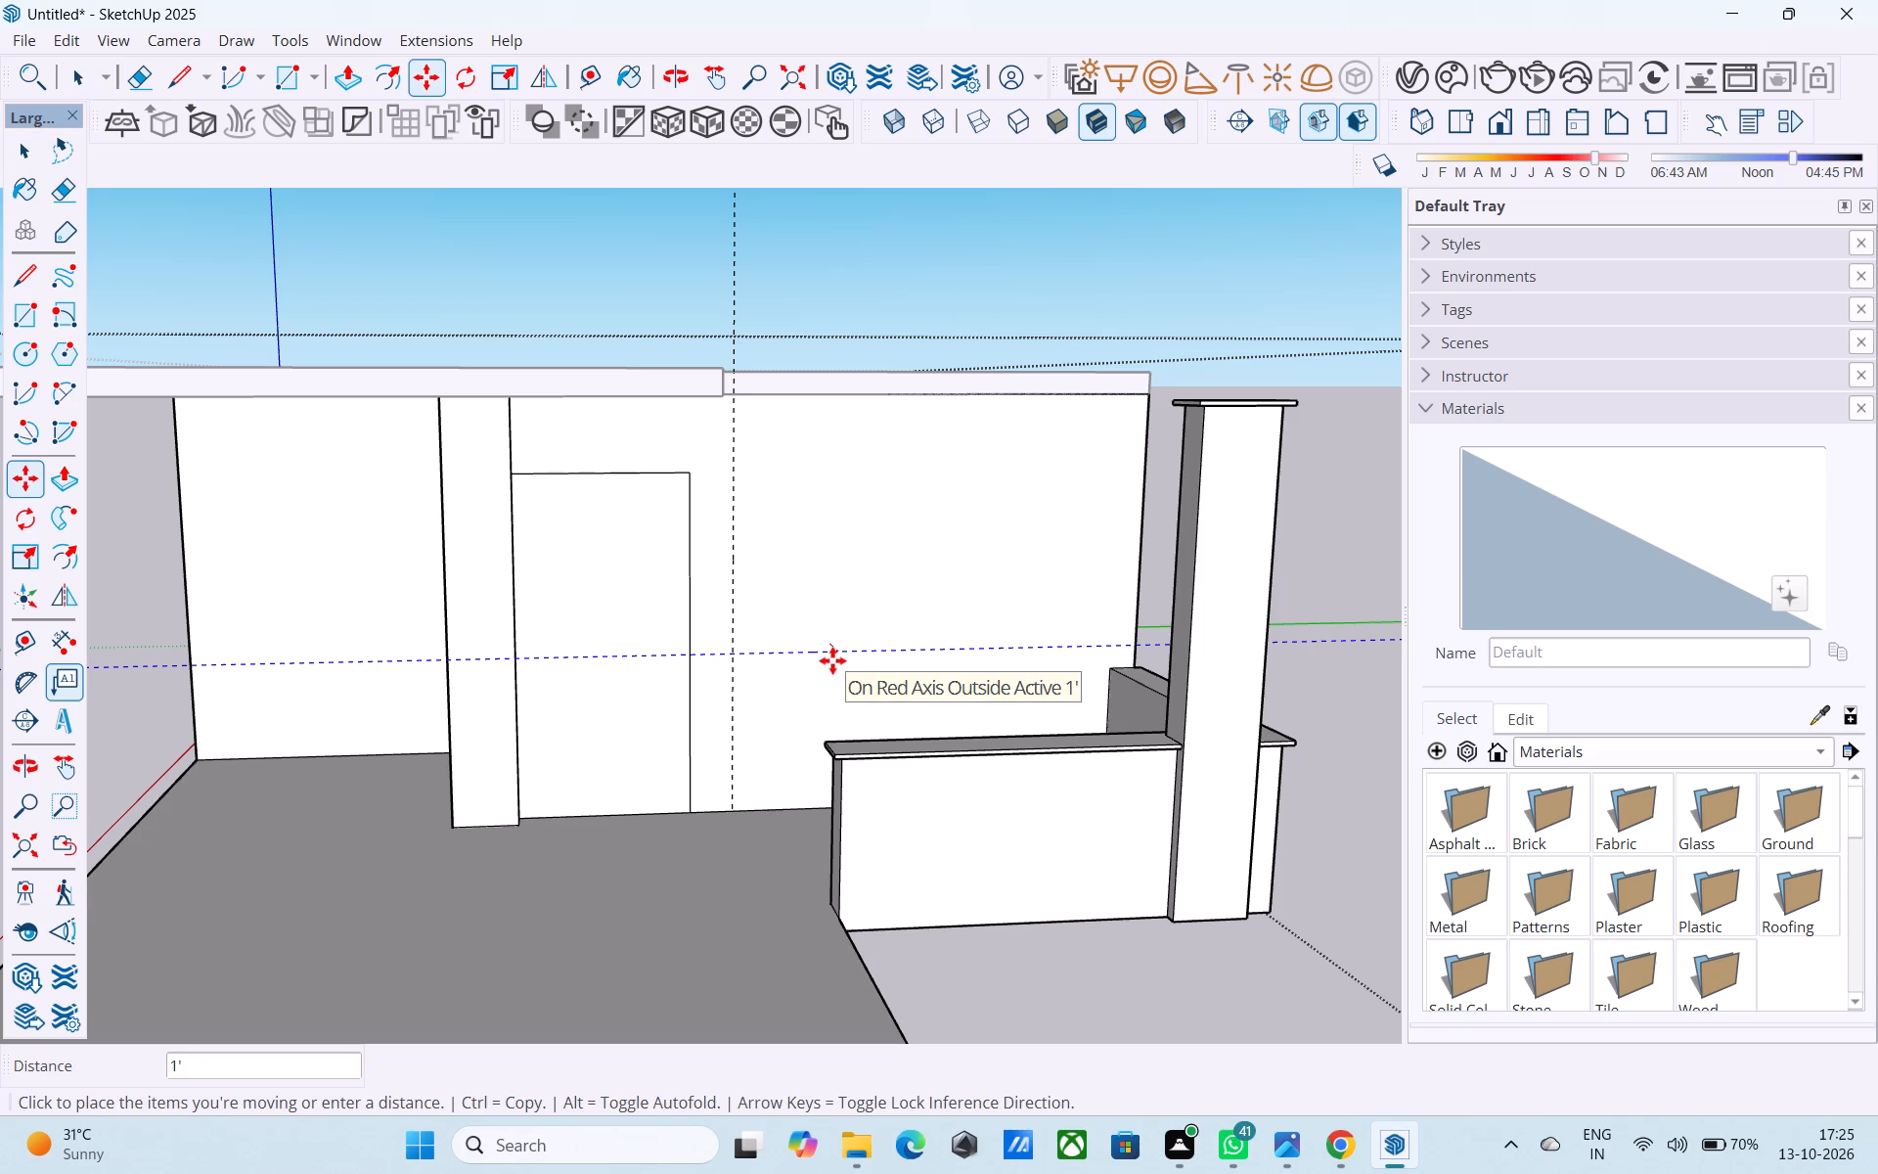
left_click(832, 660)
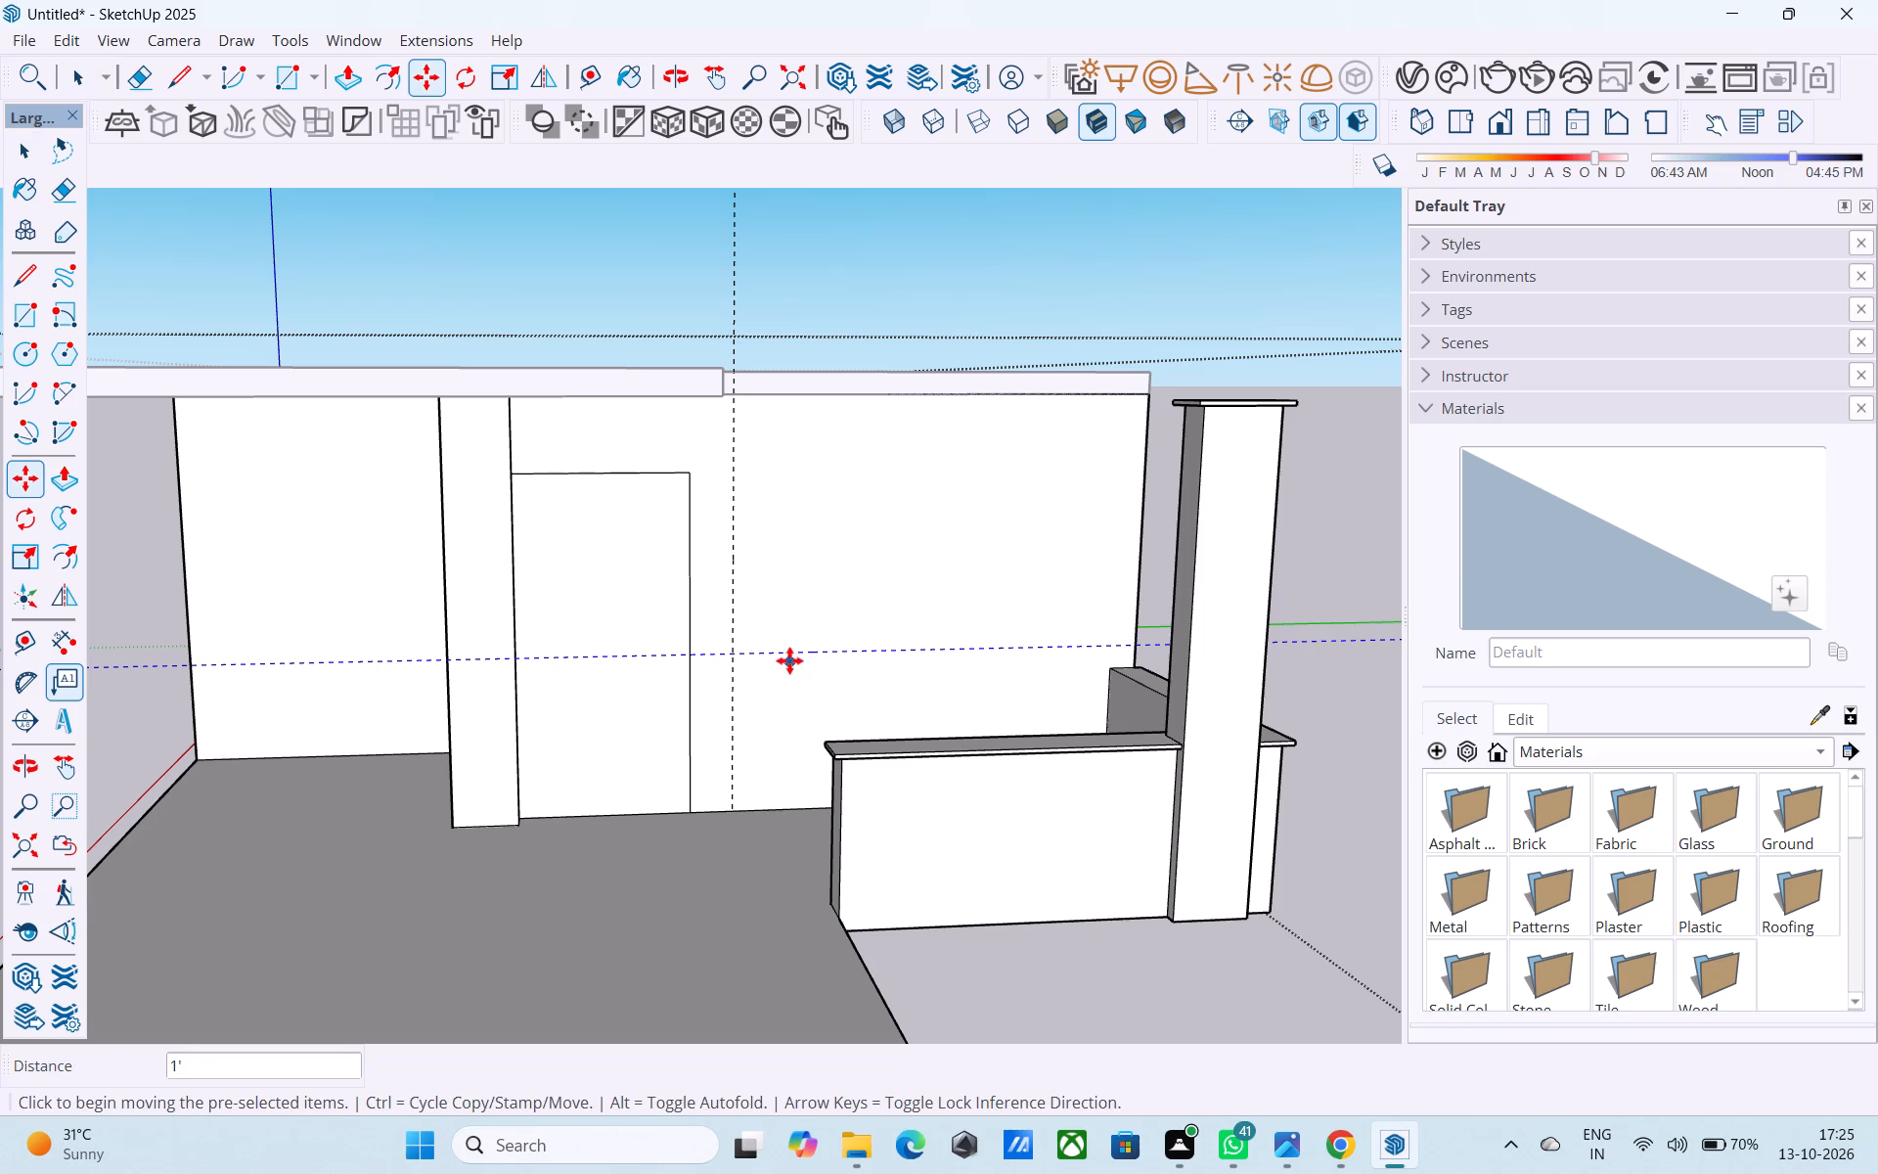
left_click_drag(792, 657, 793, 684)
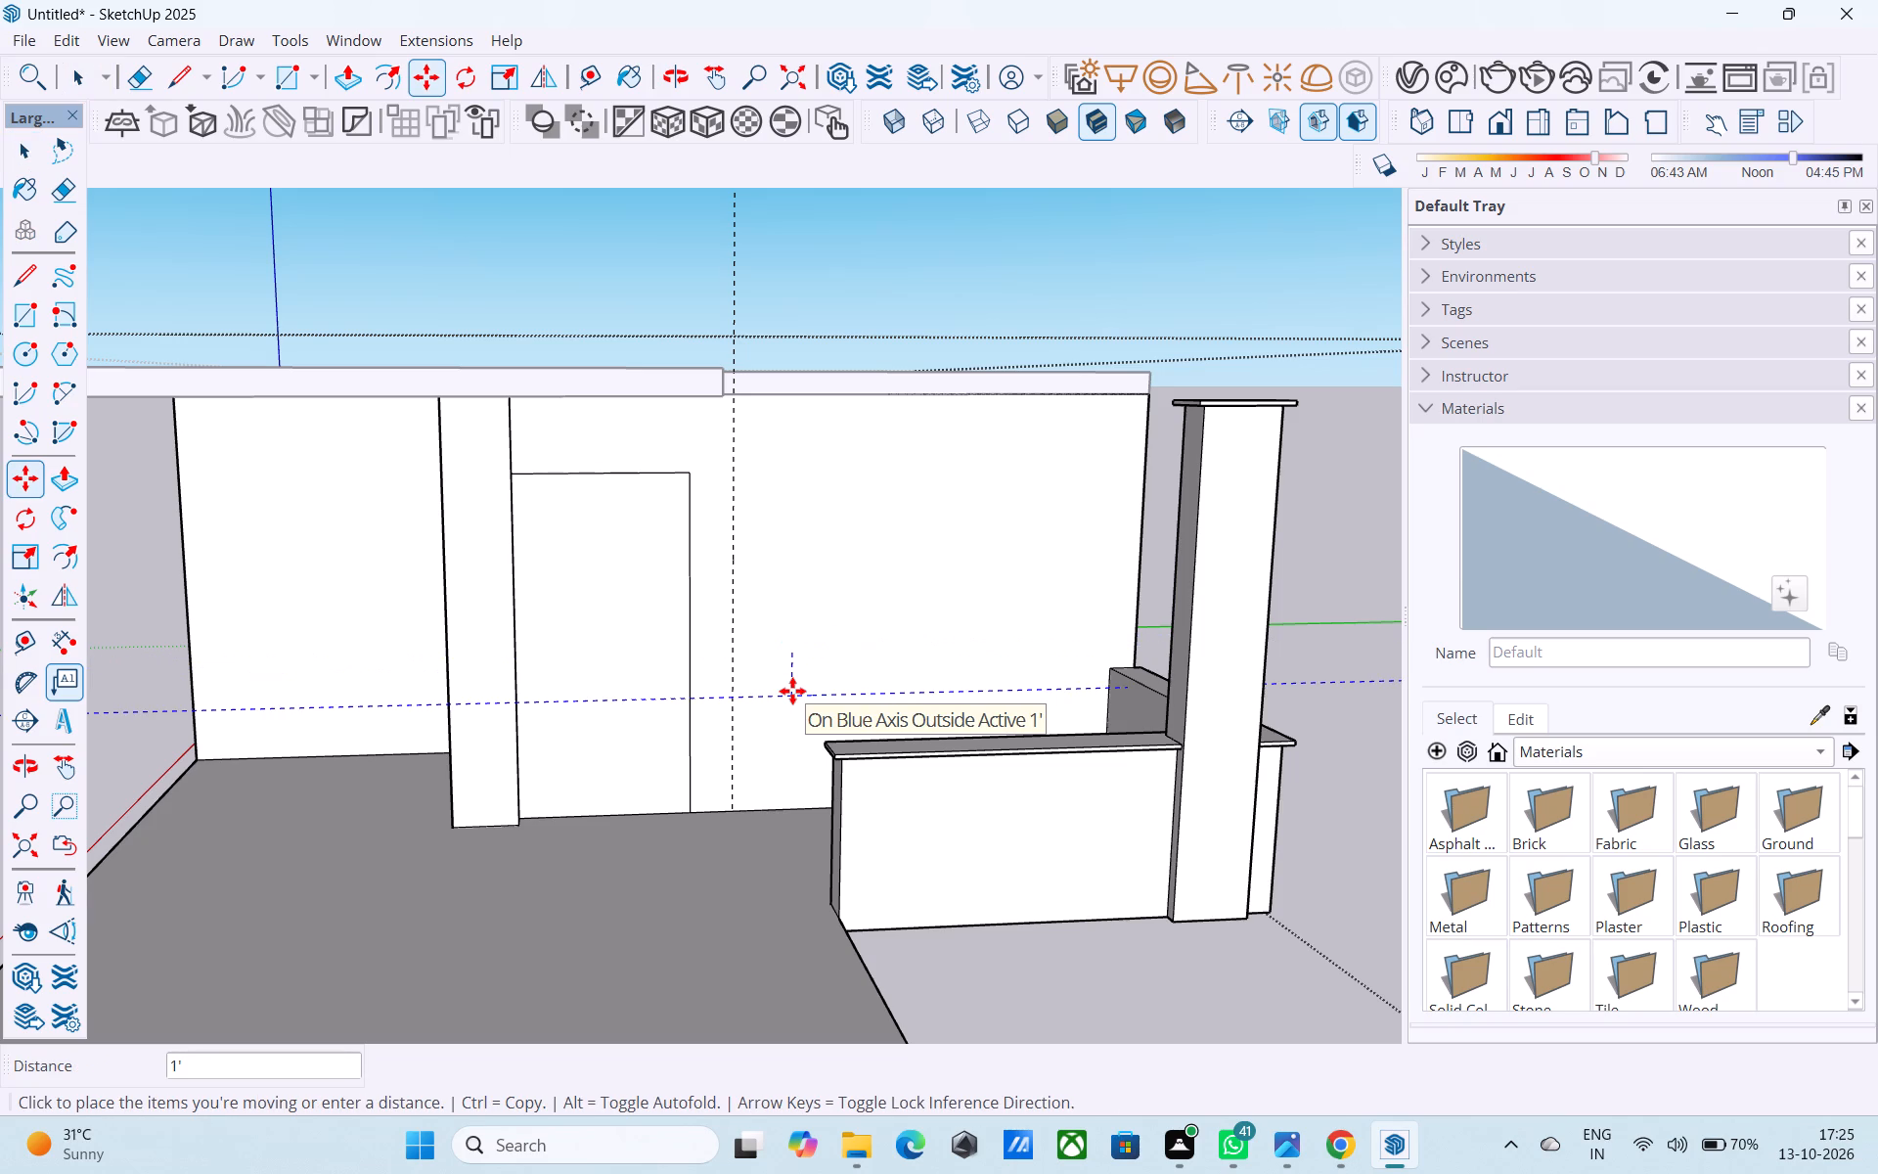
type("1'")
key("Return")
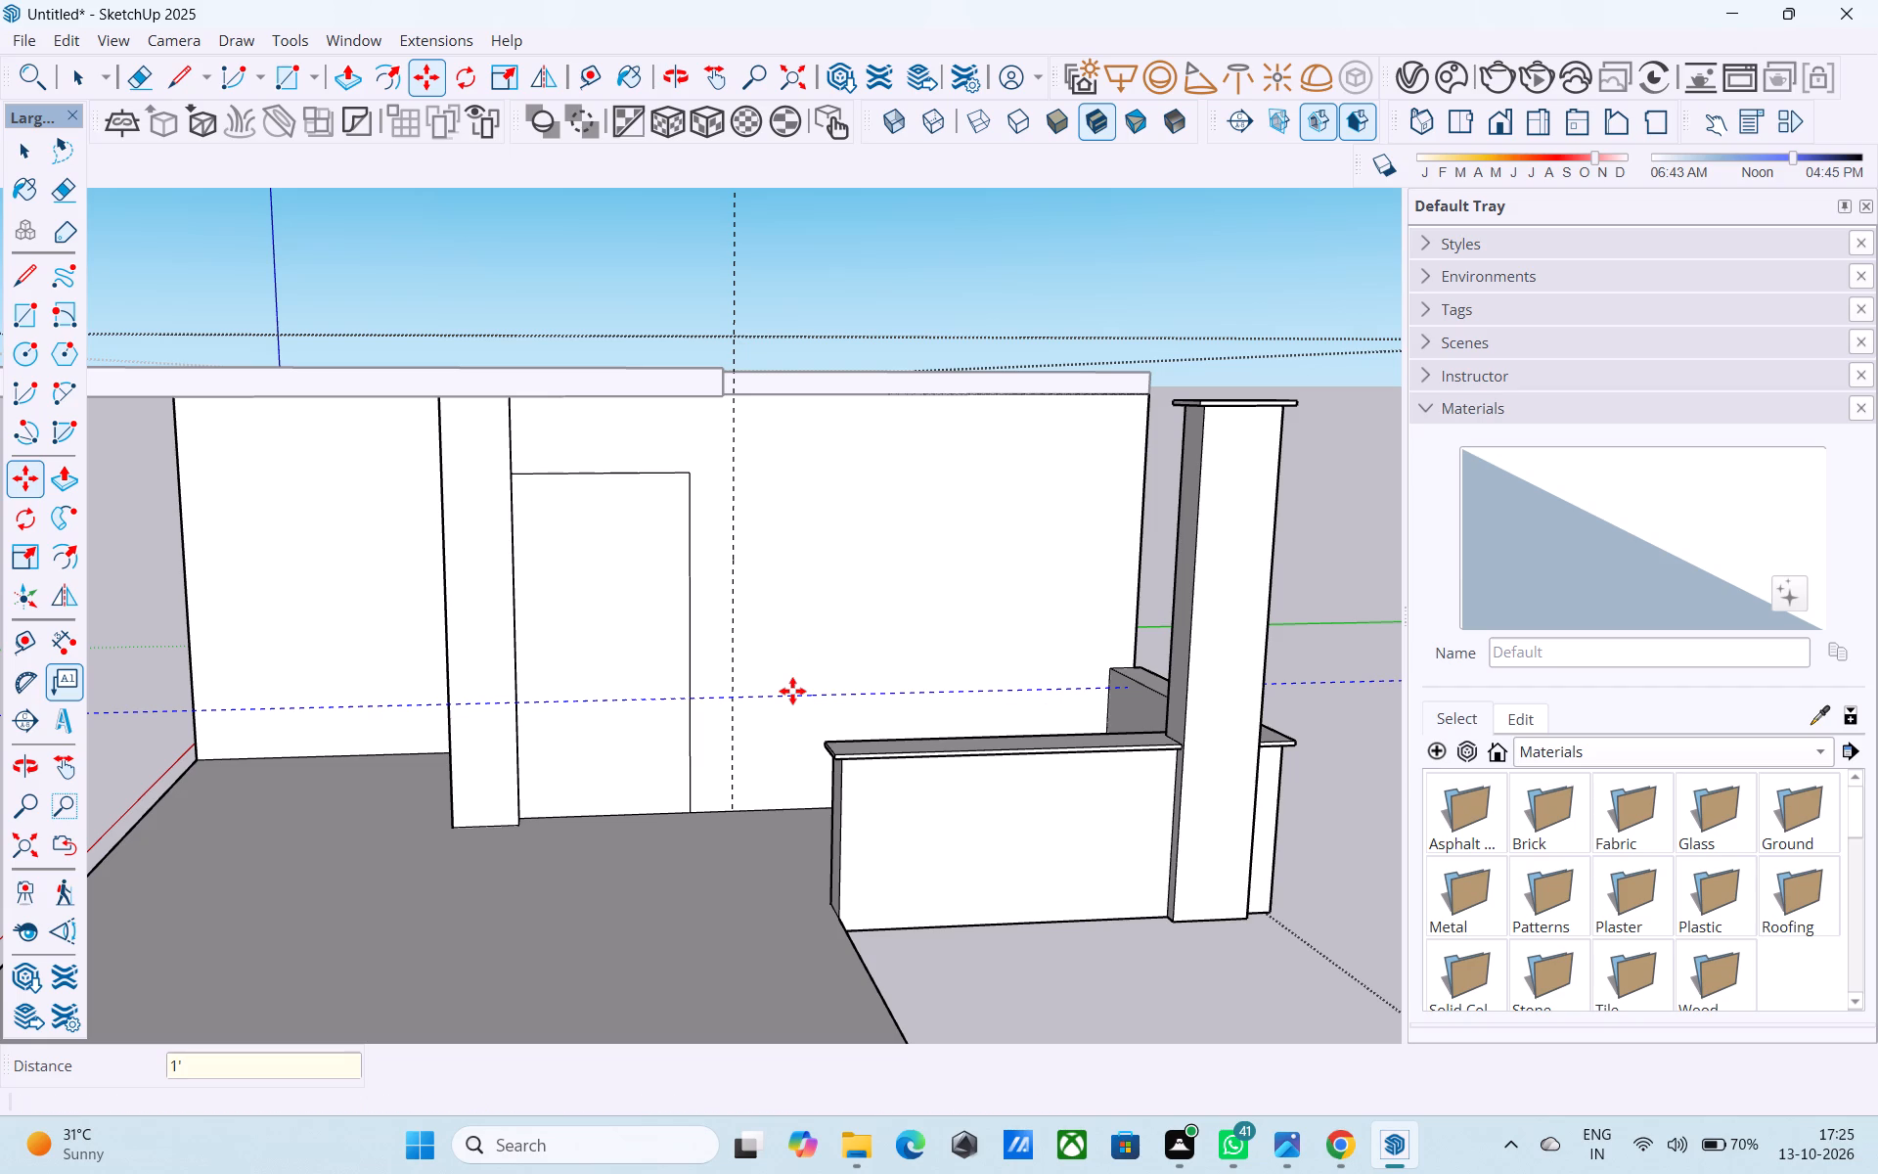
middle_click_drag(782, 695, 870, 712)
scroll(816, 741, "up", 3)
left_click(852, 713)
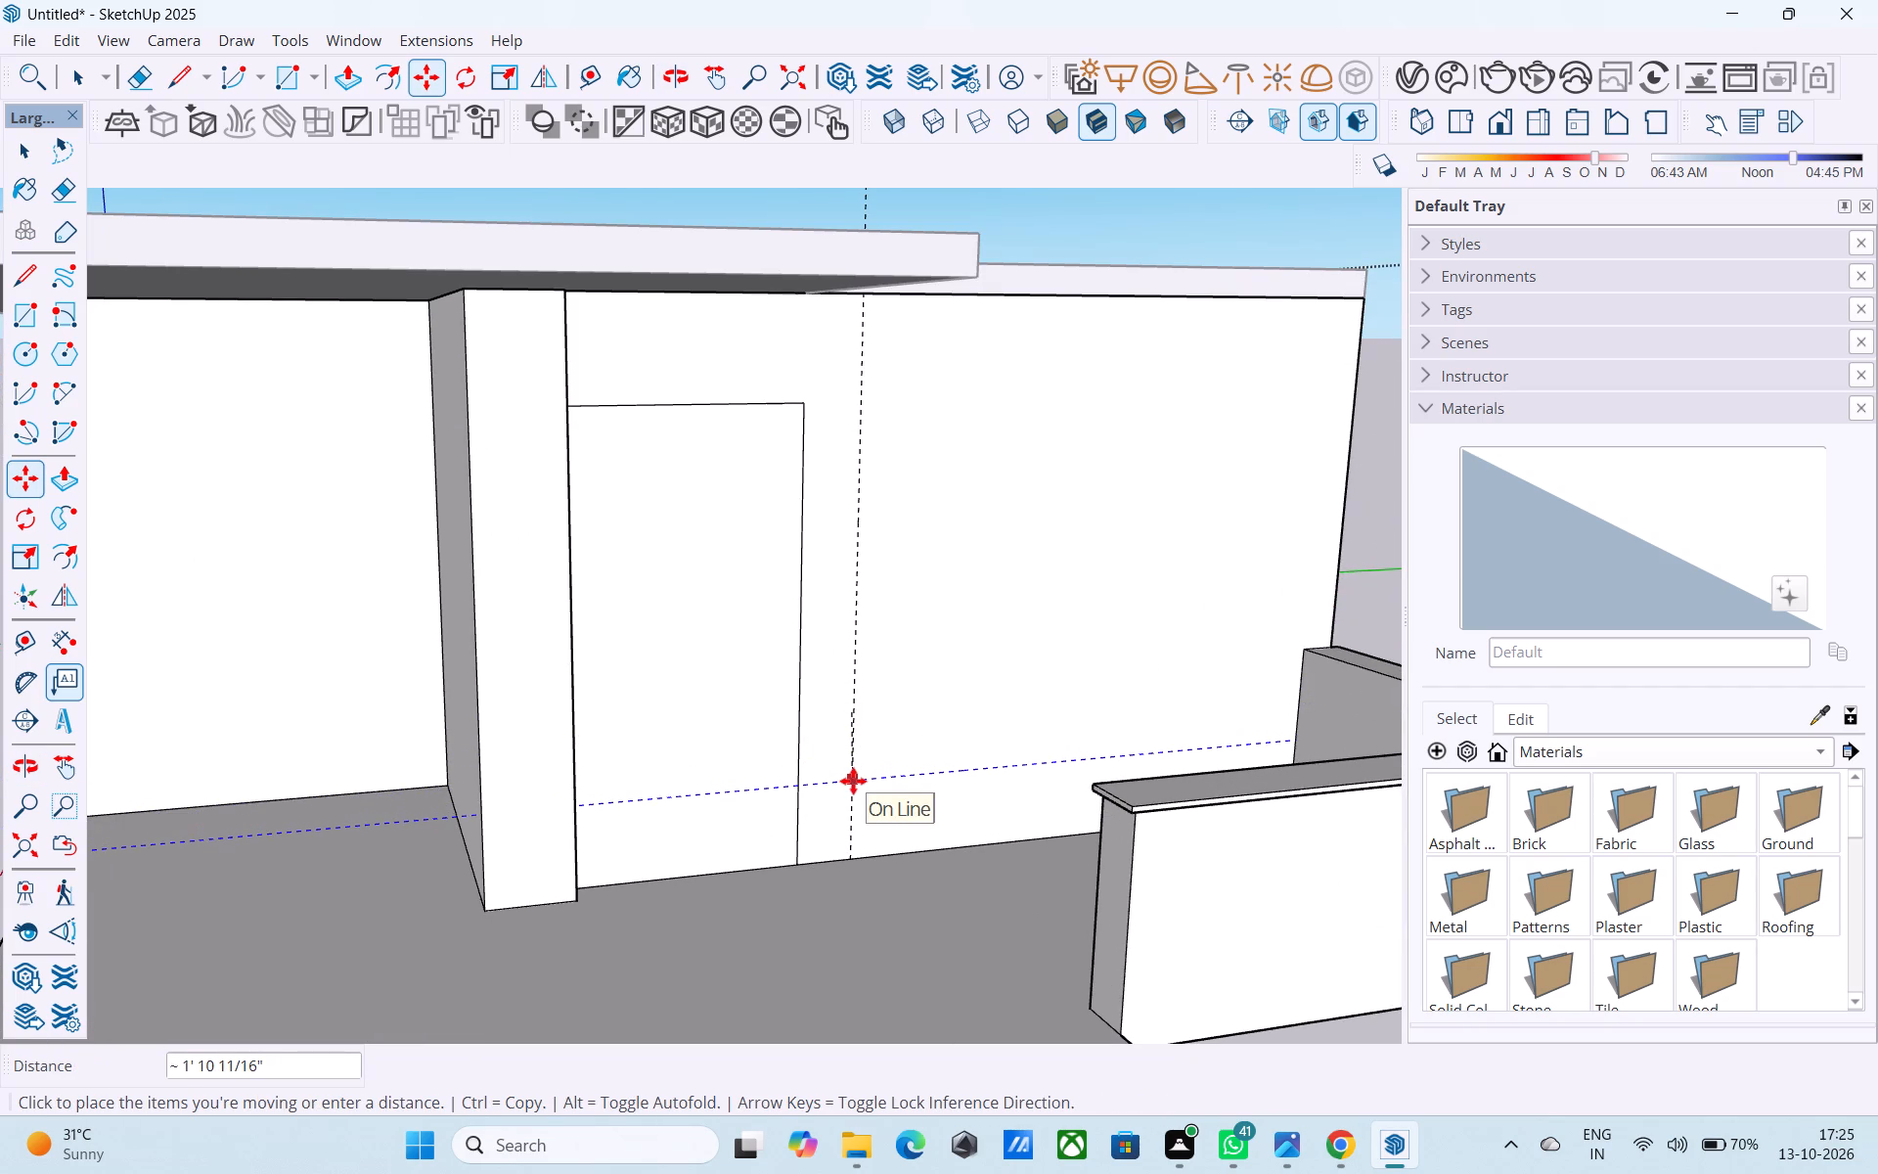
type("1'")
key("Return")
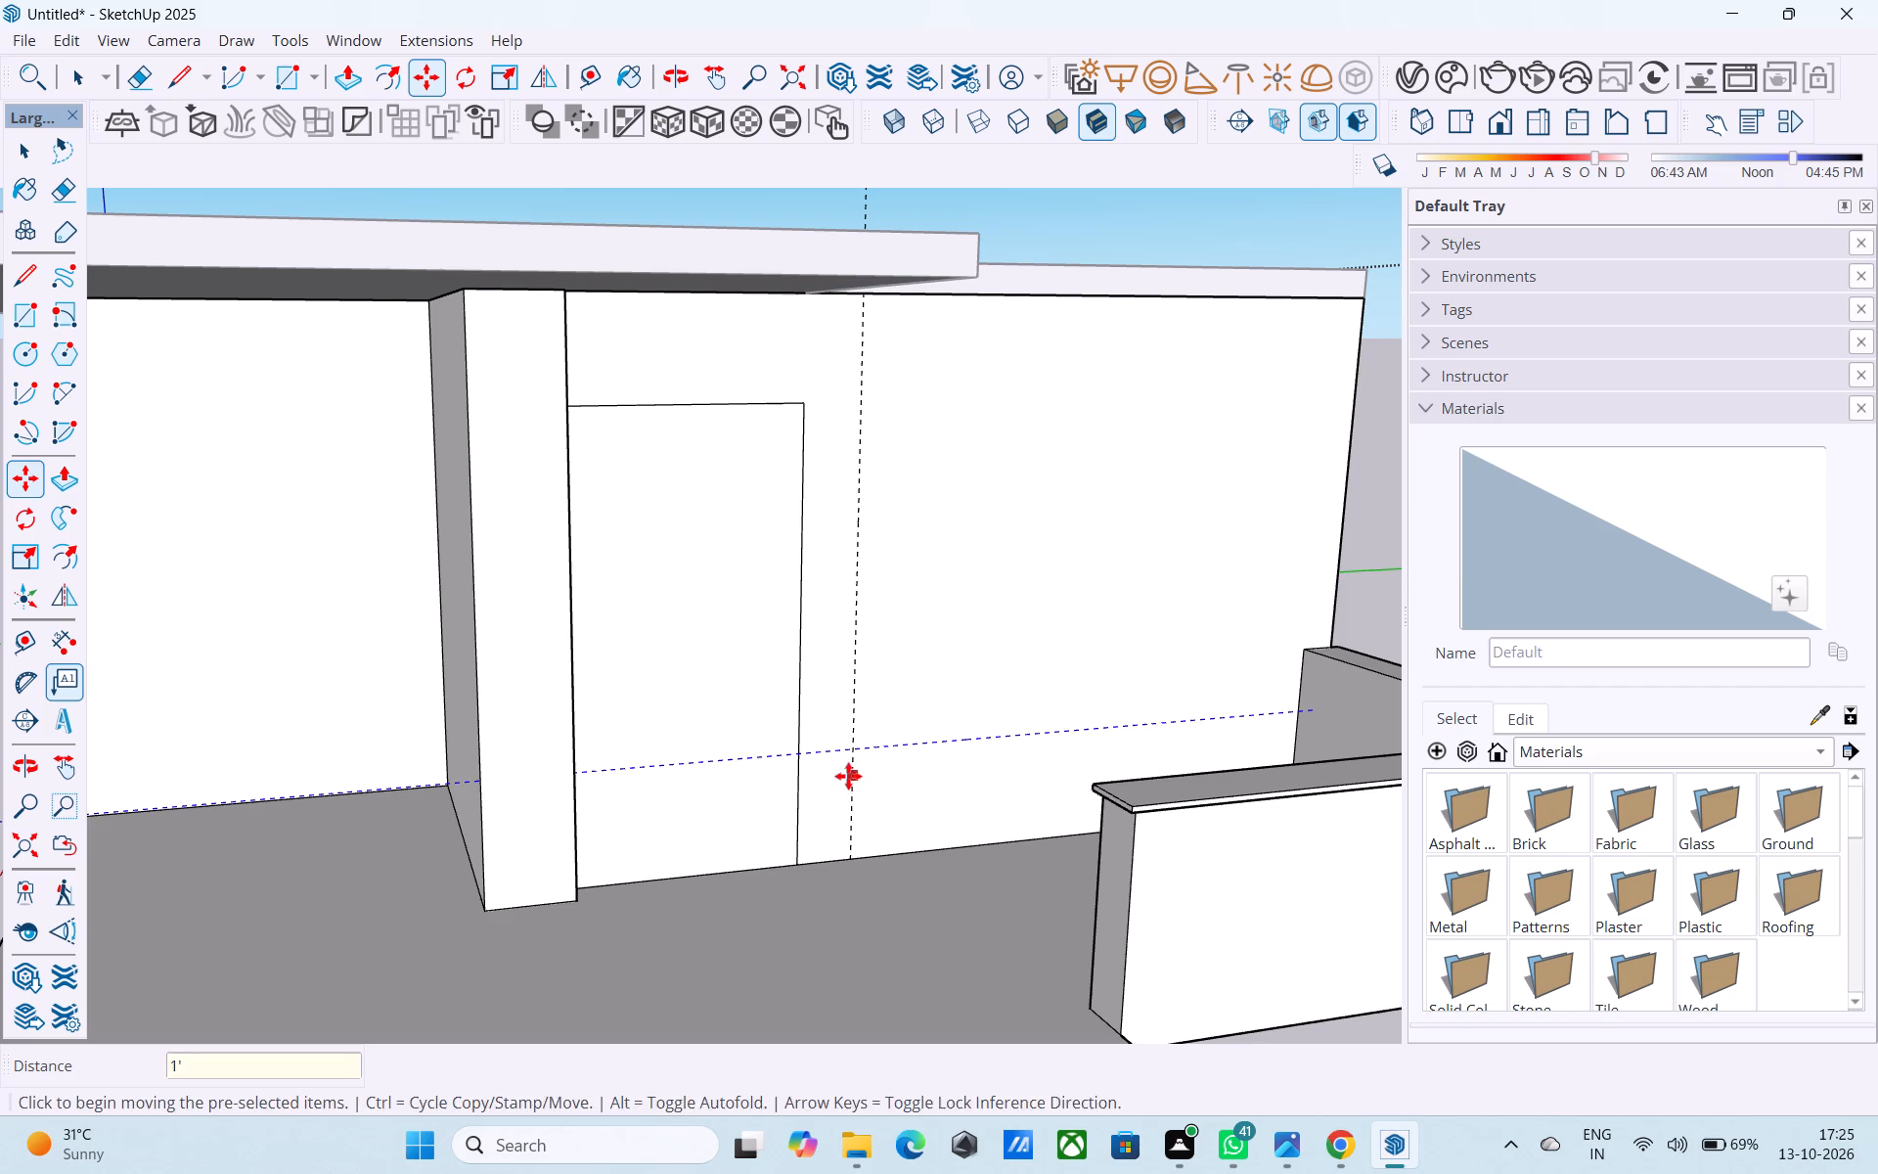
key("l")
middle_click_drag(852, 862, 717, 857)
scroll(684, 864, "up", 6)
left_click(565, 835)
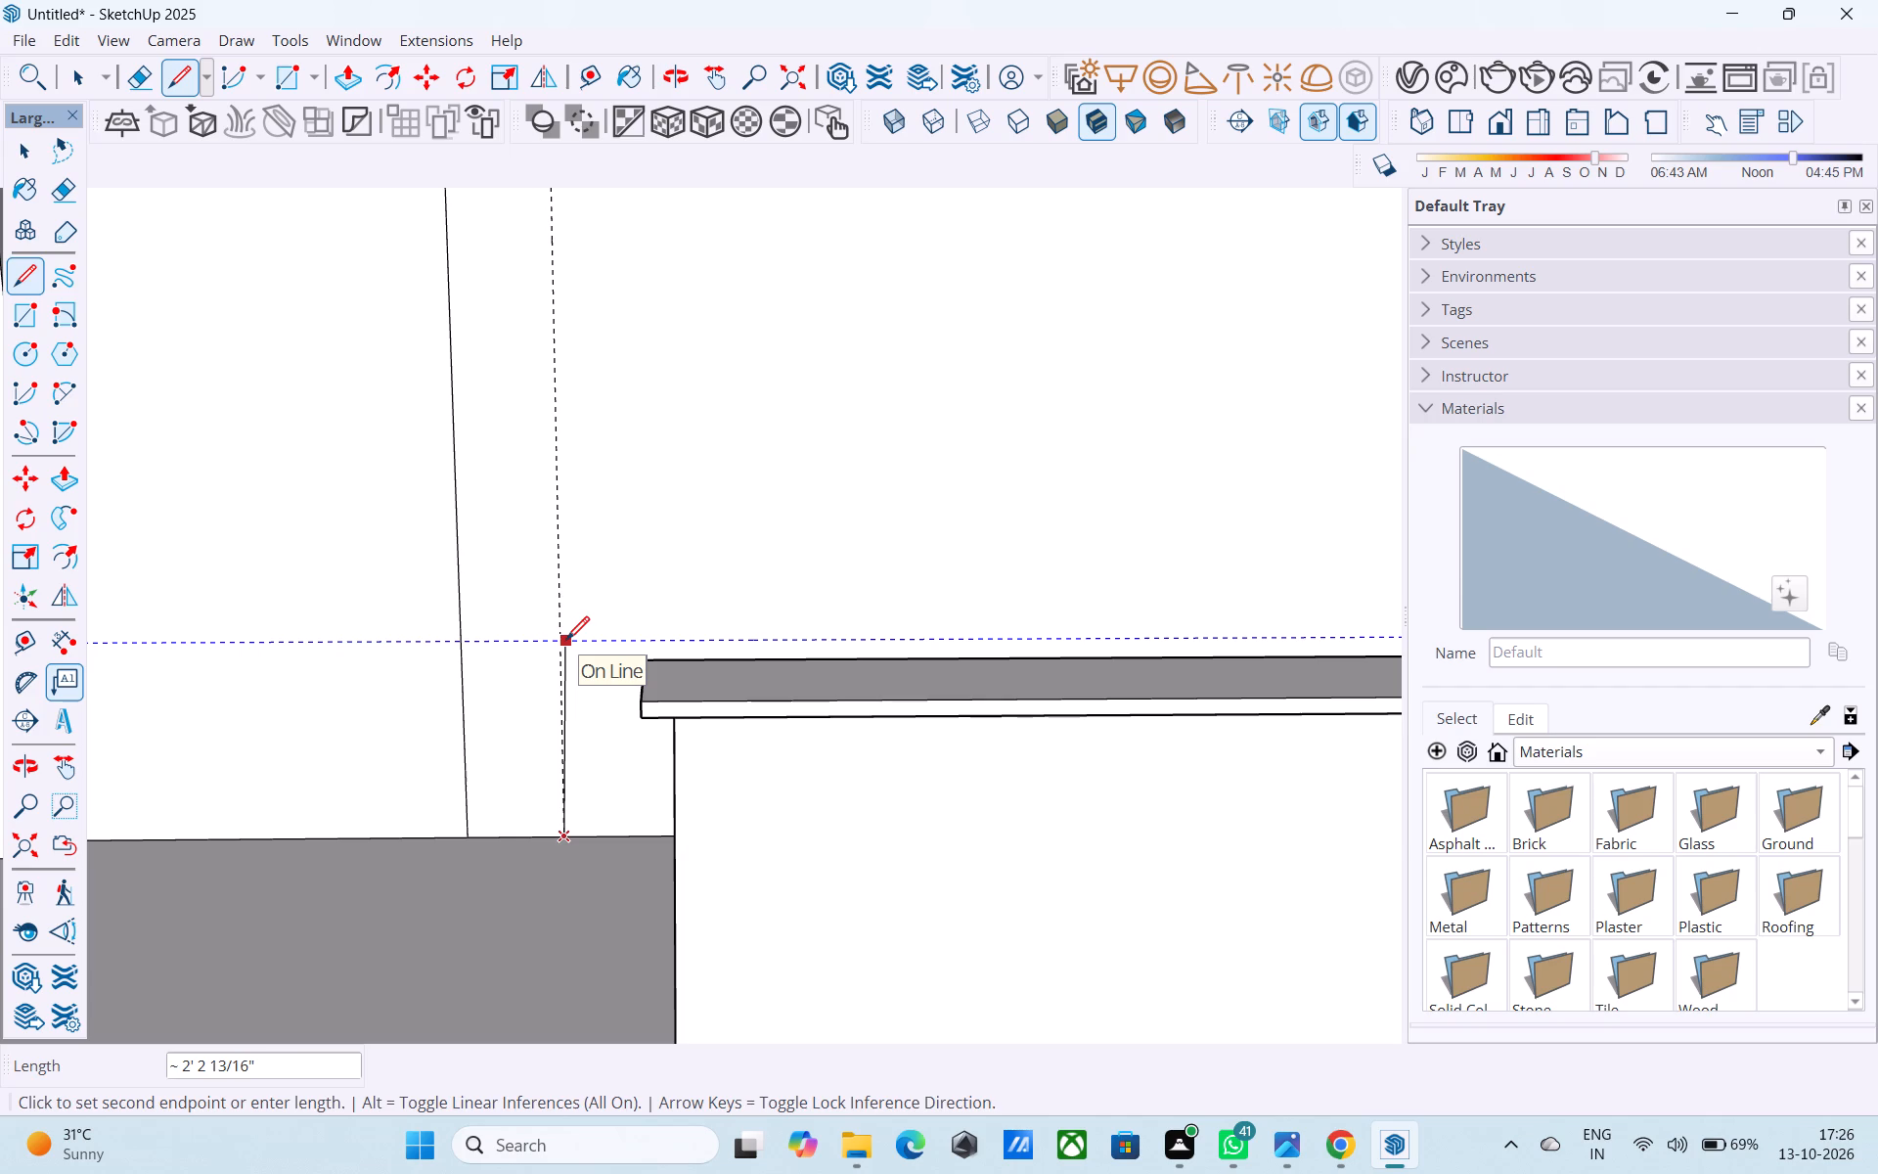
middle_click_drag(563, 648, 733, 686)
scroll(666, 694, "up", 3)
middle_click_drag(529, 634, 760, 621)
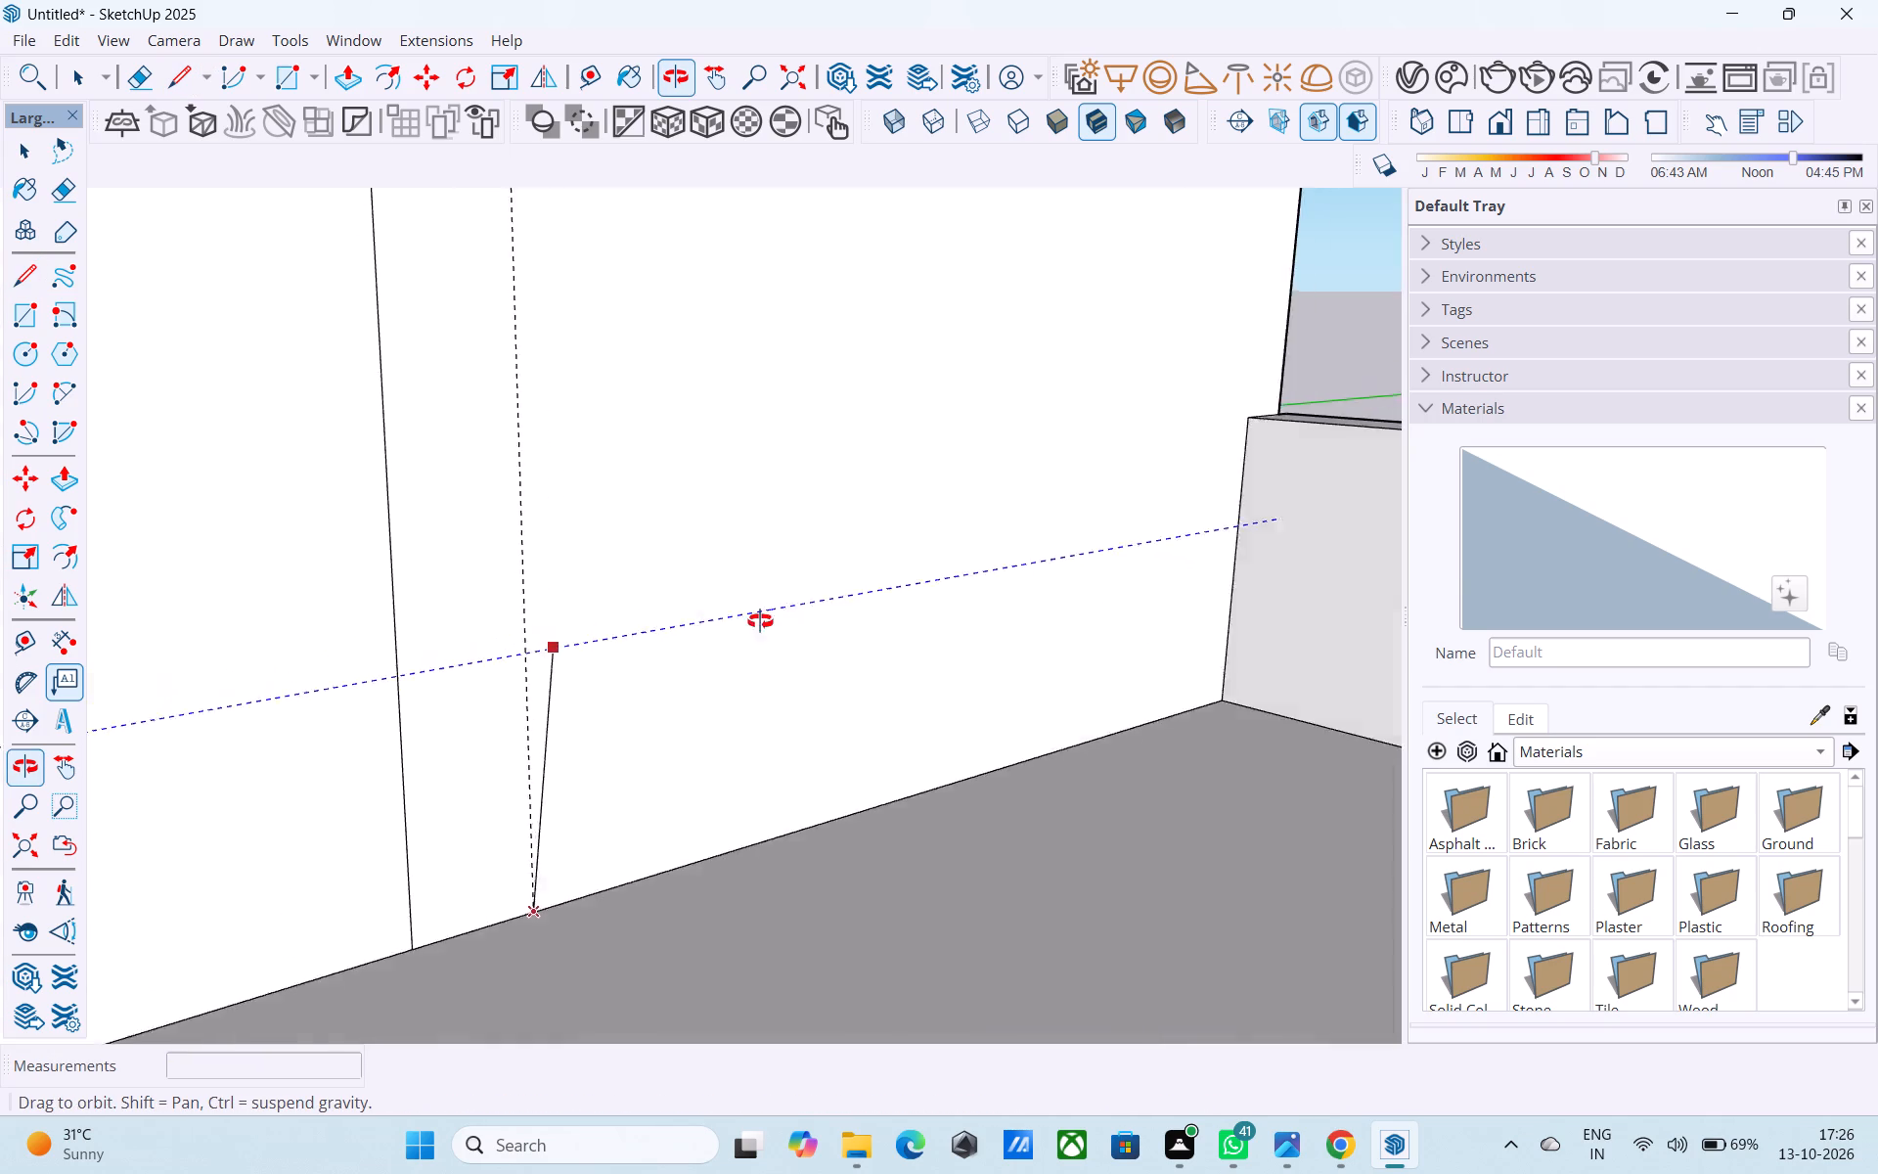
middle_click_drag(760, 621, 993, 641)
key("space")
Erase the horizontal guide that crosses the door outline and the vertical guide.
key("e")
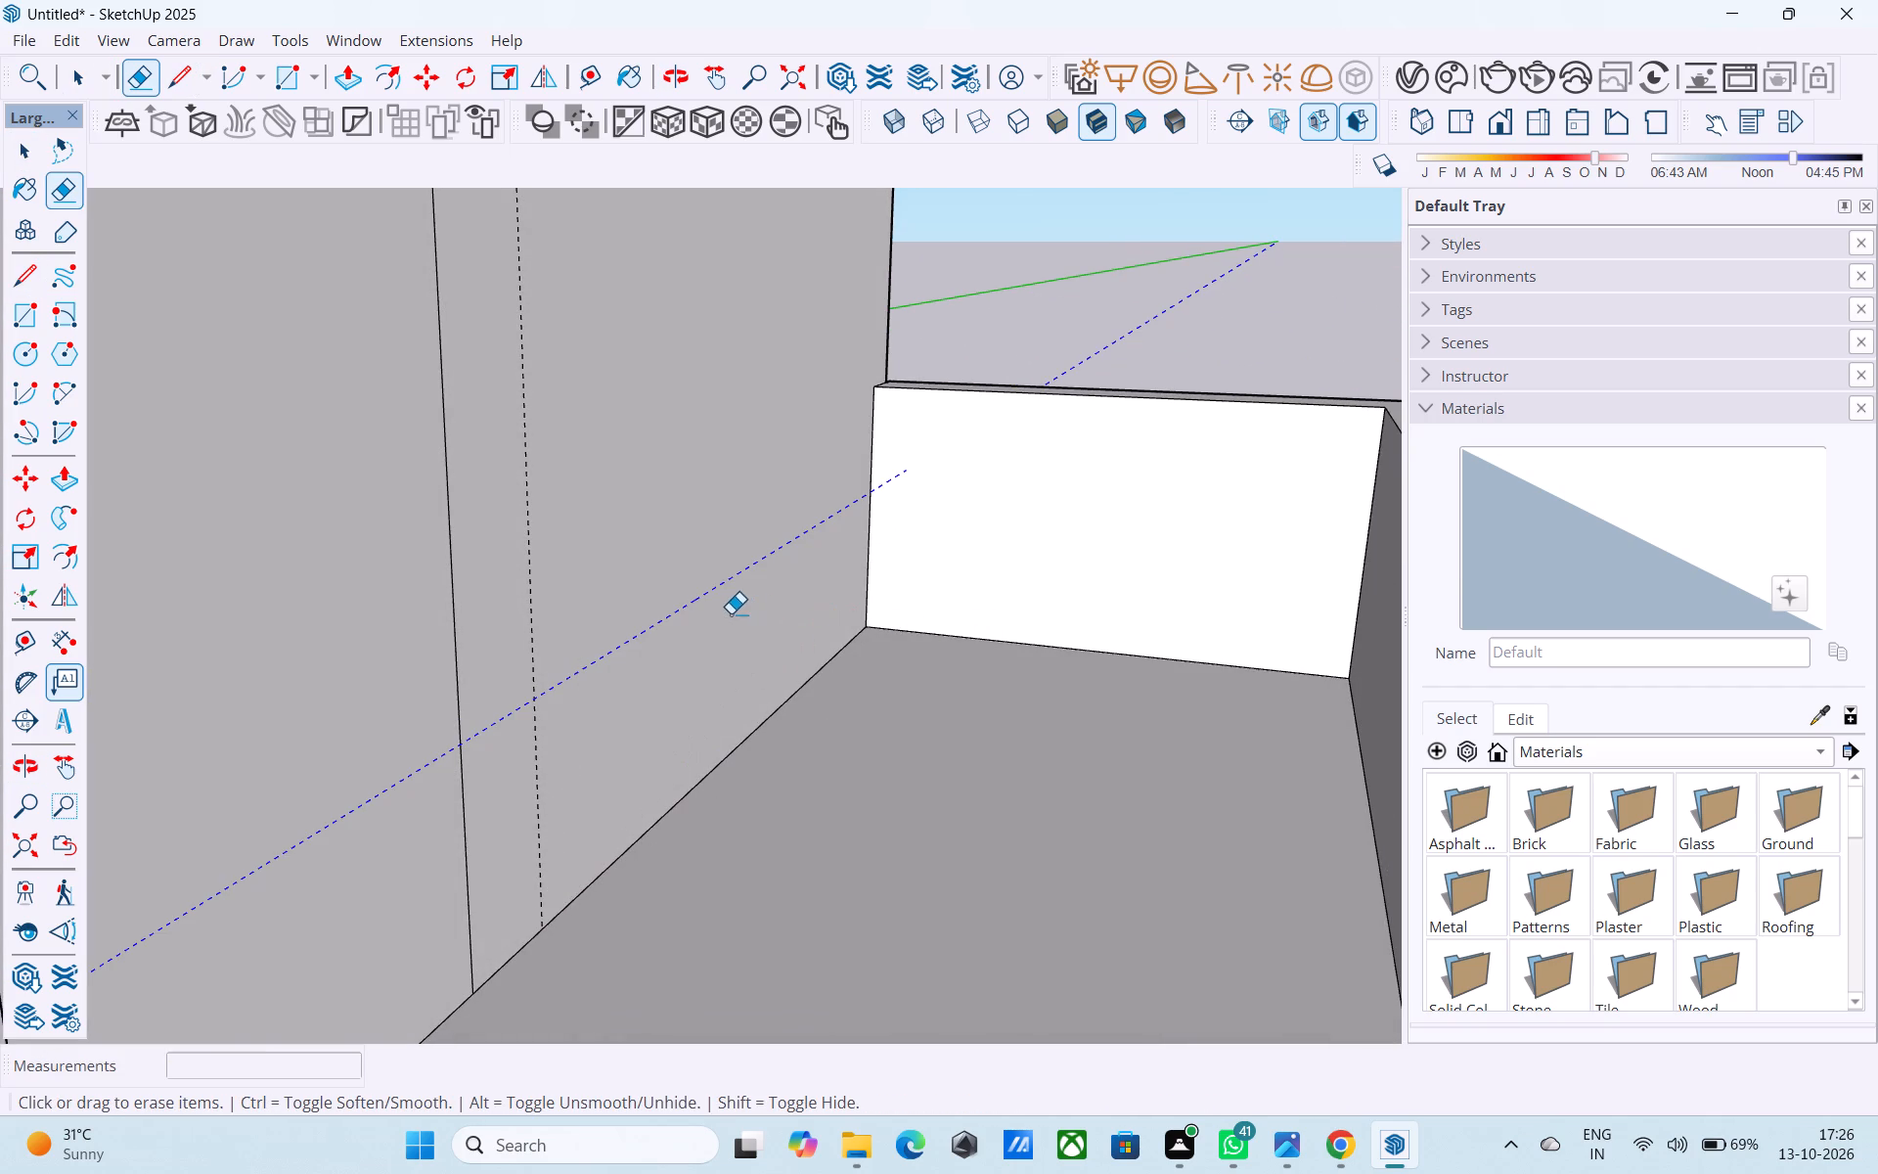
left_click_drag(708, 611, 695, 603)
key("space")
Place a horizontal guide 2' above the base edge of the wall with the door outline.
key("t")
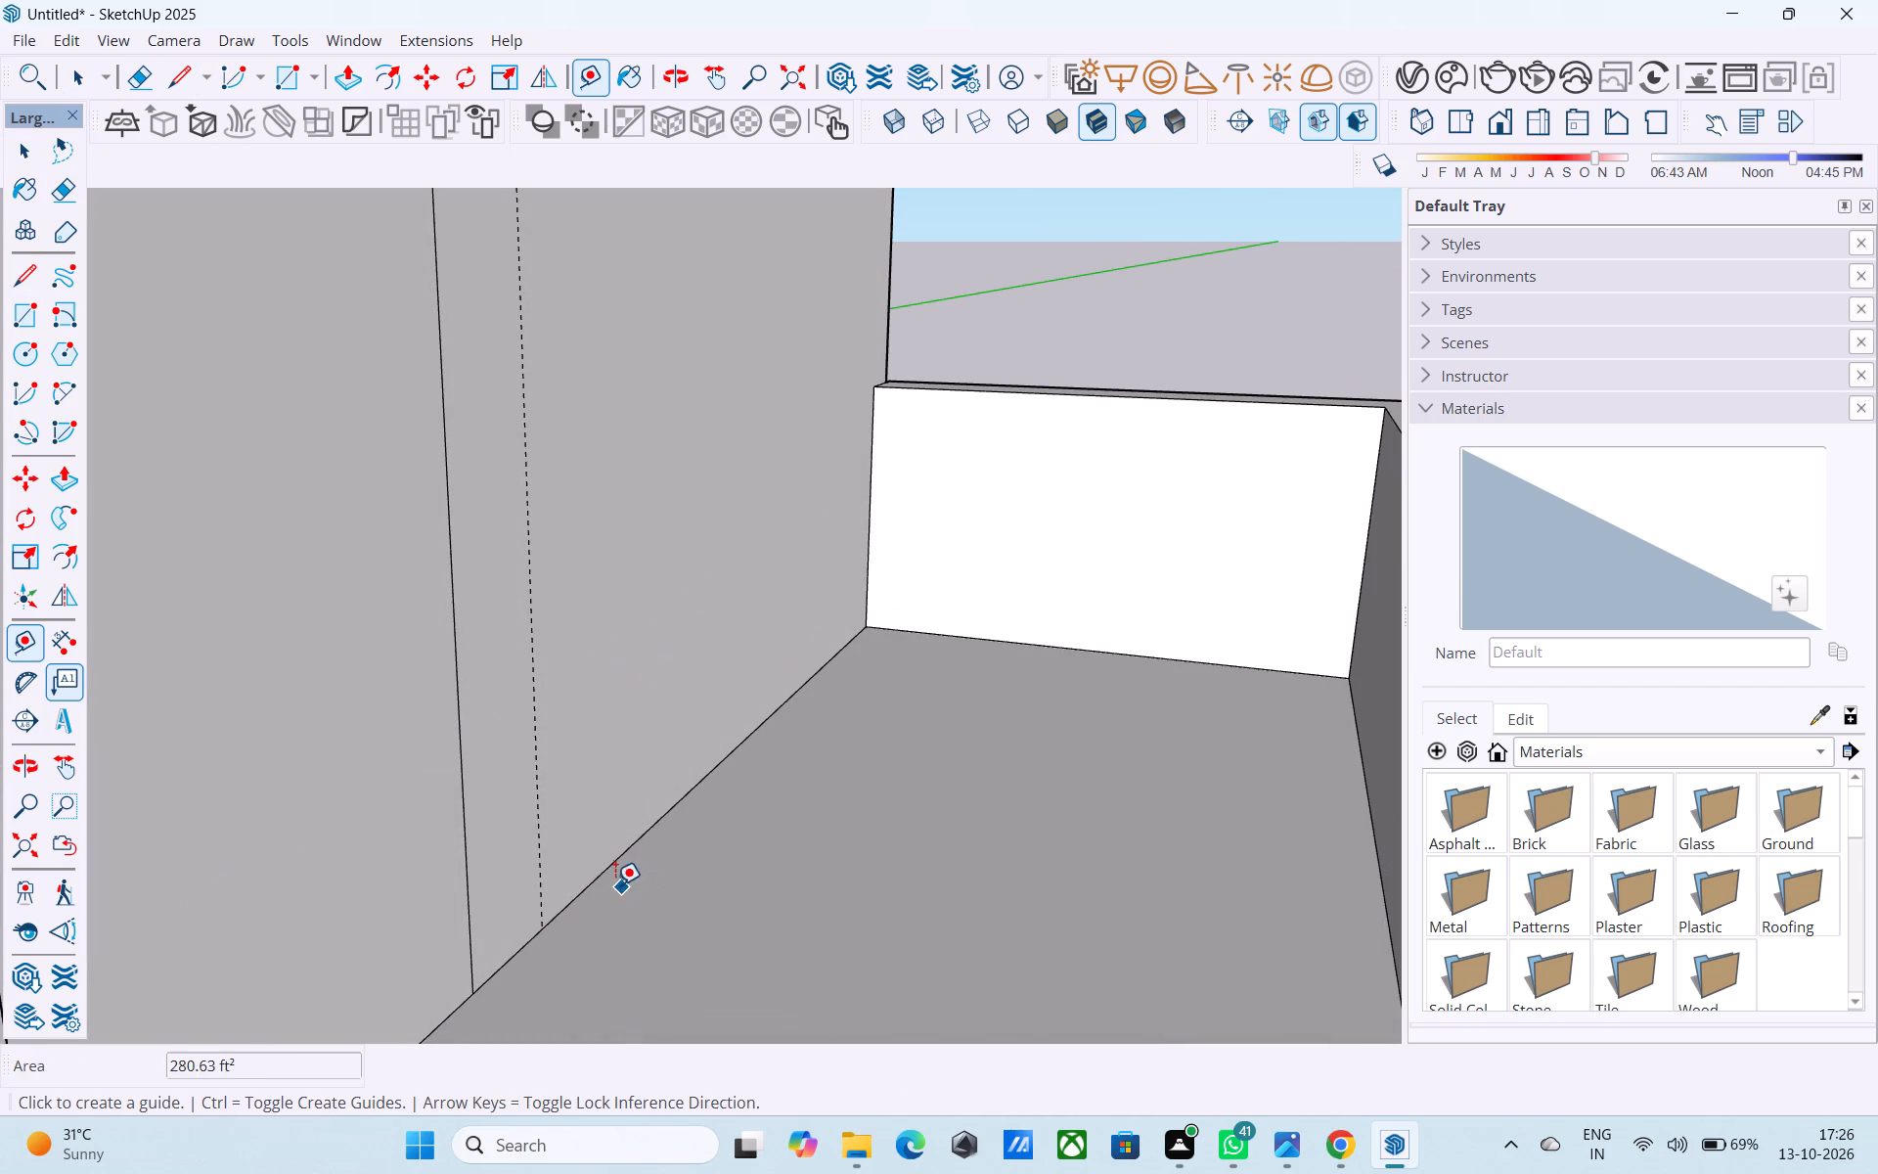
left_click(598, 872)
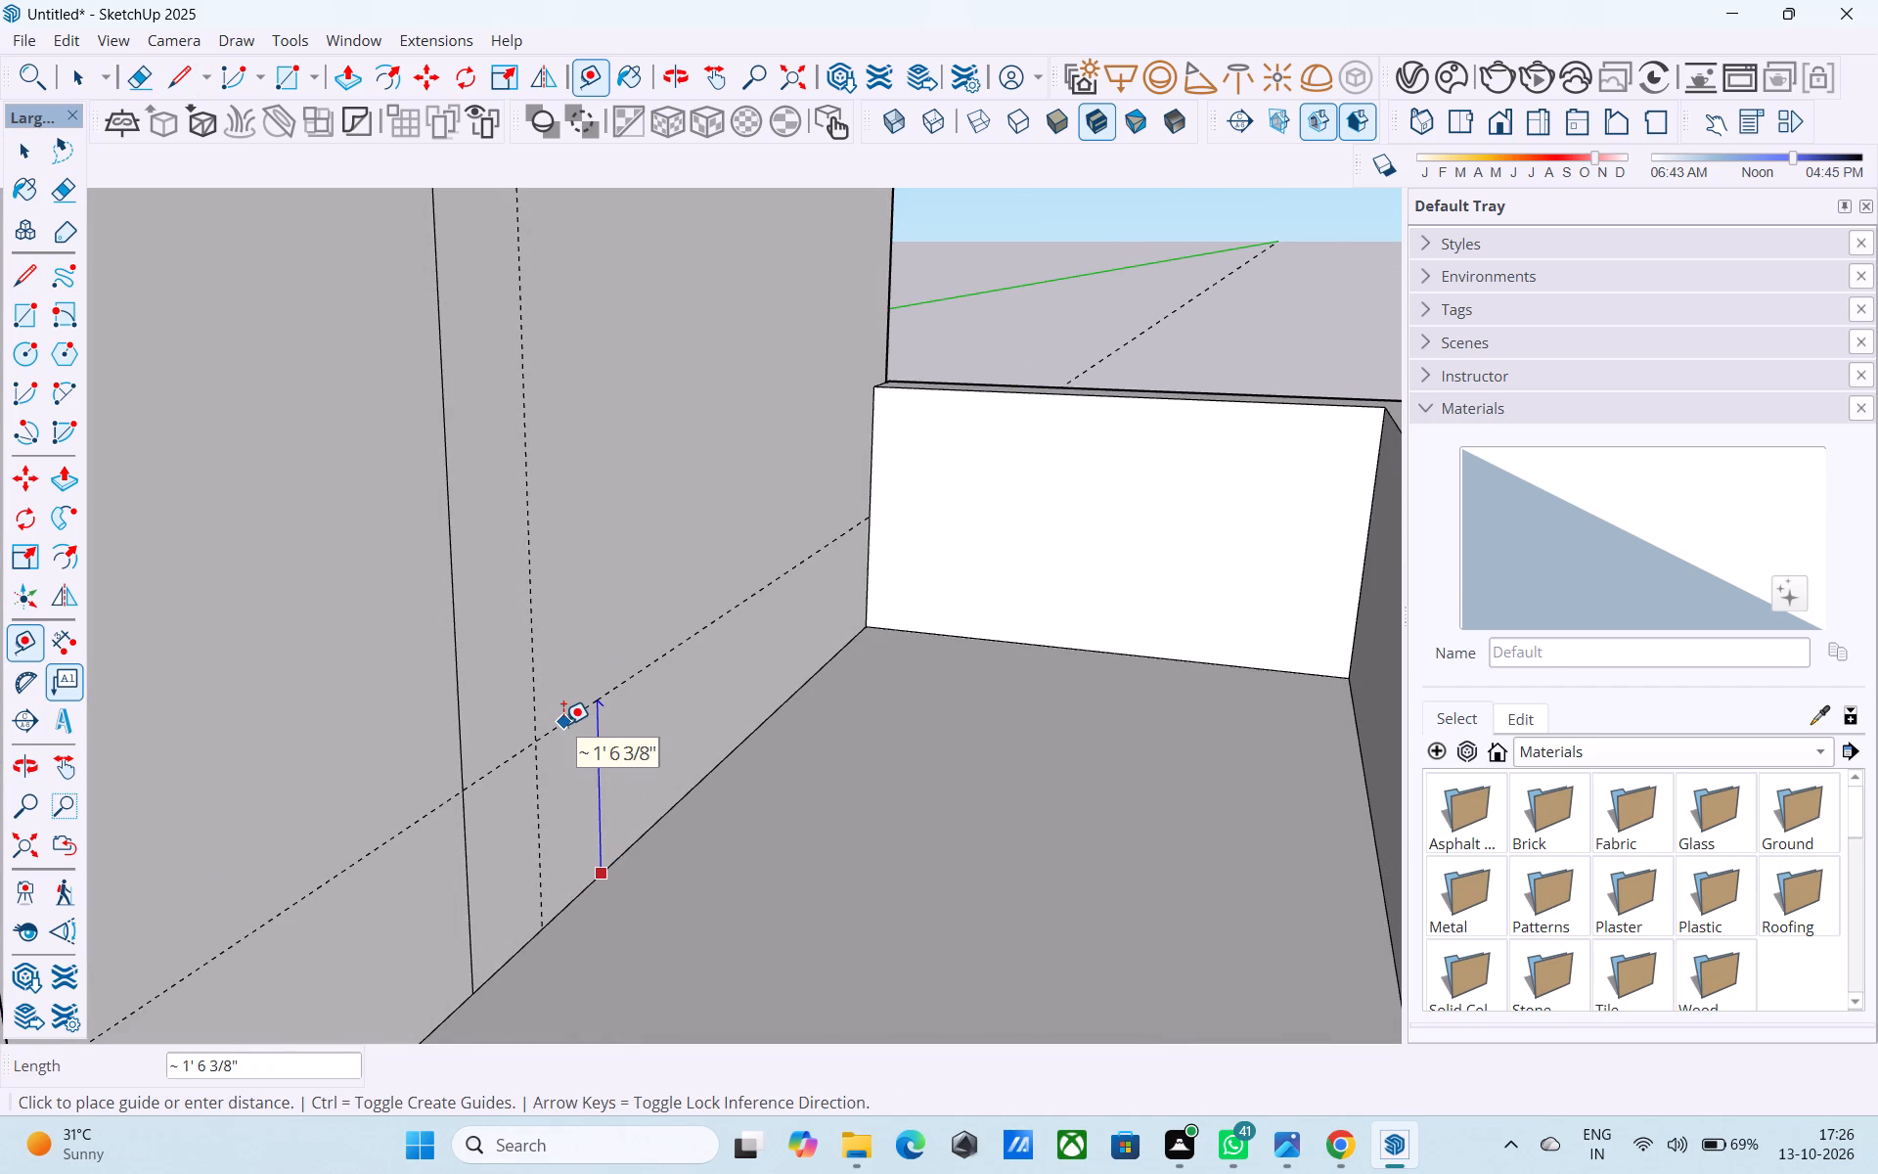
type("2'")
key("Return")
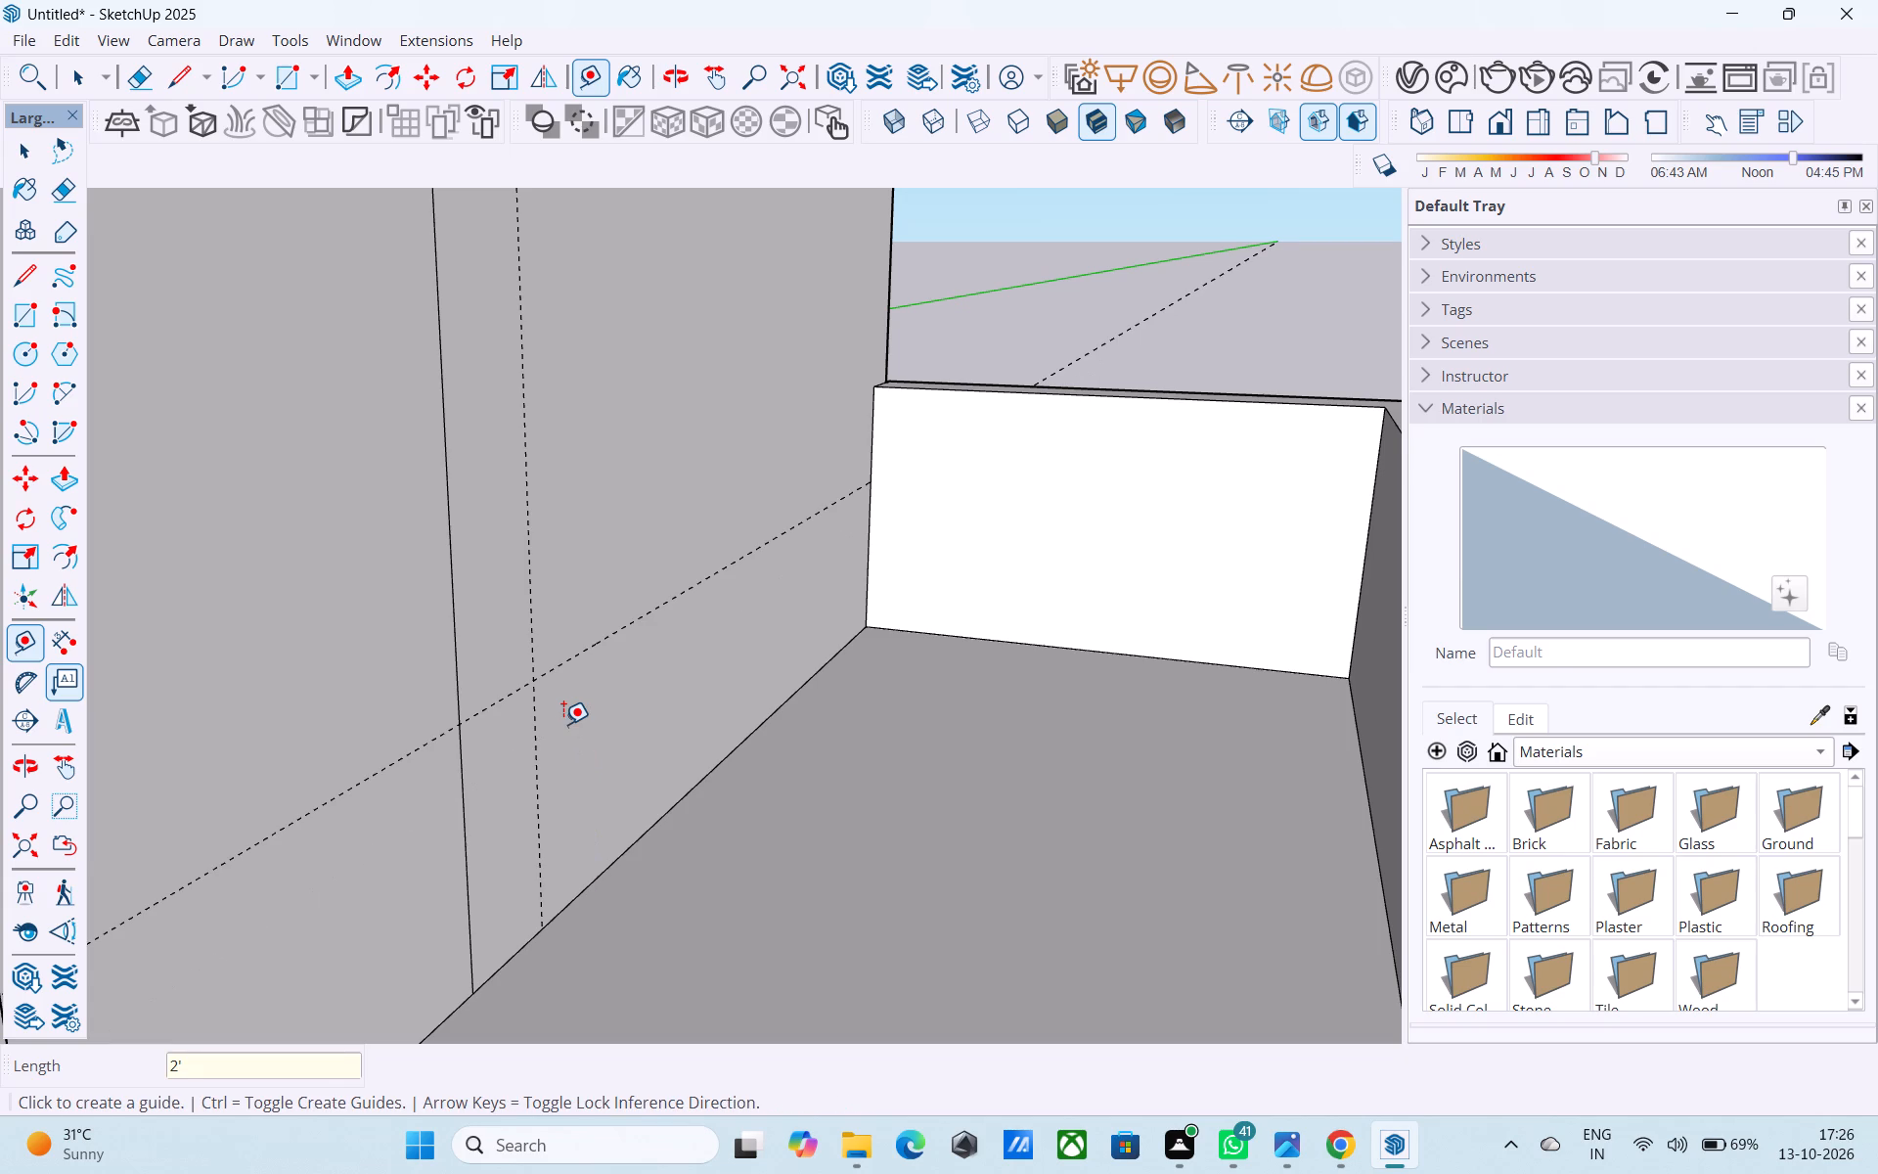
Draw a window rectangle 4.5' wide and 6' high beside the door outline, starting on the vertical guide near the guide intersection.
scroll(559, 723, "down", 5)
middle_click_drag(559, 719, 542, 602)
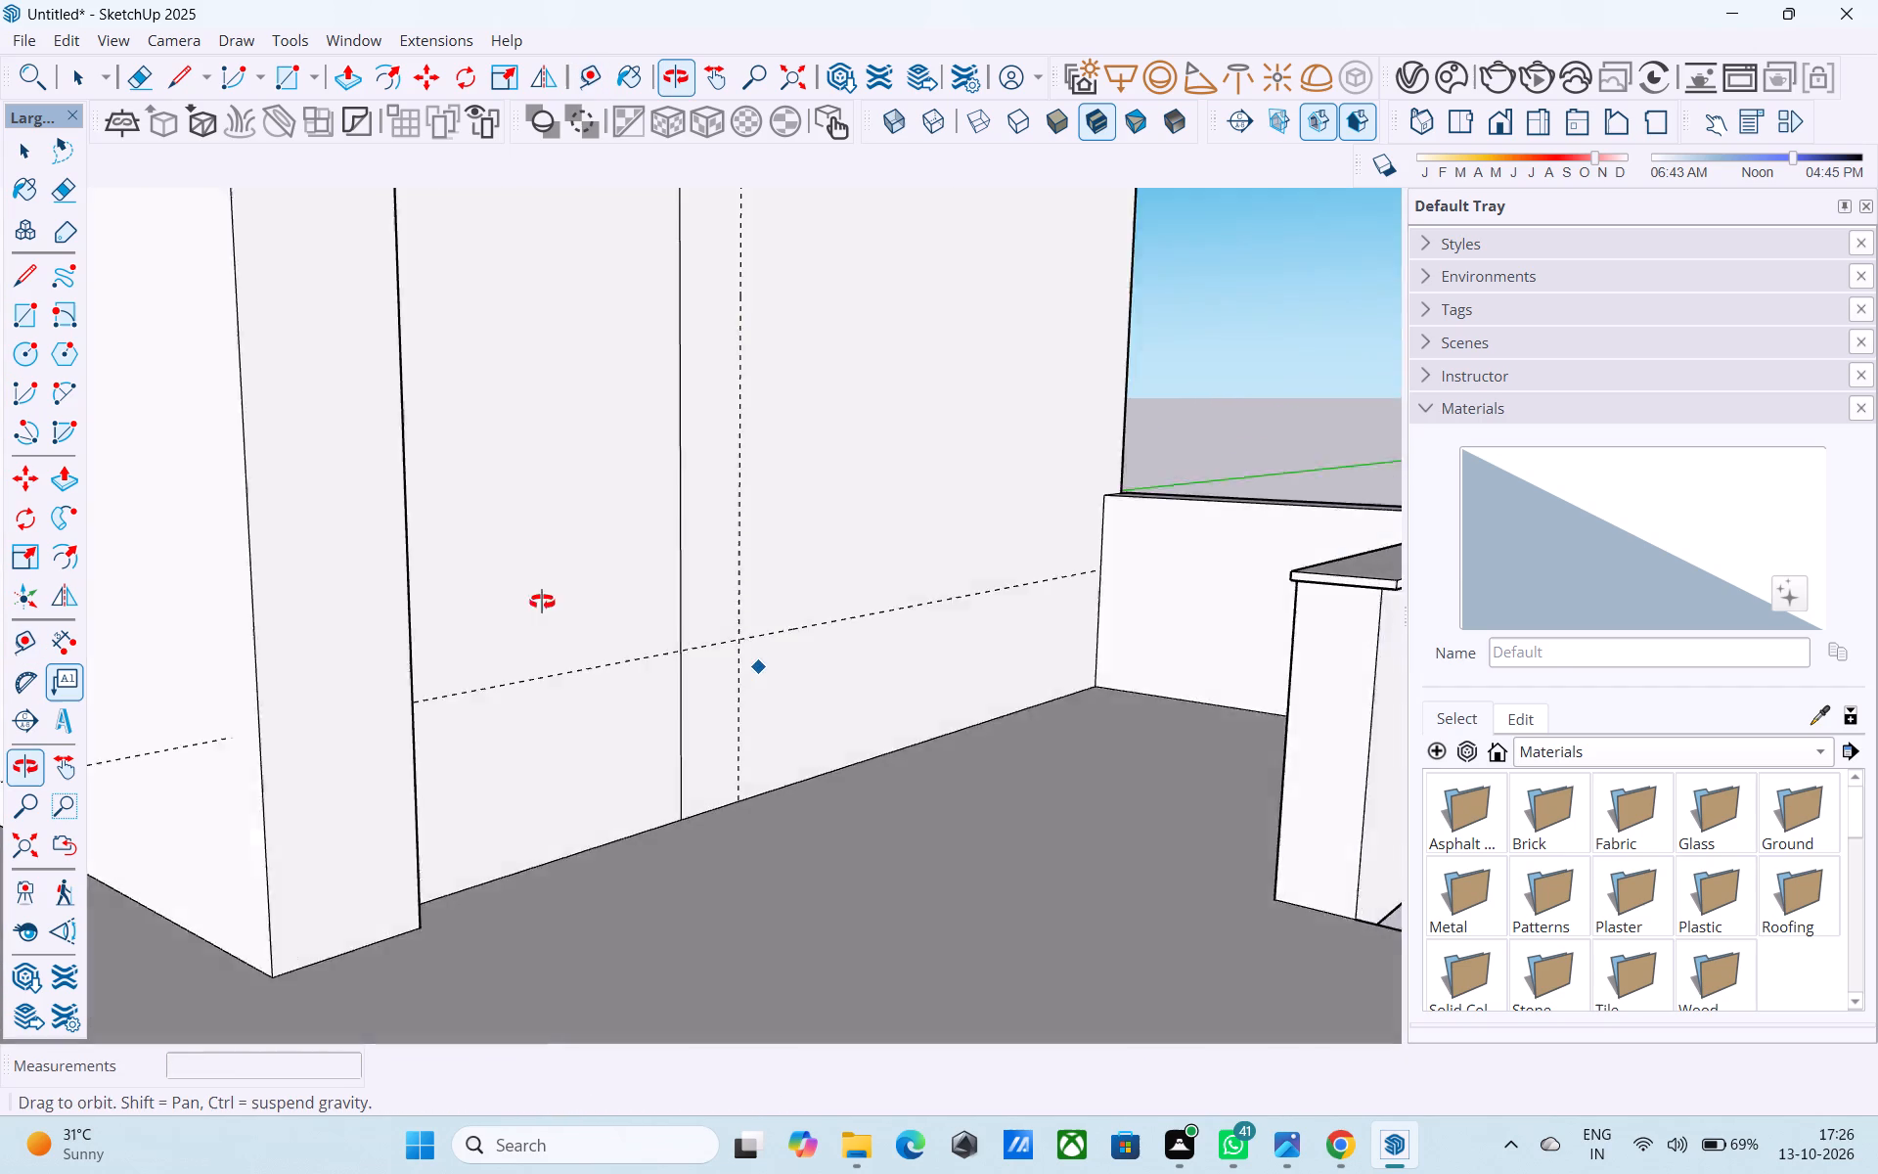
middle_click_drag(542, 602, 439, 604)
scroll(514, 584, "down", 4)
middle_click_drag(1038, 737, 985, 767, "shift")
middle_click_drag(947, 766, 961, 773)
middle_click_drag(840, 657, 794, 646)
key("r")
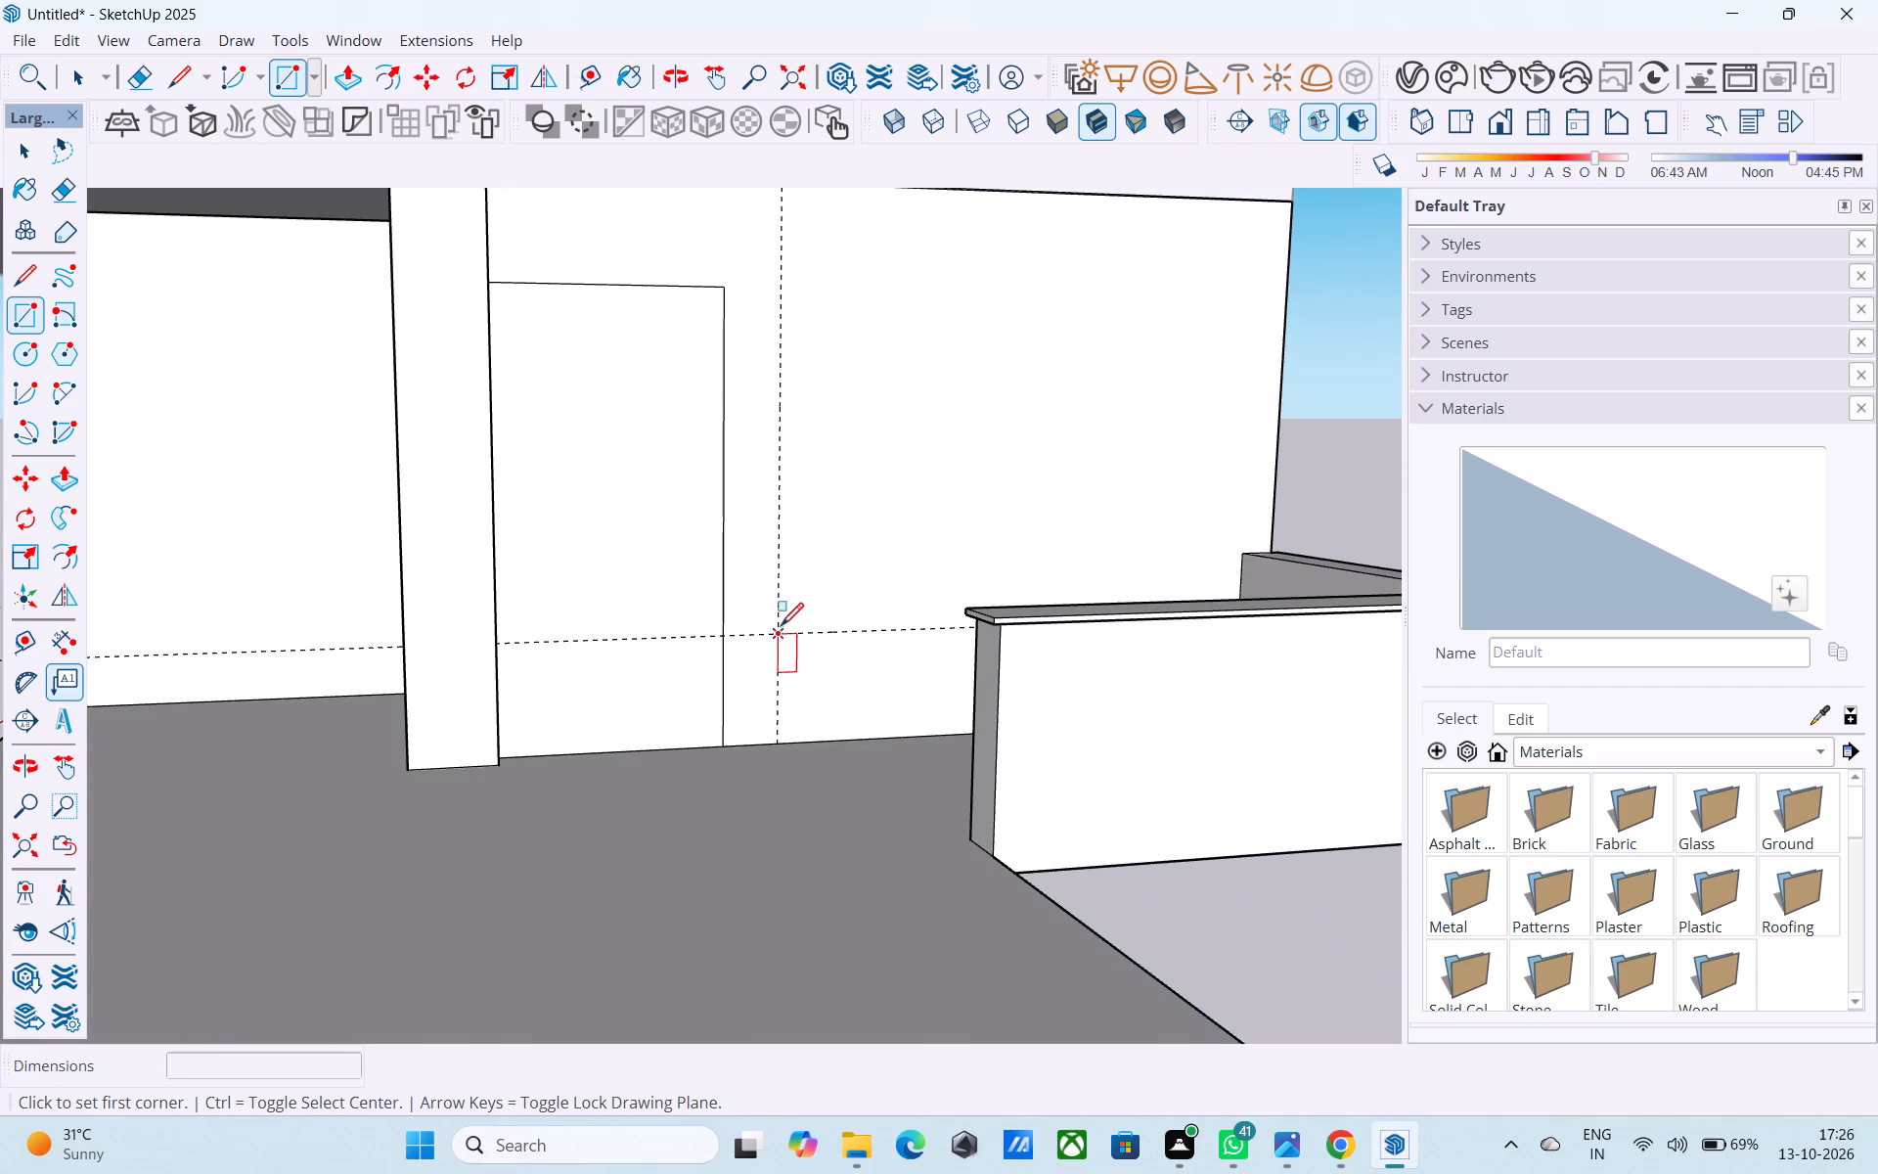
left_click(780, 625)
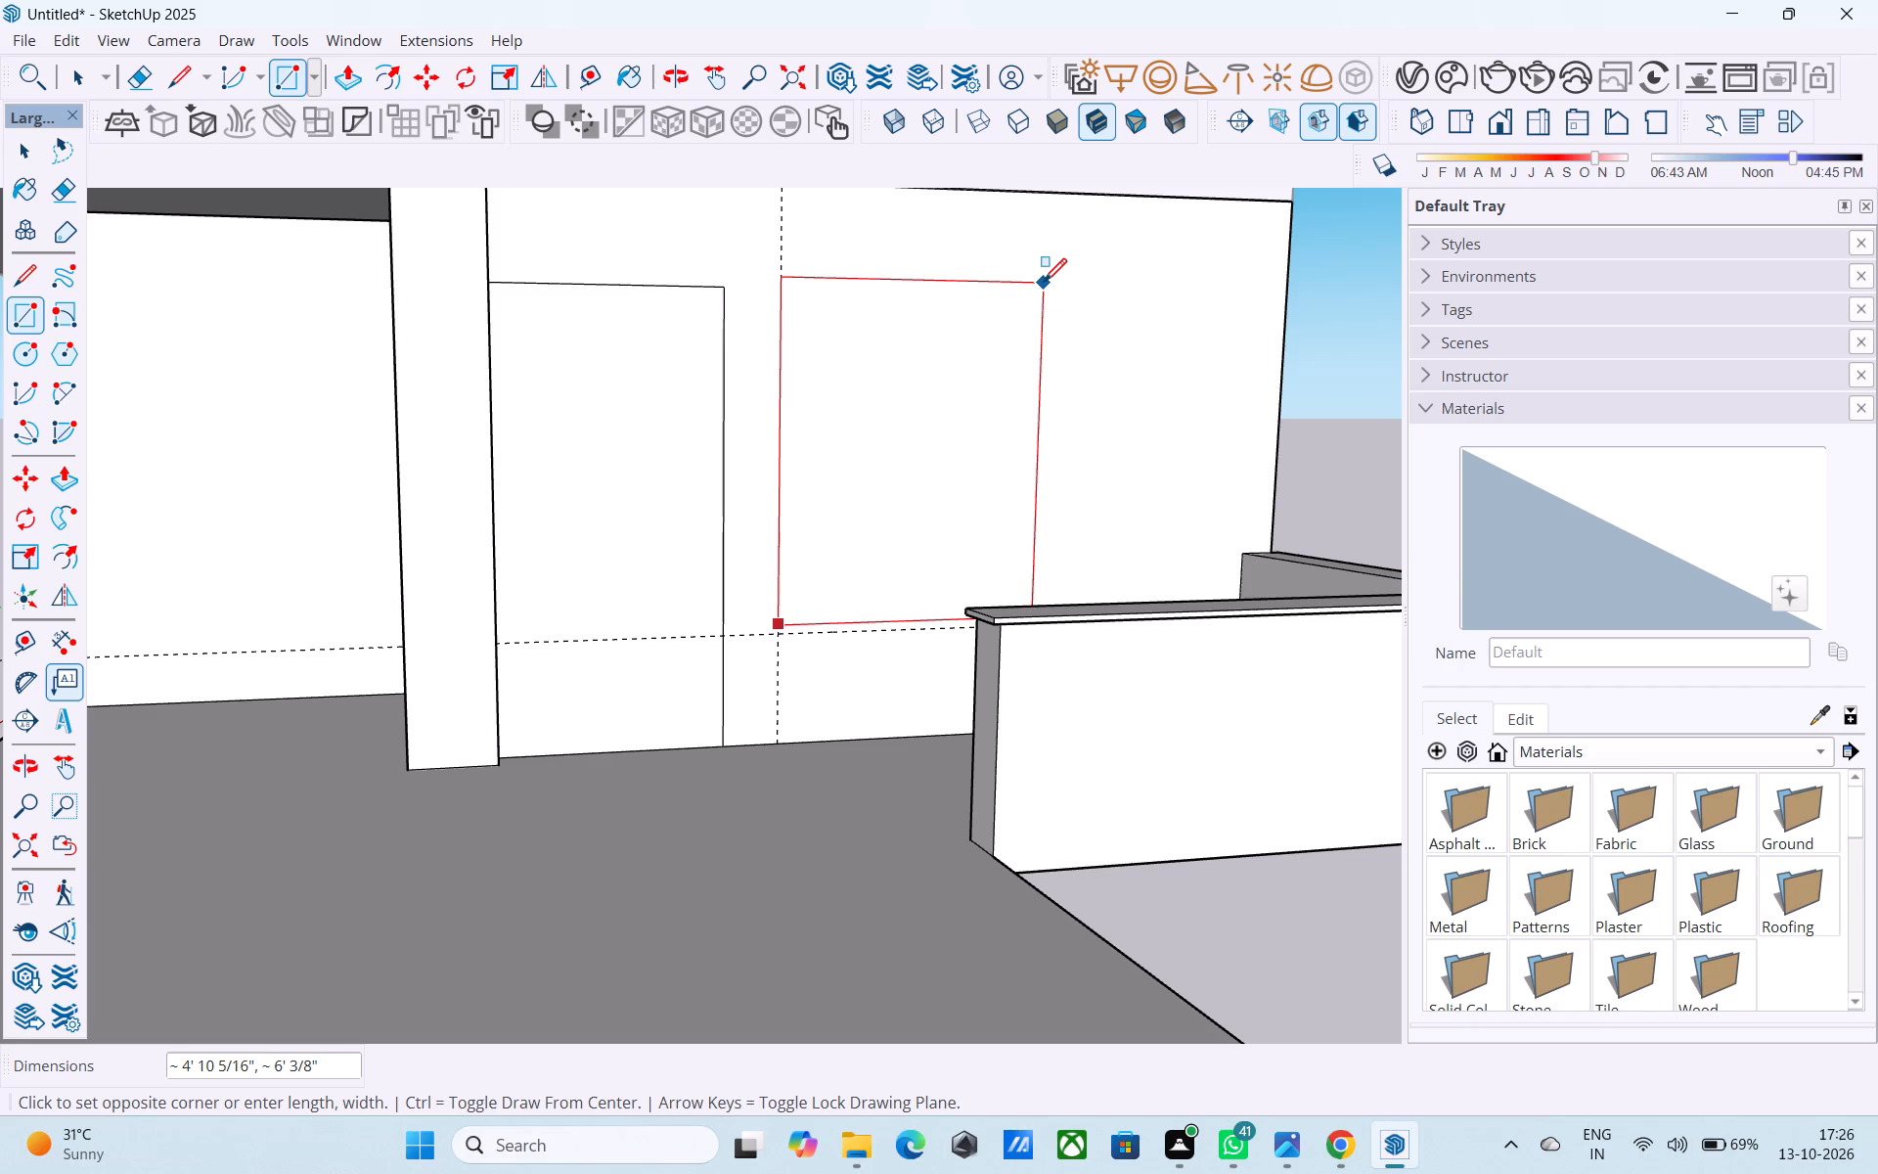
type("6',")
type("4.5'")
key("Return")
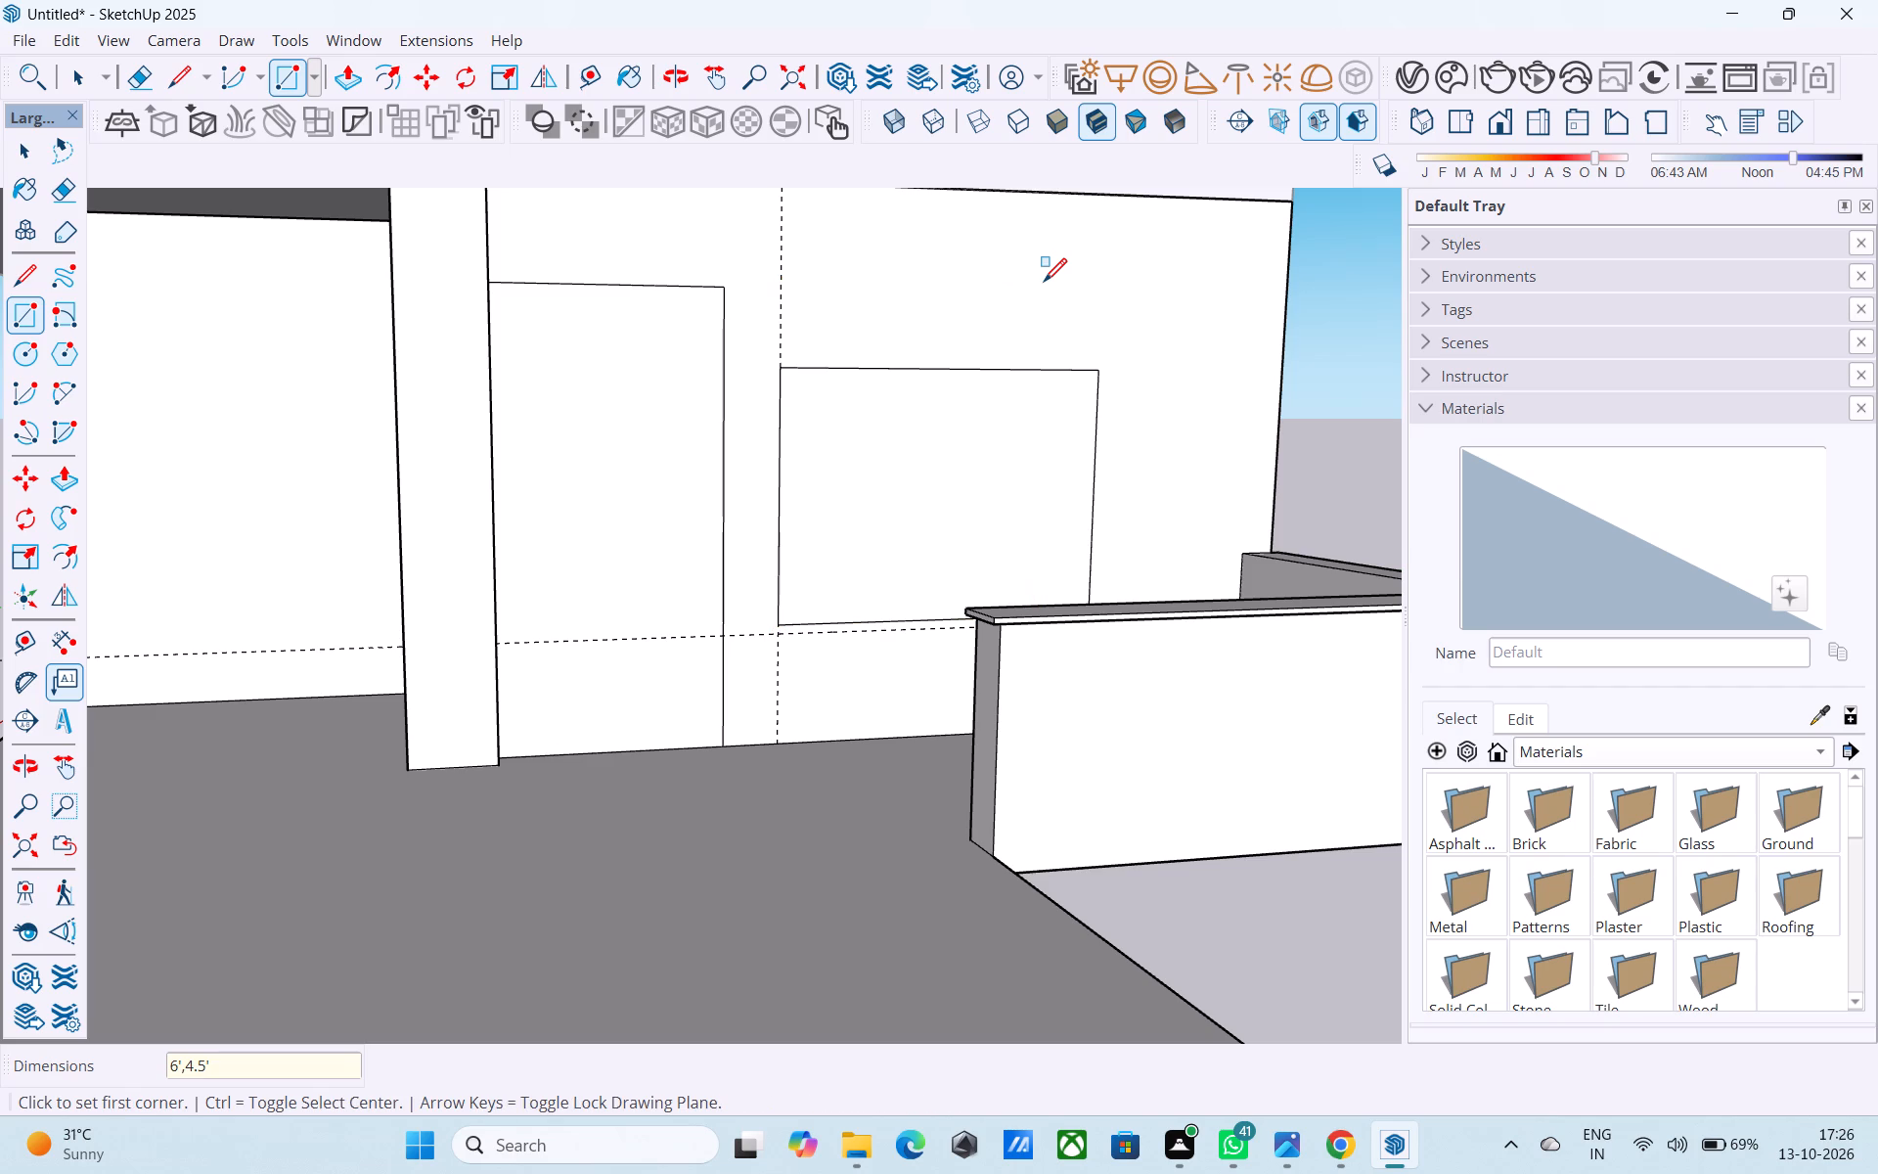
type("4.5',6'")
key("Return")
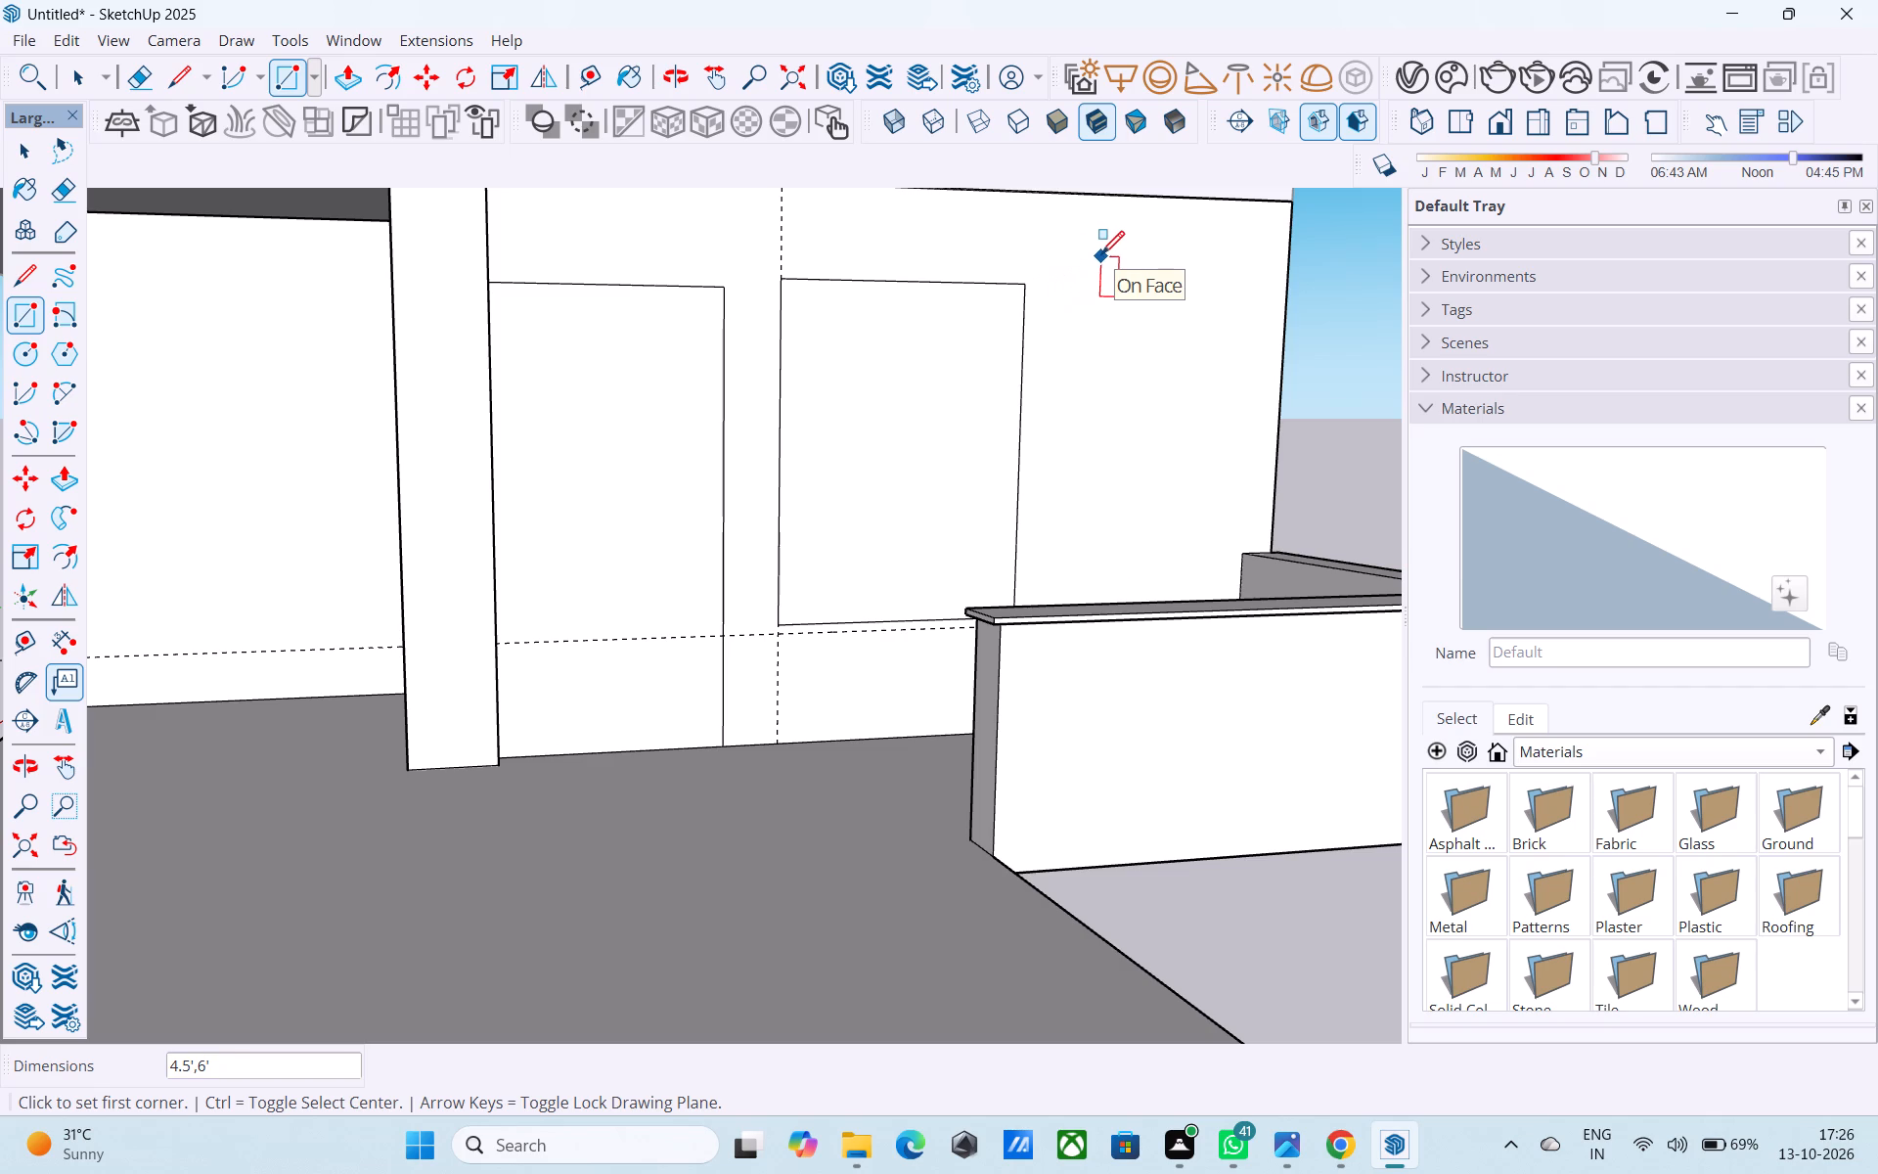
Copy the window rectangle's bottom edge straight down onto the horizontal guide, about 1 15/16" lower.
middle_click_drag(991, 384, 991, 423)
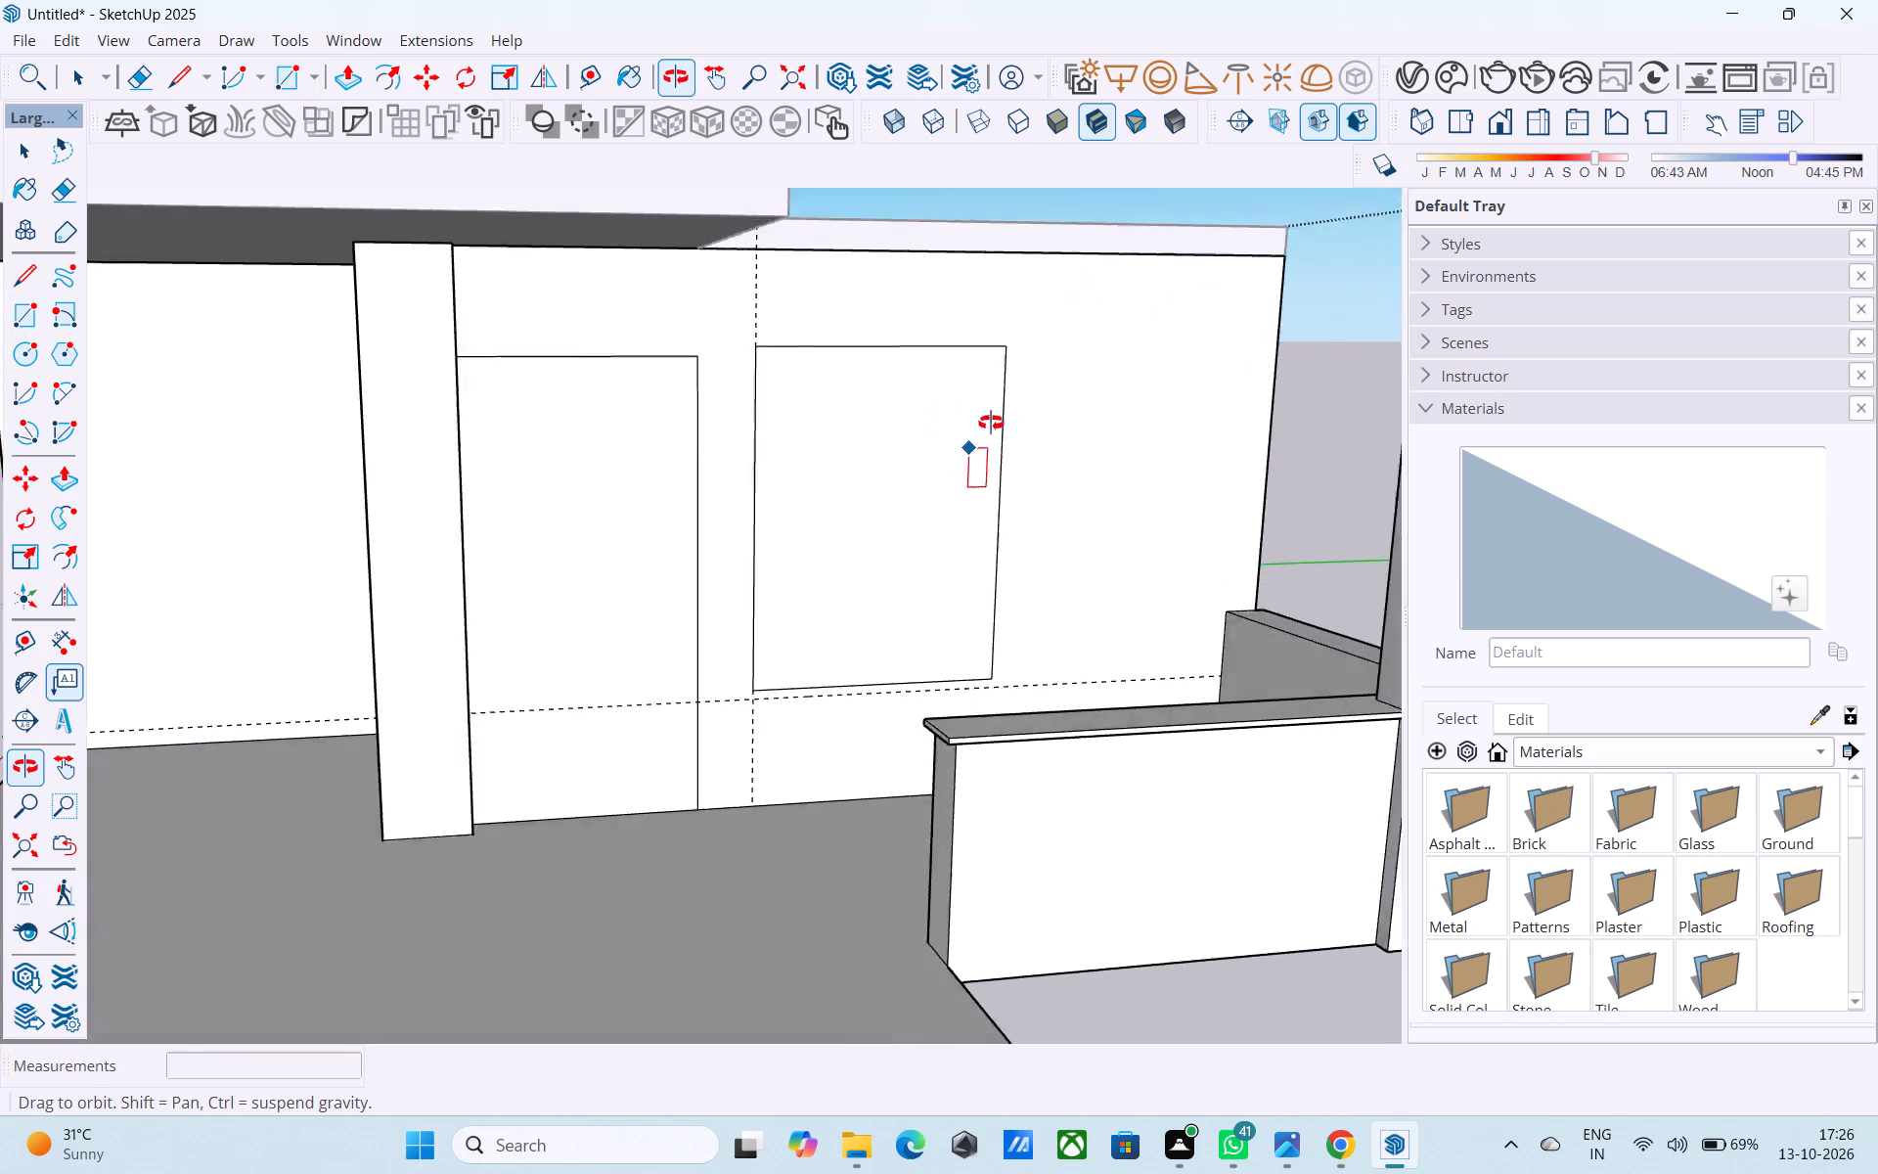
middle_click_drag(991, 423, 1013, 479)
key("space")
middle_click_drag(915, 651, 890, 515, "shift")
scroll(827, 613, "up", 5)
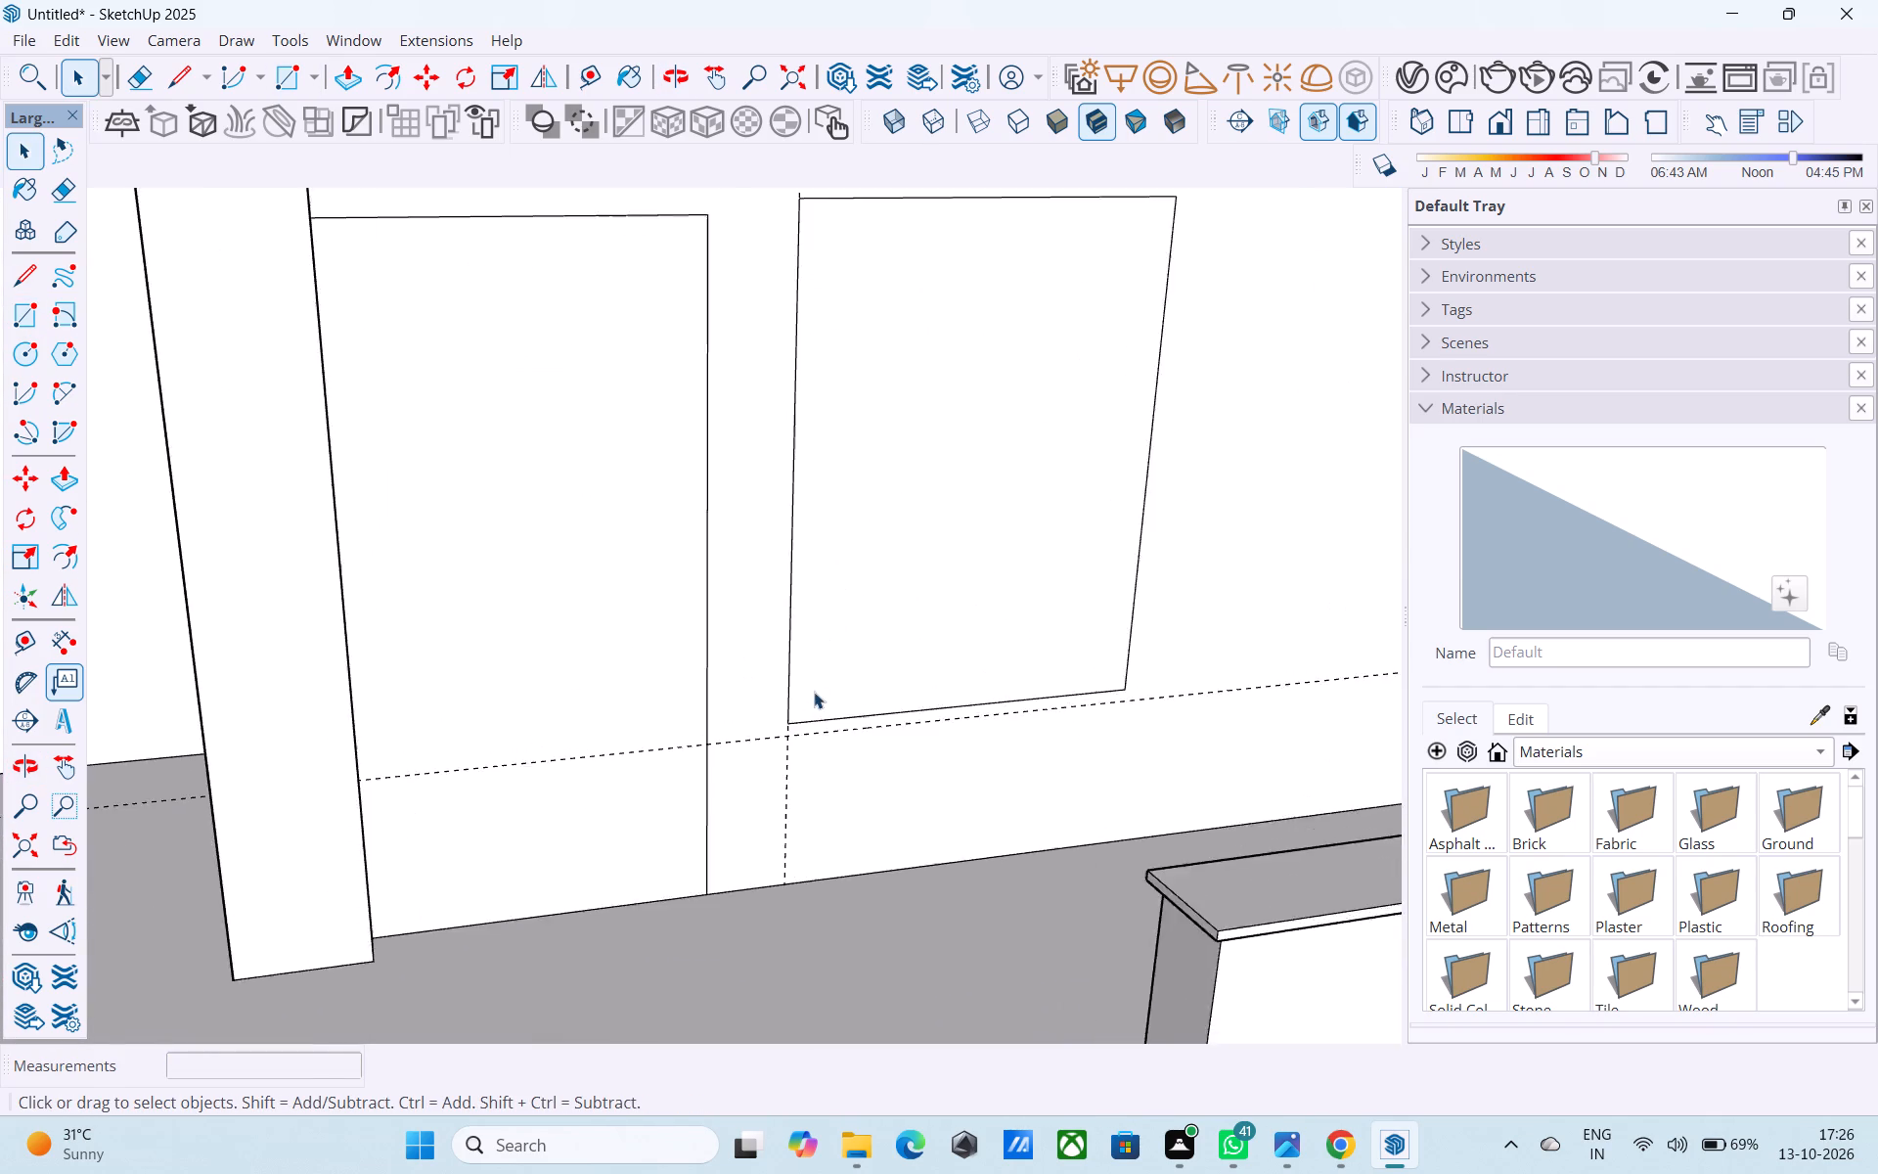
scroll(814, 692, "up", 3)
middle_click_drag(809, 777, 832, 722)
scroll(826, 698, "up", 3)
middle_click_drag(826, 697, 737, 496)
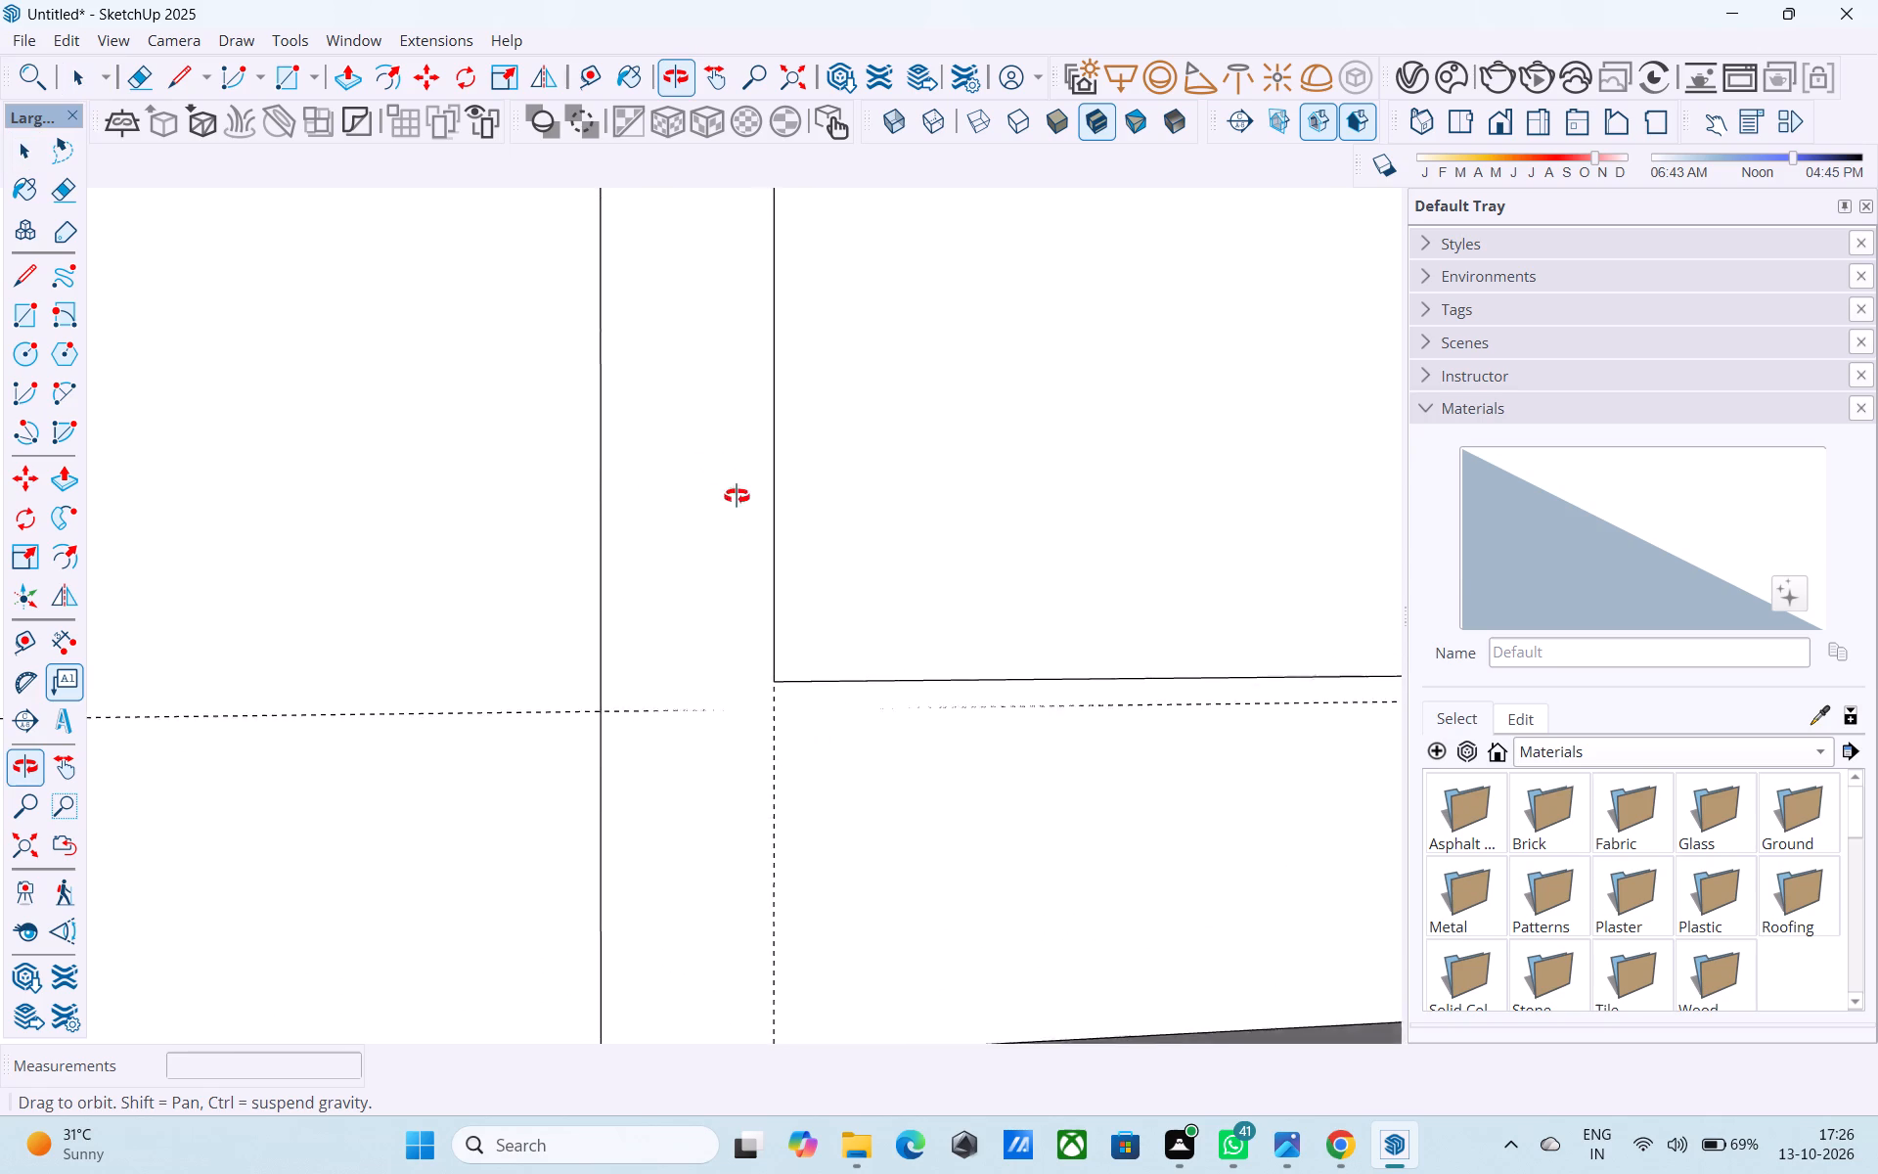
middle_click_drag(737, 496, 753, 649)
scroll(813, 692, "up", 3)
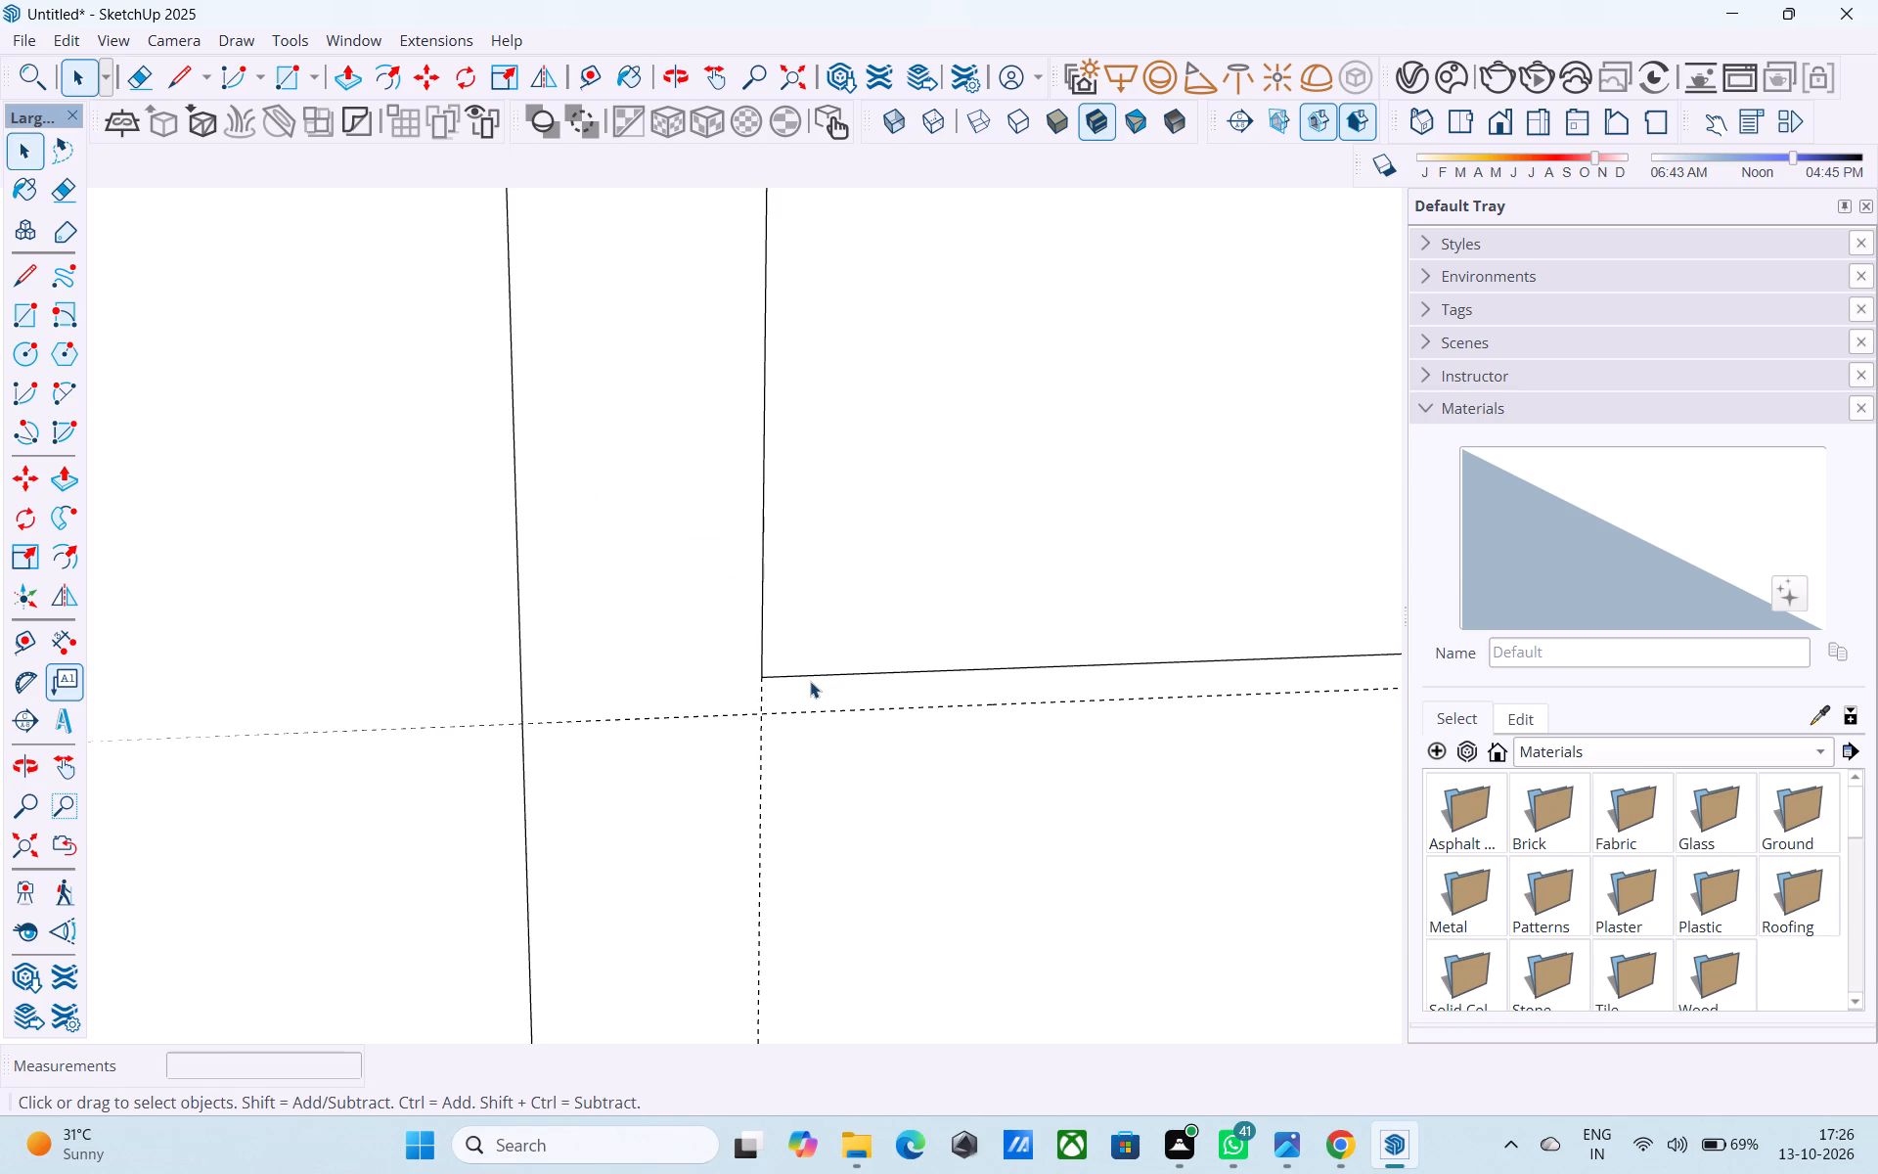
left_click(810, 680)
key("m")
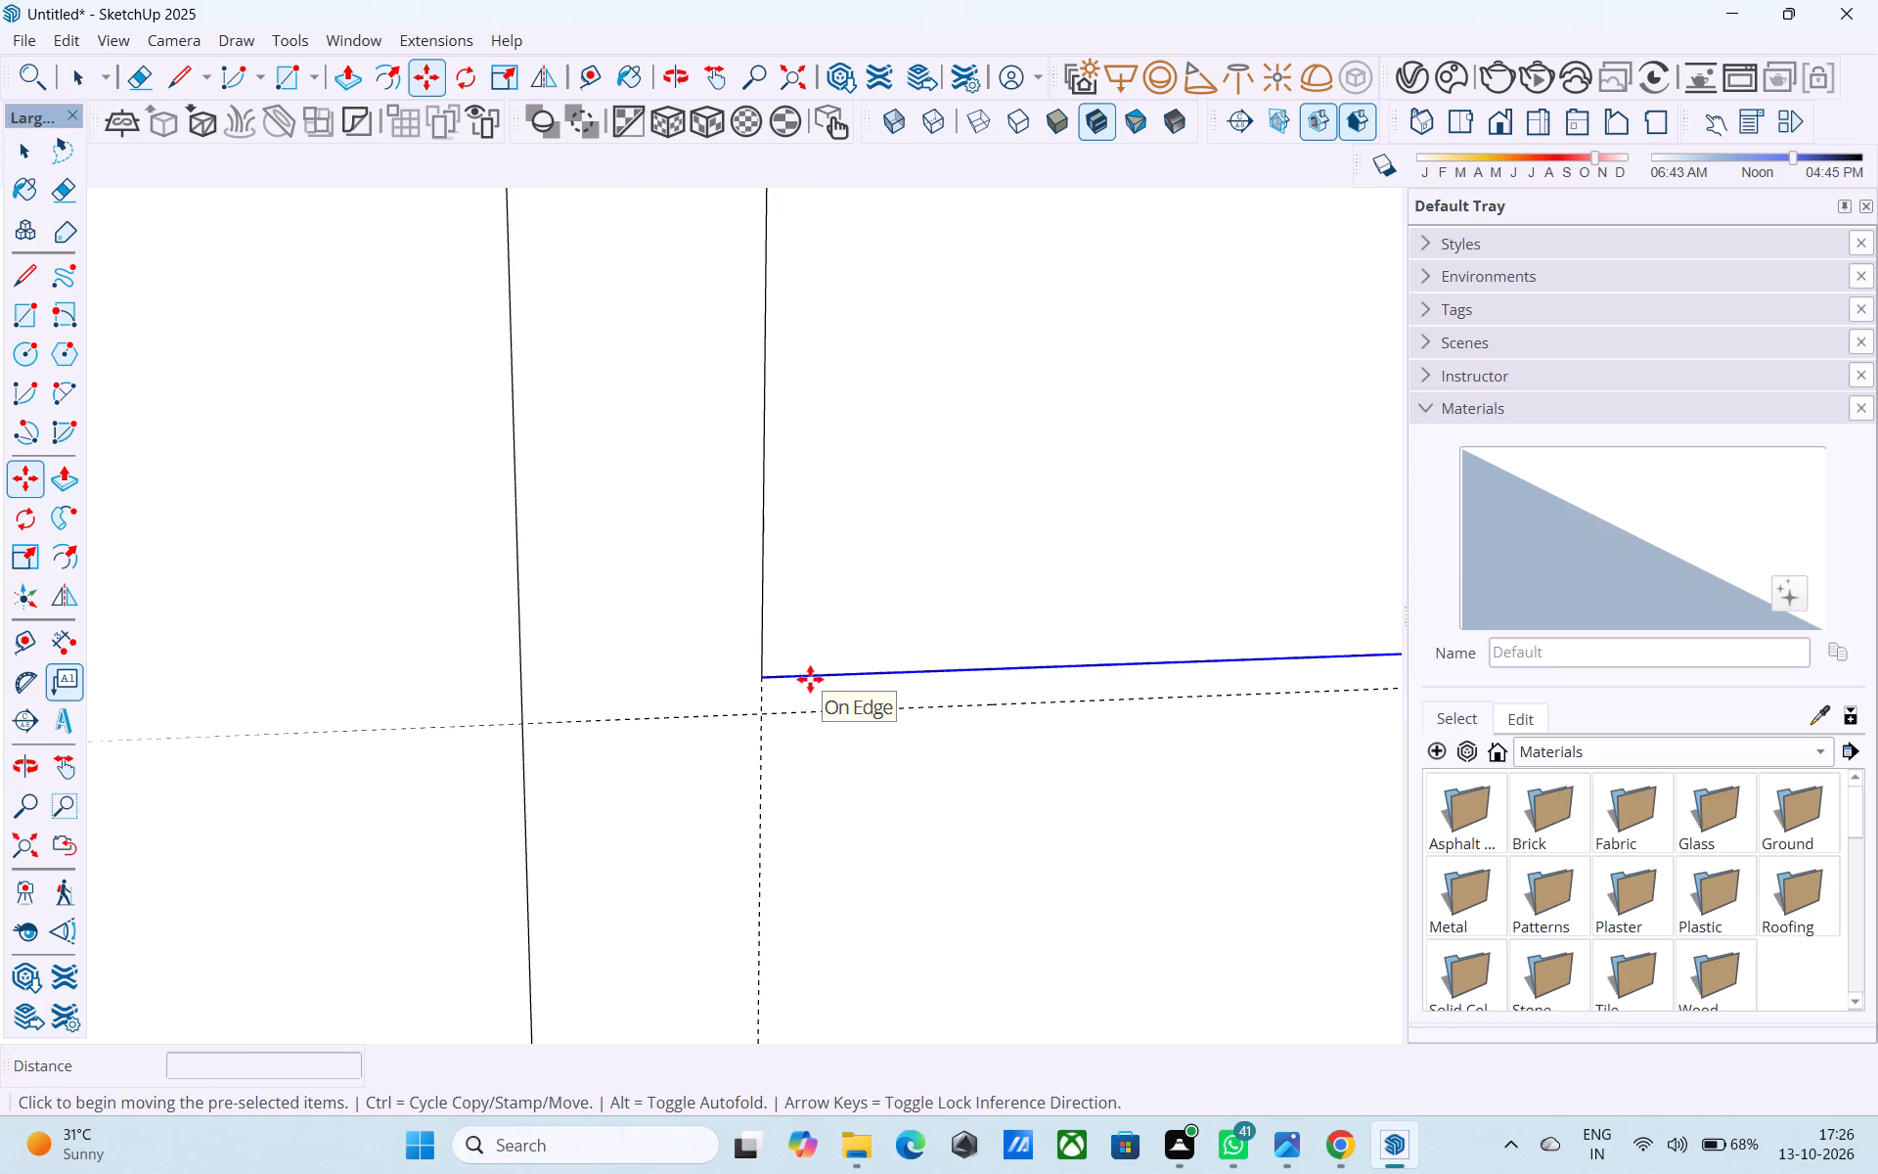
left_click(770, 681)
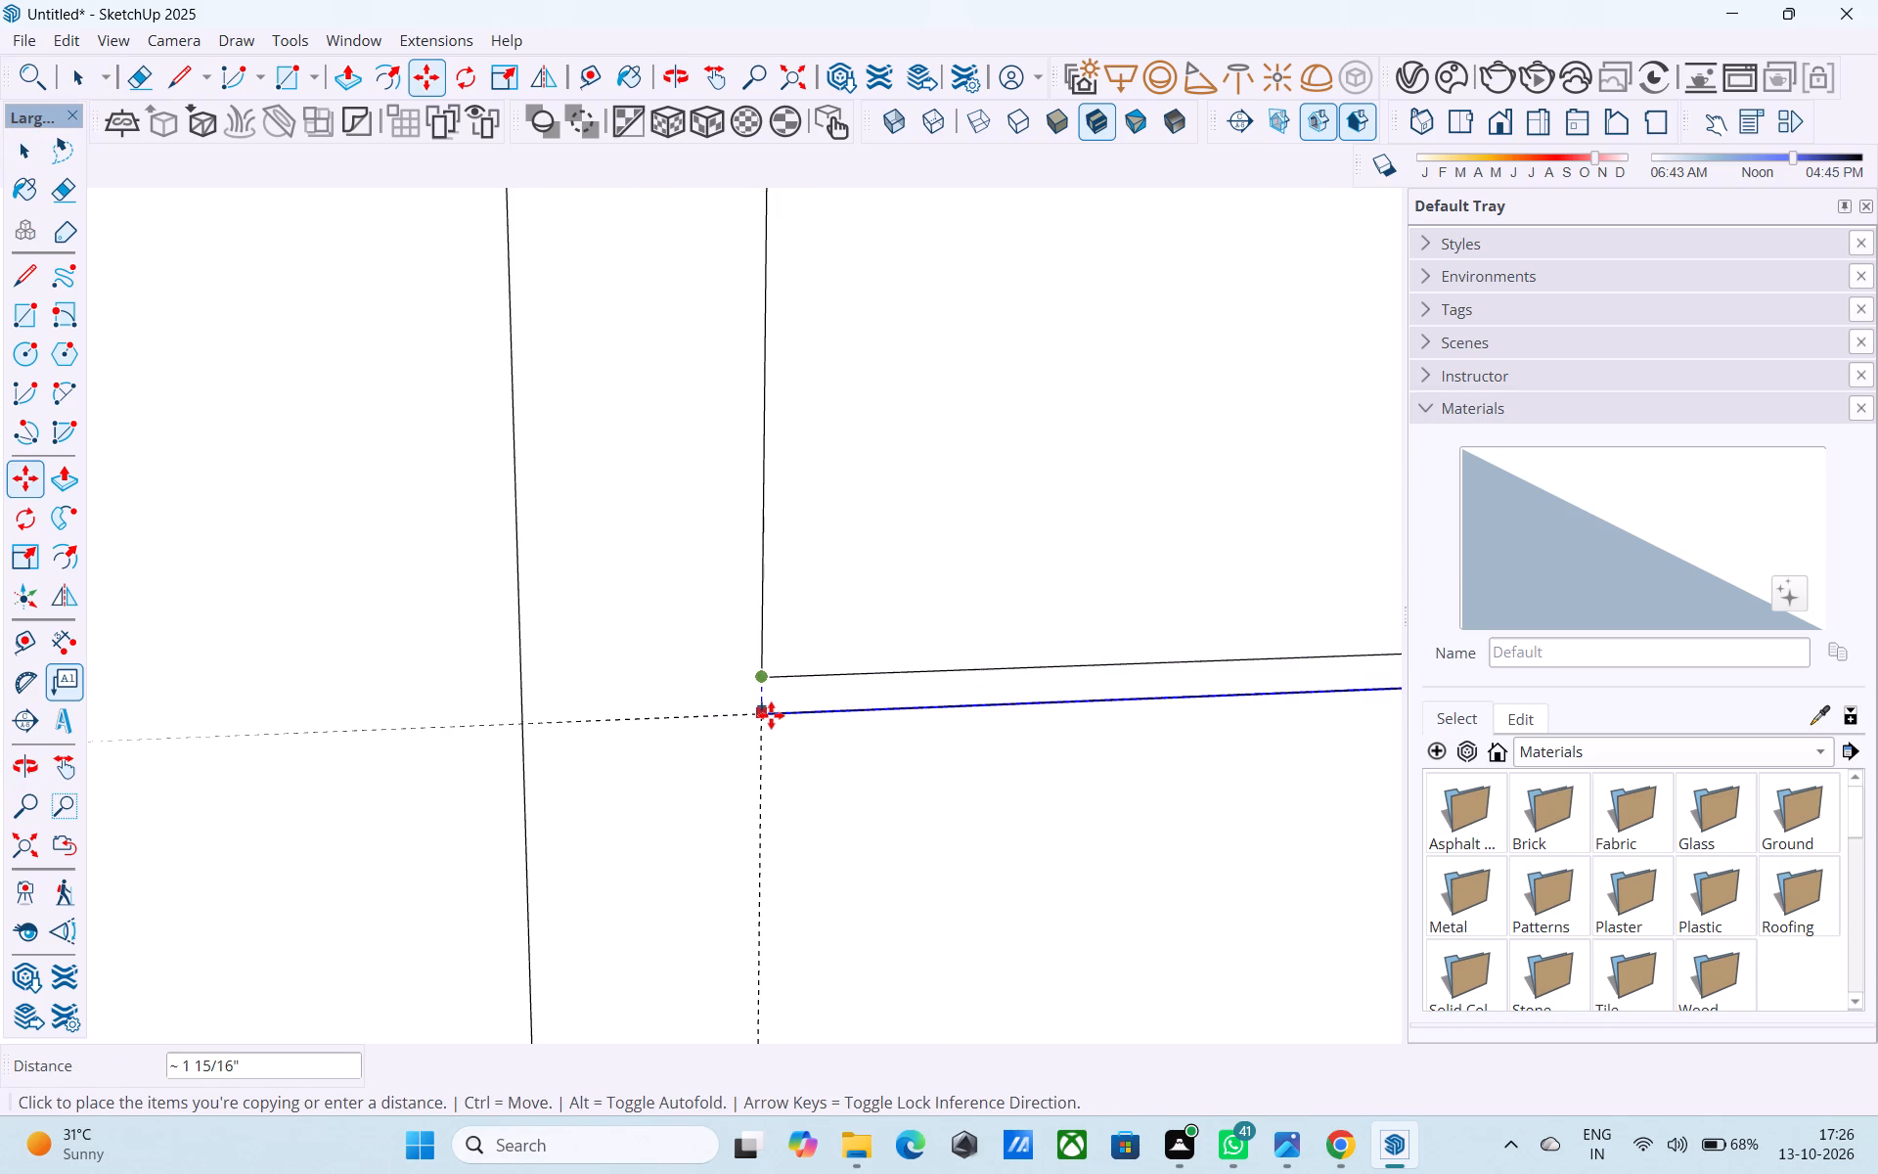
left_click(771, 715)
Draw short vertical lines joining both ends of the copied edge to the window rectangle's lower corners.
key("l")
left_click(771, 715)
left_click(772, 679)
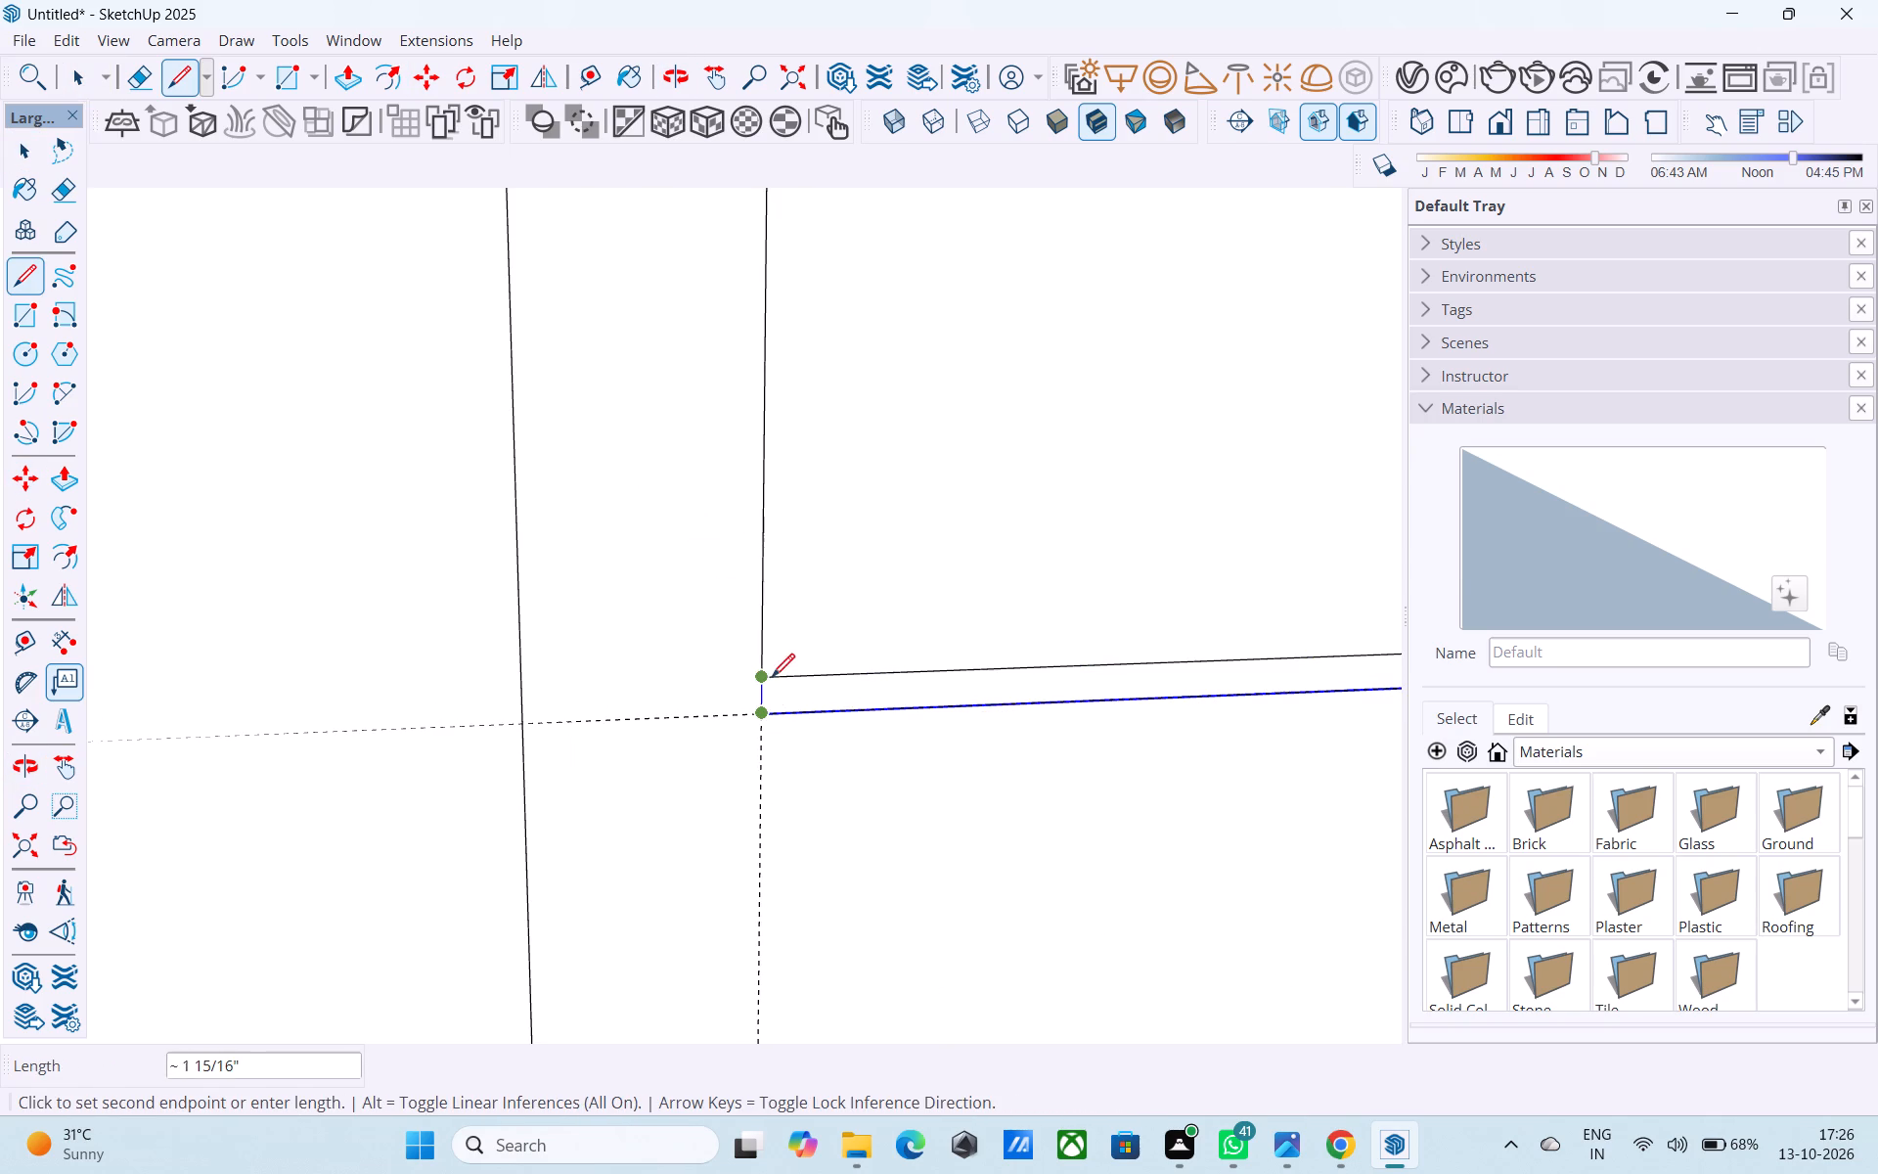
scroll(510, 693, "down", 4)
middle_click_drag(886, 738, 495, 708)
scroll(497, 705, "down", 5)
key("space")
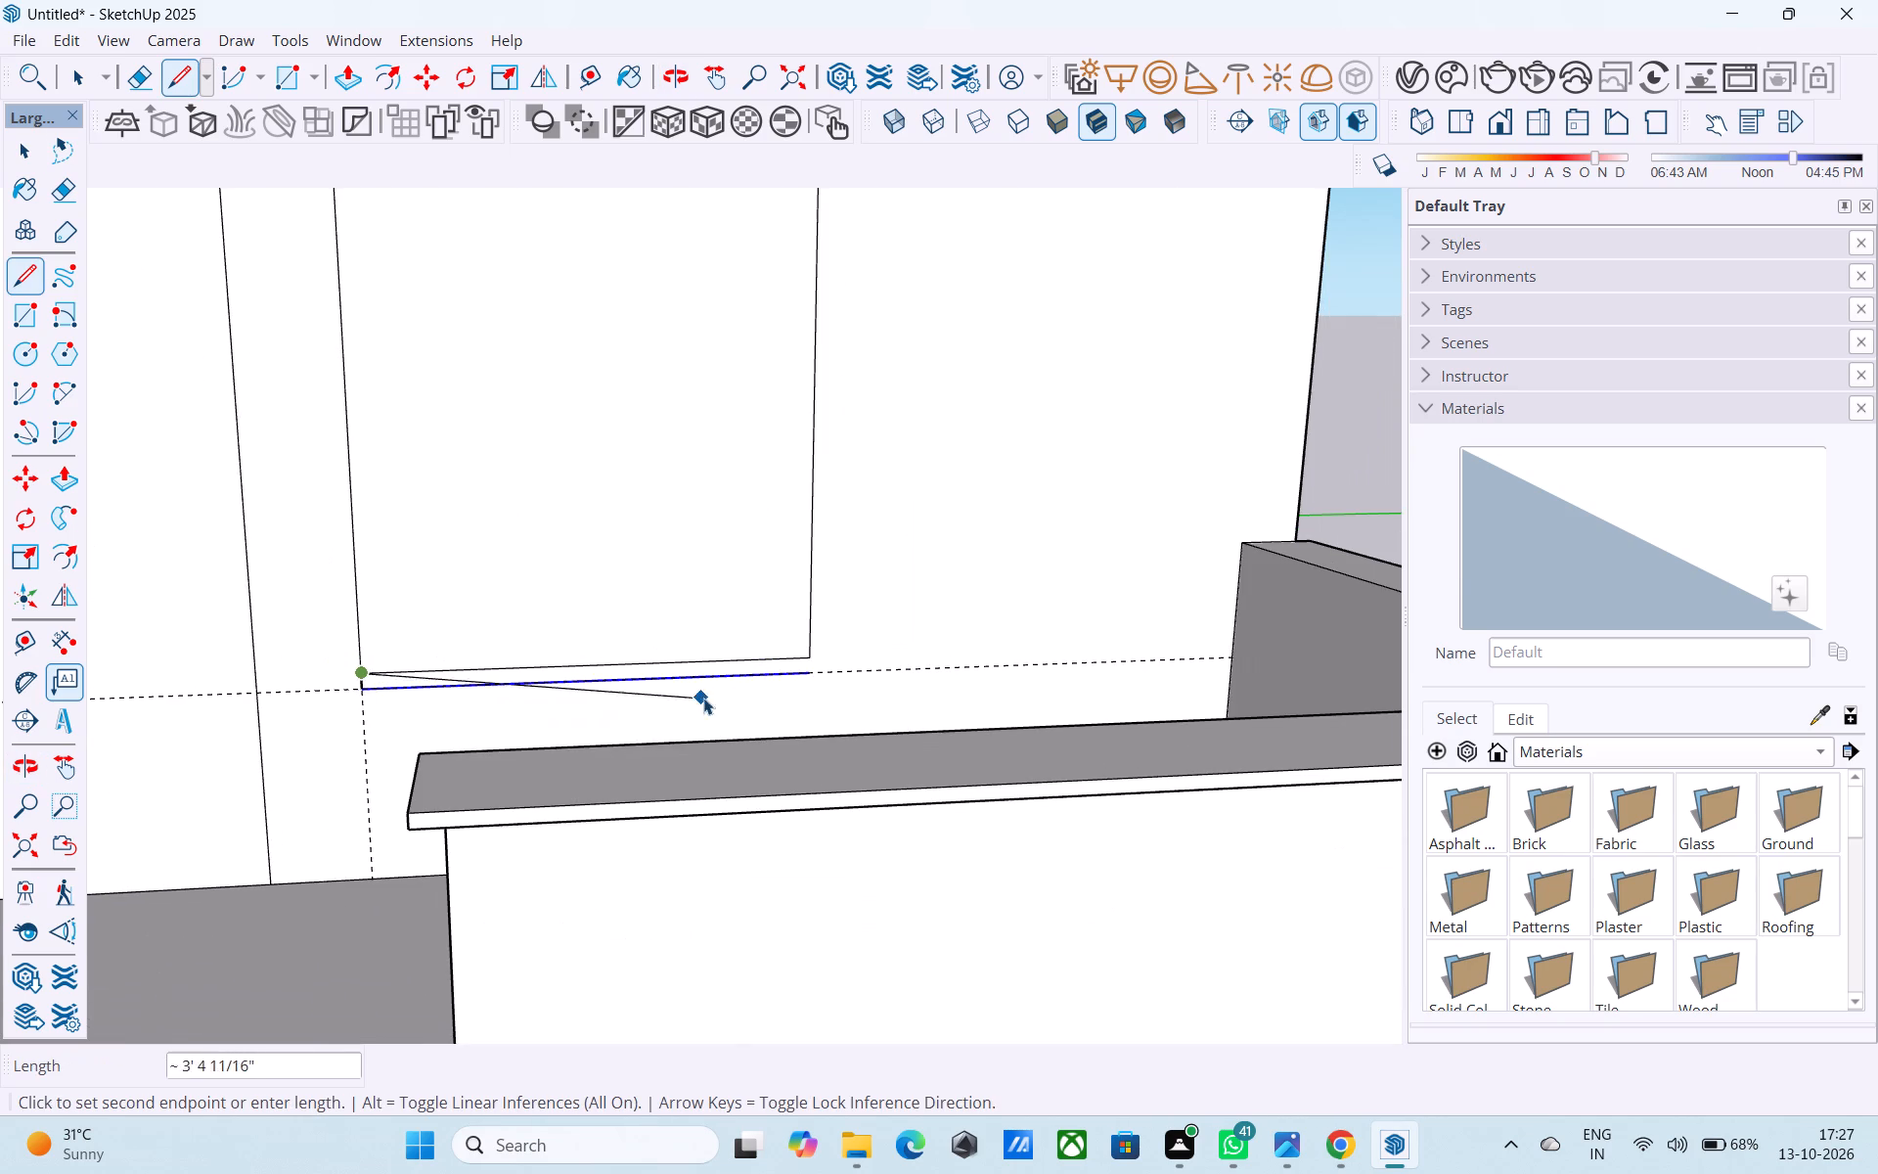
scroll(781, 681, "down", 4)
double_click(926, 647)
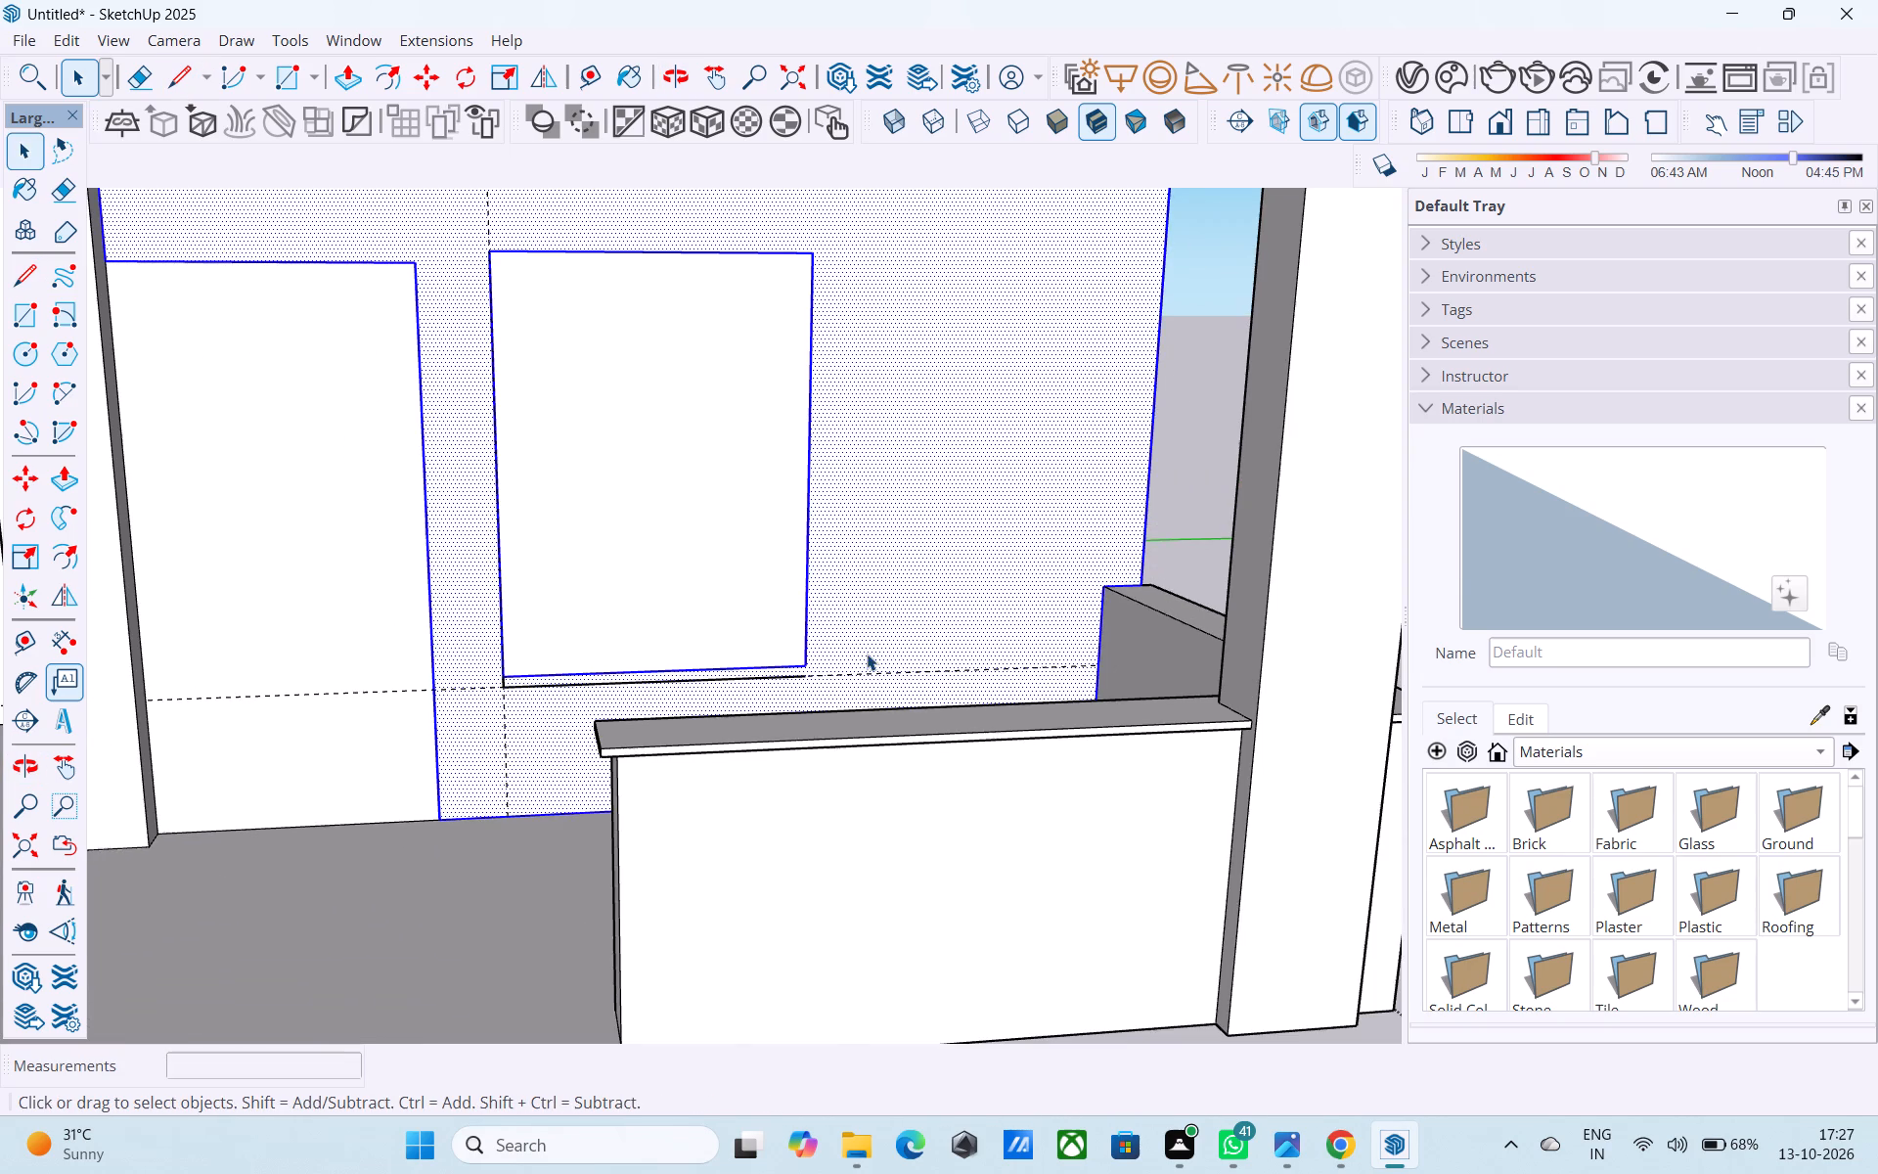
scroll(867, 654, "up", 3)
double_click(865, 653)
left_click(865, 653)
key("l")
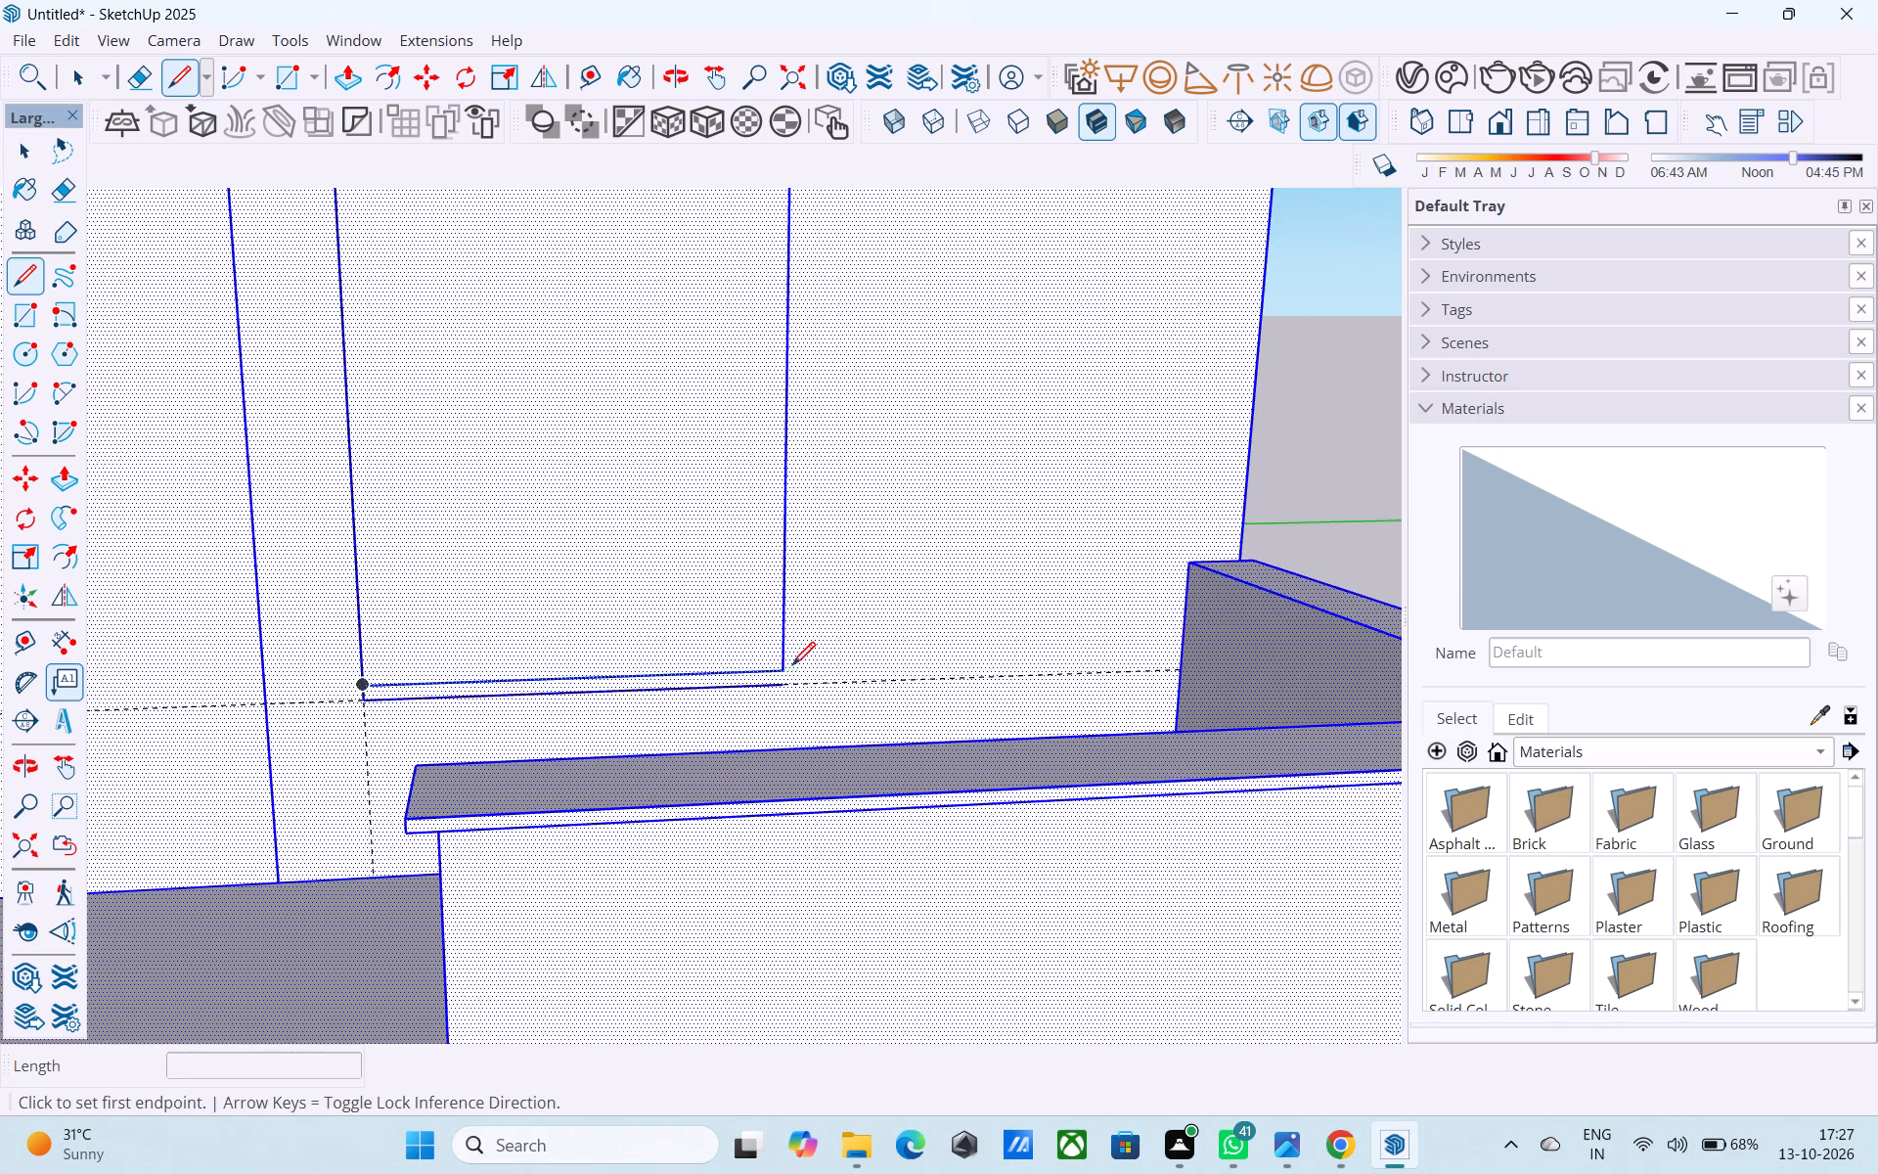
left_click(786, 667)
left_click(786, 690)
key("space")
left_click(786, 690)
Erase the window rectangle's original bottom edge just above the horizontal guide.
scroll(787, 690, "down", 3)
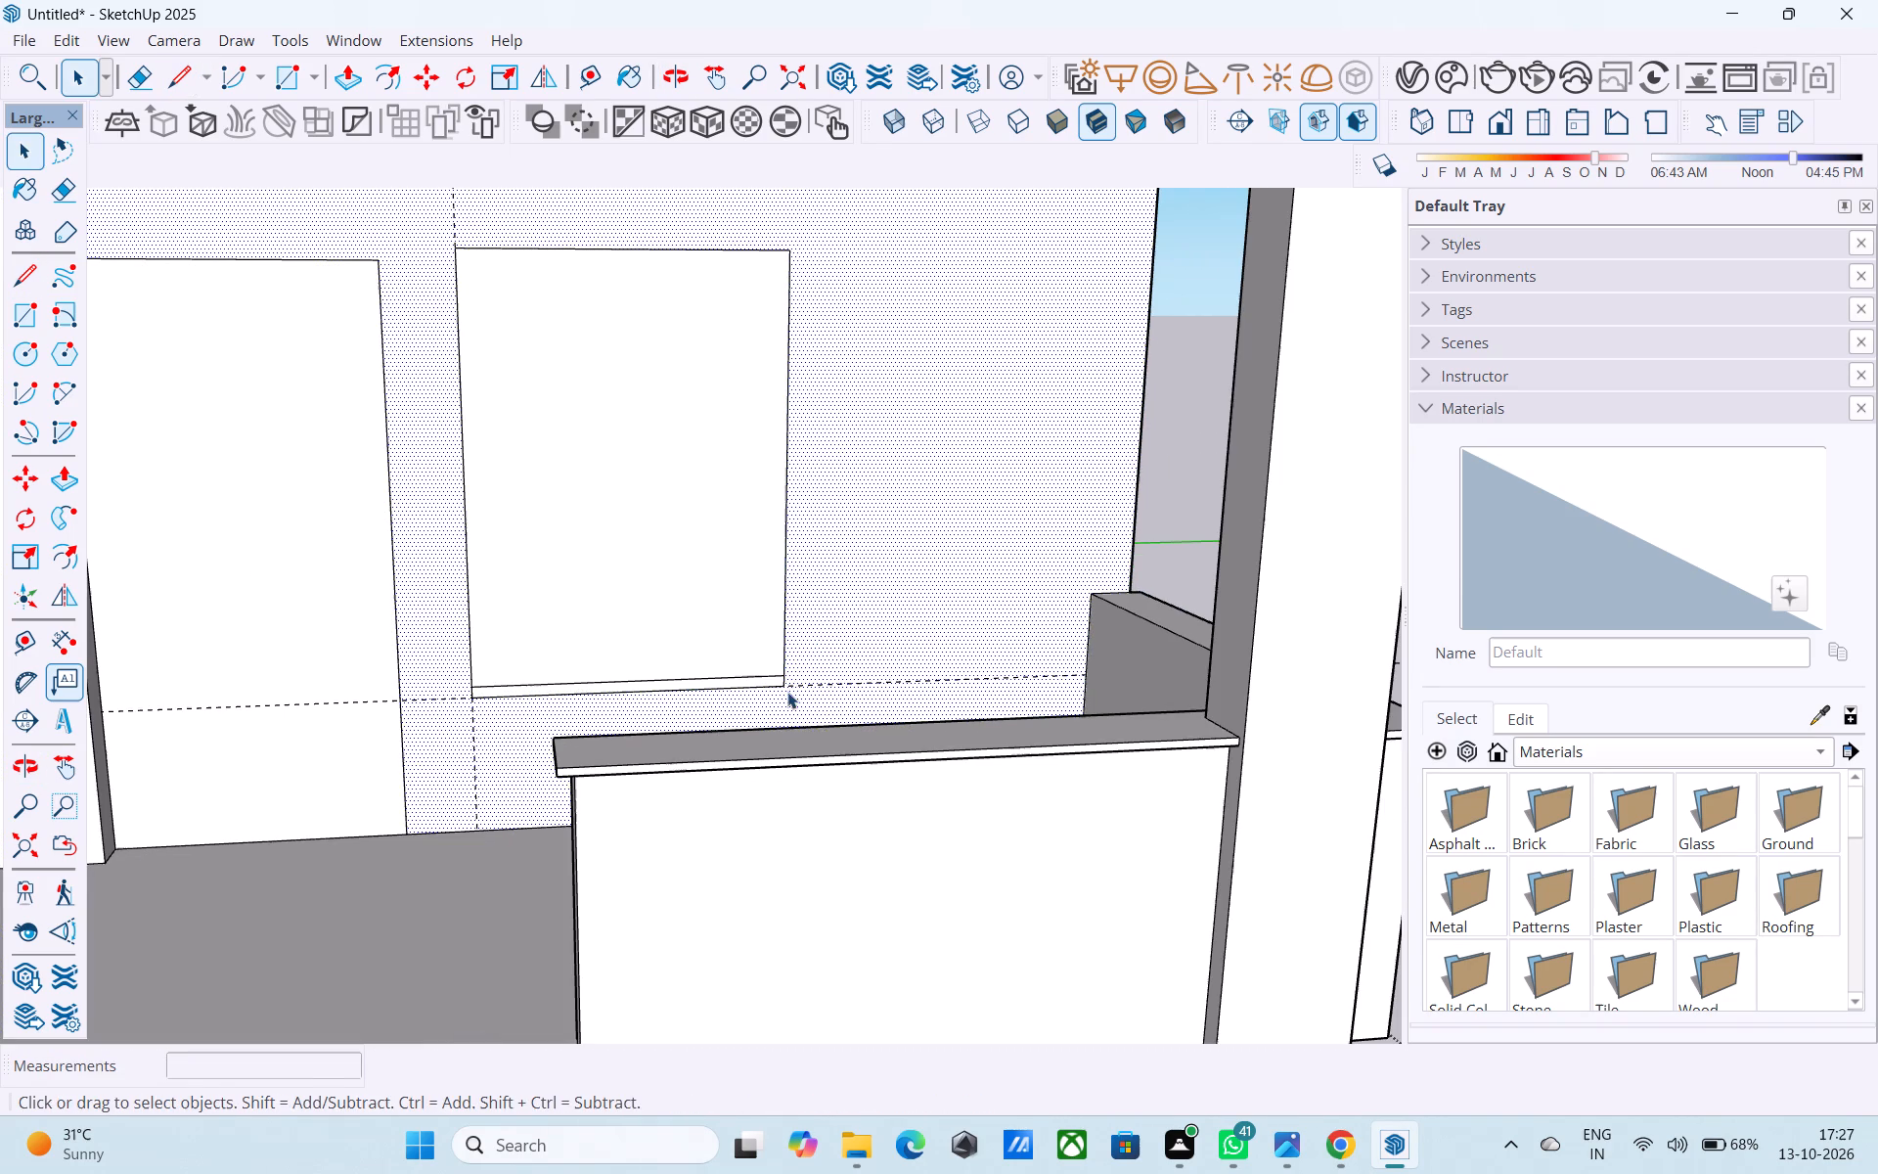
middle_click_drag(787, 692, 905, 715)
key("e")
scroll(800, 696, "up", 4)
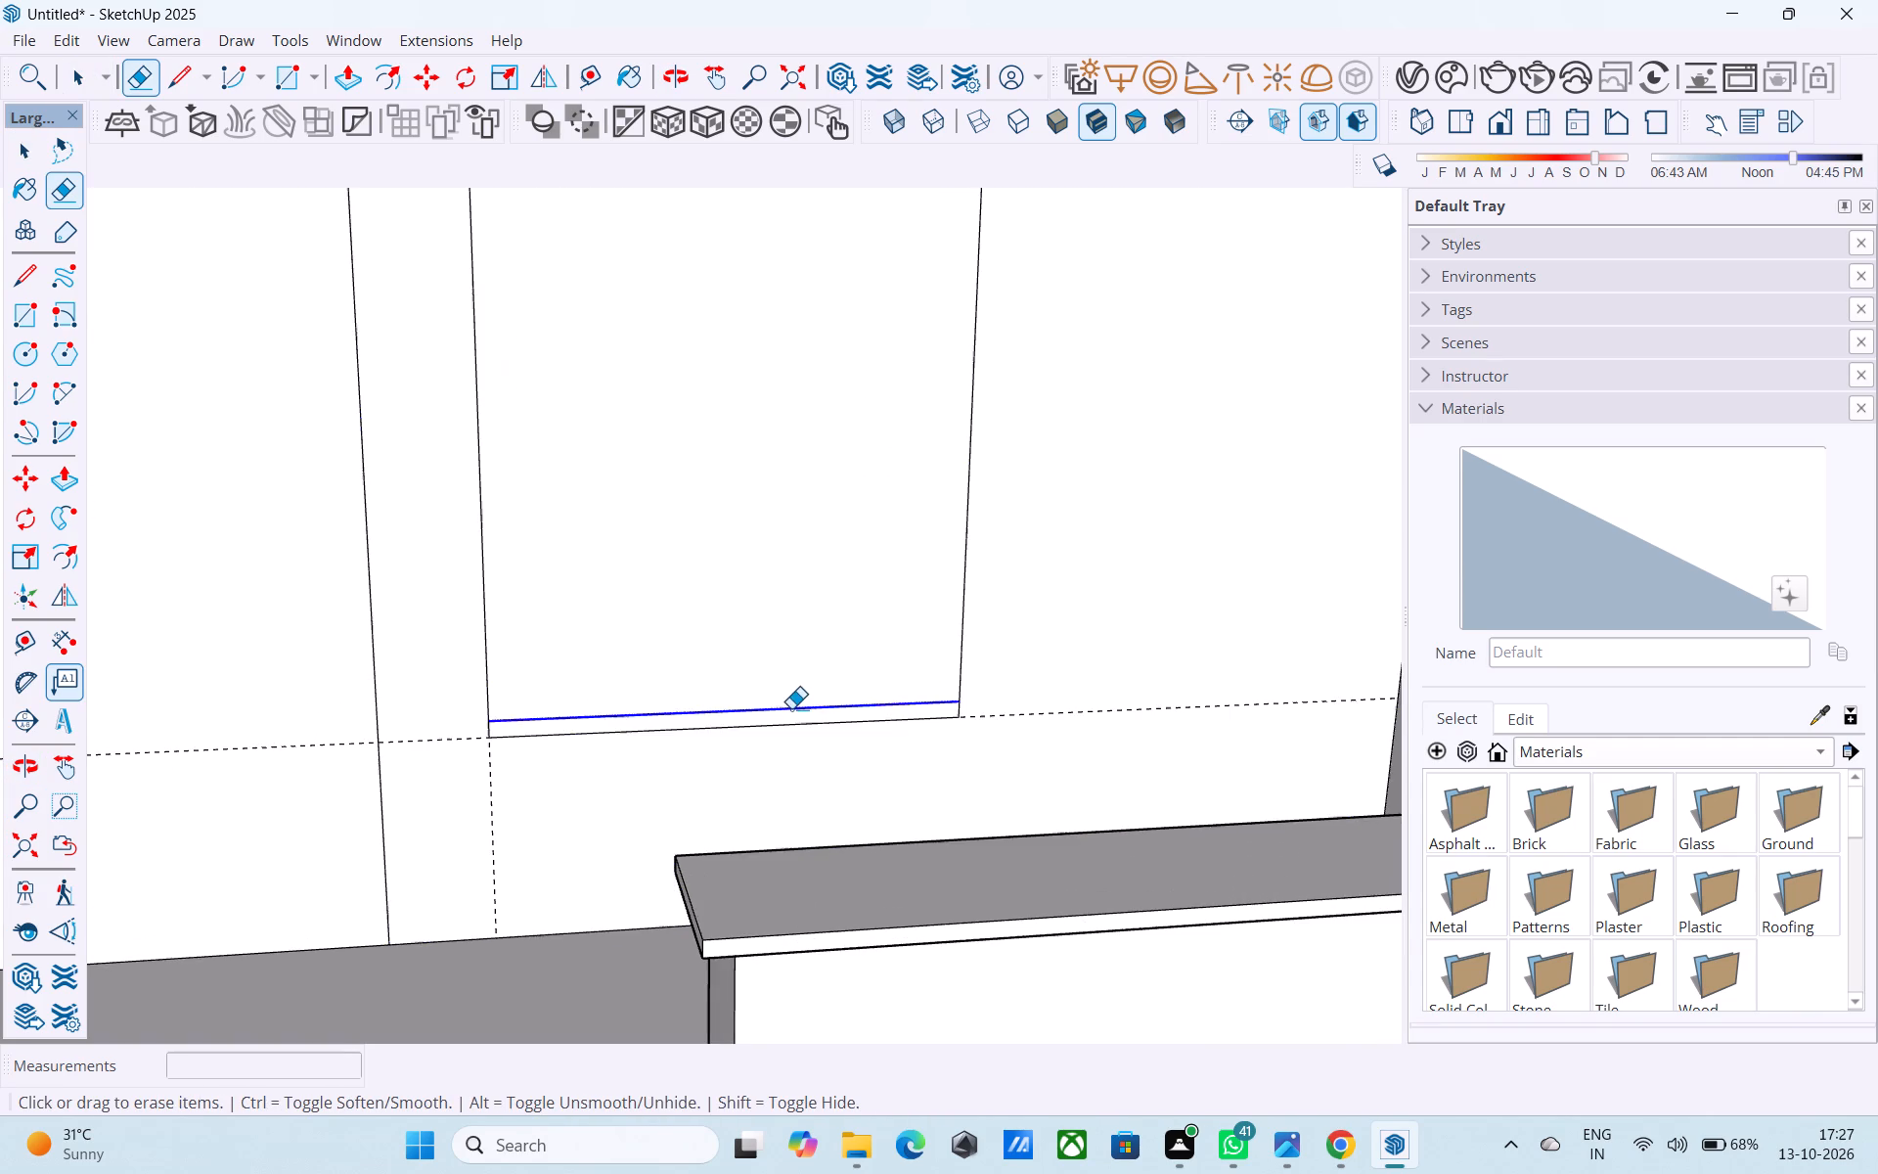
left_click(791, 708)
Offset the window face's outline 3" inward to form the frame border.
scroll(791, 708, "down", 6)
key("space")
left_click(811, 646)
key("f")
left_click(811, 646)
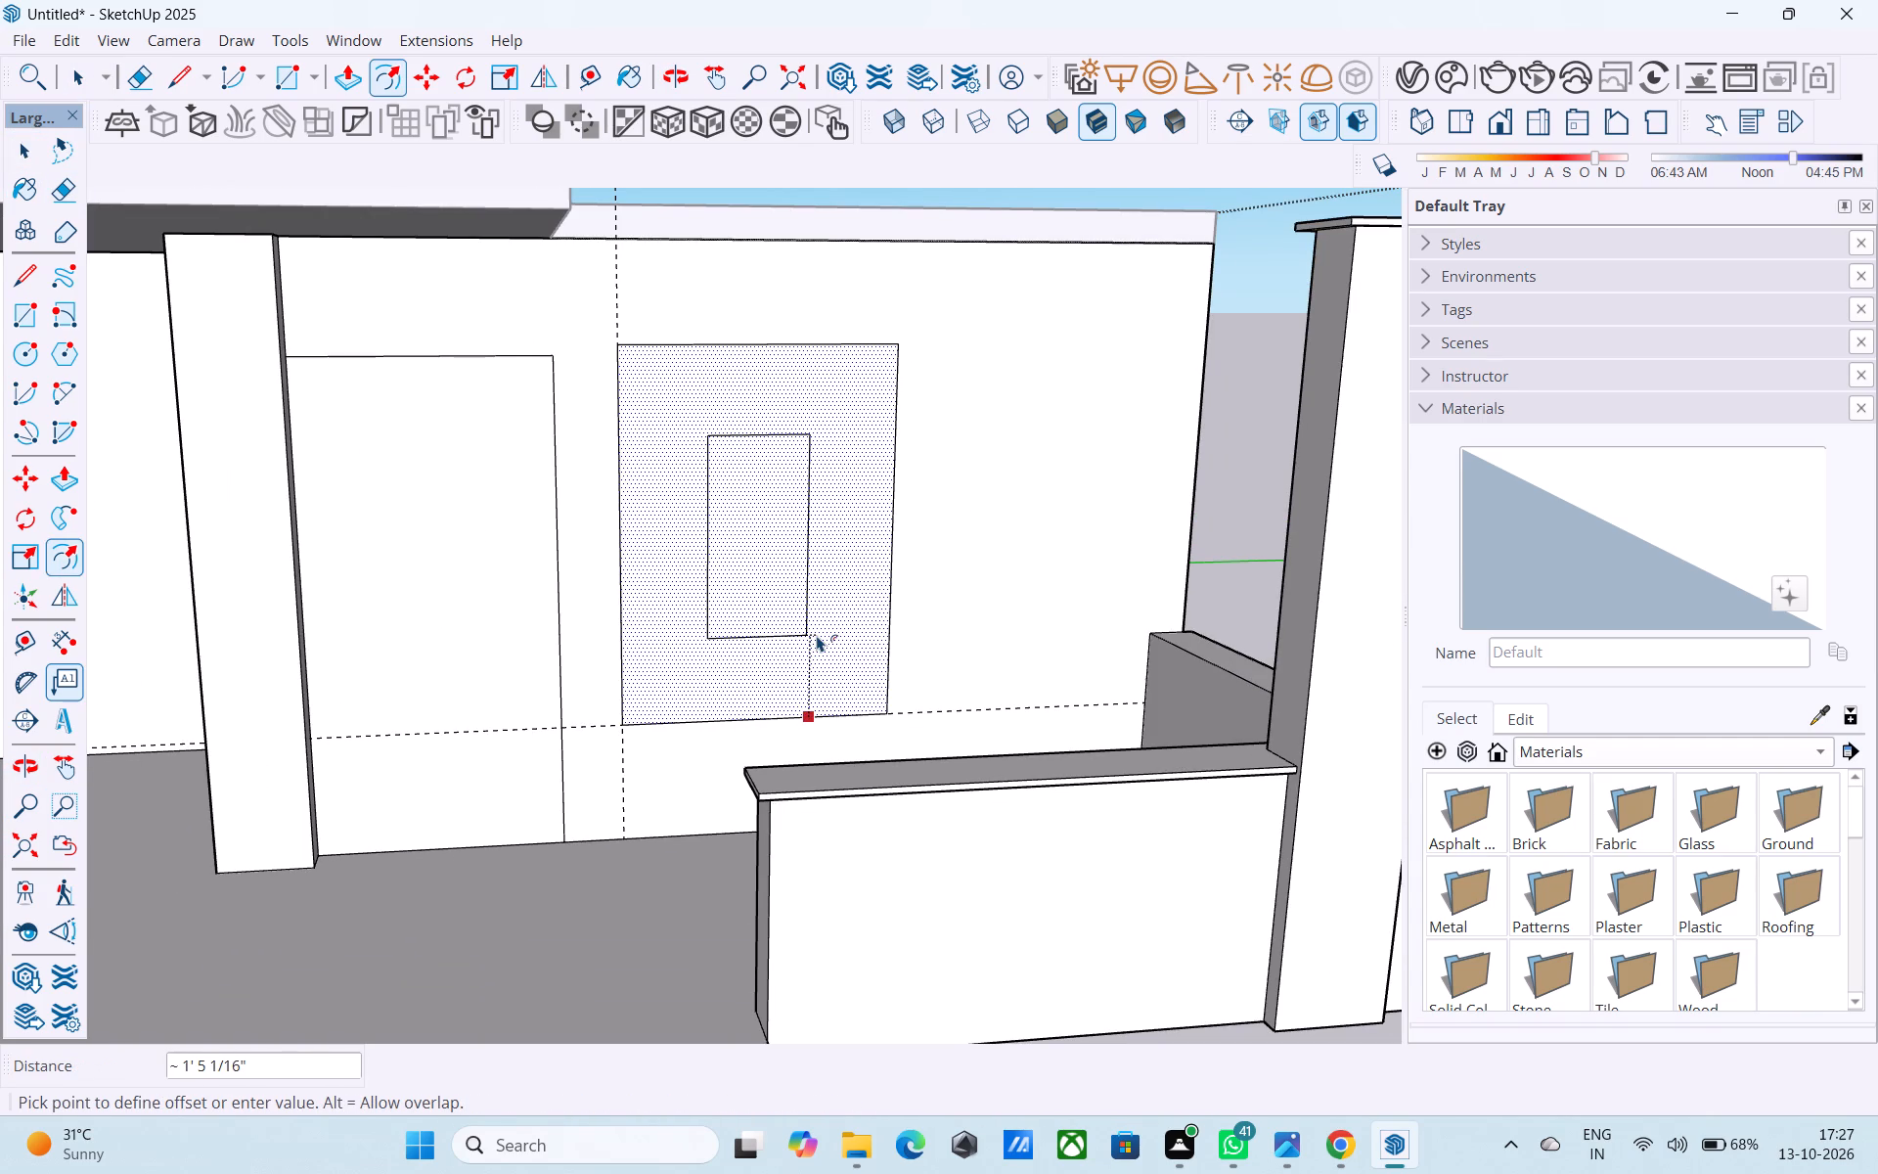
type("3\"")
key("Return")
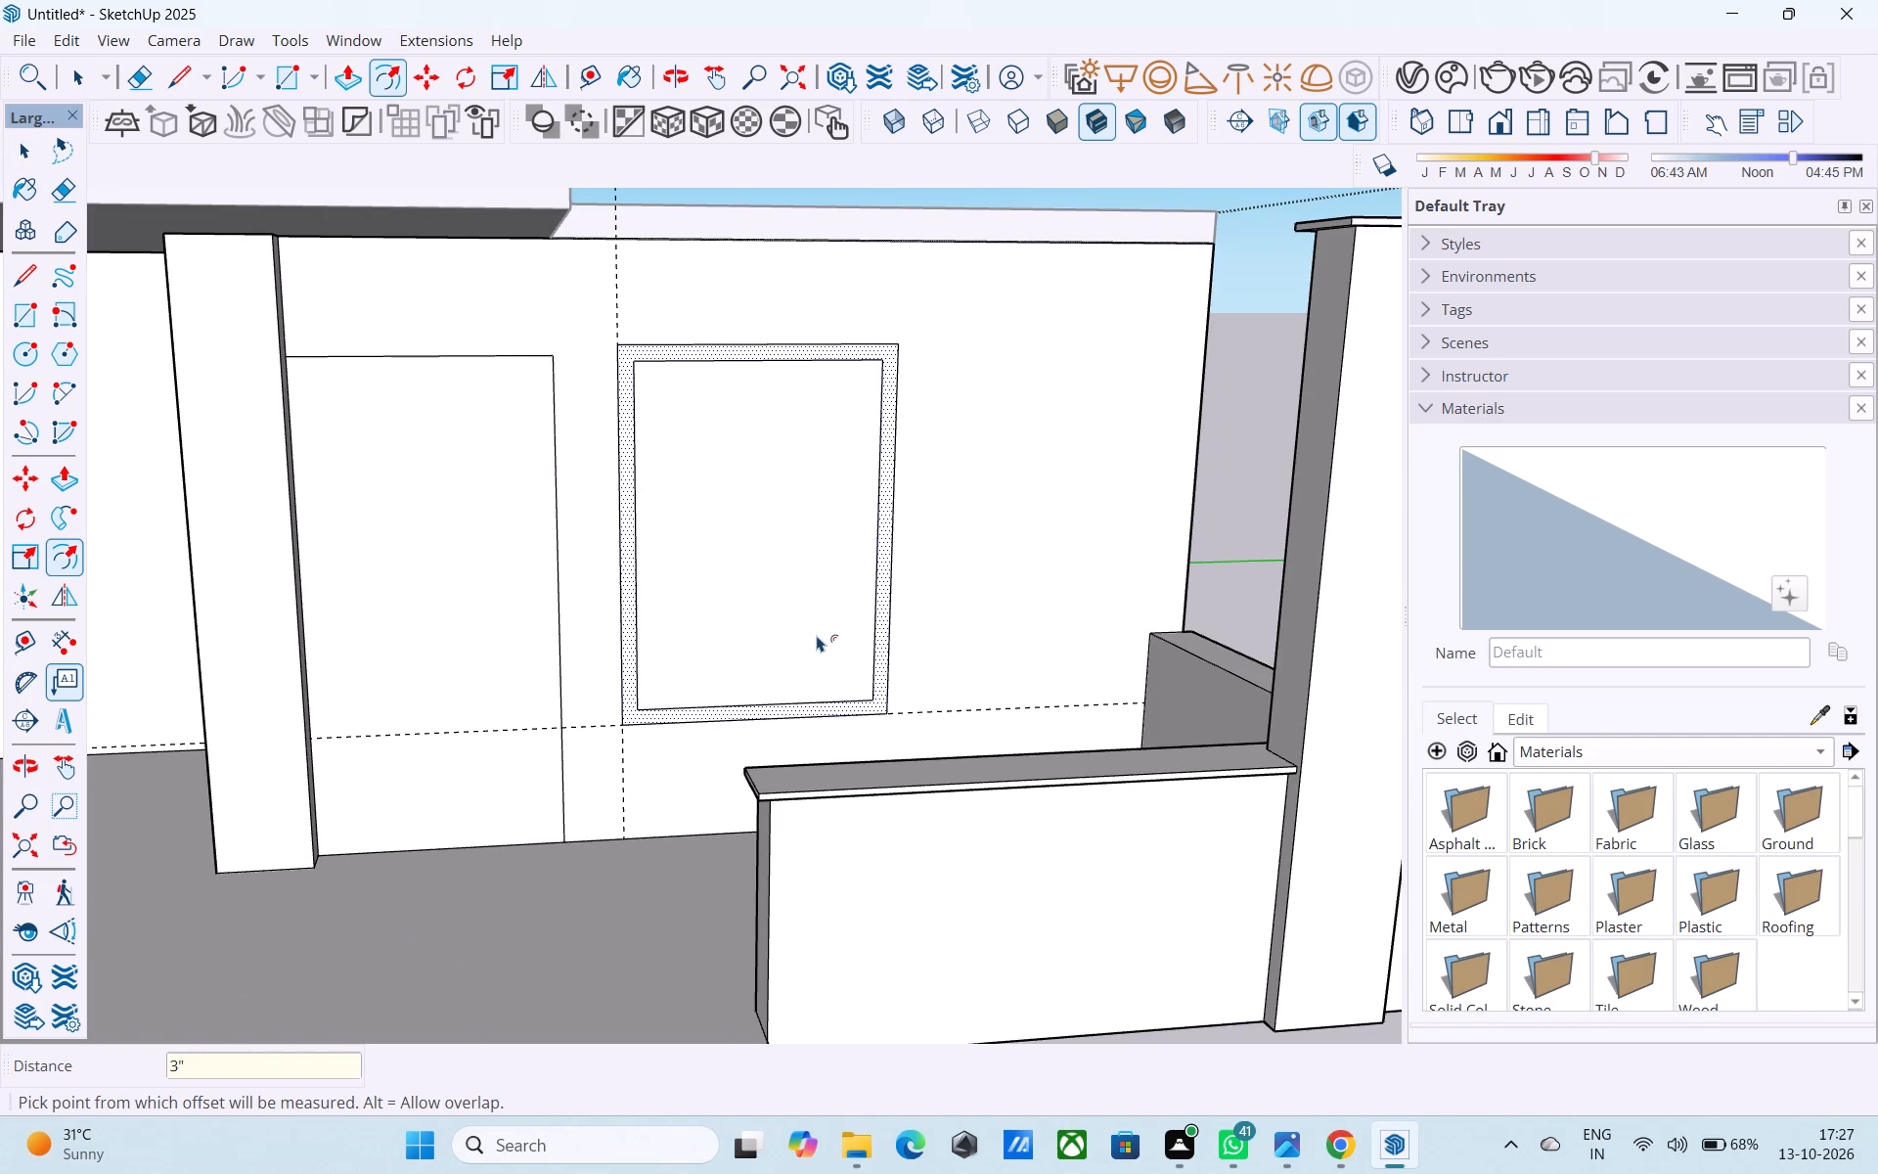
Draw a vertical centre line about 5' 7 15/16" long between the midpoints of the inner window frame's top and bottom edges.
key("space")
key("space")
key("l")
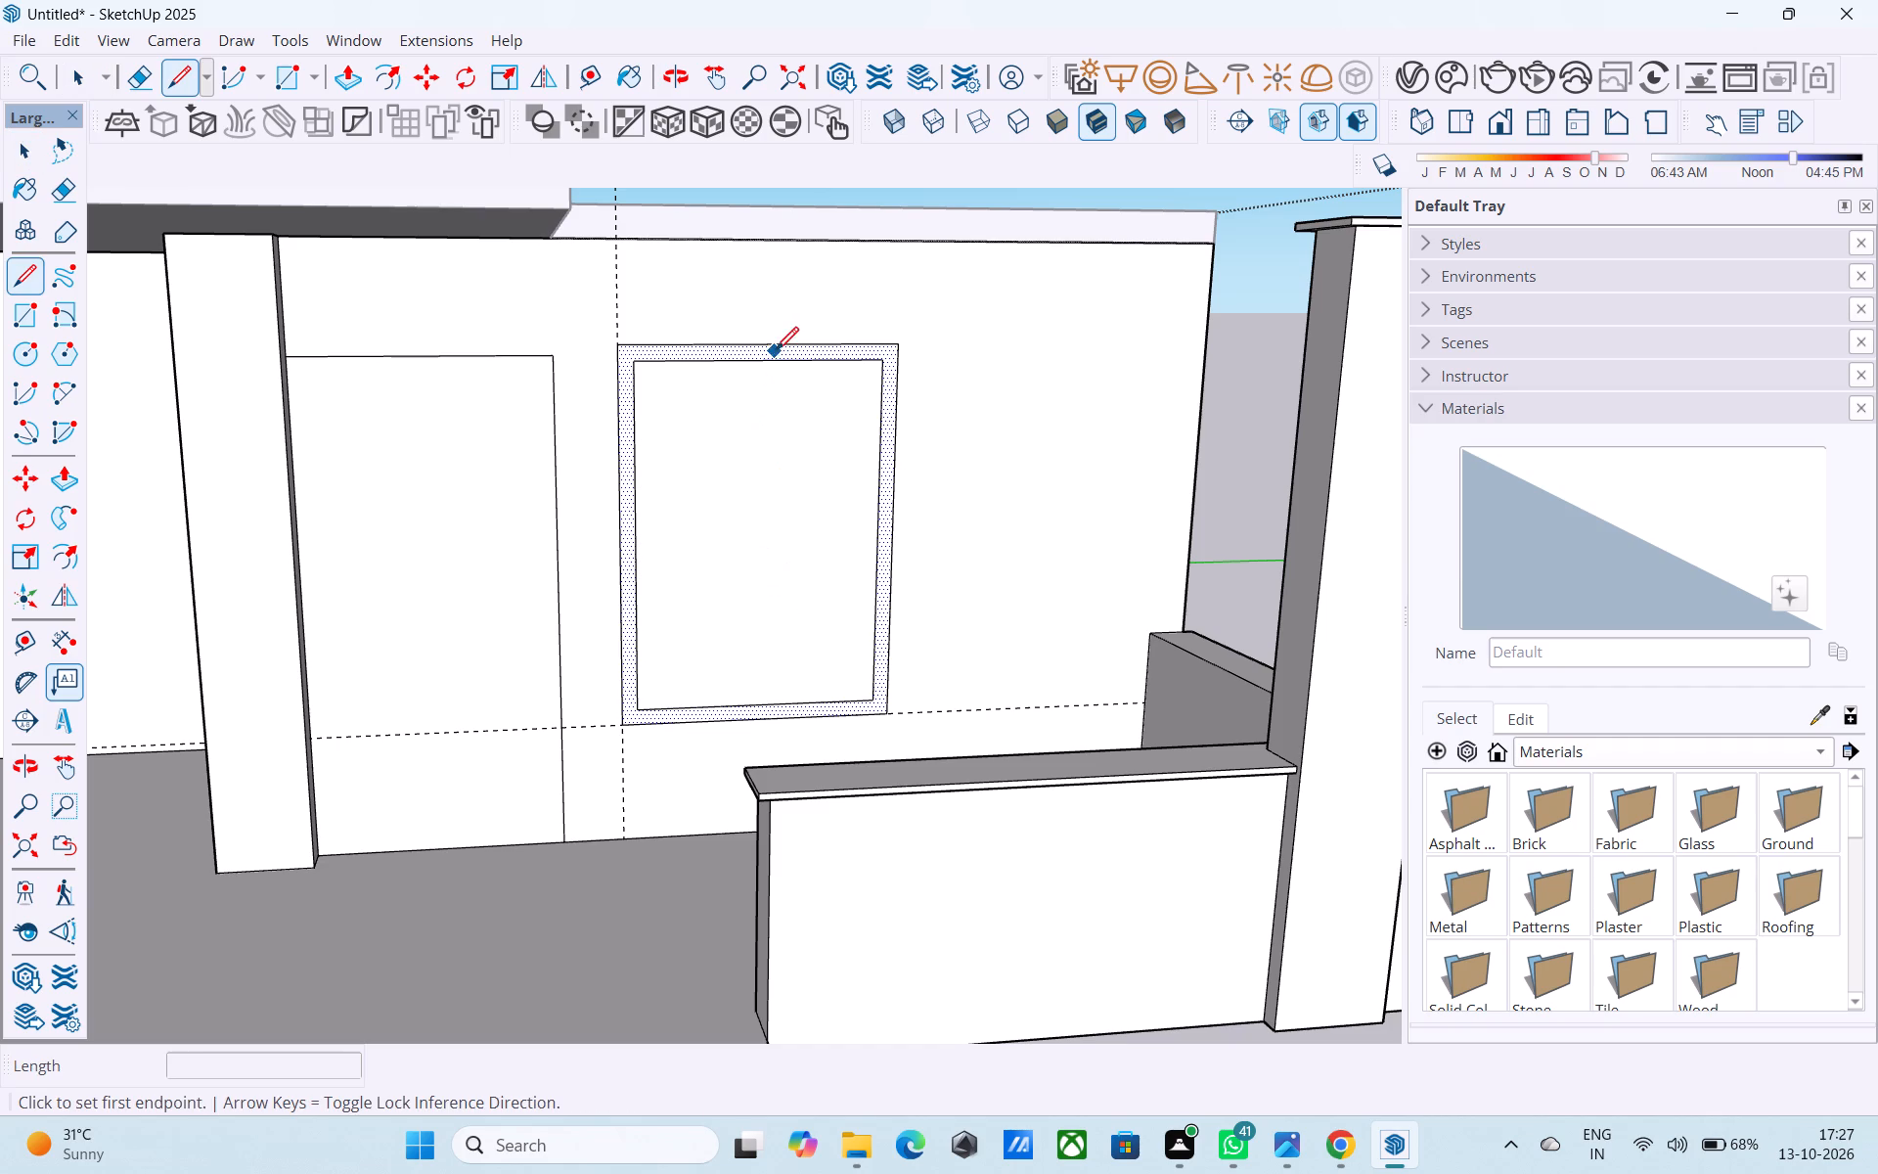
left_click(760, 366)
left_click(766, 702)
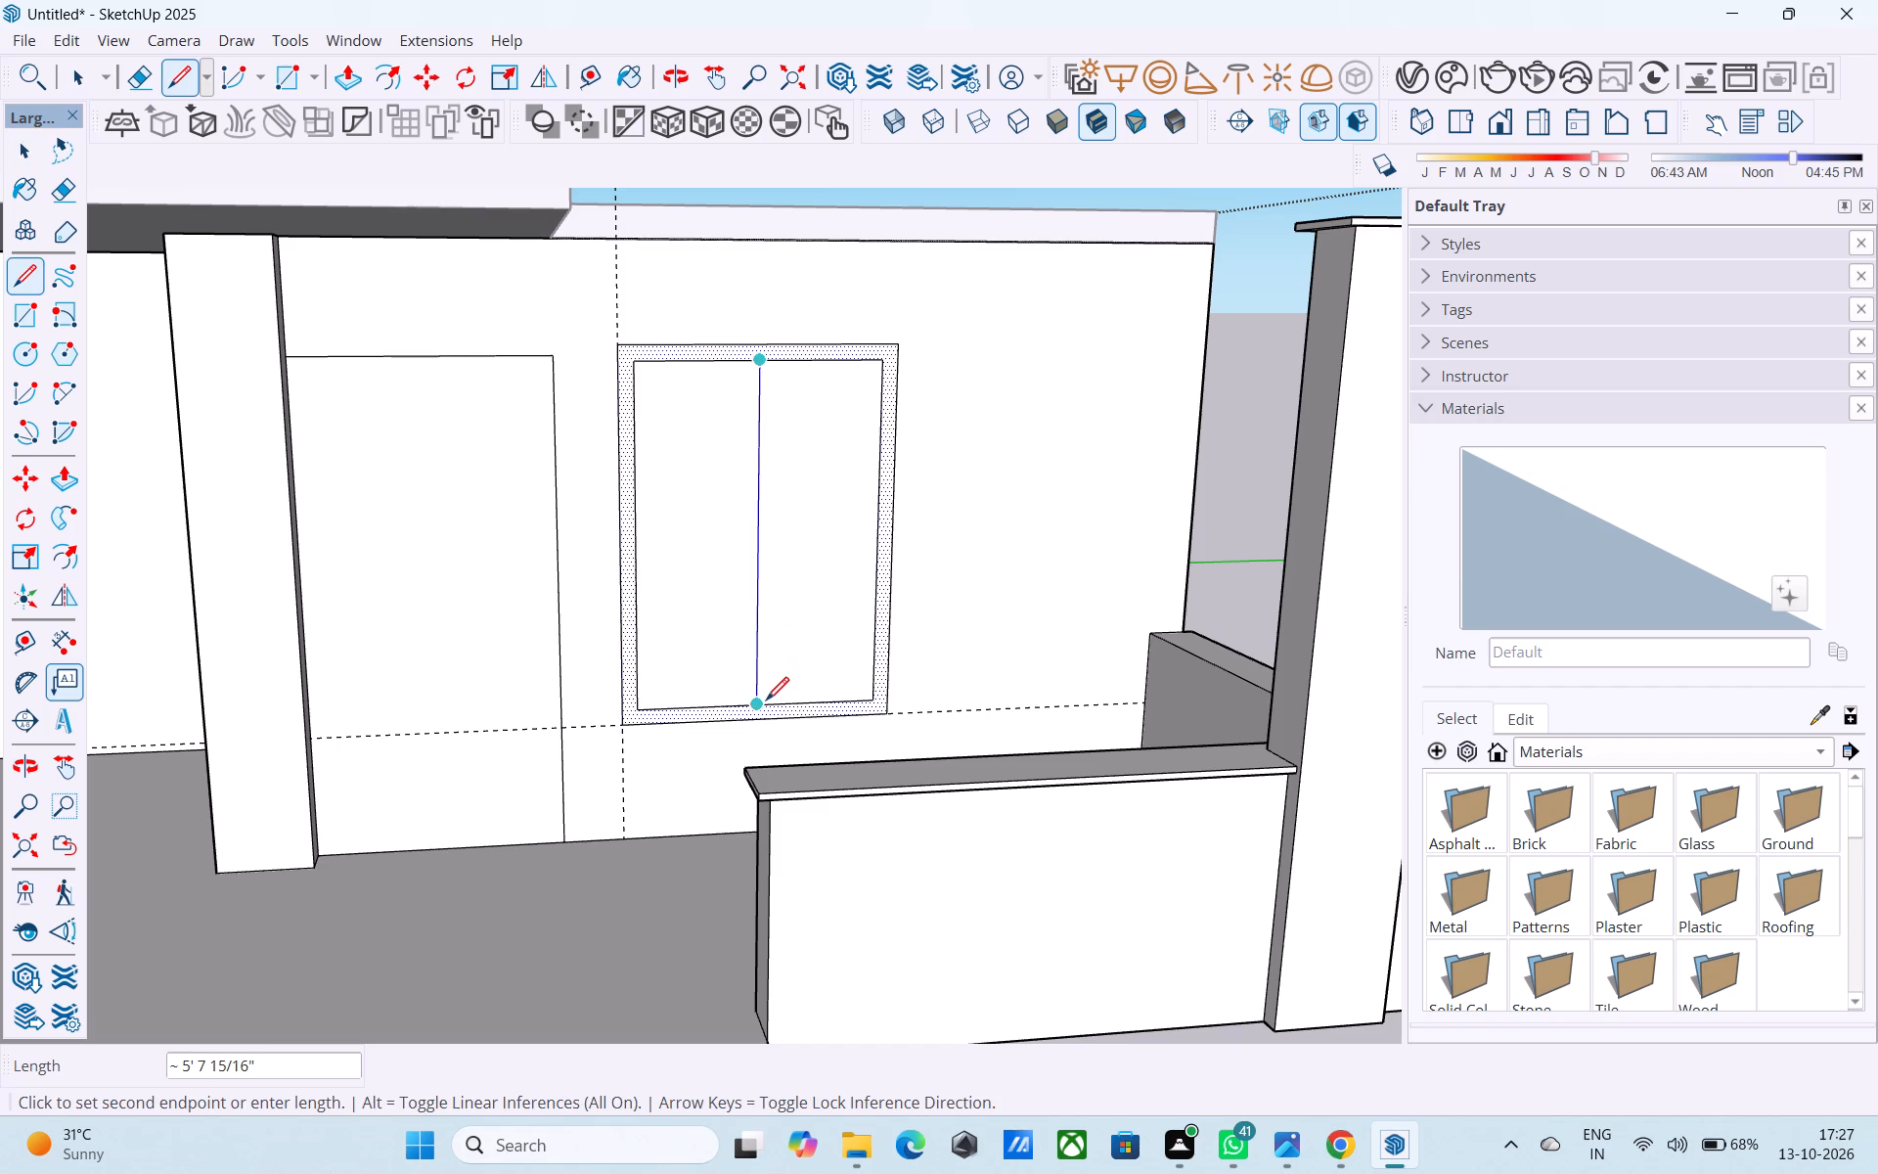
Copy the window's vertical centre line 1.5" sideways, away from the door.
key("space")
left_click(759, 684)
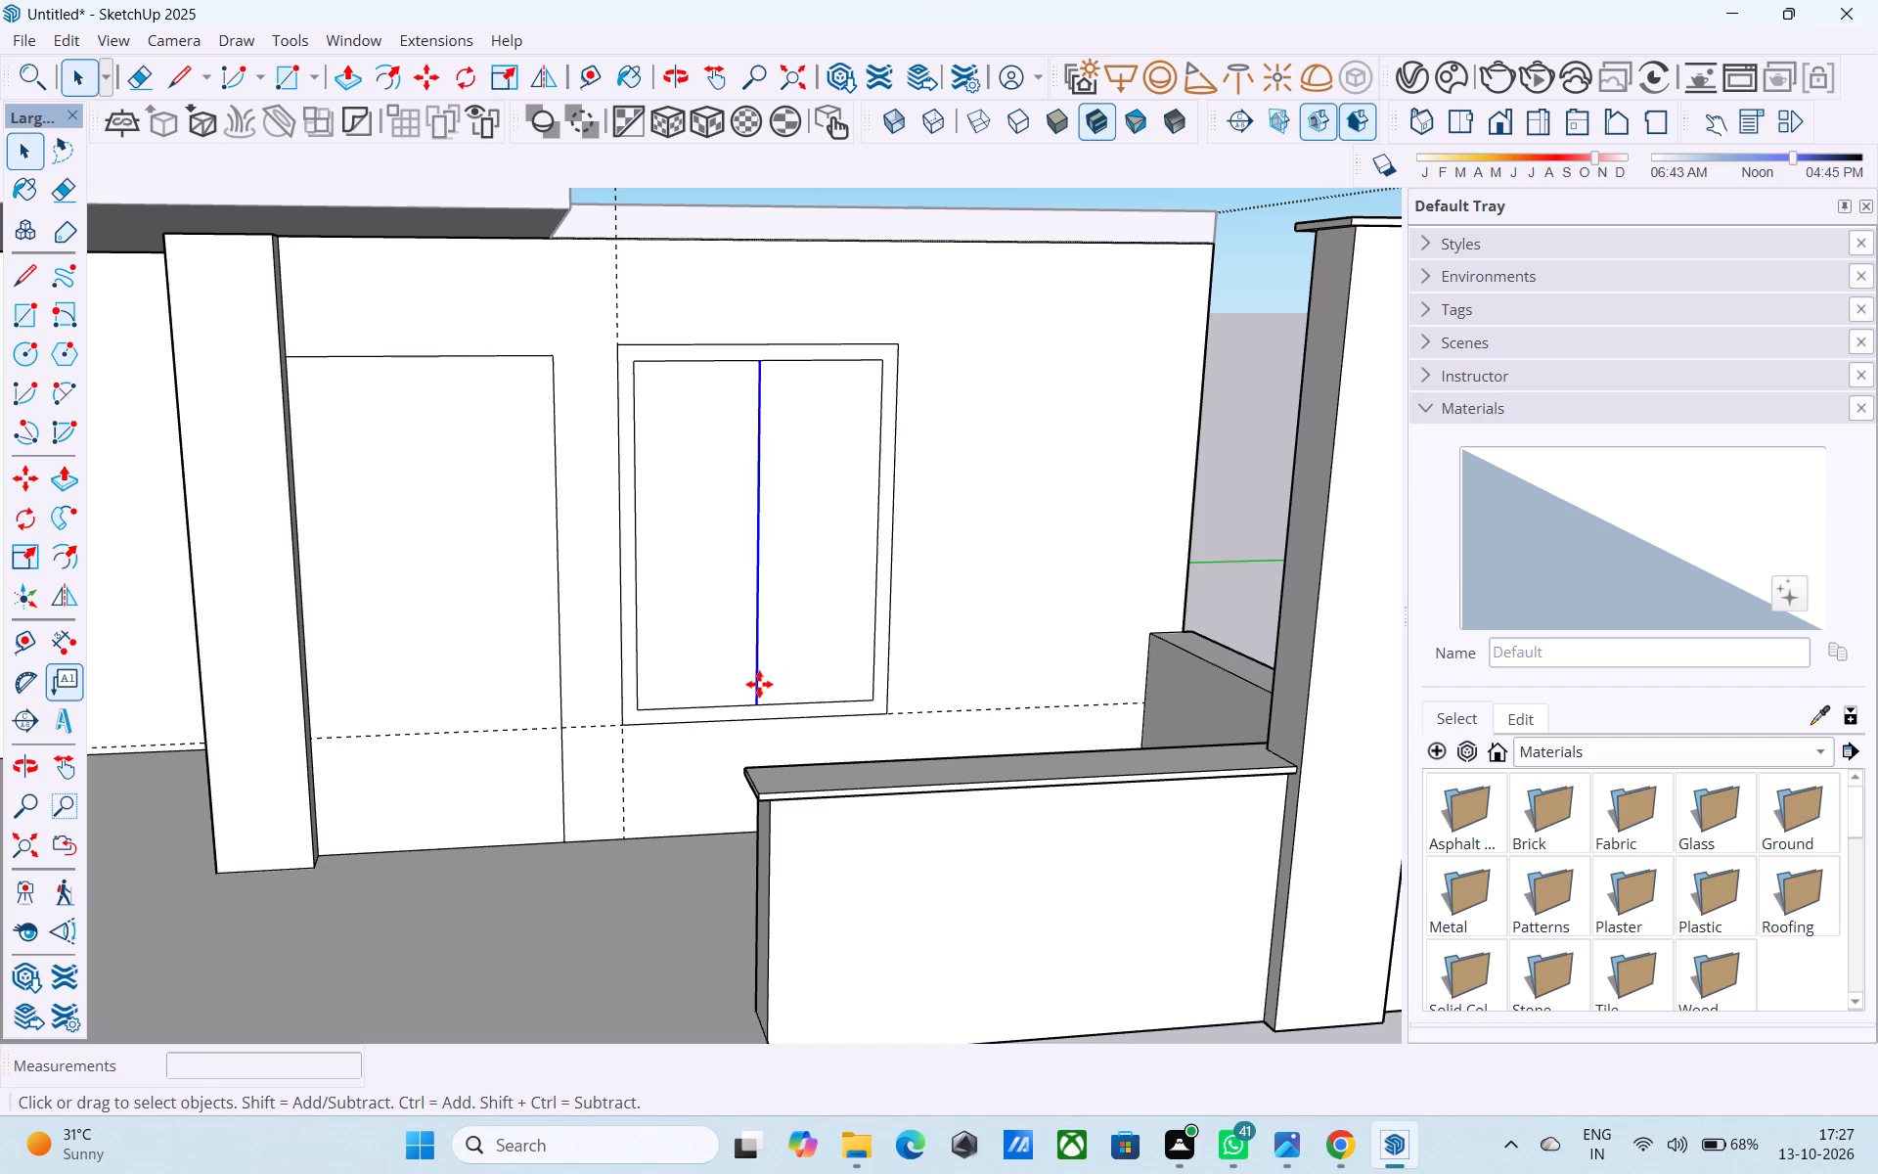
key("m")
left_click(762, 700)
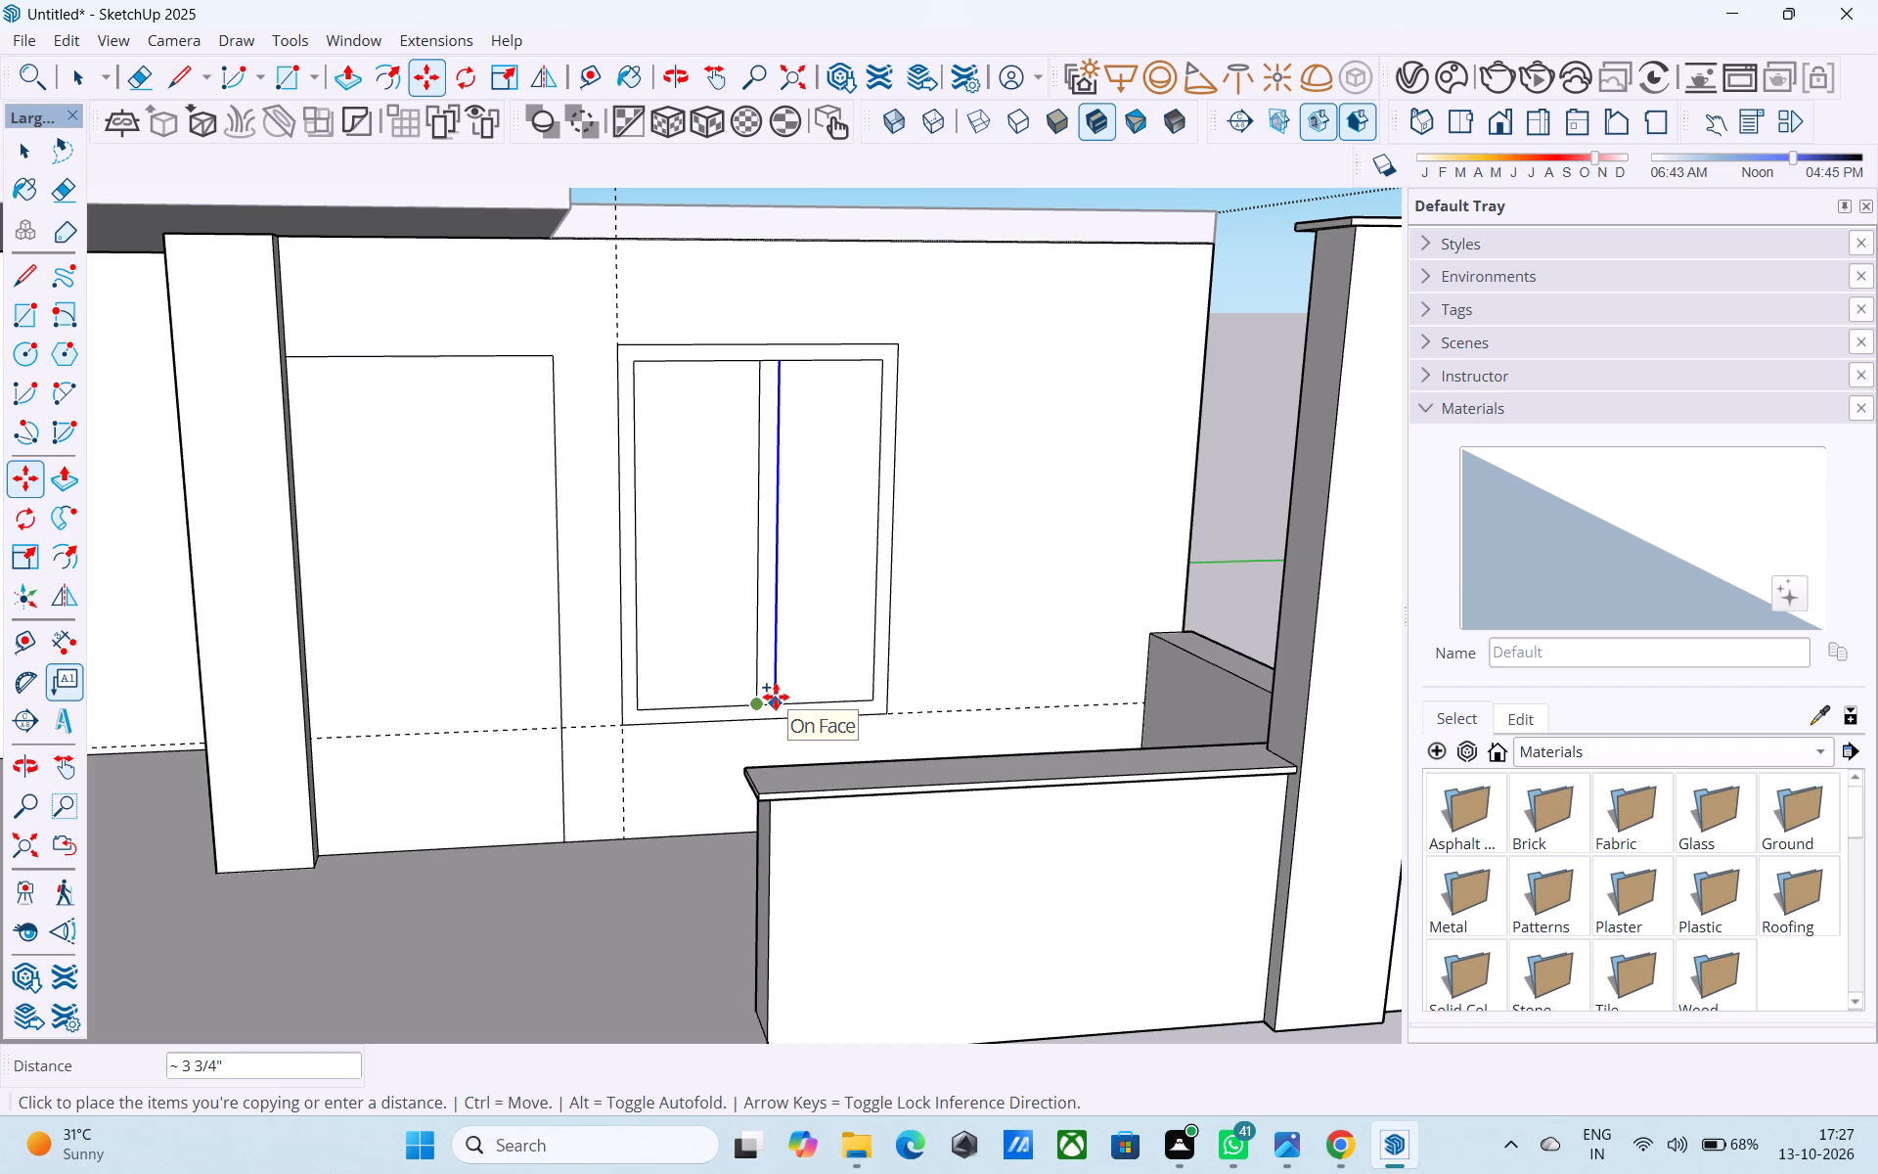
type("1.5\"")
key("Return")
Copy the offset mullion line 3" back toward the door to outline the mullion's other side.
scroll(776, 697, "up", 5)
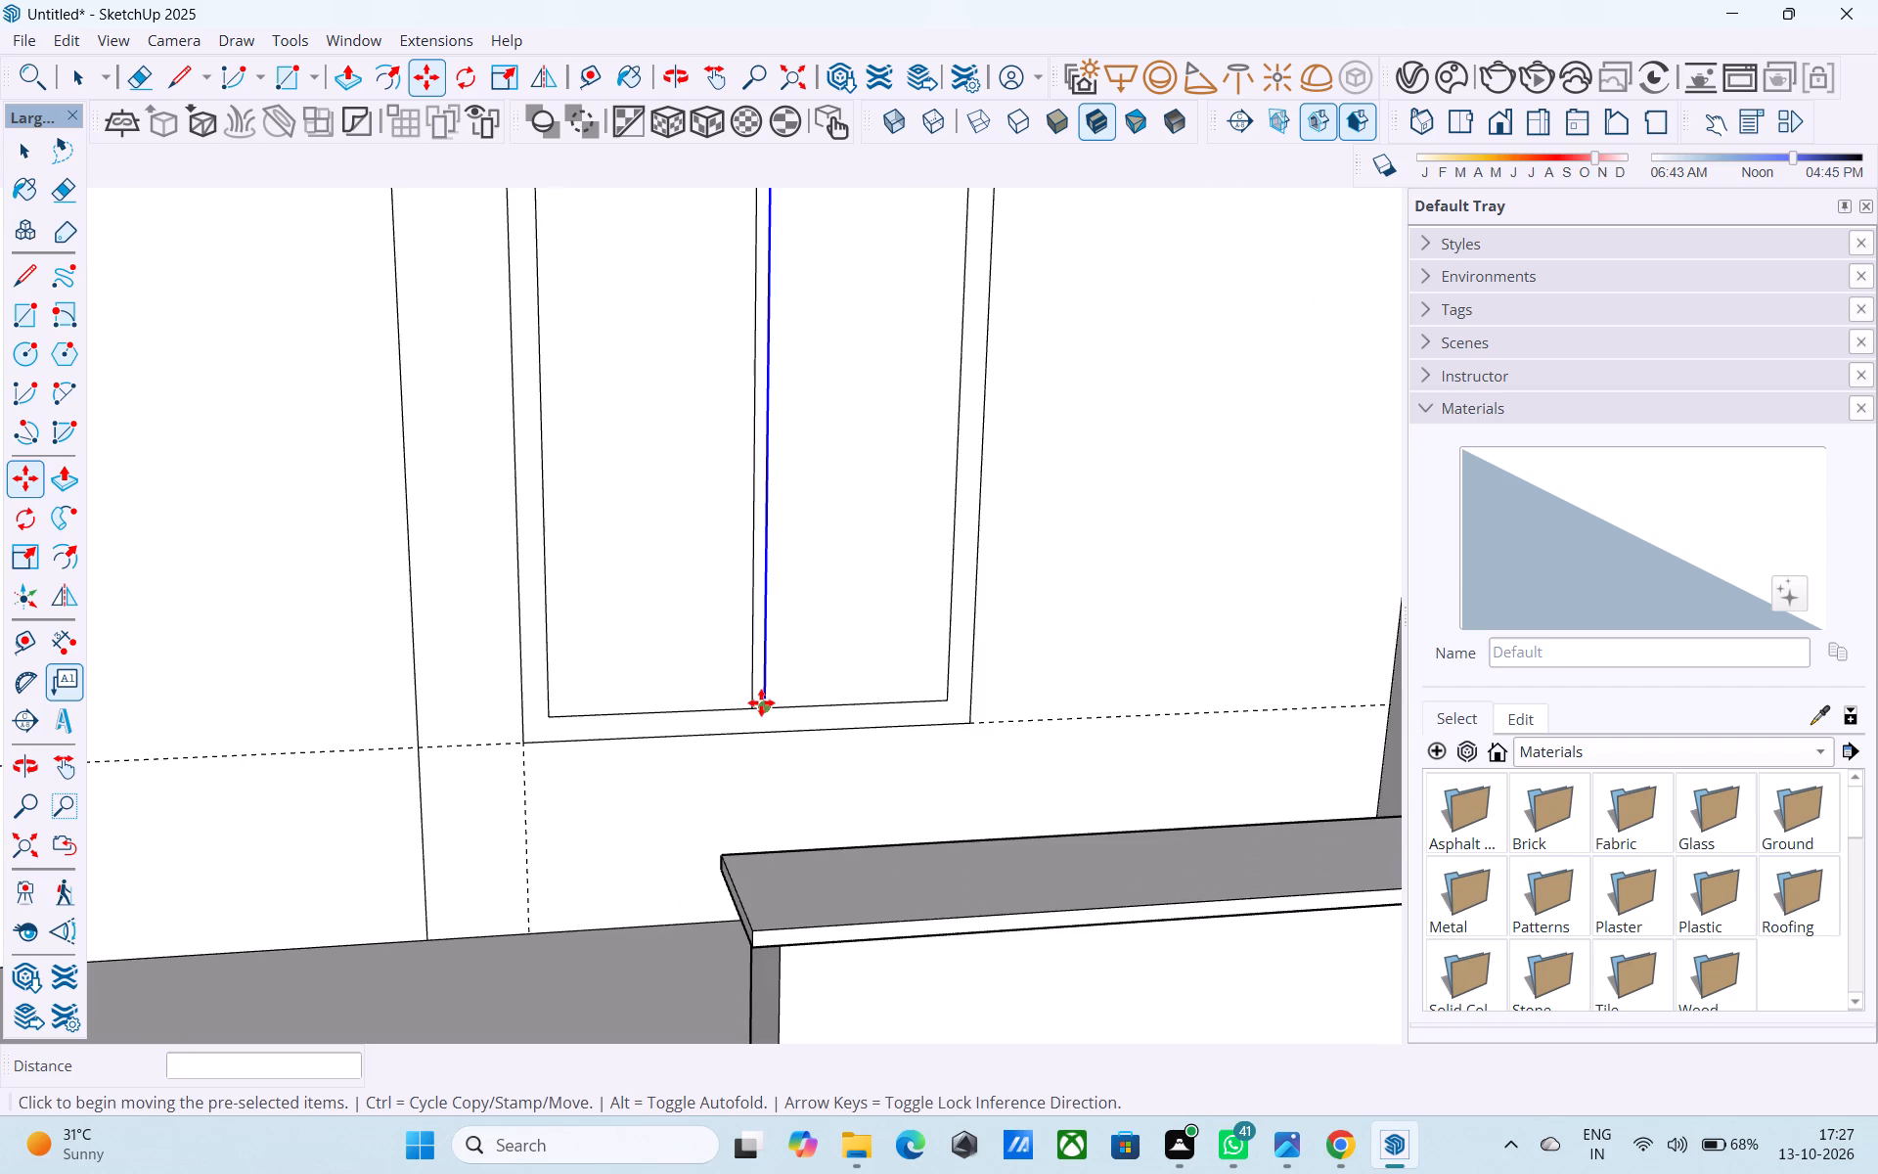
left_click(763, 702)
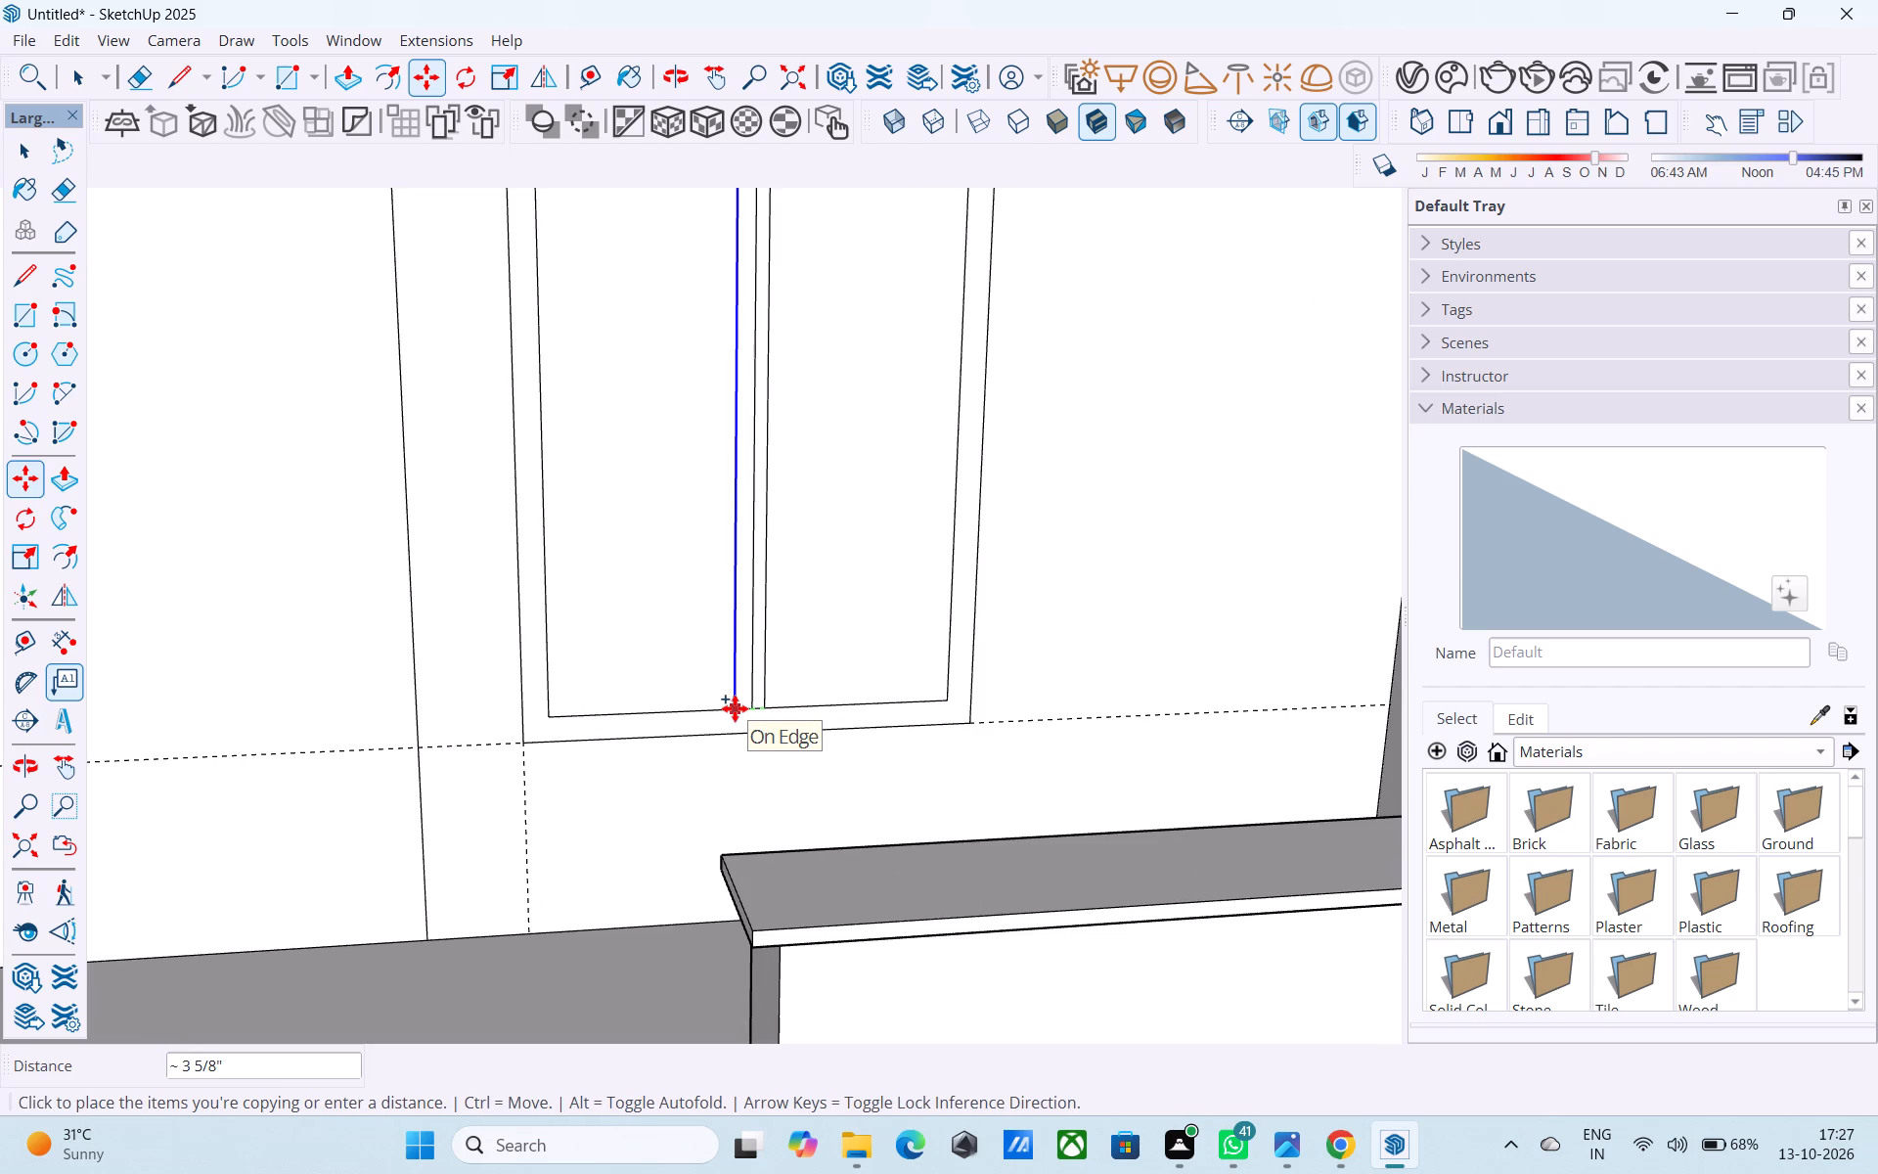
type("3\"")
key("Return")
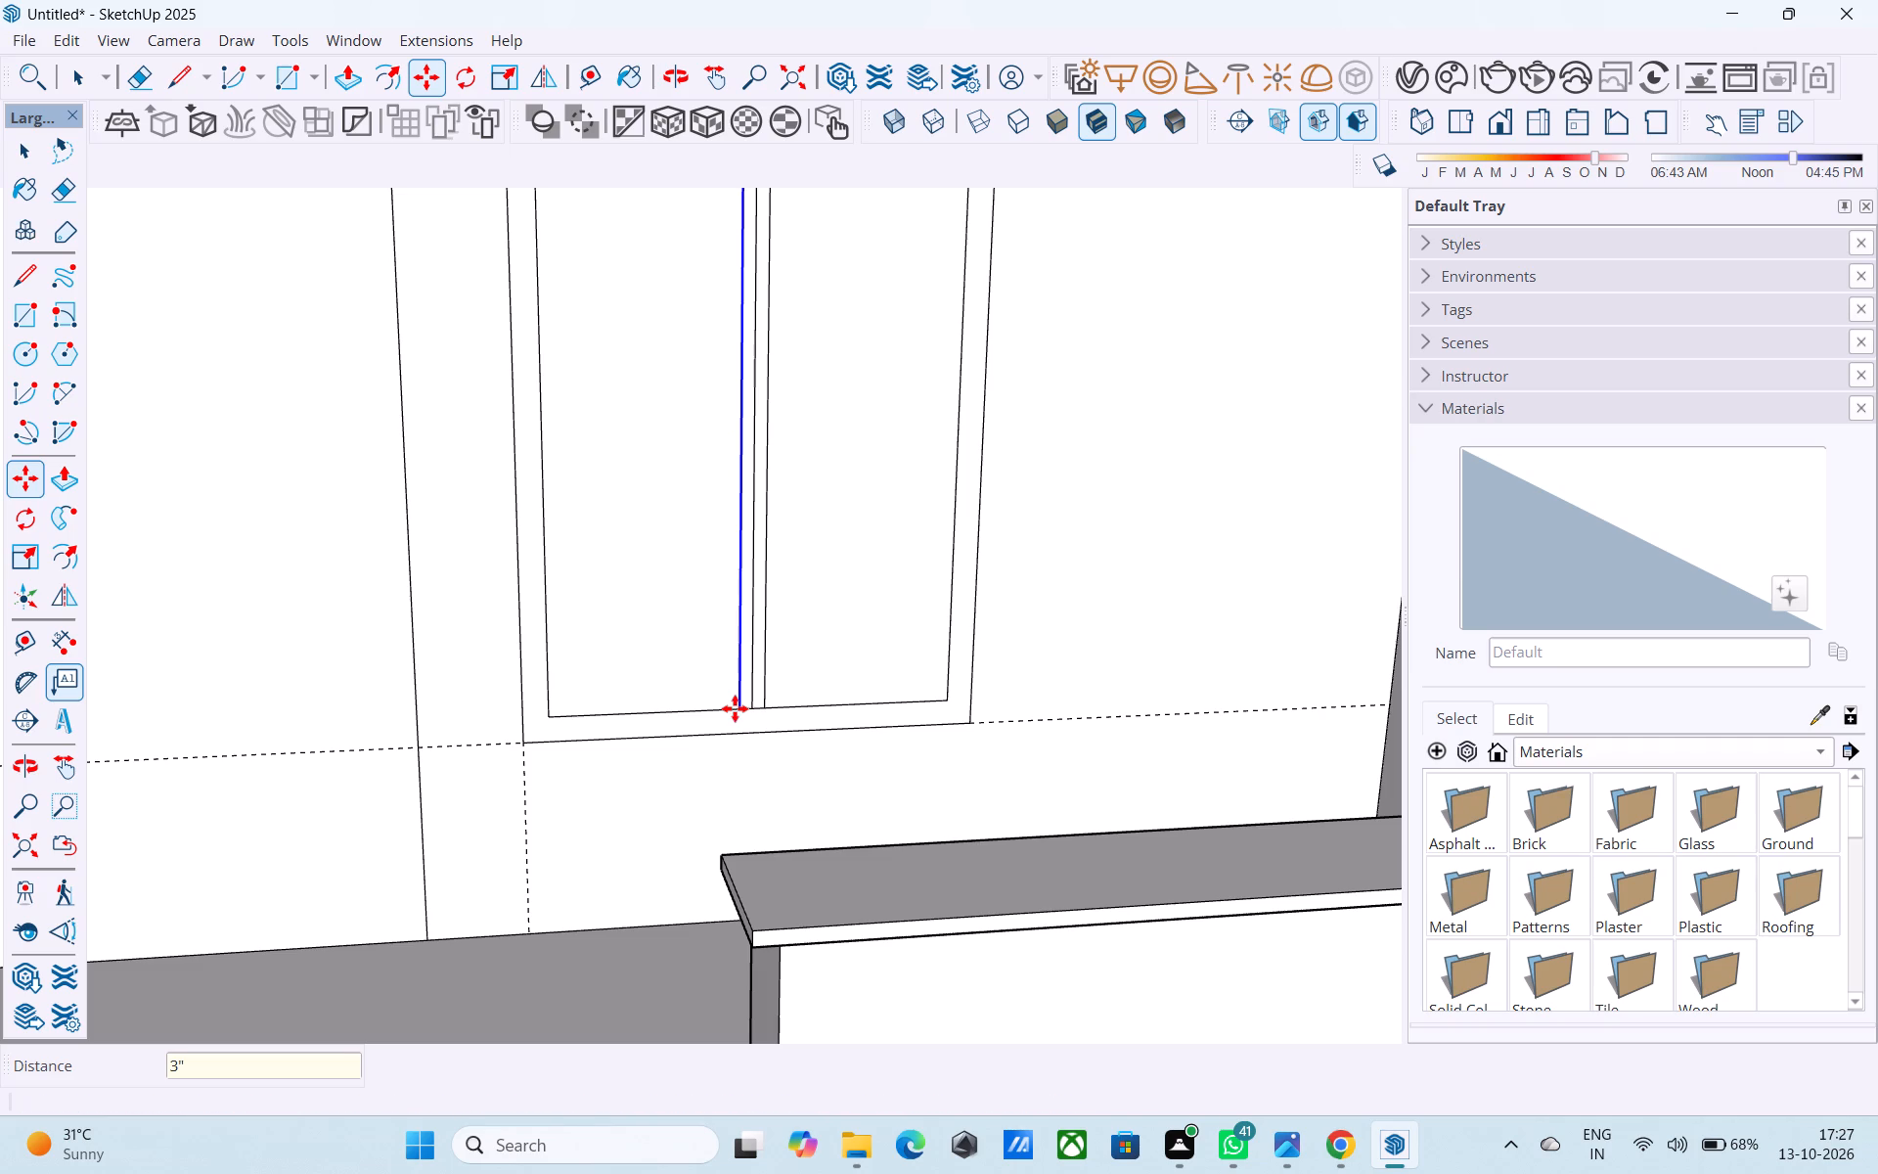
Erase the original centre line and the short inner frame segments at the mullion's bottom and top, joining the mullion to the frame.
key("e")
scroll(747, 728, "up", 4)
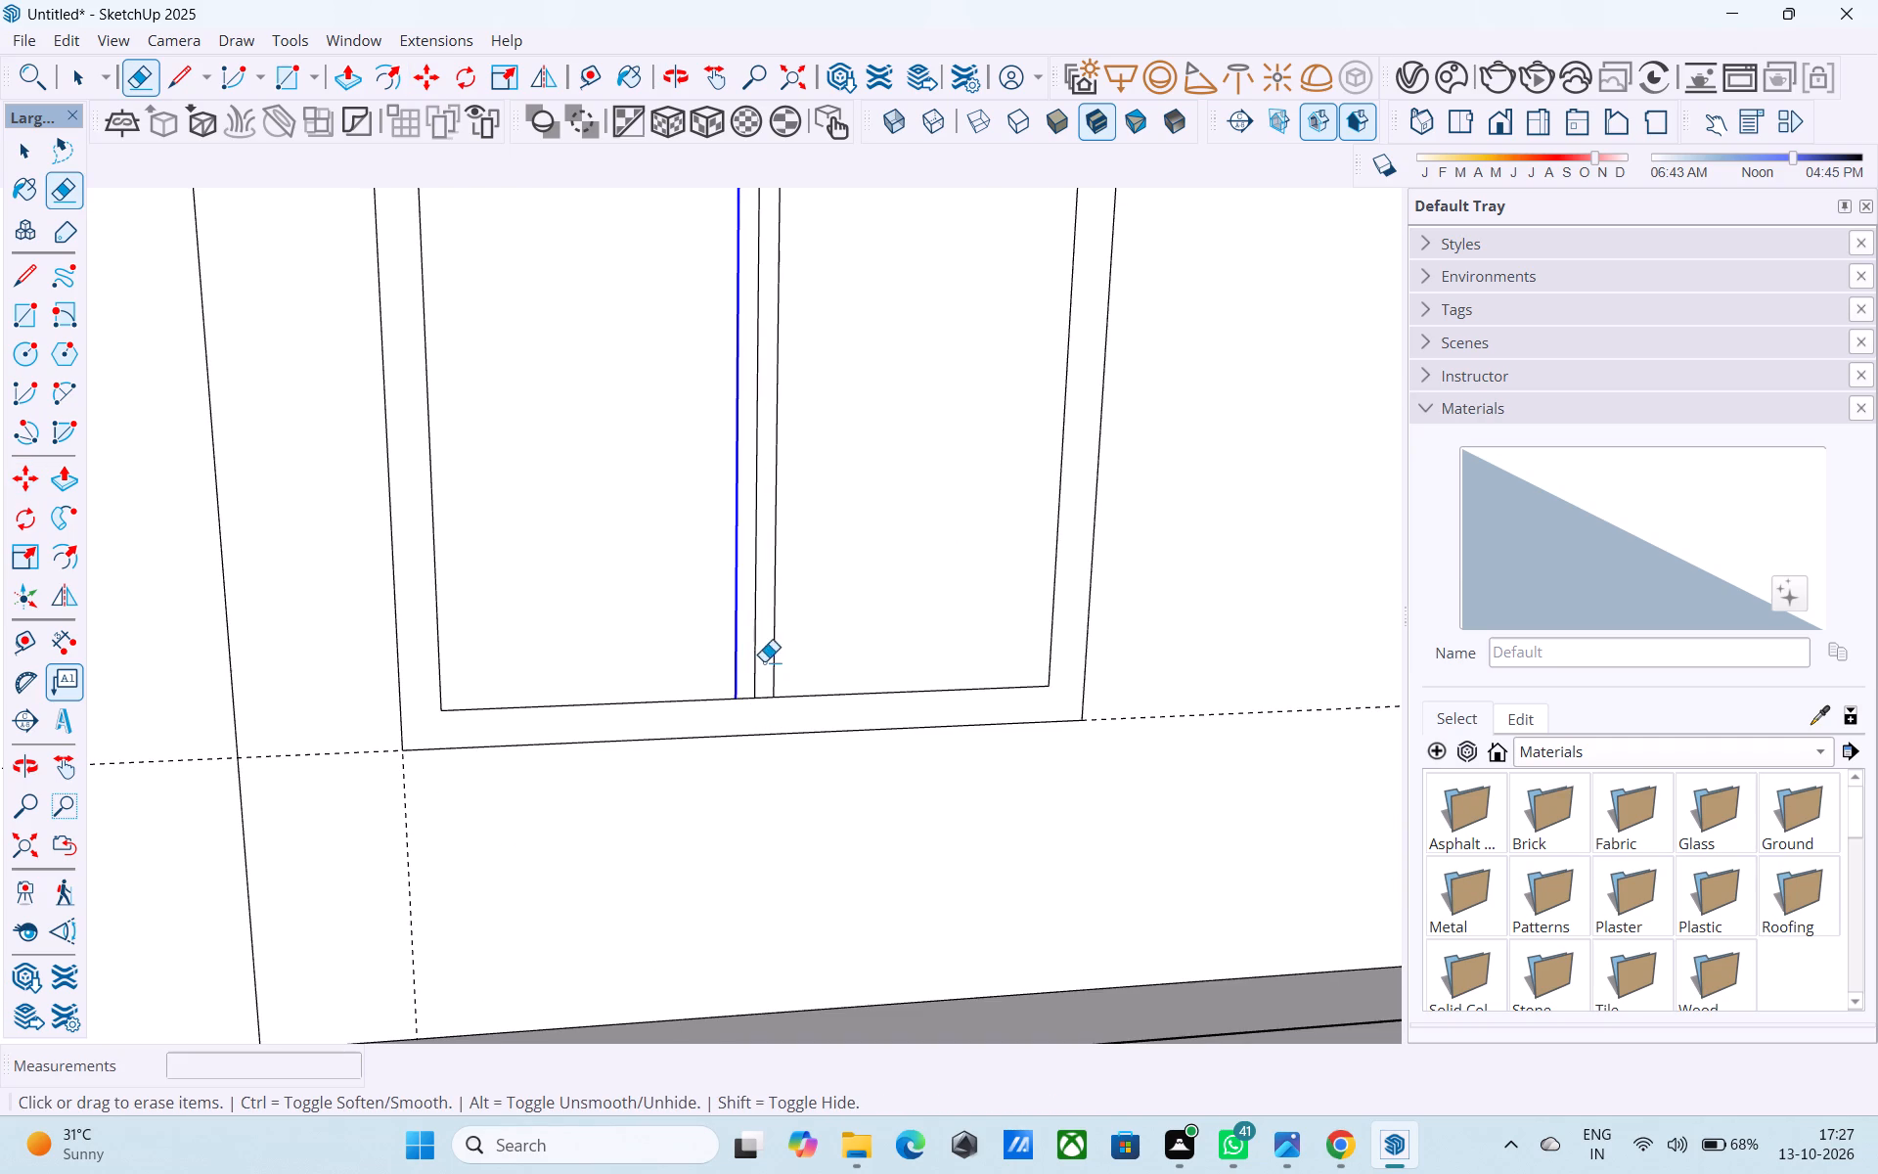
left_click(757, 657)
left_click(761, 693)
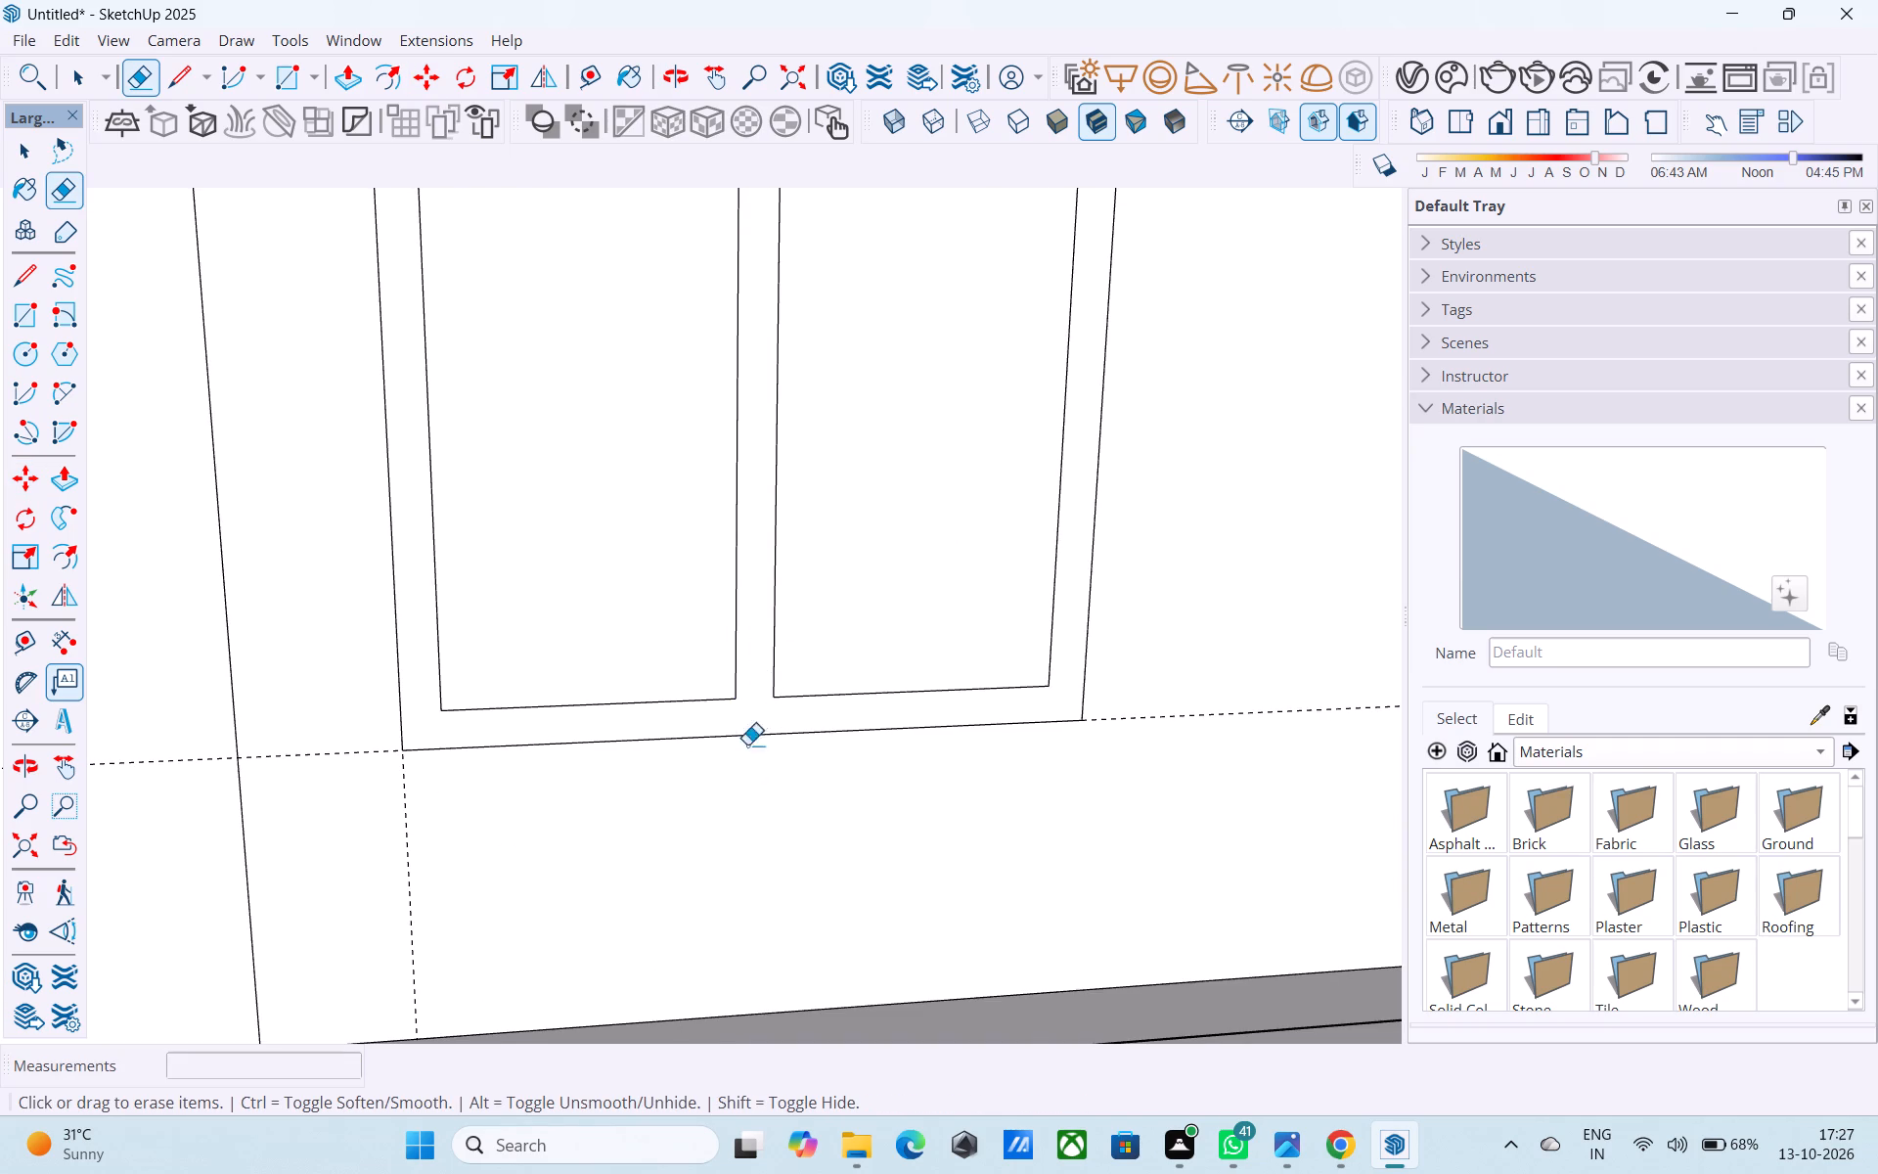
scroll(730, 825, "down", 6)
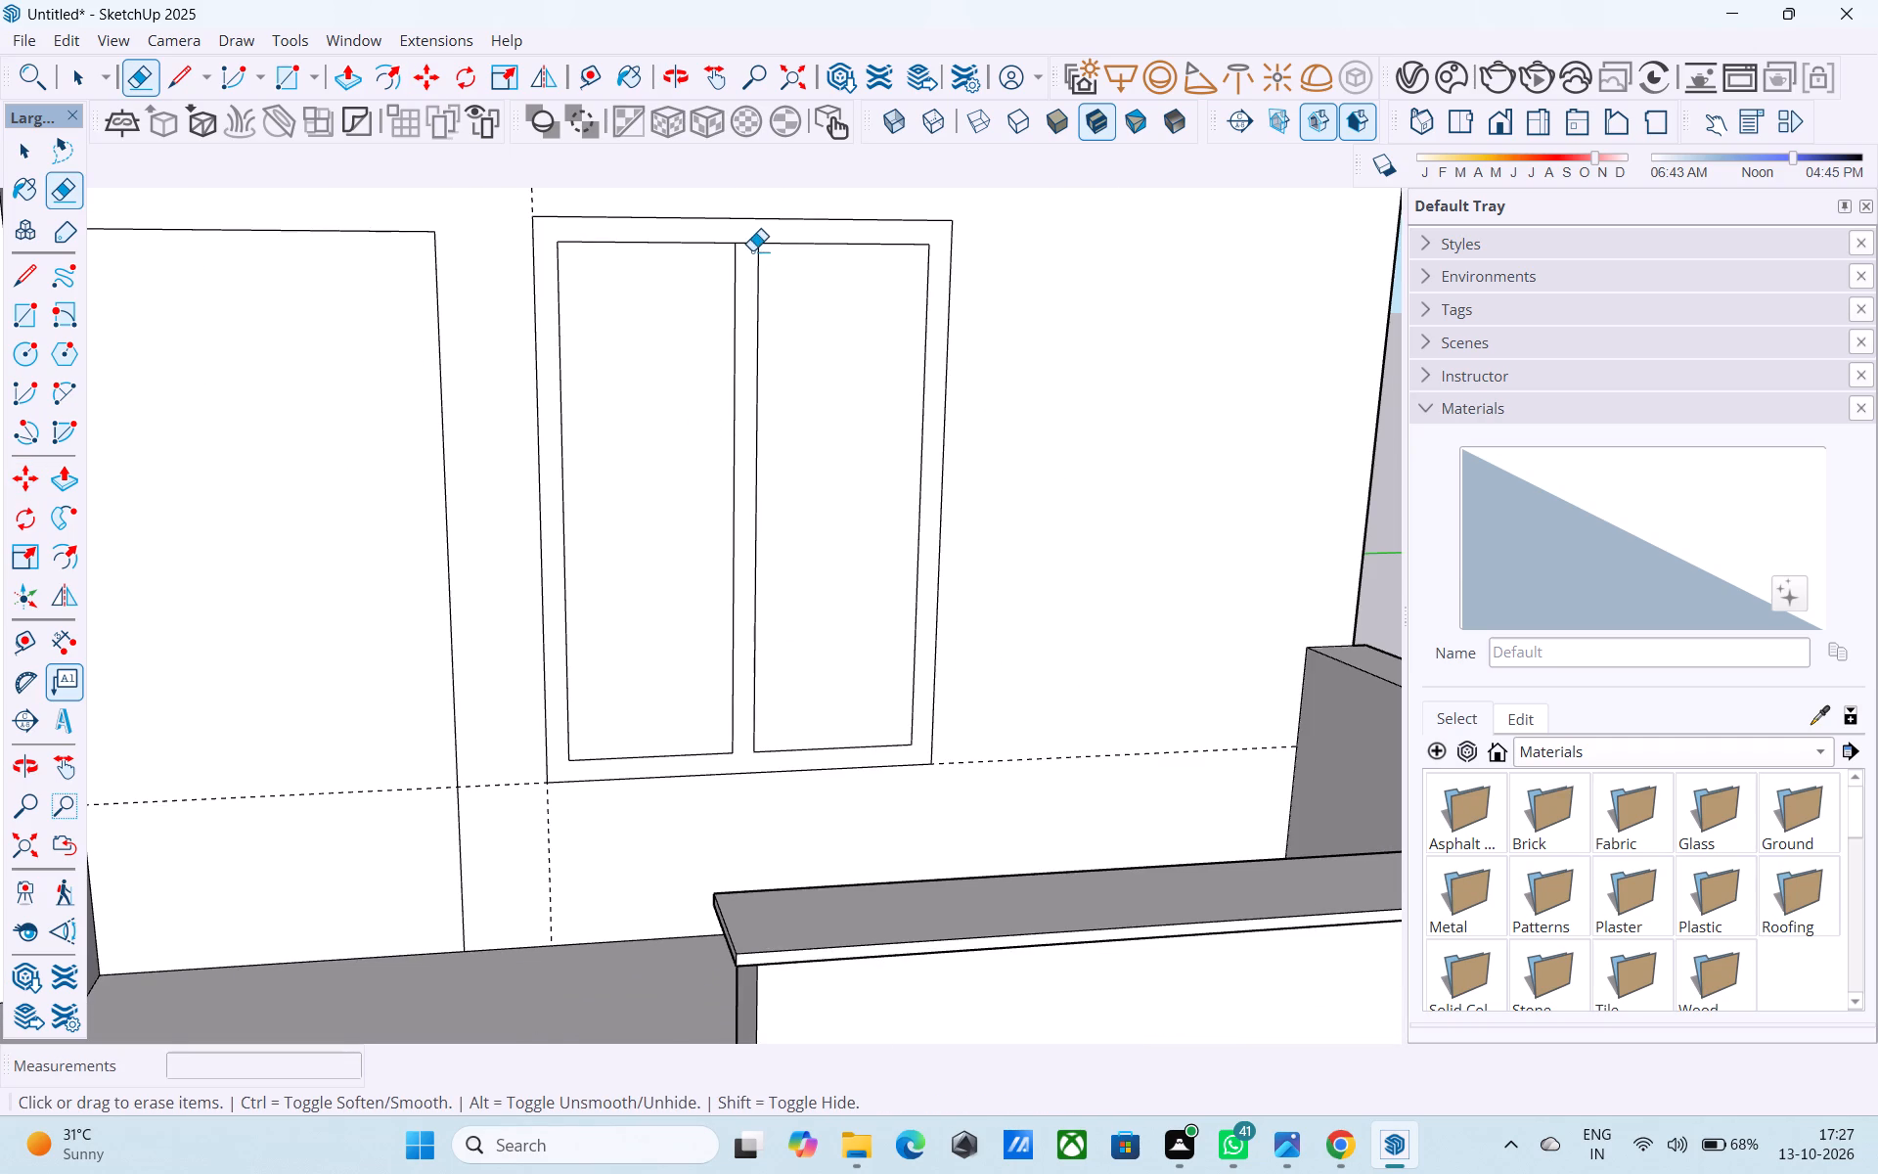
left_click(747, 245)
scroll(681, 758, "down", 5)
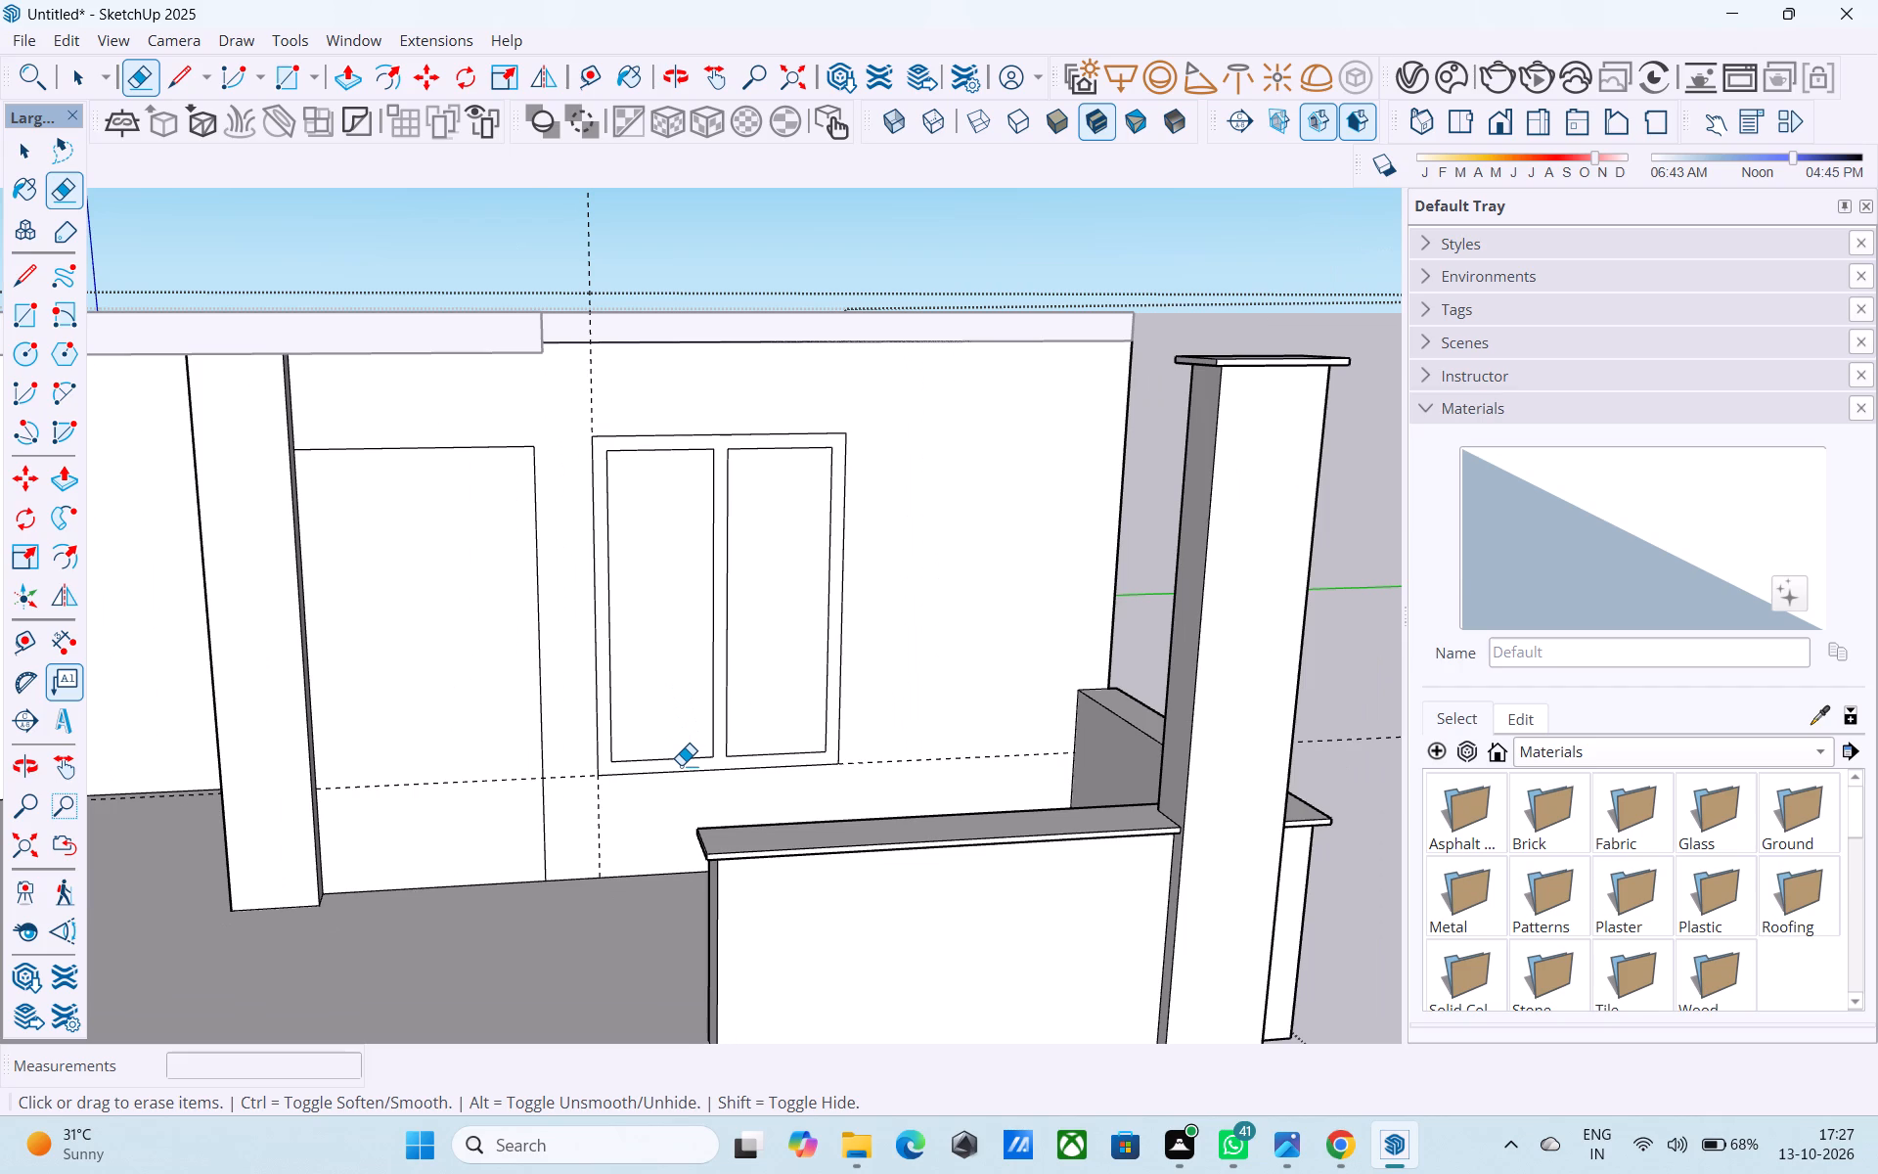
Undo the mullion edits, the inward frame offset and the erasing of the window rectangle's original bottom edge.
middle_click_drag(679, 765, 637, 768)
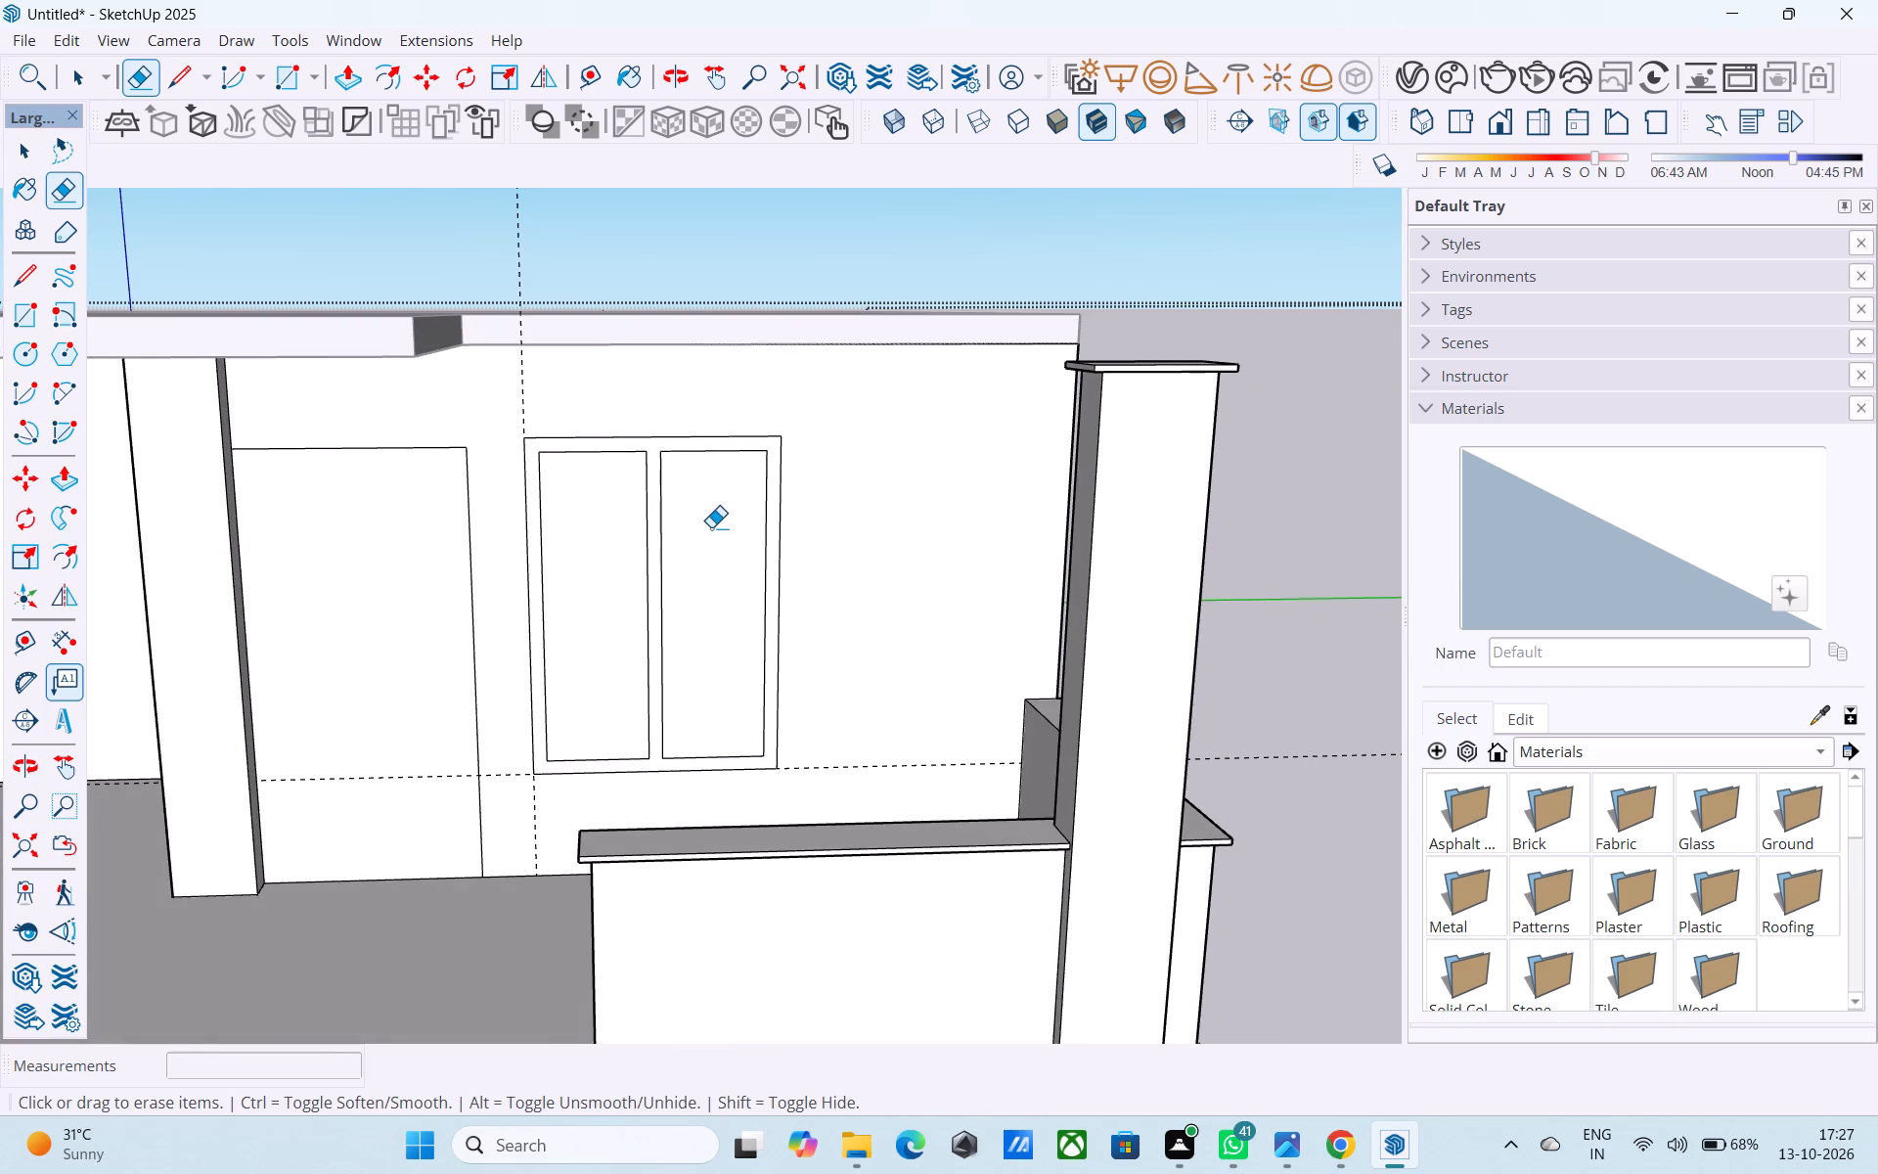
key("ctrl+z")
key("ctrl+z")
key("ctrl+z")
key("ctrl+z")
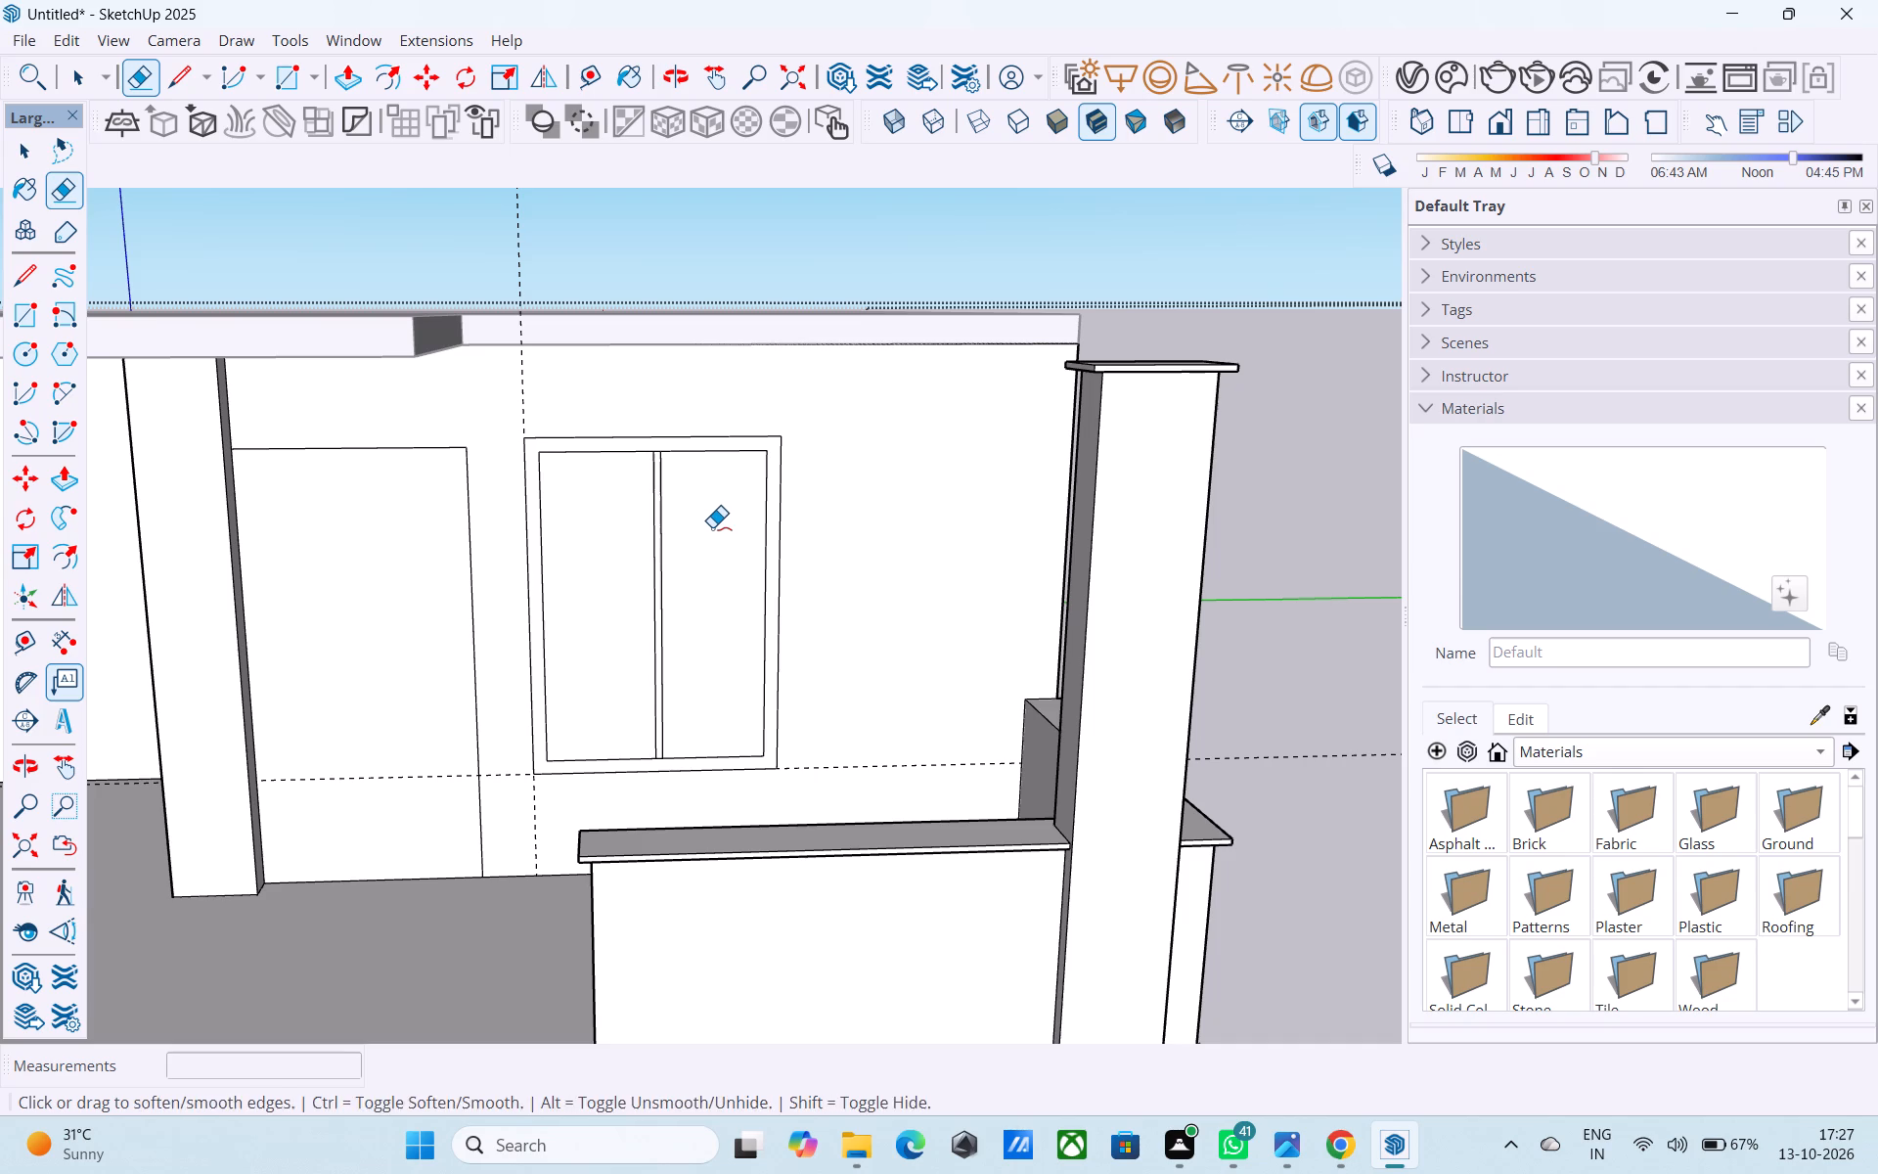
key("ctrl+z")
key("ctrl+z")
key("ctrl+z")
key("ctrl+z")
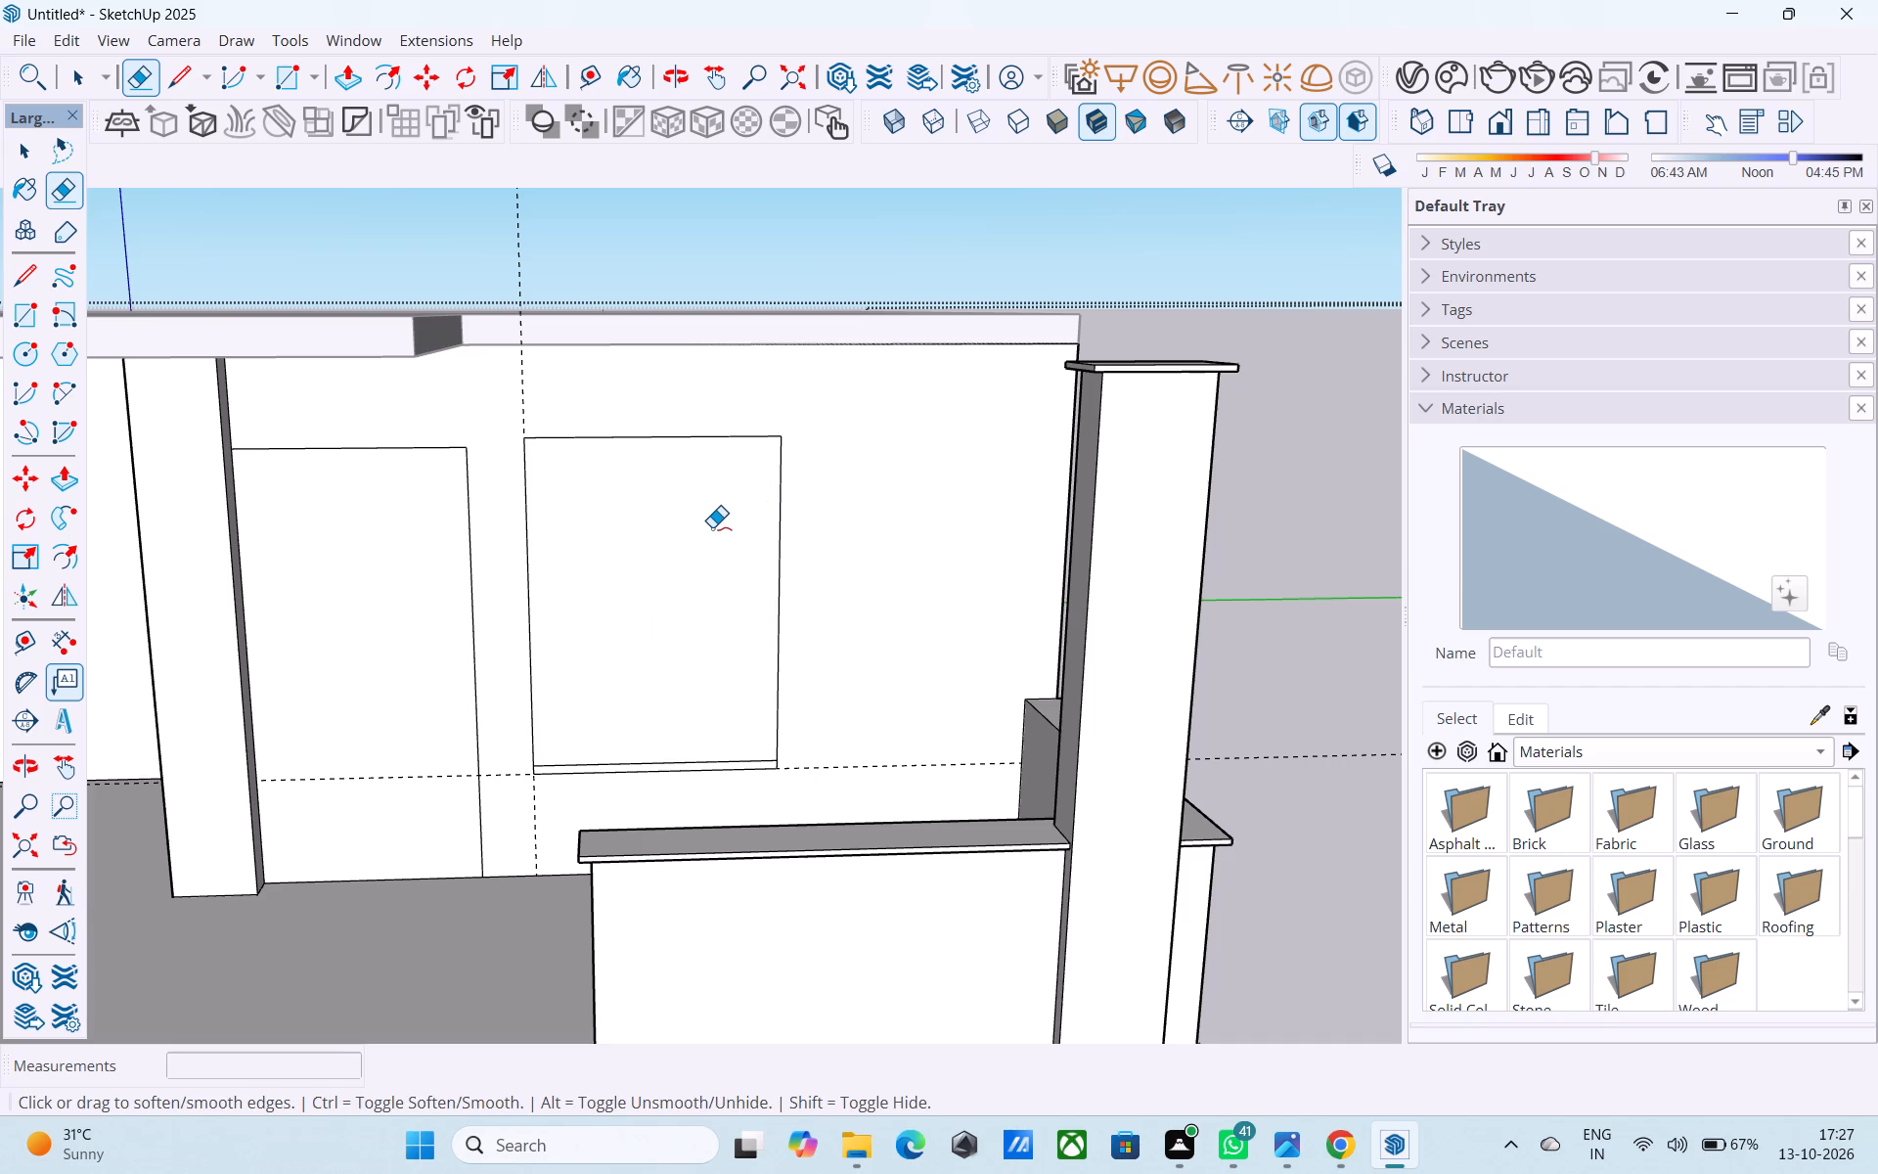
Undo the remaining edits to the window beside the door, including its original rectangle, back to the bare wall with guides.
key("ctrl+z")
key("ctrl+z")
key("ctrl+z")
key("ctrl+z")
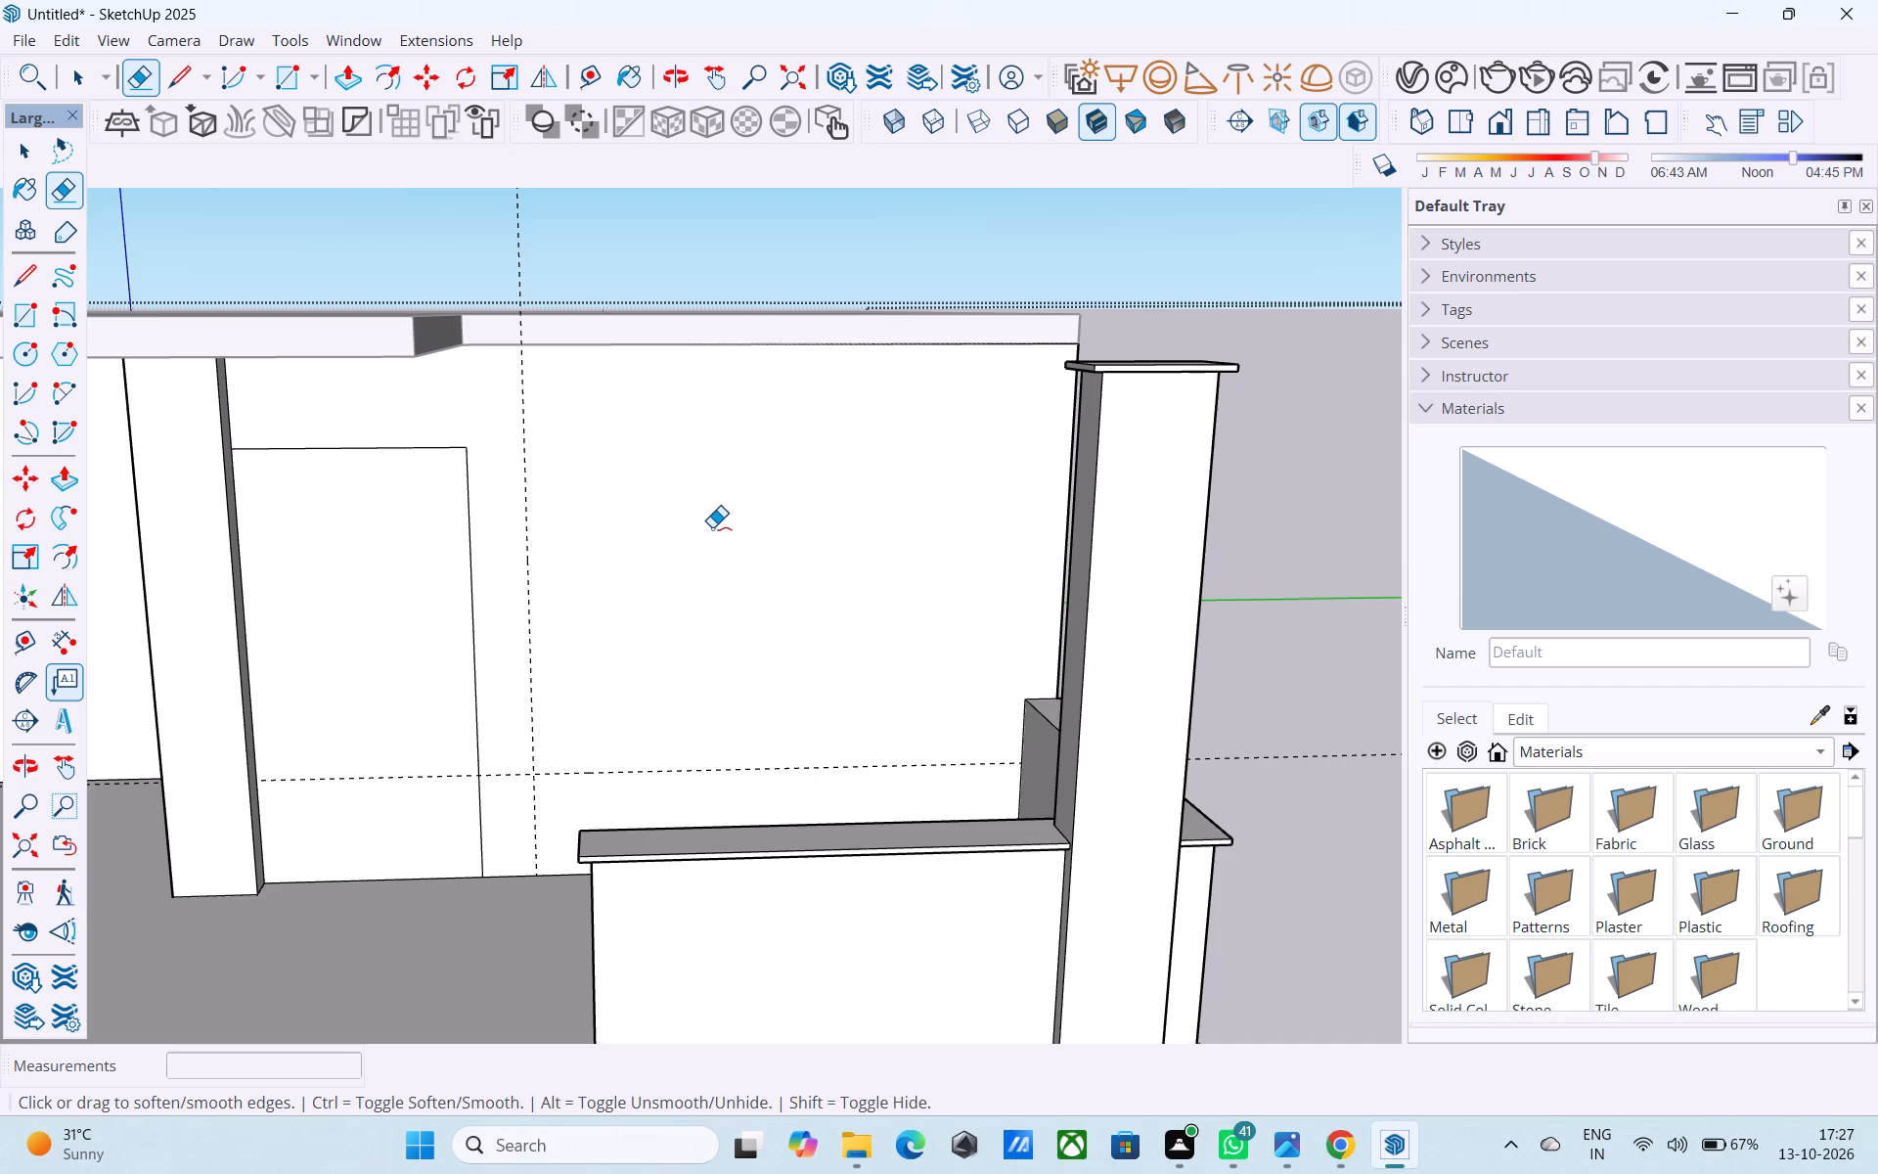
Draw an 8' wide by 6' high window rectangle on the wall from the guide intersection beside the door.
key("r")
left_click(541, 770)
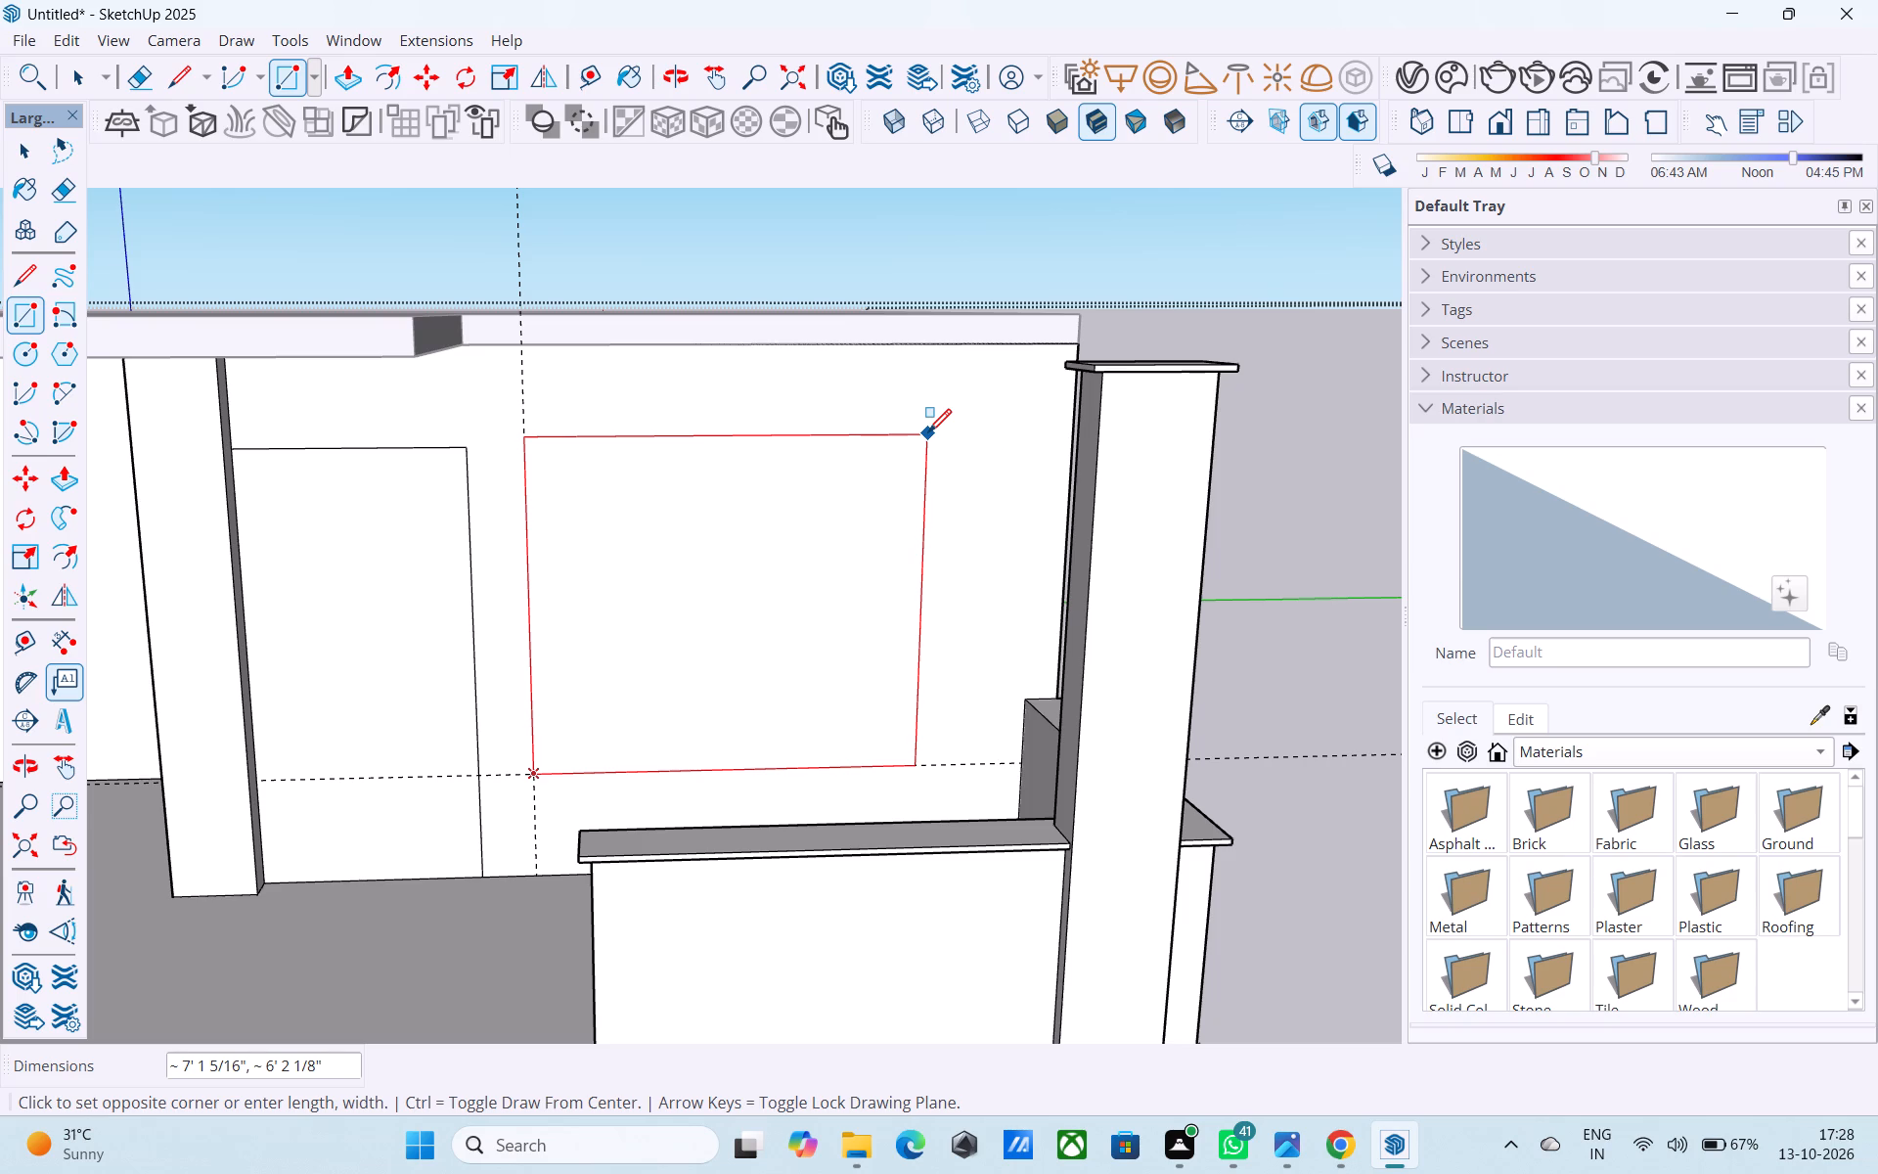
type("6',")
type("8'")
key("Return")
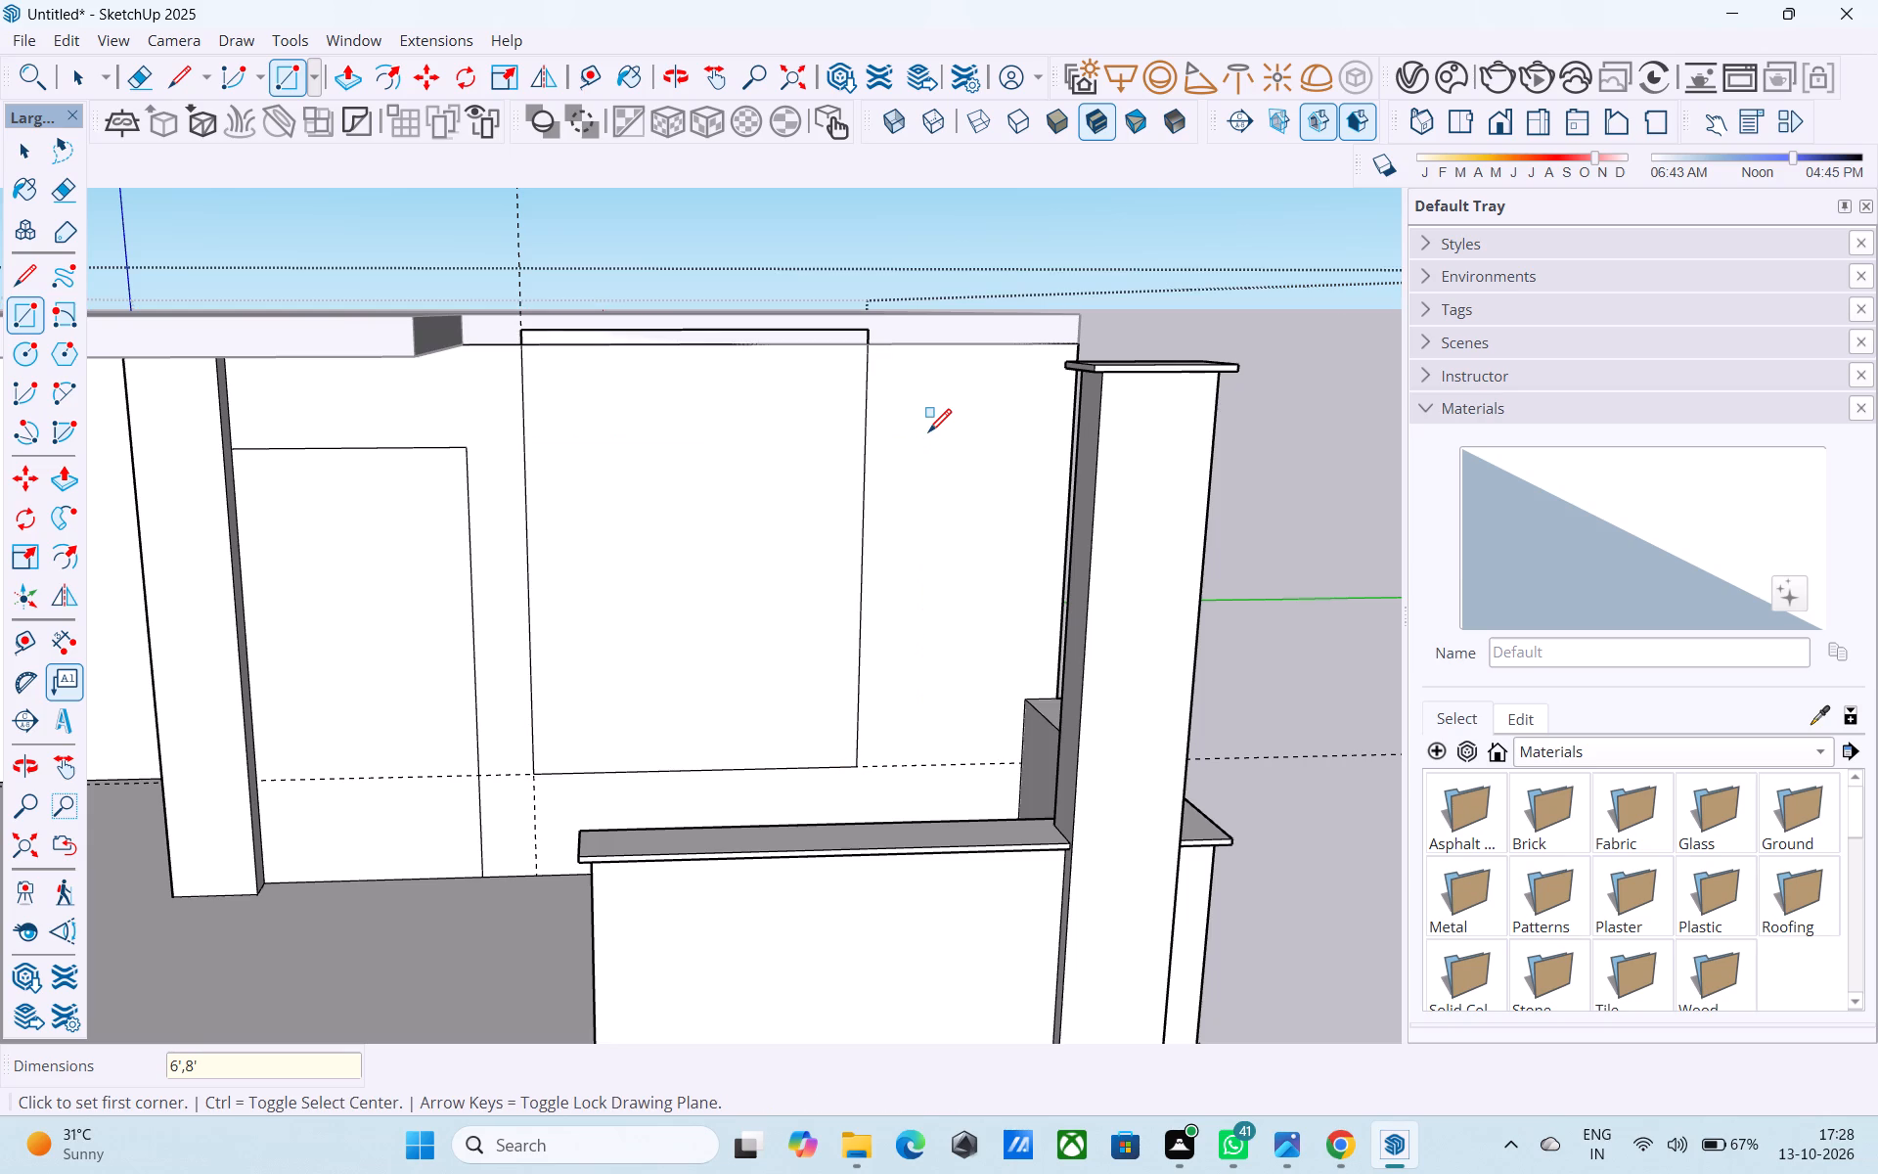
type("8',6'")
key("Return")
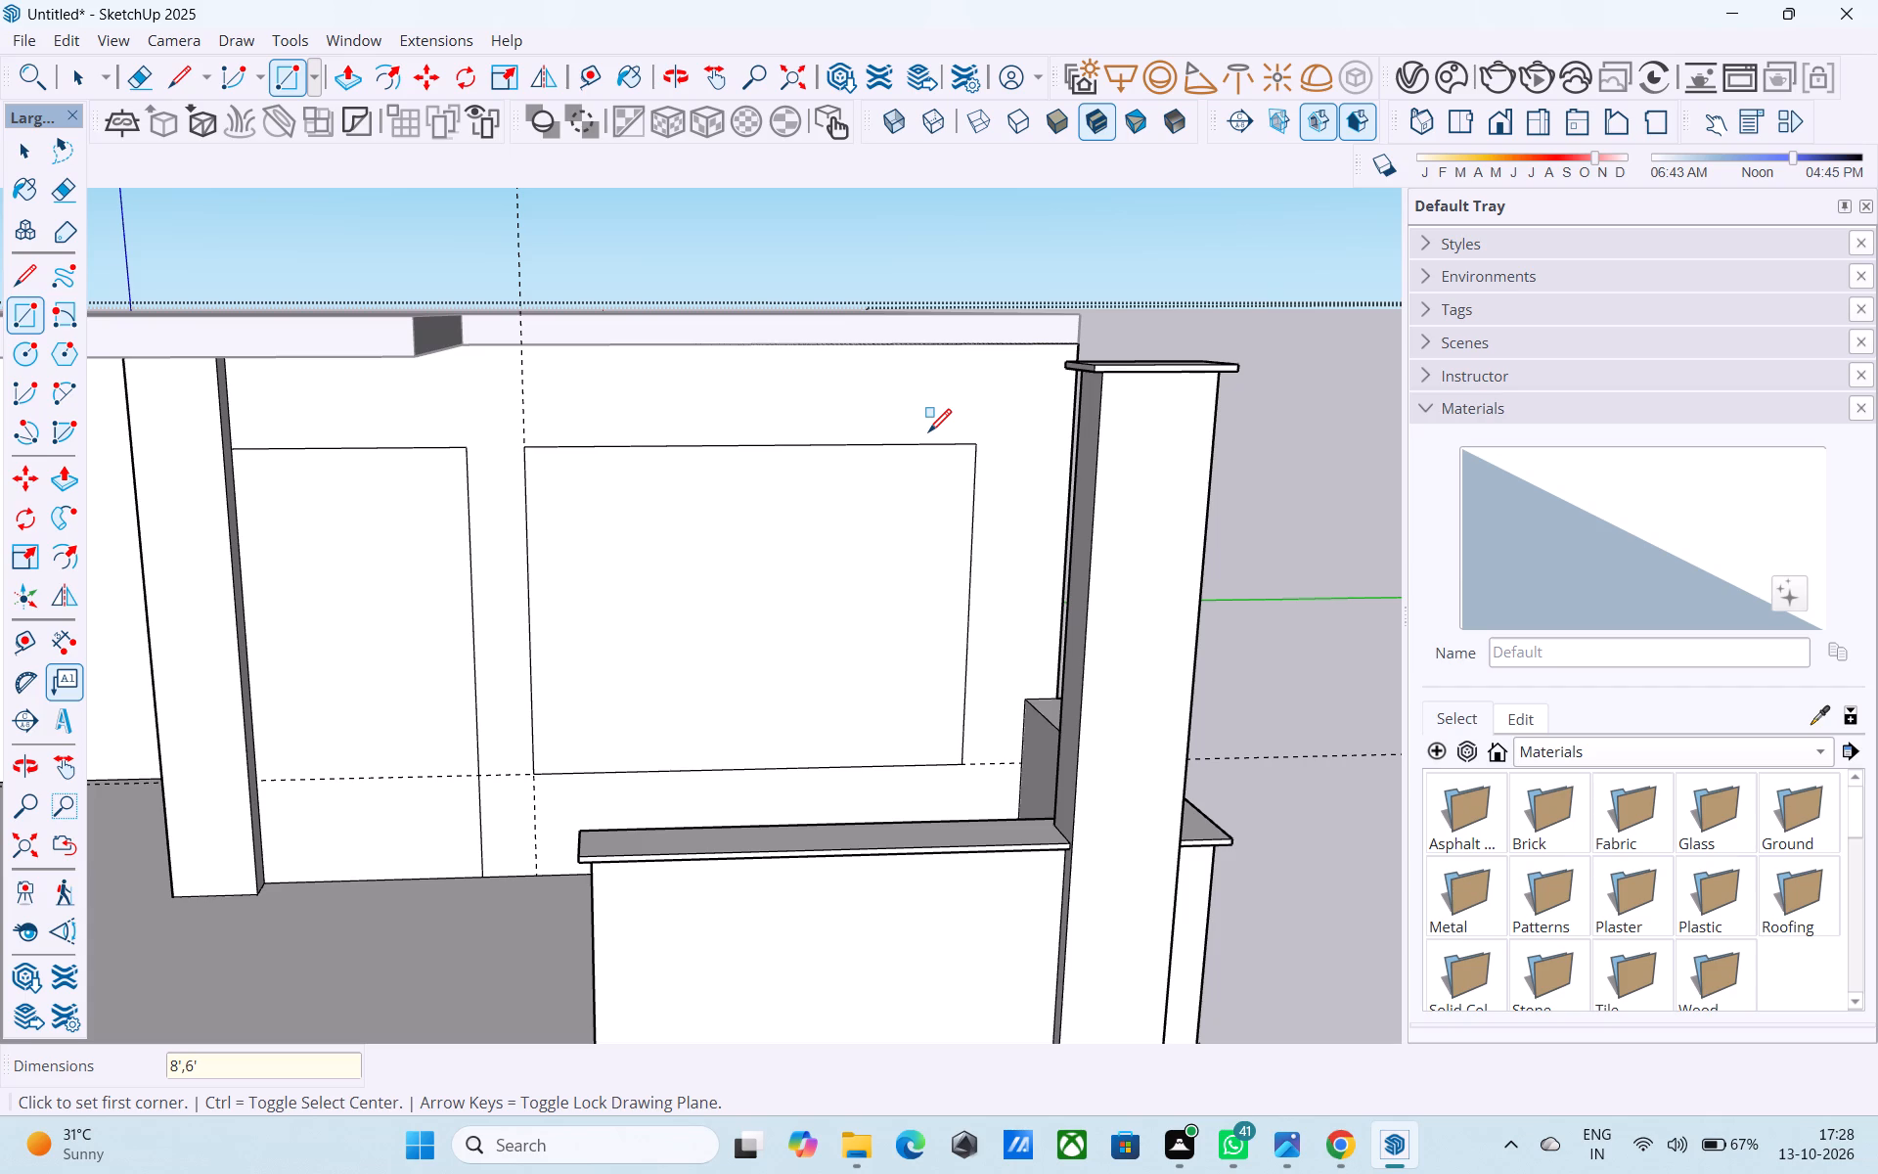
Offset the window rectangle's outline 3" inward to form the frame.
key("space")
left_click(735, 597)
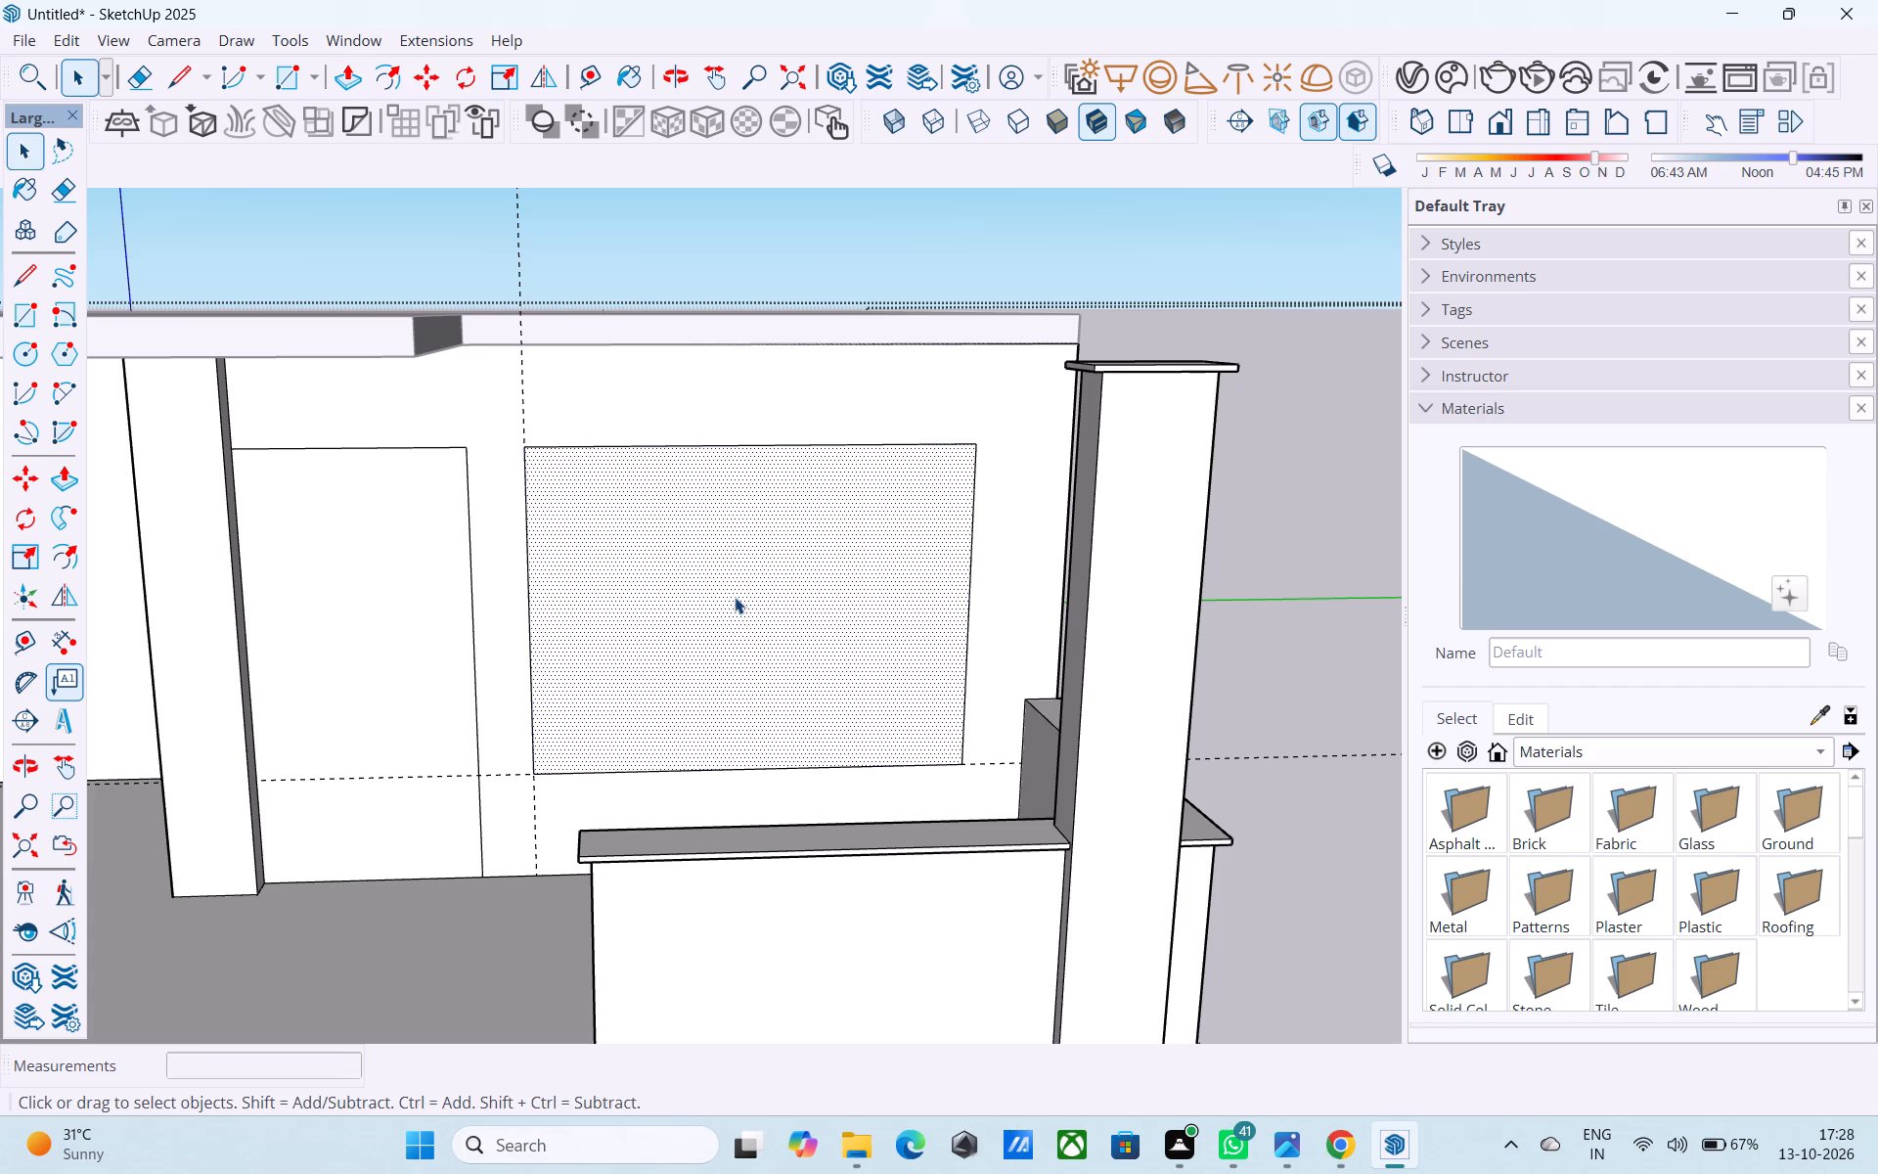
key("f")
left_click(732, 606)
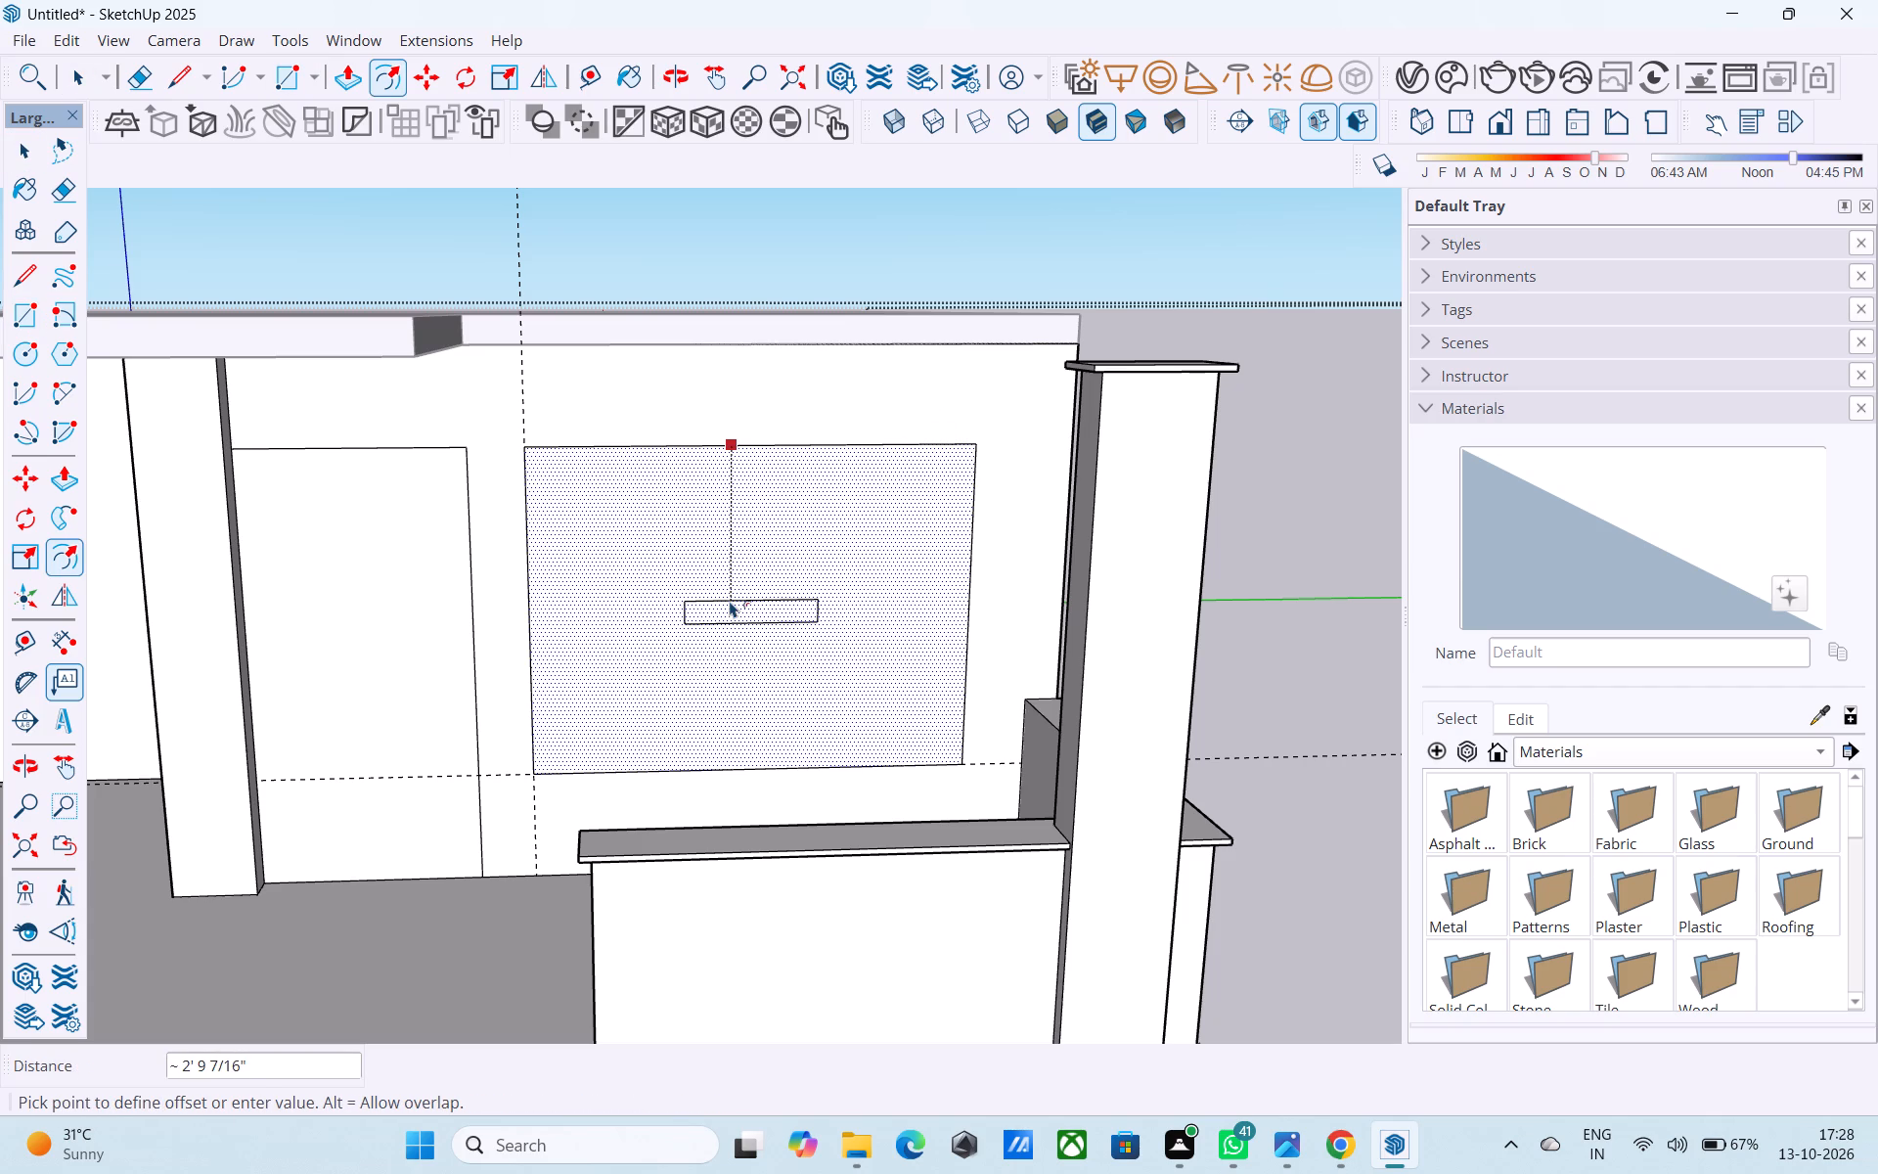
type("3\"")
key("Return")
key("space")
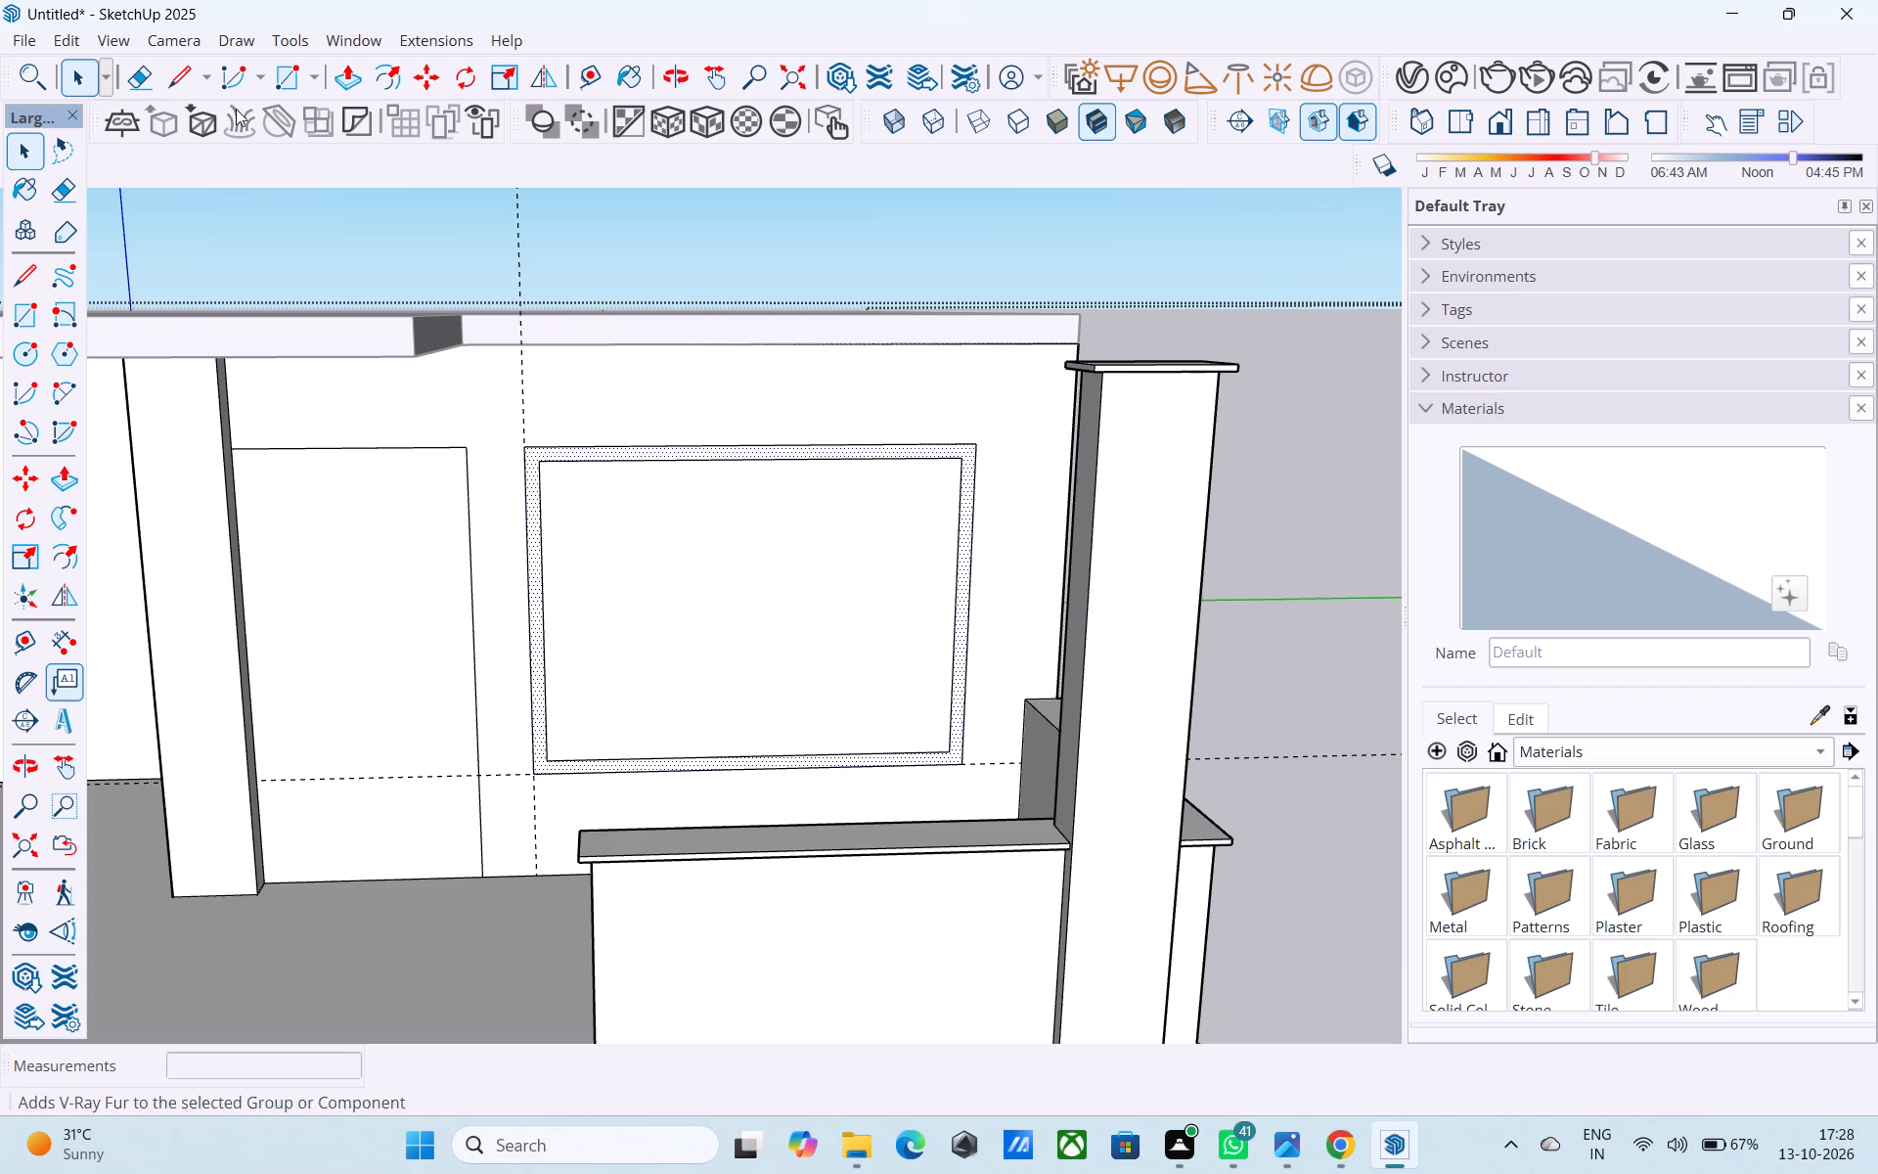
Draw a vertical centre line between the midpoints of the frame's inner top and bottom edges.
left_click(193, 68)
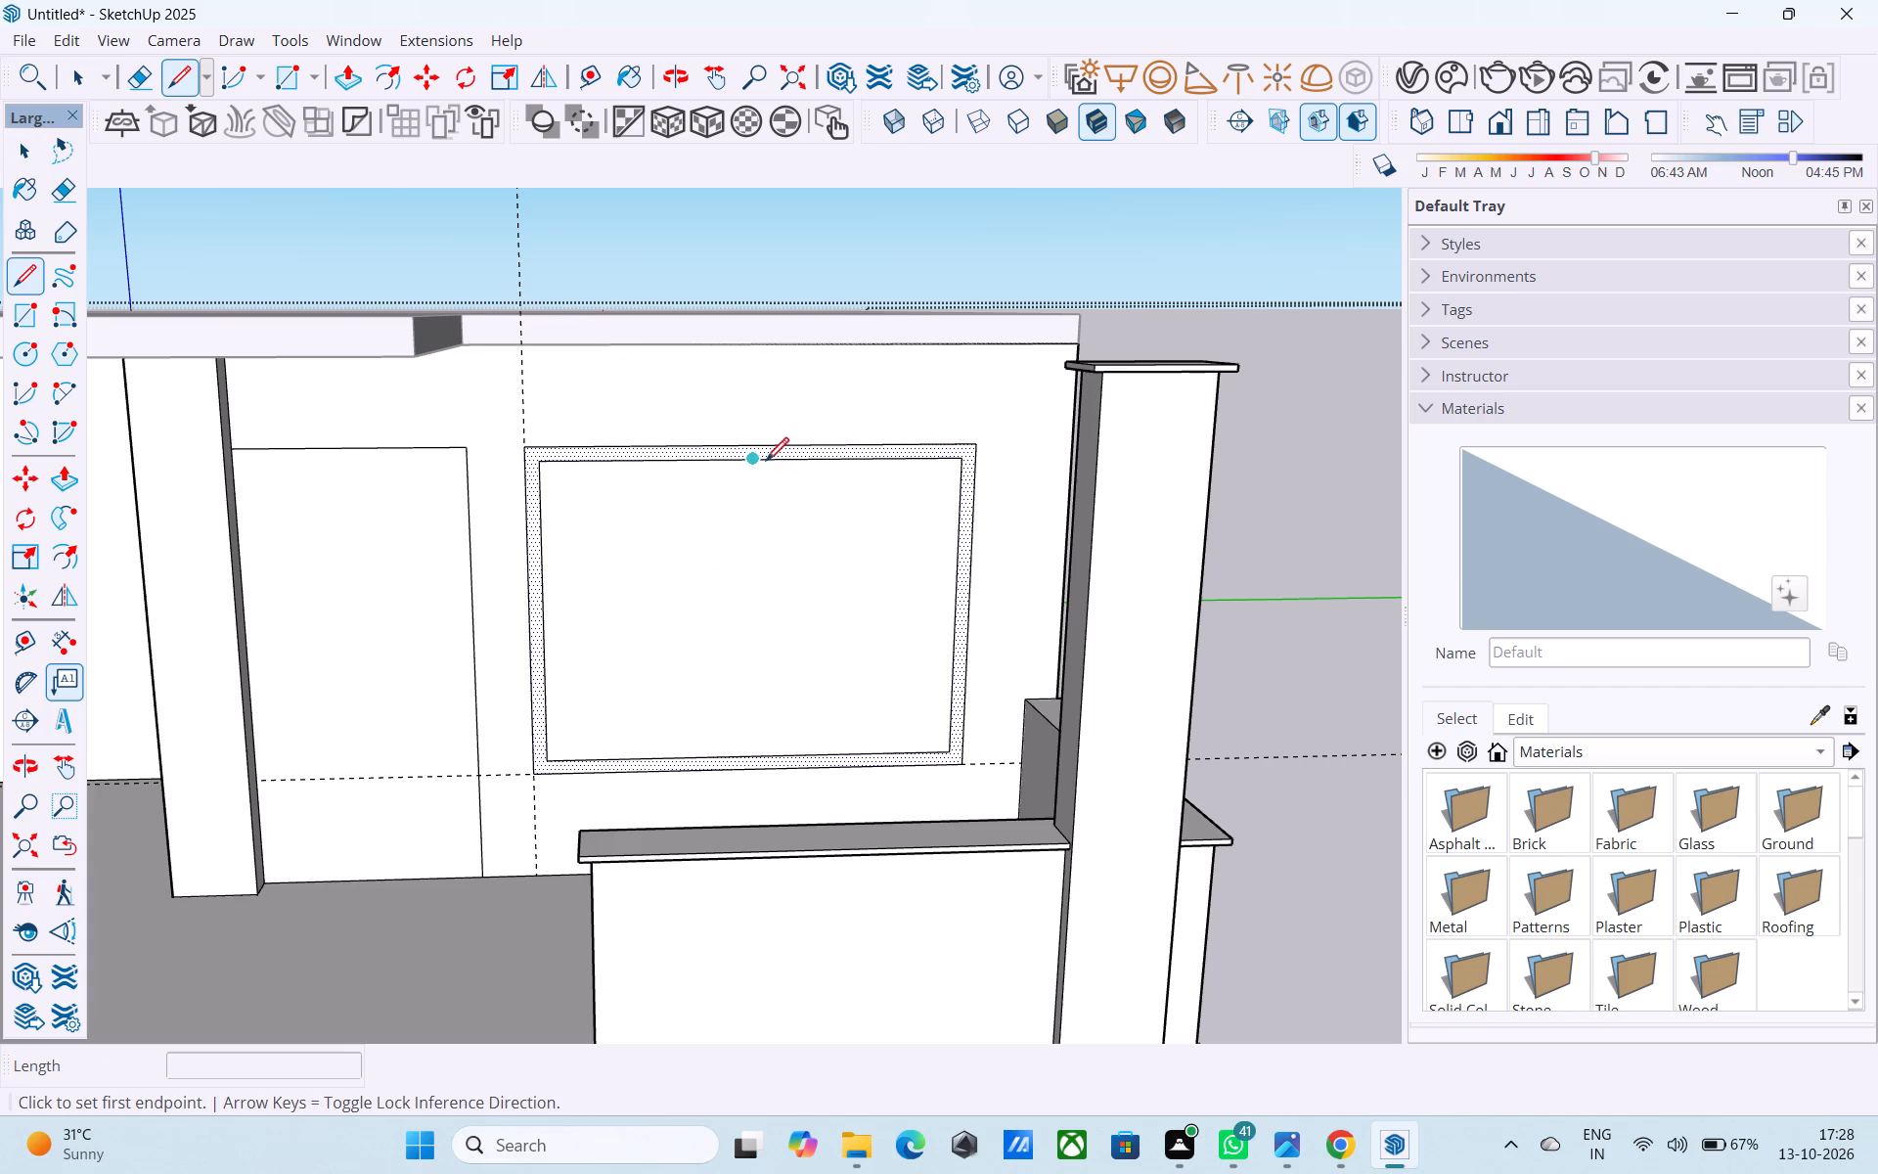
left_click(766, 463)
left_click(756, 757)
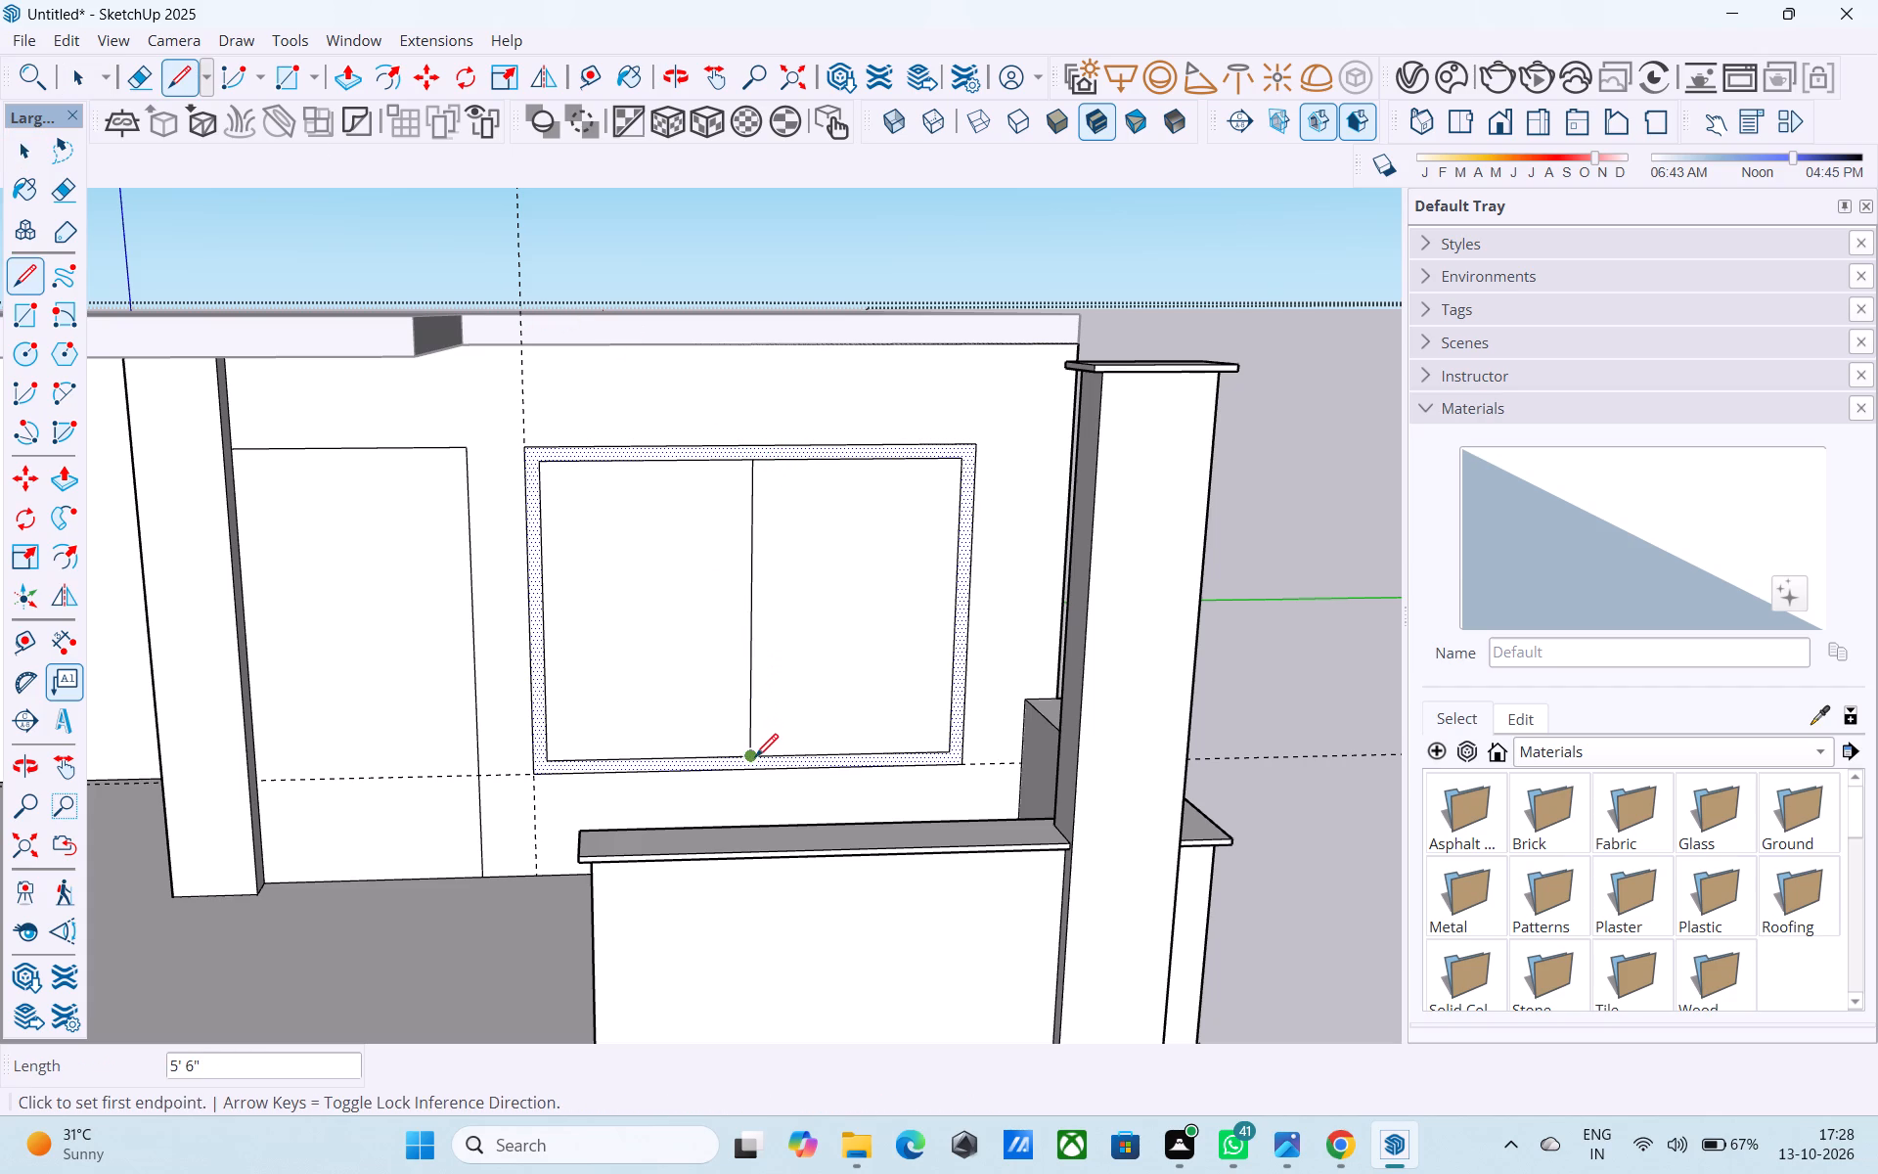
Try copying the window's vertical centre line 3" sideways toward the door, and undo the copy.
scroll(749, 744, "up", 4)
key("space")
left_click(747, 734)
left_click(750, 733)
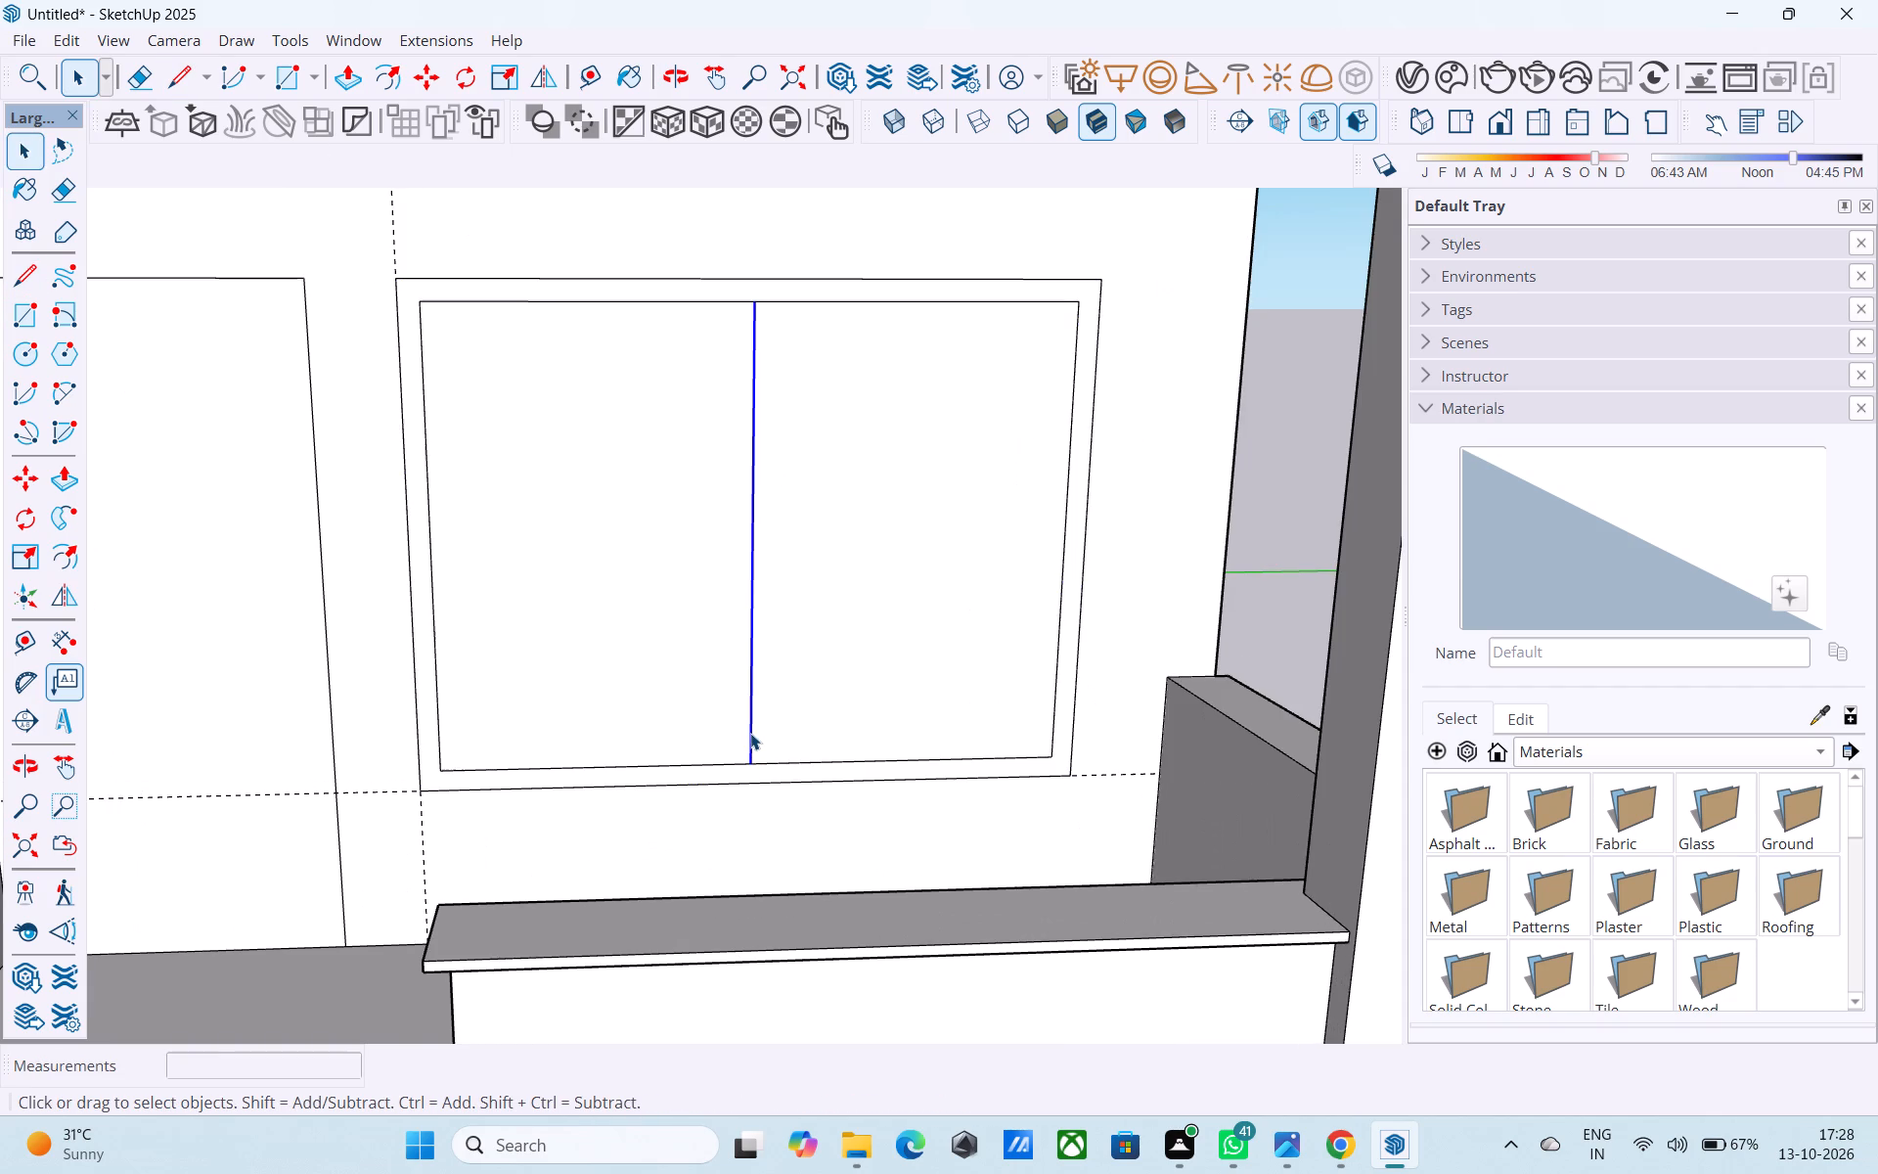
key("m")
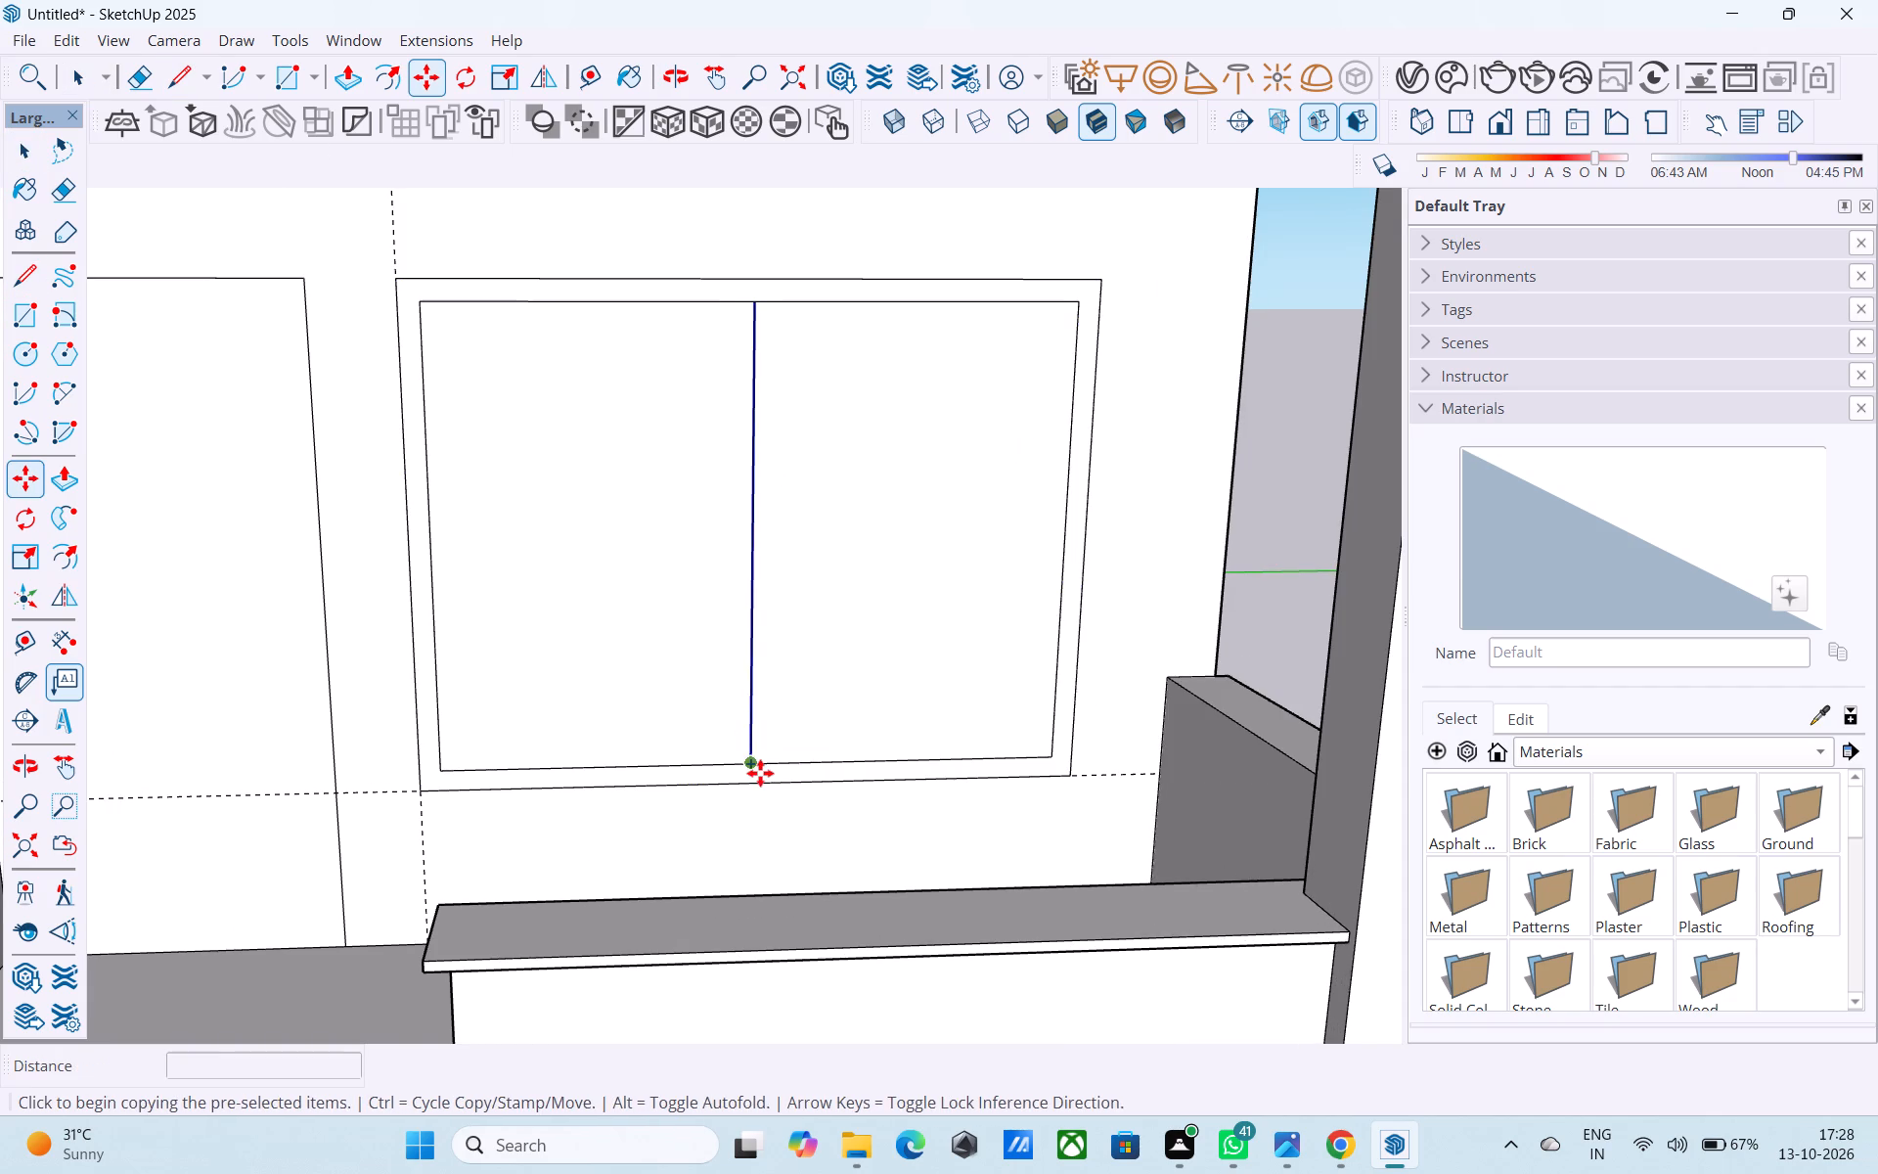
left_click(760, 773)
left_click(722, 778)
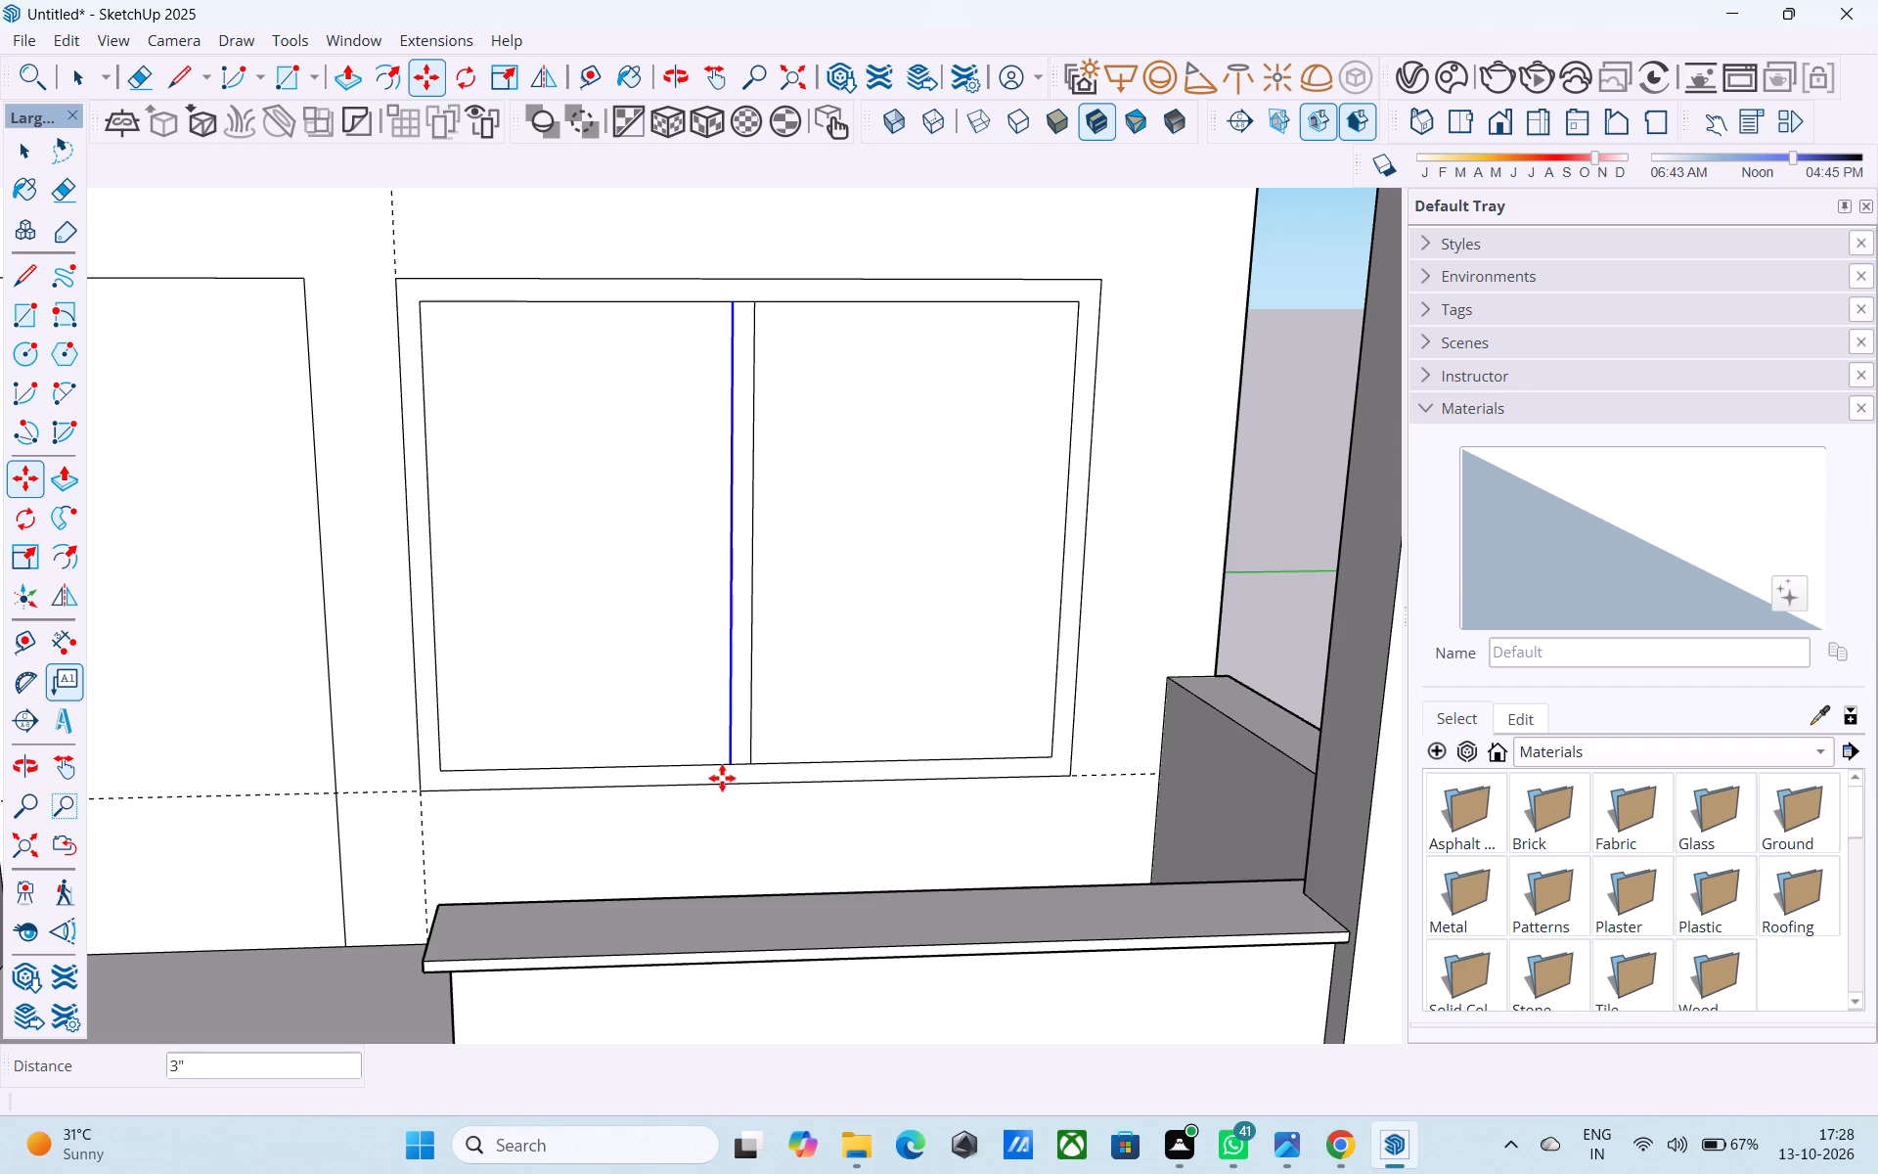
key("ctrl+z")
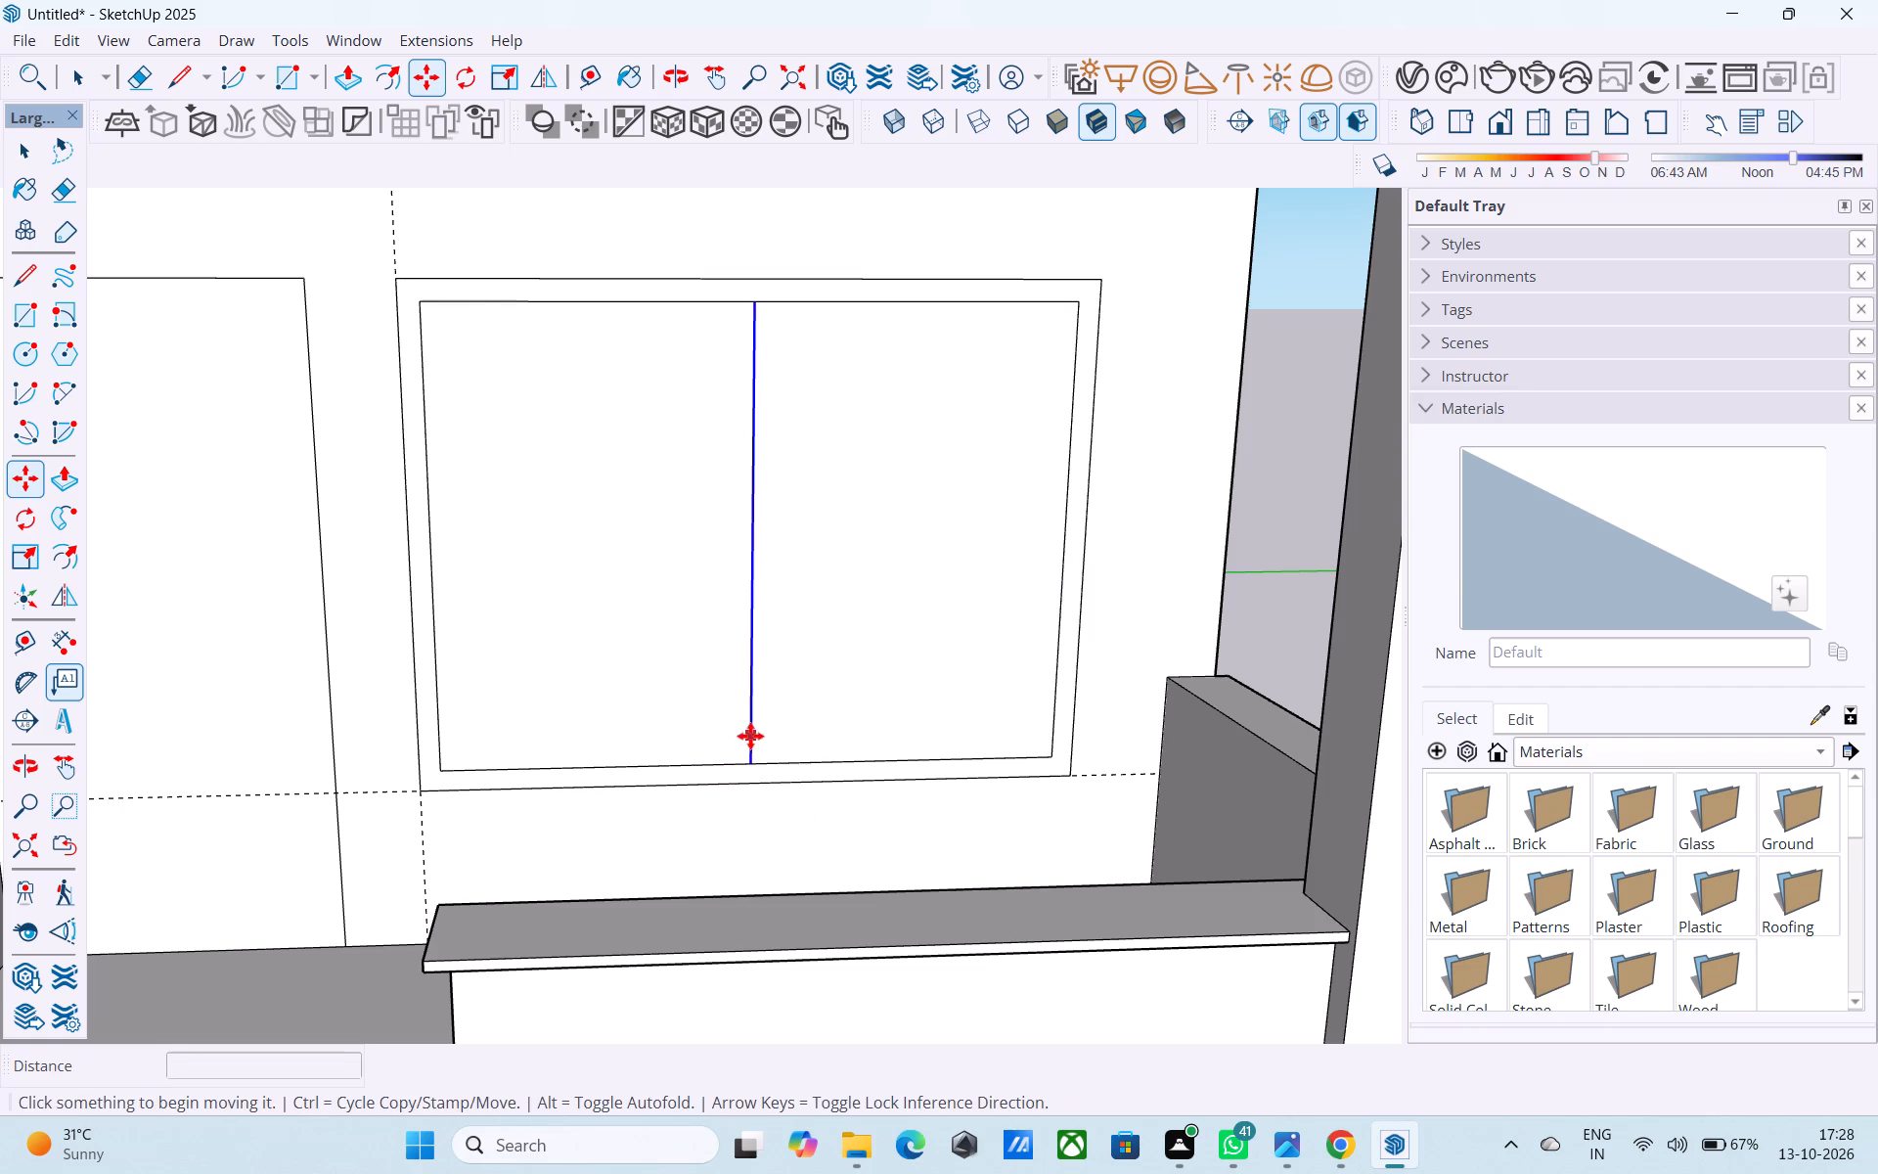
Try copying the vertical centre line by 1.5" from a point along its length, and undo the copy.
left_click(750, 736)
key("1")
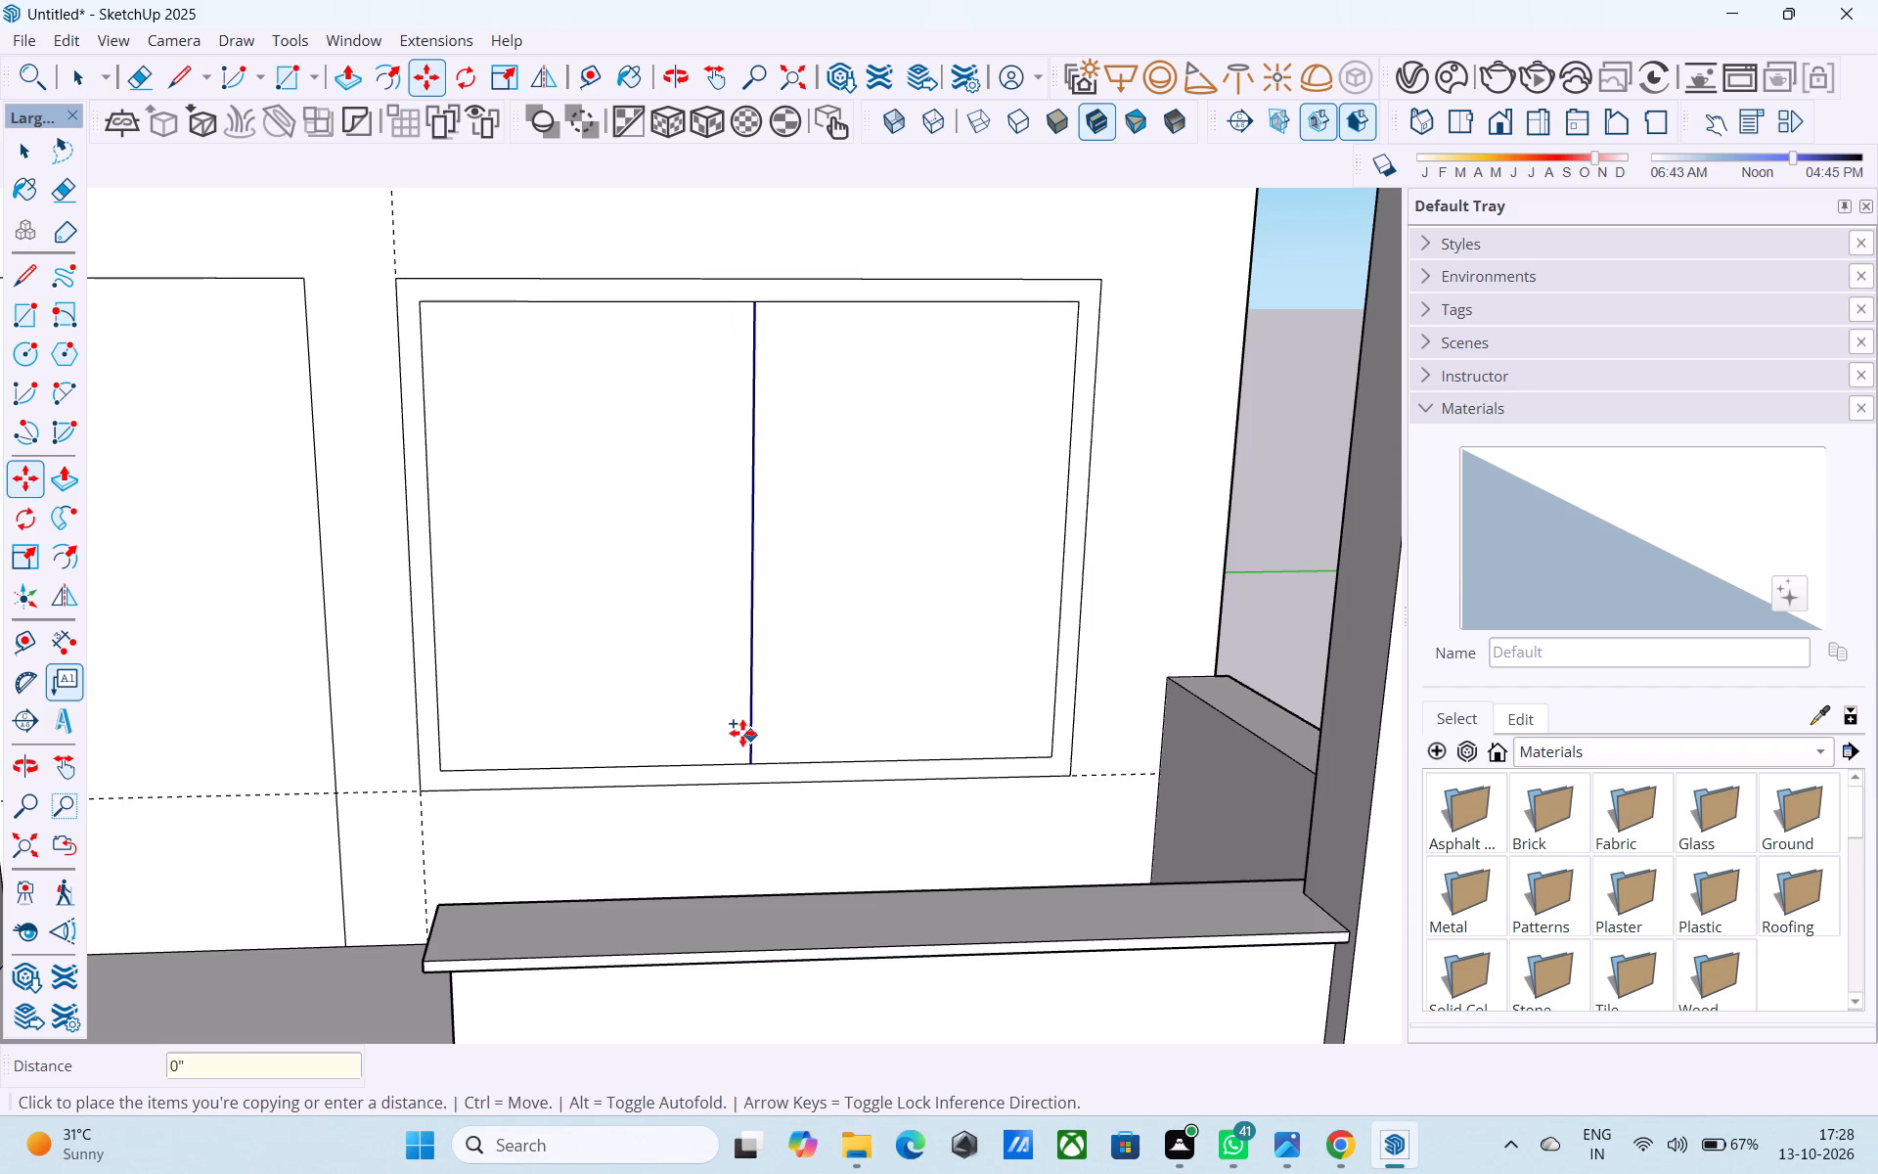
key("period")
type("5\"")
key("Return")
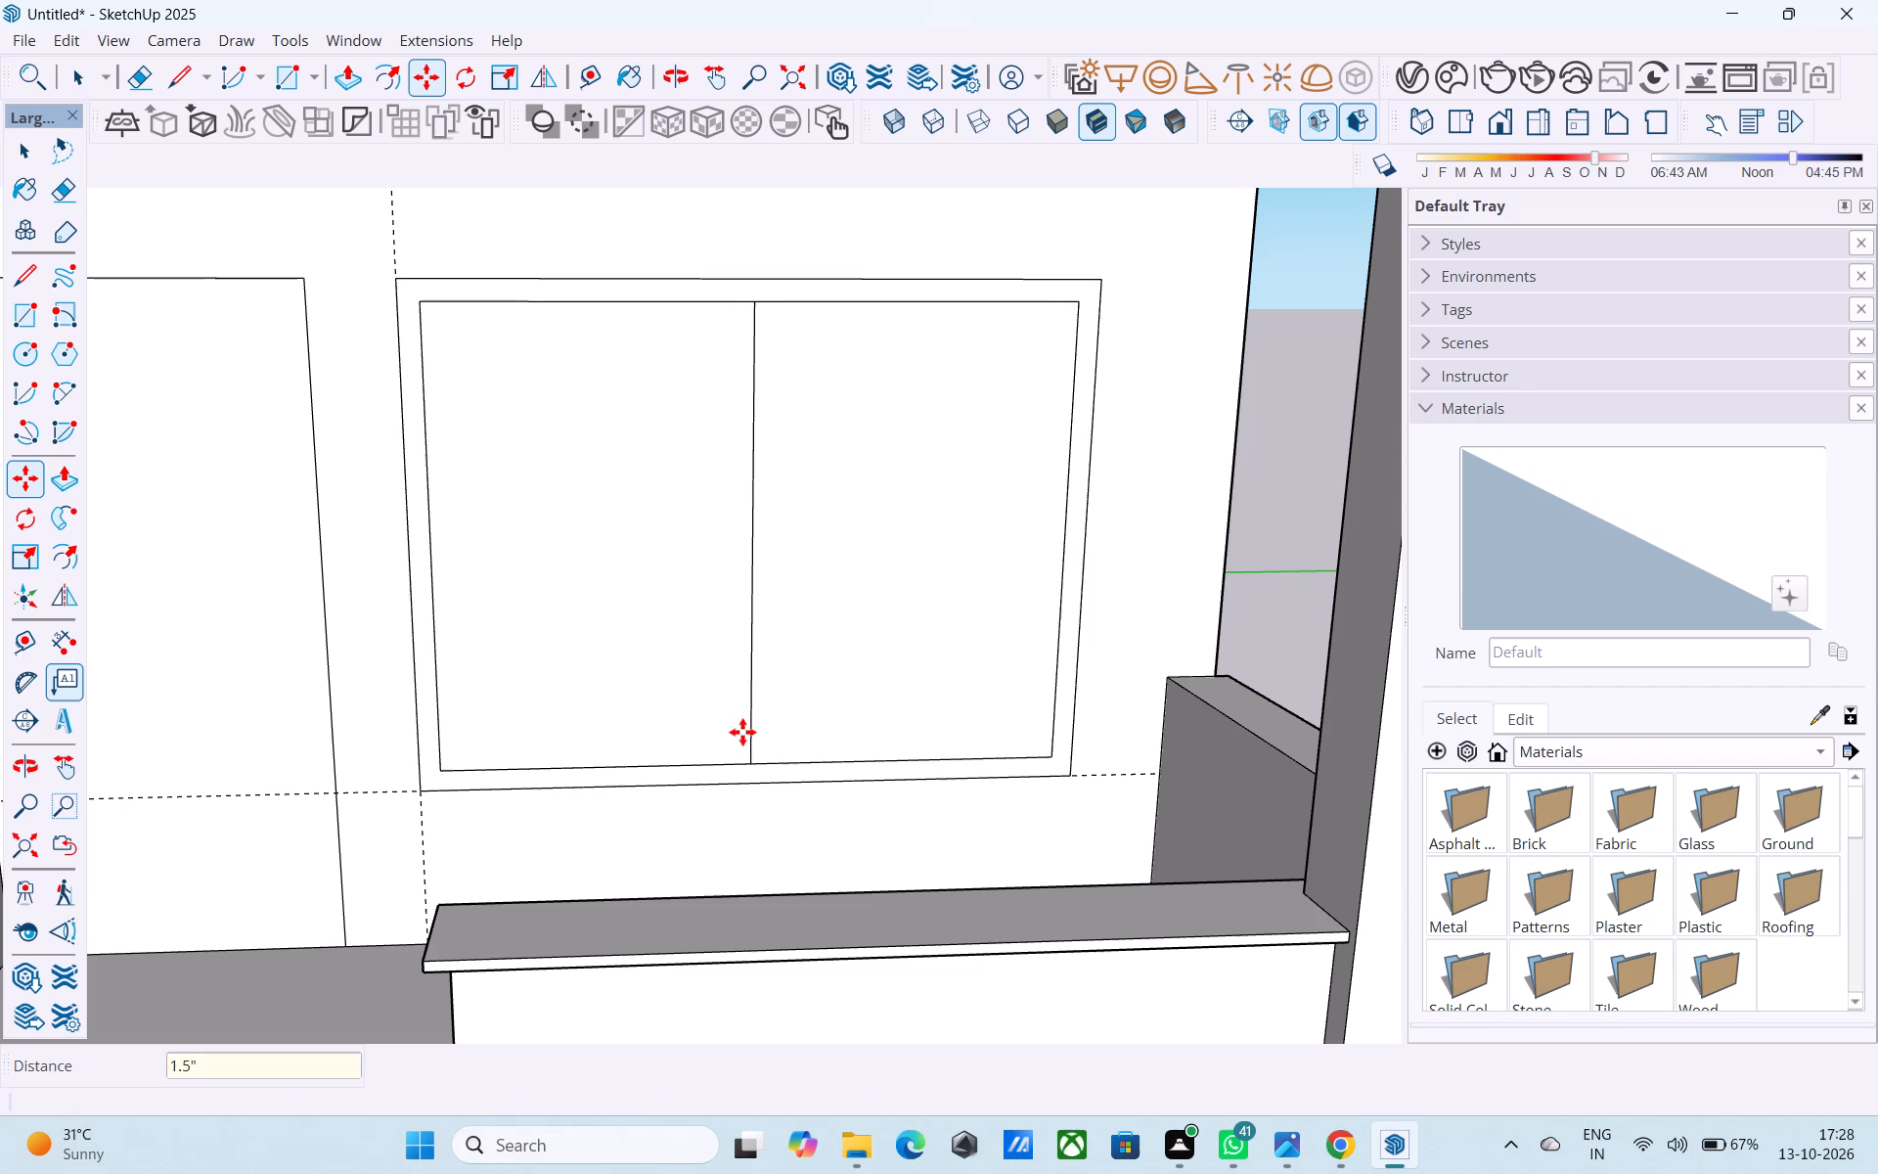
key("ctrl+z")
Copy the window's vertical centre line 1 1/2" toward the door, starting from its bottom endpoint.
key("space")
scroll(746, 732, "up", 5)
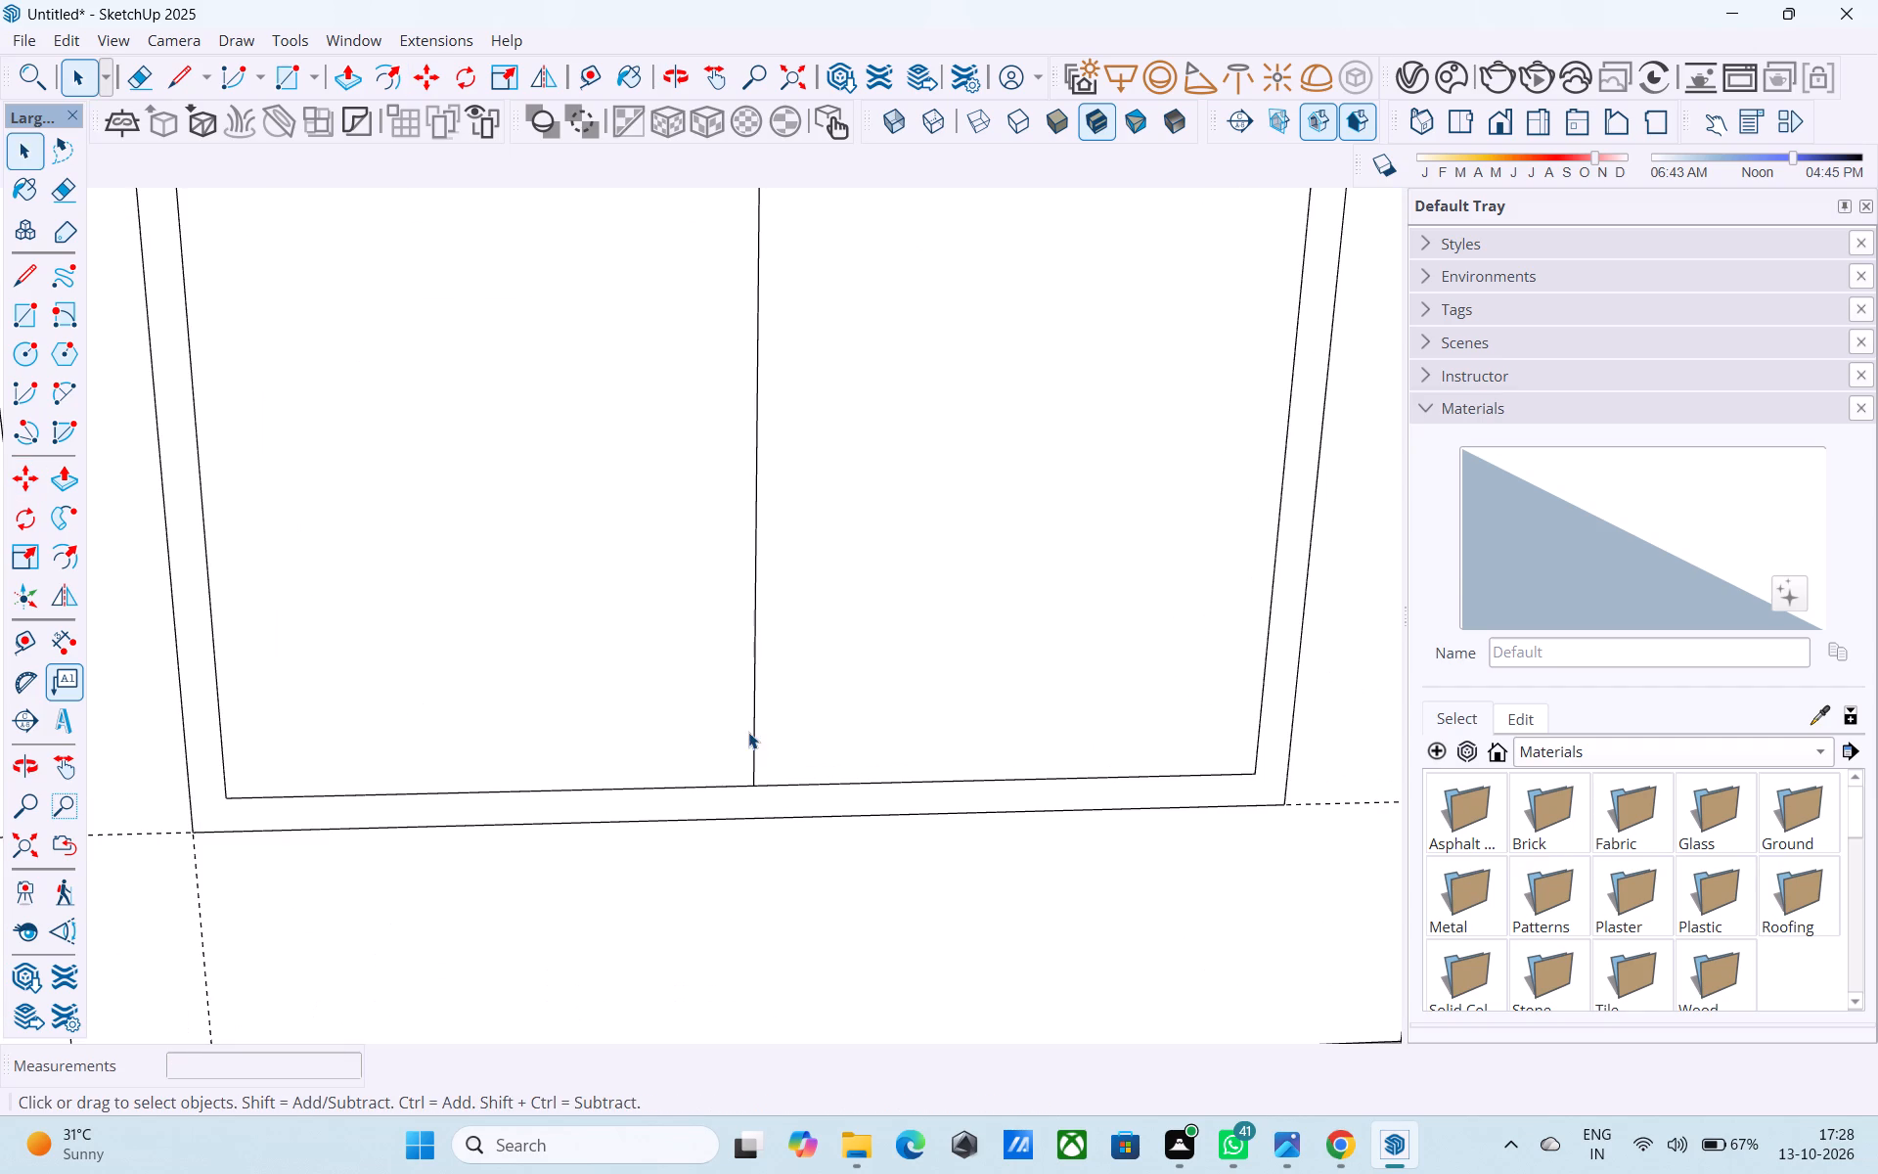
left_click(750, 740)
left_click(755, 743)
key("m")
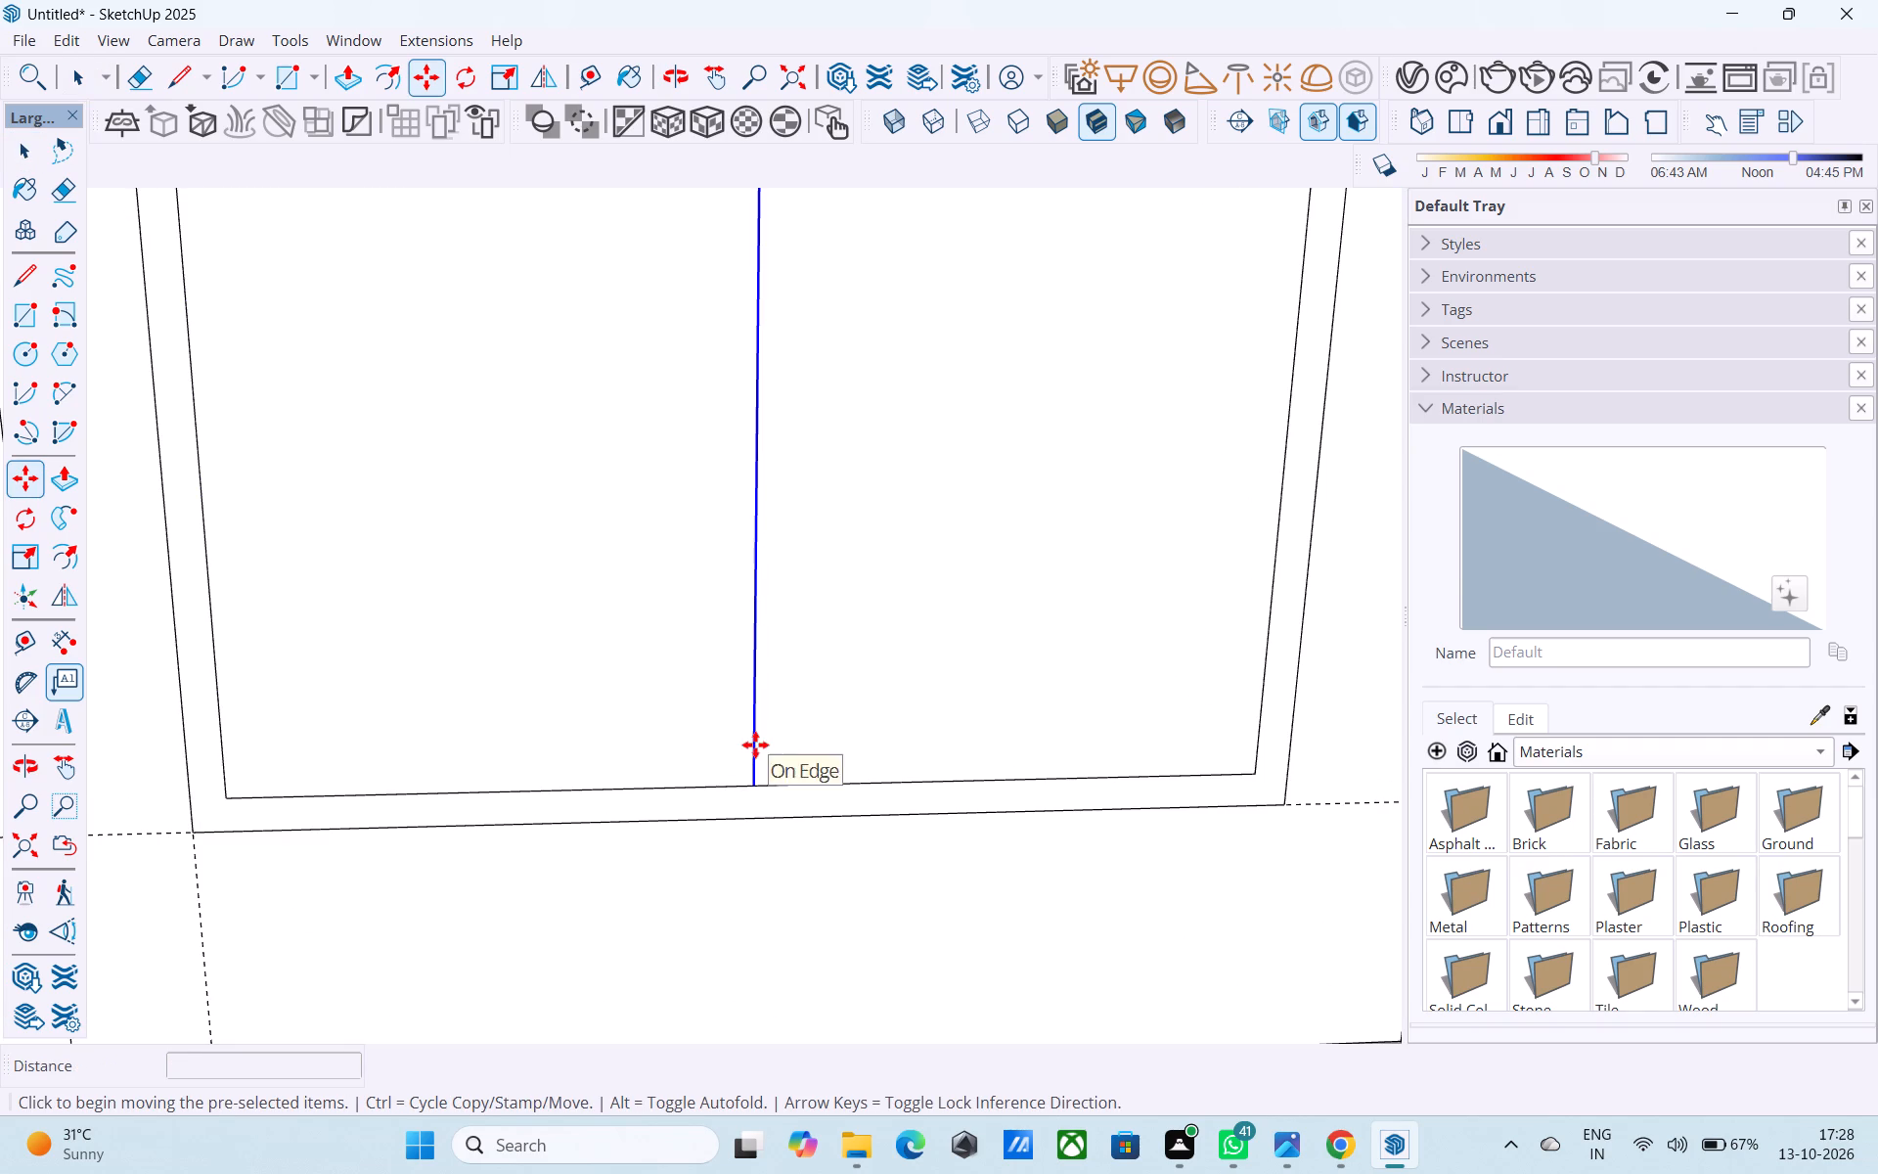
left_click(756, 780)
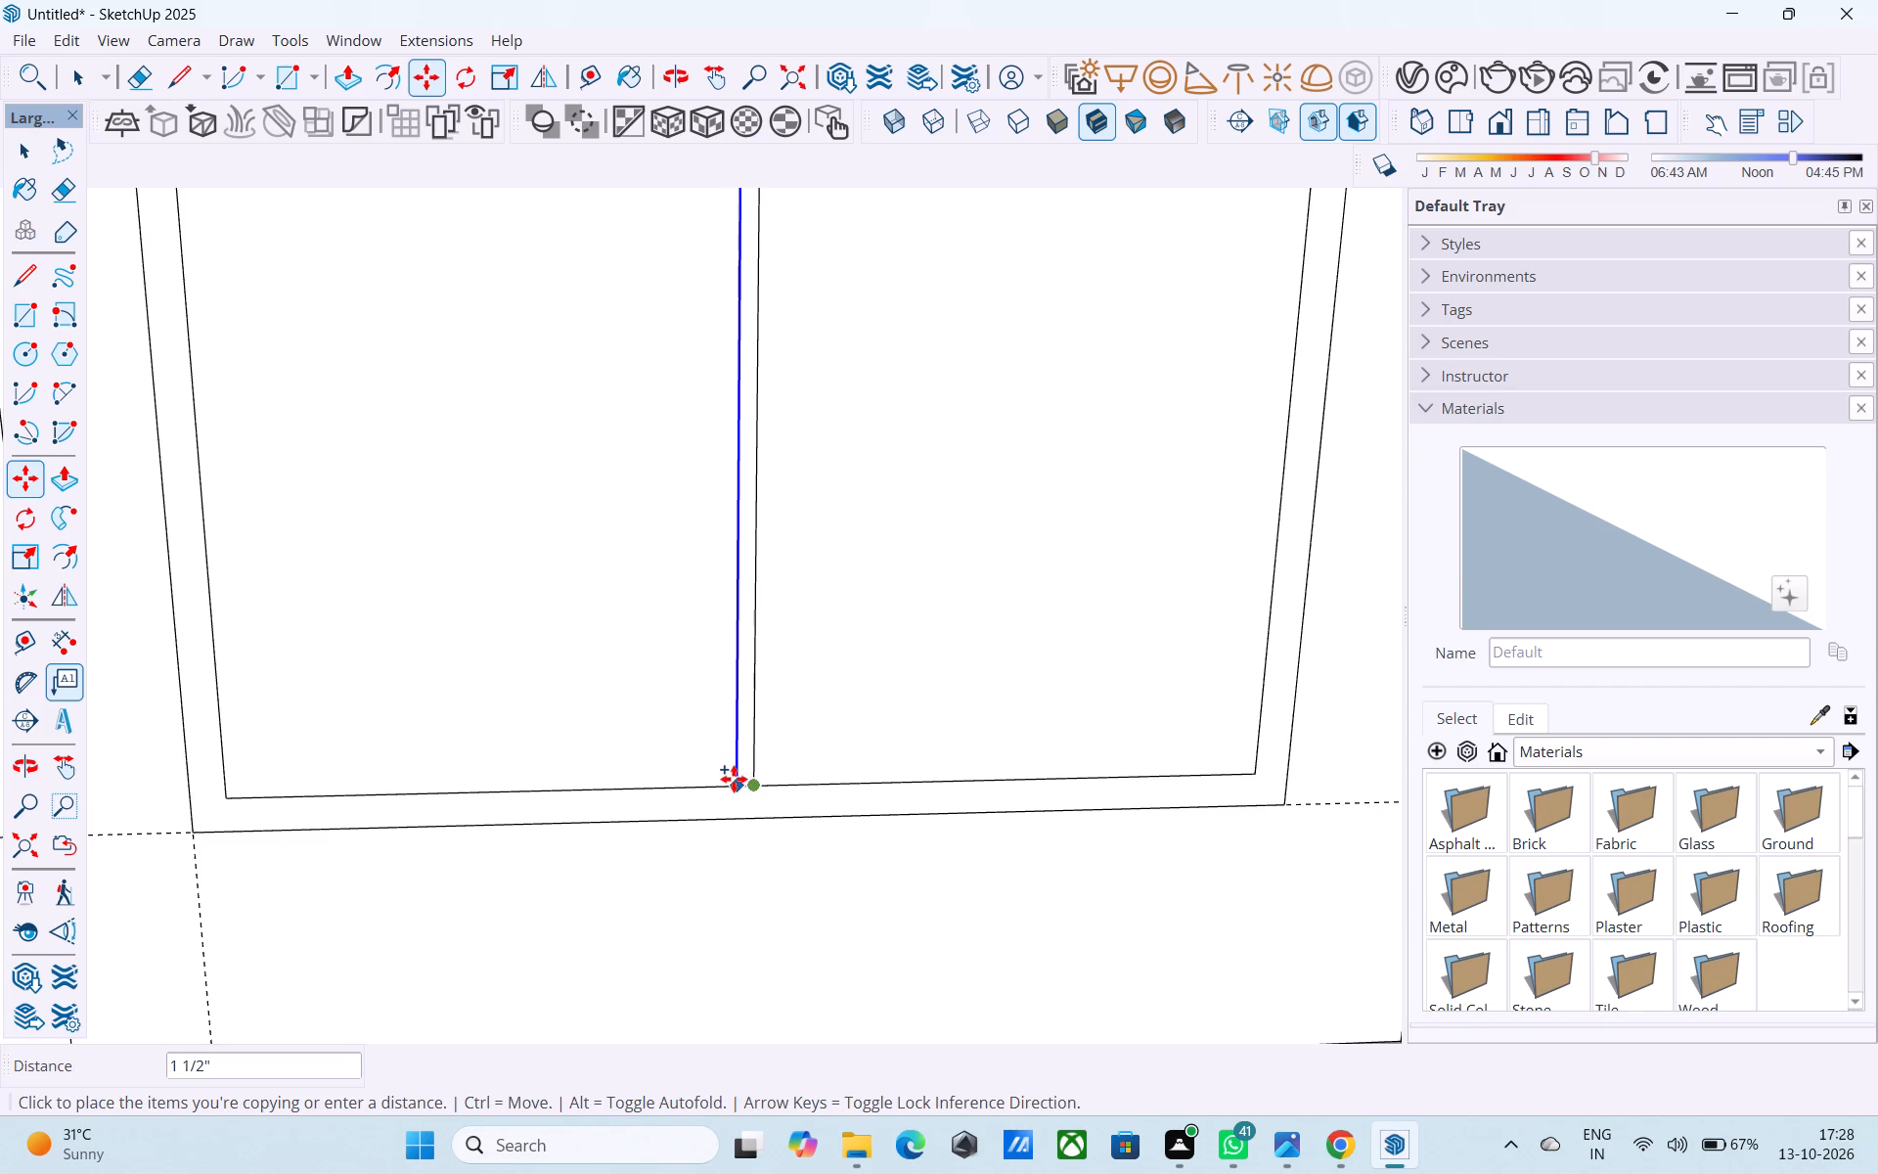
left_click(735, 778)
Copy the offset mullion line 3" away from the door to outline the mullion's other side.
left_click(740, 786)
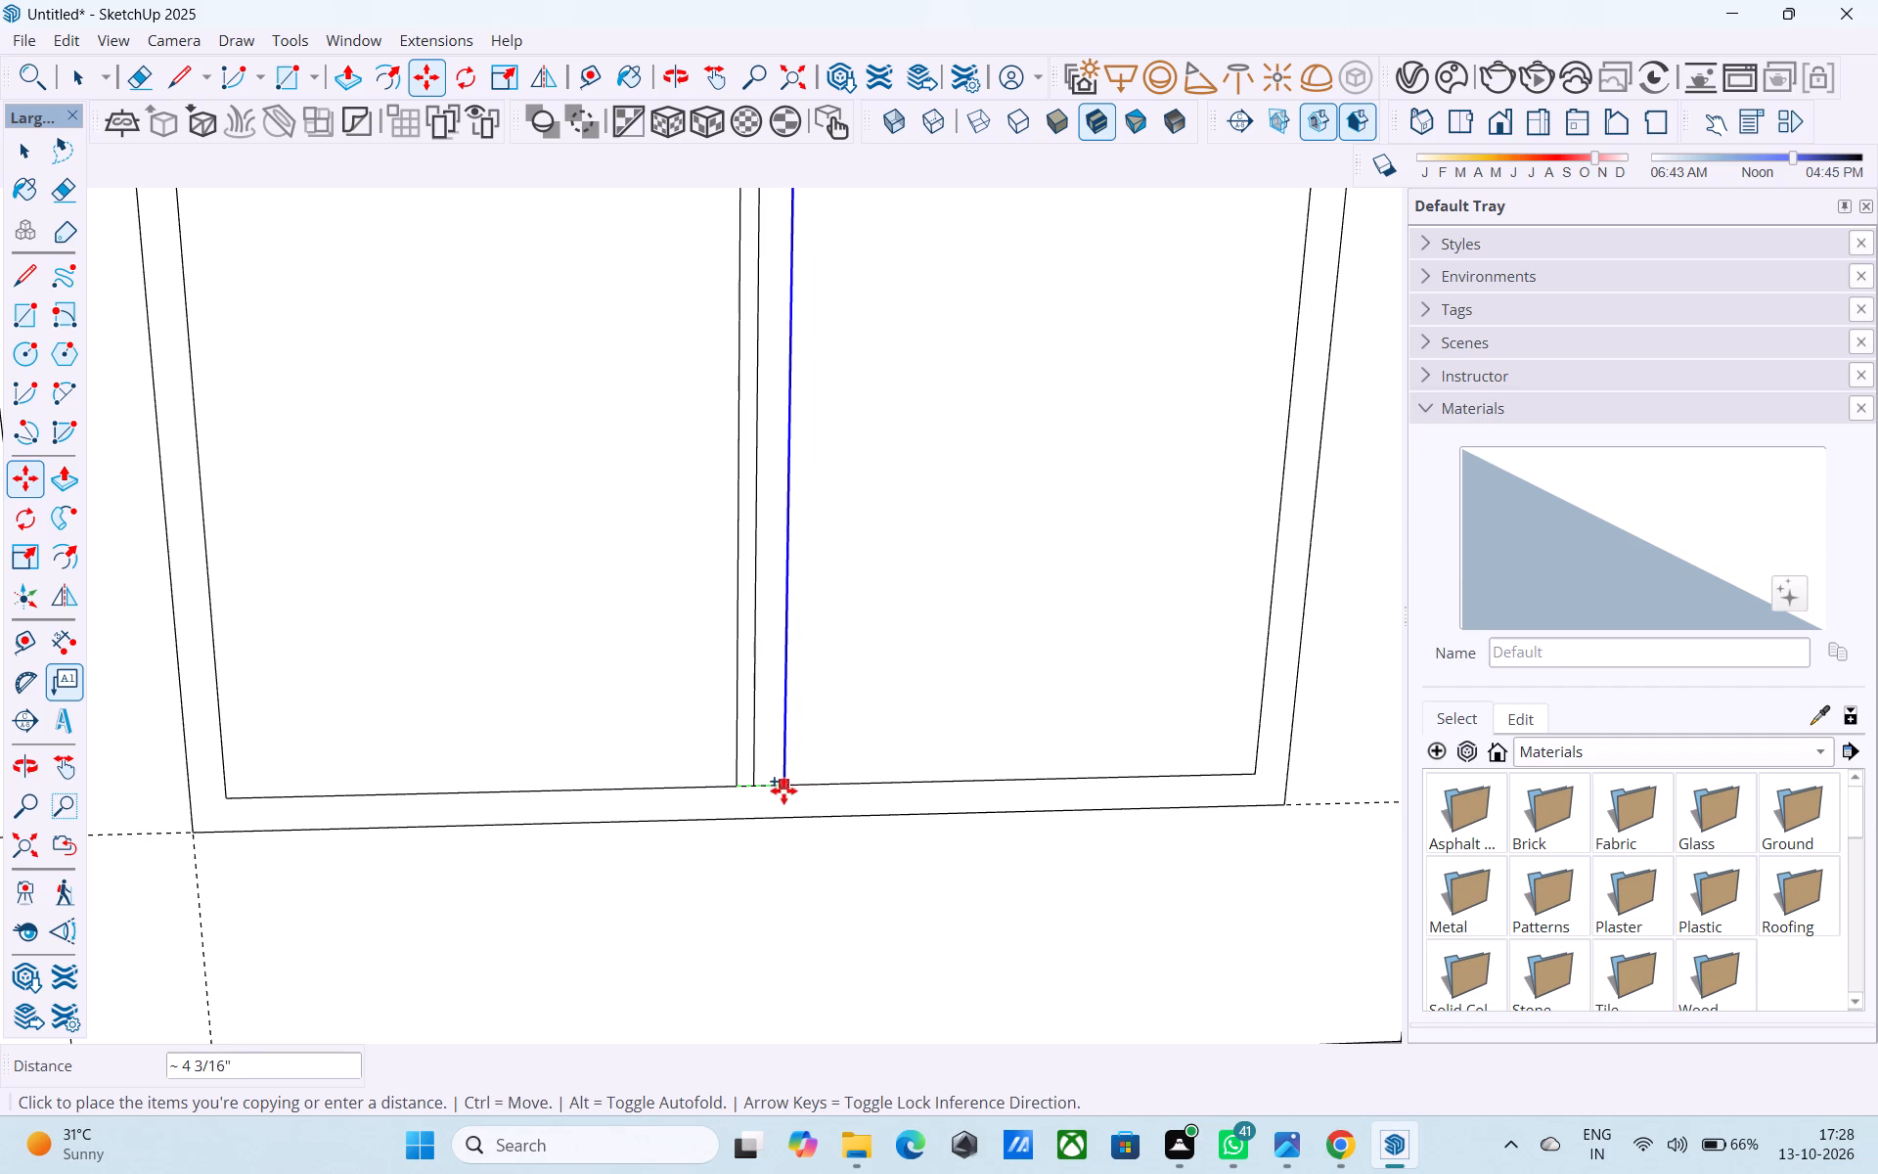
type("3\"")
key("Return")
key("space")
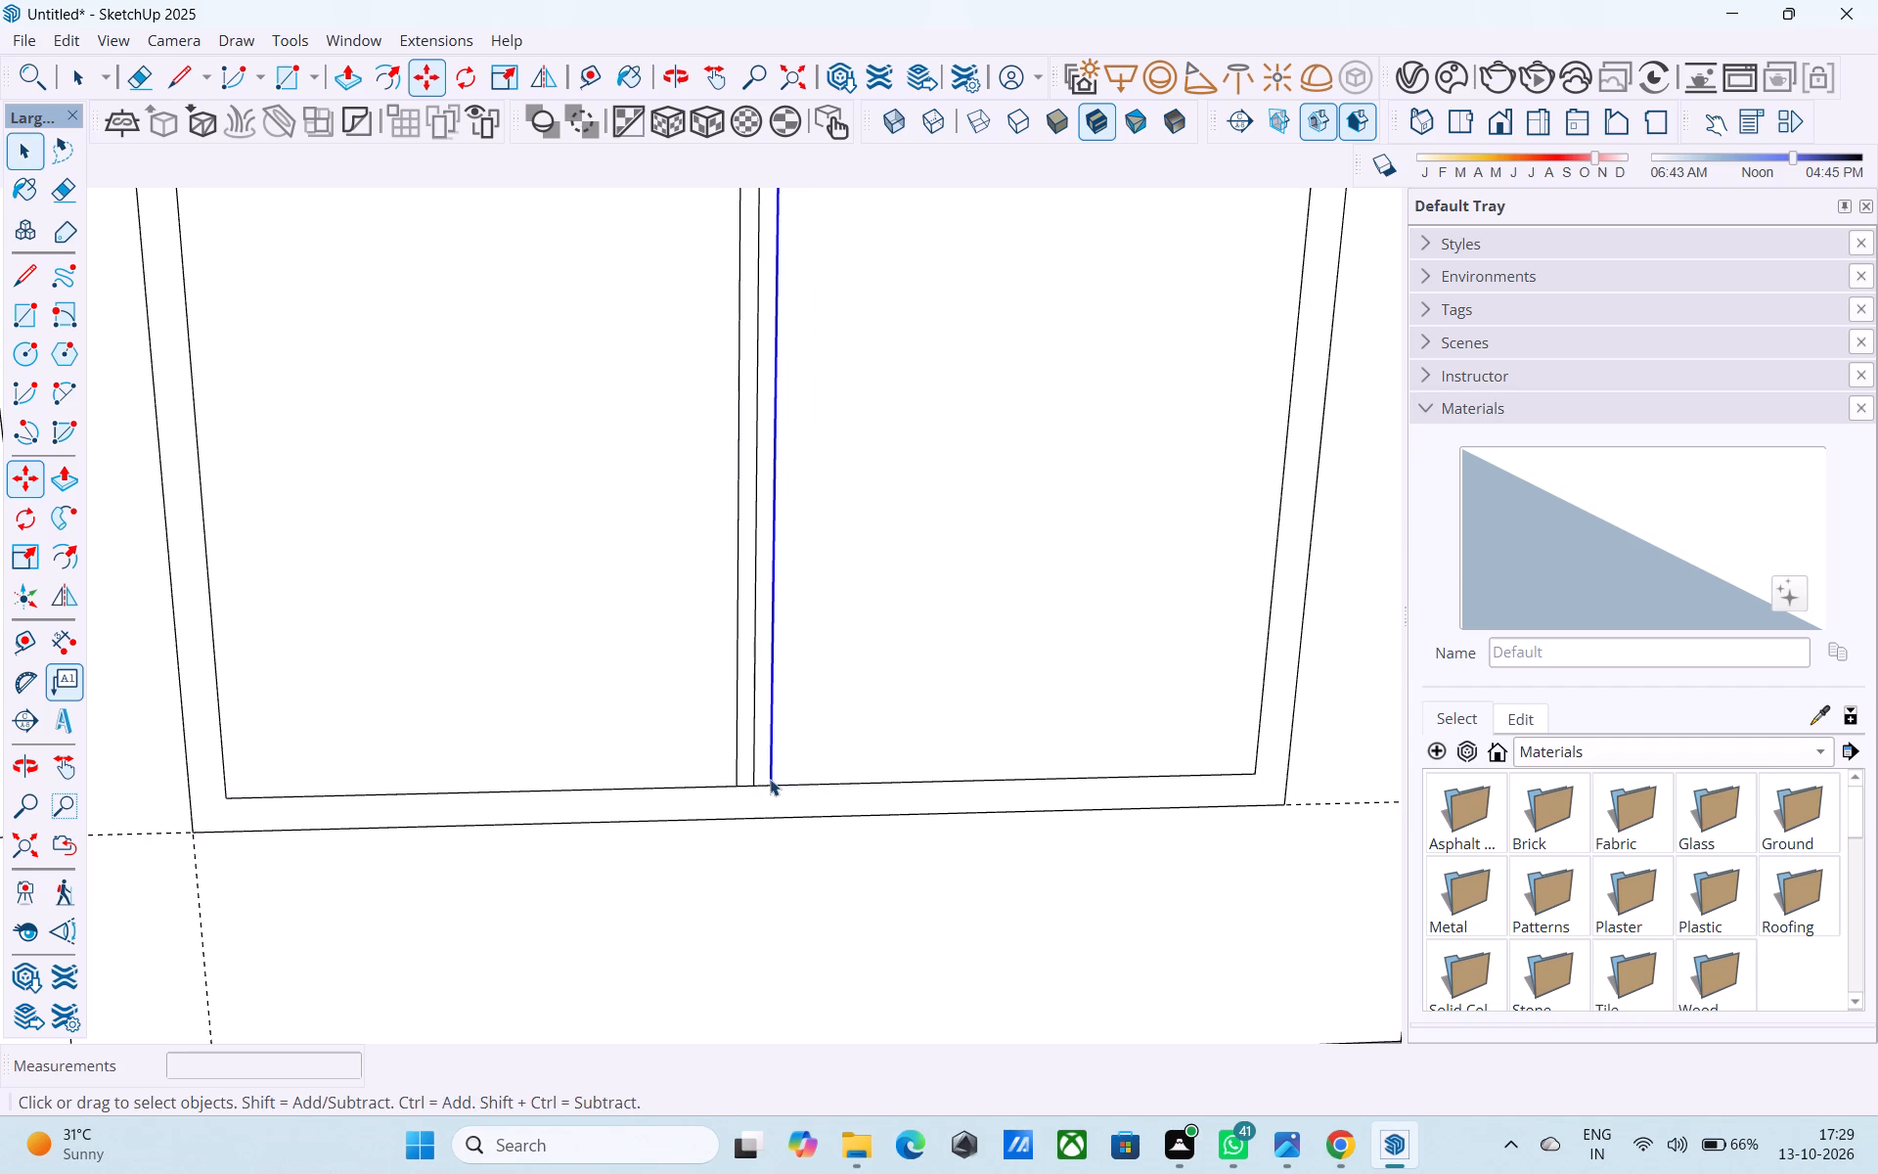
Erase the original centre line and the short inner frame segments at the mullion's bottom and top, joining the mullion to the frame.
key("e")
scroll(767, 768, "up", 4)
left_click_drag(753, 748, 734, 750)
left_click_drag(752, 772, 744, 804)
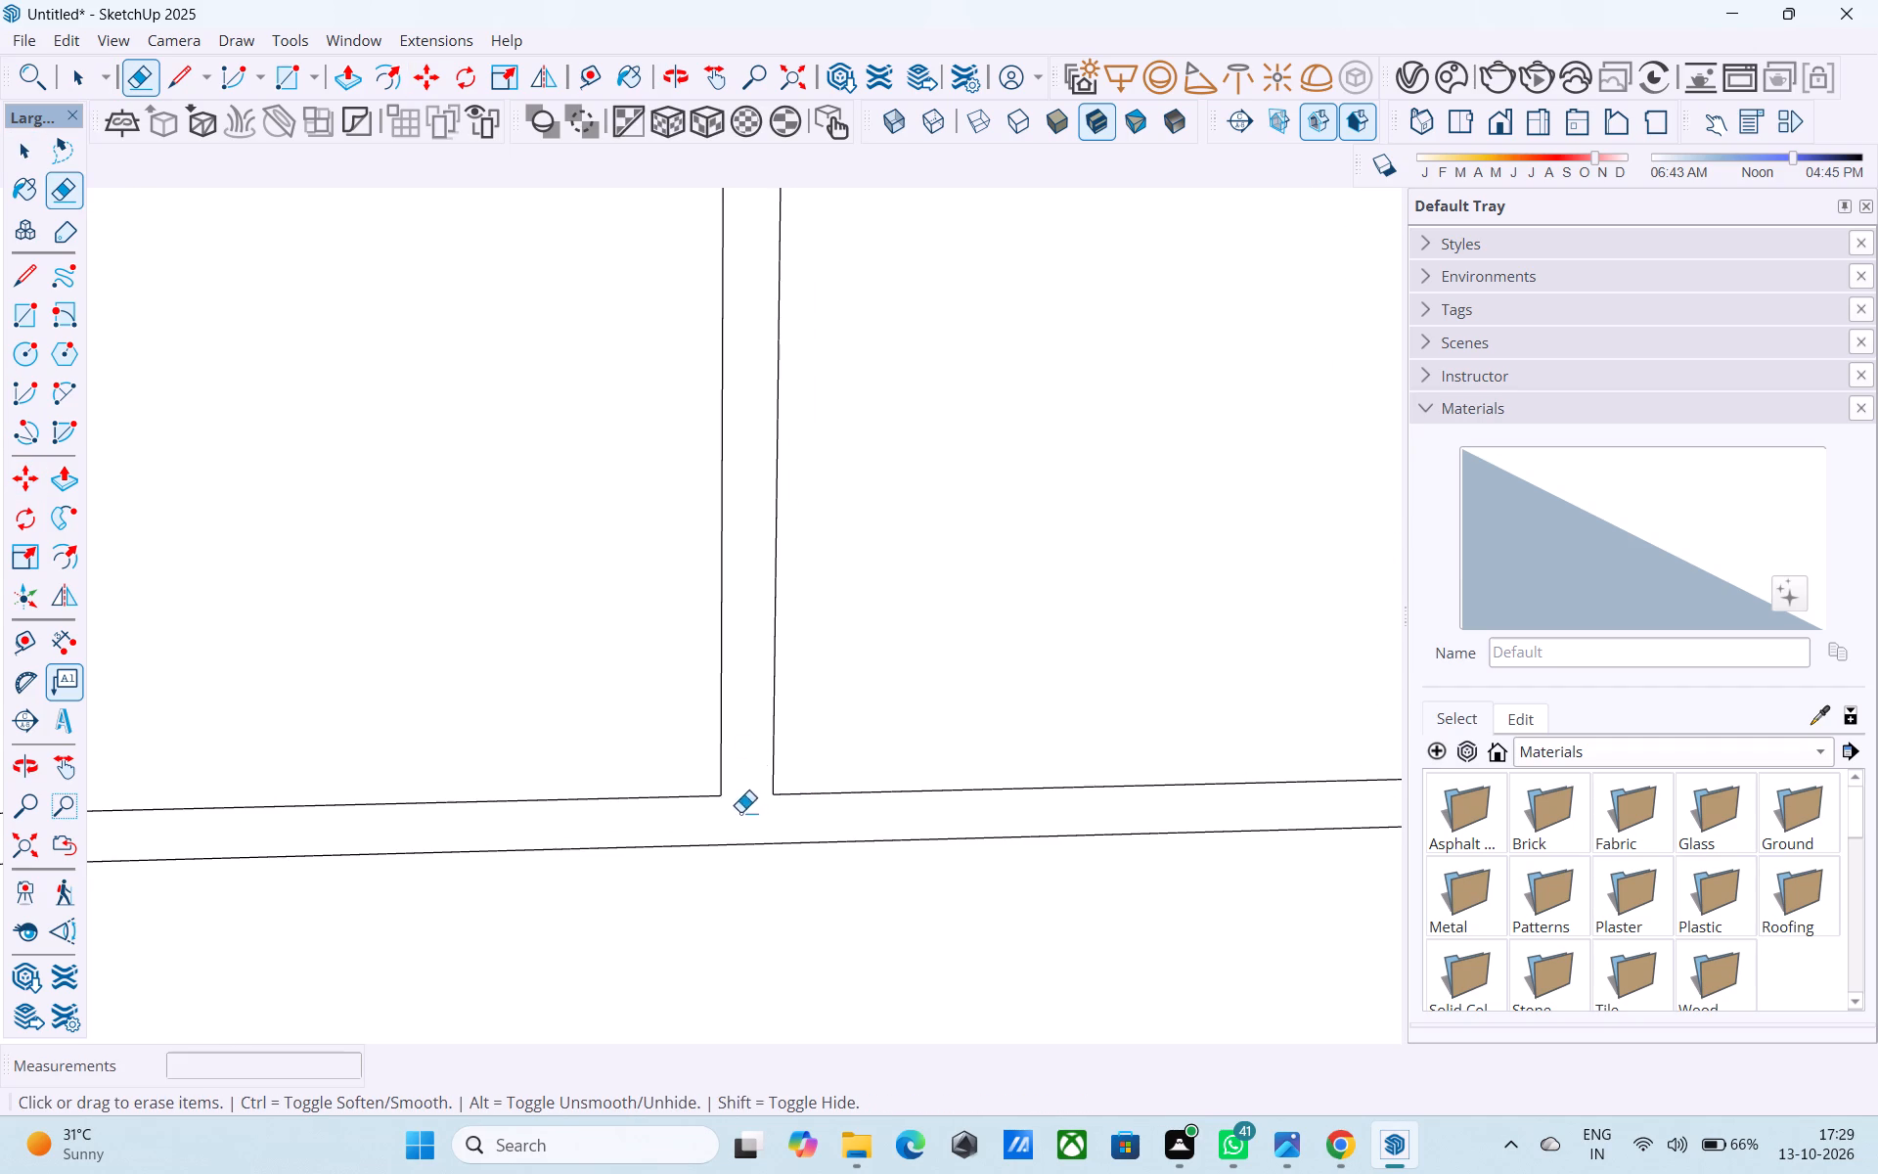
scroll(759, 872, "down", 12)
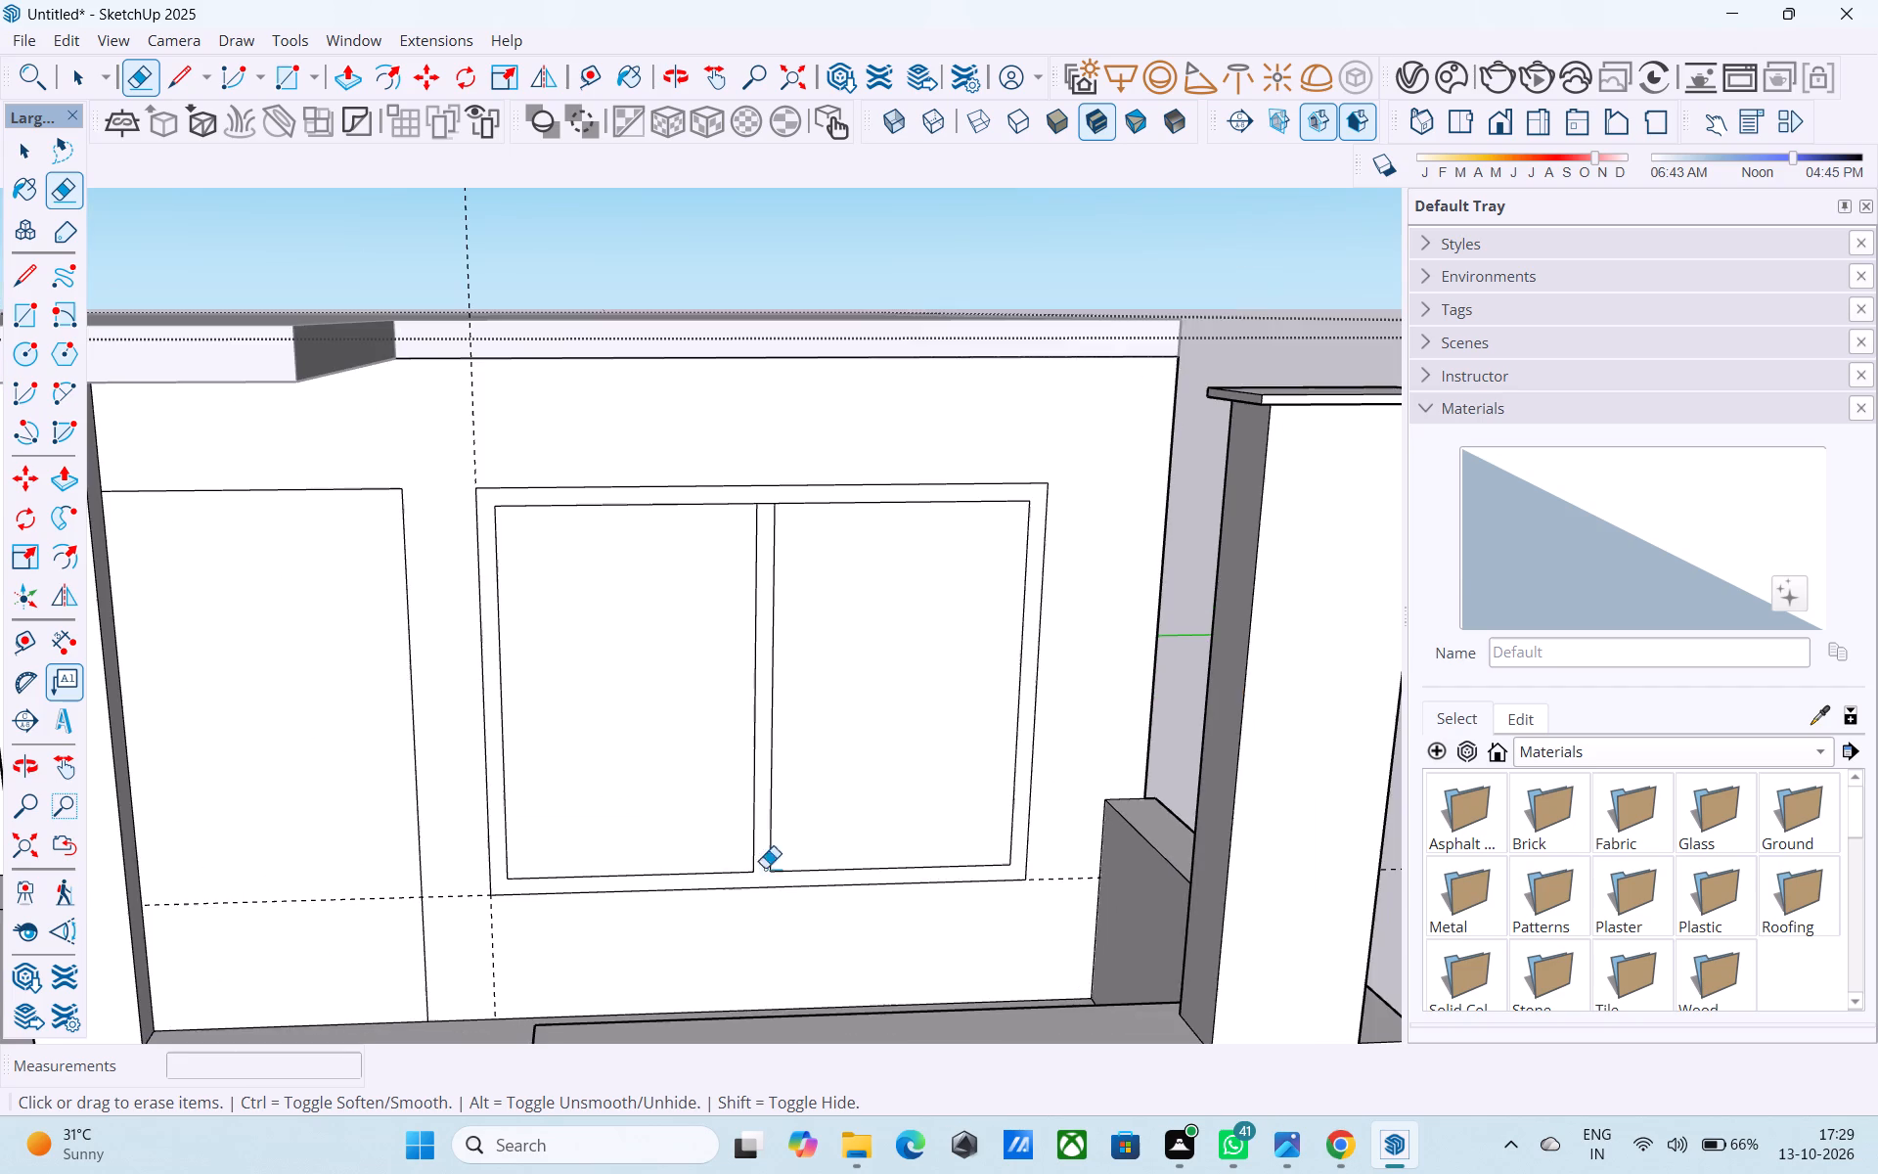
scroll(729, 492, "up", 8)
left_click(791, 515)
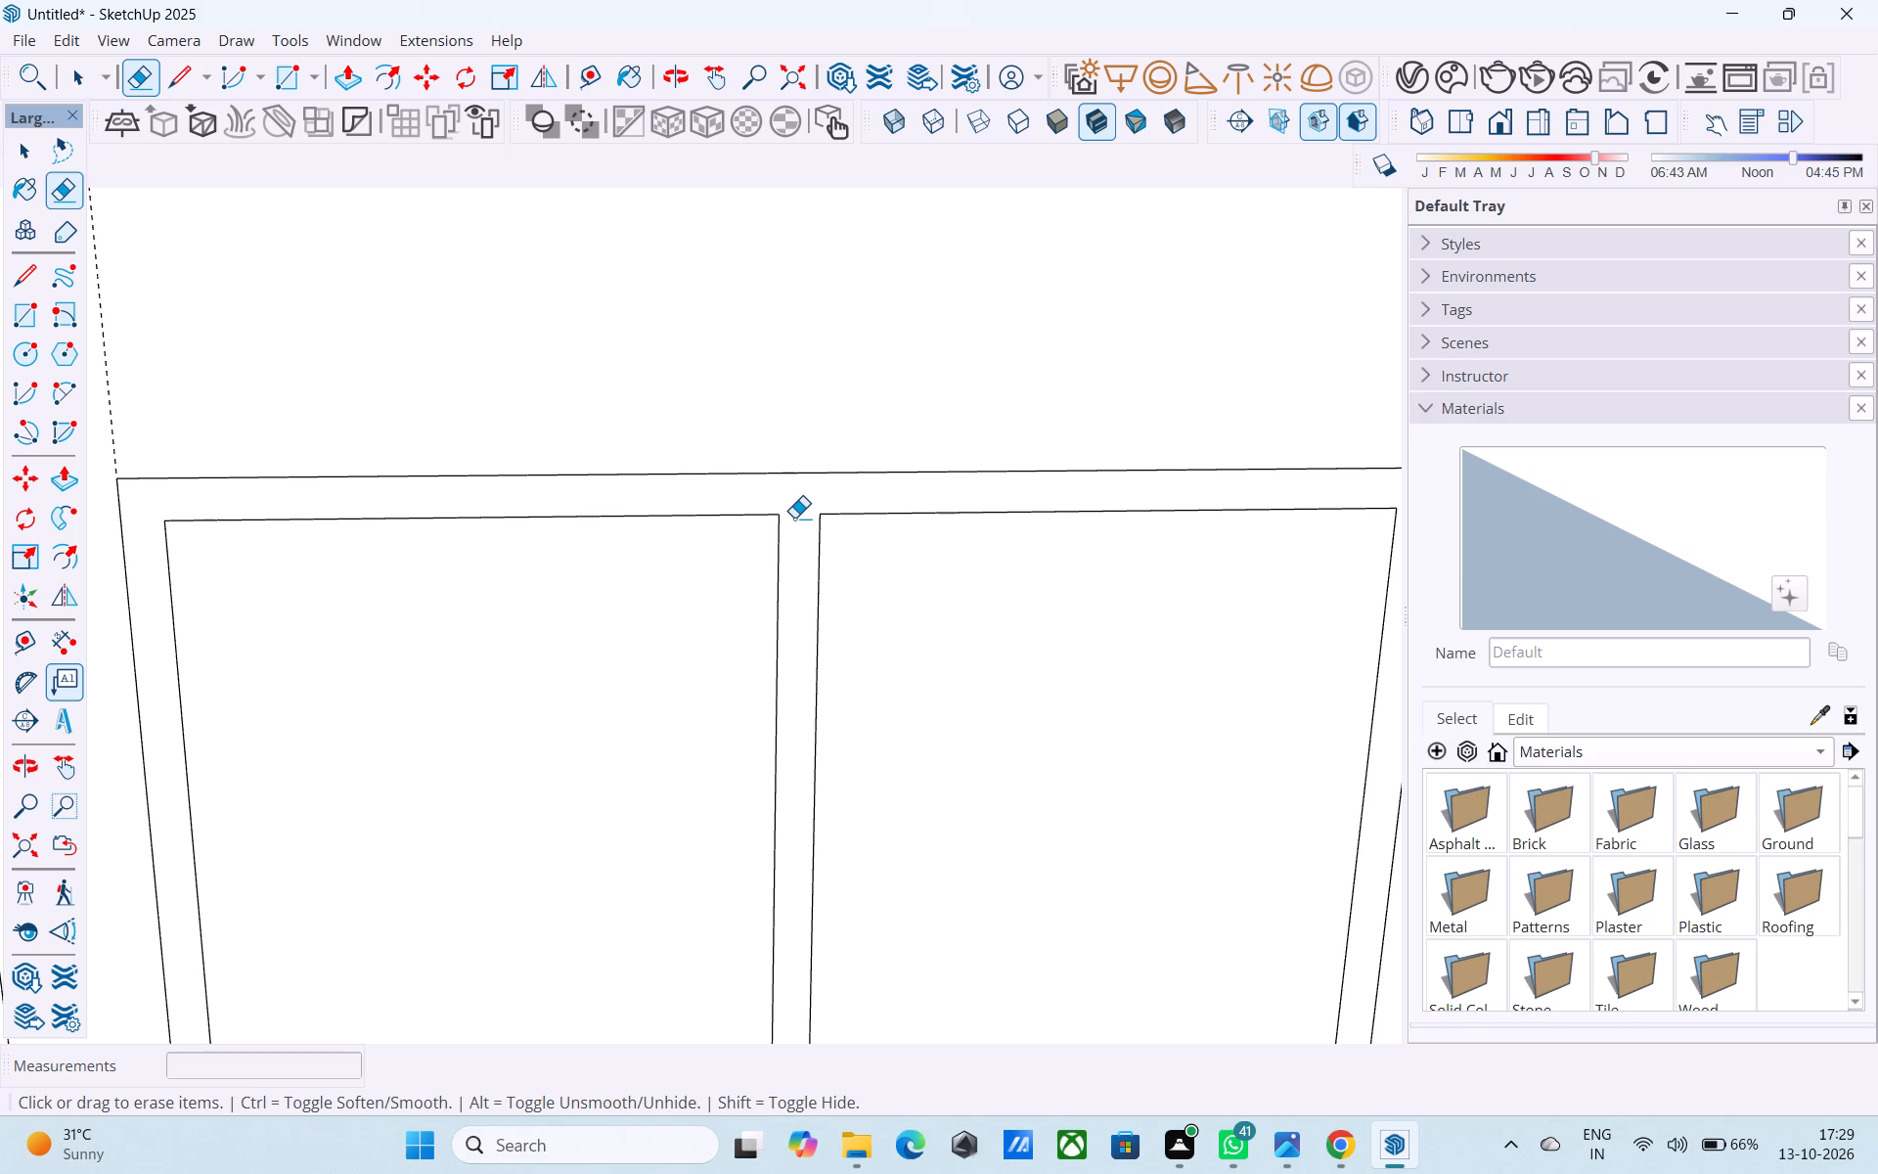
key("space")
Examine the two-pane window, the door outline, the roof slab and the porch of the front elevation from several angles.
scroll(816, 537, "down", 8)
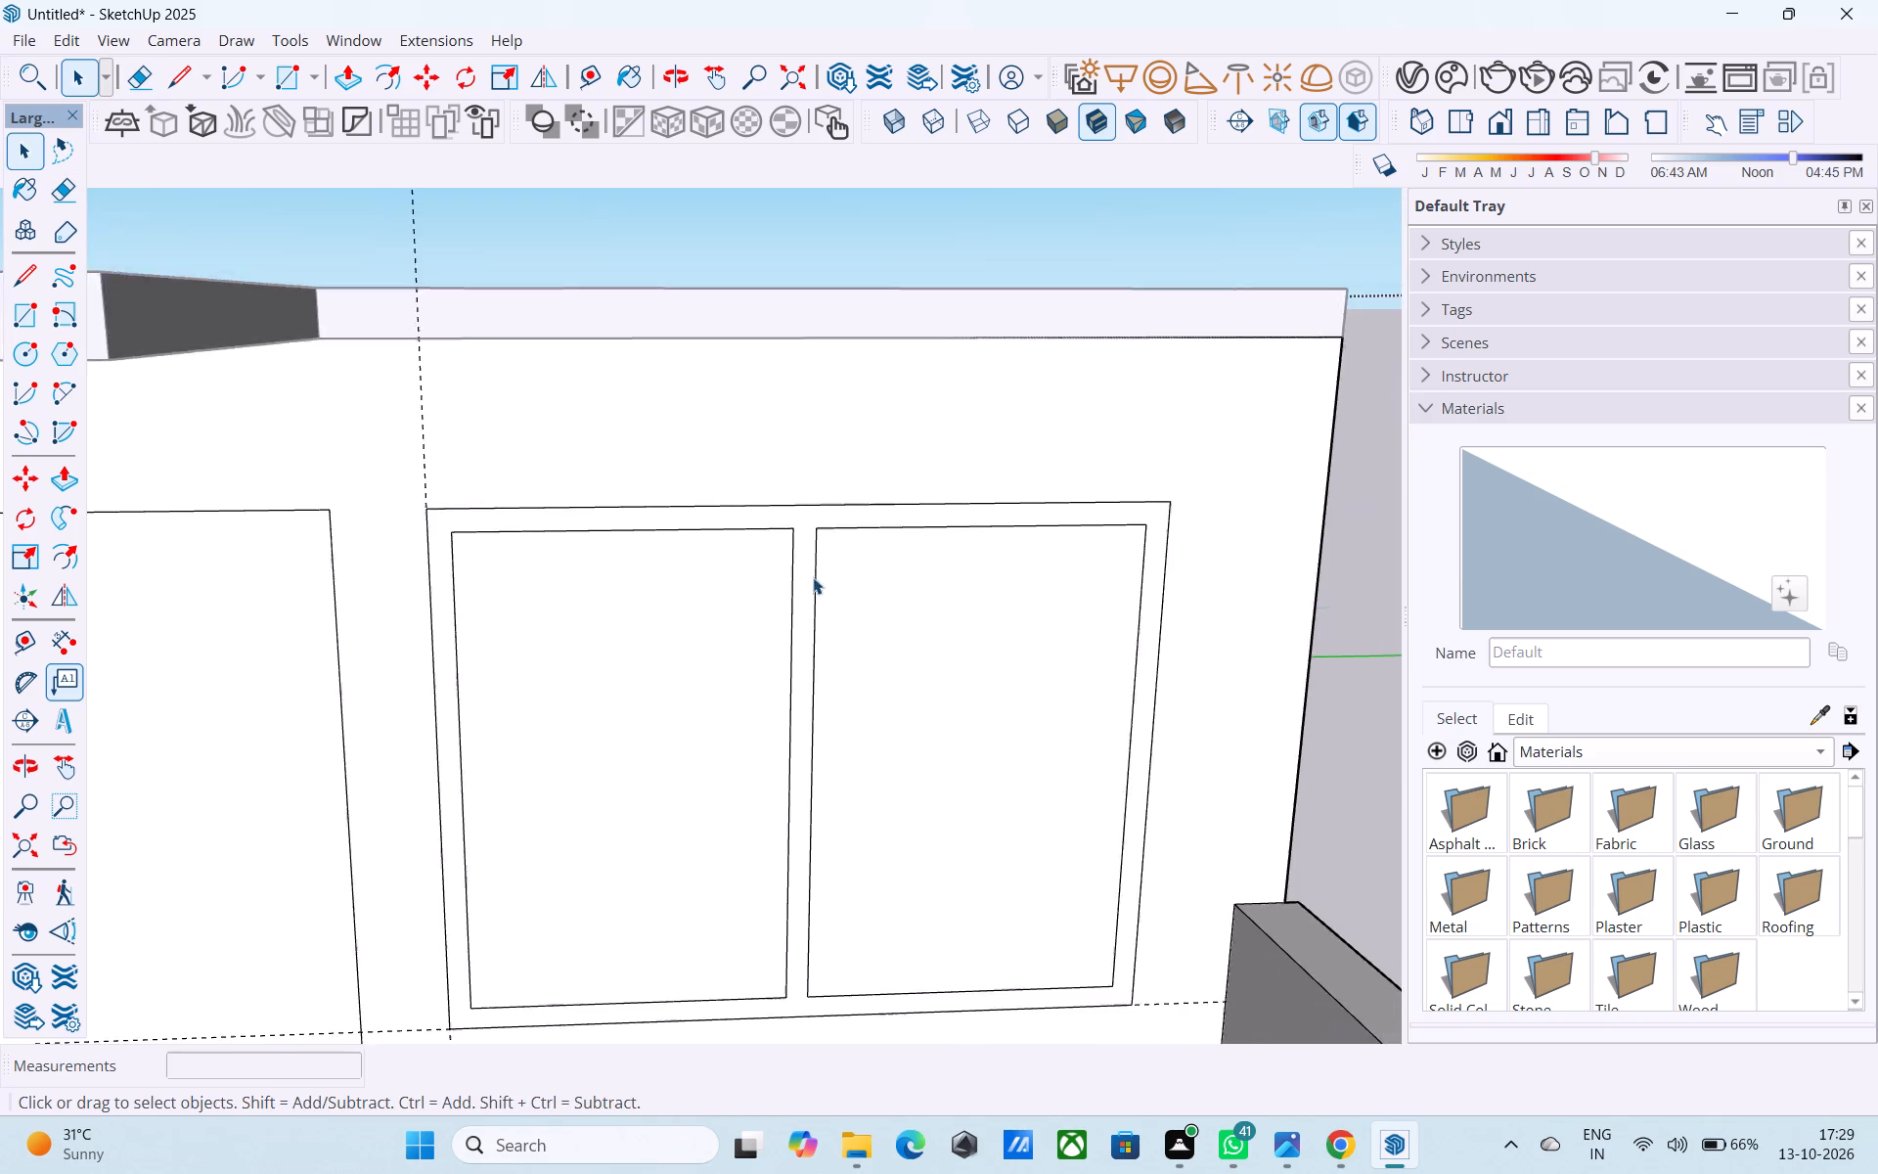
scroll(813, 577, "down", 2)
middle_click_drag(802, 637, 793, 583)
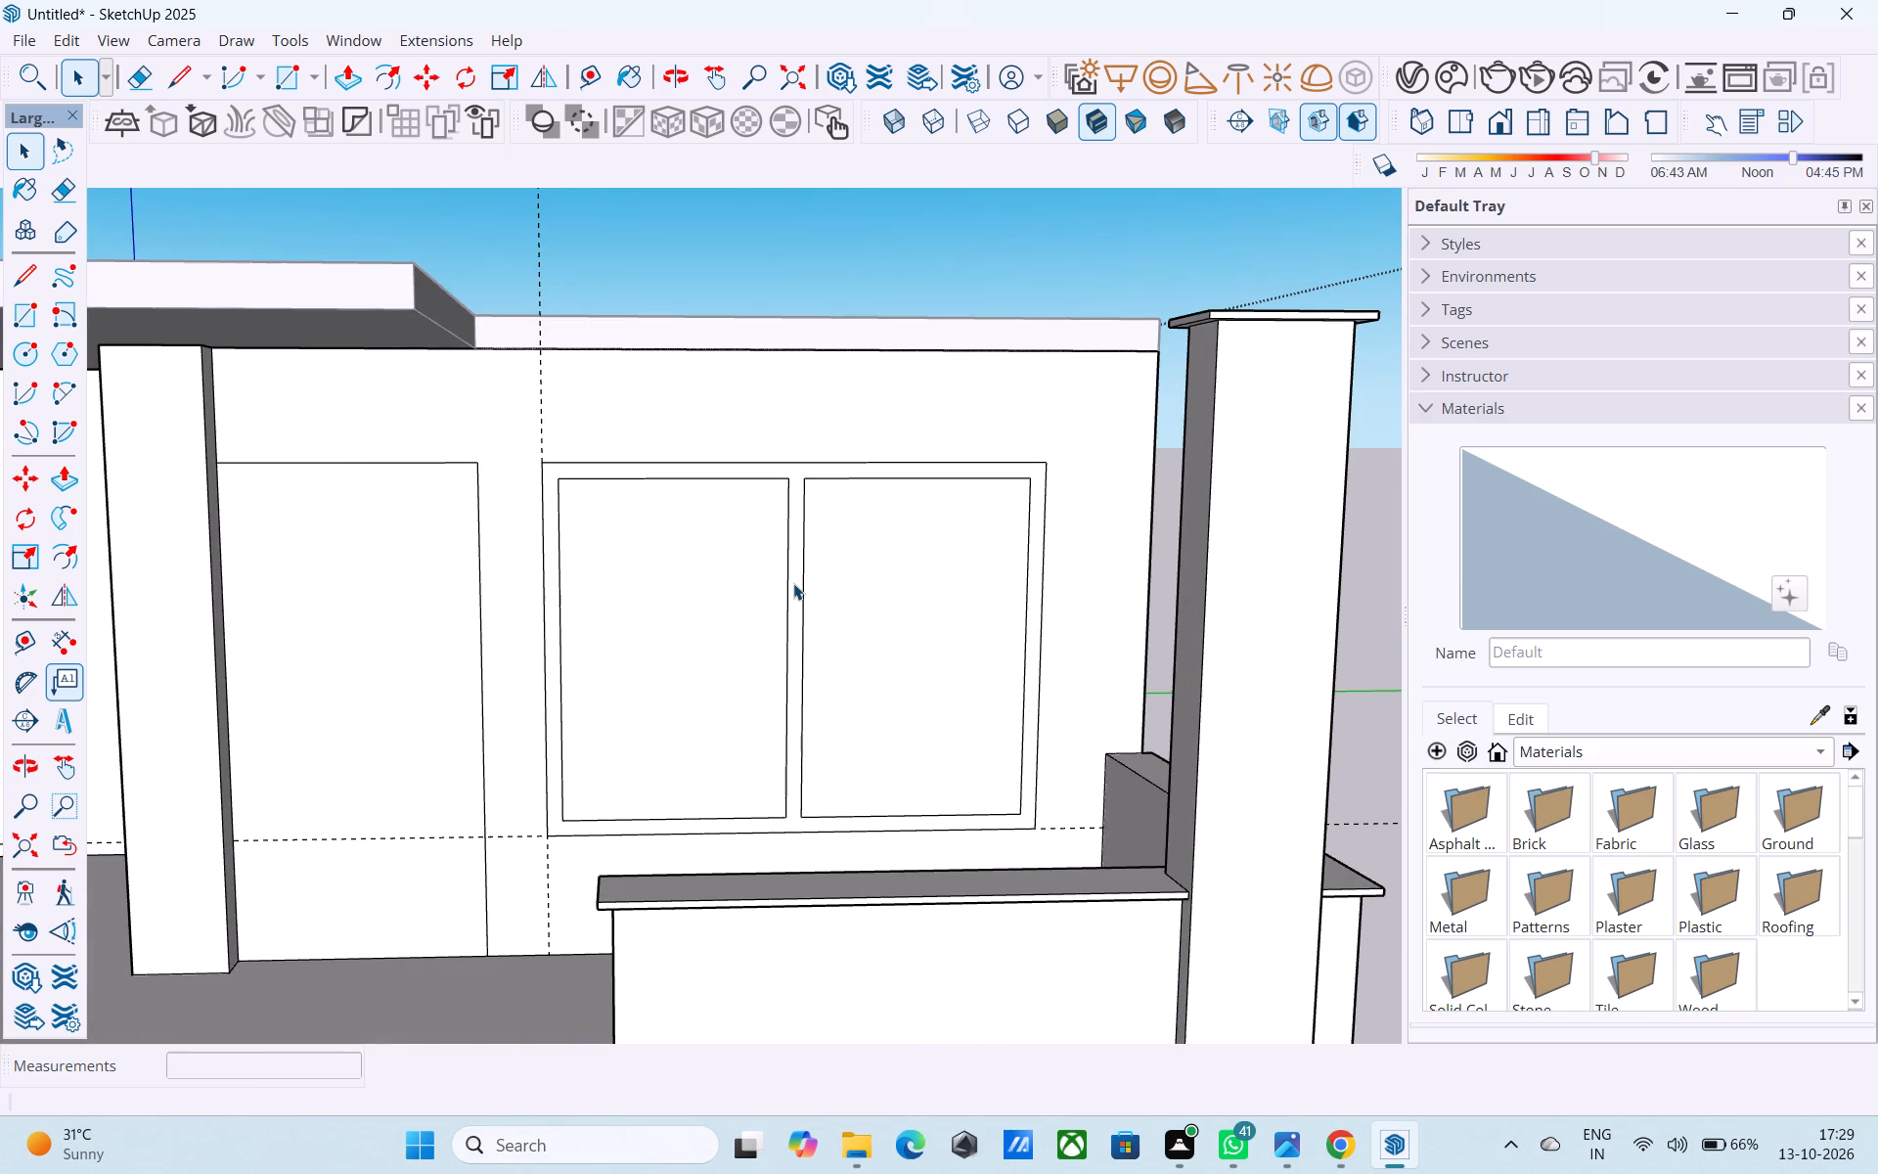
middle_click_drag(756, 656, 853, 646)
scroll(1055, 632, "down", 5)
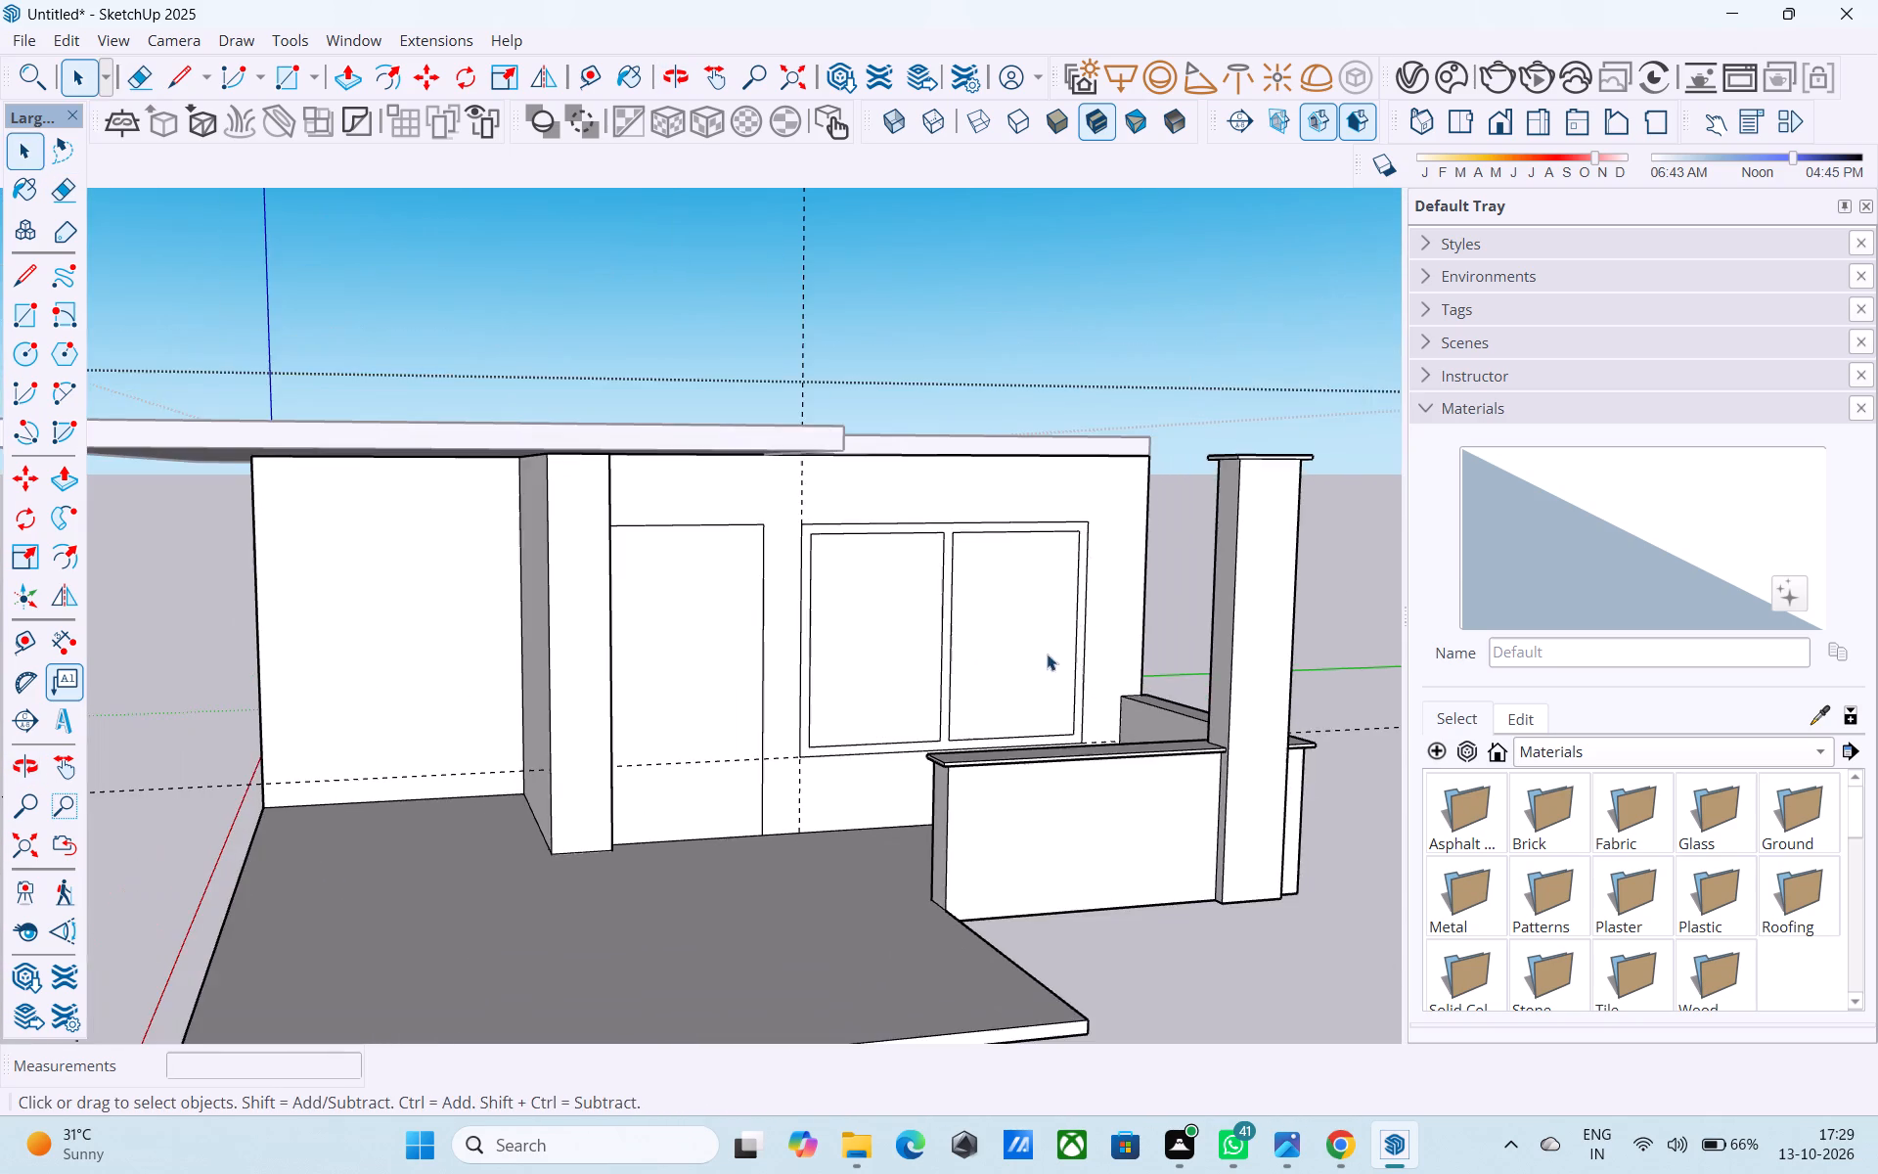
middle_click_drag(622, 643, 650, 566)
middle_click_drag(563, 612, 556, 610)
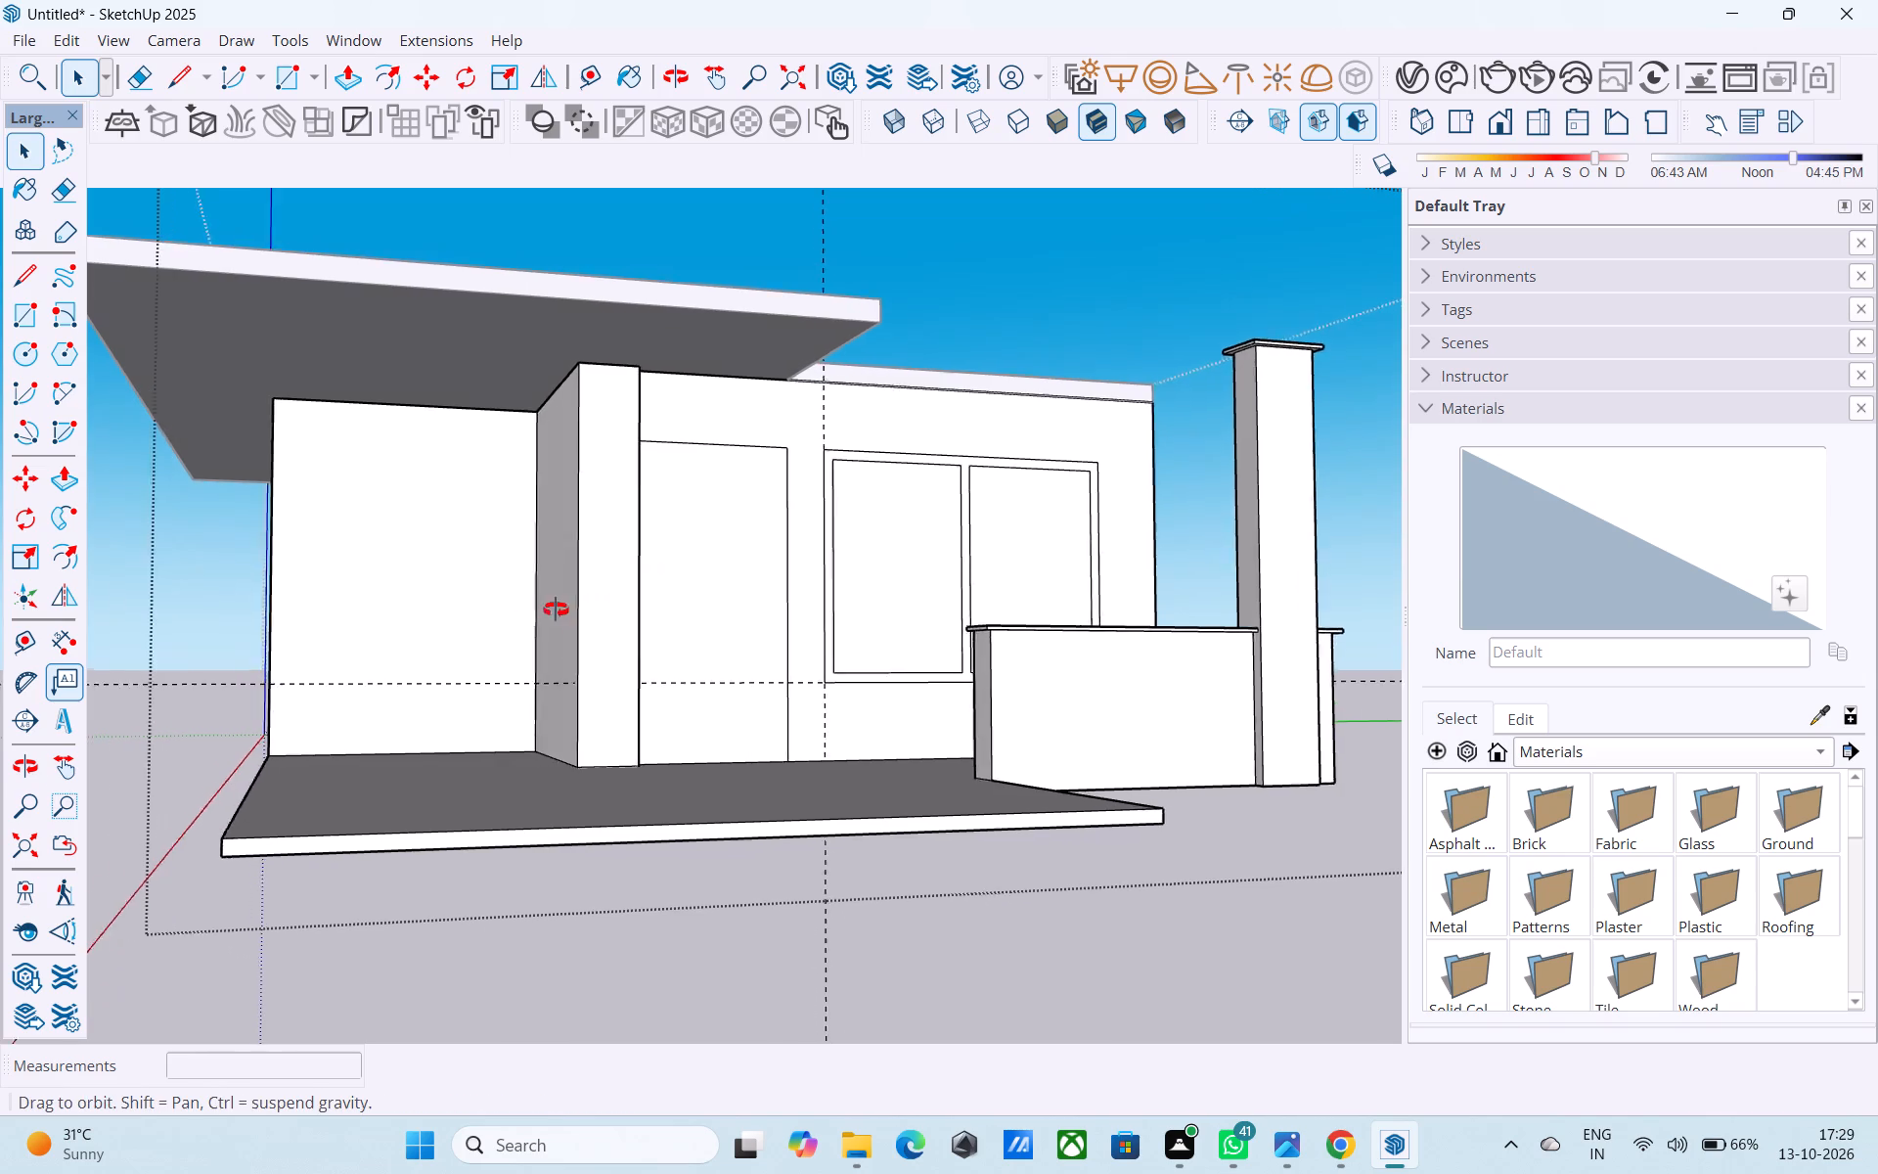
middle_click_drag(556, 610, 425, 666)
middle_click_drag(683, 563, 682, 563)
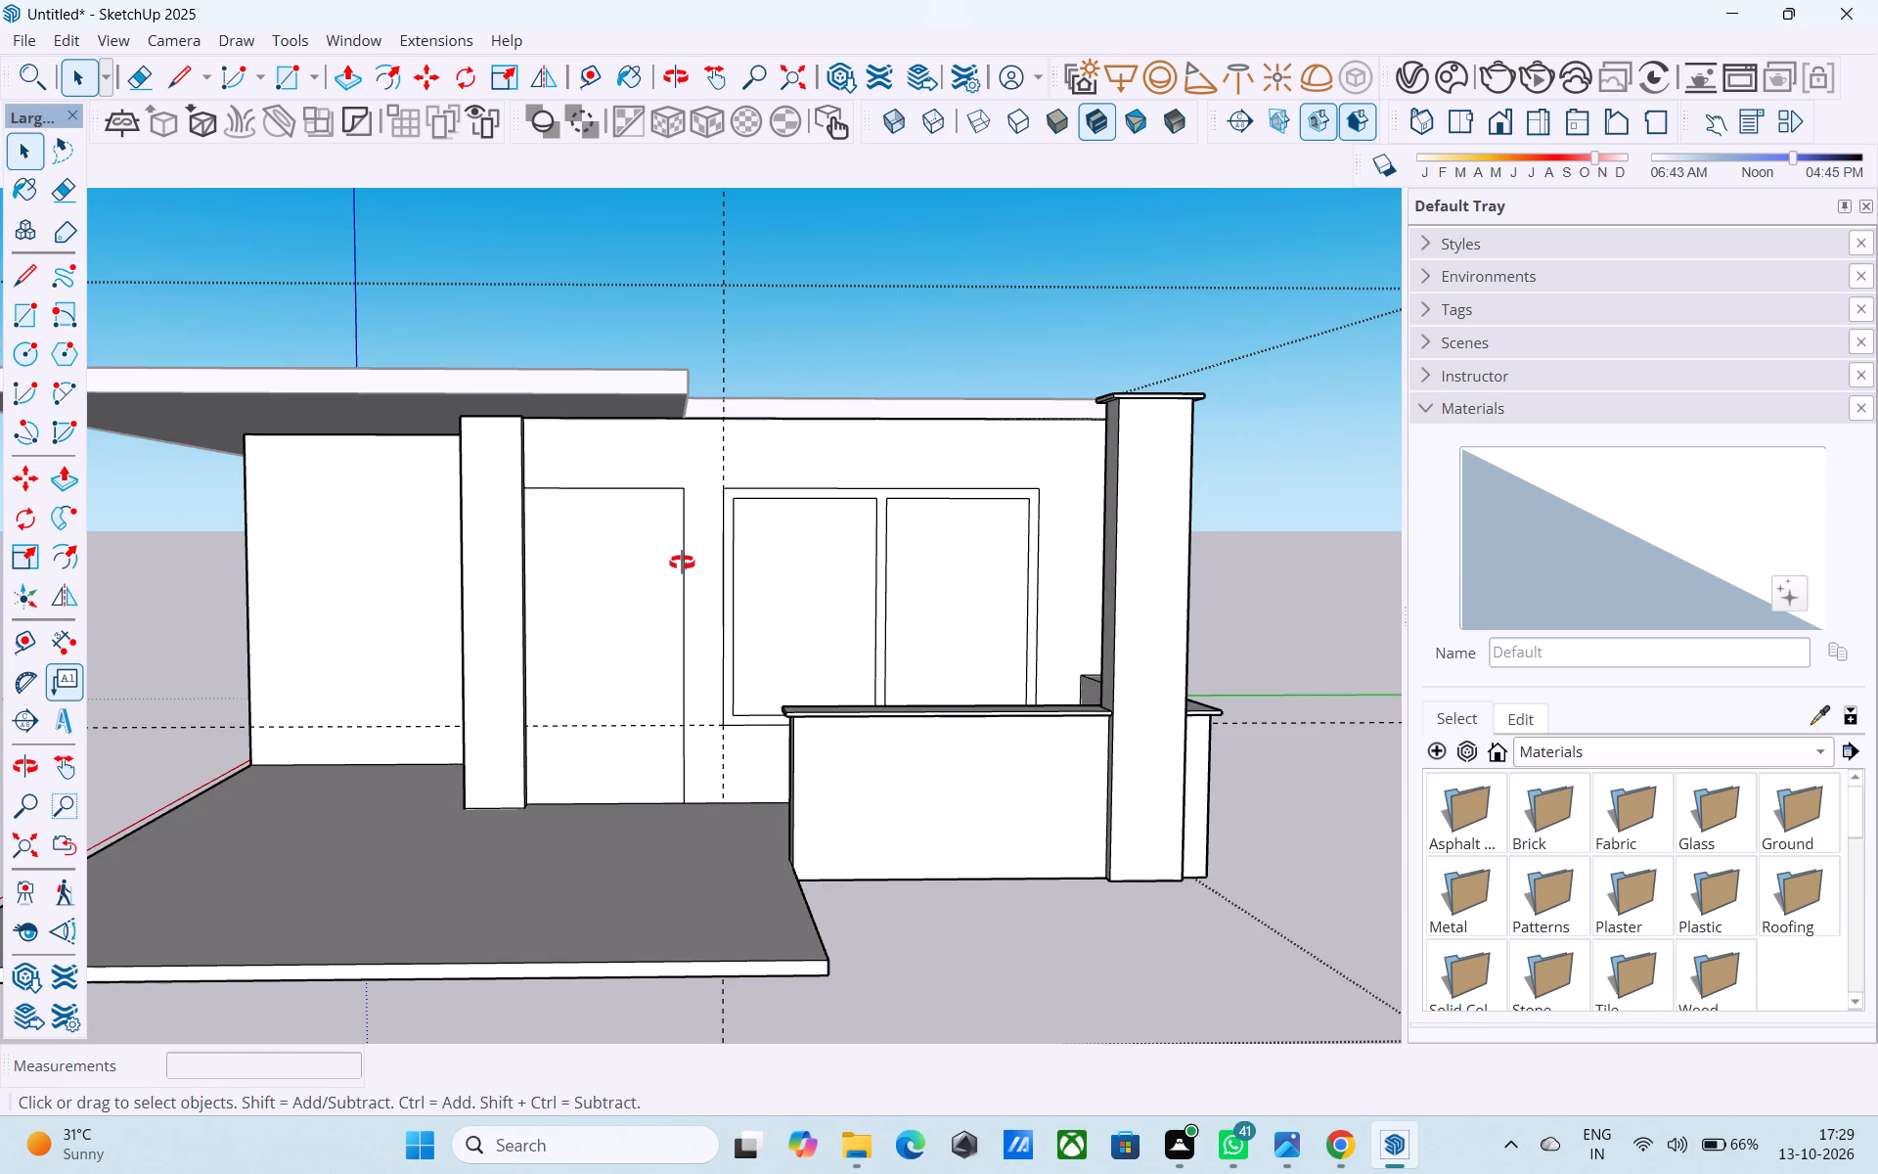
middle_click_drag(682, 563, 621, 583)
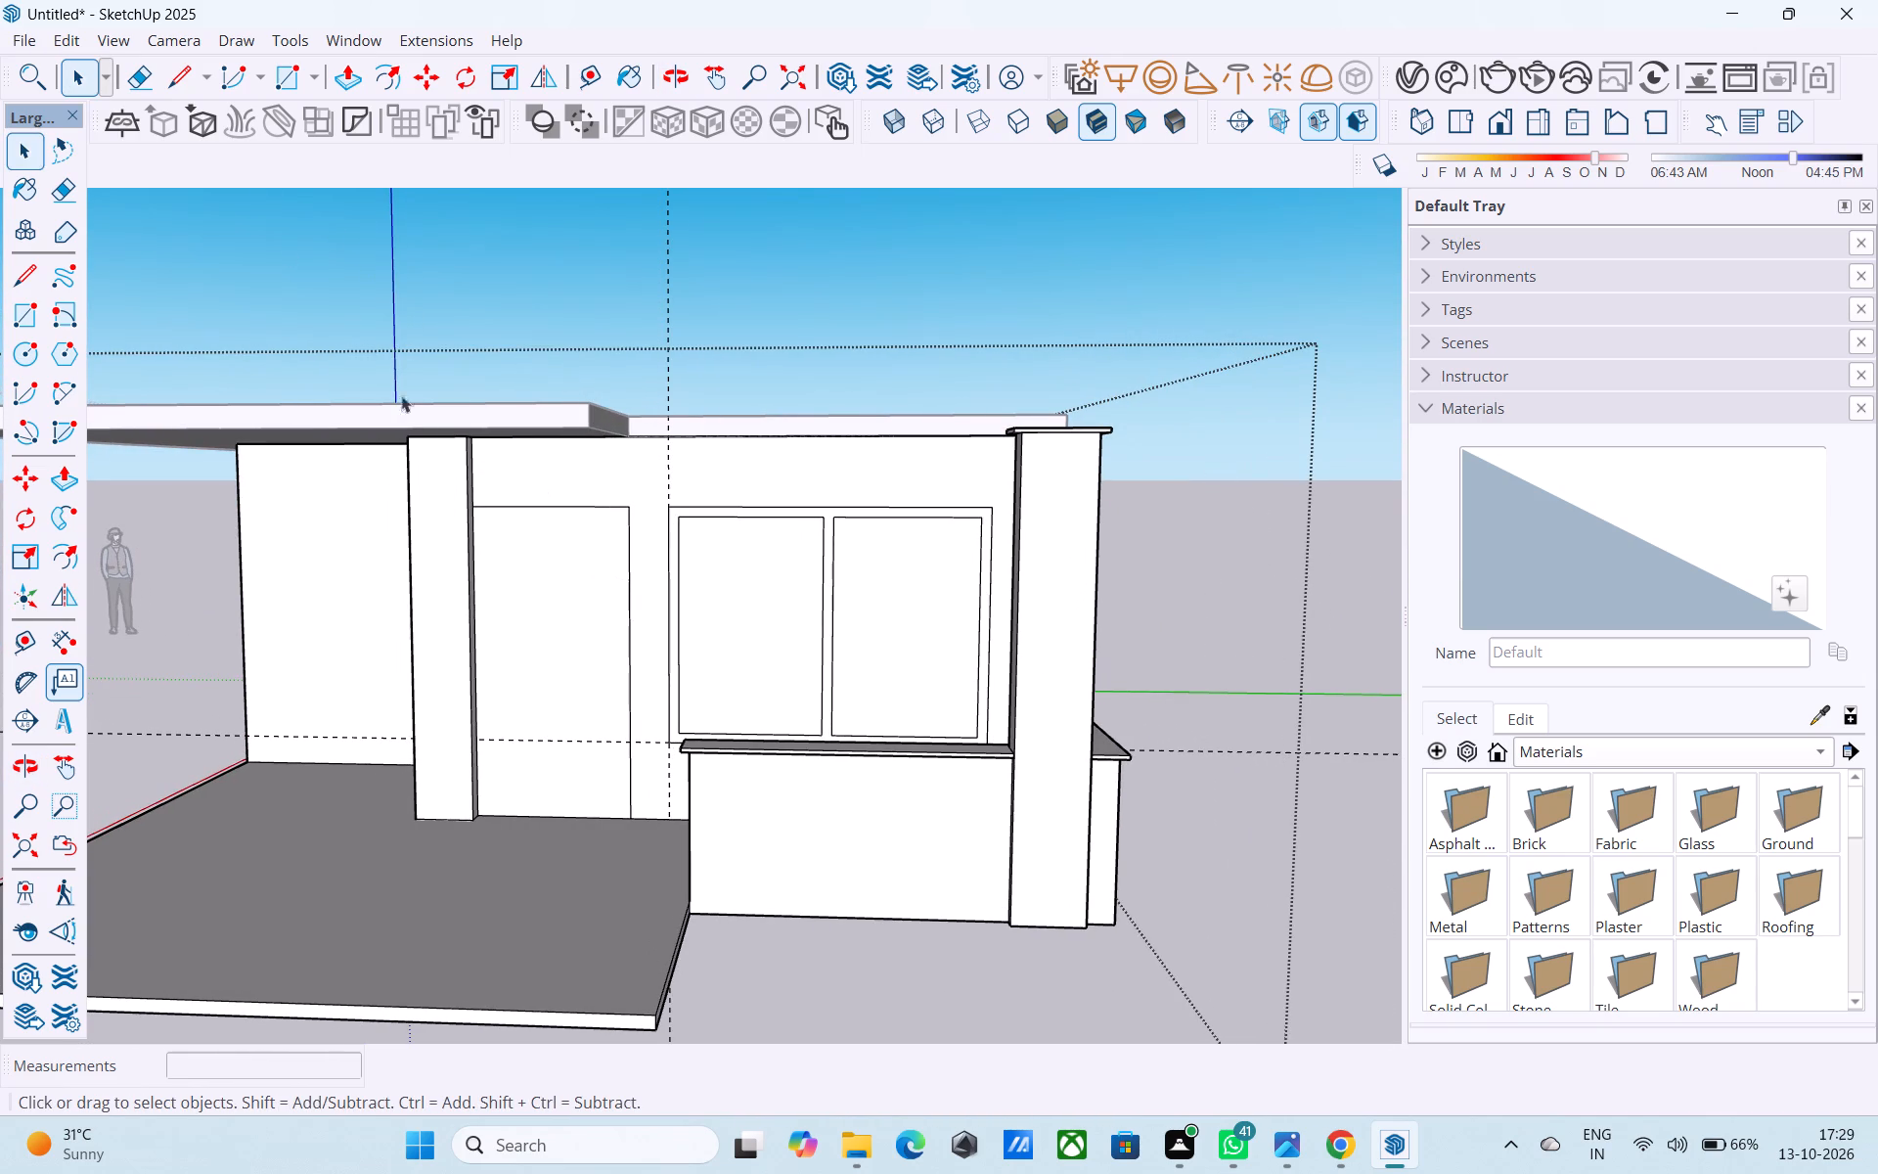
middle_click_drag(509, 528, 499, 553)
Save the model in the Downloads folder under the file name i pro 32f.
key("ctrl+s")
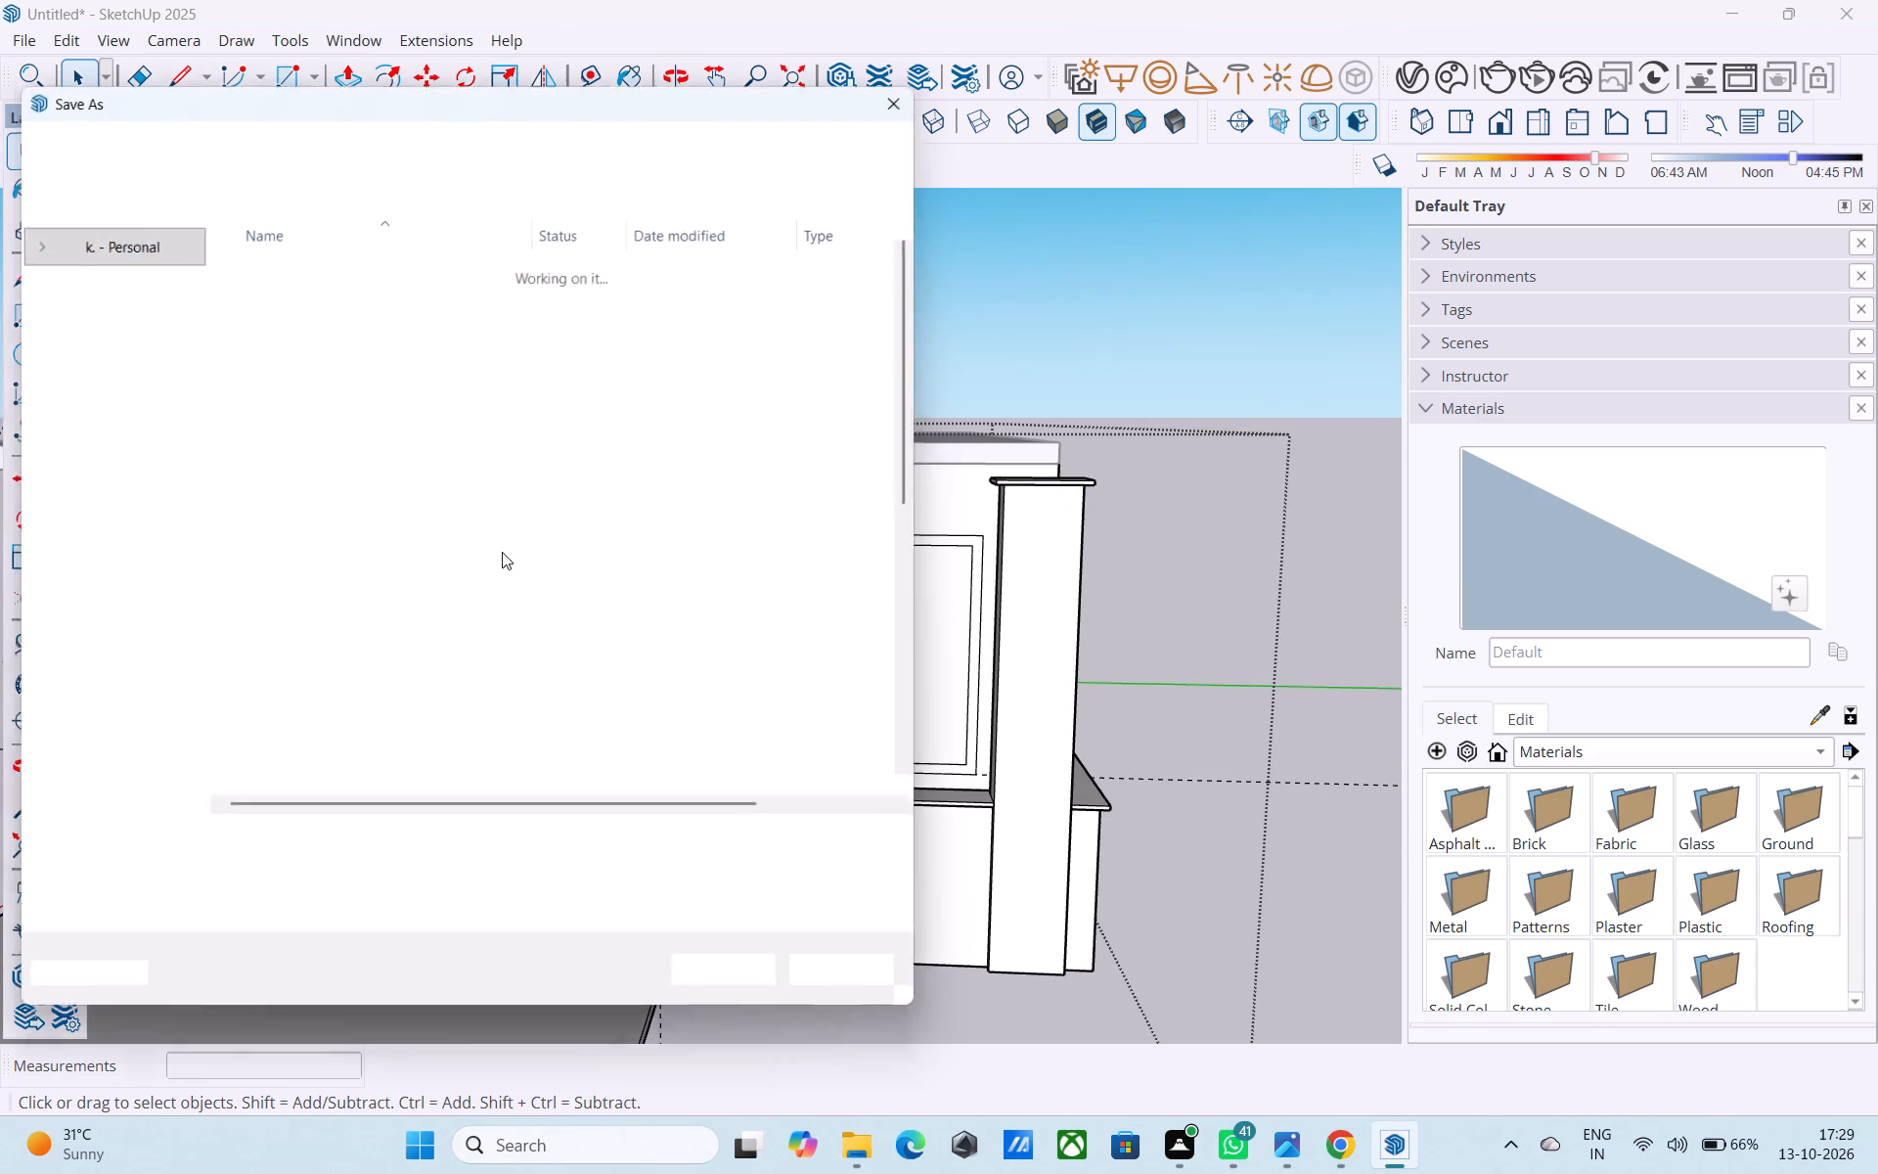
left_click(102, 366)
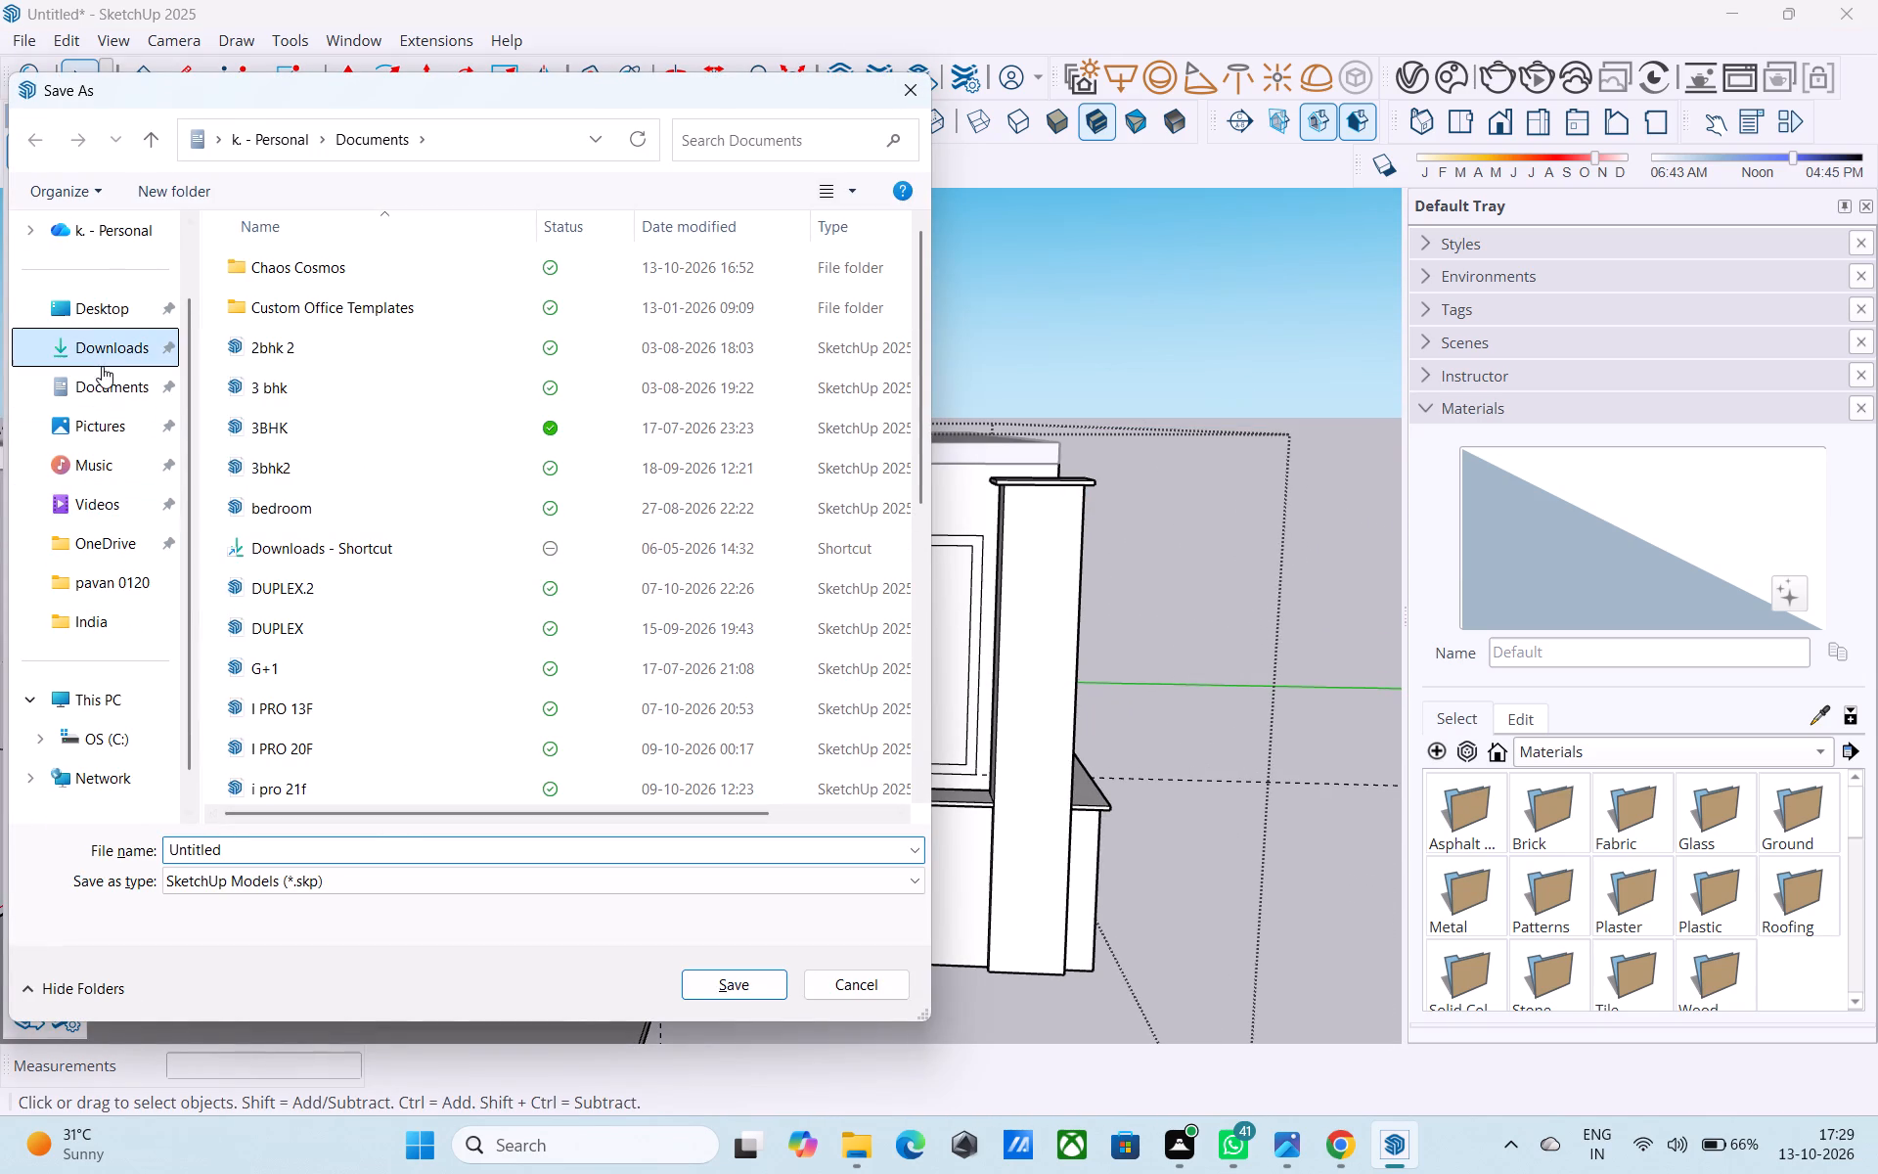
left_click(257, 840)
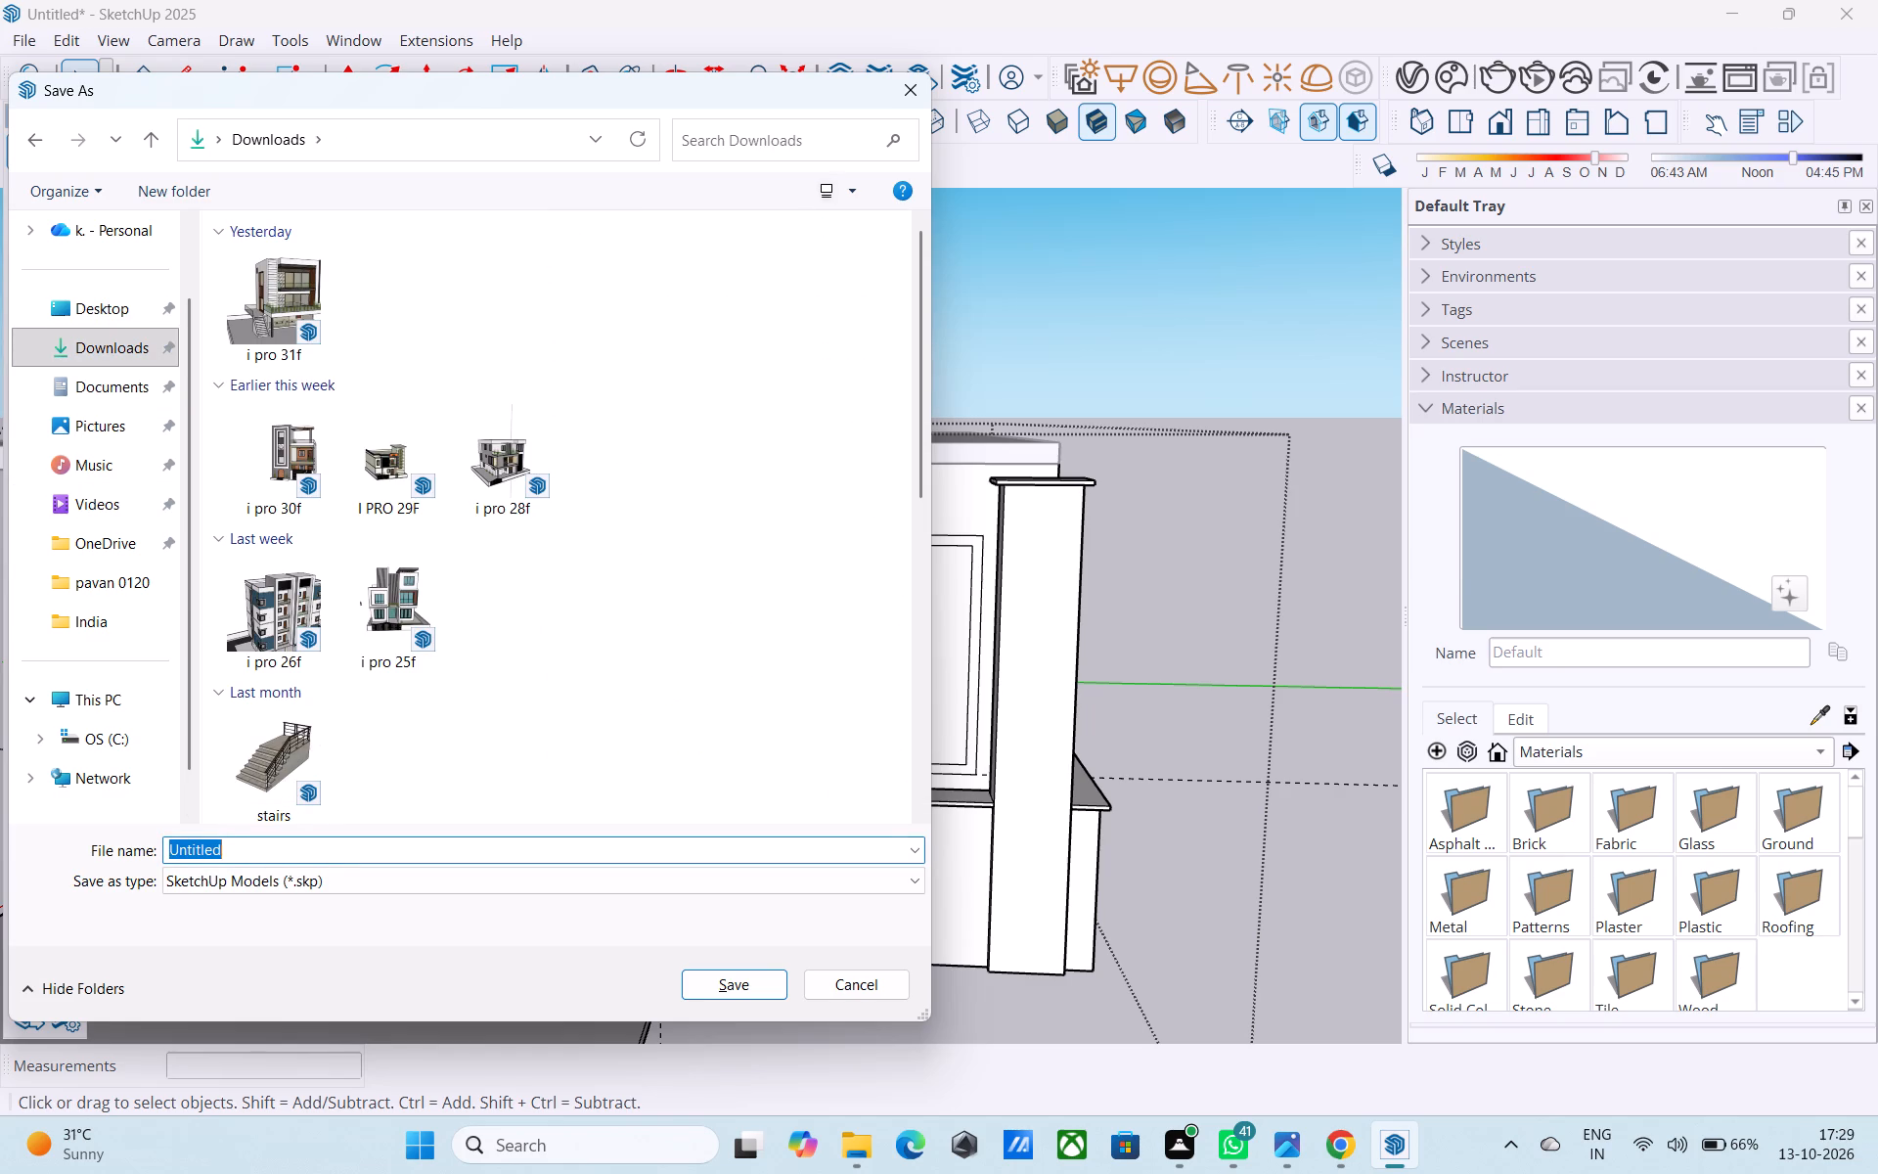
type("i pro")
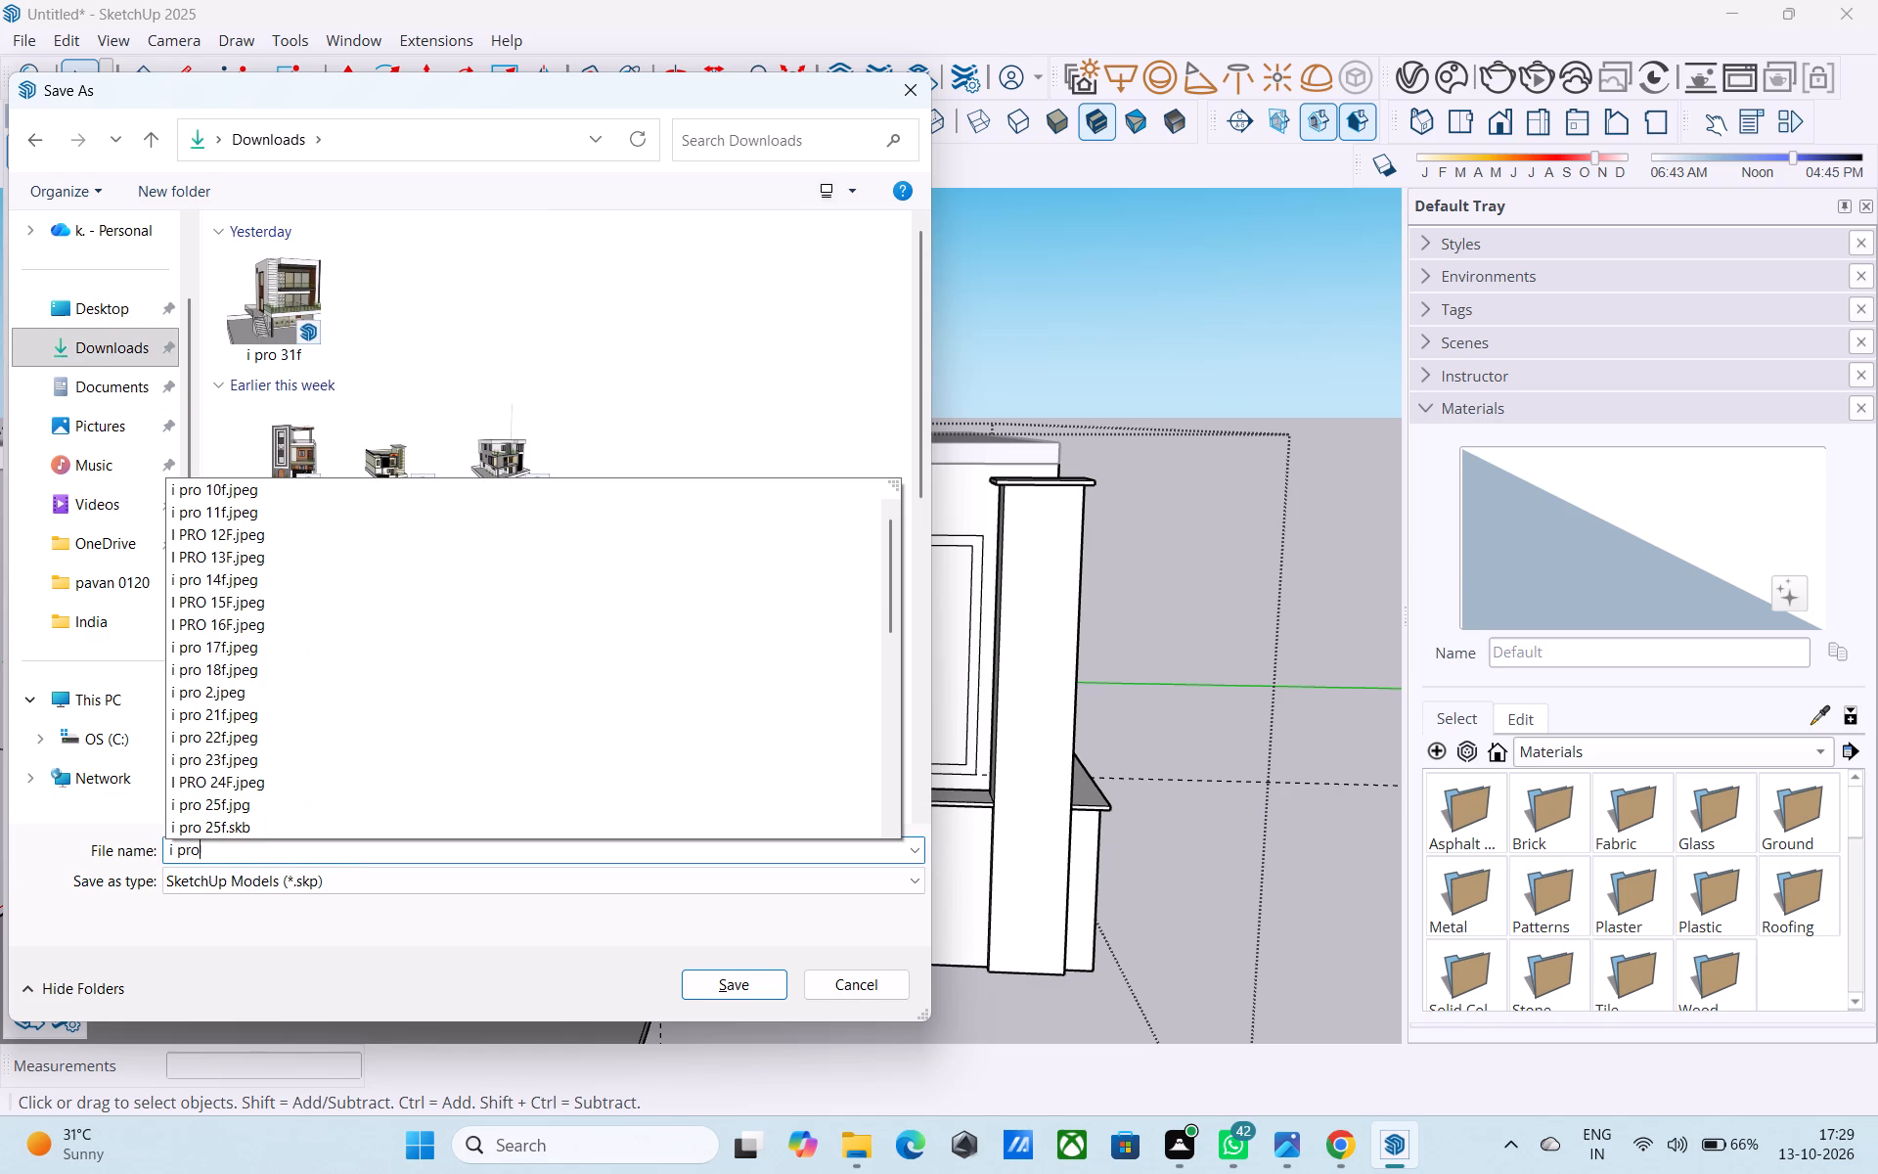
key("space")
type("32f")
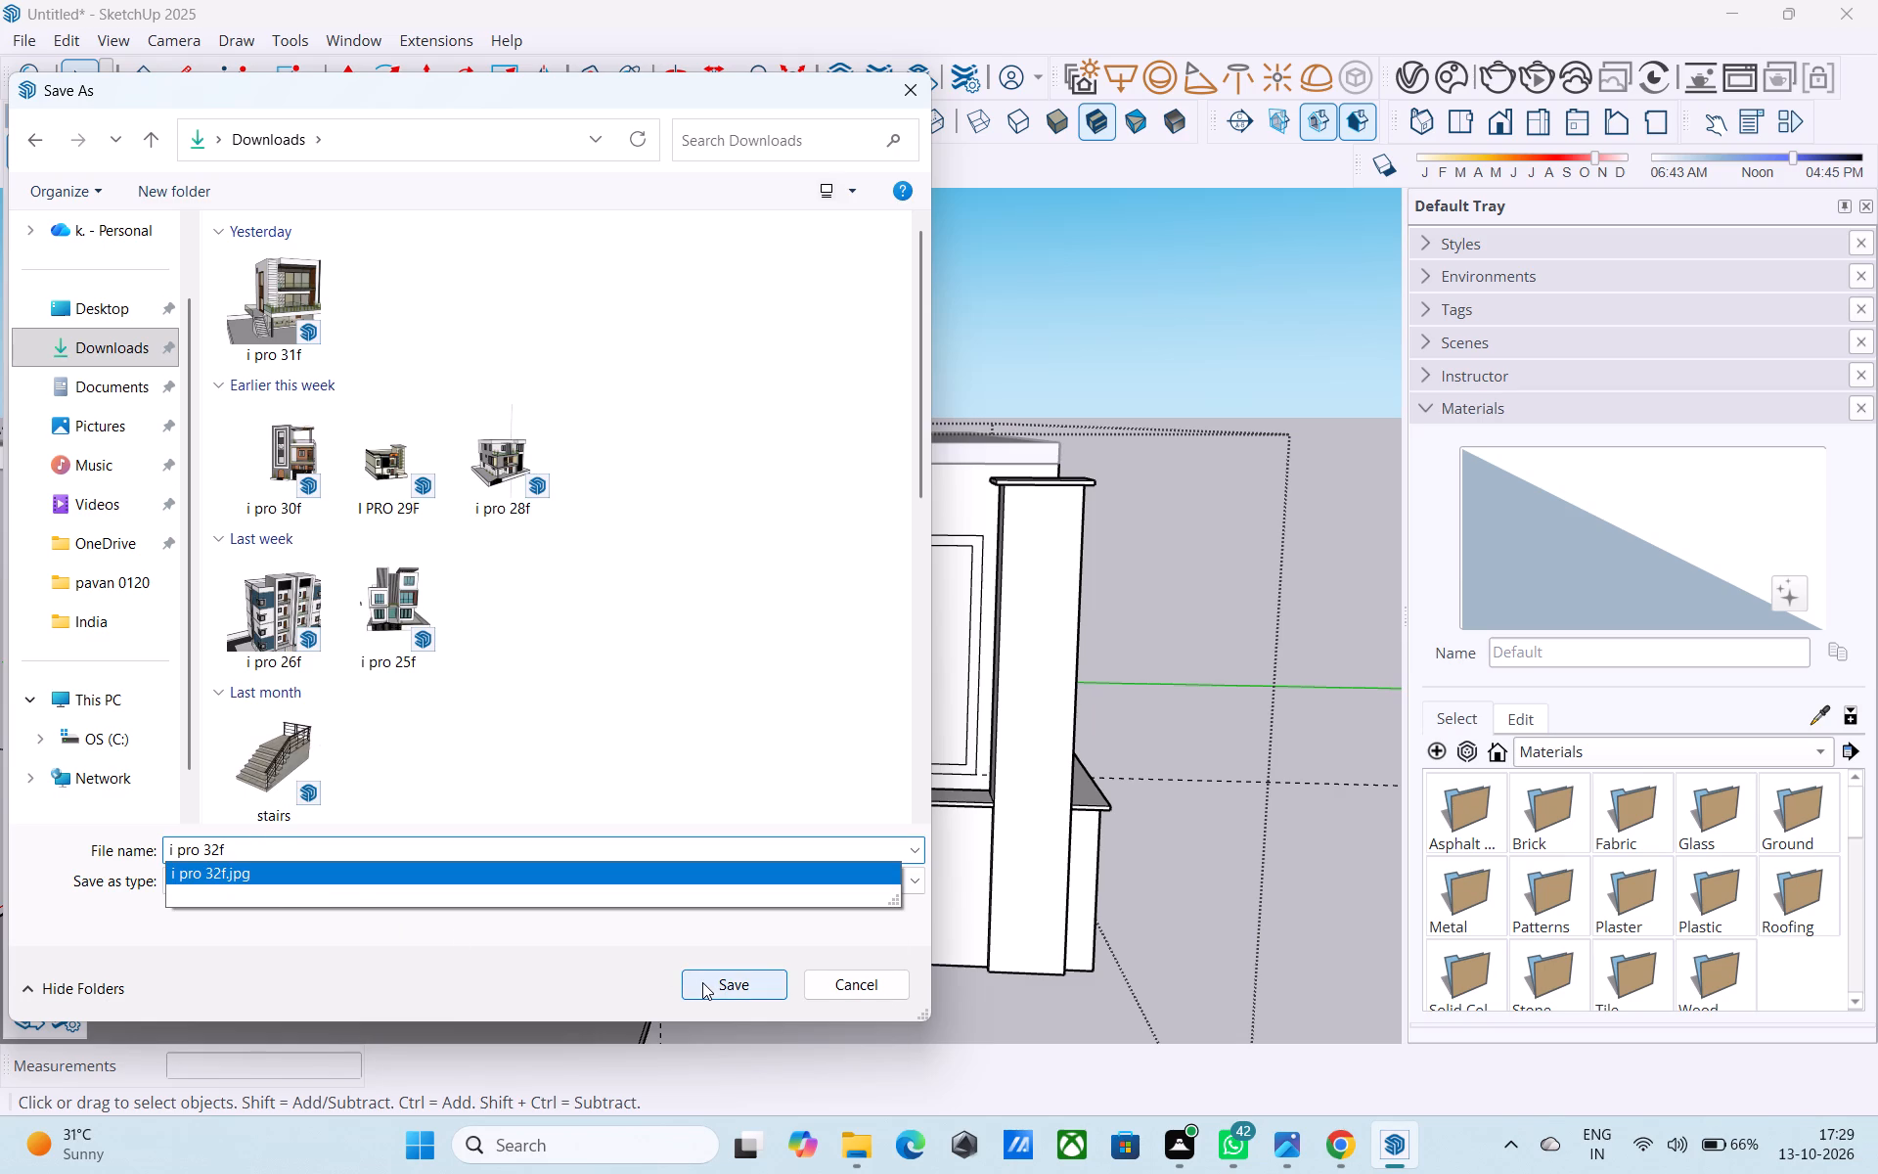
left_click(369, 842)
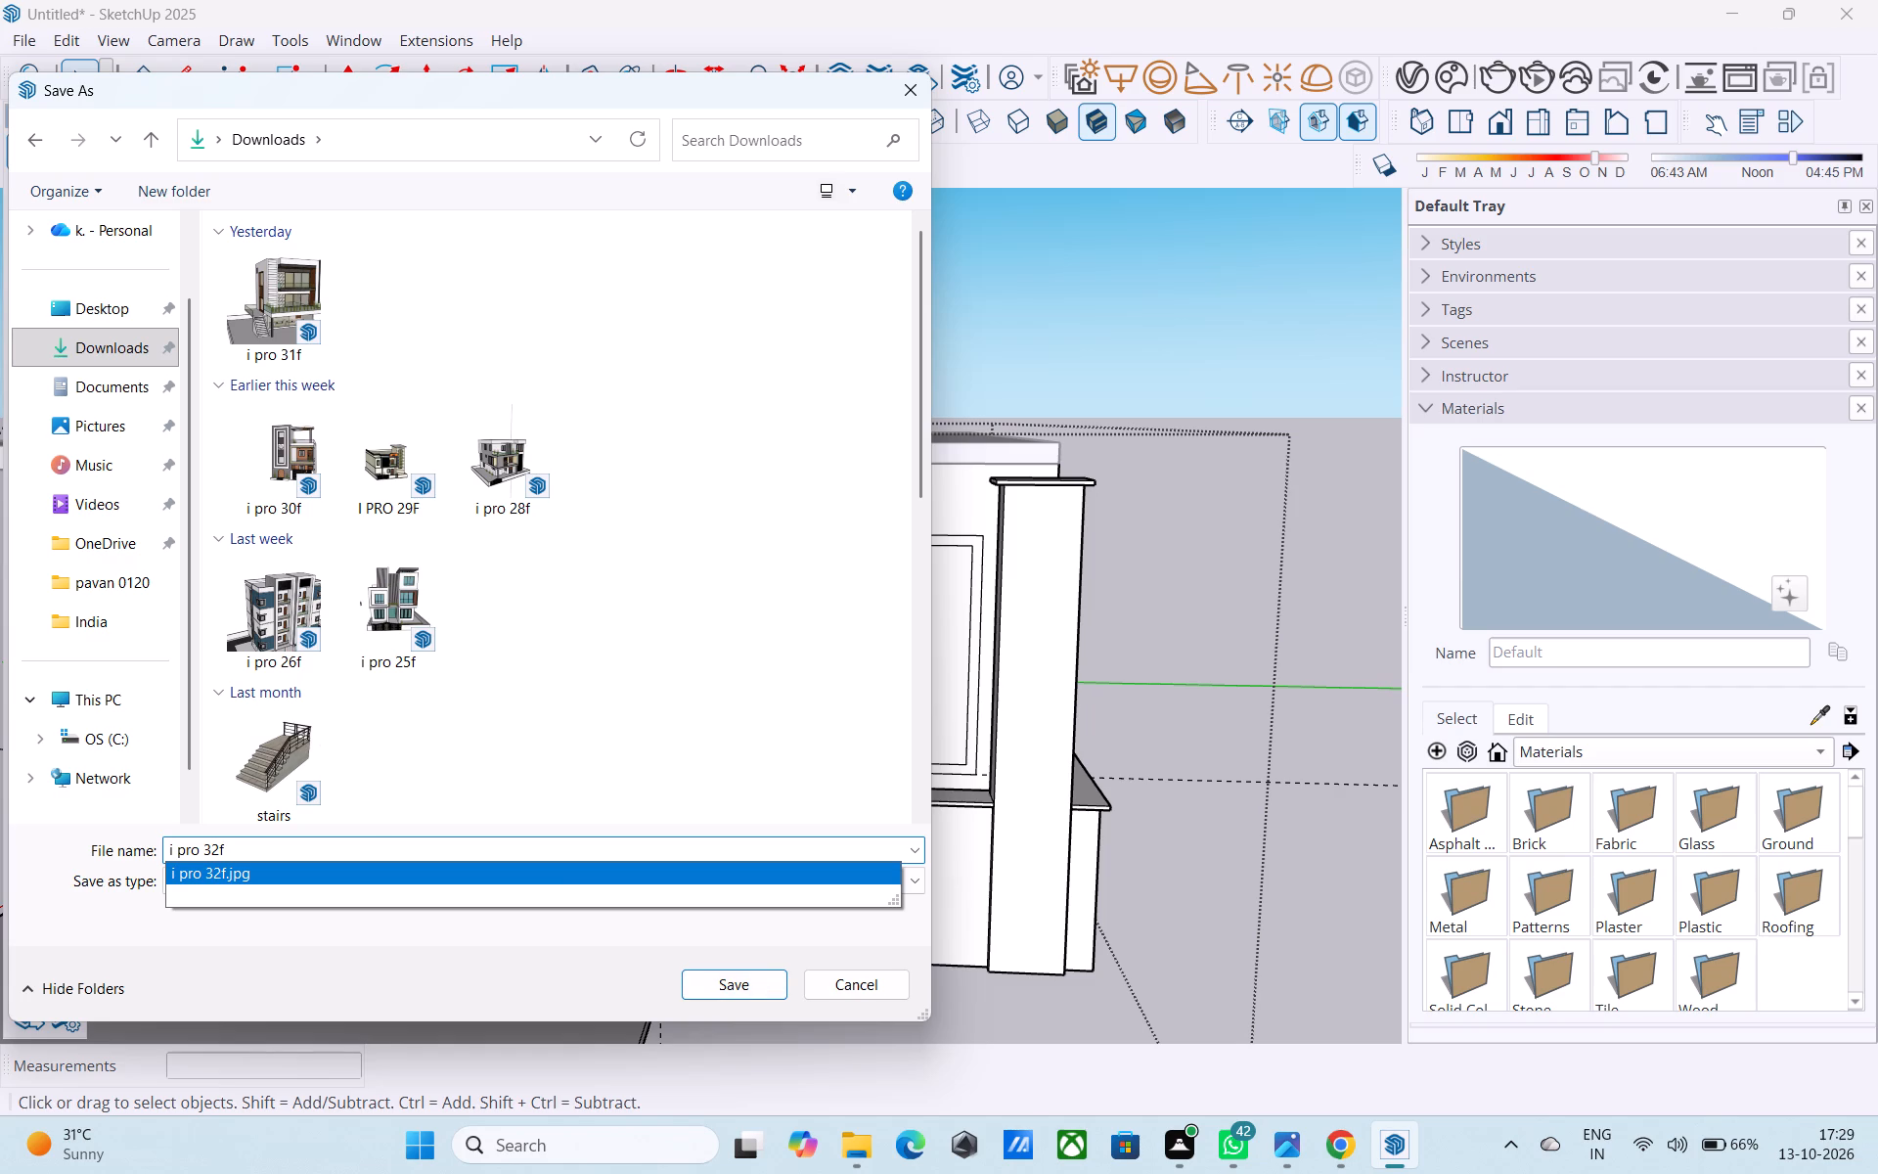
left_click(363, 851)
left_click(326, 853)
left_click(734, 994)
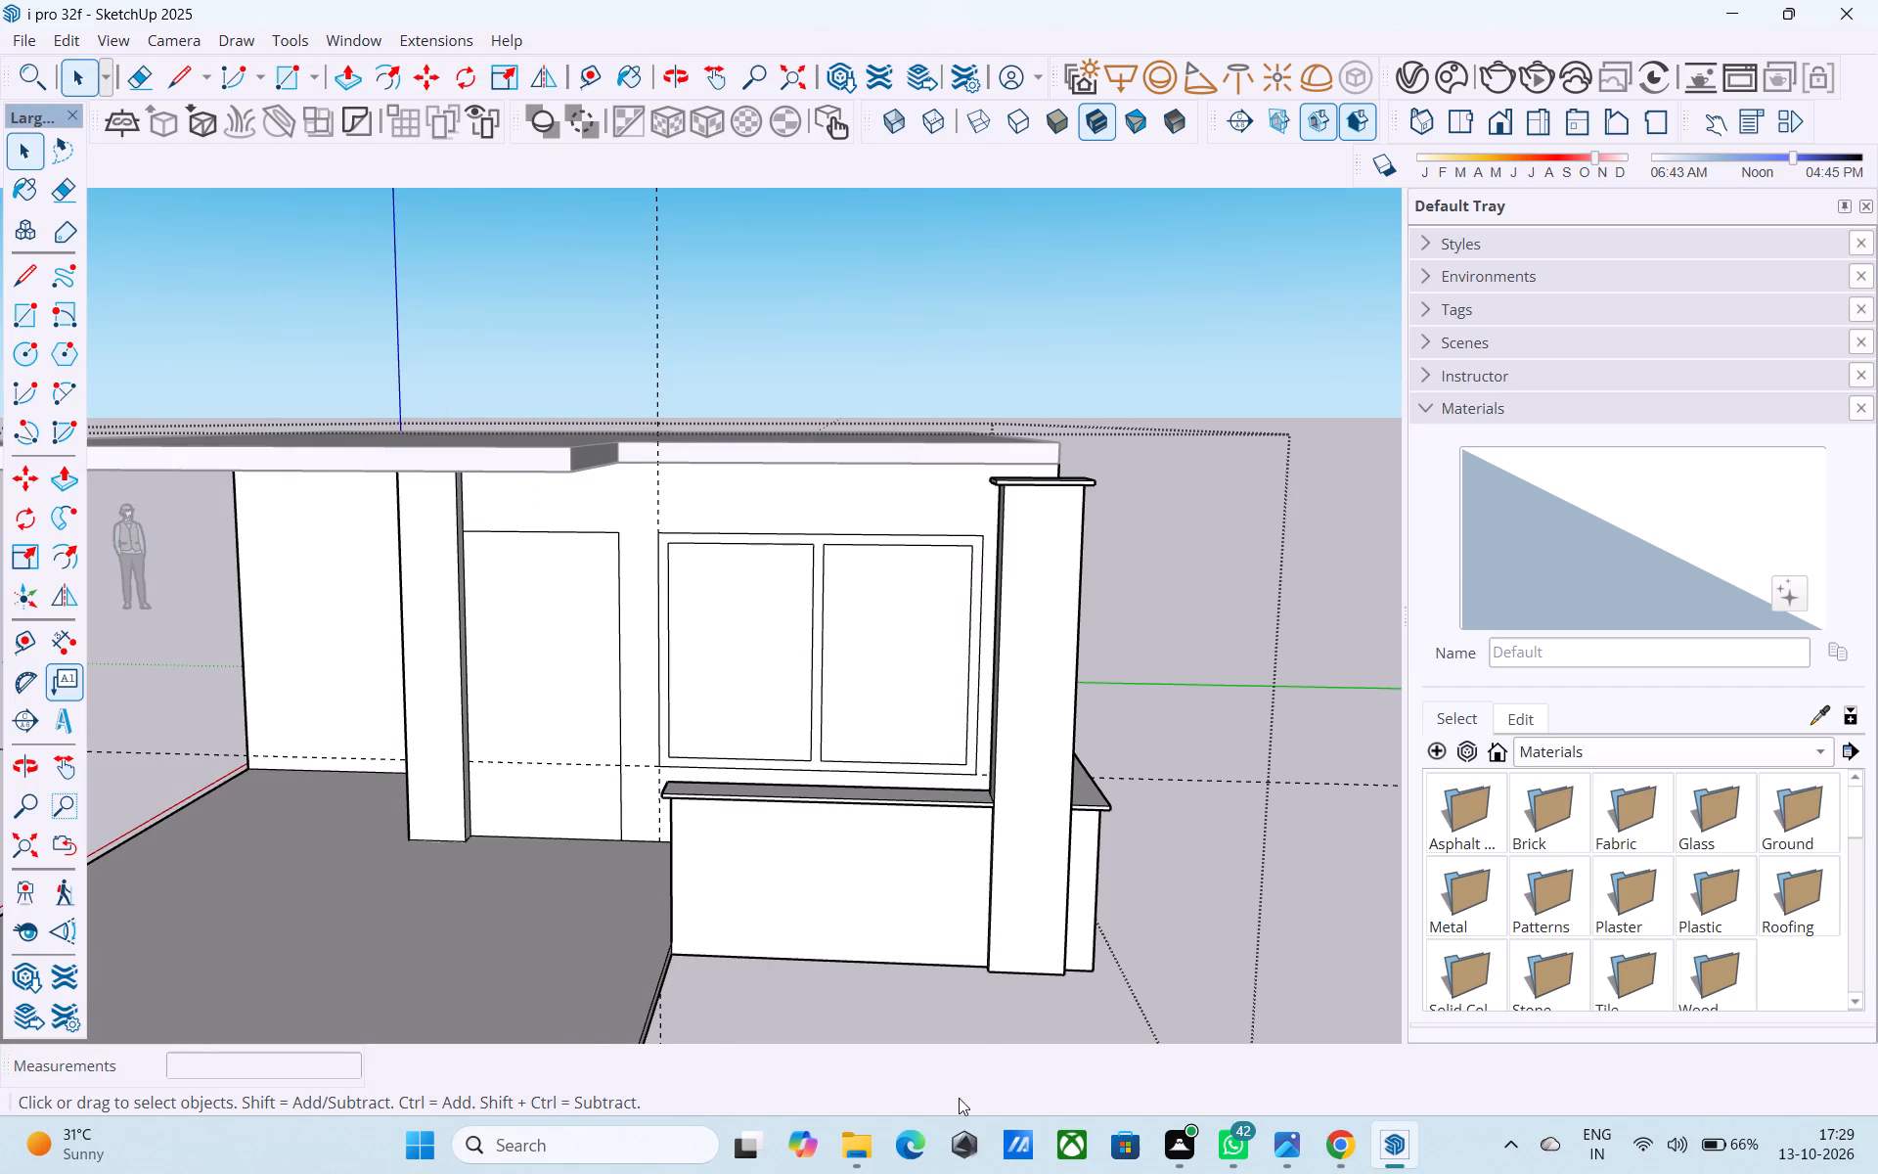
key("ctrl+s")
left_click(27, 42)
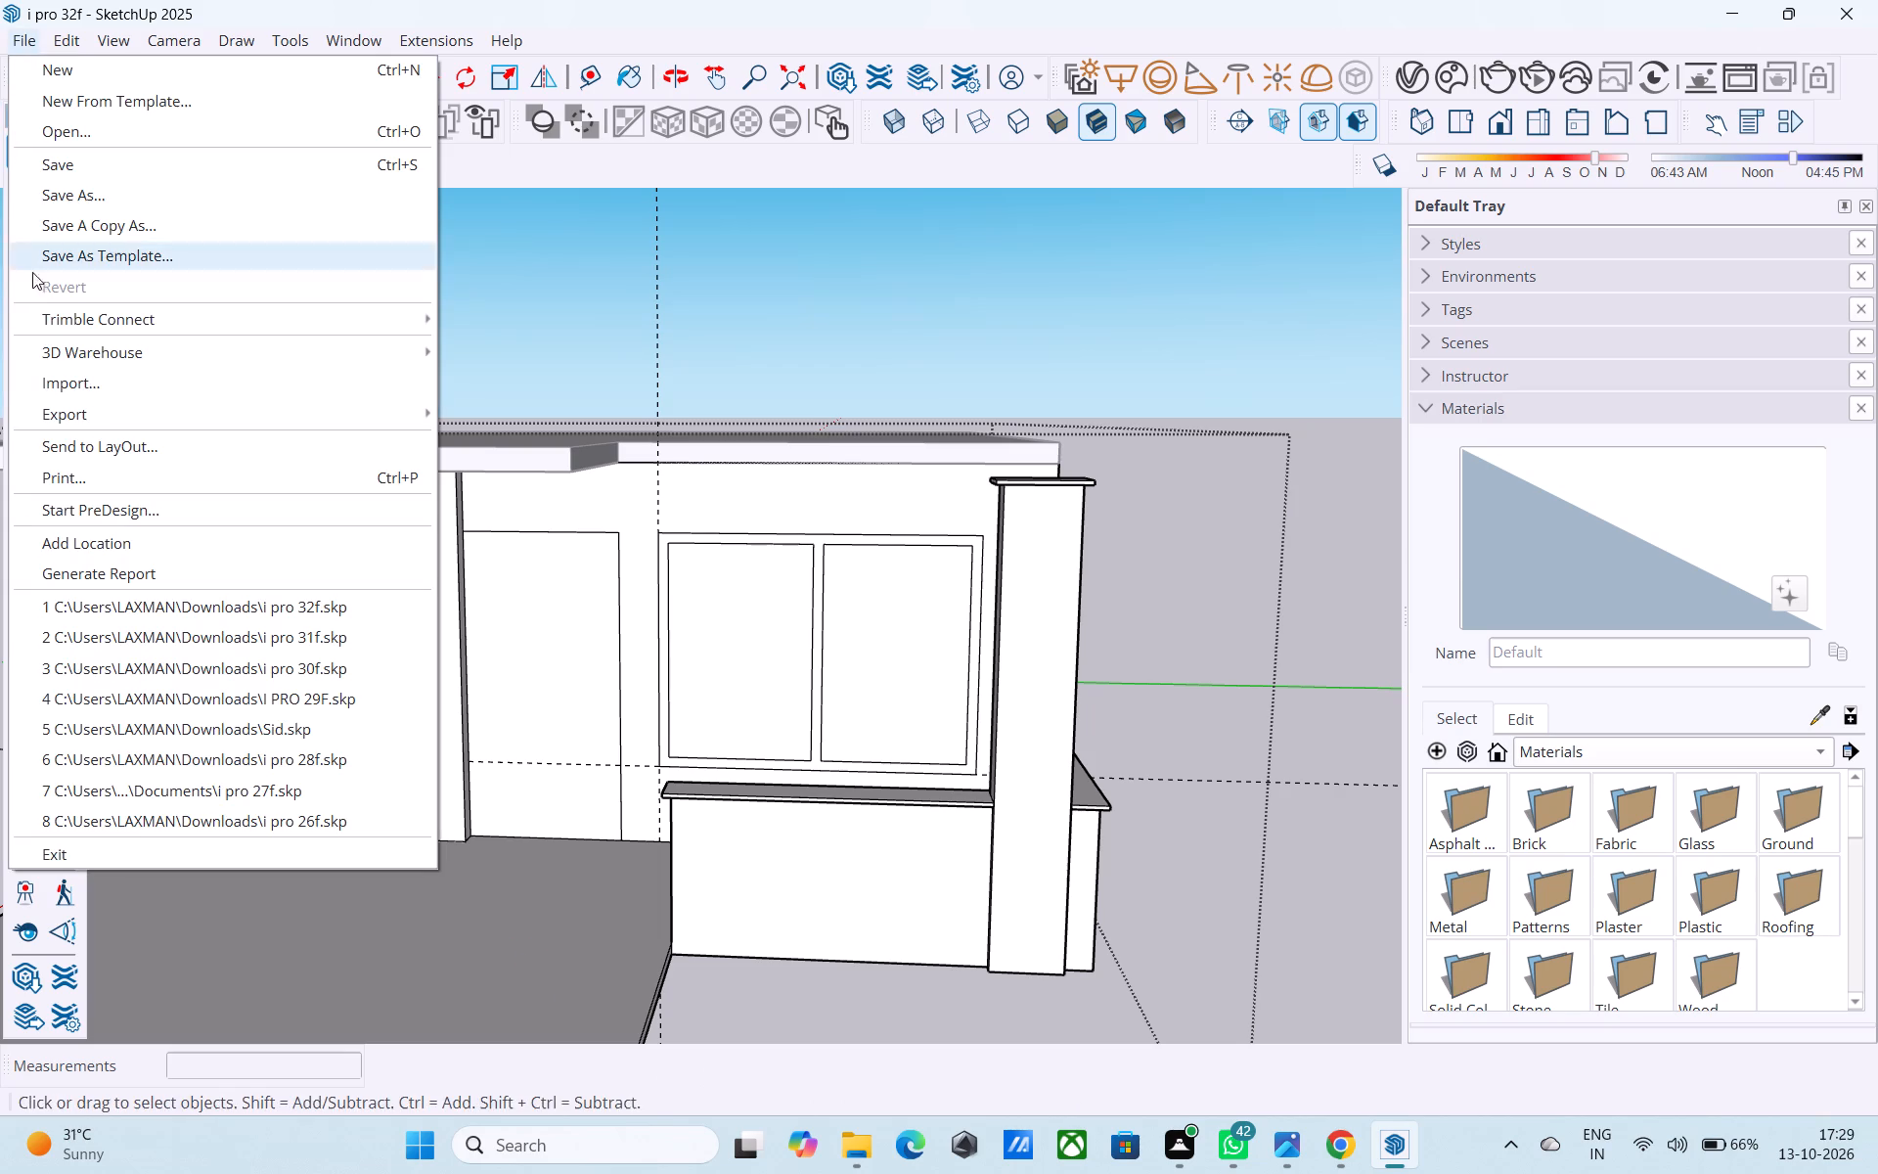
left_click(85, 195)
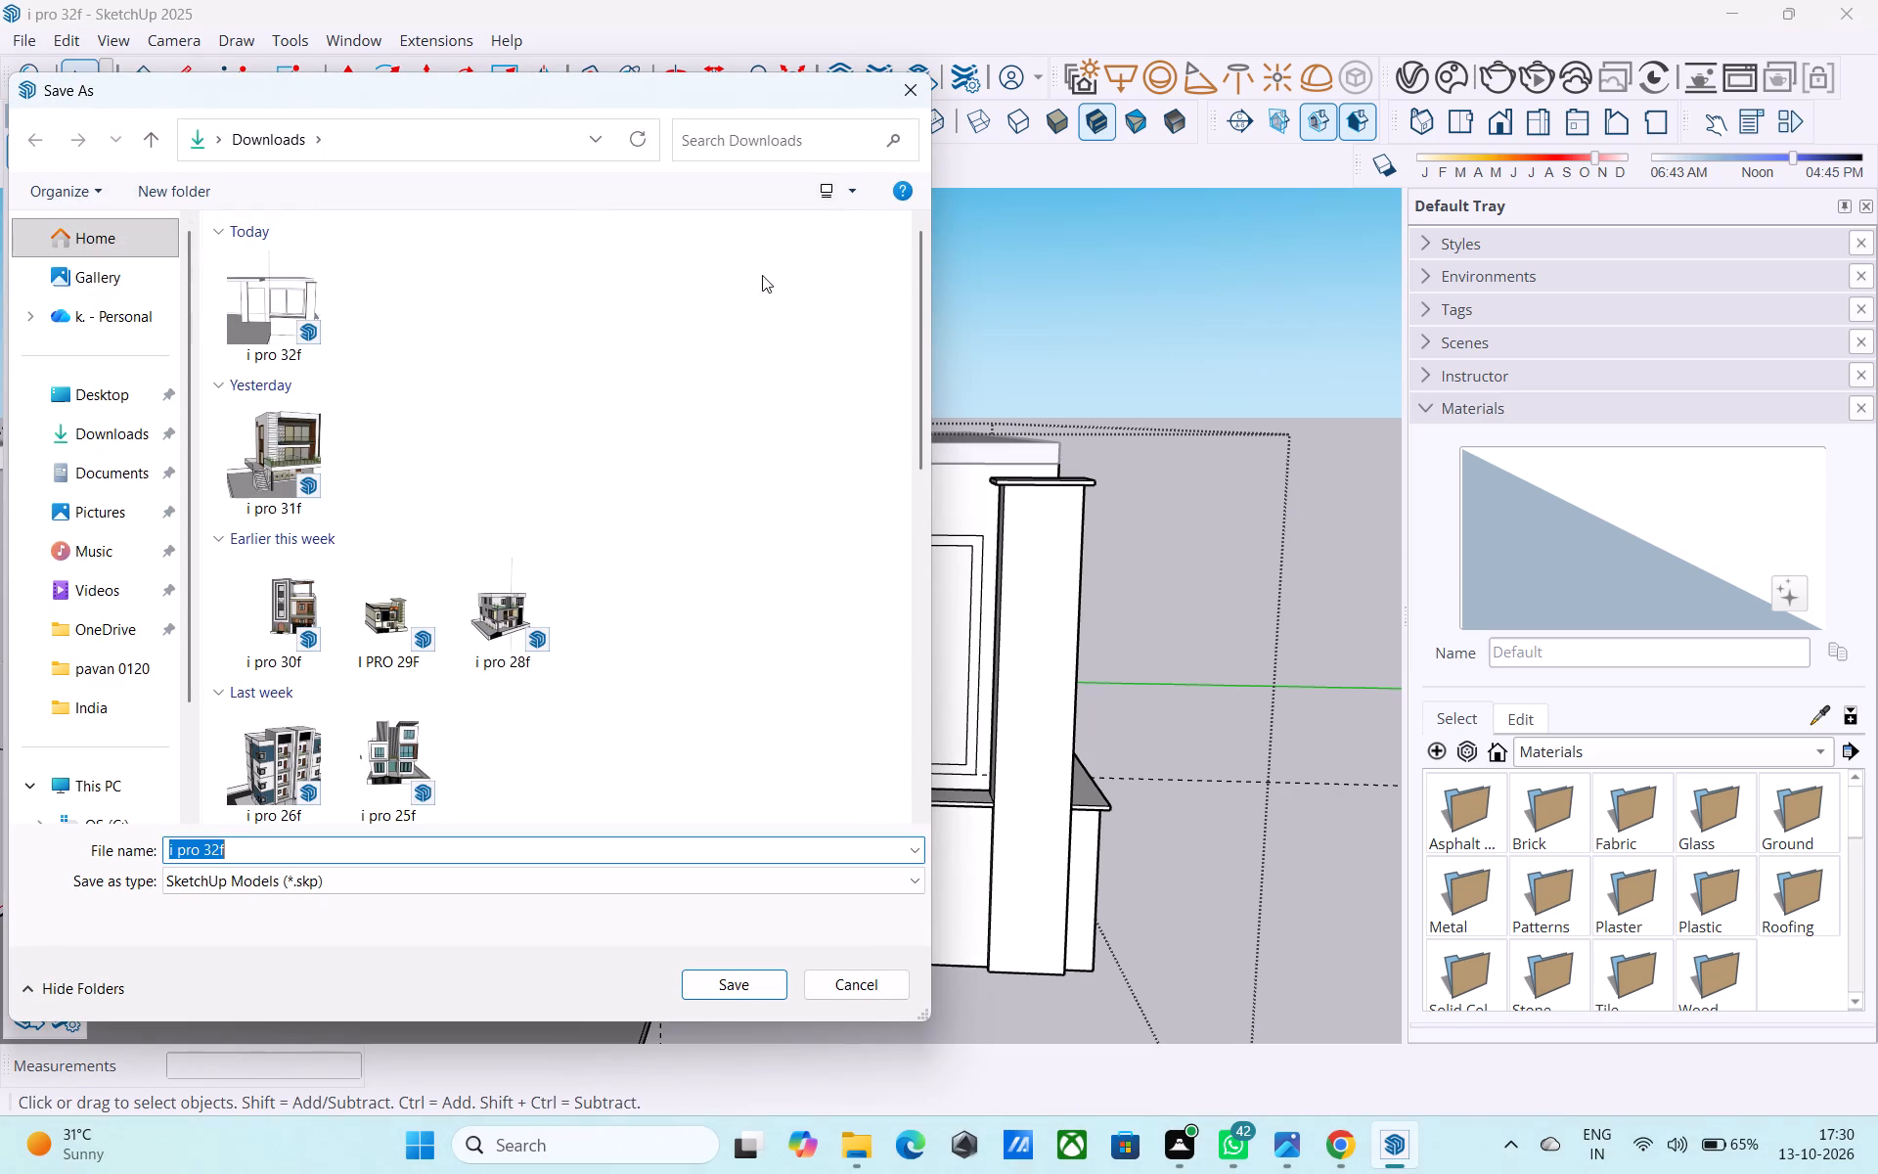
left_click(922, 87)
Inside the house group, draw a 23' 6" by 23' 6" rectangle across the underside to close the open bottoms of both rooms.
middle_click_drag(1101, 566, 1090, 561)
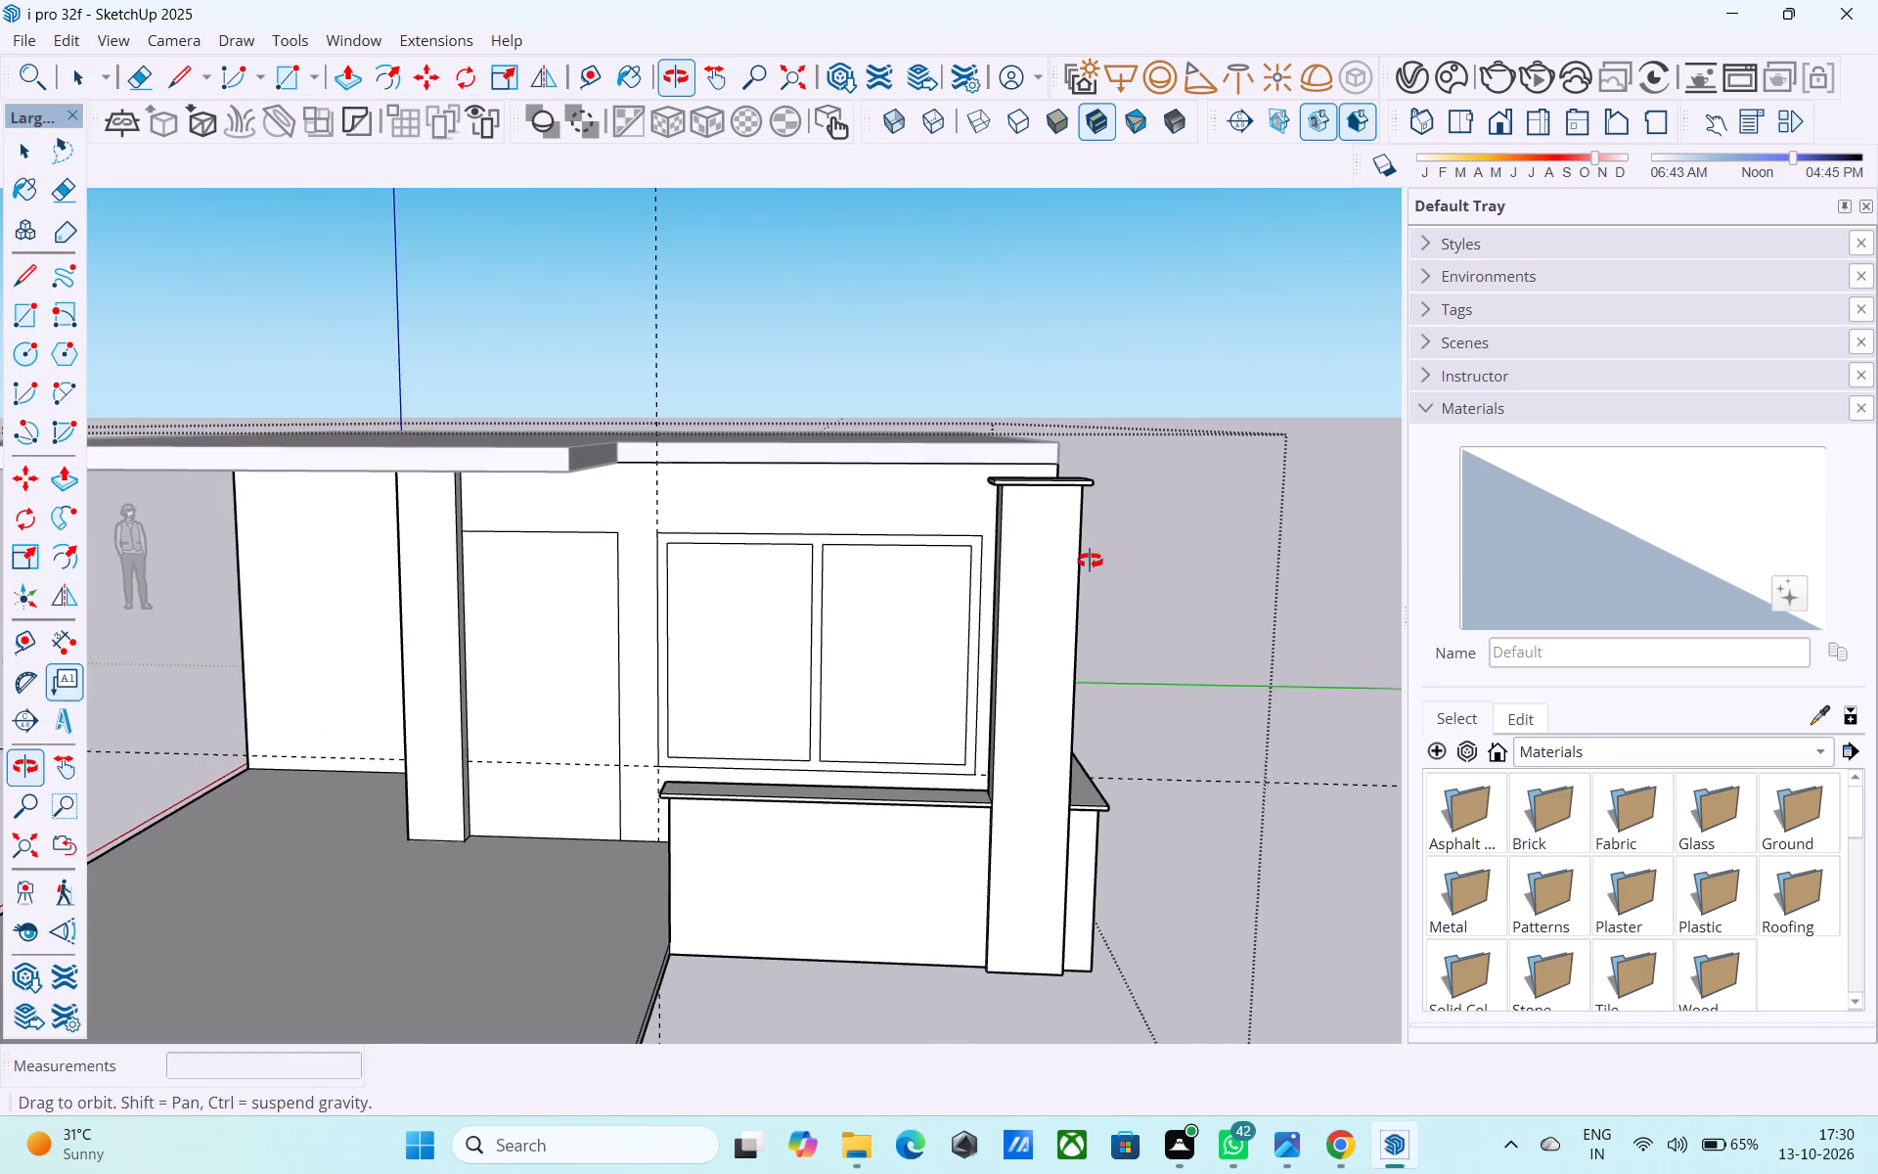
middle_click_drag(1090, 561, 1051, 533)
scroll(1086, 539, "down", 5)
middle_click_drag(908, 565, 1011, 436)
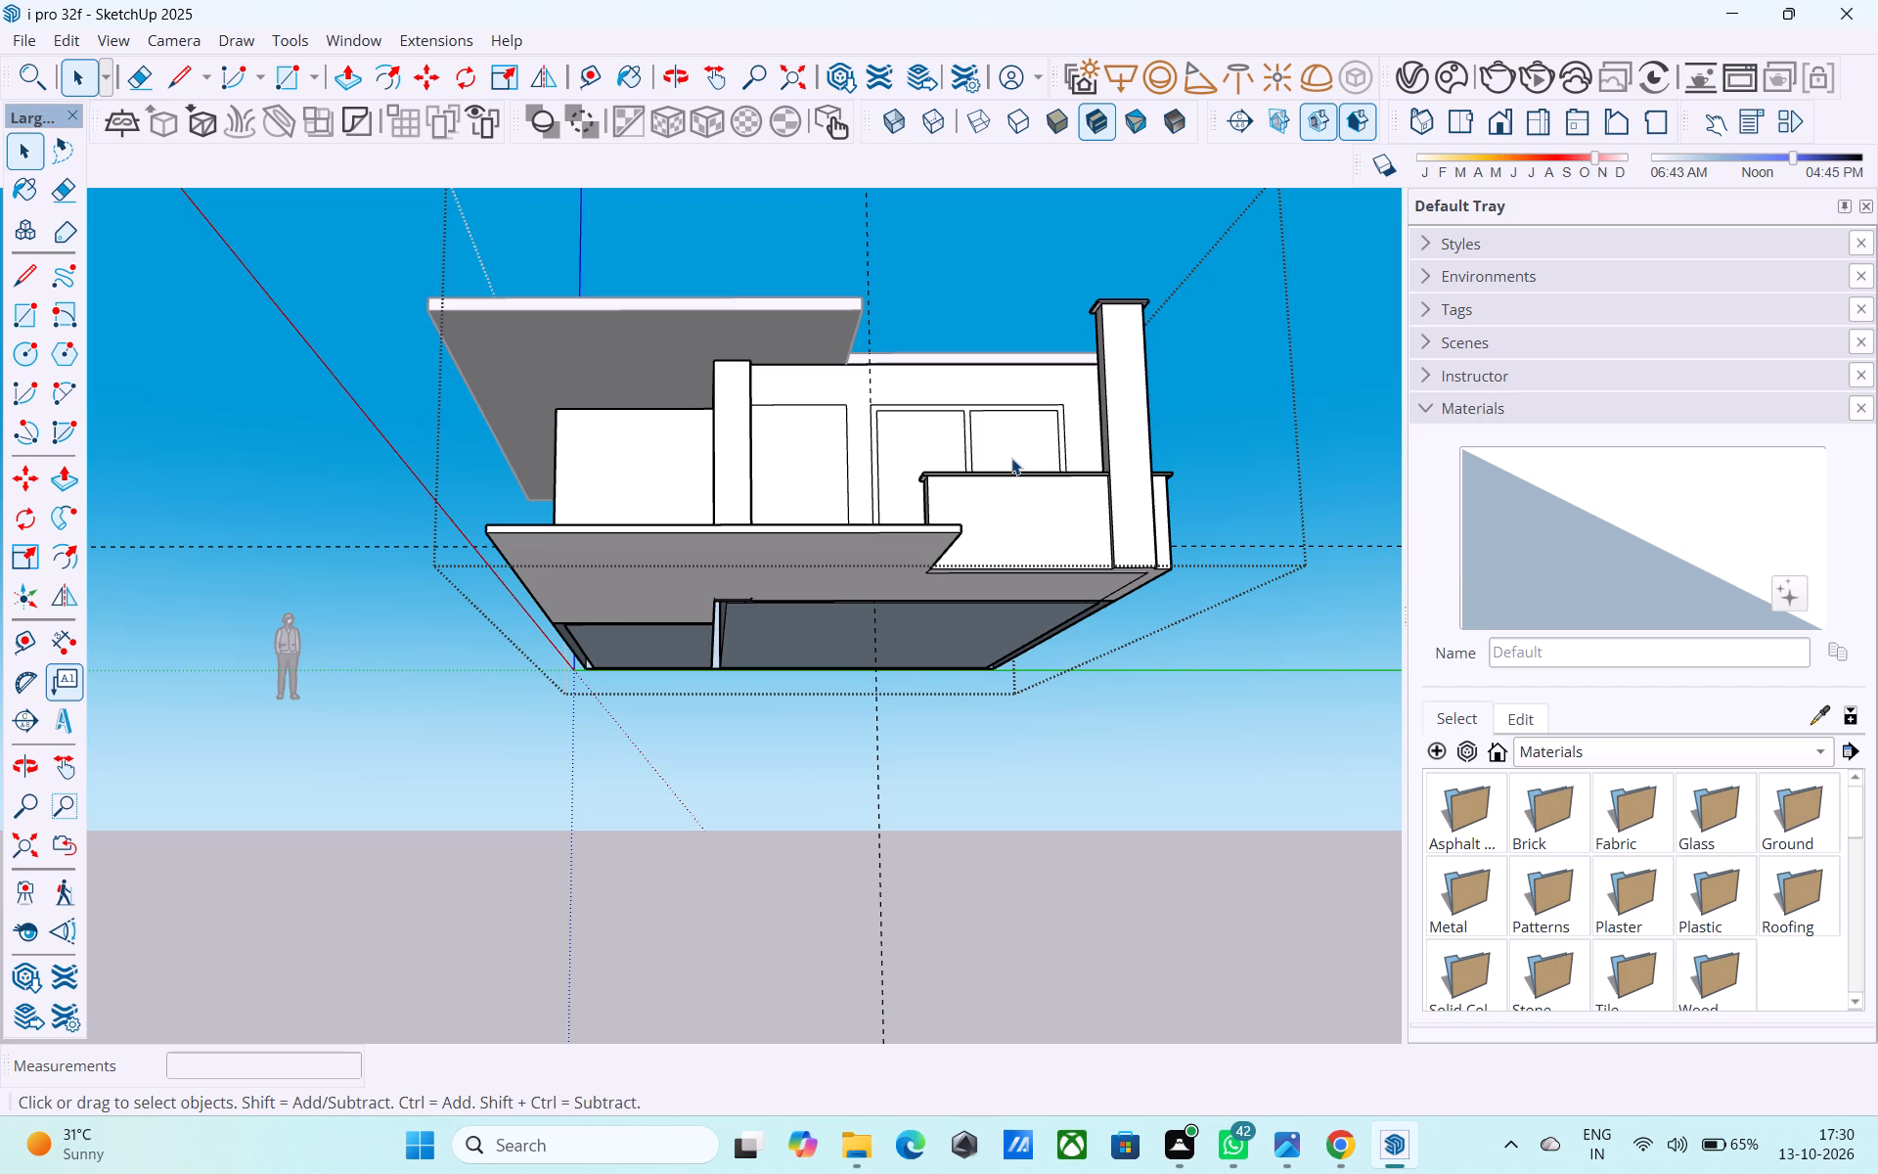
key("space")
left_click(1221, 727)
middle_click_drag(1107, 626, 1102, 675, "shift")
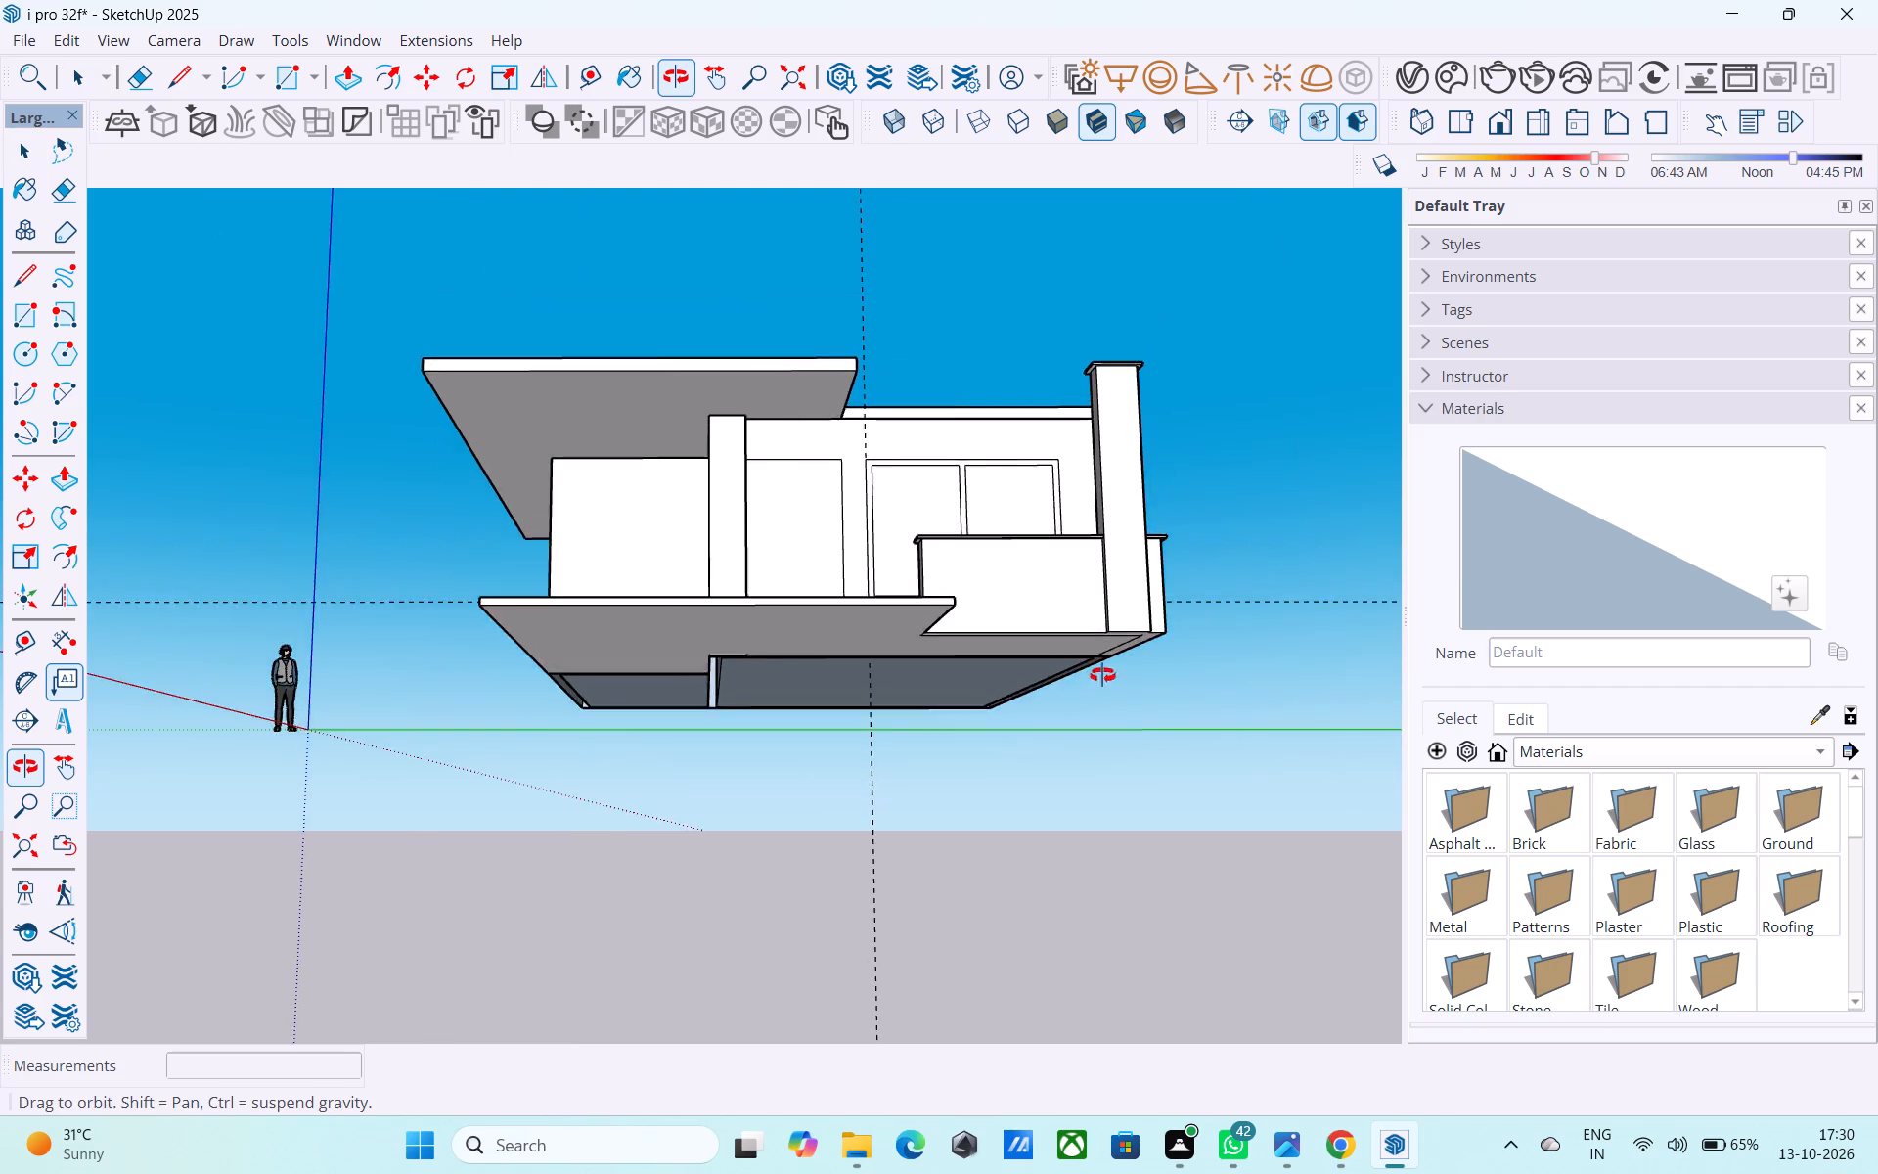
middle_click_drag(1102, 675, 1059, 328, "shift")
left_click(834, 629)
middle_click_drag(834, 629, 994, 328)
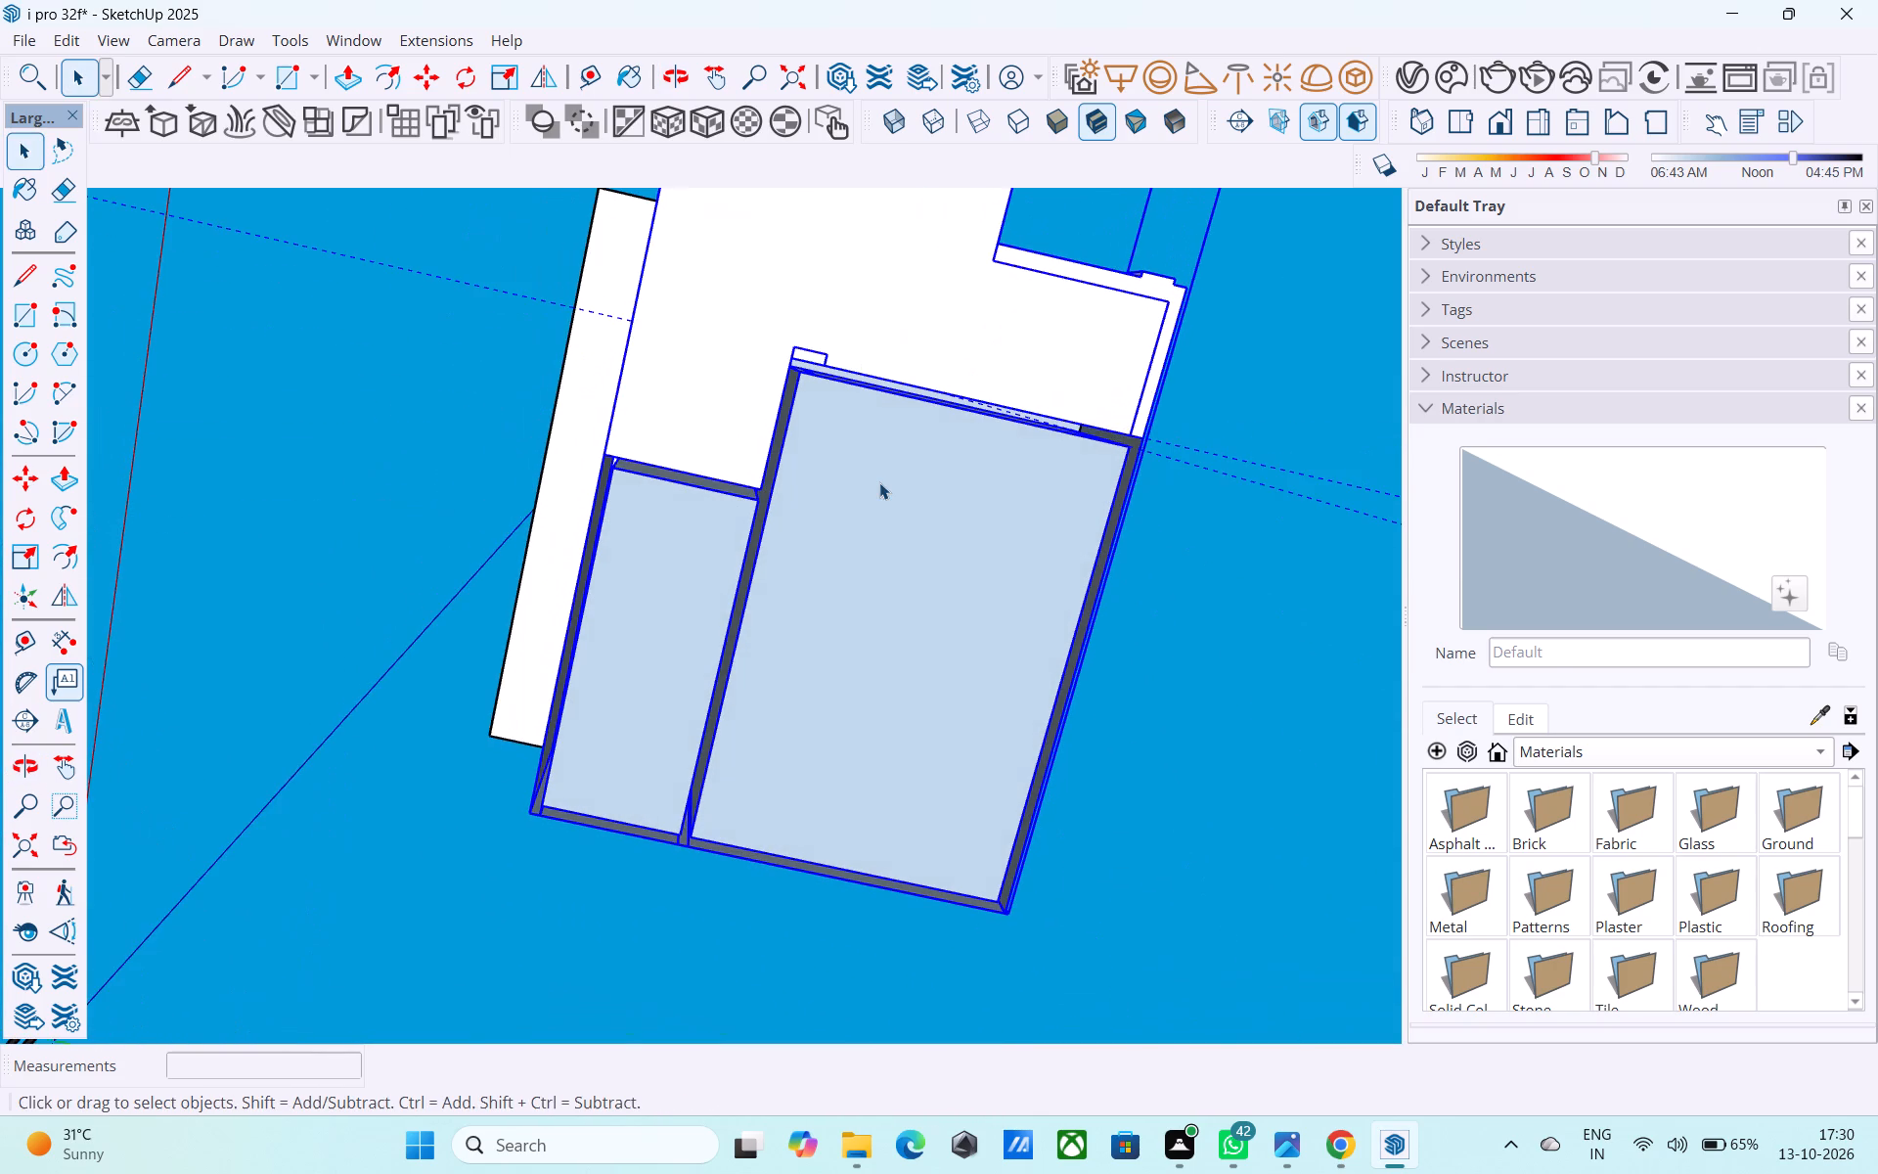
double_click(879, 482)
middle_click_drag(862, 506, 816, 516)
key("r")
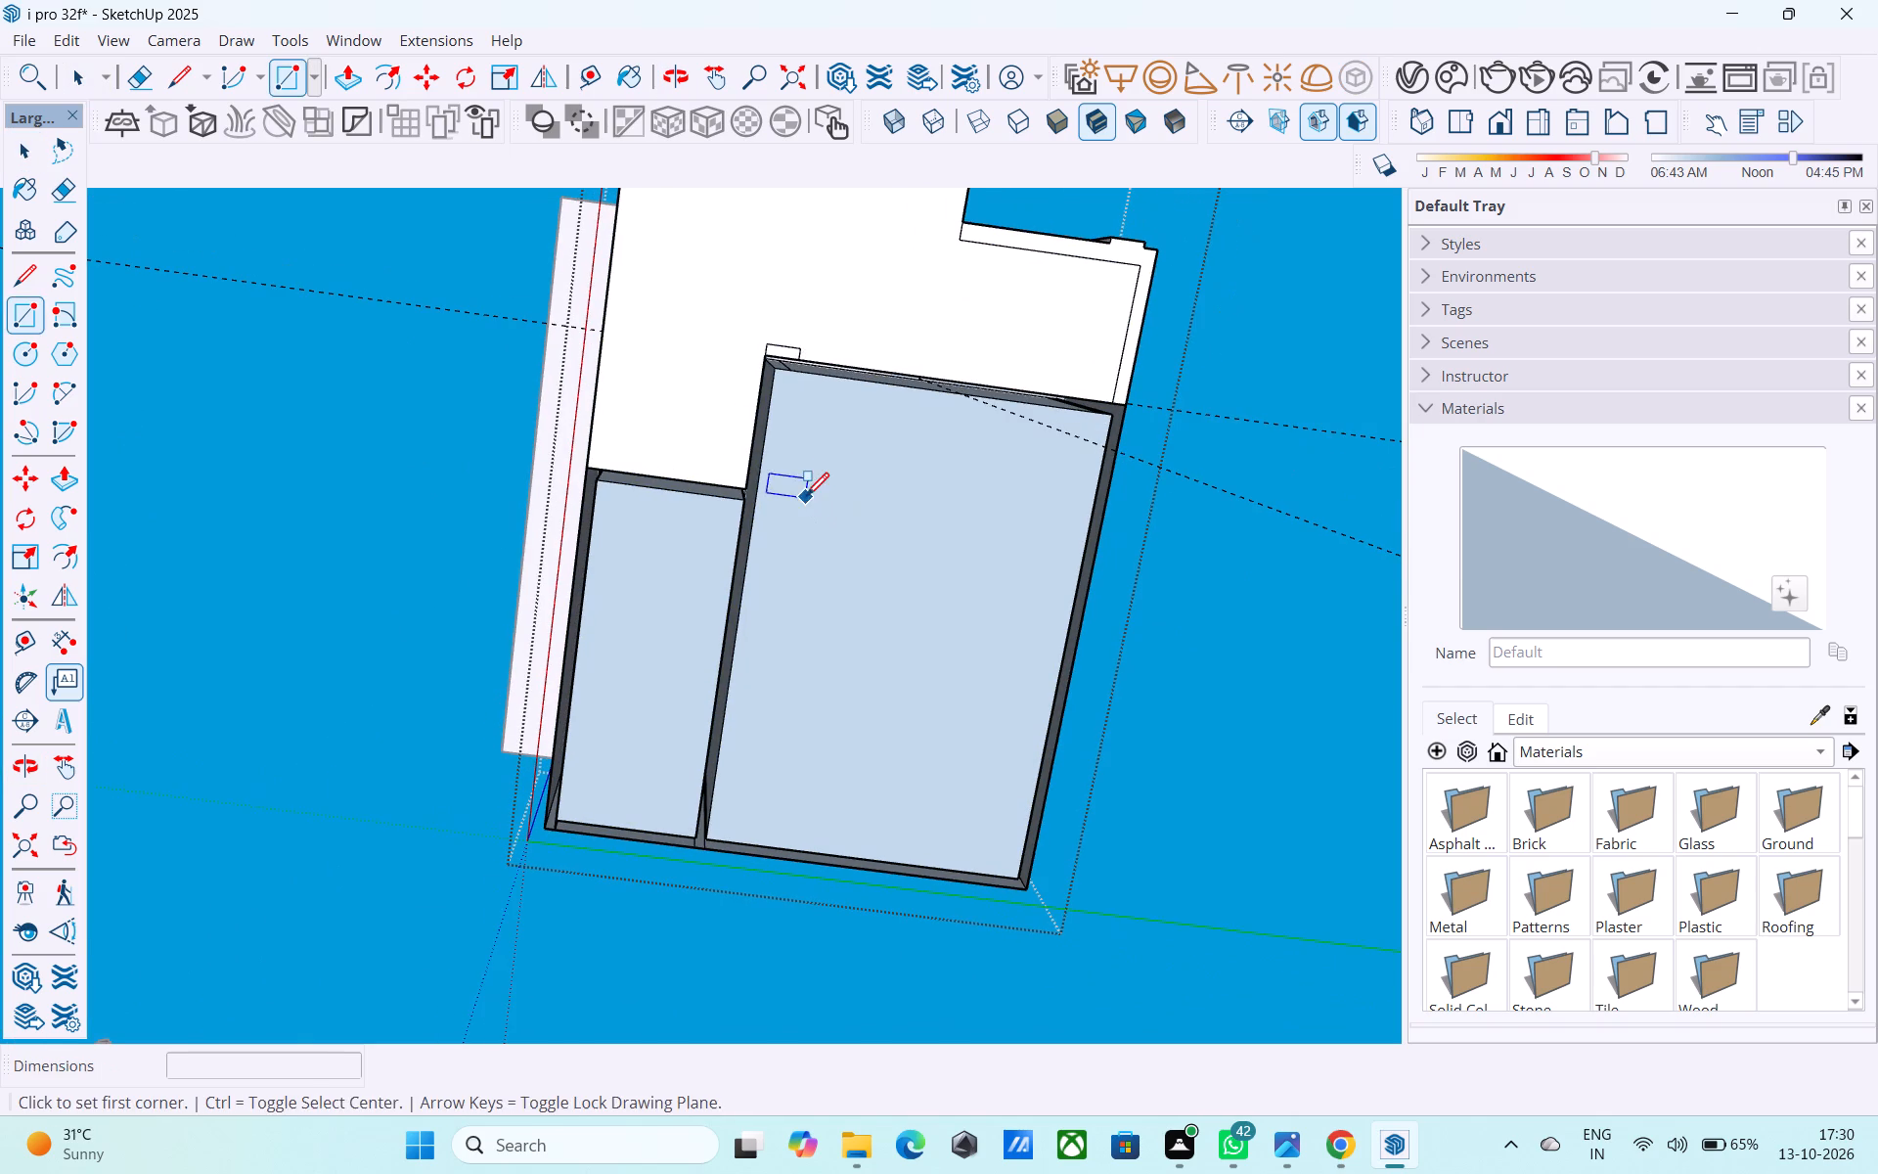
middle_click_drag(835, 477, 813, 479)
left_click(1118, 391)
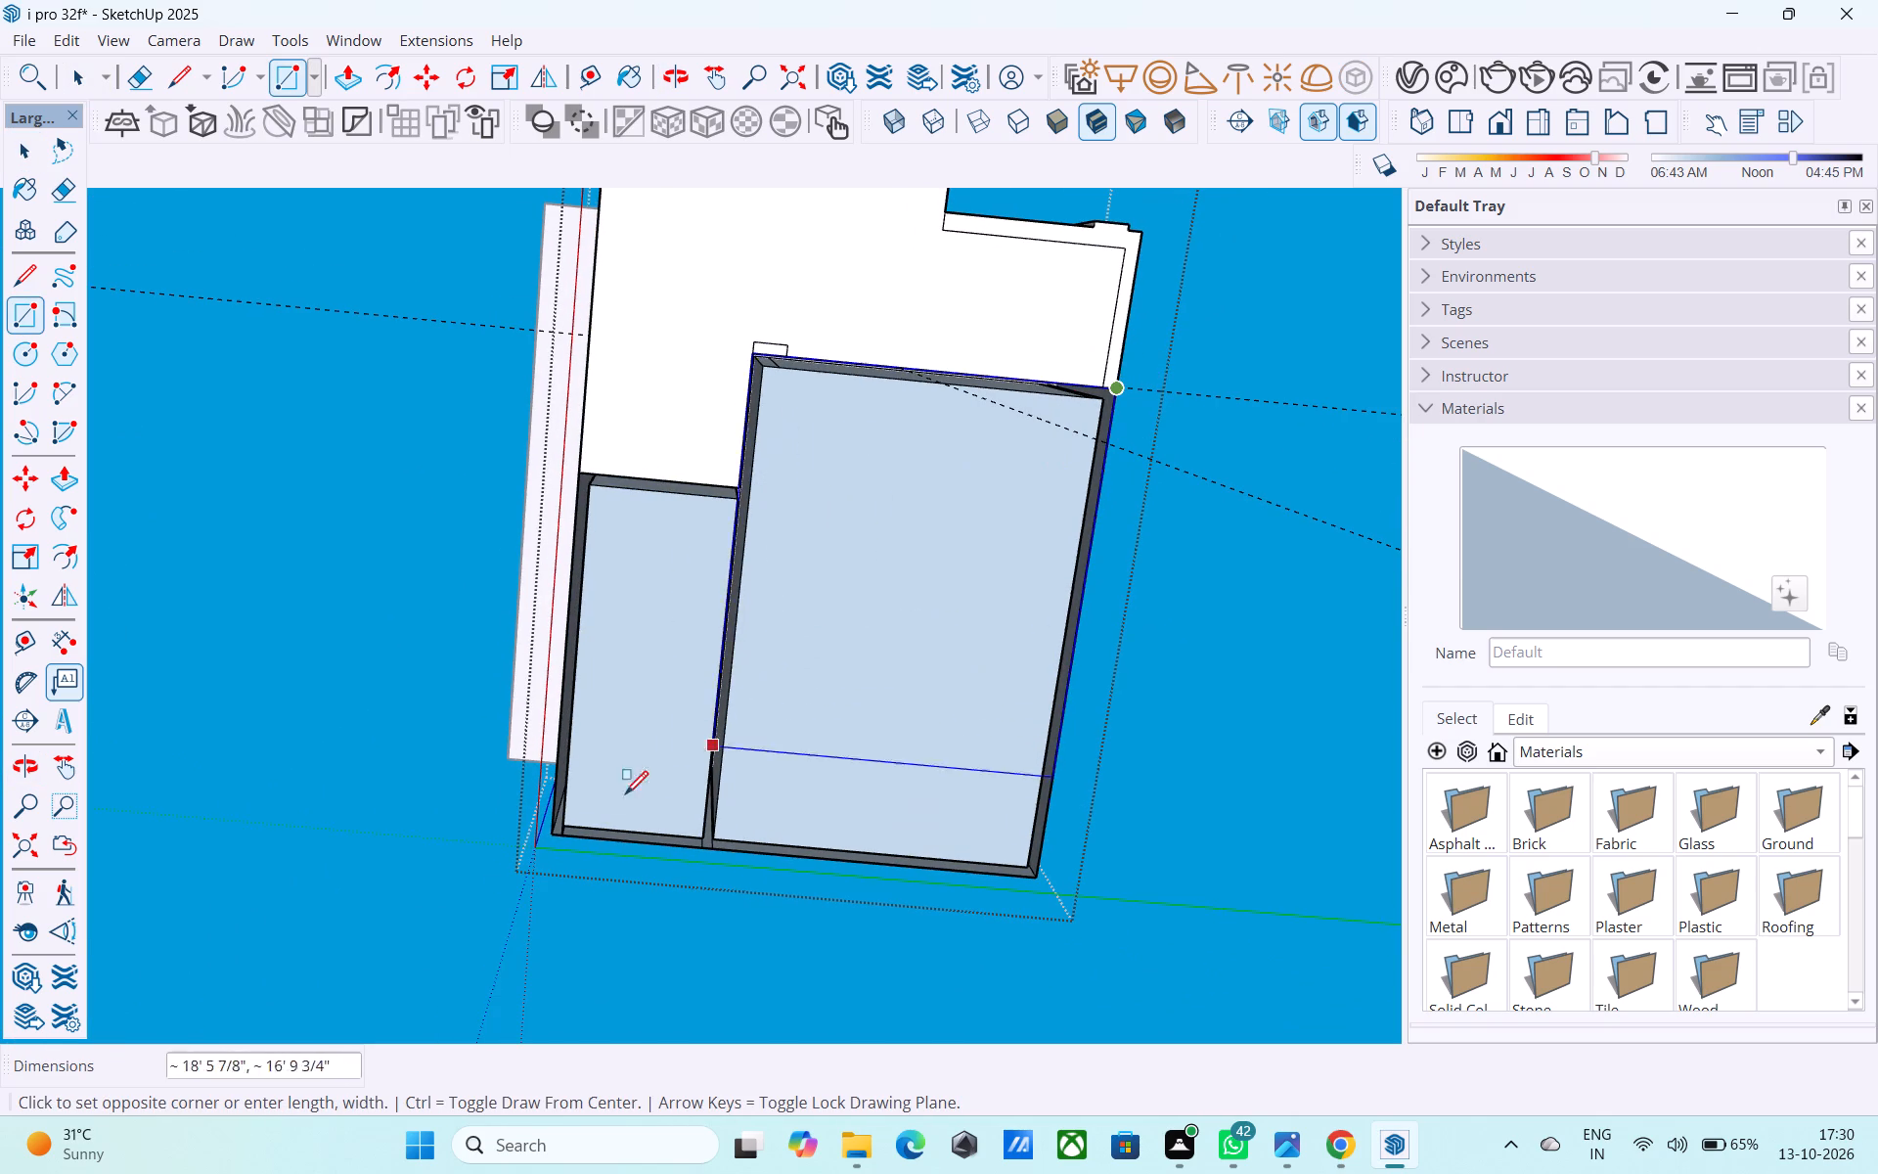
left_click(554, 837)
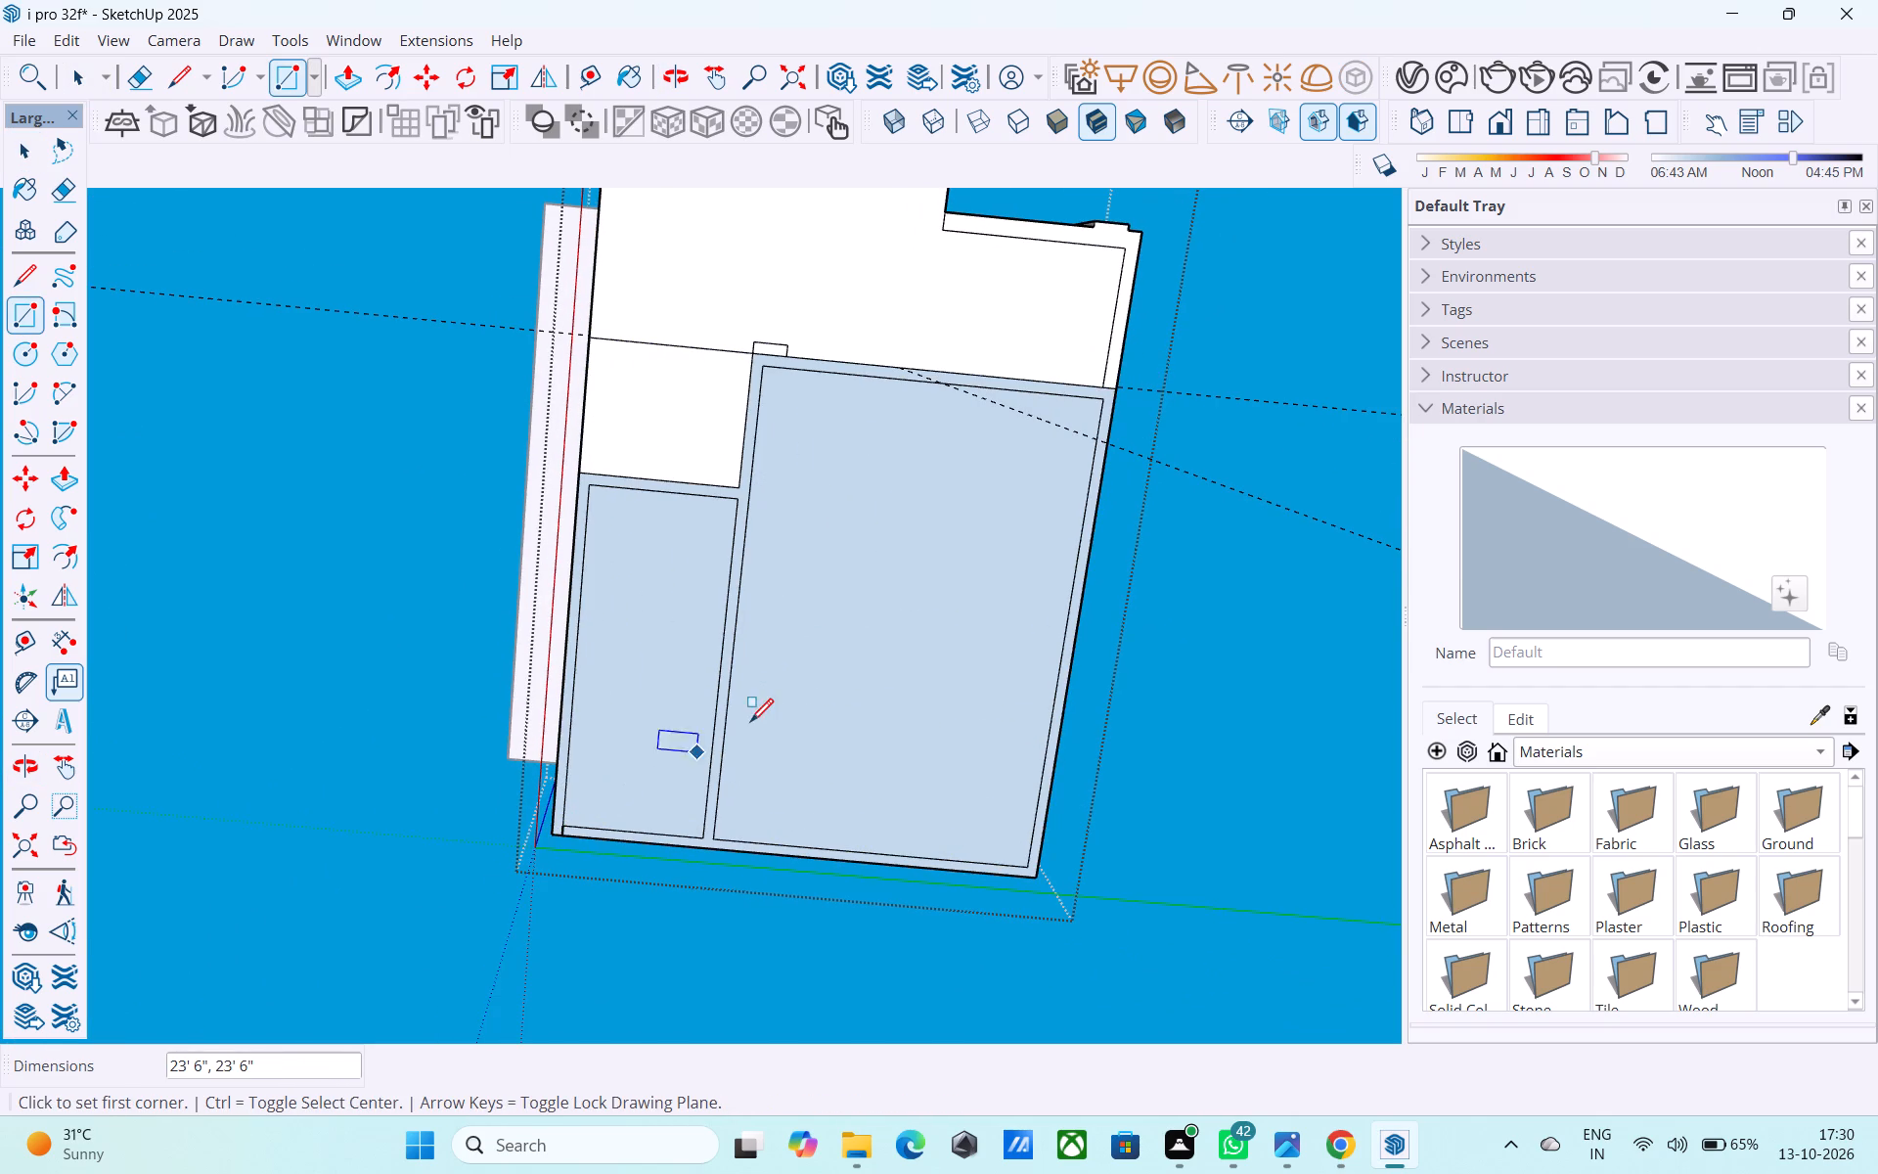
Reverse the underside faces of the smaller room, the wall strips and the larger room to match the surrounding floor slab.
key("space")
left_click(765, 700)
middle_click_drag(800, 560, 892, 697)
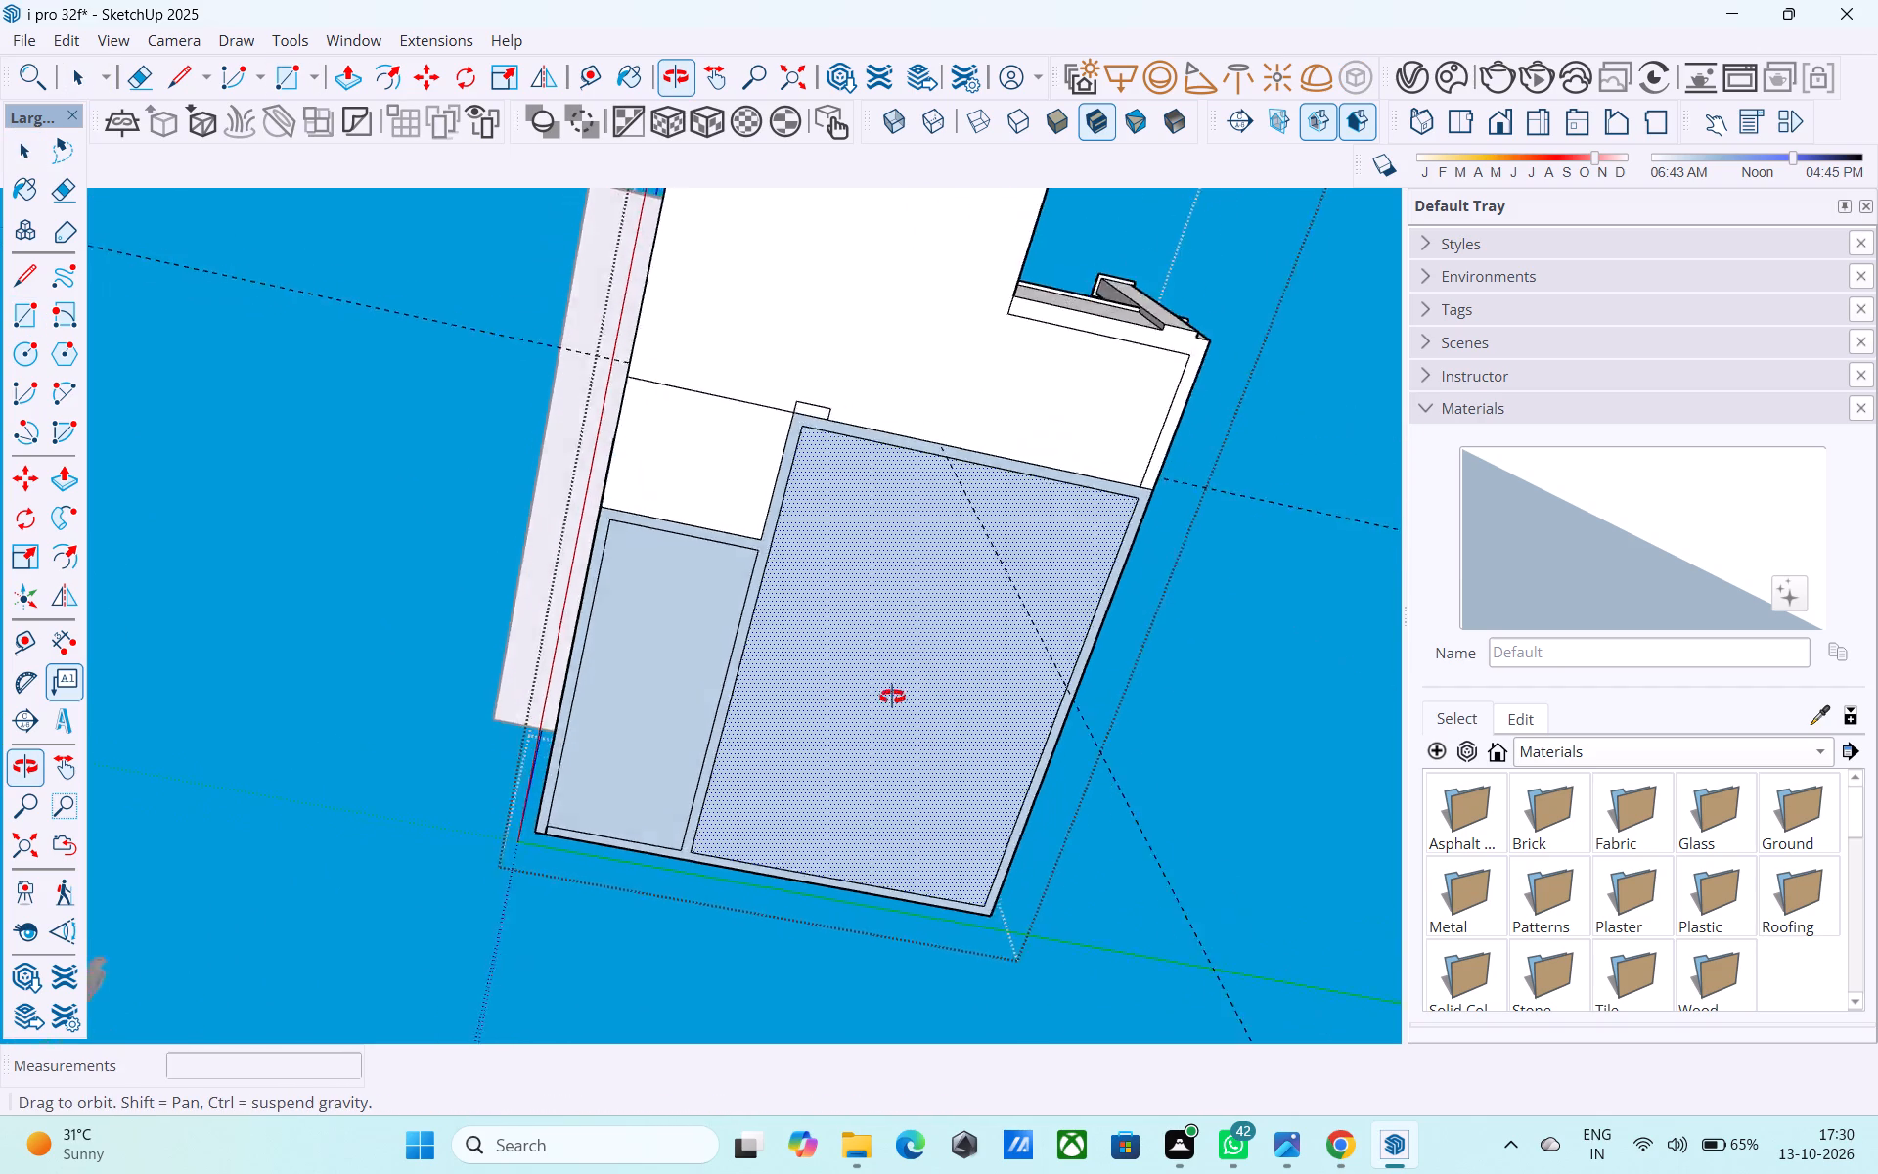
middle_click_drag(892, 697, 921, 1084)
middle_click_drag(859, 700, 1025, 736)
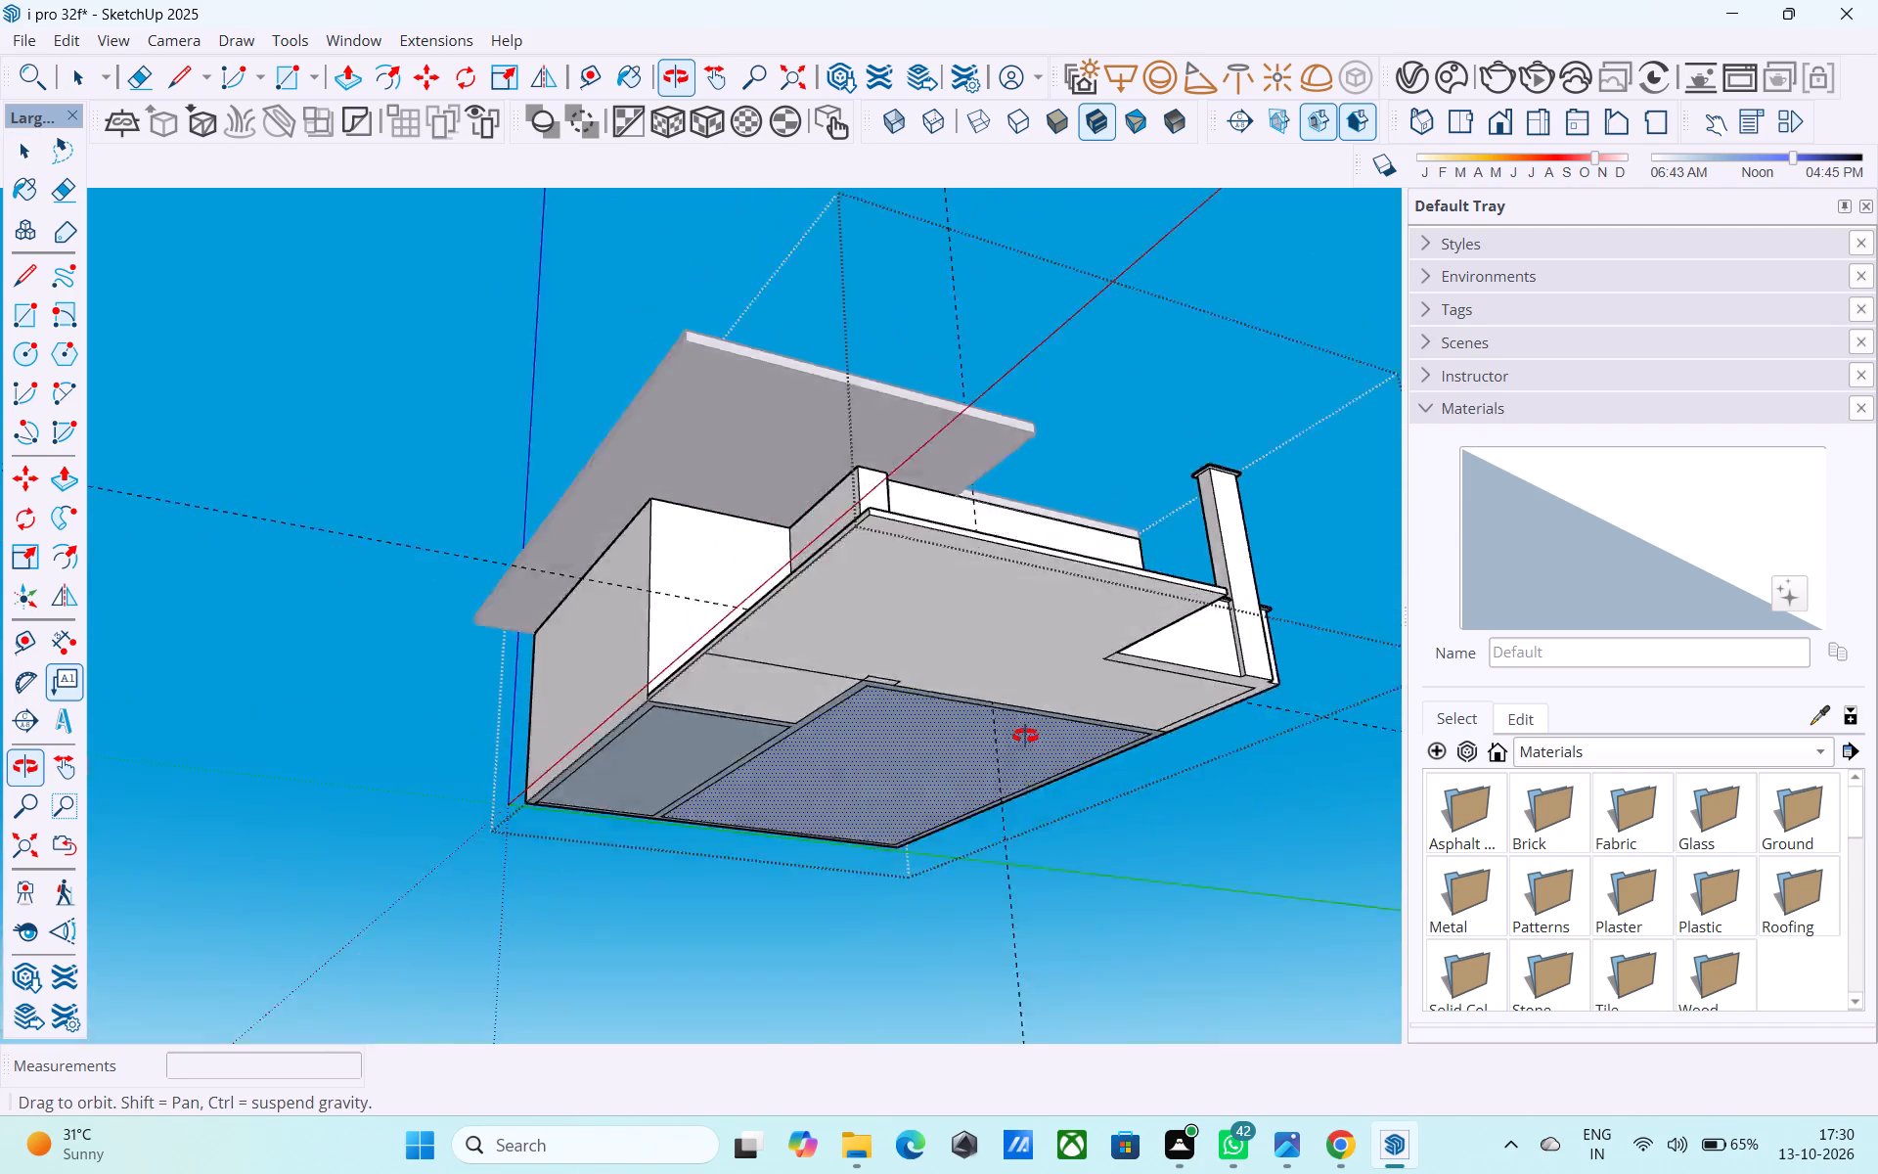
middle_click_drag(1025, 736, 1302, 594)
middle_click_drag(902, 748, 992, 810)
scroll(905, 774, "up", 11)
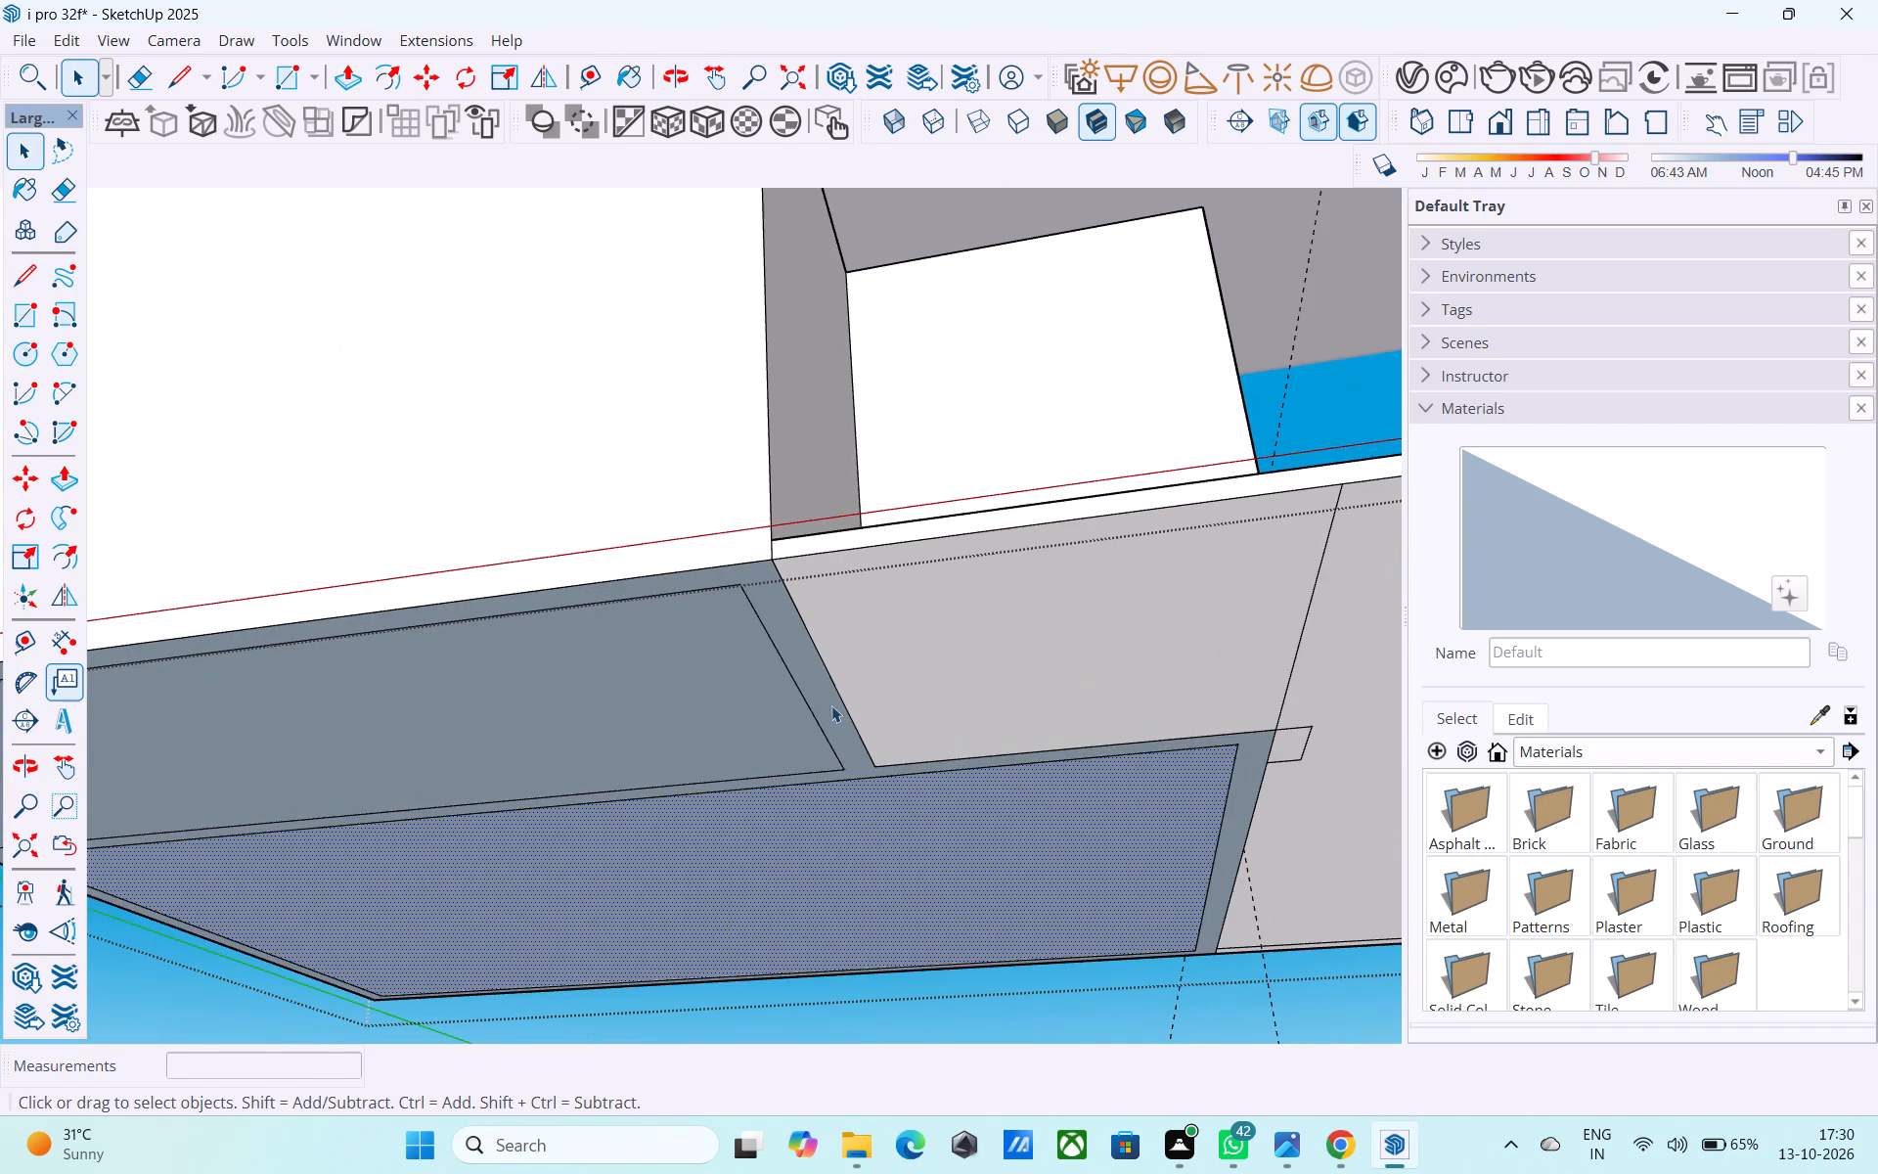
left_click(738, 688)
right_click(738, 688)
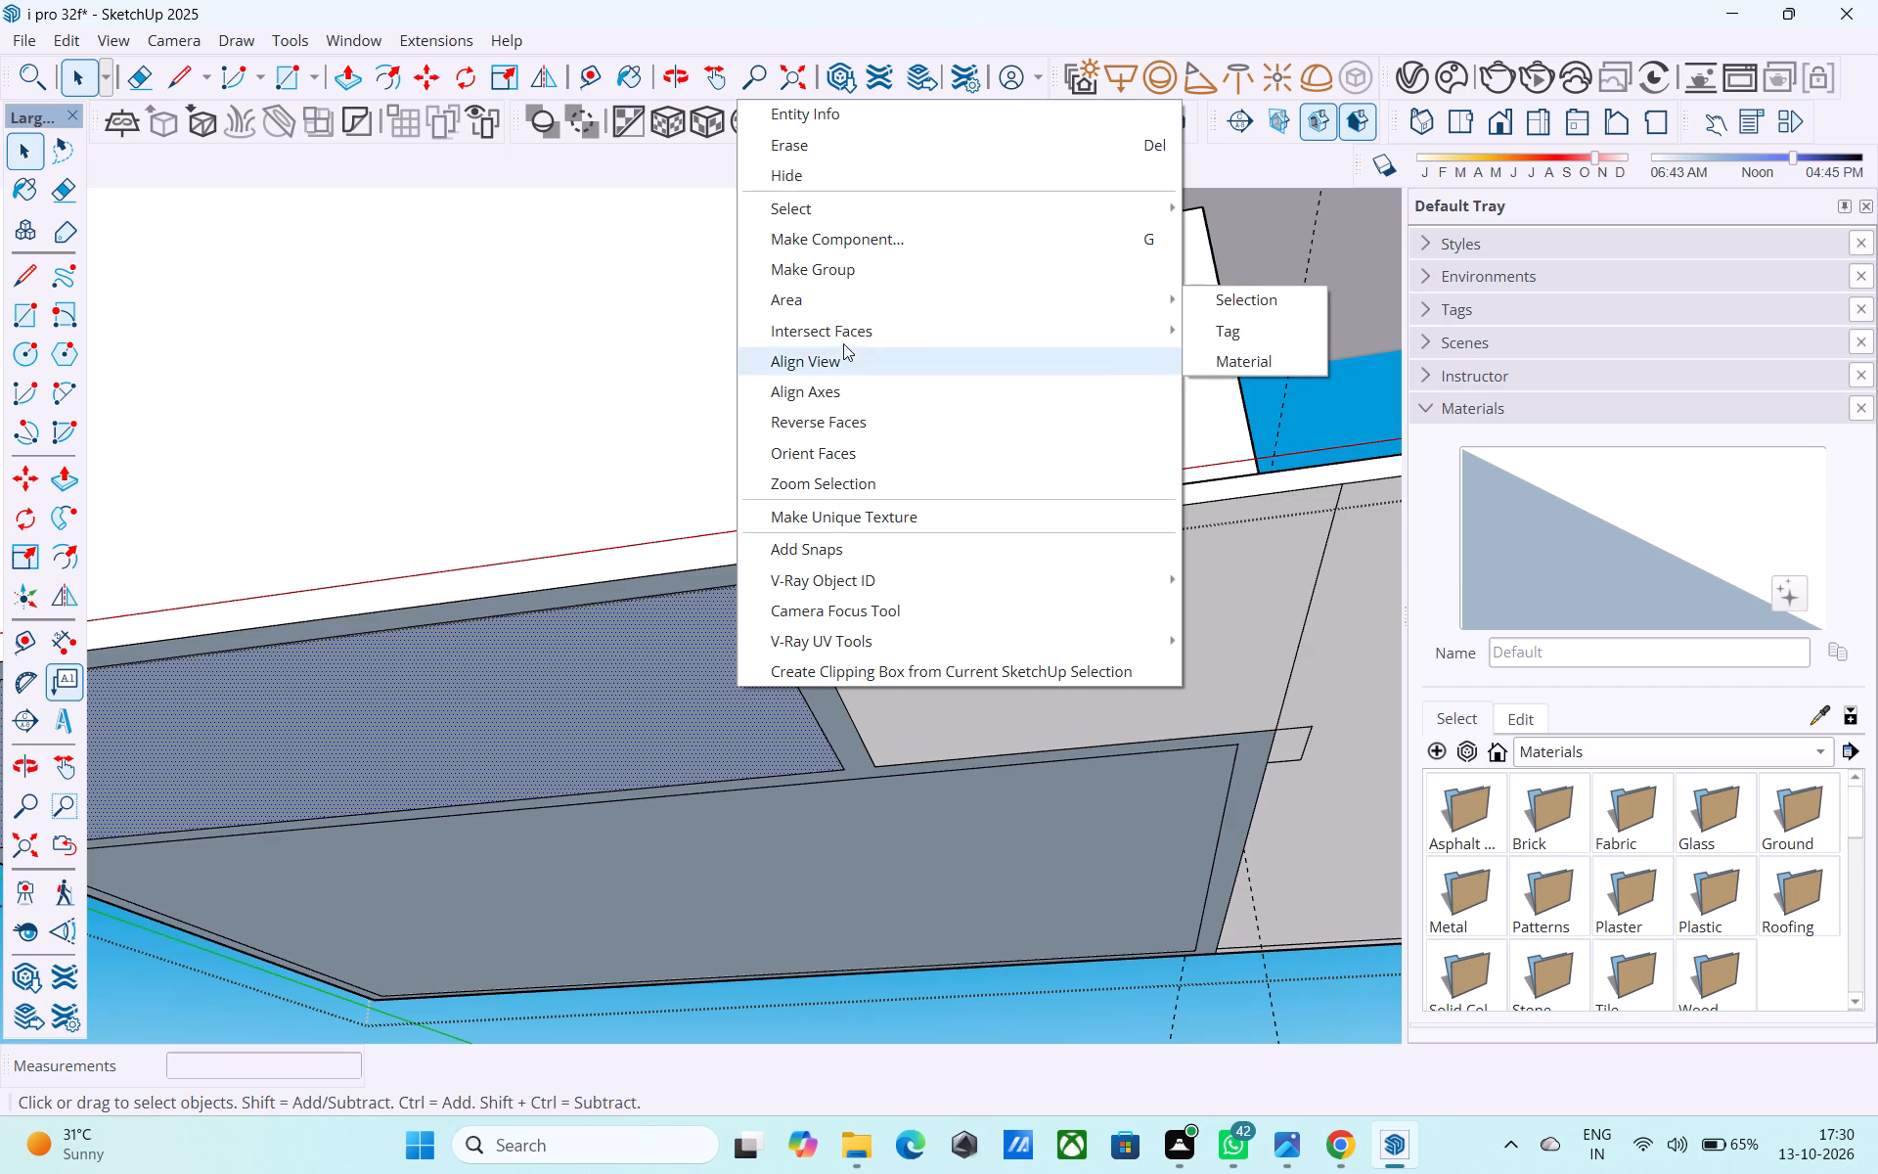
left_click(859, 409)
left_click(810, 693)
right_click(810, 691)
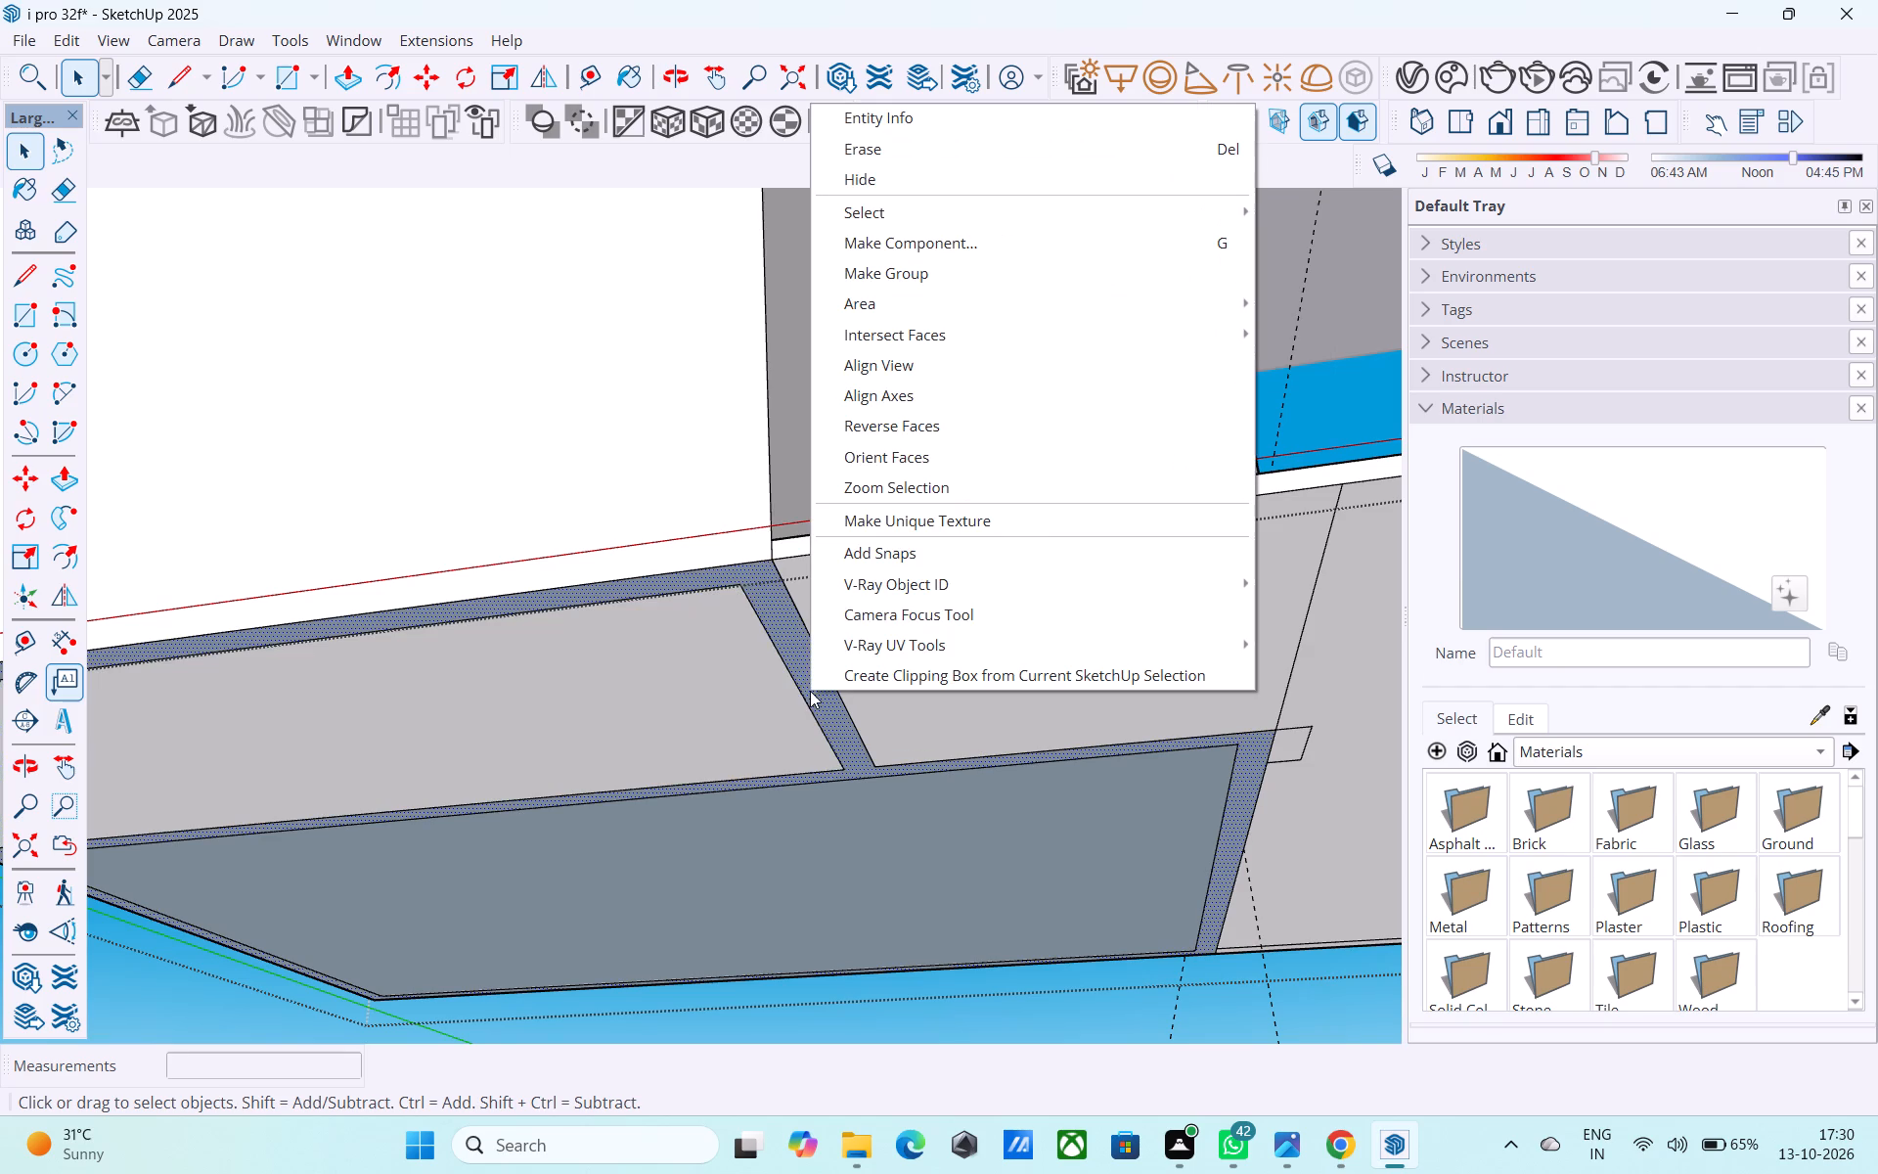
left_click(930, 426)
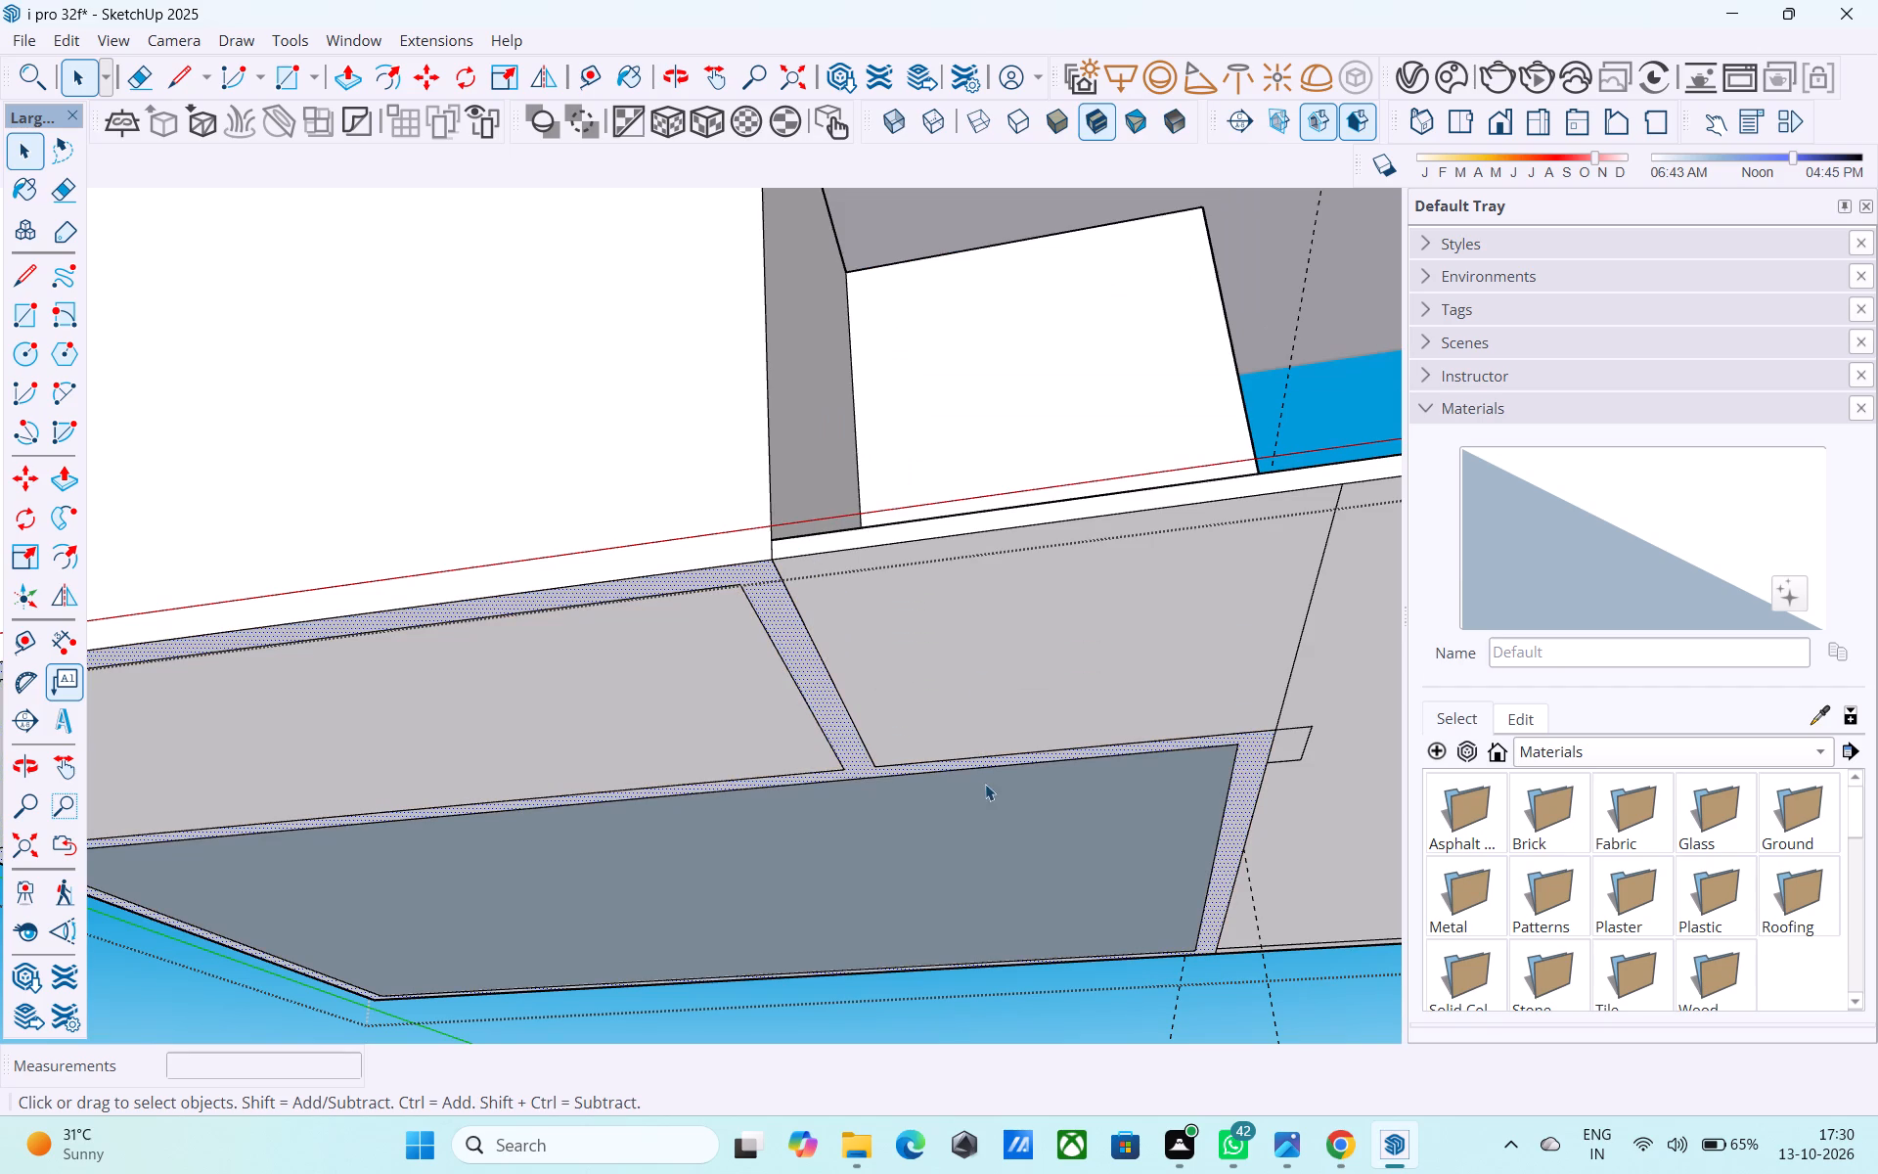
left_click(983, 794)
right_click_drag(980, 784, 978, 769)
left_click(1133, 514)
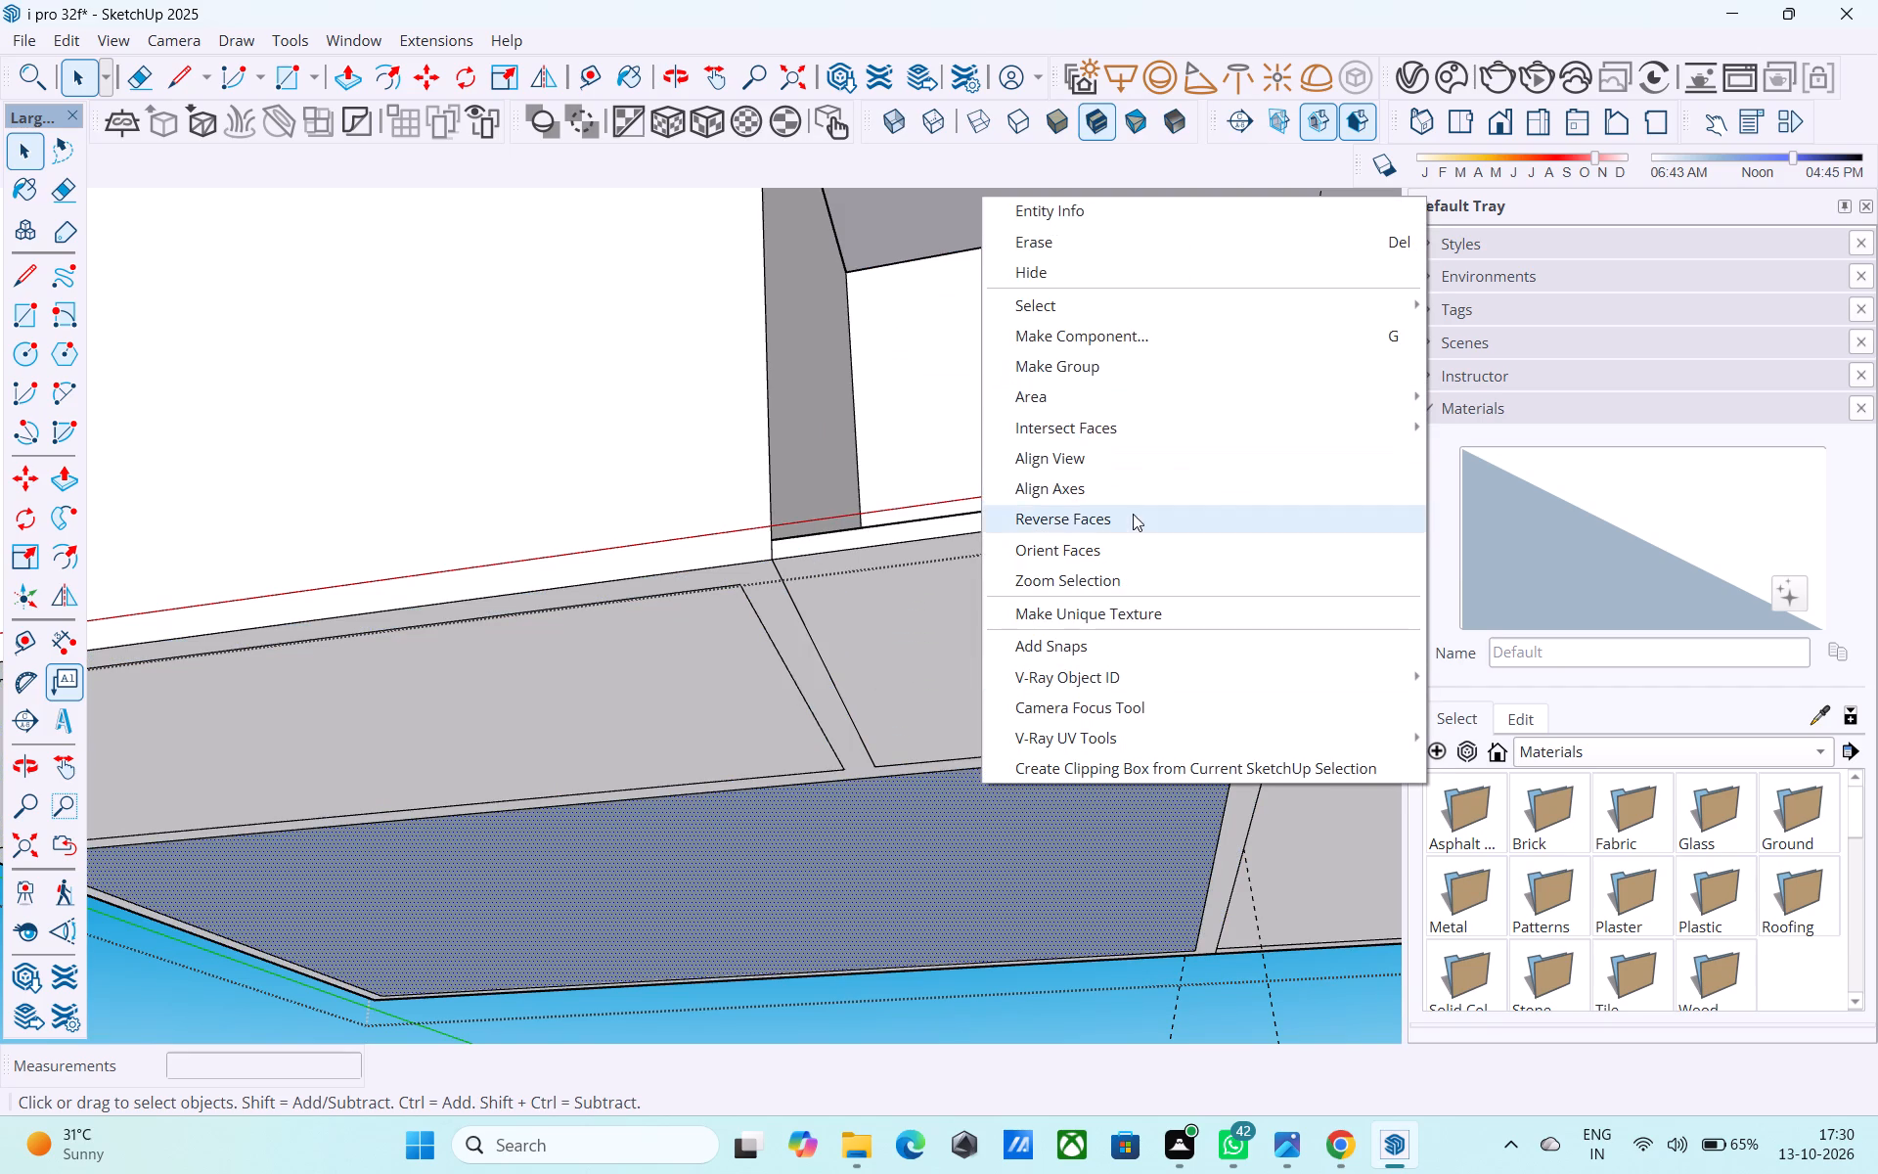
Push/Pull the smaller room's underside face by 2".
scroll(825, 749, "down", 5)
middle_click_drag(783, 758, 626, 686)
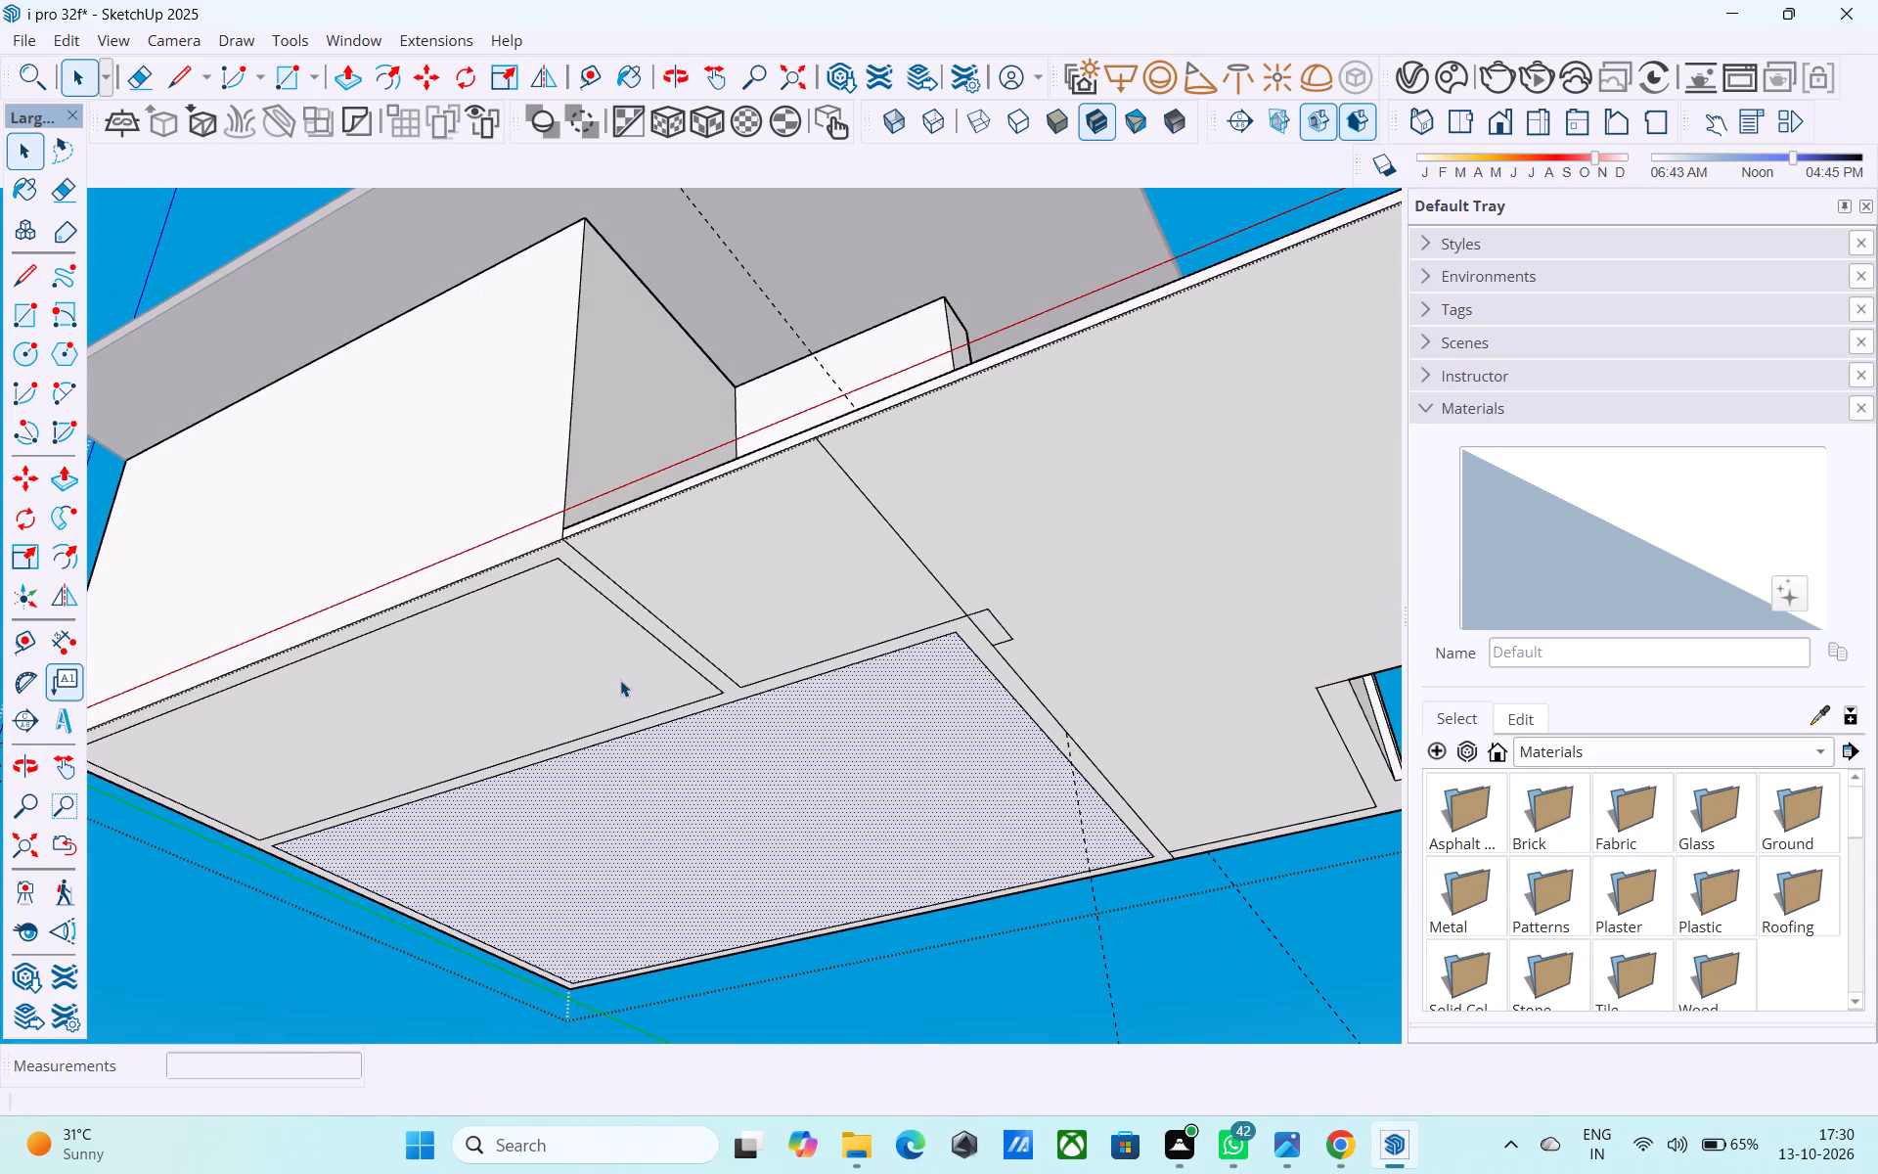
left_click(616, 676)
key("p")
left_click(616, 676)
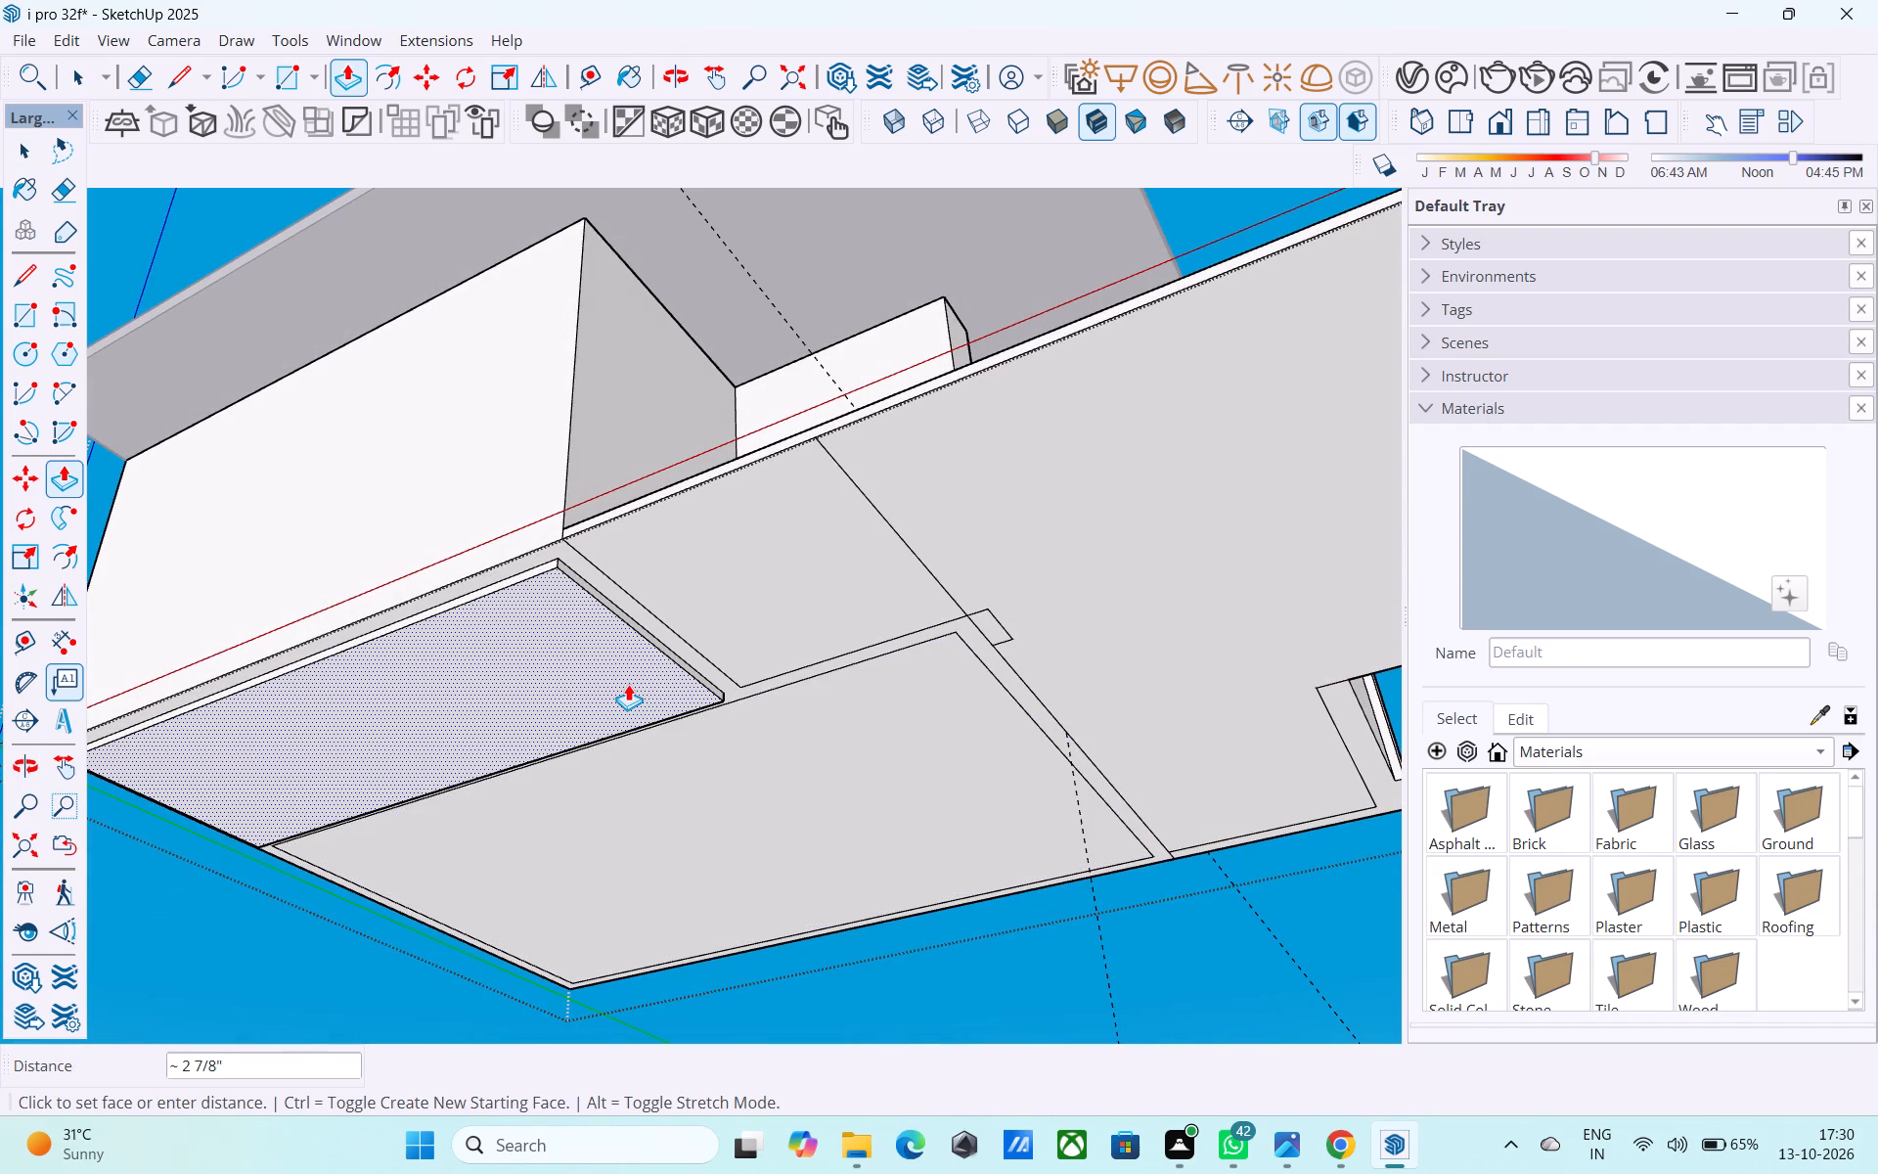
type("2\"")
key("Return")
Repeat the 2" Push/Pull on the underside faces of the porch, larger room, wall strips and small column footprint.
double_click(715, 570)
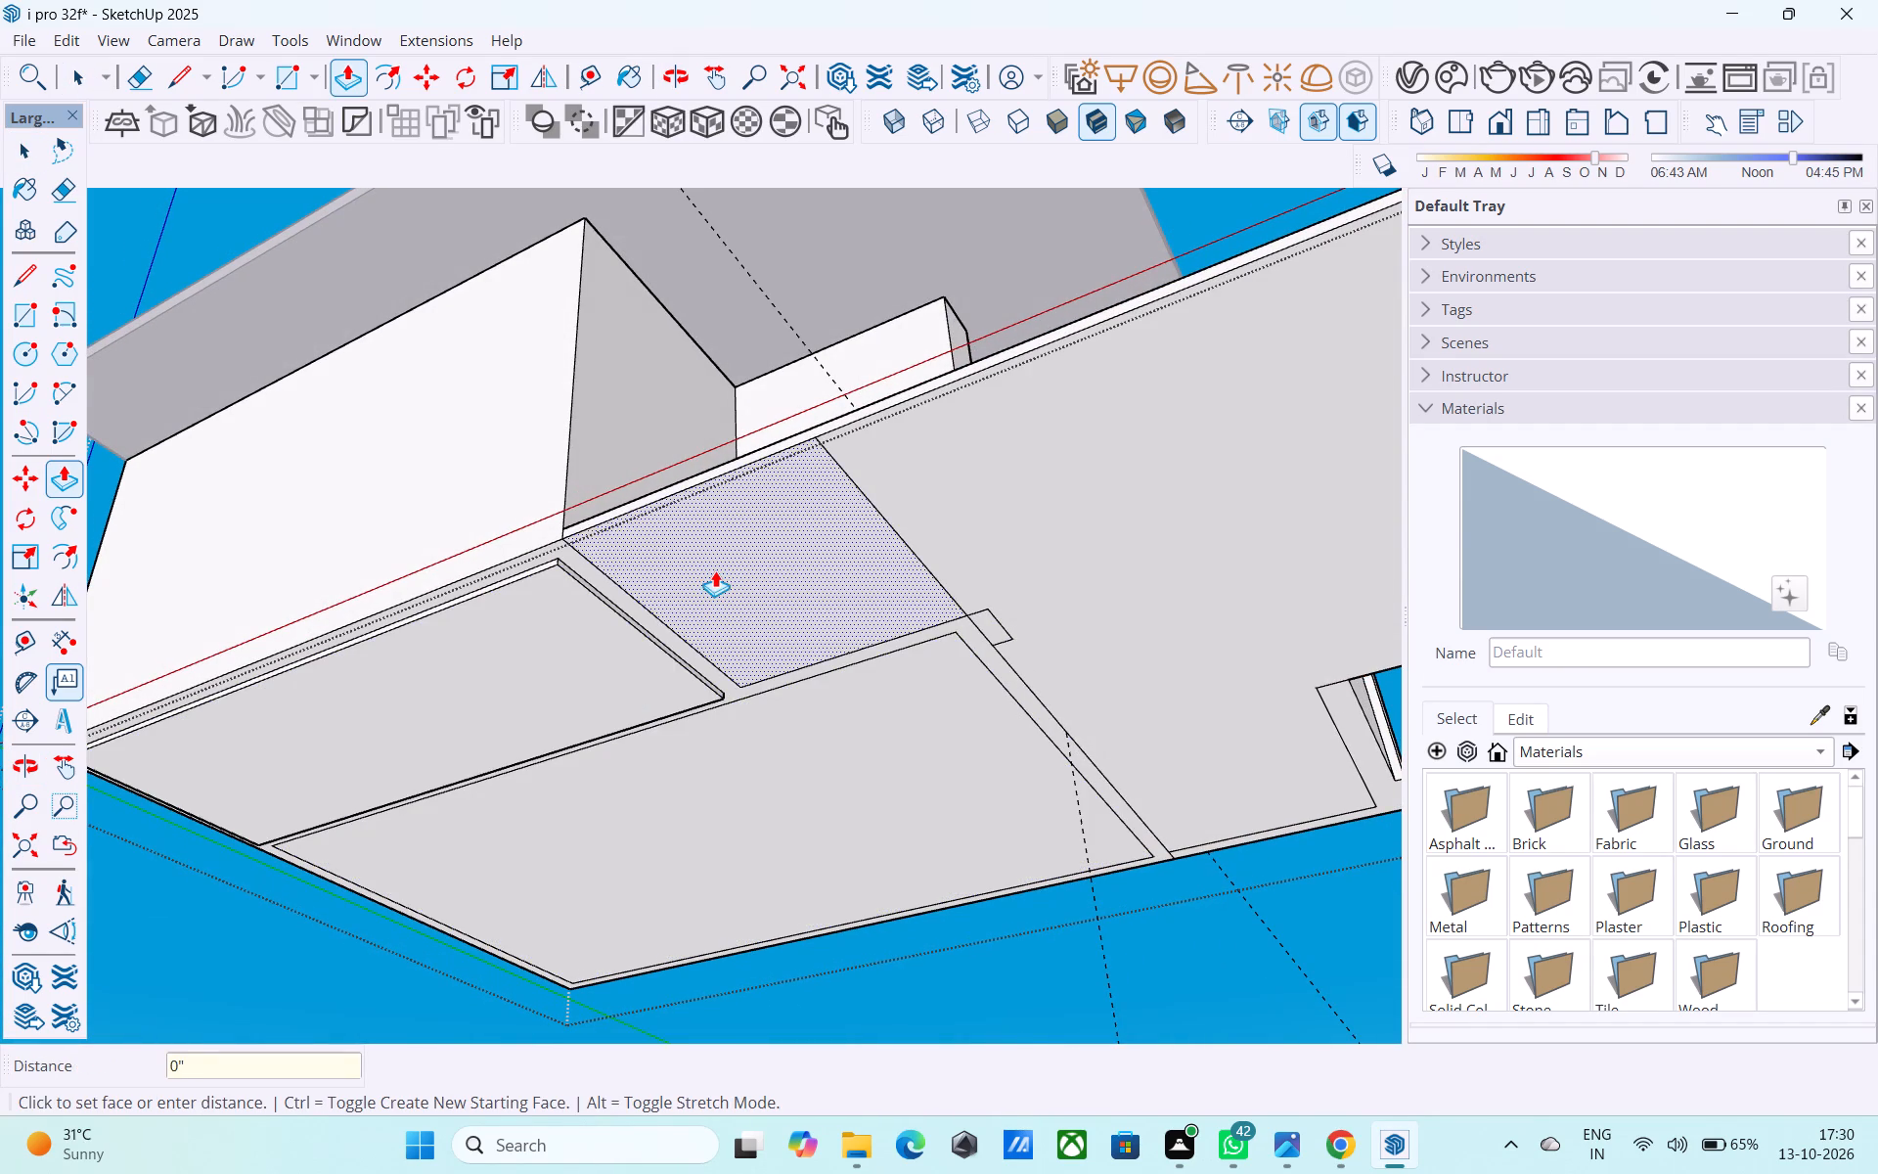
double_click(1051, 489)
double_click(837, 708)
middle_click_drag(808, 694, 783, 587)
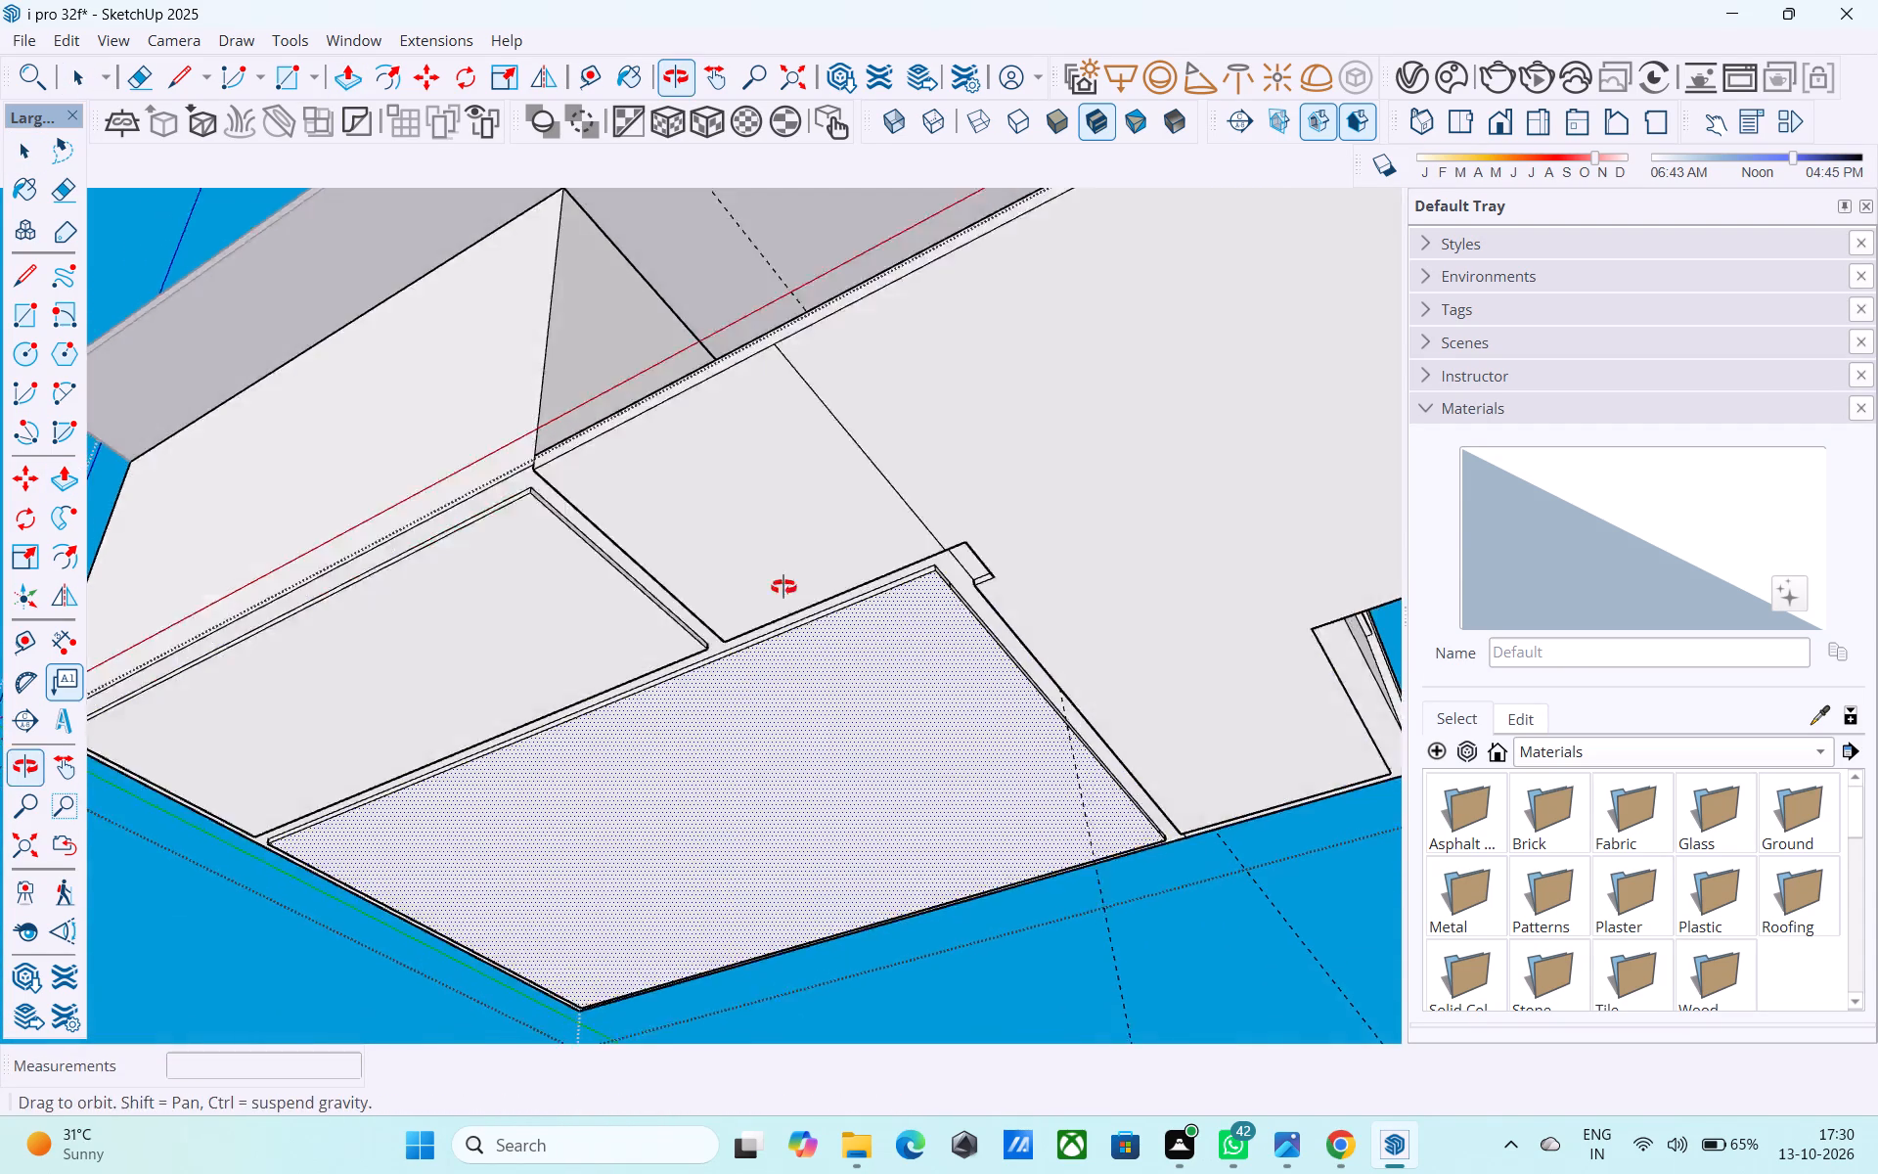
middle_click_drag(783, 587, 782, 552)
scroll(782, 552, "up", 8)
double_click(758, 479)
scroll(775, 544, "down", 5)
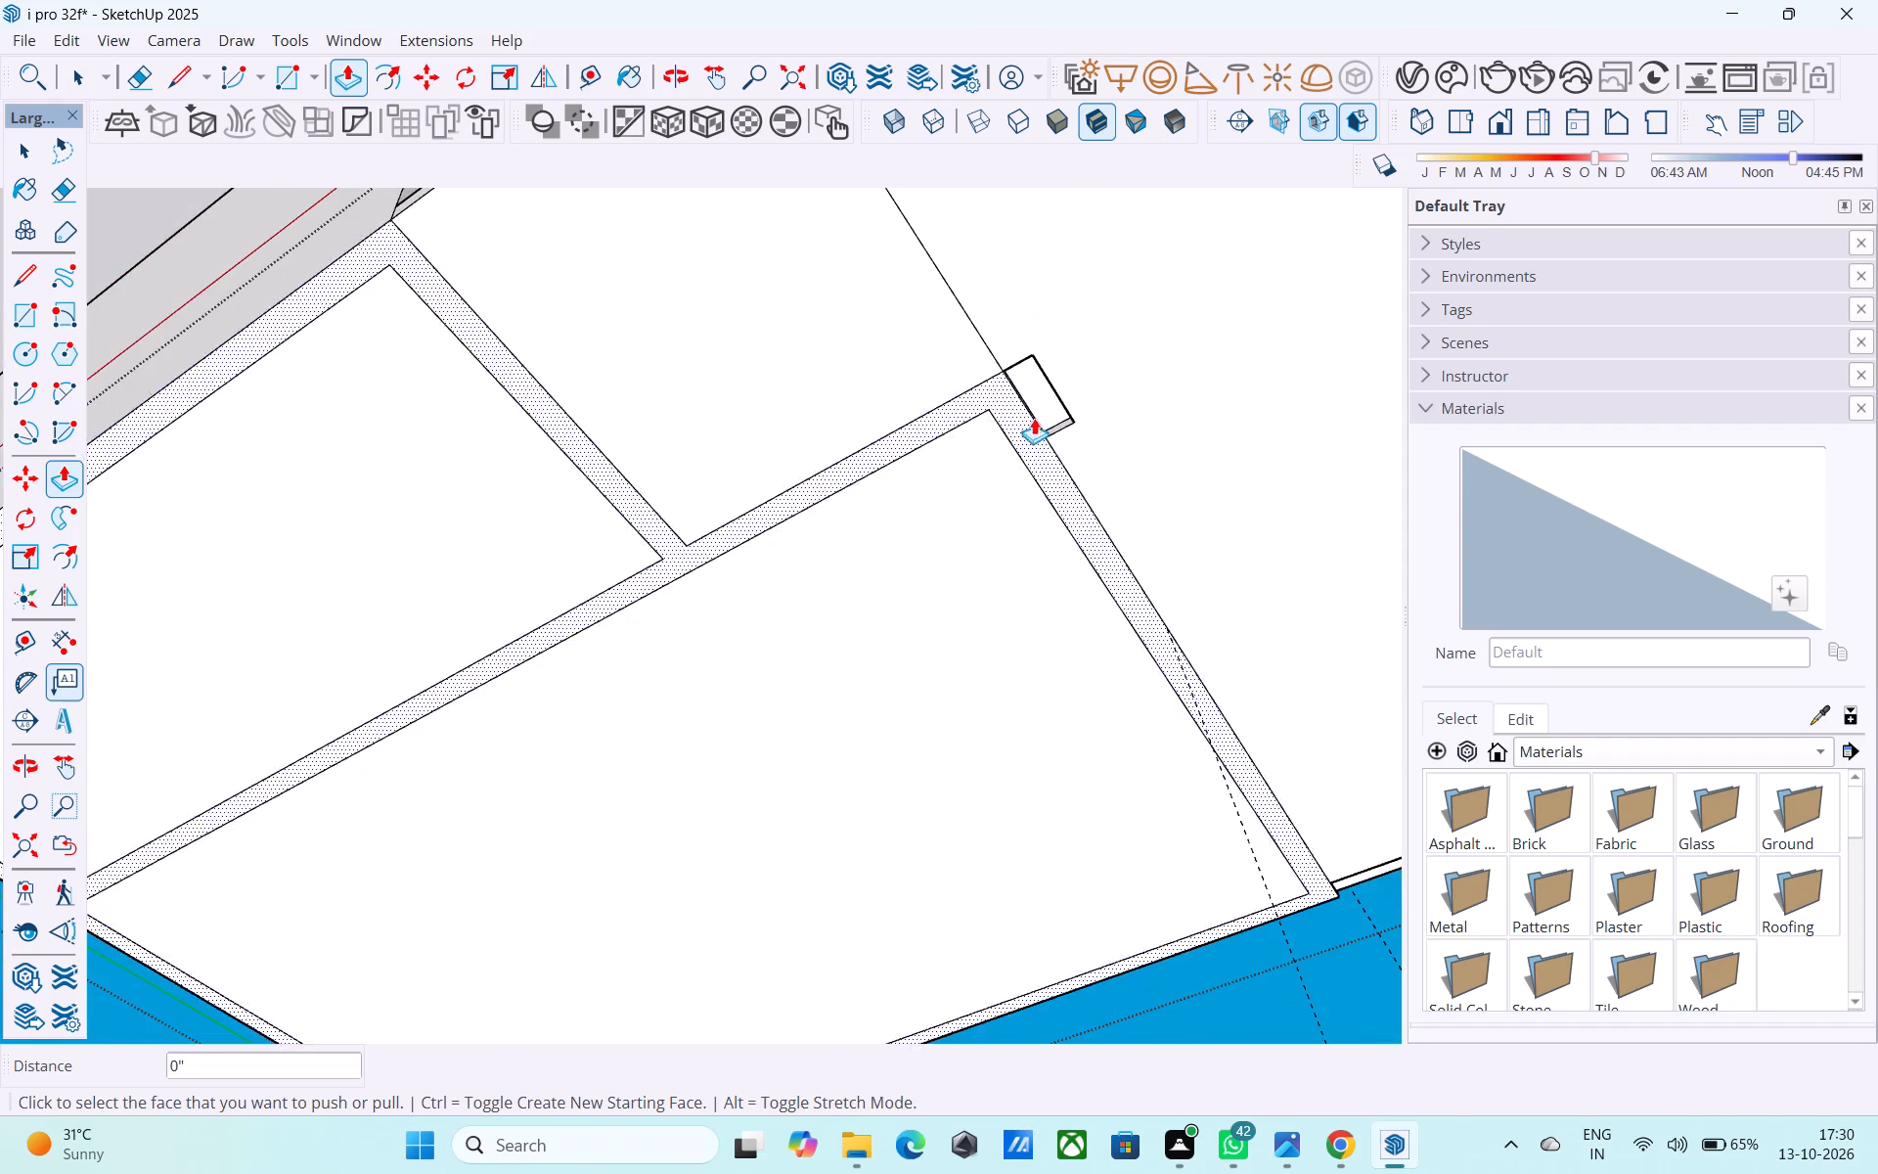
scroll(1051, 403, "up", 5)
double_click(1051, 398)
Erase the leftover room, interior wall and column outlines across the middle of the house's underside.
scroll(1048, 408, "down", 5)
middle_click_drag(1024, 444, 972, 570)
key("e")
left_click_drag(979, 365, 894, 573)
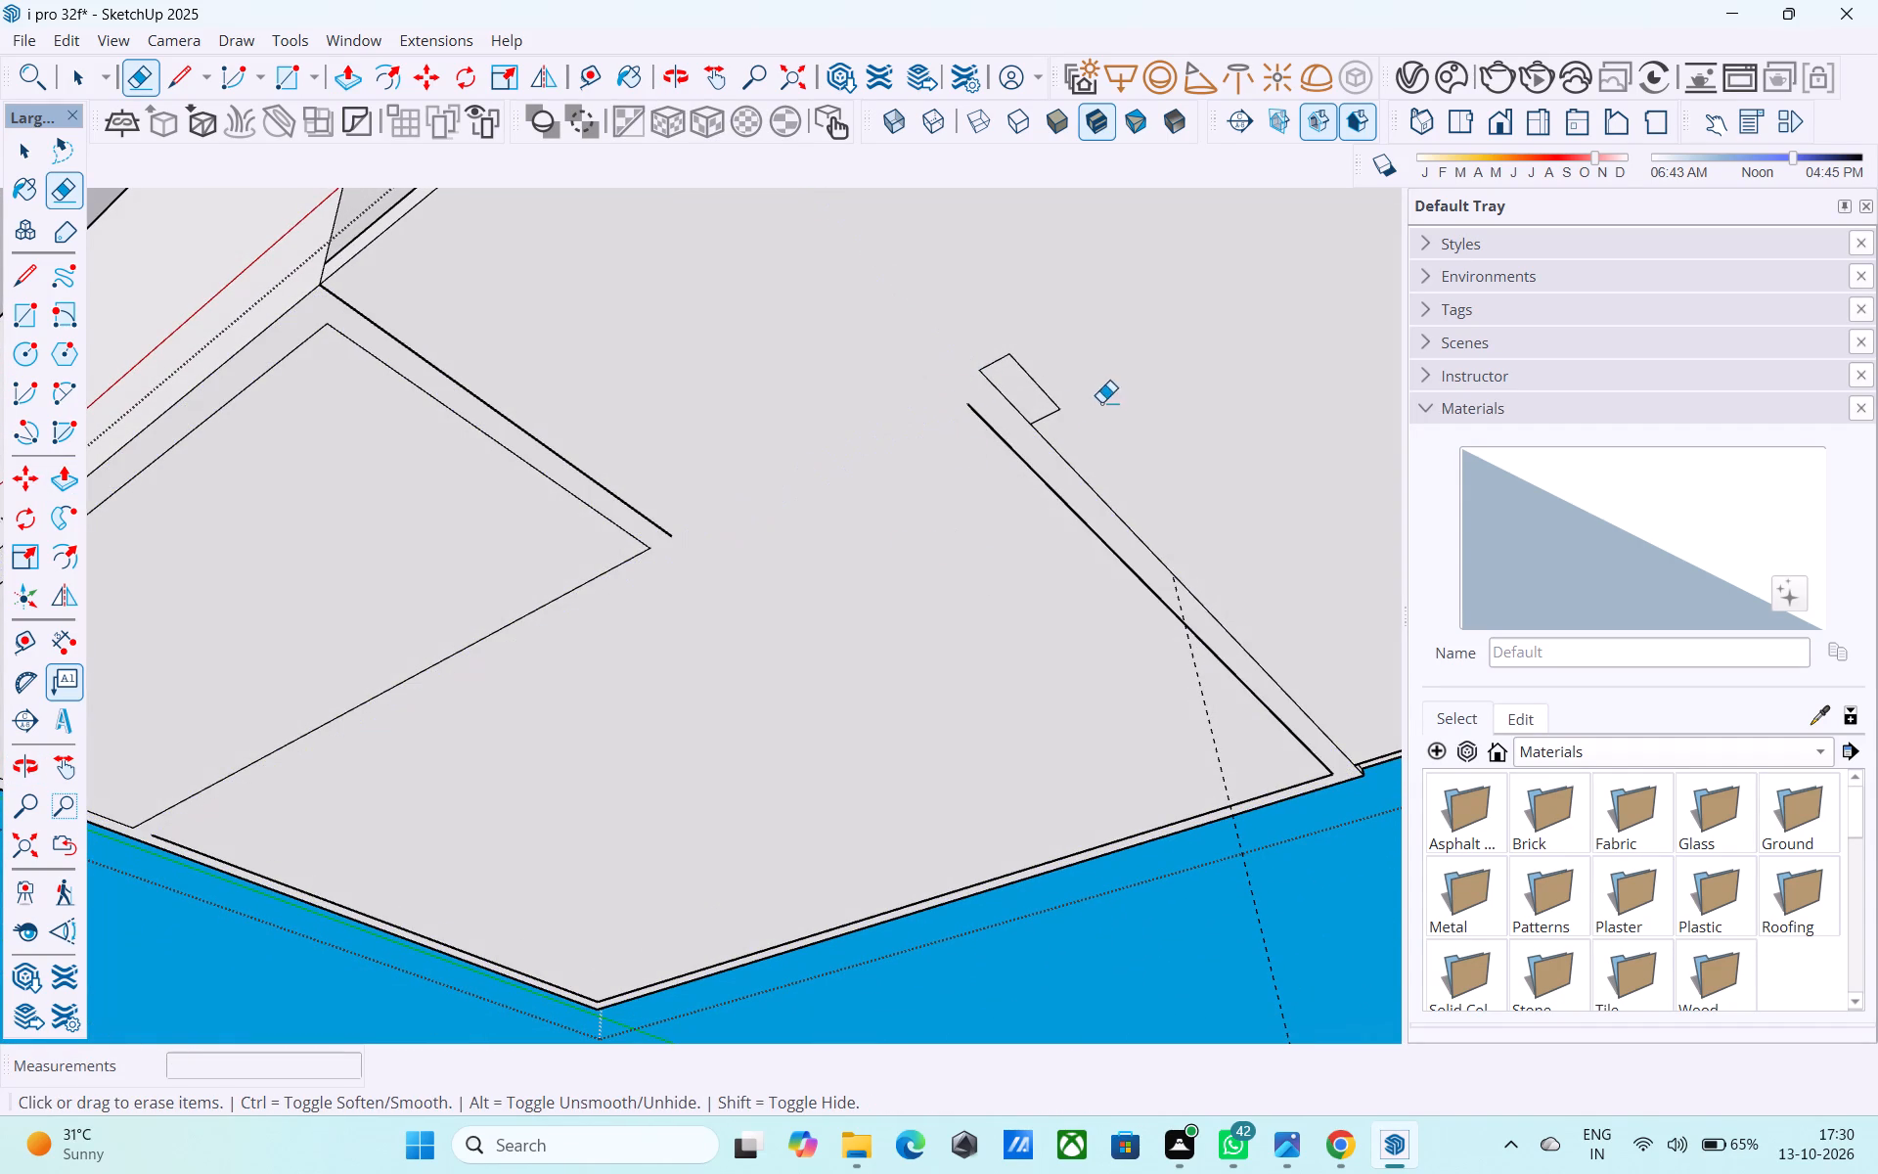
left_click_drag(1091, 402, 903, 520)
left_click_drag(1020, 397, 952, 445)
left_click_drag(1045, 381, 1050, 403)
left_click_drag(1058, 422, 986, 354)
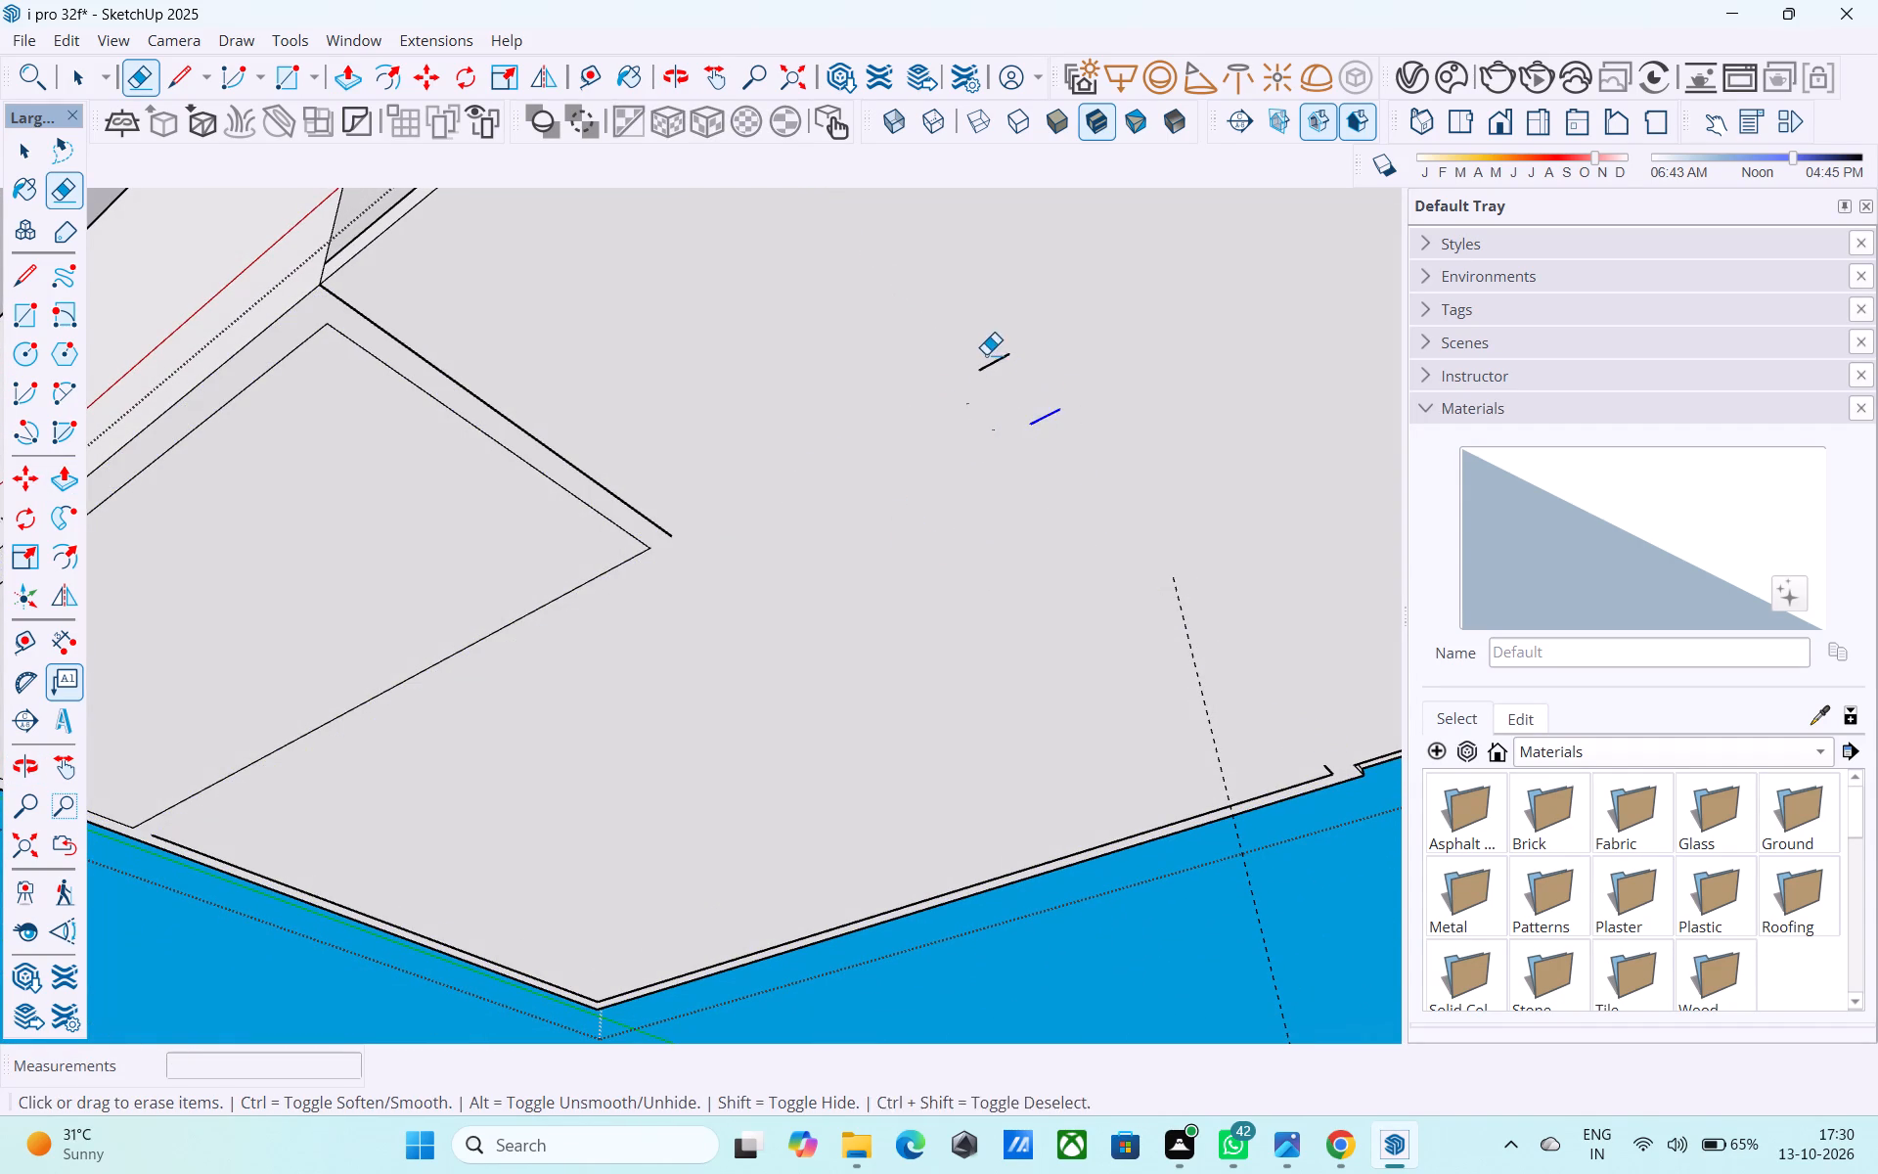
left_click_drag(986, 354, 984, 354)
left_click_drag(710, 466, 248, 653)
left_click_drag(460, 623, 556, 716)
left_click_drag(283, 346, 299, 366)
Erase the leftover inner outline edges running parallel to the slab's perimeter on the house's underside.
scroll(749, 542, "down", 6)
scroll(378, 765, "up", 8)
left_click_drag(388, 714, 384, 715)
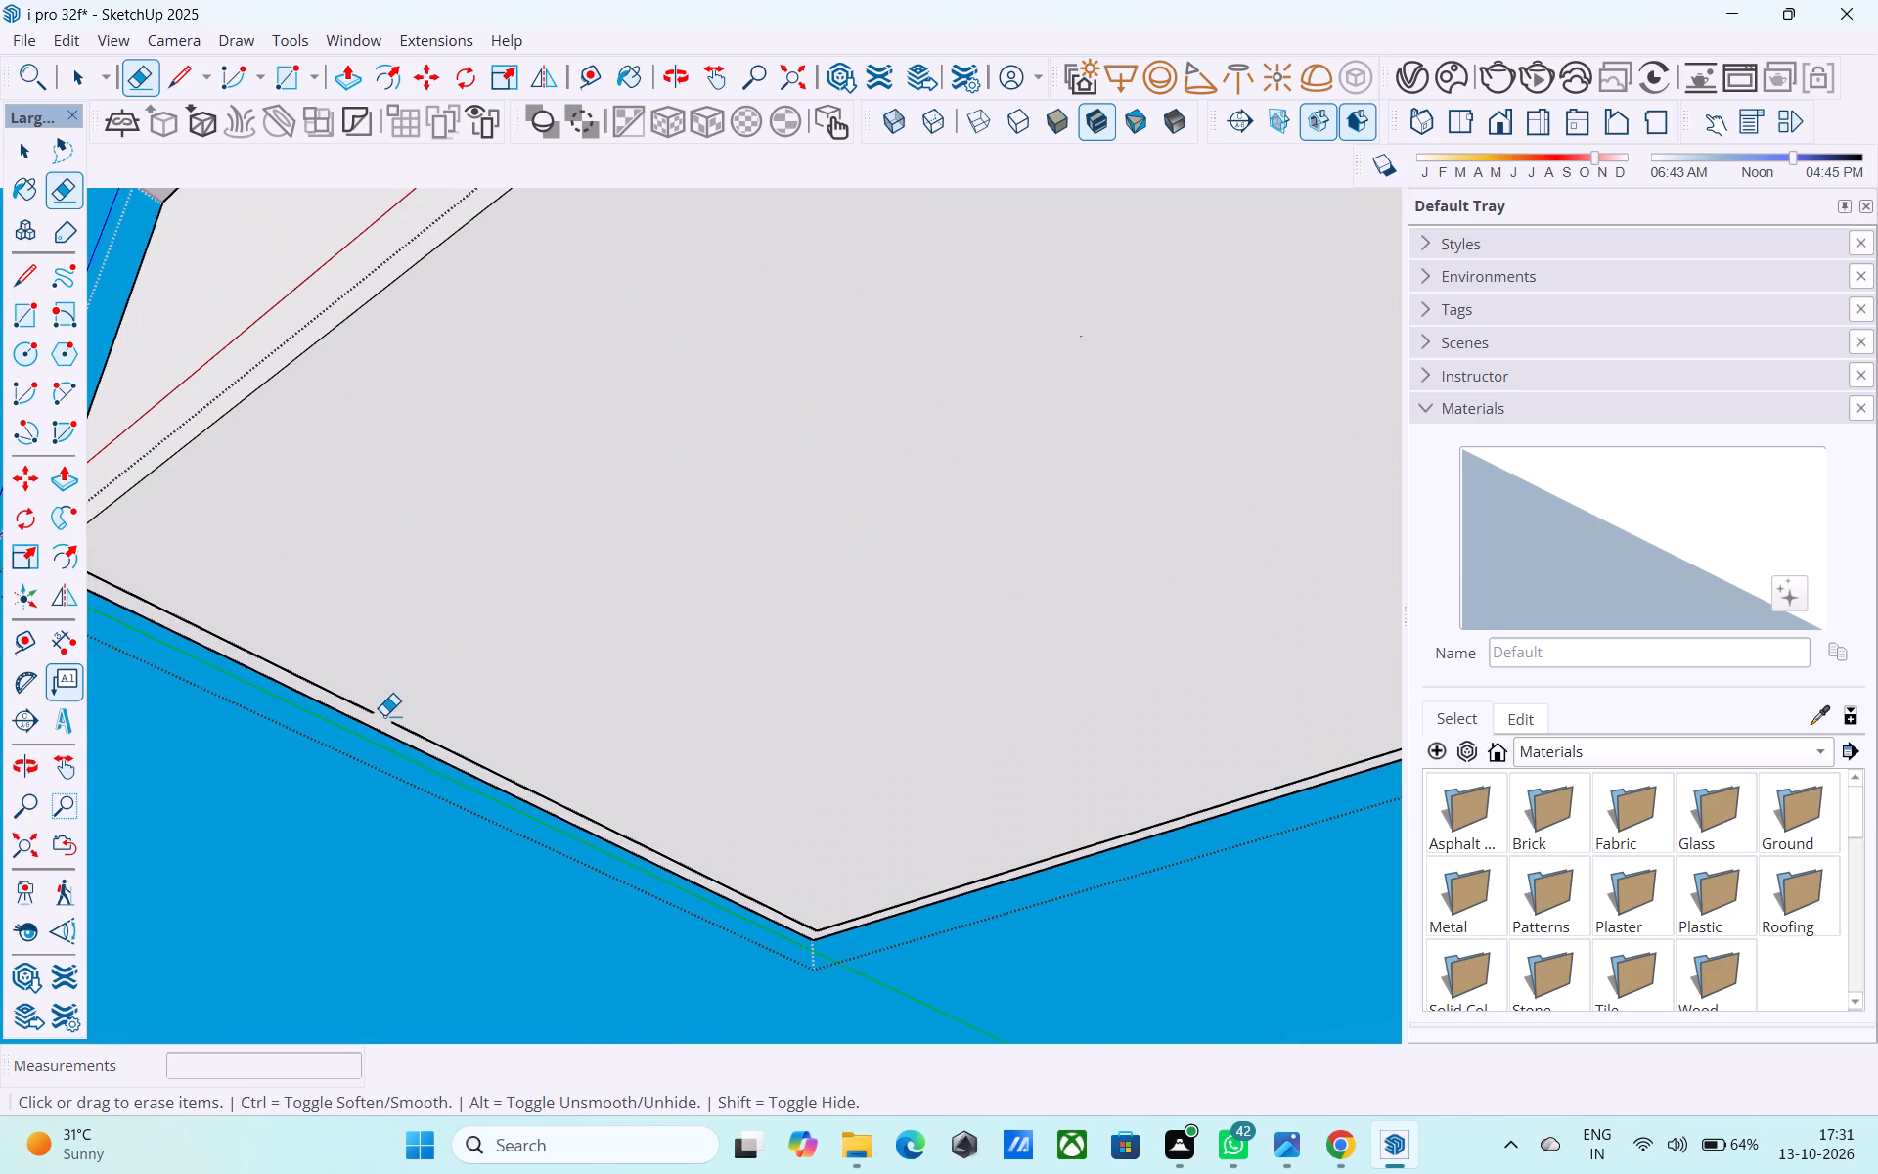
left_click_drag(384, 715, 362, 707)
left_click(414, 736)
scroll(283, 726, "down", 7)
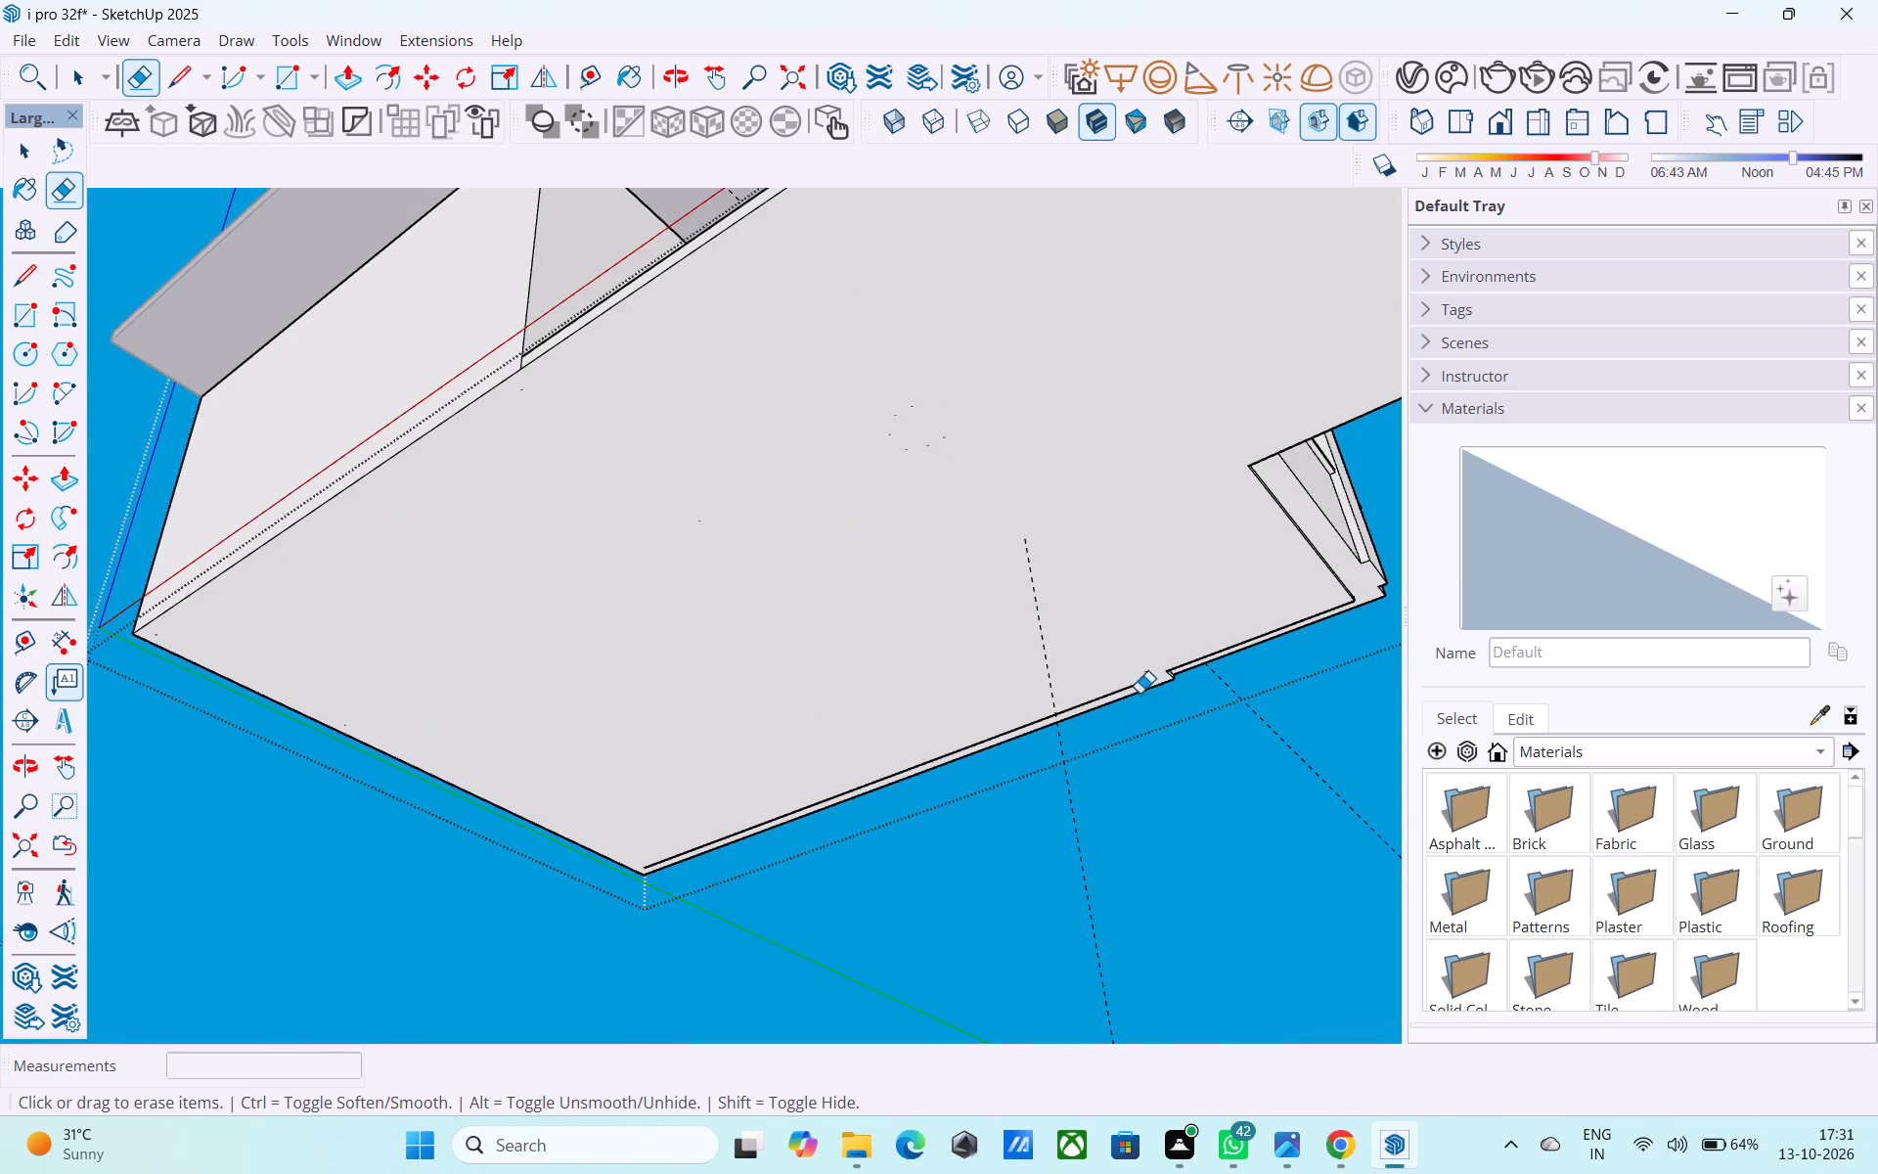
scroll(1154, 689, "up", 10)
left_click(1156, 654)
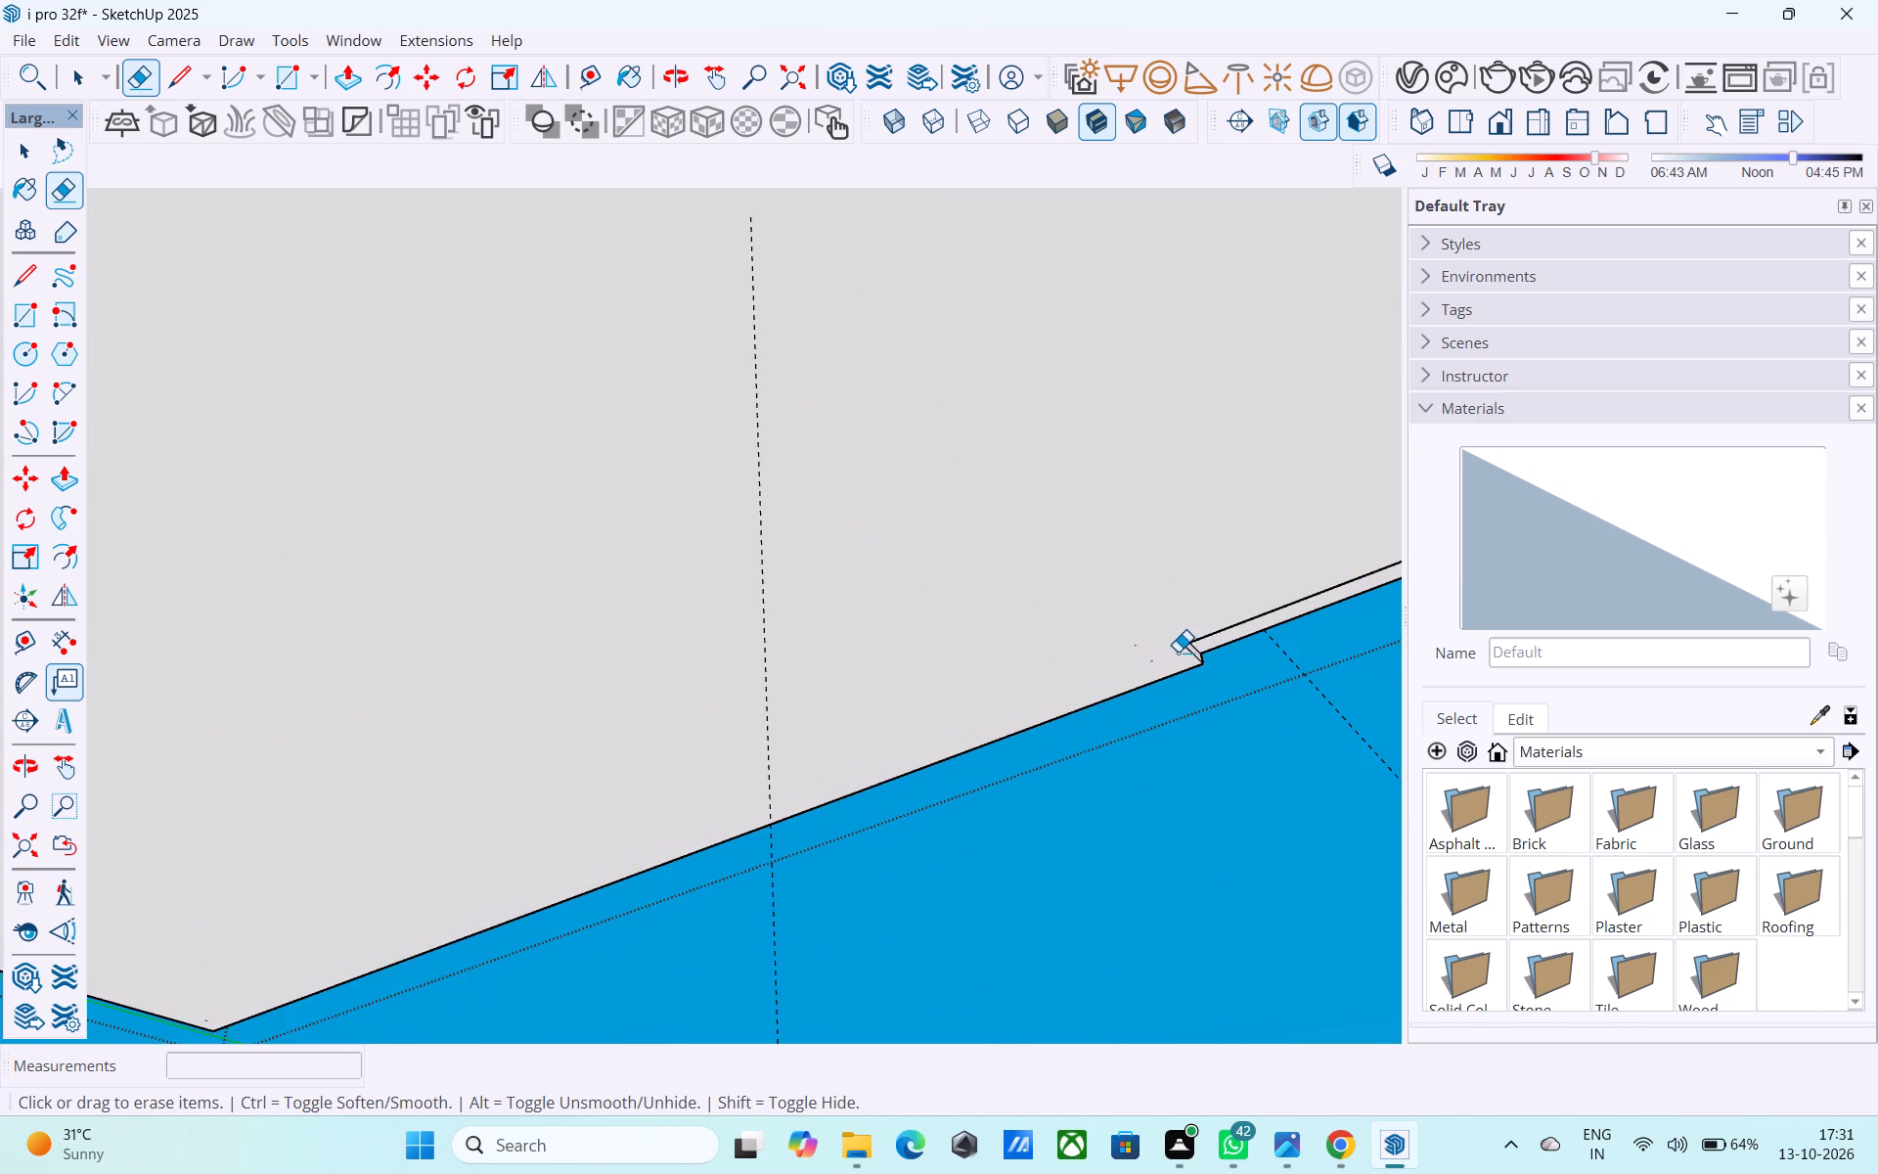
Repeat the last Push/Pull on the L-shaped strip under the low front wall and pillar.
middle_click_drag(1177, 653, 675, 599)
scroll(683, 621, "down", 10)
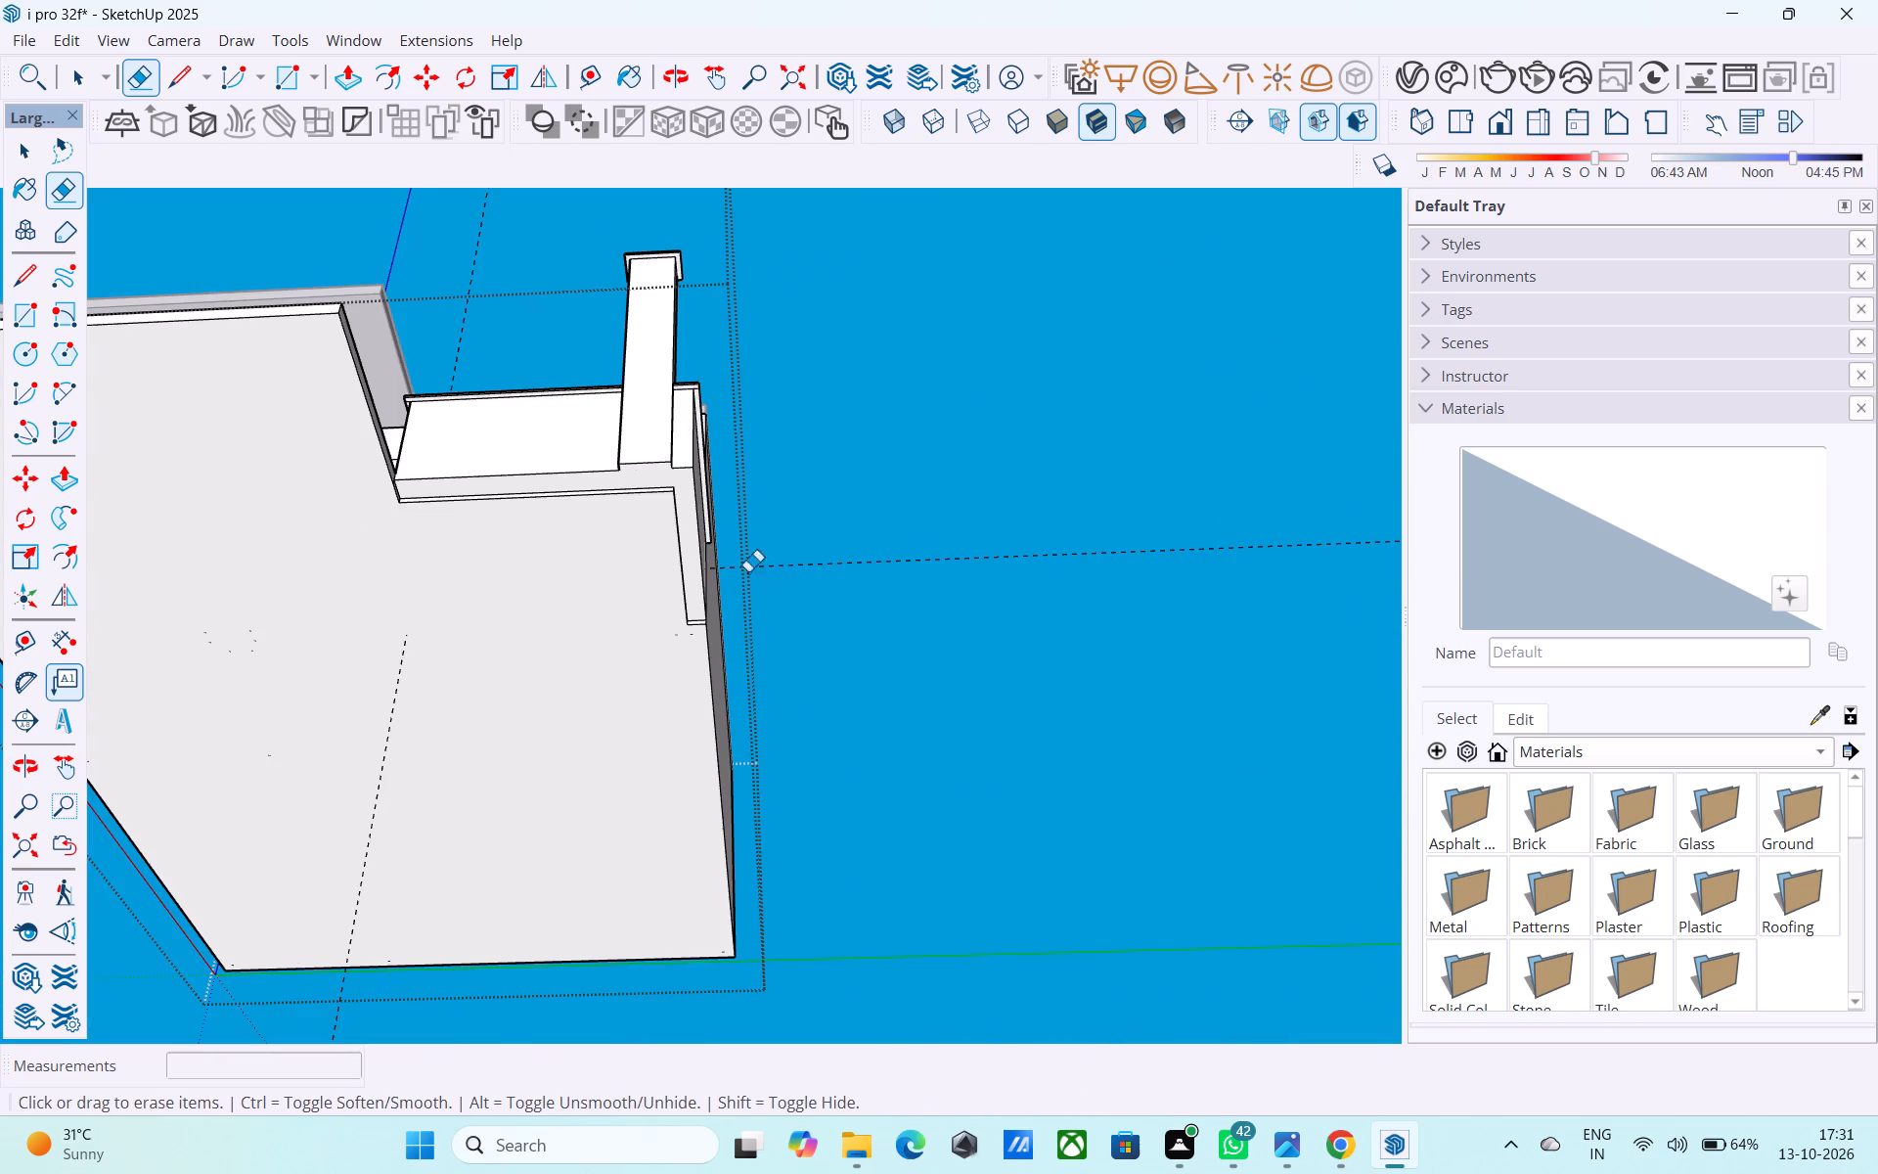
key("space")
key("p")
scroll(548, 506, "up", 4)
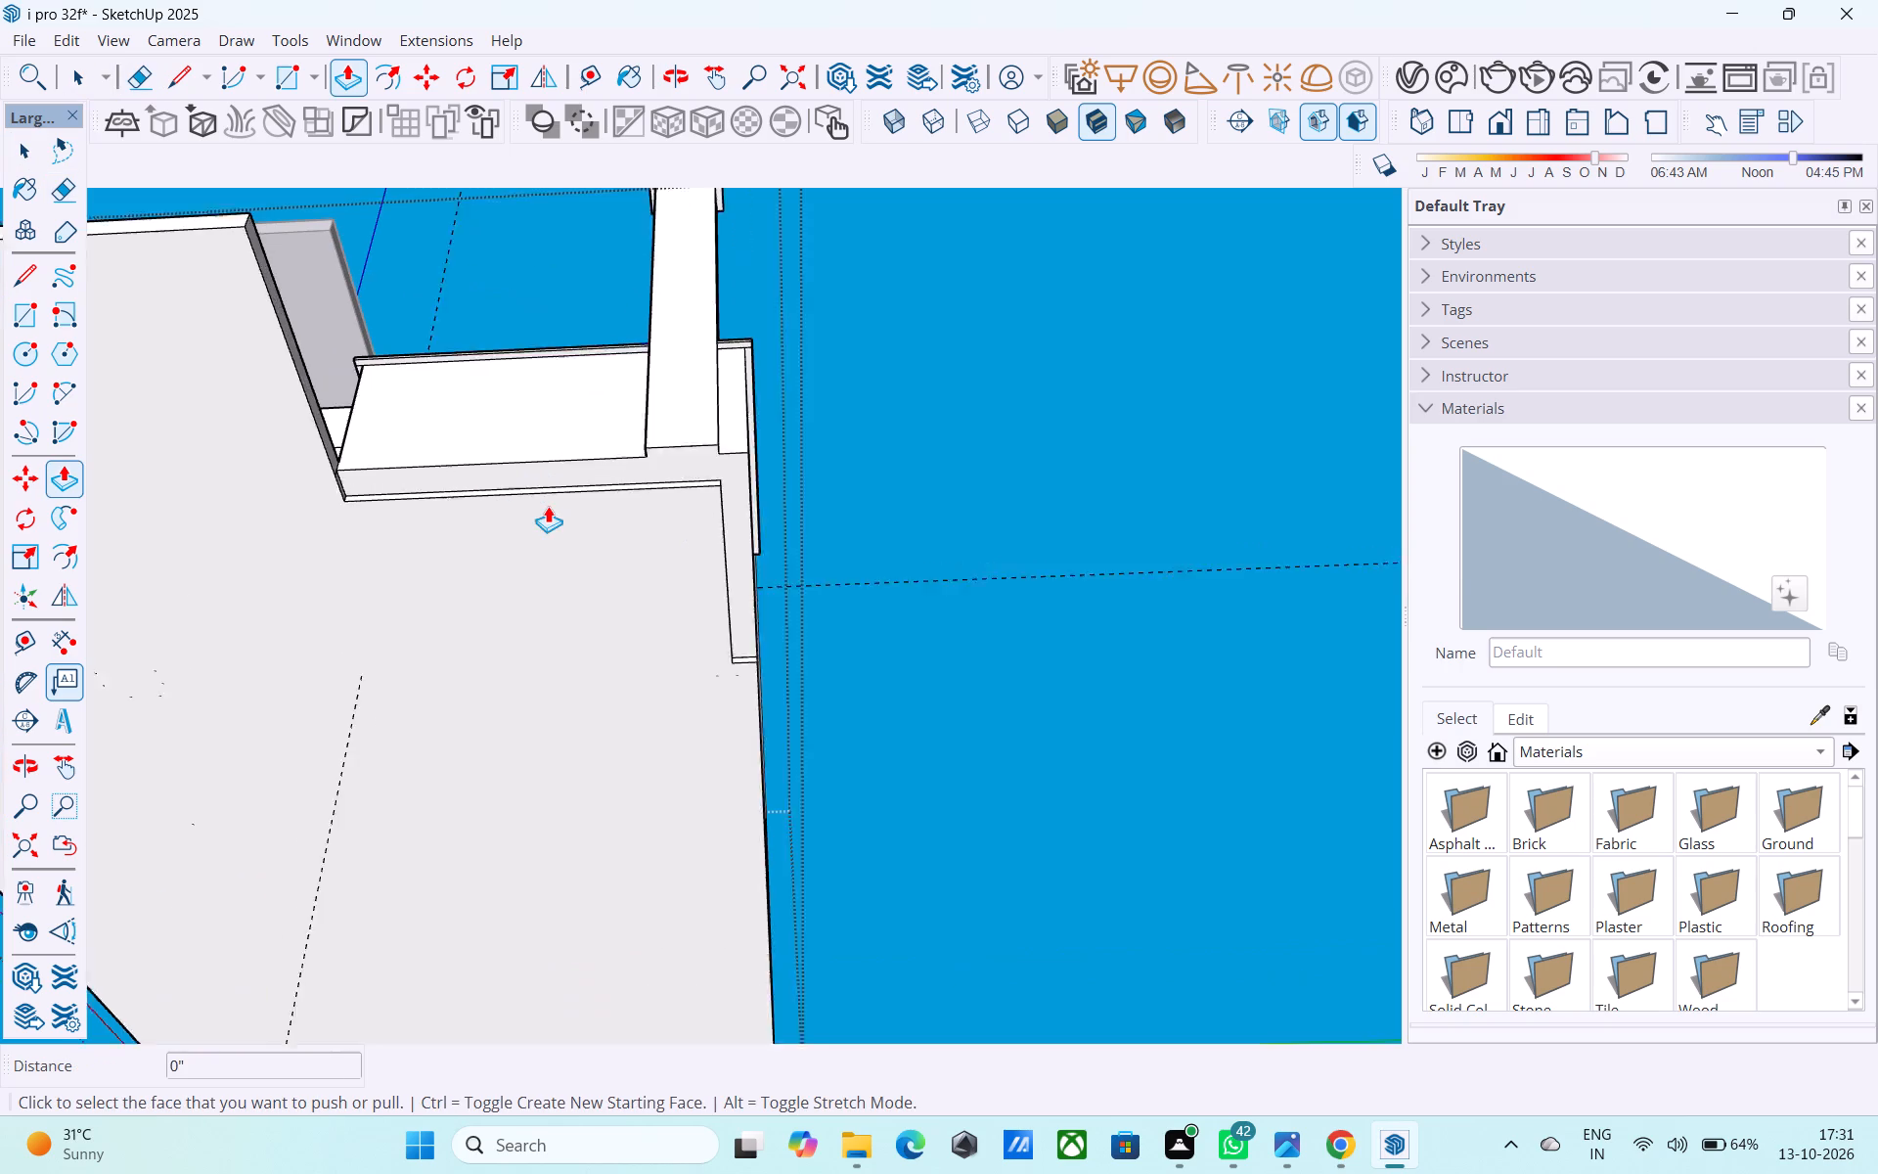
double_click(560, 468)
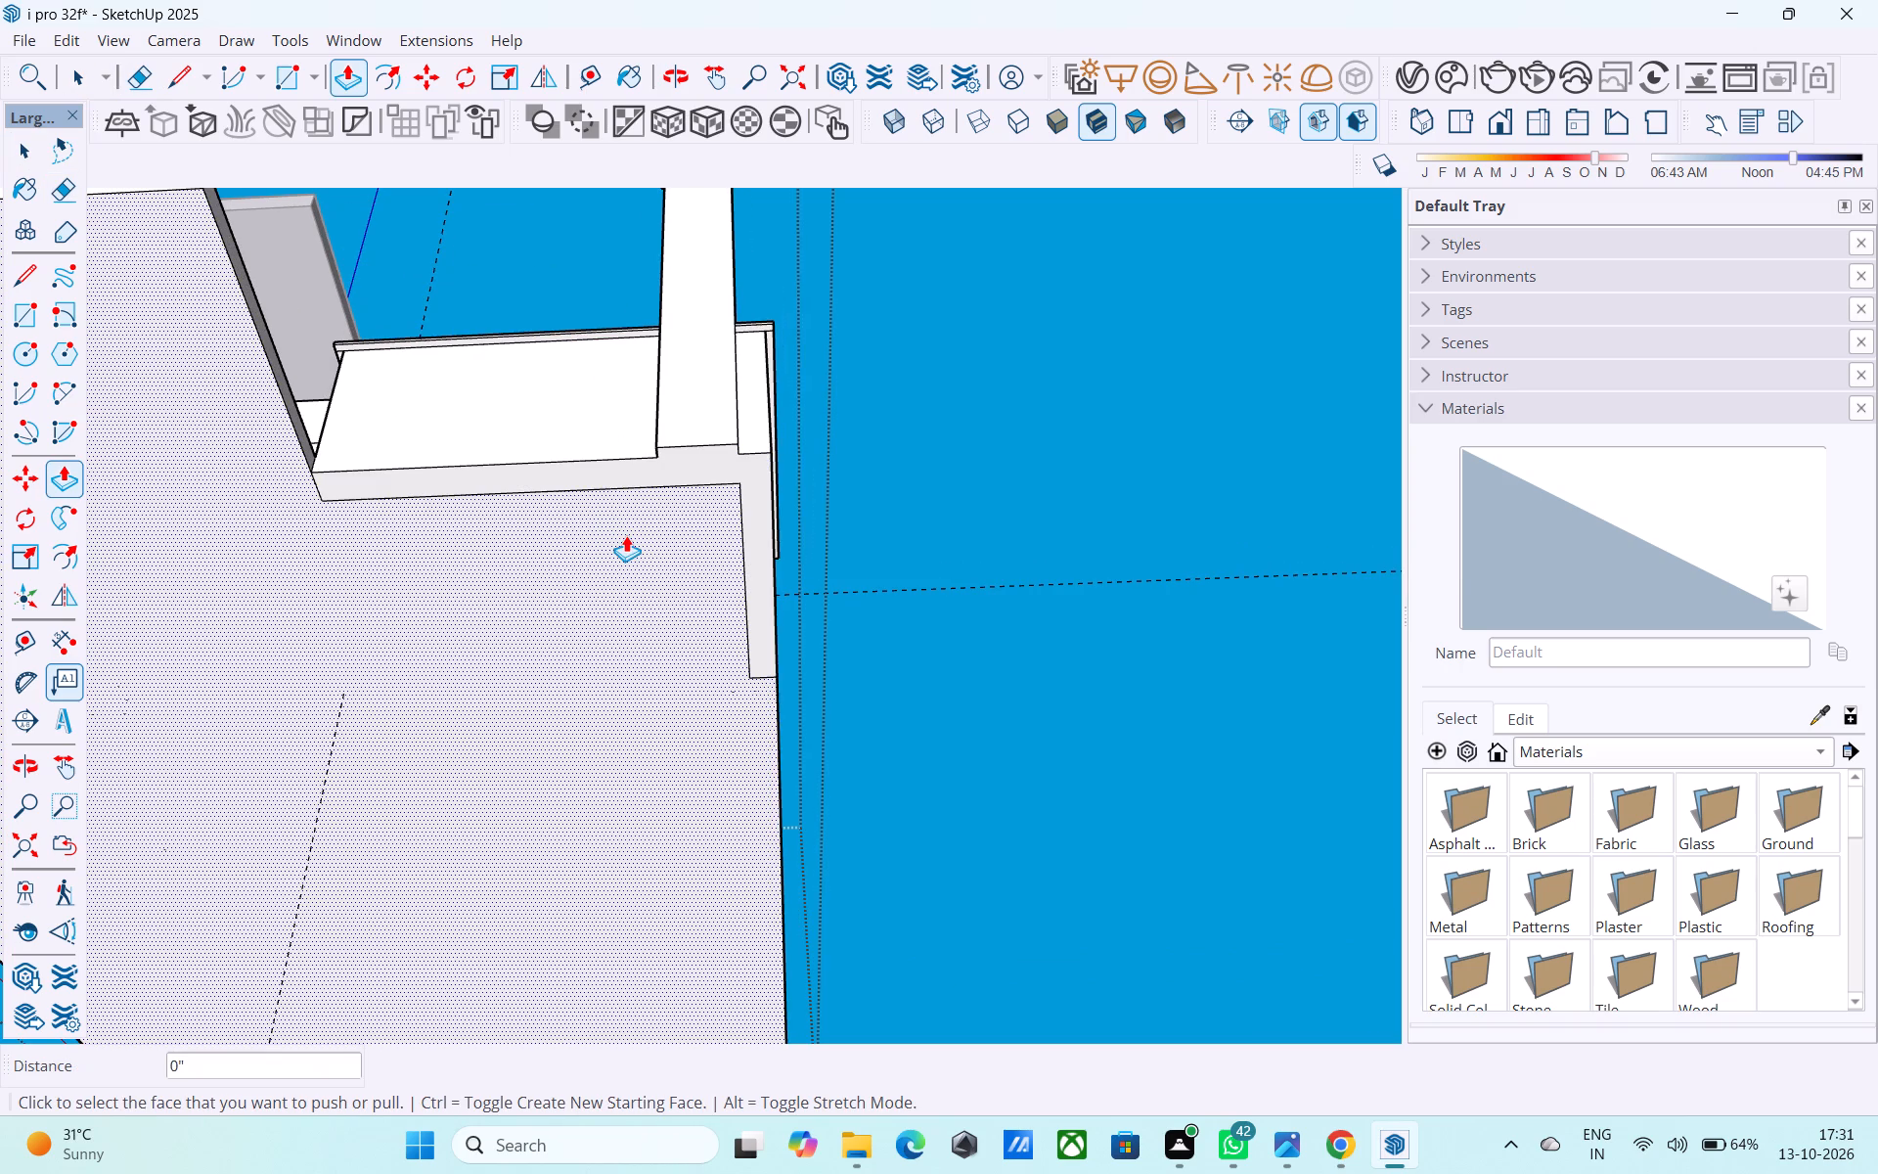
Erase the L-shaped strip's leftover outline and short end edges so it merges with the underside slab.
key("e")
left_click(609, 496)
left_click_drag(609, 495, 601, 489)
left_click_drag(601, 487, 604, 496)
left_click(744, 618)
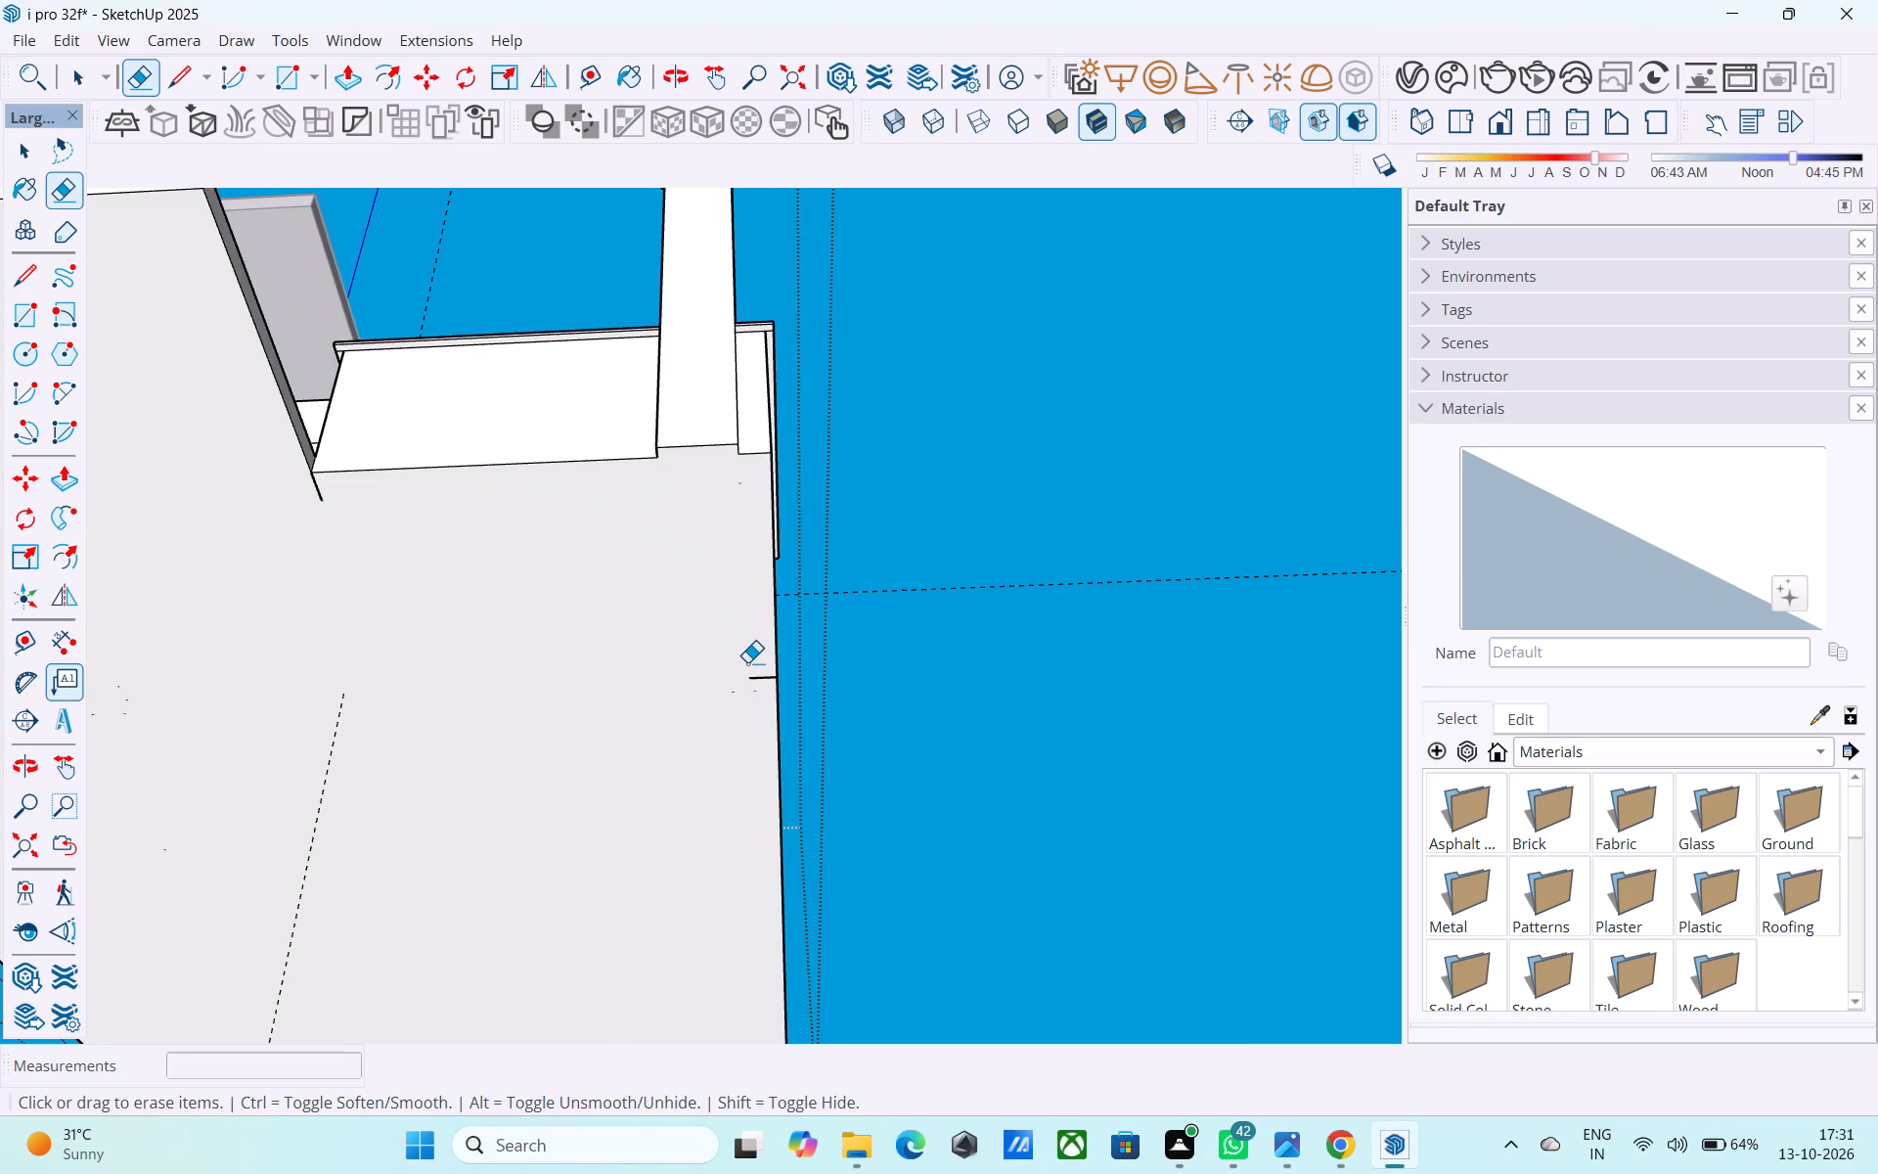
left_click(747, 673)
left_click(321, 499)
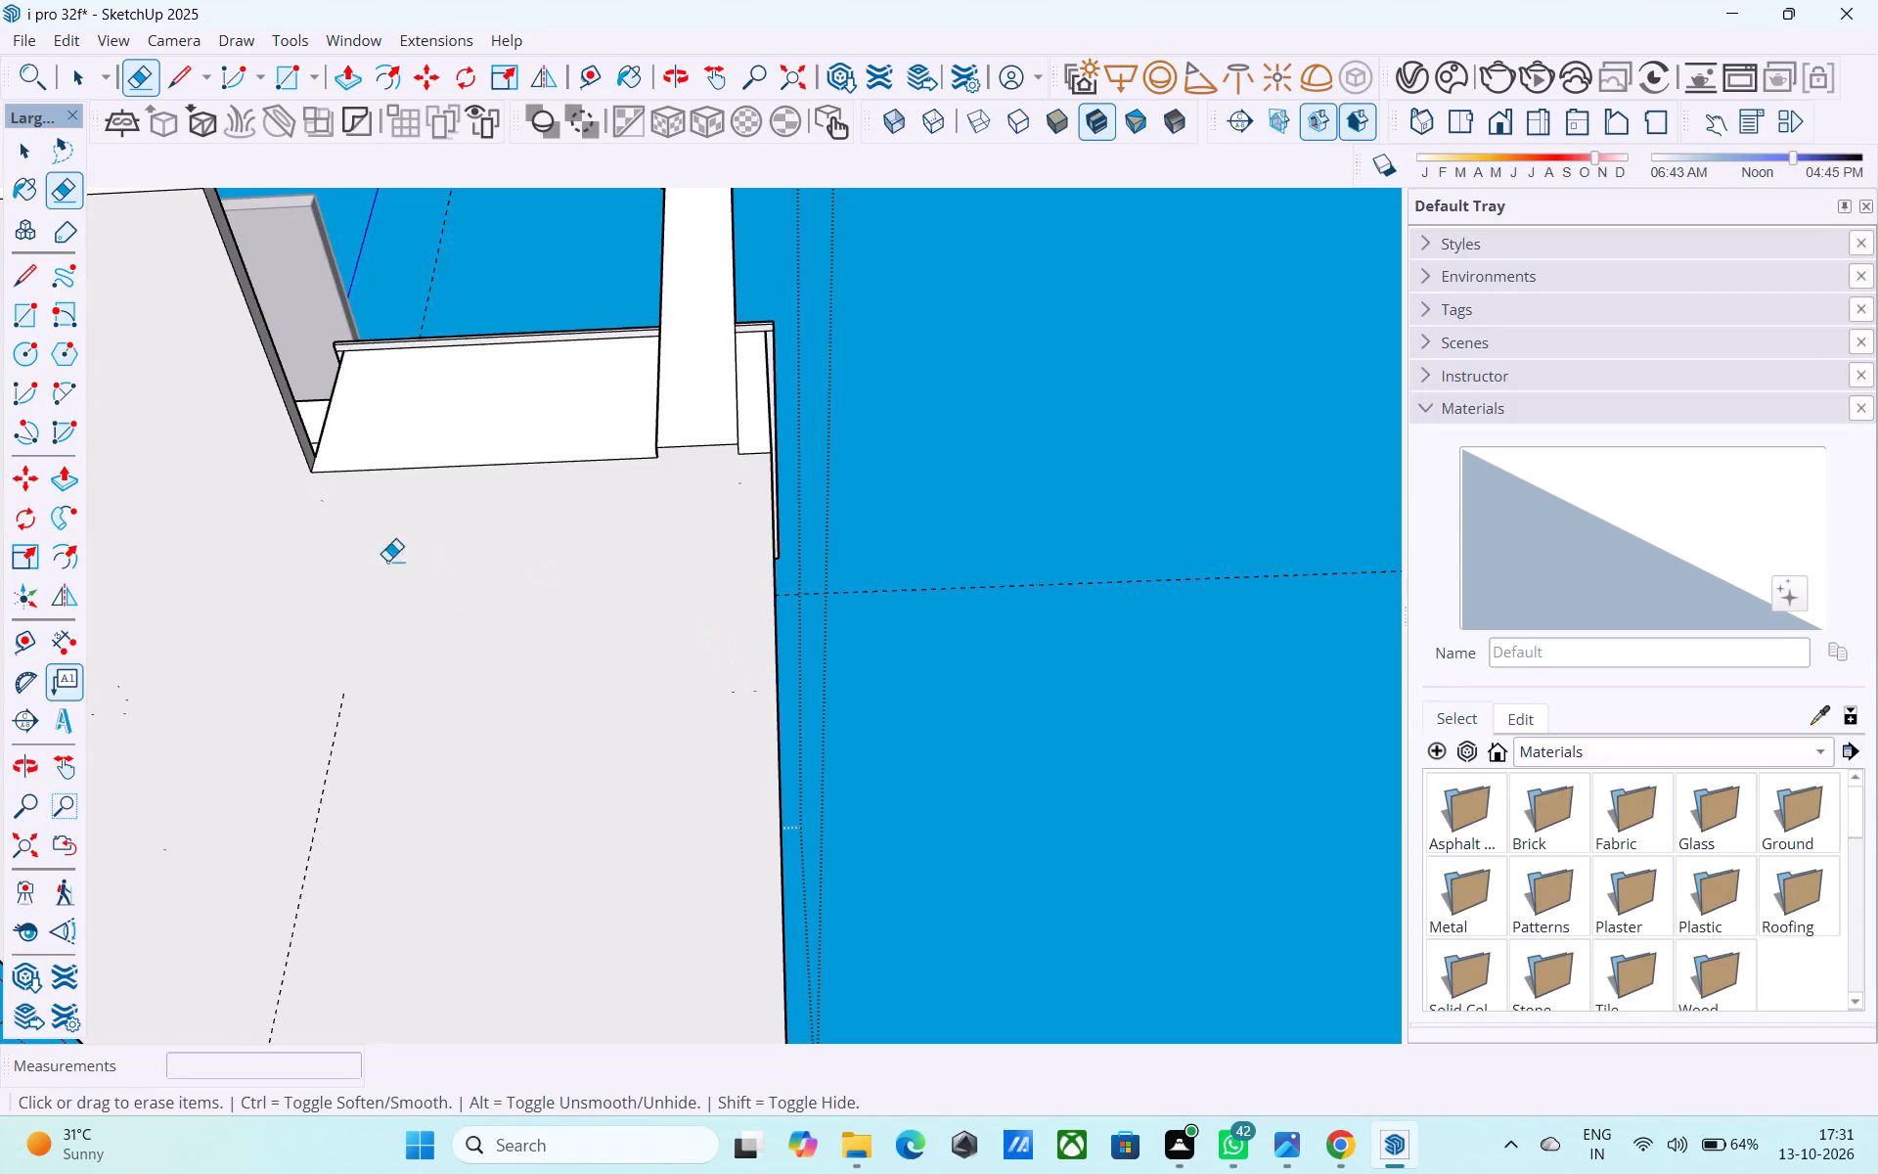
Examine the front elevation, porch slab, column and low wall from outside.
scroll(495, 654, "down", 5)
middle_click_drag(503, 662, 517, 871)
scroll(595, 569, "down", 6)
middle_click_drag(591, 564, 590, 564)
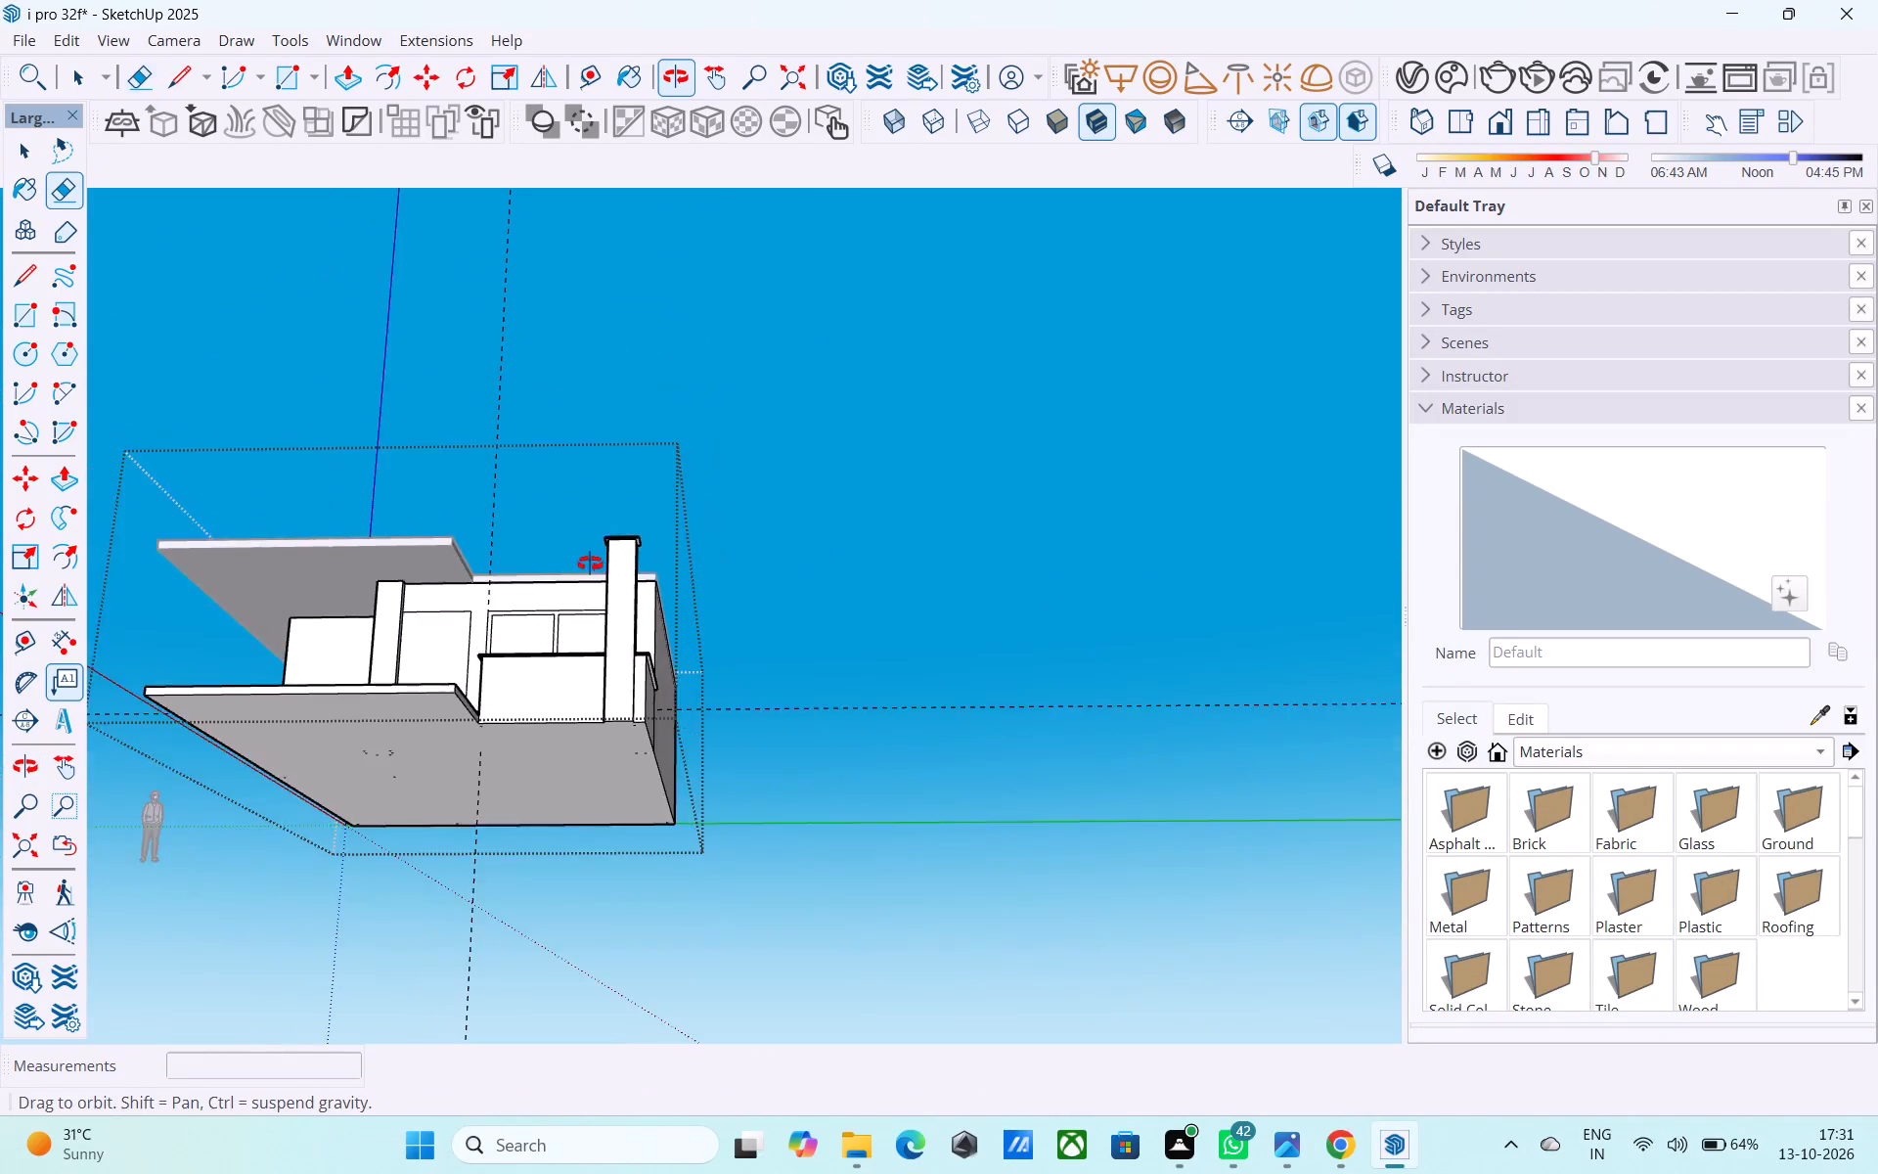
middle_click_drag(590, 564, 861, 826)
key("space")
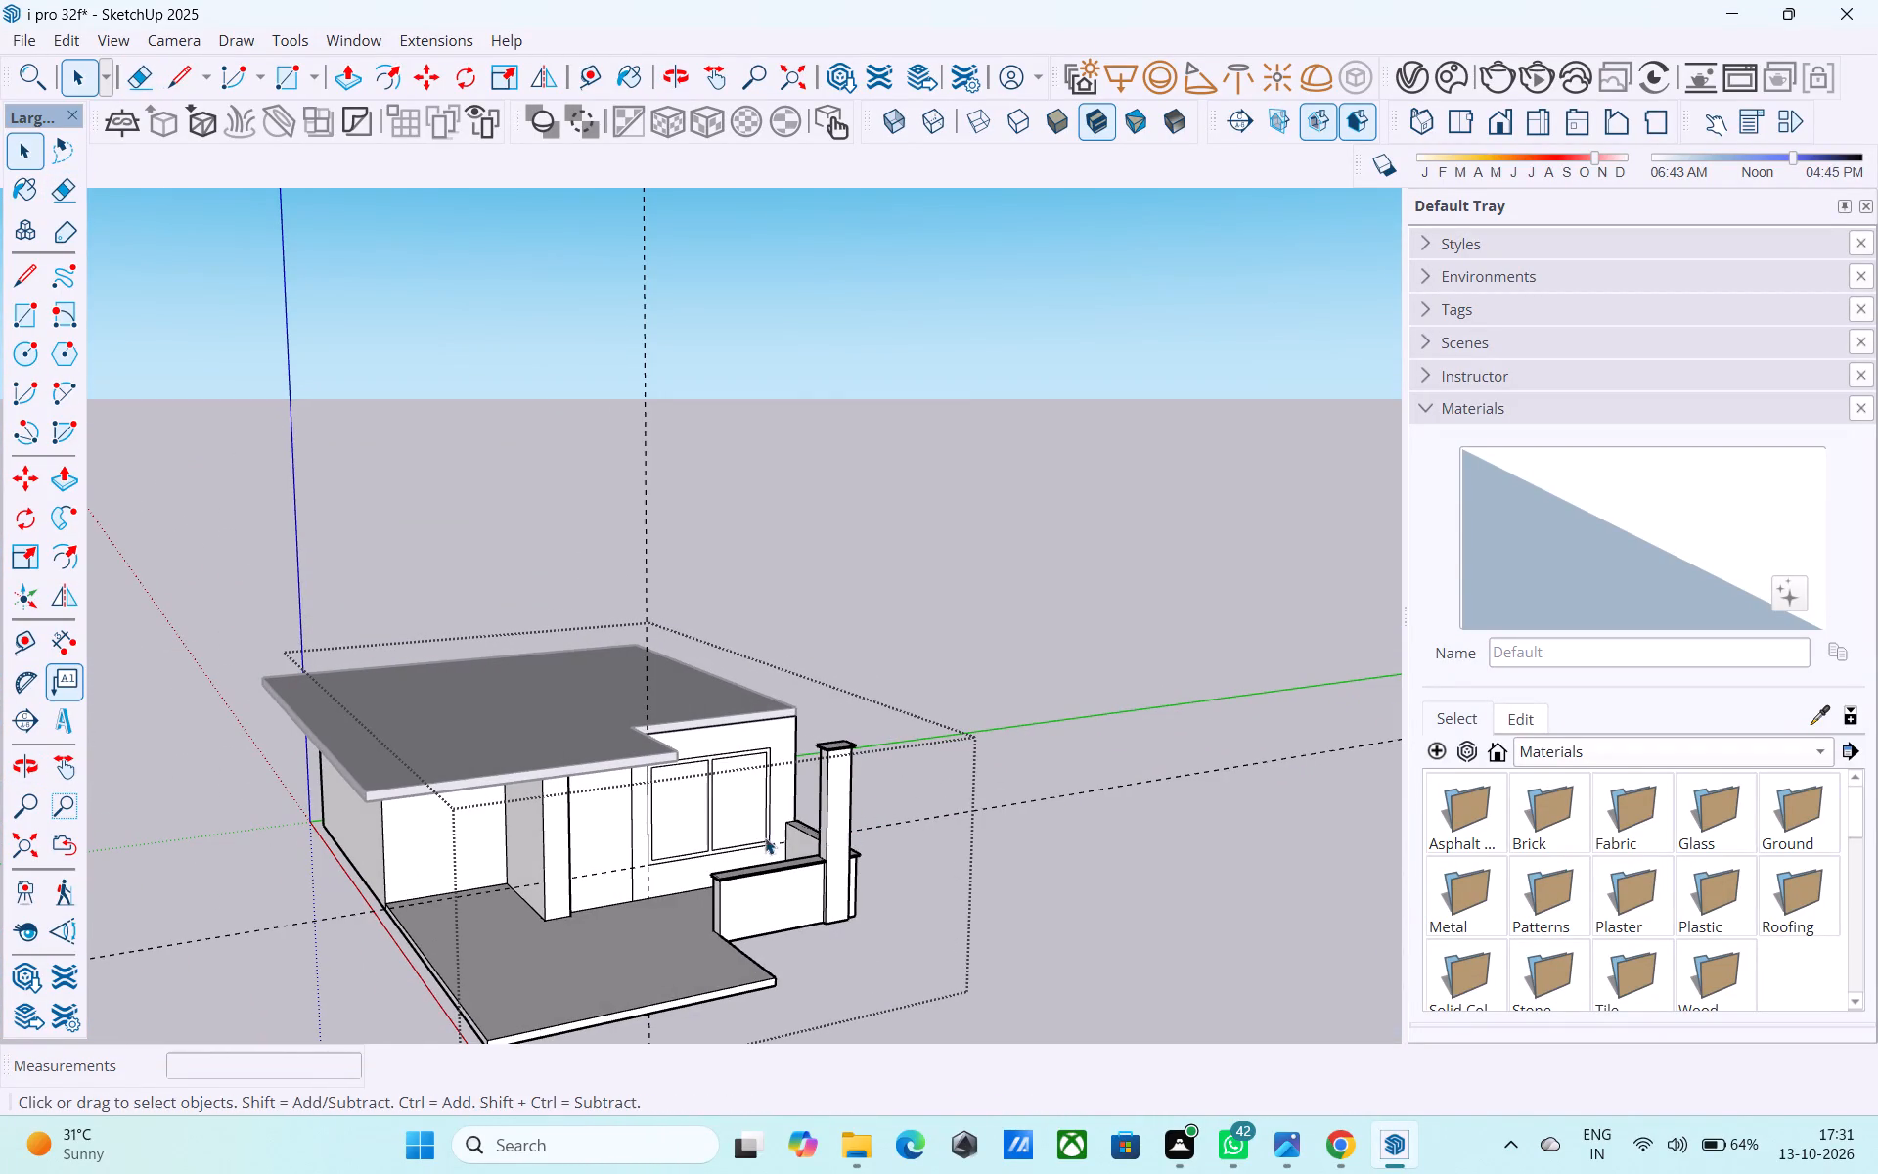
middle_click_drag(635, 954, 352, 783, "shift")
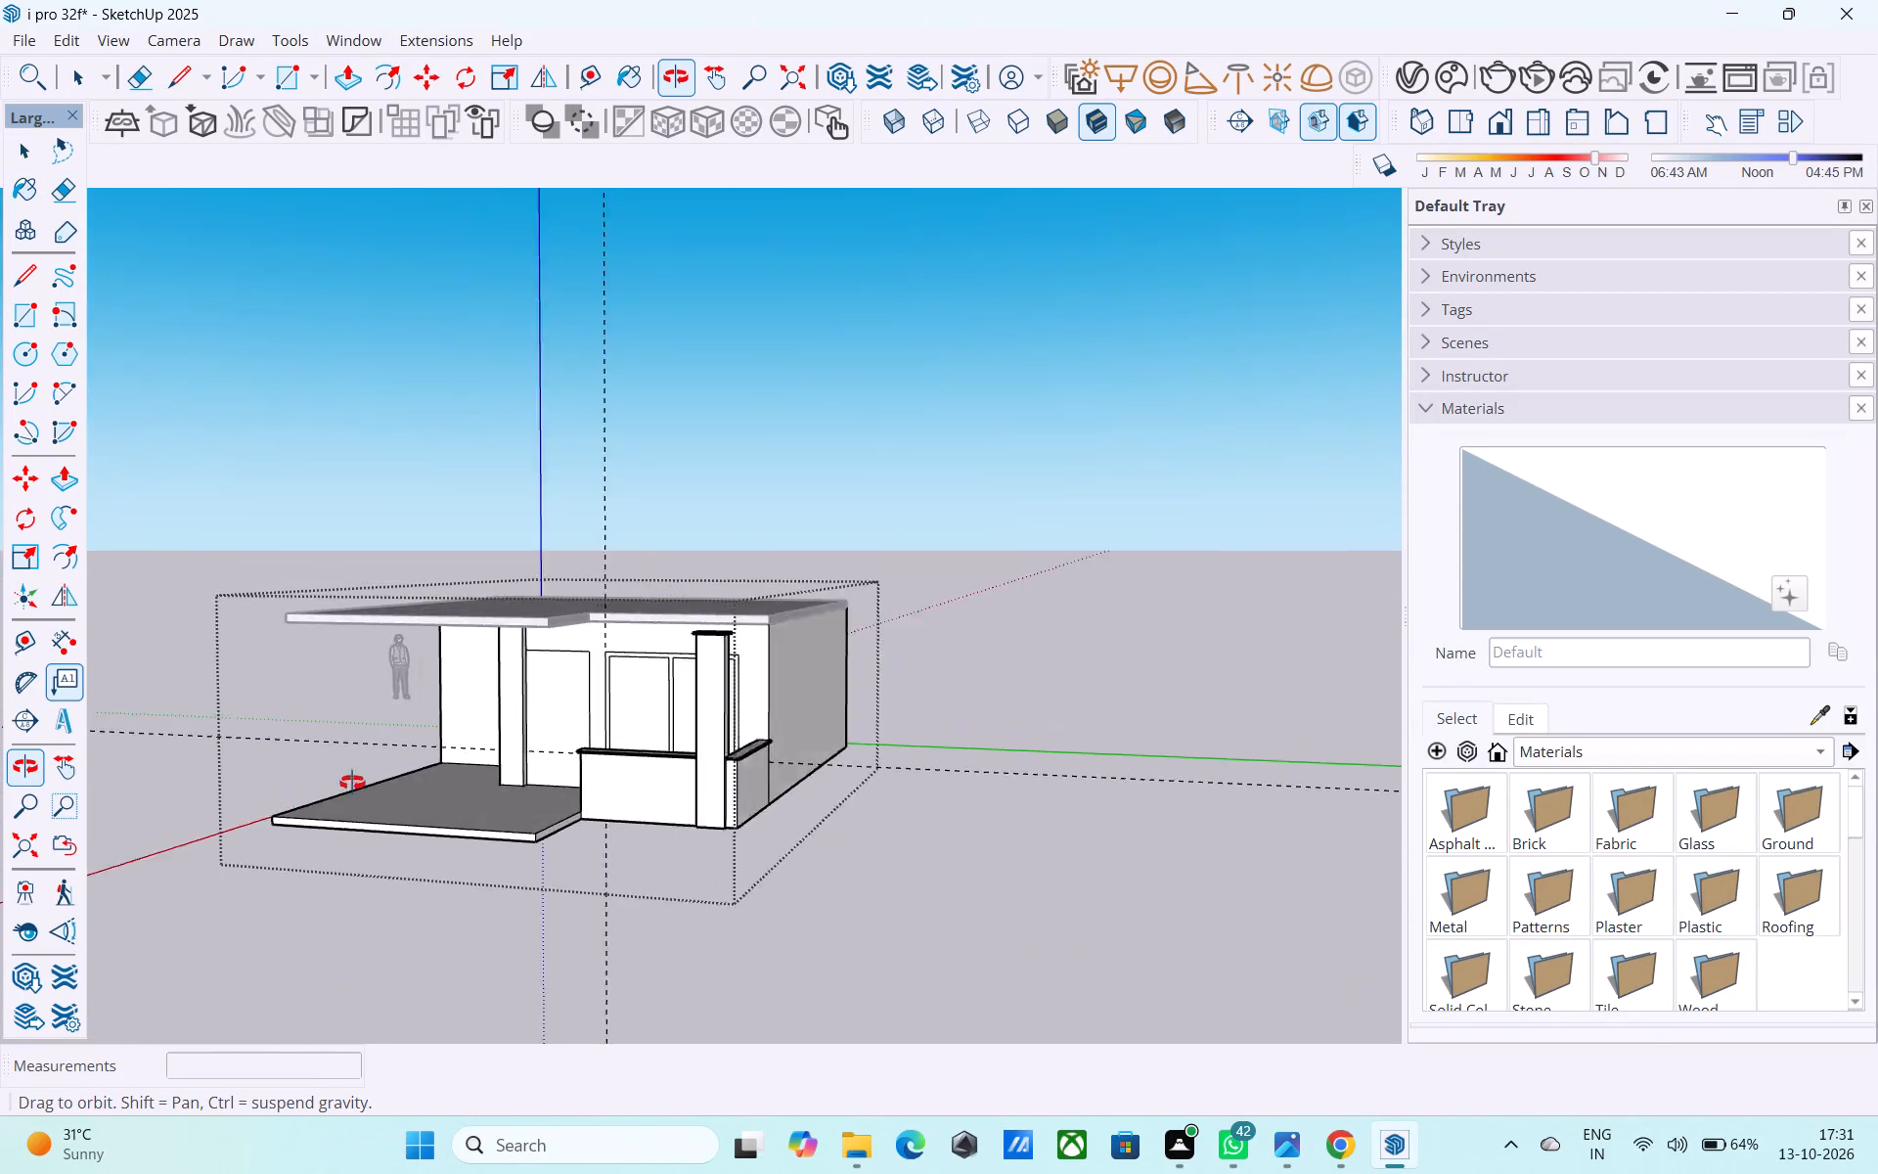
middle_click_drag(352, 783, 418, 775, "shift")
scroll(500, 743, "up", 7)
scroll(508, 744, "down", 2)
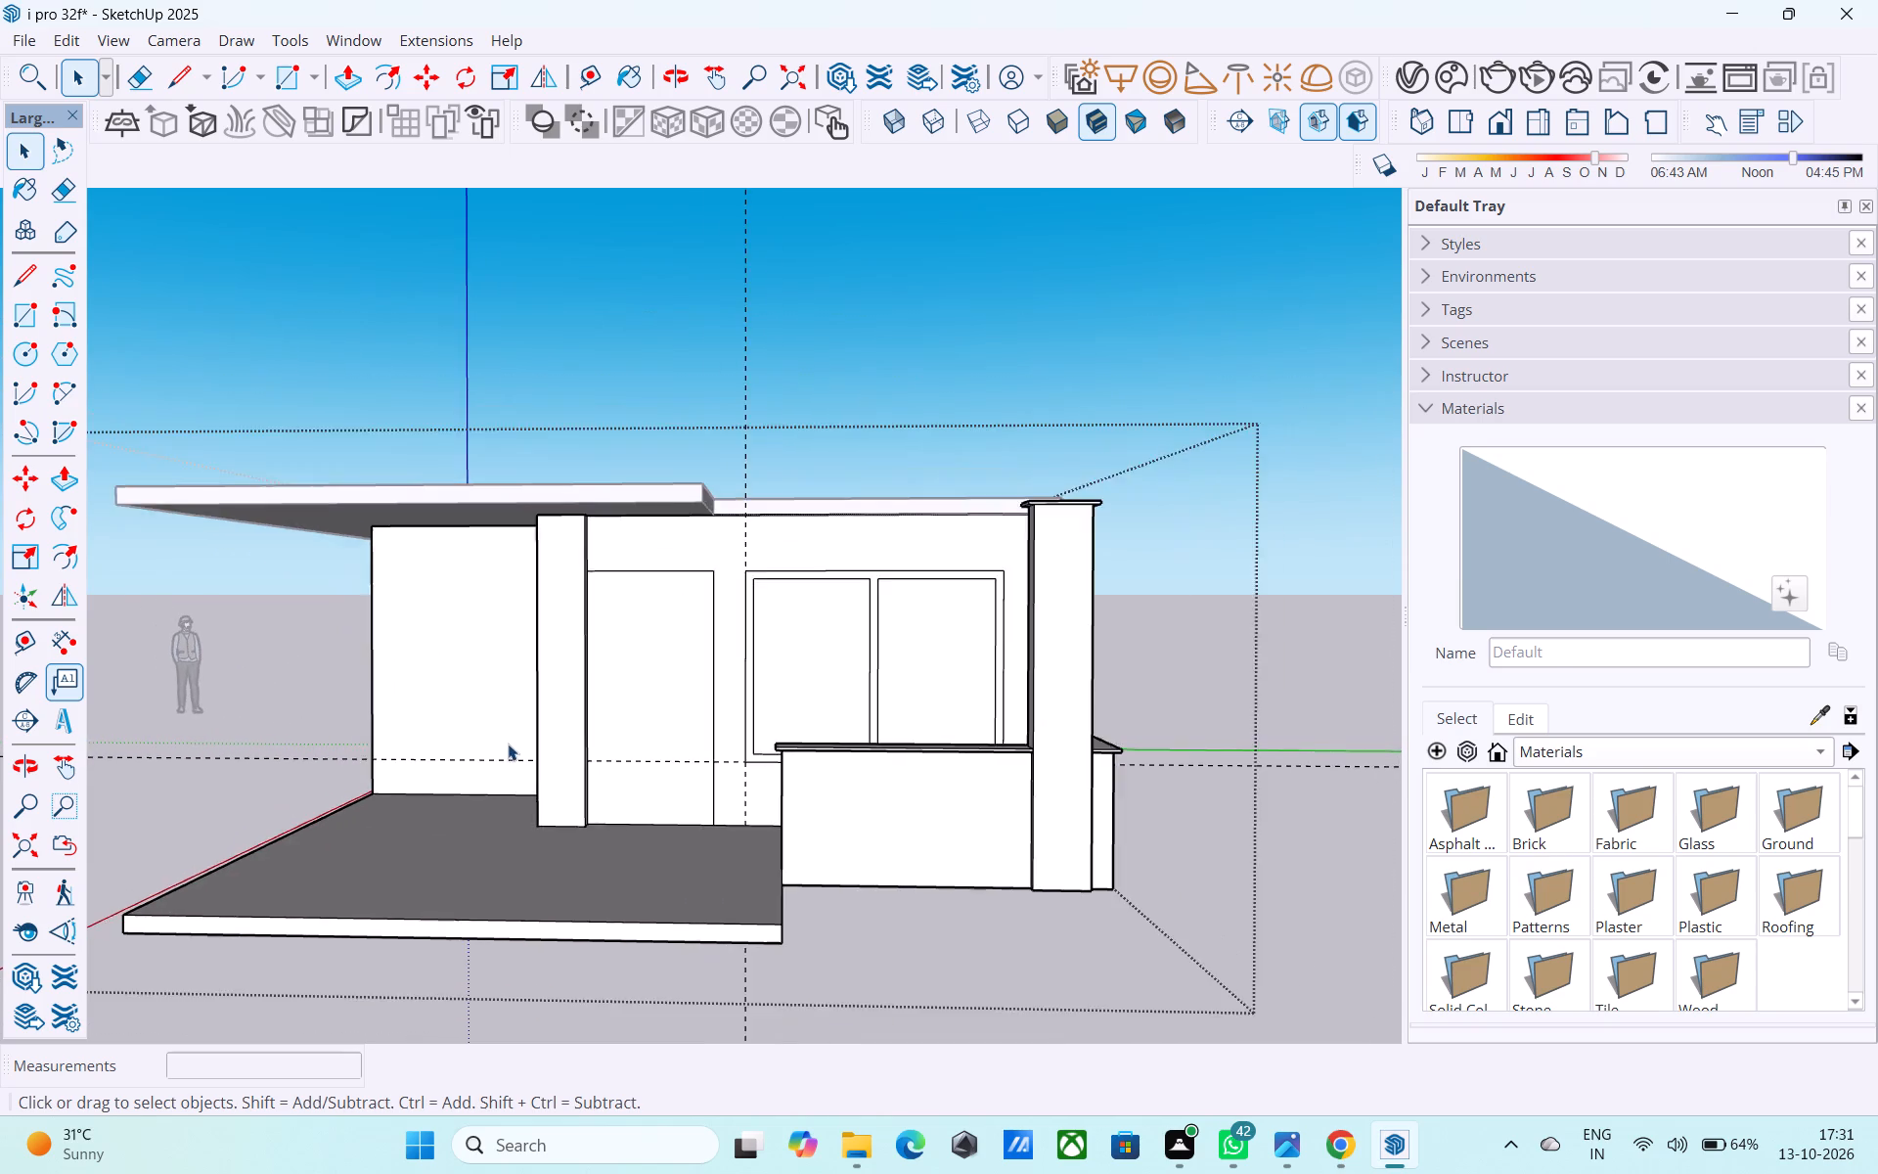
middle_click_drag(508, 744, 494, 721)
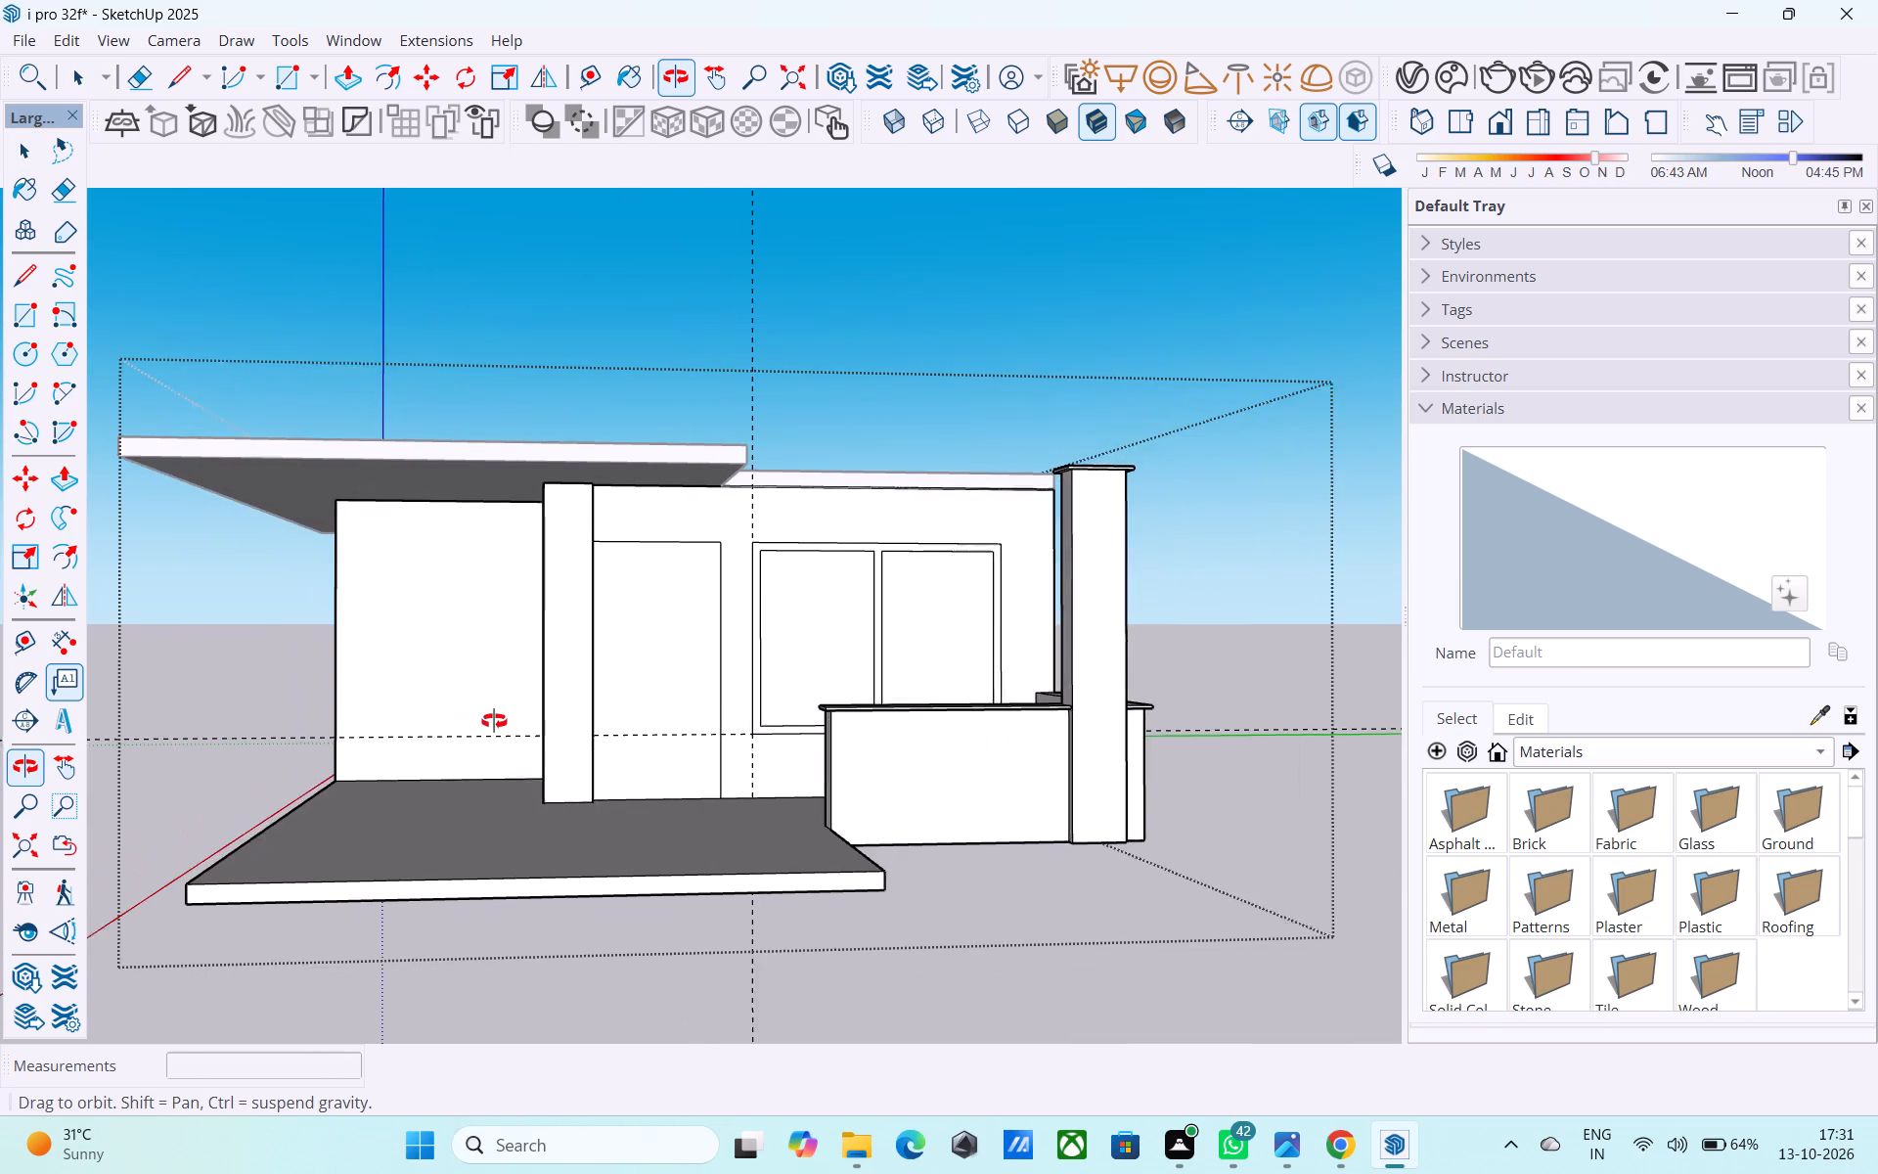
middle_click_drag(494, 721, 495, 721)
scroll(514, 712, "up", 5)
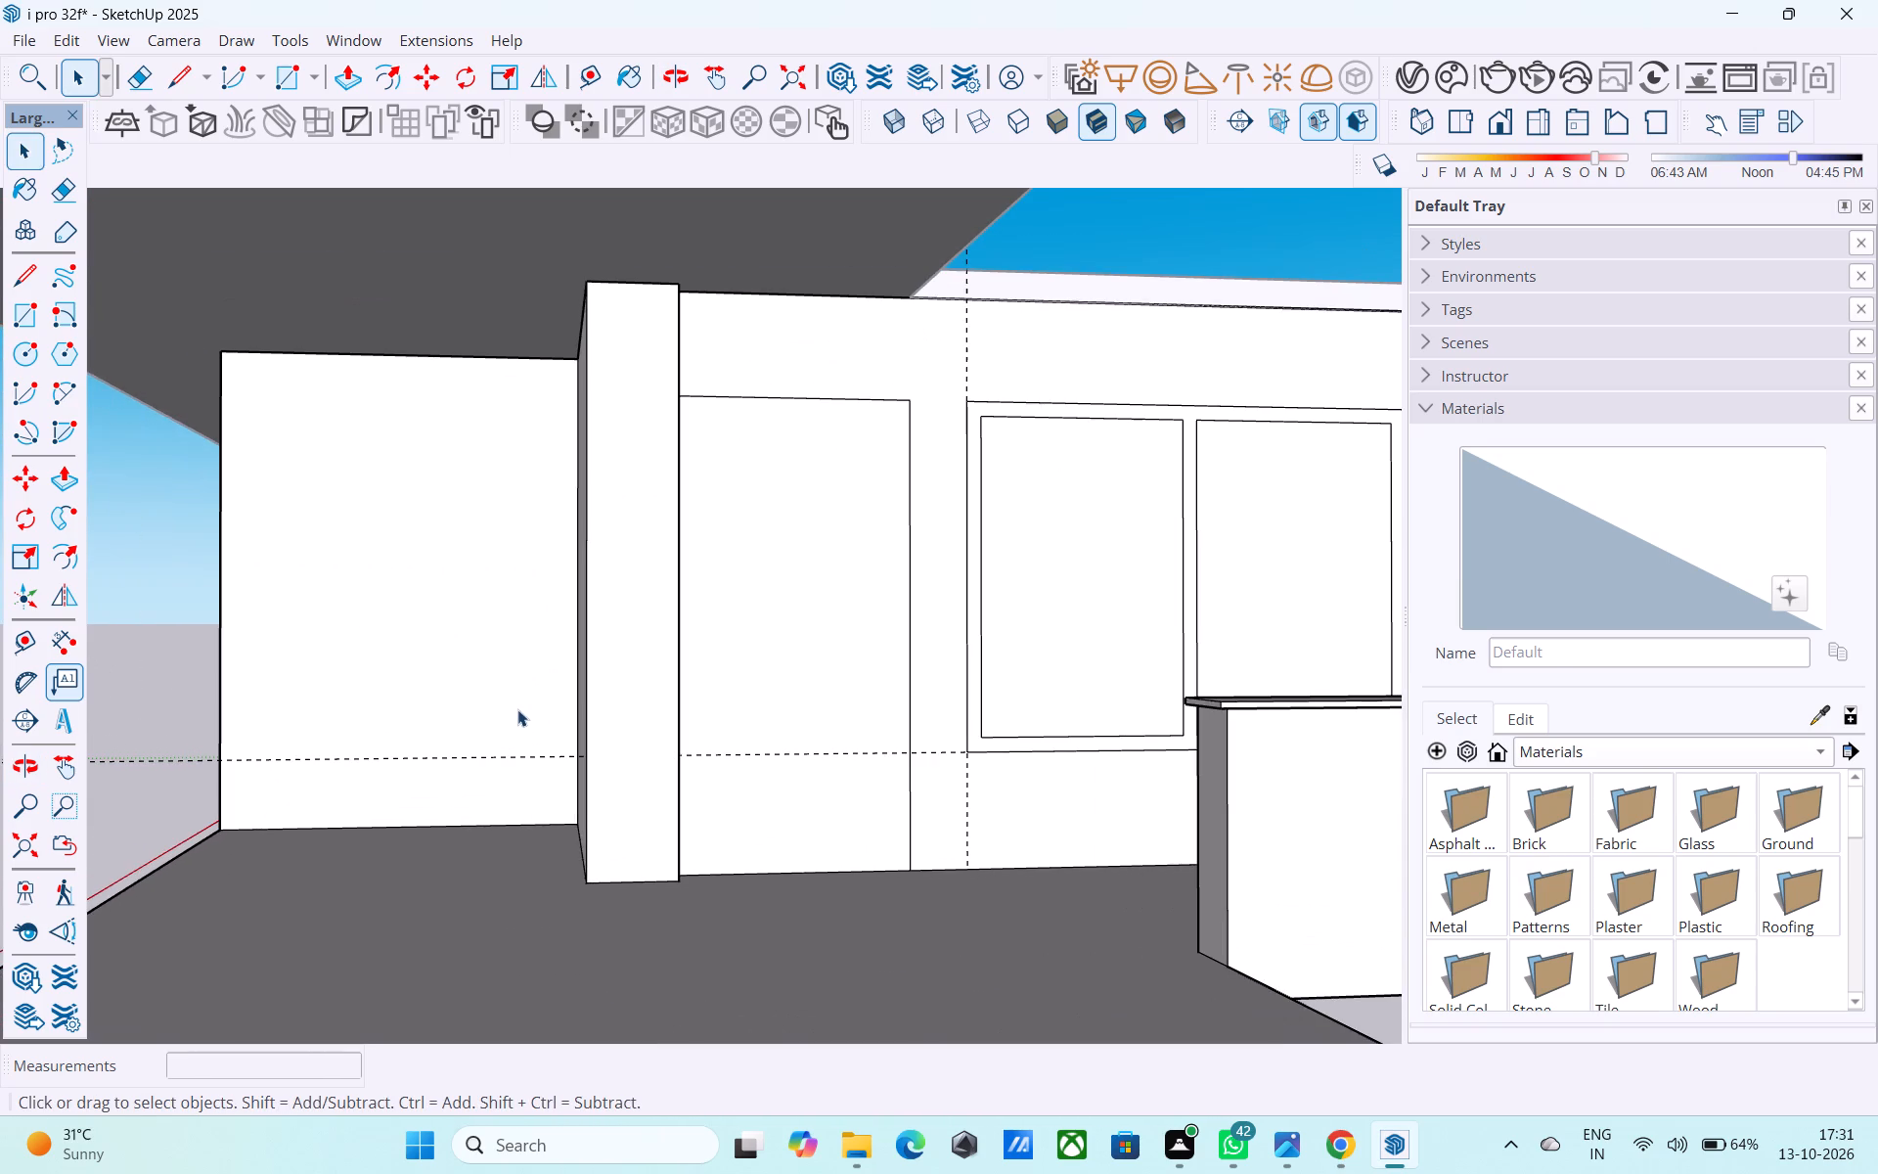
middle_click(541, 706, "shift")
scroll(537, 709, "up", 1)
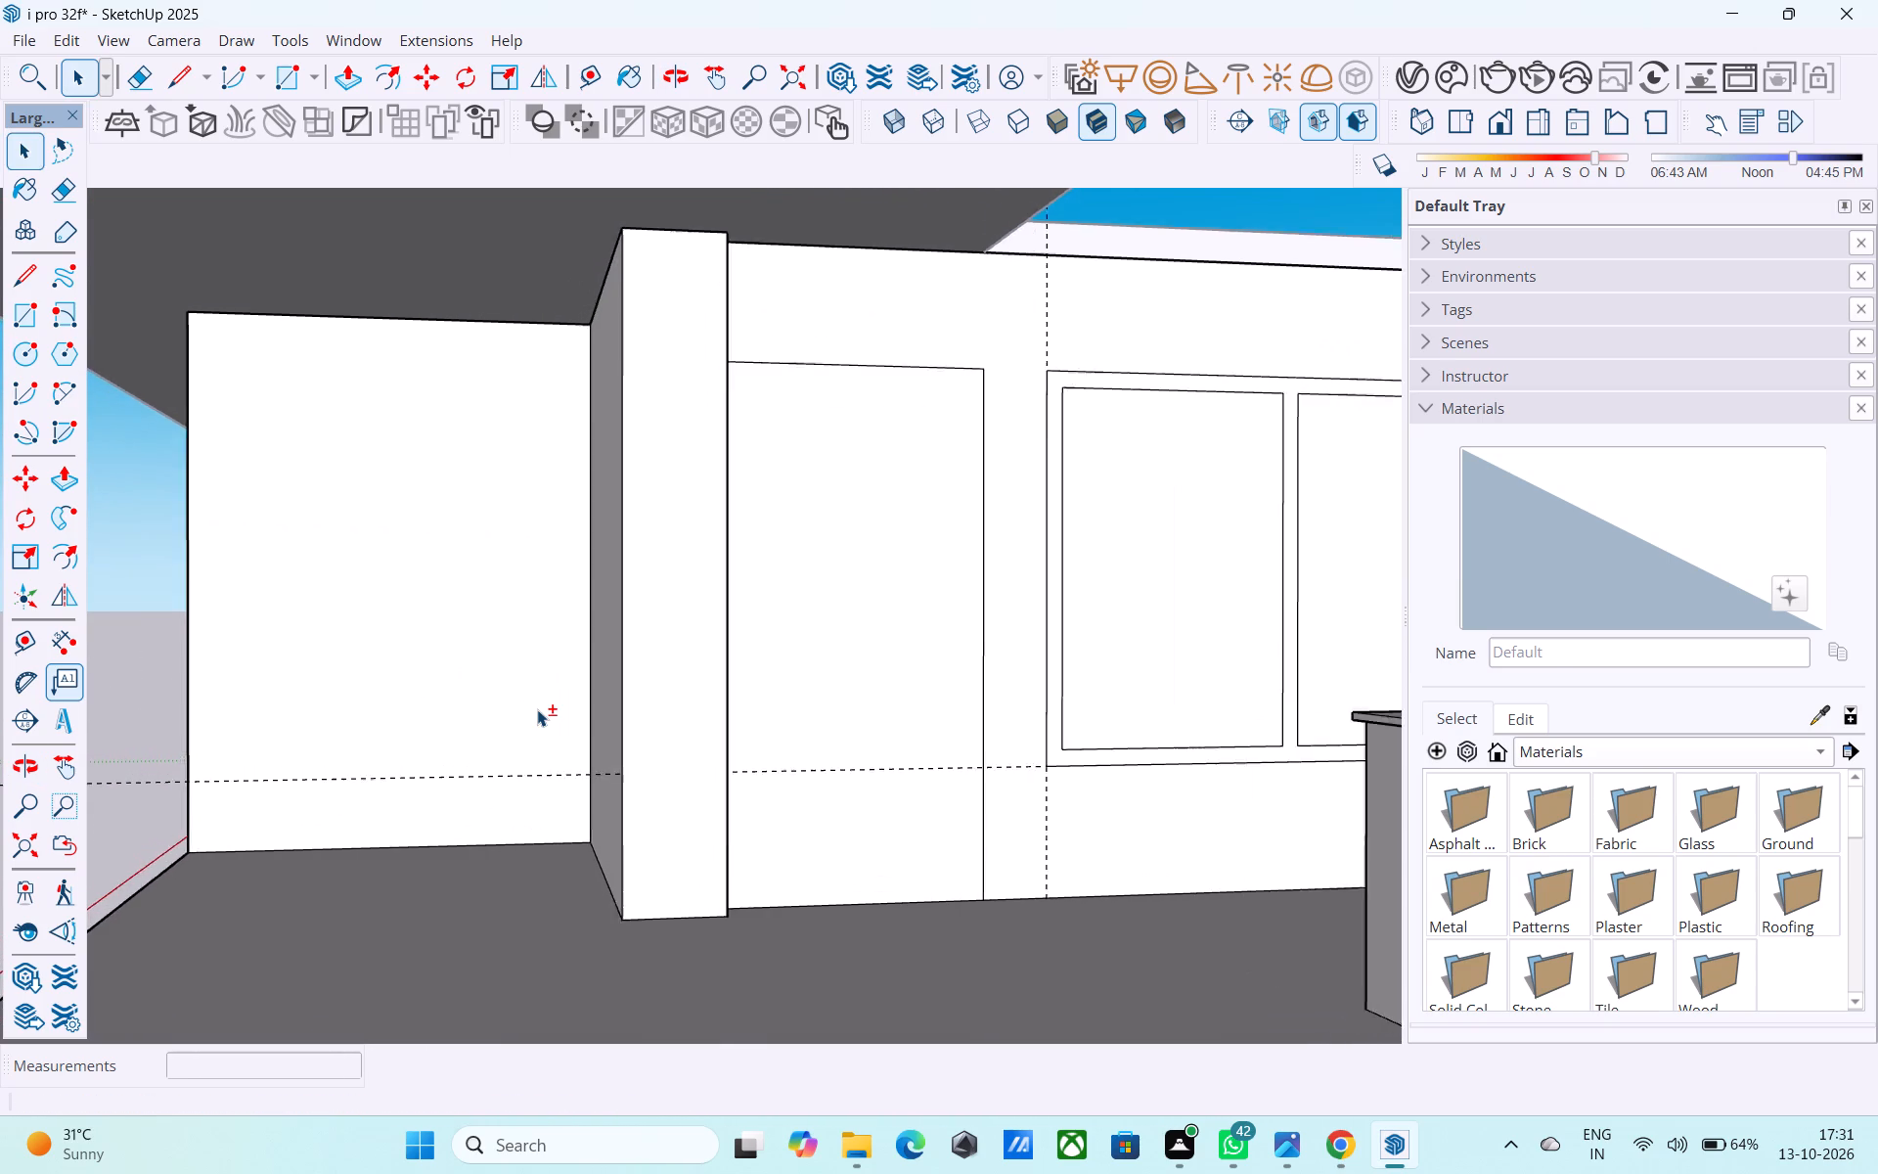
scroll(537, 709, "up", 4)
middle_click_drag(657, 723, 602, 723, "shift")
scroll(608, 719, "down", 13)
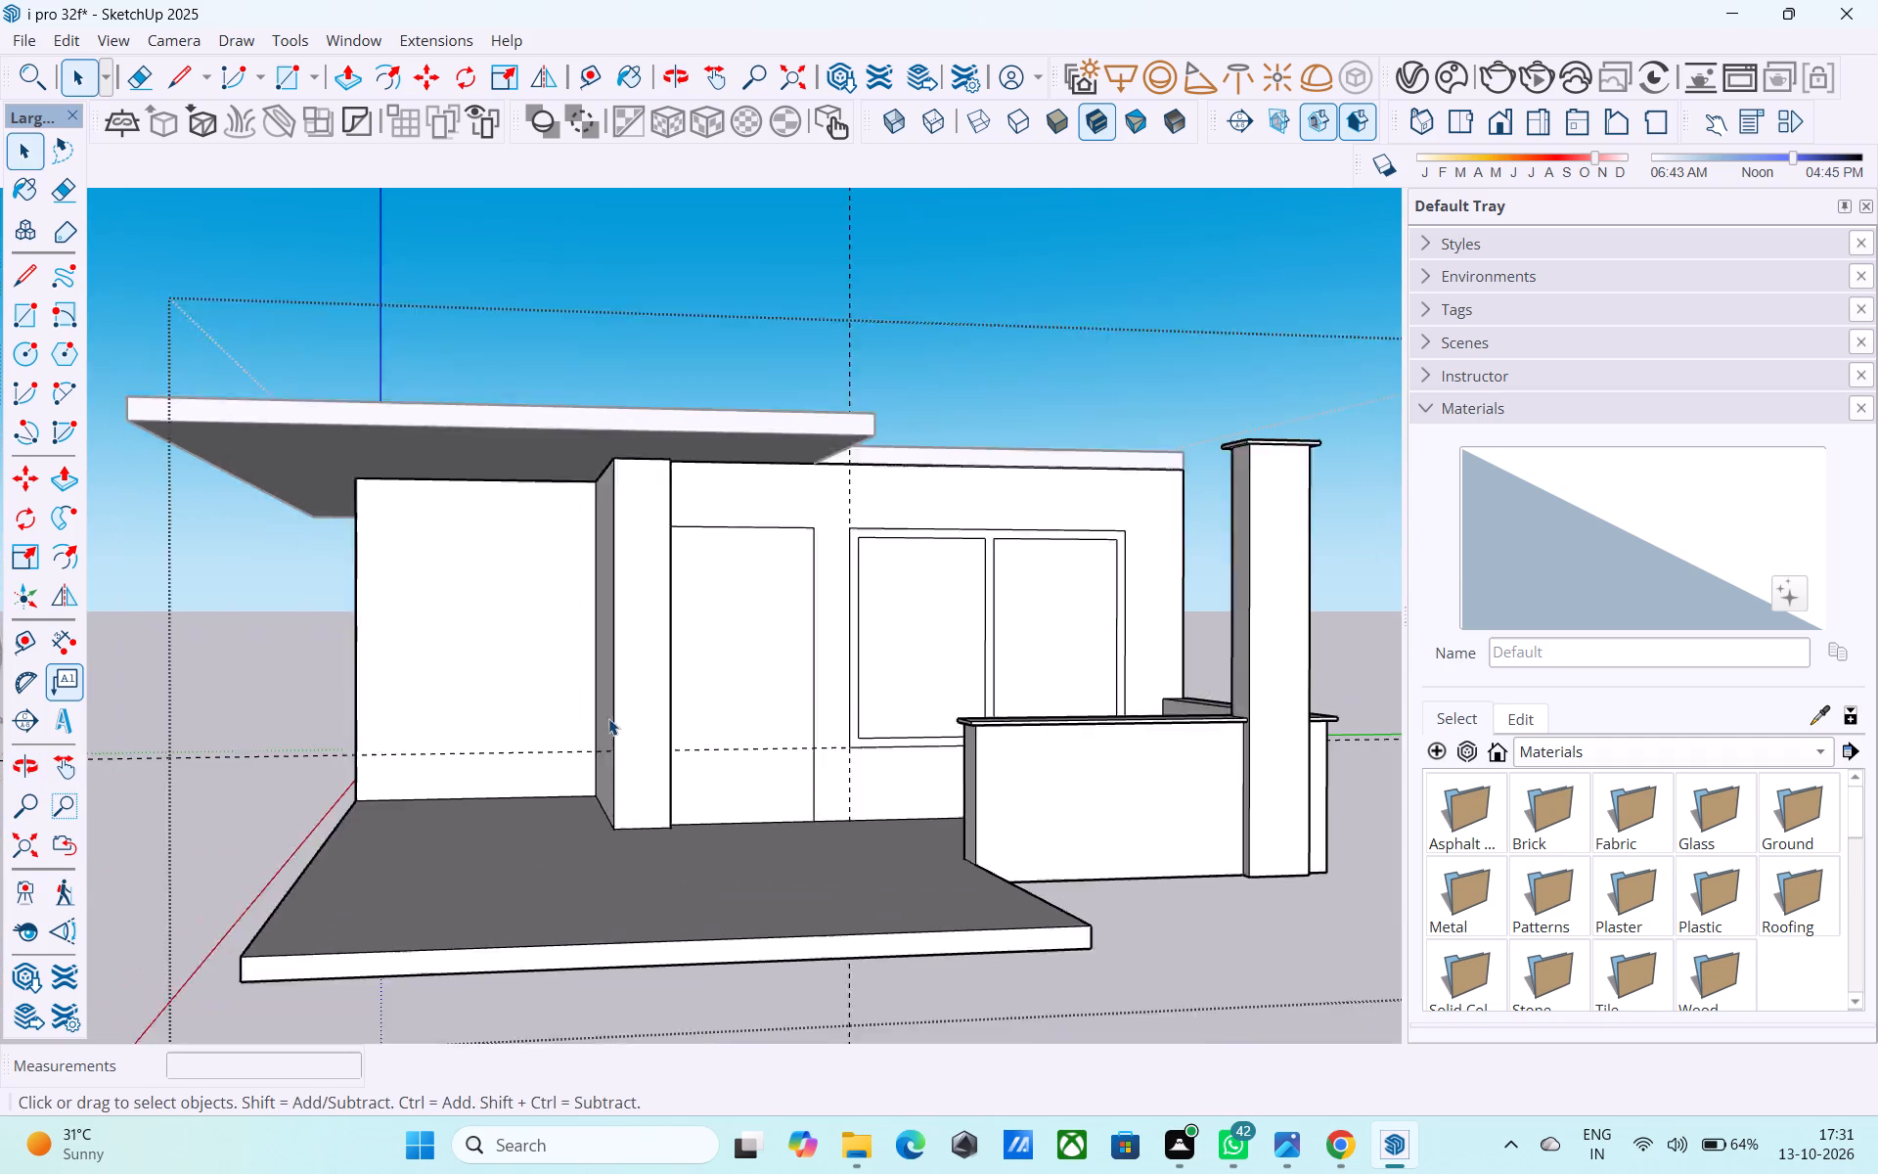
middle_click_drag(748, 761, 647, 785, "shift")
middle_click_drag(647, 785, 640, 802)
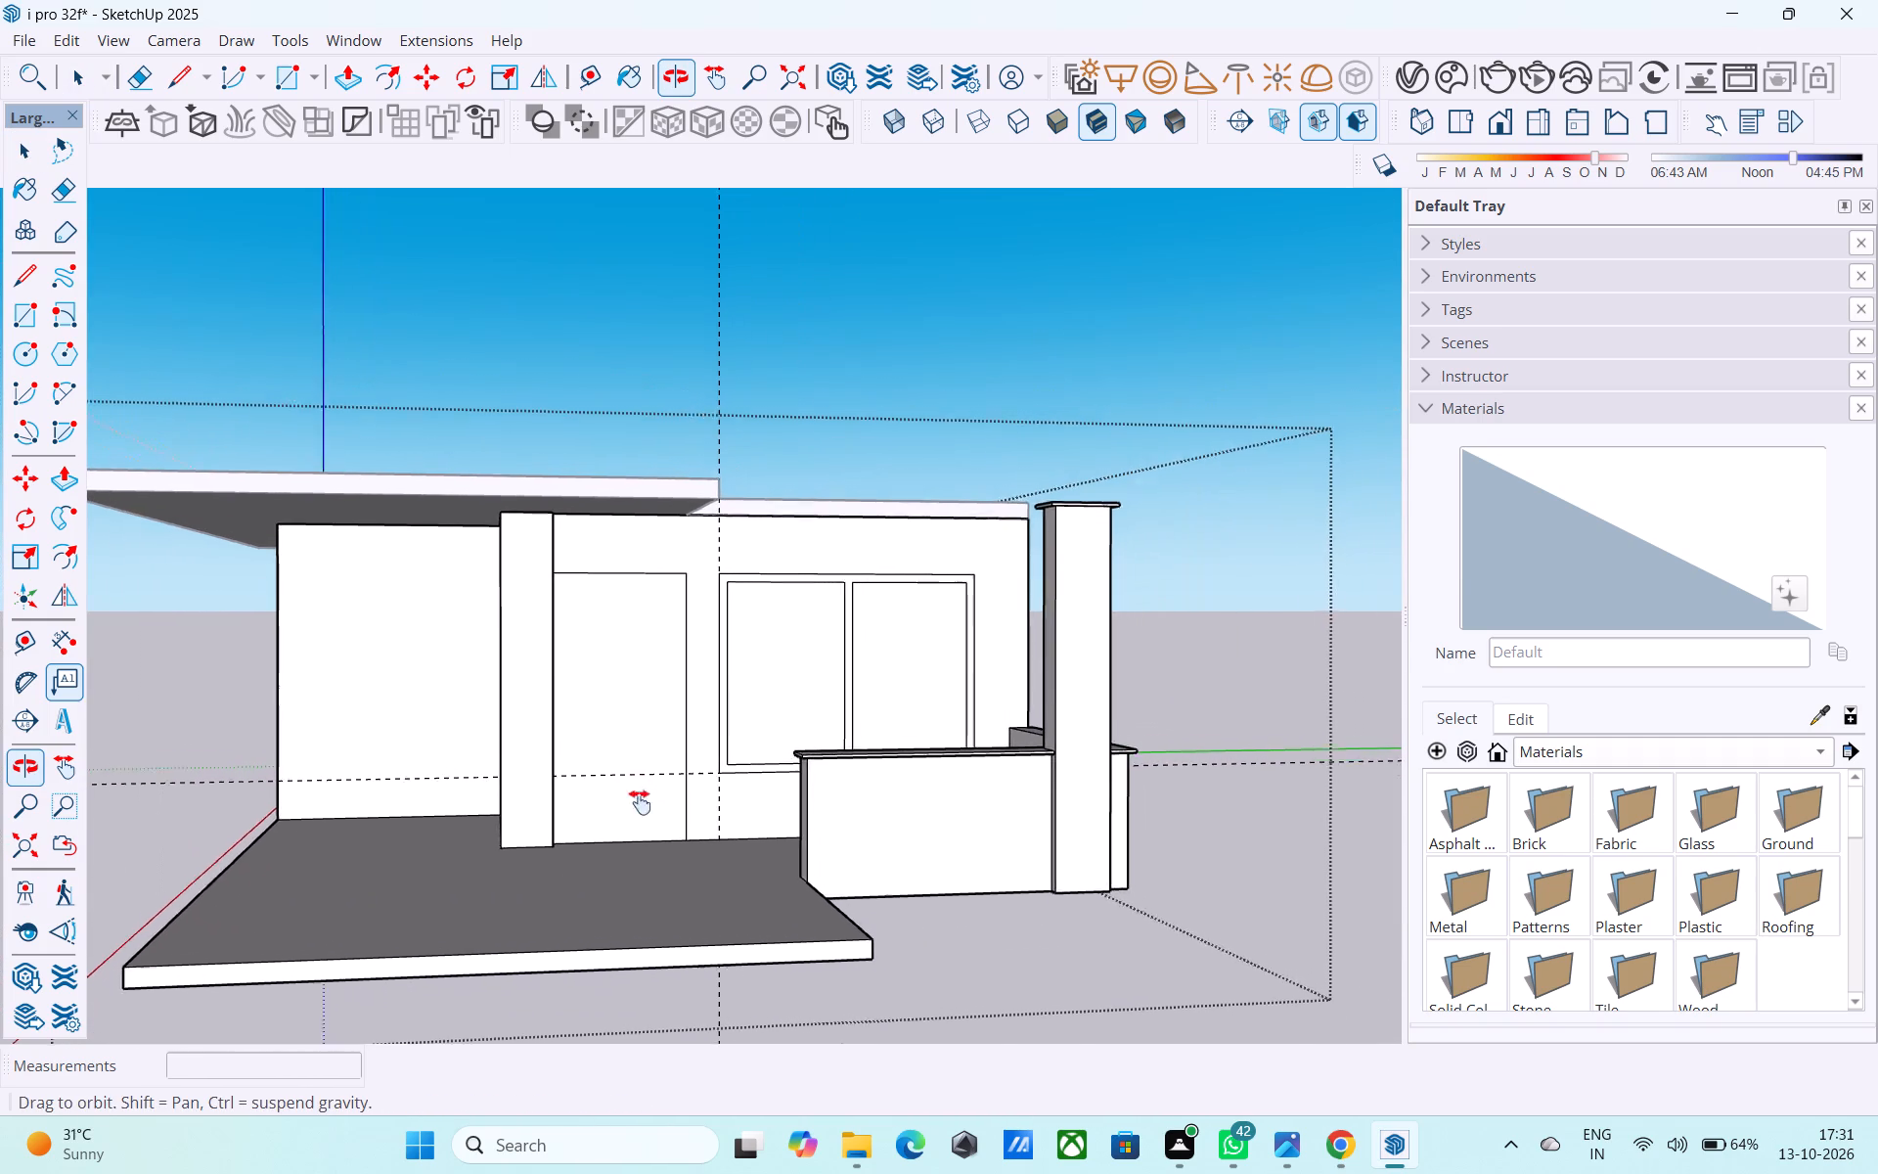
middle_click_drag(640, 802, 623, 825)
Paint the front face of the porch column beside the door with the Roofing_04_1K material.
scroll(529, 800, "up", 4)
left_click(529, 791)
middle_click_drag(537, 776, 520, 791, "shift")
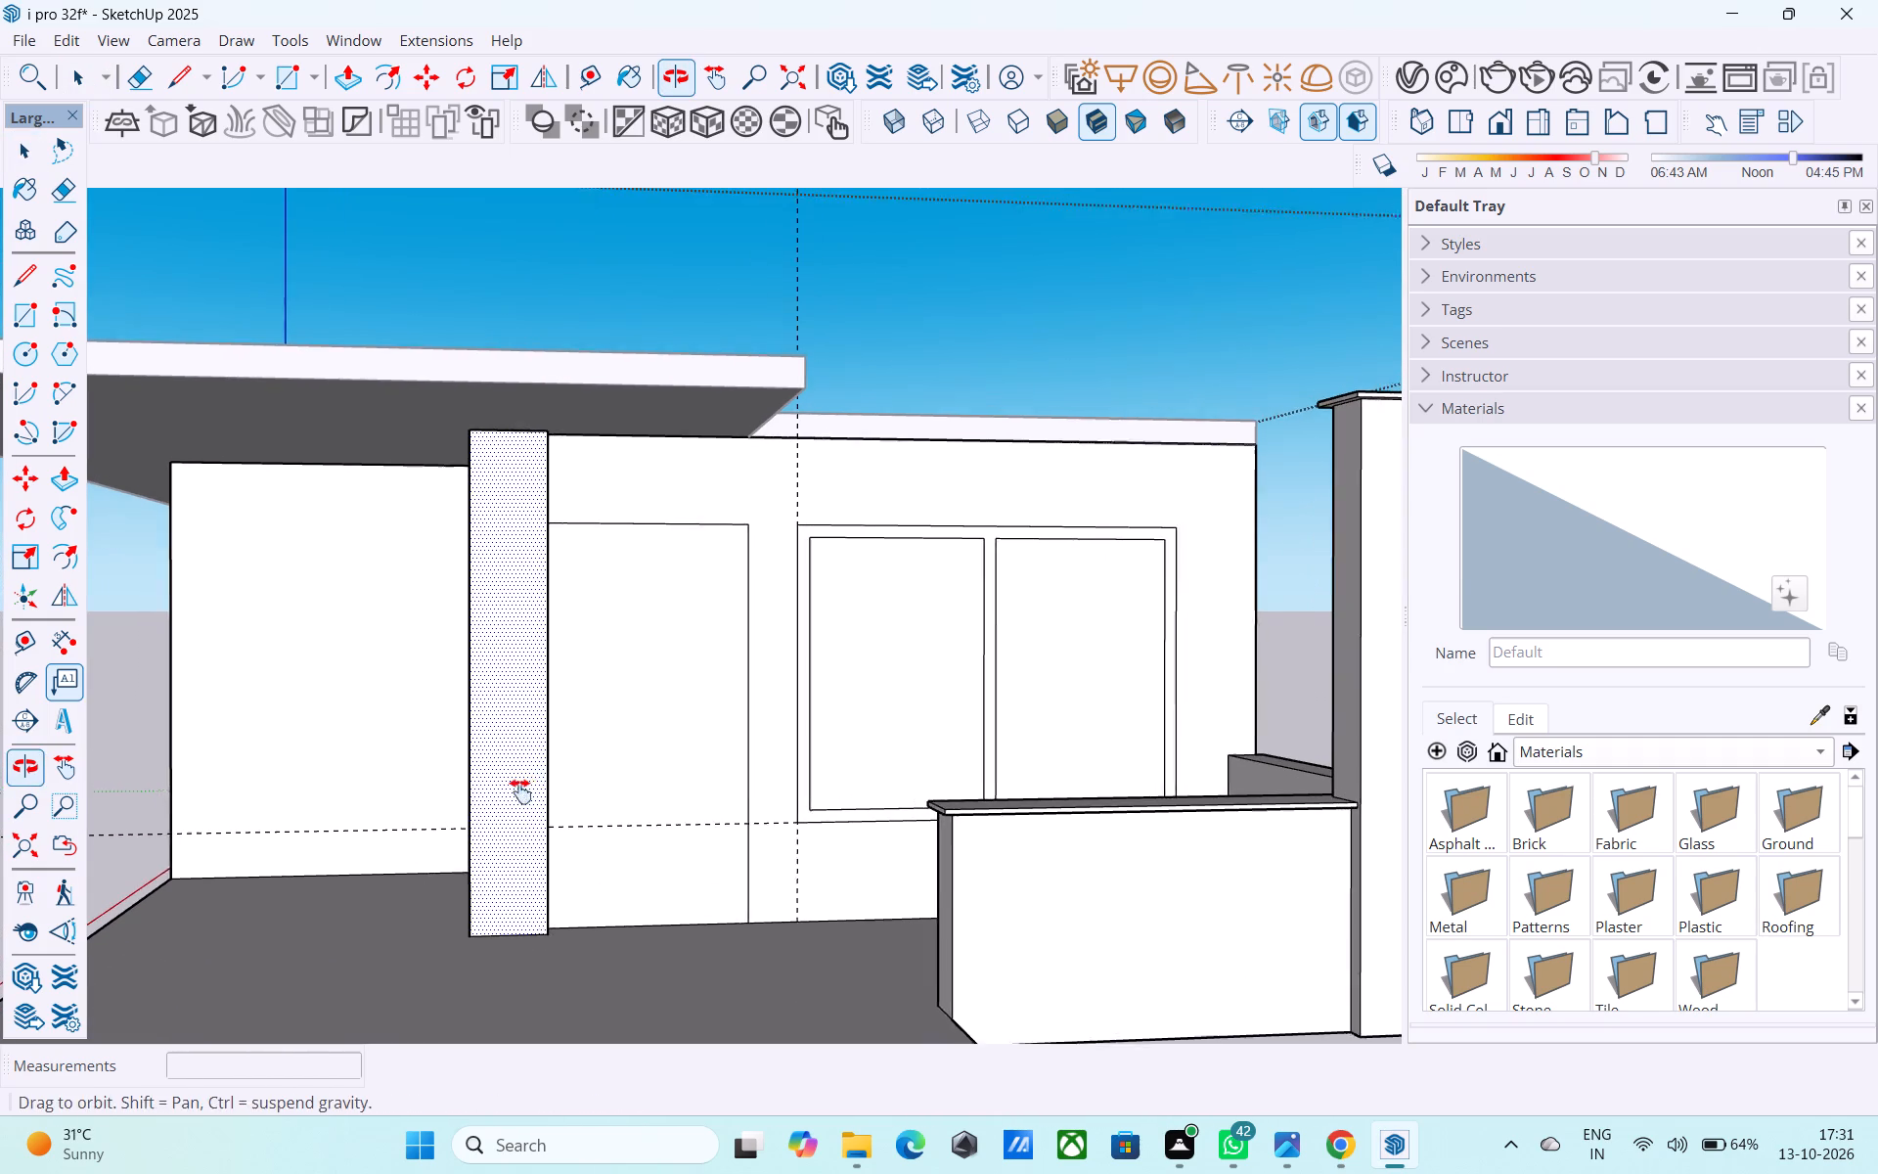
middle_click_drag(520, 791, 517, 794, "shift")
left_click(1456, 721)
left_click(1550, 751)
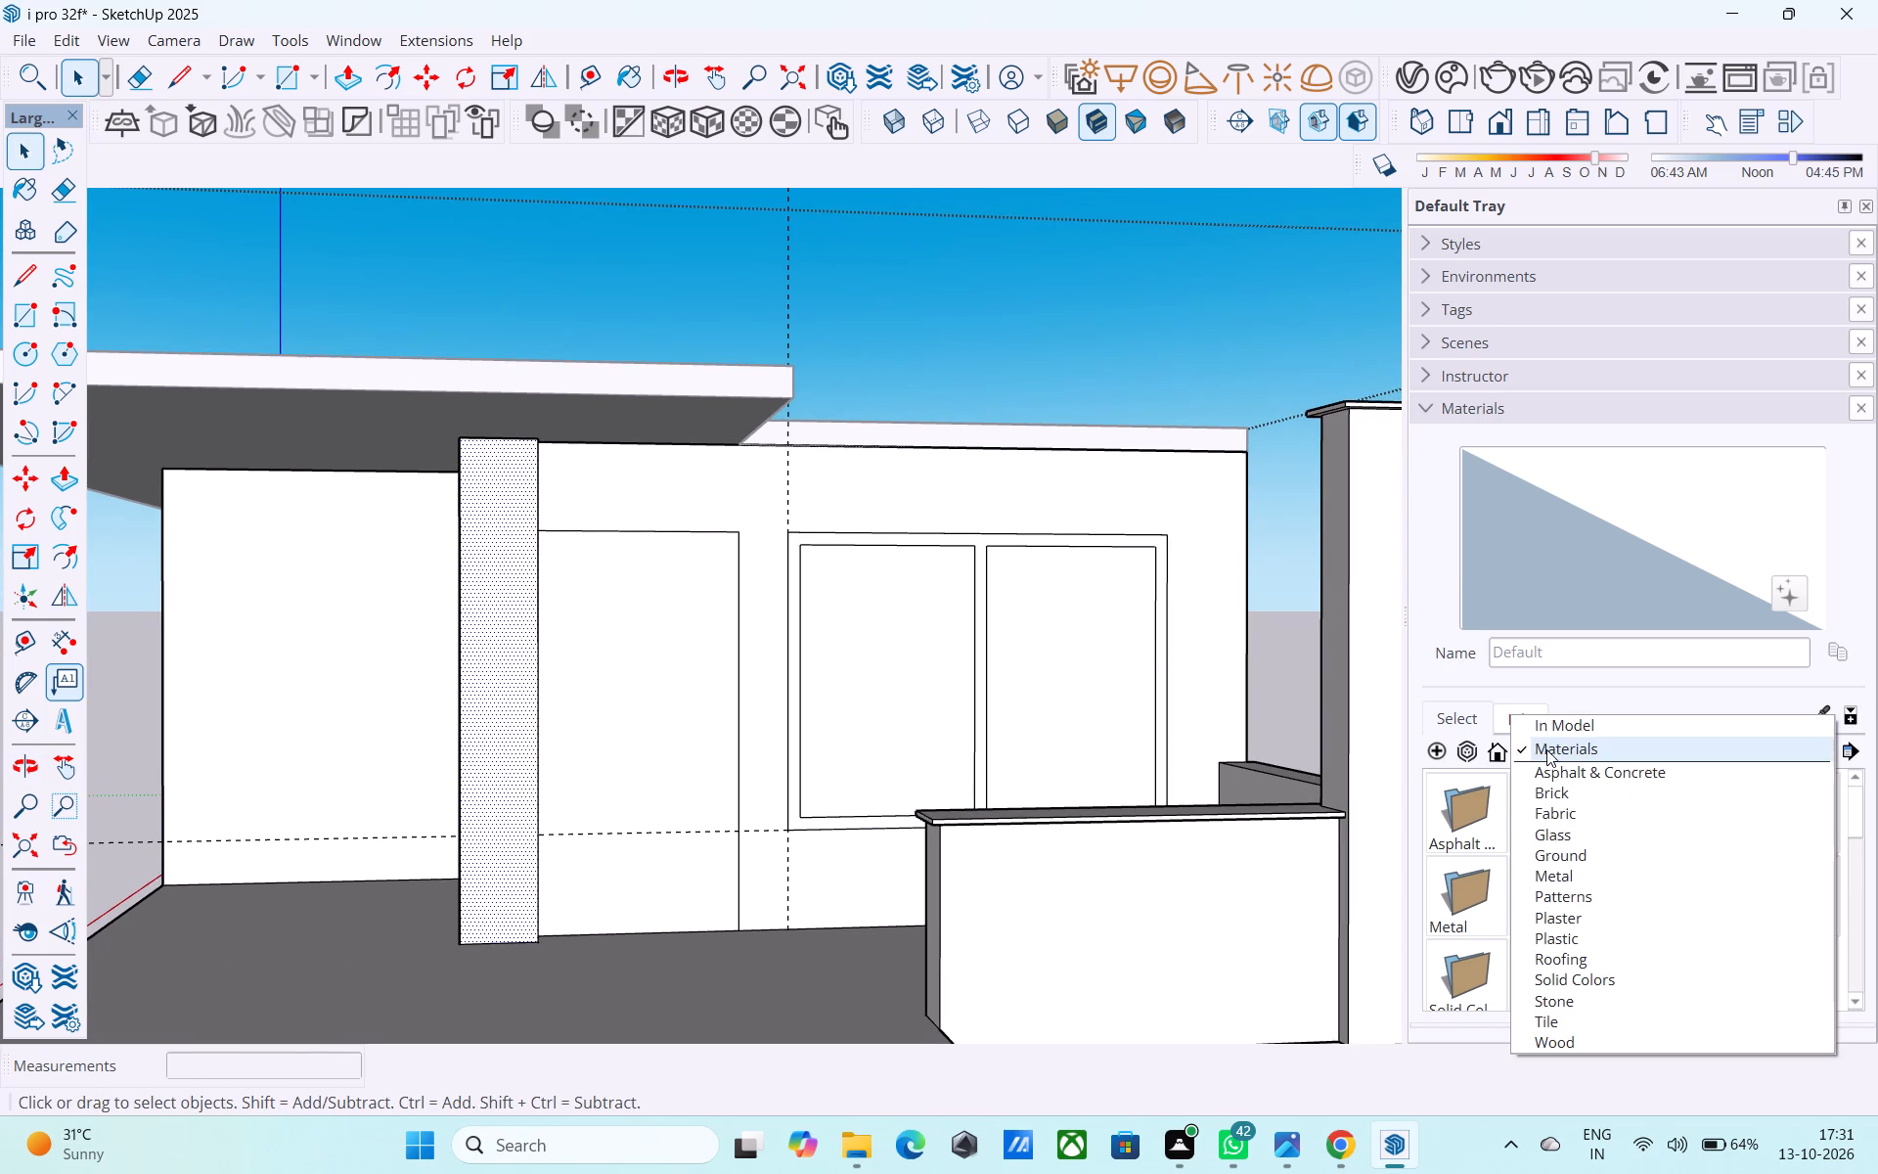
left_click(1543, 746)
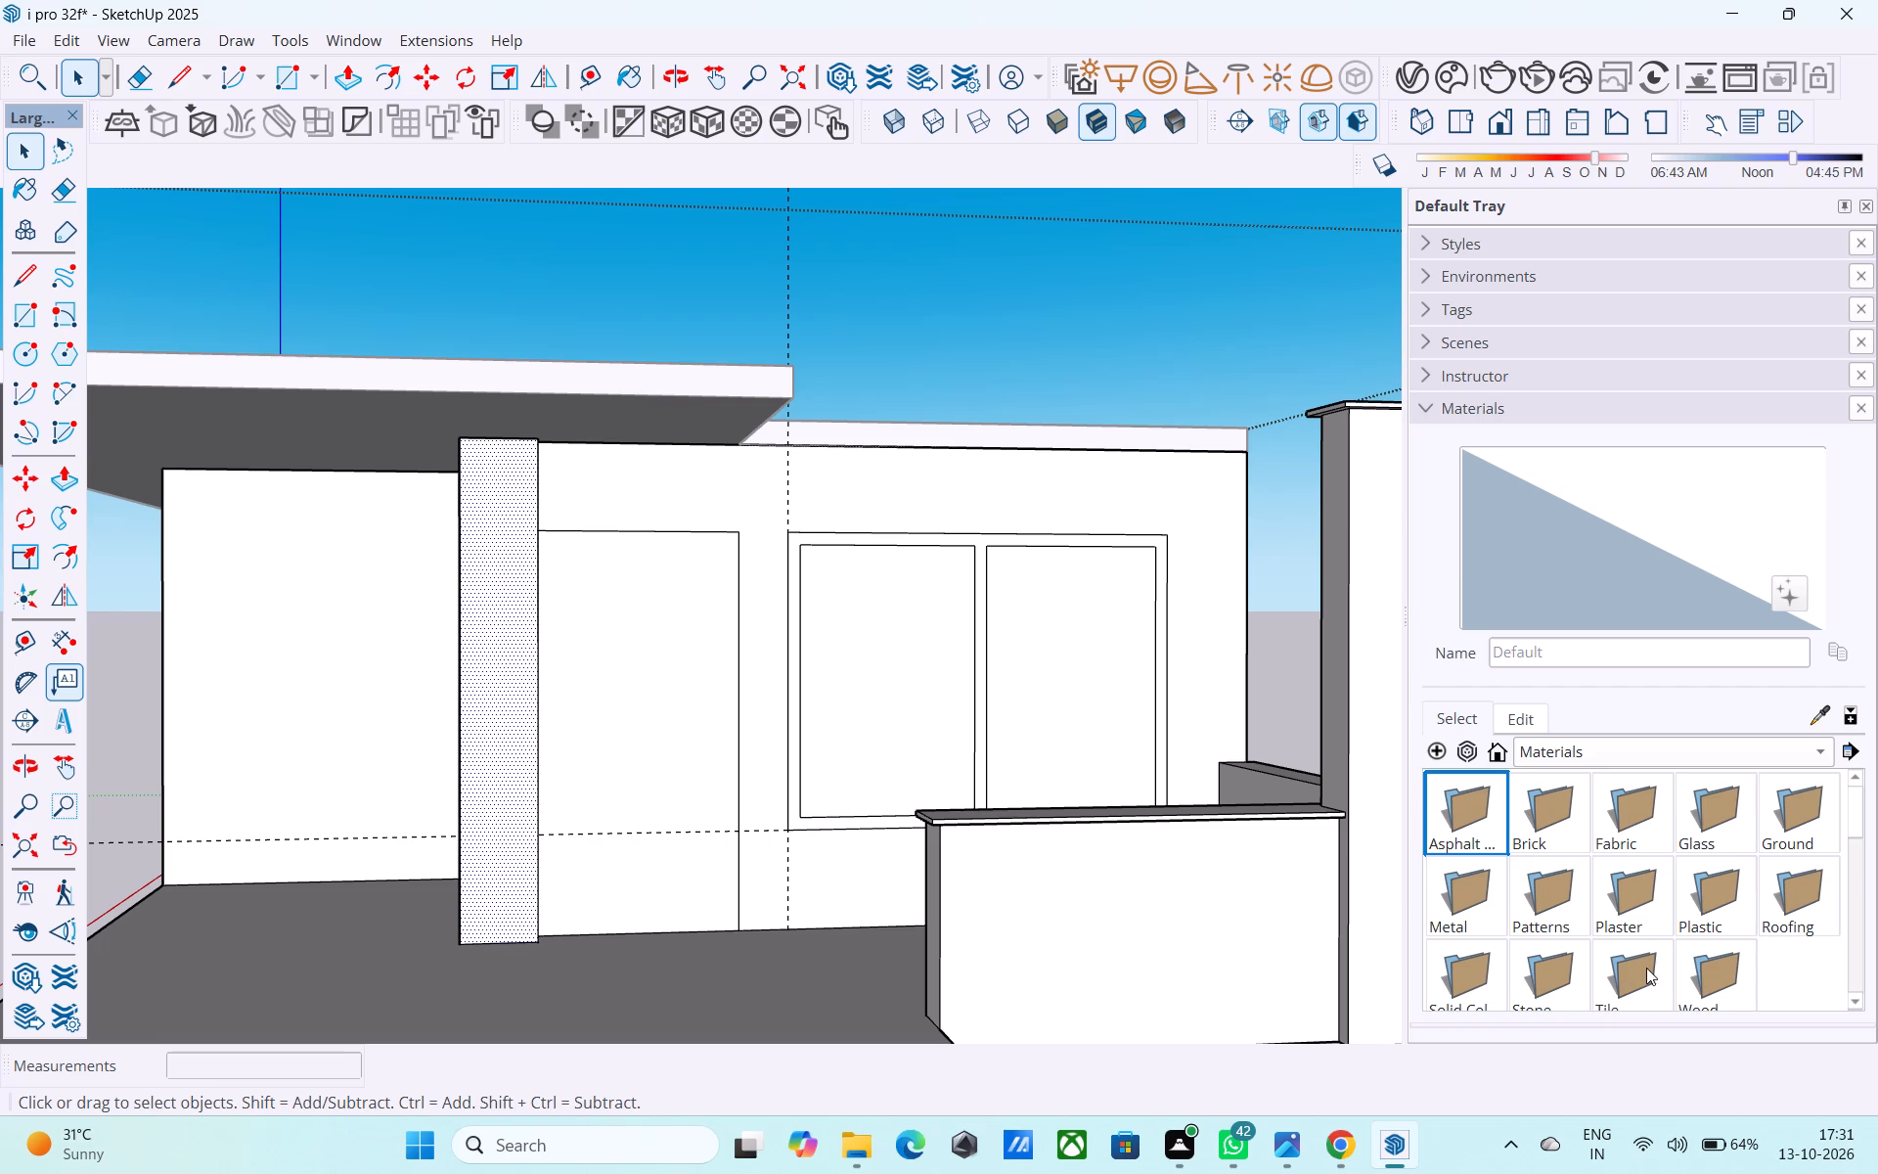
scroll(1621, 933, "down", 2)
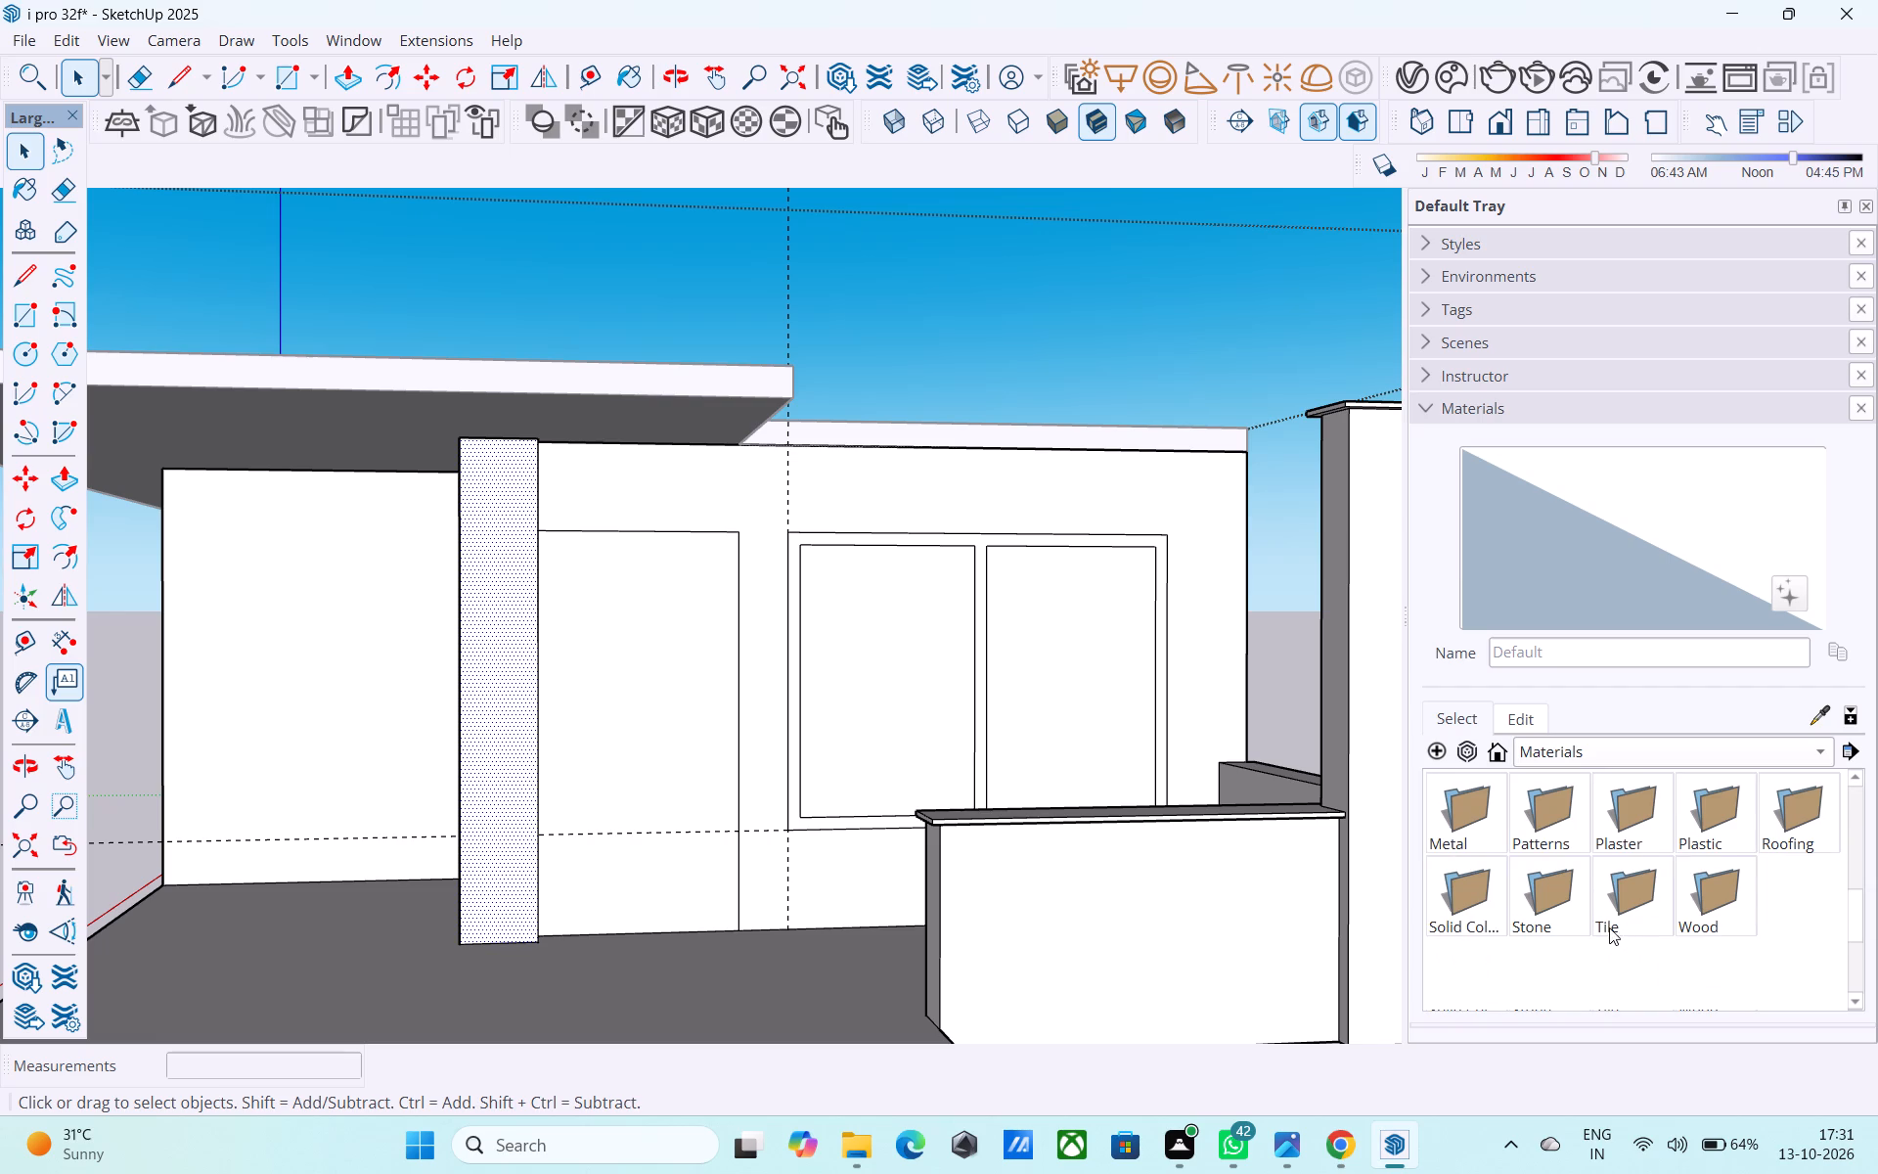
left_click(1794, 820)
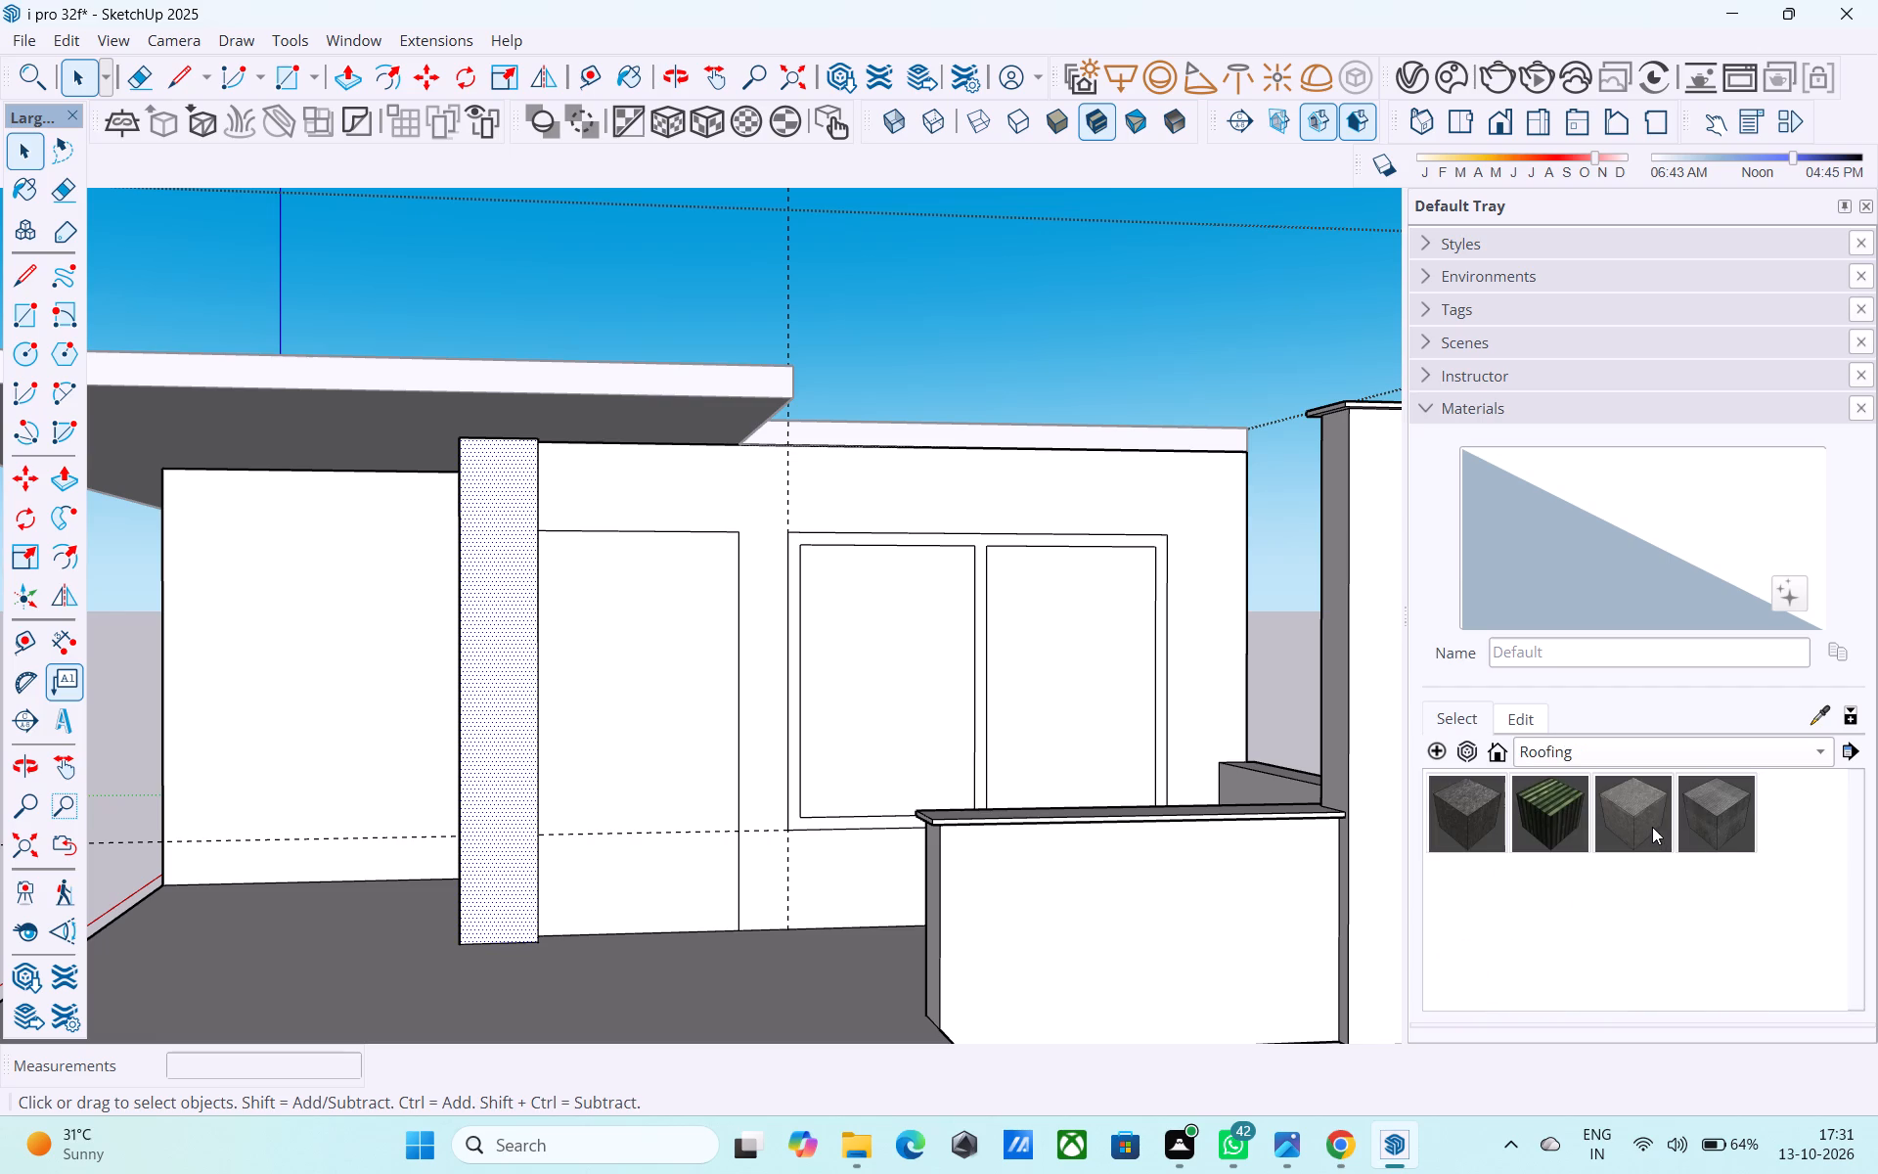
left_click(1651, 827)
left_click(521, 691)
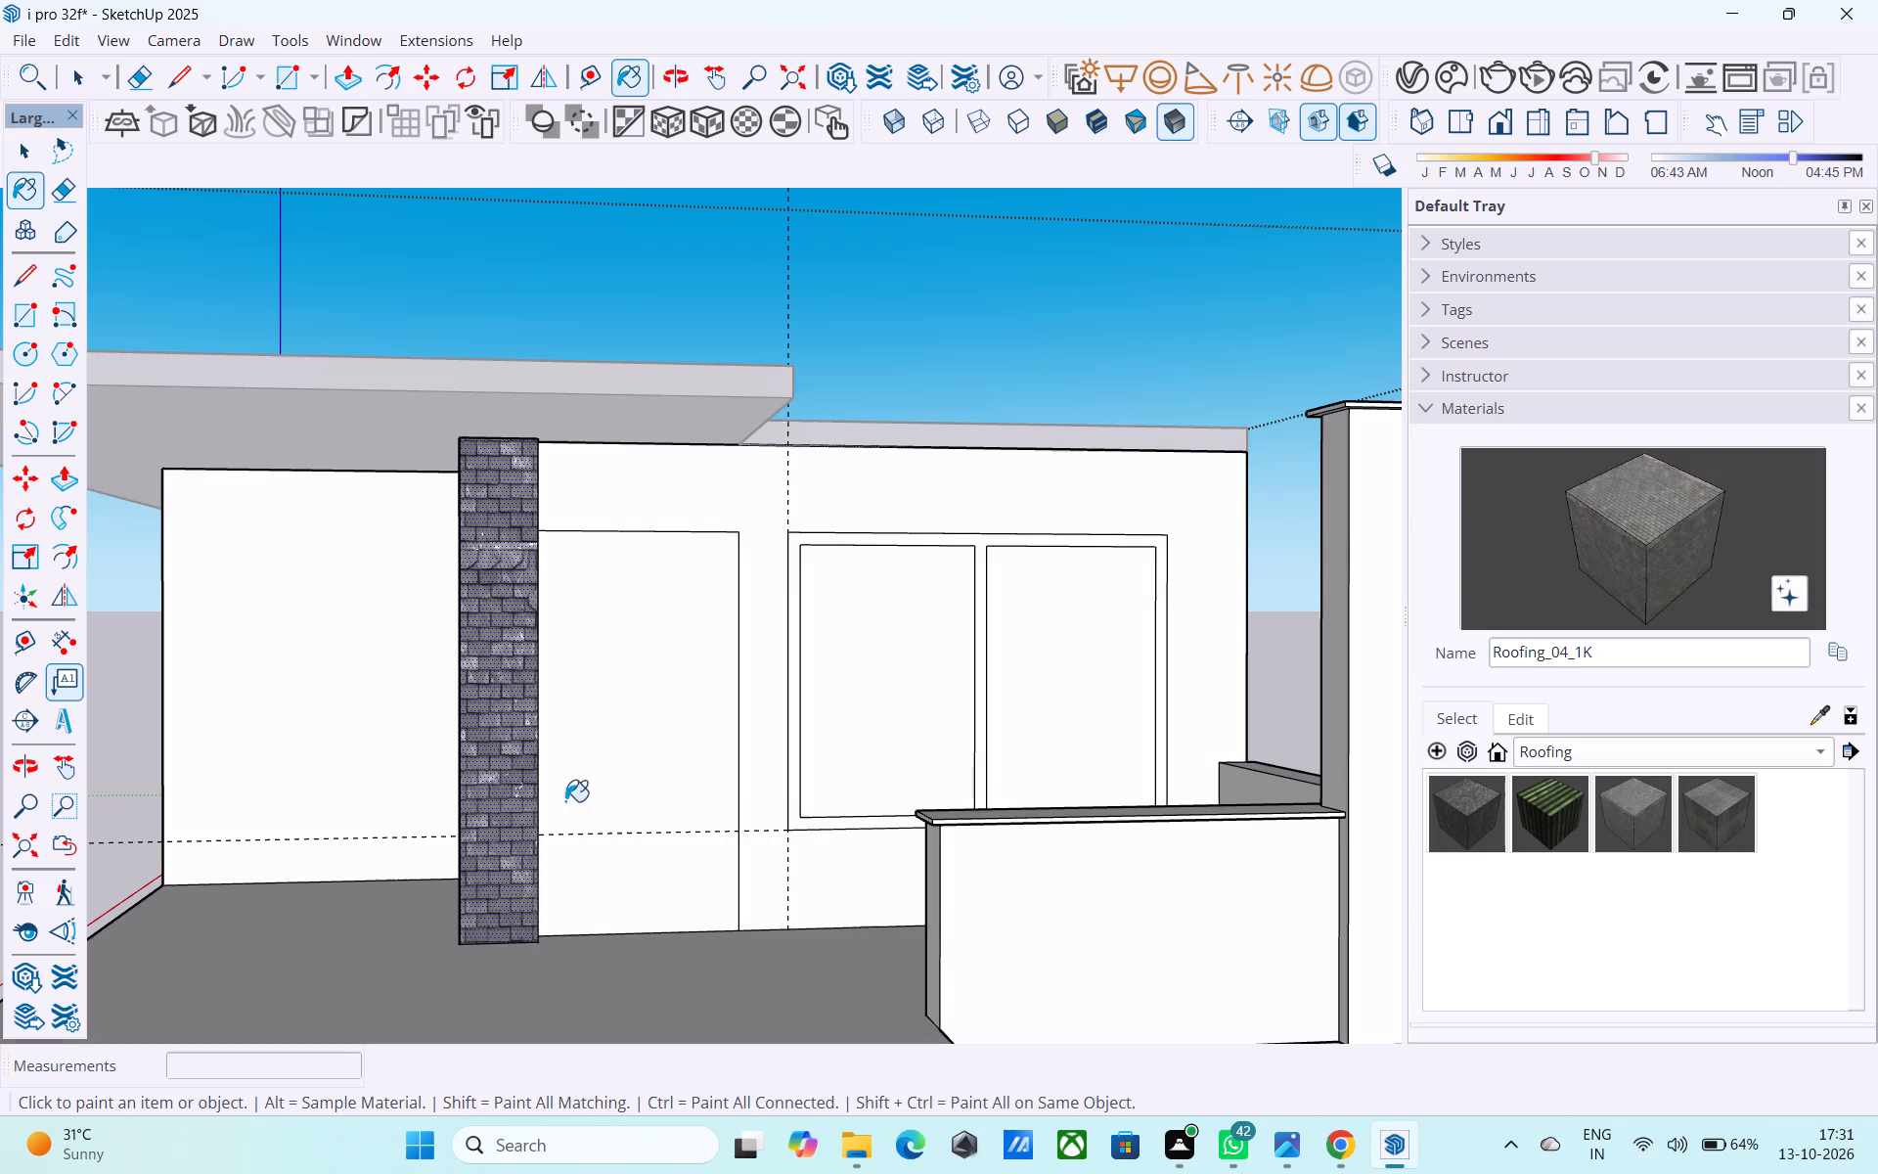
Paint the porch column's front face with the Roofing_01_1K material.
scroll(0, 765, "down", 5)
scroll(1134, 798, "down", 4)
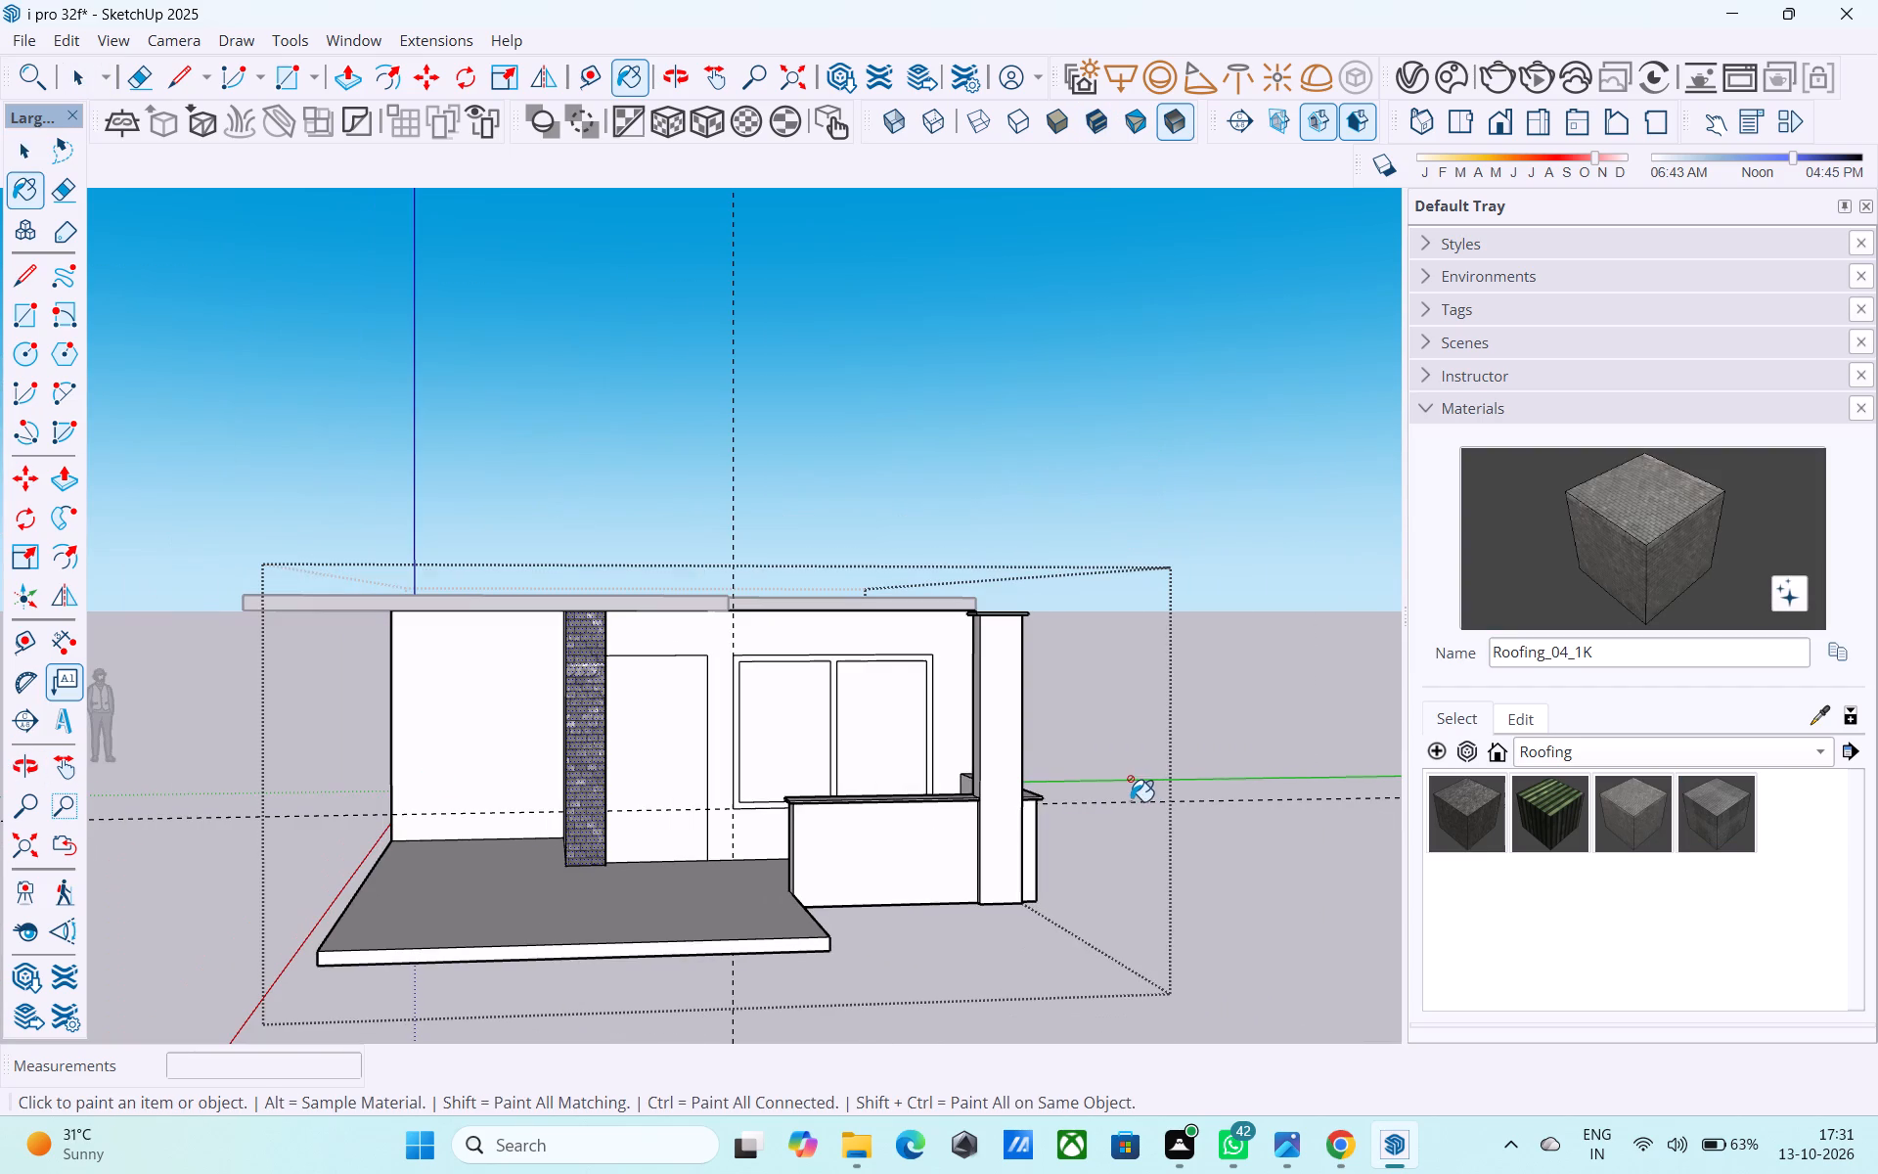
scroll(568, 739, "up", 8)
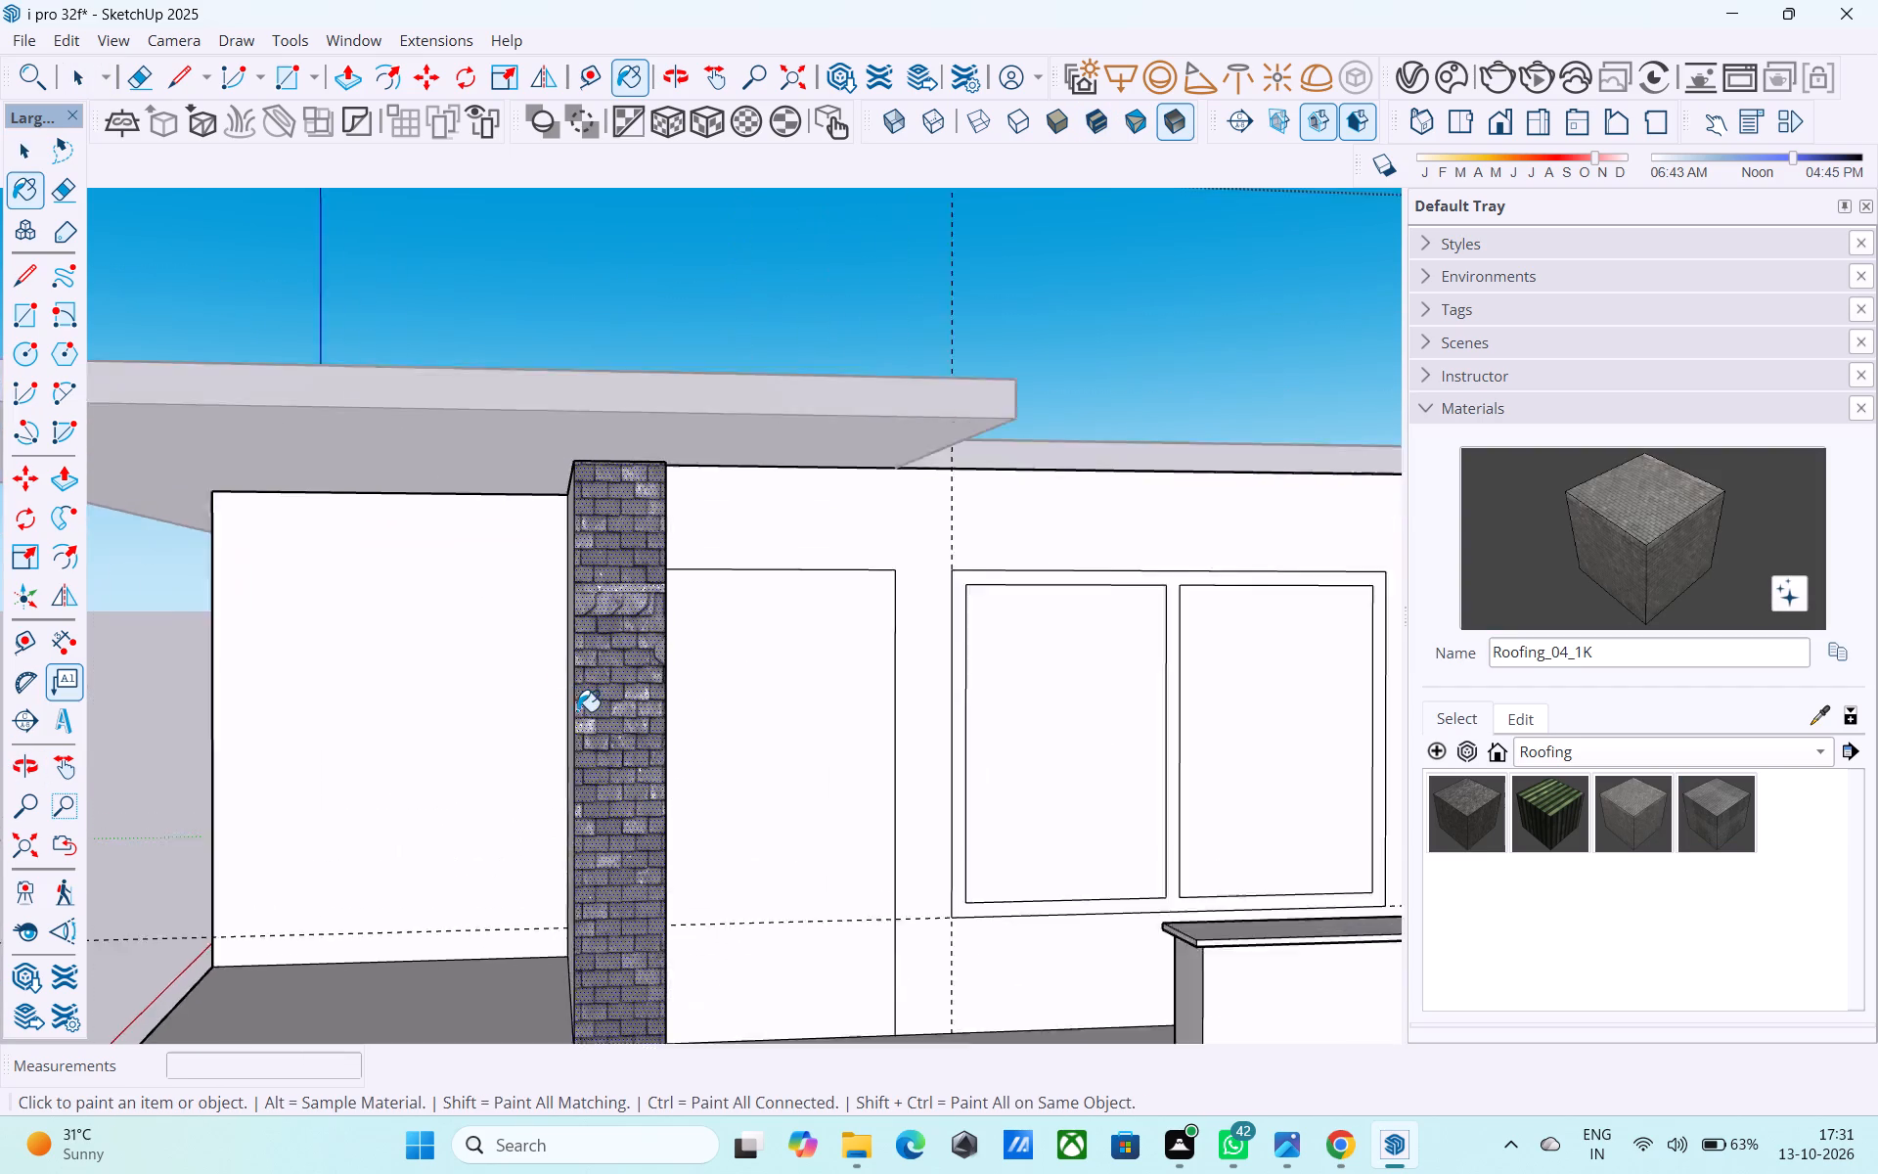
scroll(577, 711, "up", 8)
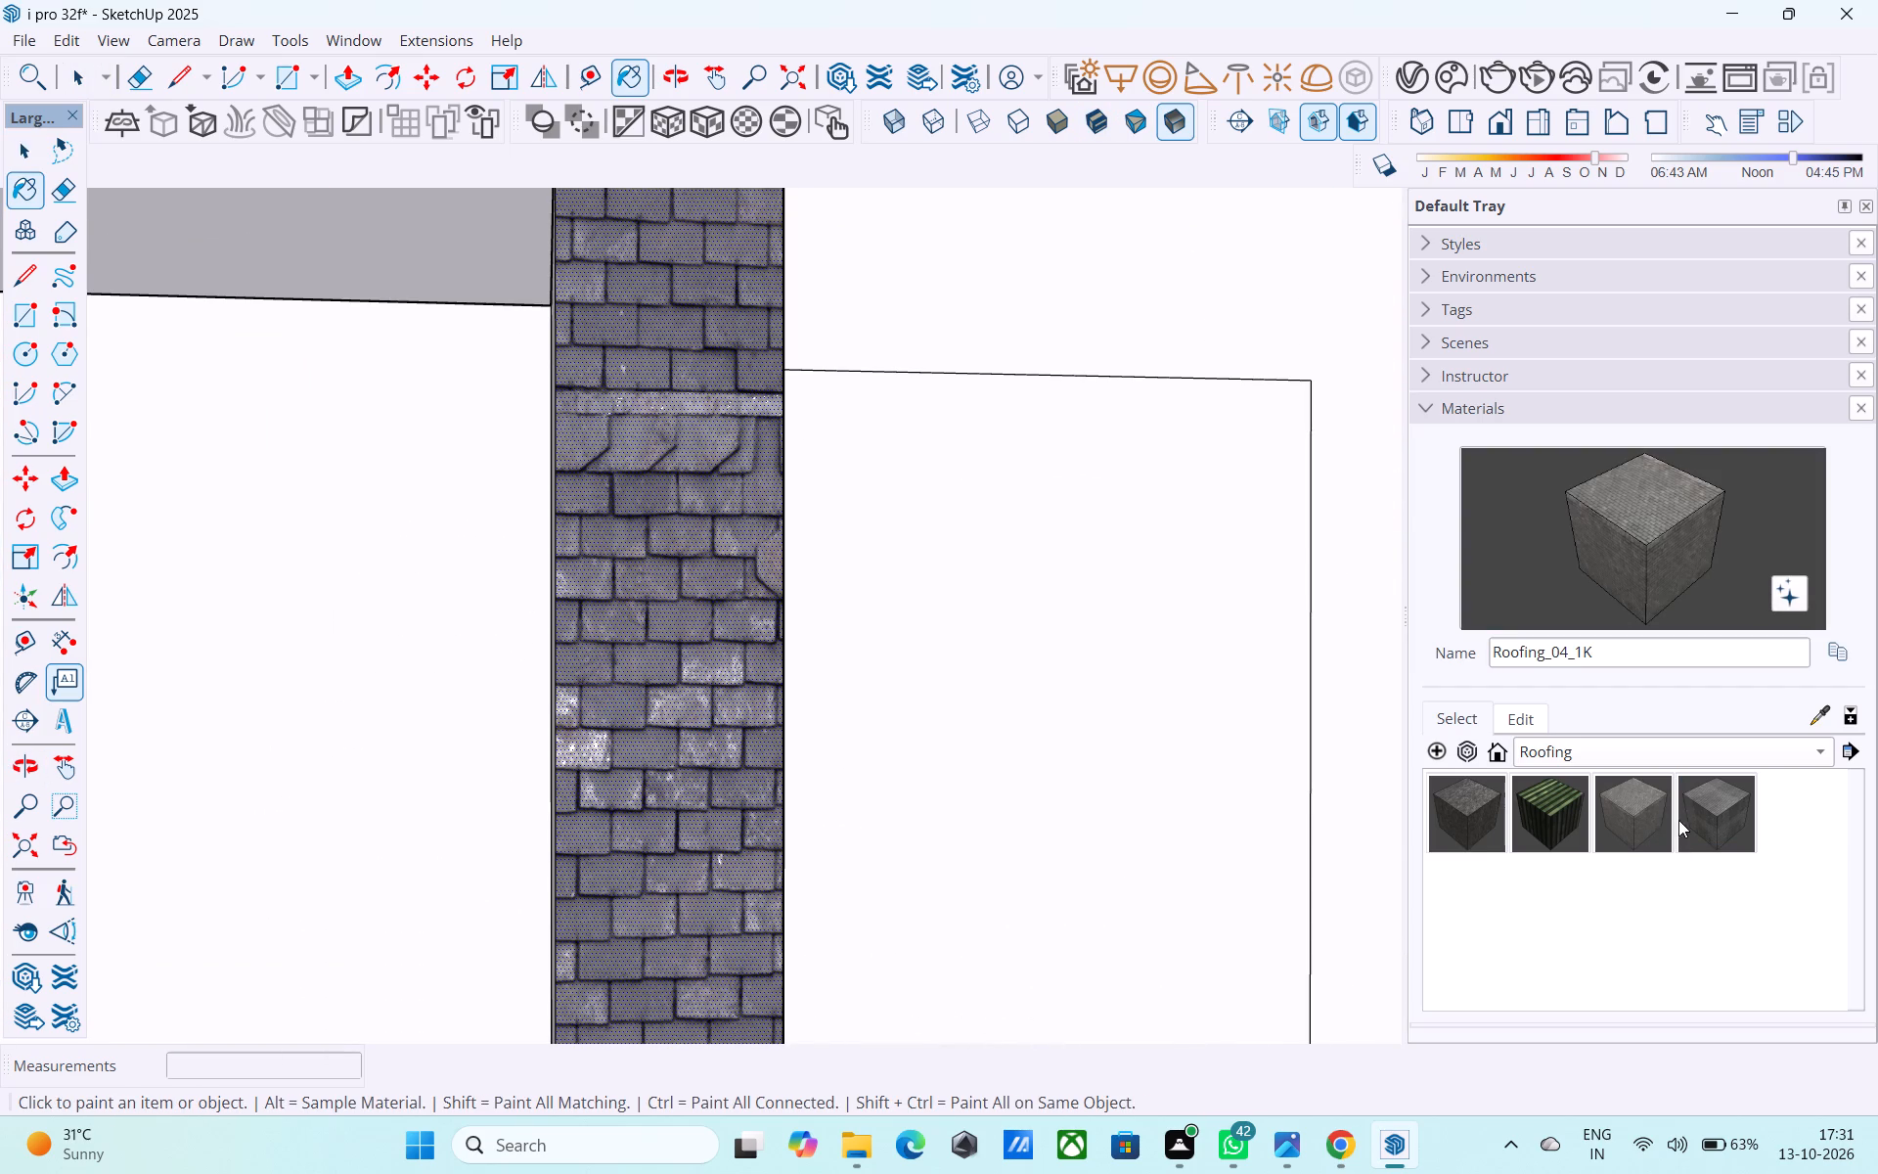
left_click(1643, 803)
left_click(1470, 808)
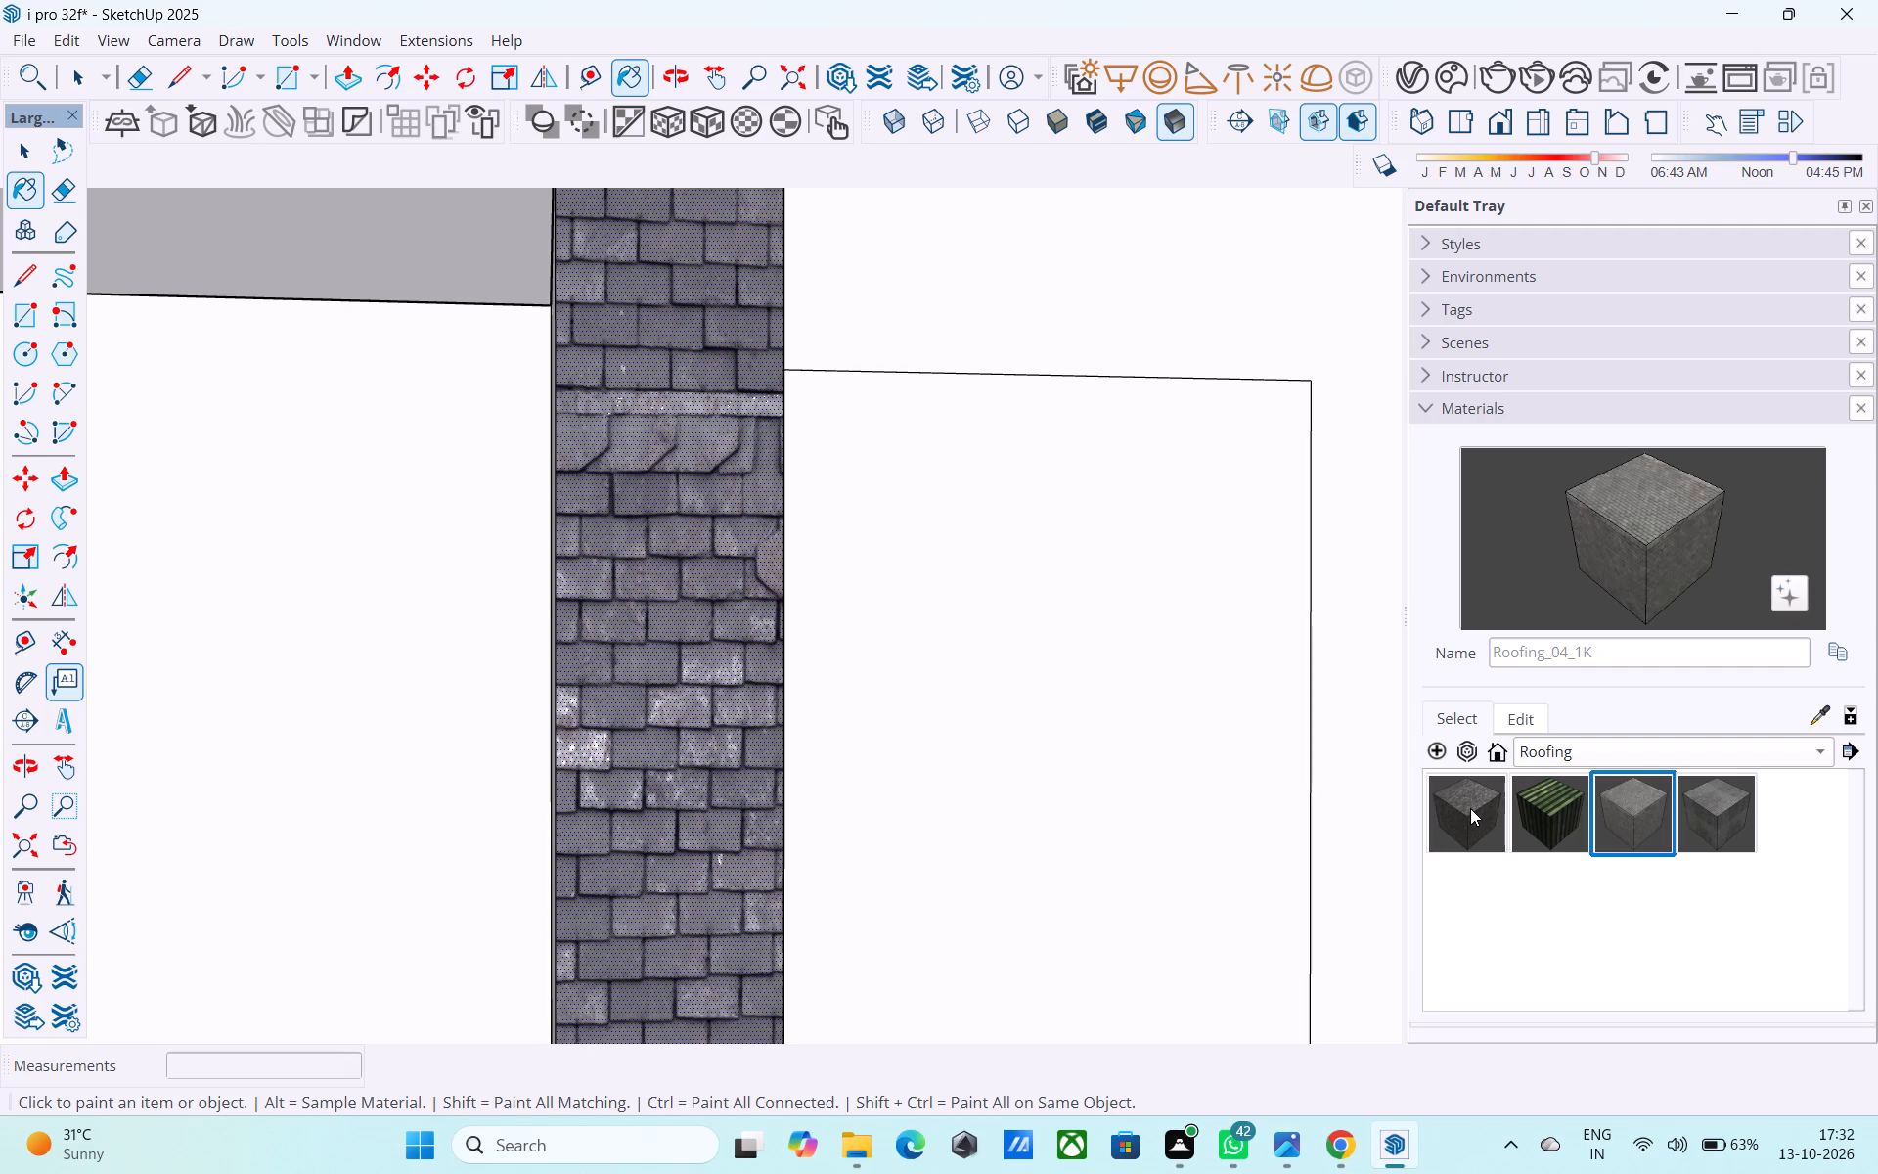
left_click(593, 625)
scroll(668, 656, "up", 5)
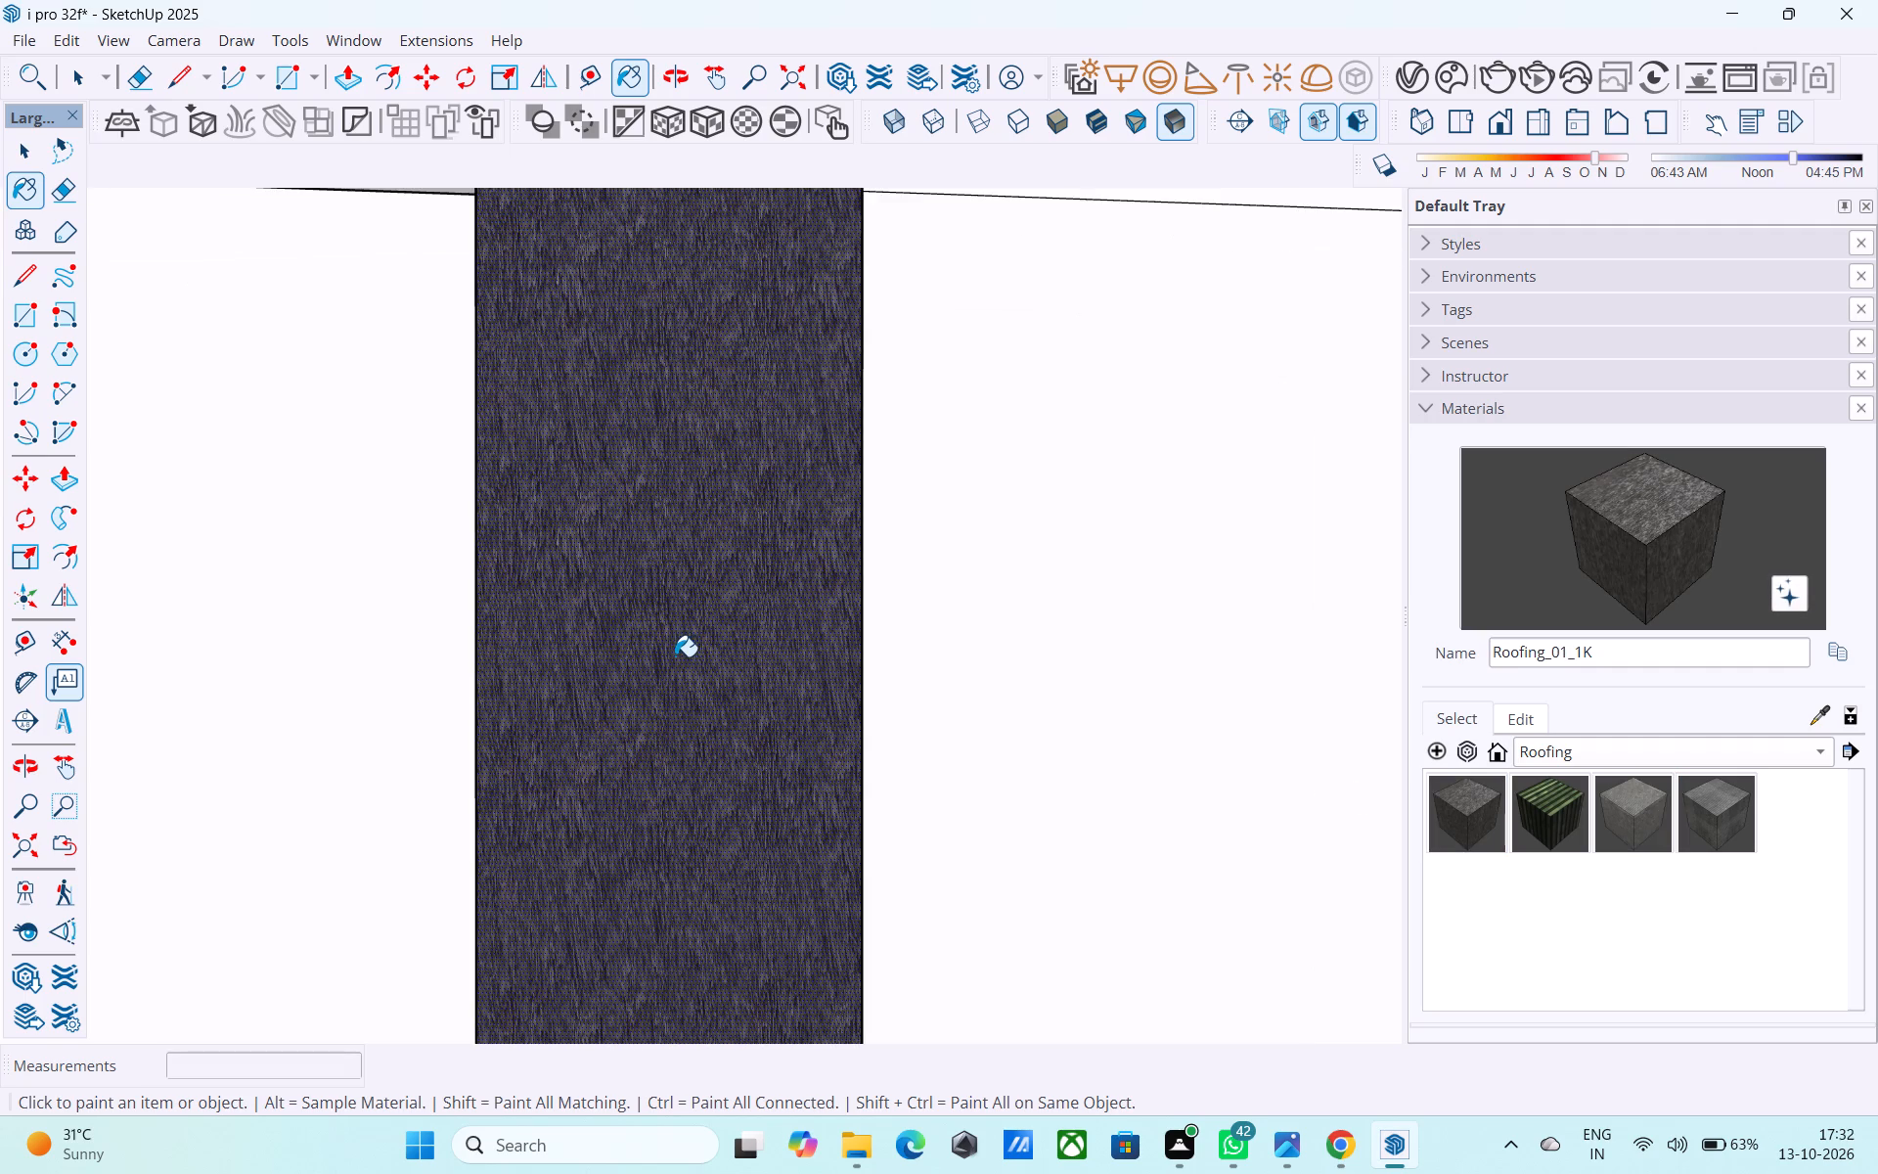
Paint the front faces of the tall pillar and the adjoining low wall with Roofing_01_1K.
scroll(677, 658, "down", 18)
scroll(463, 726, "down", 6)
middle_click_drag(842, 796, 802, 771)
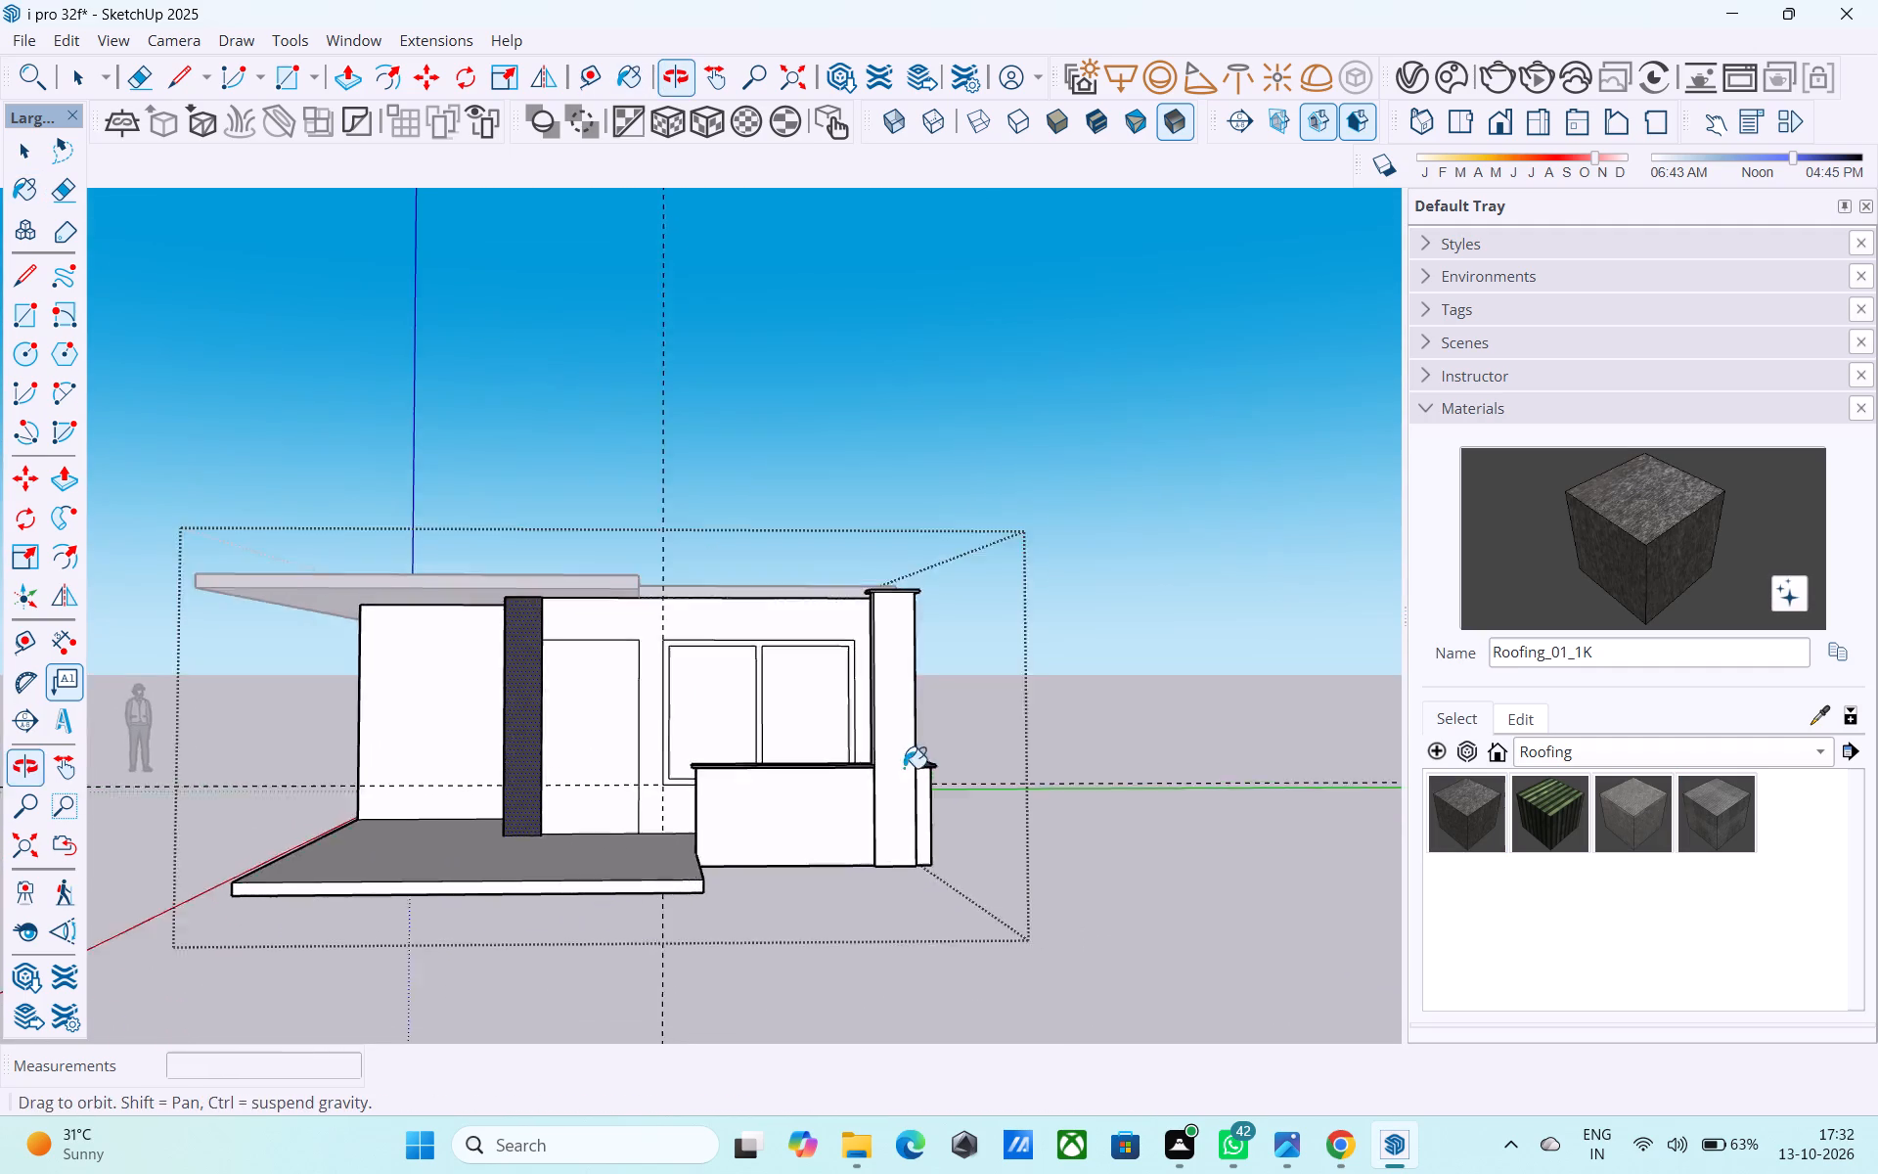
scroll(917, 764, "up", 5)
left_click(887, 728)
middle_click_drag(725, 754, 815, 815)
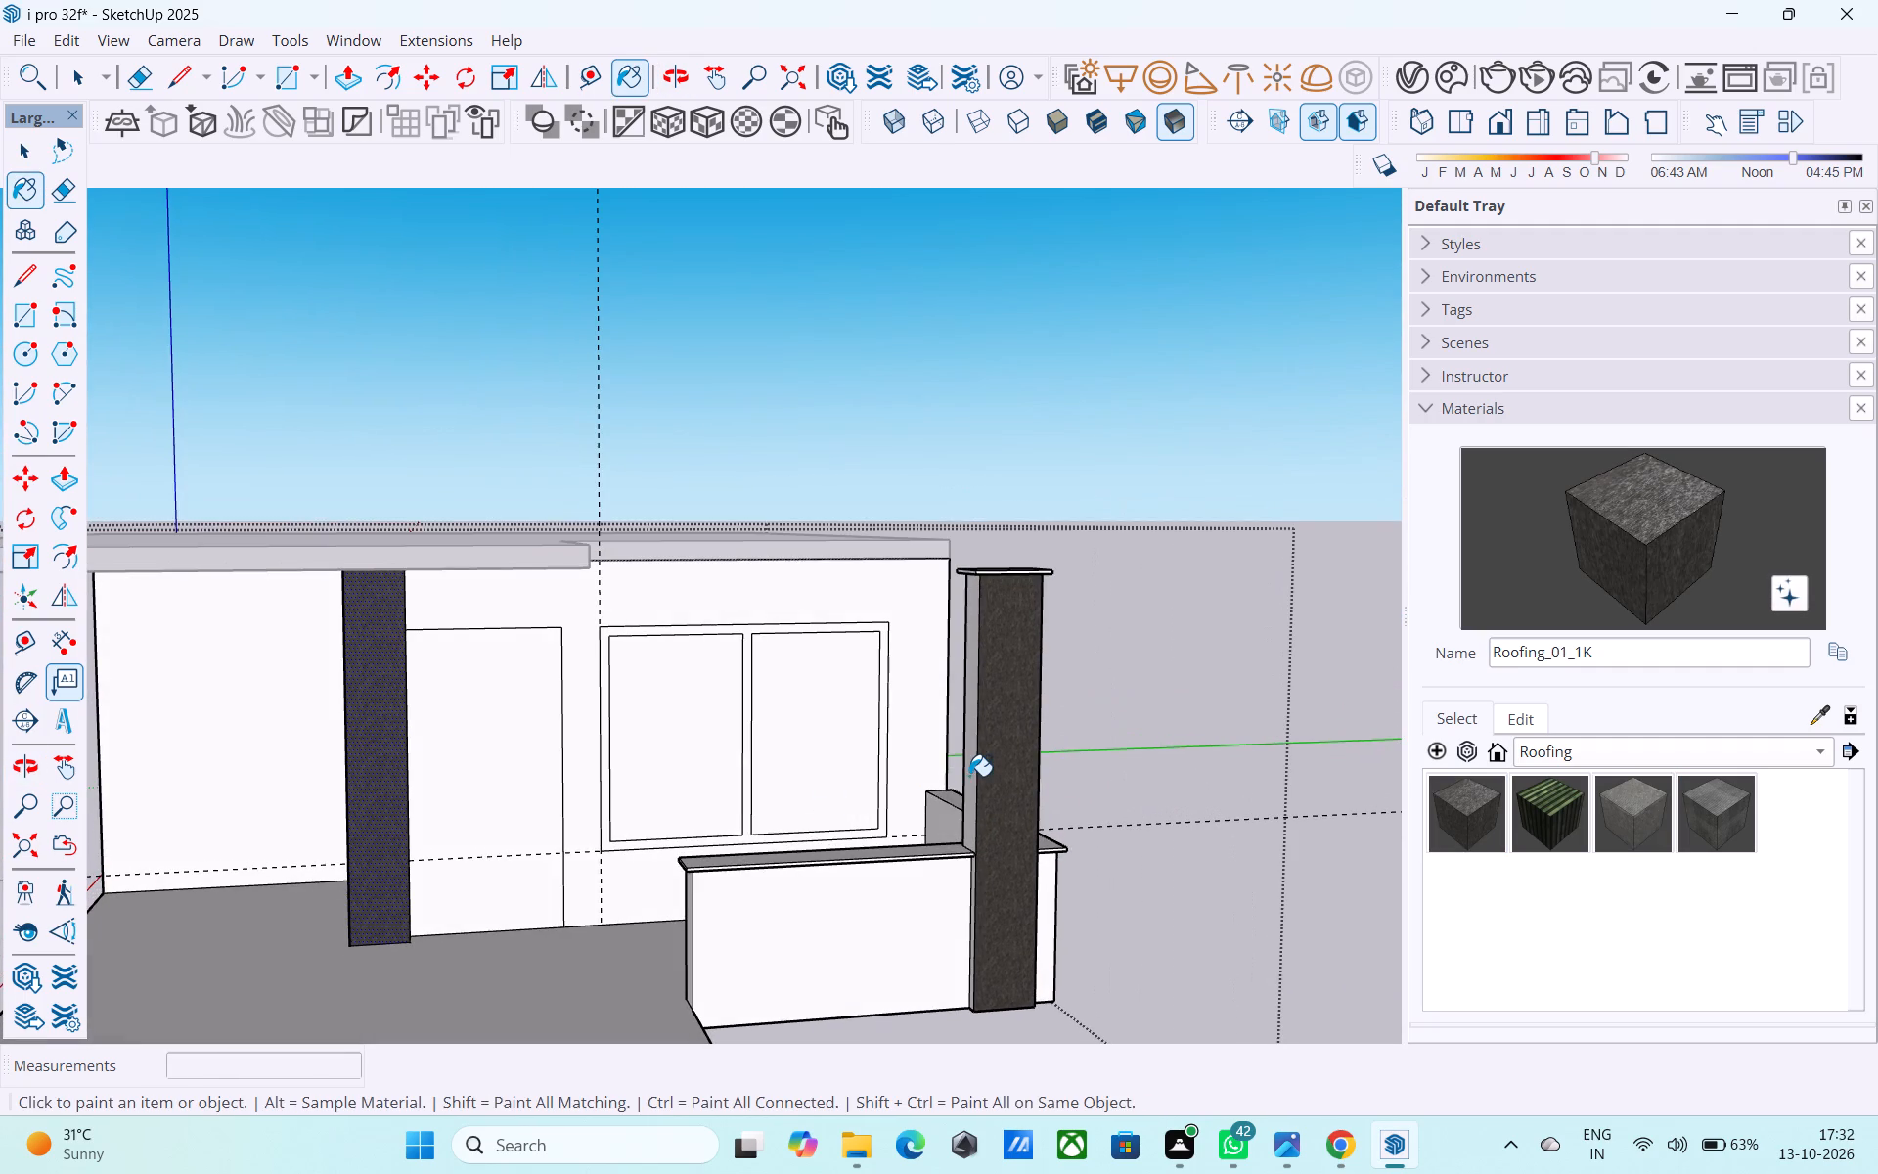
scroll(969, 776, "up", 3)
middle_click_drag(999, 777, 1061, 820)
left_click_drag(943, 931, 932, 933)
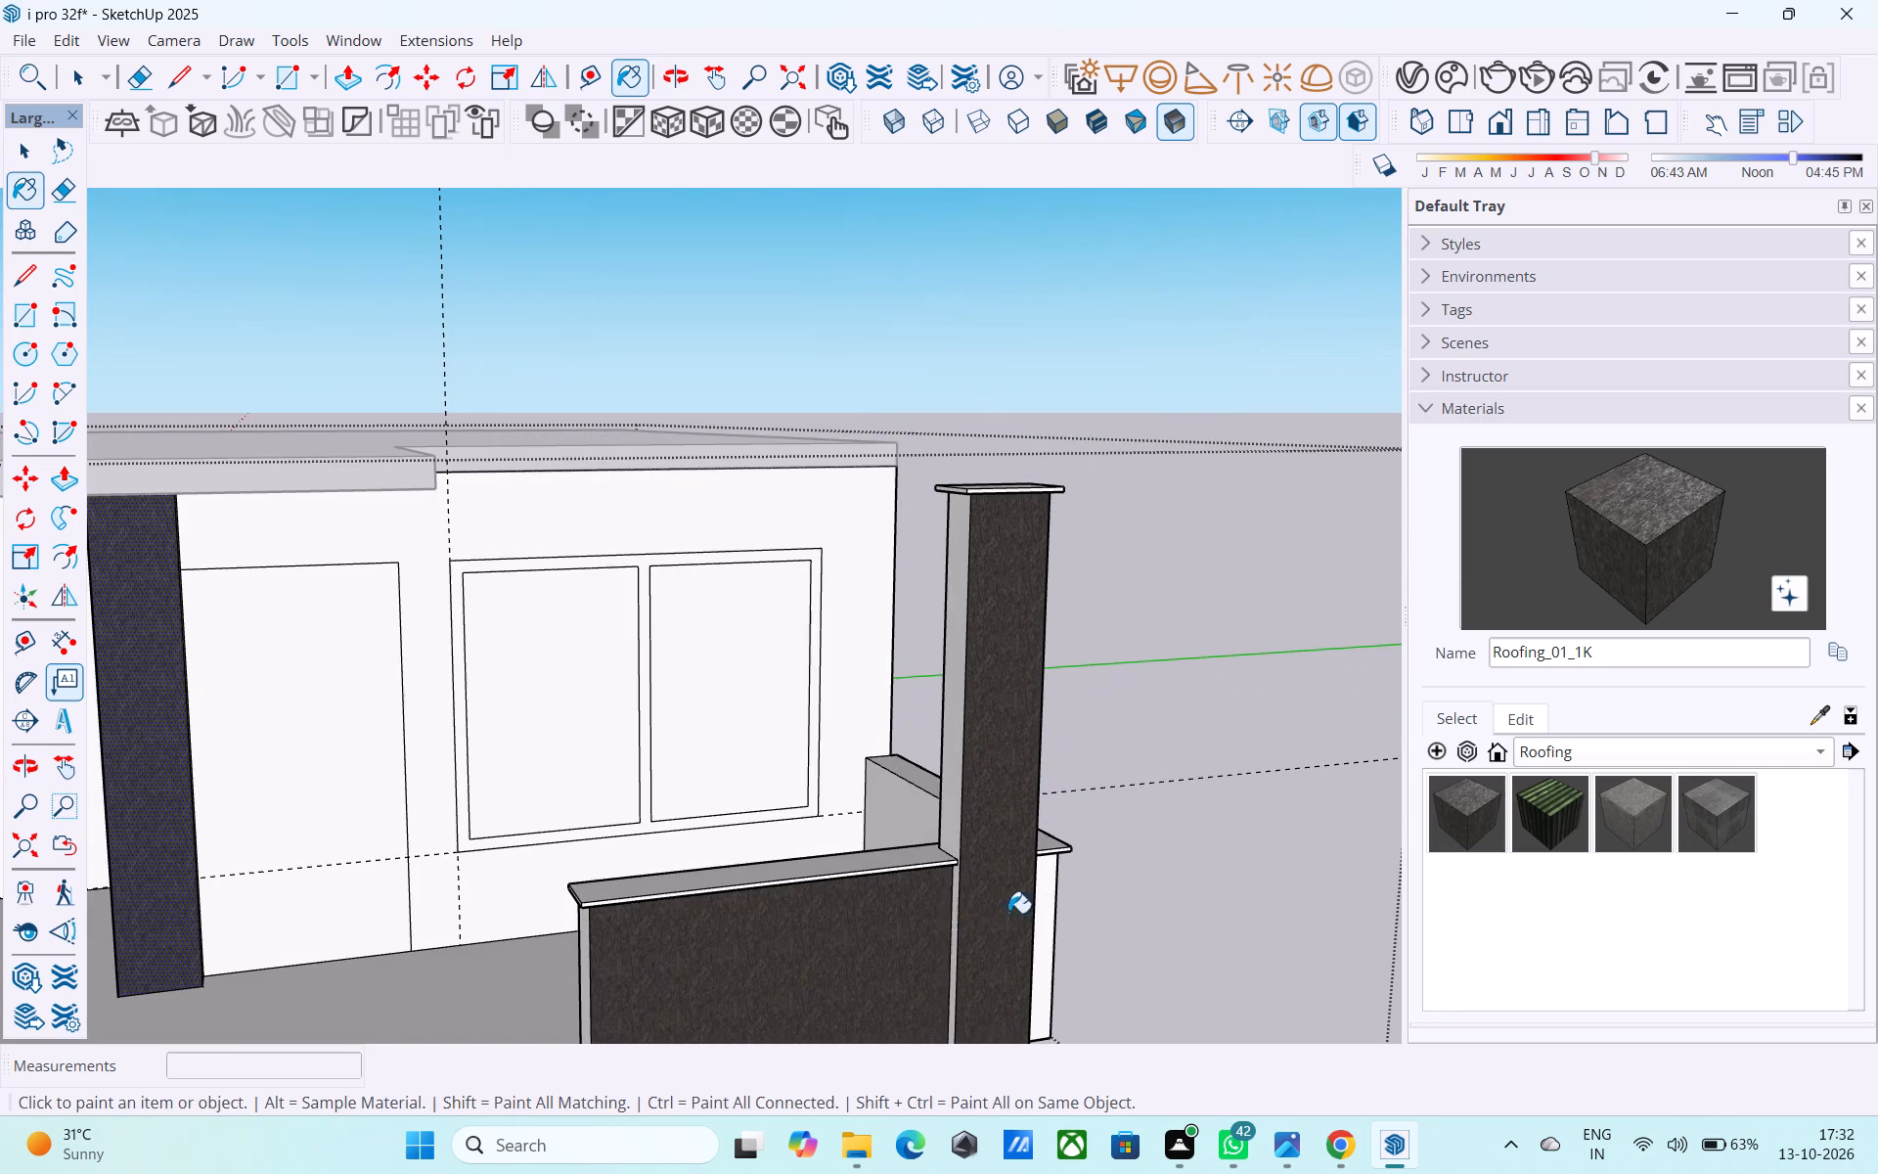
Paint the low wall's outer side face, its narrow corner face and the tall pillar's side face with Roofing_01_1K.
middle_click_drag(1051, 906, 642, 804)
scroll(603, 773, "down", 6)
middle_click_drag(909, 921, 822, 891)
scroll(820, 891, "up", 6)
left_click(764, 875)
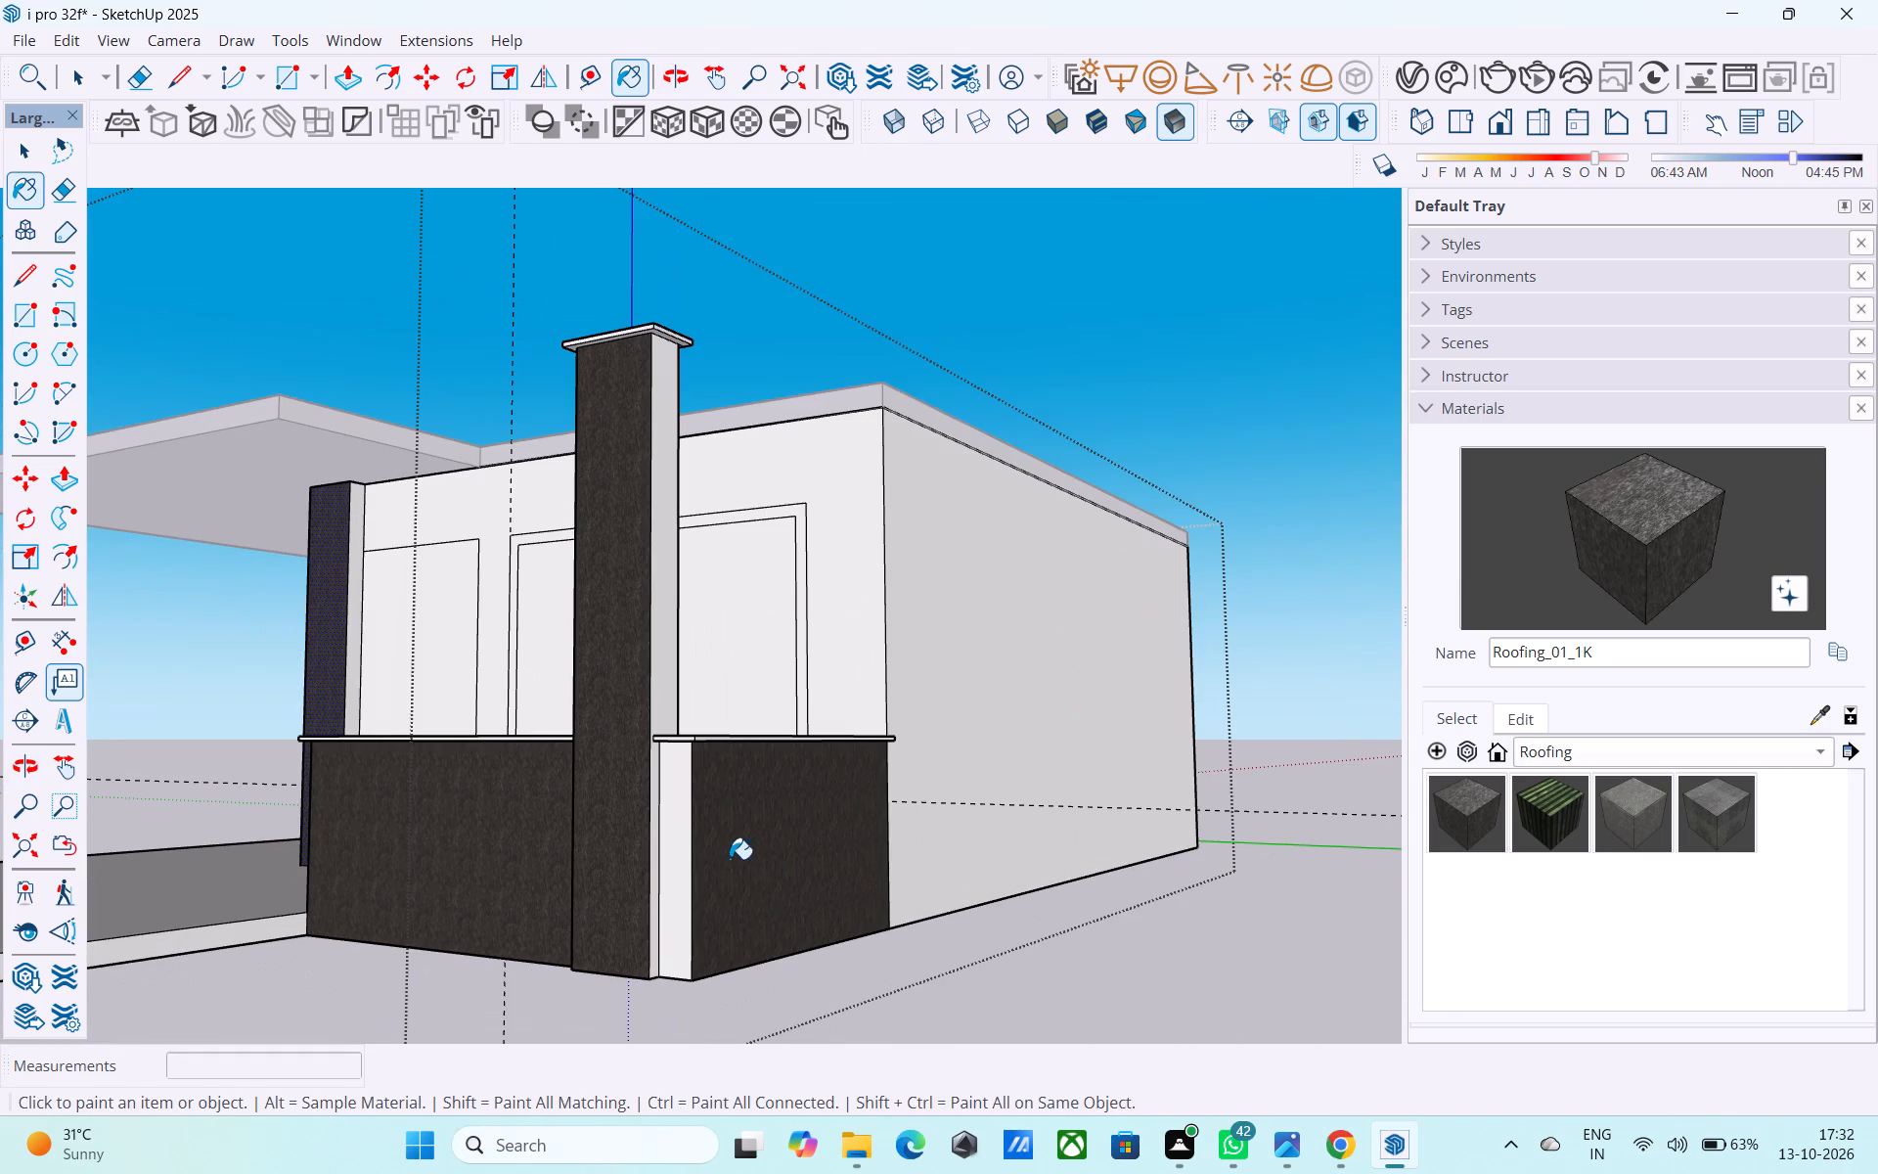
left_click(685, 823)
middle_click_drag(673, 835, 593, 790)
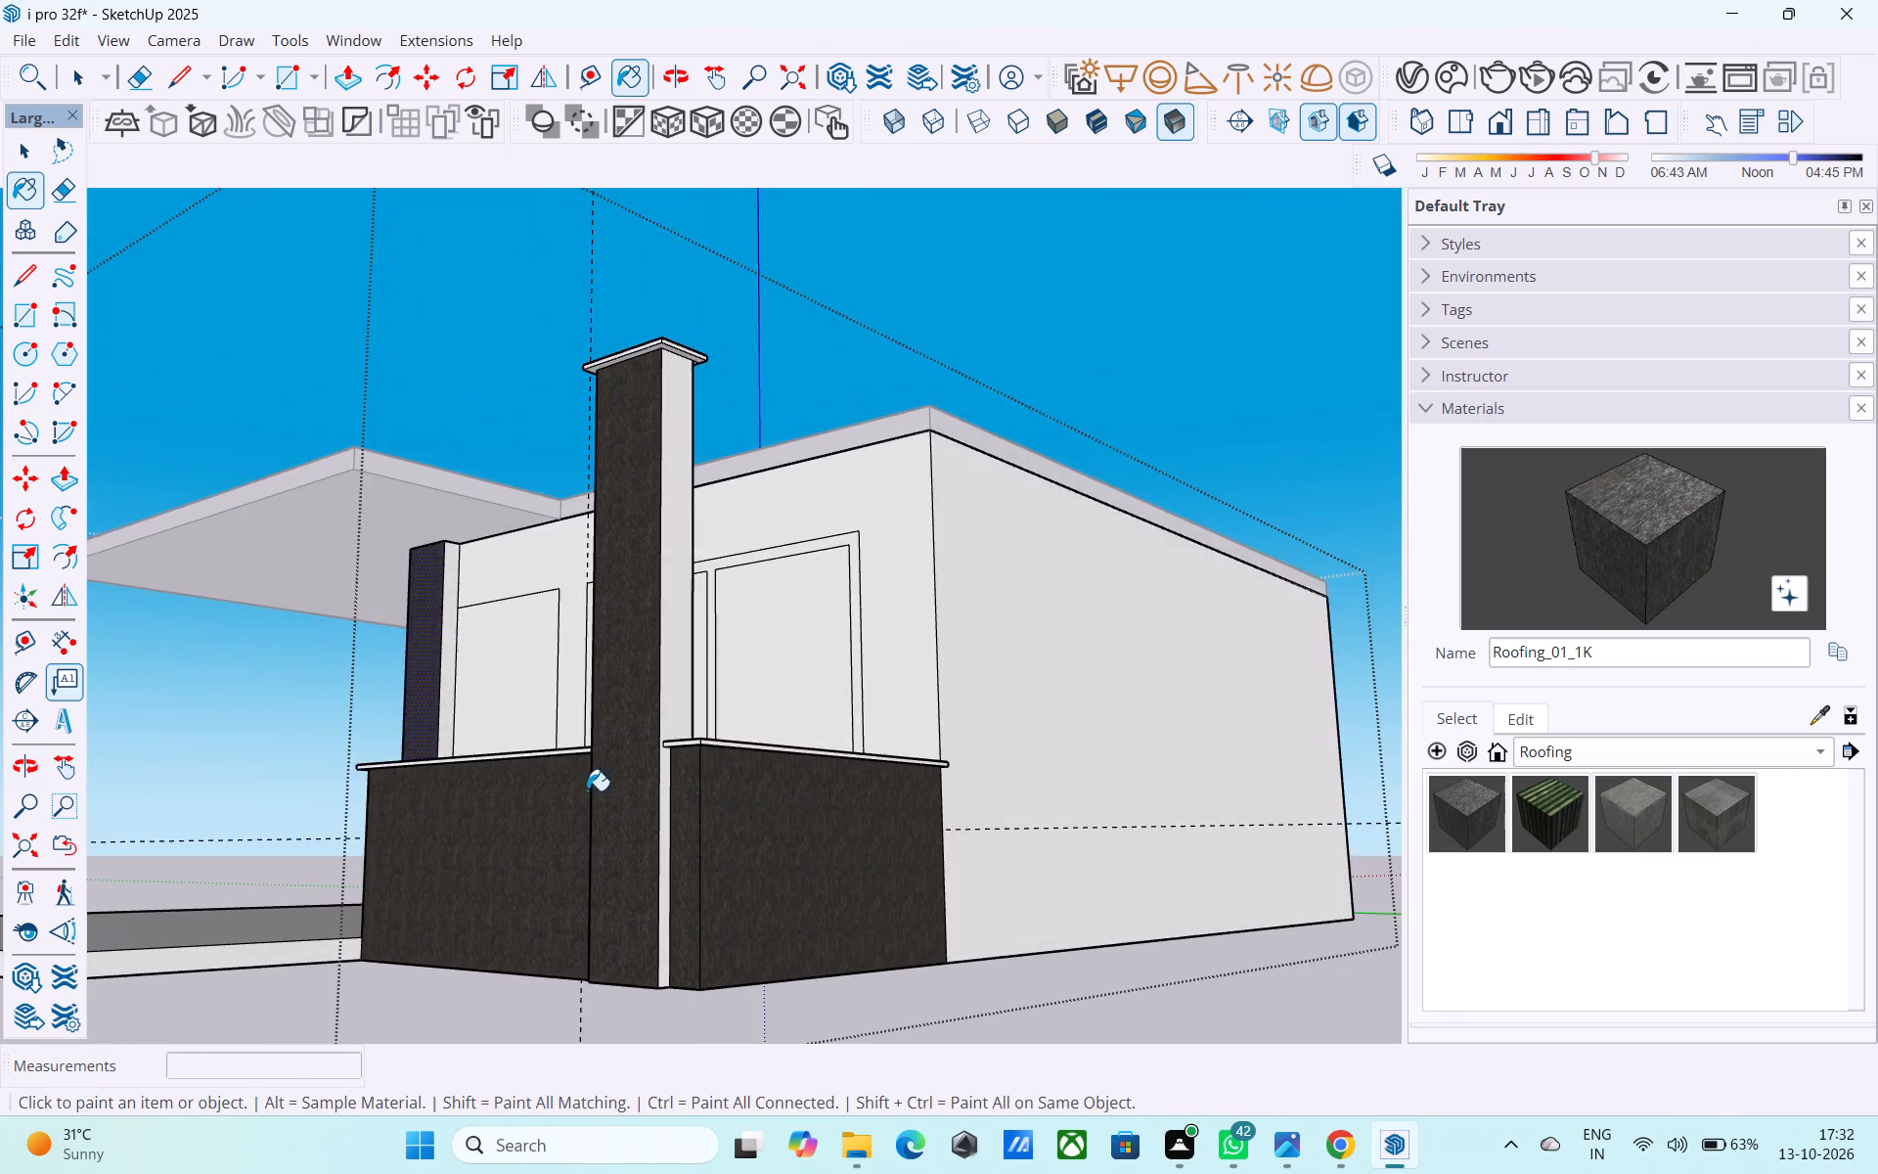
scroll(580, 792, "up", 9)
scroll(744, 835, "up", 3)
left_click(837, 782)
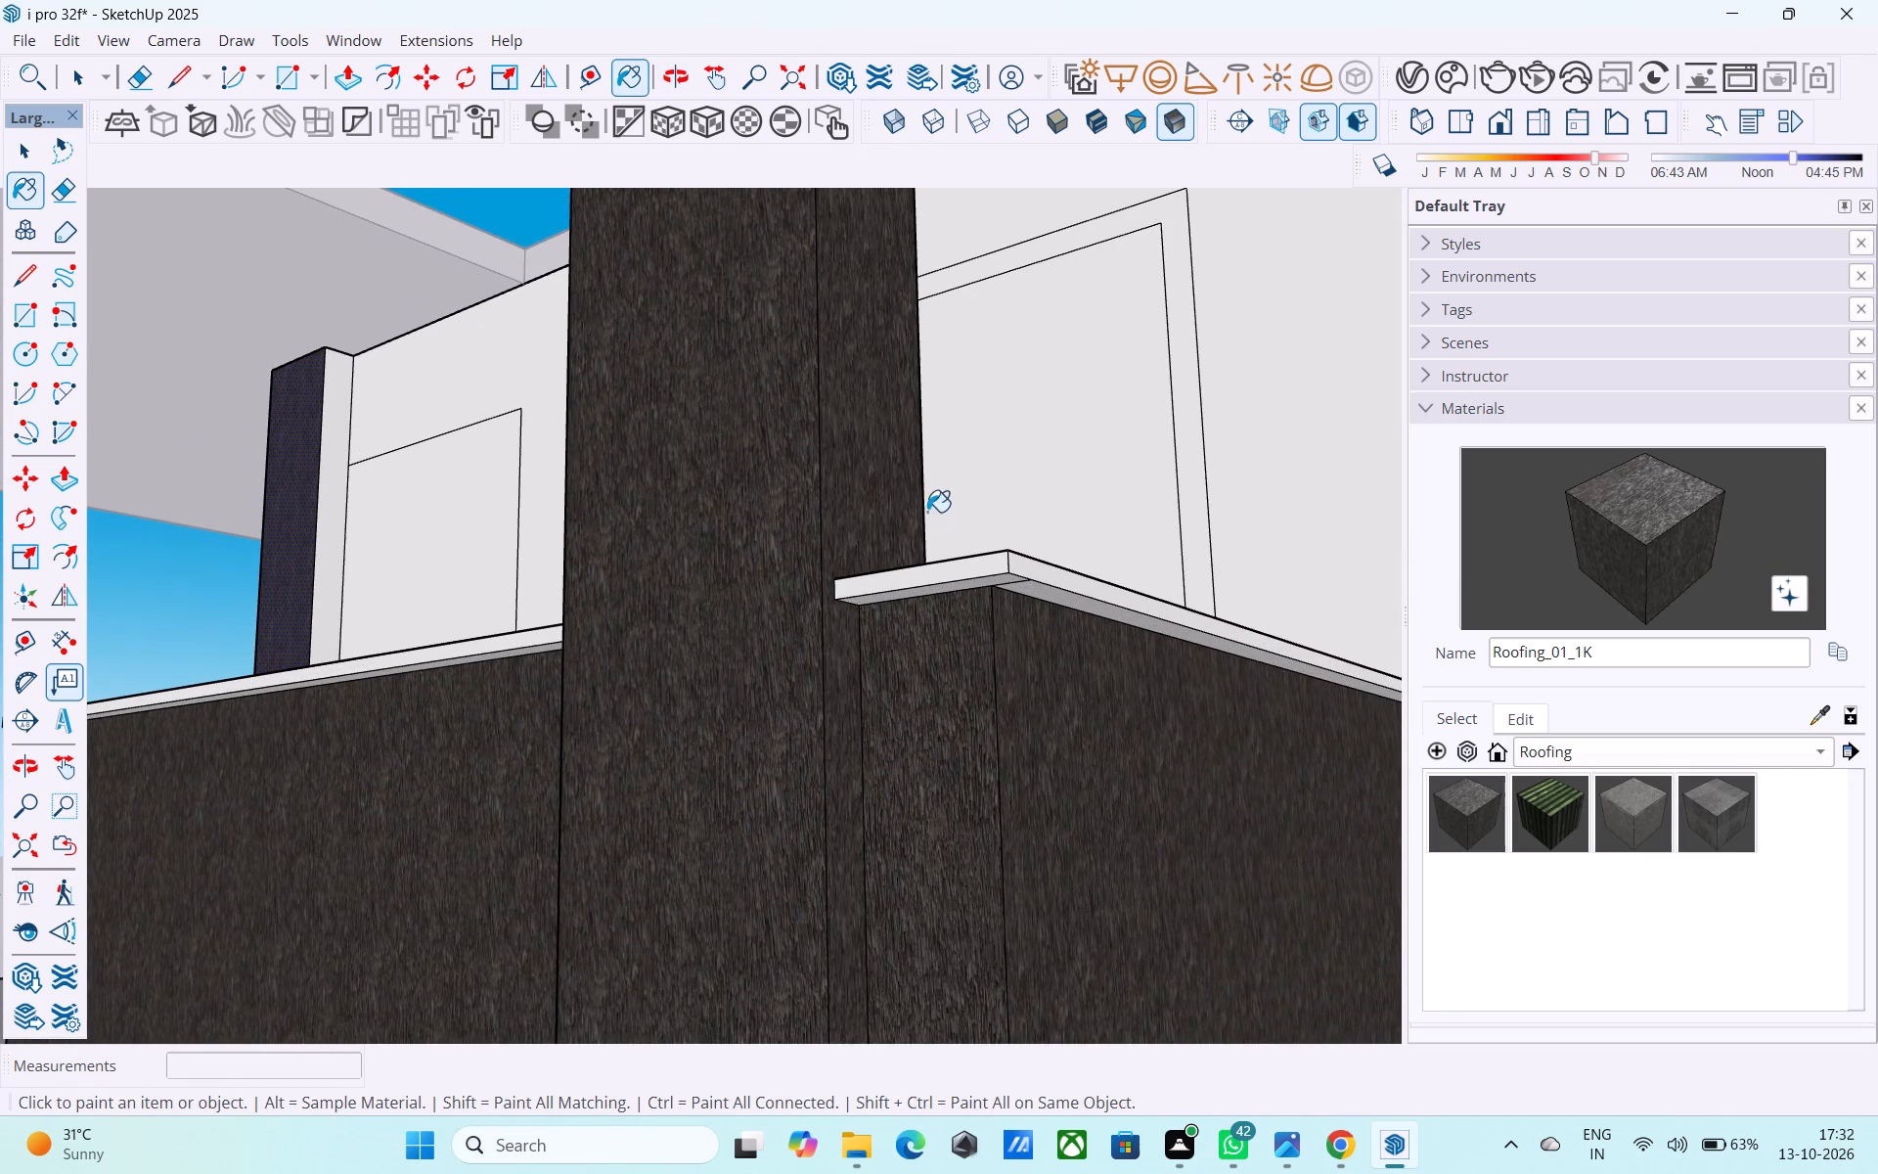
Paint the remaining unpainted side faces of the tall pillar above the low wall with Roofing_01_1K.
scroll(883, 656, "down", 15)
middle_click_drag(864, 817, 1606, 971)
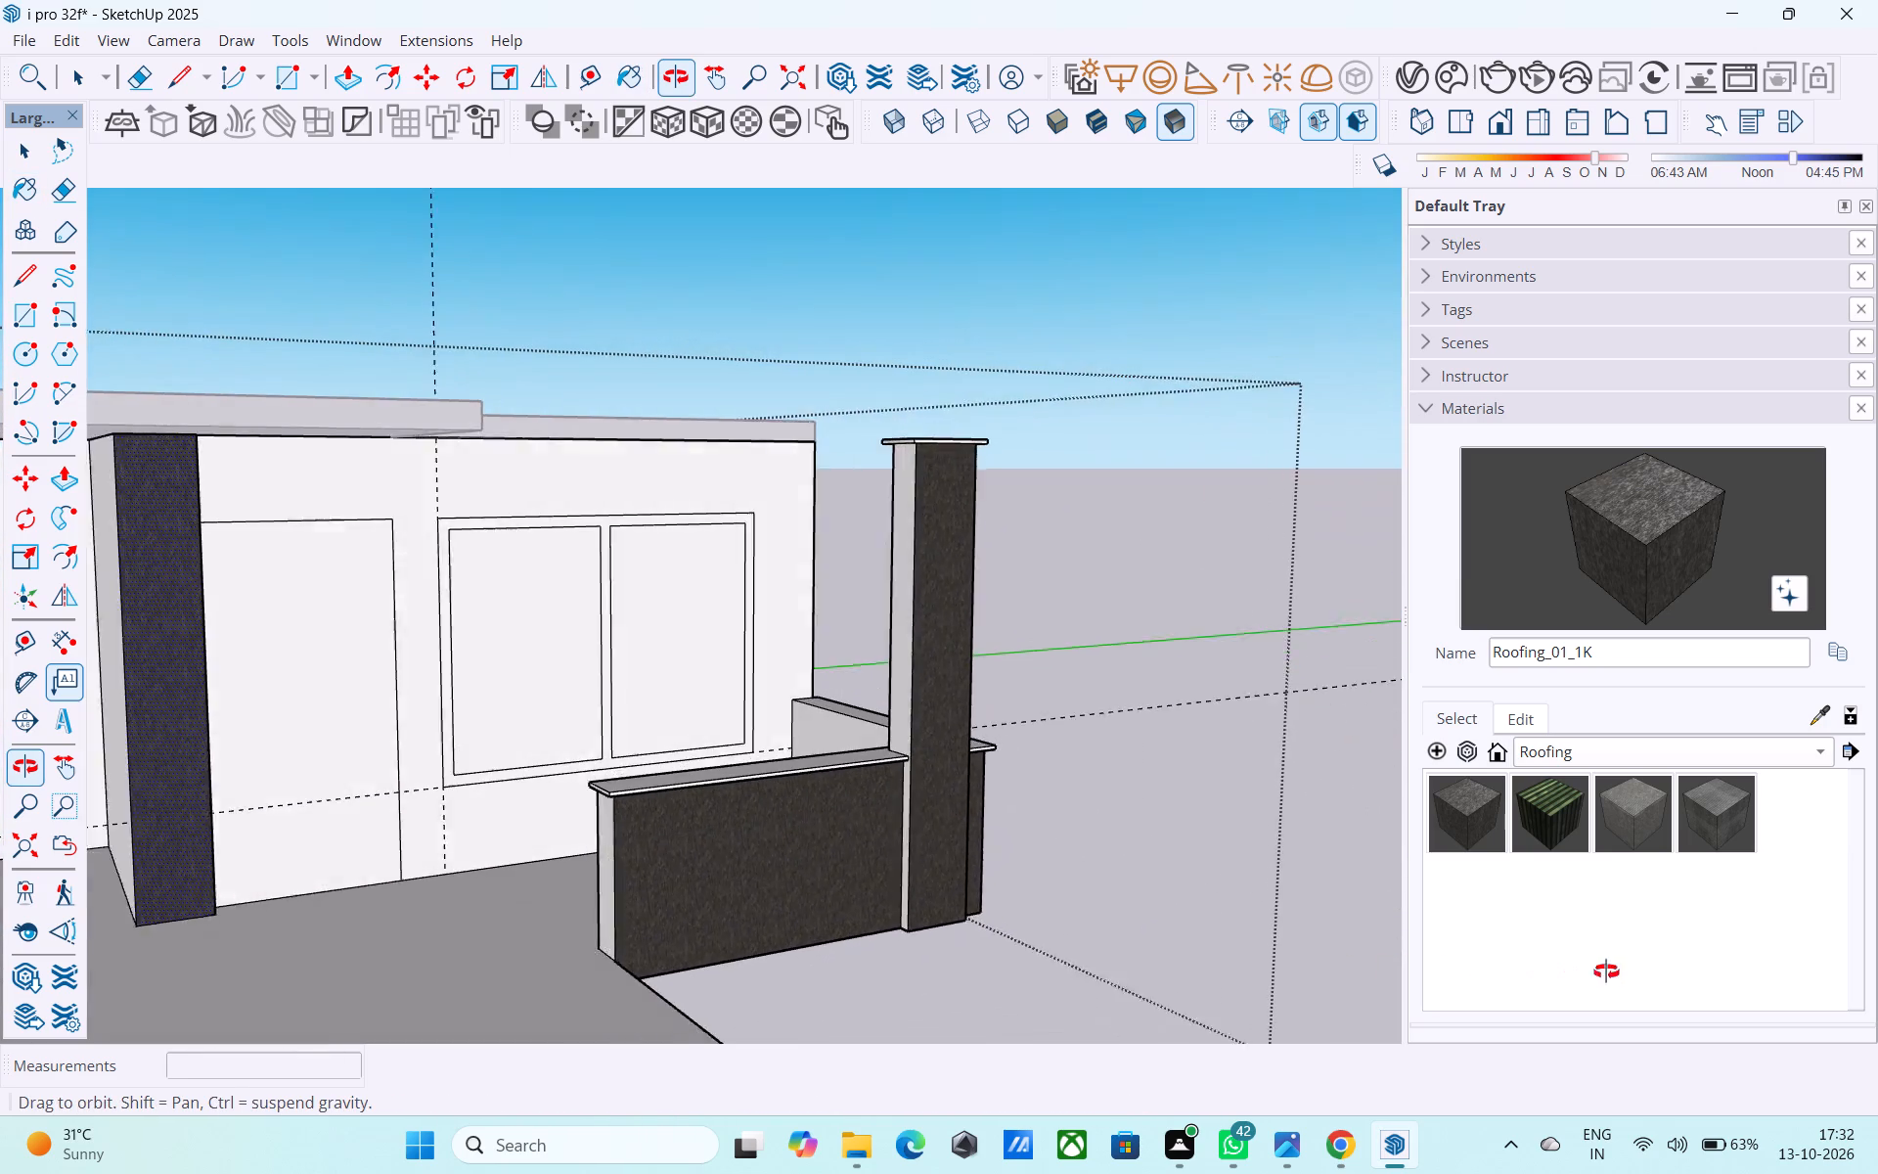
middle_click_drag(1606, 971, 1625, 971)
left_click(887, 564)
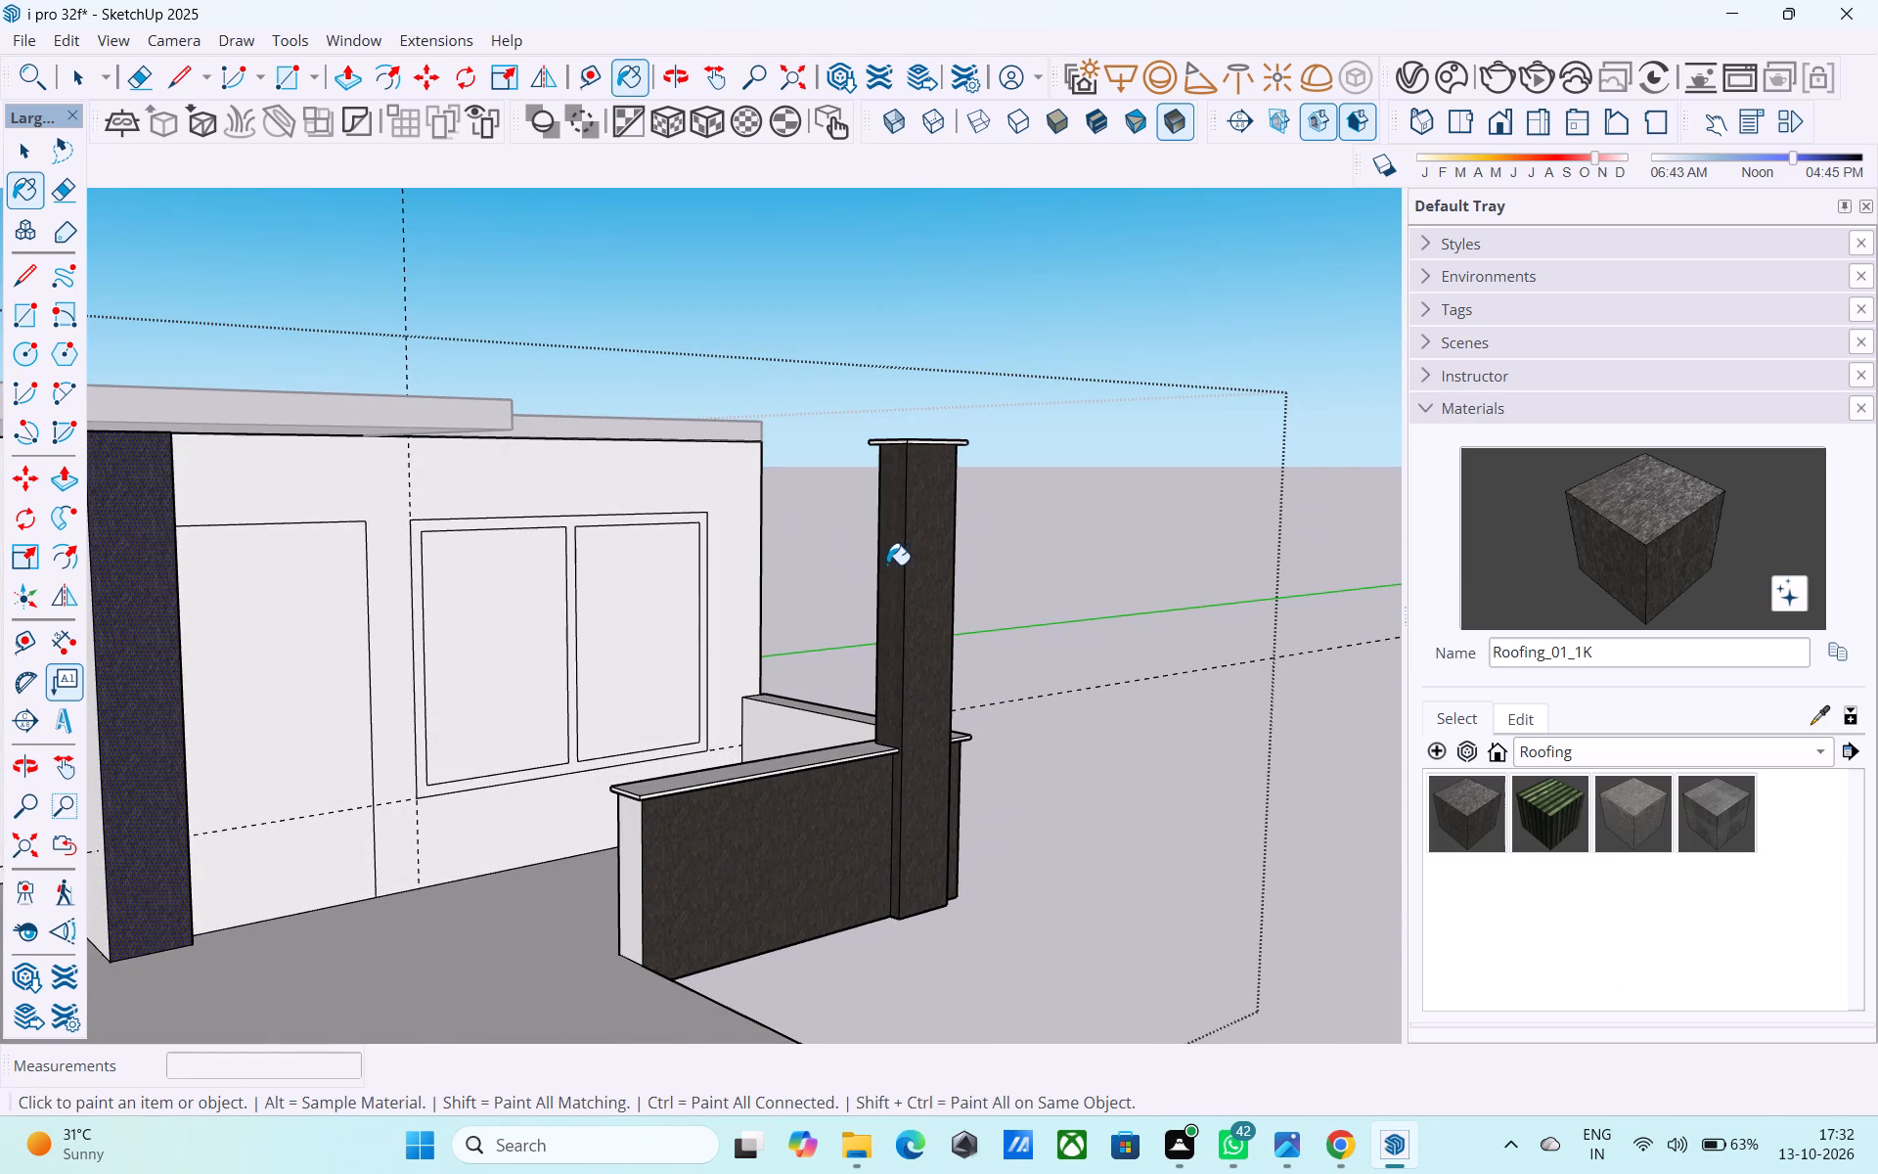
scroll(890, 586, "down", 6)
middle_click_drag(903, 625, 1272, 664)
middle_click_drag(914, 649, 967, 619)
scroll(946, 622, "up", 3)
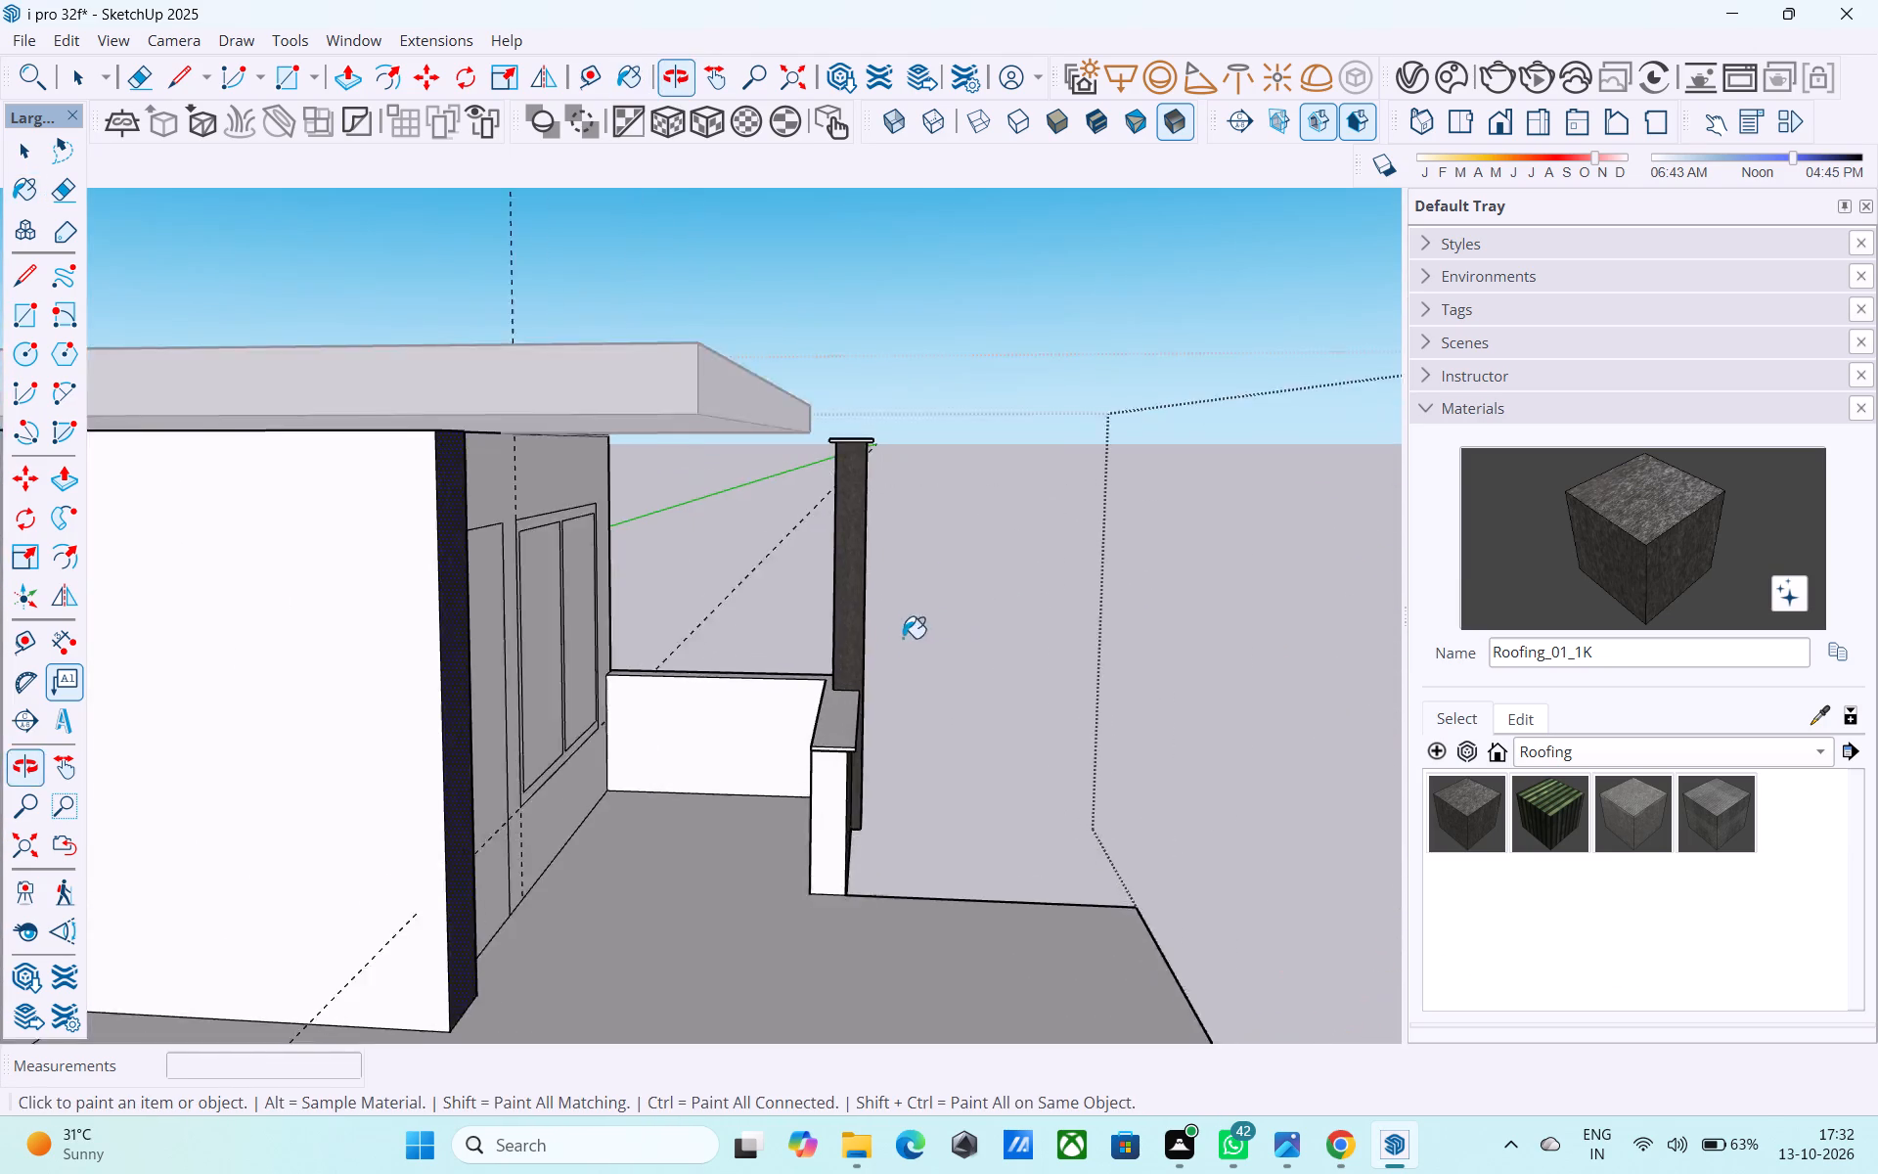
scroll(903, 638, "up", 12)
middle_click_drag(794, 626, 877, 634)
scroll(820, 600, "up", 8)
middle_click_drag(862, 582, 879, 593)
scroll(862, 582, "up", 3)
left_click(881, 593)
Paint the door-side face of the porch column with Roofing_01_1K.
scroll(1020, 598, "down", 6)
middle_click_drag(988, 605, 361, 583)
scroll(560, 610, "down", 6)
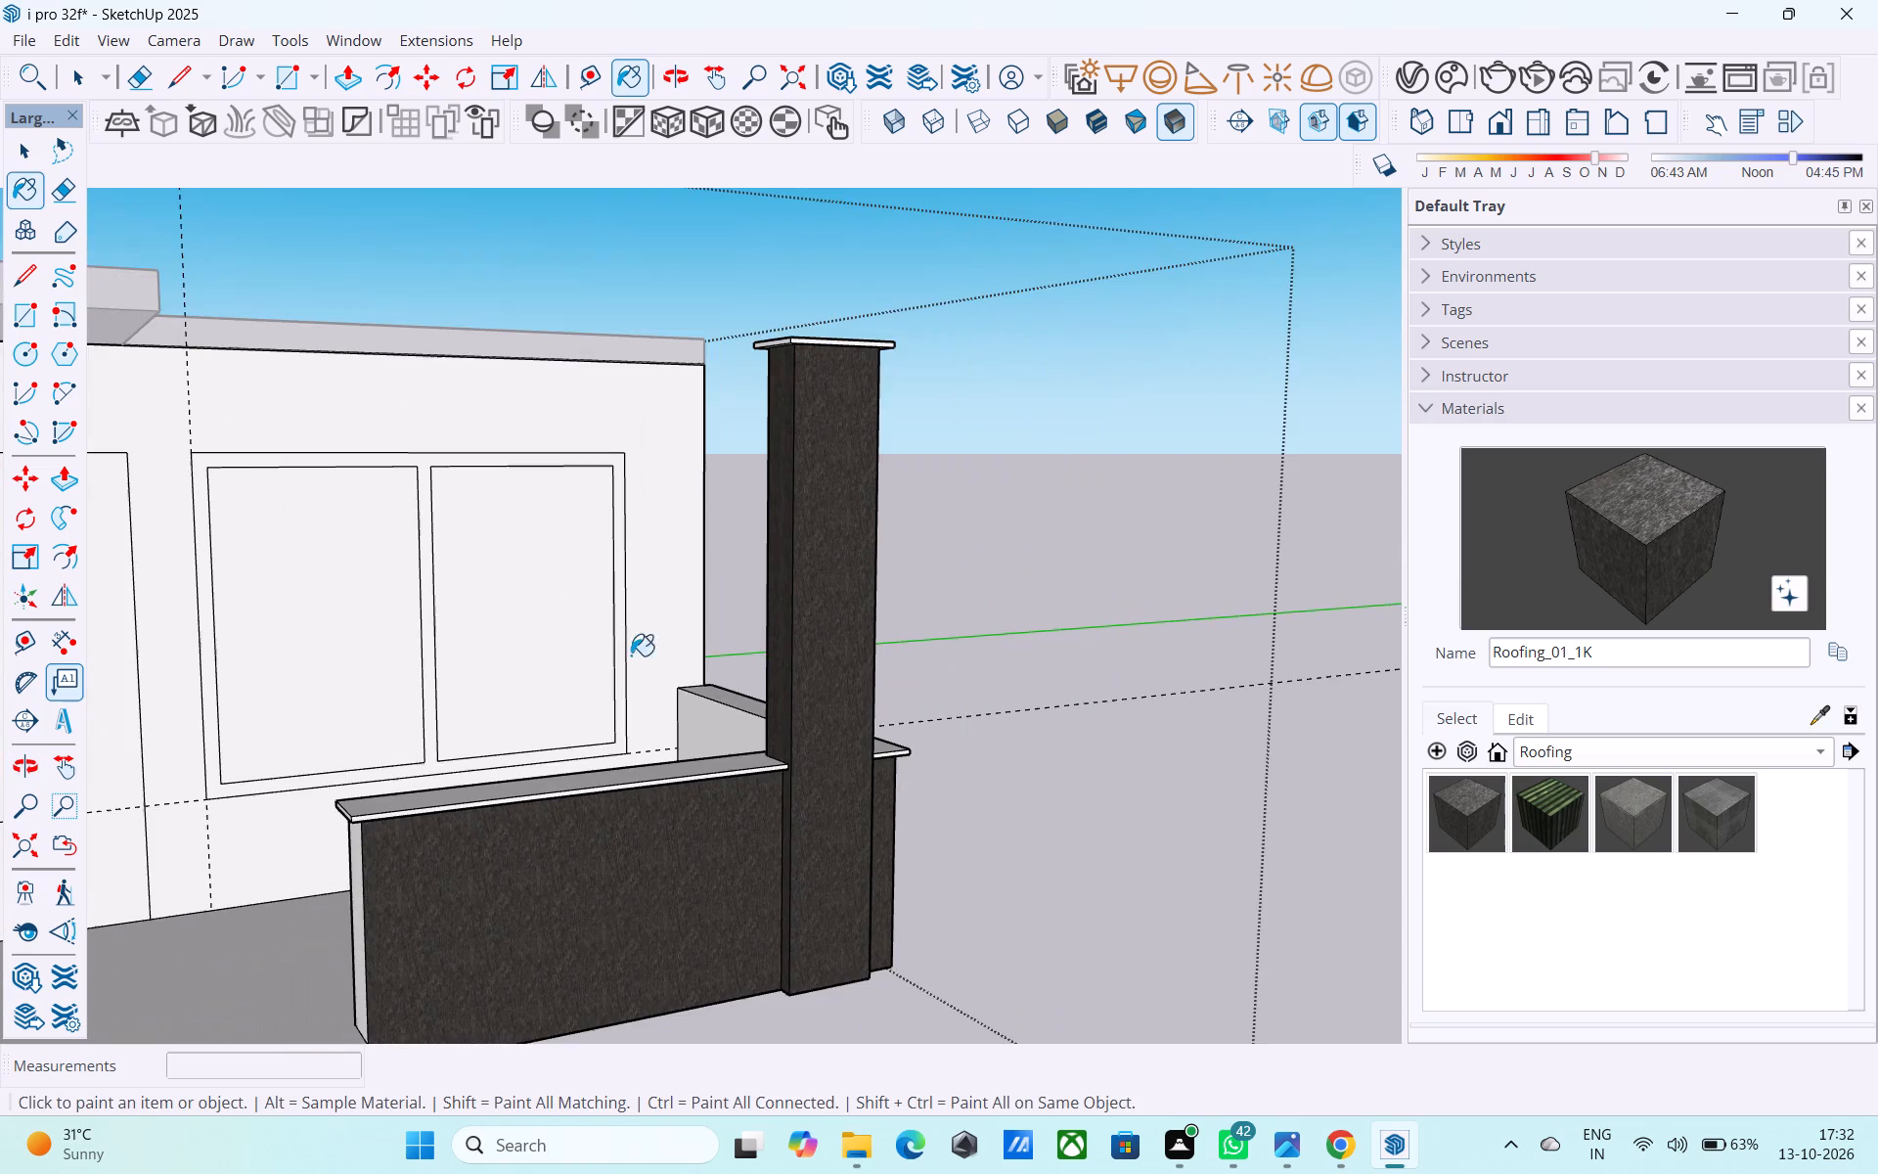
middle_click_drag(788, 696, 329, 706)
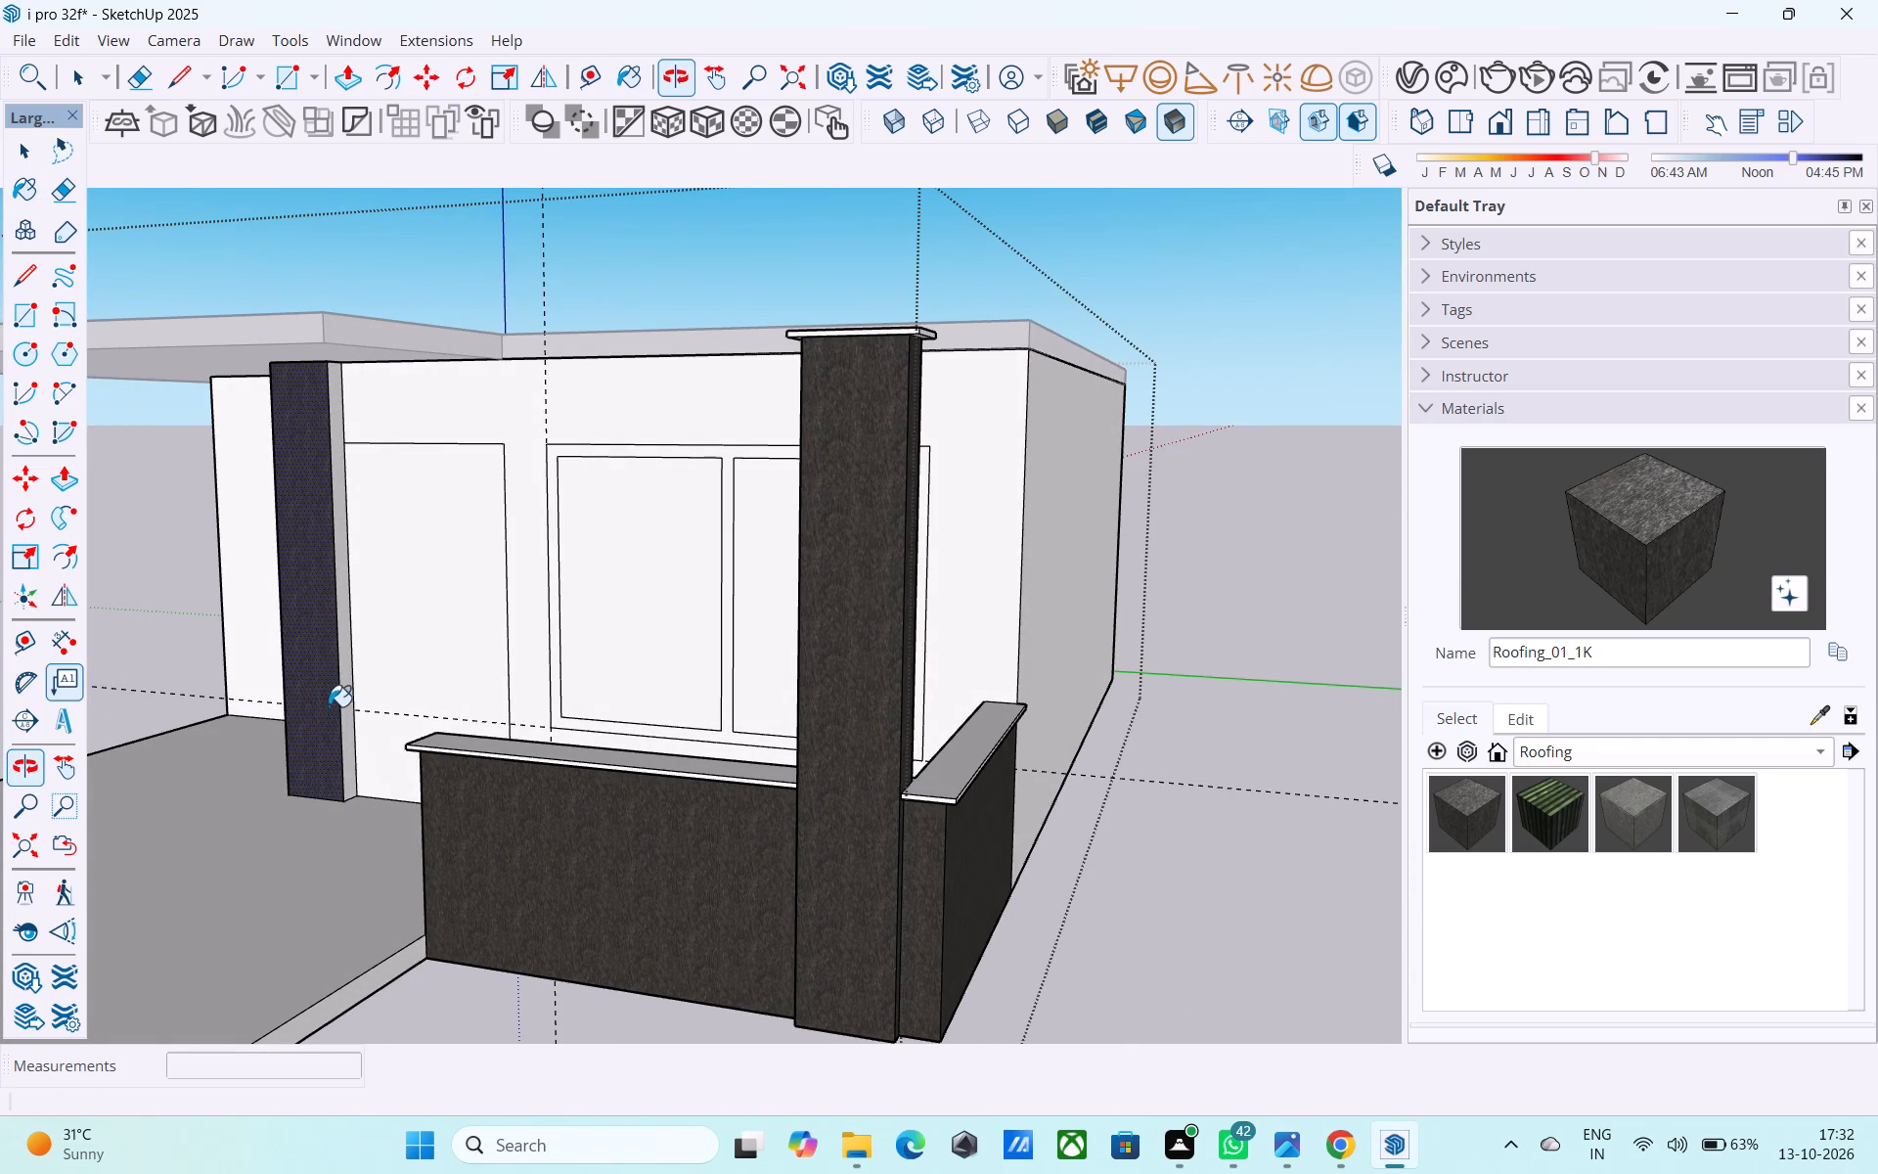
middle_click_drag(345, 676, 349, 663)
scroll(345, 672, "up", 7)
left_click(350, 657)
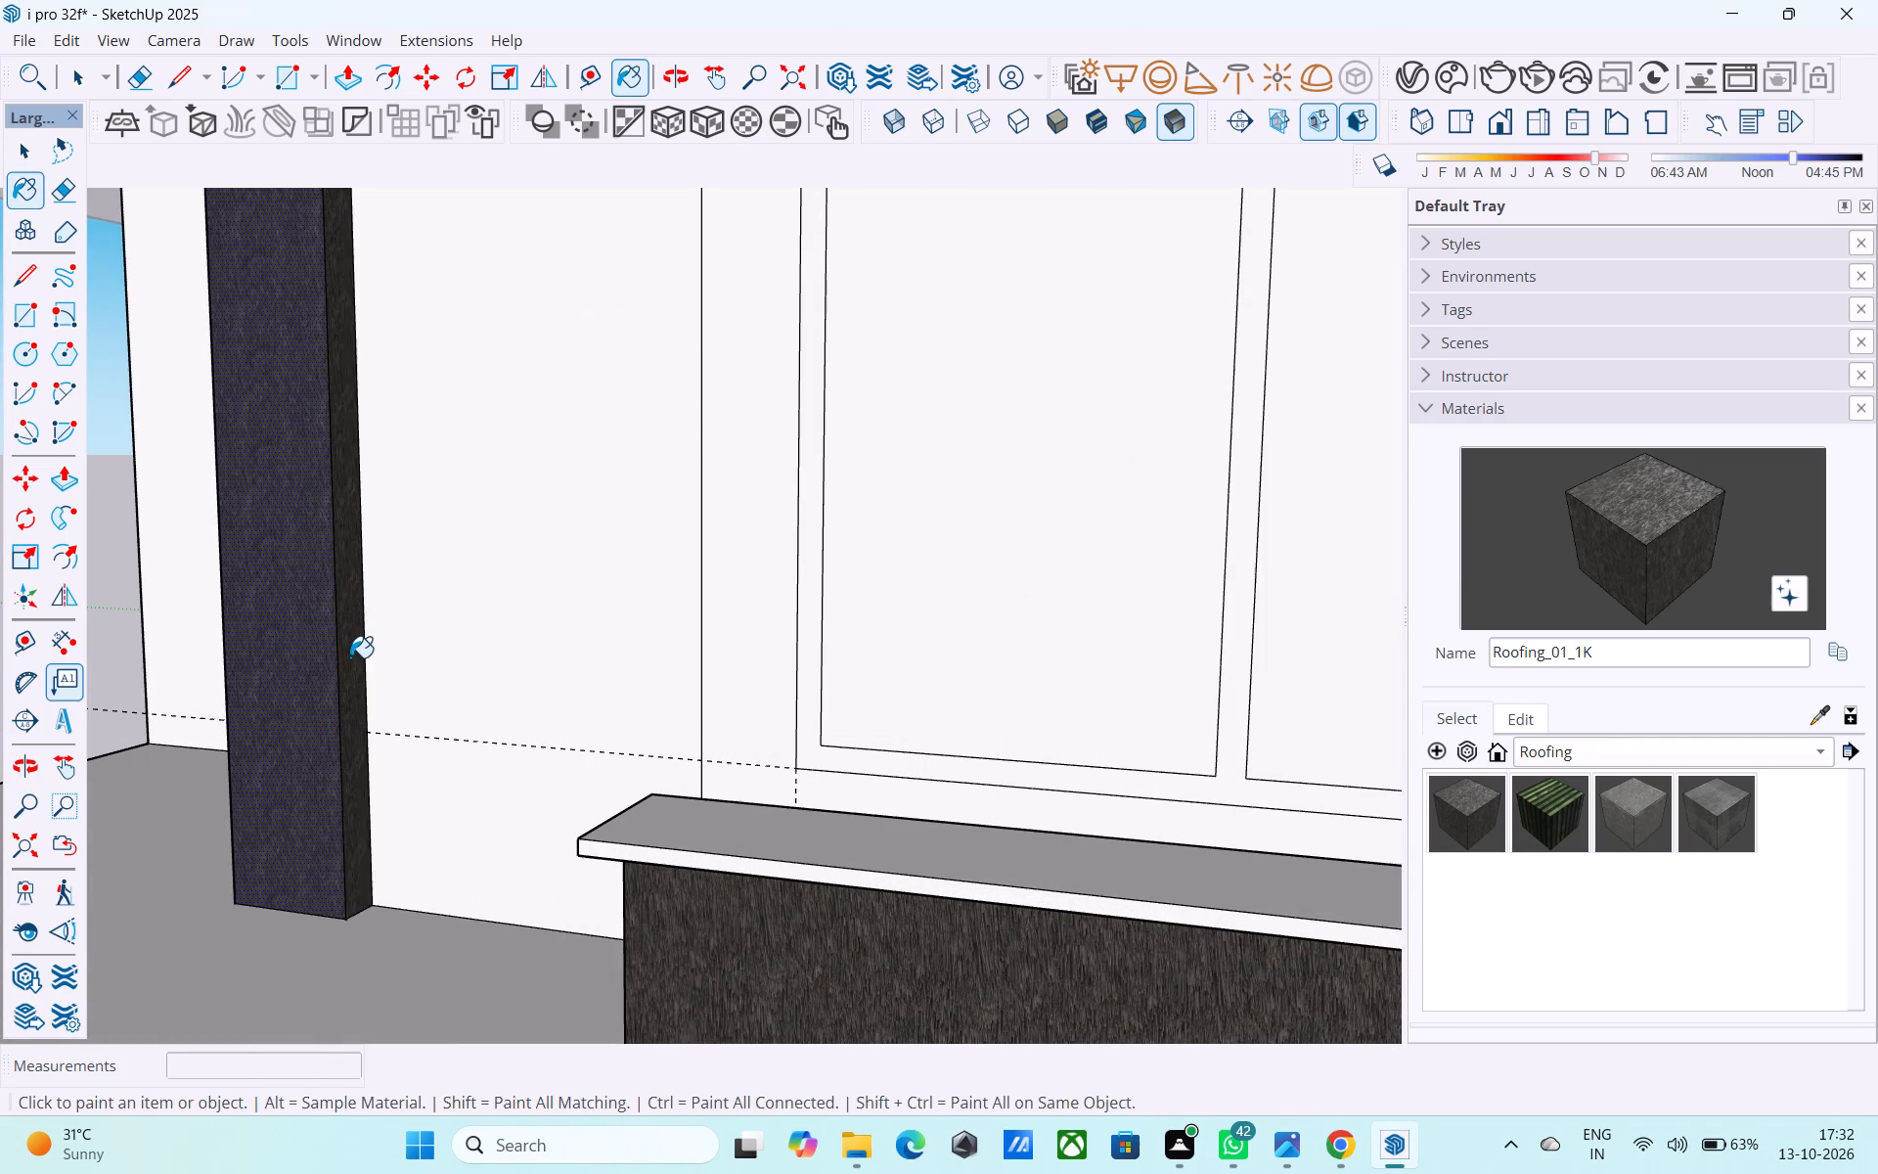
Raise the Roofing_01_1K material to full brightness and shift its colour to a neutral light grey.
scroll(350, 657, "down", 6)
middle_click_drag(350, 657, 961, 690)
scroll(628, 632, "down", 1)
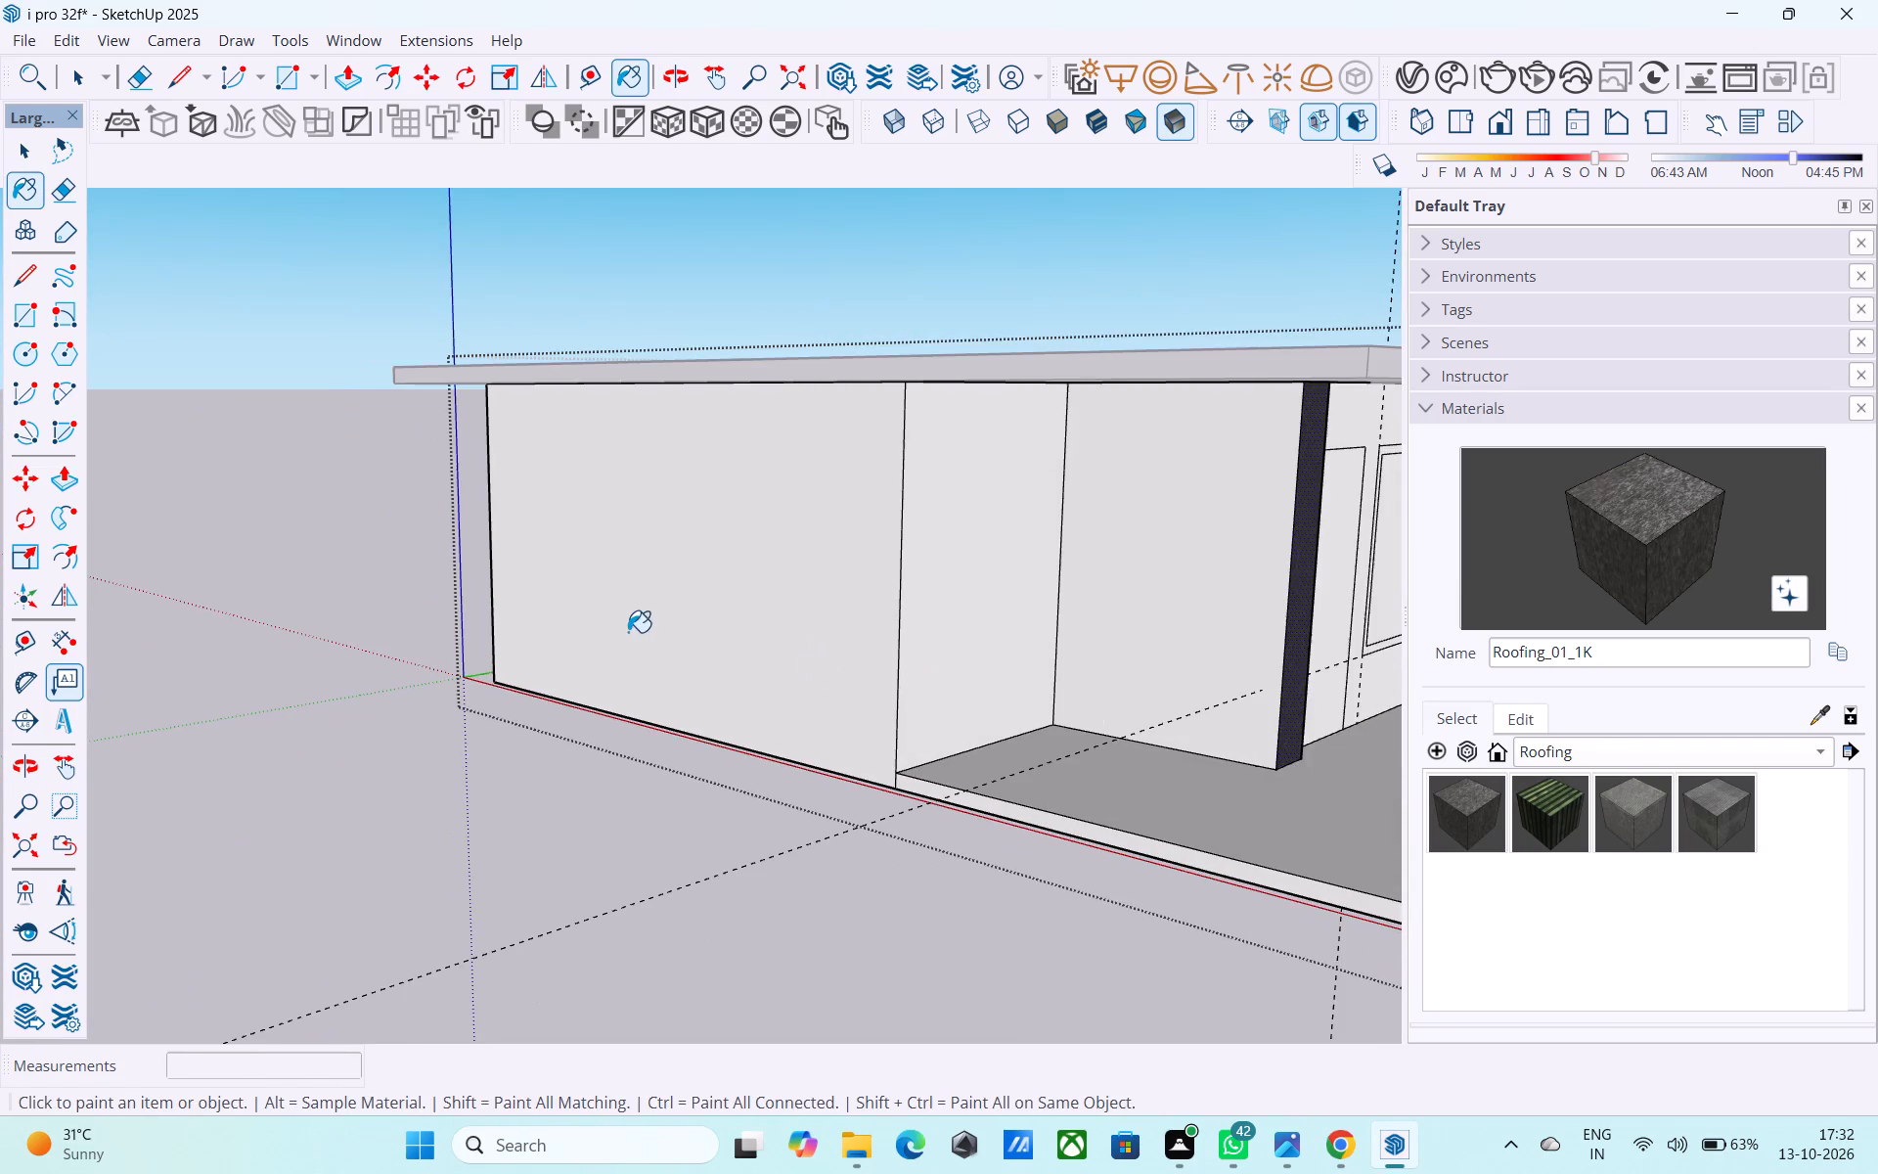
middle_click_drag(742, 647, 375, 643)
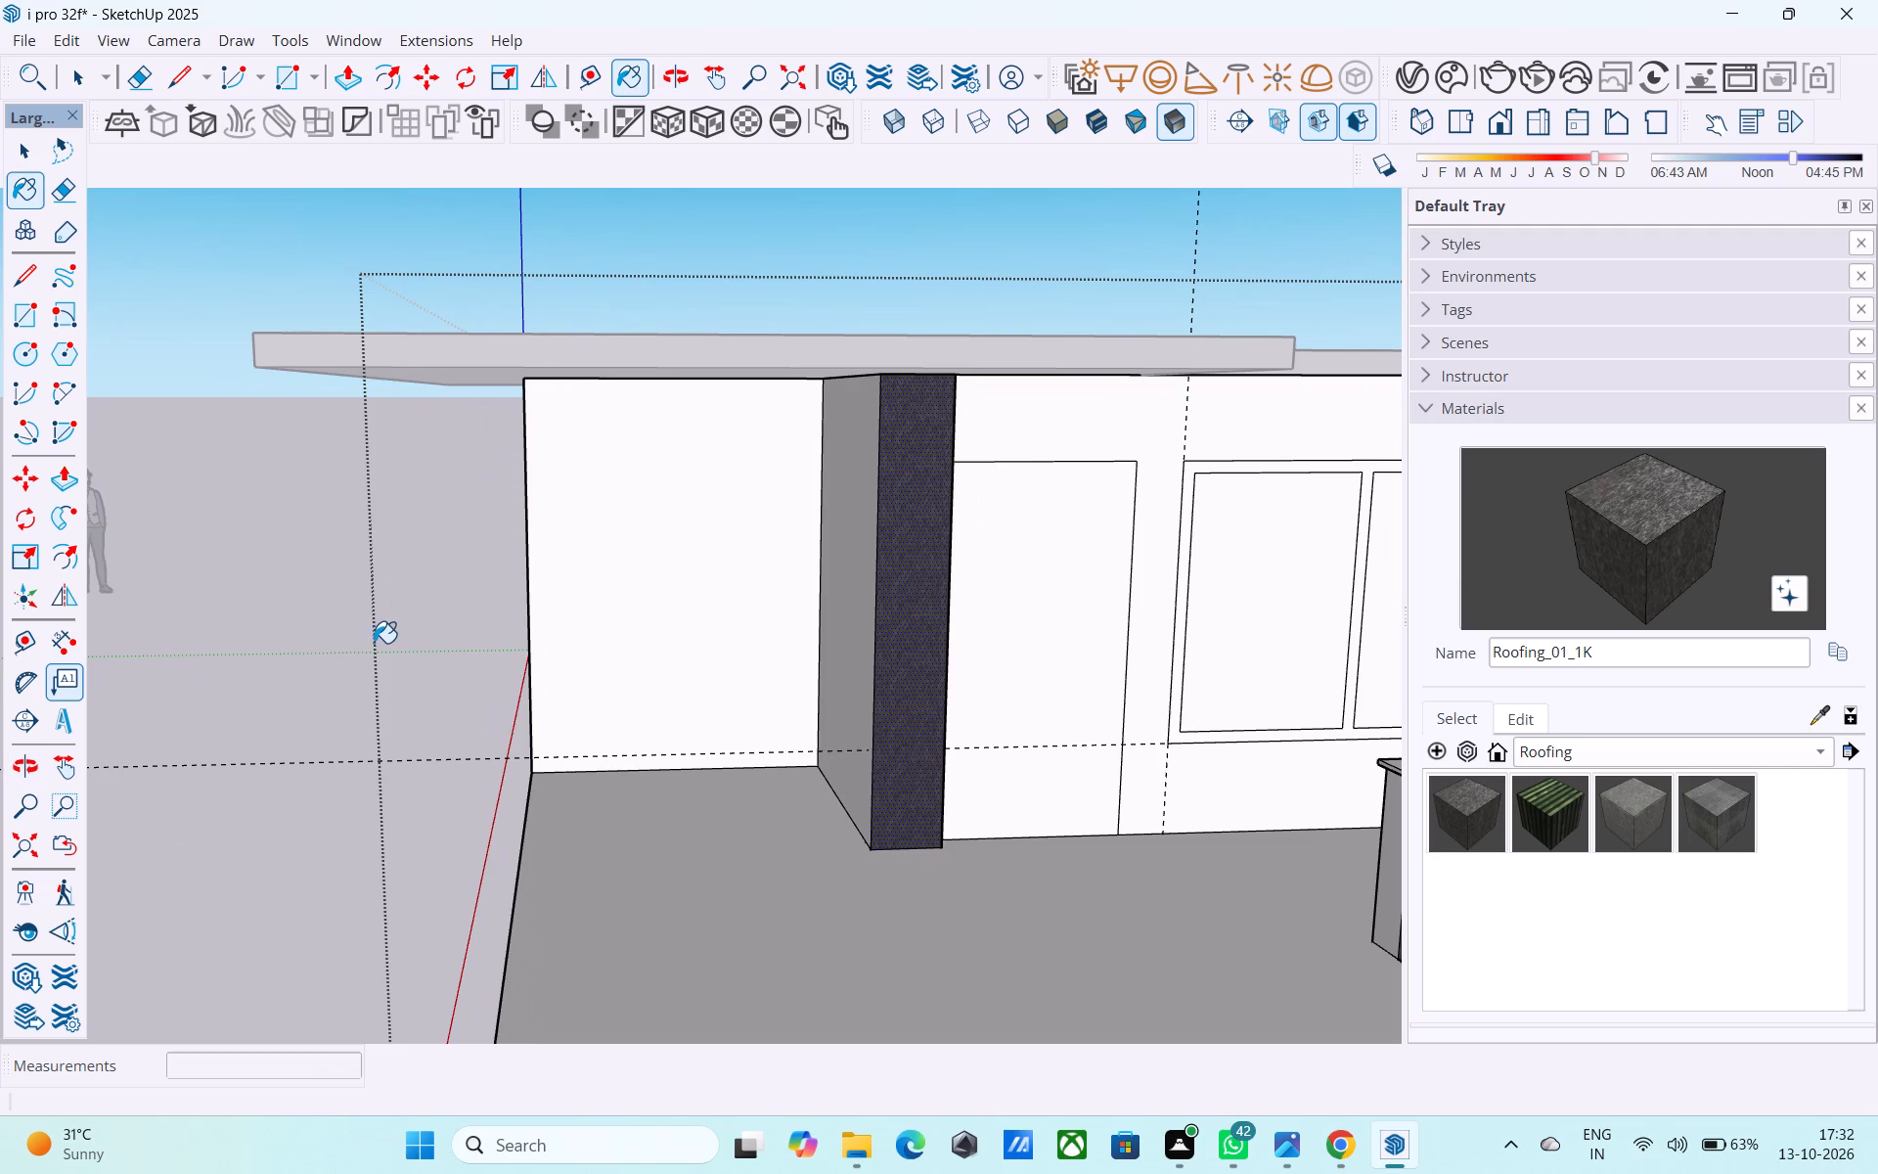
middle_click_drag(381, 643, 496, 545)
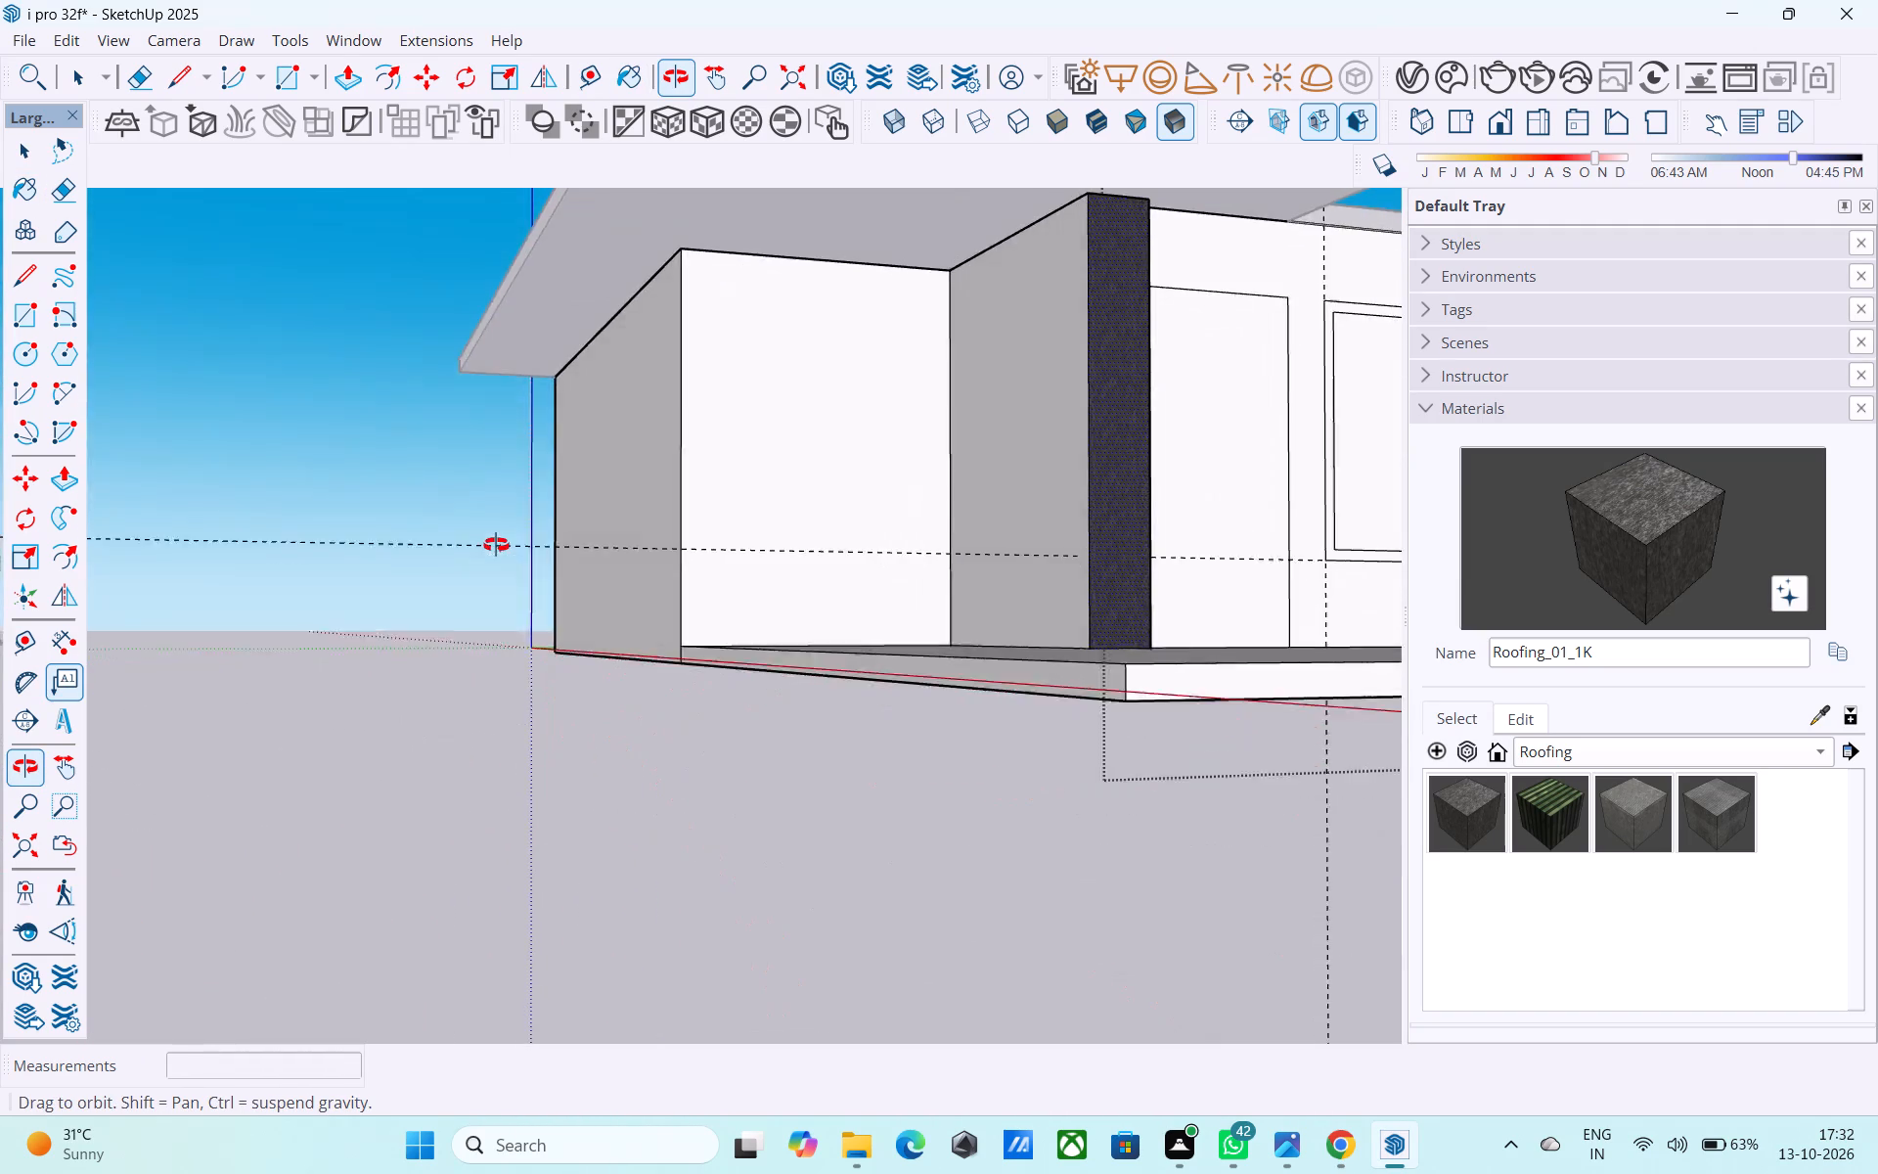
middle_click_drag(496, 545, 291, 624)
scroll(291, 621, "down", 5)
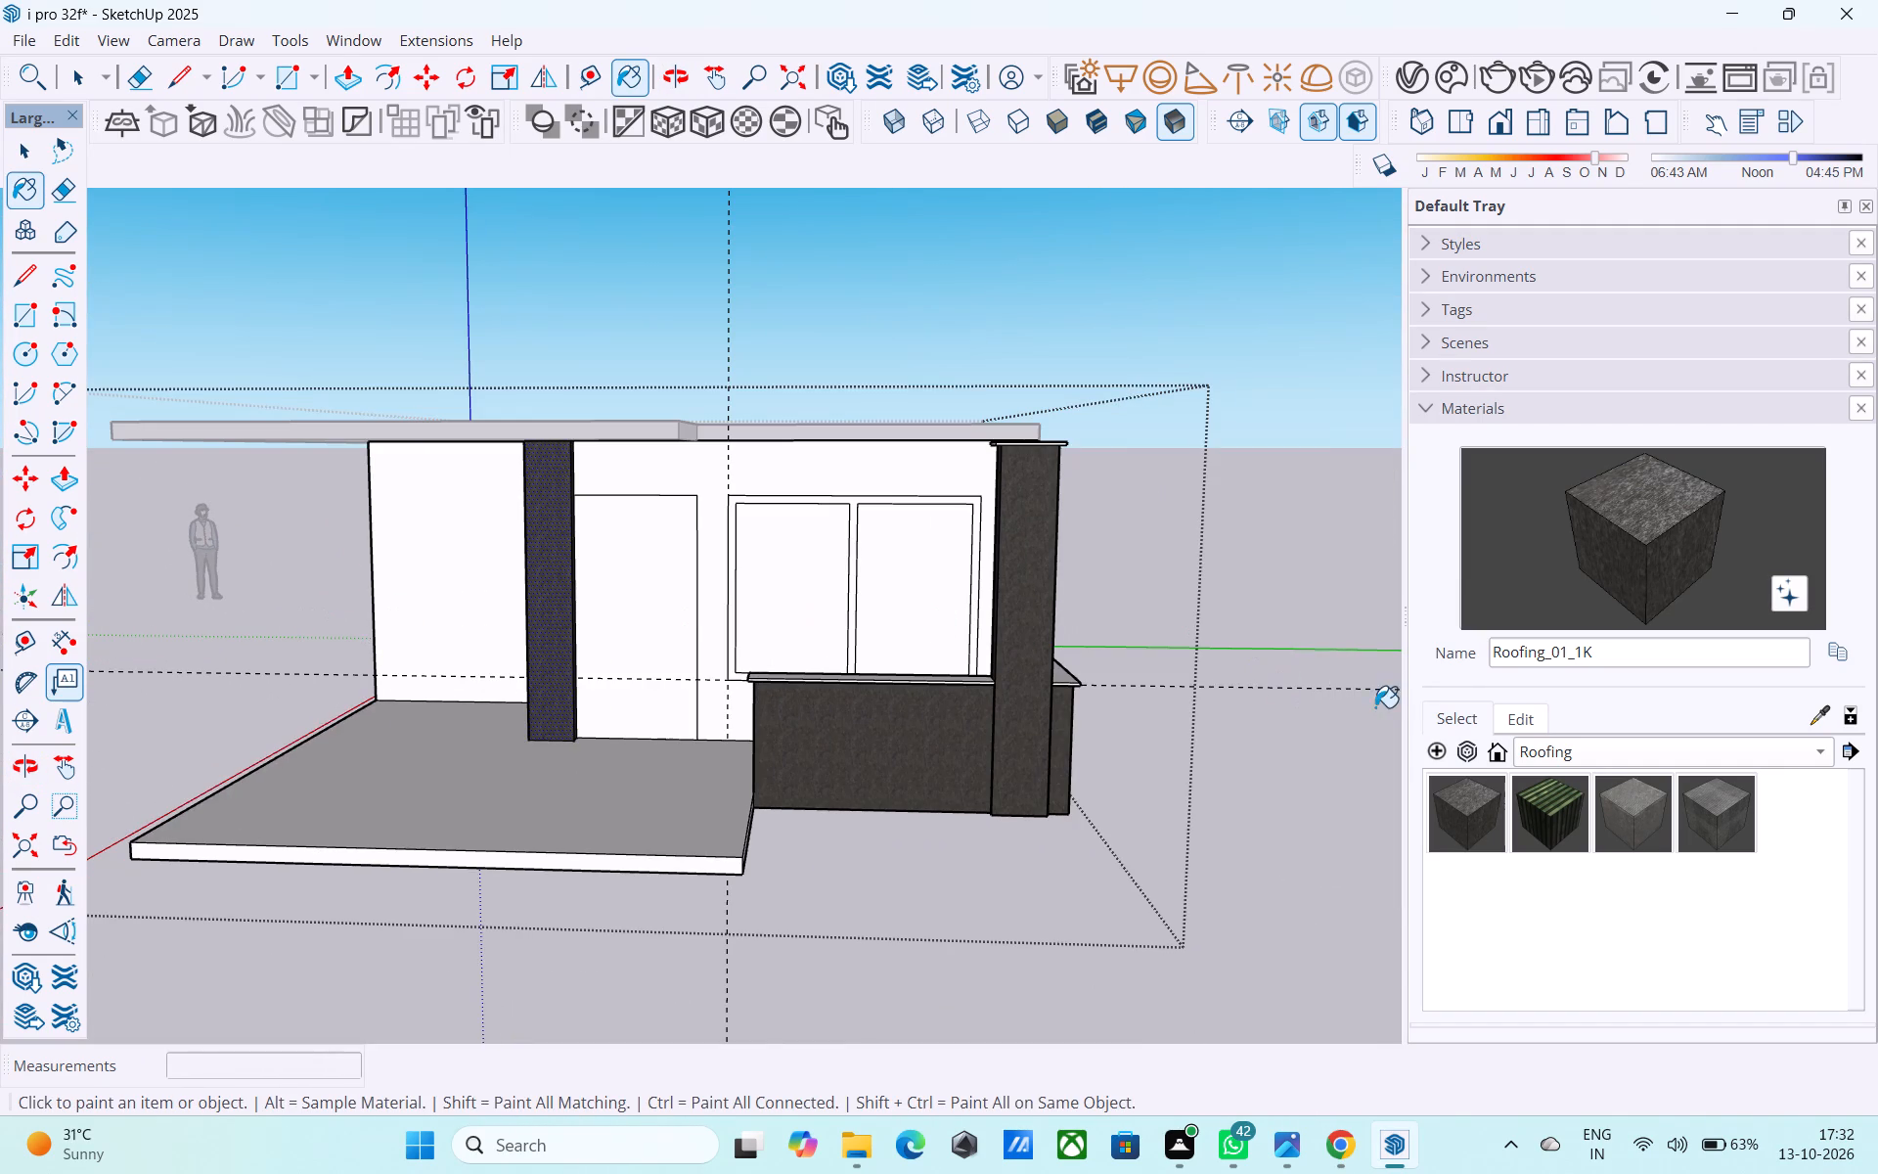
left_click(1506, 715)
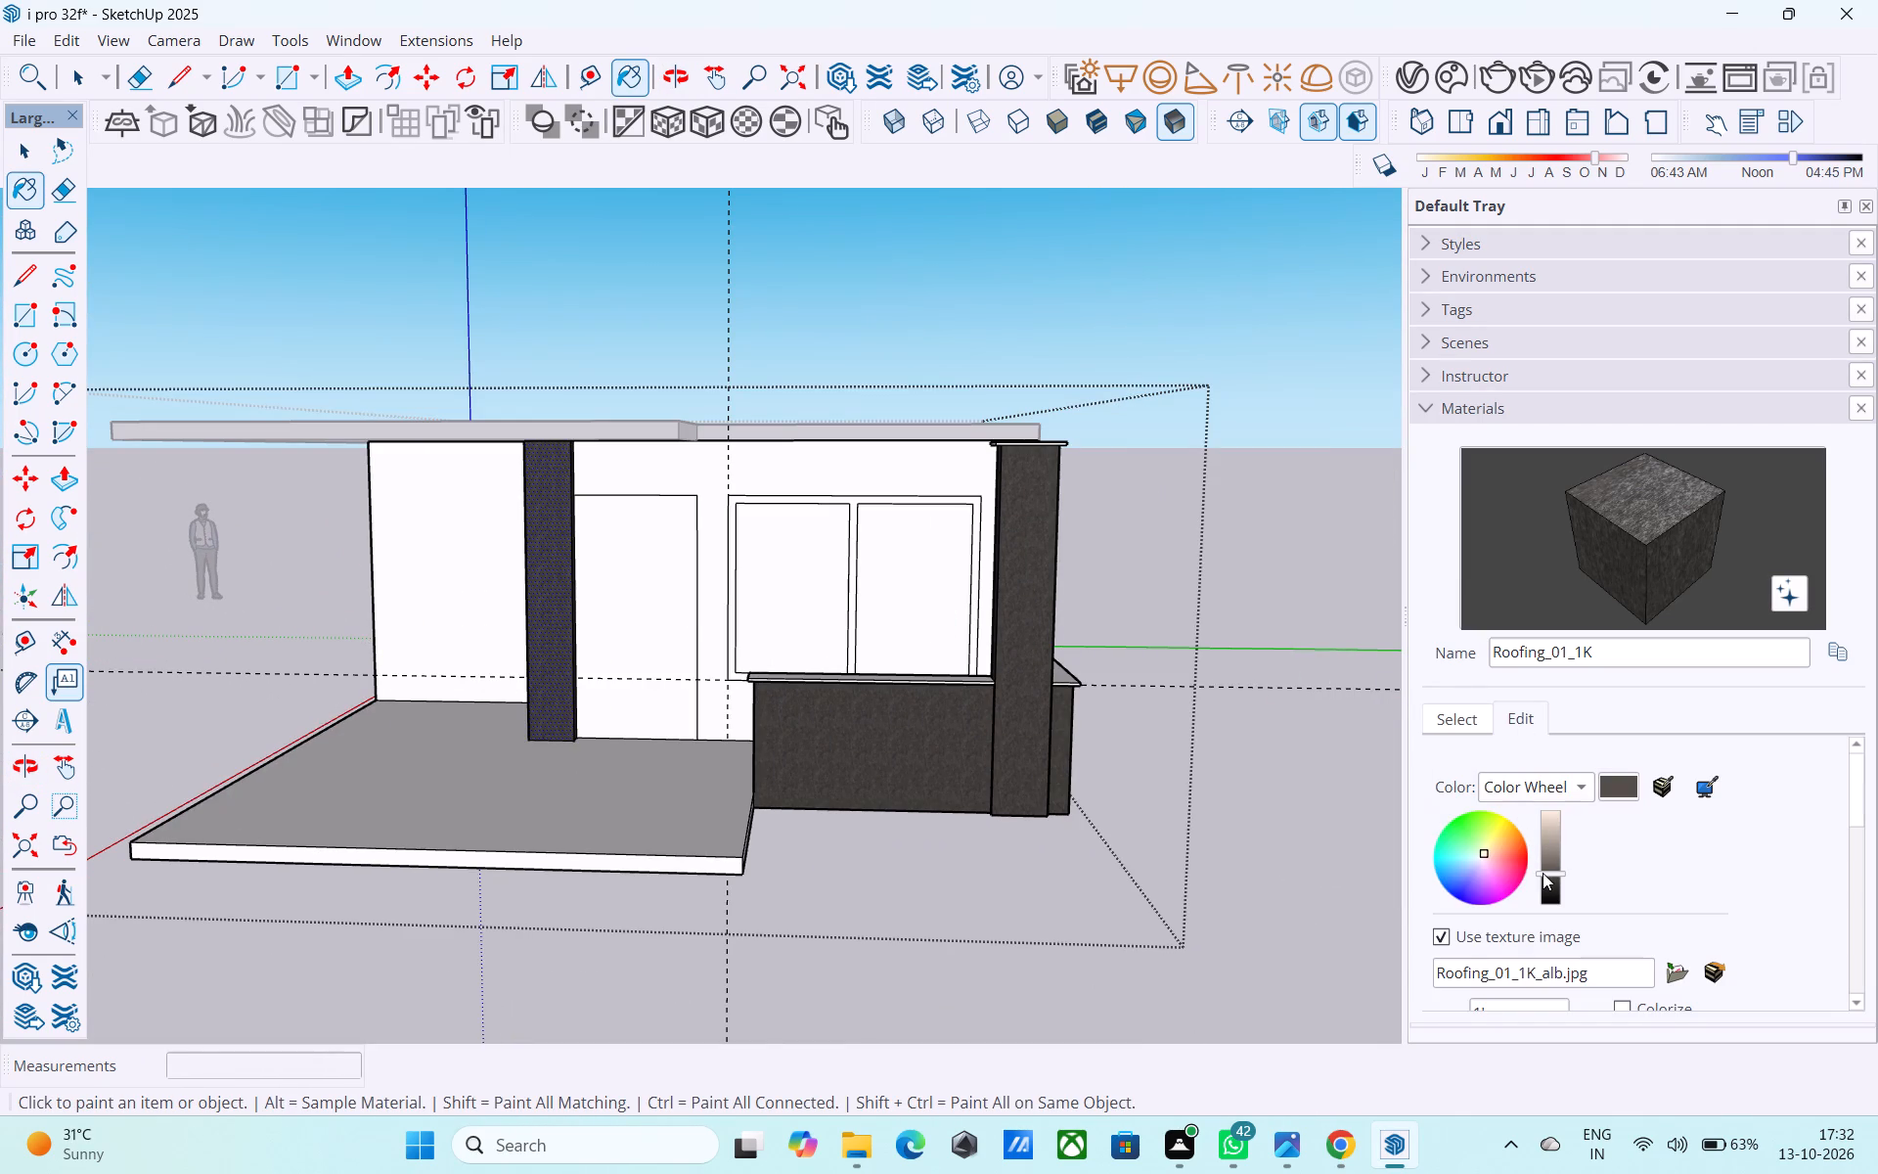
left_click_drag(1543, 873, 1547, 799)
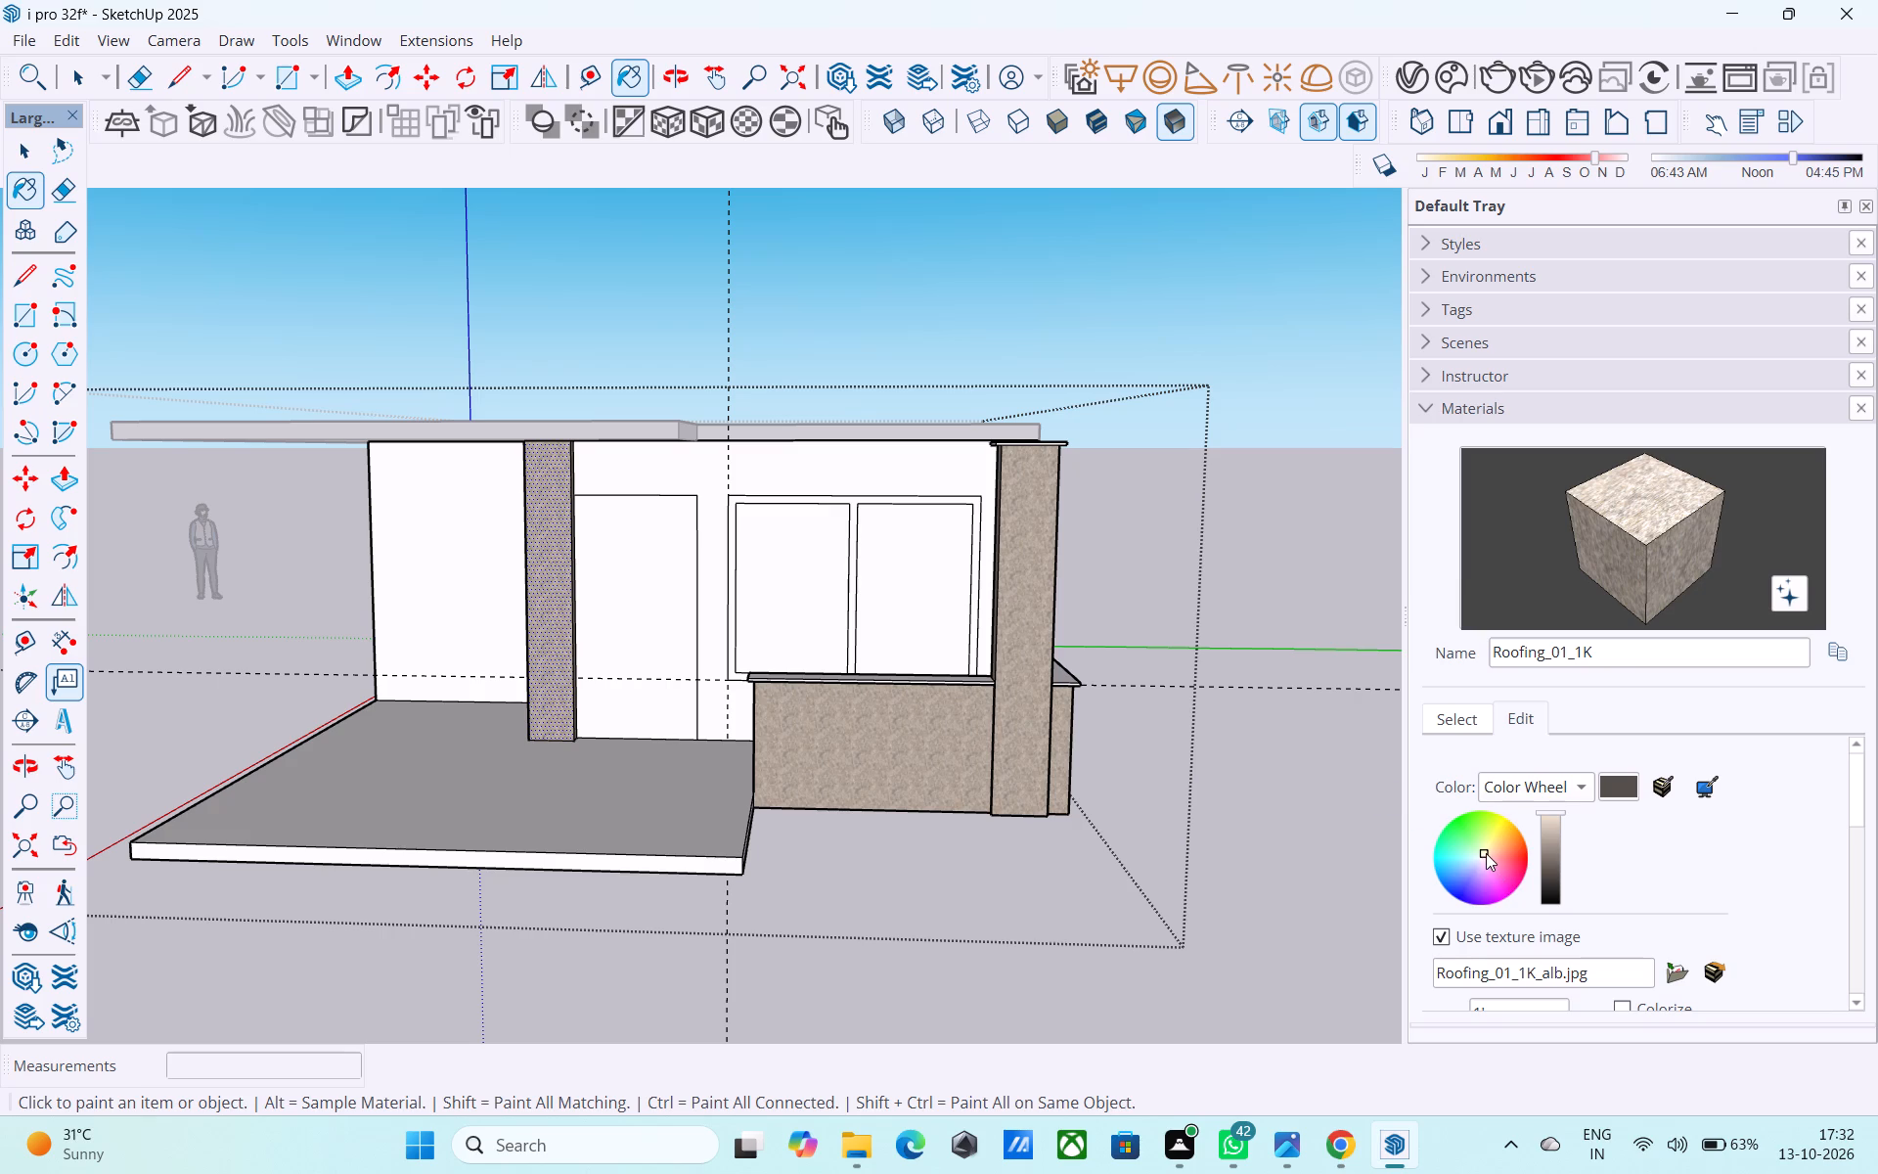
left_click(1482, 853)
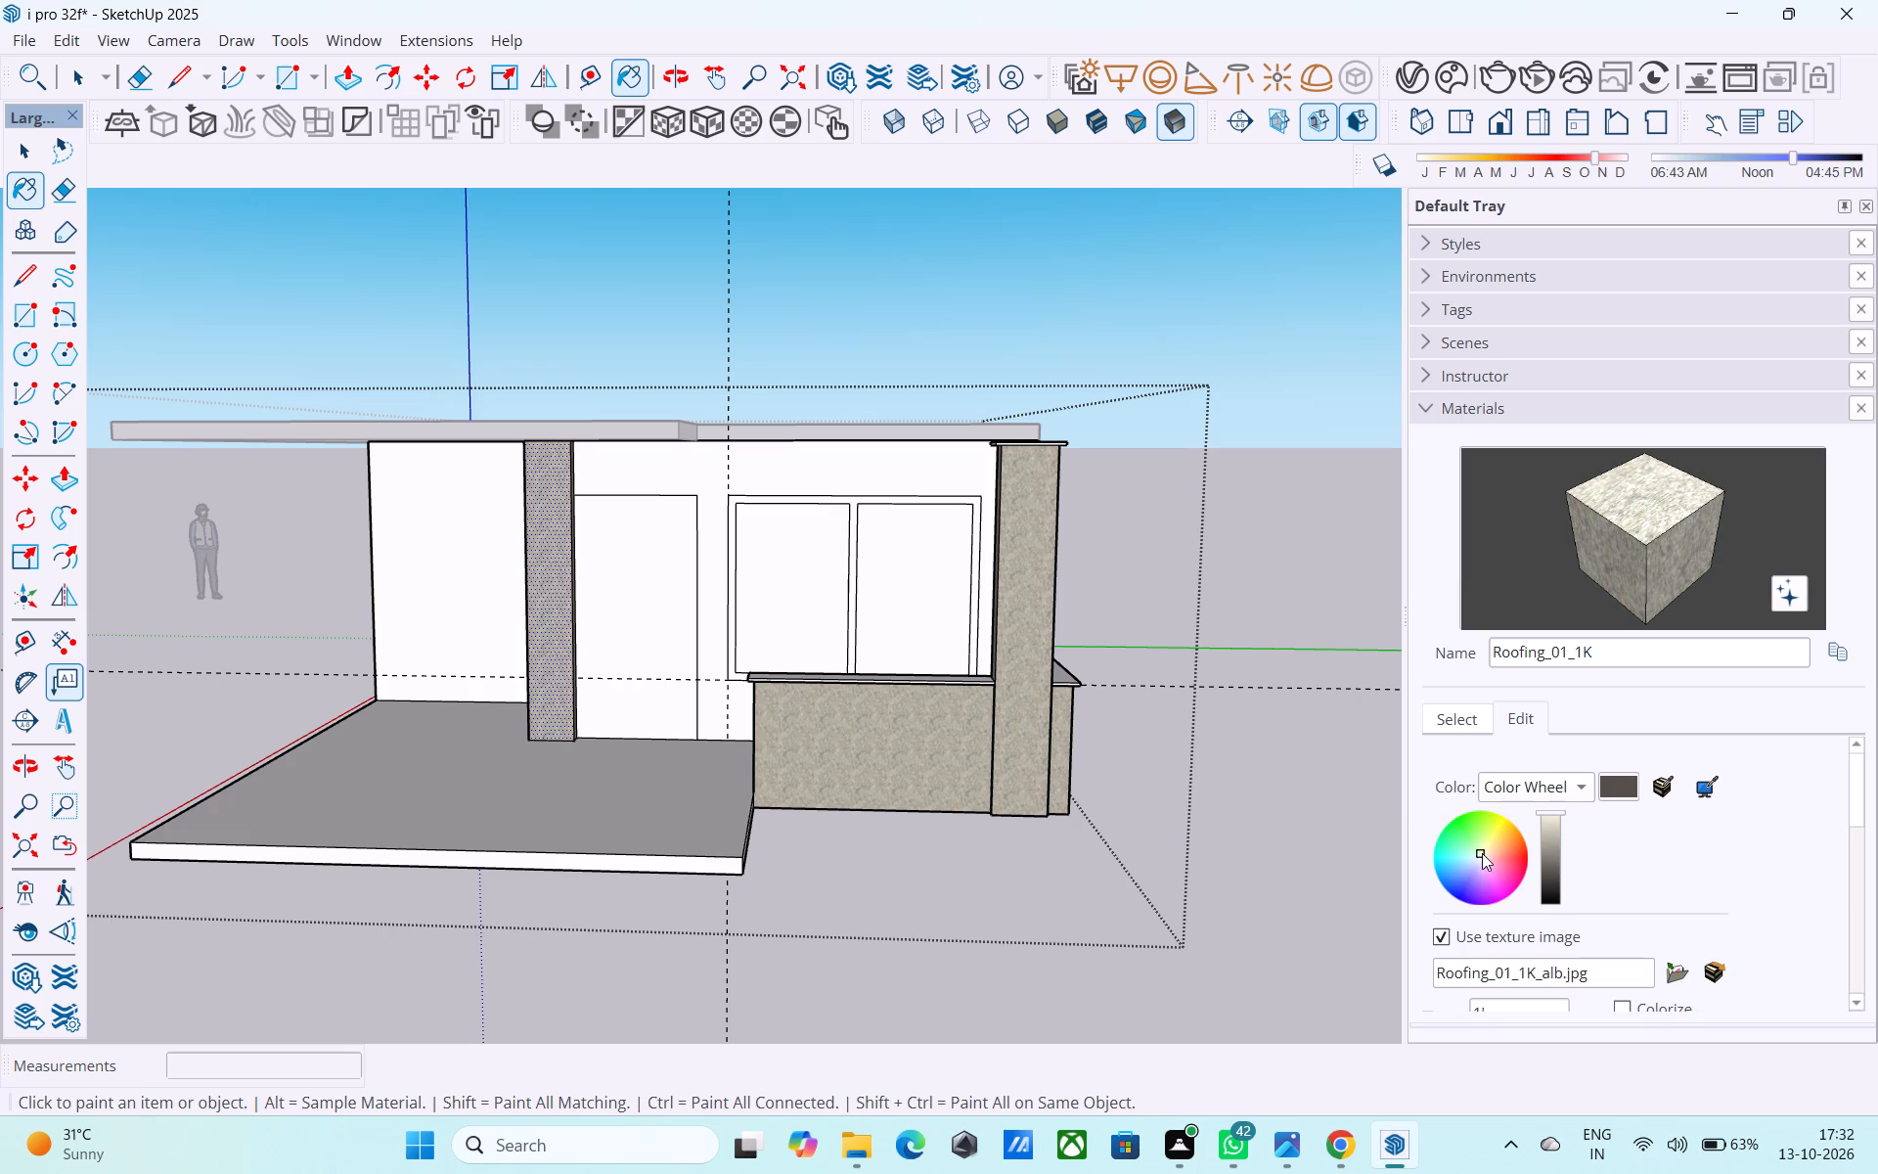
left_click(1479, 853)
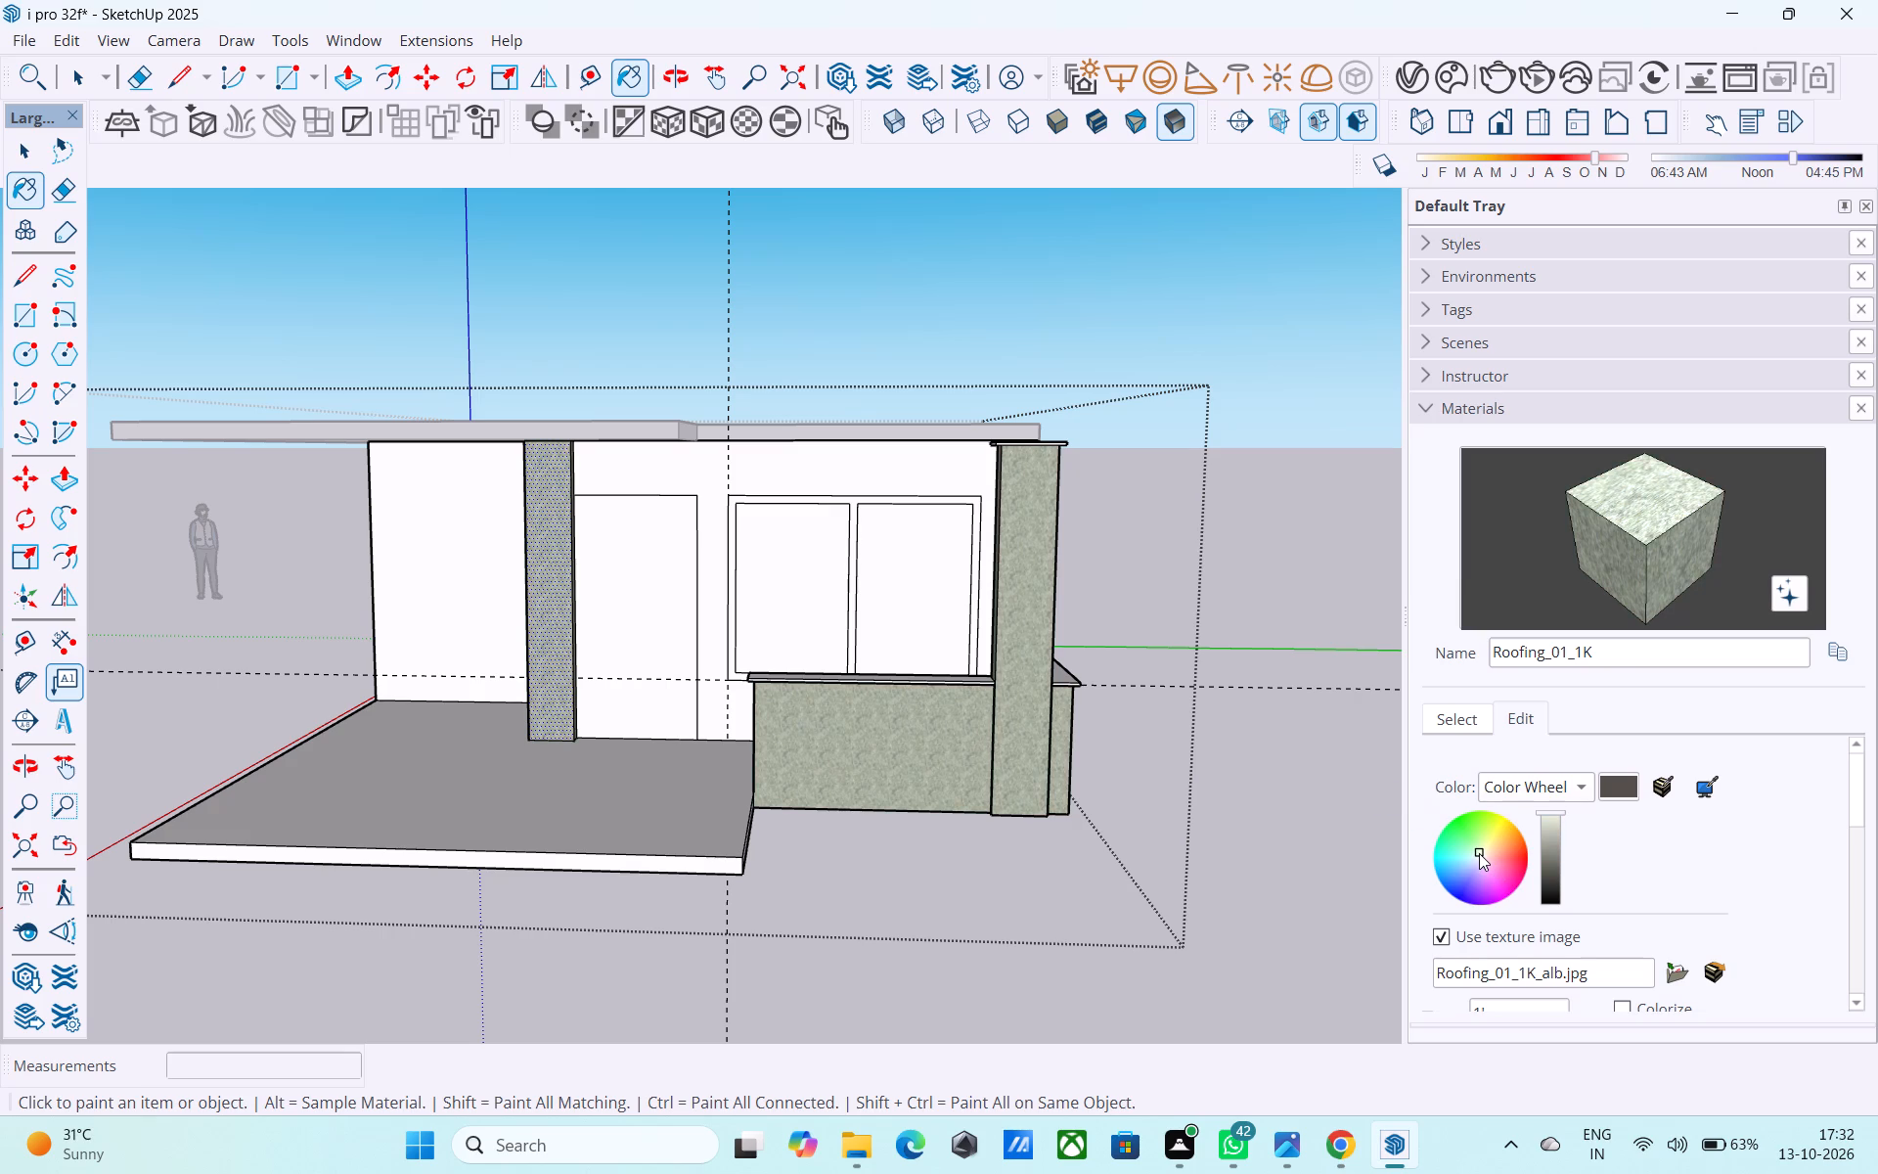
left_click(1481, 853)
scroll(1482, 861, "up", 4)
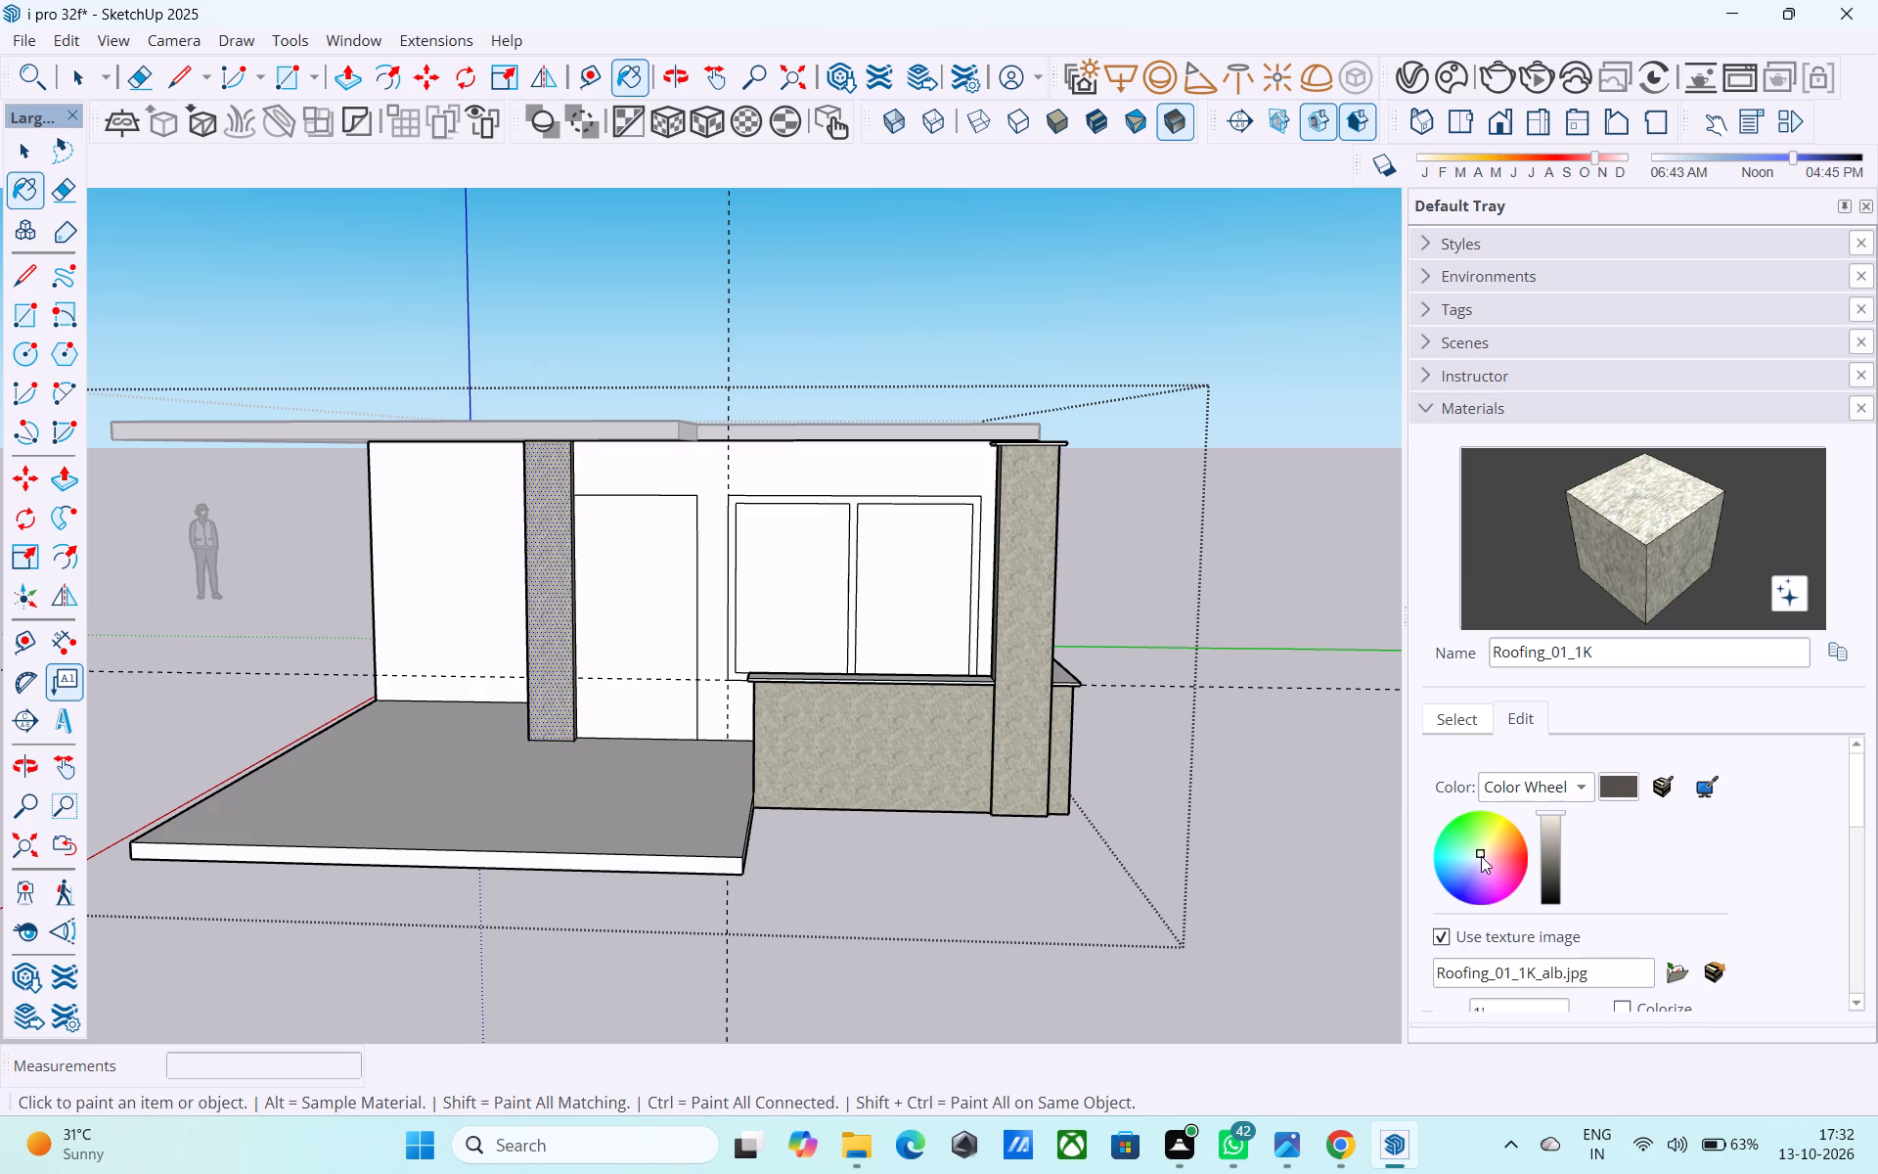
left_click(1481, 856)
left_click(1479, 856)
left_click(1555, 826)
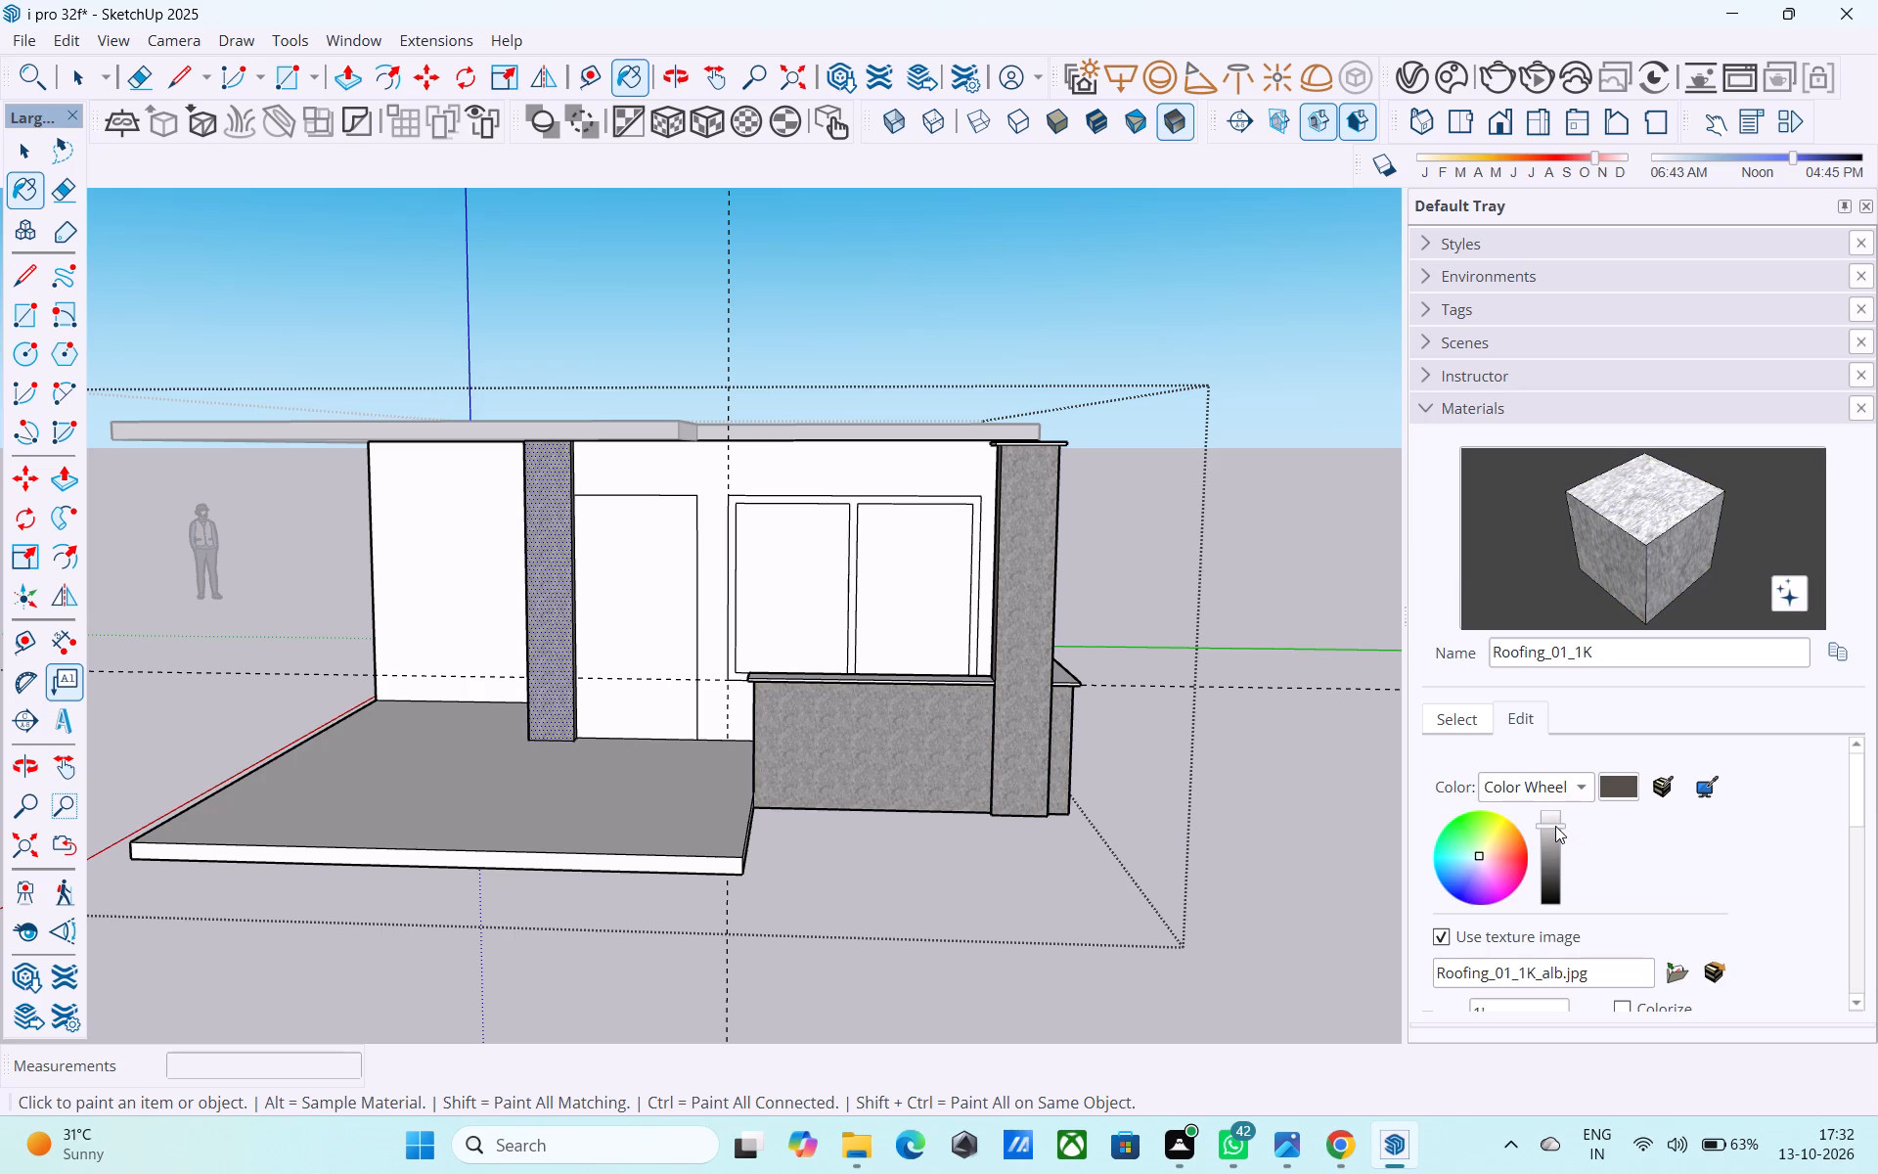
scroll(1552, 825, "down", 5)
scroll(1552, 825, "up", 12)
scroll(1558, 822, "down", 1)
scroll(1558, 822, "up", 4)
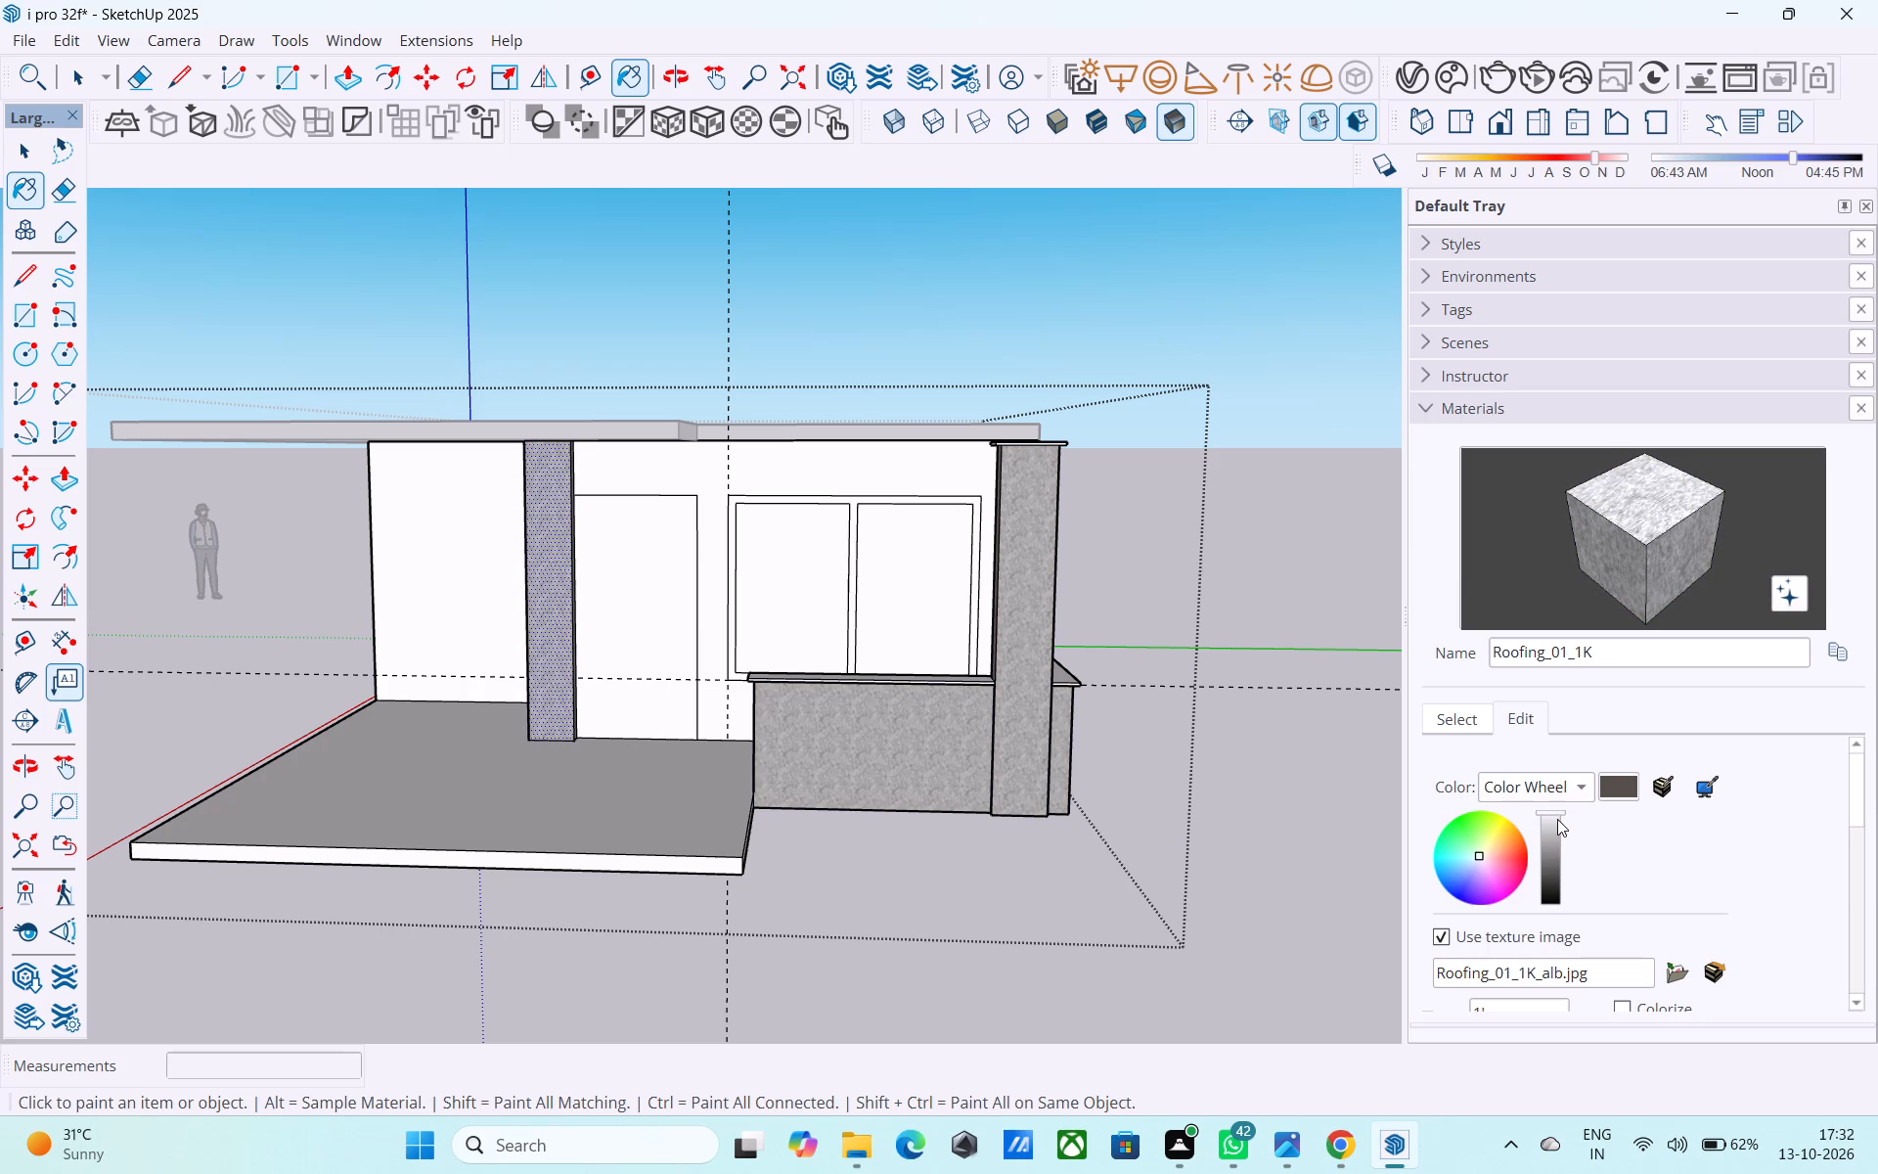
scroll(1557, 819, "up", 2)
Finish painting and close the house group that is open for editing.
left_click(1245, 753)
key("space")
left_click(1245, 753)
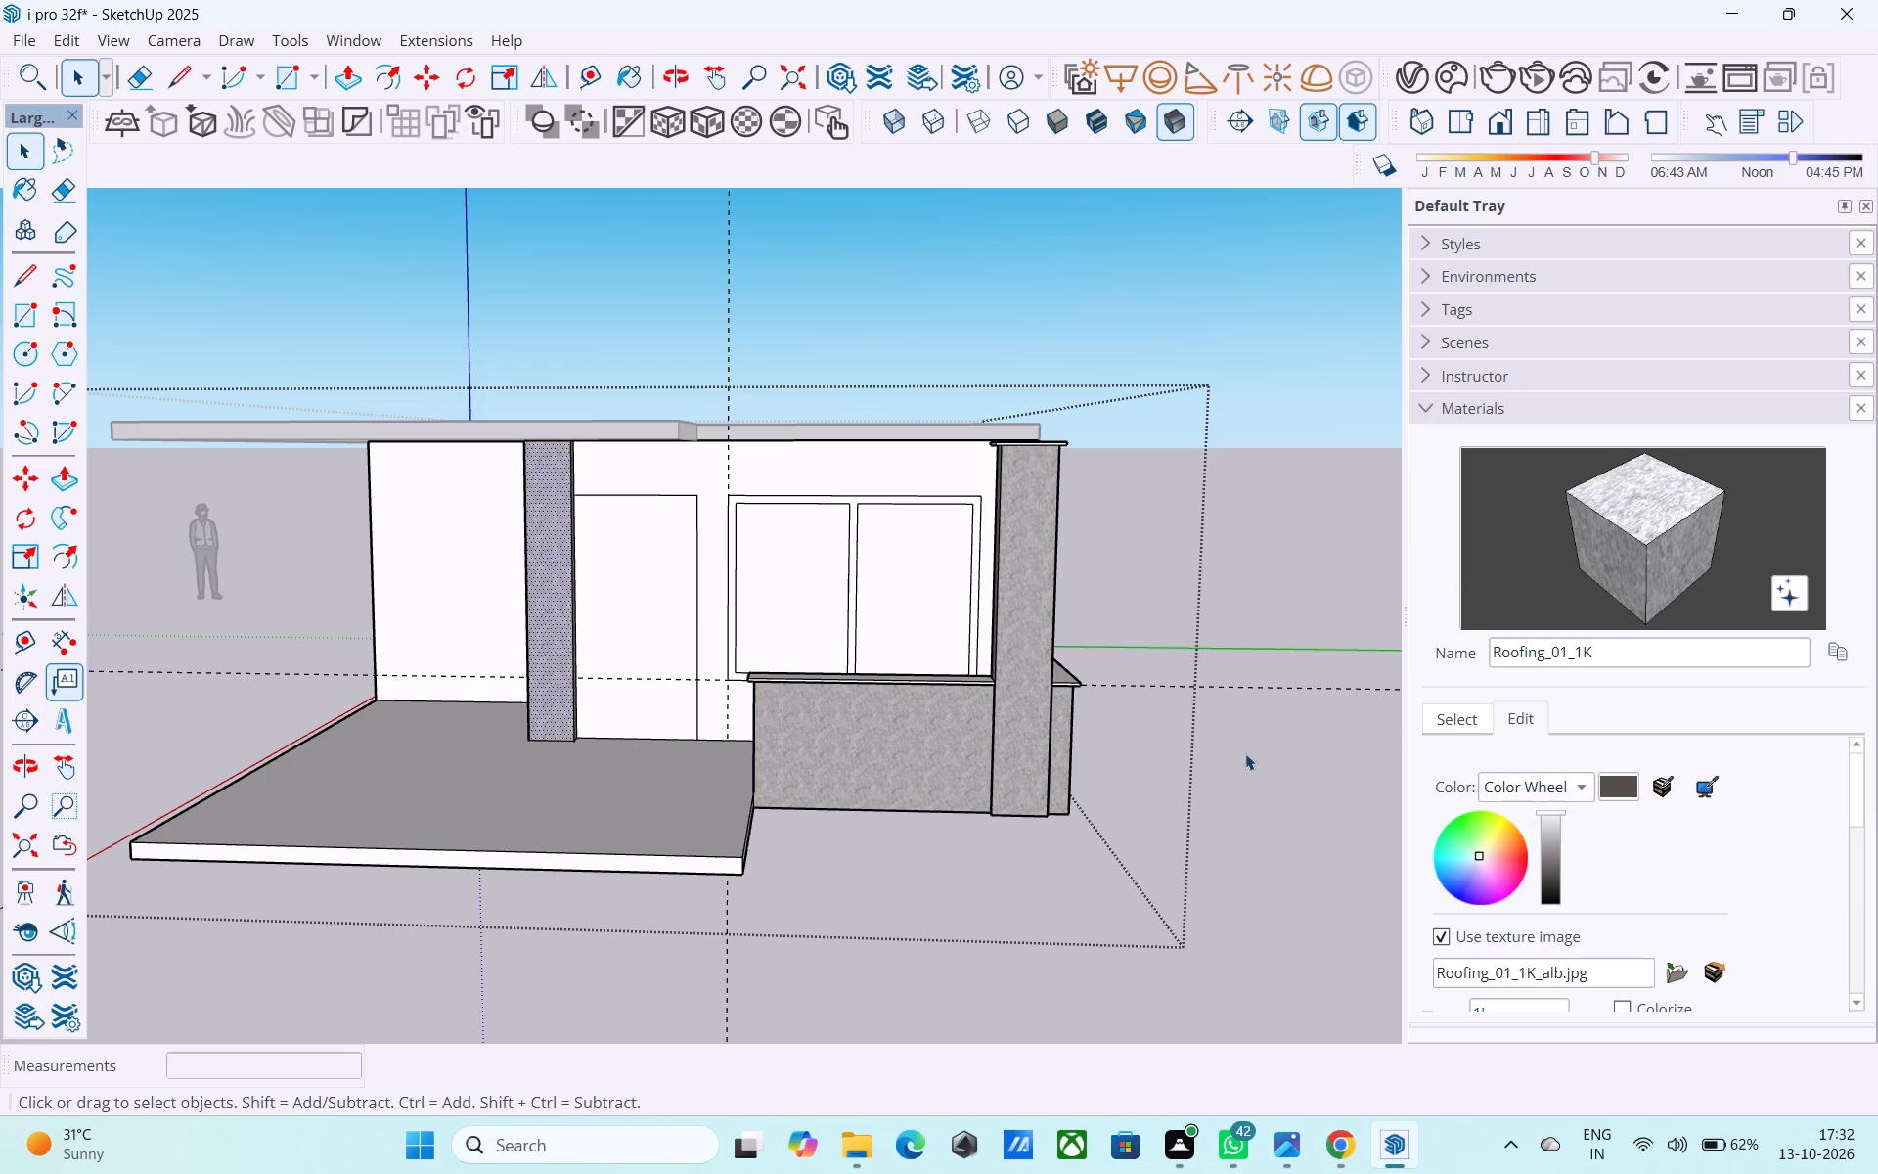
Examine the recoloured Roofing_01_1K texture on the low walls and pillars up close from several angles.
middle_click_drag(1172, 786, 1216, 794)
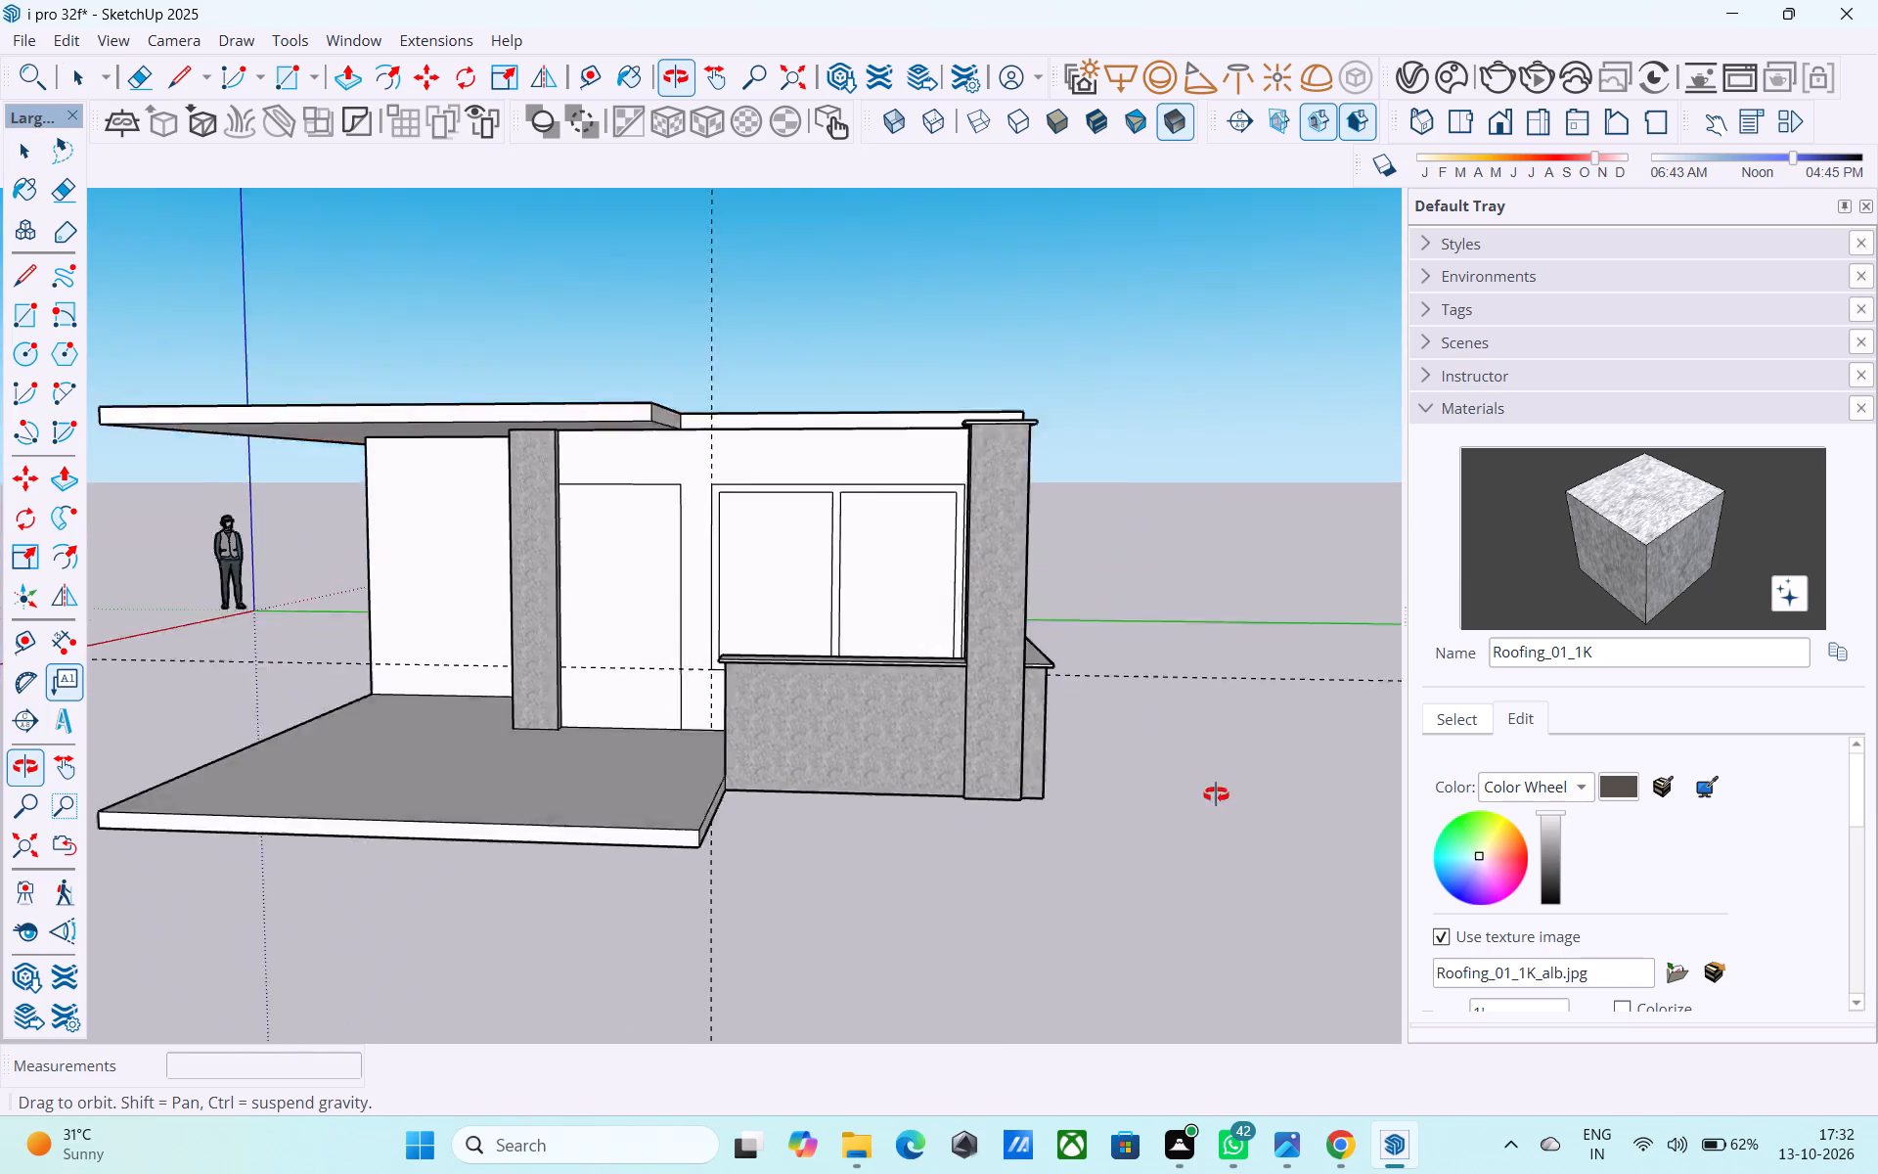
middle_click_drag(1216, 794, 1297, 784)
scroll(1061, 794, "up", 9)
middle_click_drag(1018, 787, 795, 786)
scroll(793, 780, "up", 10)
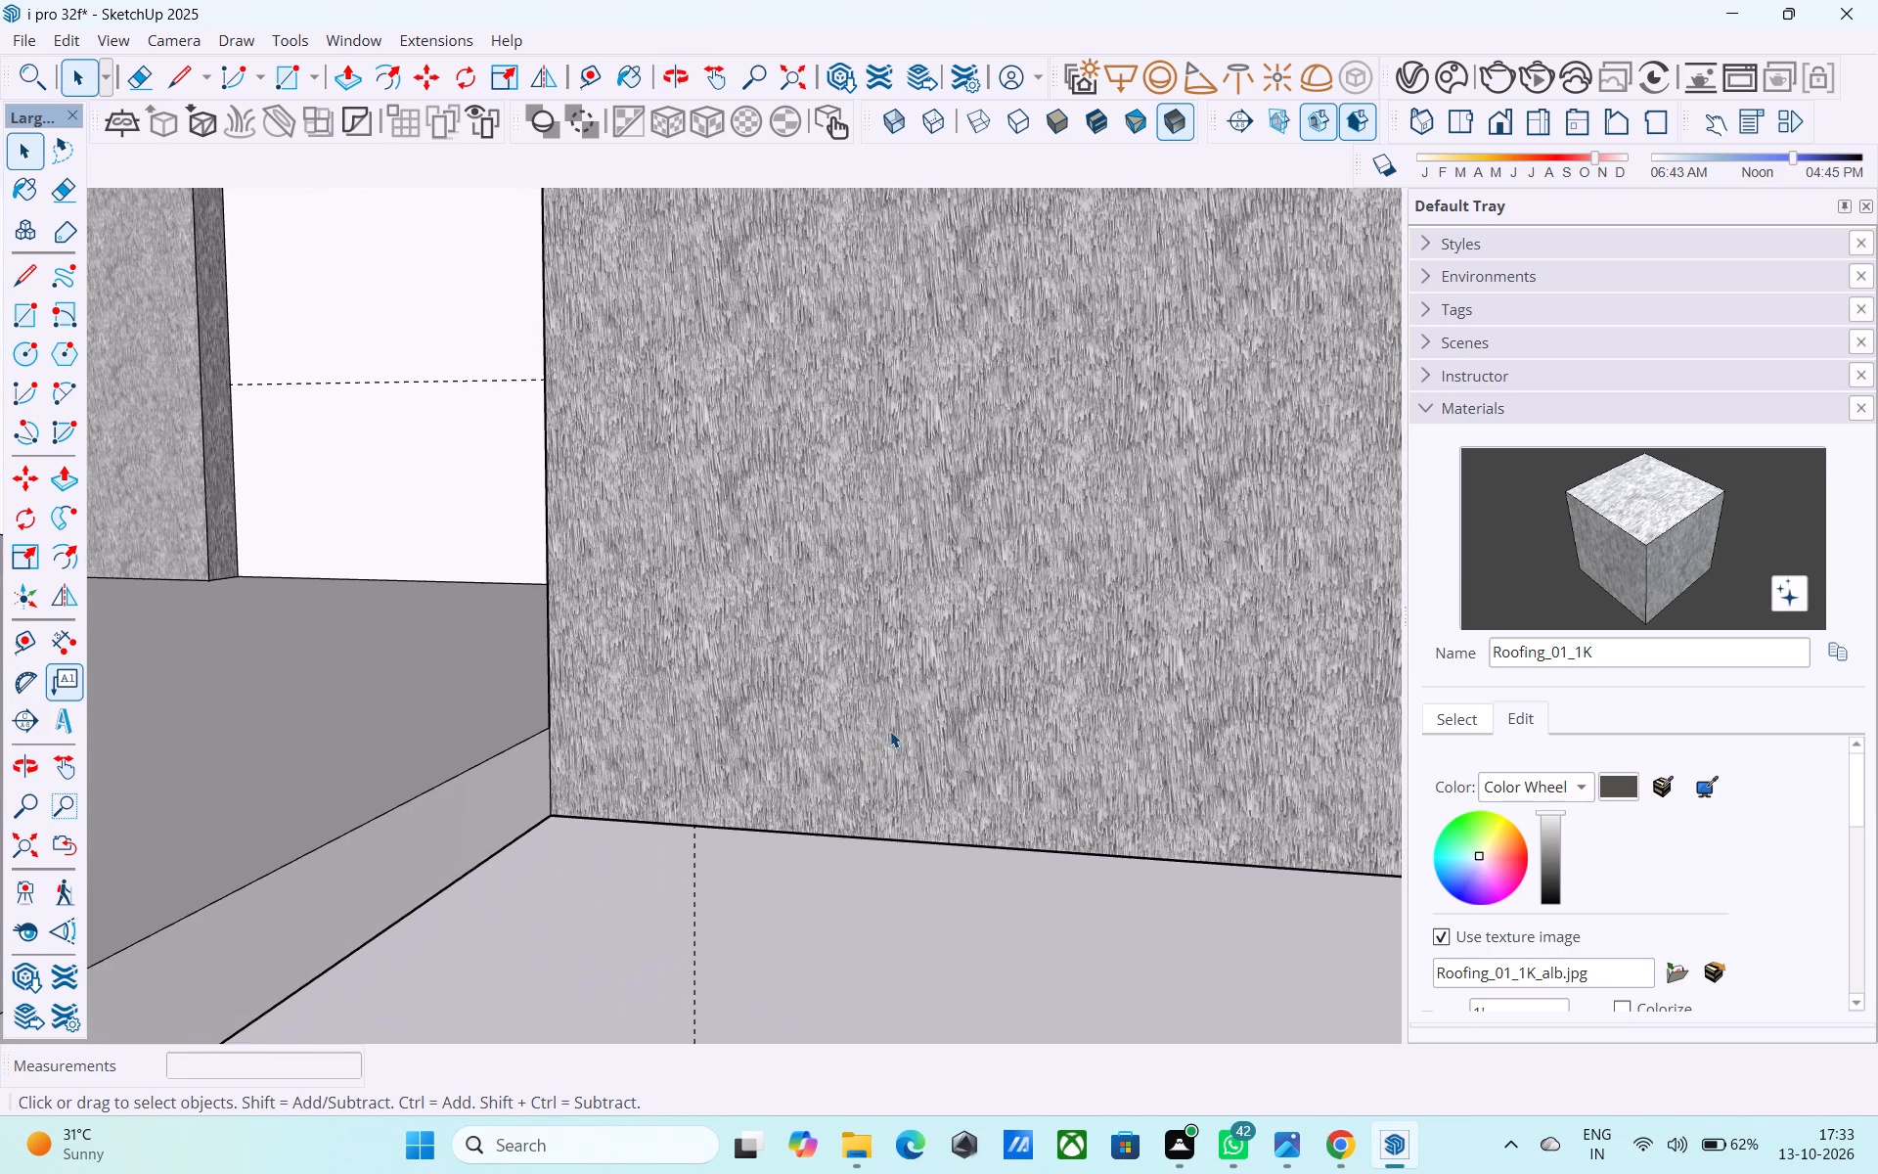
scroll(418, 712, "down", 7)
middle_click_drag(1045, 671, 618, 767)
scroll(699, 716, "up", 1)
scroll(678, 712, "down", 4)
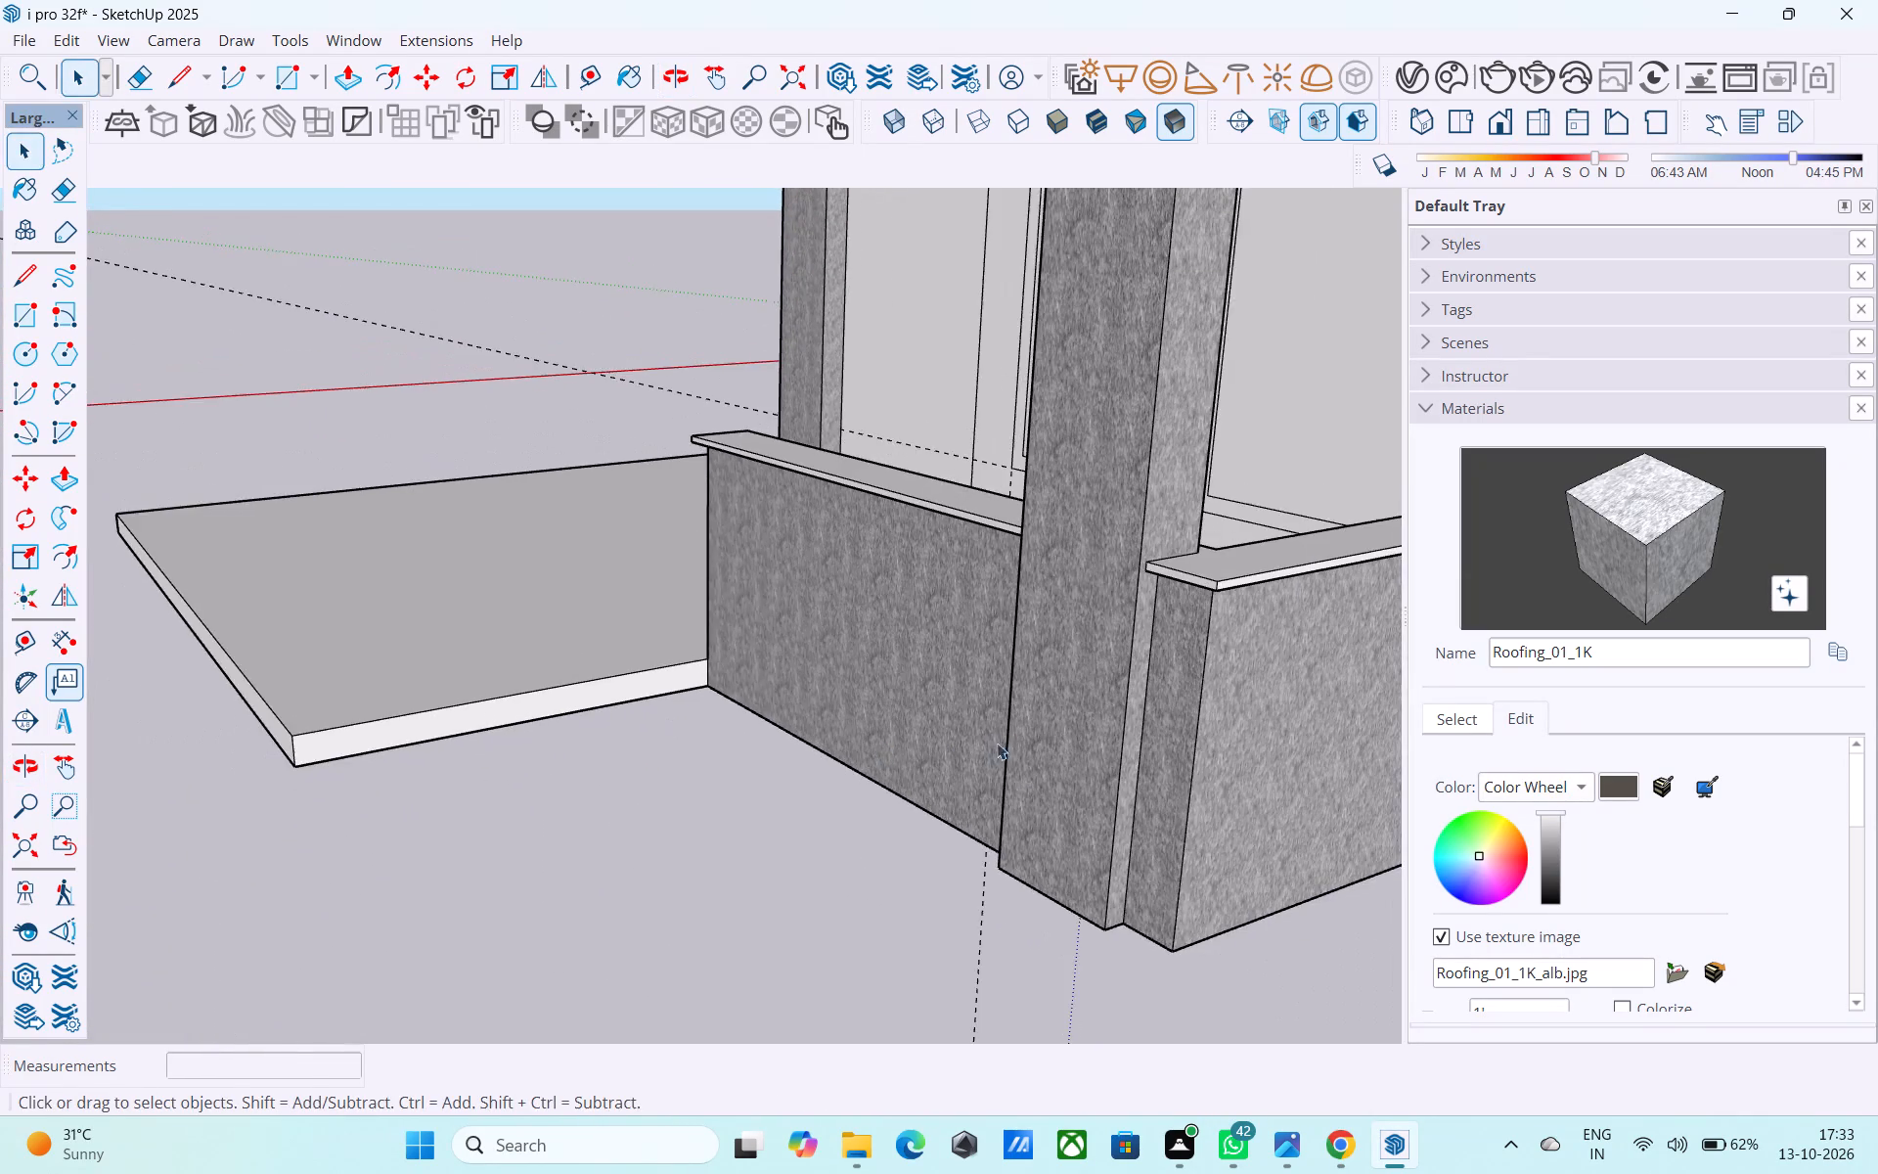
middle_click_drag(1002, 743, 878, 751)
scroll(752, 734, "down", 1)
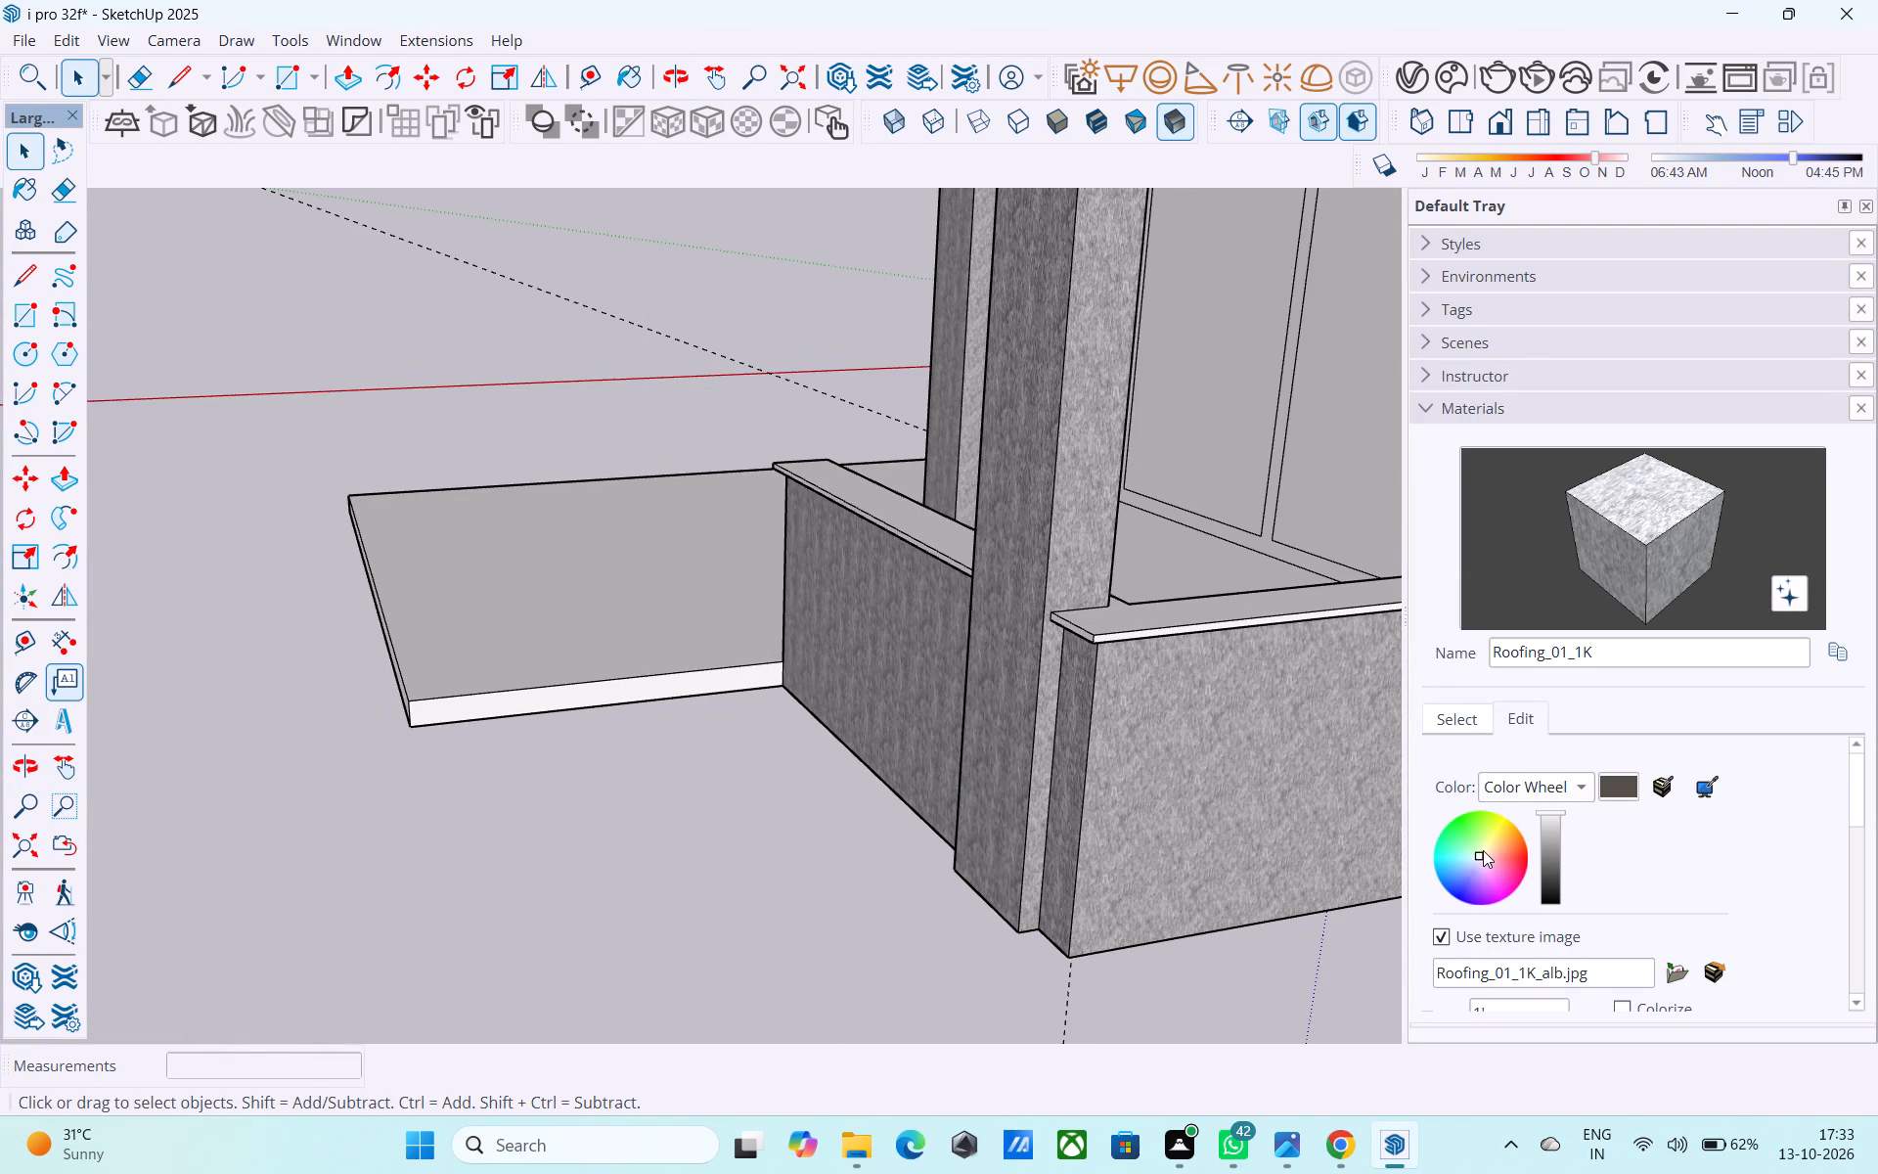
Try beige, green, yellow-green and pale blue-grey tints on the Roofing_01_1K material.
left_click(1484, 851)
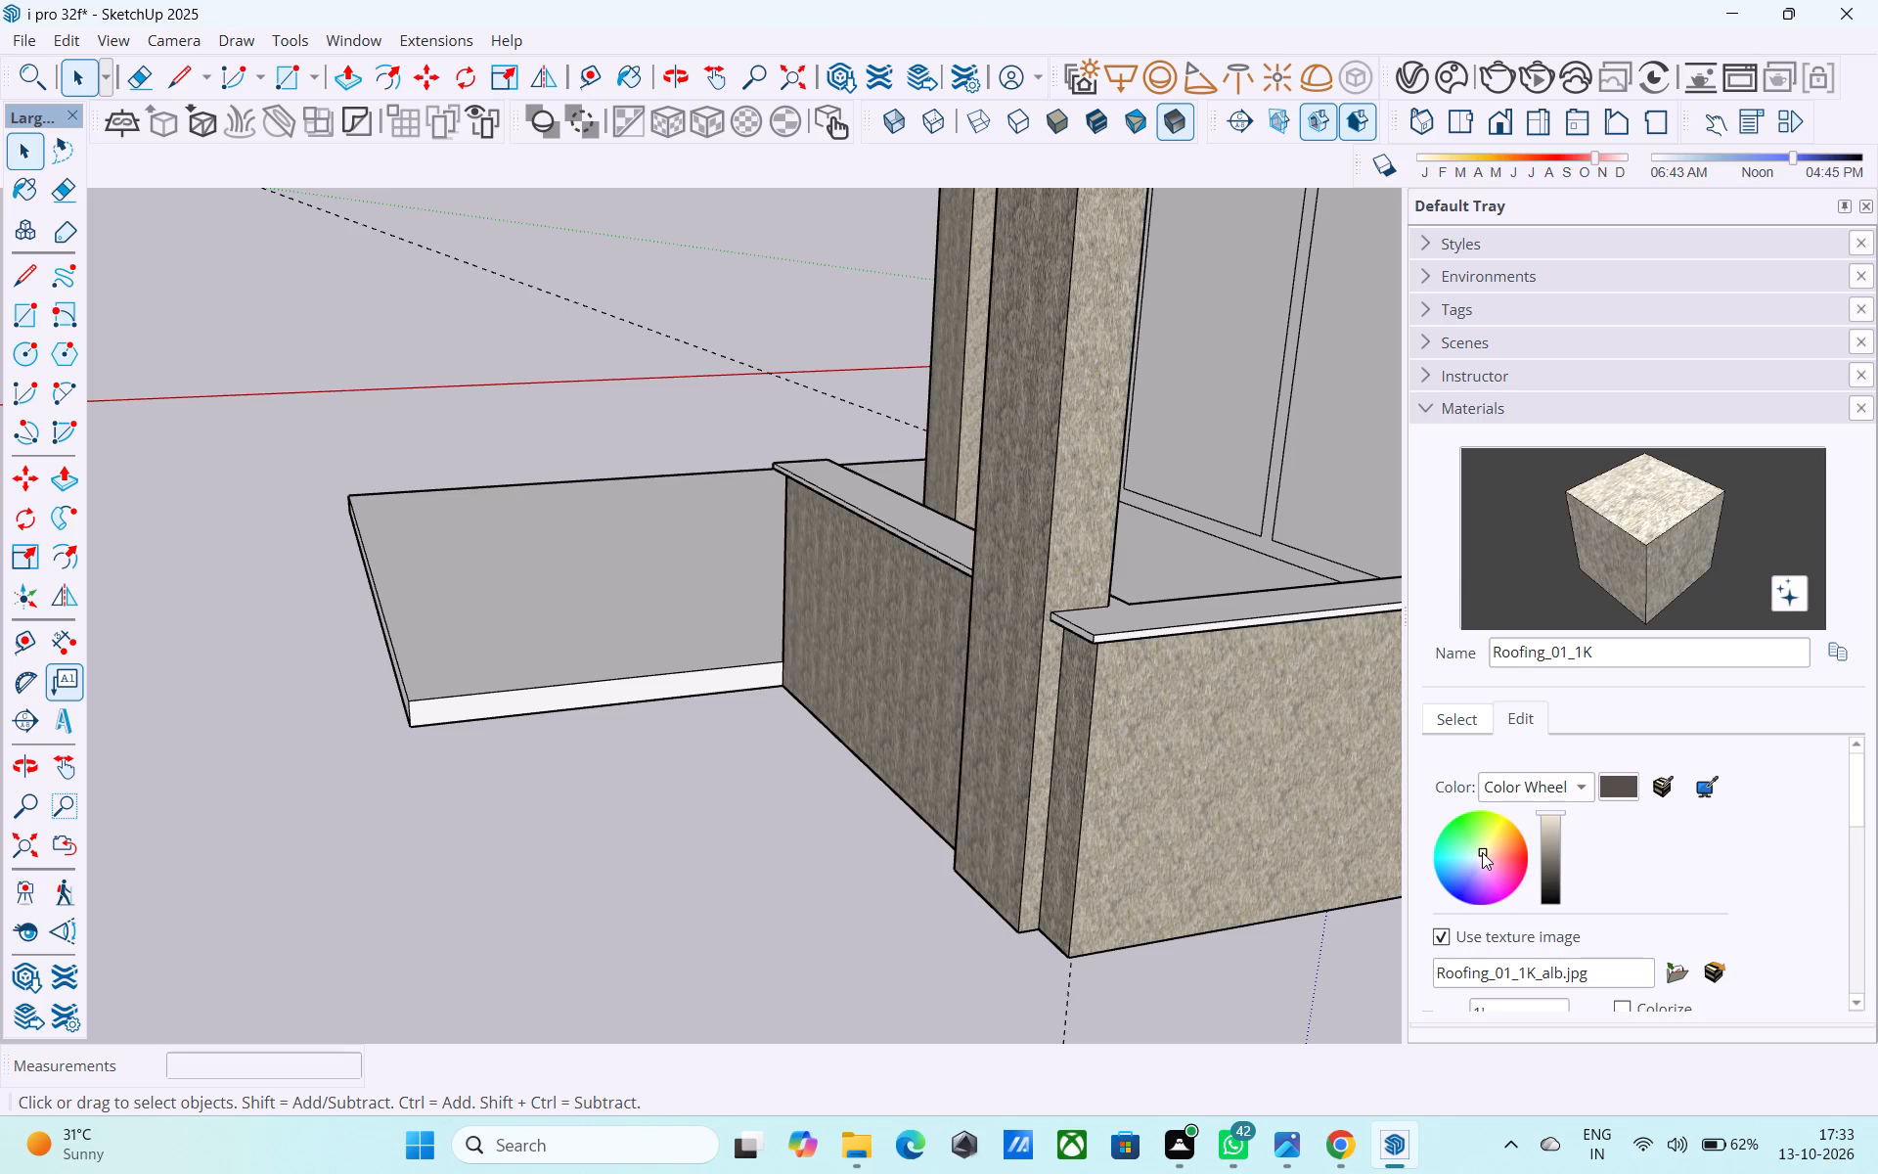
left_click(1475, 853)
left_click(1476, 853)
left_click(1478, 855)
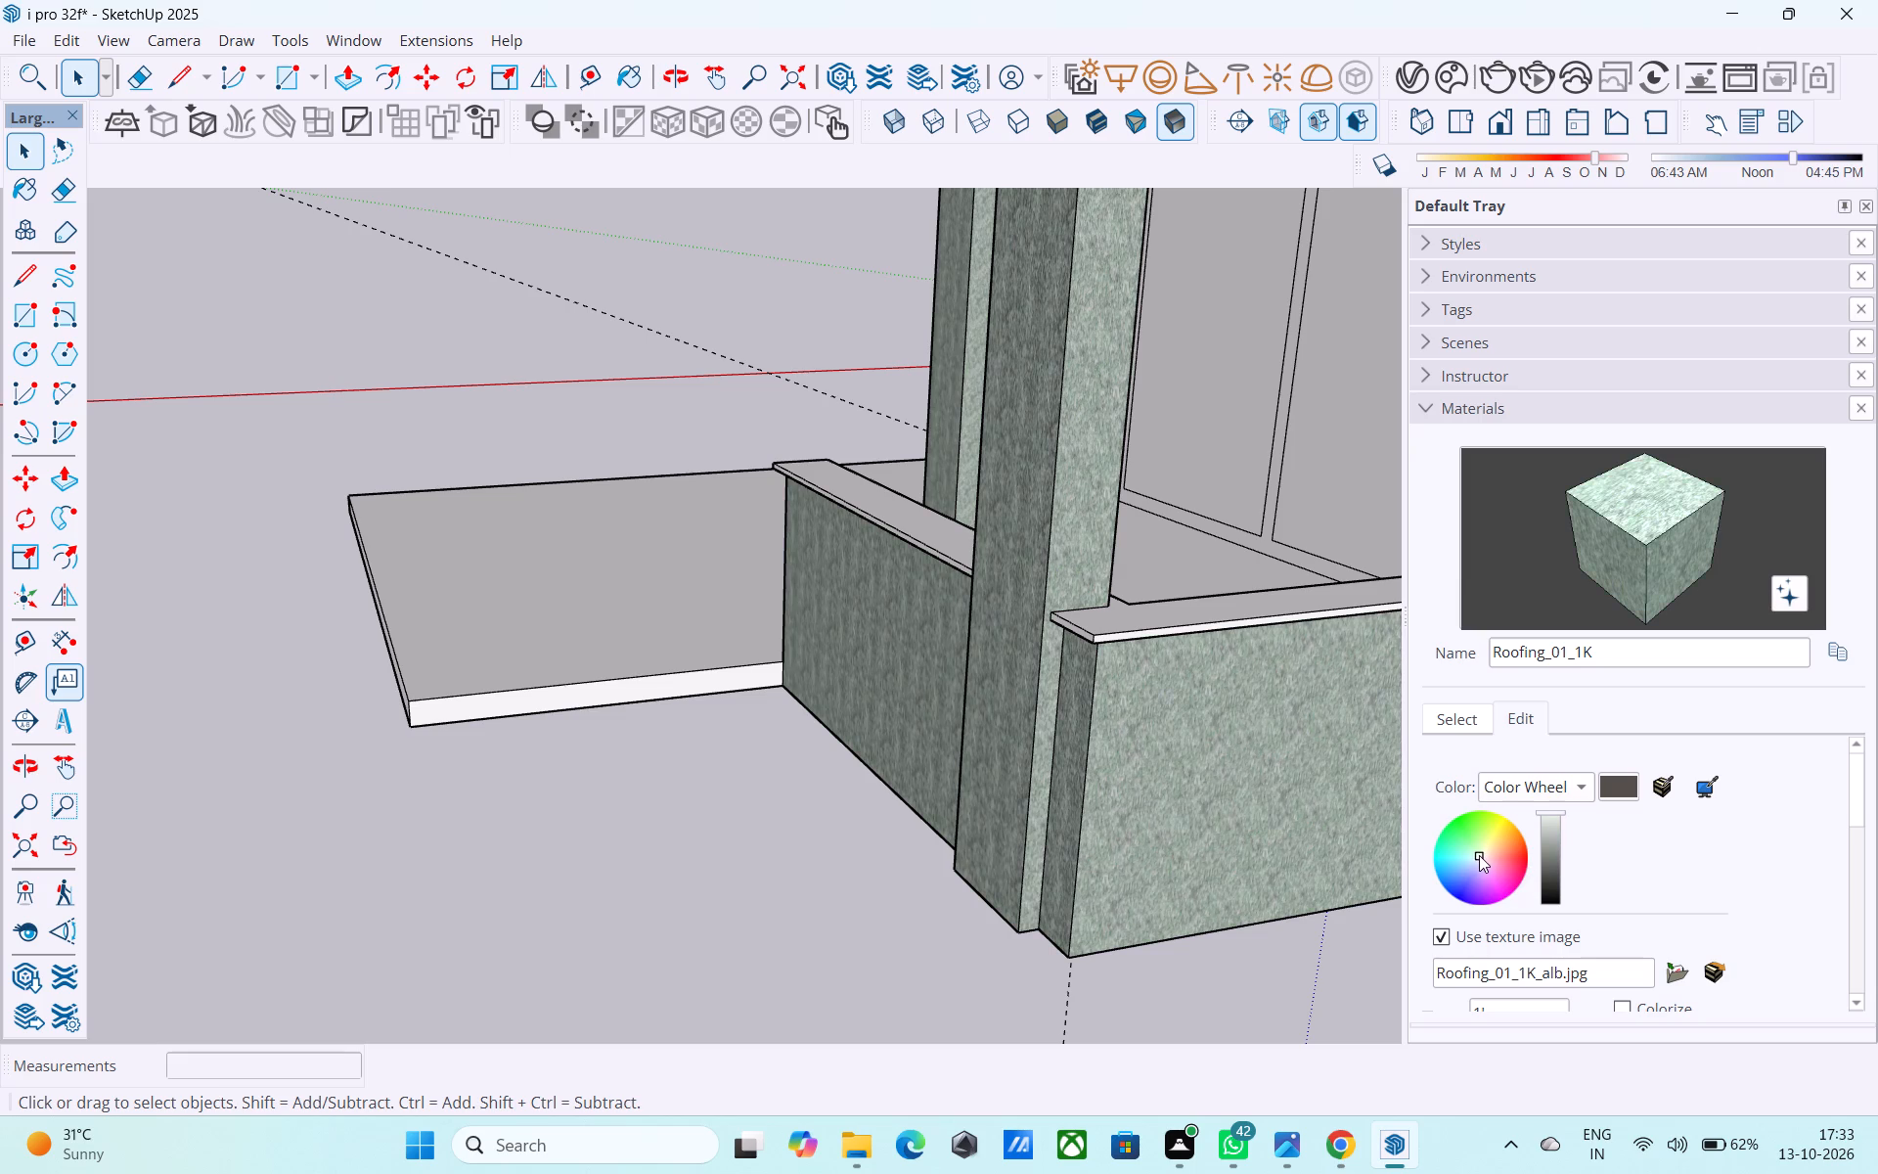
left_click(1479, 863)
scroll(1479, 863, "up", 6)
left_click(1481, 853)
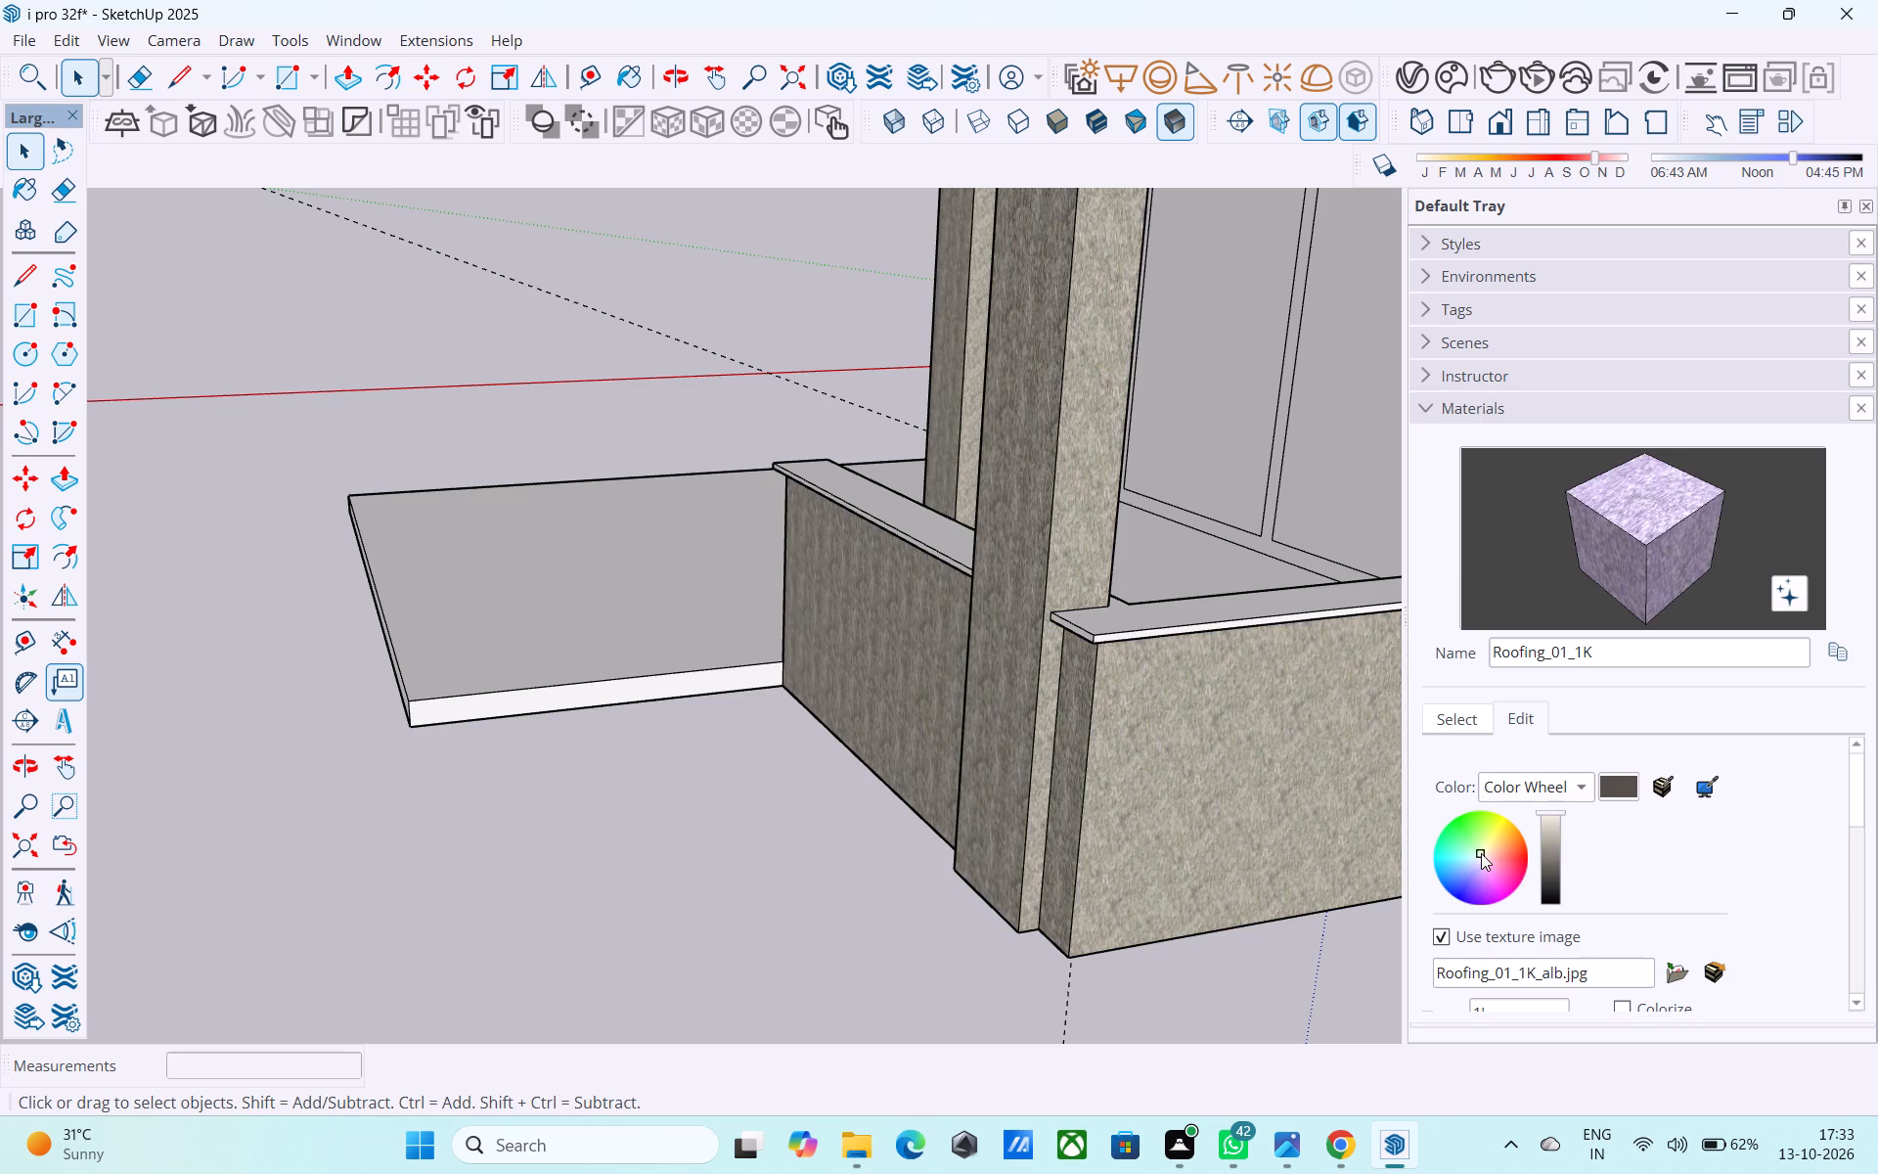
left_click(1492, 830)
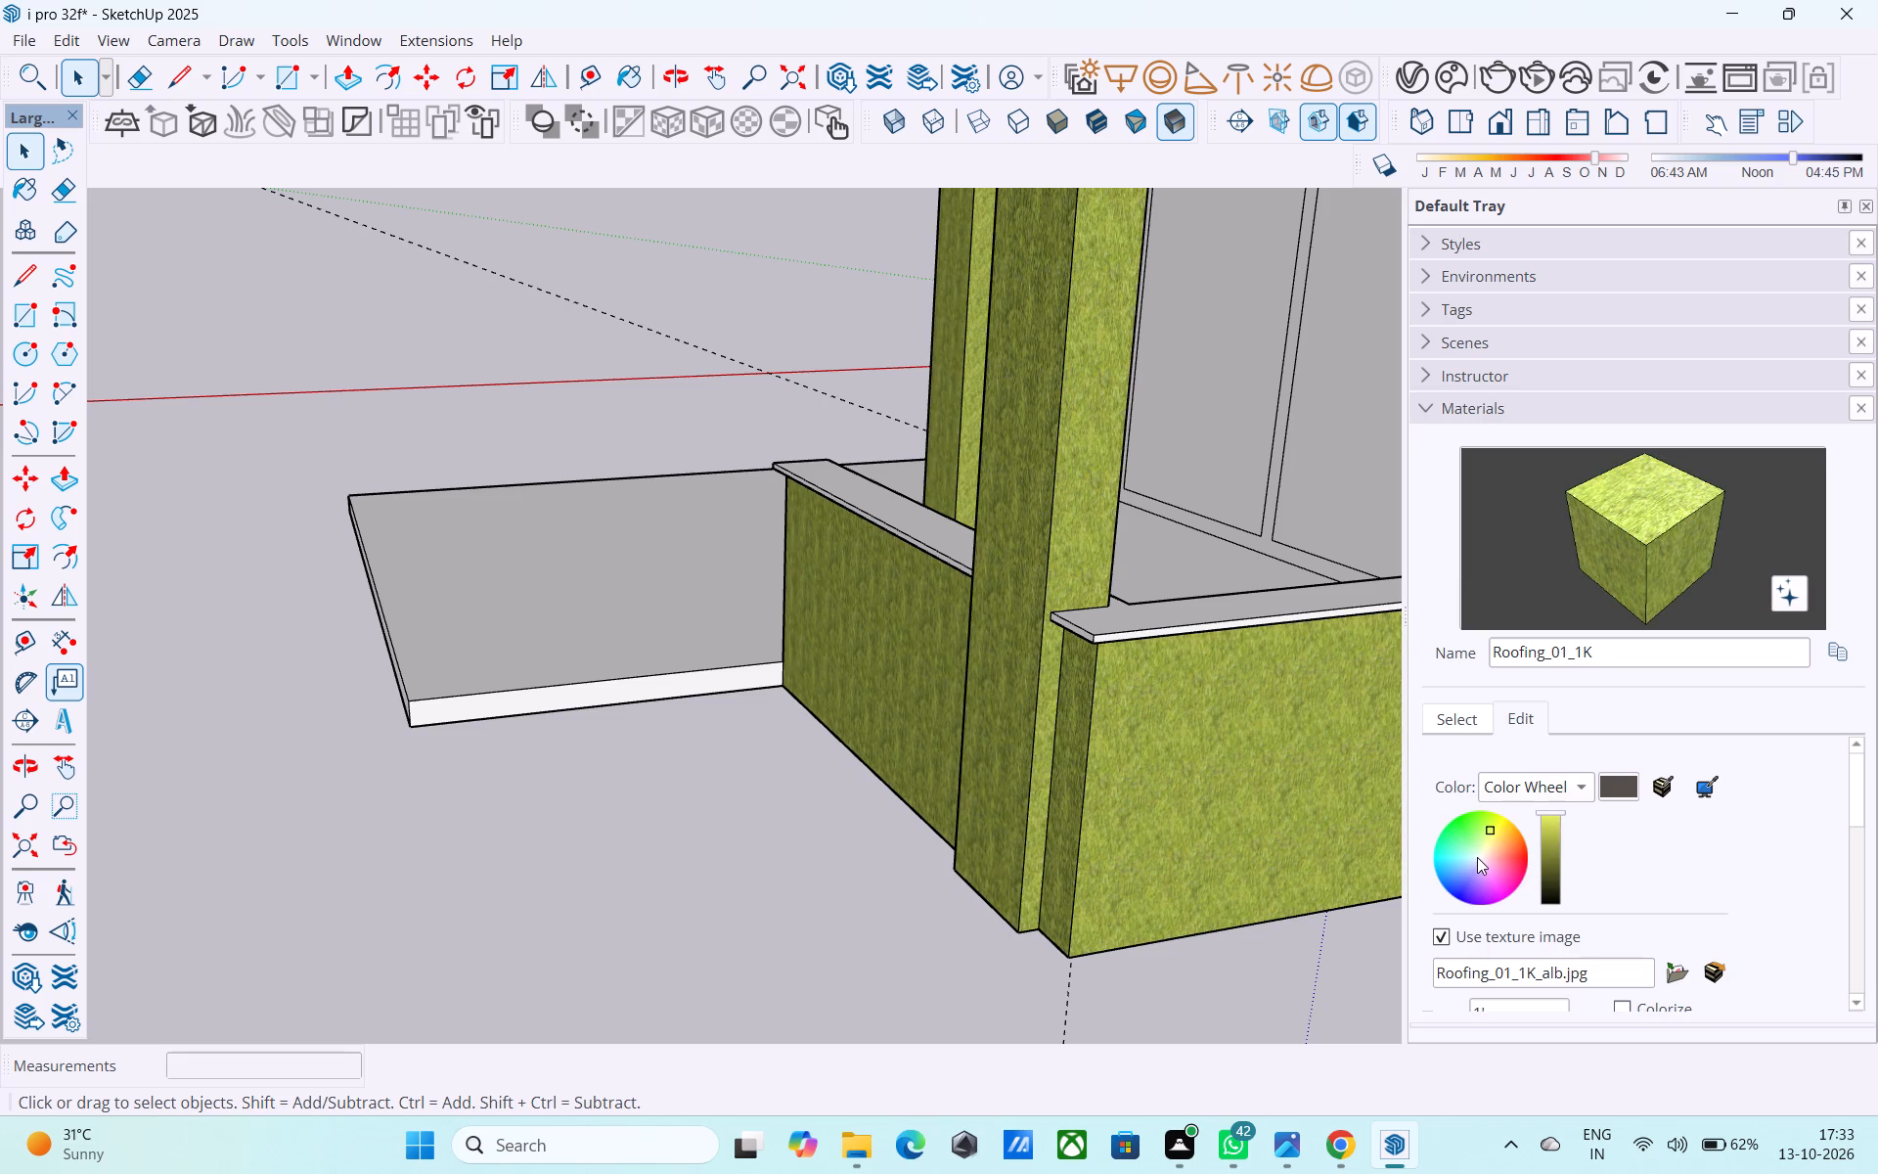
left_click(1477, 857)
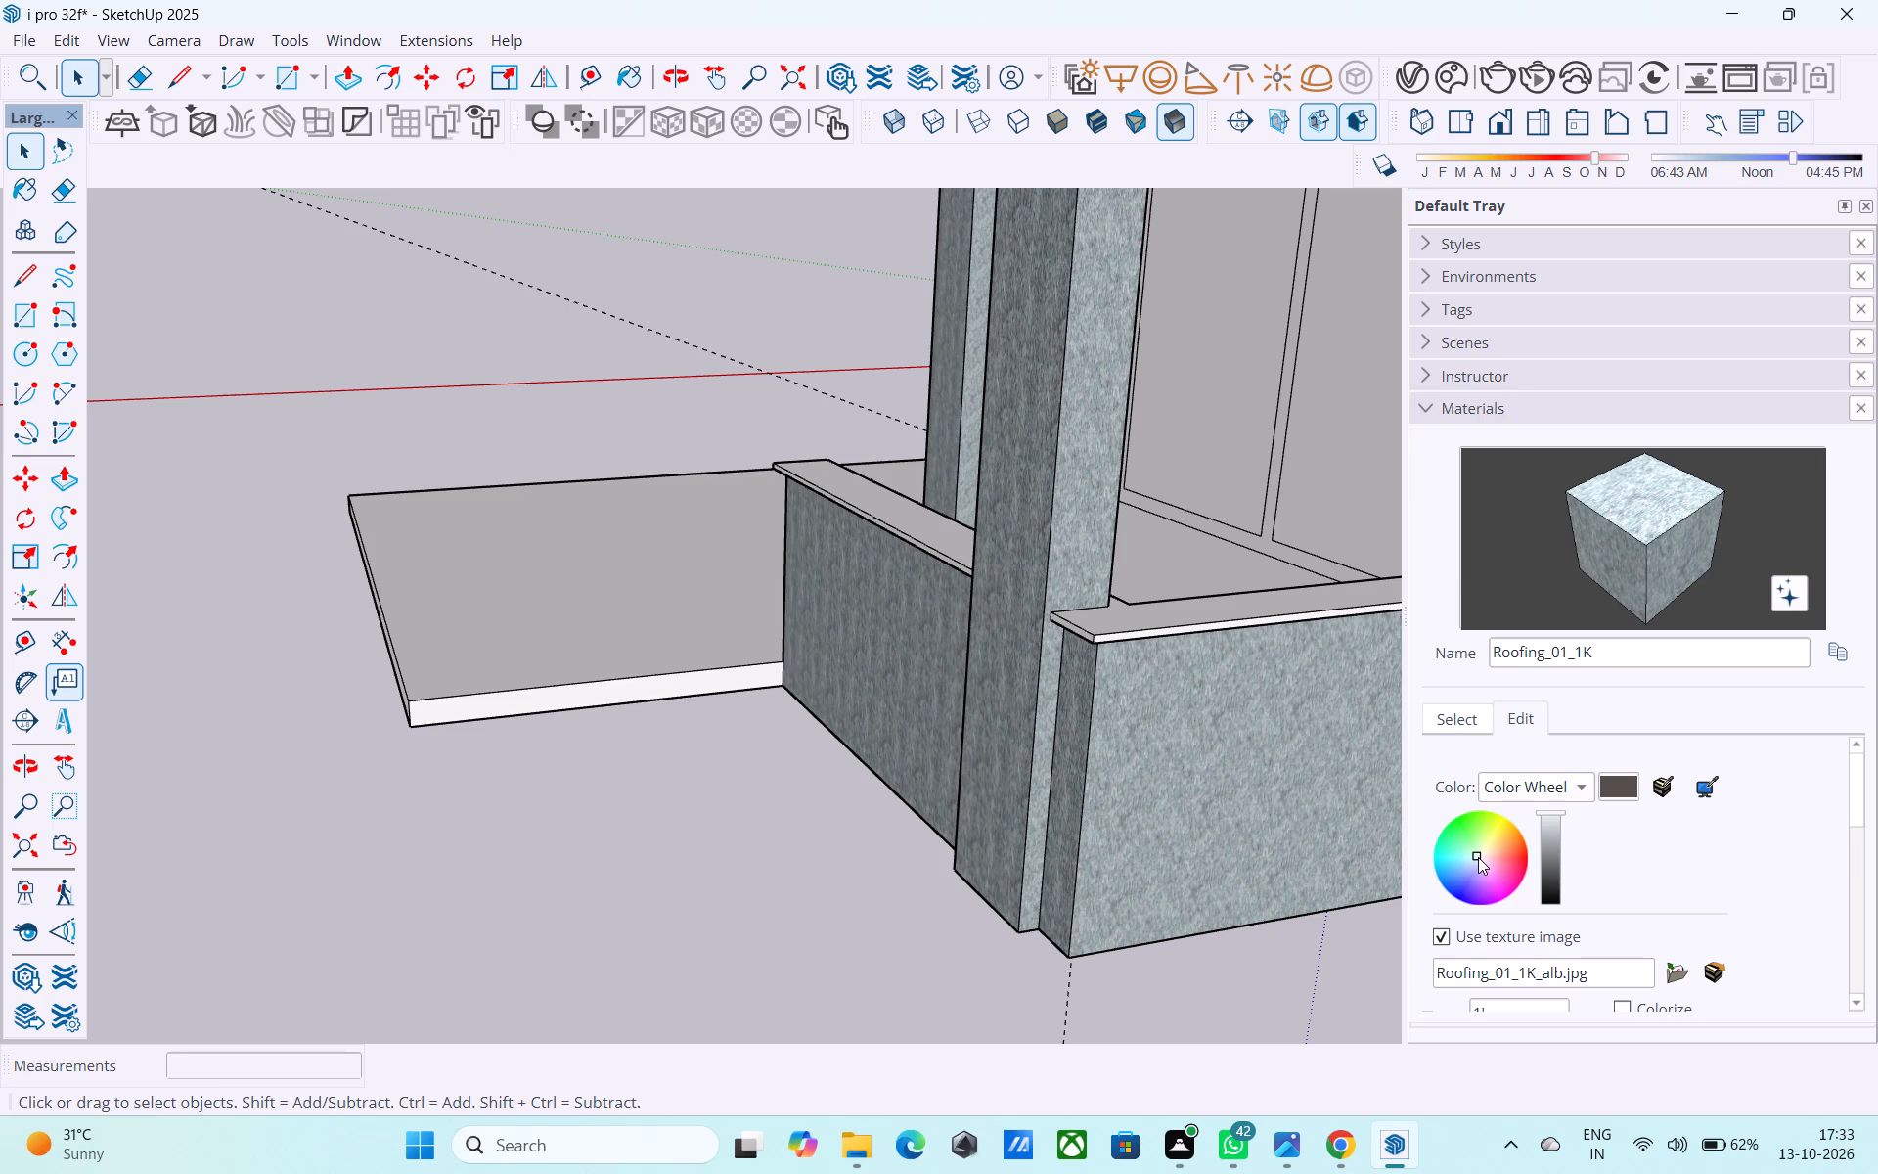
Compare darker tints of Roofing_01_1K and settle on a pale blue-grey colour at full brightness.
left_click(1554, 845)
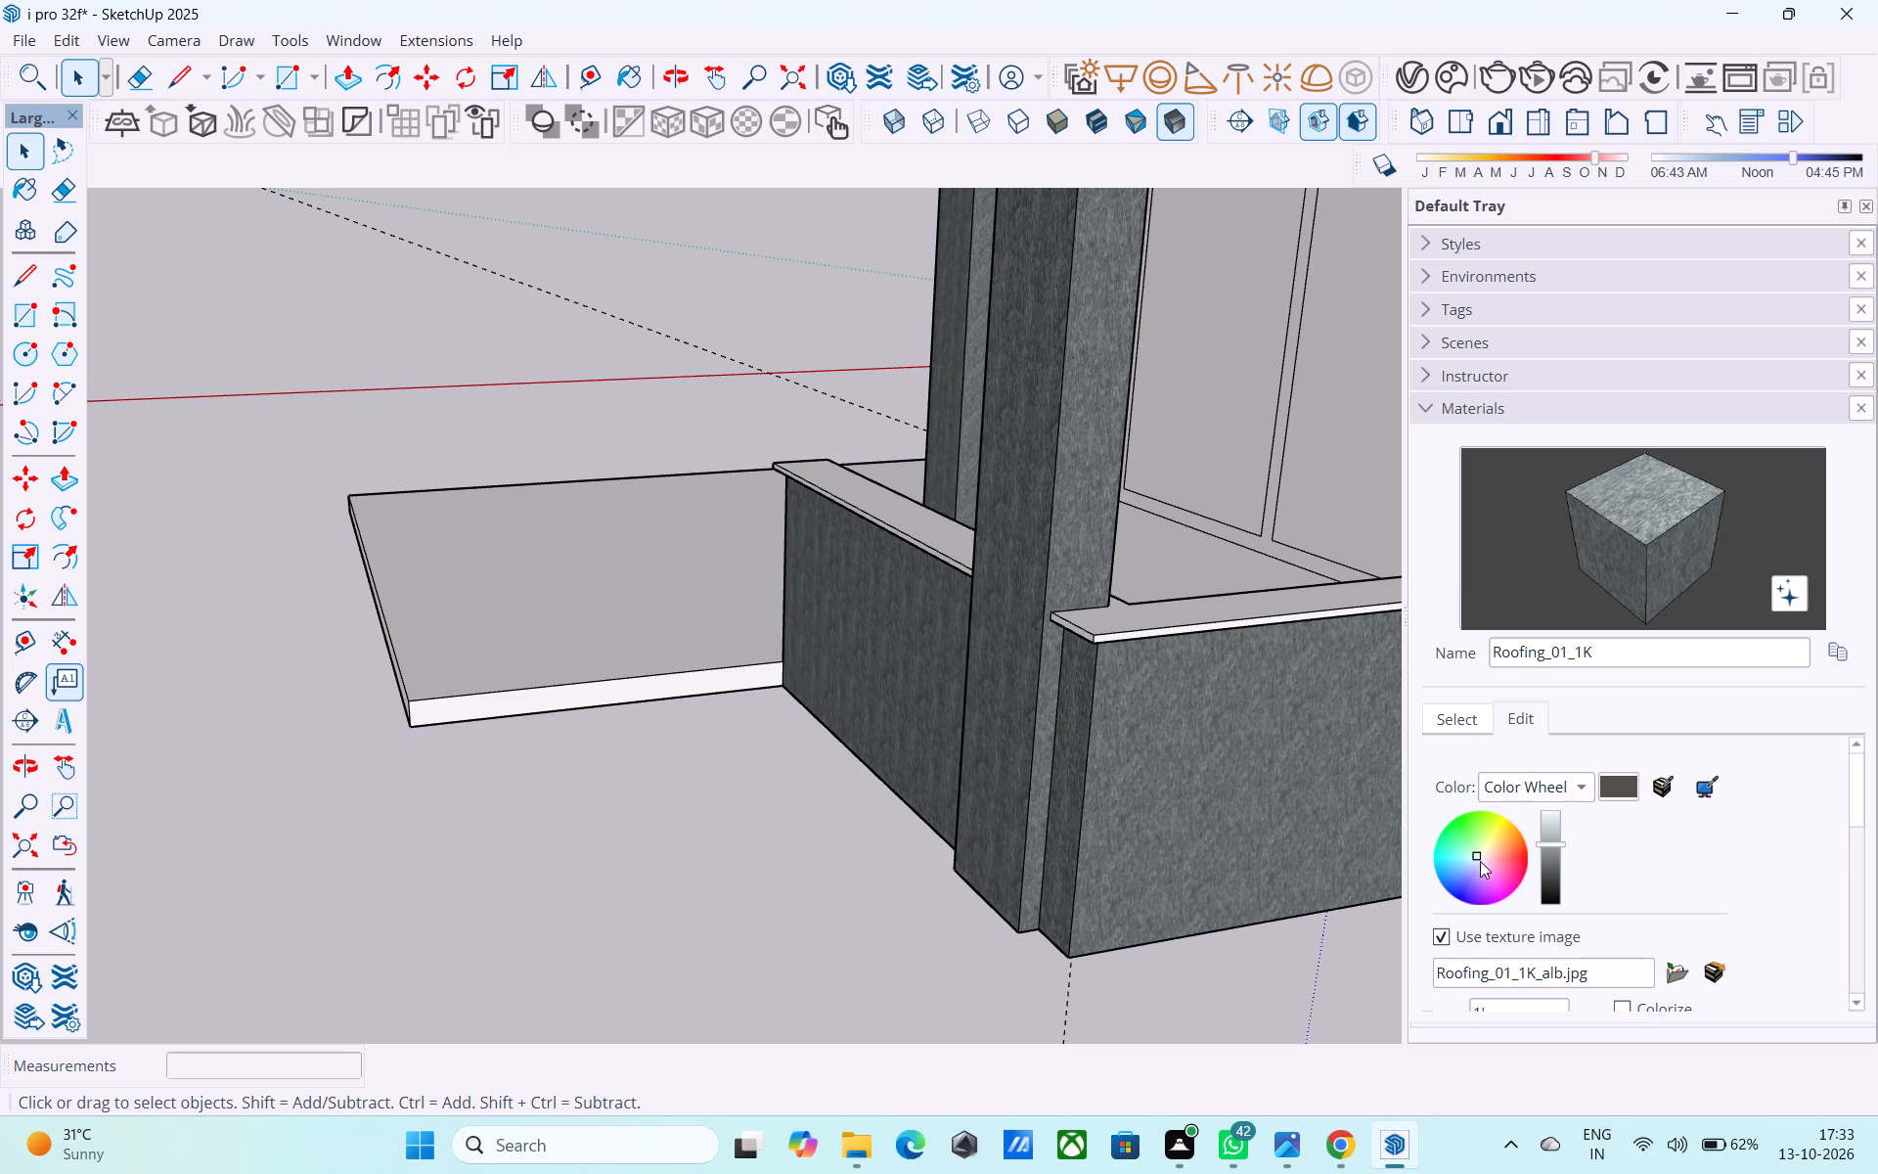
left_click(1480, 861)
left_click(1481, 853)
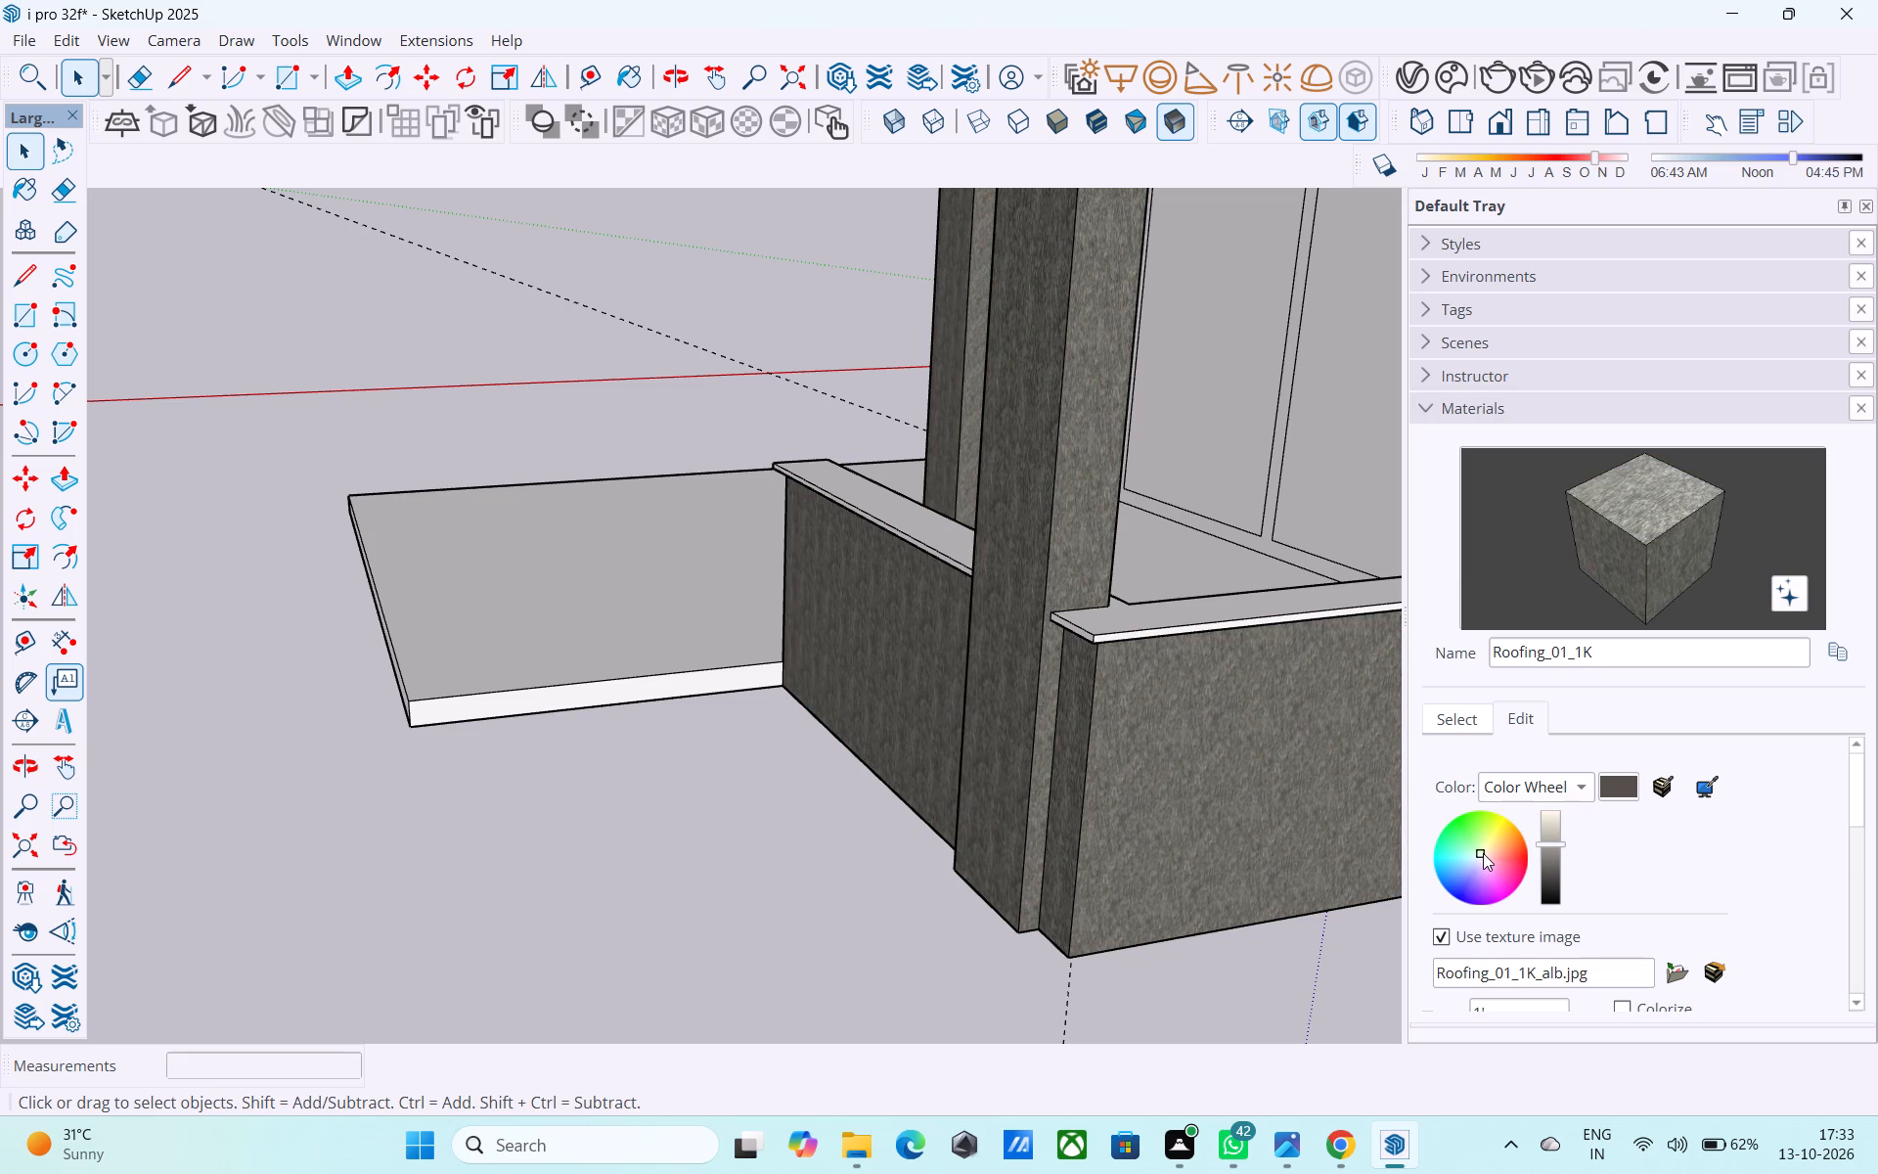
left_click(1485, 853)
left_click(1480, 853)
triple_click(1480, 853)
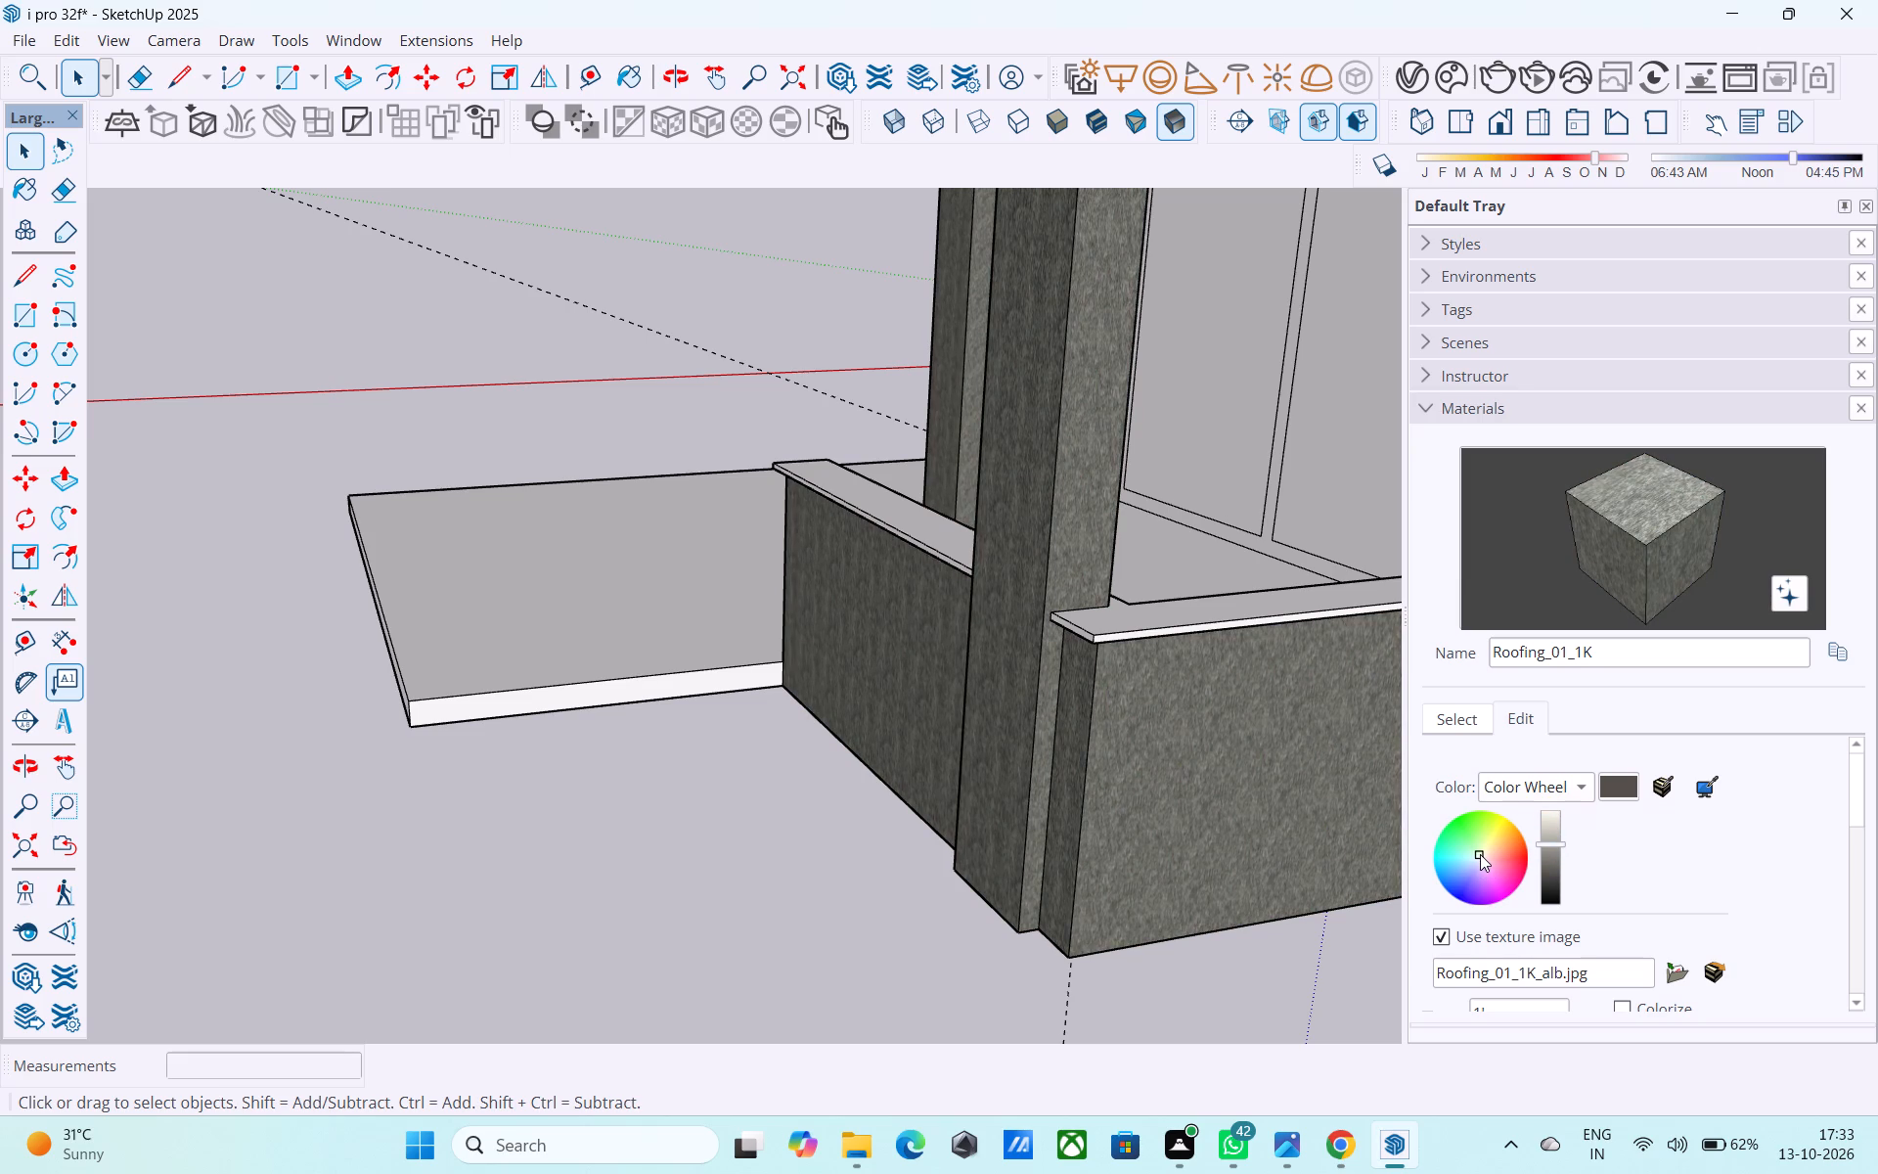
triple_click(1480, 855)
left_click_drag(1550, 842, 1550, 807)
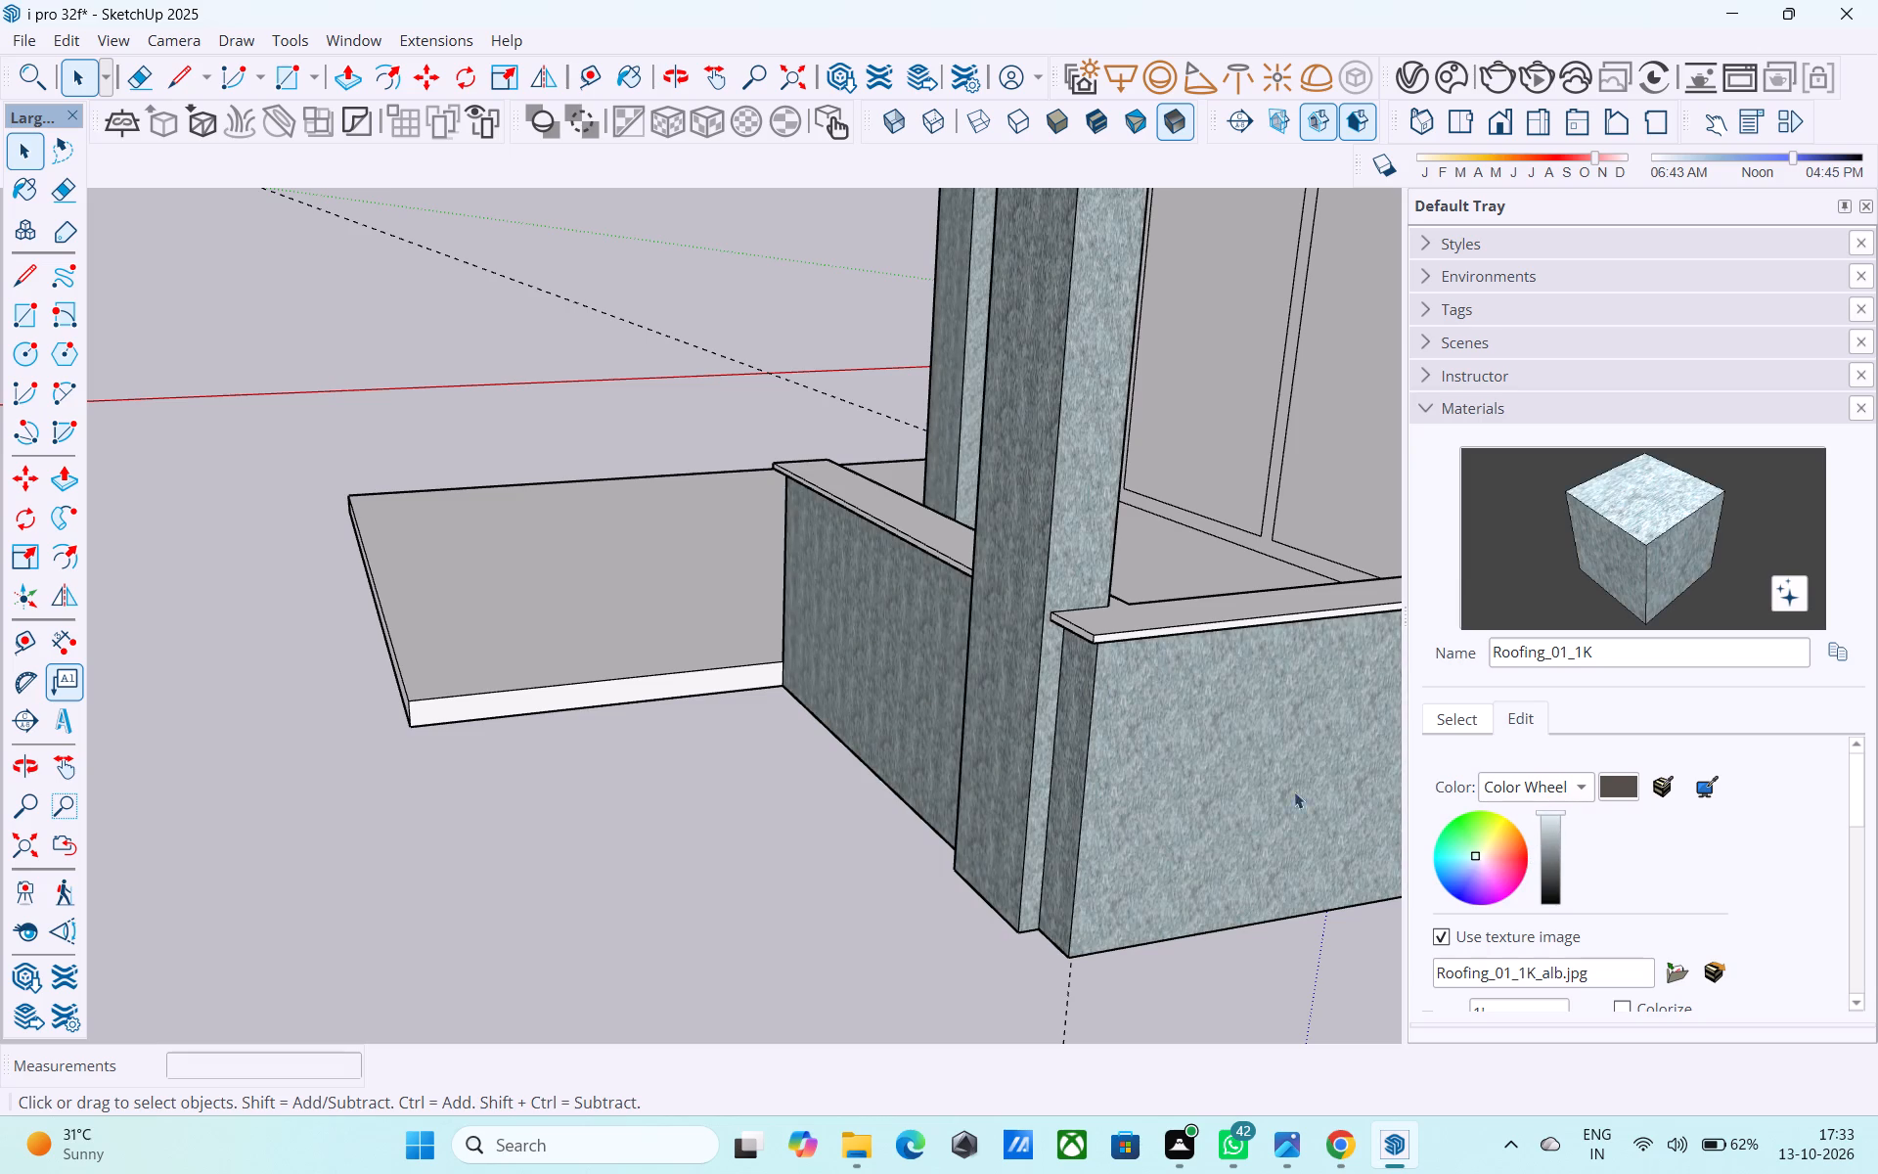
Examine the recoloured pillars and low wall in a front view of the whole house.
scroll(1219, 787, "down", 3)
middle_click_drag(1167, 793, 1300, 760)
scroll(1111, 753, "down", 6)
middle_click_drag(1065, 784, 1483, 730)
middle_click_drag(897, 754, 1000, 706)
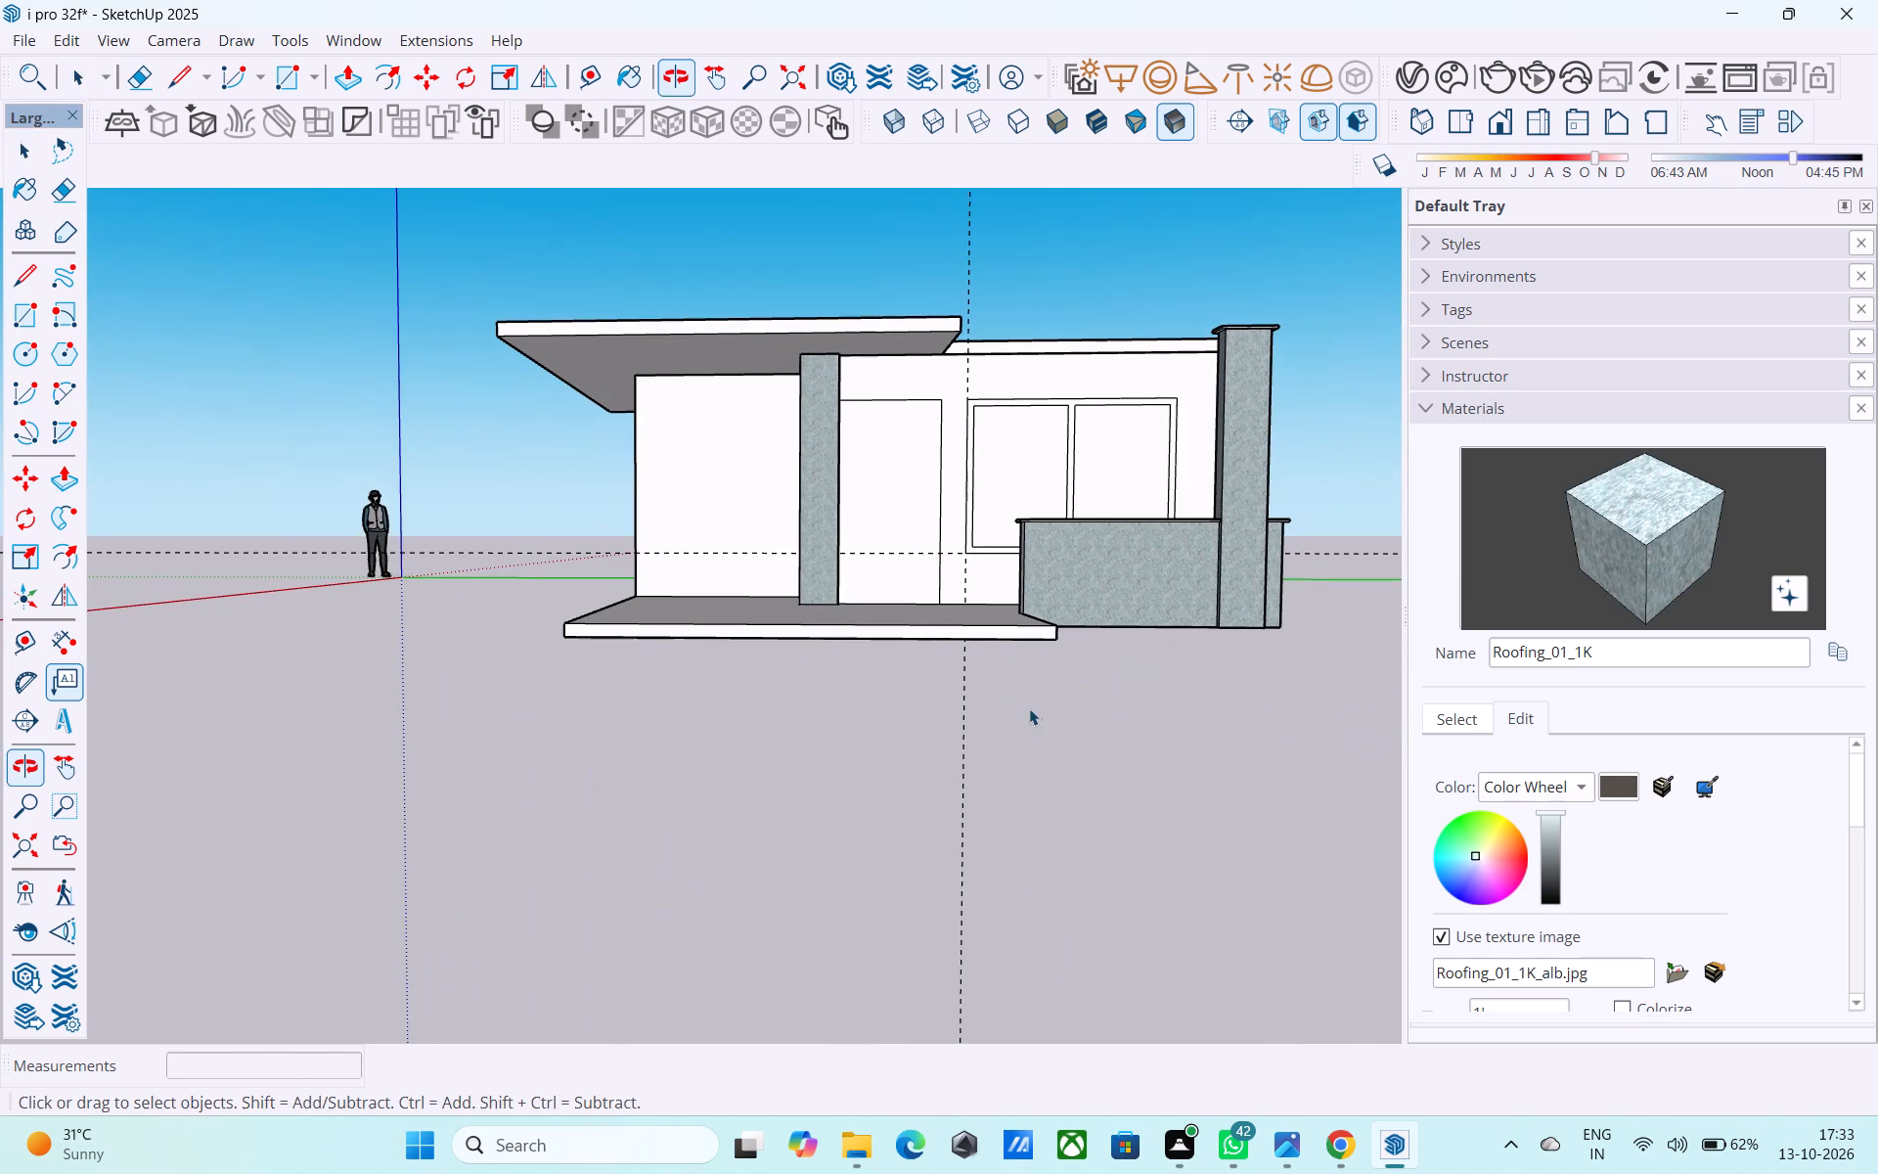
middle_click_drag(1153, 703, 1120, 705)
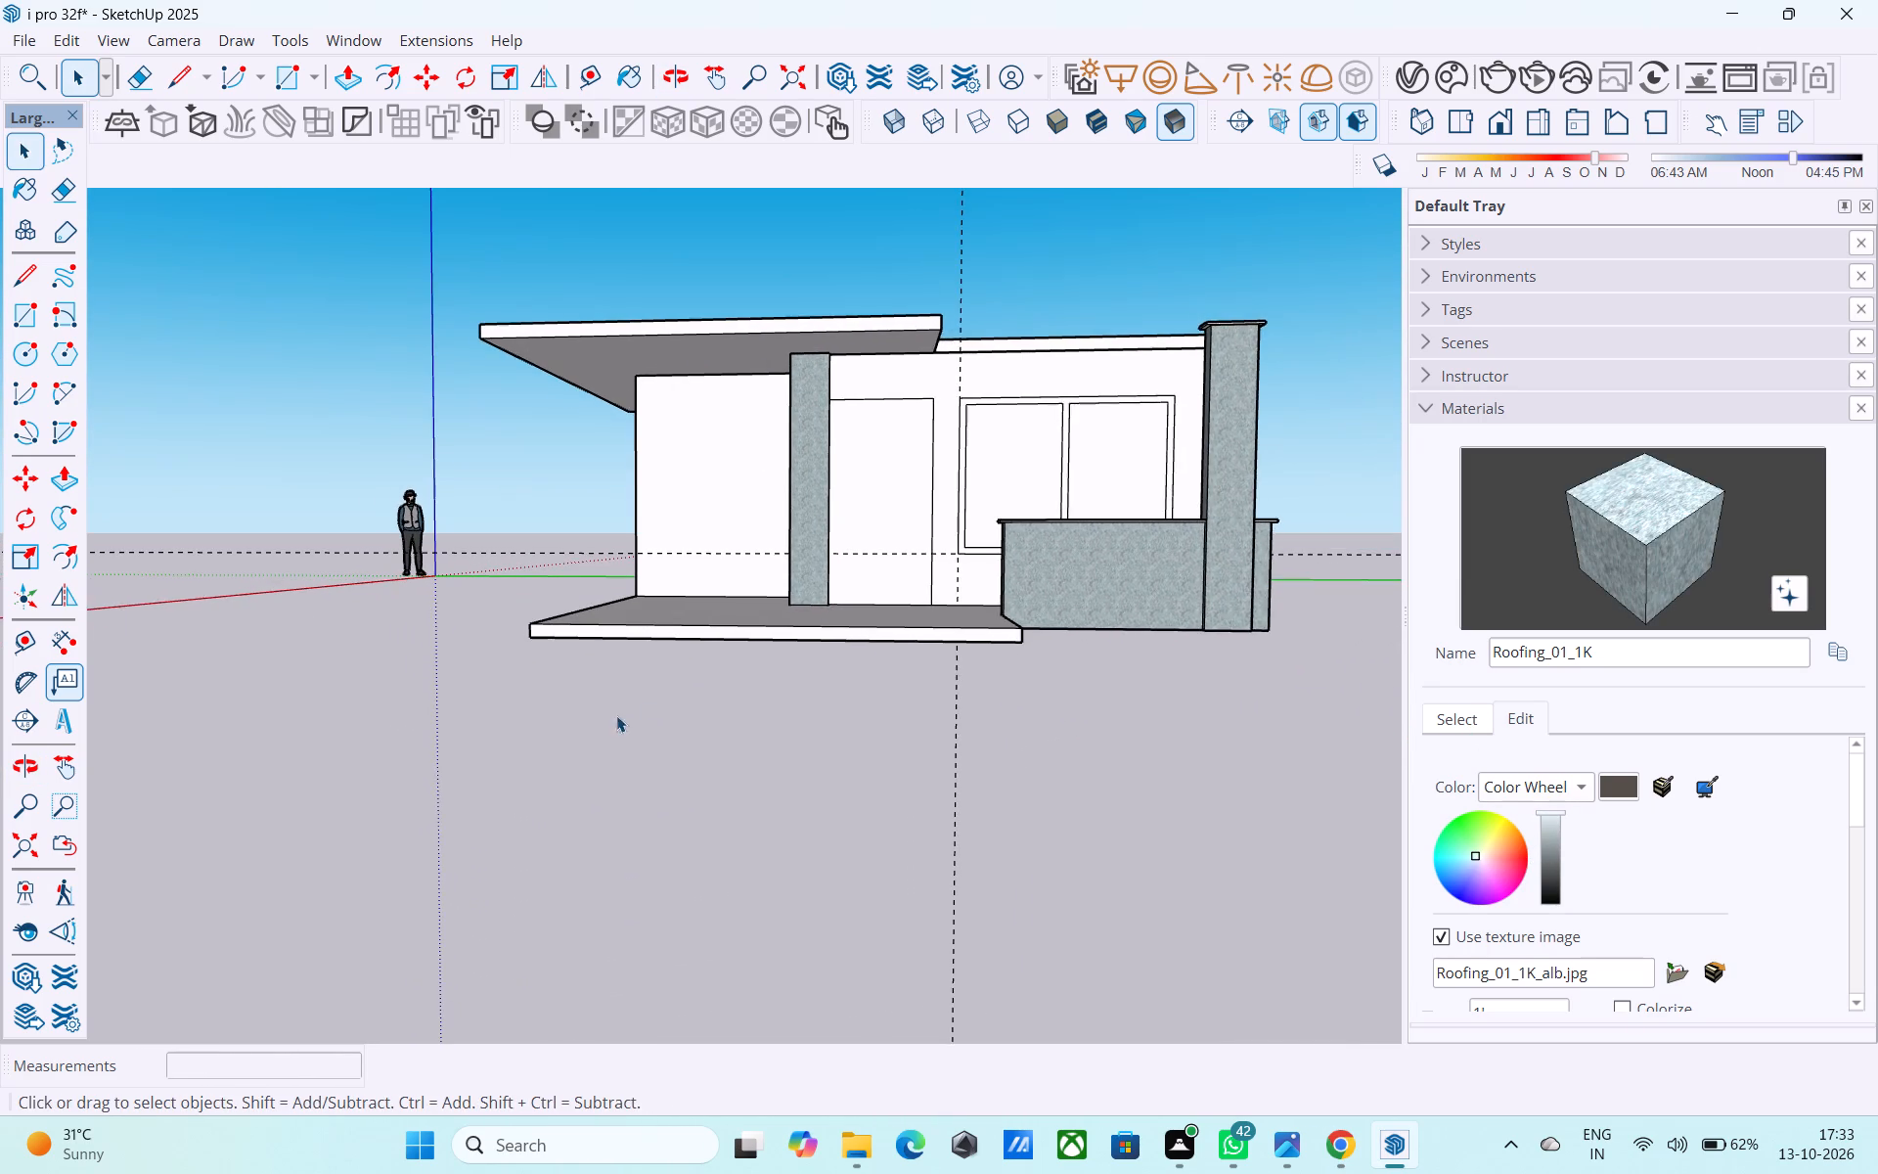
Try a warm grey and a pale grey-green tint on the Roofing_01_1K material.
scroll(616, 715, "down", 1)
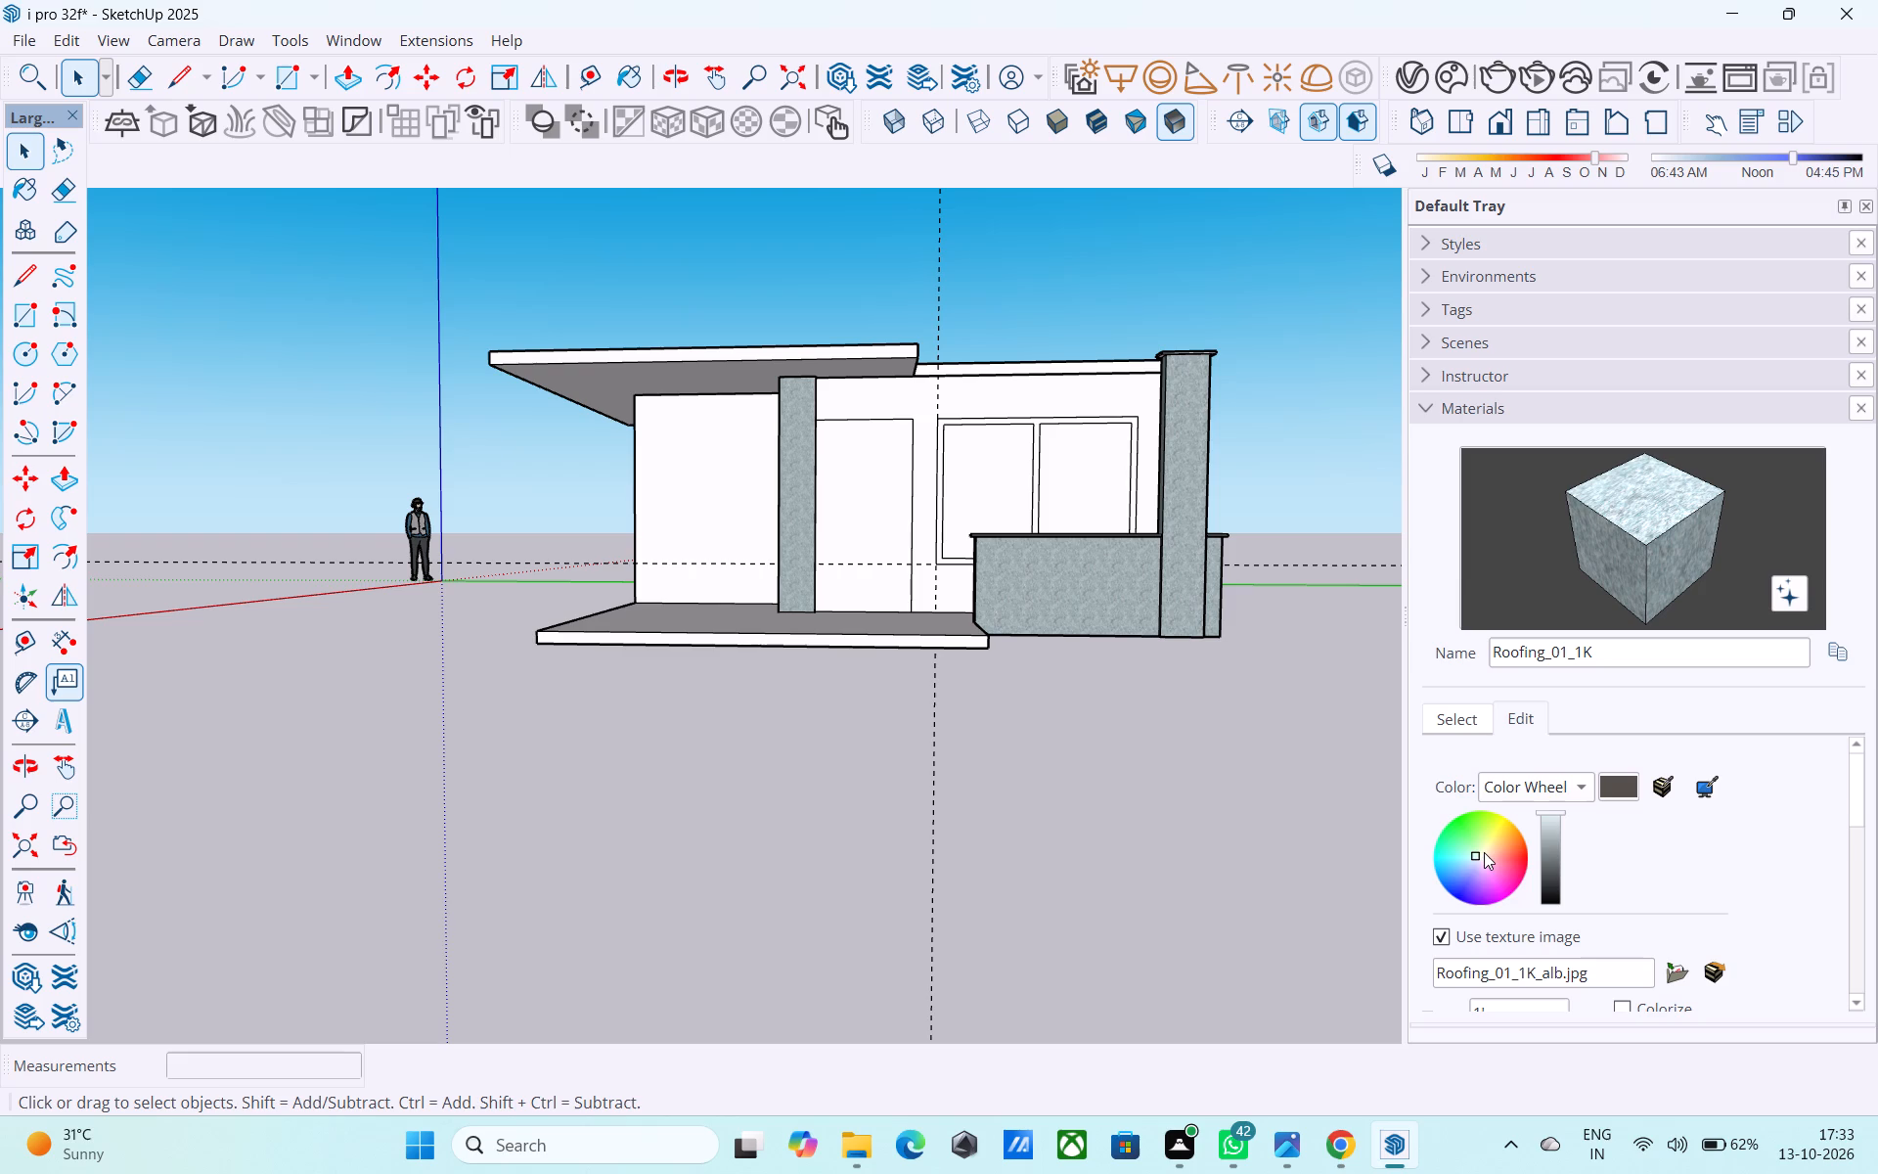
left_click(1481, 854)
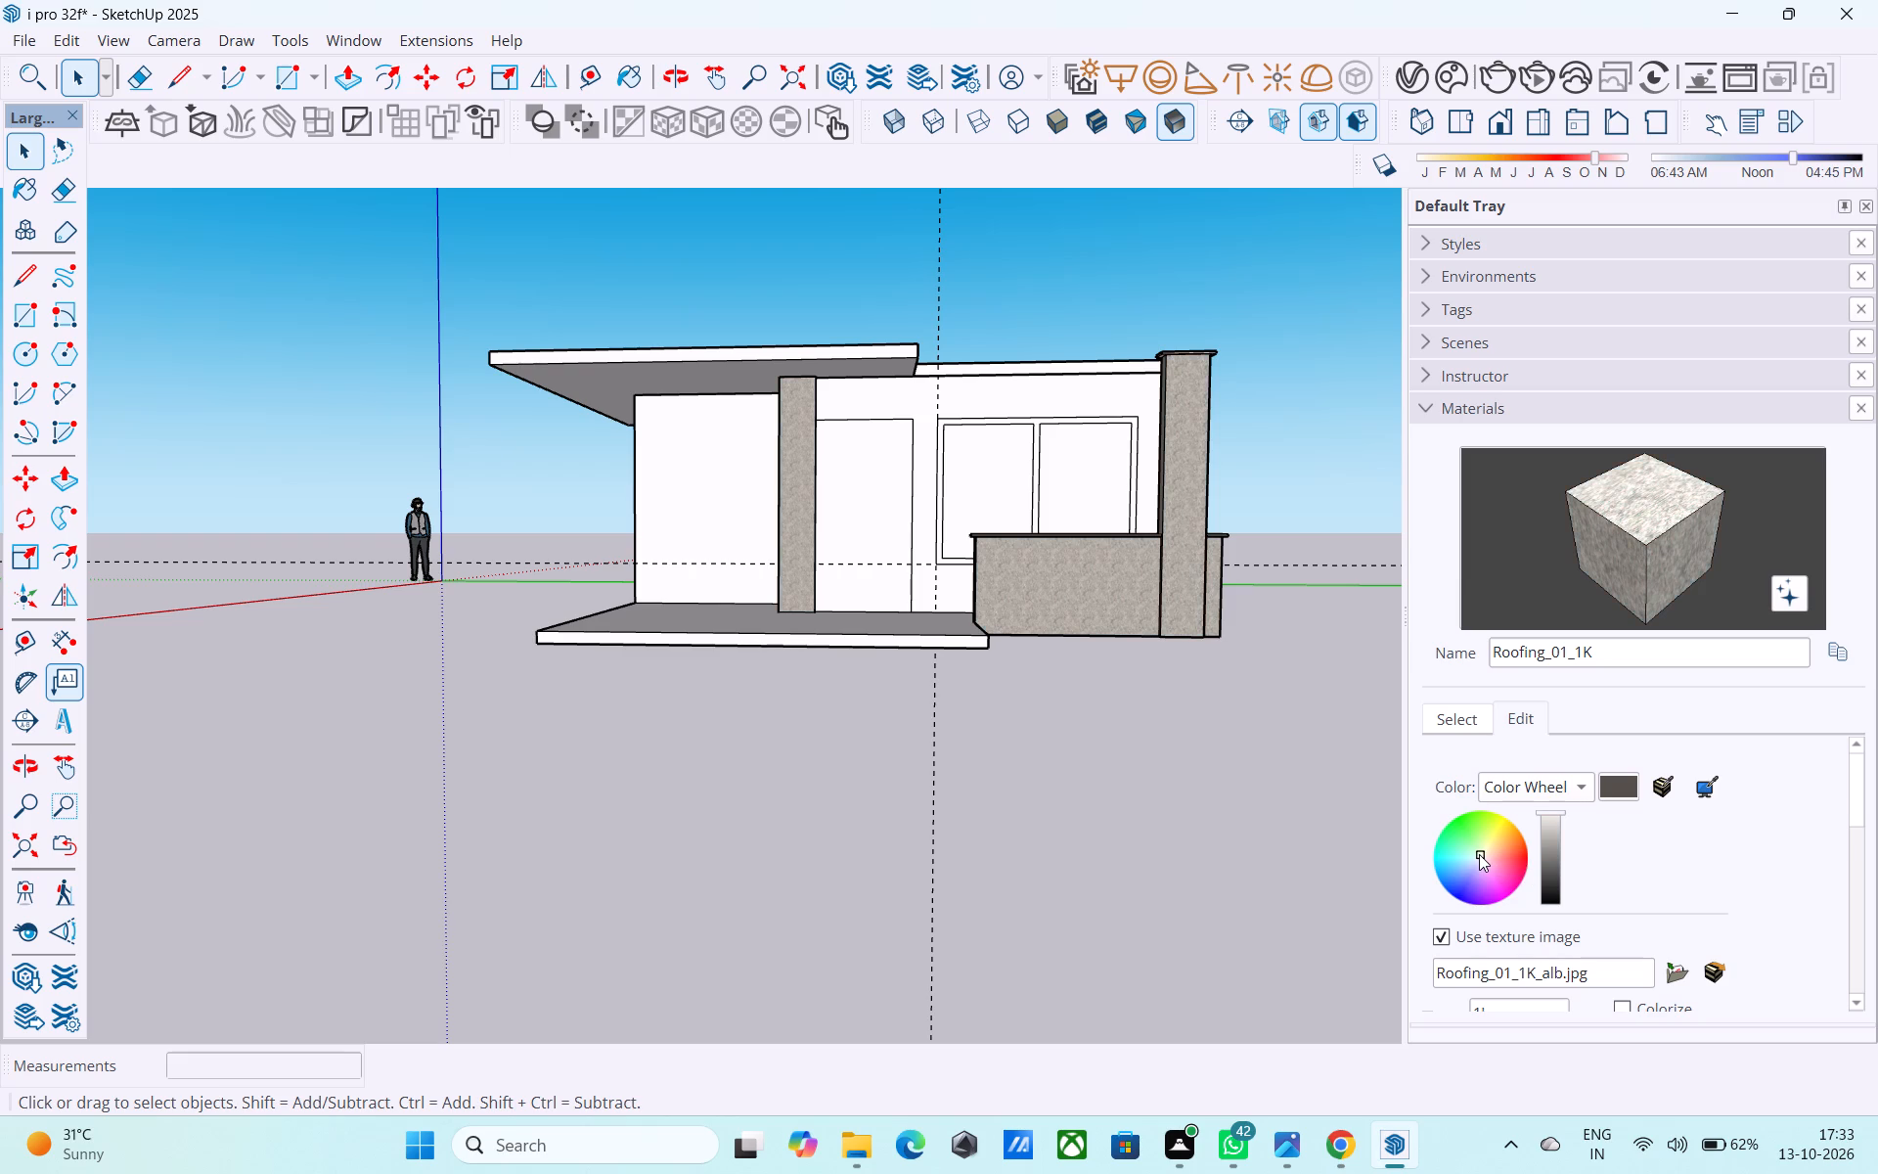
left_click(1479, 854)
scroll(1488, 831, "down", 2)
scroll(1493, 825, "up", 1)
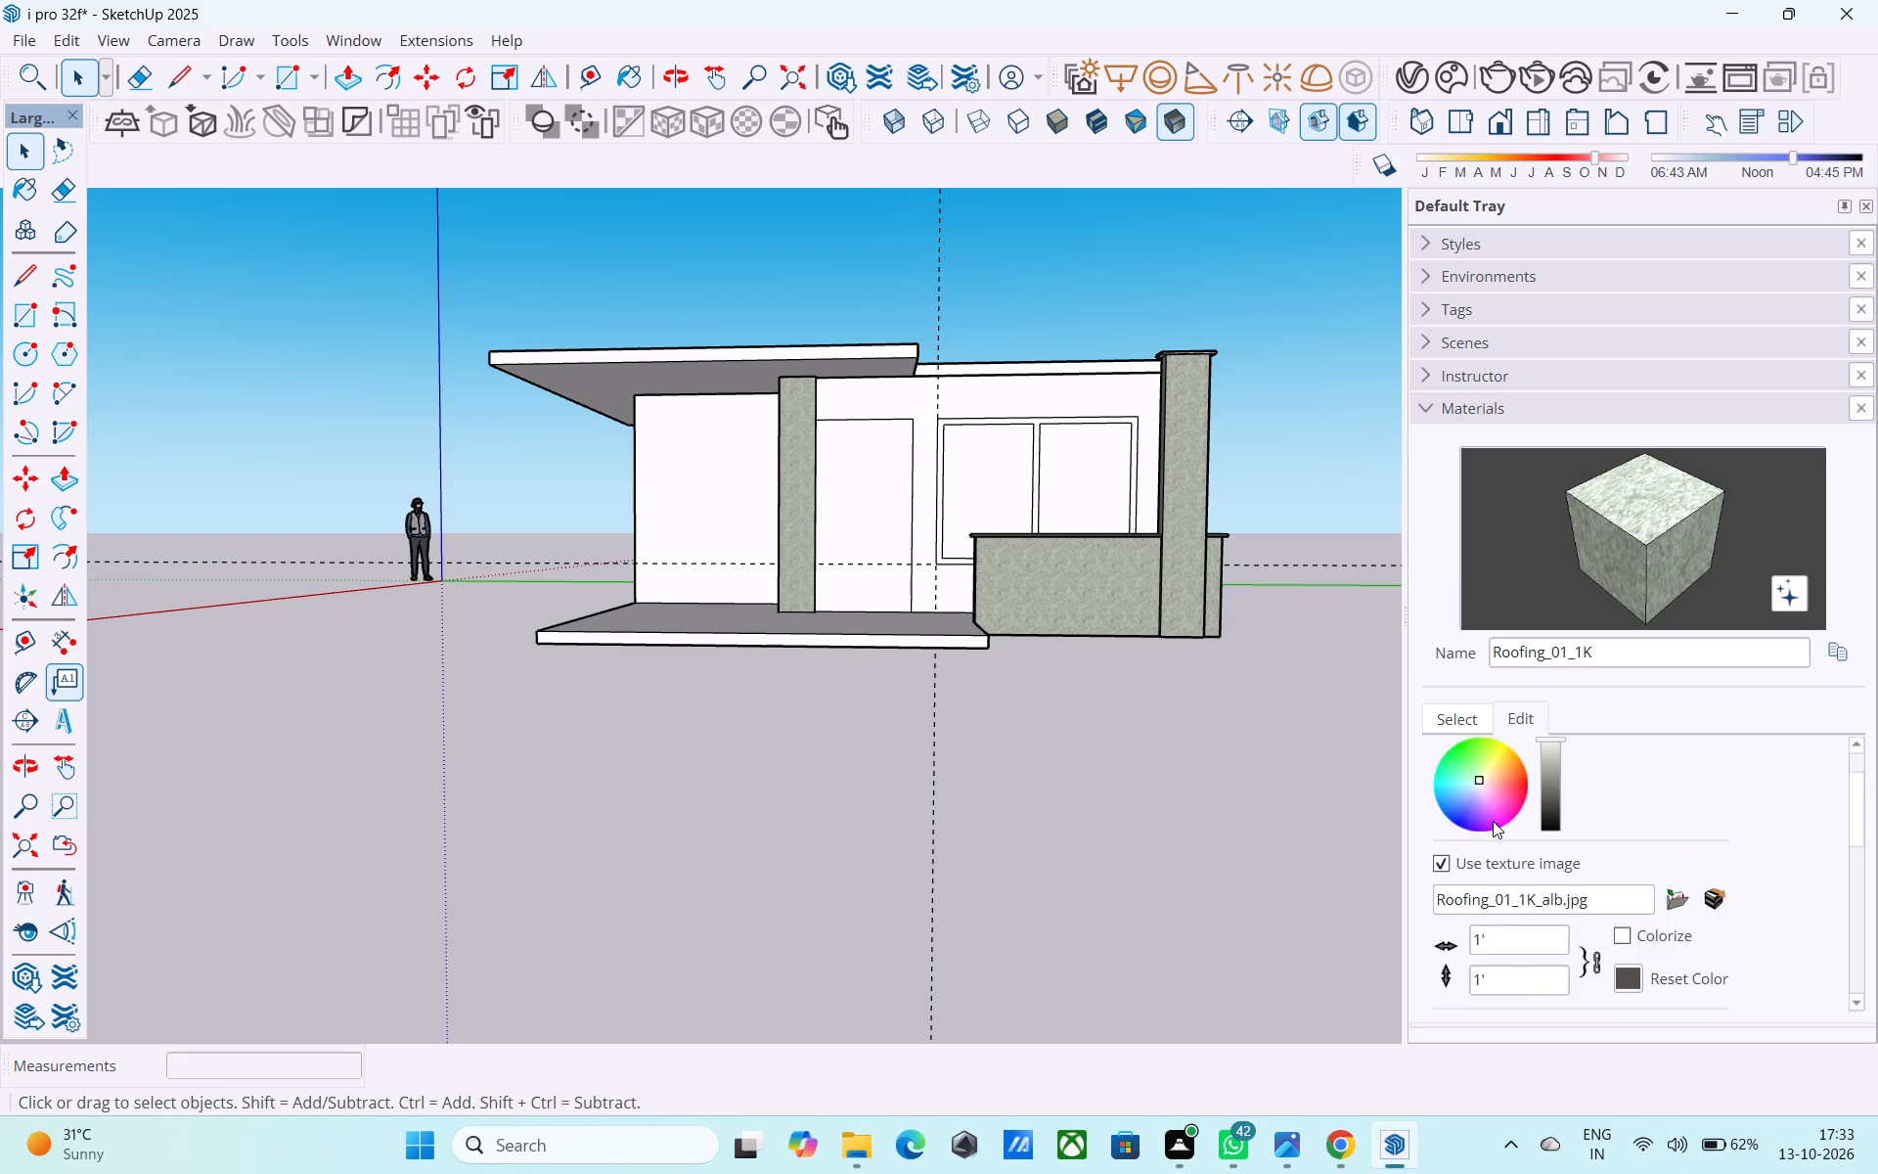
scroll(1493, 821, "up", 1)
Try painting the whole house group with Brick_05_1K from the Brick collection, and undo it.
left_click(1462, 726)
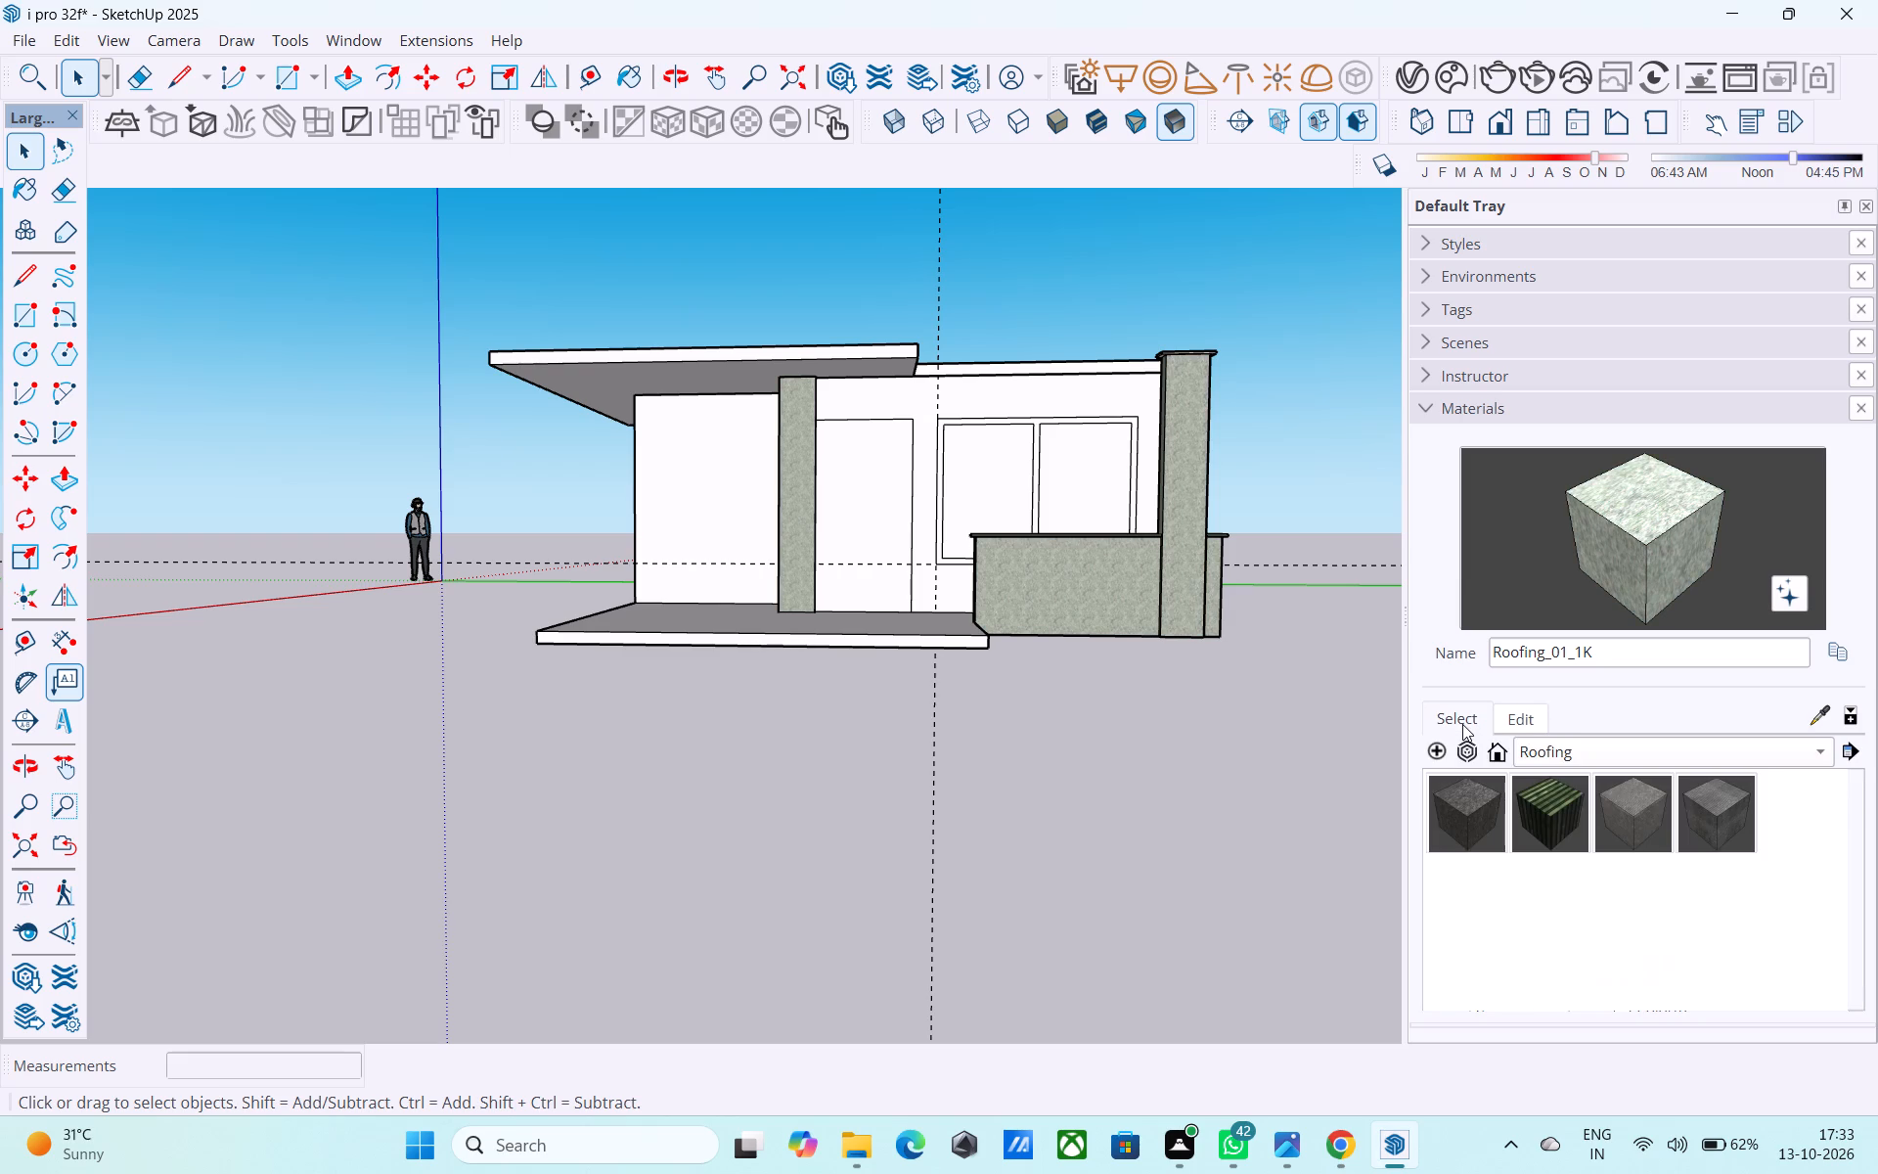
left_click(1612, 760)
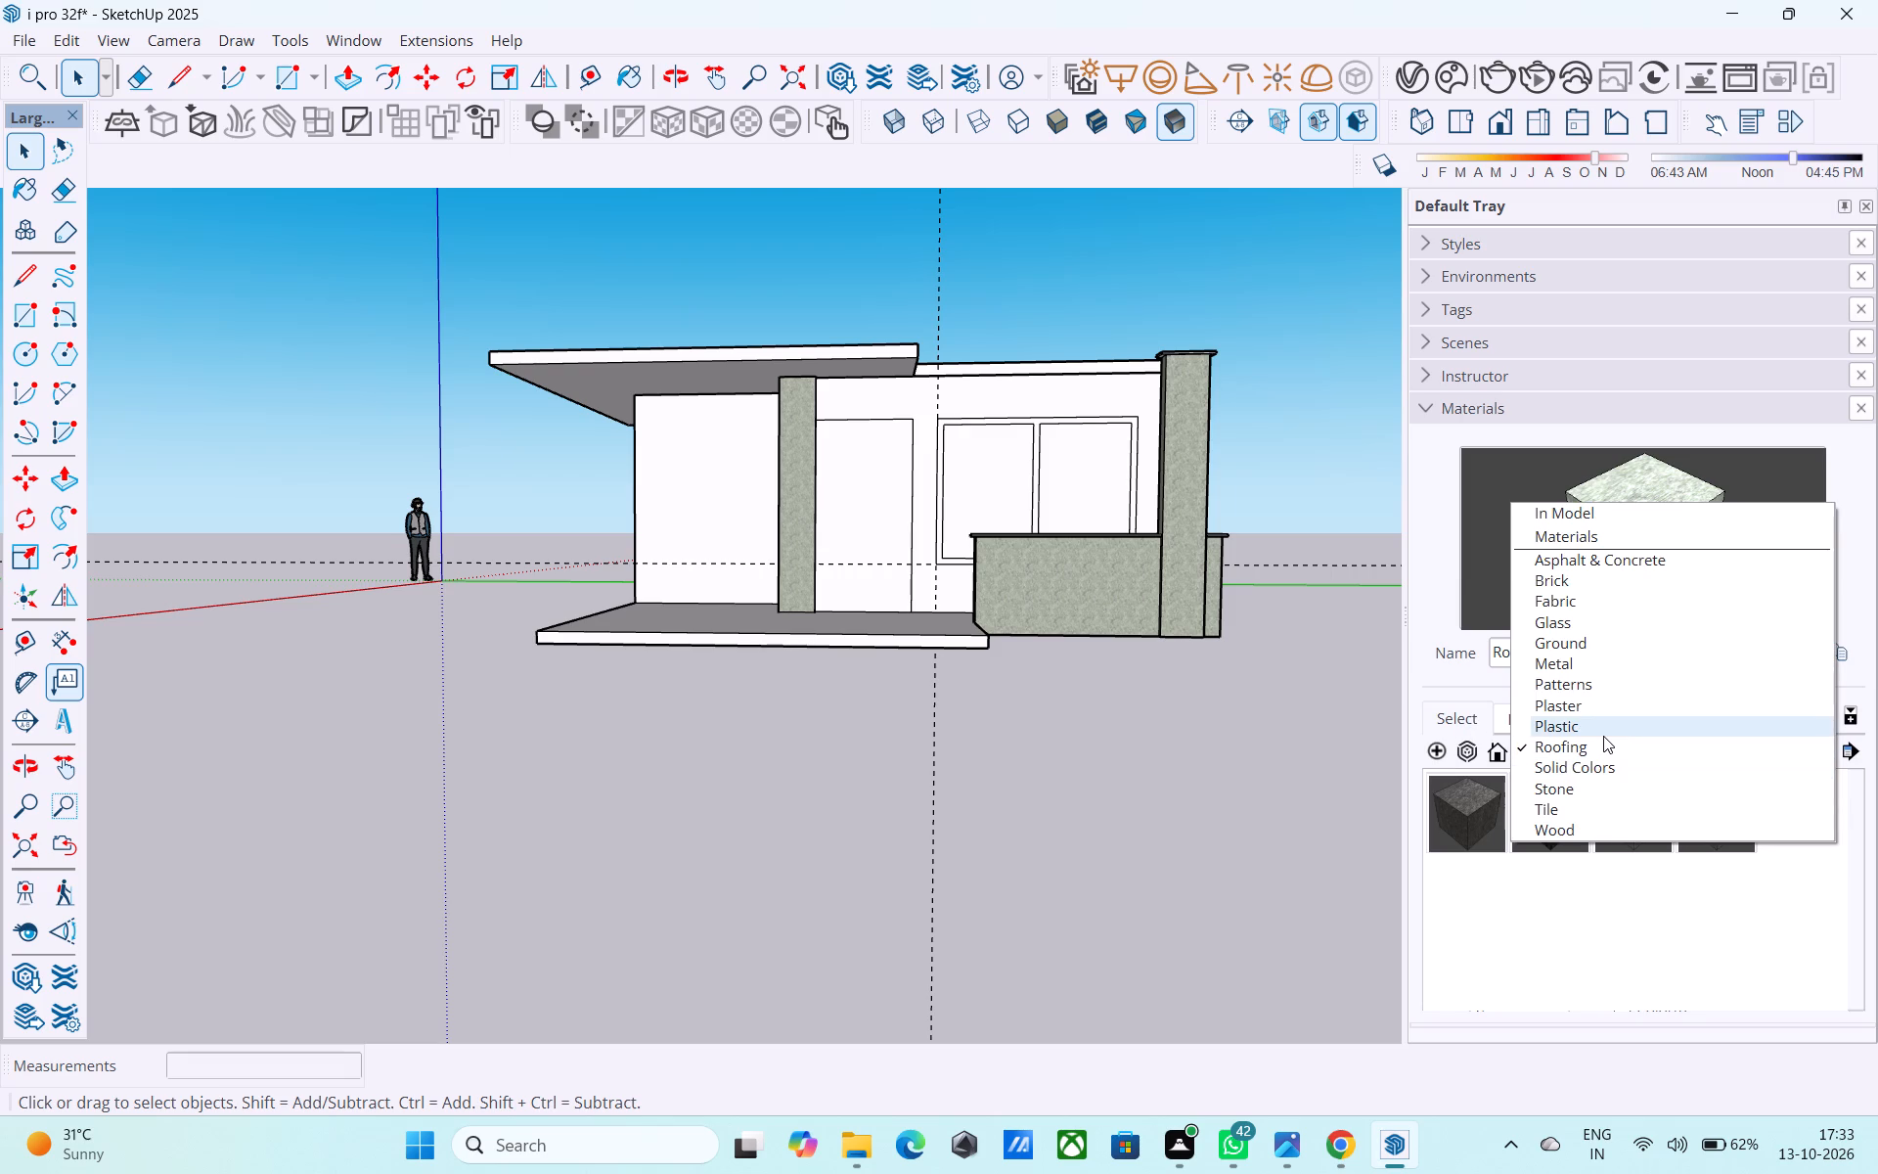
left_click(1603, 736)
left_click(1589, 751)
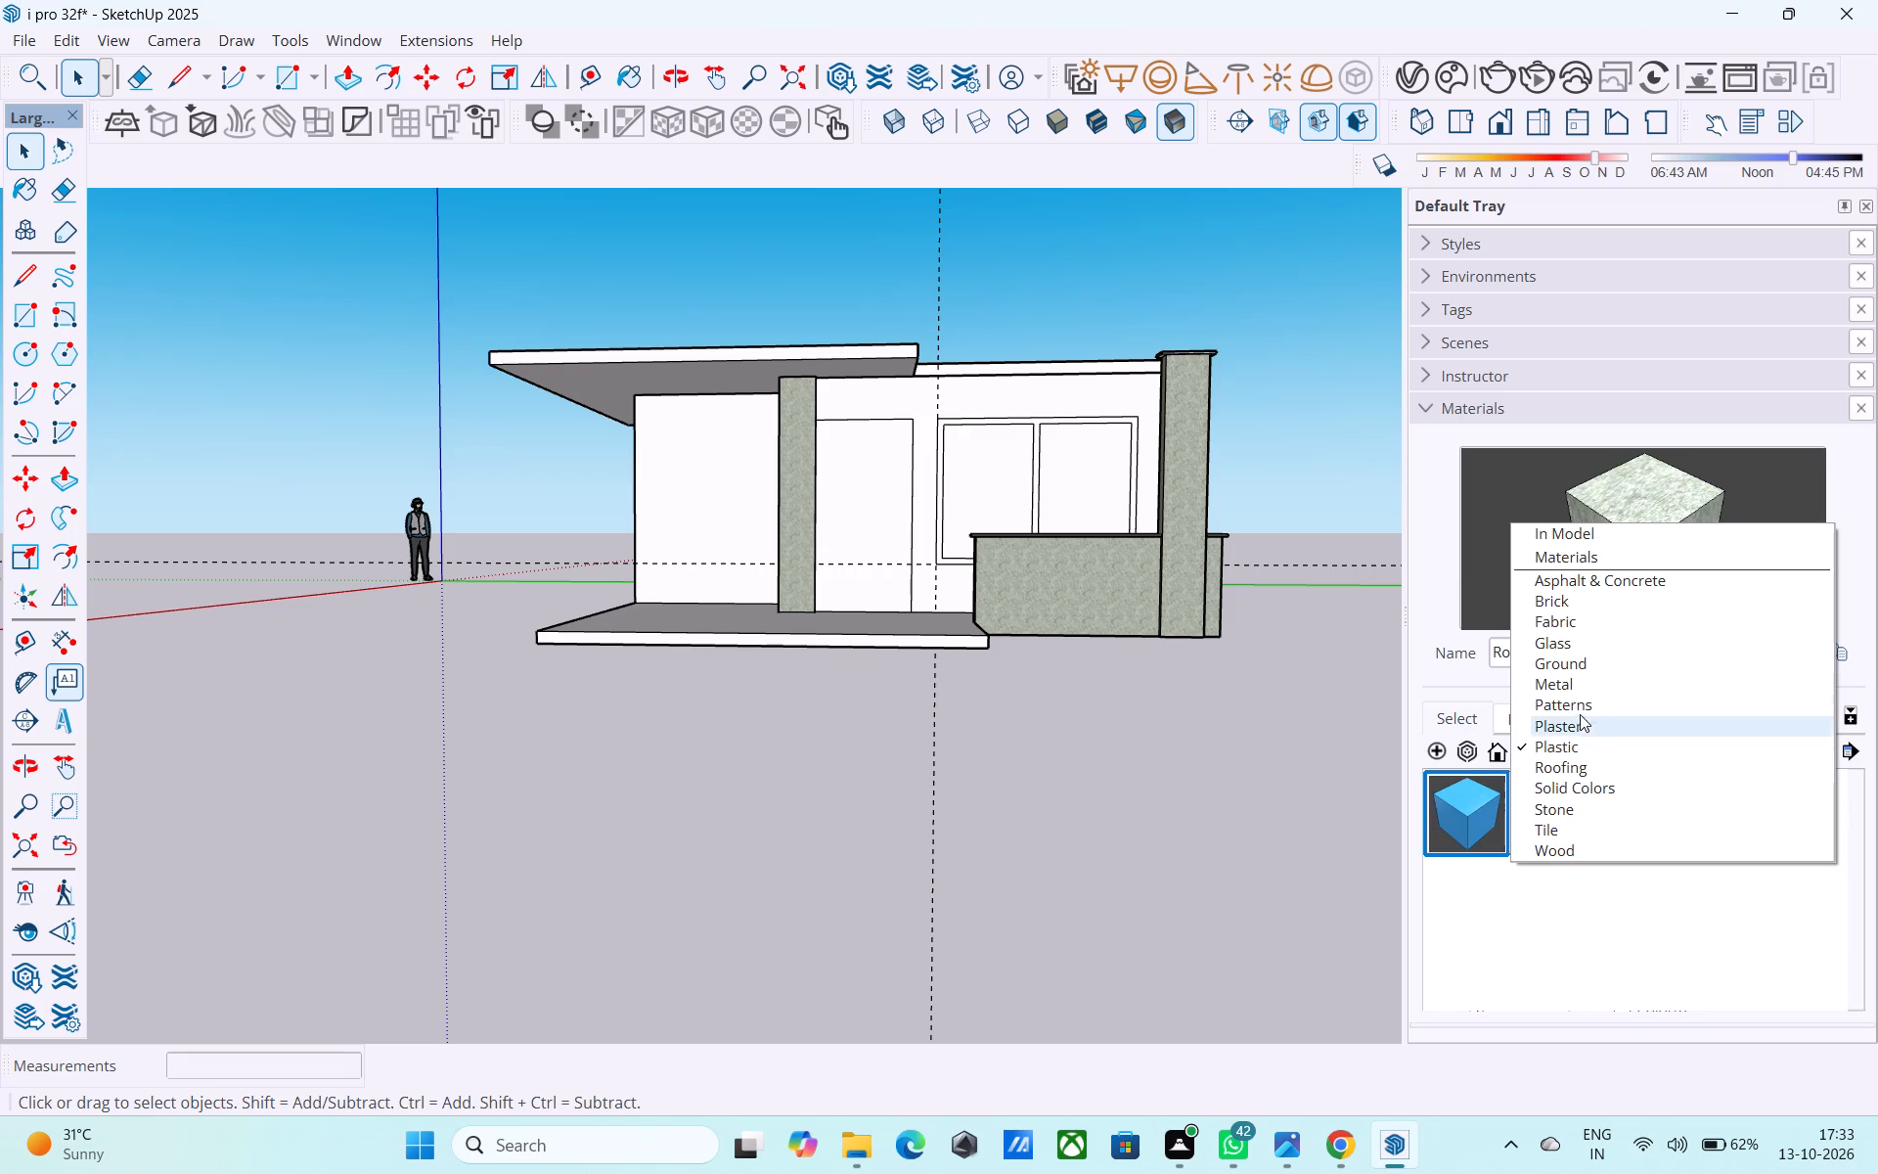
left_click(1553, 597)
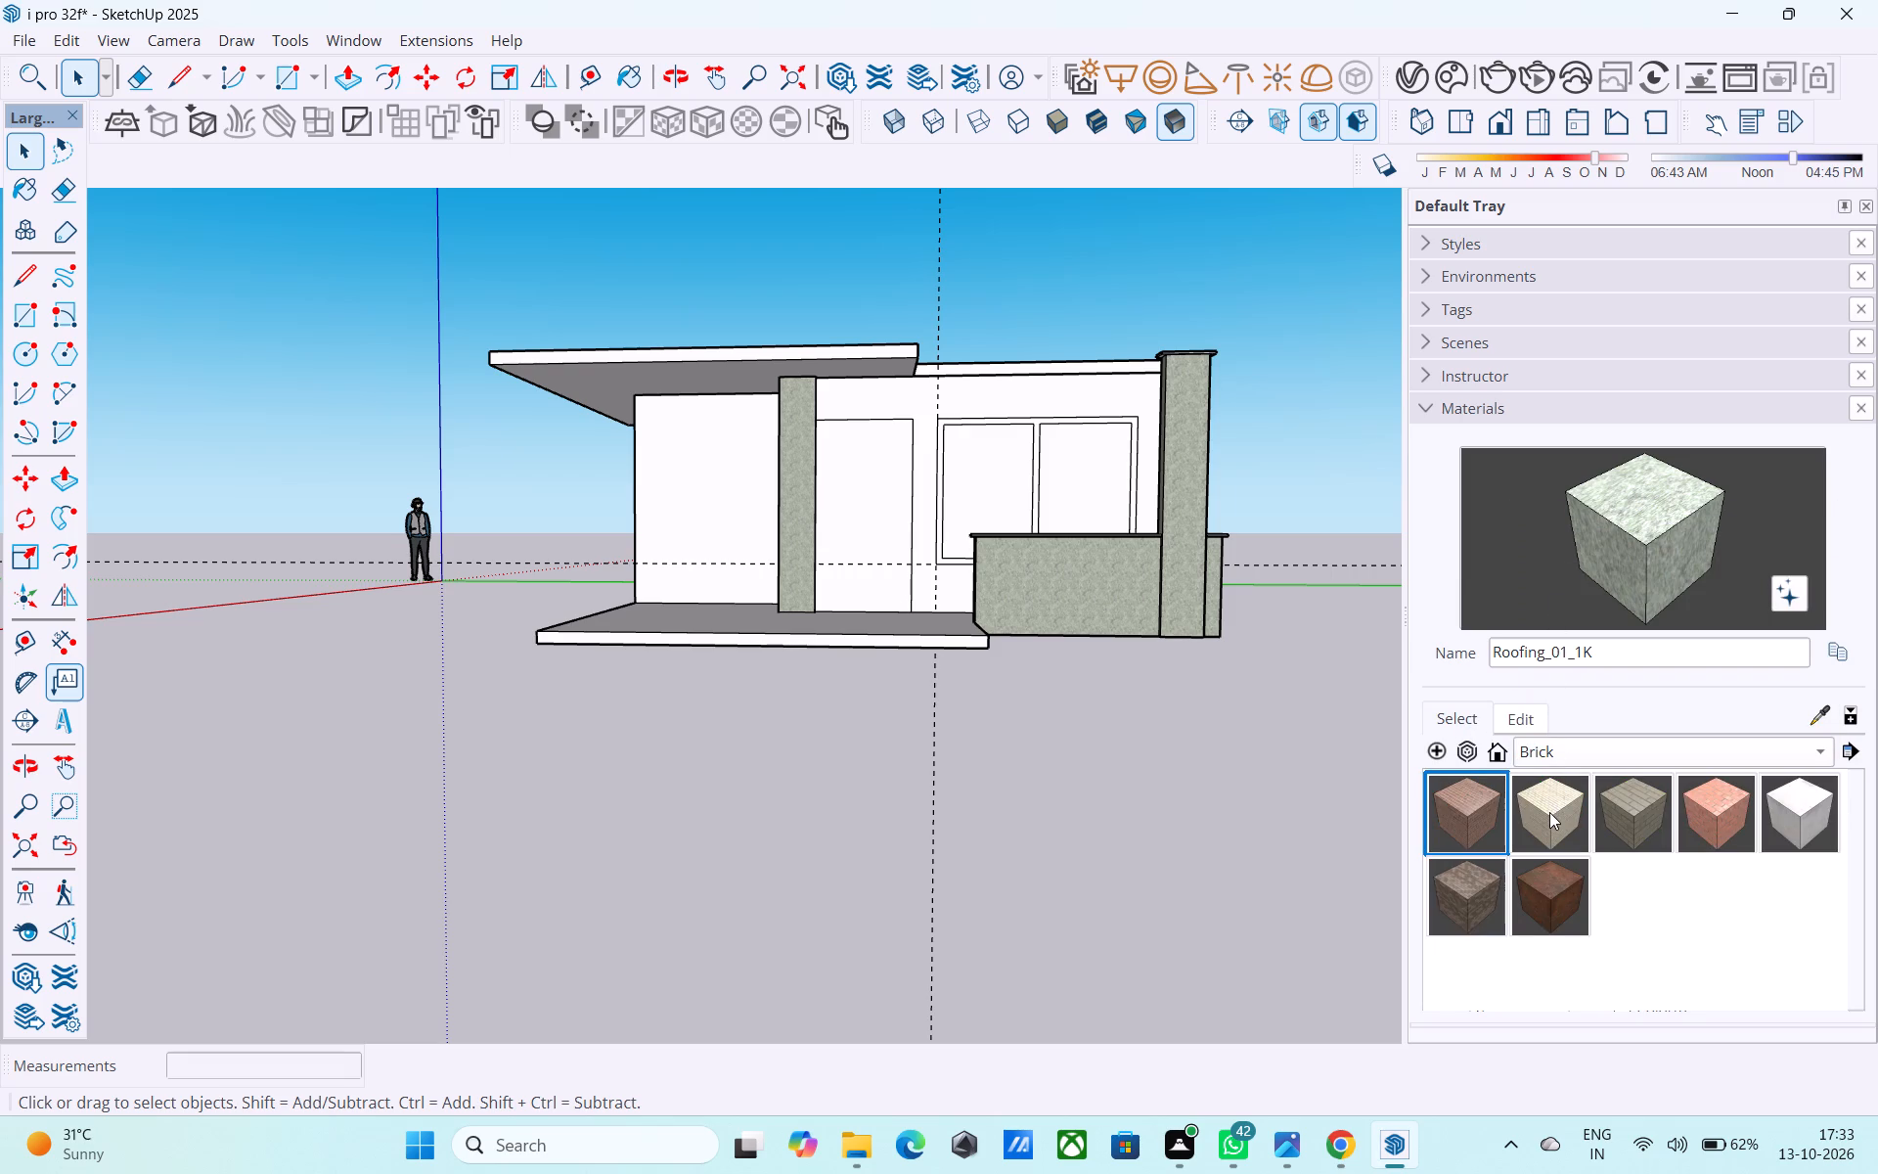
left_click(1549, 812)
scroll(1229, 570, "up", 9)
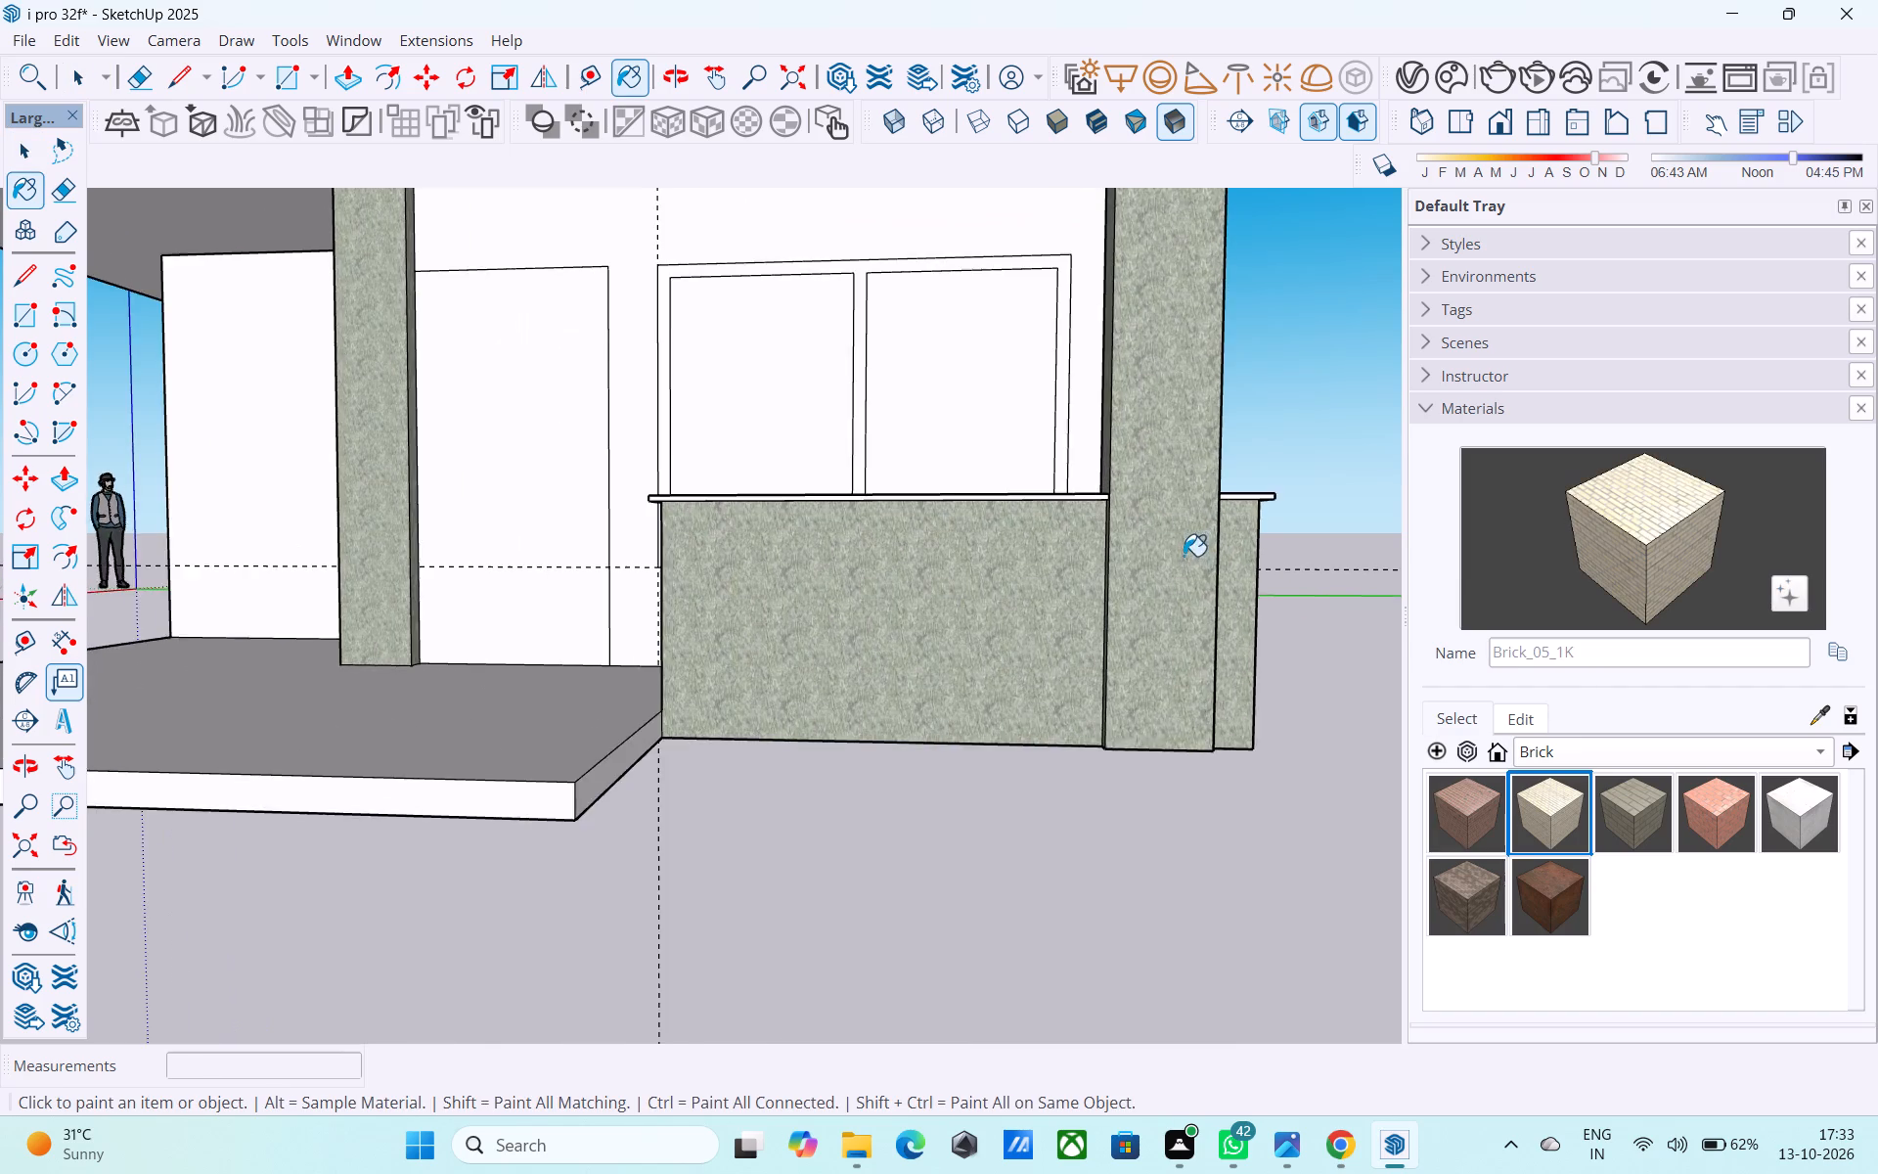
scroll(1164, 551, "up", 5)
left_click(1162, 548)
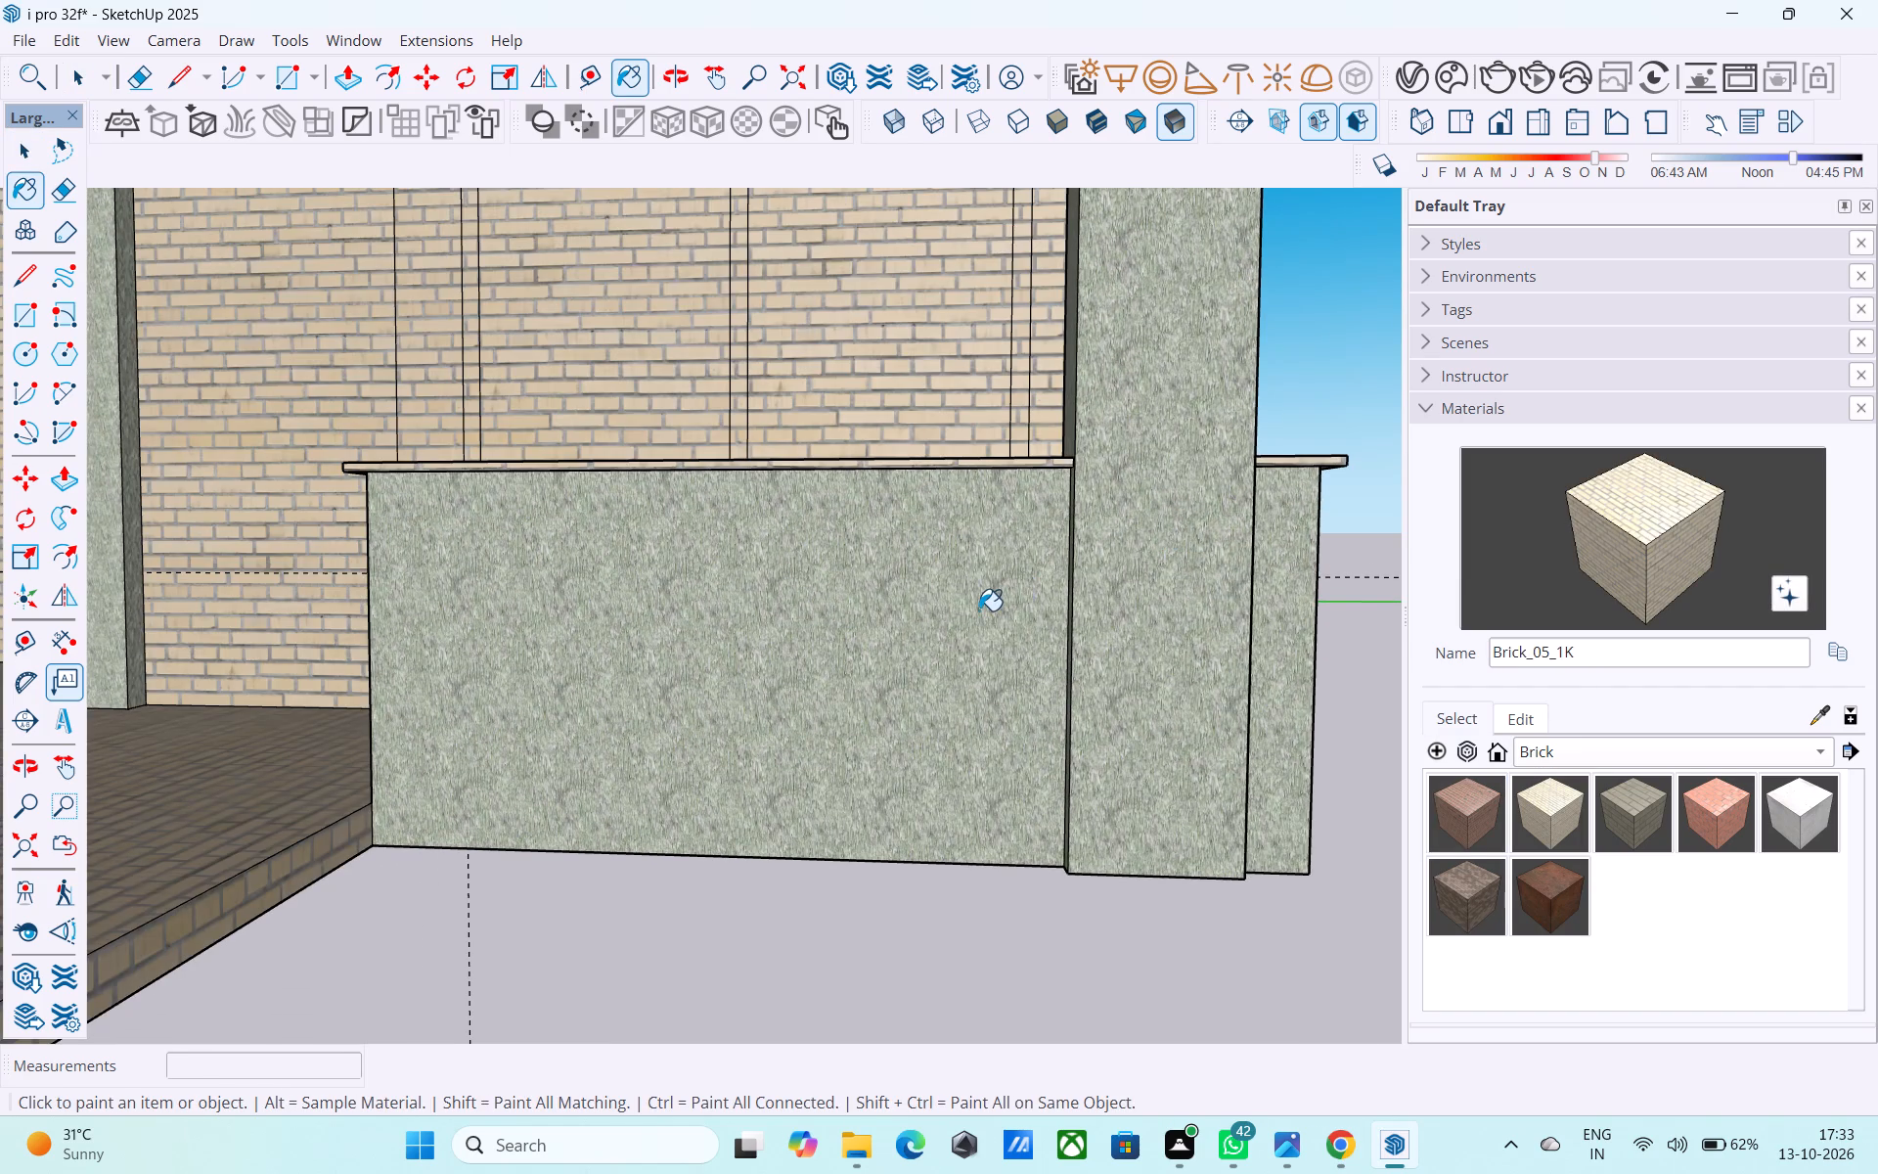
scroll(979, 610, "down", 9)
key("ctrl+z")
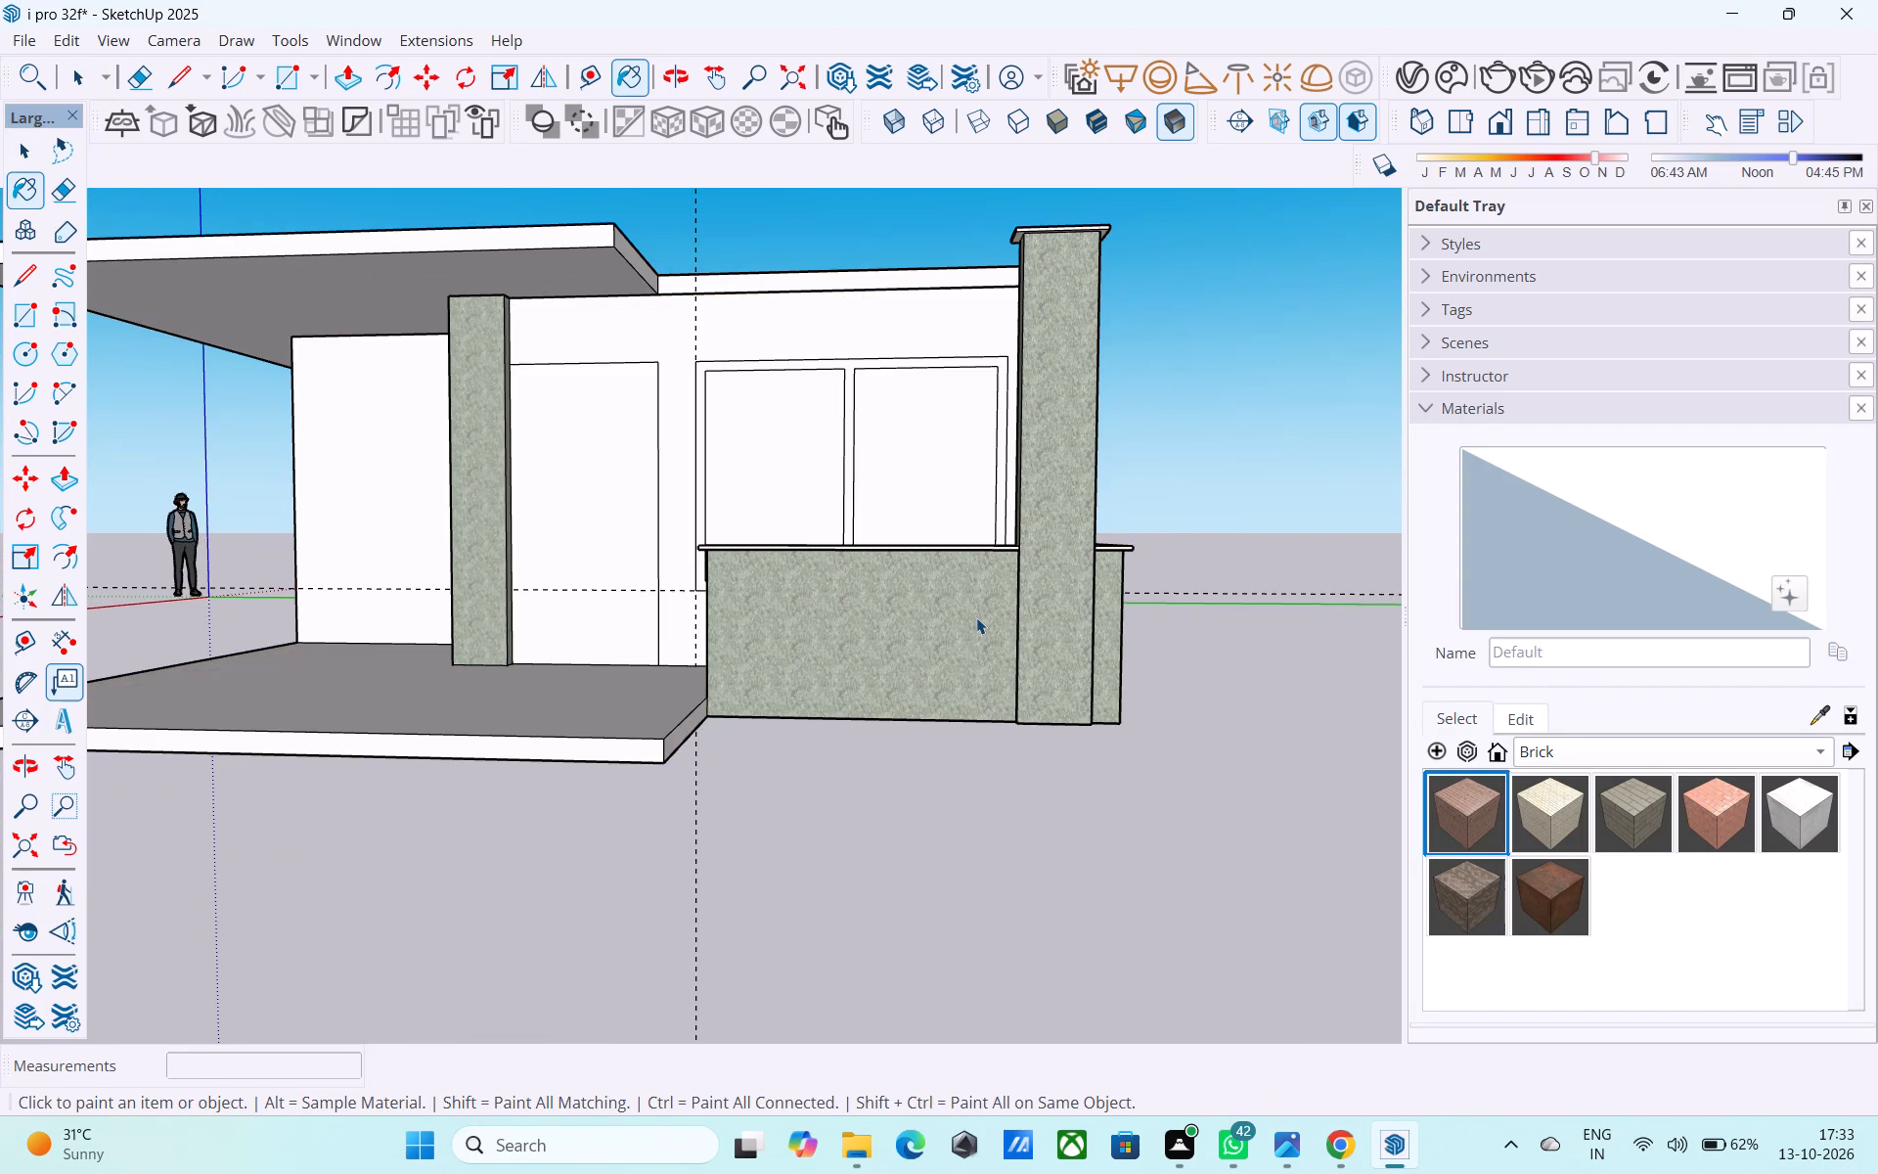
Open the house group for editing so its individual faces can be painted.
key("space")
double_click(976, 617)
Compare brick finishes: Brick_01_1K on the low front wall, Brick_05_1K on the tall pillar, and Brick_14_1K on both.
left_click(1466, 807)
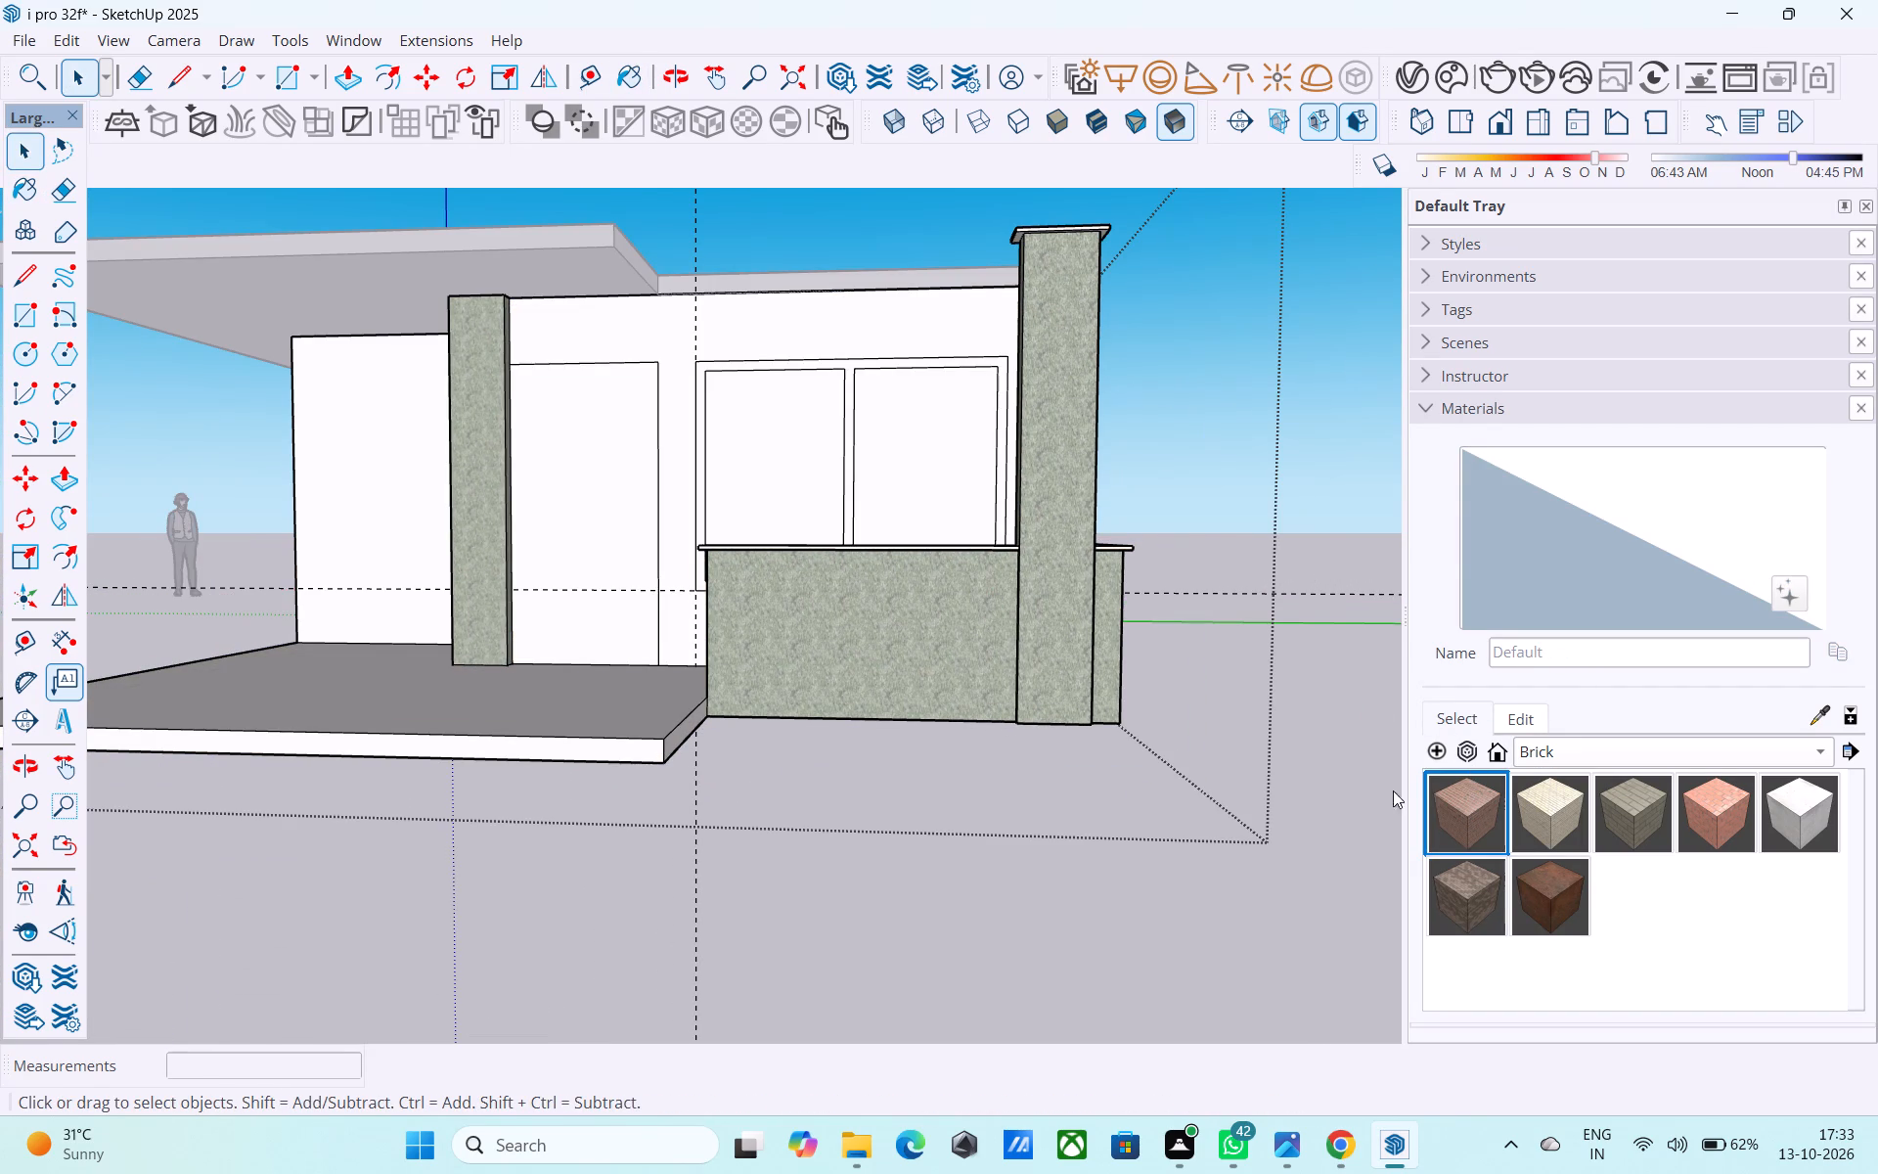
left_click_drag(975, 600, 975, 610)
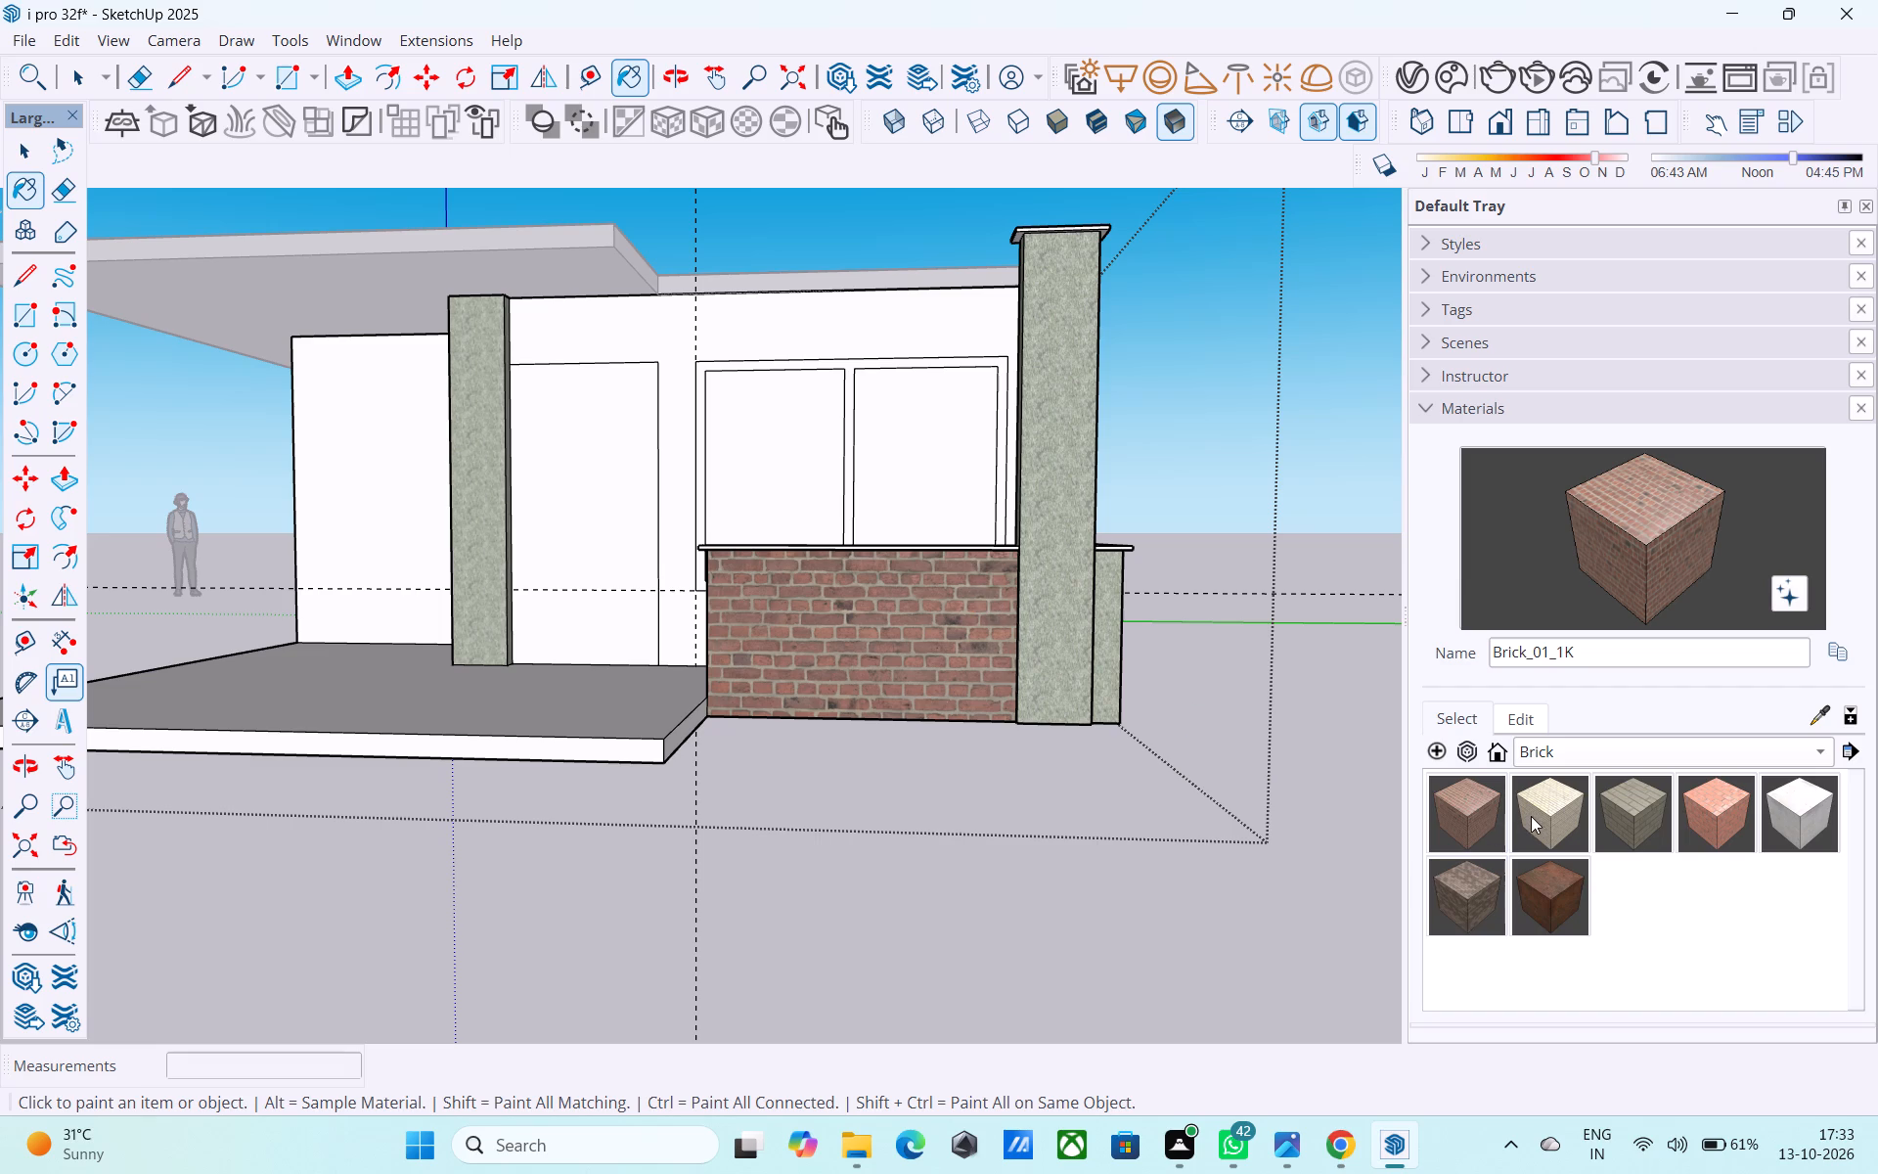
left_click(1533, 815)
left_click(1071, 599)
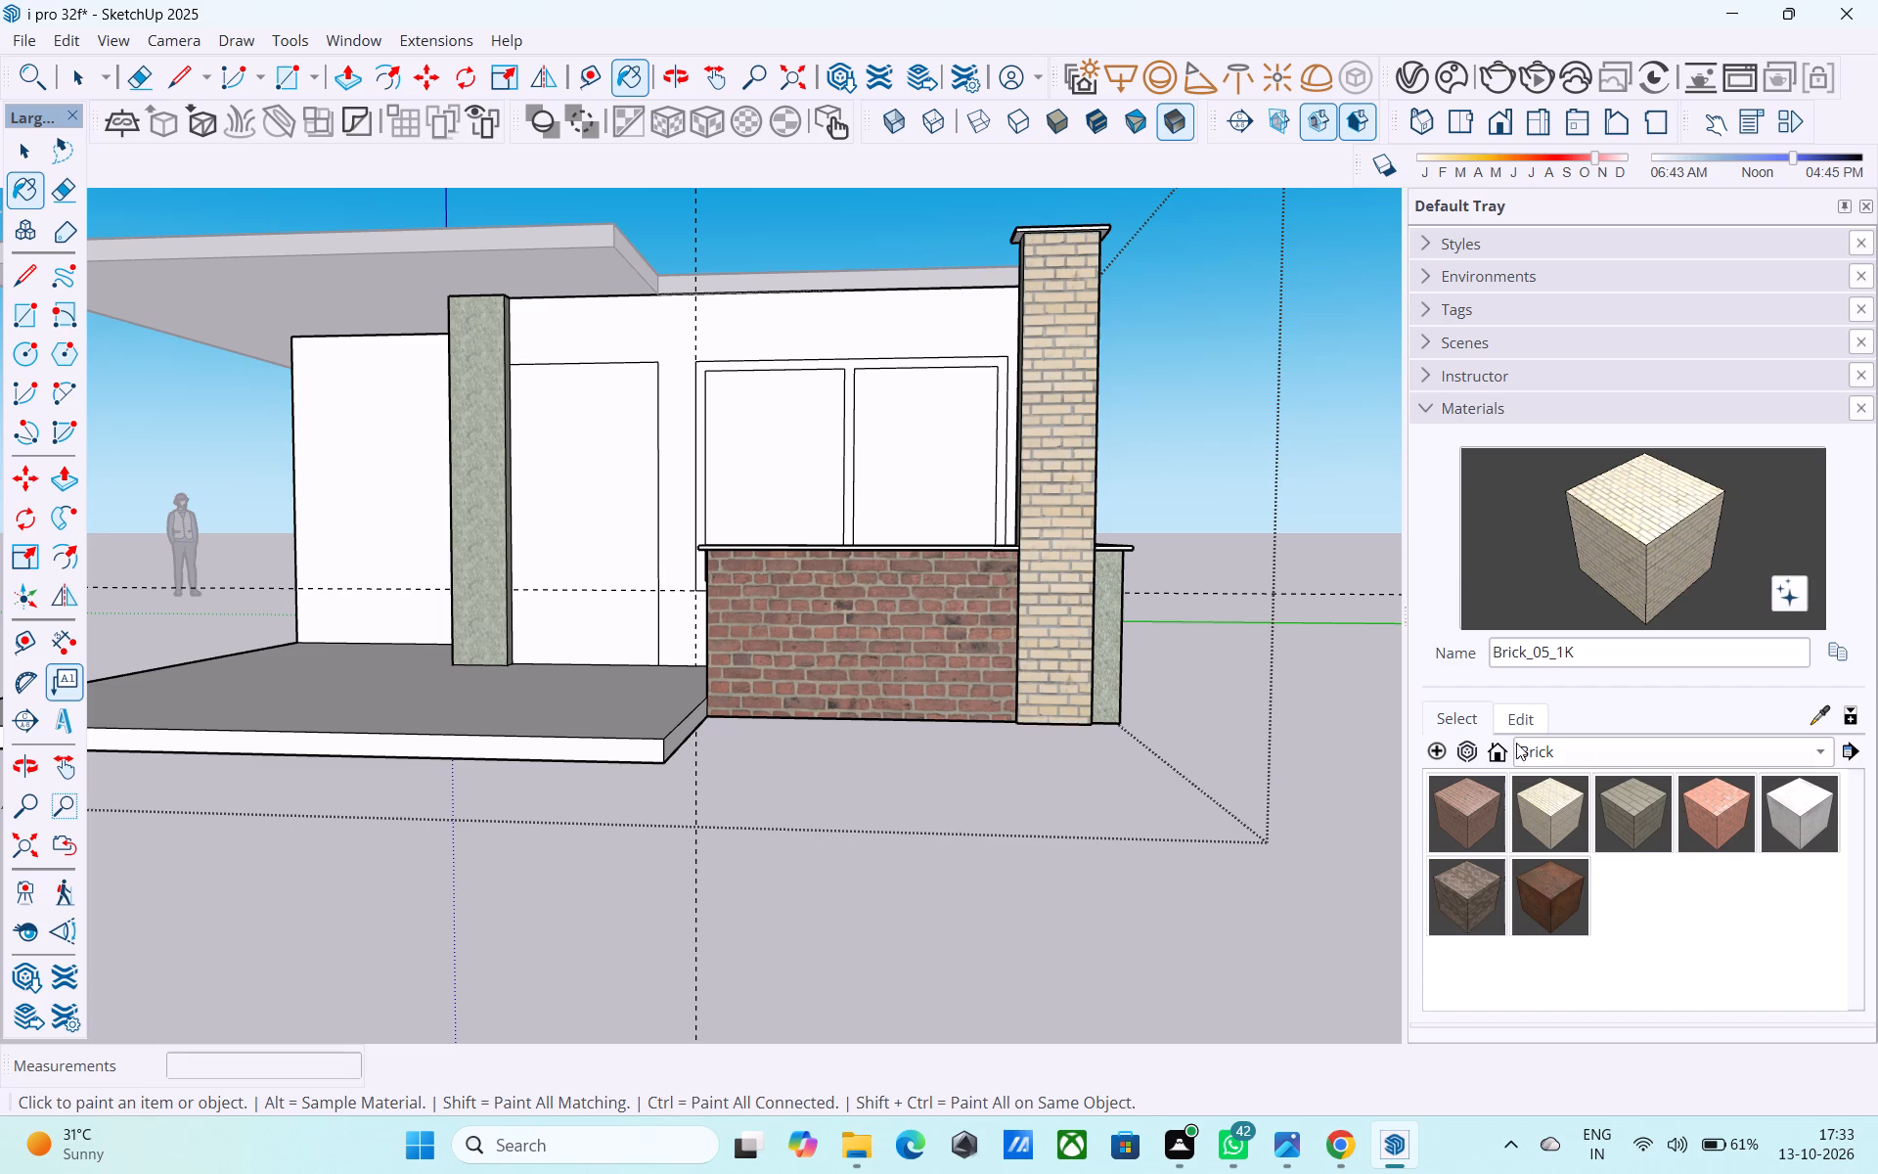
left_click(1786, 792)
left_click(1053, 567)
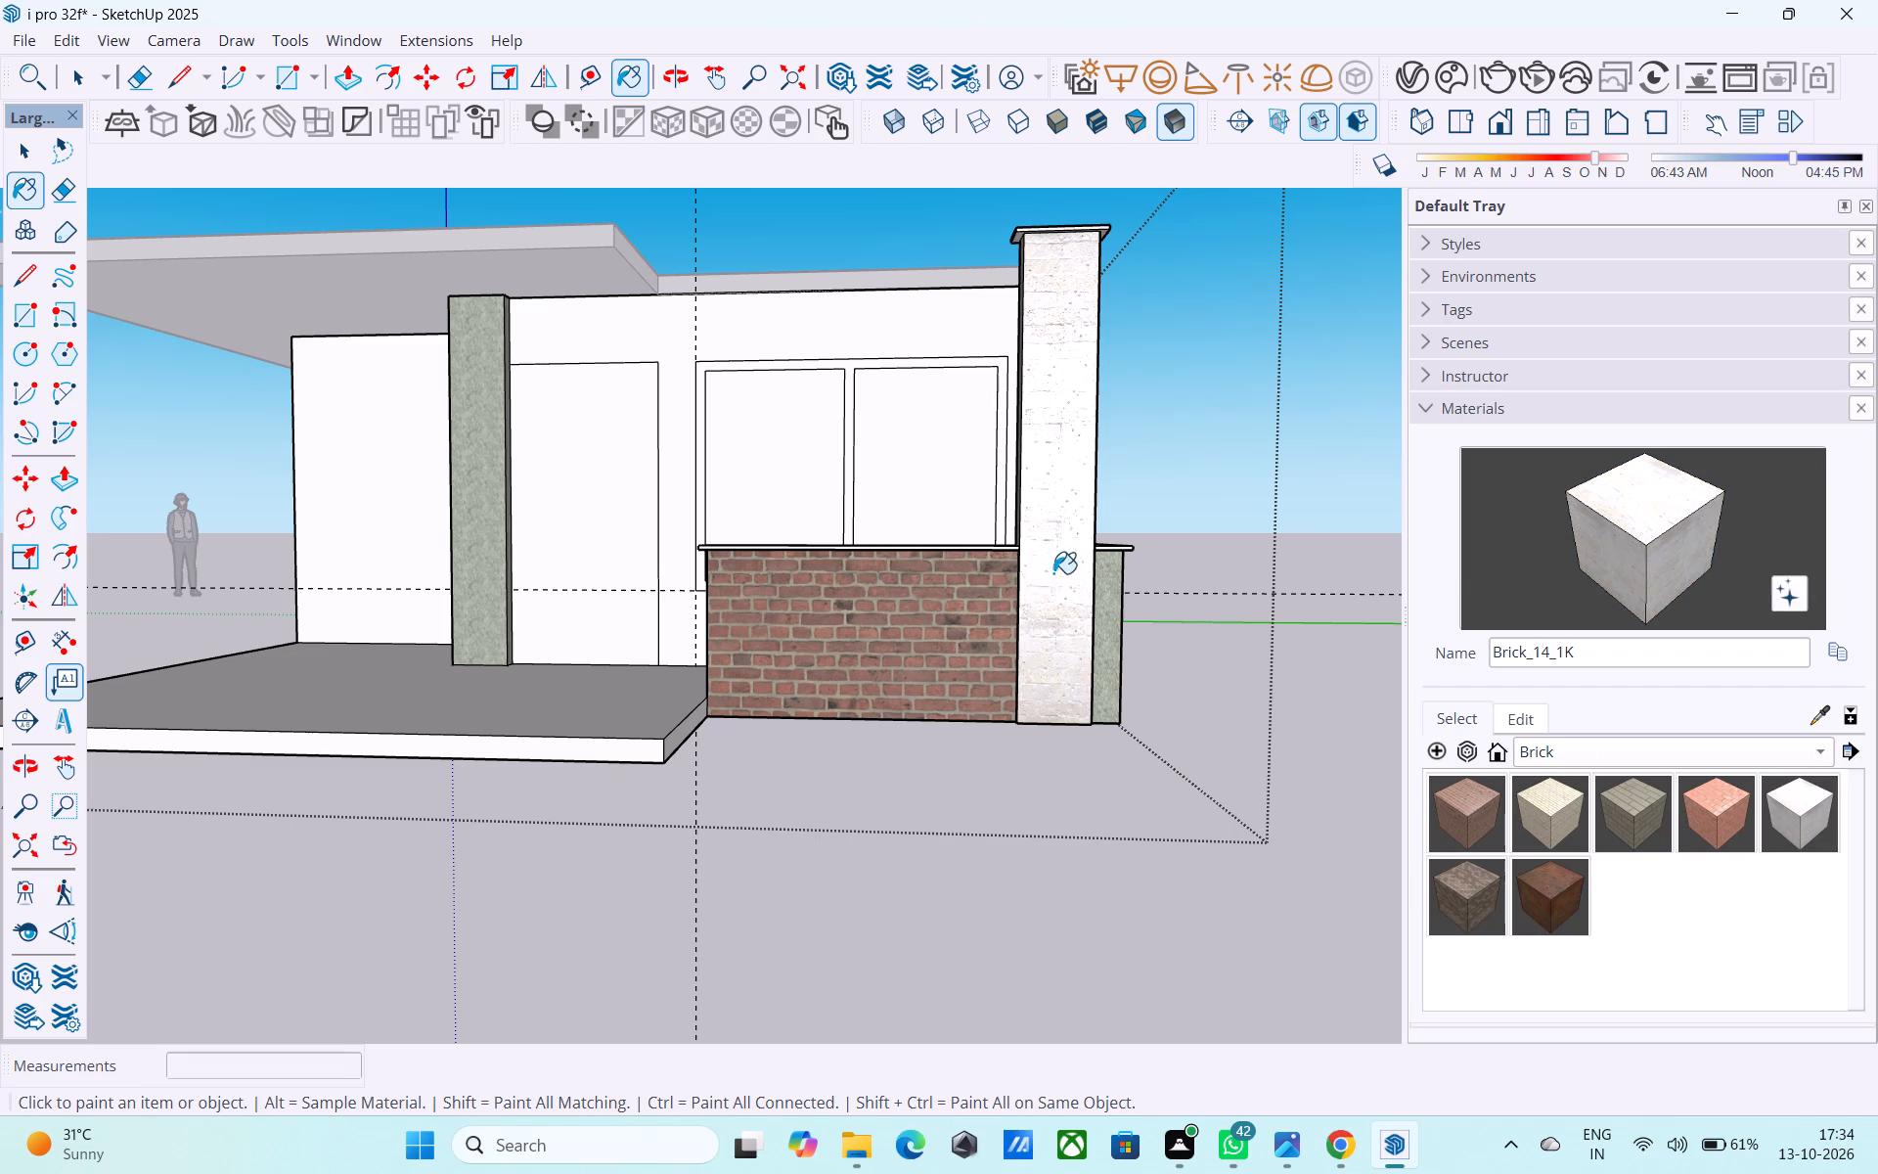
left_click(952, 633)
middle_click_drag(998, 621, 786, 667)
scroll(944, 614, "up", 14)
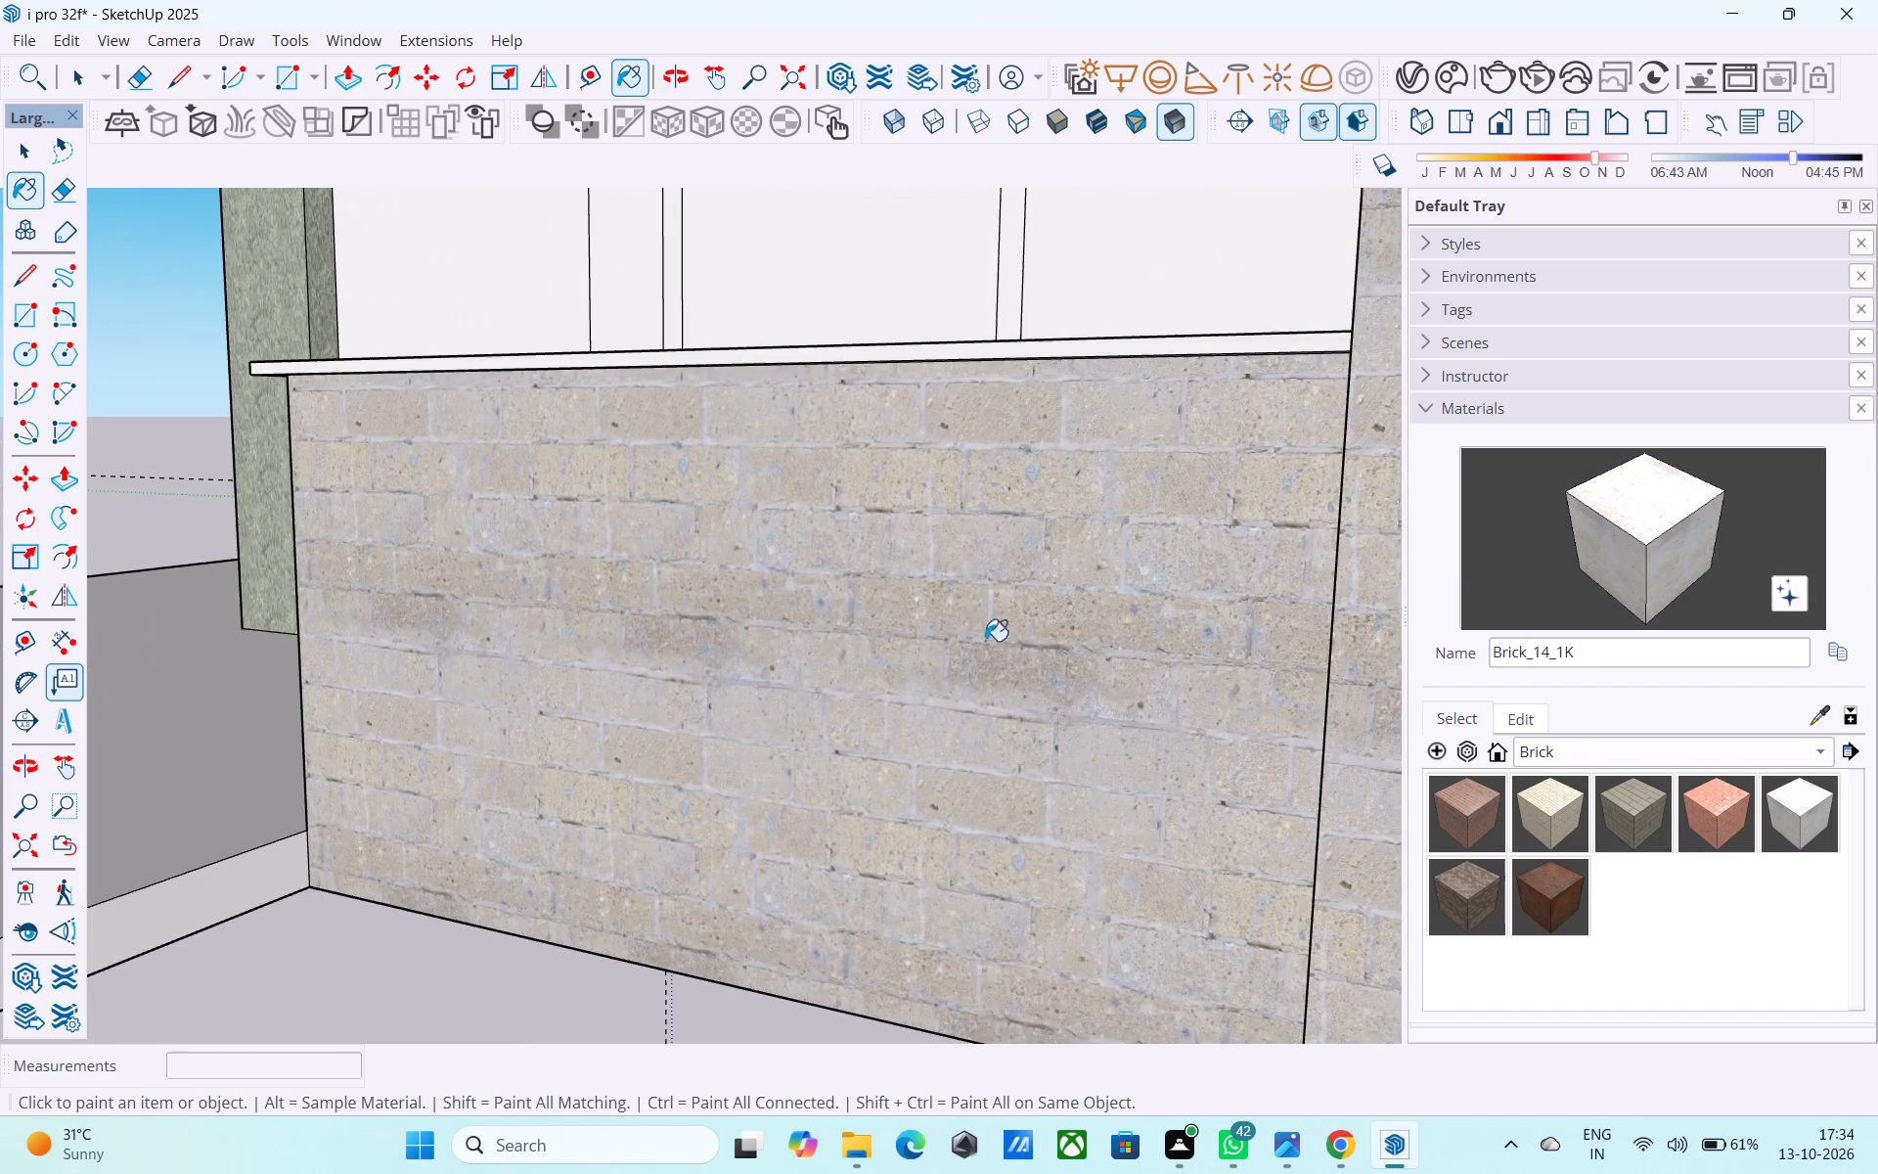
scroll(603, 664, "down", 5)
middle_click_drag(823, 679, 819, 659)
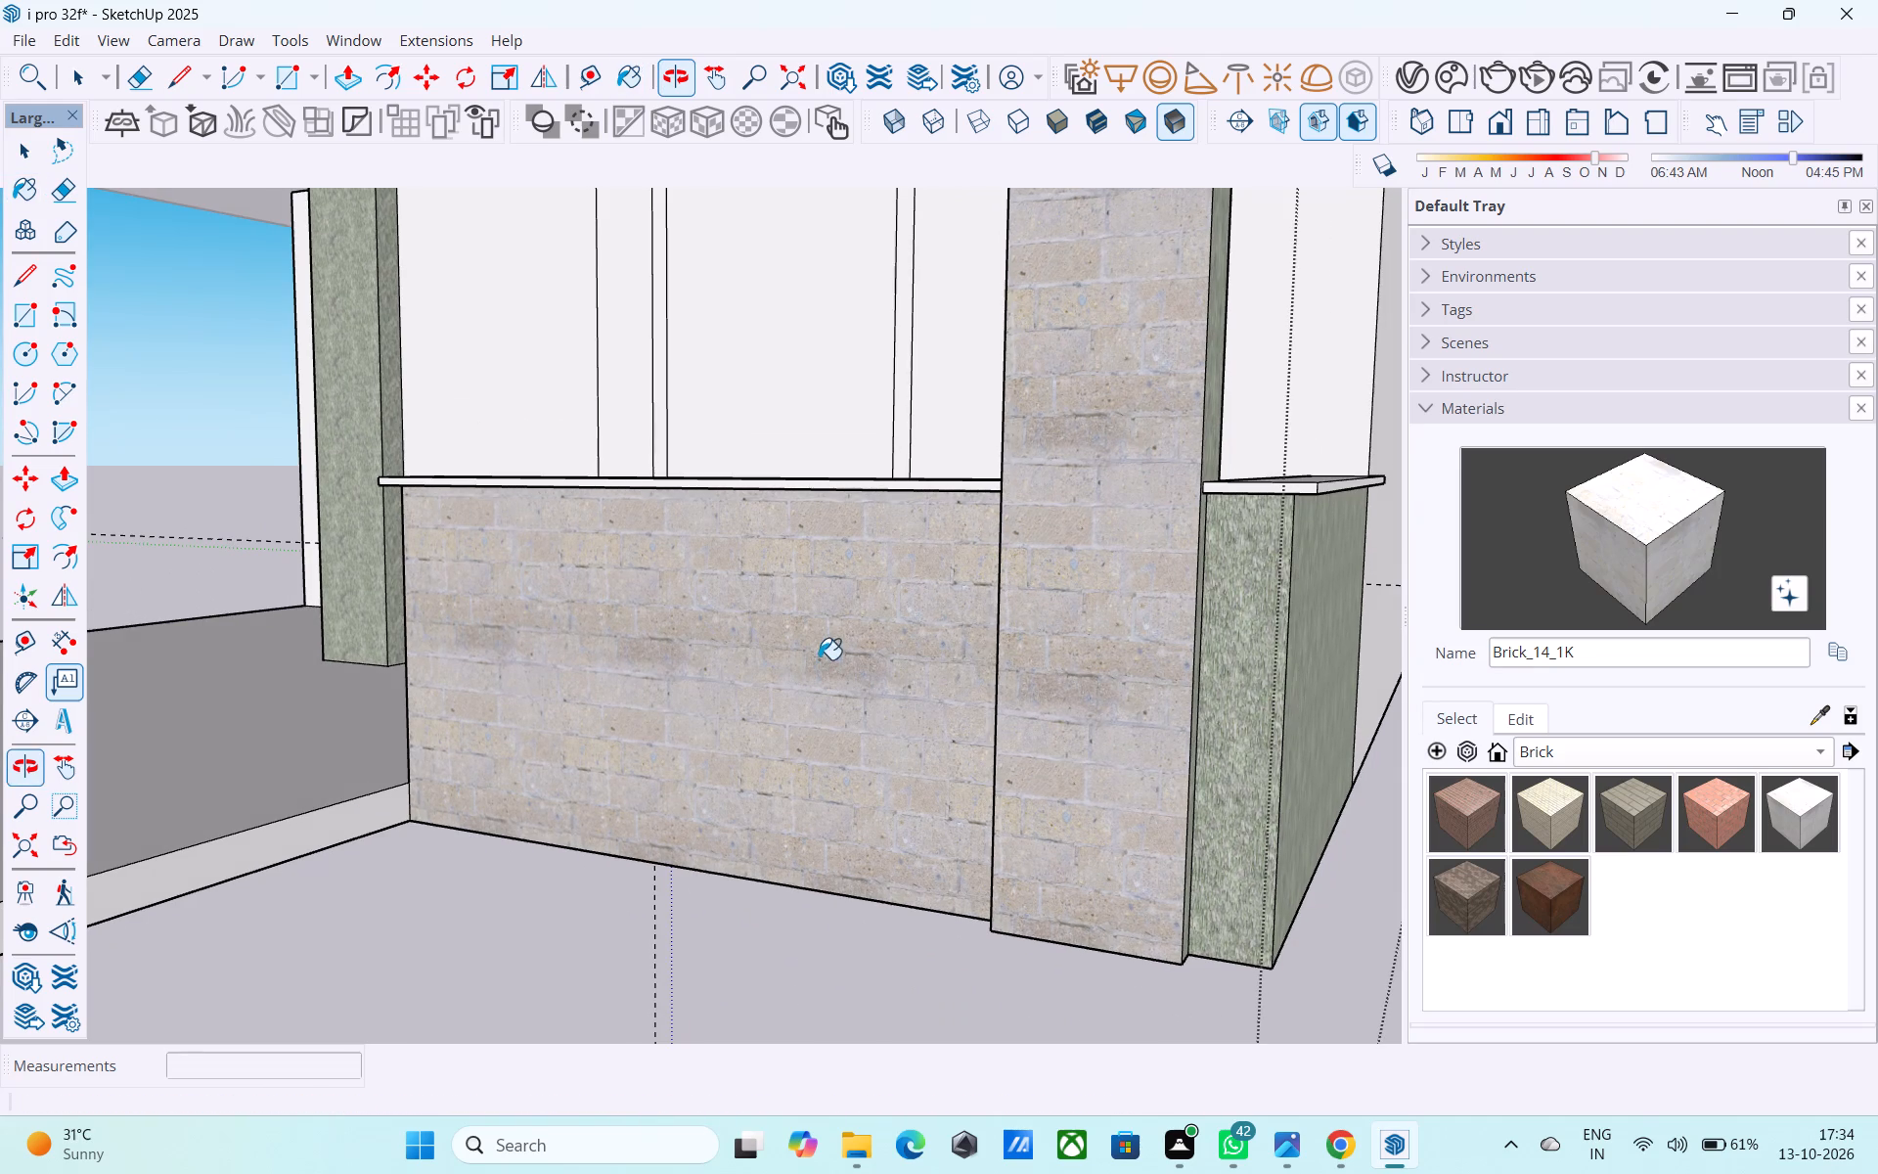
Look through the materials already in the model for a suitable pillar and wall finish.
left_click(1539, 753)
left_click(1571, 712)
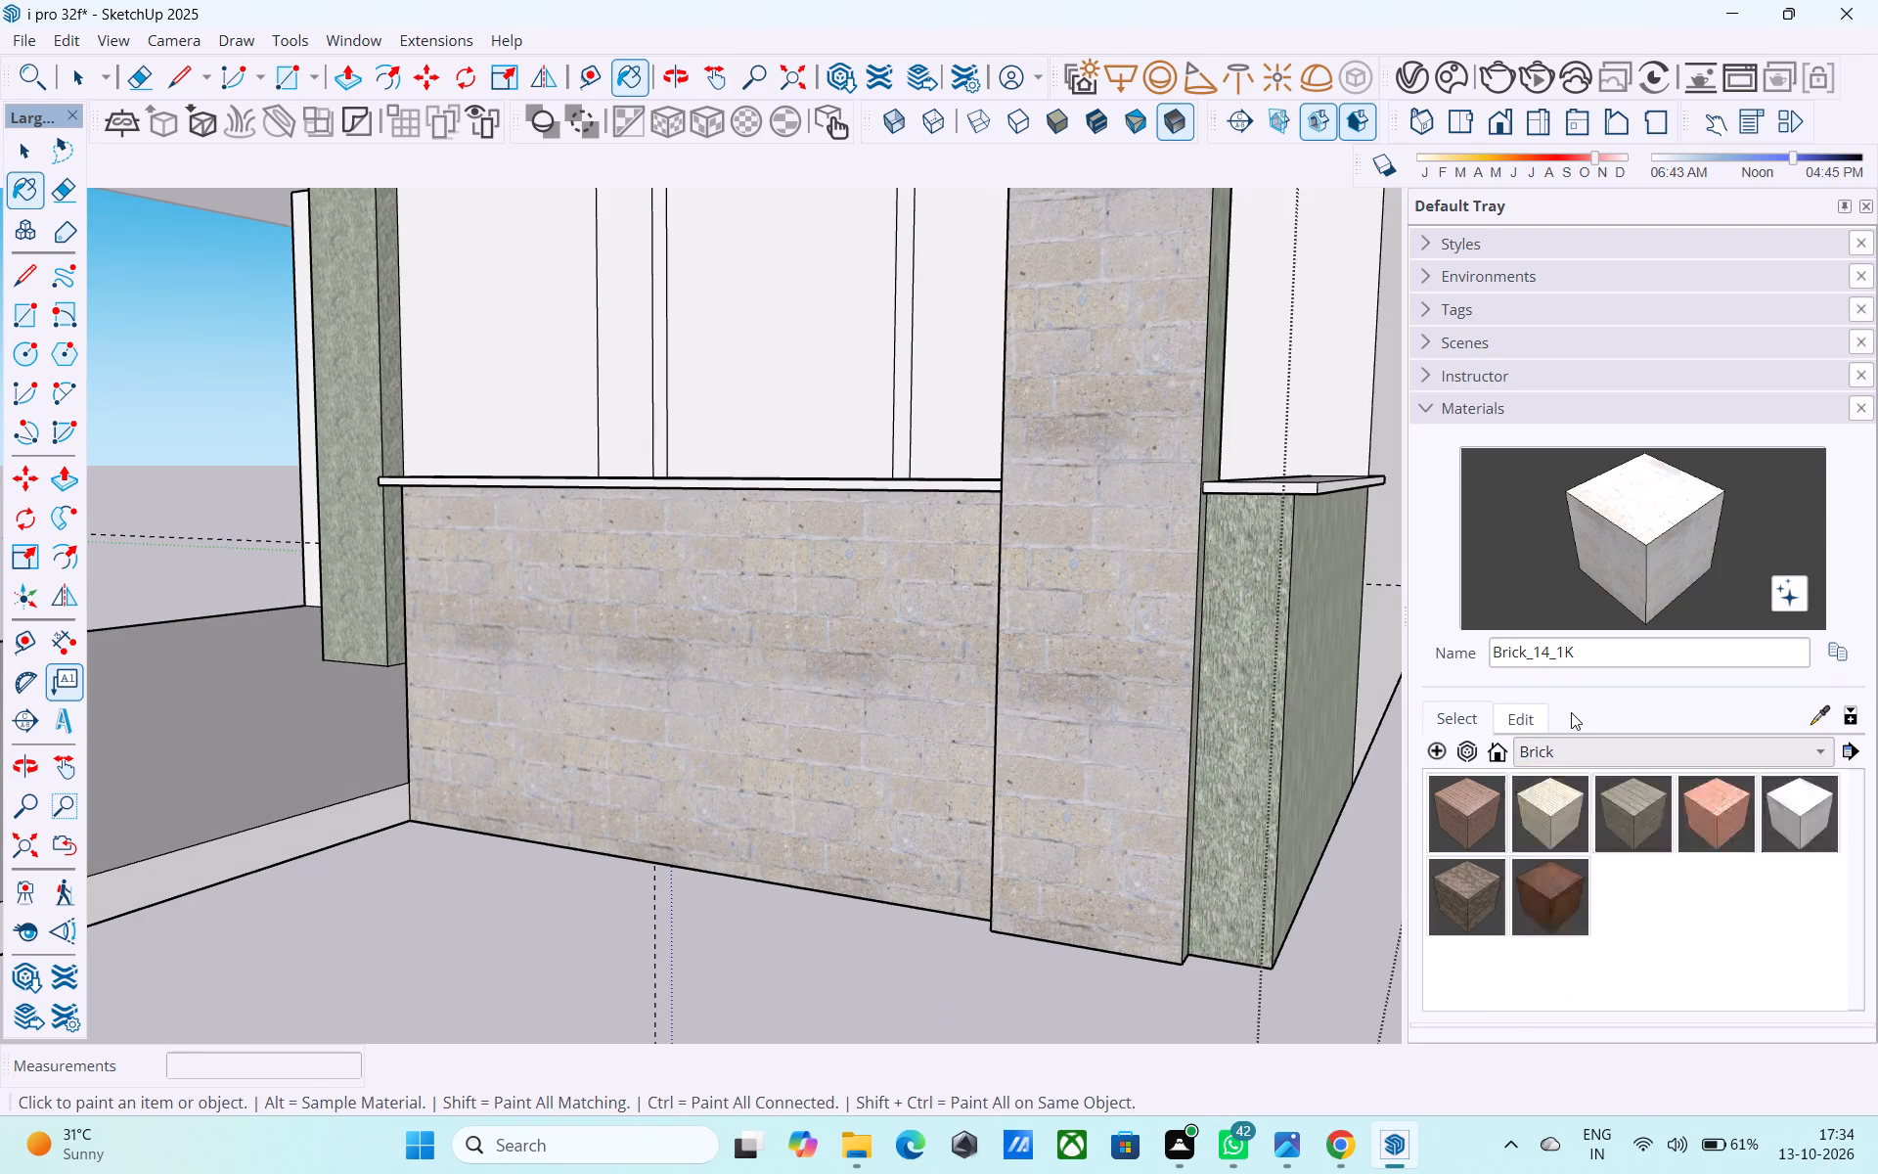
left_click(1561, 760)
left_click(1559, 733)
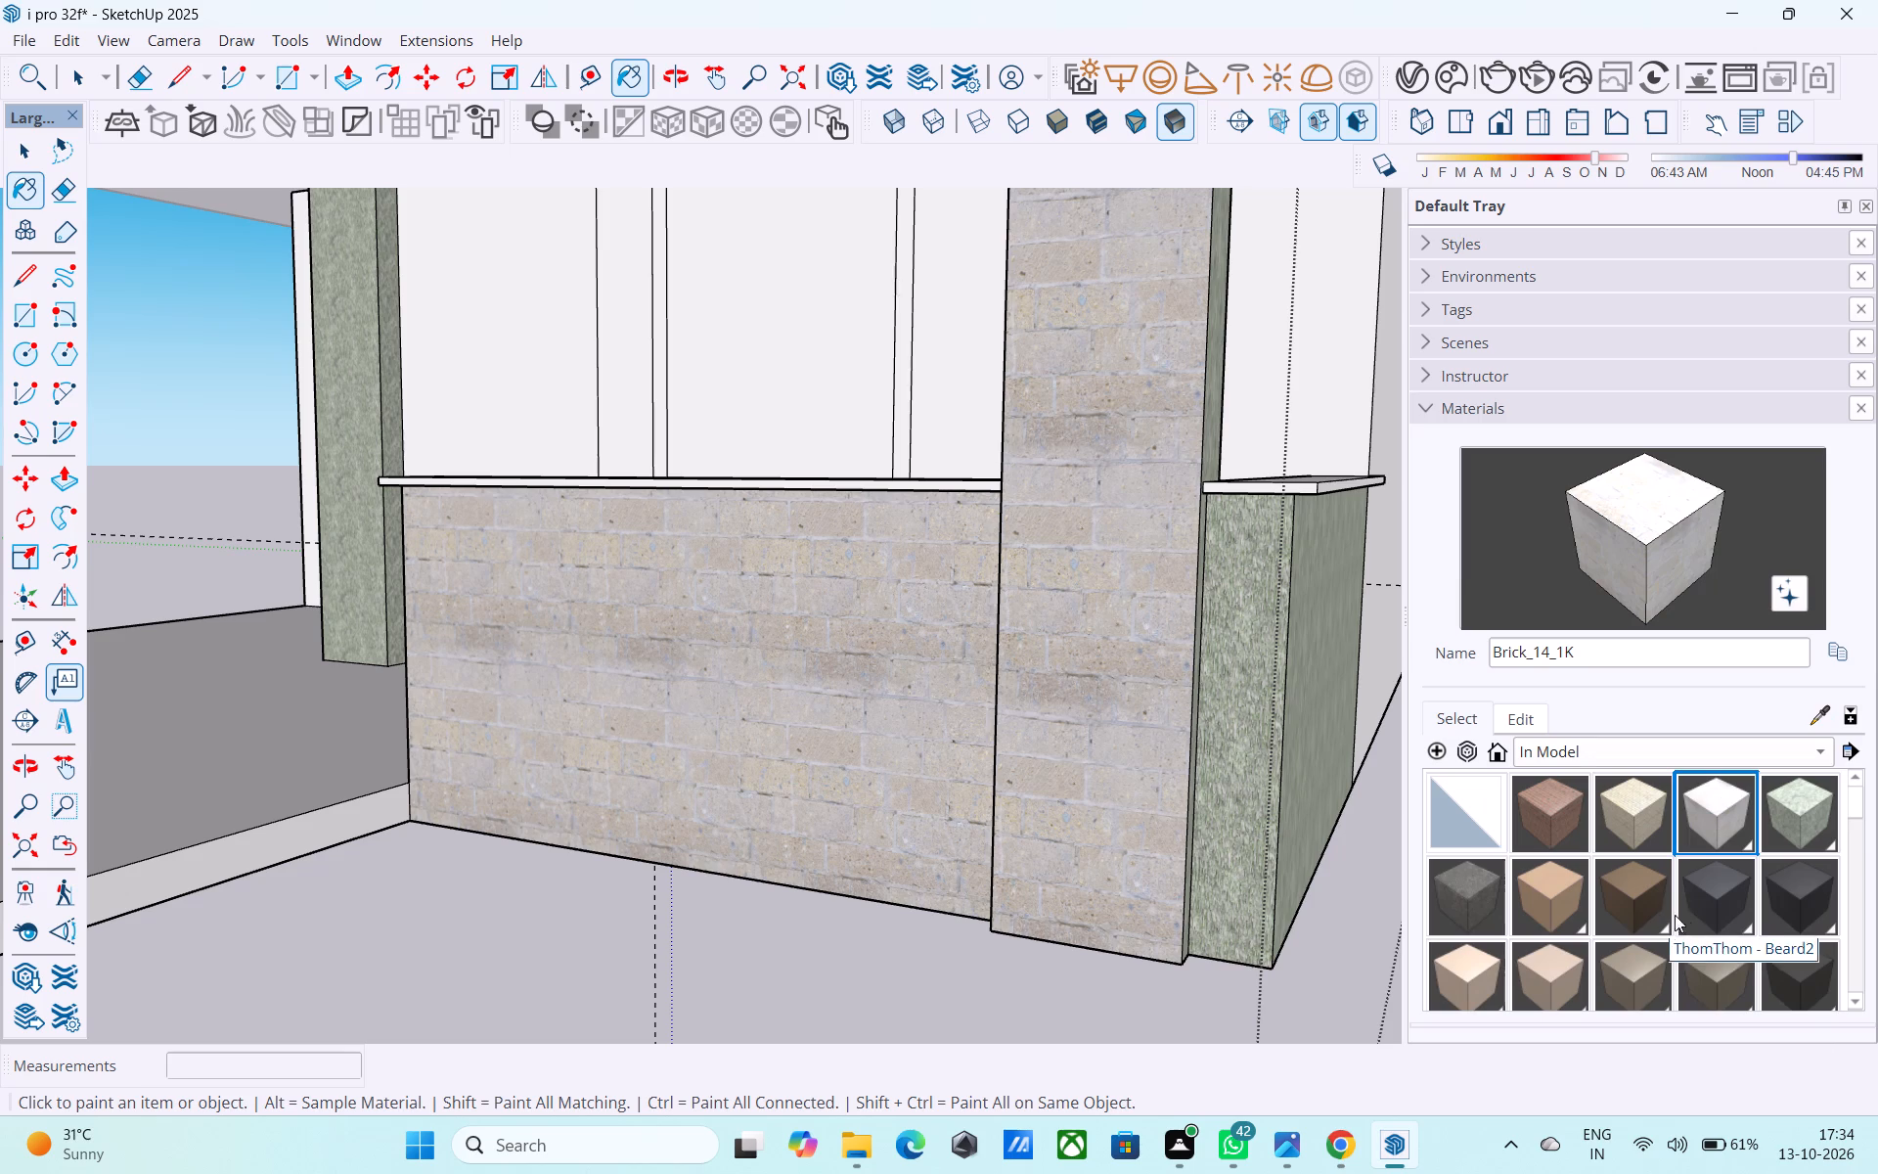
scroll(1688, 911, "down", 3)
scroll(1692, 897, "up", 3)
scroll(1692, 890, "down", 2)
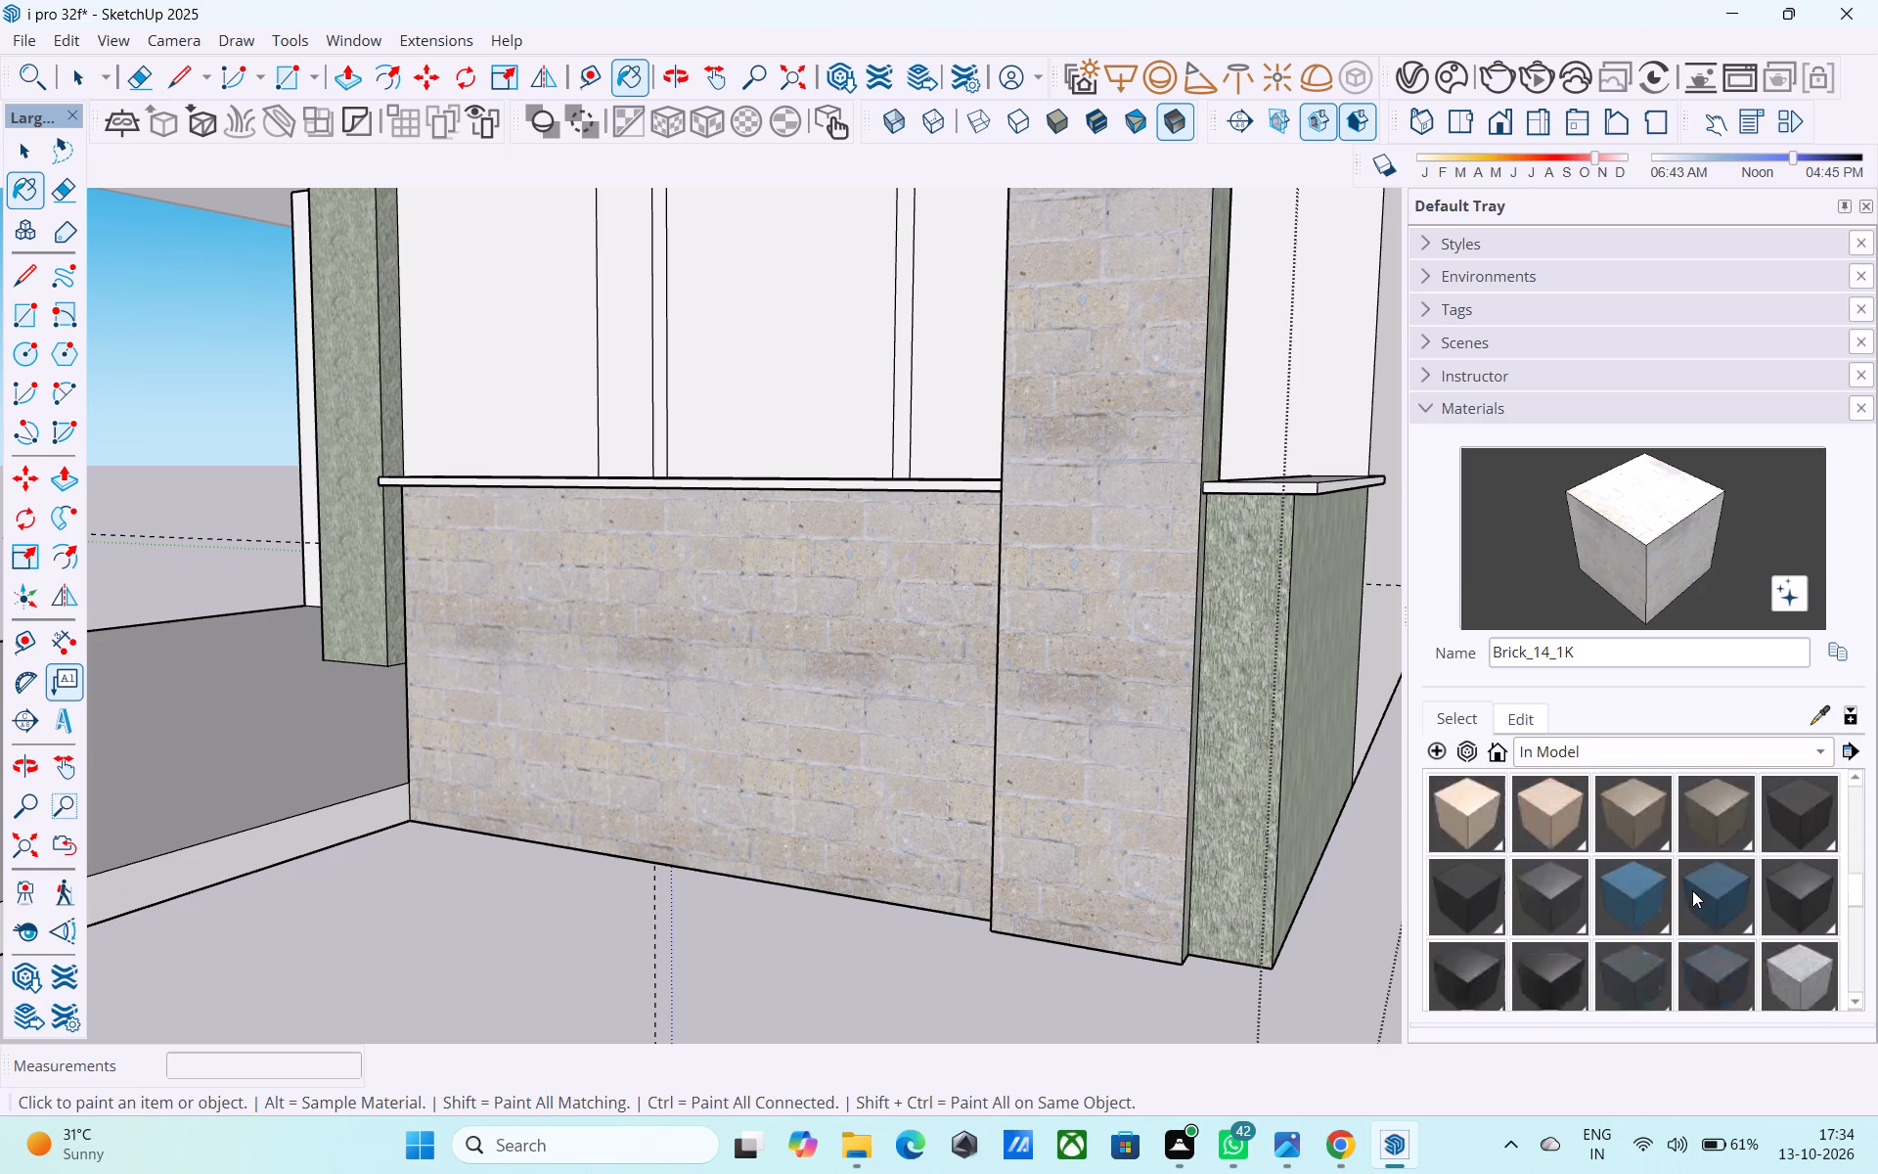
scroll(1692, 890, "down", 3)
scroll(1692, 888, "up", 6)
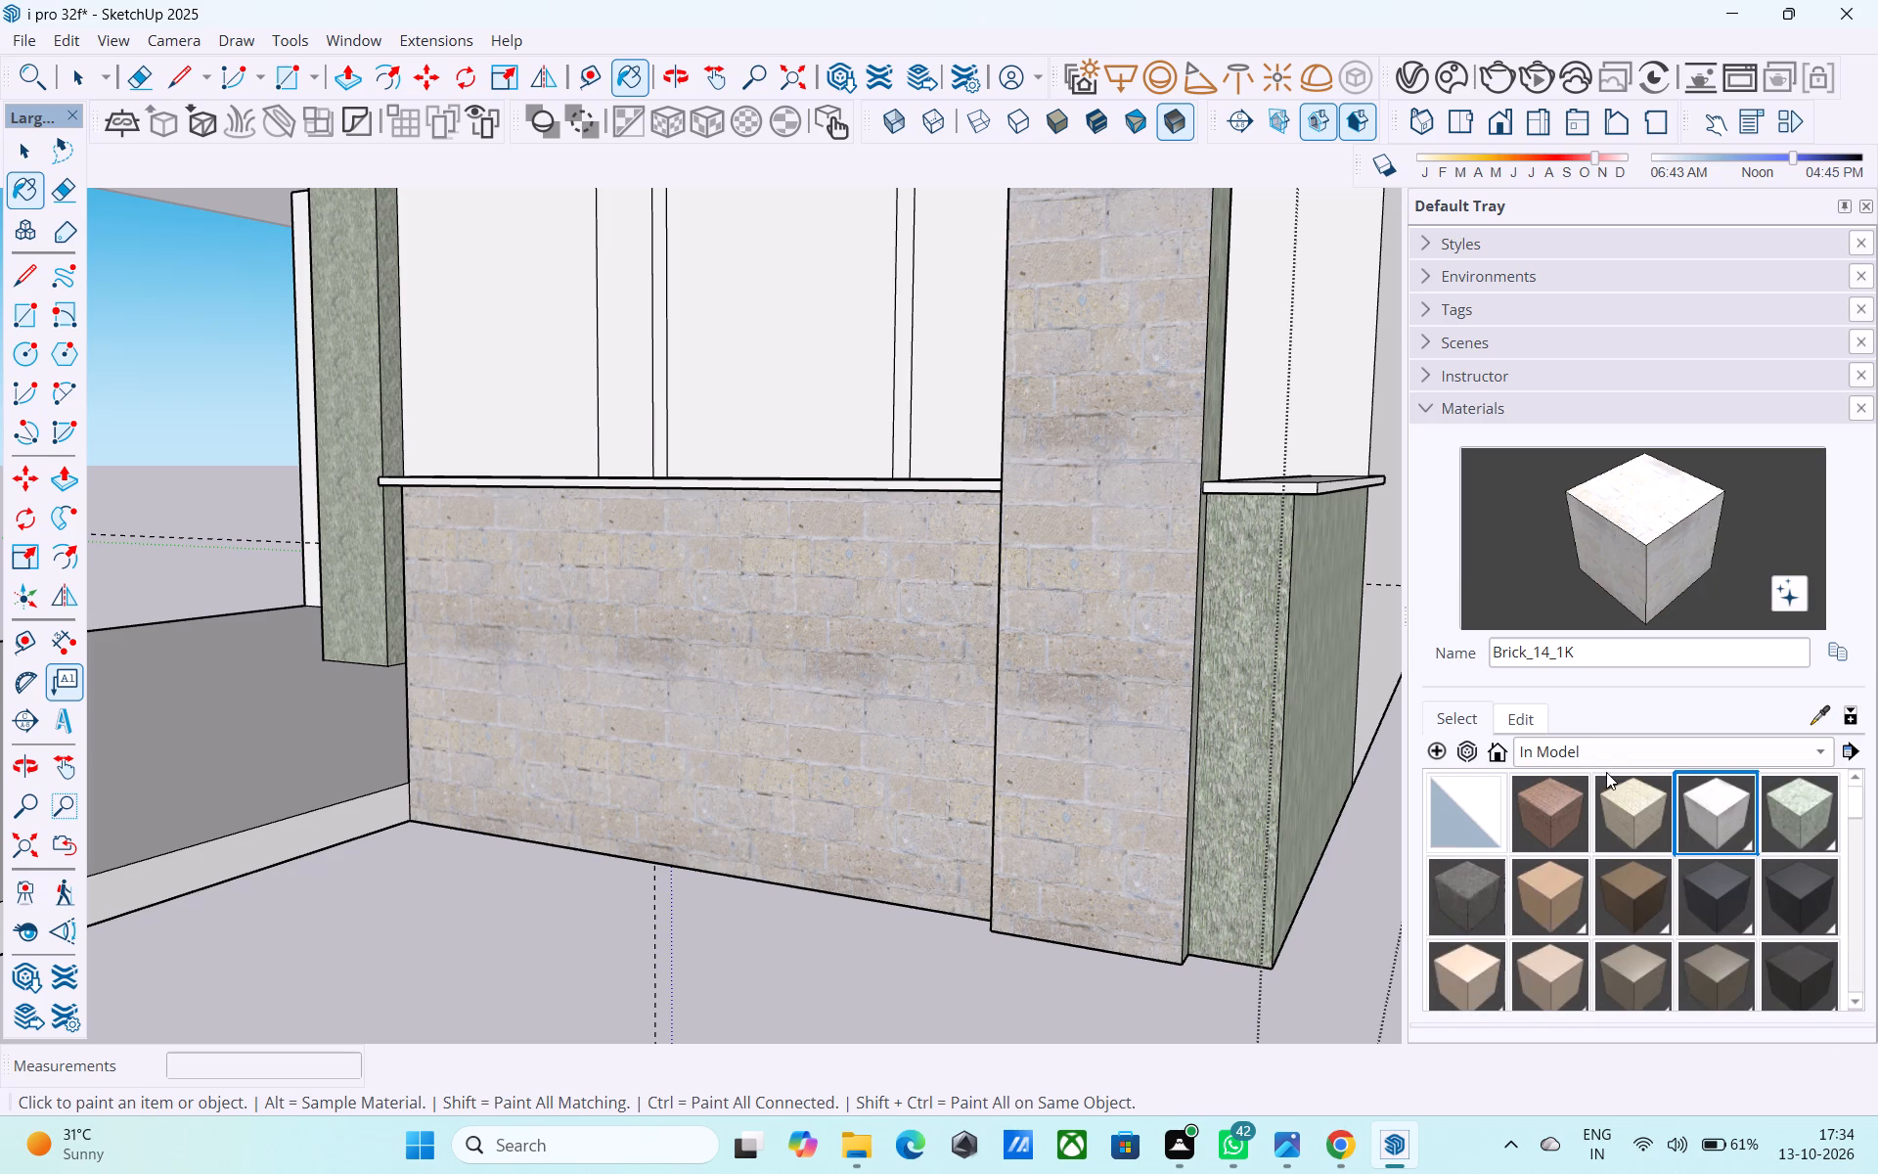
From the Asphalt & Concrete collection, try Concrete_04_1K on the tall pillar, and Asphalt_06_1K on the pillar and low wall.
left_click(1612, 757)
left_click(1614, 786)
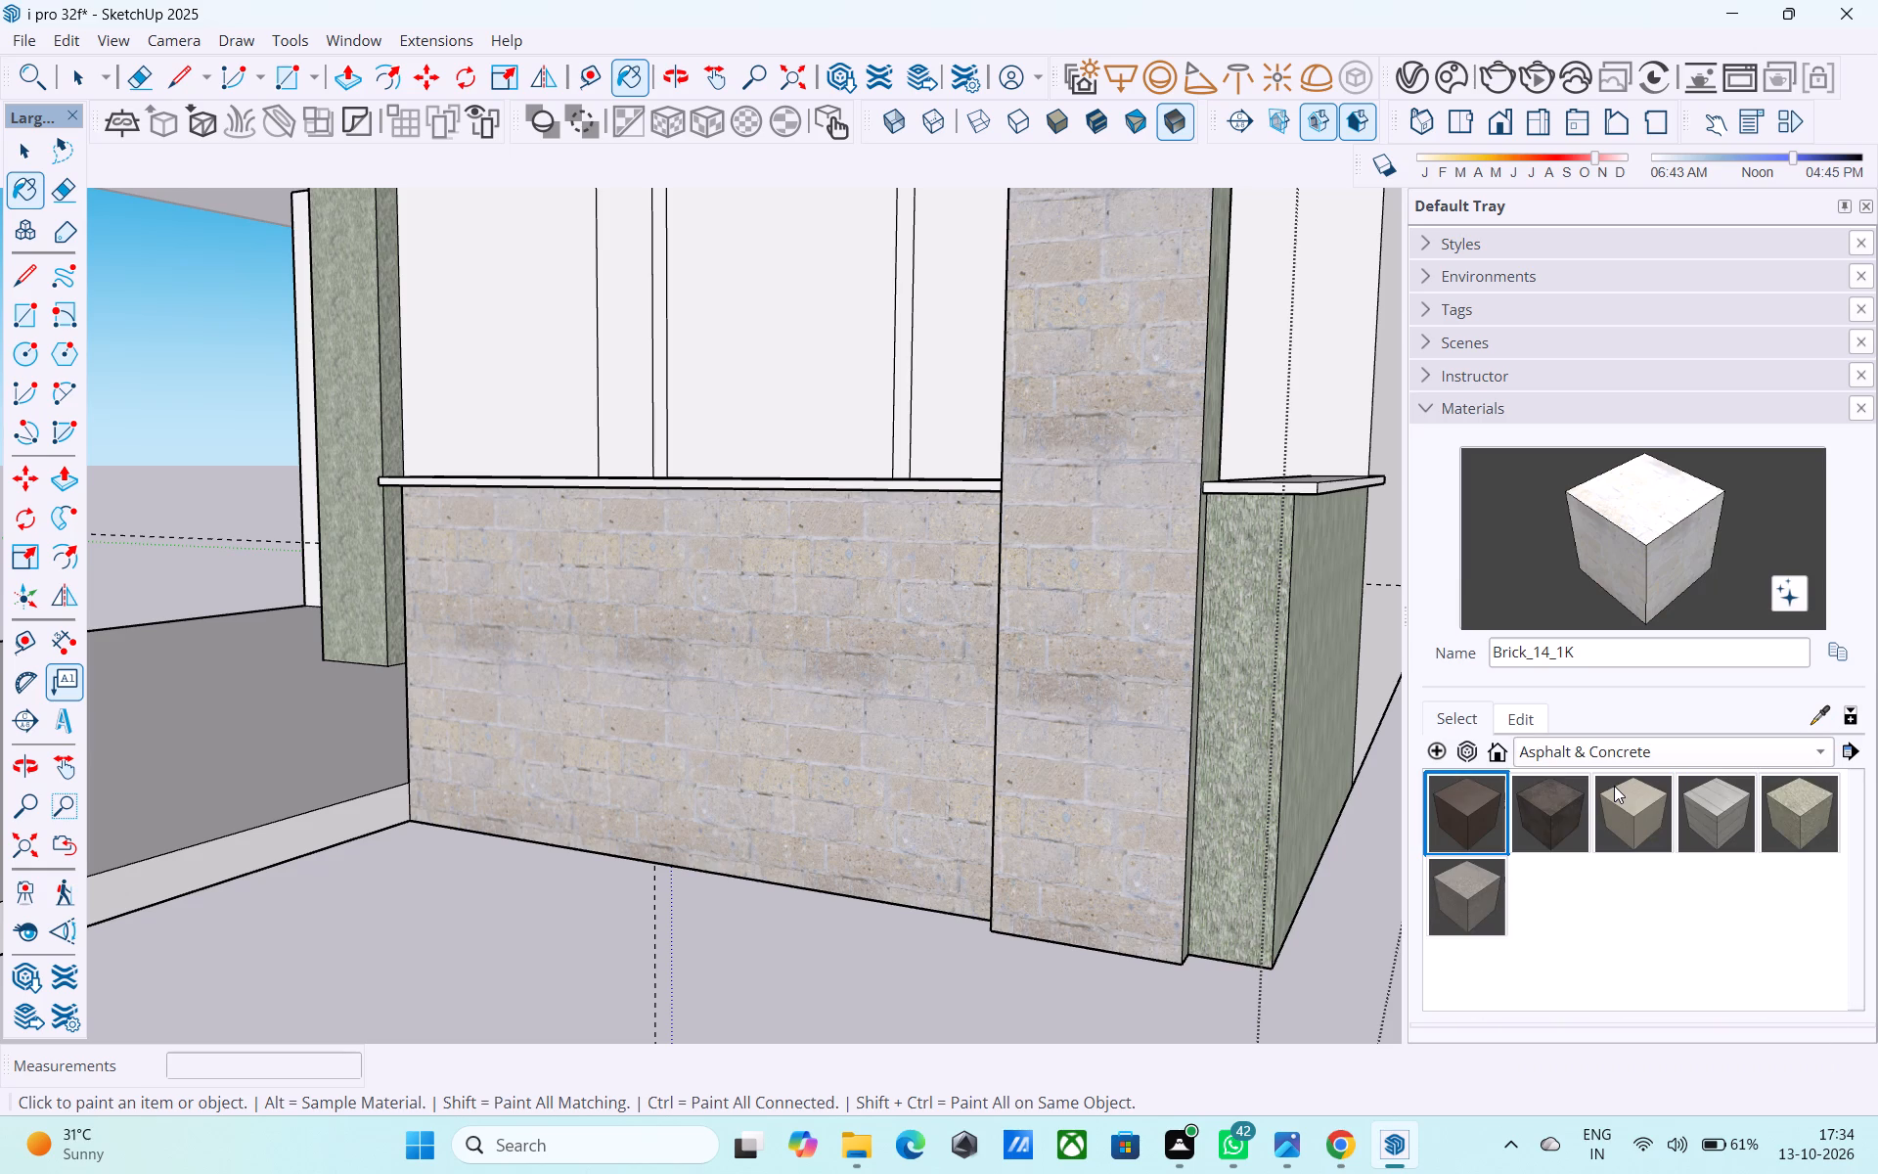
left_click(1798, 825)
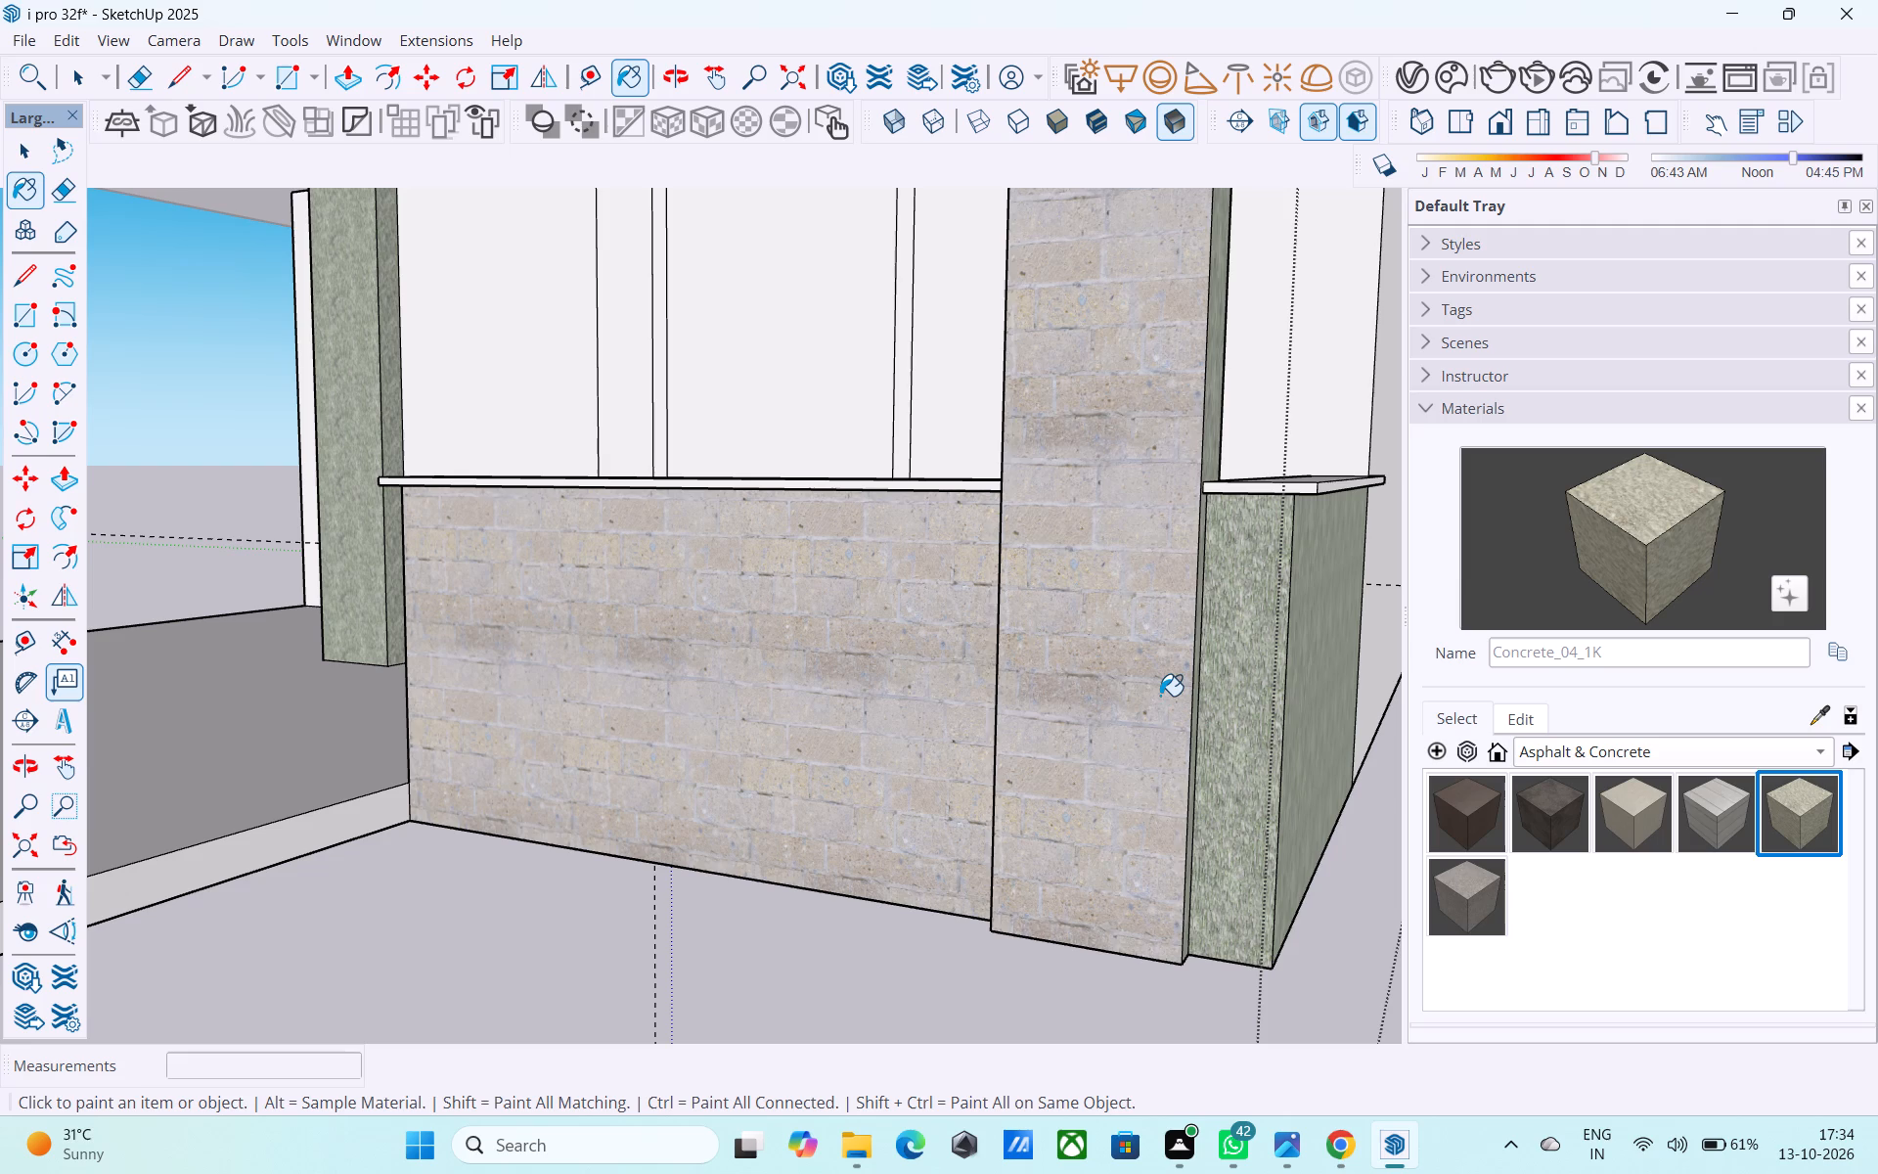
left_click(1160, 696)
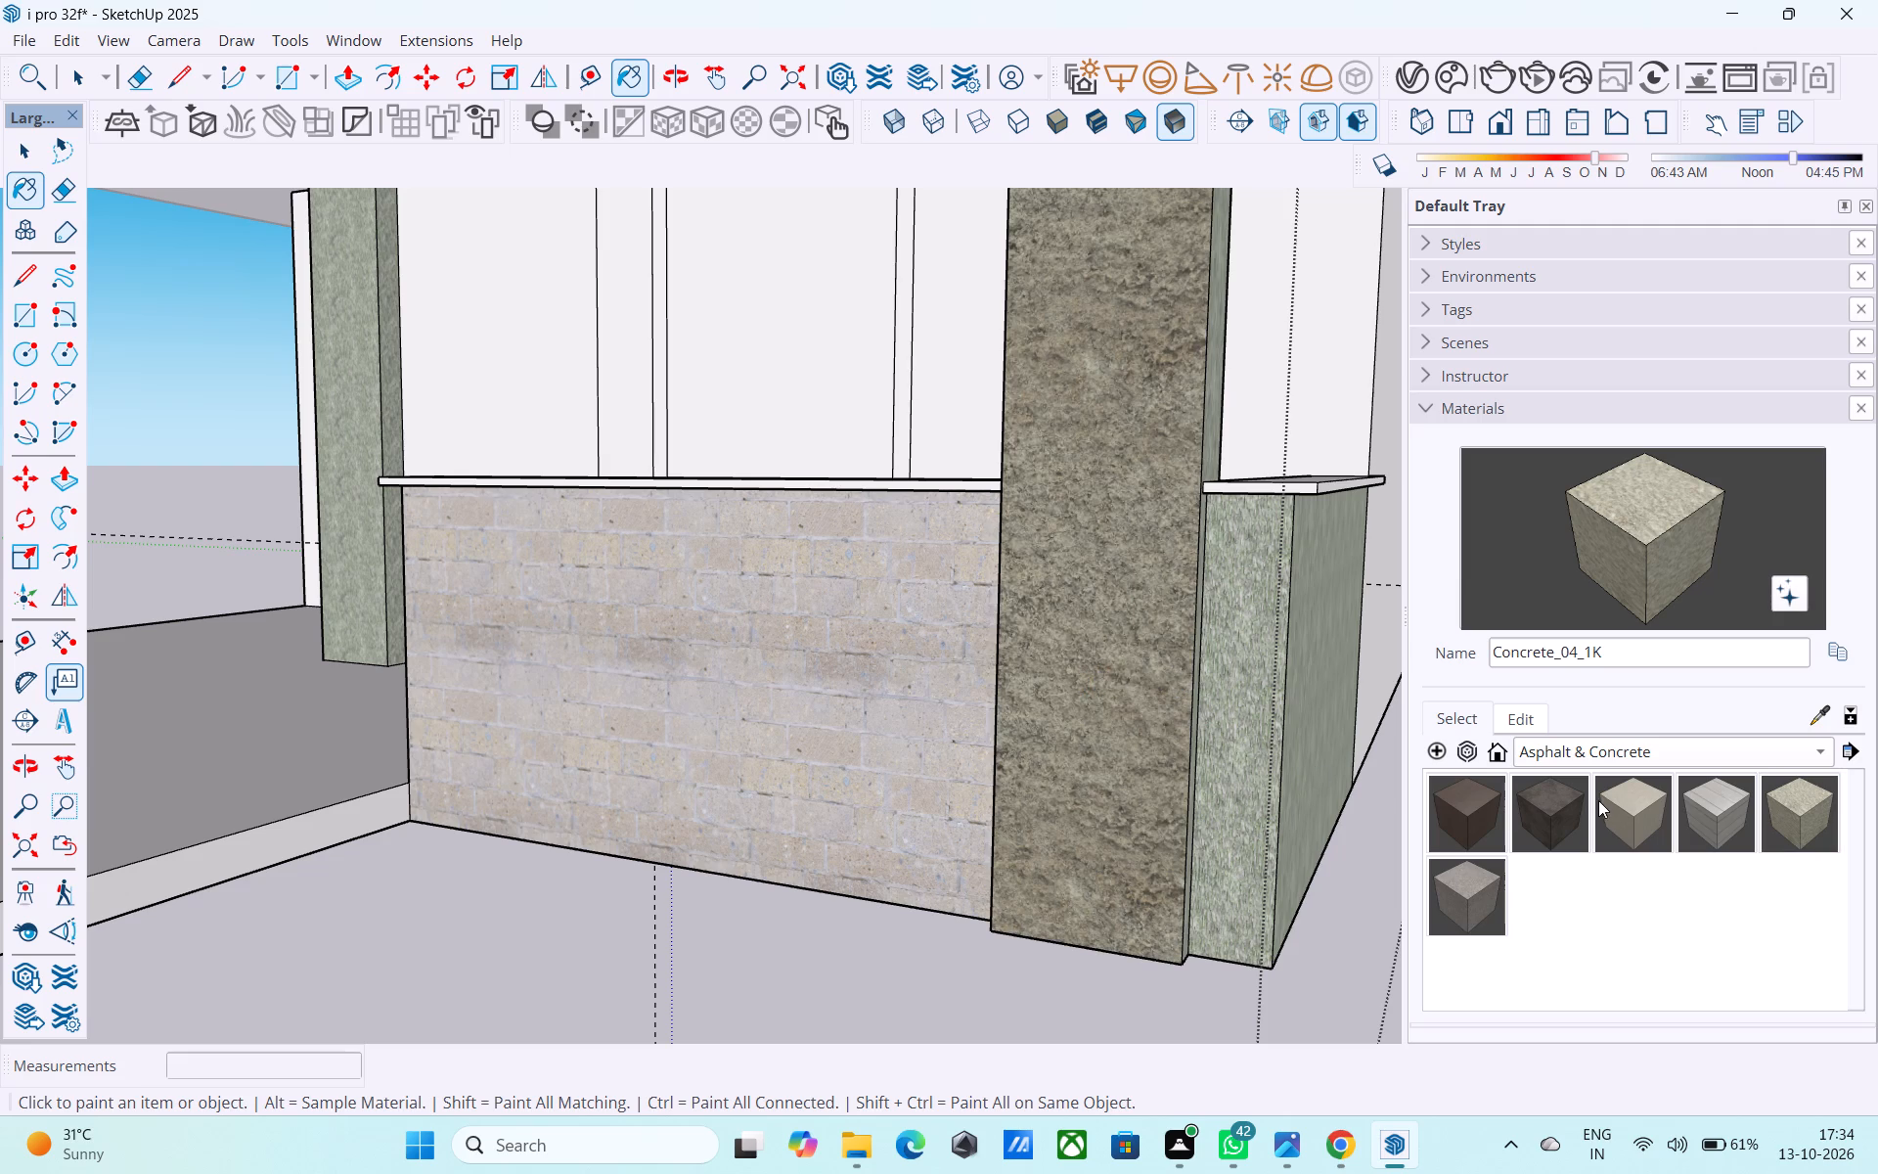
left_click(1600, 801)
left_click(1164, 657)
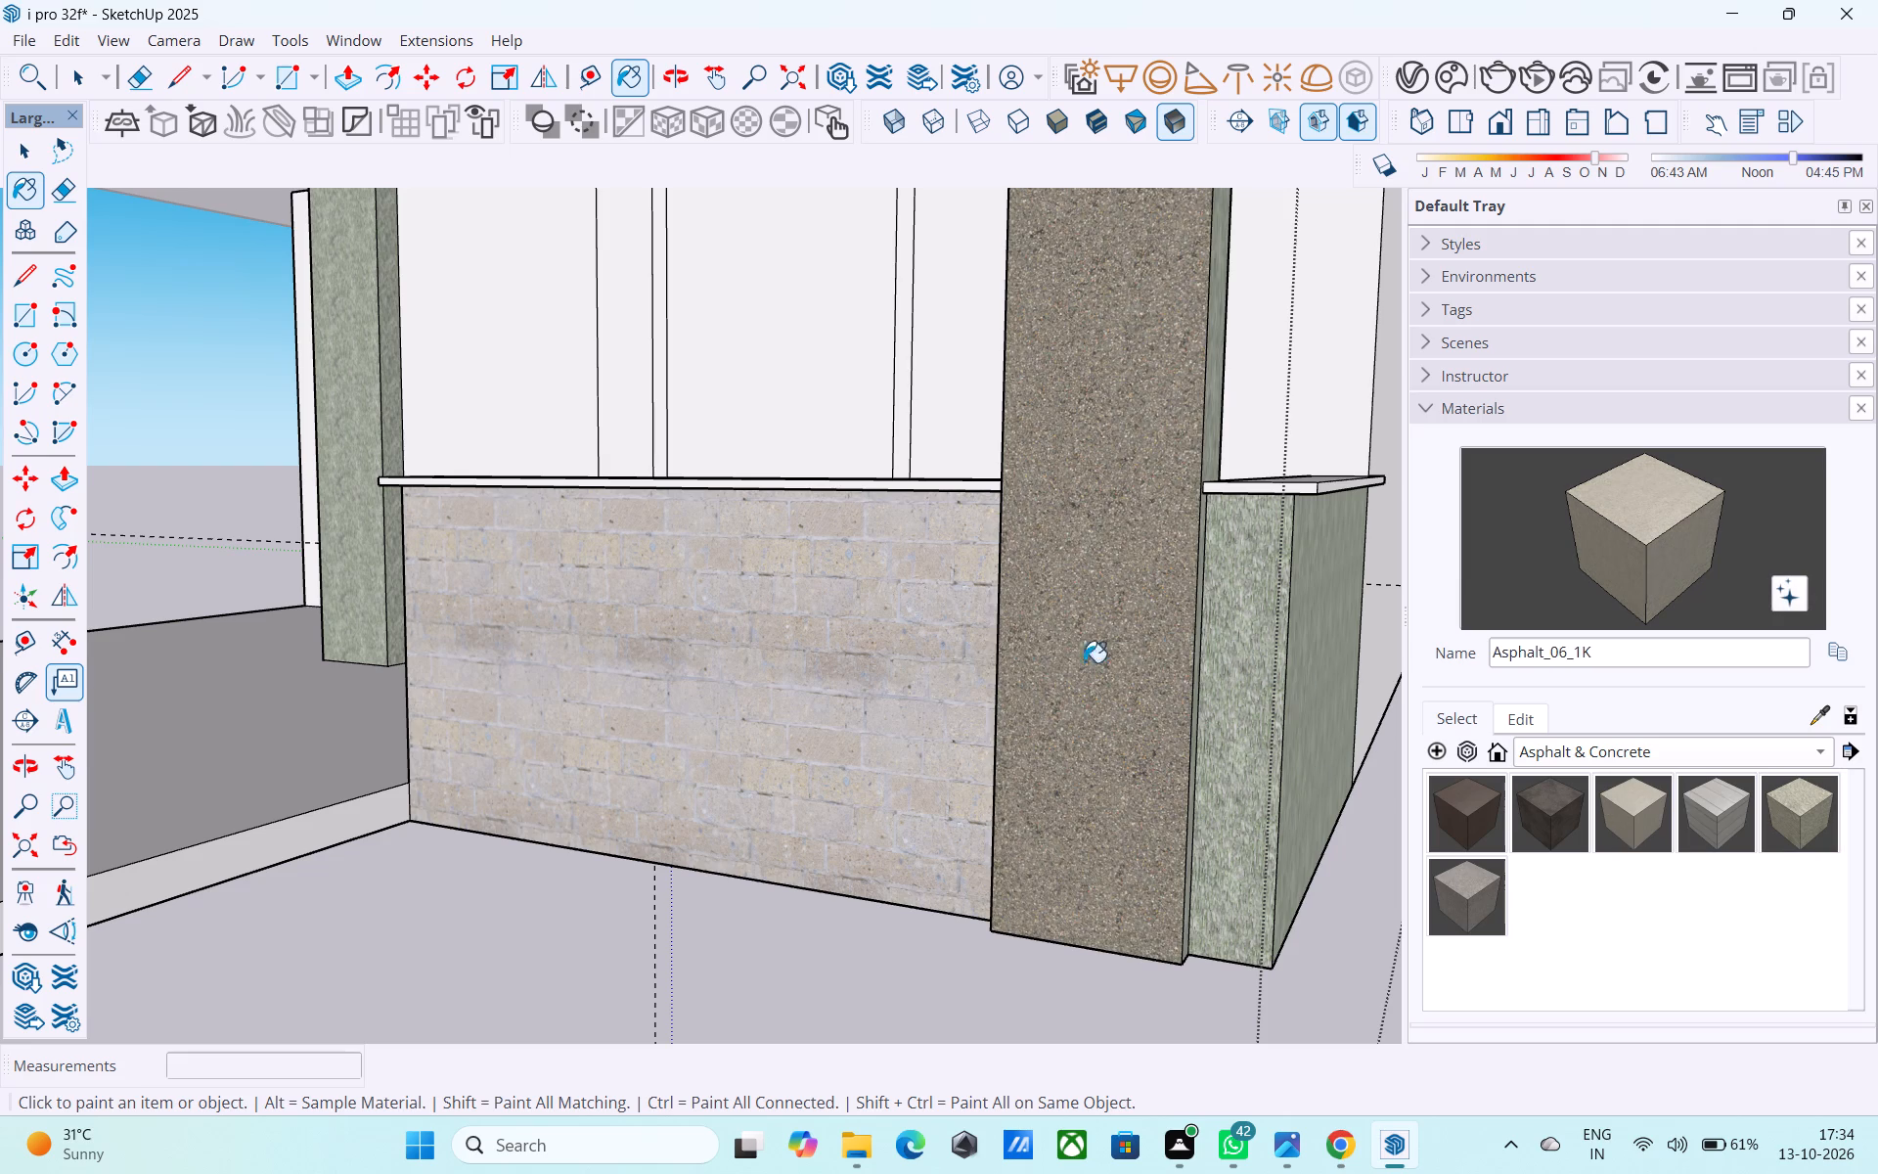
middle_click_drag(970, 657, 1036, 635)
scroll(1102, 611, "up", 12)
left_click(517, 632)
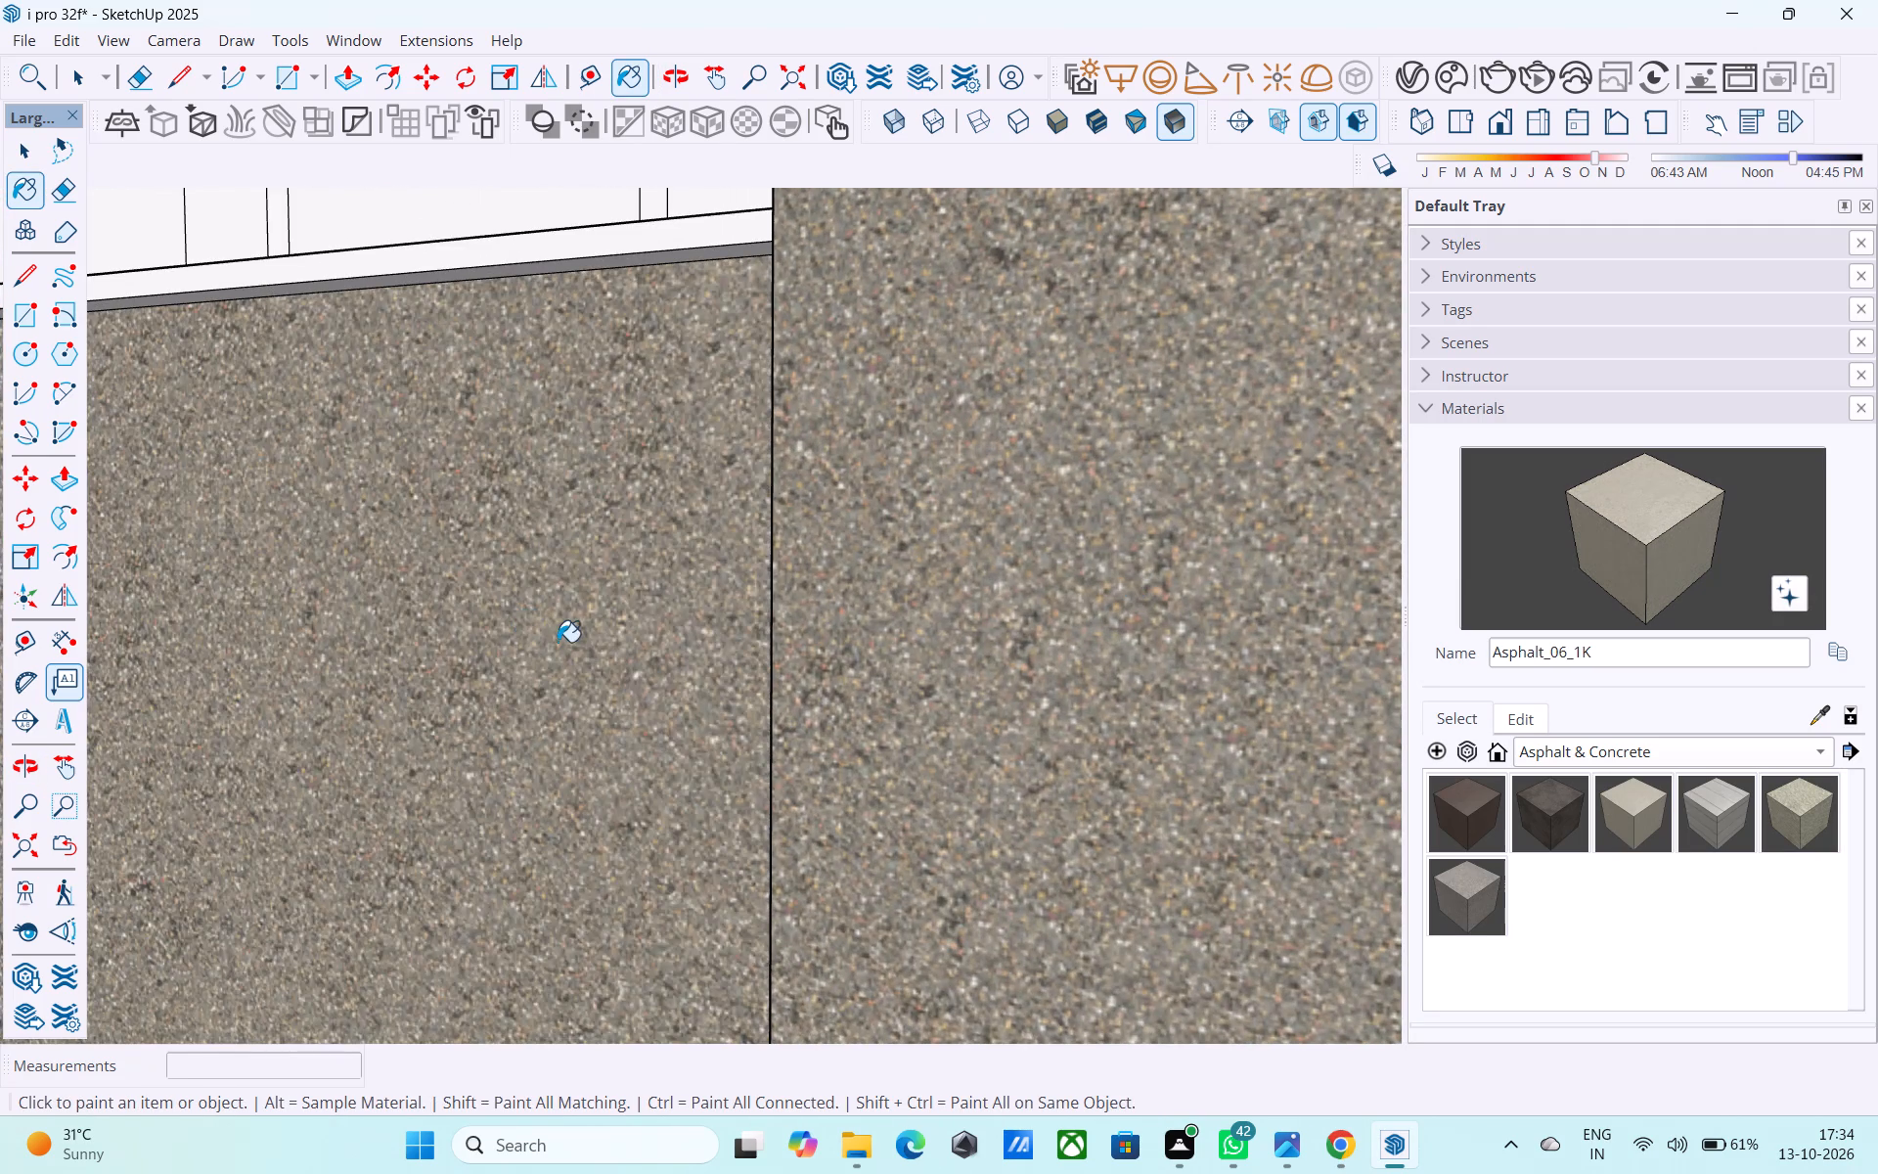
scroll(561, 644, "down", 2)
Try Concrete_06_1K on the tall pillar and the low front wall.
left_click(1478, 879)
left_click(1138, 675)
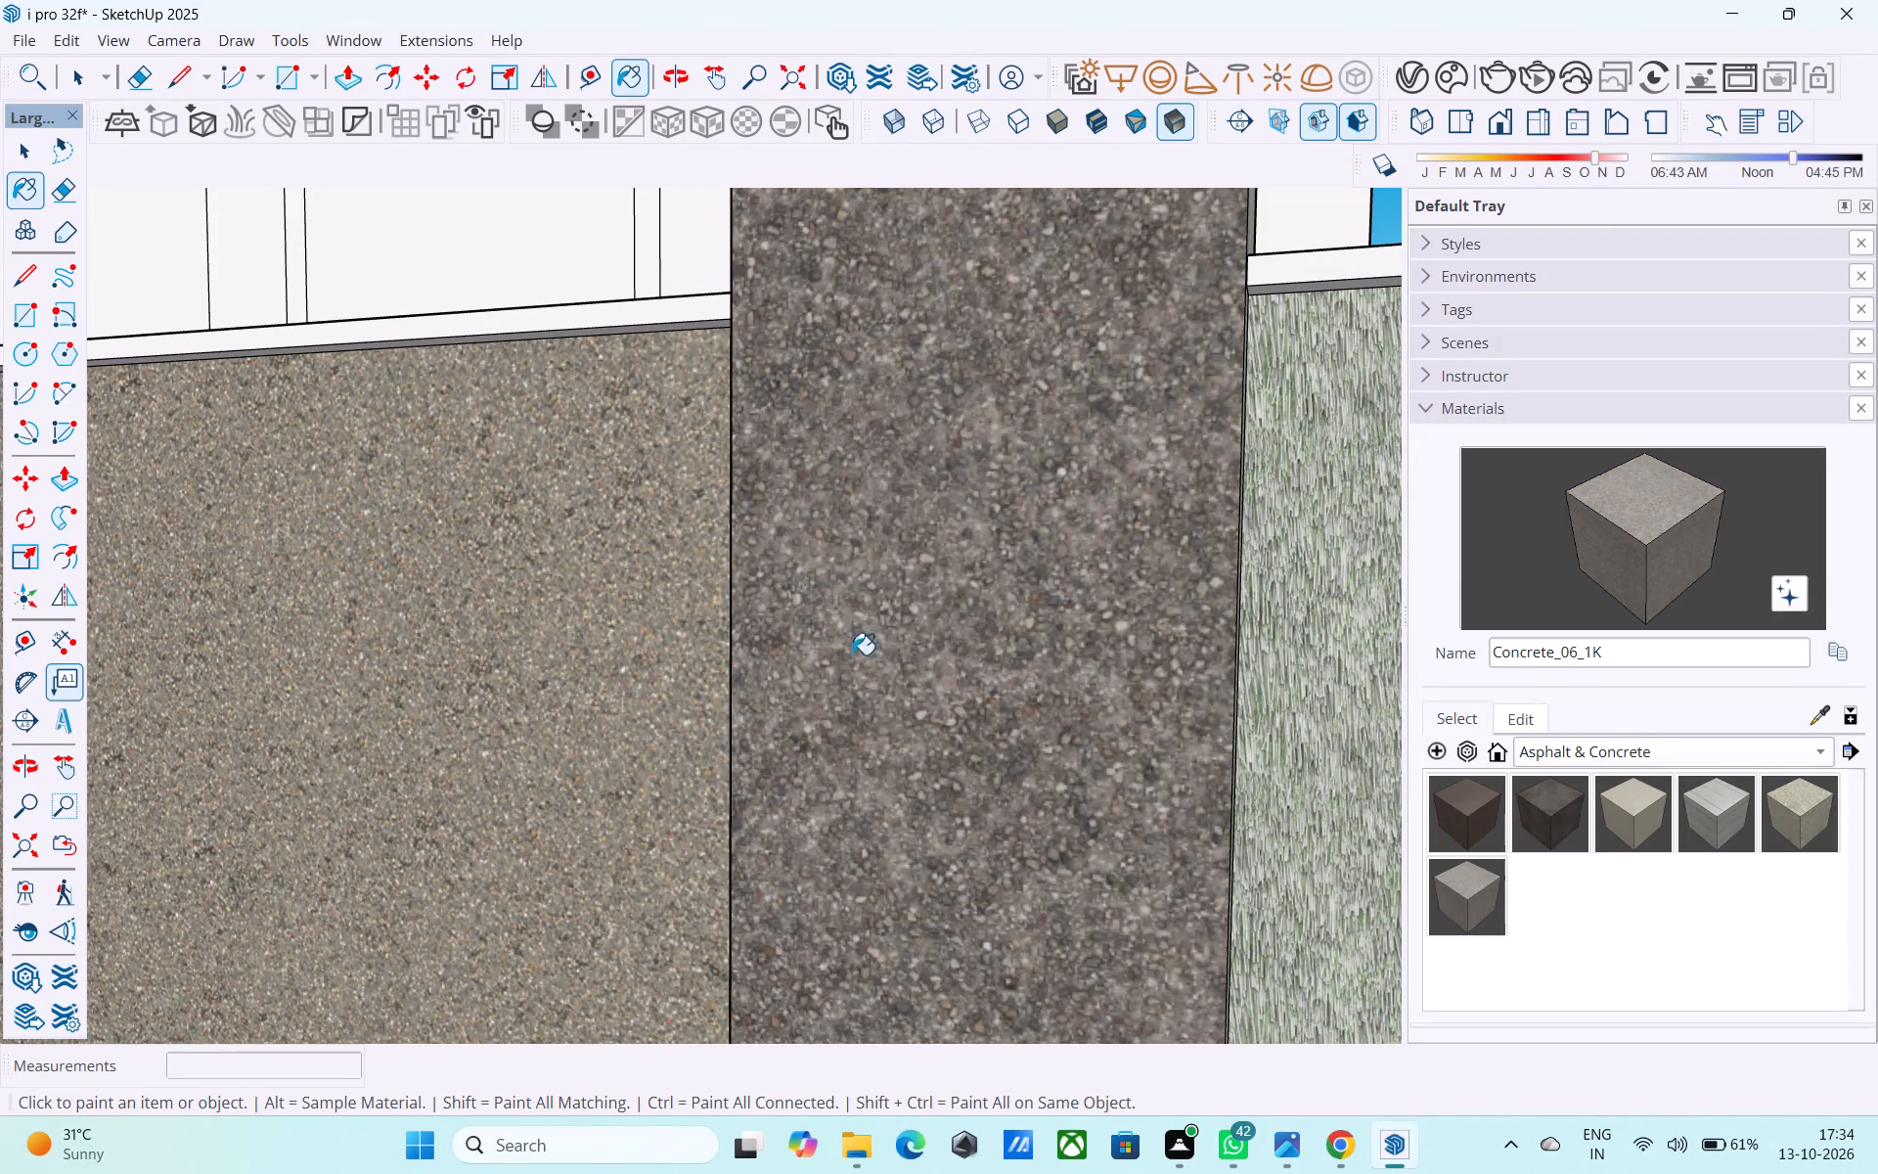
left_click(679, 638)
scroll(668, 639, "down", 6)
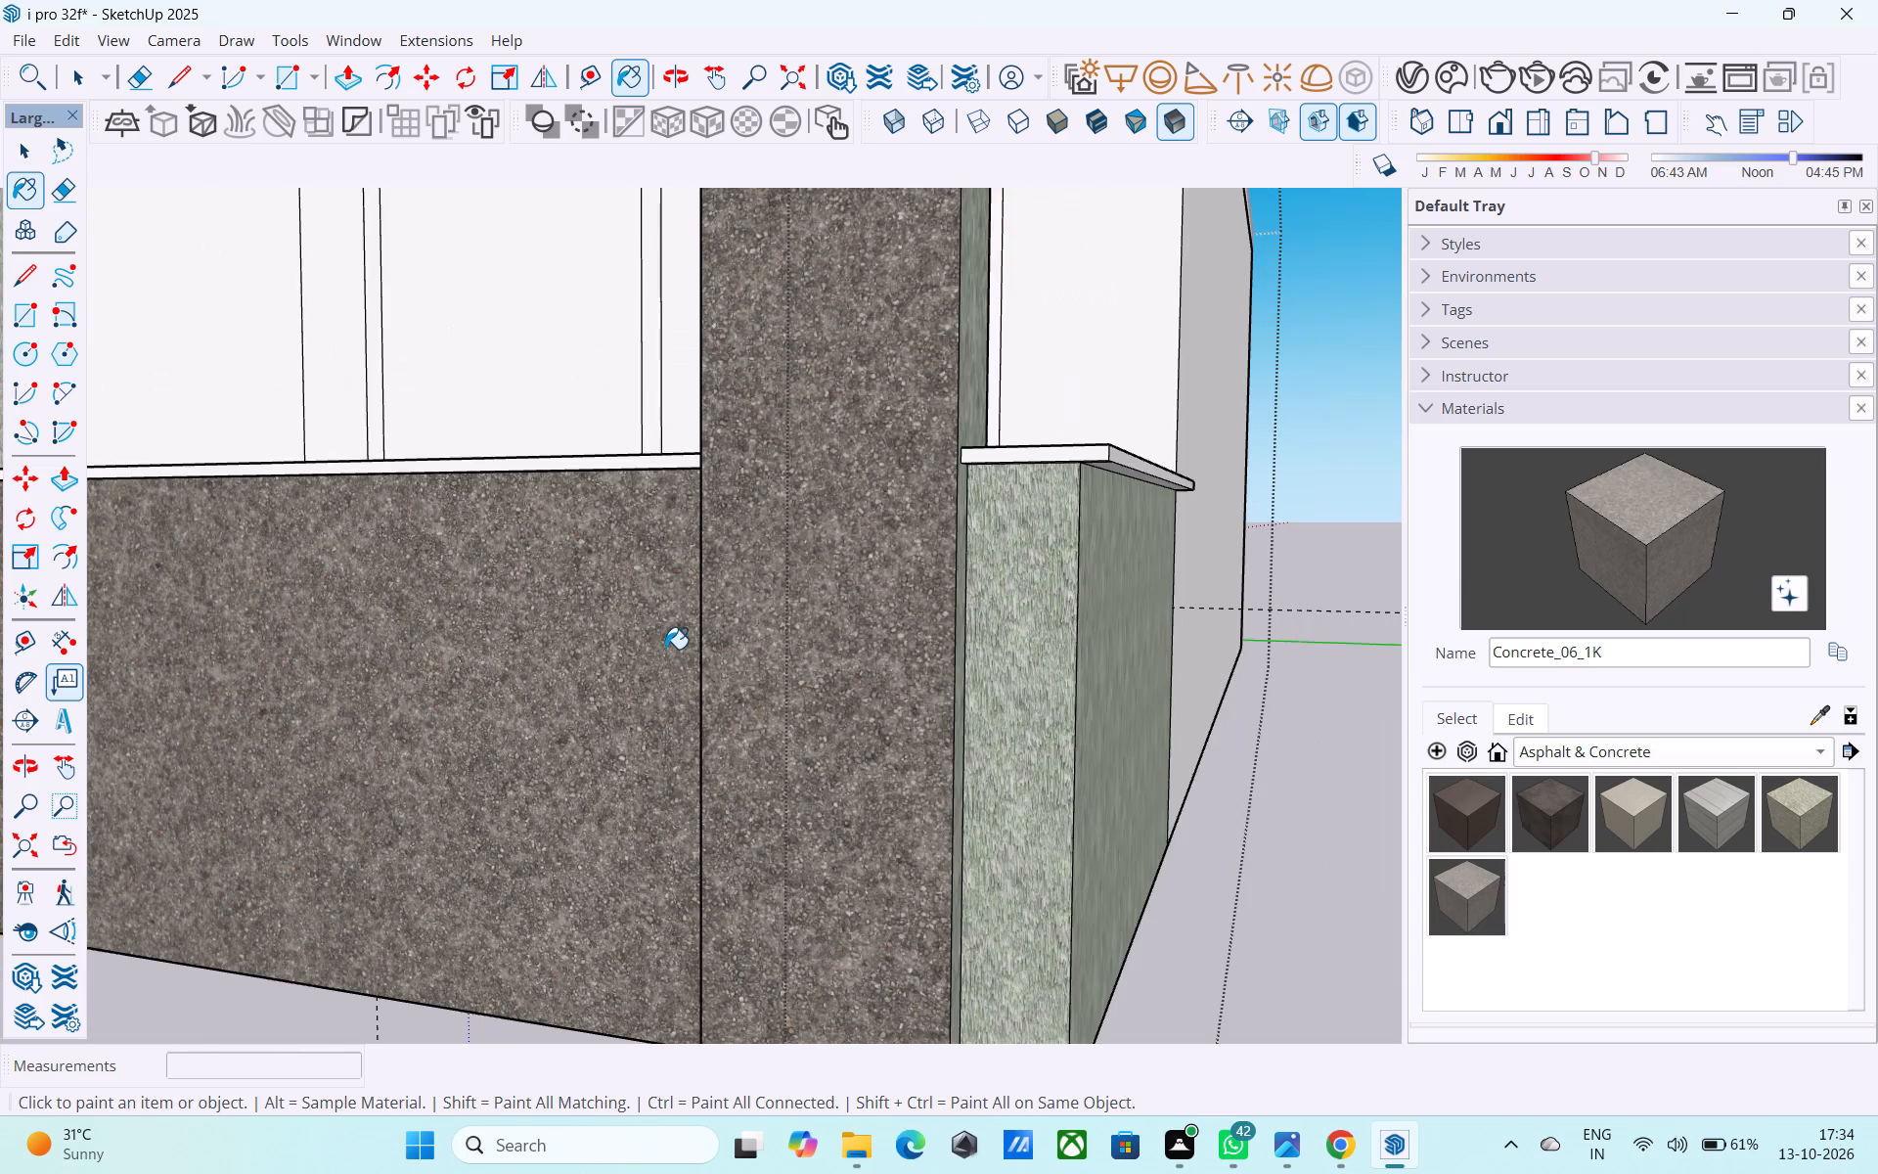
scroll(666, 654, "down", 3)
Paint the tall pillar, the low front wall and the short wall section beyond the pillar with Concrete_04_1K.
left_click(1775, 819)
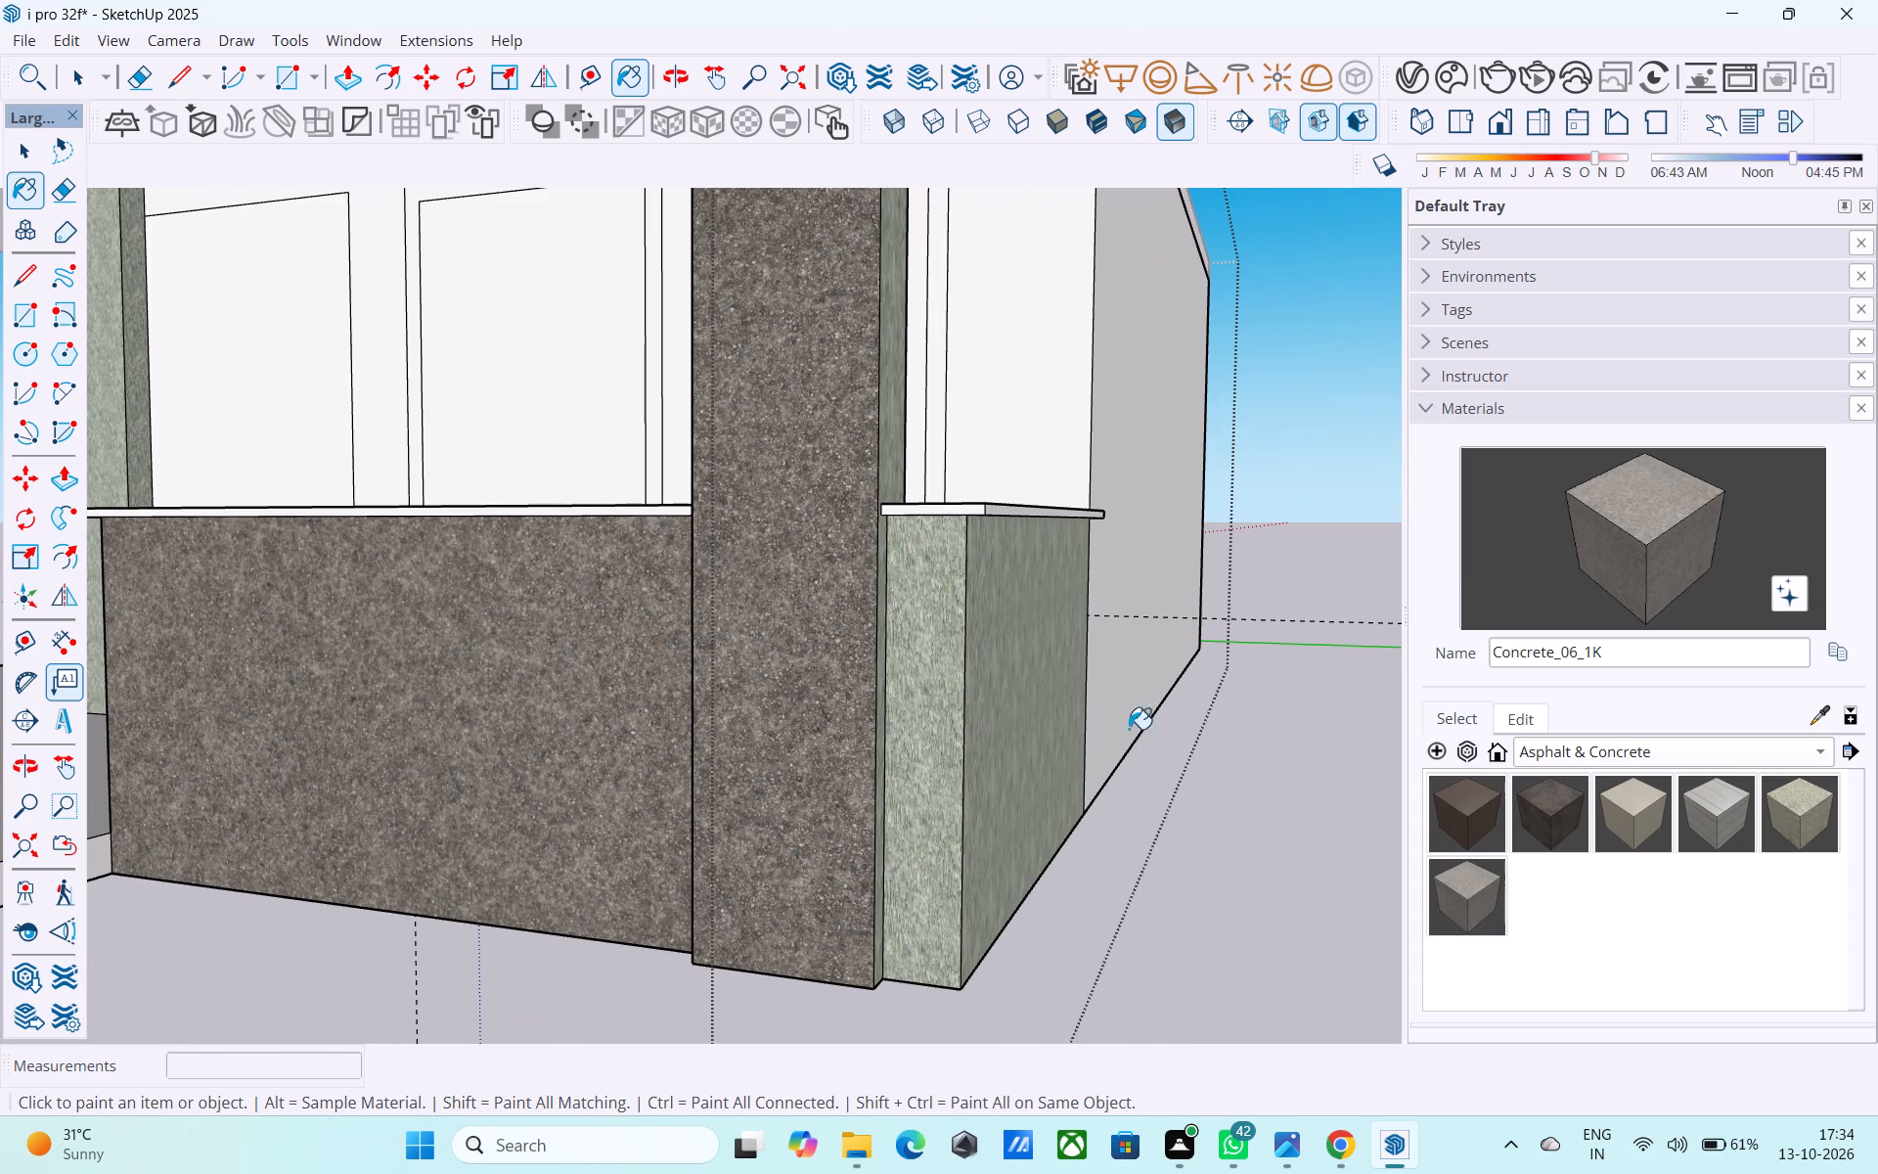
left_click(843, 661)
left_click(633, 674)
left_click(923, 662)
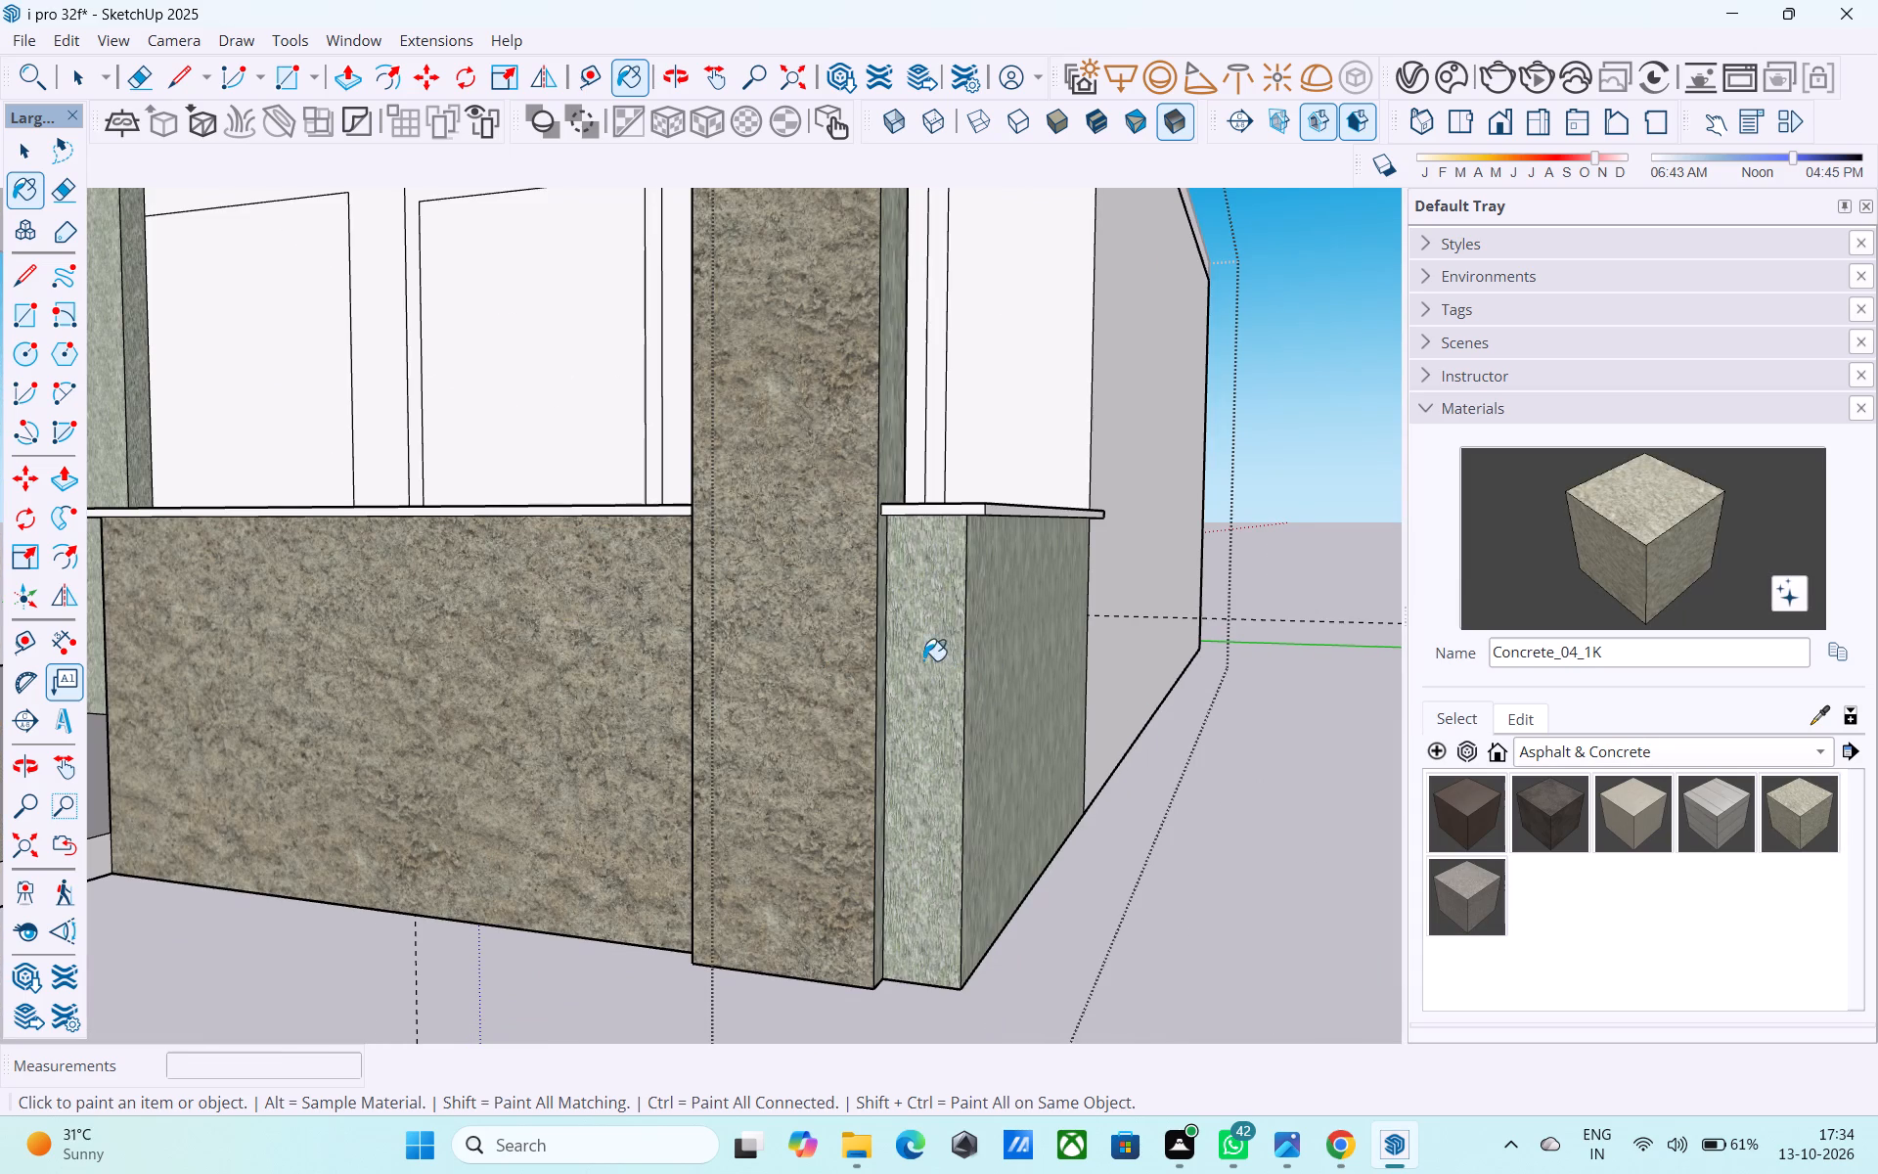
left_click_drag(968, 659, 988, 660)
scroll(1079, 676, "down", 7)
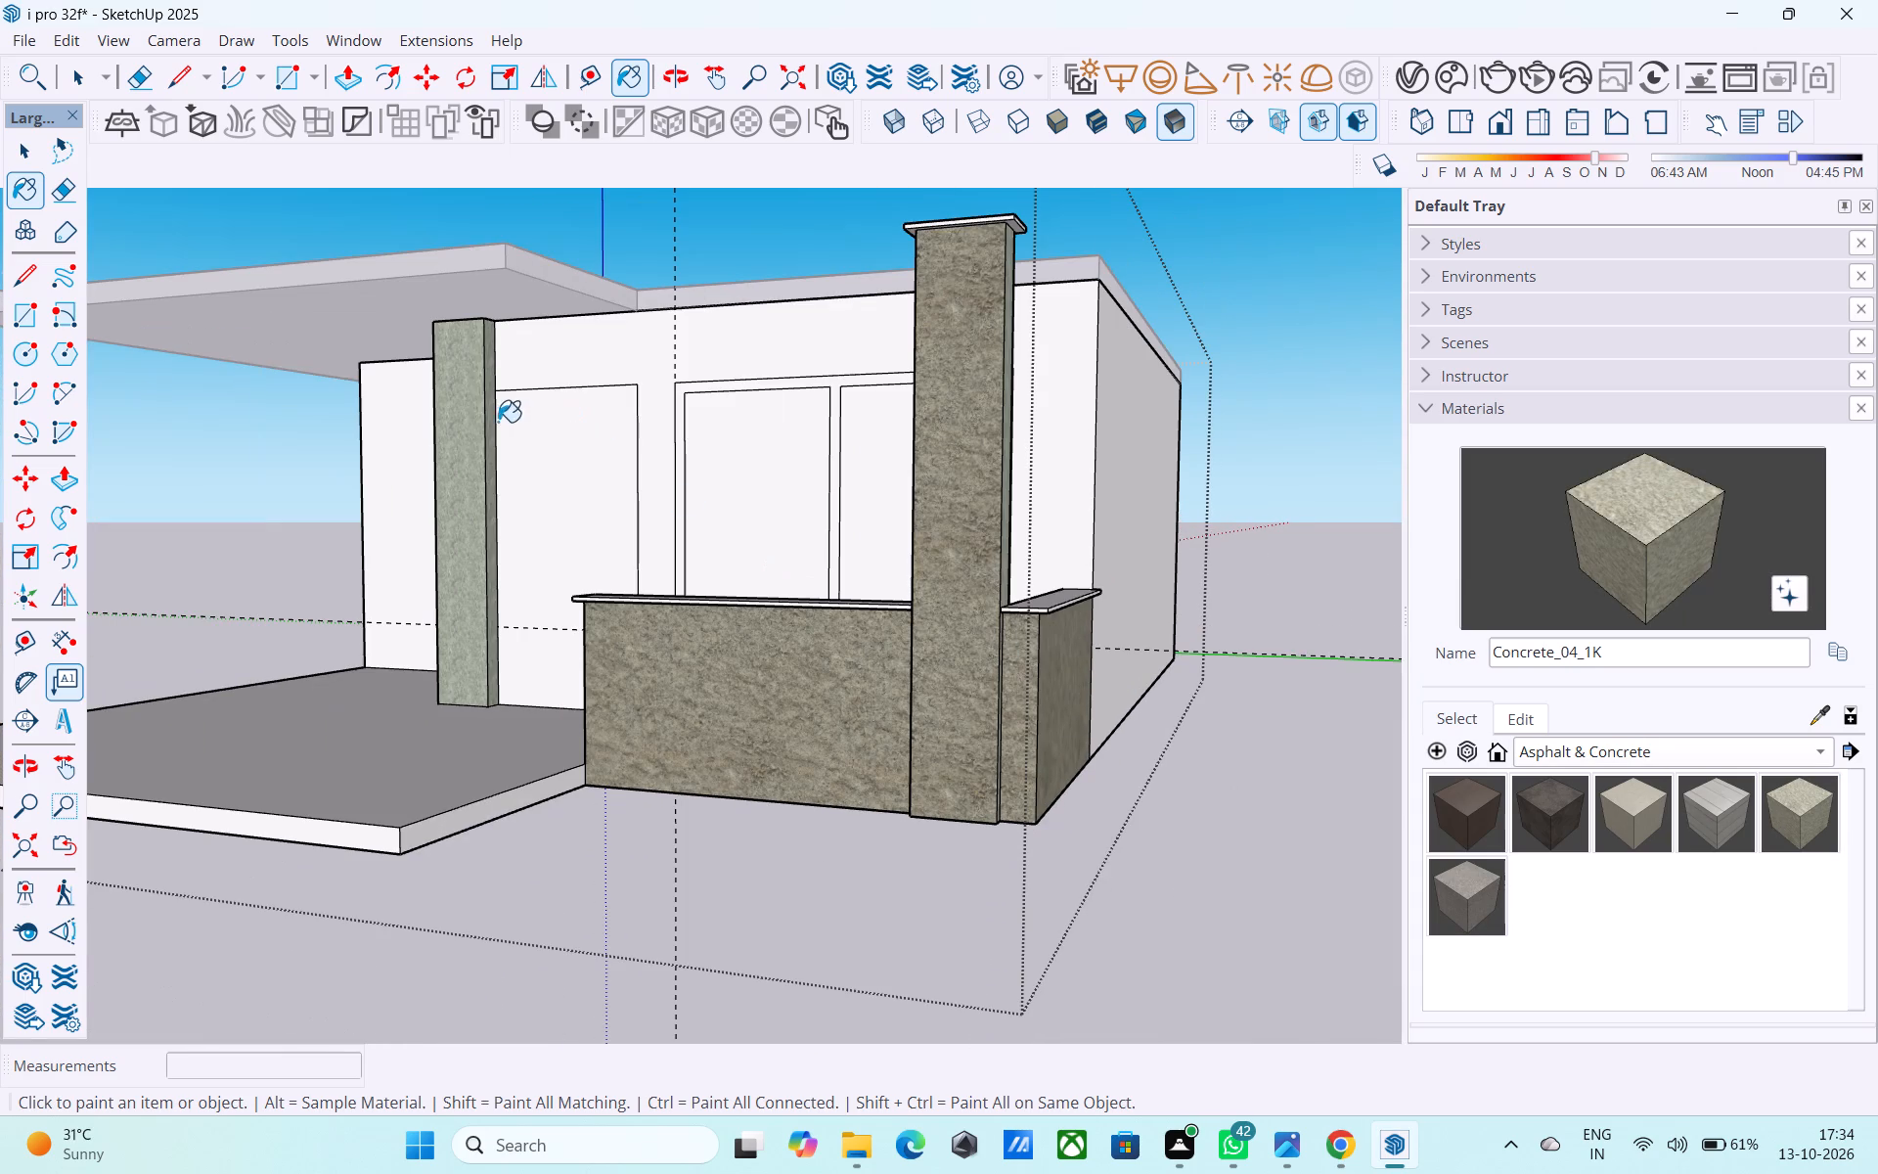
Paint the front and side faces of the porch pillar beside the door with Concrete_04_1K.
left_click(470, 419)
middle_click_drag(479, 430, 428, 440)
scroll(427, 441, "up", 9)
left_click(473, 469)
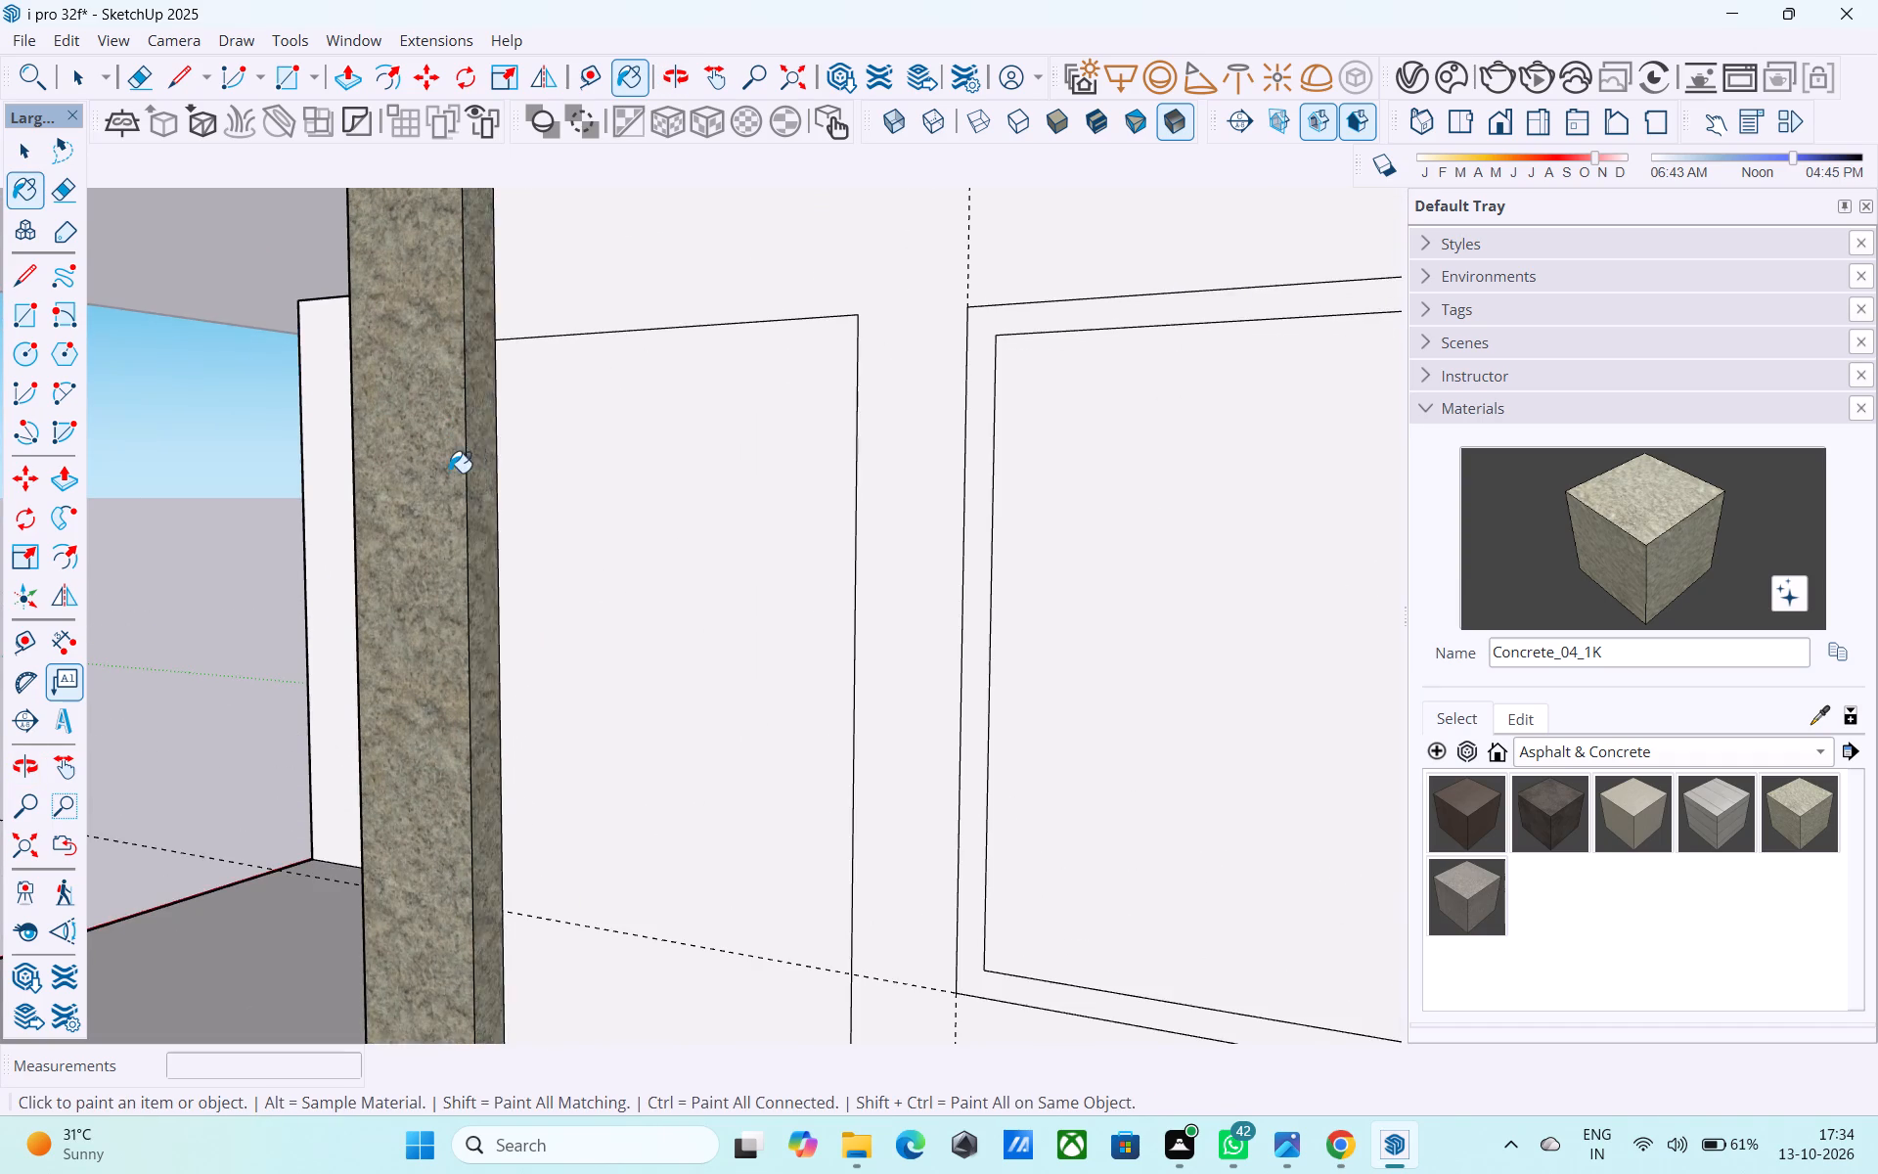
Change the Concrete_04_1K material's tint to a neutral grey.
middle_click_drag(464, 473, 1408, 536)
scroll(524, 520, "down", 4)
middle_click_drag(919, 549, 388, 542)
scroll(361, 525, "down", 5)
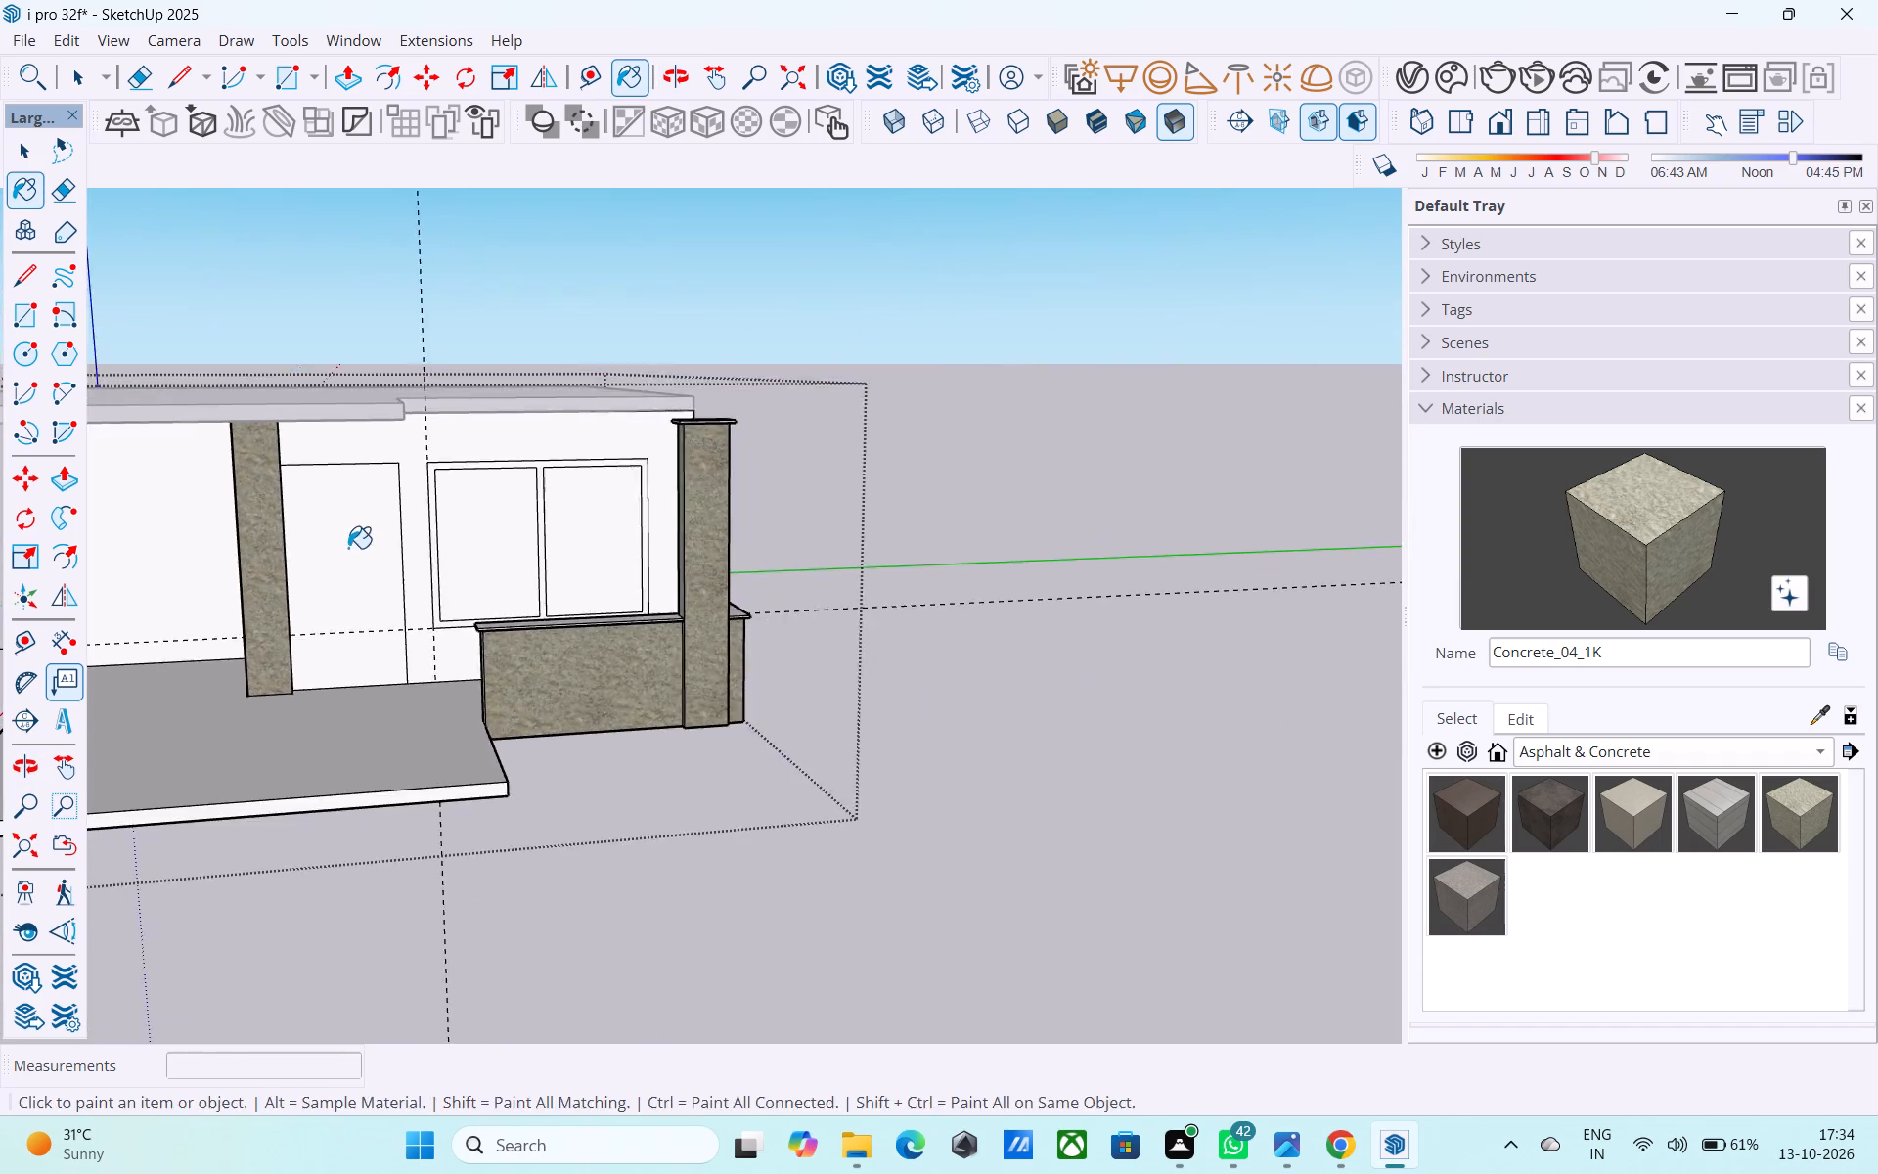
middle_click_drag(348, 548, 416, 498)
scroll(785, 464, "down", 6)
middle_click_drag(992, 520, 802, 573)
left_click(1512, 720)
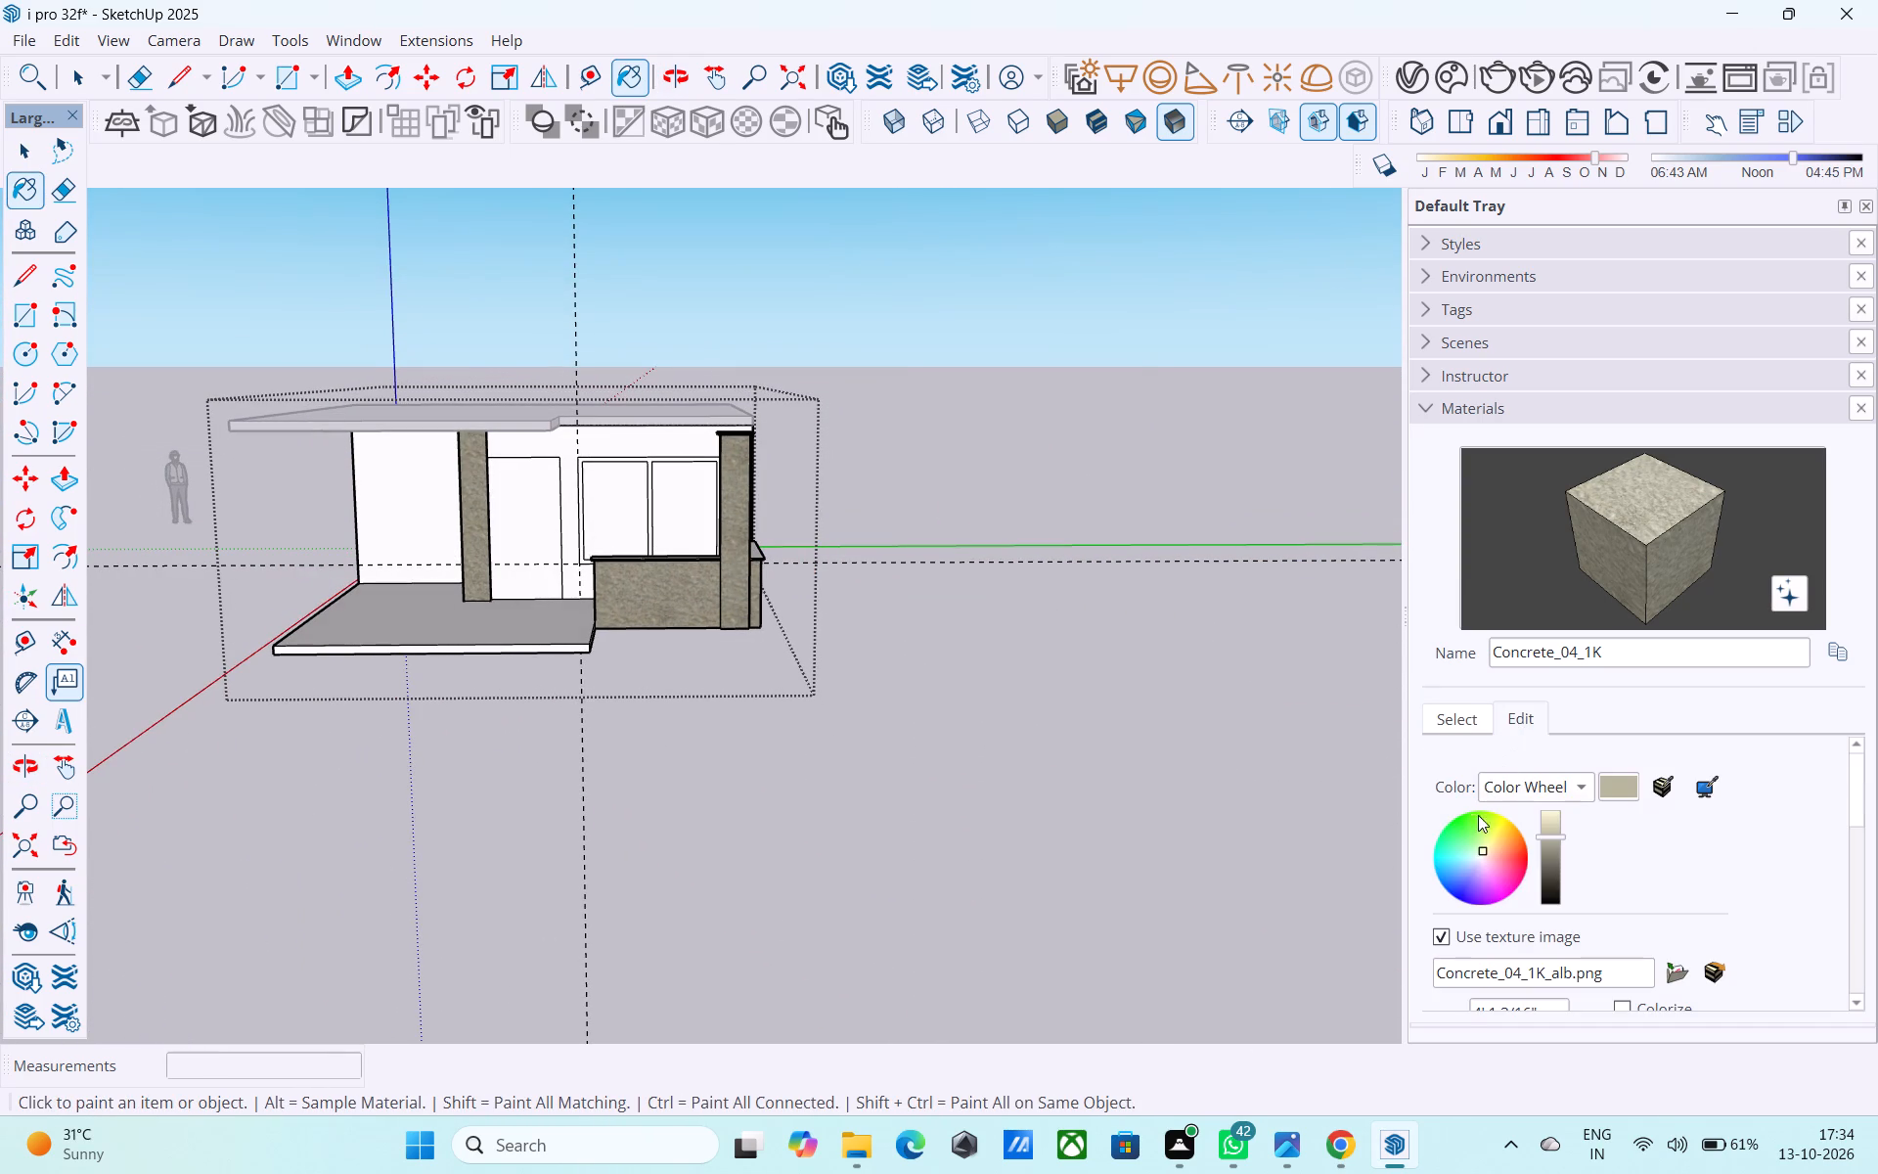
left_click(1480, 854)
Raise the Concrete_04_1K material's colour brightness to the maximum.
left_click_drag(1548, 835, 1545, 807)
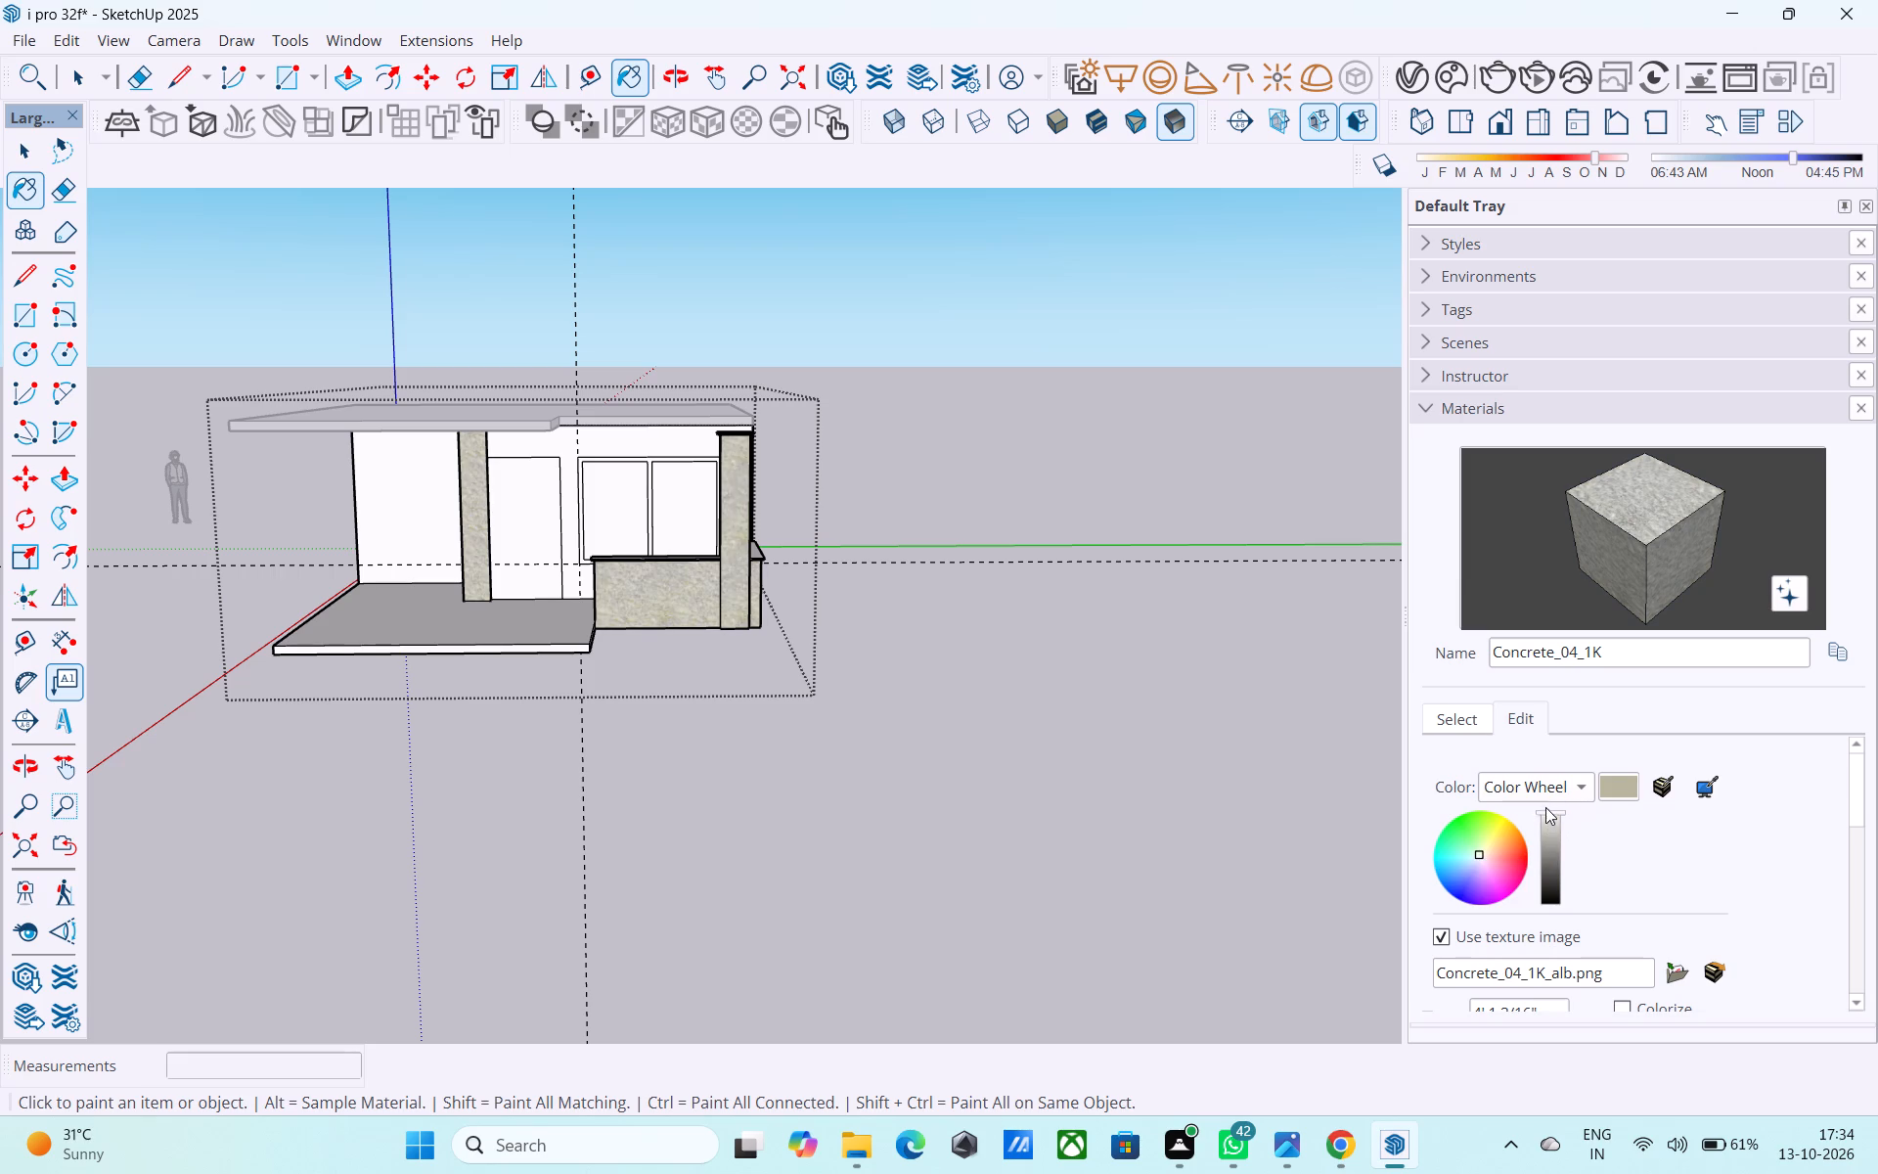
left_click_drag(1545, 807, 1547, 797)
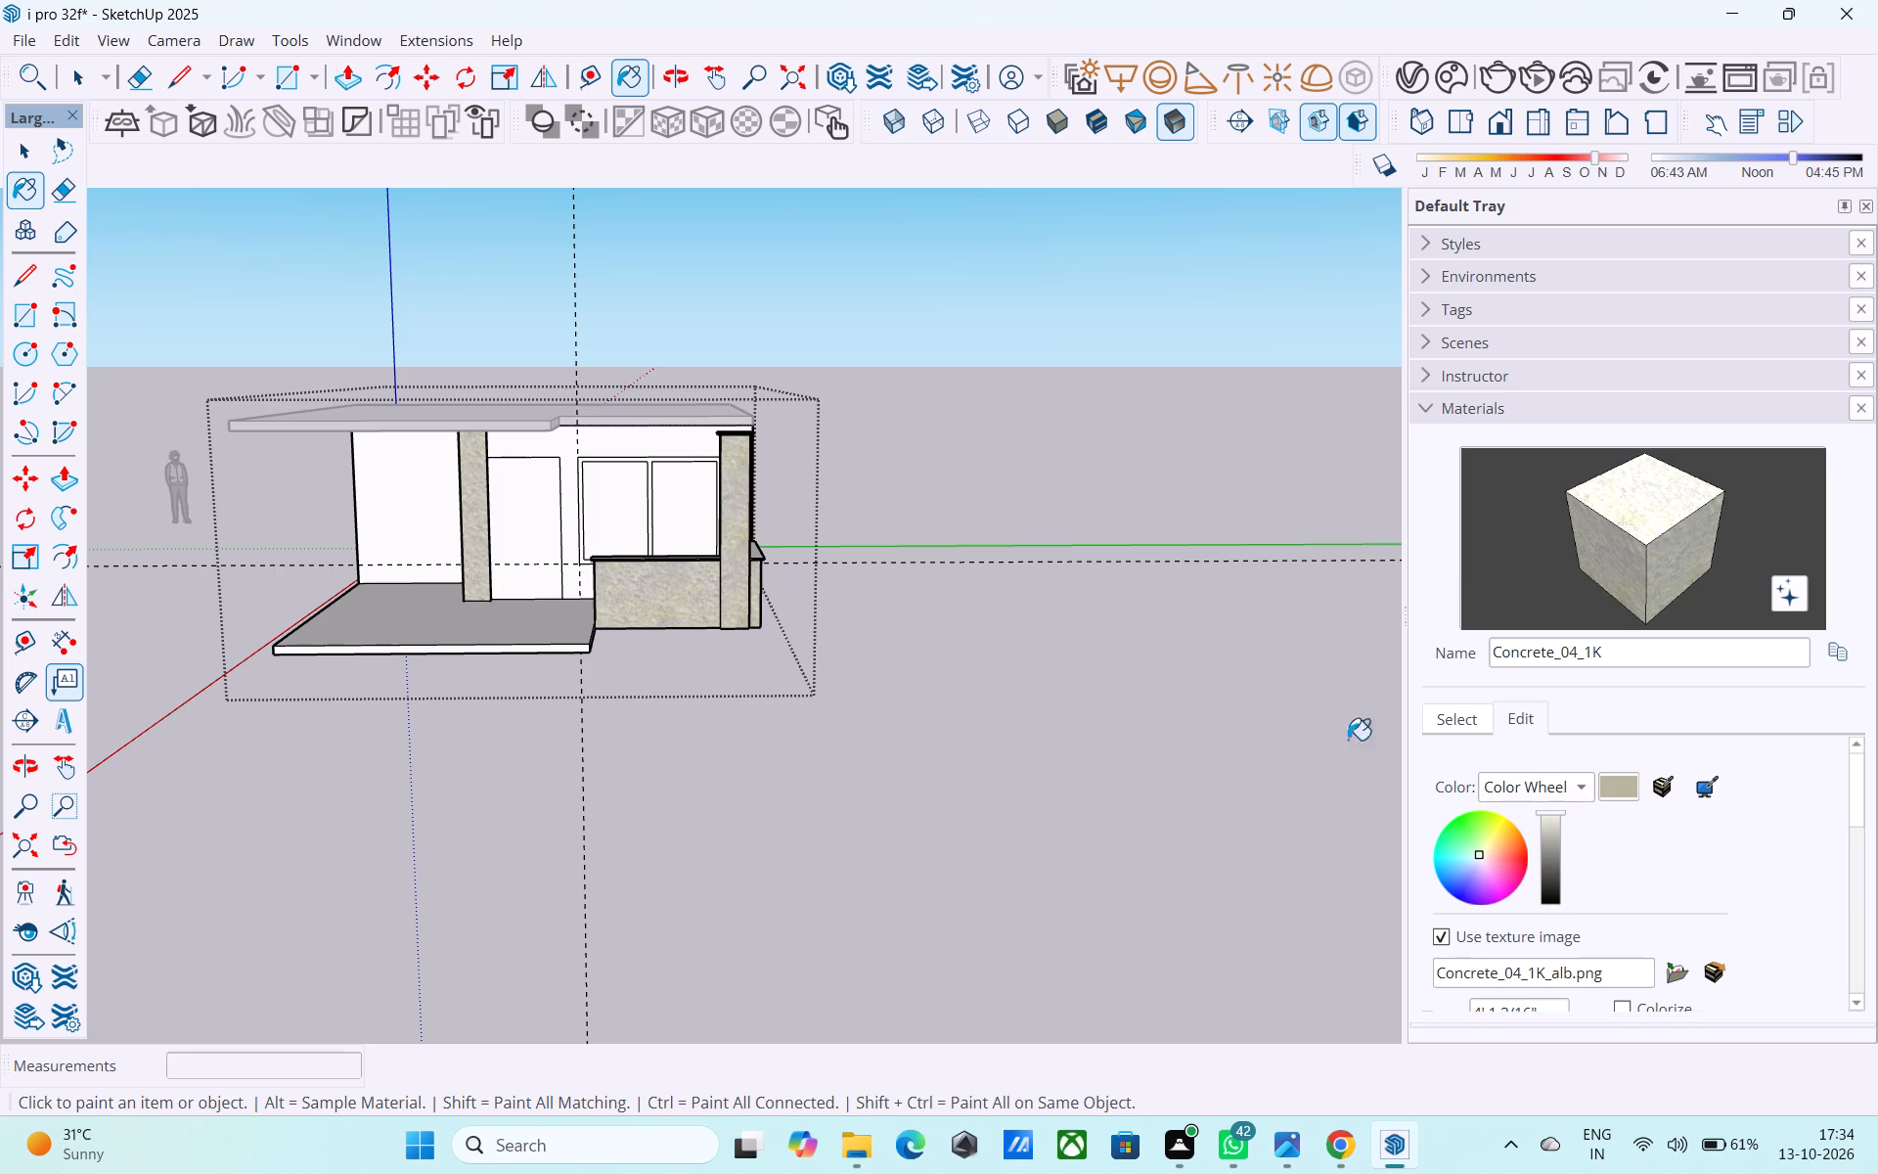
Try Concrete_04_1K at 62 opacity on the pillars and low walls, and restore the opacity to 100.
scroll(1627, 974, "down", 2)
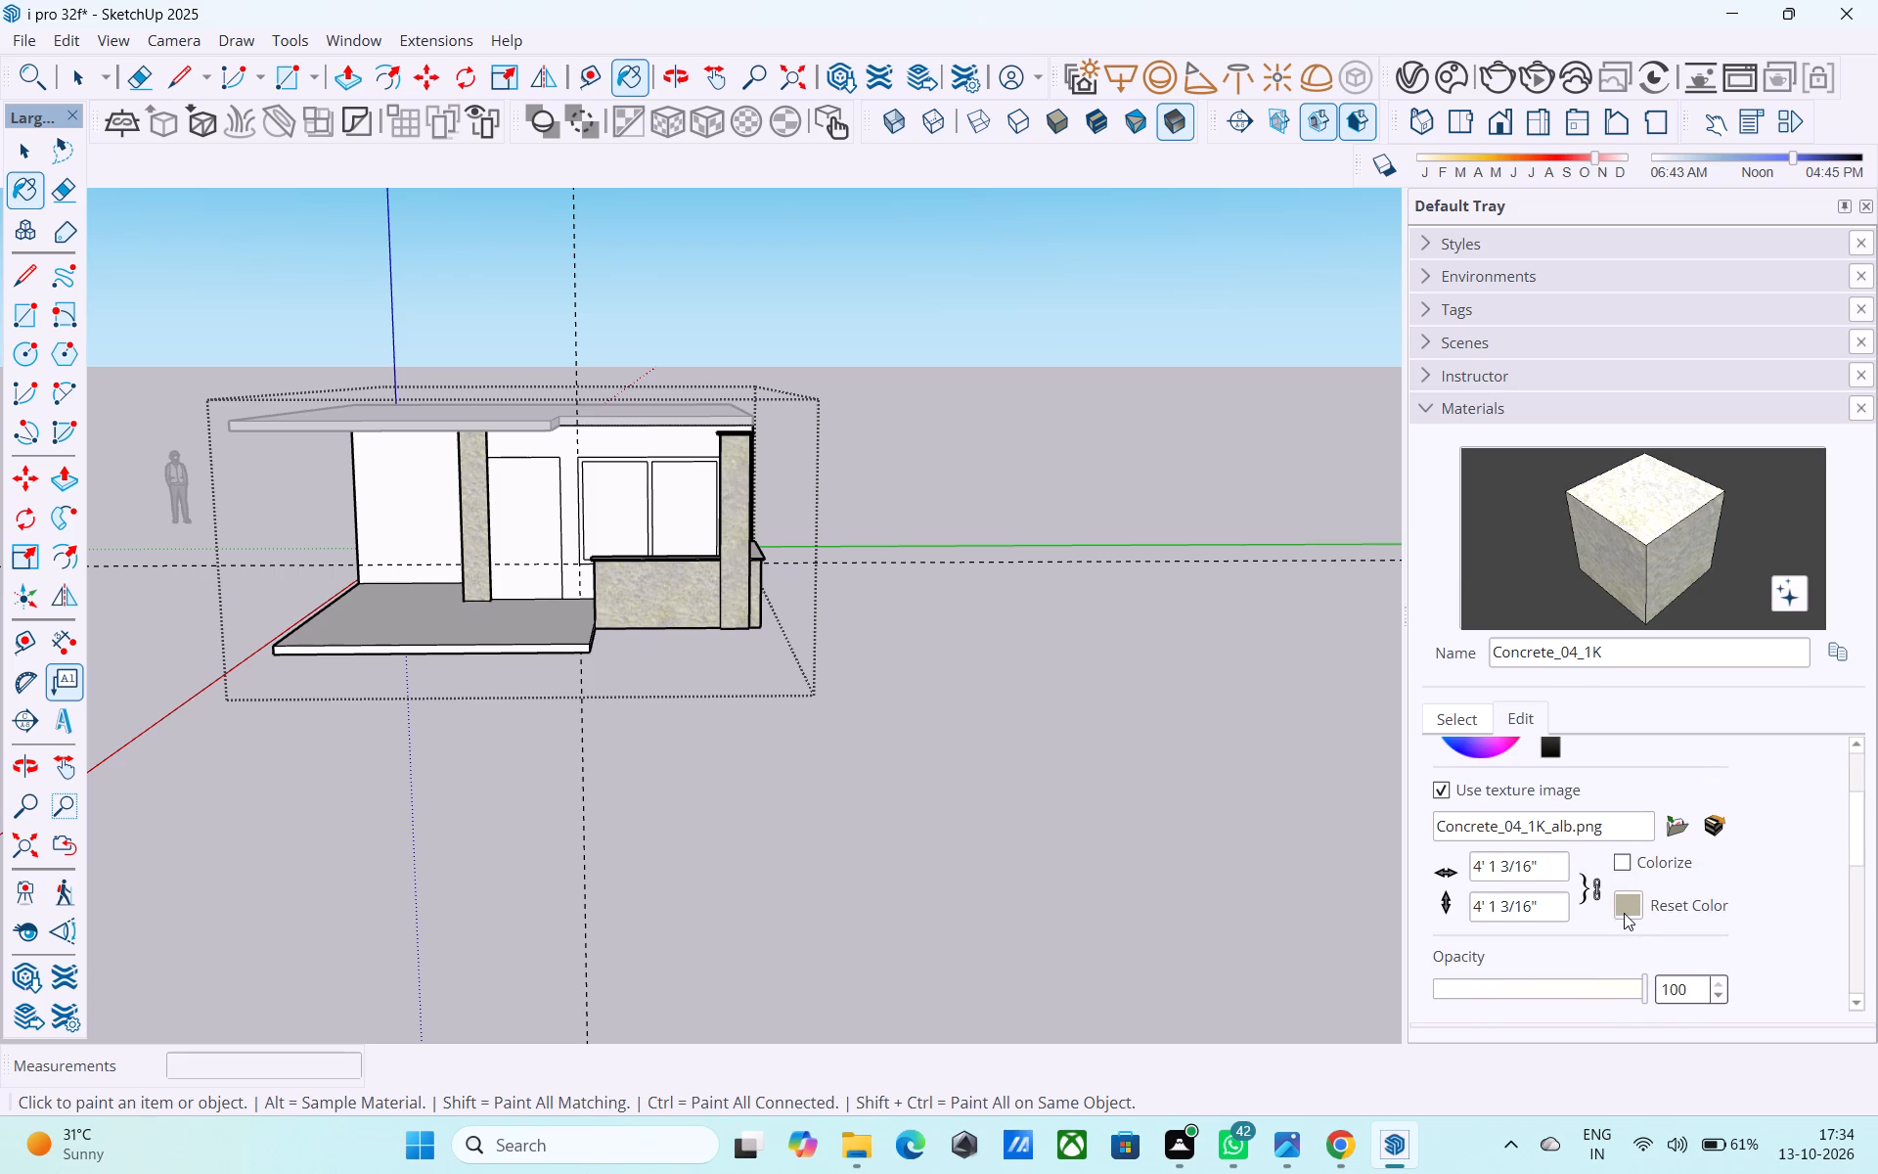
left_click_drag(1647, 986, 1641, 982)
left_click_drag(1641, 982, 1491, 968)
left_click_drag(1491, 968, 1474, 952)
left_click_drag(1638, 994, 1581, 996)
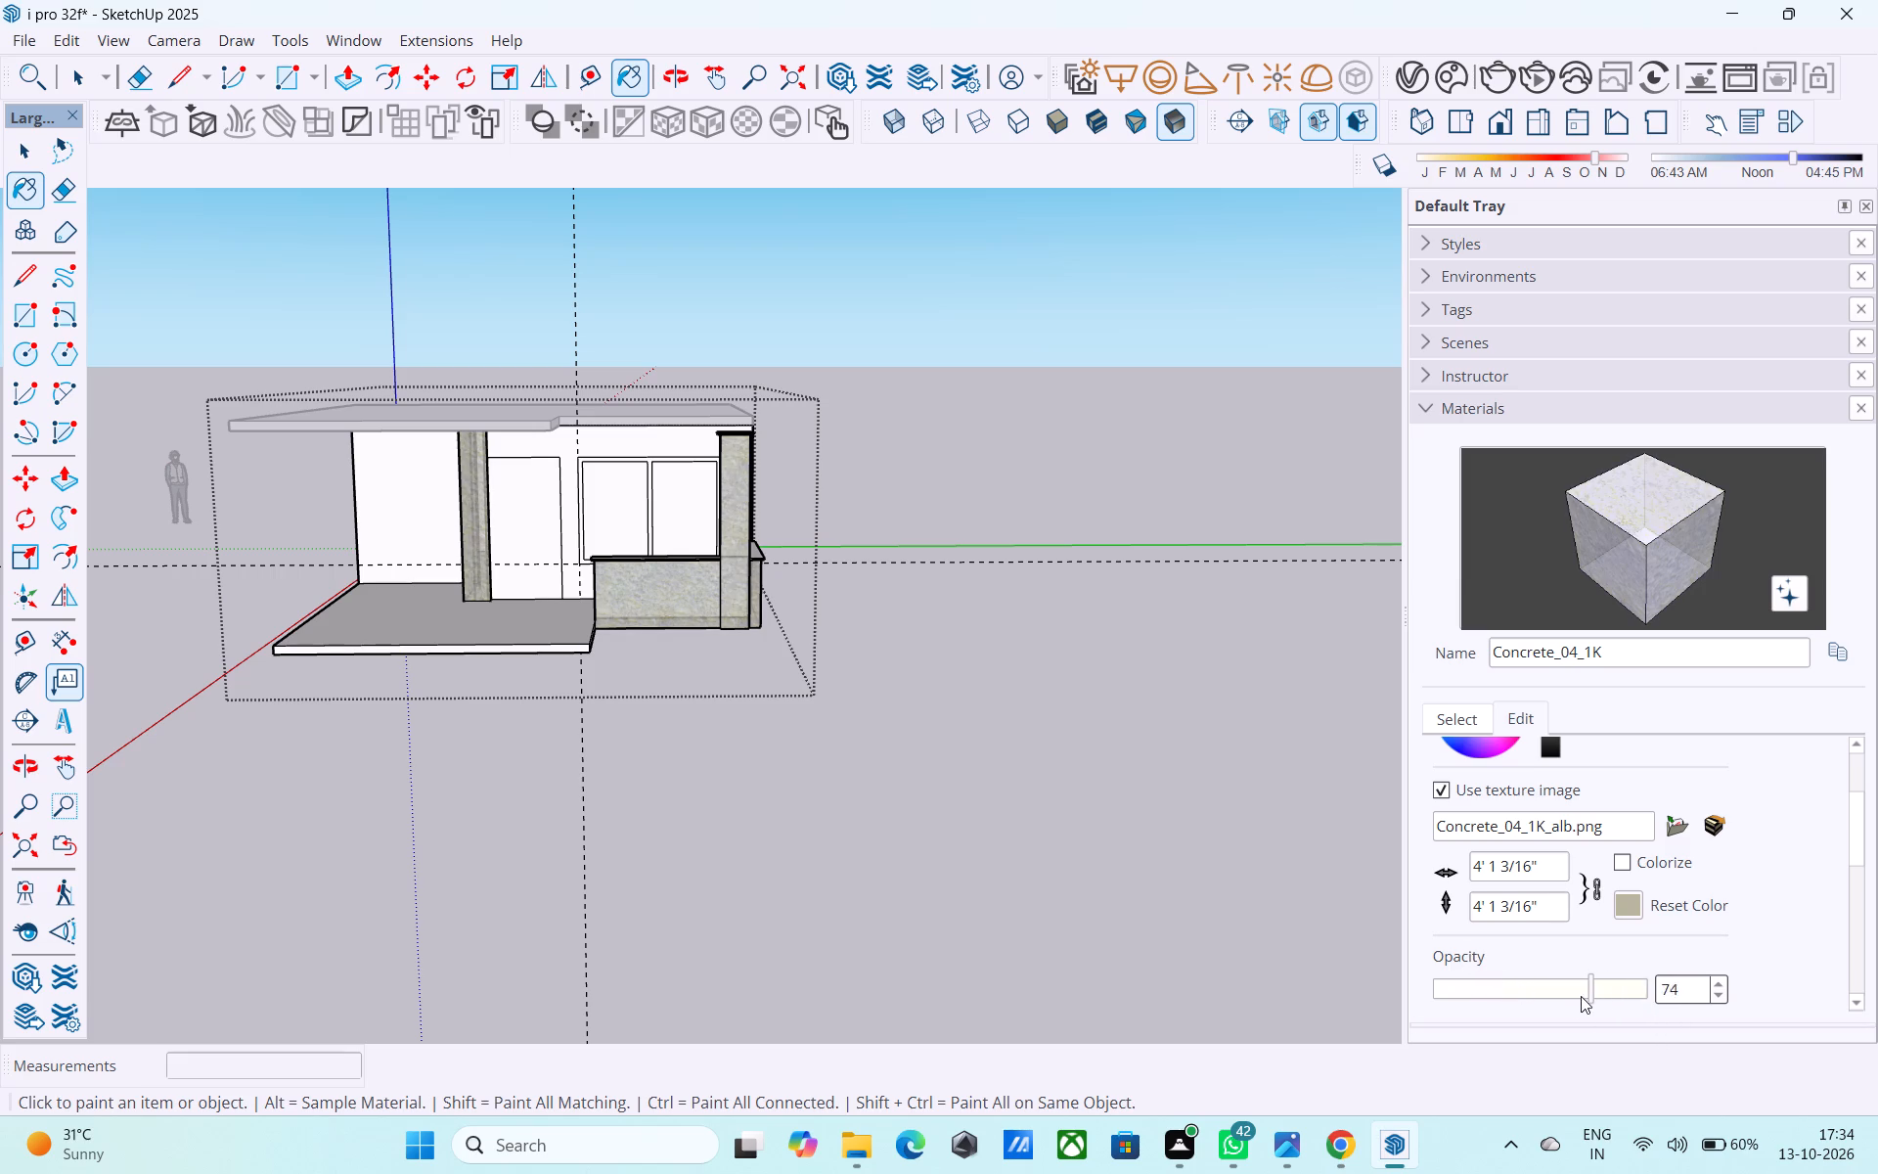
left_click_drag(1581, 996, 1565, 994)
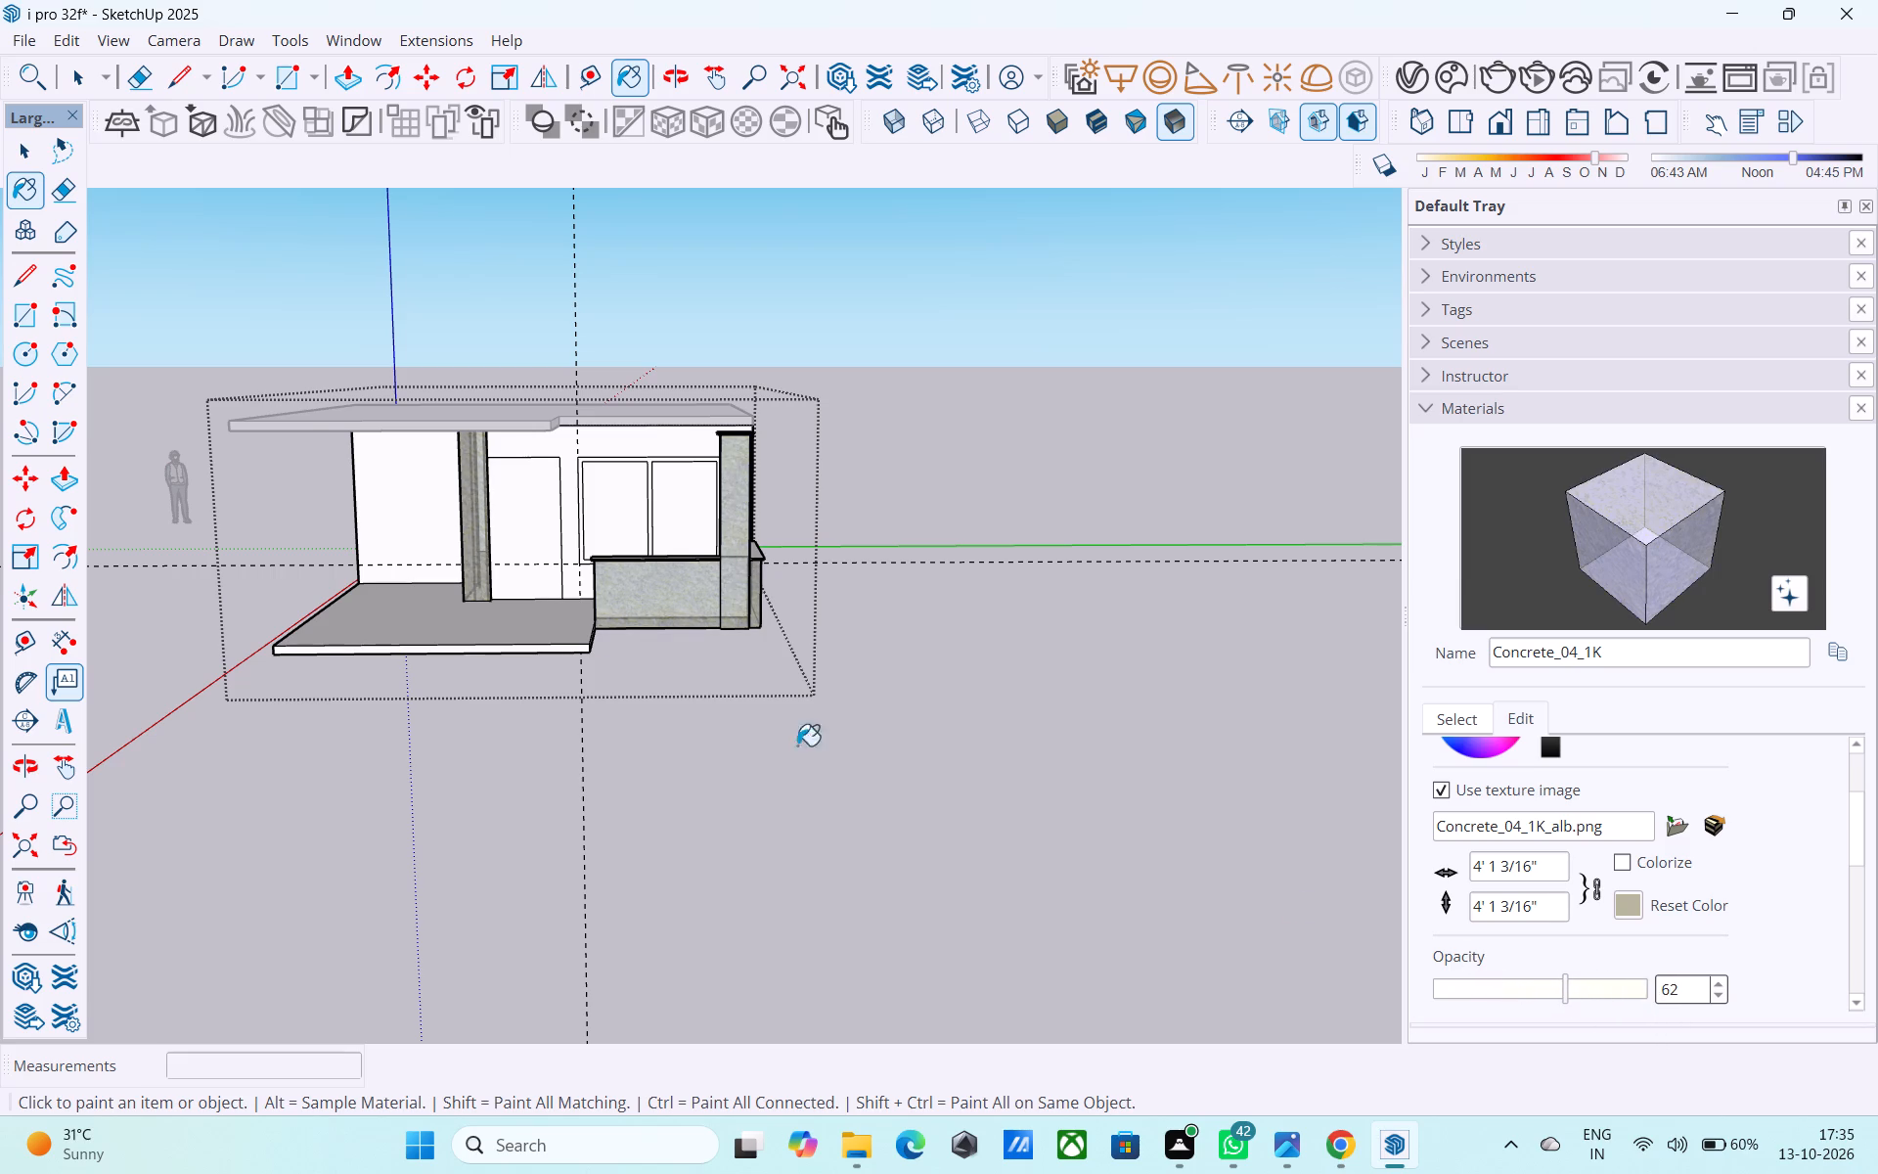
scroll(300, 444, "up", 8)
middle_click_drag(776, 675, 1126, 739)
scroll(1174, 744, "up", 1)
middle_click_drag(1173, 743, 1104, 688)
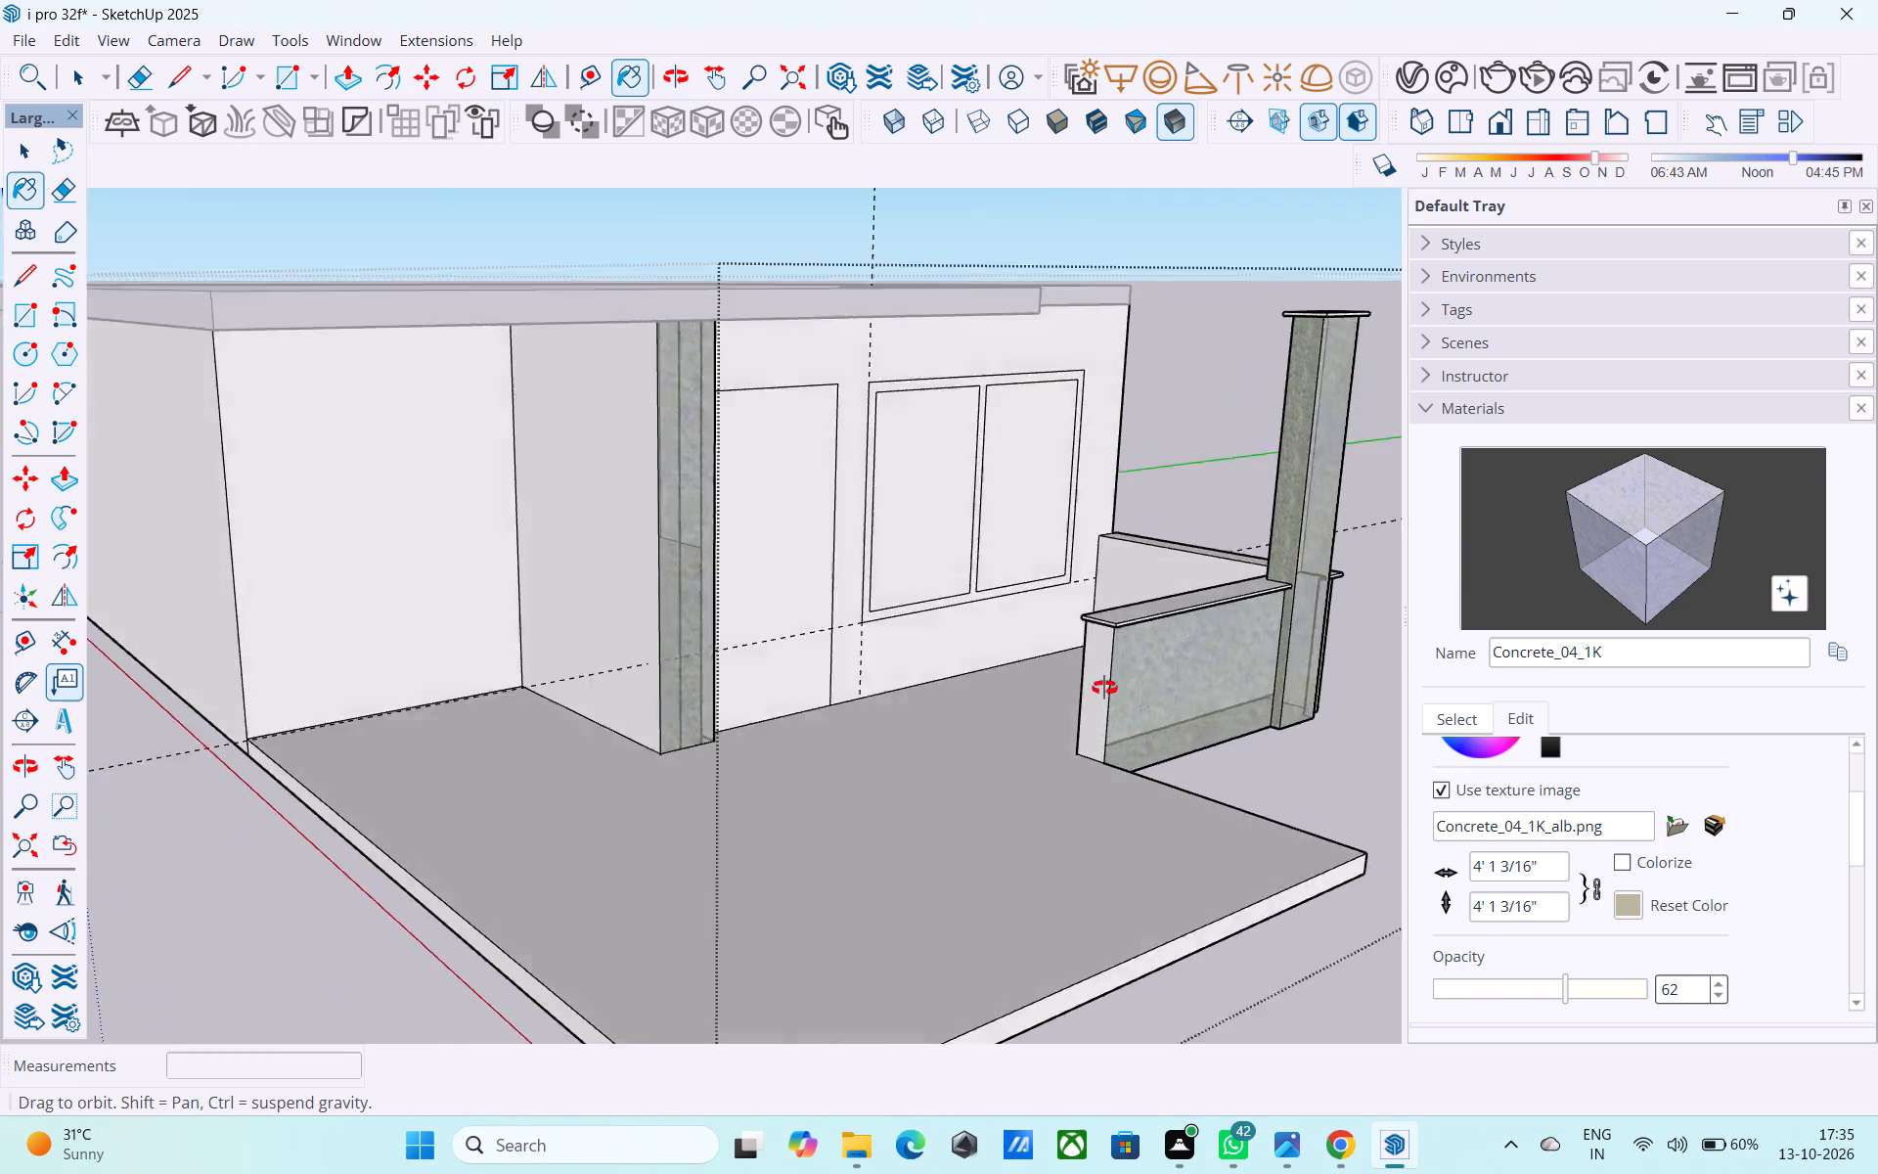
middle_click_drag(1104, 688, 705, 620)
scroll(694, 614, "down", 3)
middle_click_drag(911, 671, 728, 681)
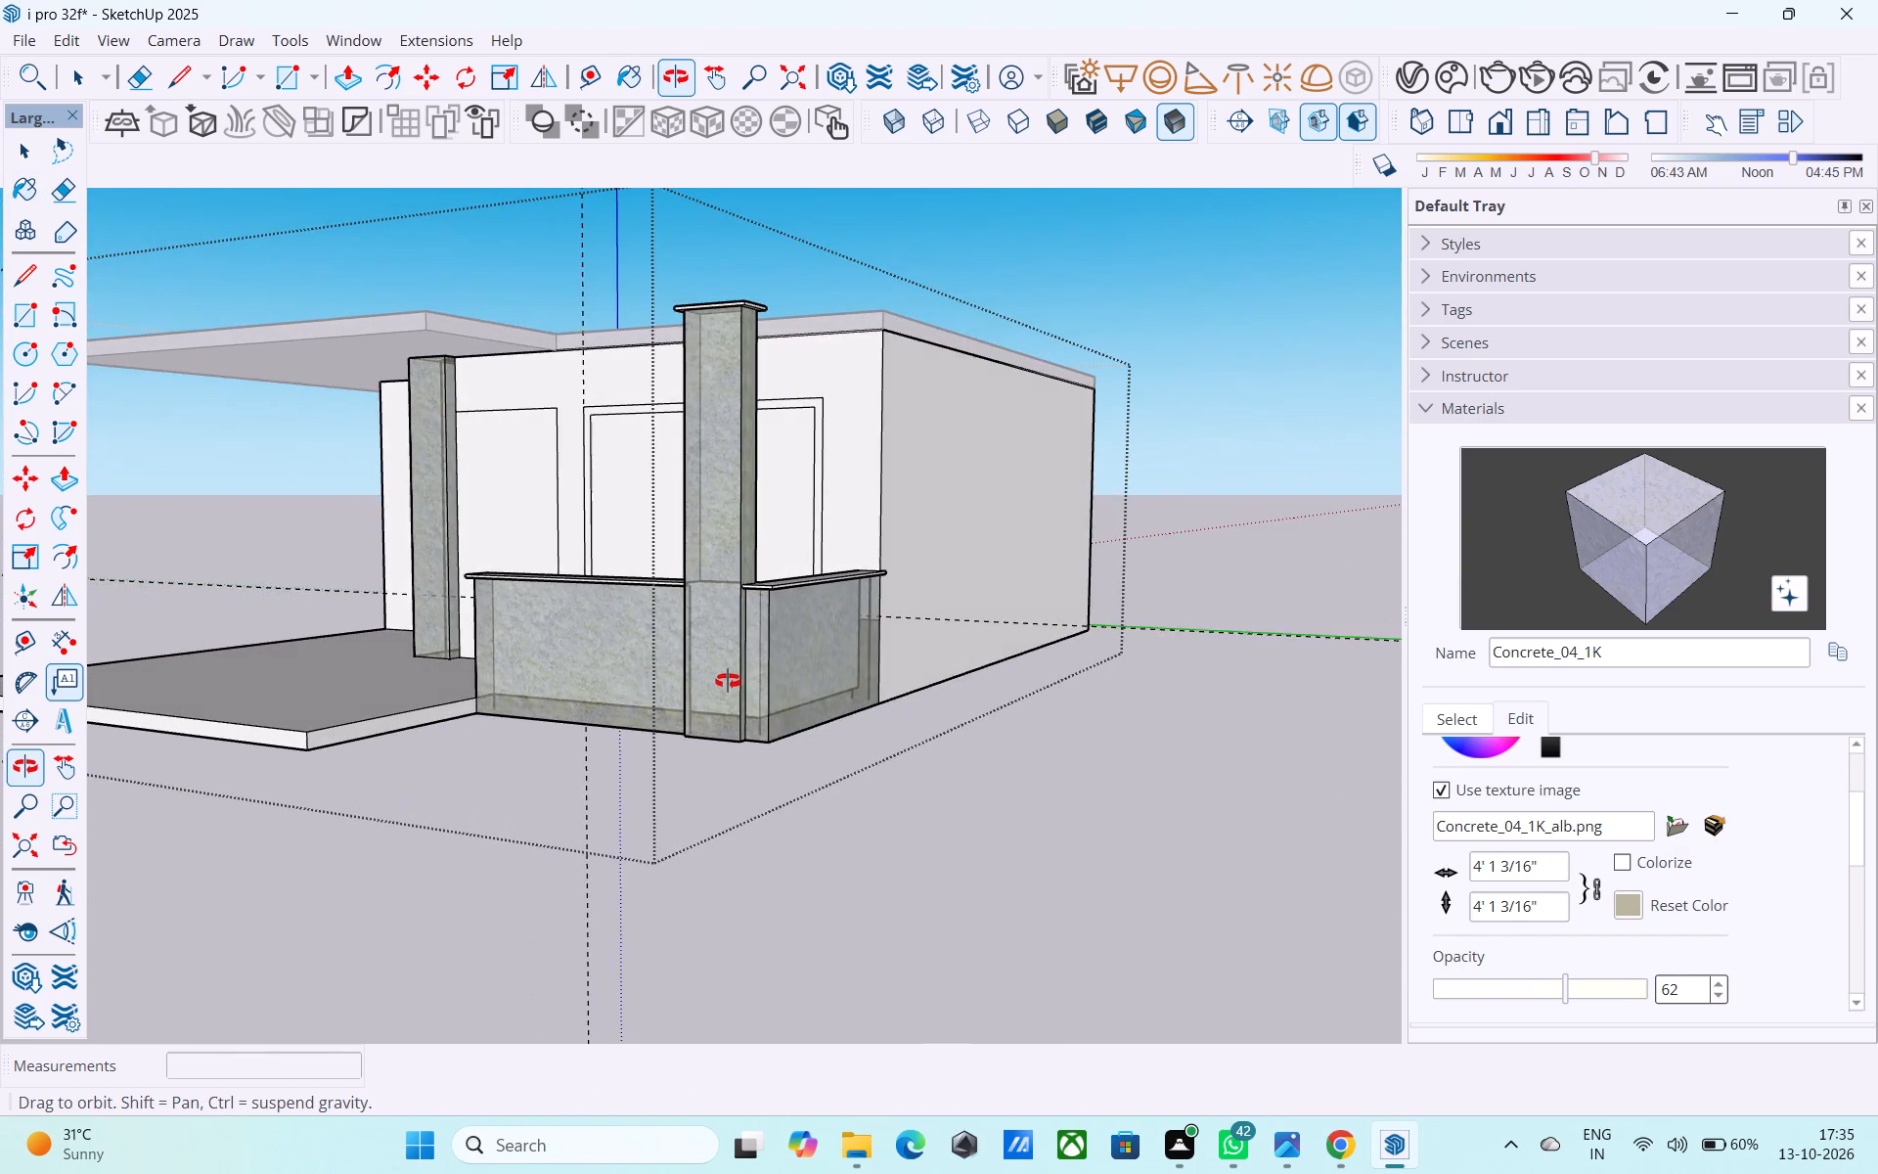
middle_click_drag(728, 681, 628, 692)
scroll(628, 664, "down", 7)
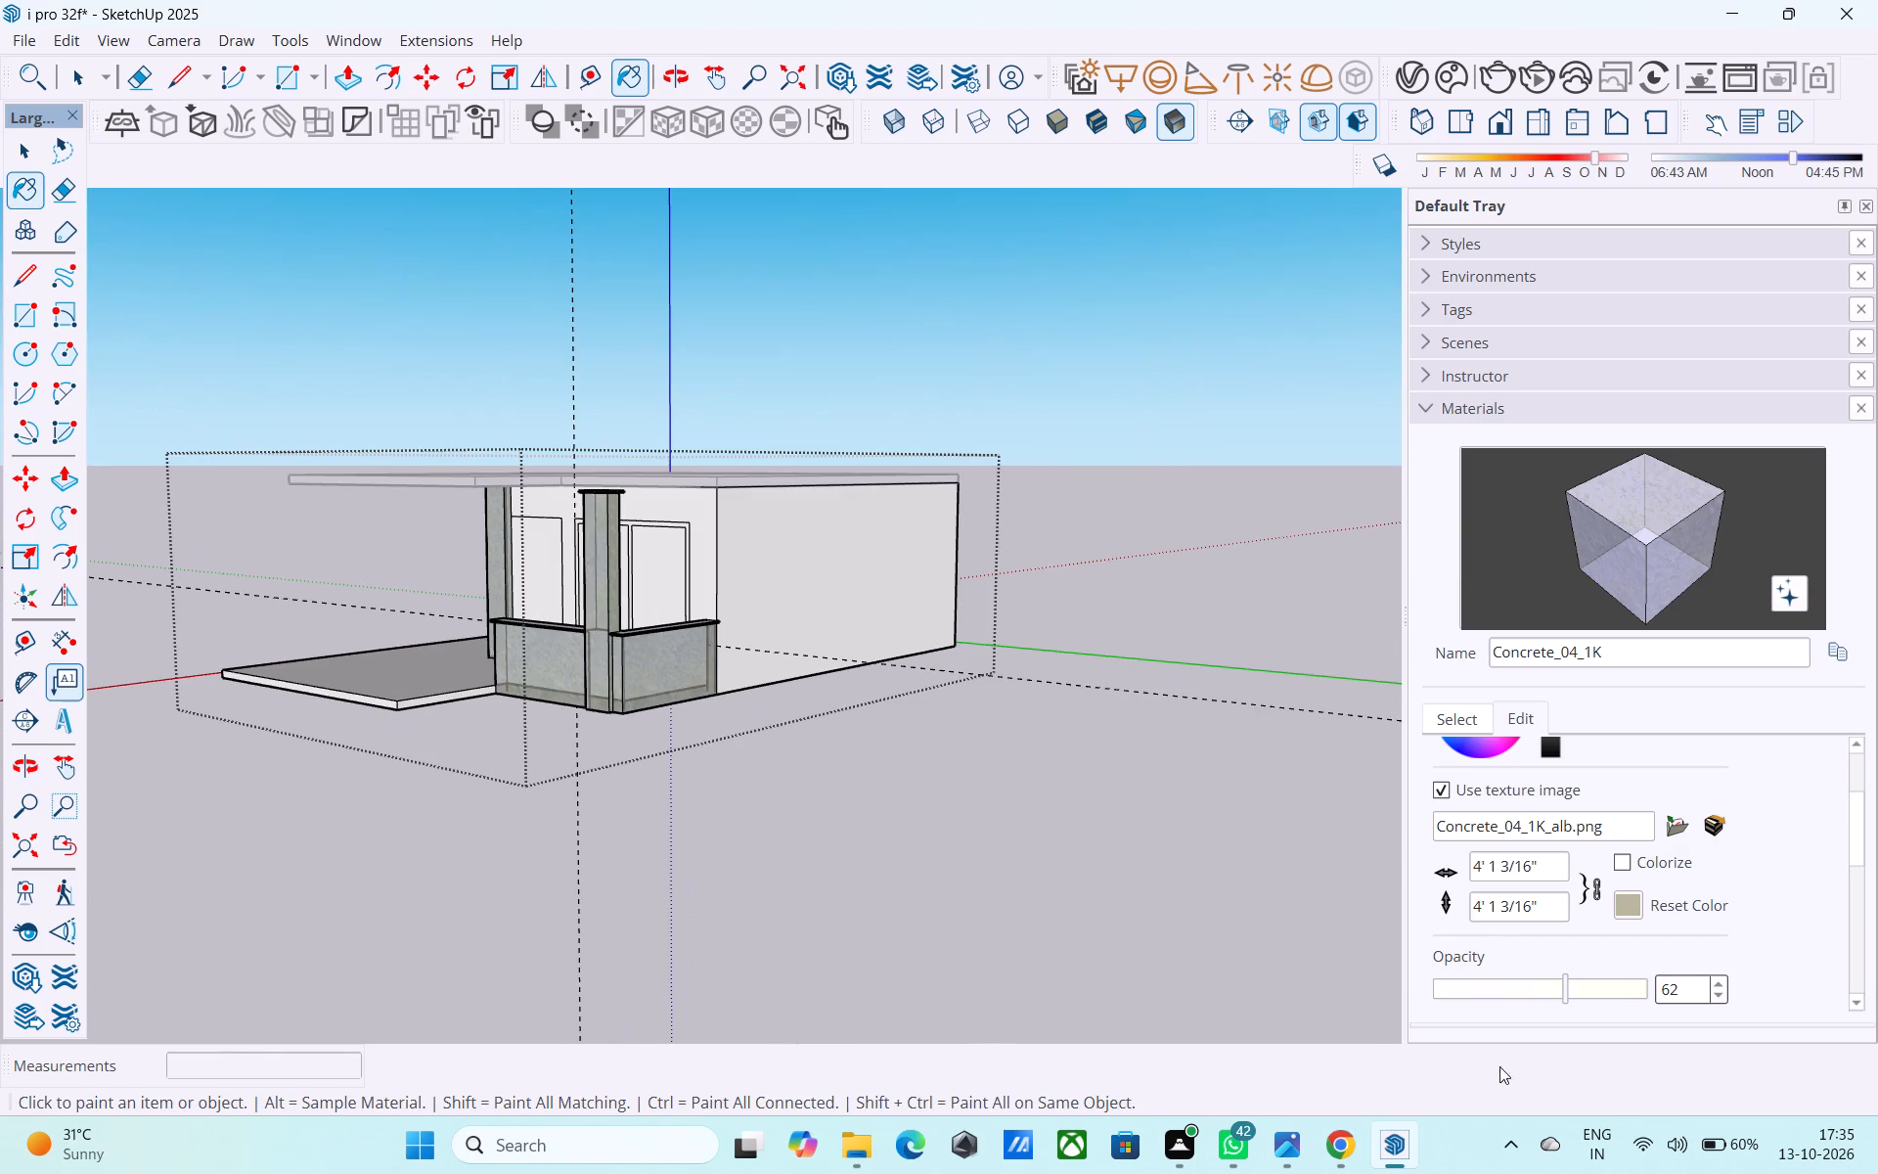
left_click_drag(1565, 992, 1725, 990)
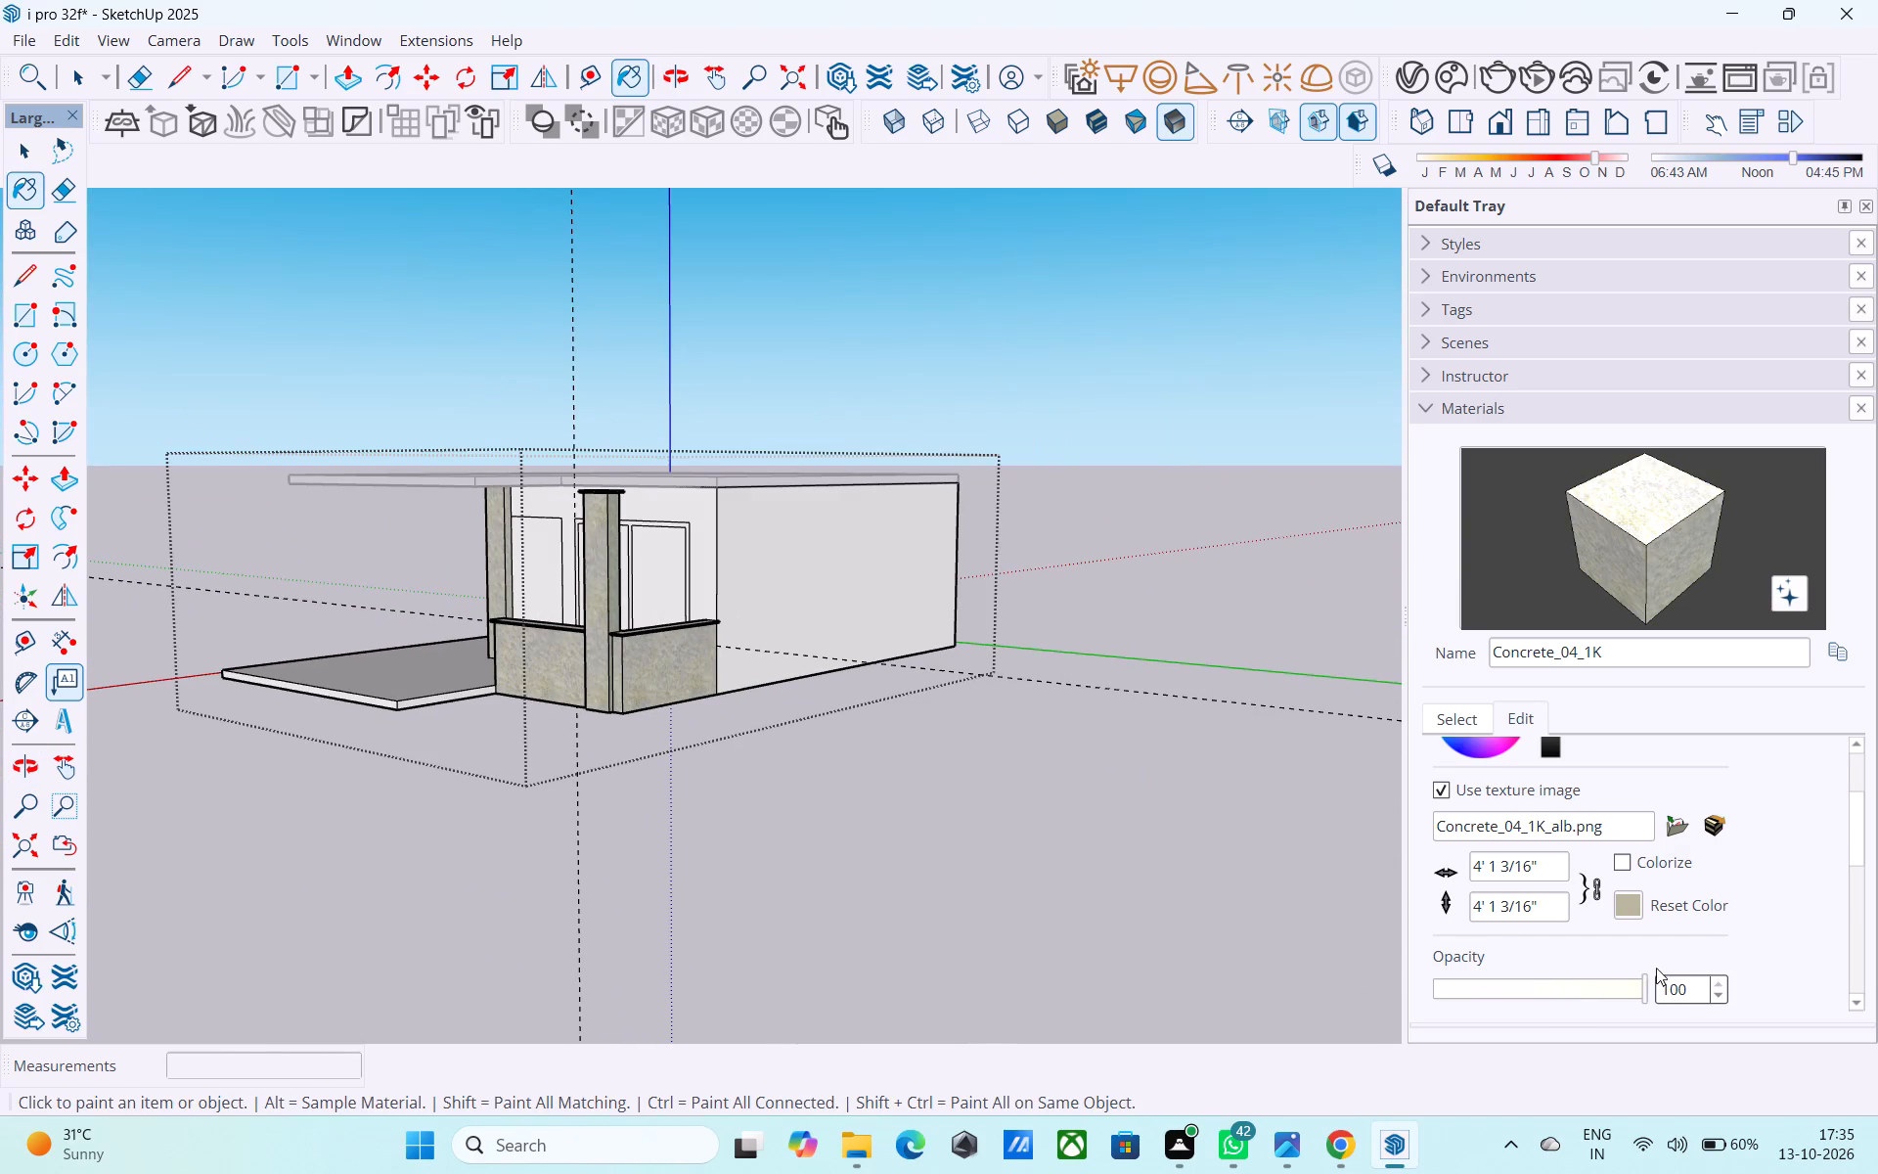
Set the Concrete_04_1K material's normal map strength to 5.00.
scroll(1656, 968, "down", 2)
left_click(1550, 932)
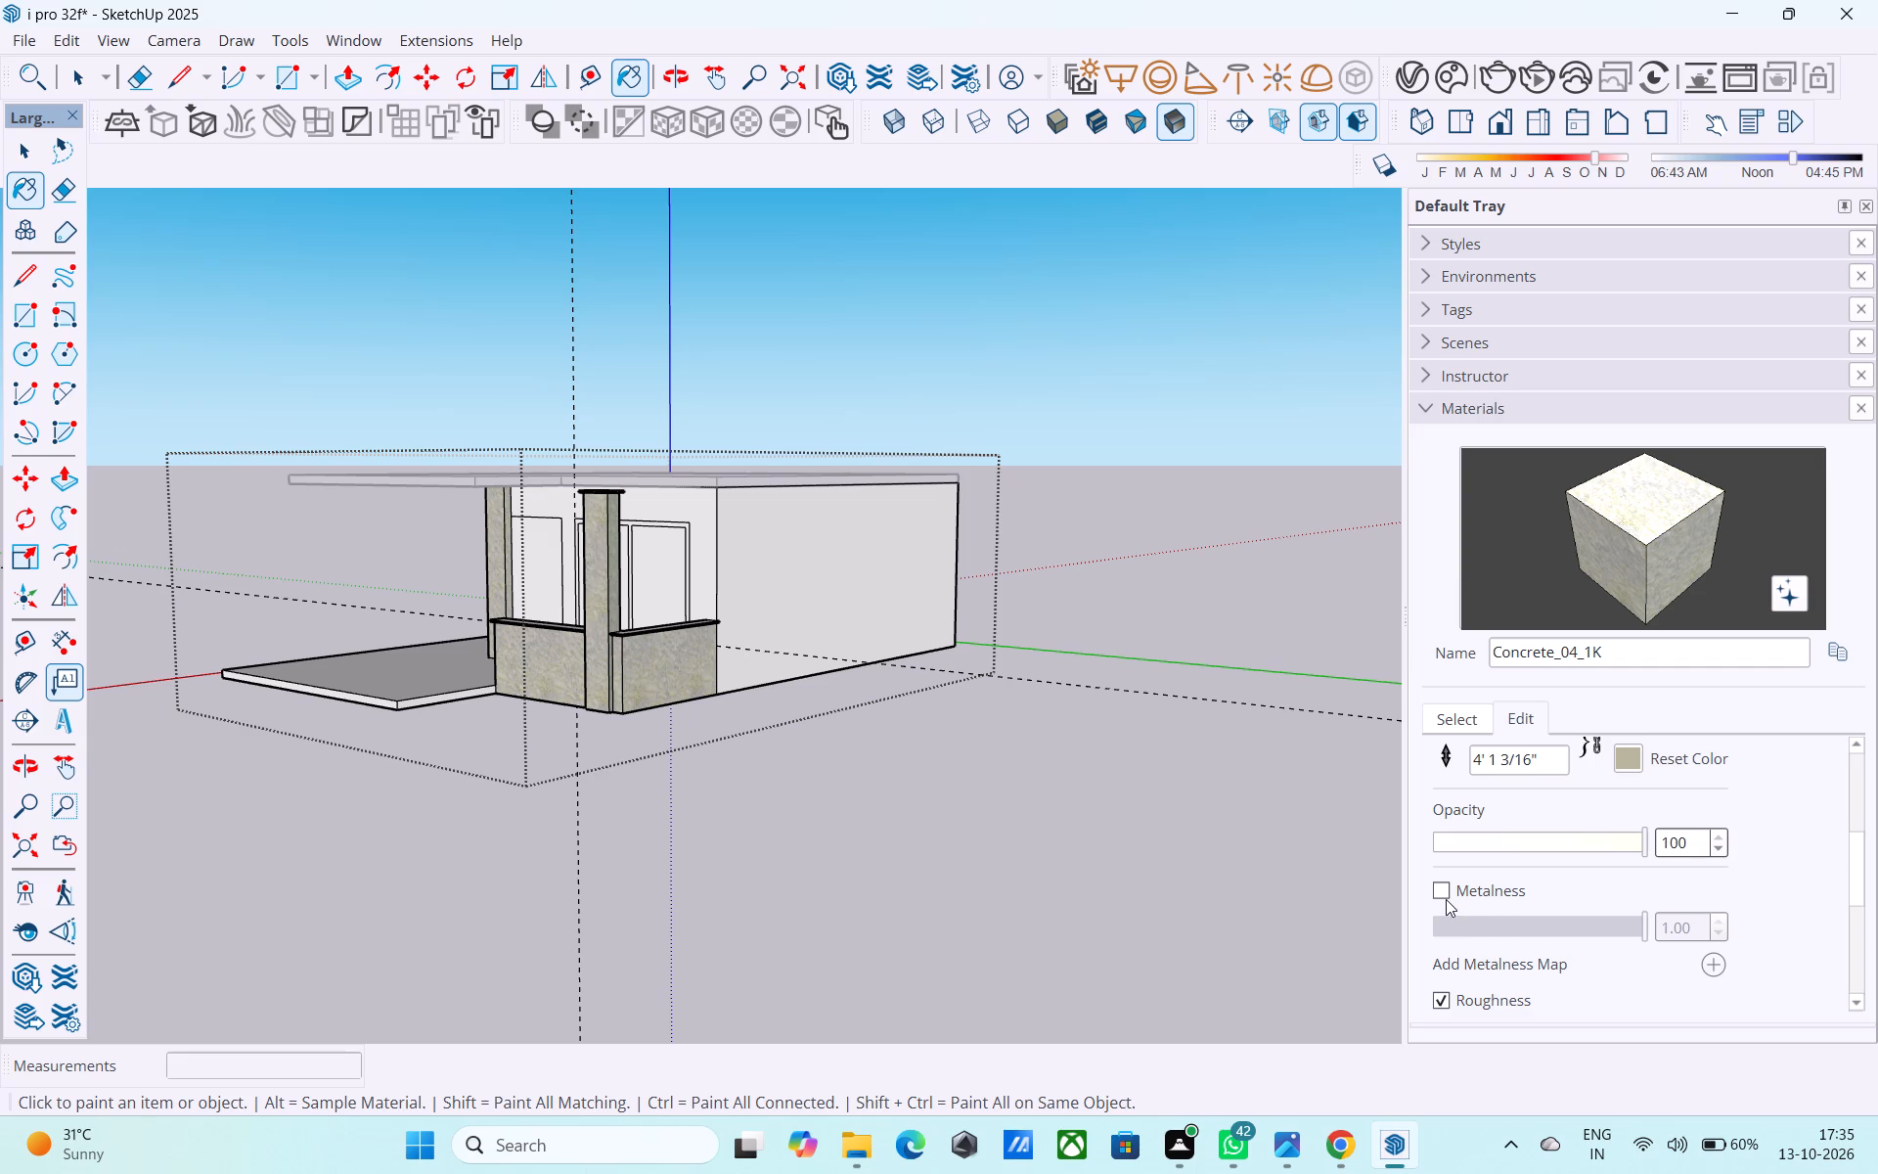
scroll(1552, 905, "down", 2)
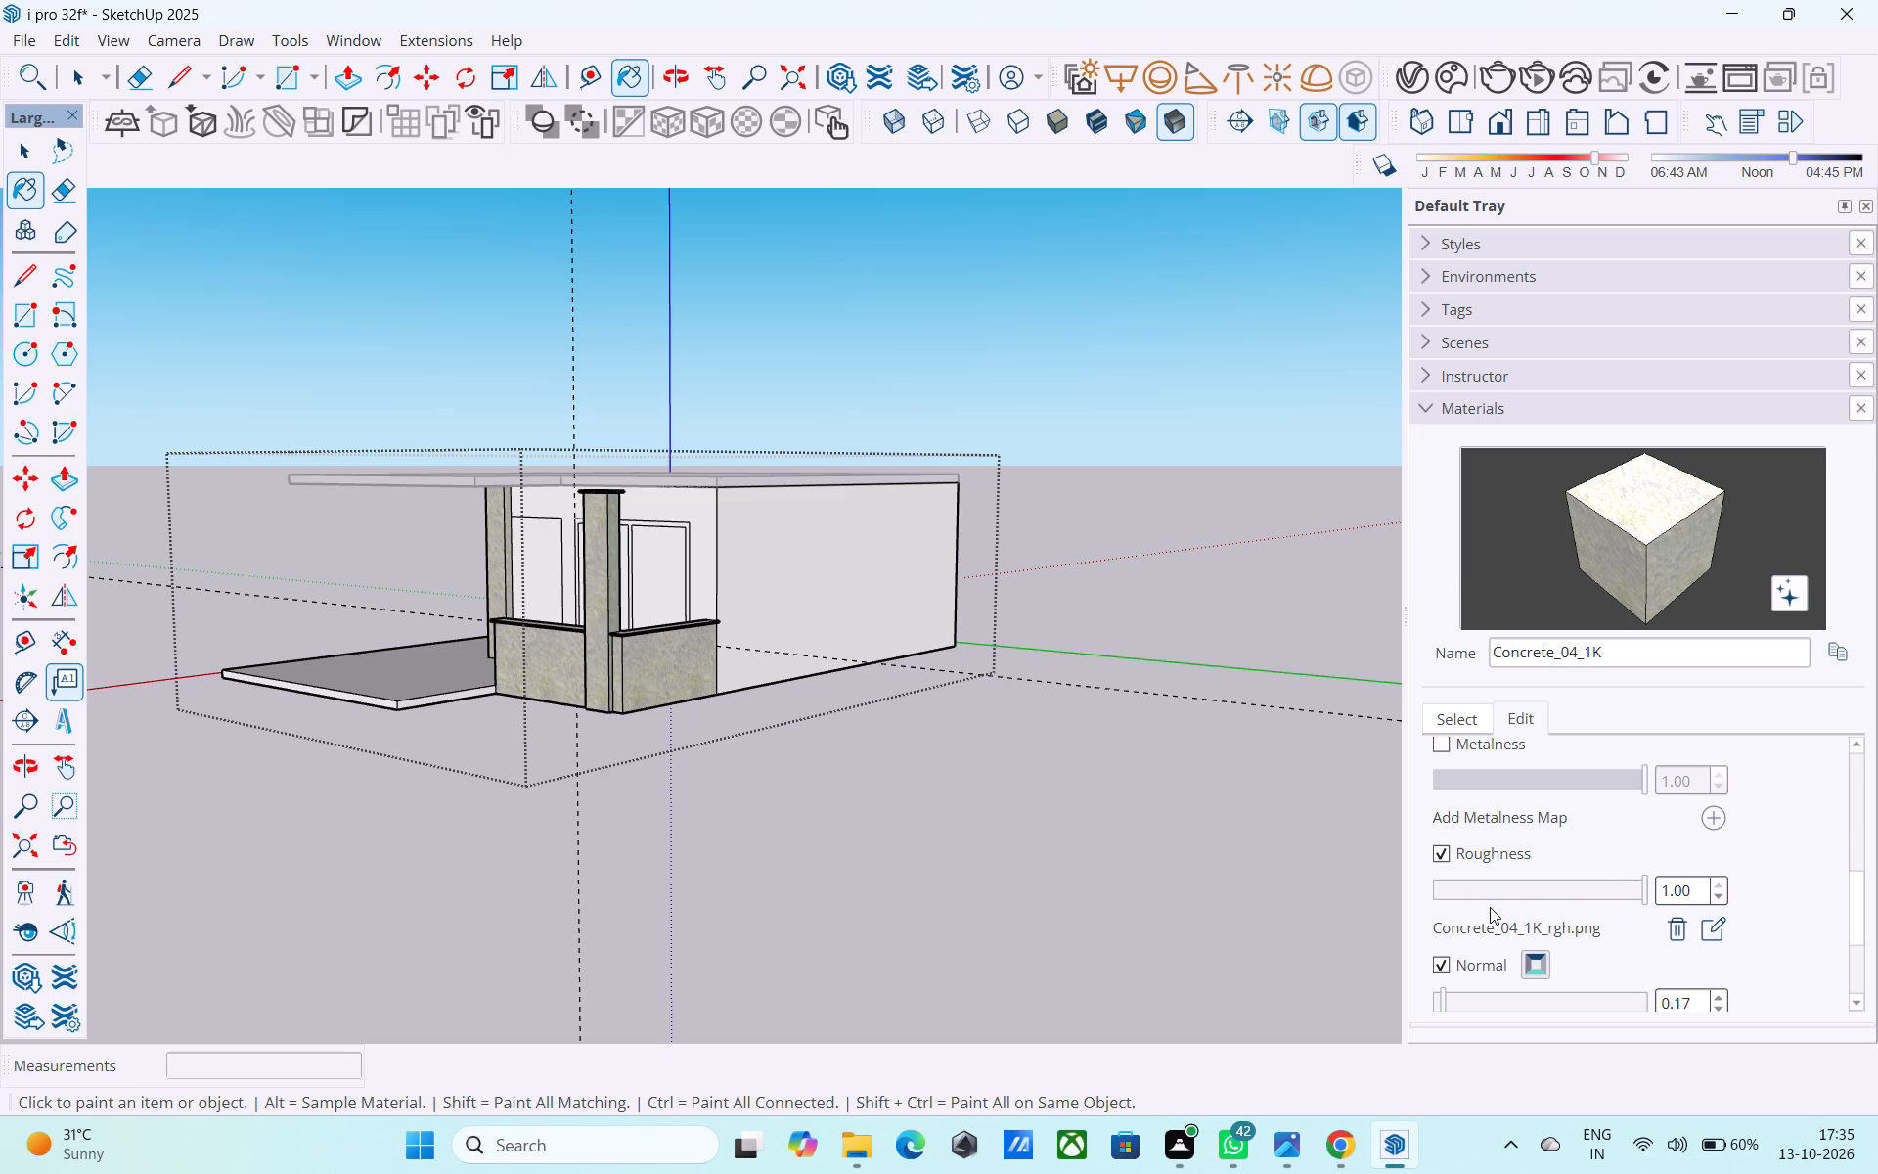
scroll(1490, 907, "down", 1)
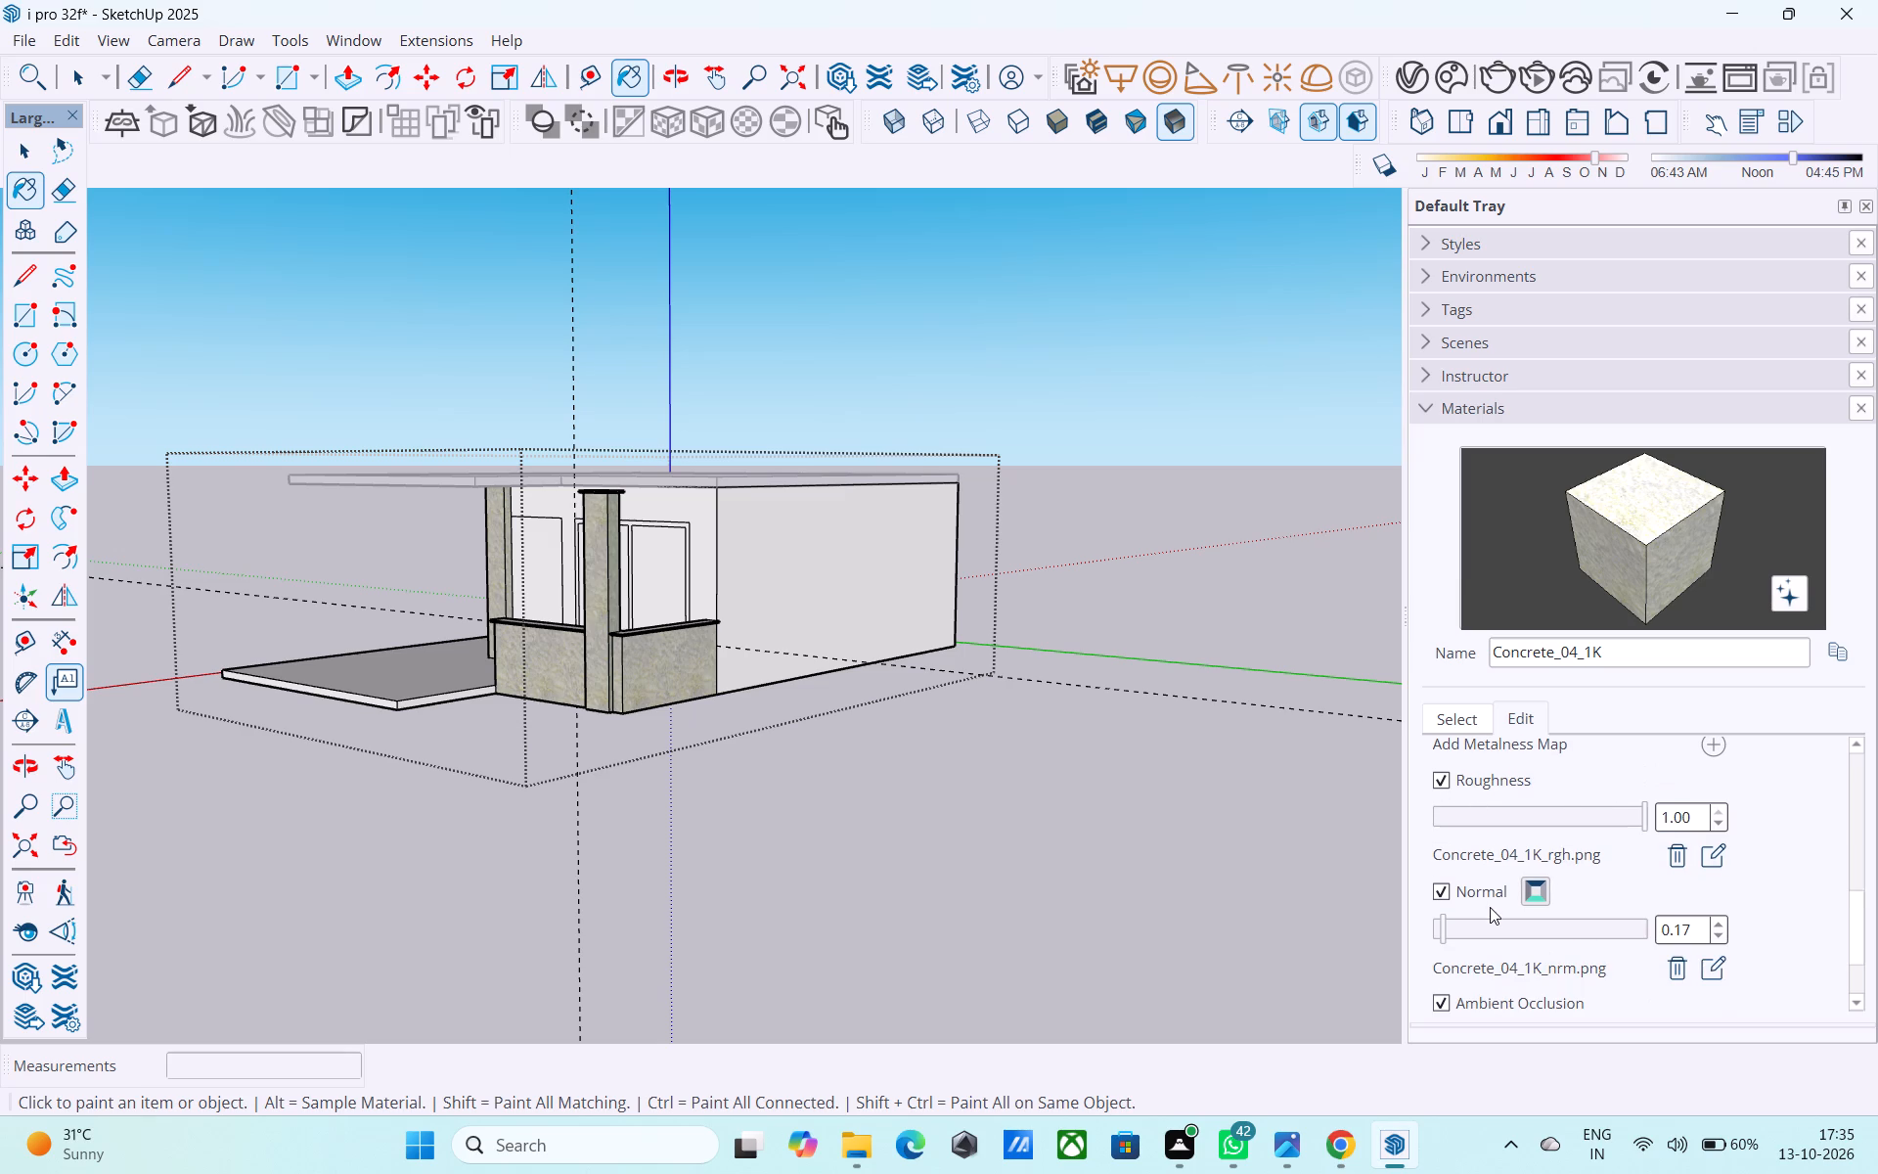
left_click_drag(1442, 929, 1445, 928)
left_click_drag(1445, 928, 1694, 924)
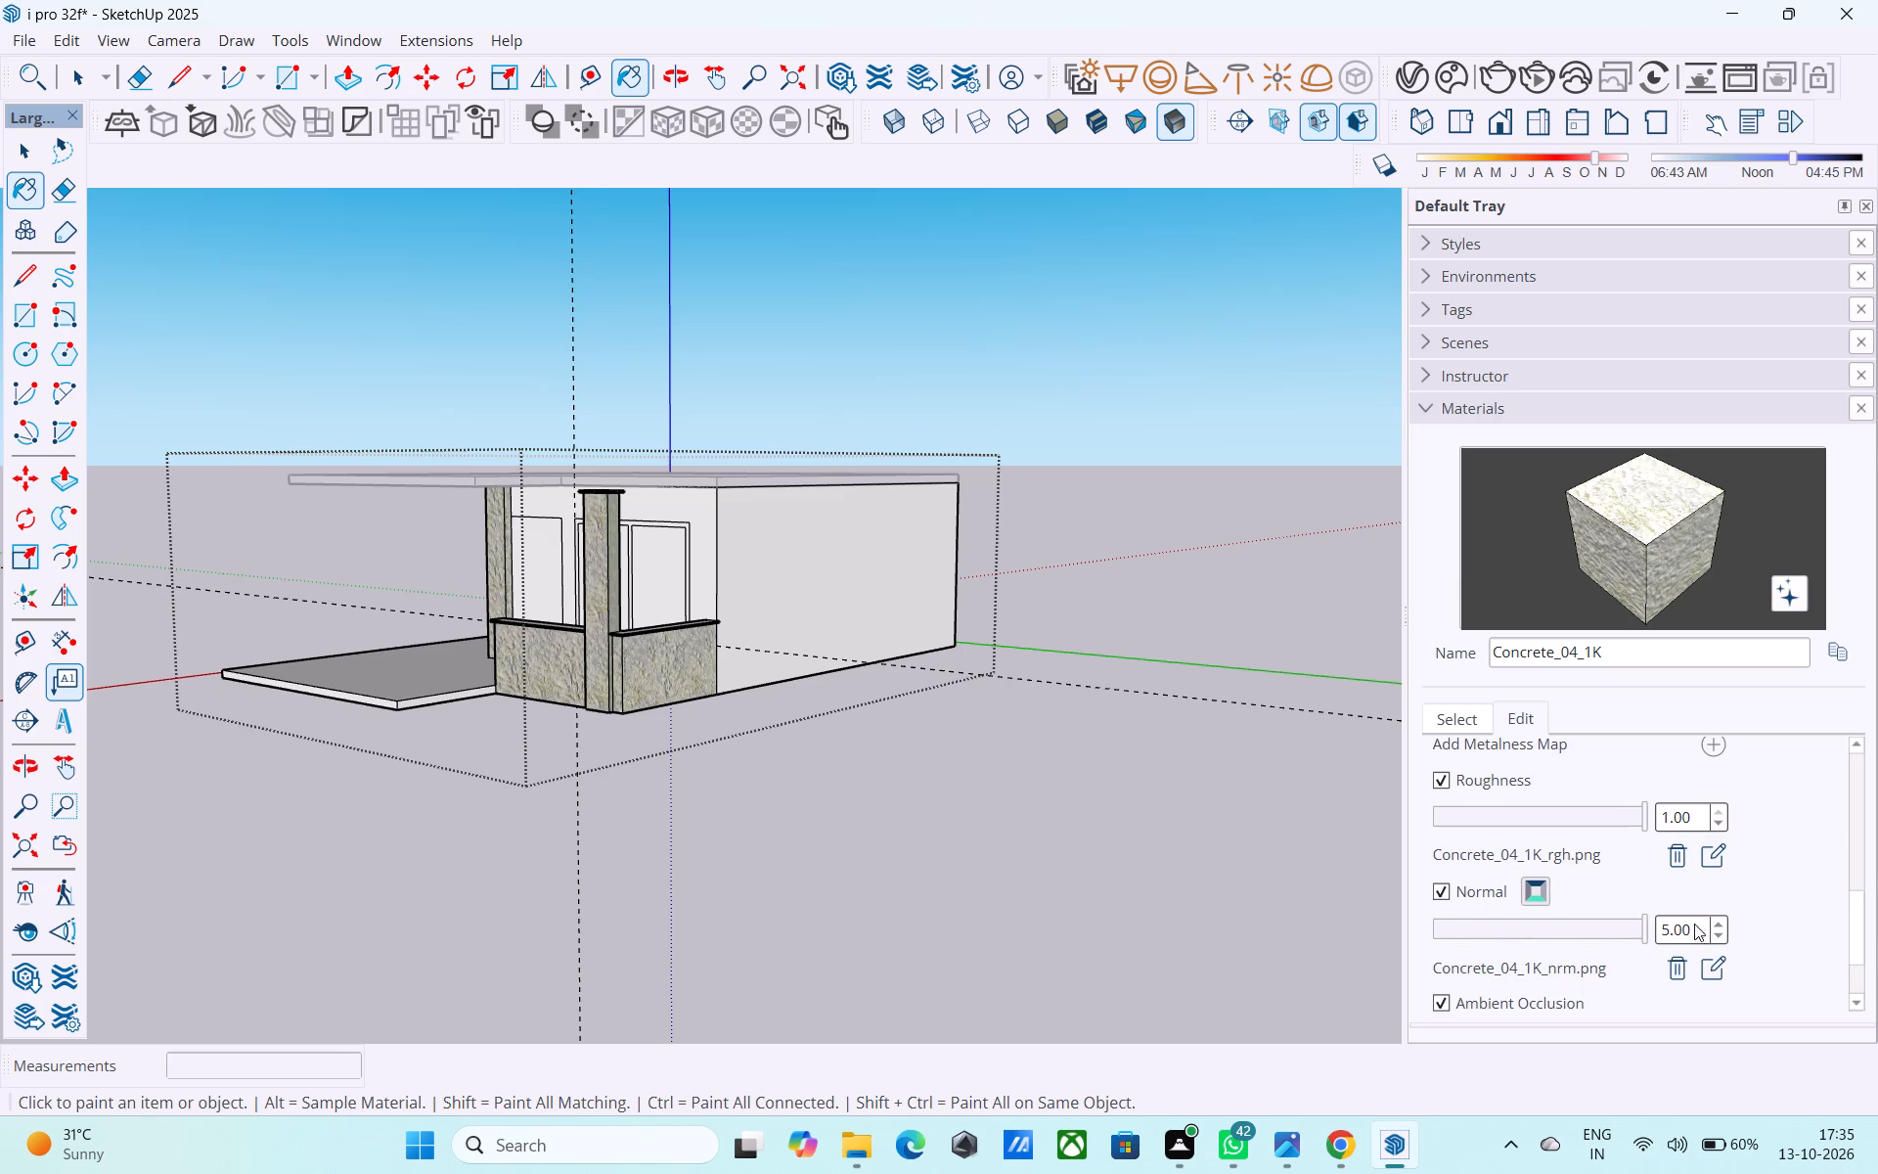
left_click_drag(1694, 924, 1718, 936)
Paint the tall pillar's faces beside the low wall with the roughened Concrete_04_1K material.
scroll(628, 573, "up", 10)
middle_click_drag(571, 692, 820, 717)
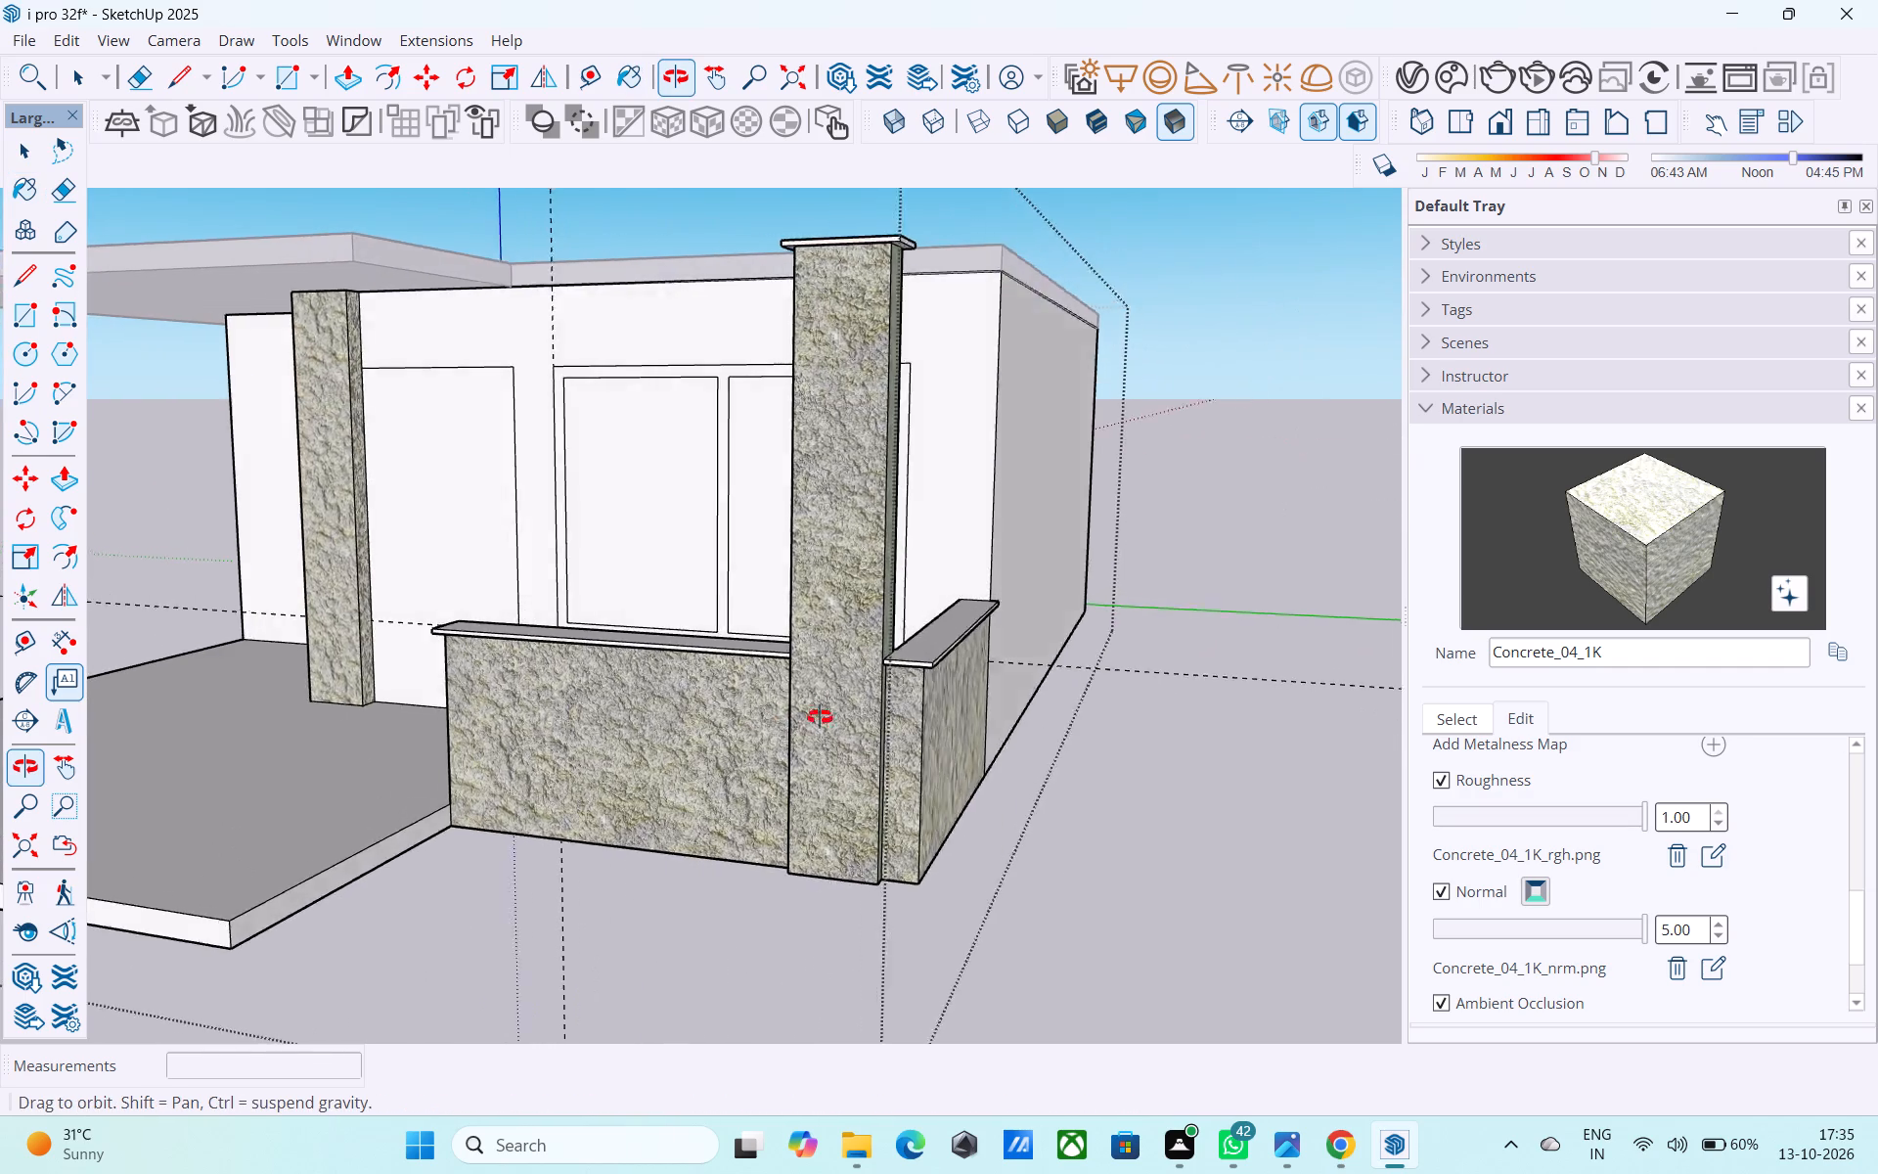
middle_click_drag(820, 717, 852, 717)
scroll(881, 717, "up", 6)
middle_click_drag(880, 716, 556, 810)
scroll(877, 785, "up", 5)
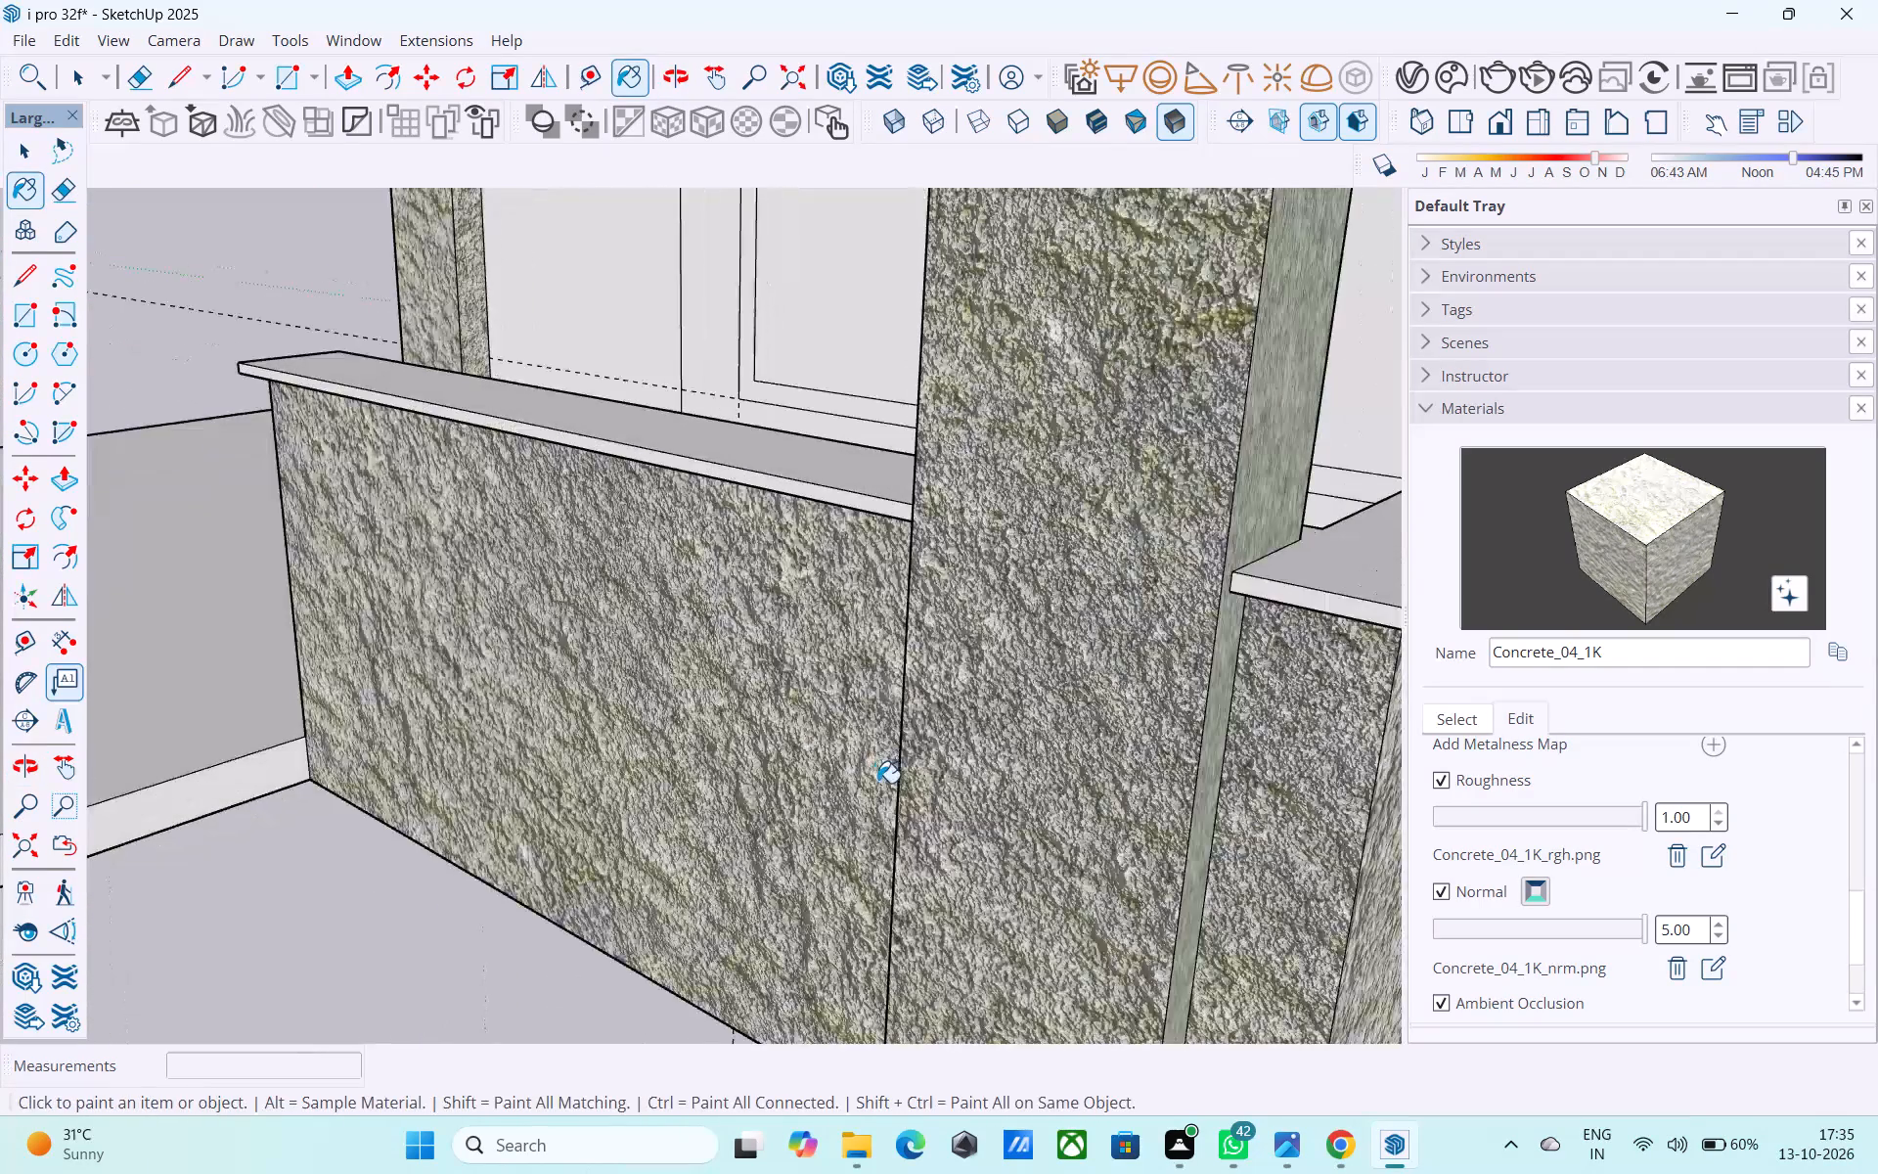
middle_click_drag(880, 783, 601, 754)
left_click(1037, 564)
middle_click_drag(795, 584, 1465, 669)
scroll(748, 639, "down", 2)
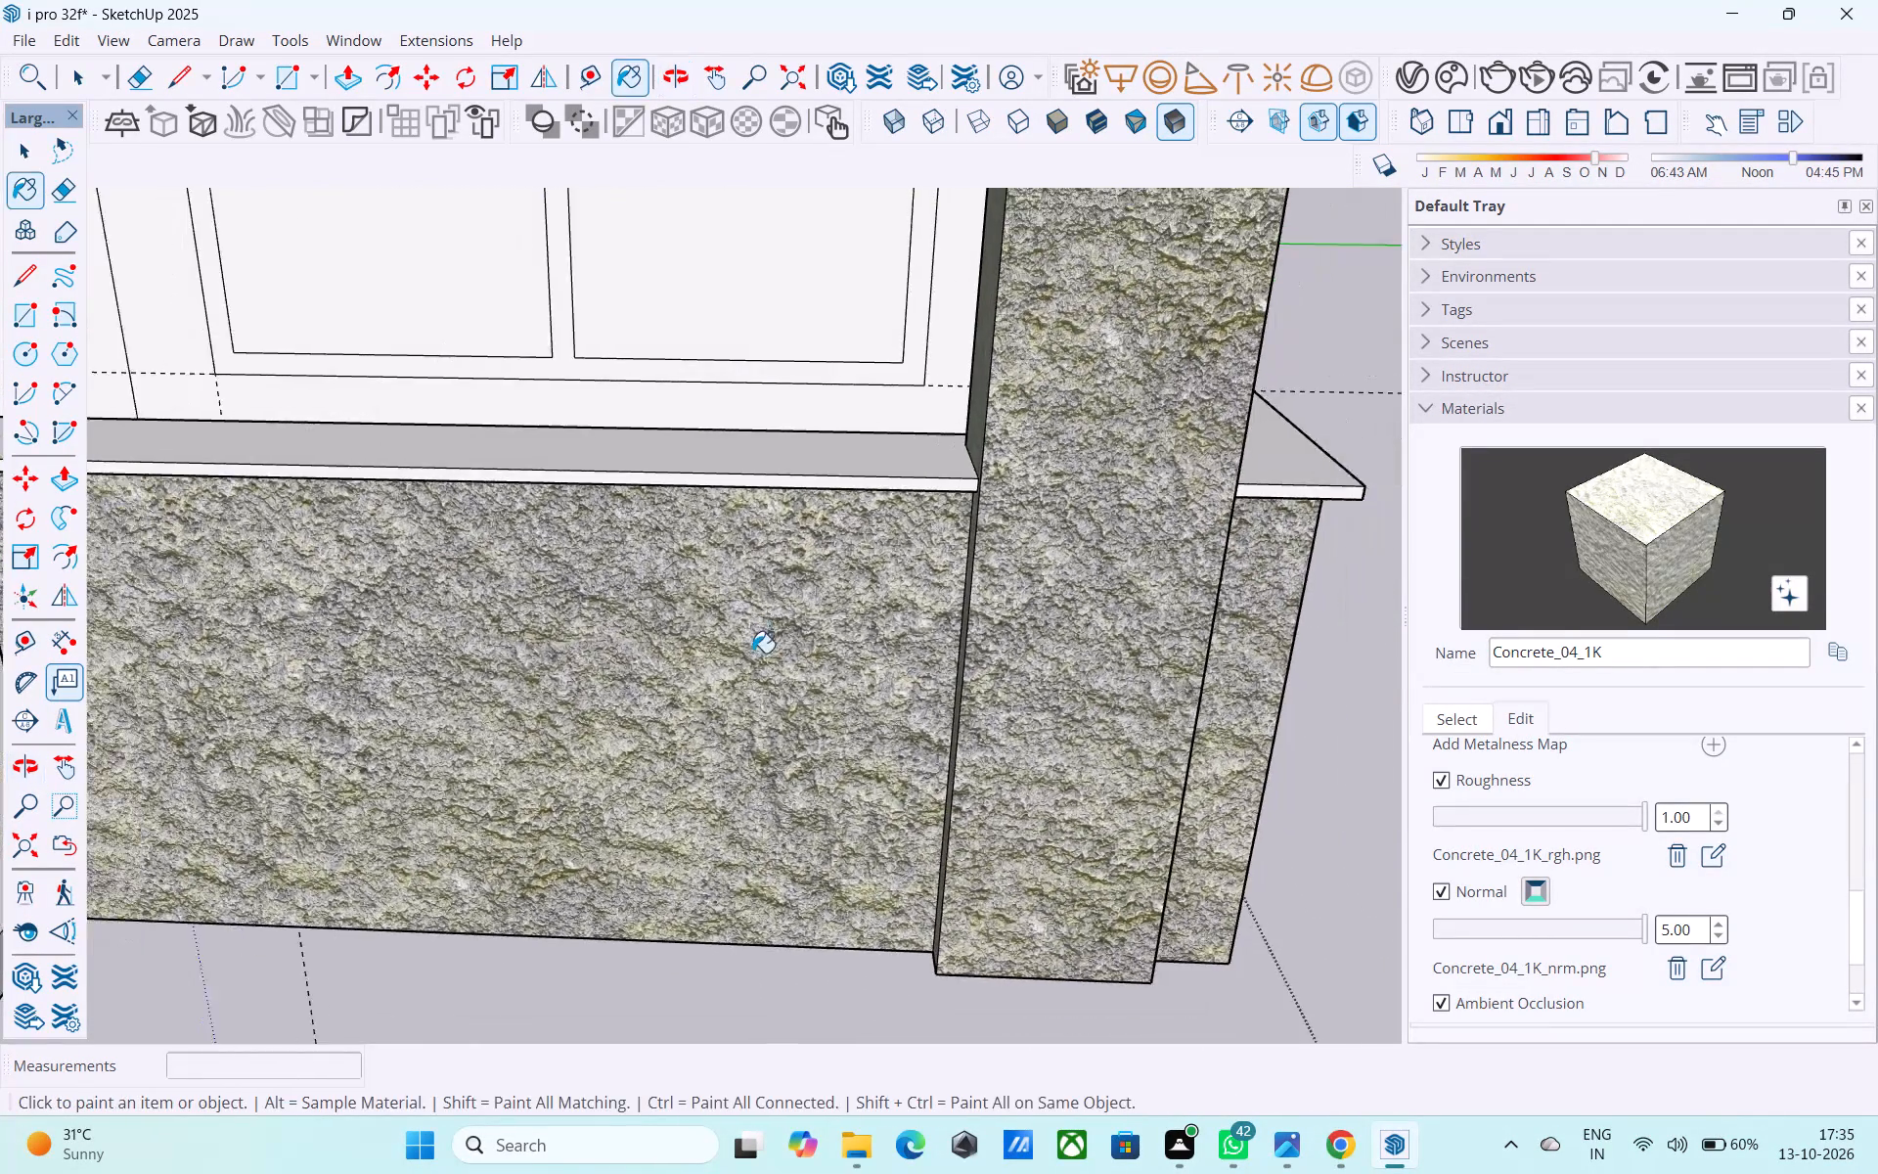
middle_click_drag(753, 653, 1373, 627)
left_click(863, 327)
Examine the rough Concrete_04_1K finish on both pillars and the low walls from several angles.
middle_click_drag(980, 518, 829, 384)
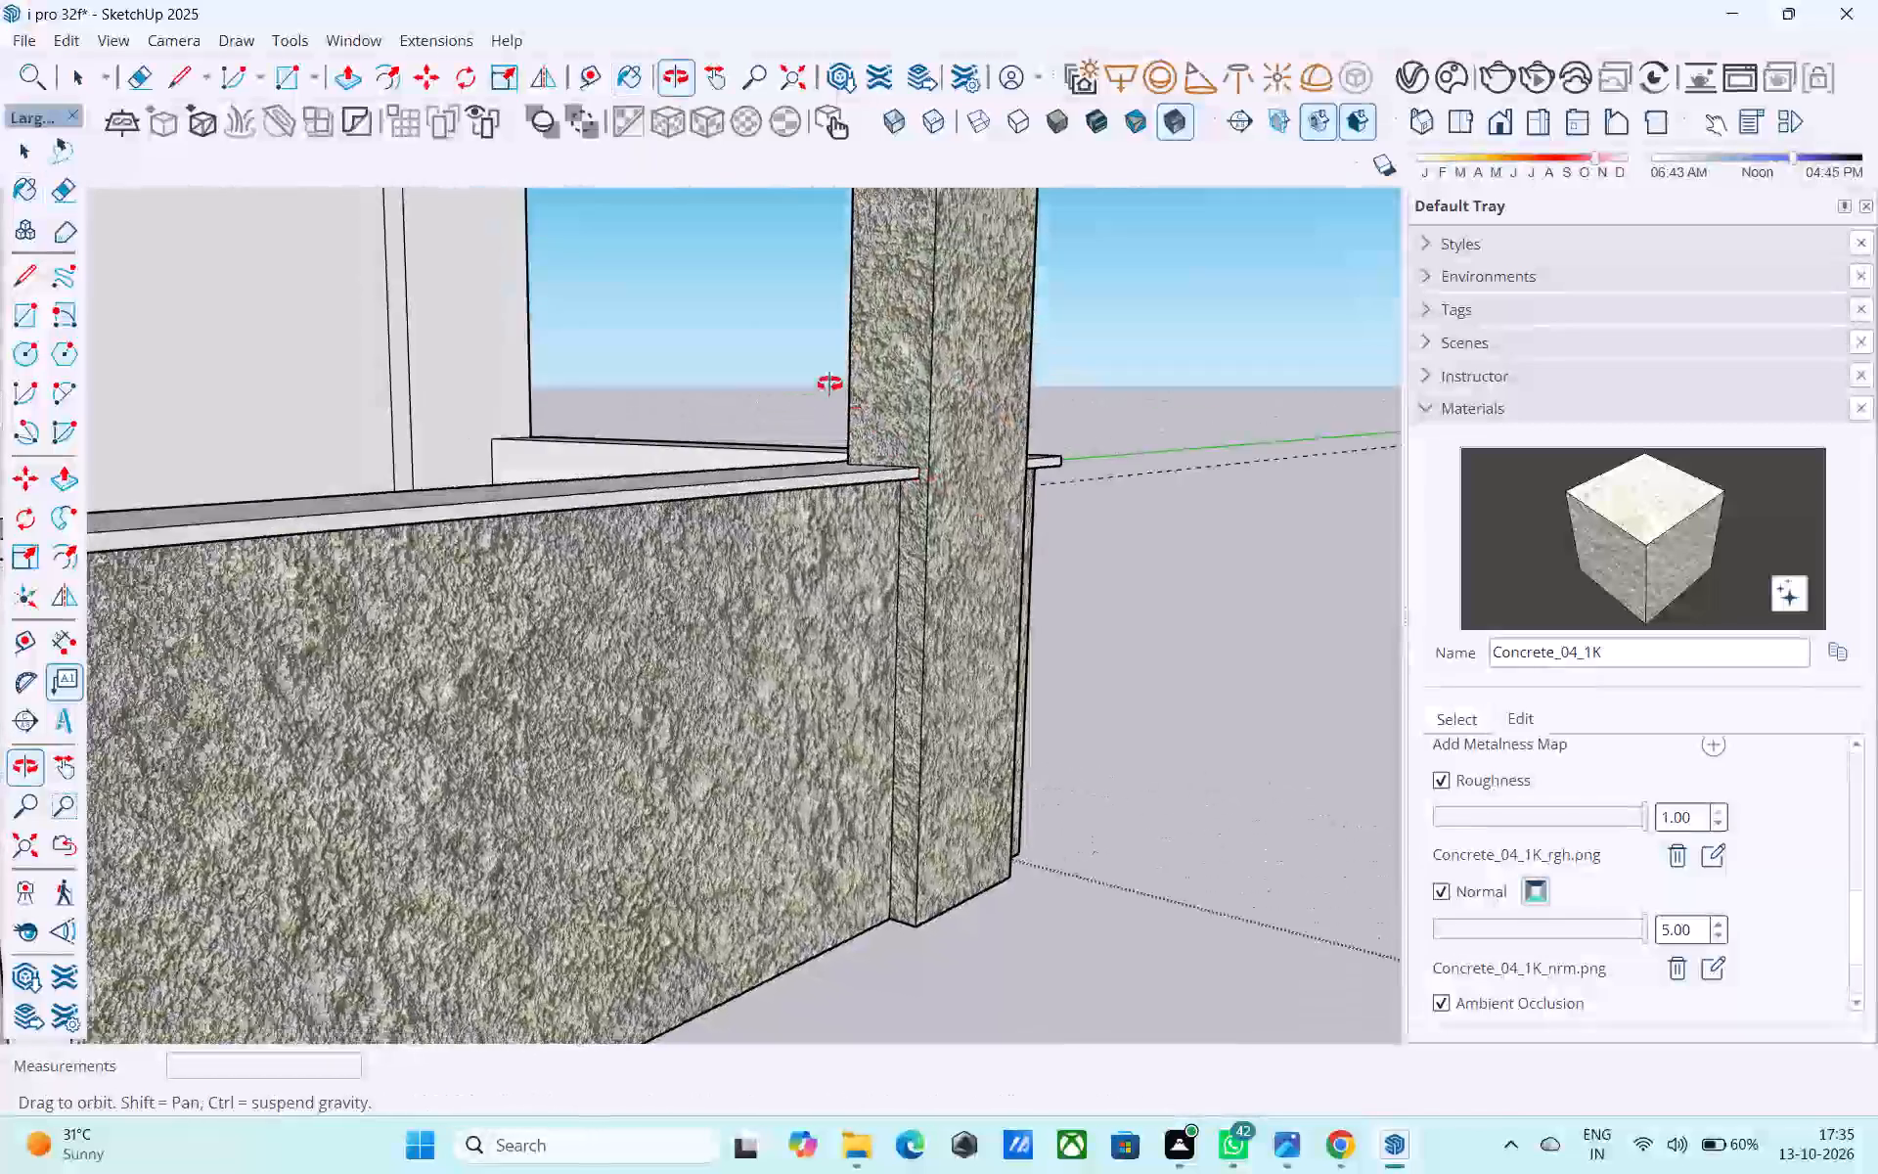
middle_click_drag(829, 384, 587, 429)
scroll(637, 490, "down", 13)
middle_click_drag(652, 613, 560, 605)
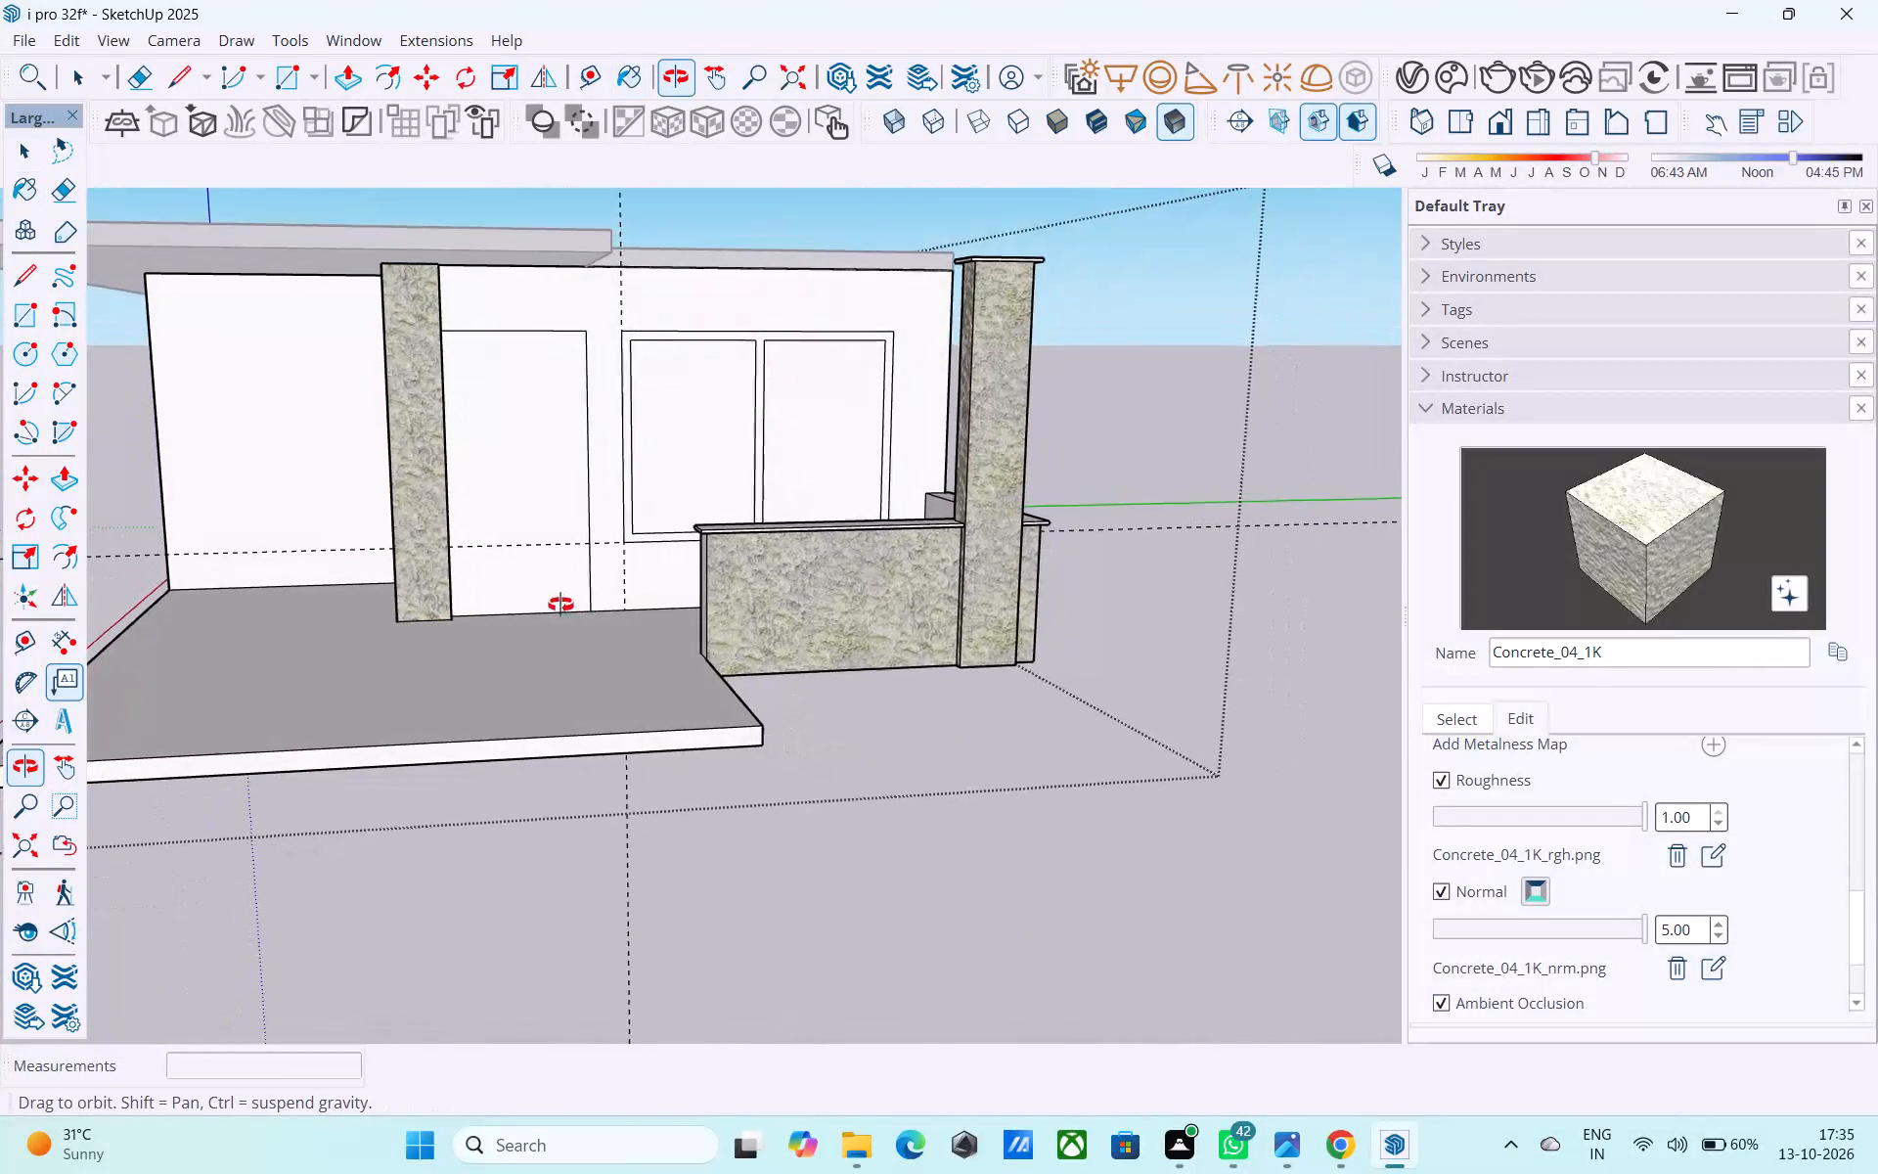
middle_click_drag(560, 605, 512, 583)
middle_click_drag(671, 601, 449, 661)
scroll(636, 550, "up", 10)
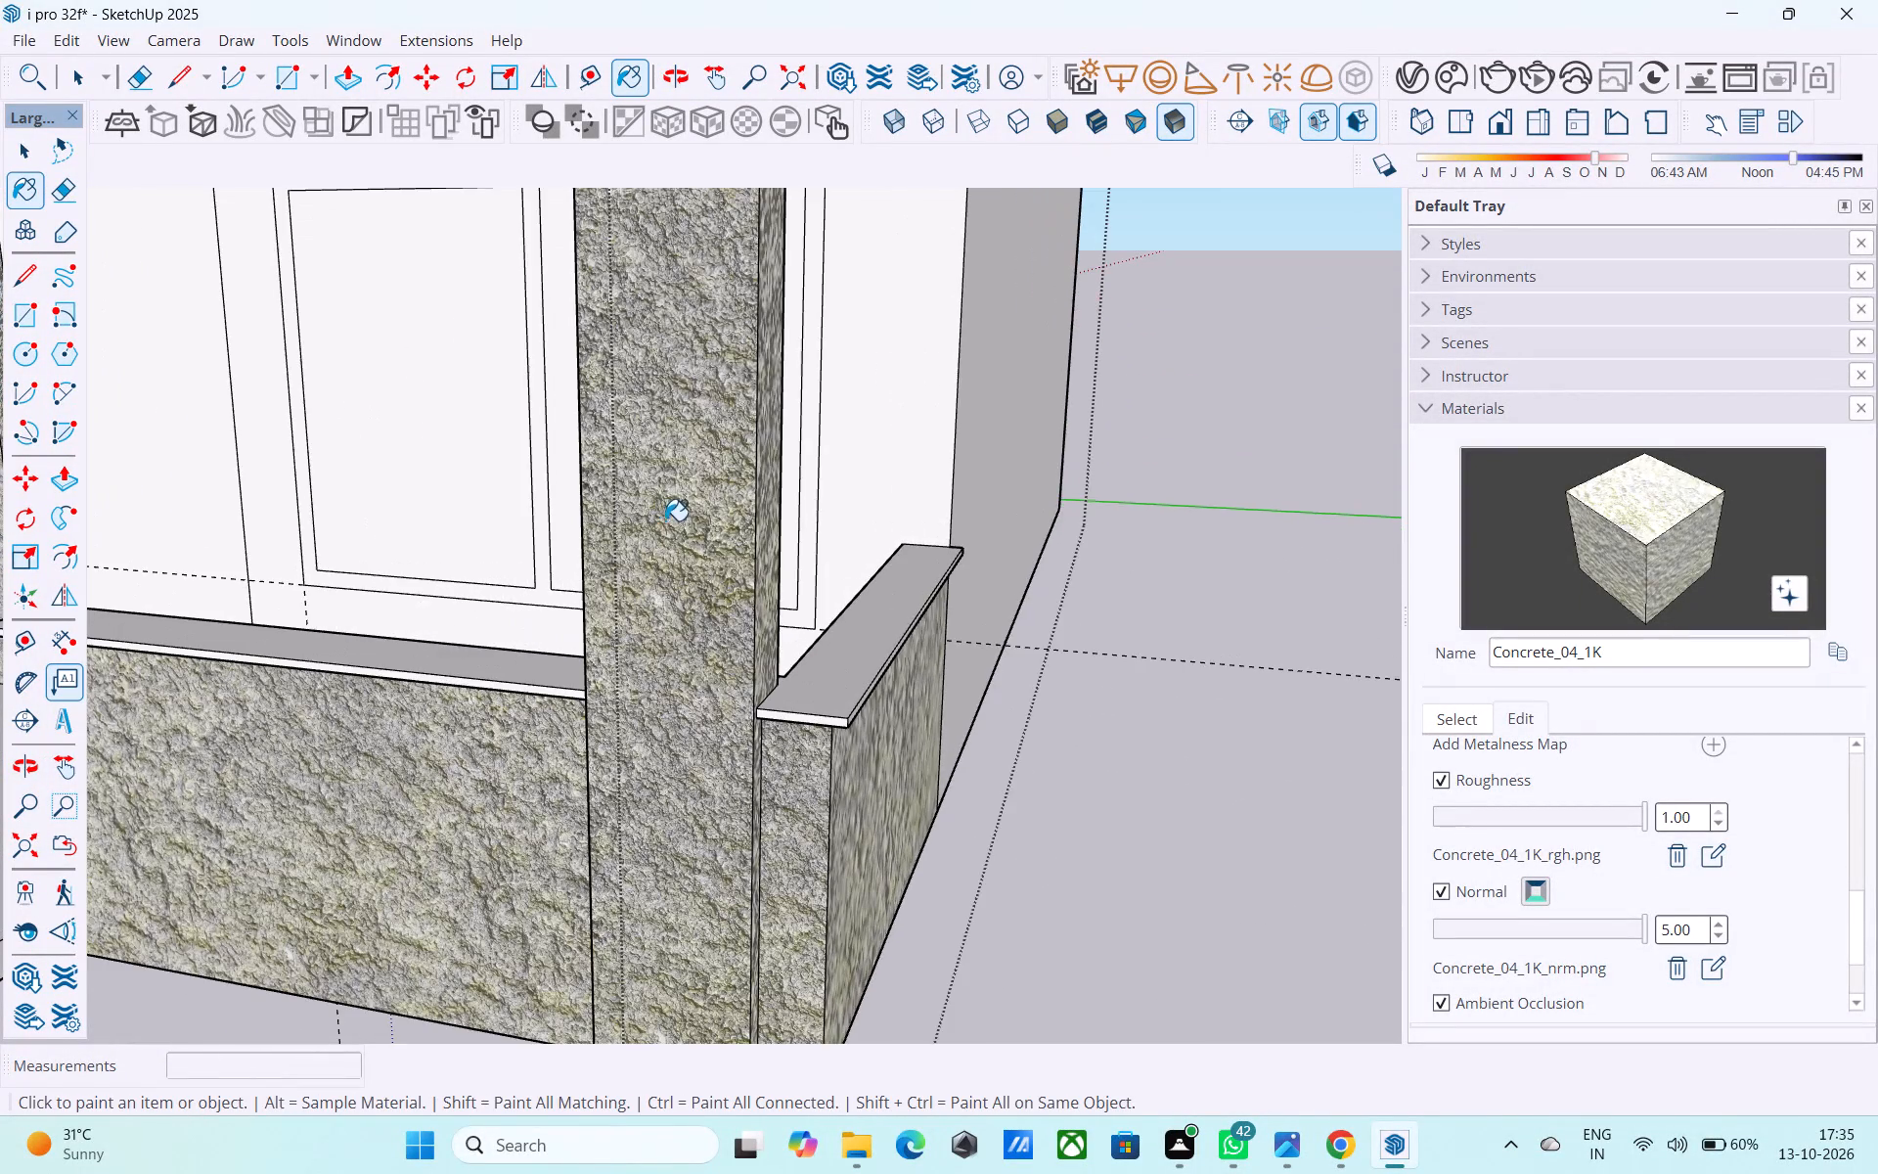
scroll(669, 524, "up", 1)
middle_click_drag(669, 524, 647, 624)
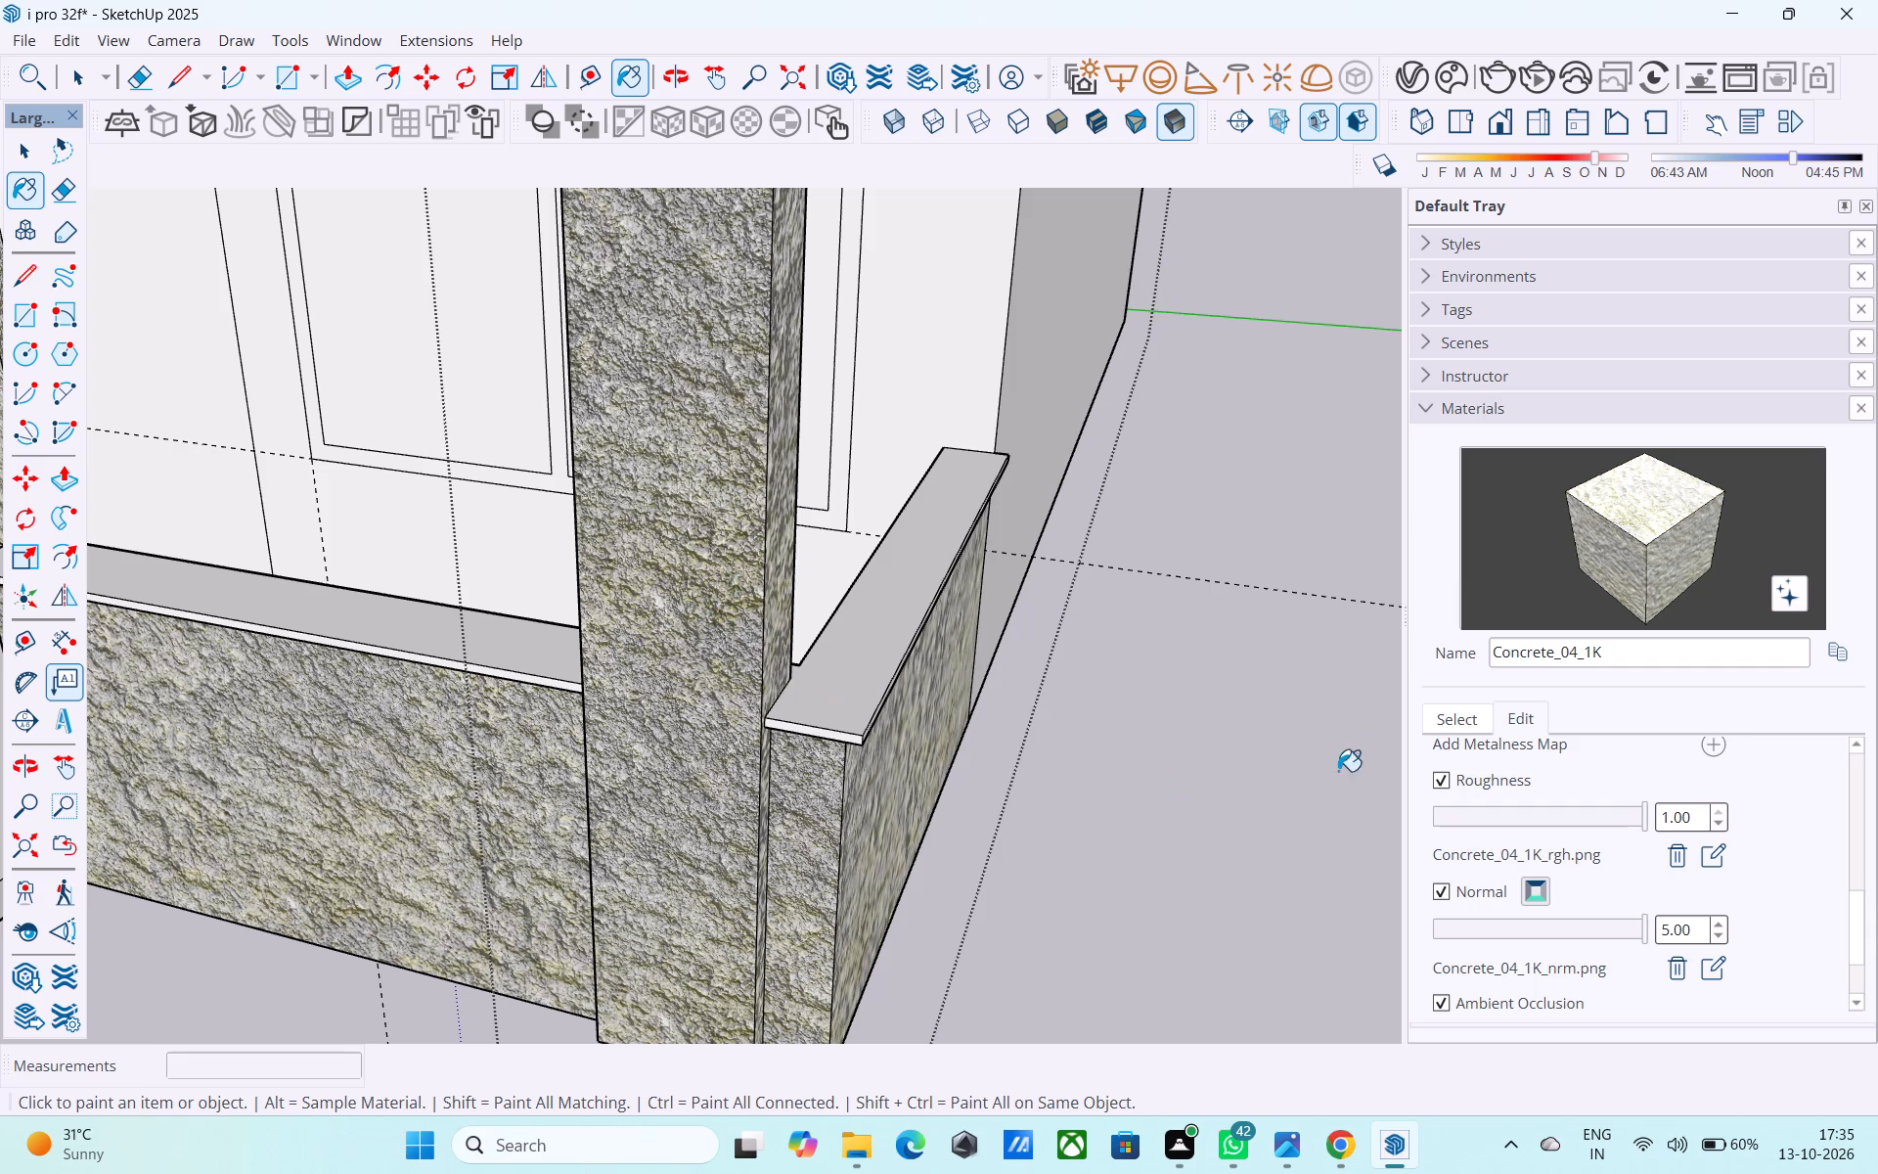
scroll(1555, 814, "up", 3)
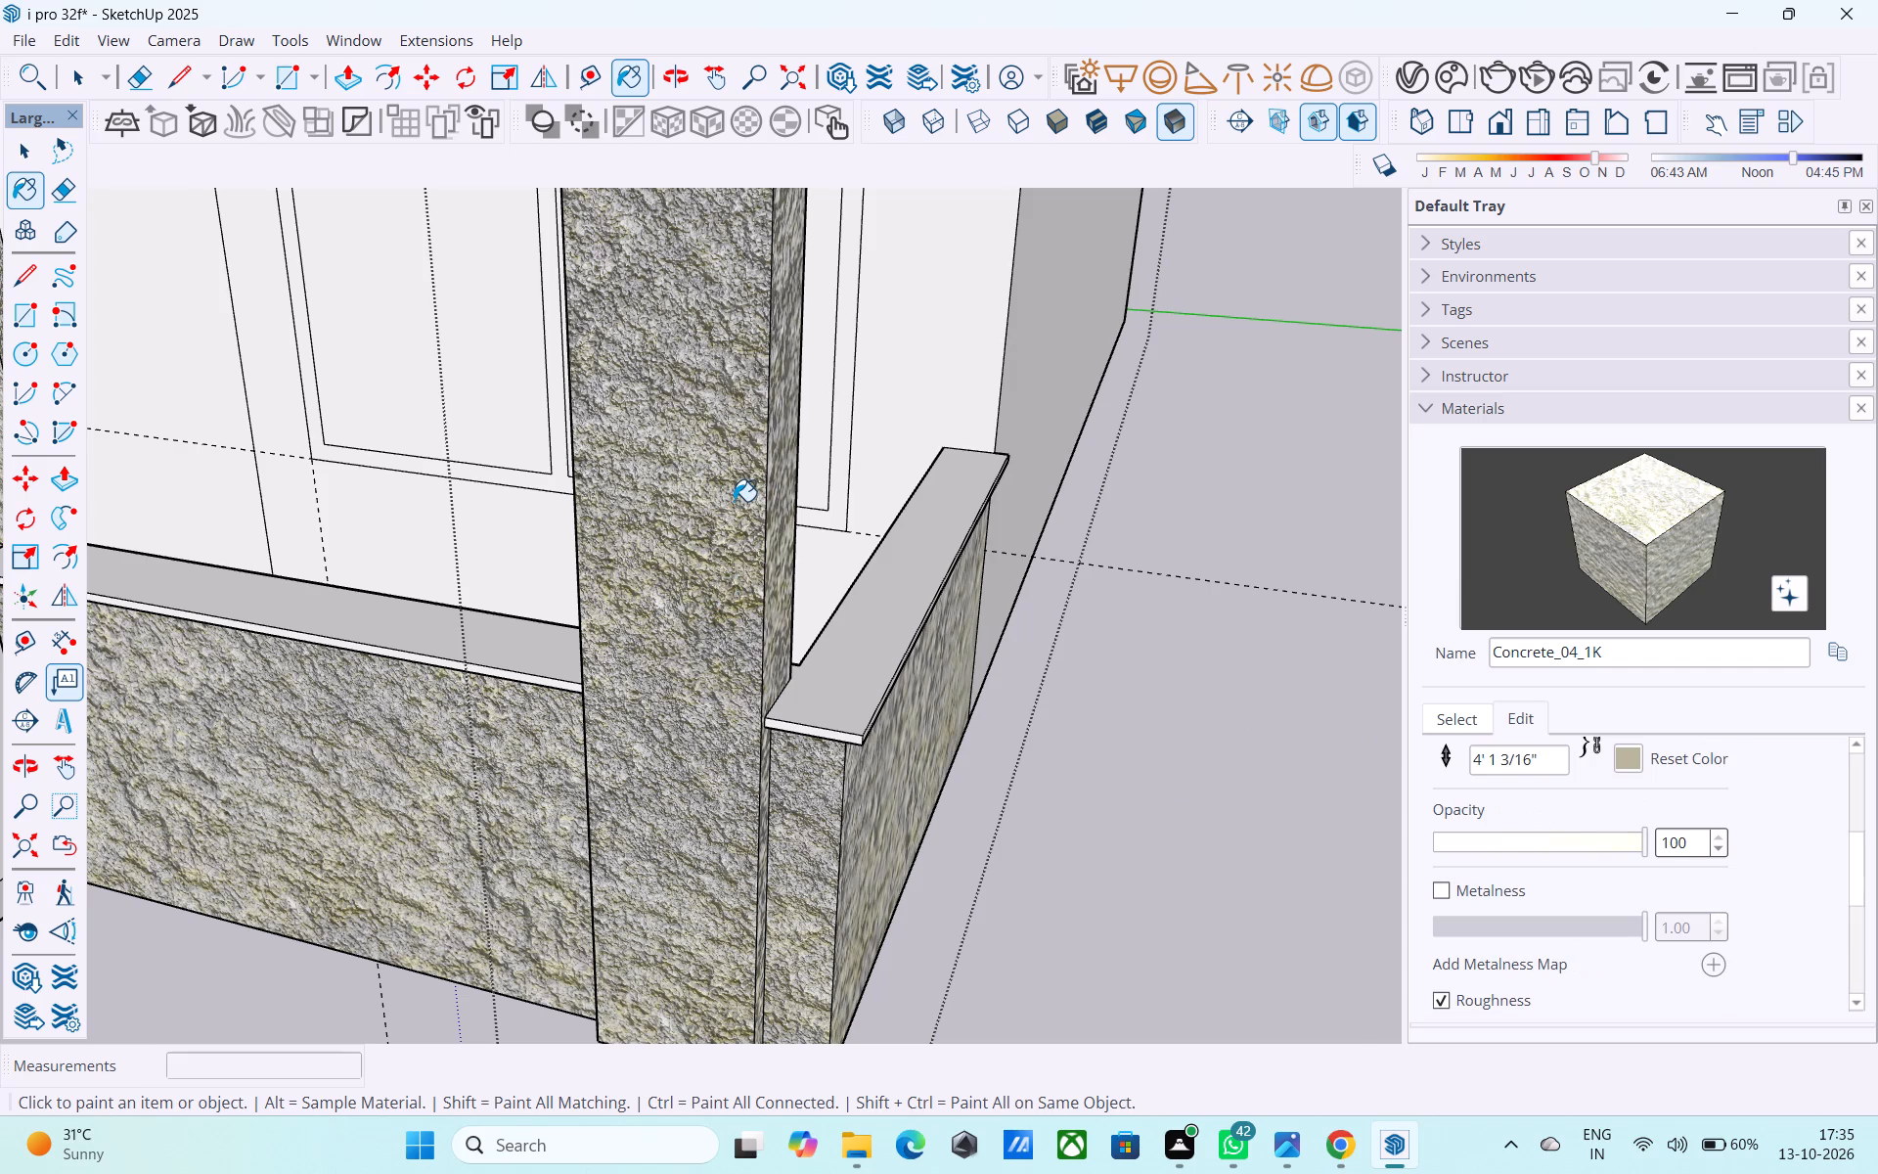
scroll(734, 501, "down", 8)
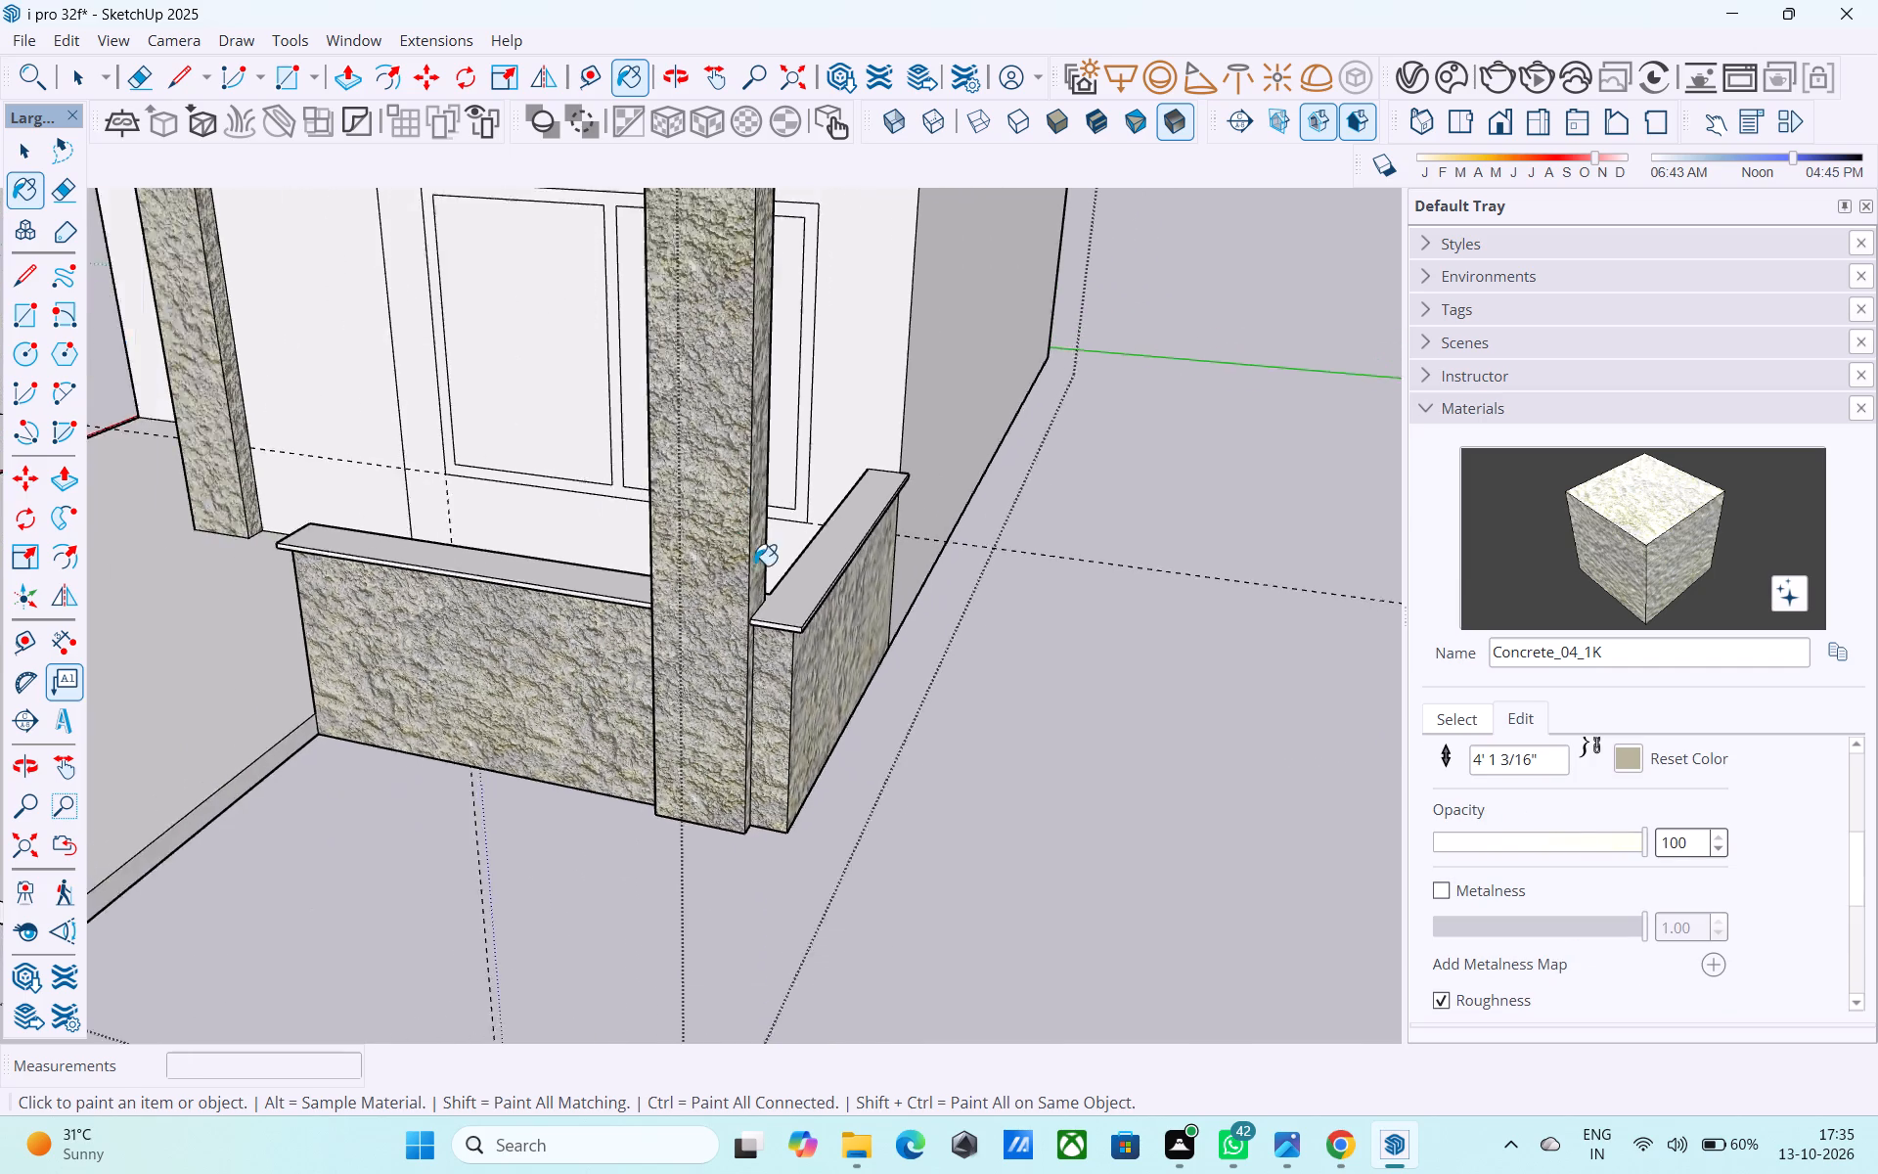
Paint the exposed end face of the low front wall, facing the porch, with Concrete_04_1K.
scroll(754, 565, "down", 2)
middle_click_drag(763, 584, 1242, 391)
scroll(1244, 401, "down", 5)
middle_click_drag(864, 503, 628, 511)
scroll(1387, 510, "down", 6)
middle_click_drag(879, 552, 1276, 595)
scroll(1111, 665, "up", 15)
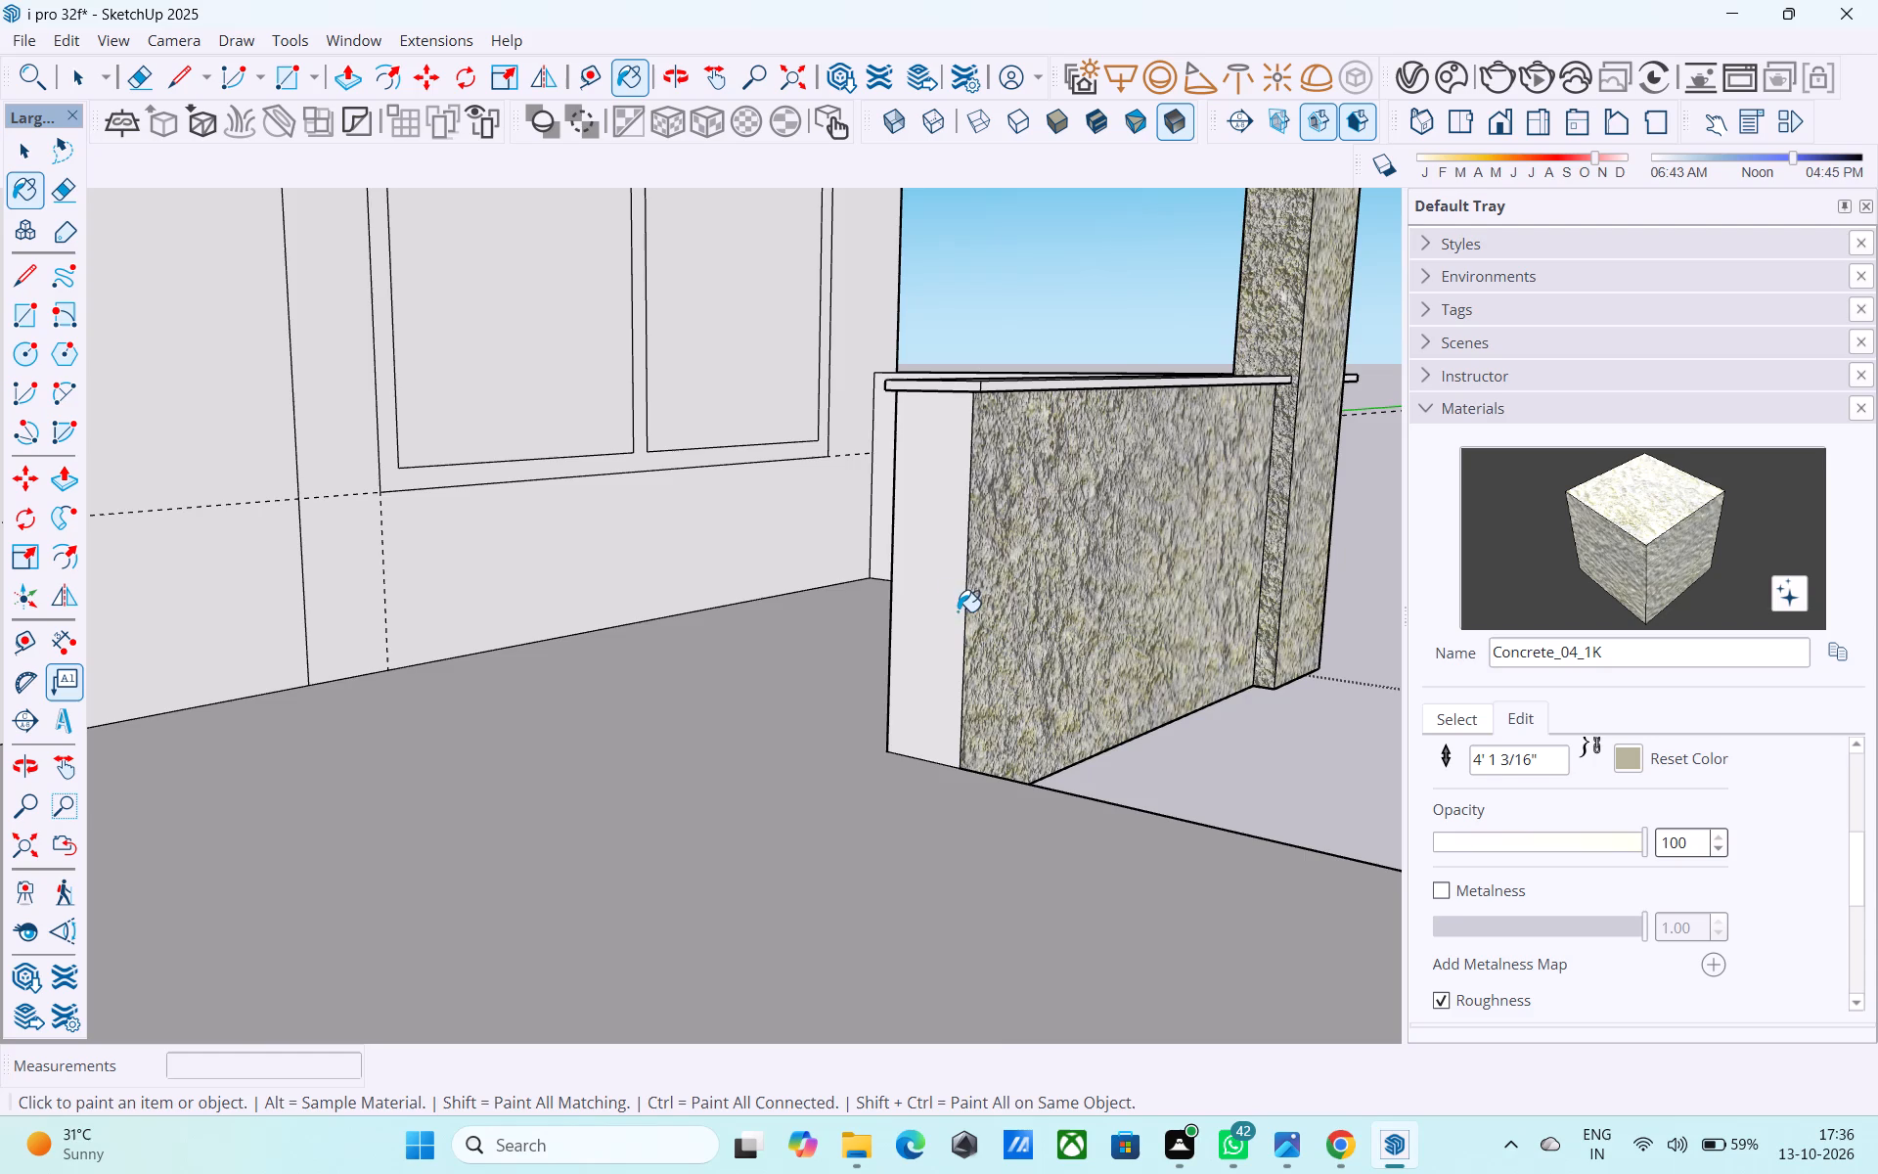
left_click(939, 599)
Frame the porch, both pillars and the low front wall from the front, and render the view with V-Ray.
scroll(1237, 641, "down", 7)
middle_click_drag(1244, 650, 1096, 712)
scroll(1100, 690, "down", 6)
middle_click_drag(1094, 683, 1063, 663)
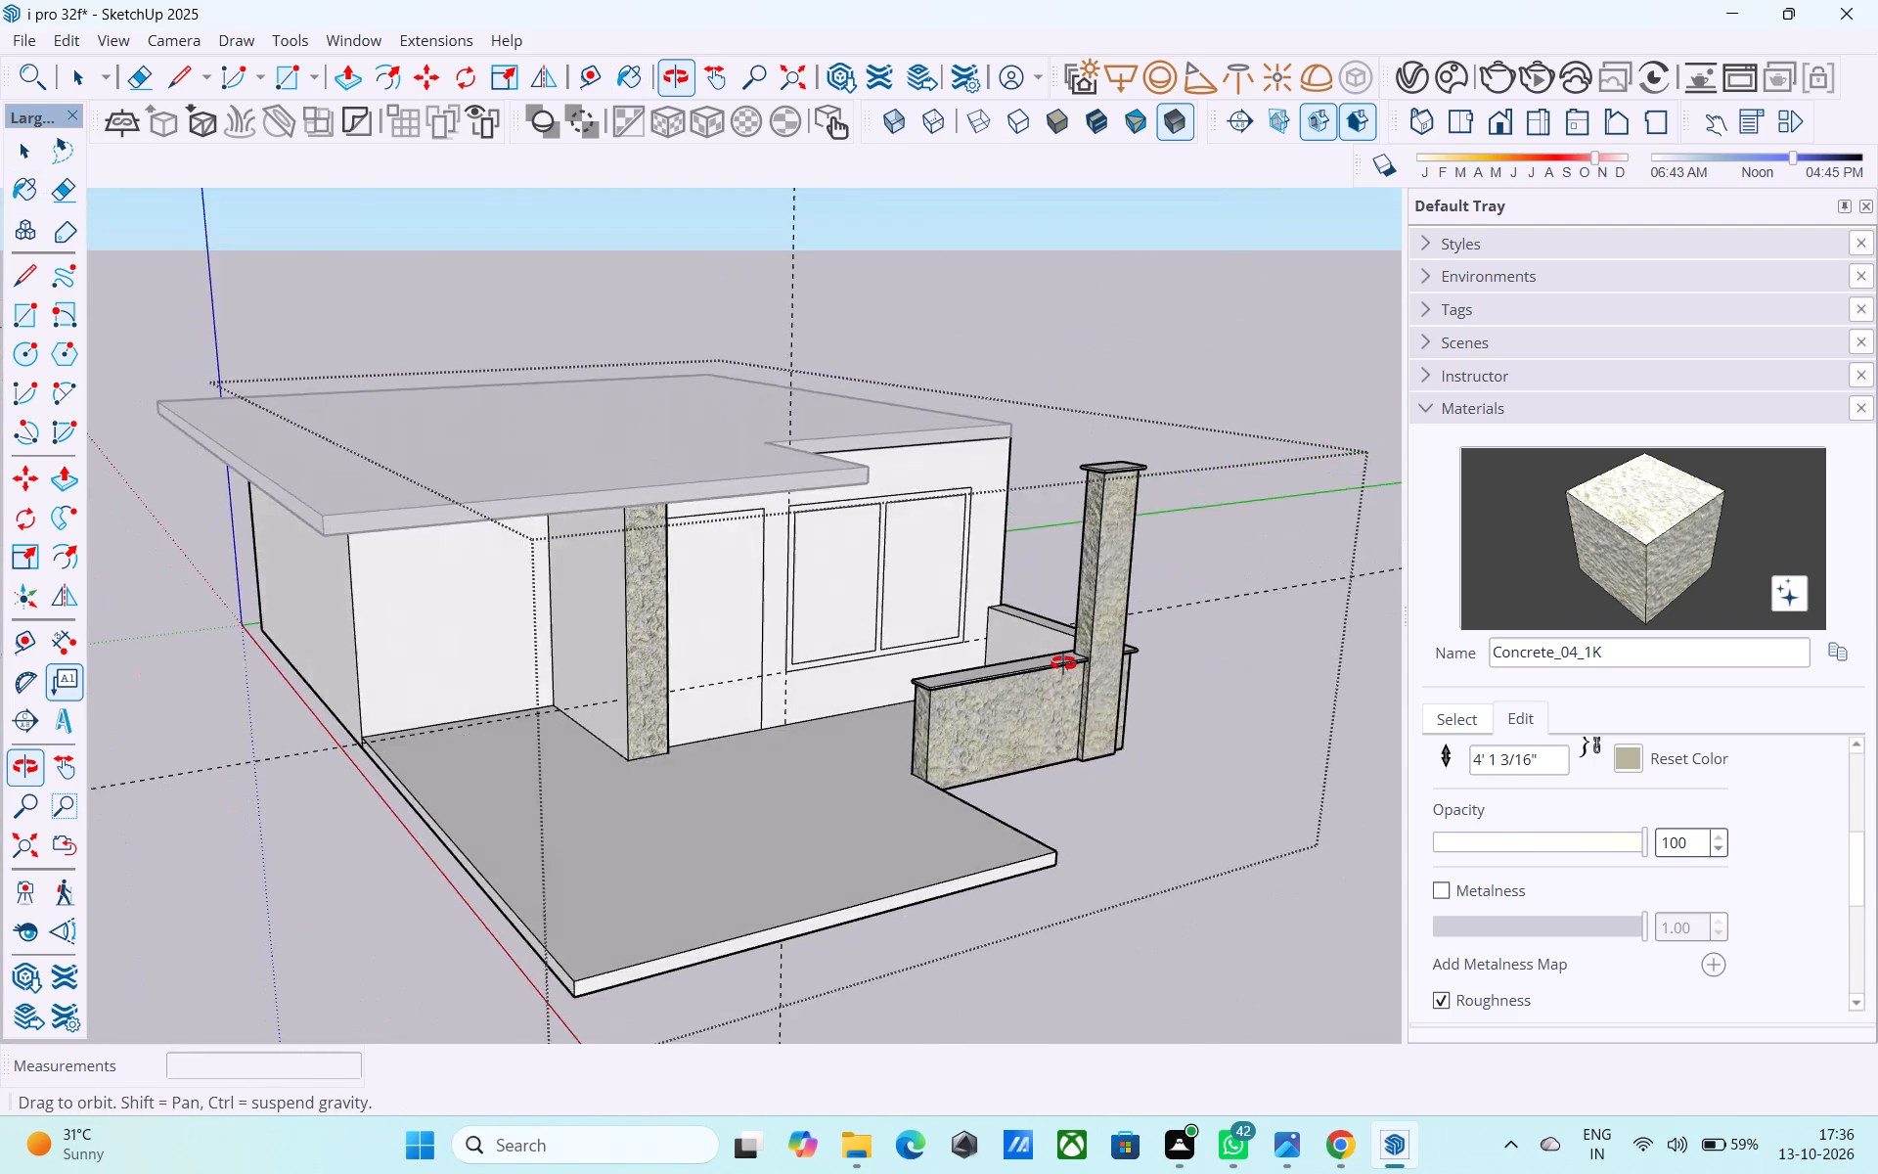
middle_click_drag(1063, 663, 867, 537)
scroll(1160, 658, "up", 5)
middle_click_drag(806, 617, 796, 610)
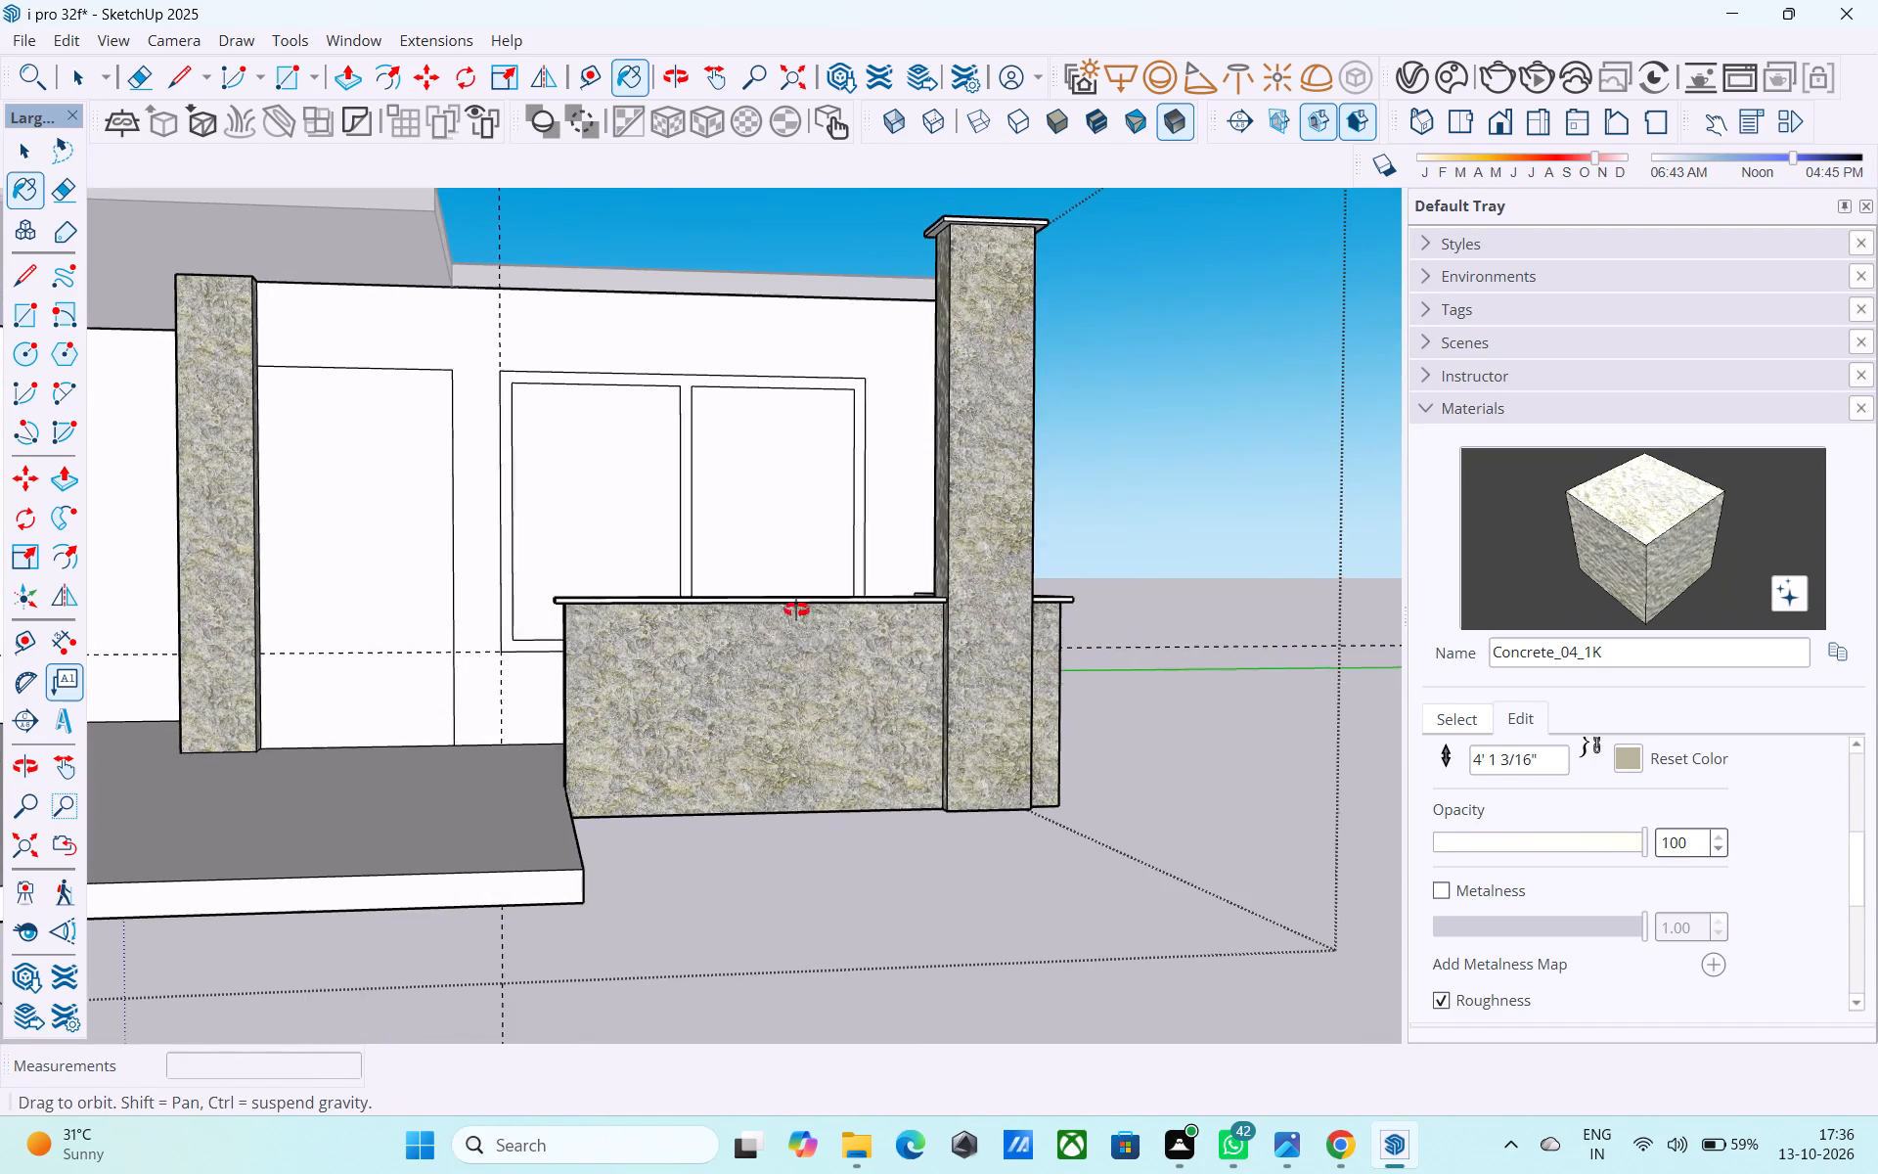
middle_click_drag(796, 610, 600, 570)
scroll(535, 537, "up", 3)
scroll(765, 586, "down", 3)
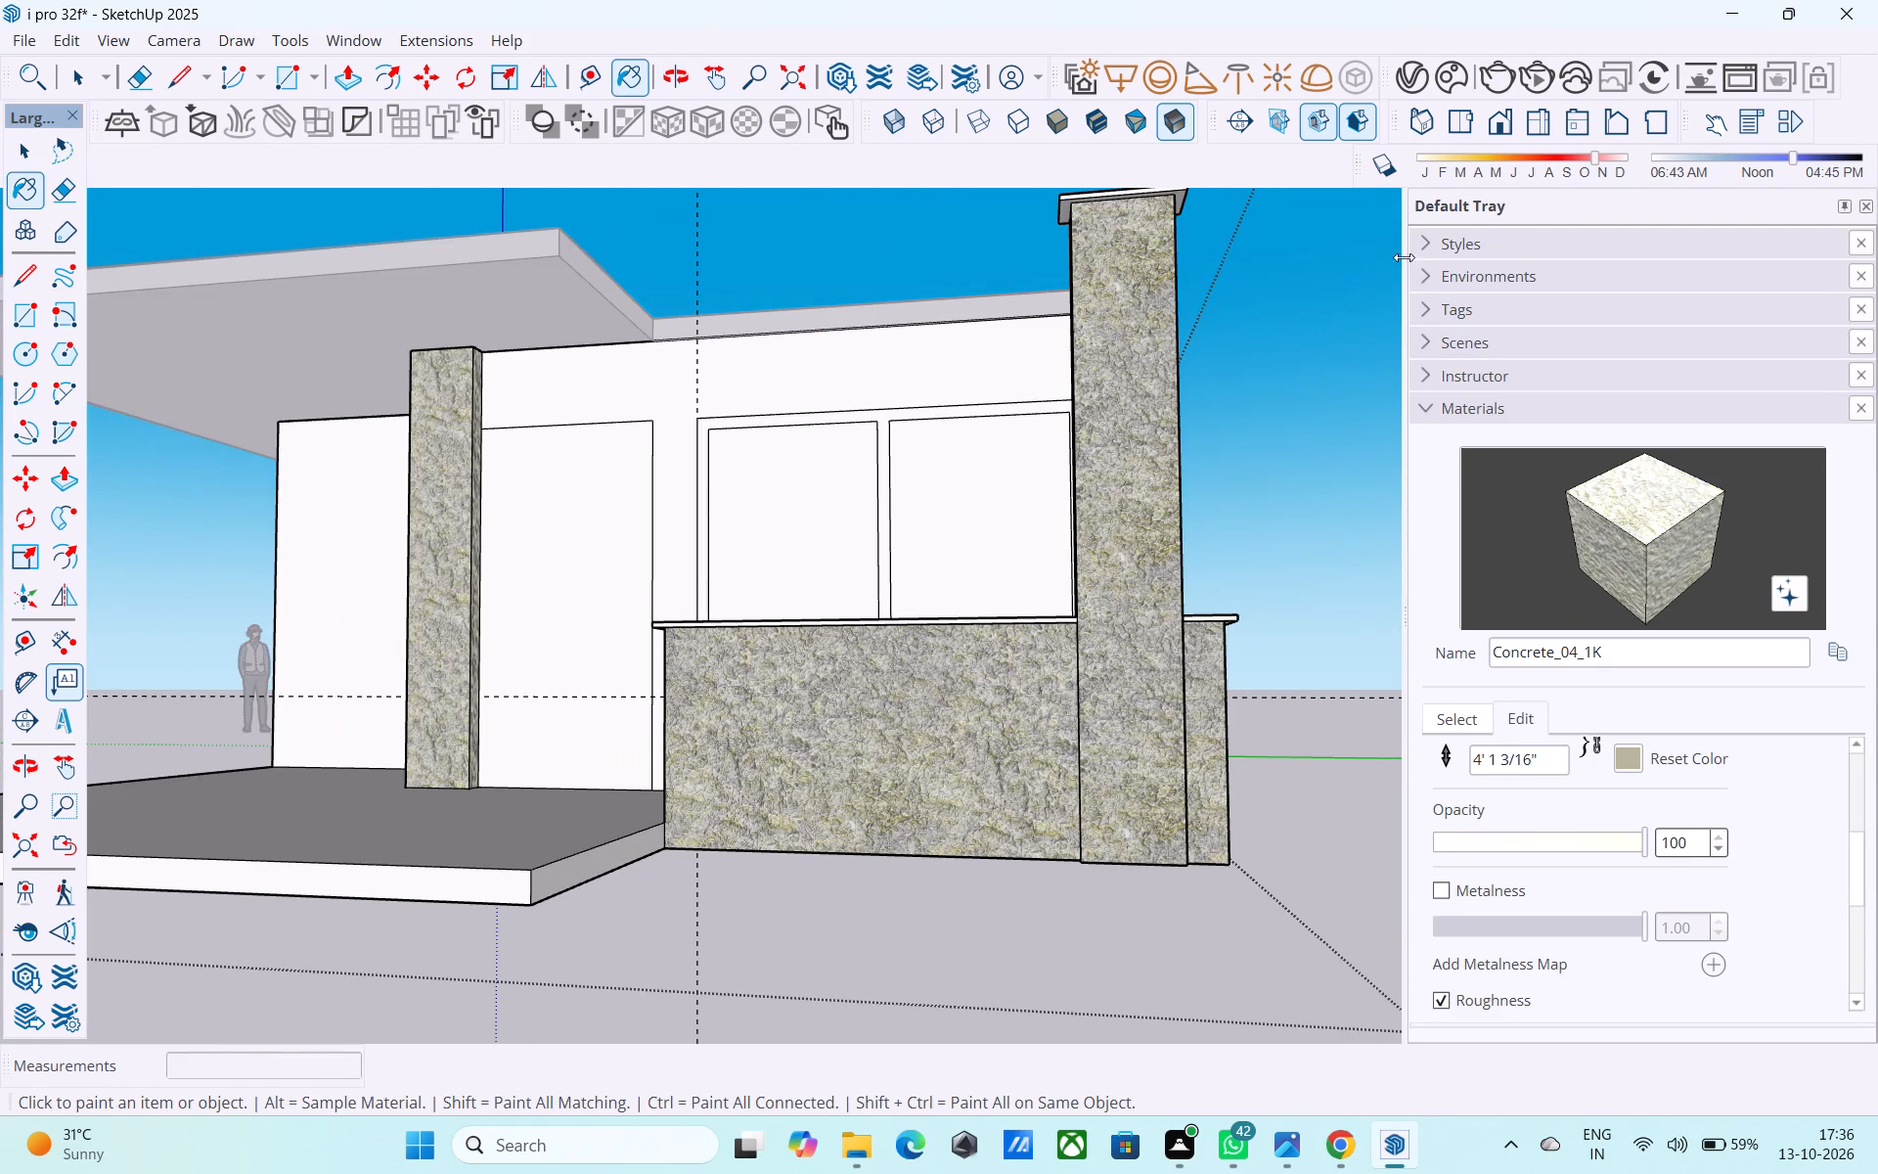
left_click(1483, 86)
left_click(1487, 82)
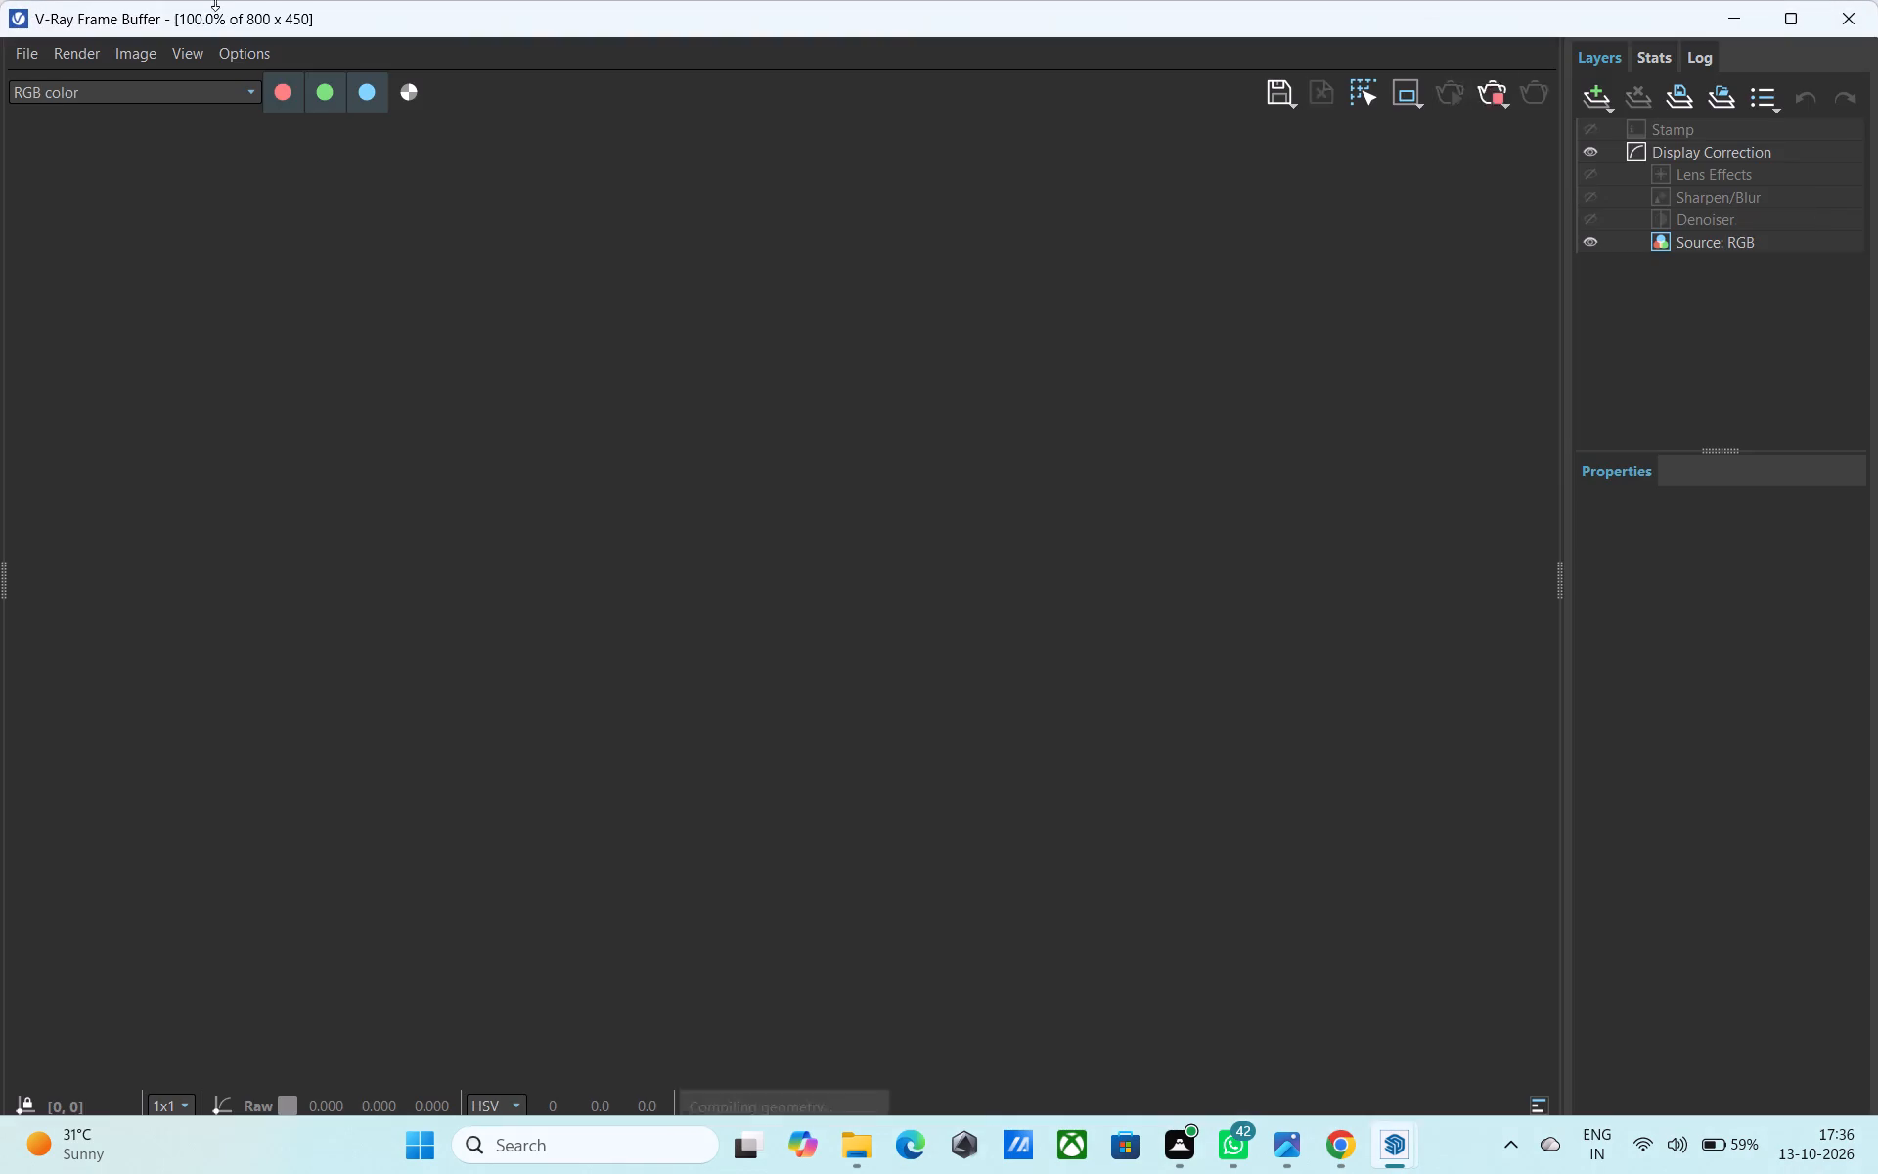
Examine the rendered image in the V-Ray Frame Buffer at different magnifications.
scroll(785, 497, "up", 3)
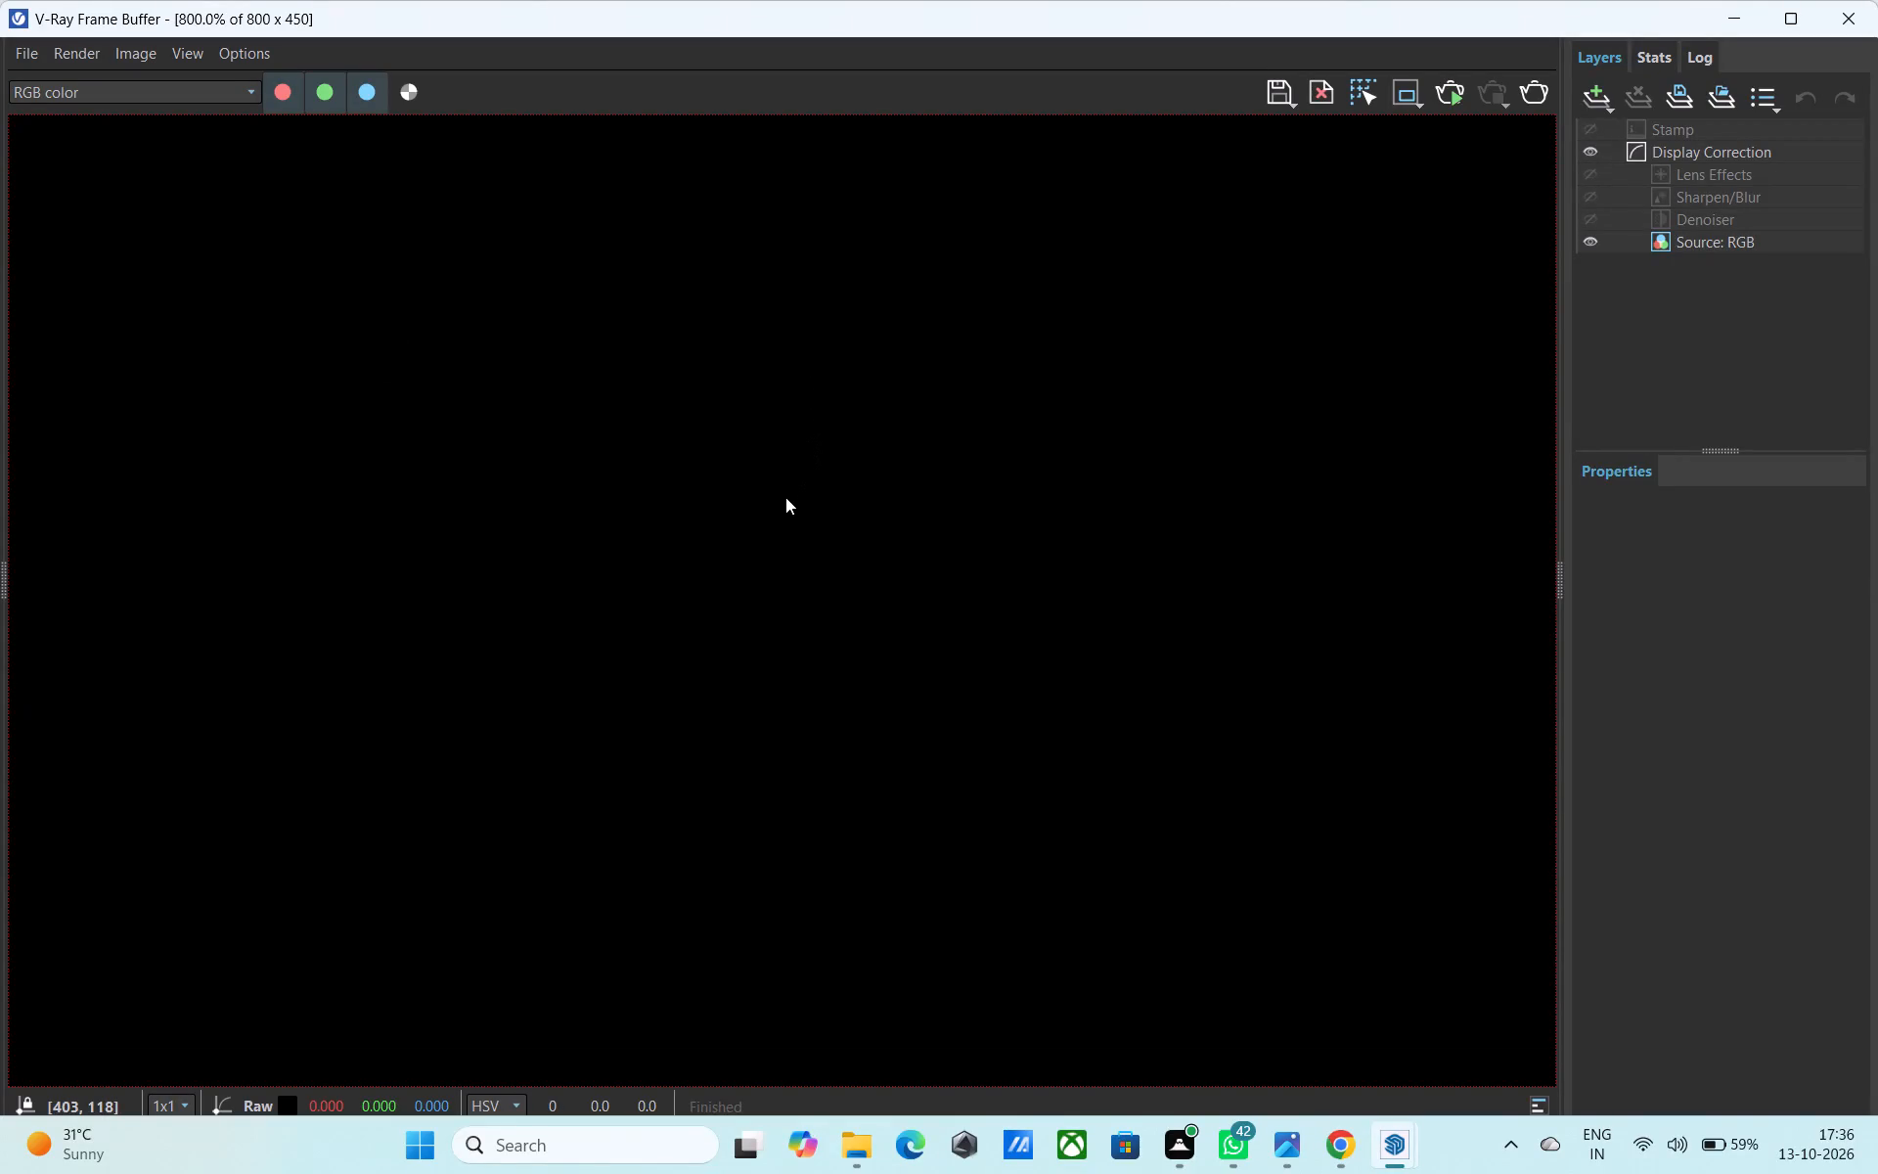
scroll(785, 497, "down", 5)
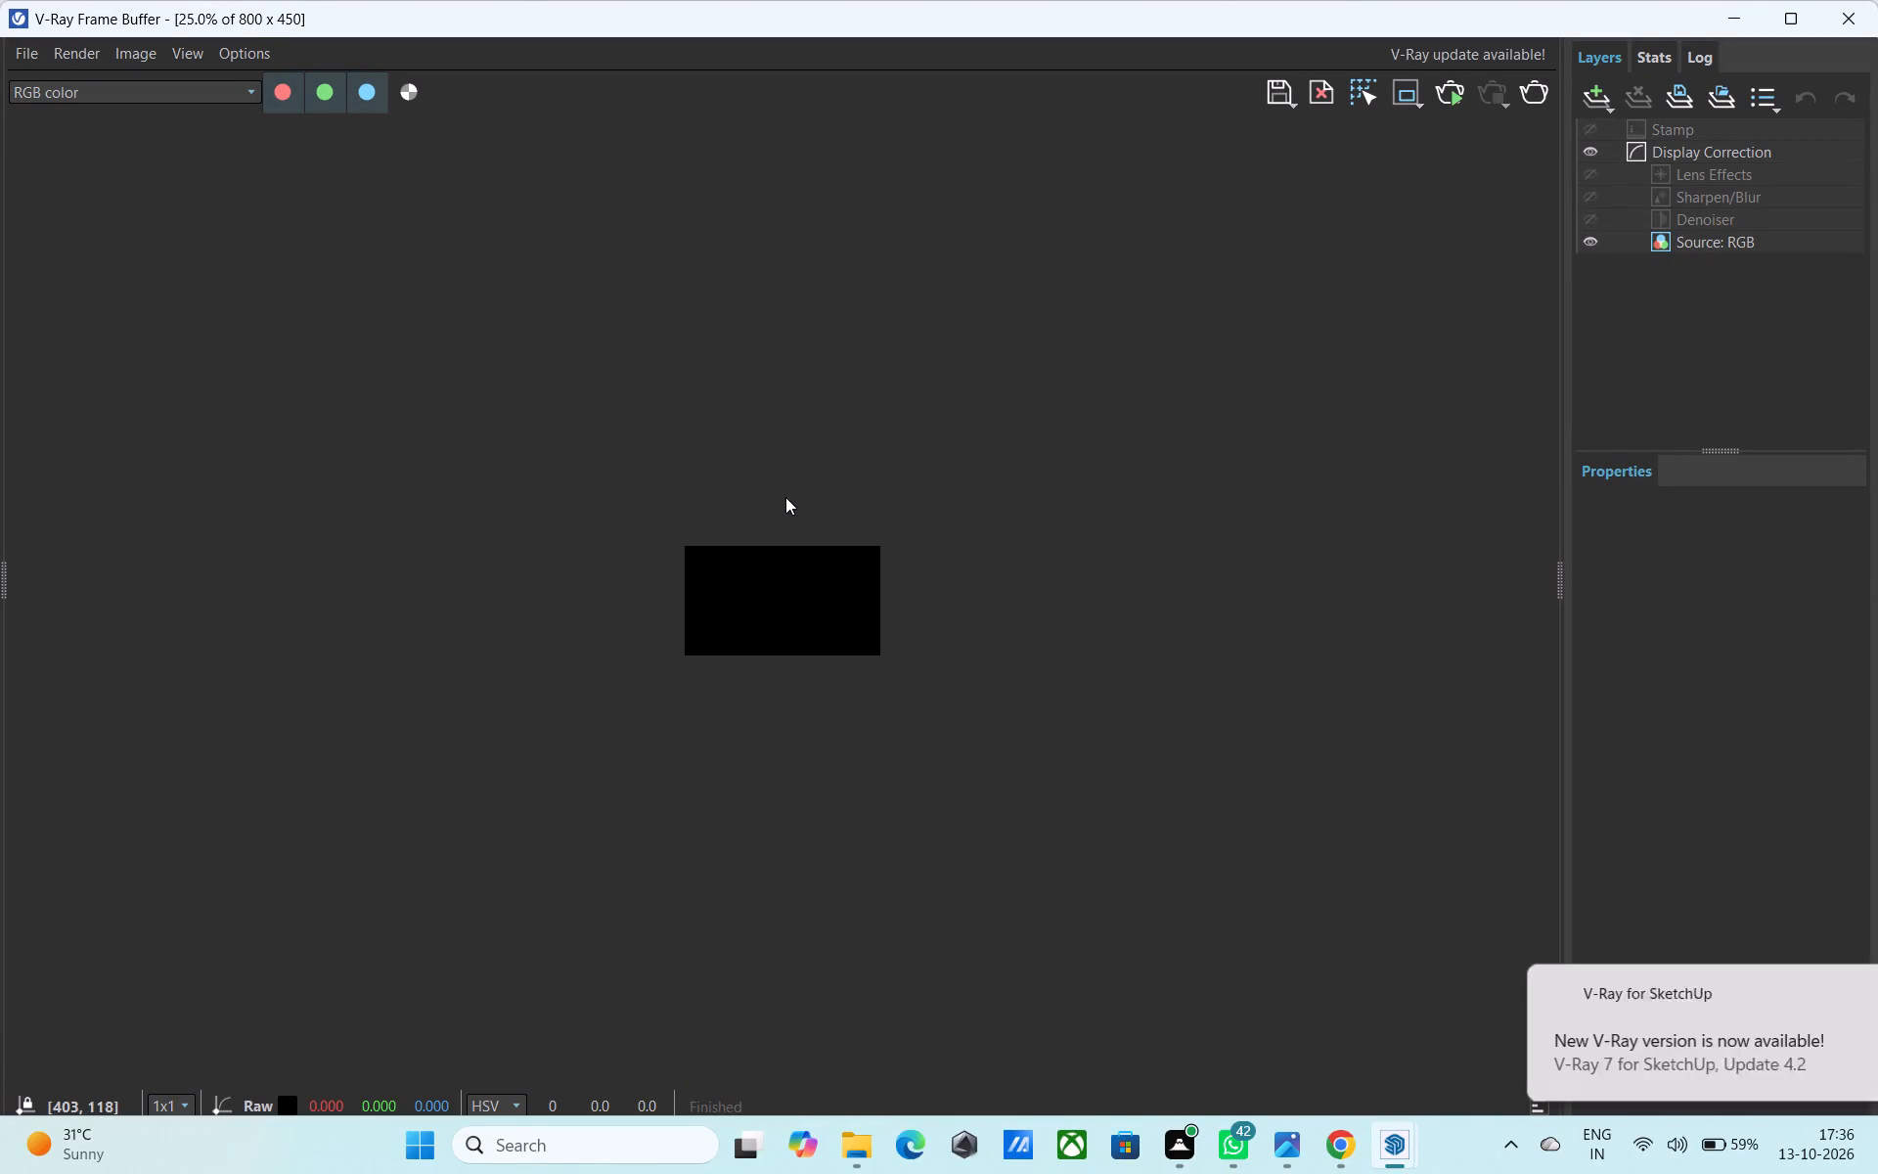
scroll(789, 502, "up", 2)
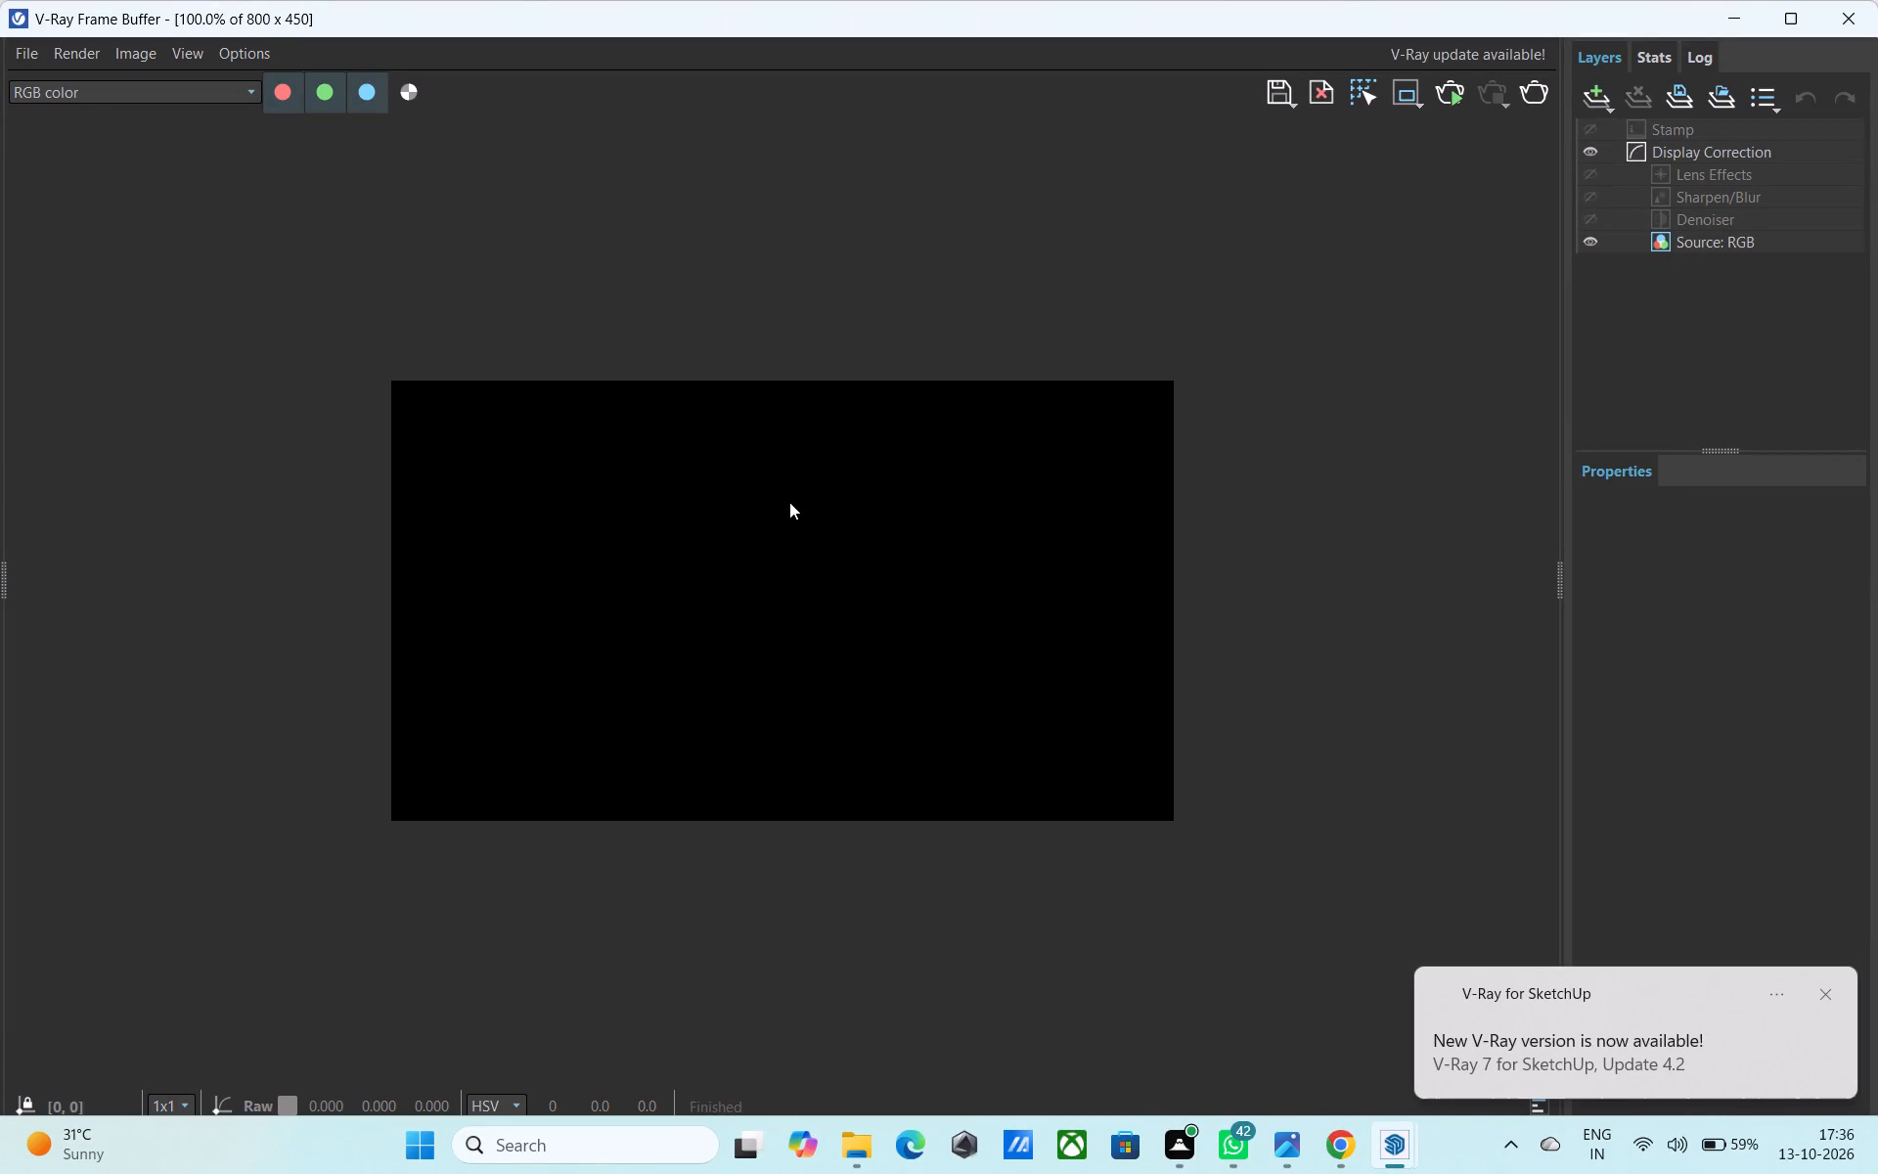
Try to save from the V-Ray Frame Buffer.
key("ctrl+s")
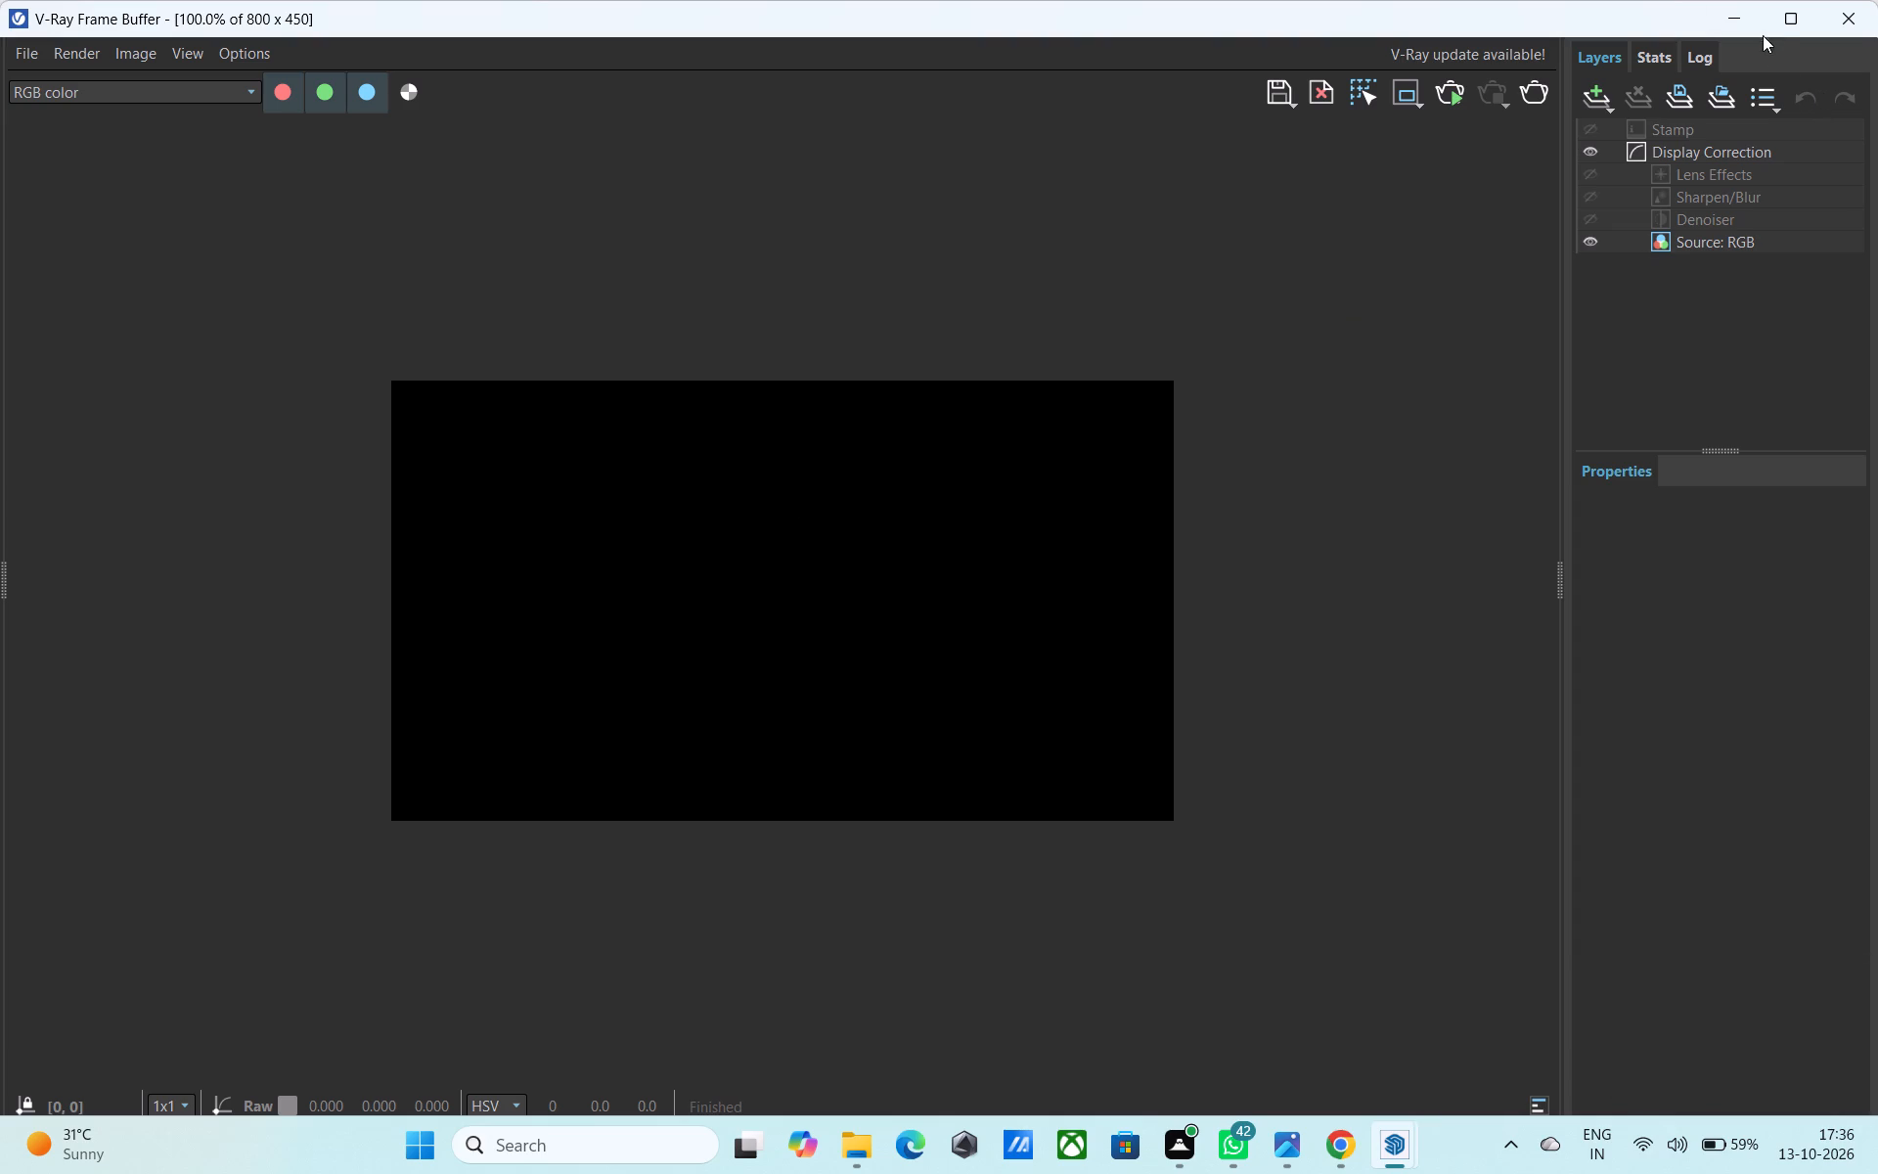
Frame the porch, both pillars and the low wall from an angled corner view, render it with V-Ray and inspect the image.
left_click(1747, 15)
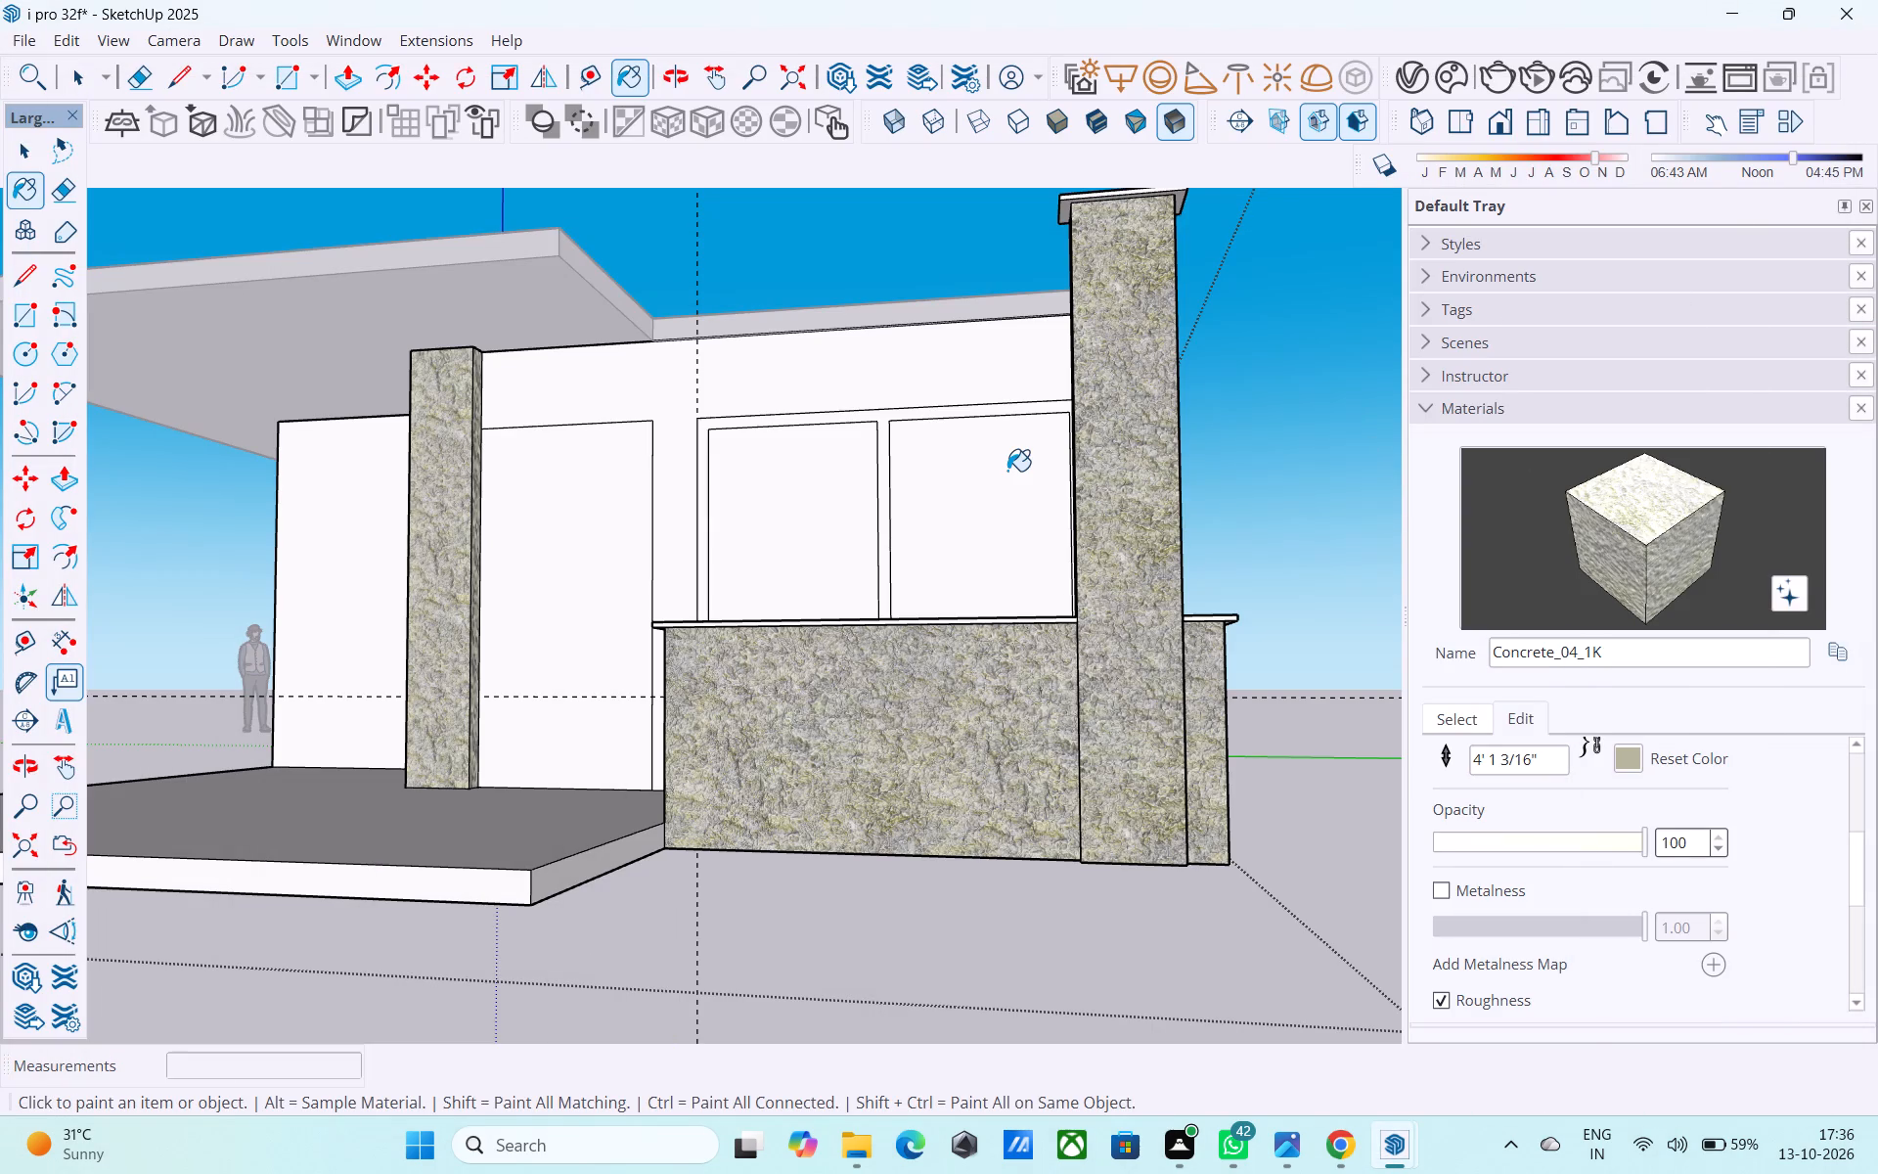
scroll(1007, 471, "down", 2)
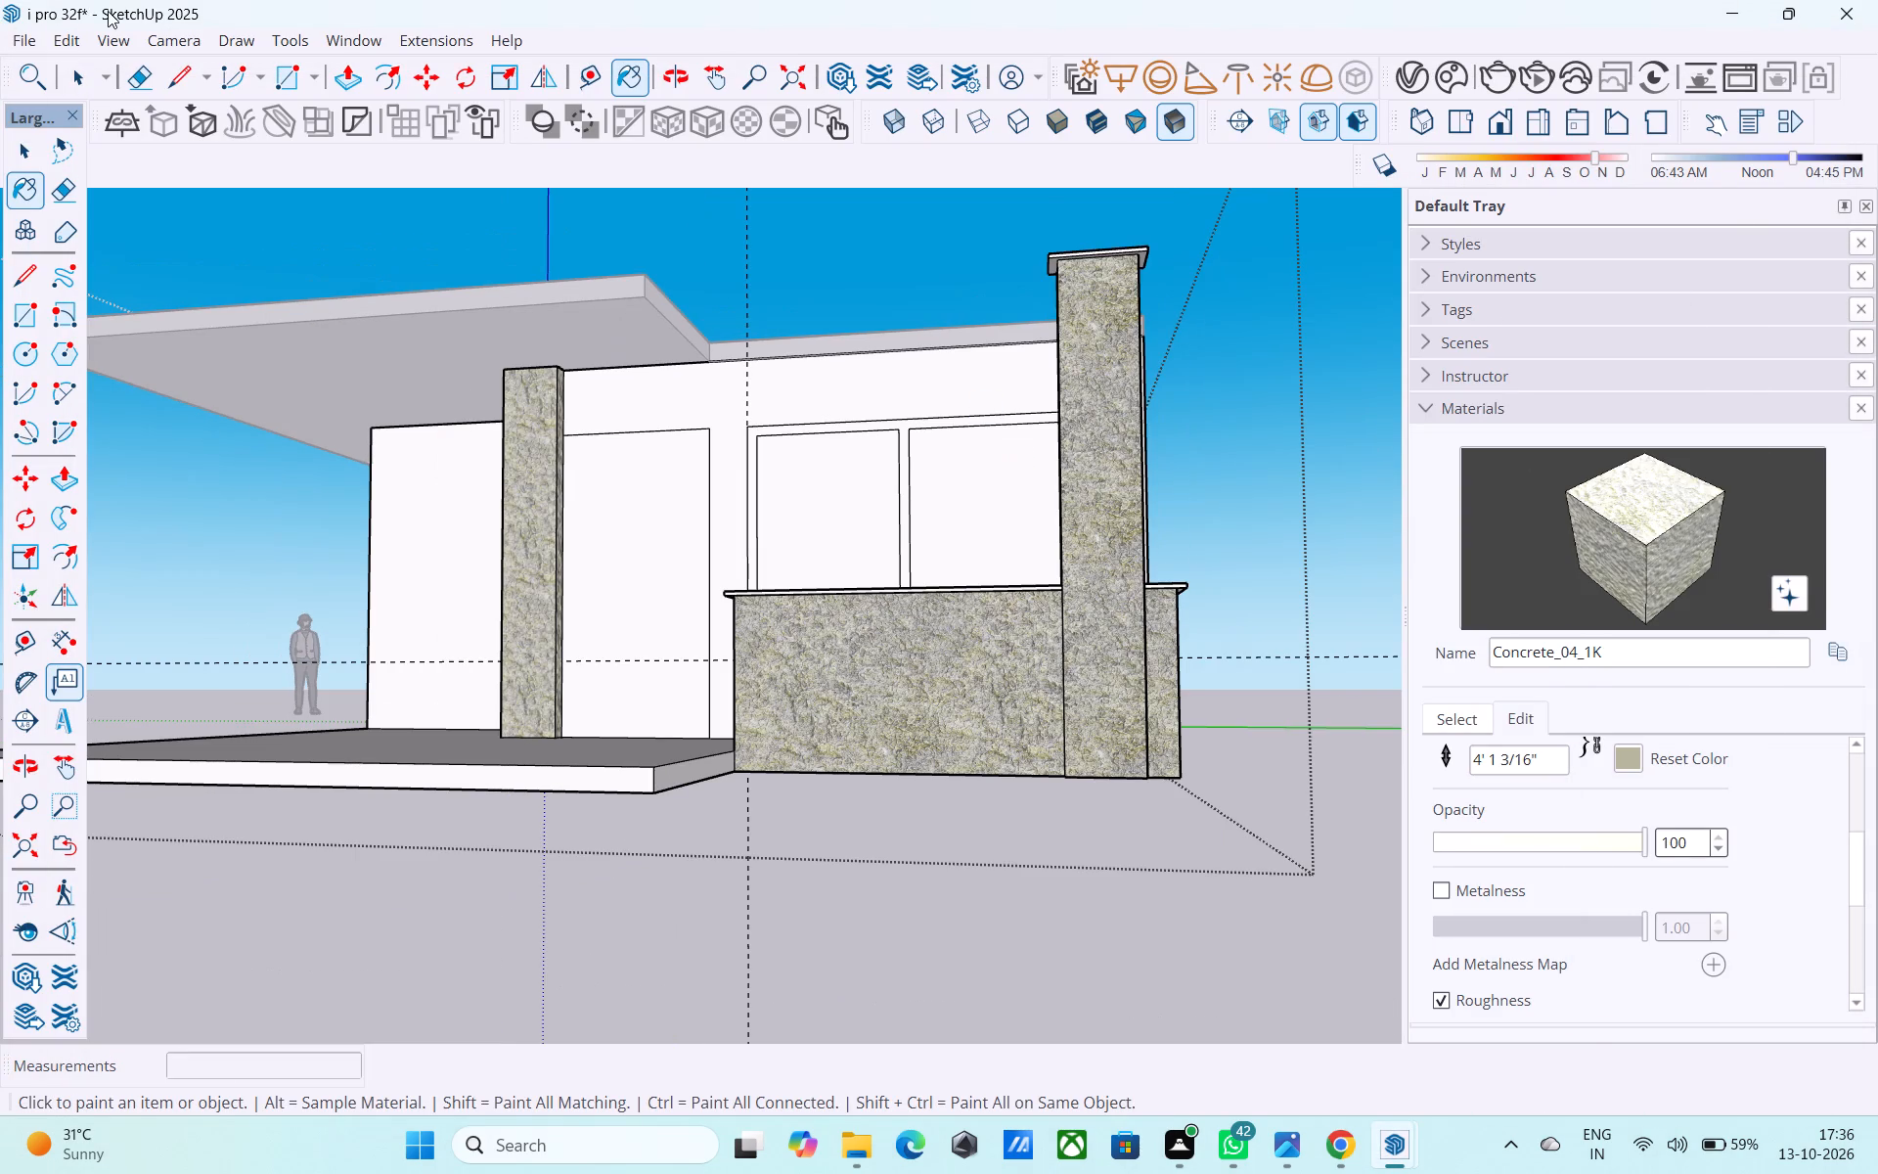
left_click(83, 68)
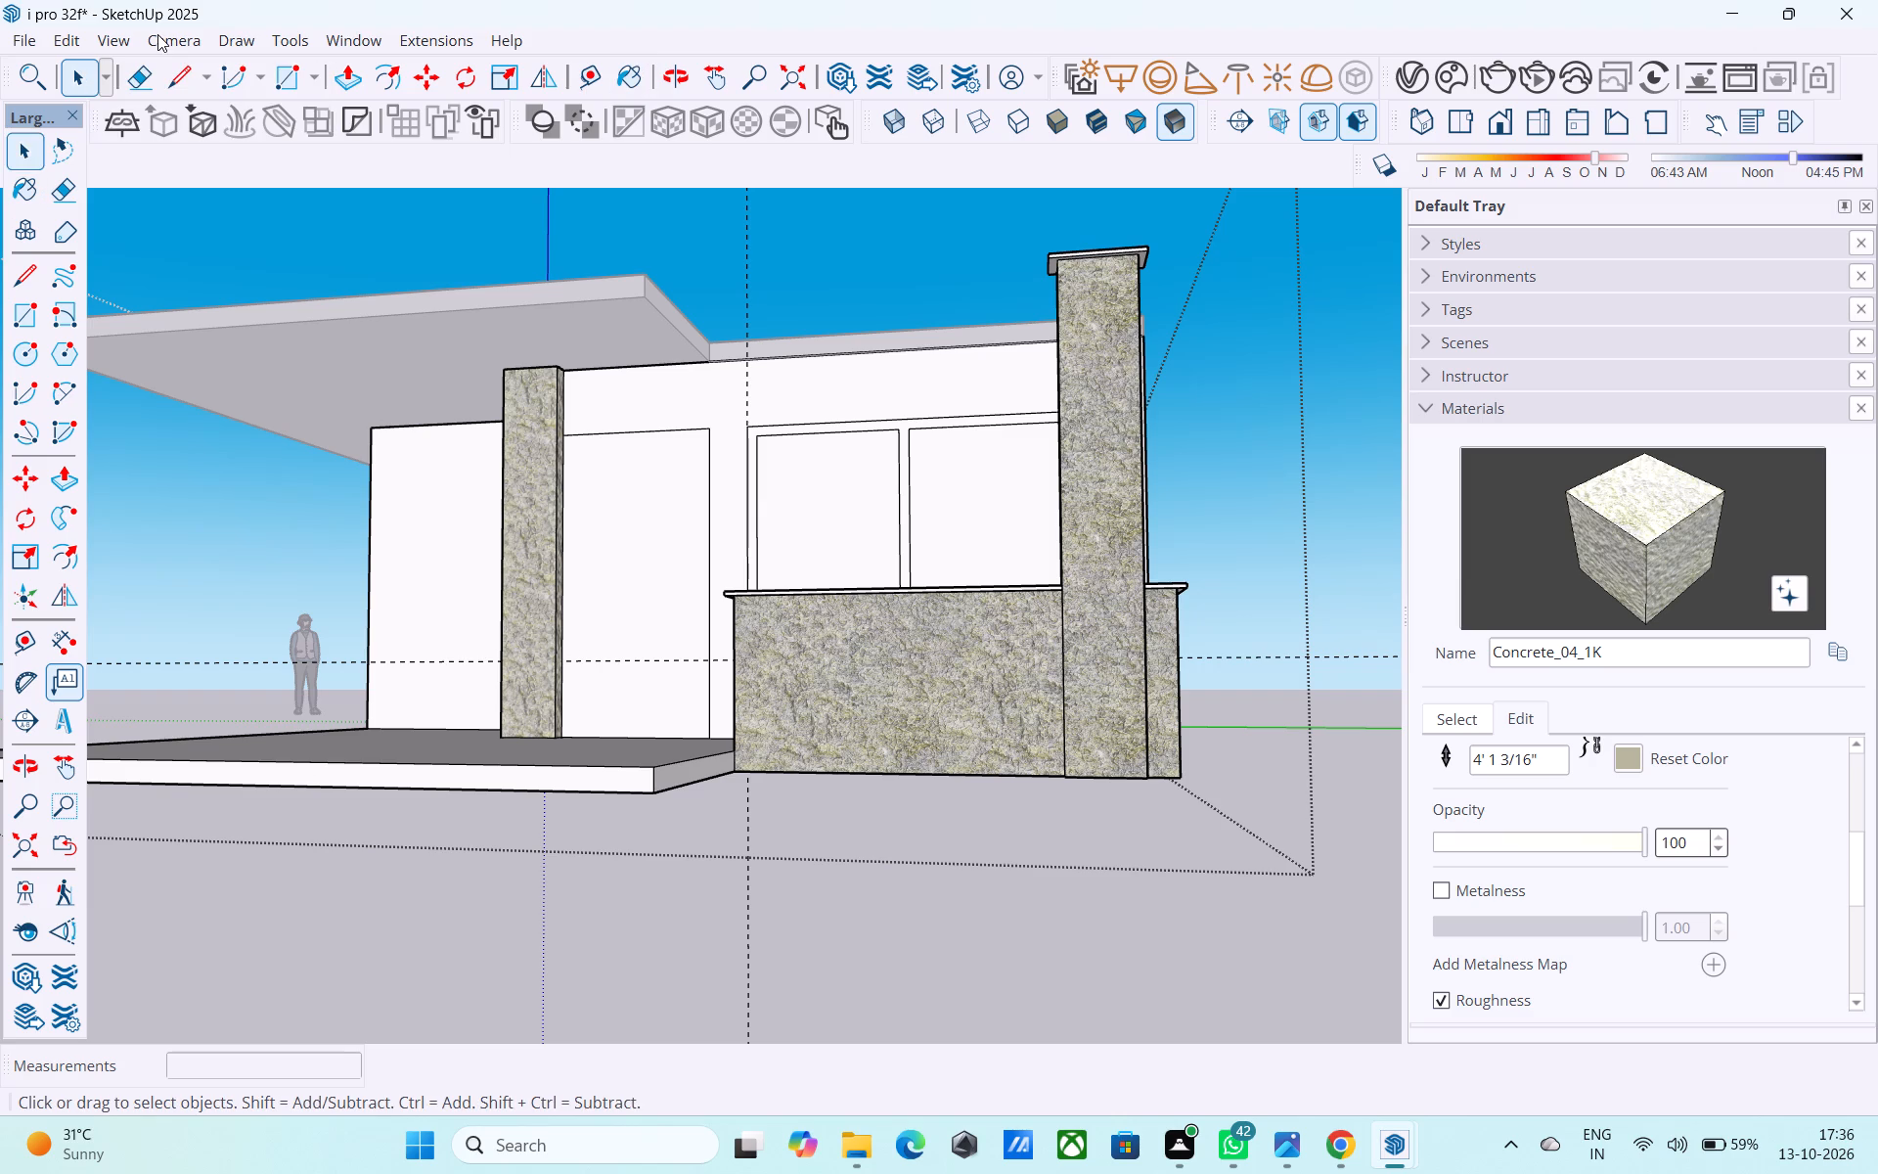
left_click_drag(157, 34, 171, 78)
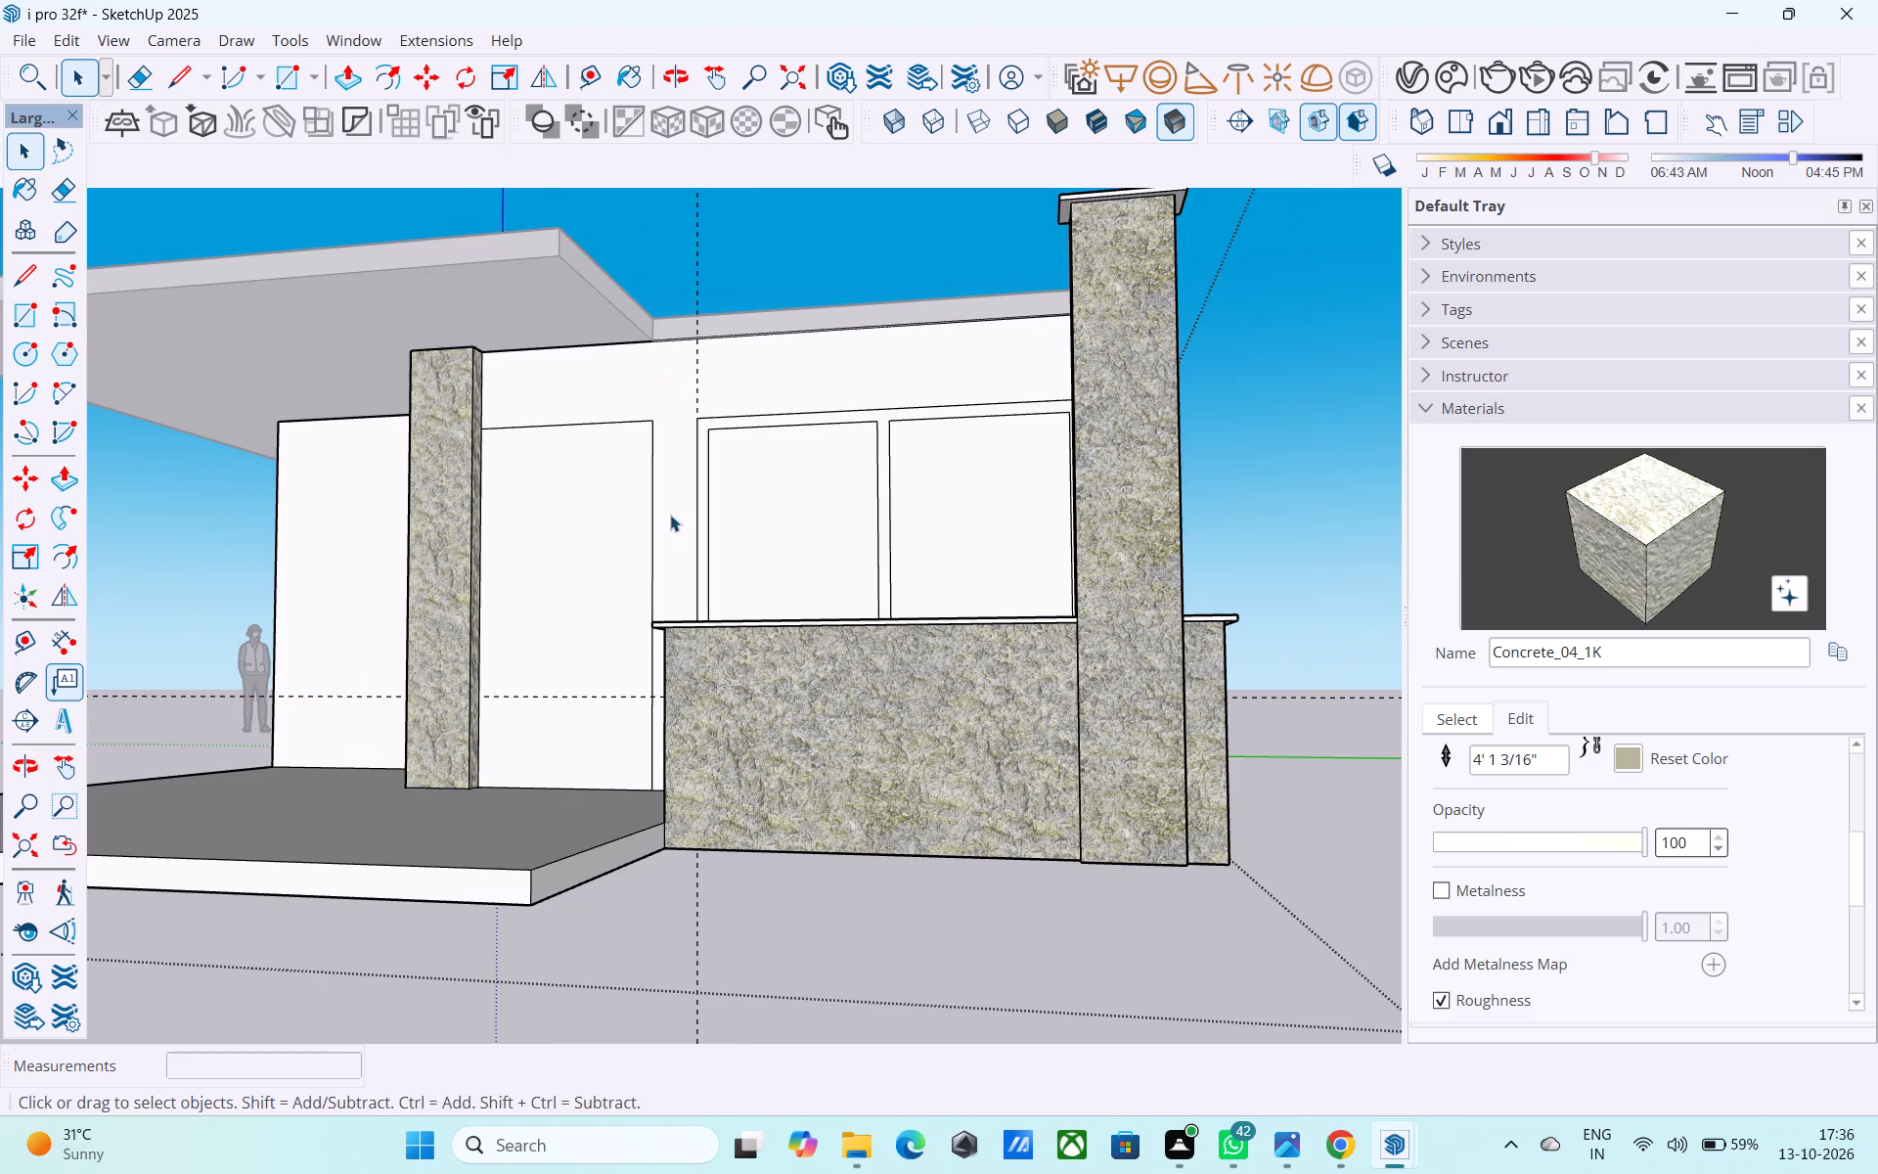
scroll(682, 535, "down", 5)
middle_click_drag(797, 580, 905, 705)
scroll(920, 709, "up", 5)
middle_click_drag(934, 817, 895, 710)
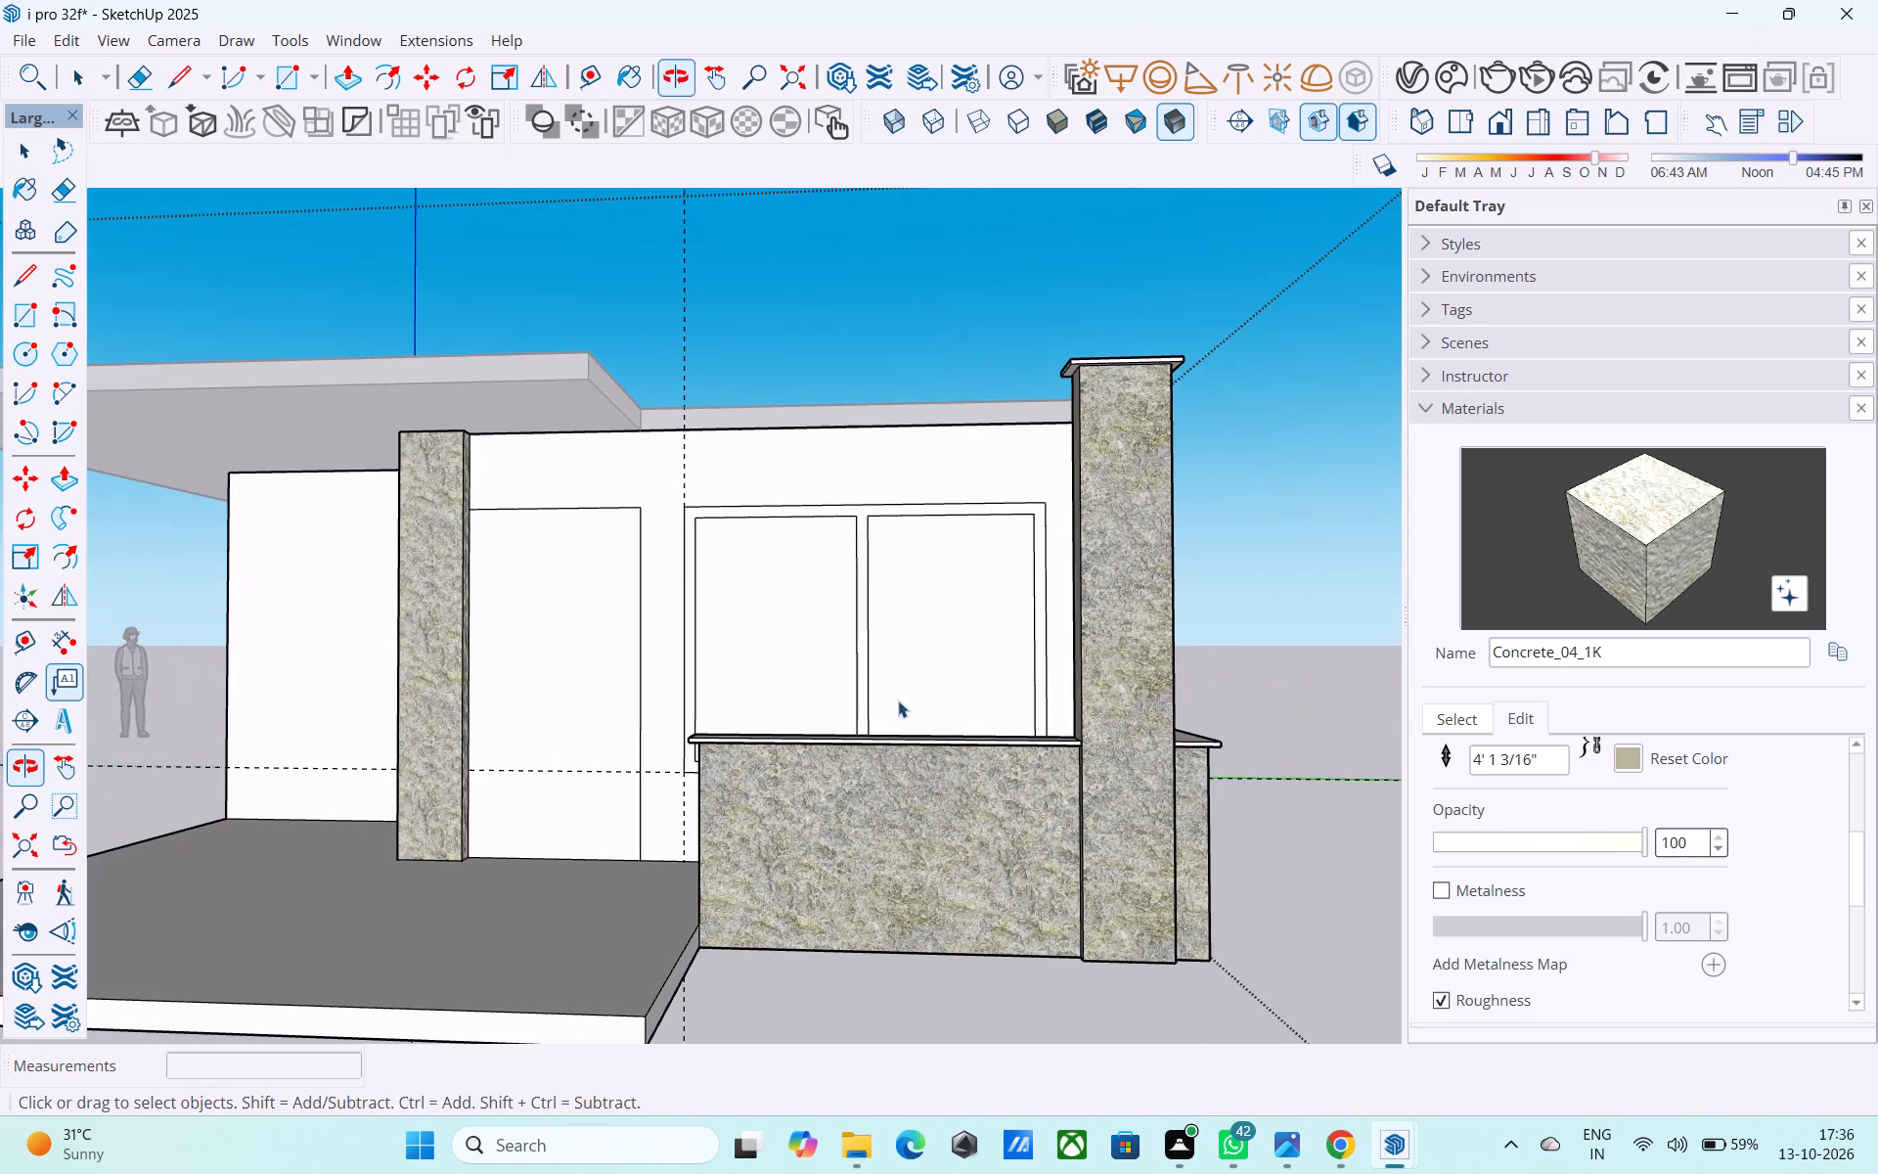
middle_click_drag(1089, 636, 879, 653)
middle_click_drag(1183, 806, 1150, 773)
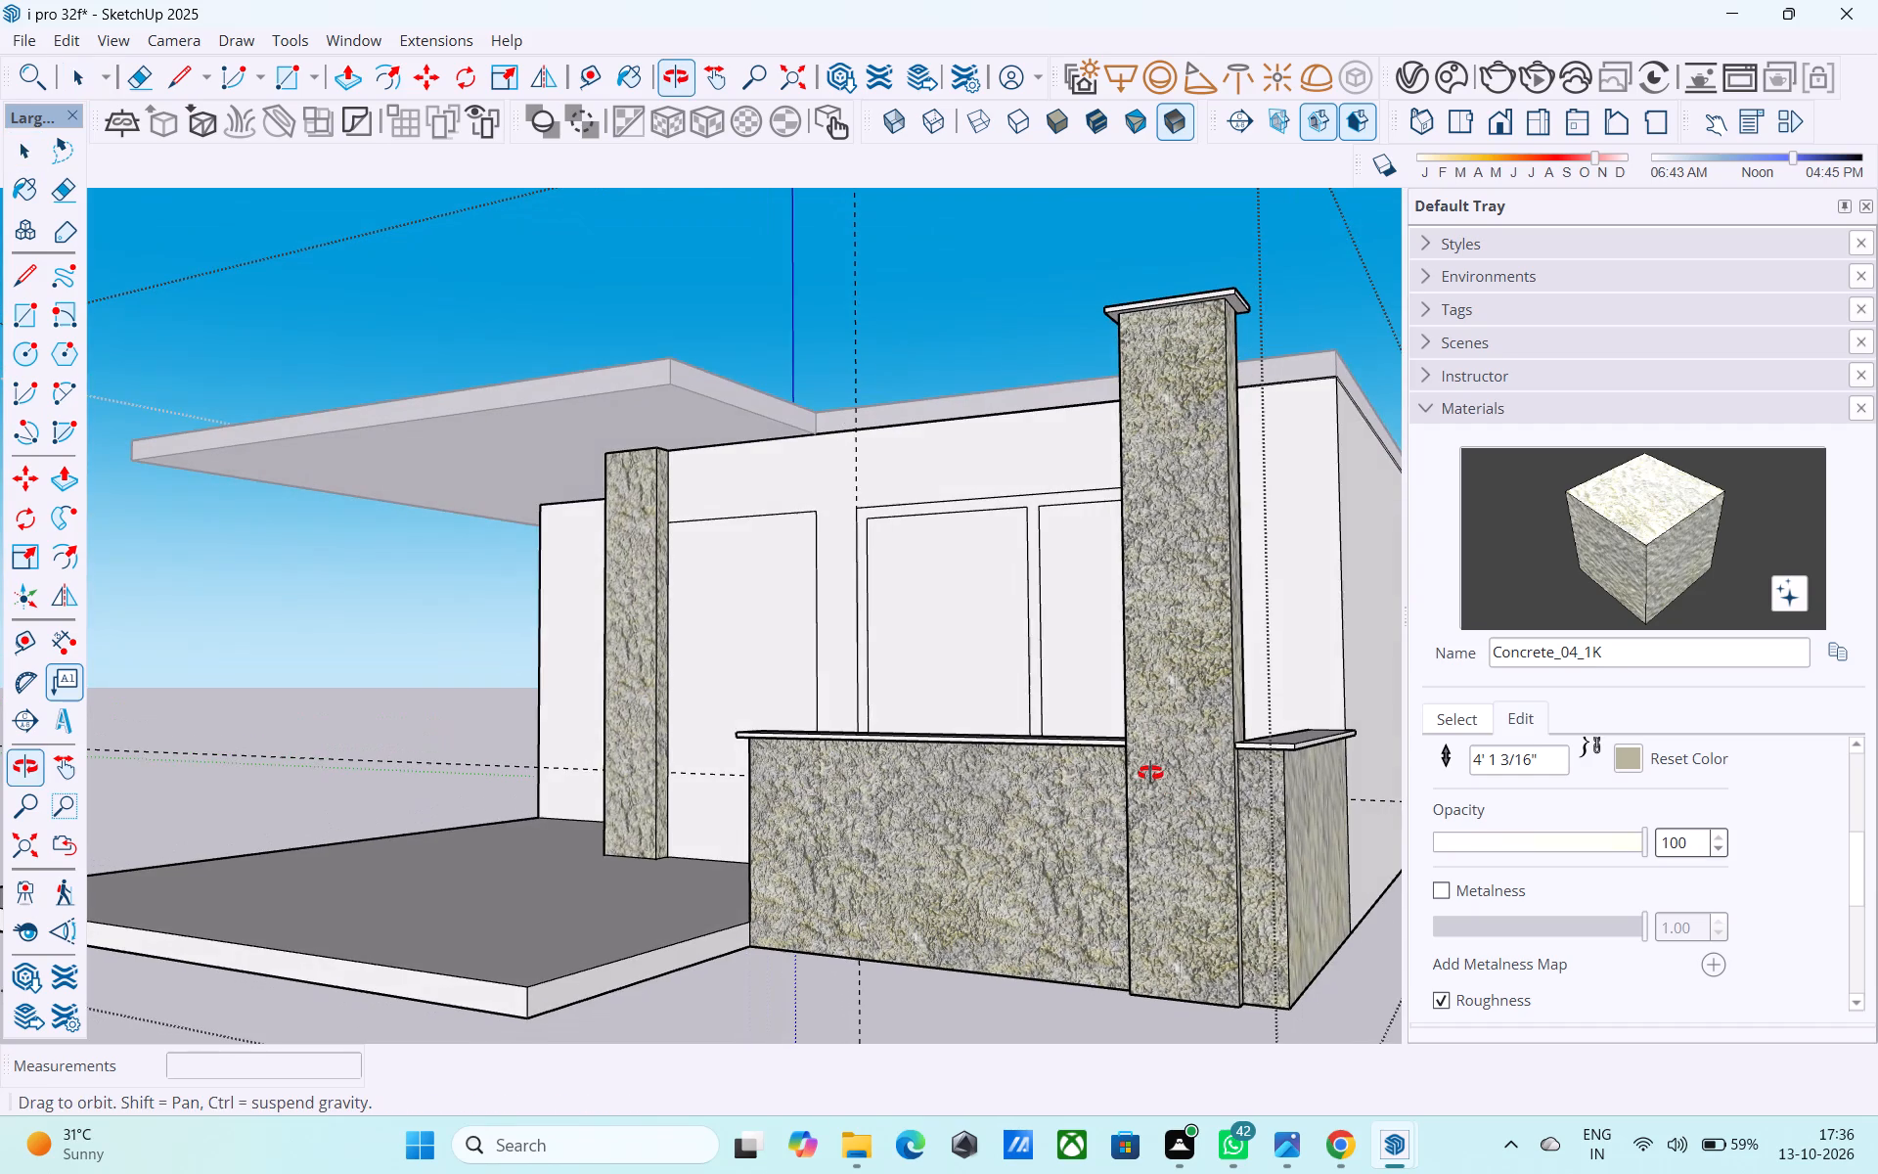
middle_click_drag(1150, 773, 1149, 771)
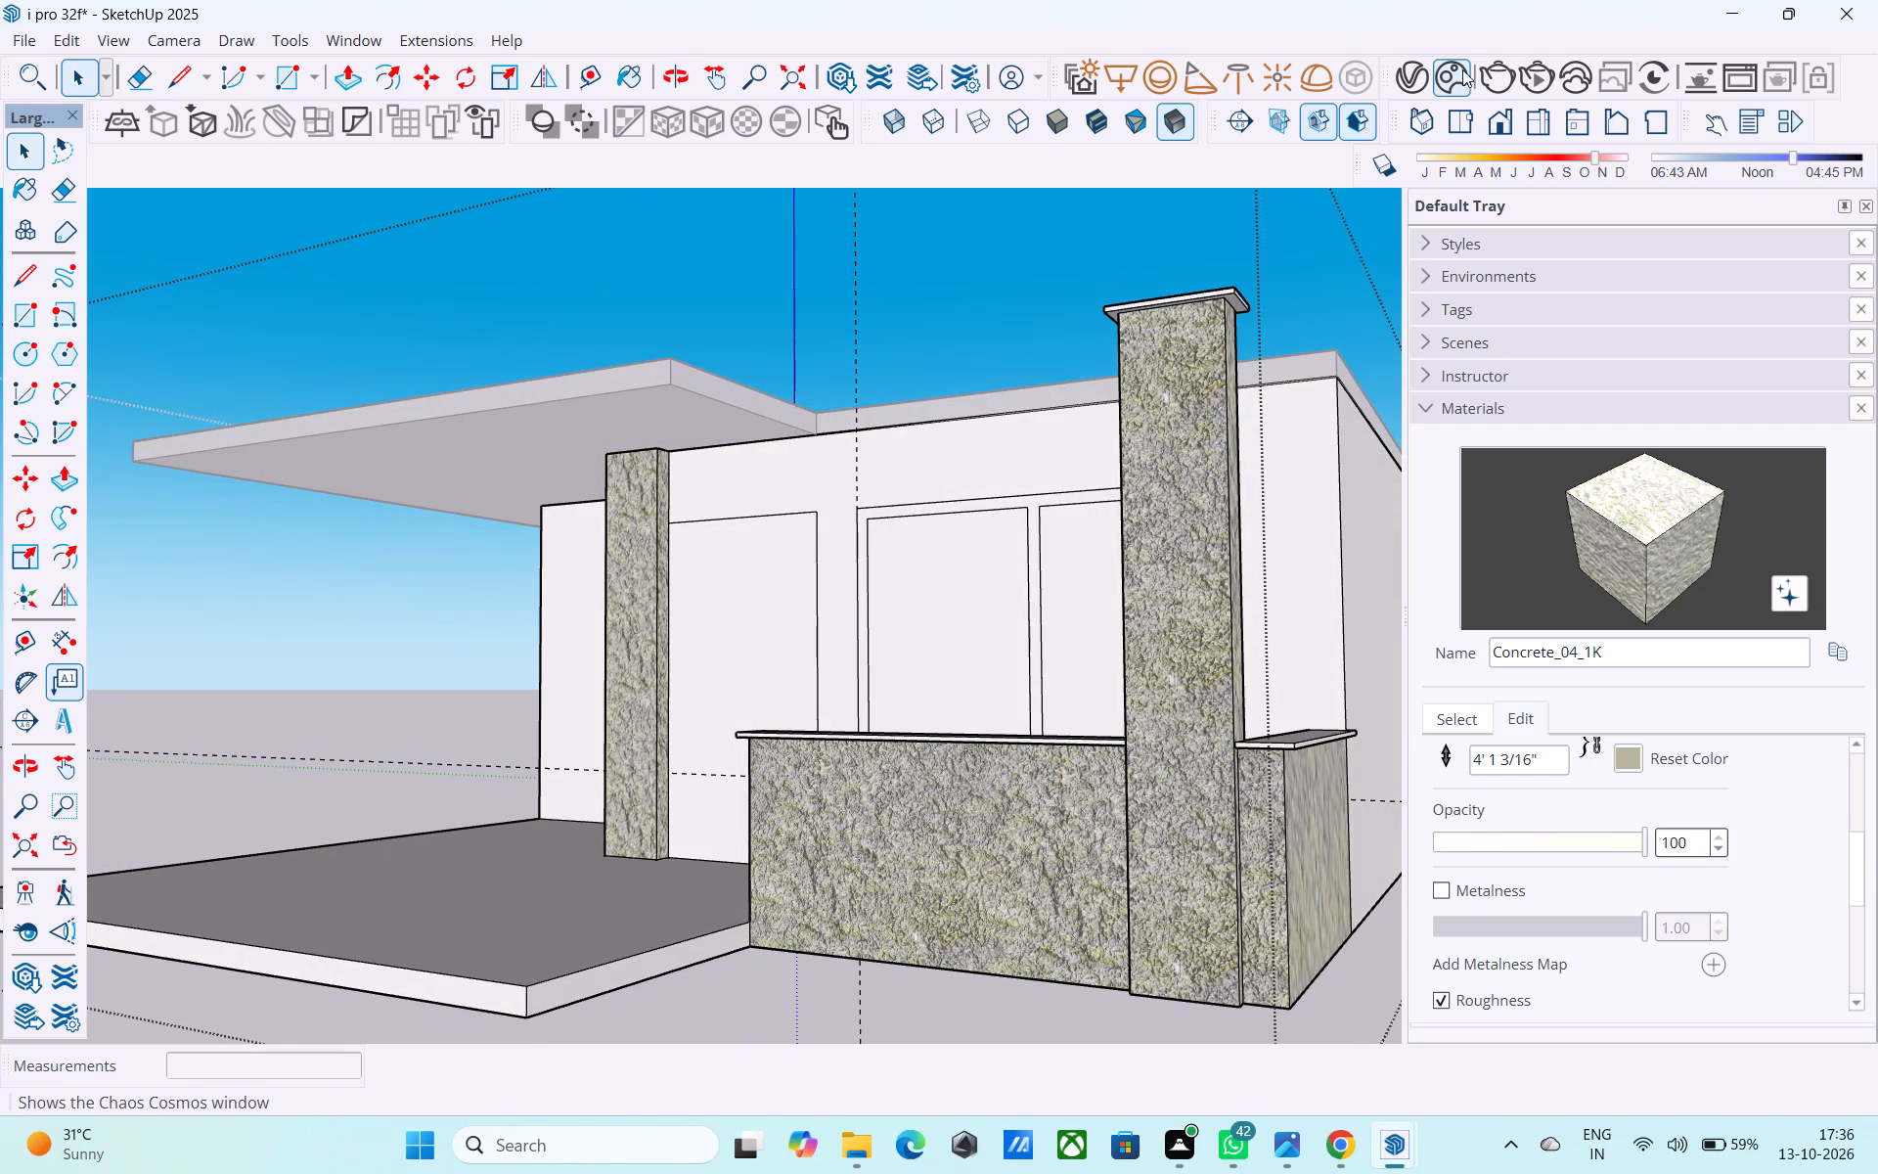
left_click(1485, 68)
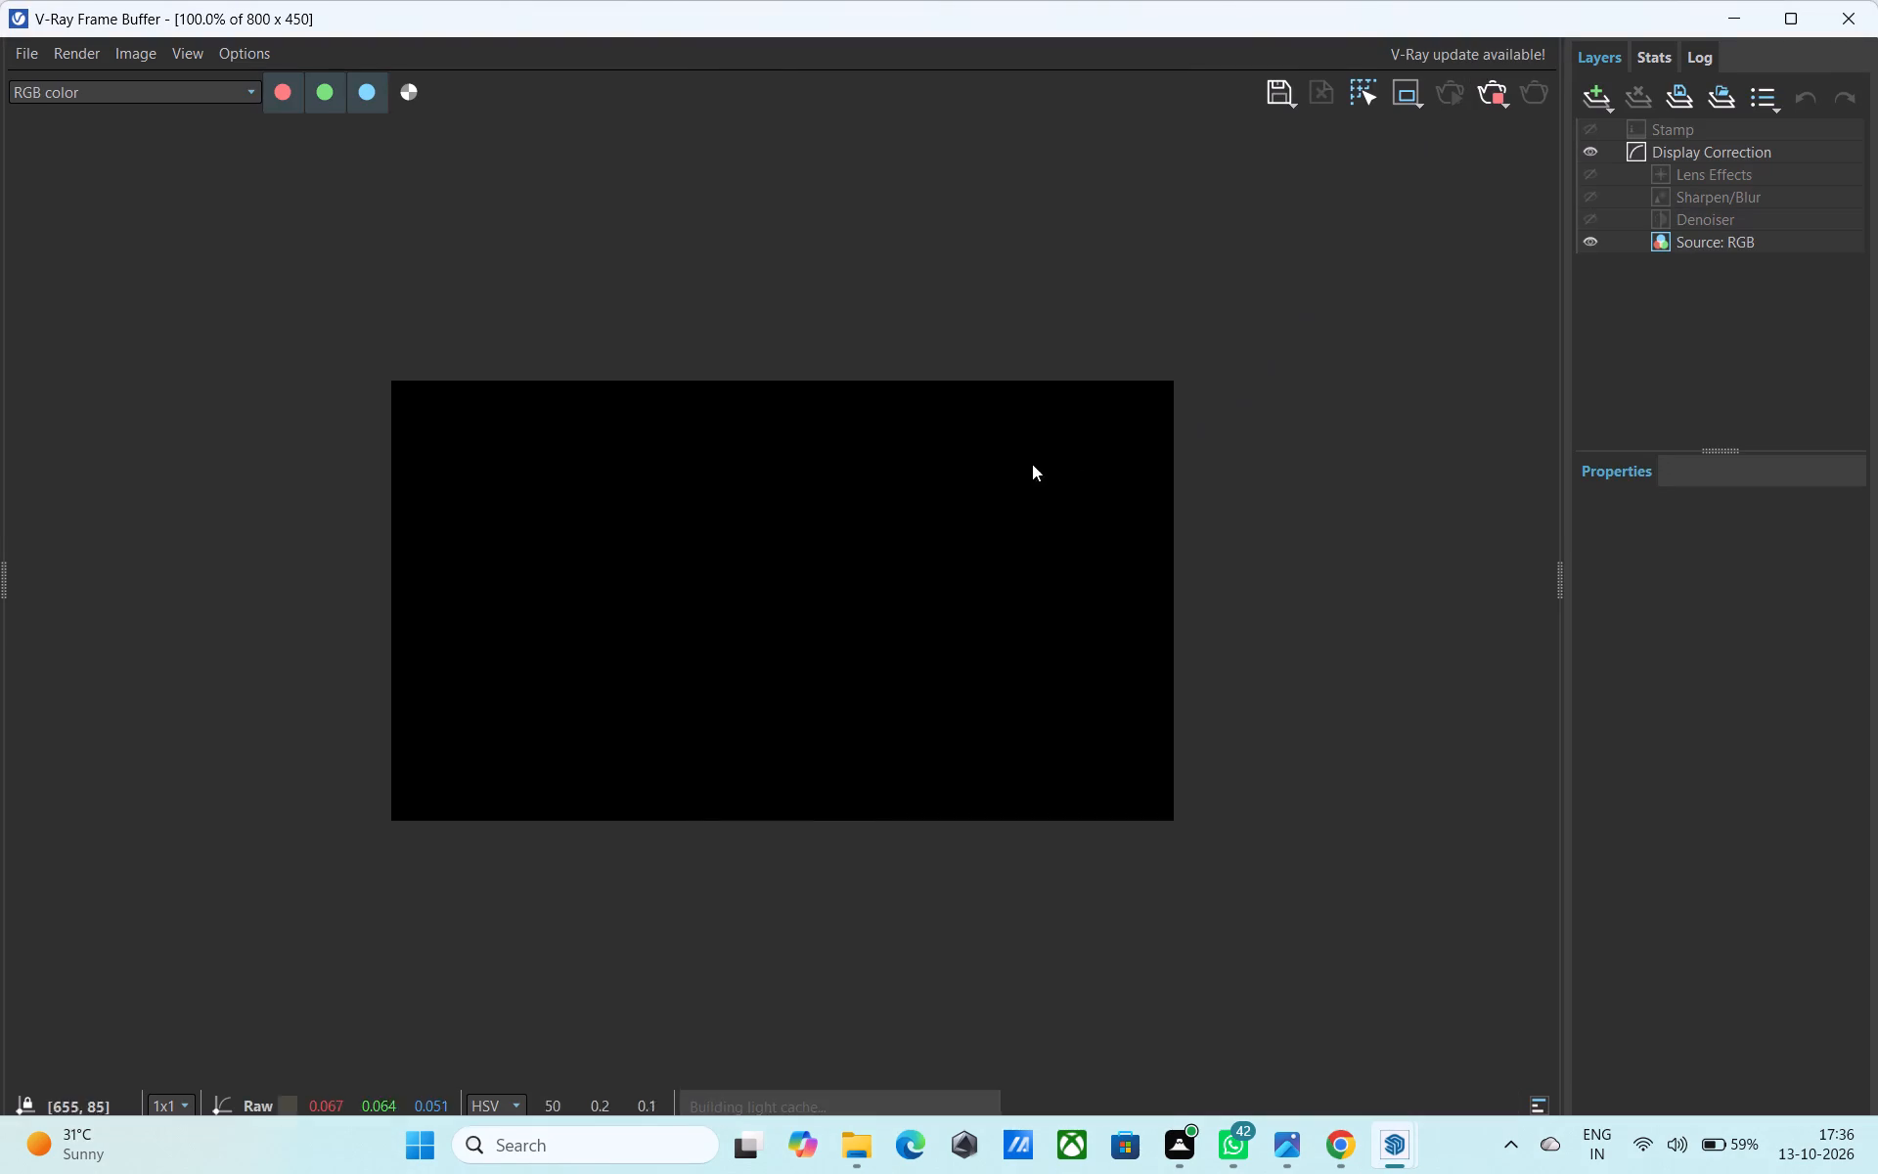
scroll(825, 564, "up", 4)
scroll(830, 561, "down", 3)
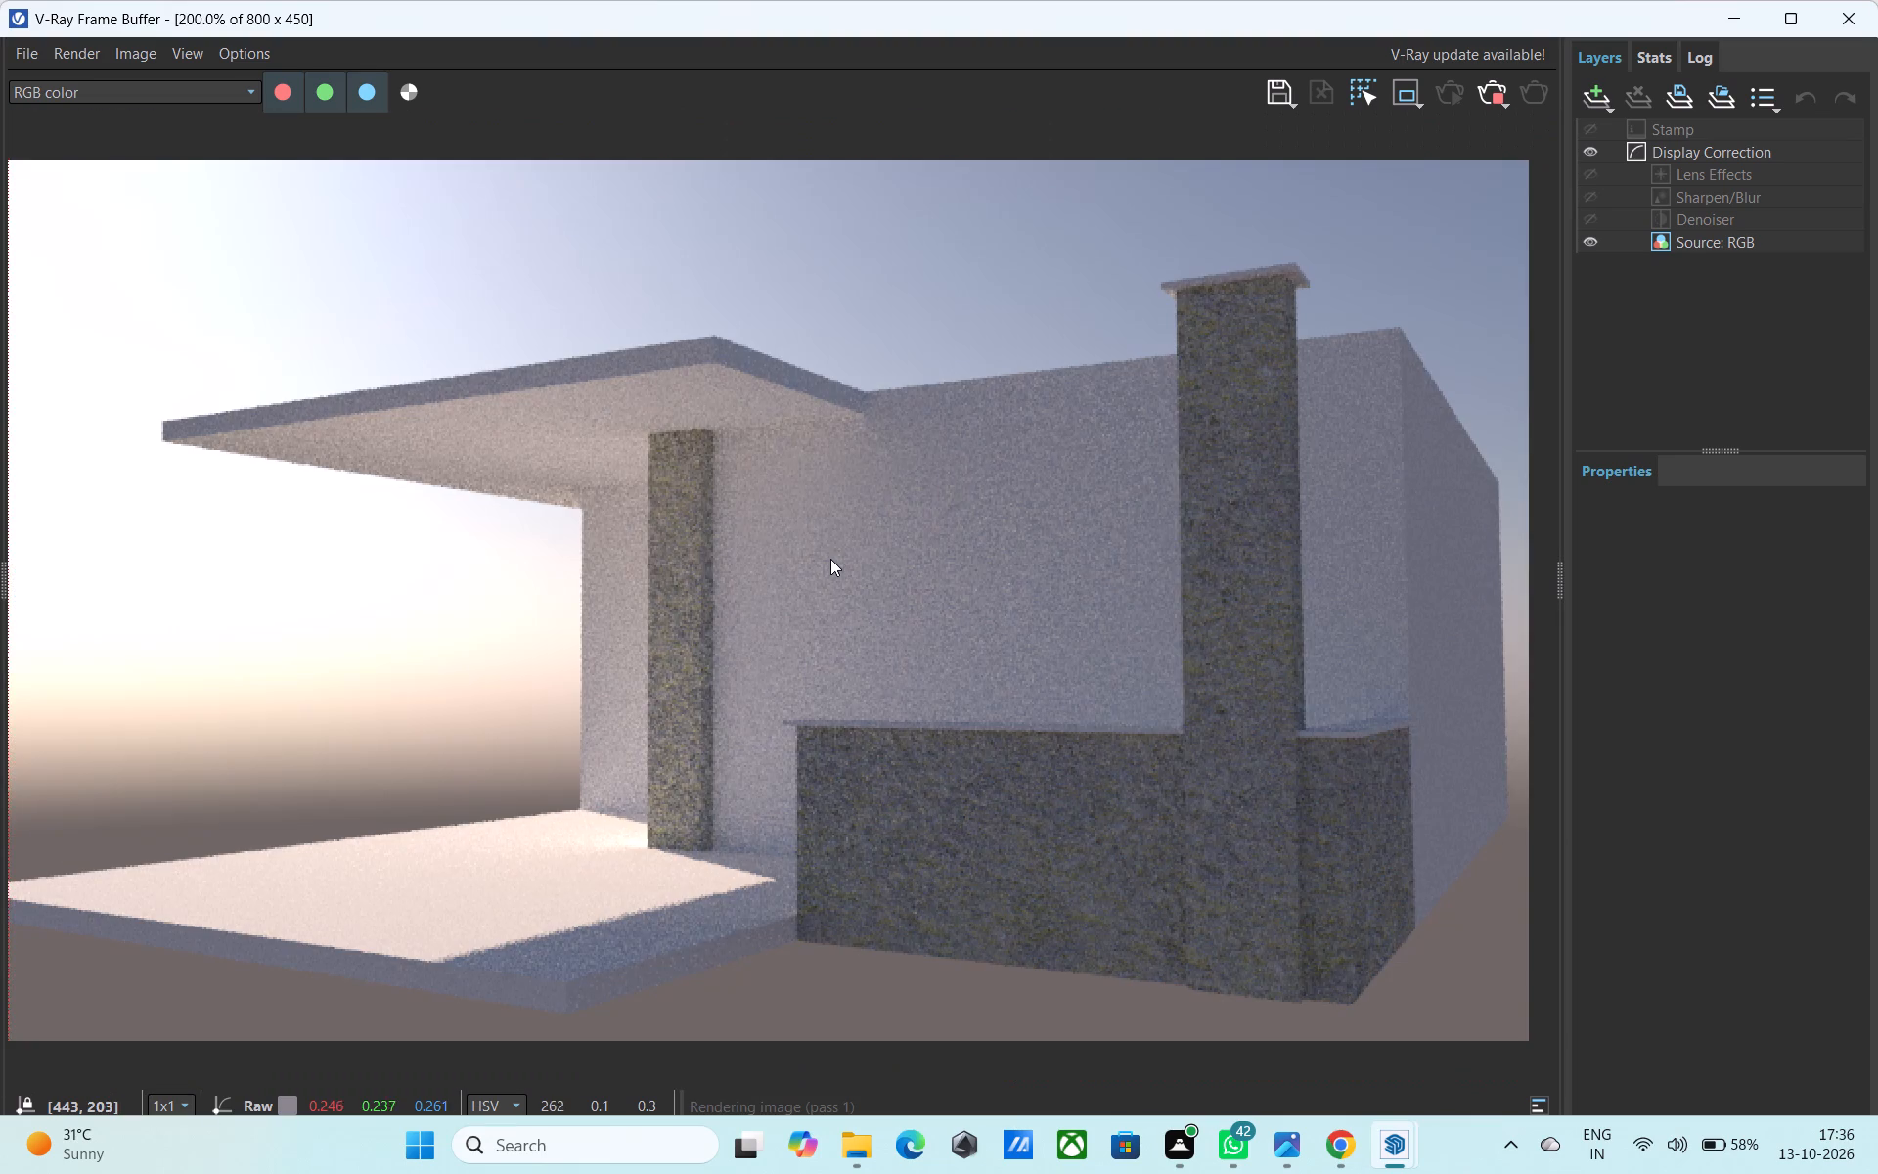
middle_click_drag(1338, 878, 1323, 871)
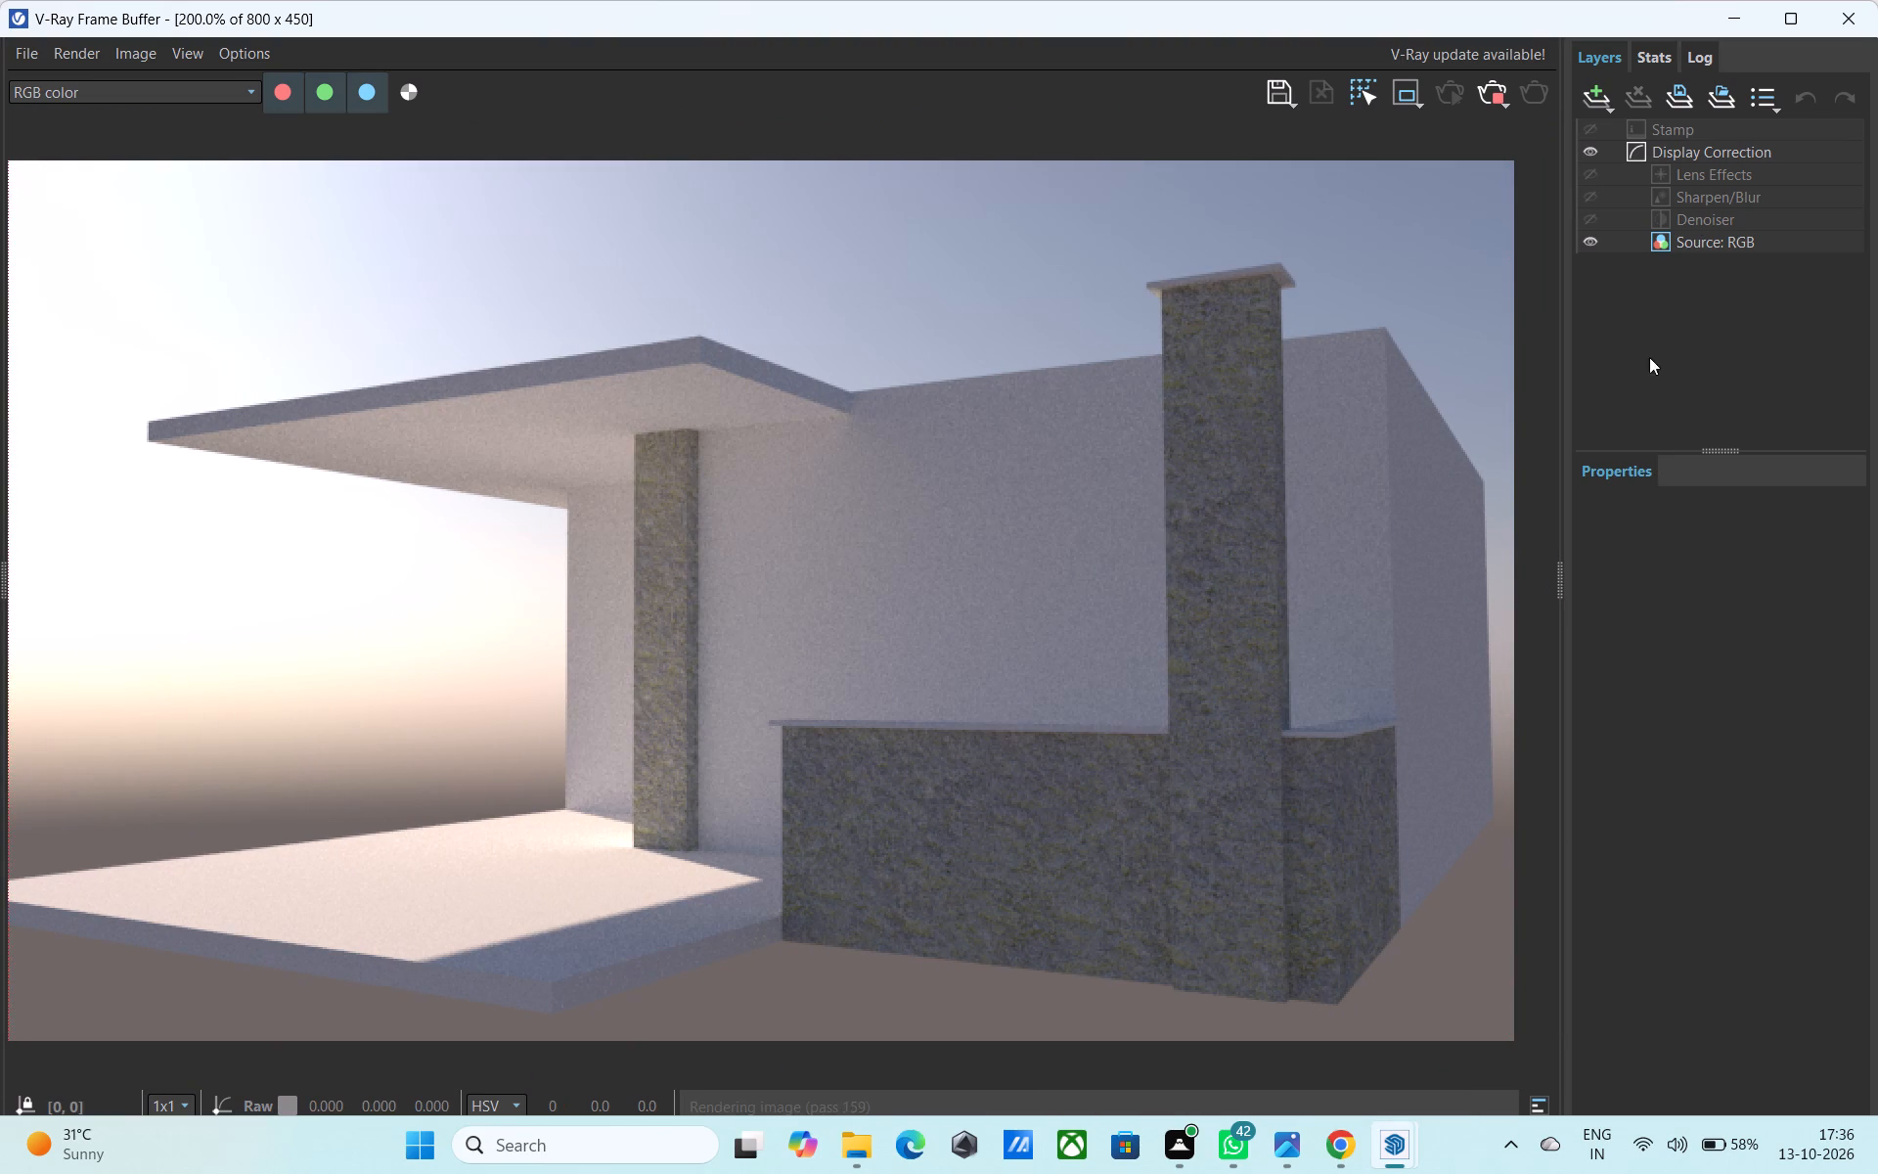
left_click(1833, 11)
Set the sun to a mid-morning hour and the shadow date to around July.
middle_click_drag(1115, 736, 1116, 733)
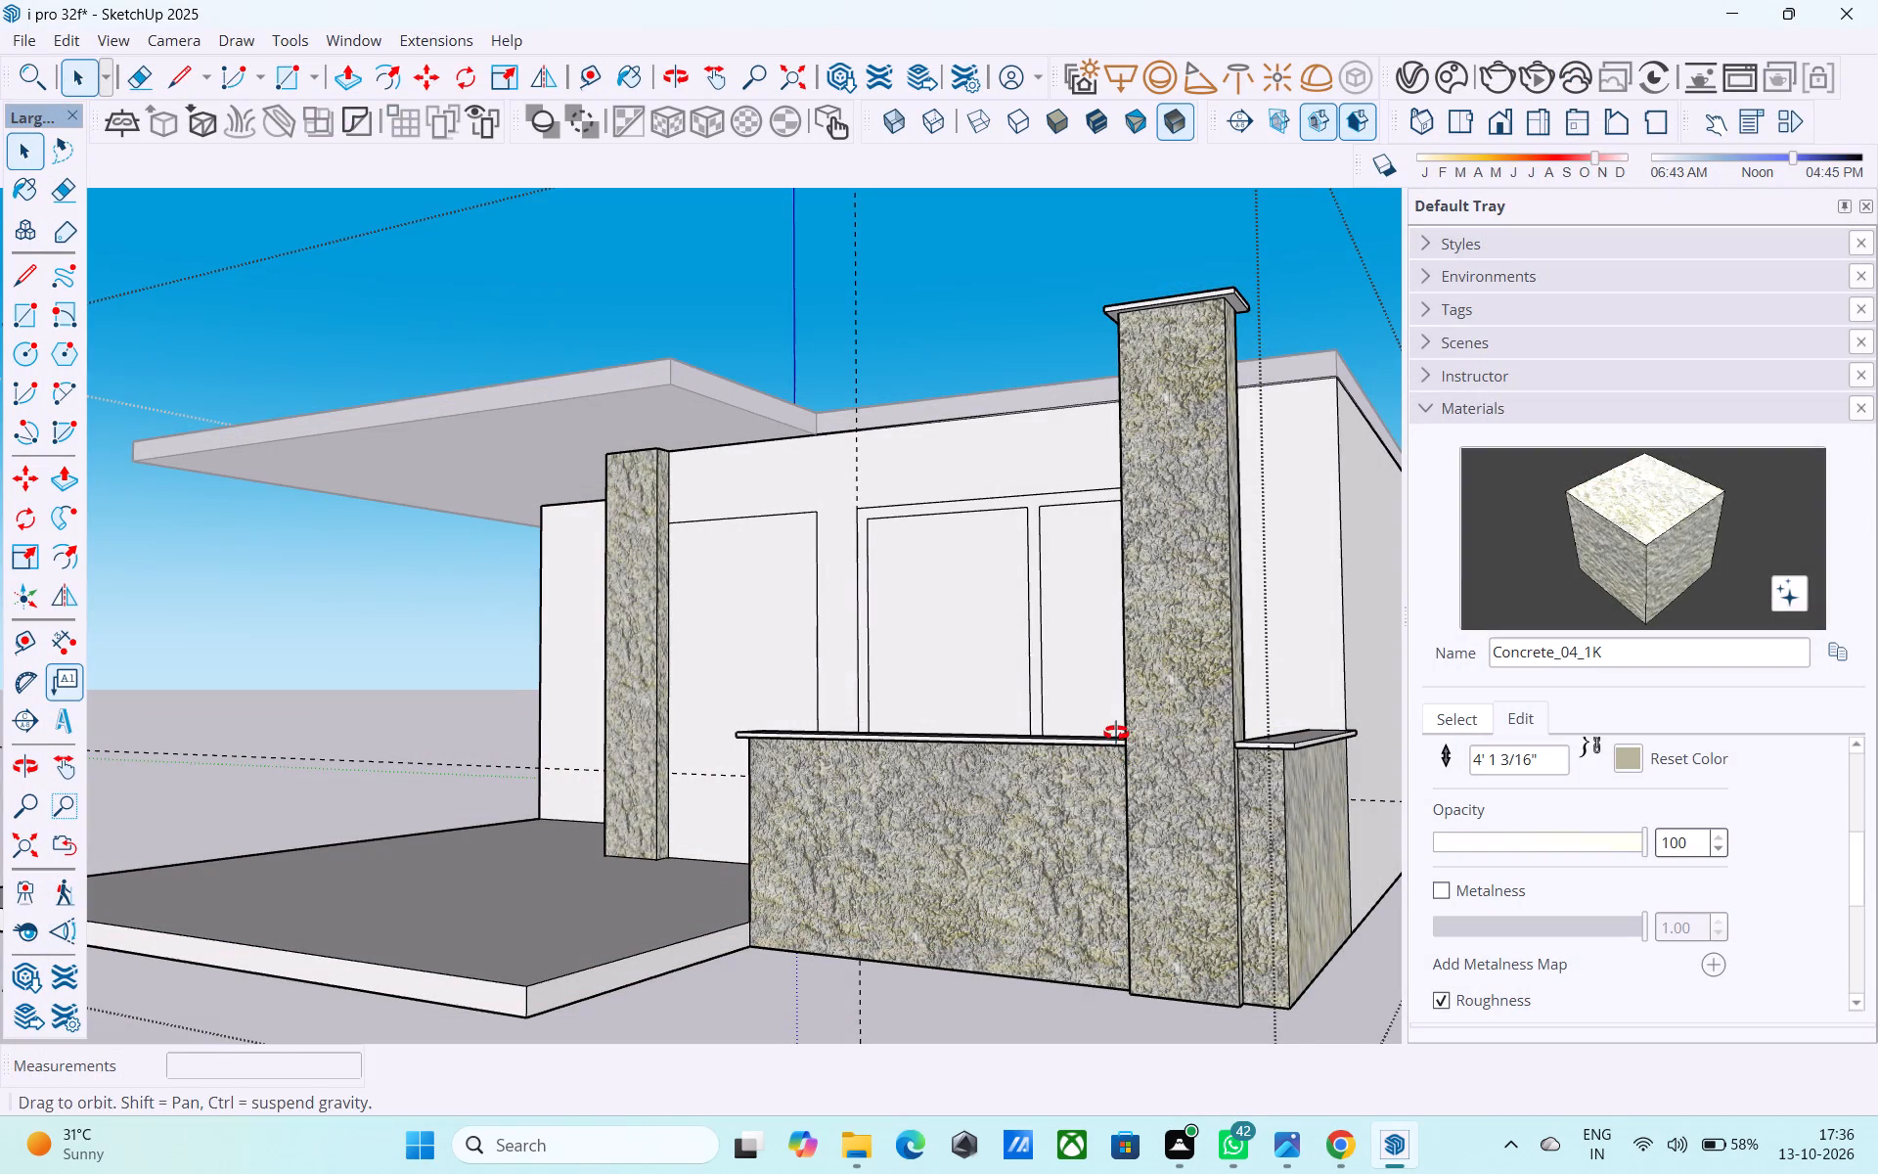
middle_click_drag(1116, 733, 1124, 731)
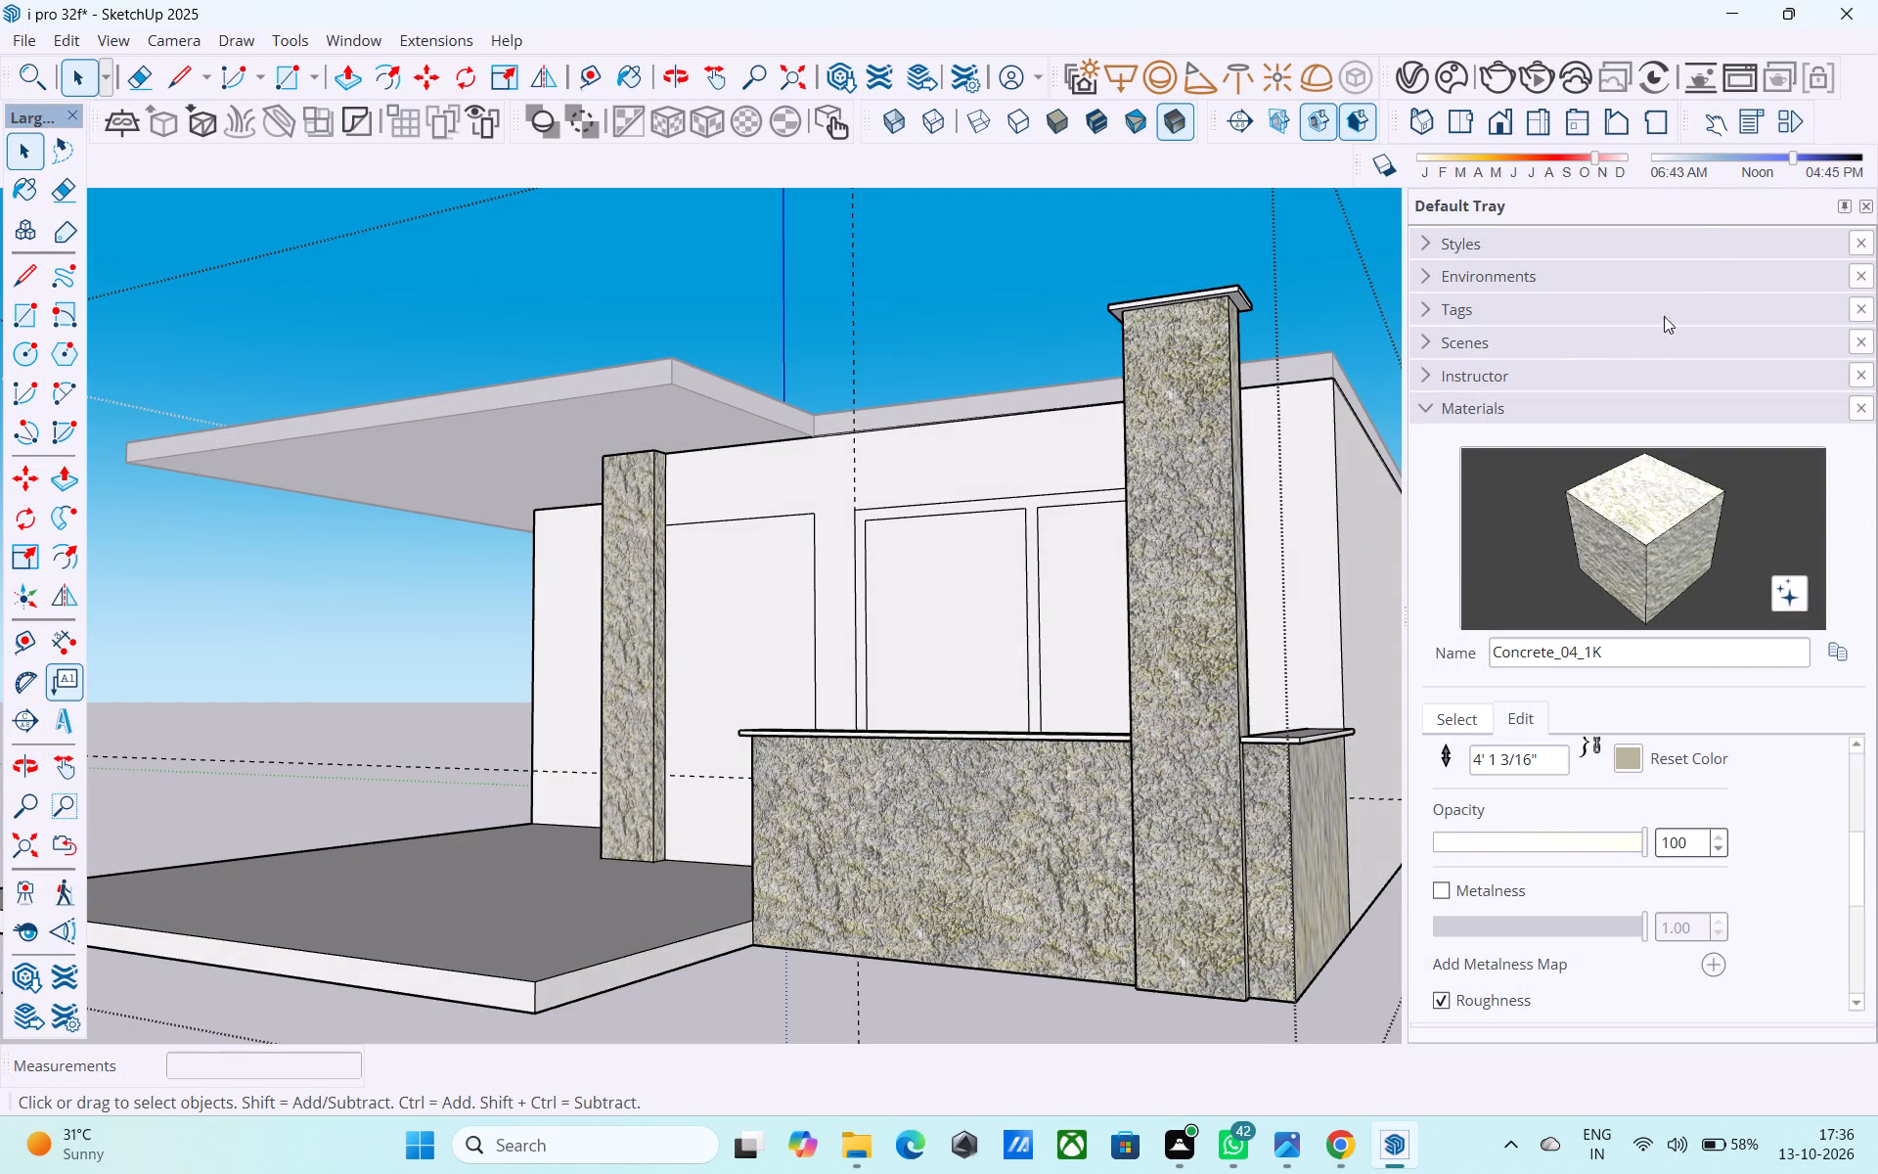
left_click(1704, 157)
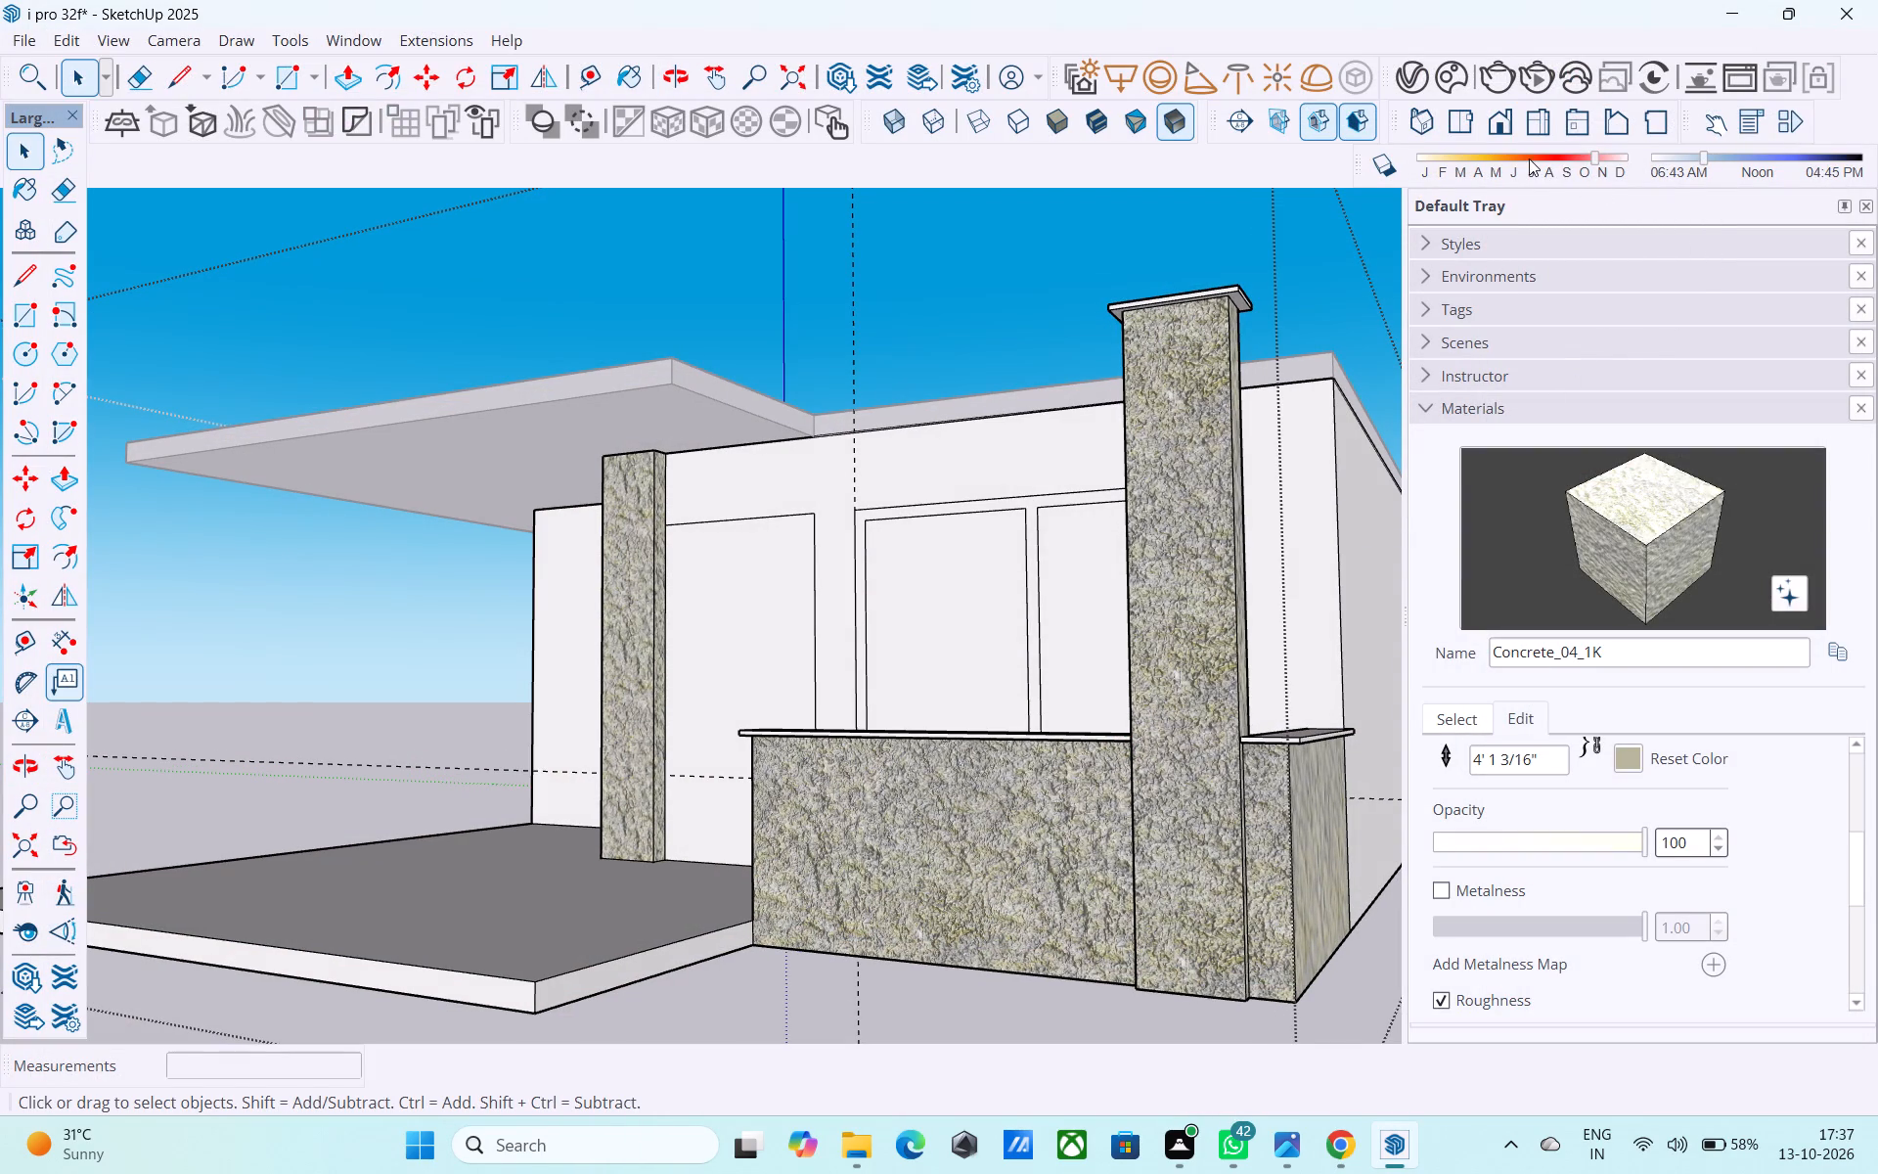
left_click(1529, 158)
Render the same view with V-Ray under the new sun position and examine the image at different magnifications.
left_click(1506, 84)
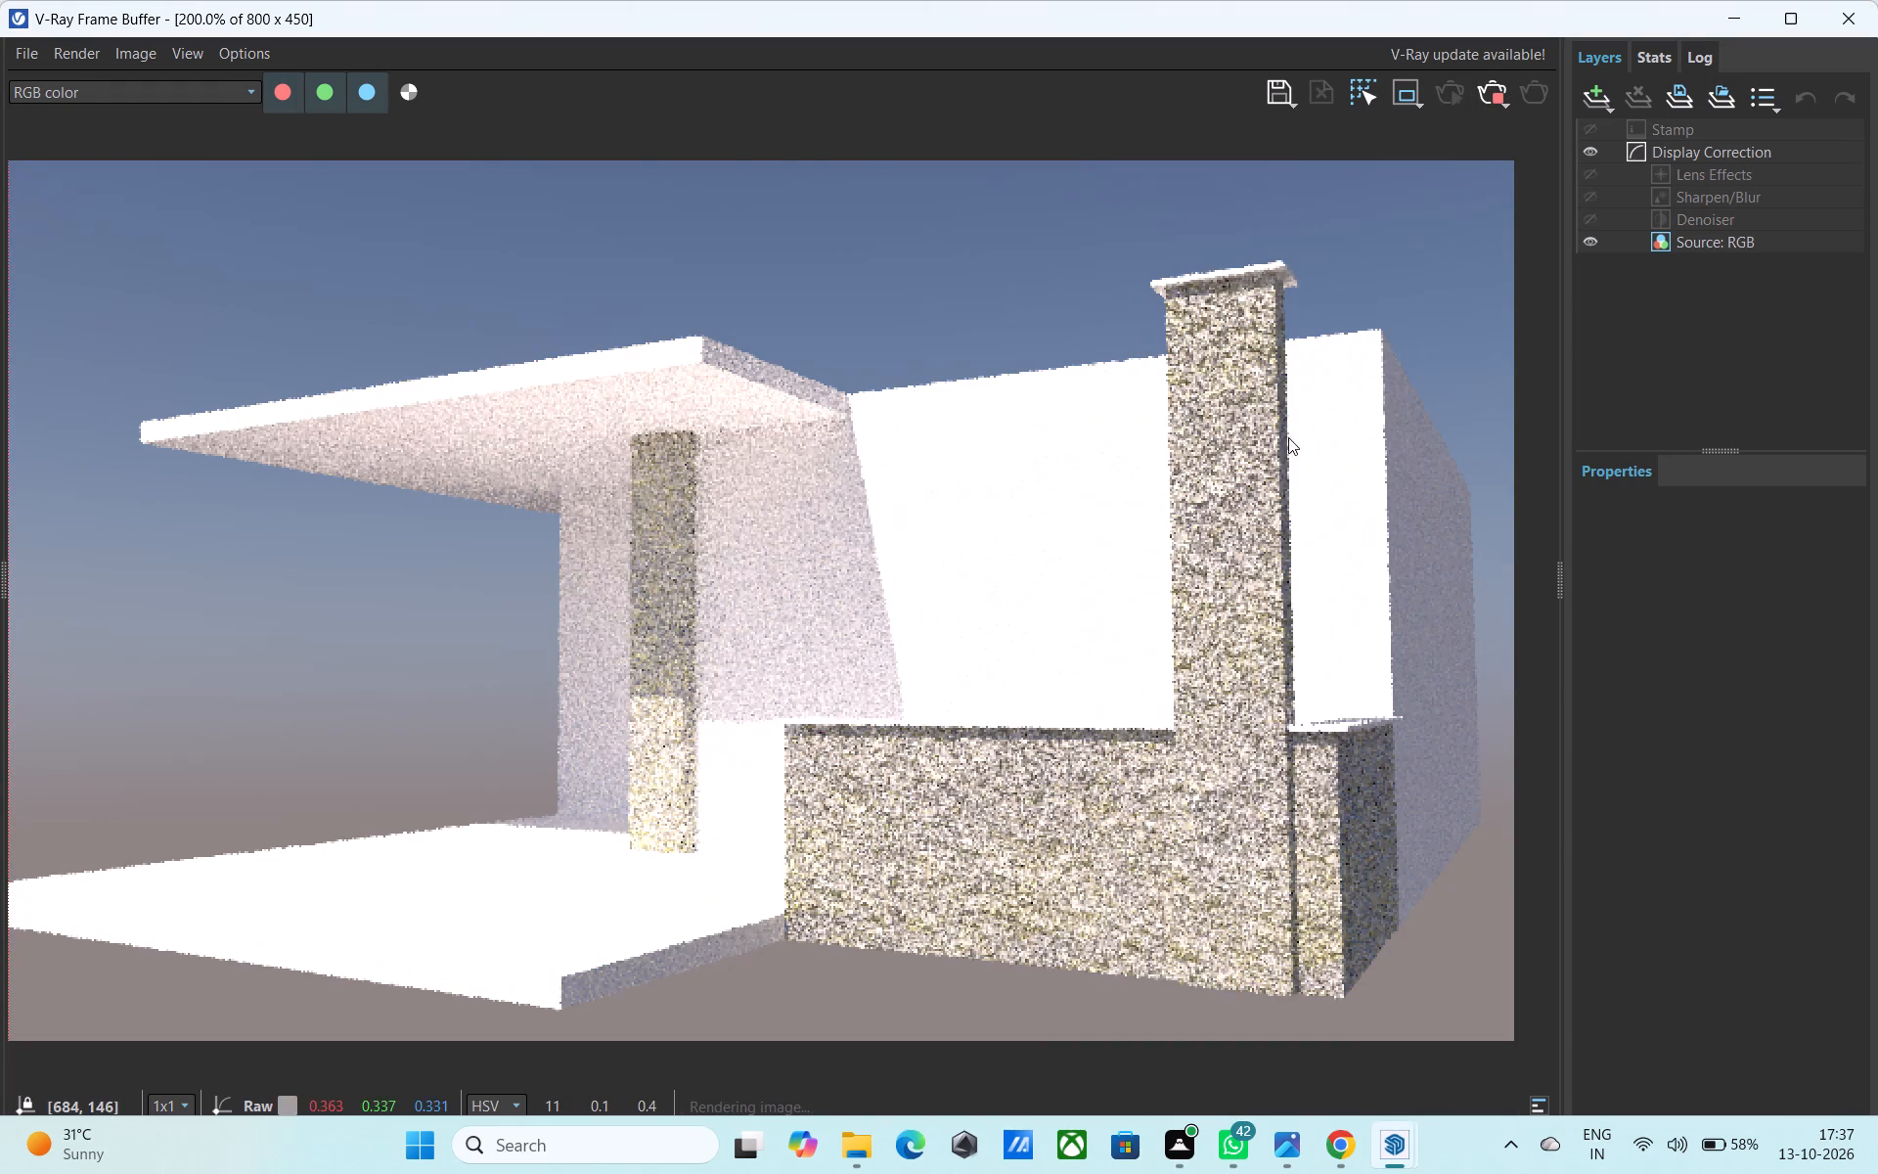
middle_click_drag(1098, 568, 1203, 638)
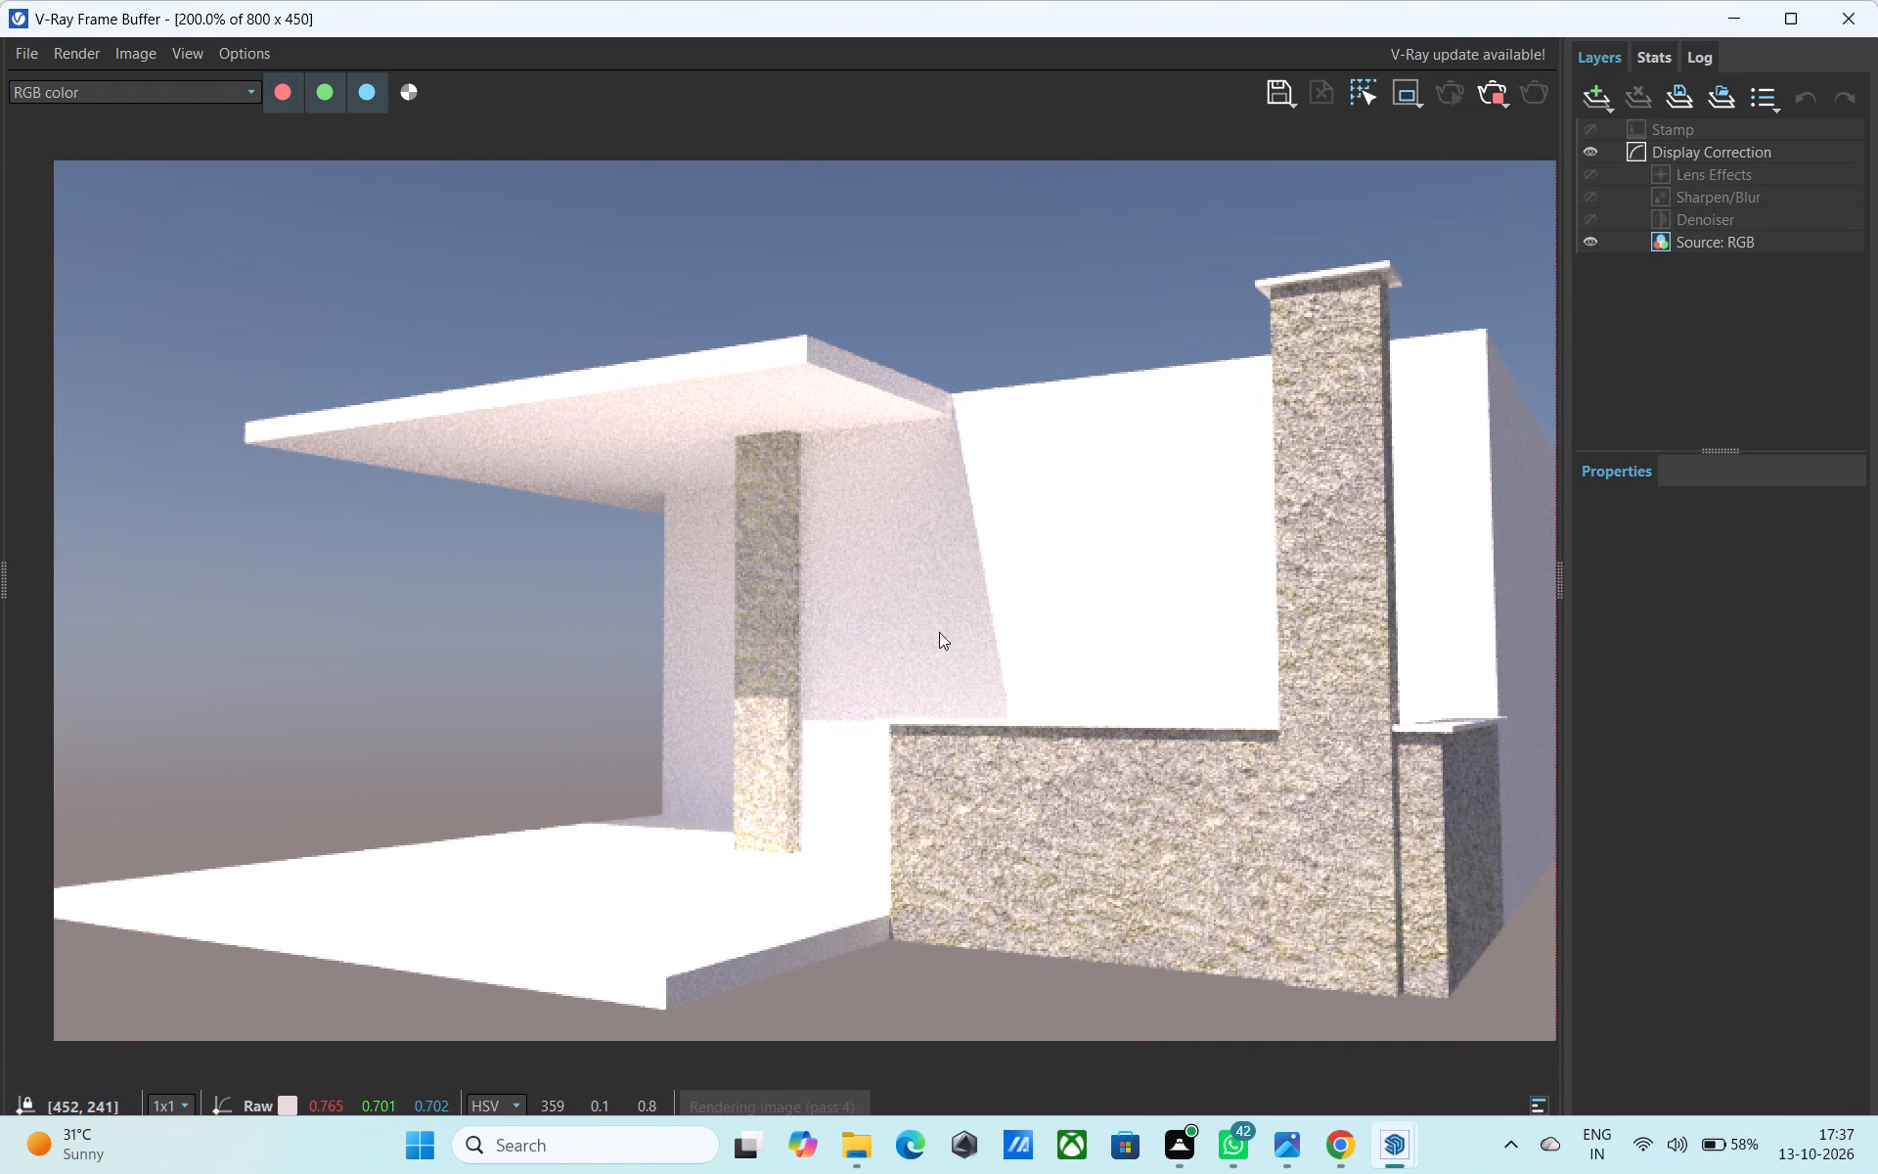
middle_click_drag(895, 626, 841, 597)
scroll(1330, 717, "up", 1)
scroll(1332, 721, "down", 2)
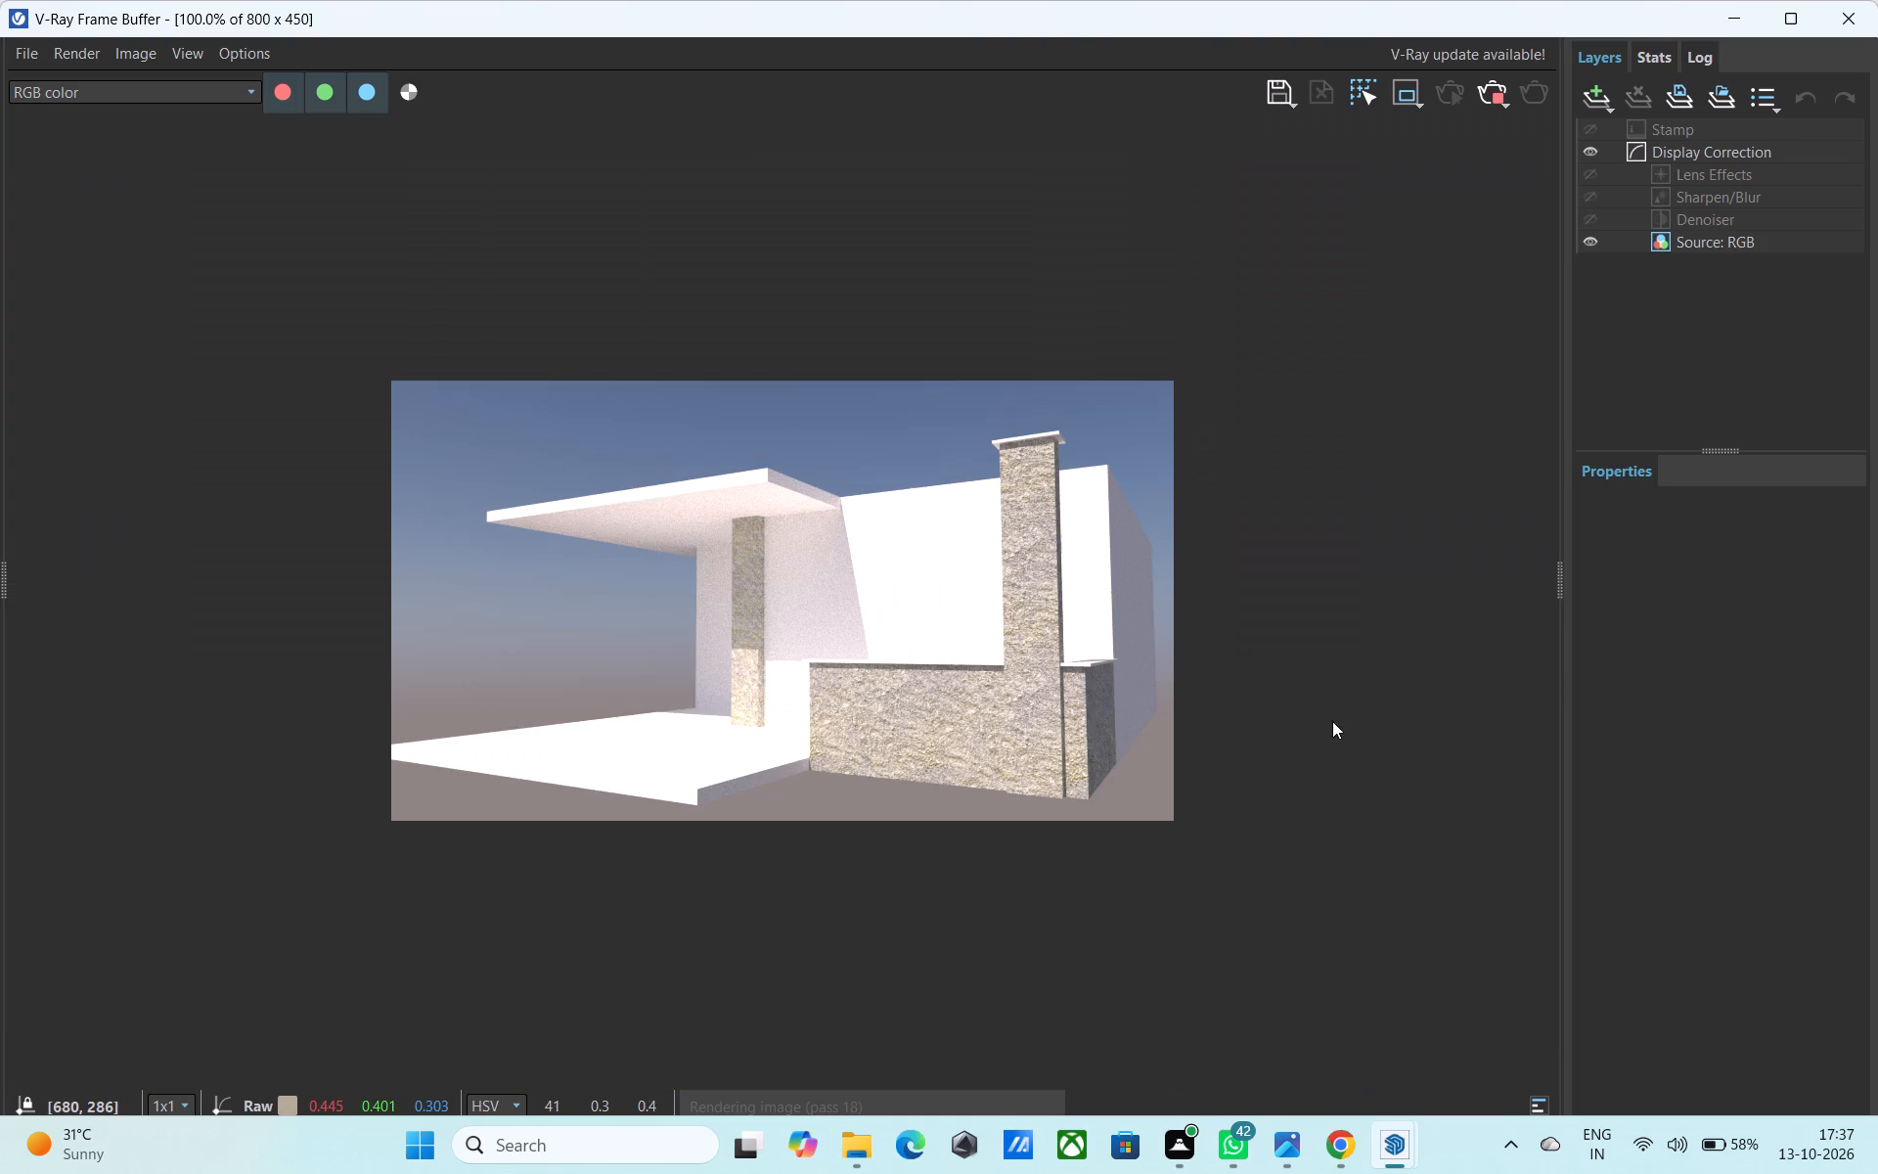
scroll(1036, 640, "up", 1)
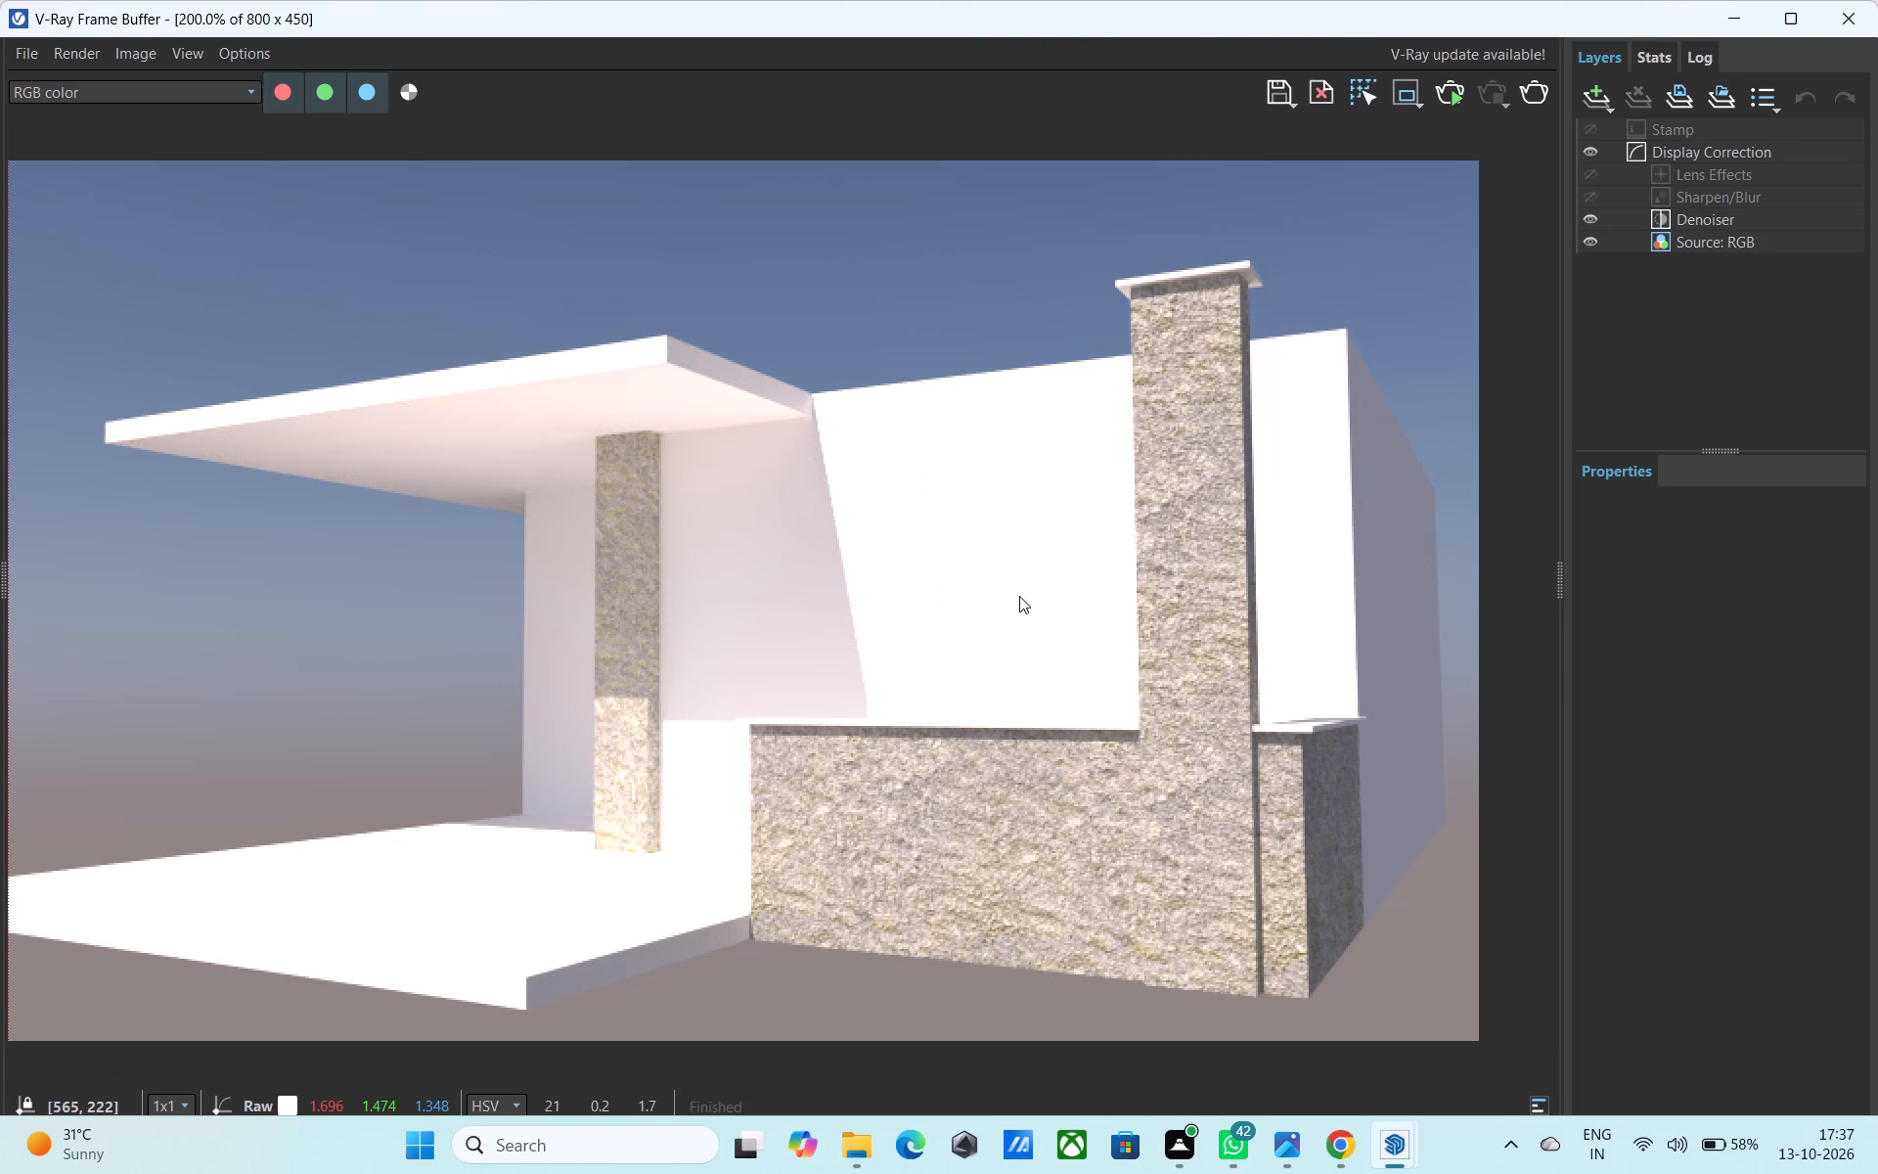
left_click(1855, 26)
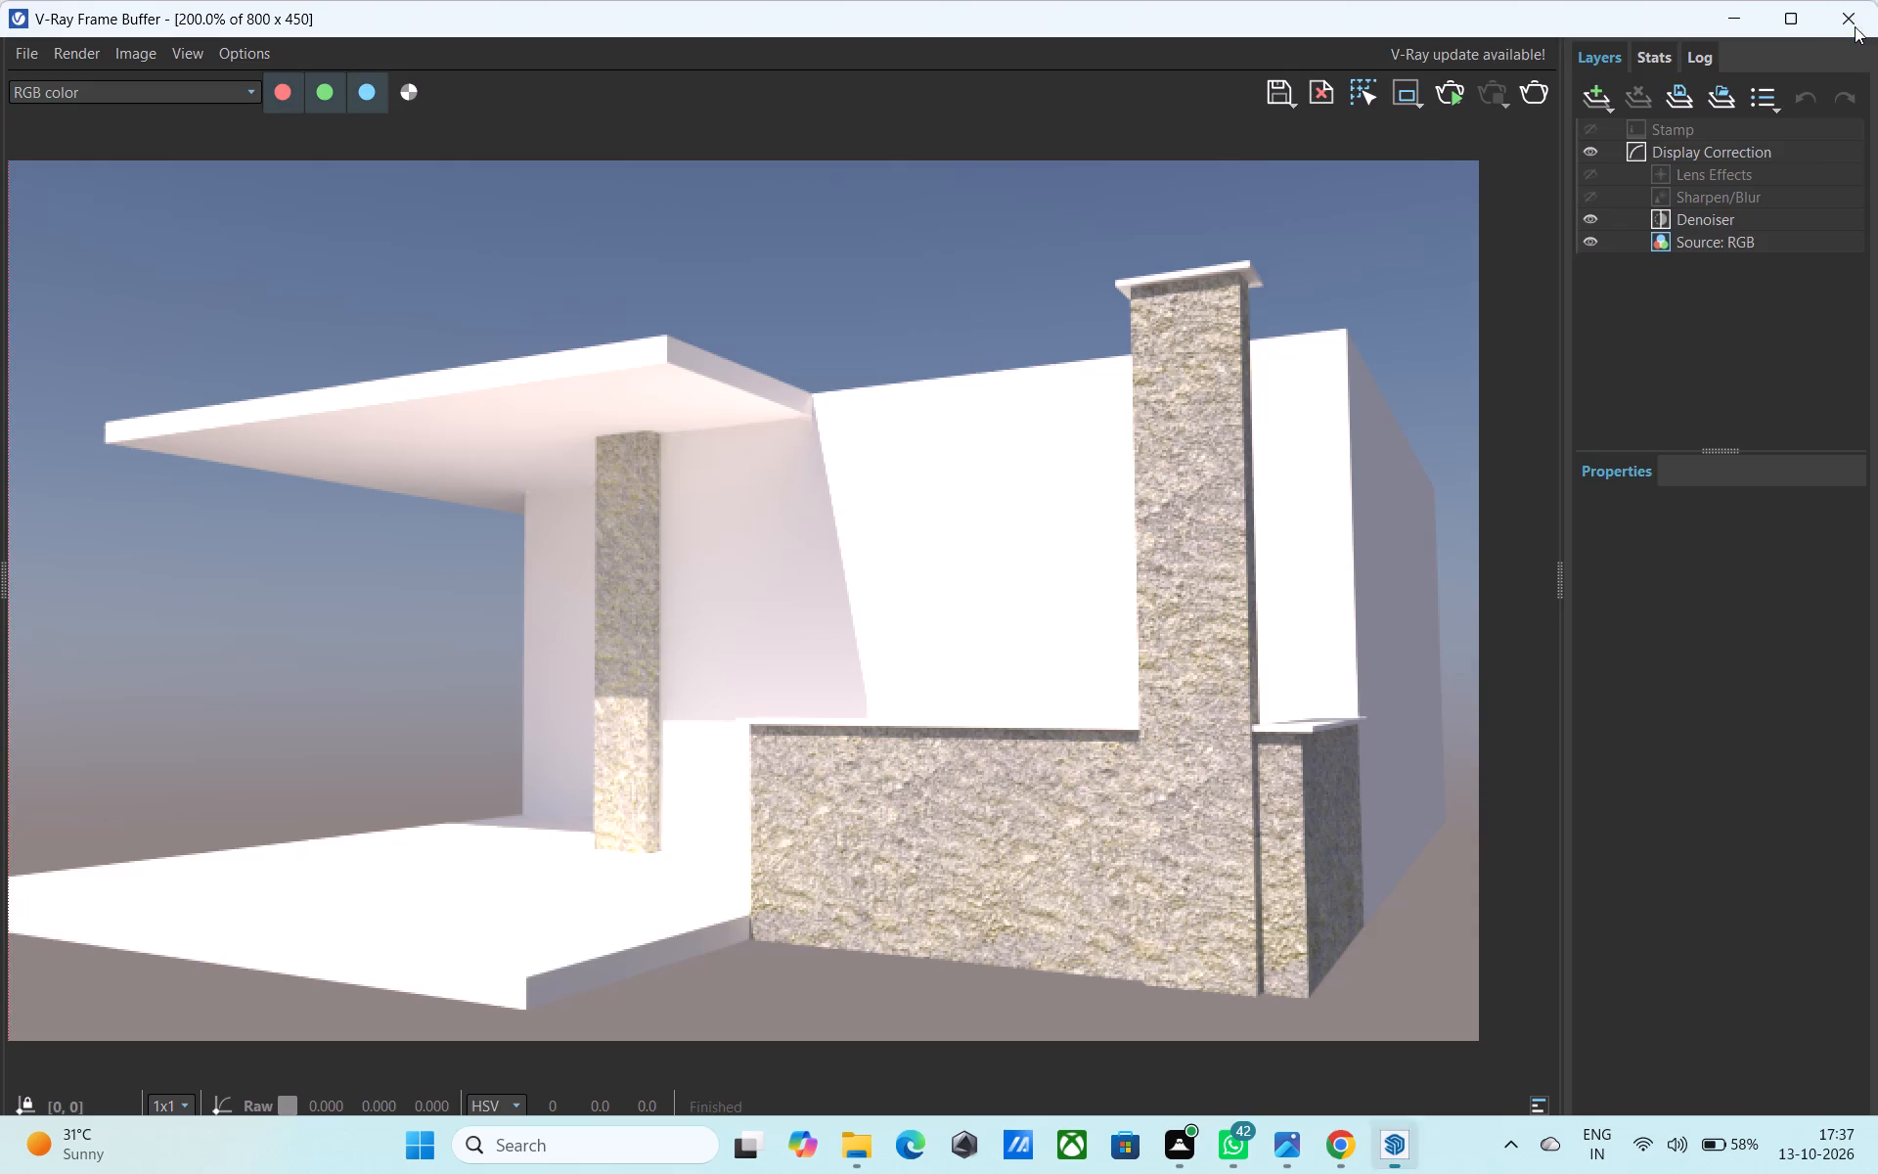
Reduce the ambient occlusion of the Concrete_04_1K material to 0.01.
middle_click_drag(1164, 626, 1097, 834)
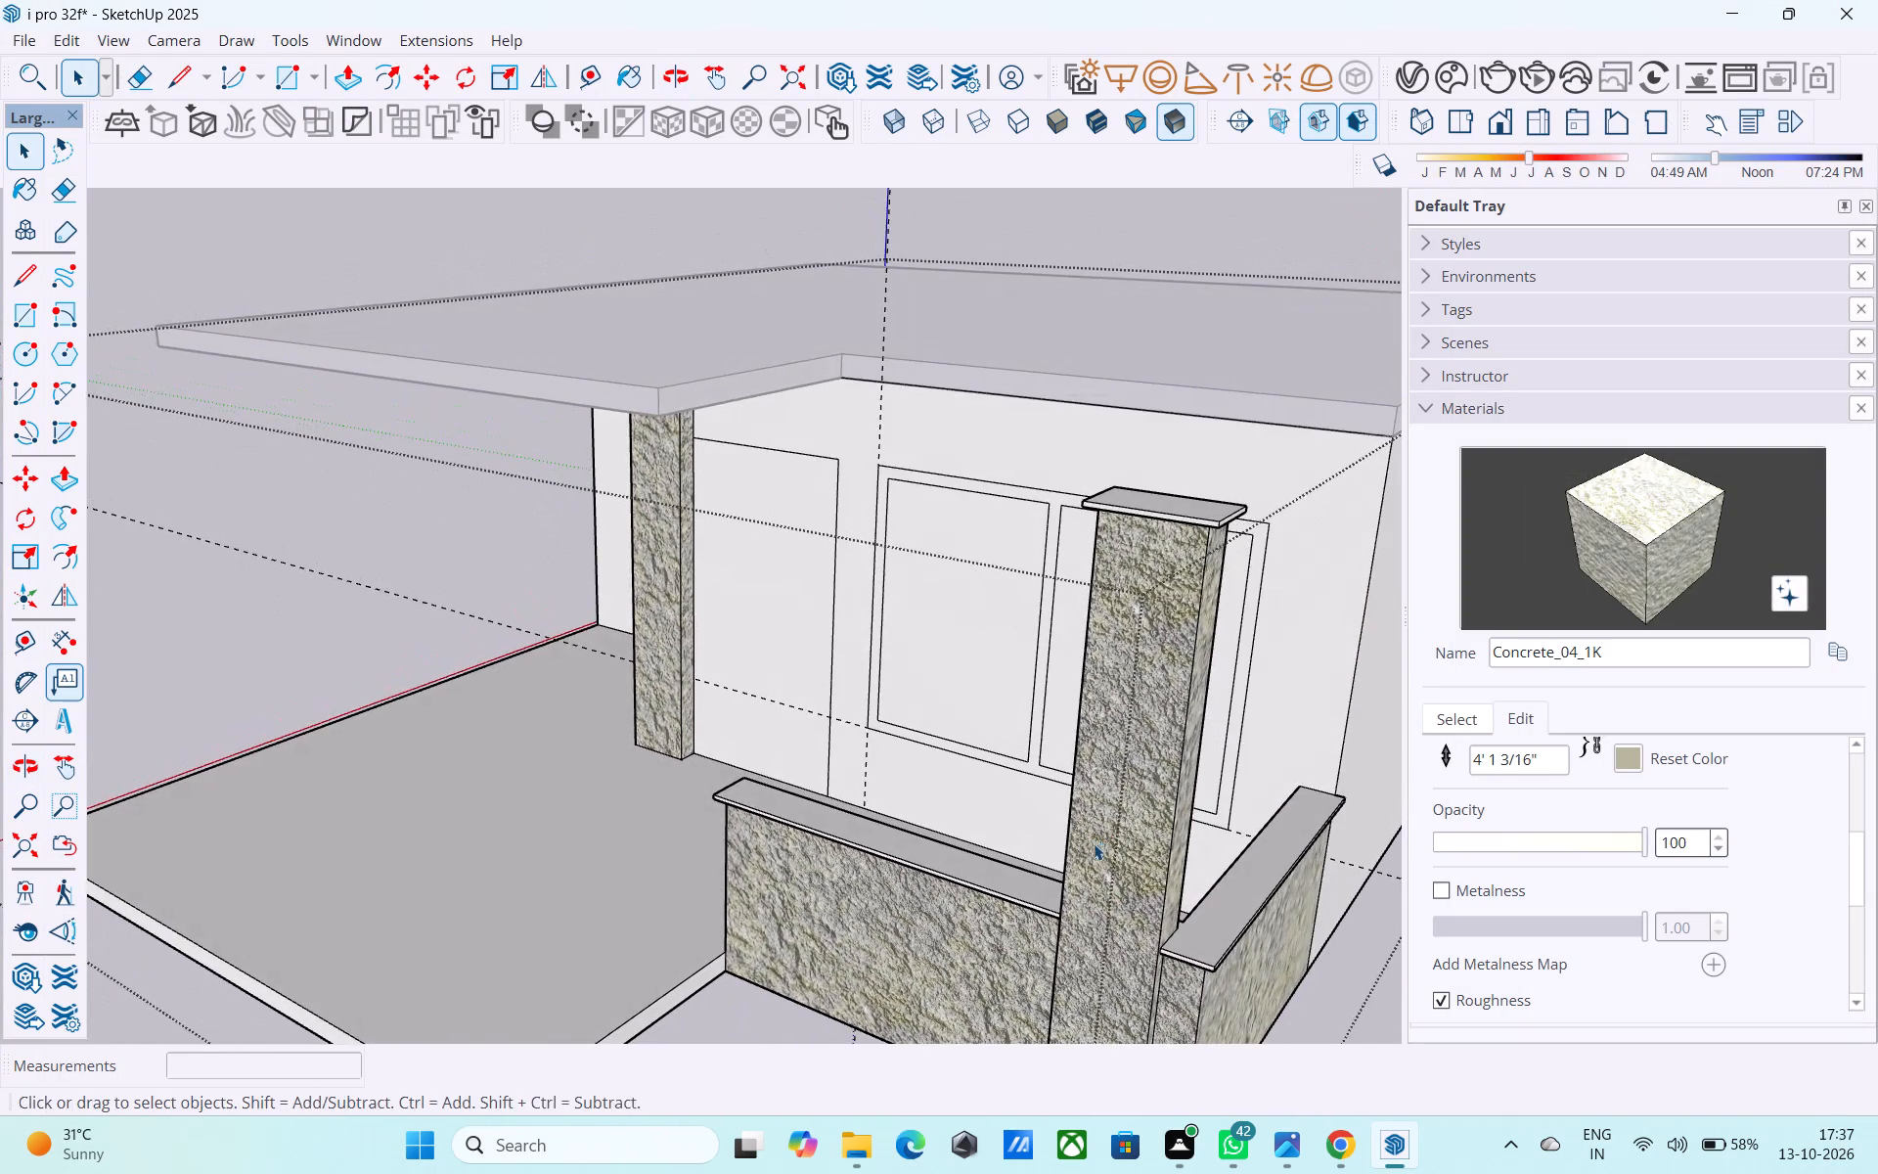
middle_click_drag(1072, 850, 1380, 798)
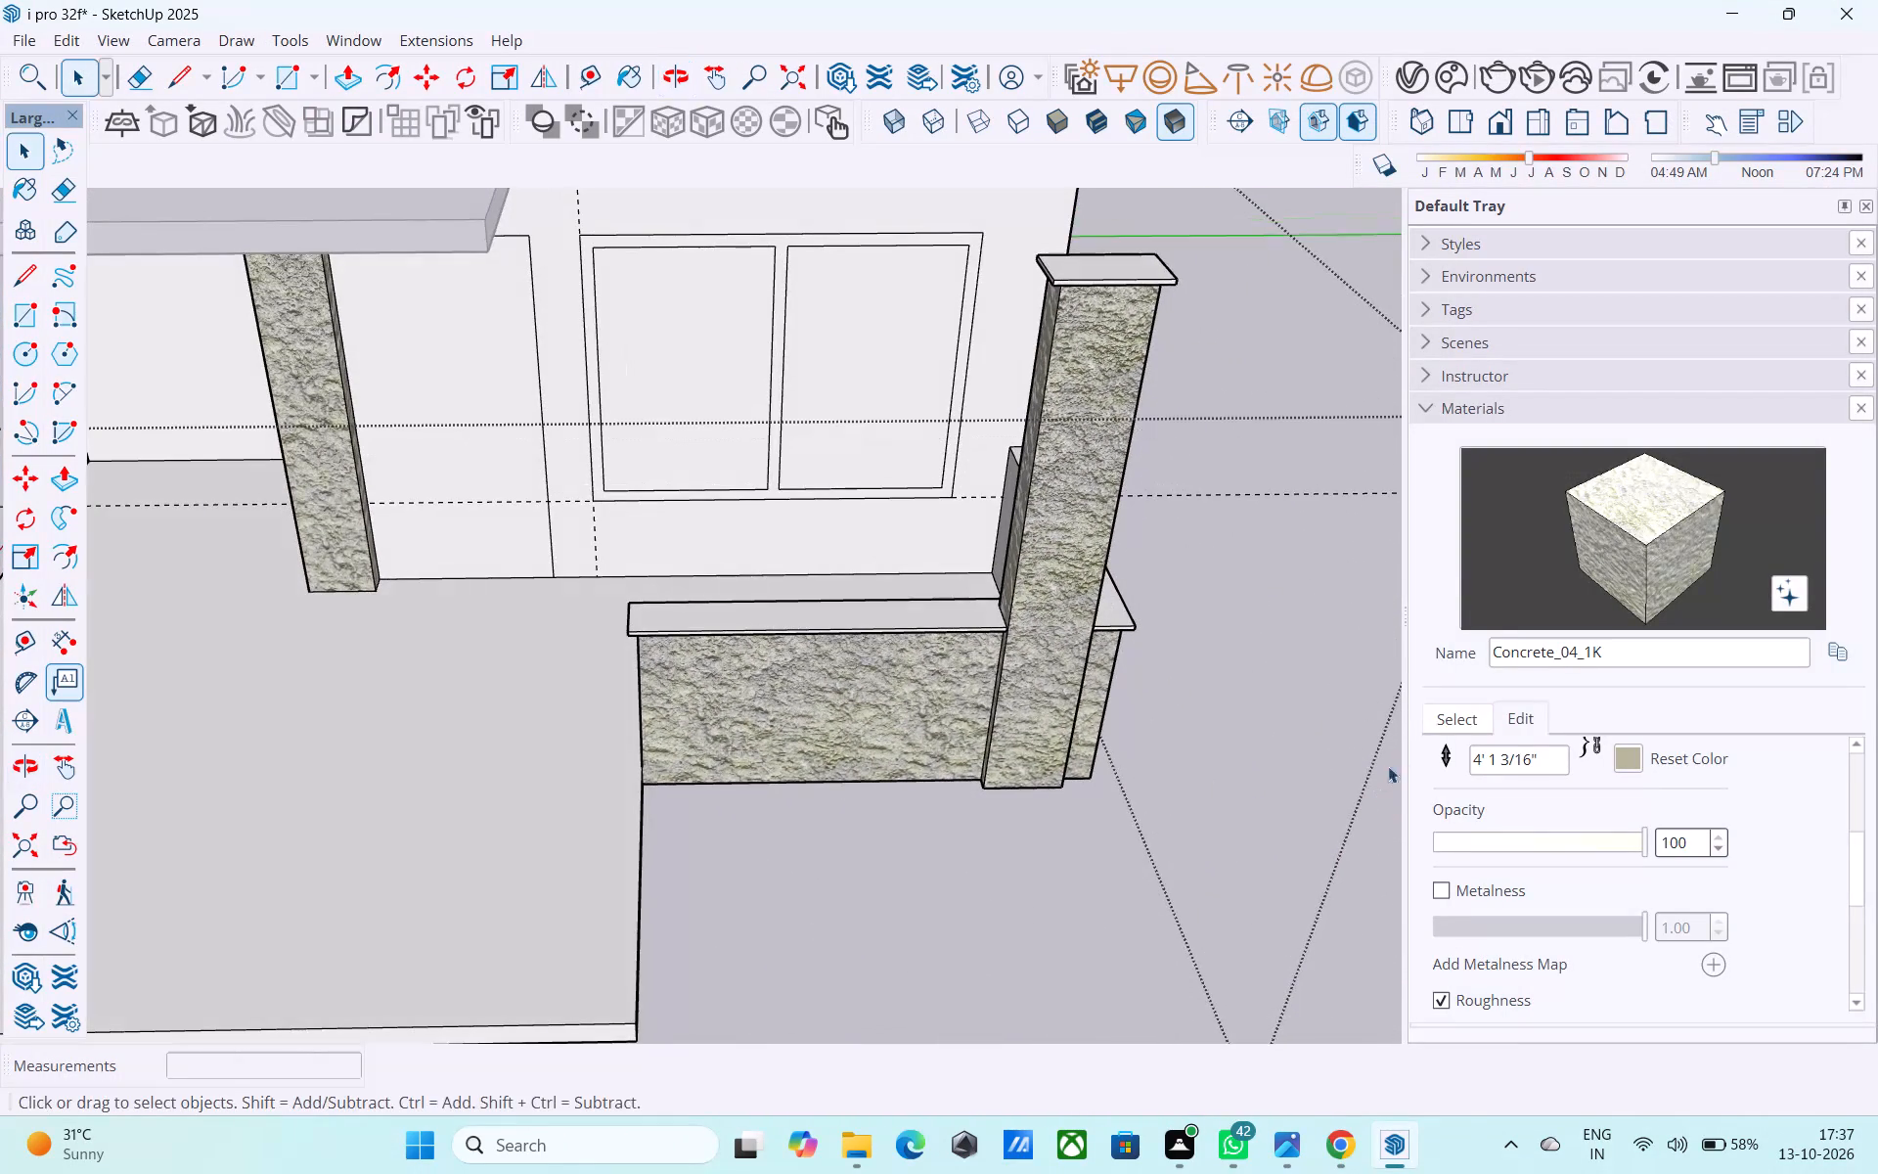
scroll(1621, 872, "down", 3)
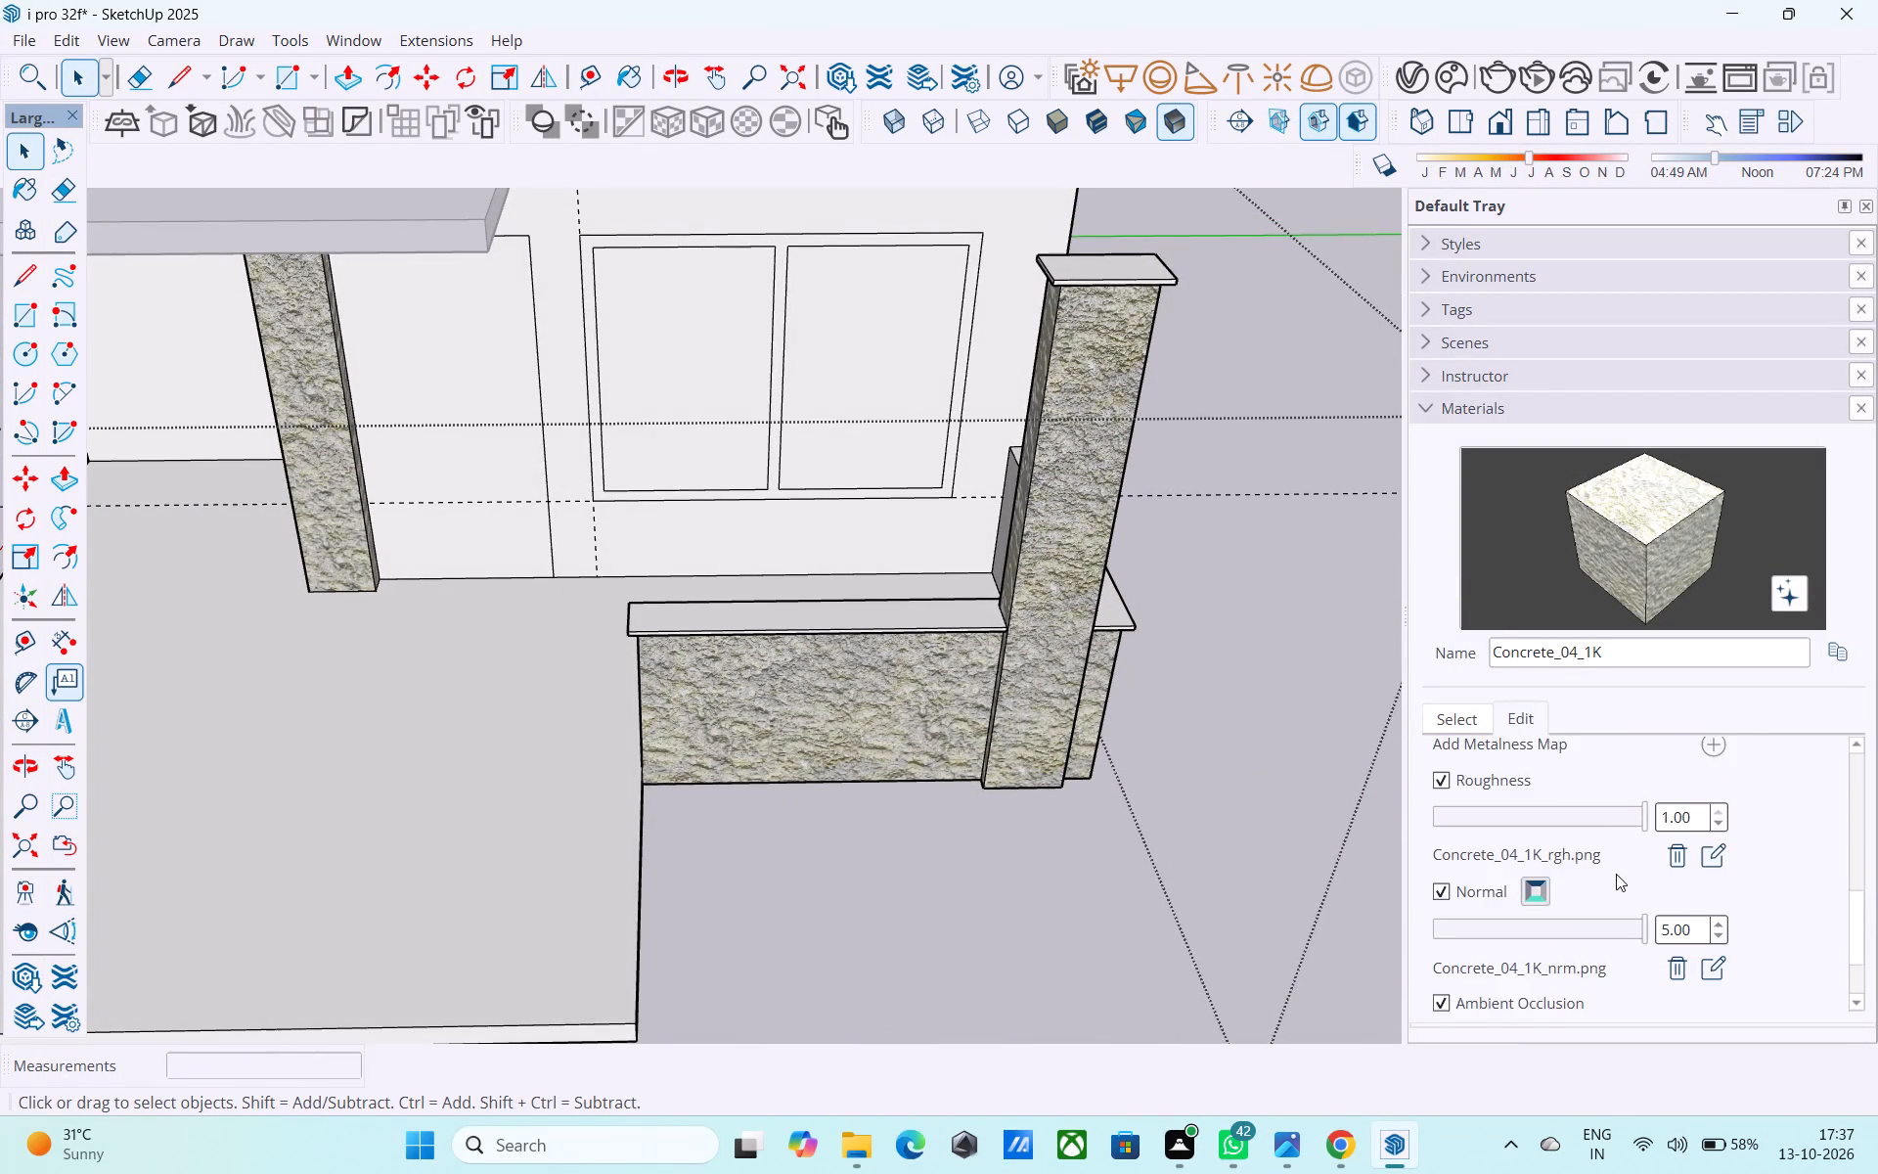
scroll(1616, 874, "down", 2)
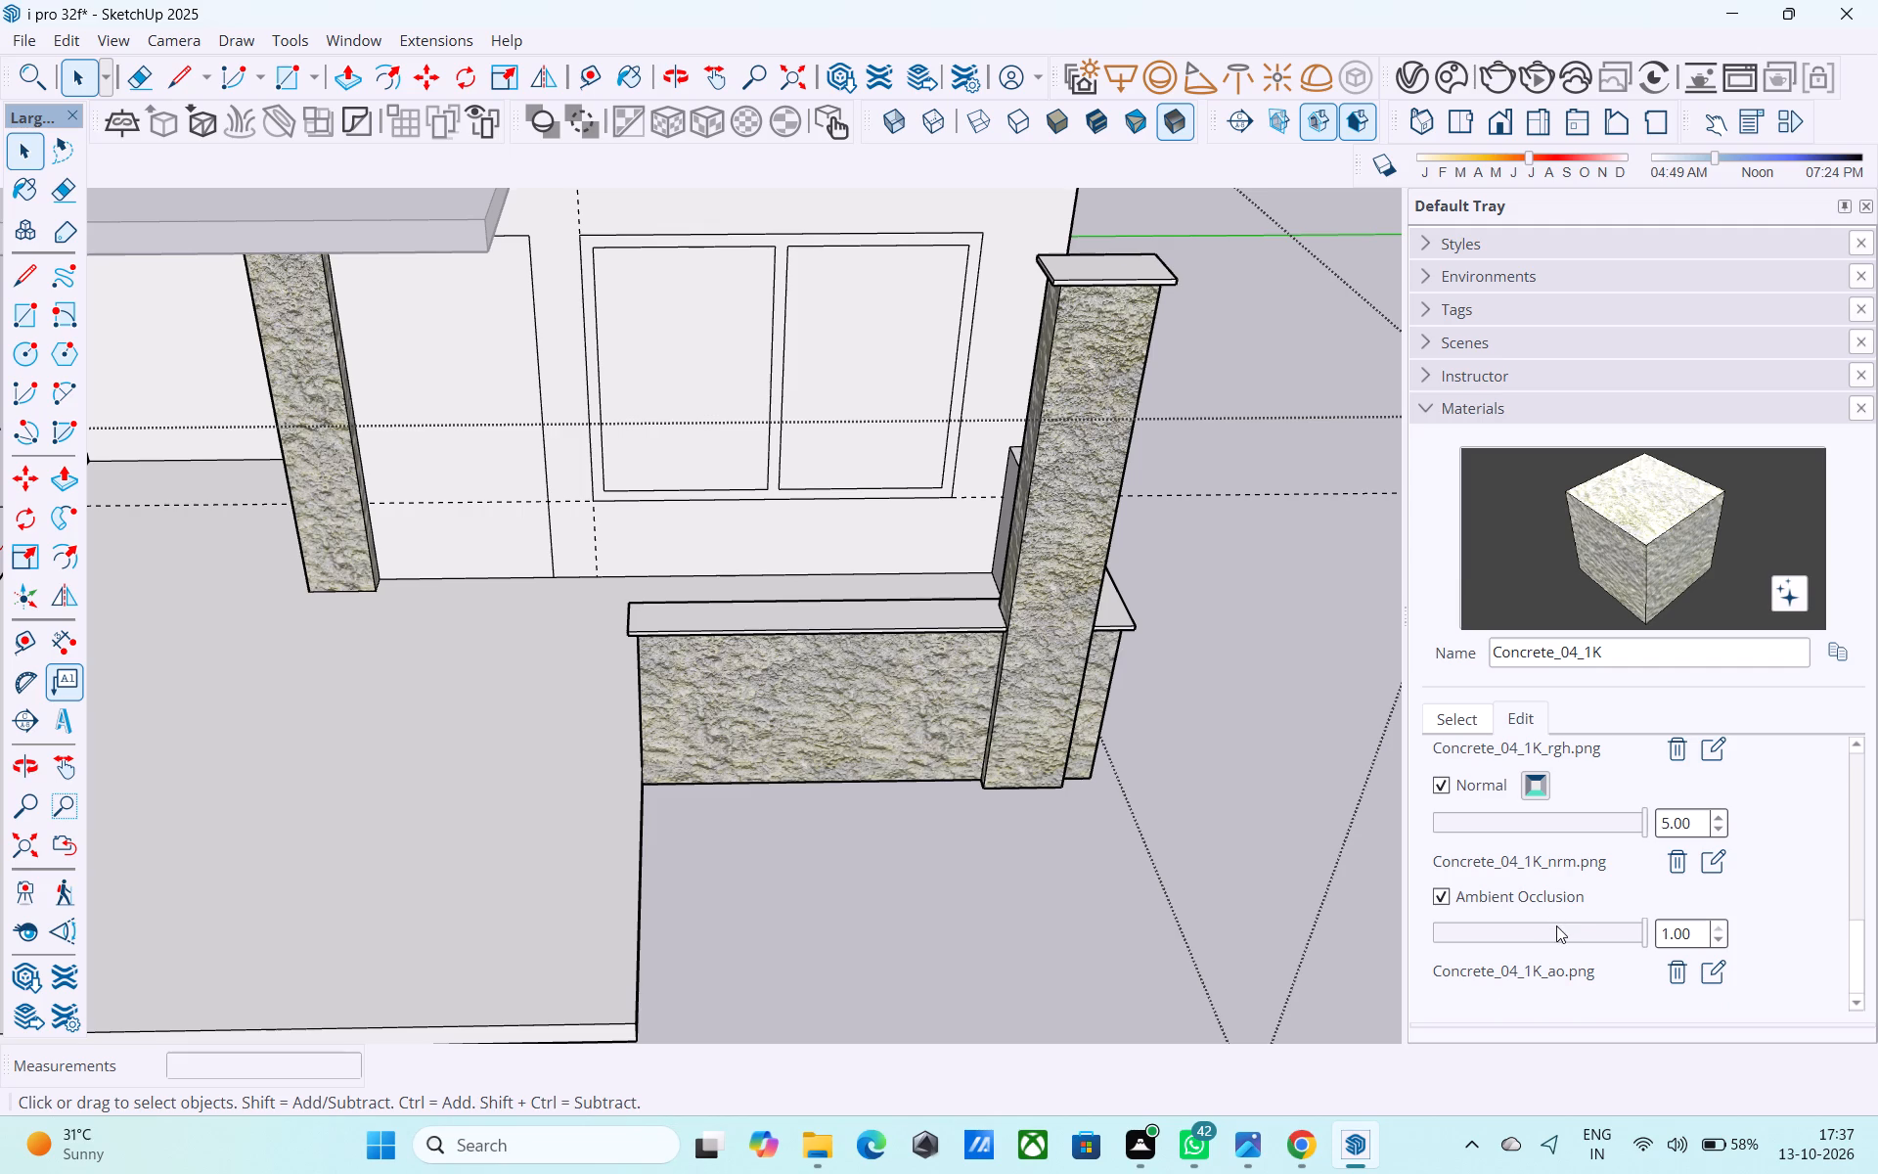
left_click_drag(1558, 931, 1532, 938)
middle_click_drag(990, 874, 957, 751)
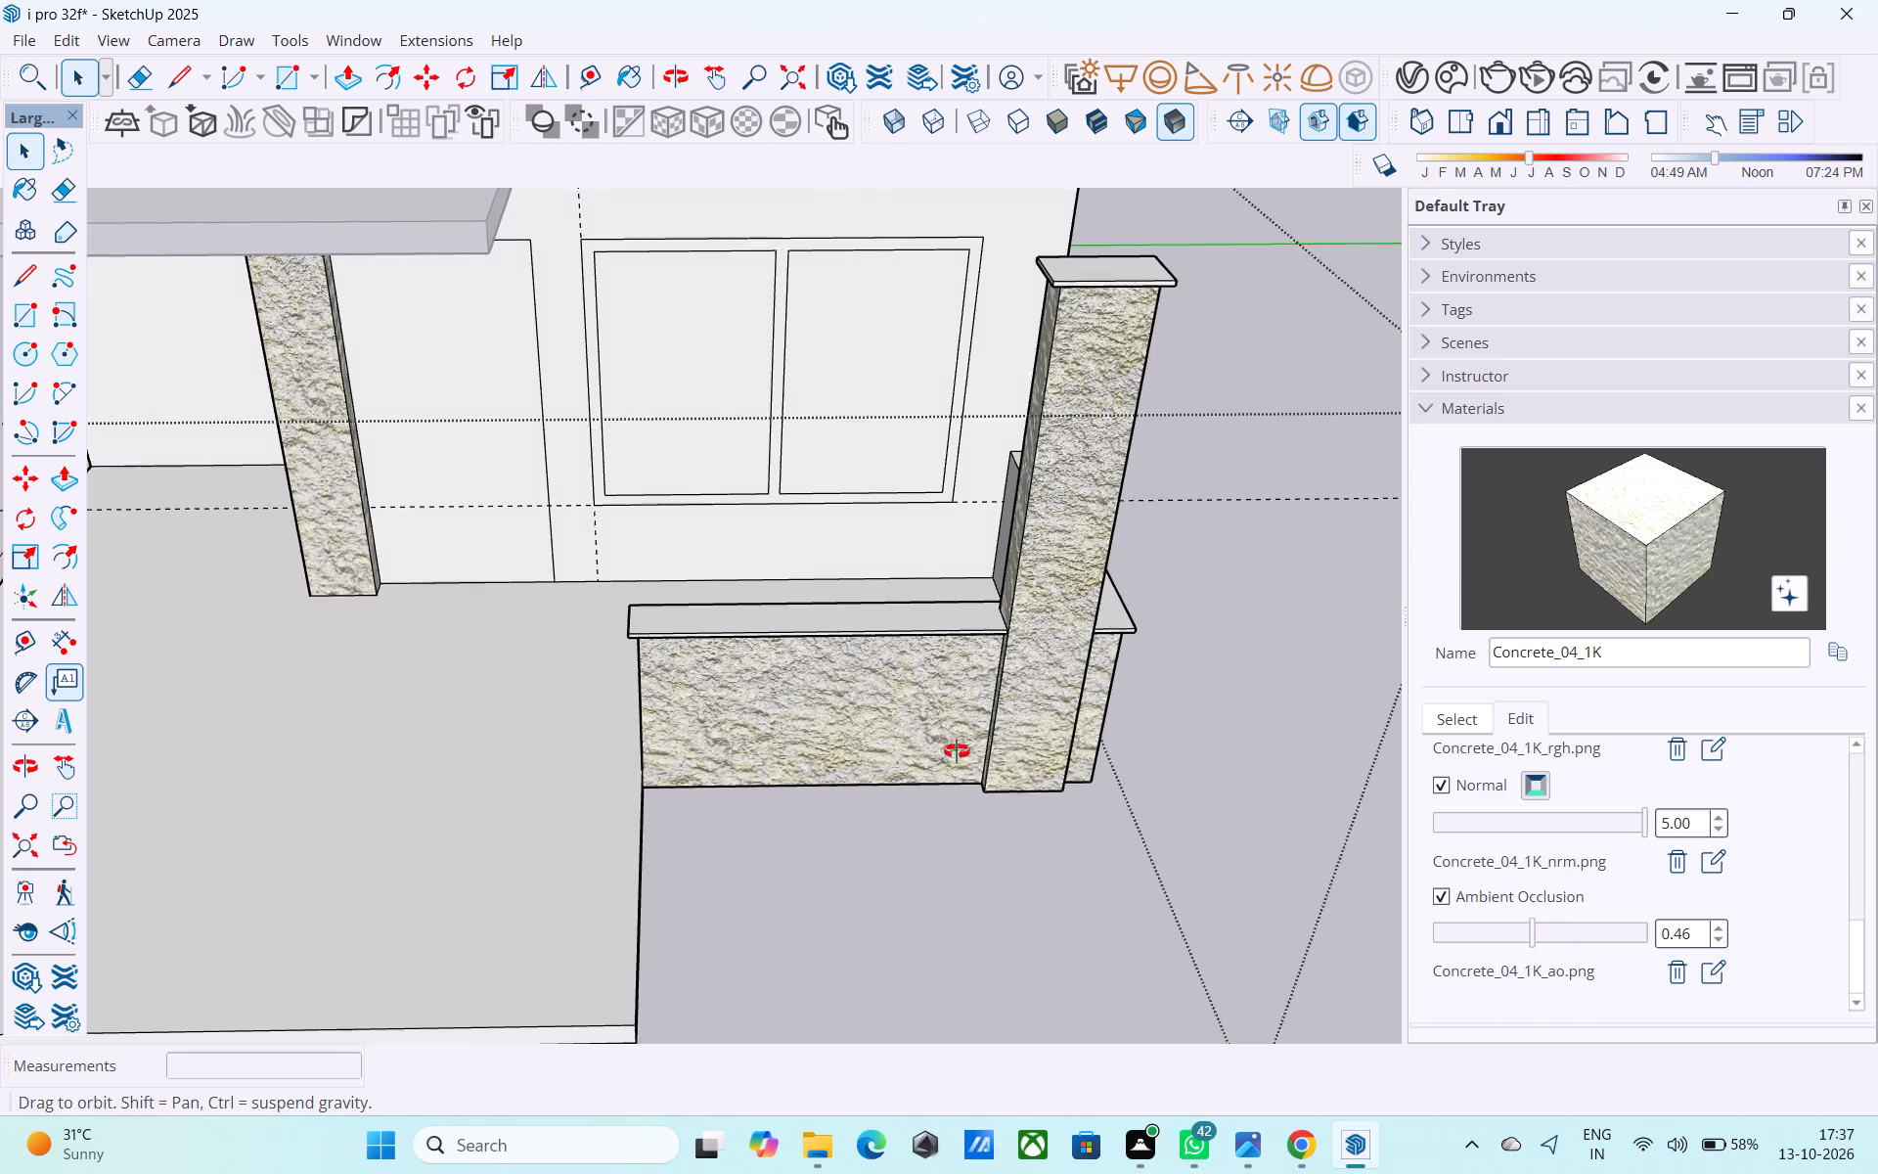
middle_click_drag(957, 751, 922, 602)
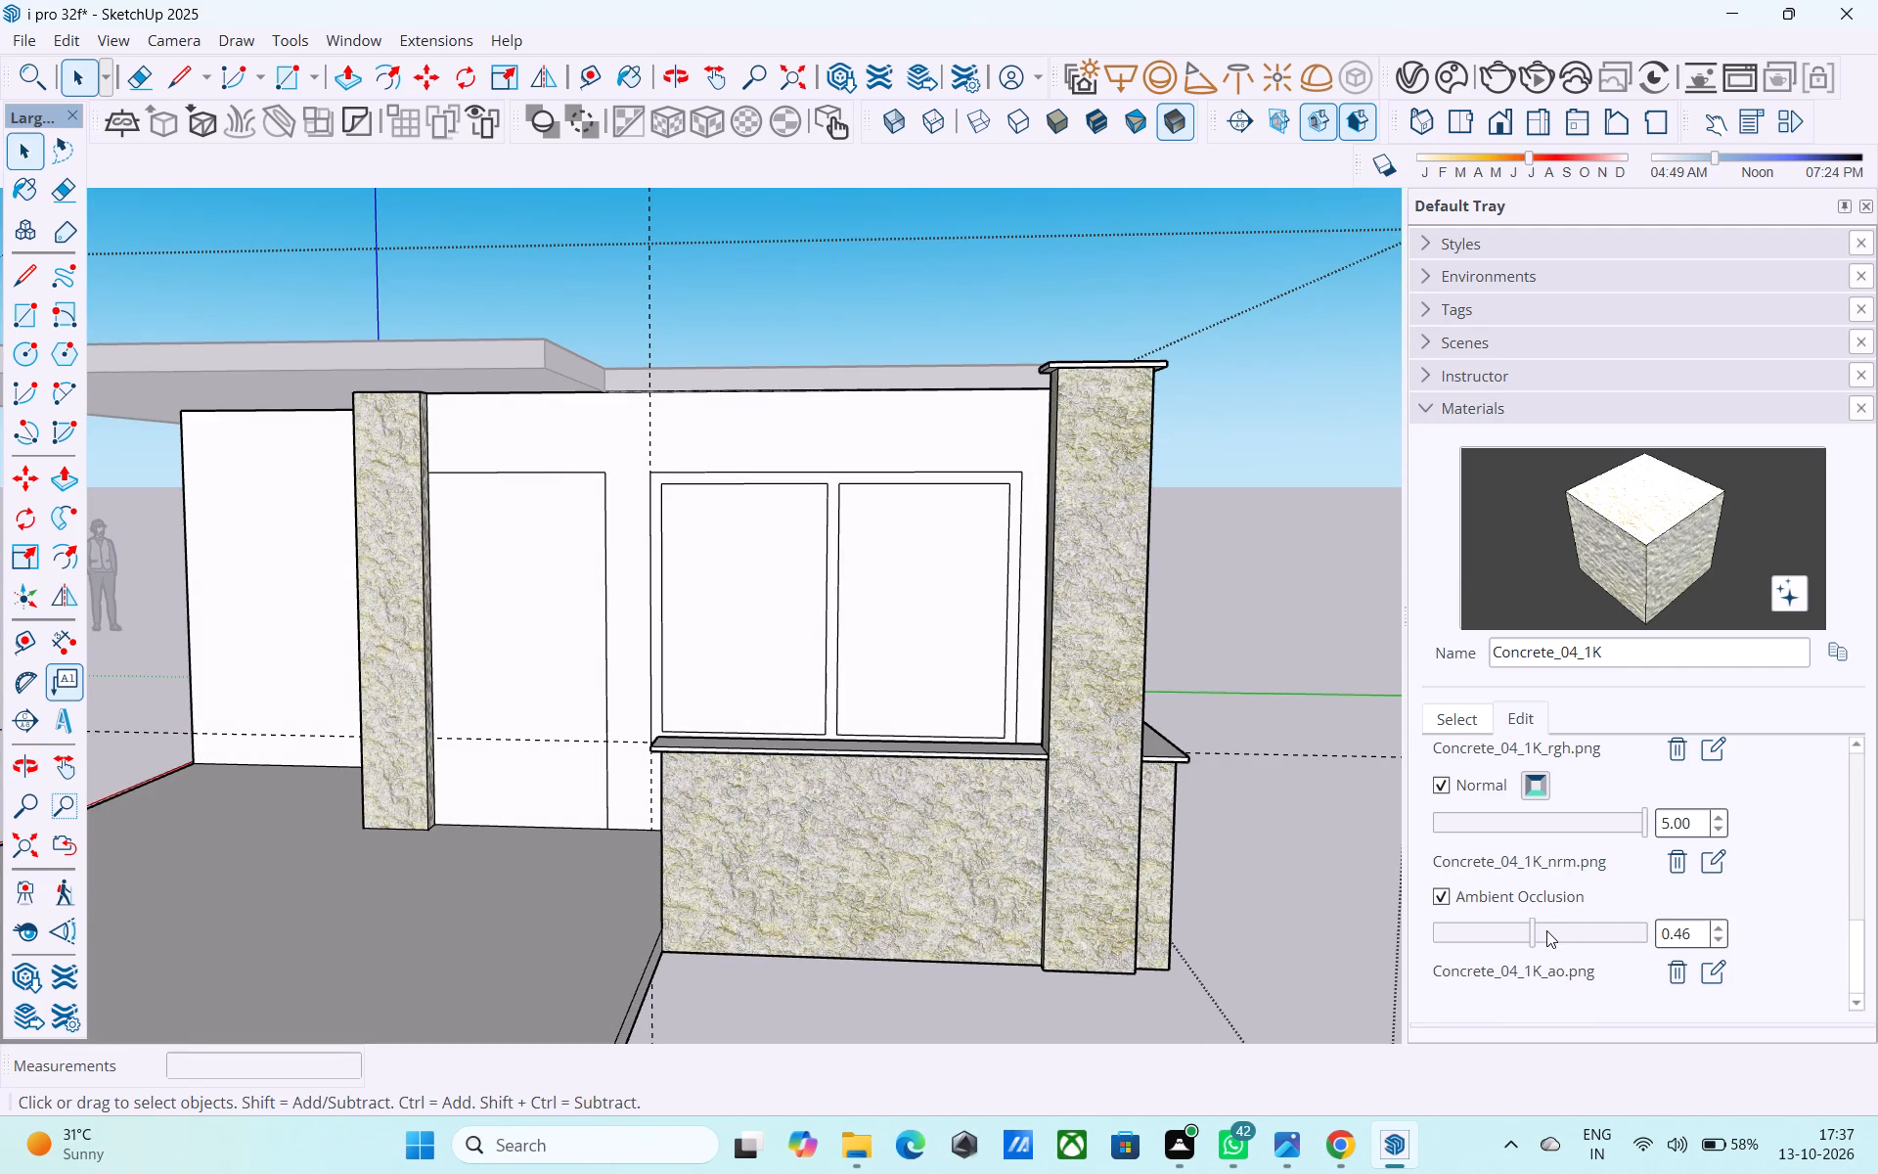
left_click(1546, 930)
left_click_drag(1513, 939, 1466, 951)
left_click_drag(1466, 951, 1437, 960)
Examine the adjusted concrete on the pillars and low wall from above, the front and the side corner.
scroll(1020, 846, "down", 4)
middle_click_drag(1019, 847, 1045, 999)
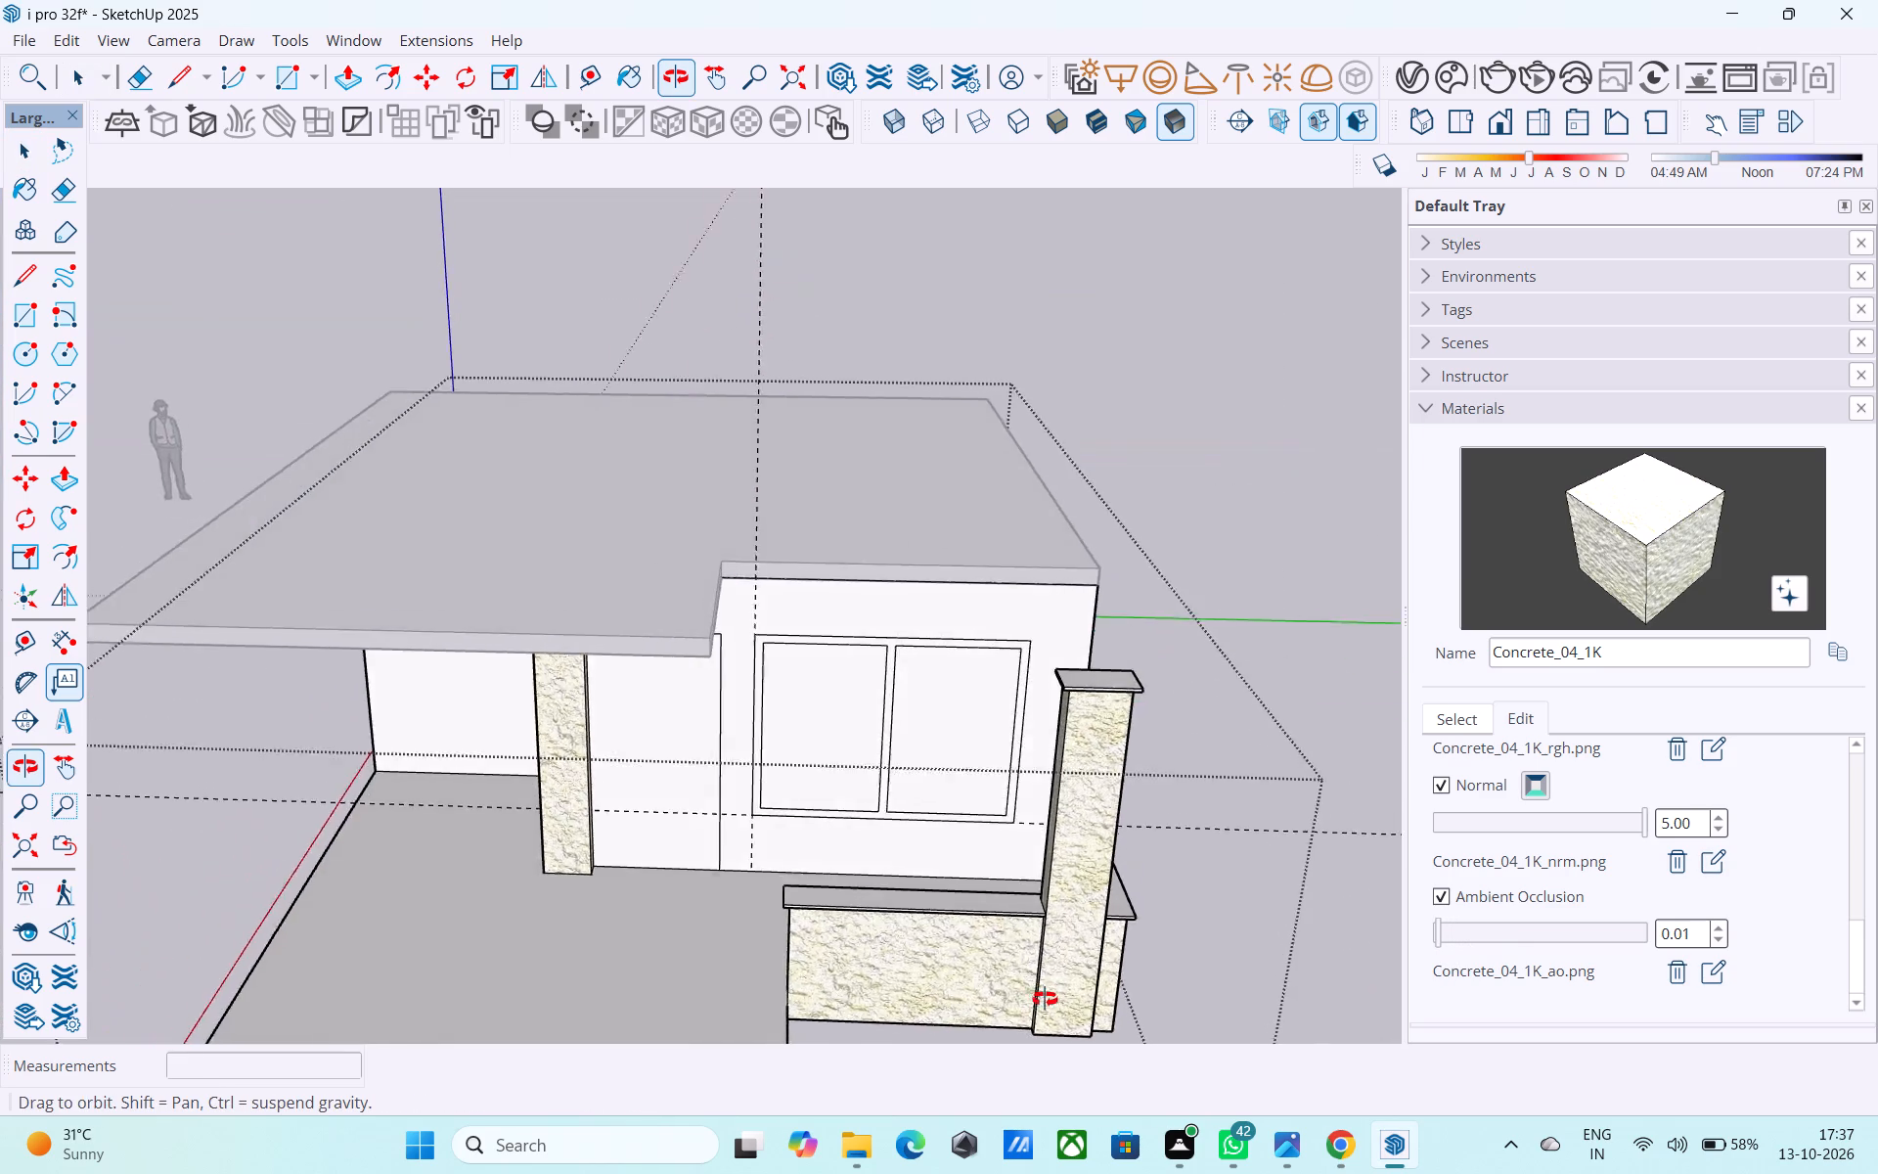
middle_click_drag(1045, 999, 1211, 994)
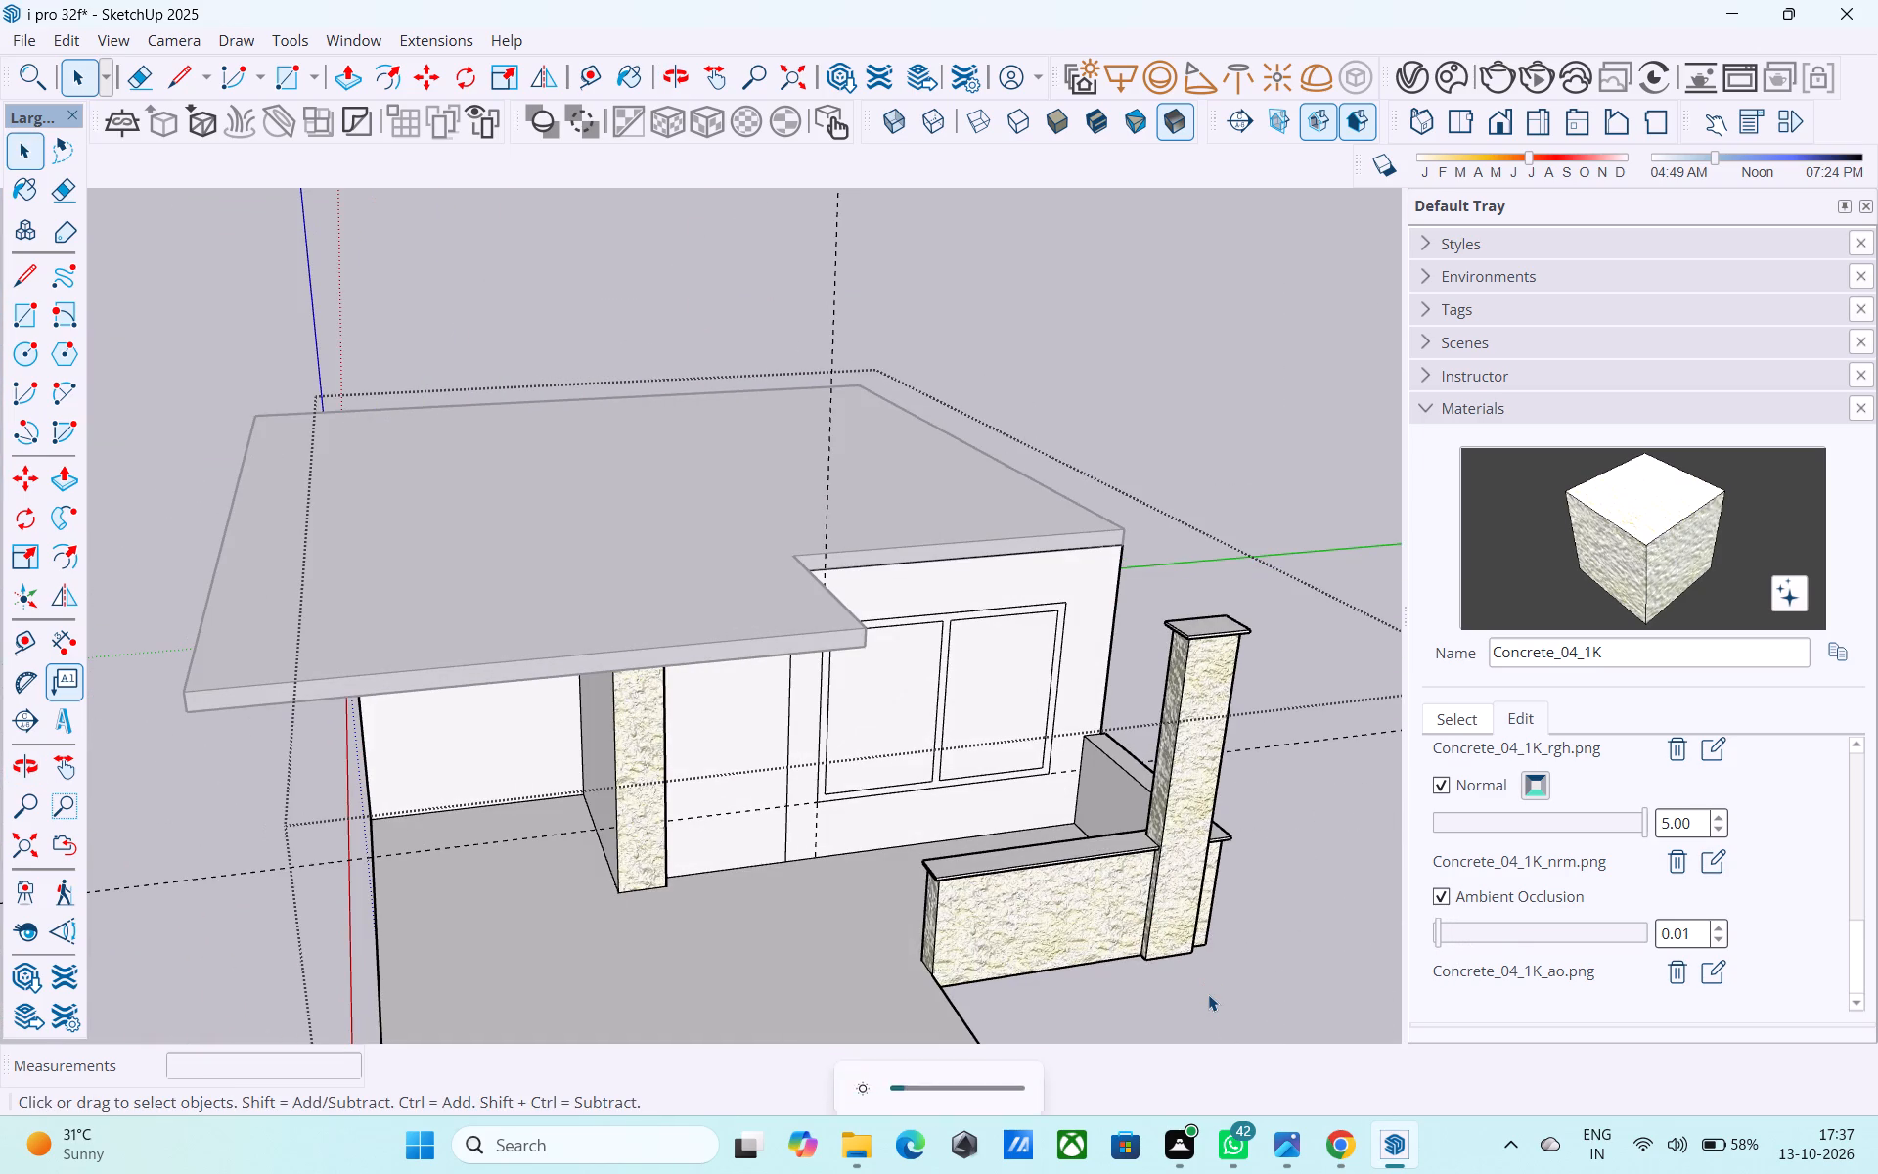
middle_click_drag(1042, 902, 614, 689)
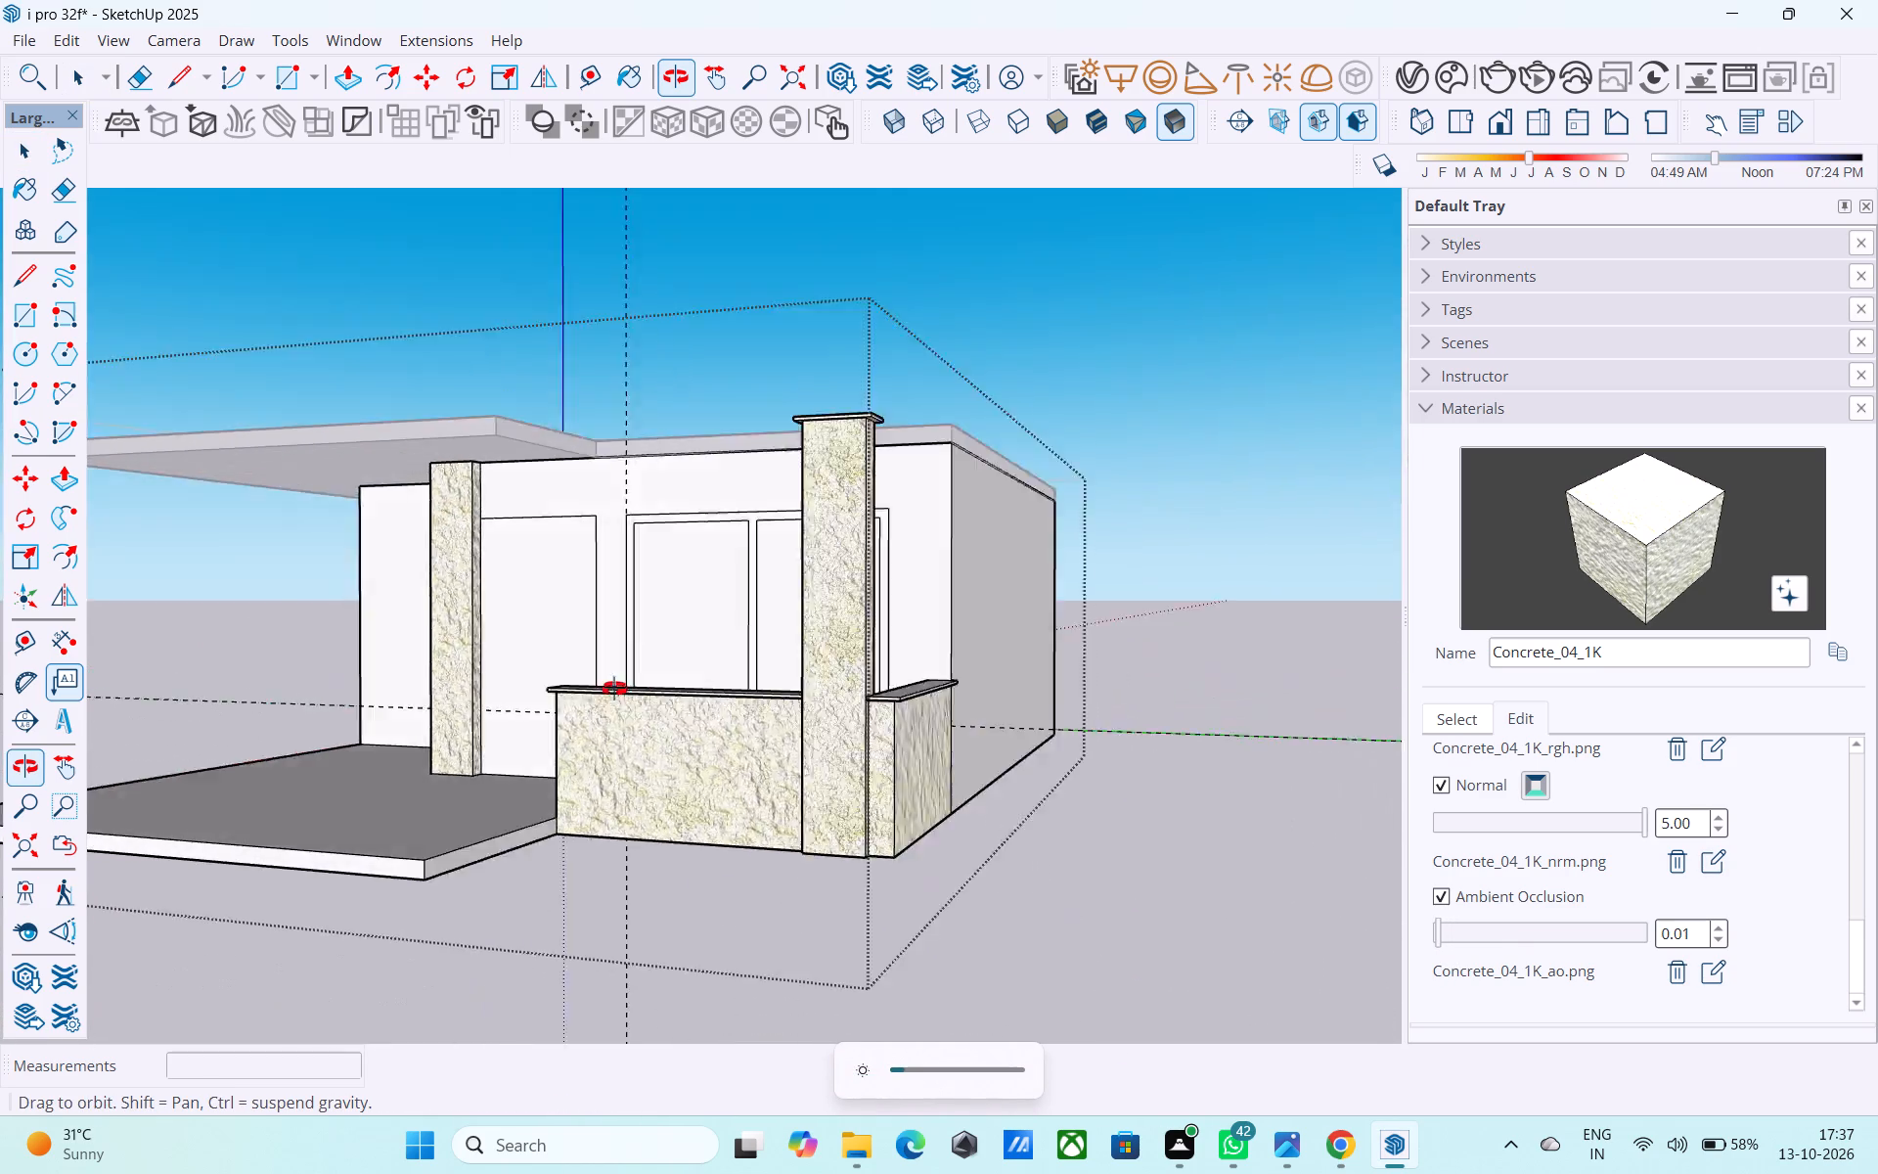
middle_click_drag(614, 689, 569, 718)
scroll(571, 720, "up", 2)
middle_click_drag(575, 722, 905, 806)
middle_click_drag(912, 804, 713, 766)
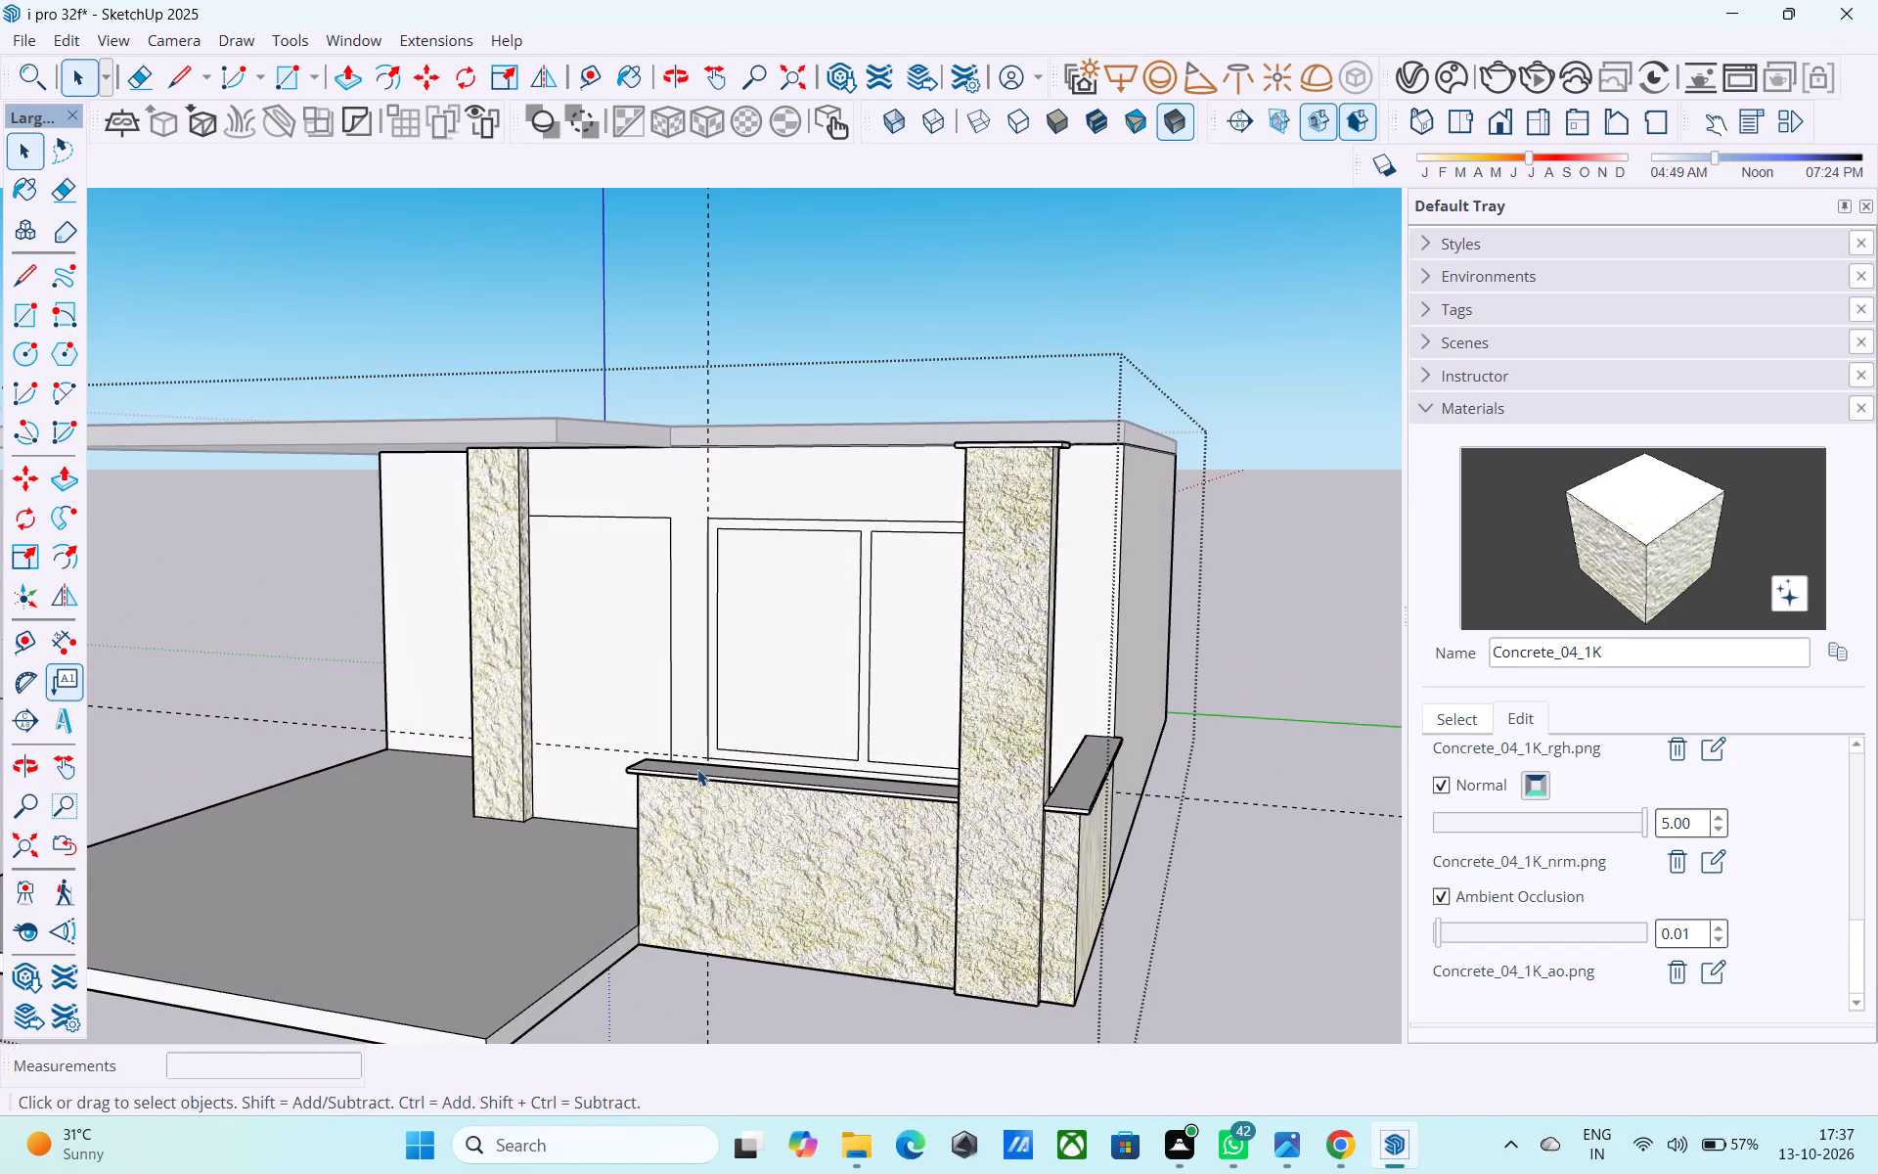
scroll(650, 790, "down", 2)
middle_click_drag(871, 821, 653, 835)
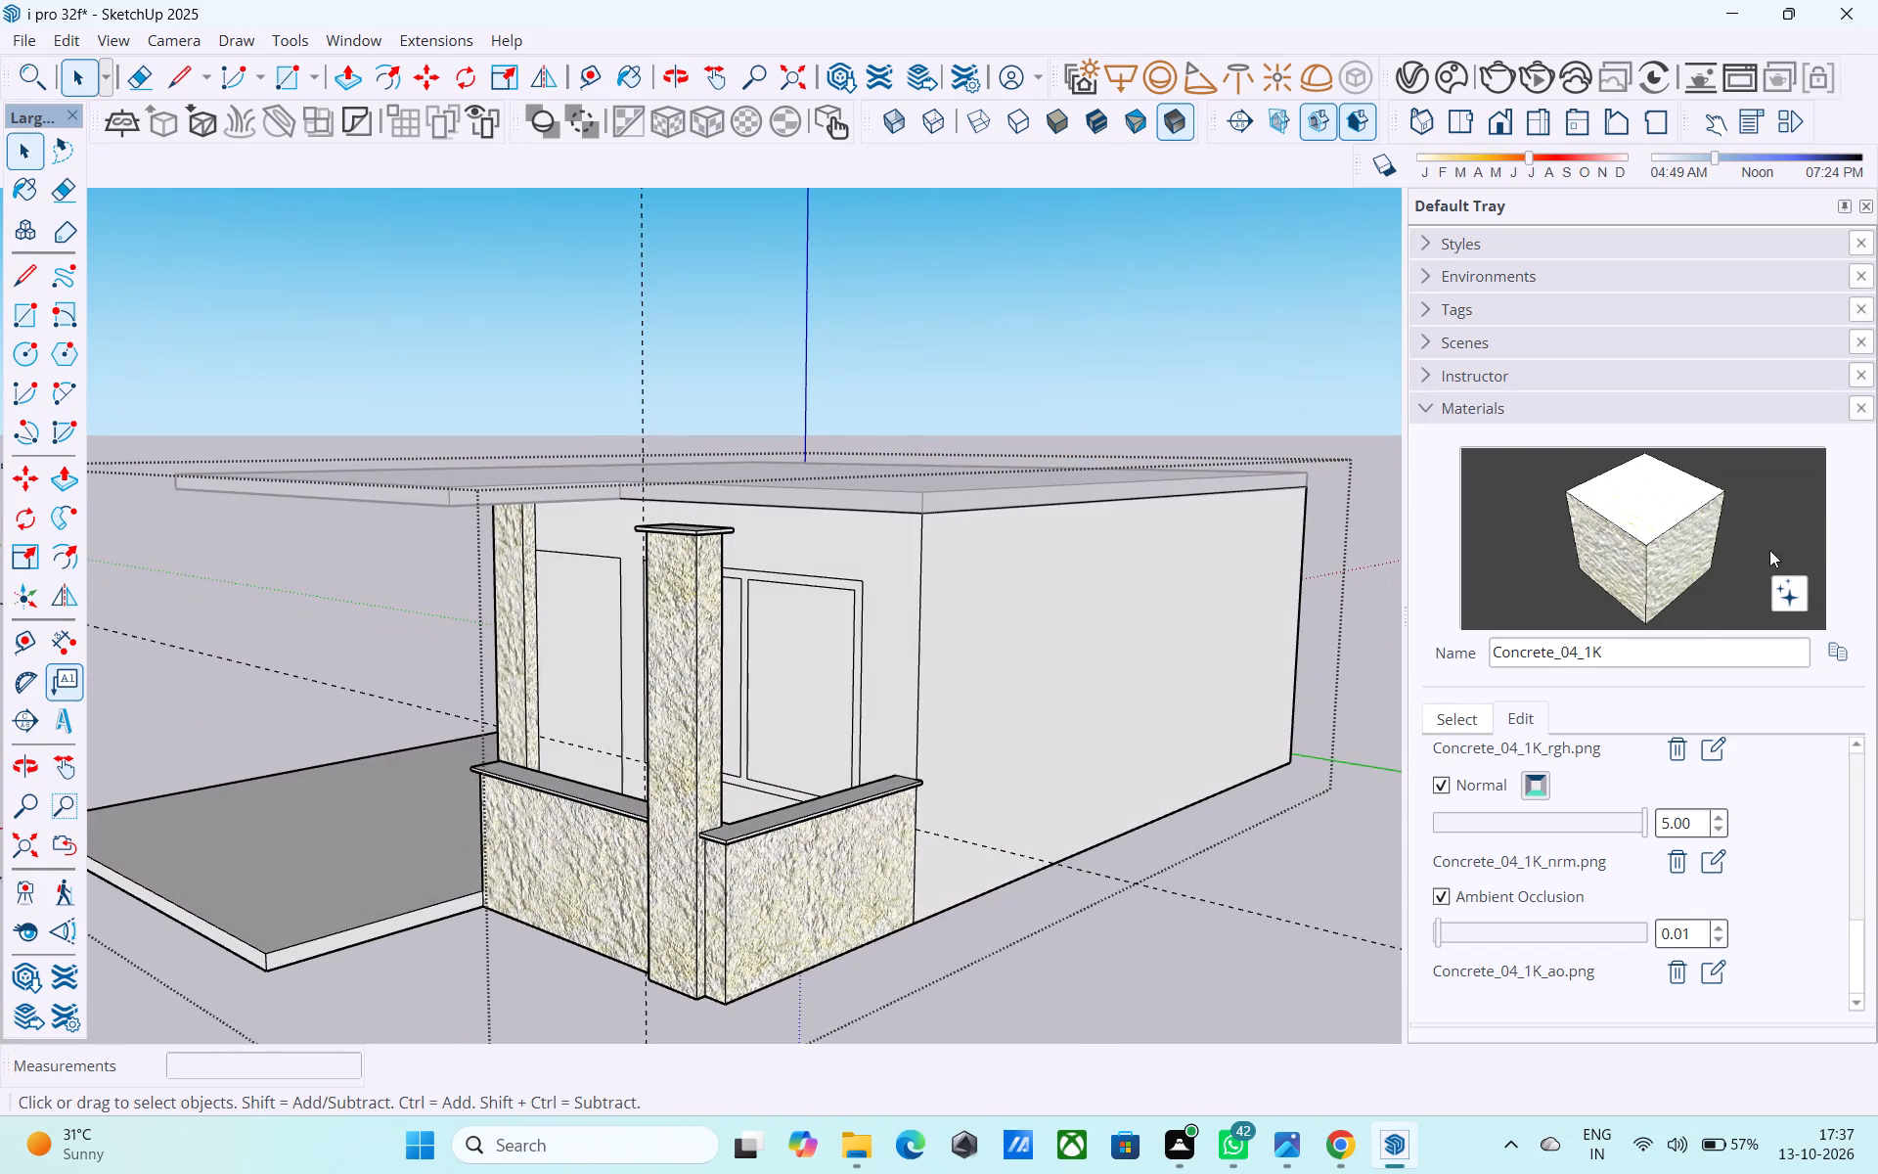
Paint the low wall coping's top, its short front edge beside the tall pillar and its outer side edge with Concrete_04_1K.
left_click(1693, 536)
scroll(863, 800, "up", 7)
middle_click_drag(630, 865, 691, 852)
scroll(694, 844, "up", 7)
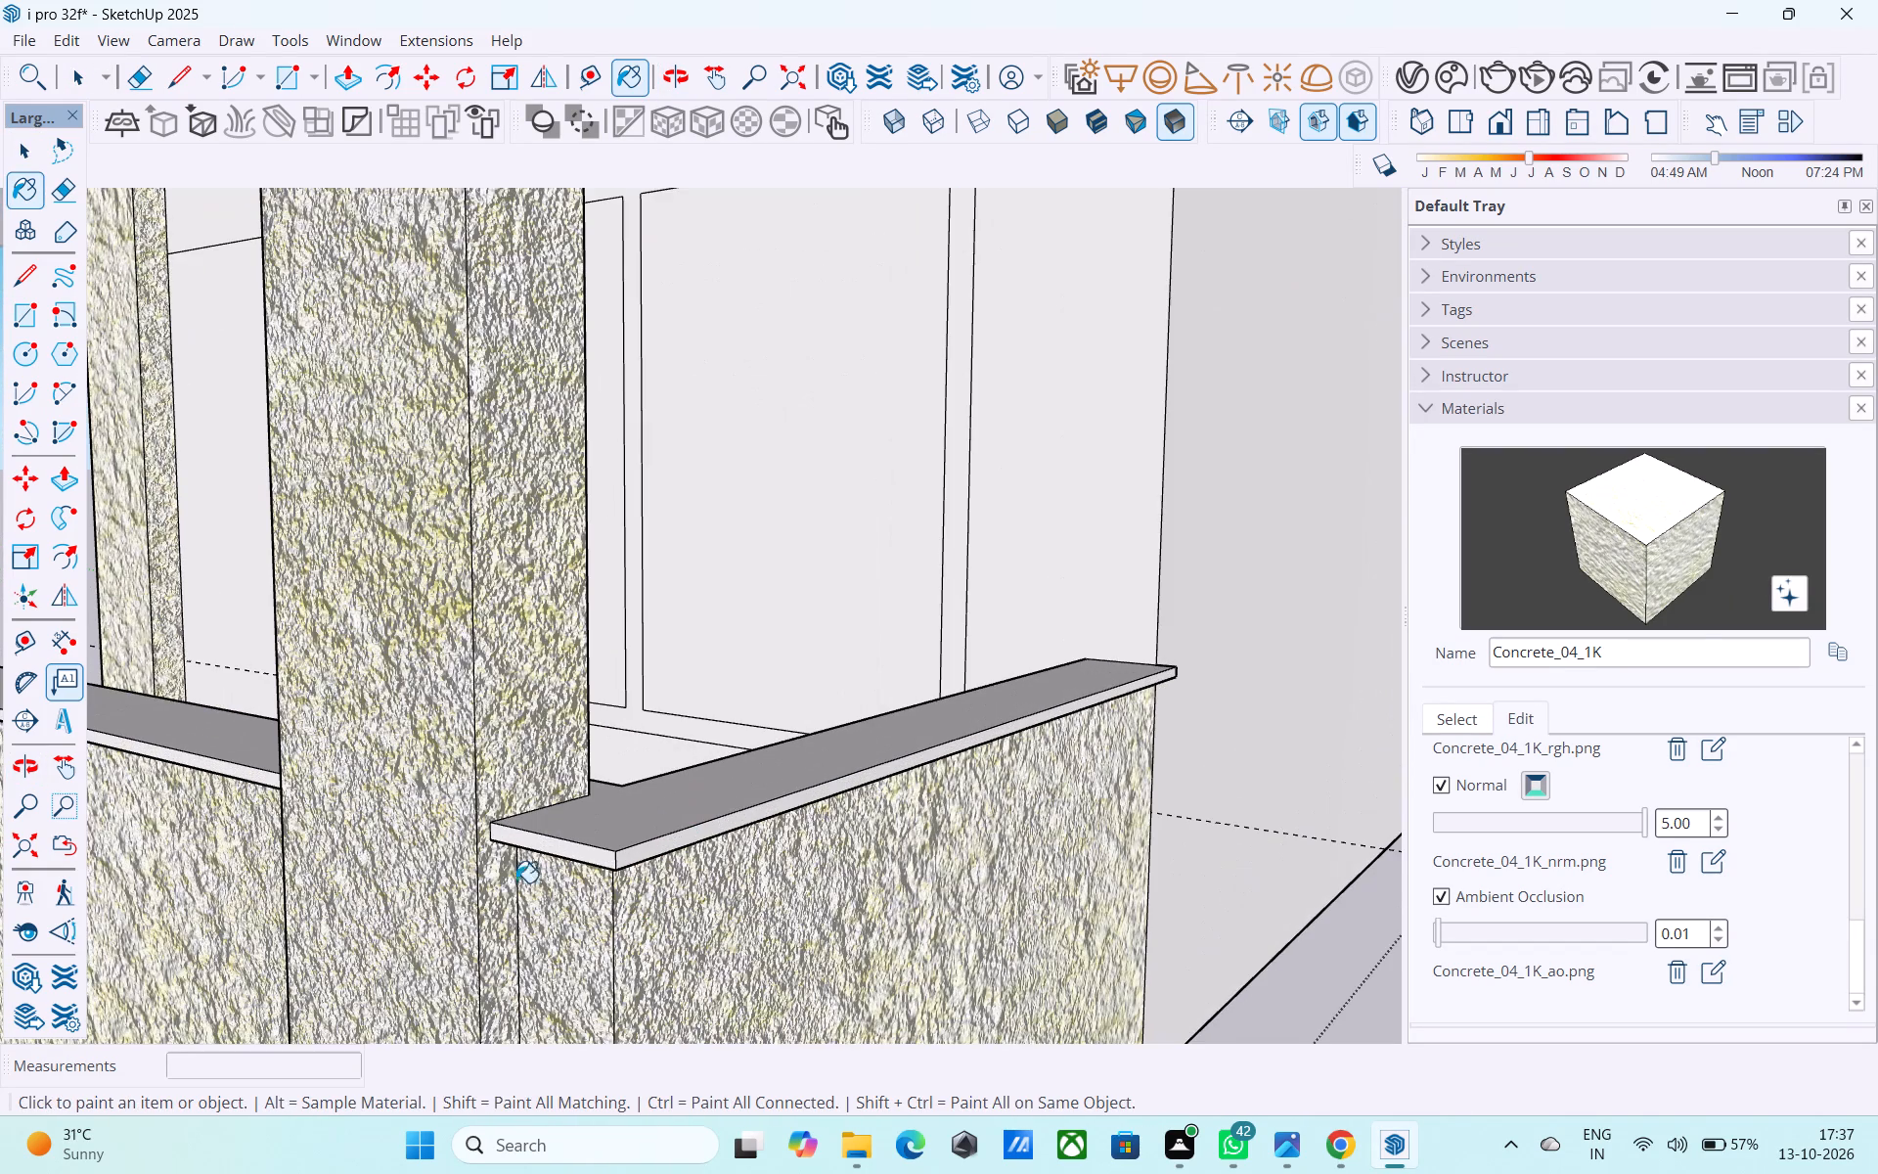
left_click(541, 845)
left_click(559, 830)
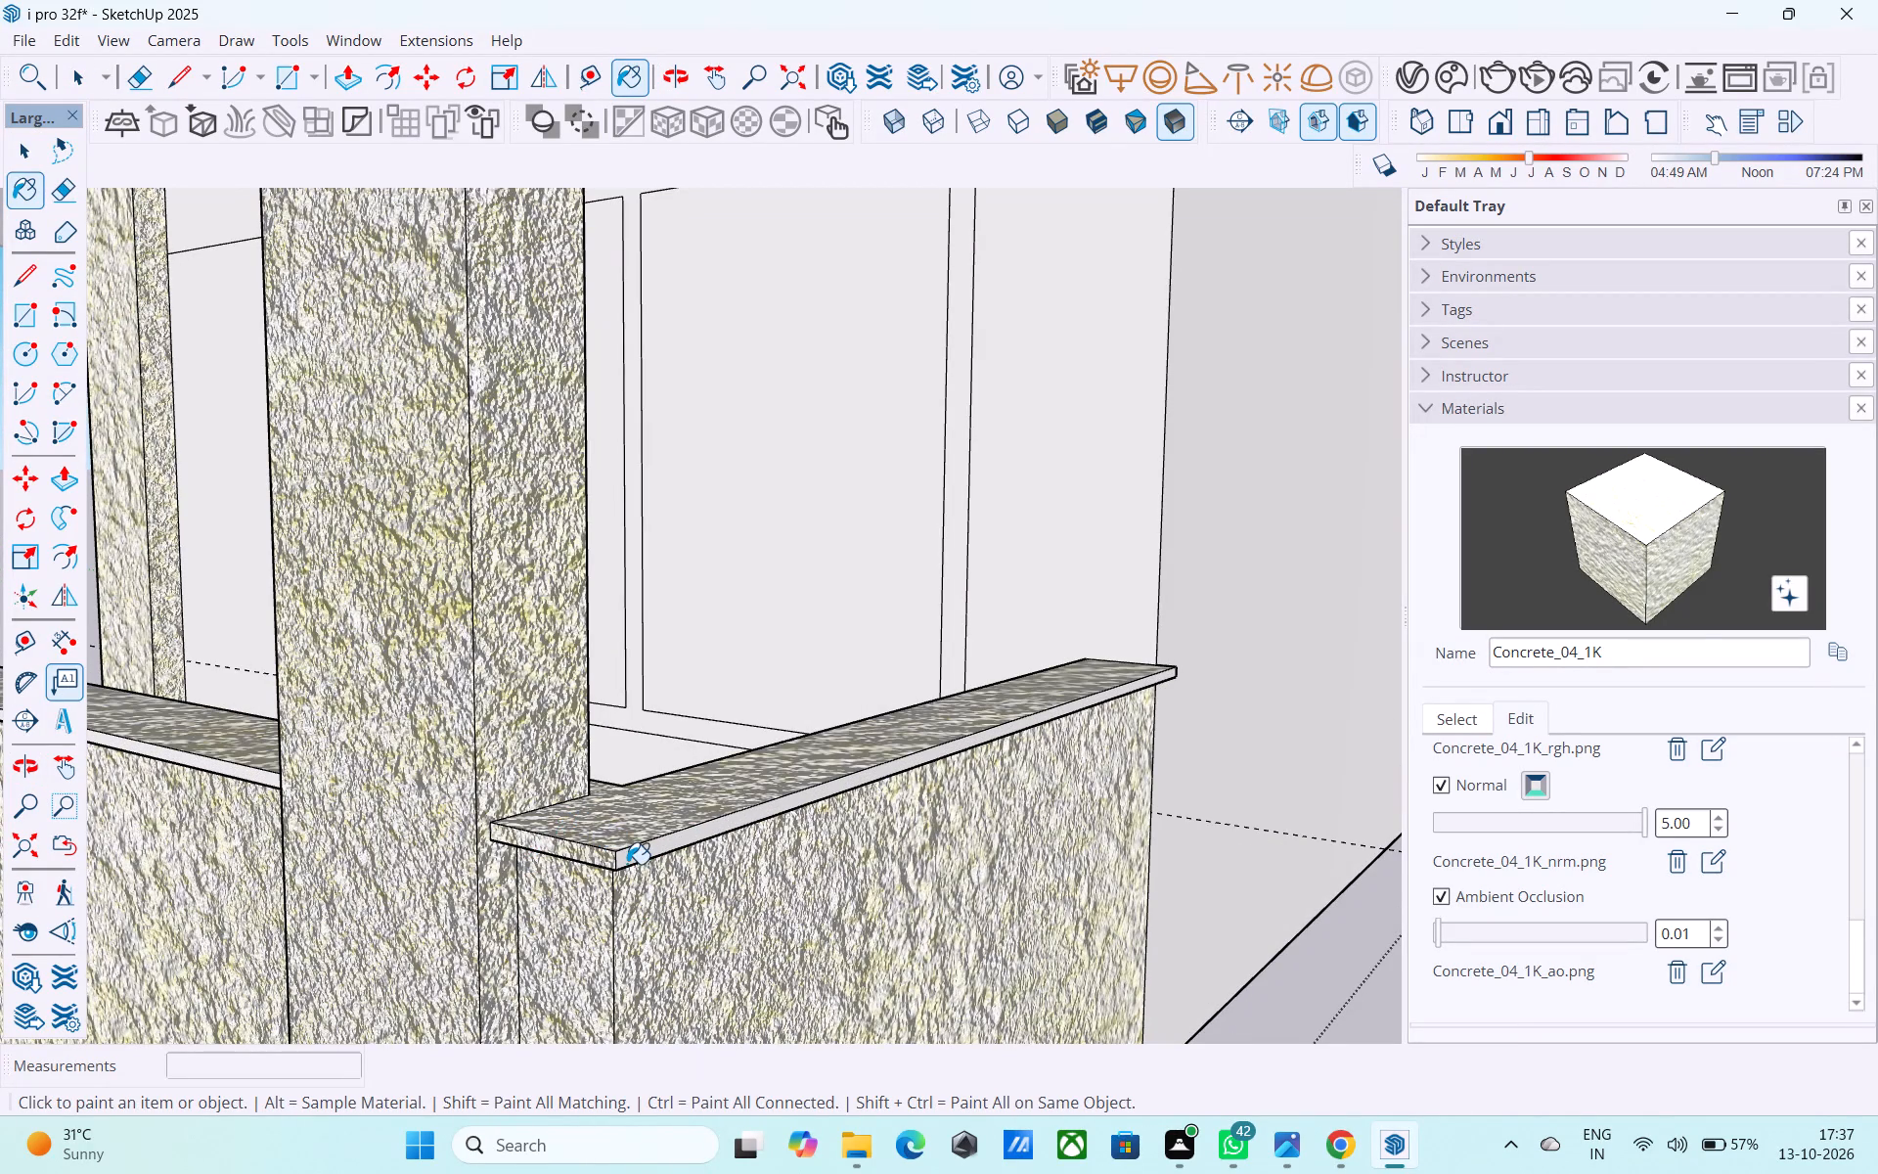
left_click(626, 863)
Paint the long front edge of the low wall's coping and its exposed end face with Concrete_04_1K.
scroll(1131, 816, "down", 5)
middle_click_drag(694, 821, 1114, 823)
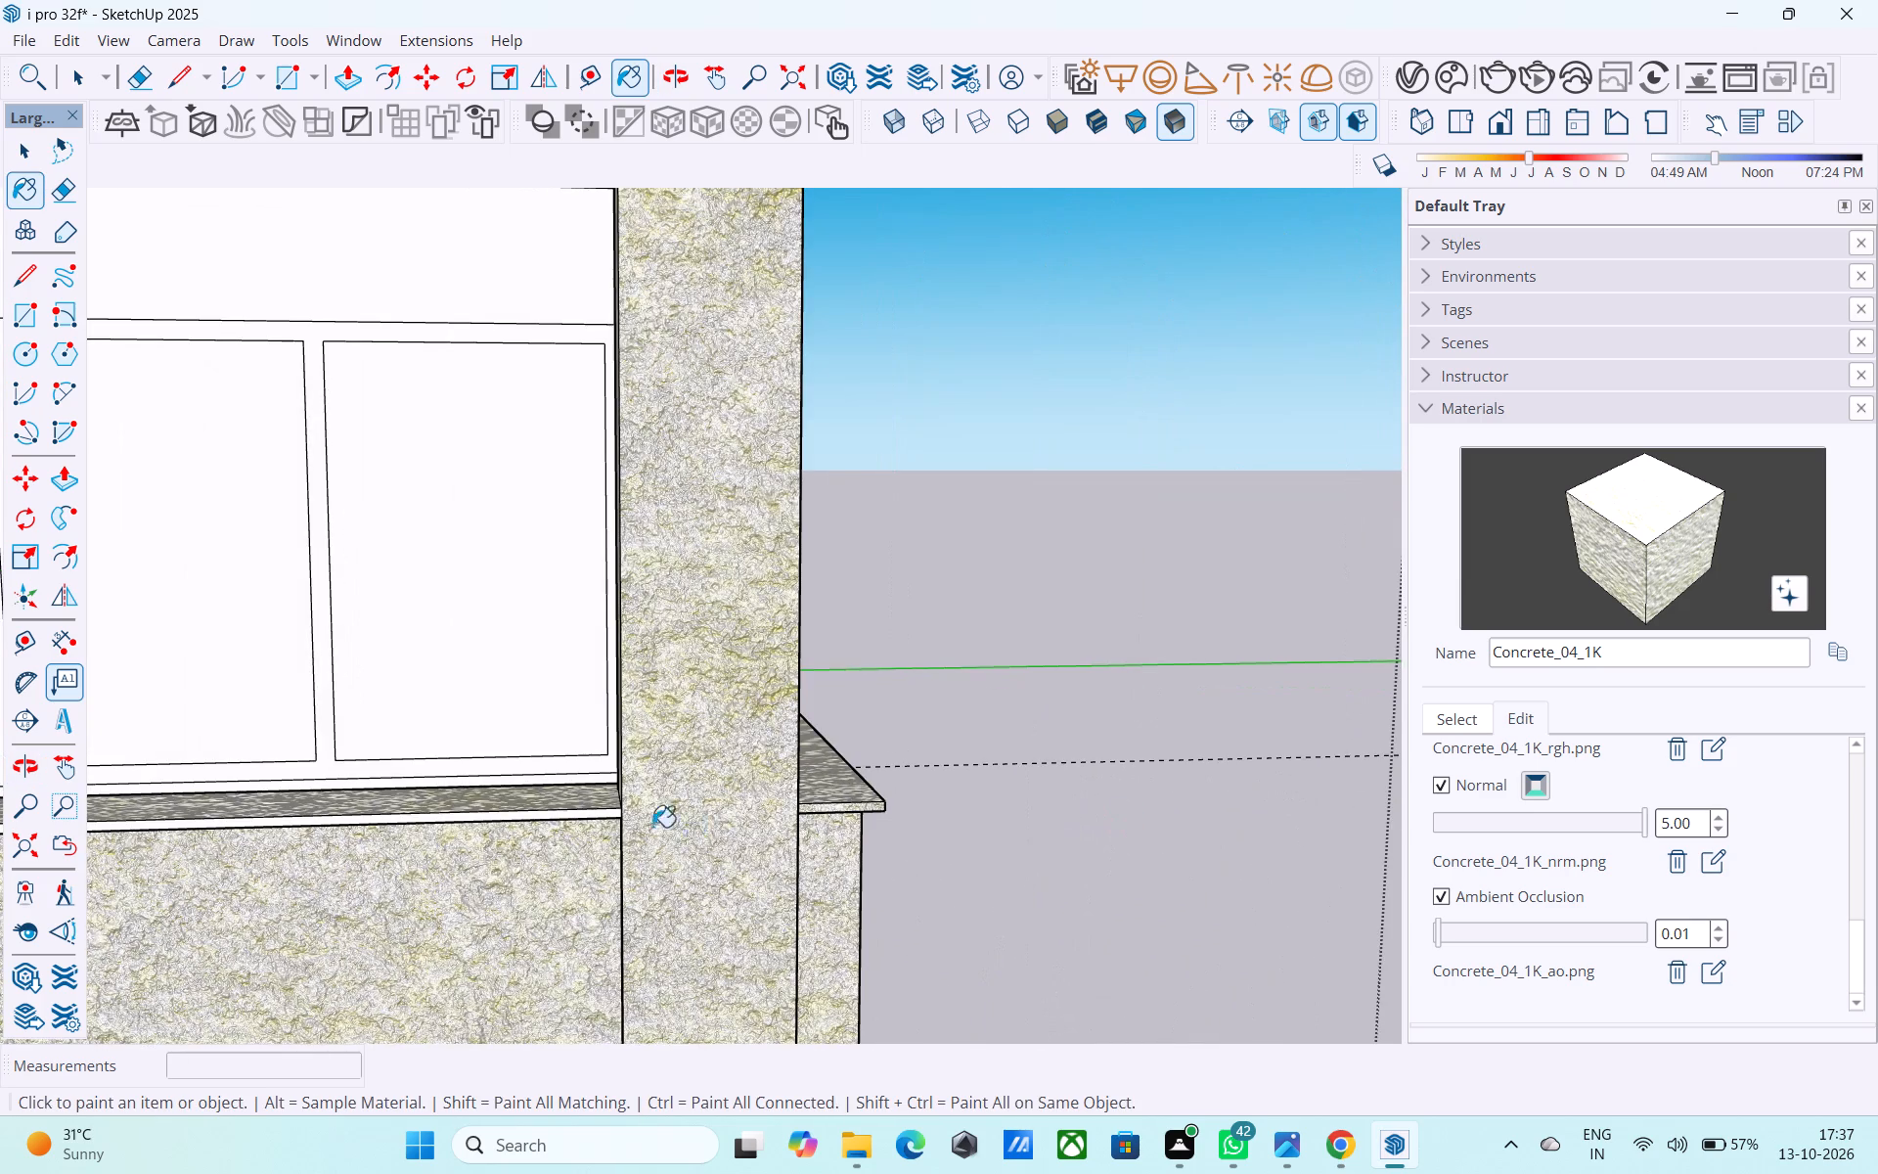
scroll(632, 822, "up", 4)
left_click(594, 807)
scroll(1063, 814, "up", 1)
scroll(1104, 822, "down", 6)
middle_click_drag(708, 875, 1427, 839)
middle_click_drag(488, 950, 755, 861)
scroll(1009, 796, "up", 4)
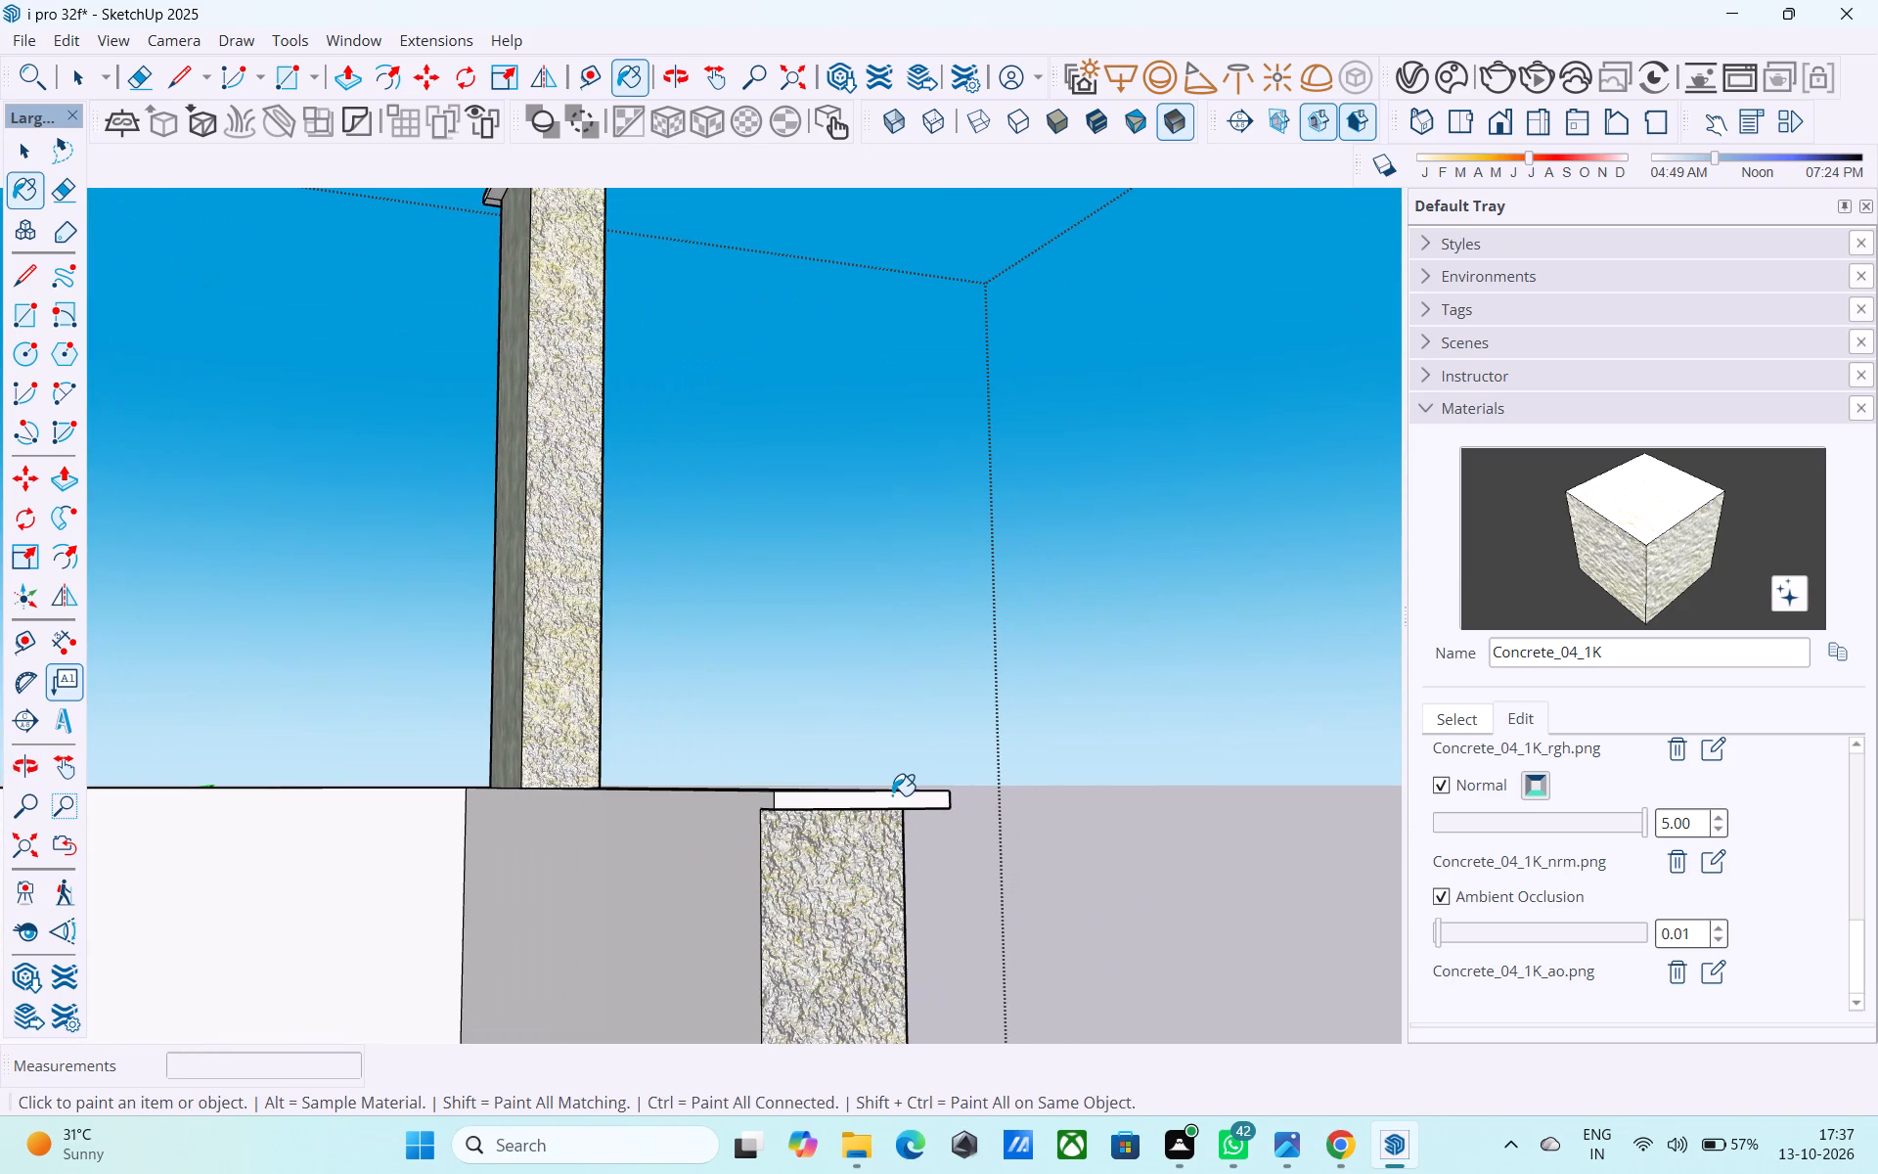
left_click(892, 795)
middle_click_drag(975, 884, 1021, 902)
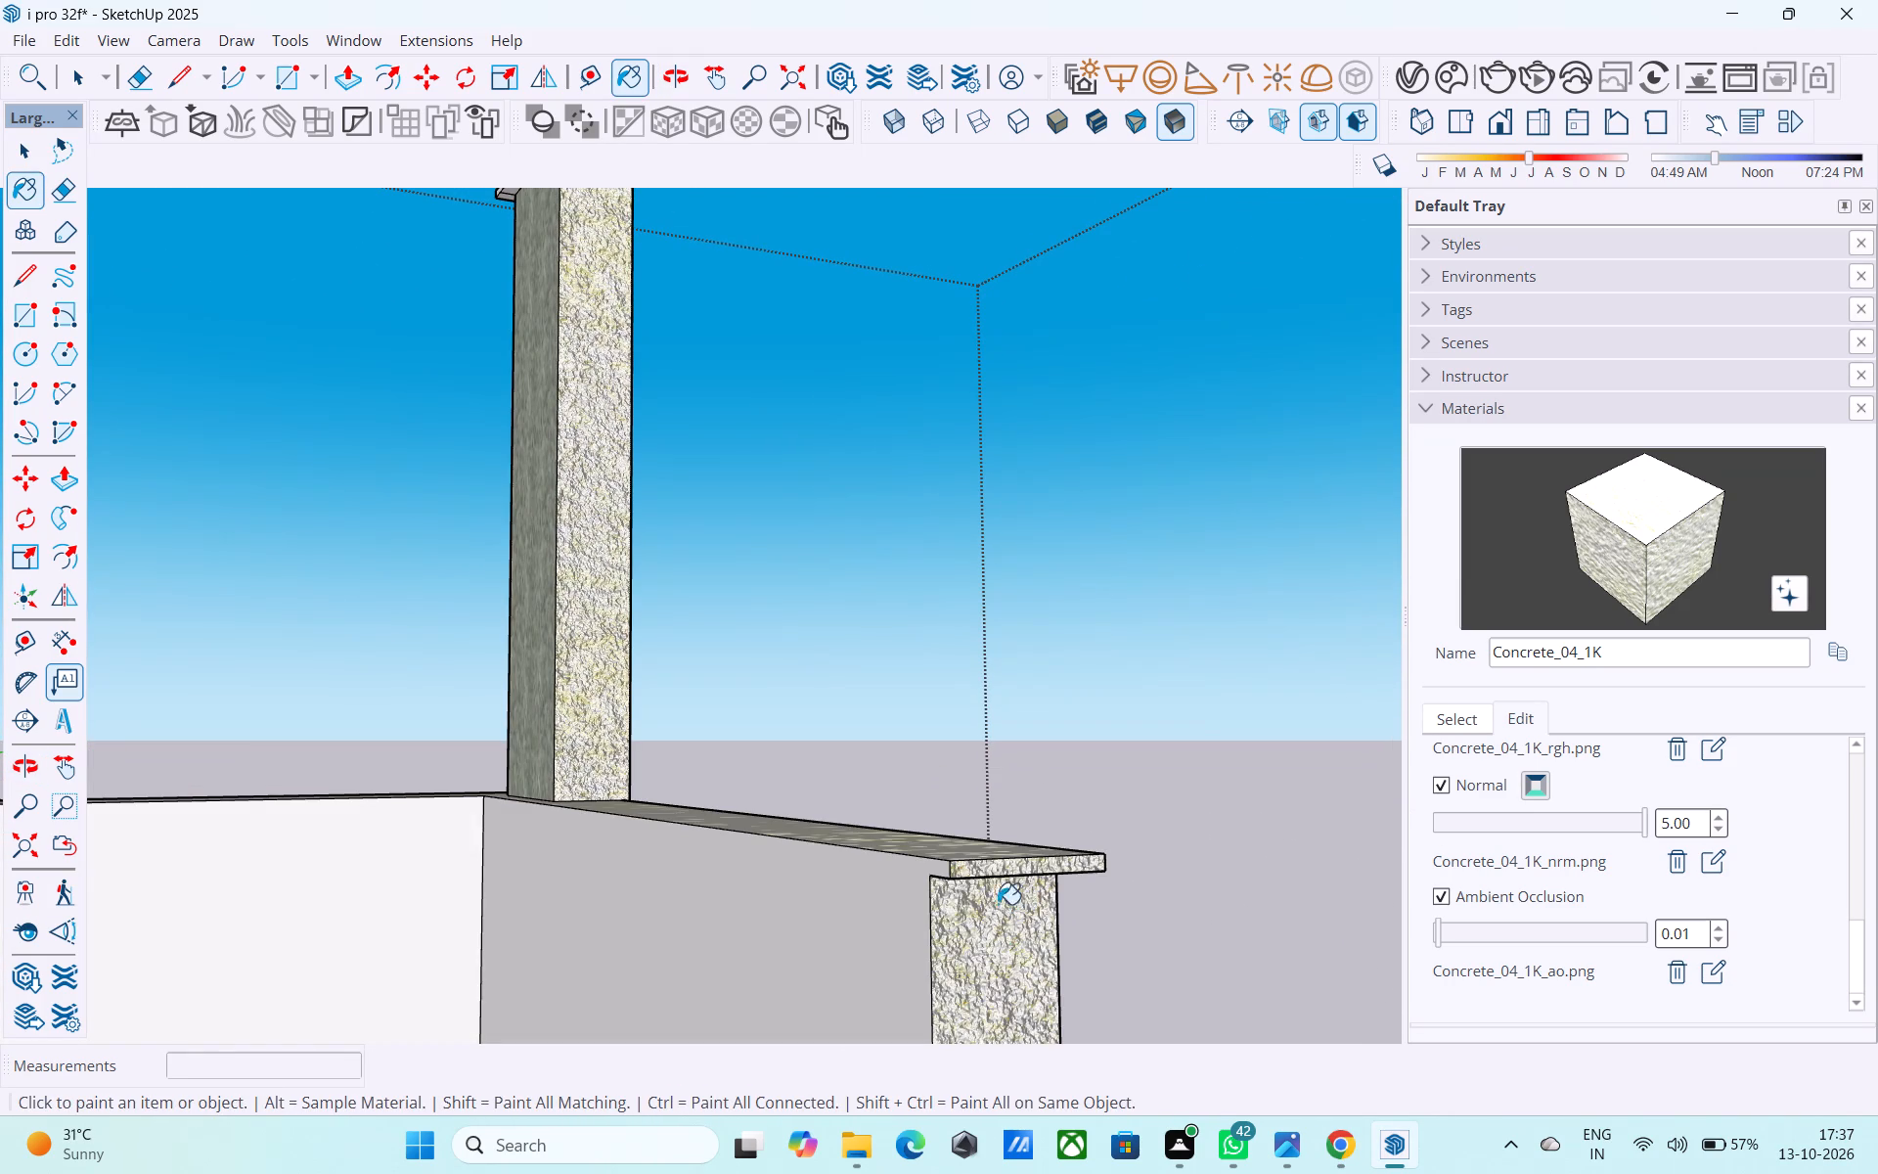
Draw coping underside lines along the inner faces of both low walls, from the end pillar to the corner and on to the house wall.
key("l")
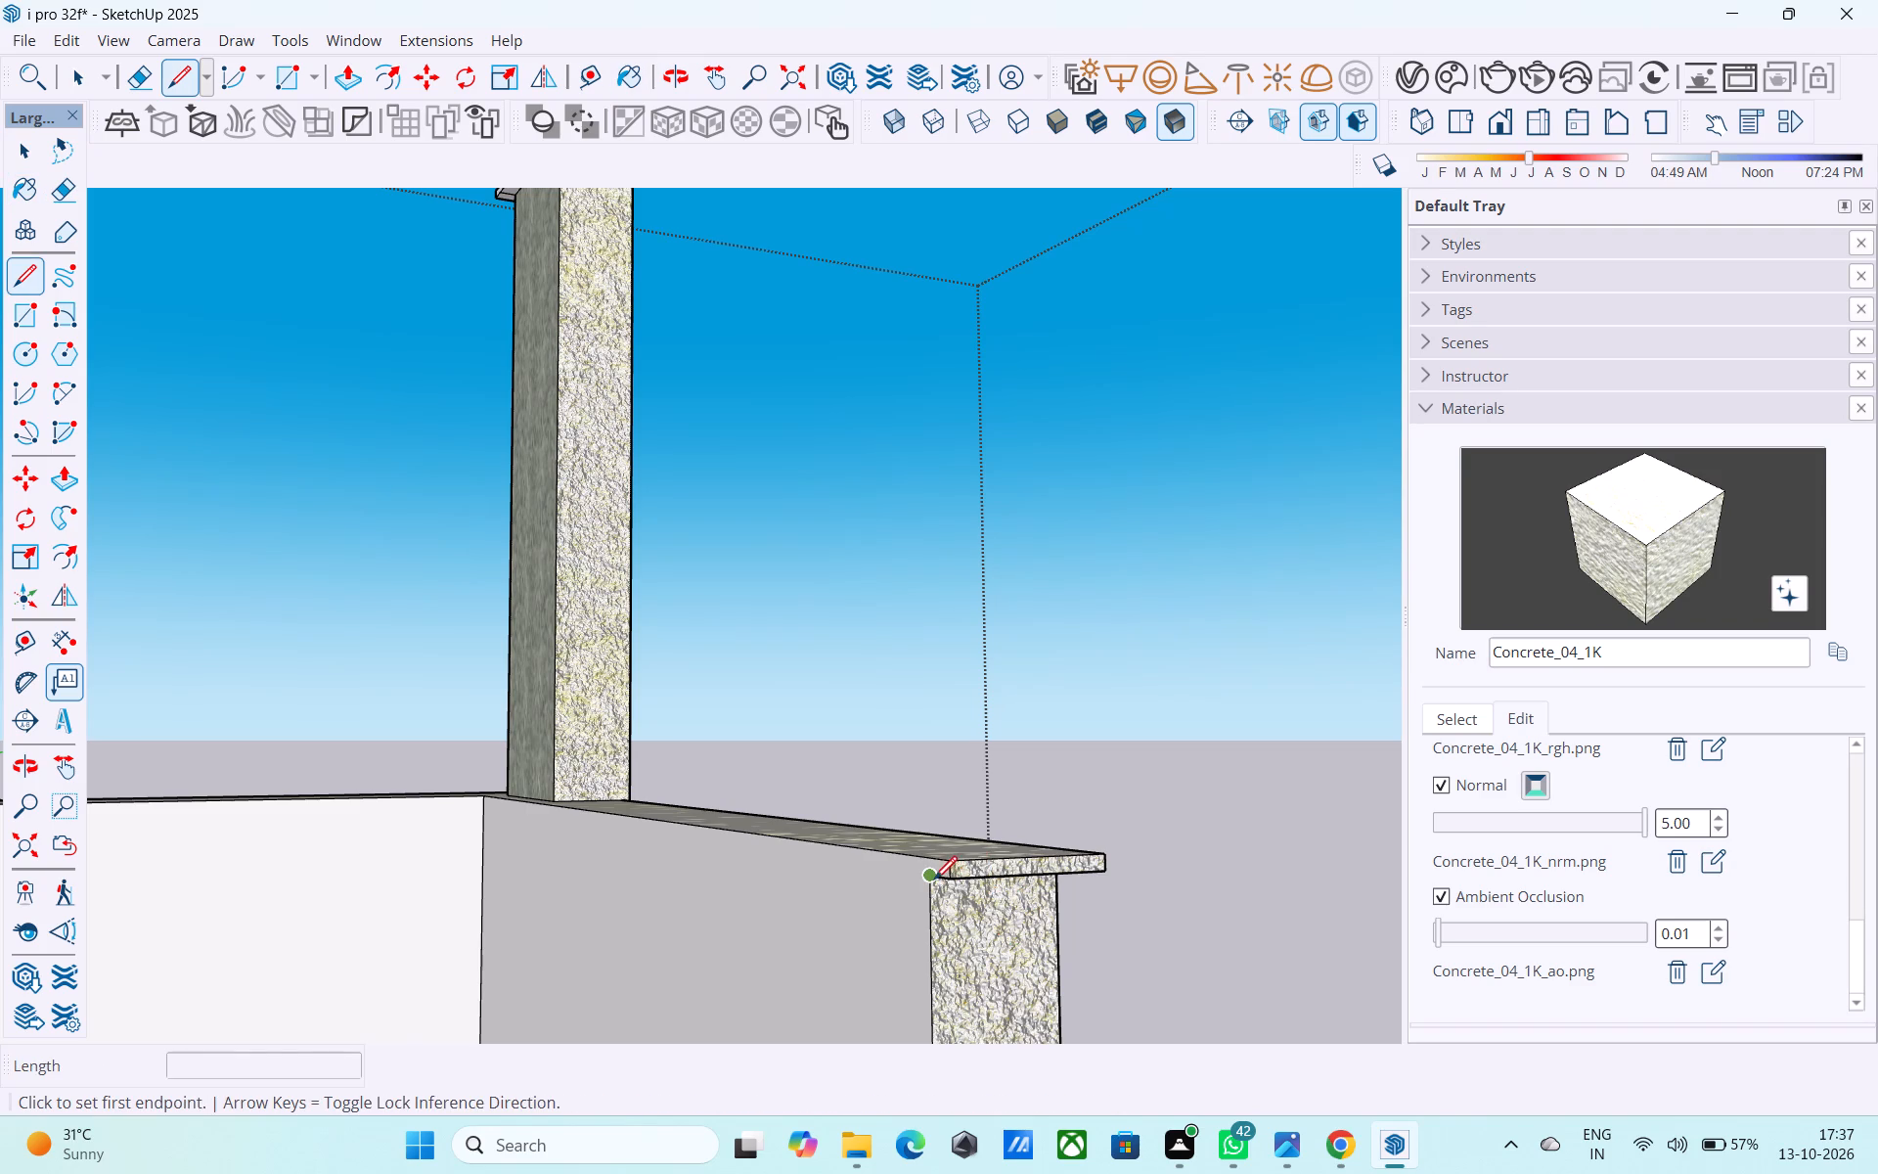
left_click(934, 881)
left_click(494, 799)
middle_click_drag(467, 832, 507, 797)
left_click(518, 777)
middle_click_drag(488, 787, 677, 745)
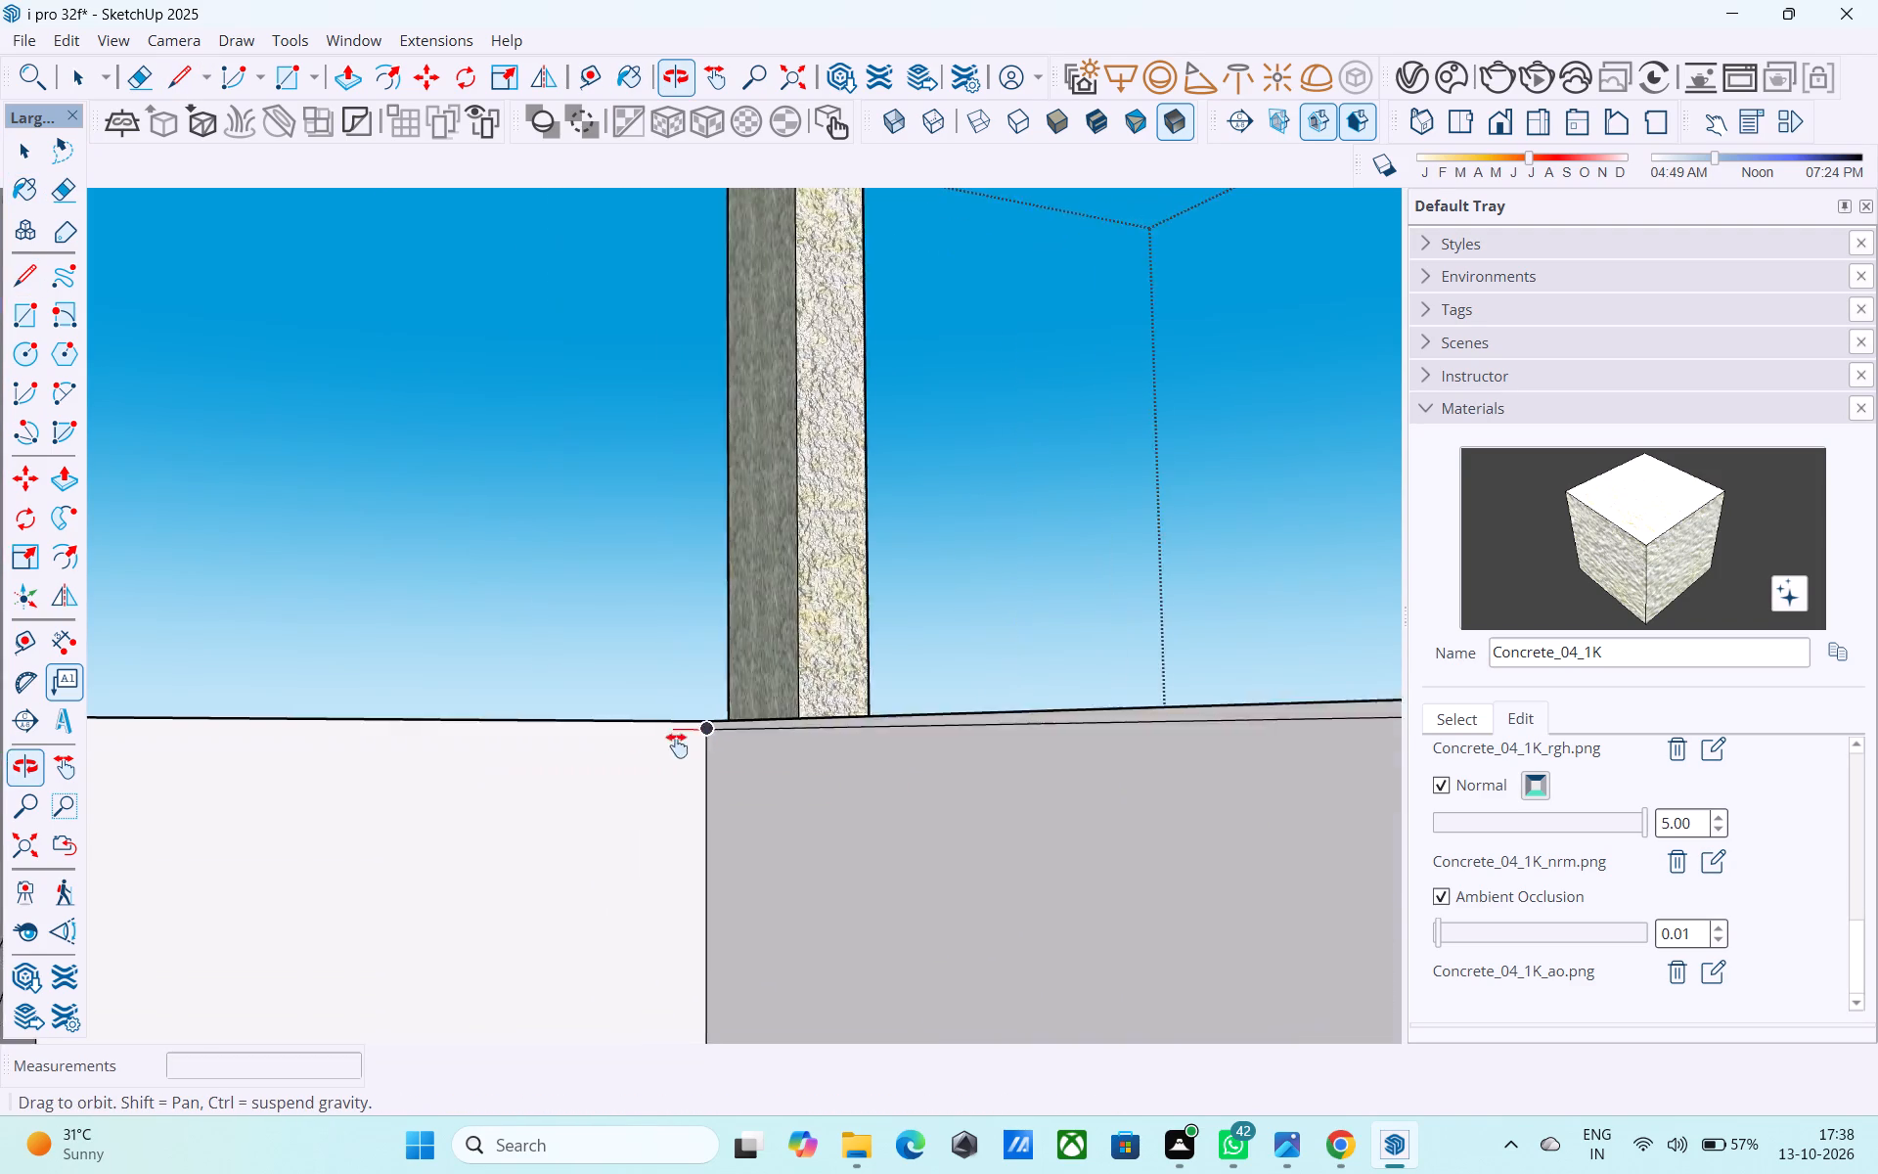
middle_click_drag(677, 745, 281, 748)
scroll(599, 665, "up", 8)
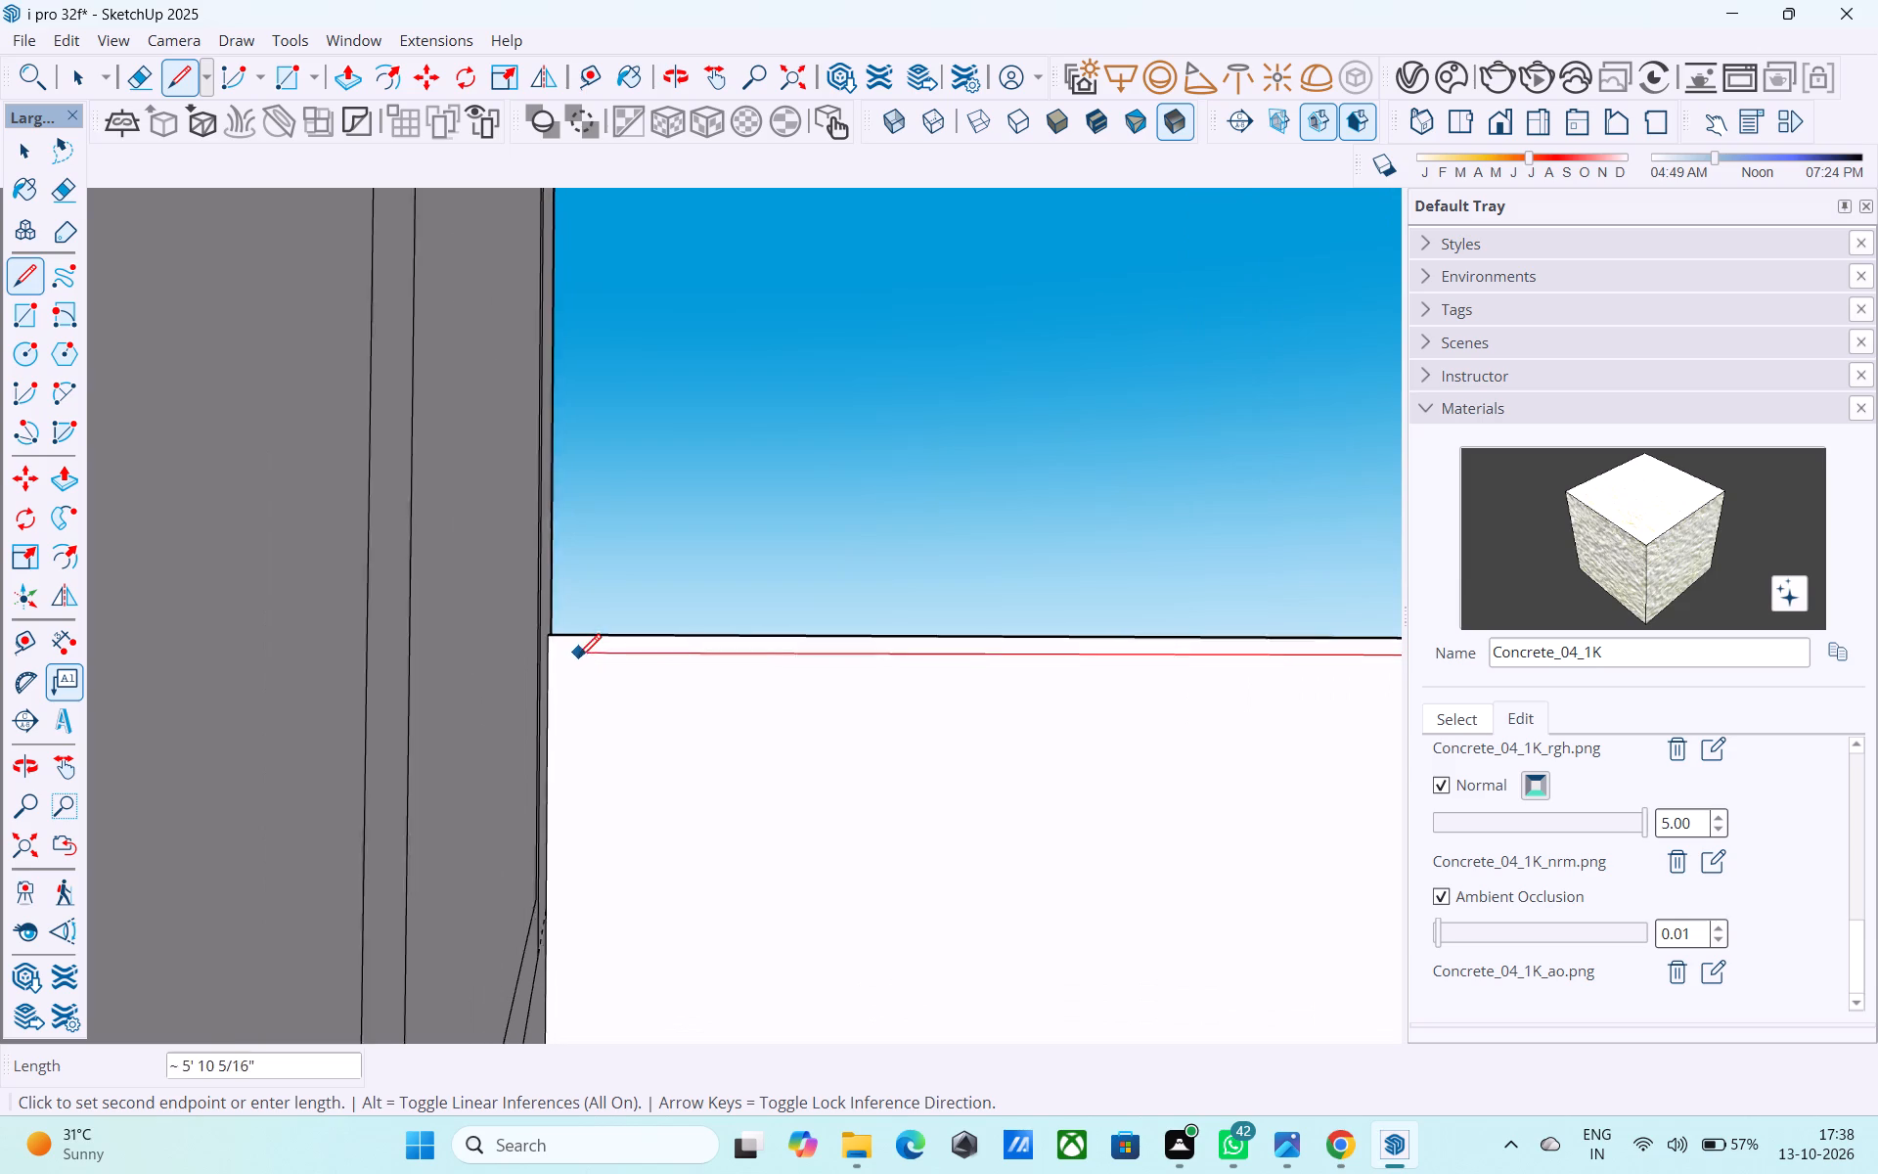
left_click(546, 649)
Push/Pull the inner coping strip of the side low wall adjoining the house outward by 1".
key("space")
left_click(559, 647)
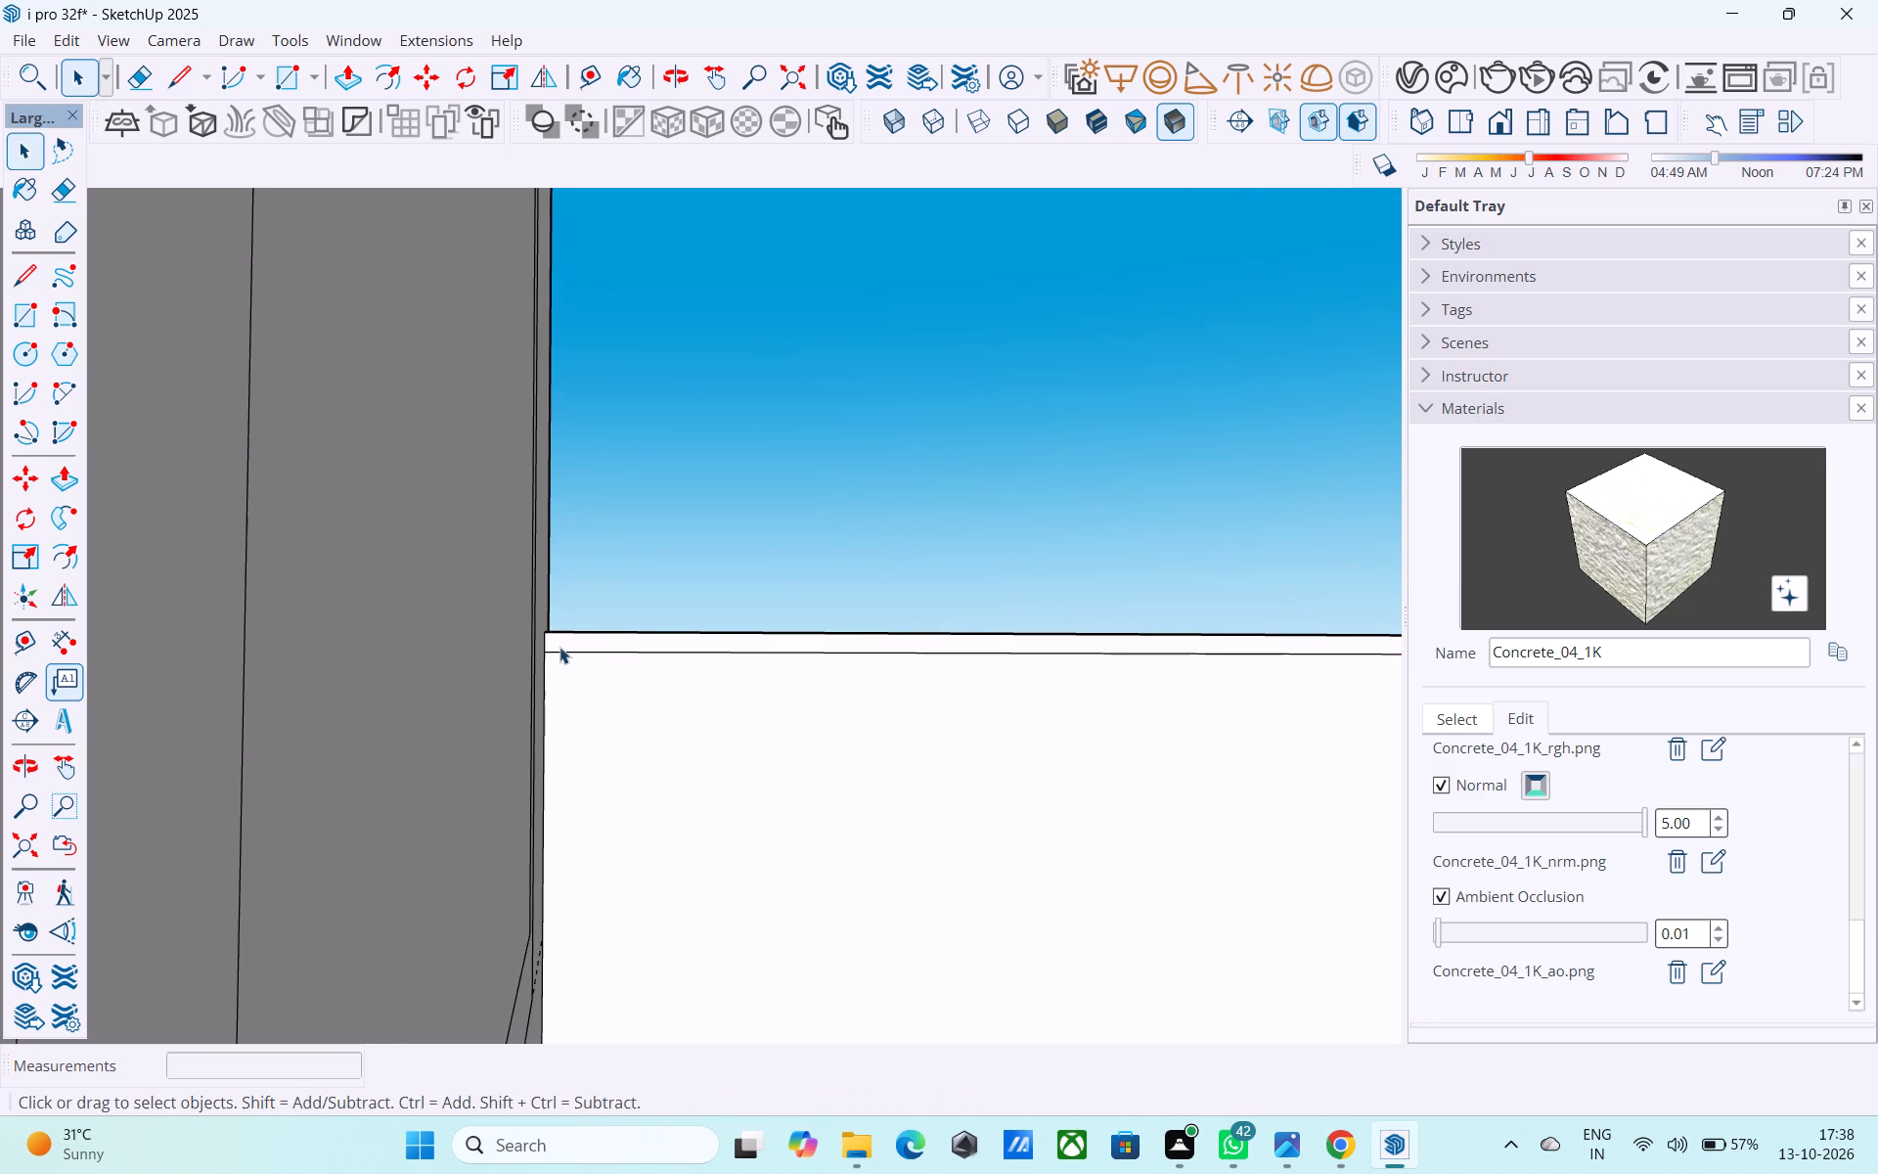
key("p")
left_click(561, 647)
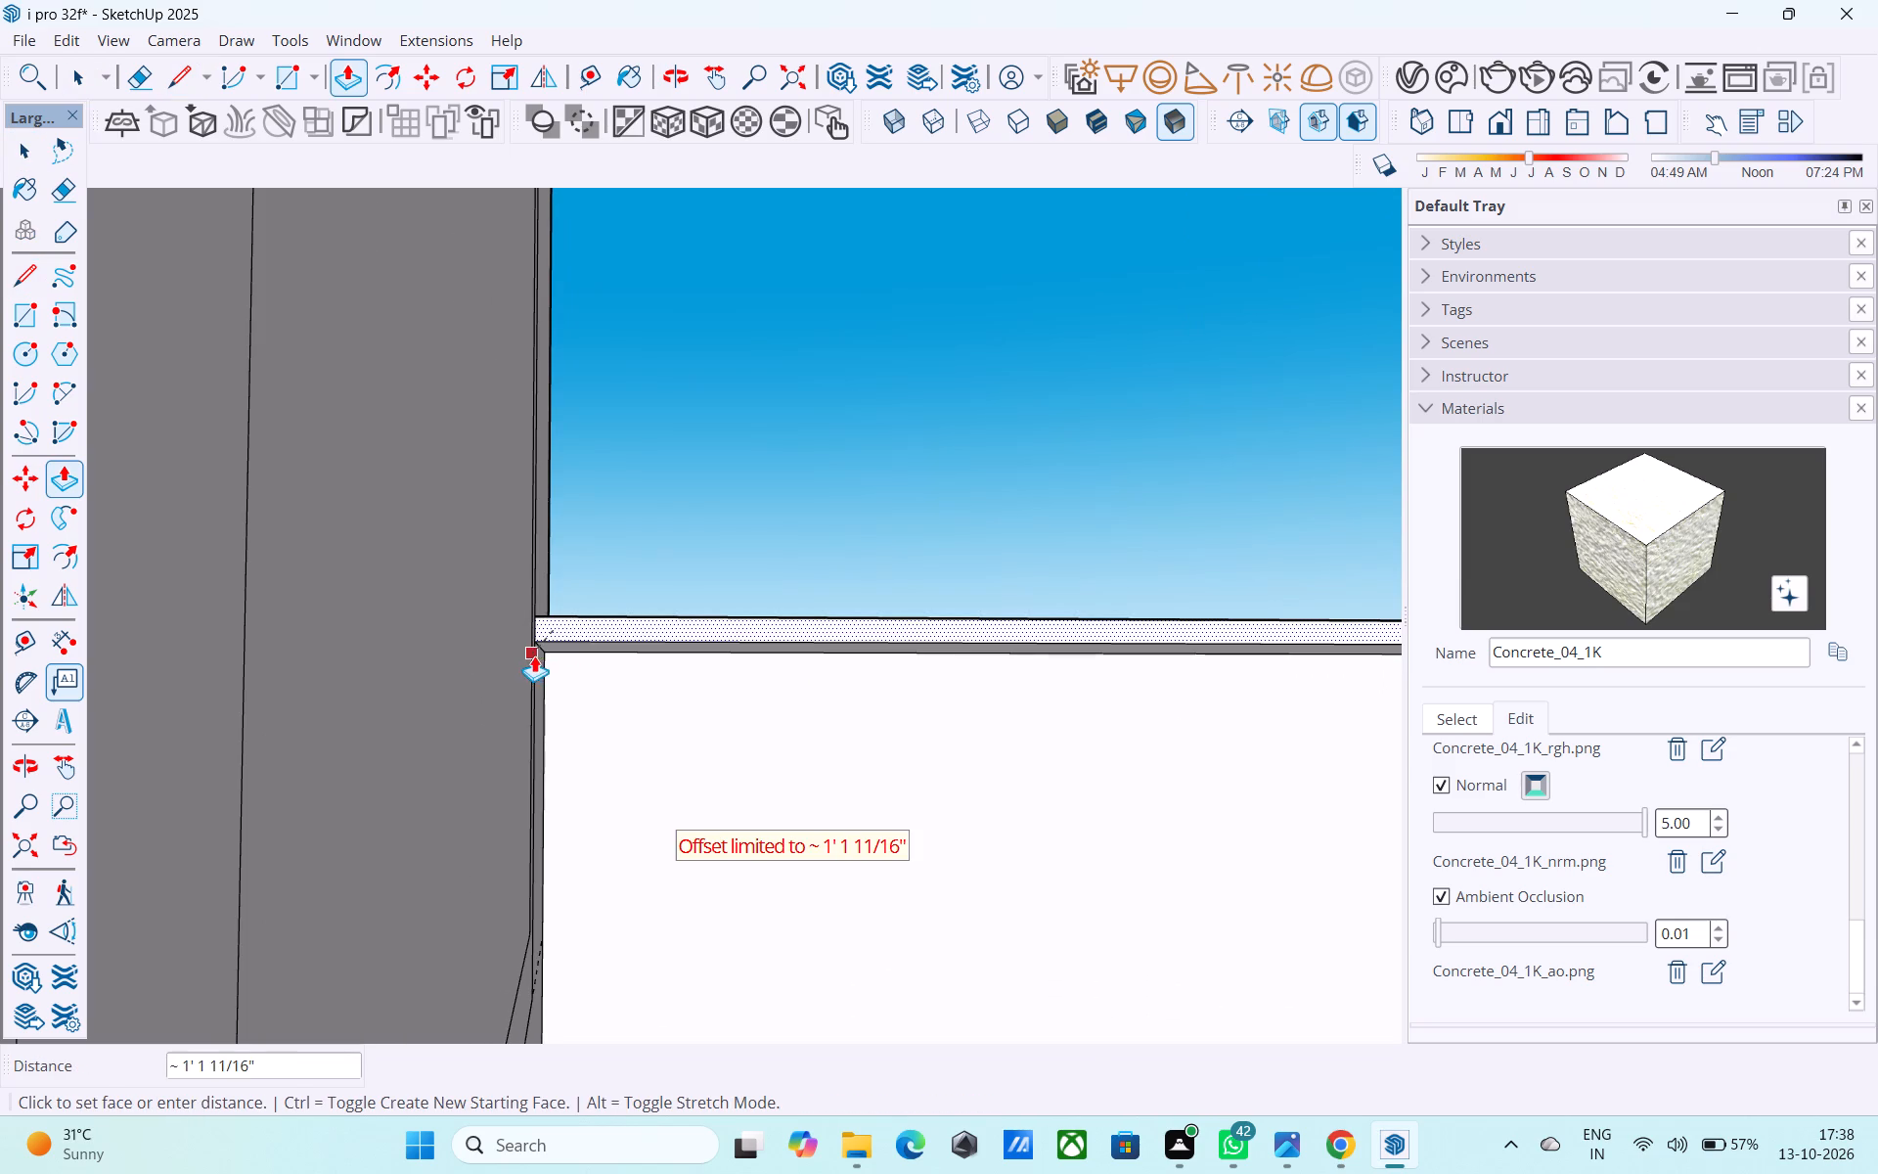
key("1")
key("shift+quotedbl")
key("Return")
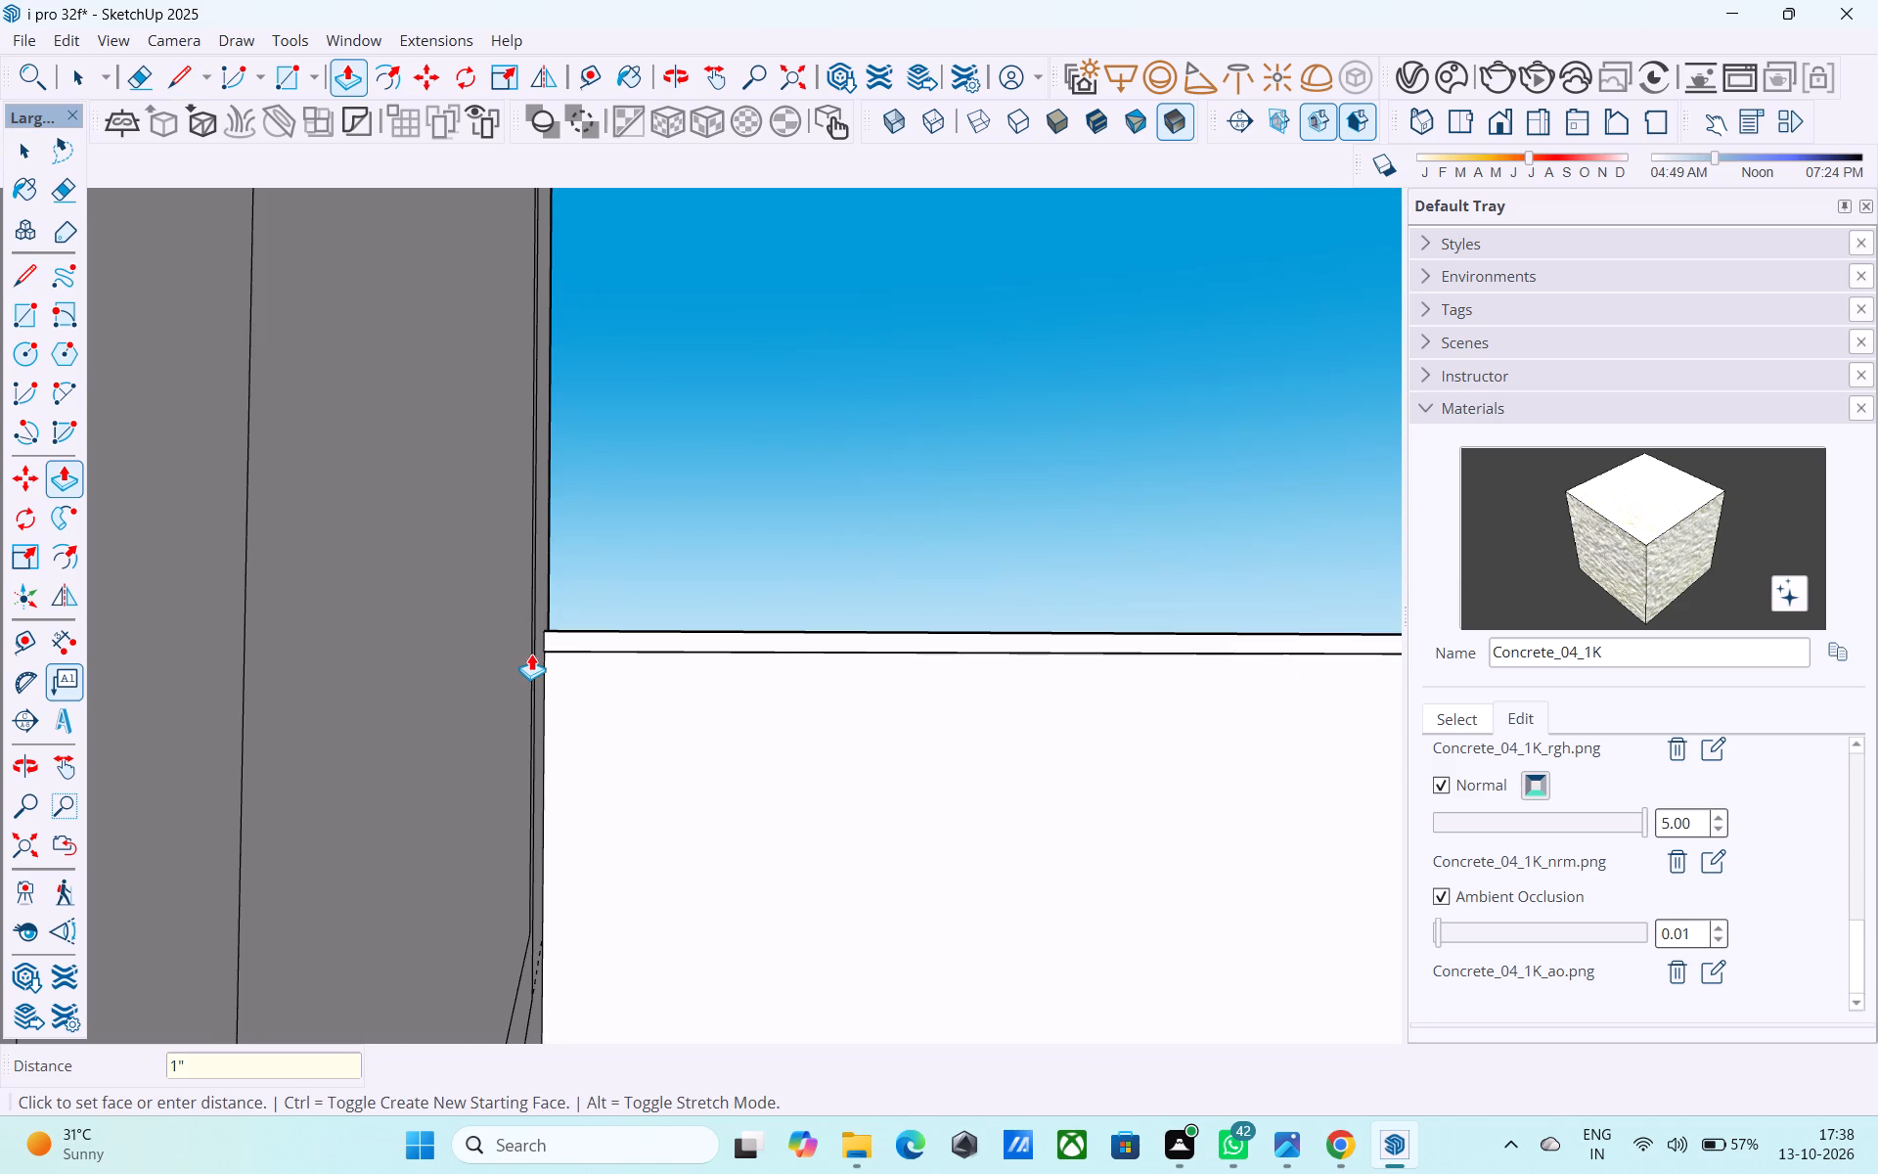
key("space")
Push/Pull the inner coping strip of the front low wall outward by the same distance as the side strip.
scroll(842, 727, "down", 1)
middle_click_drag(832, 734, 427, 741, "shift")
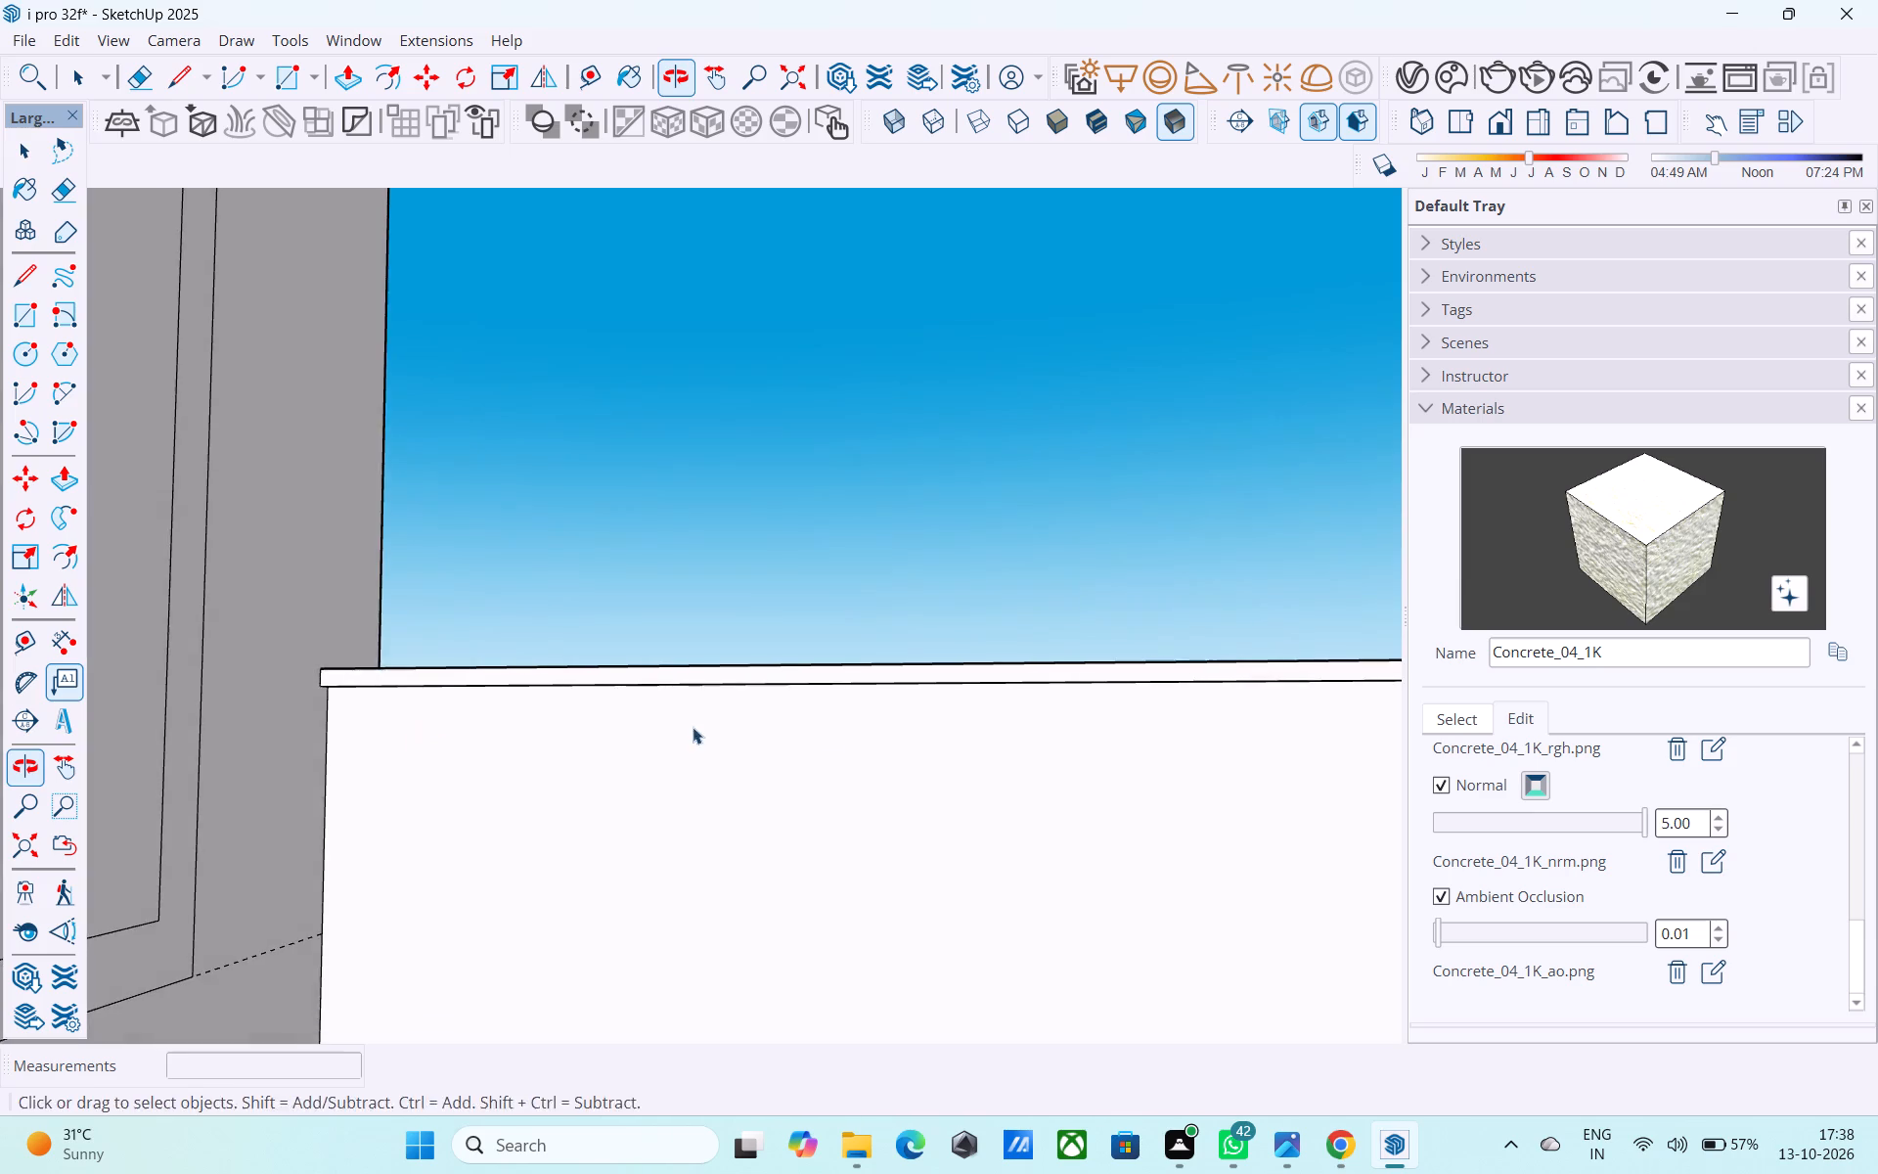
middle_click_drag(877, 729, 391, 647, "shift")
middle_click_drag(769, 662, 548, 708, "shift")
middle_click_drag(917, 615, 981, 671)
scroll(965, 655, "up", 4)
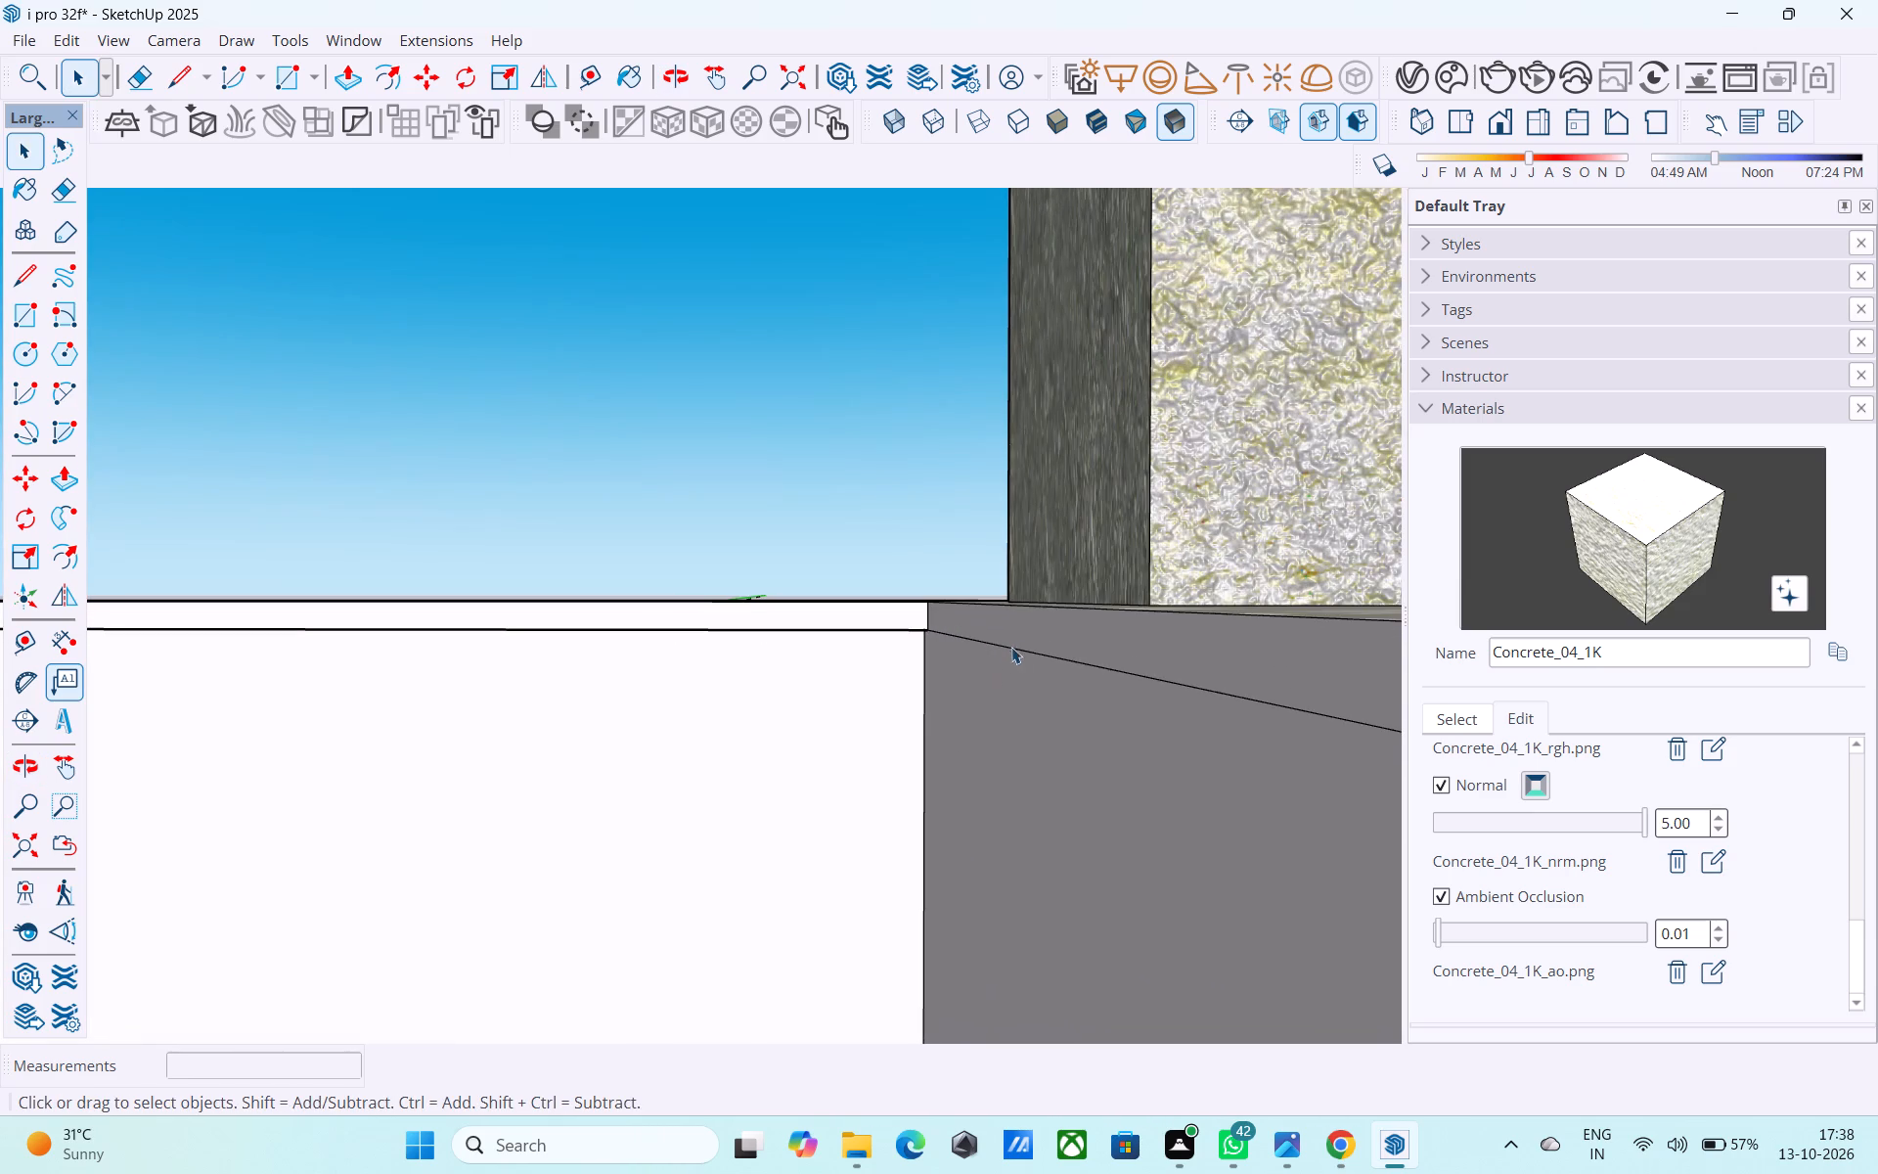
left_click(1014, 635)
key("p")
double_click(1014, 635)
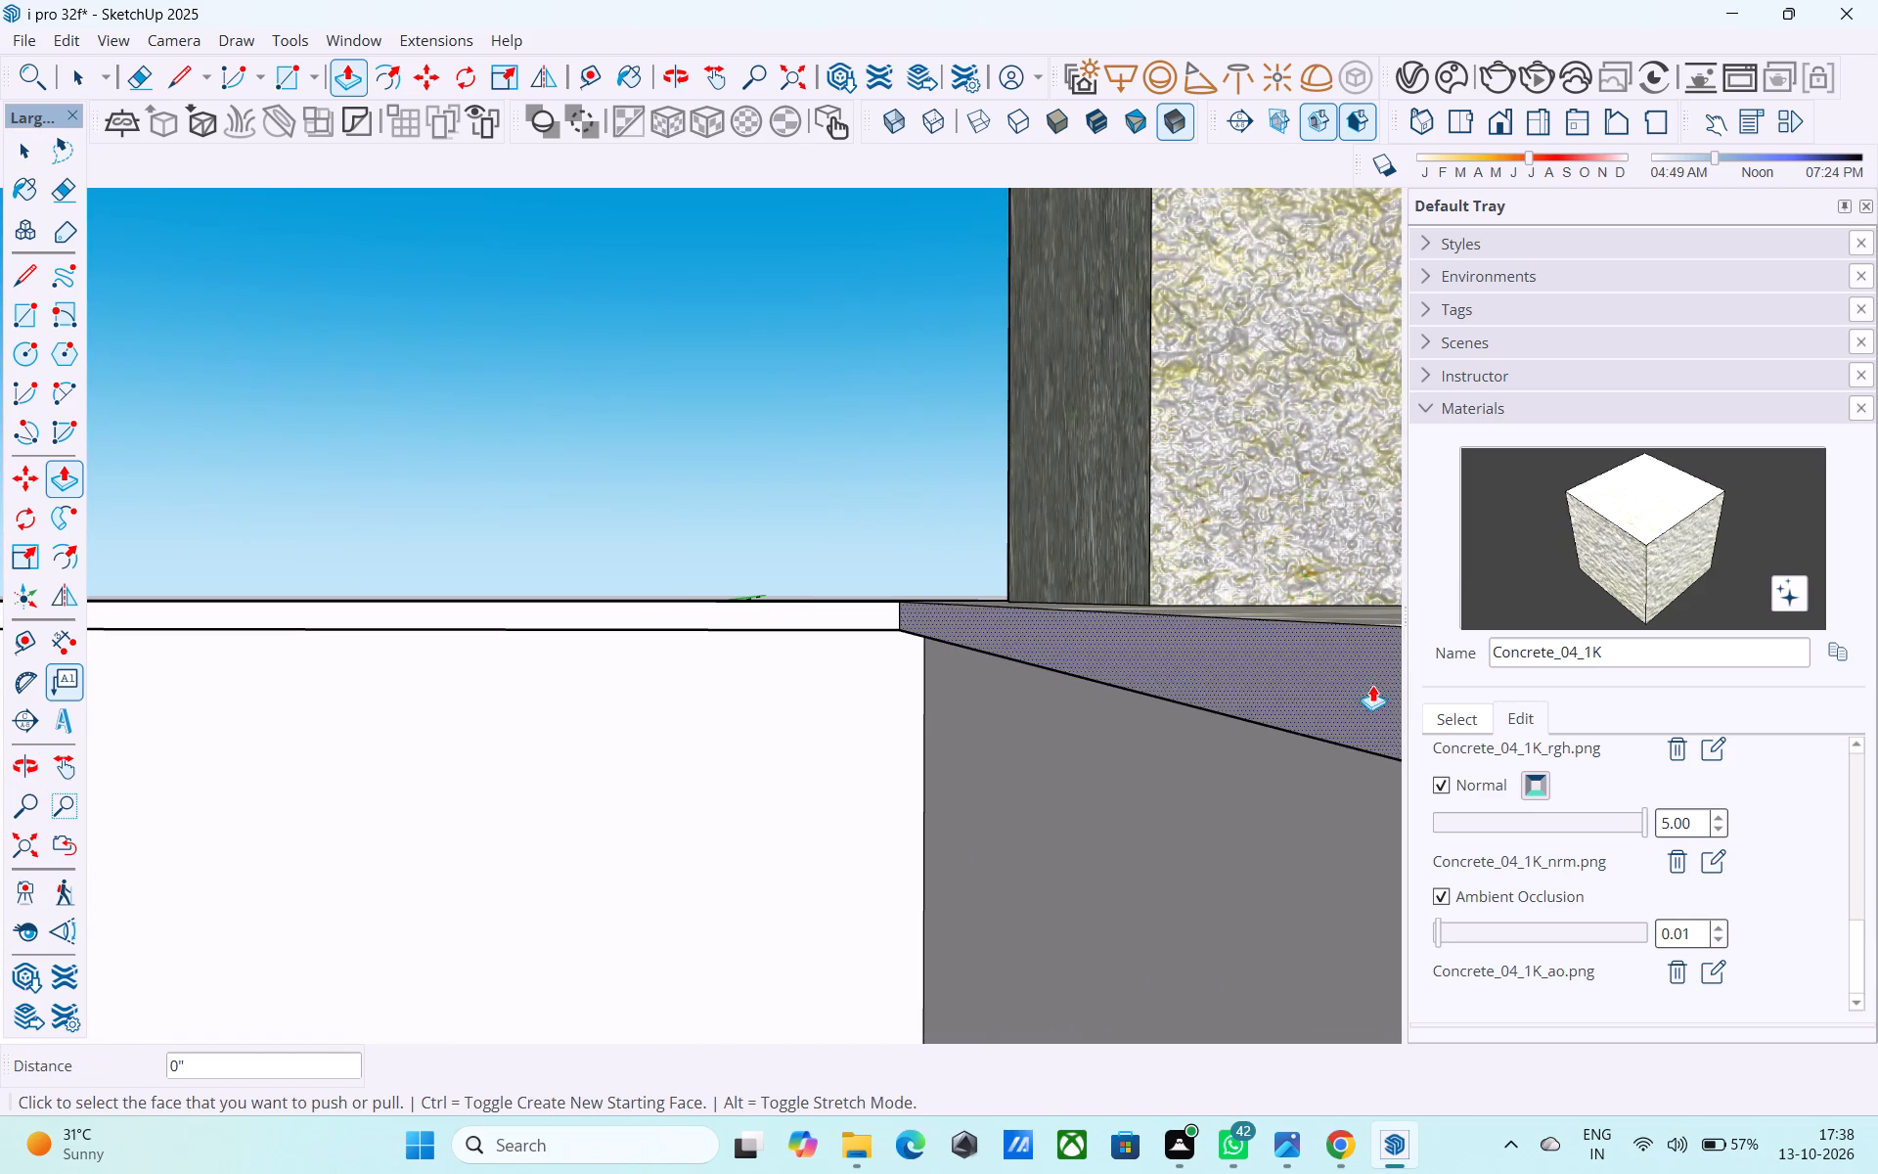
Paint the inner coping edges and the inner faces of both low walls with Concrete_04_1K.
left_click(1658, 564)
left_click(1309, 655)
left_click(752, 616)
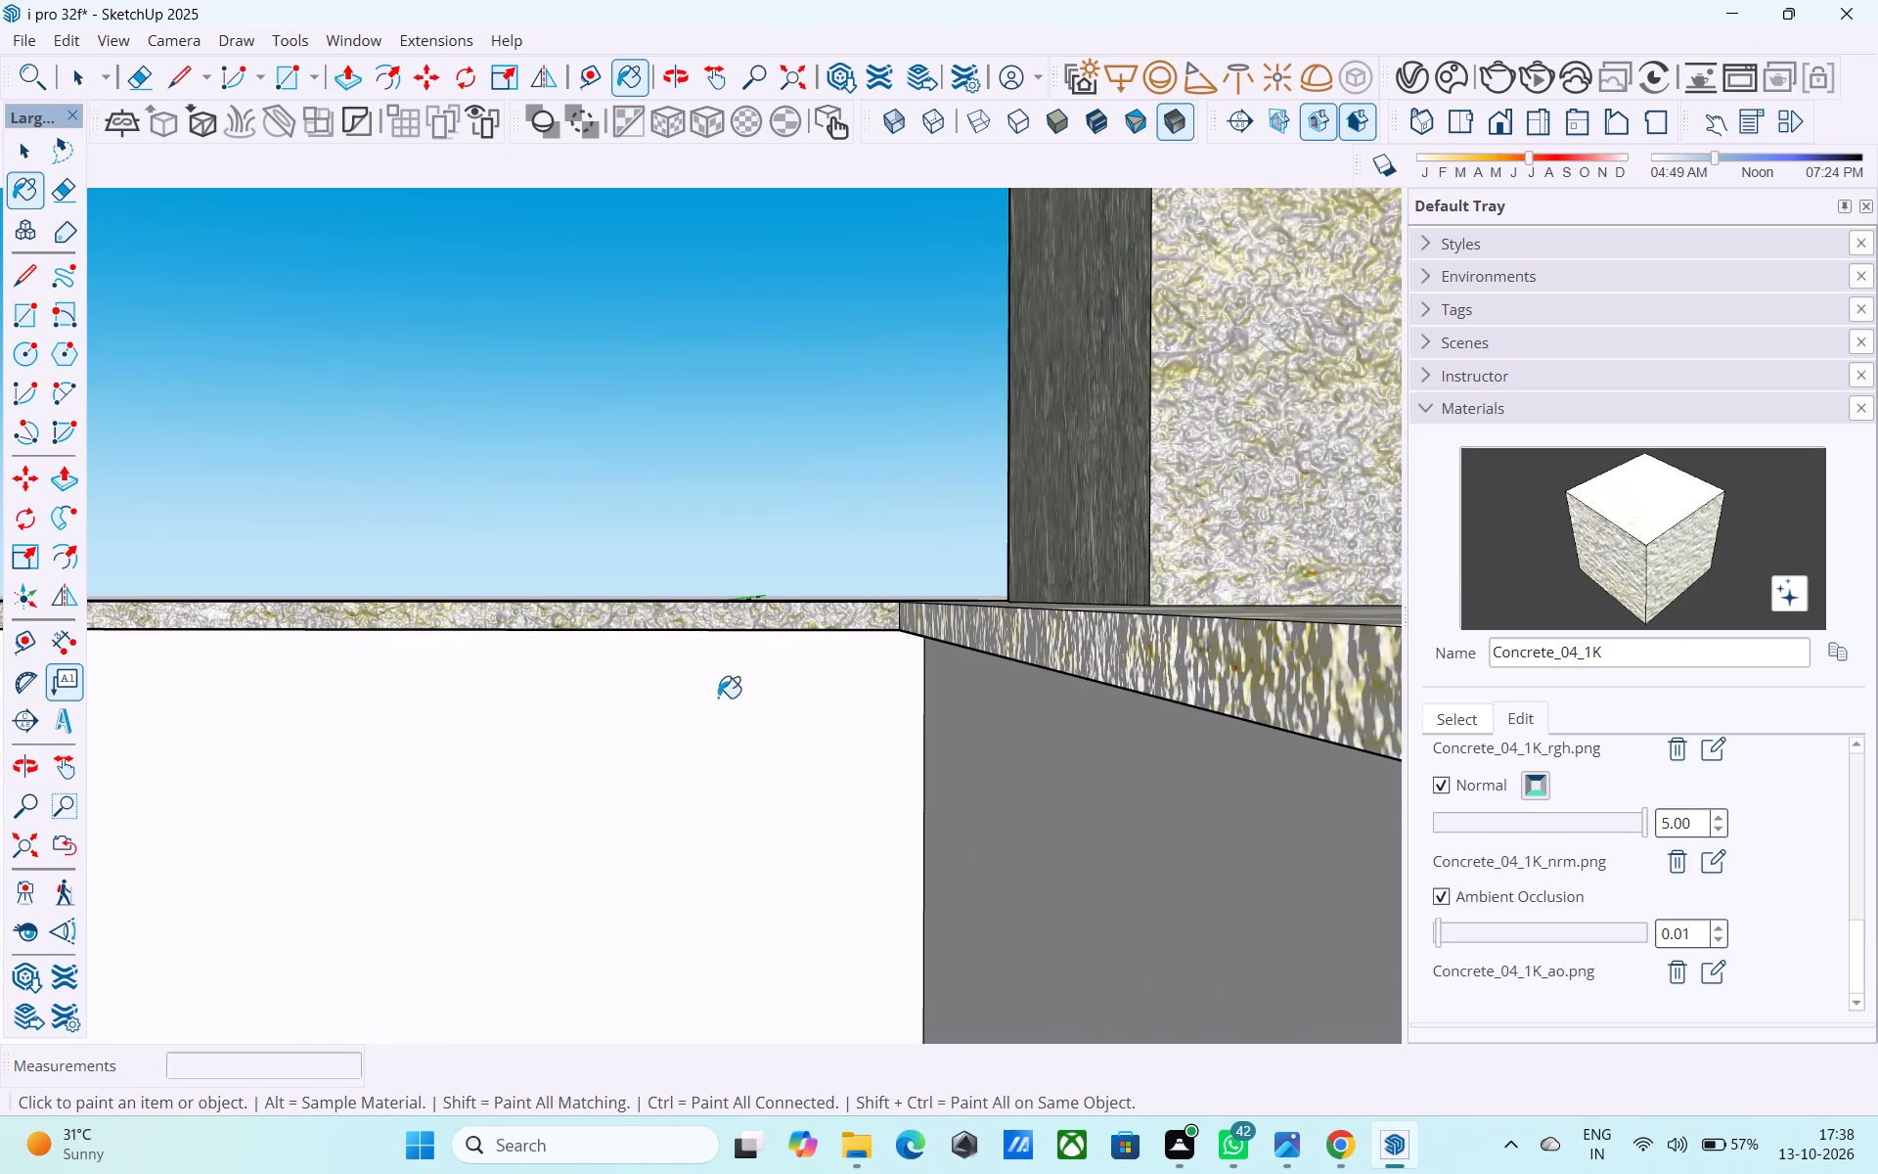
left_click(716, 698)
left_click(1067, 796)
Outline a narrow vertical strip on the wall beside the doorway pillar, with a 1' 6" line along the top and a vertical line to the floor.
scroll(1066, 793, "down", 5)
middle_click_drag(1063, 794, 675, 793)
scroll(701, 796, "down", 14)
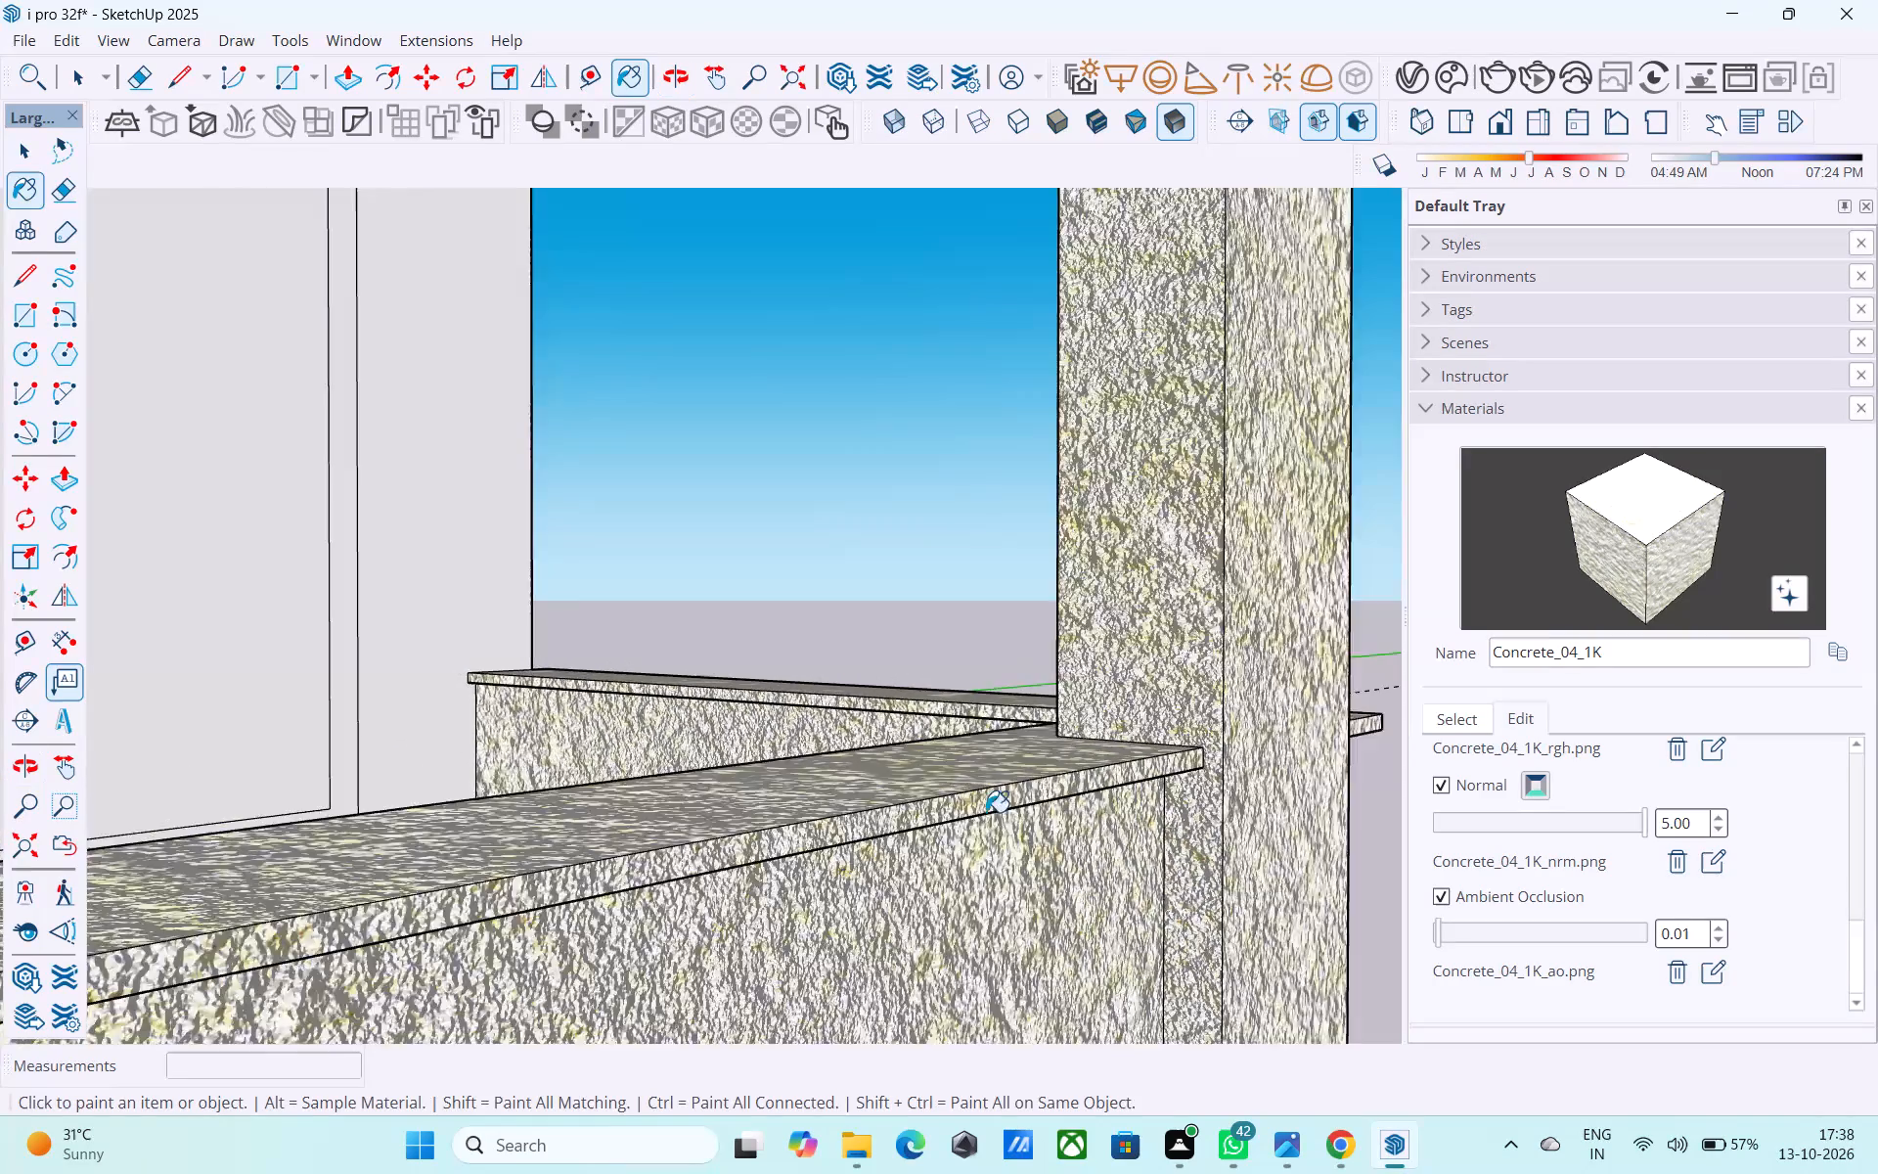
scroll(986, 812, "down", 15)
middle_click_drag(1161, 896, 1352, 855)
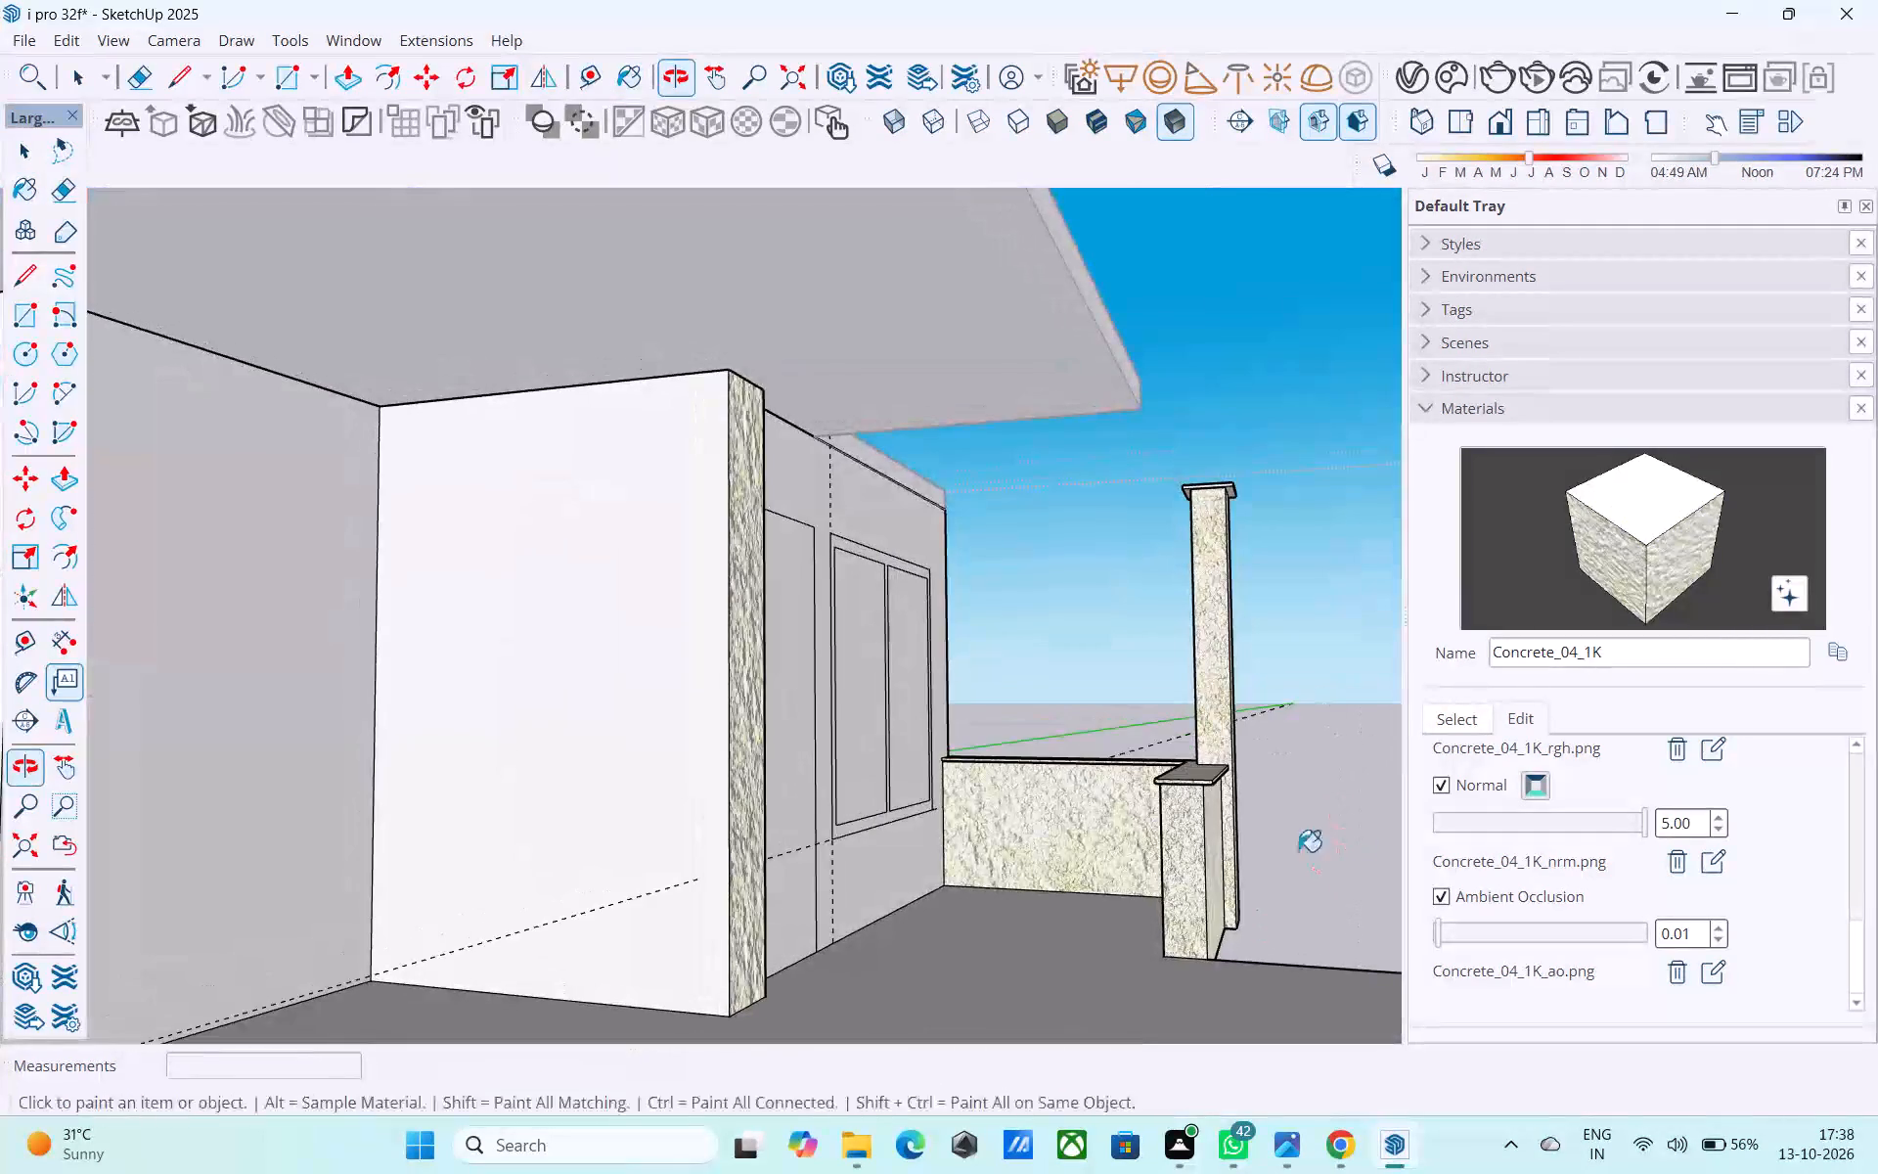
middle_click_drag(790, 623, 547, 738)
middle_click_drag(547, 738, 621, 746)
scroll(621, 746, "down", 1)
middle_click_drag(621, 746, 271, 661, "shift")
key("l")
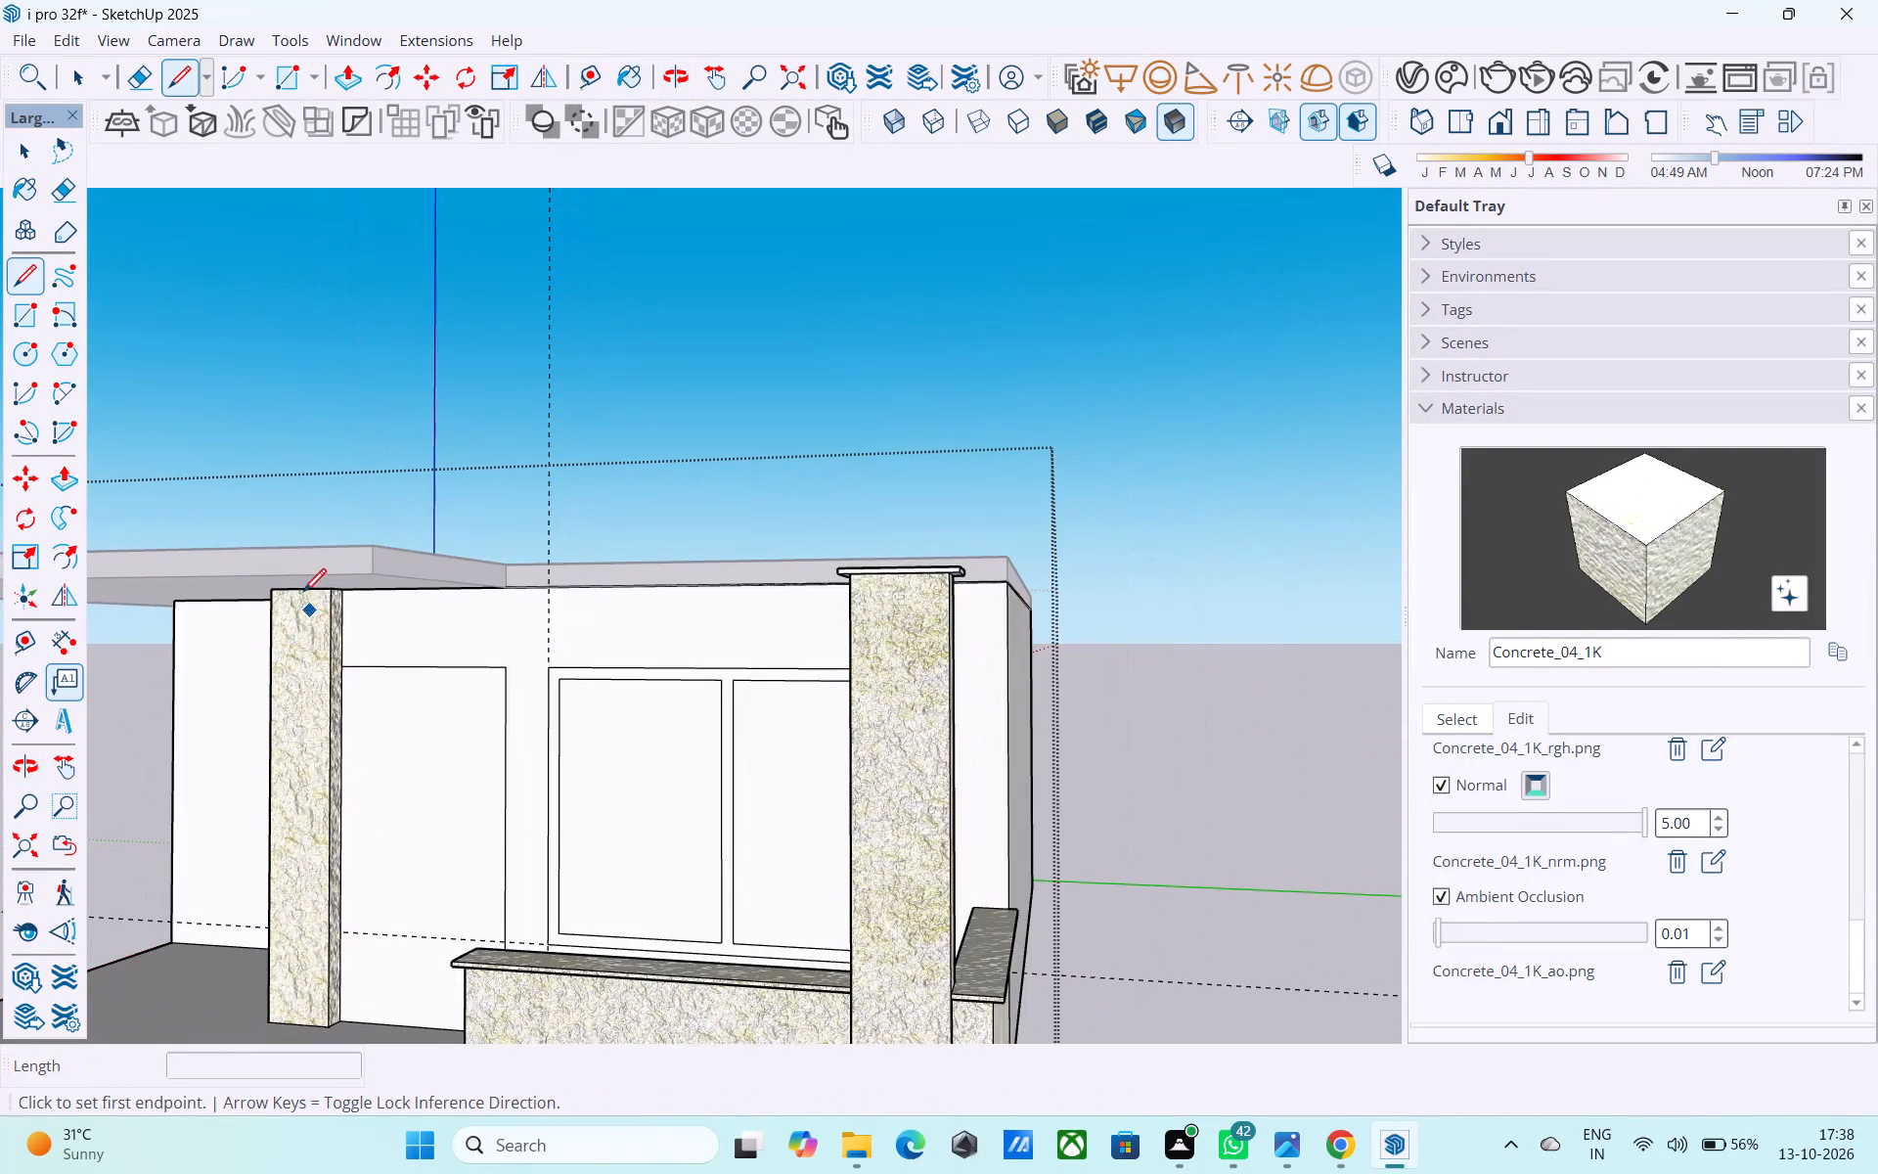
middle_click_drag(299, 587, 338, 558)
scroll(402, 571, "up", 6)
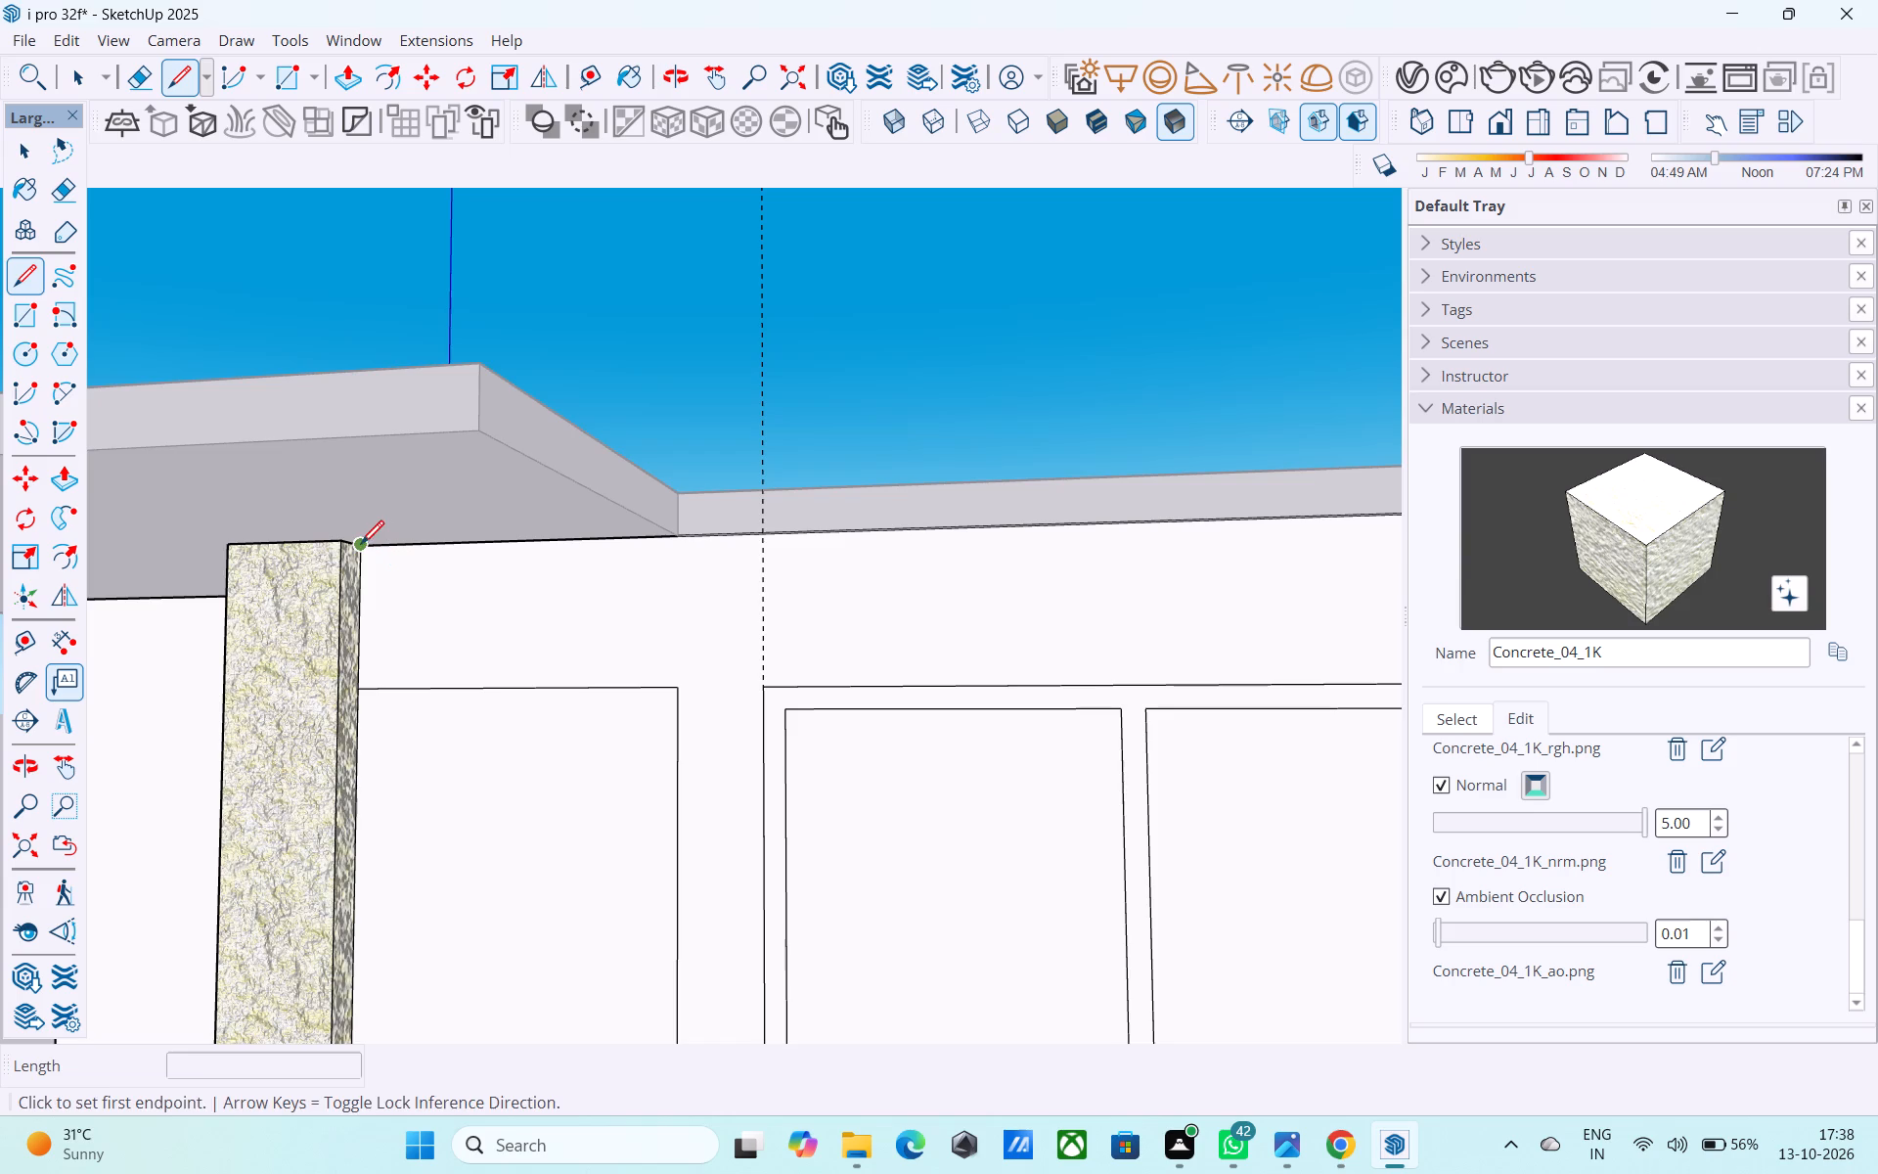
left_click(361, 546)
middle_click_drag(366, 545, 1098, 604)
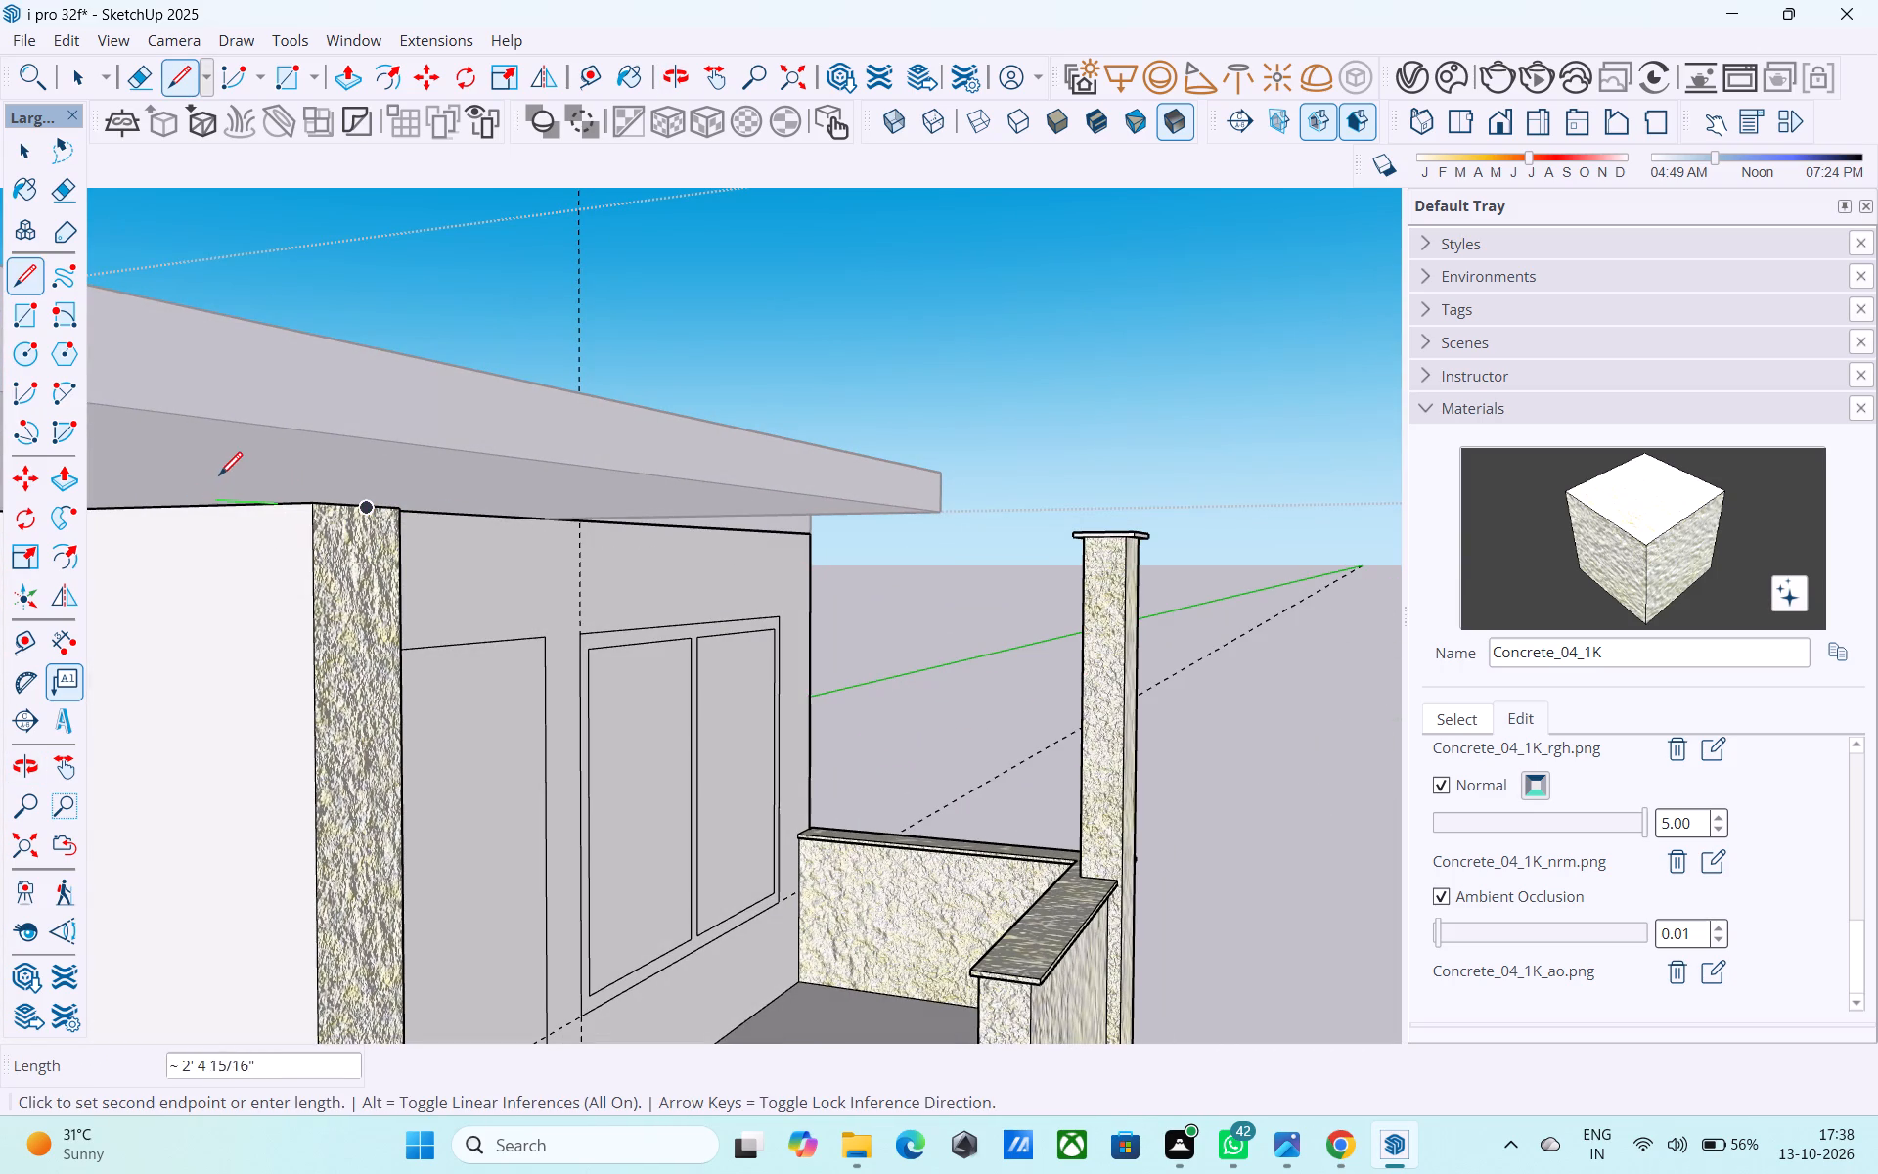
left_click(267, 505)
scroll(274, 594, "down", 4)
middle_click_drag(282, 653, 320, 582)
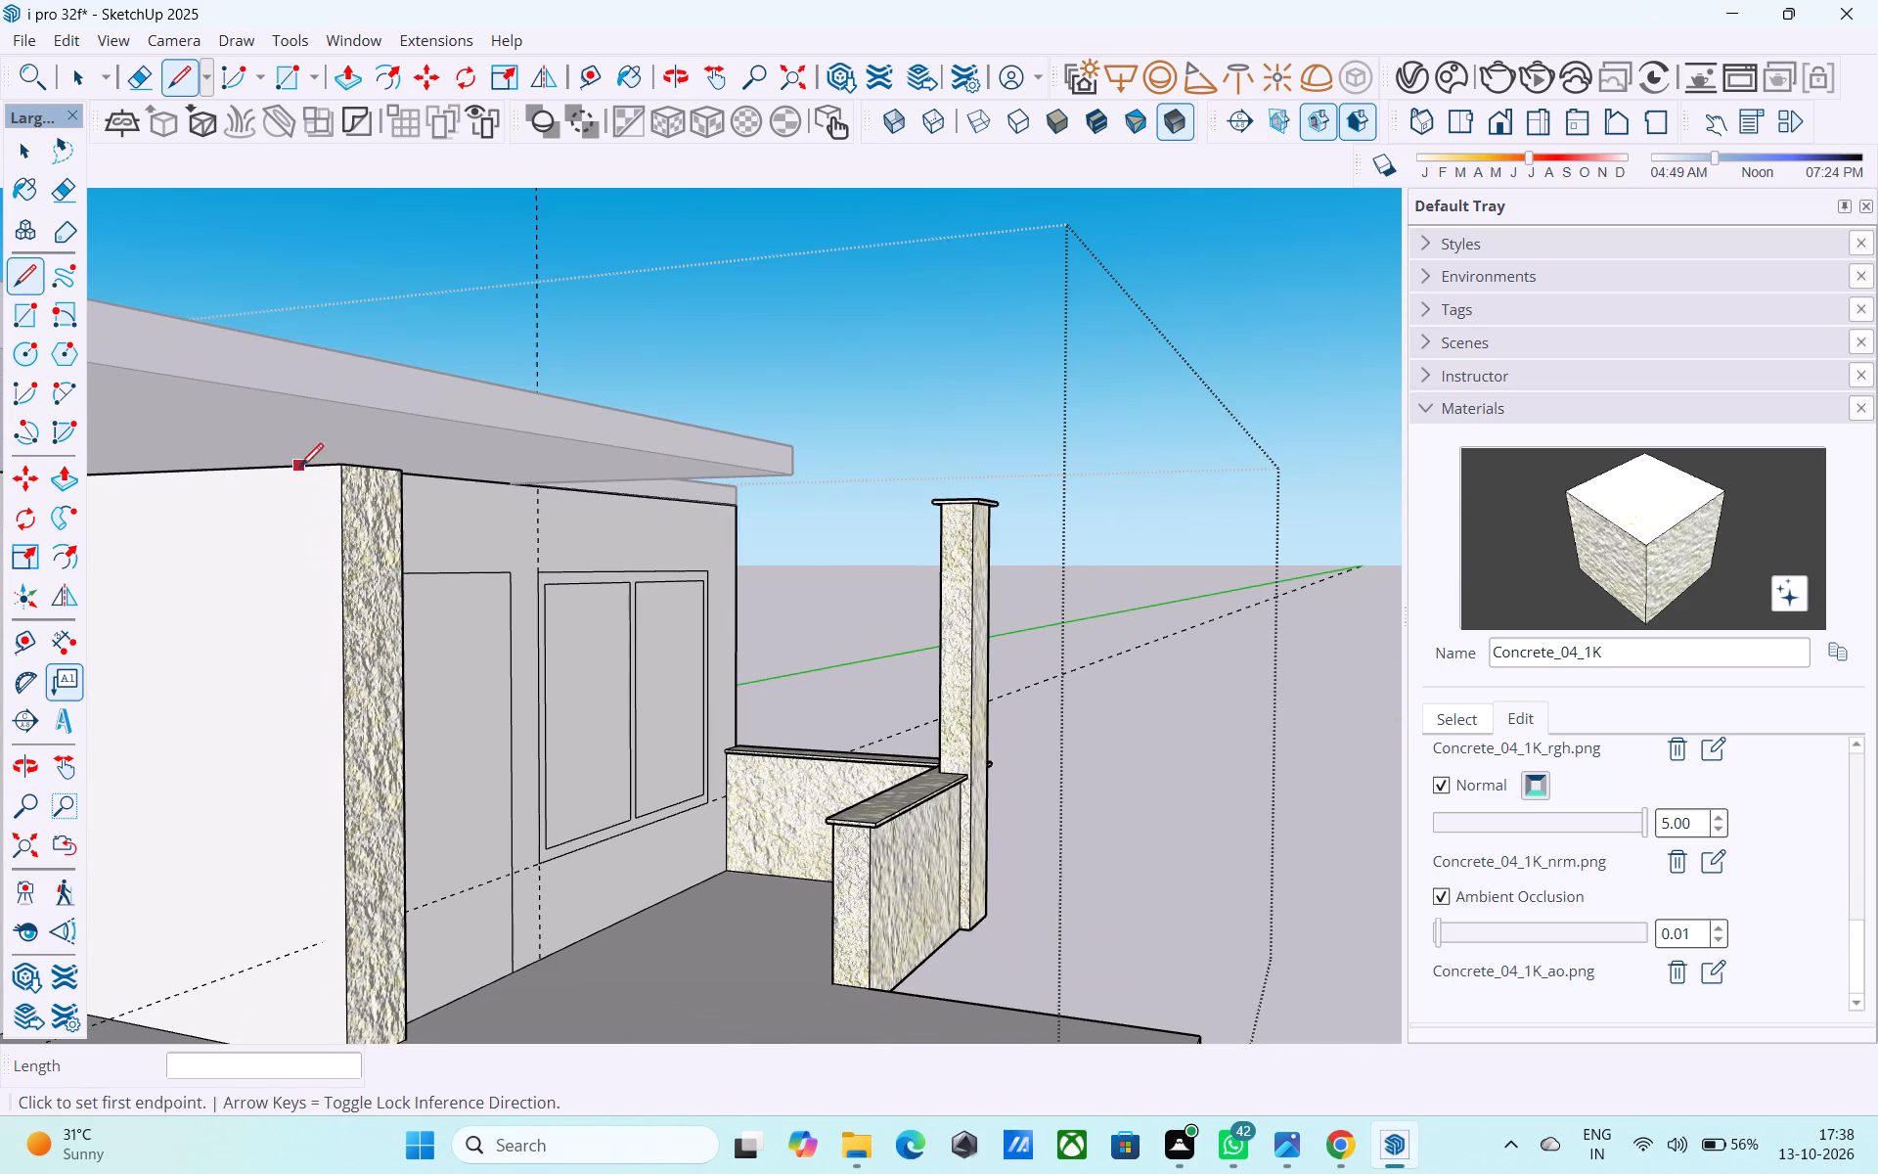
left_click(317, 464)
middle_click_drag(345, 790, 380, 564)
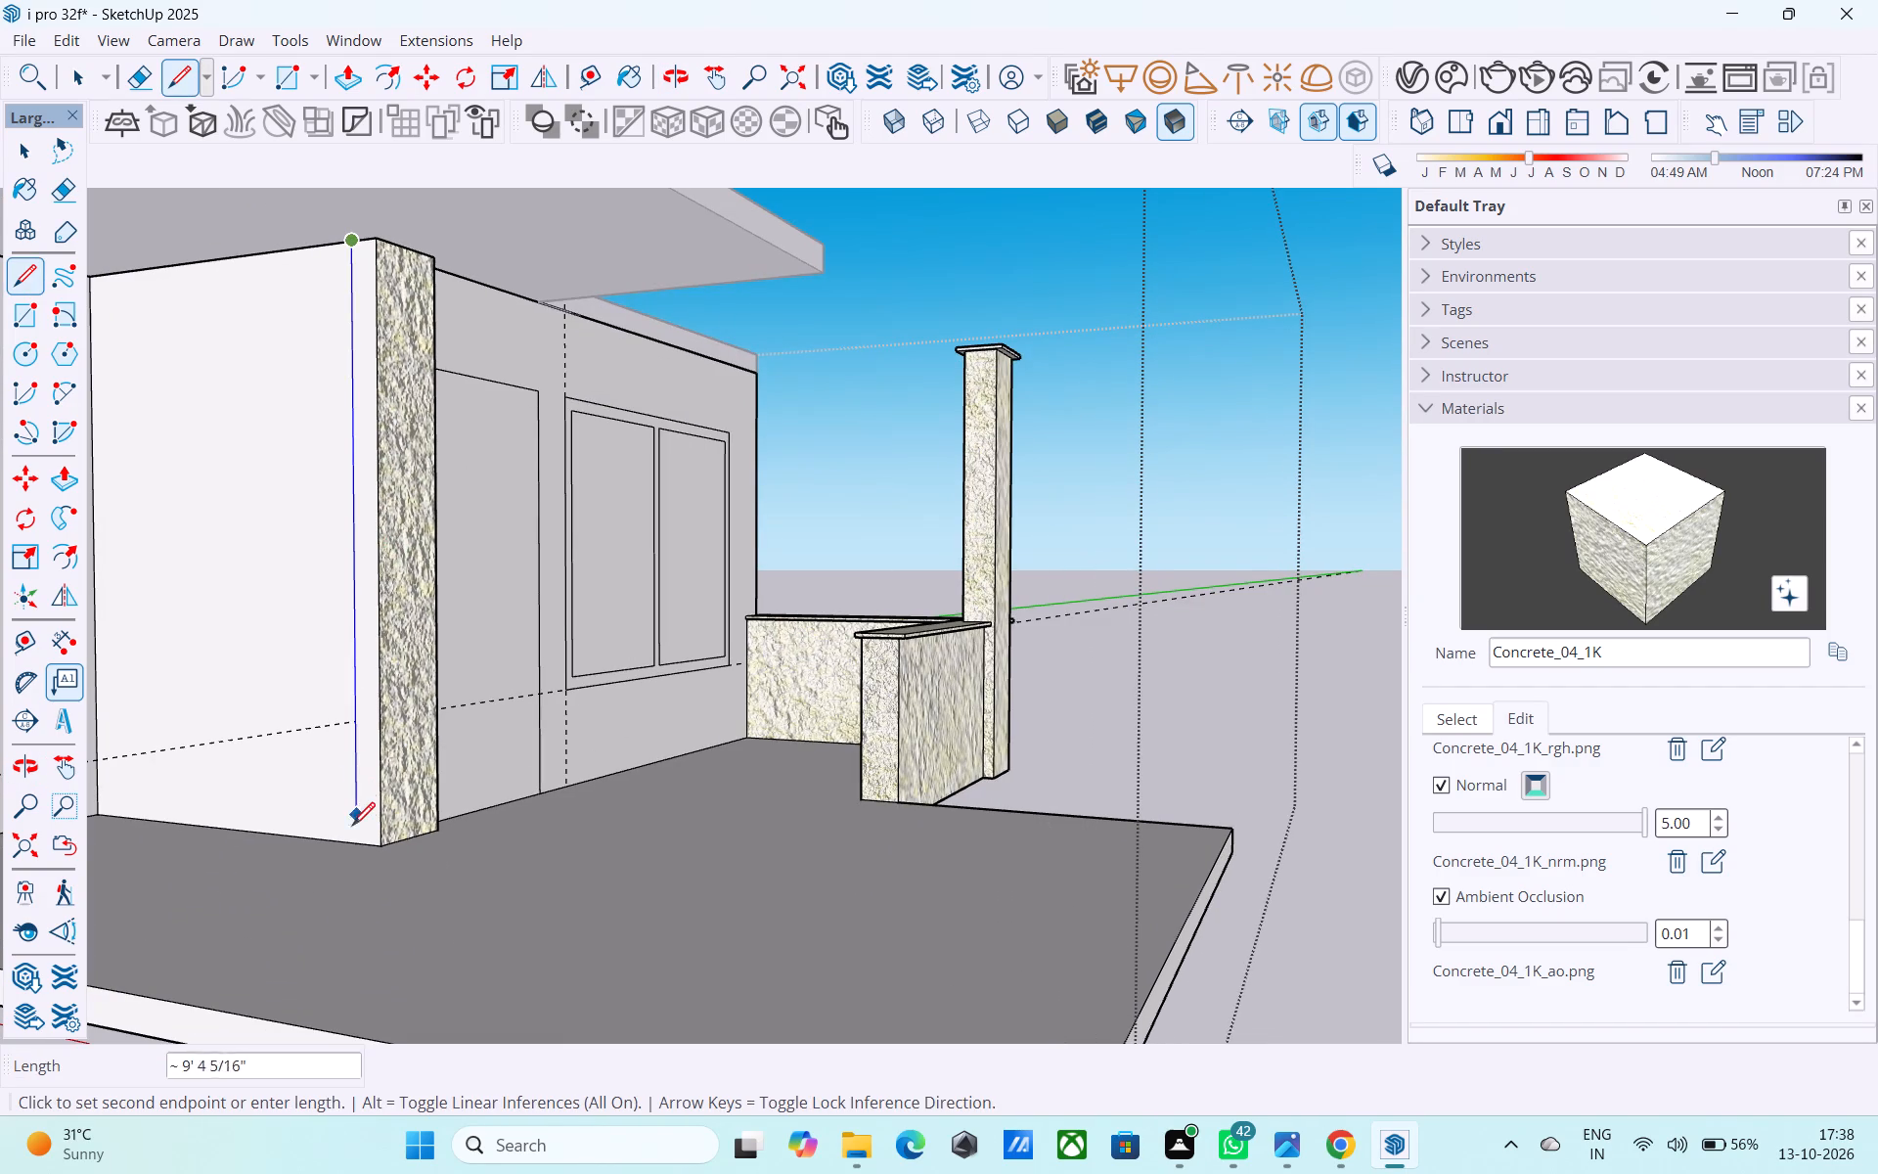
left_click(355, 842)
Paint the narrow wall strip beside the doorway pillar with Concrete_04_1K.
left_click(1652, 563)
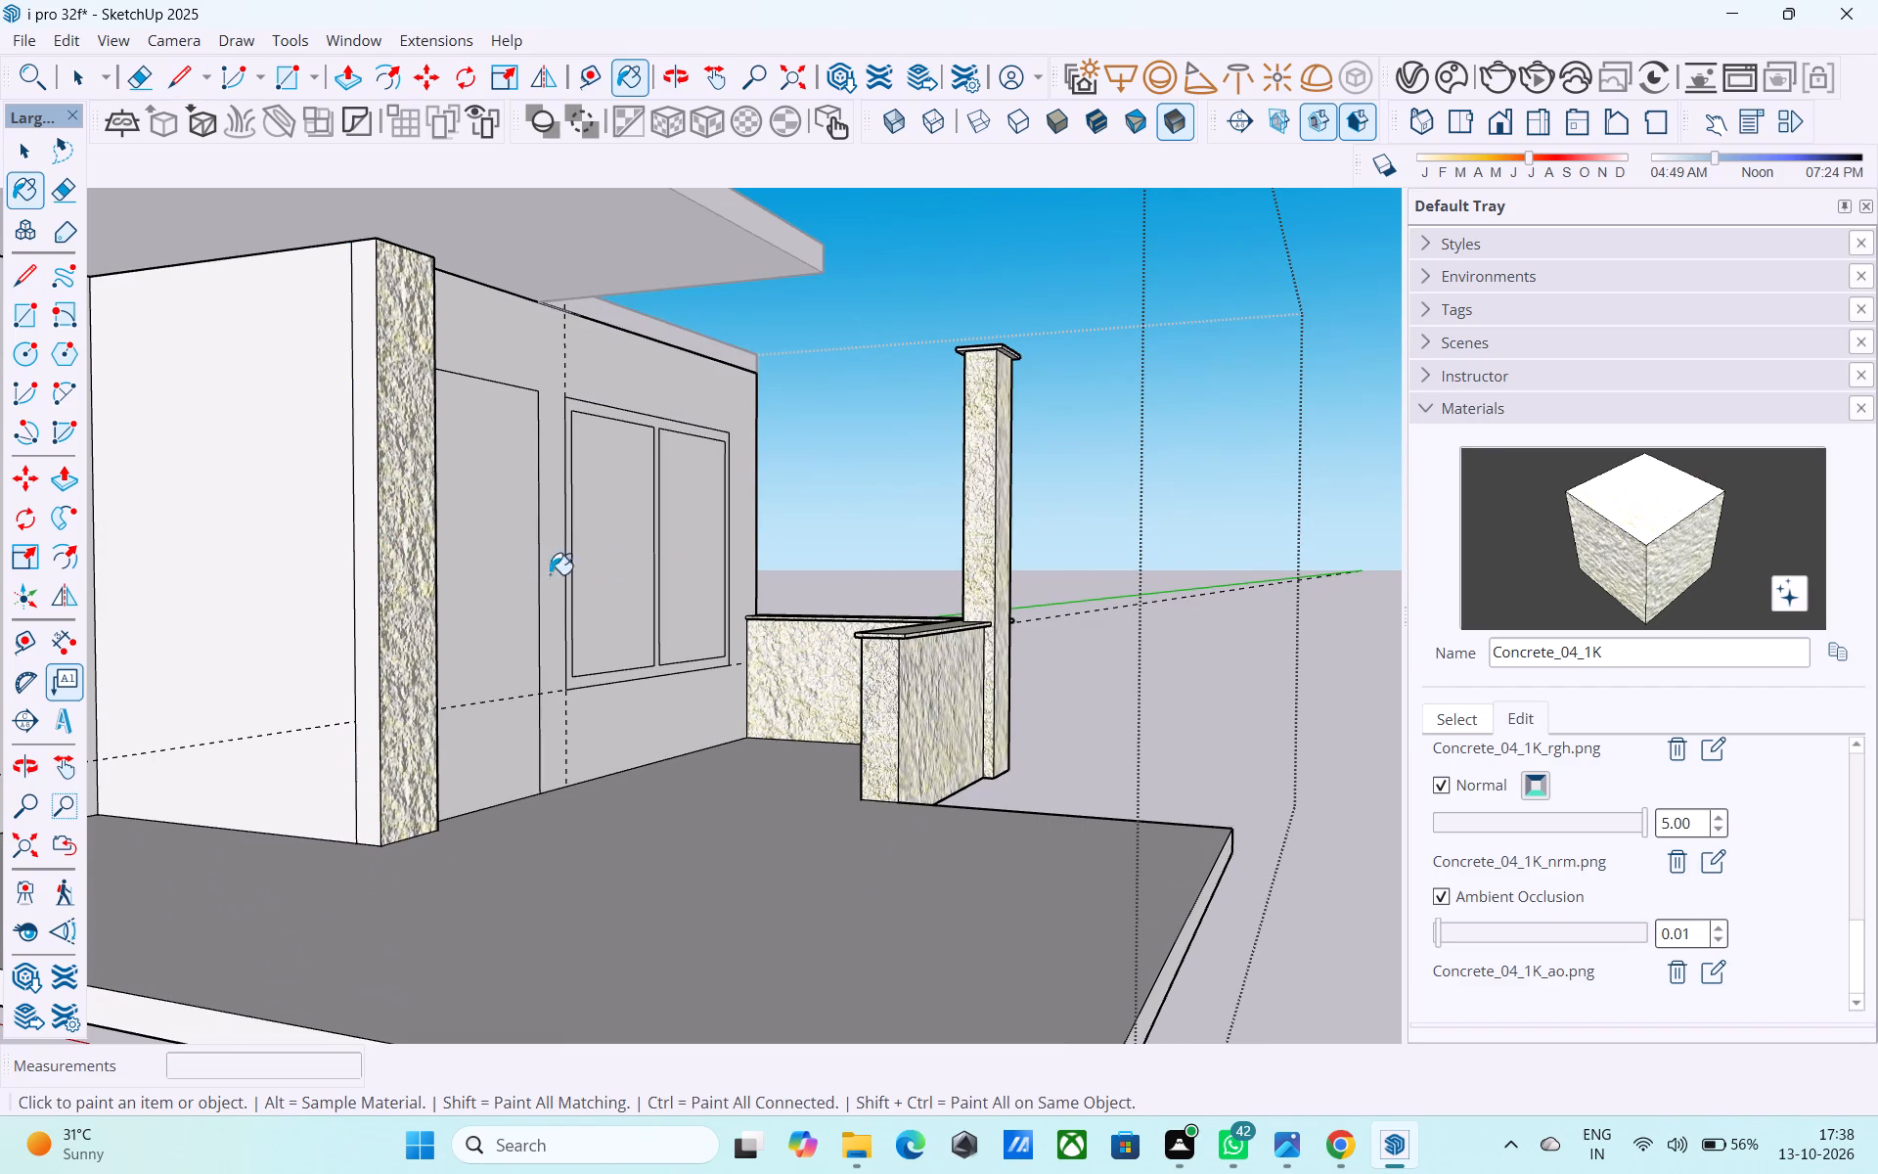
left_click(368, 545)
Push/Pull the concrete strip beside the doorway pillar outward by 1".
scroll(501, 593, "down", 1)
middle_click_drag(478, 608, 377, 637)
scroll(377, 637, "down", 1)
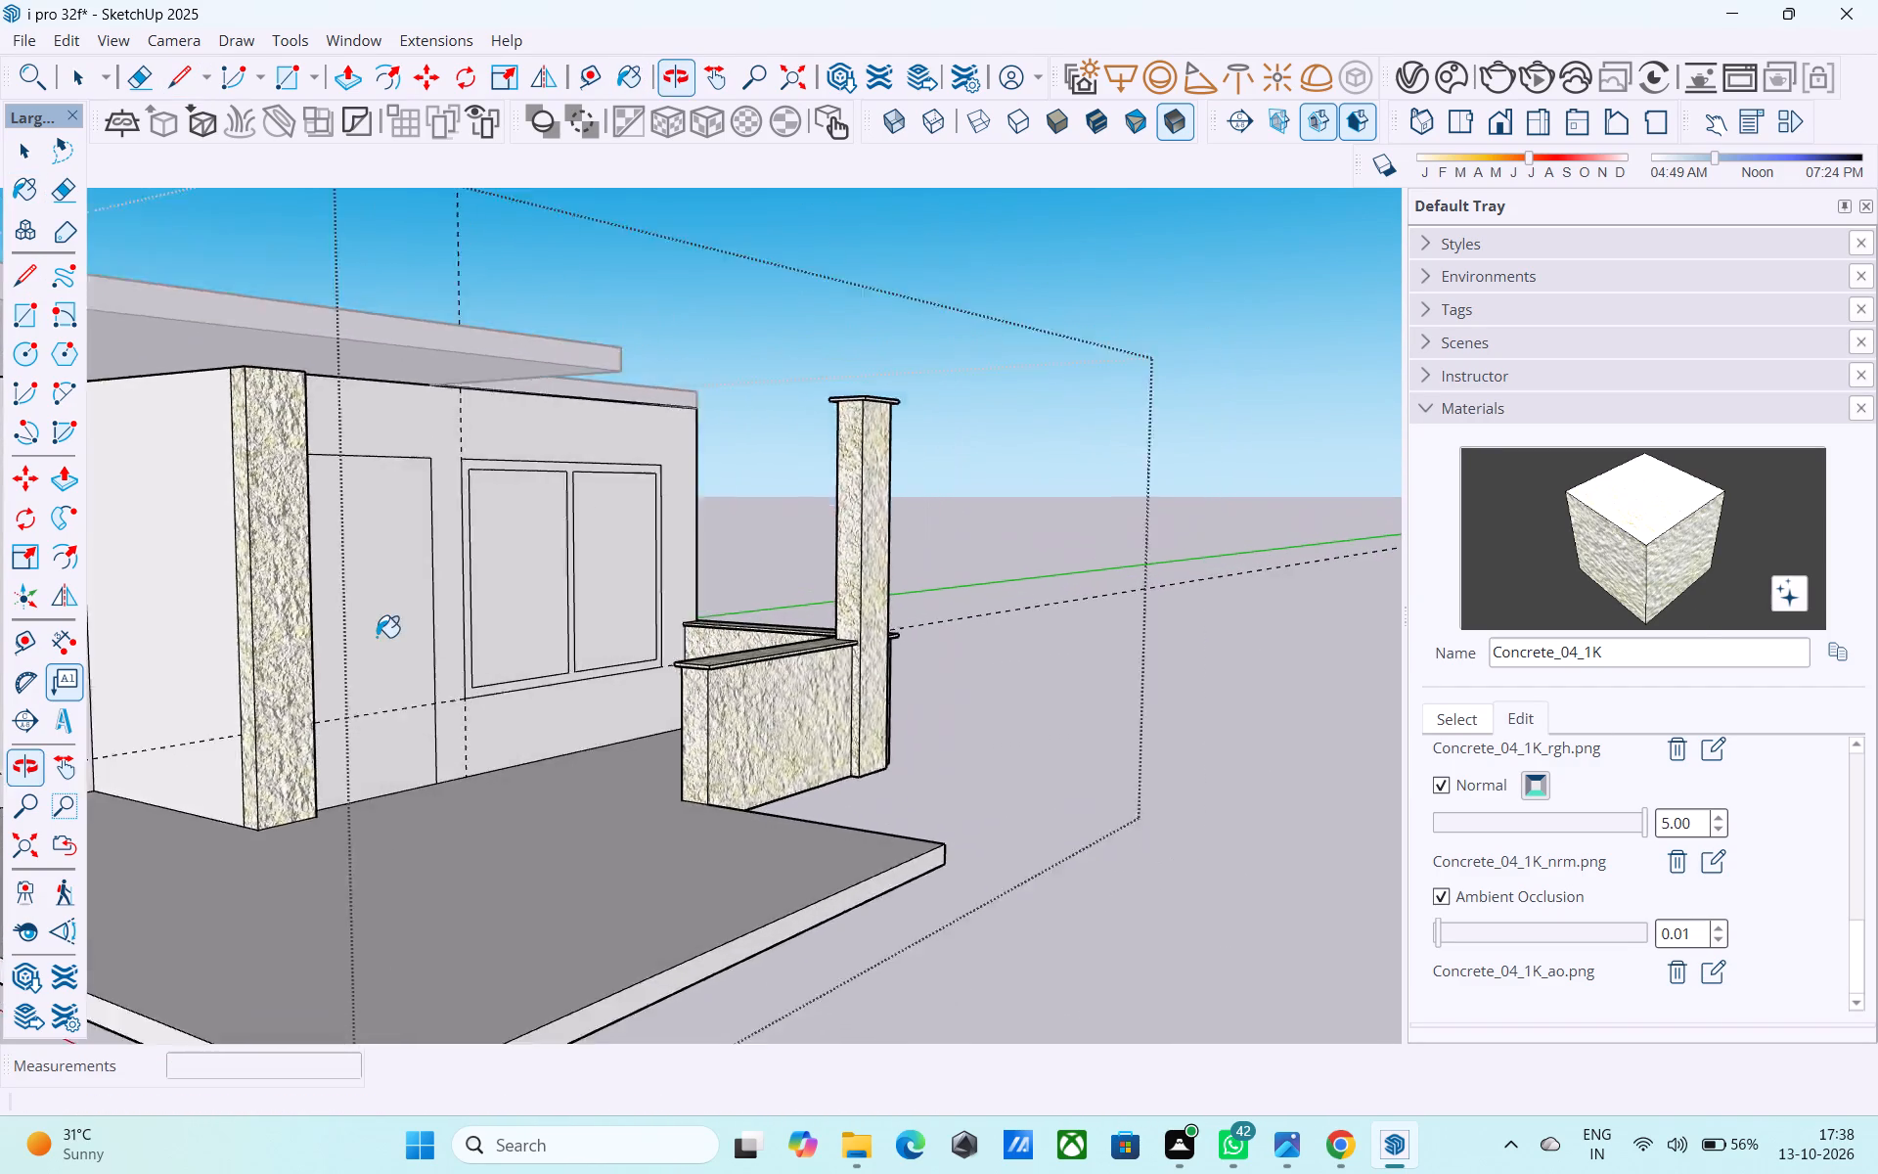
scroll(377, 637, "down", 2)
middle_click_drag(377, 637, 899, 699, "shift")
scroll(699, 696, "up", 5)
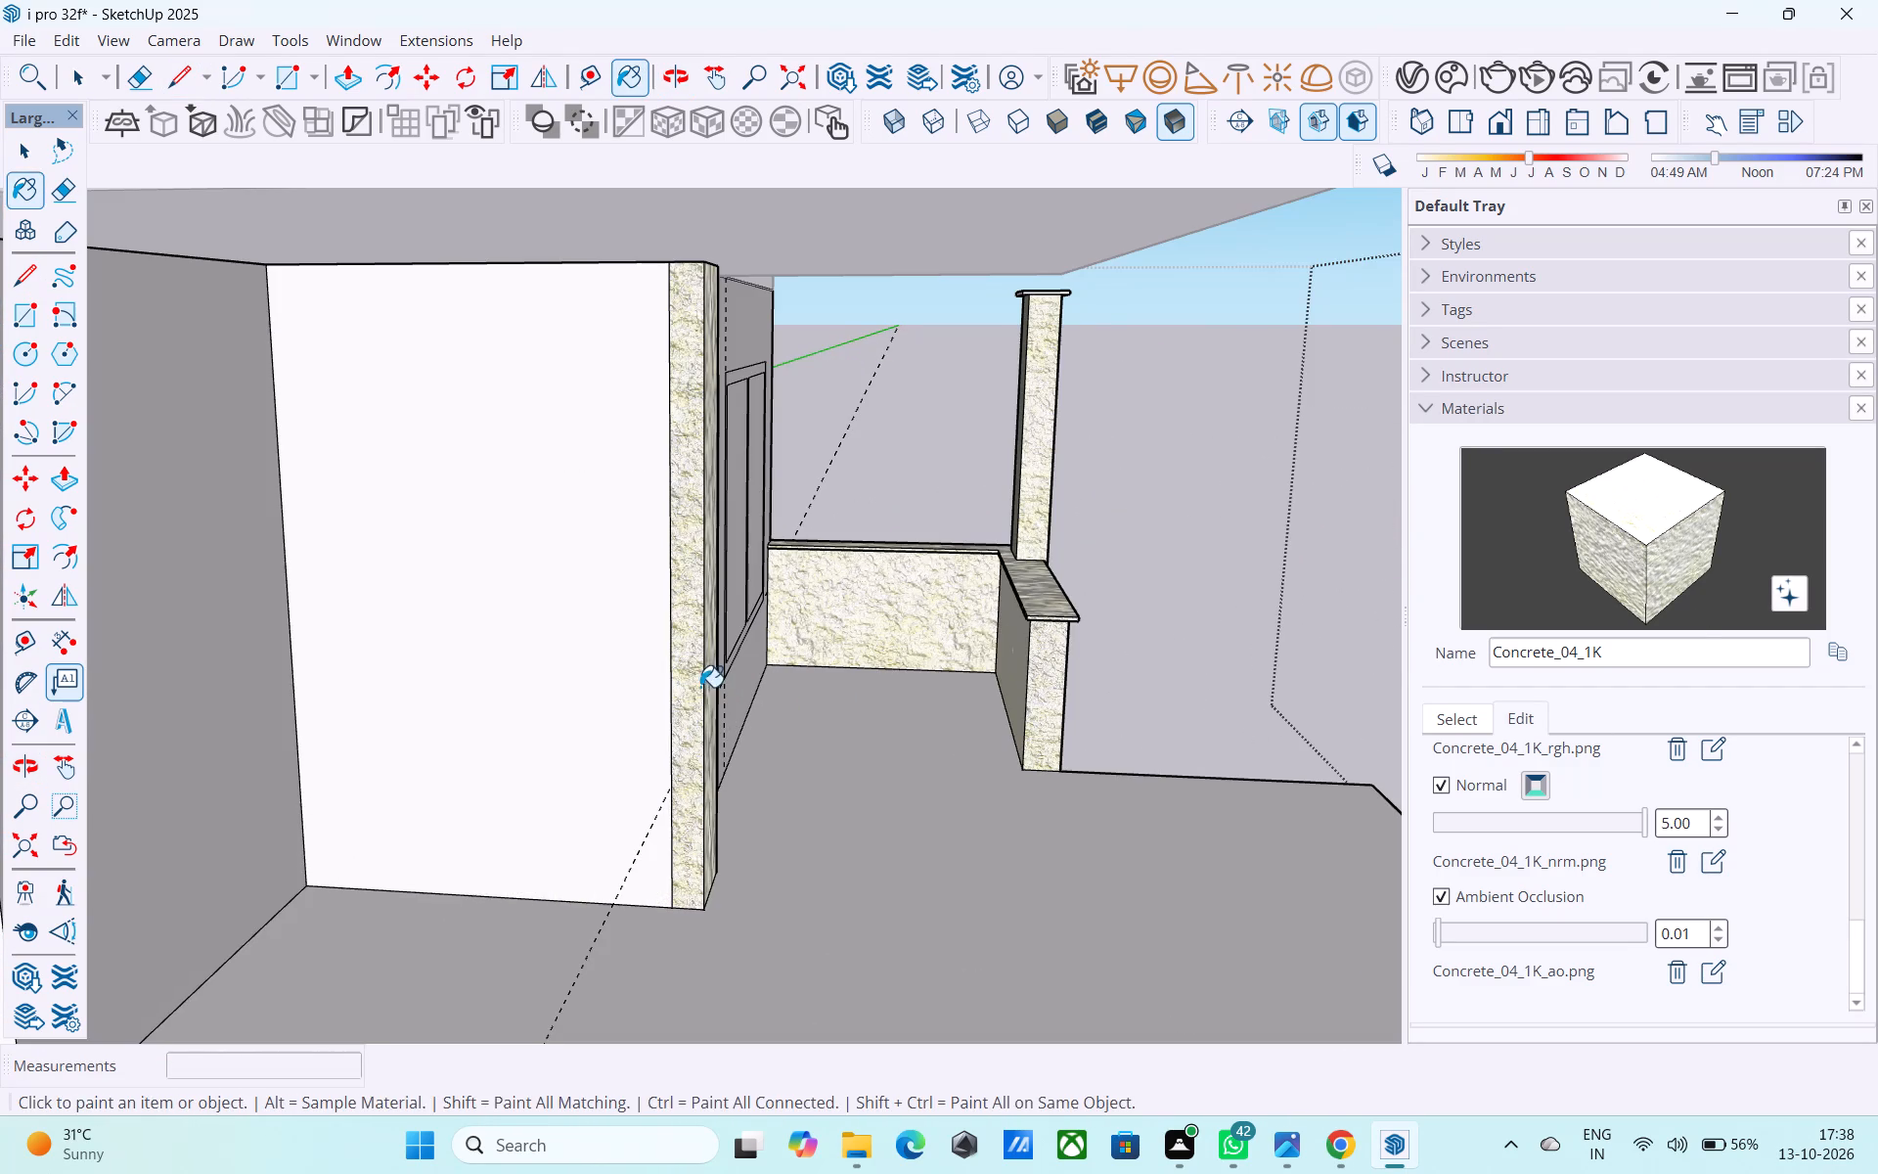
key("space")
left_click(694, 669)
key("p")
left_click(694, 669)
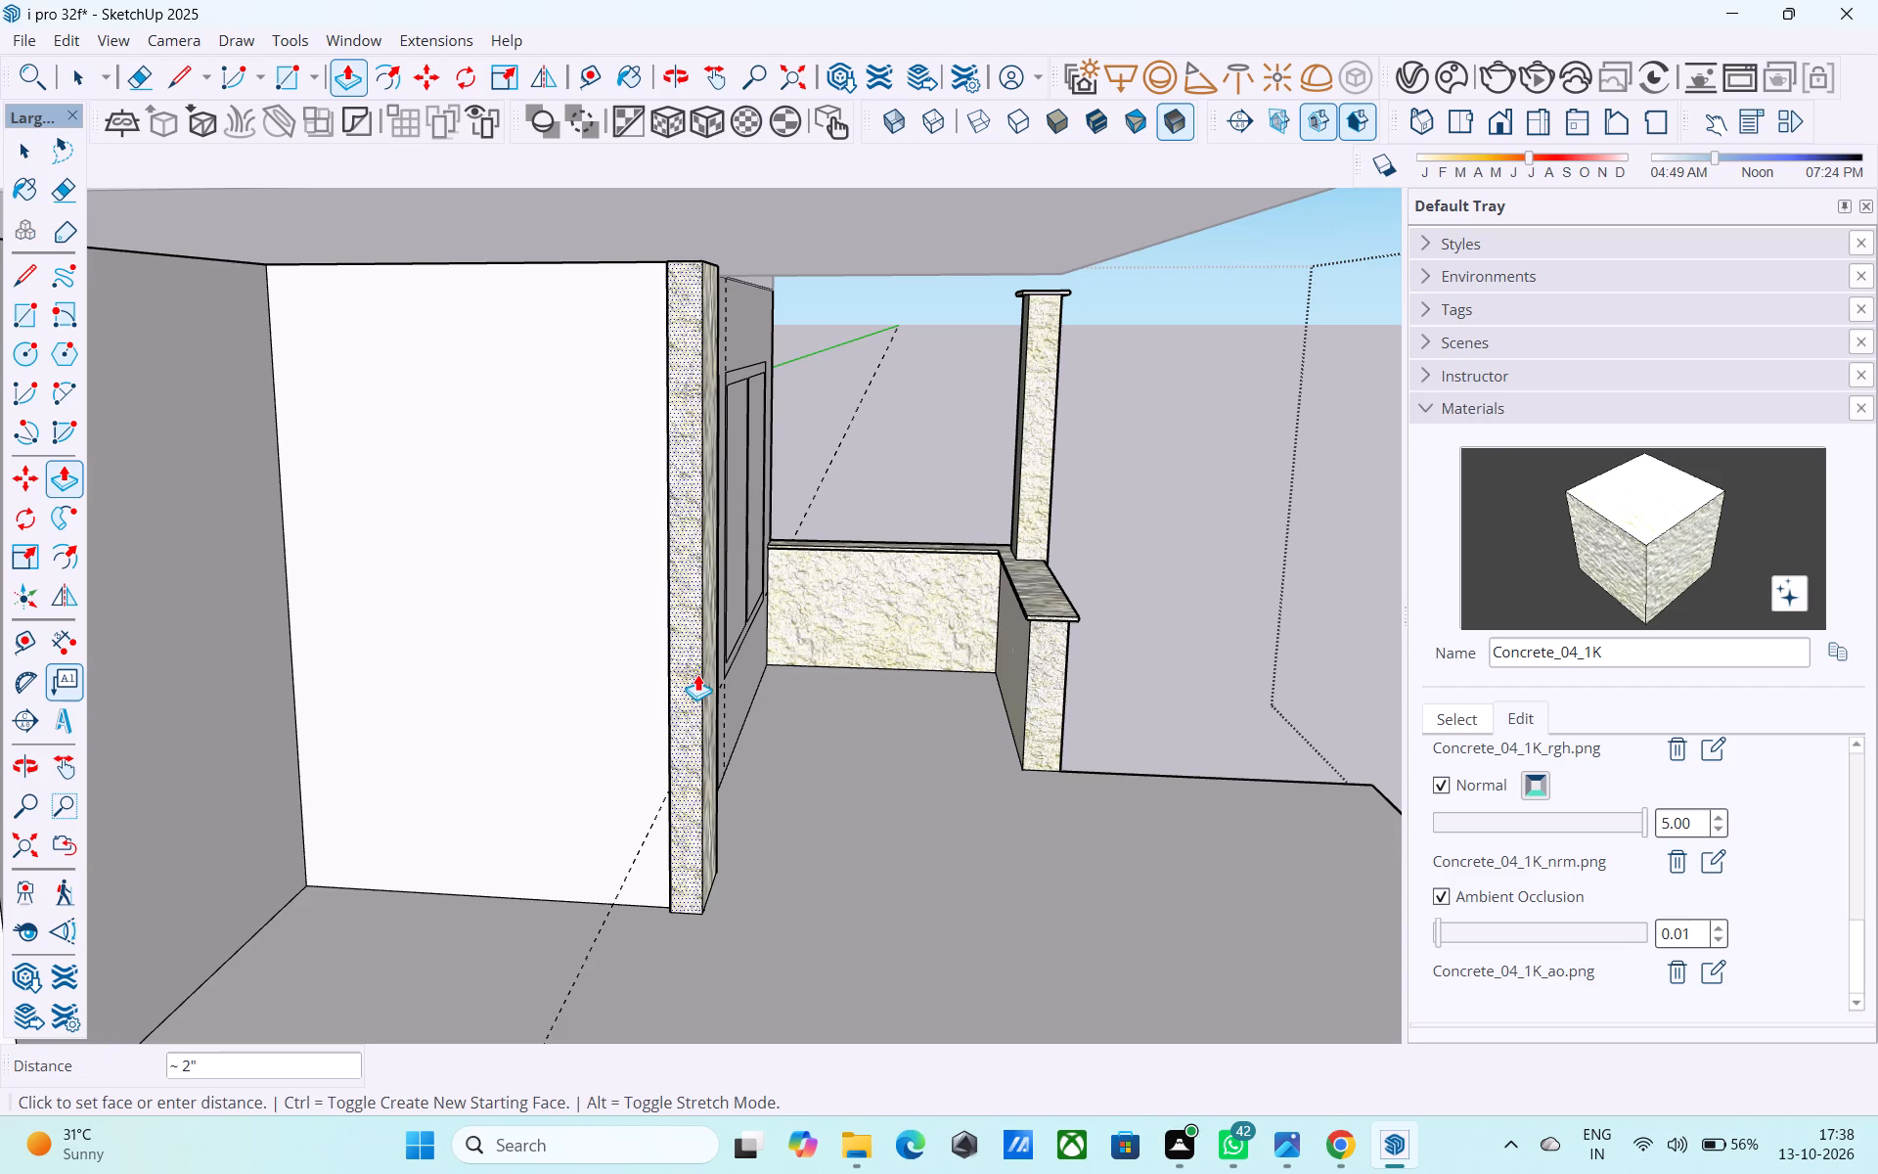
key("1")
key("shift+quotedbl")
key("Return")
key("space")
Examine the doorway pillar and low wall from the front and side, and review the Concrete_04_1K texture settings.
middle_click_drag(695, 675, 544, 686)
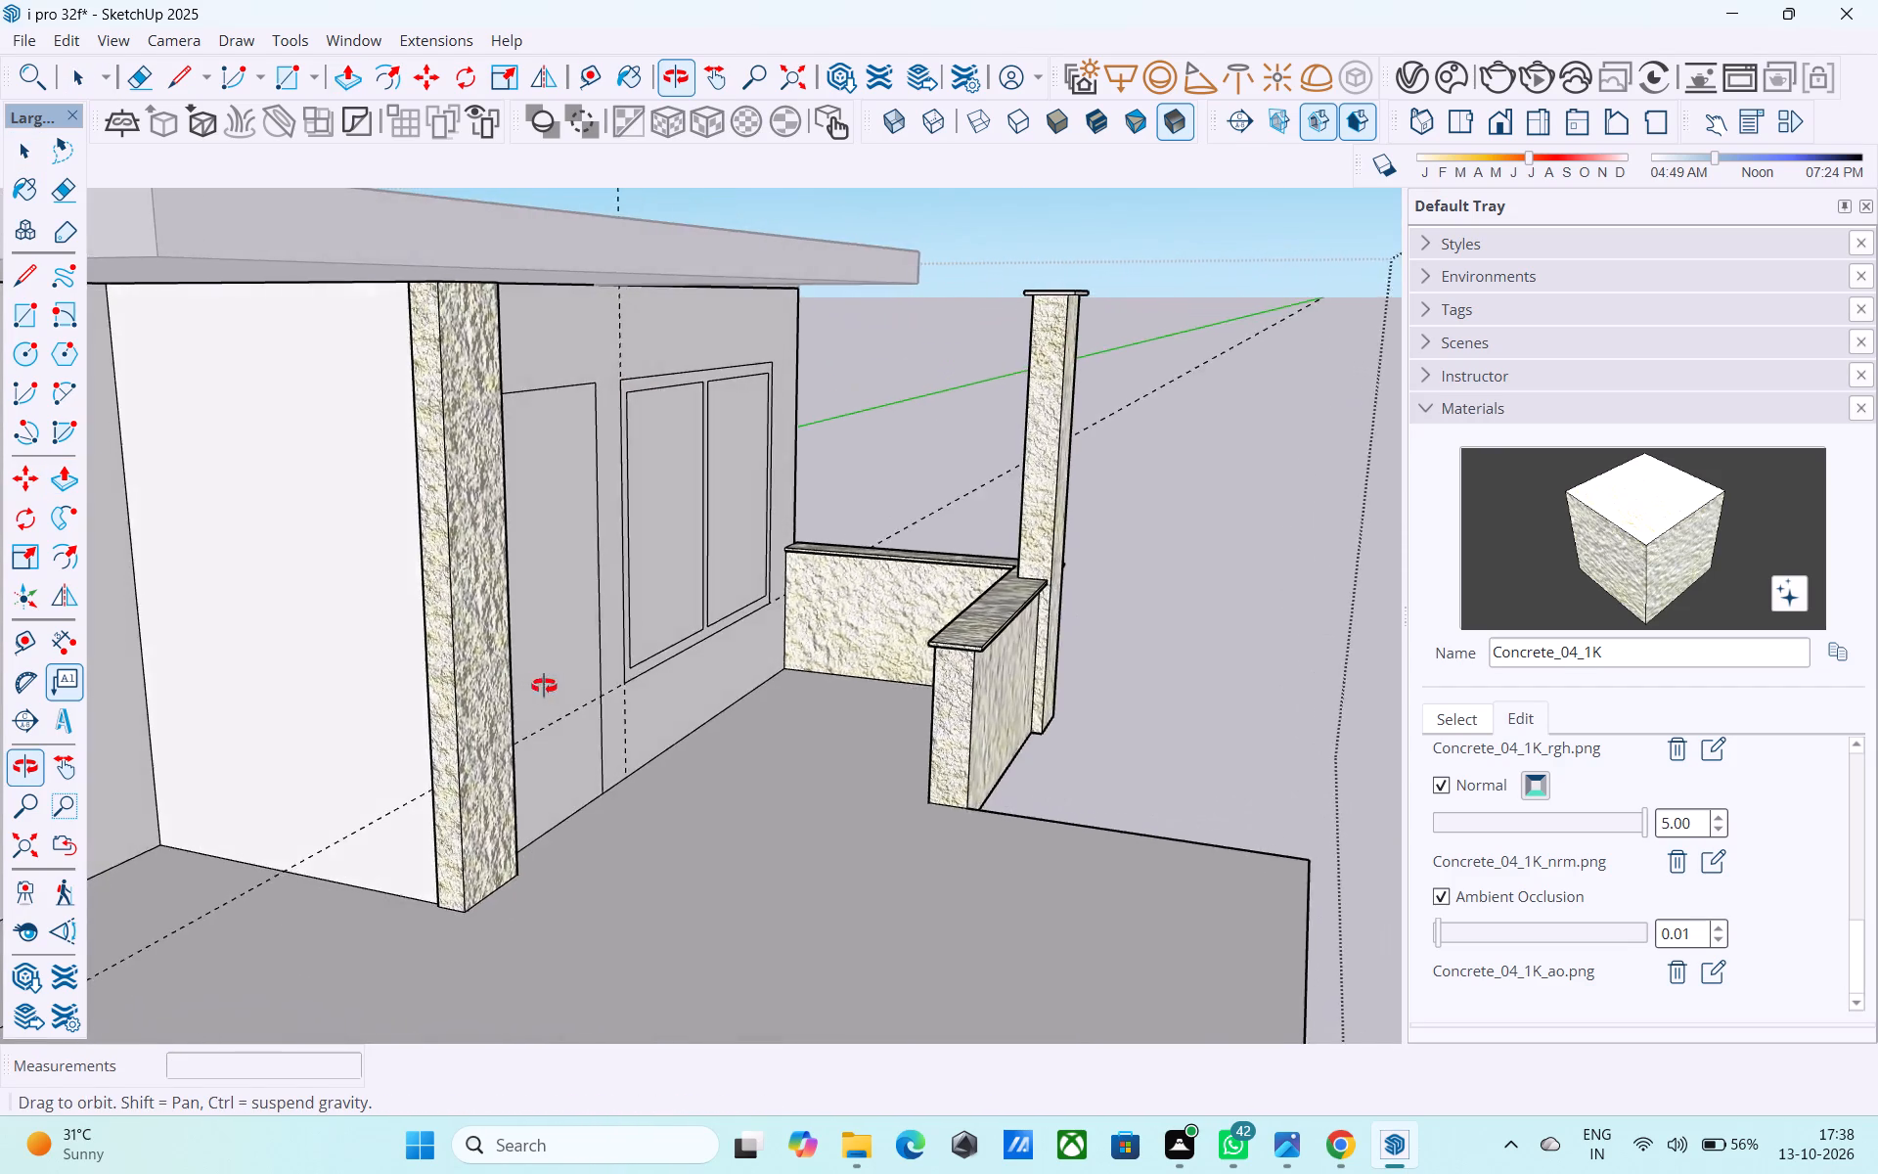
middle_click_drag(544, 686, 307, 659)
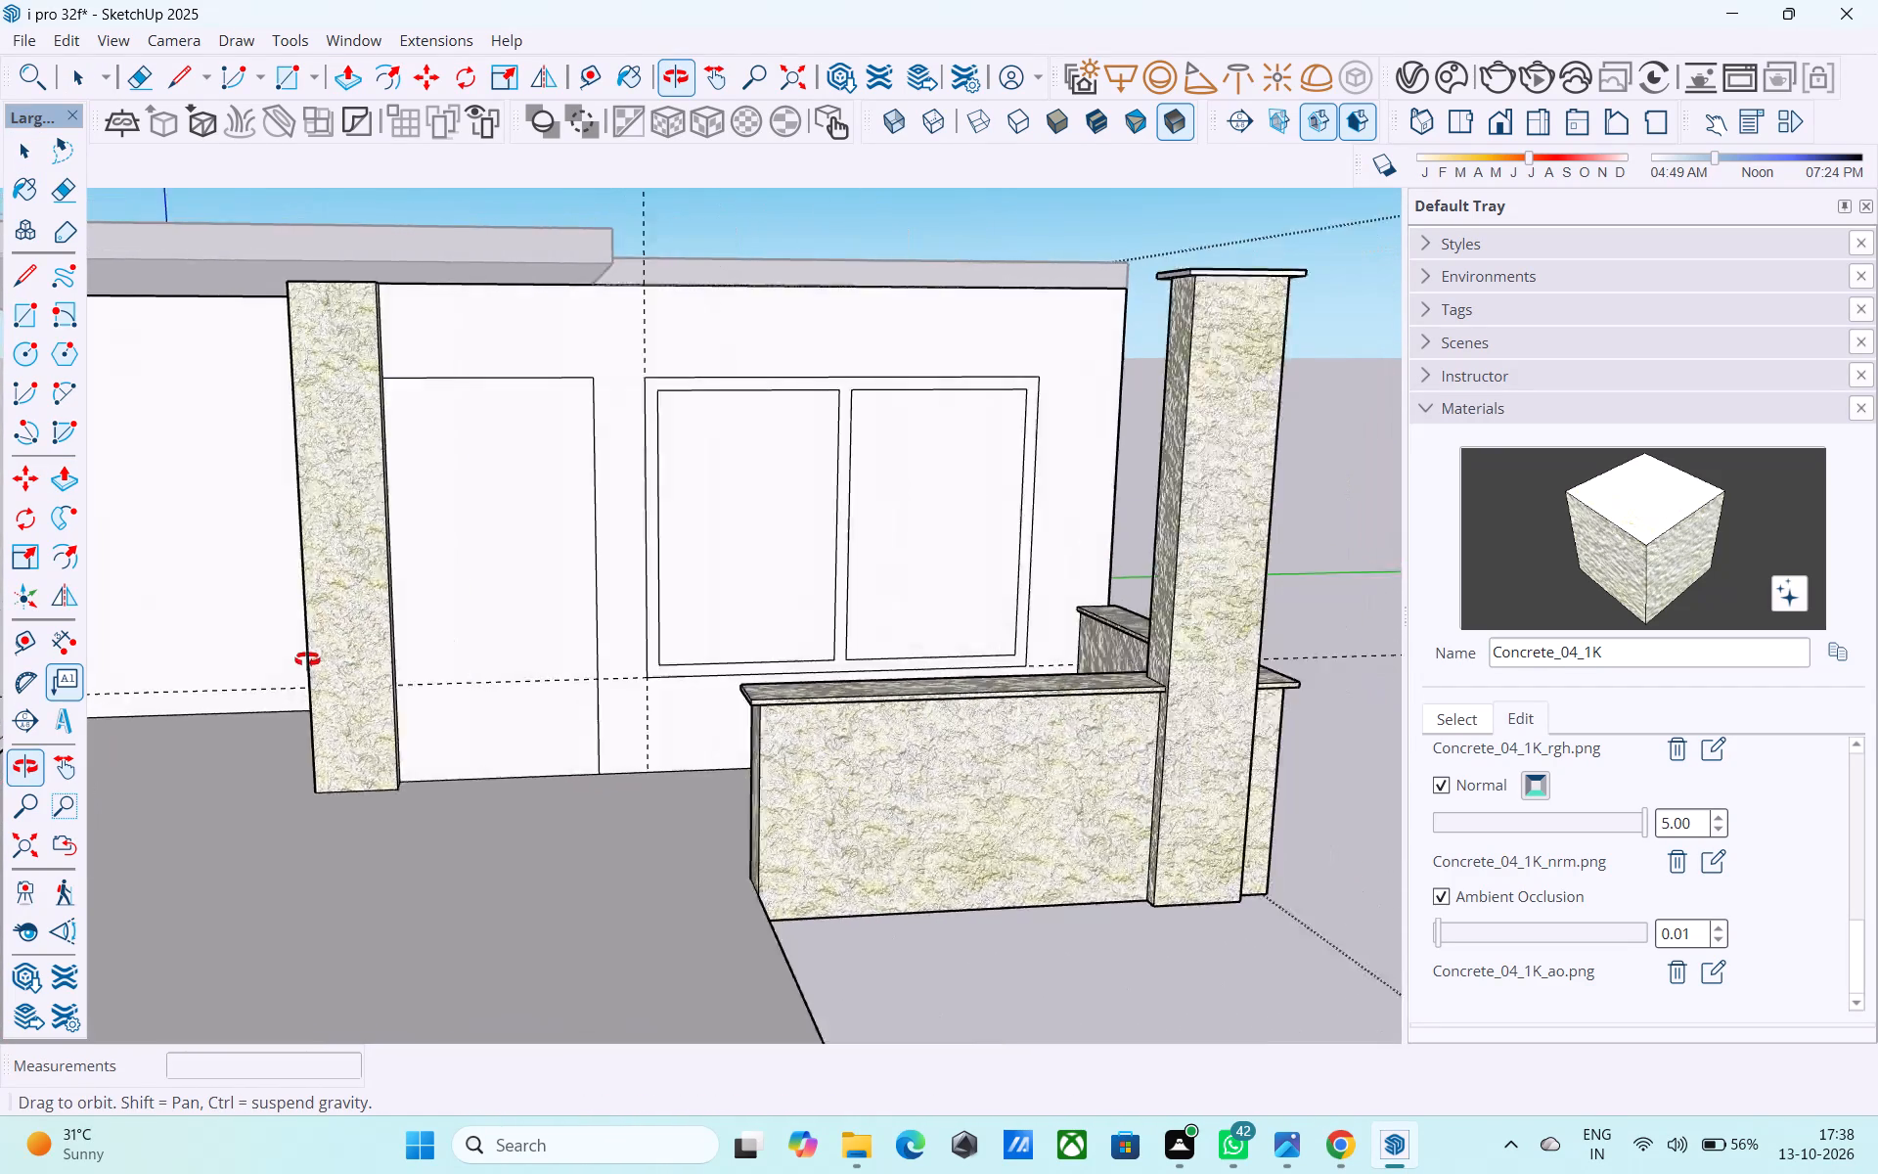
middle_click_drag(307, 659, 599, 716)
scroll(602, 716, "down", 4)
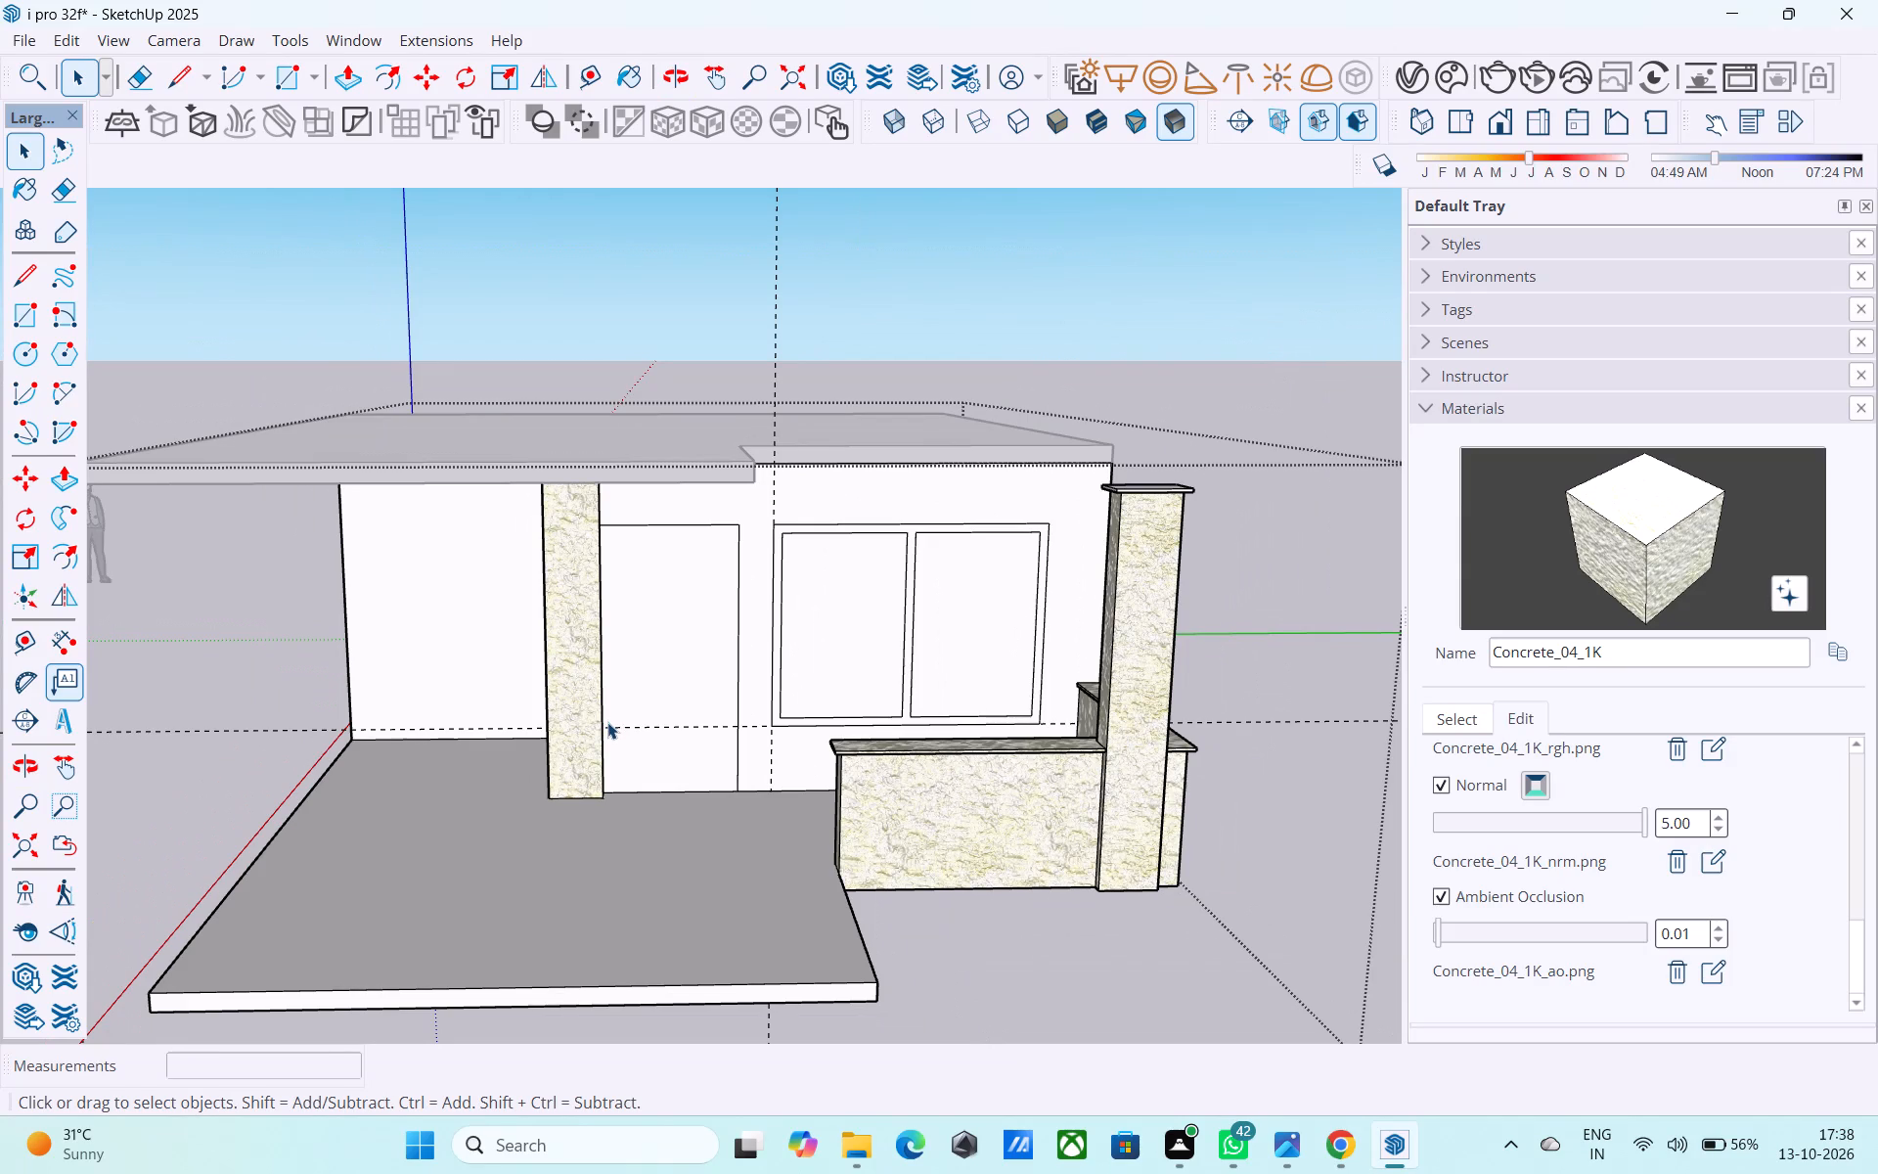
middle_click_drag(696, 728, 668, 640)
scroll(668, 640, "up", 4)
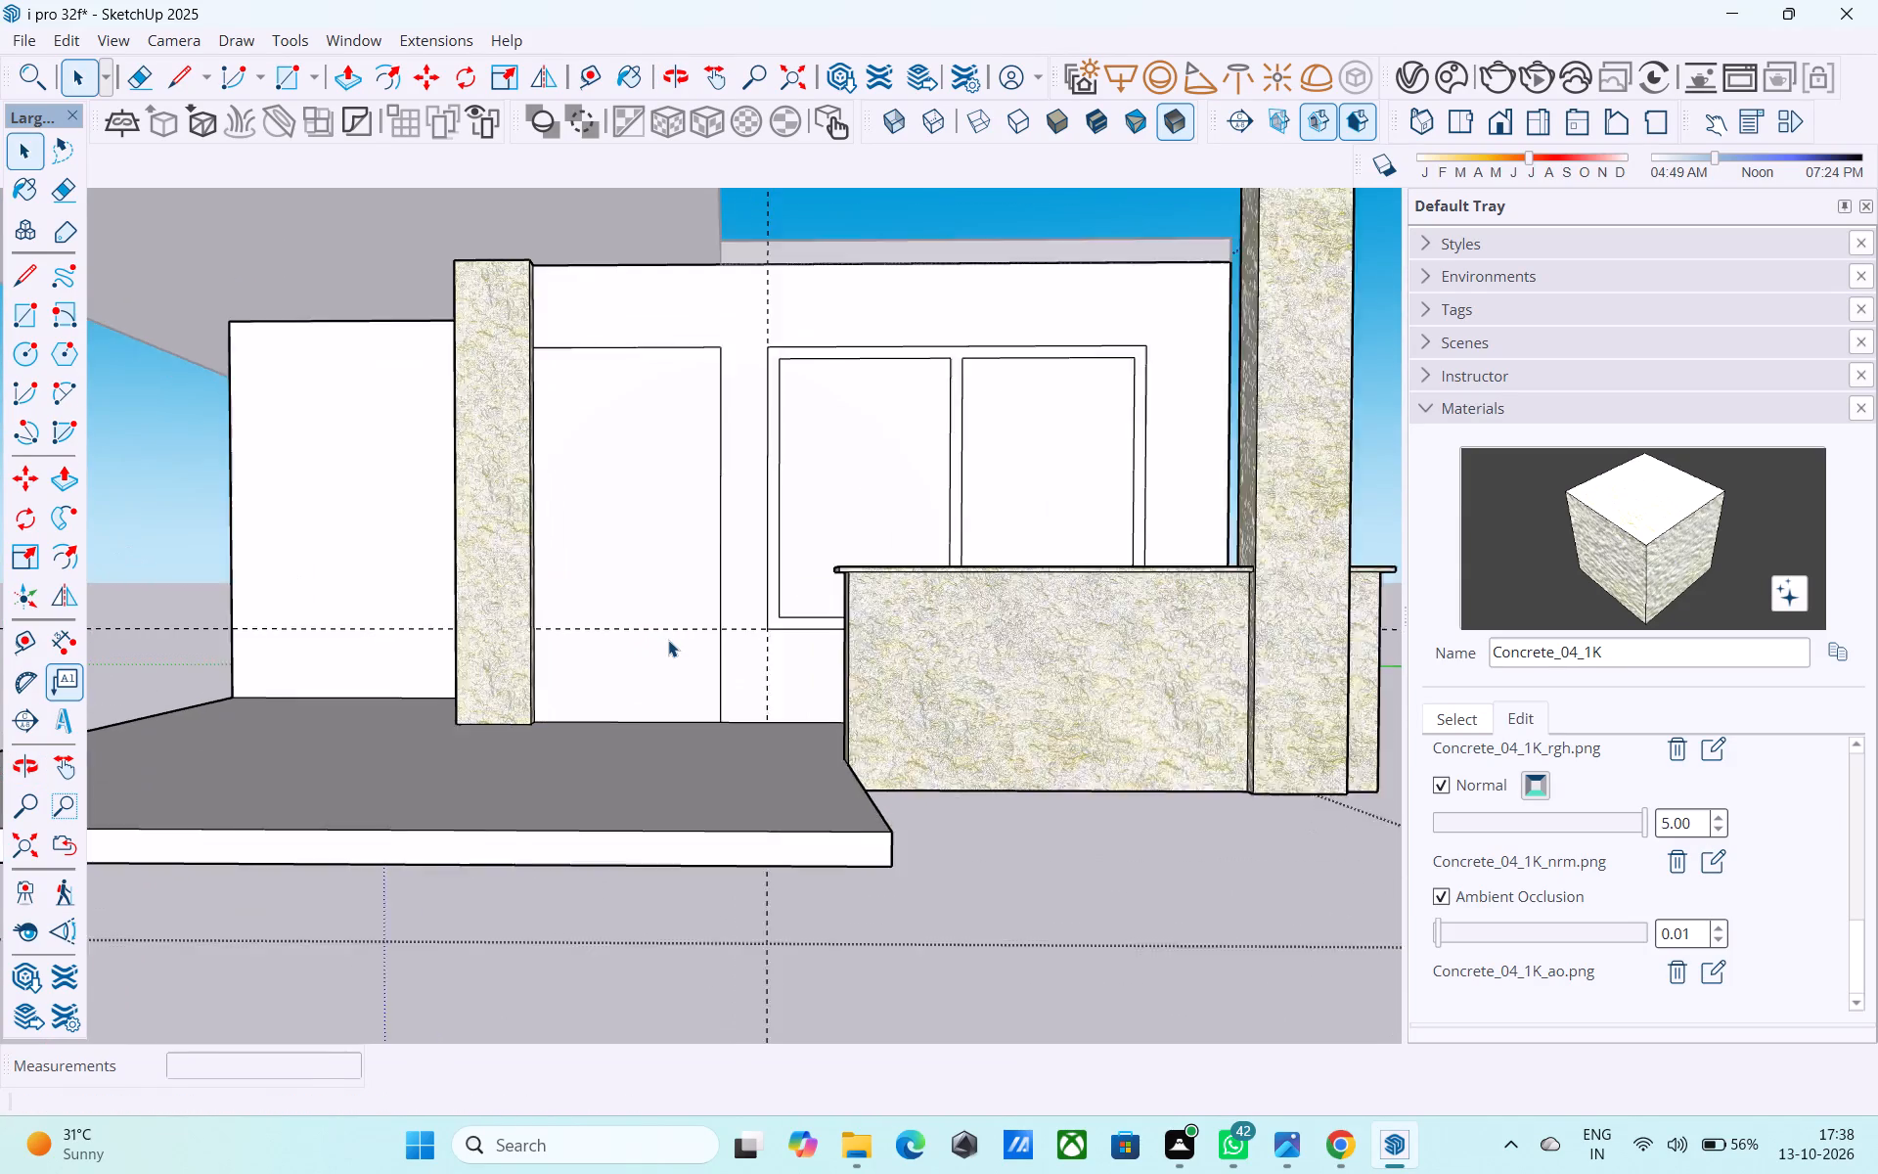
scroll(667, 640, "up", 1)
middle_click_drag(667, 640, 652, 663)
scroll(1532, 836, "down", 3)
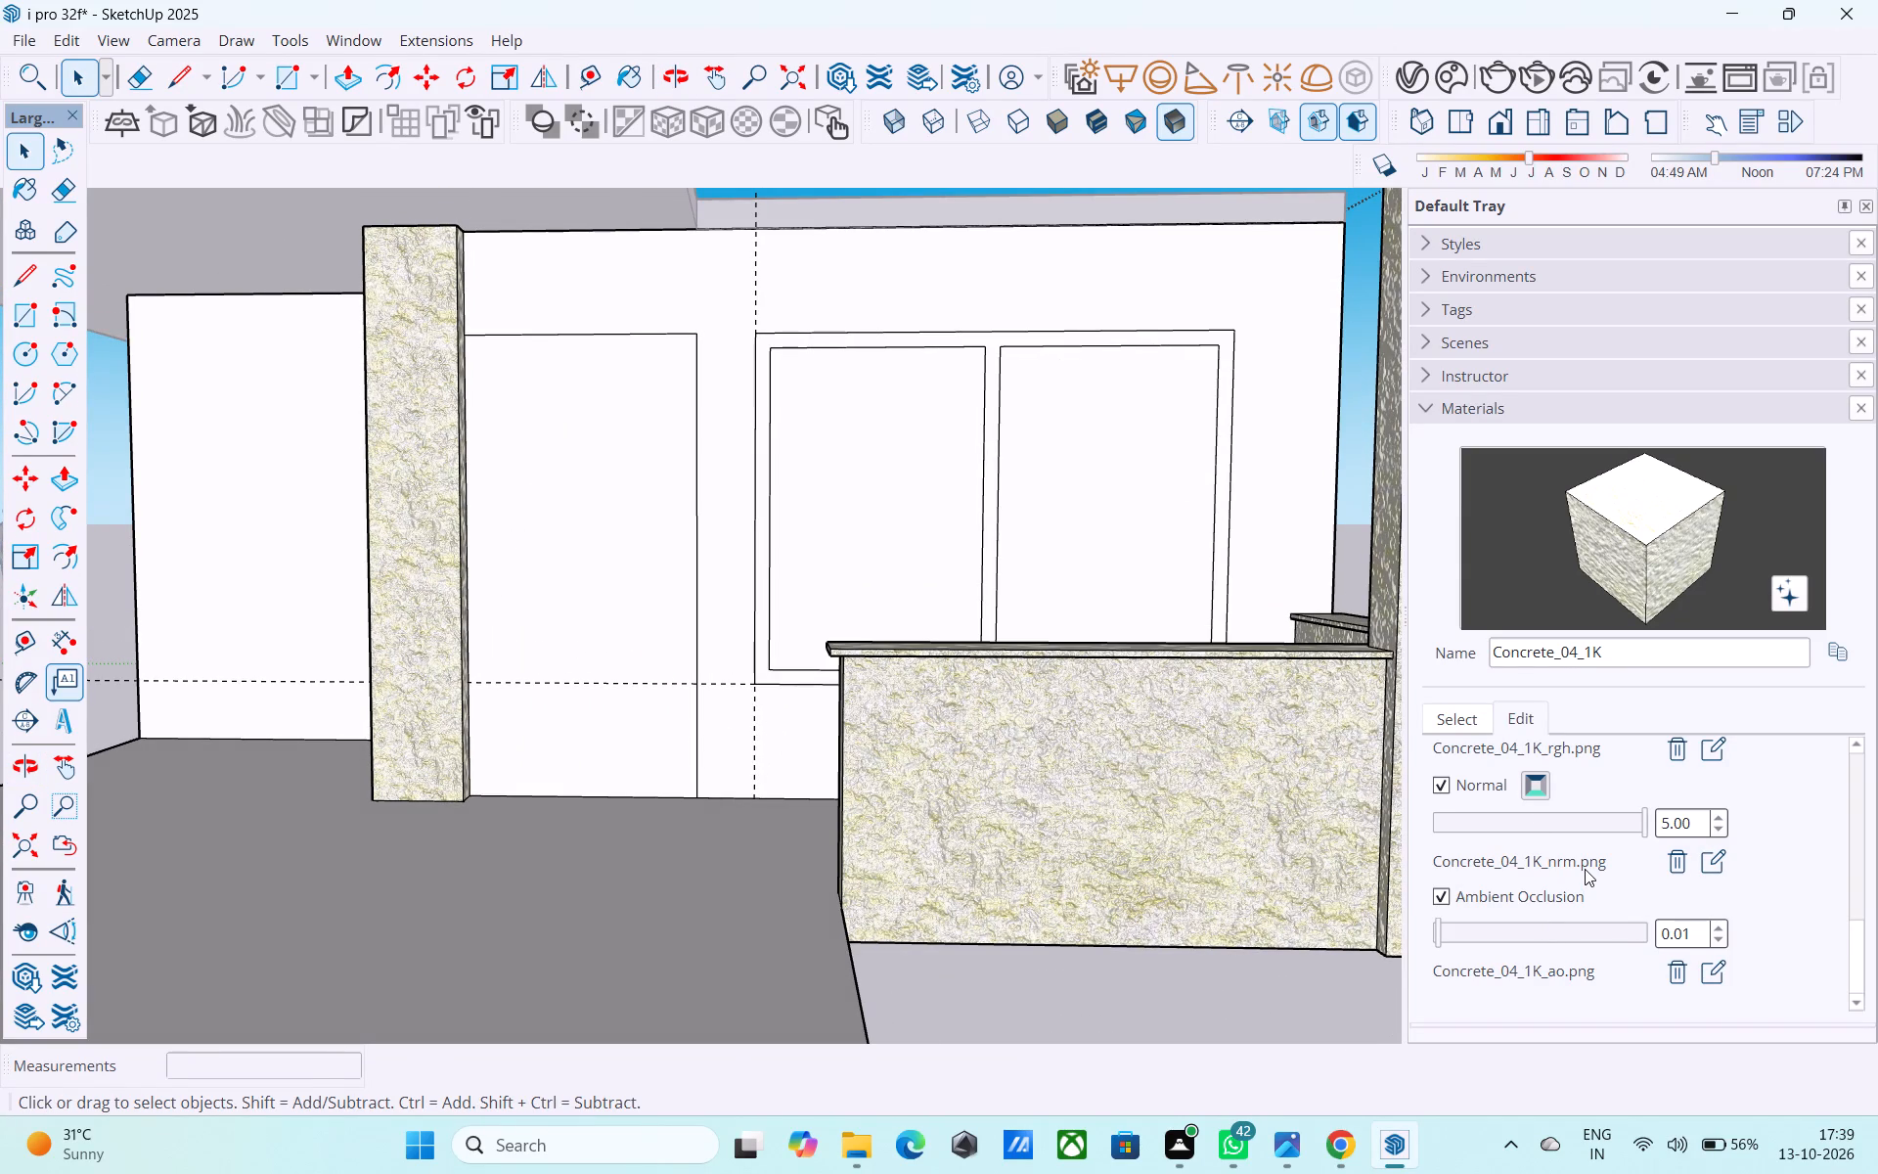
scroll(1585, 869, "up", 6)
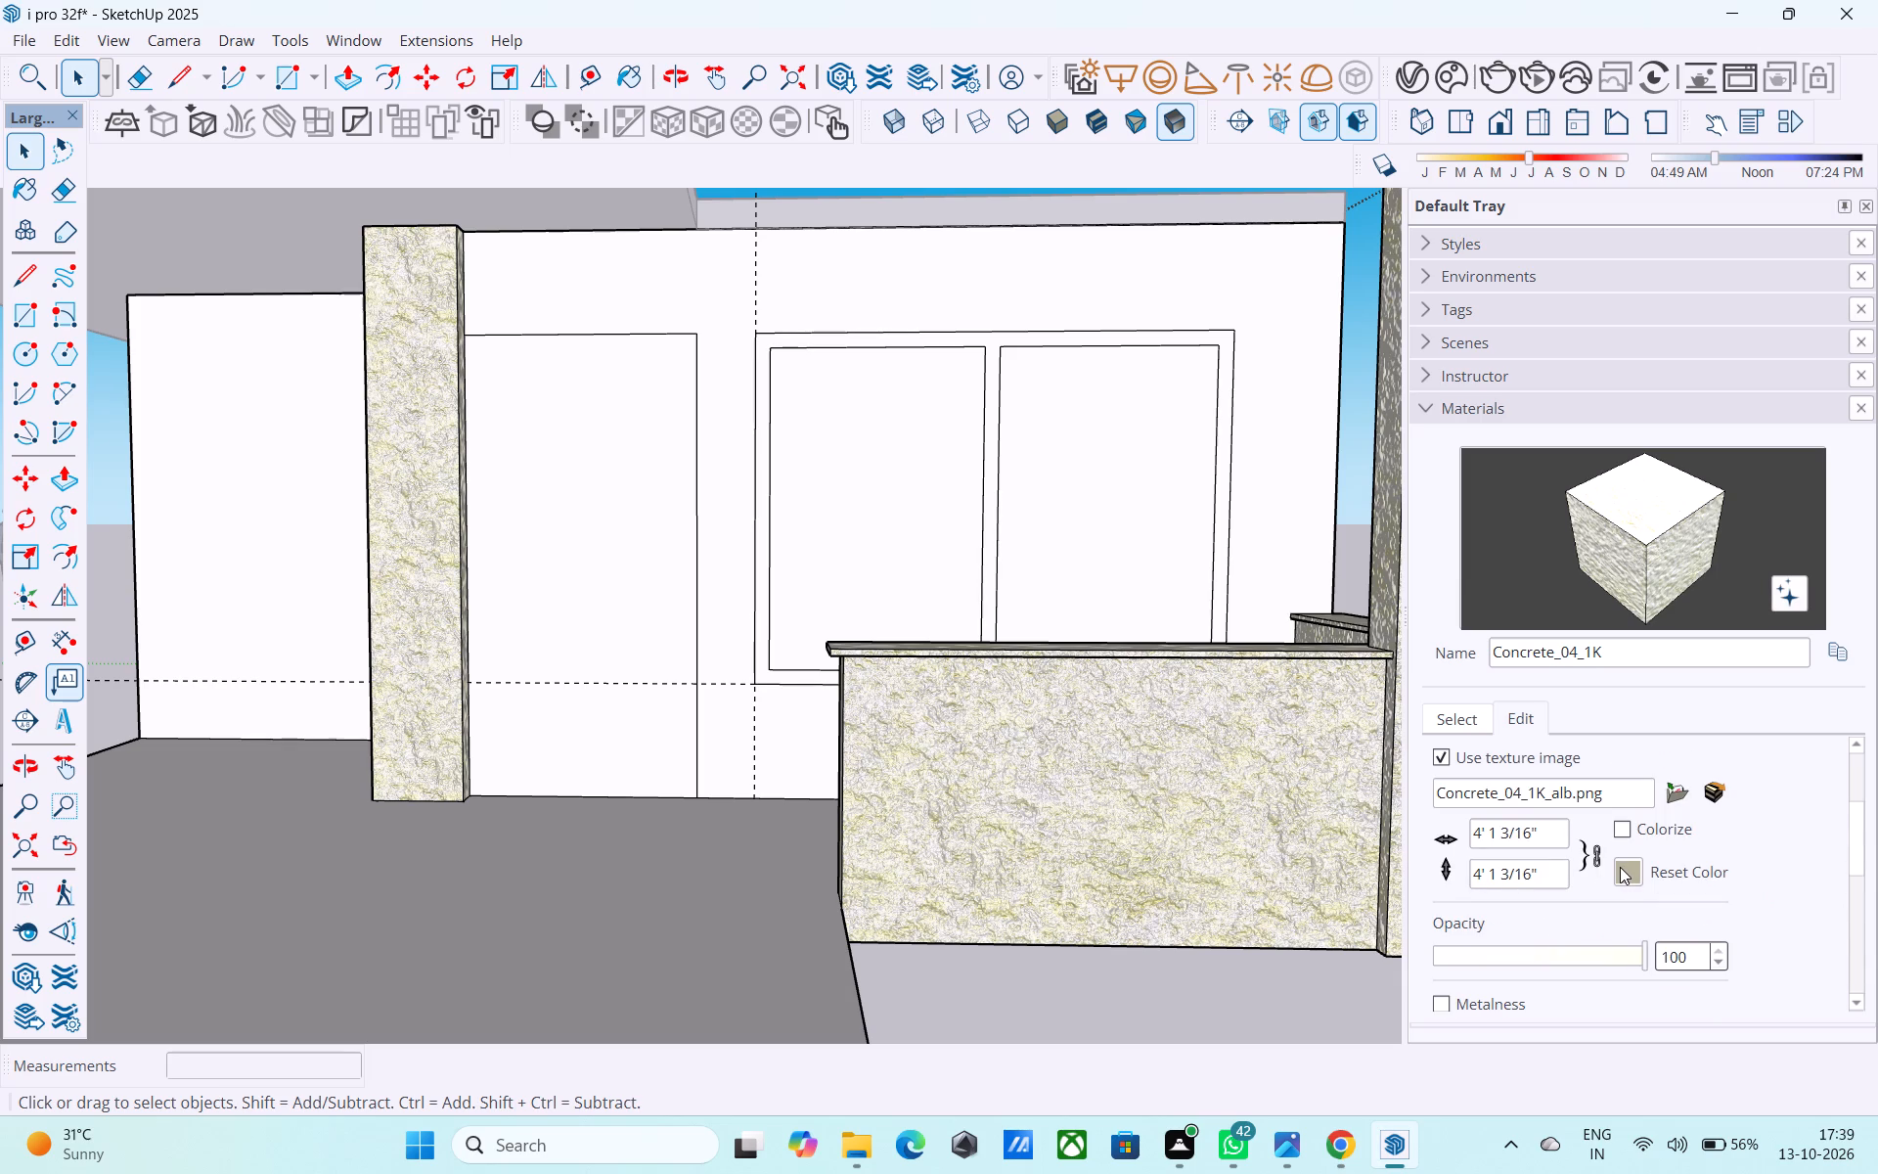
scroll(1040, 838, "down", 5)
Examine the whole bungalow from the front and above, and inspect the door and window wall up close.
middle_click_drag(1040, 837, 984, 918)
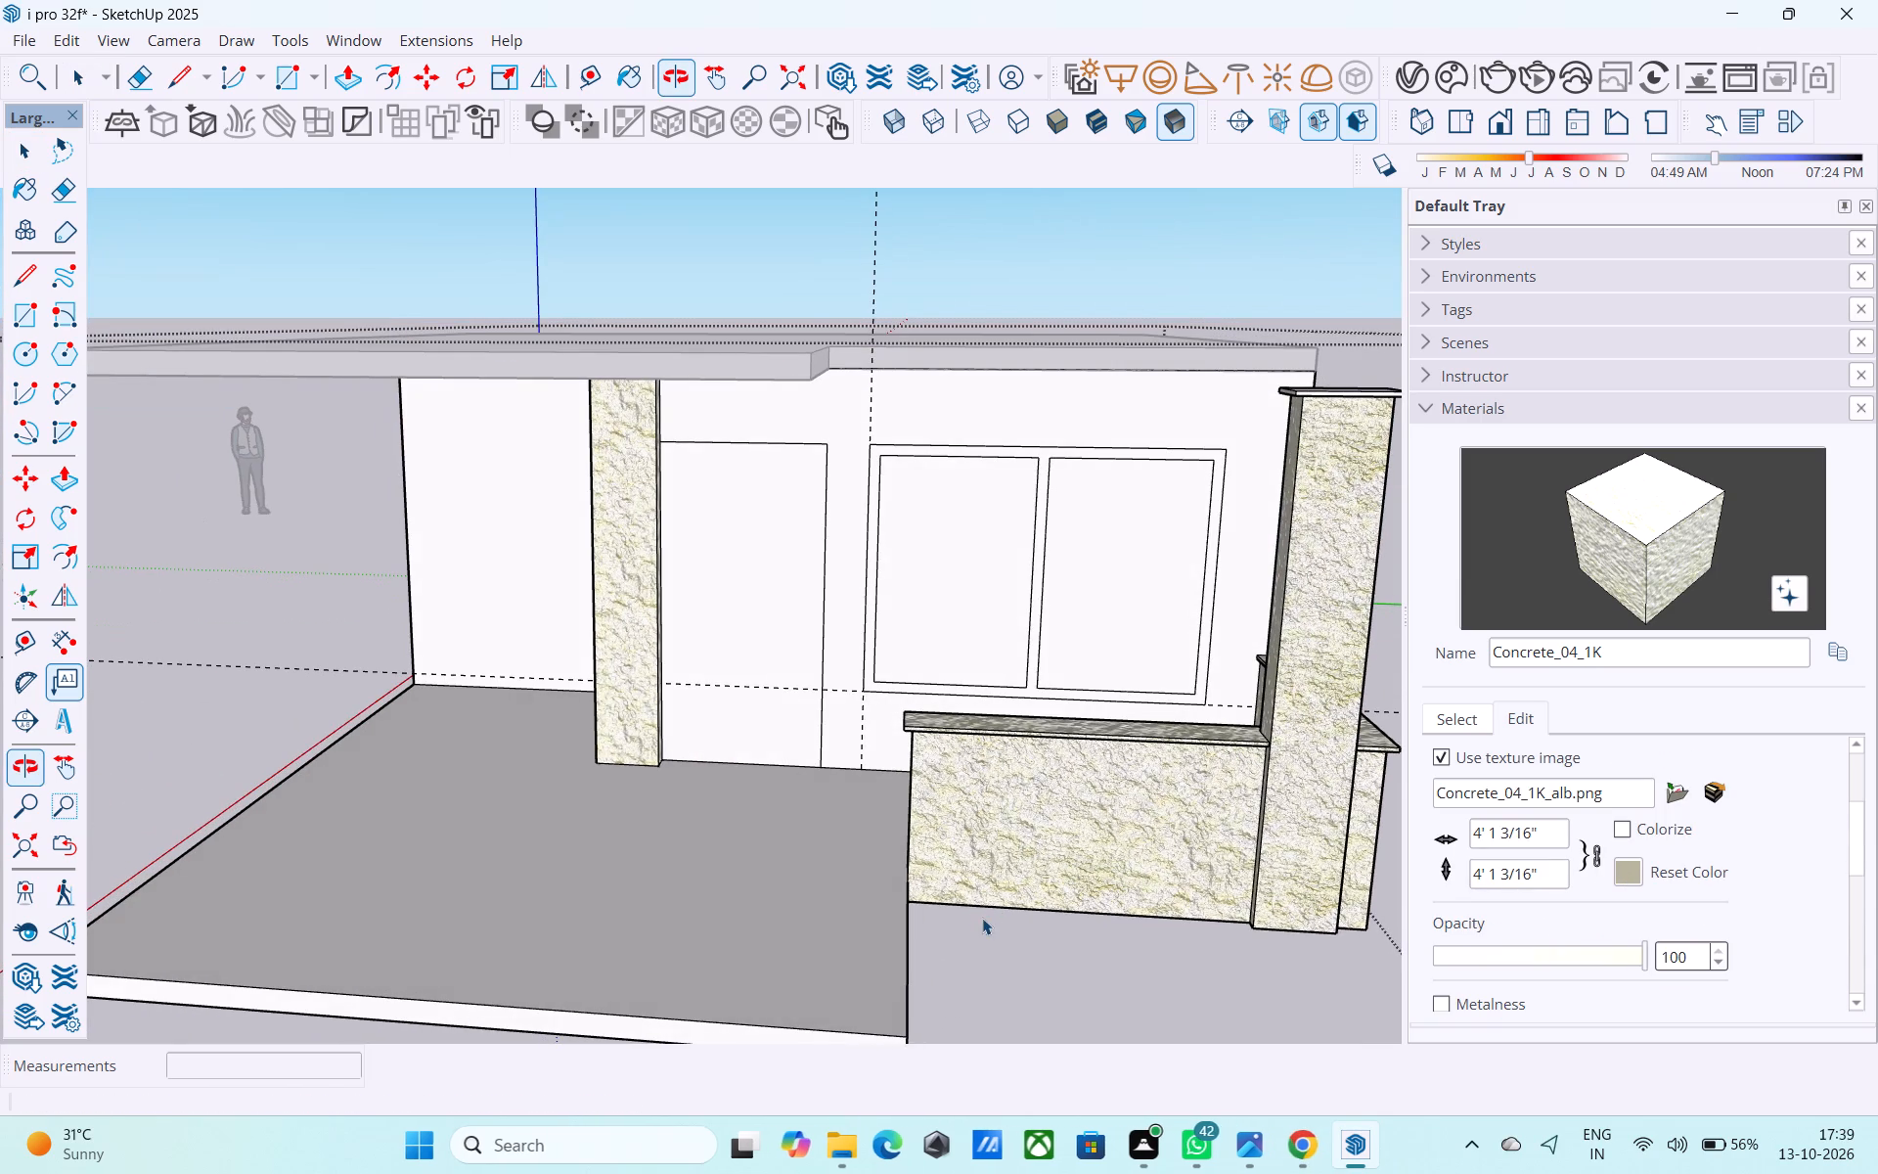
middle_click_drag(945, 906, 1040, 877)
scroll(657, 793, "down", 8)
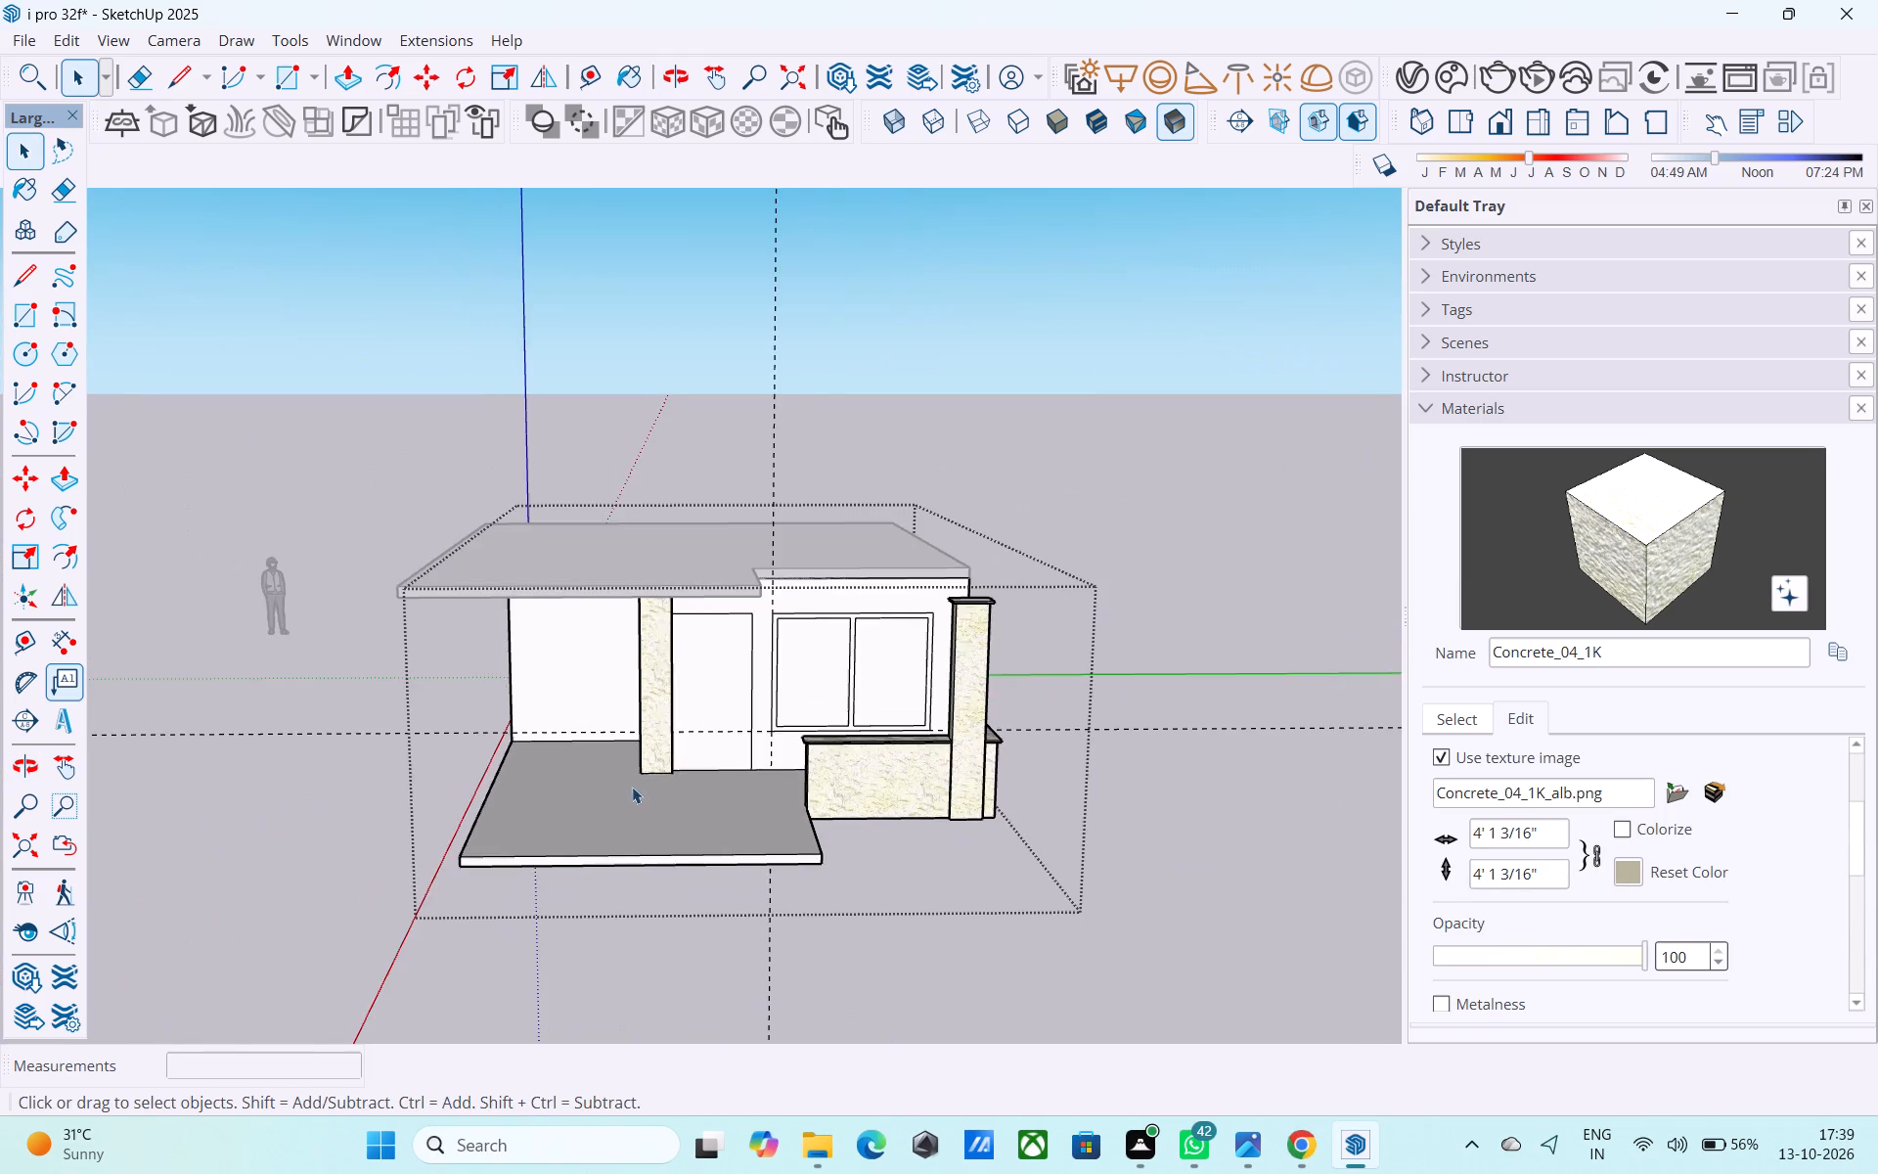
middle_click_drag(632, 787, 680, 841)
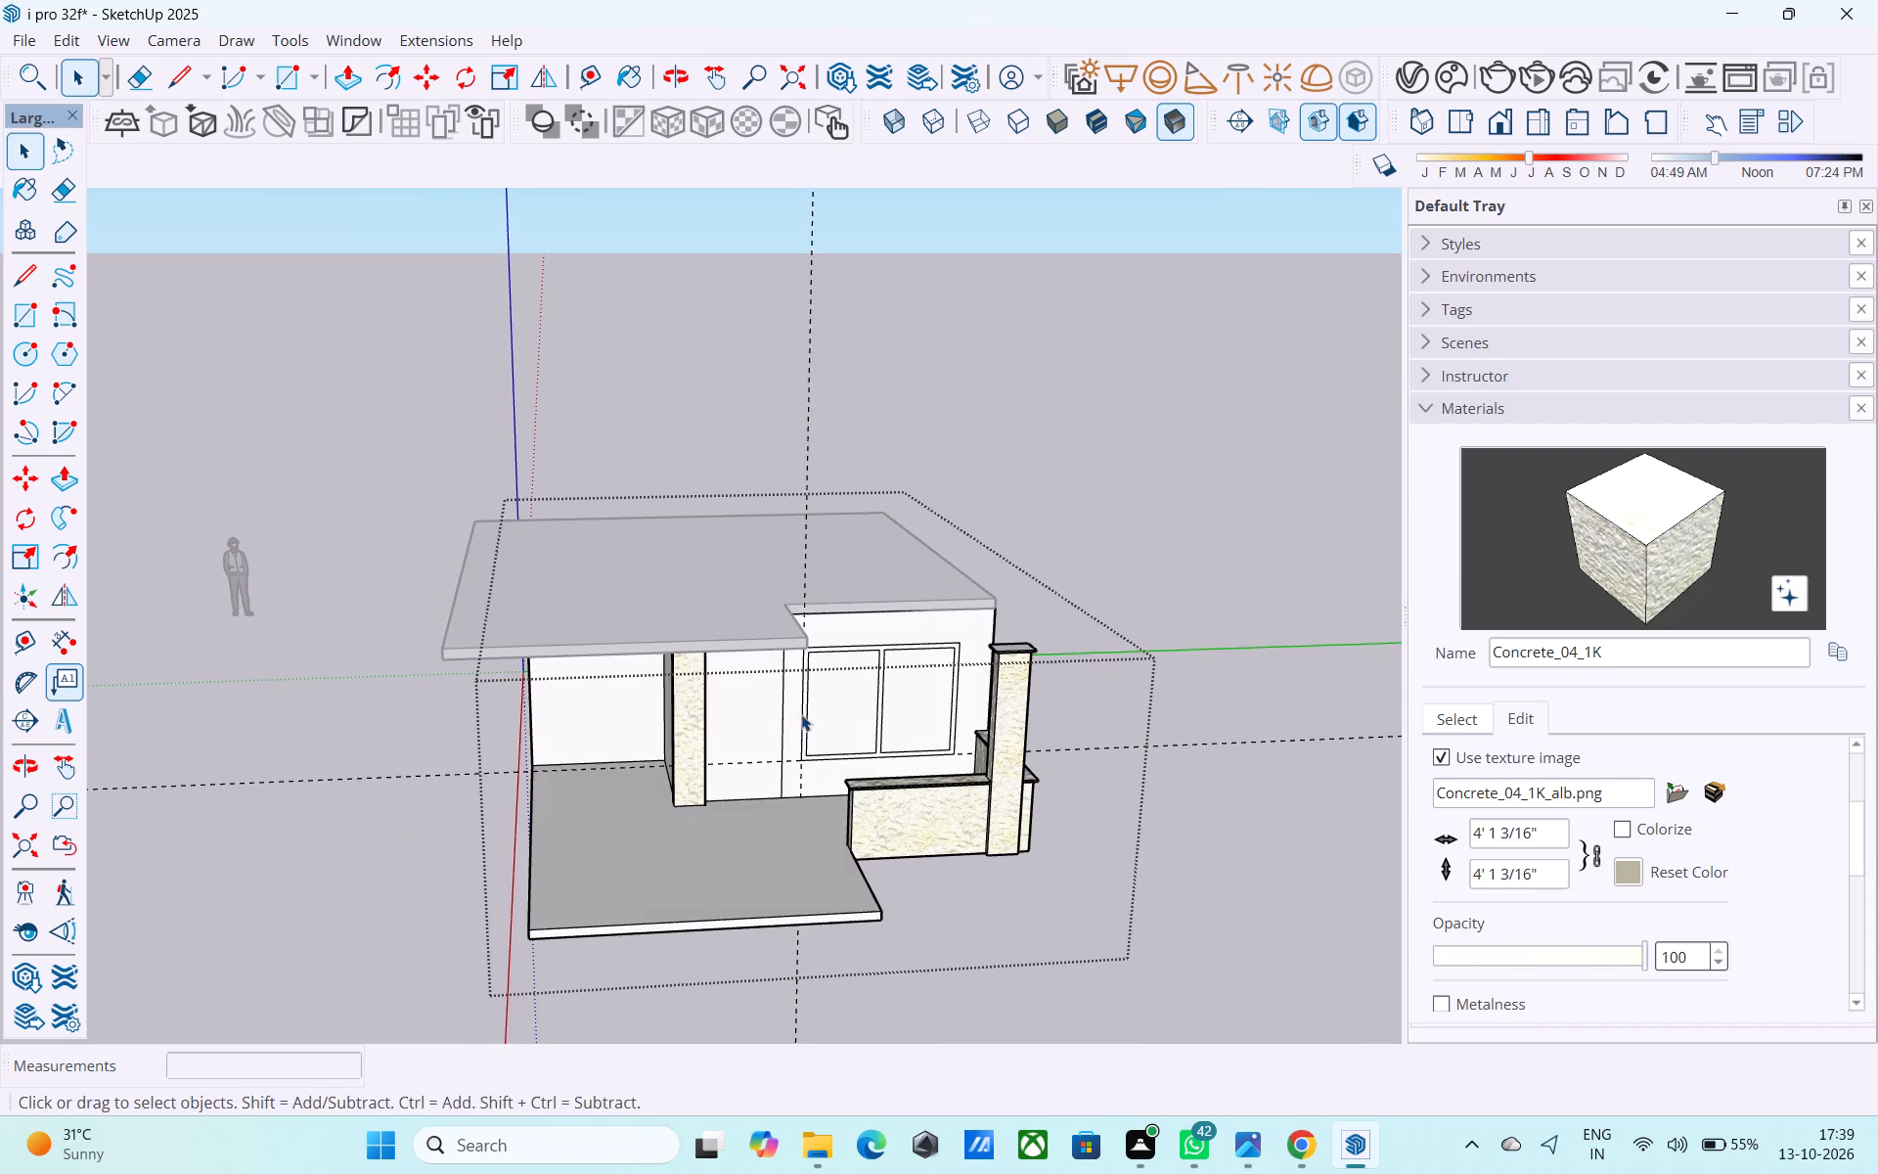
middle_click_drag(801, 714, 774, 704)
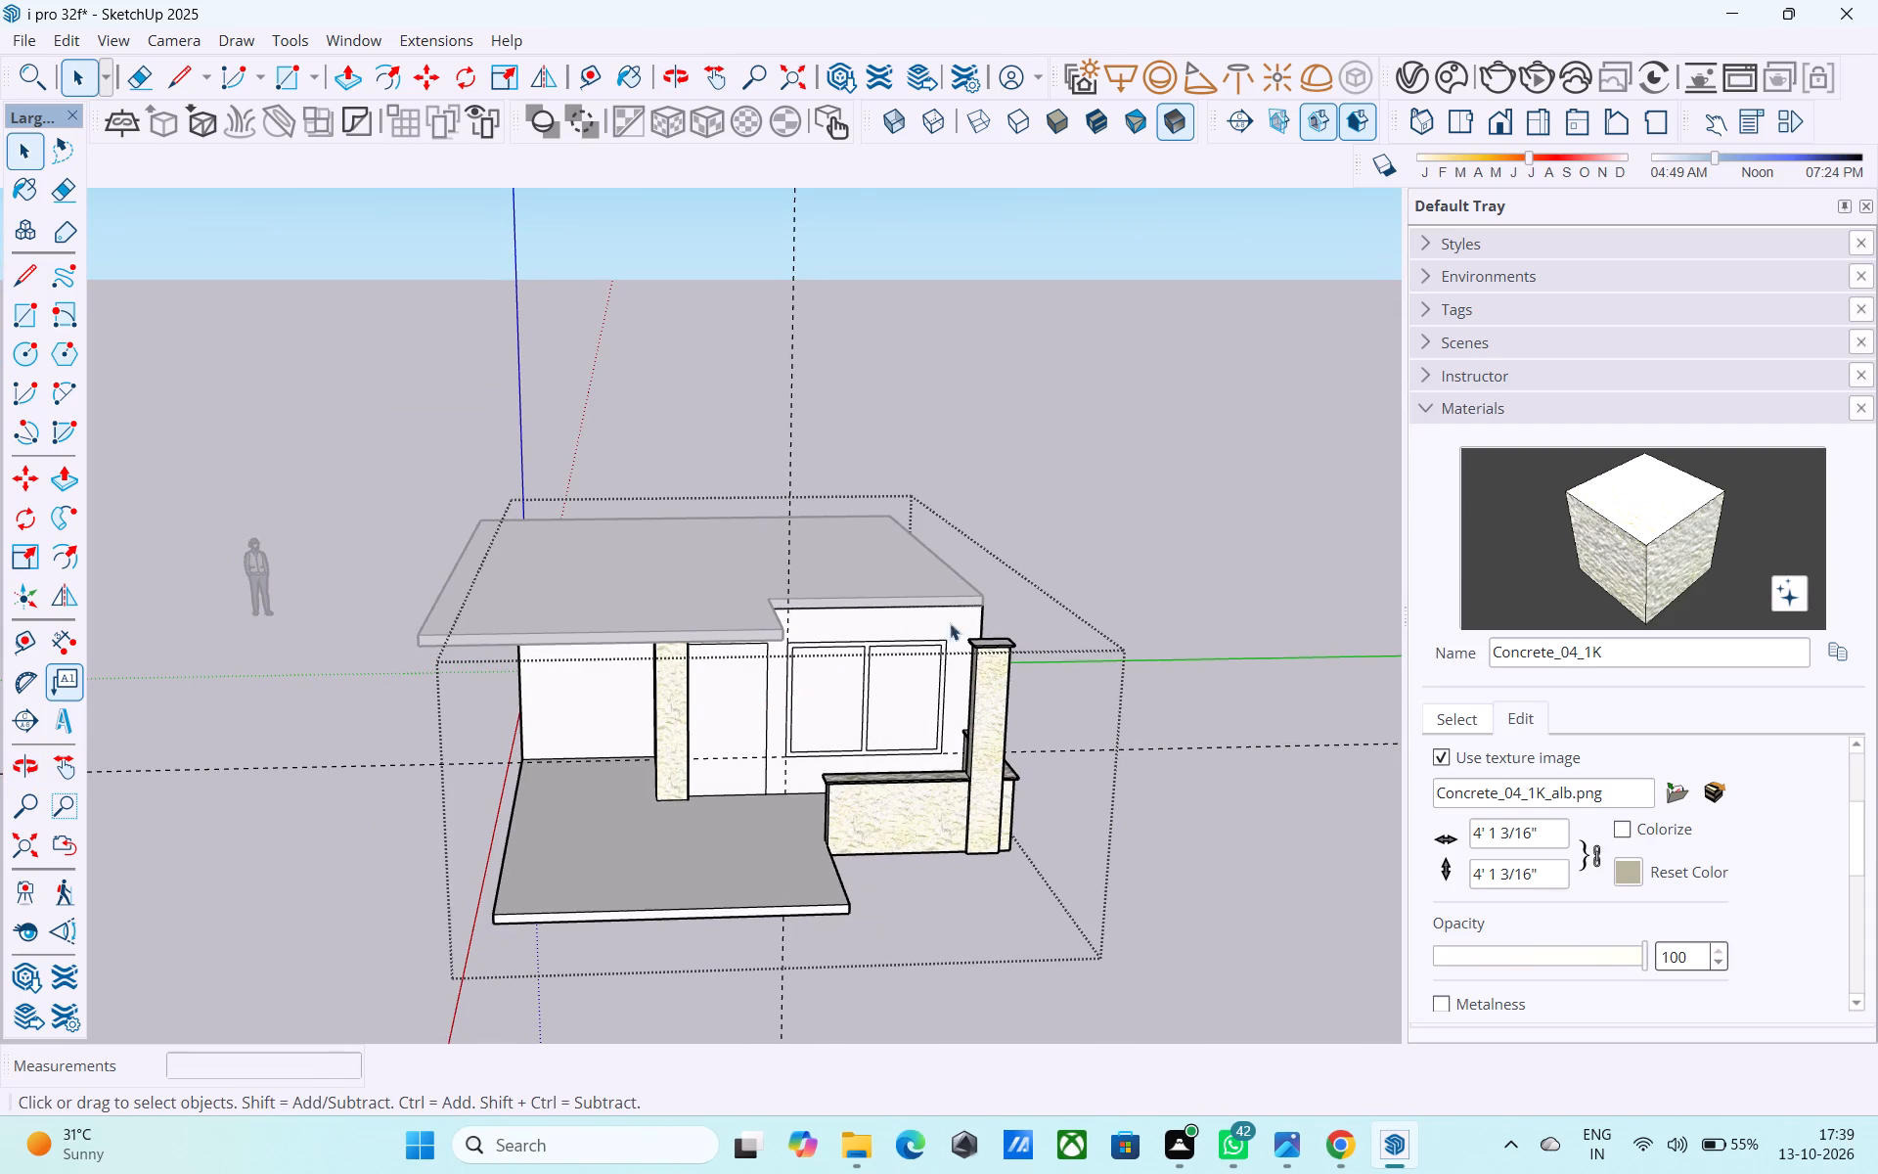
scroll(1060, 578, "up", 5)
scroll(1043, 589, "down", 6)
middle_click_drag(756, 718, 769, 875)
scroll(739, 565, "down", 7)
middle_click_drag(722, 711, 714, 896)
scroll(766, 727, "up", 6)
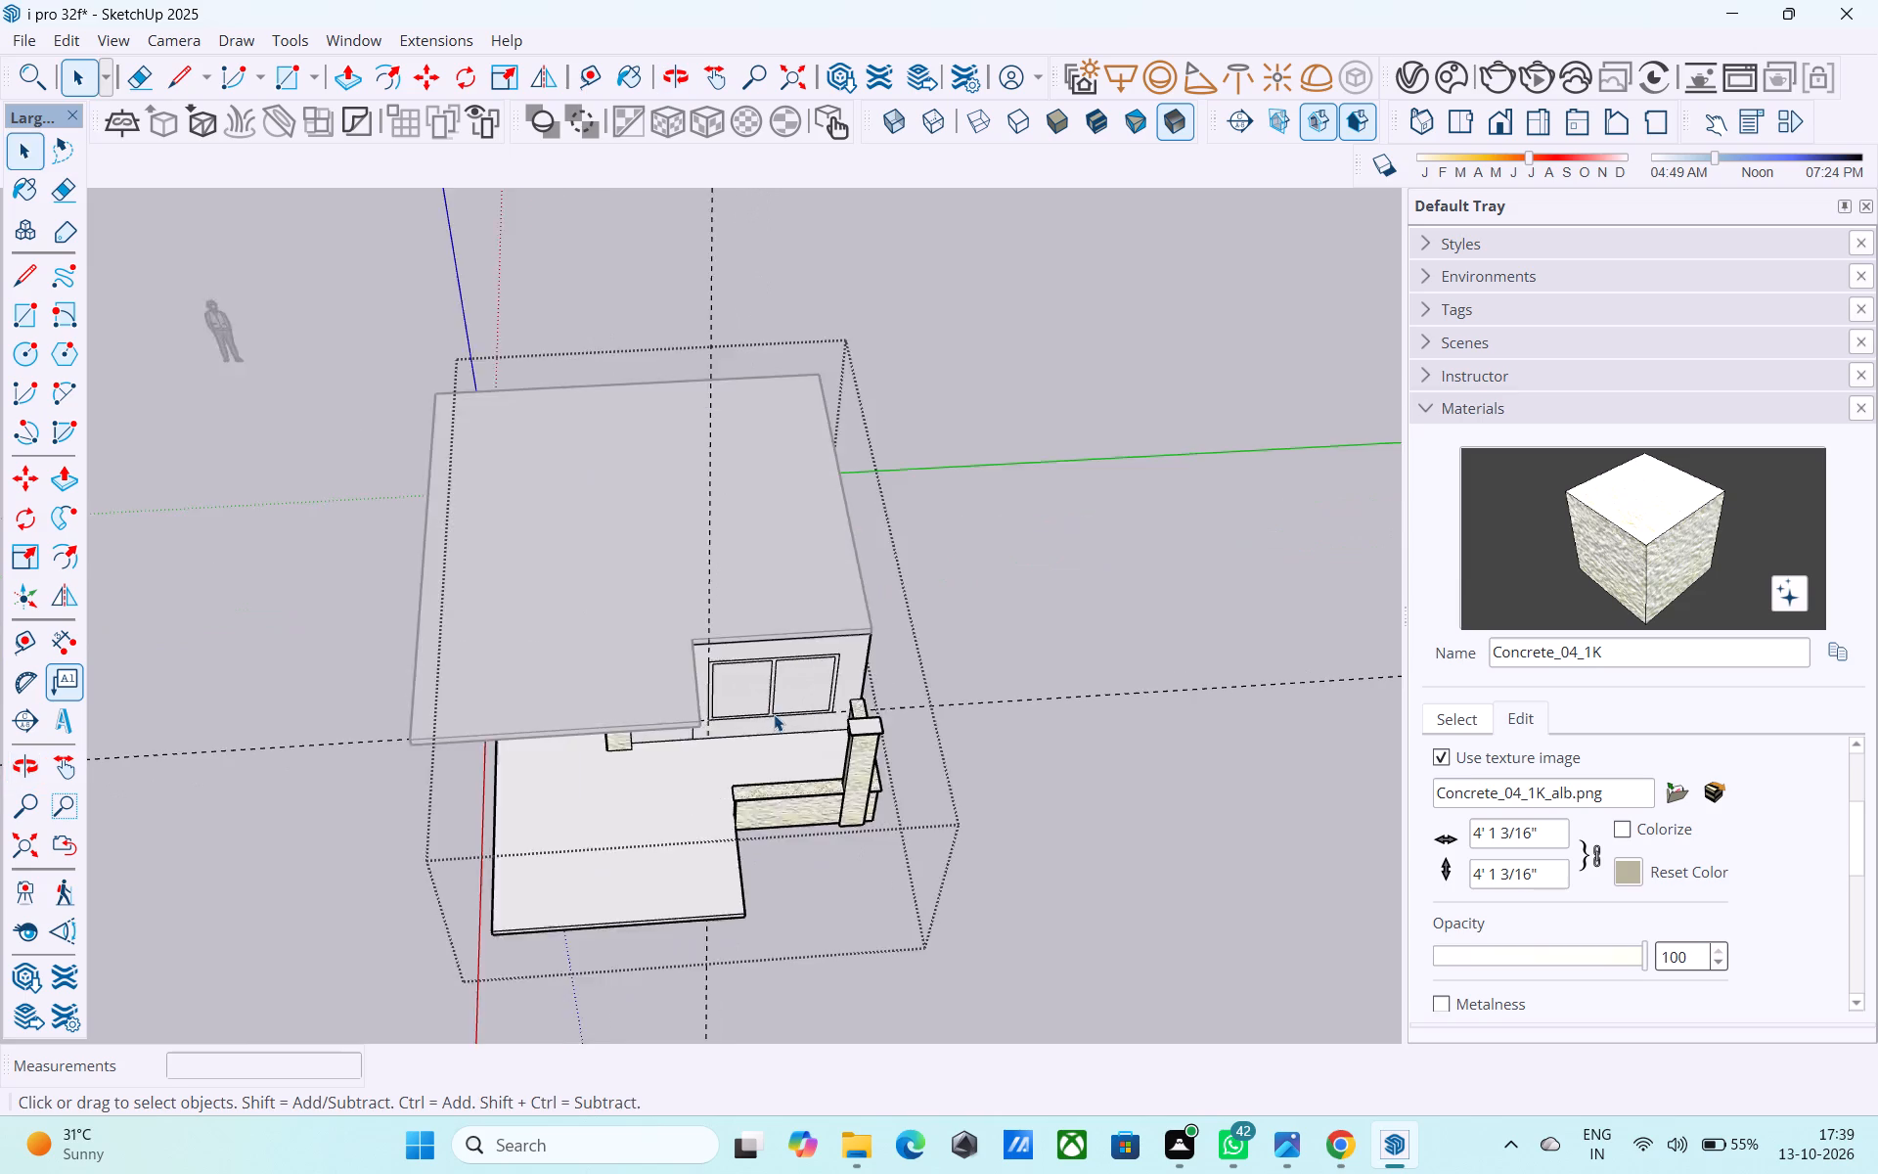
scroll(774, 714, "up", 5)
middle_click_drag(681, 811, 723, 584)
scroll(723, 584, "up", 5)
middle_click_drag(567, 688, 583, 573)
scroll(355, 561, "up", 5)
scroll(609, 610, "down", 5)
middle_click_drag(638, 819, 551, 883)
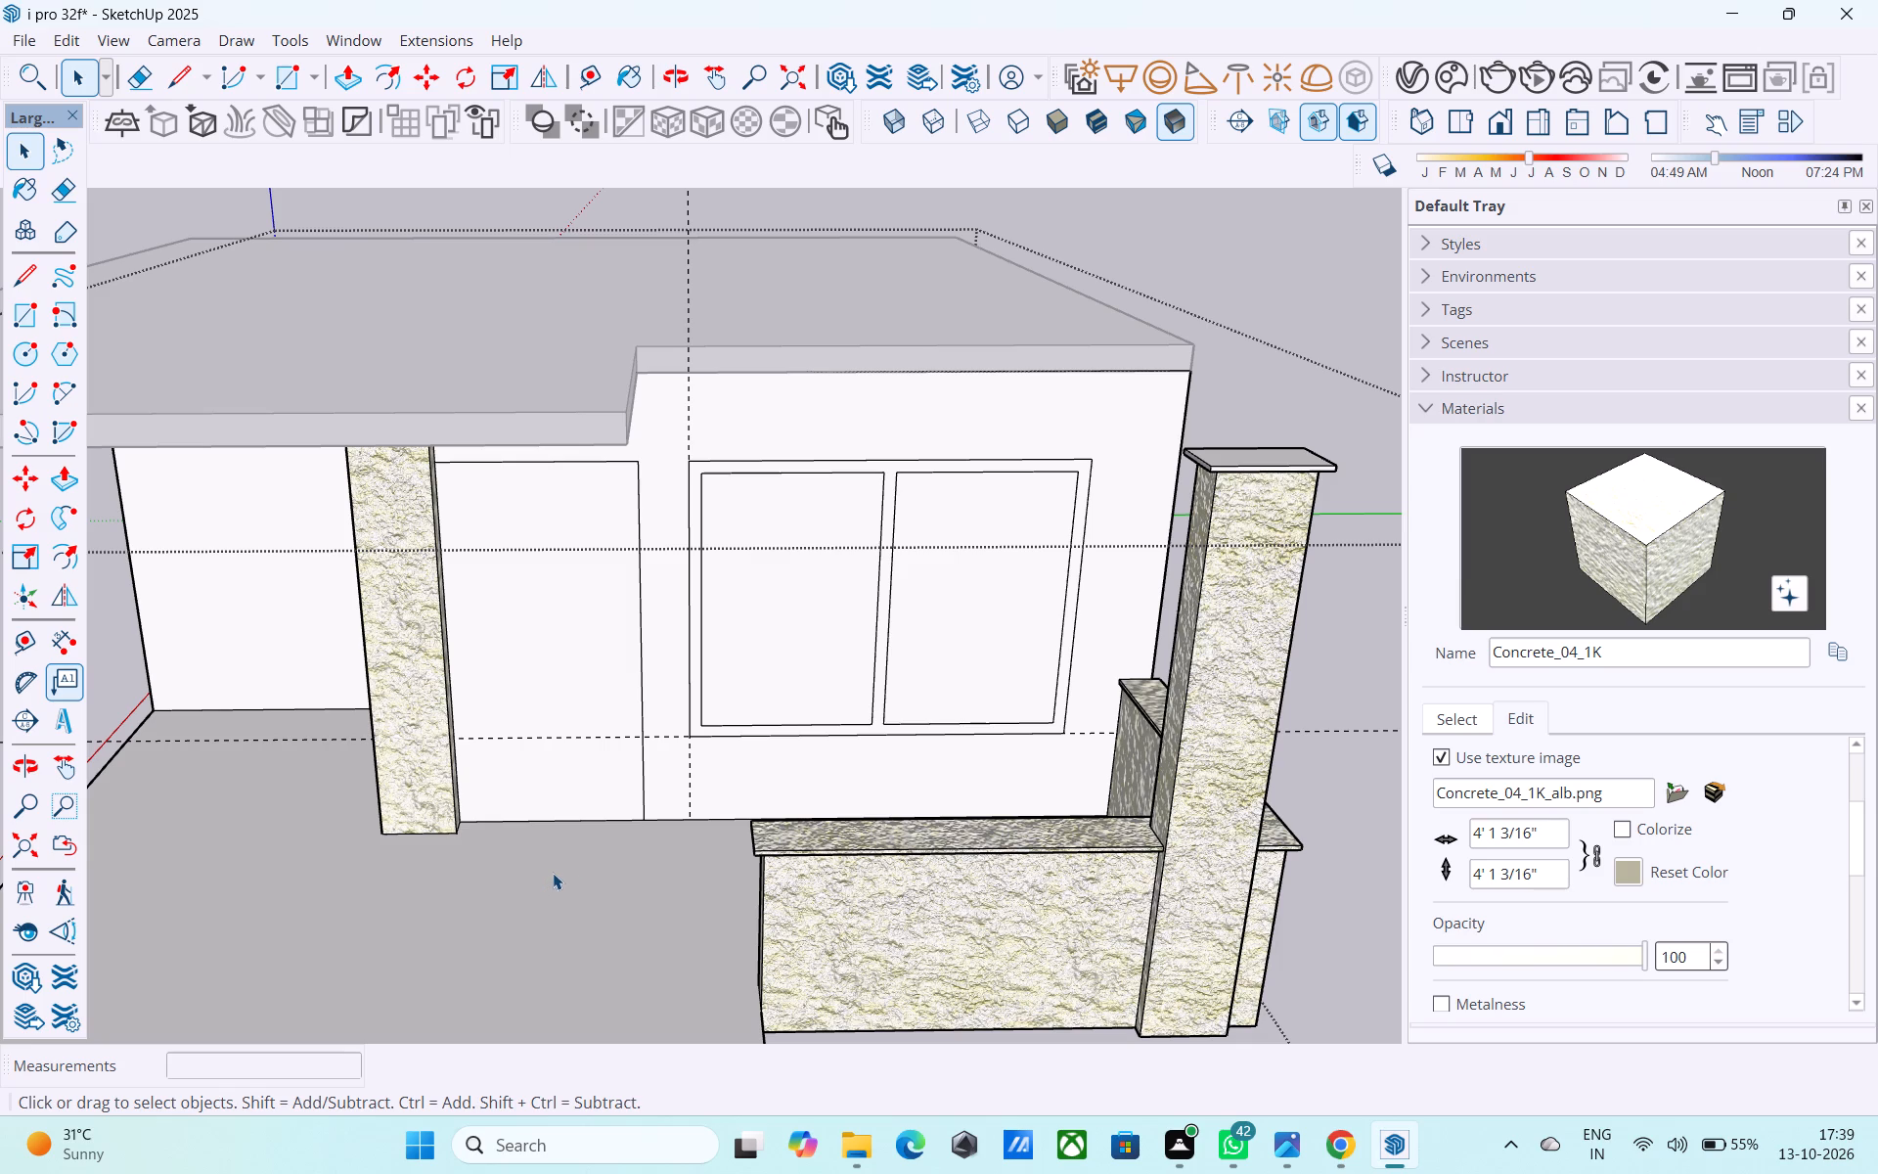
middle_click_drag(553, 873, 568, 771)
scroll(563, 803, "down", 5)
middle_click_drag(553, 842, 590, 788)
middle_click_drag(563, 758, 532, 813)
scroll(592, 564, "up", 5)
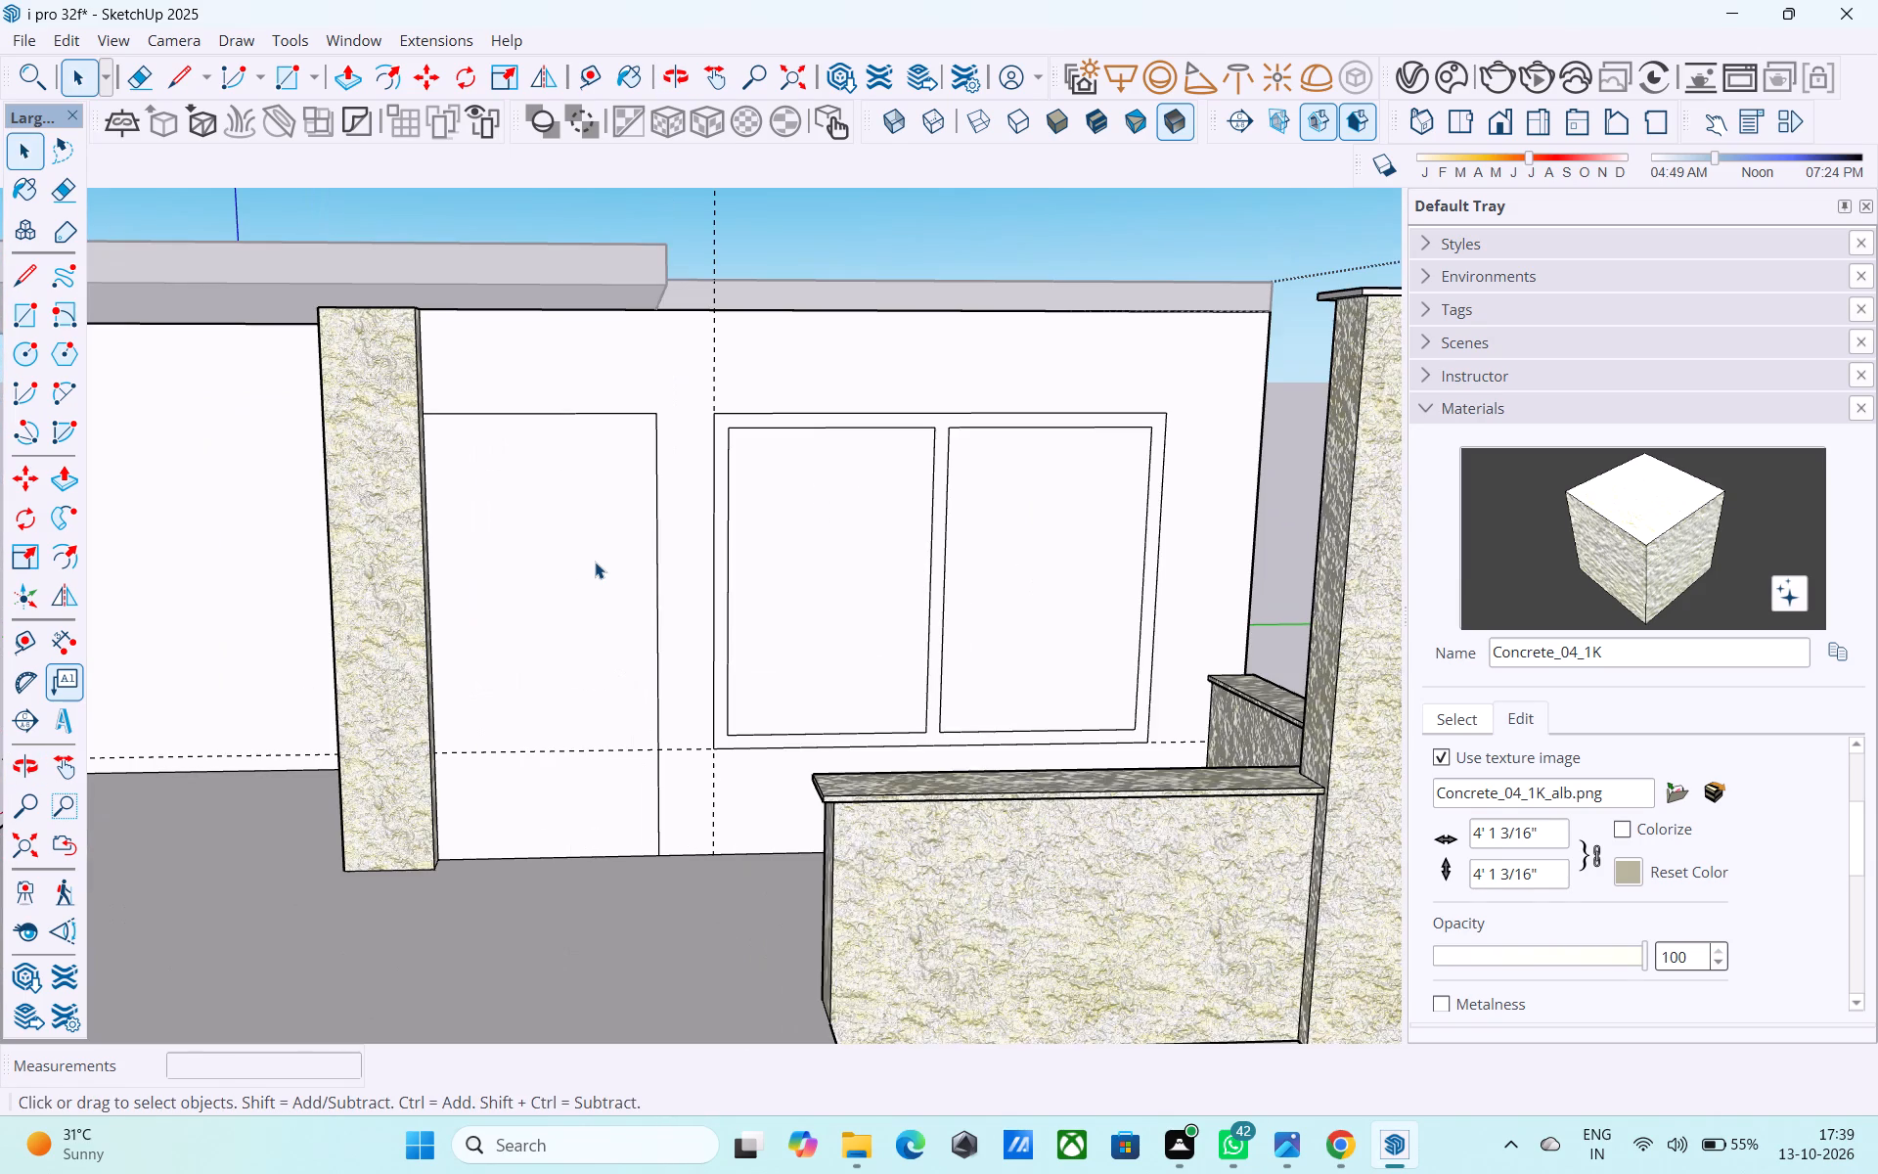
middle_click_drag(593, 562, 598, 610)
scroll(593, 562, "up", 8)
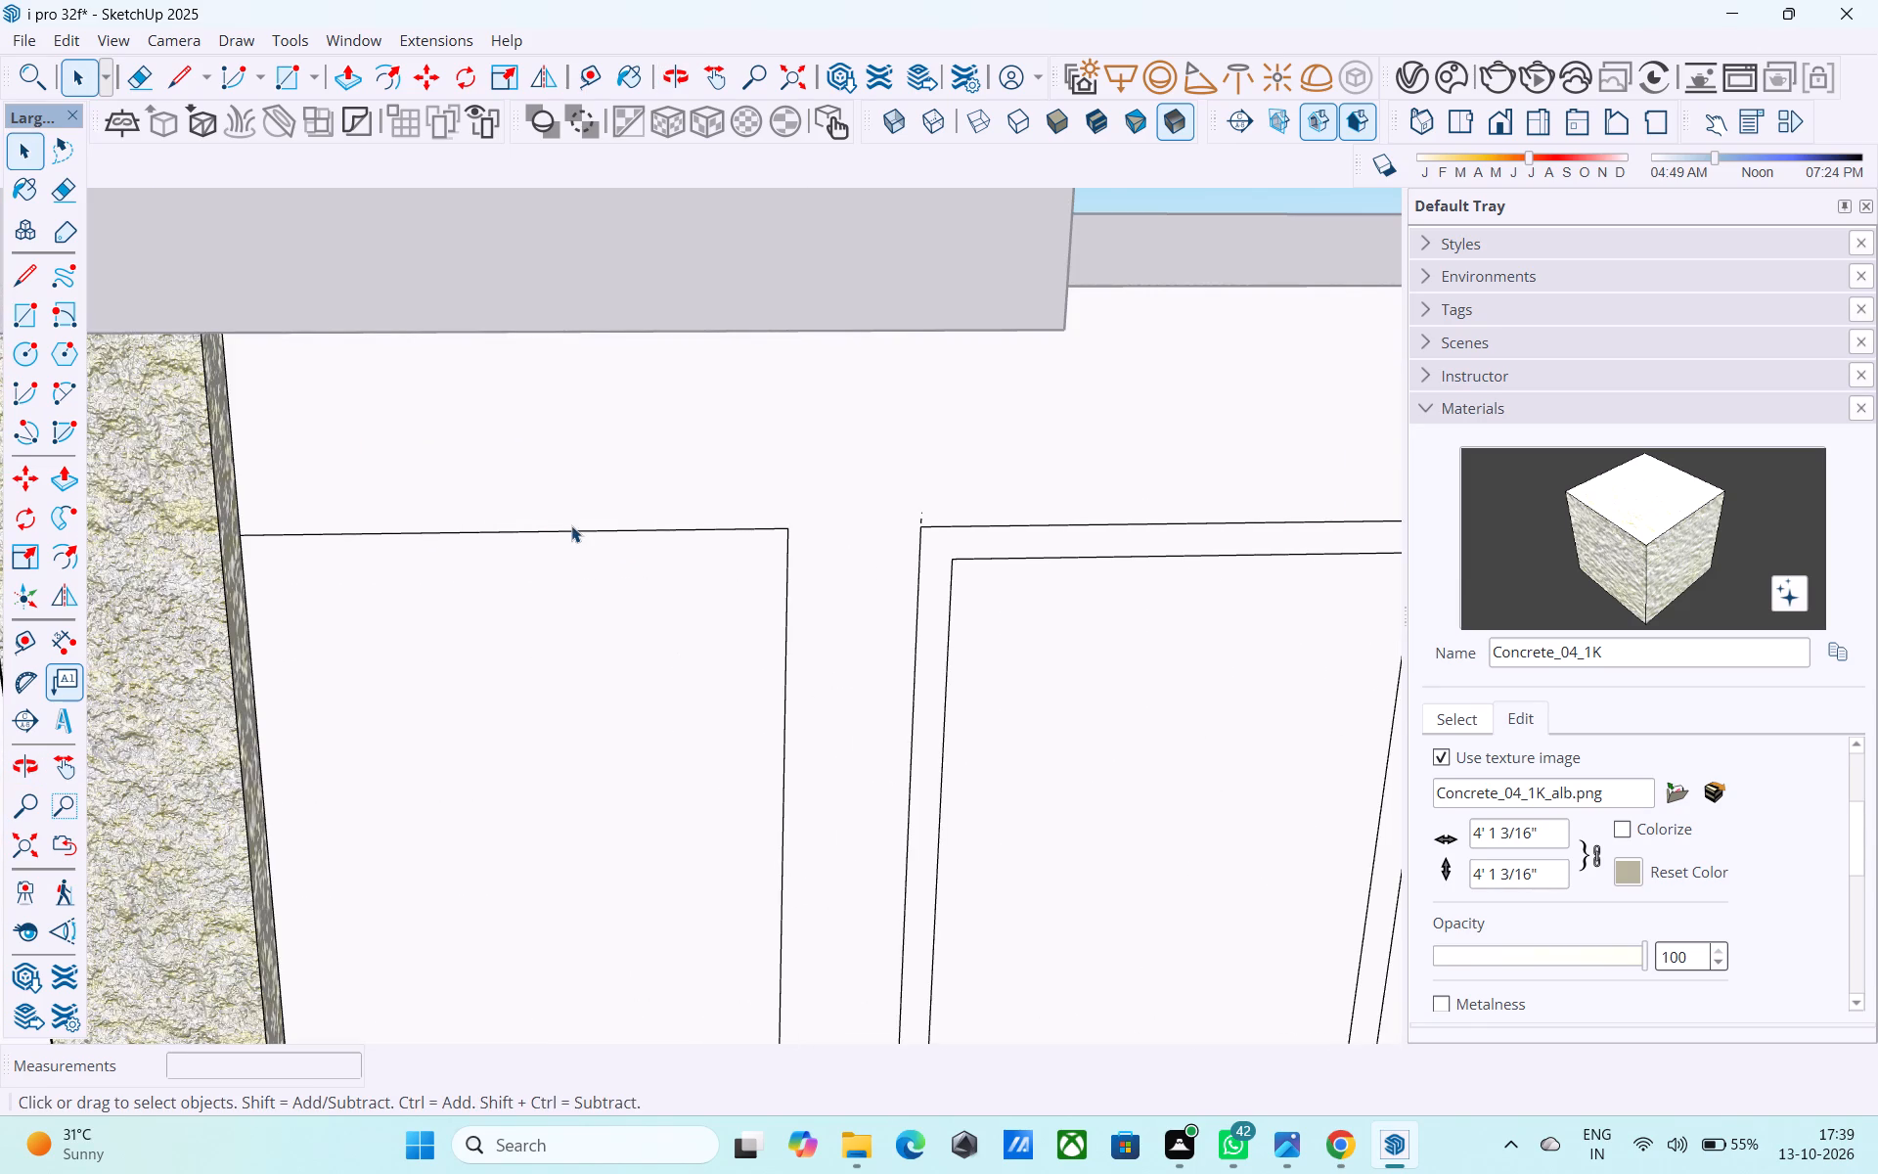
Copy the door outline's top edge 8' down to the floor and divide the span into 8 equal rows.
left_click(575, 529)
key("m")
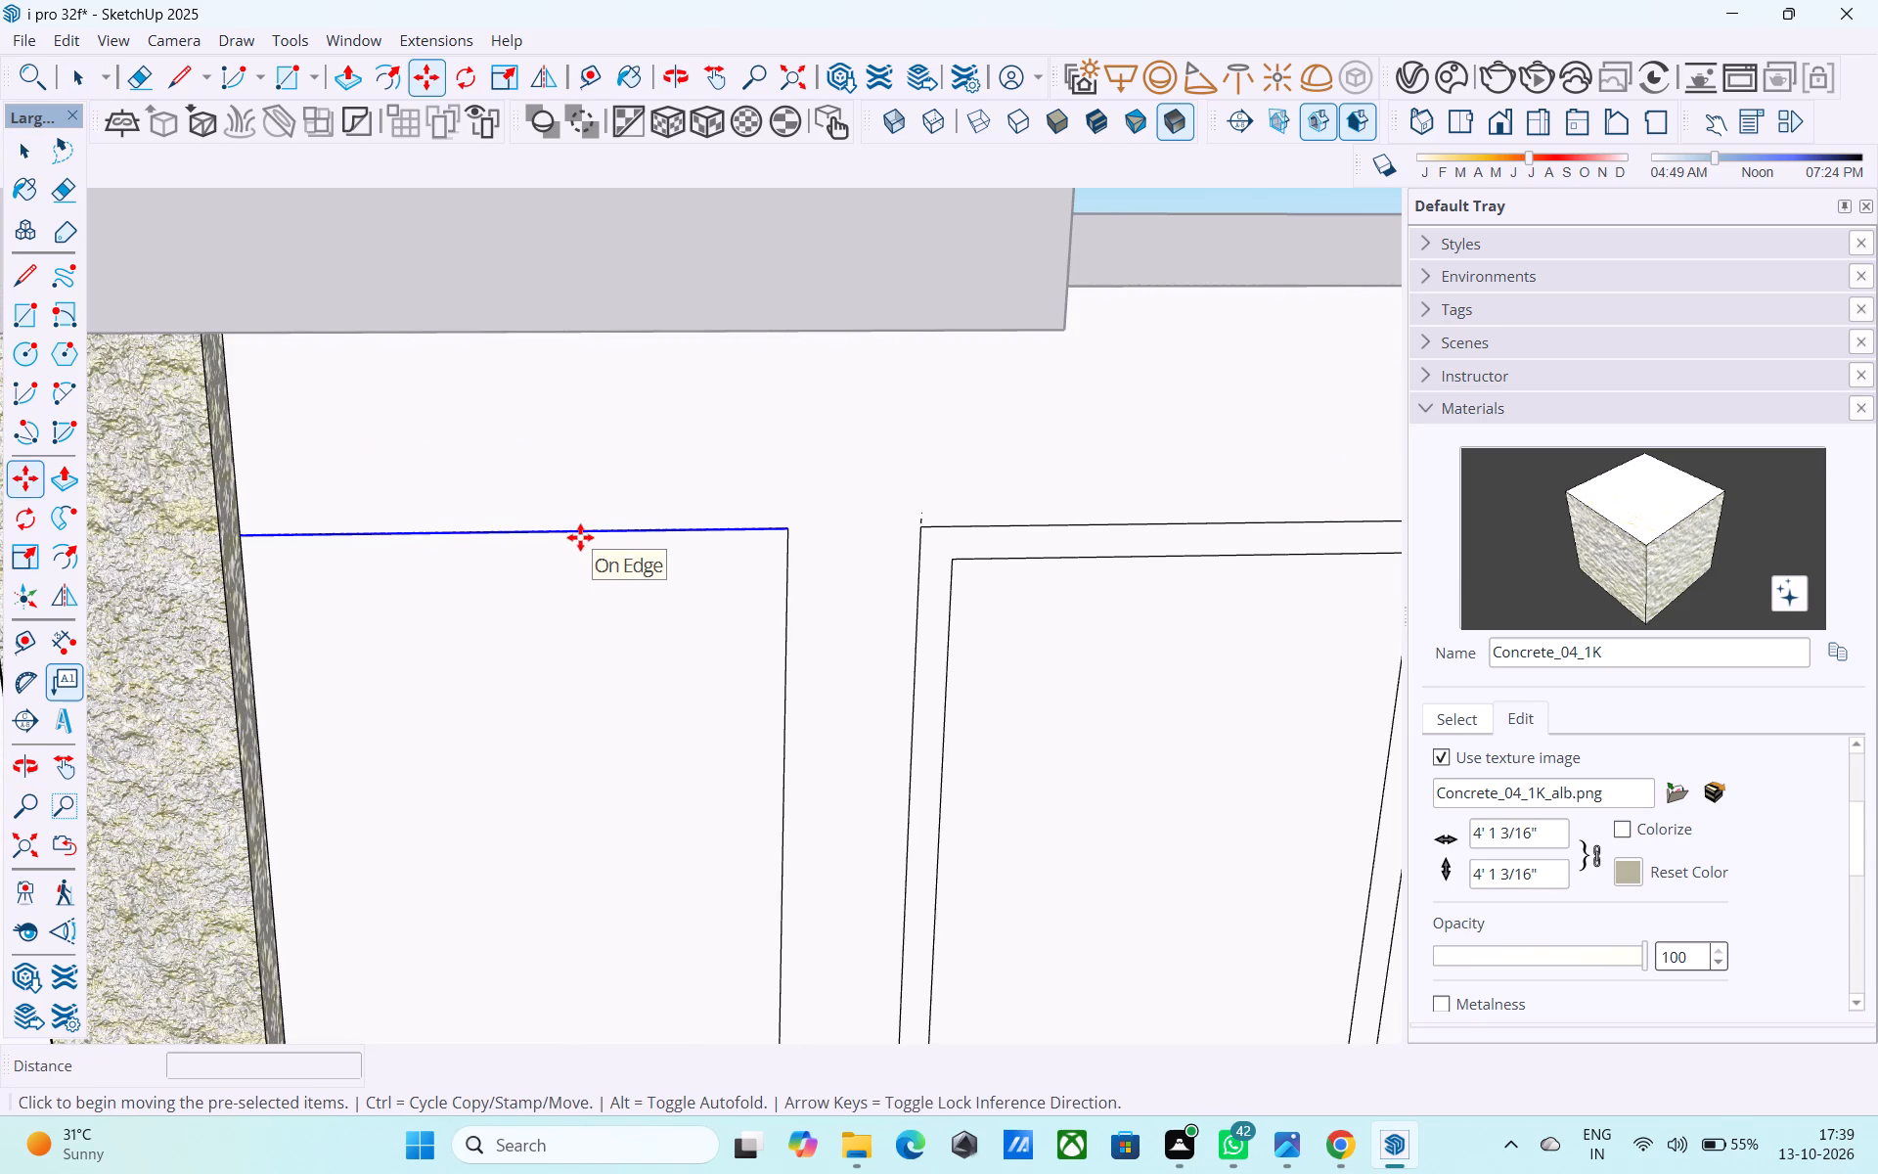
left_click(577, 539)
scroll(580, 541, "down", 11)
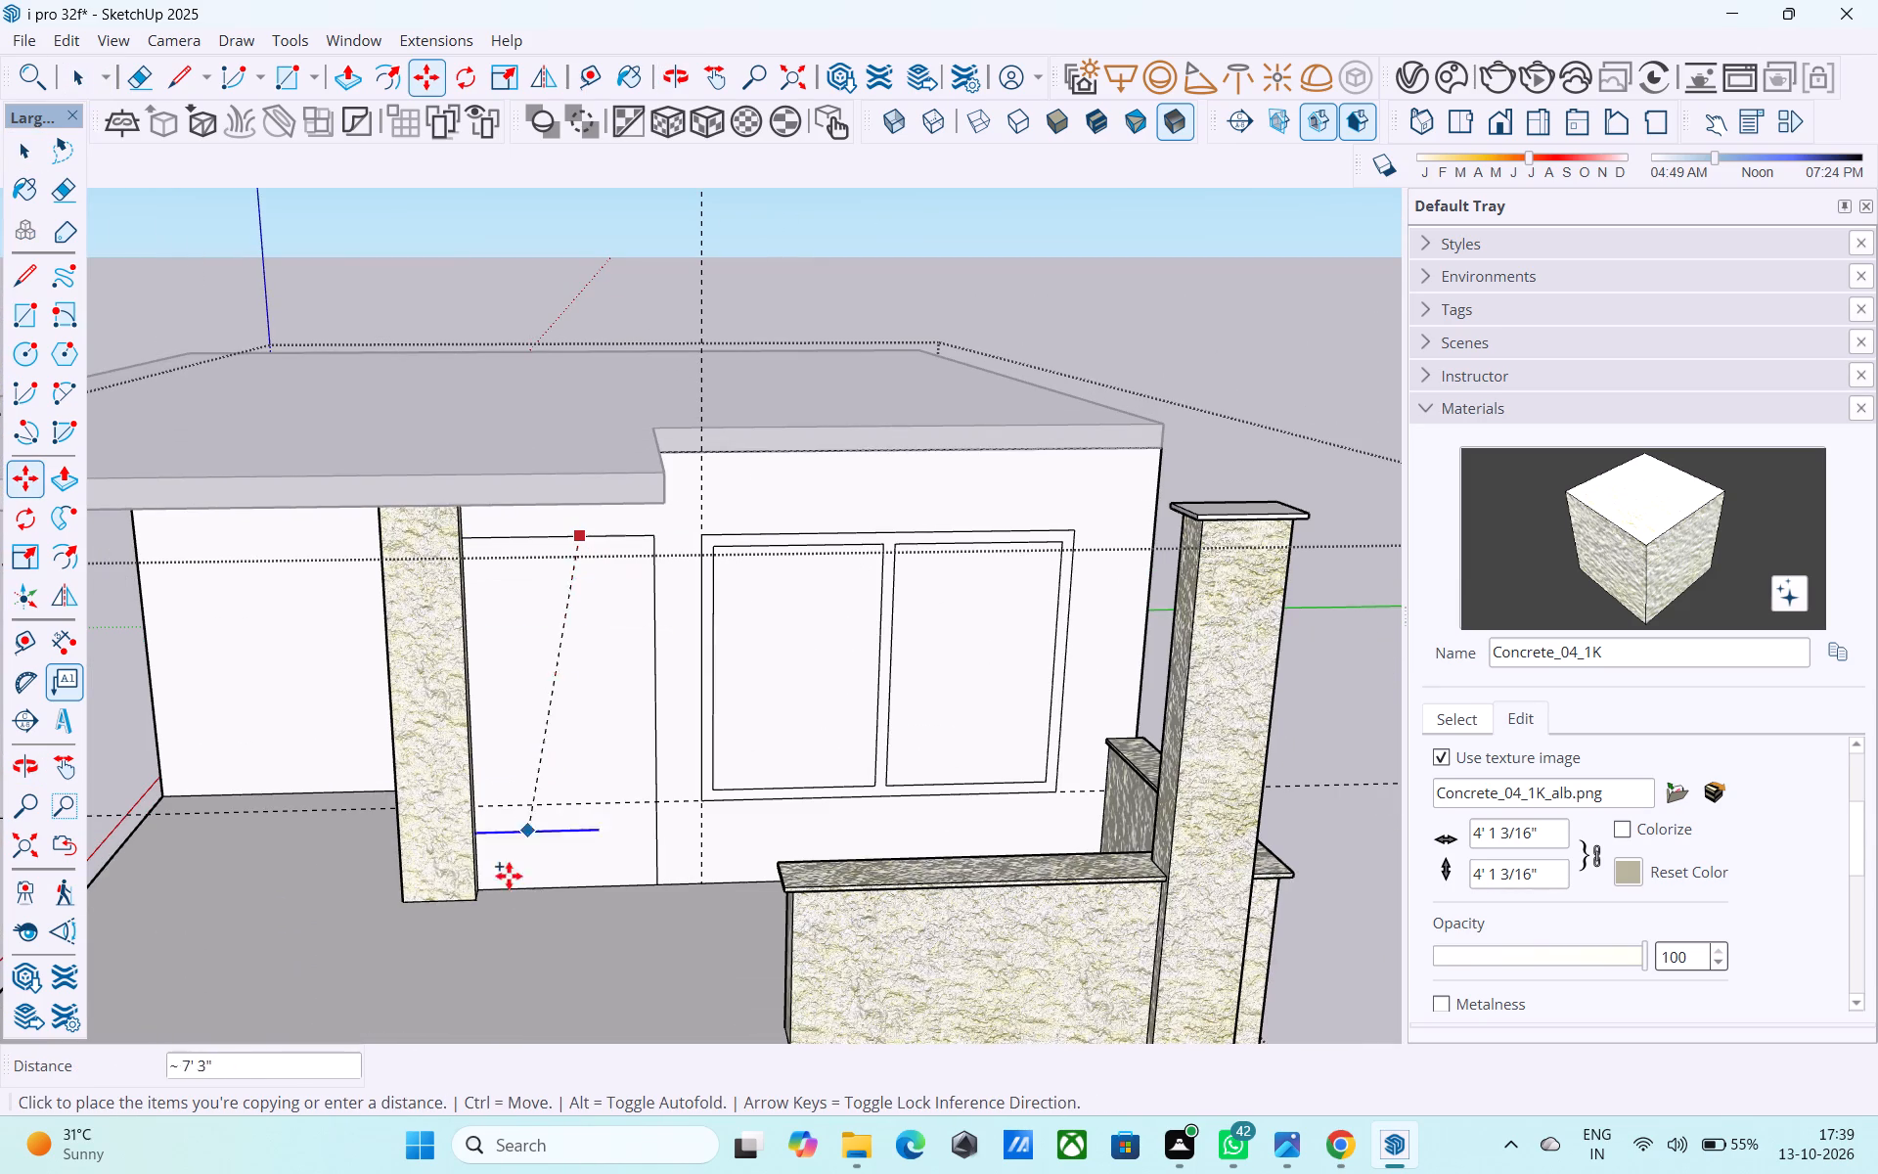
left_click(580, 888)
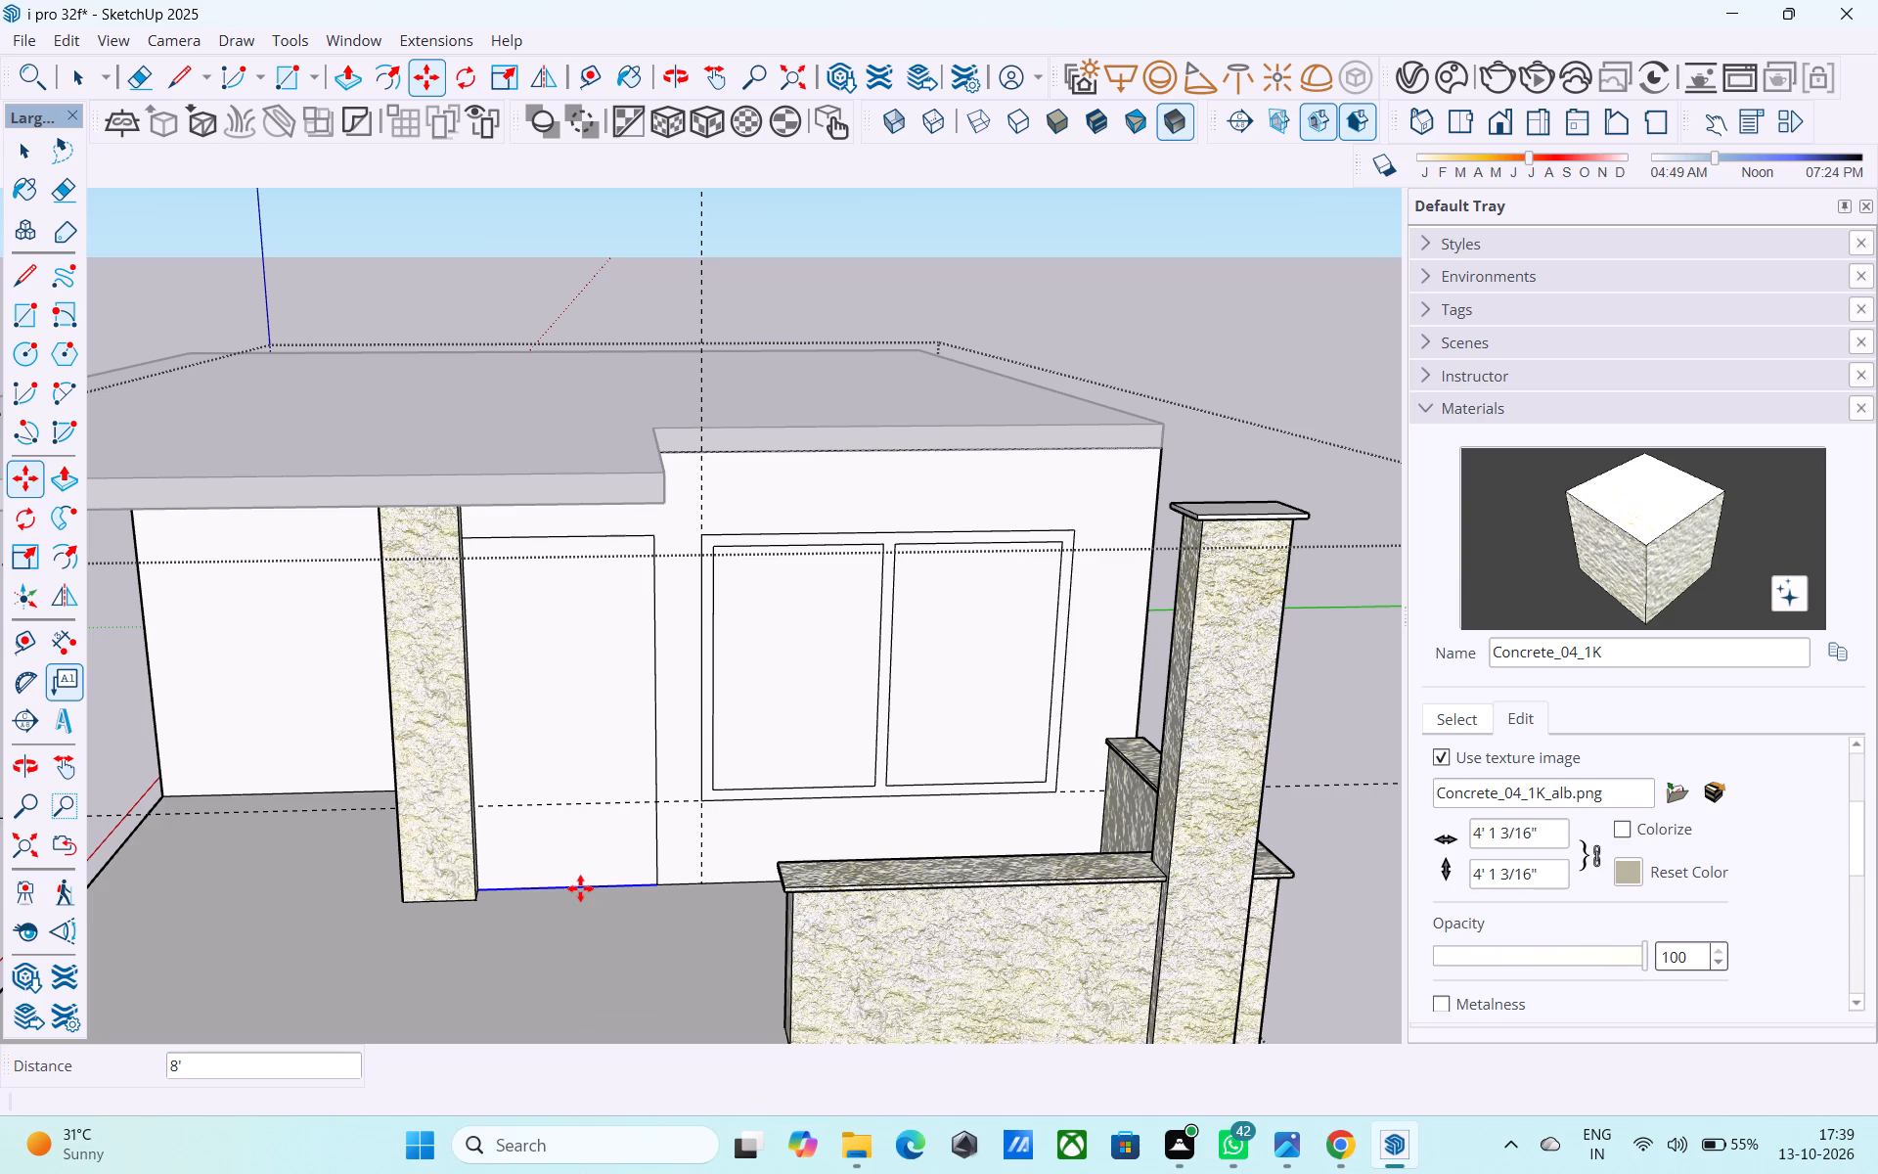
type("/8")
key("Return")
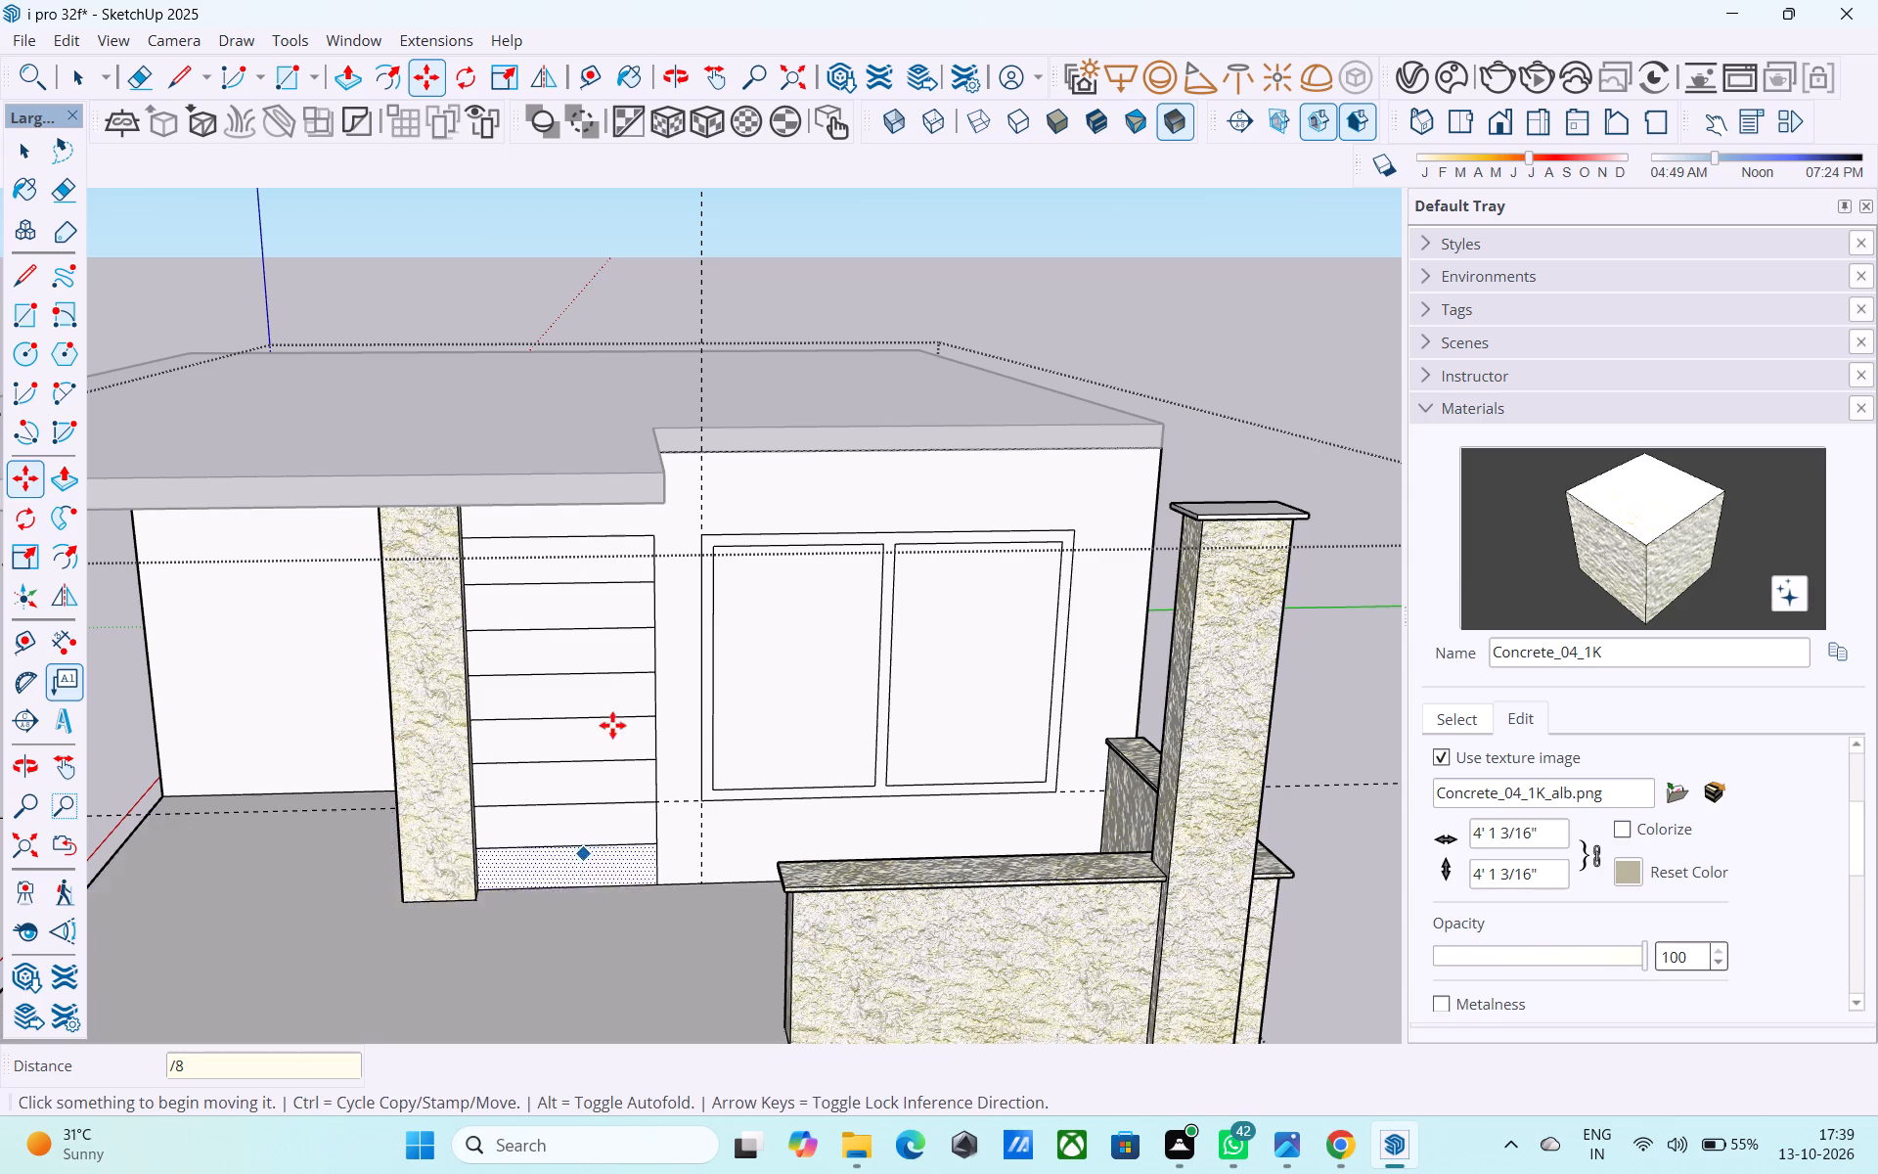
Add a vertical line 6" inside the door's window-side edge, running through the six rows between the top and bottom ones.
scroll(621, 657, "up", 9)
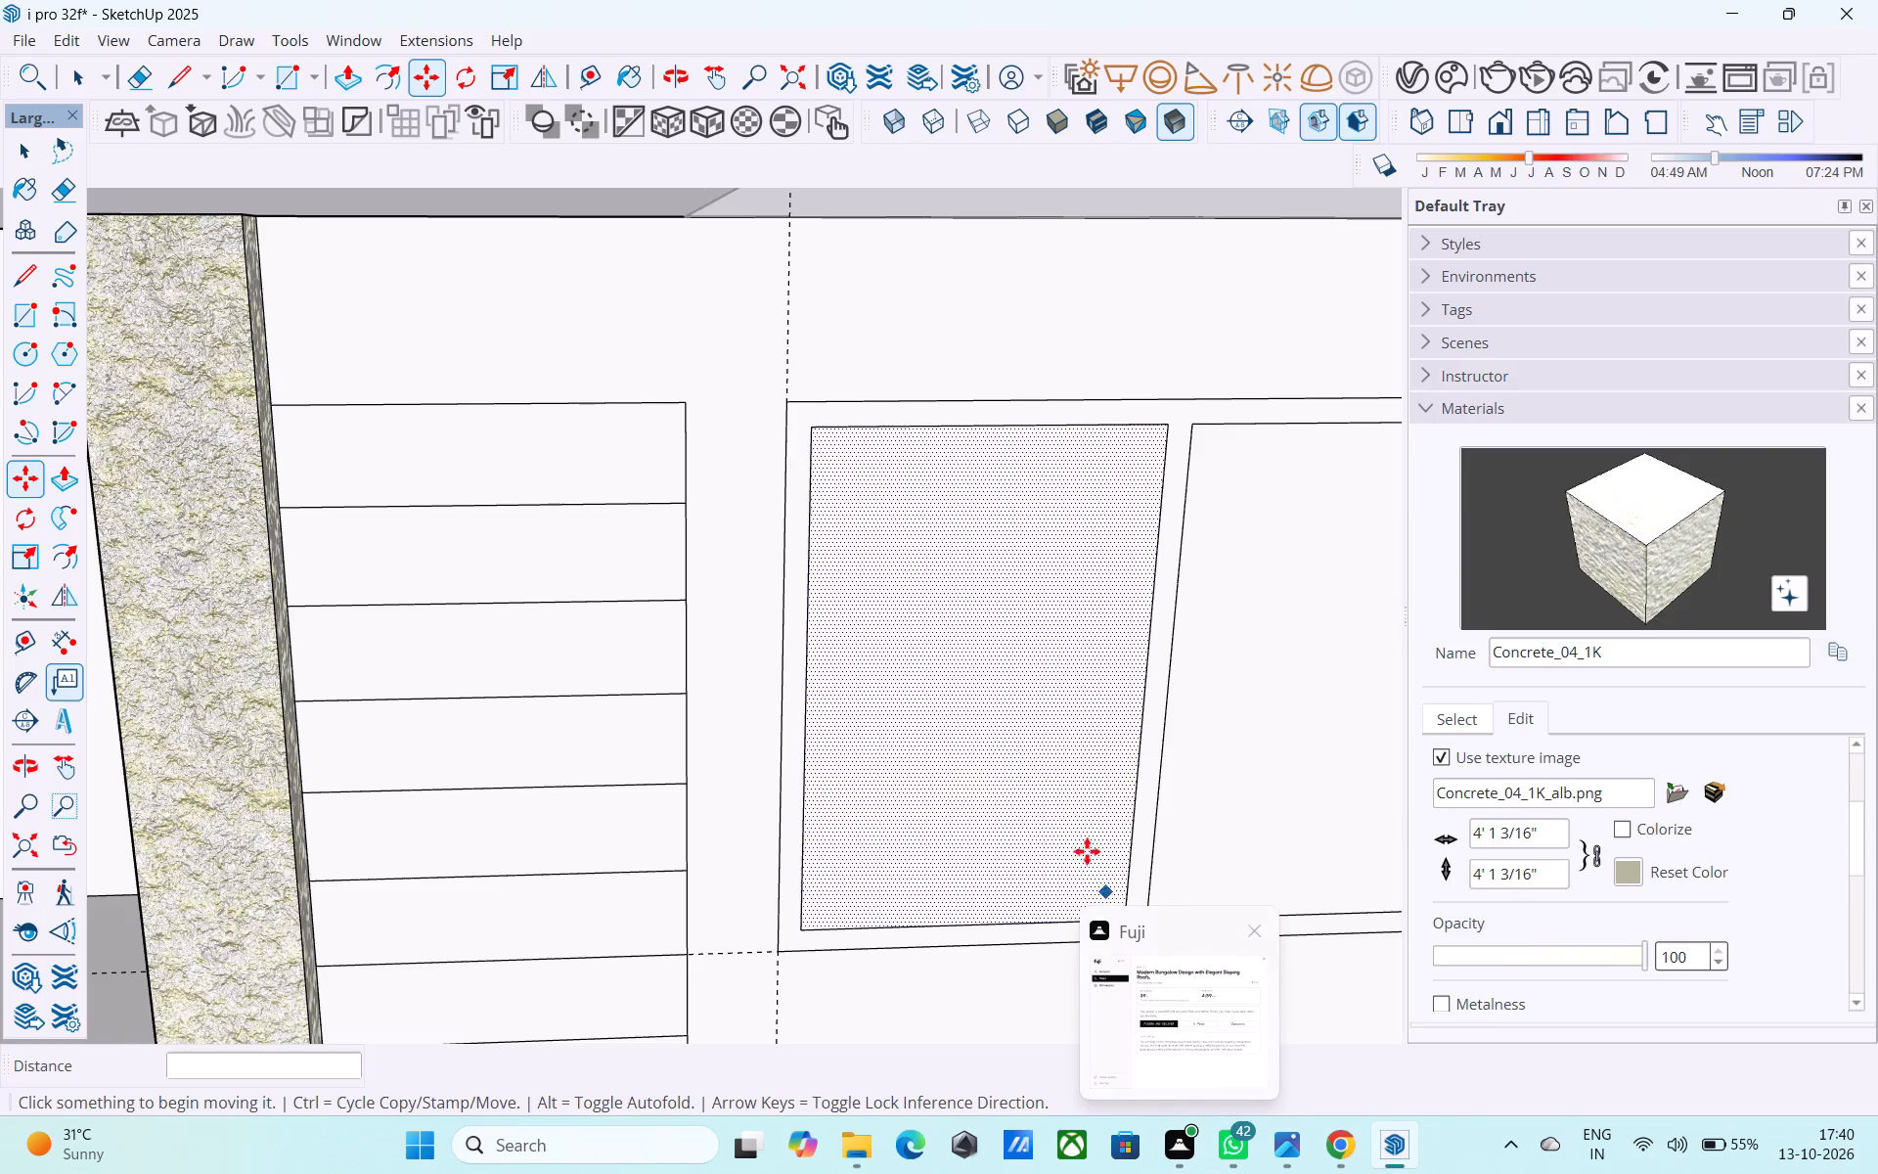
scroll(944, 795, "down", 4)
middle_click_drag(803, 832, 890, 790)
middle_click_drag(747, 826, 803, 825)
scroll(673, 849, "up", 4)
key("space")
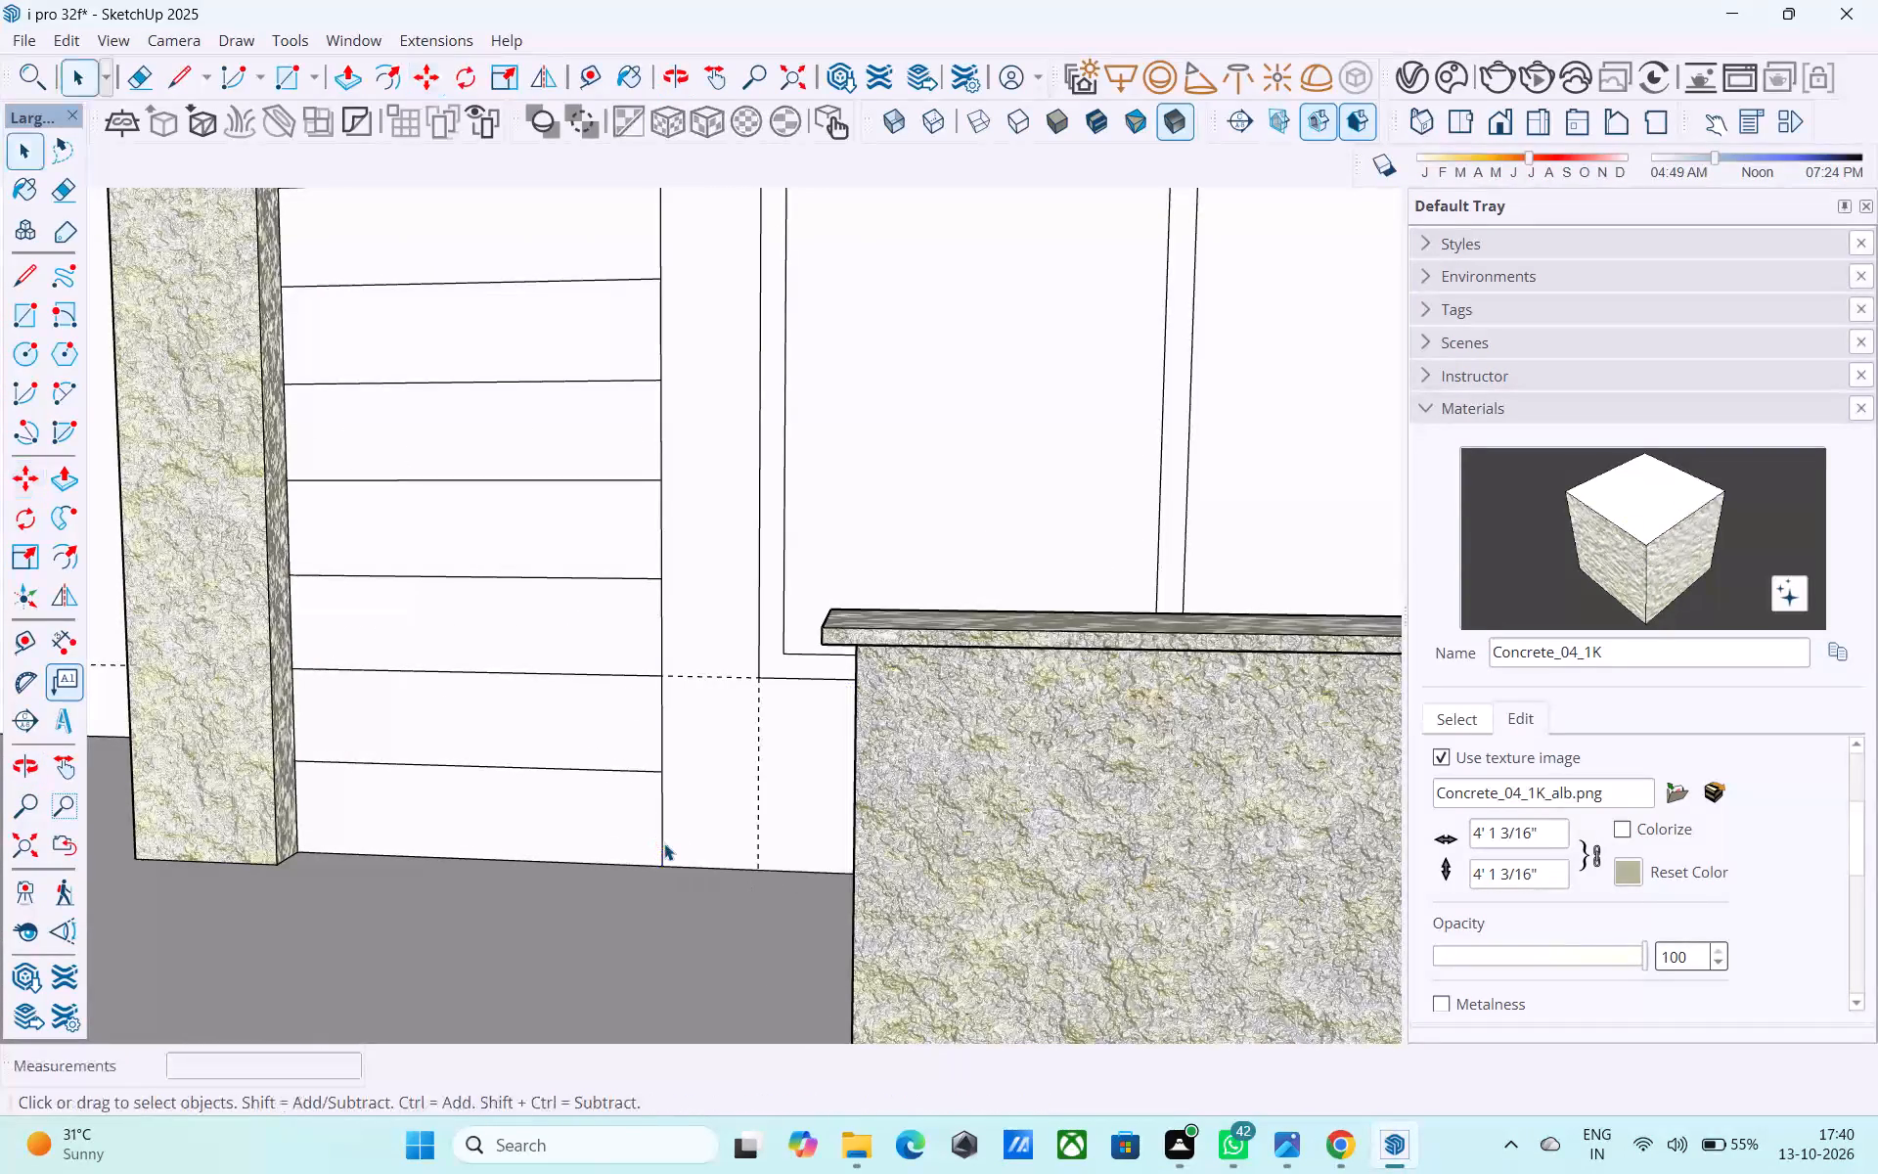
left_click(662, 743)
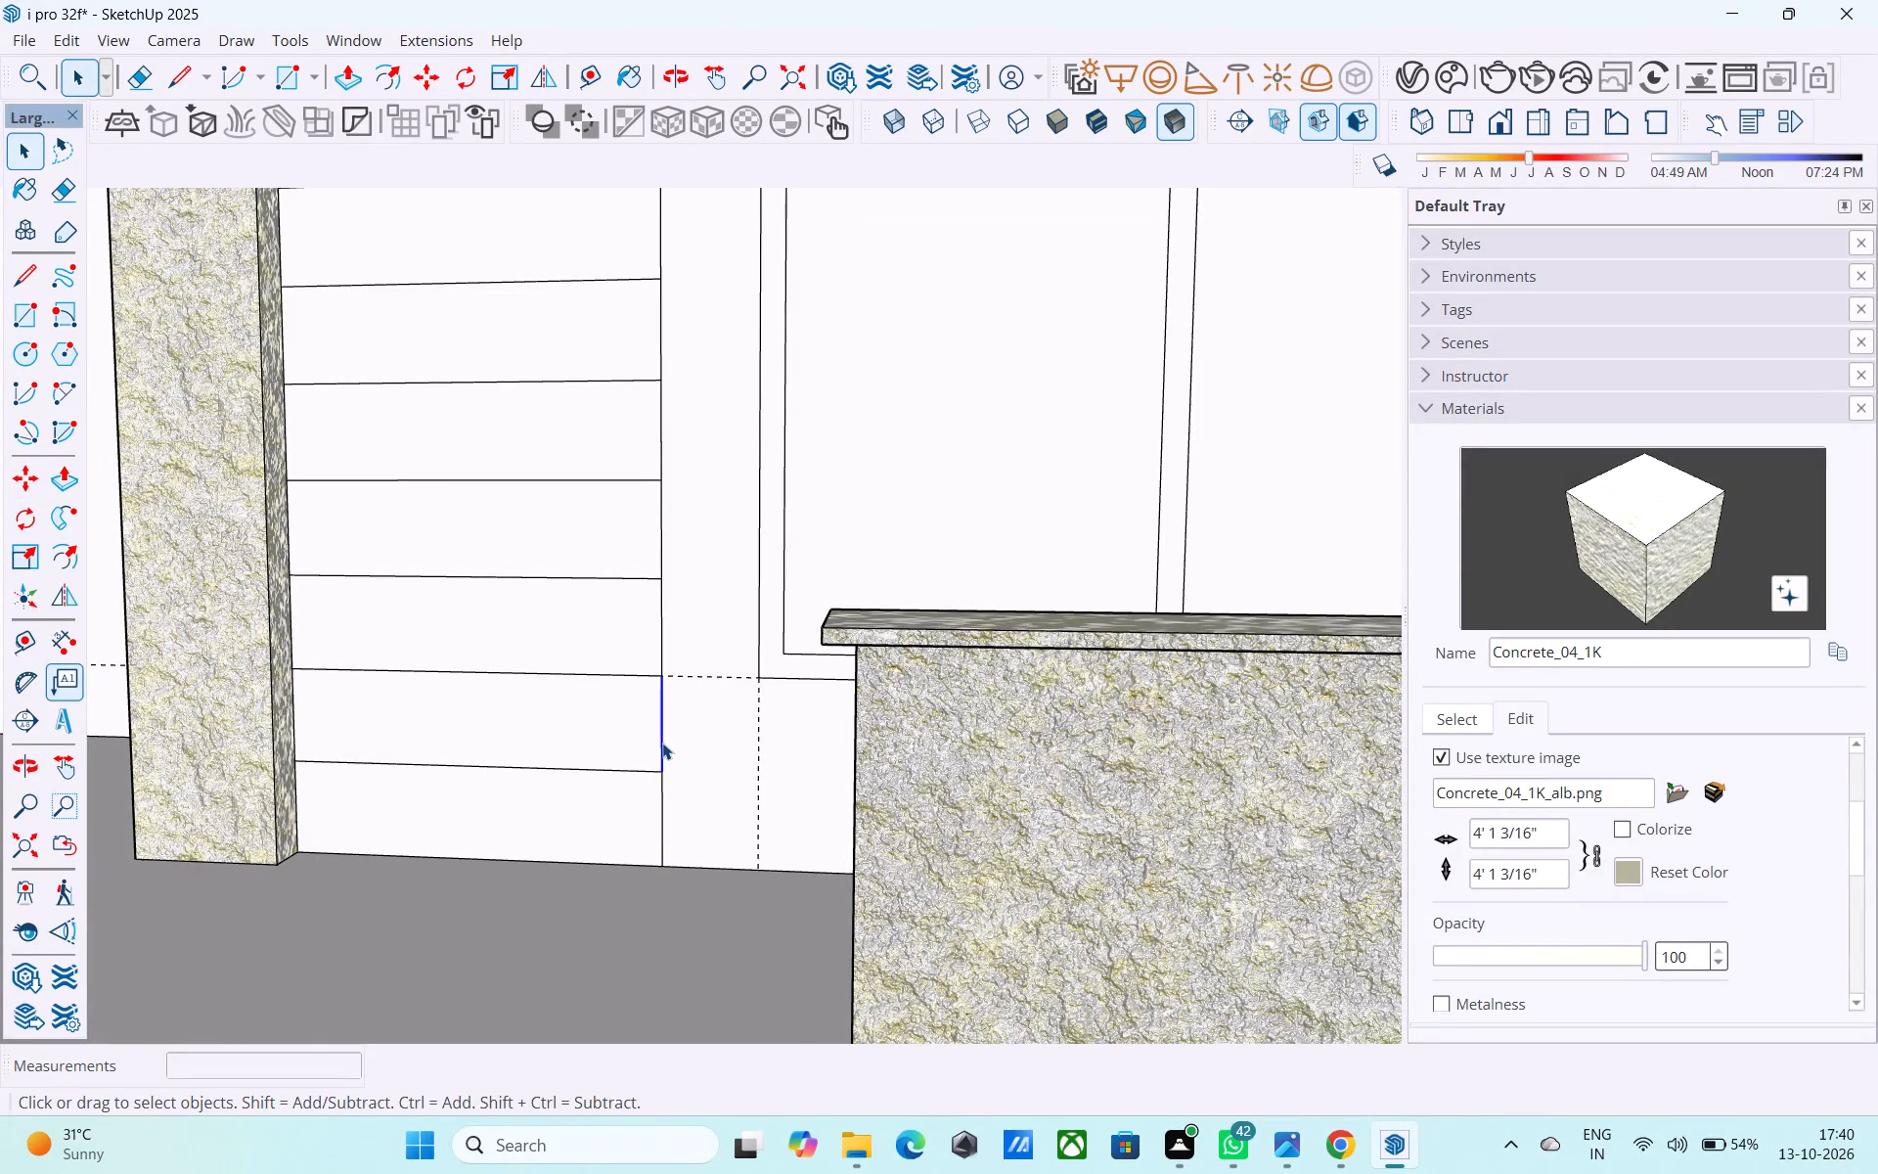
key("m")
left_click(661, 689)
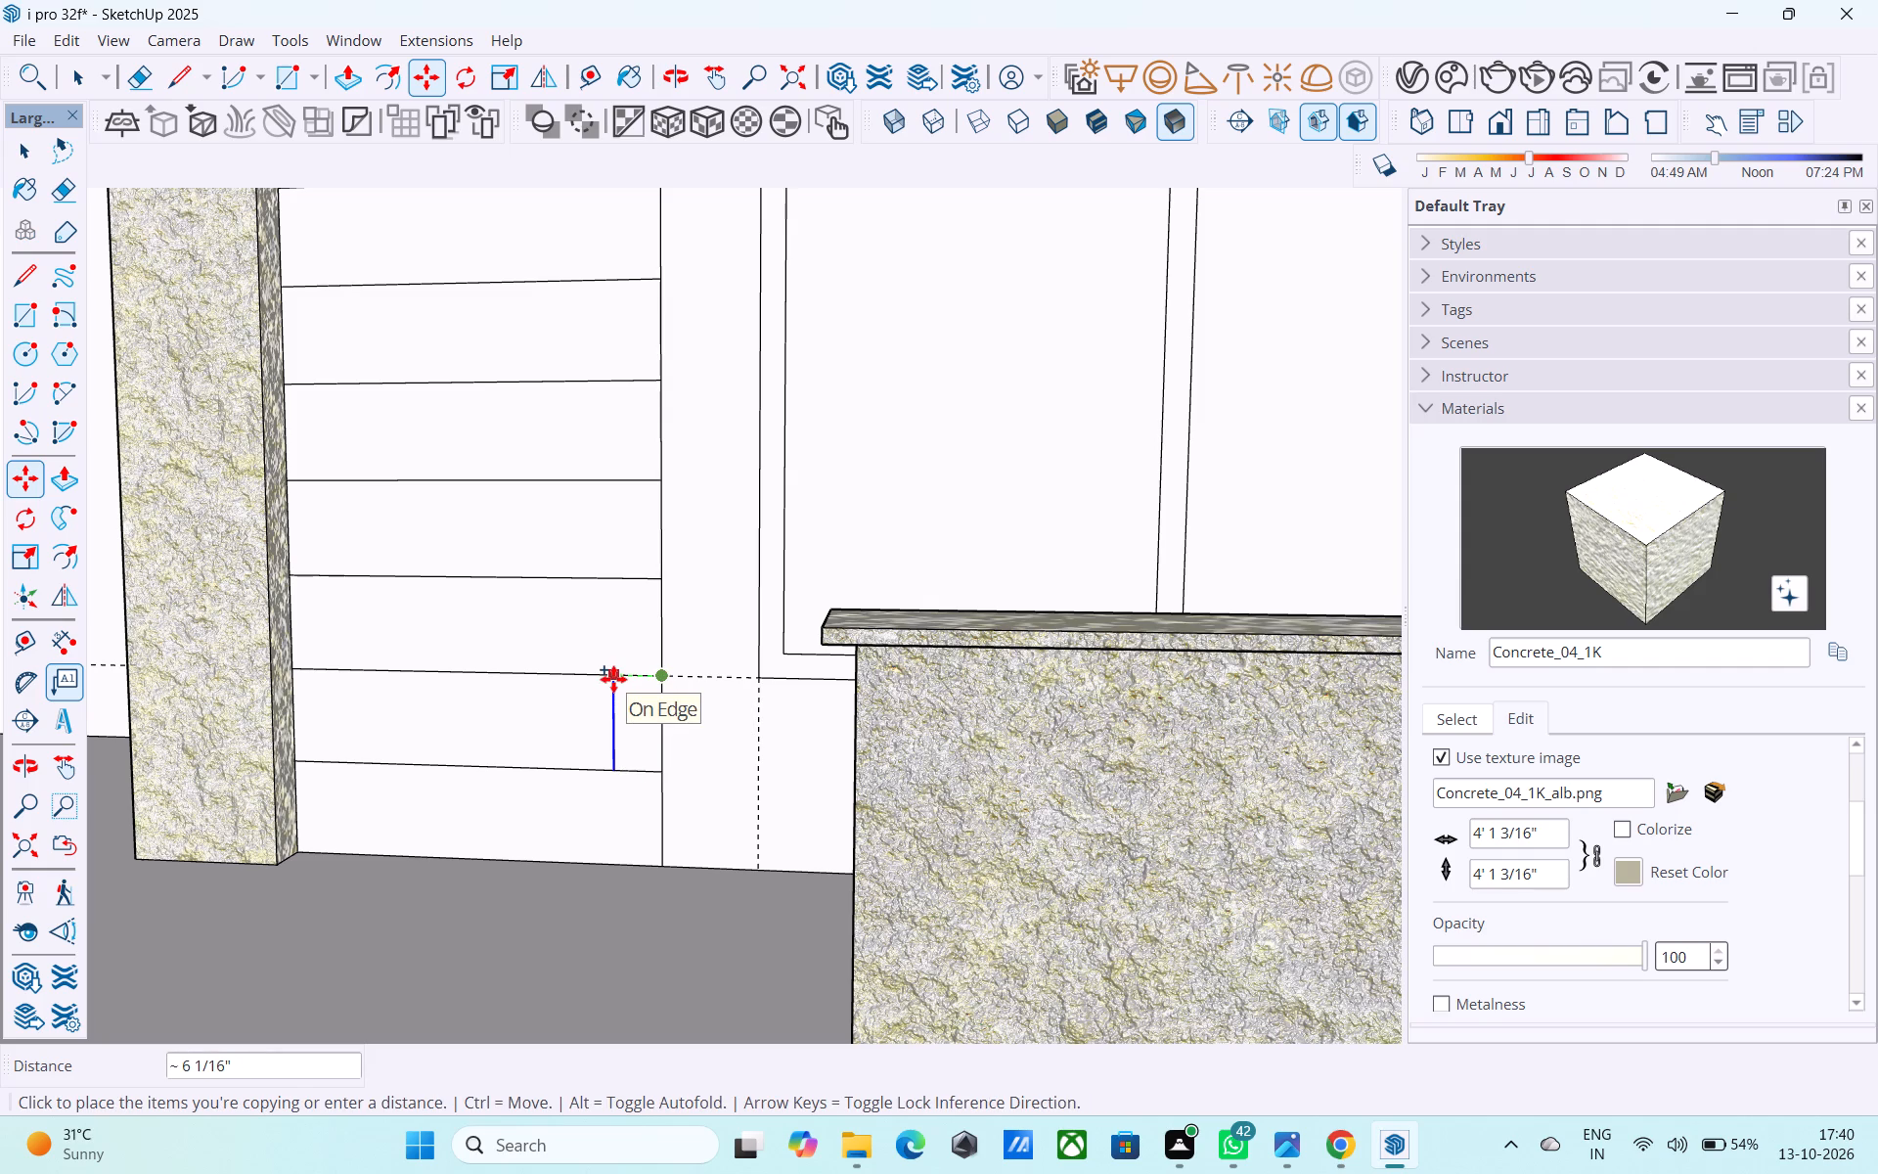
type("6\"")
key("Return")
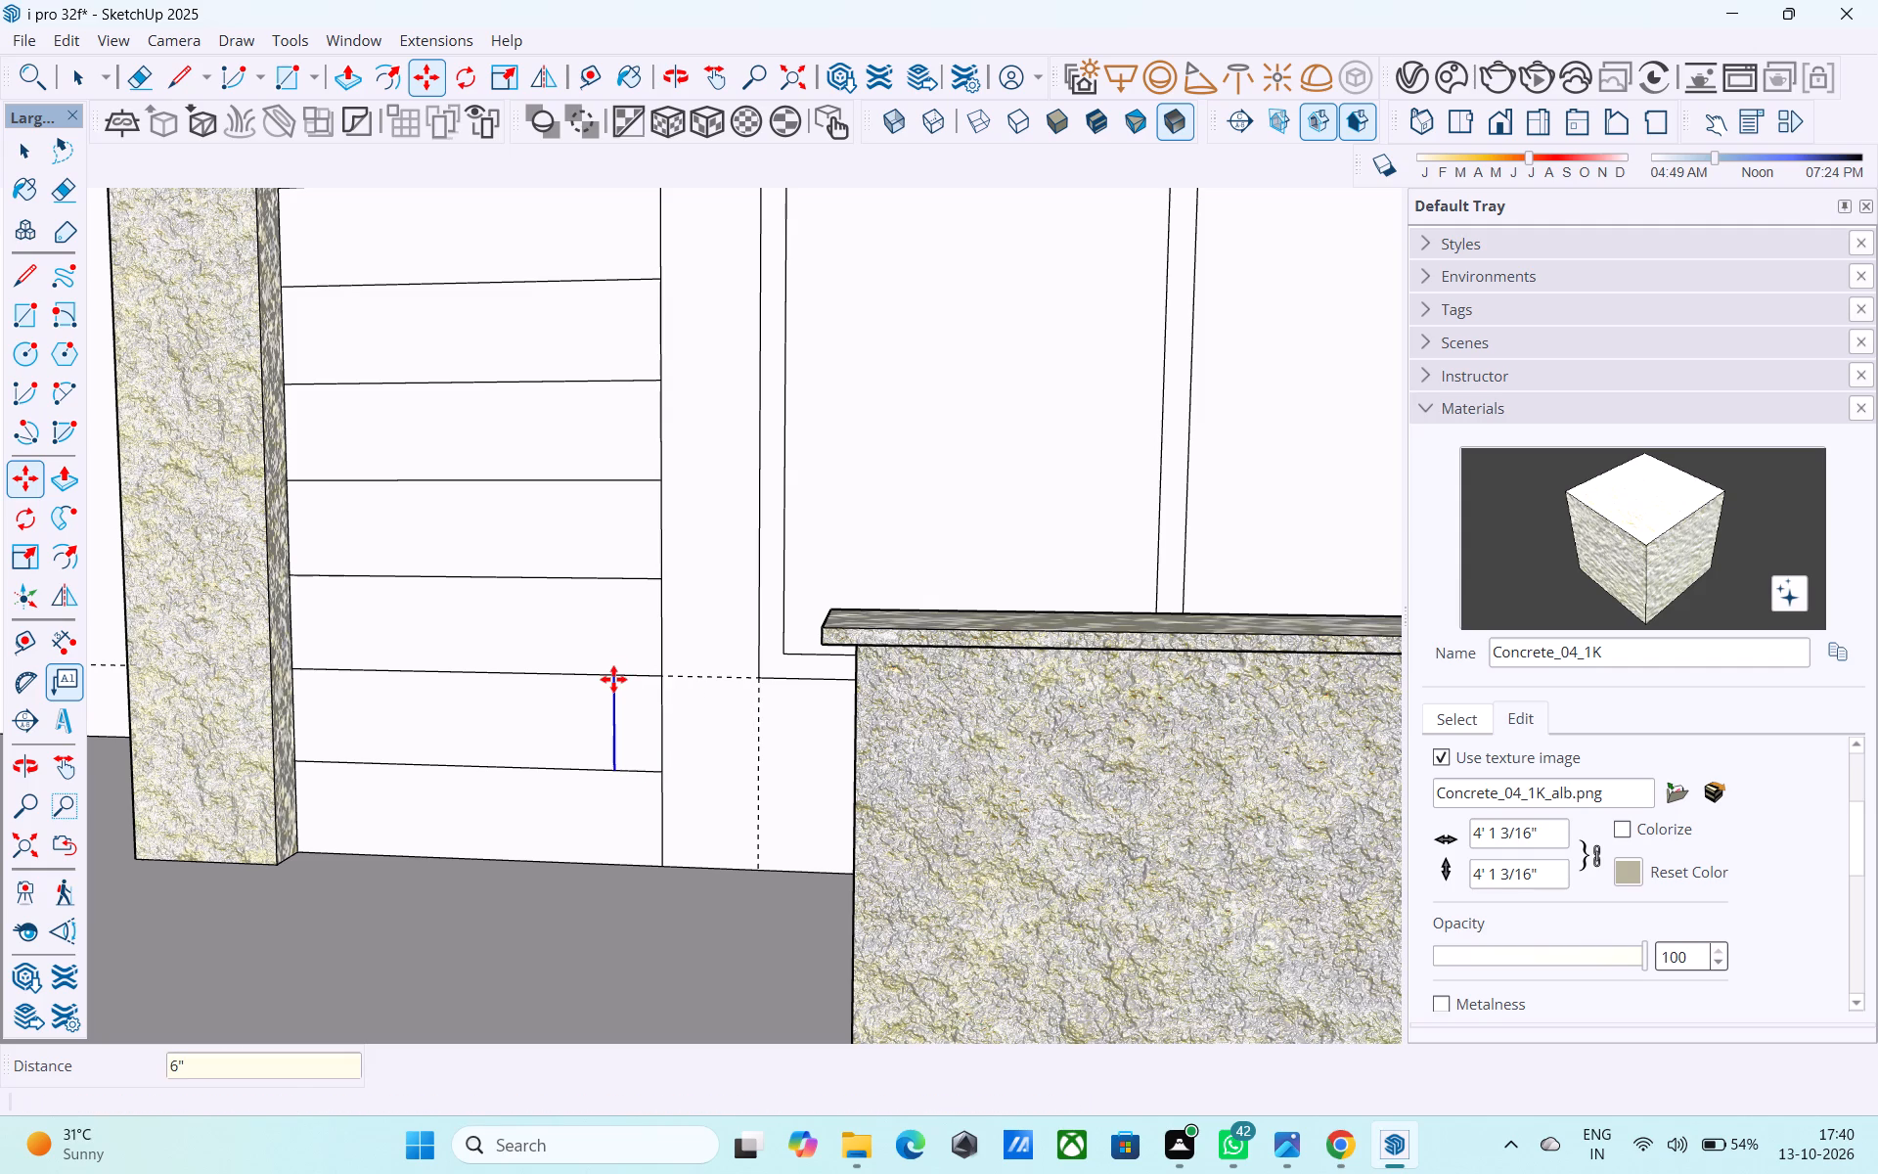
key("l")
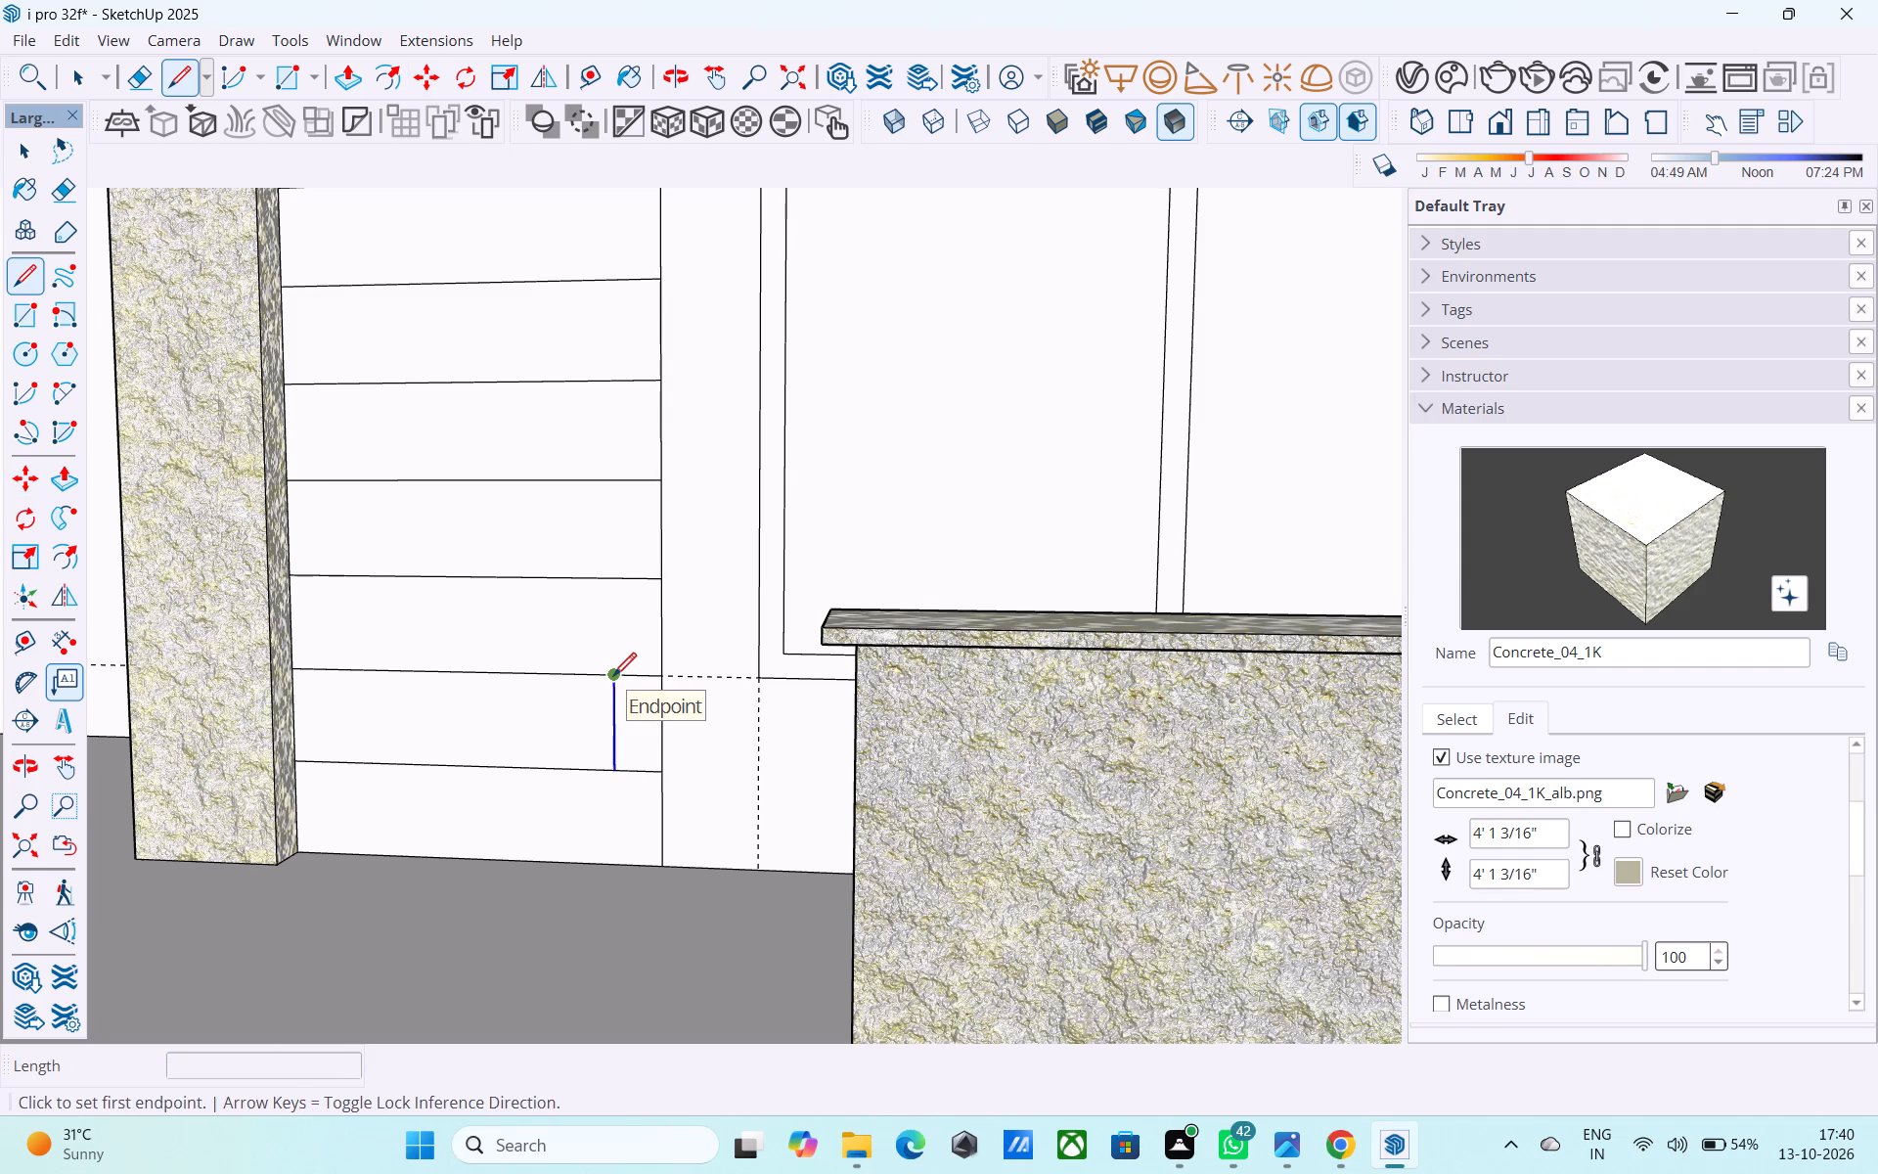
left_click(613, 678)
scroll(613, 678, "down", 5)
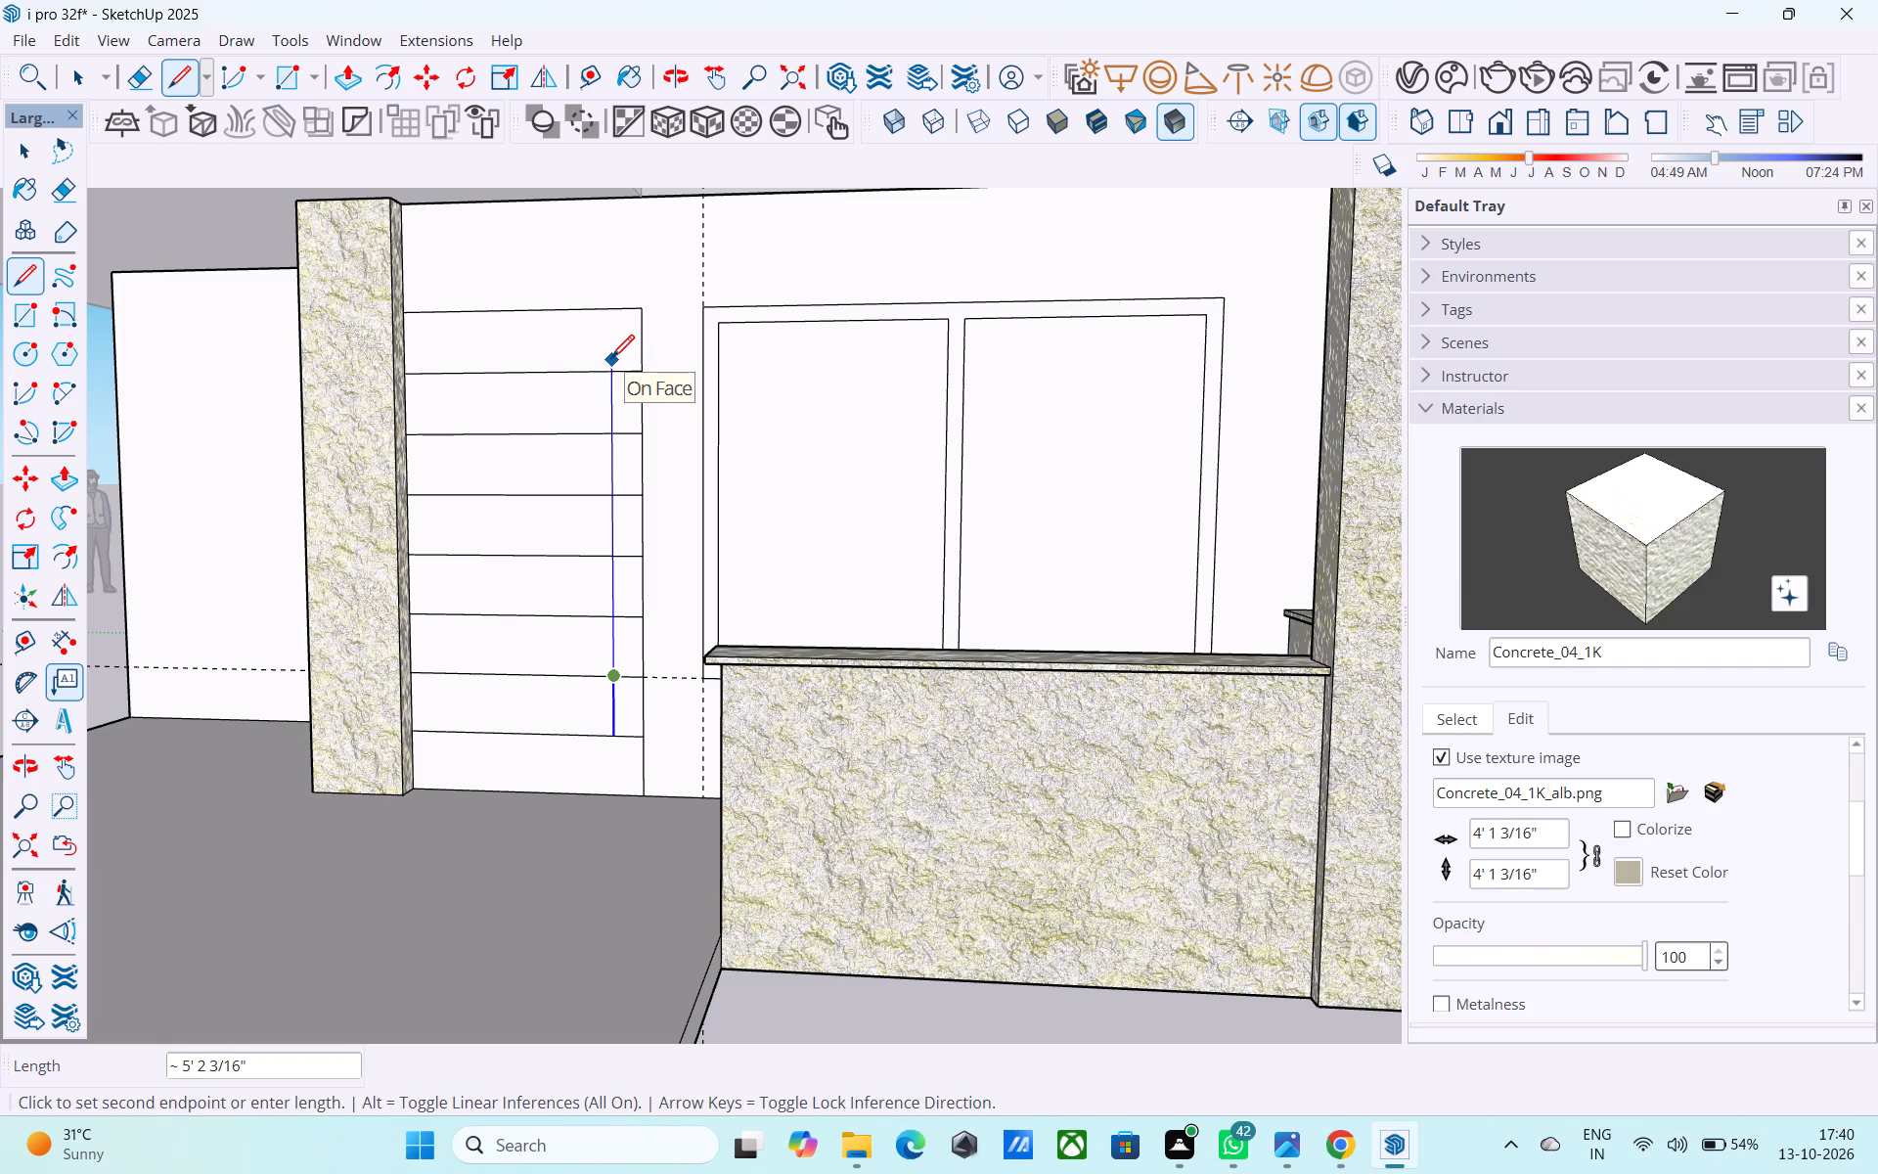
left_click(615, 367)
key("space")
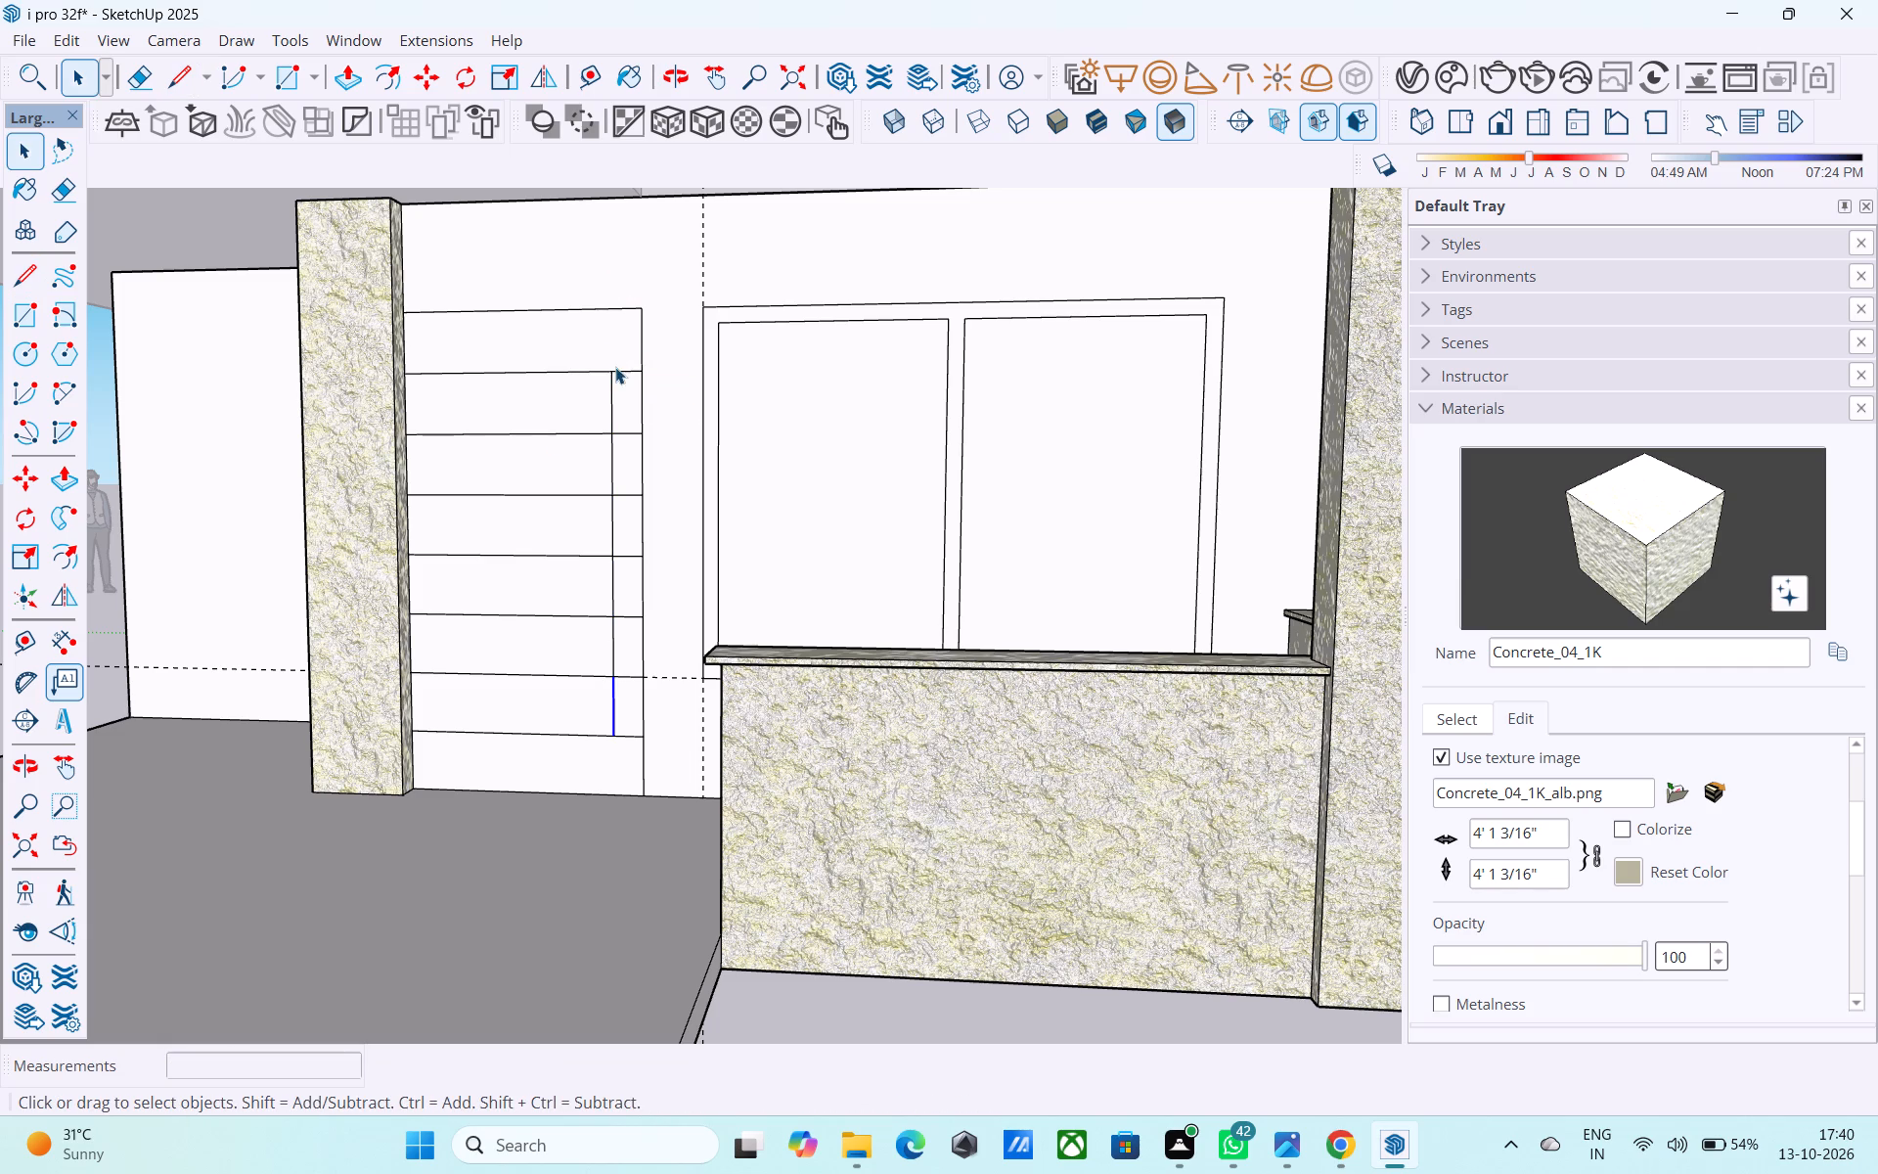
Add a matching 6' vertical line 6" inside the door's pillar-side edge, through the same six rows.
left_click(406, 403)
key("m")
left_click(407, 375)
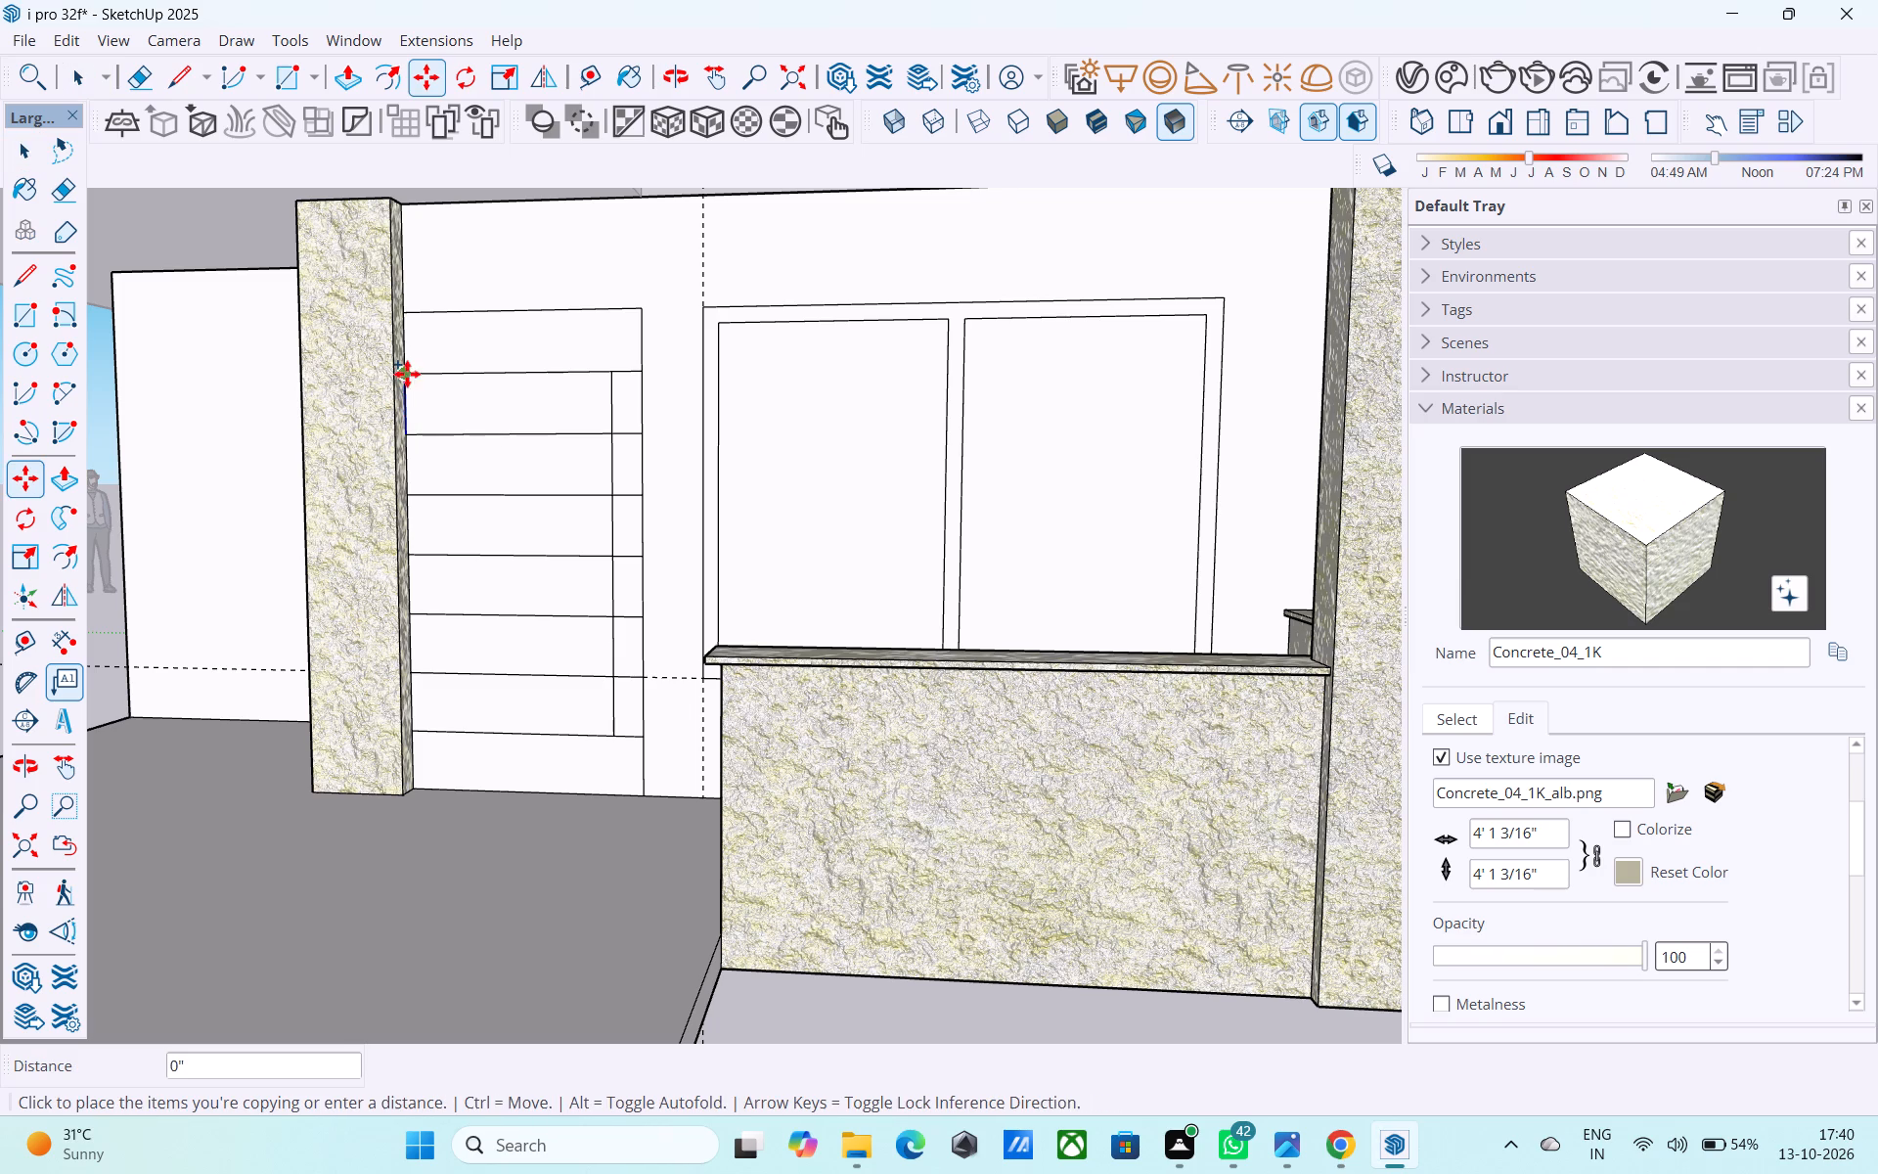
left_click(429, 382)
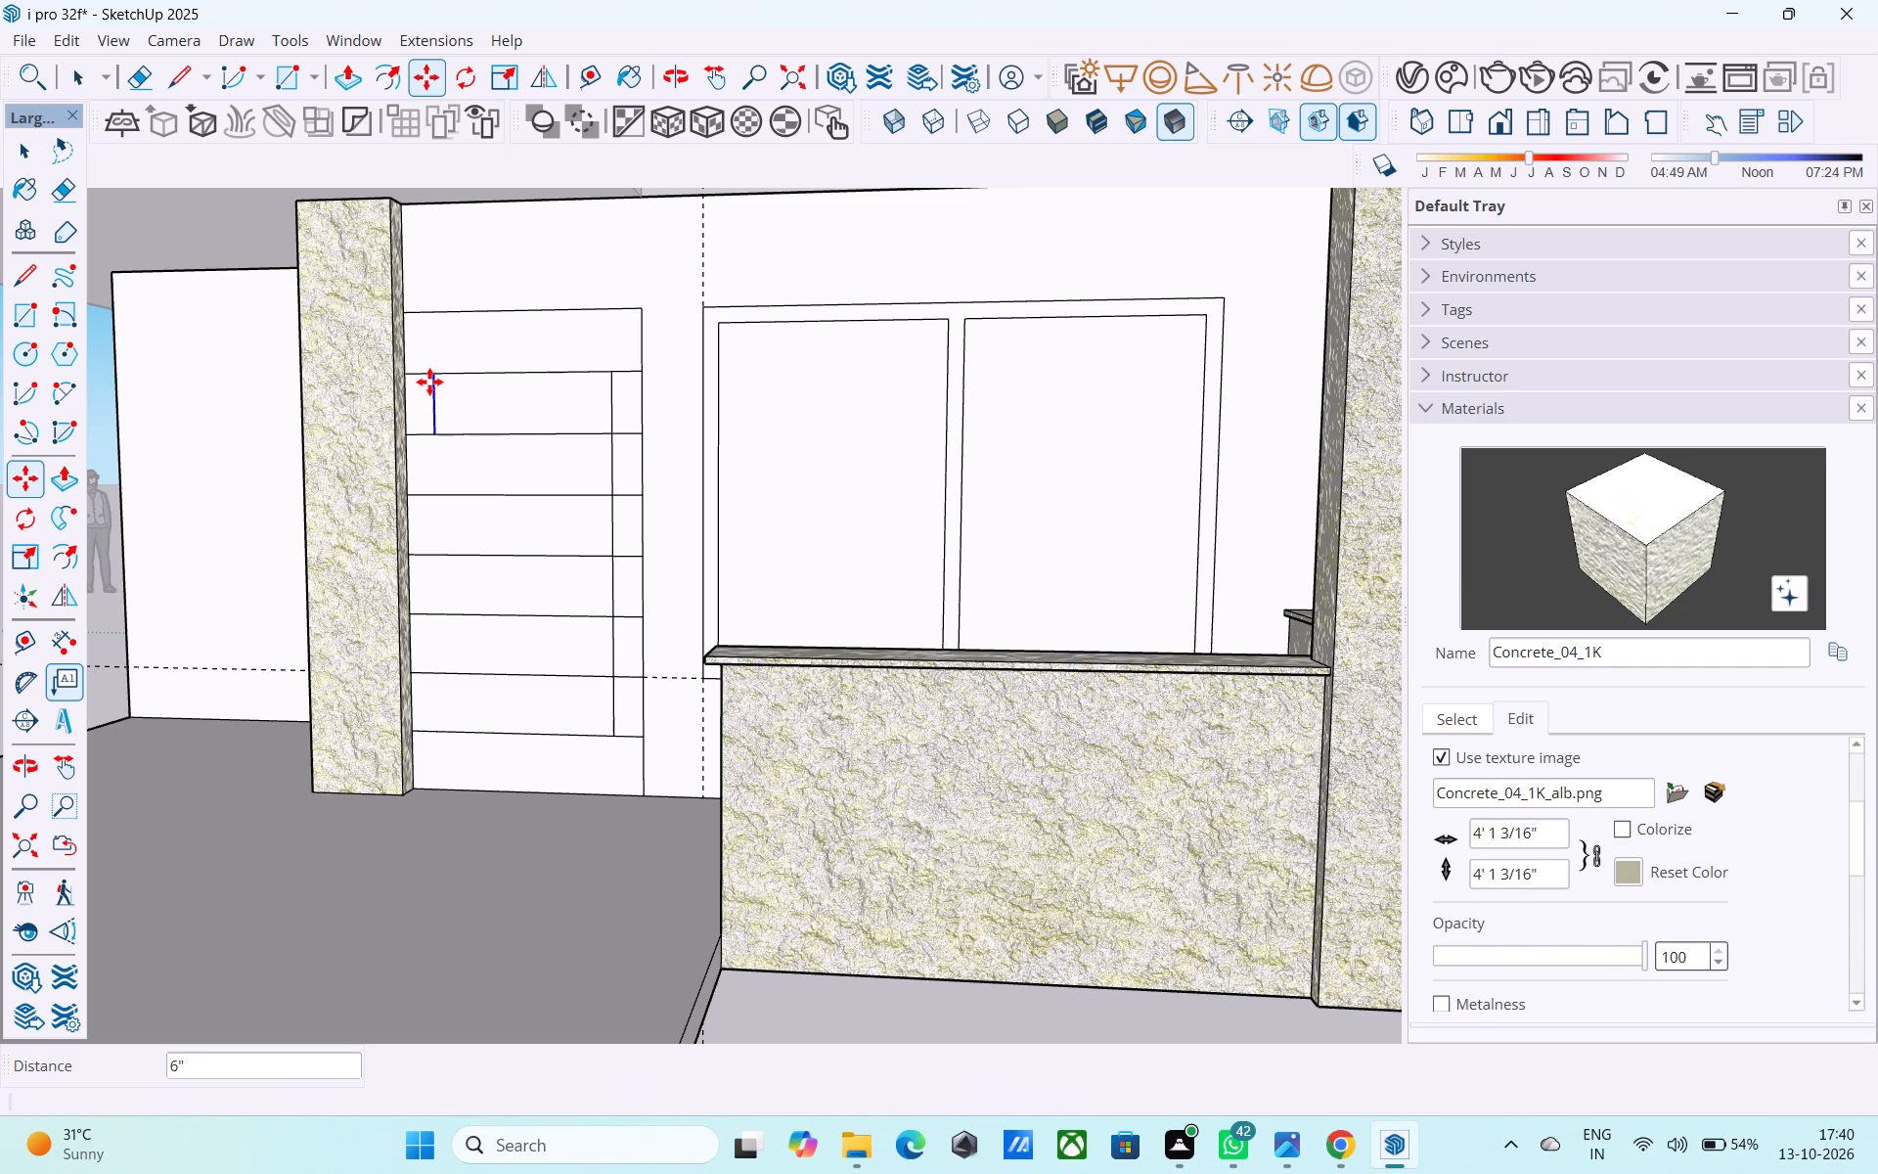
key("l")
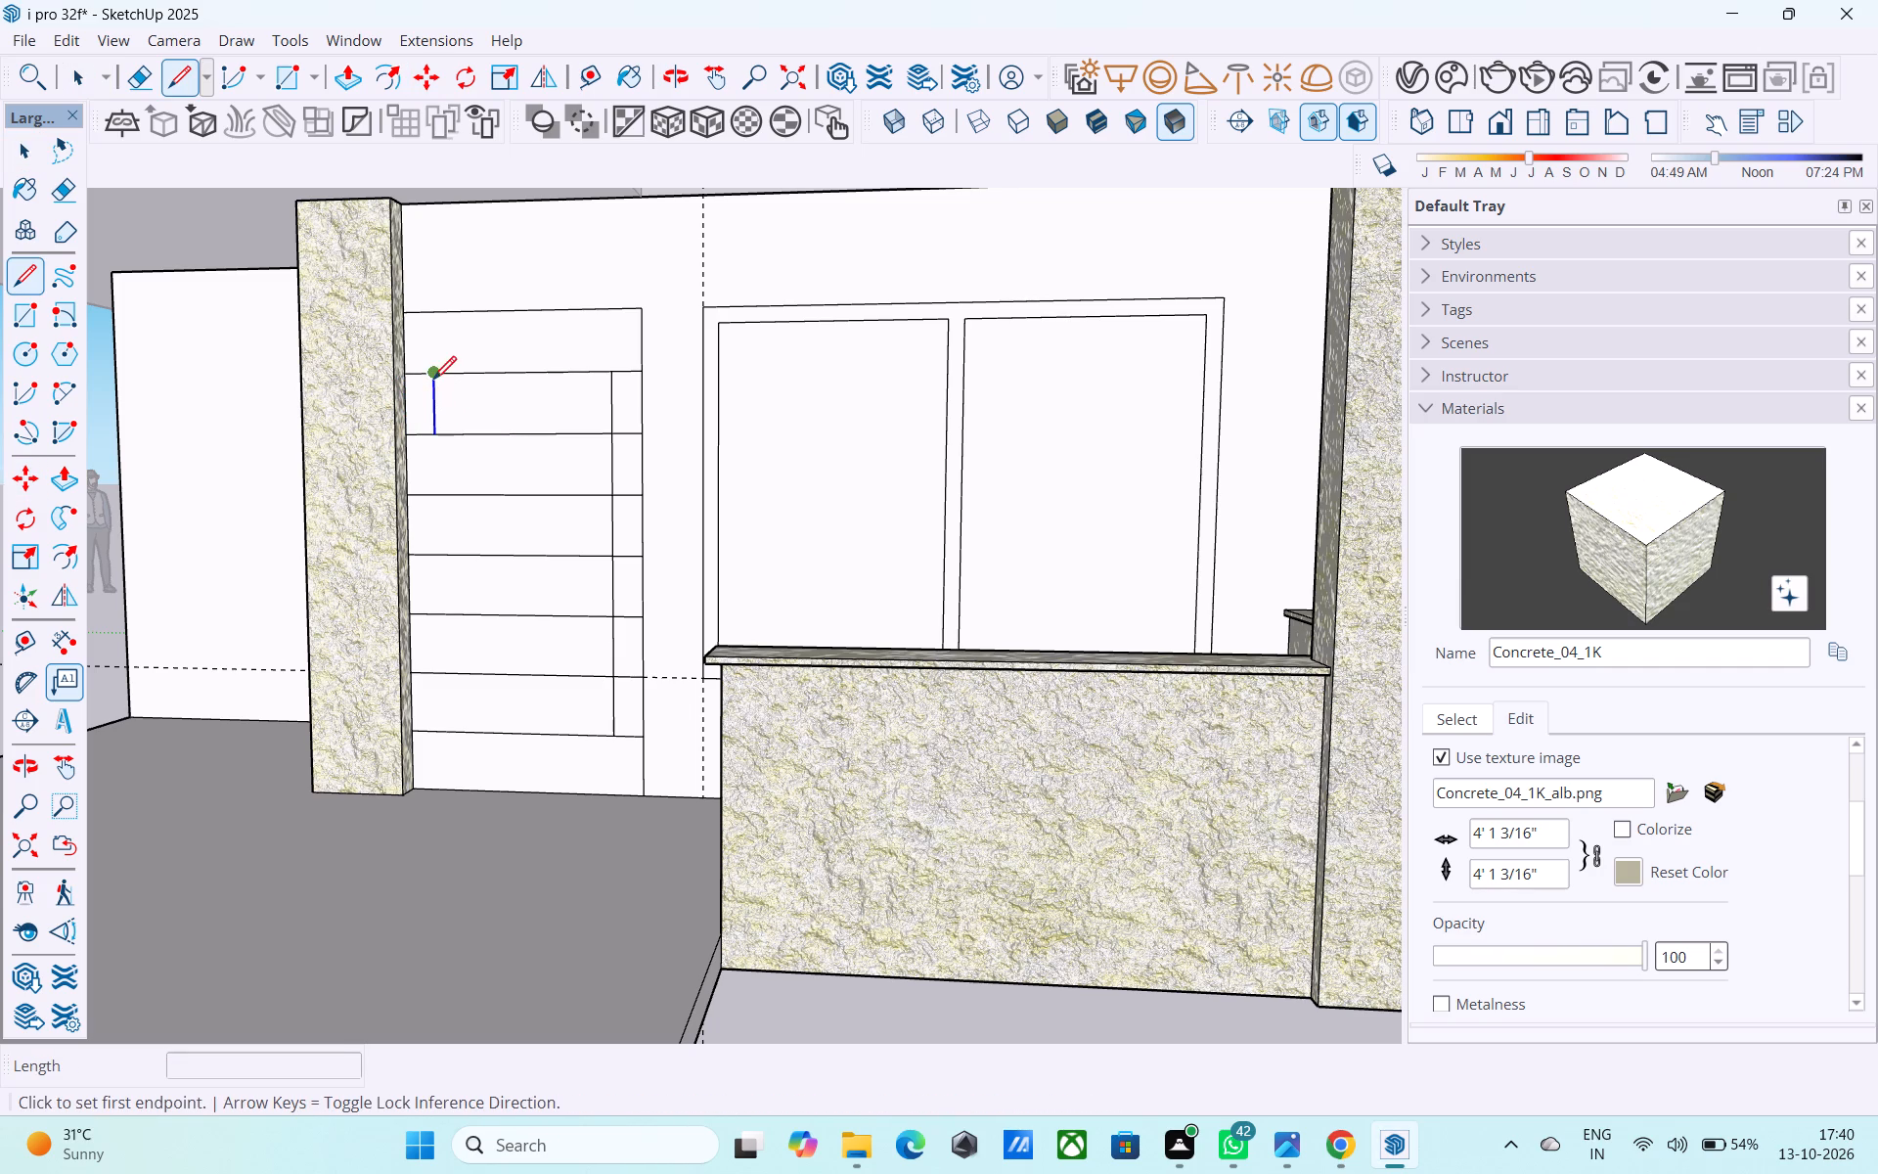
left_click(433, 382)
left_click(444, 736)
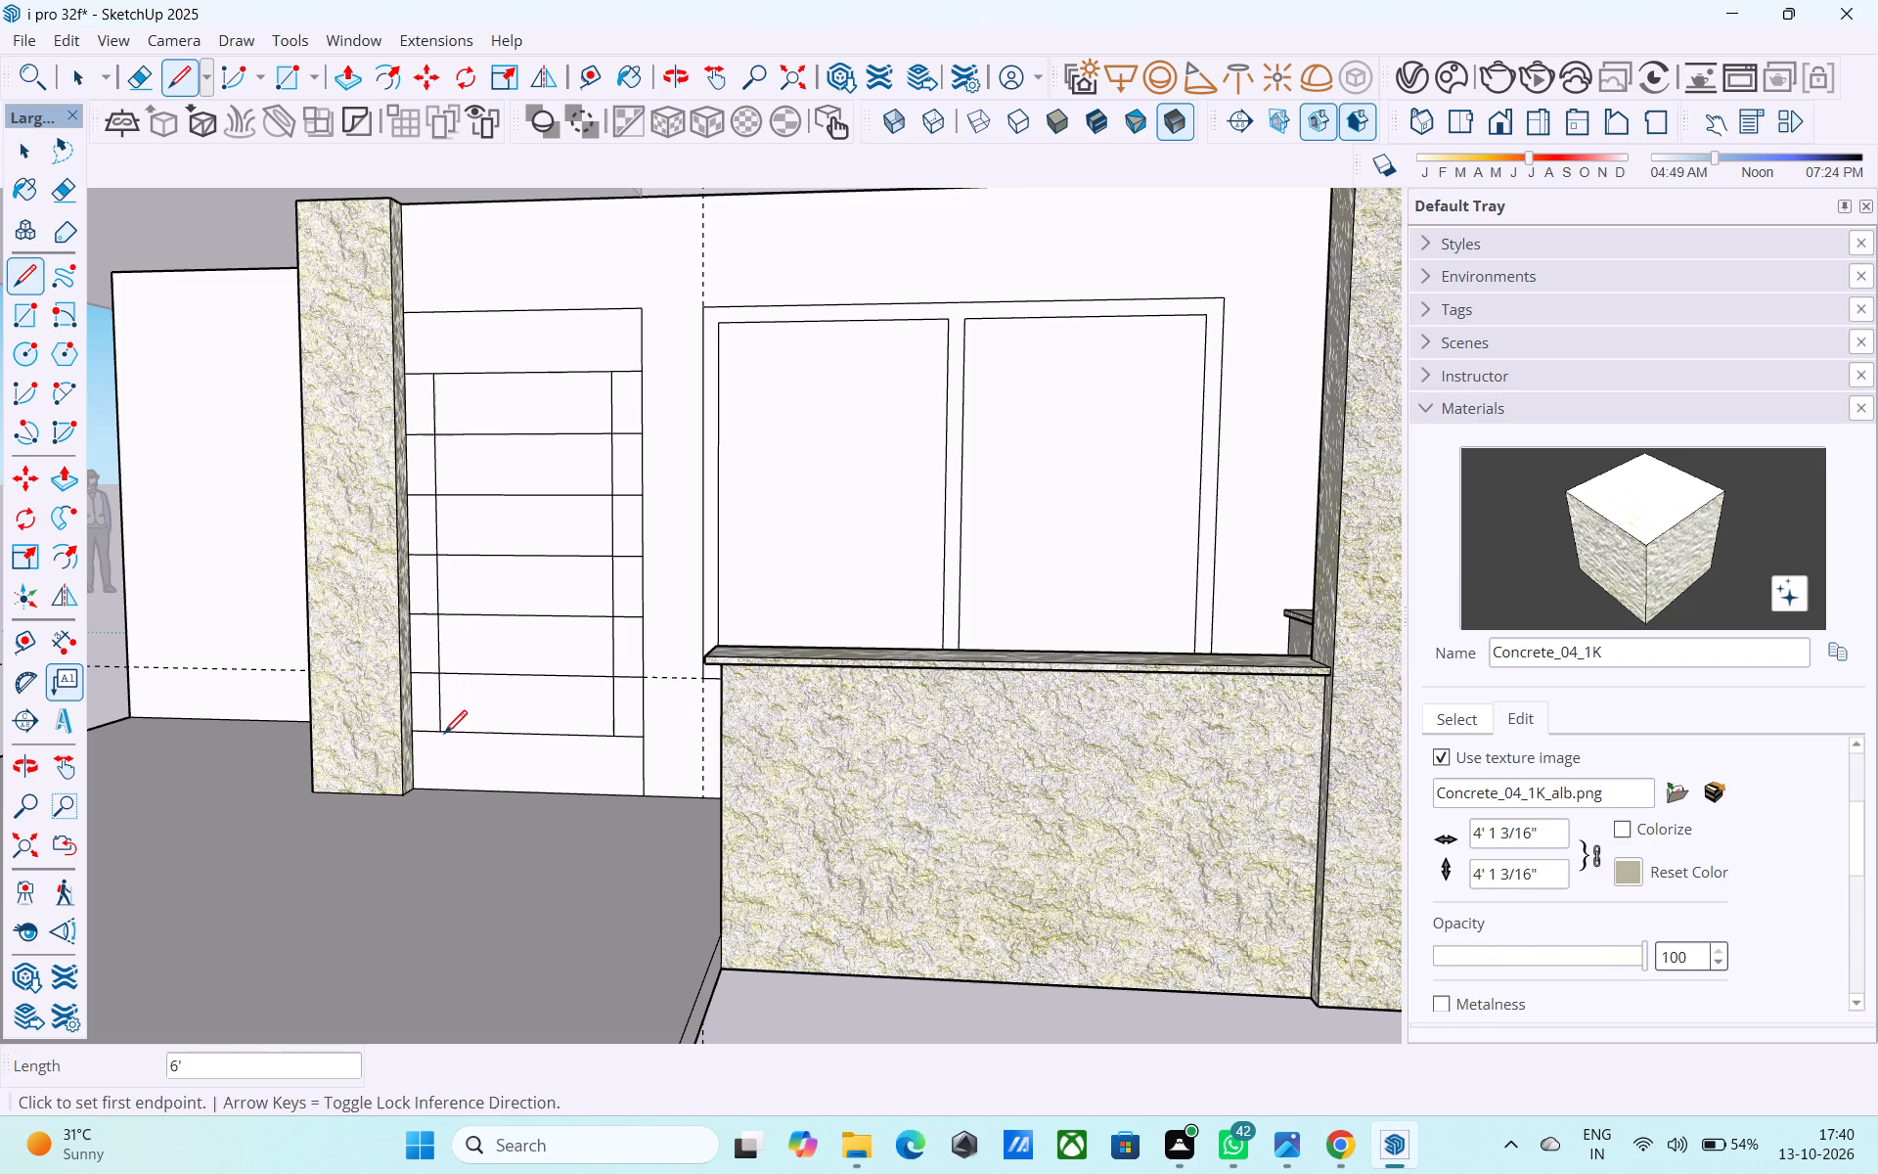
Draw 3' horizontal lines between the two inset verticals, halving each of the four central door rows.
key("e")
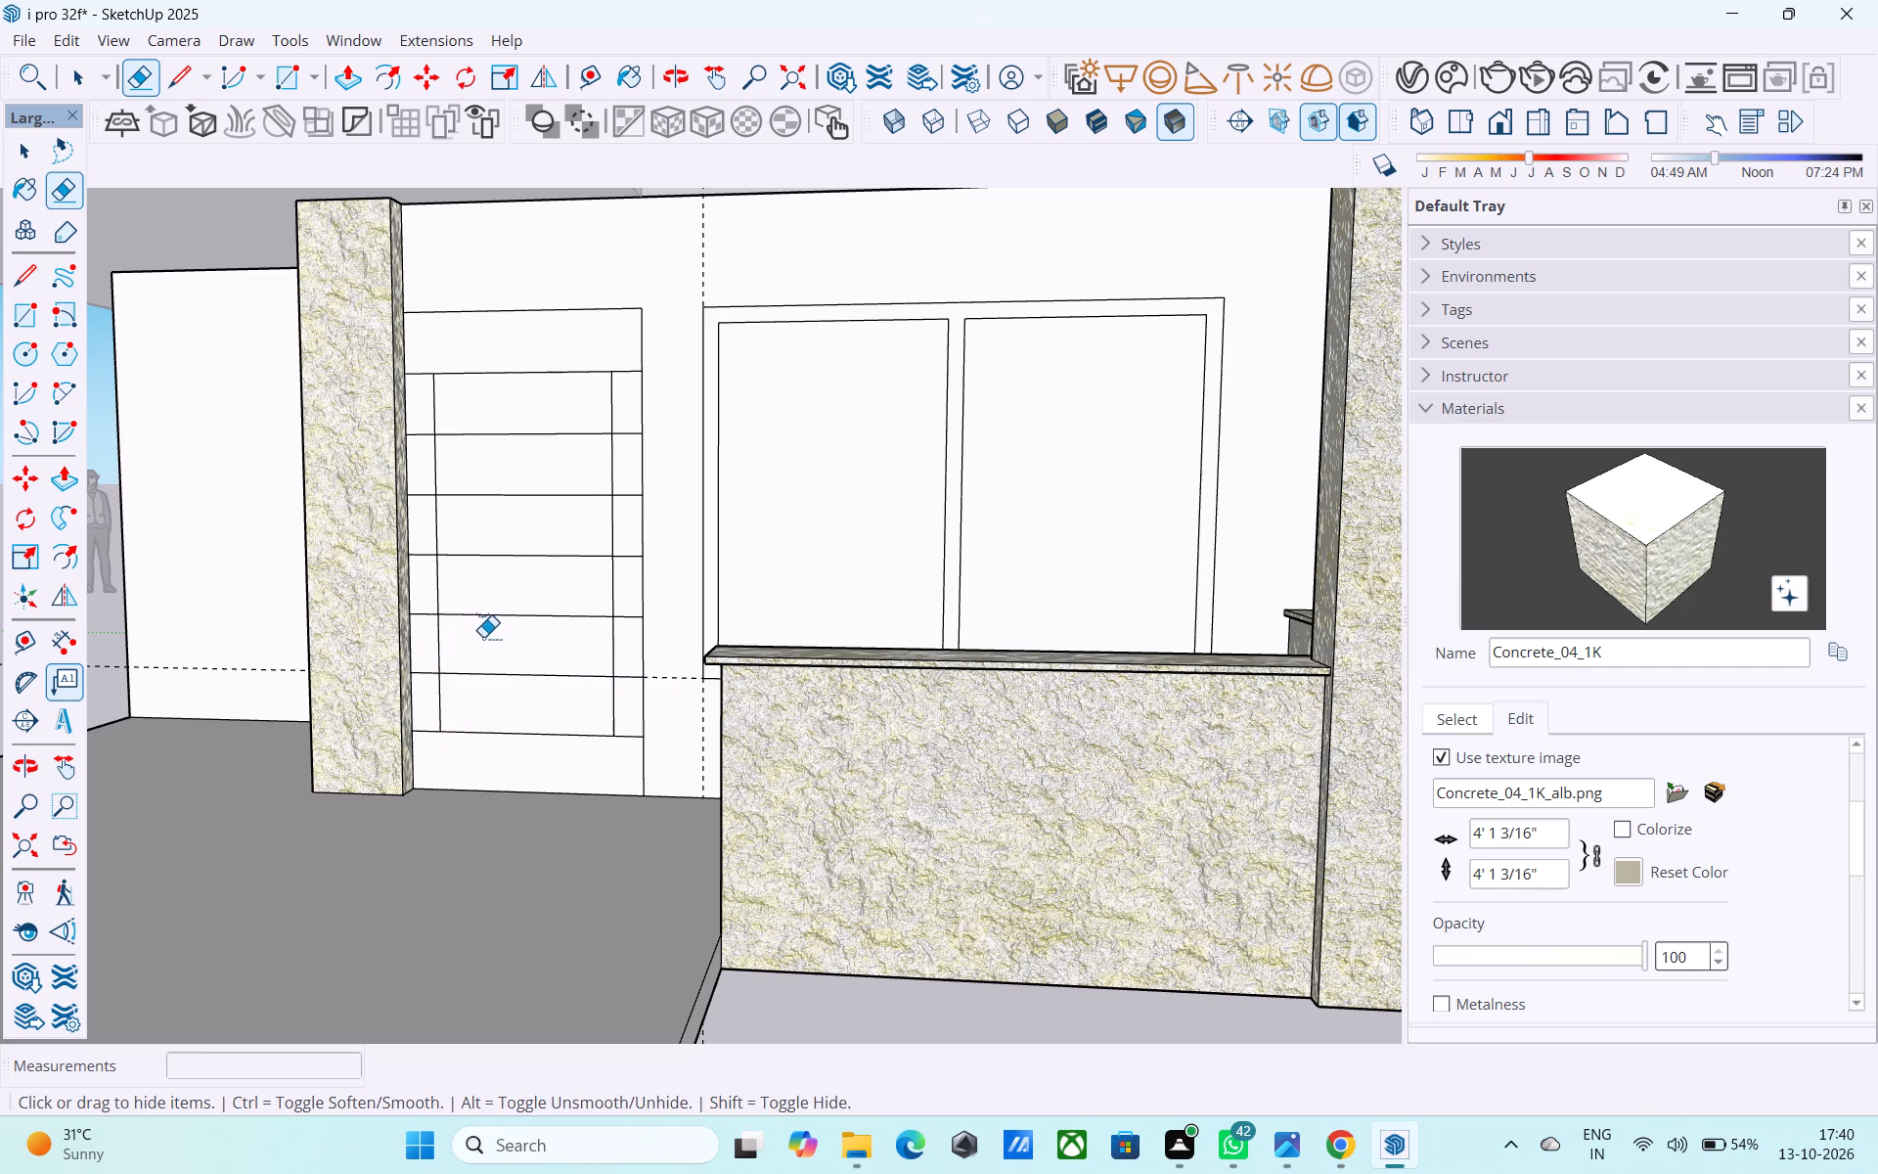
middle_click_drag(486, 621, 489, 610, "shift")
key("l")
scroll(595, 676, "up", 4)
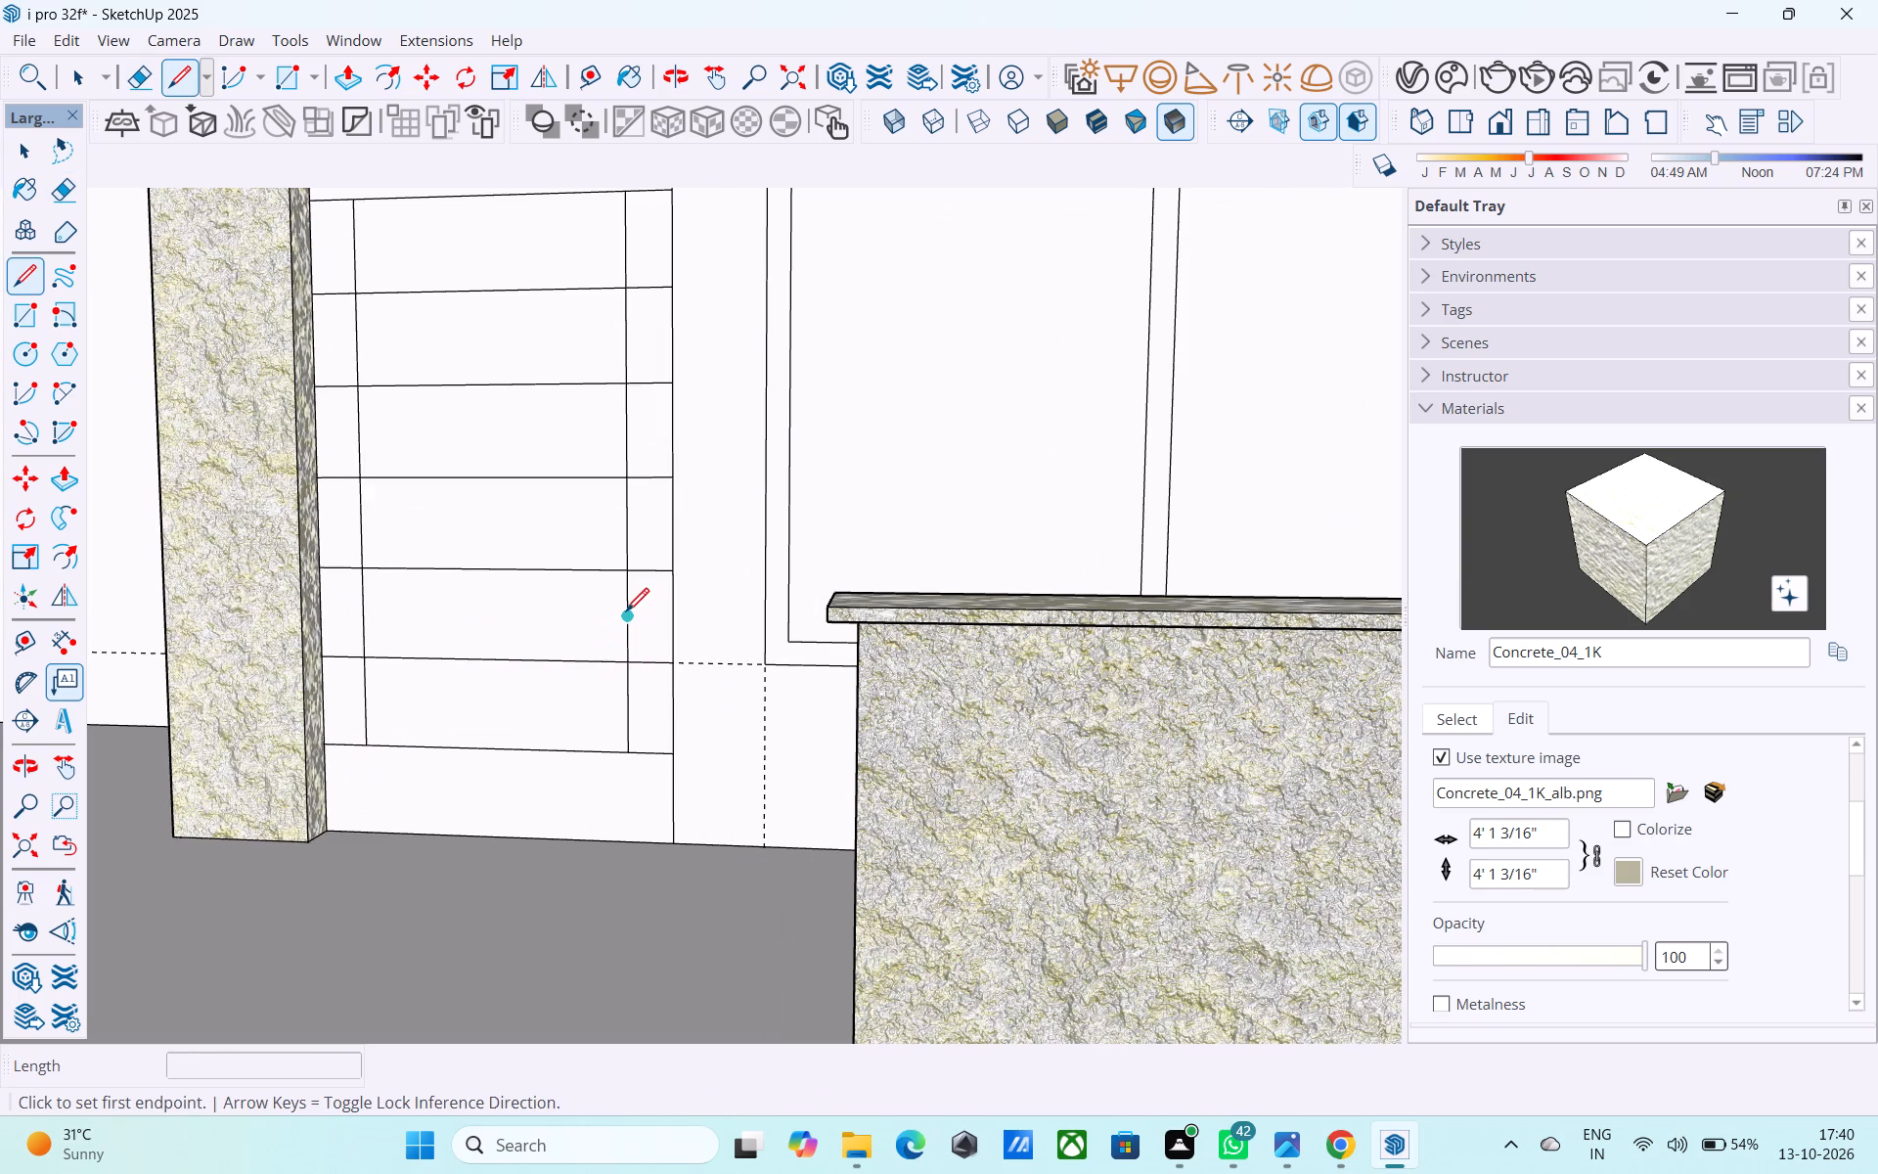
left_click(627, 613)
left_click(359, 619)
left_click(620, 524)
key("l")
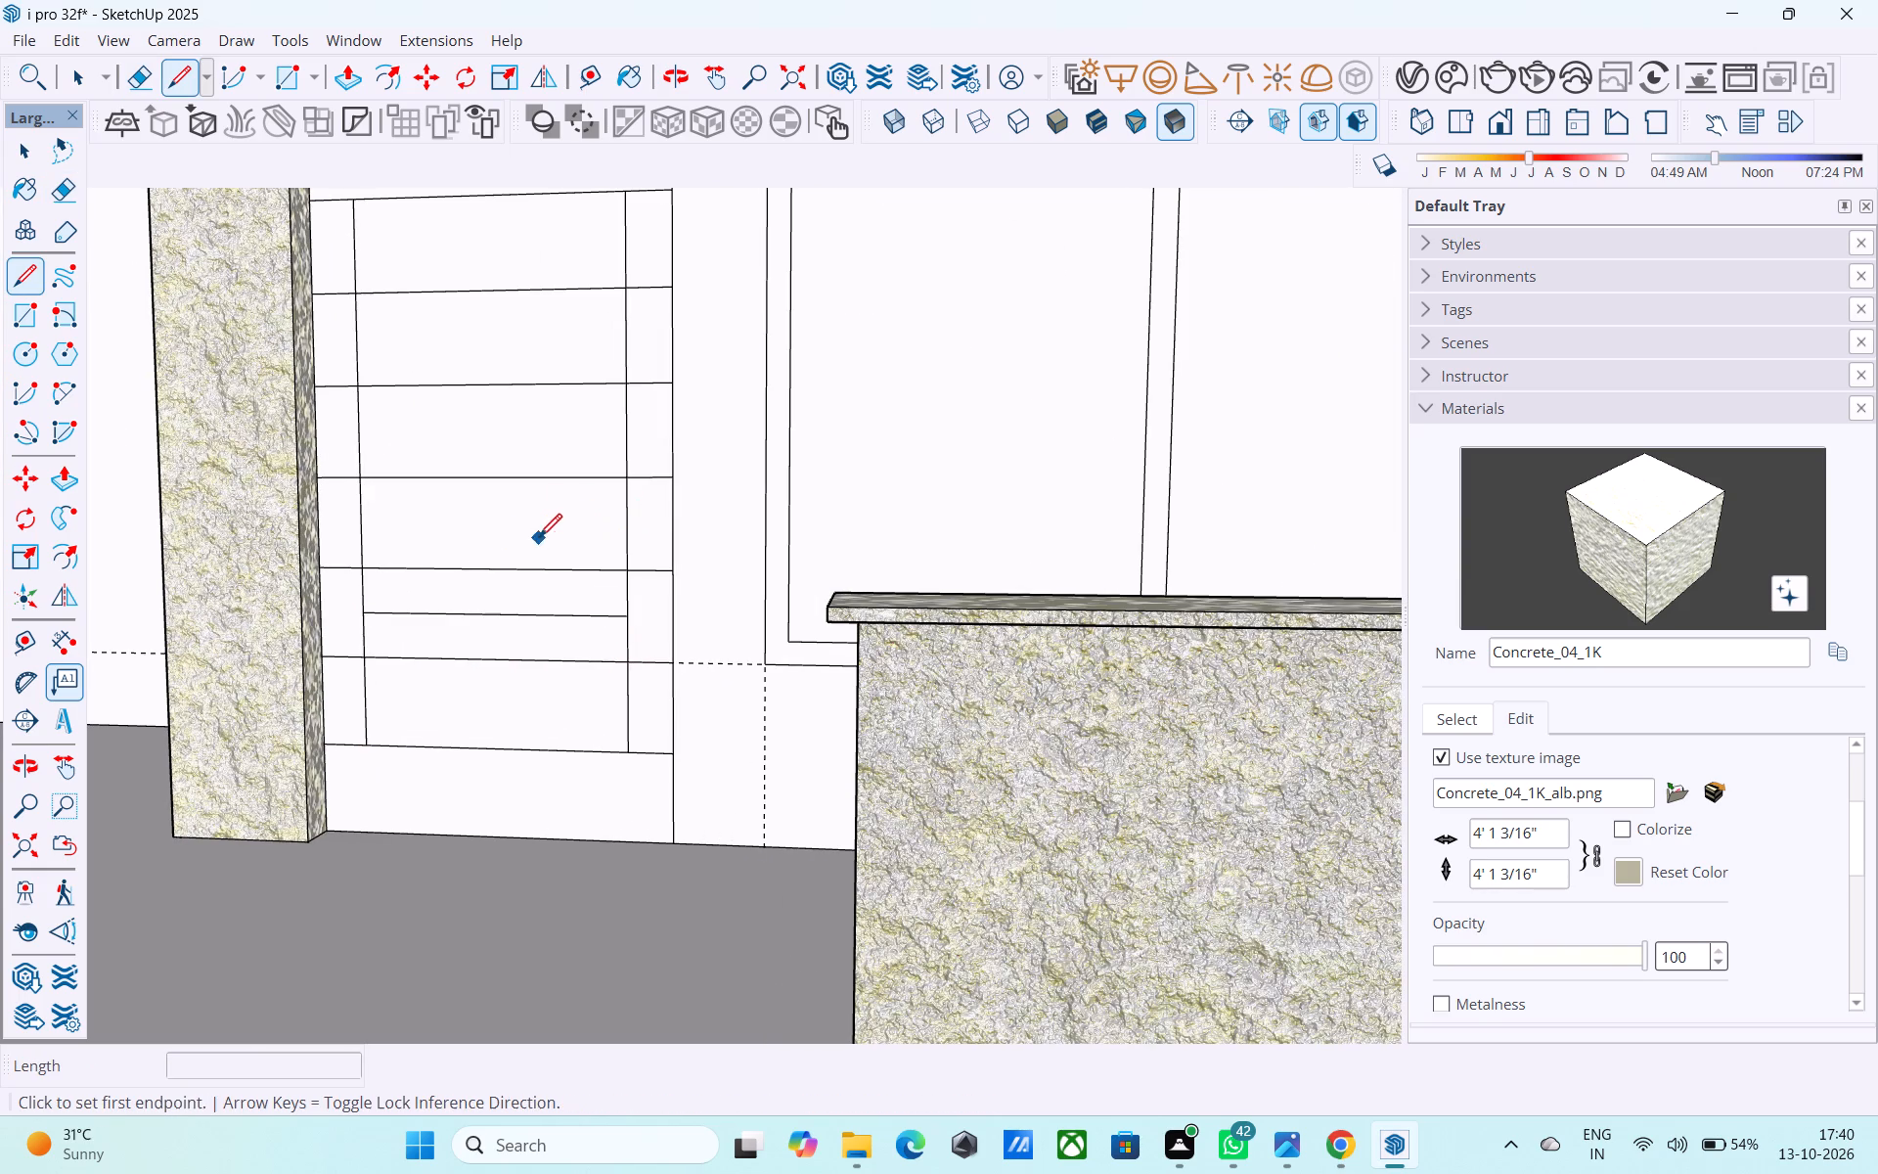
left_click(627, 529)
left_click(362, 521)
left_click(628, 433)
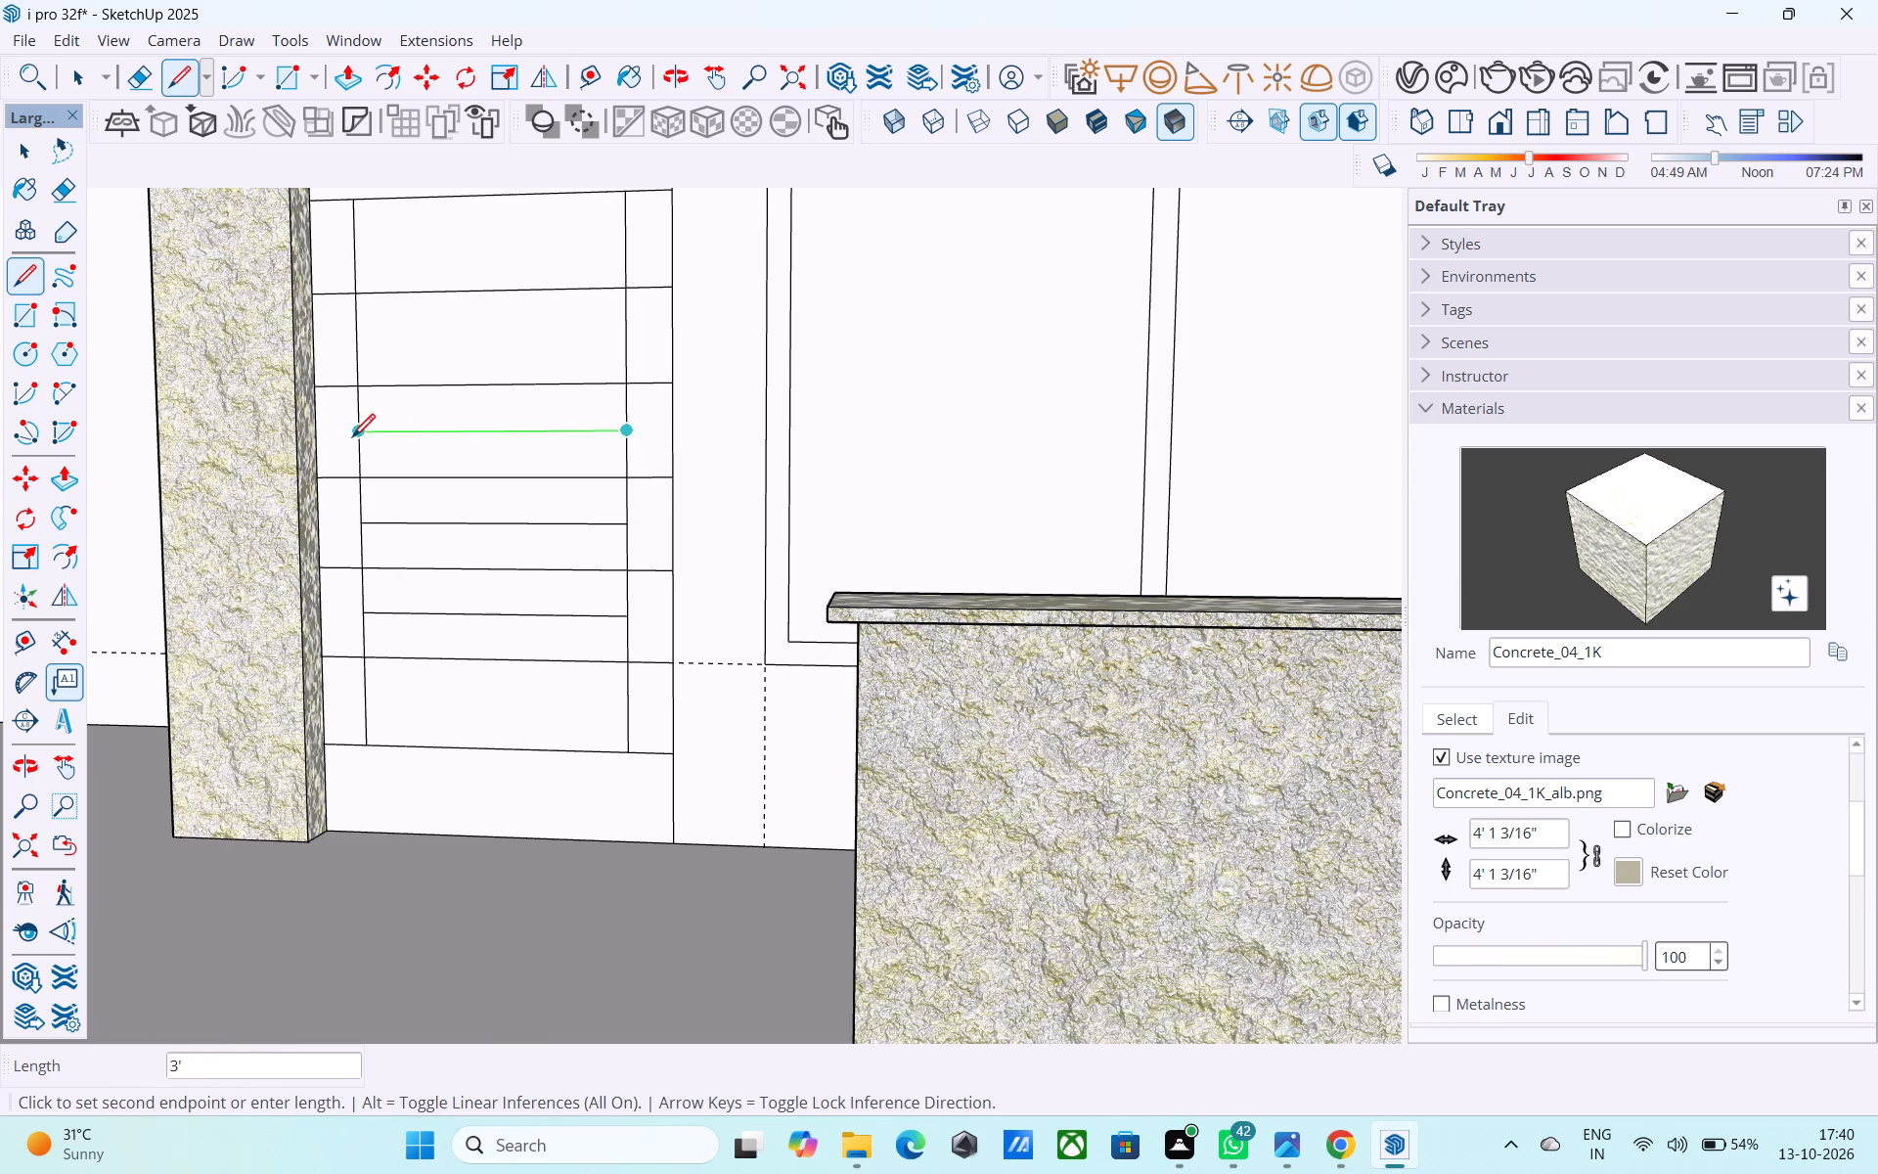
left_click(352, 439)
left_click(627, 342)
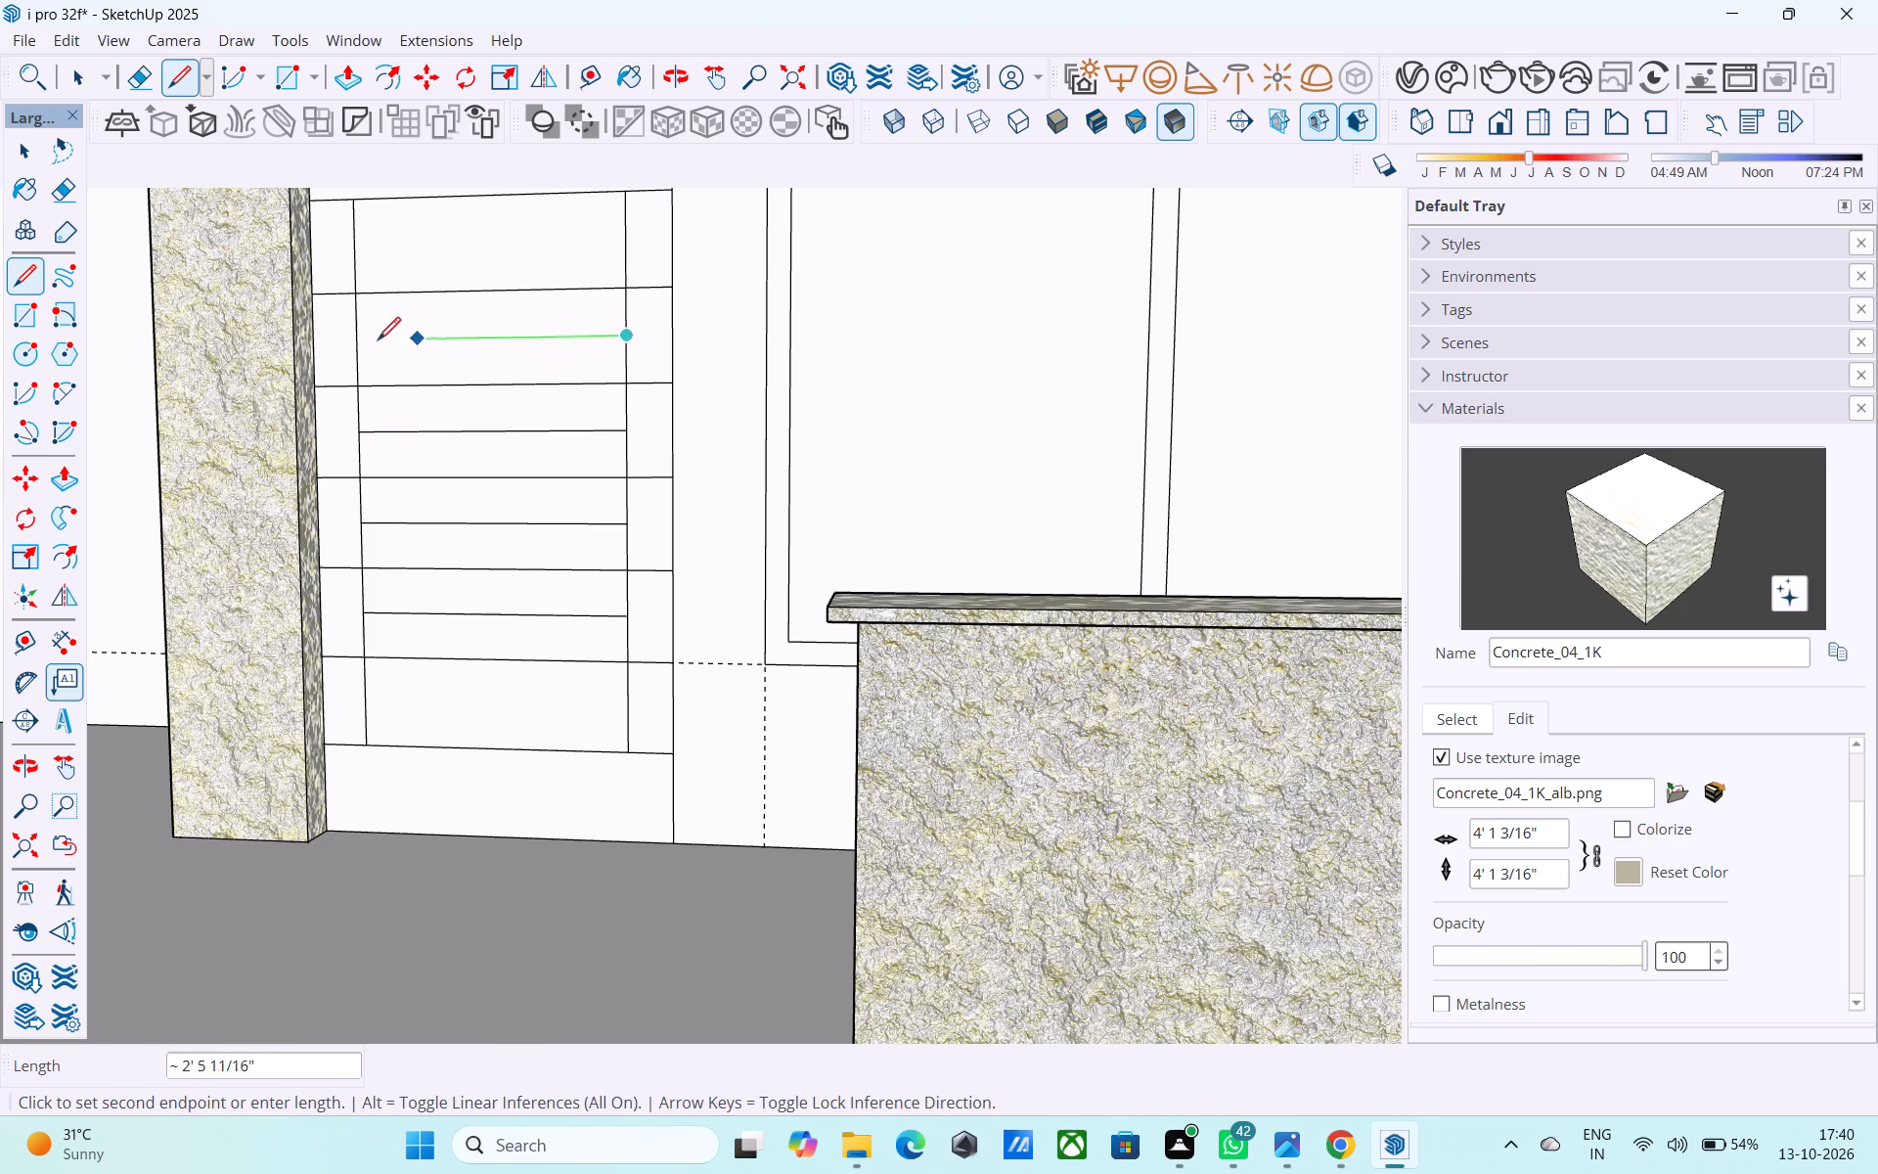
left_click(357, 342)
key("space")
Draw horizontal midlines between the inset verticals in the uppermost and lowermost of the six inner door rows.
scroll(456, 432, "down", 3)
middle_click_drag(457, 432, 480, 558)
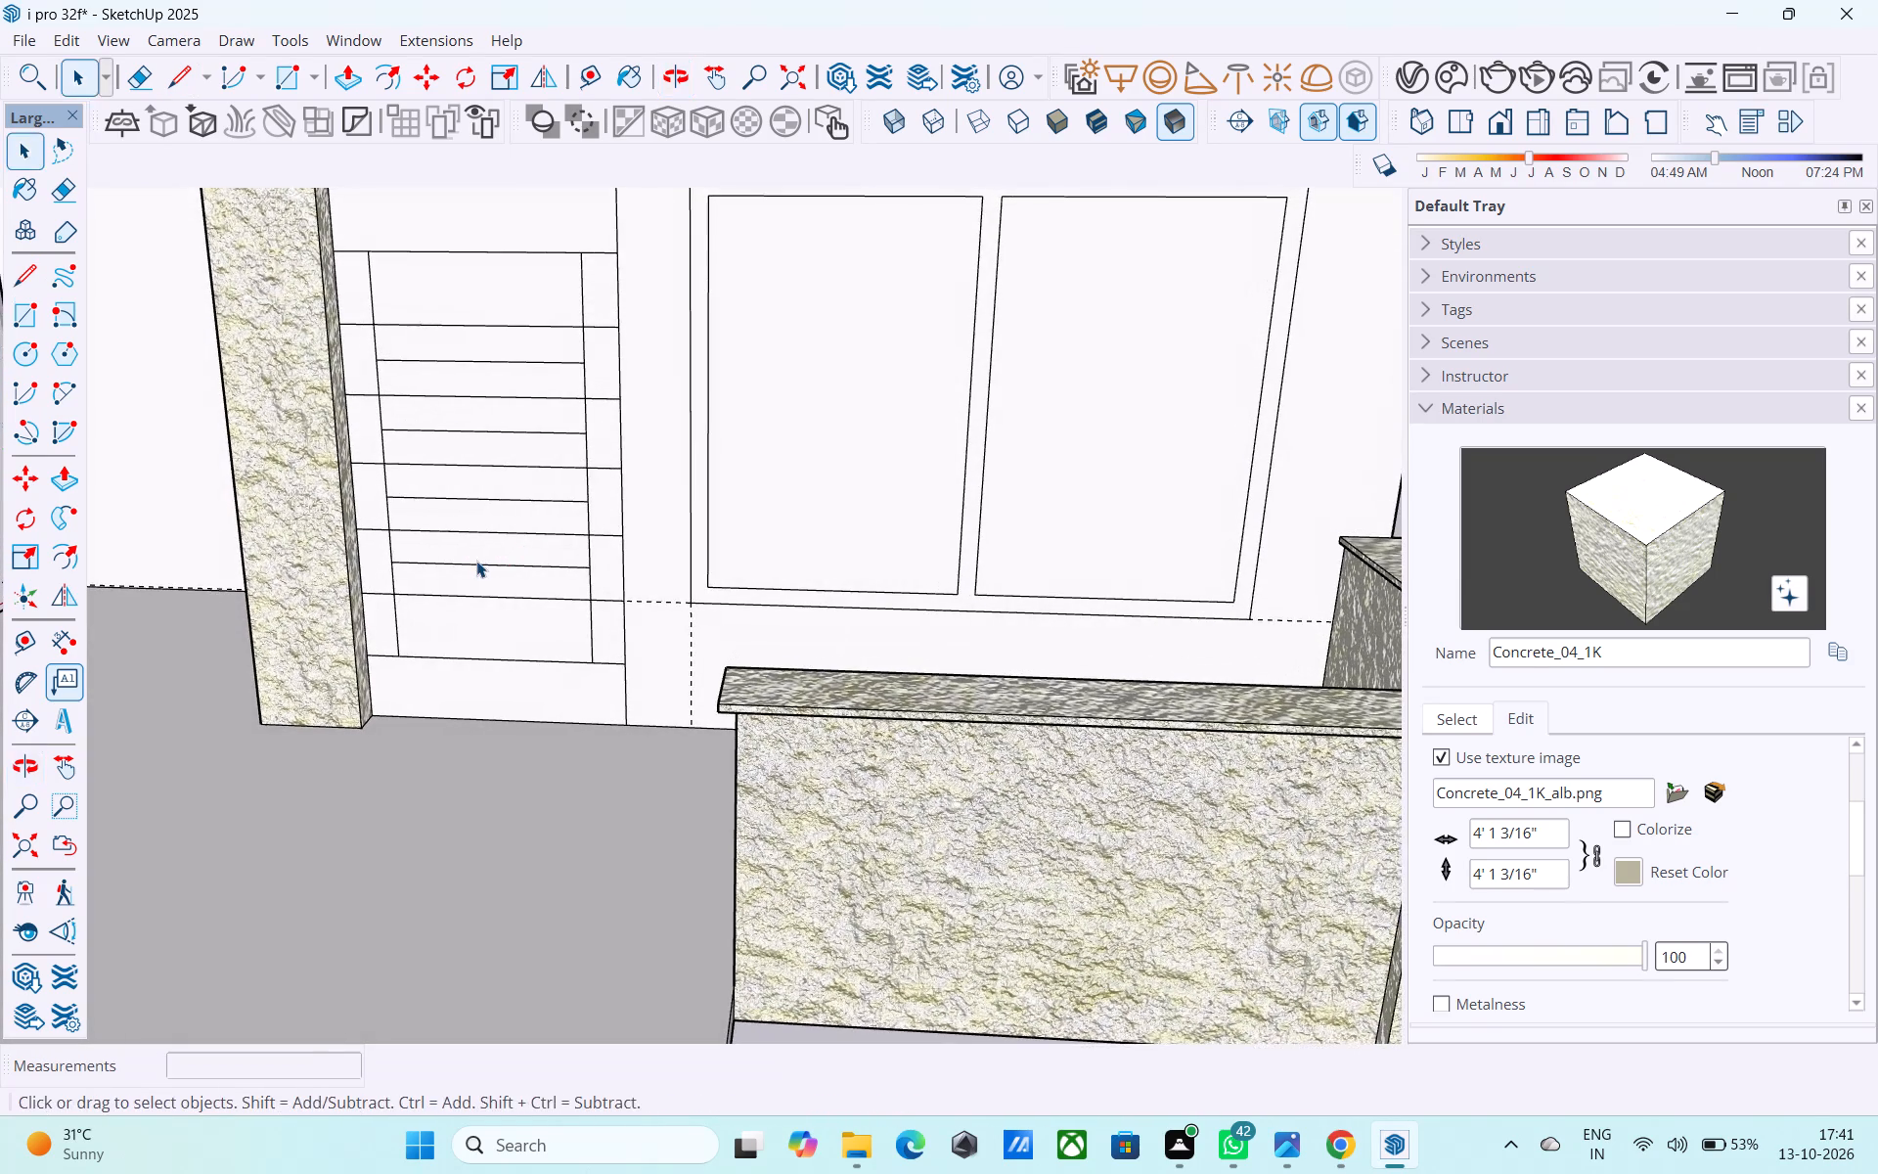
scroll(447, 481, "up", 4)
middle_click_drag(450, 438, 481, 395)
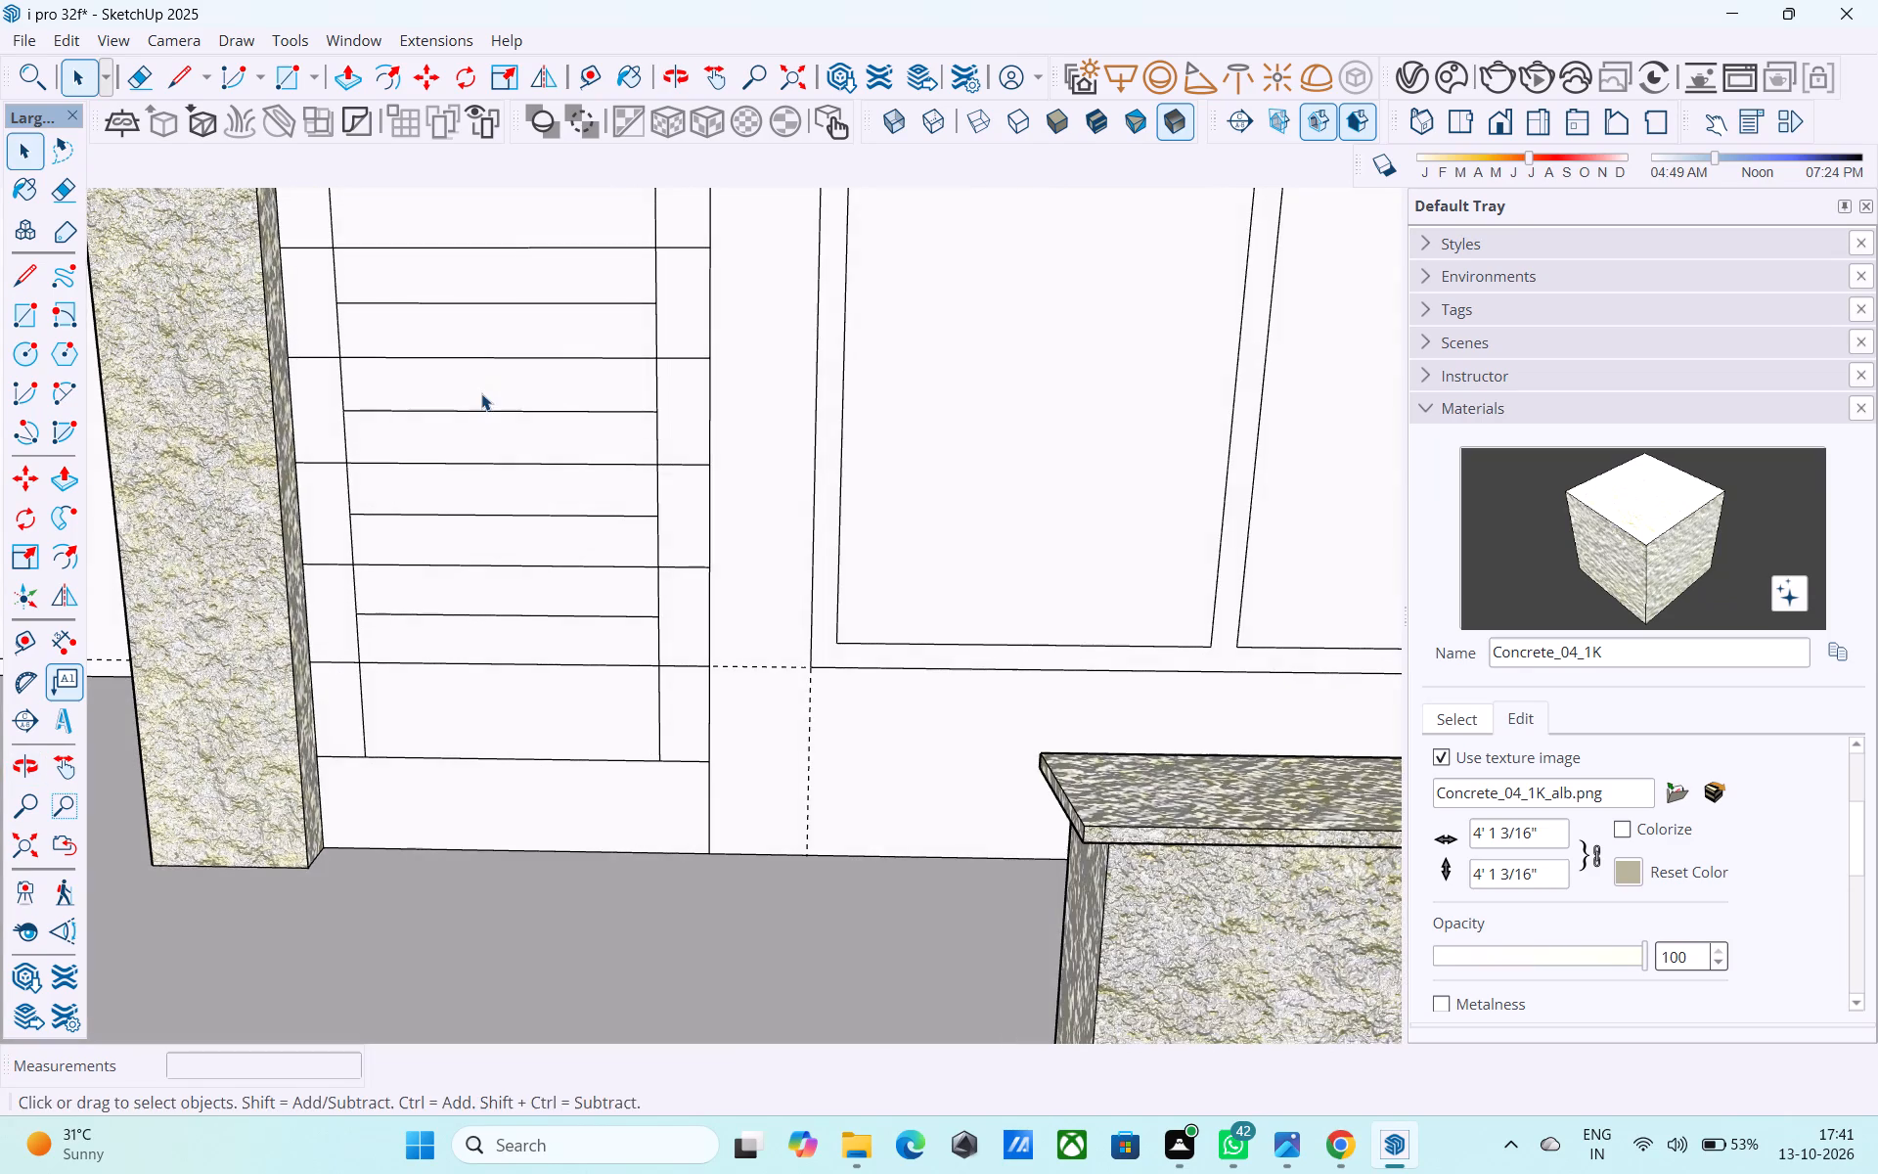
scroll(470, 414, "down", 3)
middle_click_drag(407, 733, 429, 700)
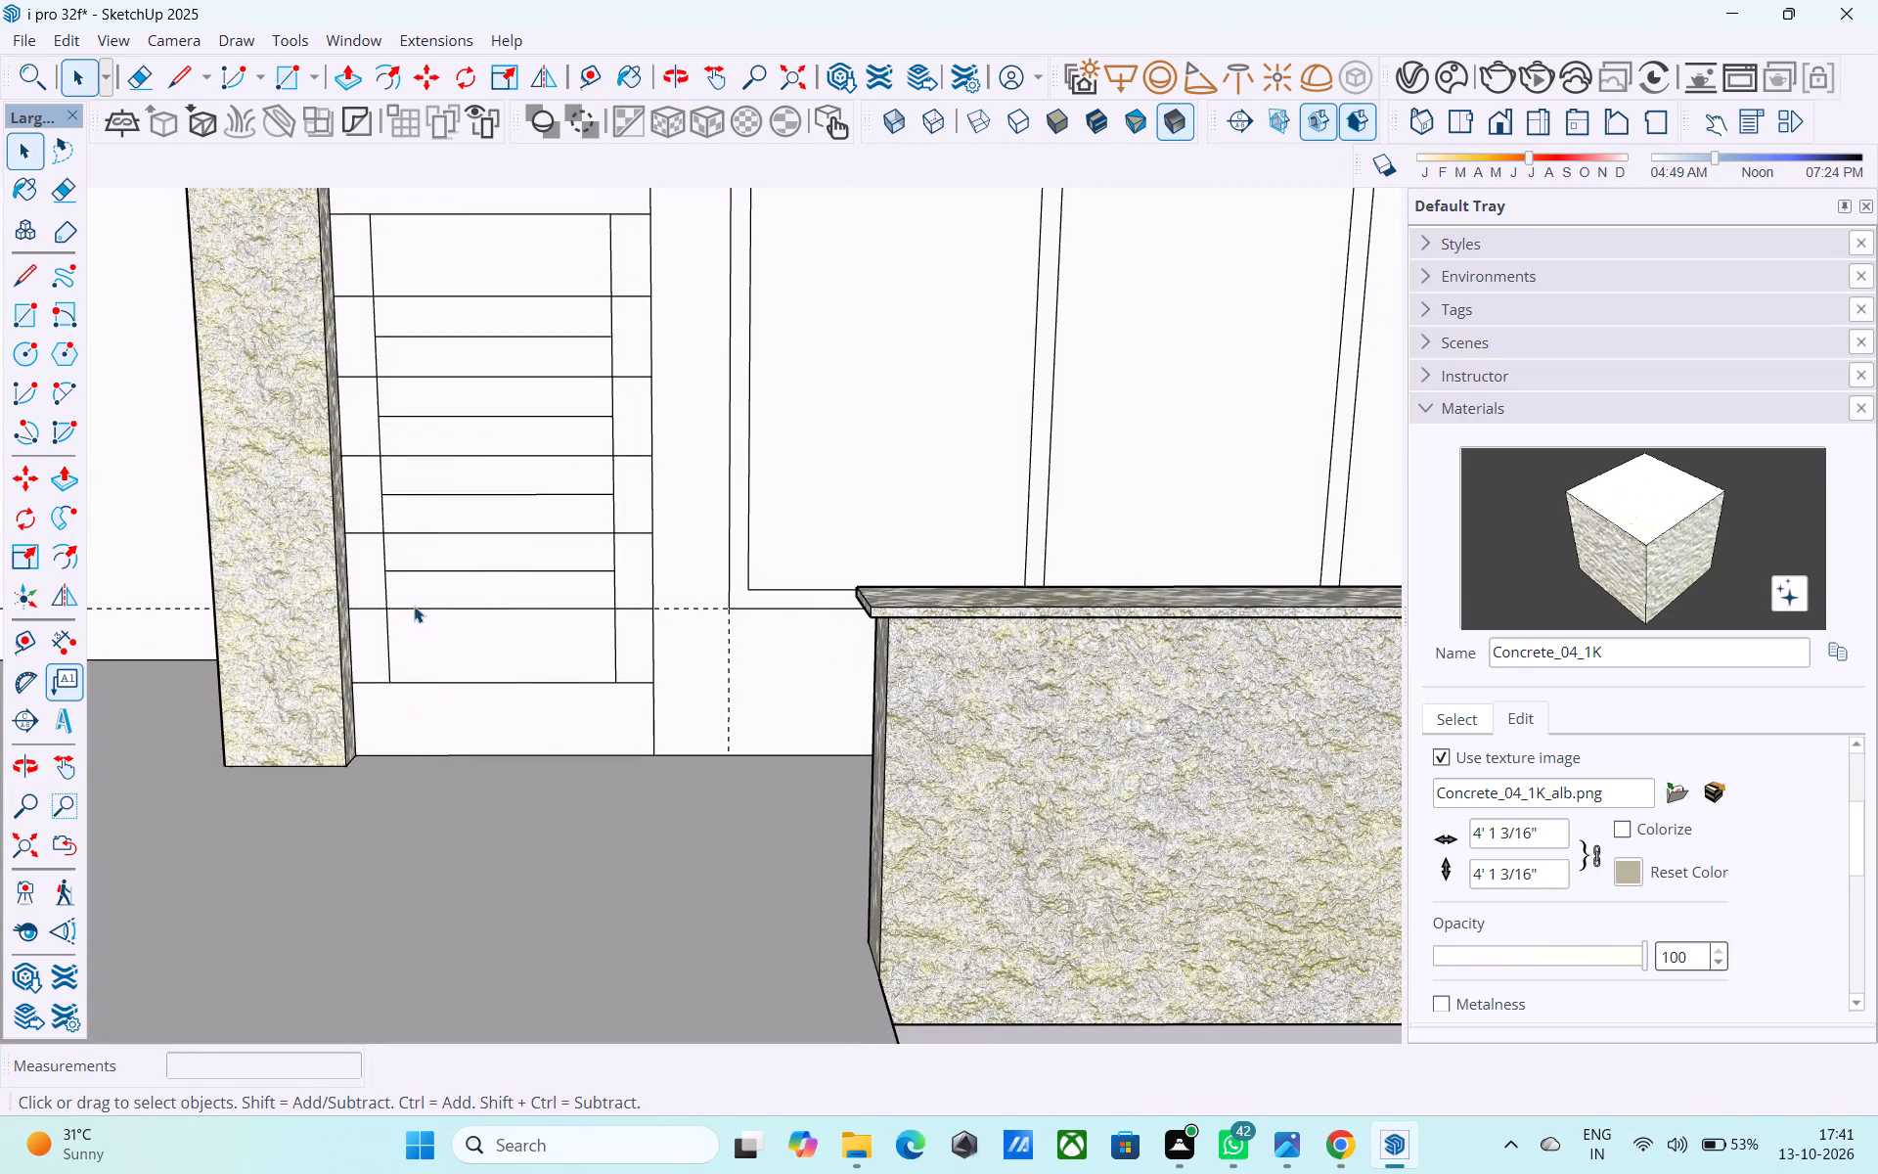
middle_click_drag(414, 606, 452, 548)
scroll(451, 535, "up", 4)
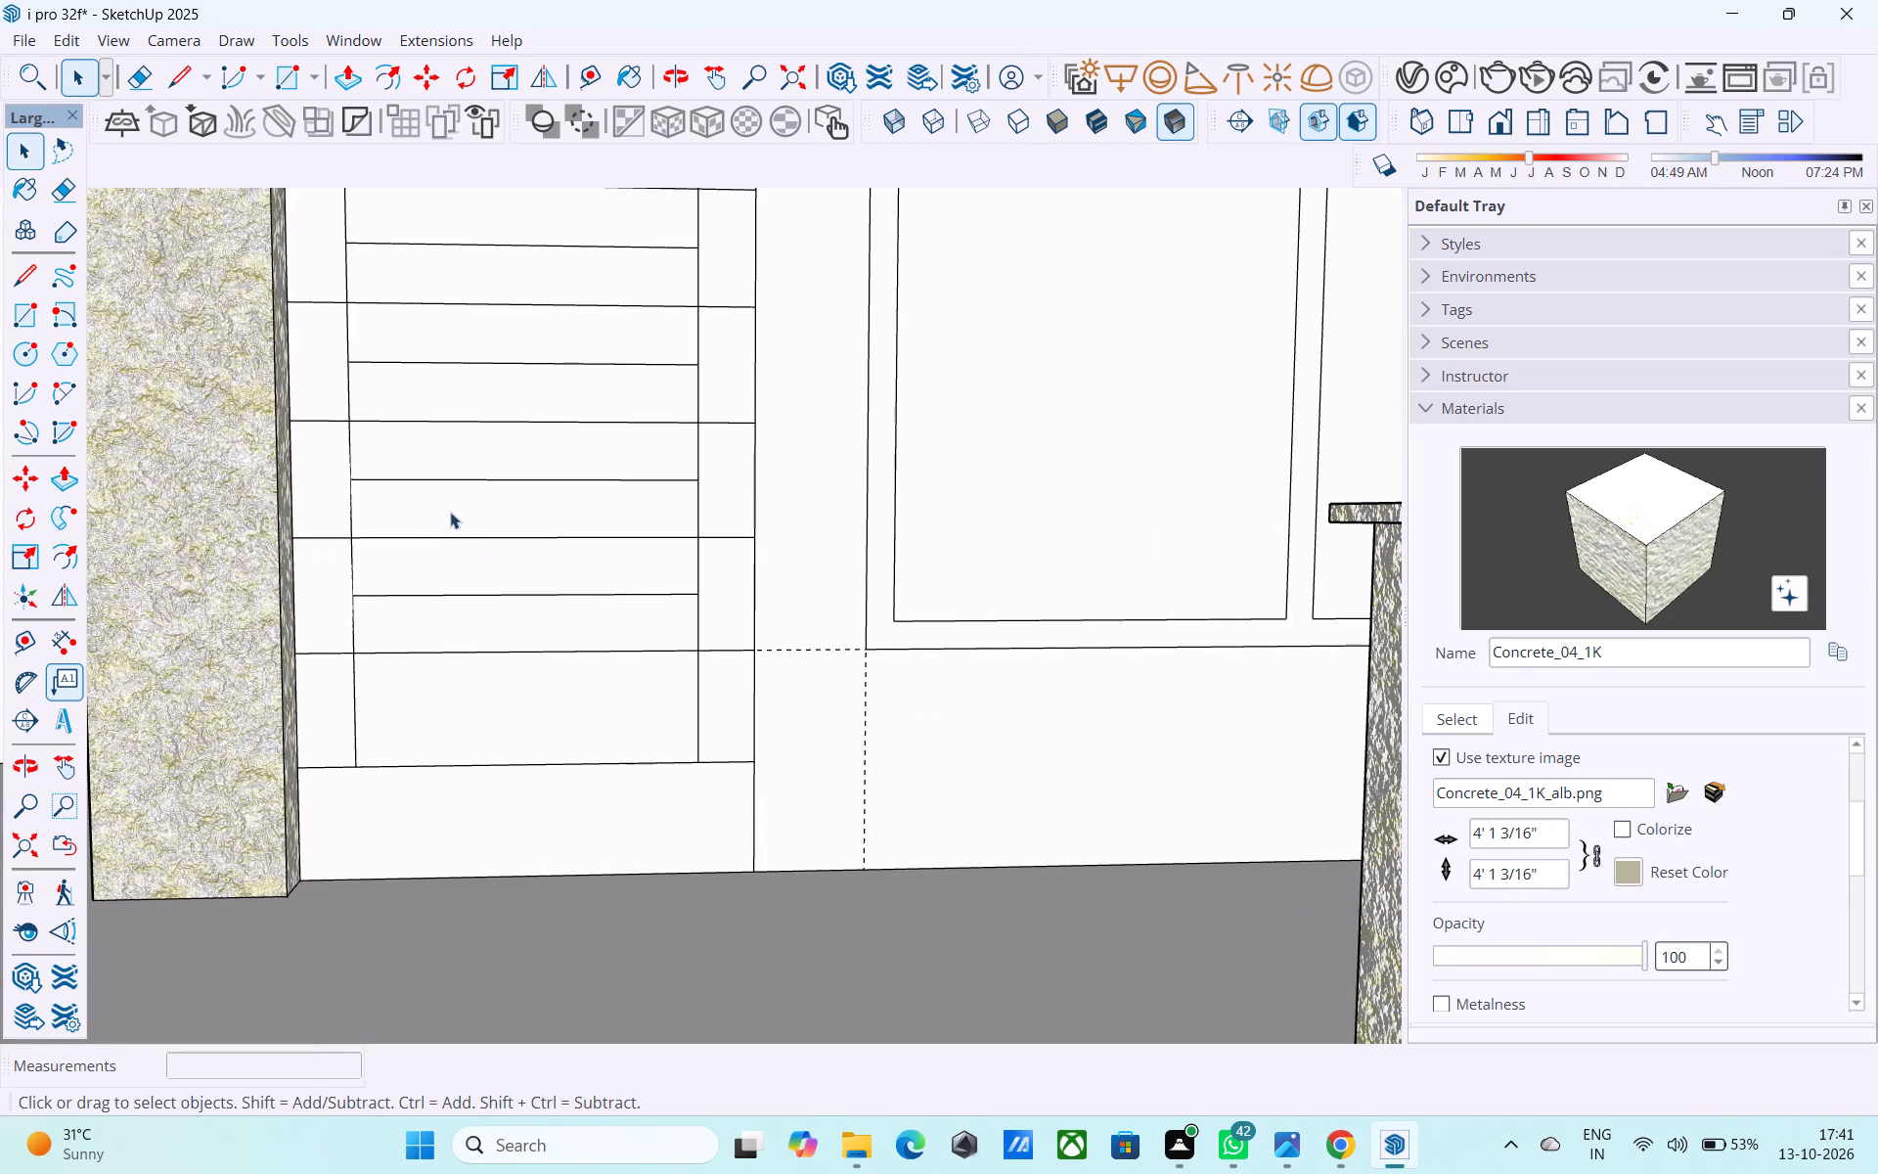
middle_click_drag(425, 499, 468, 510)
scroll(467, 514, "down", 6)
middle_click_drag(443, 660, 433, 768)
scroll(430, 594, "up", 5)
key("l")
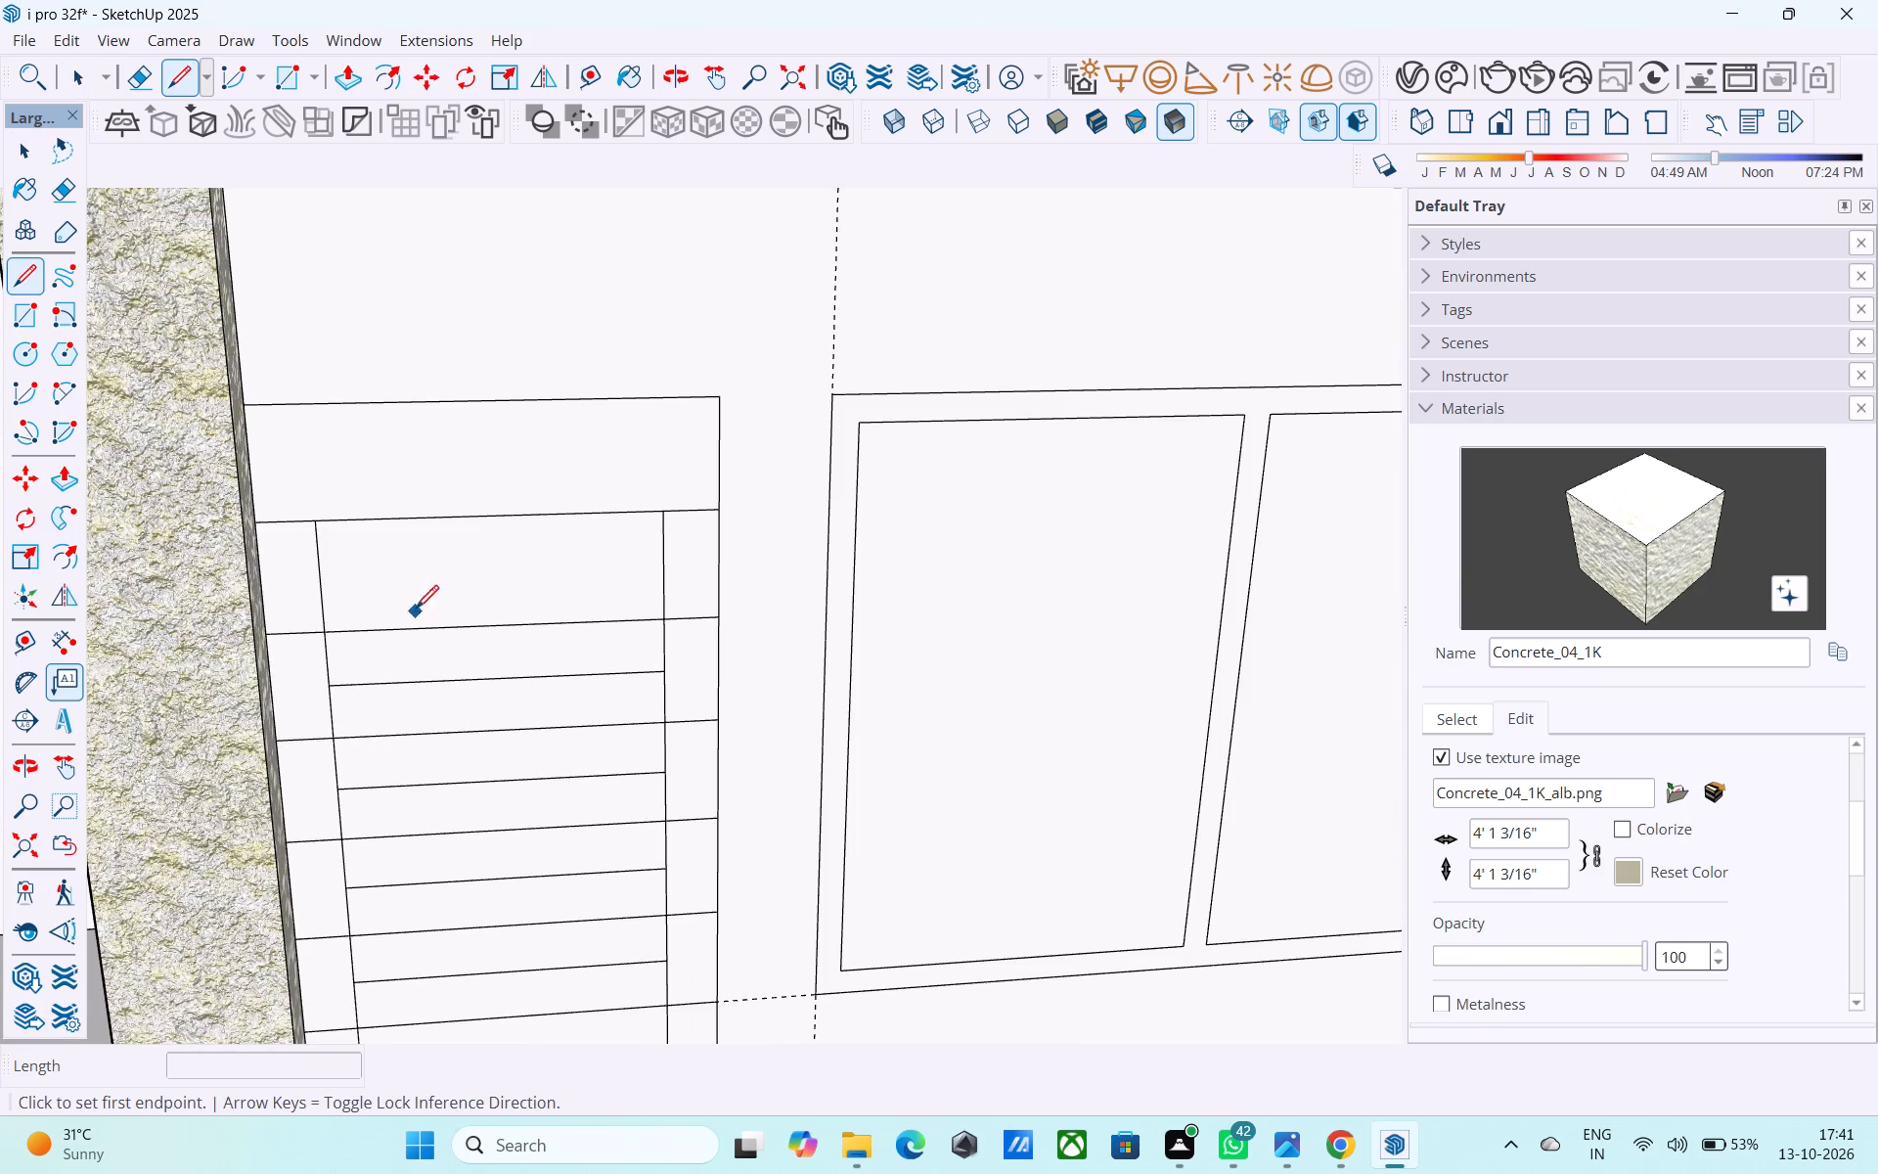
left_click(323, 575)
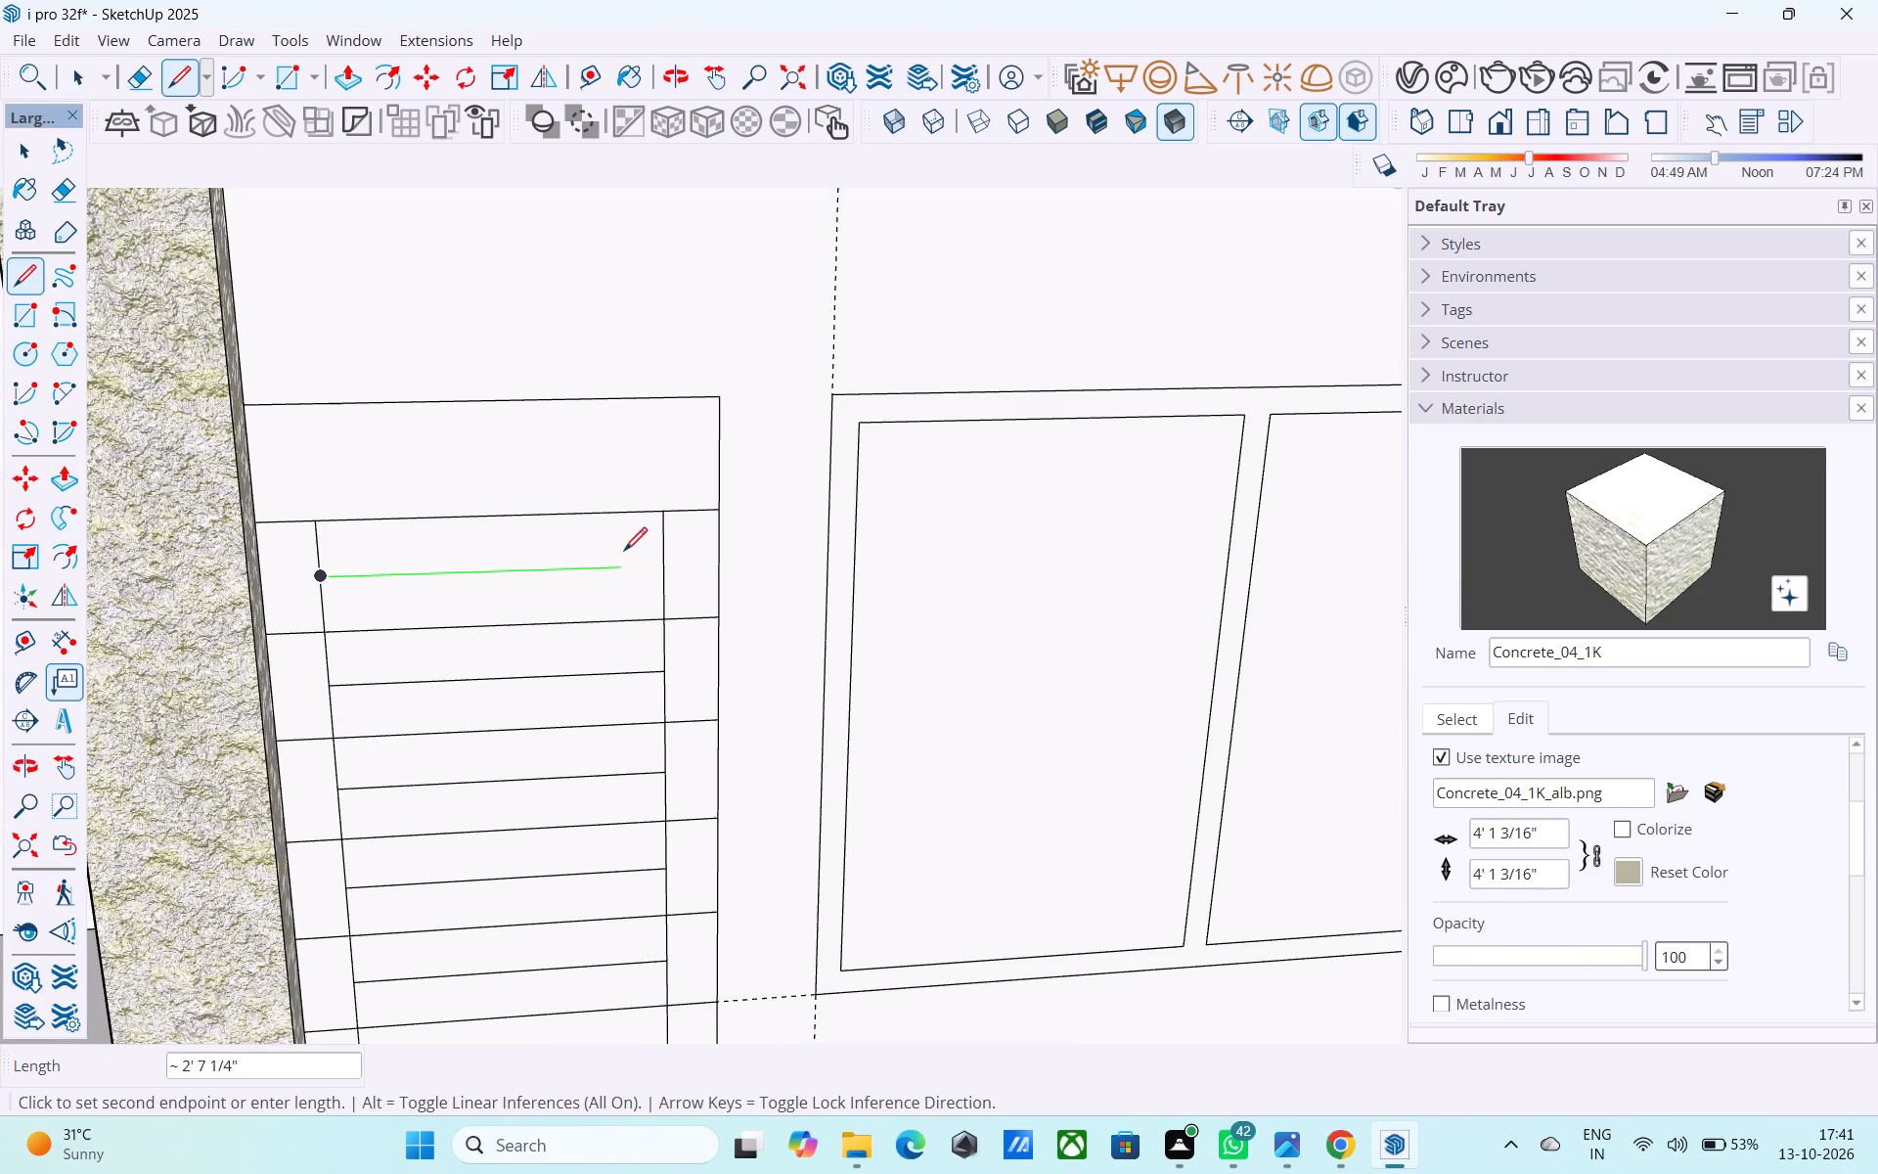
left_click(660, 561)
scroll(630, 514, "down", 6)
scroll(485, 893, "up", 6)
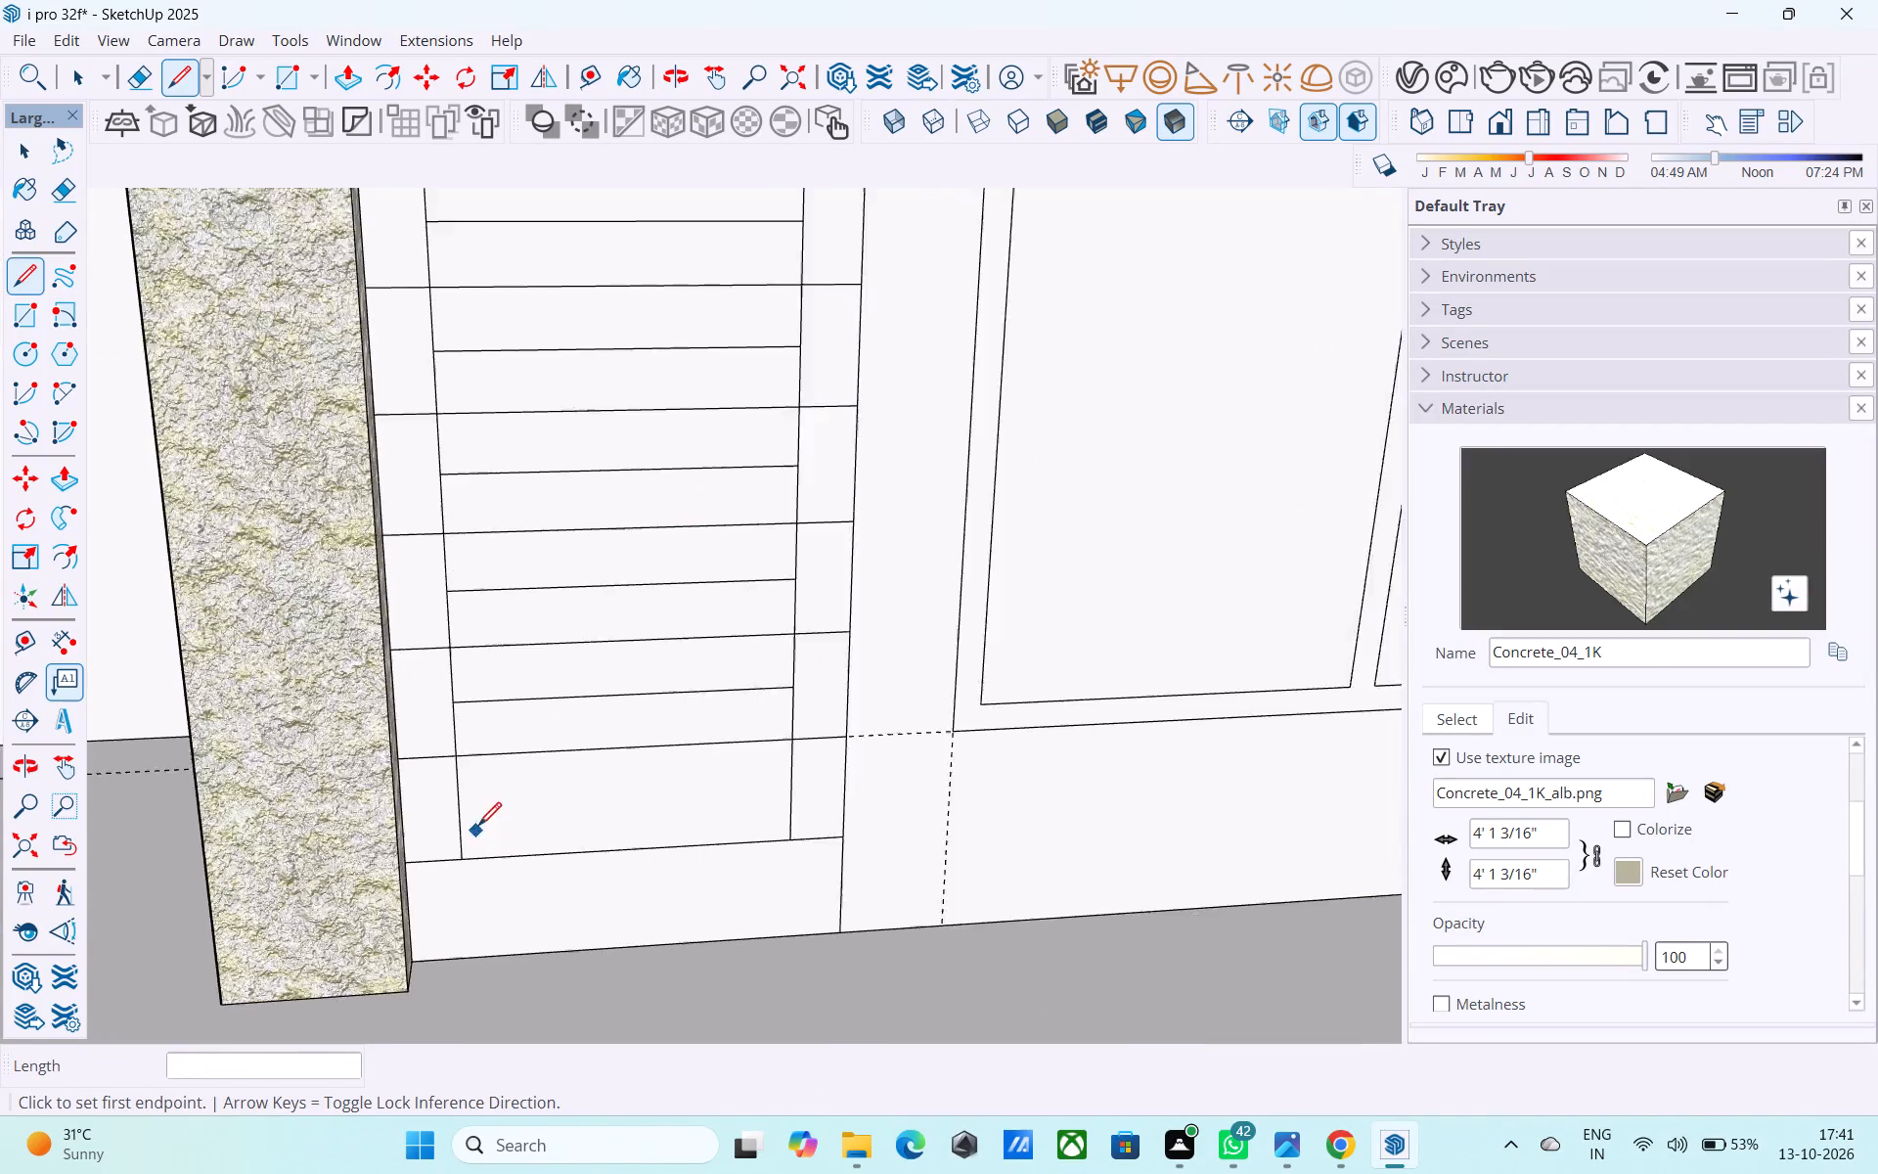
scroll(478, 828, "up", 7)
left_click(442, 789)
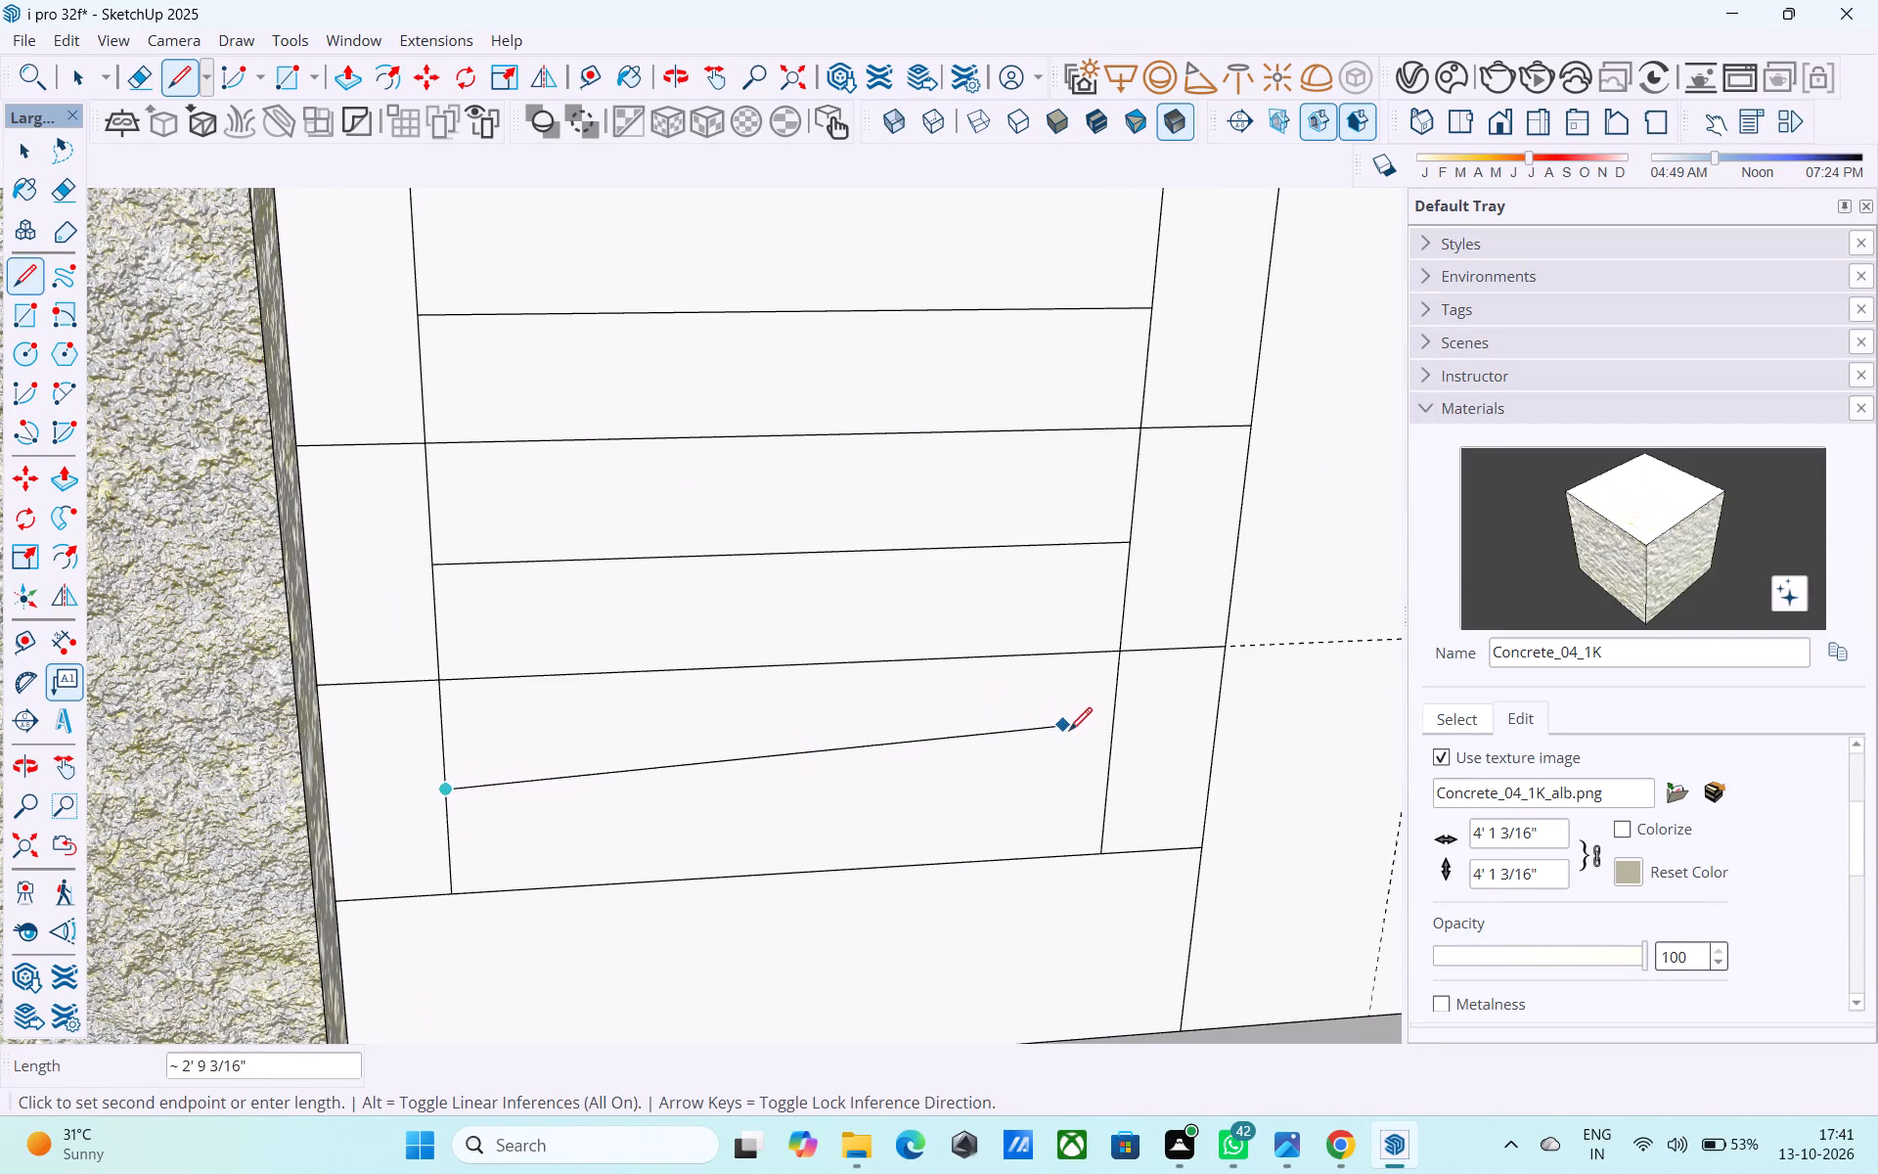
left_click(1108, 753)
scroll(1065, 752, "down", 6)
middle_click_drag(1065, 752, 994, 699)
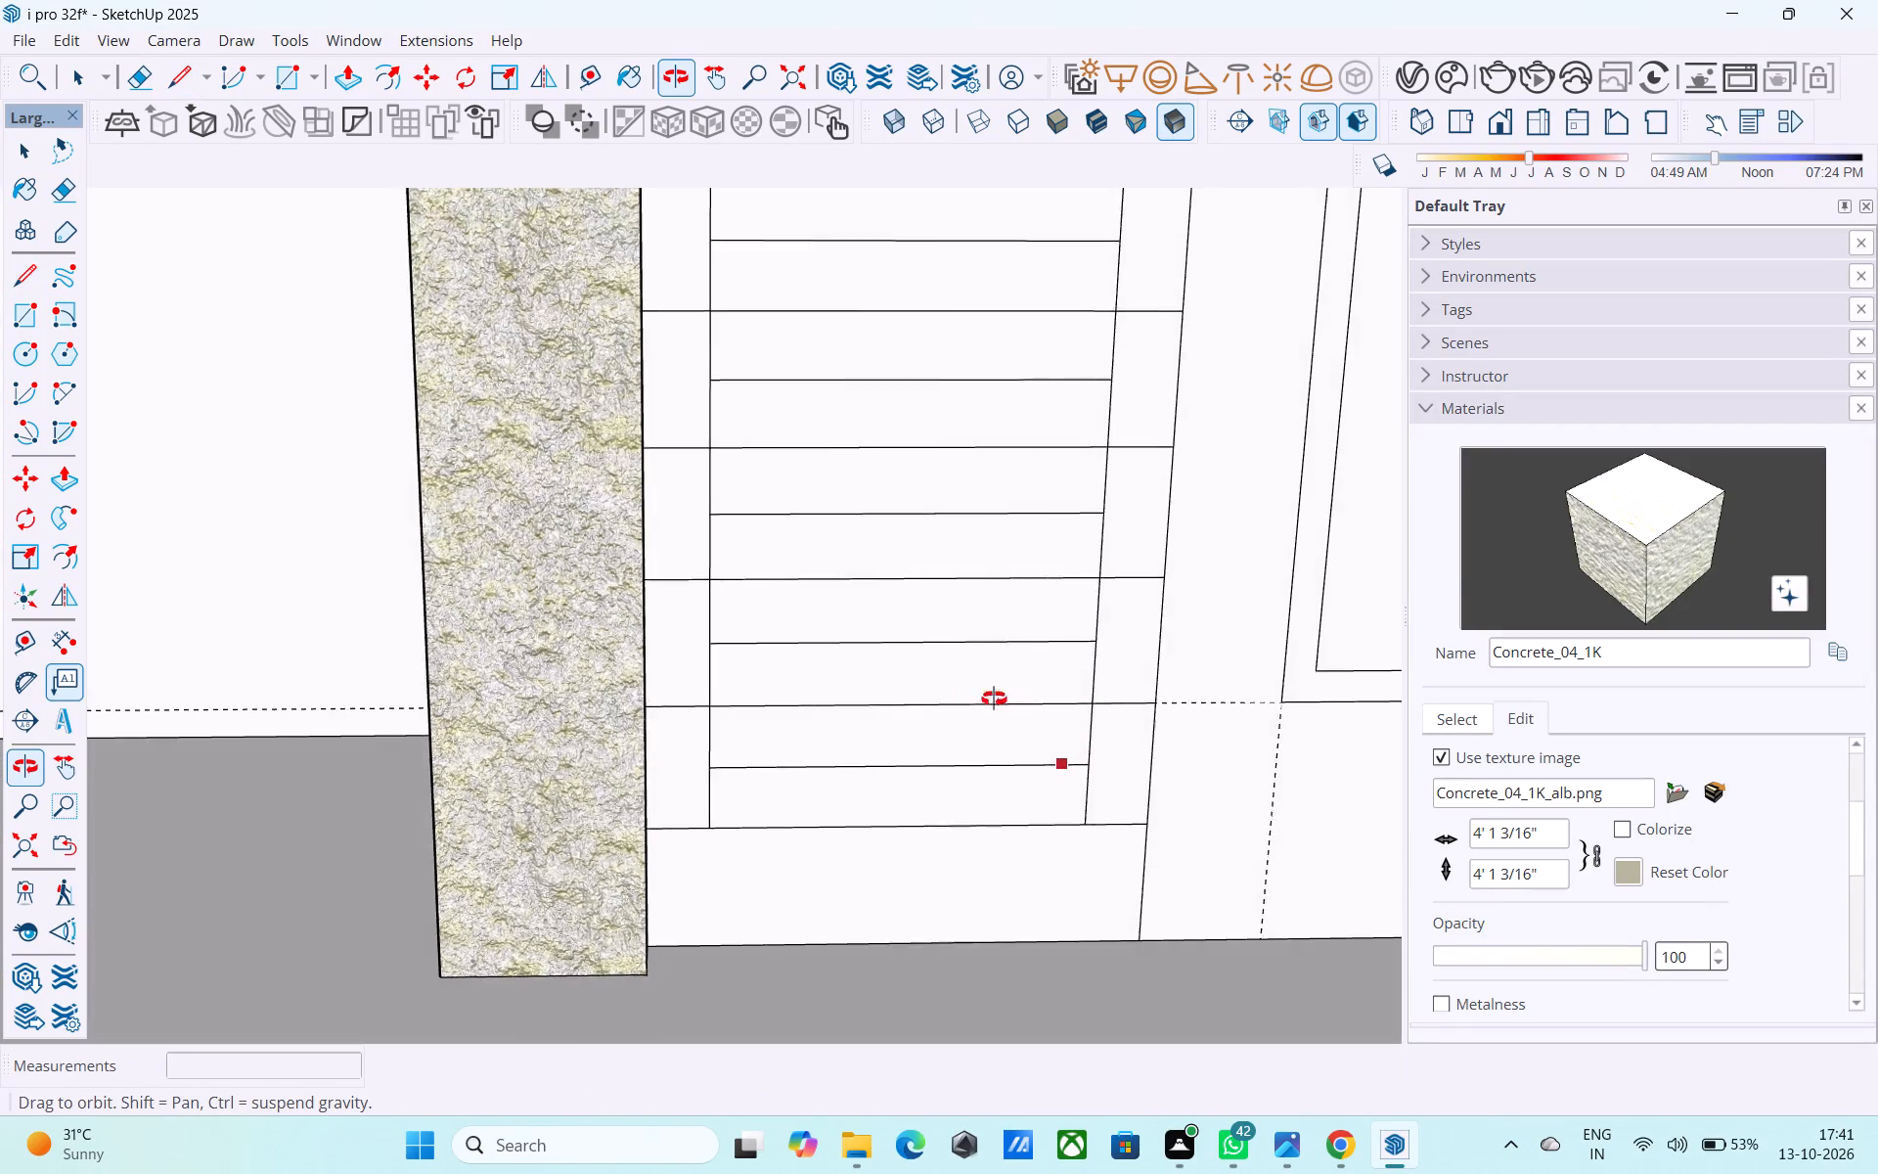
middle_click_drag(994, 699, 828, 566)
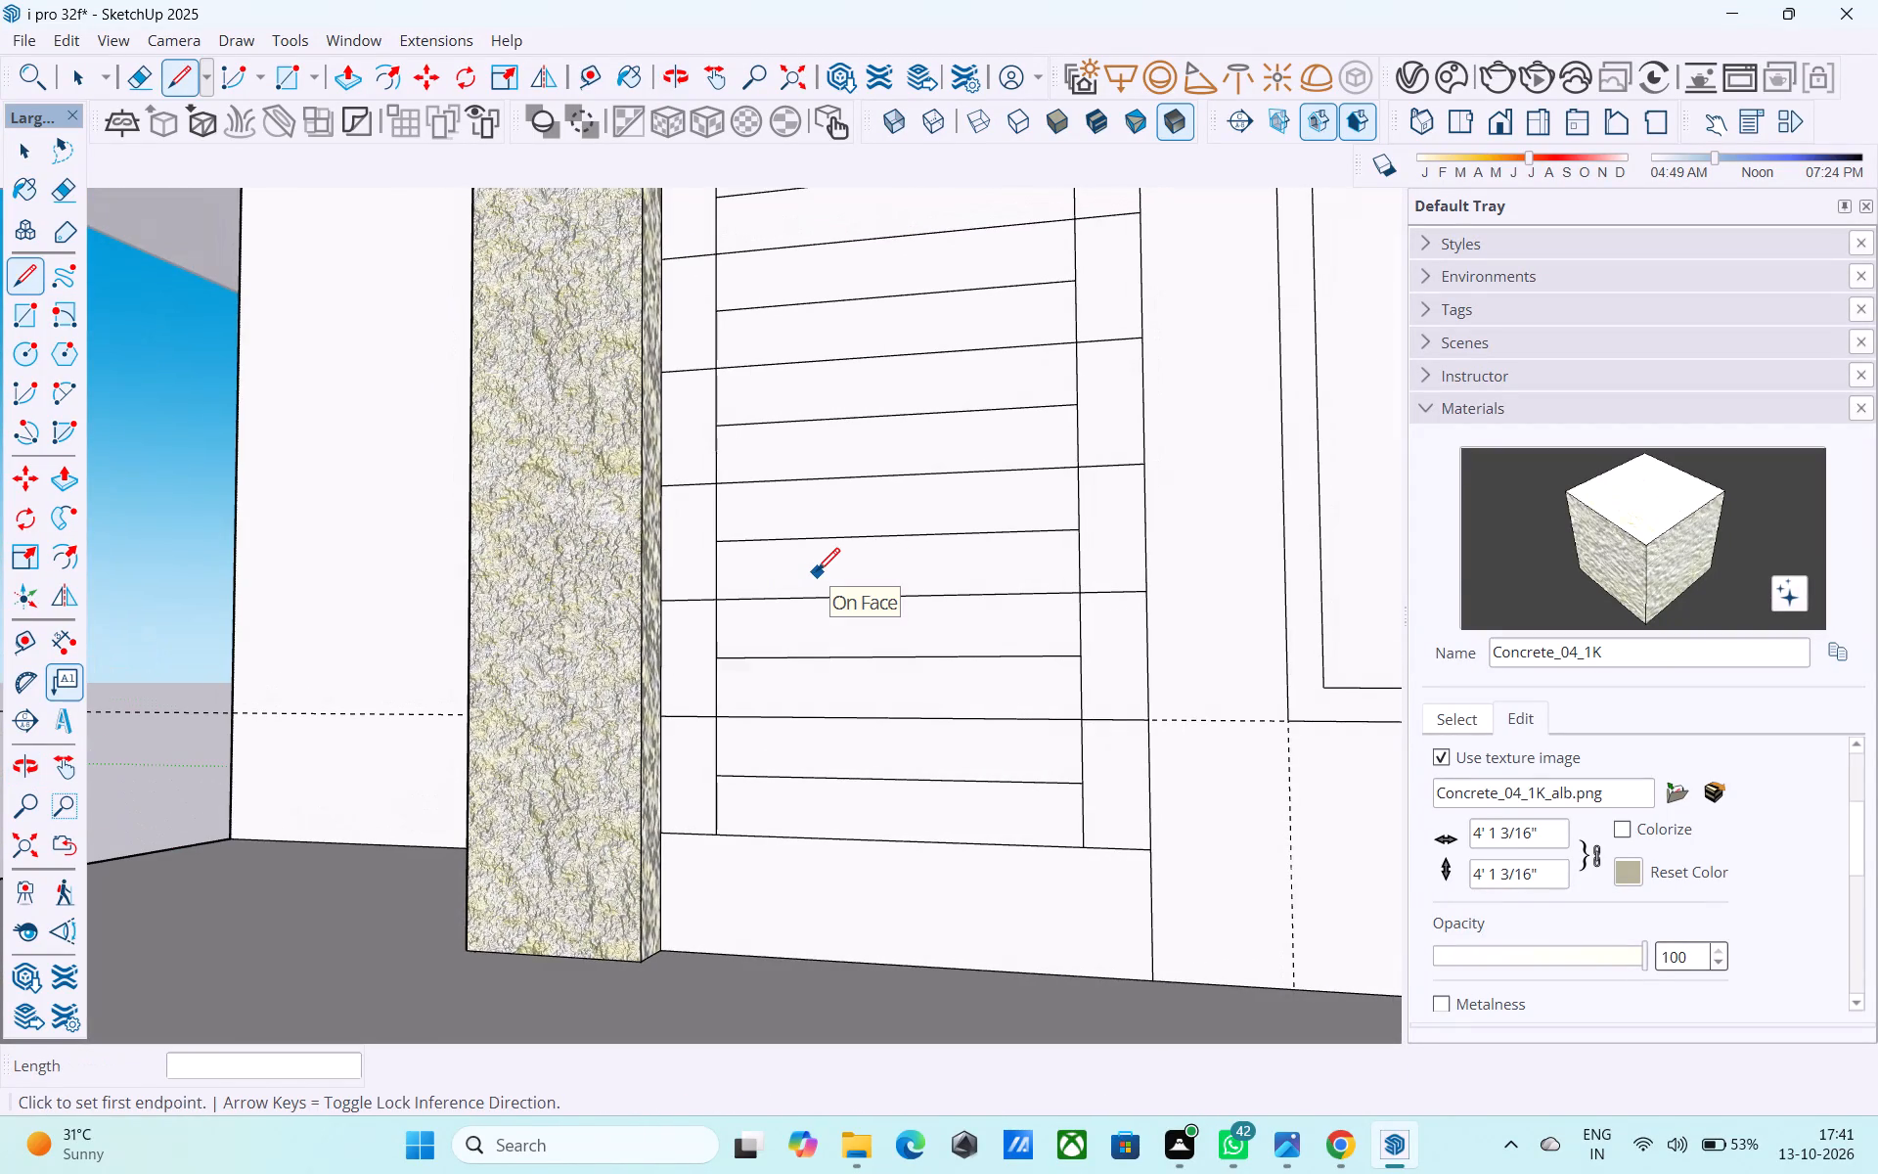
scroll(986, 645, "down", 2)
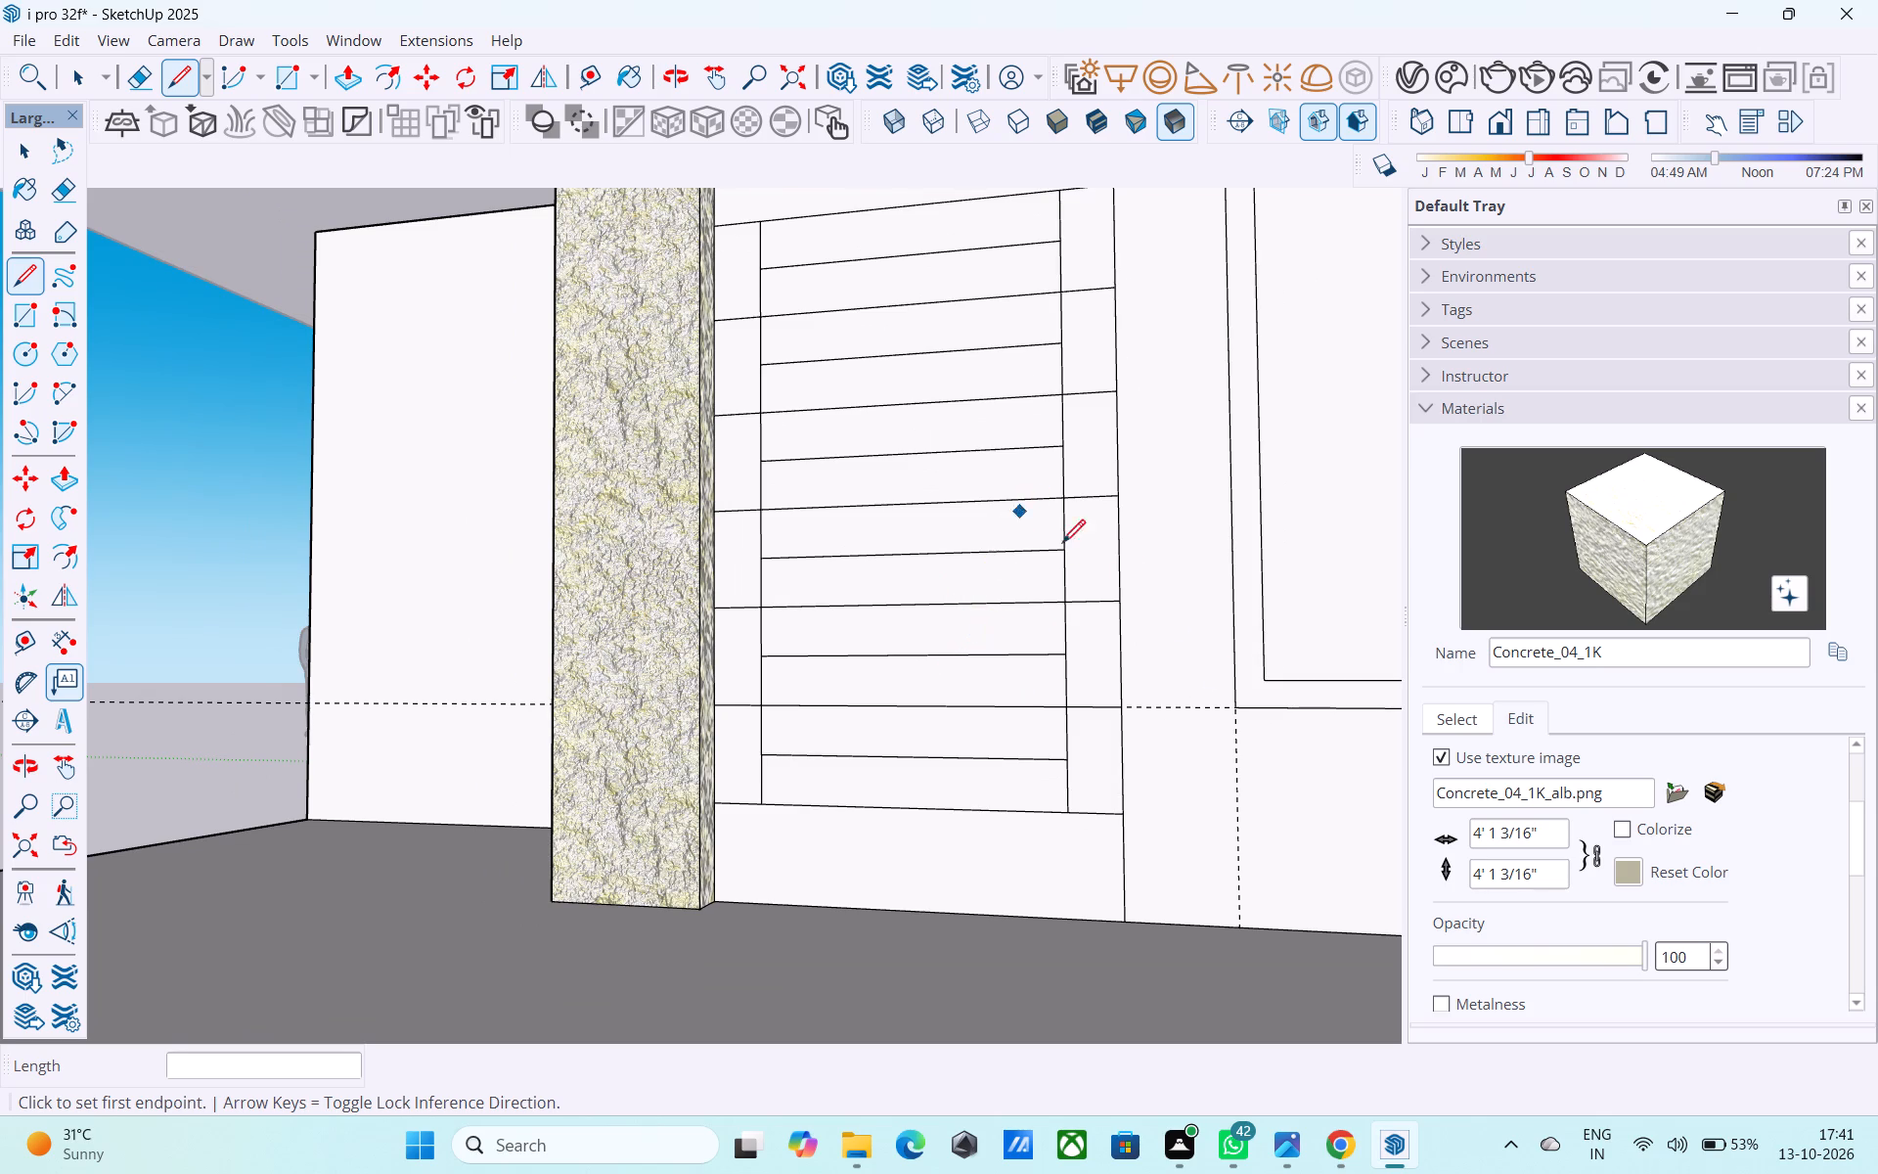
Copy the lowest segment of the door's pillar-side inset vertical 6" toward the window.
key("space")
key("e")
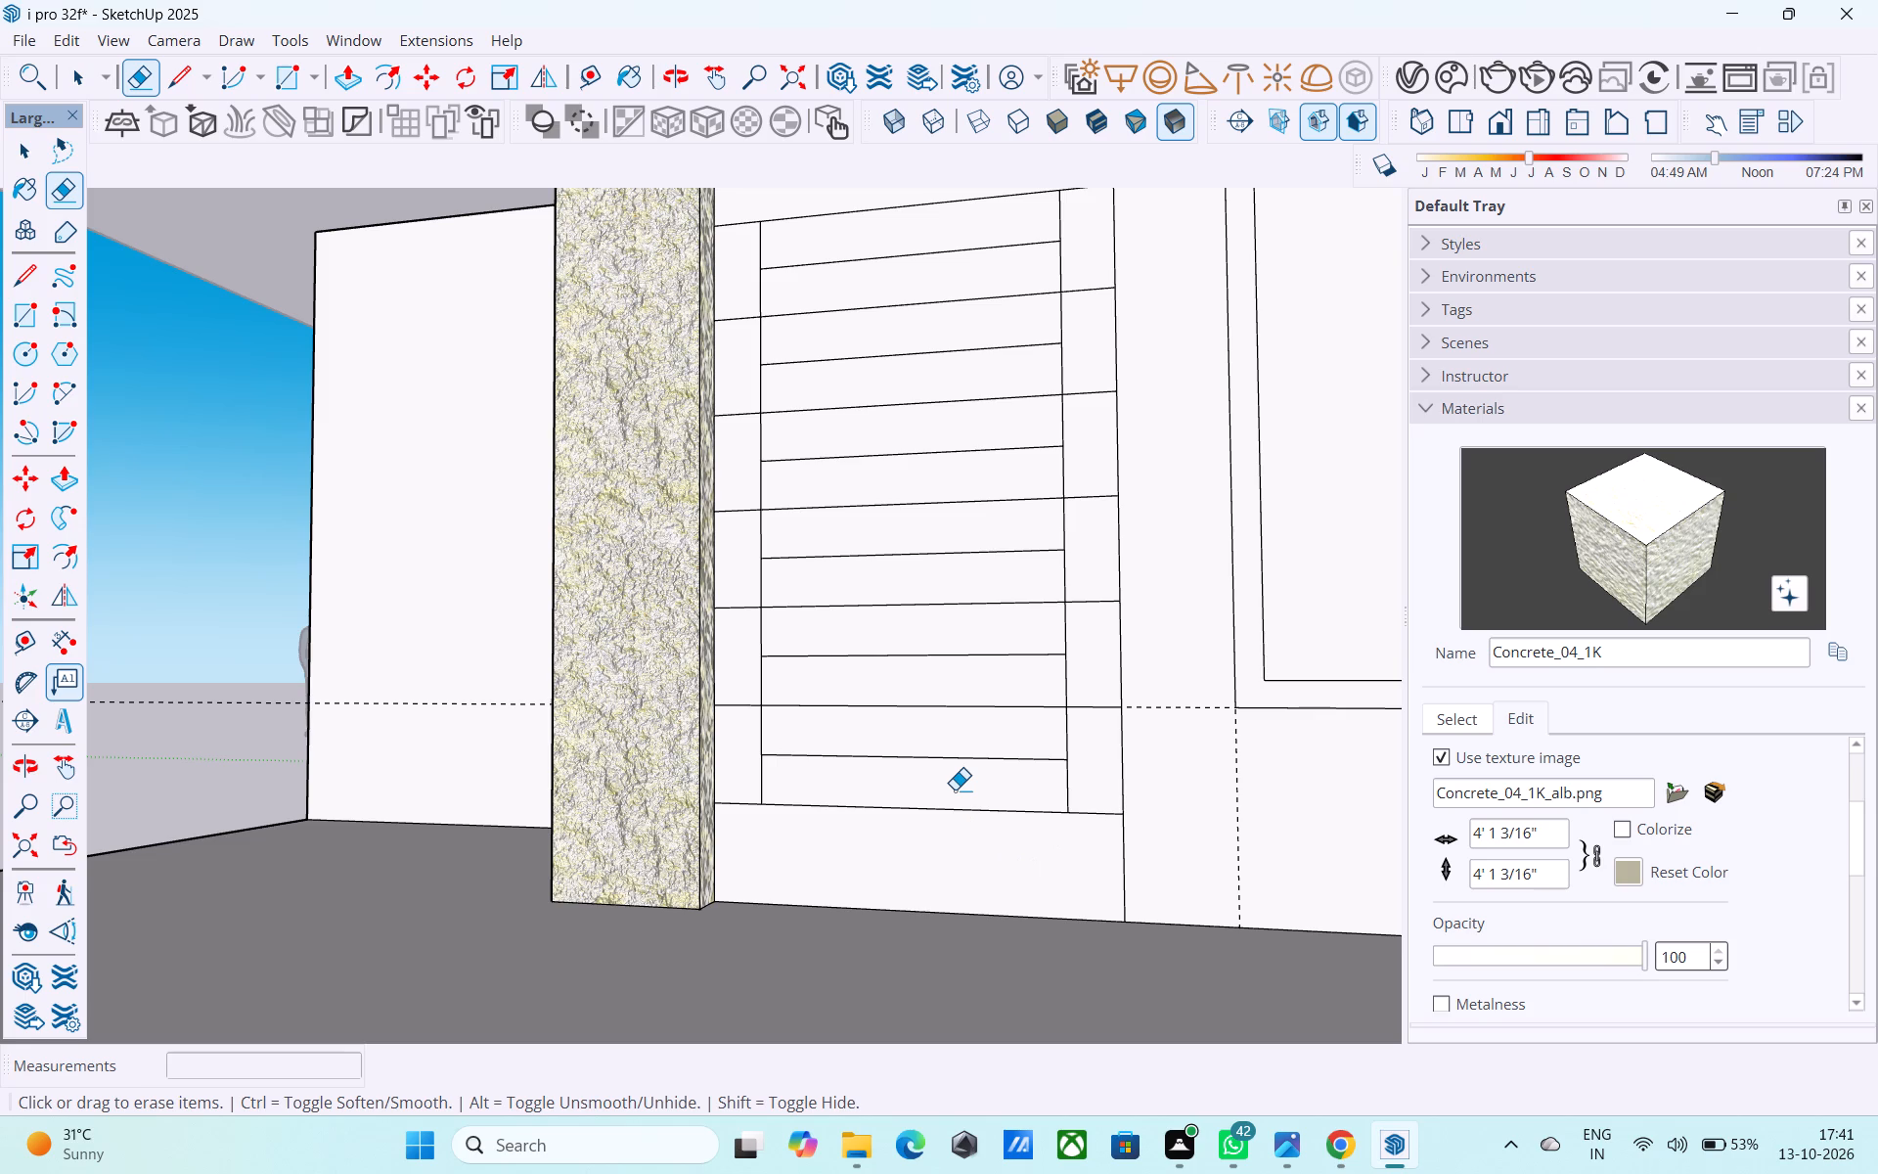
middle_click_drag(941, 786, 1049, 870)
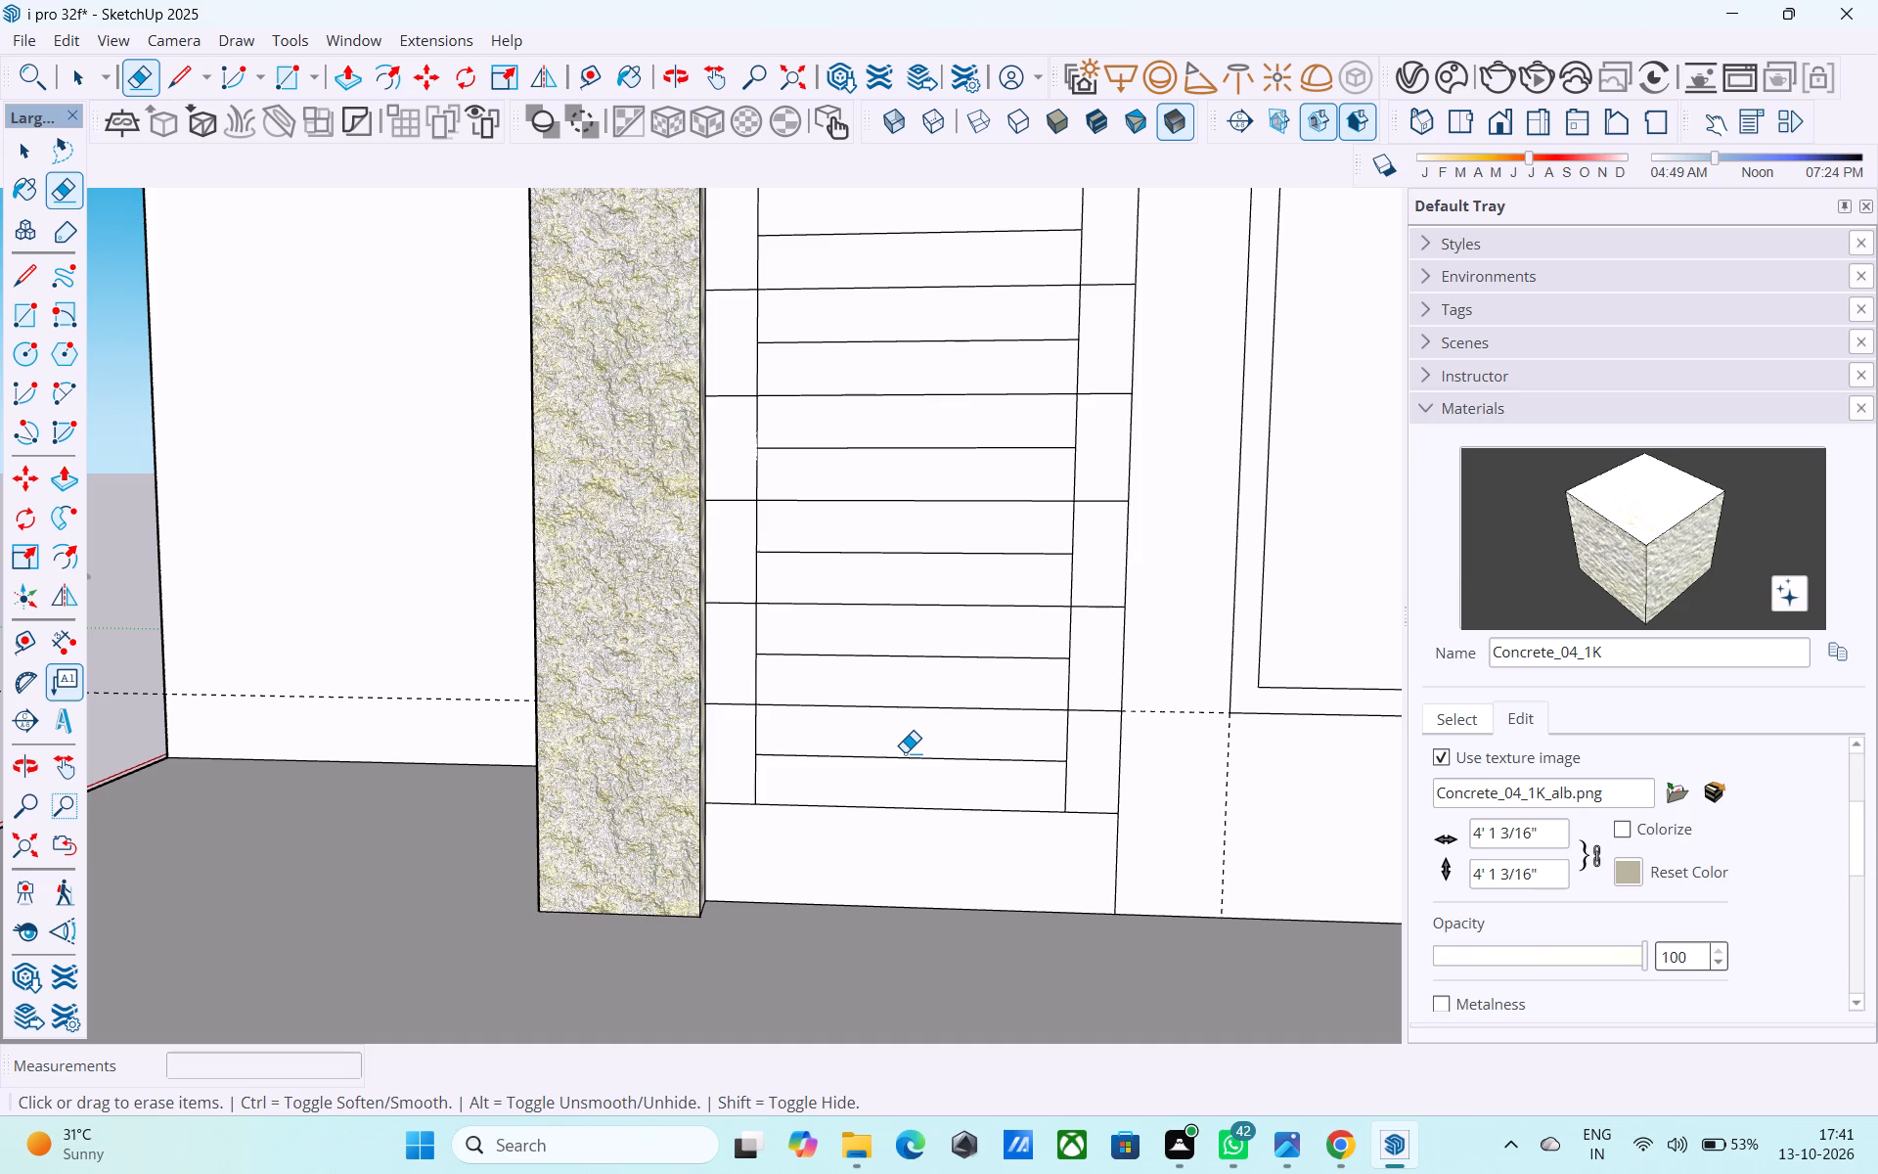
scroll(905, 753, "down", 2)
middle_click_drag(941, 801, 966, 871)
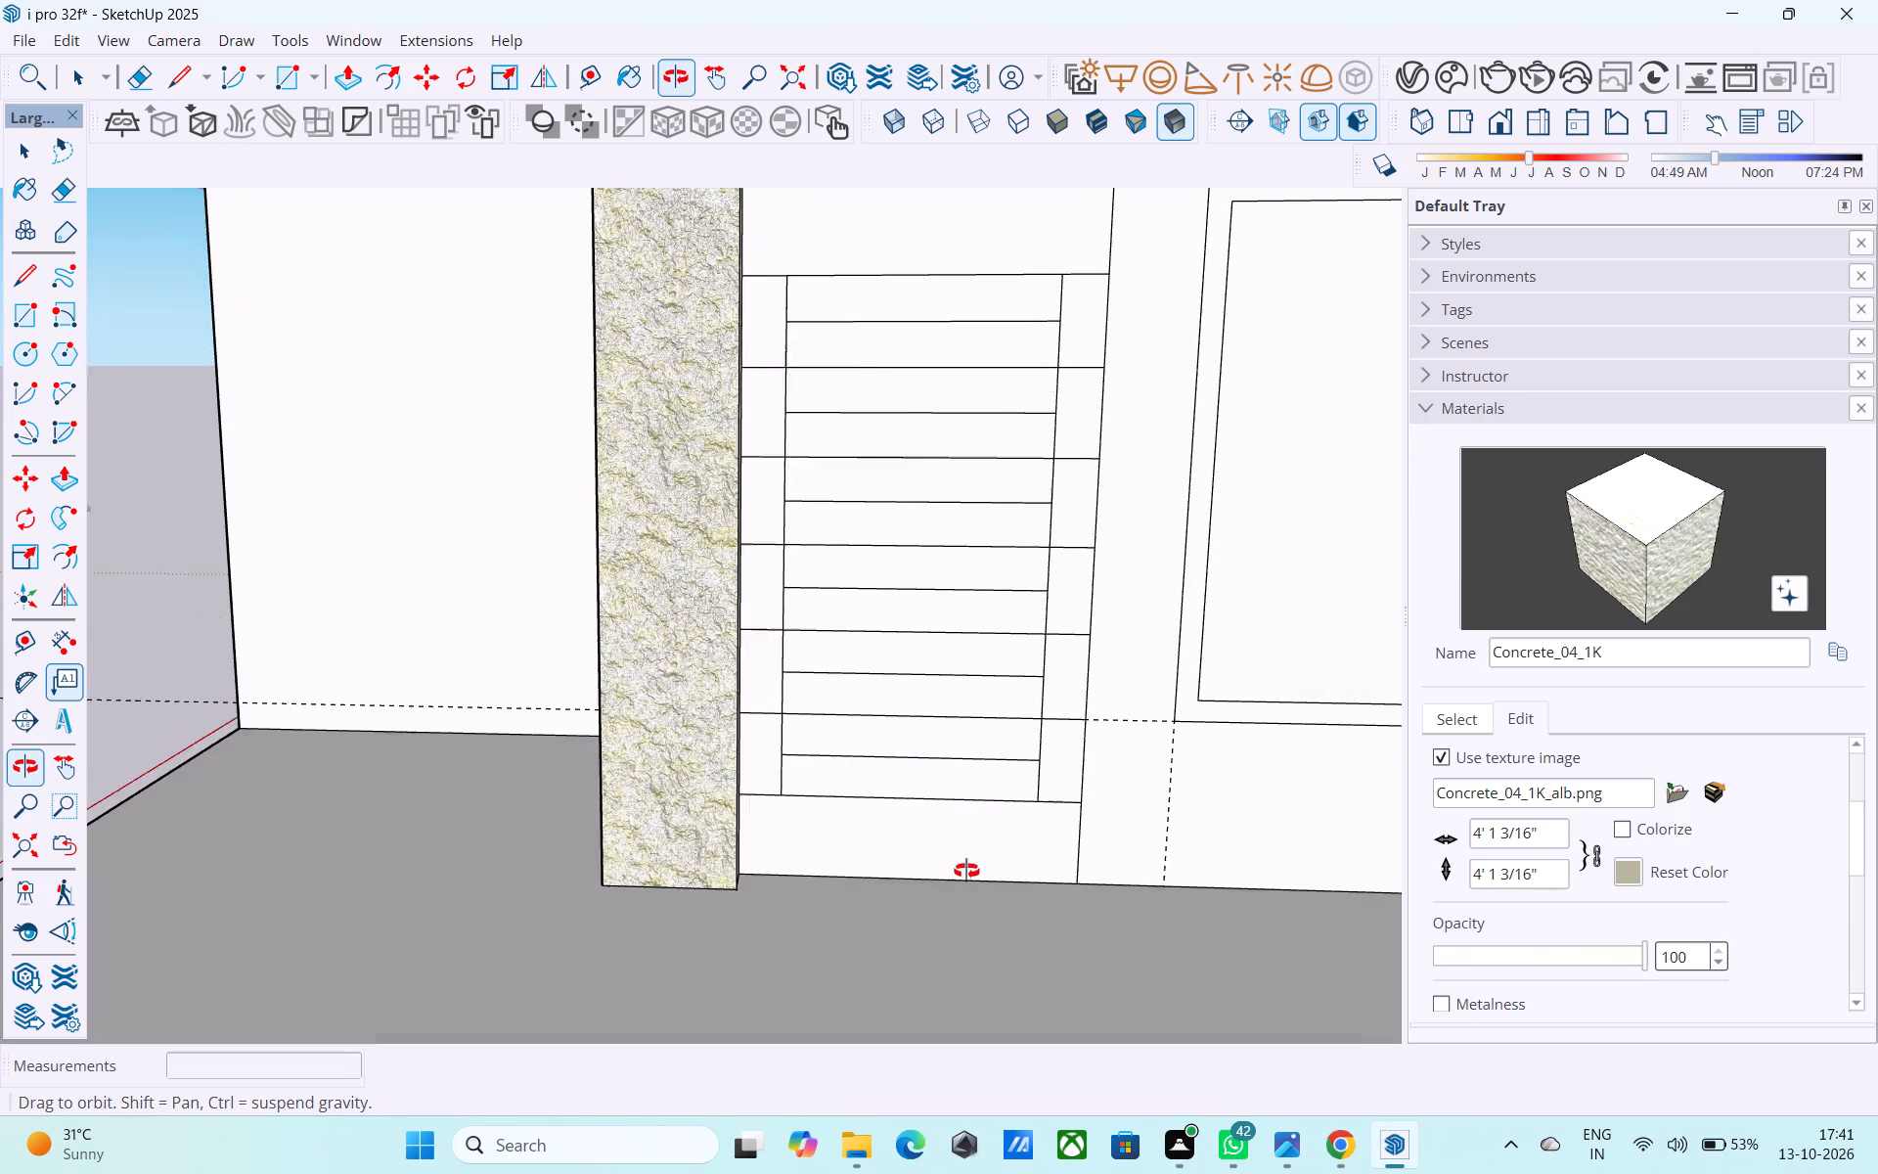
middle_click_drag(966, 871, 969, 873)
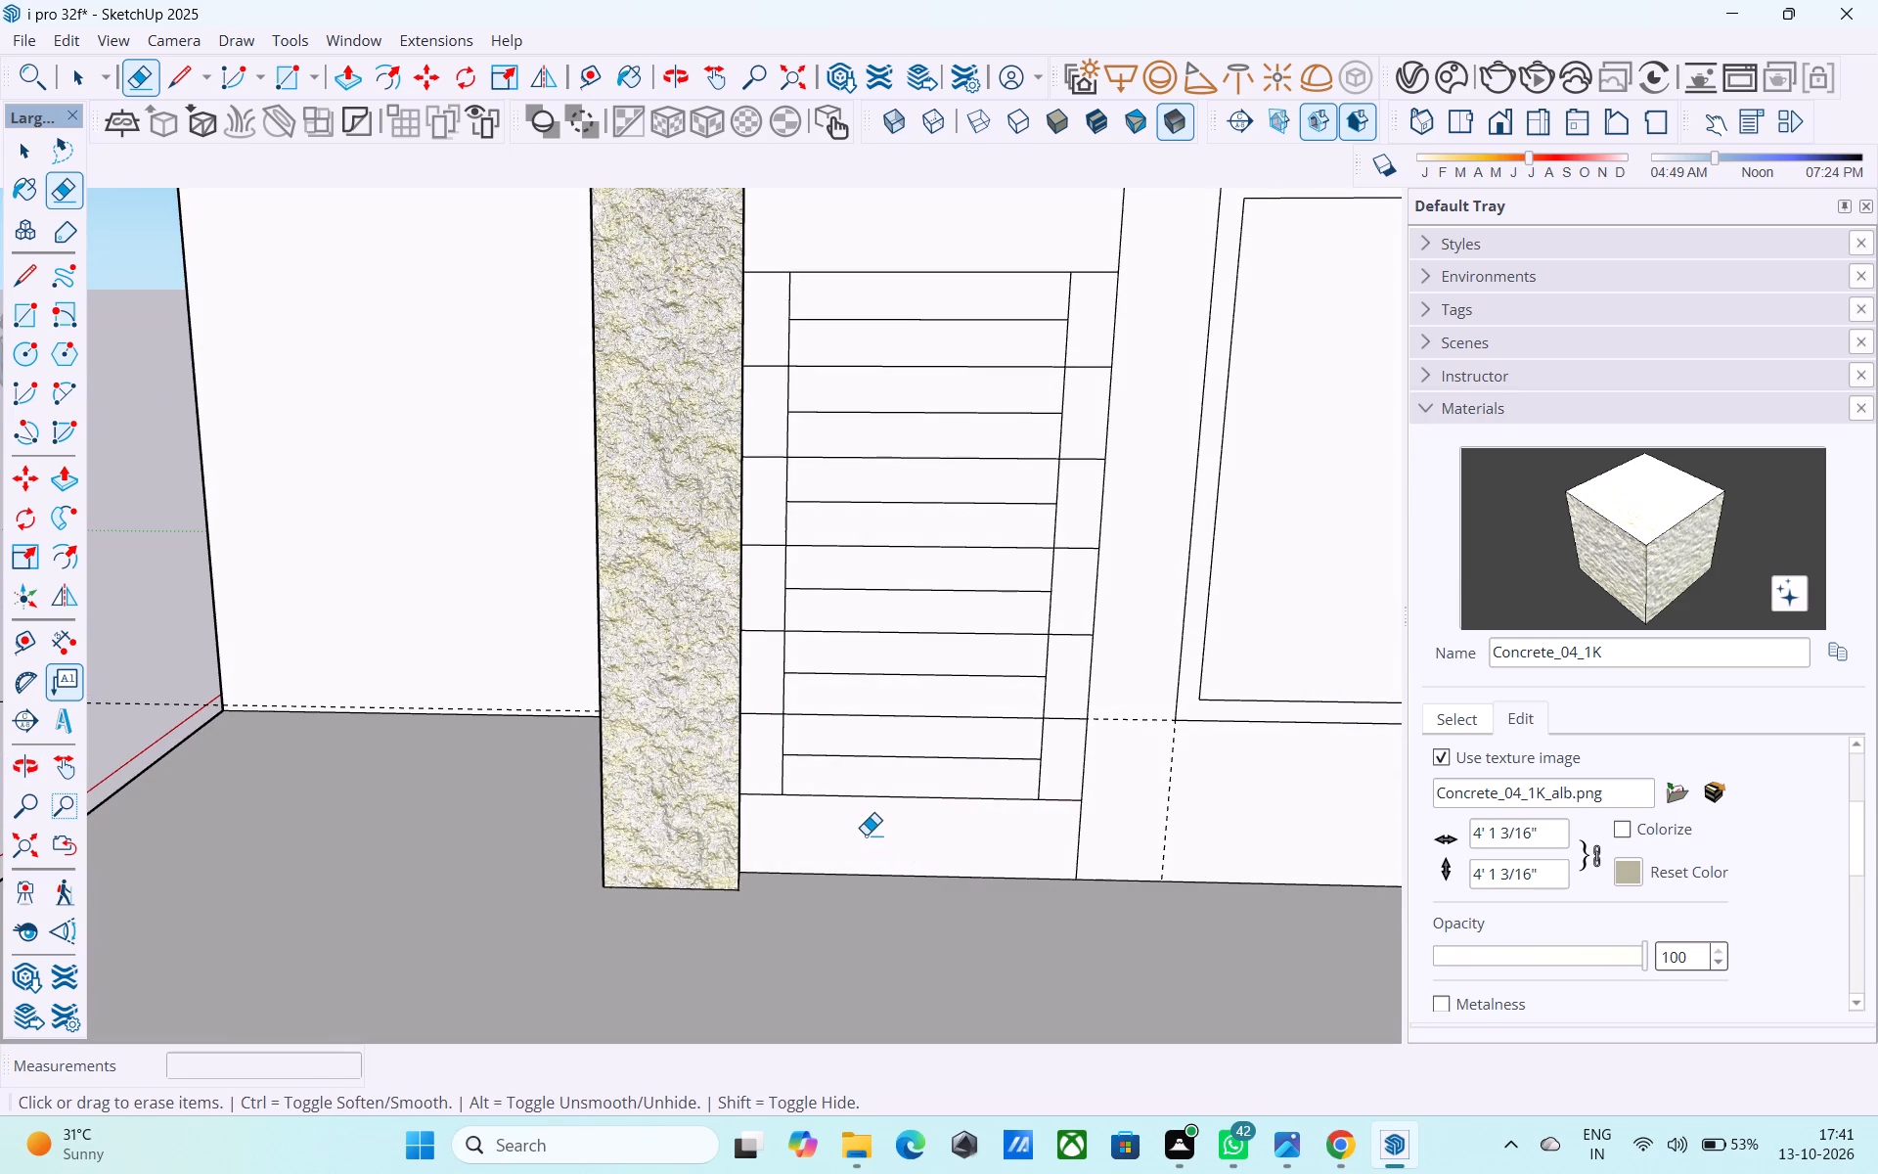
middle_click_drag(866, 835, 851, 836)
scroll(750, 749, "up", 3)
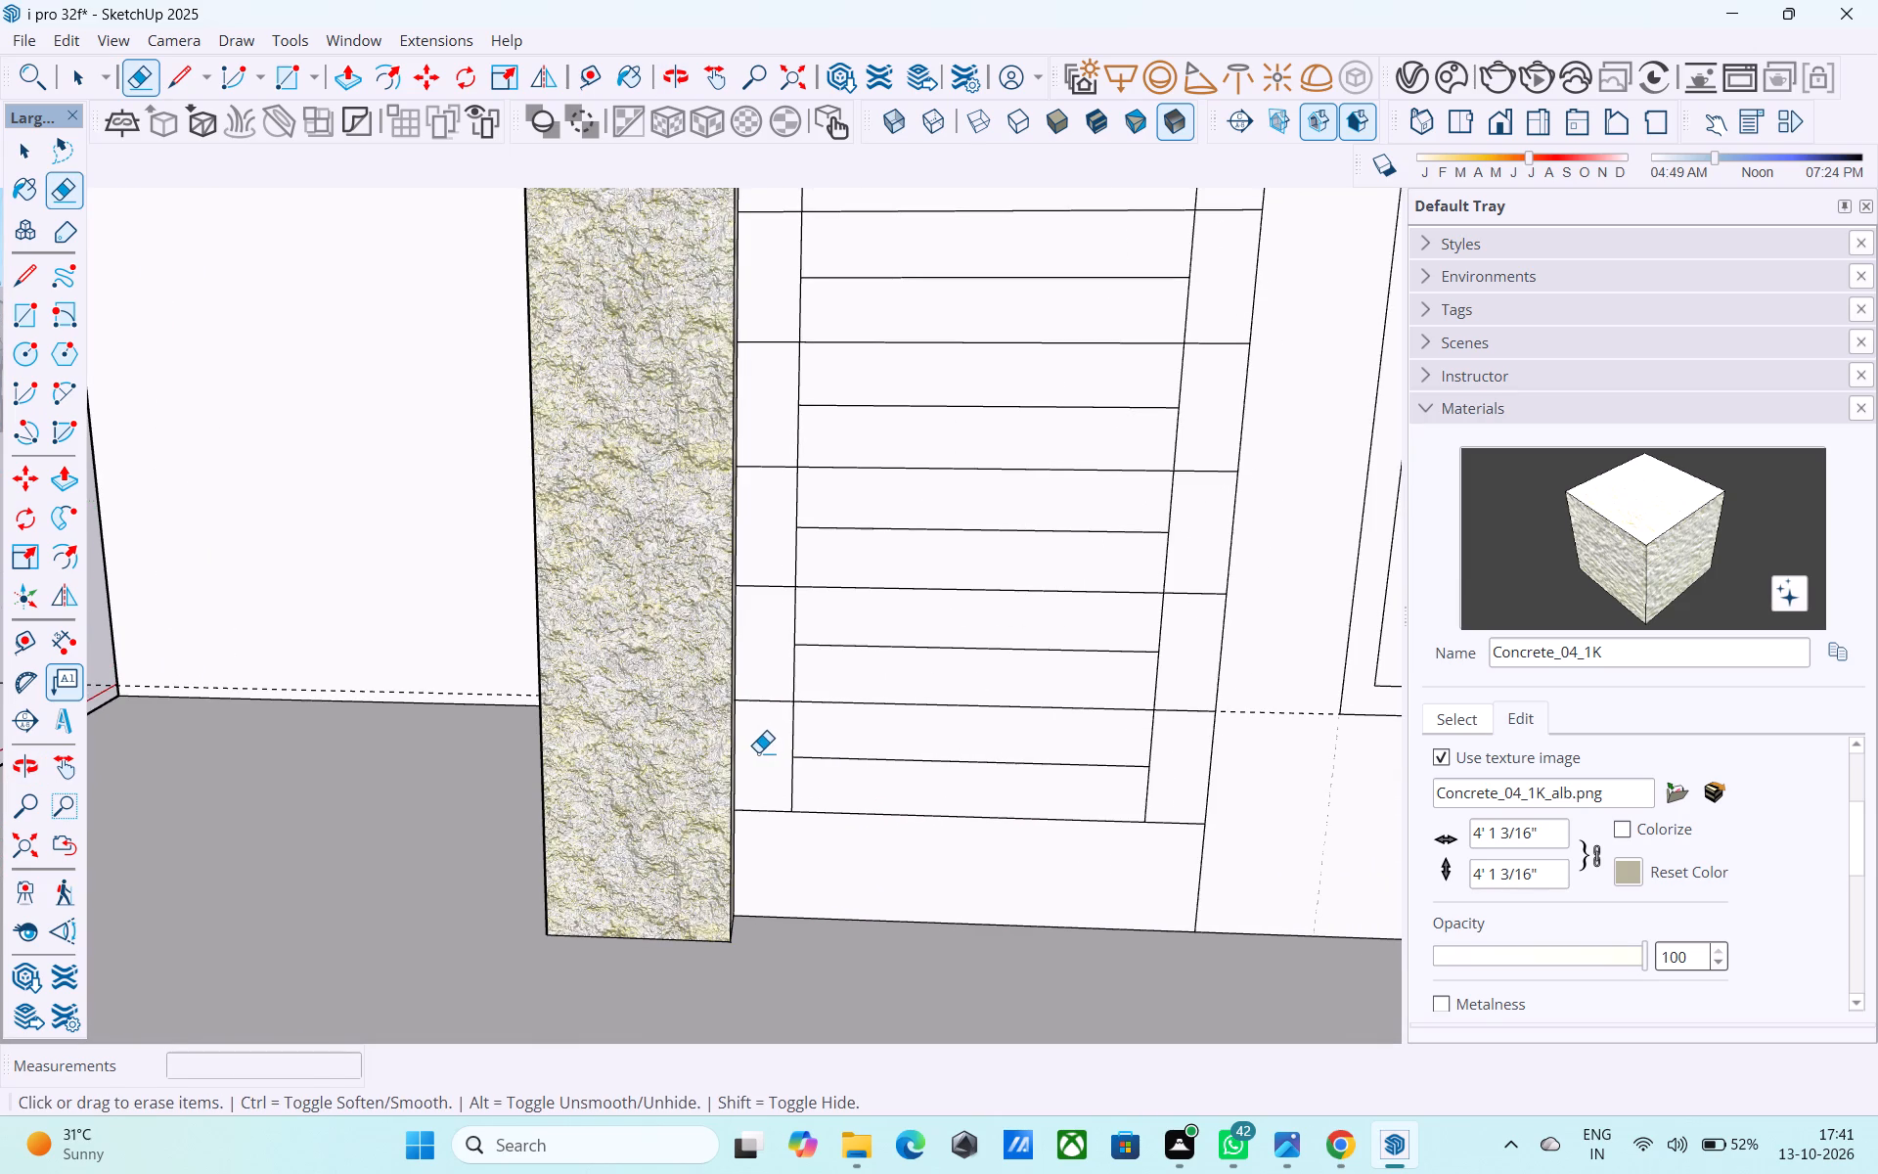
key("m")
left_click(791, 790)
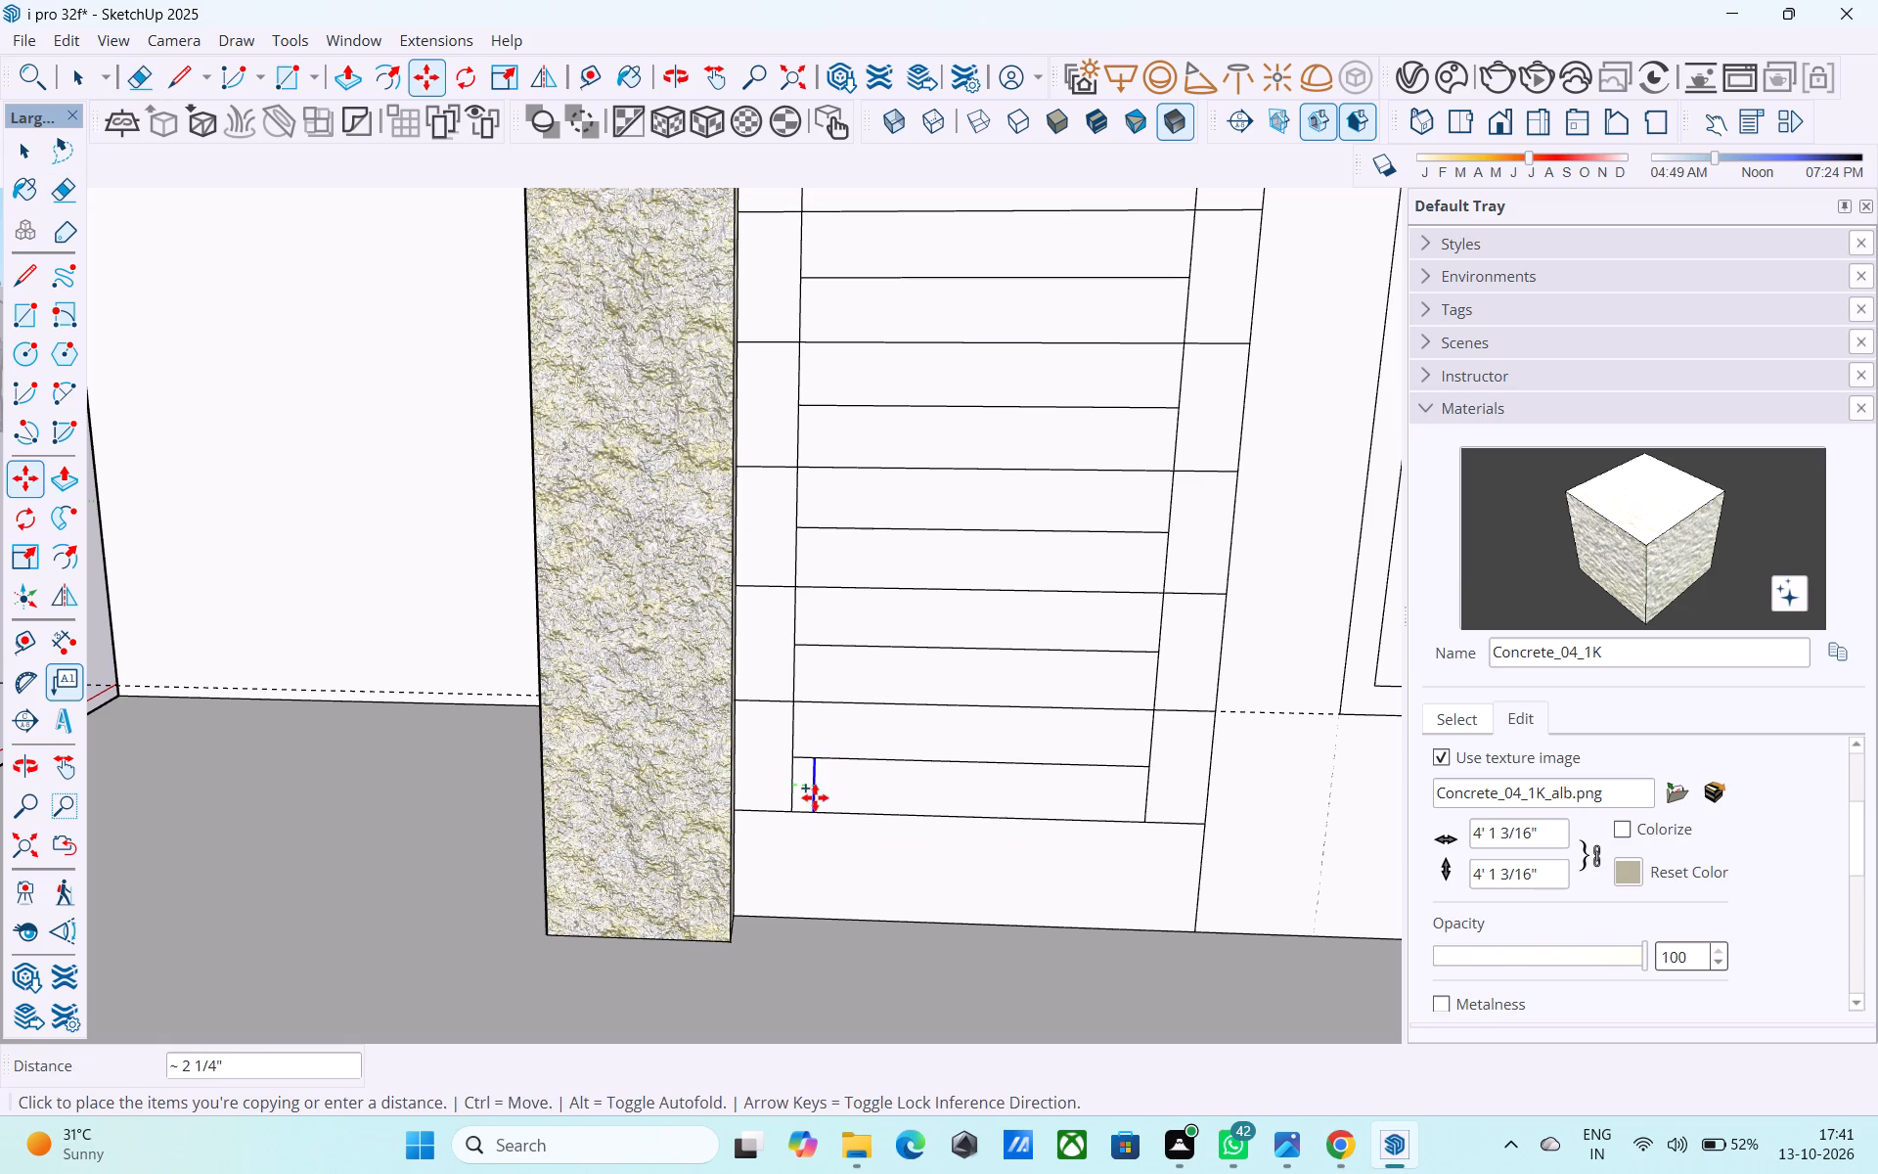
type("6\"")
key("Return")
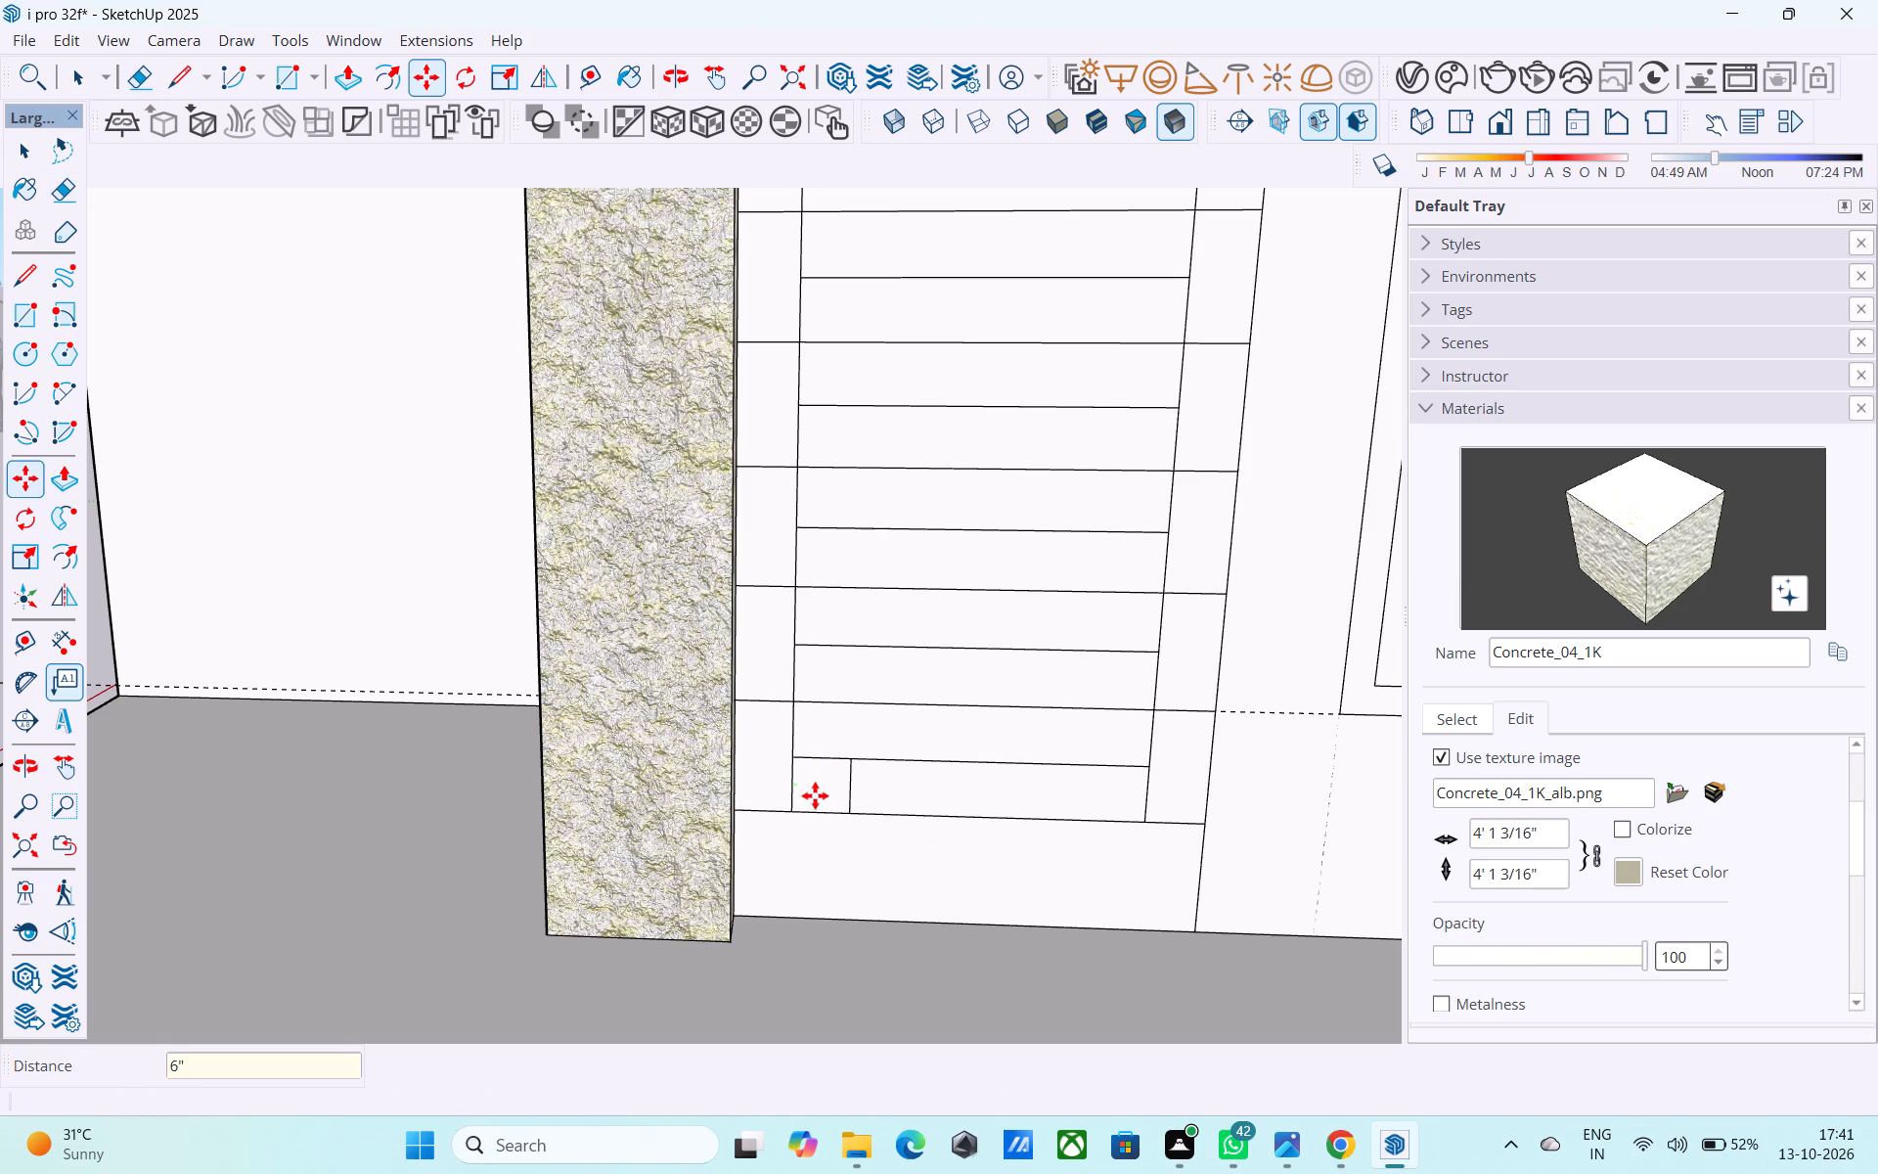
Draw a vertical line from the foot of the copied segment up to the top line of the six inner door rows.
key("l")
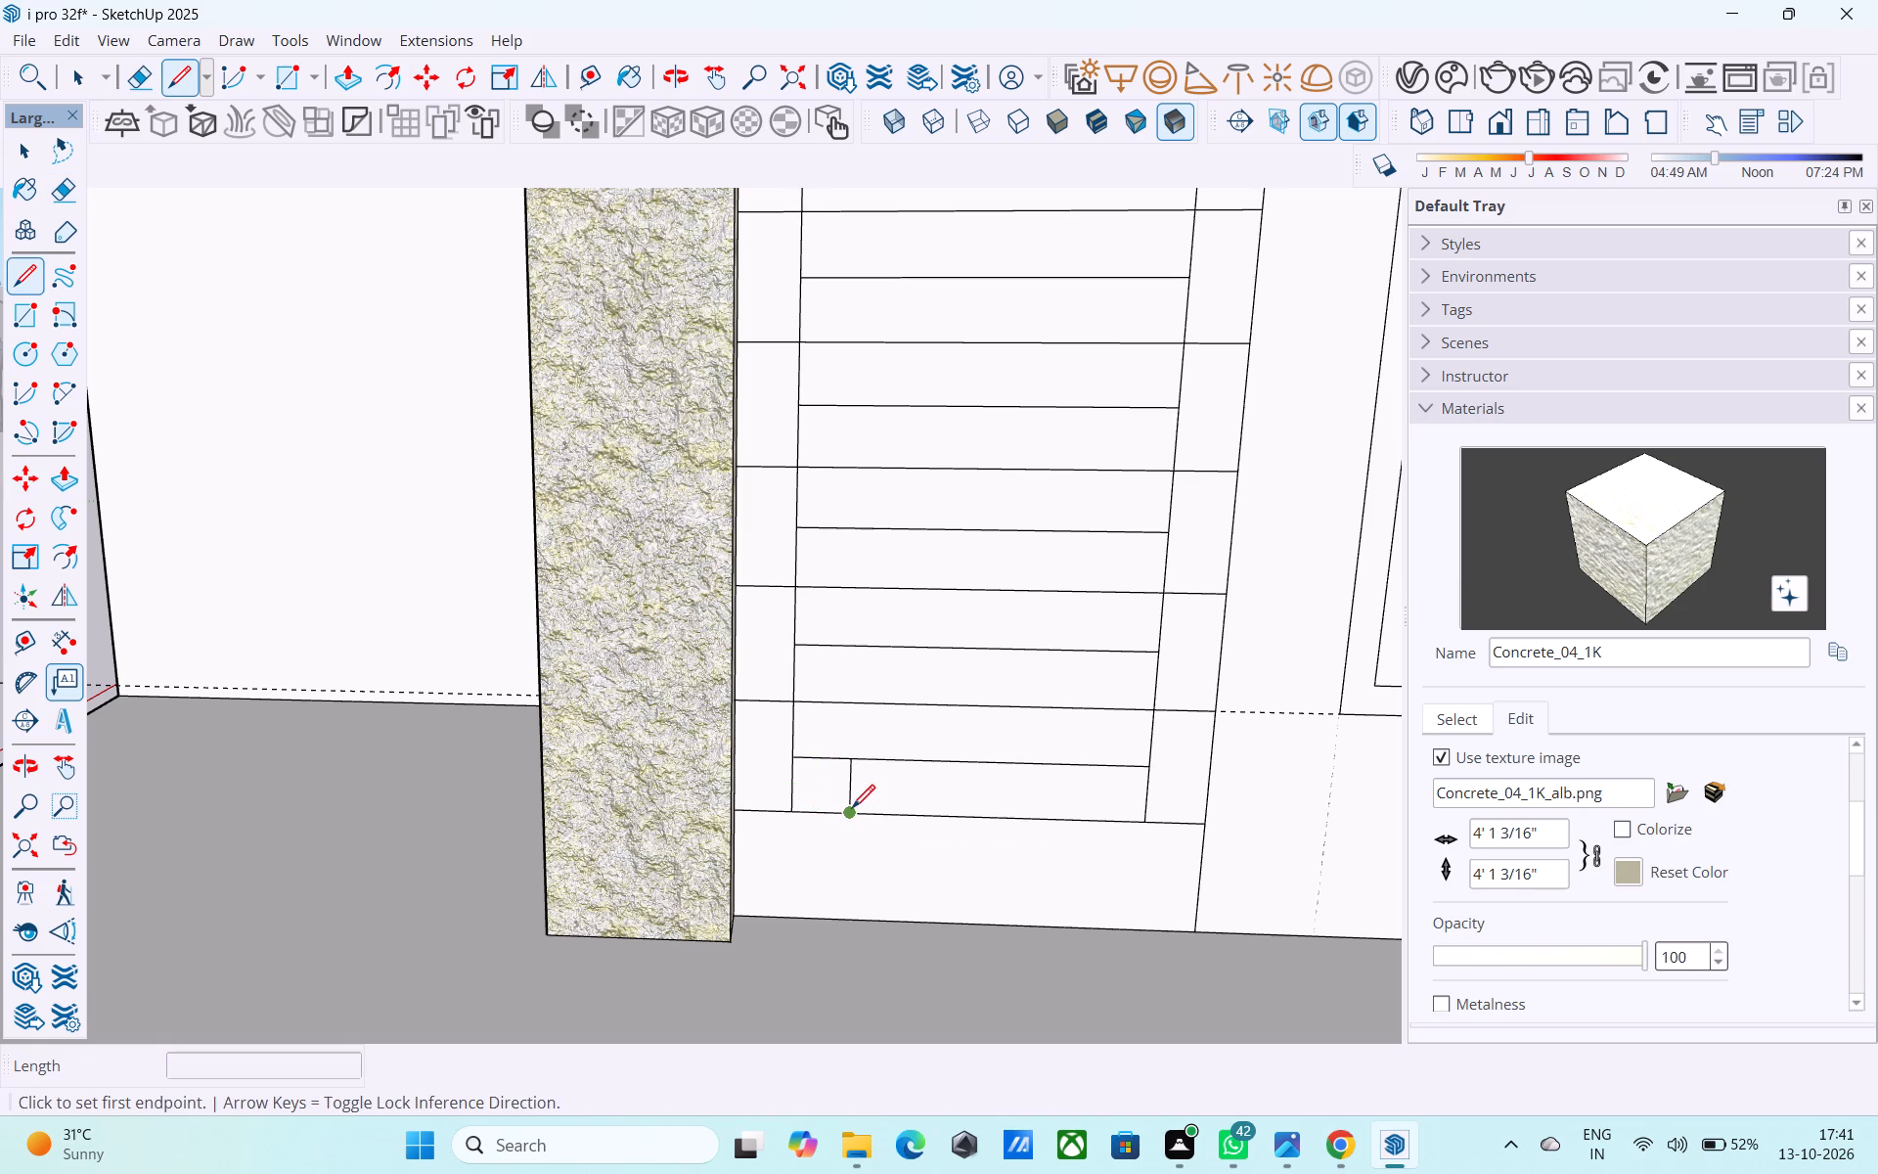
left_click(852, 810)
scroll(854, 812, "down", 5)
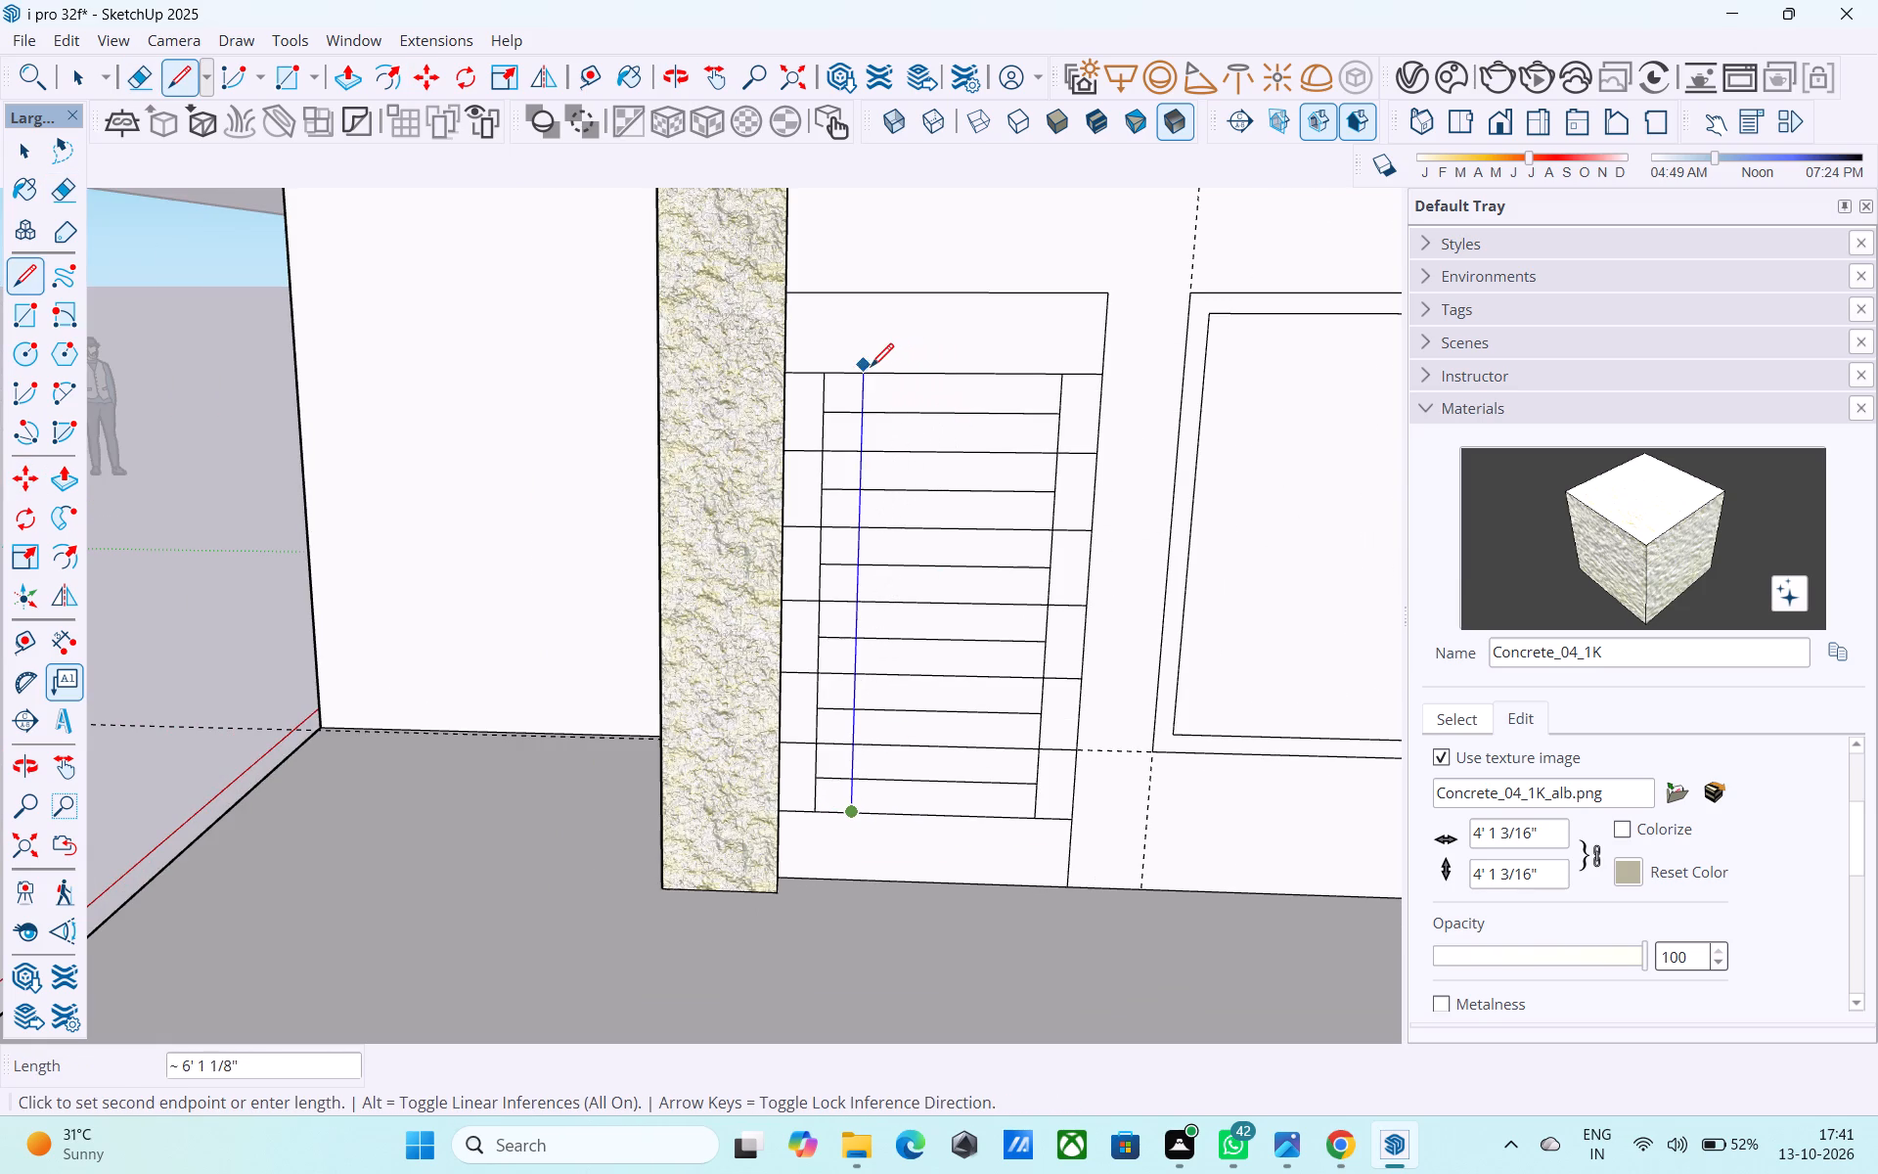
left_click(867, 370)
Erase all horizontal line segments between the two pillar-side verticals, within the 6" strip beside the slats.
key("e")
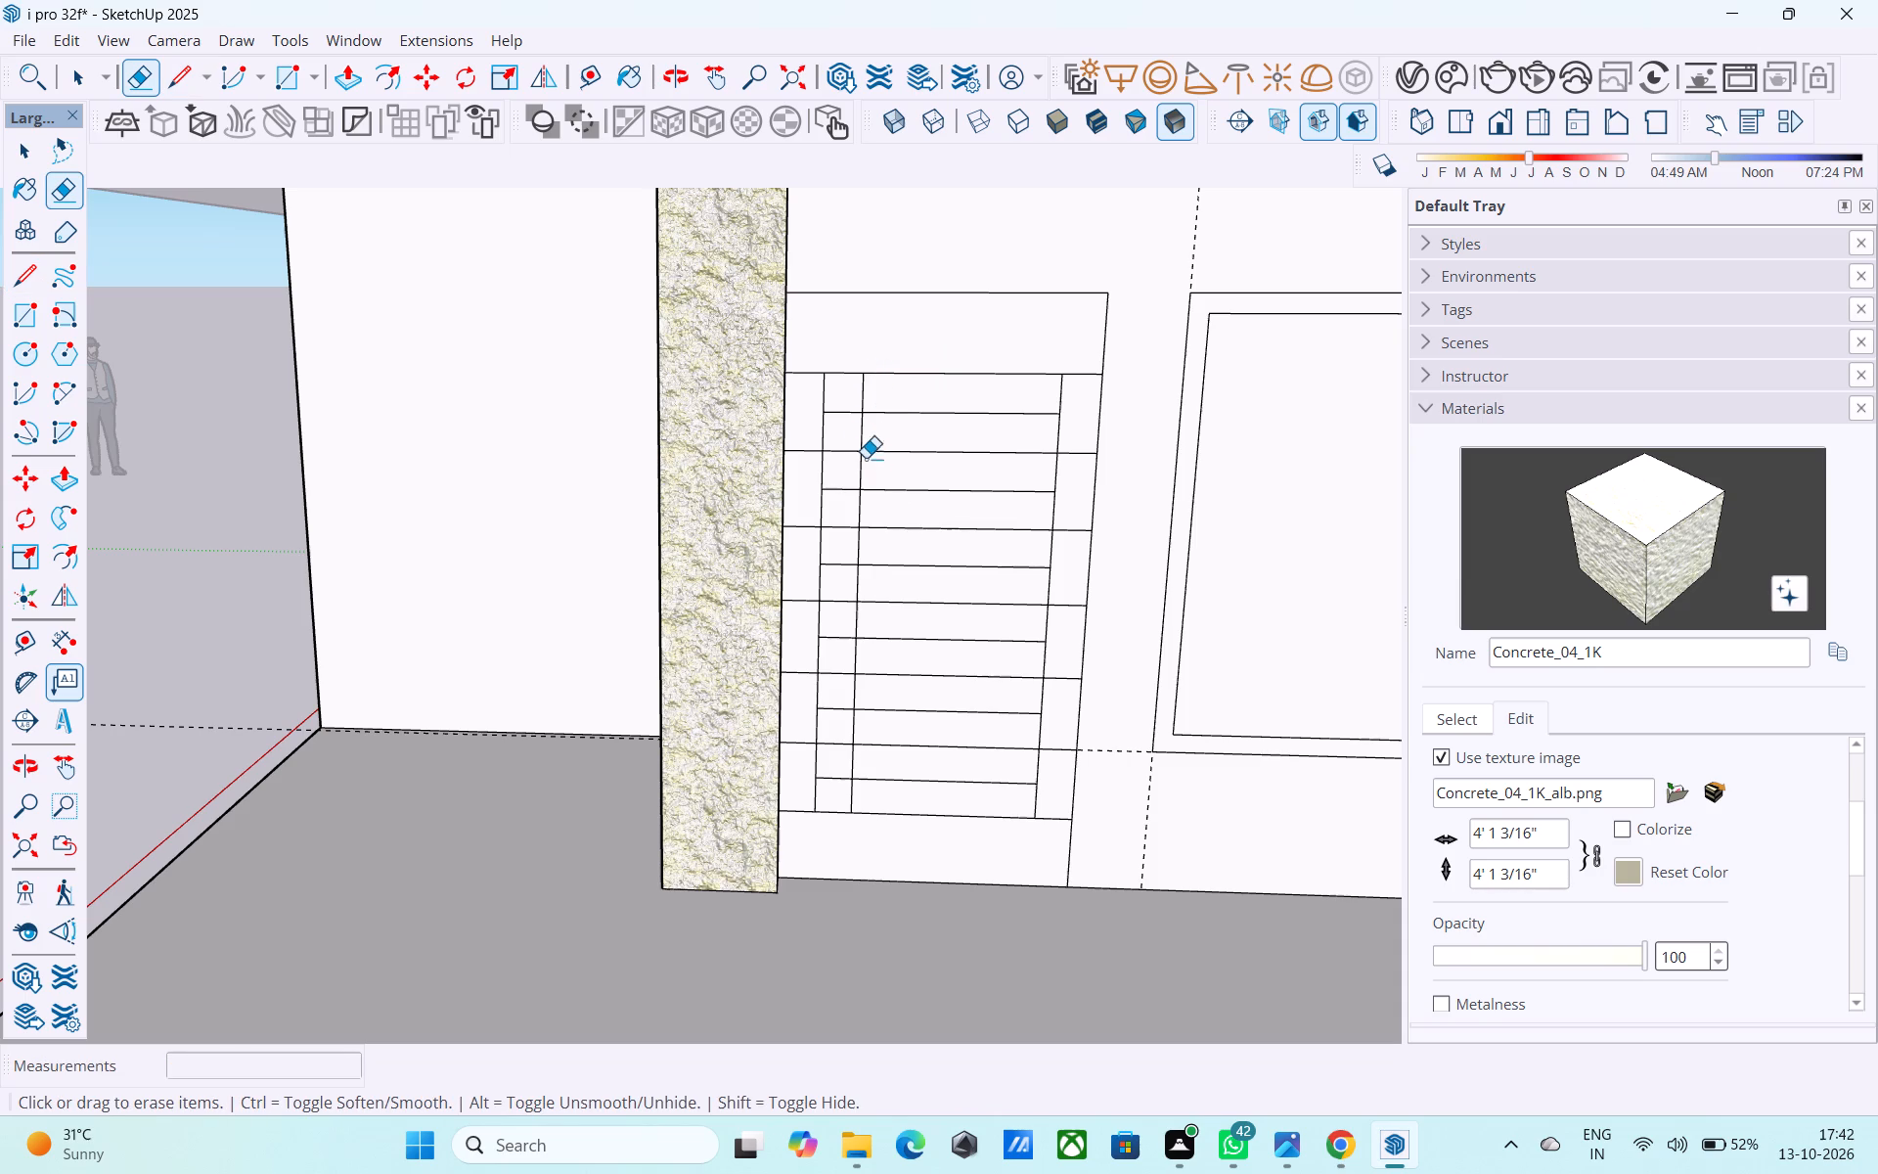
middle_click_drag(907, 461, 949, 443)
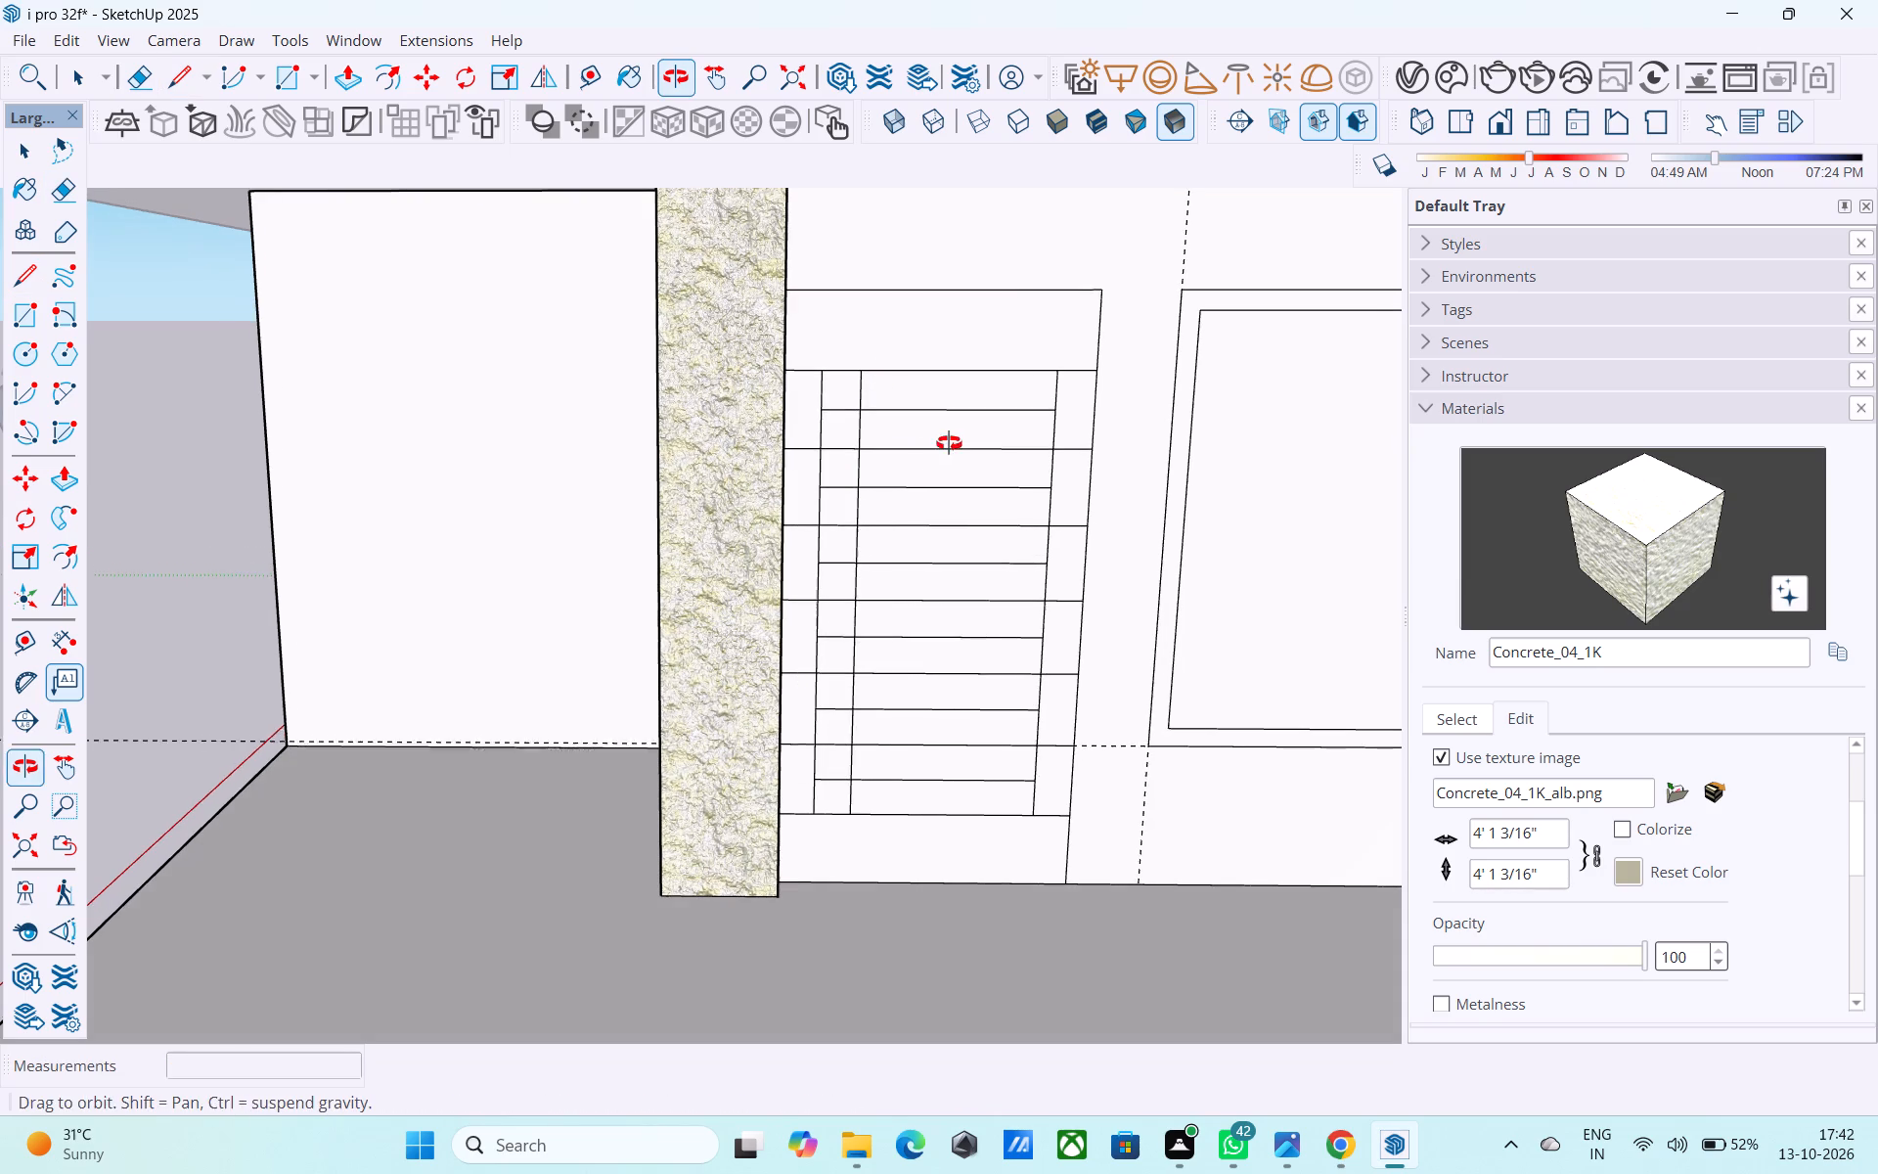
middle_click_drag(949, 443, 954, 442)
left_click_drag(839, 399, 849, 415)
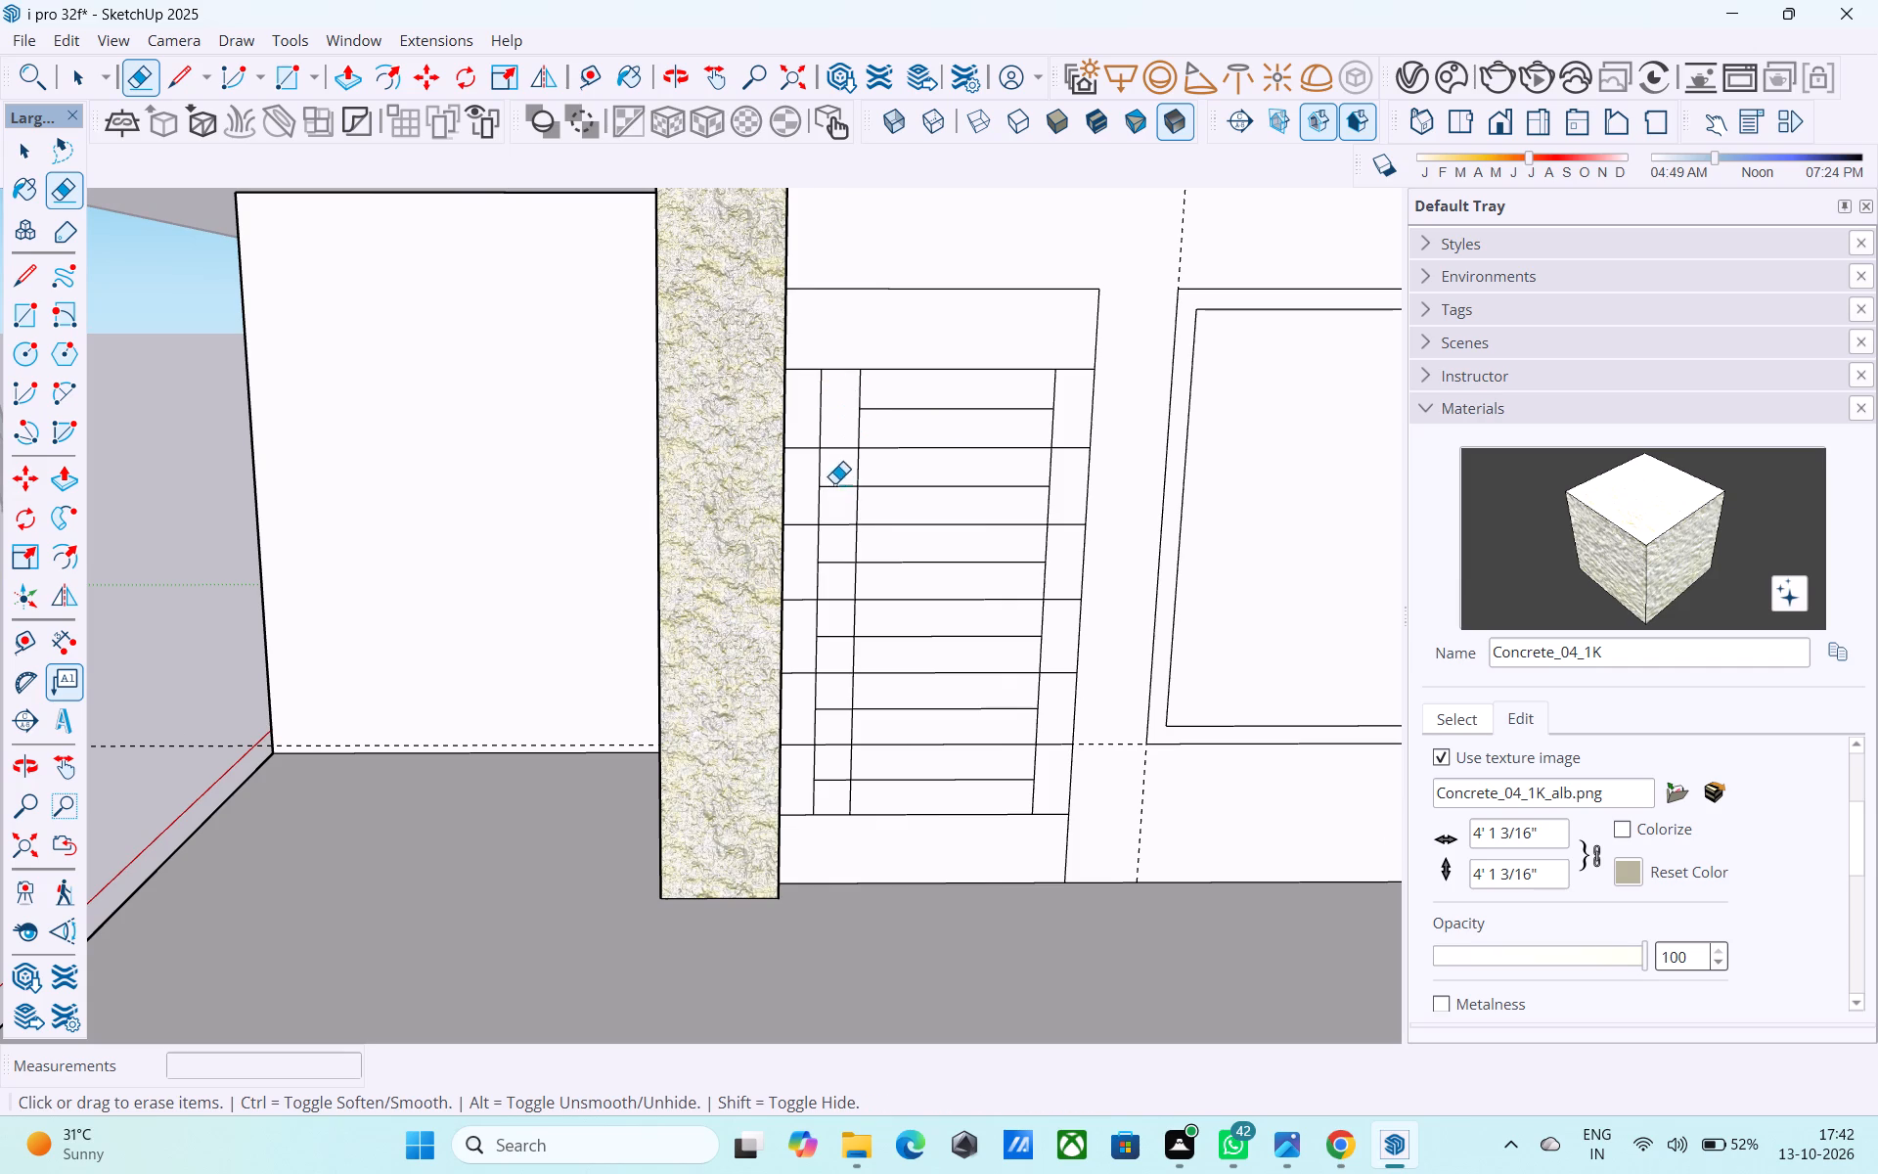
left_click_drag(834, 483, 840, 510)
left_click_drag(833, 561, 837, 585)
left_click_drag(840, 630, 841, 648)
left_click_drag(836, 707, 838, 713)
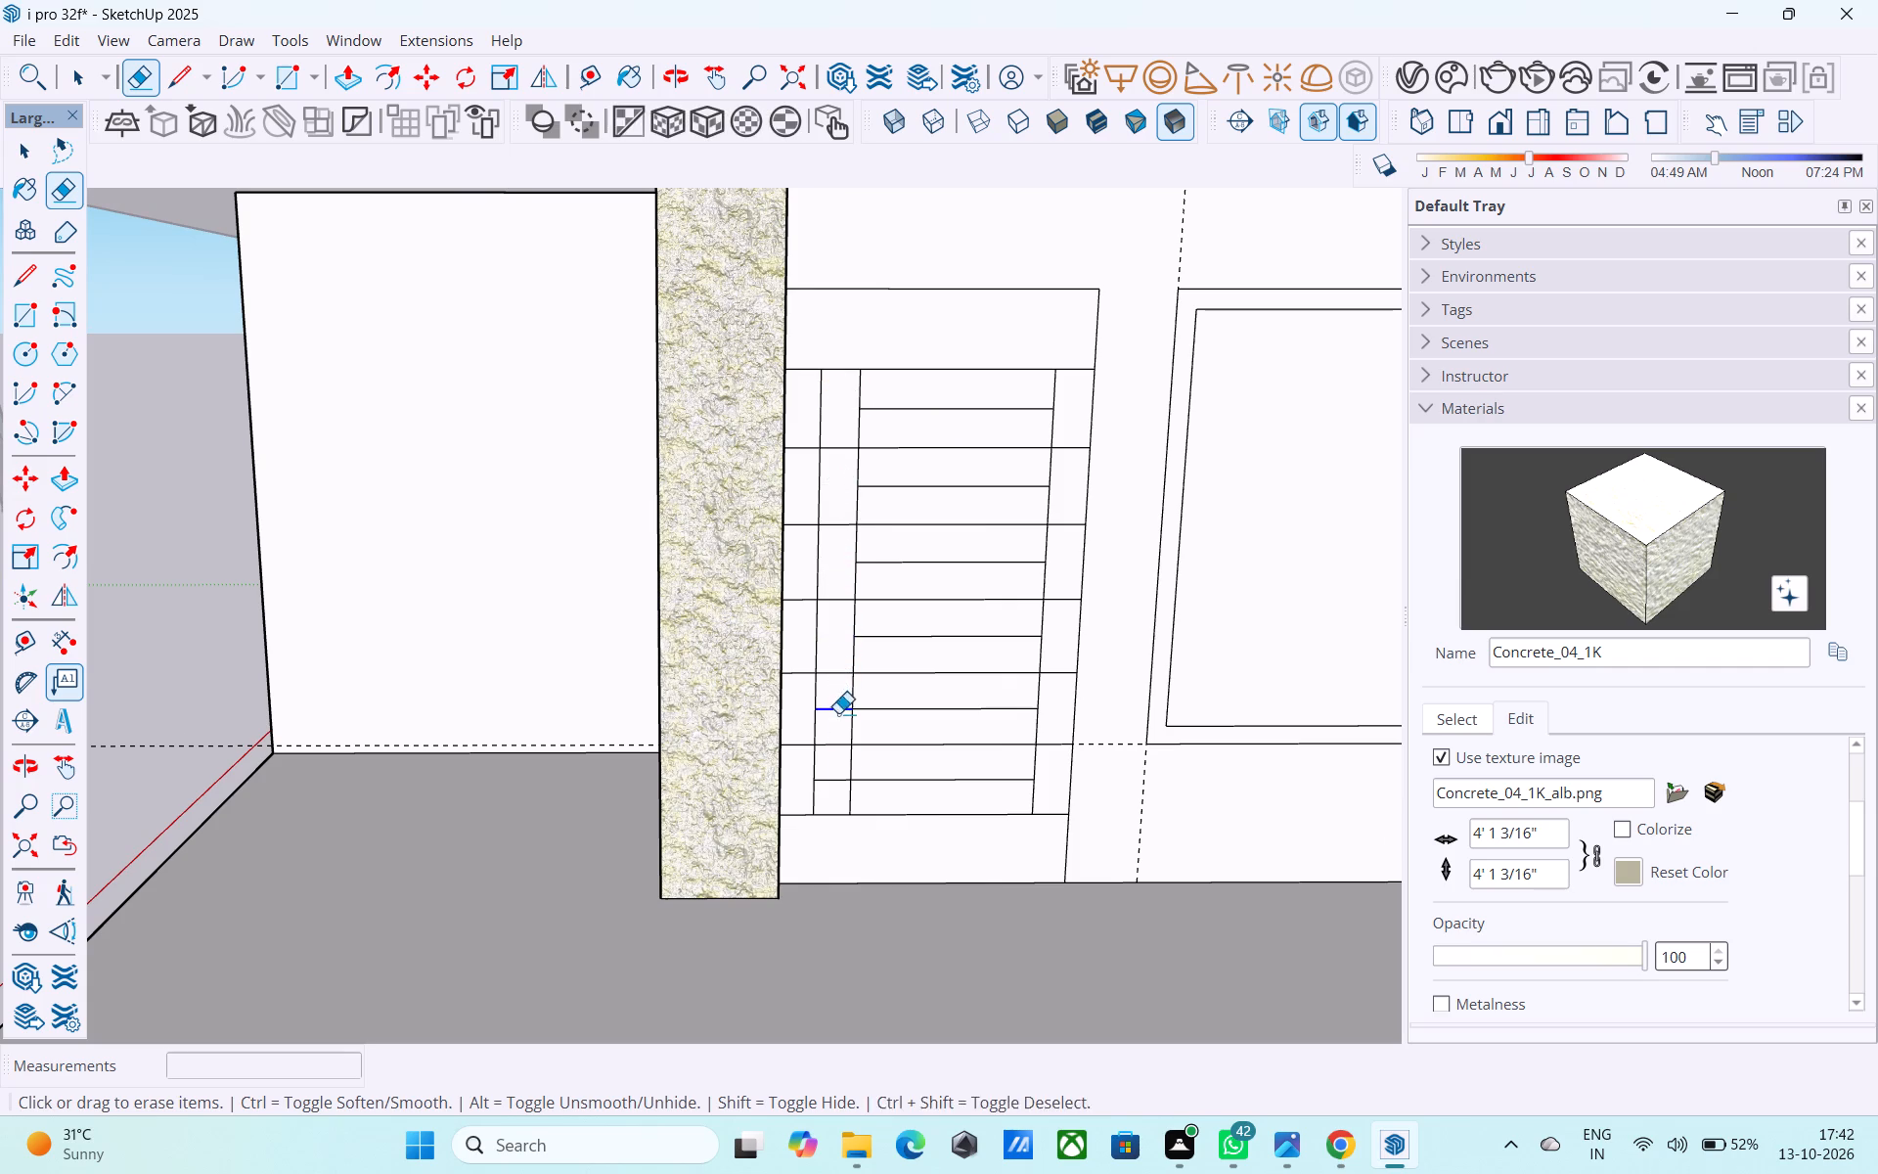
left_click_drag(838, 713, 838, 742)
left_click_drag(840, 777, 838, 801)
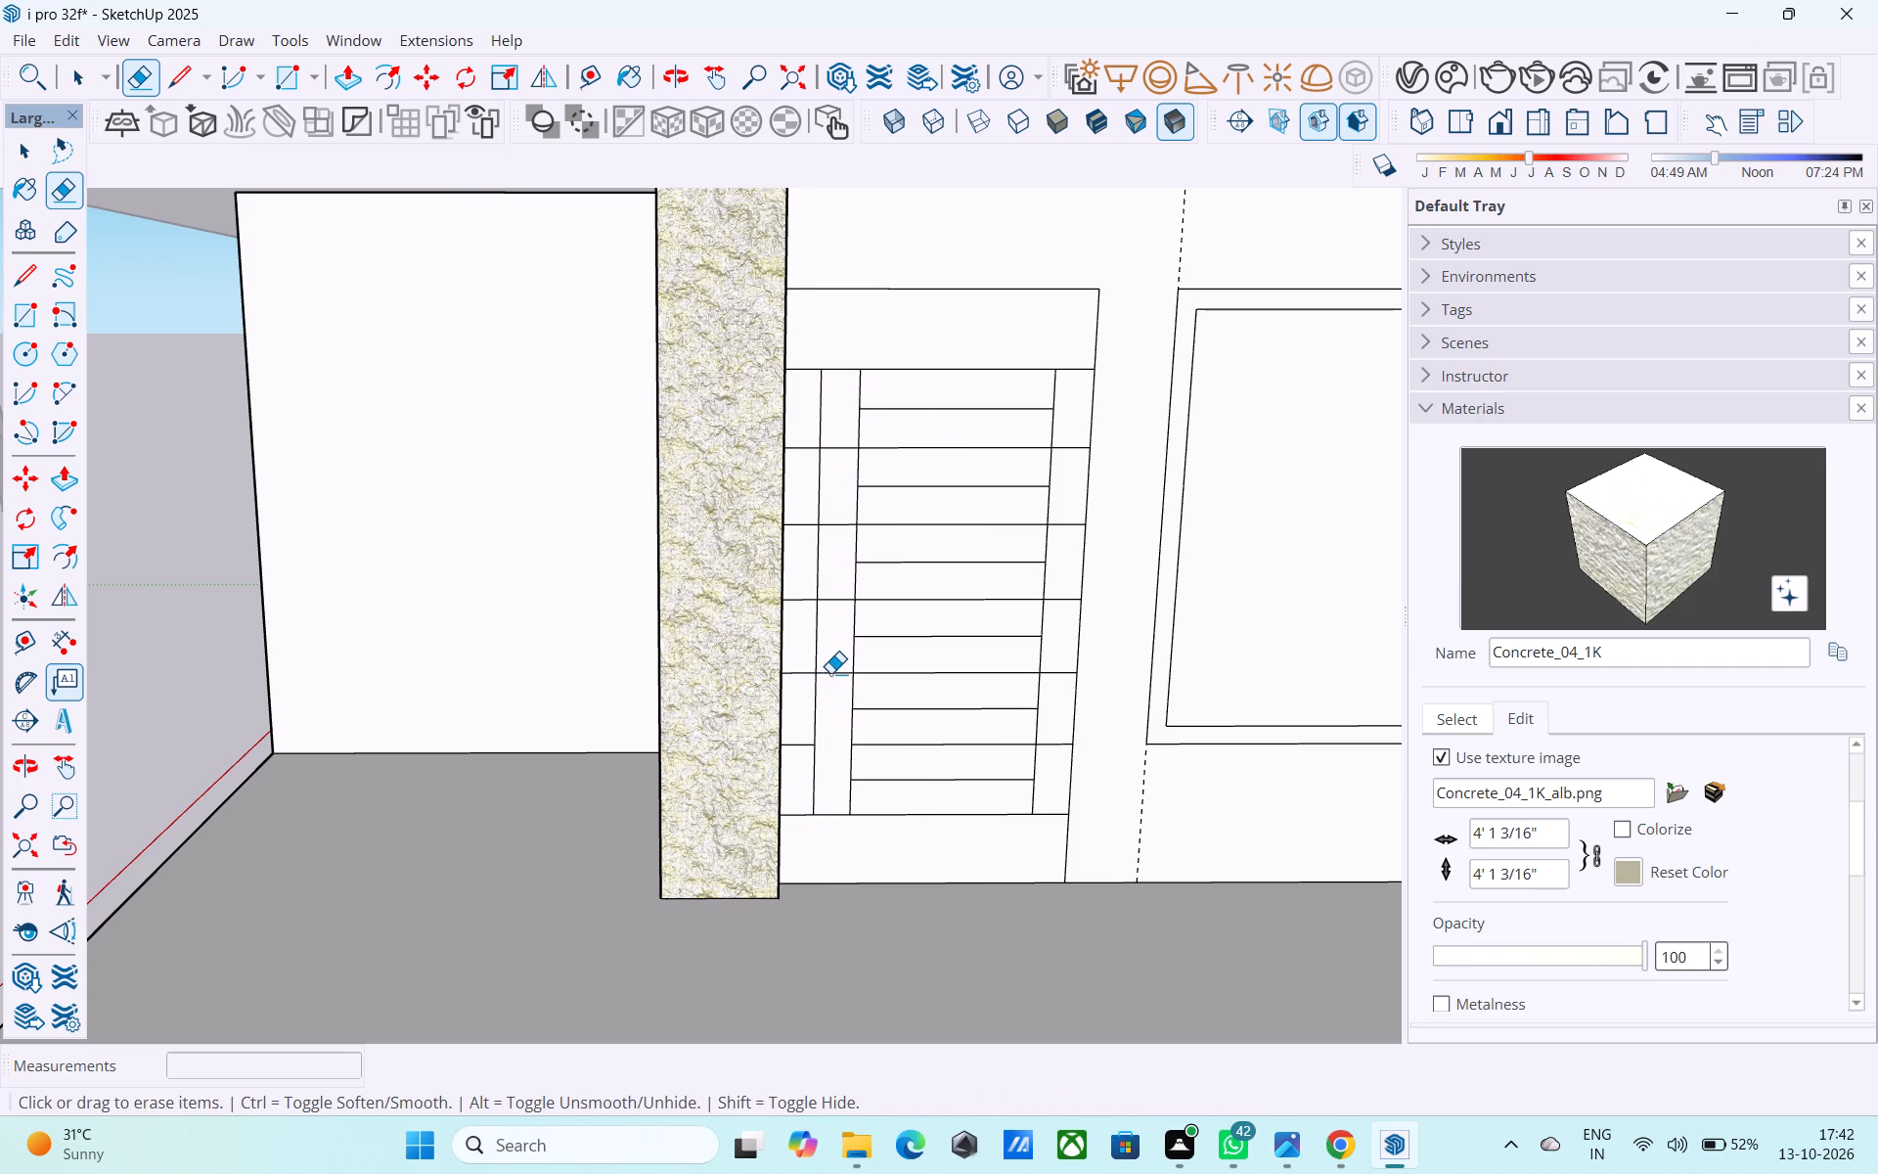
left_click_drag(830, 673, 837, 710)
left_click_drag(827, 596, 832, 634)
left_click_drag(841, 522, 841, 537)
left_click(840, 450)
Erase the horizontal segments between the stone pillar and the outer pillar-side vertical, between the slat area's top and bottom lines.
left_click_drag(806, 450, 804, 468)
left_click_drag(809, 521, 814, 562)
left_click_drag(809, 587, 811, 629)
left_click_drag(804, 650, 809, 718)
left_click_drag(801, 746, 808, 779)
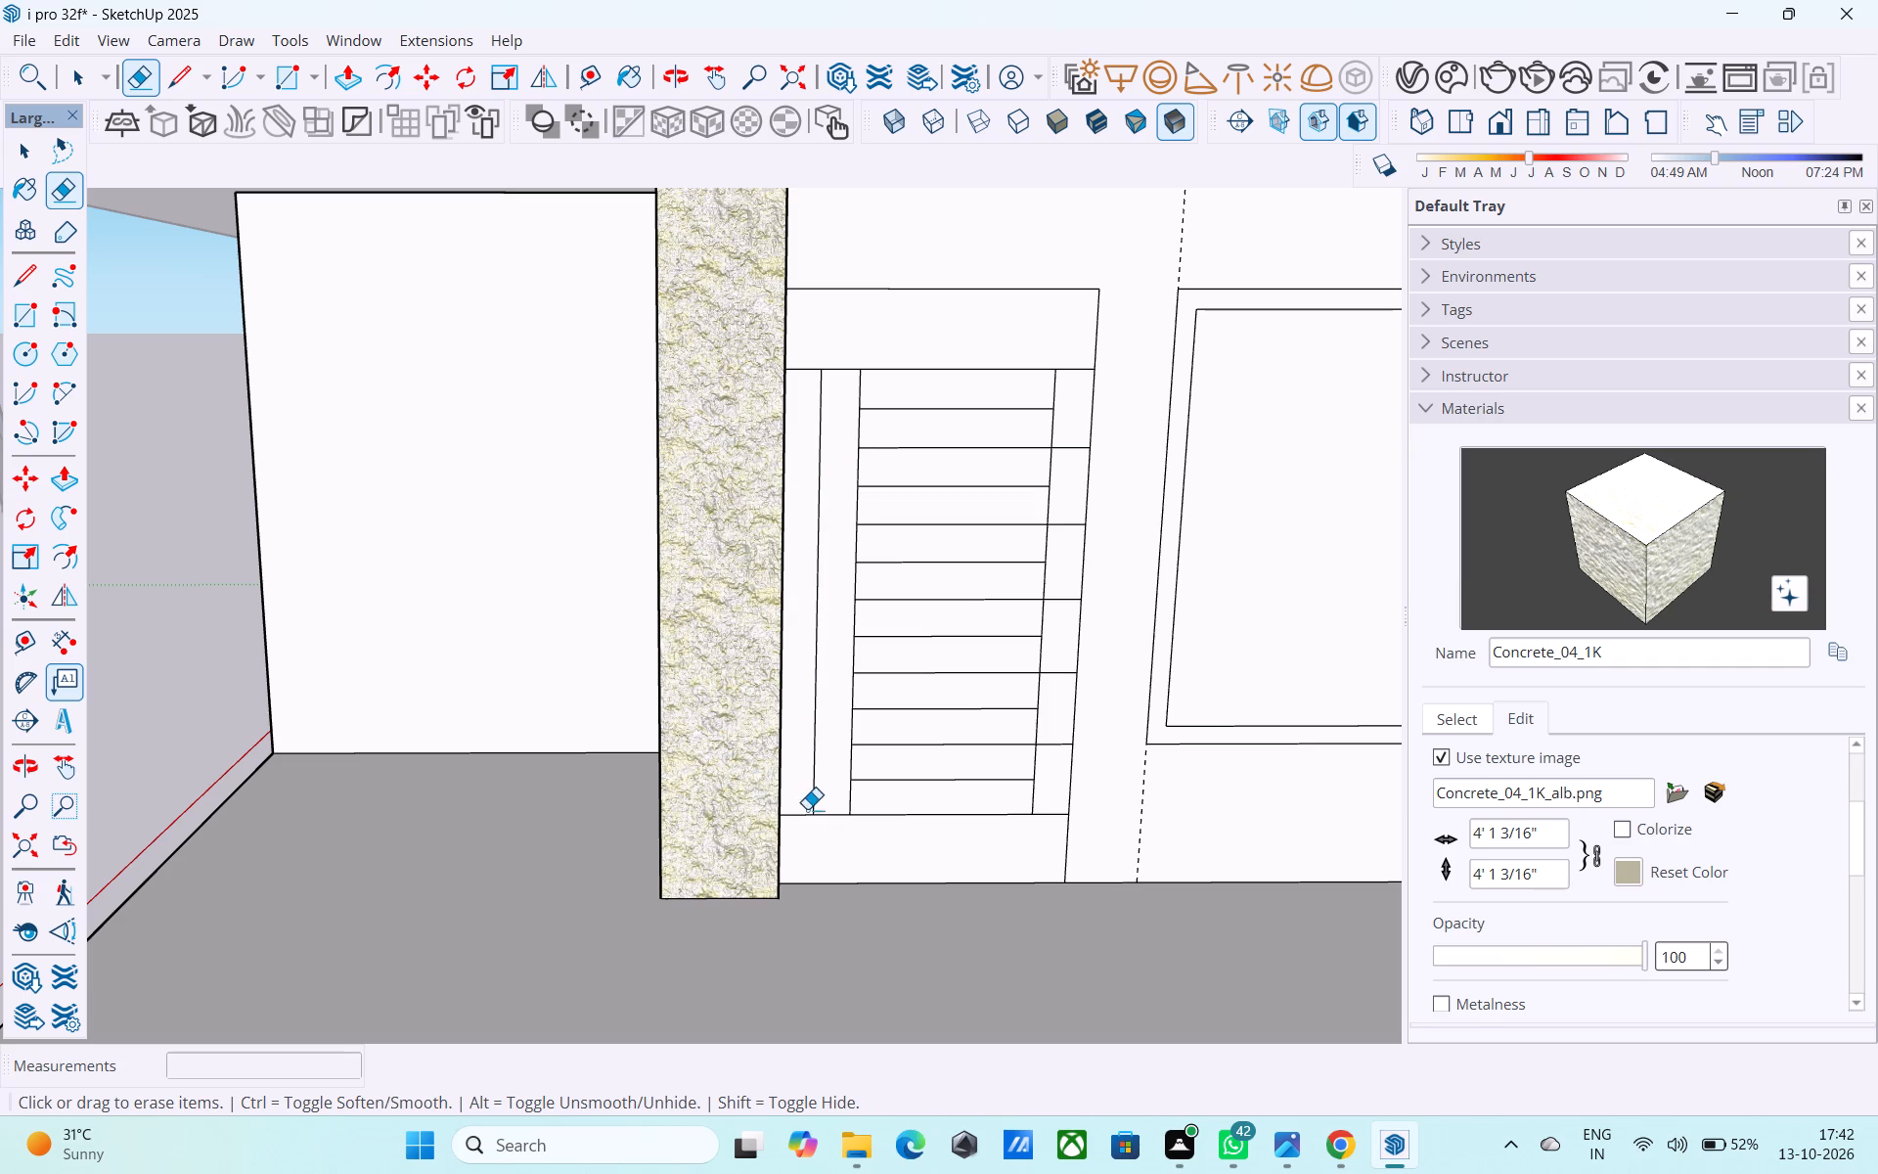
Erase the horizontal segments in the door's window-side strip beside the slats, keeping the door's outer edge intact.
left_click_drag(1067, 448, 1067, 459)
left_click_drag(1068, 515, 1080, 588)
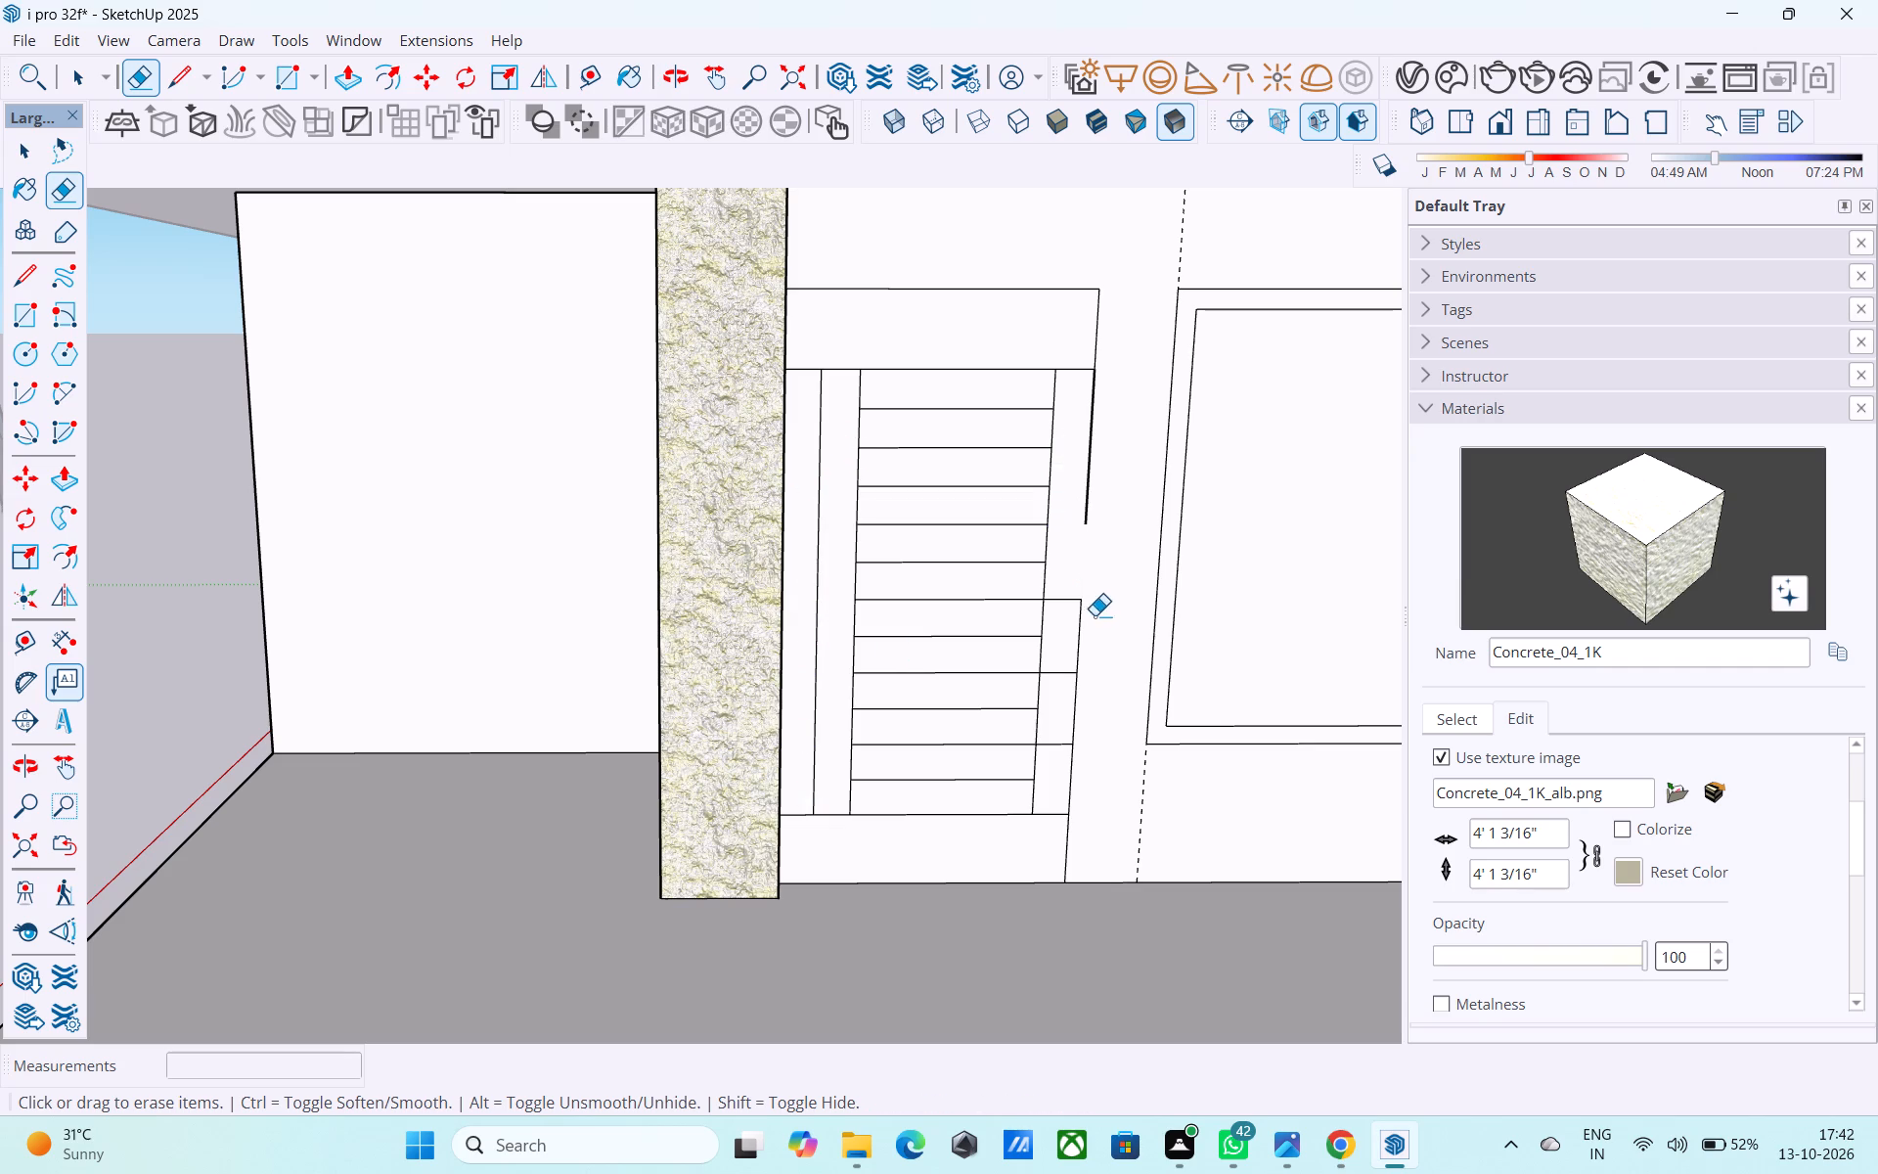
key("ctrl+z")
left_click_drag(1070, 592, 1070, 620)
left_click_drag(1056, 521, 1062, 541)
left_click_drag(1059, 660, 1064, 693)
left_click_drag(1057, 740, 1059, 770)
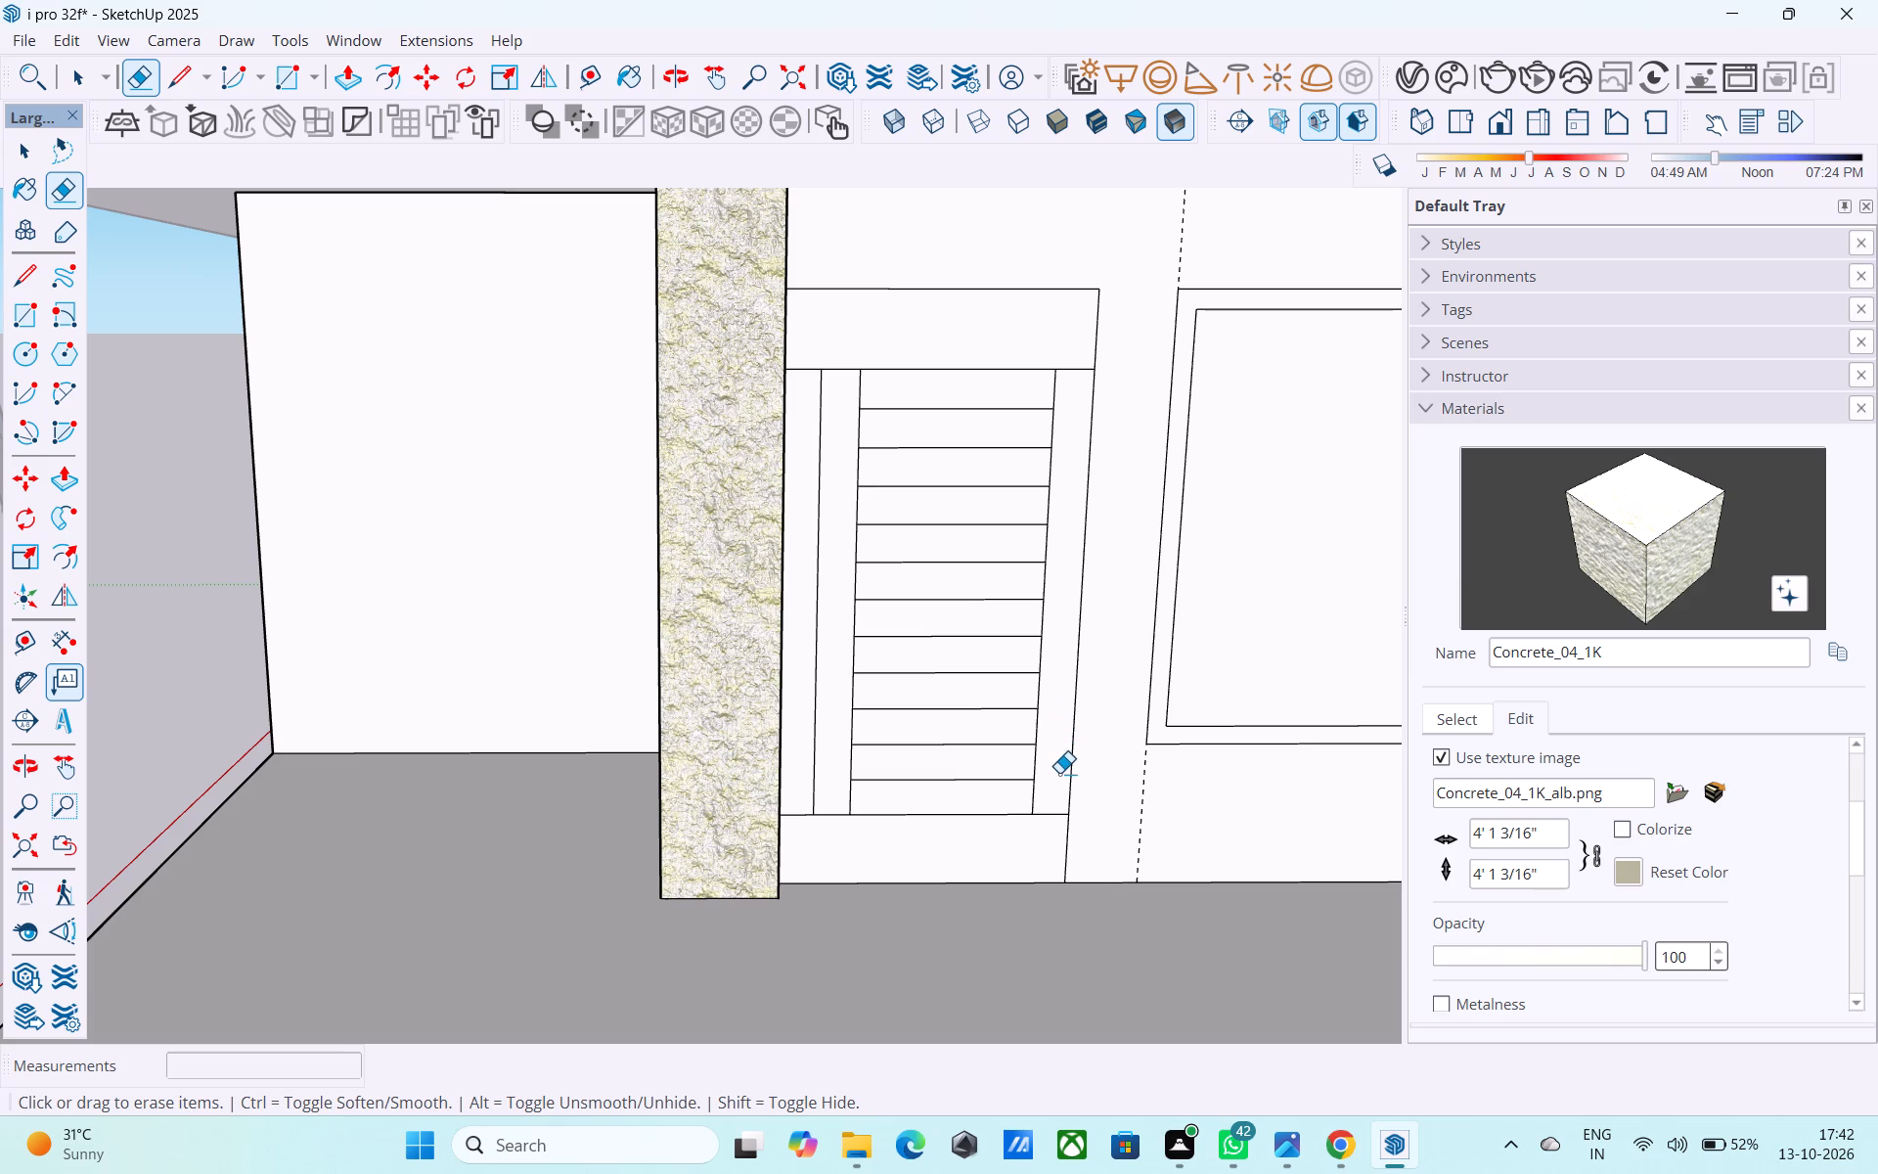
Erase the slat panel's bottom-line extensions in the window-side strip and between the two pillar-side verticals.
scroll(1031, 859, "up", 4)
left_click_drag(1051, 789, 1051, 798)
left_click_drag(739, 792, 739, 810)
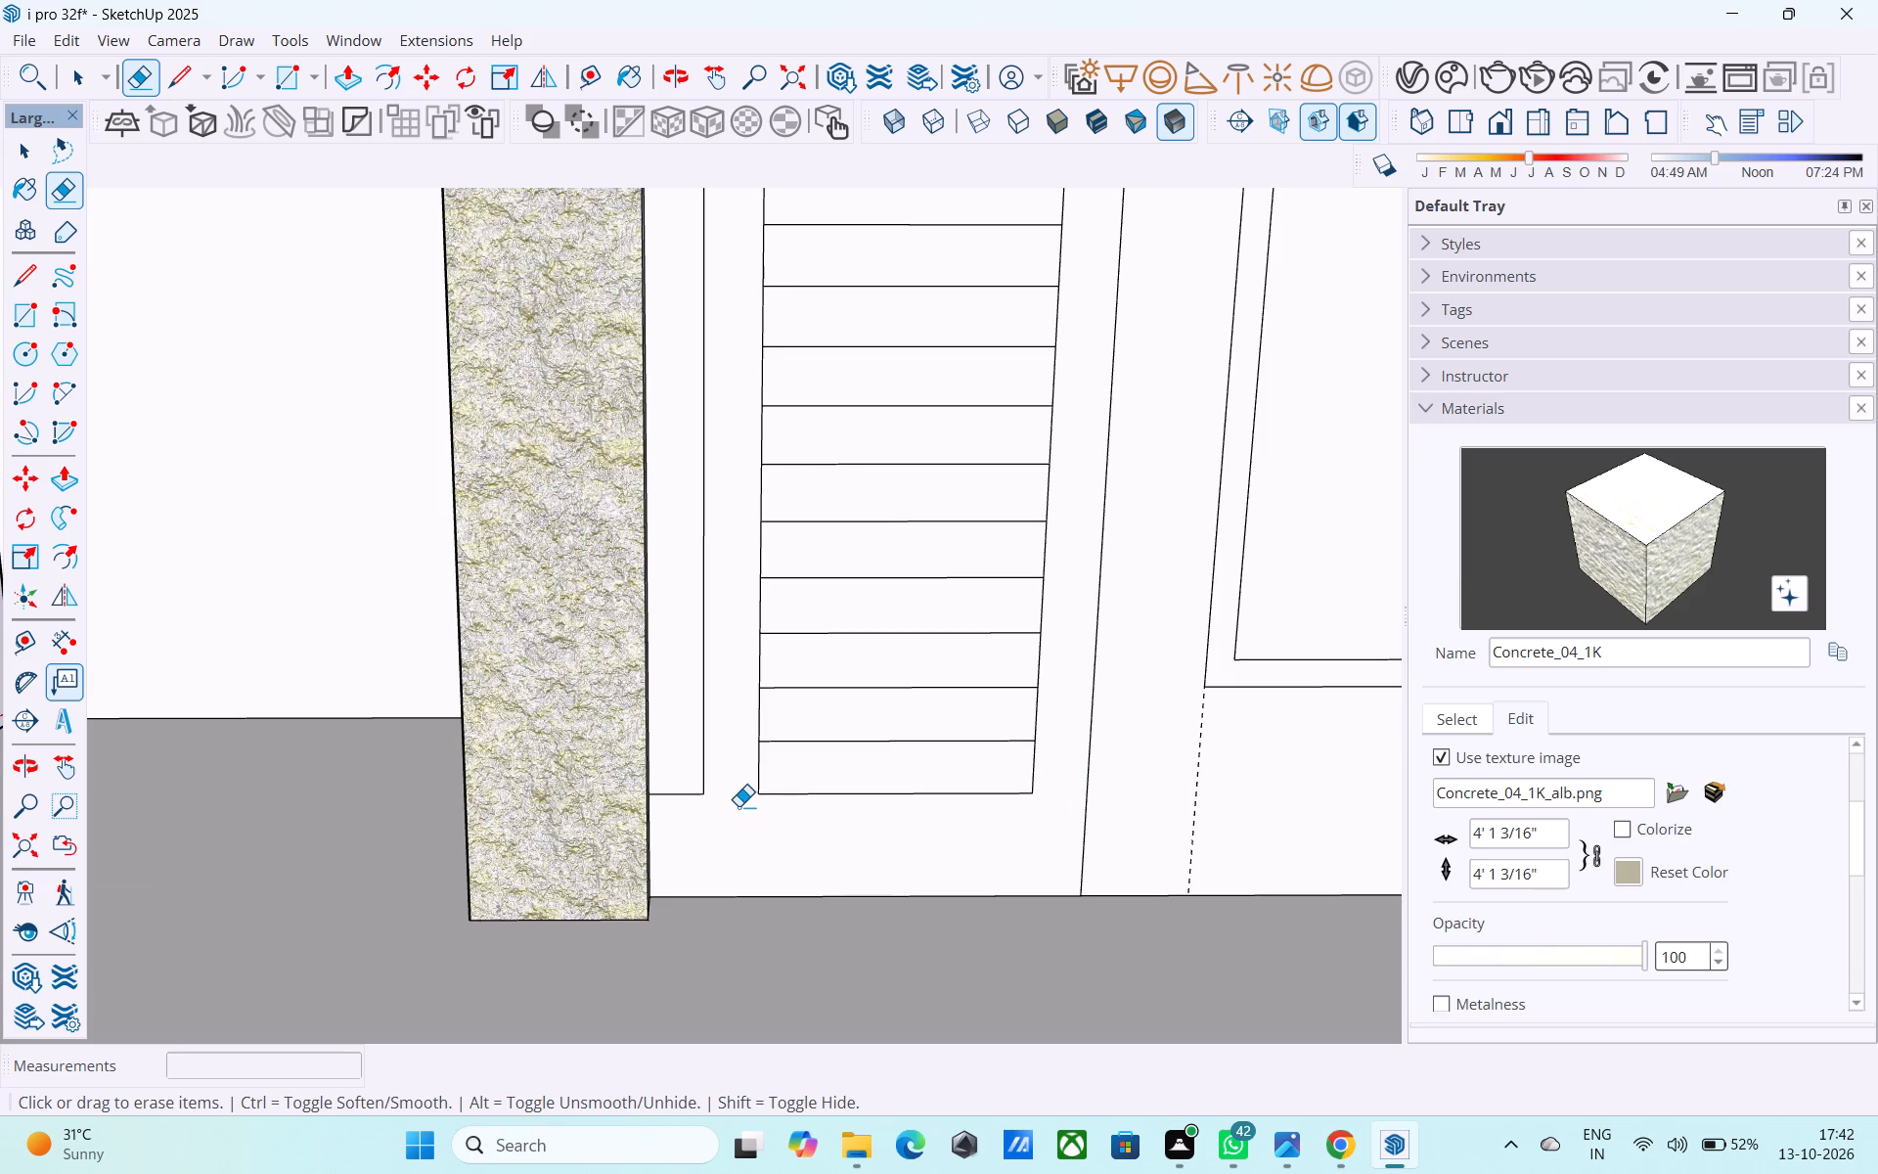
Extend the outer pillar-side vertical down to the floor and erase the leftover bottom-line stub beside the pillar.
key("l")
left_click(706, 790)
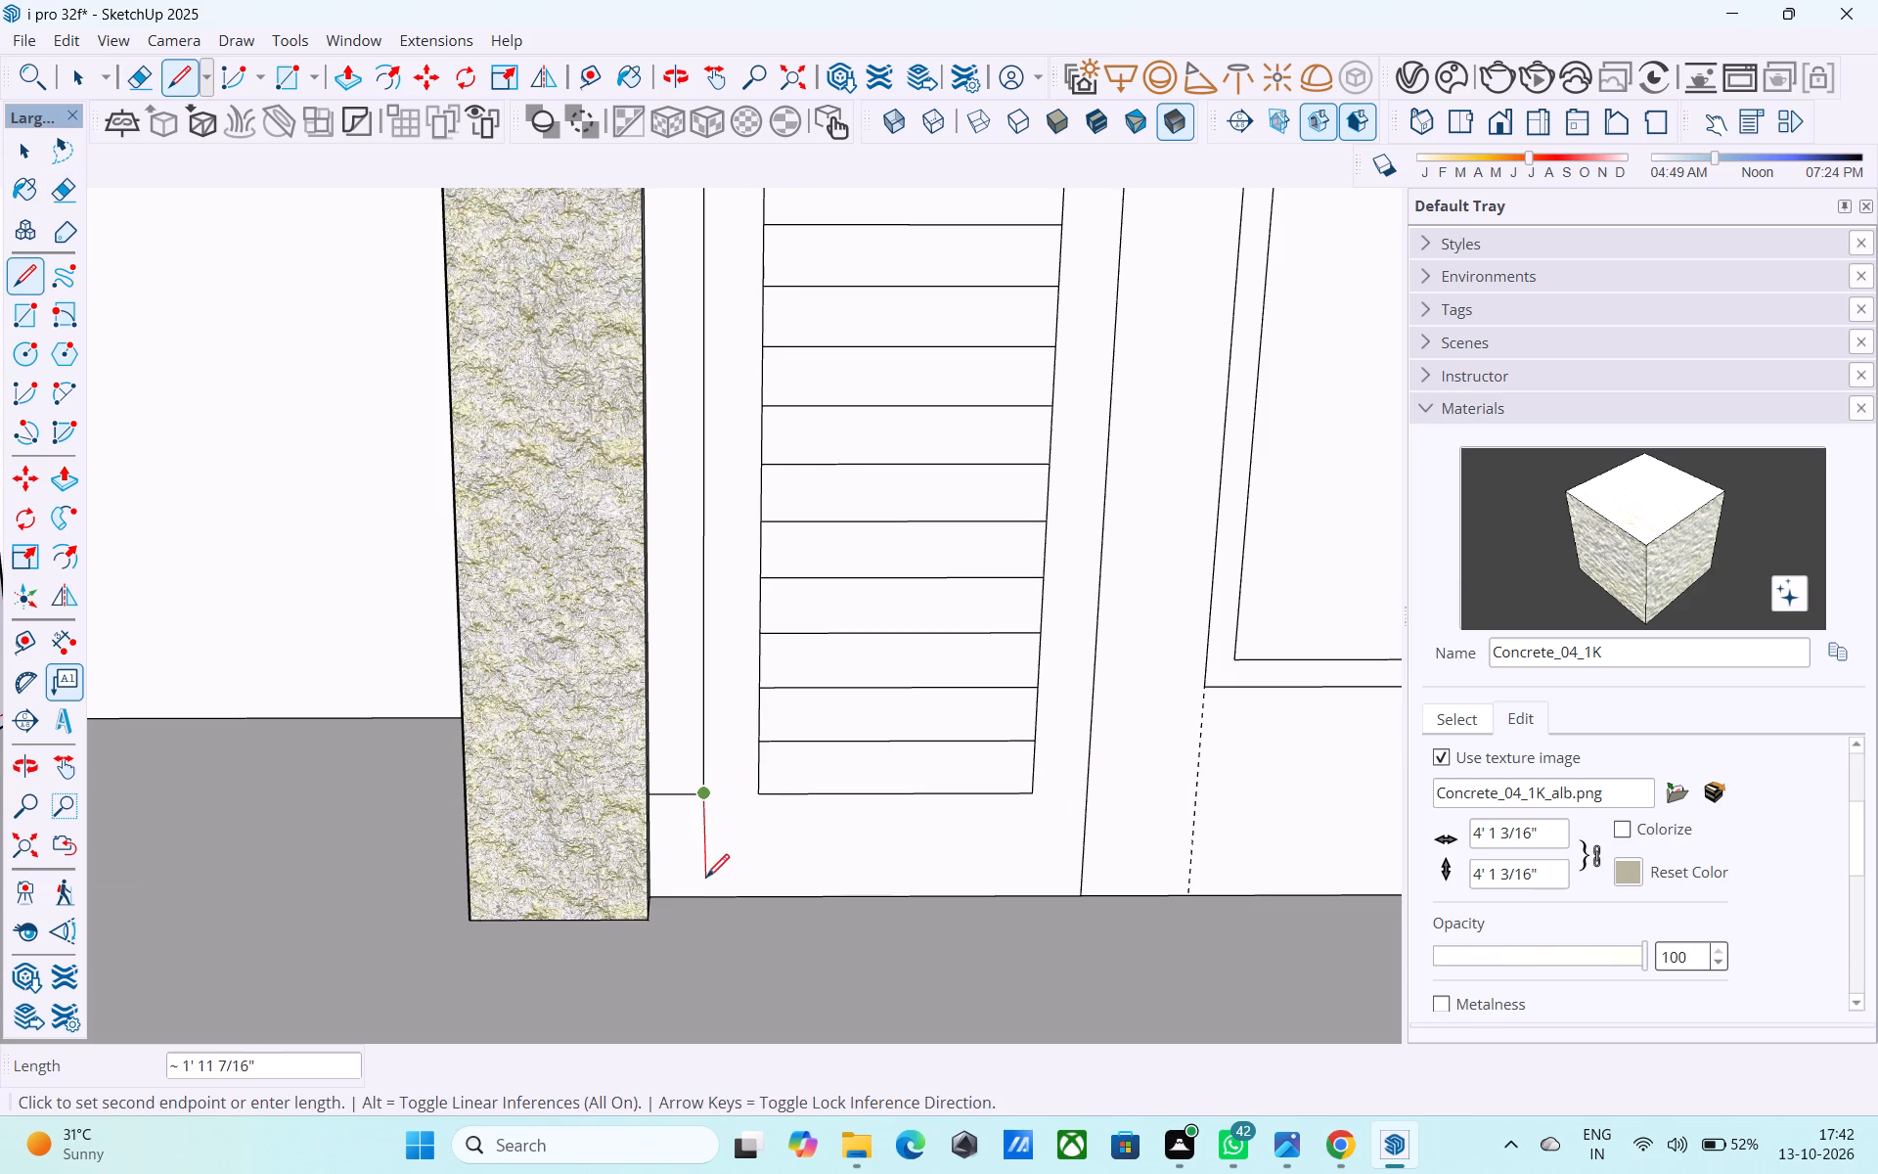
left_click(705, 894)
key("space")
scroll(704, 908, "down", 1)
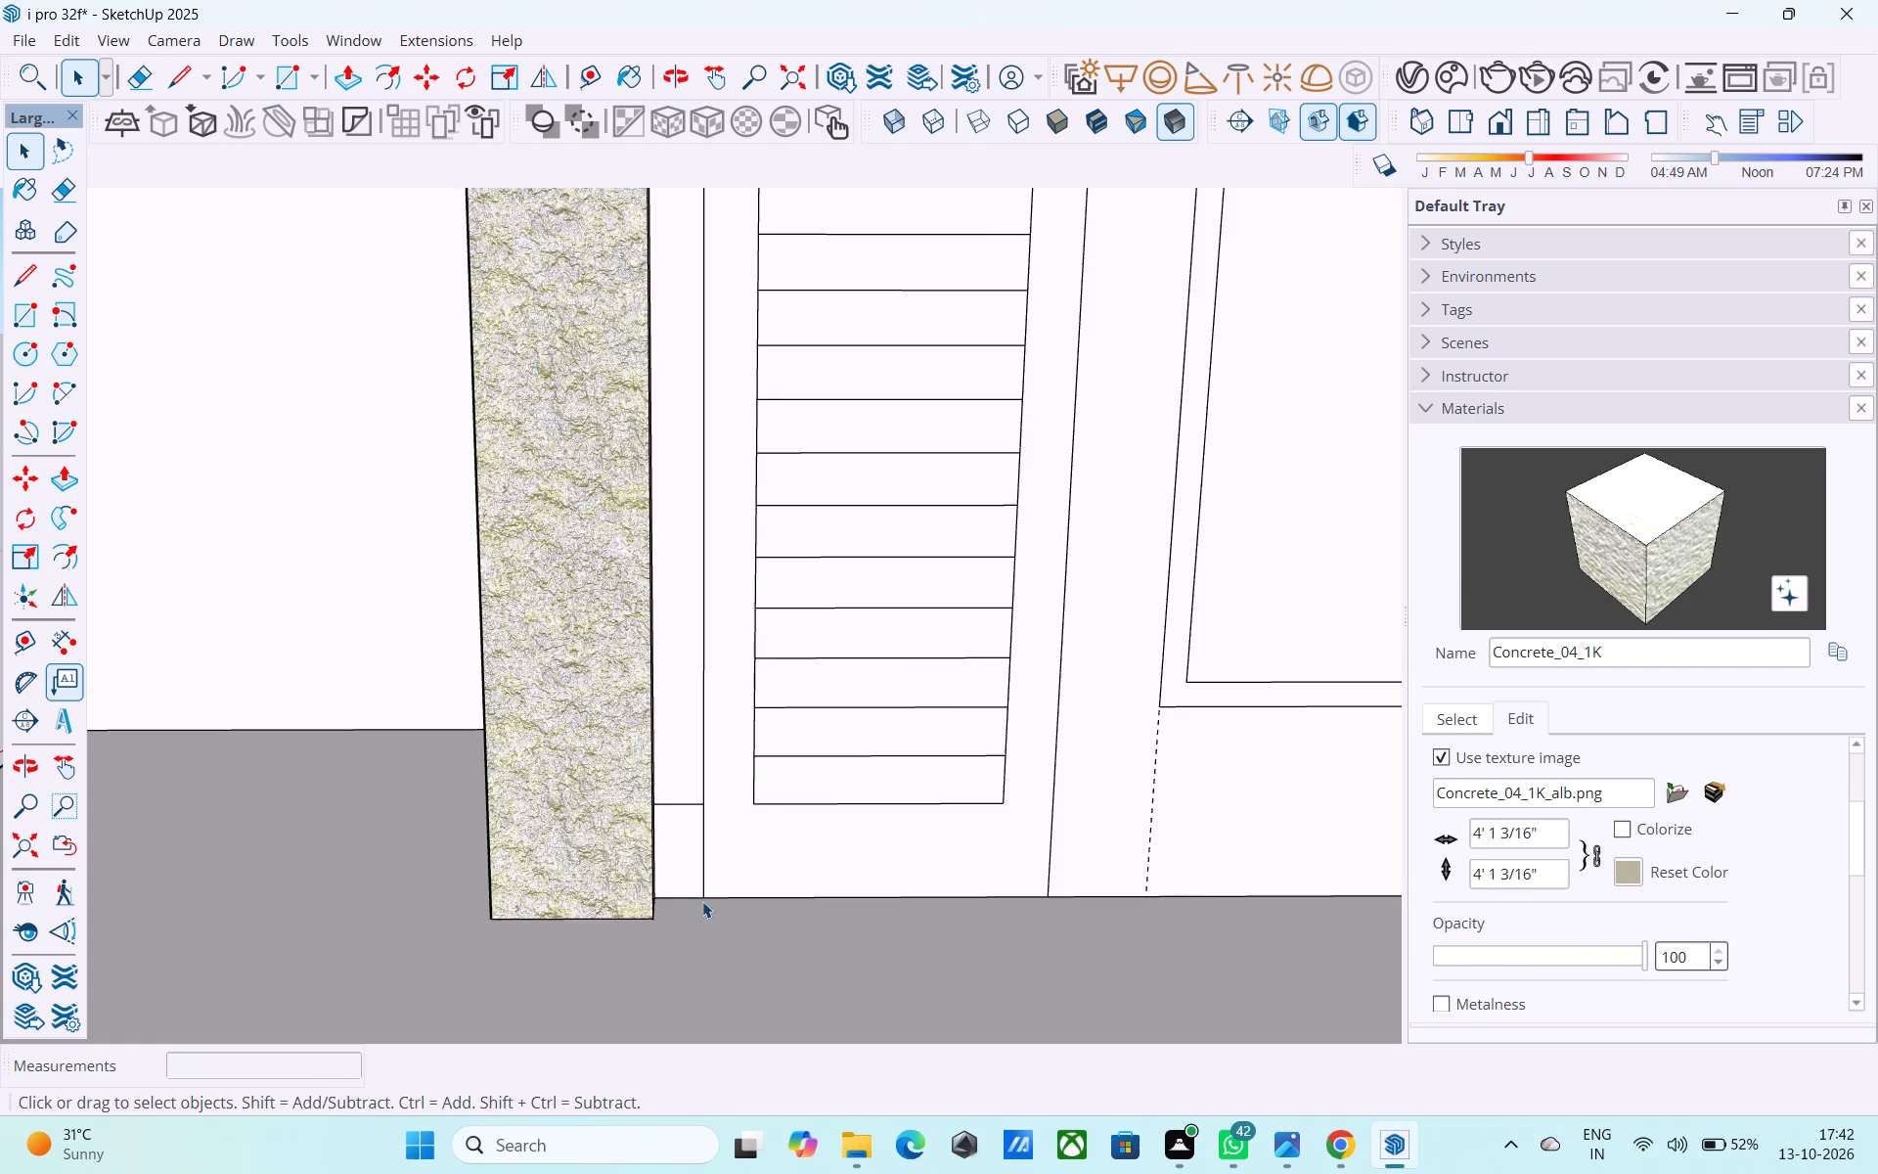
middle_click_drag(699, 901, 677, 889)
key("e")
scroll(683, 837, "up", 4)
left_click_drag(681, 782, 684, 827)
Extend the outer pillar-side vertical from the slat panel's top line up to the door's top edge.
scroll(689, 839, "down", 8)
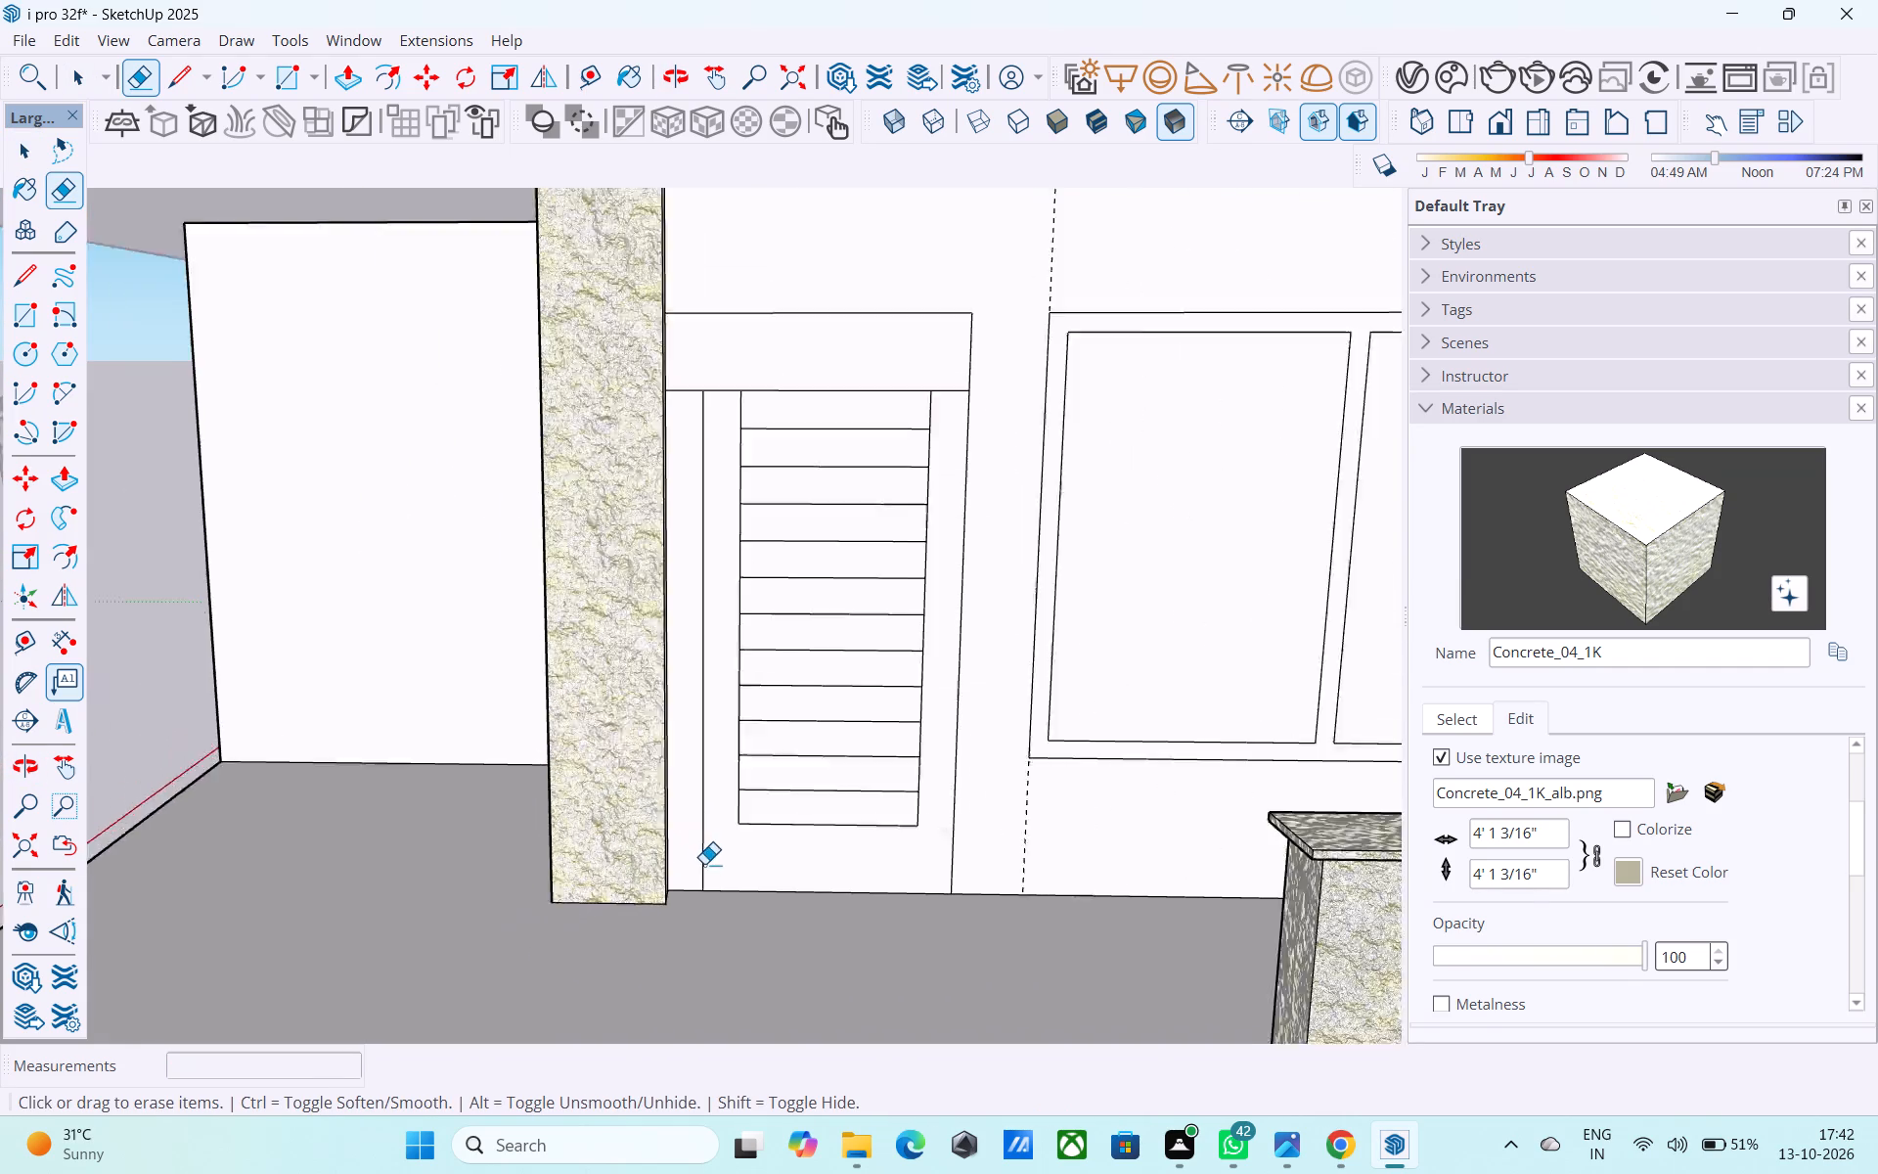
scroll(704, 864, "down", 2)
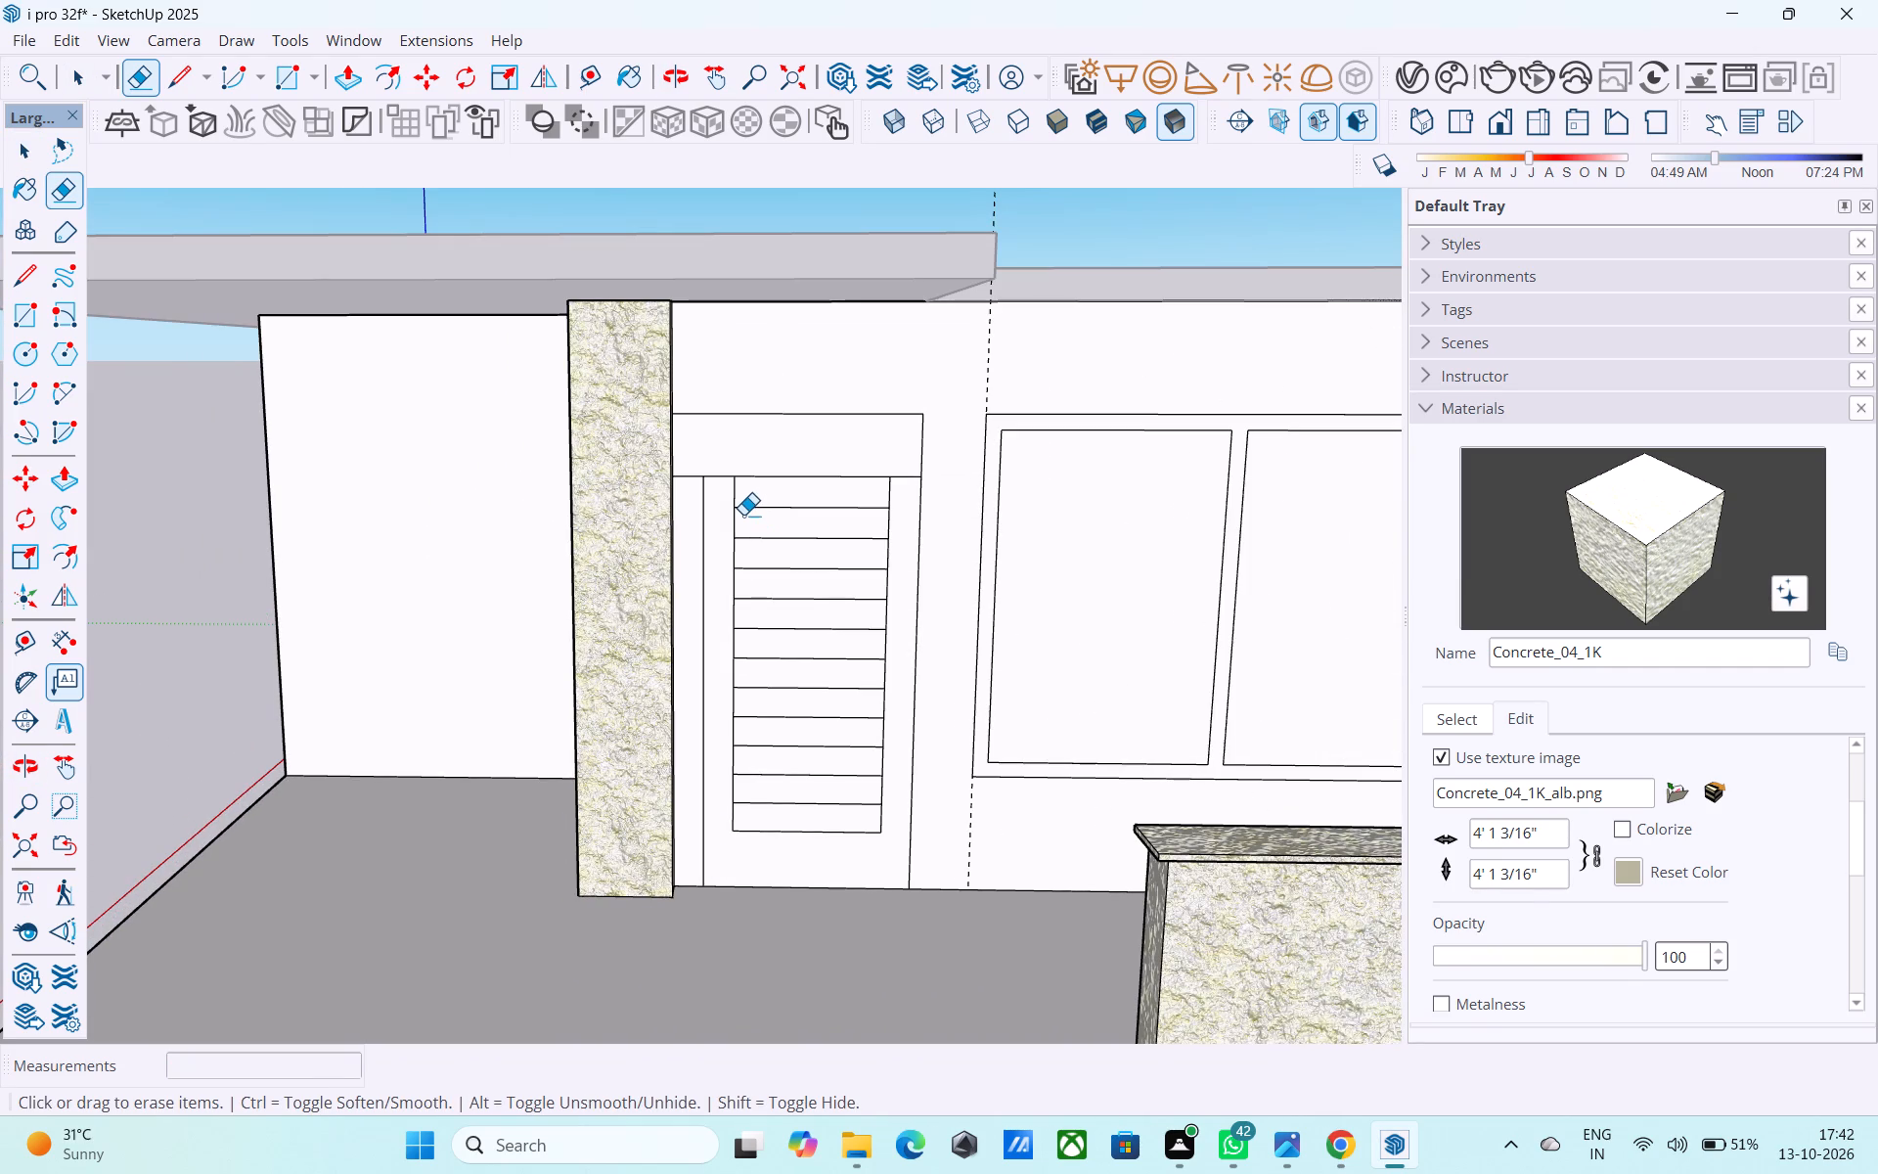
key("l")
scroll(724, 495, "up", 4)
left_click(692, 476)
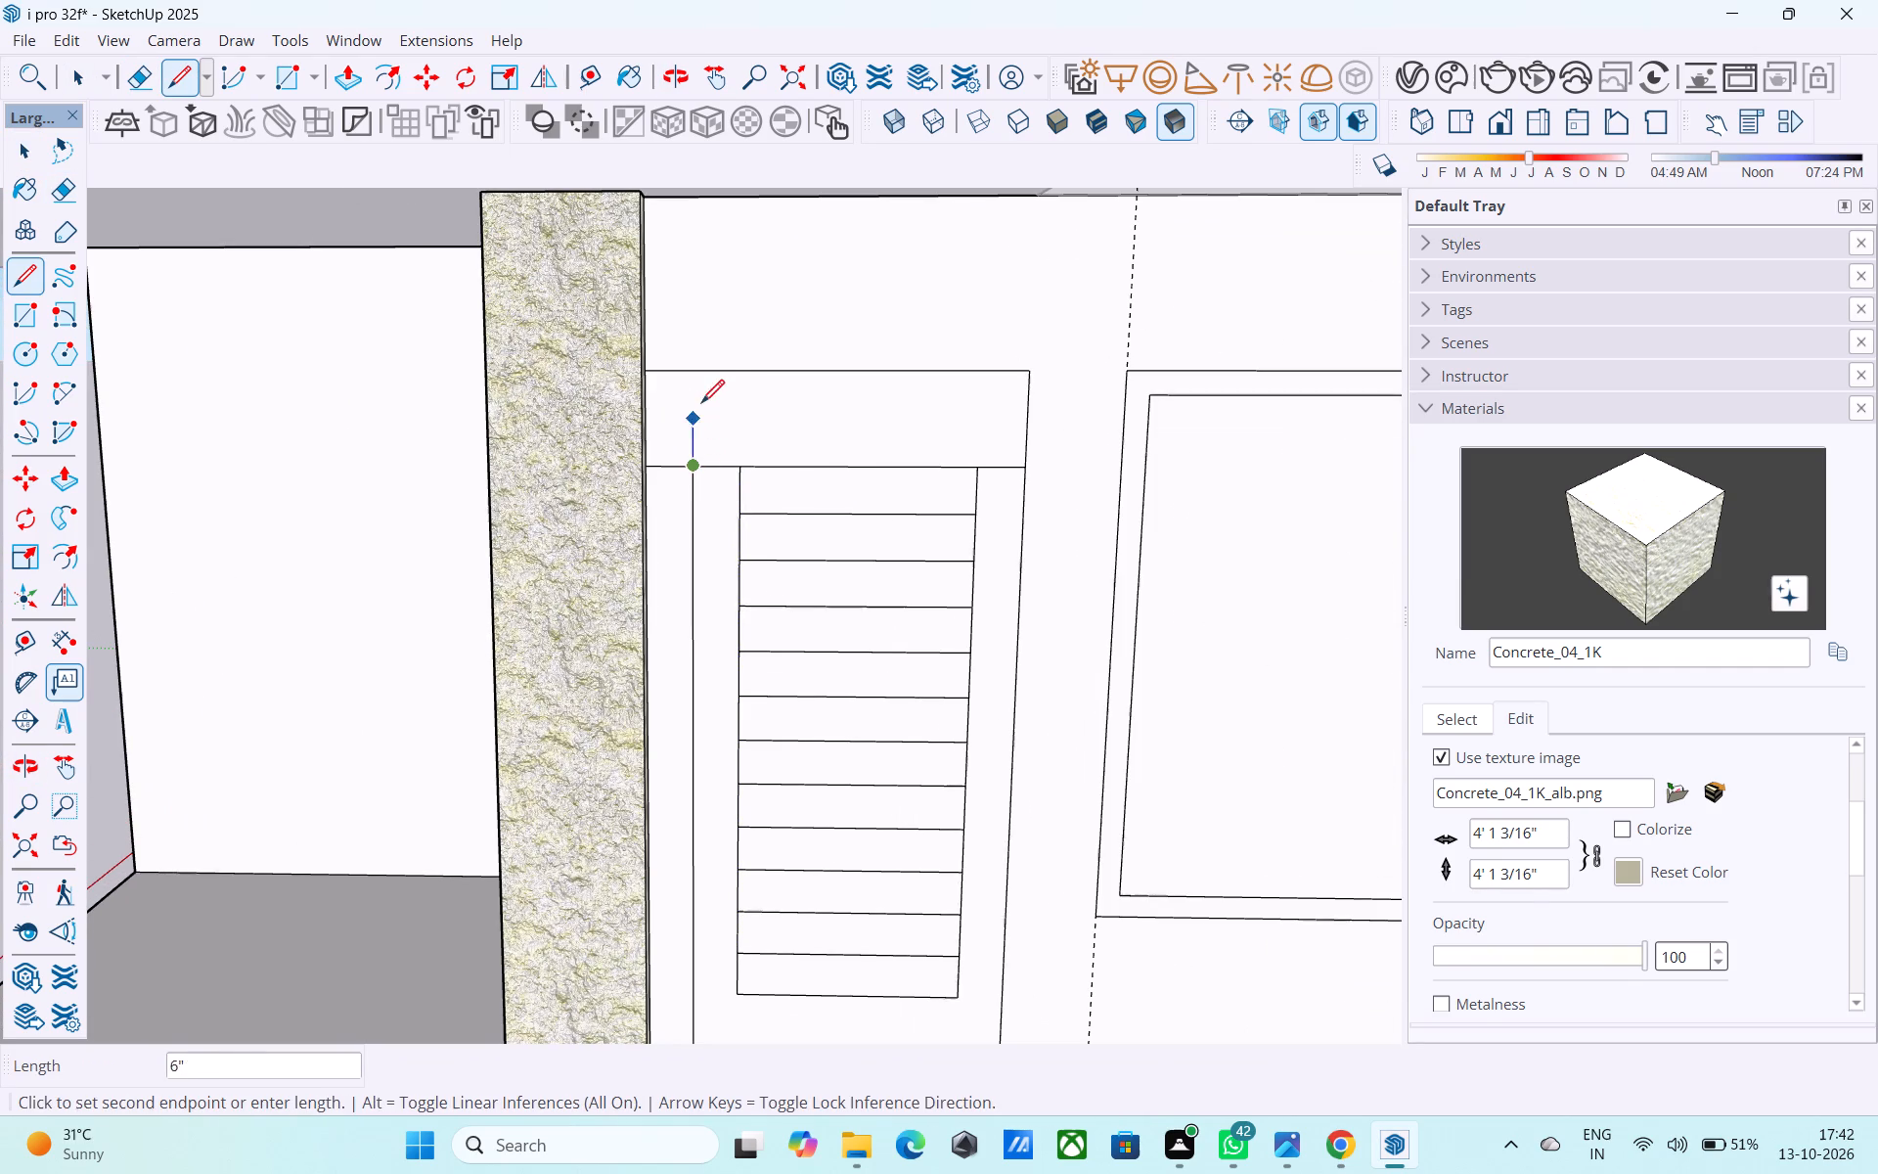
left_click(693, 373)
Erase the slat panel's top-line extensions on both sides, isolating the panel within the door.
key("e")
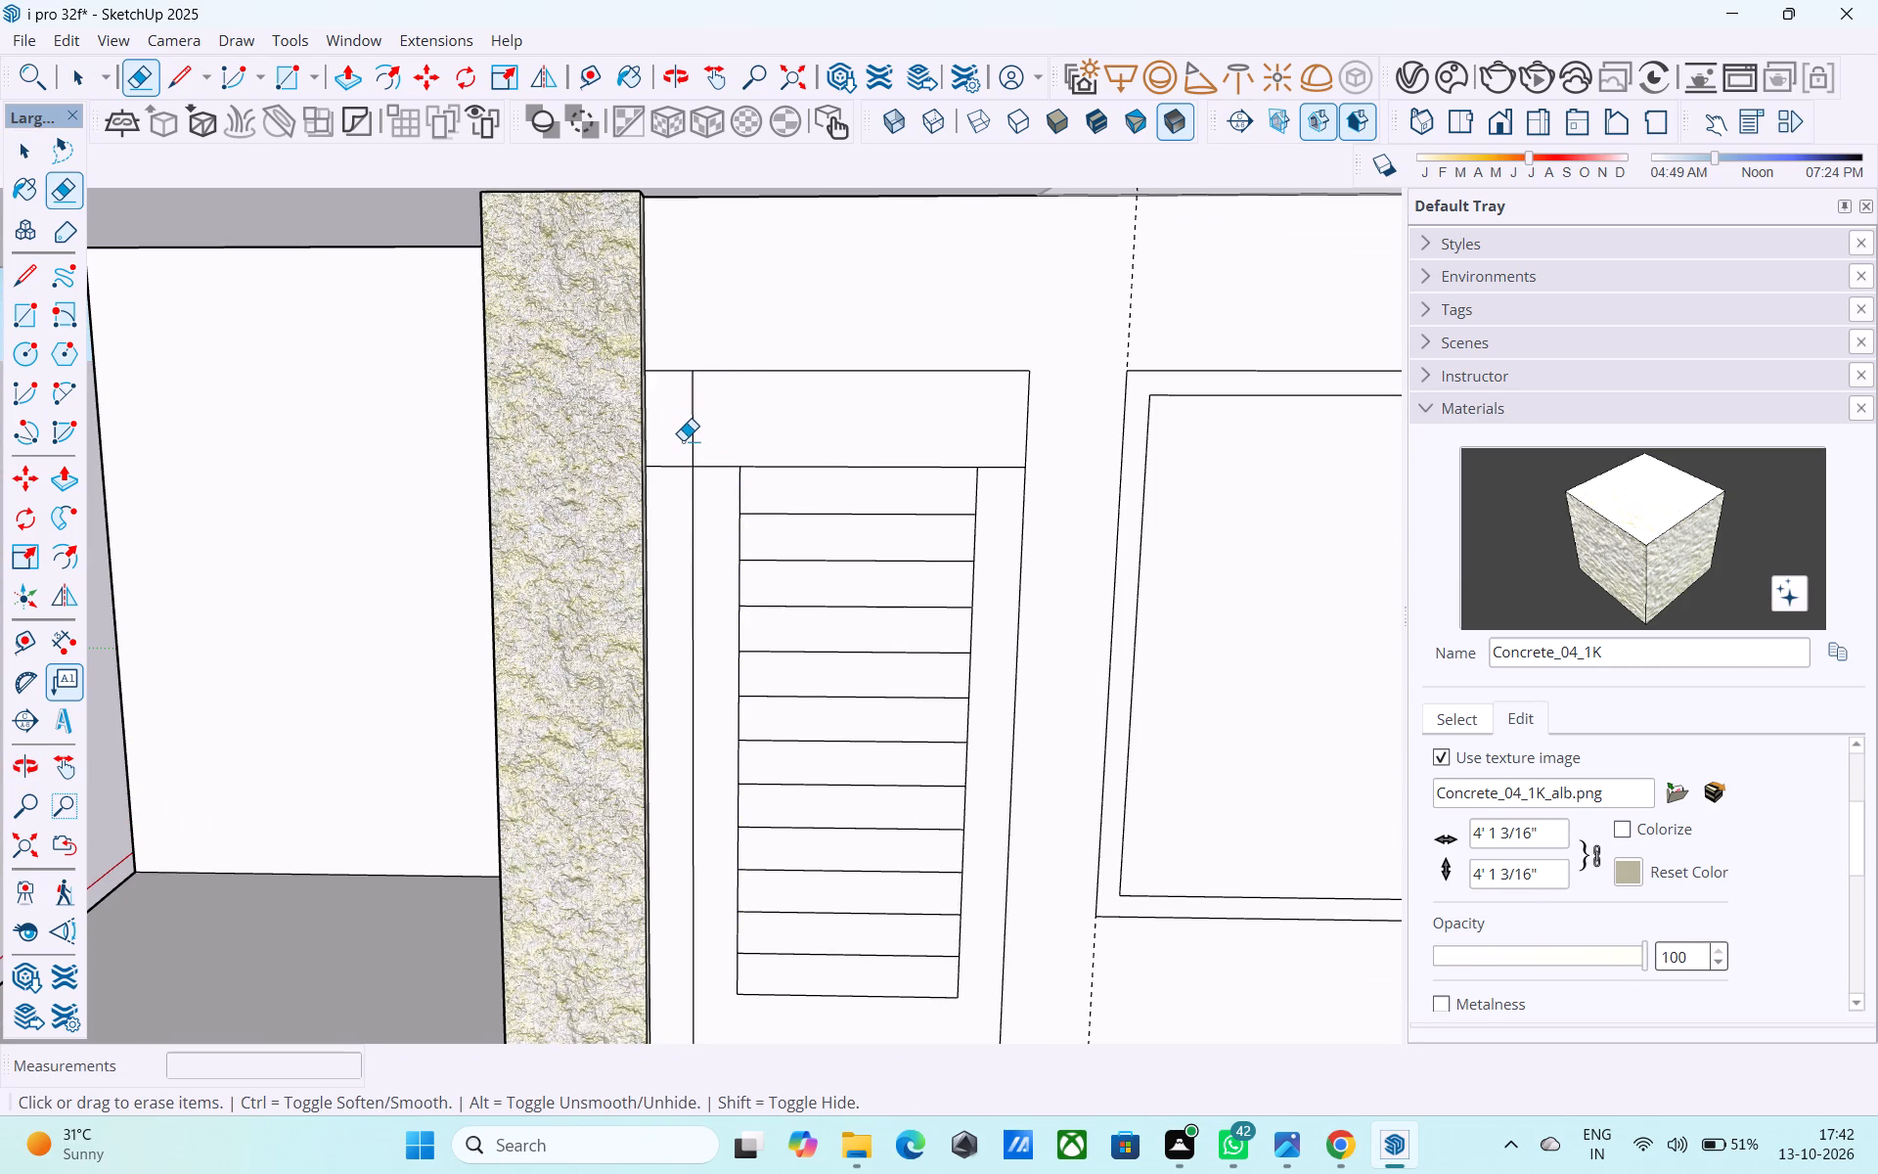
left_click_drag(673, 471, 651, 547)
left_click_drag(711, 466, 711, 511)
left_click_drag(1011, 461, 1011, 502)
Erase the first, fourth, seventh and tenth inner slat lines from the top, leaving alternating wide and narrow bands.
key("space")
key("e")
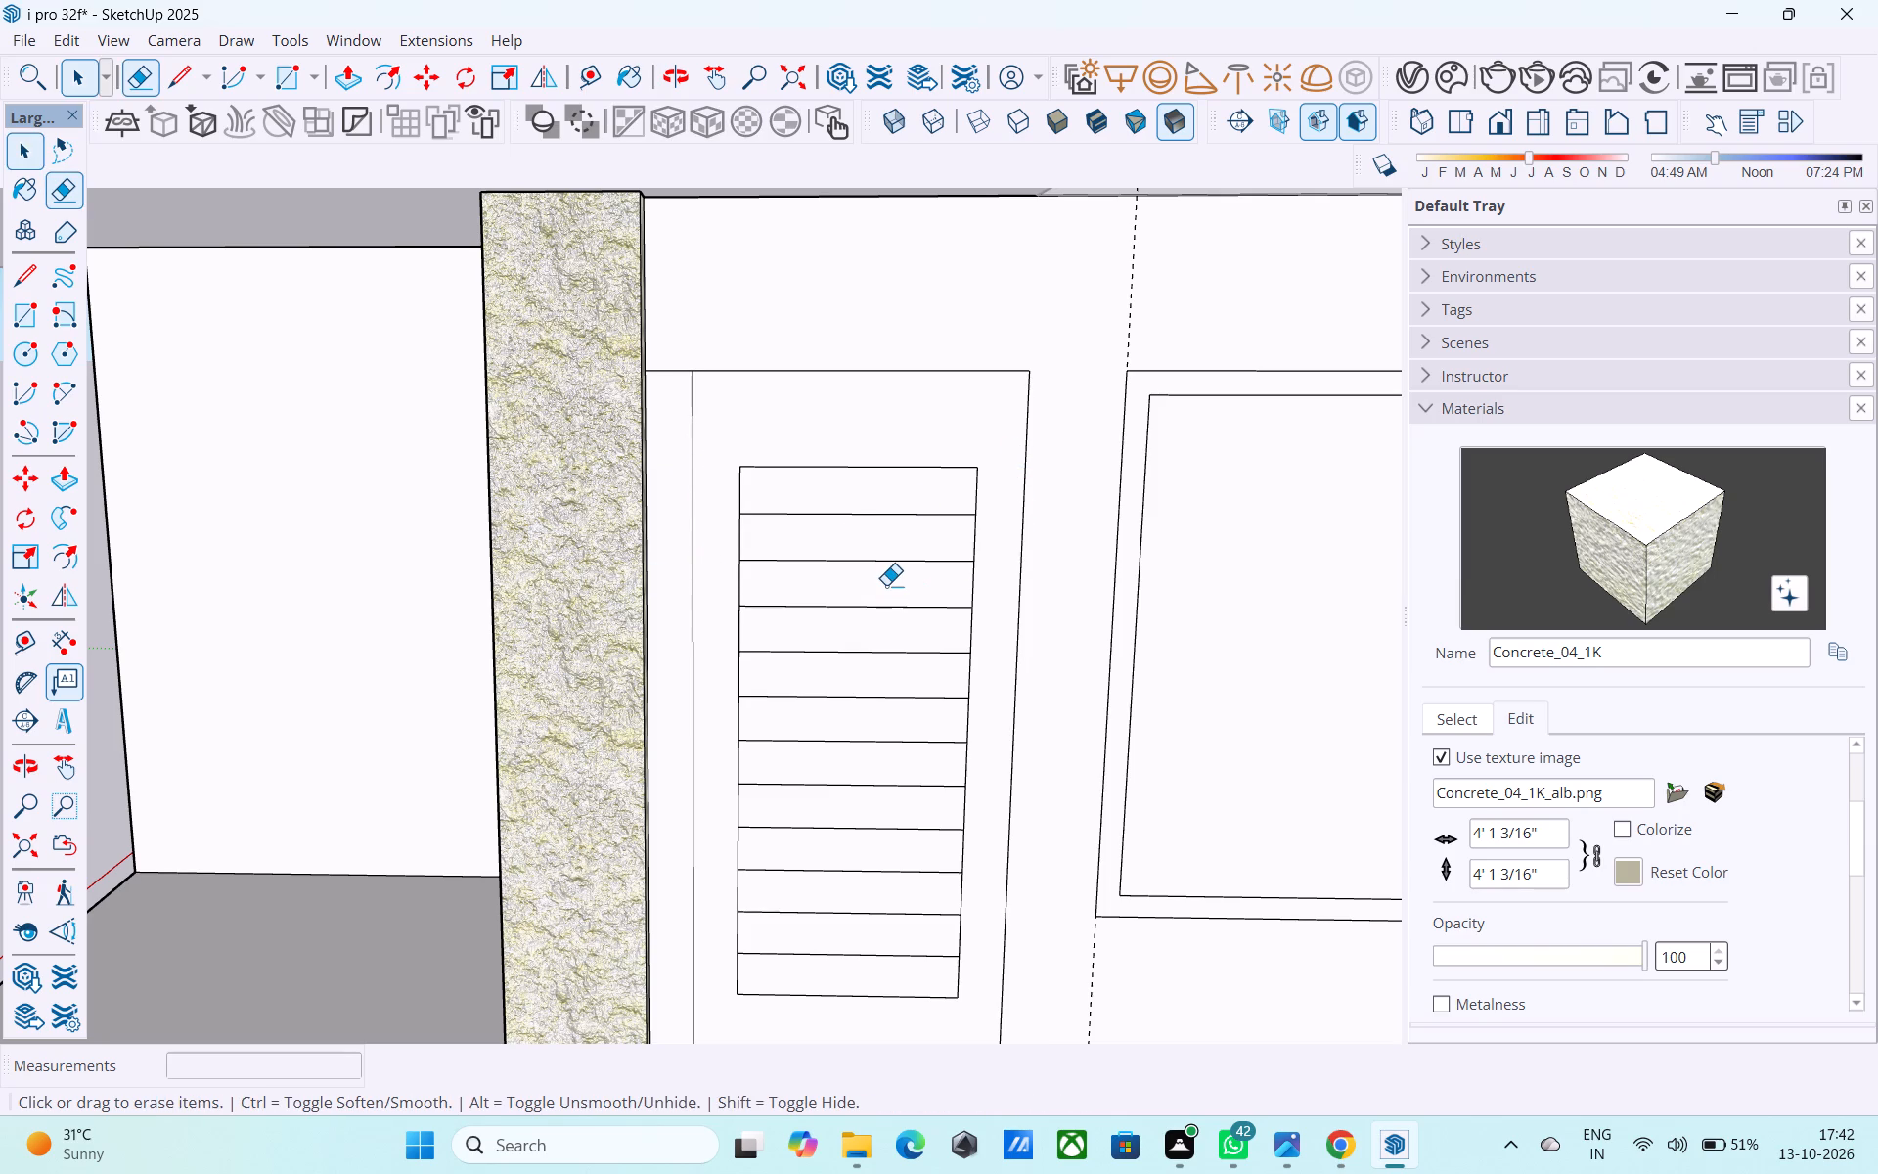
left_click_drag(879, 510, 876, 529)
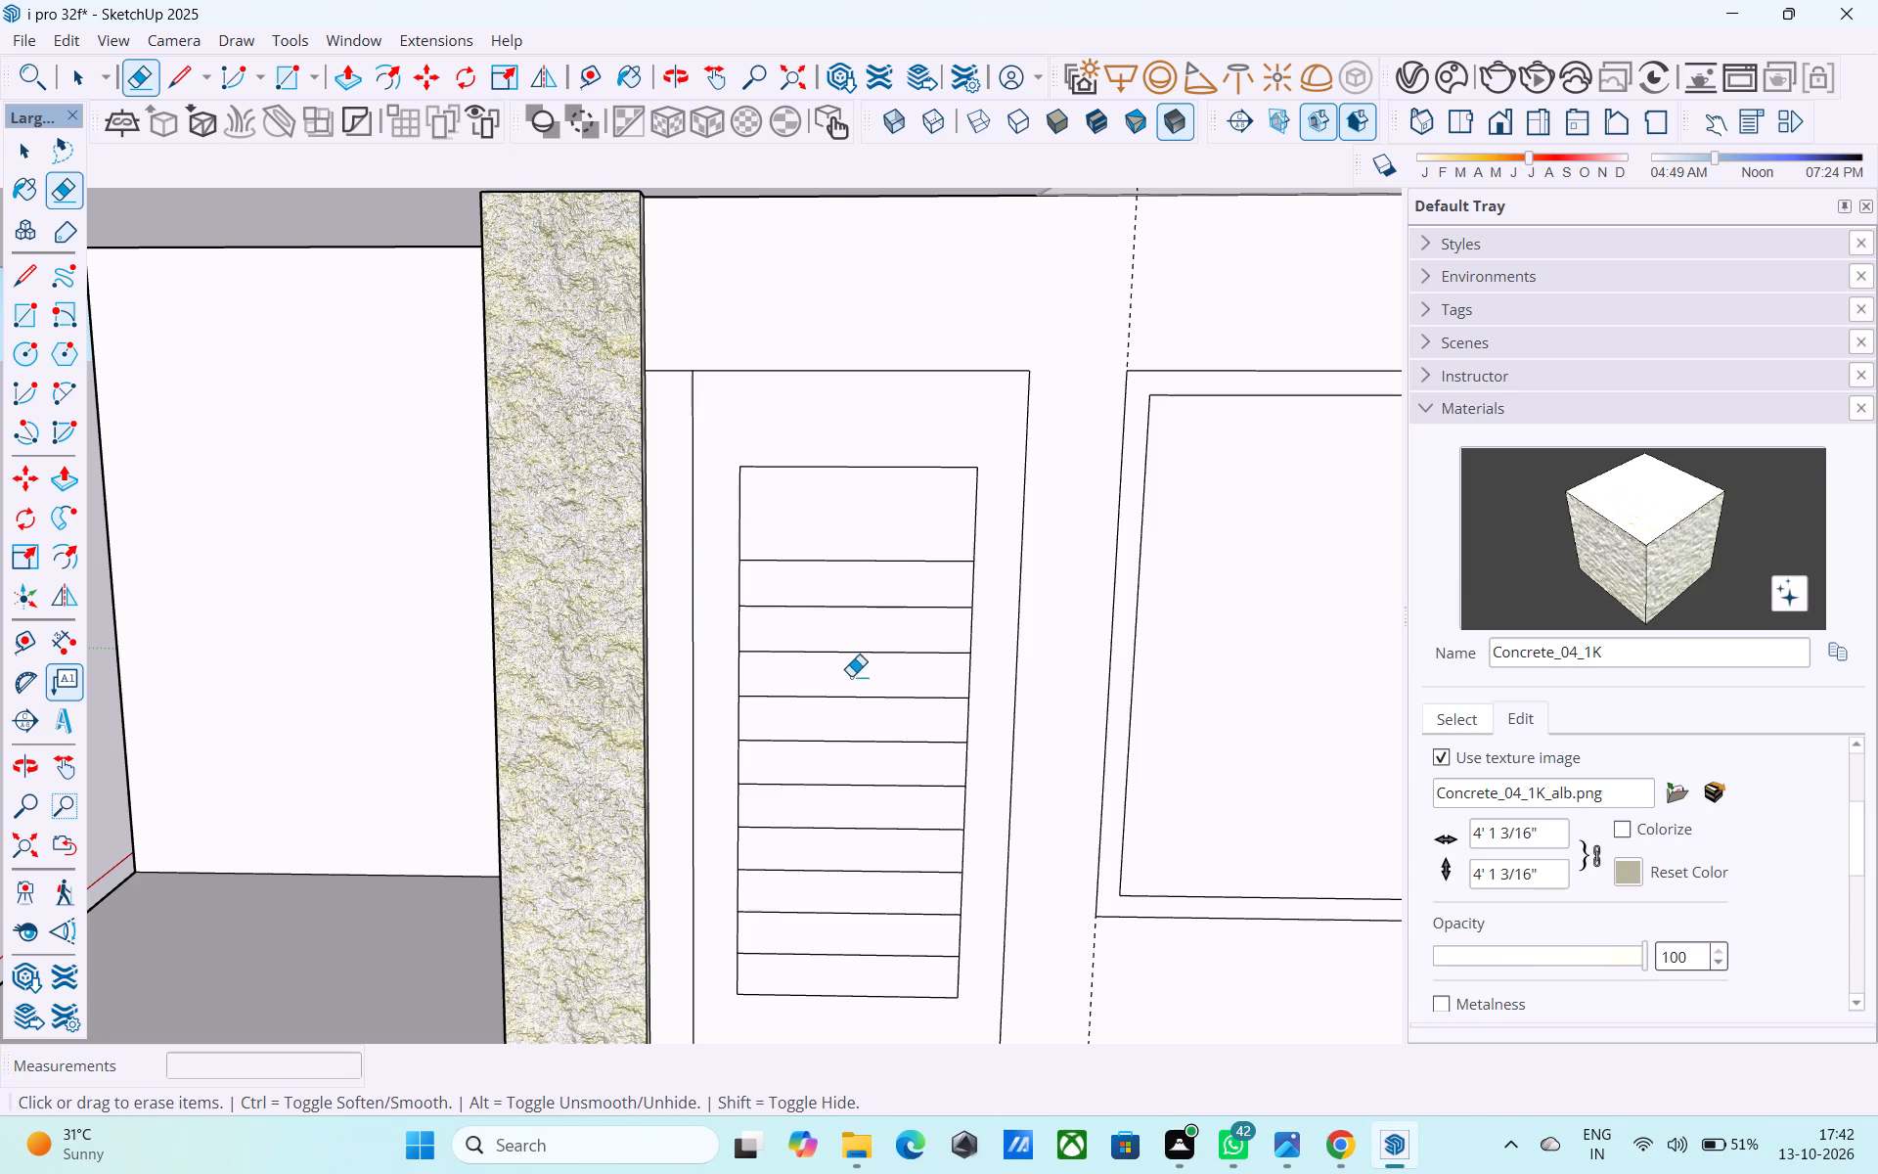
left_click(848, 659)
left_click_drag(830, 651, 829, 675)
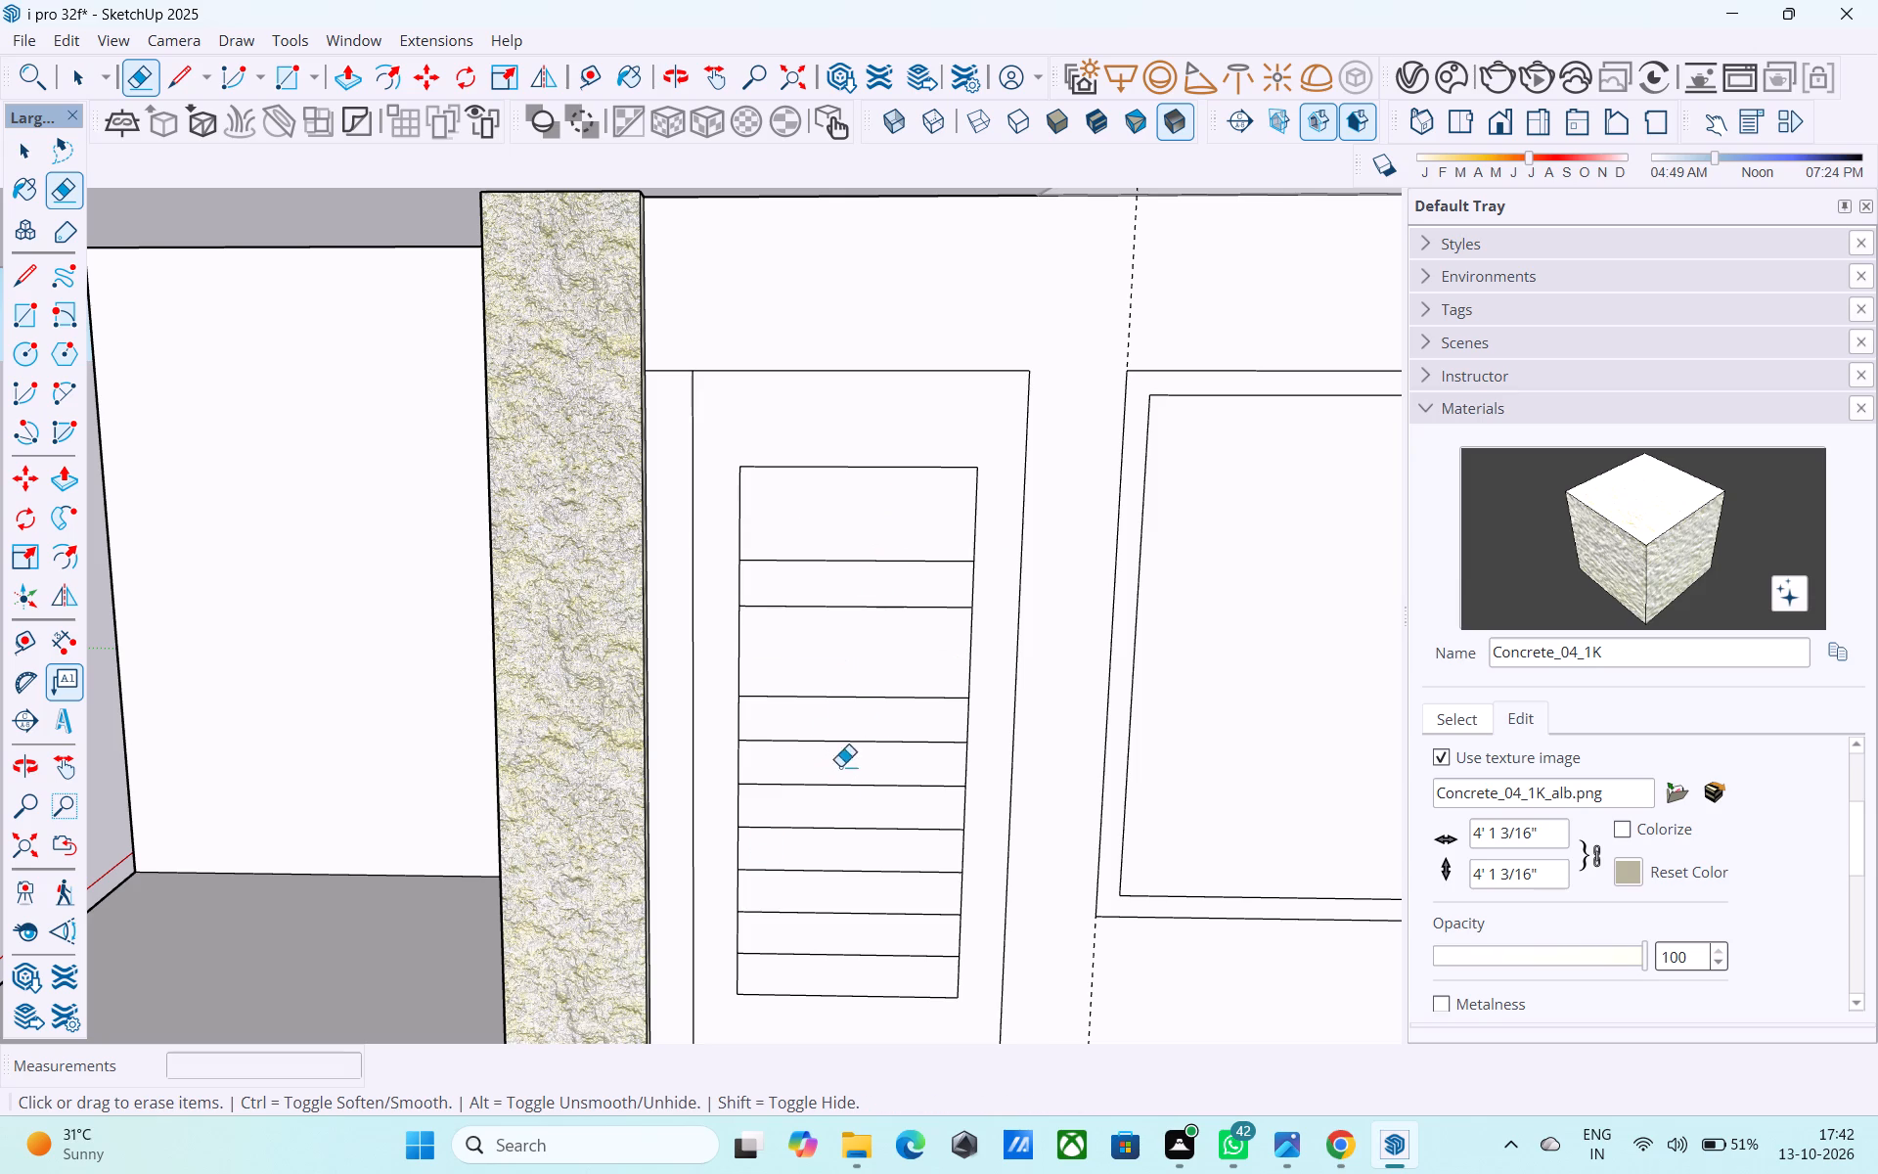
left_click(841, 786)
left_click_drag(852, 911, 852, 948)
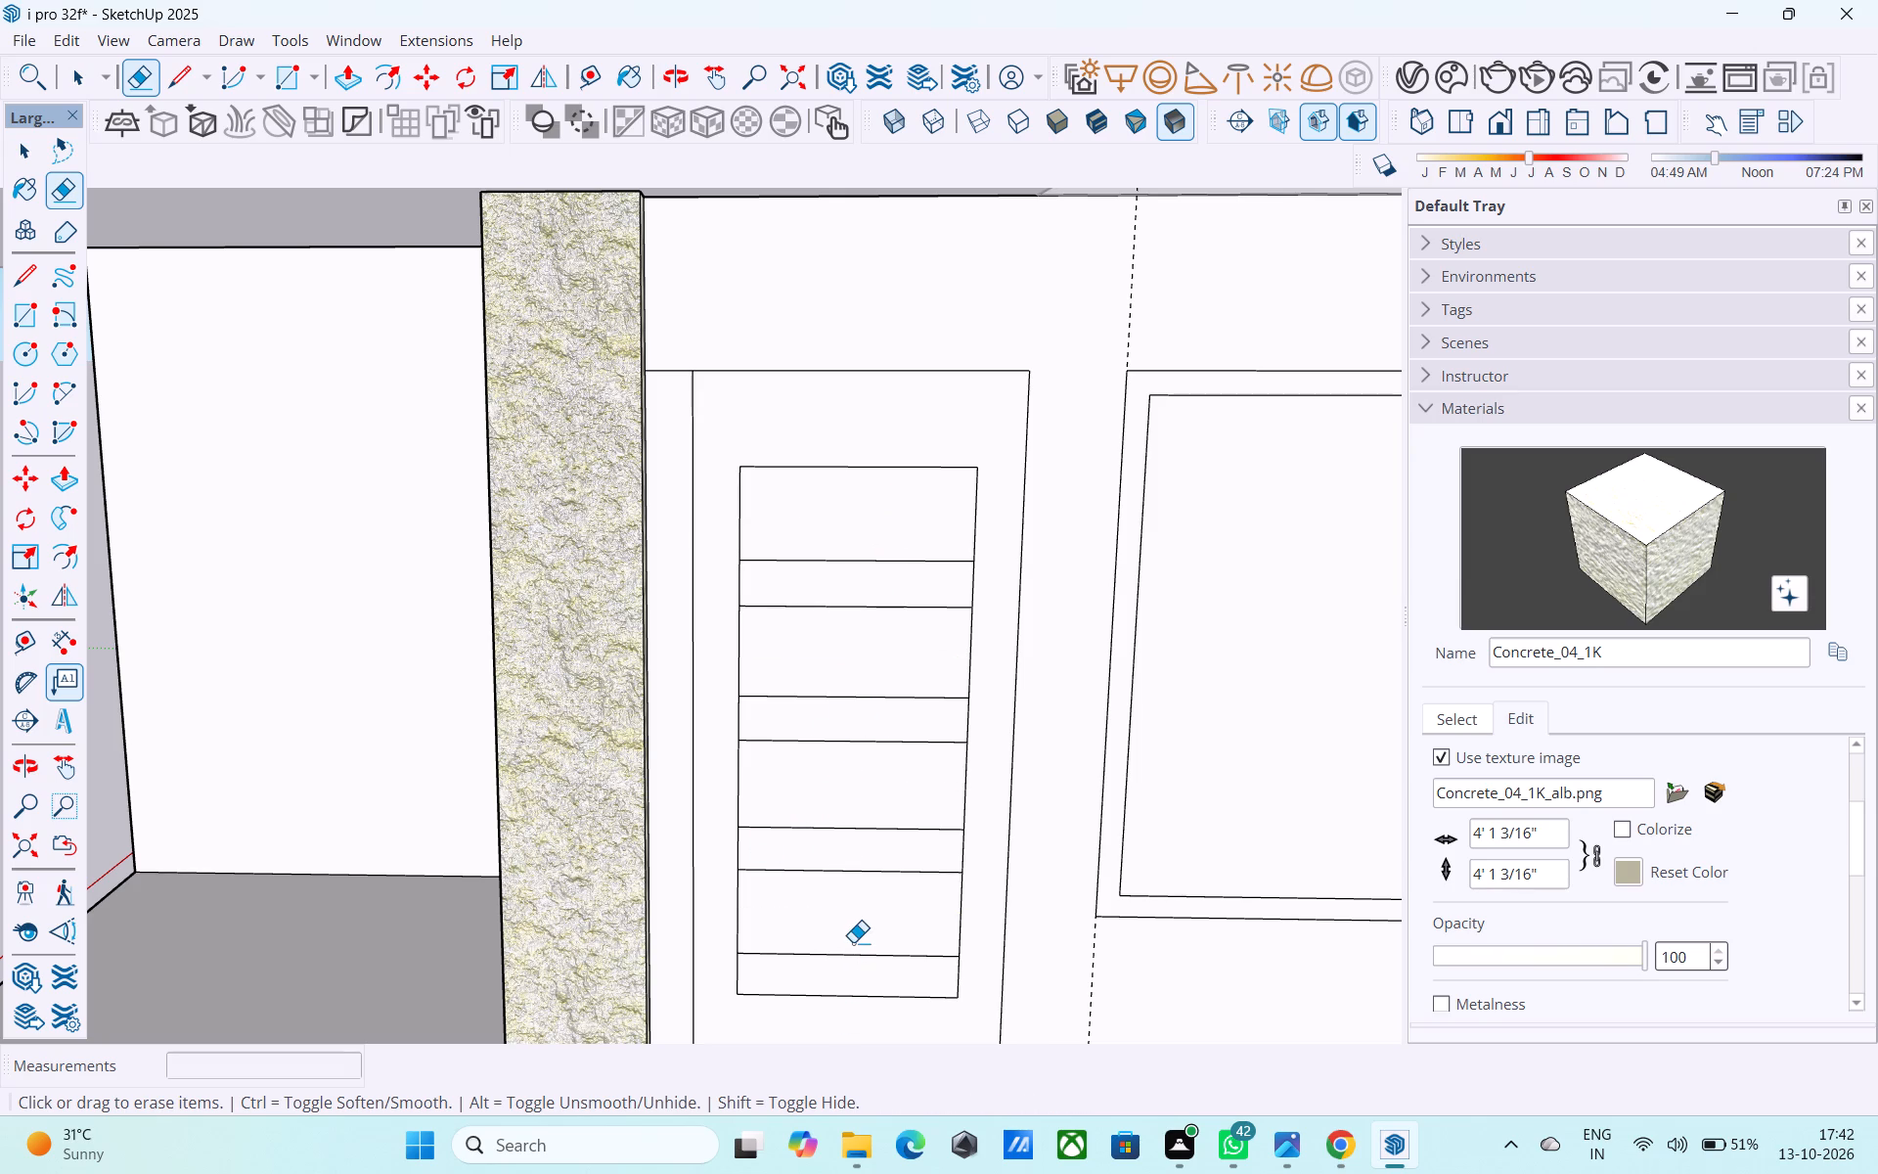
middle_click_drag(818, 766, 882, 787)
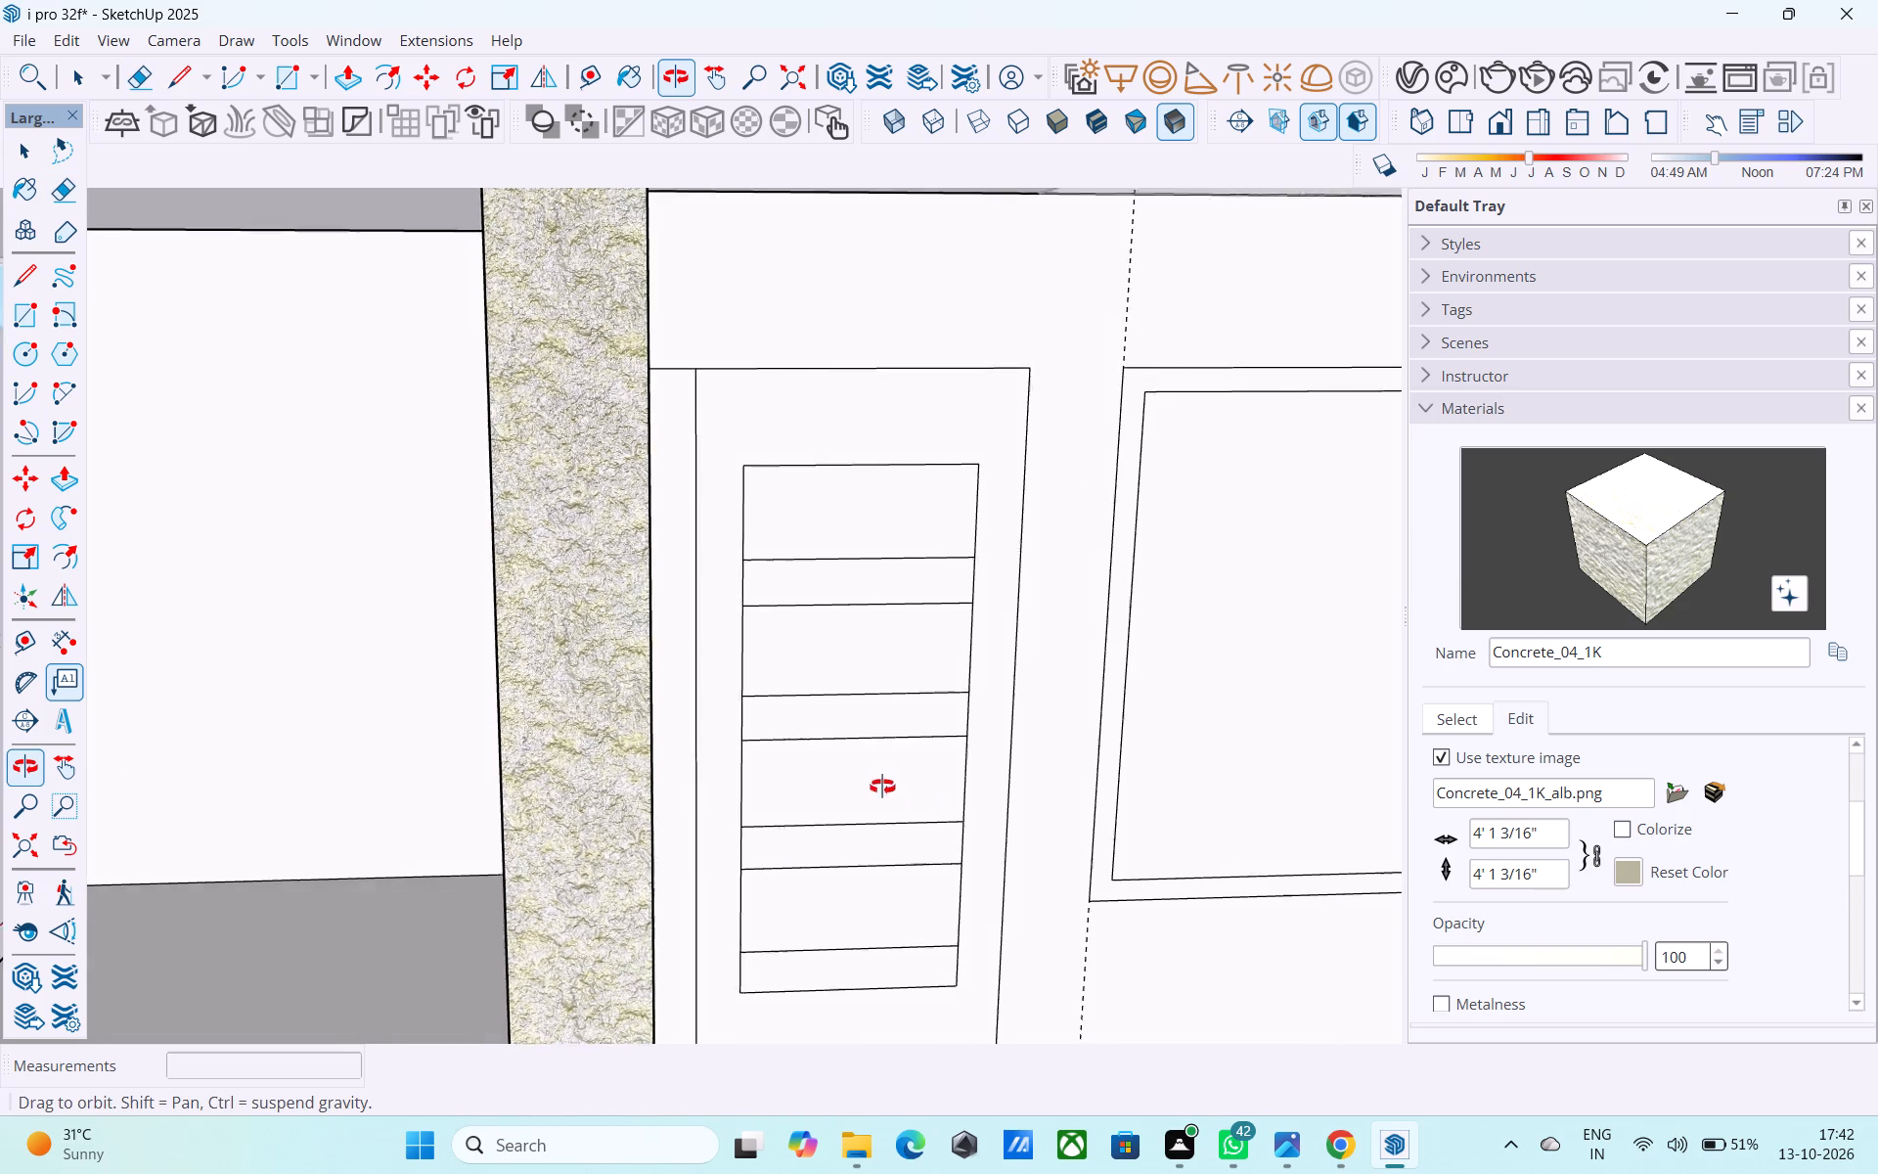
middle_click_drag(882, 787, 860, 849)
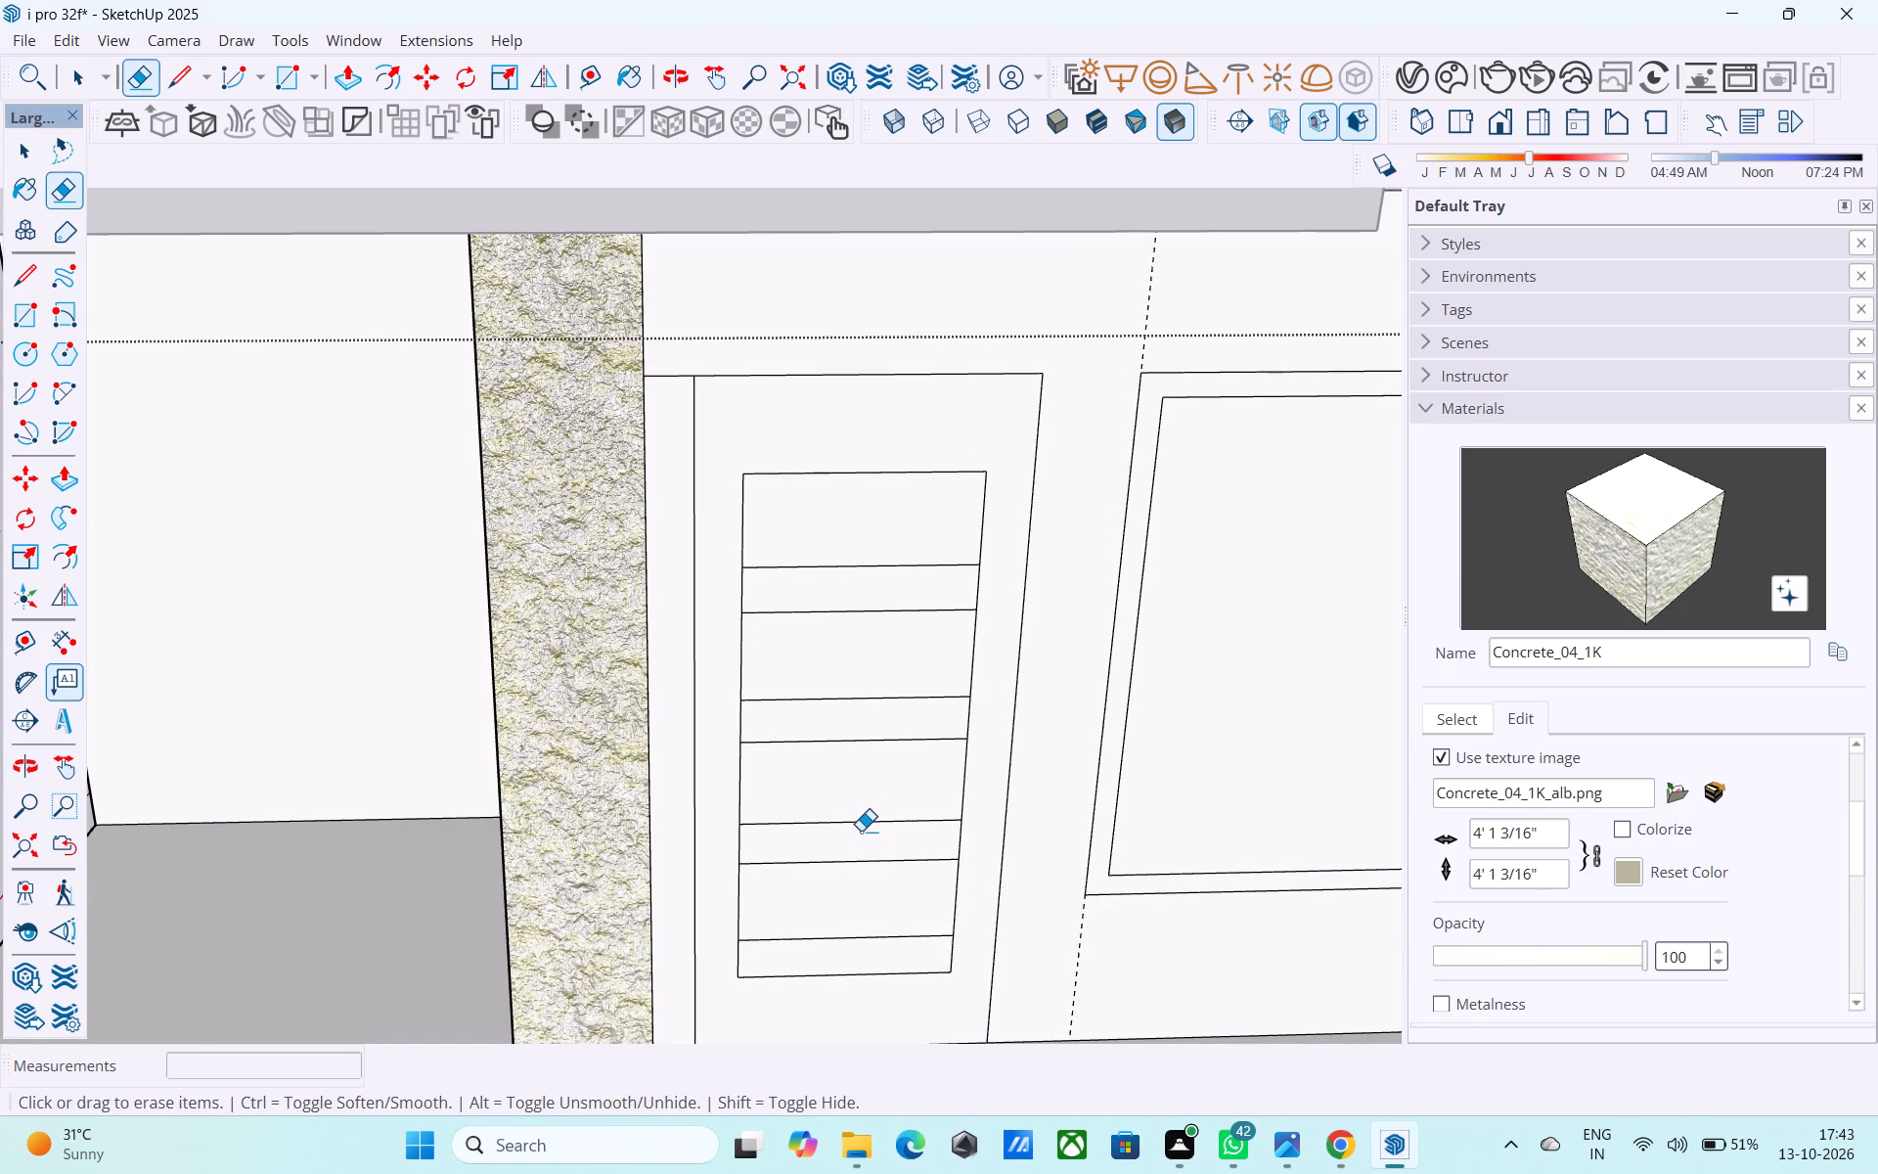
Erase the short vertical side edges of the upper three narrow bands on the front door, separating the wide panels.
key("space")
scroll(870, 781, "down", 3)
middle_click_drag(869, 781, 820, 776)
left_click(840, 683)
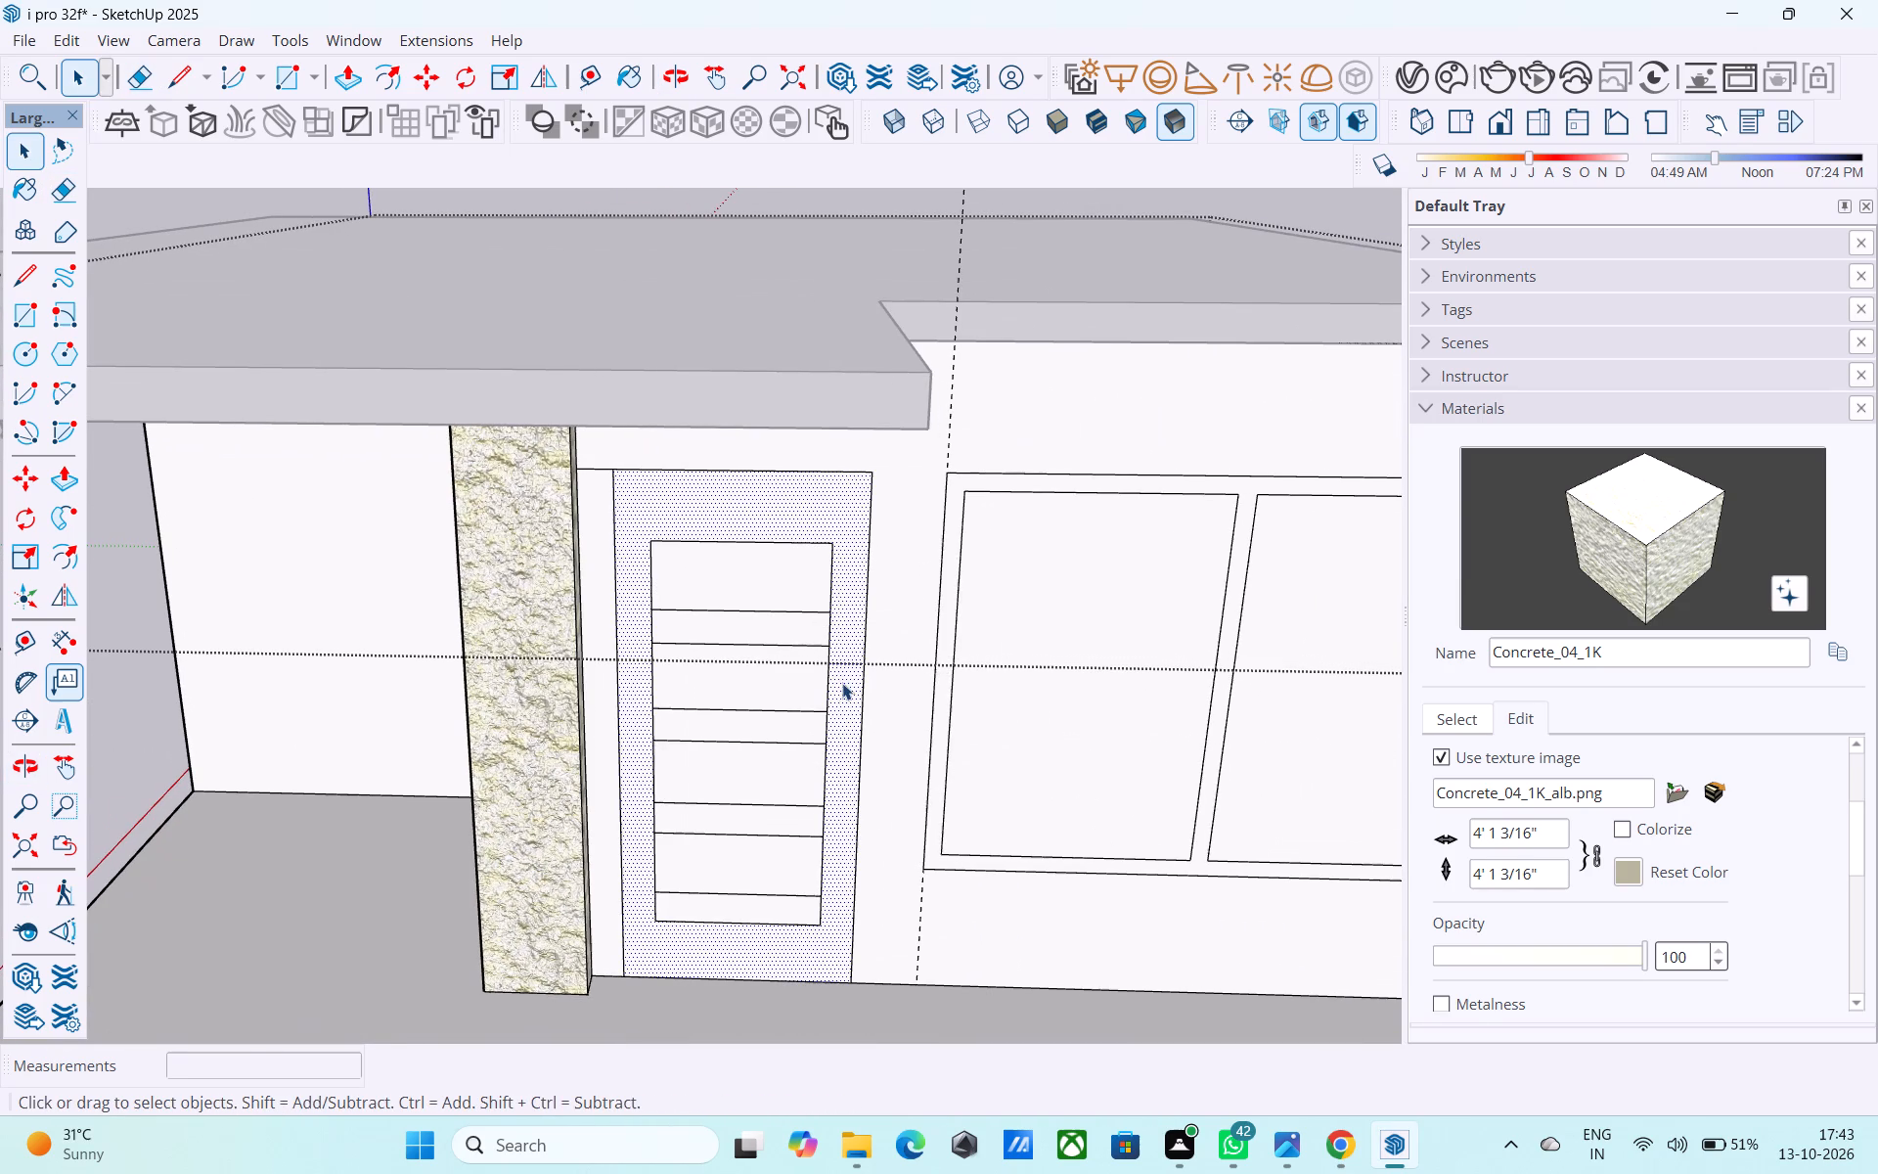
key("e")
scroll(829, 660, "up", 5)
left_click(837, 629)
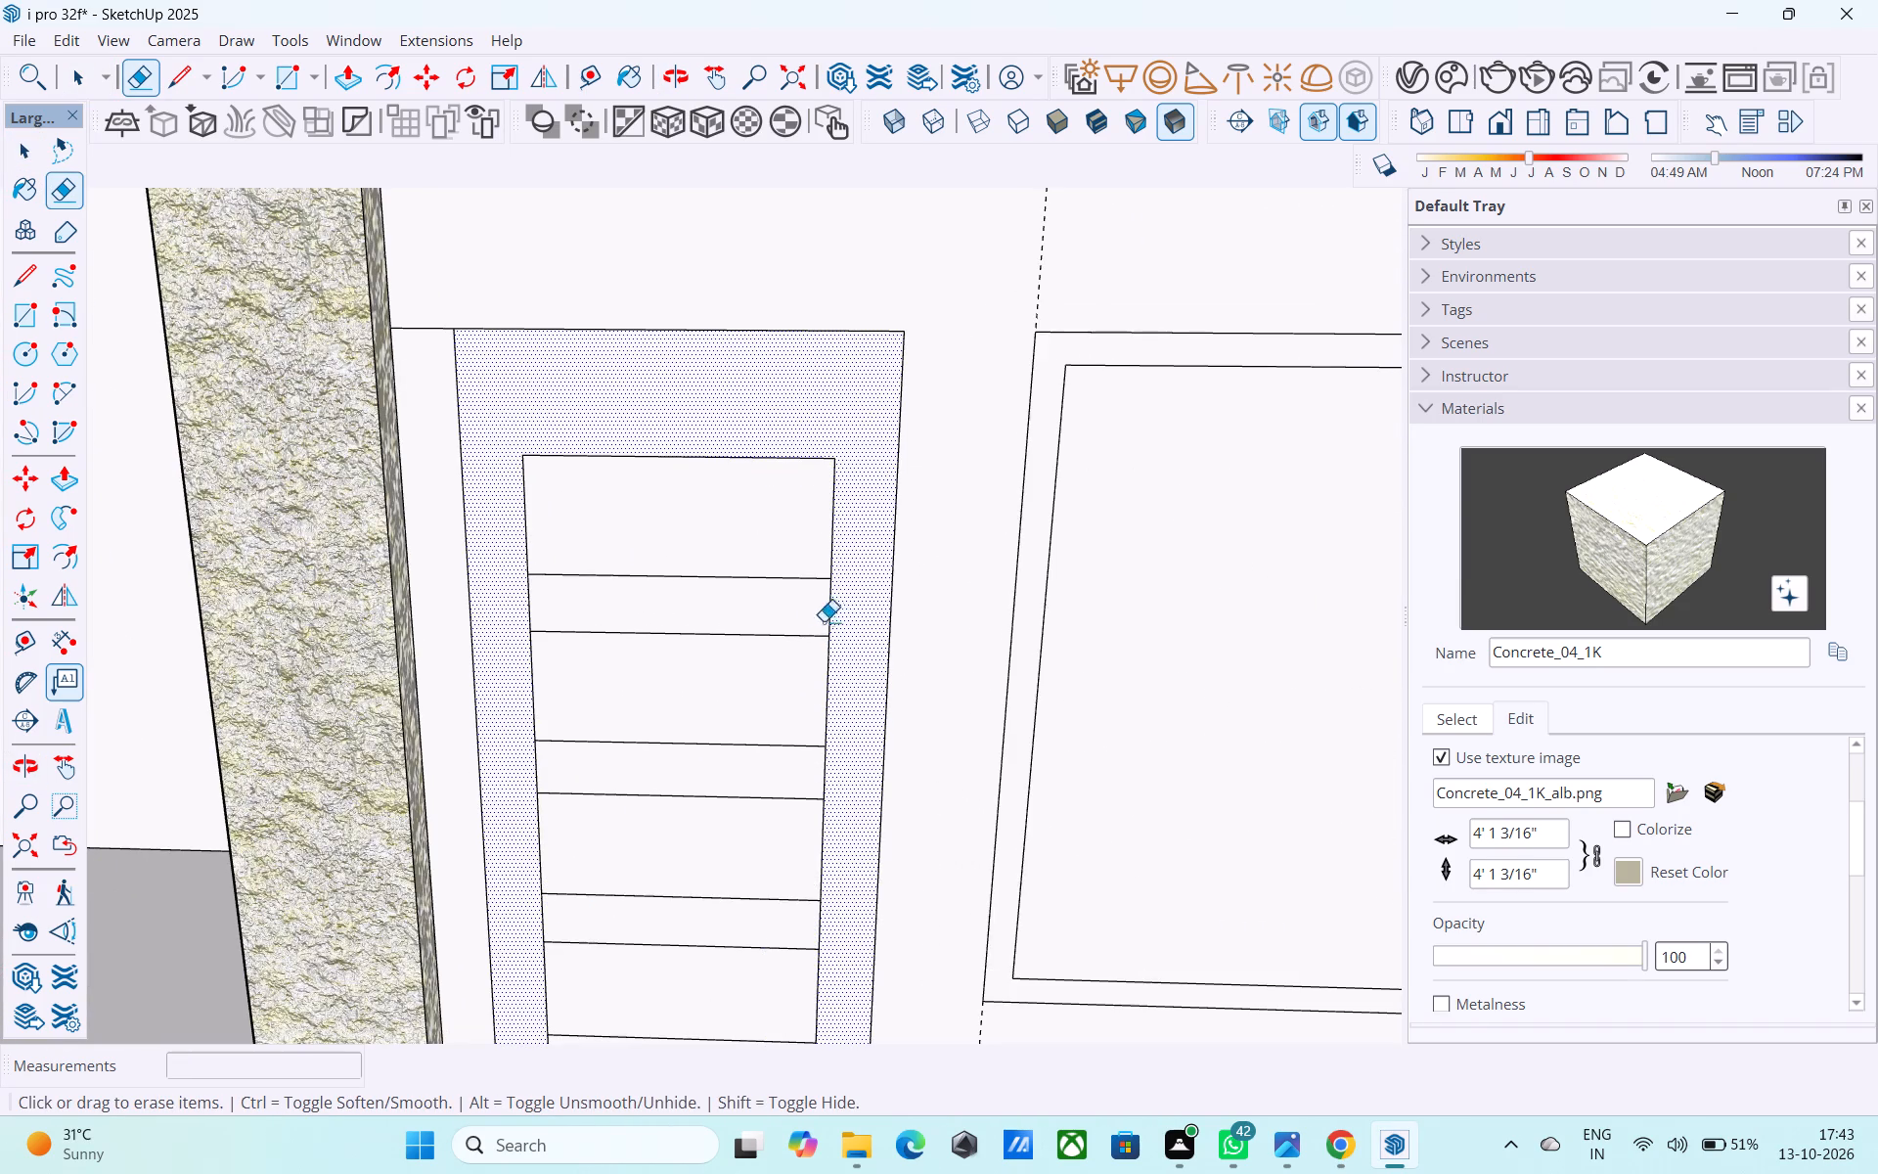
left_click_drag(567, 600, 509, 590)
left_click(833, 616)
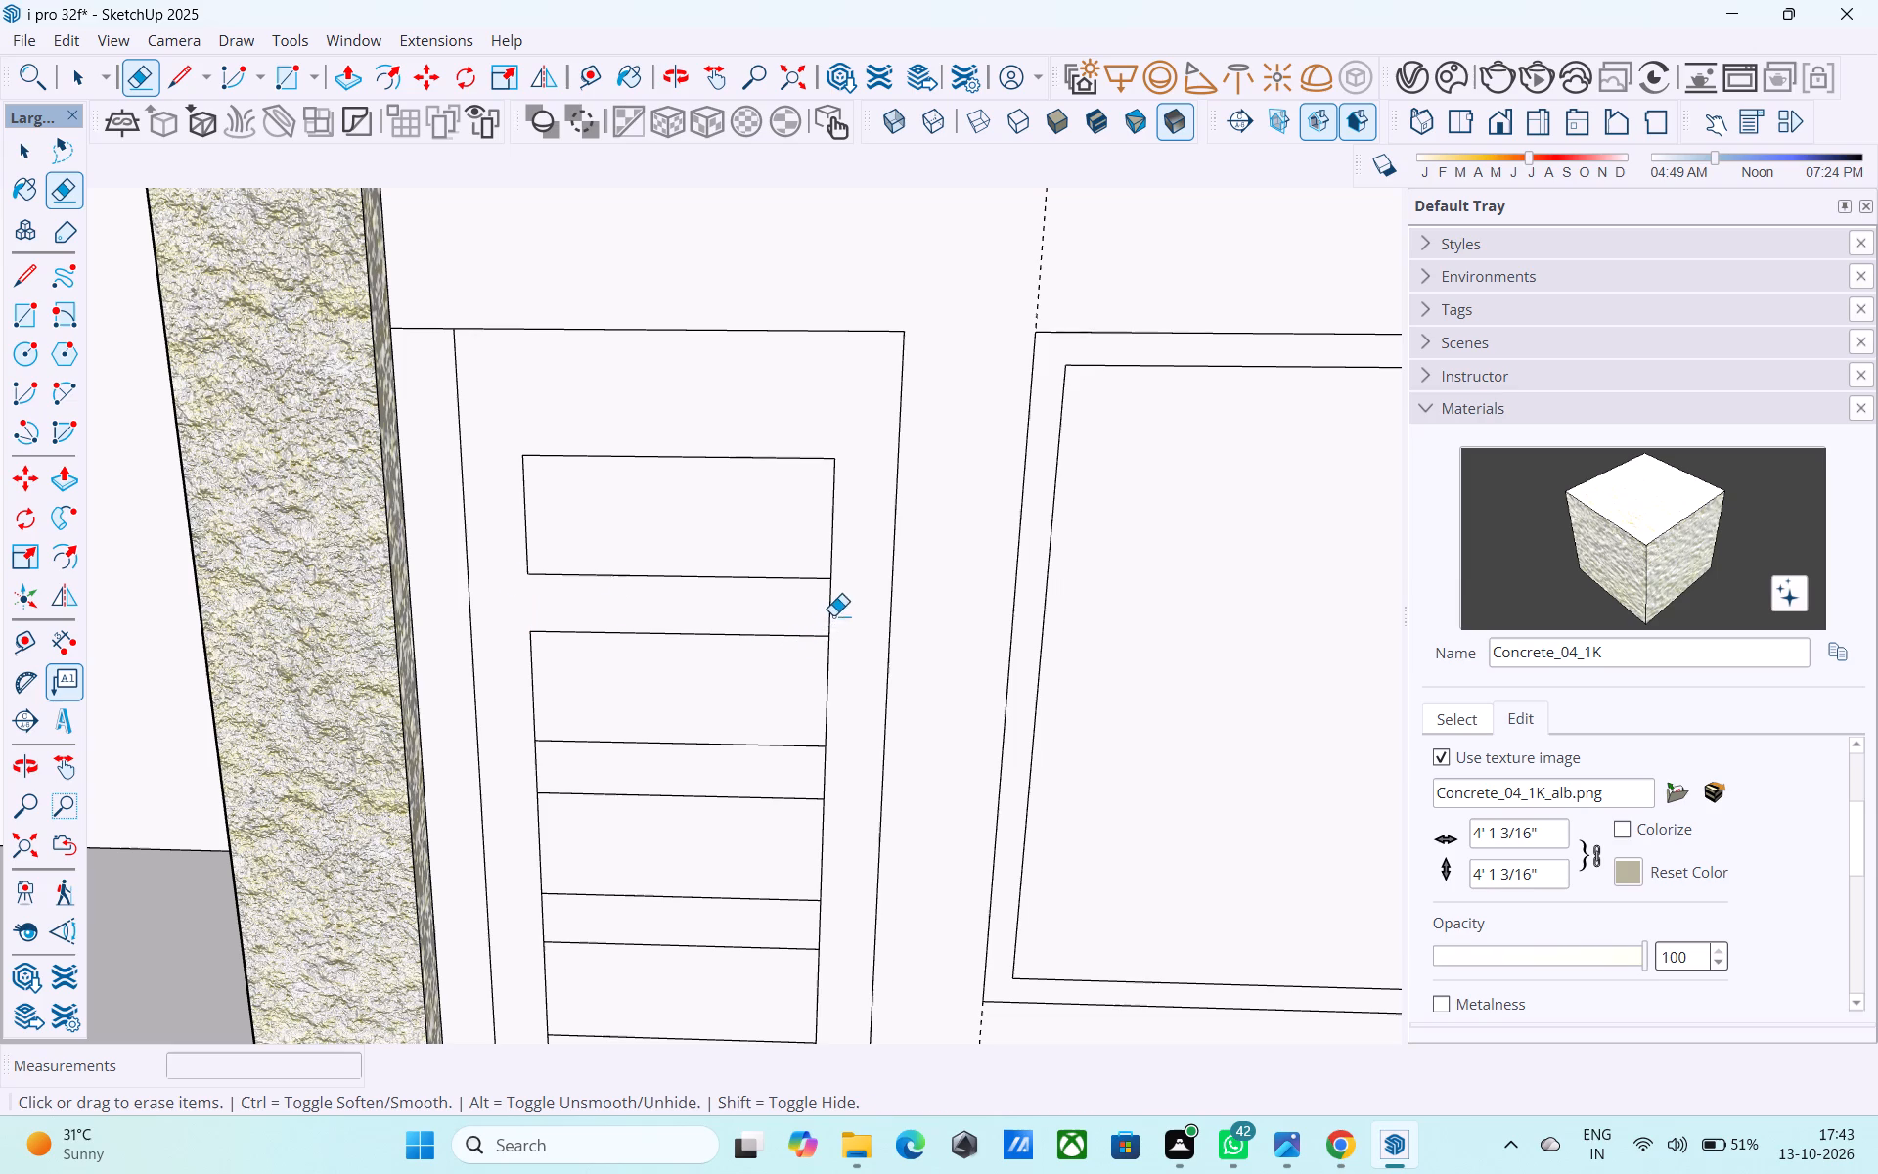
left_click_drag(830, 778, 821, 772)
left_click_drag(549, 769, 533, 767)
left_click_drag(827, 934, 811, 935)
left_click(547, 916)
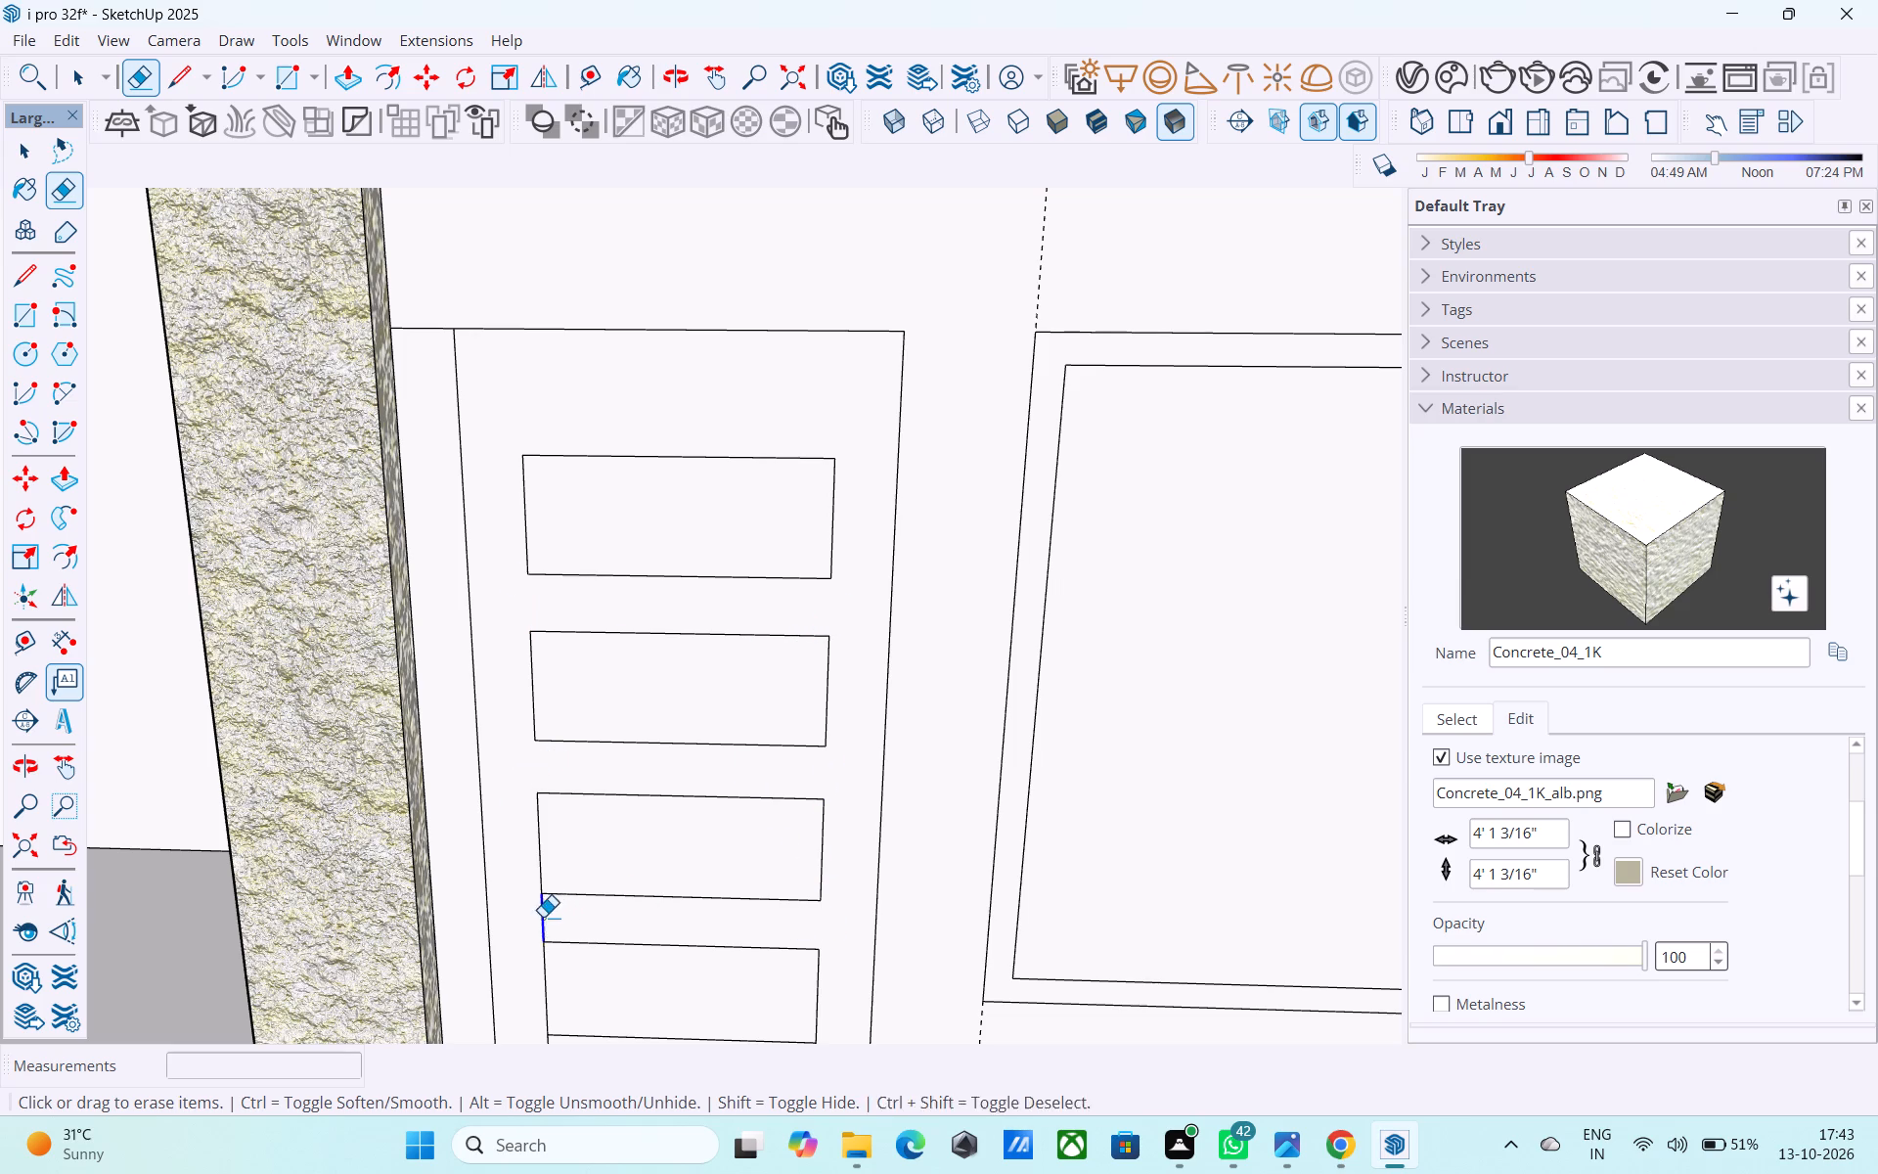
Erase the side edges and bottom line of the lowest narrow band, leaving four separate rectangular door panels.
scroll(632, 761, "down", 6)
middle_click_drag(642, 949, 675, 895)
scroll(777, 825, "up", 5)
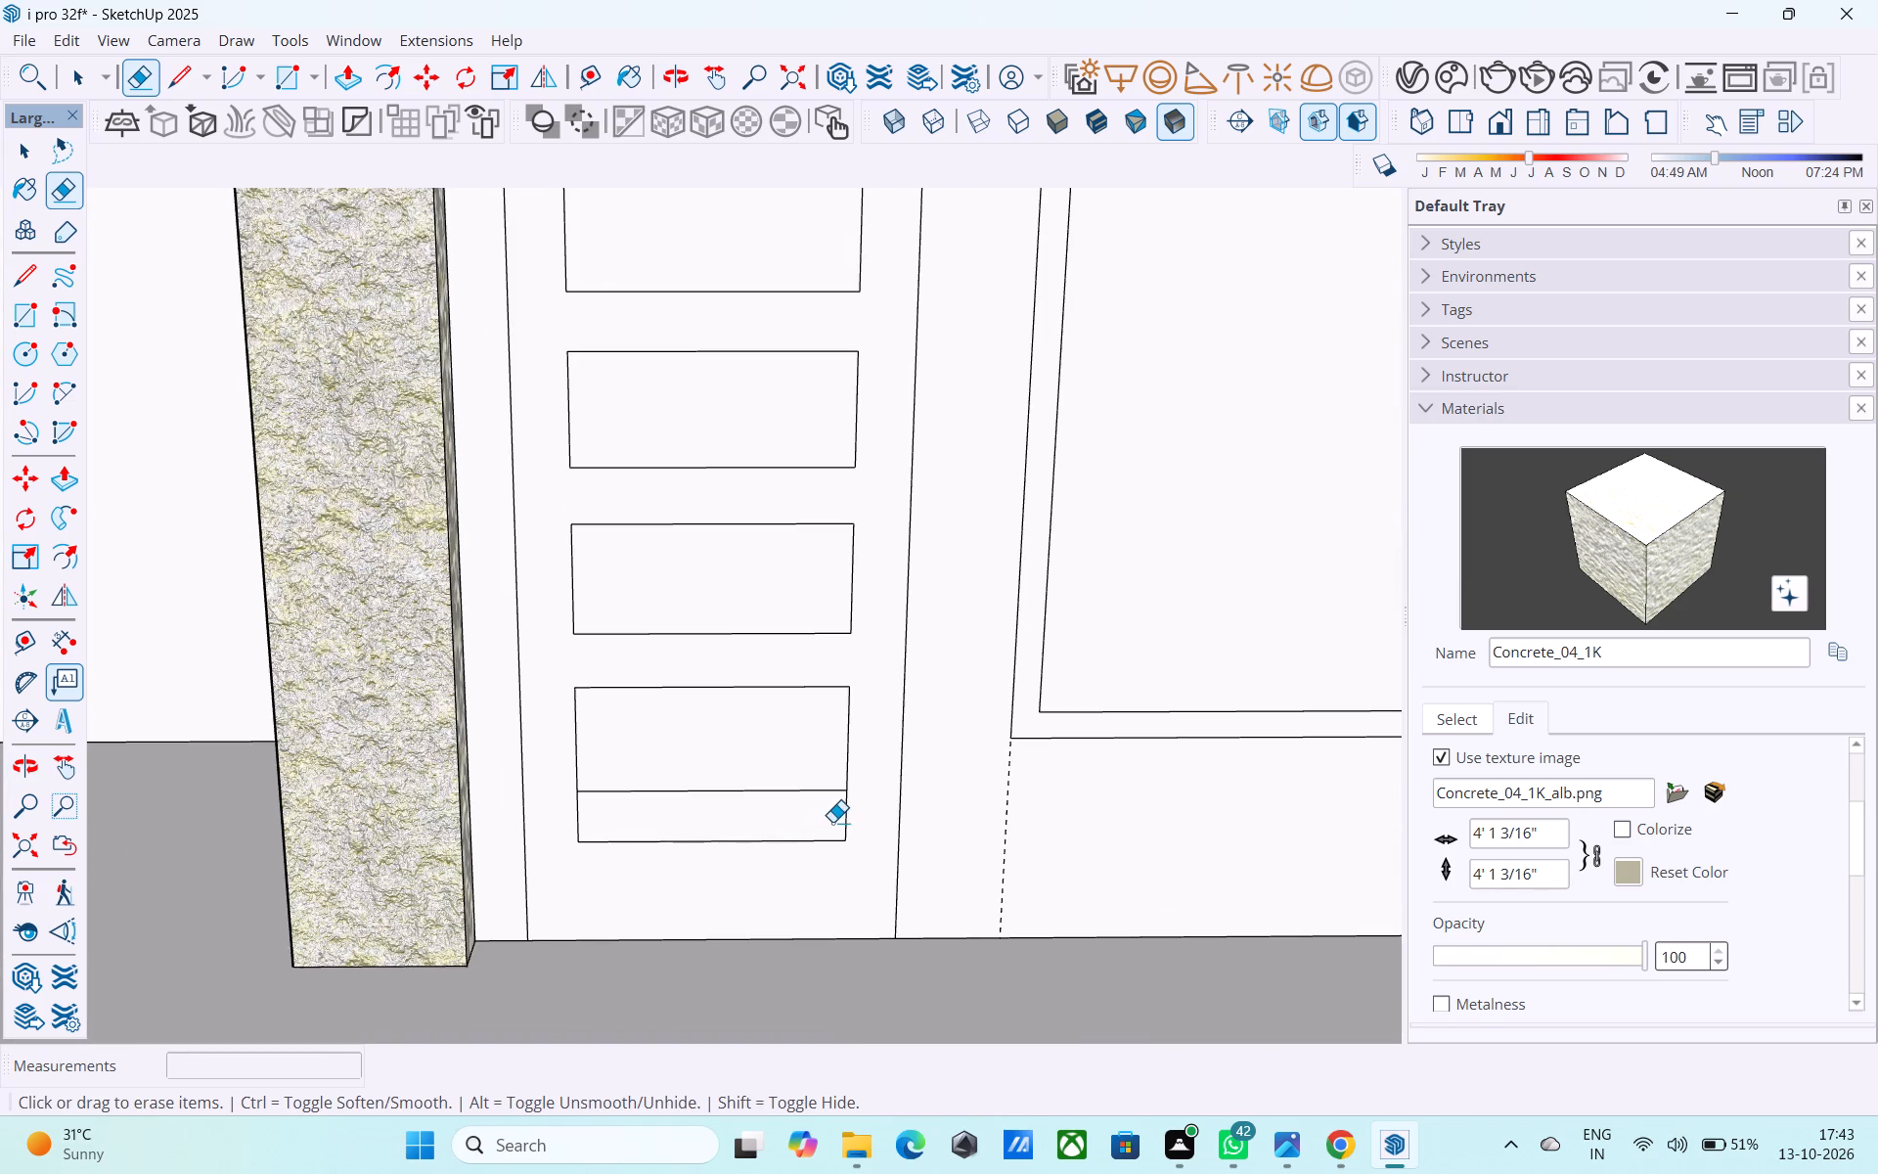
left_click_drag(560, 829, 583, 822)
left_click(849, 819)
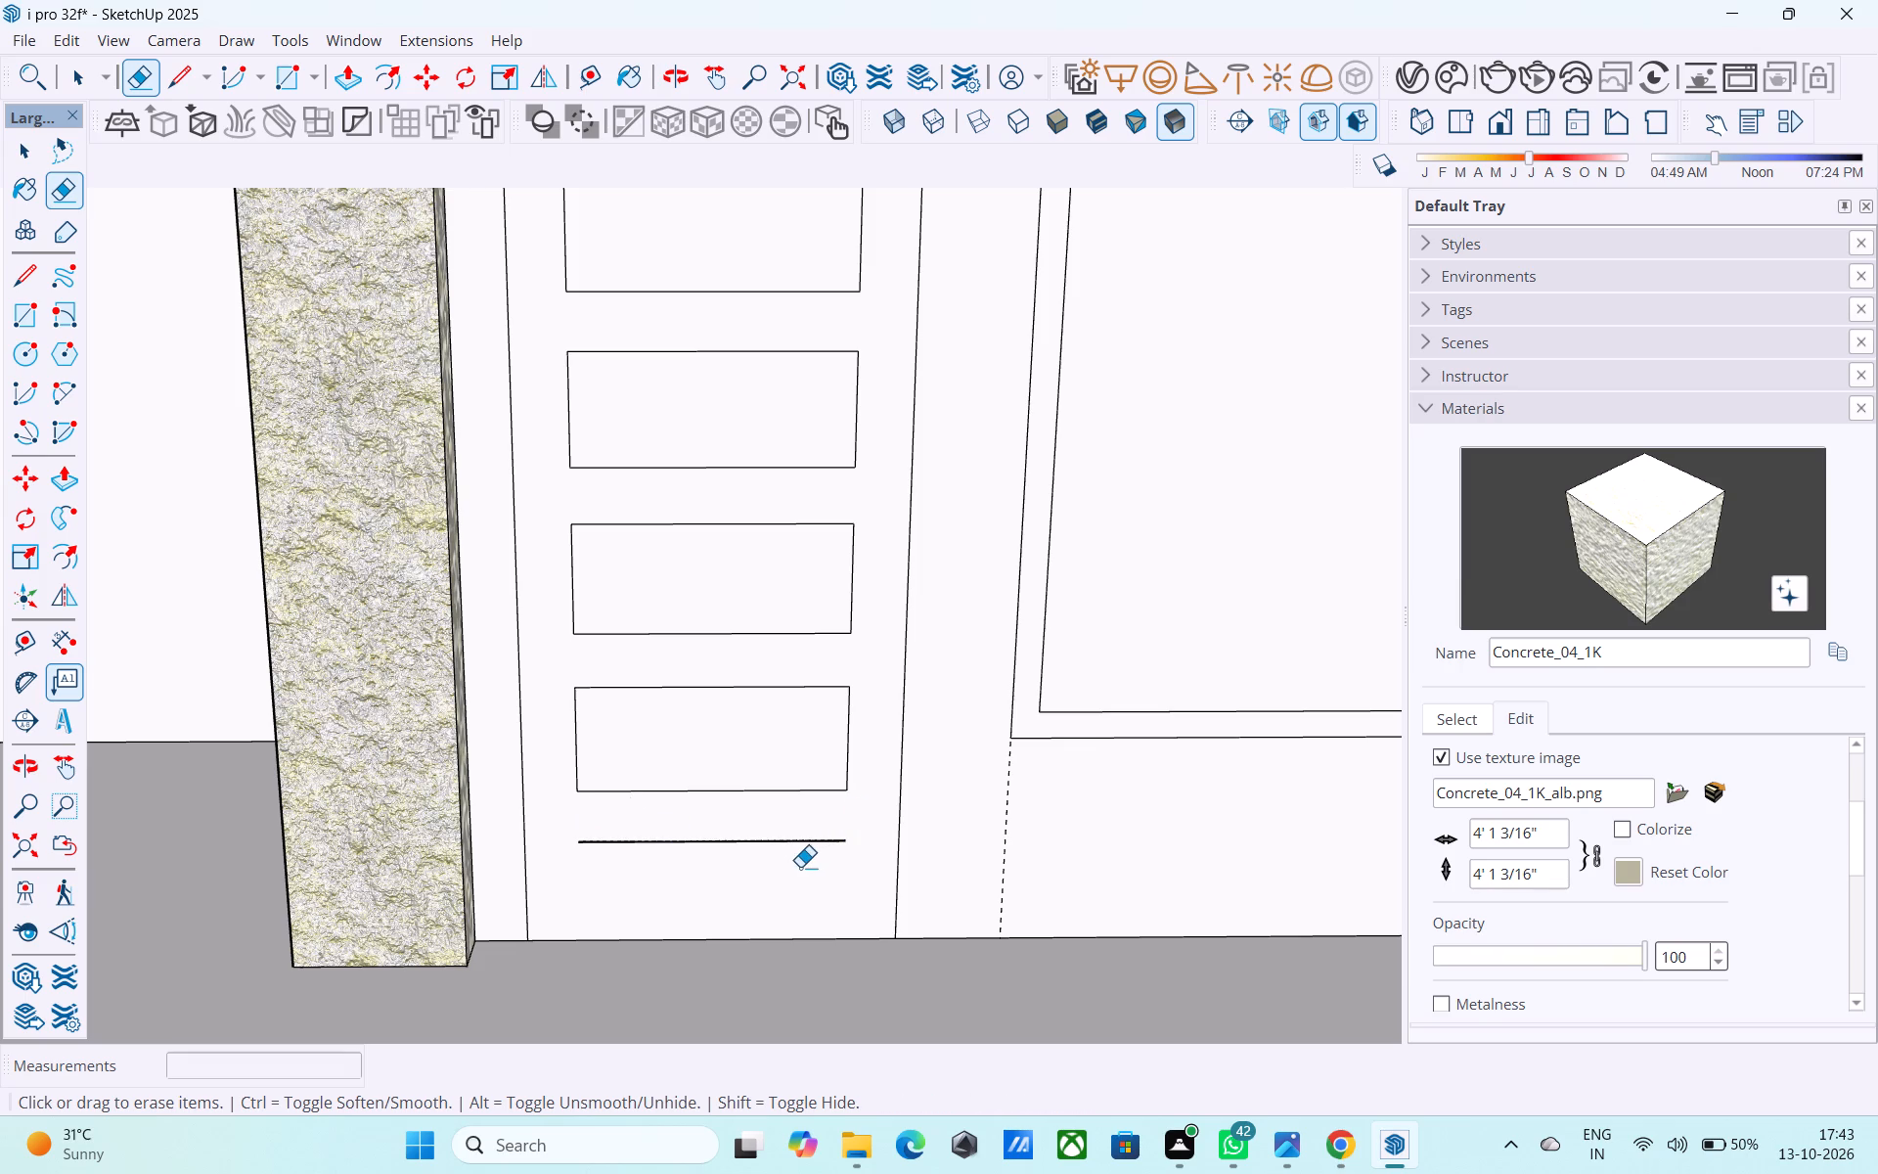
left_click(706, 839)
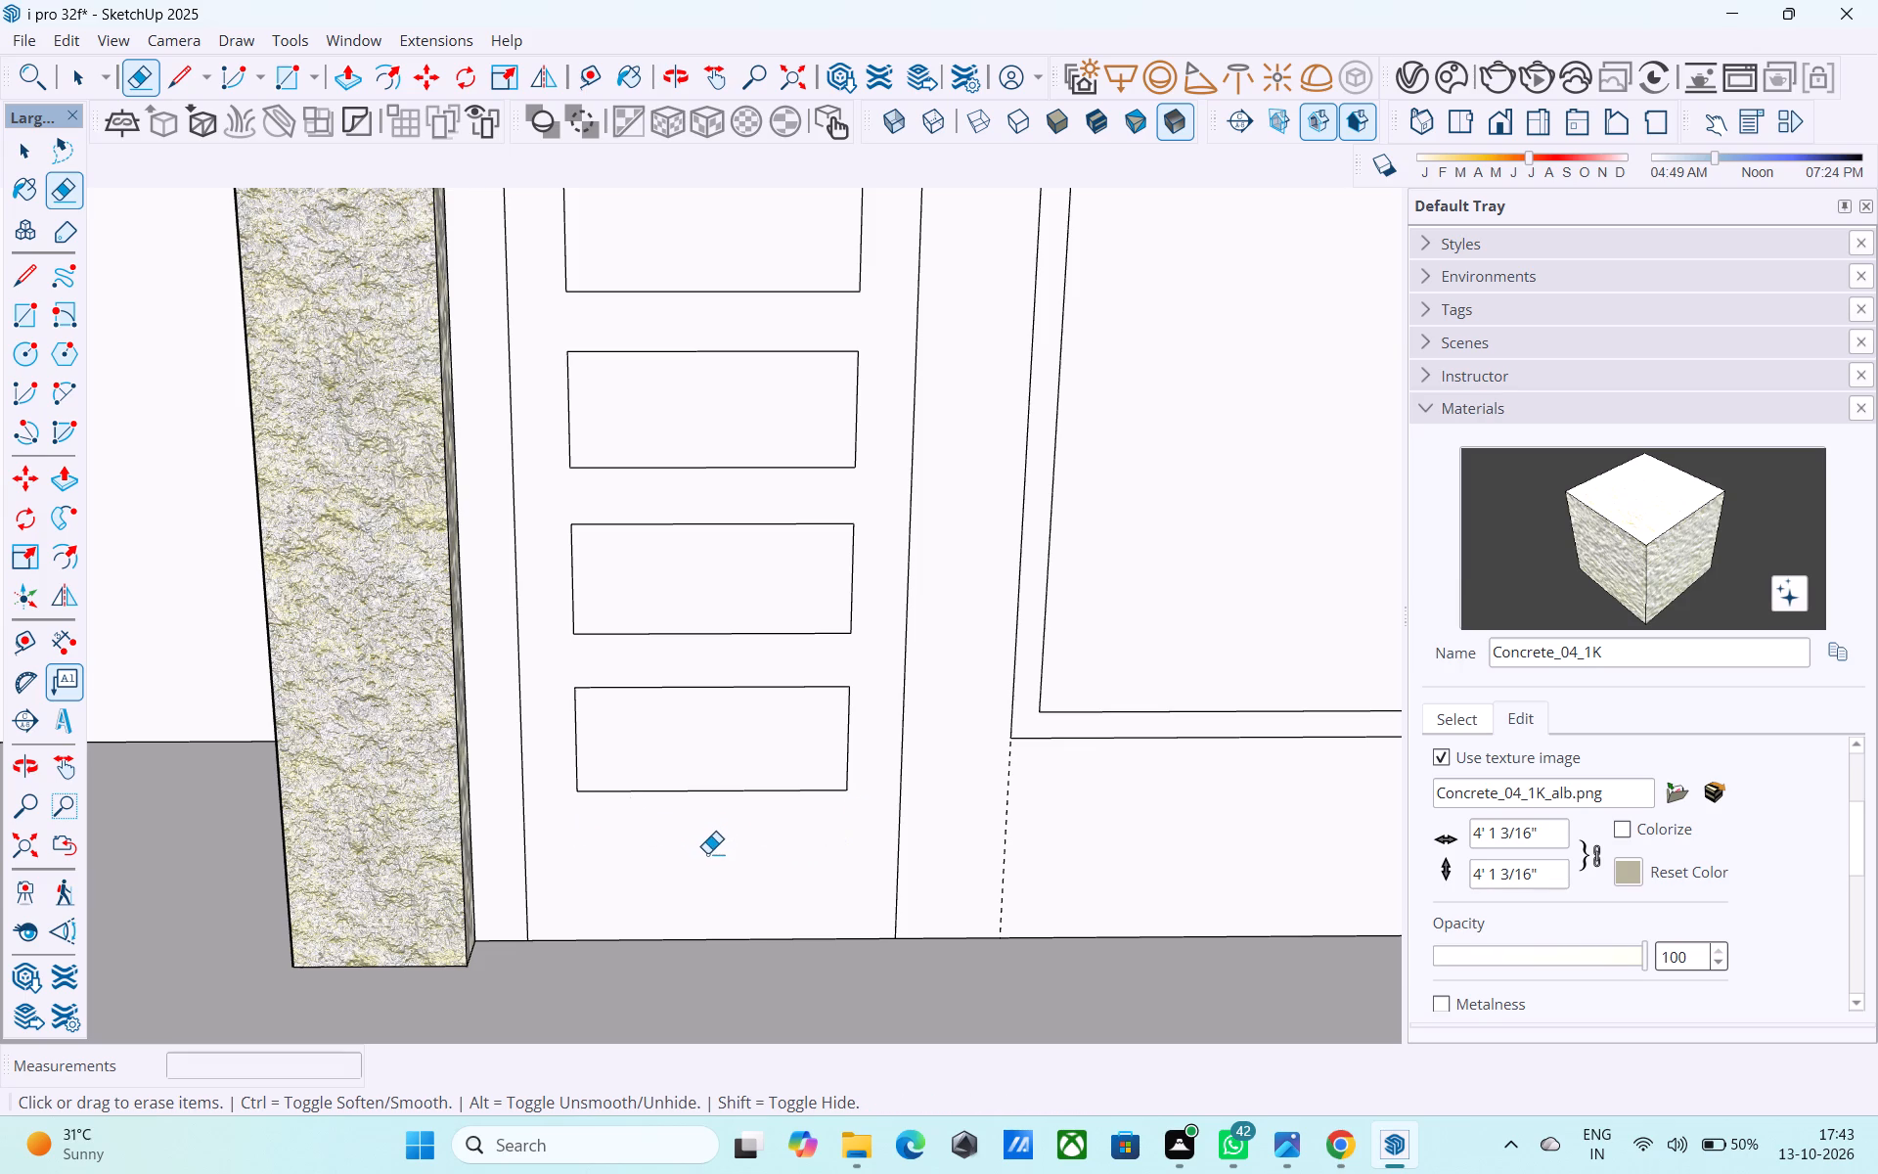
Push/Pull the door face around the four panels outward by 3".
scroll(708, 855, "down", 5)
middle_click_drag(712, 863, 734, 909)
key("space")
left_click(758, 878)
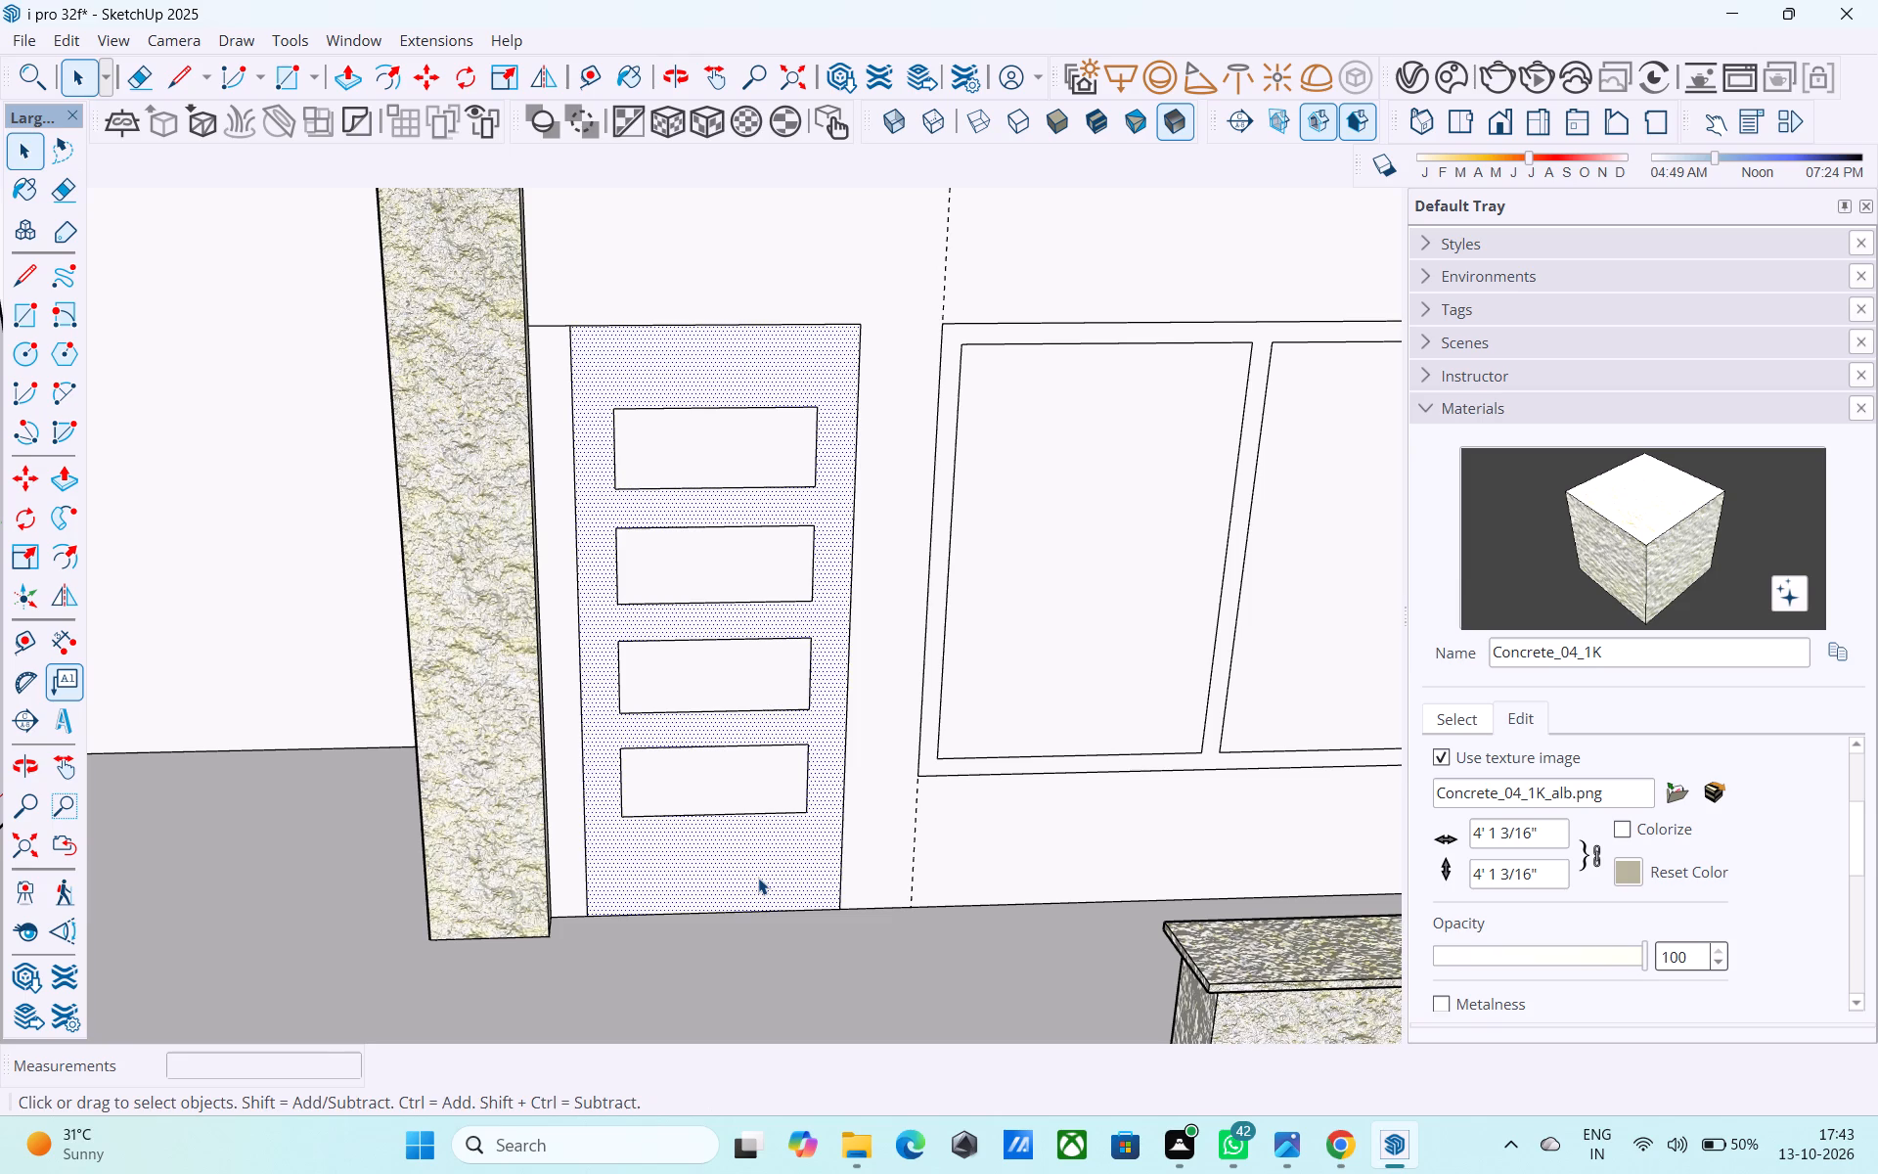
key("p")
left_click(758, 877)
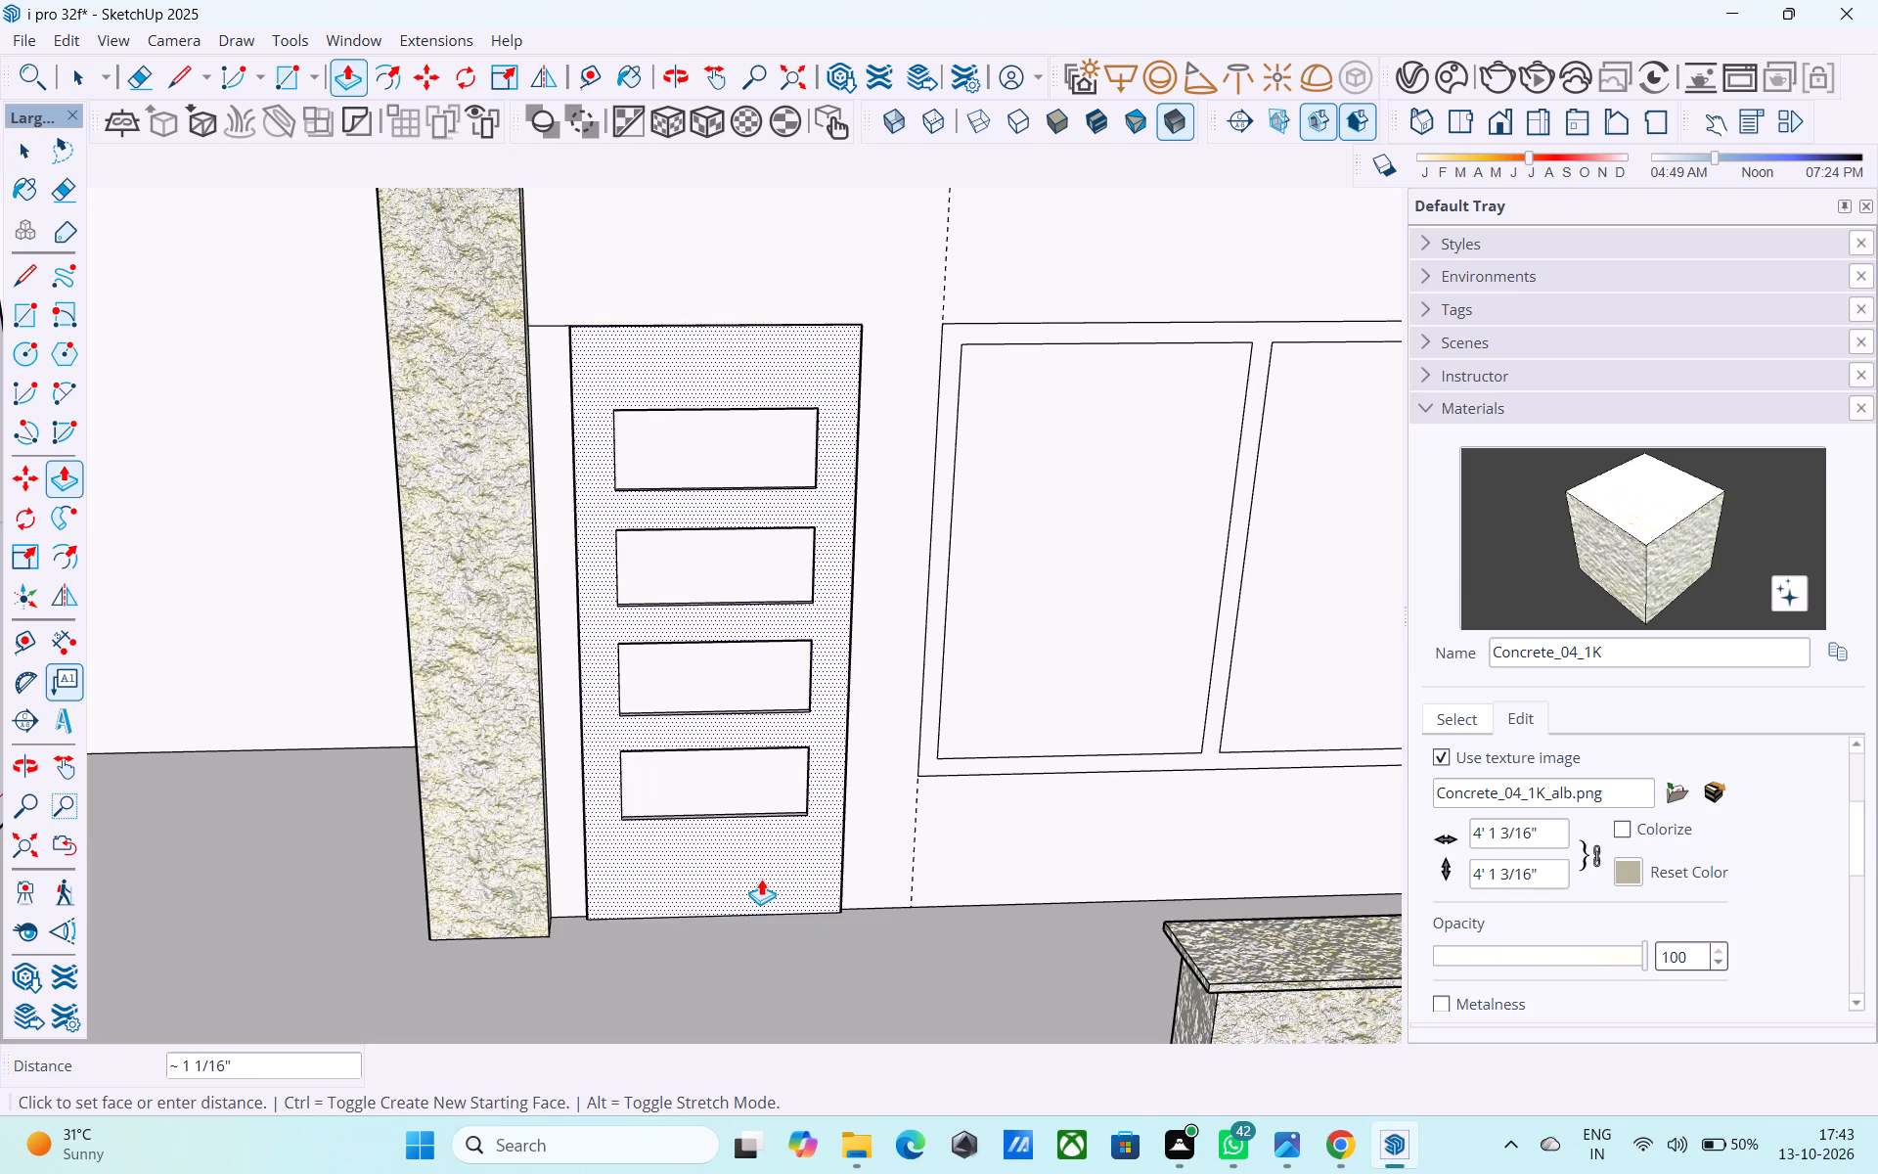
type("3\"")
key("Return")
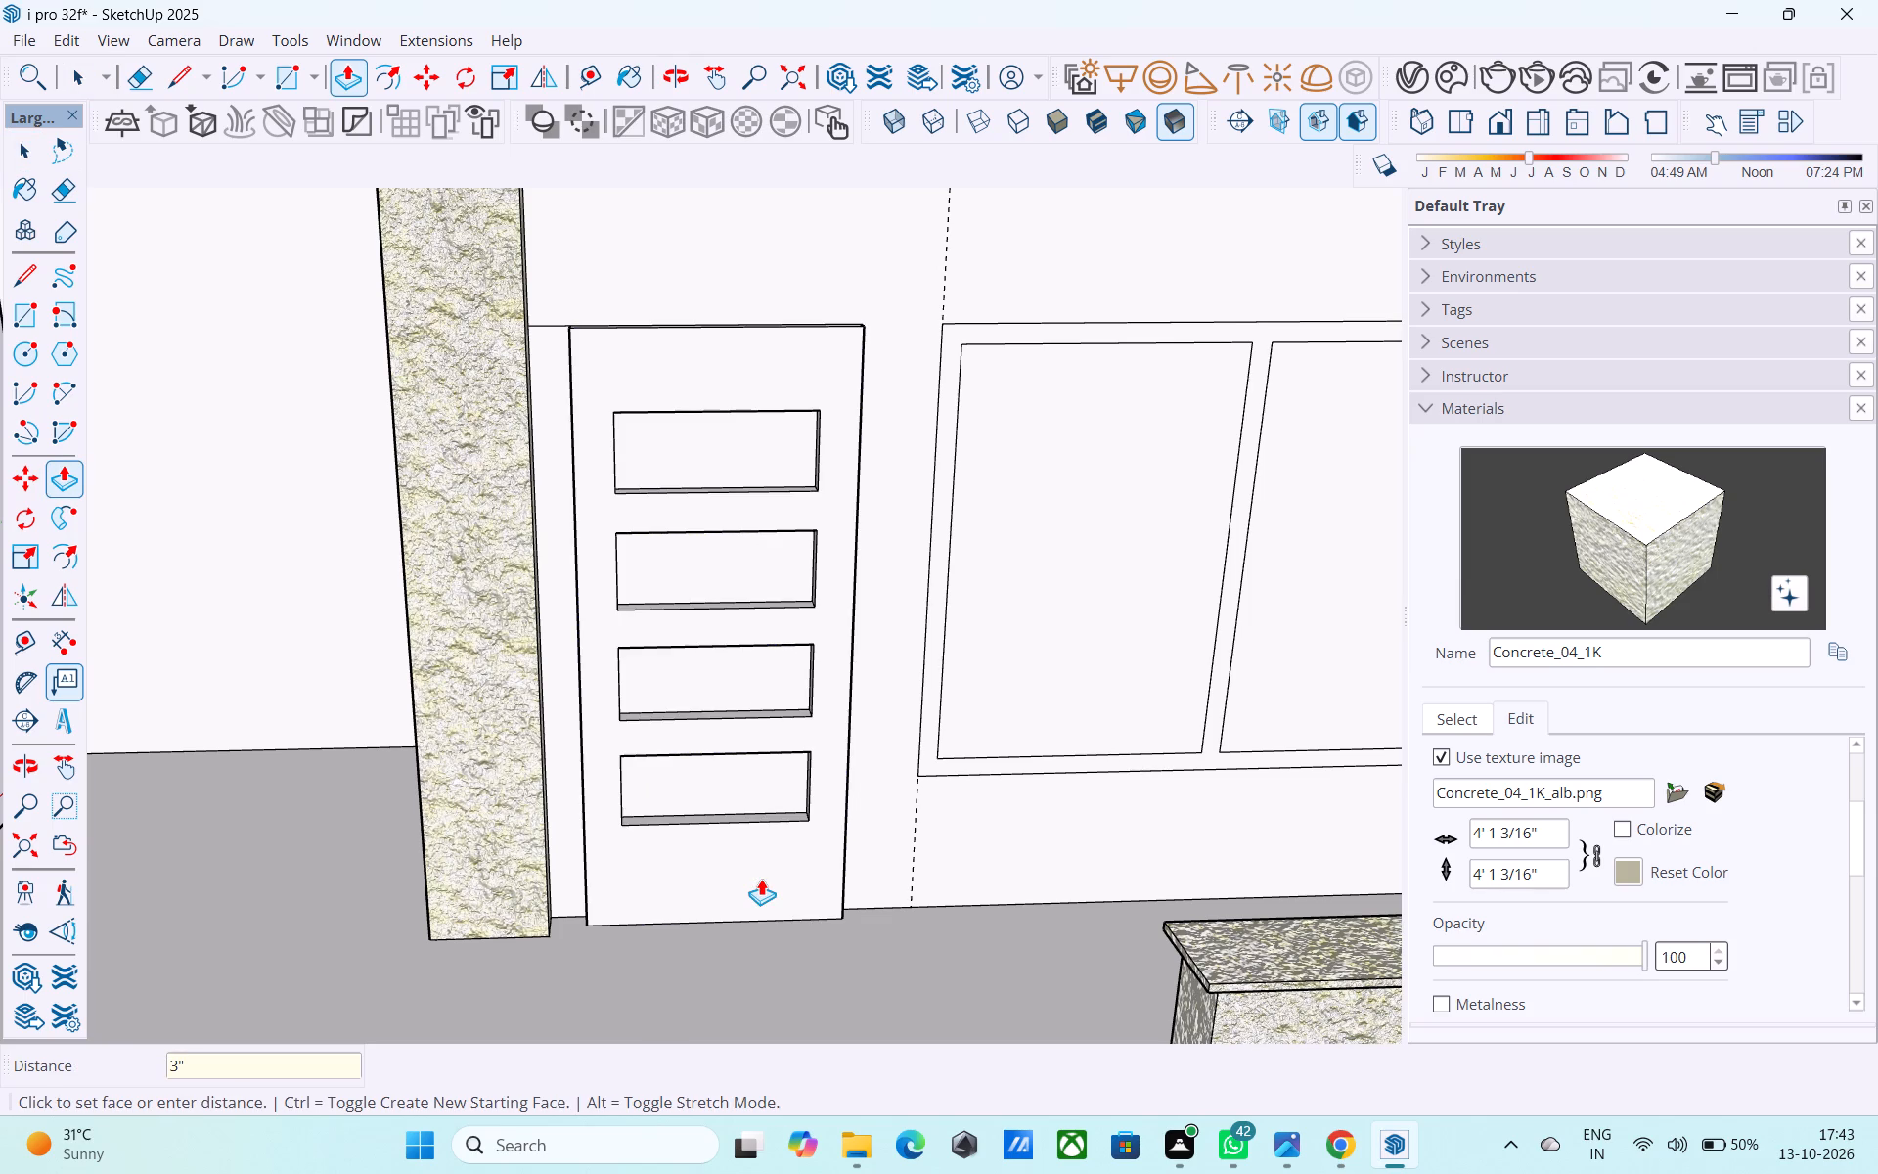
key("space")
Push/Pull the frame of the two-pane window beside the door outward by 3".
middle_click_drag(761, 879, 696, 882)
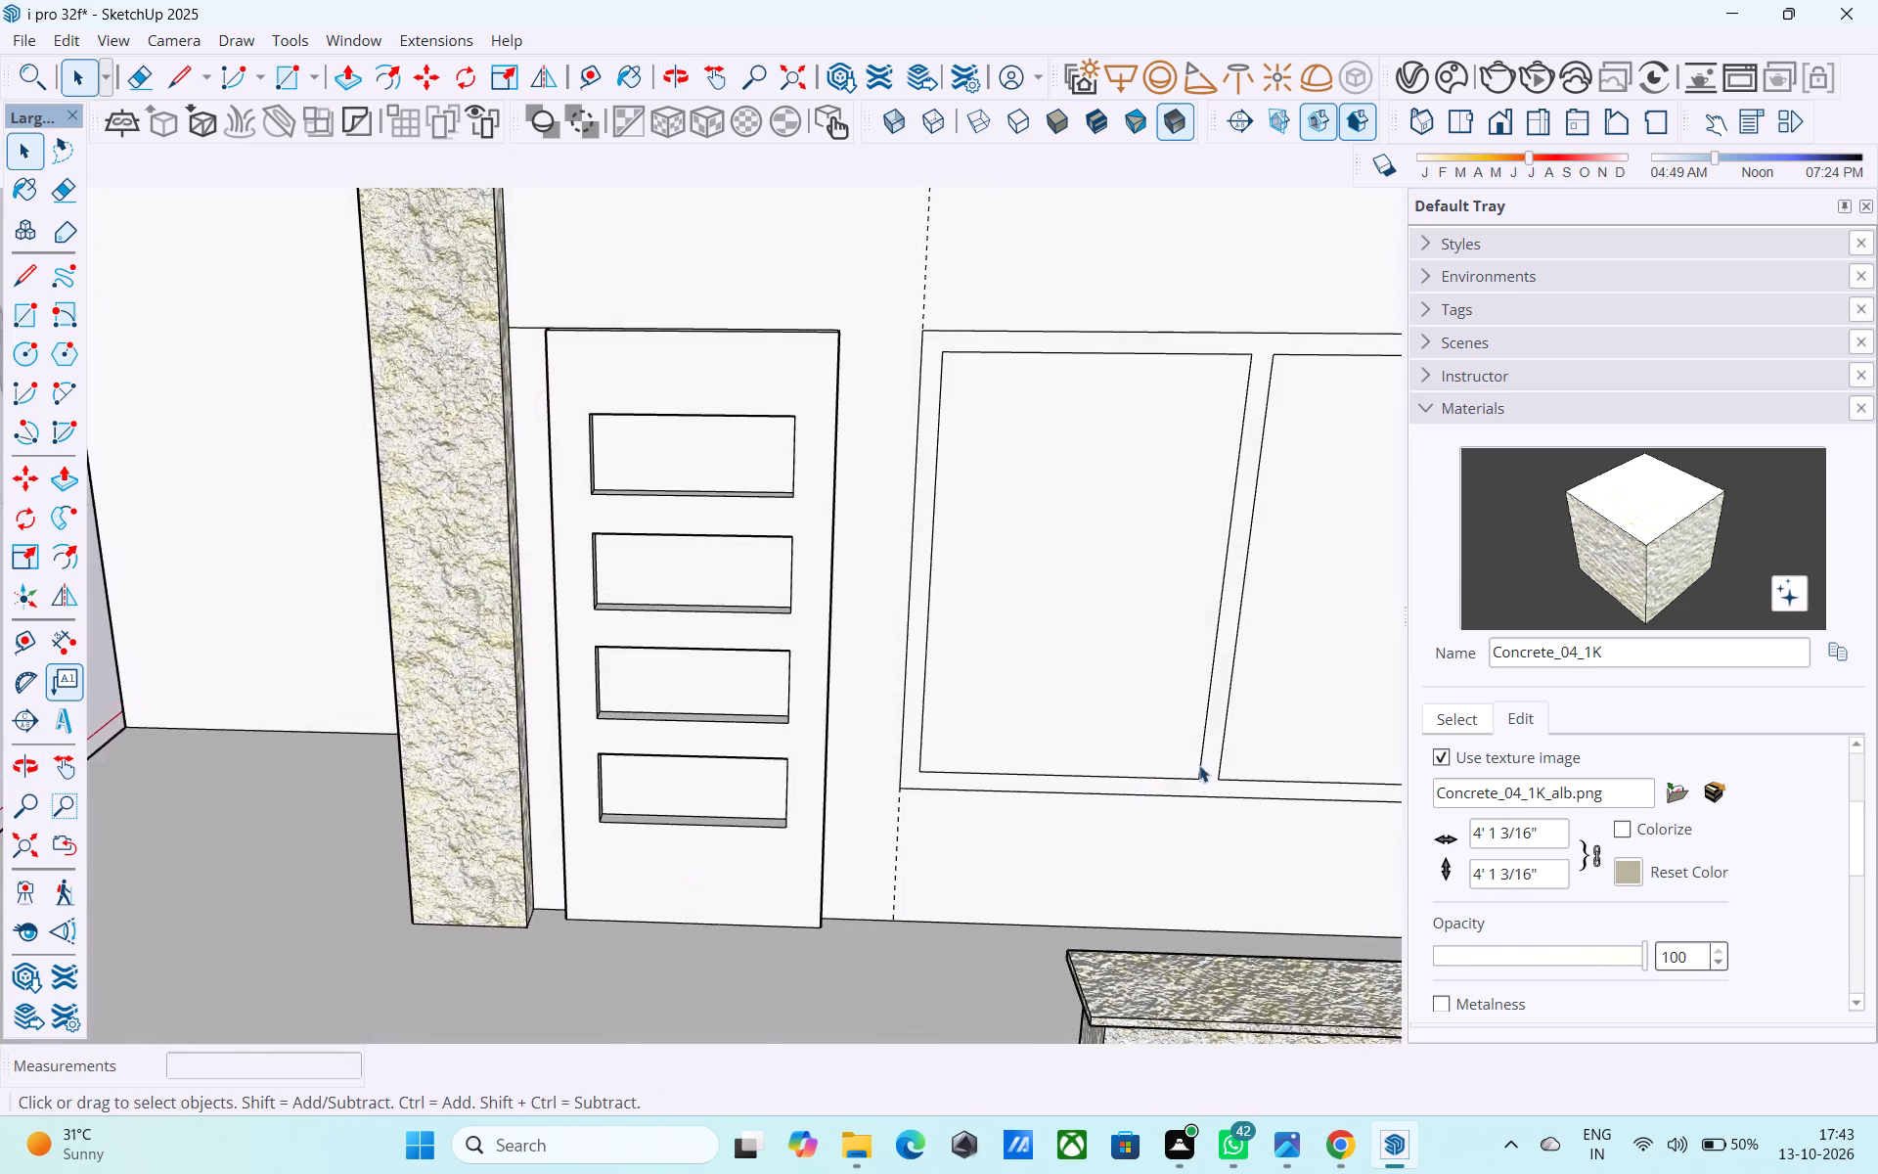
scroll(1199, 765, "up", 1)
left_click(1206, 765)
key("p")
left_click(1206, 765)
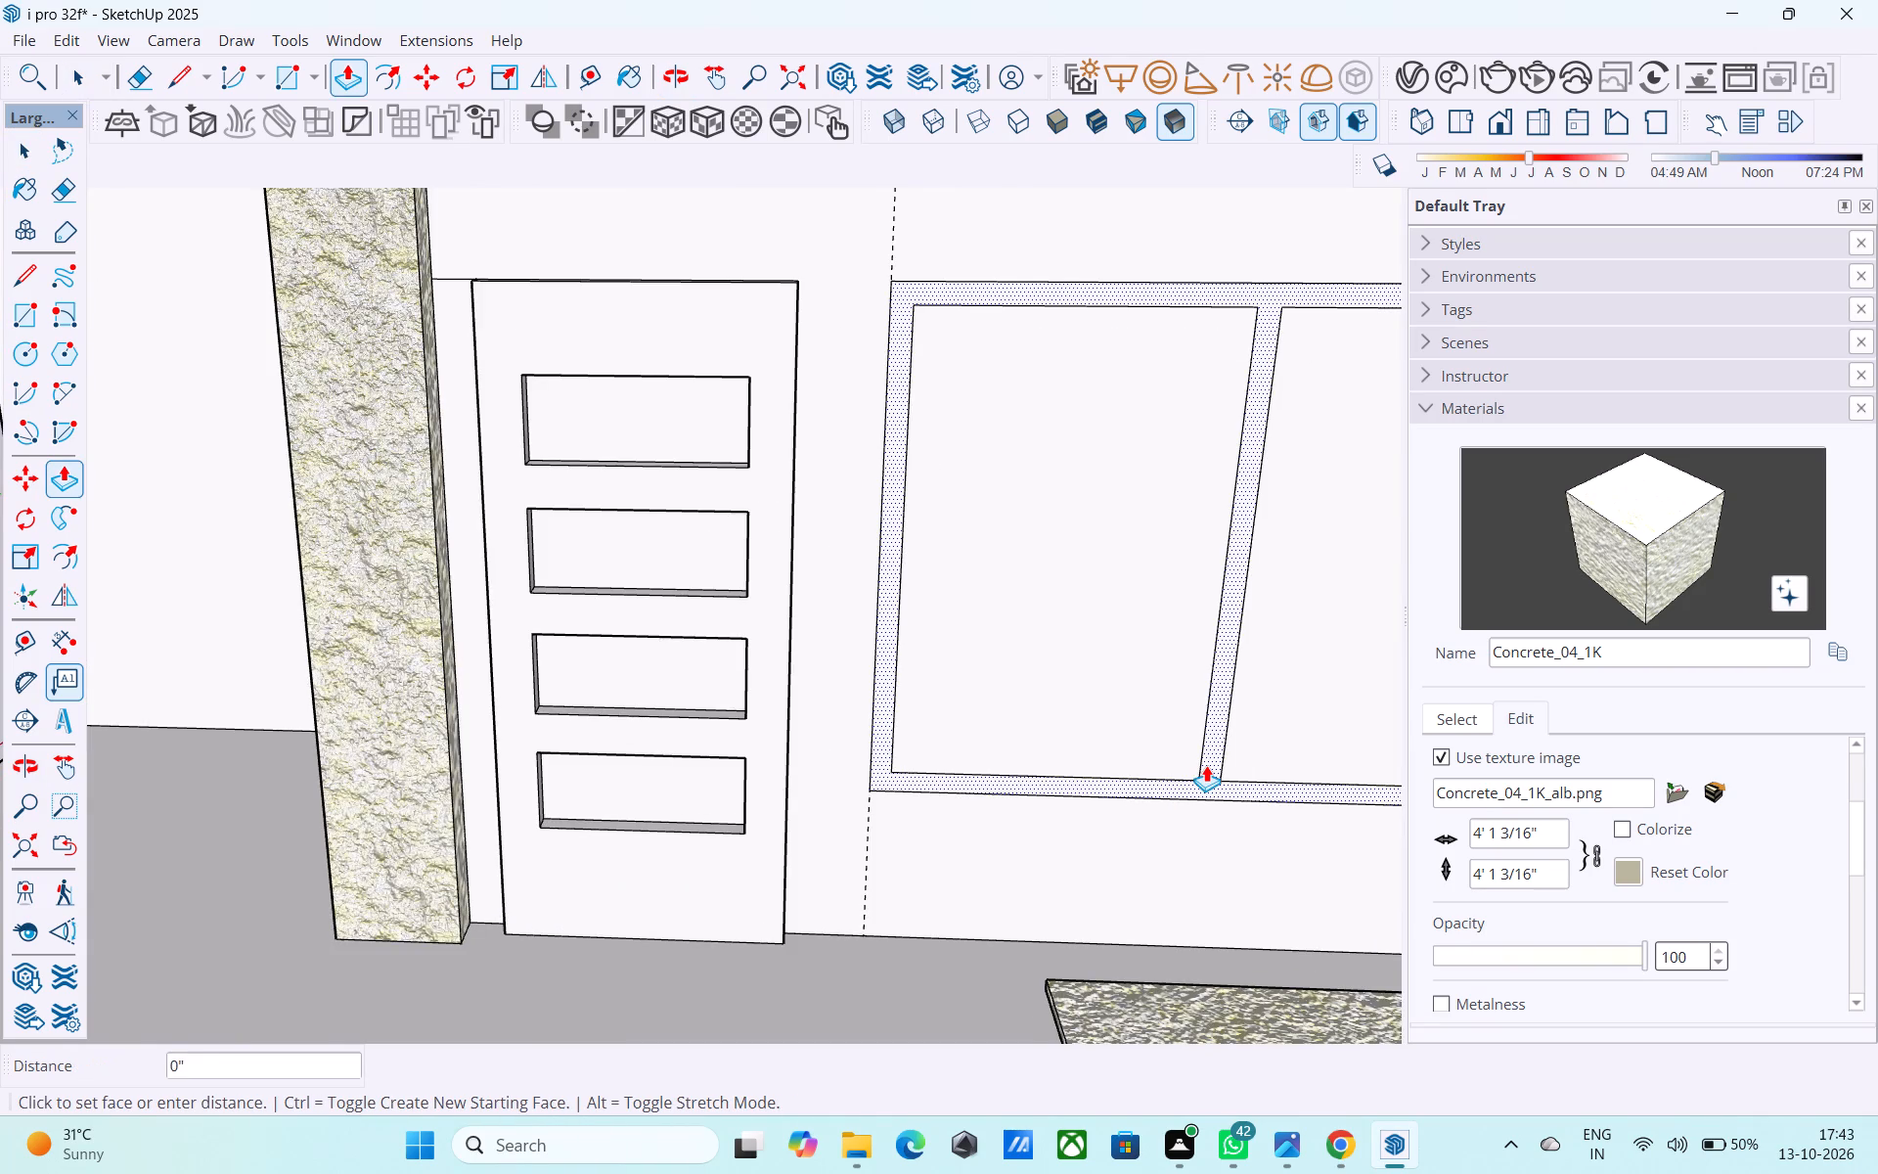
type("3\"")
key("Return")
key("space")
Erase the leftover line between the stone pillar and the door's top corner.
scroll(1208, 766, "up", 1)
middle_click_drag(1163, 788, 1247, 634)
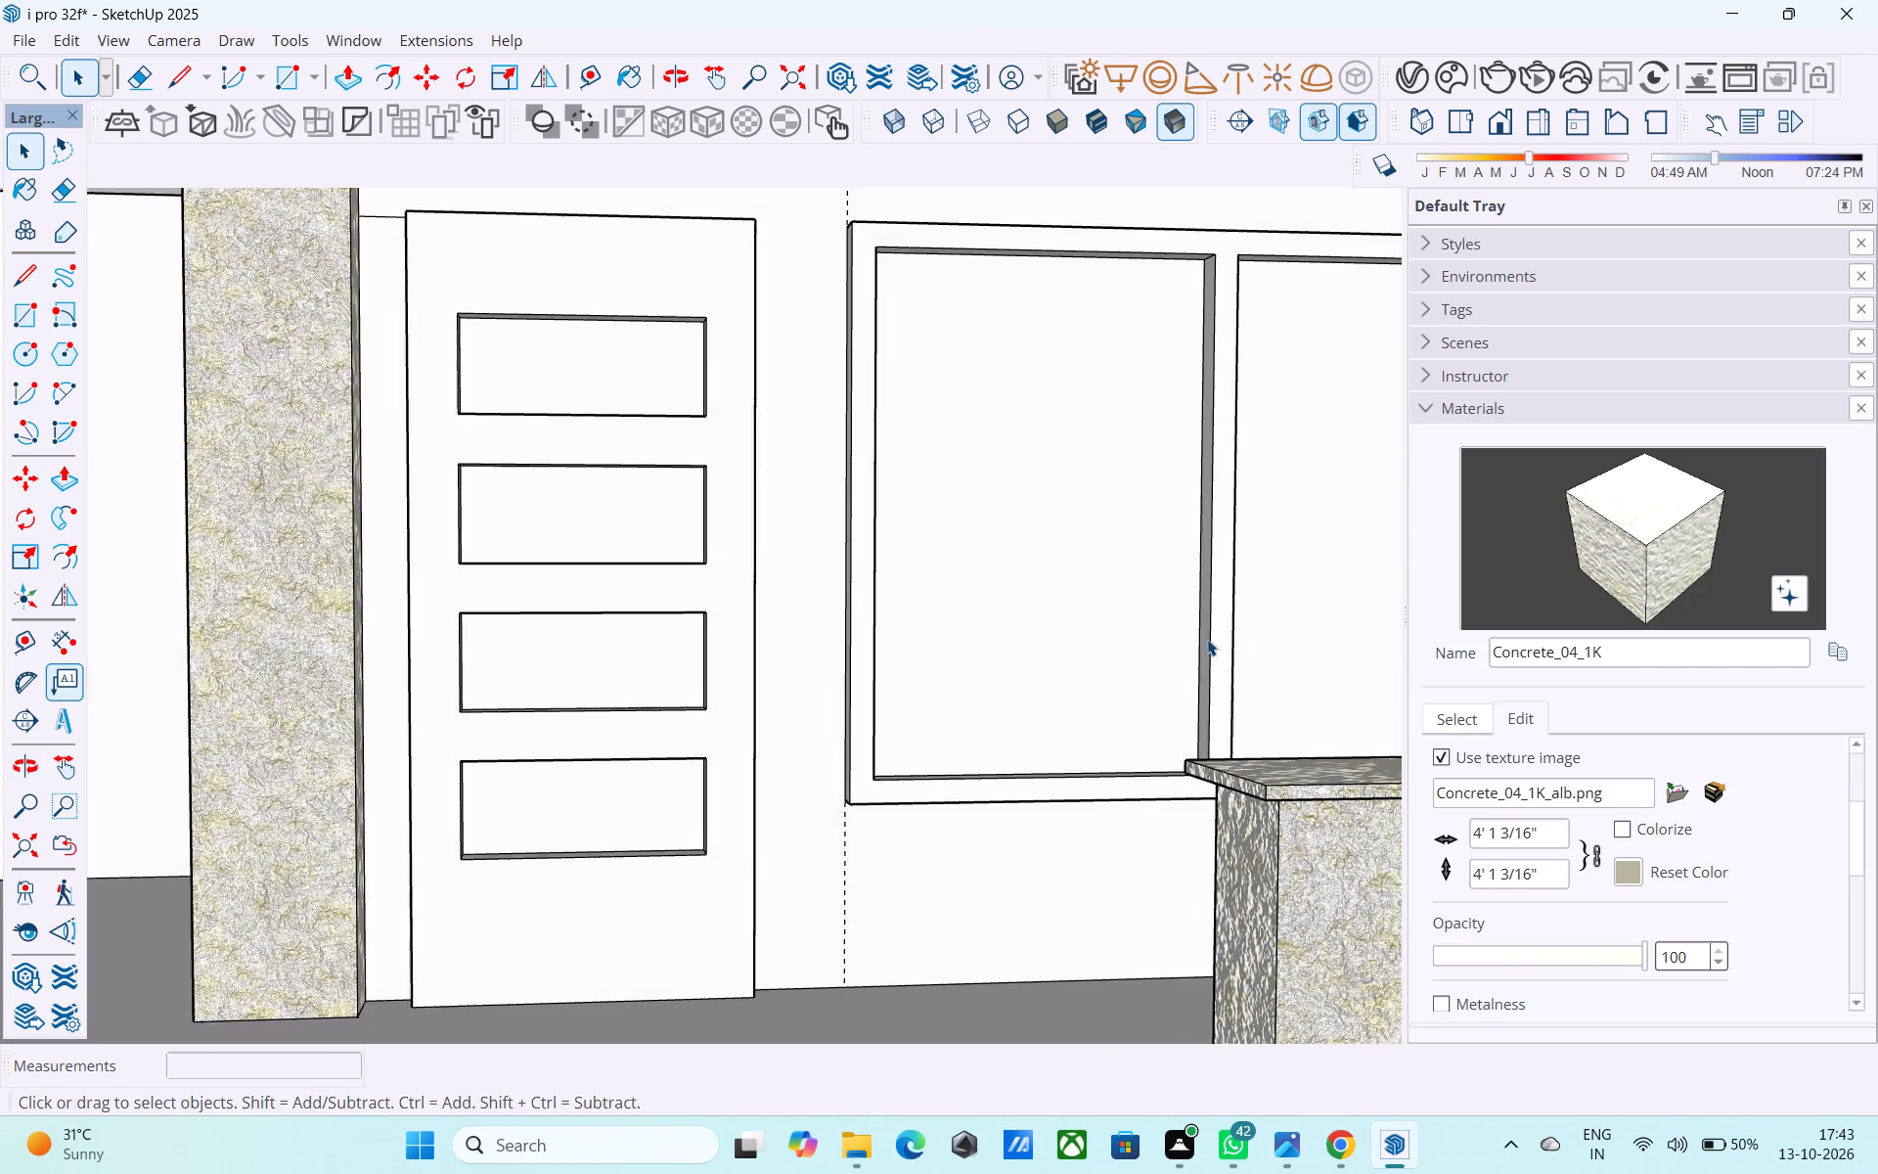
scroll(1184, 656, "down", 4)
middle_click_drag(1051, 786, 958, 834)
scroll(835, 791, "down", 4)
middle_click_drag(811, 819, 837, 860)
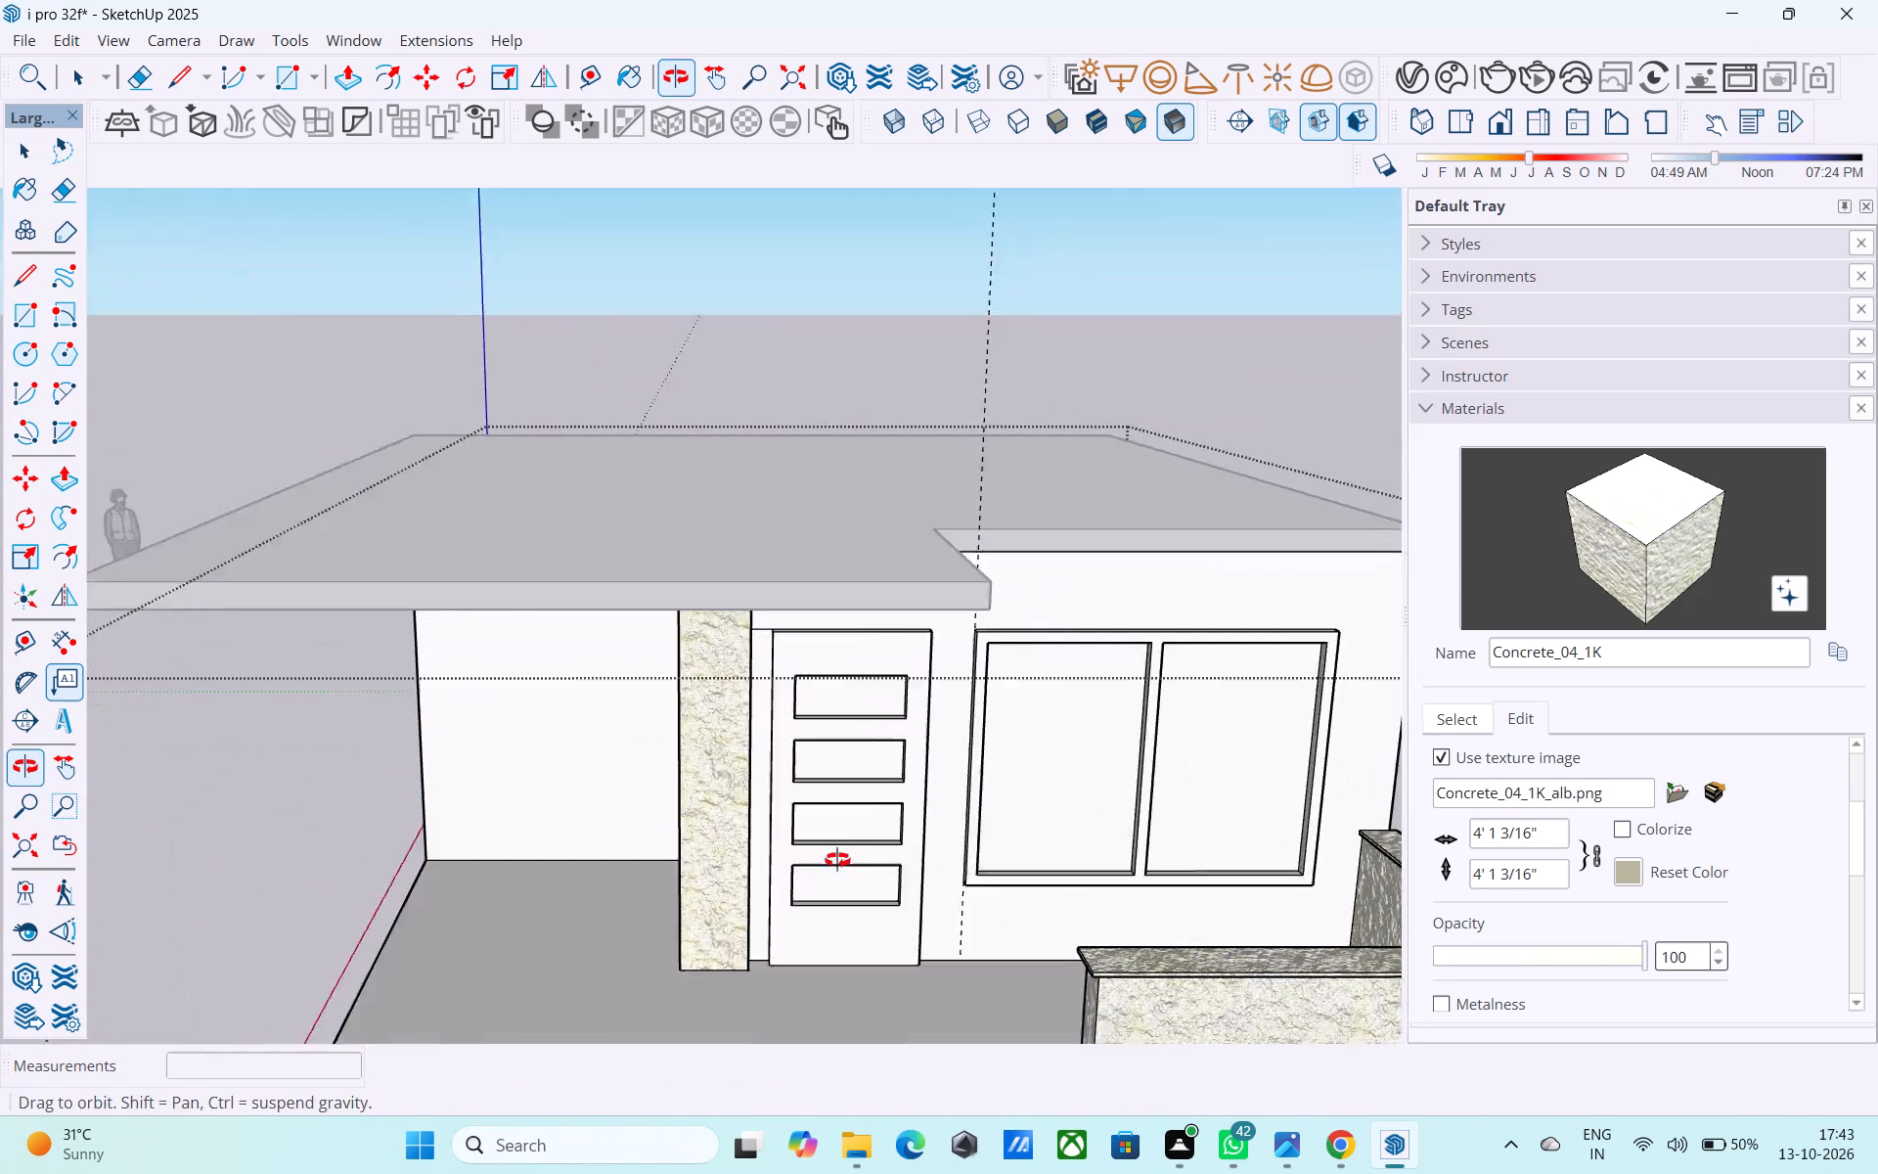
middle_click_drag(837, 860, 824, 845)
scroll(819, 840, "up", 6)
key("e")
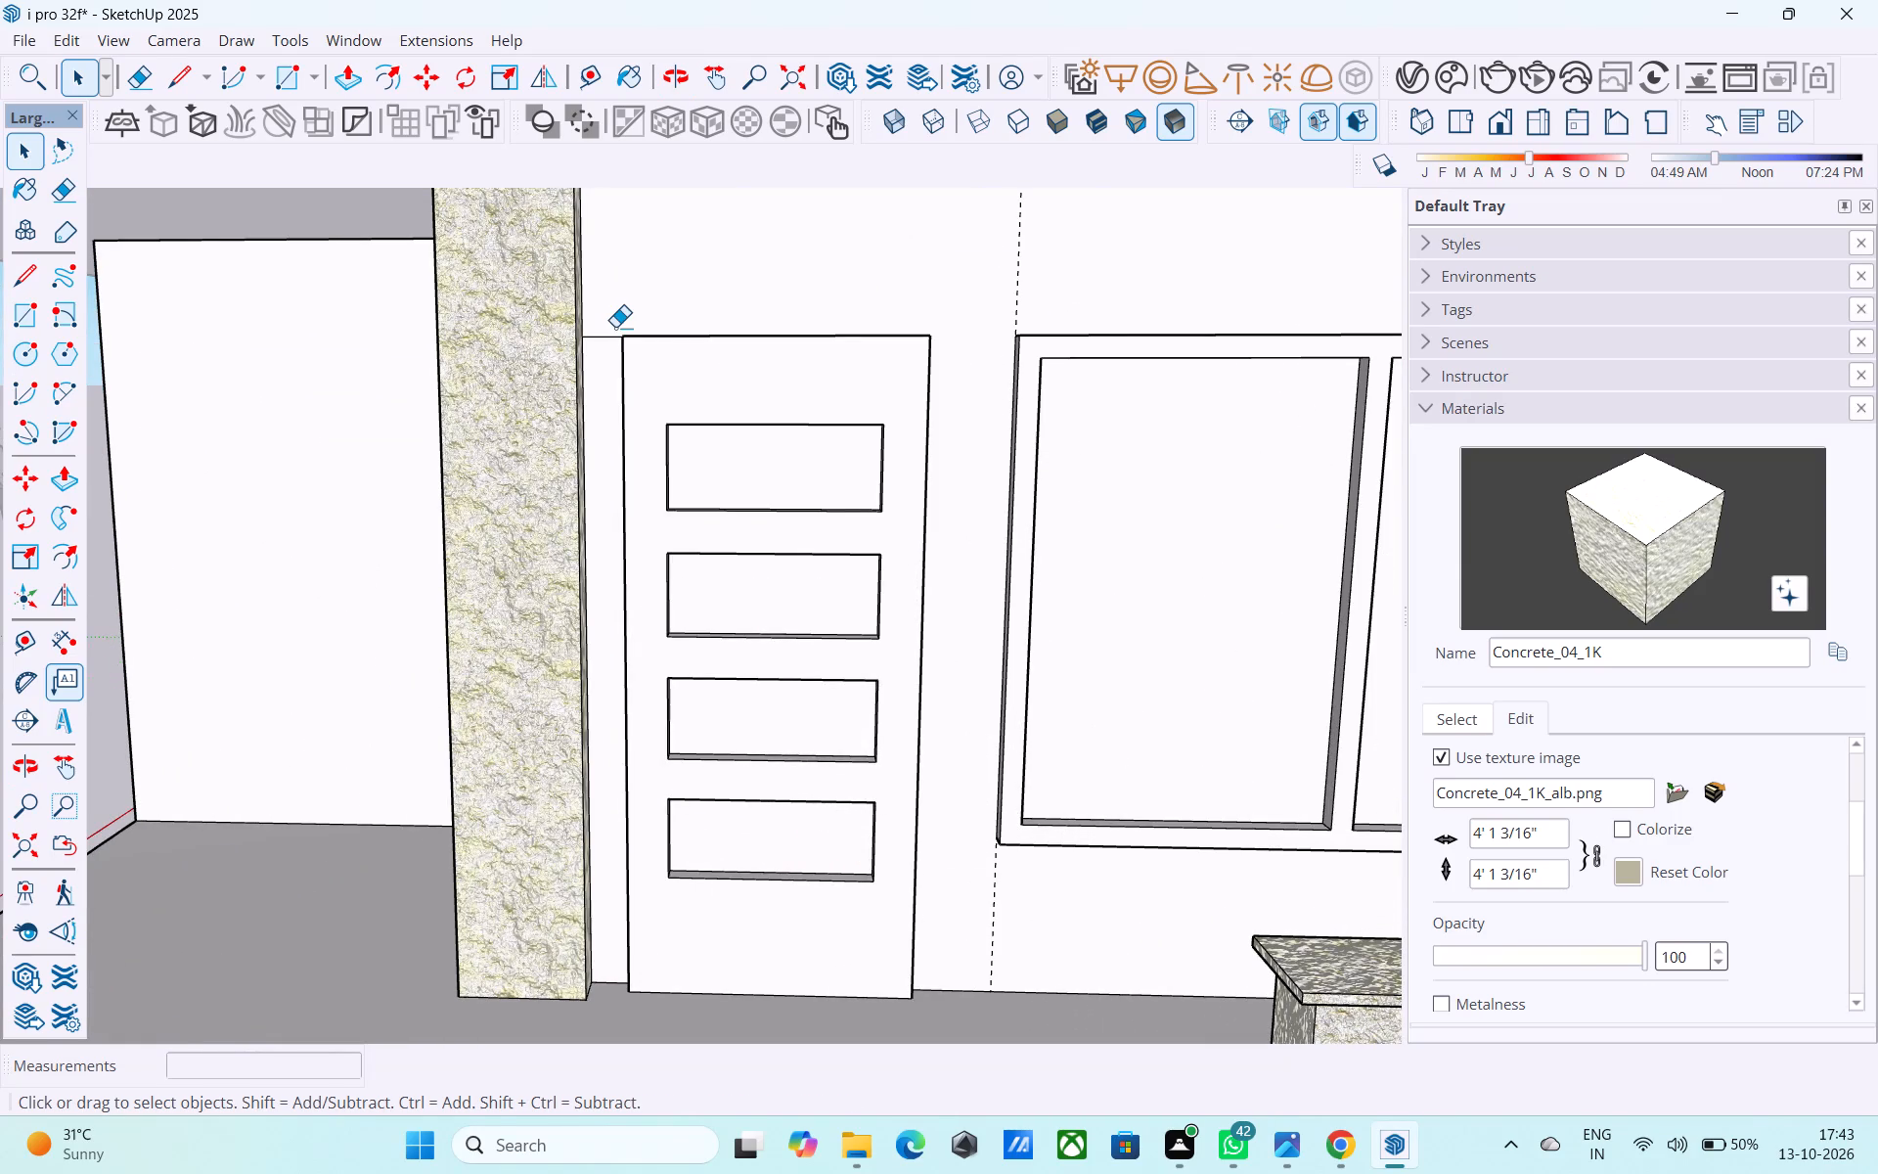
scroll(615, 327, "up", 3)
left_click_drag(605, 336, 599, 347)
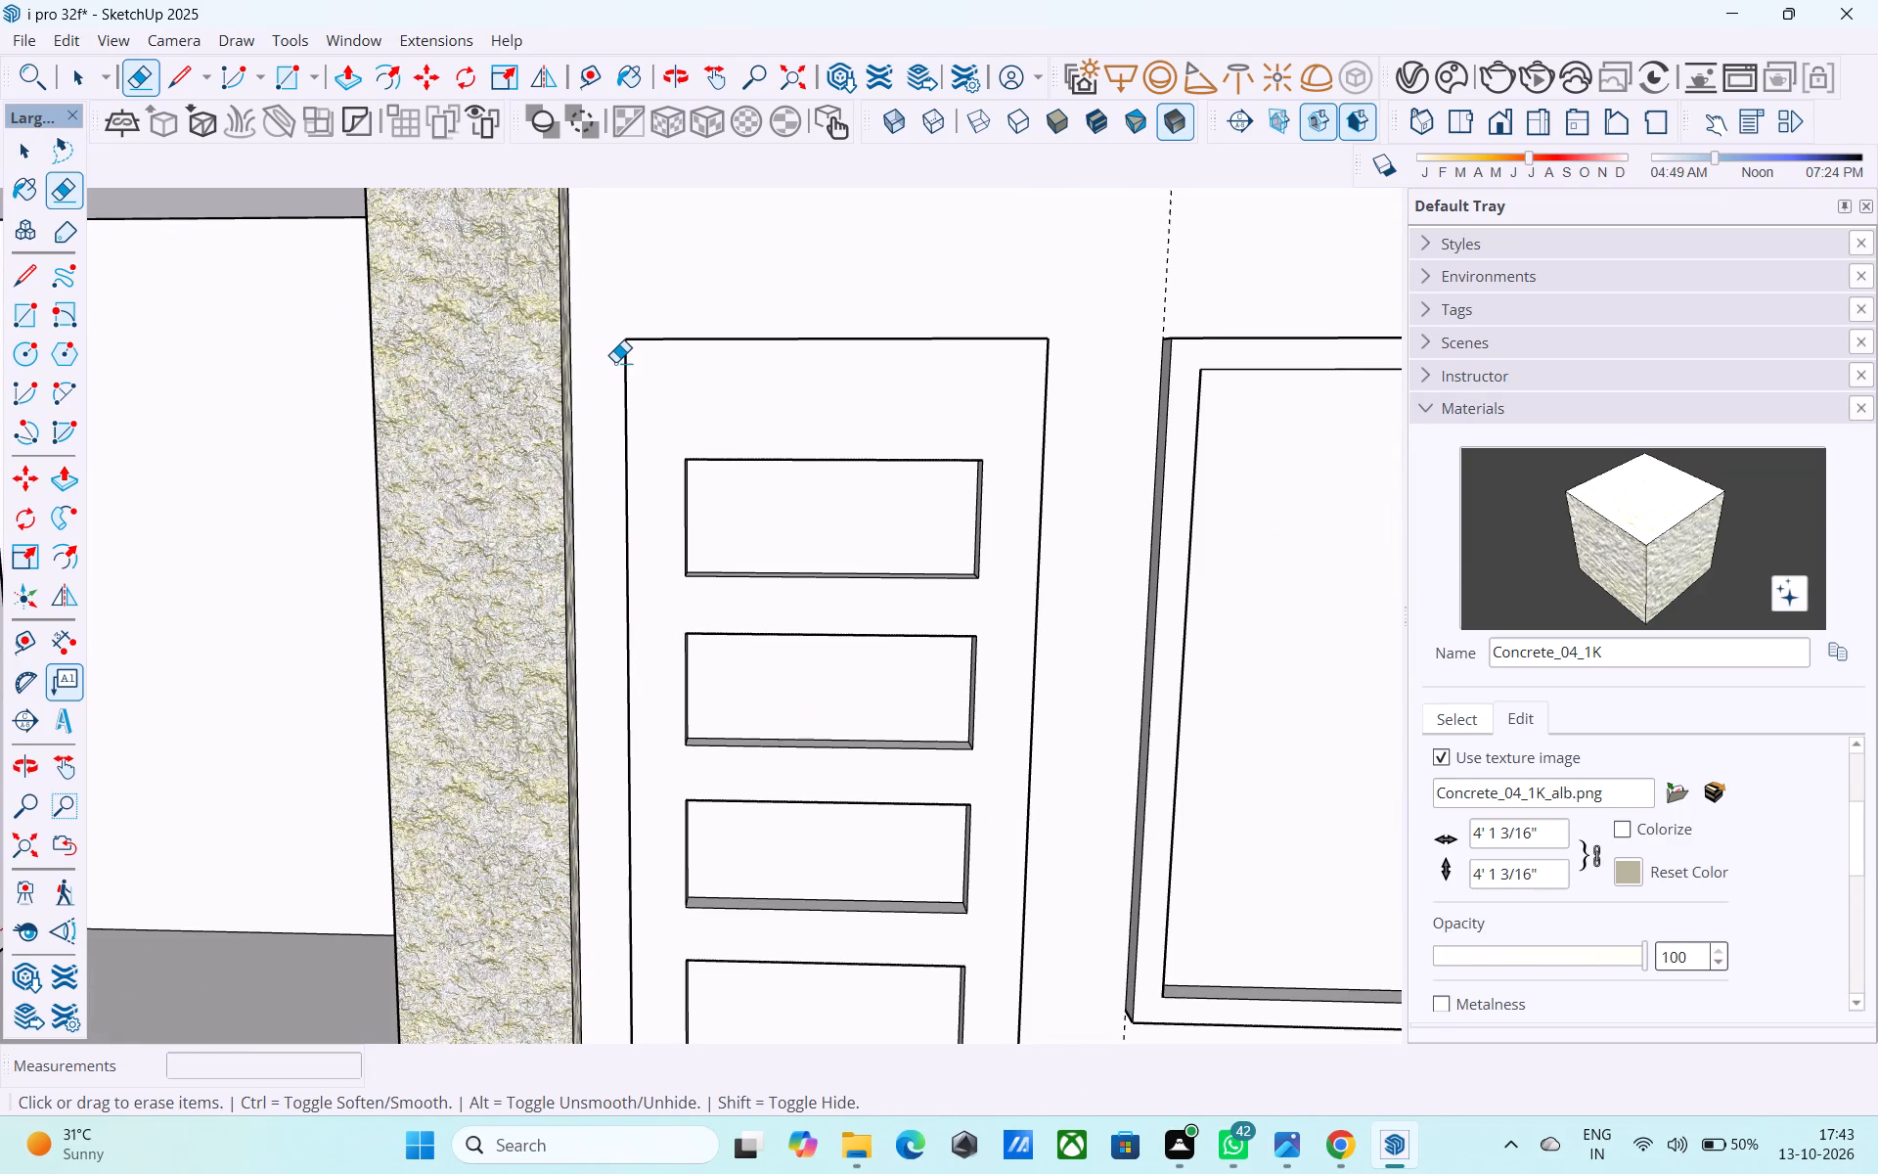
Paint the wall around the door and window with Wood_Veneer_15_1K from the Wood collection.
scroll(615, 362, "down", 5)
middle_click(825, 586)
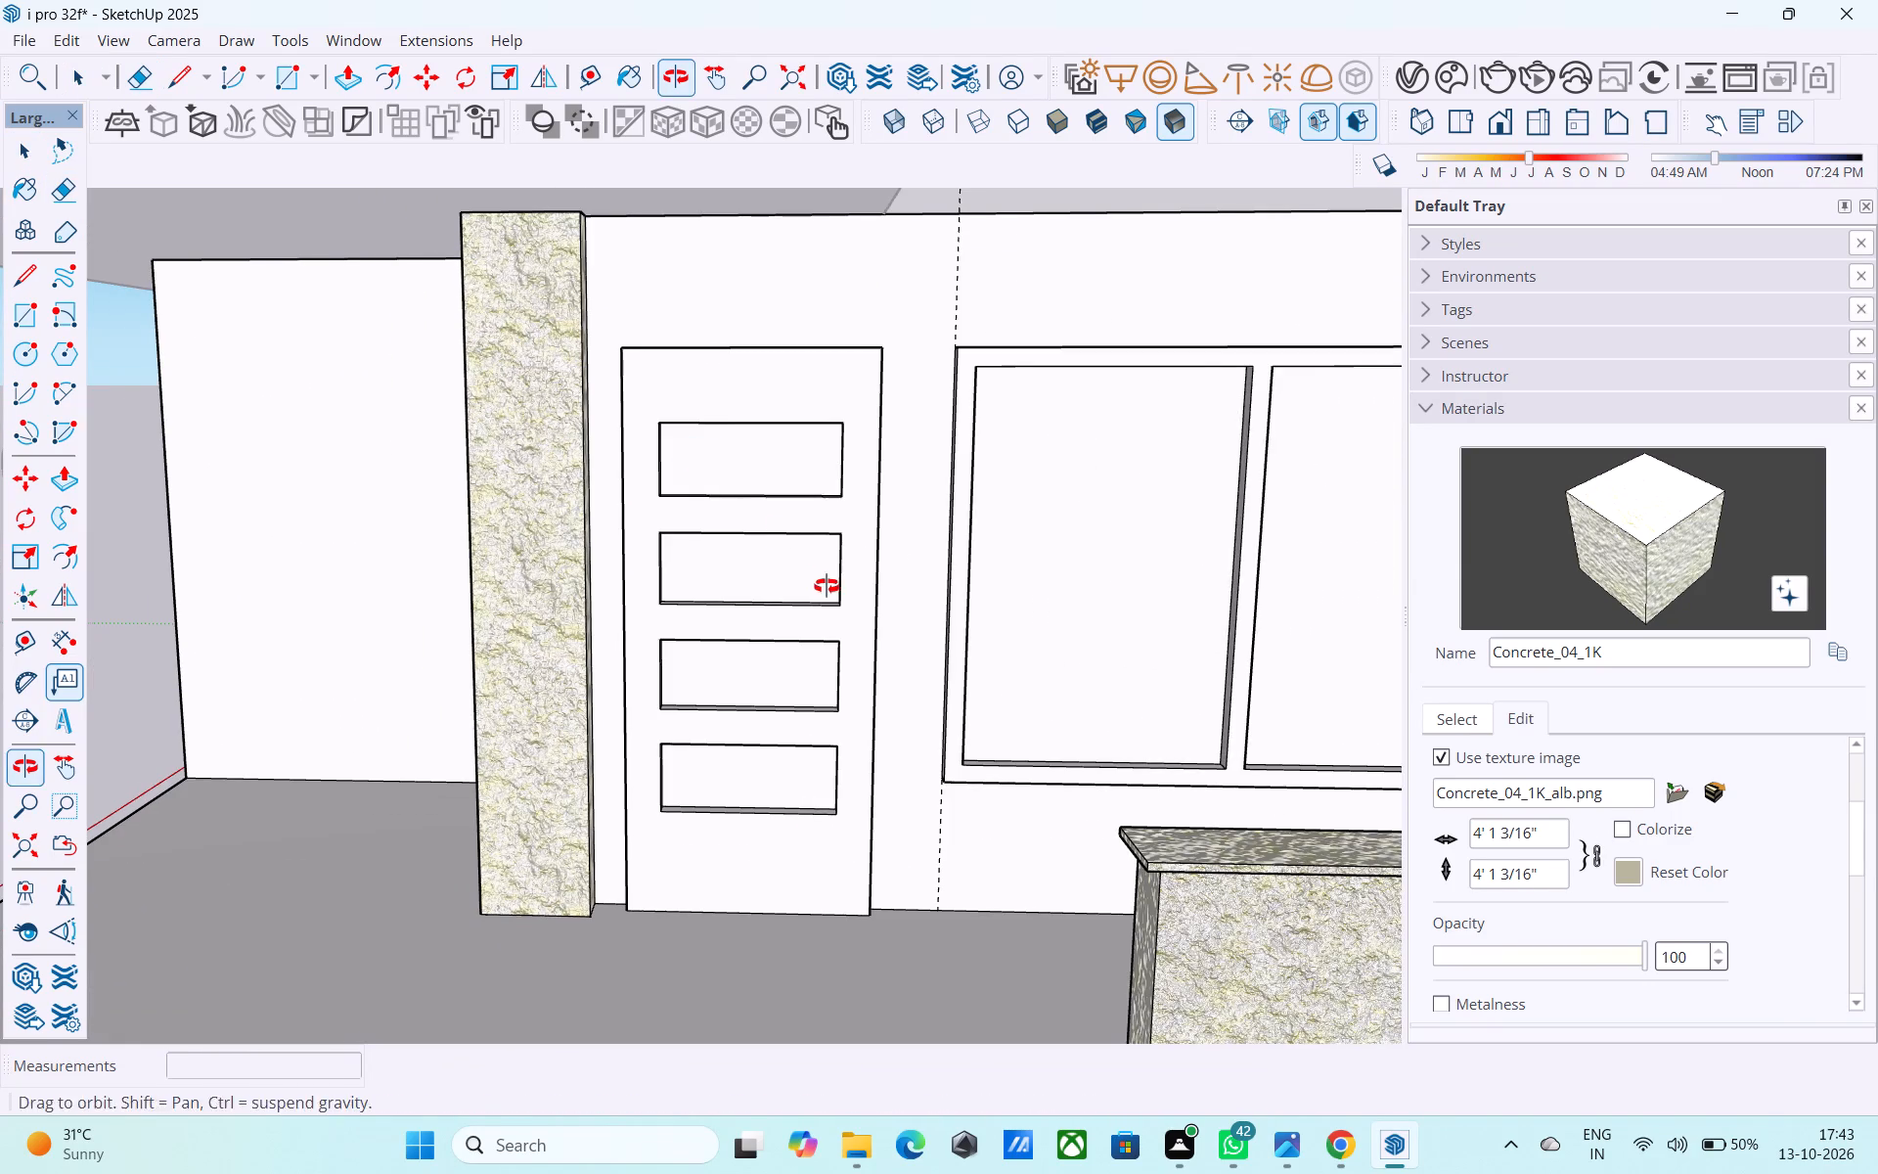
scroll(825, 587, "down", 2)
left_click(1465, 723)
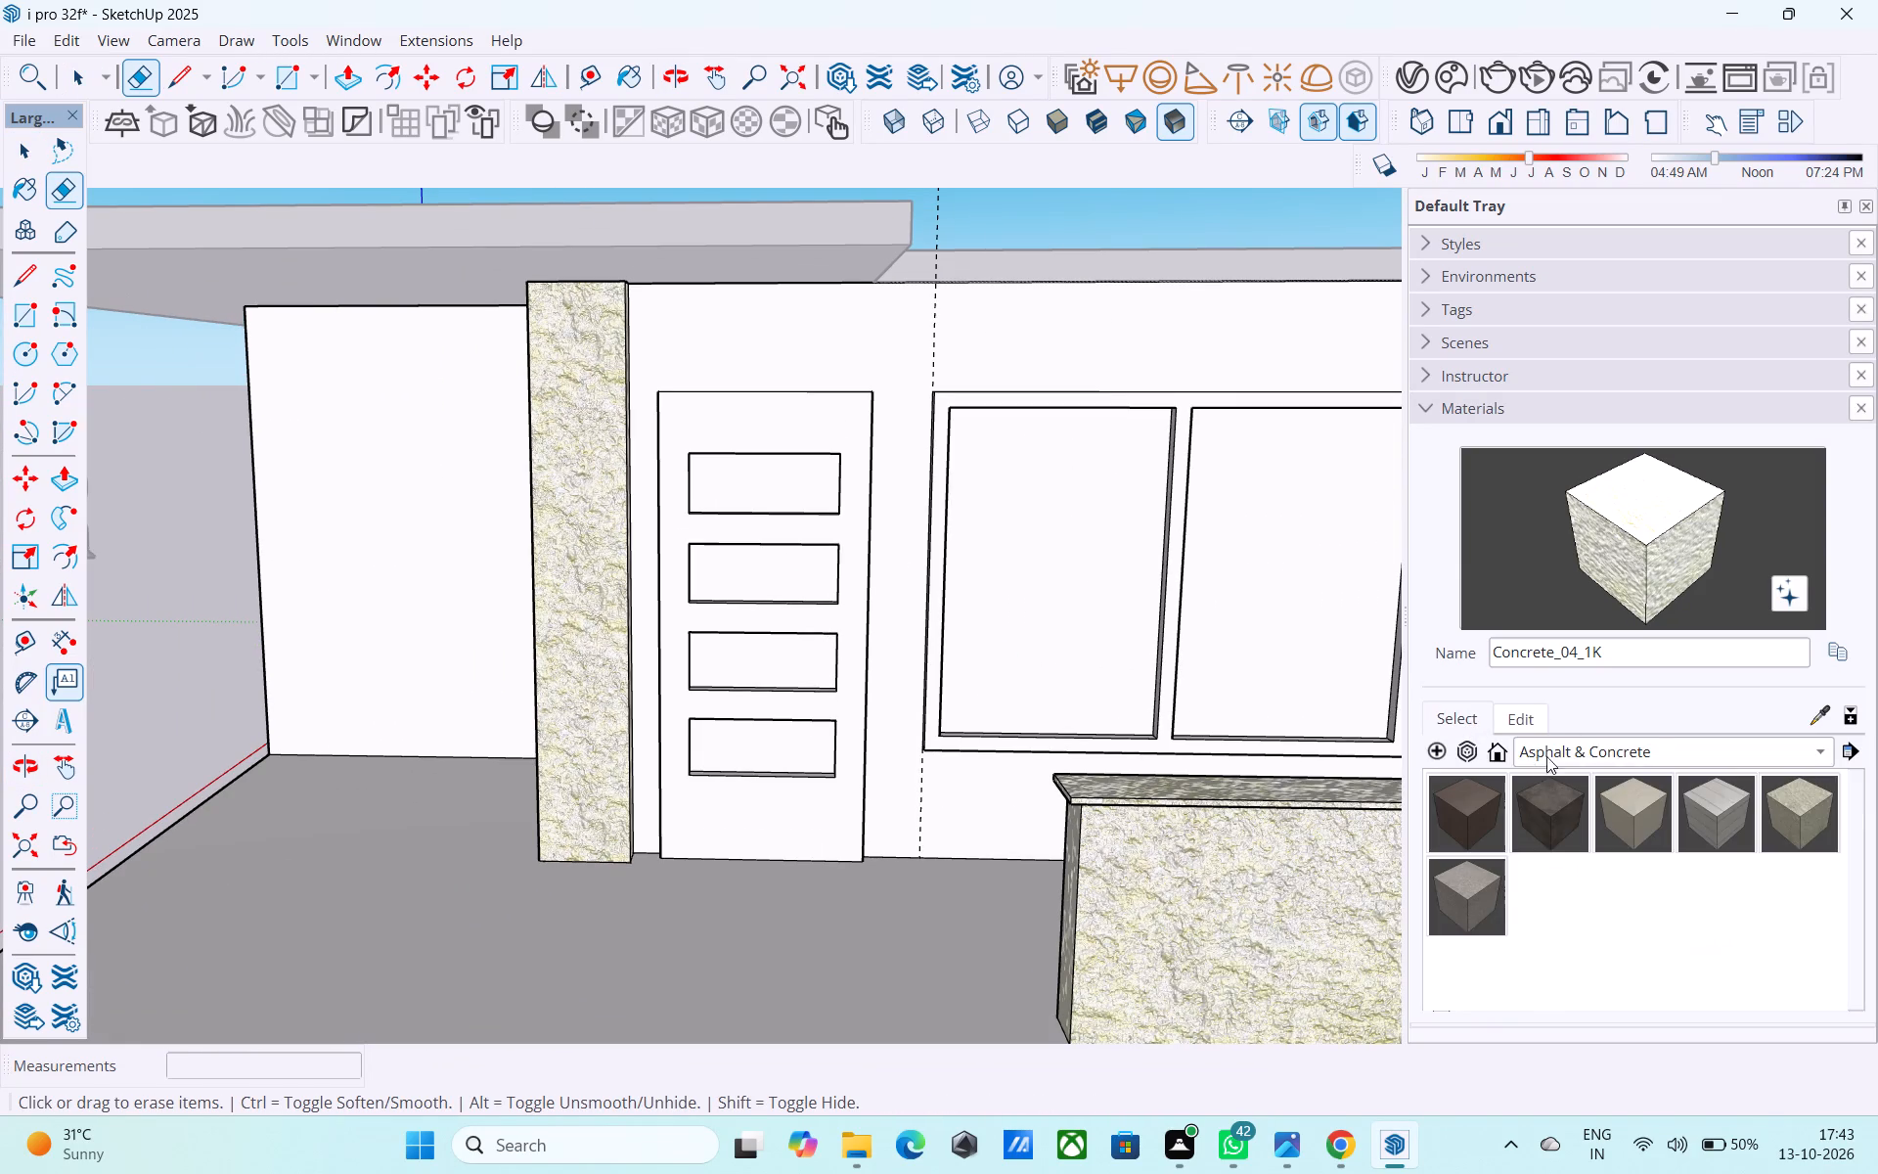
left_click(1546, 756)
left_click(1552, 1014)
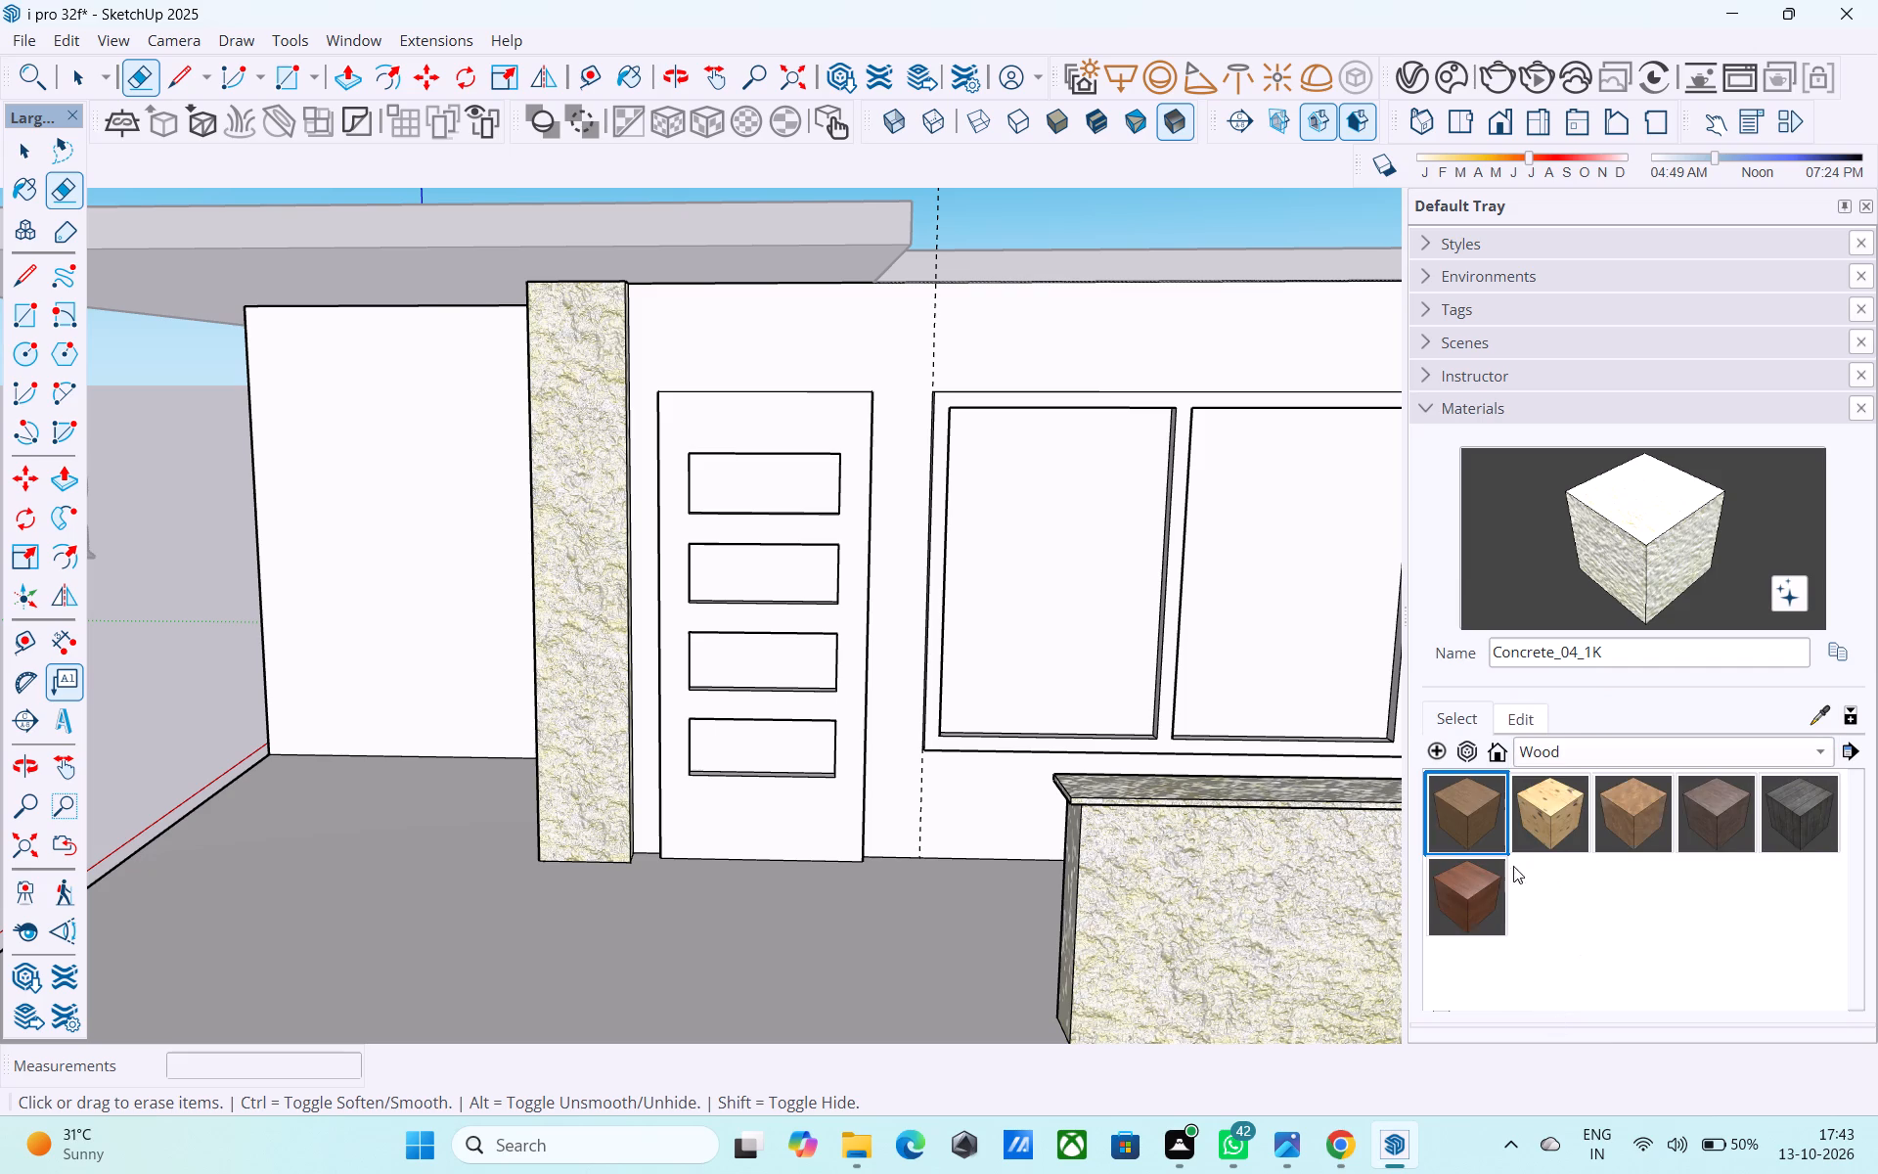
left_click(1467, 898)
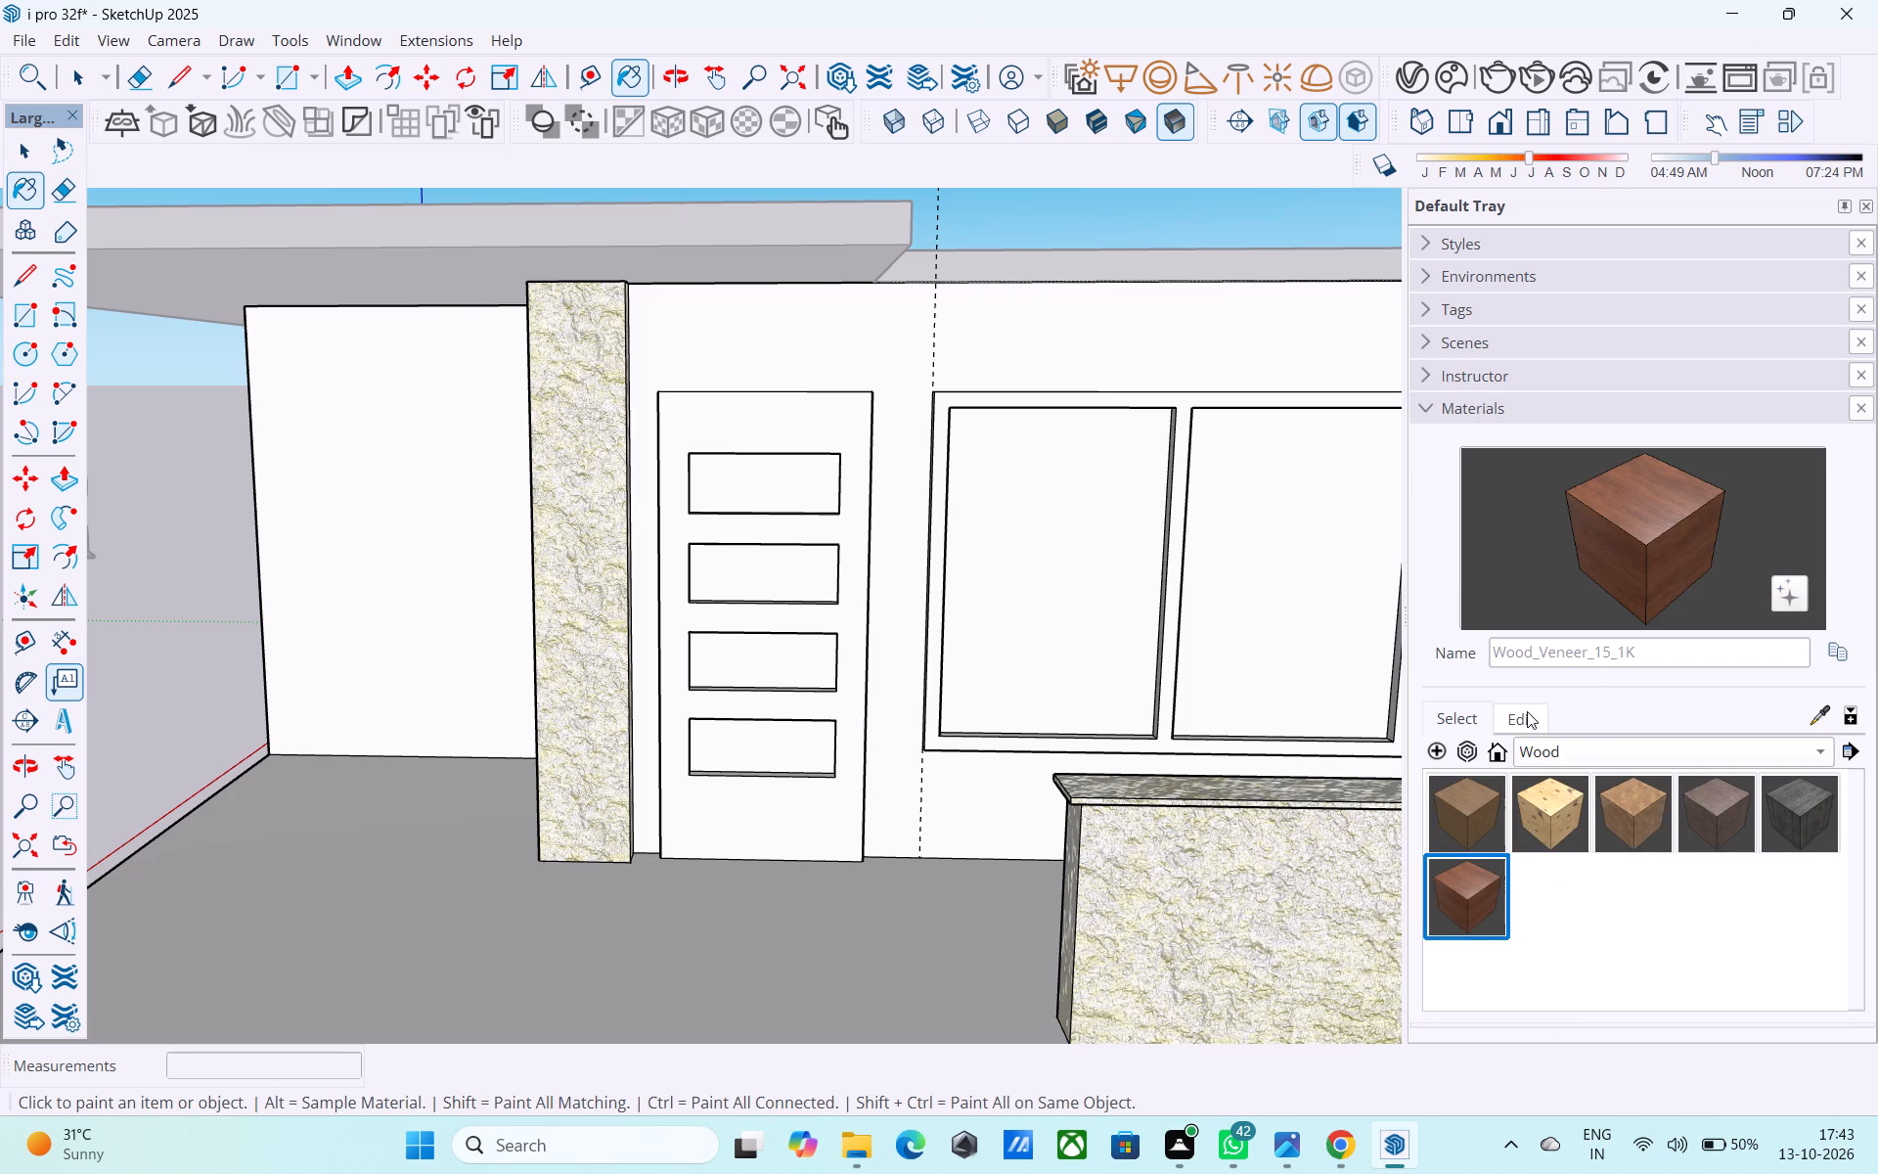
left_click(1527, 711)
left_click(1647, 519)
left_click(1048, 363)
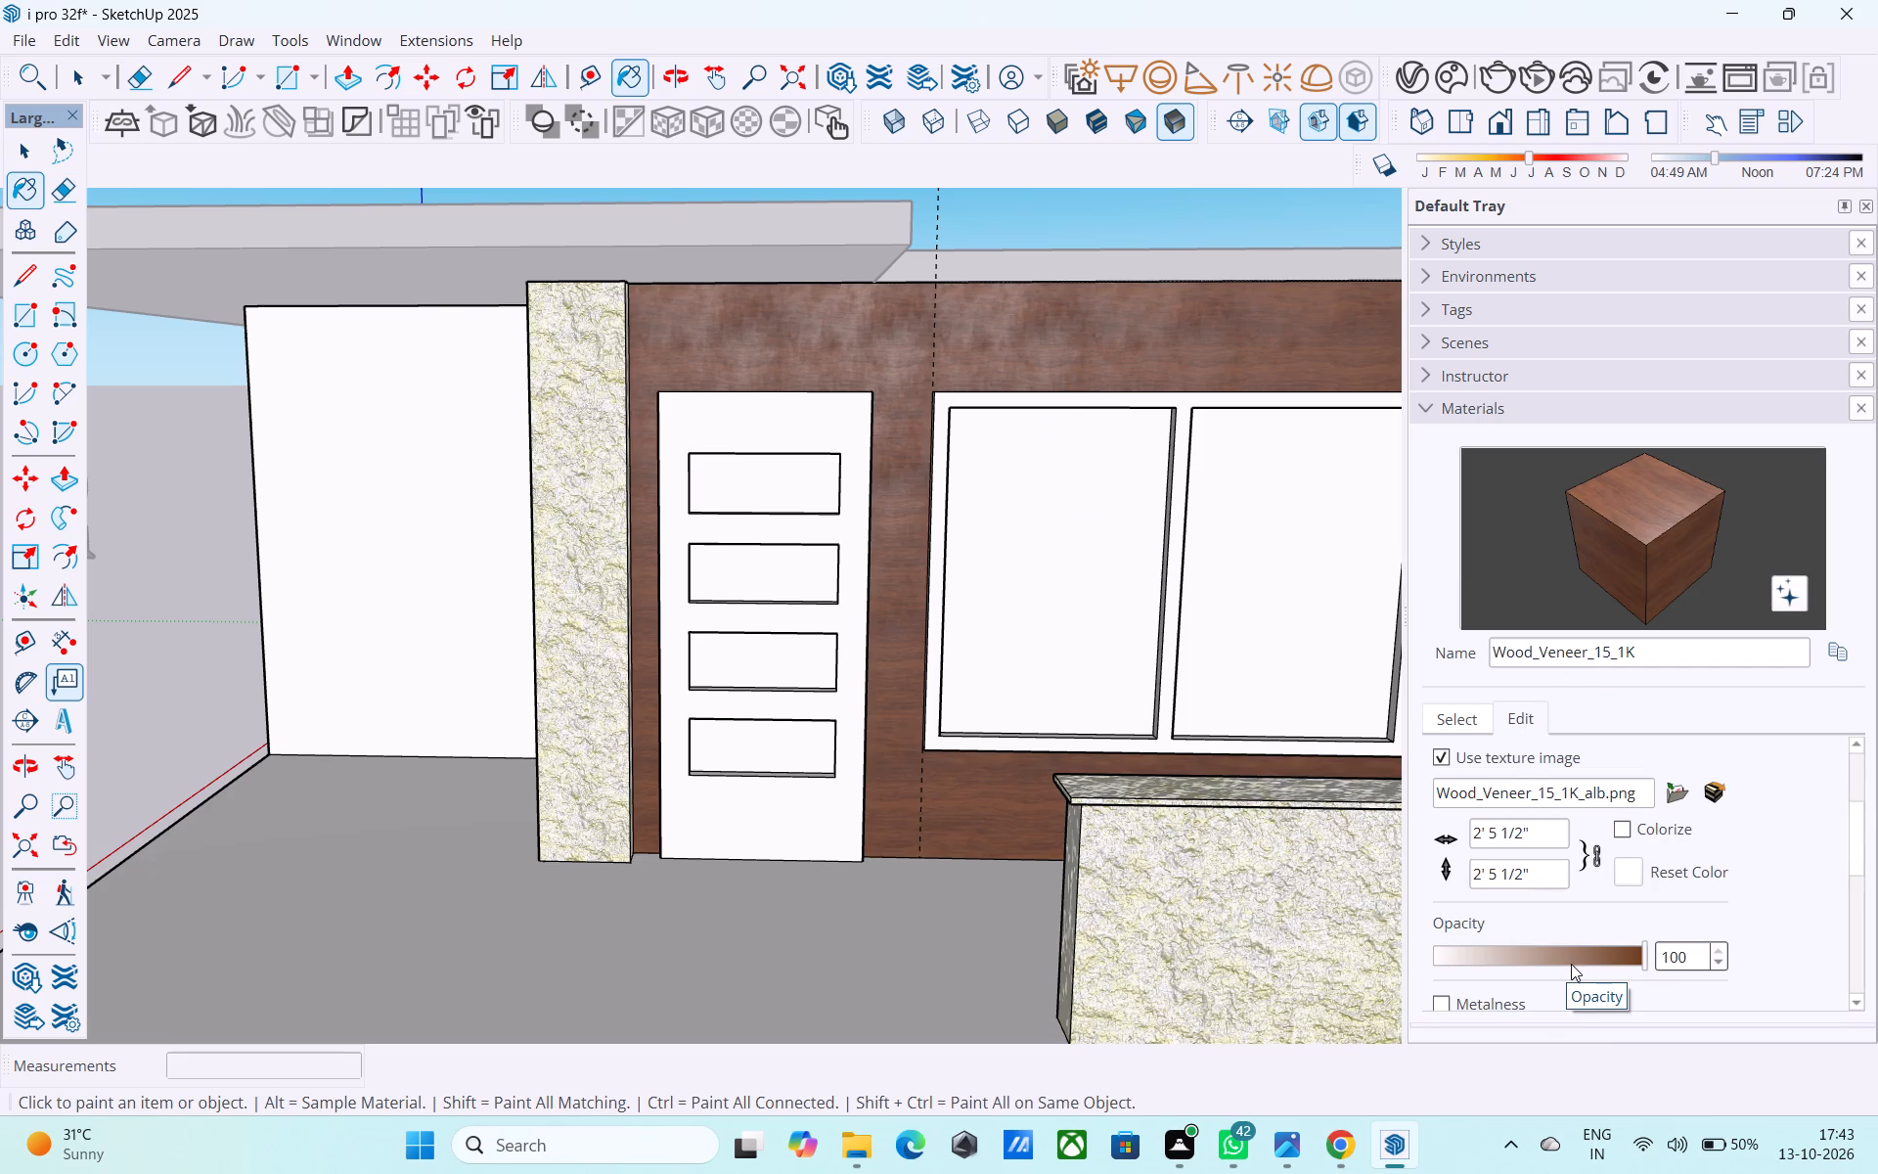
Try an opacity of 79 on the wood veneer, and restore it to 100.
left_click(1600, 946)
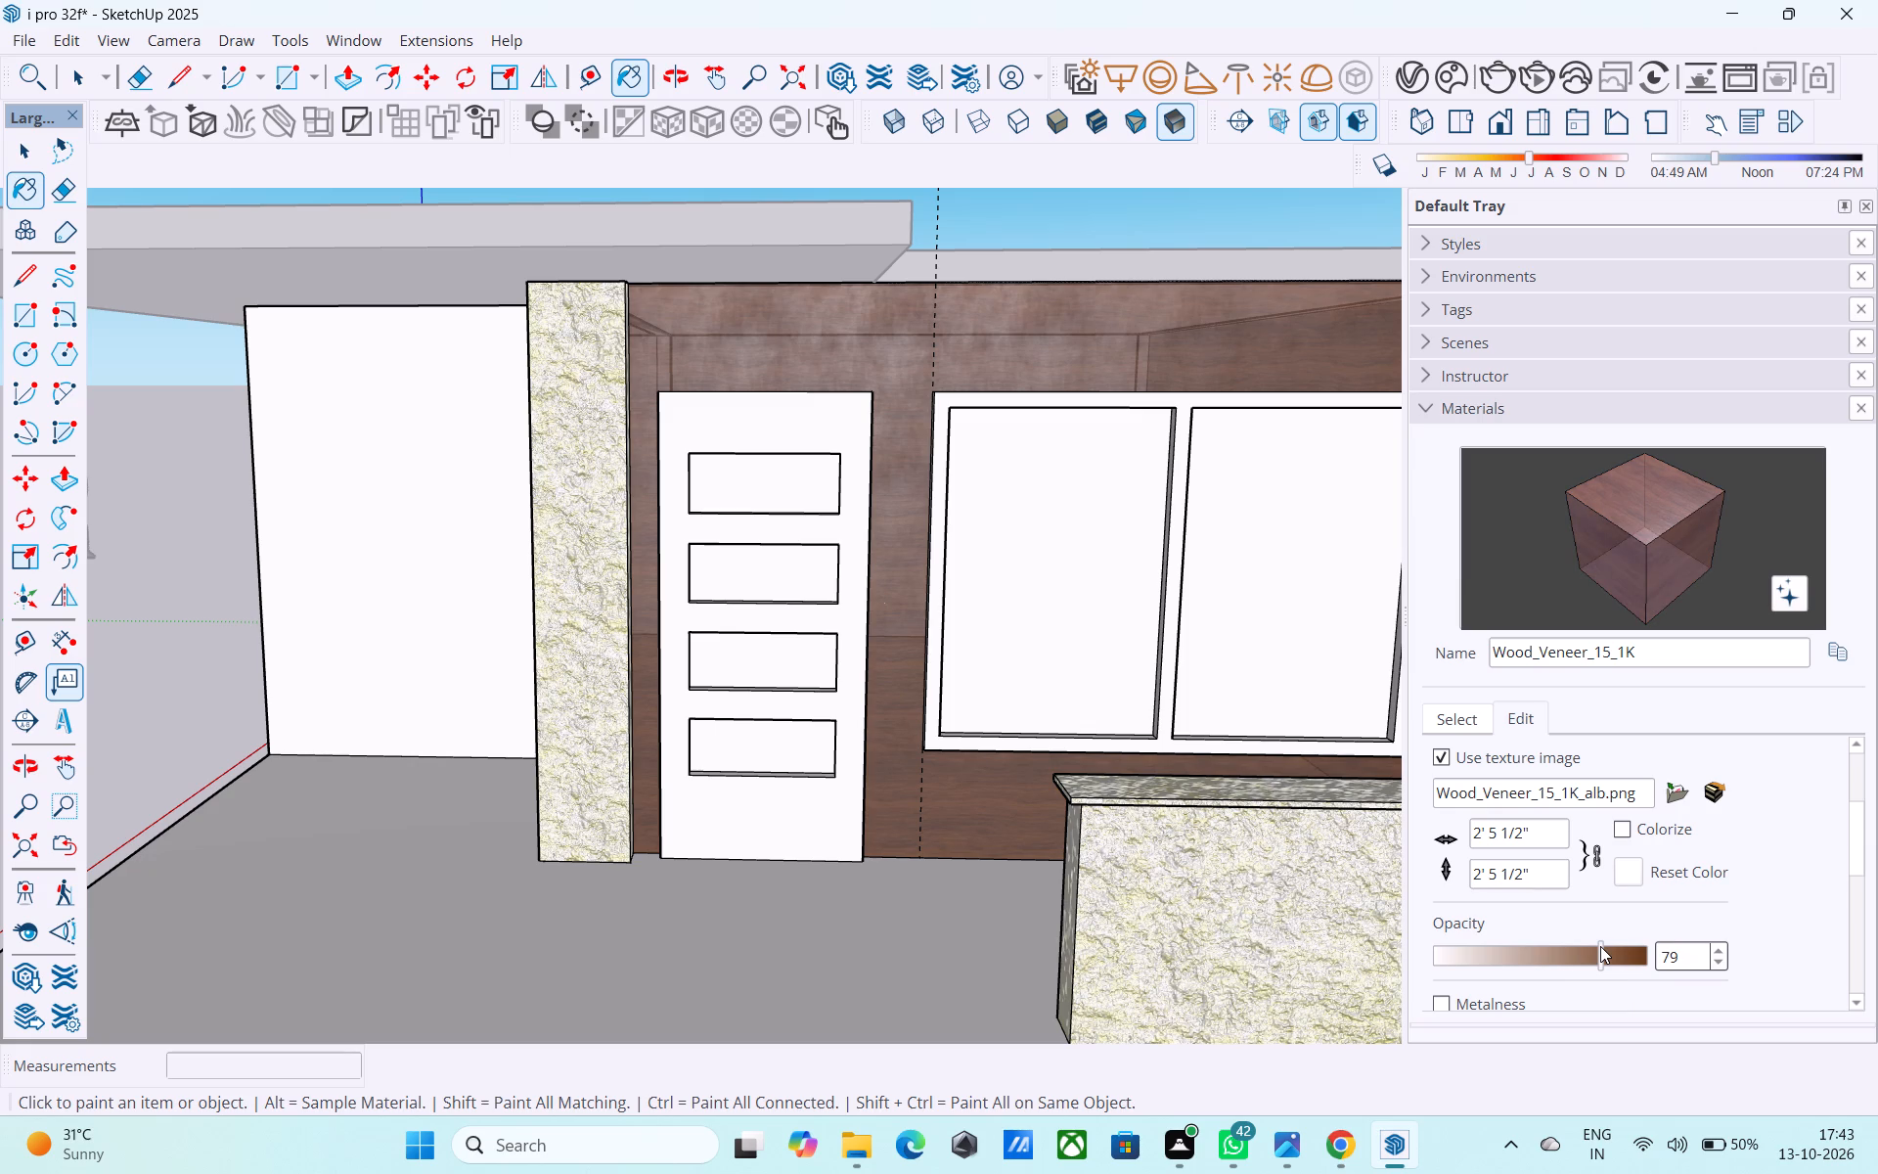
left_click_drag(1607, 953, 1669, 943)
Set the normal scale of Wood_Veneer_15_1K to 5.00.
scroll(1582, 996, "down", 1)
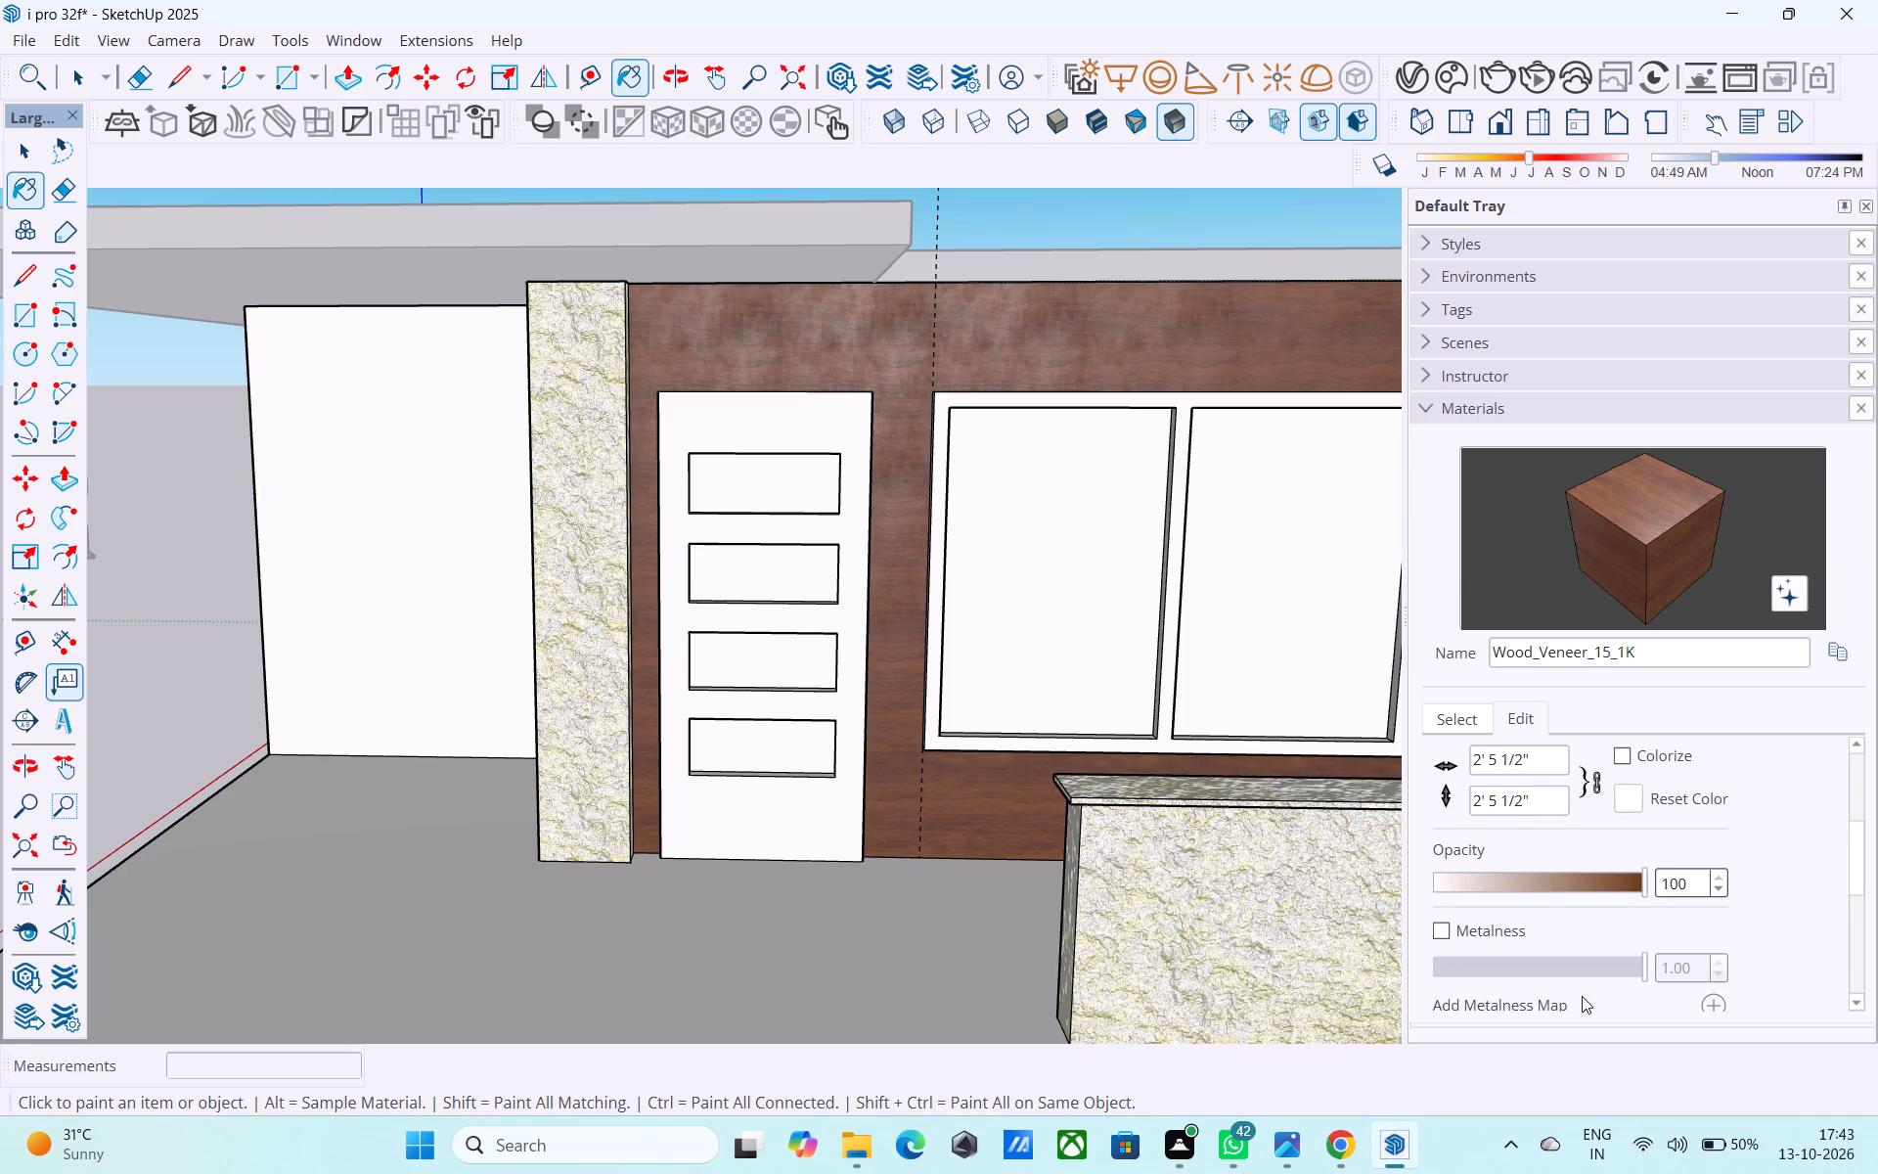
scroll(1552, 980, "down", 3)
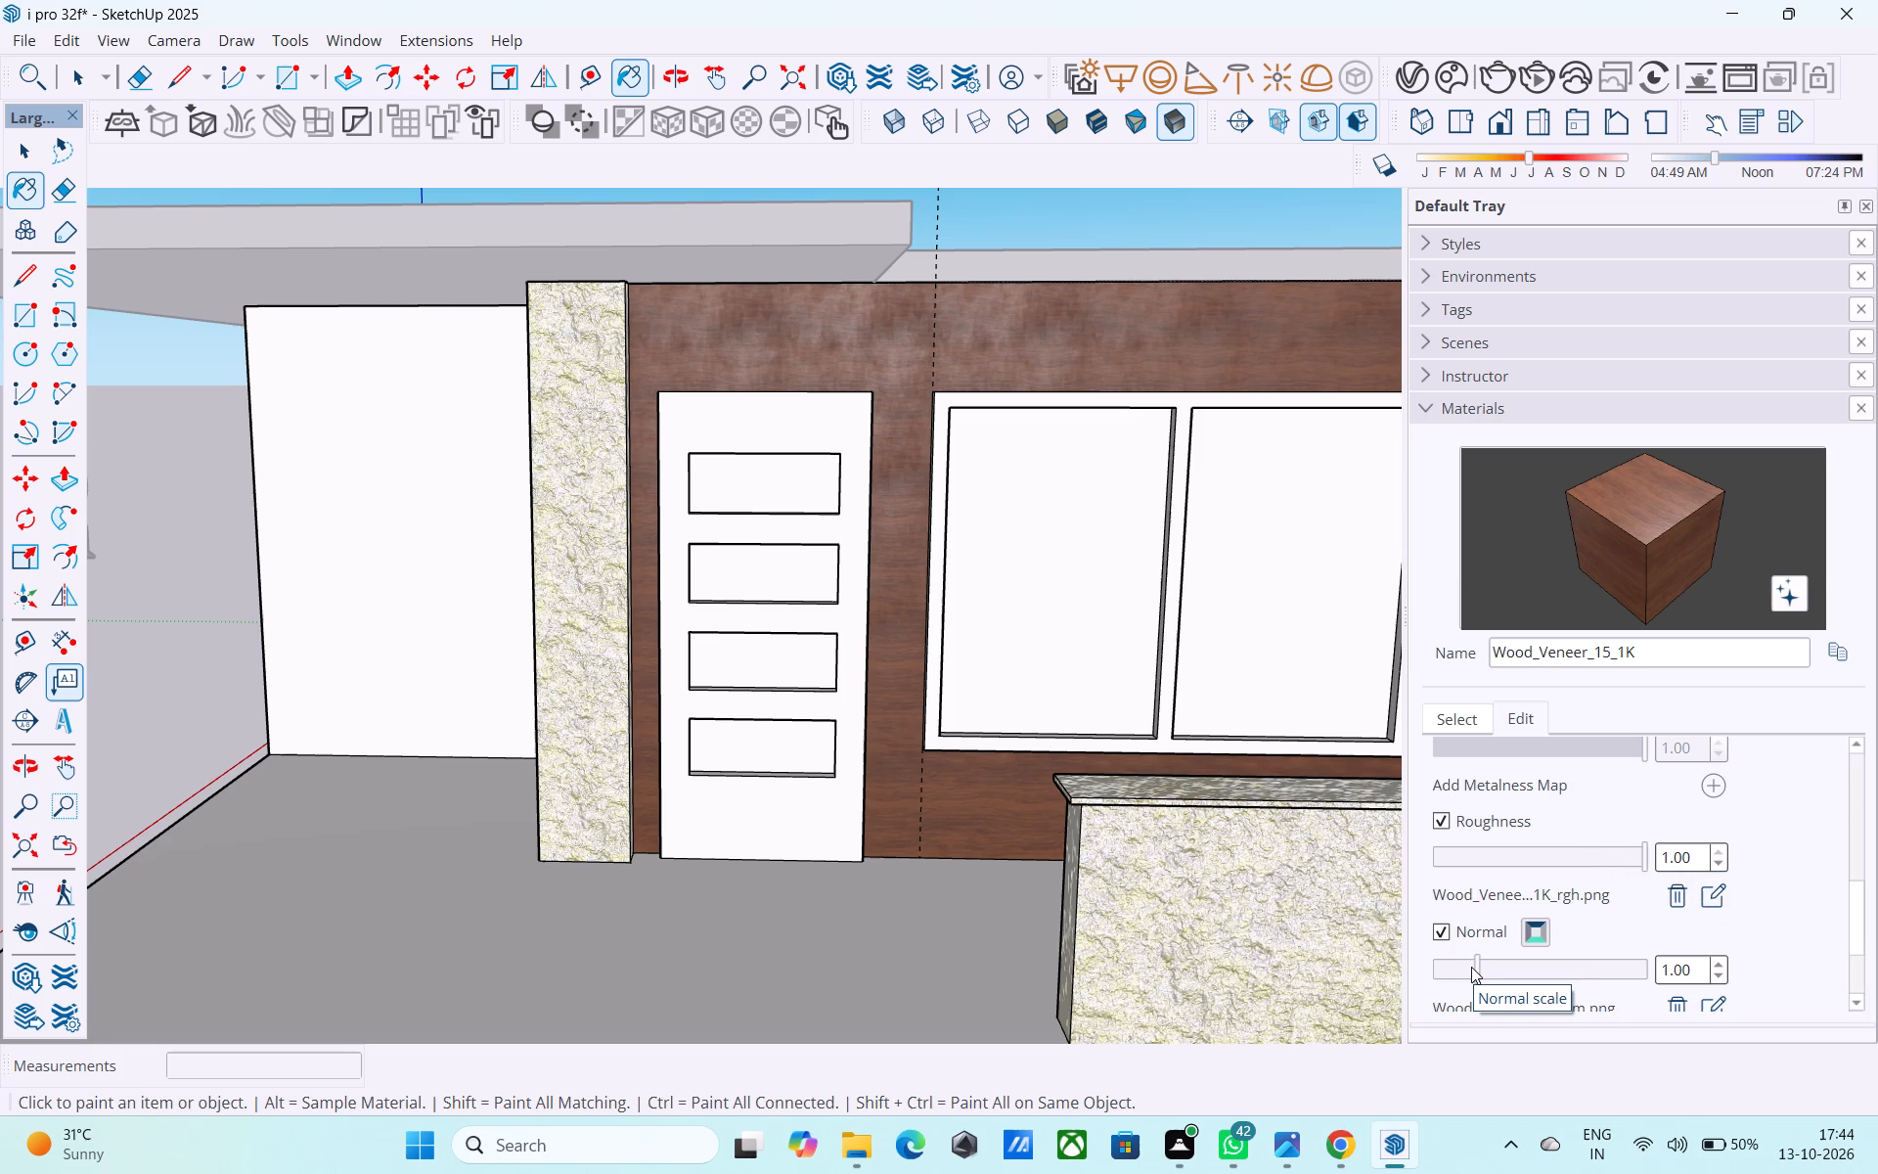
scroll(1471, 967, "down", 3)
left_click_drag(1477, 967, 1877, 990)
Examine the wood veneer's grain and relief on the front wall from several angles, near and far.
middle_click_drag(1103, 499, 881, 571)
scroll(839, 571, "up", 3)
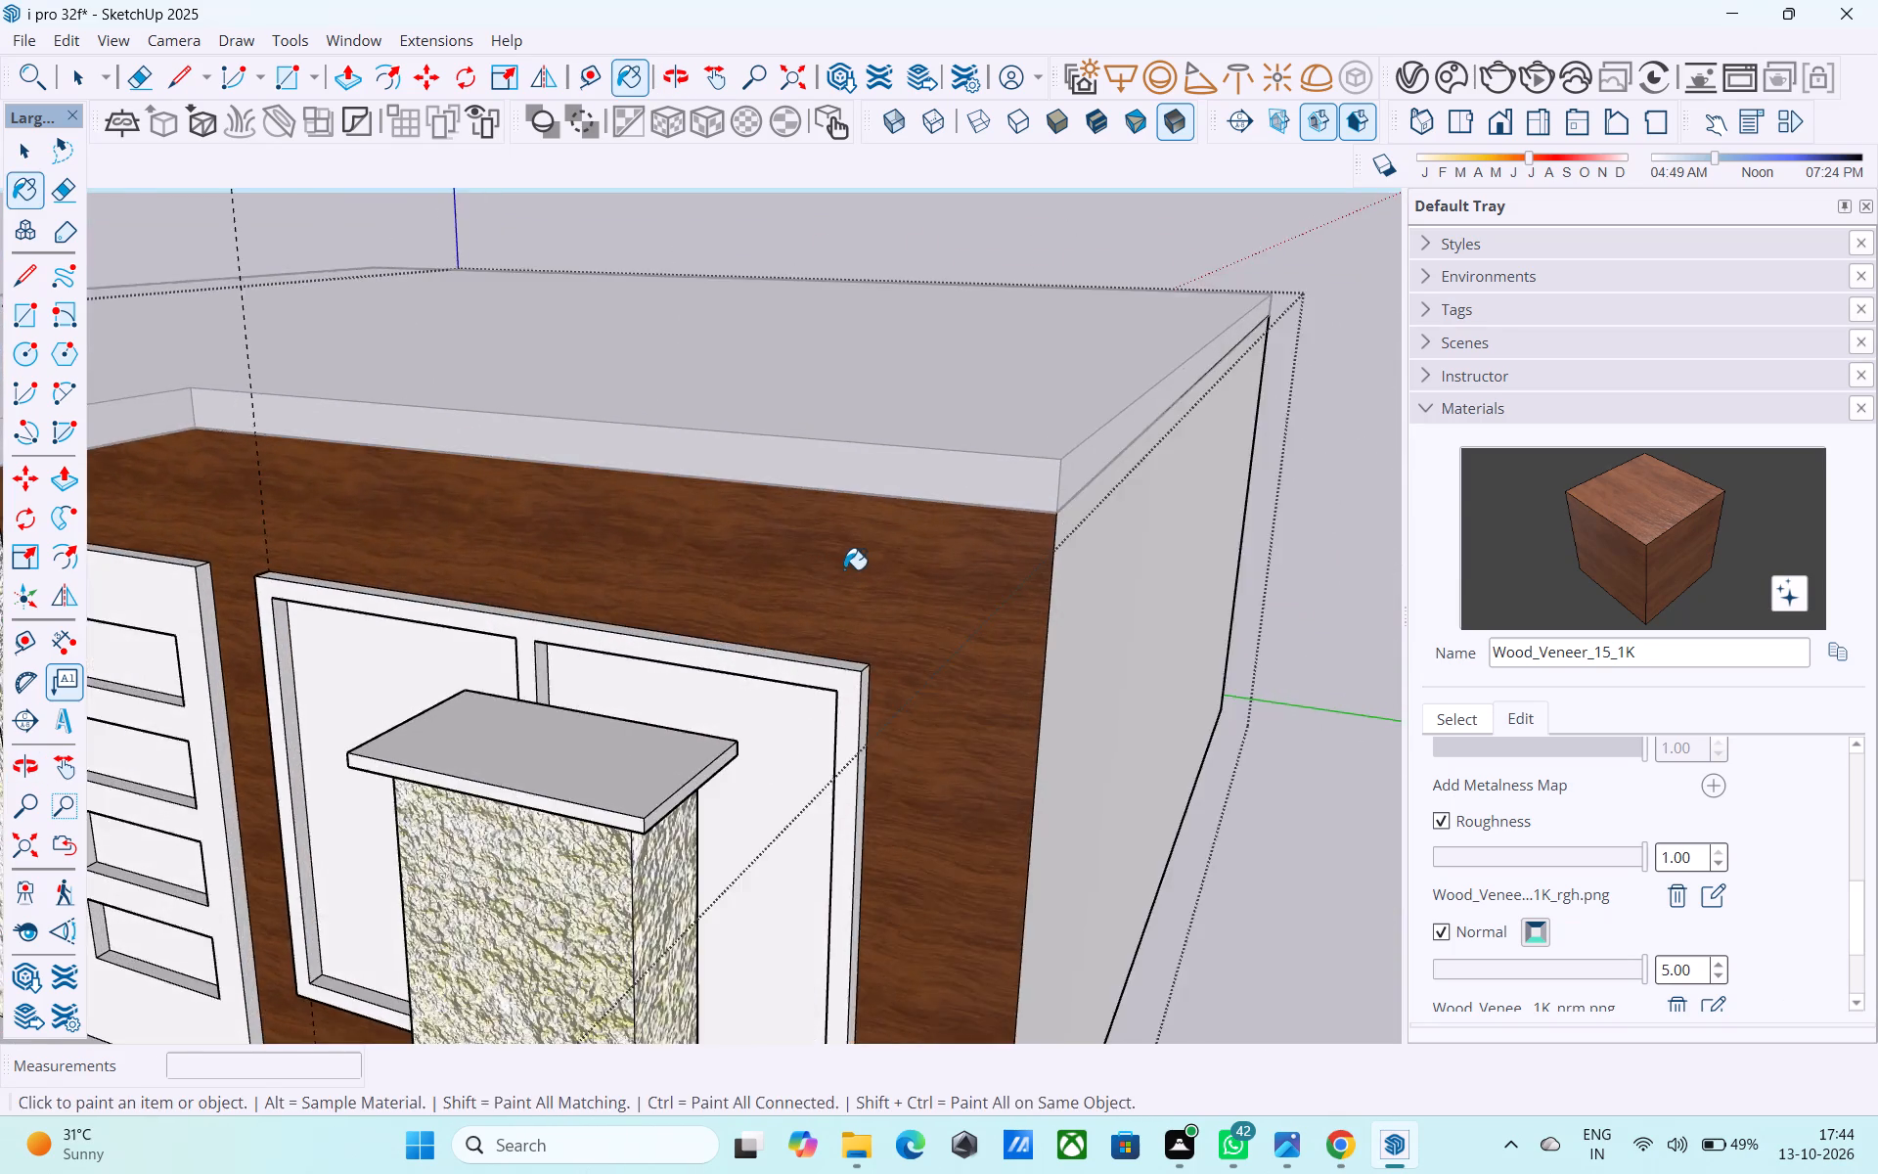
scroll(844, 569, "up", 4)
middle_click_drag(820, 607, 1128, 664)
scroll(1128, 664, "down", 7)
middle_click_drag(879, 756, 927, 700)
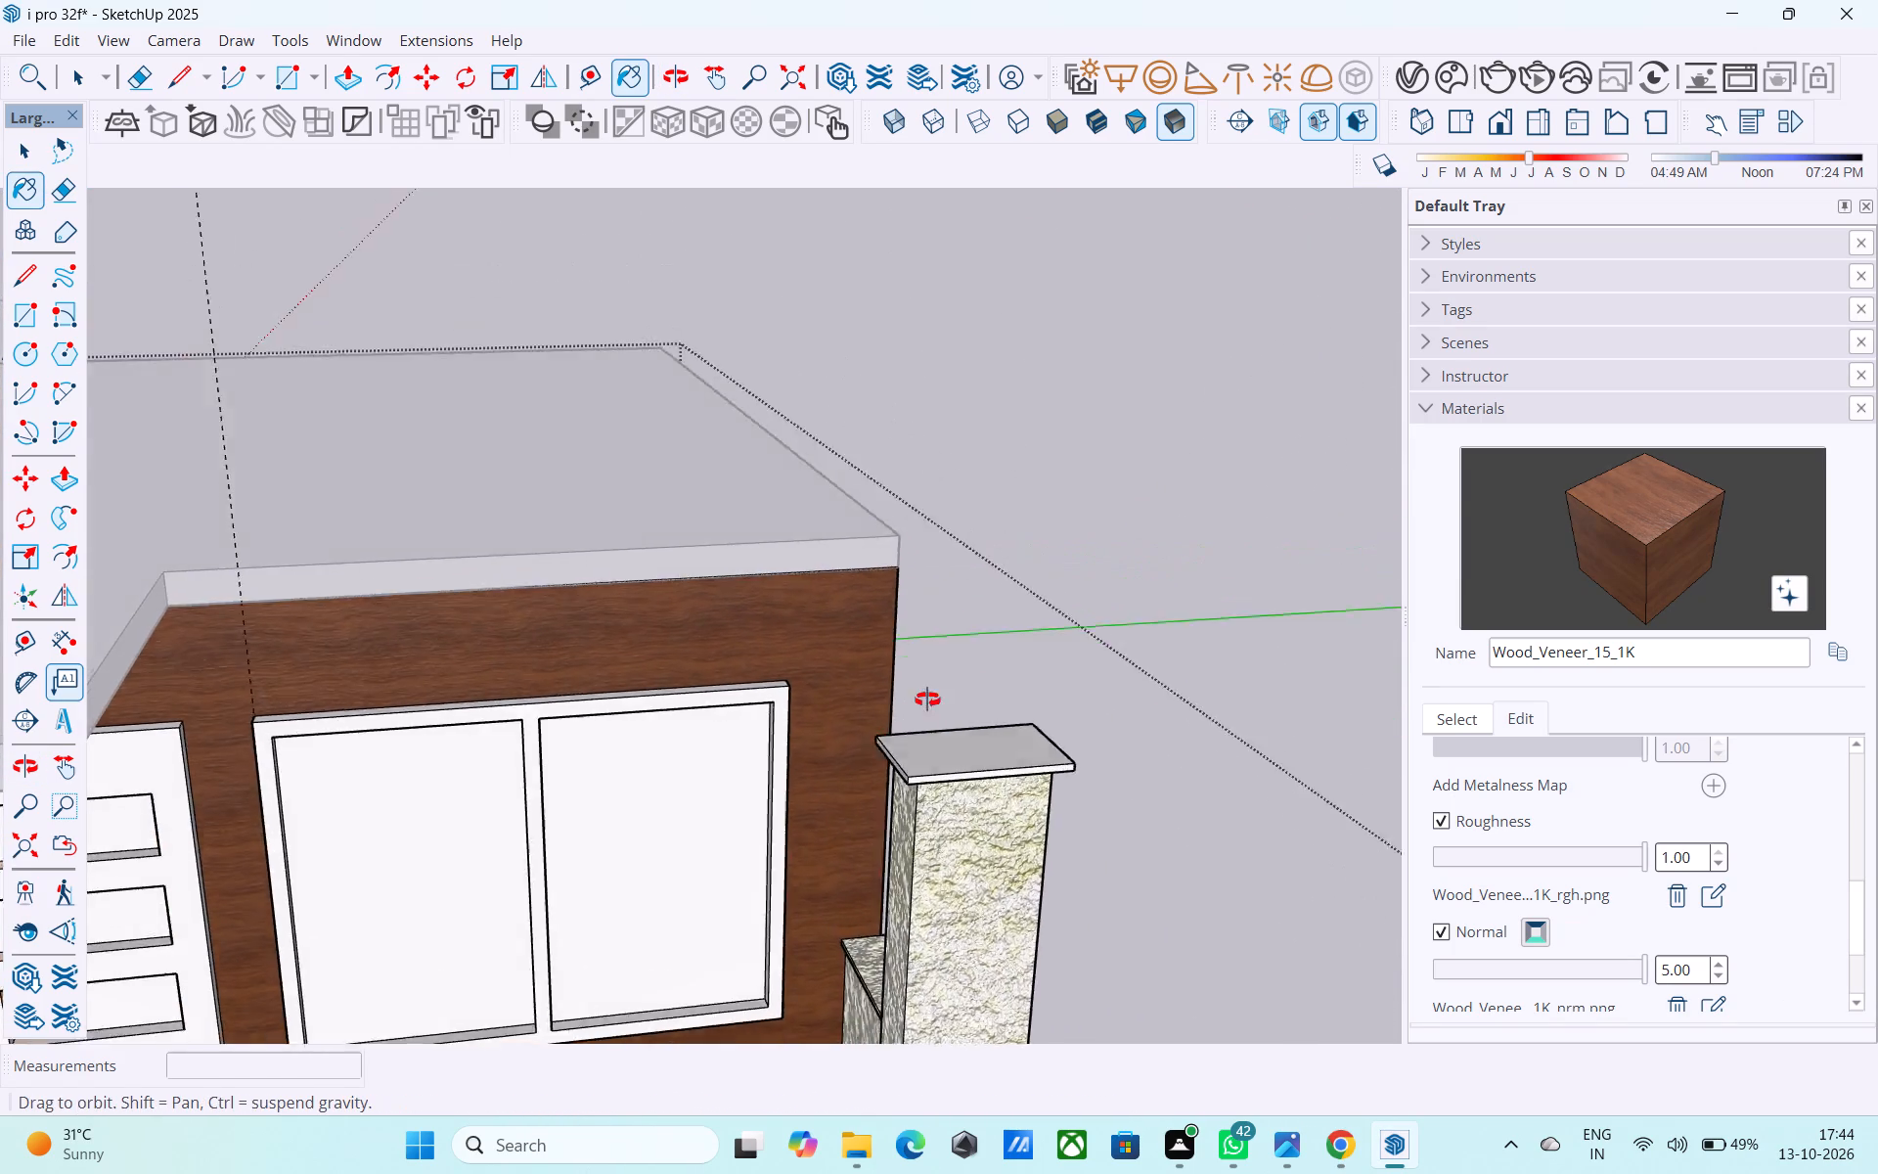
middle_click_drag(927, 700, 913, 622)
scroll(864, 617, "down", 5)
scroll(440, 717, "up", 13)
middle_click_drag(536, 752, 753, 620)
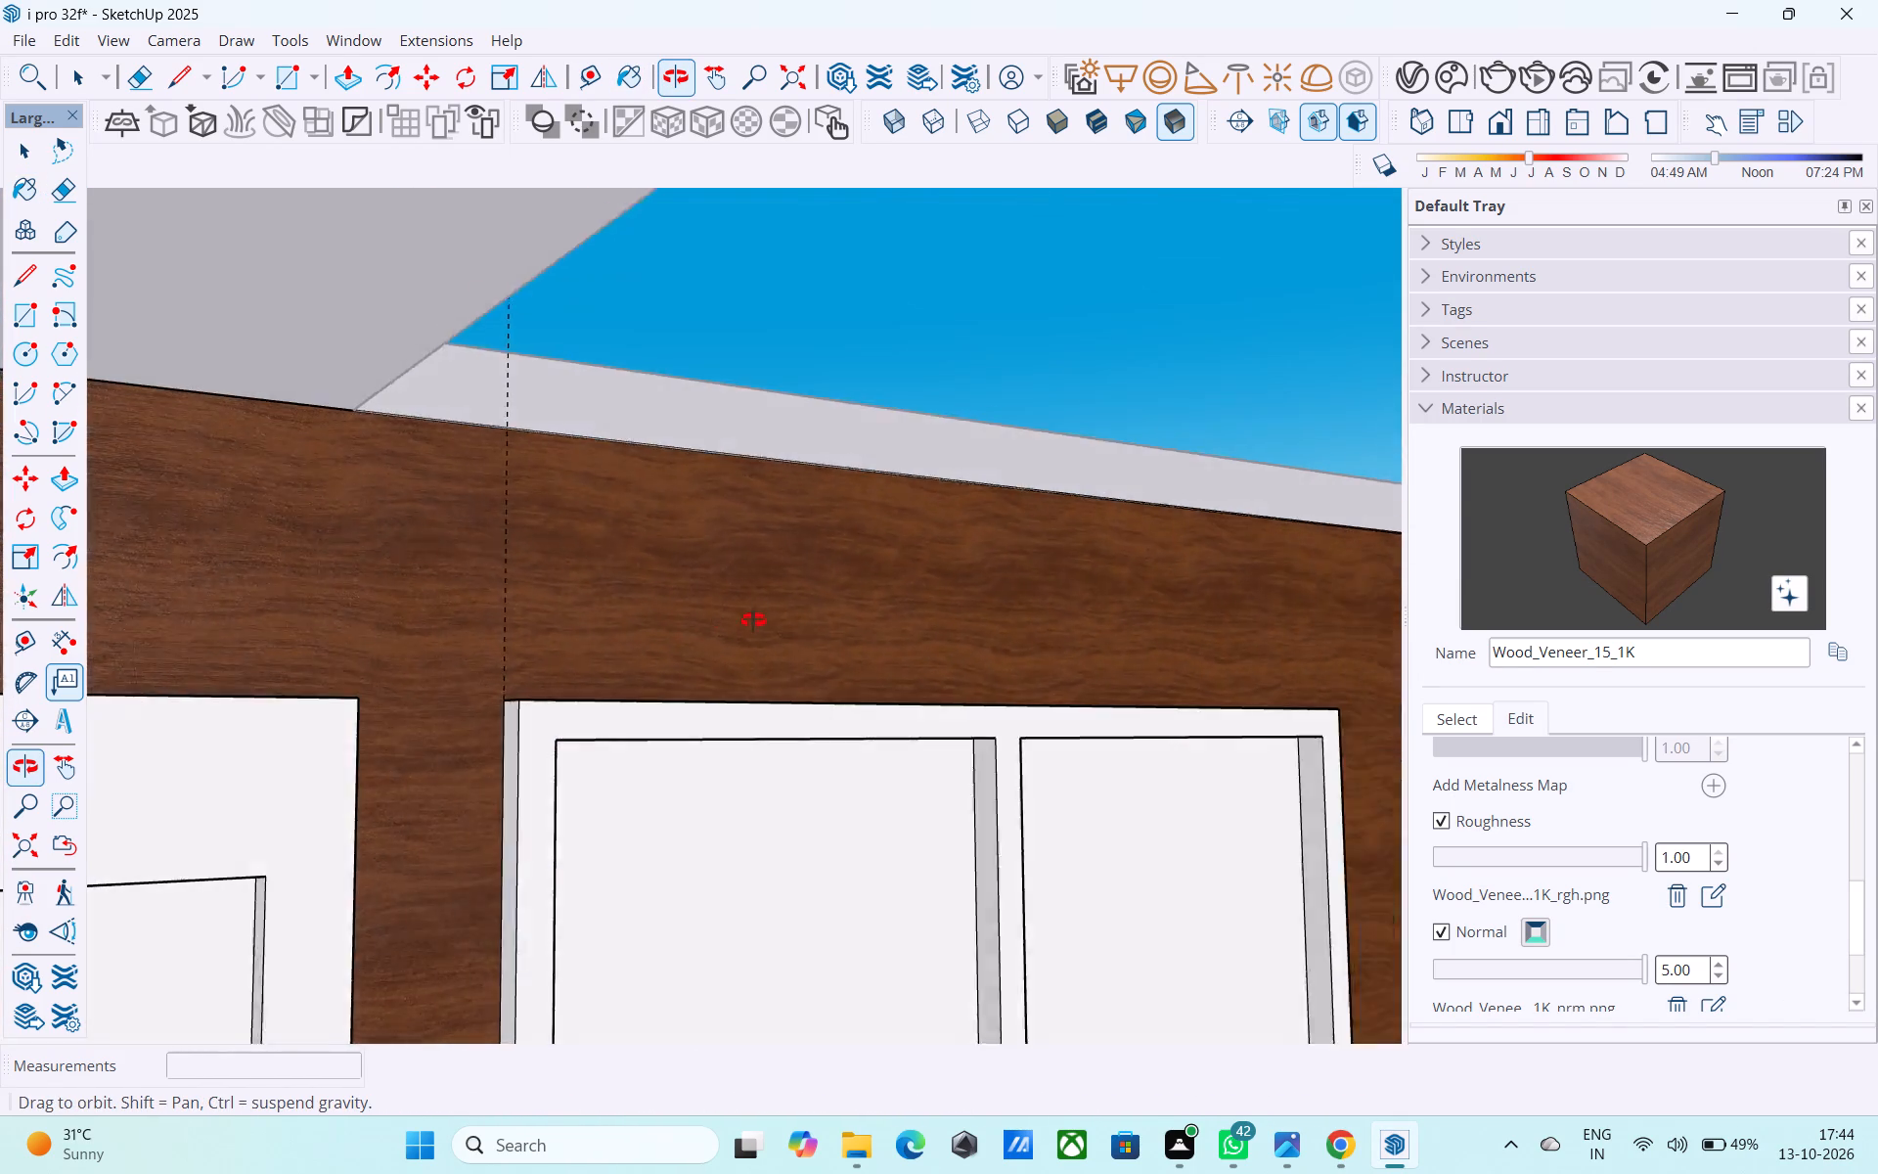
middle_click_drag(753, 620, 462, 649)
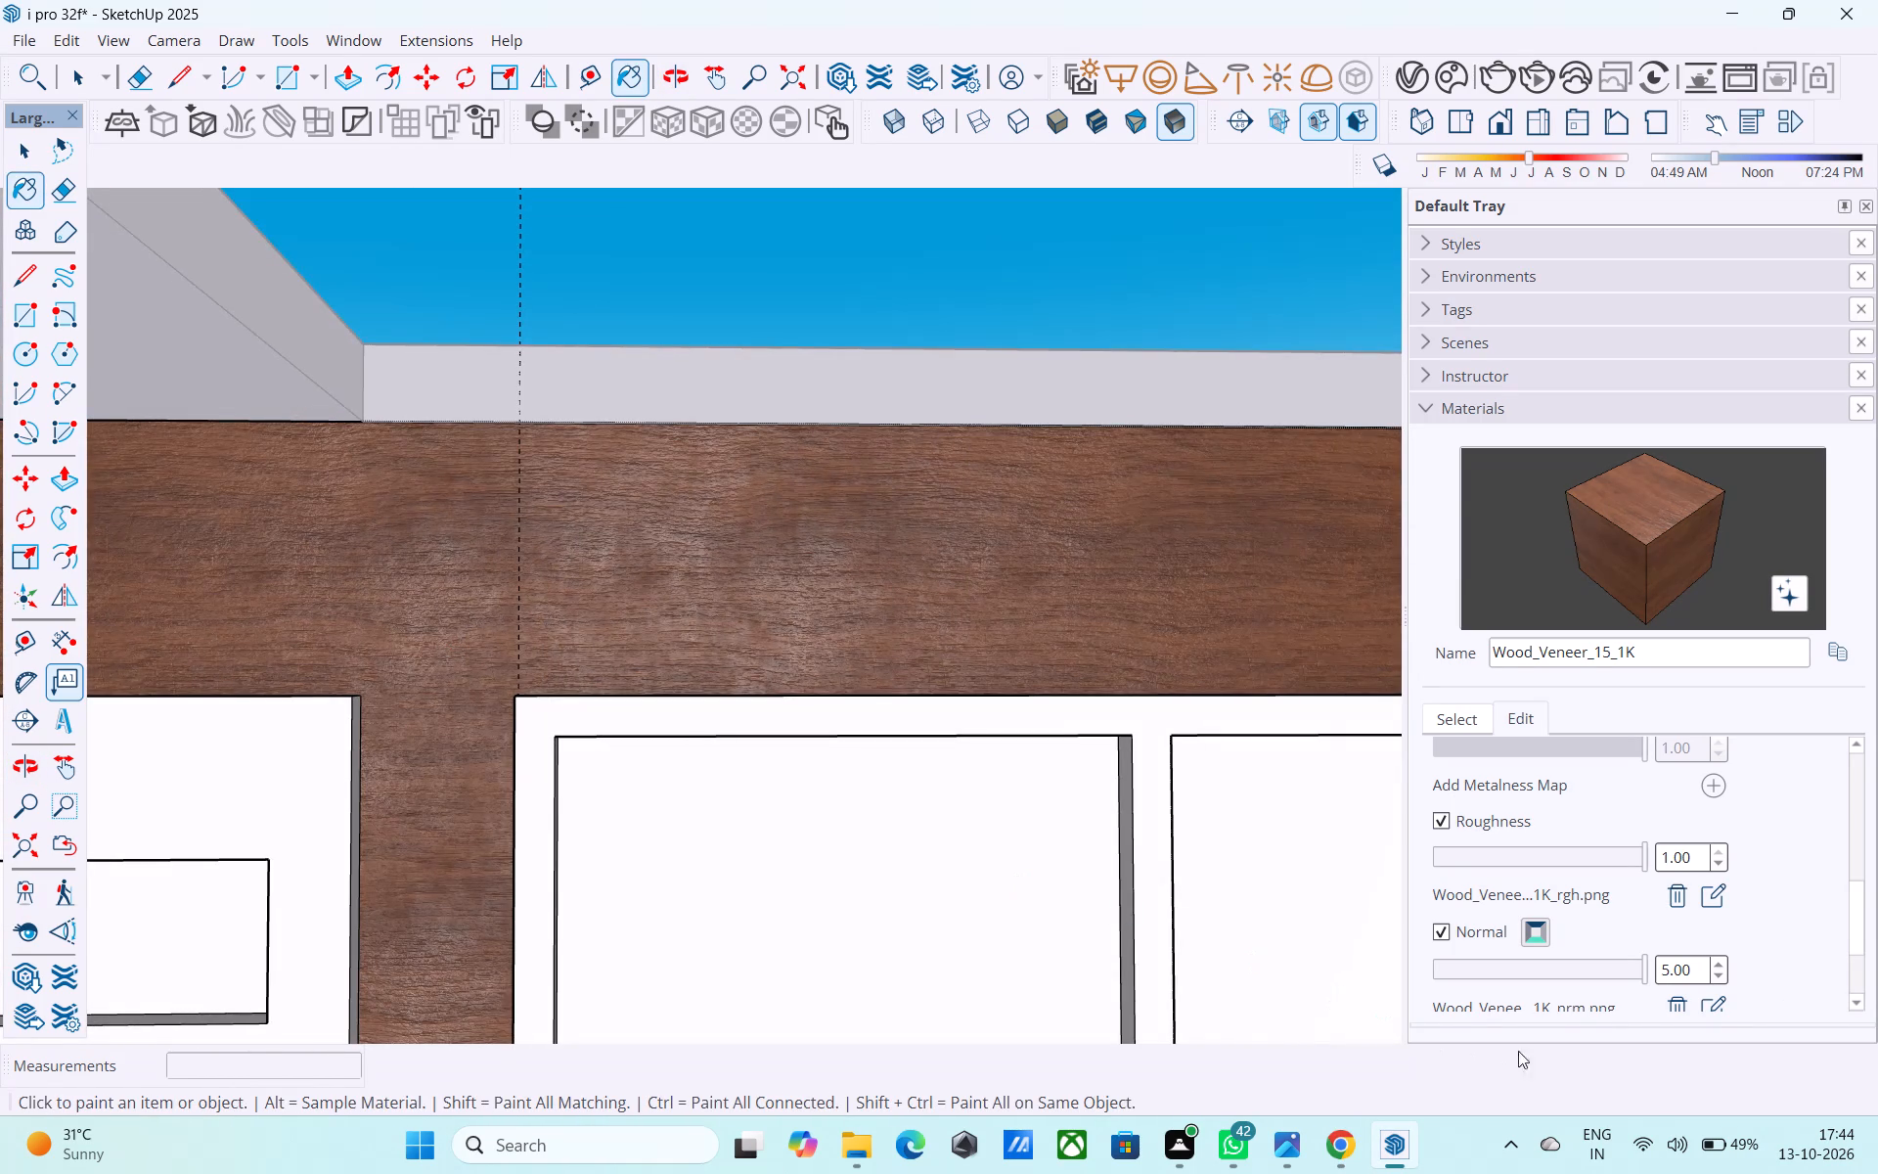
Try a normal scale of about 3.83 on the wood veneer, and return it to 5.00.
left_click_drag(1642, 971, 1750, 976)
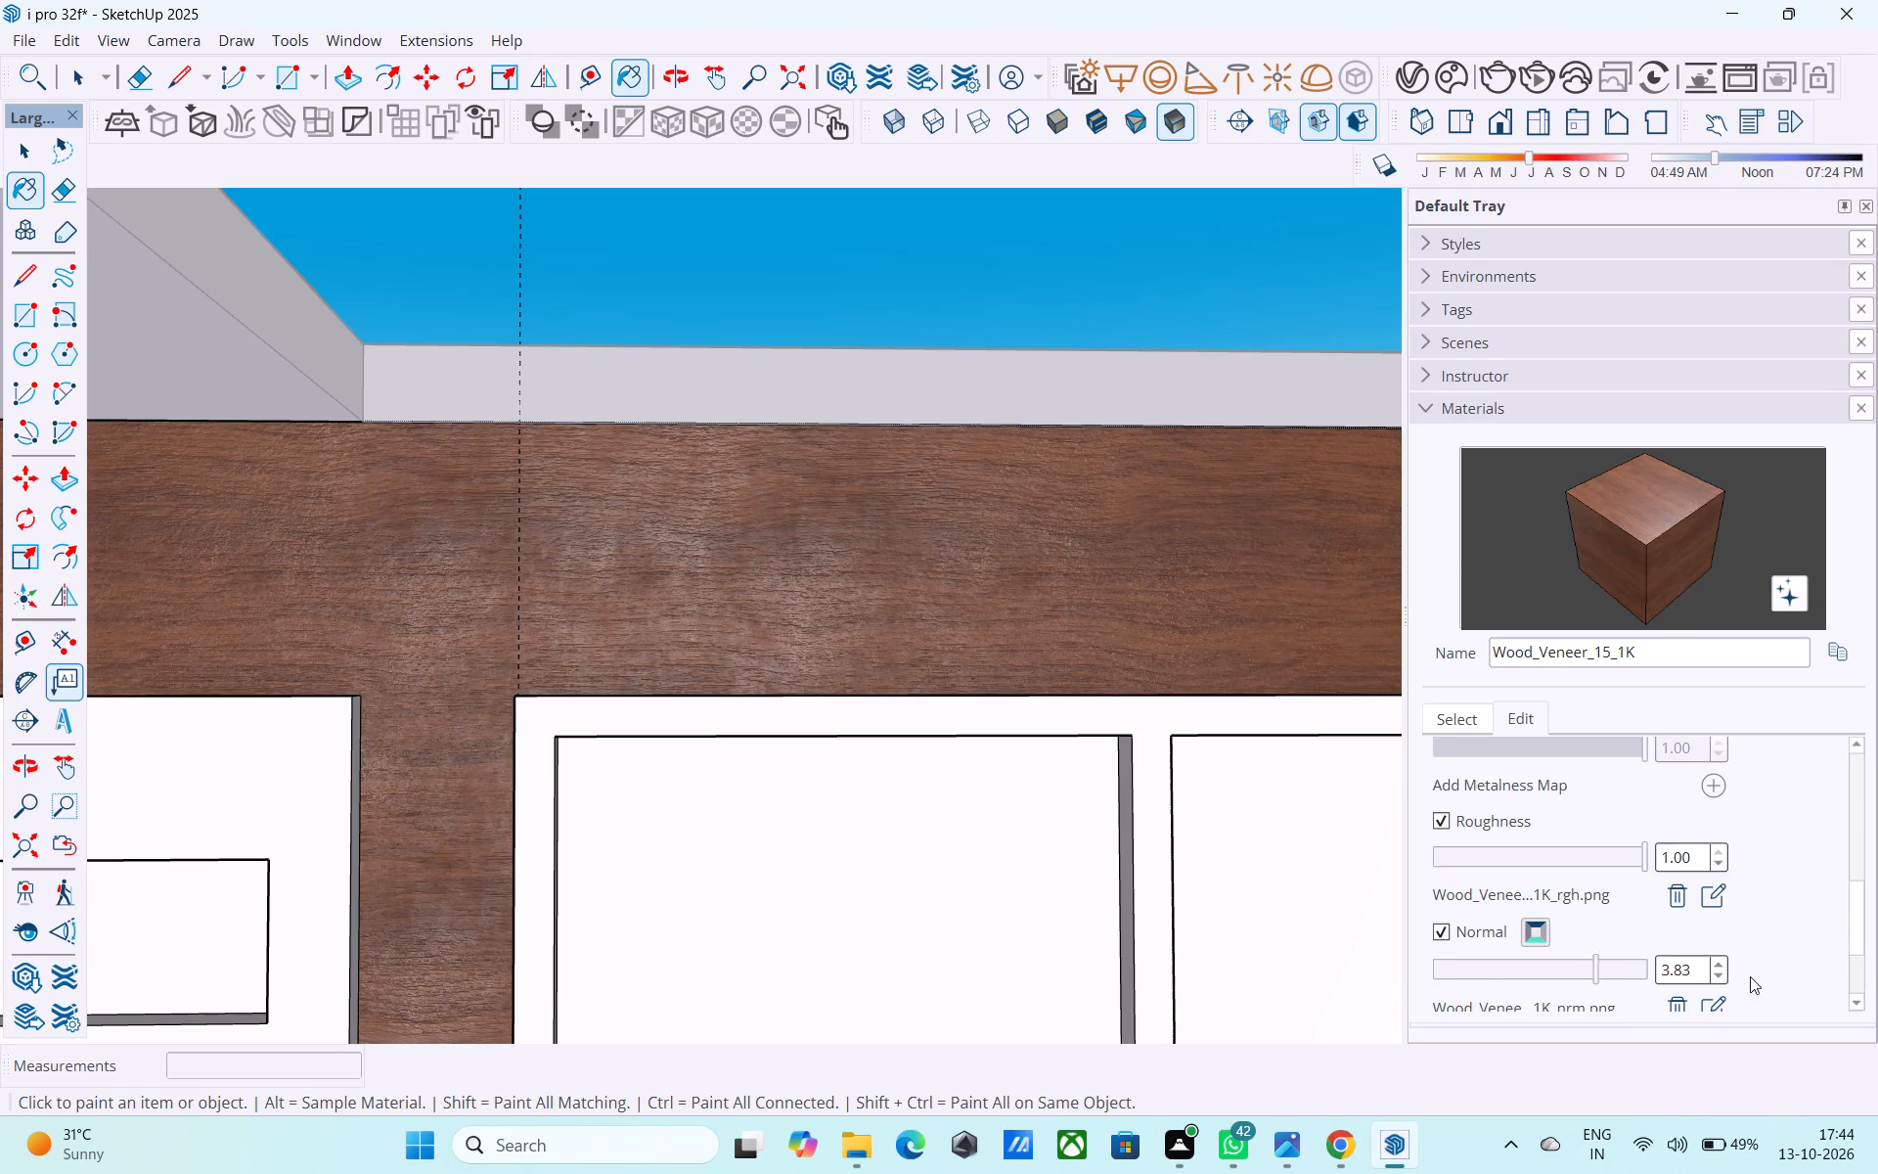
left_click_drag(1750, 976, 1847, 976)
Paint the front window frame with Asphalt_02_1K from the Asphalt & Concrete materials.
scroll(606, 557, "down", 6)
middle_click_drag(618, 576, 719, 685)
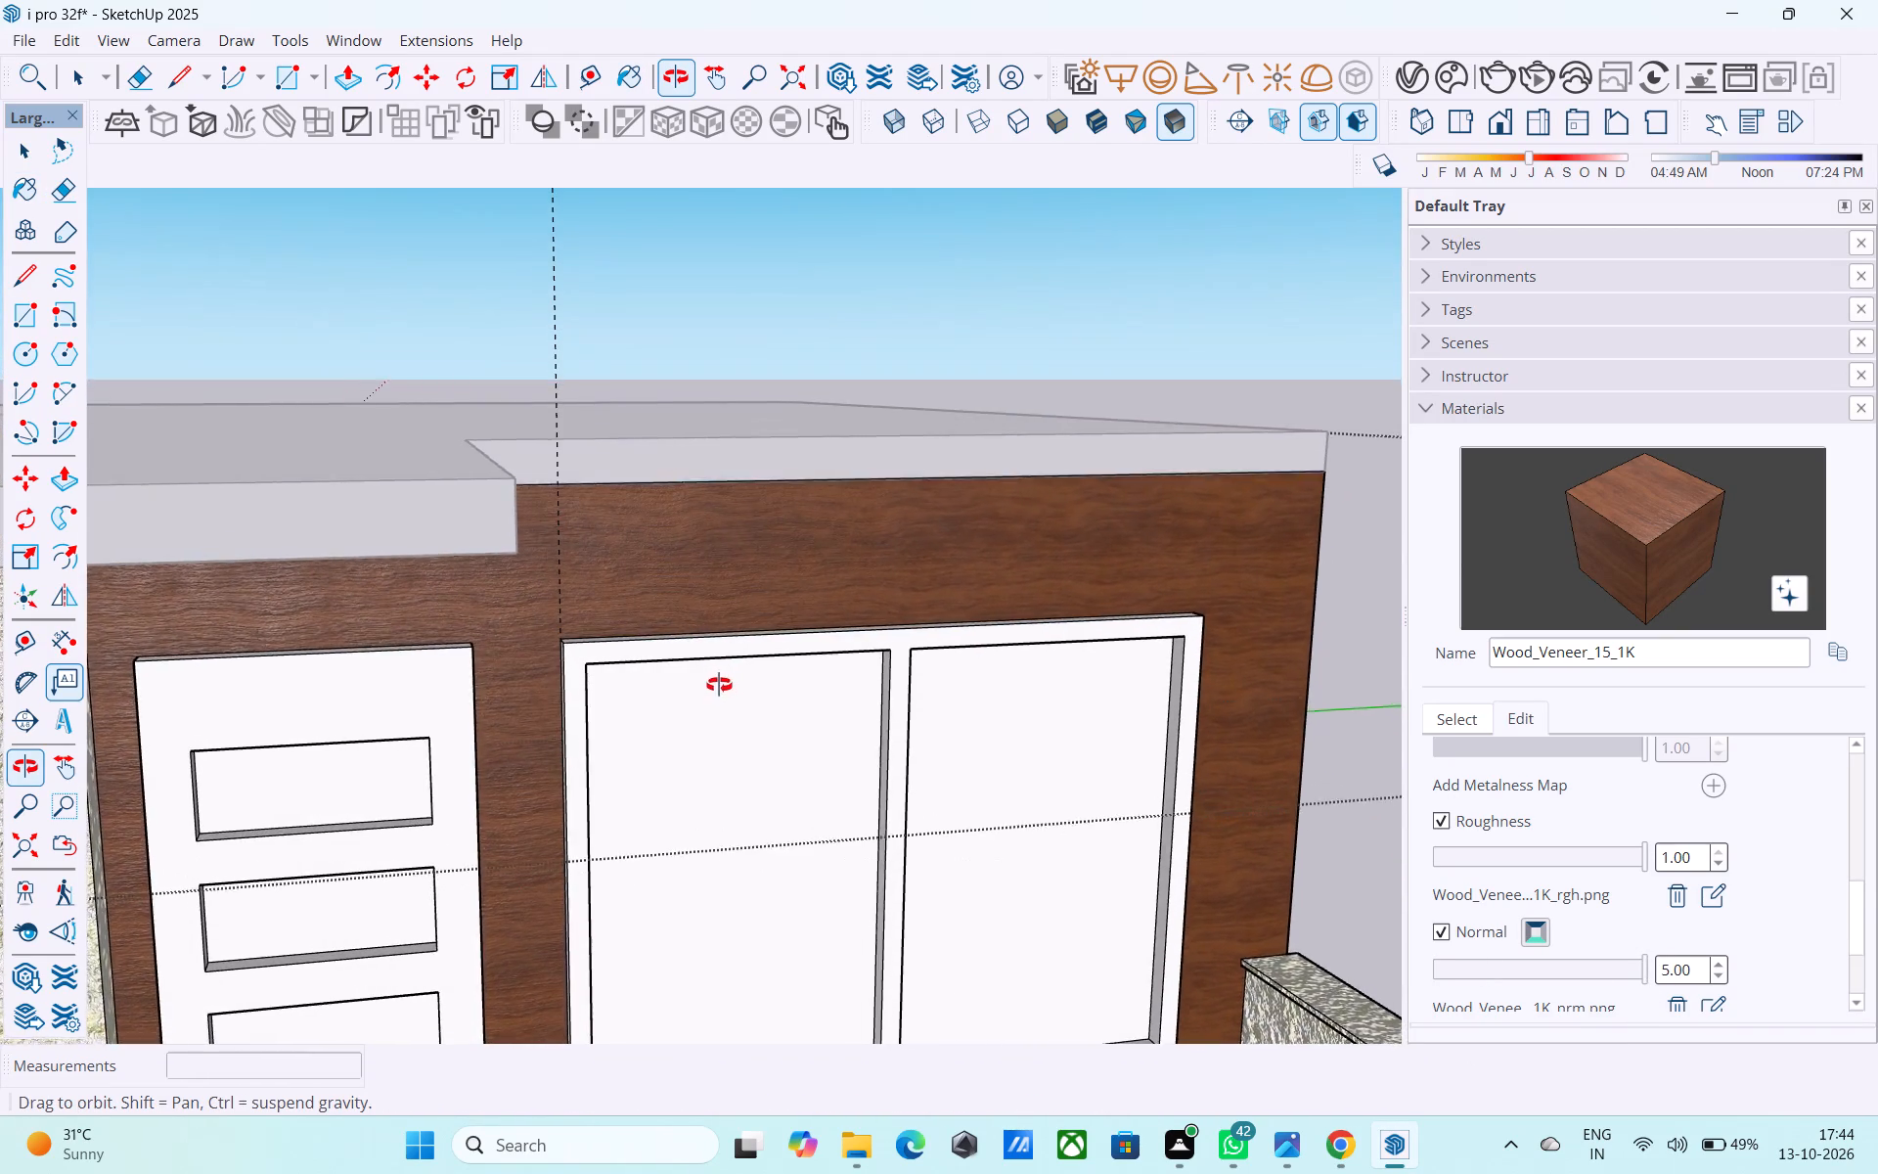
middle_click_drag(719, 685, 690, 674)
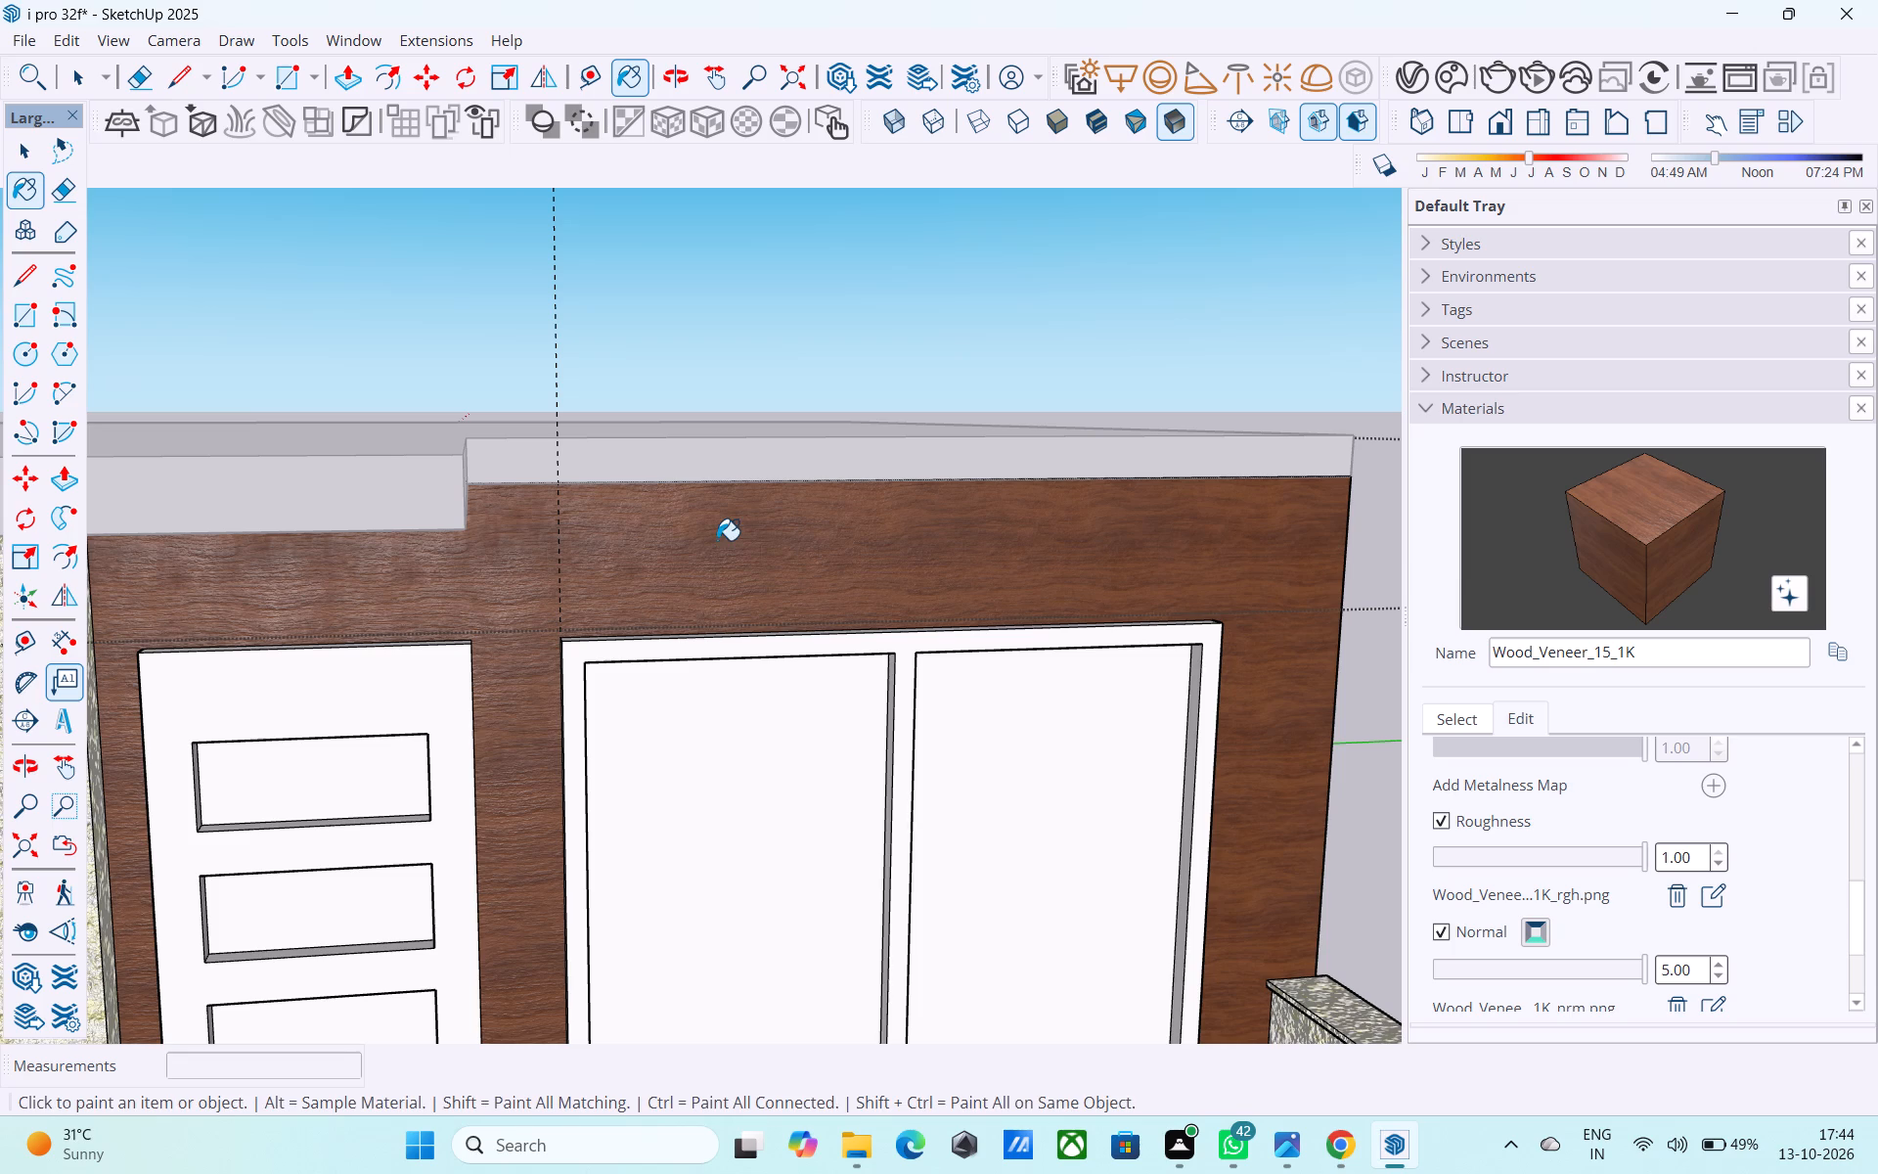
scroll(740, 702, "down", 5)
middle_click_drag(714, 724, 713, 724)
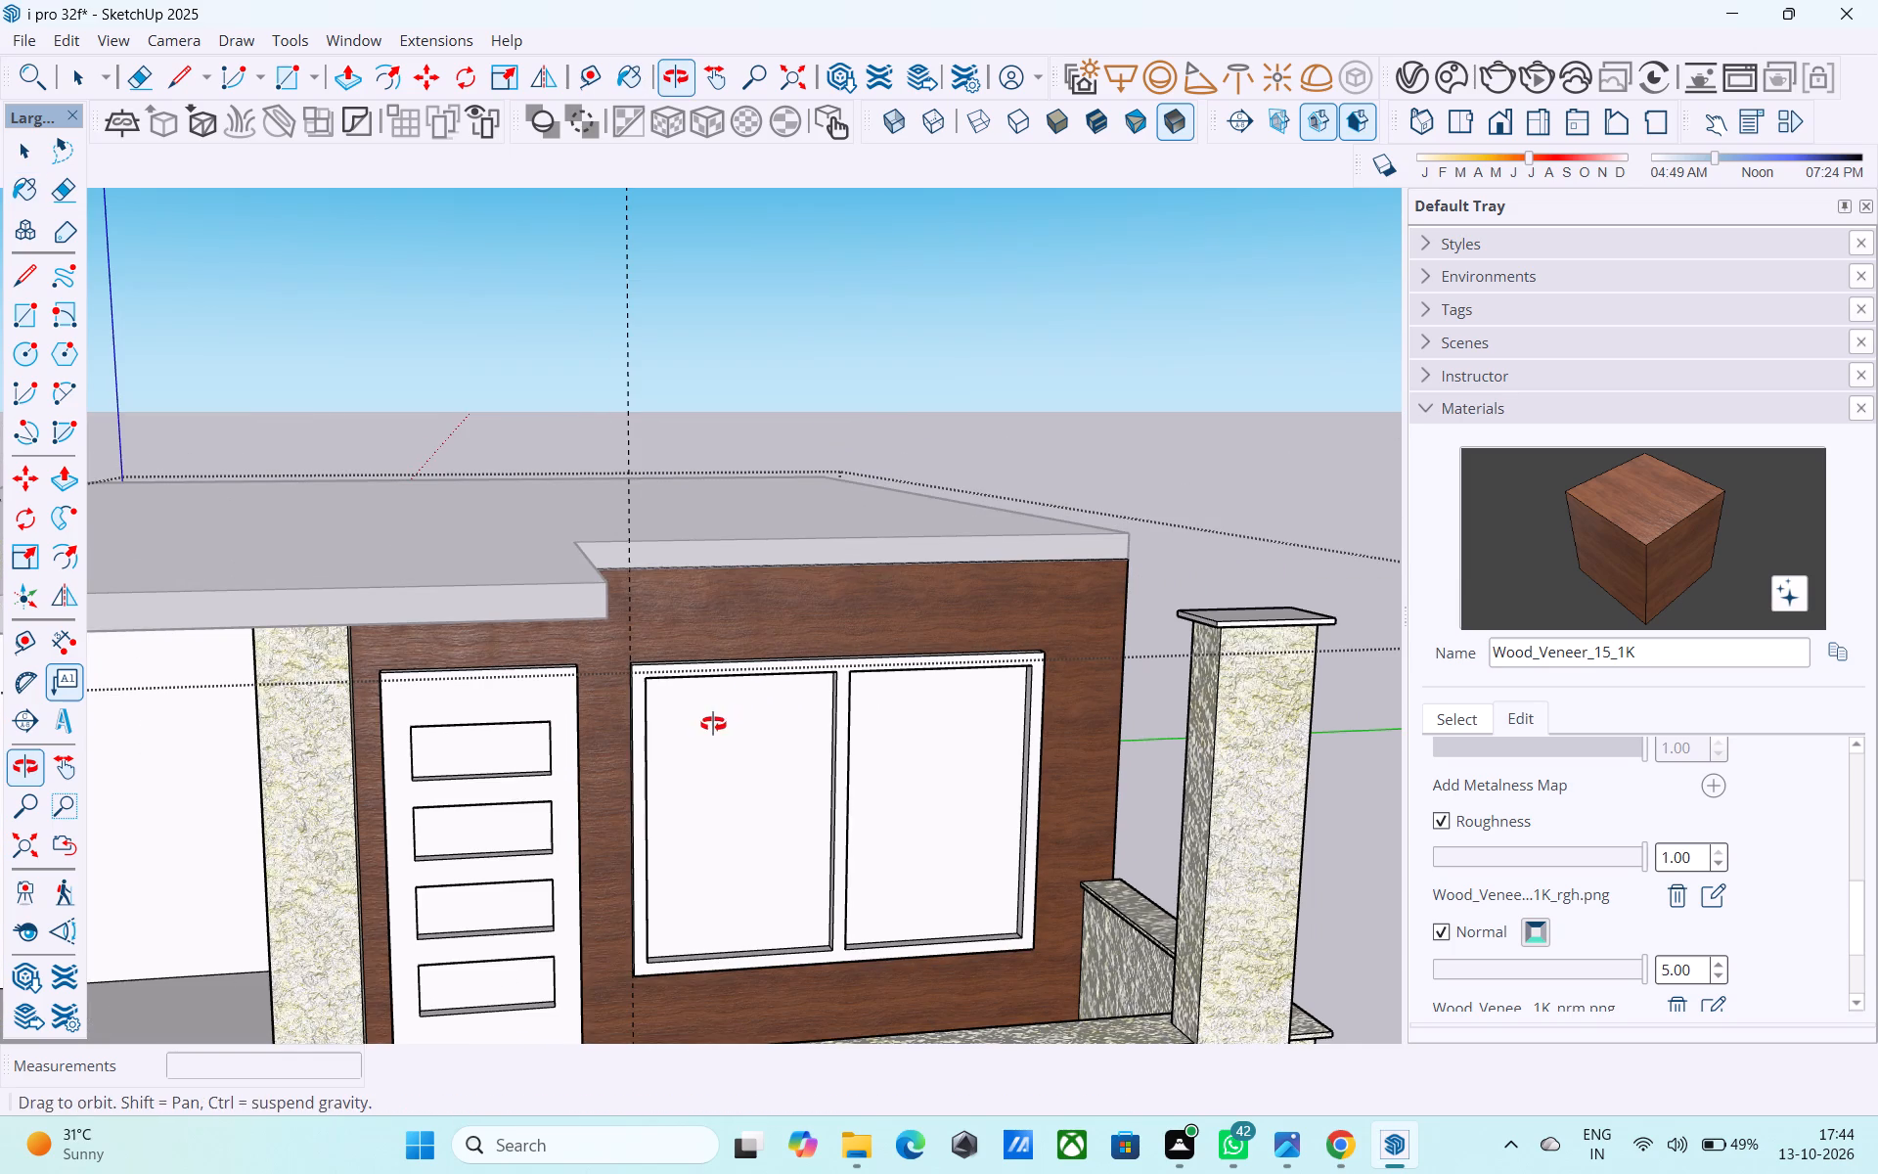
middle_click_drag(713, 724, 700, 708)
left_click(1486, 719)
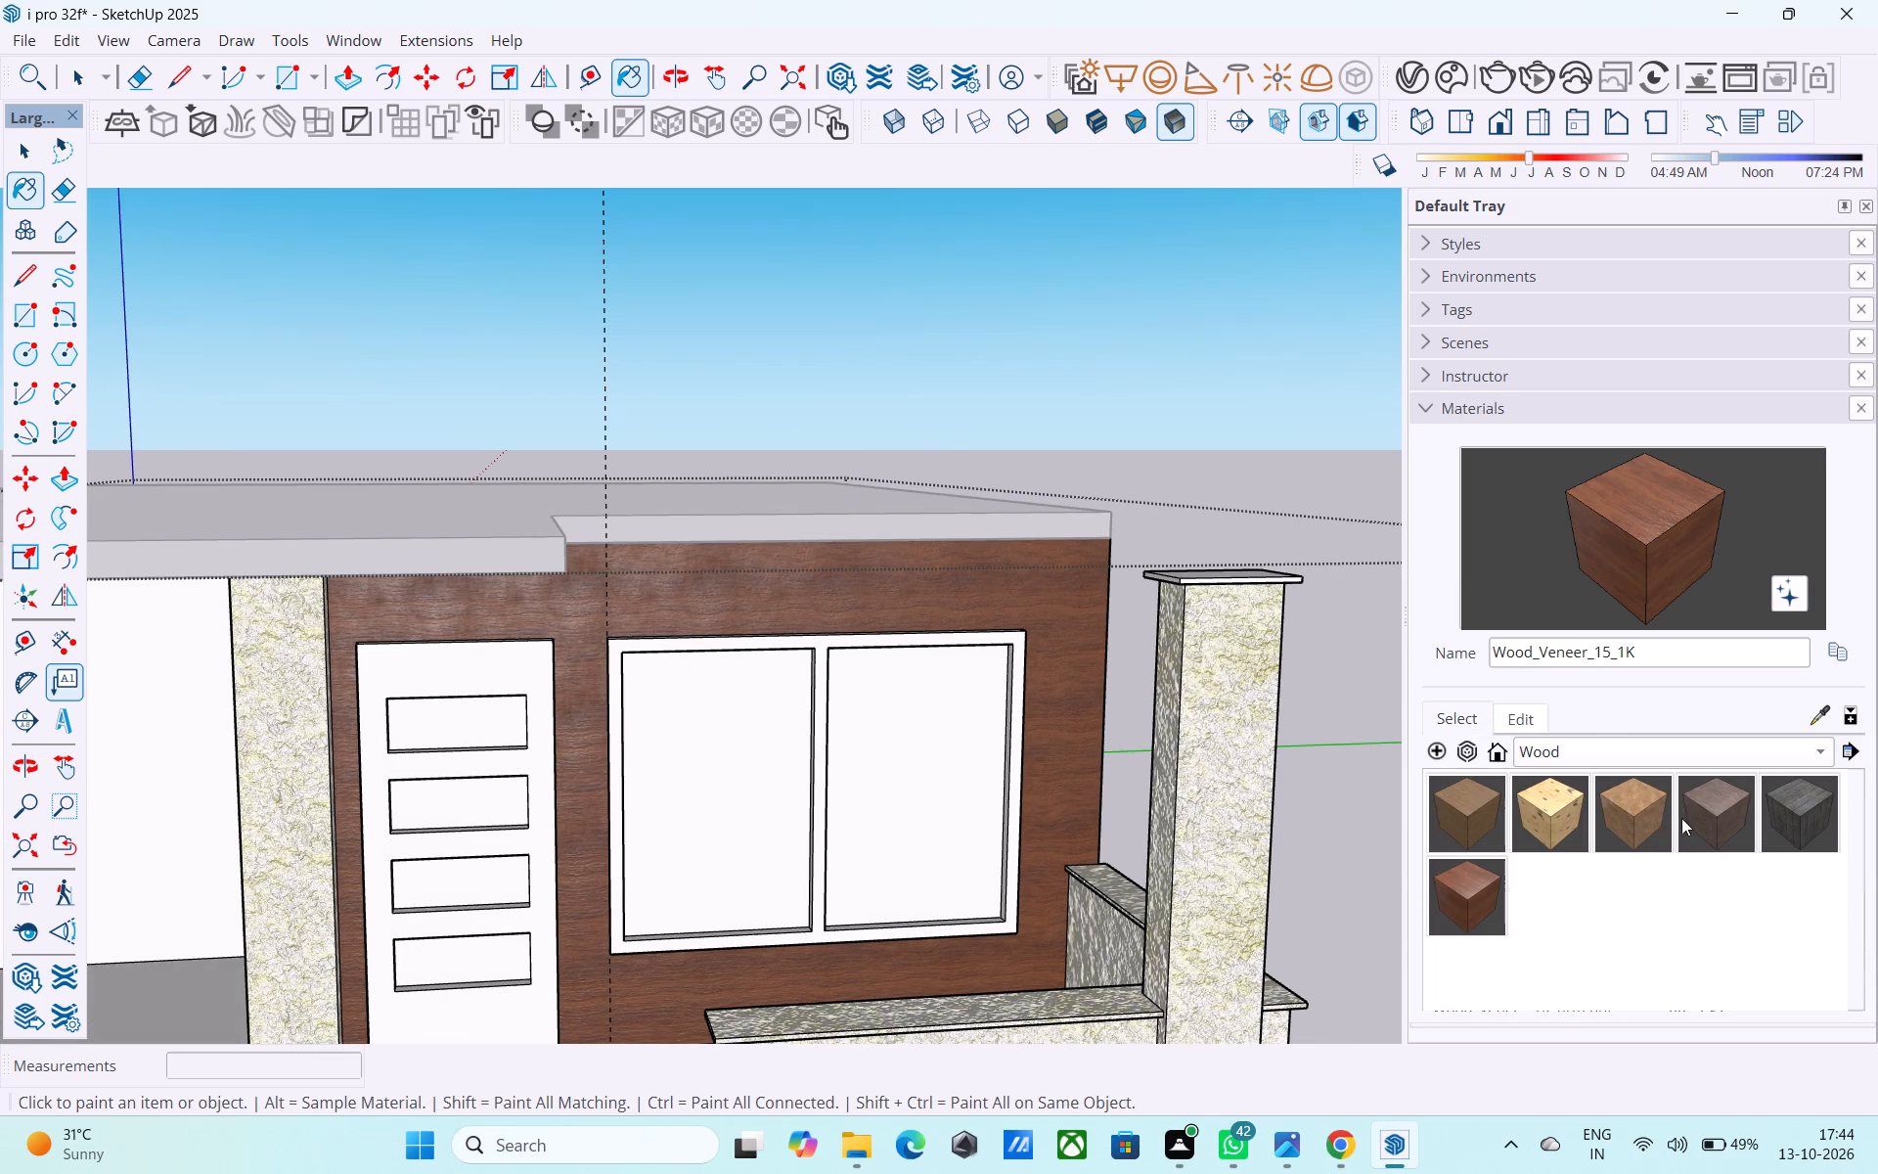
left_click(1724, 755)
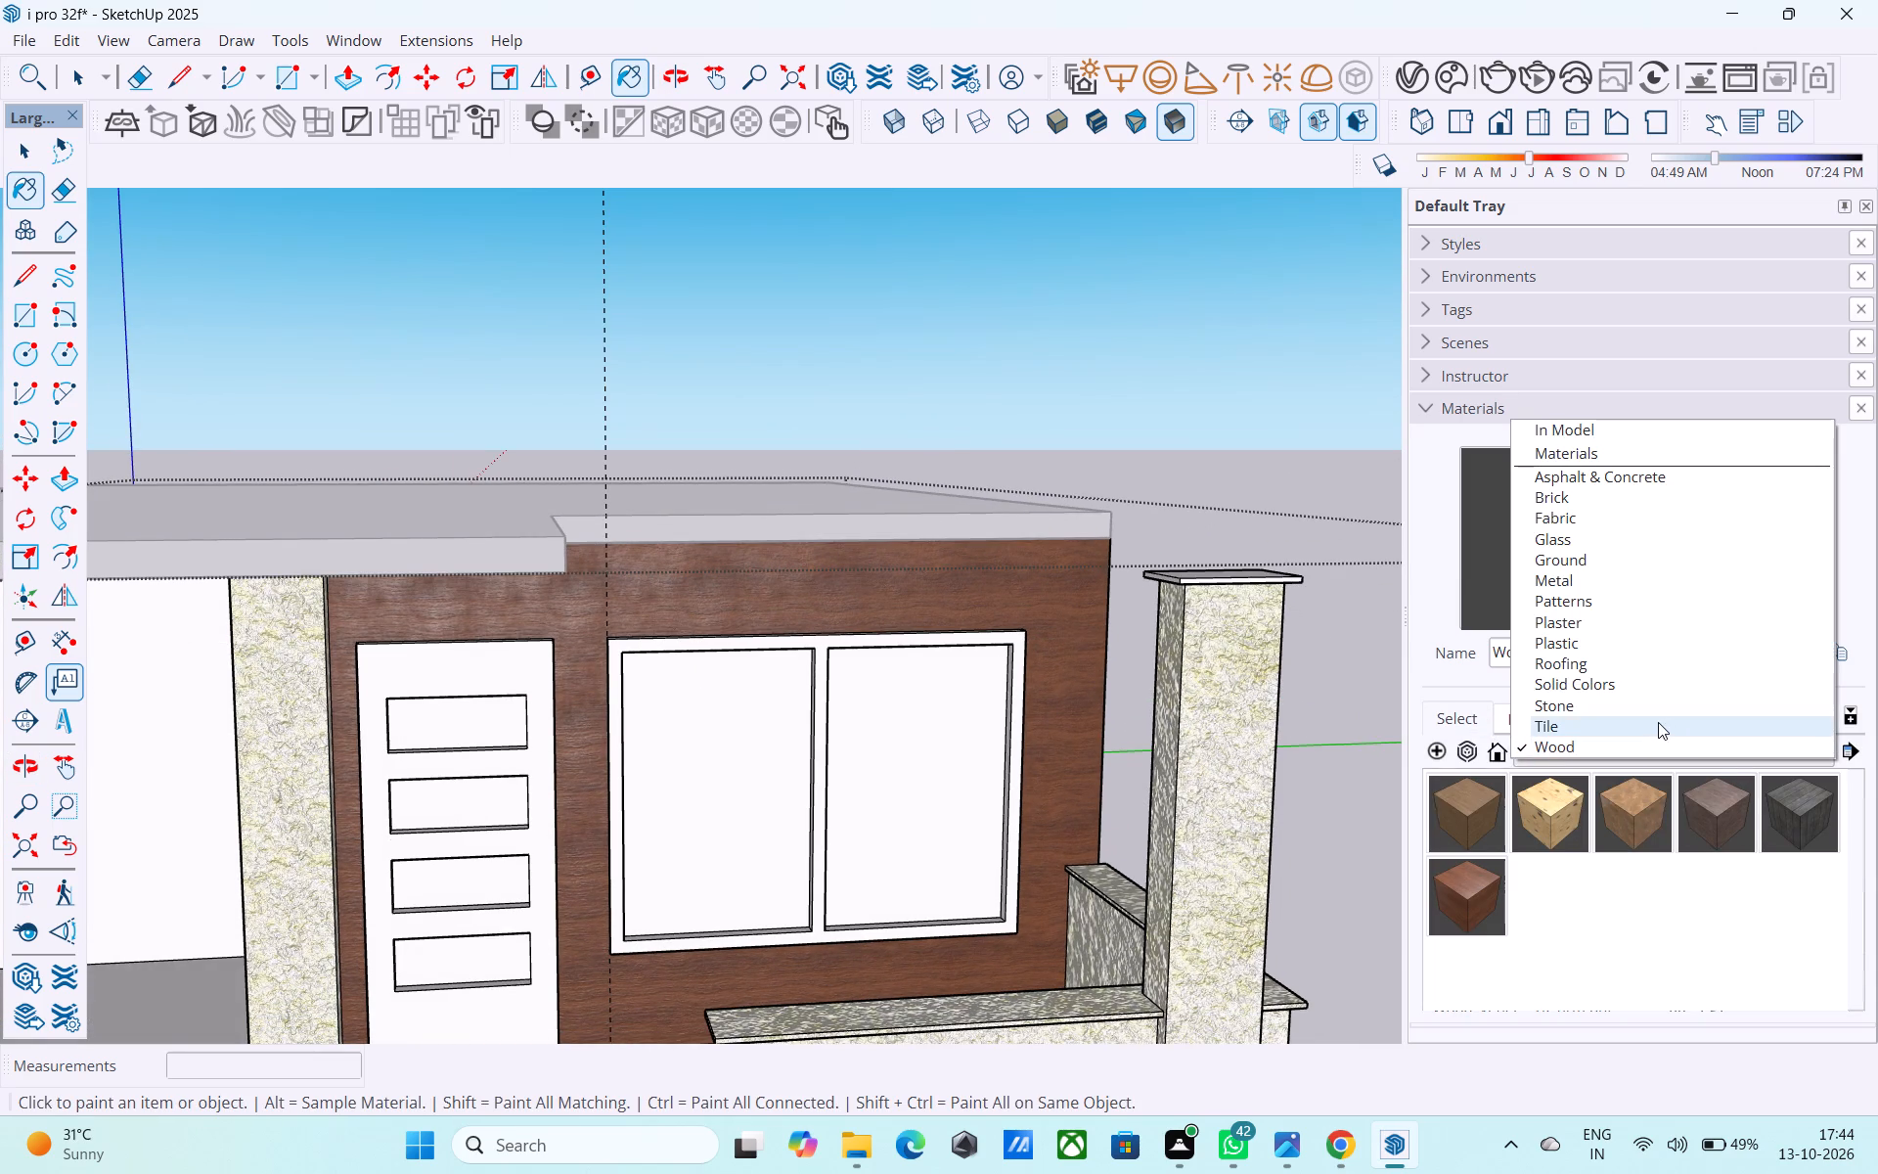
left_click(1583, 515)
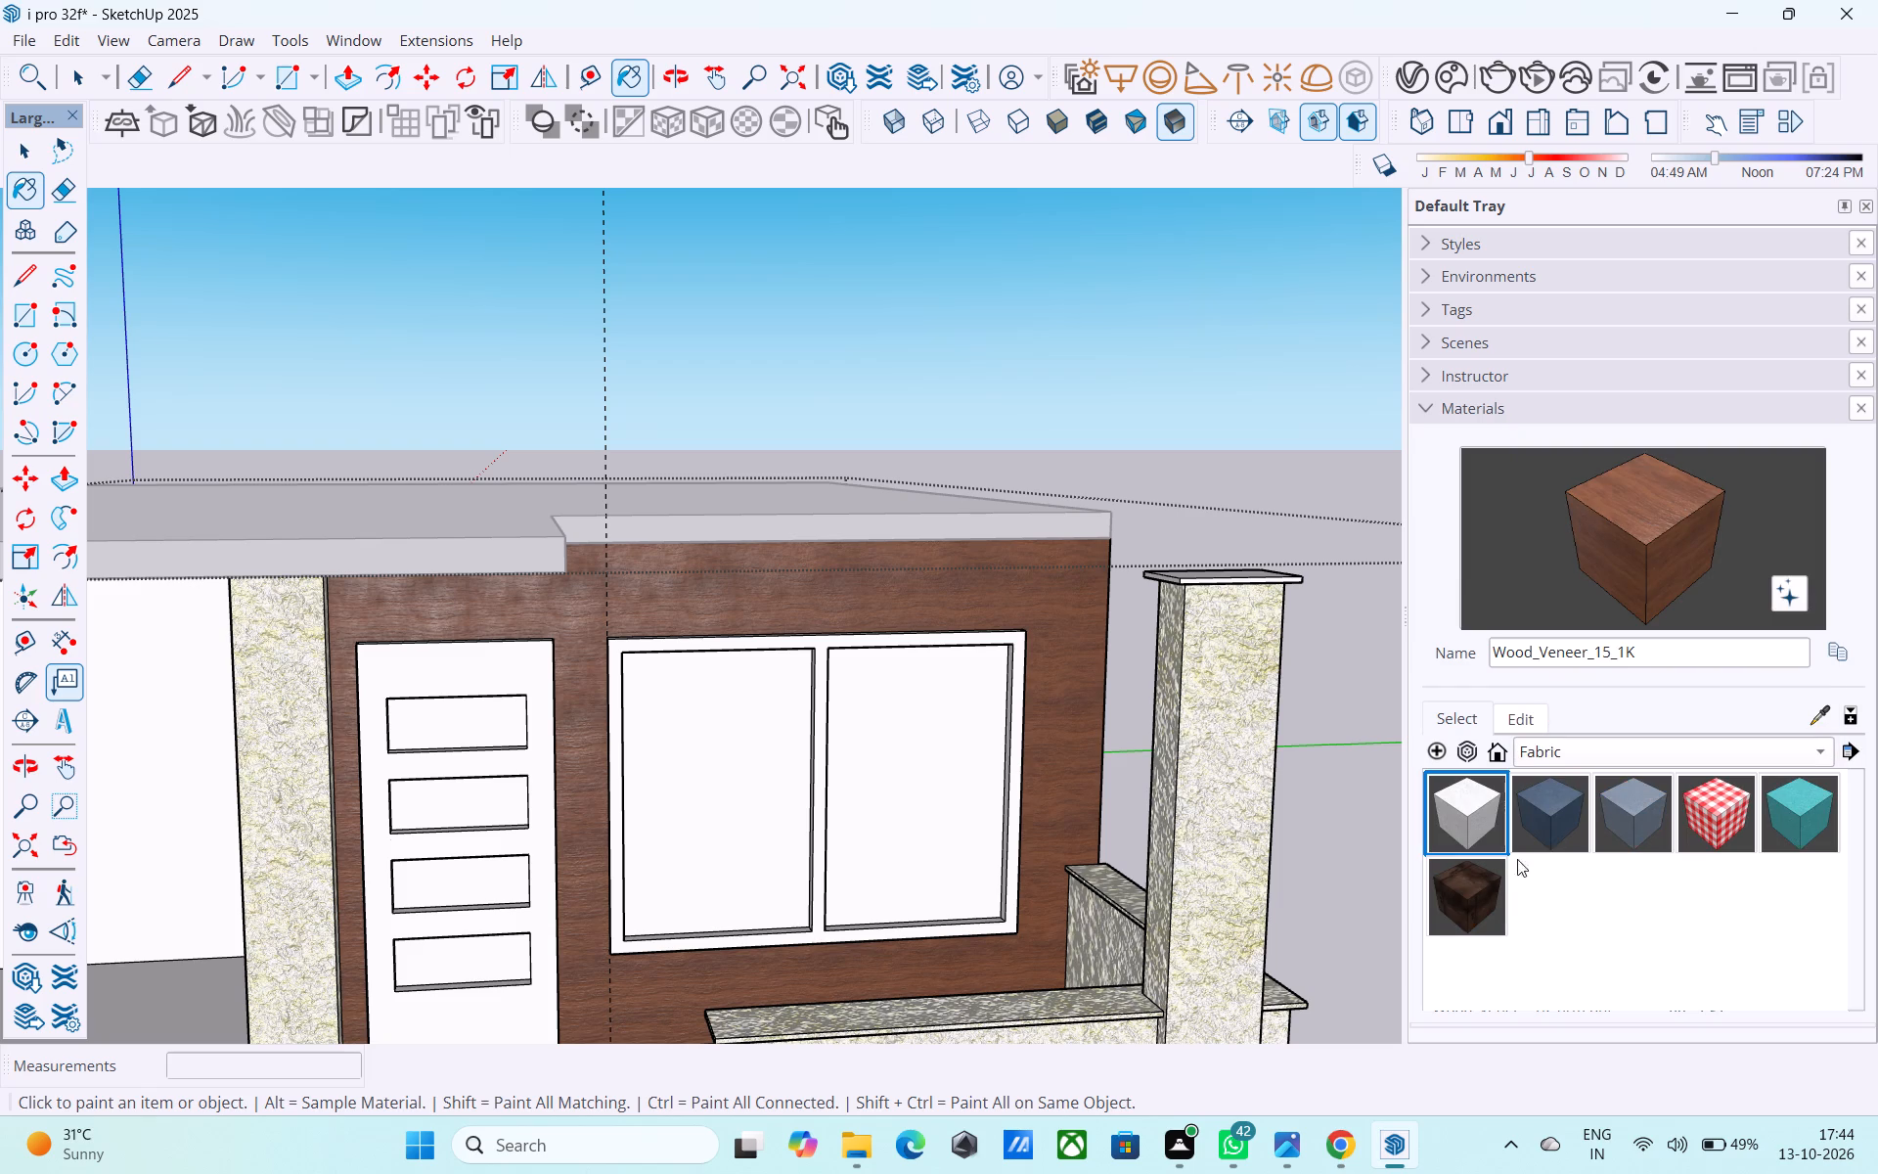
left_click(1587, 751)
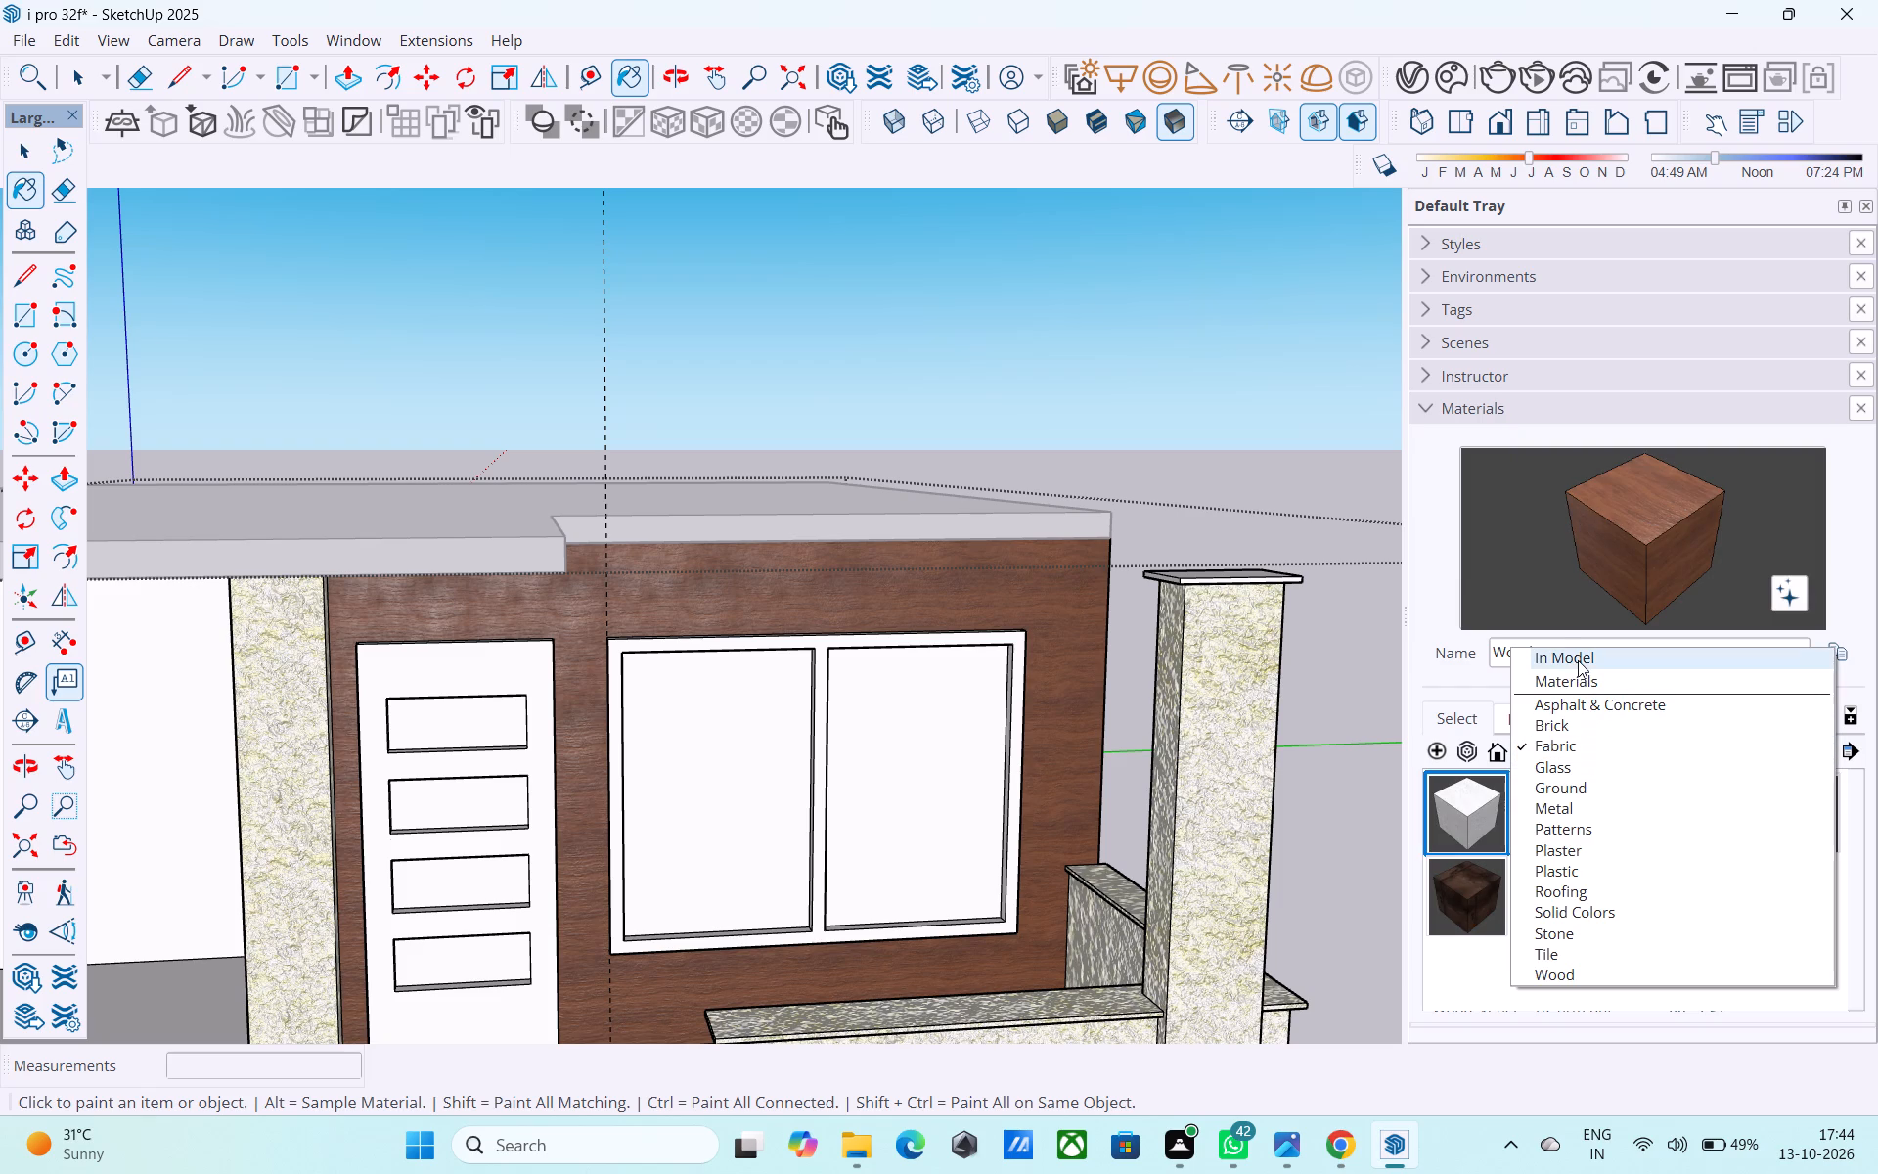
left_click(1552, 707)
left_click(1554, 817)
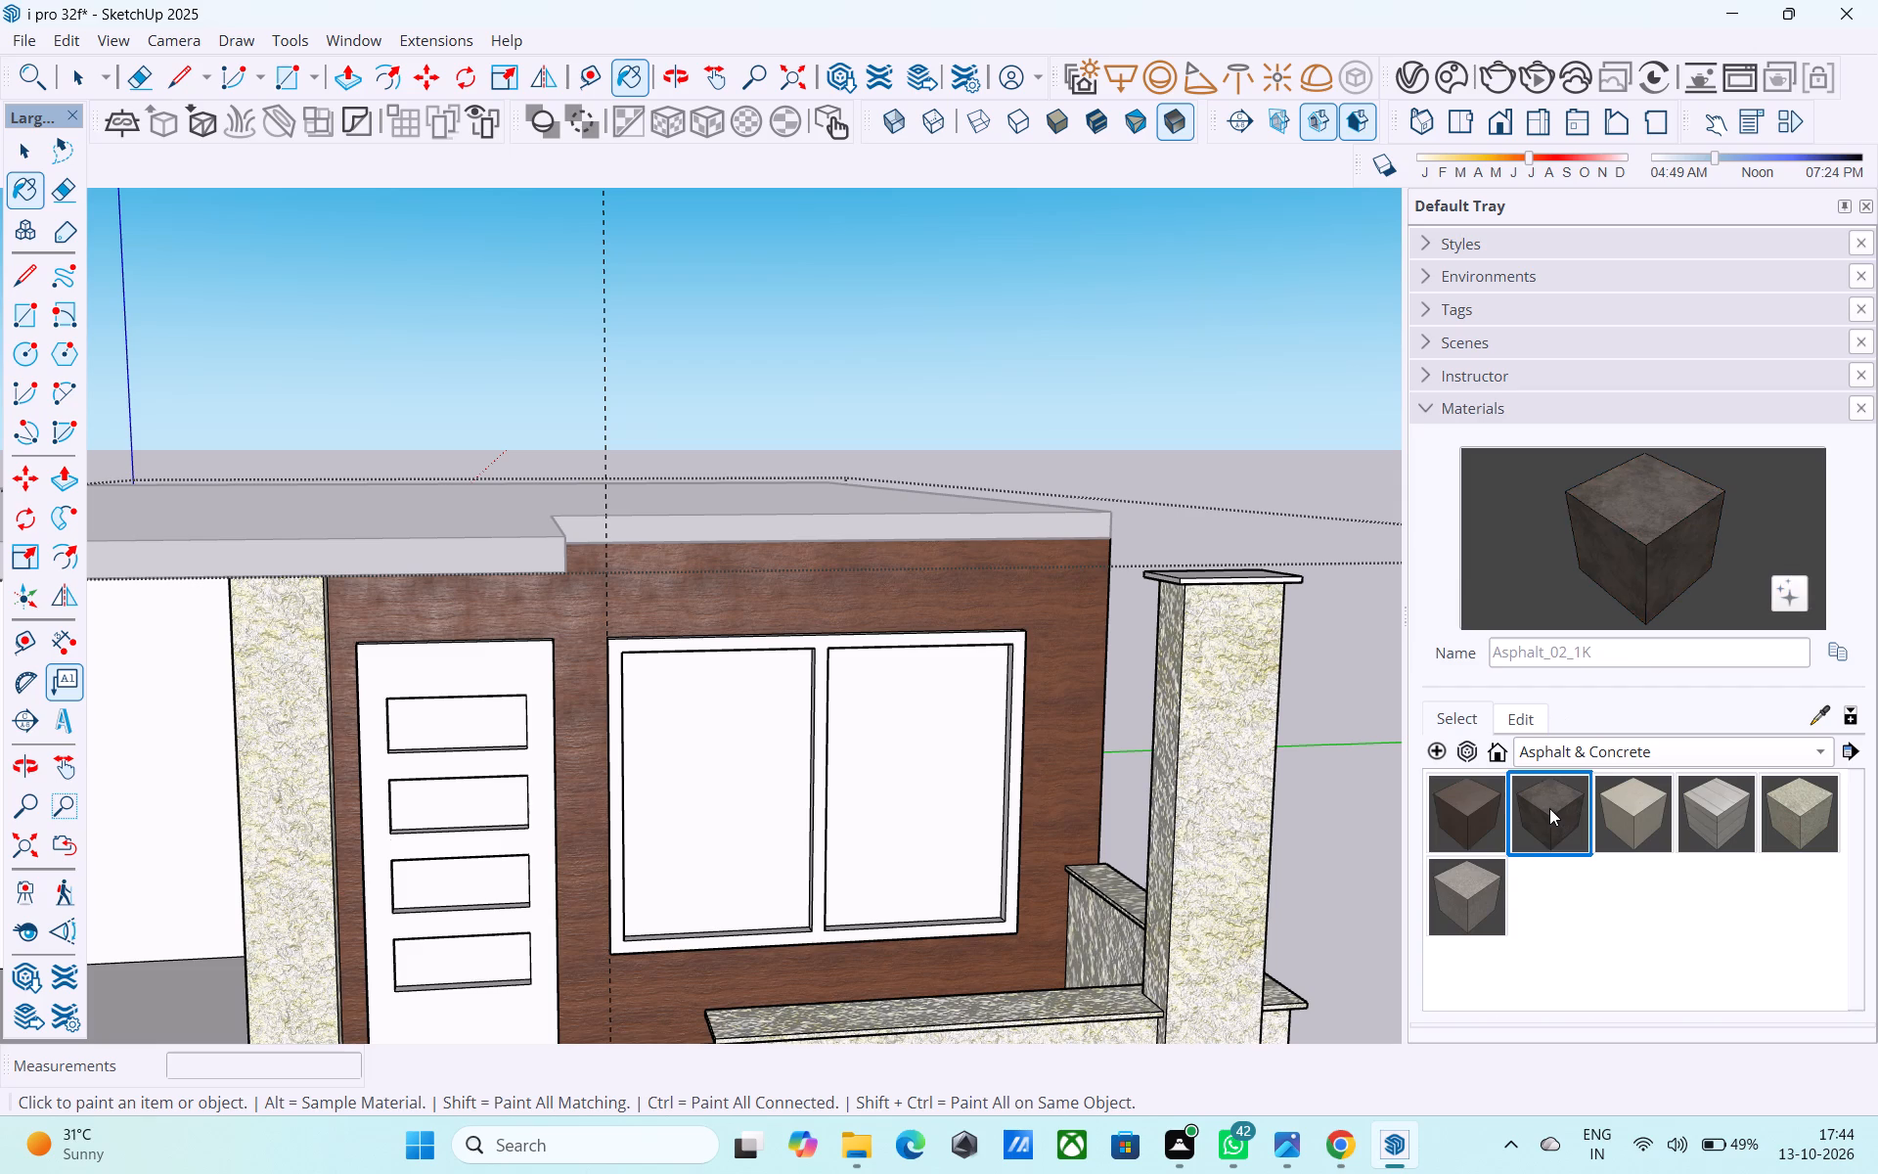
scroll(1256, 687, "up", 4)
scroll(899, 709, "up", 7)
left_click(969, 676)
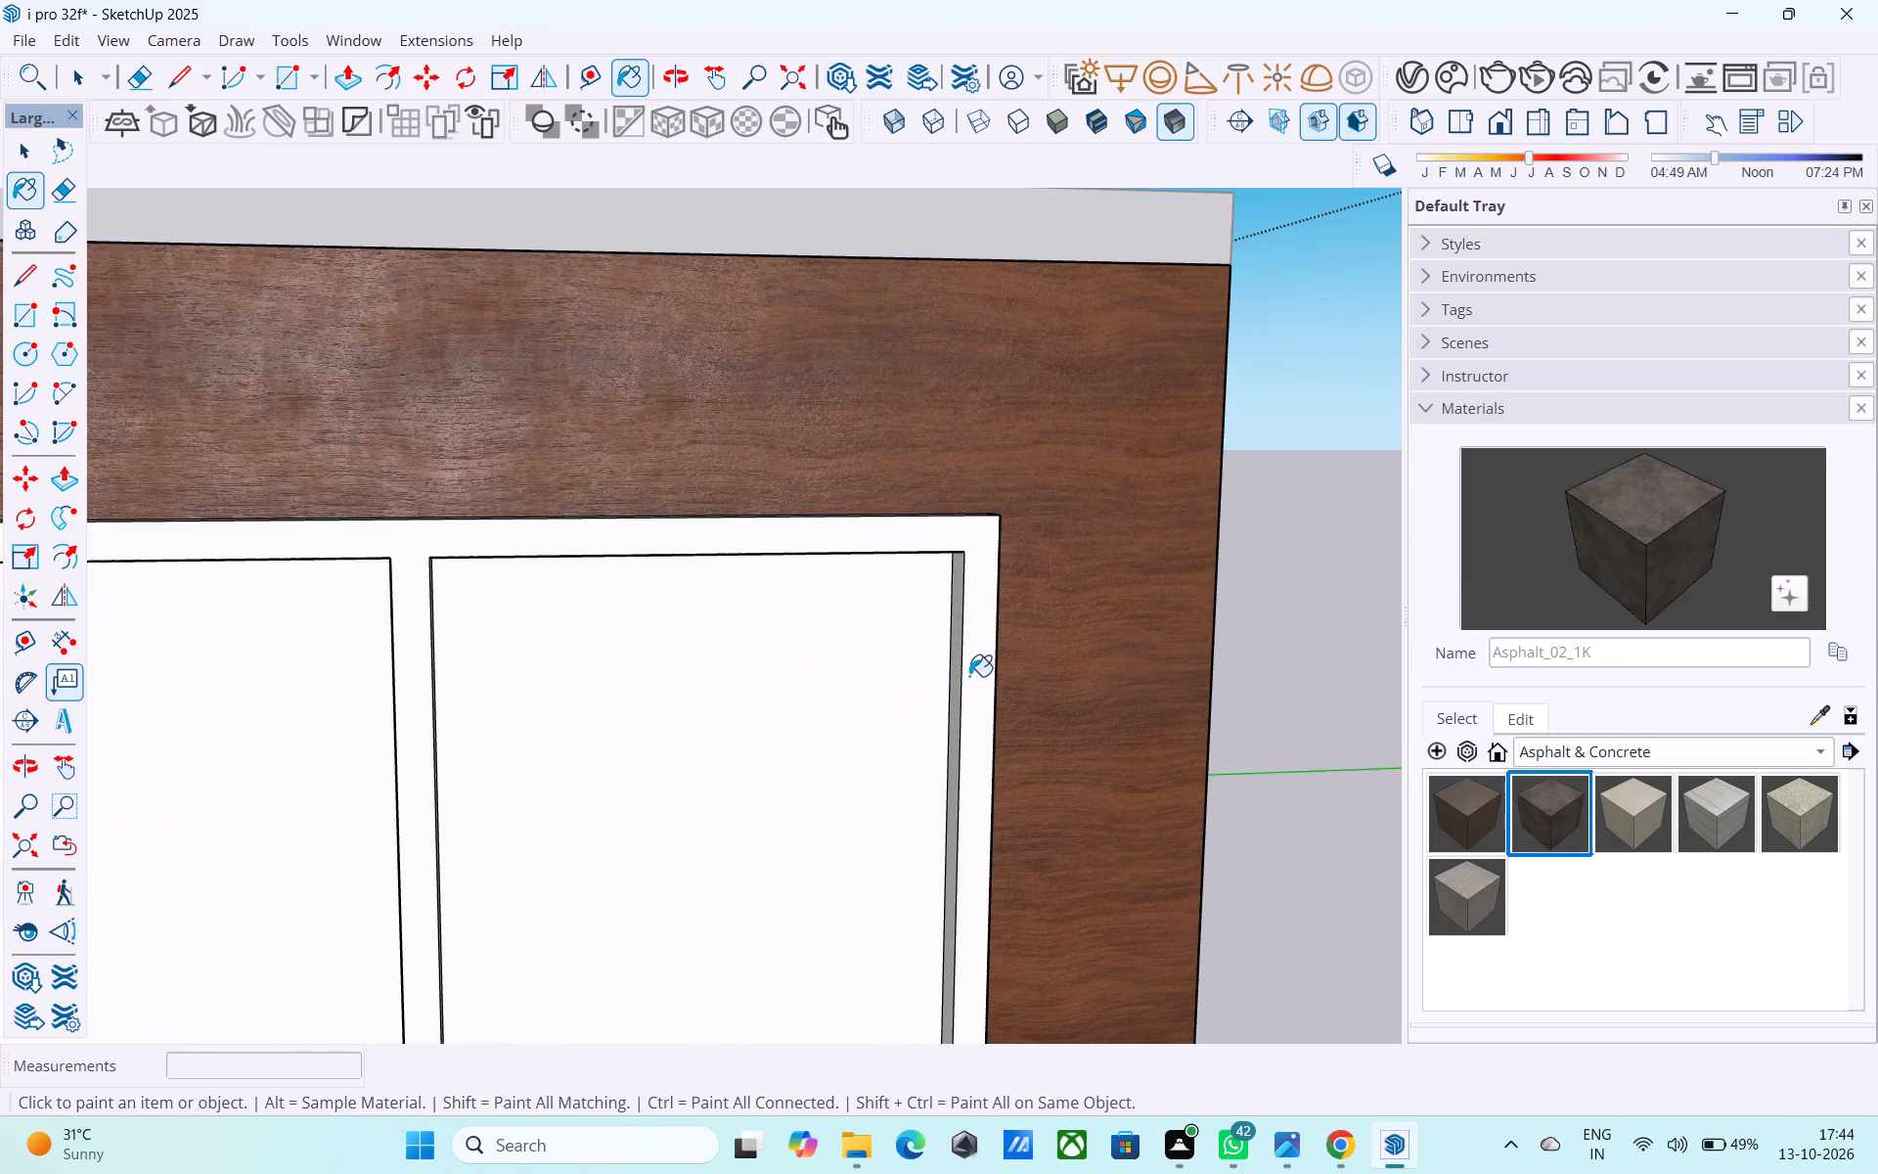
Paint the front door panel with Wood_Veneer_15_1K from the Wood materials.
scroll(964, 677, "down", 16)
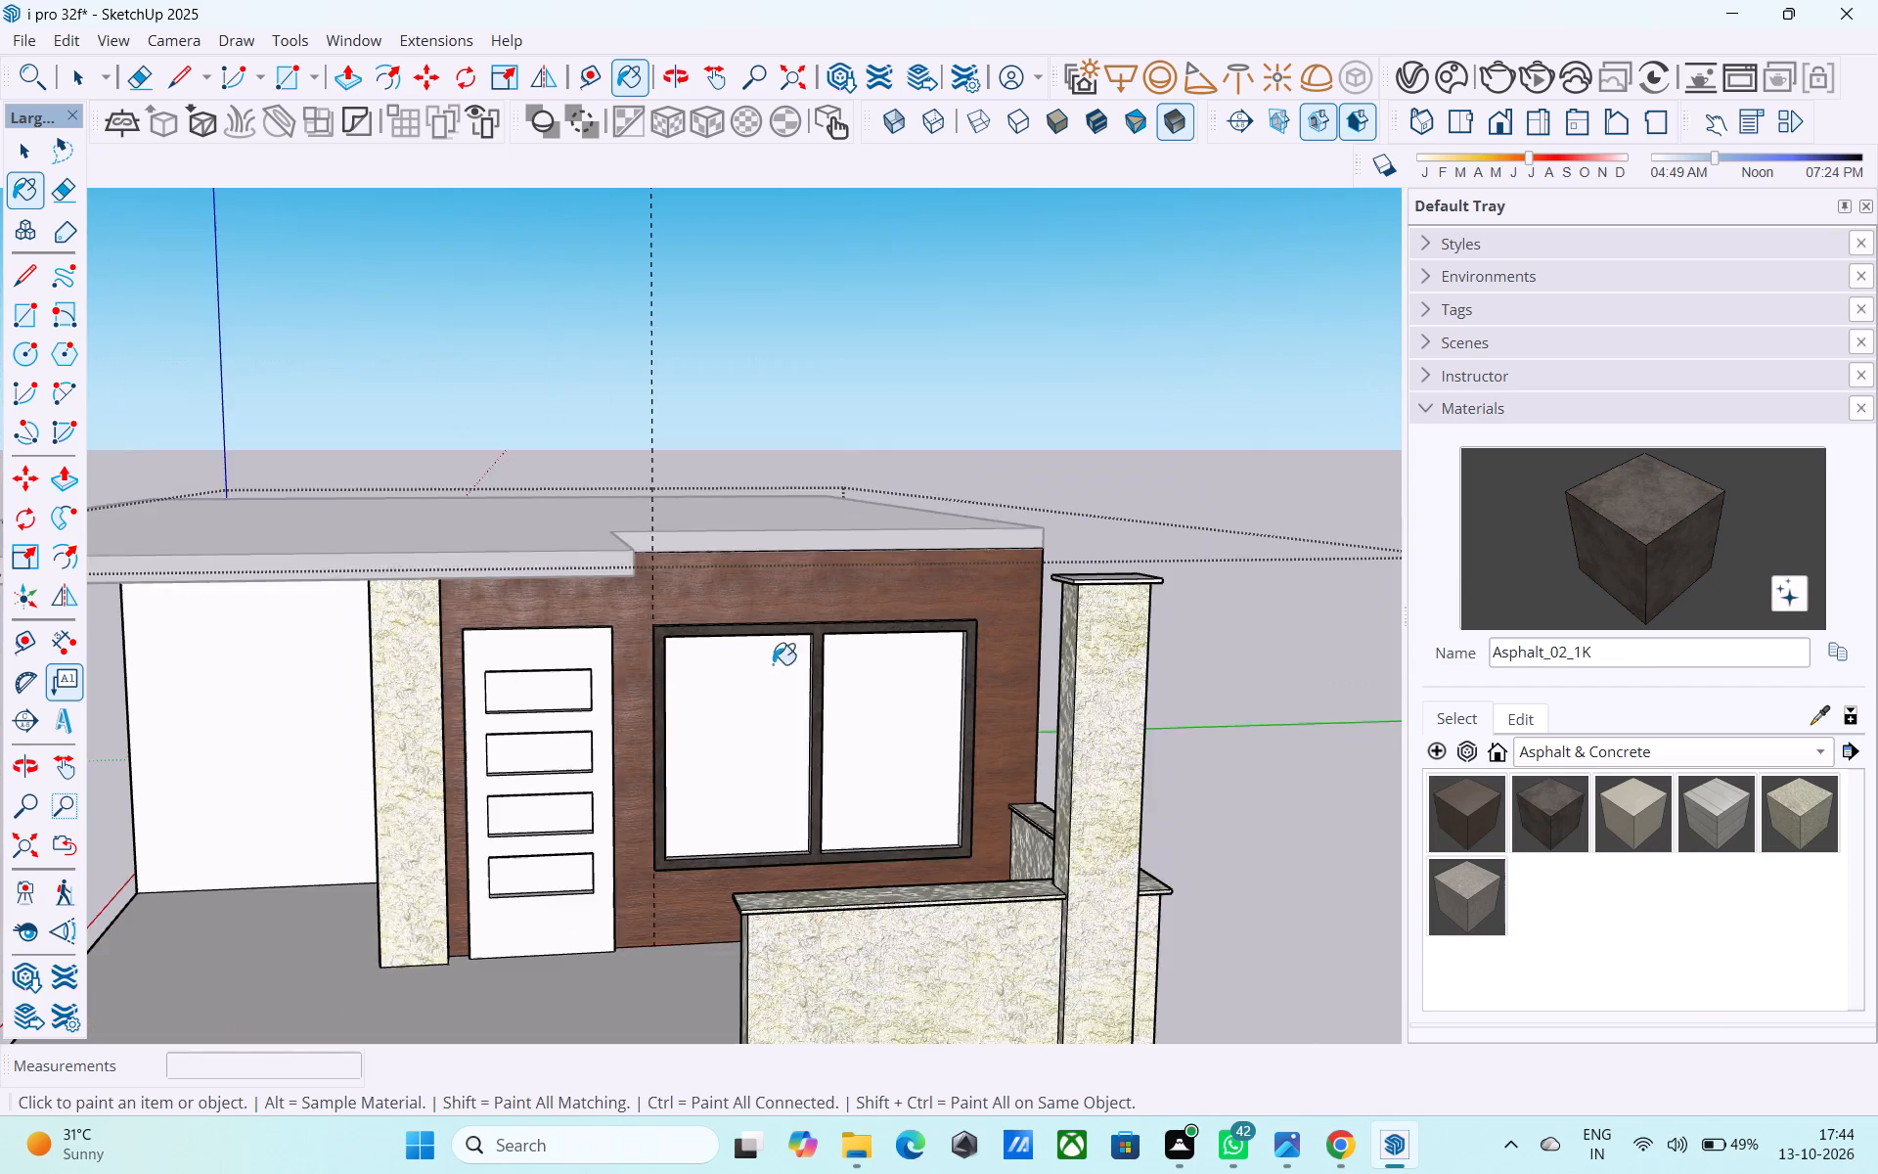
middle_click_drag(759, 648, 687, 577)
middle_click_drag(752, 735, 946, 862)
middle_click_drag(853, 1001, 800, 1010)
middle_click_drag(665, 980, 654, 967)
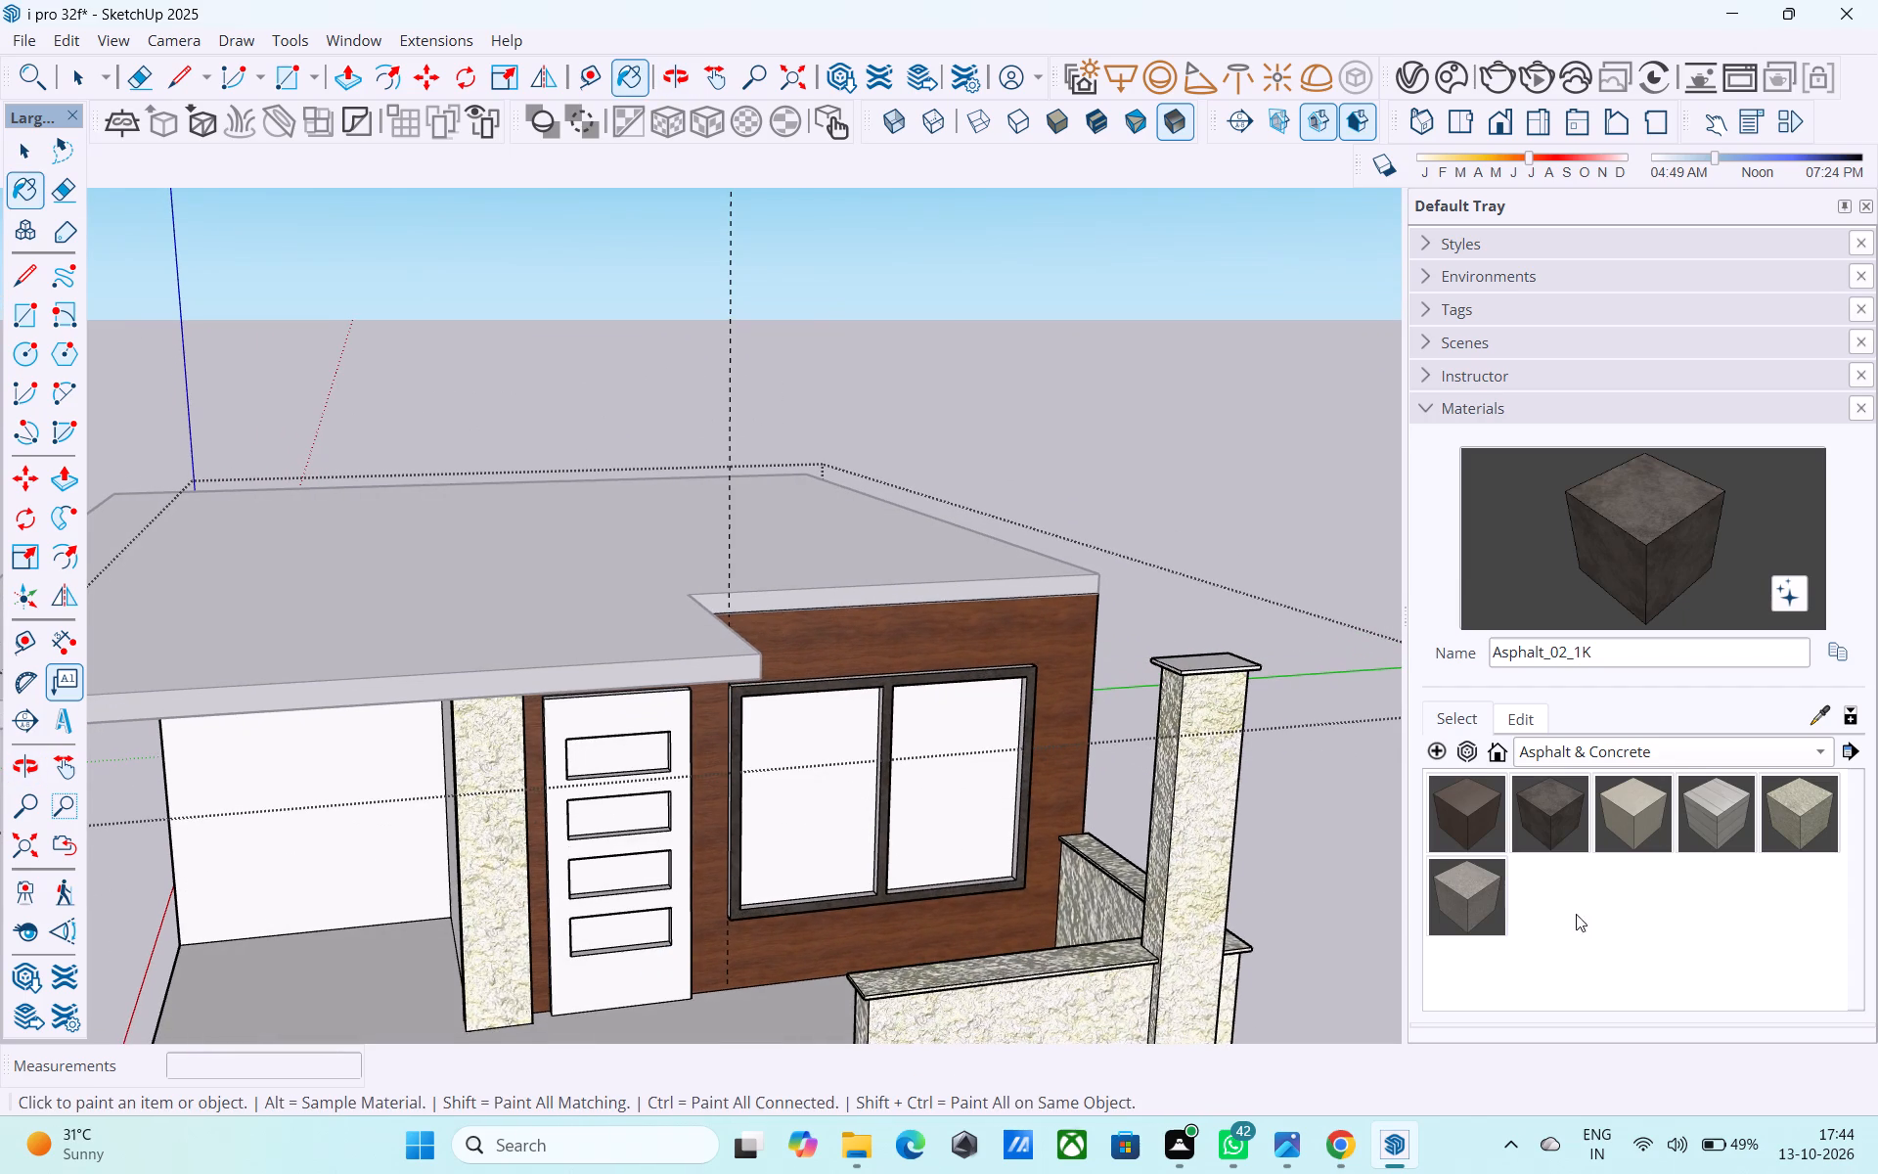
left_click(1574, 748)
left_click(1558, 1007)
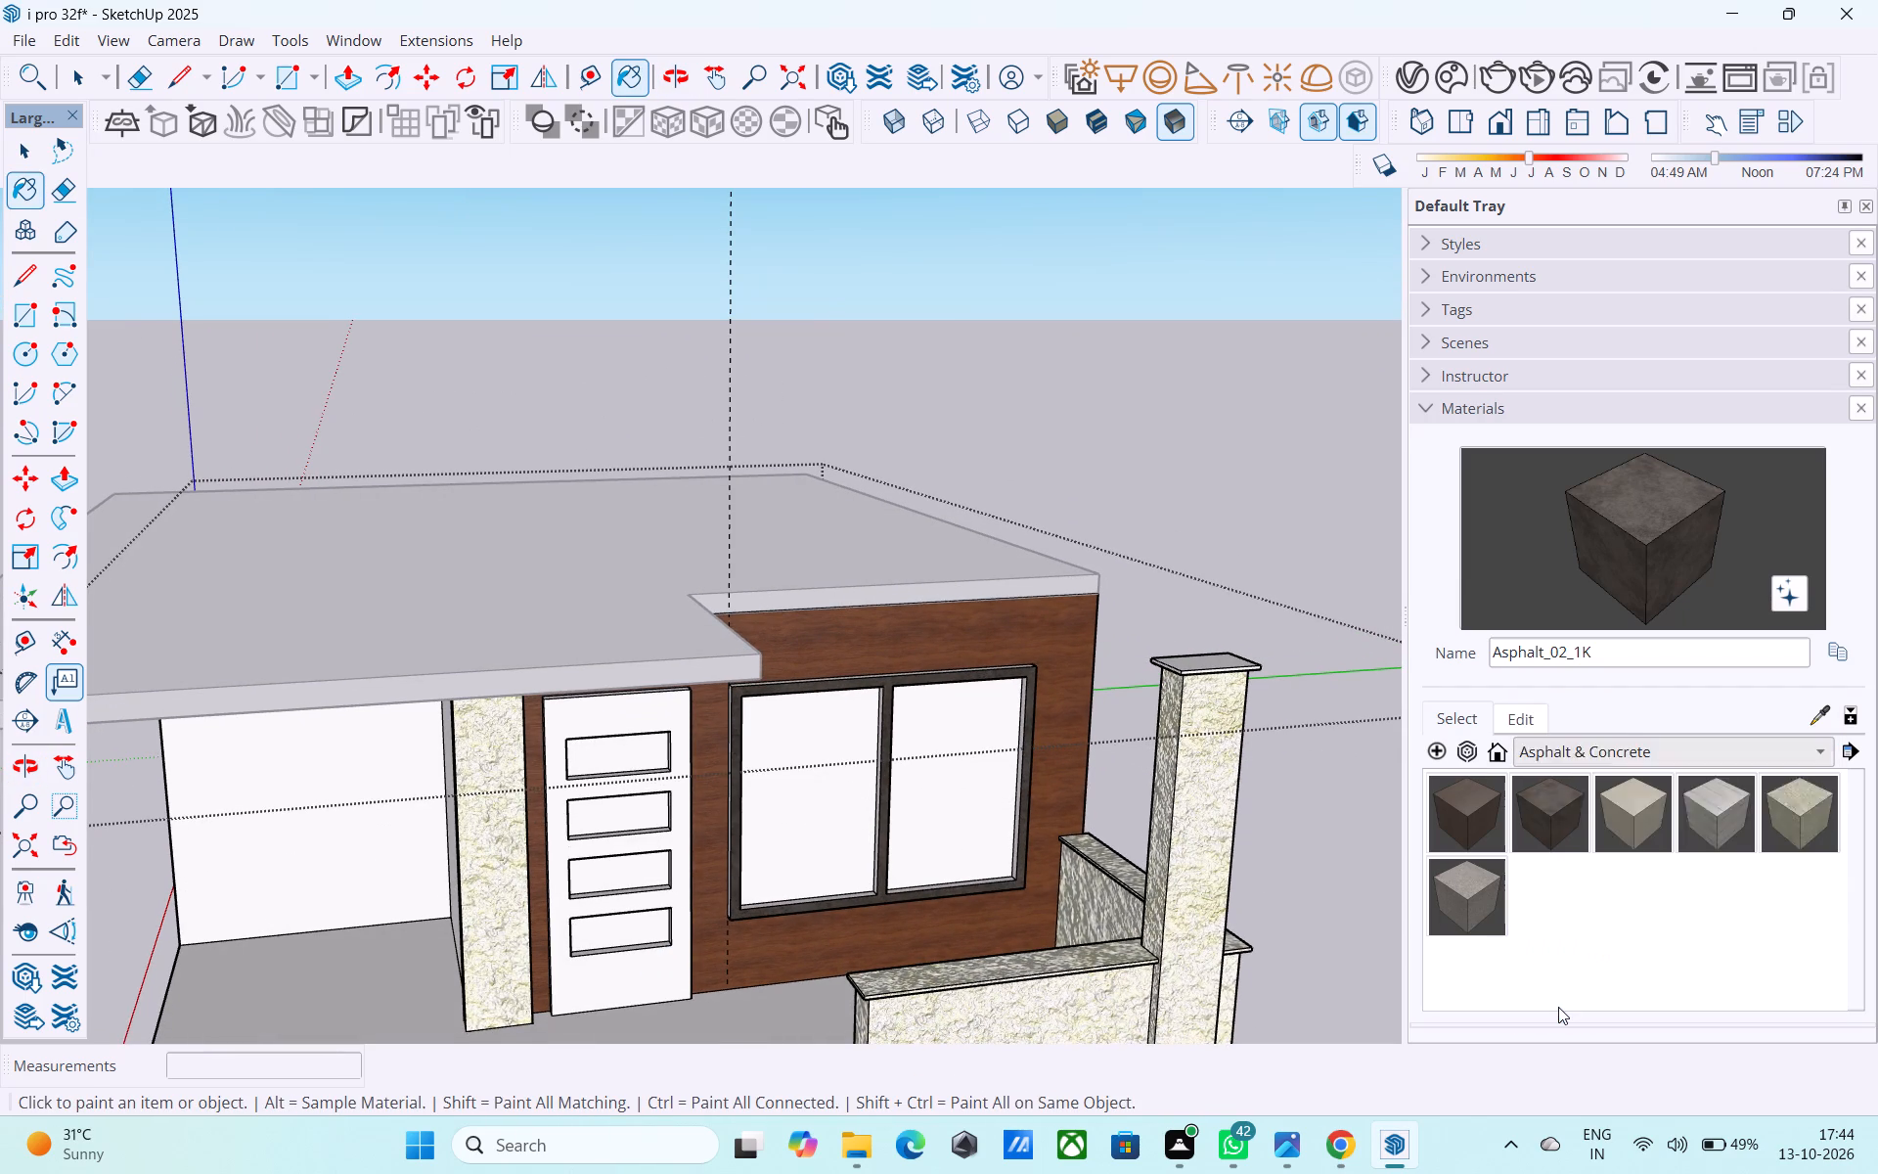
left_click(1466, 905)
scroll(737, 776, "up", 4)
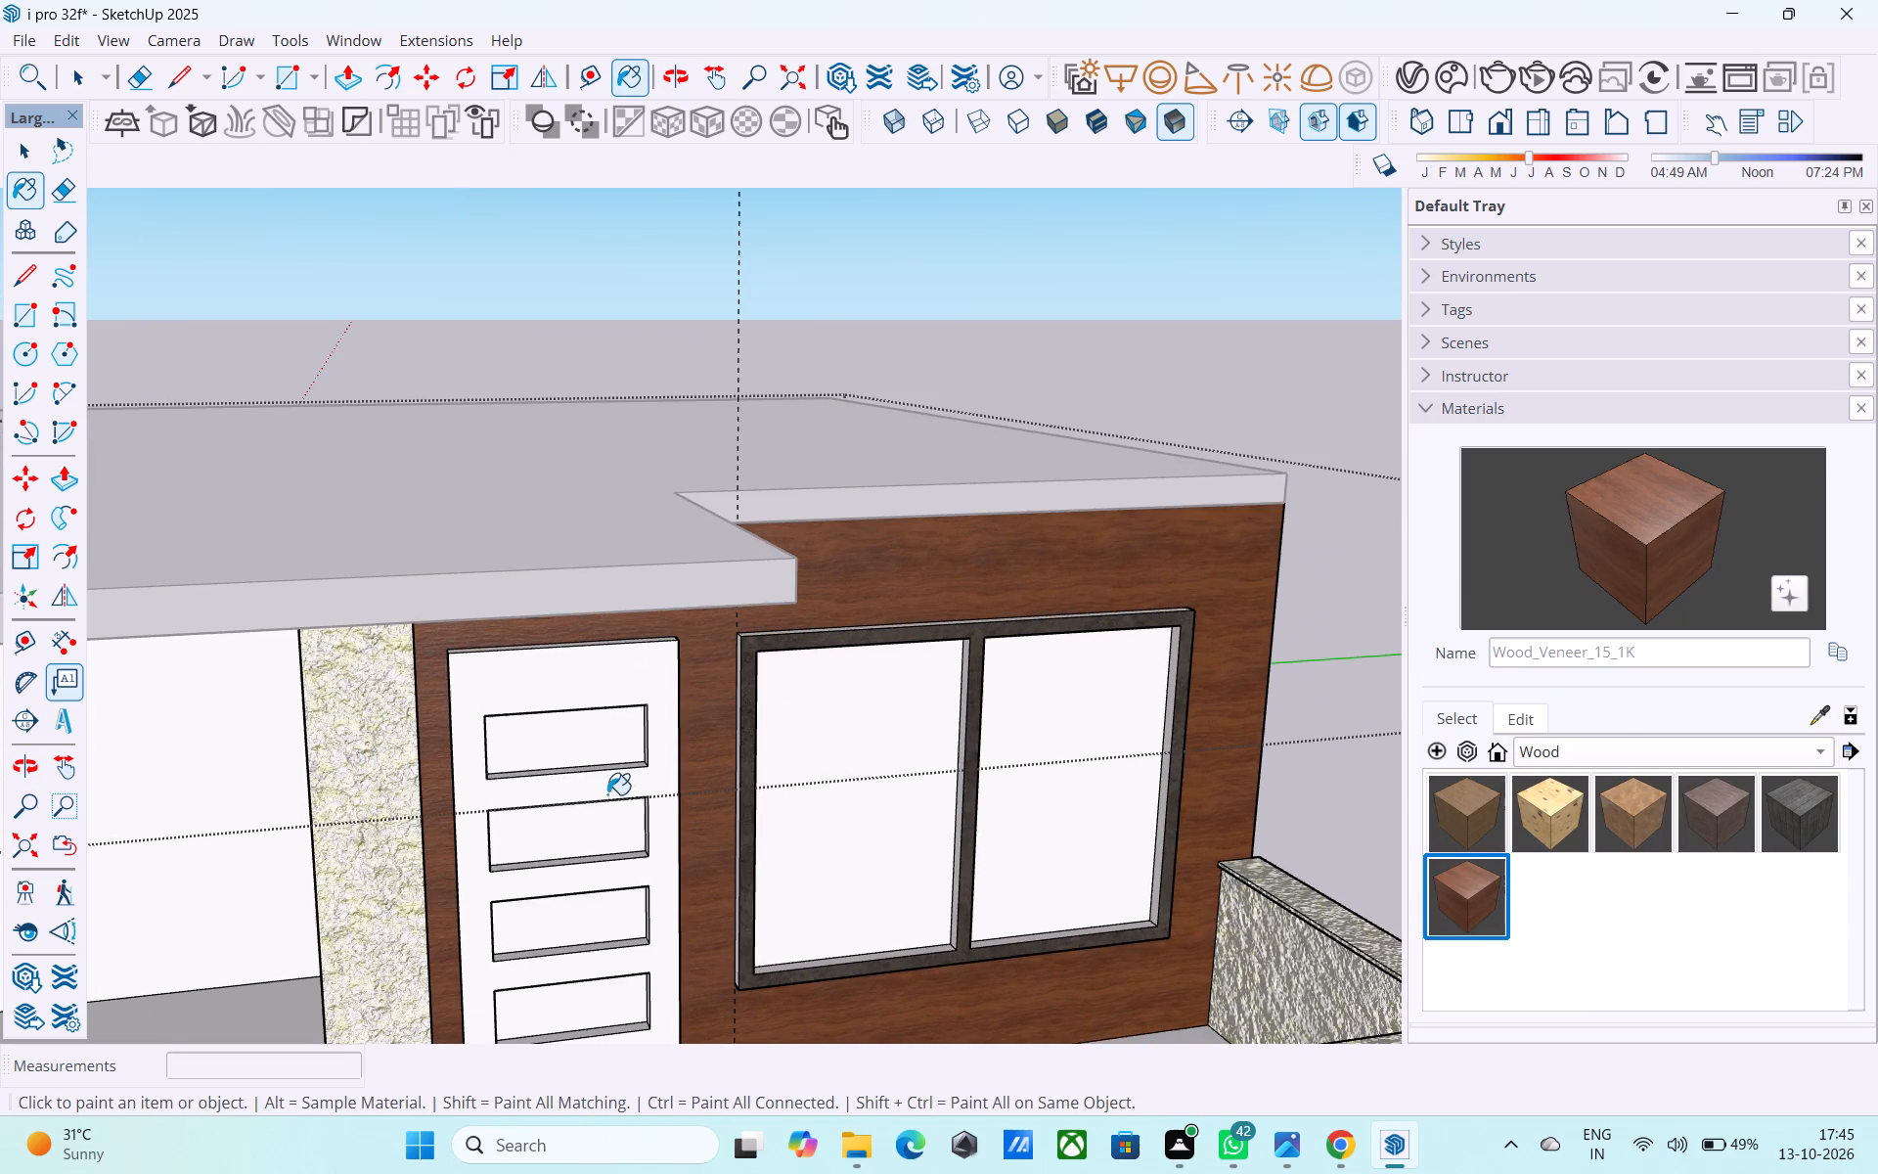
left_click(603, 790)
Paint both panes of the front window with Glass_Basic_01 from the Glass materials.
scroll(665, 835, "down", 3)
middle_click_drag(927, 891, 911, 893)
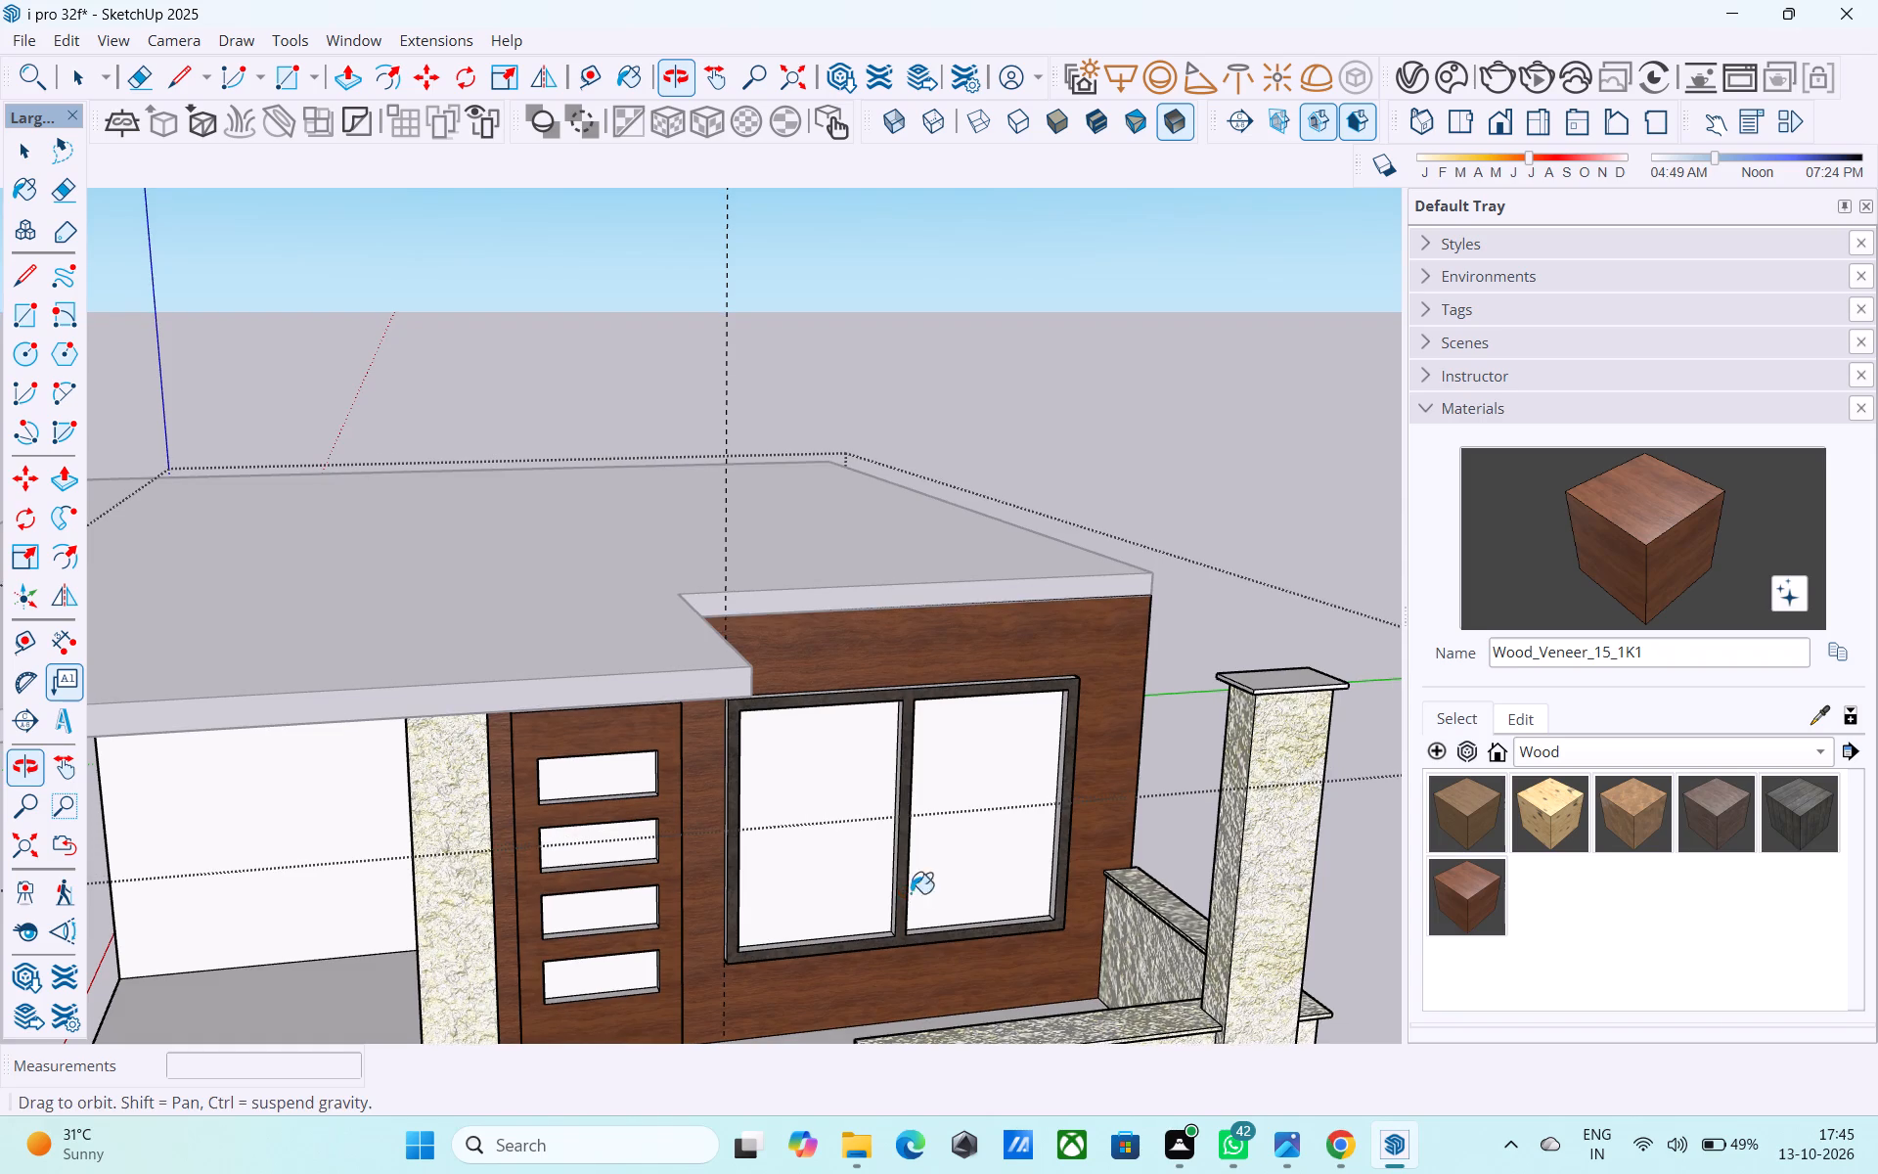
middle_click_drag(671, 880, 659, 819)
middle_click_drag(656, 819, 820, 801)
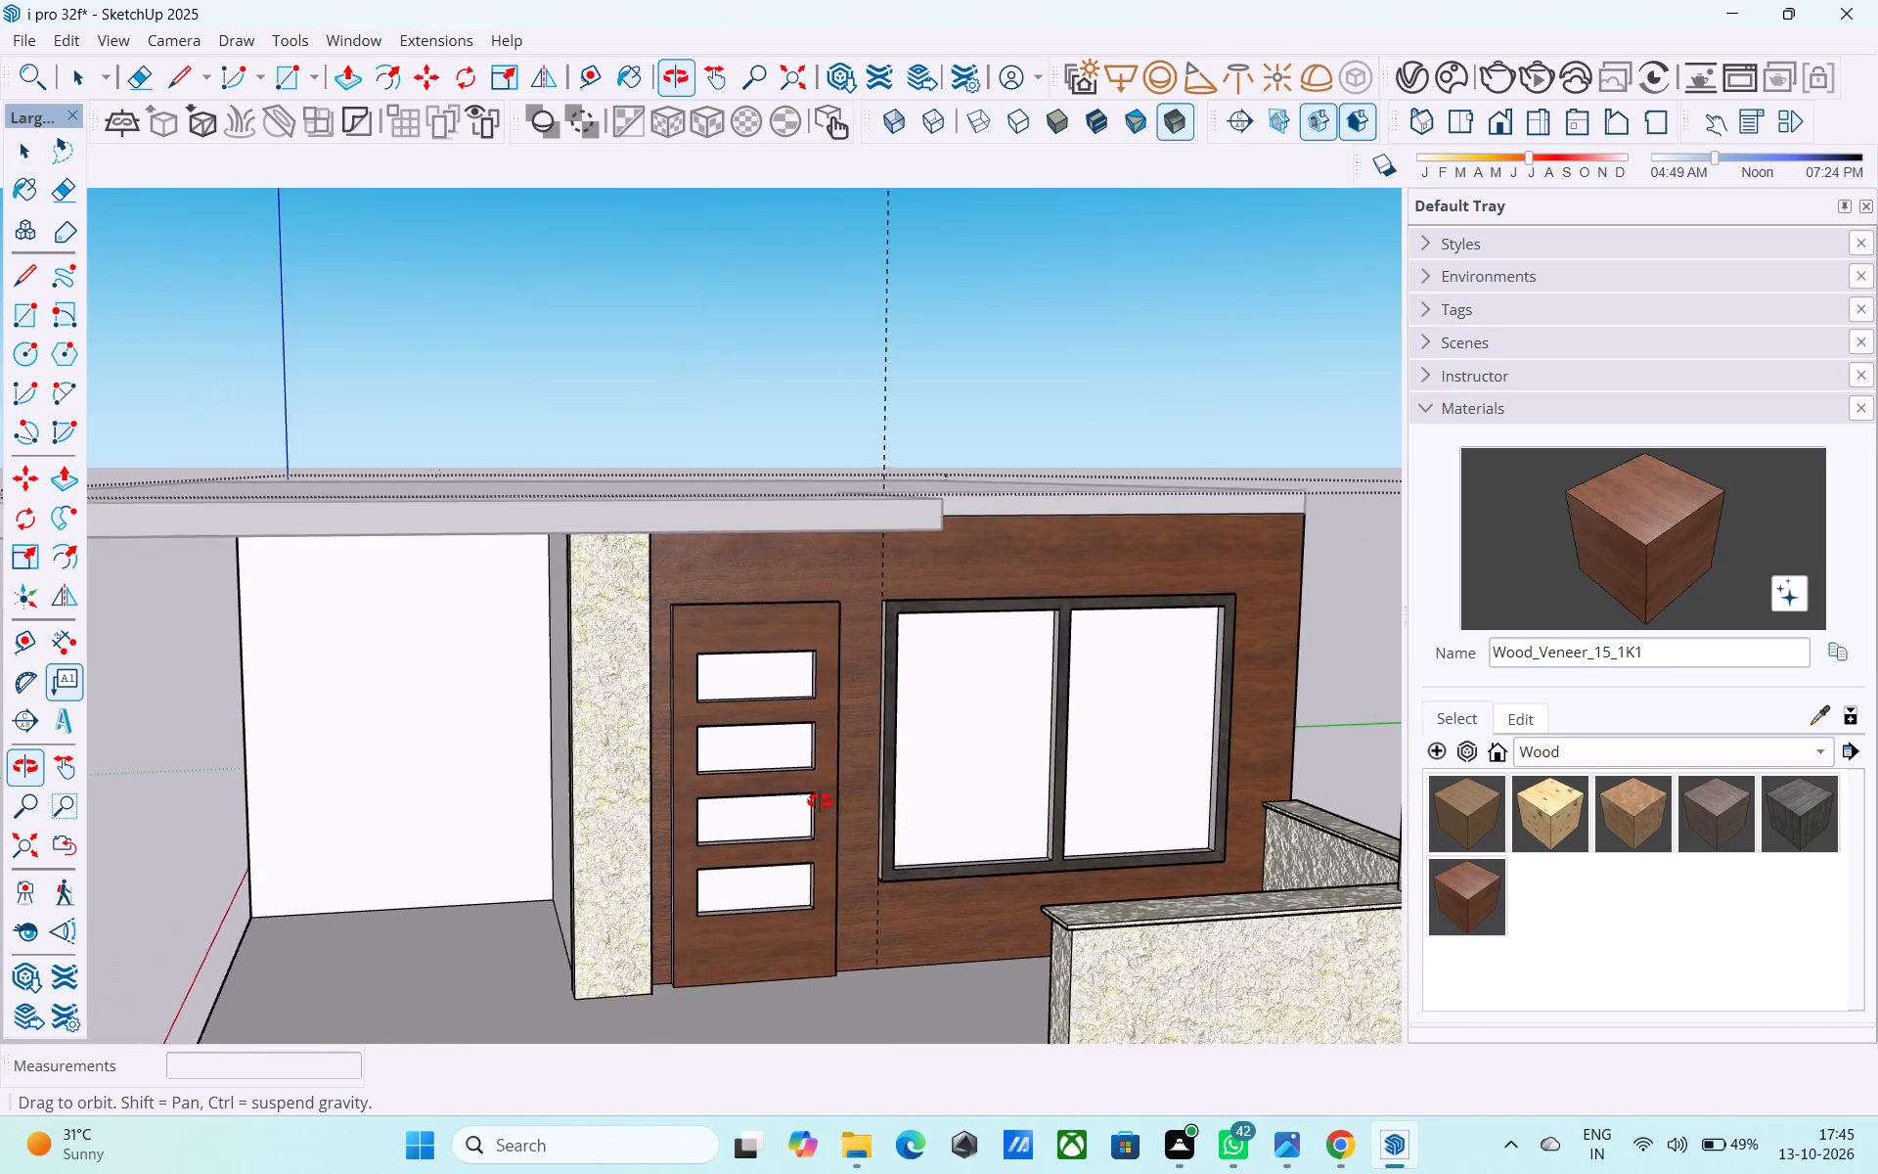
middle_click_drag(820, 801, 807, 798)
key("space")
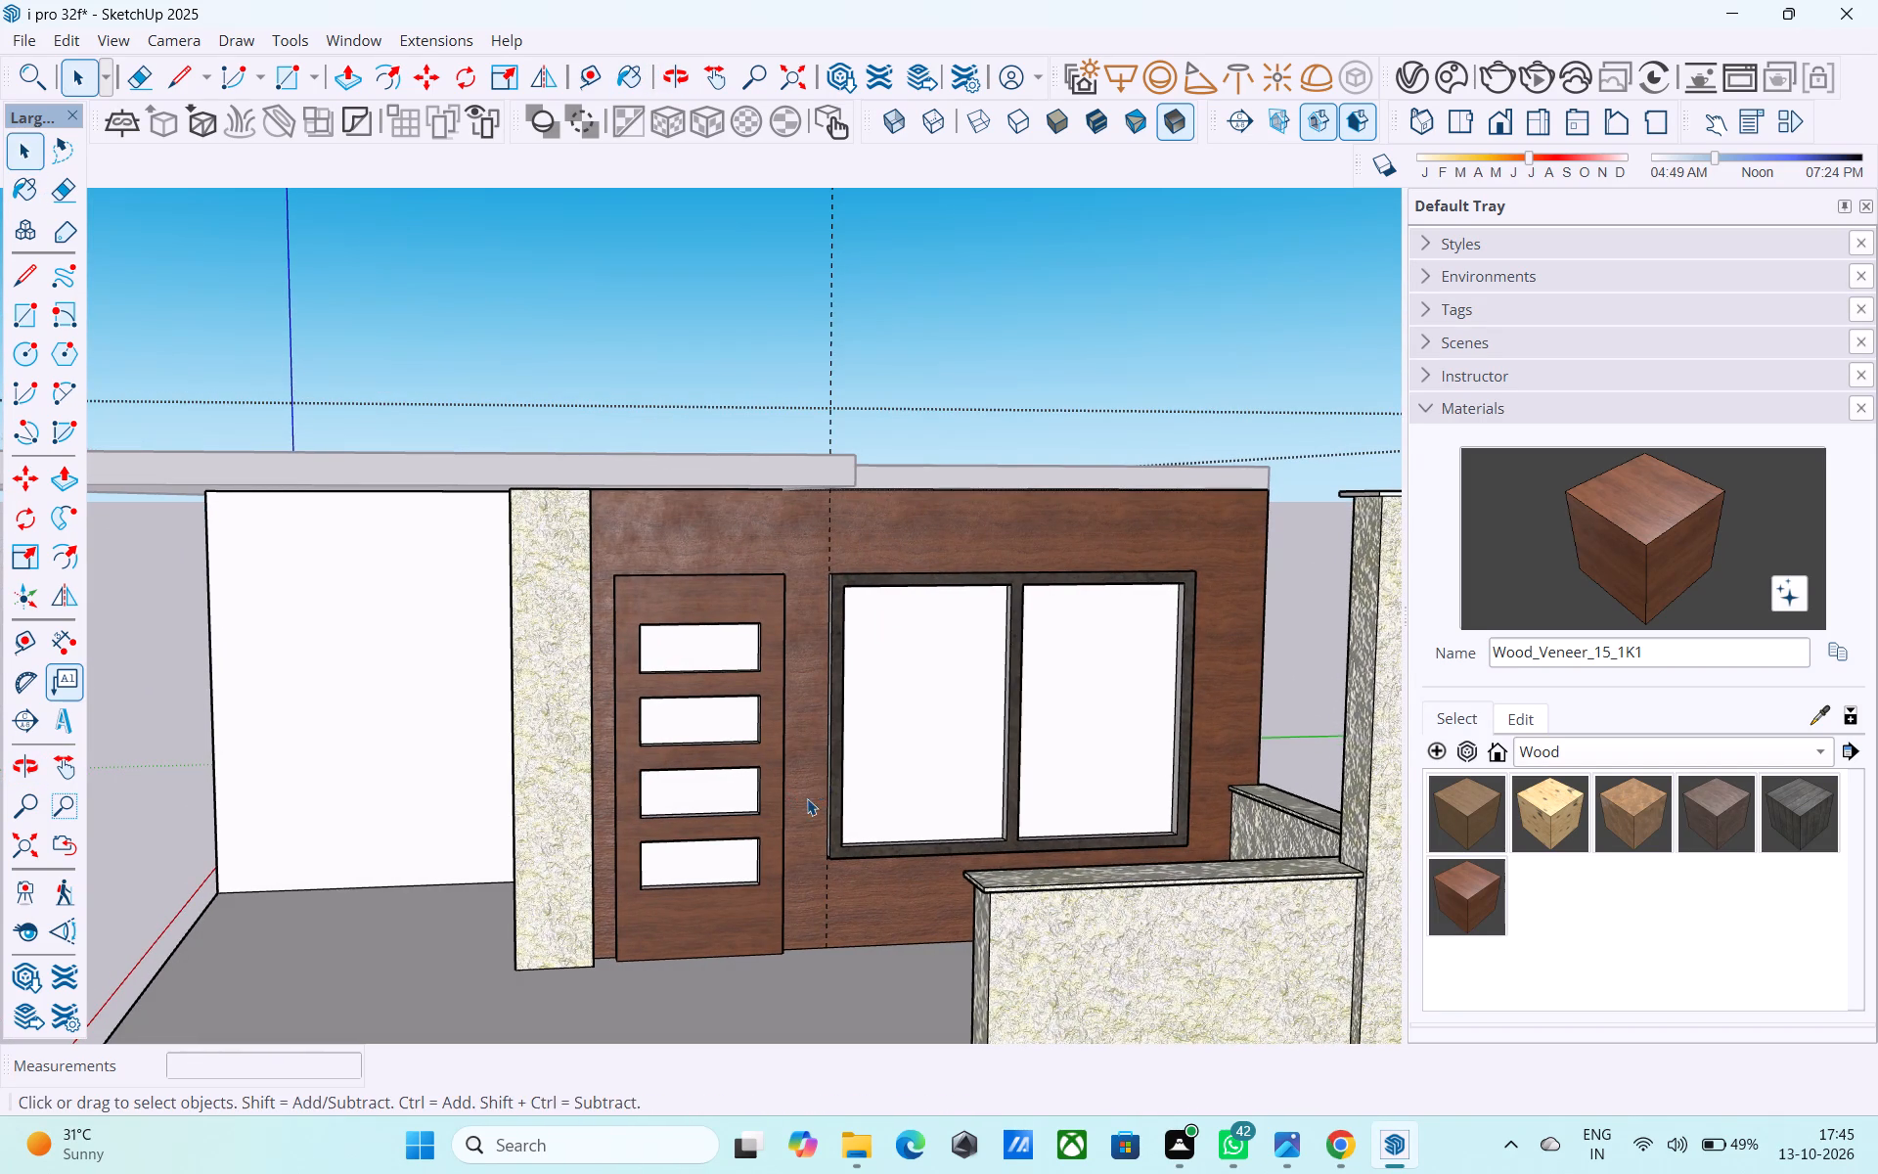
left_click(1609, 757)
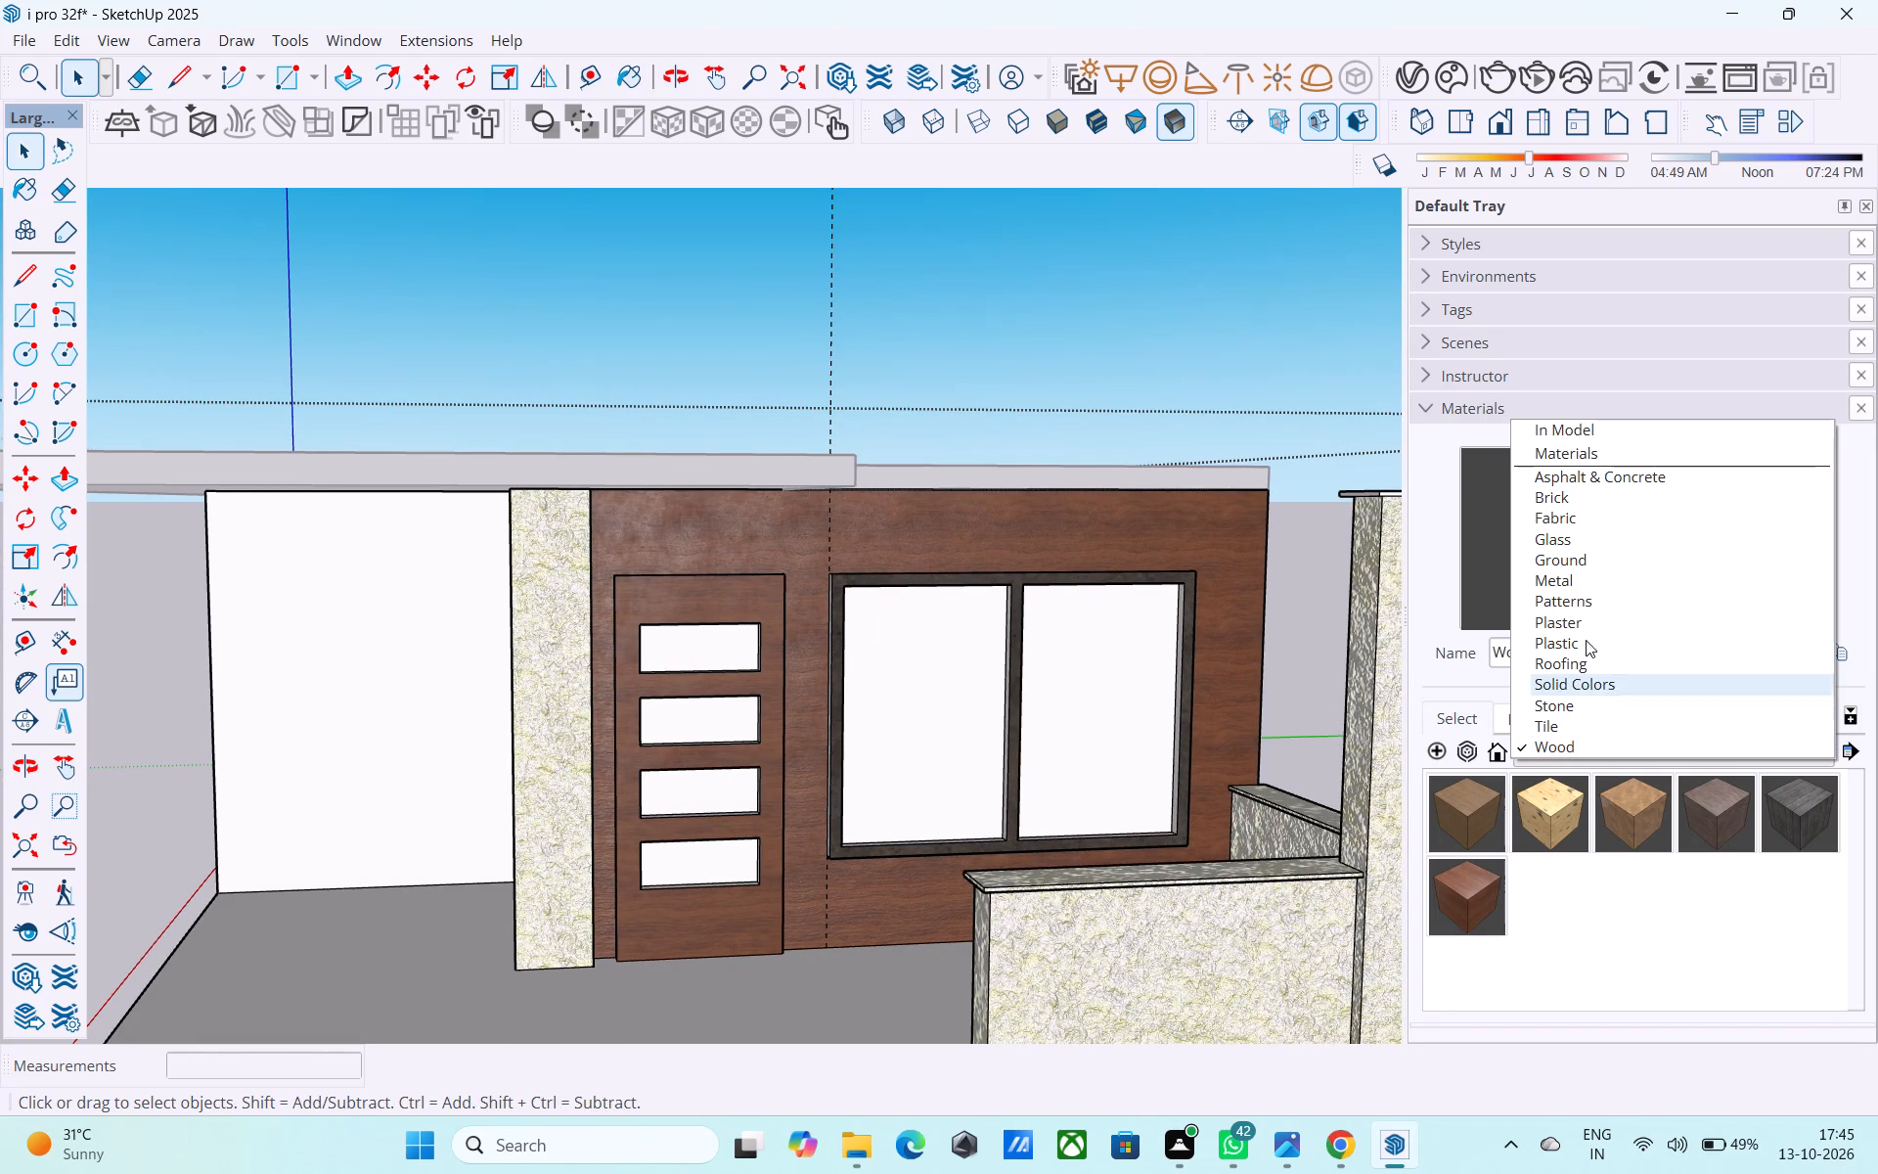
left_click(1577, 530)
left_click(932, 693)
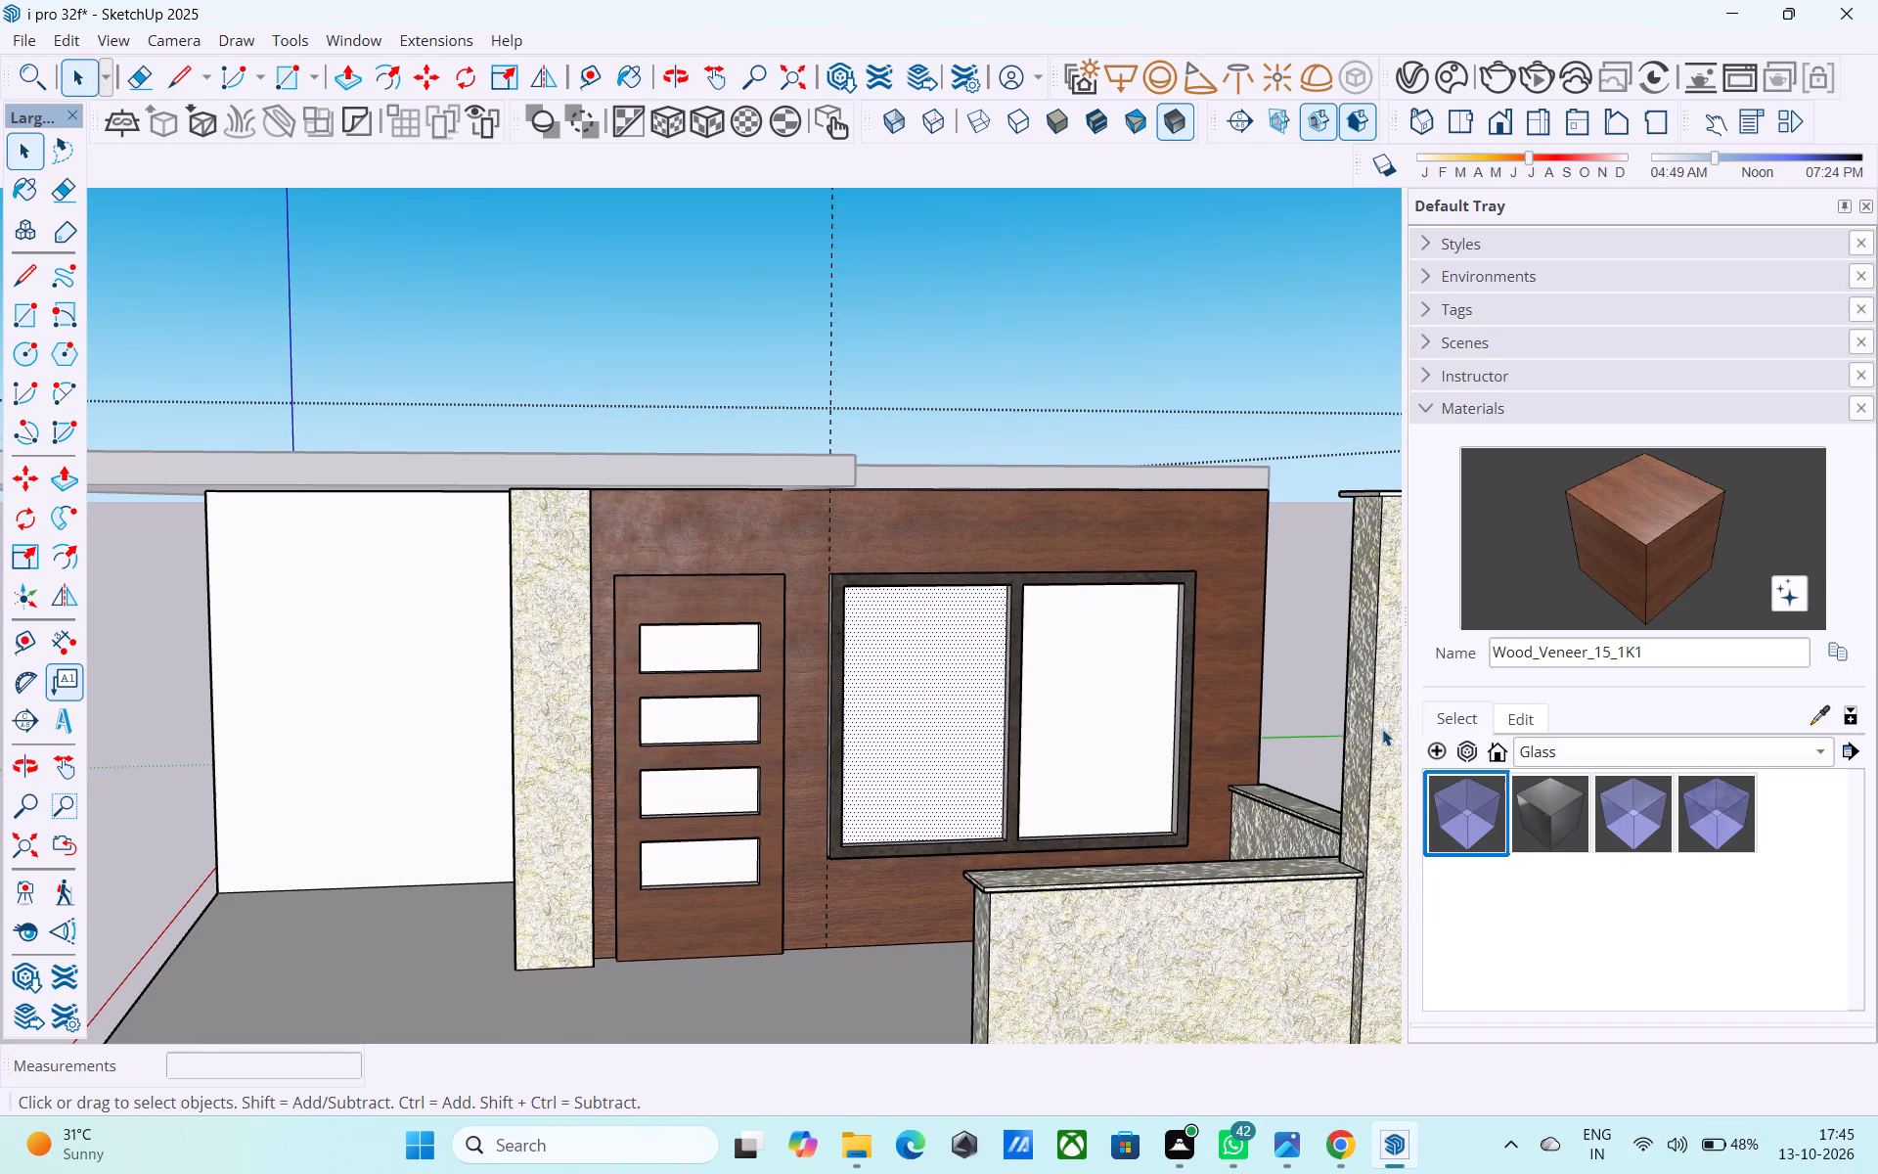
left_click(1468, 796)
left_click(1097, 686)
left_click(960, 686)
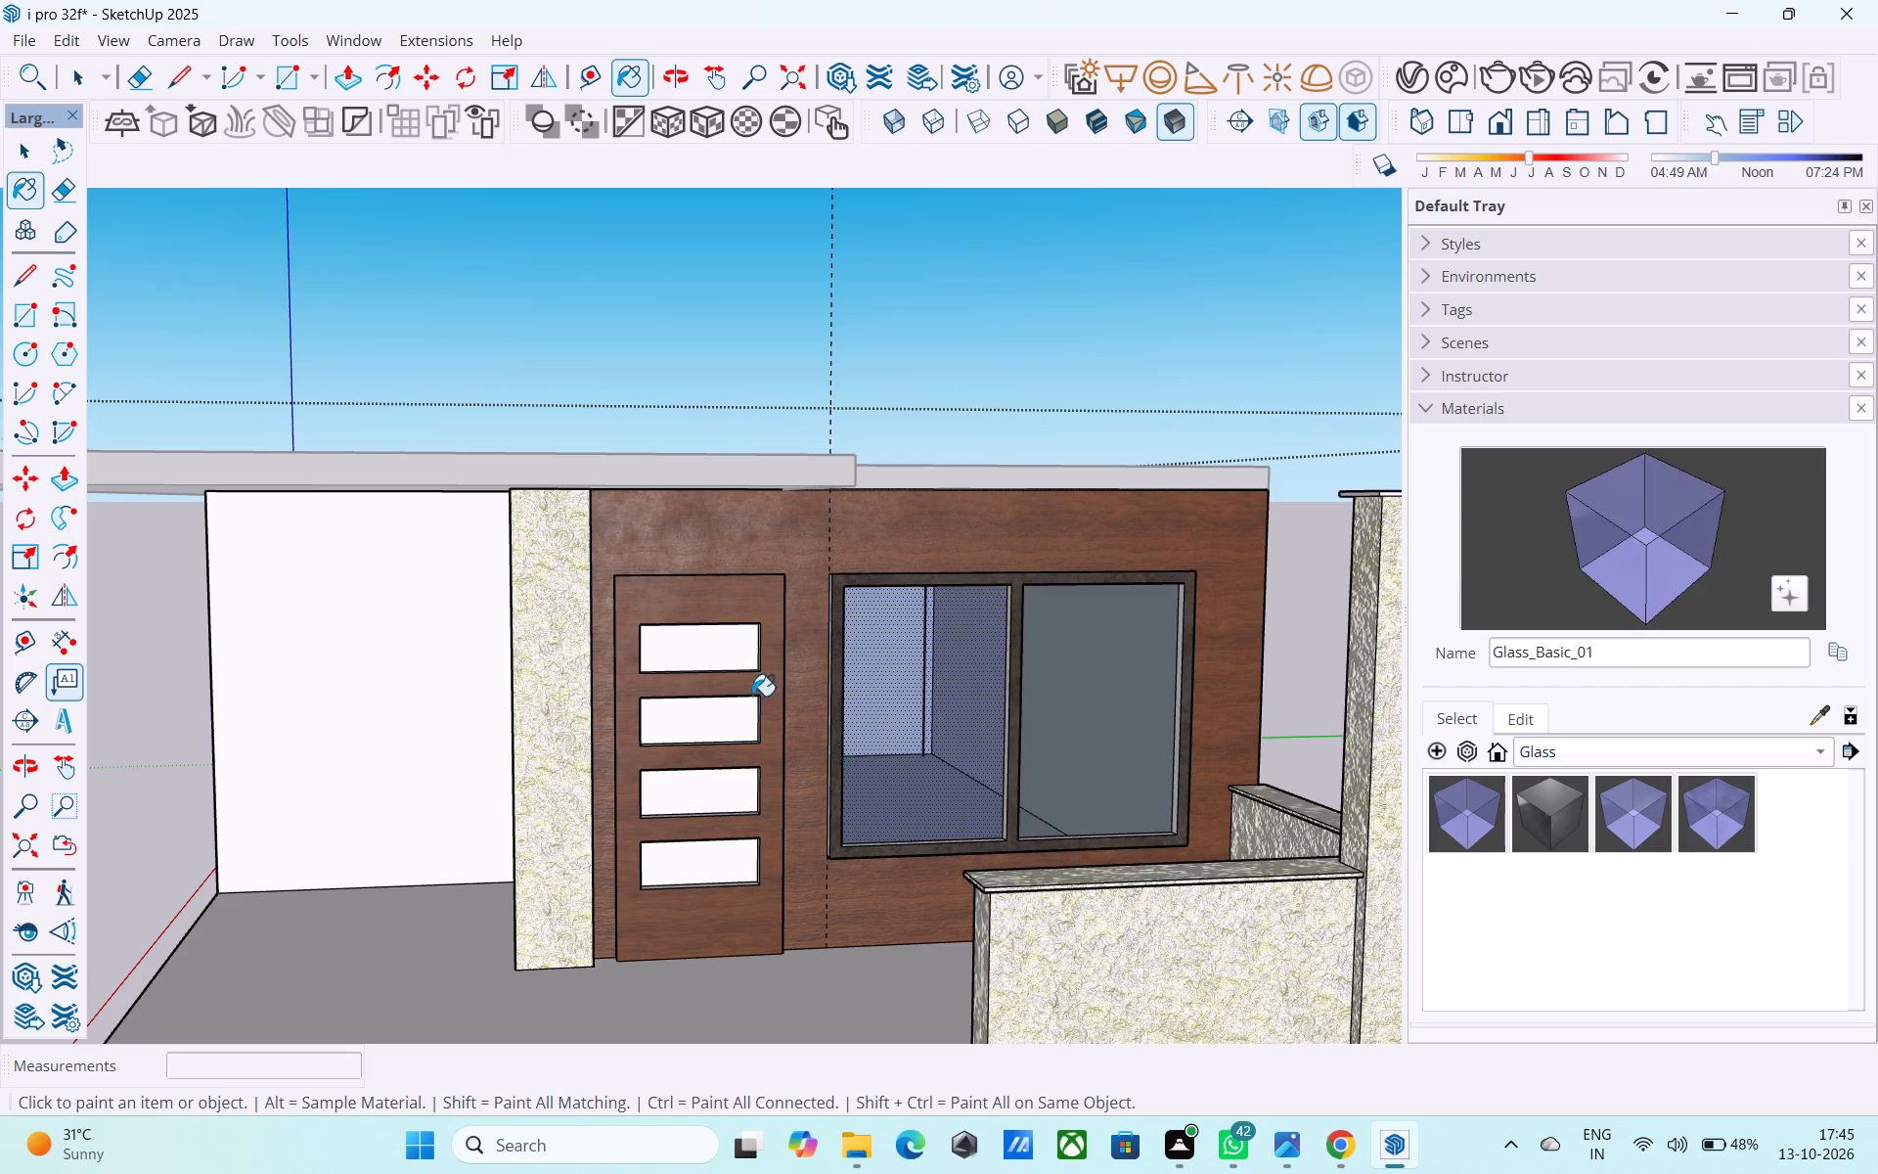
Apply the same Glass_Basic_01 material to the four horizontal panes in the front door.
left_click(728, 654)
left_click(701, 713)
left_click(725, 792)
left_click(696, 852)
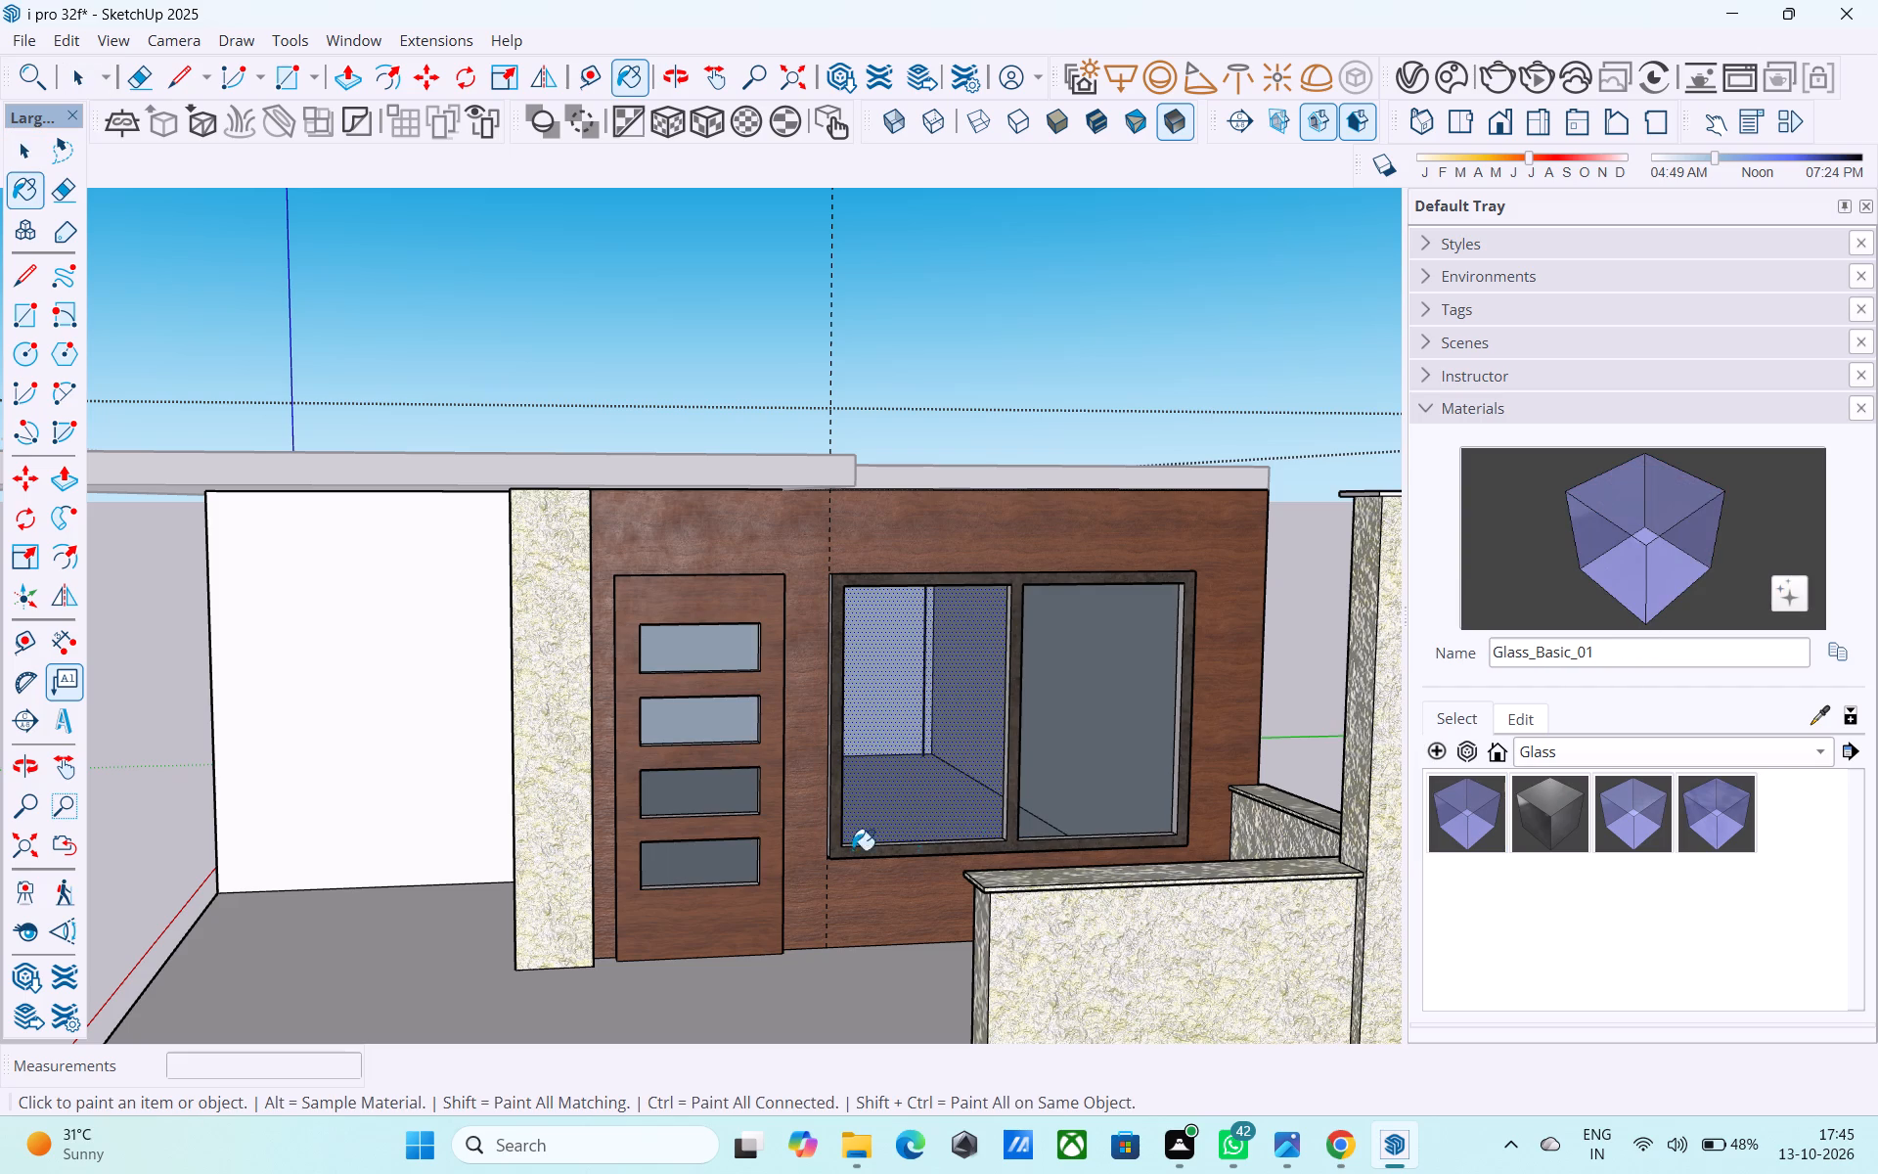
Examine the glazed door and window and the room behind them from several angles, and leave the group being edited.
middle_click_drag(834, 791, 656, 799)
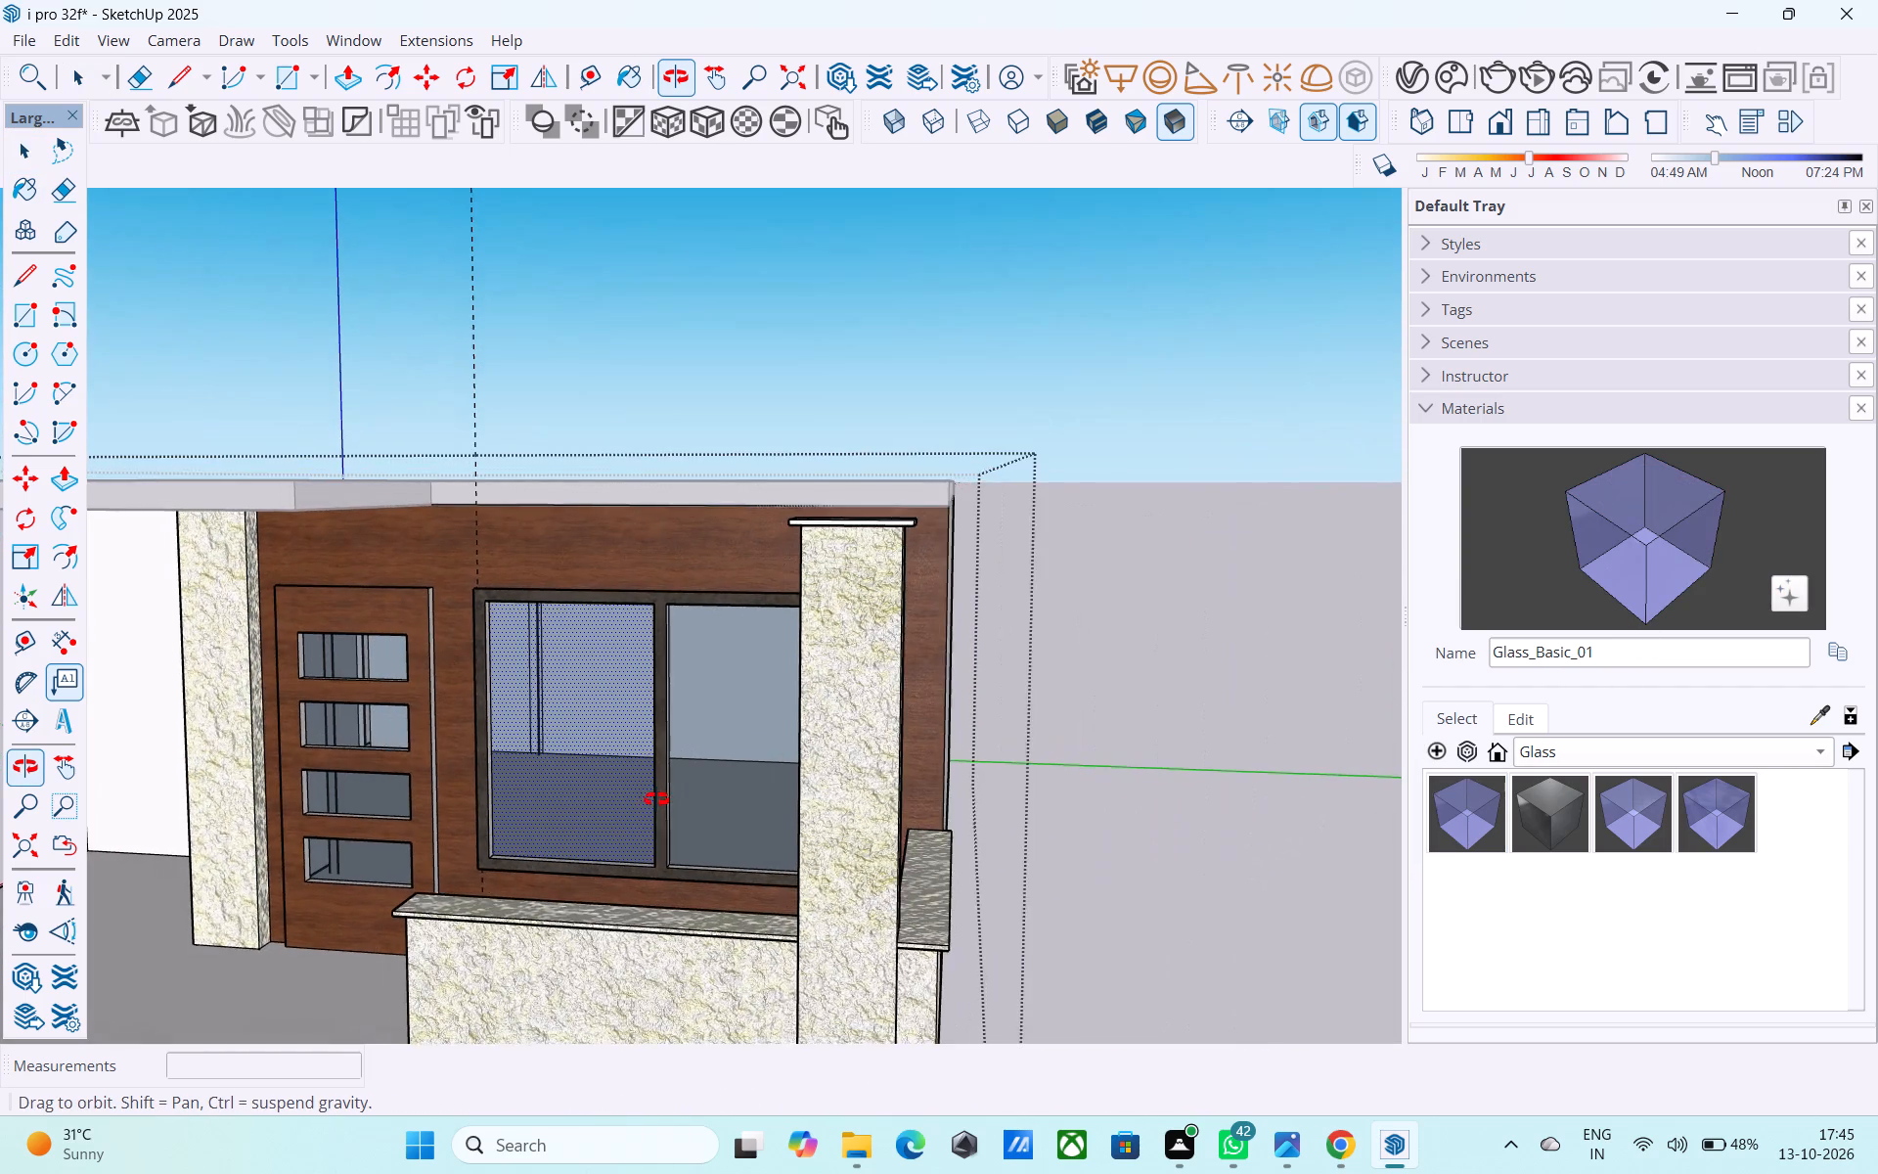
middle_click_drag(656, 799, 710, 824)
scroll(409, 851, "up", 7)
middle_click_drag(395, 852, 355, 855)
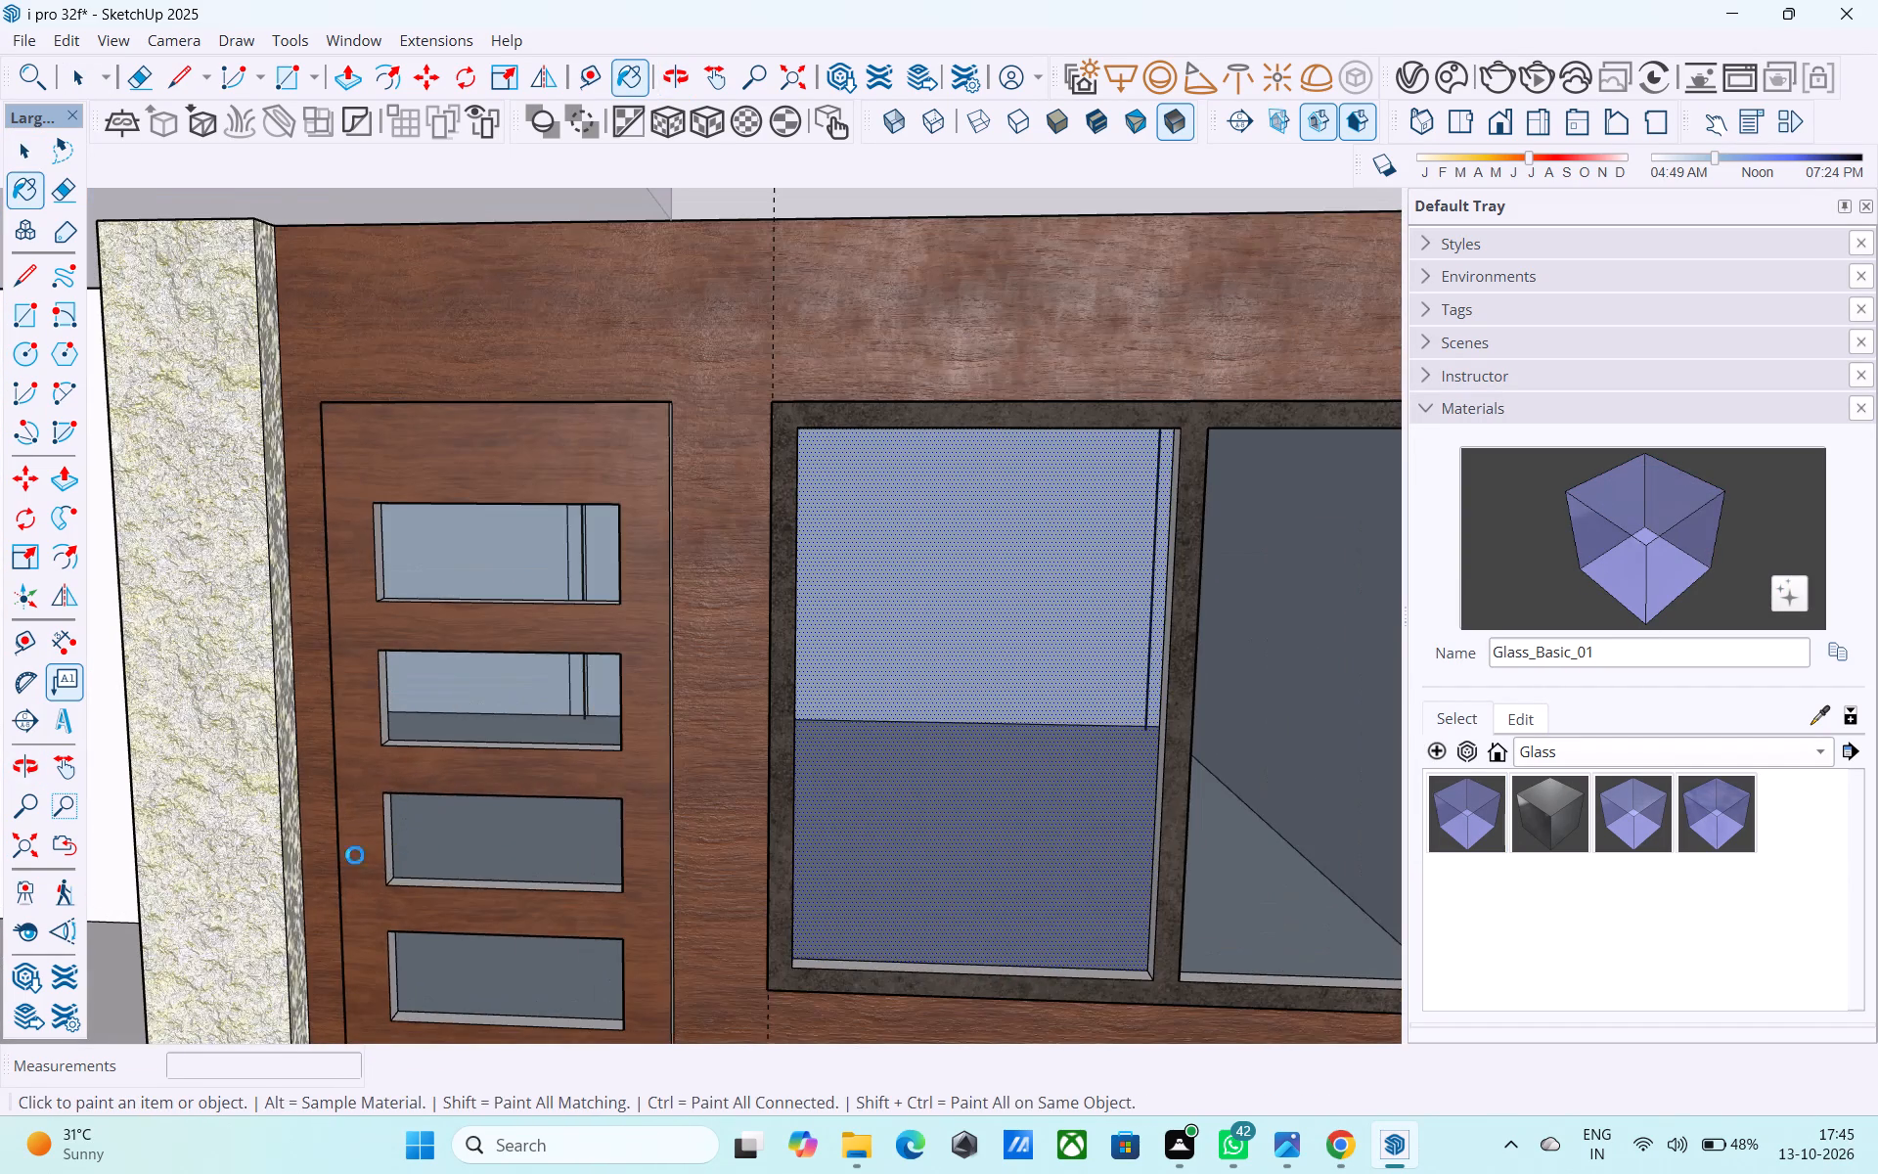
middle_click_drag(355, 855, 462, 848)
middle_click_drag(661, 831, 364, 756)
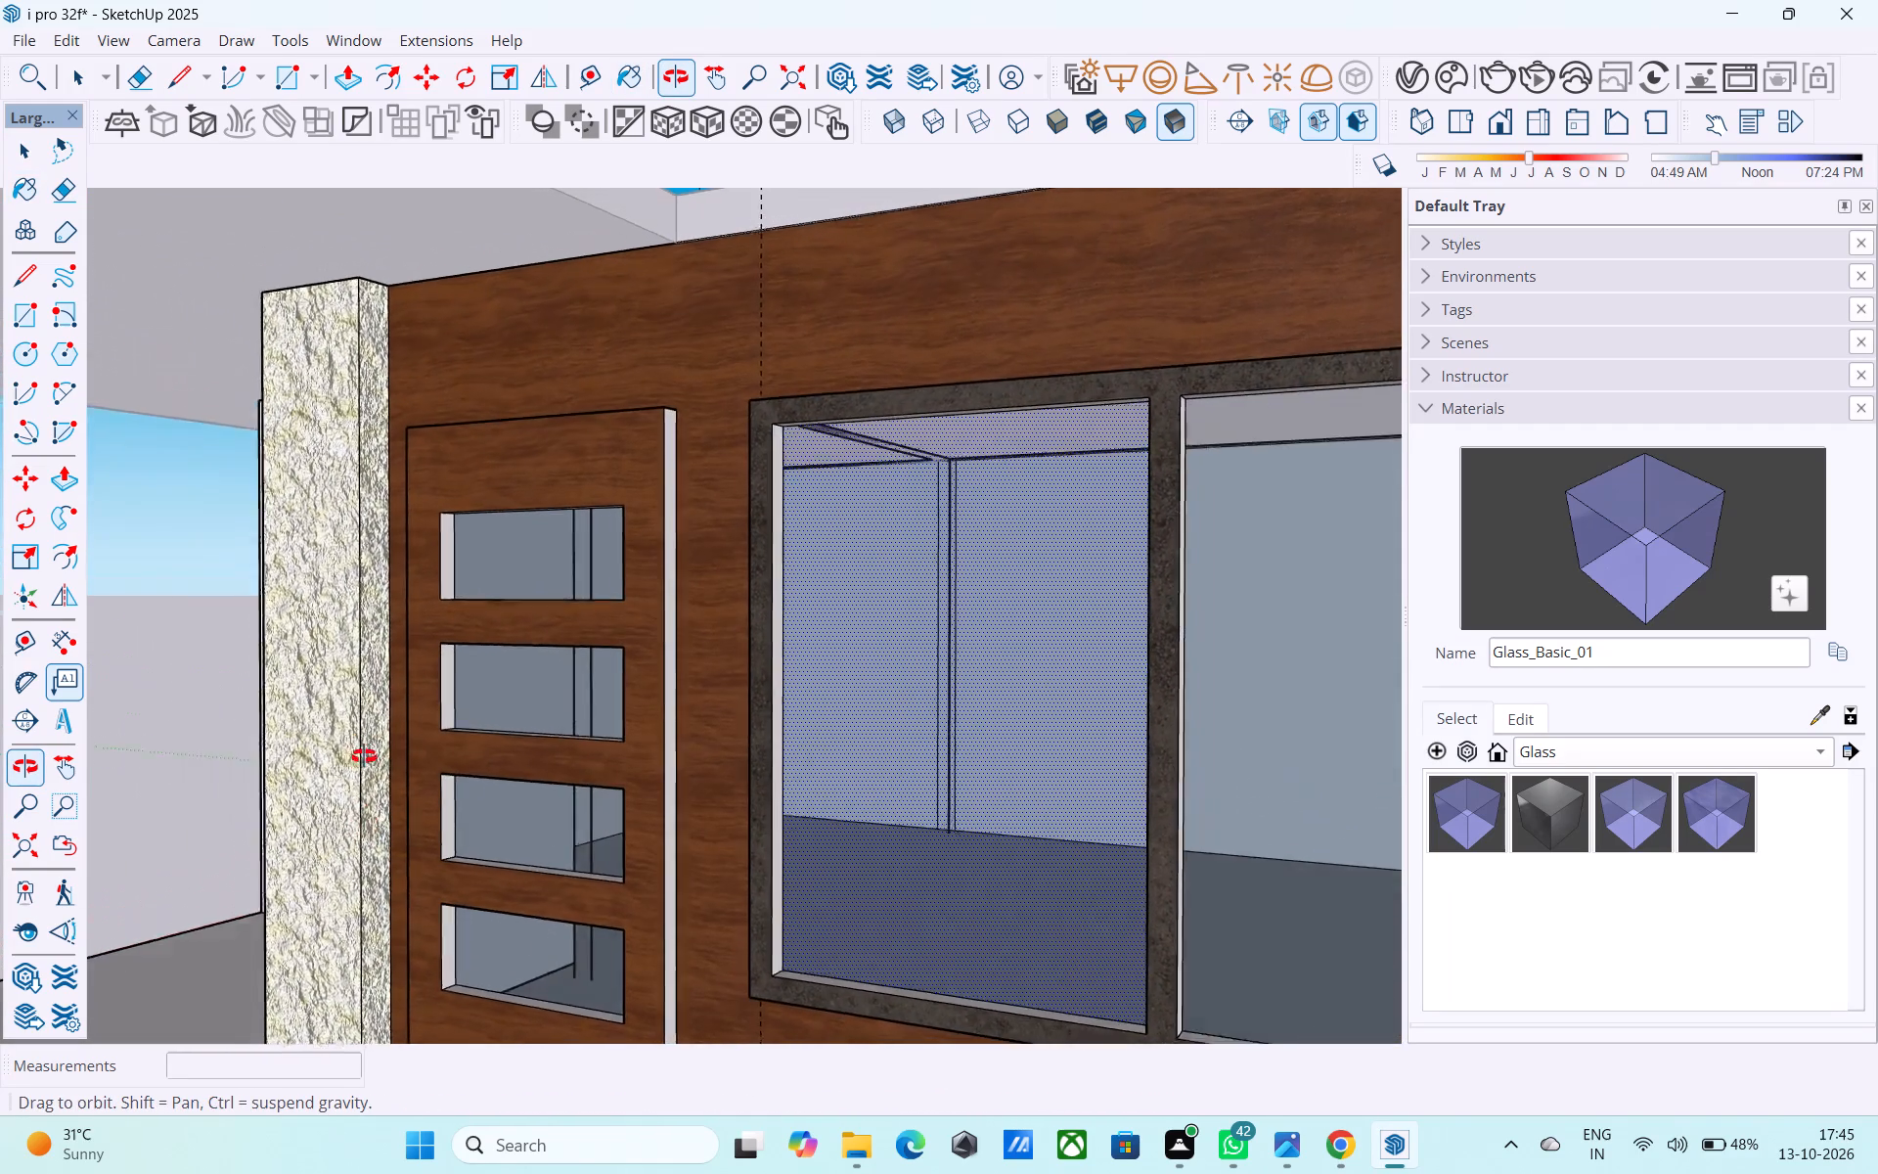
middle_click_drag(364, 756, 380, 724)
middle_click_drag(690, 757, 722, 741)
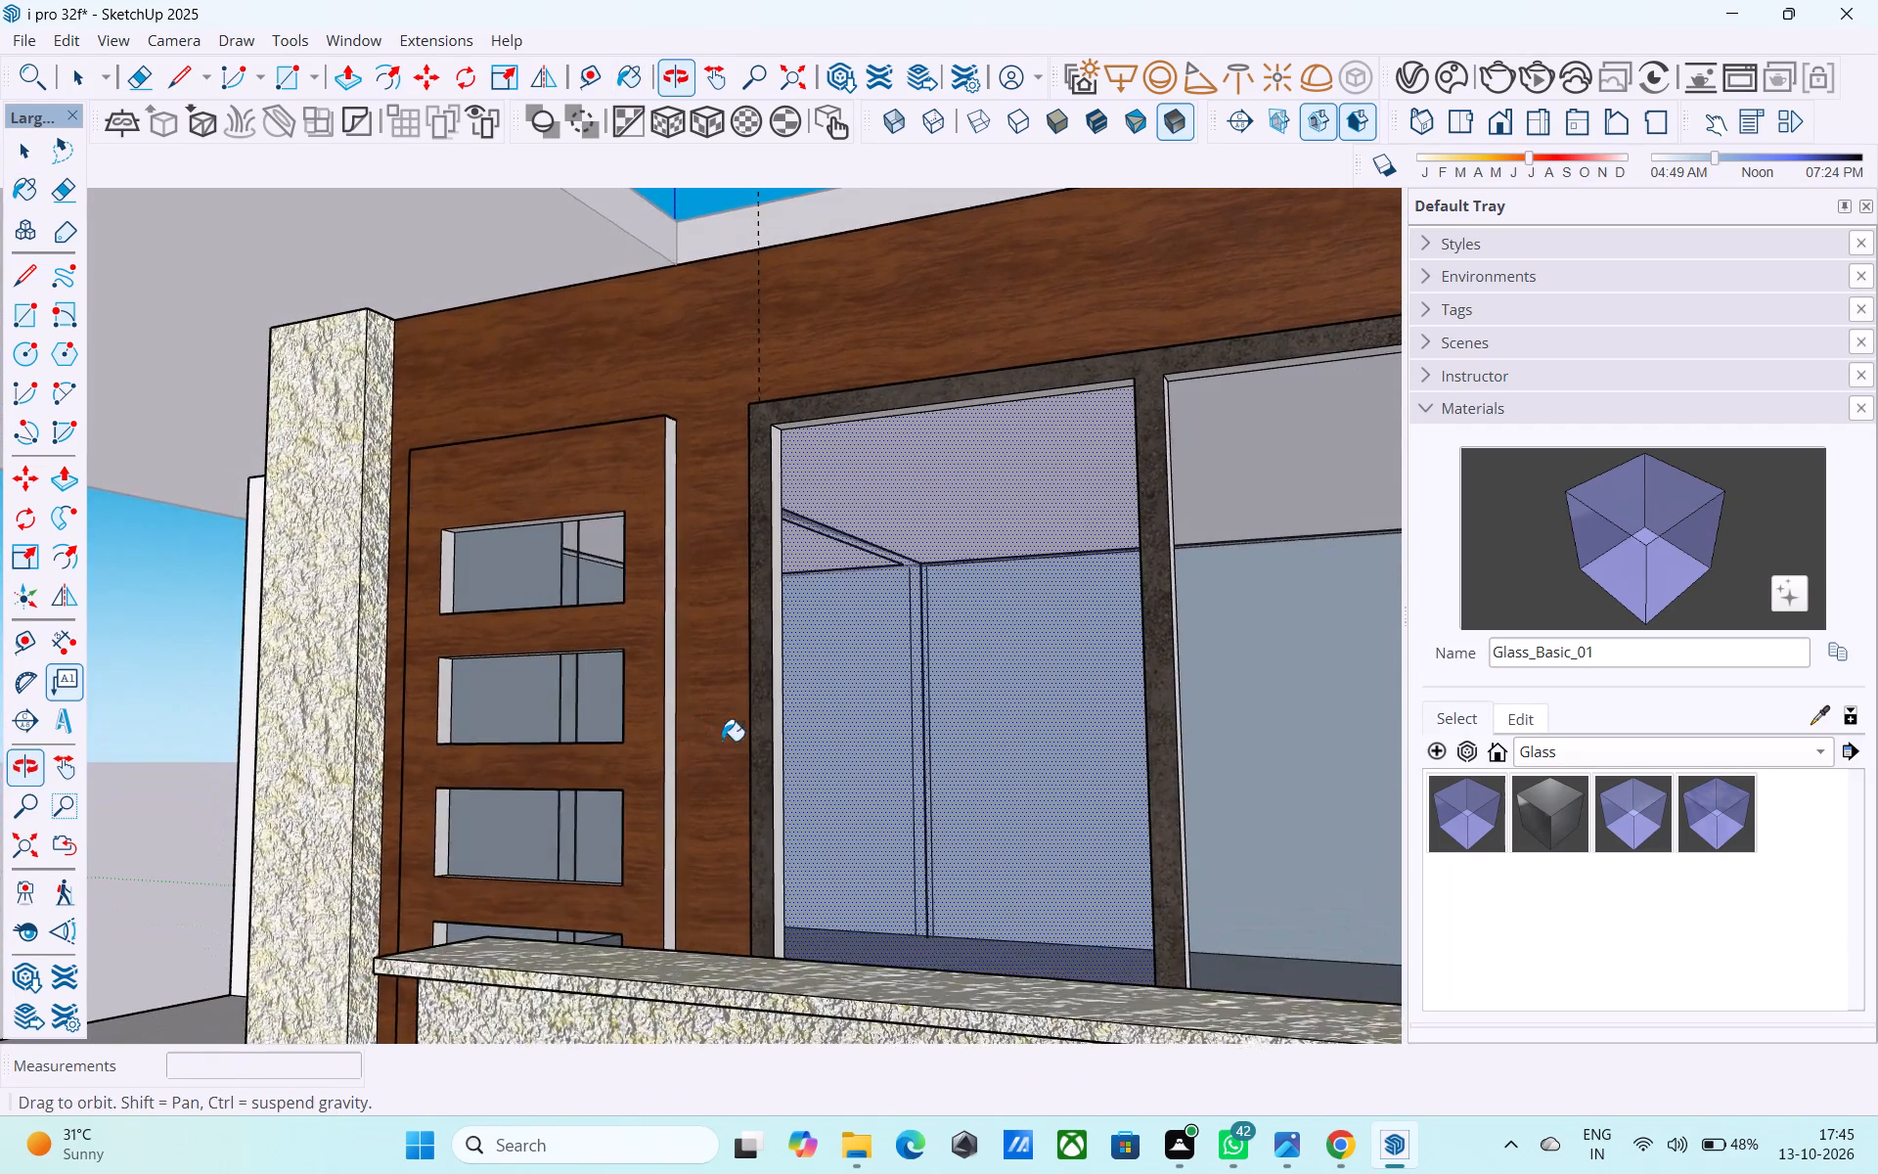
middle_click_drag(722, 741, 691, 736)
scroll(1052, 756, "up", 20)
scroll(1052, 756, "up", 2)
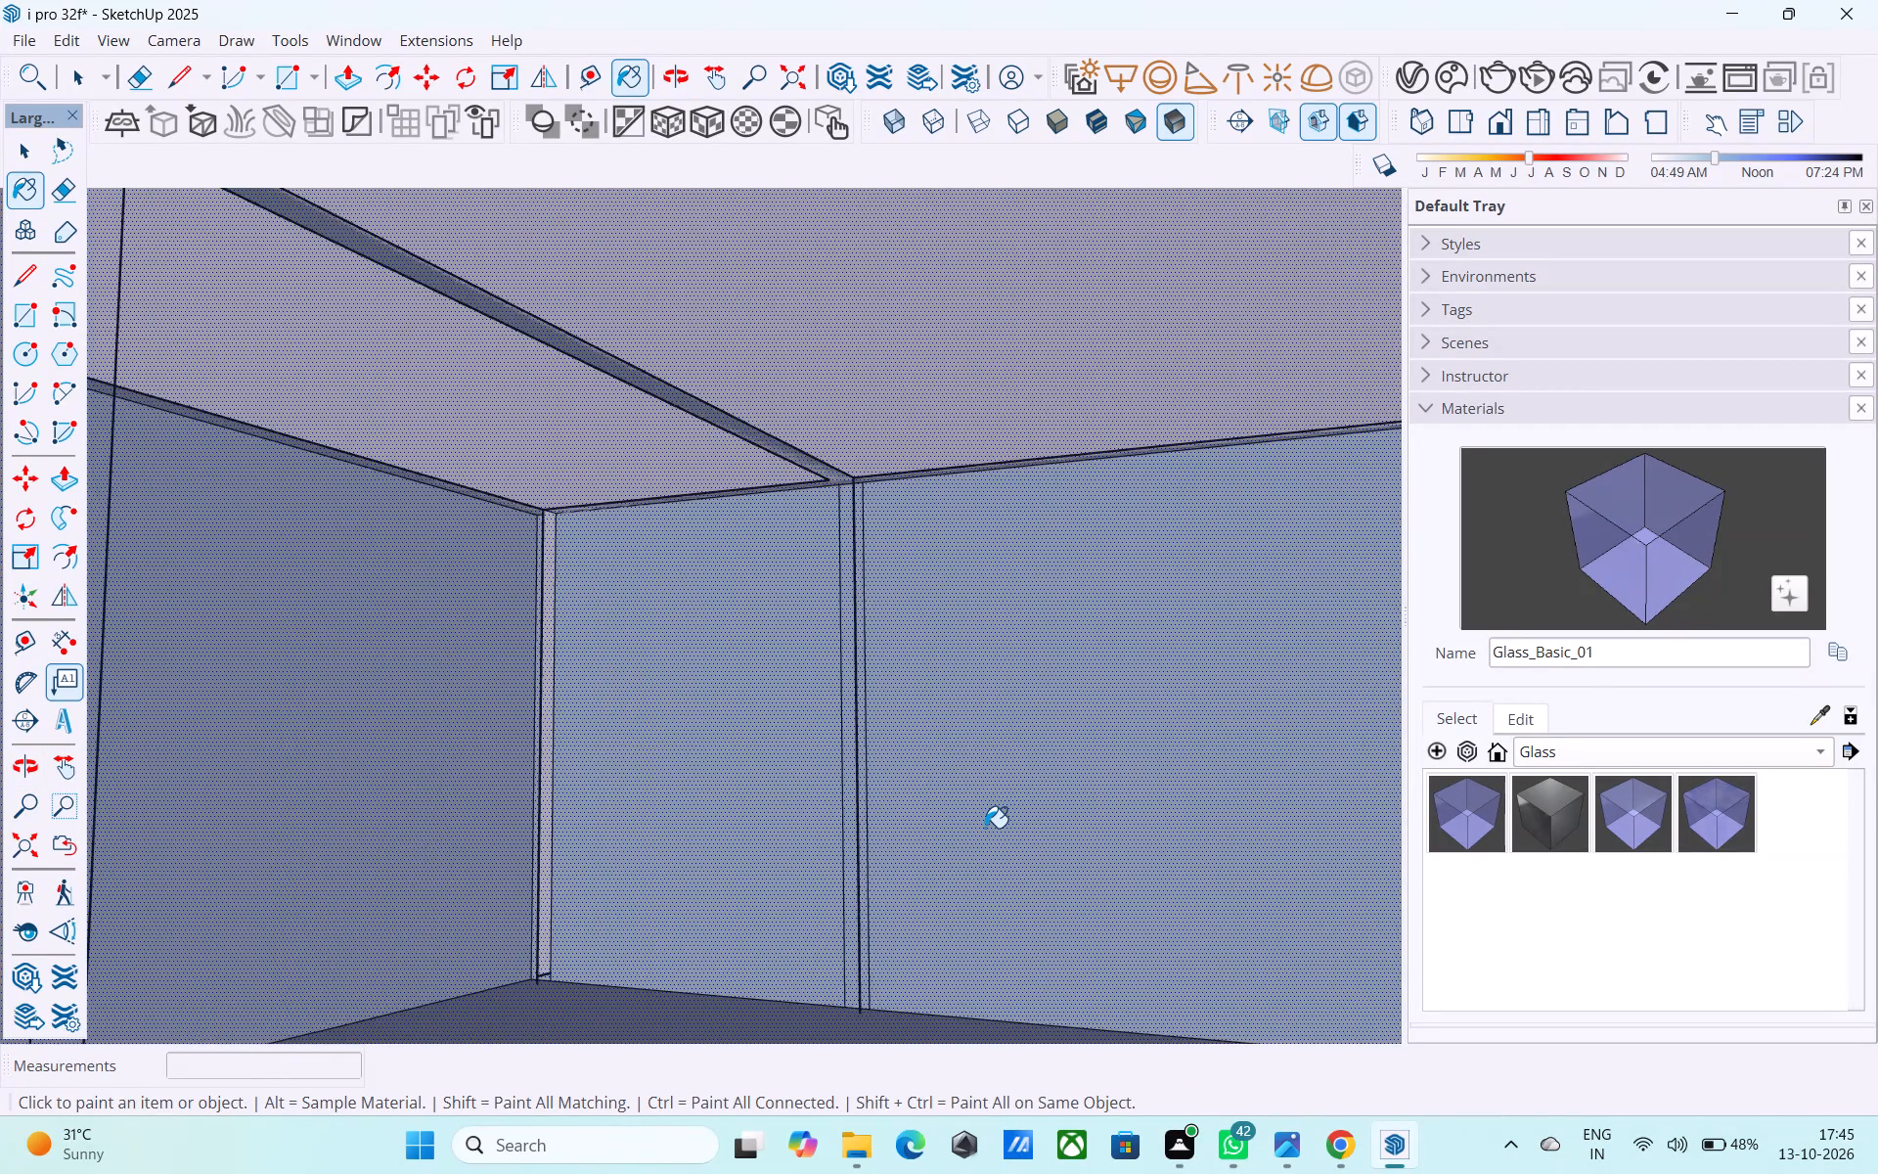
scroll(985, 828, "down", 20)
scroll(985, 828, "down", 20)
scroll(985, 828, "down", 4)
key("space")
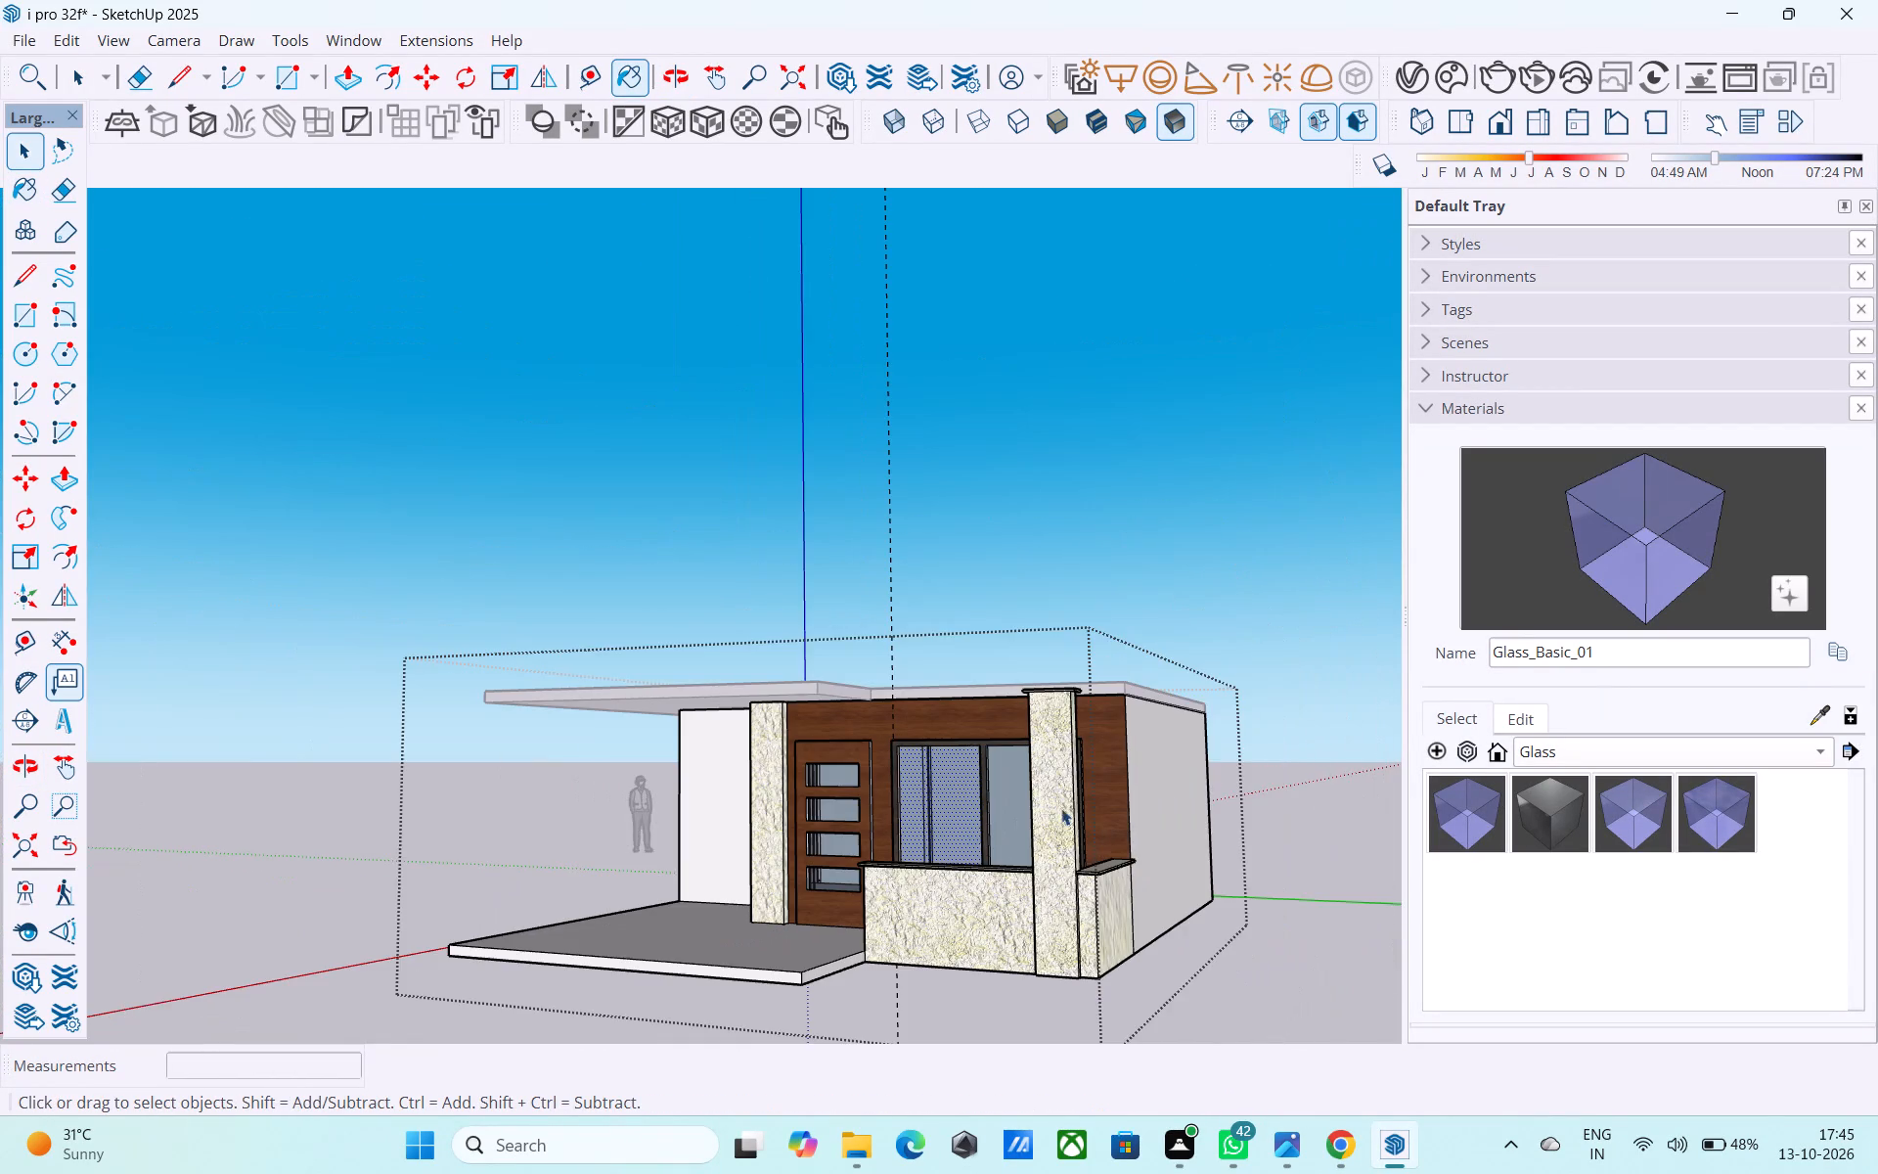
left_click(1287, 735)
Draw a full-height rectangle over the side wall's inner face, from its far ceiling corner to the floor corner beside the front window.
scroll(920, 830, "up", 20)
scroll(920, 830, "up", 3)
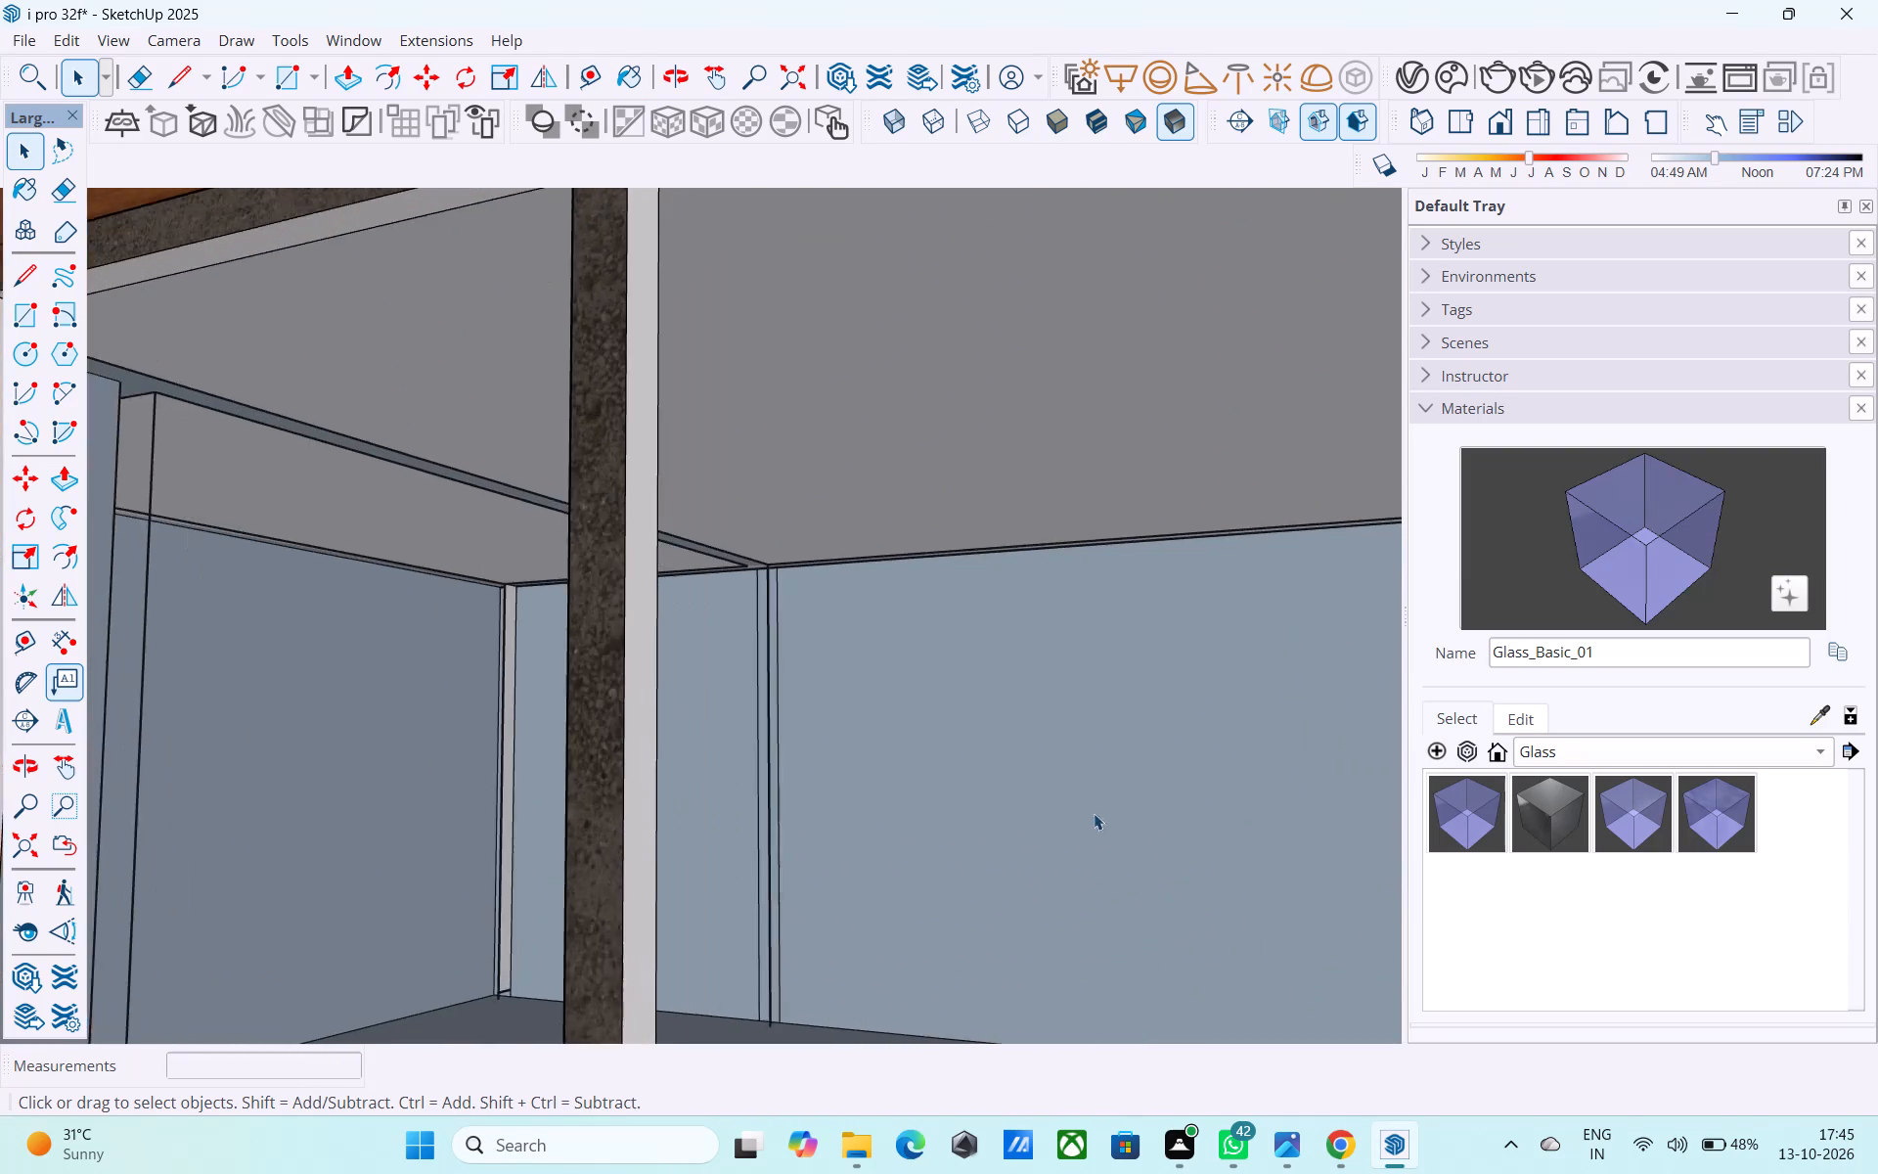
scroll(1094, 813, "up", 5)
middle_click_drag(872, 792, 470, 858)
middle_click_drag(931, 761, 732, 831)
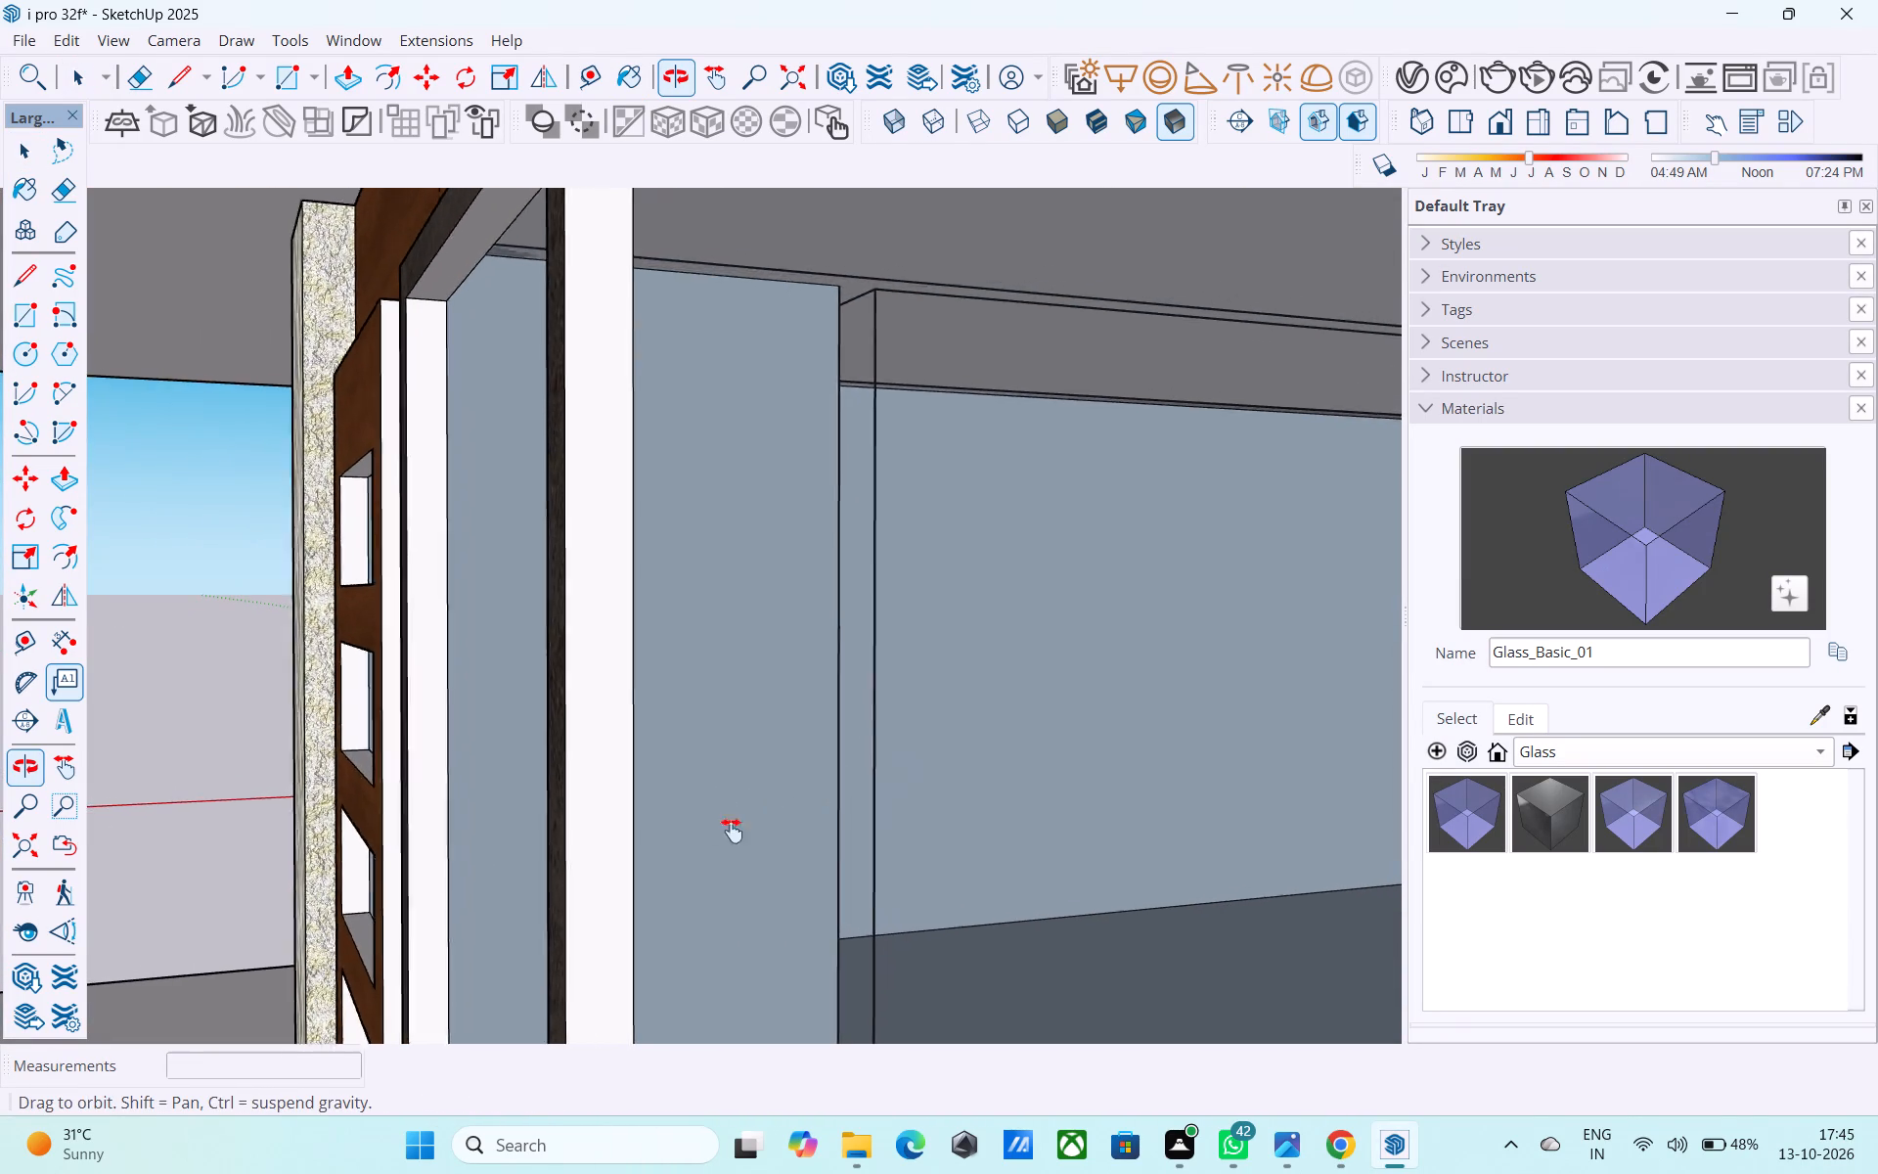
middle_click_drag(732, 831, 375, 919)
middle_click_drag(1041, 790, 1696, 797, "shift")
middle_click_drag(808, 728, 1744, 723)
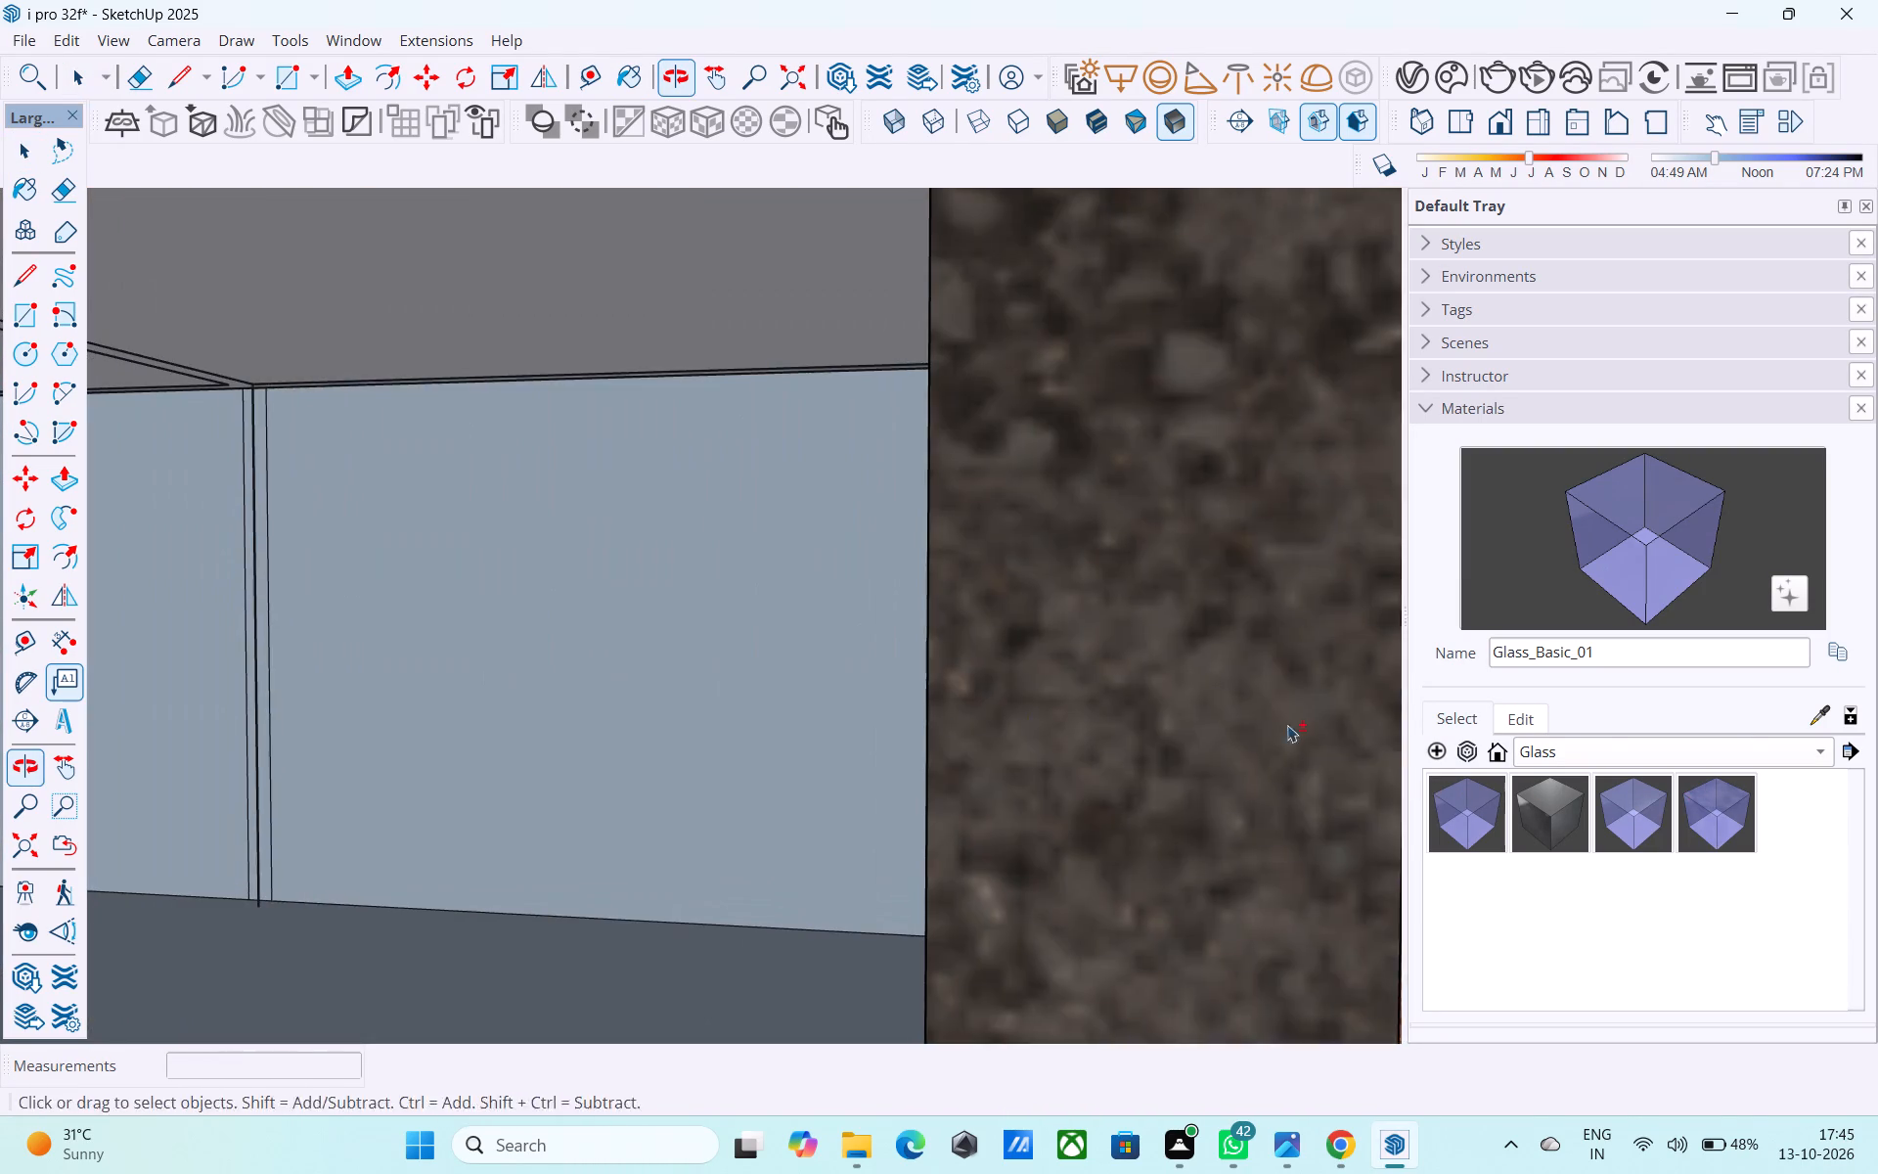
middle_click_drag(951, 720, 1456, 831, "shift")
scroll(890, 724, "up", 20)
scroll(890, 724, "up", 19)
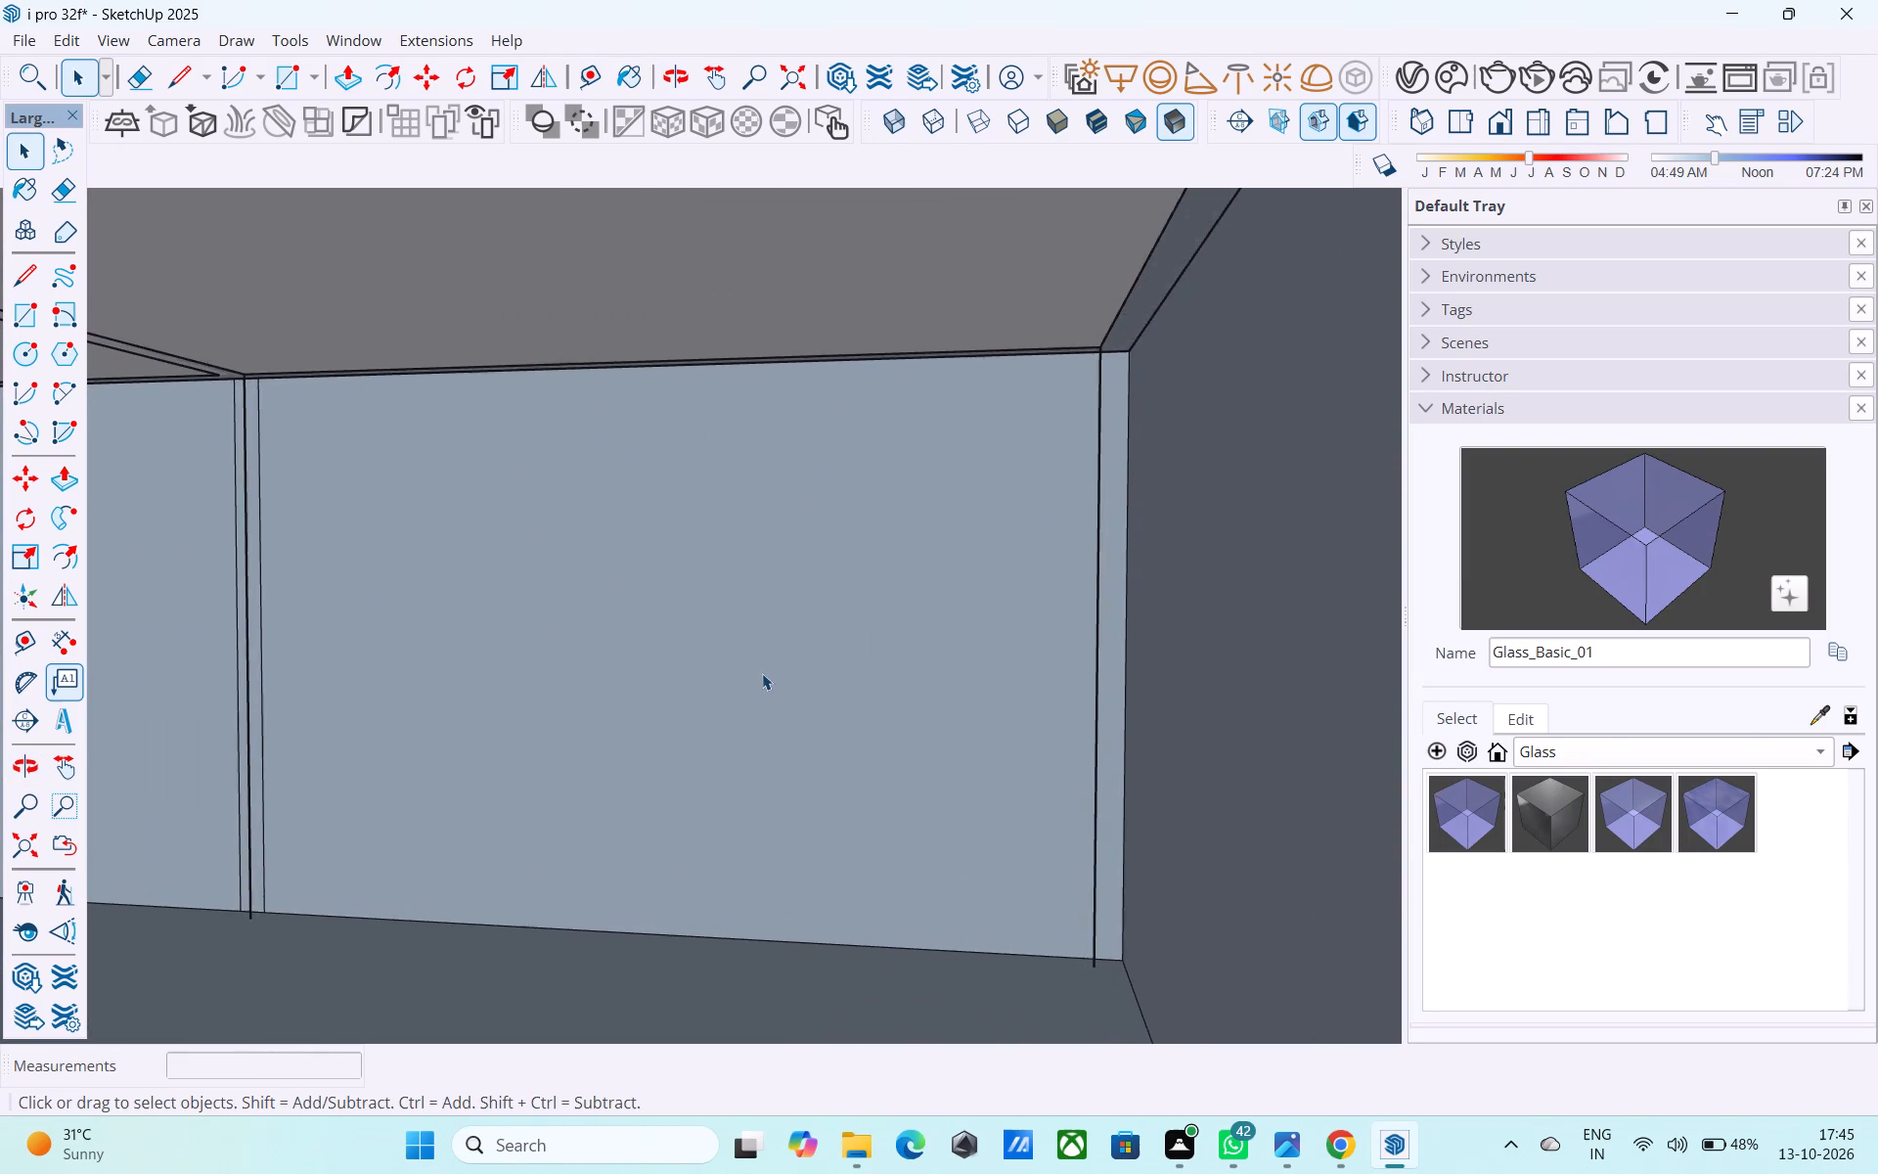
scroll(762, 673, "up", 16)
scroll(746, 696, "down", 7)
middle_click_drag(760, 698, 1029, 773)
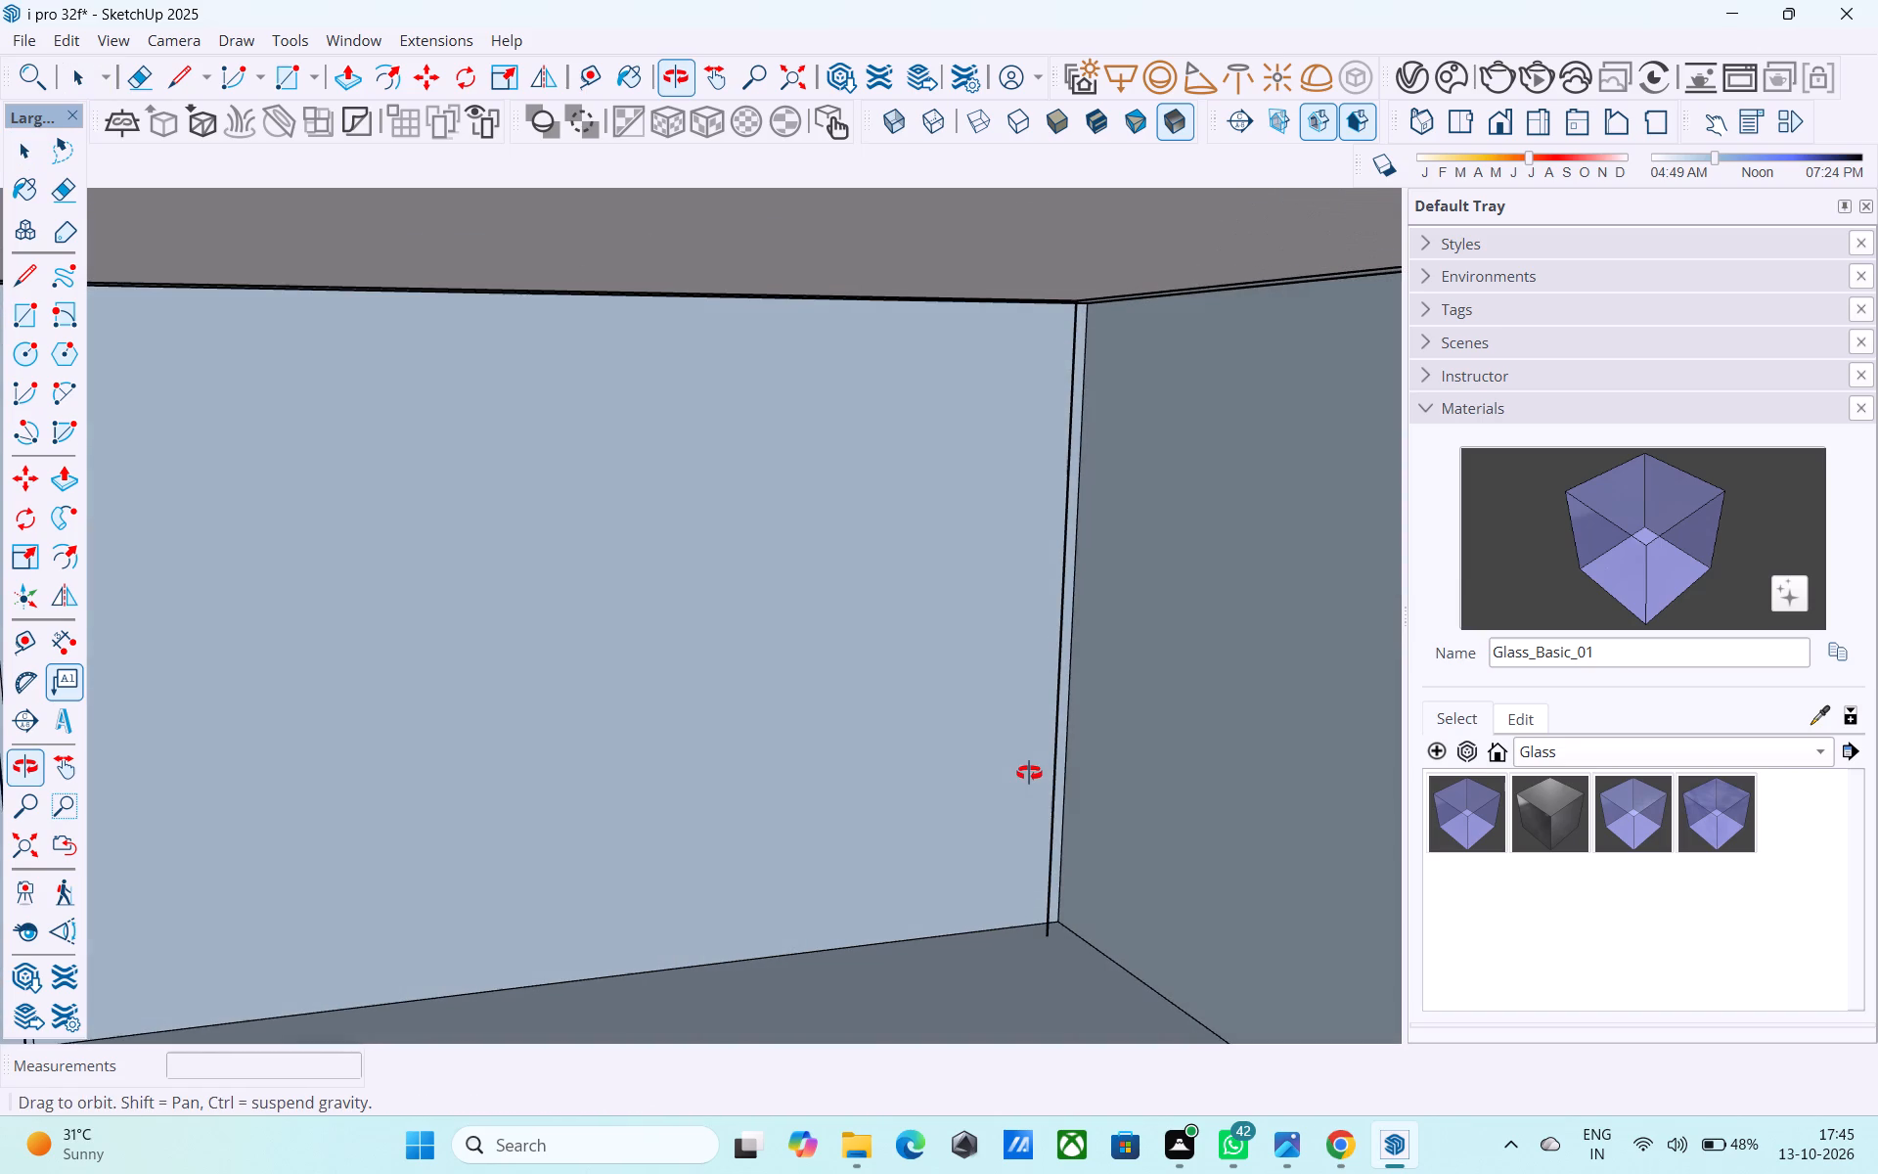
middle_click_drag(1029, 773, 1029, 772)
double_click(925, 711)
middle_click_drag(925, 712, 945, 676)
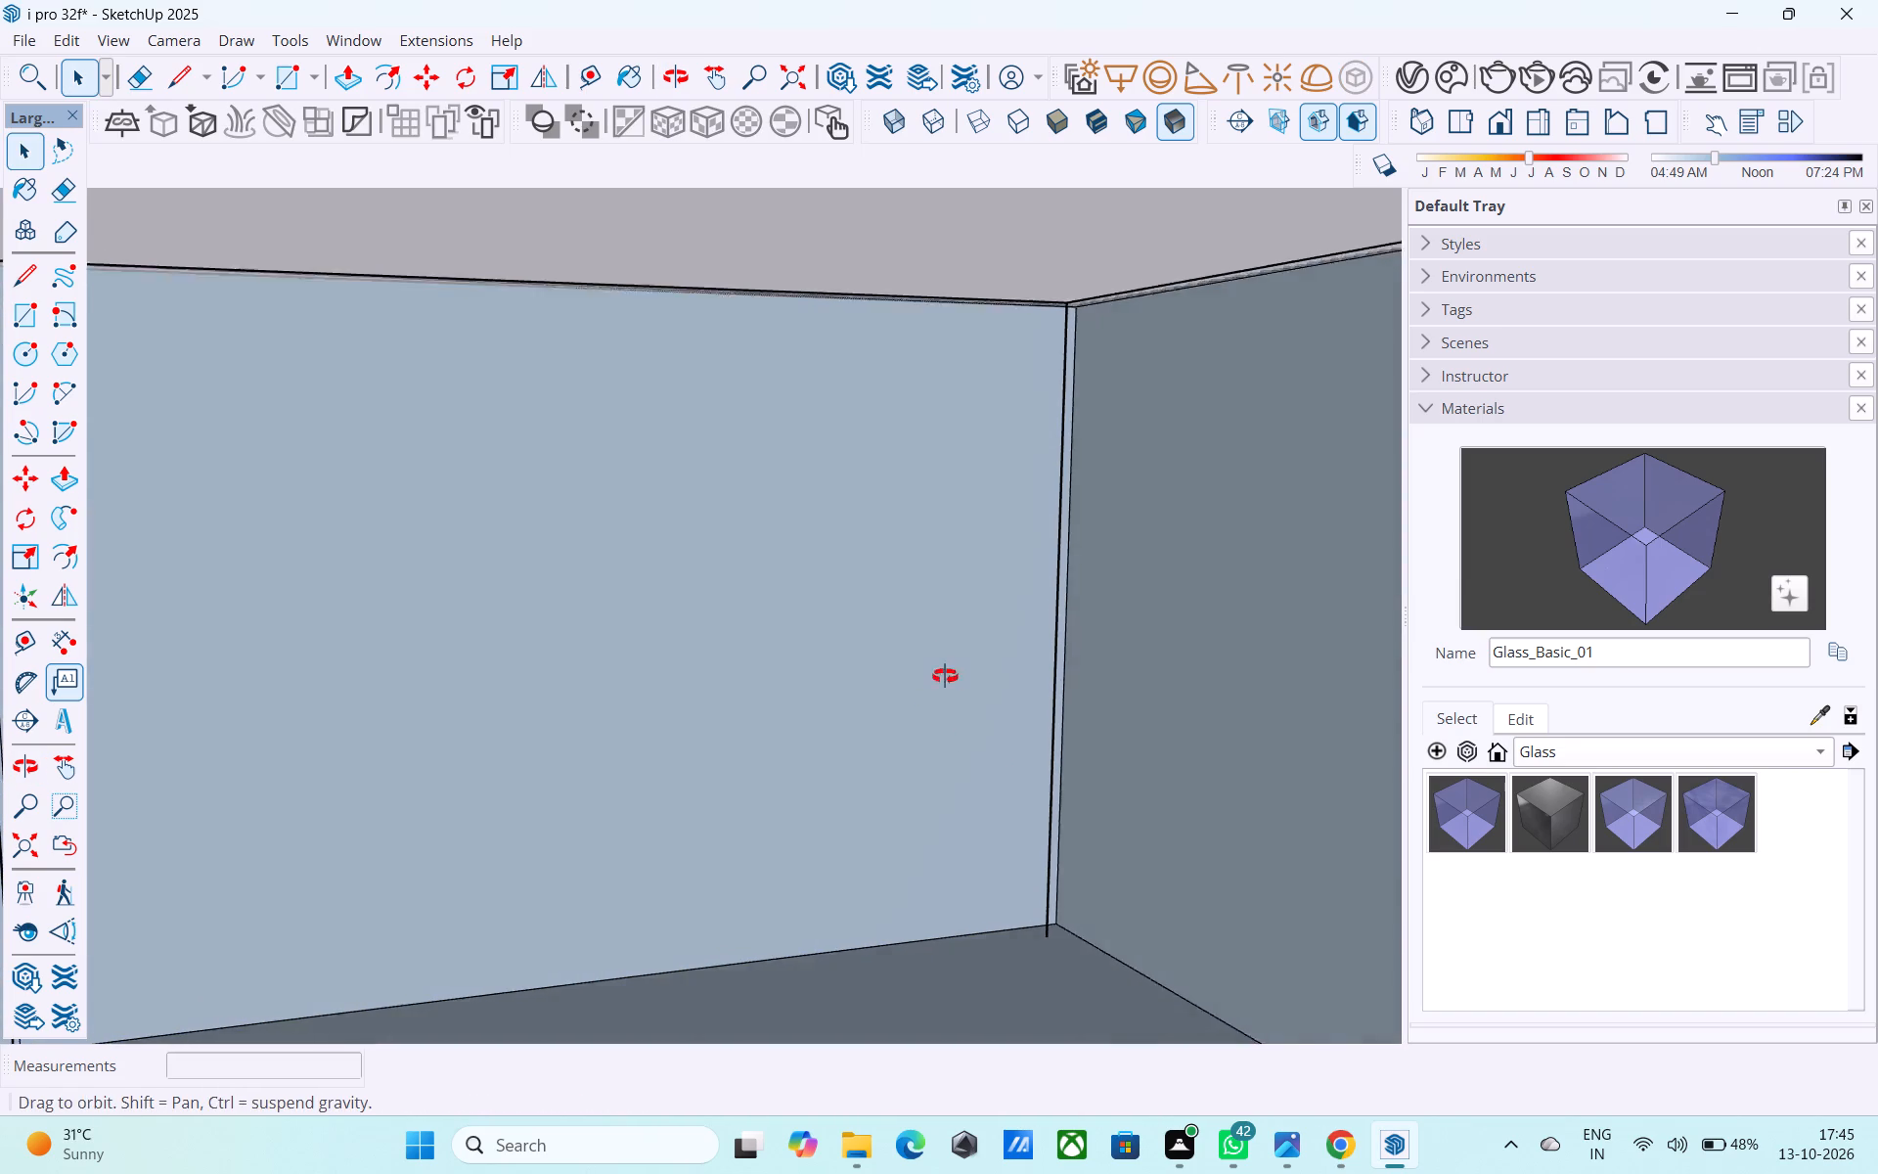
middle_click_drag(945, 676, 959, 567)
key("r")
left_click(1051, 310)
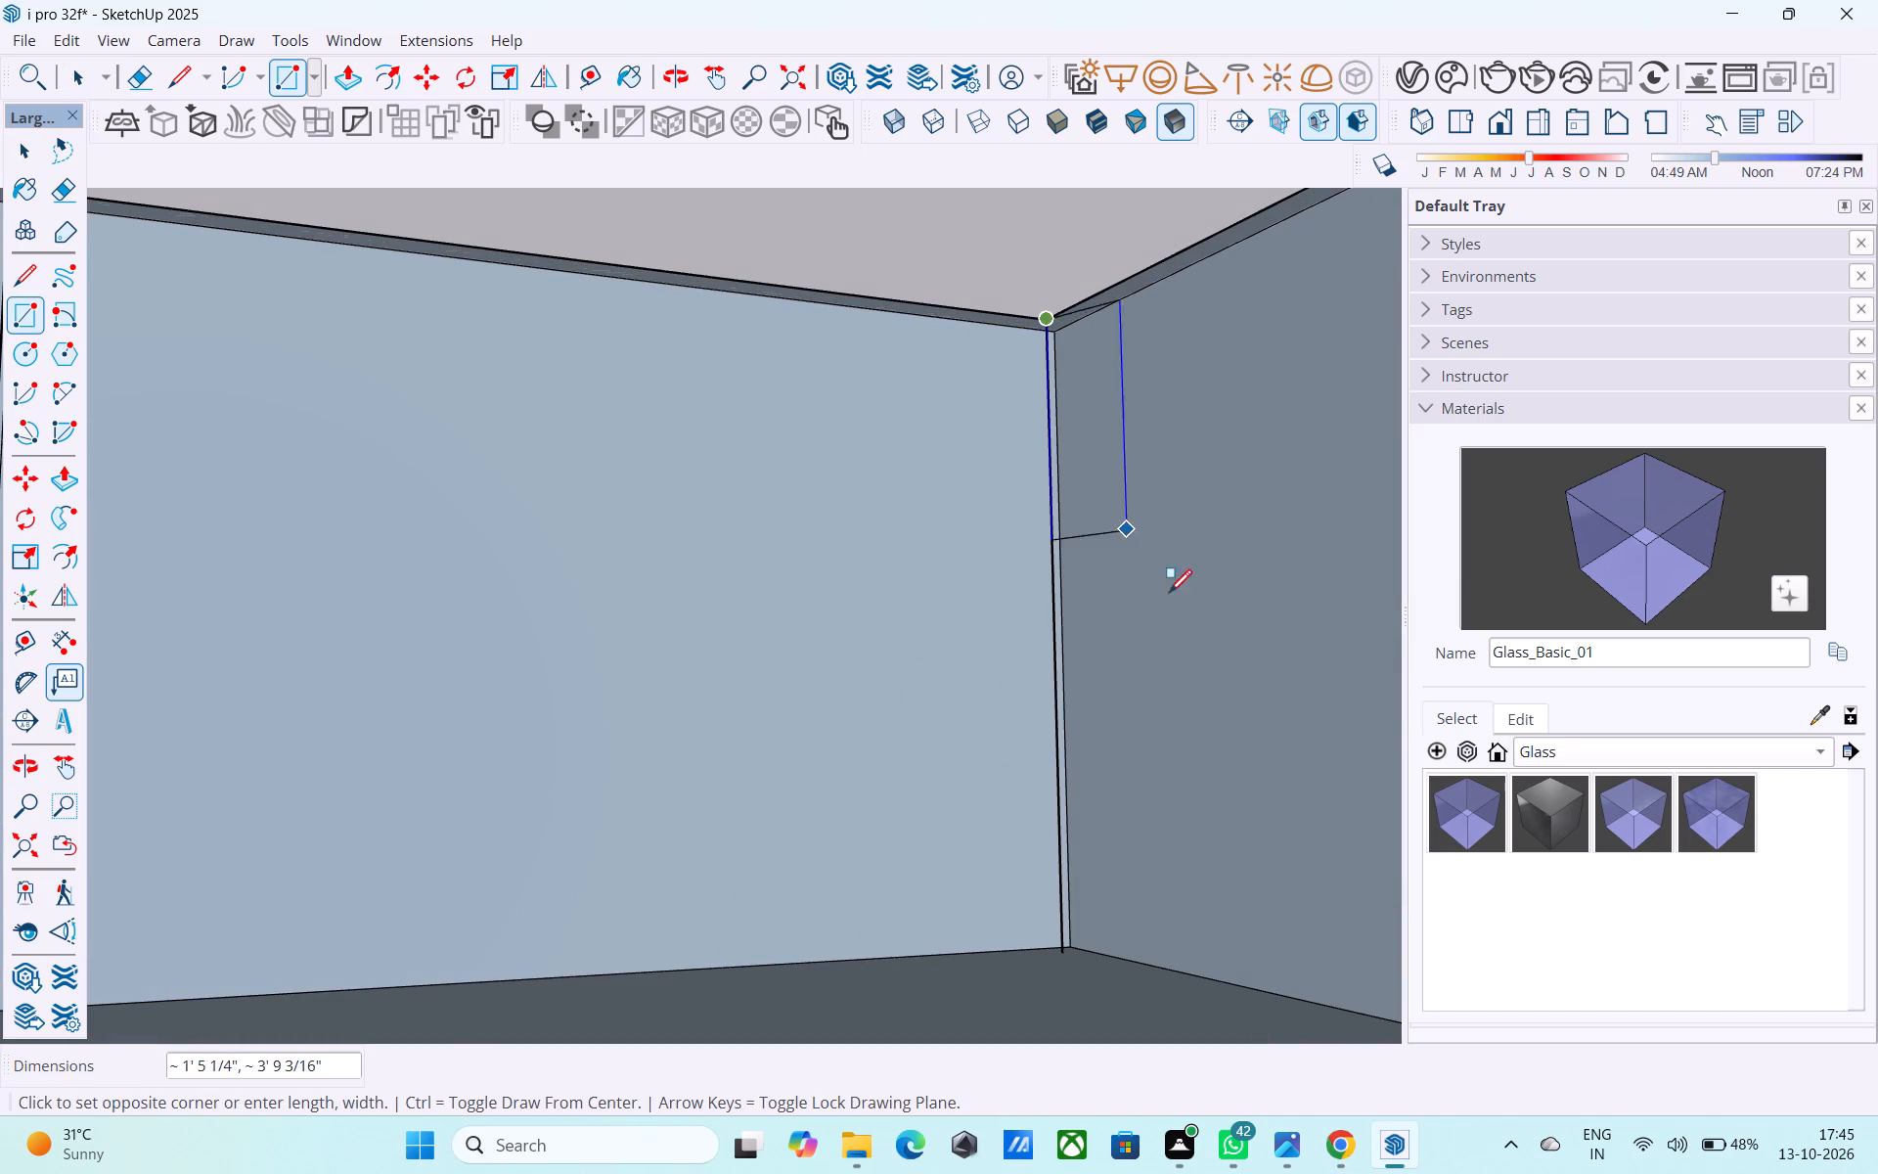
middle_click_drag(1229, 718, 445, 526, "shift")
middle_click_drag(1088, 721, 714, 485, "shift")
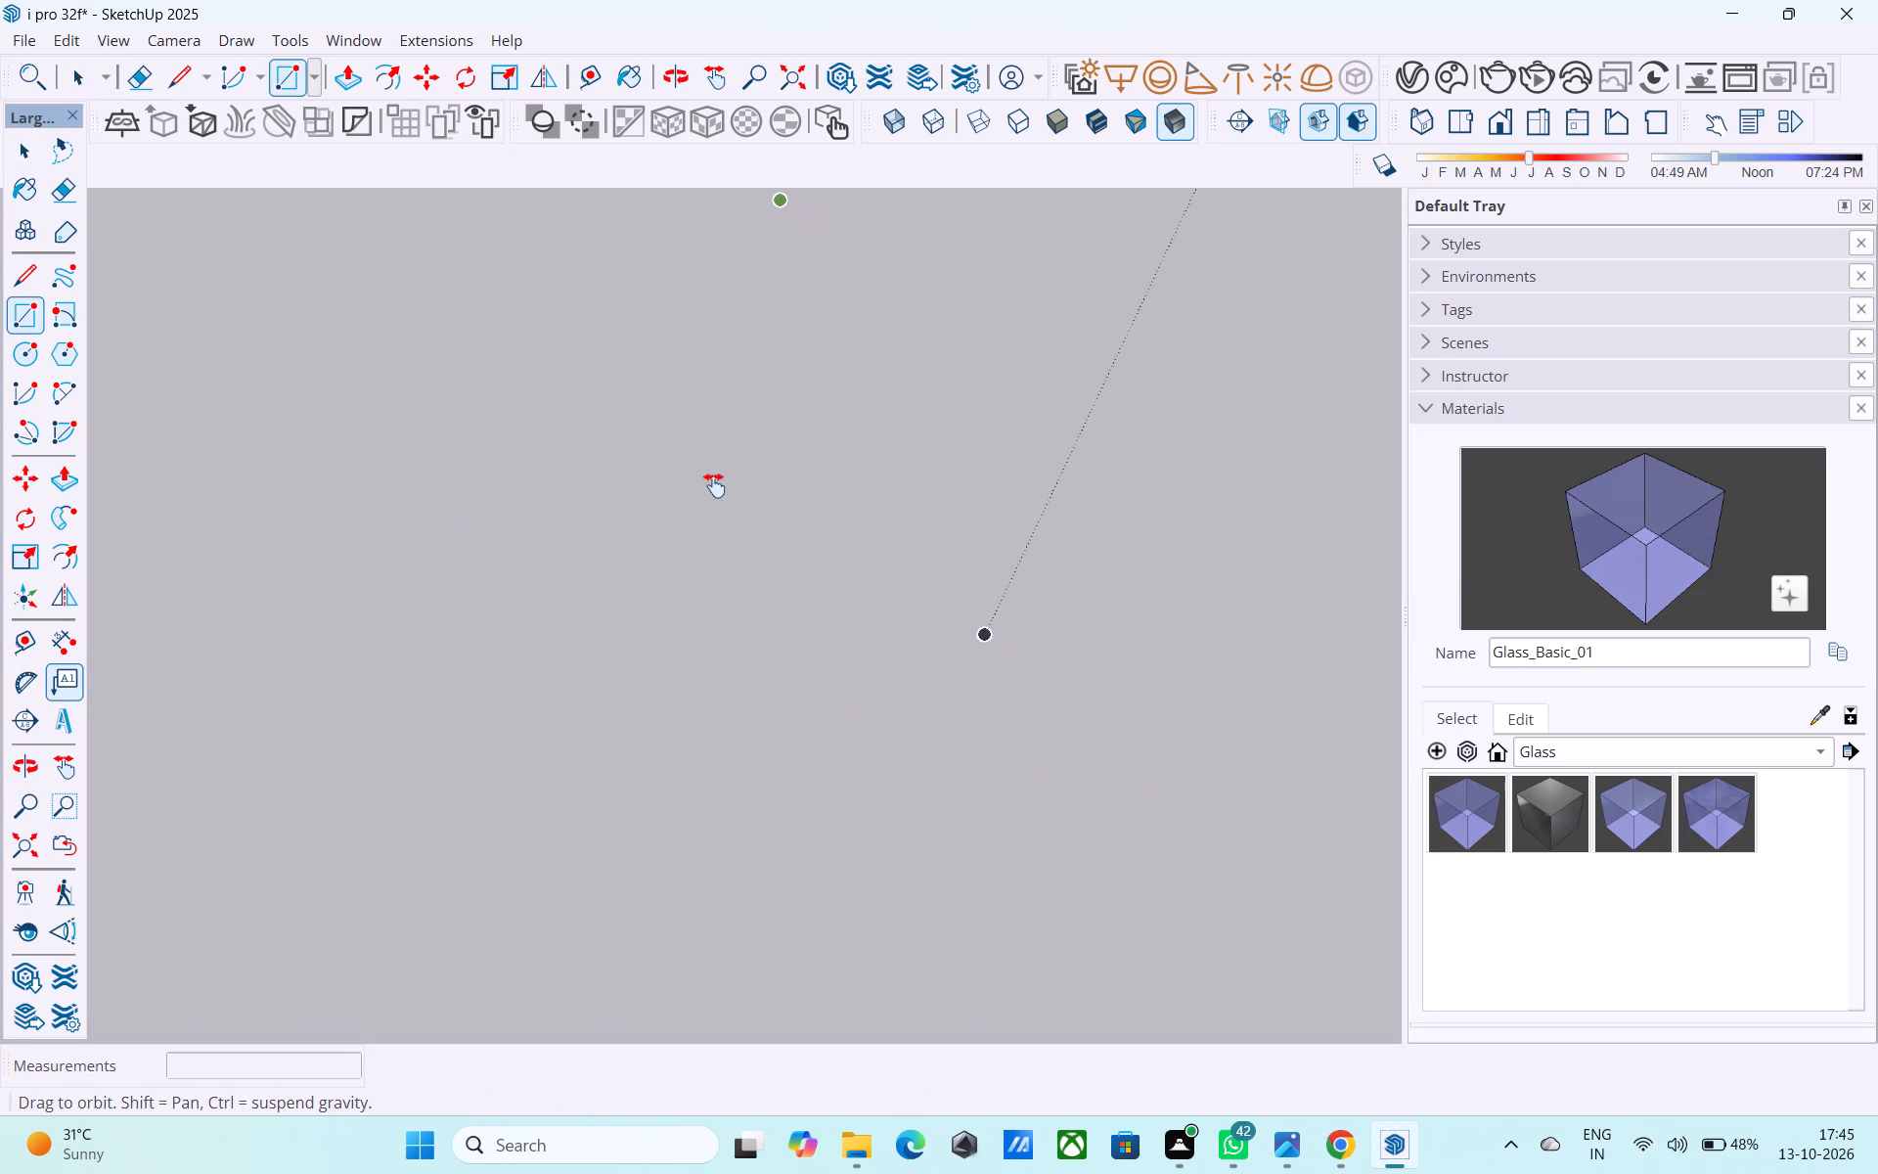
middle_click_drag(714, 485, 57, 337, "shift")
middle_click_drag(563, 686, 226, 322, "shift")
scroll(768, 719, "up", 9)
middle_click_drag(857, 789, 192, 364, "shift")
middle_click_drag(927, 1040, 788, 619, "shift")
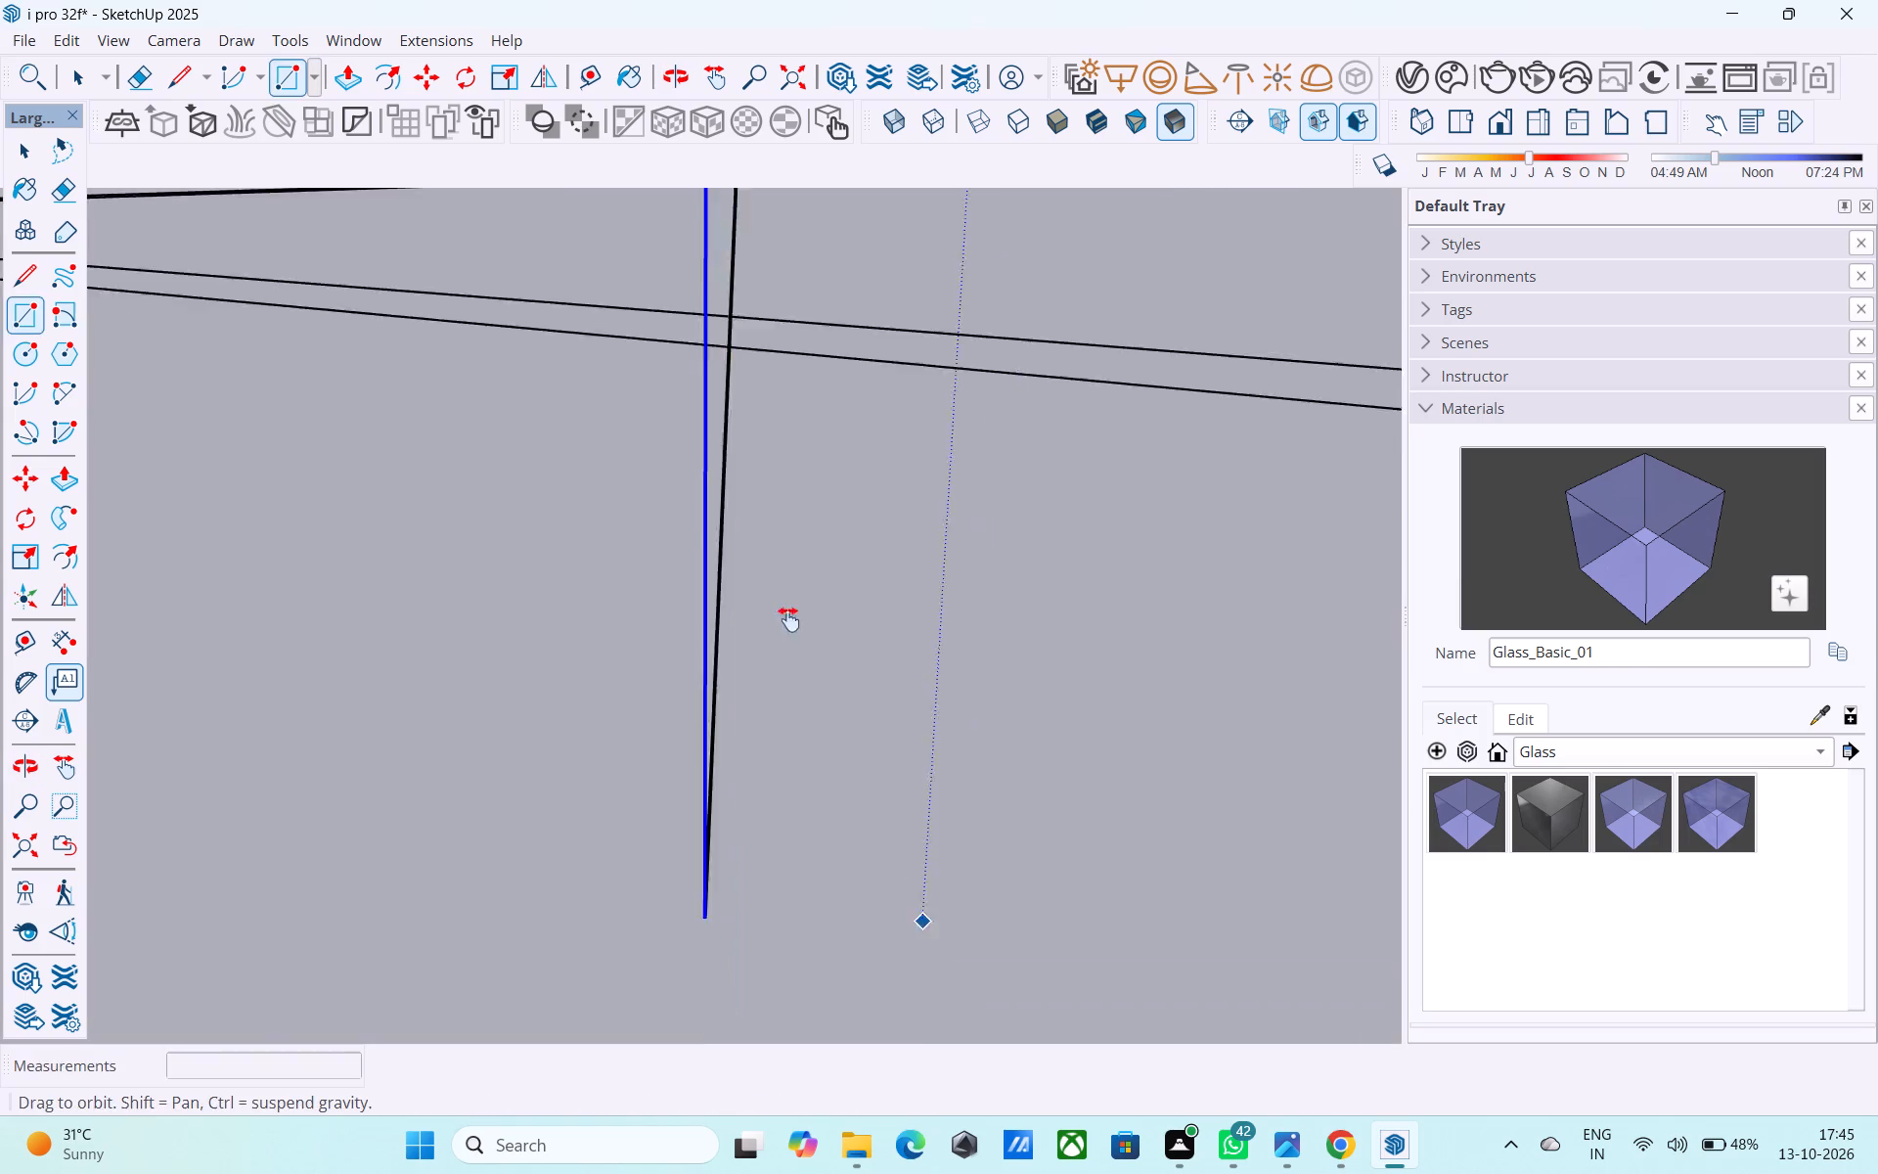
middle_click_drag(788, 619, 725, 536, "shift")
scroll(727, 538, "up", 1, "shift")
middle_click_drag(927, 799, 818, 400, "shift")
scroll(821, 401, "up", 1)
scroll(822, 404, "down", 5)
middle_click_drag(867, 535, 930, 330)
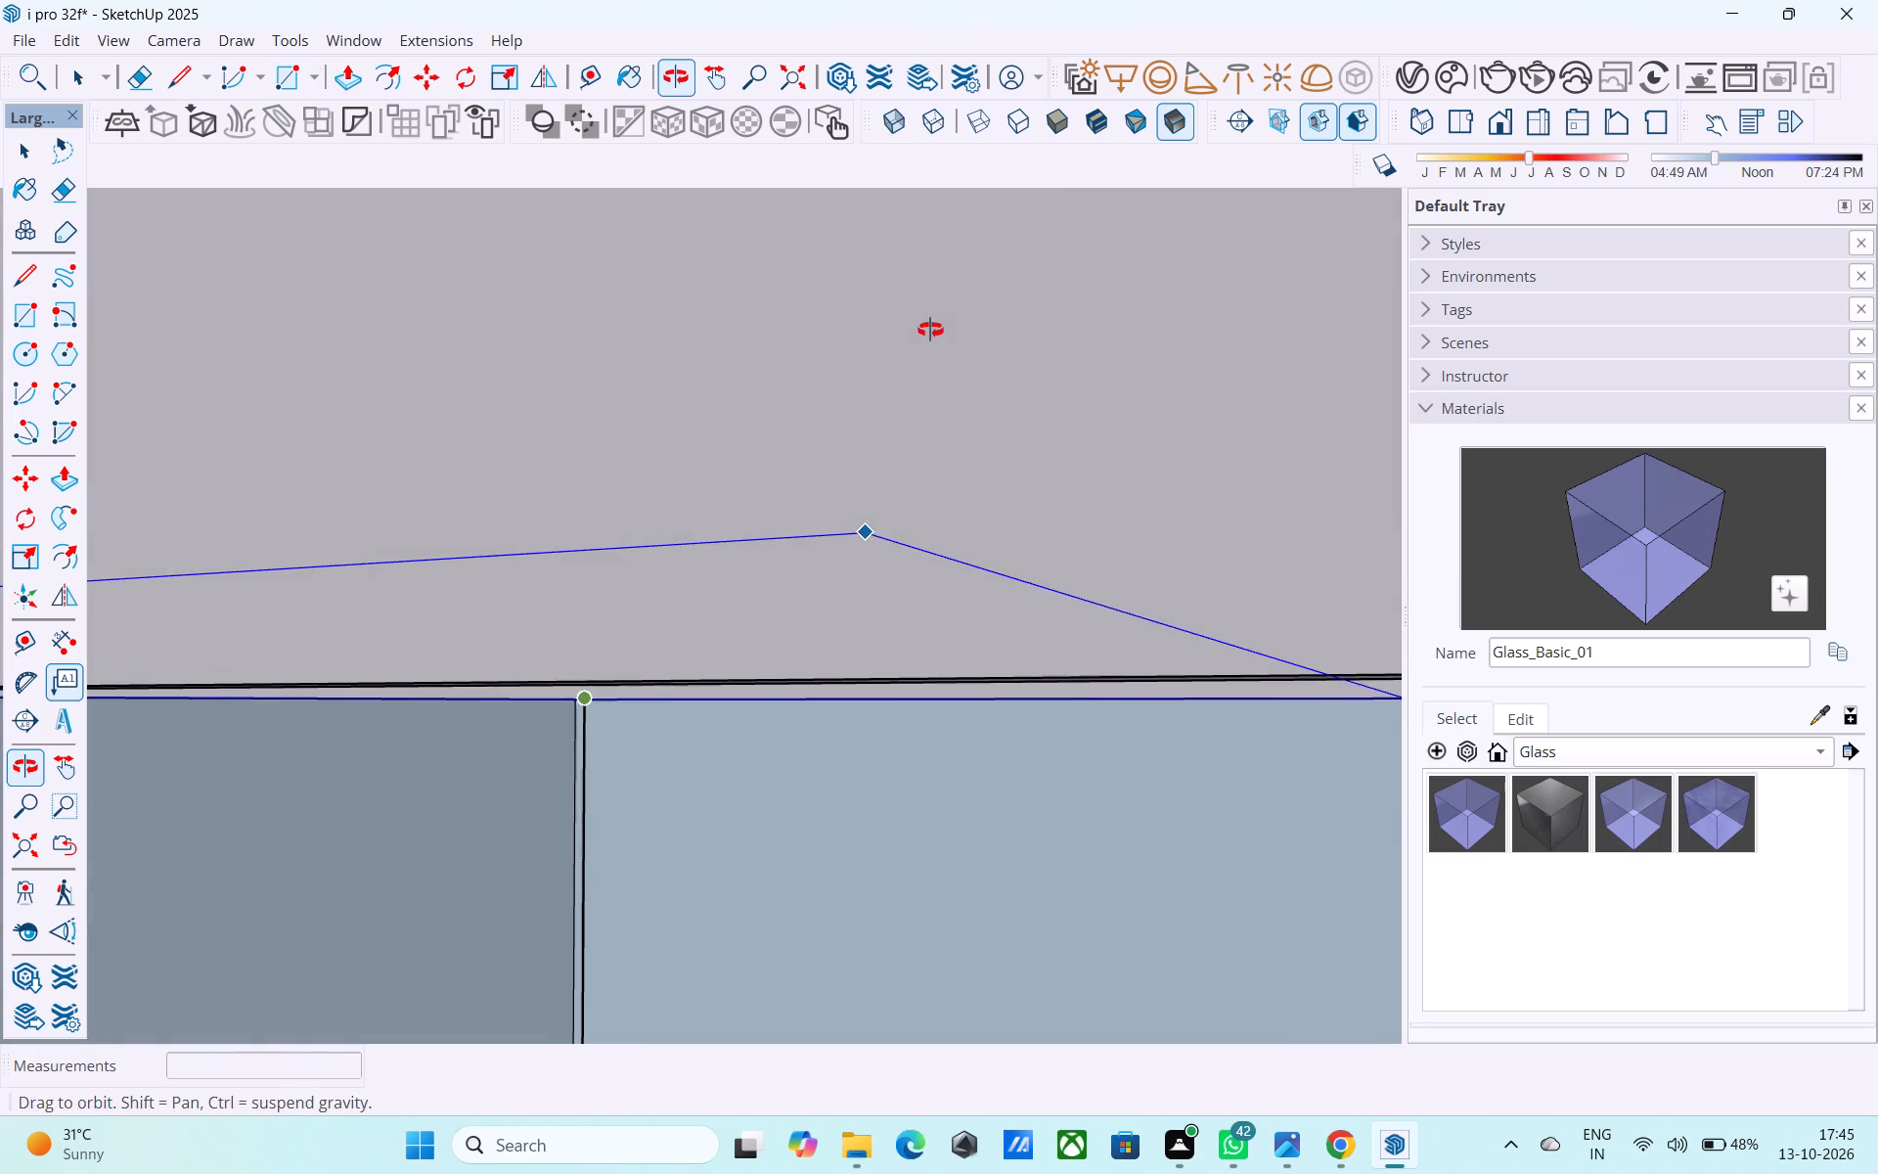
middle_click_drag(930, 330, 928, 328)
middle_click_drag(1139, 909, 1160, 736)
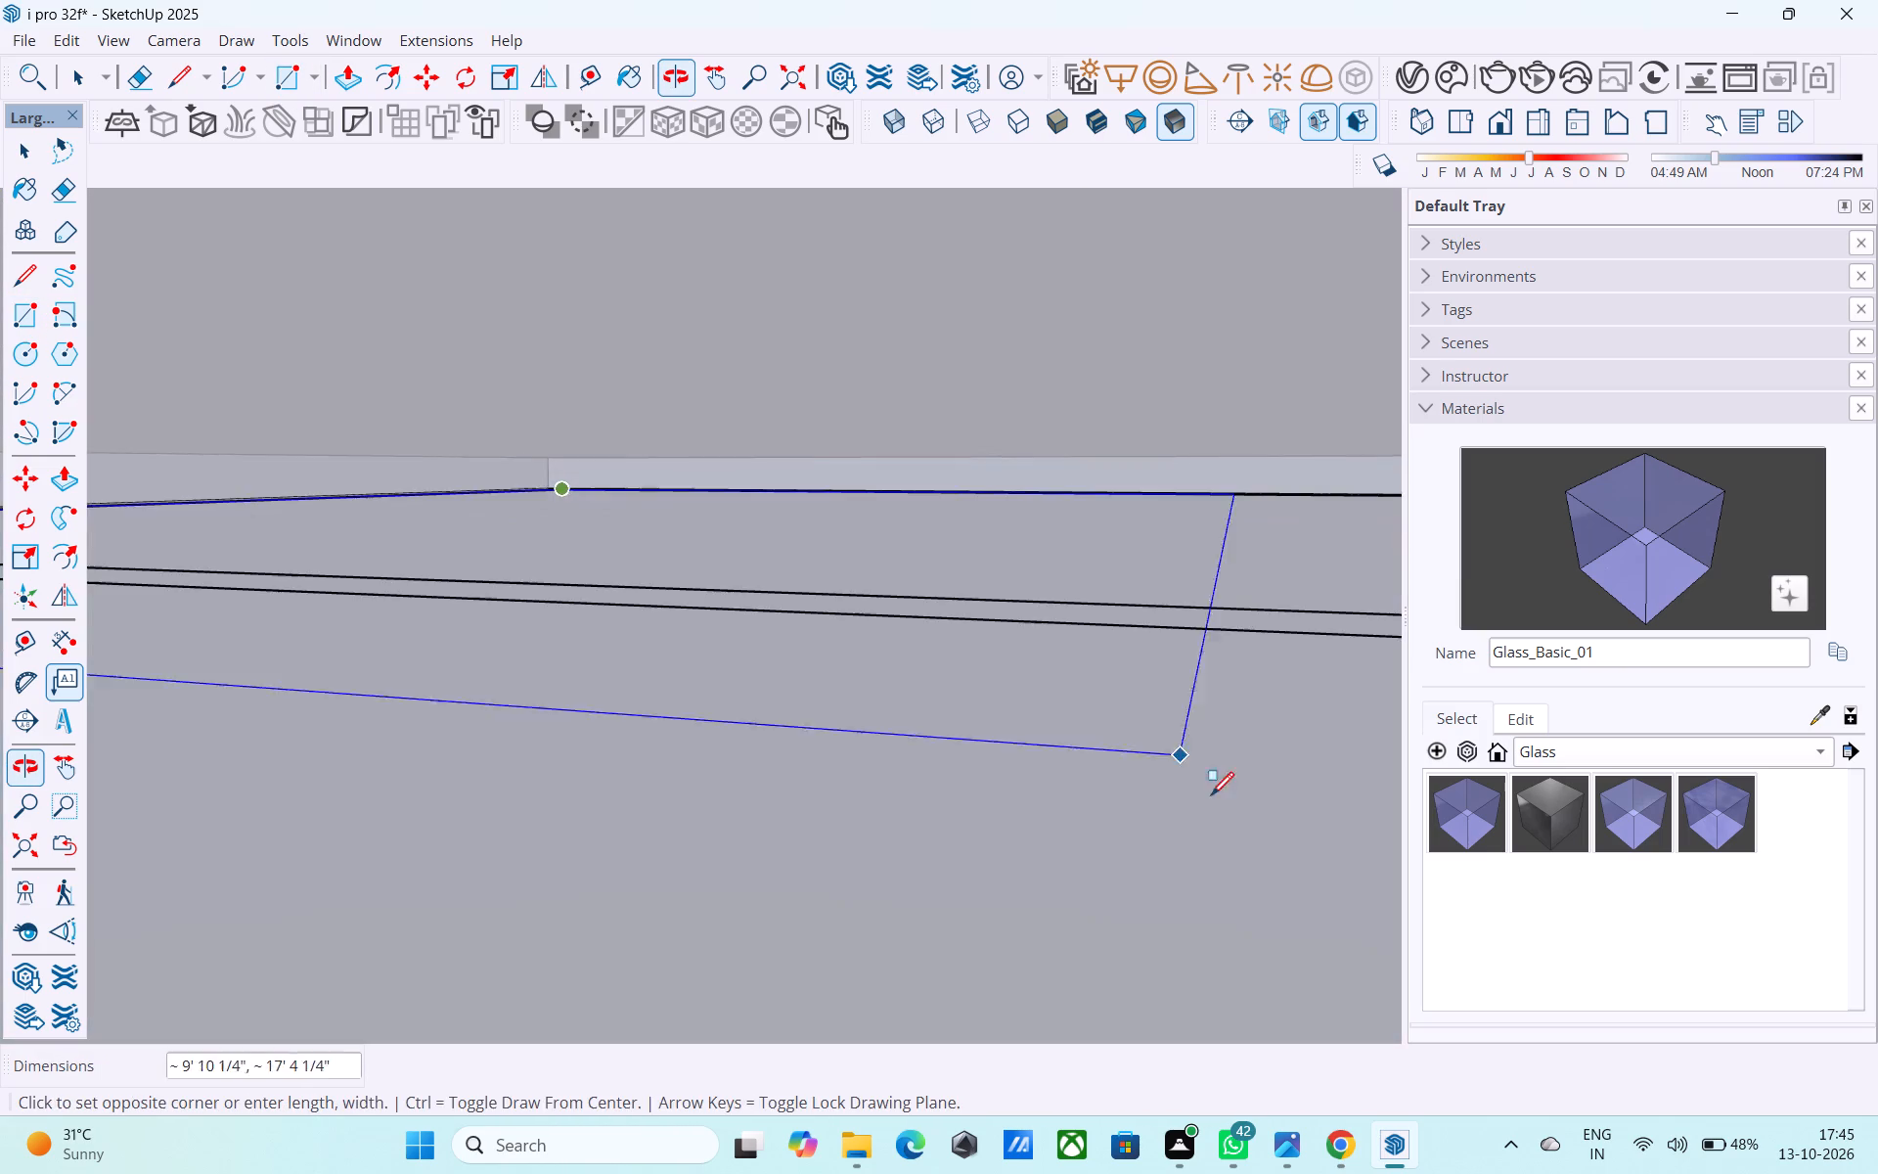
middle_click_drag(1226, 819, 1005, 312)
middle_click_drag(1229, 789, 1084, 548, "shift")
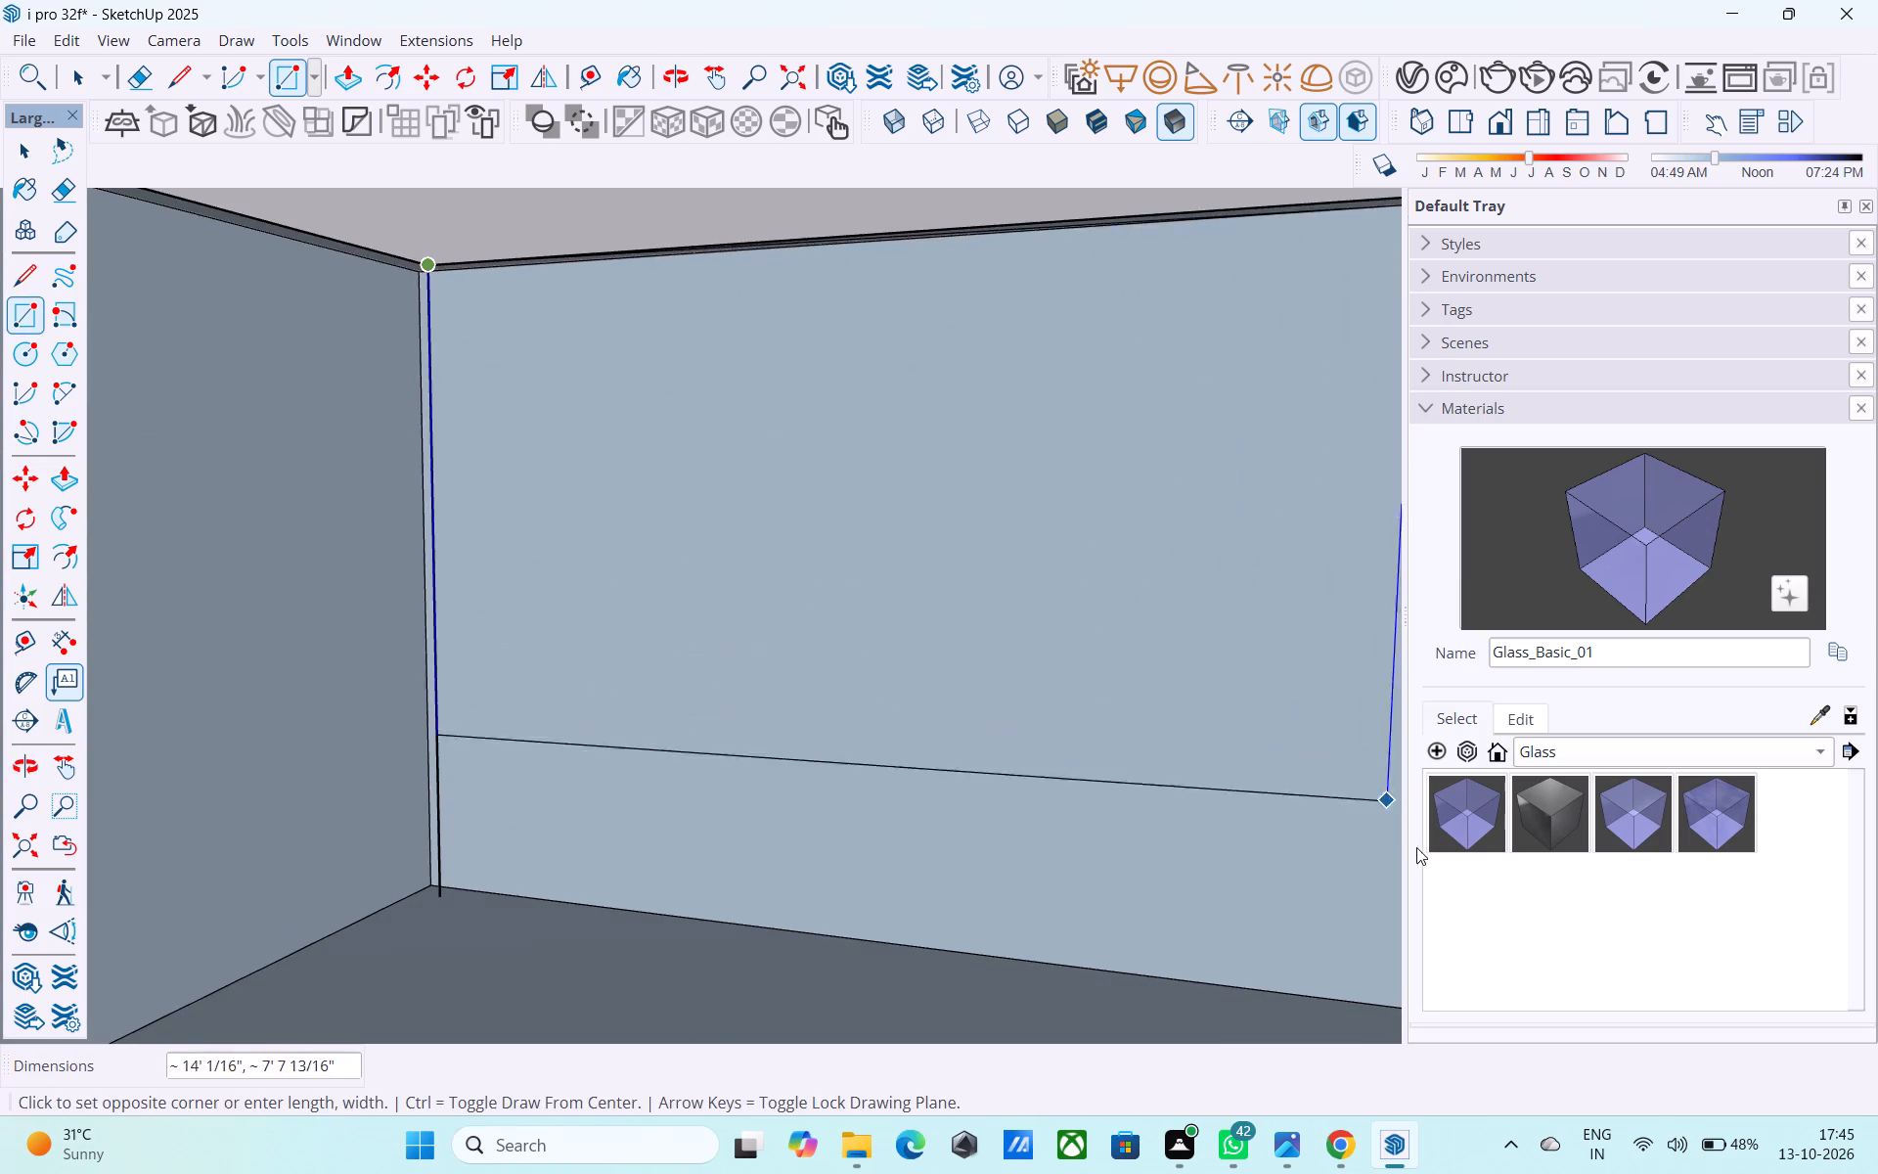
middle_click_drag(1400, 841, 1069, 708, "shift")
middle_click_drag(1109, 727, 1281, 748)
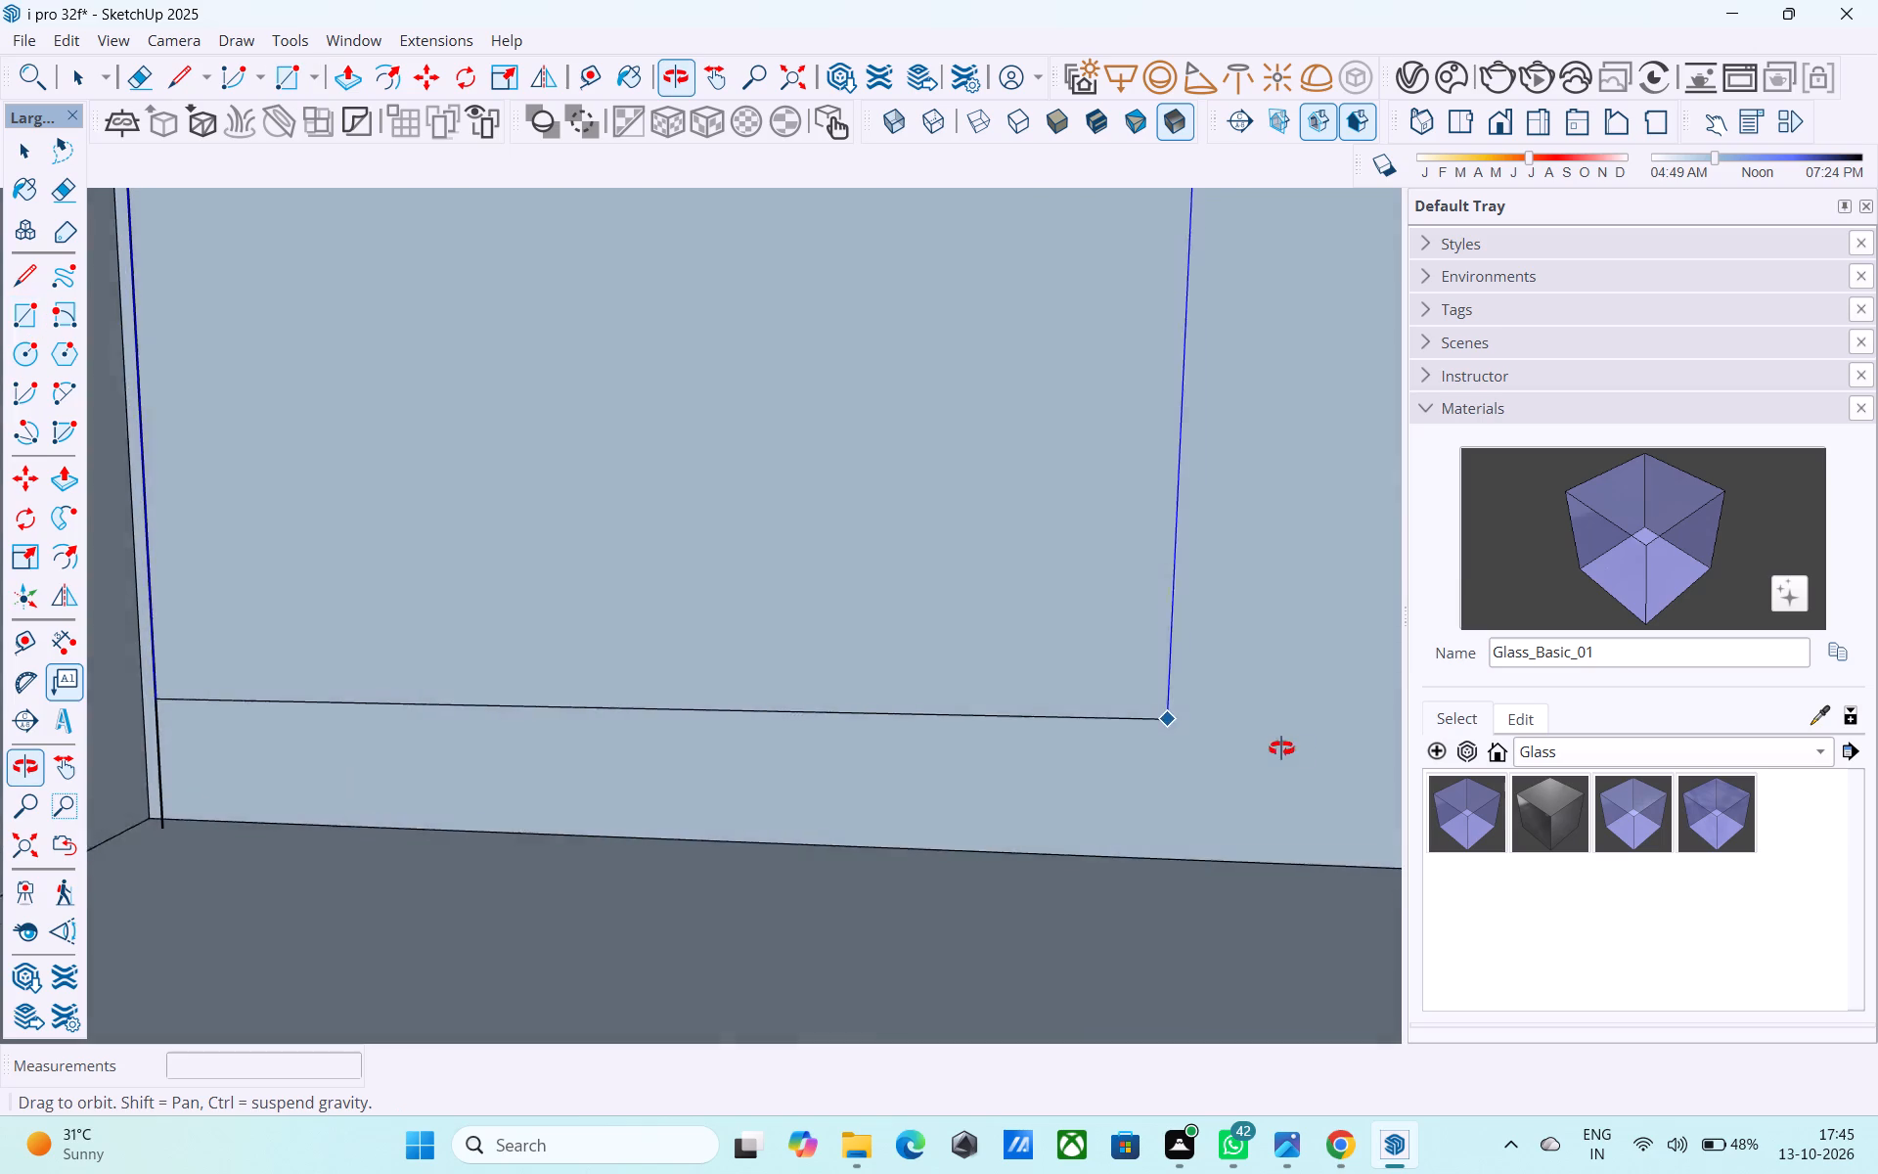
middle_click_drag(1281, 748, 798, 750)
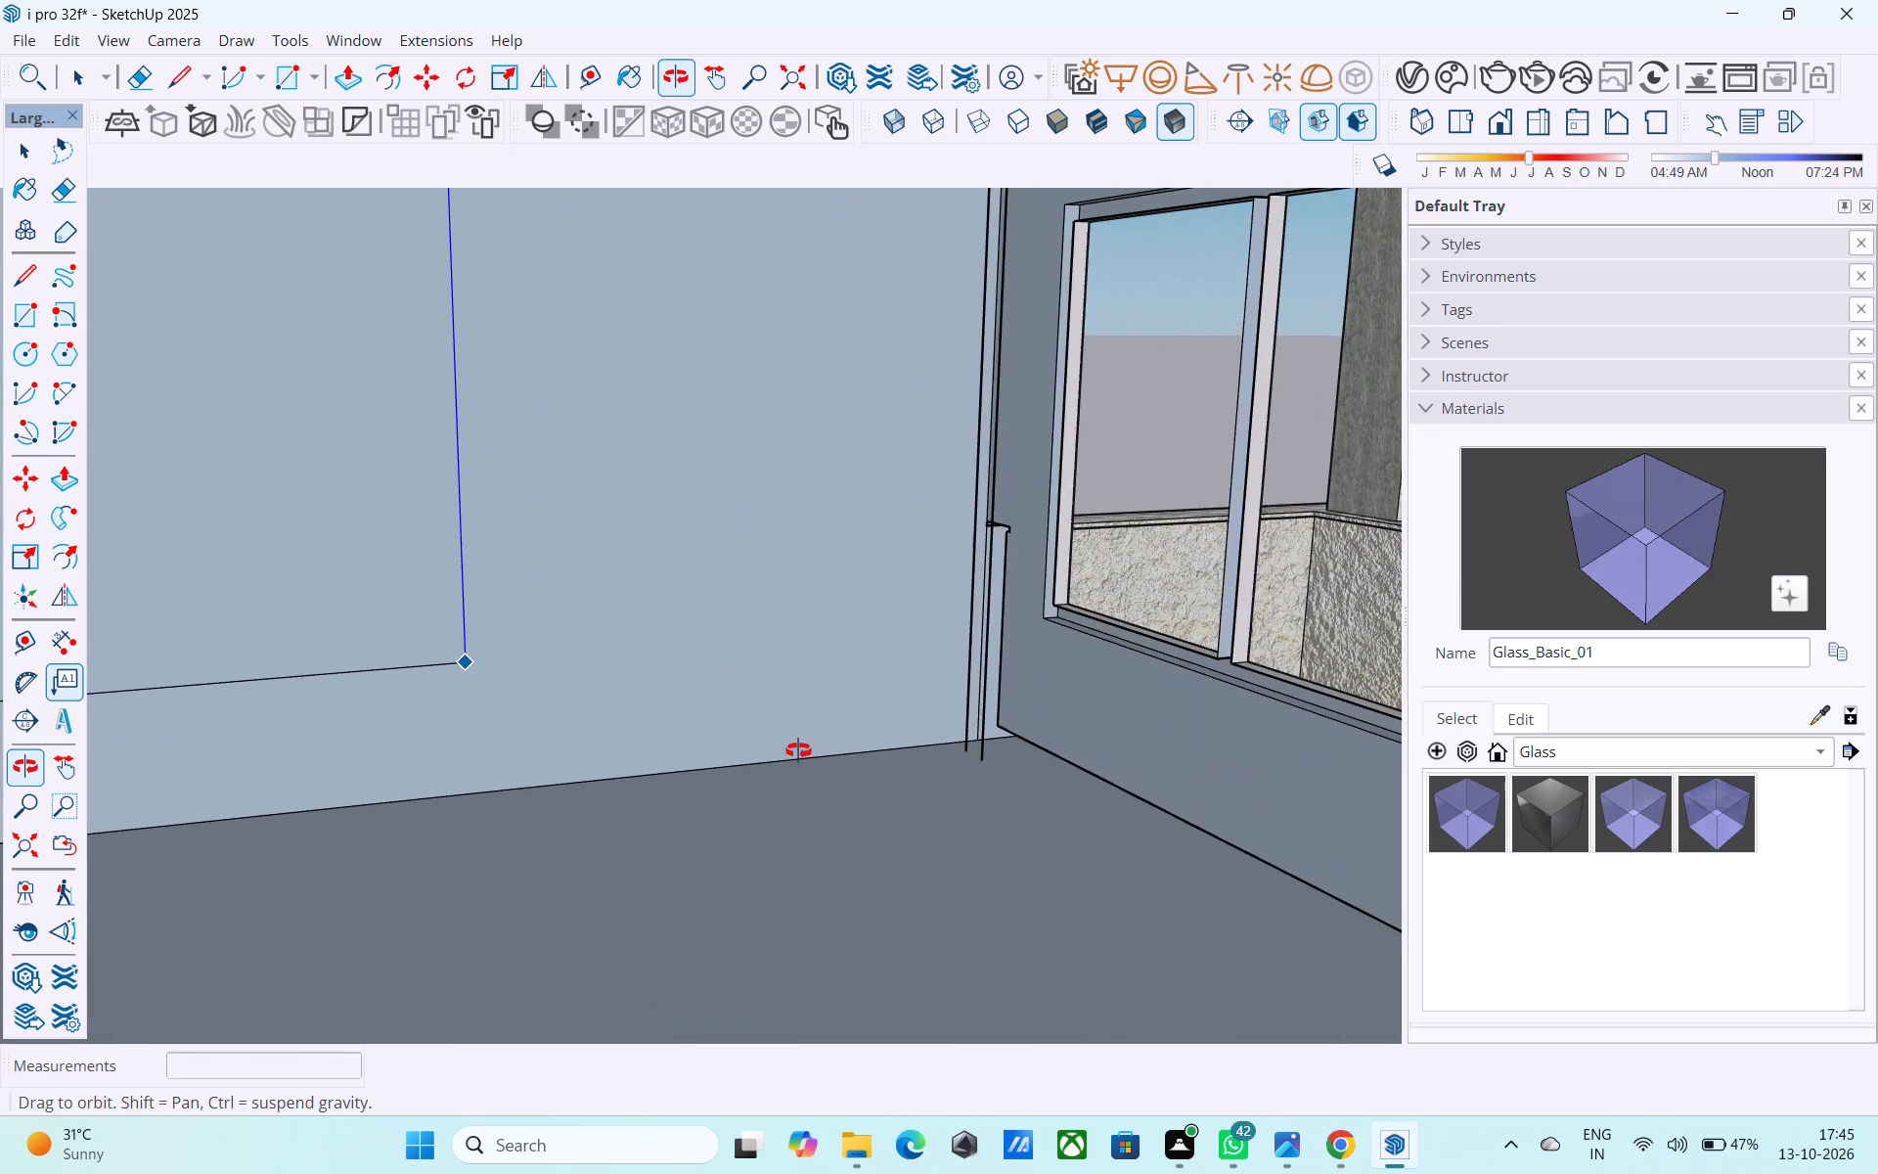
middle_click_drag(798, 750, 814, 749)
scroll(940, 759, "up", 2)
left_click(966, 744)
Draw a rectangle about 14' 3 1/8" by 10' 2" over the inside of the front wall, spanning the window and door.
middle_click_drag(1039, 784, 990, 767)
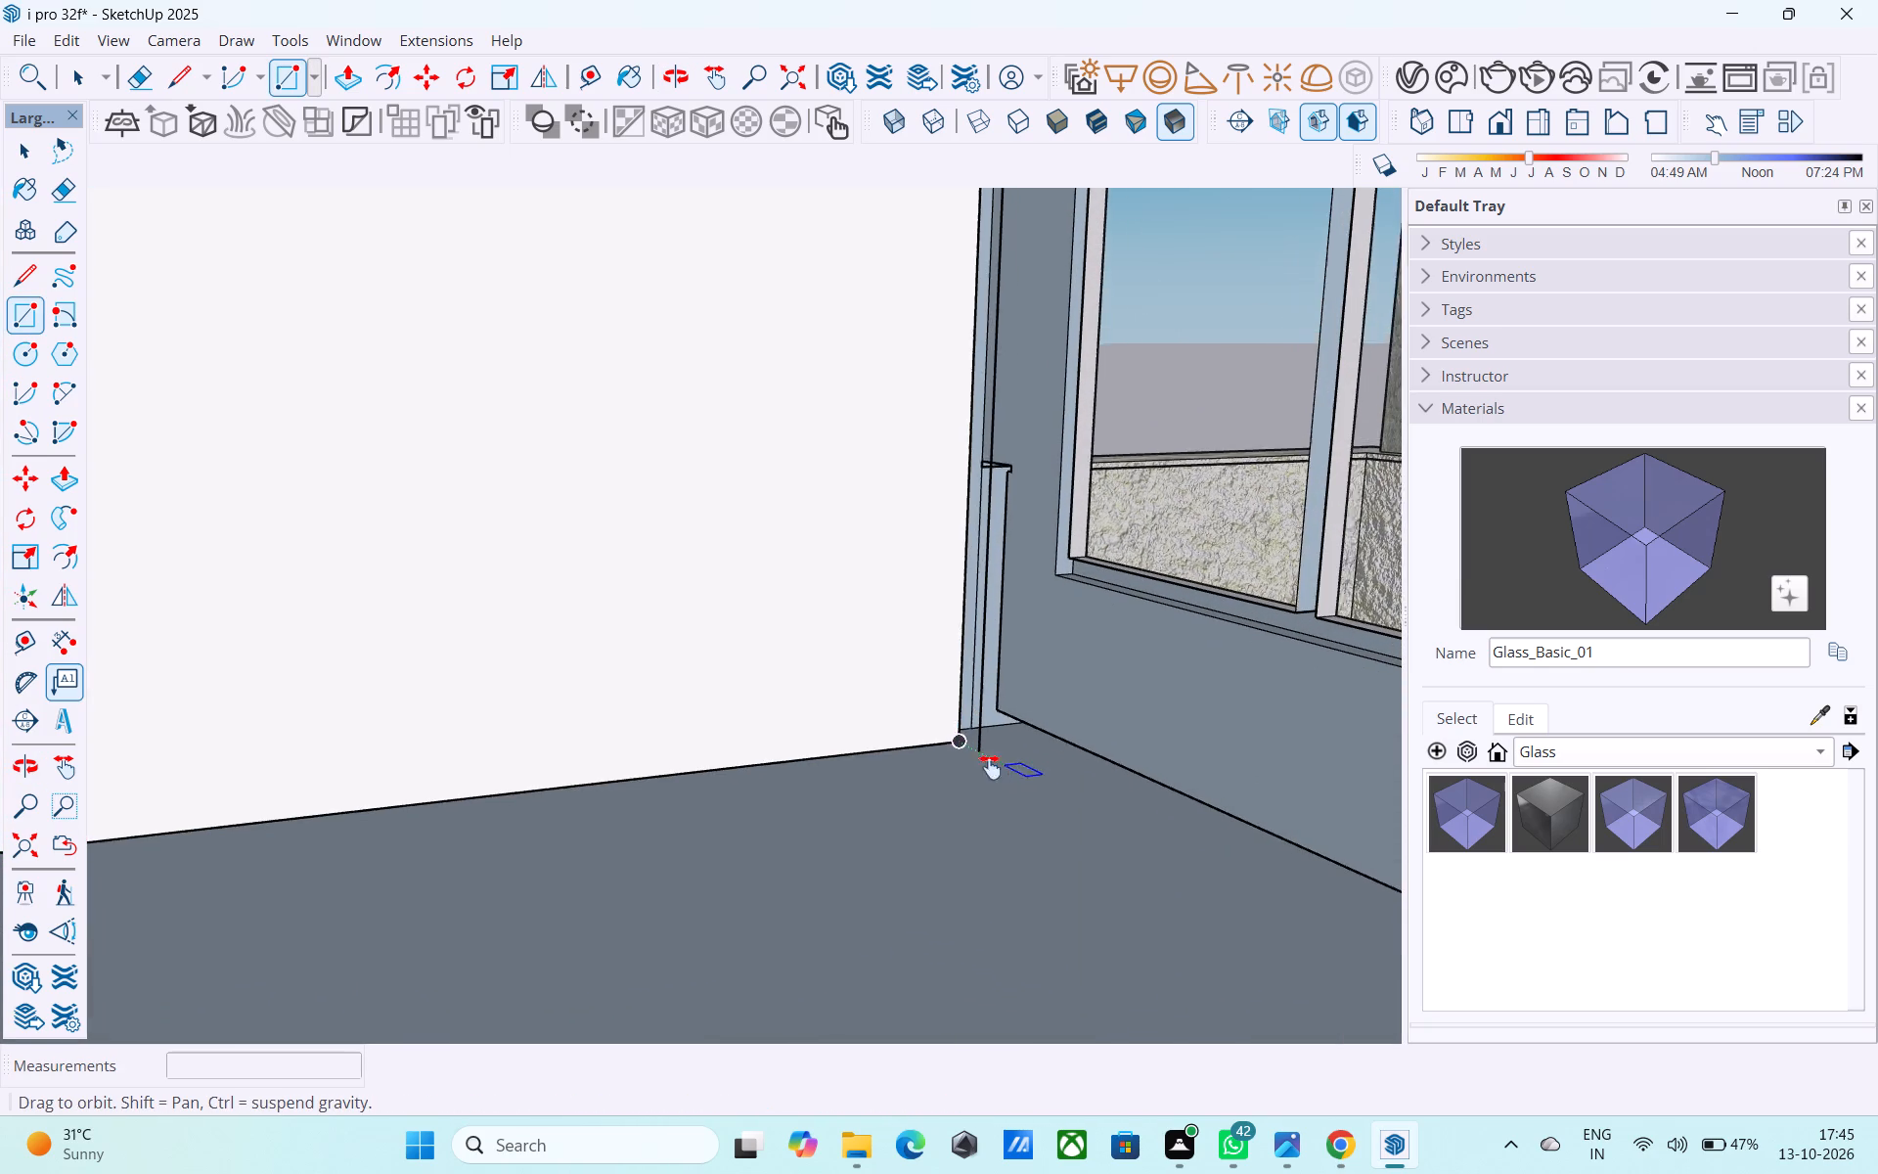
middle_click_drag(990, 767, 977, 972)
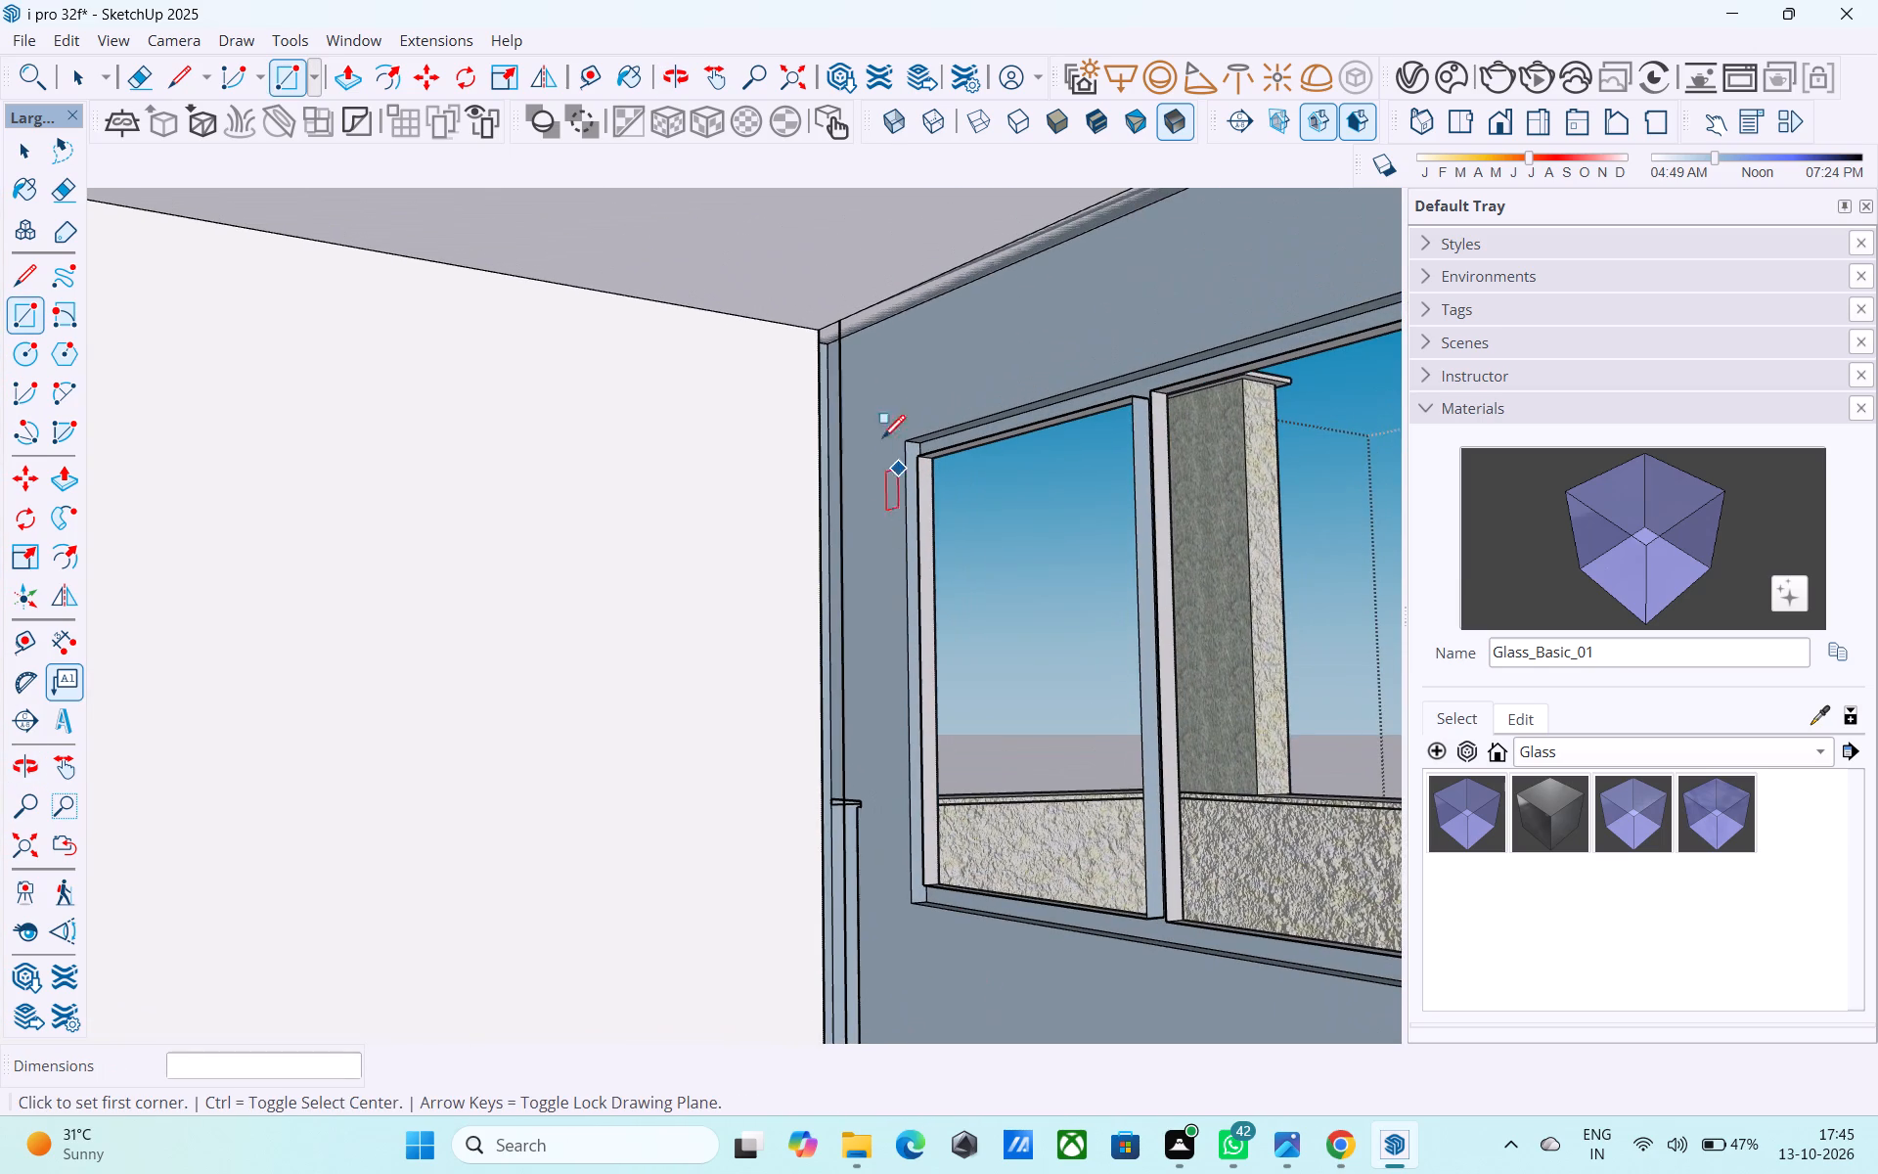
left_click(824, 322)
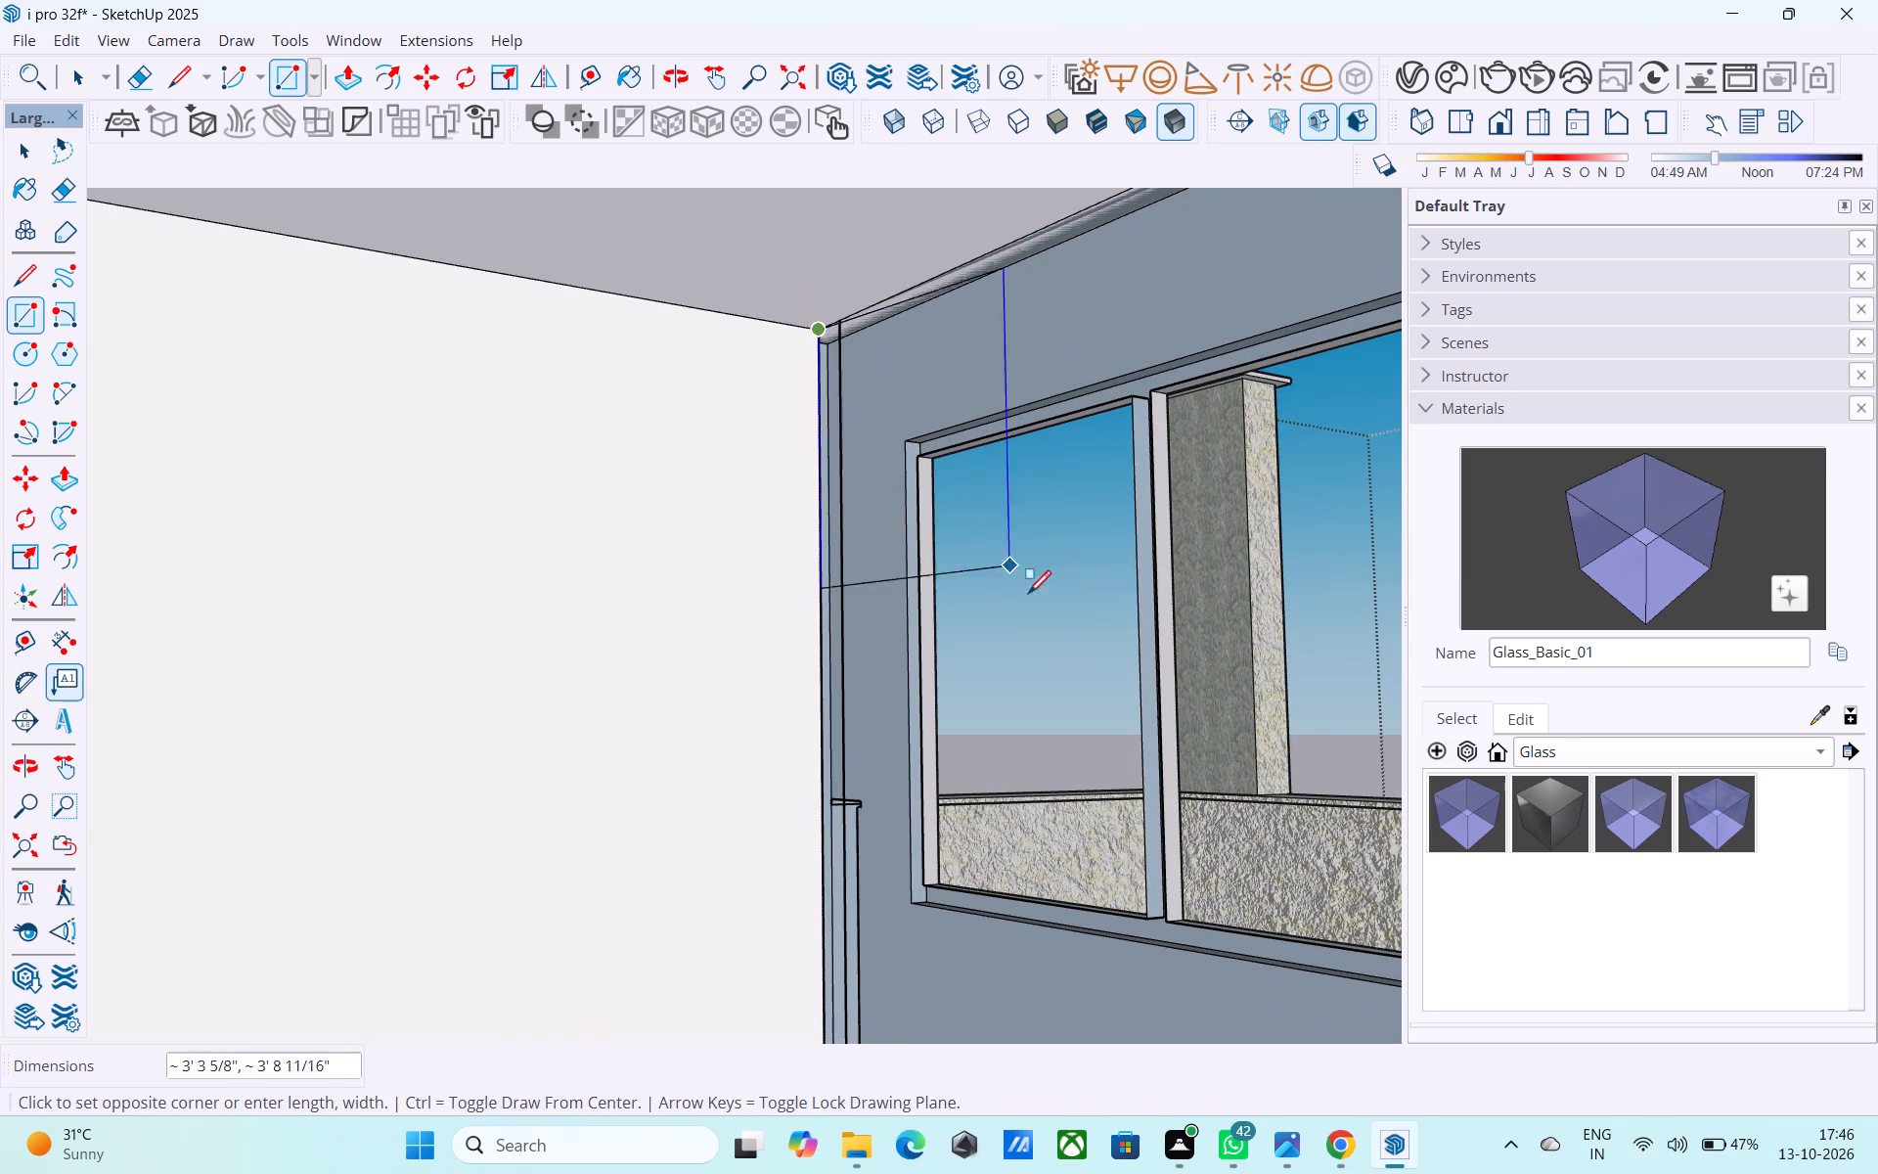
middle_click_drag(1083, 694, 615, 657)
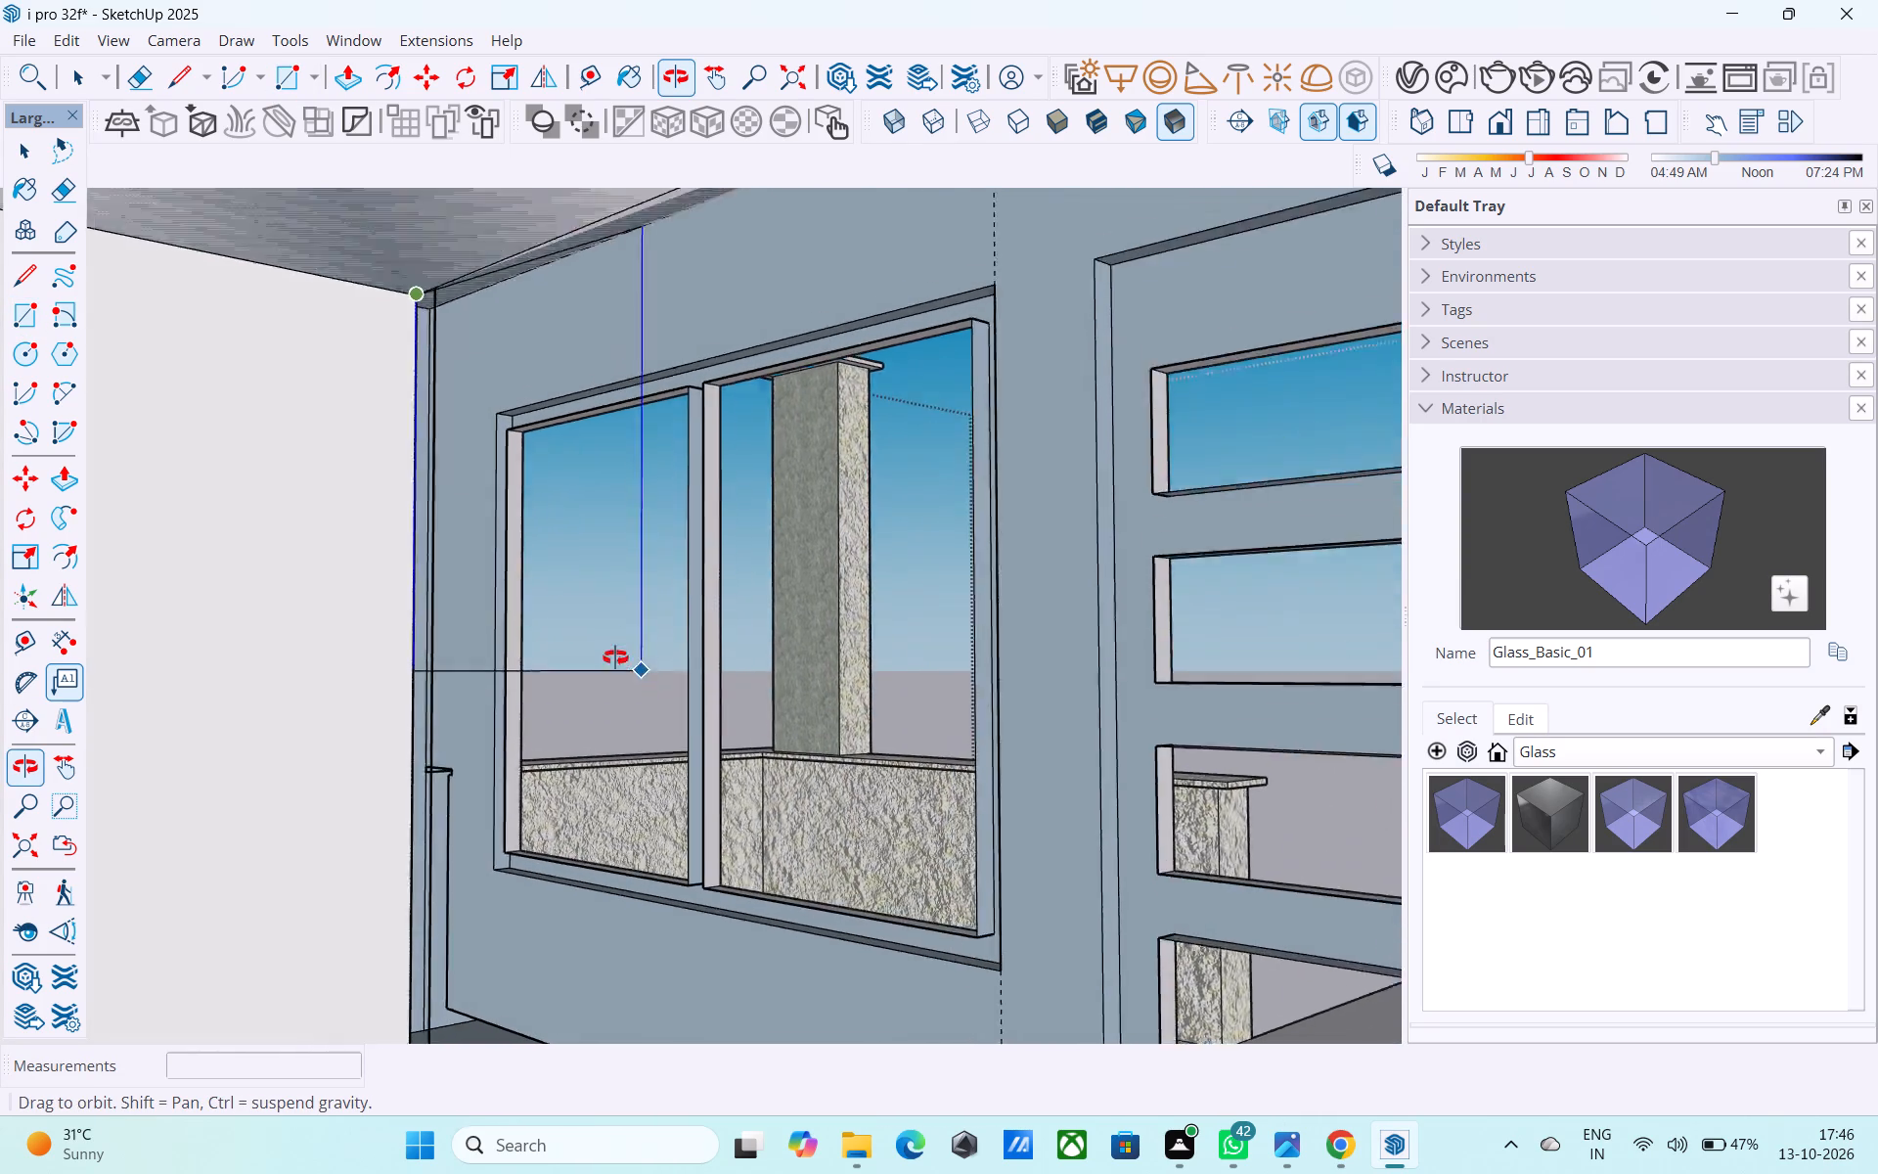
middle_click_drag(615, 657, 635, 674)
middle_click_drag(1010, 821, 814, 623, "shift")
middle_click_drag(1023, 836, 998, 808, "shift")
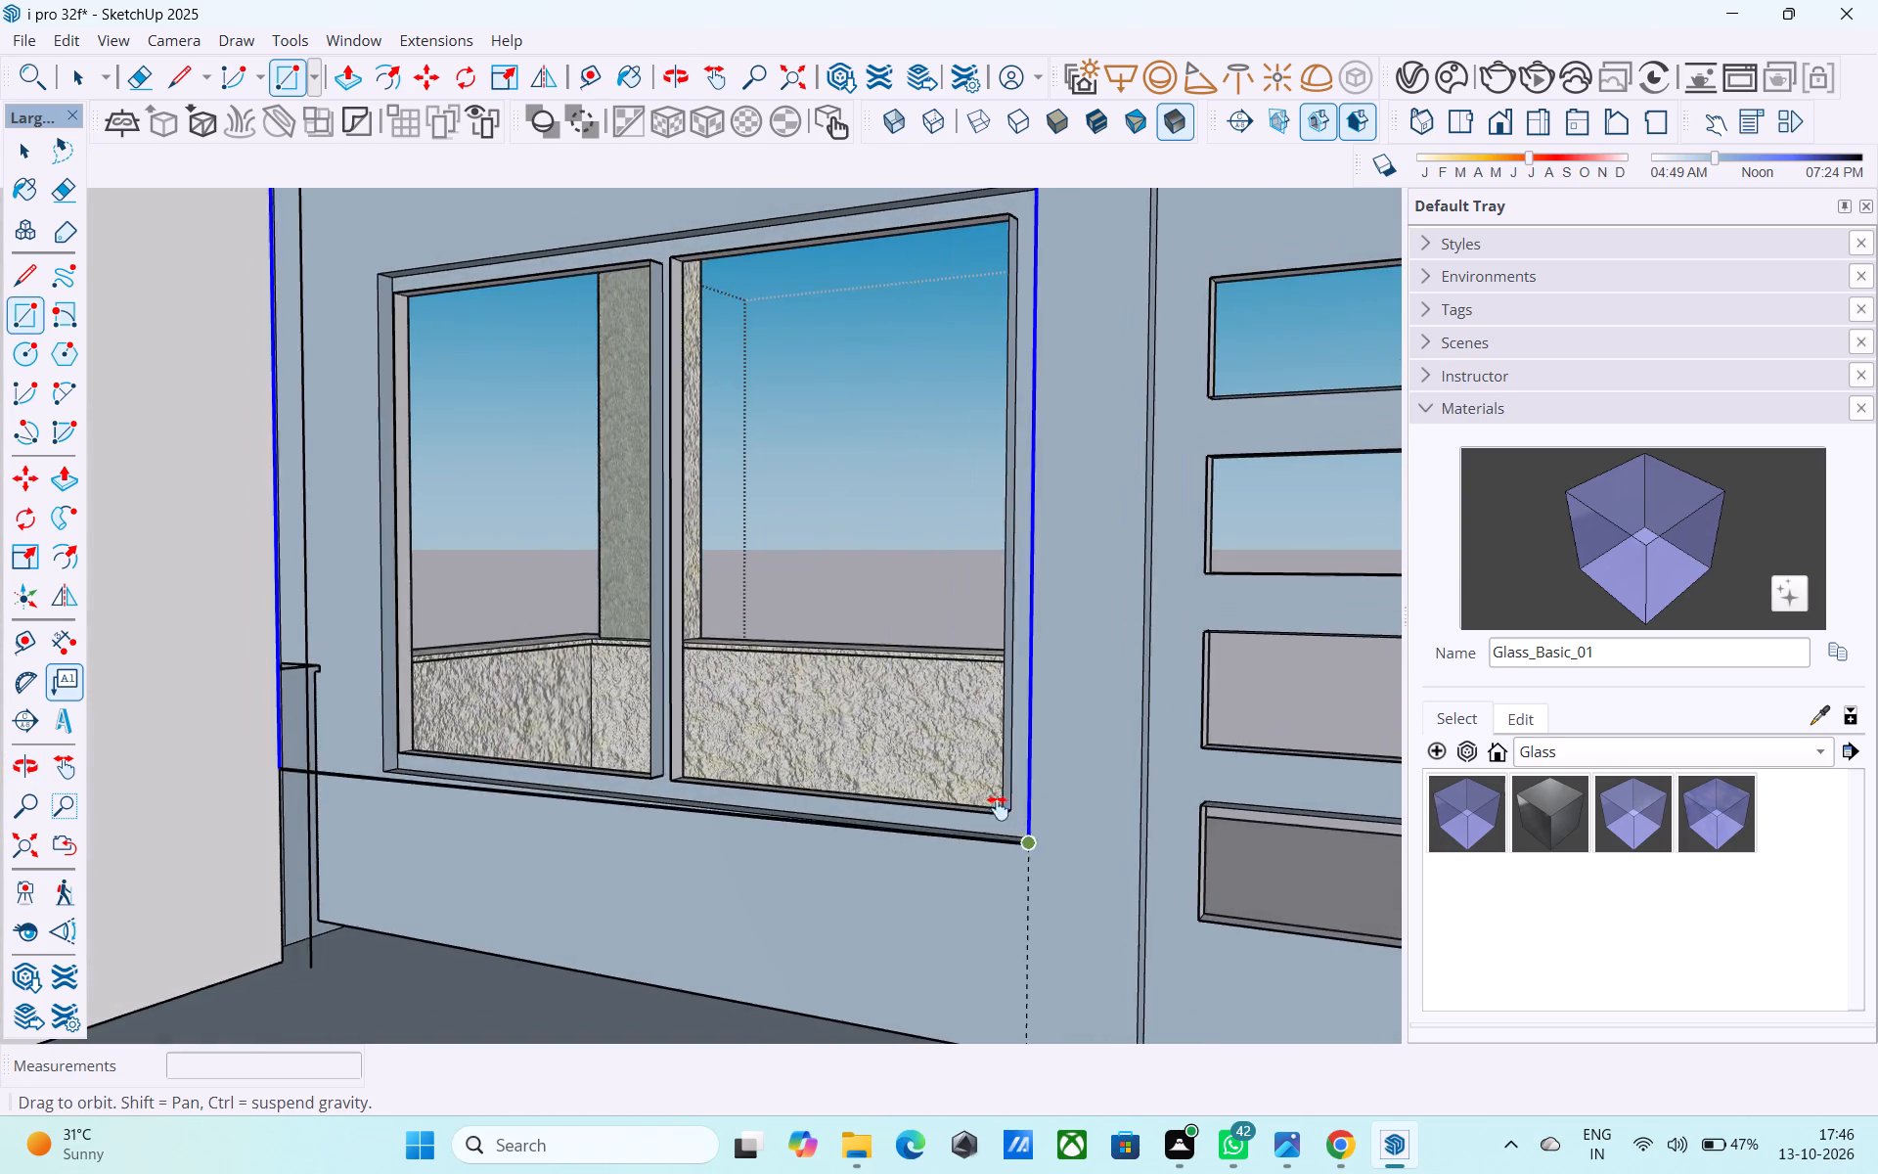
middle_click_drag(998, 808, 1223, 745, "shift")
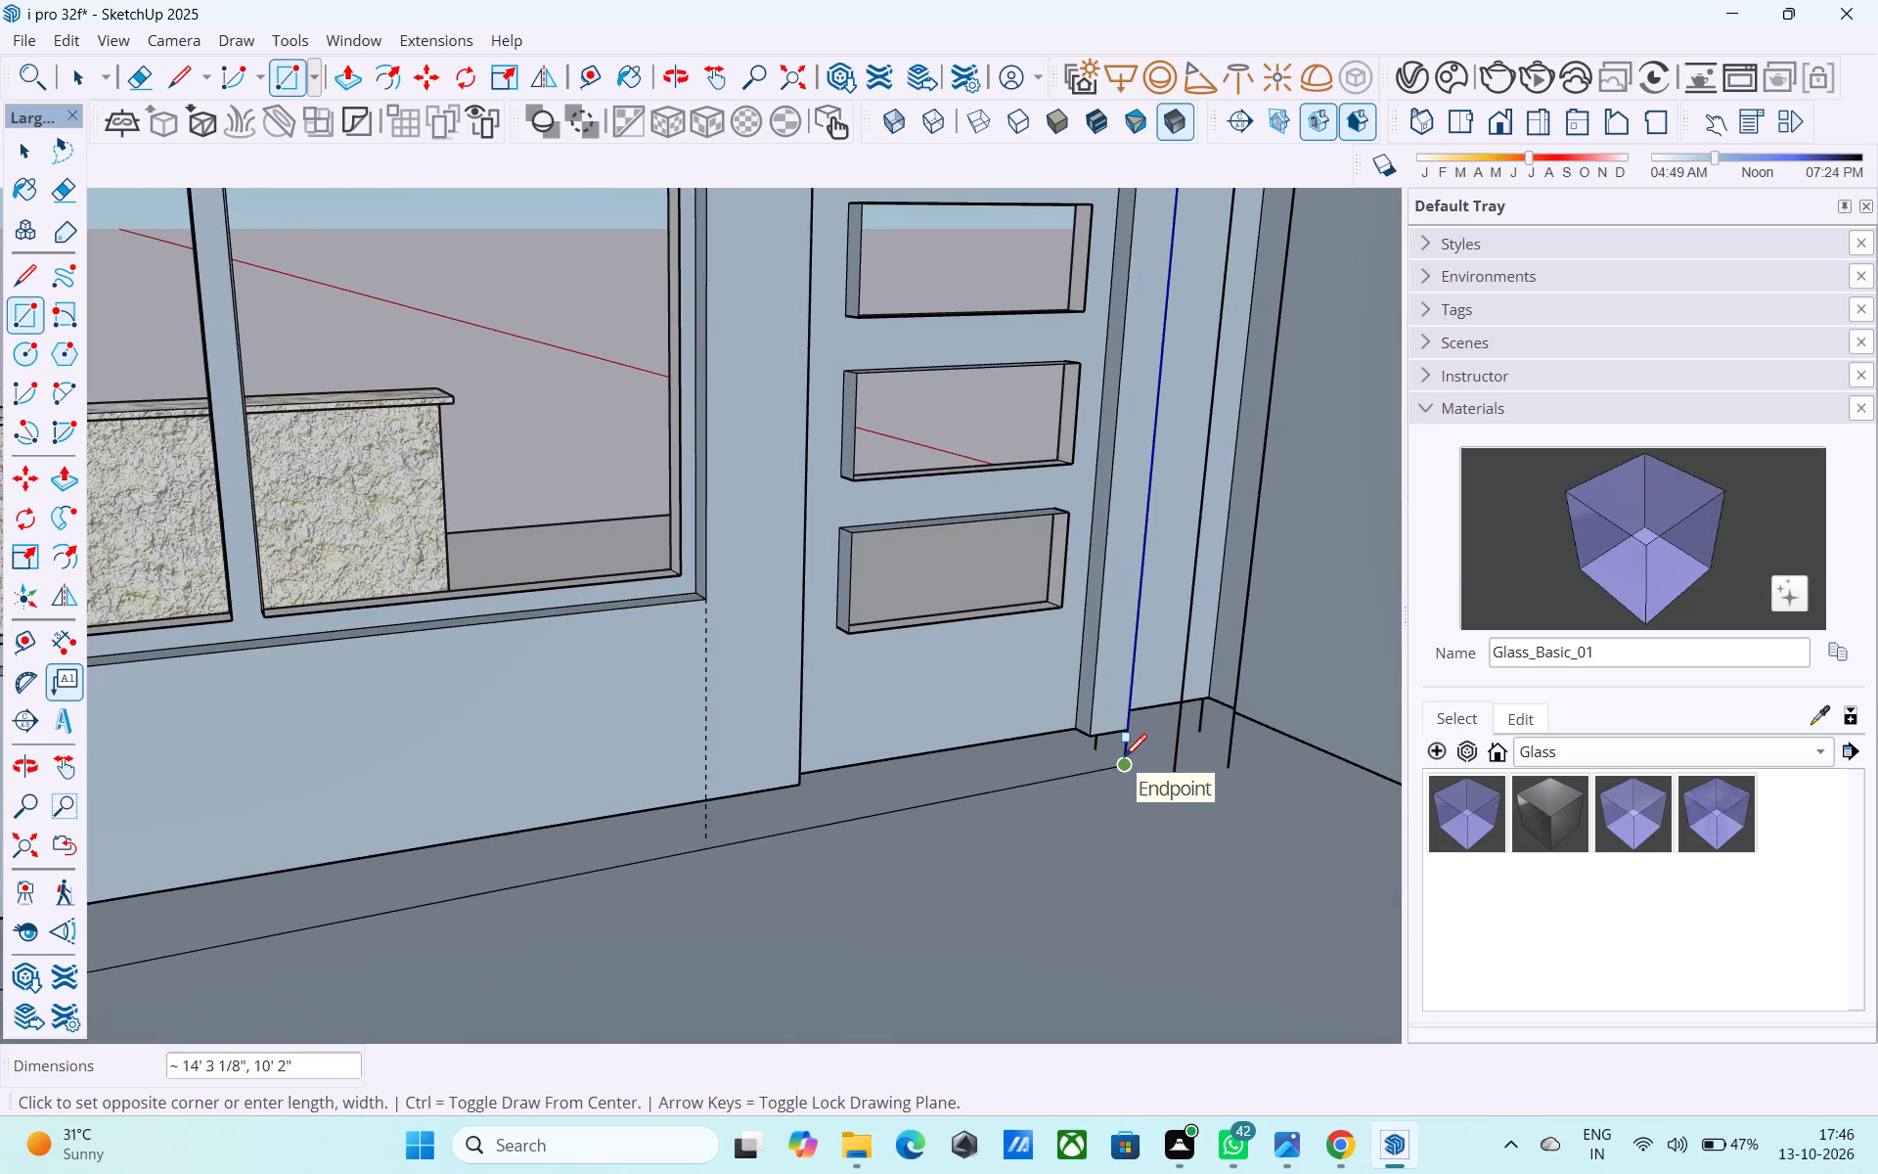
left_click(1129, 764)
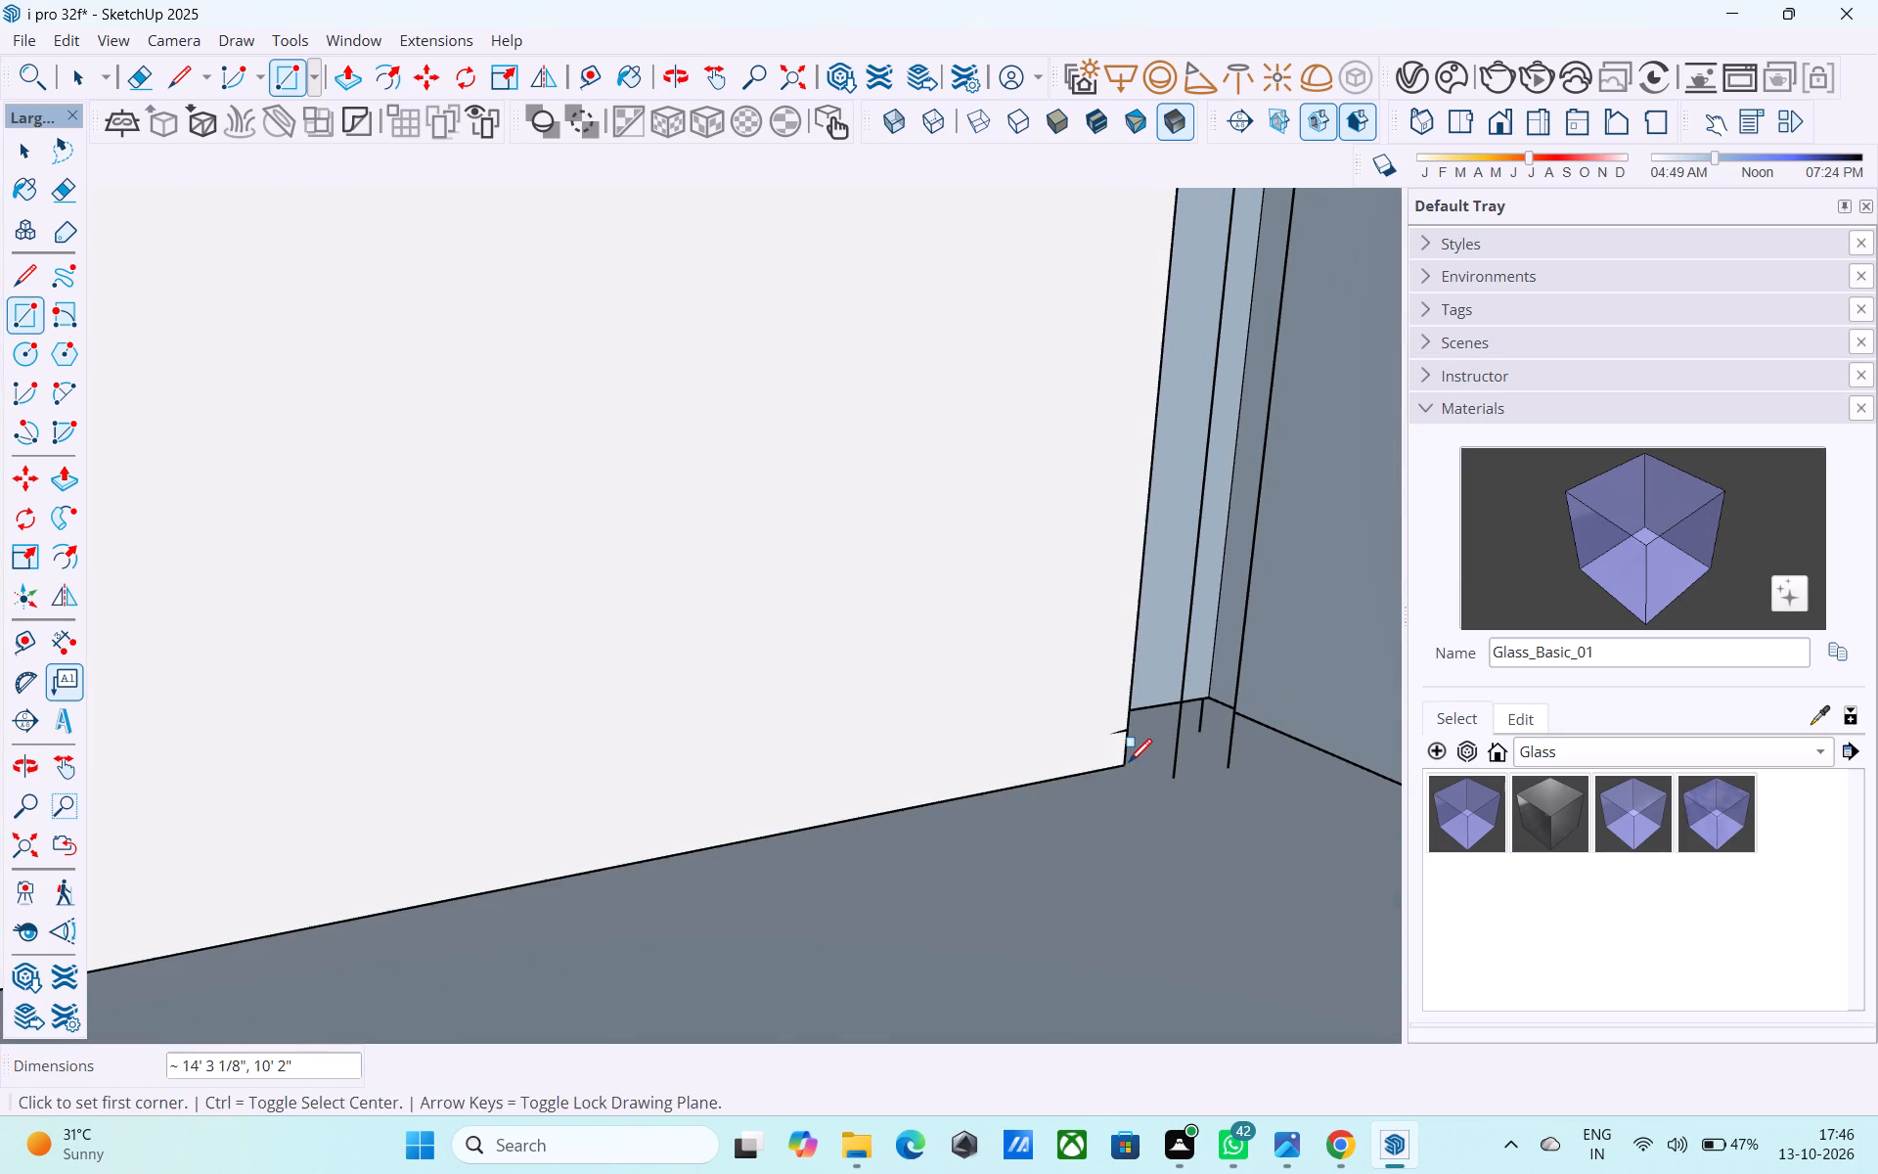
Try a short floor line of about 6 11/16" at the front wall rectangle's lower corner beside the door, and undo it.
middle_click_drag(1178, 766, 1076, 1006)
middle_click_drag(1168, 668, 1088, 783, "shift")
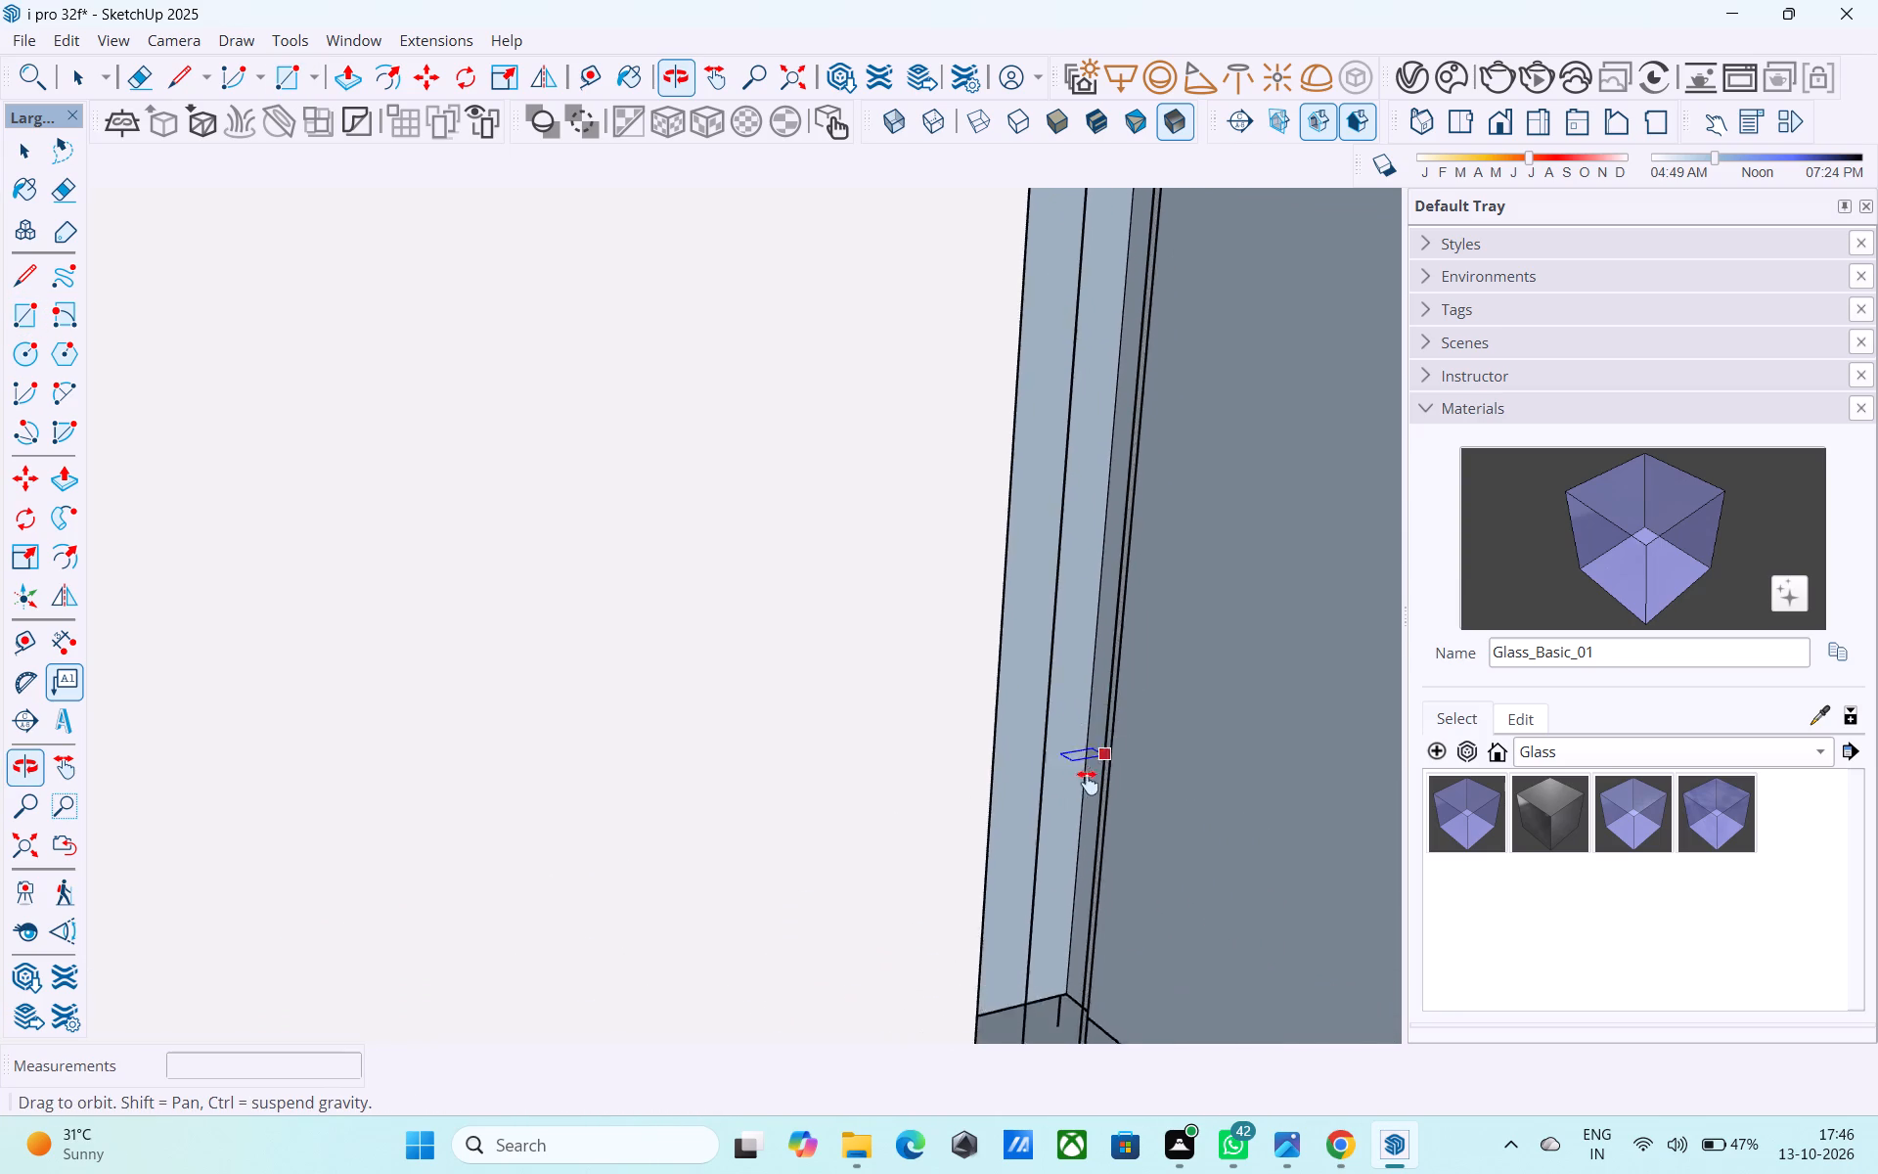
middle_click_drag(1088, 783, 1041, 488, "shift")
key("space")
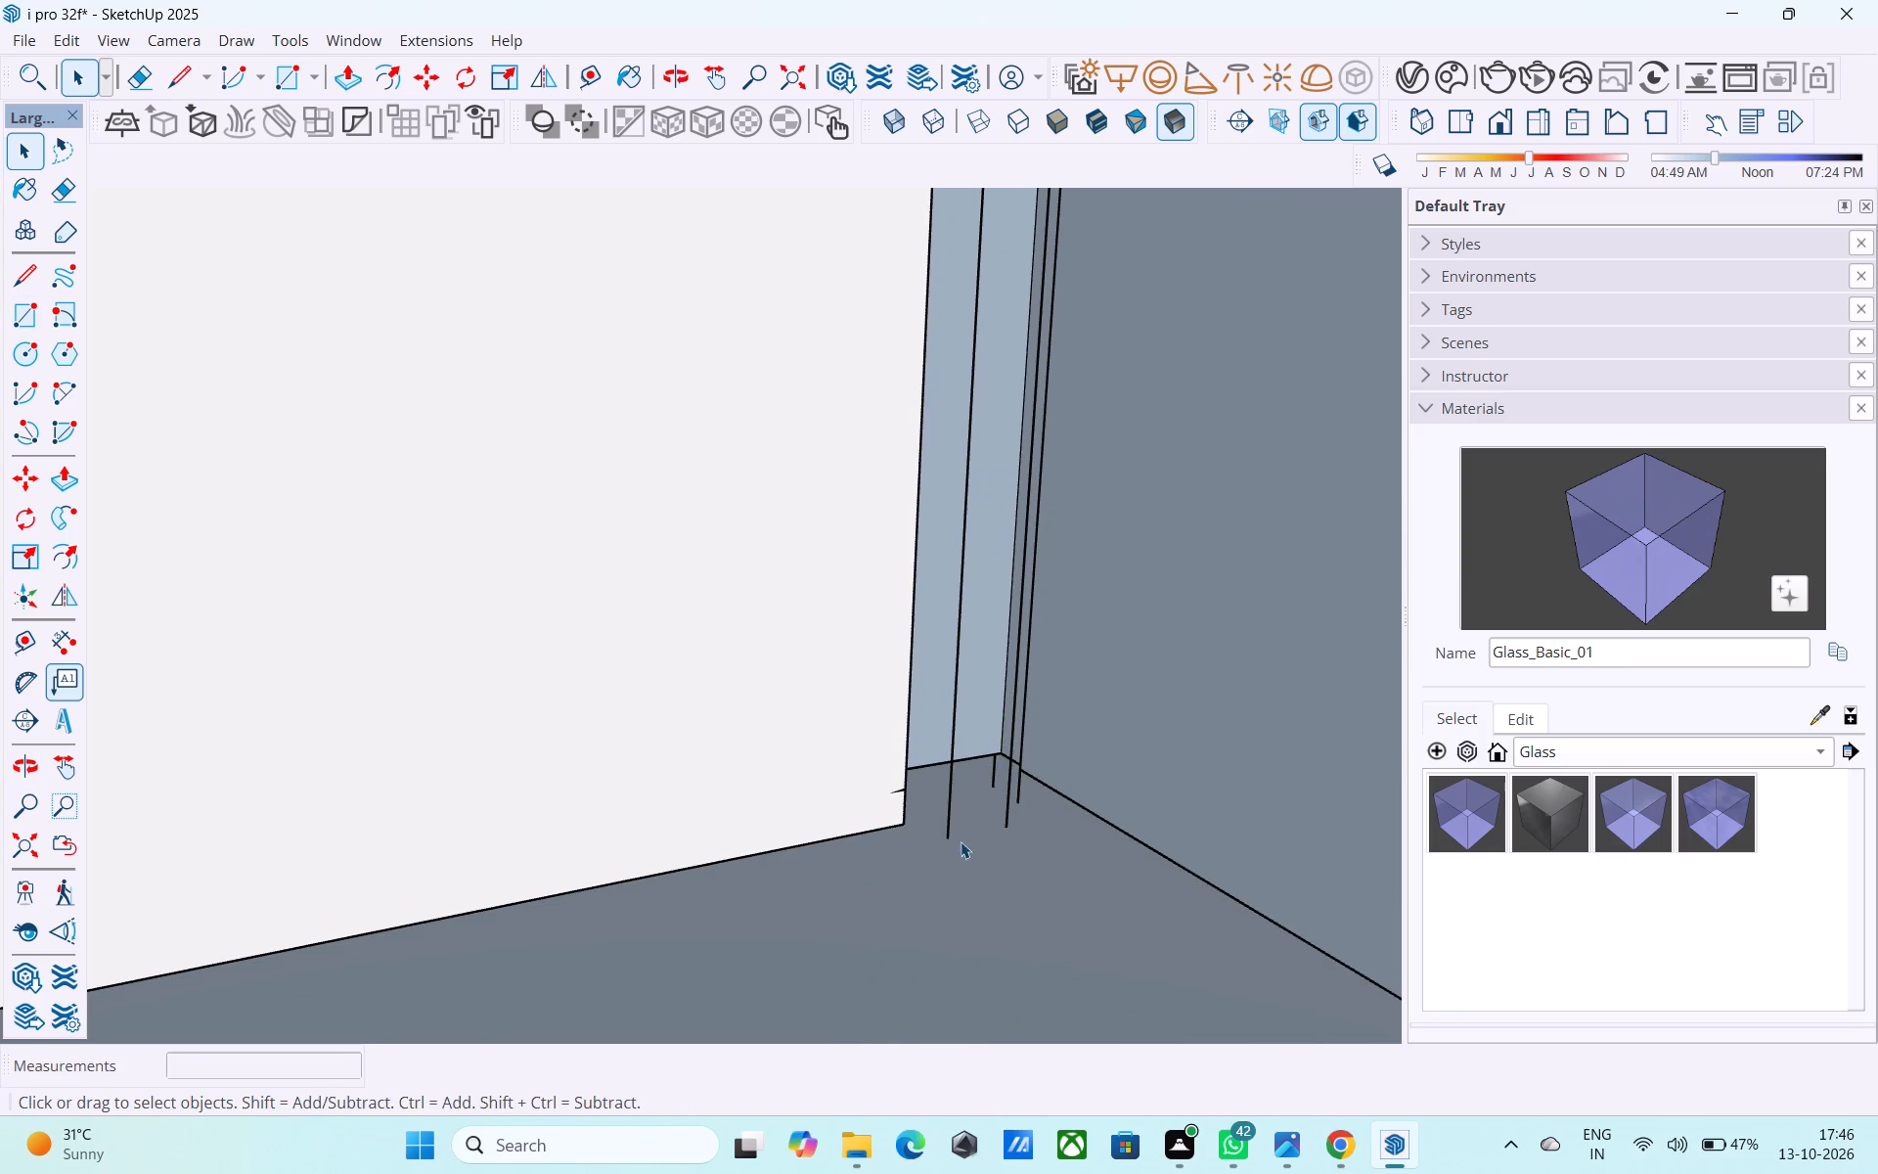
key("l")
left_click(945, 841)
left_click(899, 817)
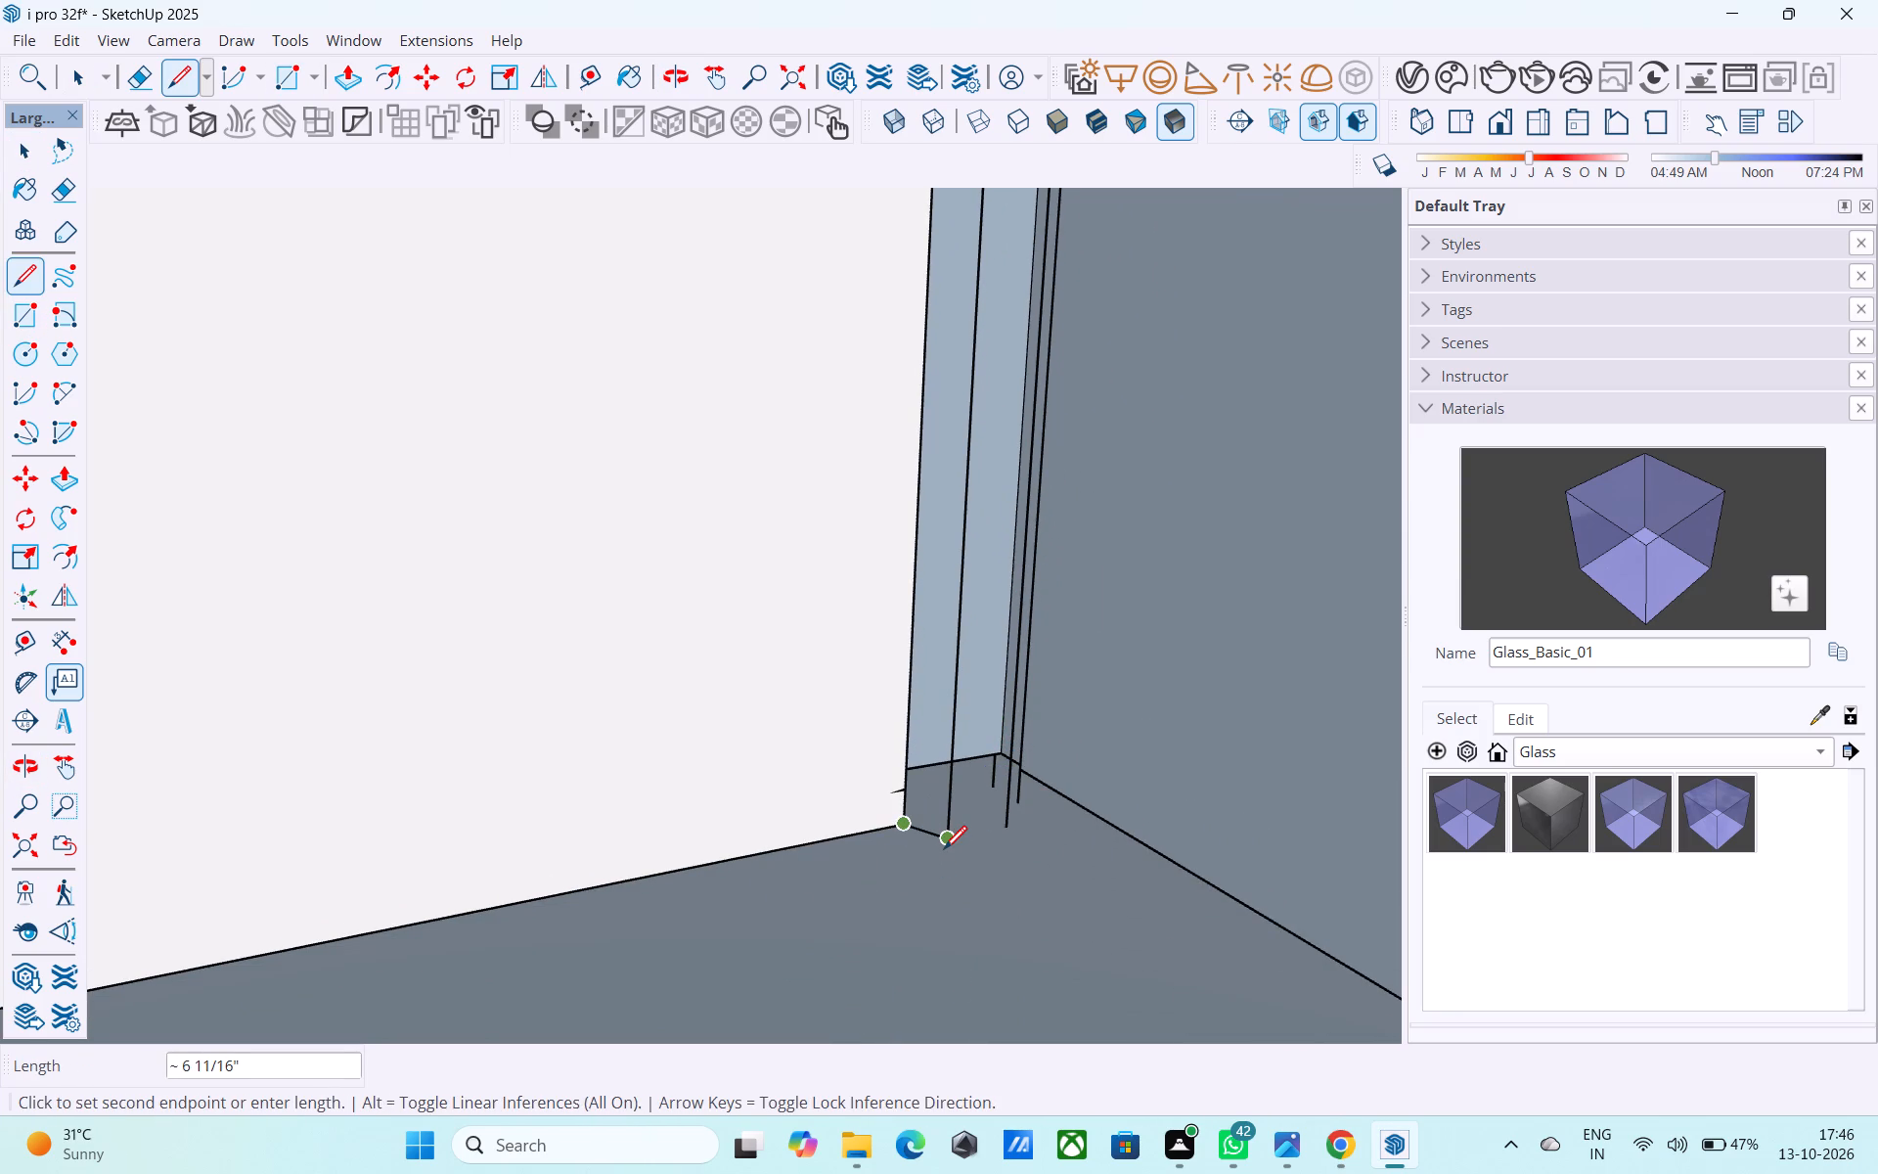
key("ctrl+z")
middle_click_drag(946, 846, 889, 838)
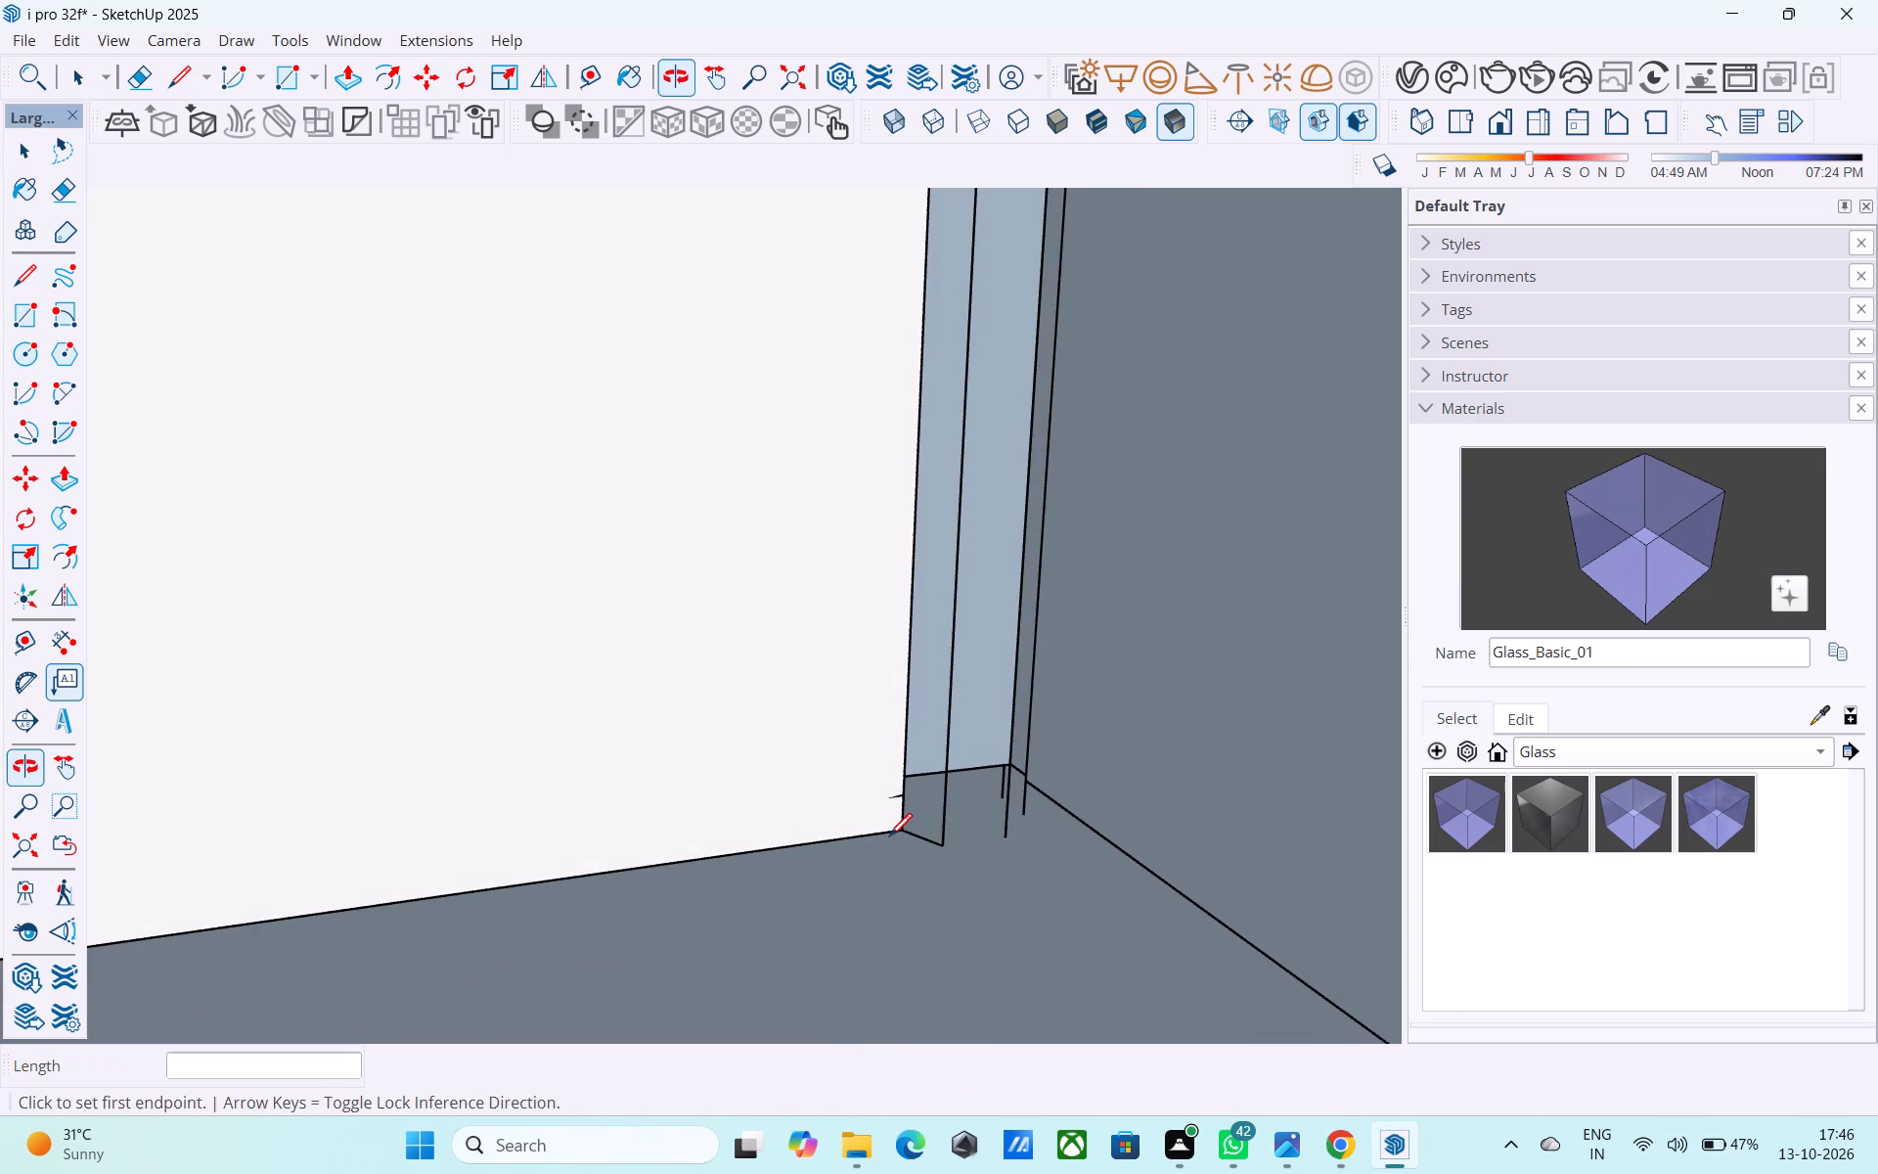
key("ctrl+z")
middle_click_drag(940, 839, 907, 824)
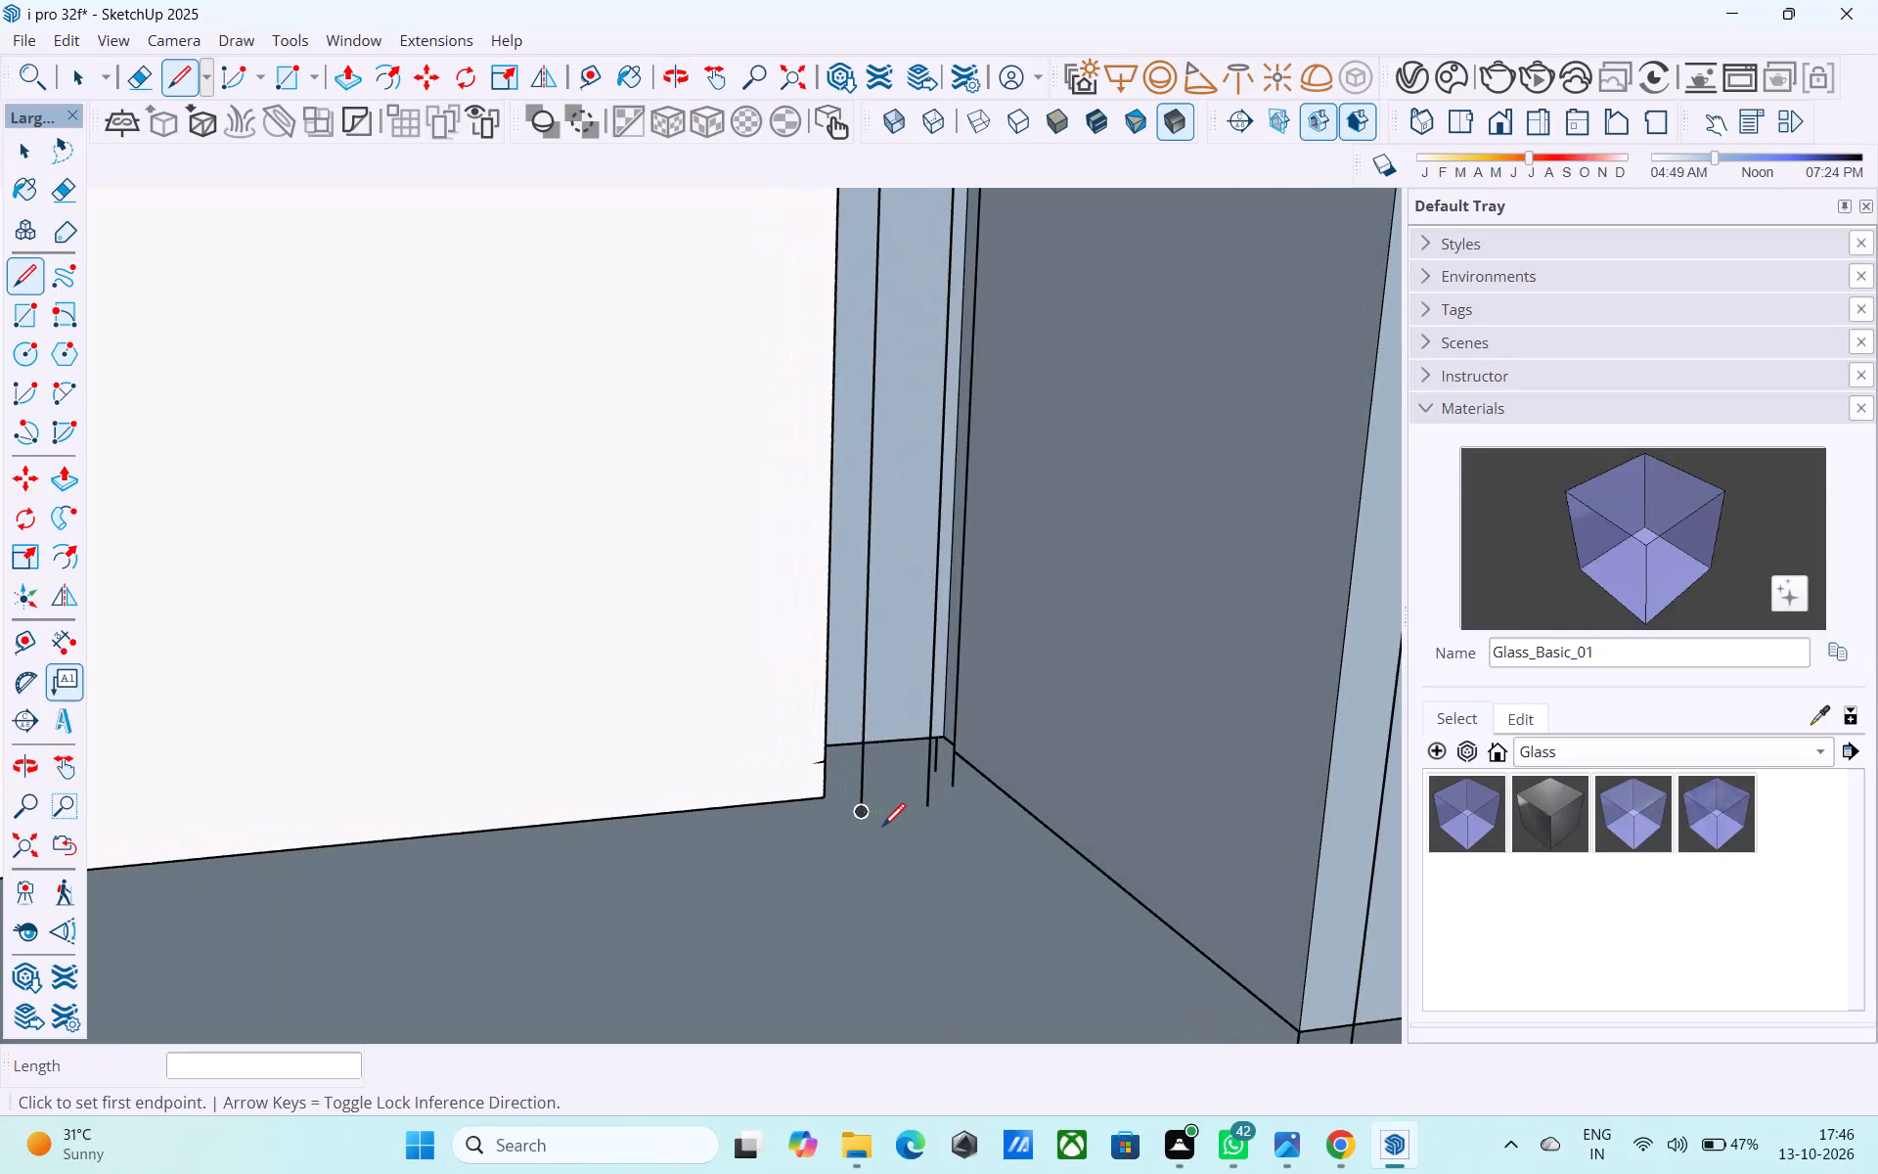
Draw a full-height rectangle over the interior wall face beyond the projecting corner near the door, from ceiling corner to opposite floor corner.
scroll(882, 829, "down", 3)
middle_click_drag(936, 823, 912, 828)
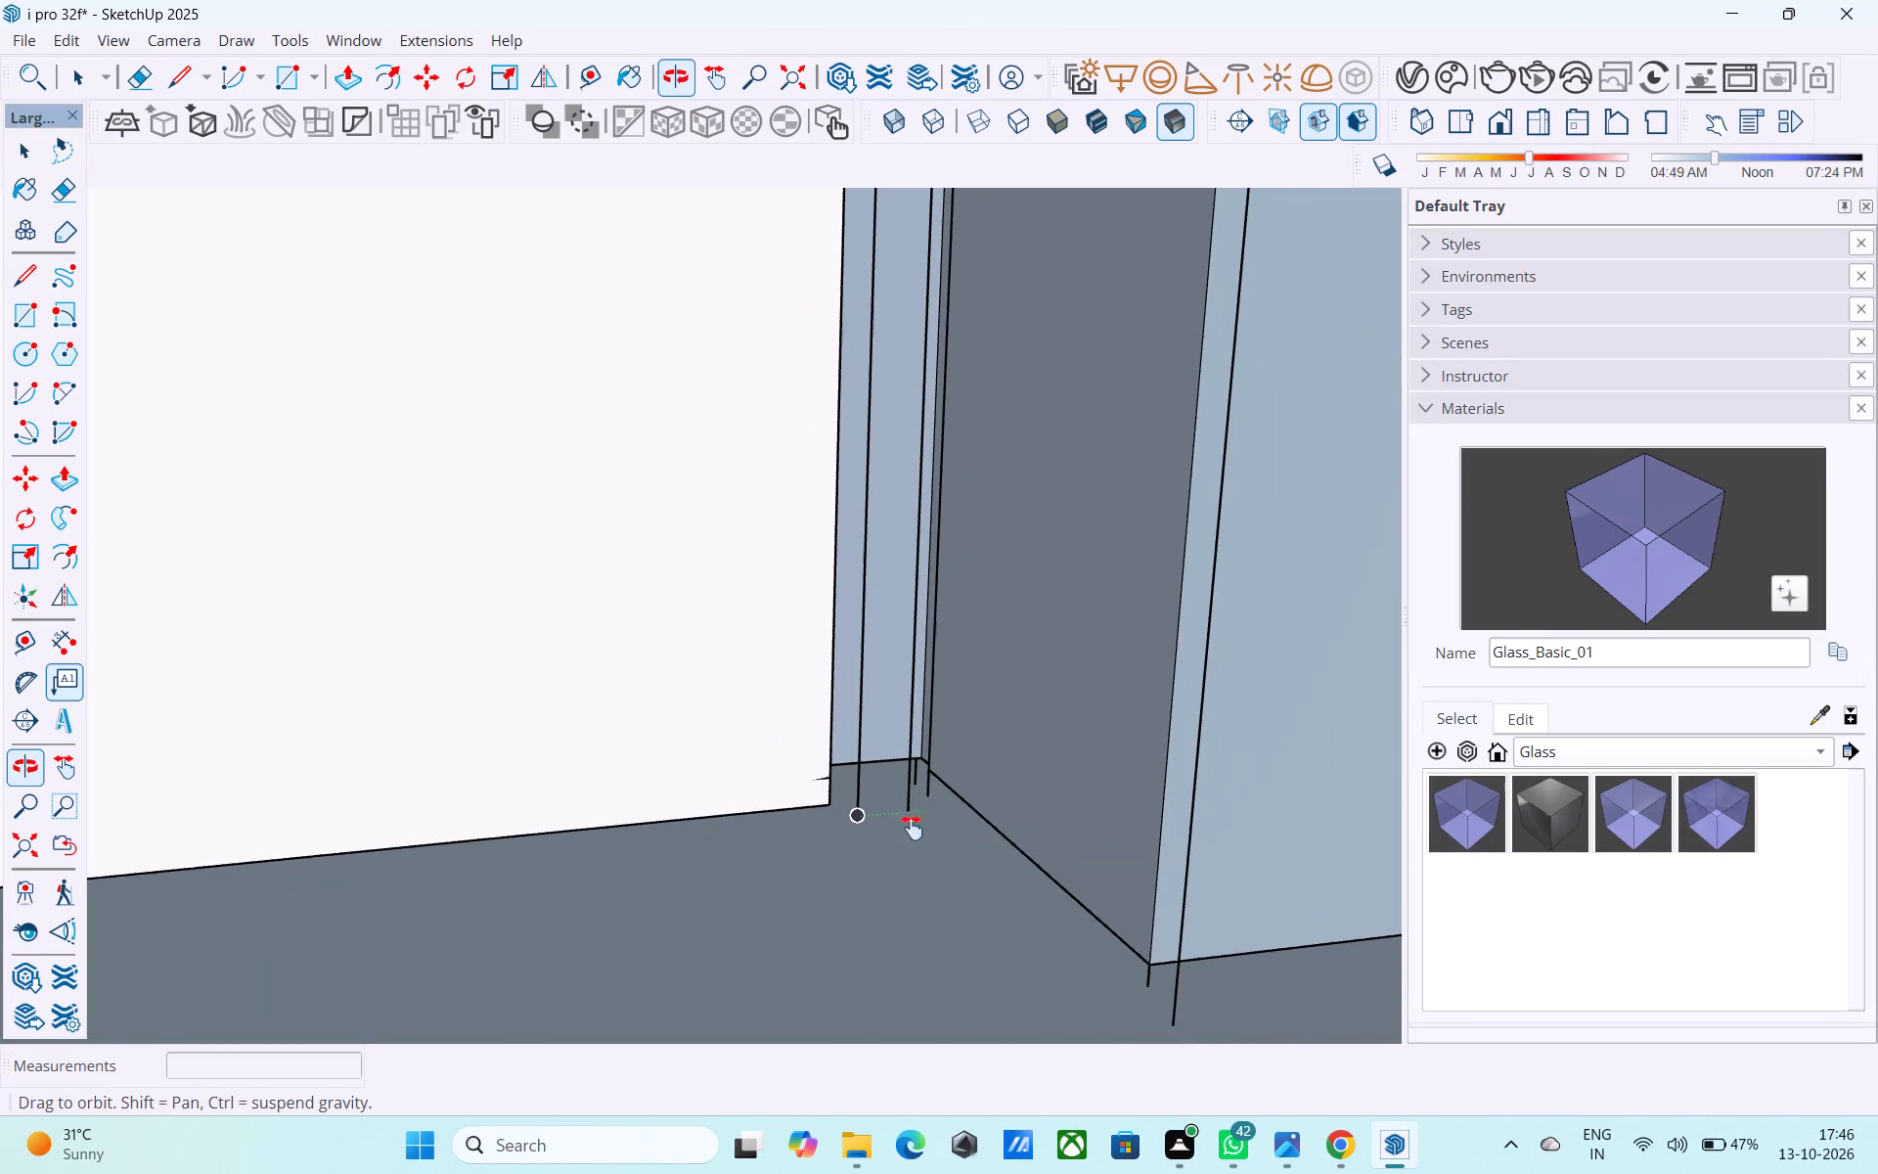
middle_click_drag(912, 828, 740, 908)
scroll(741, 908, "down", 2)
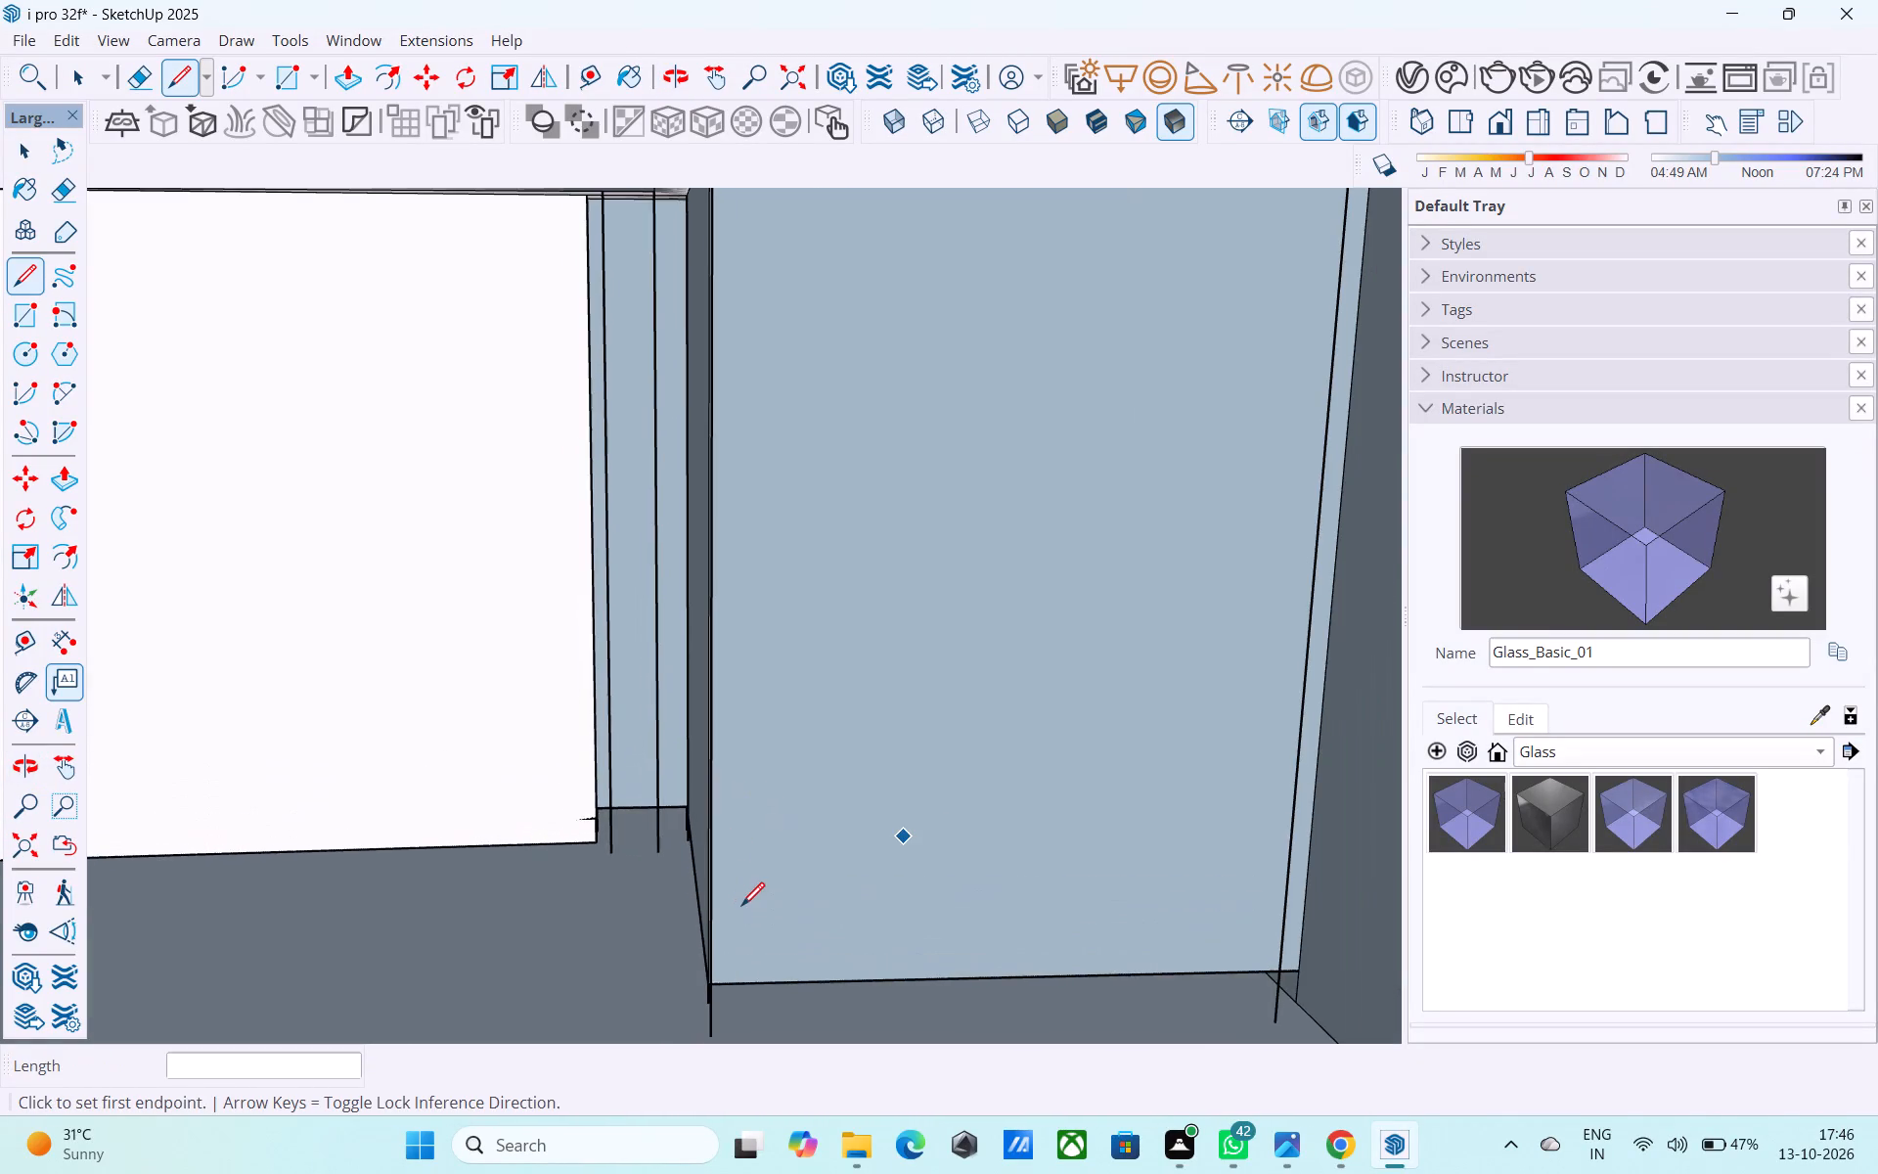
middle_click_drag(741, 908, 849, 971)
middle_click_drag(1021, 793, 1007, 795, "shift")
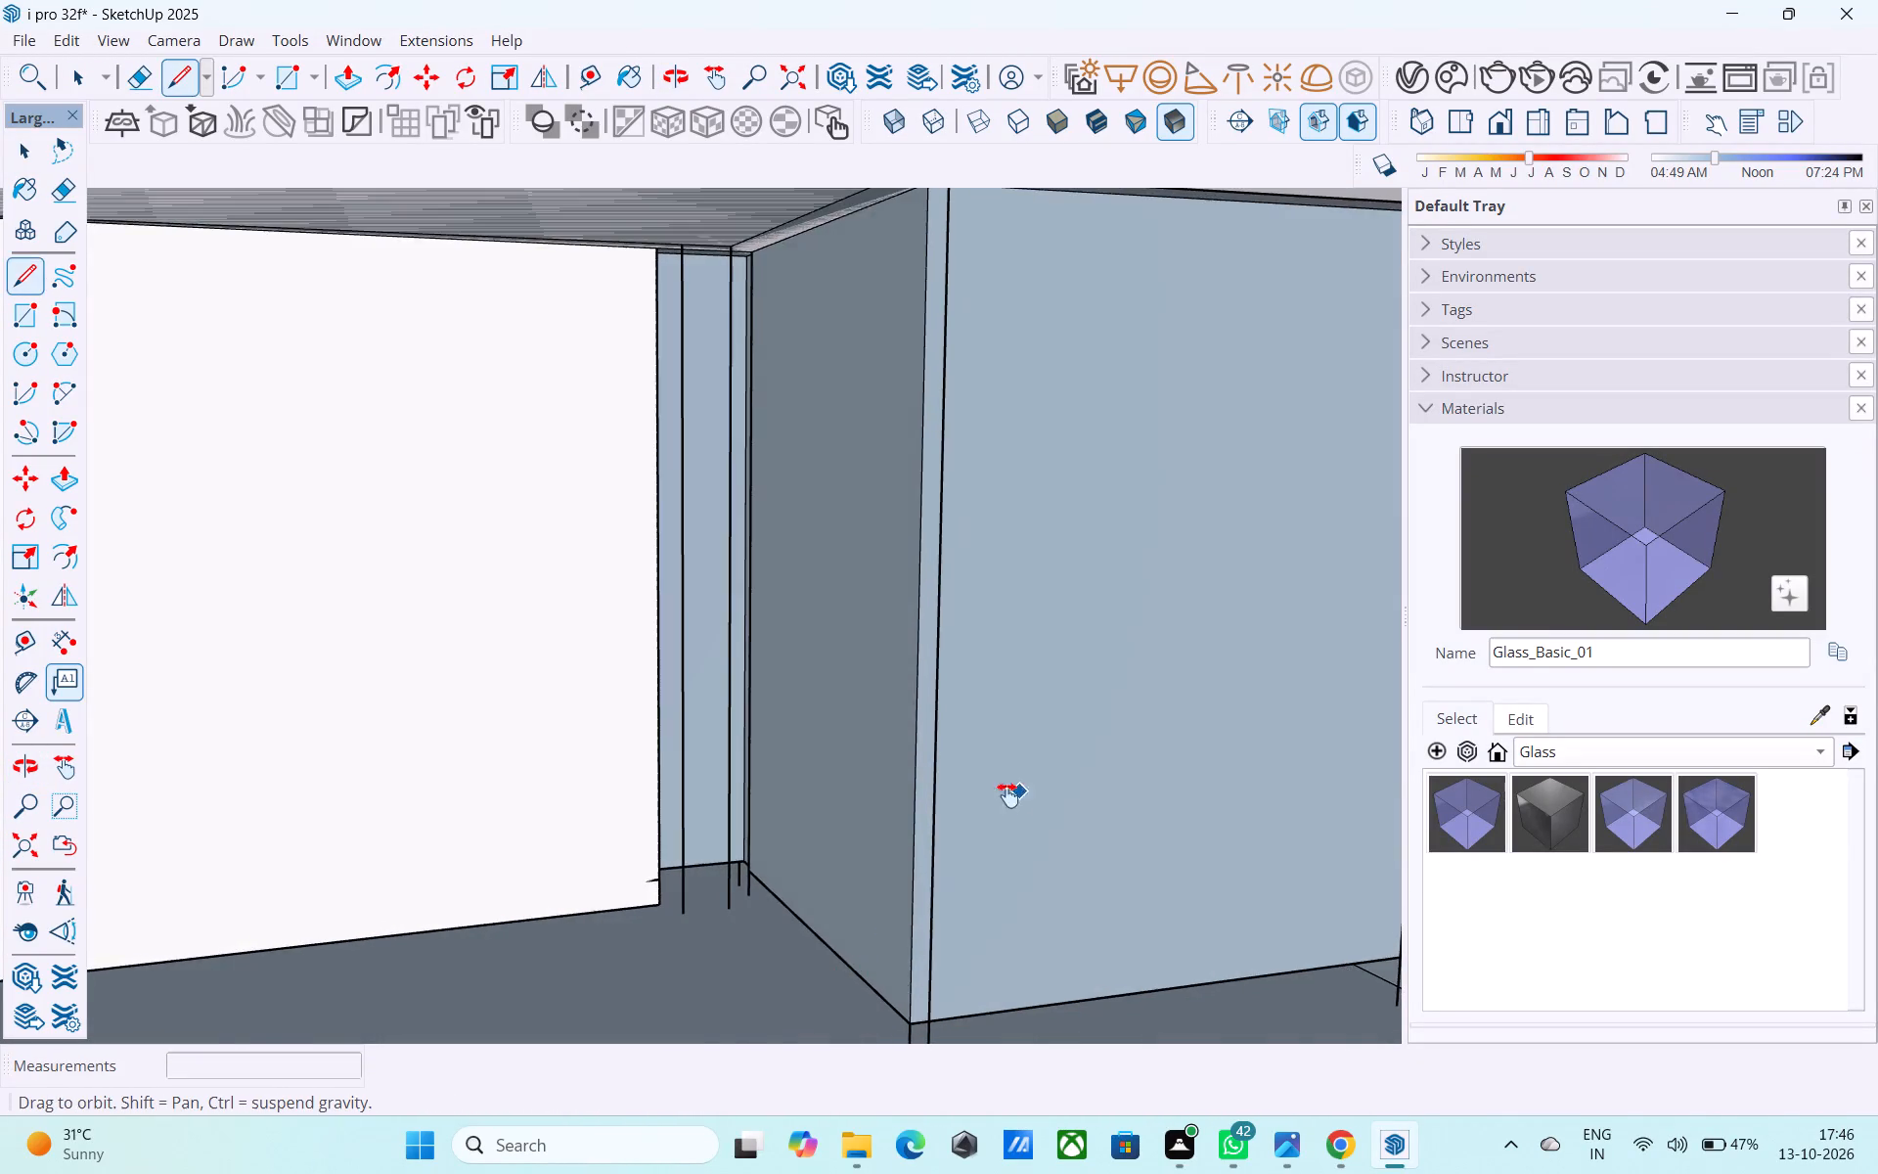
middle_click_drag(1007, 795, 905, 927, "shift")
key("r")
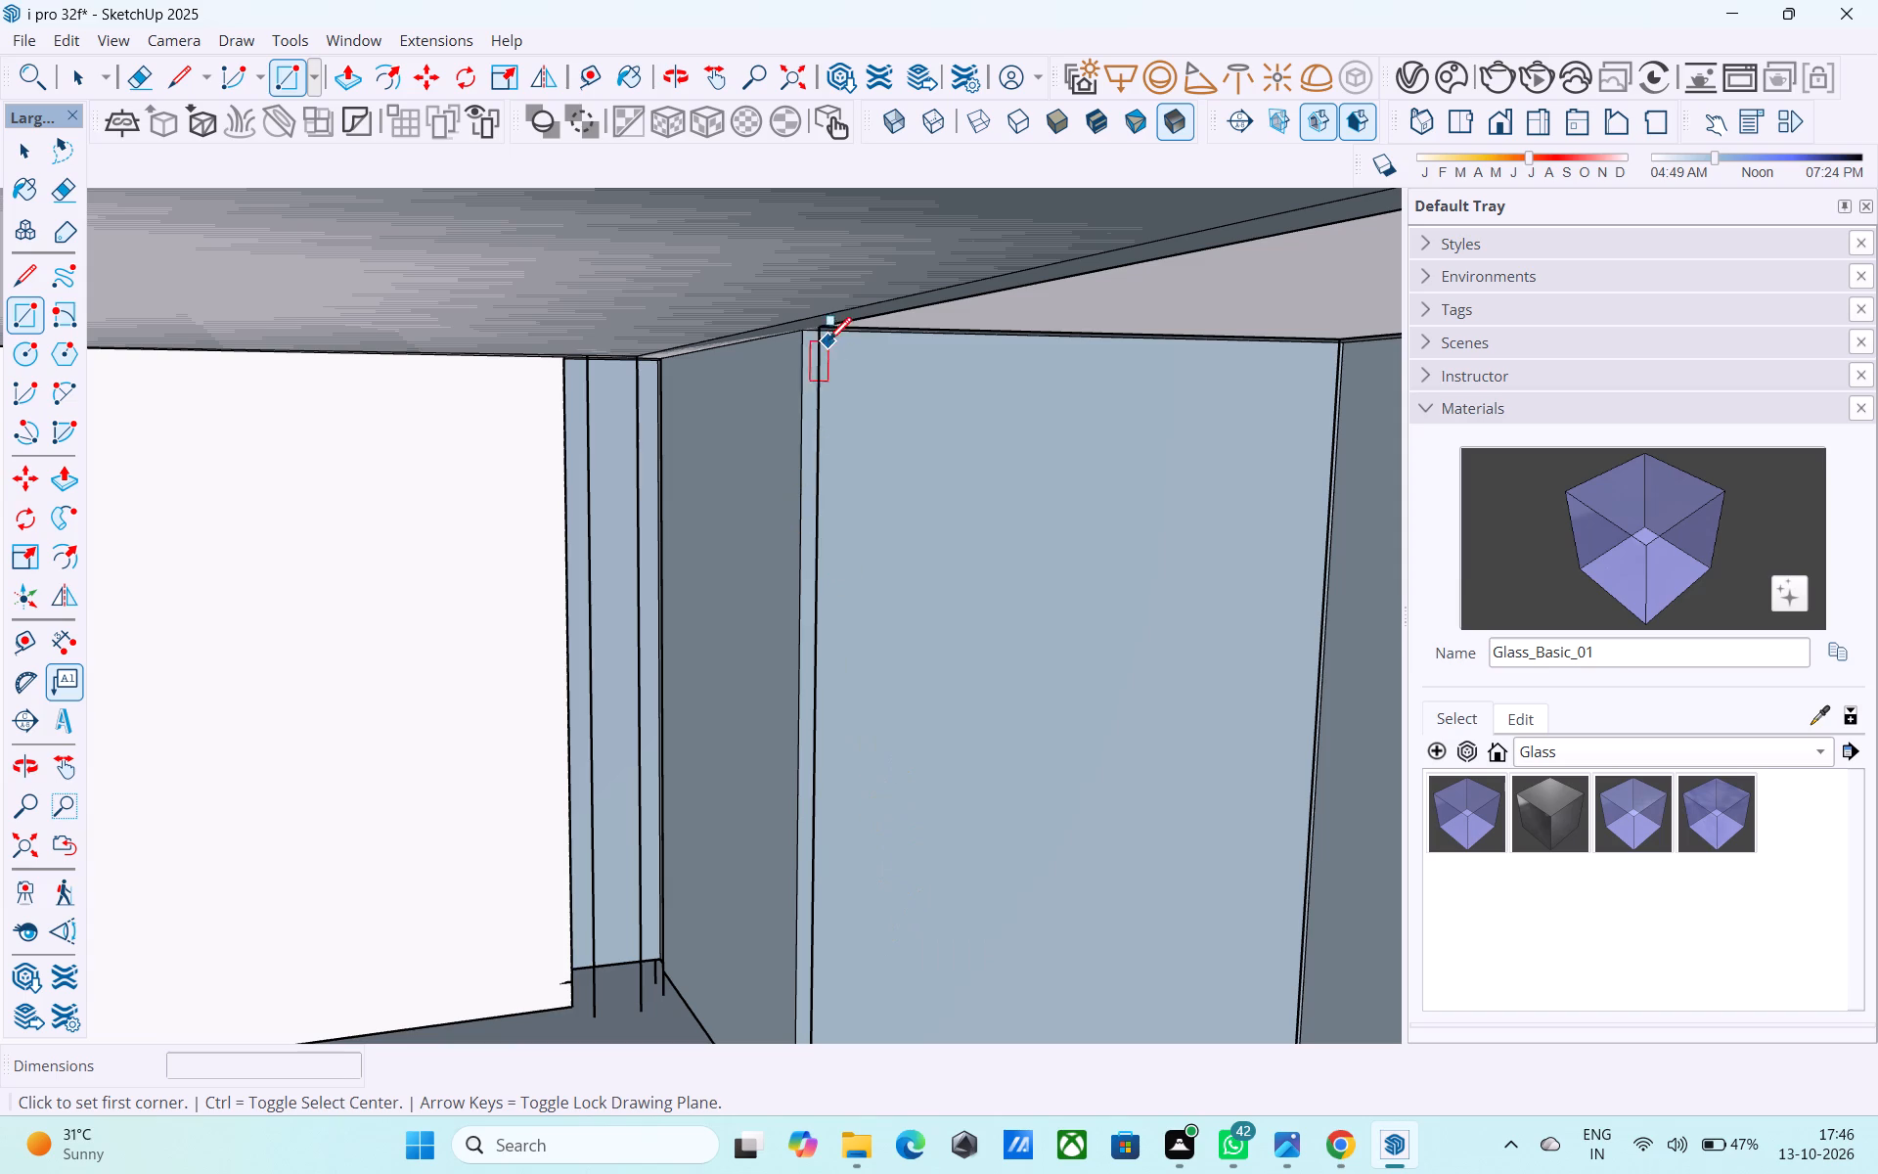
left_click(820, 335)
middle_click_drag(1105, 811, 999, 615)
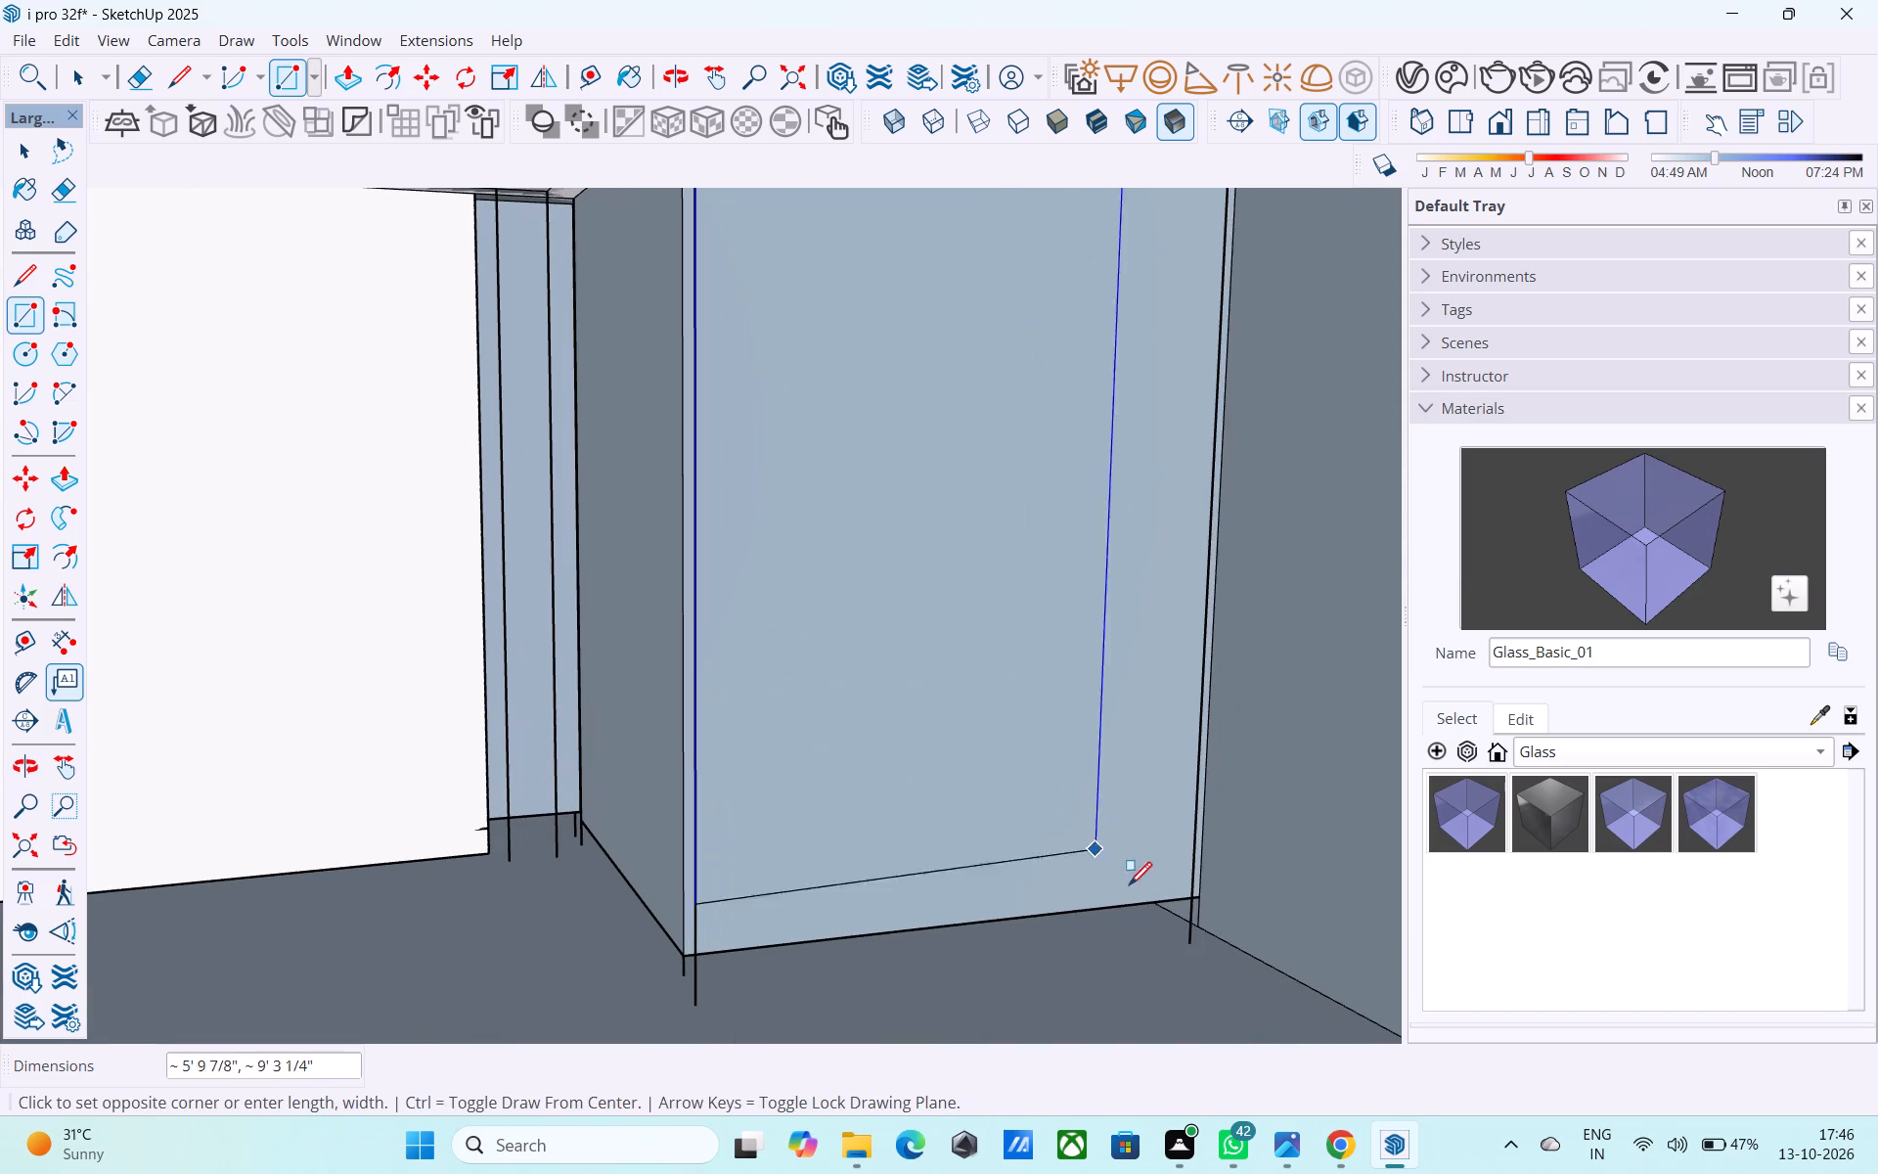
left_click(1186, 934)
Draw a rectangle 1' 6 1/16" by 10' 2" over the narrow wall strip between the front wall rectangle and the adjoining side wall.
middle_click_drag(1080, 872, 1033, 950, "shift")
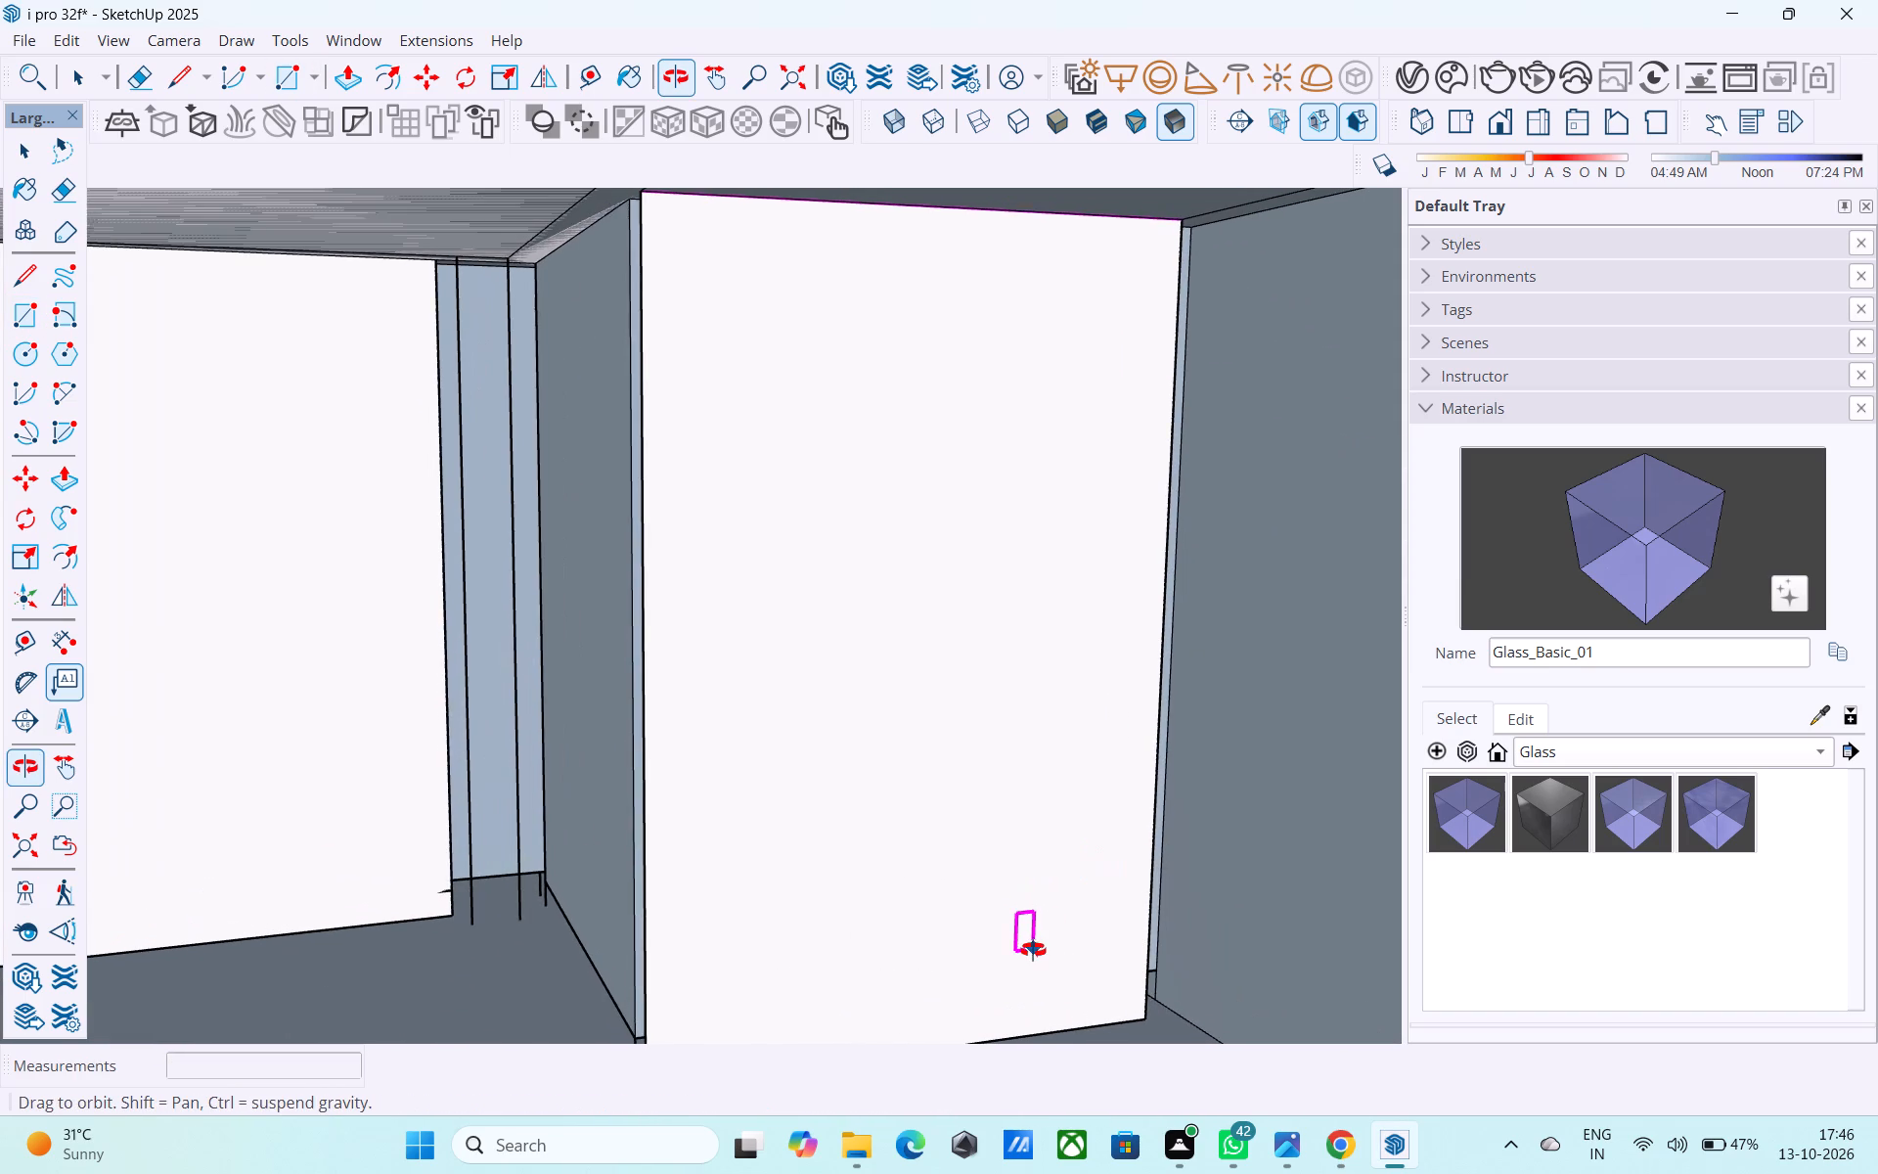
middle_click_drag(1033, 950, 1032, 950, "shift")
scroll(423, 257, "up", 9)
left_click(439, 246)
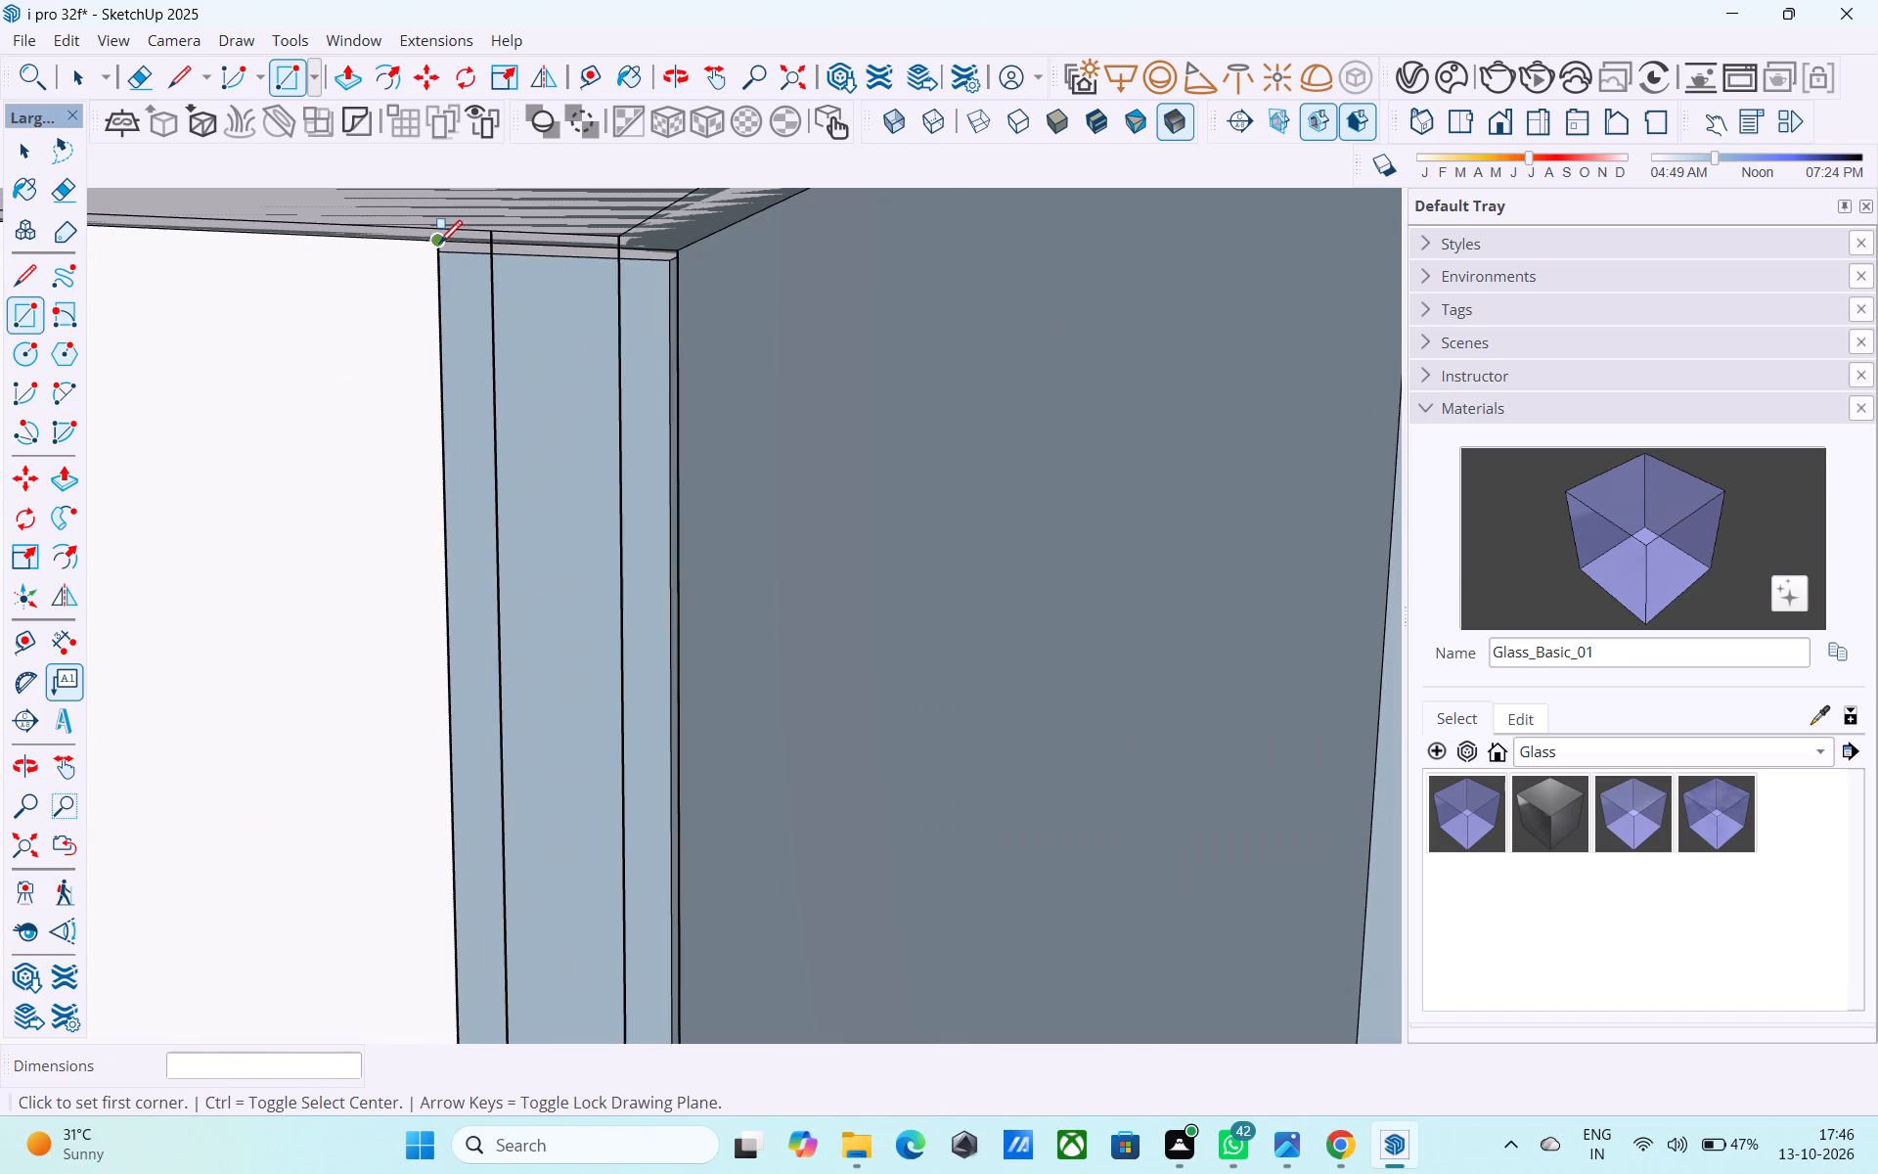
middle_click_drag(695, 823, 766, 243)
middle_click_drag(851, 691, 892, 262, "shift")
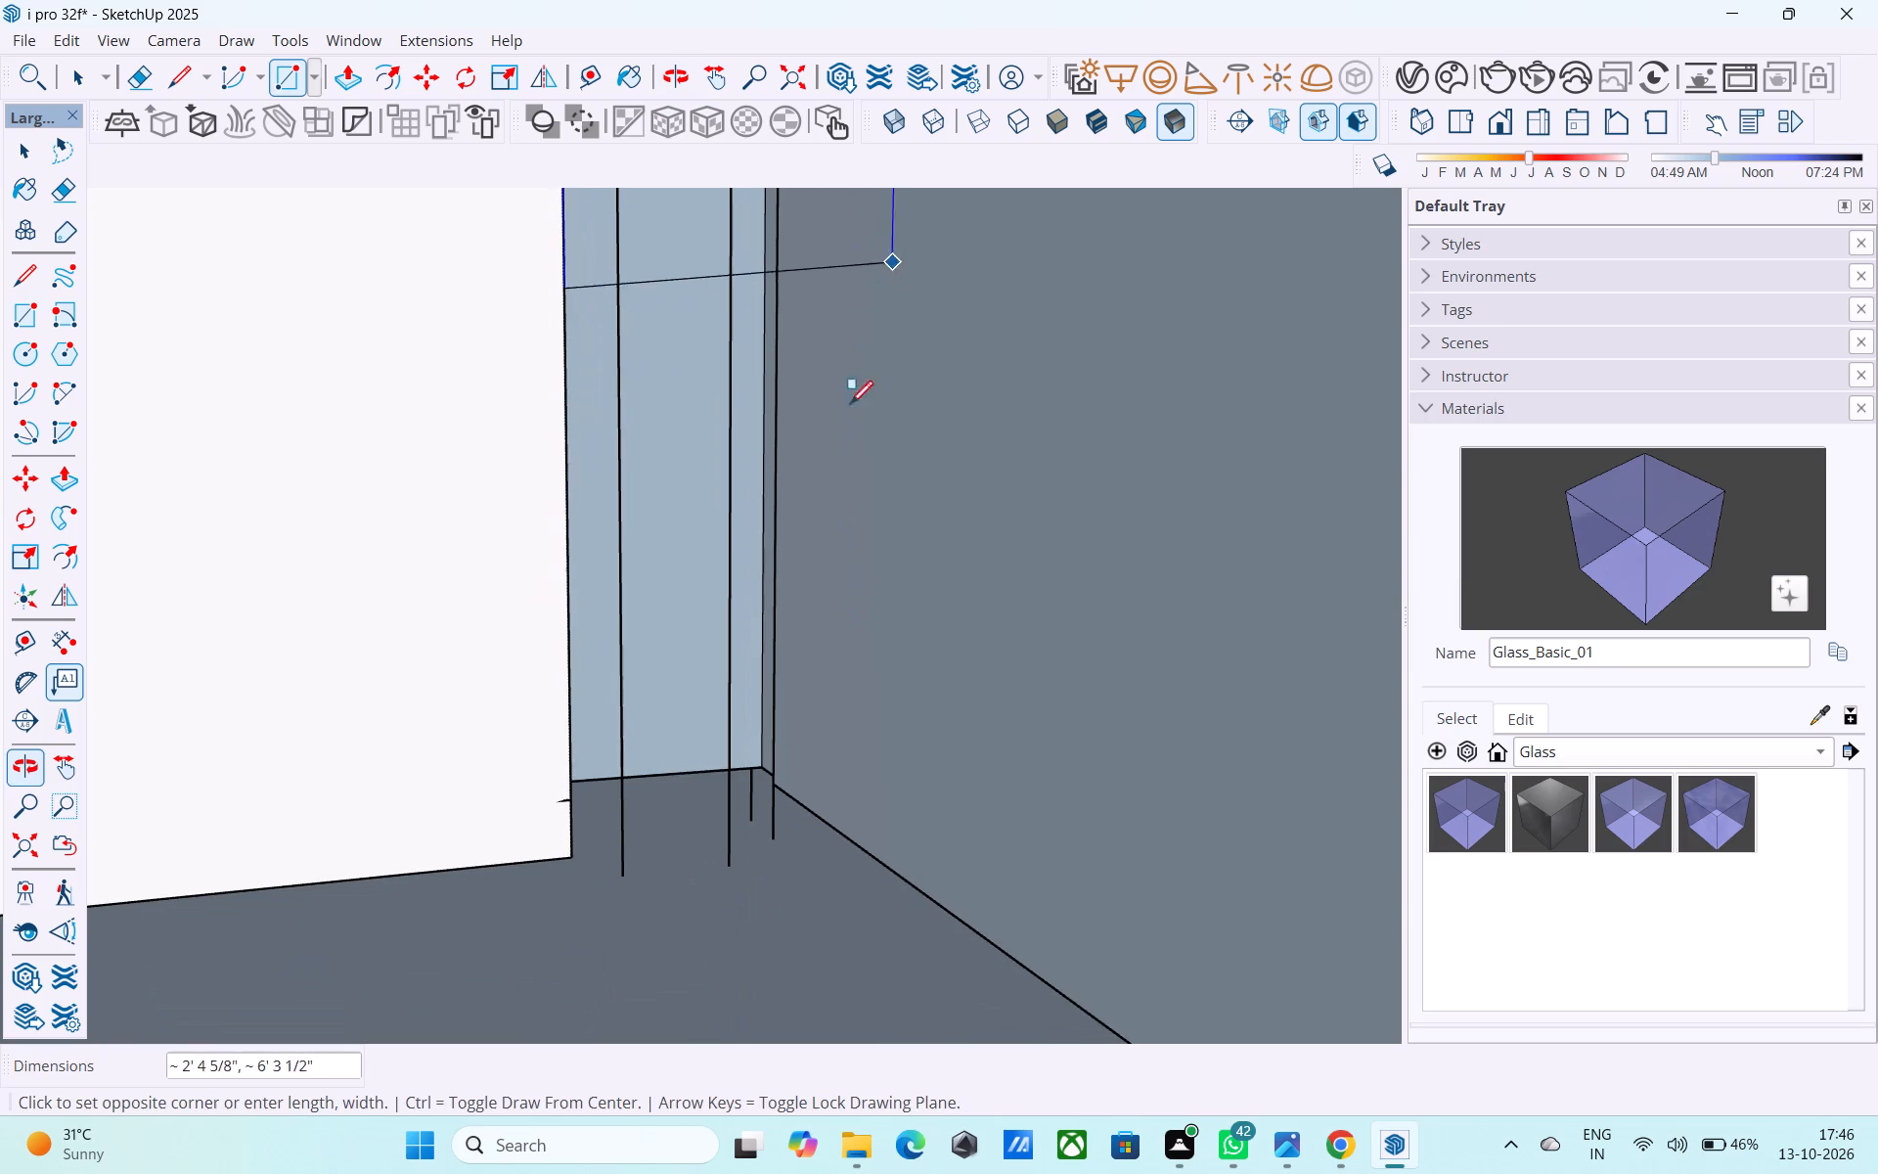
left_click(776, 839)
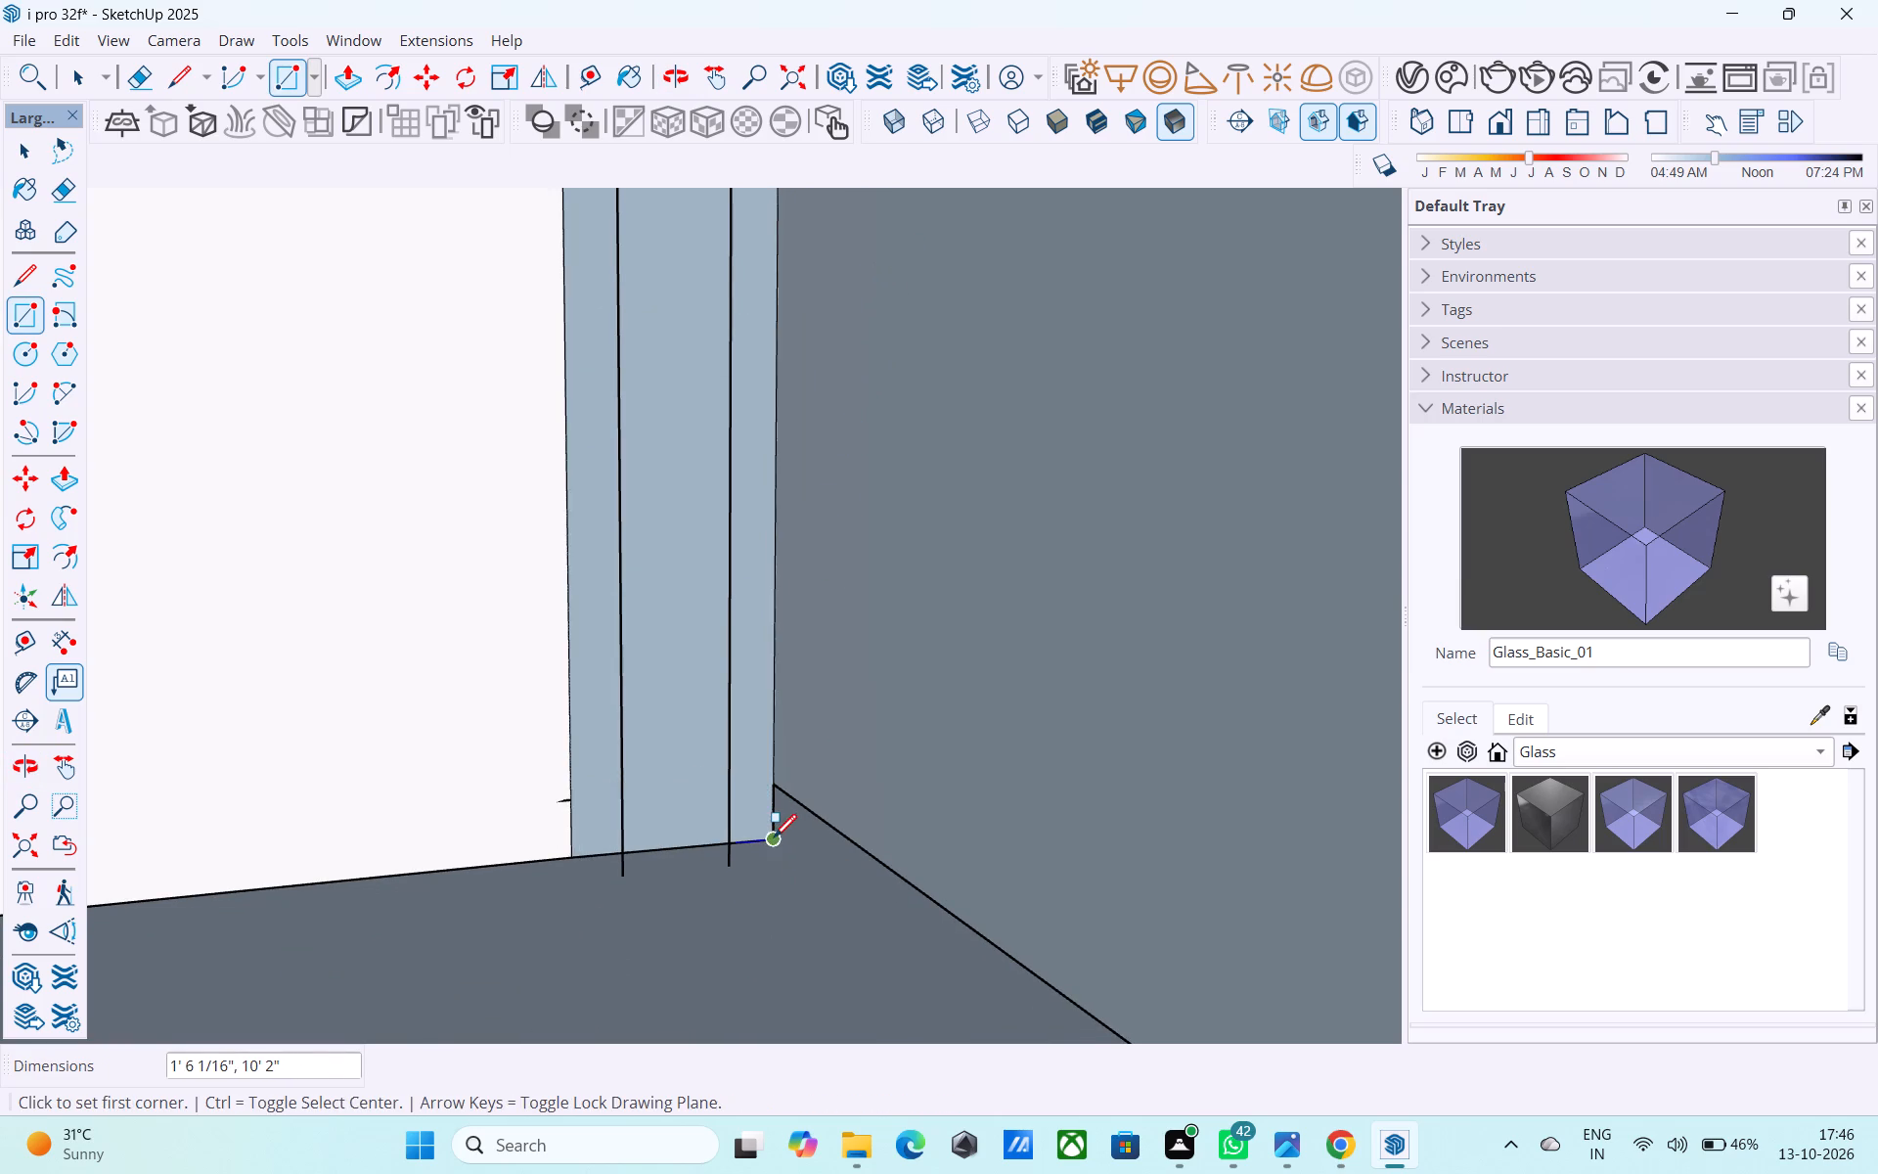
Draw a full-height rectangle over the long interior side wall, from its ceiling corner to the opposite floor corner.
scroll(766, 858, "down", 3)
middle_click_drag(760, 892, 788, 1139)
middle_click_drag(849, 859, 842, 987, "shift")
scroll(672, 895, "down", 2)
middle_click_drag(970, 769, 684, 971, "shift")
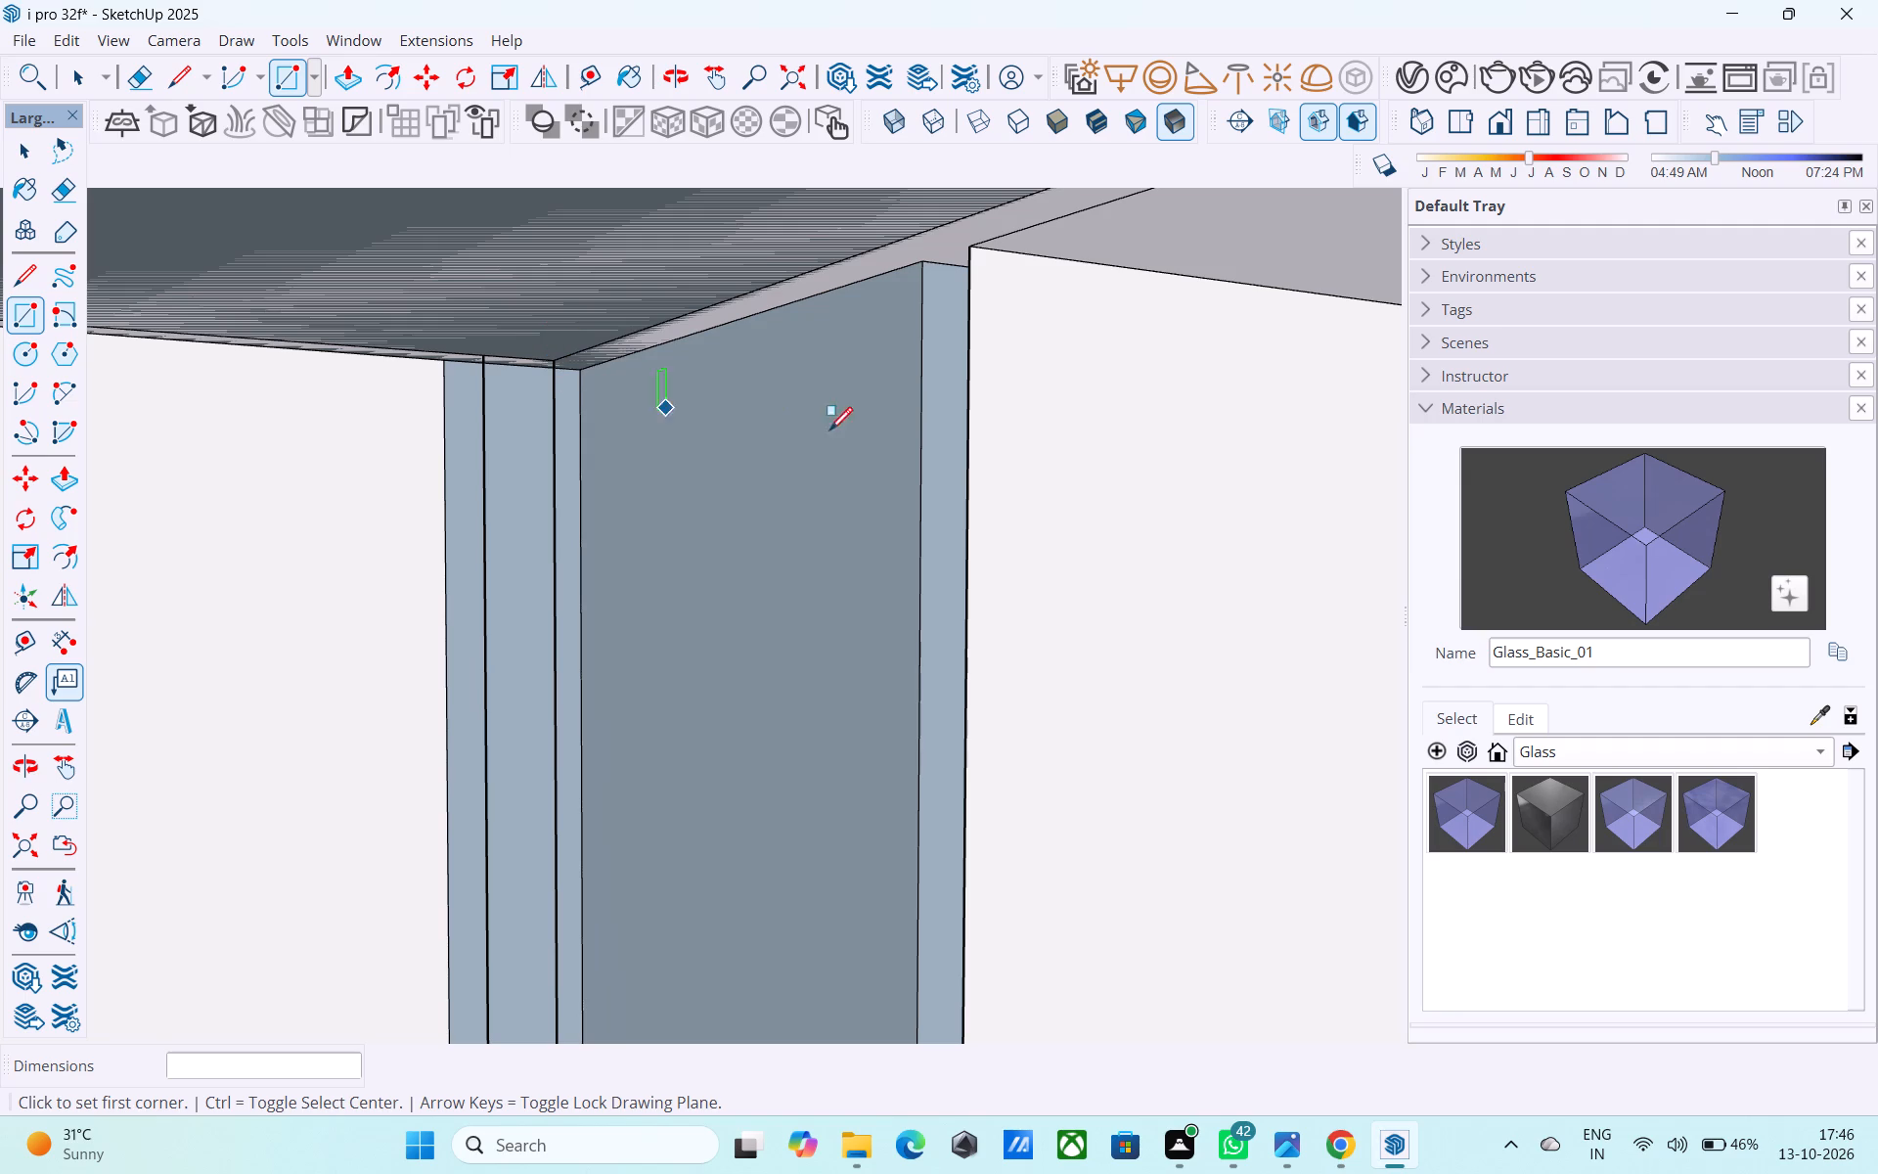
middle_click_drag(848, 433, 870, 477)
middle_click_drag(913, 517, 695, 469, "shift")
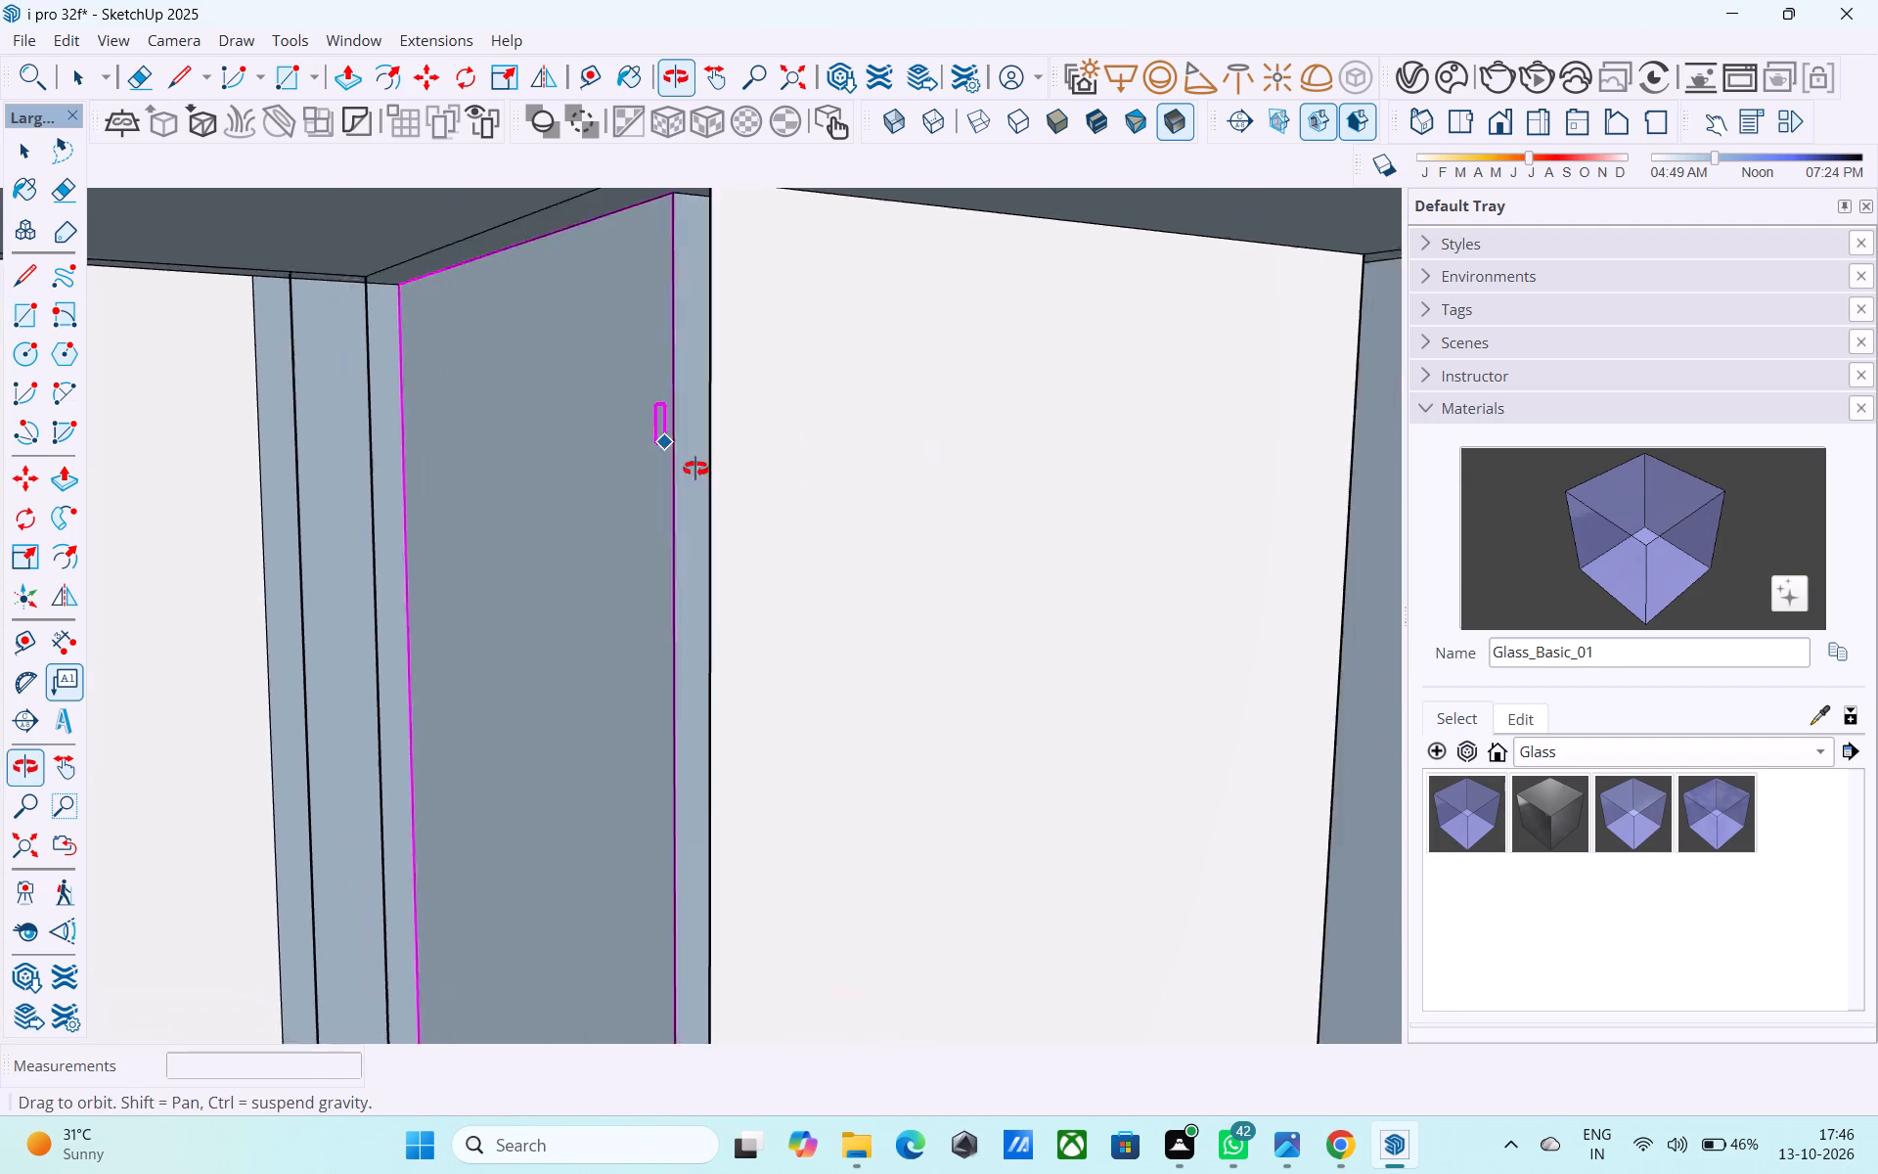
middle_click_drag(695, 469, 1014, 509, "shift")
middle_click_drag(1005, 523, 1005, 448, "shift")
middle_click_drag(1095, 610, 679, 907, "shift")
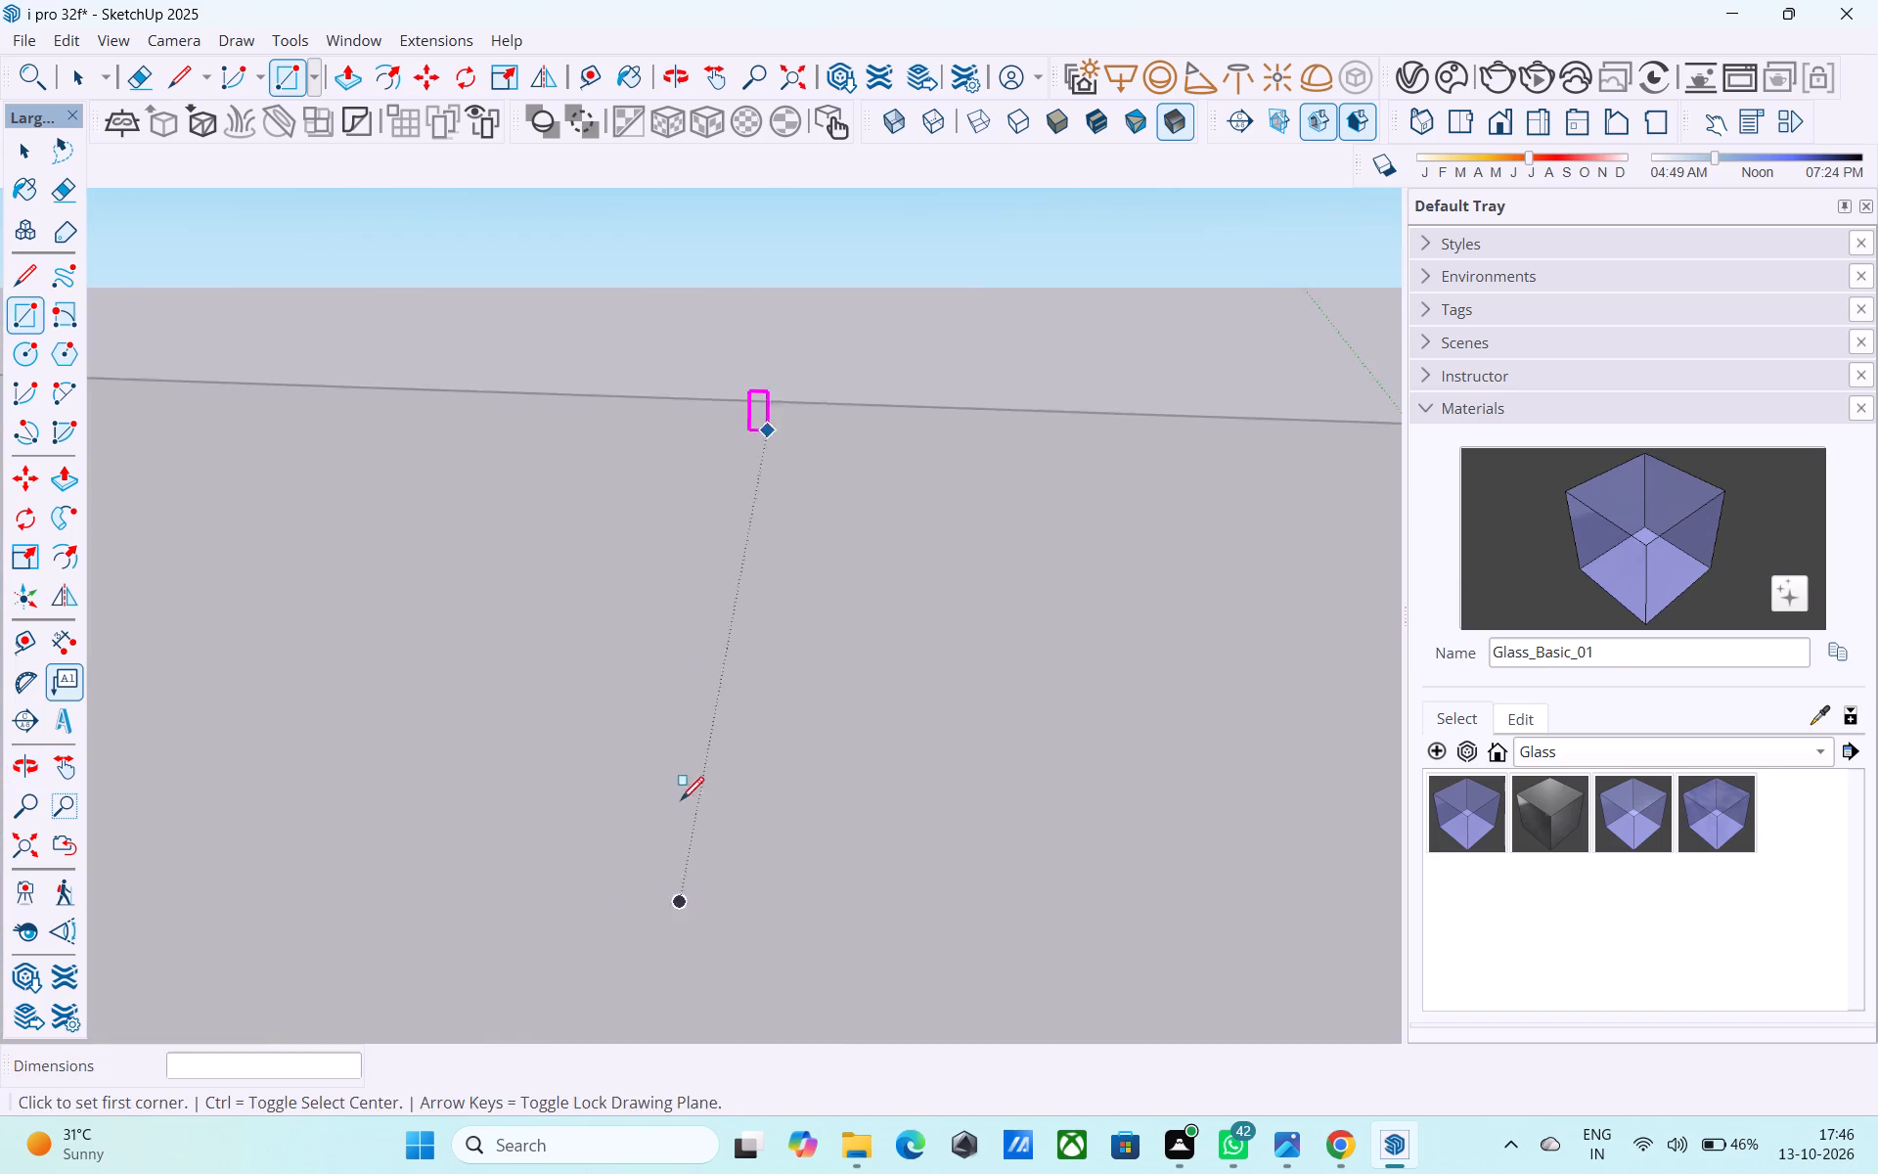
middle_click_drag(687, 632, 636, 266)
middle_click_drag(766, 702, 851, 216, "shift")
middle_click_drag(582, 307, 484, 251)
scroll(437, 325, "up", 3)
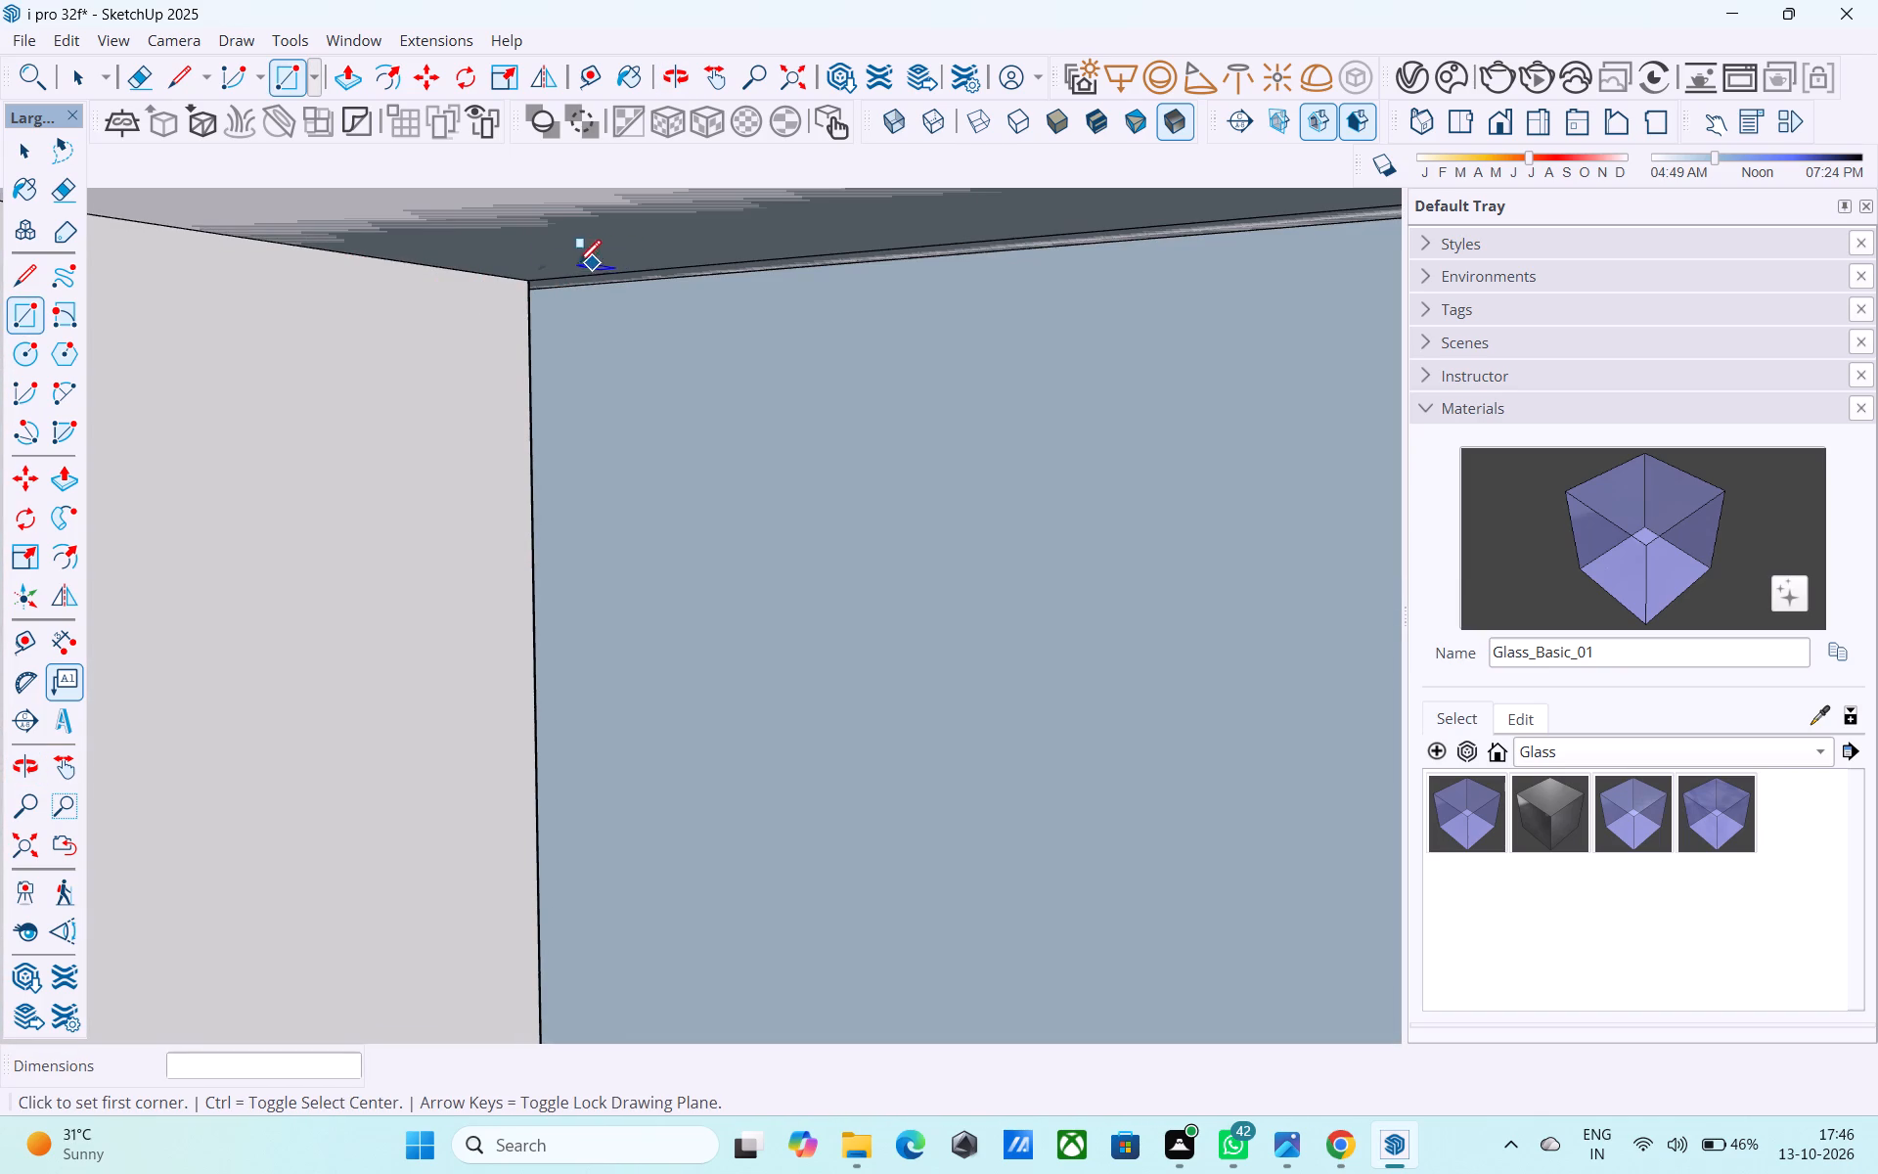
left_click(522, 280)
middle_click_drag(1018, 703, 1110, 682, "shift")
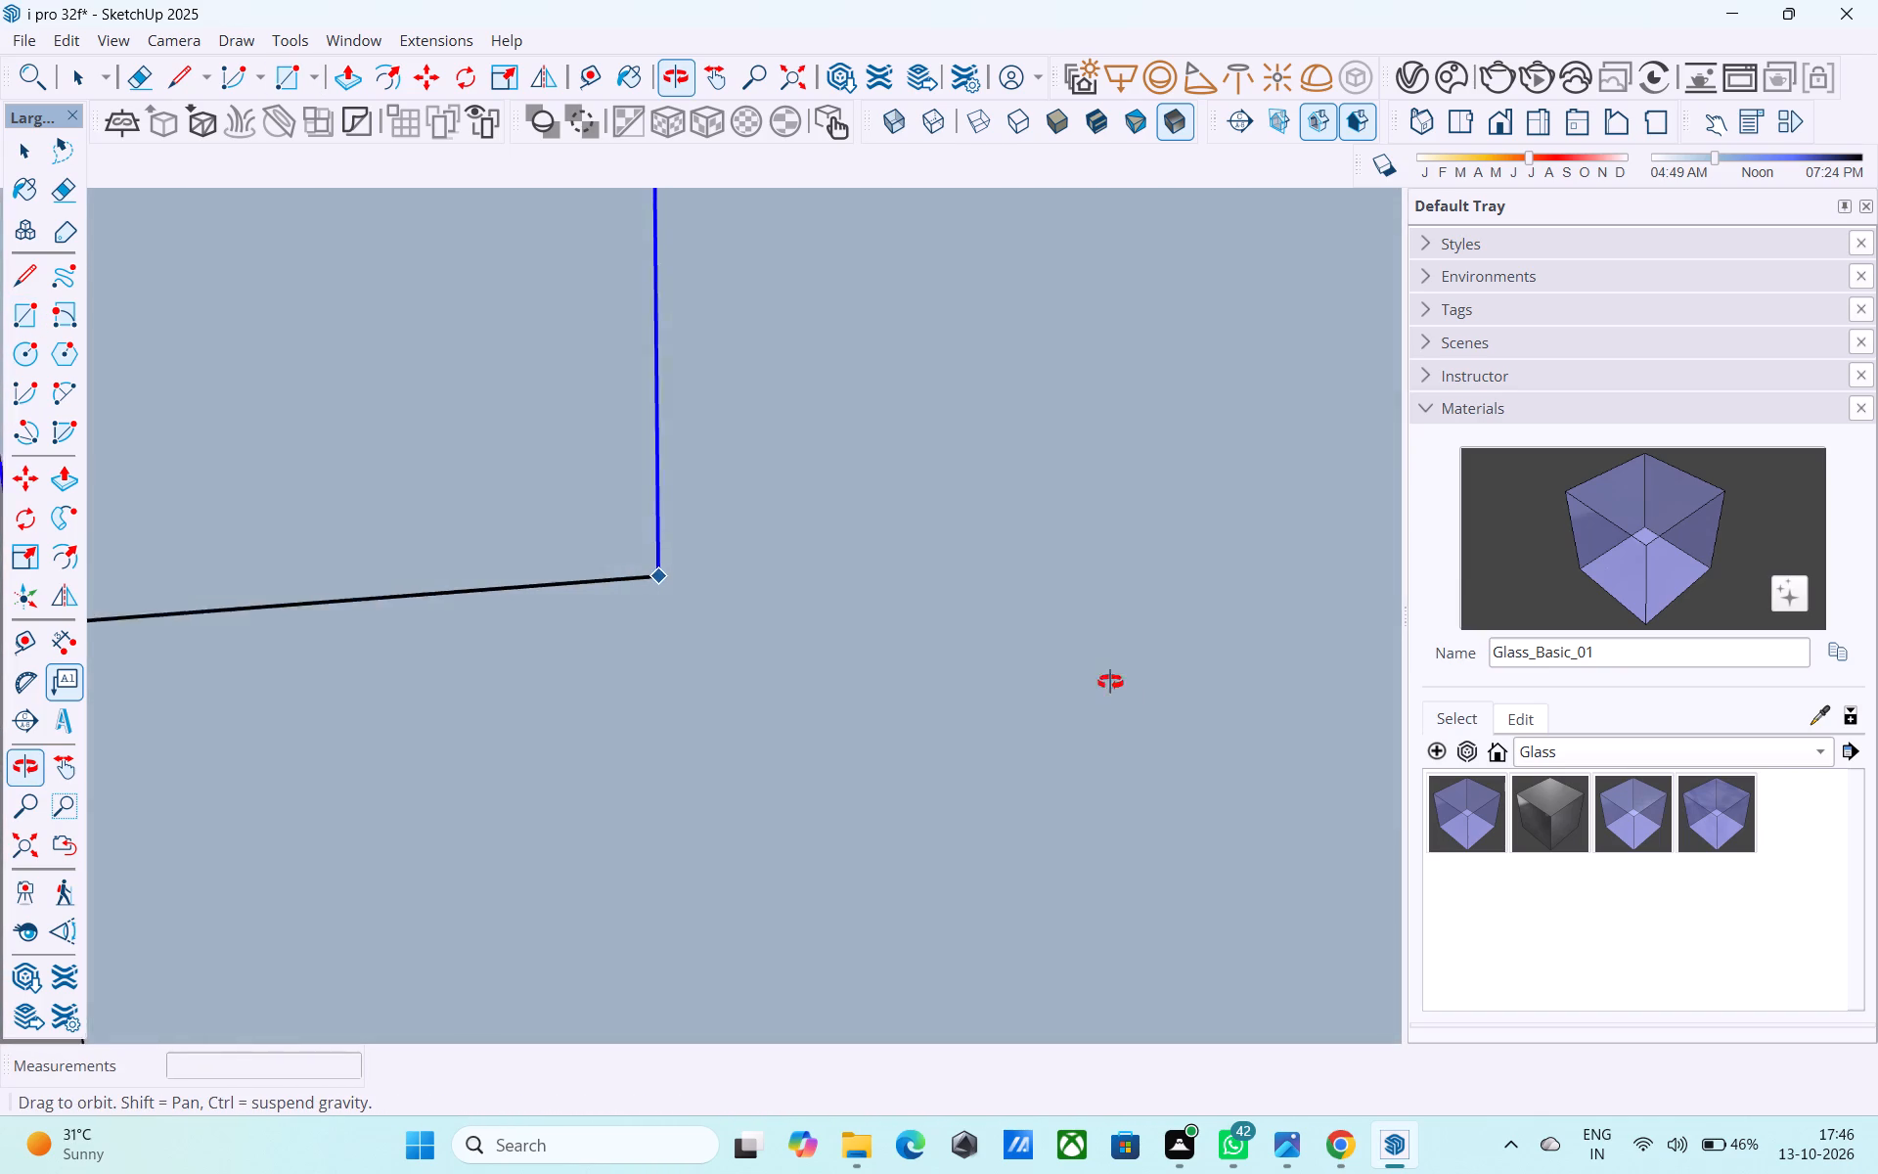
middle_click_drag(1110, 682, 647, 233, "shift")
middle_click_drag(854, 583, 392, 39, "shift")
middle_click_drag(762, 612, 709, 411, "shift")
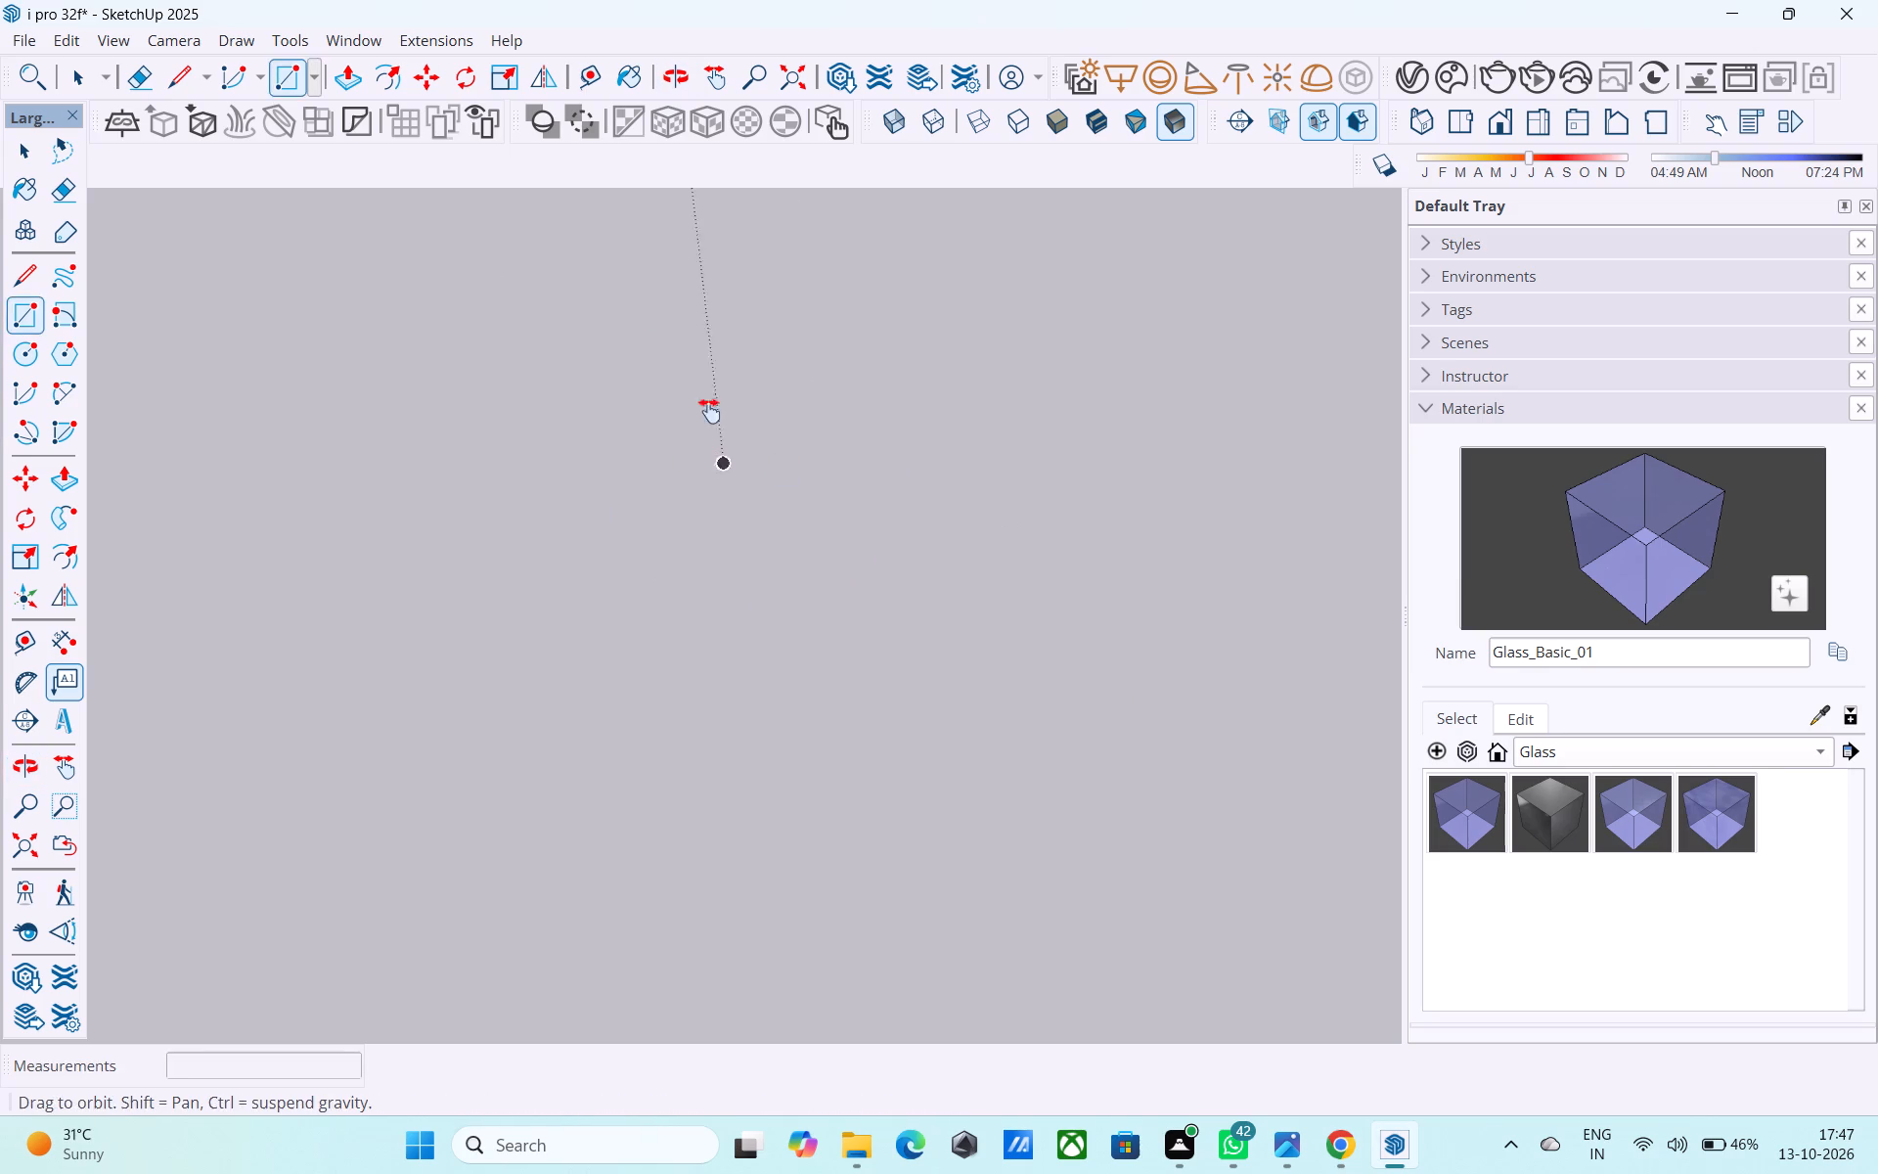
middle_click_drag(709, 411, 640, 131, "shift")
middle_click_drag(930, 842, 995, 137, "shift")
middle_click_drag(961, 905, 801, 0)
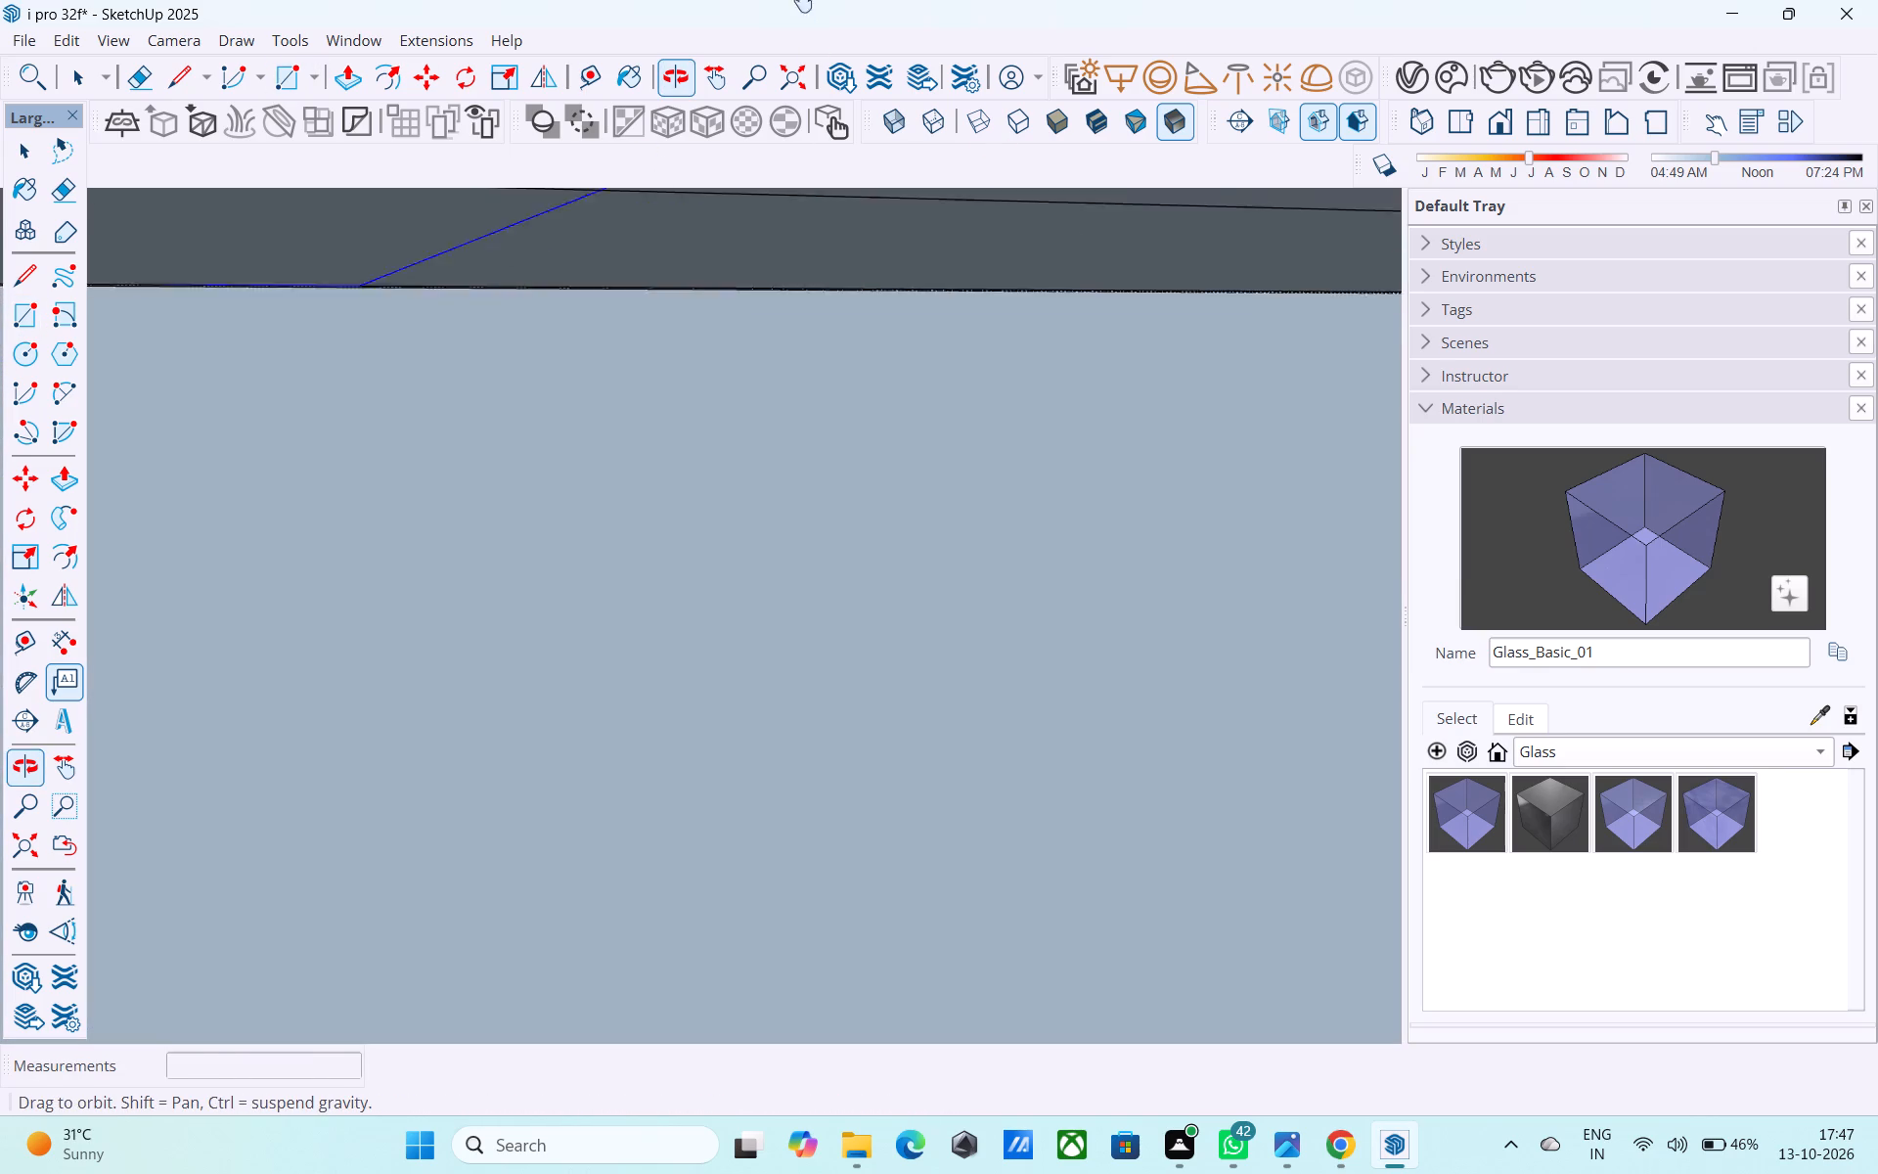
middle_click_drag(801, 0, 800, 0)
middle_click_drag(823, 617, 547, 277, "shift")
middle_click_drag(1167, 911, 805, 667)
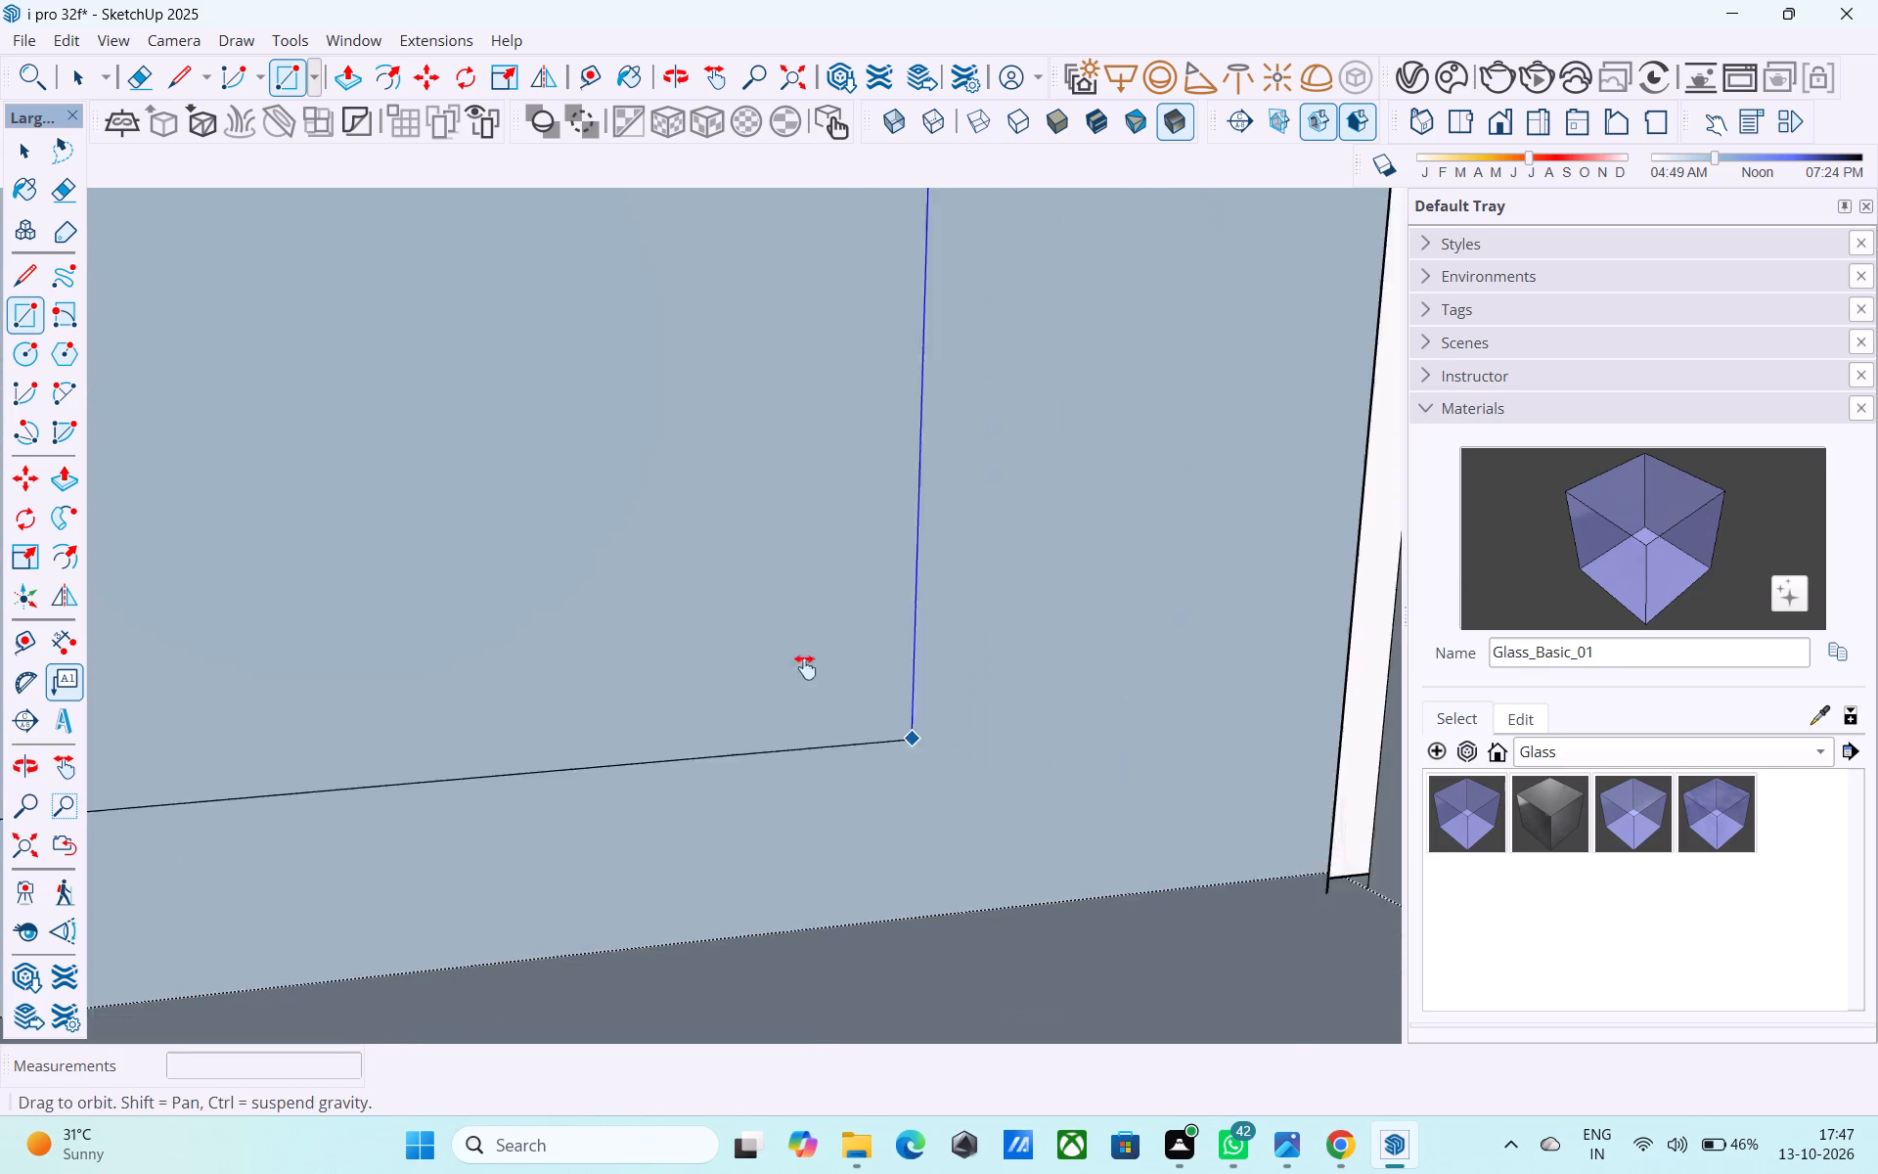
middle_click_drag(805, 667, 740, 640)
left_click(1186, 816)
Draw a rectangle 10' 2" by 7' 3" over the adjoining interior wall, from its ceiling corner to the floor corner at the partition edge.
scroll(1185, 816, "down", 2)
middle_click_drag(1181, 824, 1179, 824)
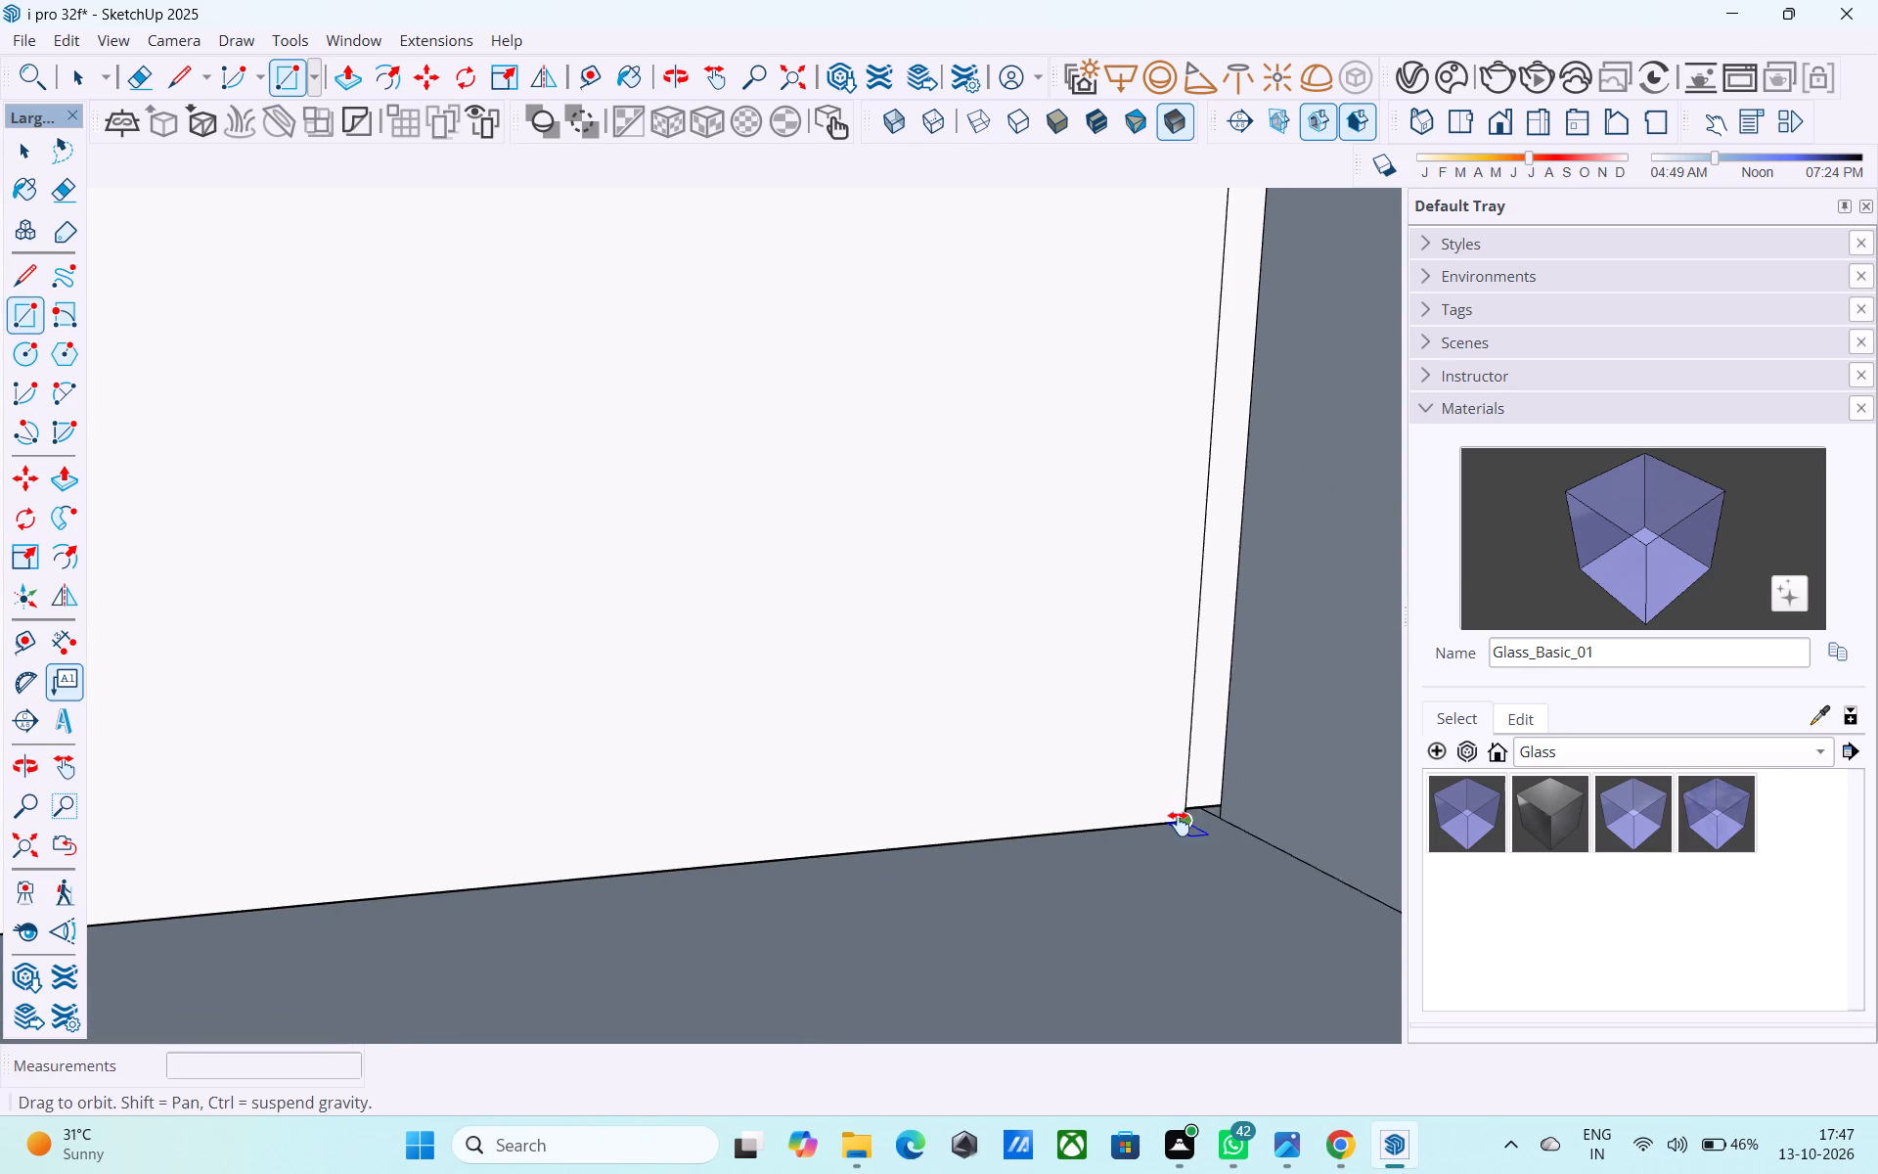
middle_click_drag(1179, 824, 832, 916)
middle_click_drag(1151, 845, 1057, 953)
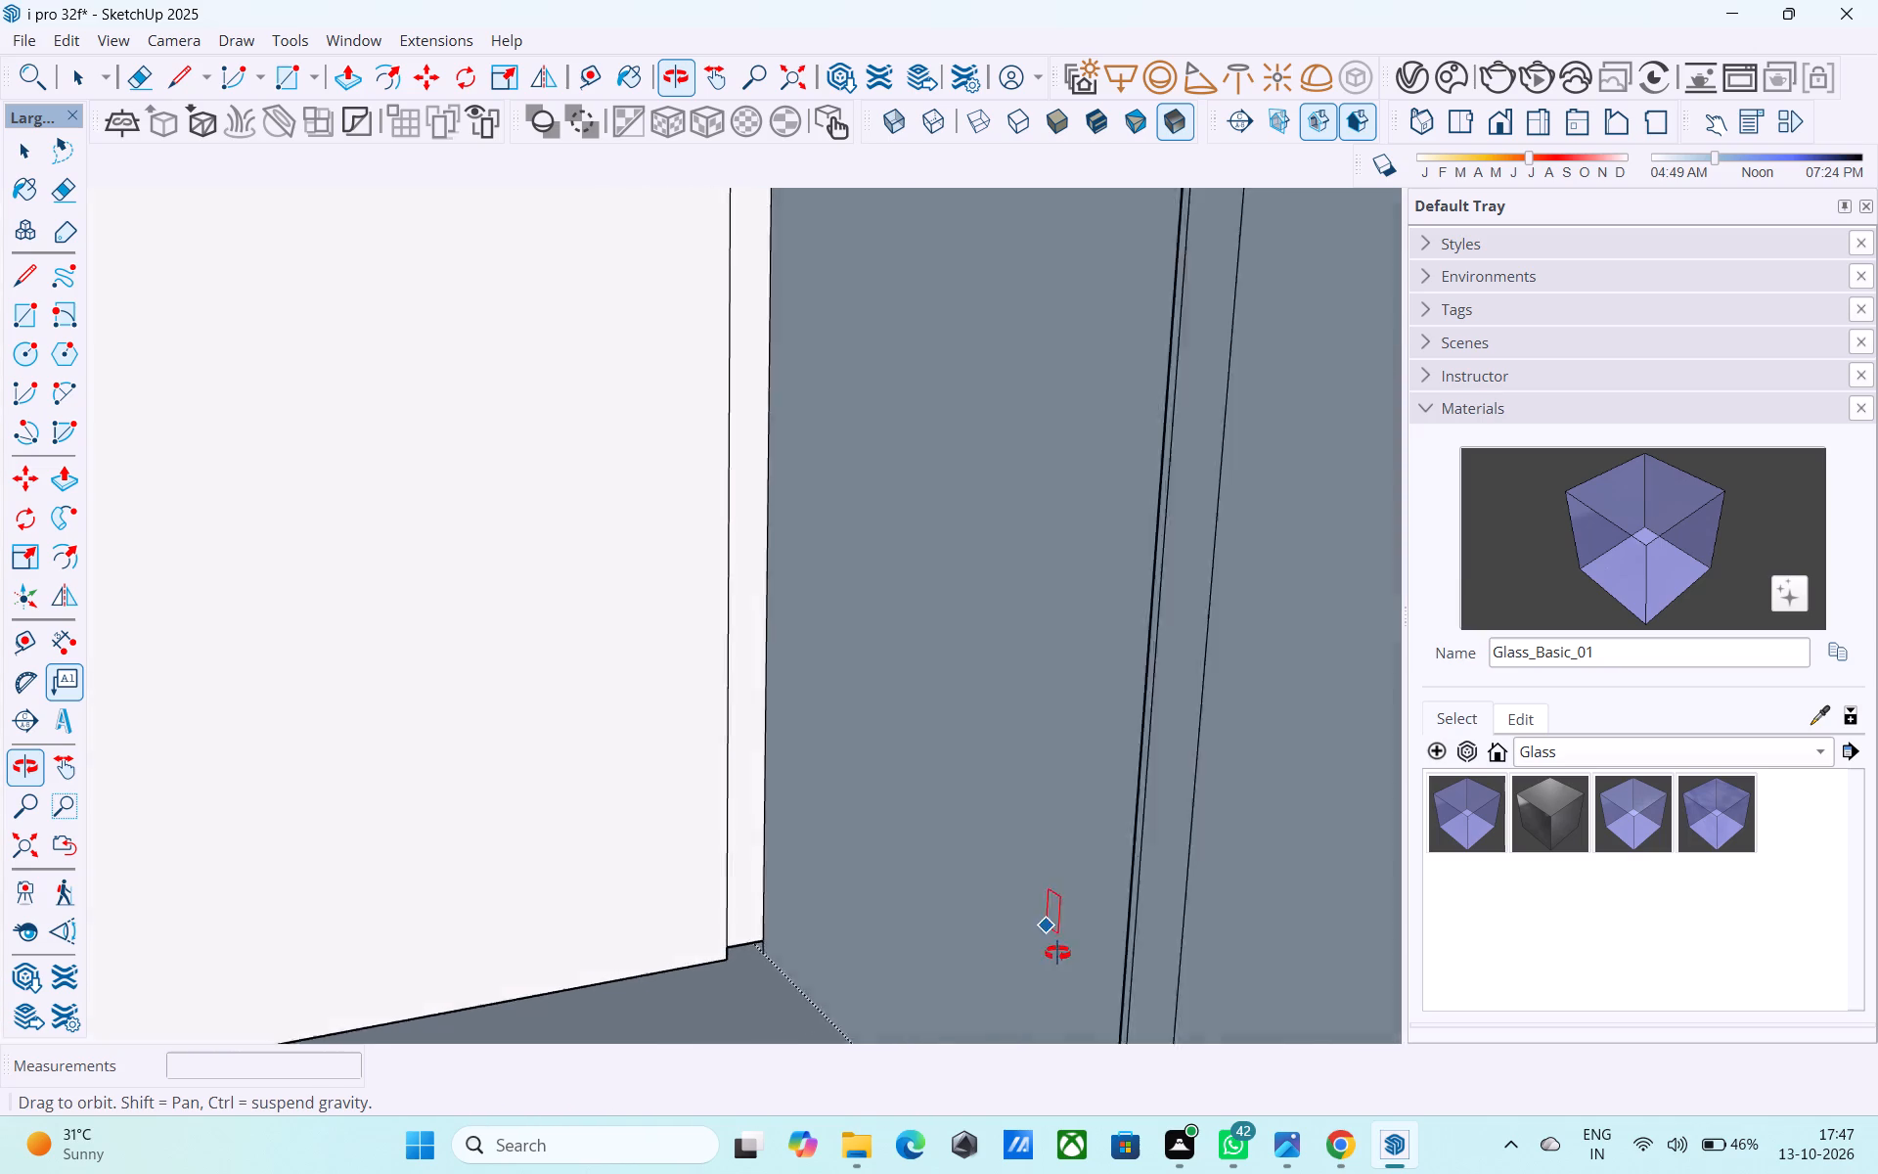
middle_click_drag(1057, 953, 1062, 1060)
middle_click_drag(1065, 761, 978, 732, "shift")
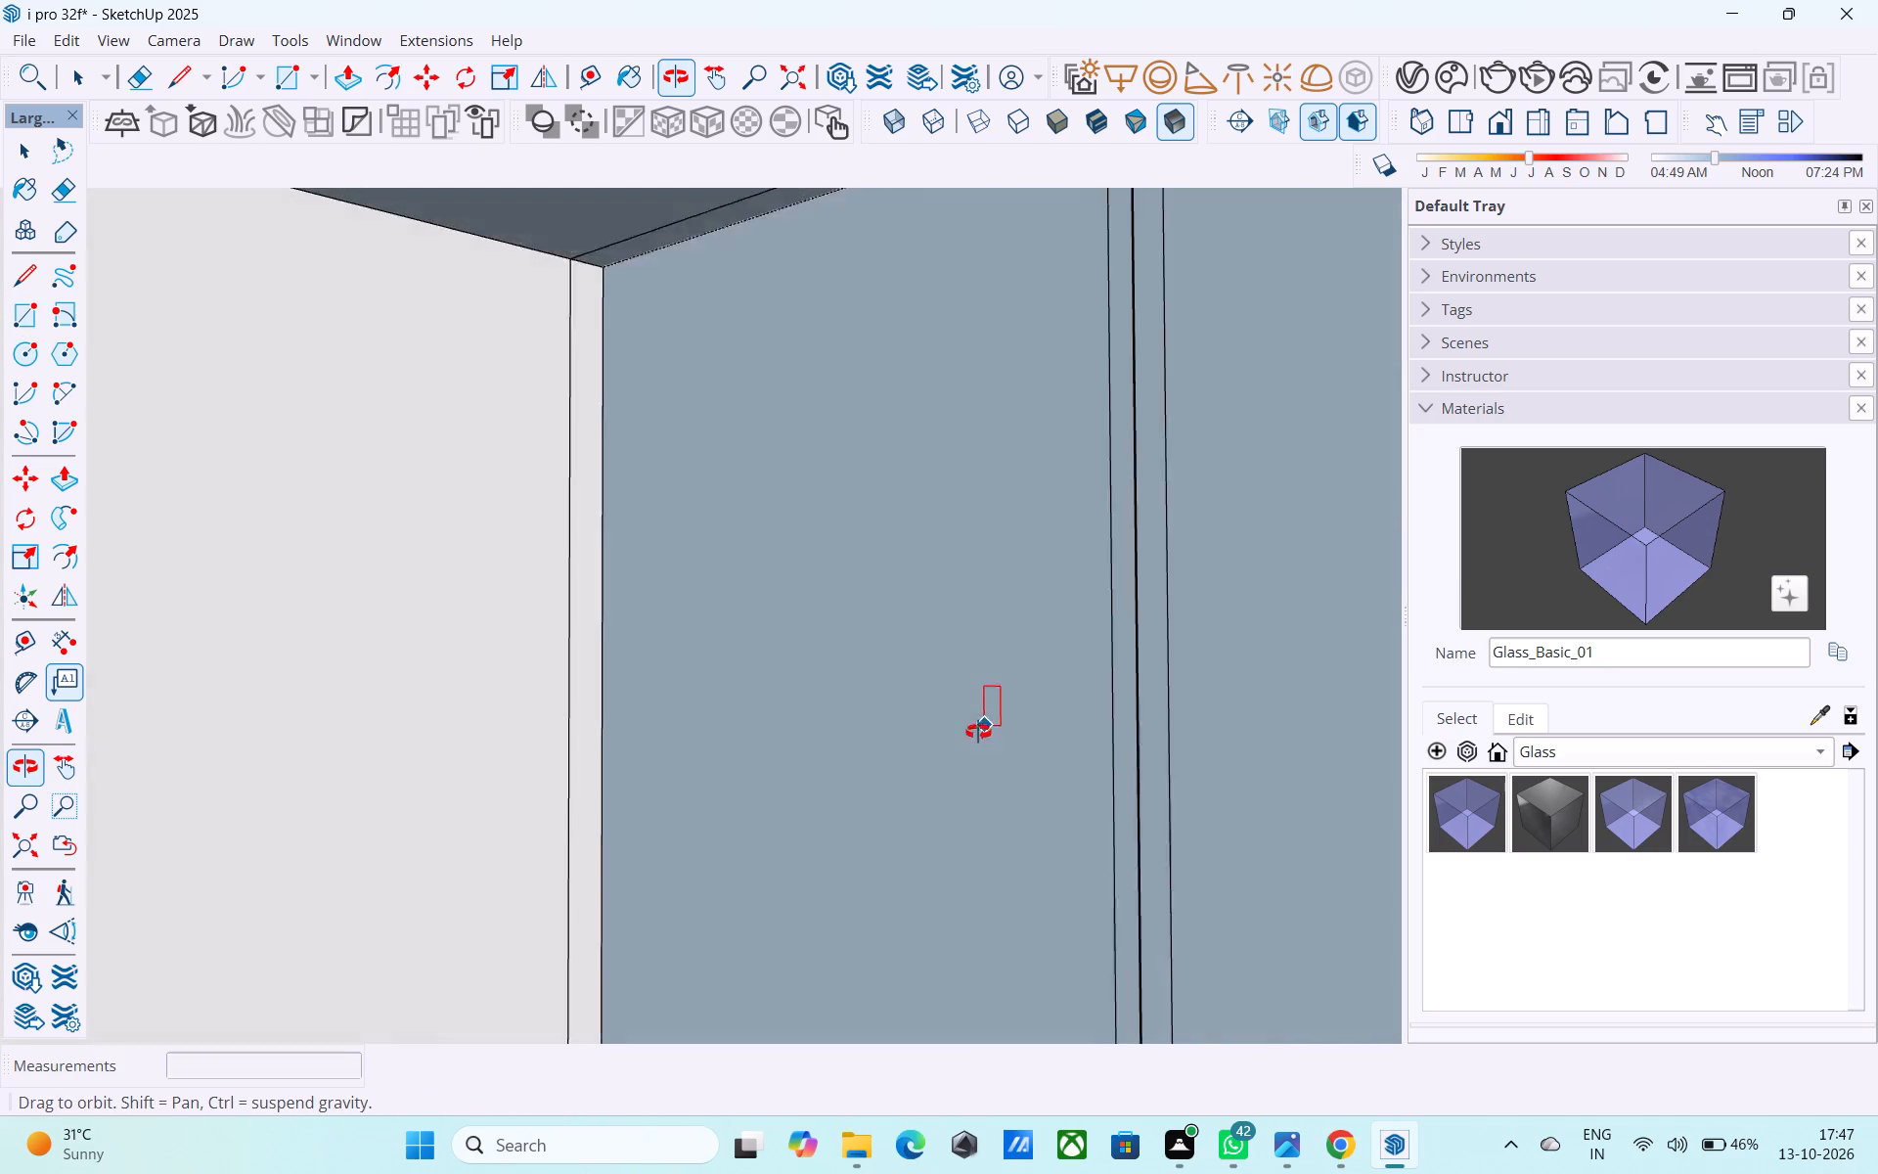
middle_click_drag(978, 732, 976, 773, "shift")
scroll(728, 493, "up", 4)
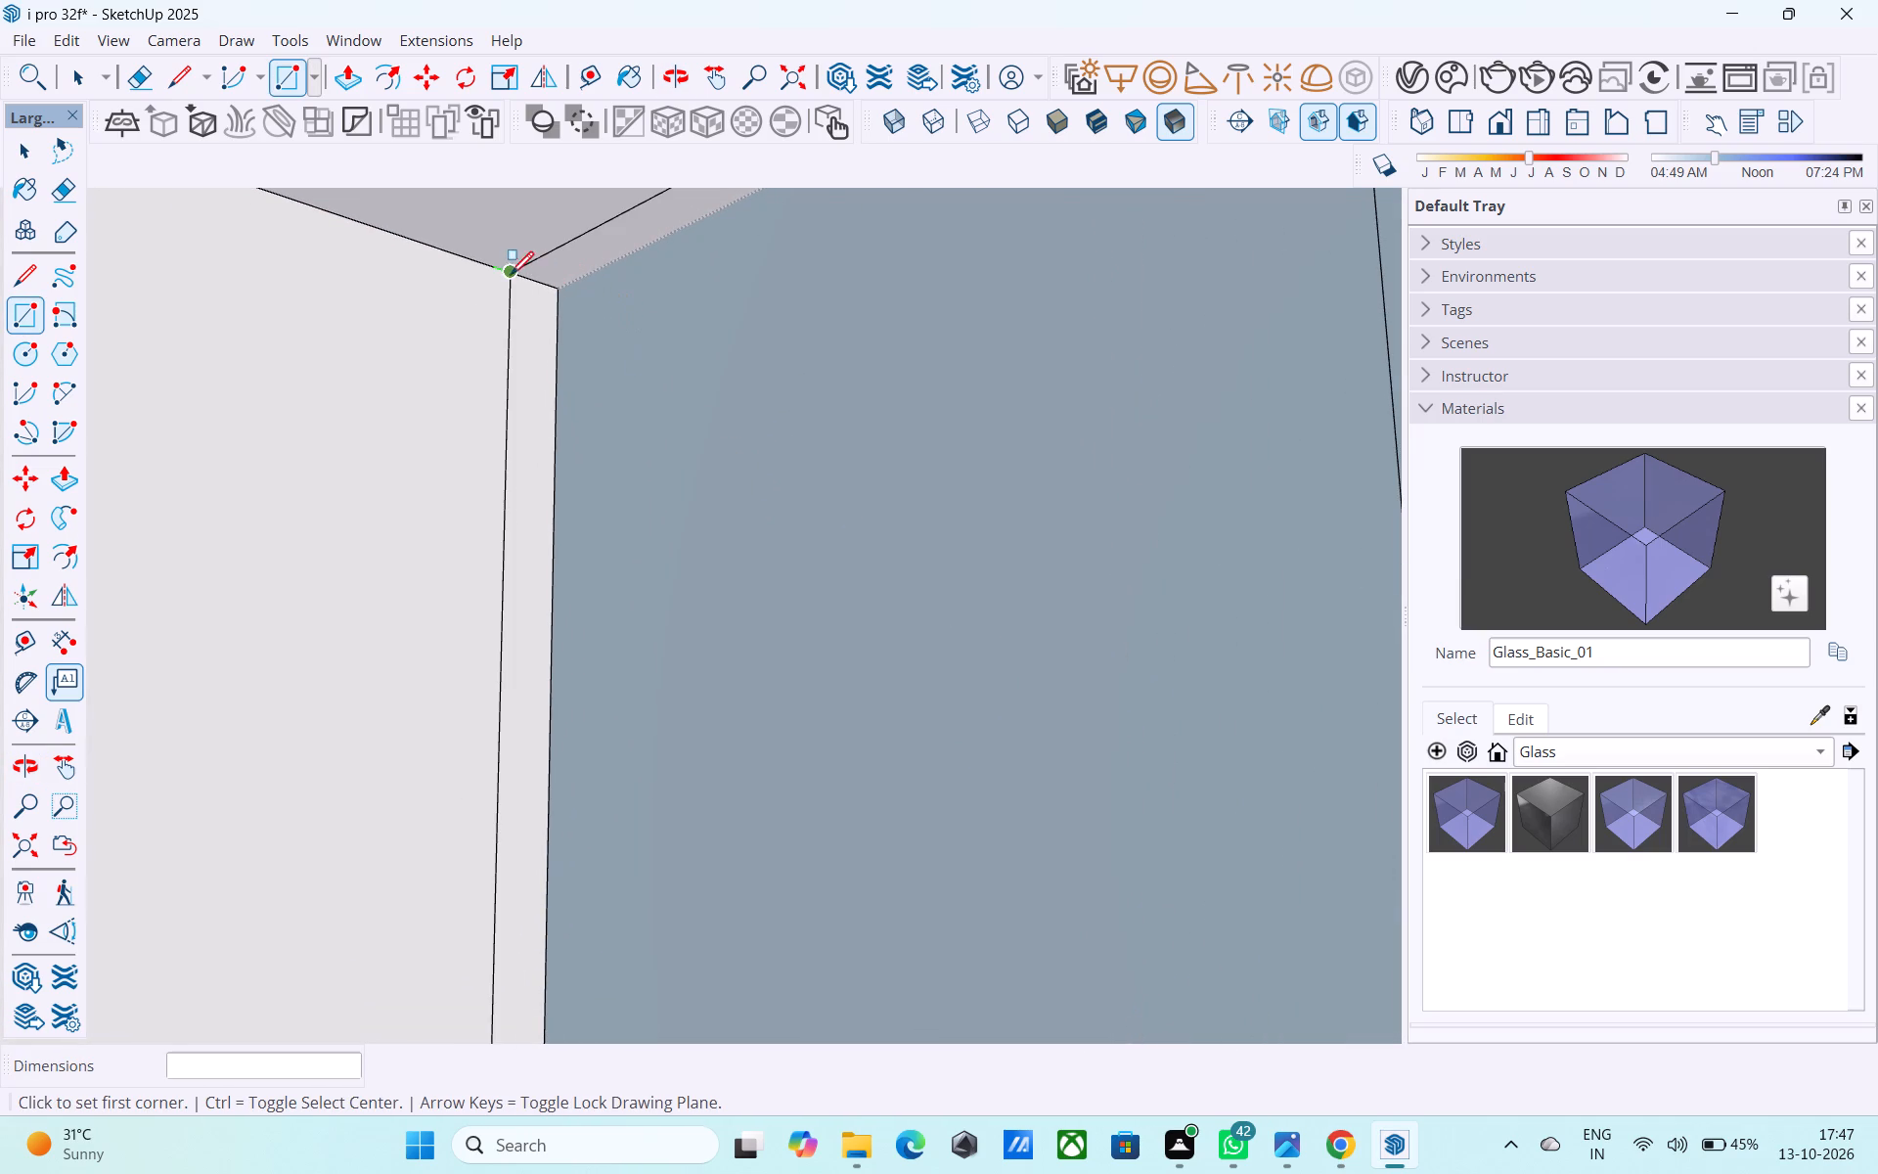
left_click(510, 276)
middle_click_drag(1093, 859, 873, 510)
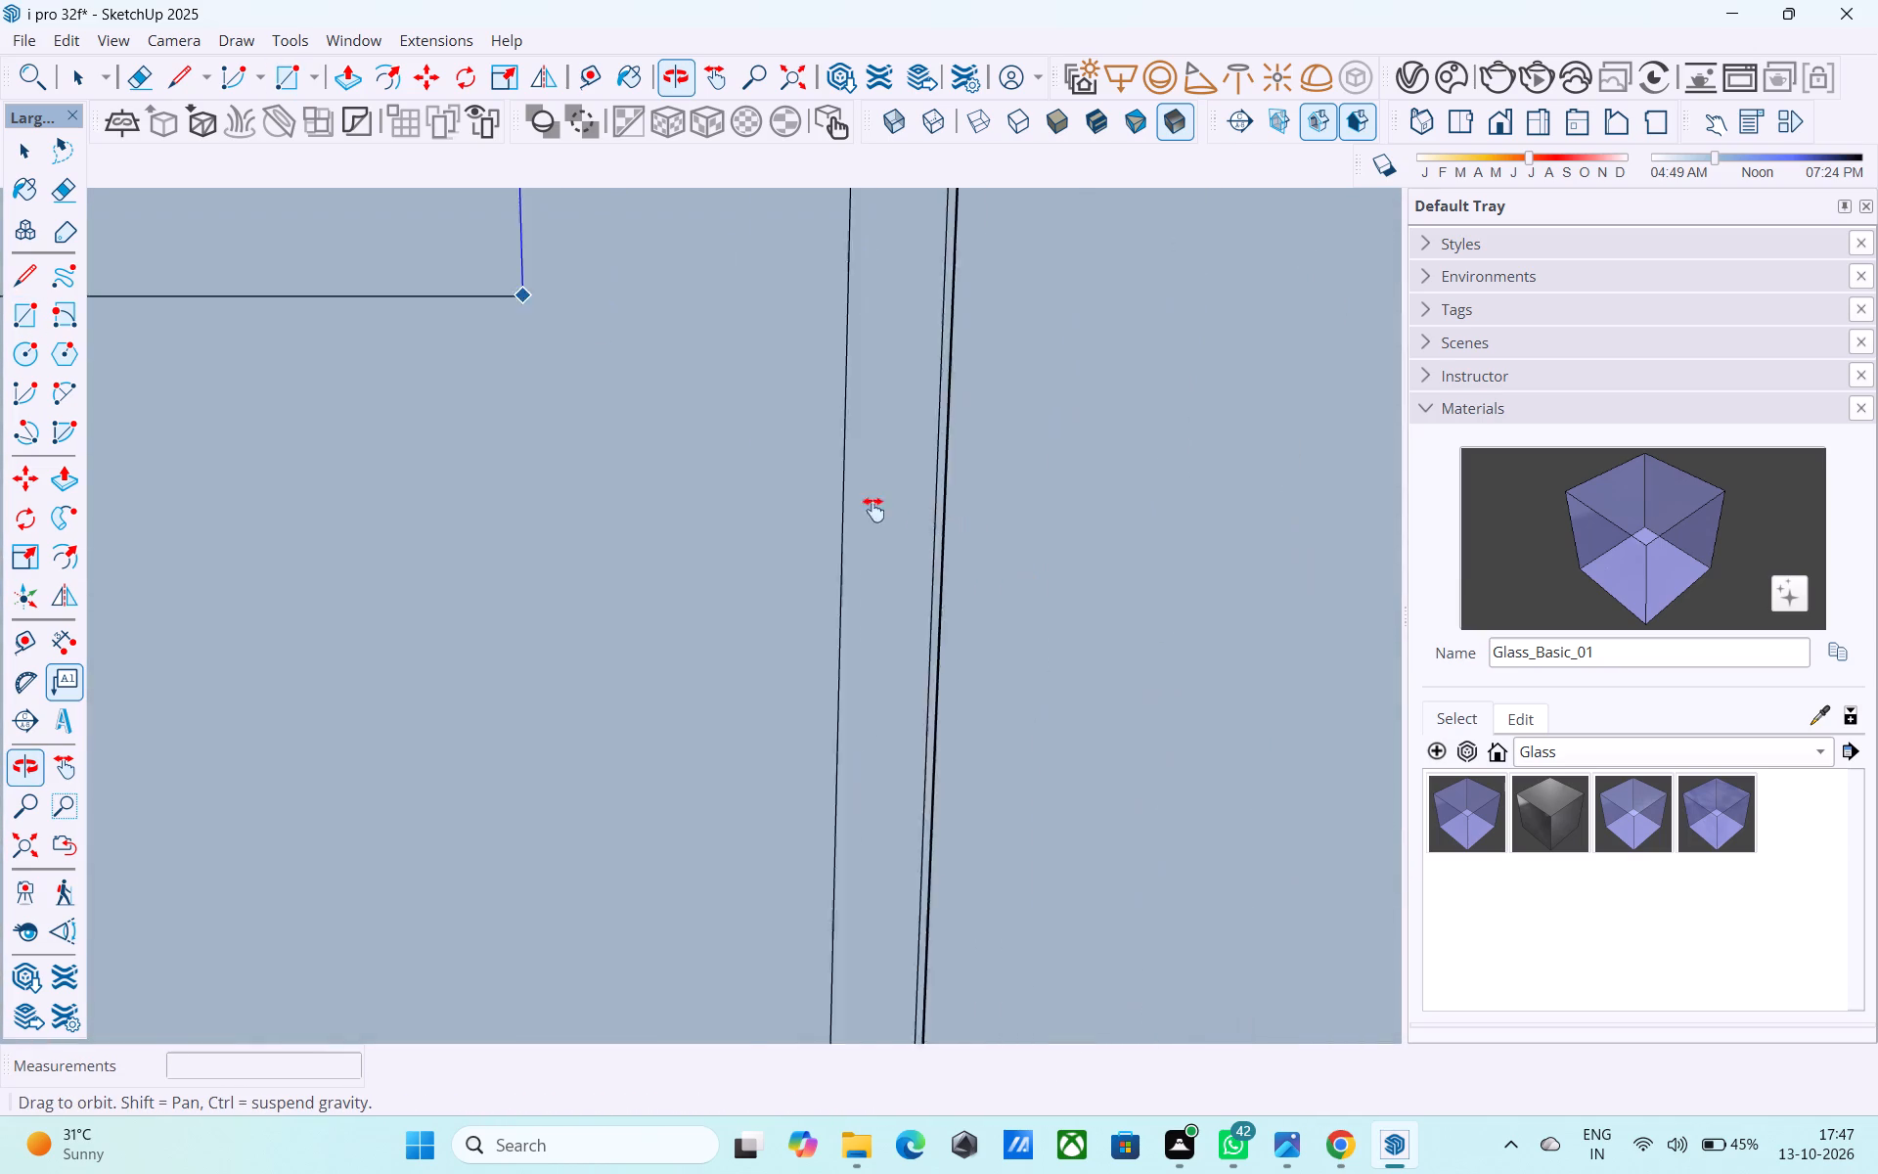
middle_click_drag(873, 510, 834, 471)
scroll(836, 470, "down", 4)
middle_click_drag(941, 764, 871, 526)
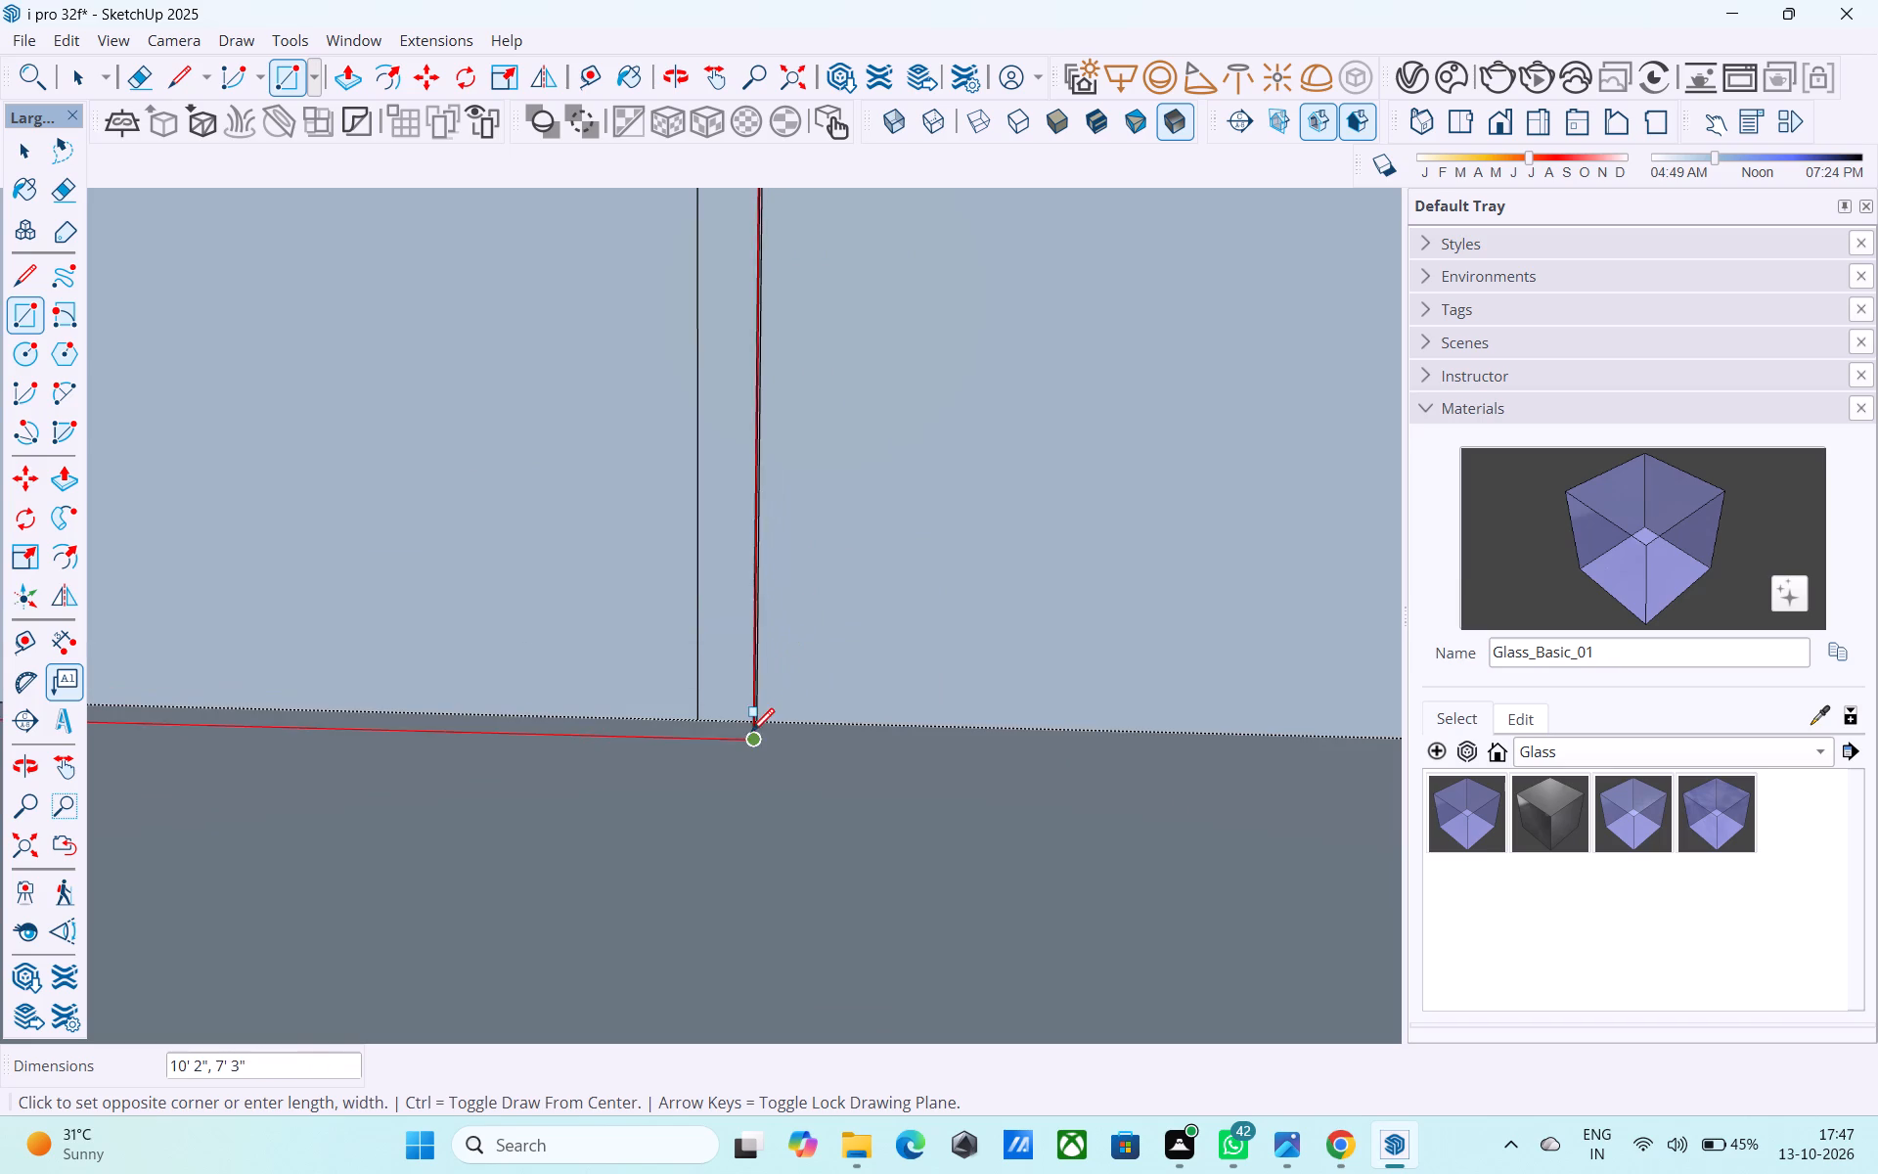
left_click(751, 742)
Open the roof slab group, push its top face down 6" through the full thickness to remove the slab, and leave the group.
middle_click_drag(980, 677, 831, 977)
middle_click_drag(893, 783, 652, 848)
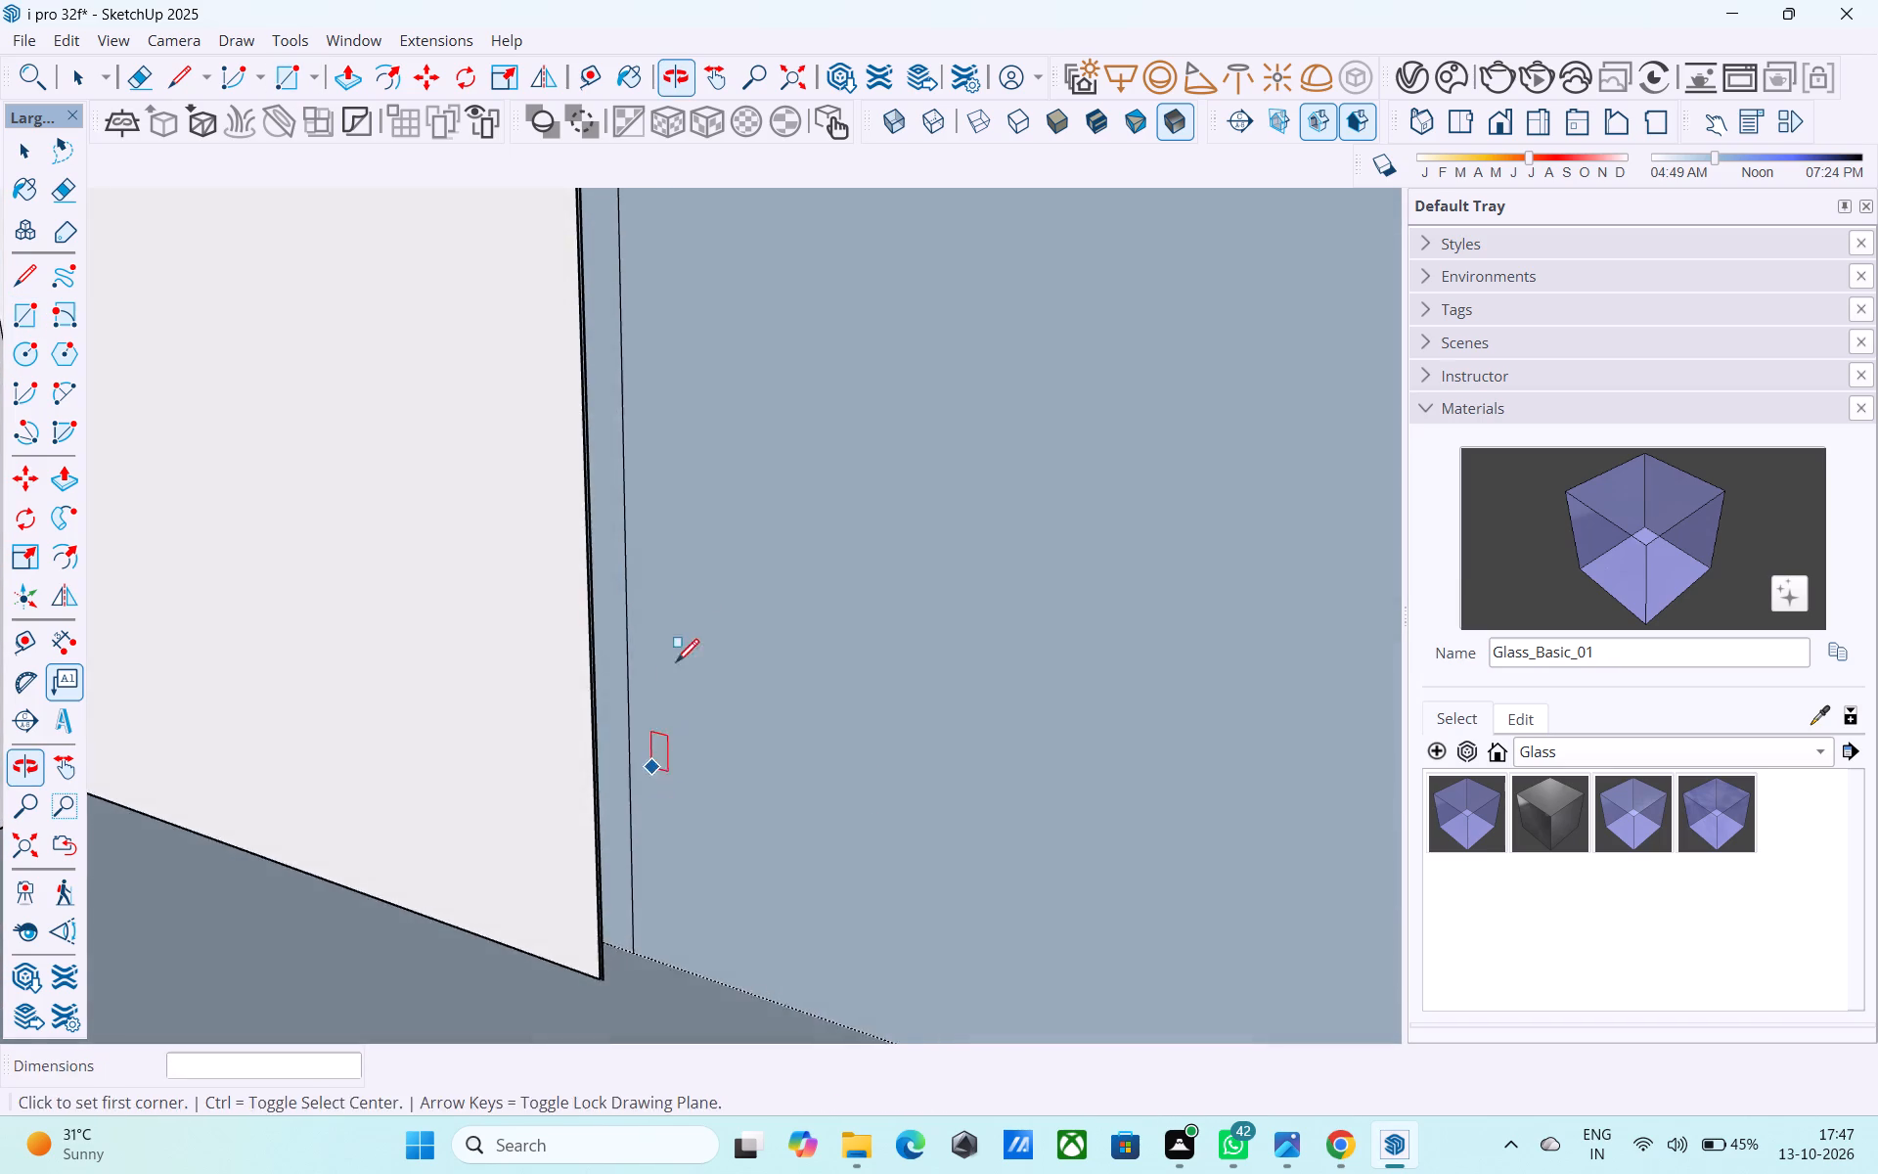
middle_click_drag(691, 609, 715, 1024, "shift")
scroll(796, 692, "down", 1)
middle_click_drag(842, 620, 403, 547)
middle_click_drag(868, 567, 356, 492)
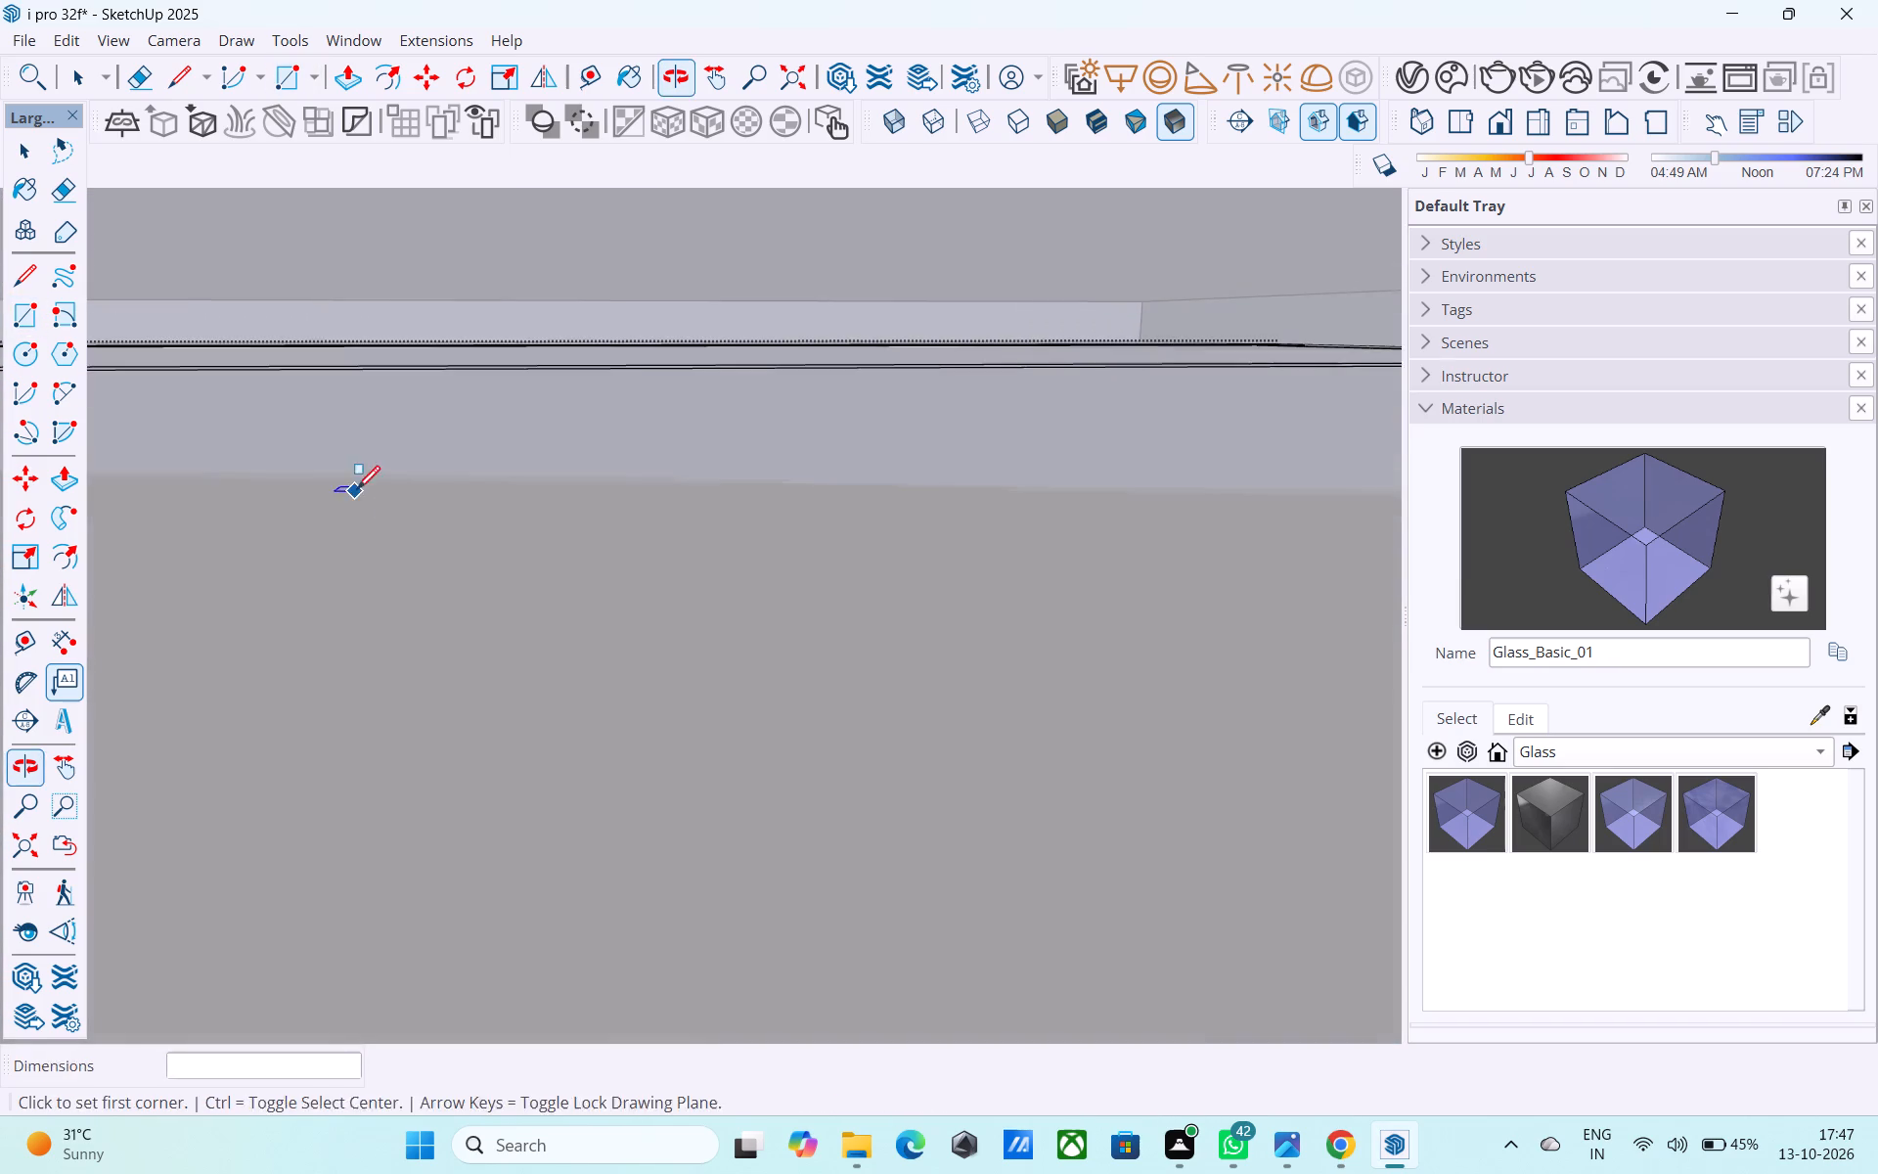
key("space")
scroll(903, 514, "down", 20)
scroll(903, 514, "down", 20)
scroll(903, 514, "down", 9)
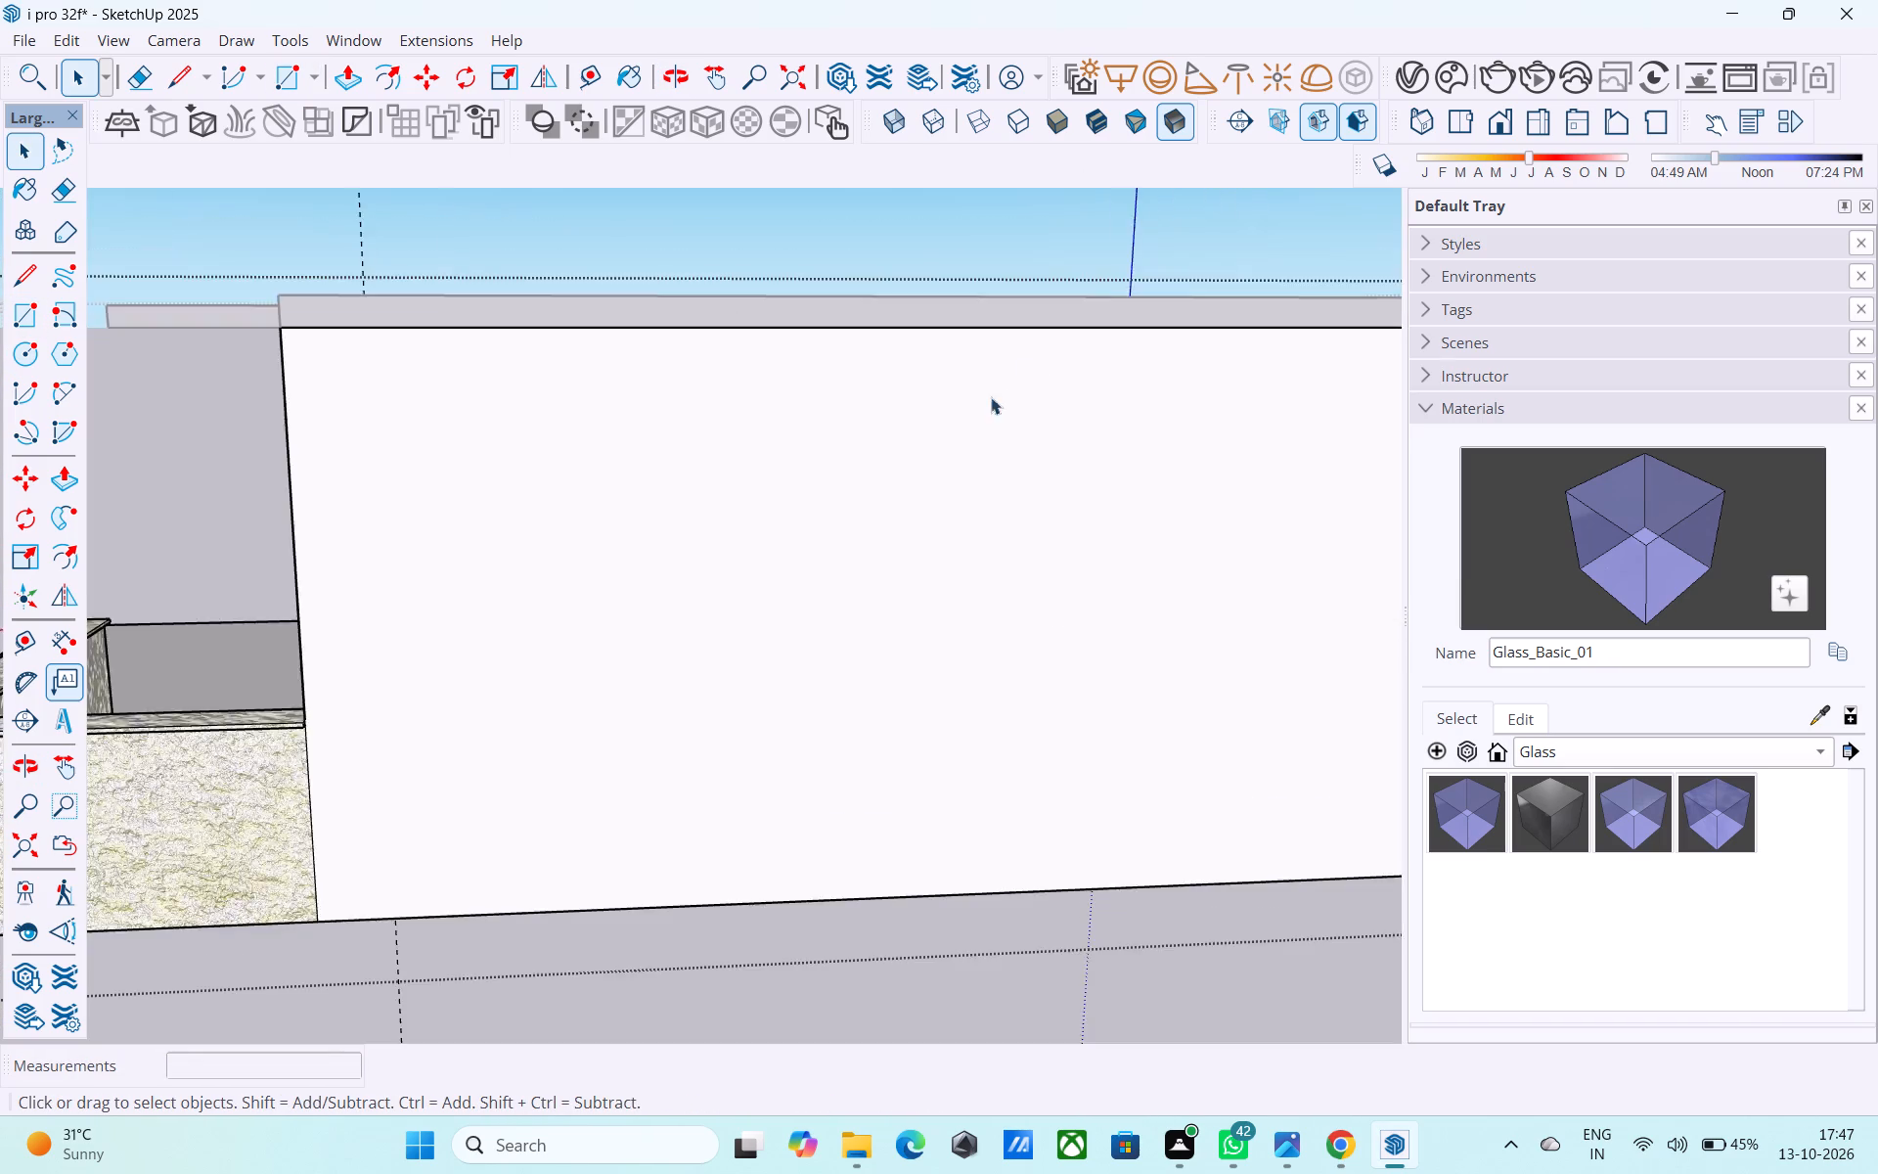
scroll(991, 397, "down", 13)
middle_click_drag(727, 535, 1451, 580)
scroll(892, 437, "up", 13)
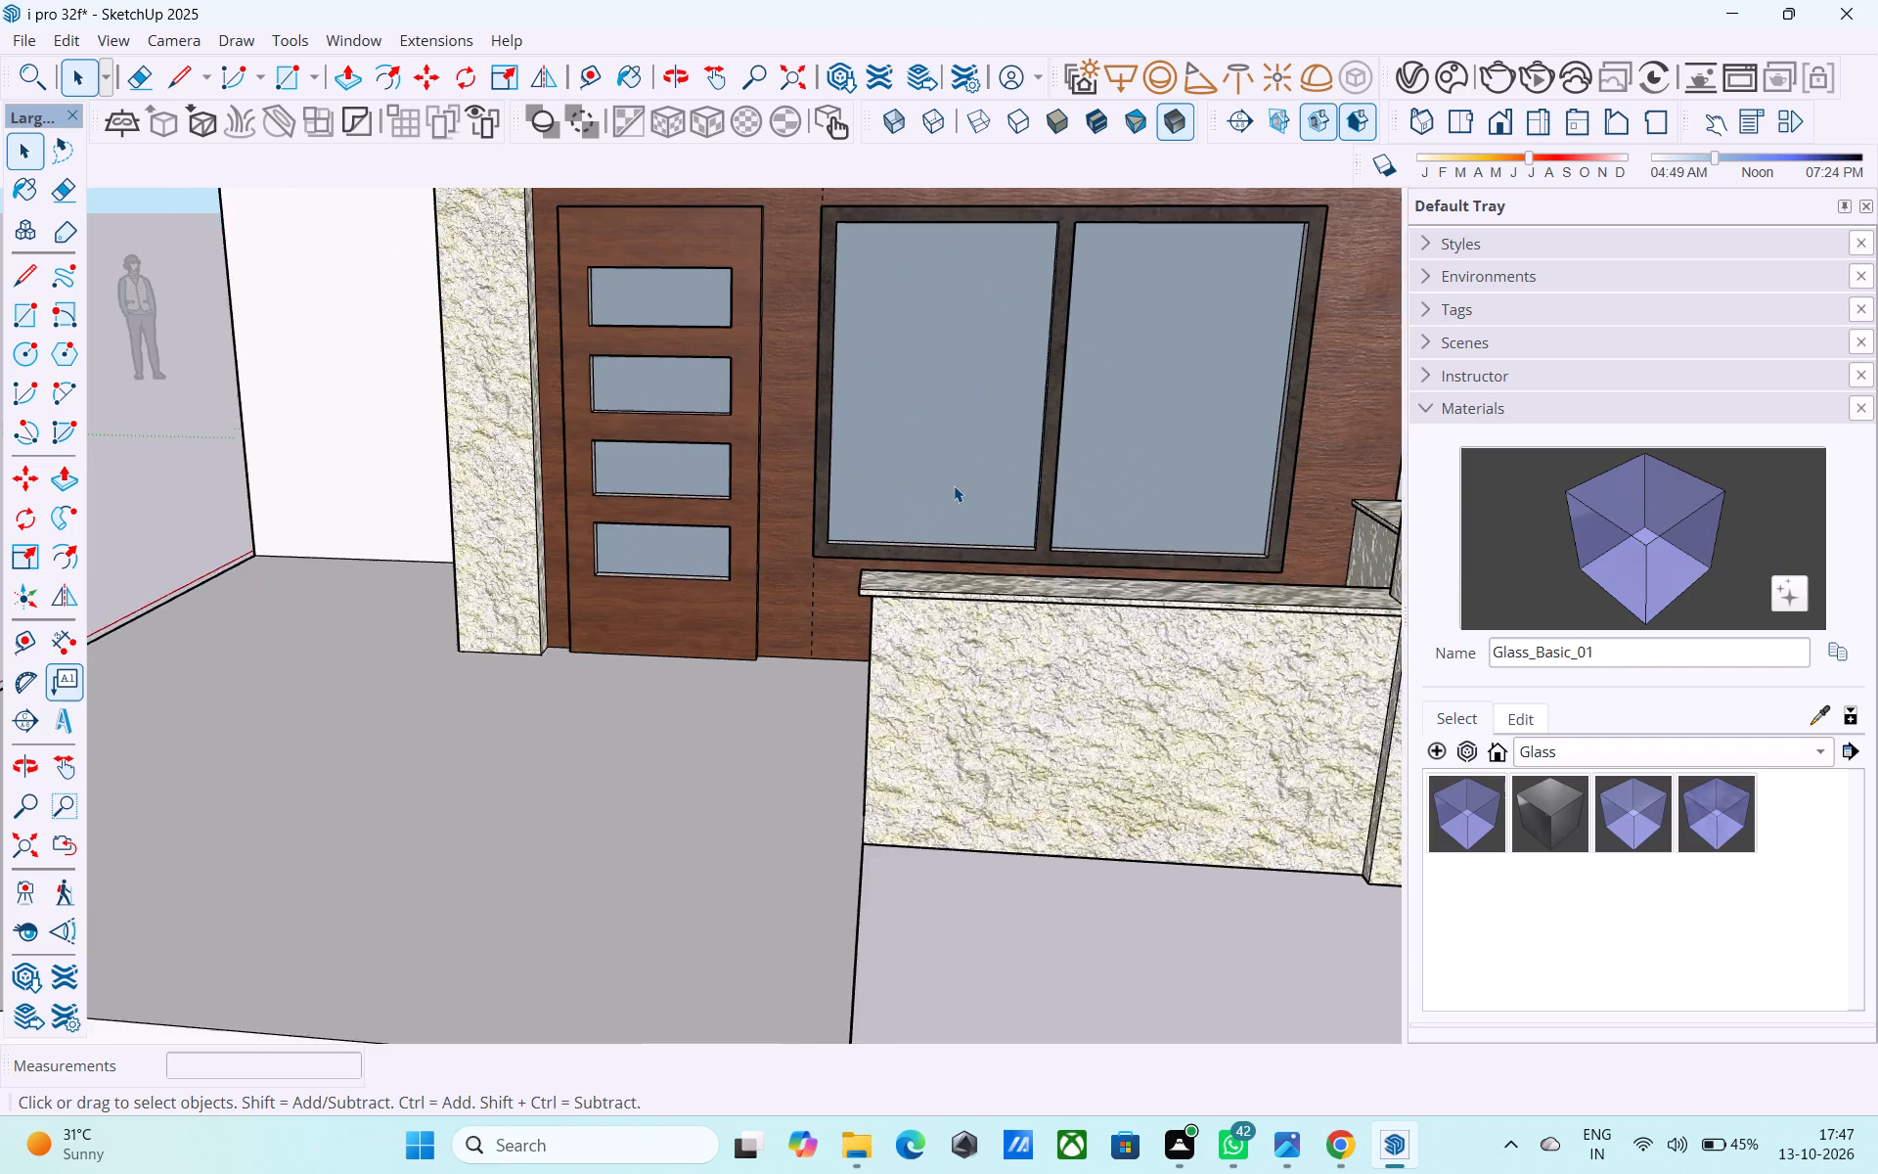
scroll(954, 485, "up", 7)
middle_click_drag(970, 484, 1197, 413)
scroll(1123, 493, "down", 10)
middle_click_drag(1097, 518, 788, 792)
scroll(965, 543, "up", 5)
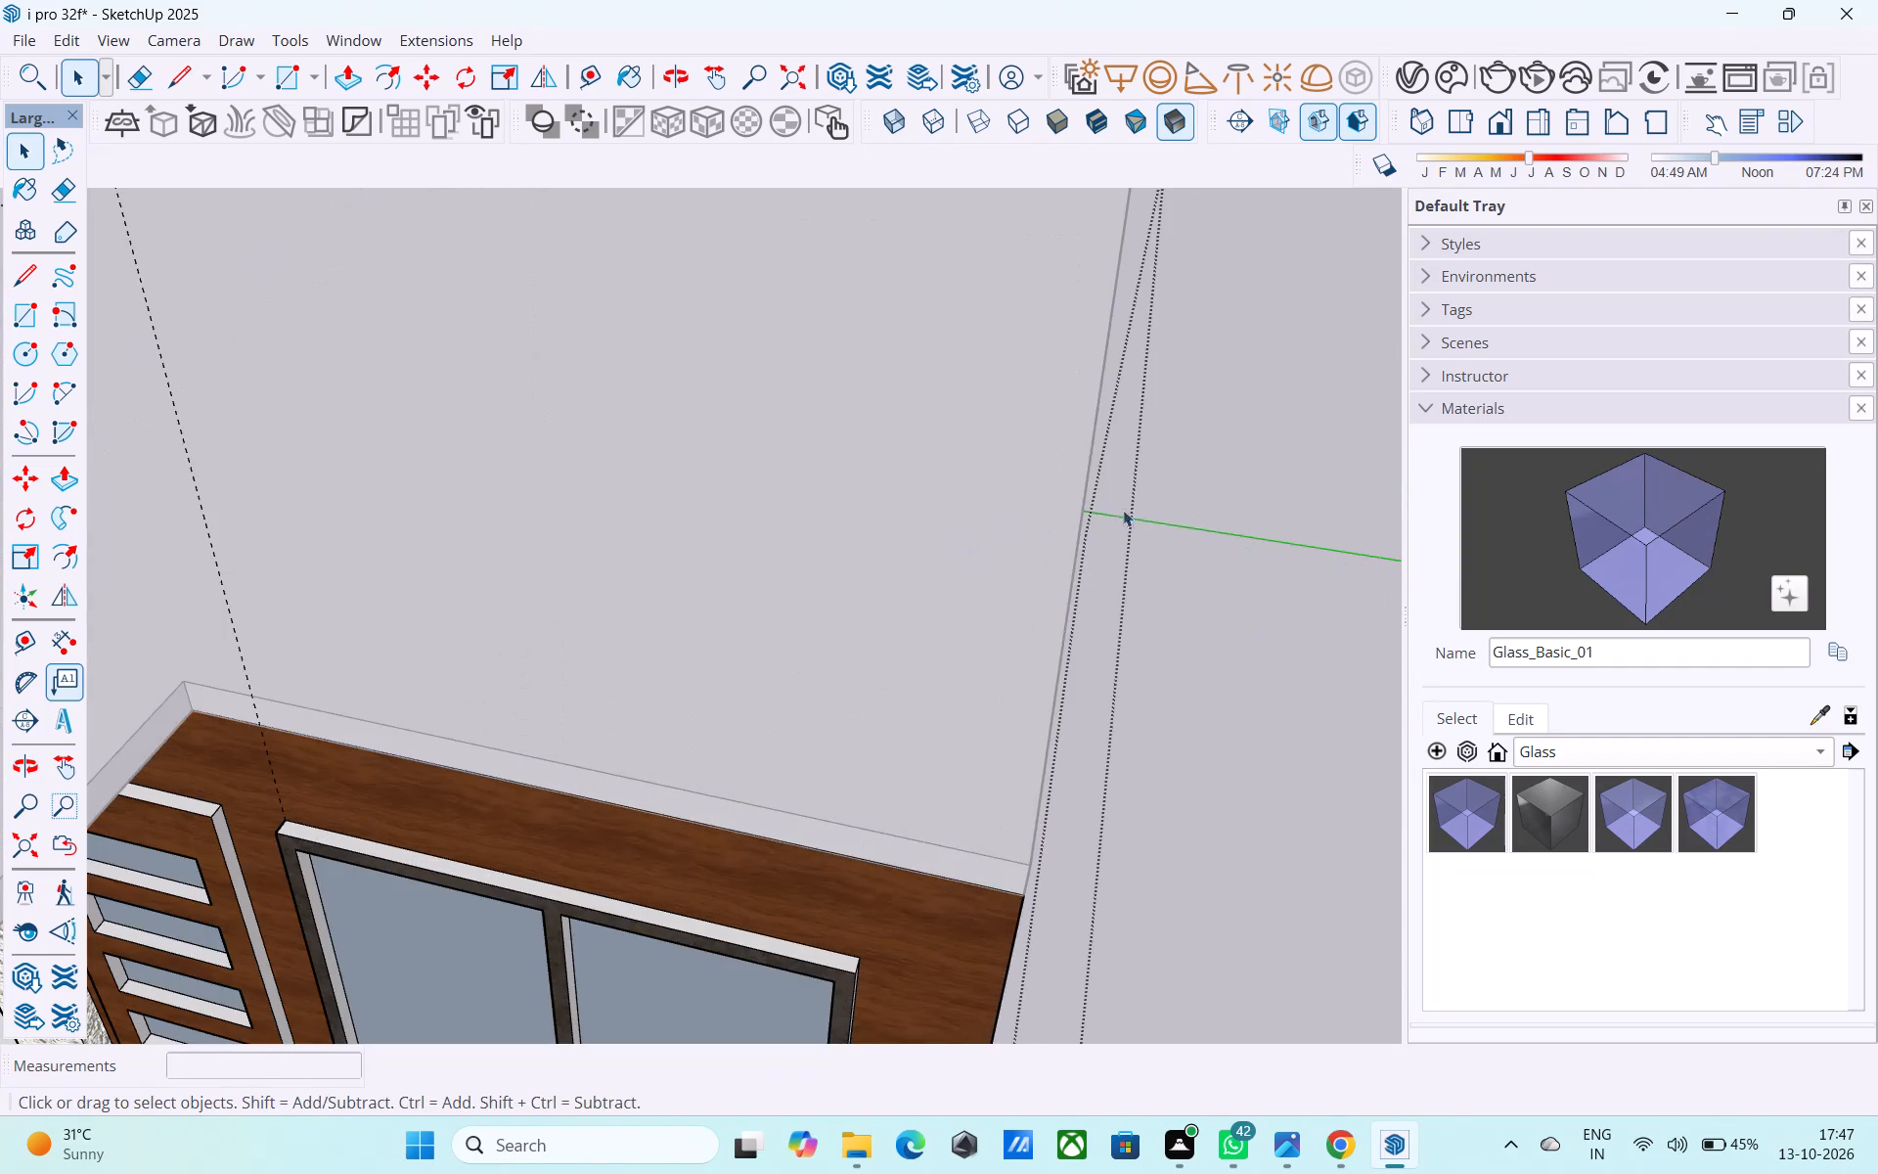
left_click(1226, 474)
middle_click_drag(1025, 608, 1149, 477)
left_click(897, 700)
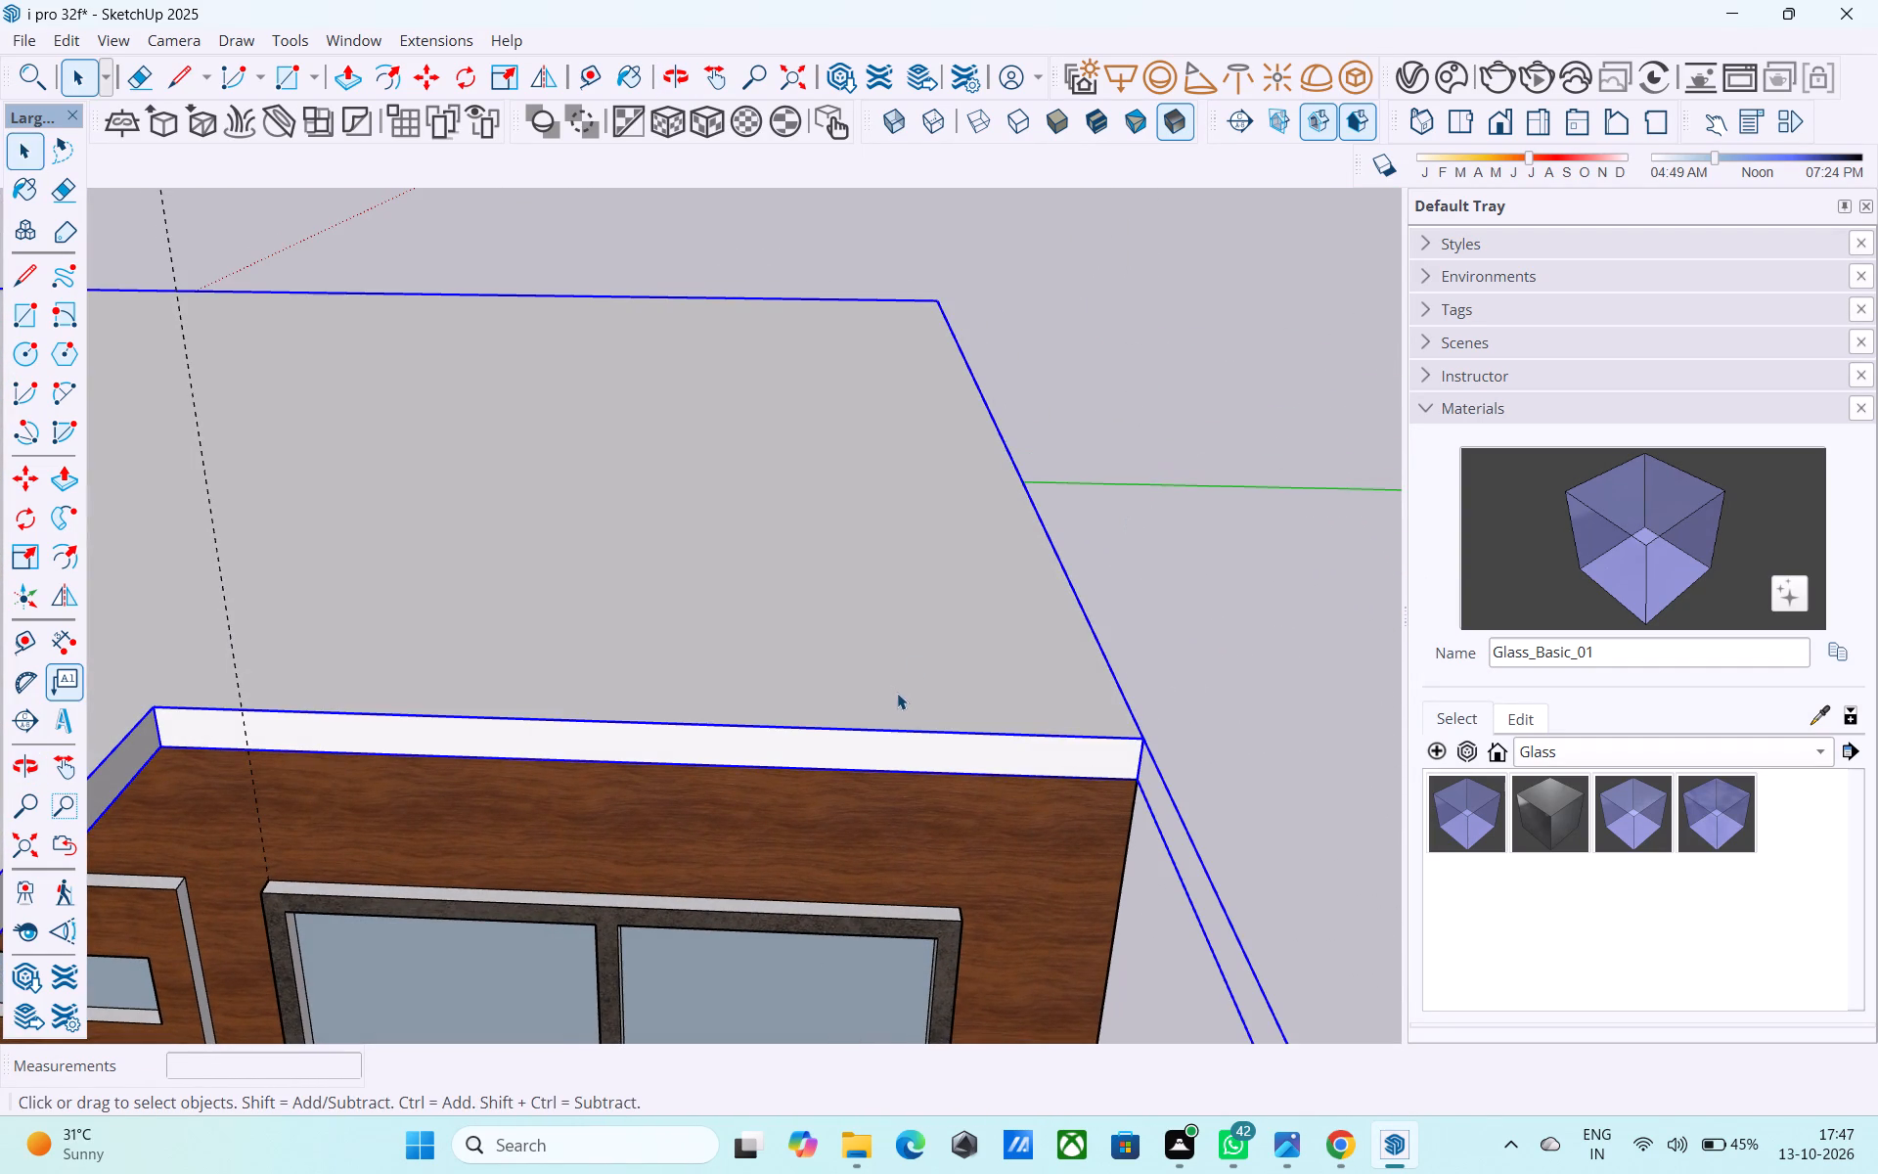
double_click(903, 688)
scroll(923, 657, "down", 6)
middle_click_drag(921, 726, 960, 656)
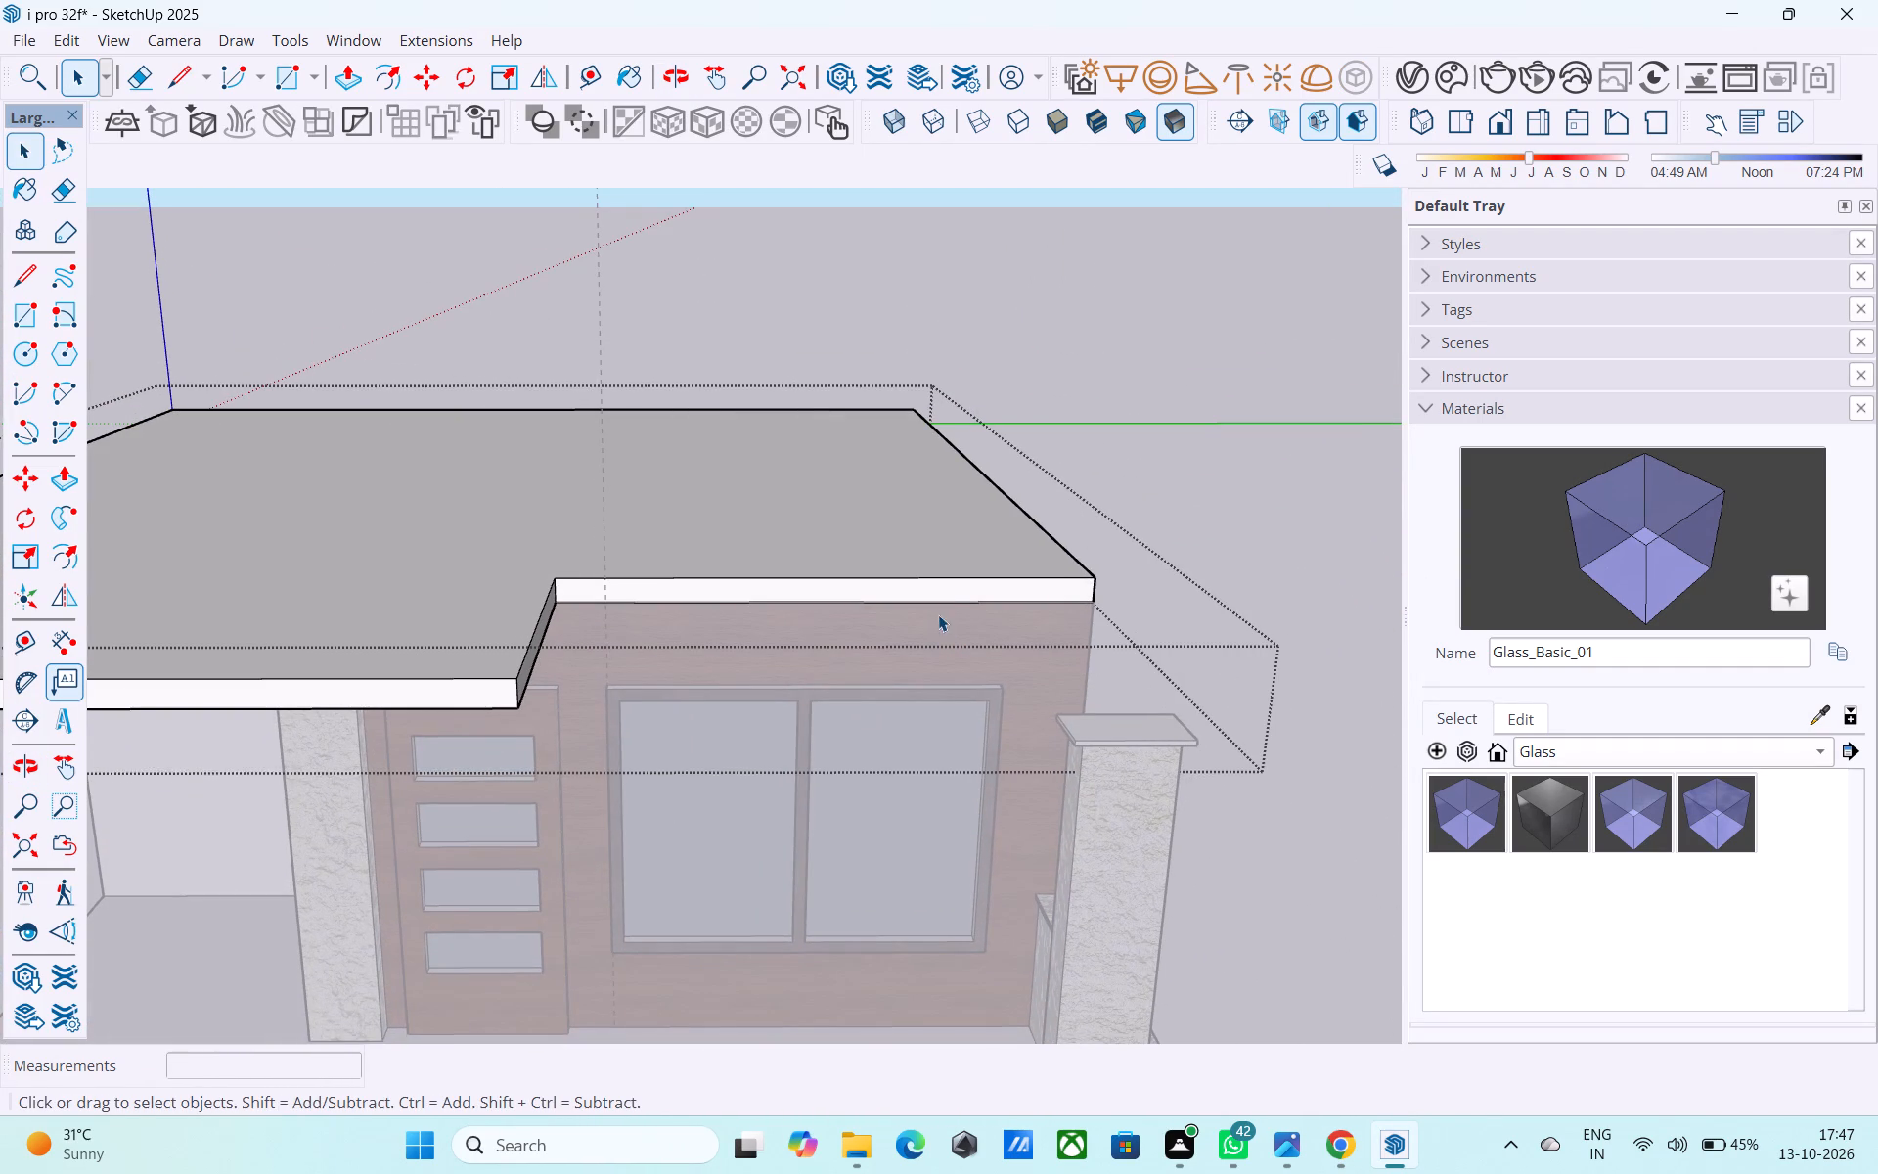
left_click(938, 614)
left_click(946, 598)
scroll(876, 589, "down", 3)
middle_click_drag(876, 590, 1220, 539)
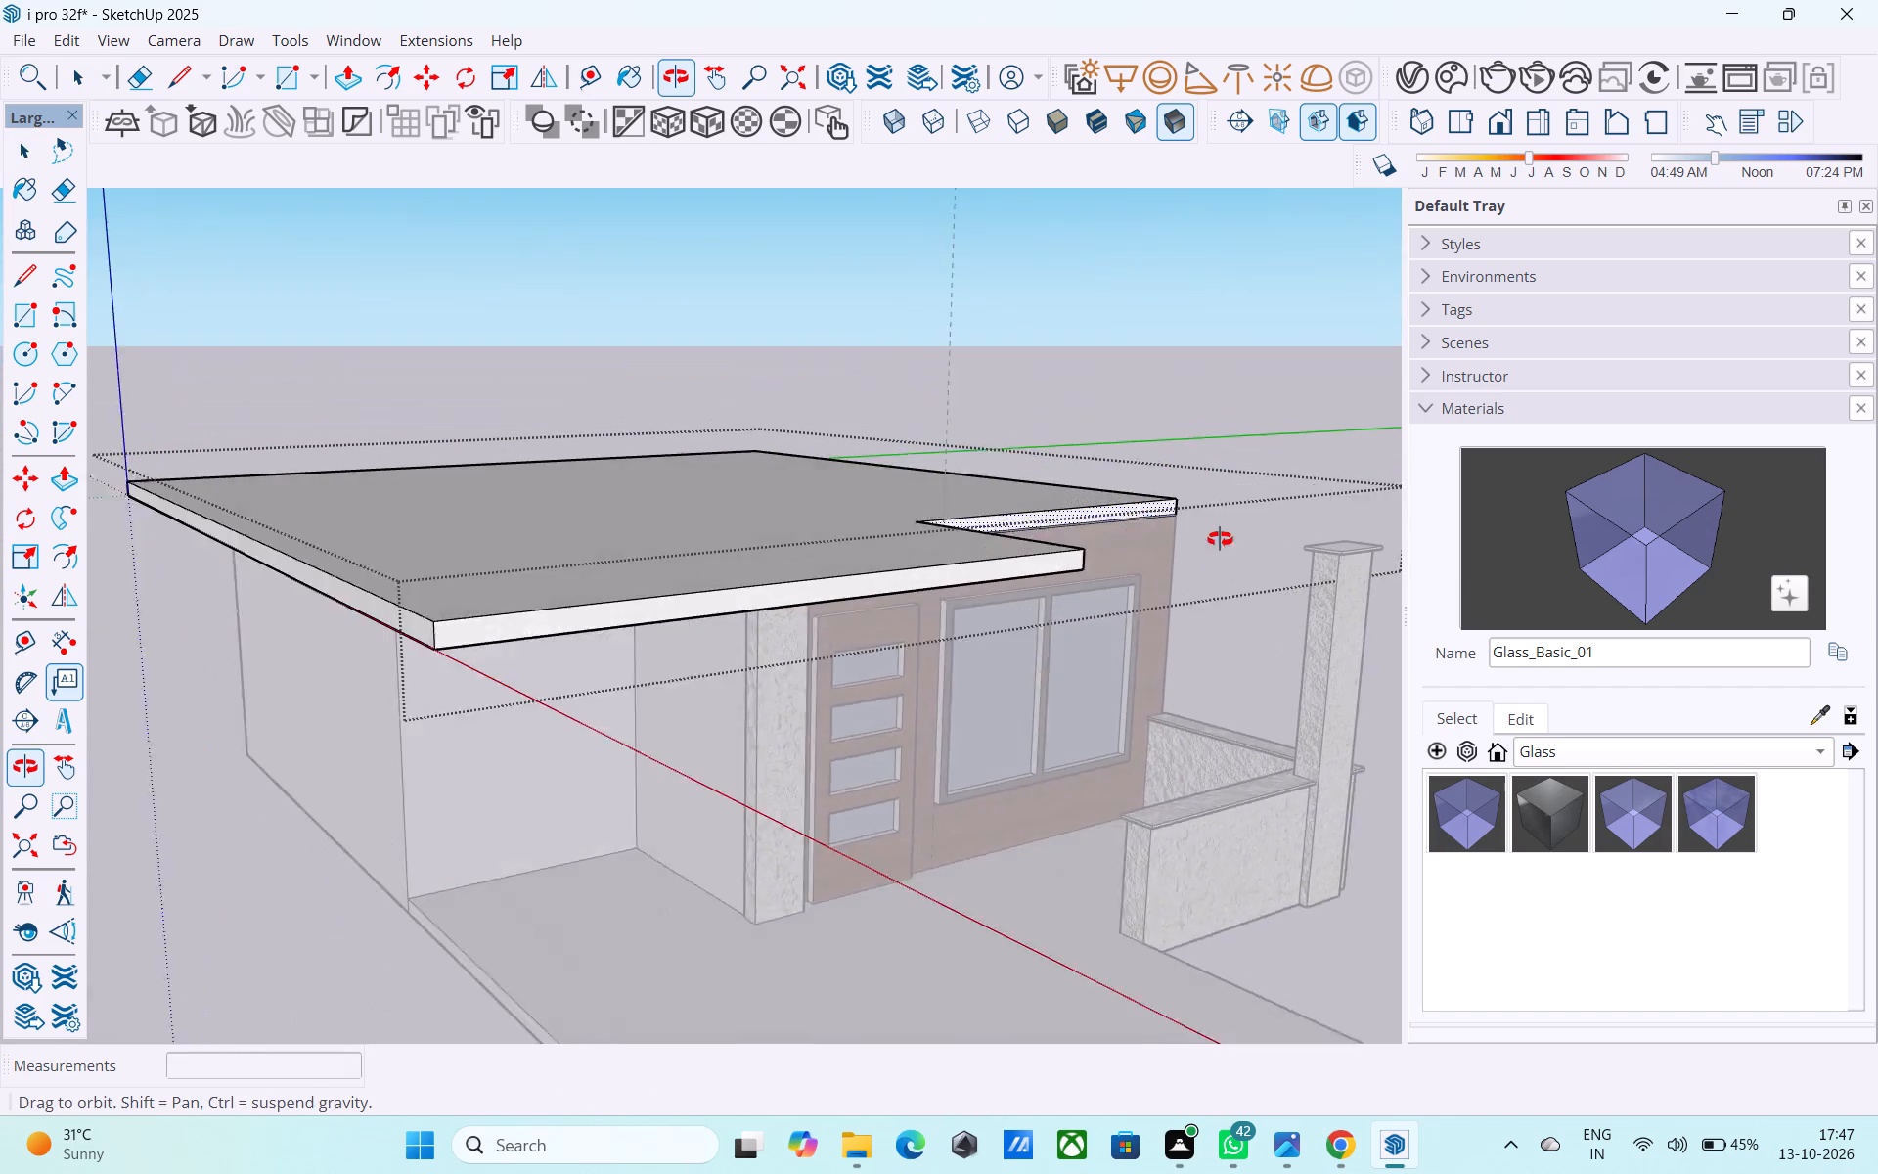
middle_click_drag(1220, 539, 1277, 526)
left_click(965, 527)
middle_click_drag(951, 544, 975, 643)
key("p")
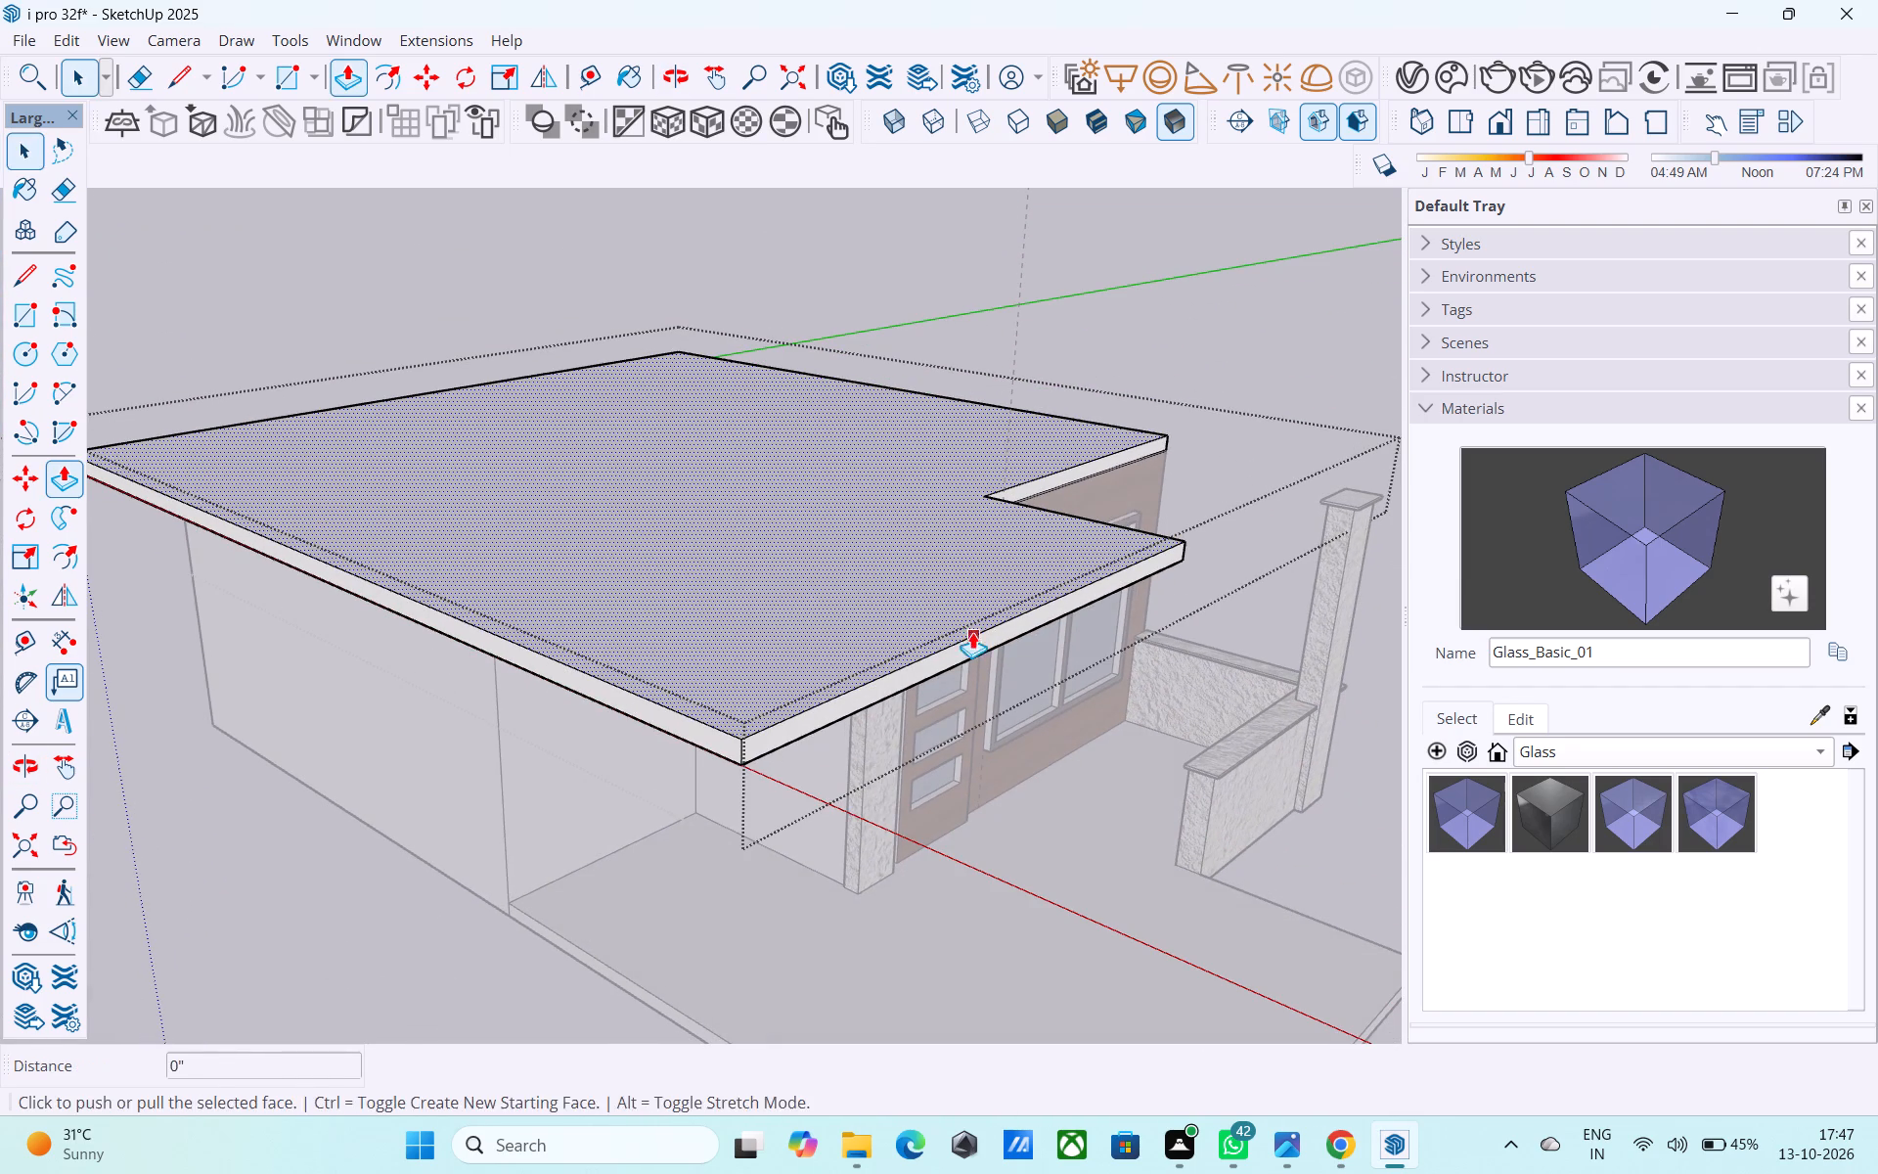
left_click(966, 607)
left_click(976, 633)
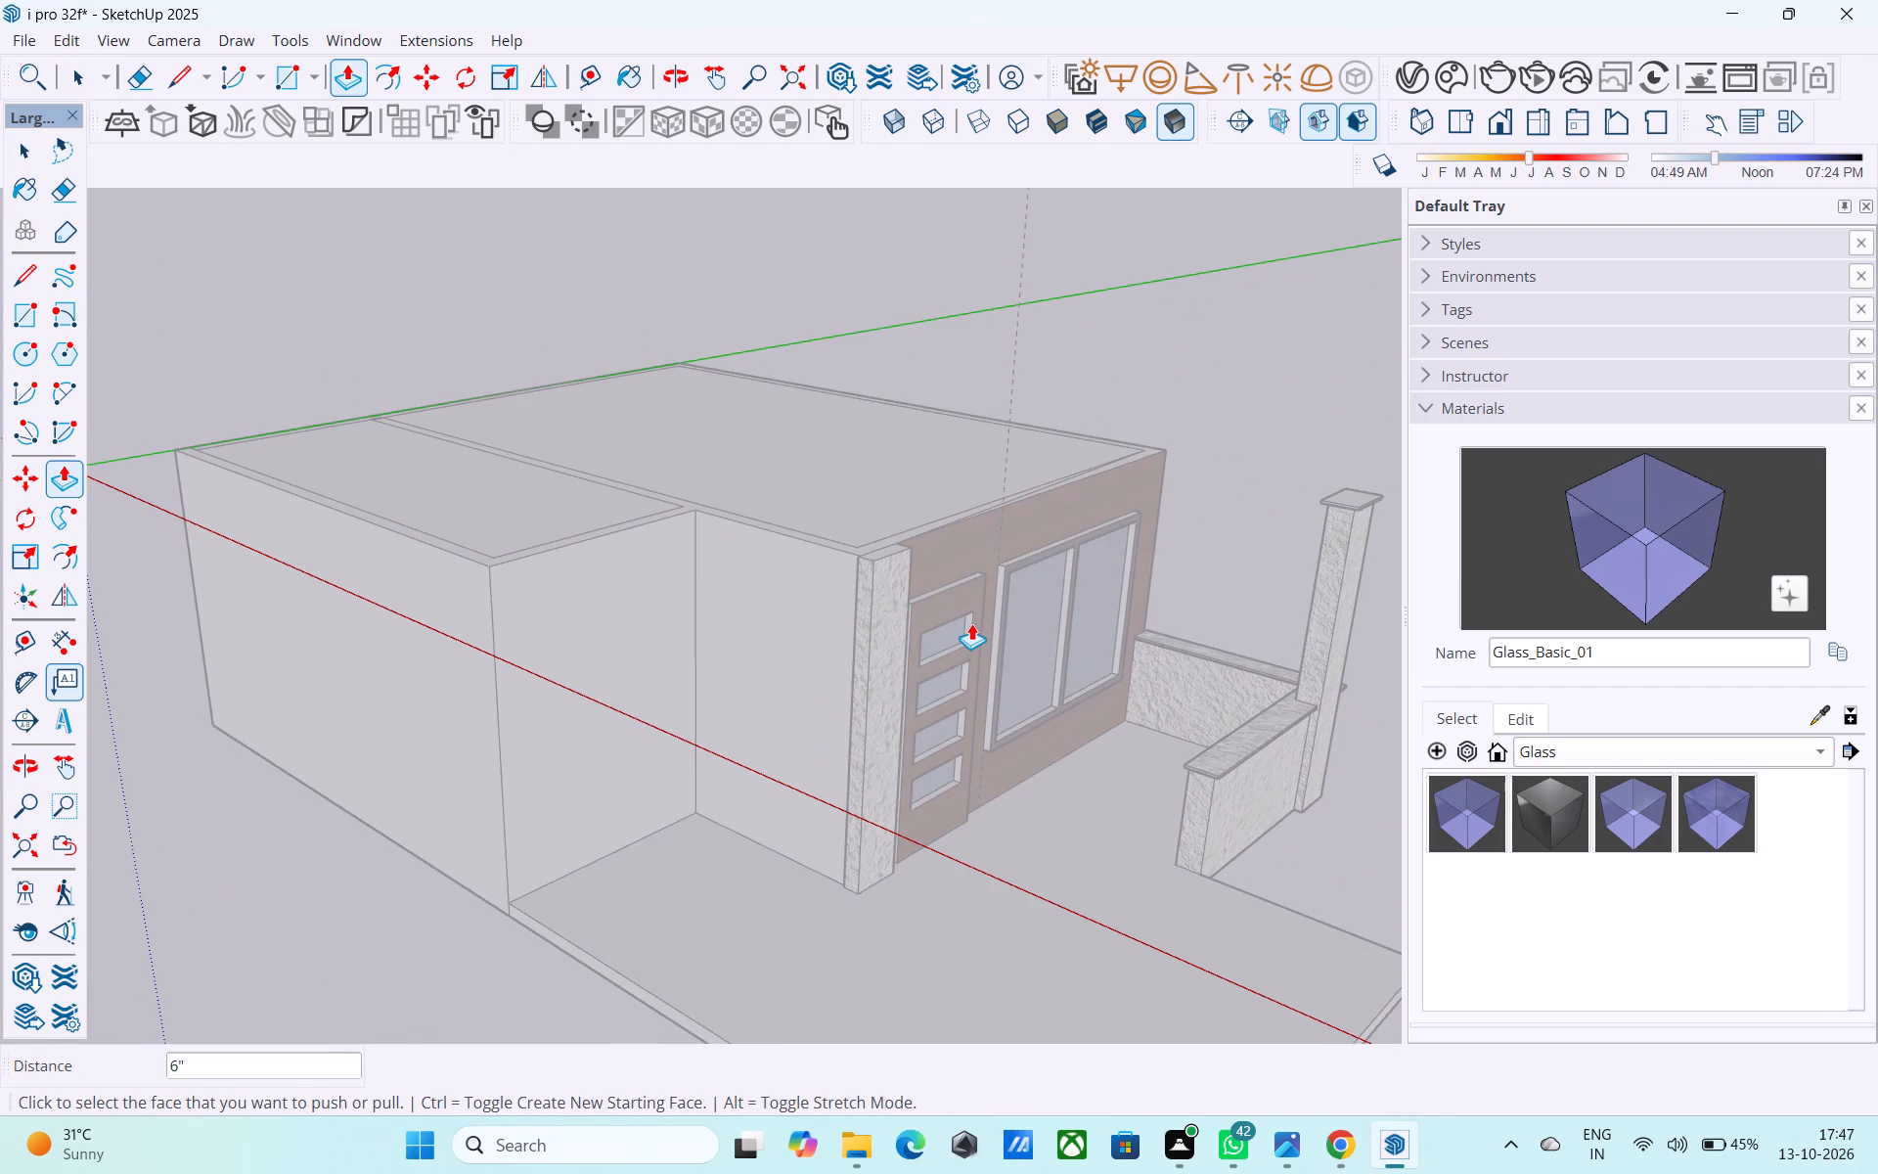
middle_click_drag(967, 623, 814, 631)
key("space")
left_click(1099, 401)
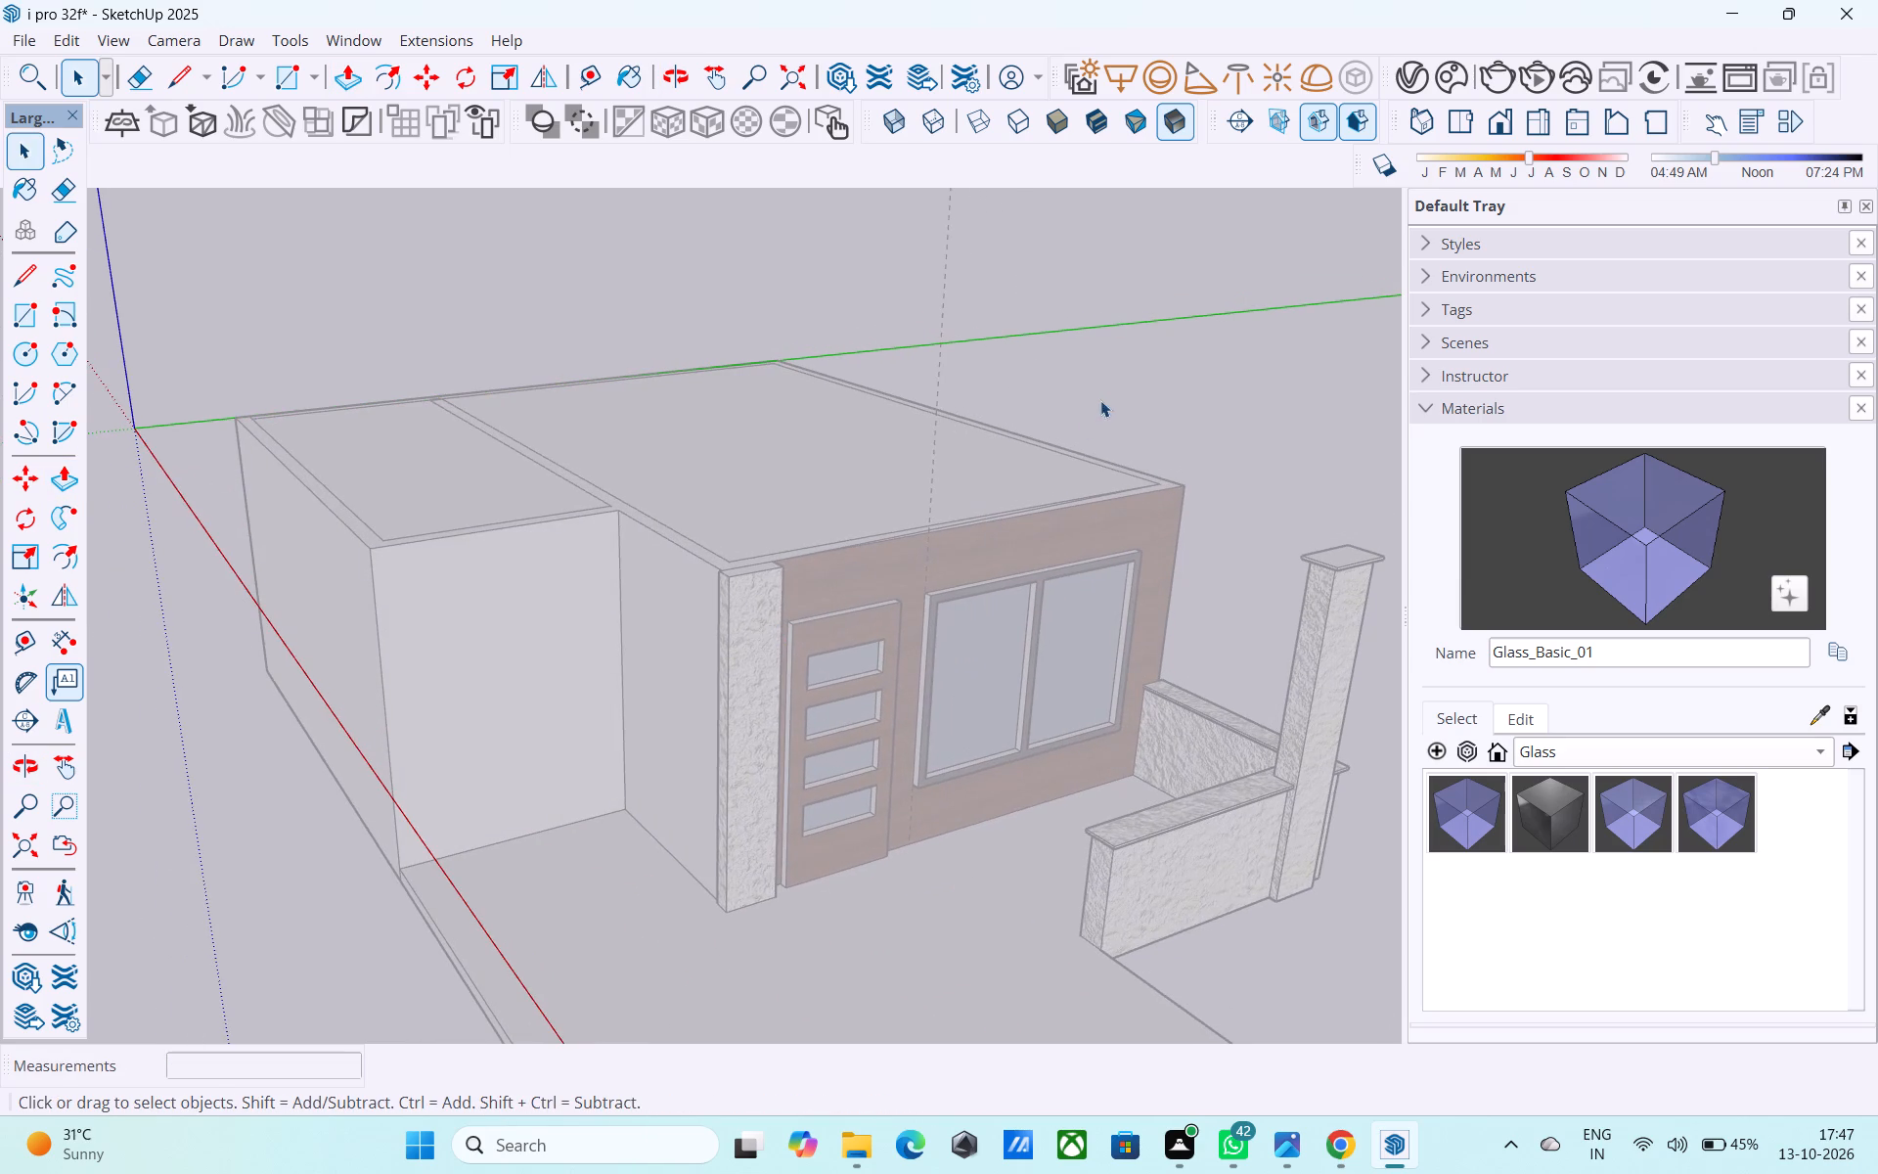
Open the house wall group and delete the two top faces covering the large and small rooms.
middle_click_drag(1083, 462, 886, 714, "shift")
left_click(723, 629)
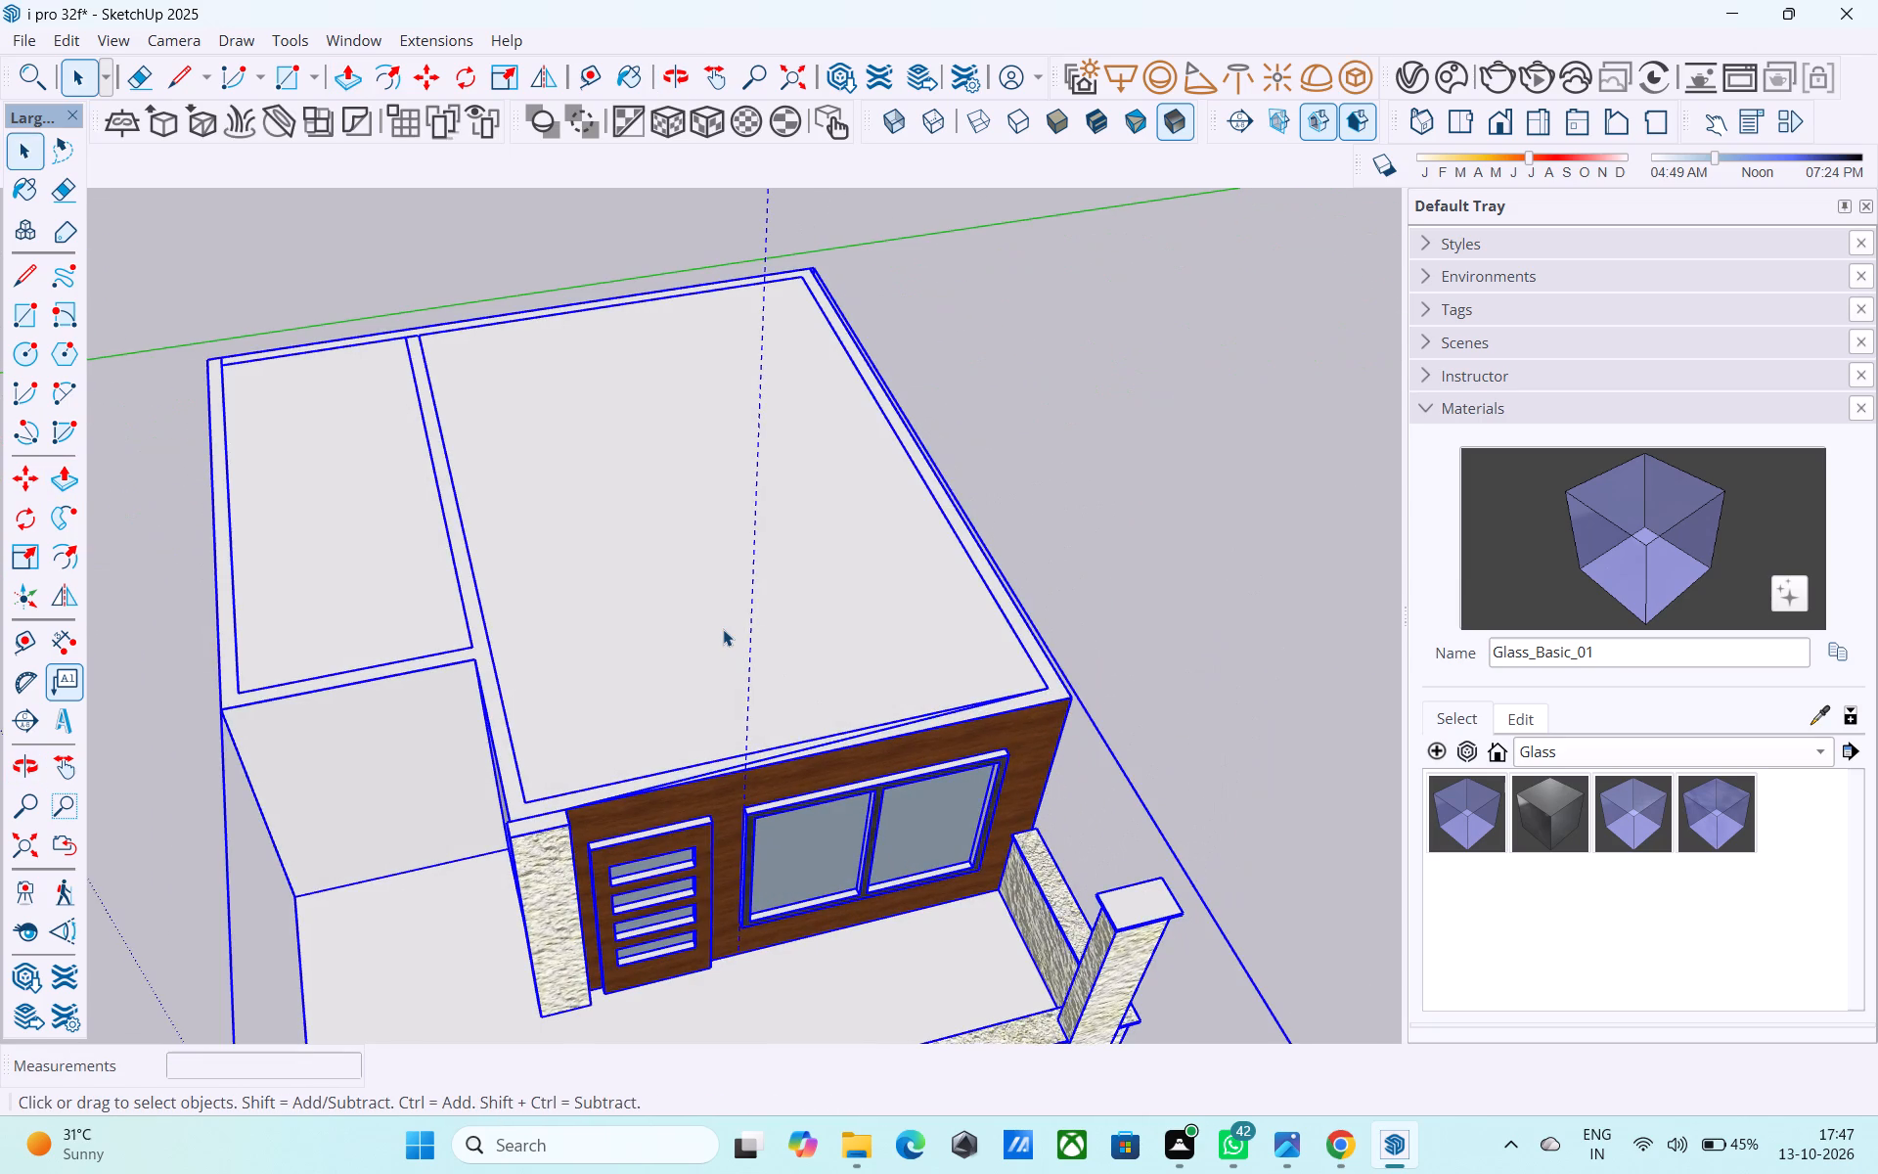
double_click(723, 629)
left_click(724, 618)
key("Delete")
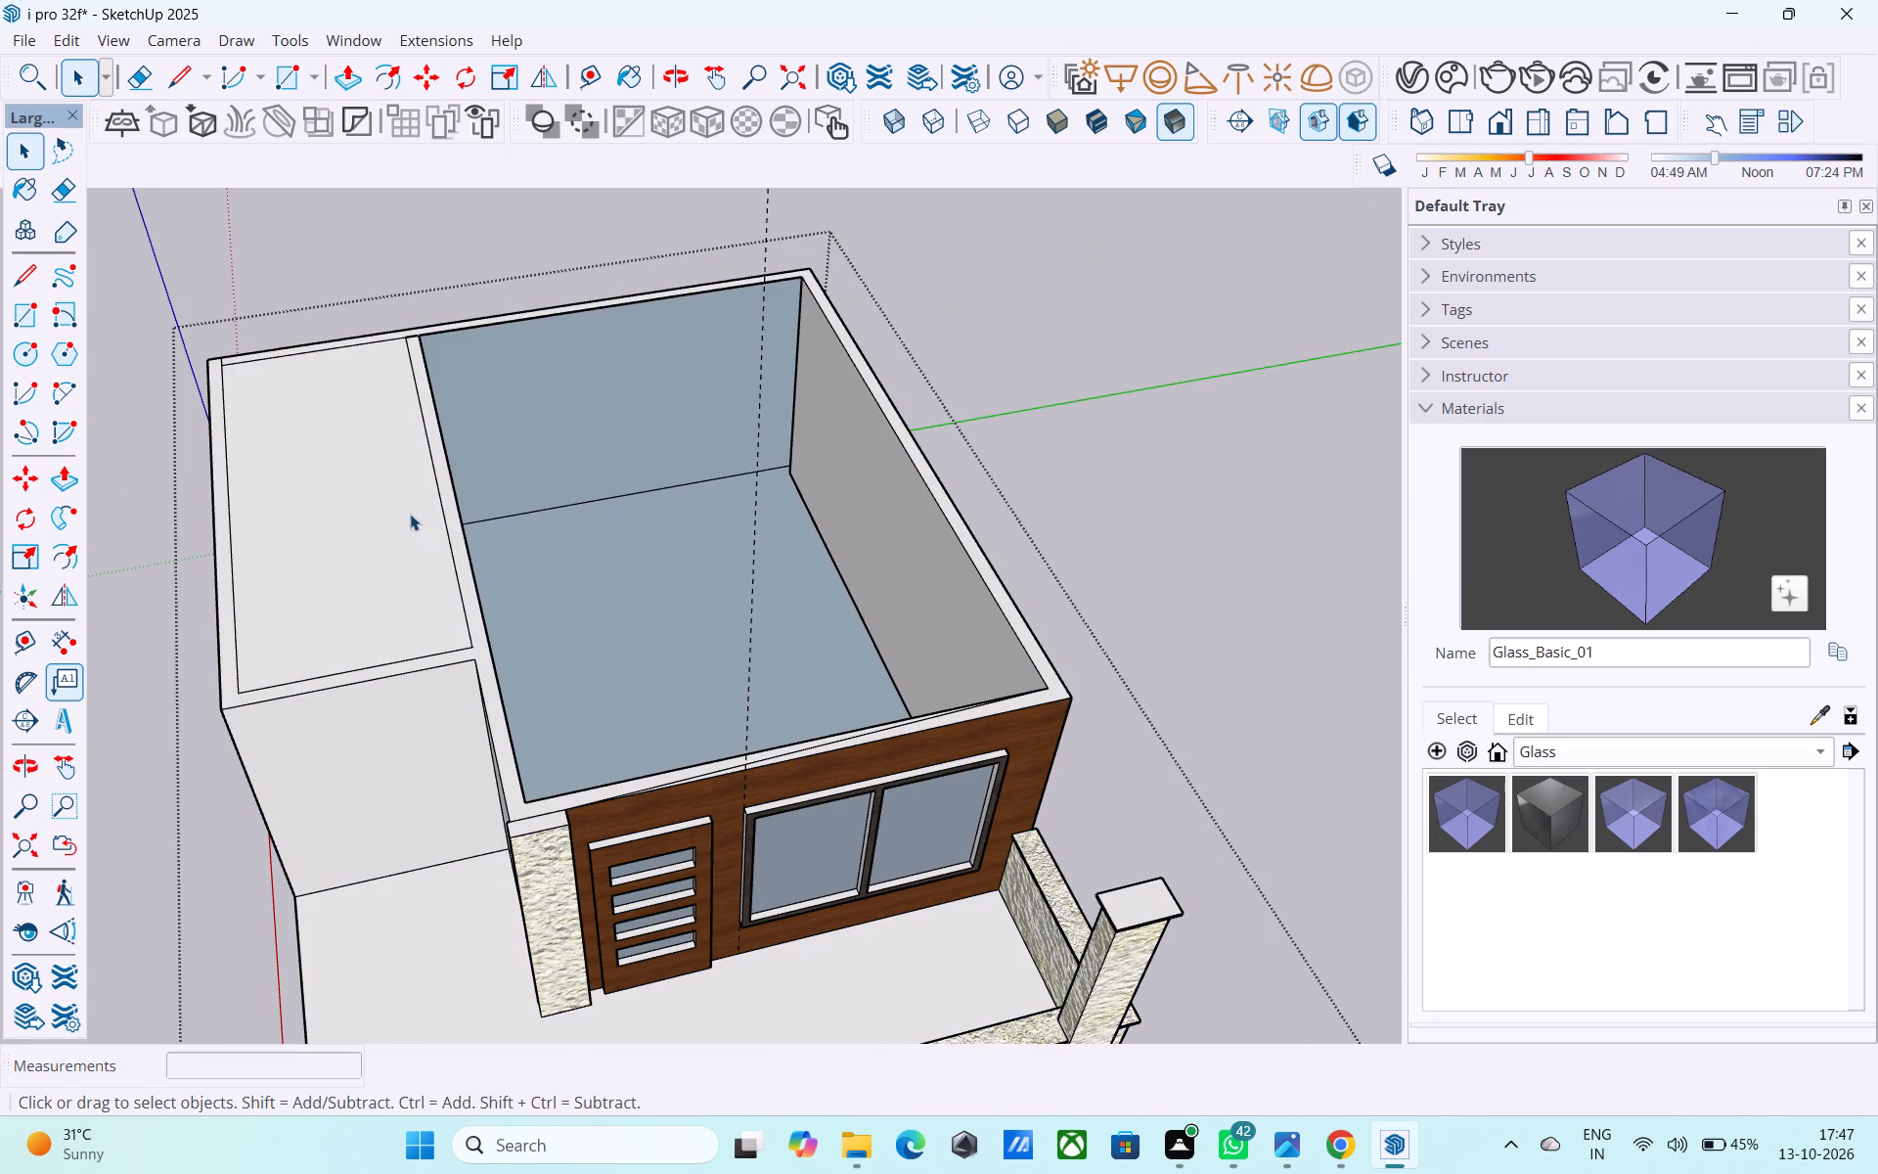
left_click(410, 514)
key("Delete")
Draw a vertical line down the back wall of the small room, from the wall top beside the partition to the floor.
middle_click_drag(486, 553, 775, 453)
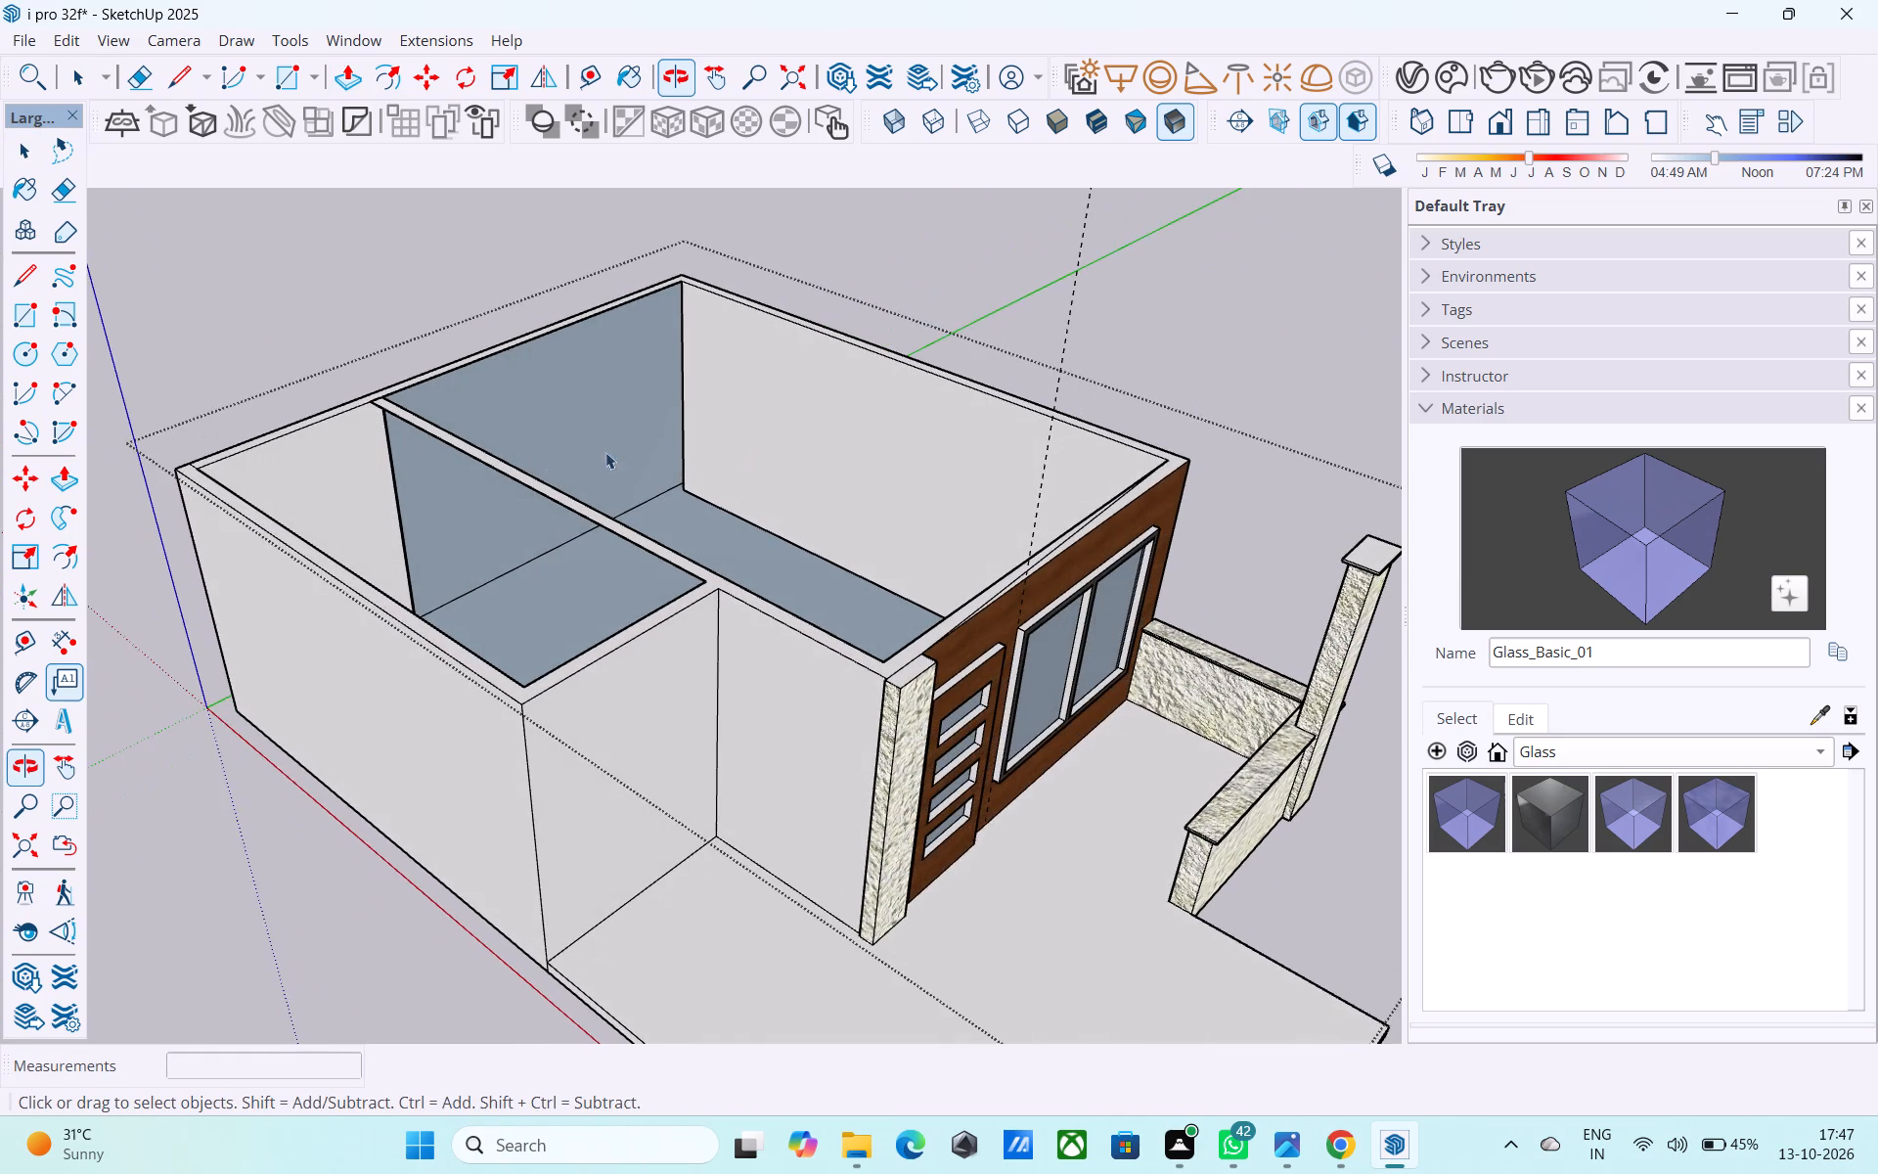
key("l")
scroll(376, 410, "up", 4)
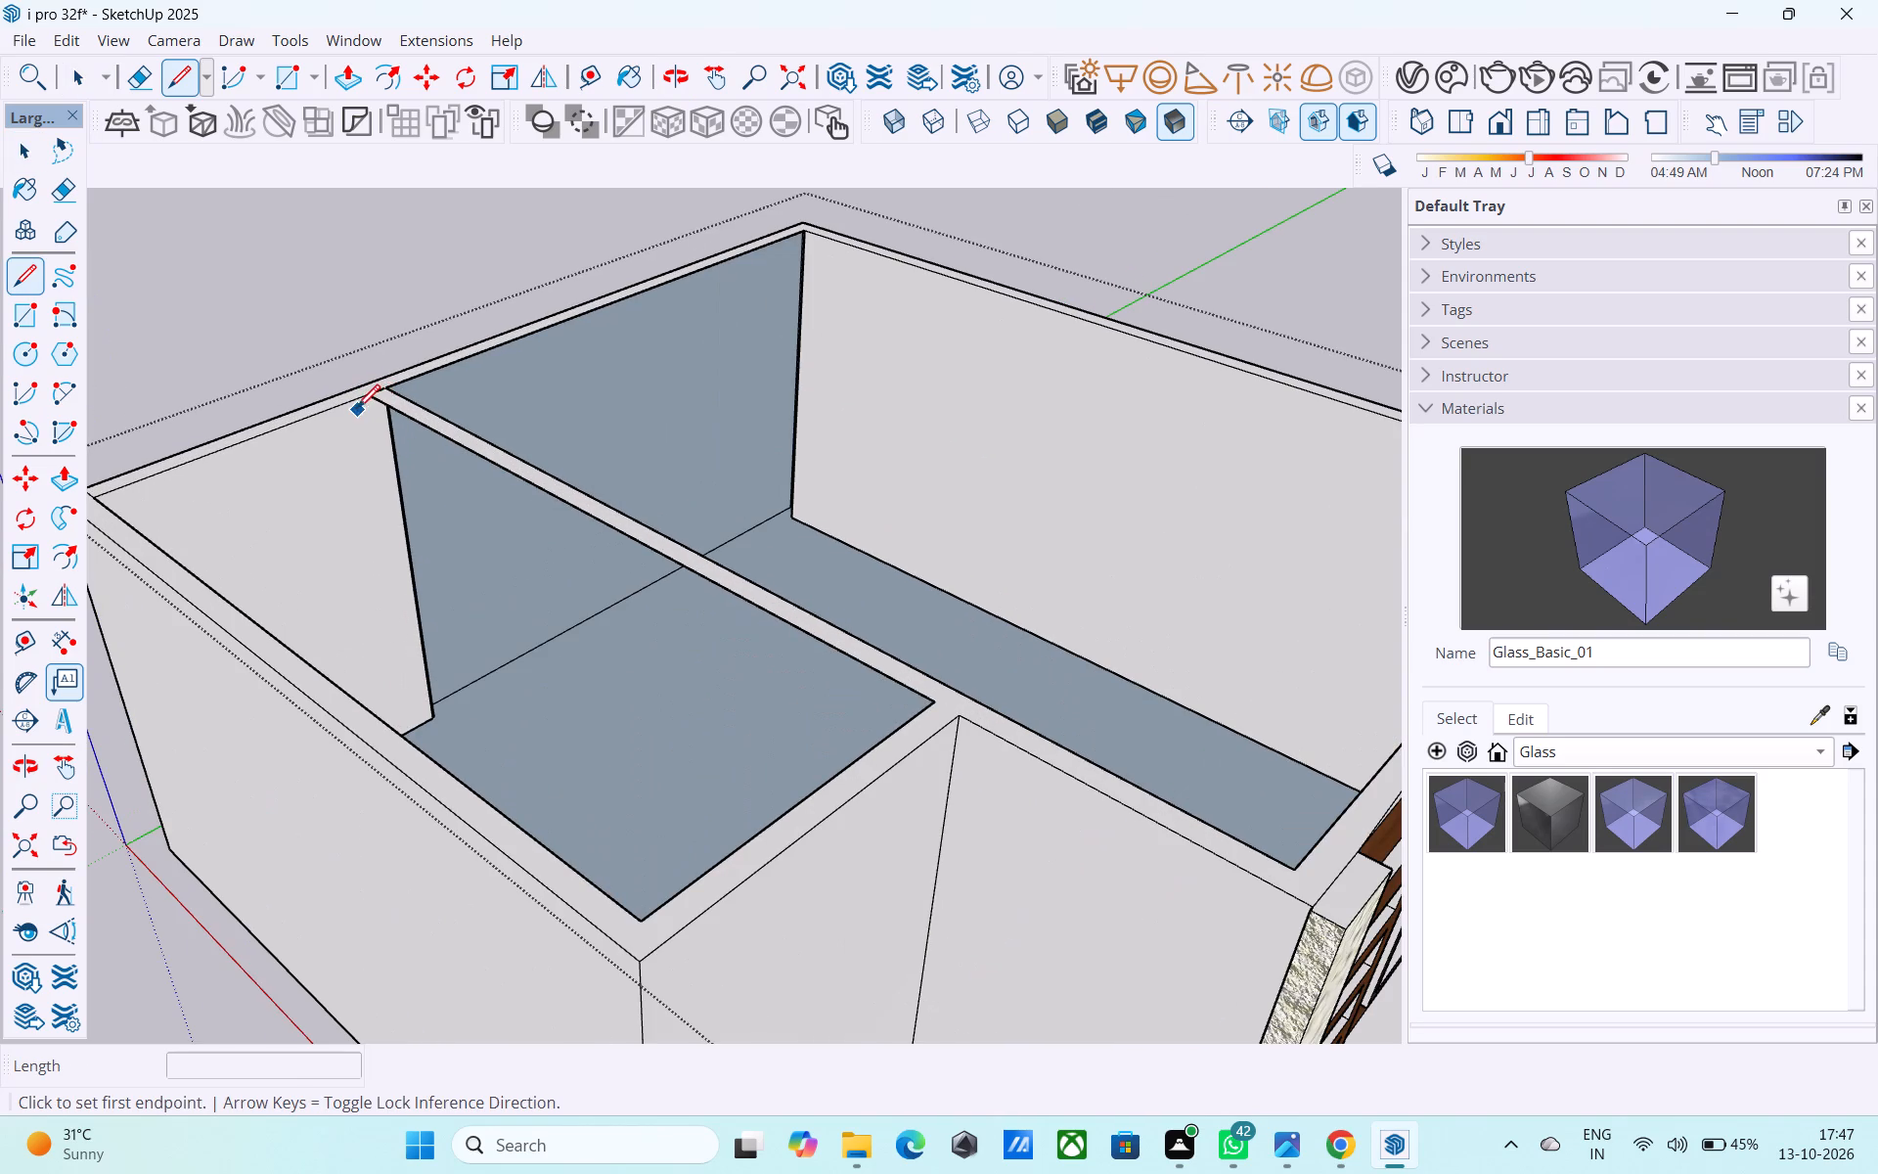
left_click(368, 398)
middle_click_drag(417, 612, 417, 572)
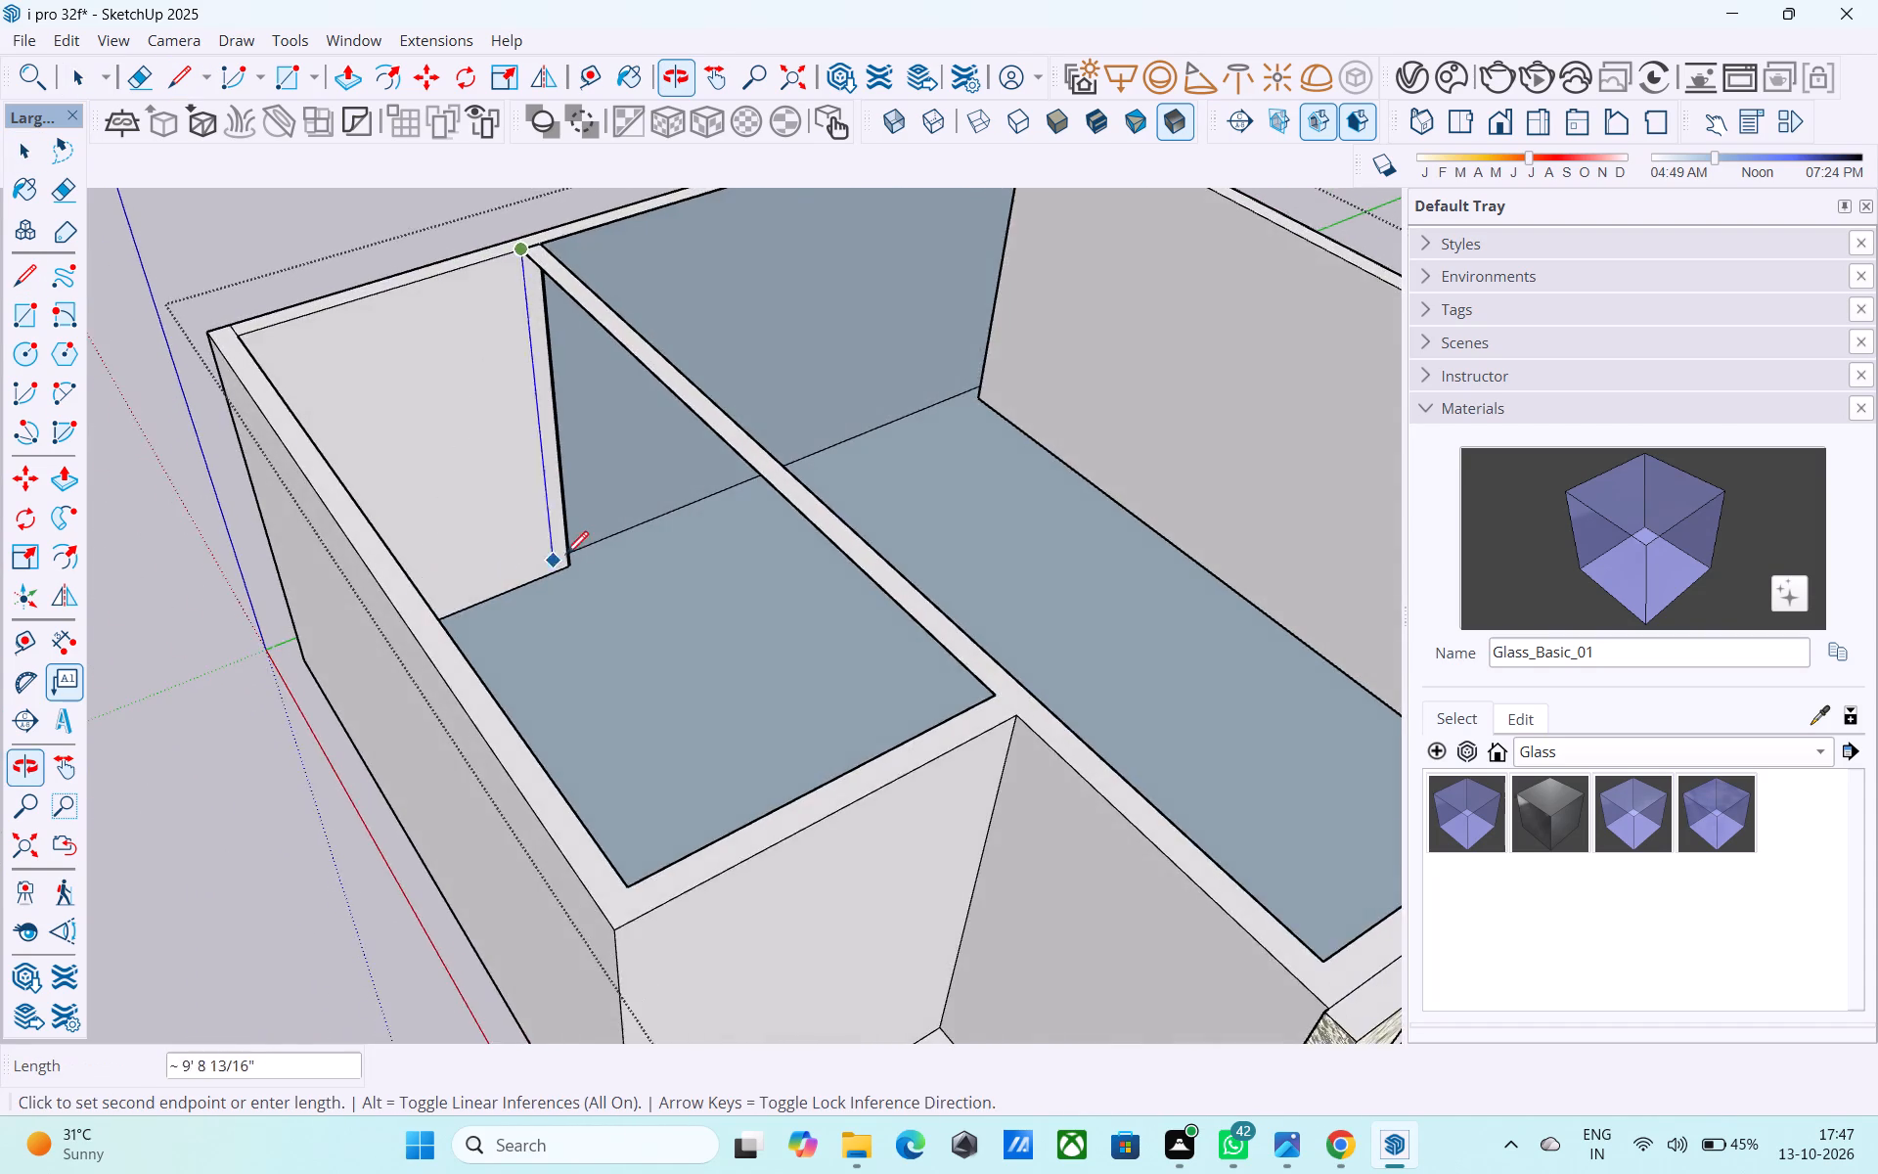
scroll(566, 557, "up", 4)
left_click(555, 586)
middle_click_drag(575, 574, 556, 651, "shift")
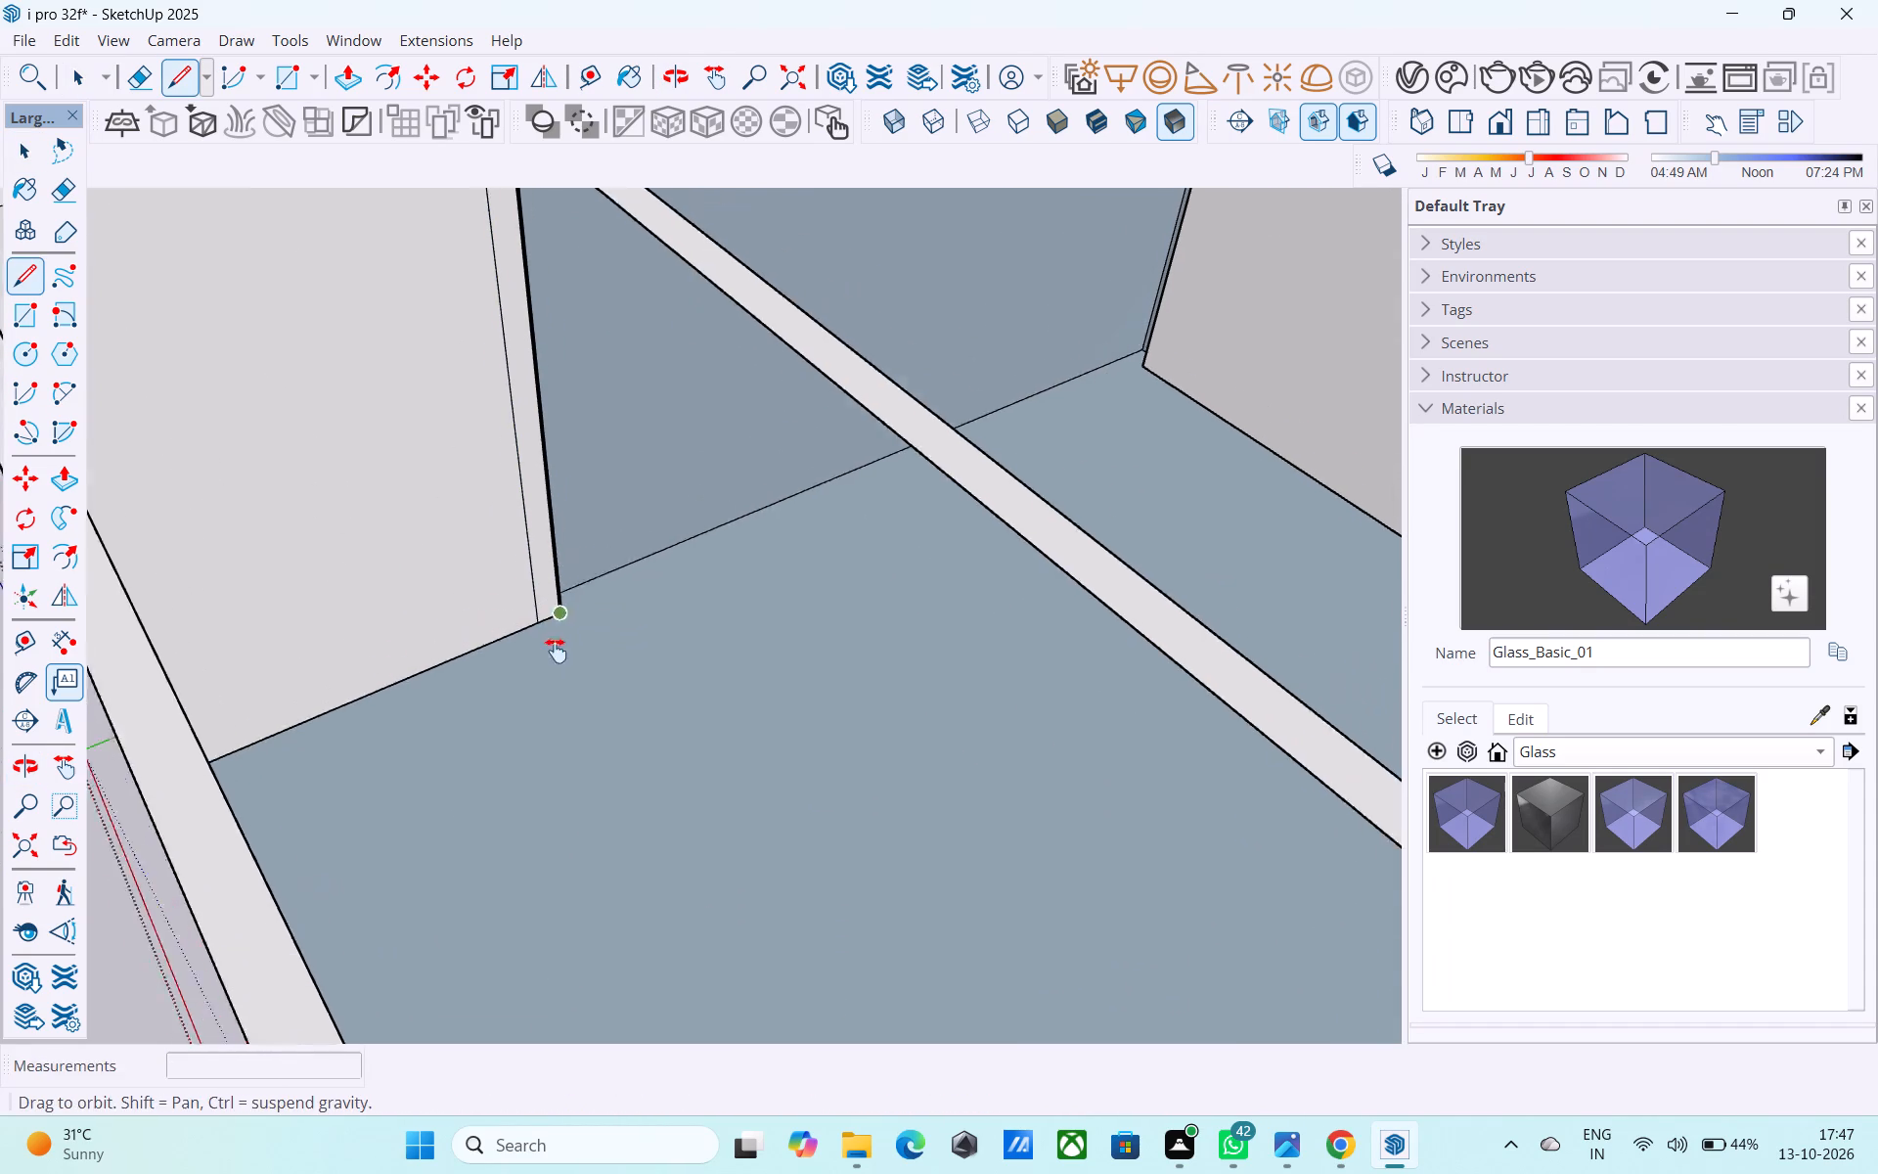
middle_click_drag(556, 651, 556, 652, "shift")
Reverse the interior floor face spanning both rooms.
scroll(553, 644, "down", 11)
key("space")
left_click(611, 713)
right_click(626, 716)
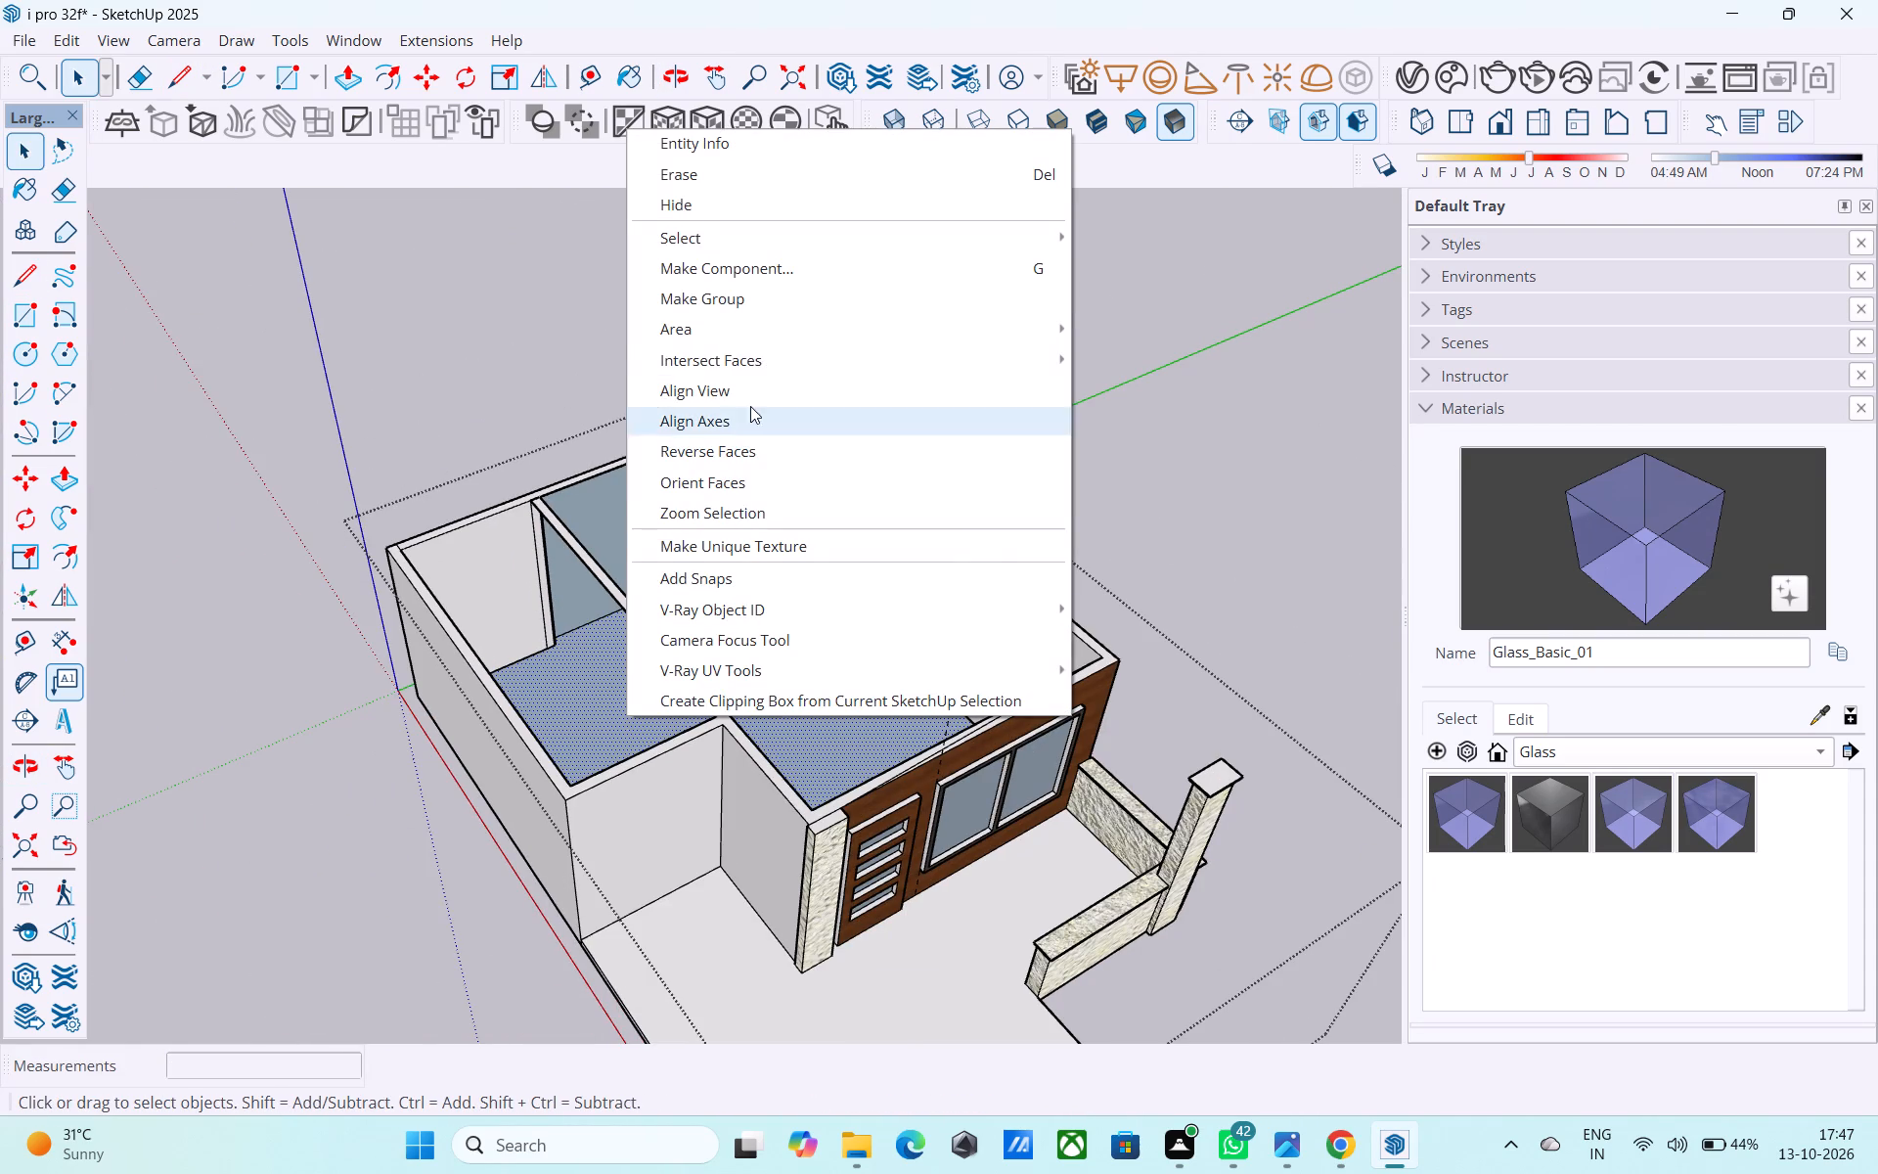
left_click(768, 454)
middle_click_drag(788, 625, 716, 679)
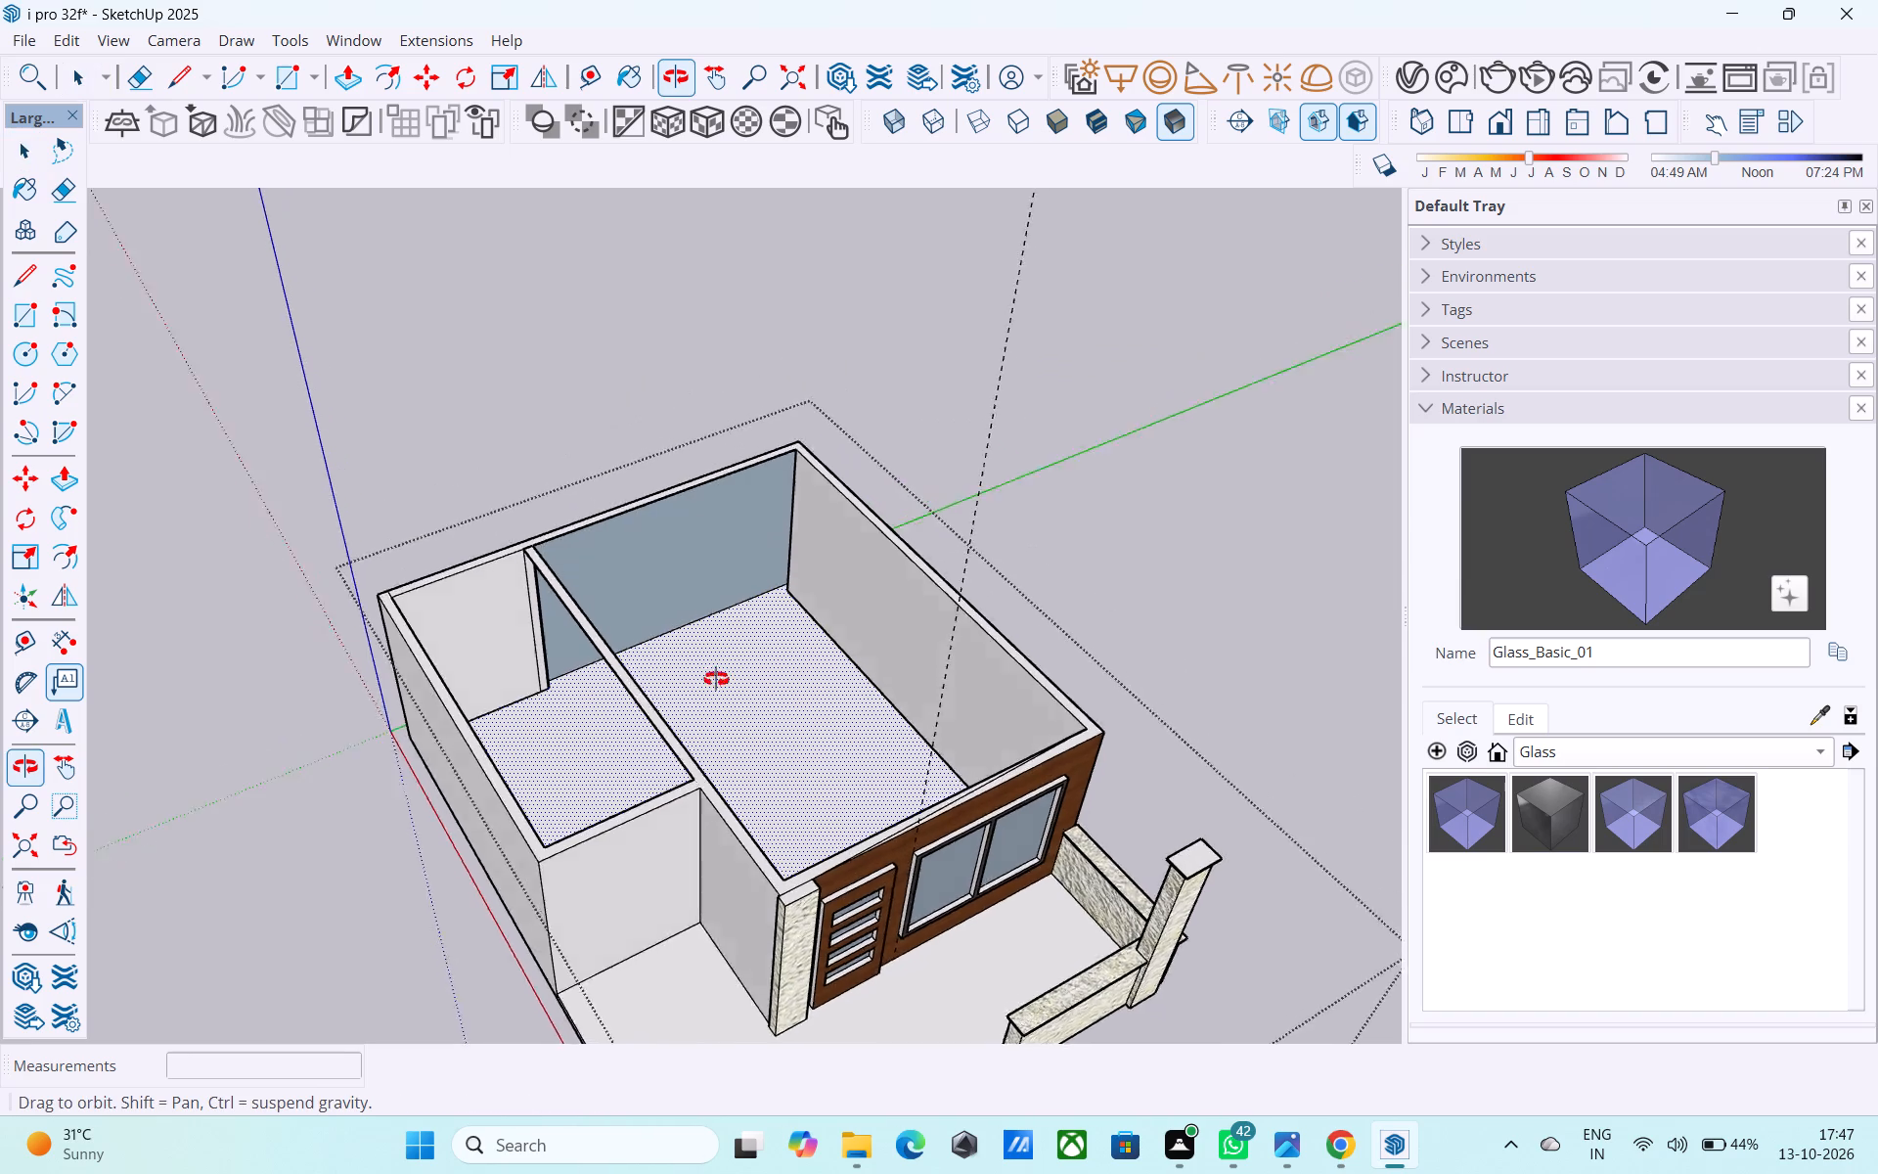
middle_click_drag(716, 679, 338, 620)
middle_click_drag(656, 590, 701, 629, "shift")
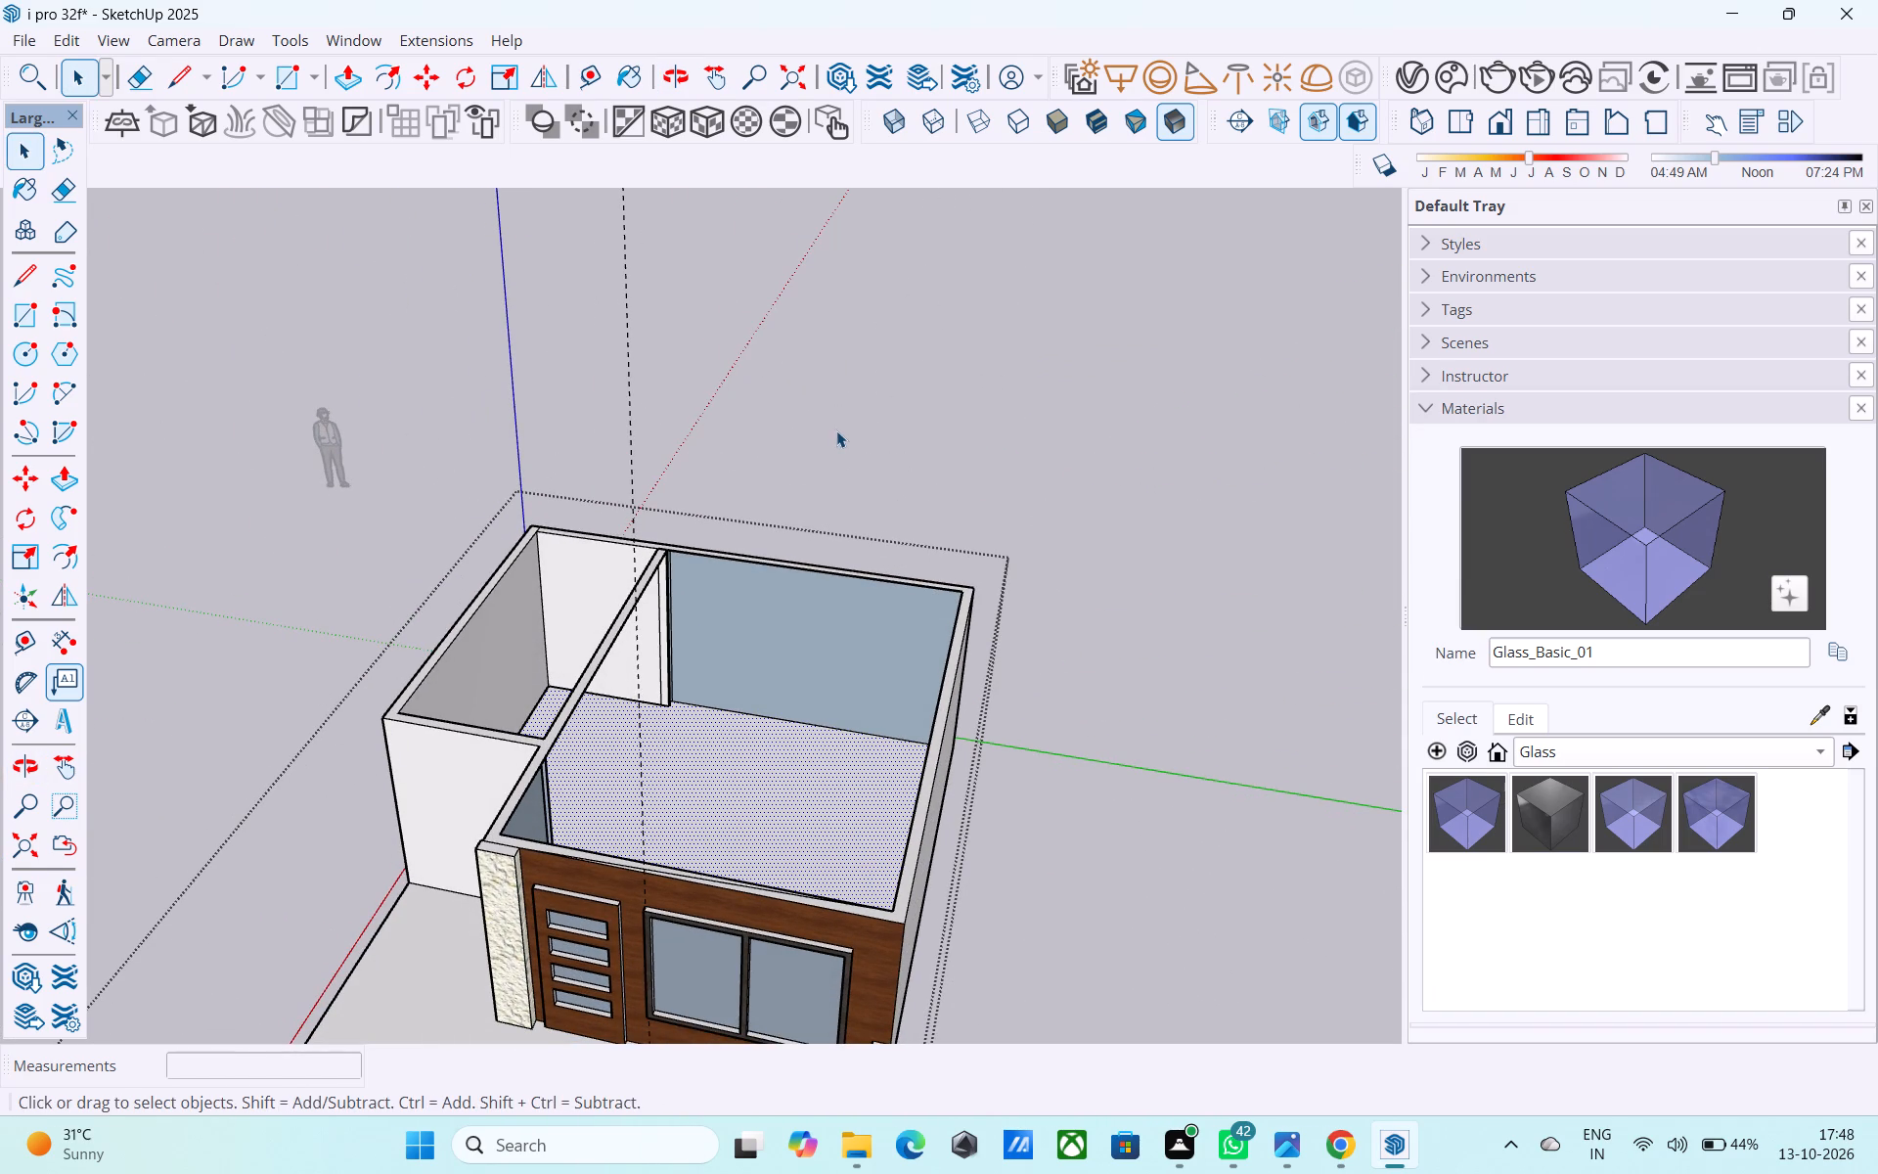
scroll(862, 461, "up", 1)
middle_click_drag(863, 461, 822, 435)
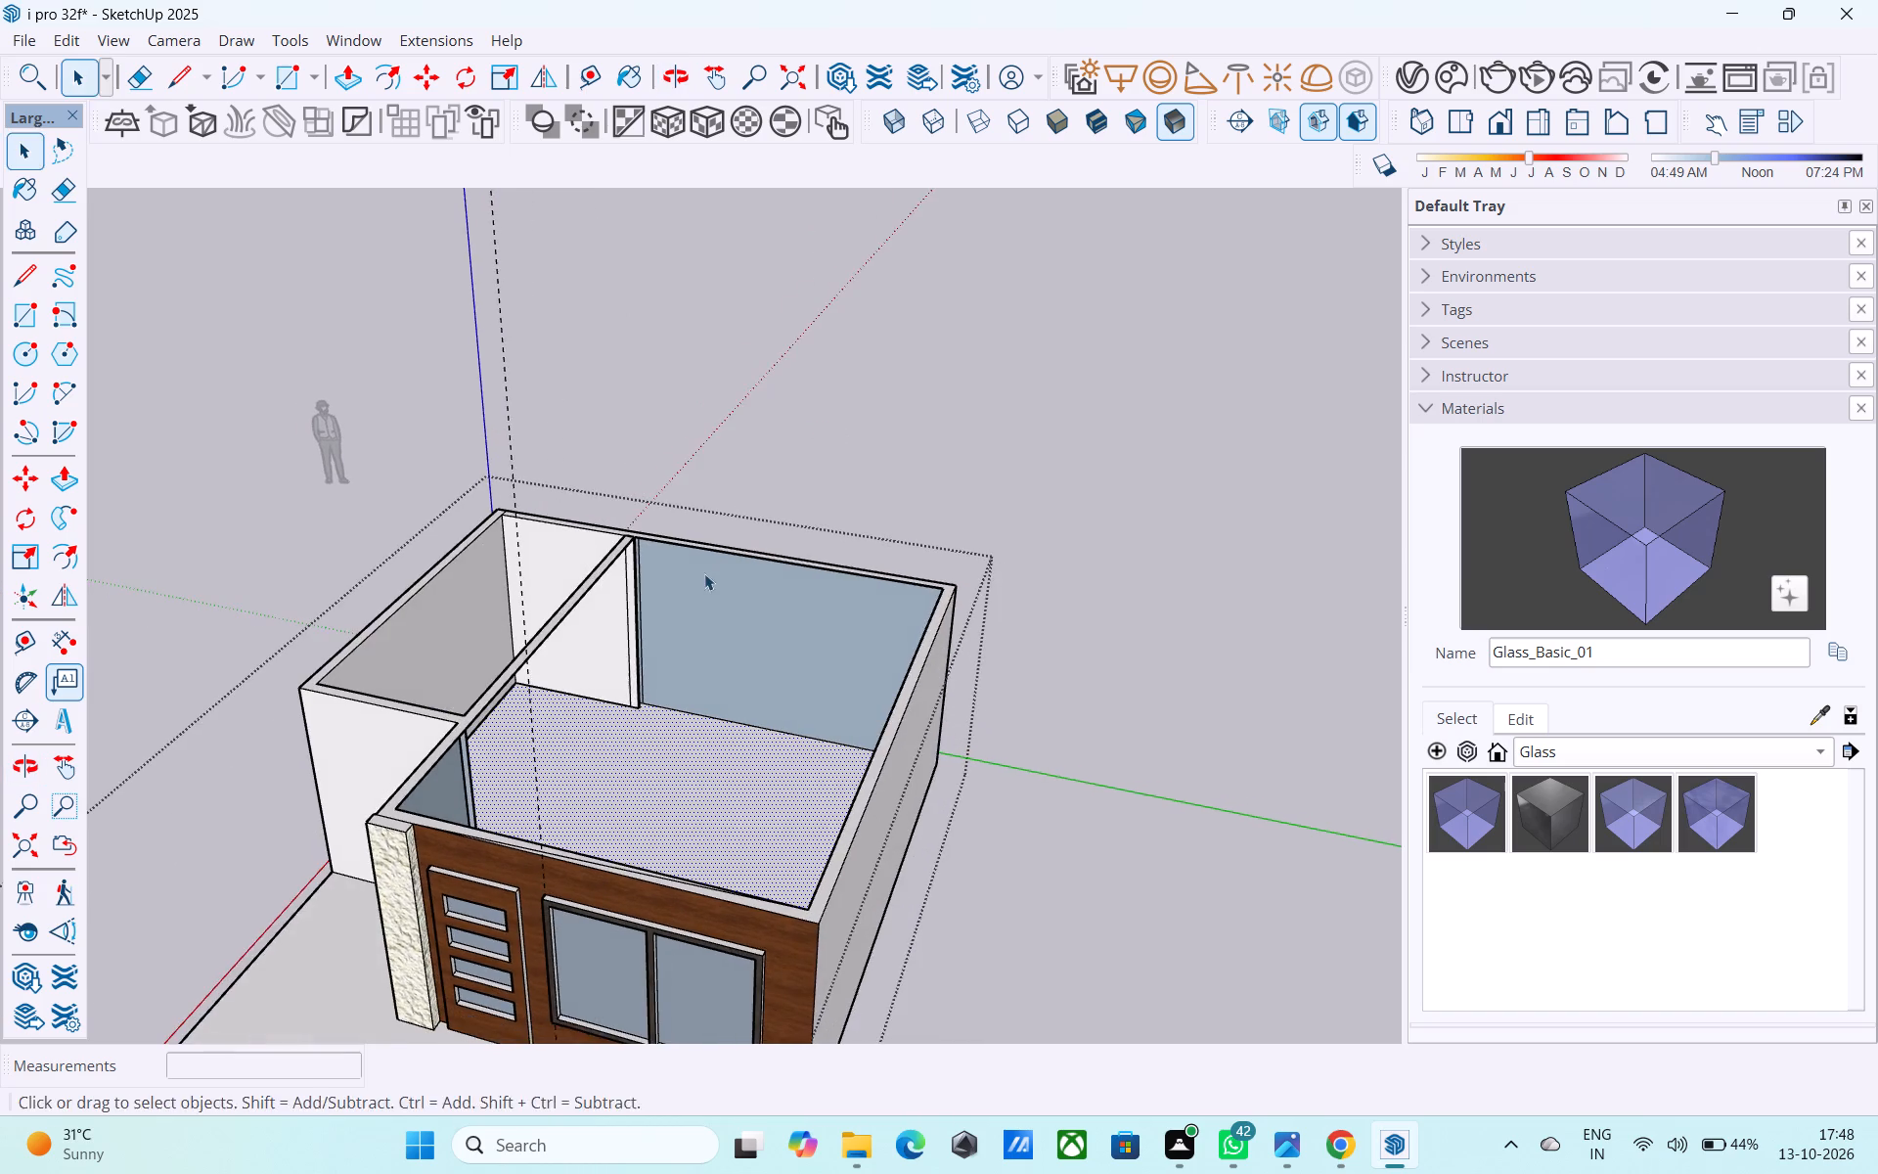
Draw a rectangle over the large room's back wall, from the wall top beside the partition to the opposite floor corner.
middle_click_drag(701, 573, 572, 538)
scroll(570, 522, "up", 10)
key("r")
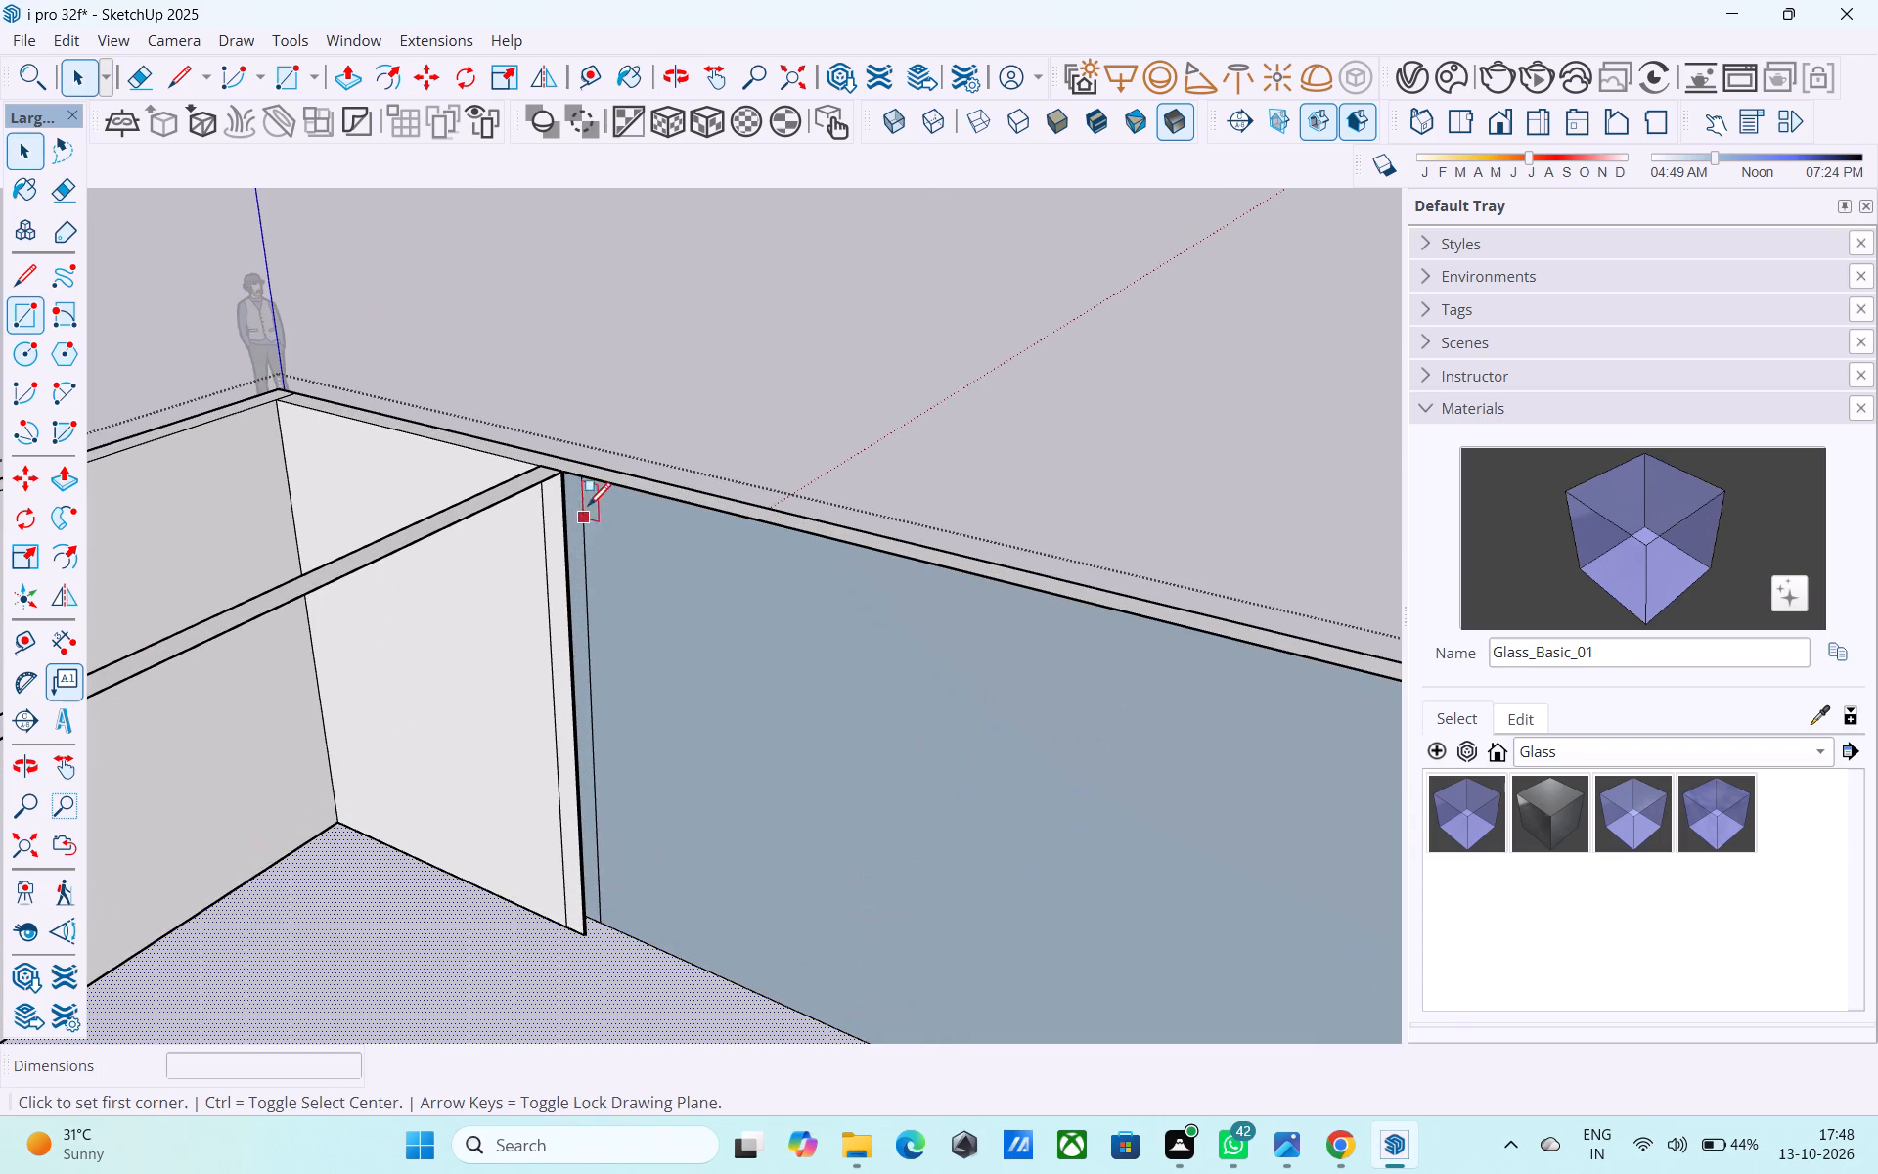
left_click(553, 467)
middle_click_drag(1006, 856, 1451, 873, "shift")
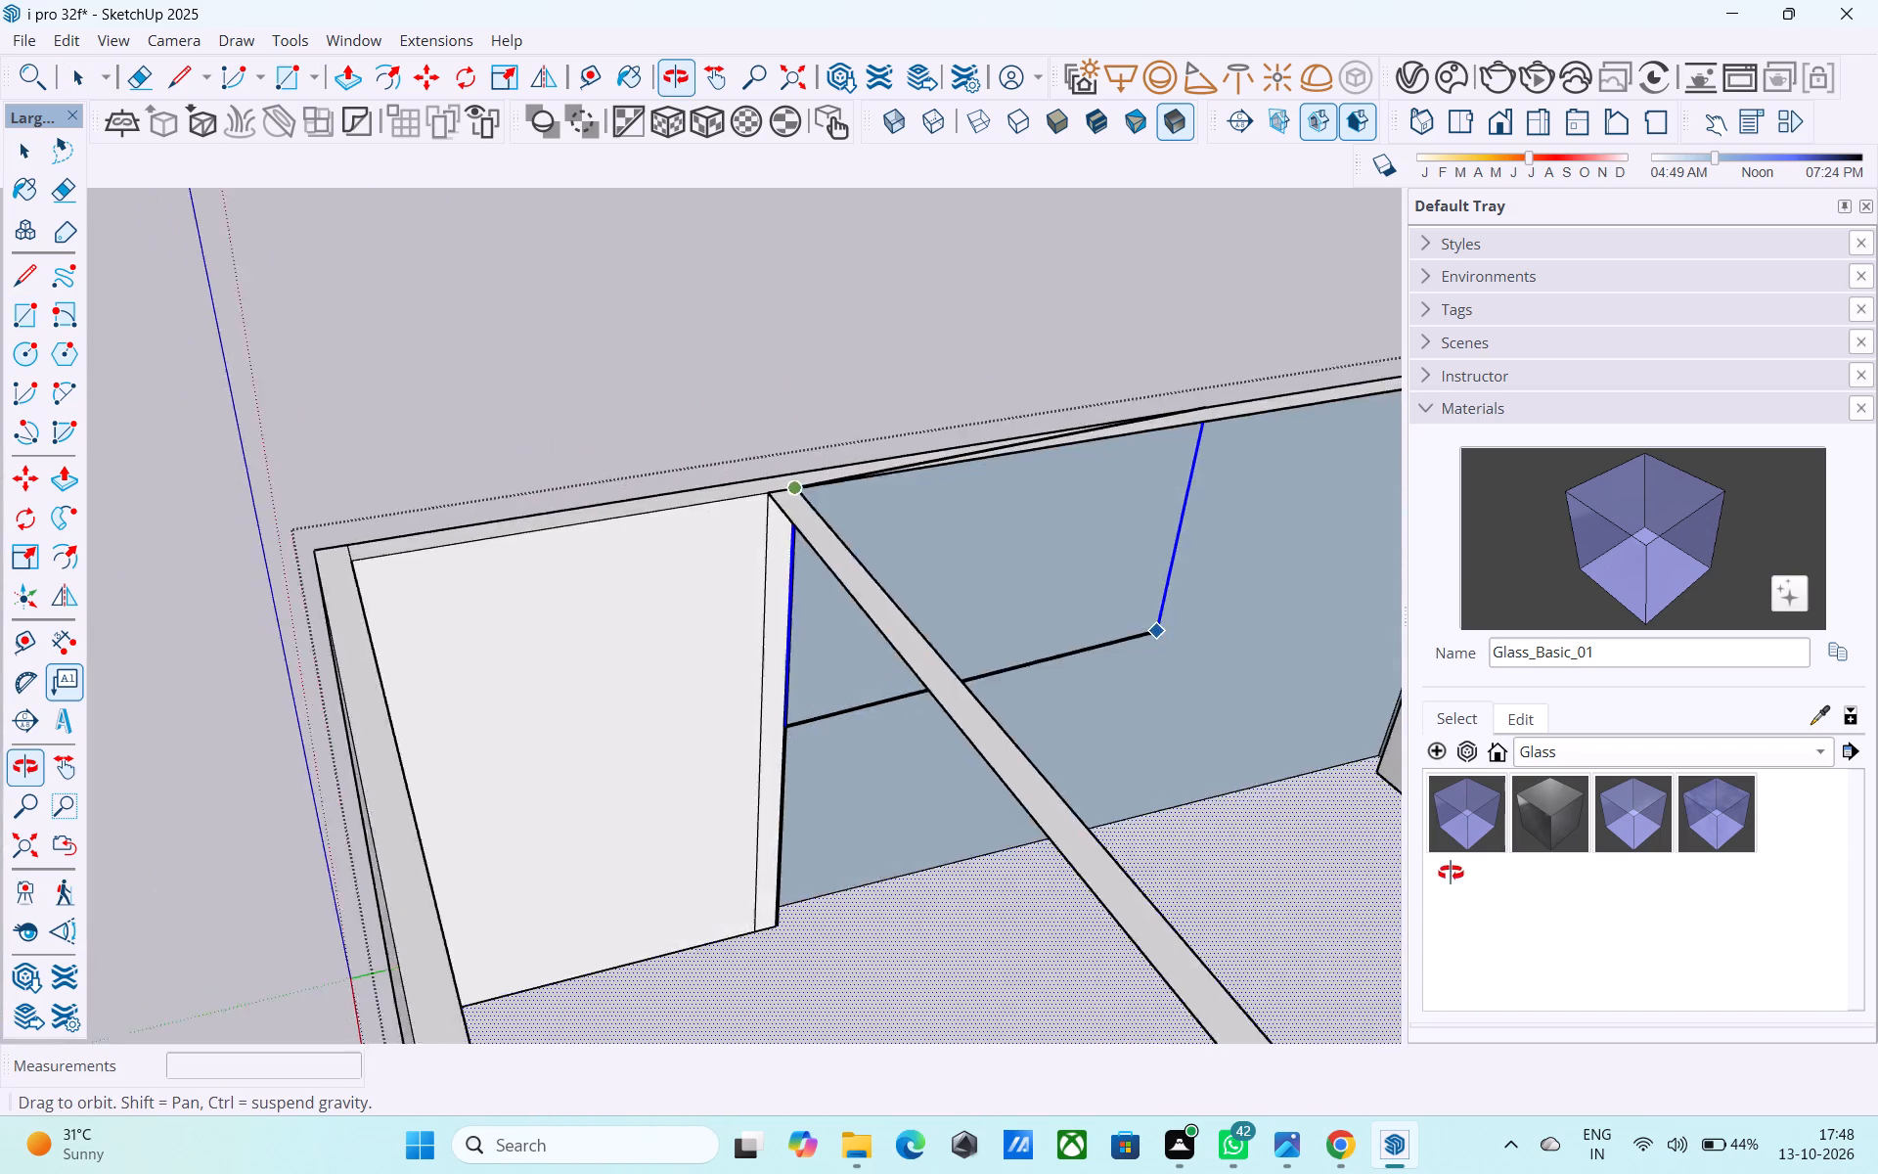
middle_click_drag(1451, 873, 932, 882, "shift")
left_click(943, 853)
Delete the face covering the top of the large room.
scroll(929, 849, "down", 3)
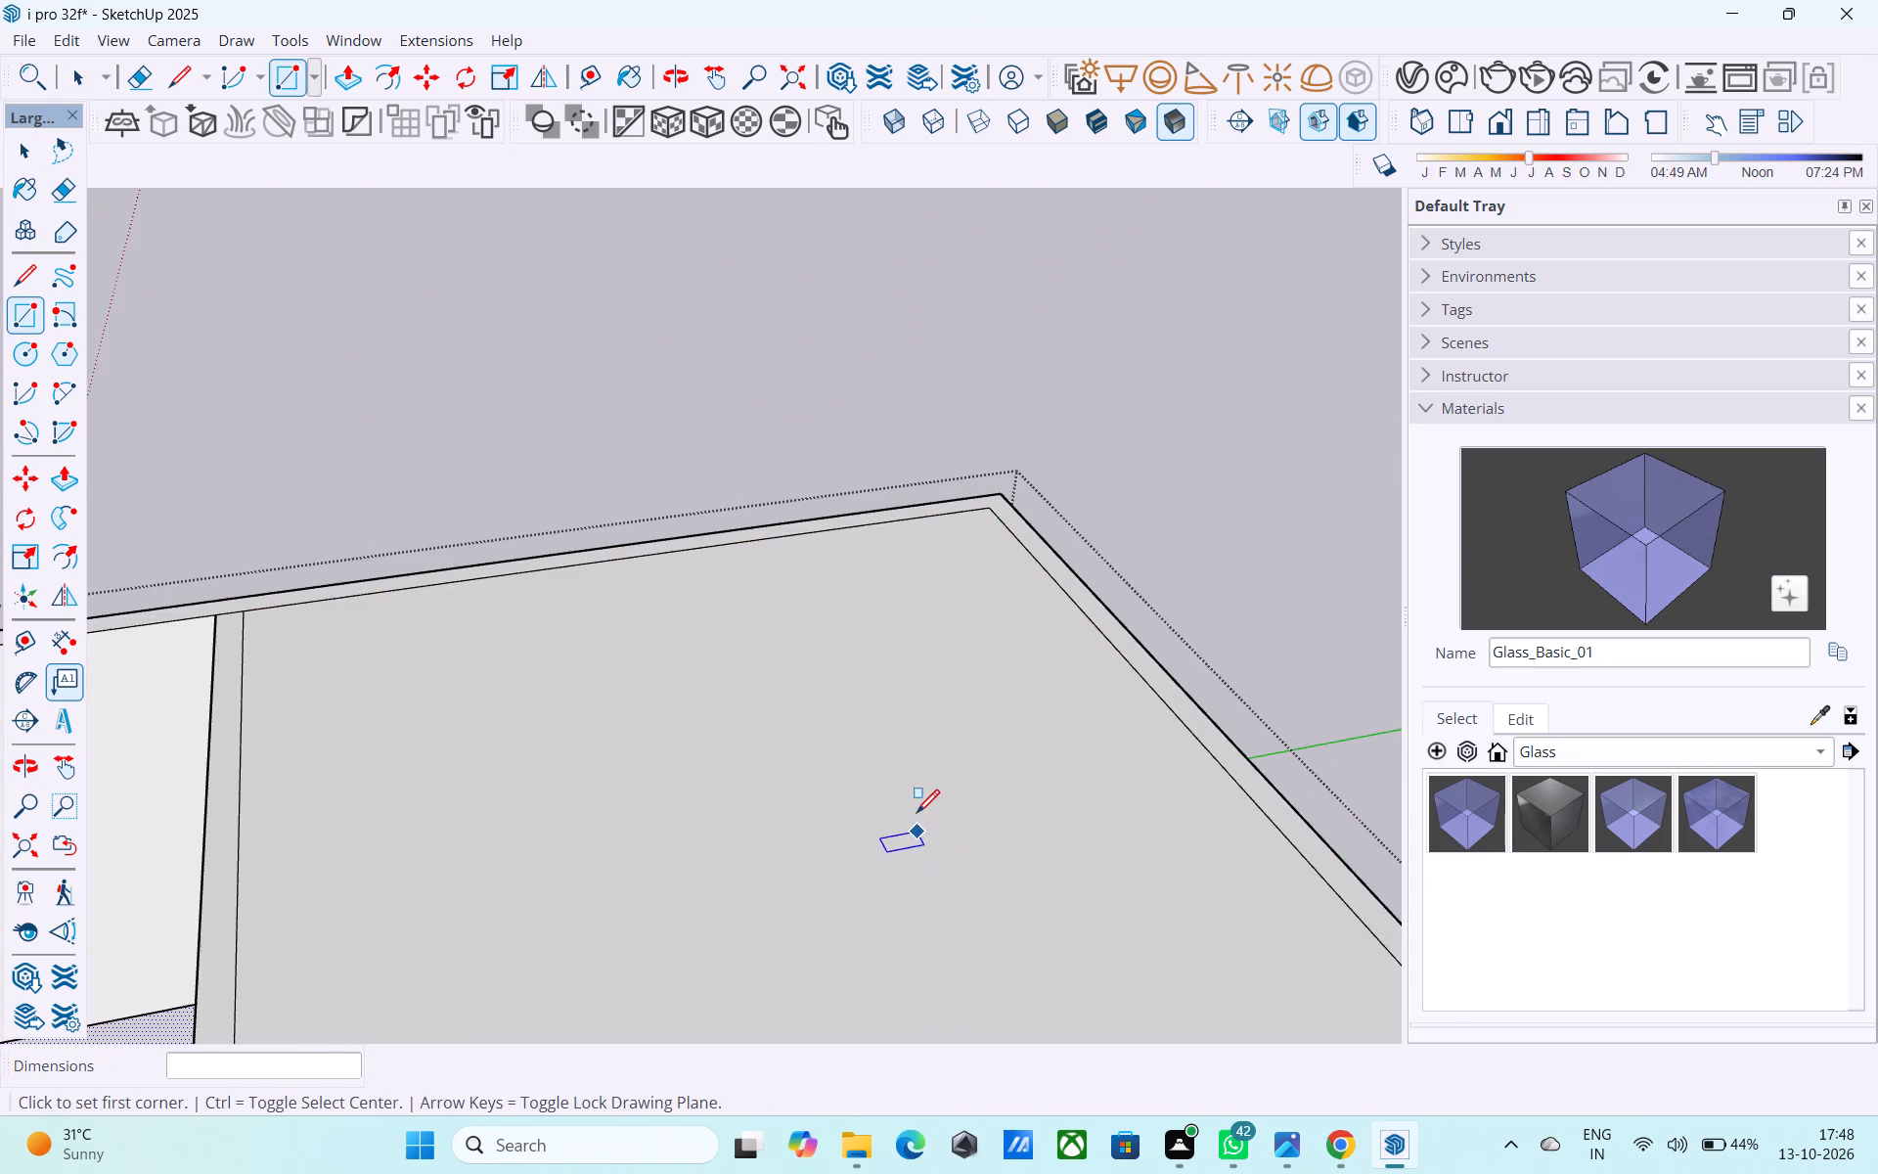
scroll(917, 792, "down", 5)
key("space")
left_click(912, 793)
key("Delete")
Examine the large room's interior for missing or reversed wall faces around the front wall, corner pier and side wall.
middle_click_drag(914, 798, 889, 762)
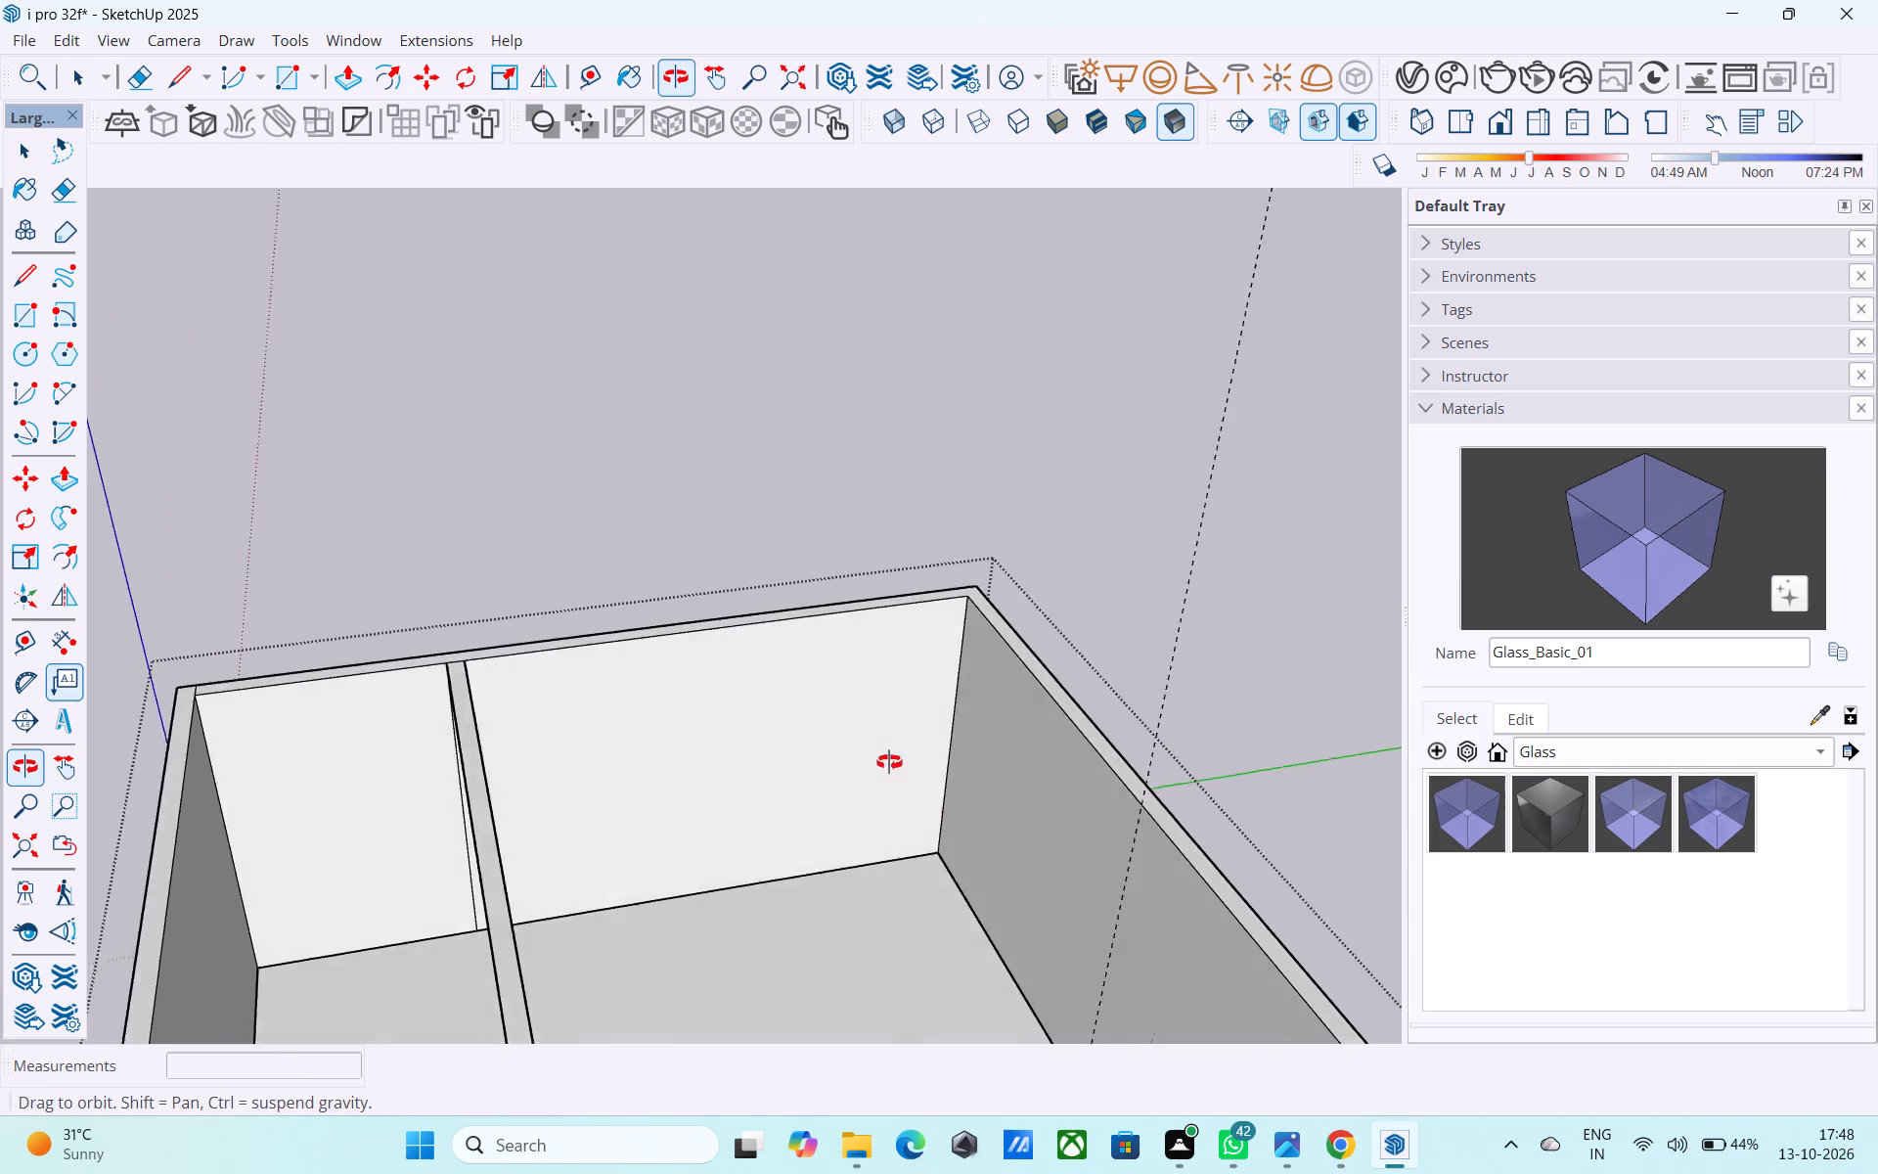
middle_click_drag(889, 762, 635, 728)
middle_click_drag(613, 737, 1009, 586, "shift")
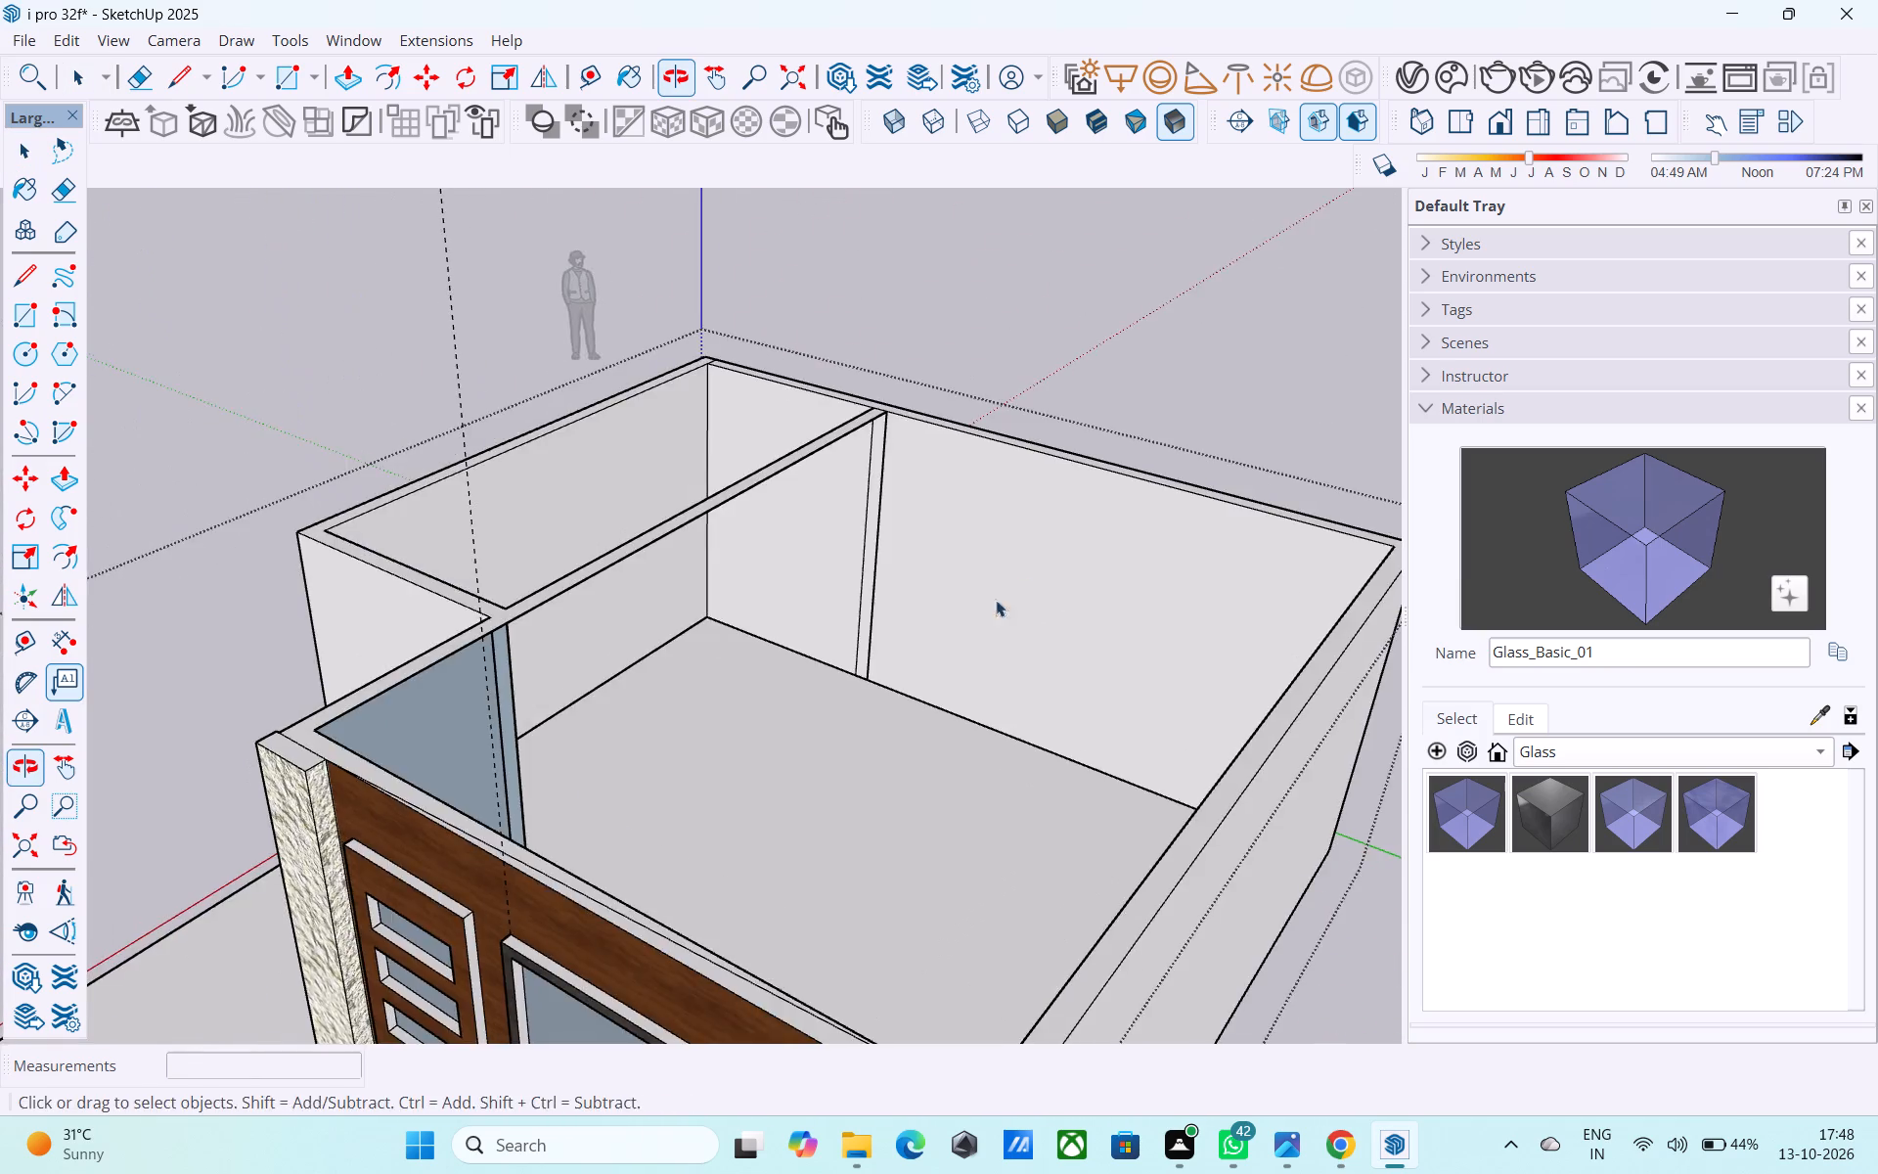
scroll(985, 617, "down", 4)
middle_click_drag(949, 738, 977, 699)
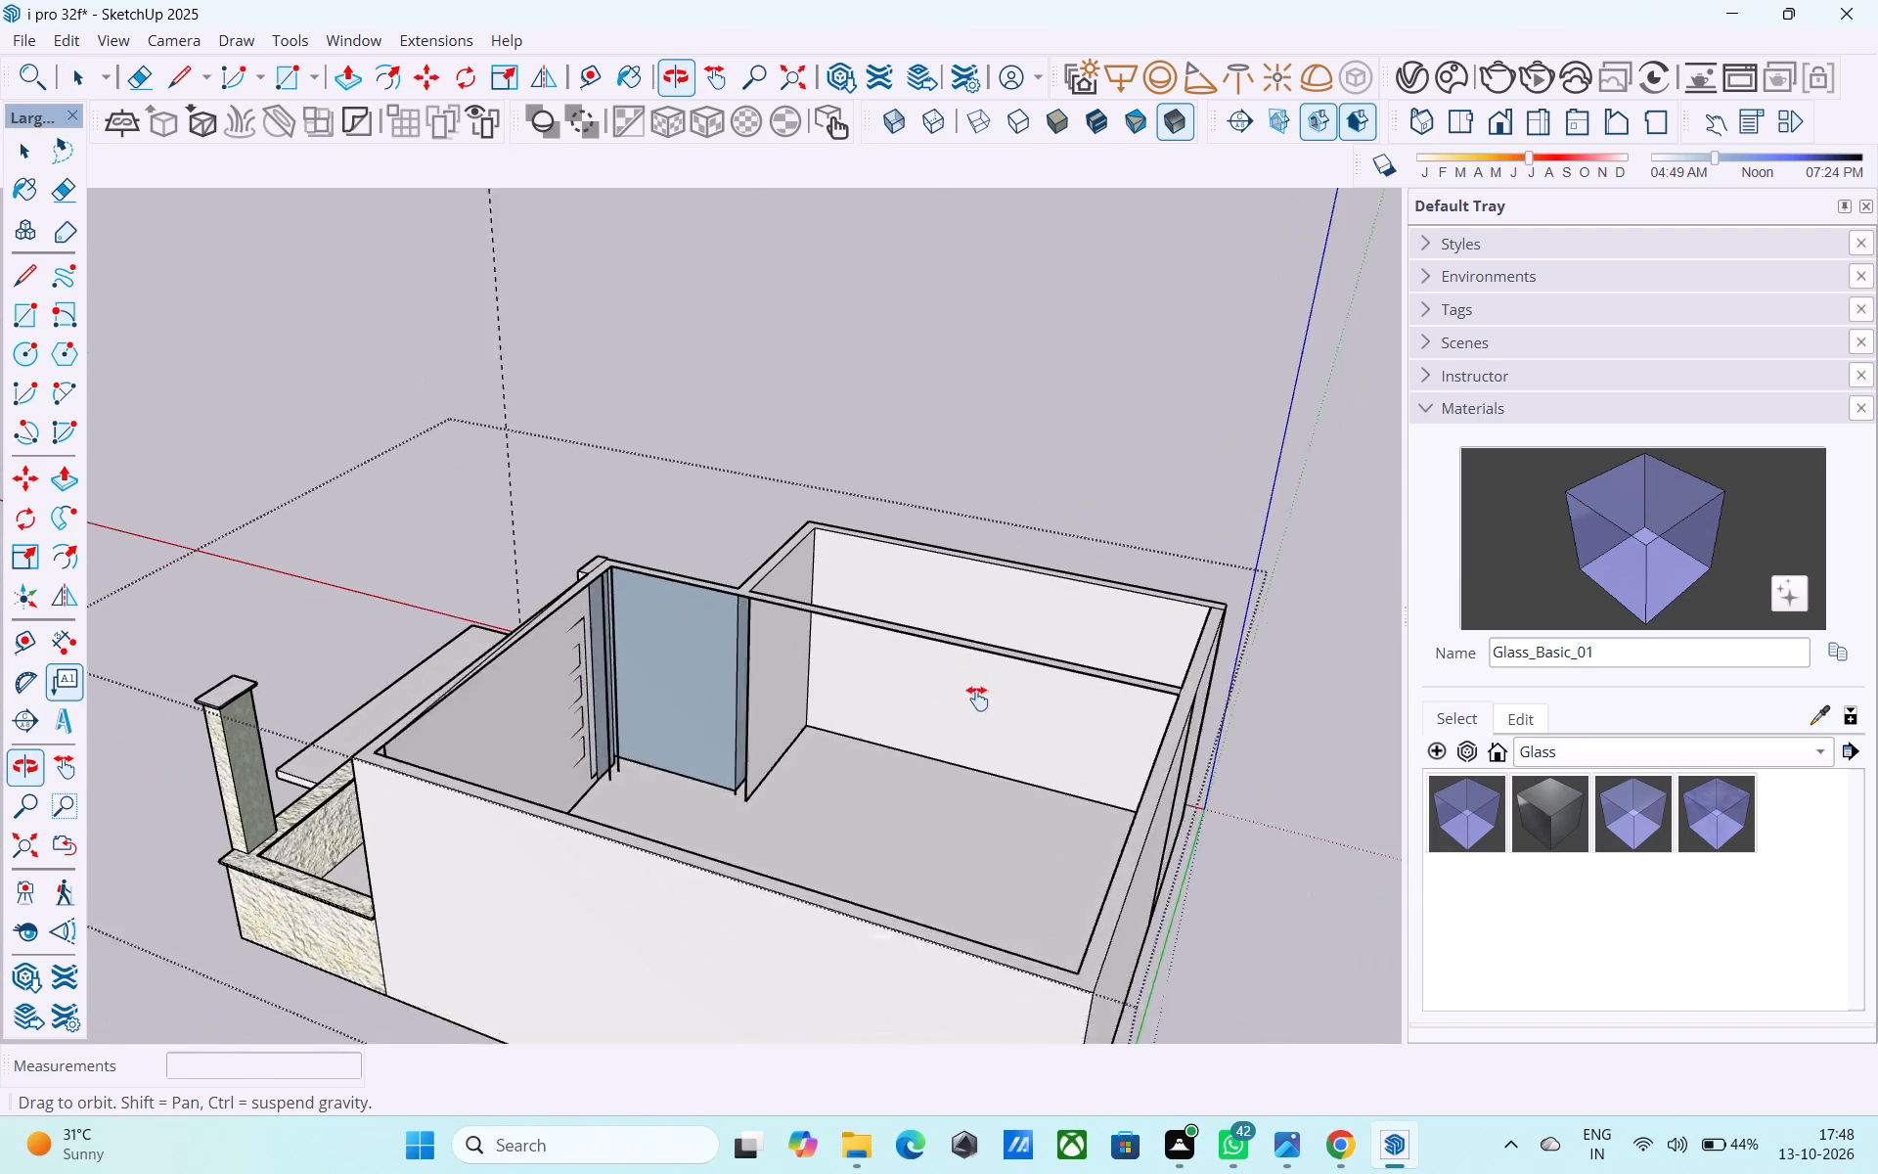
middle_click_drag(977, 699, 981, 697)
scroll(775, 681, "up", 3)
middle_click_drag(1323, 732, 1210, 705, "shift")
scroll(996, 701, "up", 2)
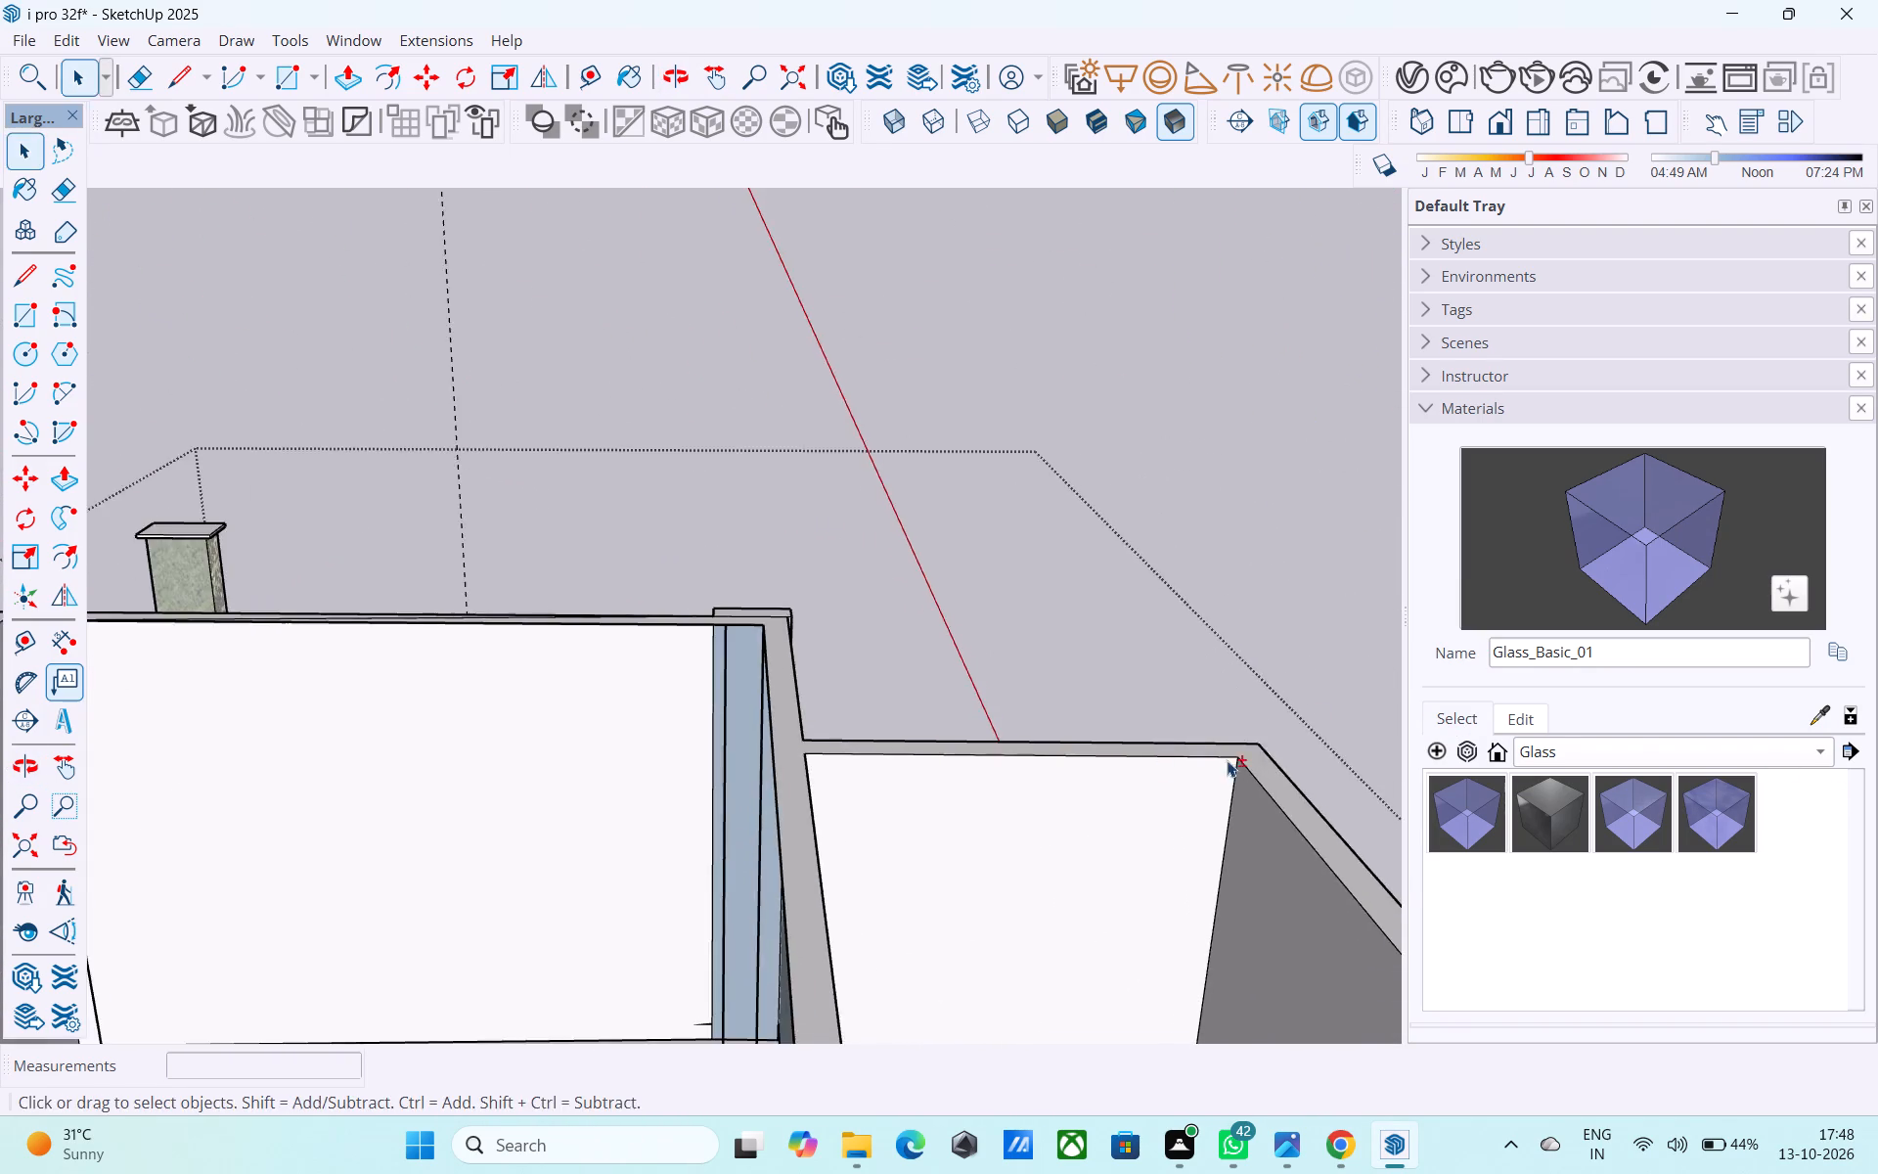
middle_click_drag(1228, 760, 1531, 659, "shift")
middle_click_drag(1176, 688, 1344, 656)
middle_click_drag(1271, 663, 1182, 634)
scroll(1135, 614, "up", 1)
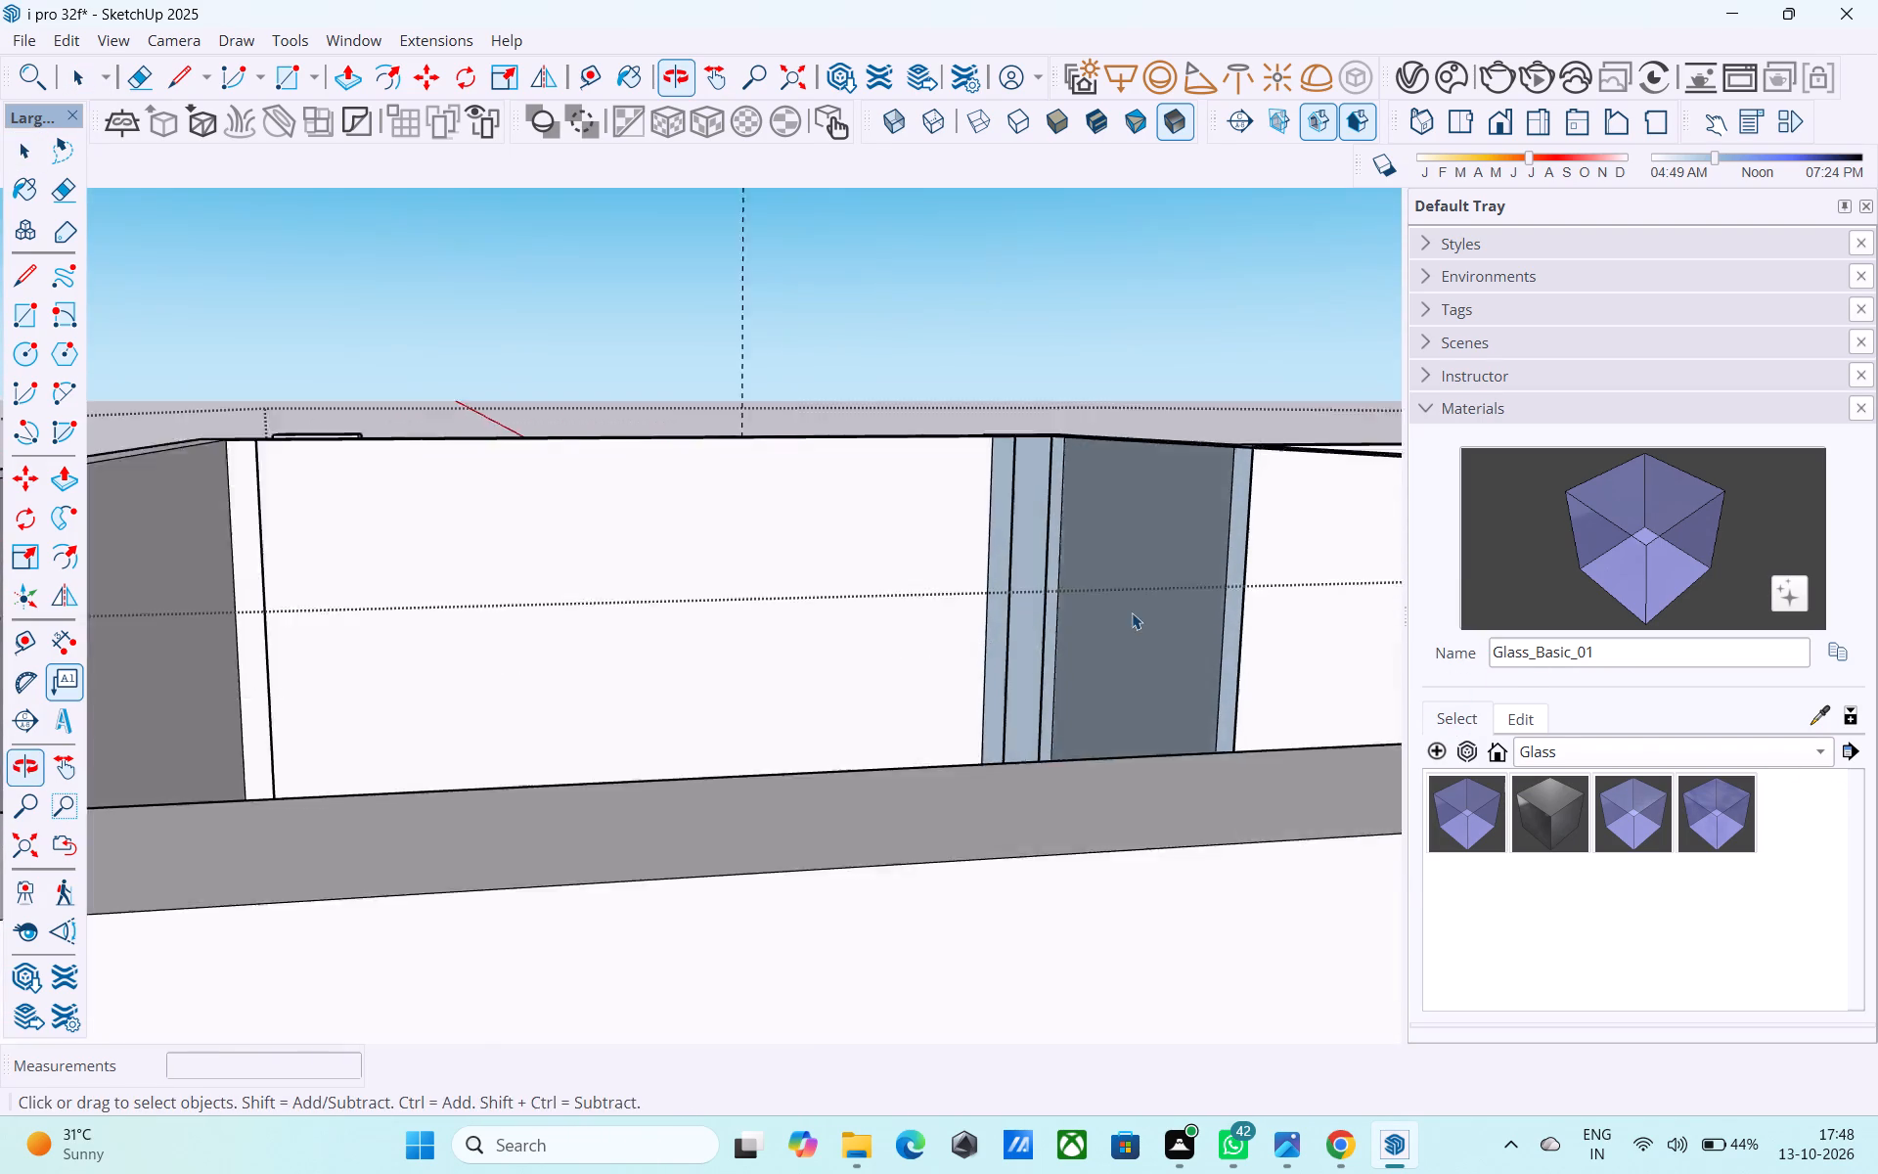
scroll(1132, 612, "up", 3)
middle_click_drag(1131, 614, 1206, 758)
middle_click_drag(1177, 713, 1223, 765)
middle_click_drag(1257, 794, 1086, 584)
middle_click_drag(1204, 682, 1272, 616, "shift")
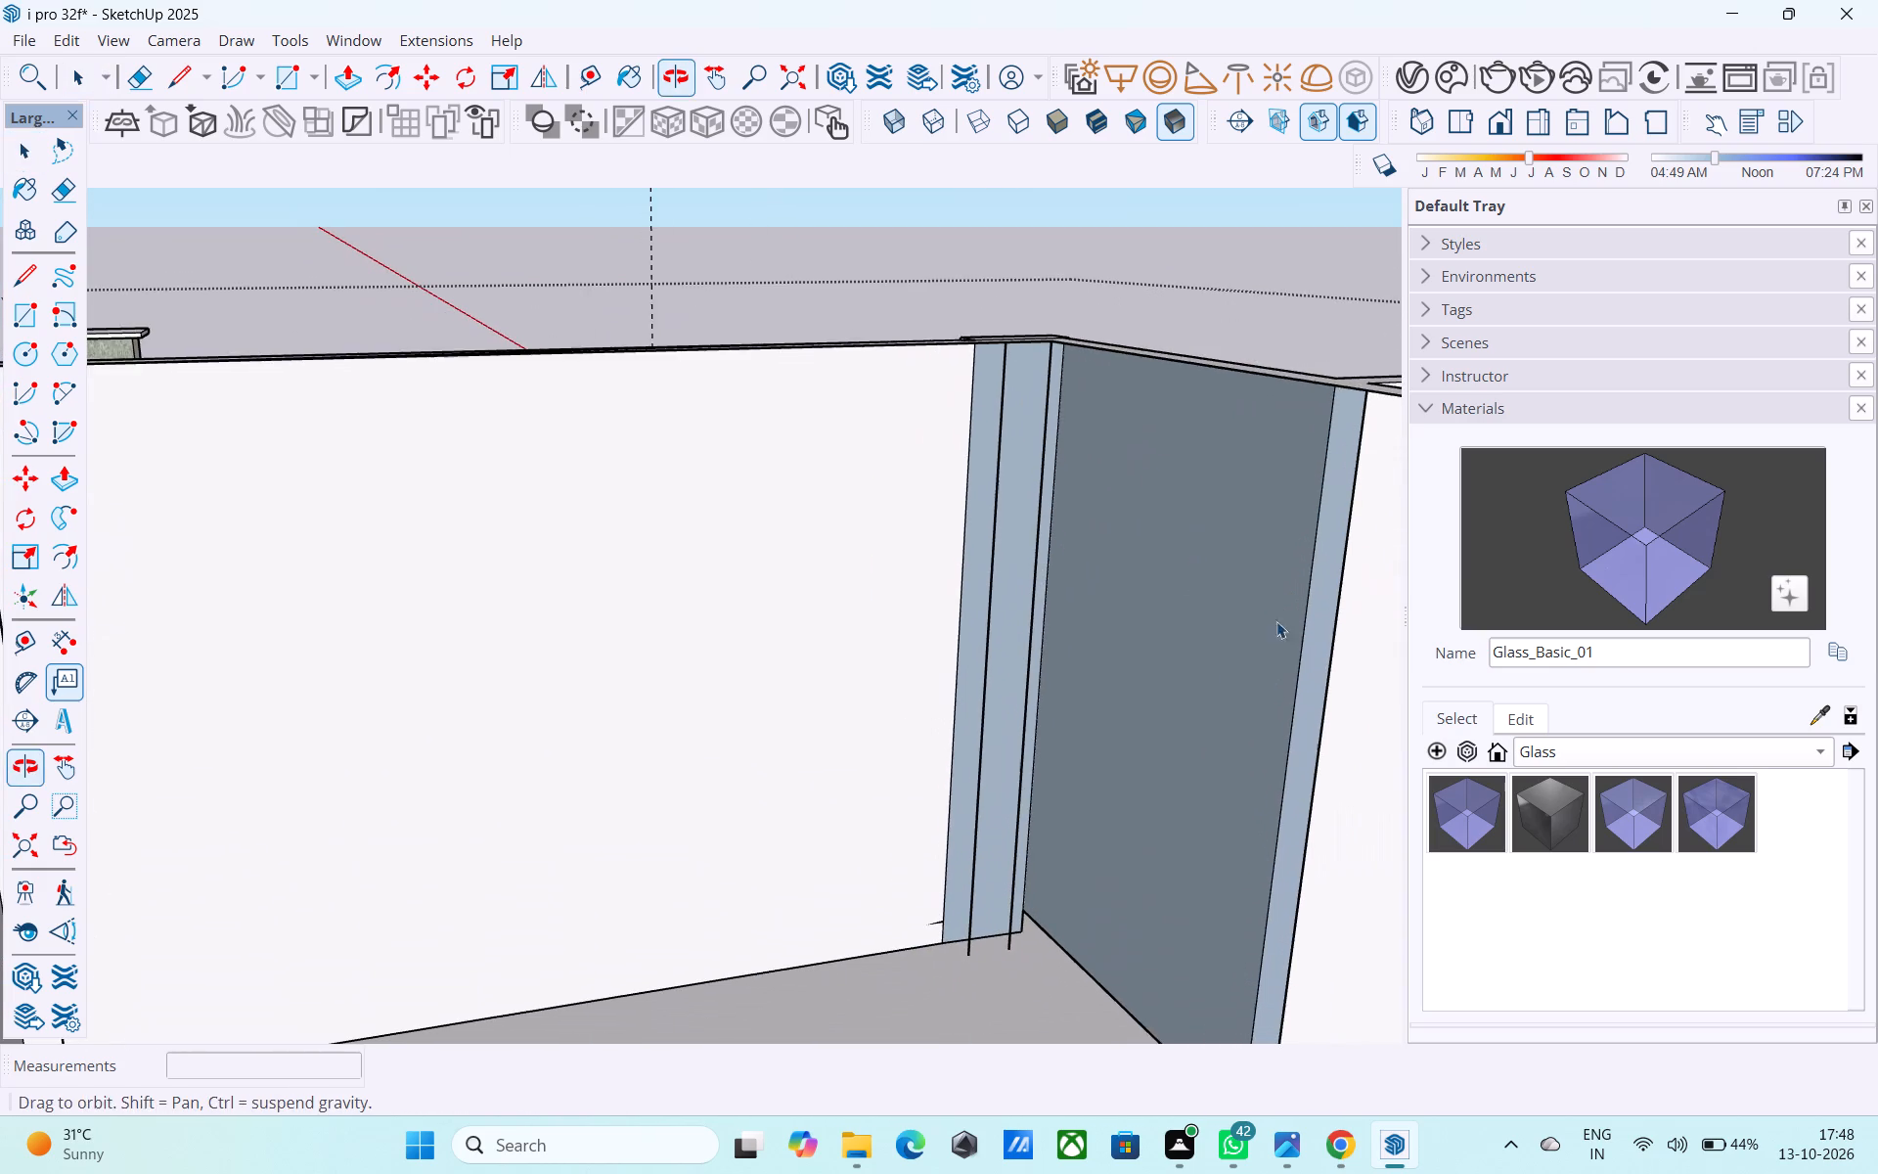
scroll(1285, 772, "down", 5)
middle_click_drag(1246, 885, 1168, 855)
scroll(1170, 860, "down", 10)
scroll(1206, 892, "up", 1)
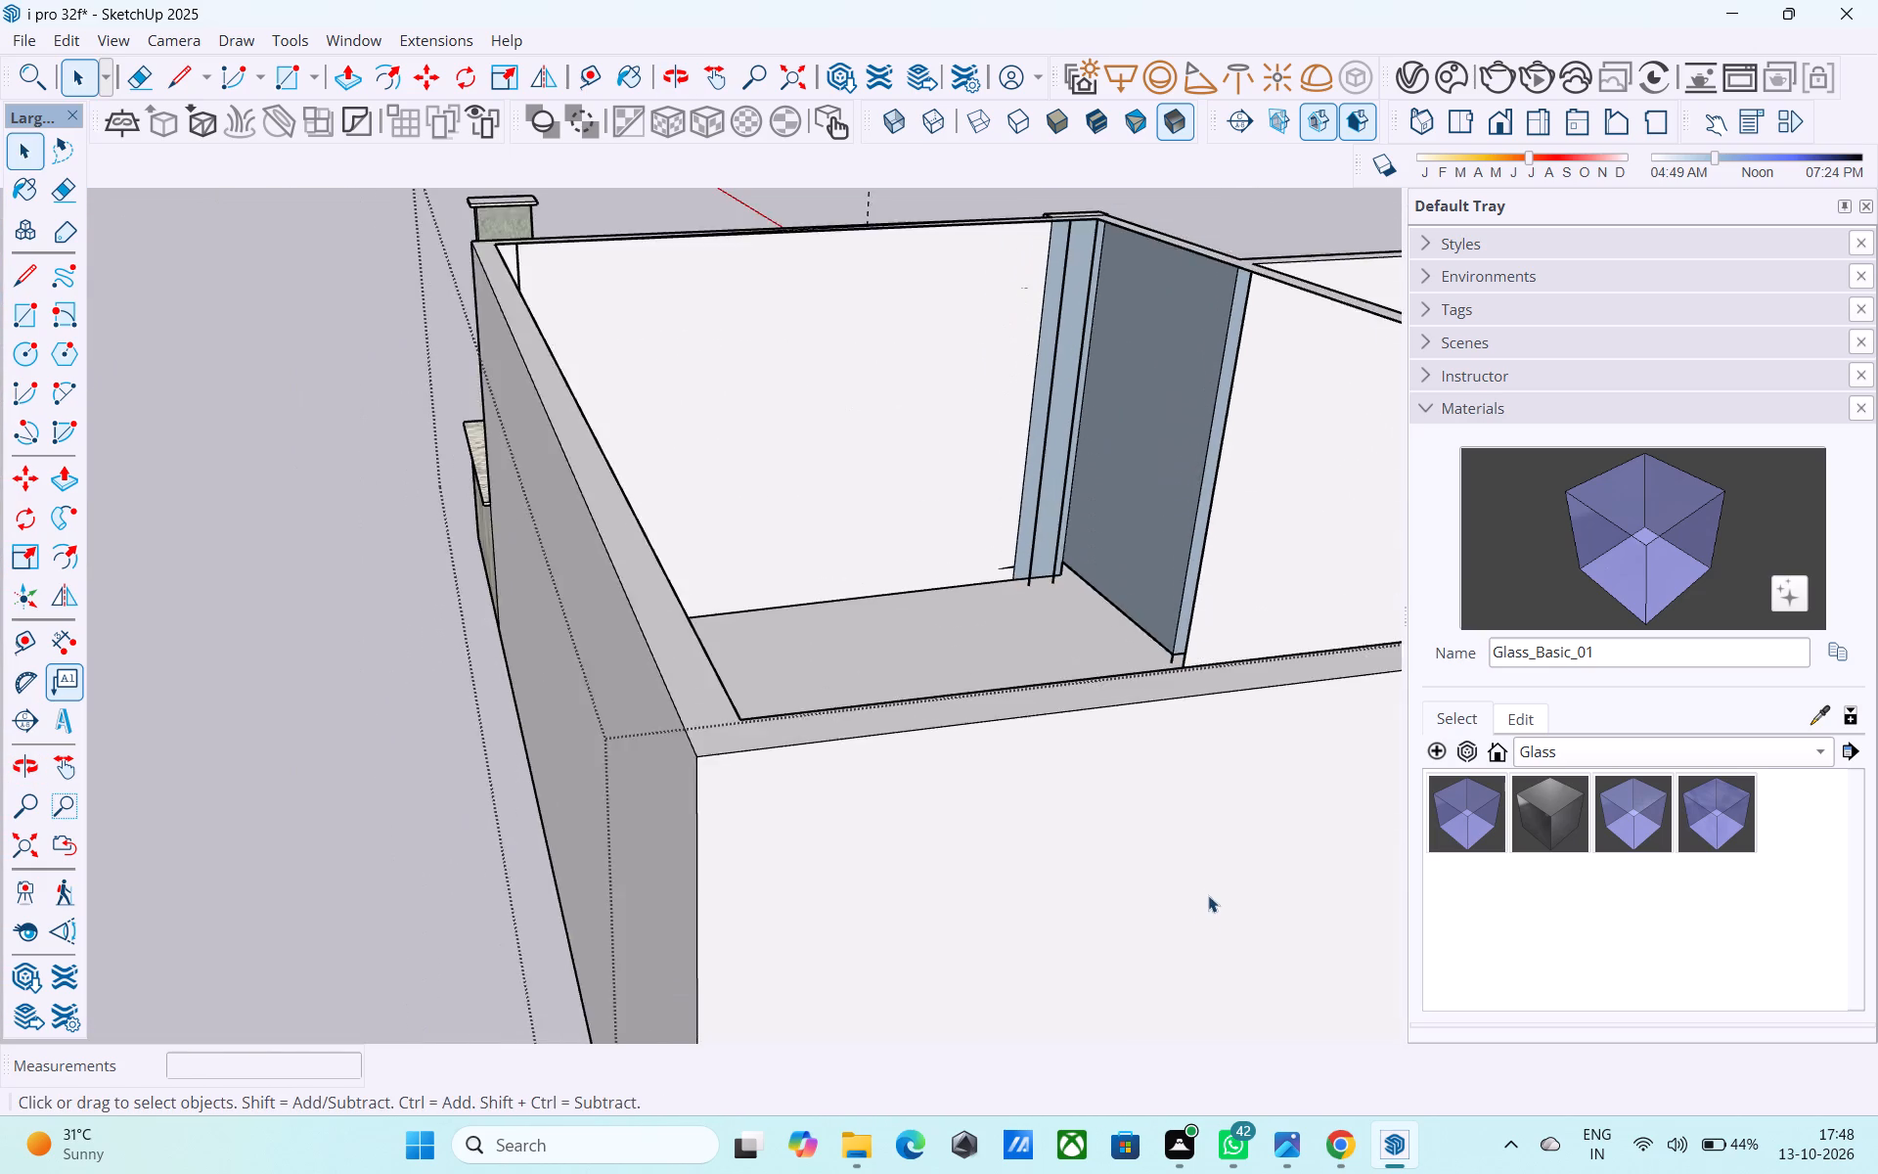
scroll(1223, 859, "down", 3)
middle_click_drag(1239, 921, 1445, 1000, "shift")
middle_click_drag(1198, 753, 1603, 1042, "shift")
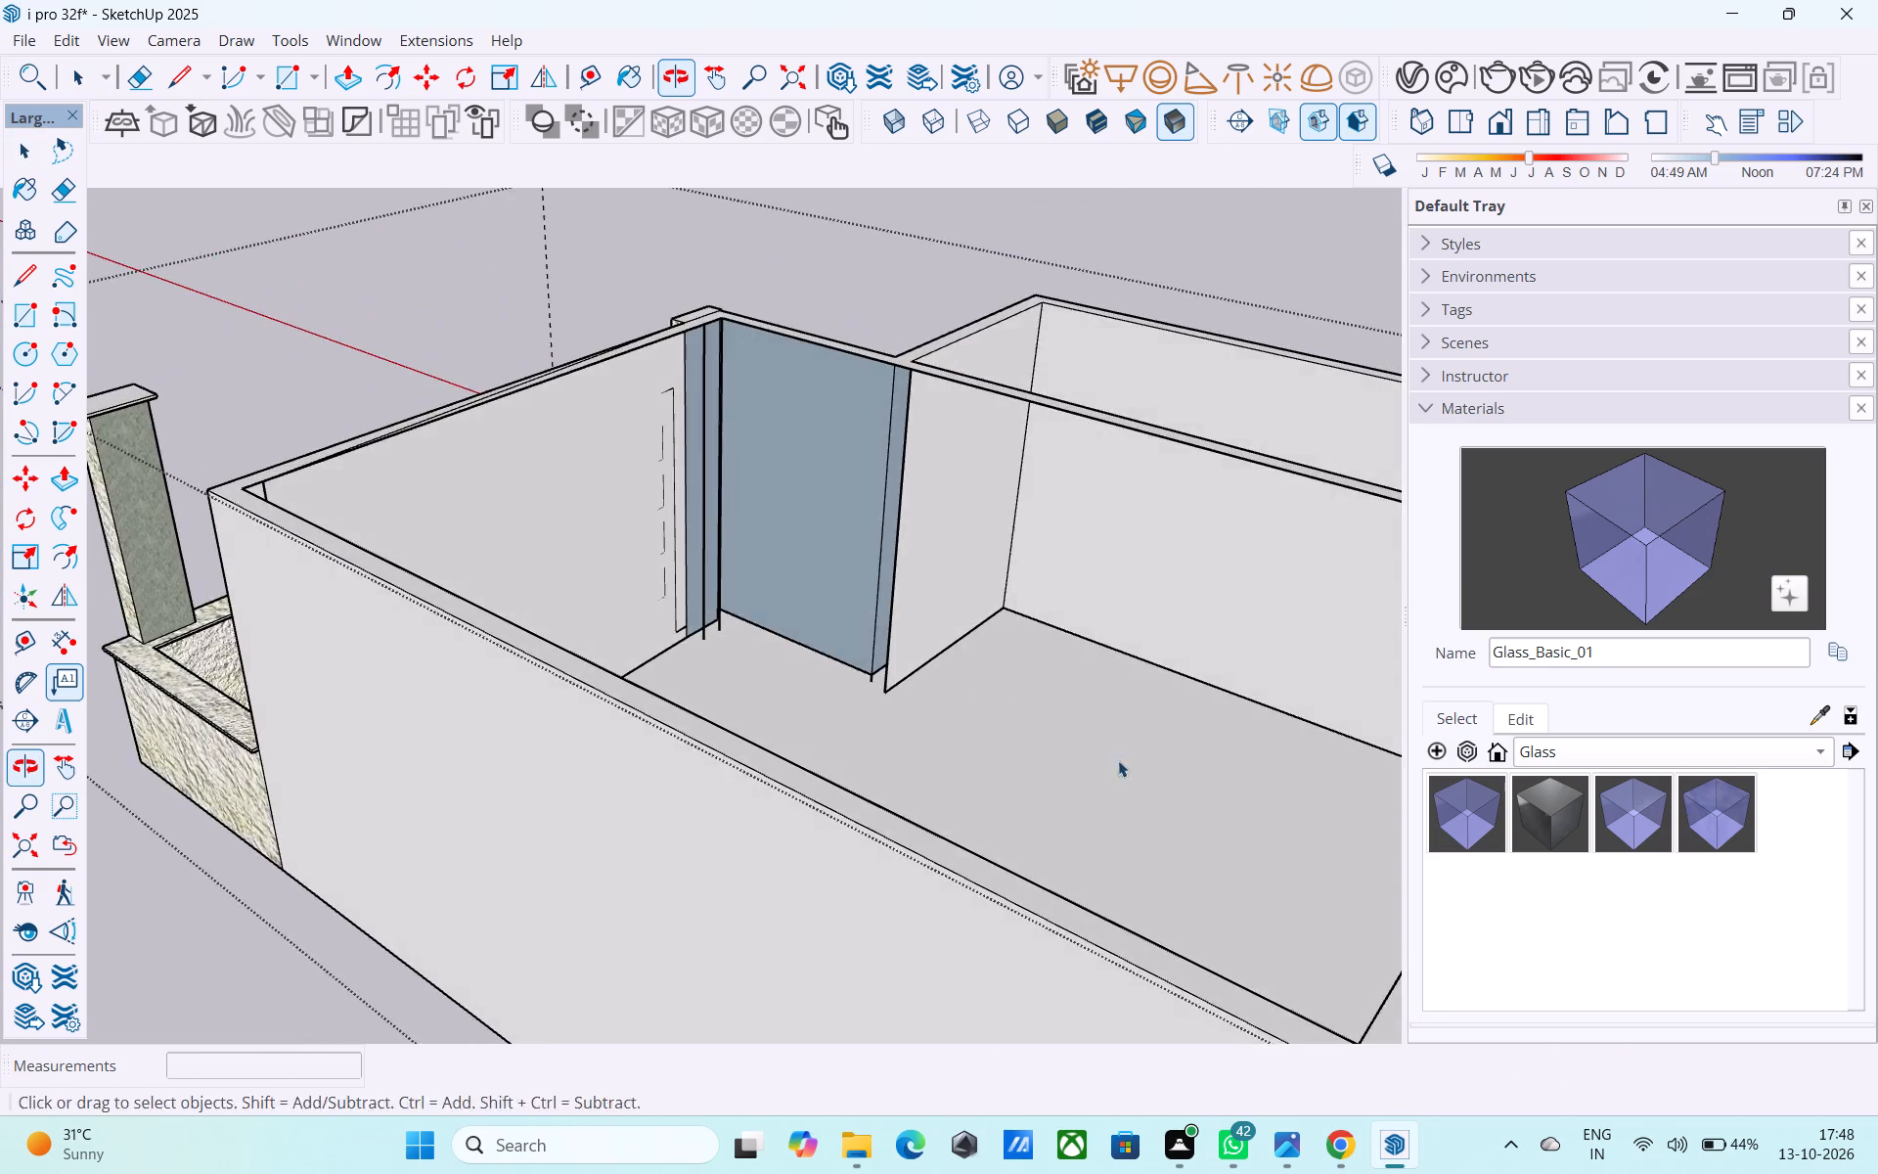
middle_click_drag(974, 687, 1241, 805, "shift")
scroll(1238, 794, "up", 5)
middle_click_drag(1127, 616, 921, 813, "shift")
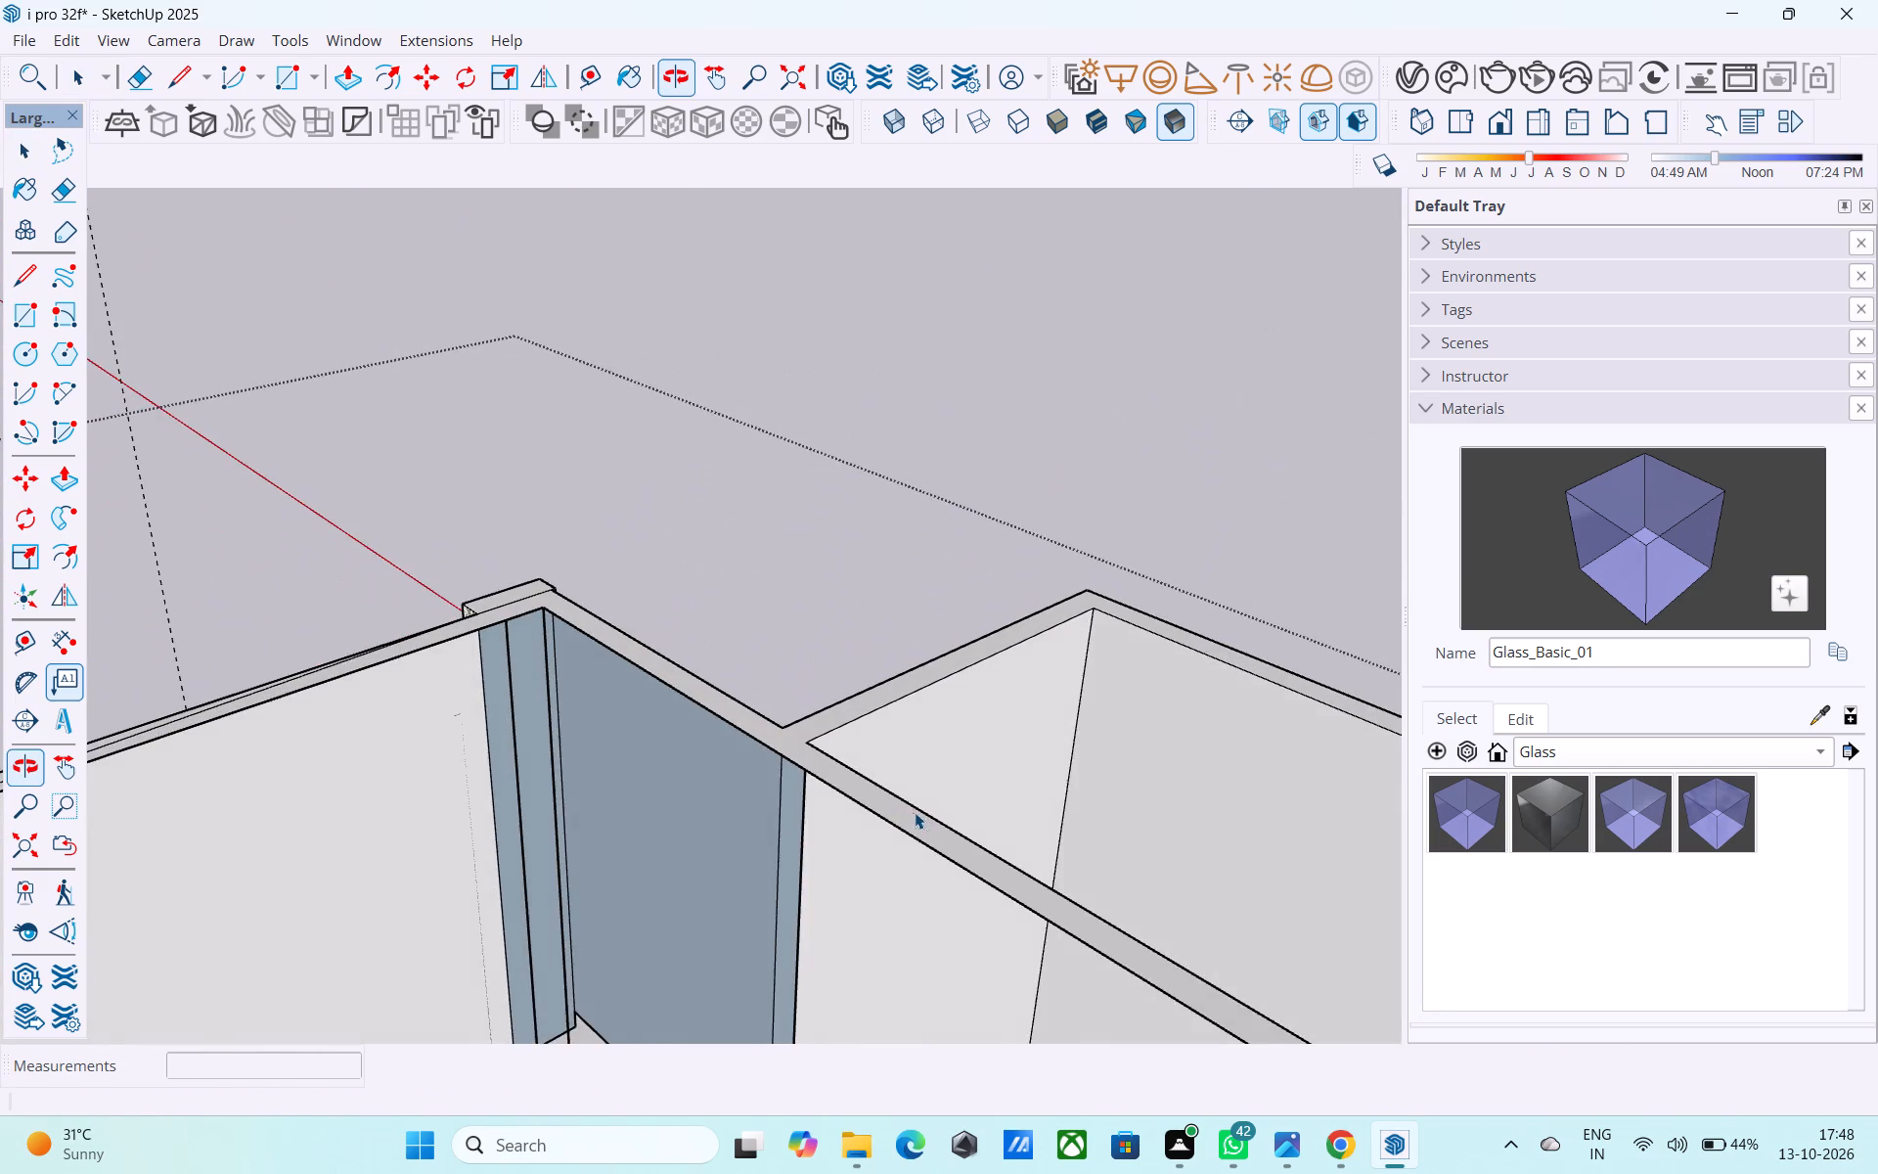
middle_click_drag(910, 807, 923, 768, "shift")
middle_click_drag(802, 754, 881, 654)
scroll(912, 633, "up", 1)
middle_click_drag(907, 687, 918, 634, "shift")
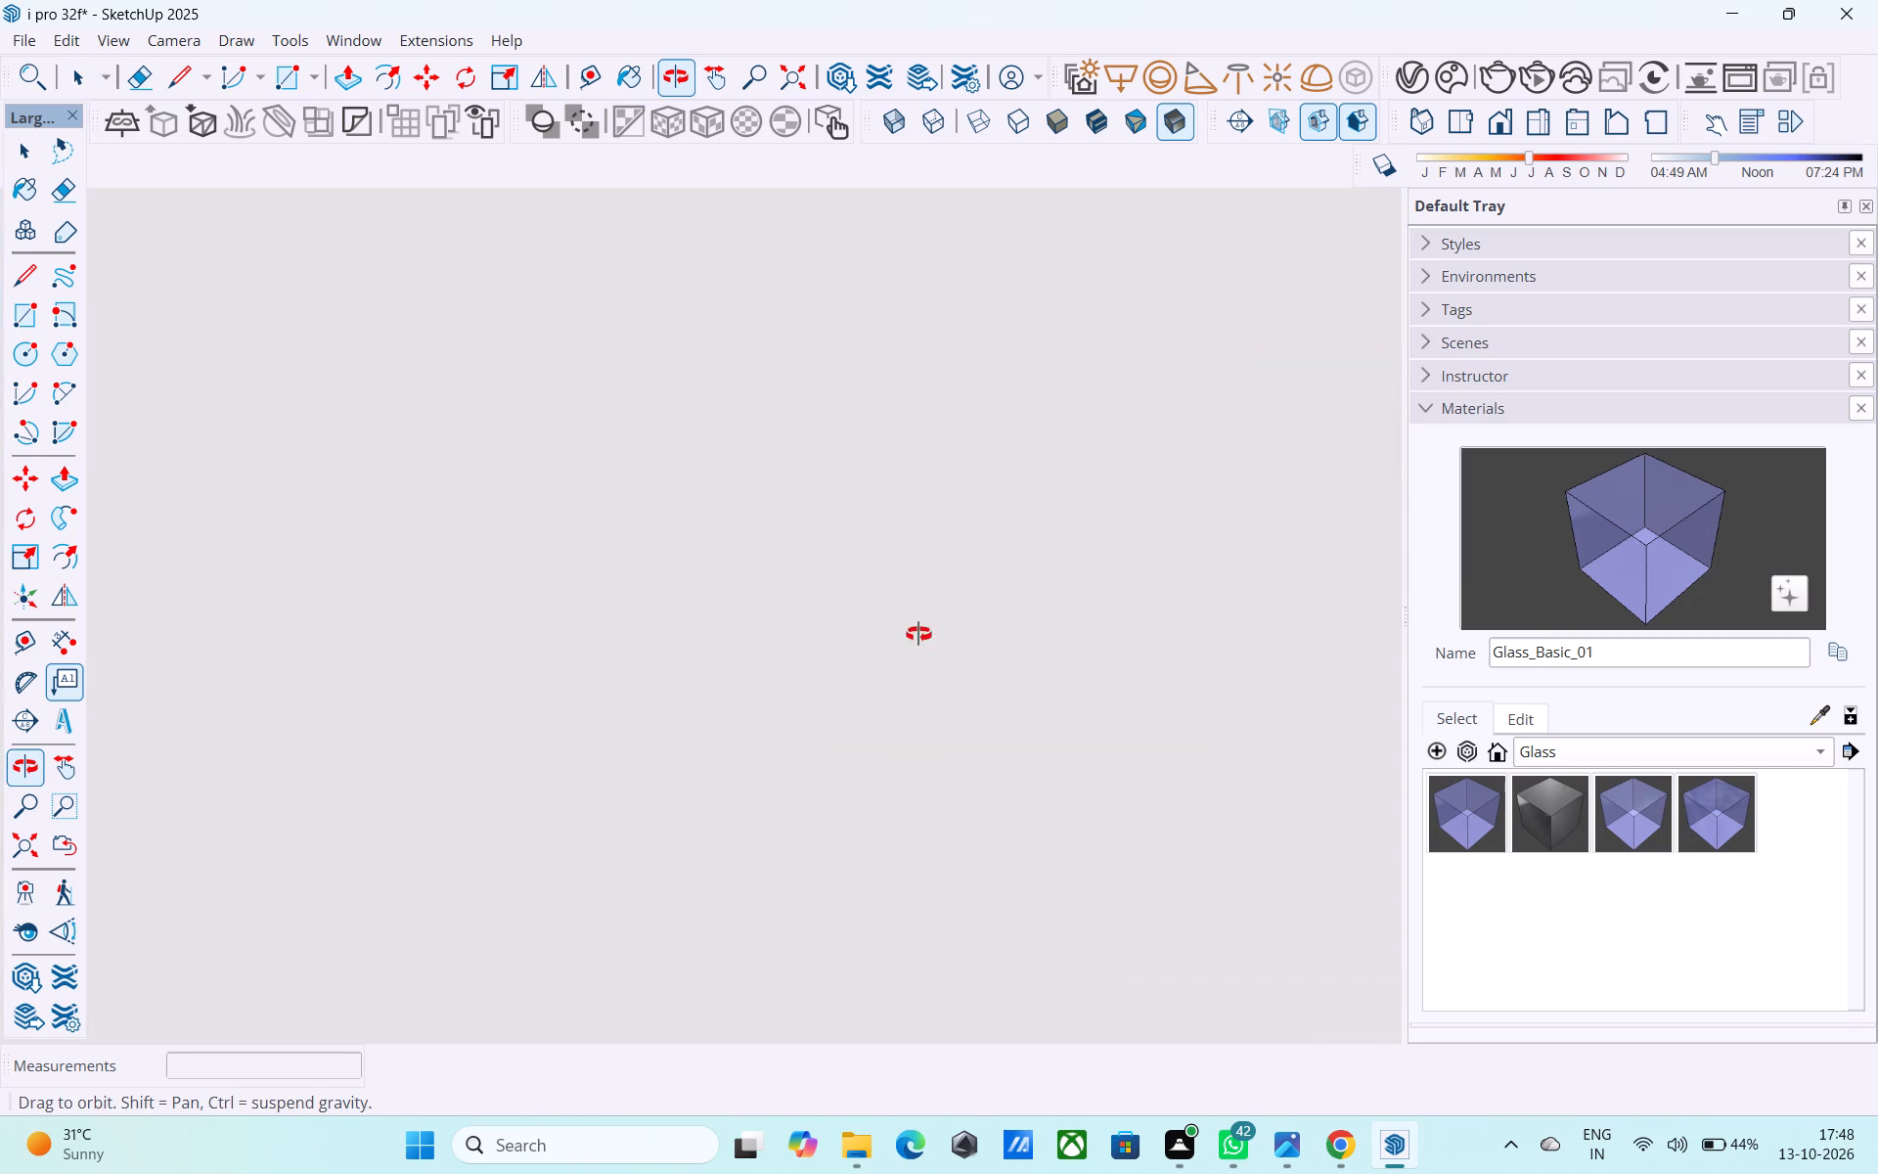
middle_click_drag(918, 634, 899, 738, "shift")
scroll(899, 746, "down", 7)
middle_click_drag(965, 854, 1030, 765, "shift")
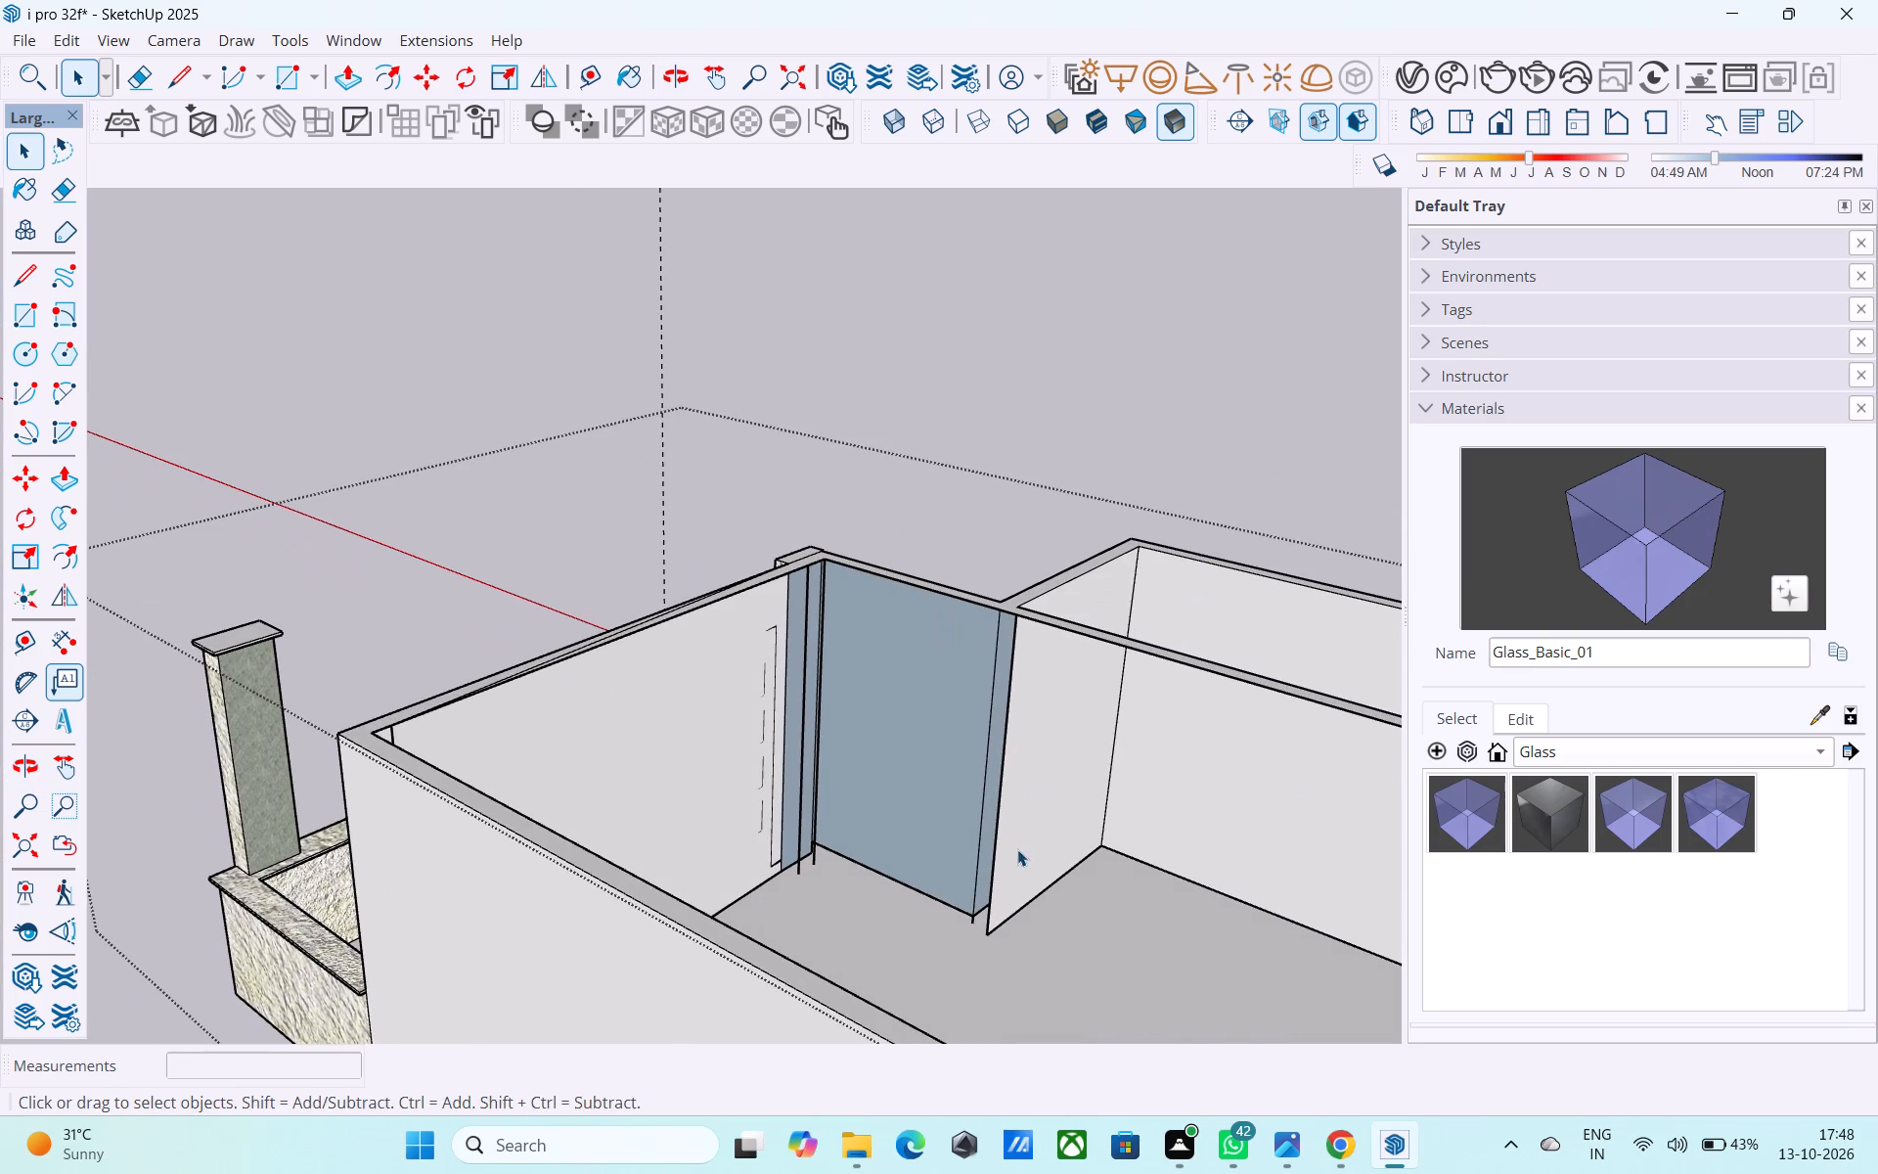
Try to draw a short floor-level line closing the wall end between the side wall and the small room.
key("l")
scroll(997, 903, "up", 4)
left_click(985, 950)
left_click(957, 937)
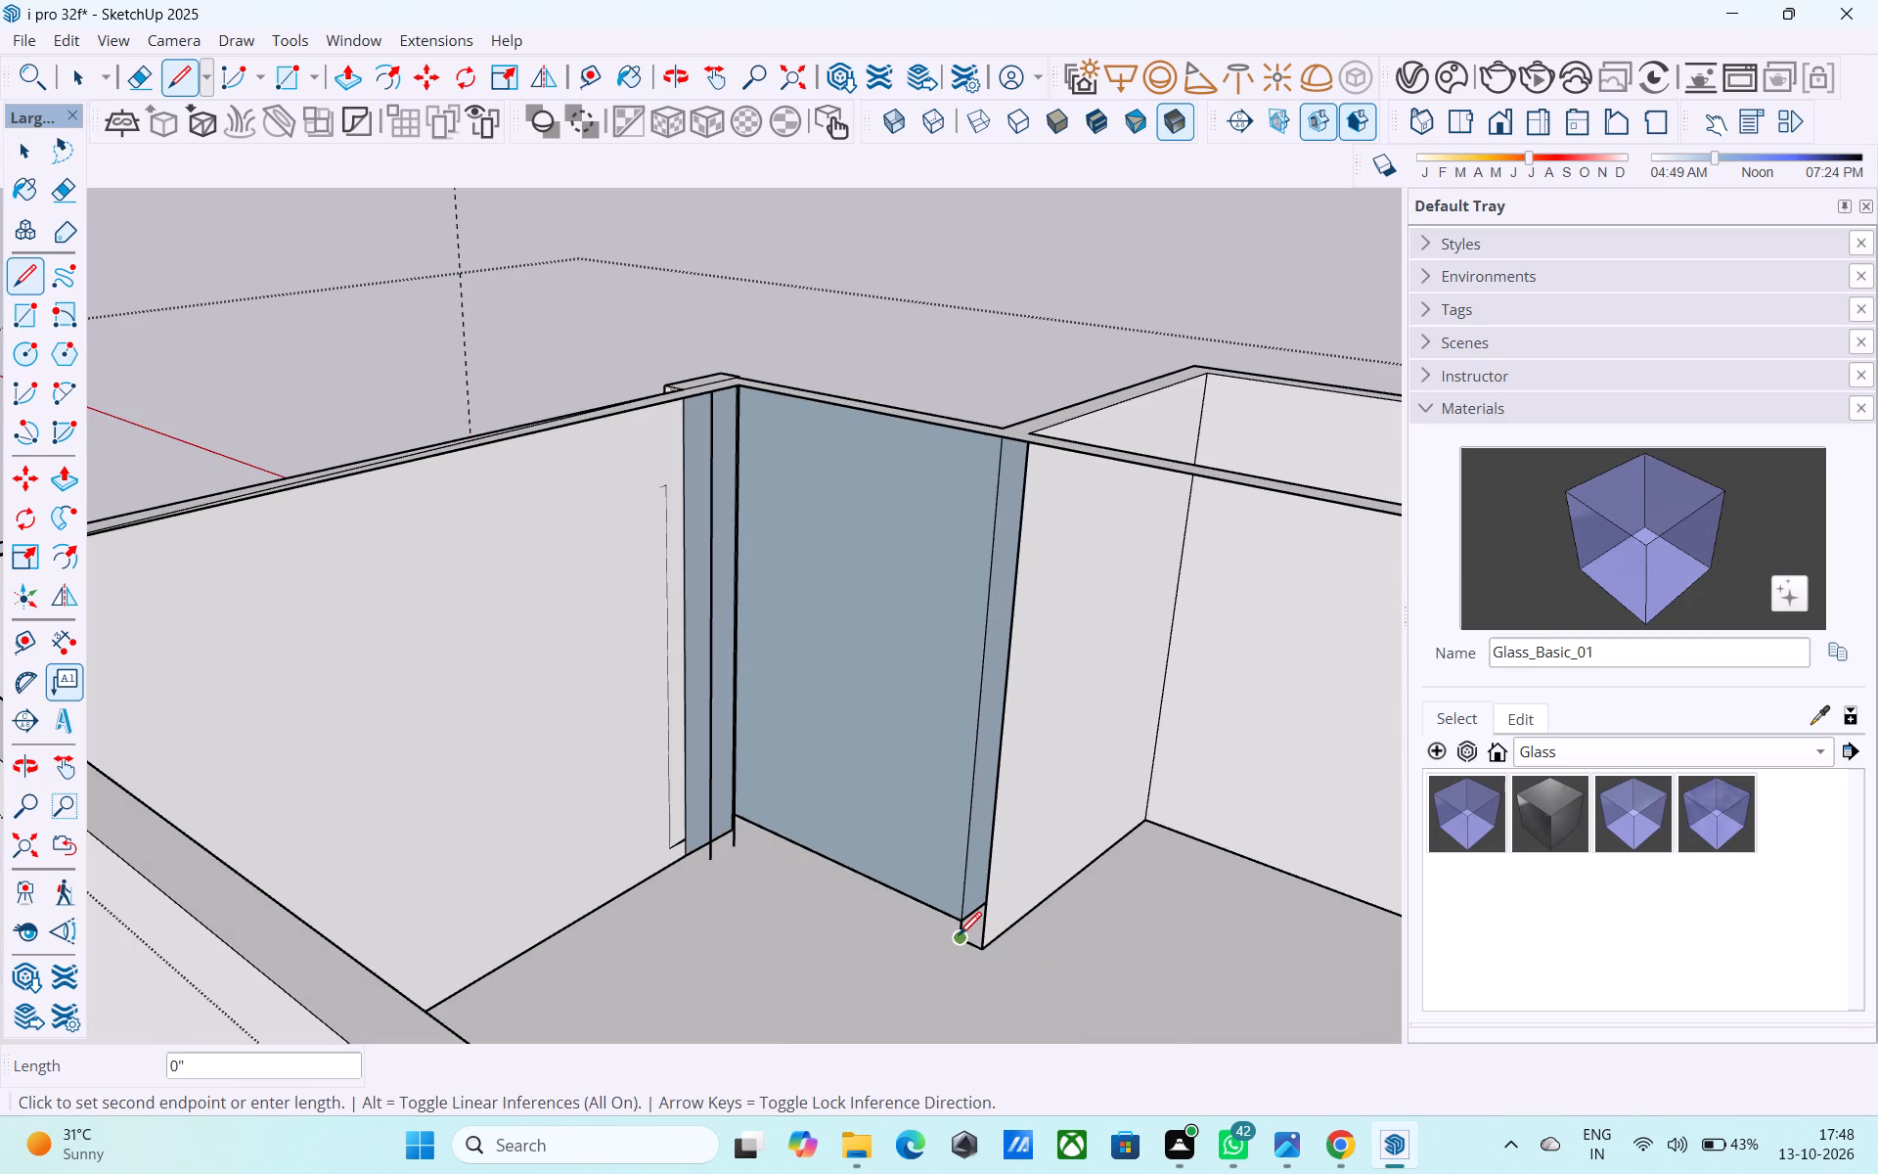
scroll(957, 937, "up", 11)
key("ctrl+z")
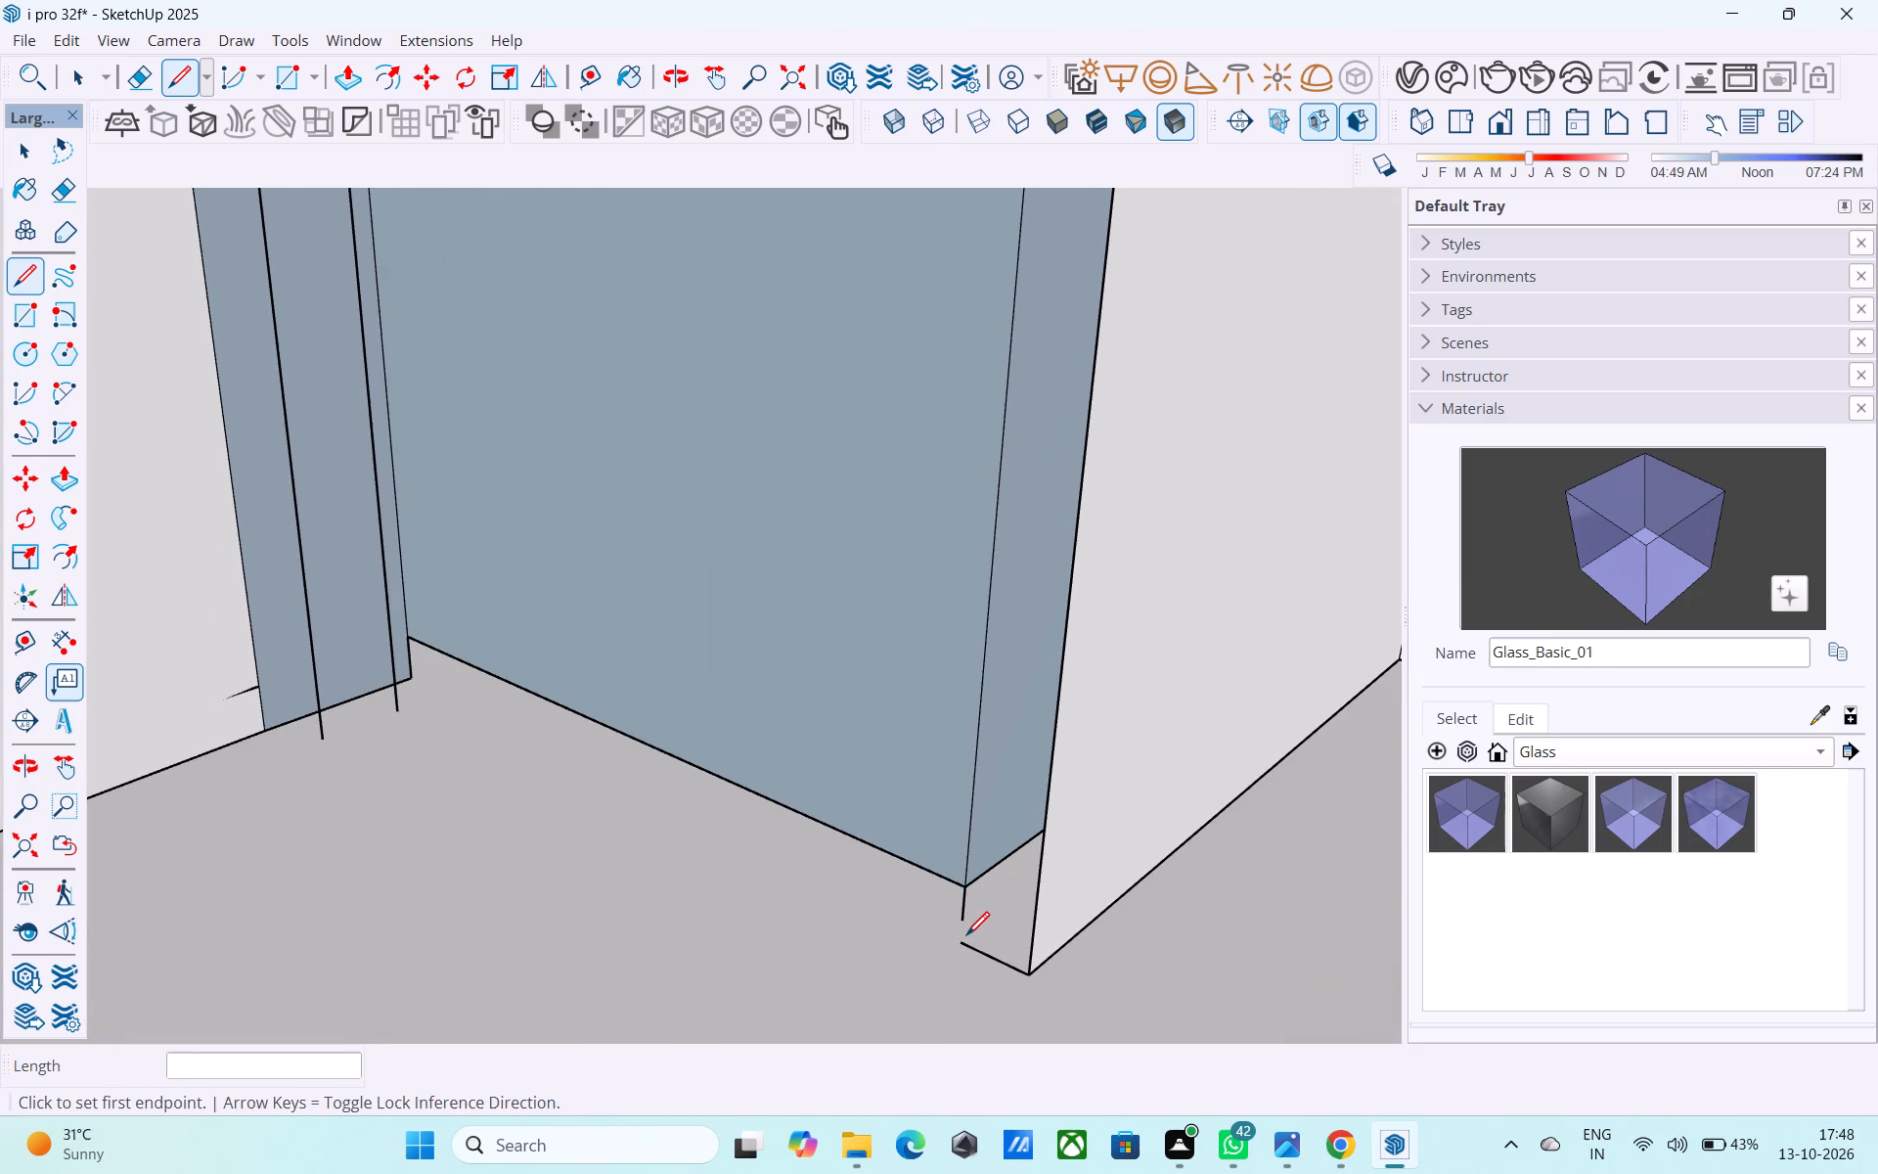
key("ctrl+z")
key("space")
Draw a 9" line at the base of the corner pier beside the door, joining its two vertical edges.
scroll(997, 902, "down", 18)
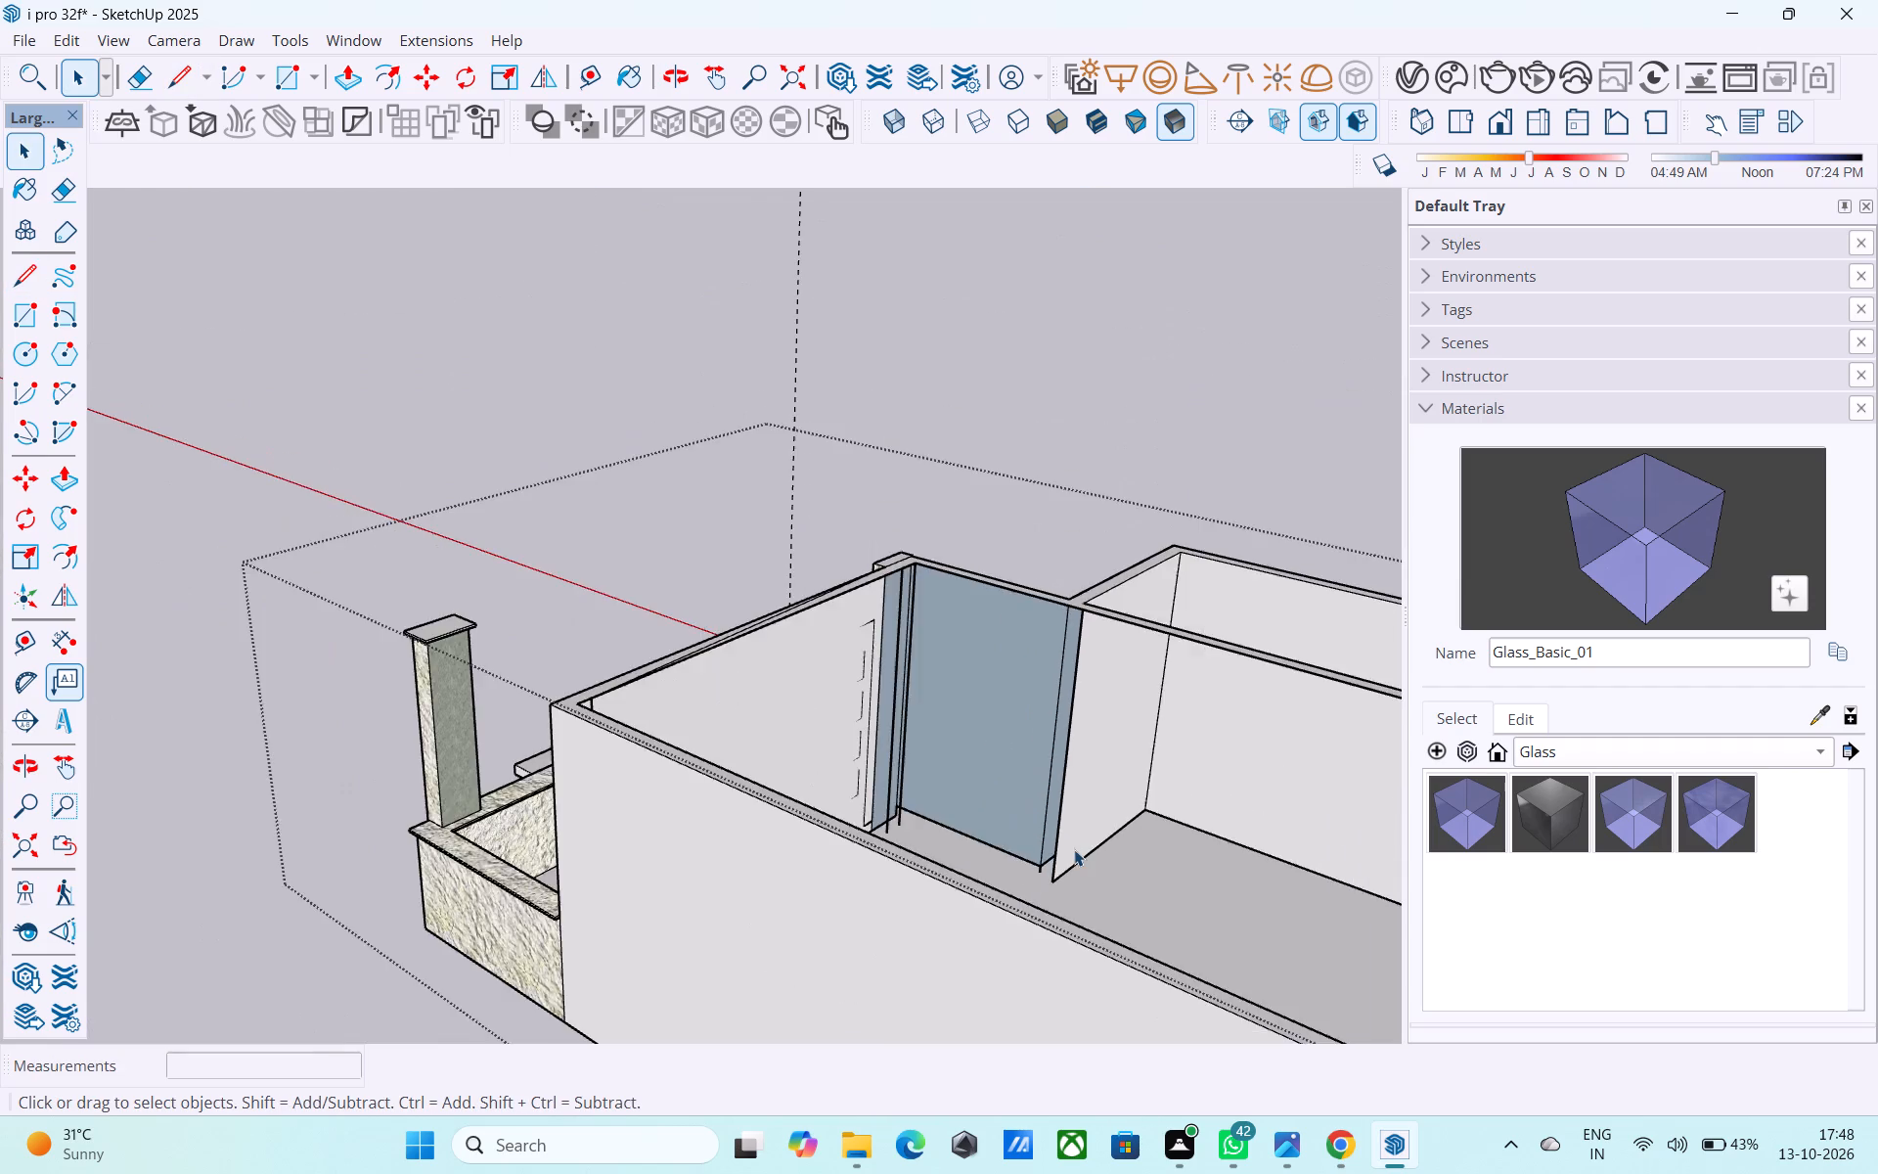
middle_click_drag(1074, 849, 941, 1026)
middle_click_drag(938, 636, 948, 626)
scroll(855, 851, "up", 3)
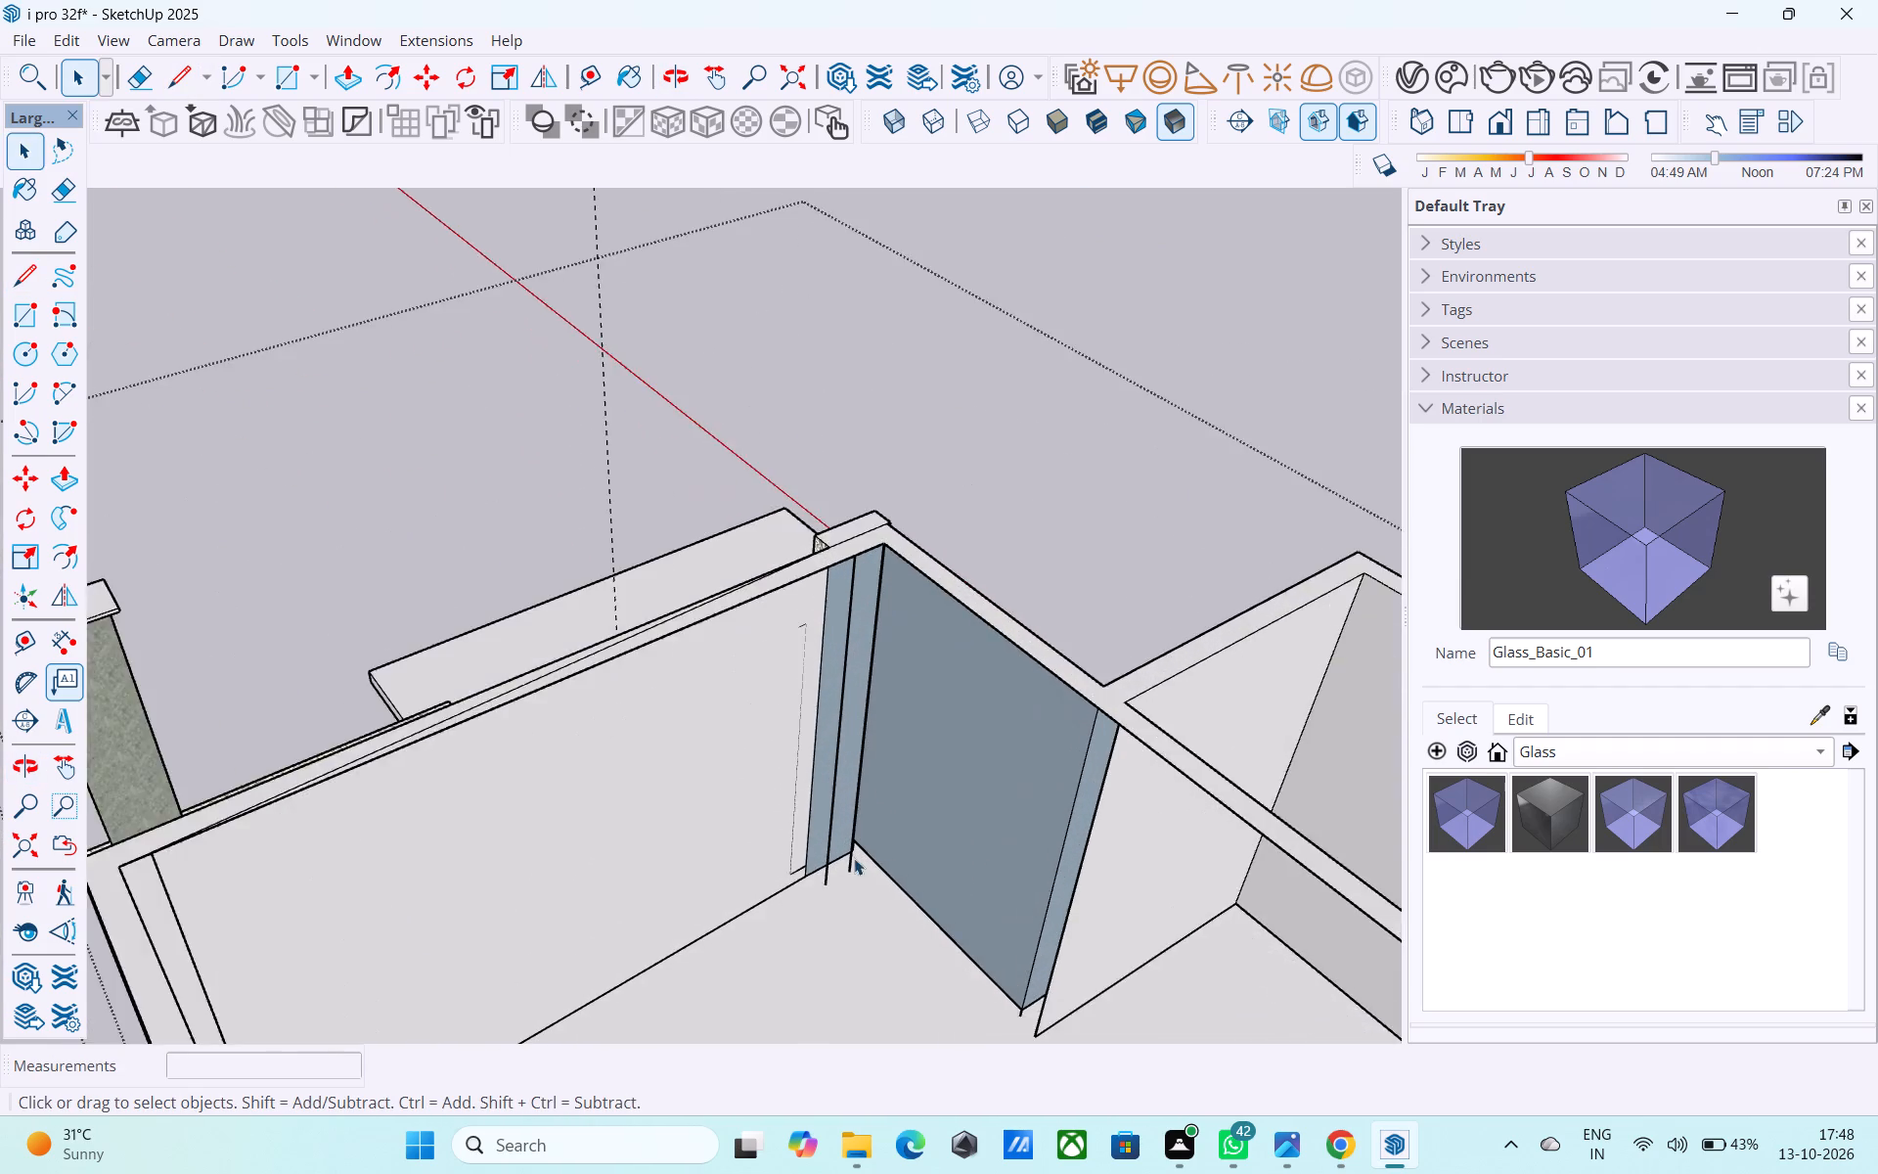
scroll(854, 858, "up", 7)
key("l")
left_click(814, 886)
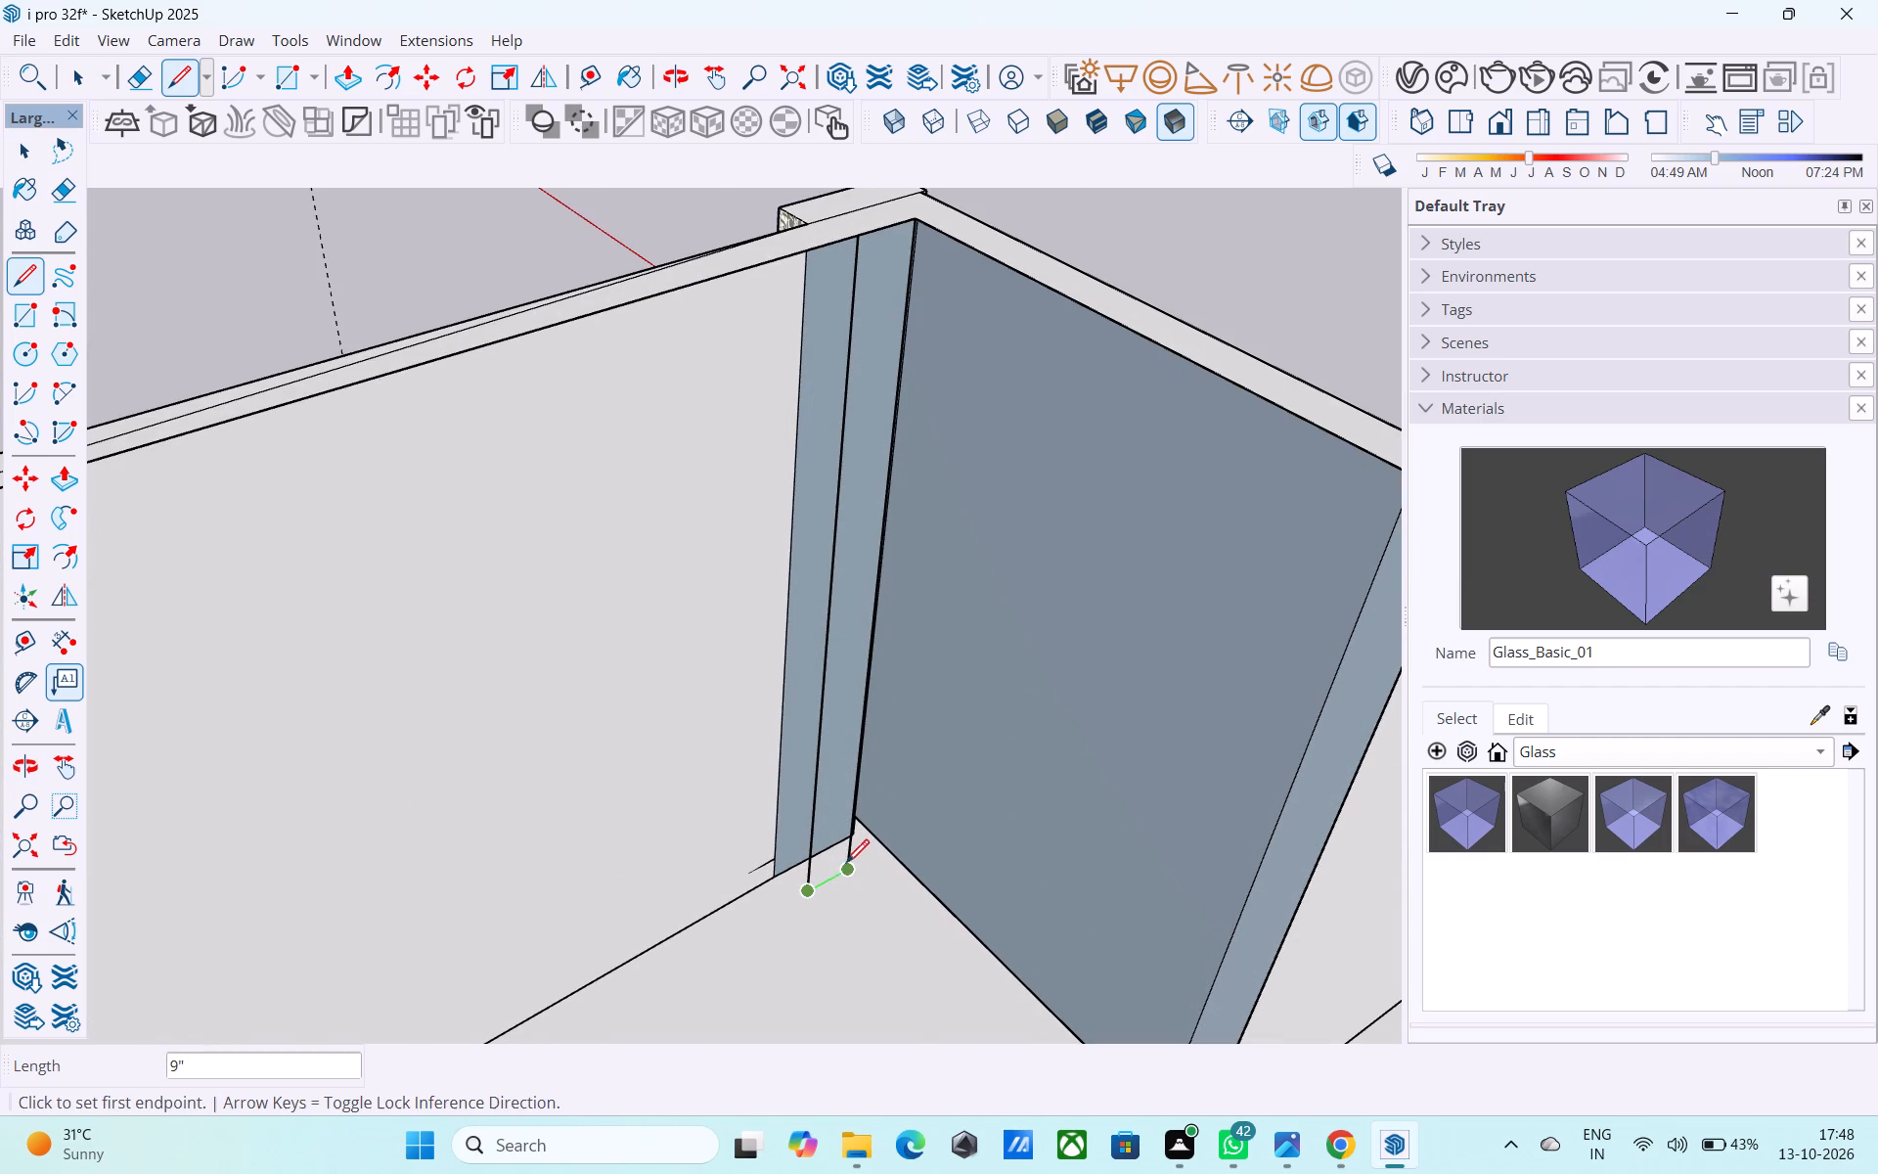
left_click(846, 866)
Draw the corner pier's side face toward the front wall with a base line, a 10' 2" vertical line and a 6" top line.
left_click(811, 884)
left_click(791, 863)
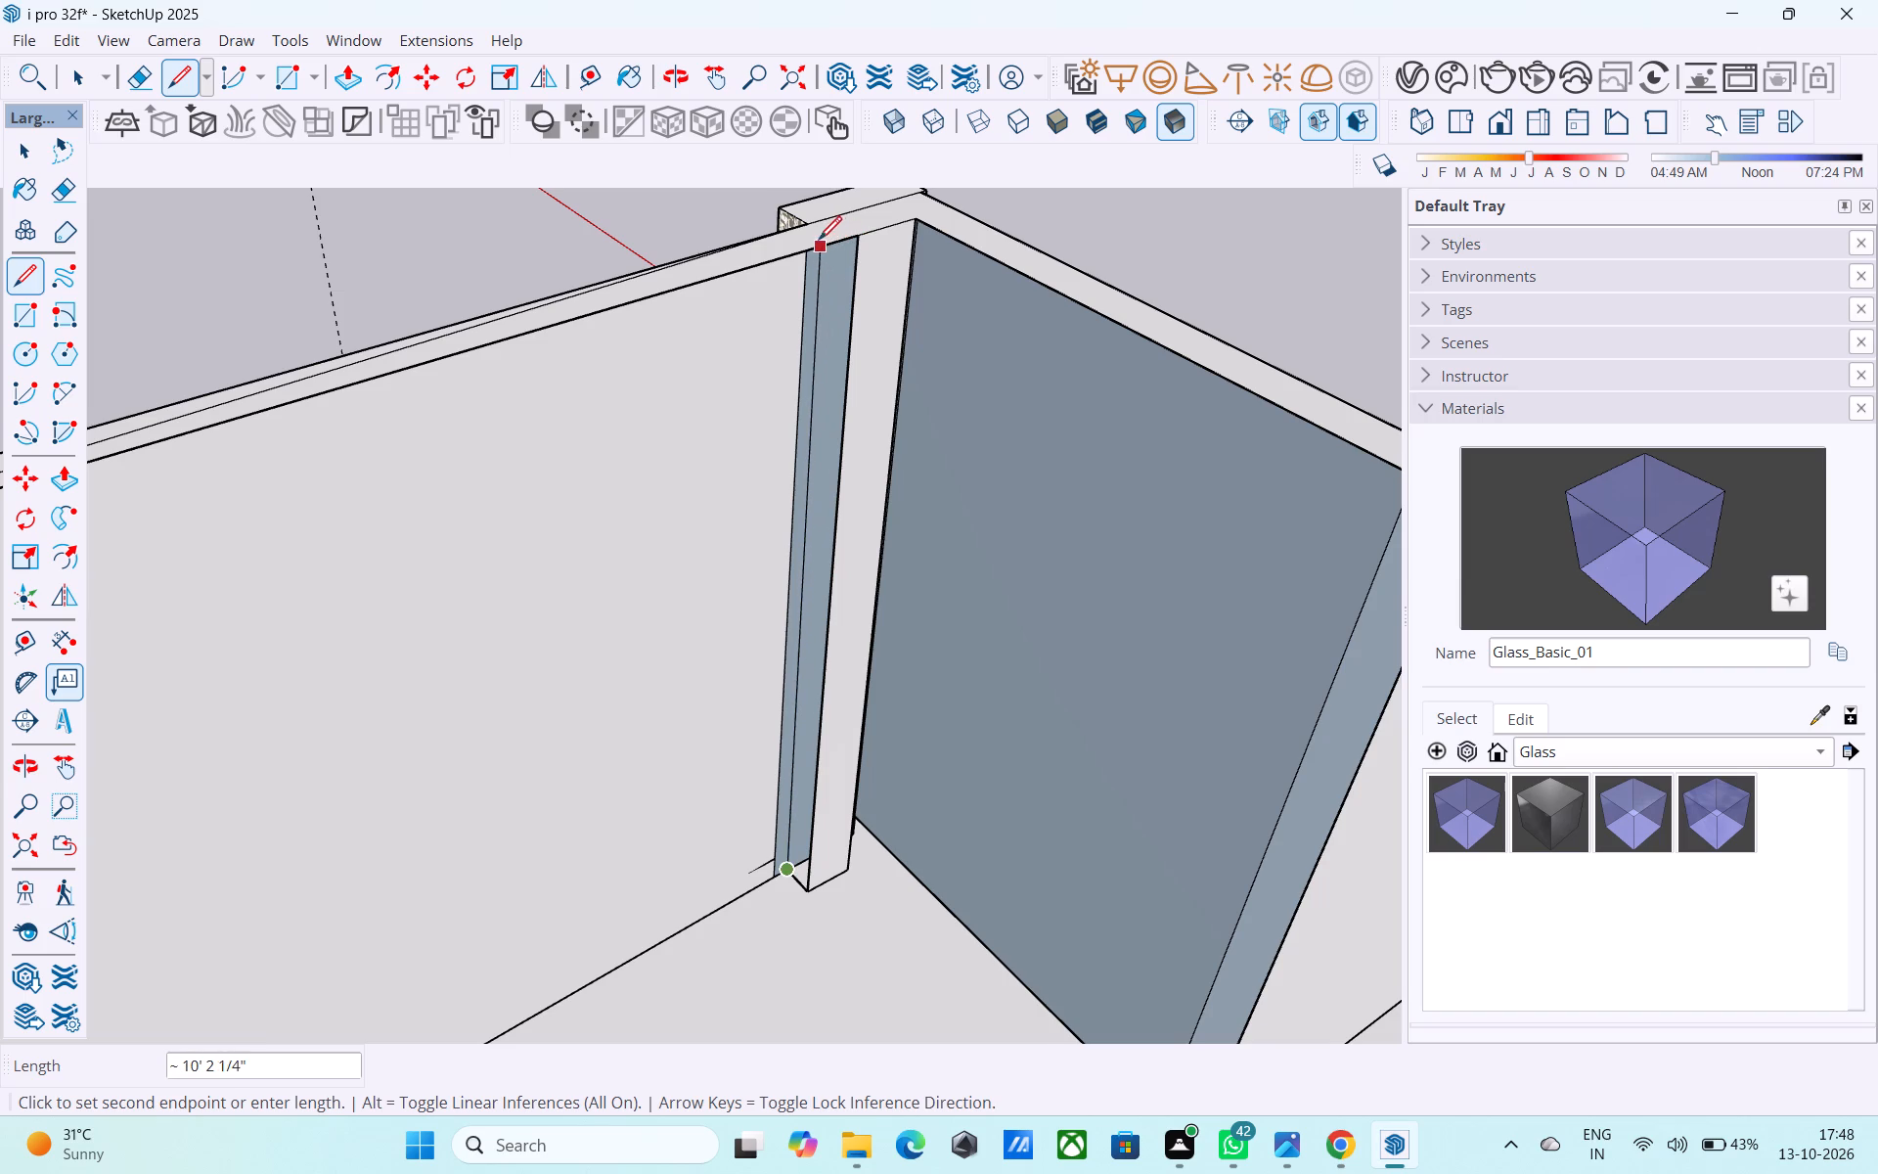
scroll(820, 248, "up", 1)
middle_click_drag(824, 248, 791, 220)
middle_click_drag(811, 269, 818, 351, "shift")
scroll(901, 486, "up", 7)
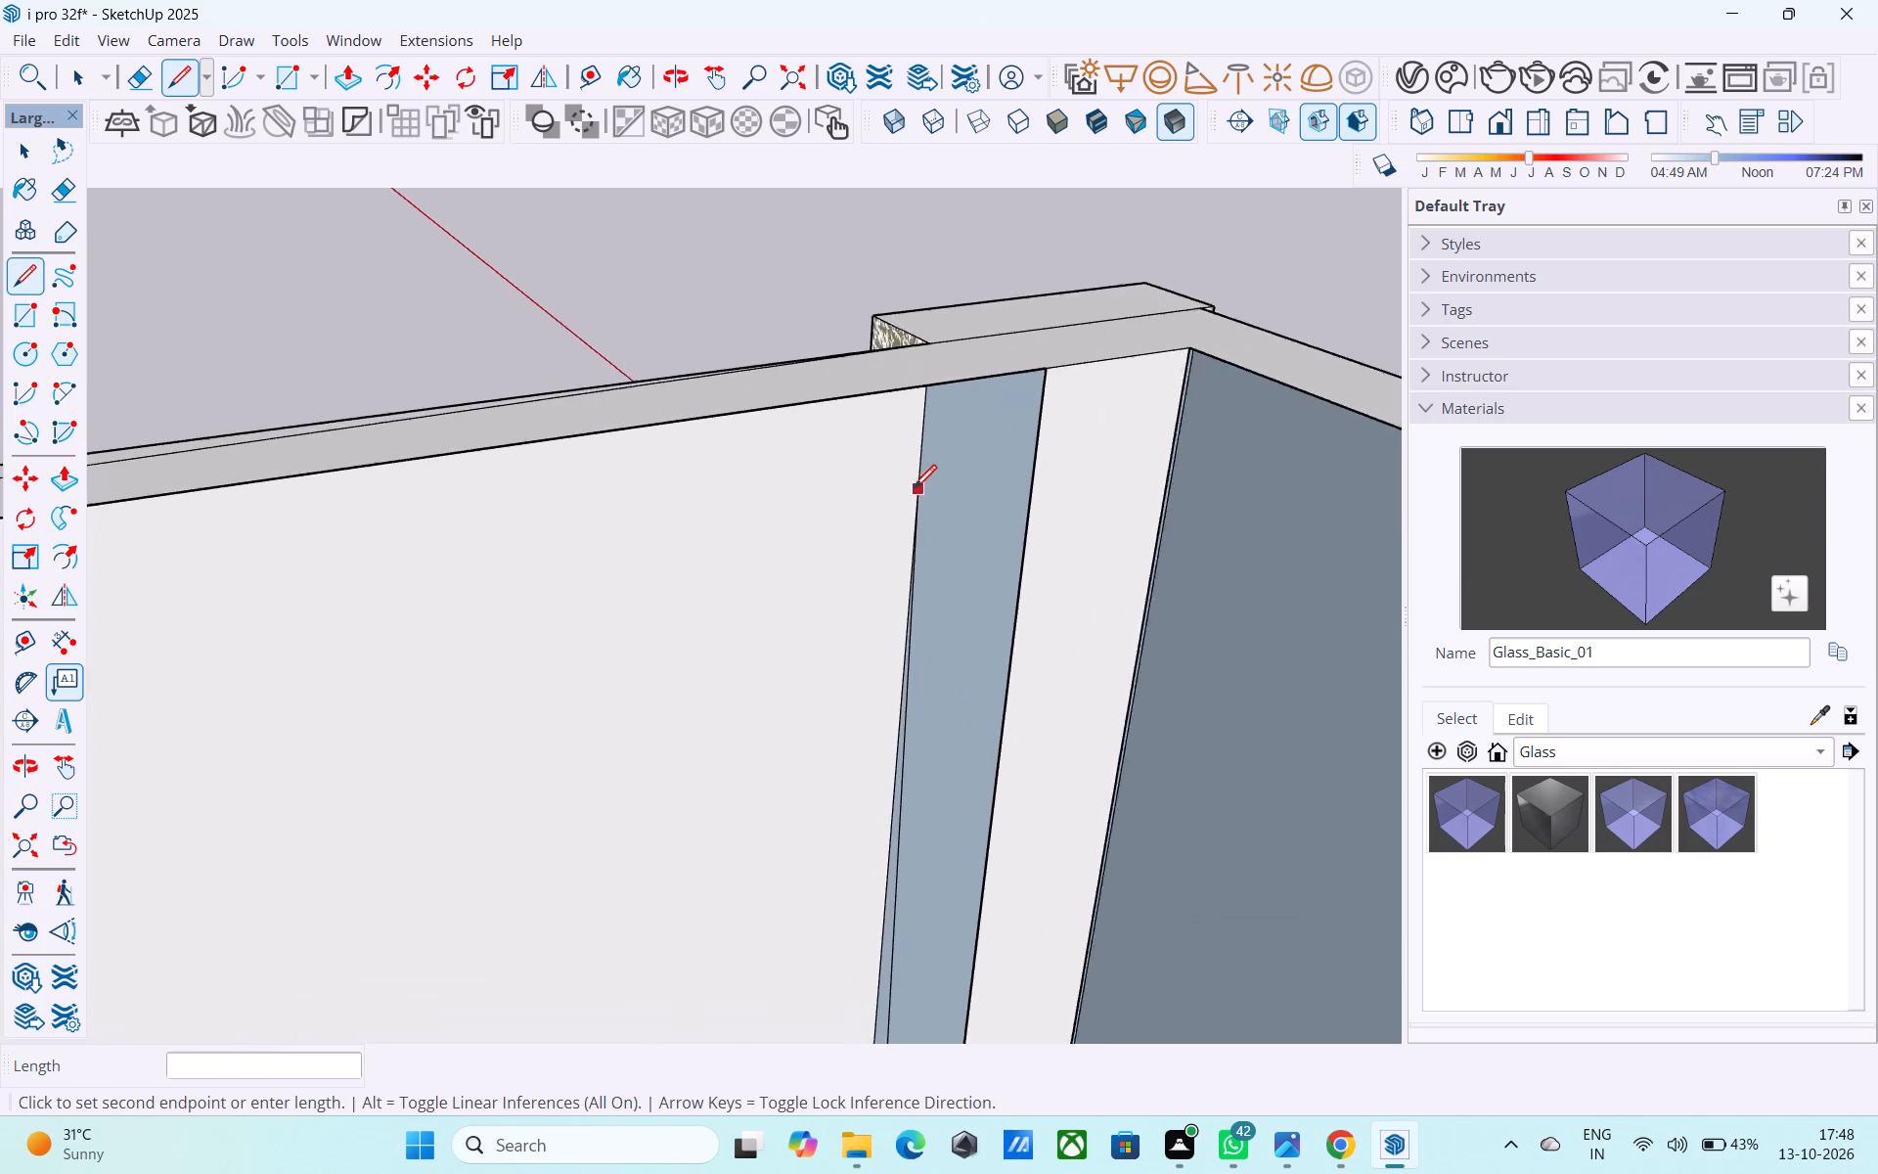
scroll(914, 490, "up", 1)
middle_click_drag(919, 490, 981, 252)
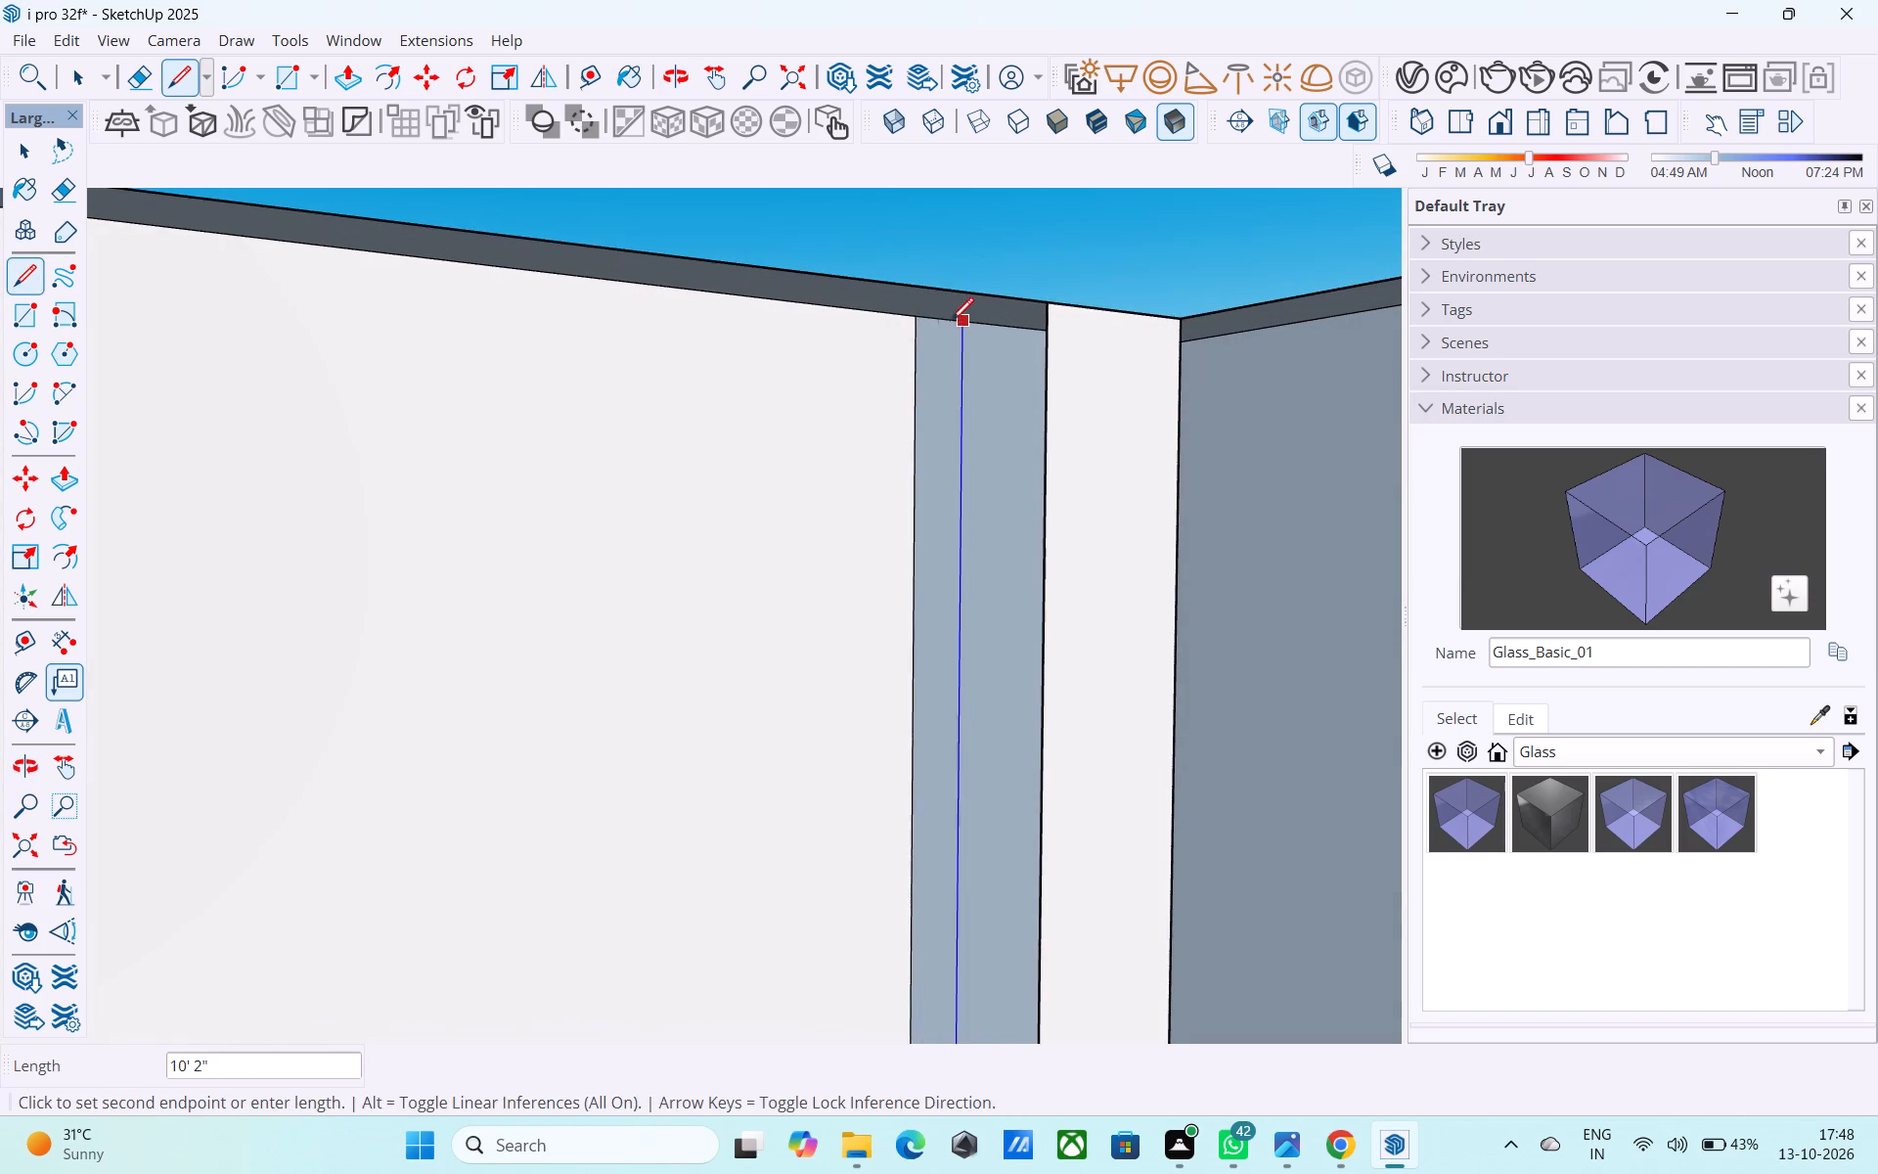
middle_click_drag(951, 322, 989, 293)
left_click(968, 317)
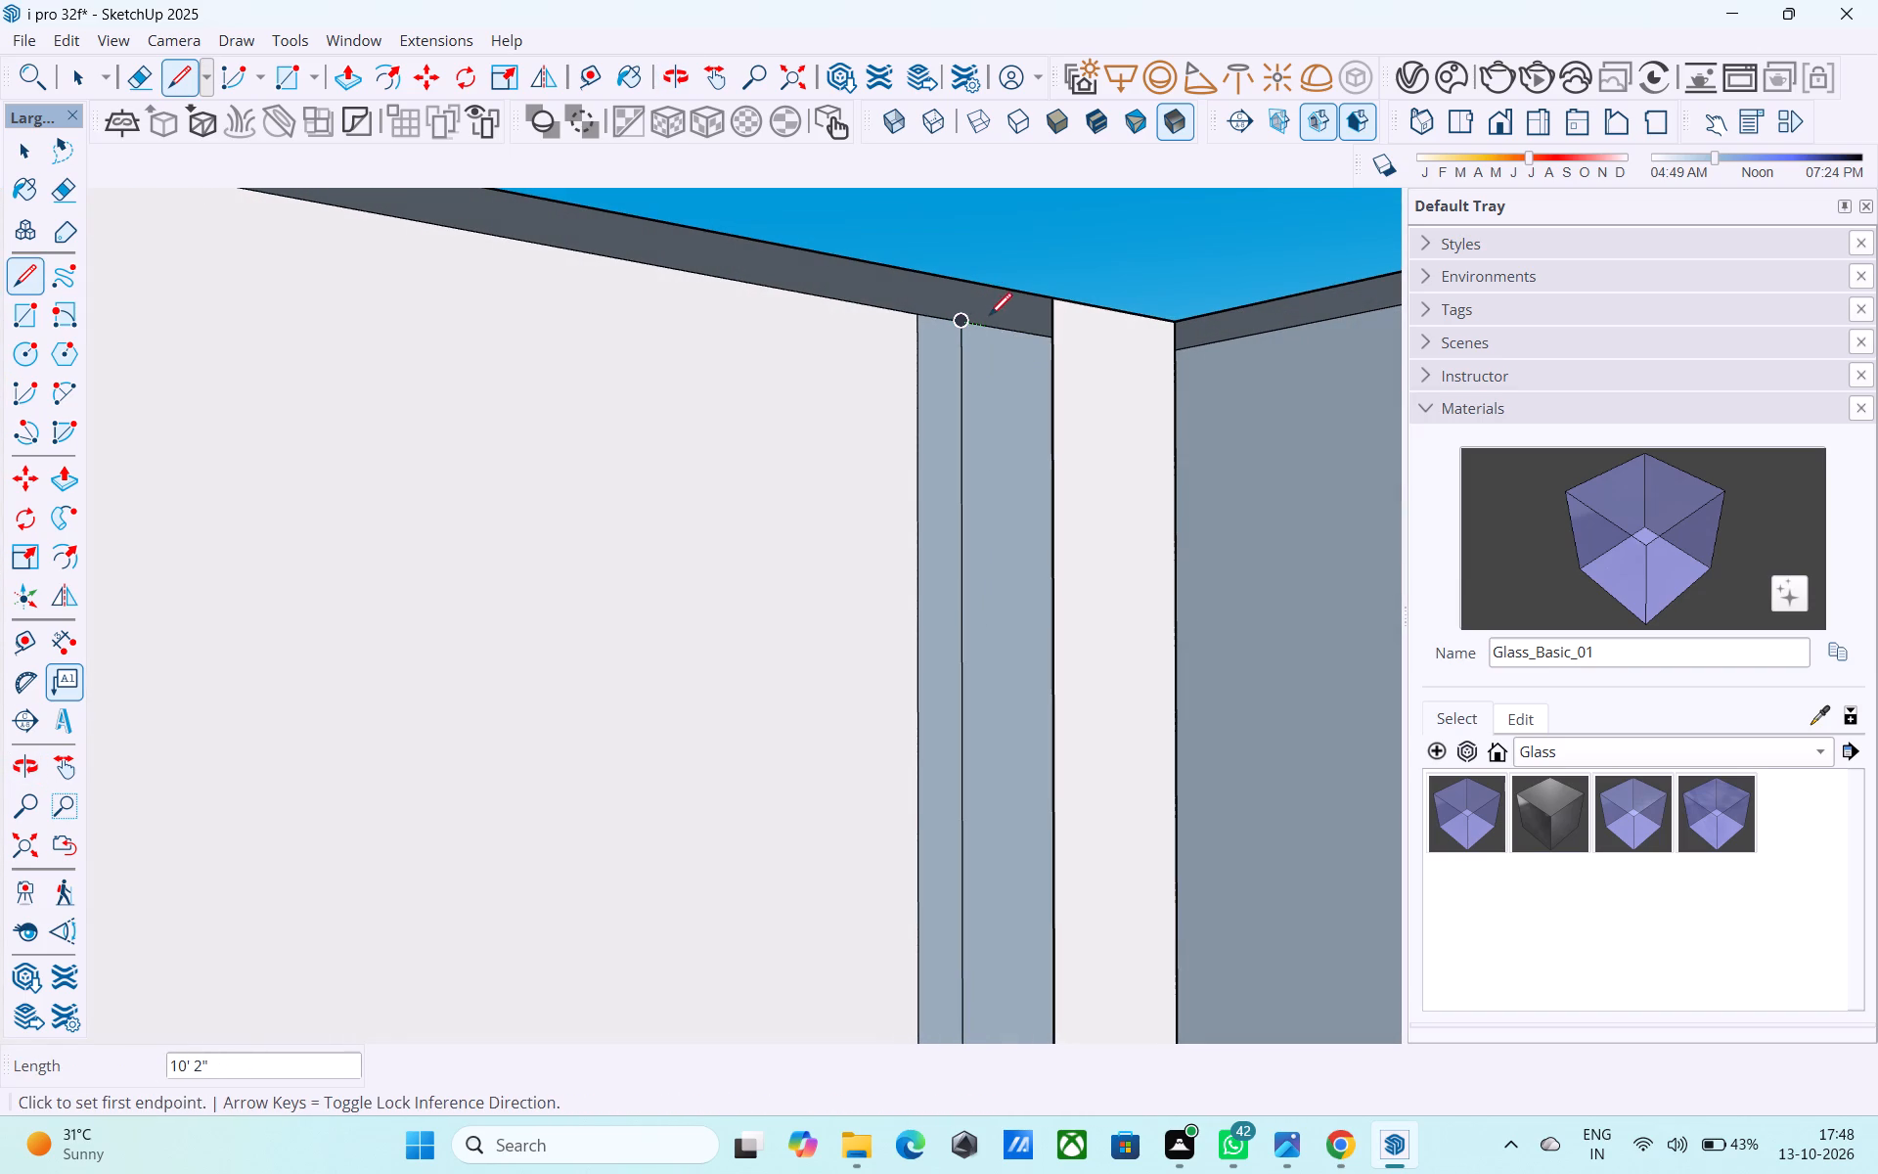
left_click(1046, 304)
left_click(966, 320)
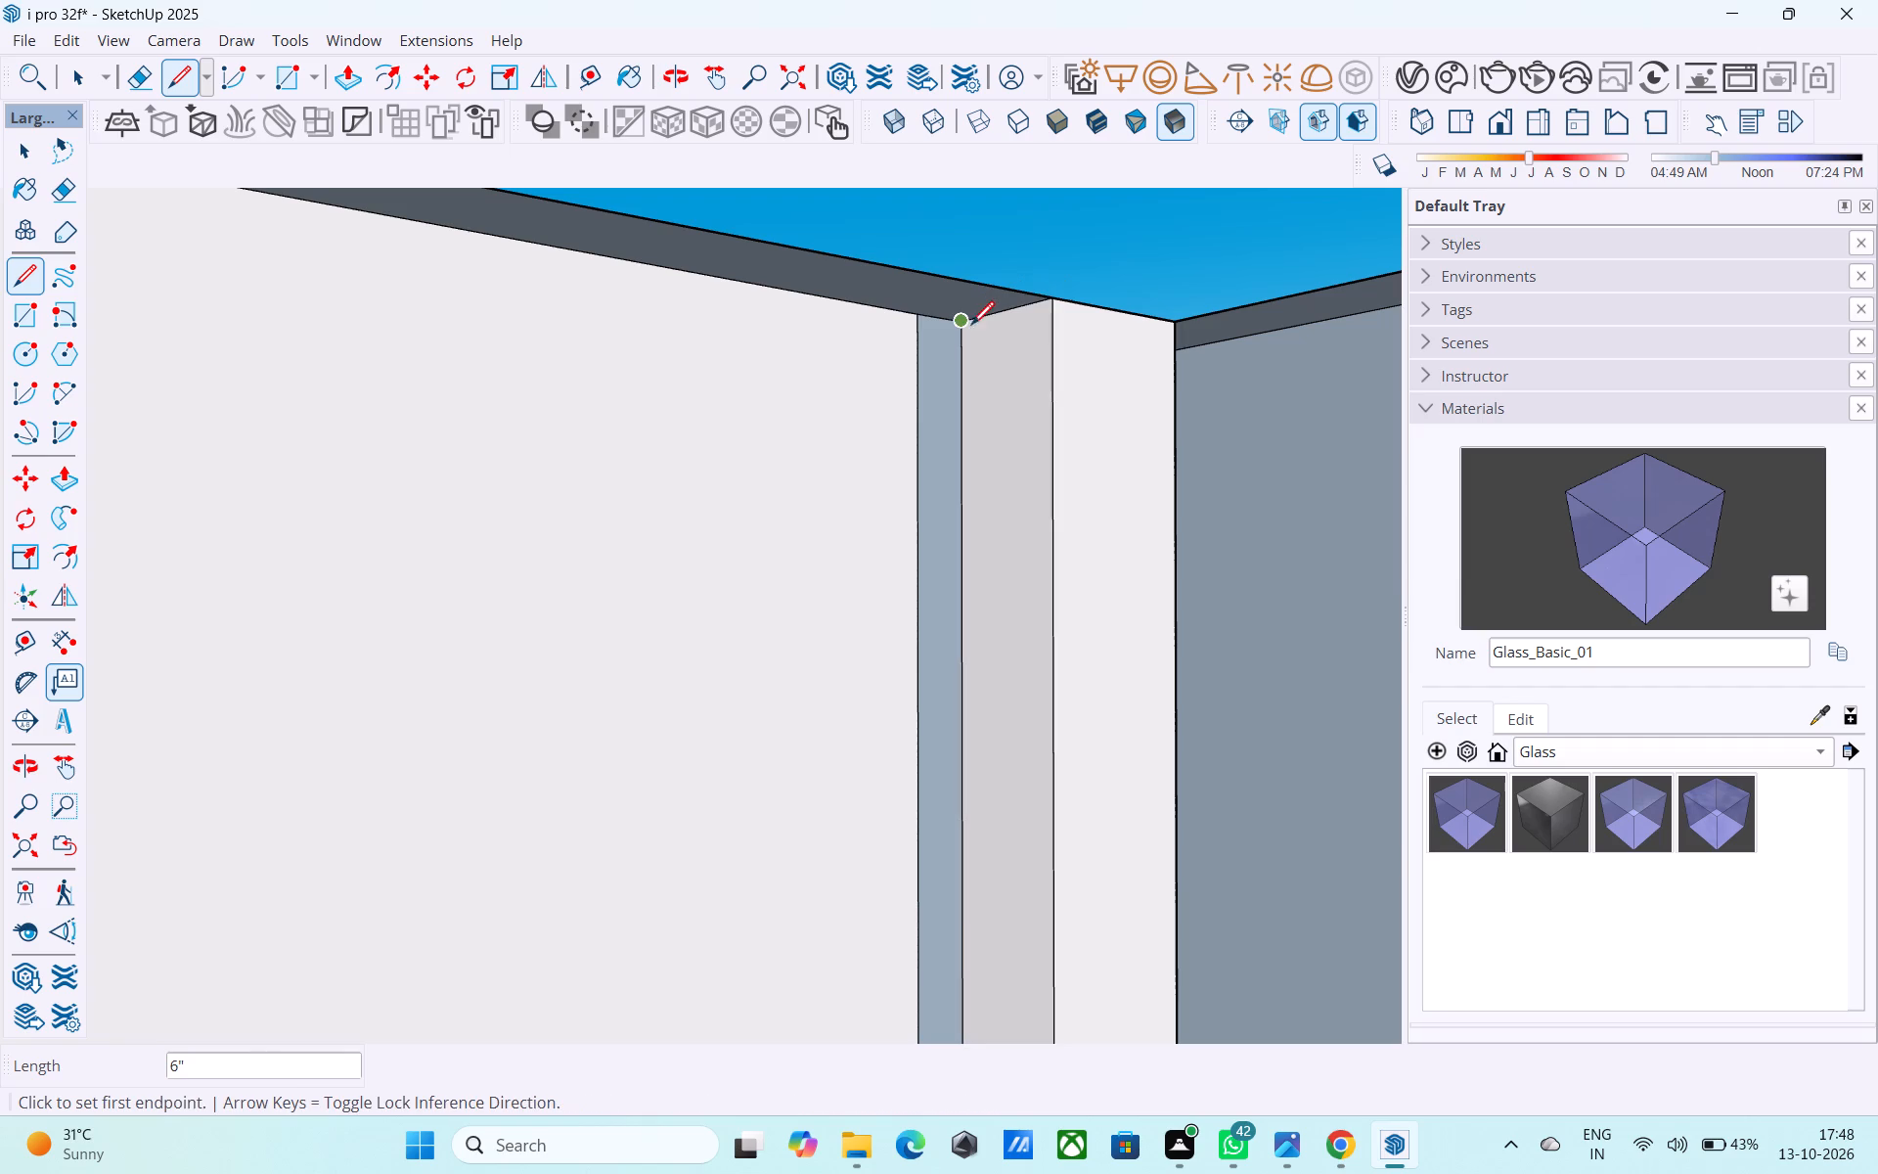
Reverse the narrow strip face between the corner pier's side and the front wall's inner face.
middle_click_drag(980, 474, 913, 549)
key("space")
left_click(934, 530)
scroll(935, 531, "down", 4)
middle_click_drag(935, 536, 923, 661)
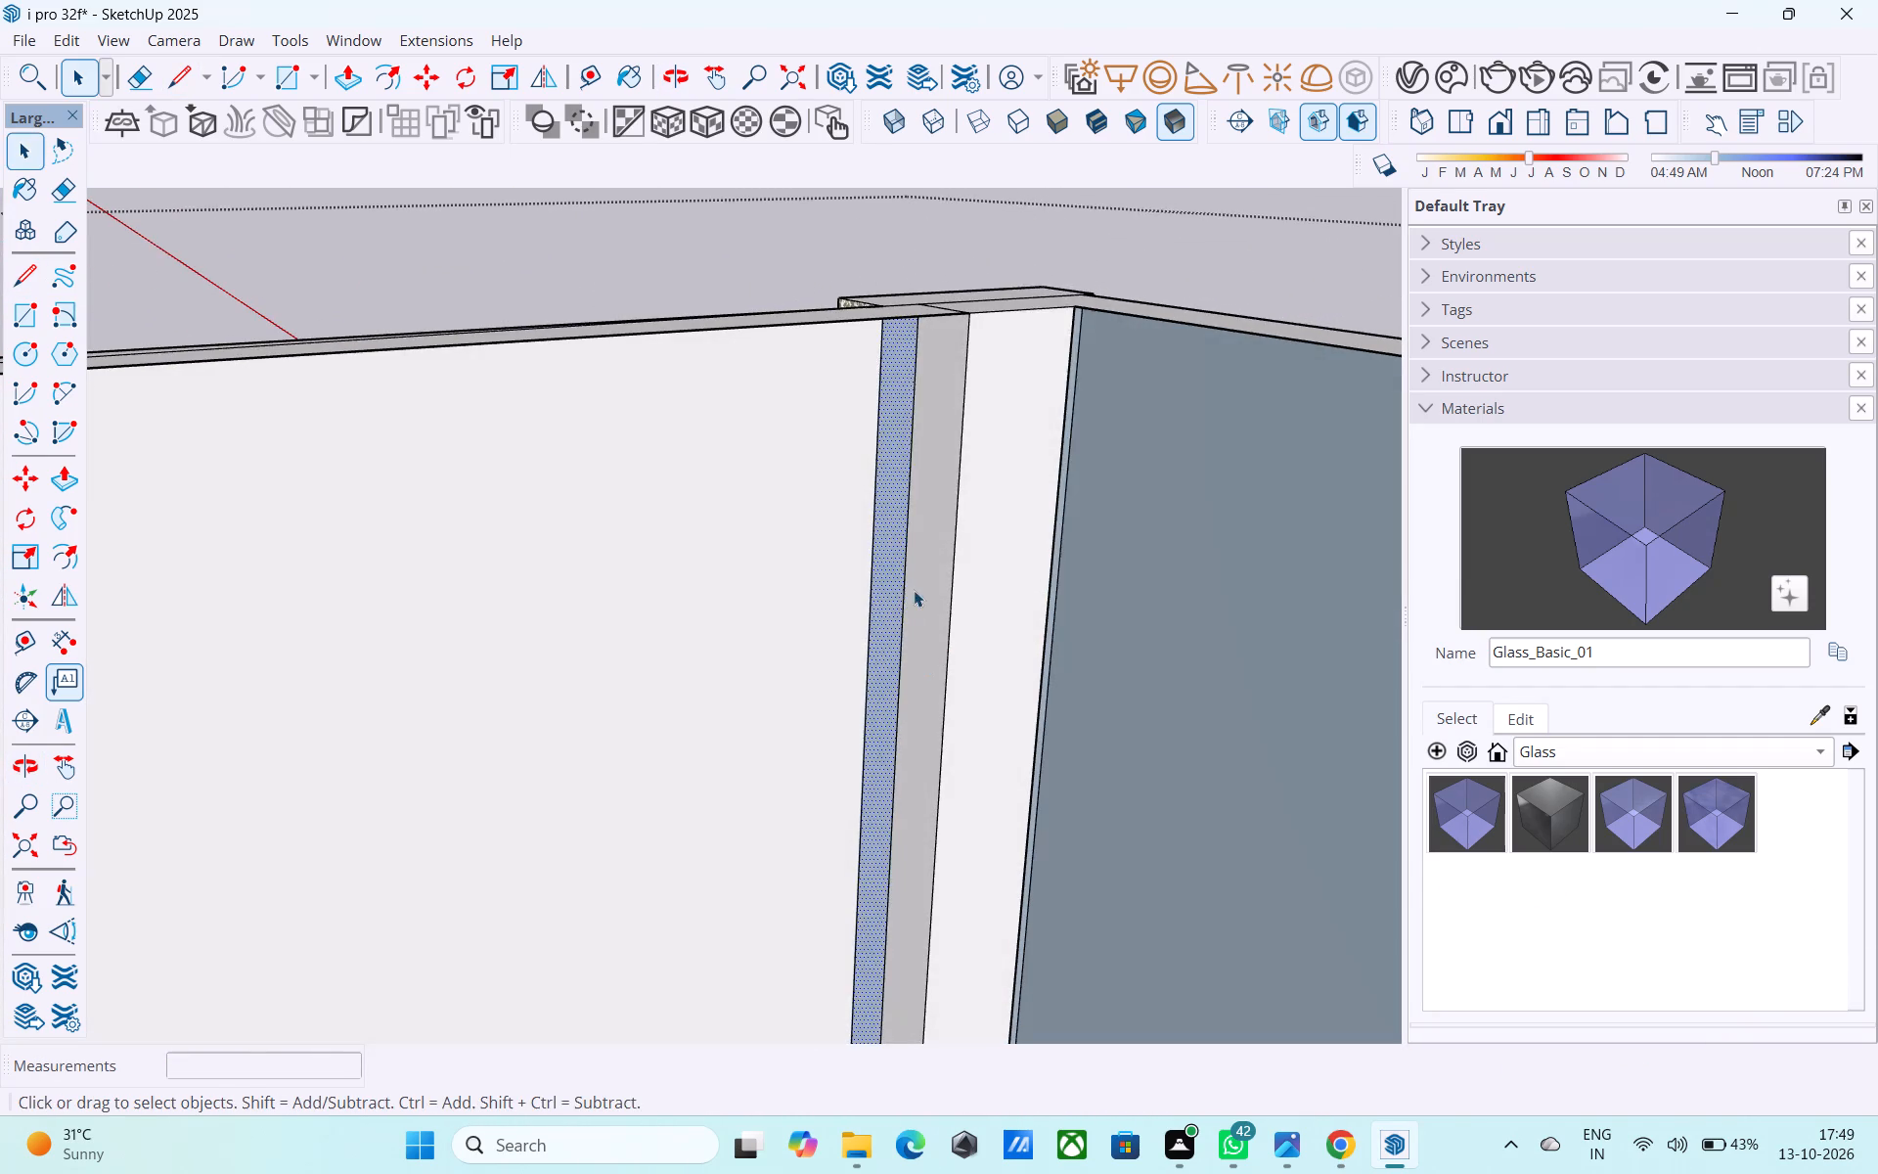
right_click(914, 590)
left_click(1016, 316)
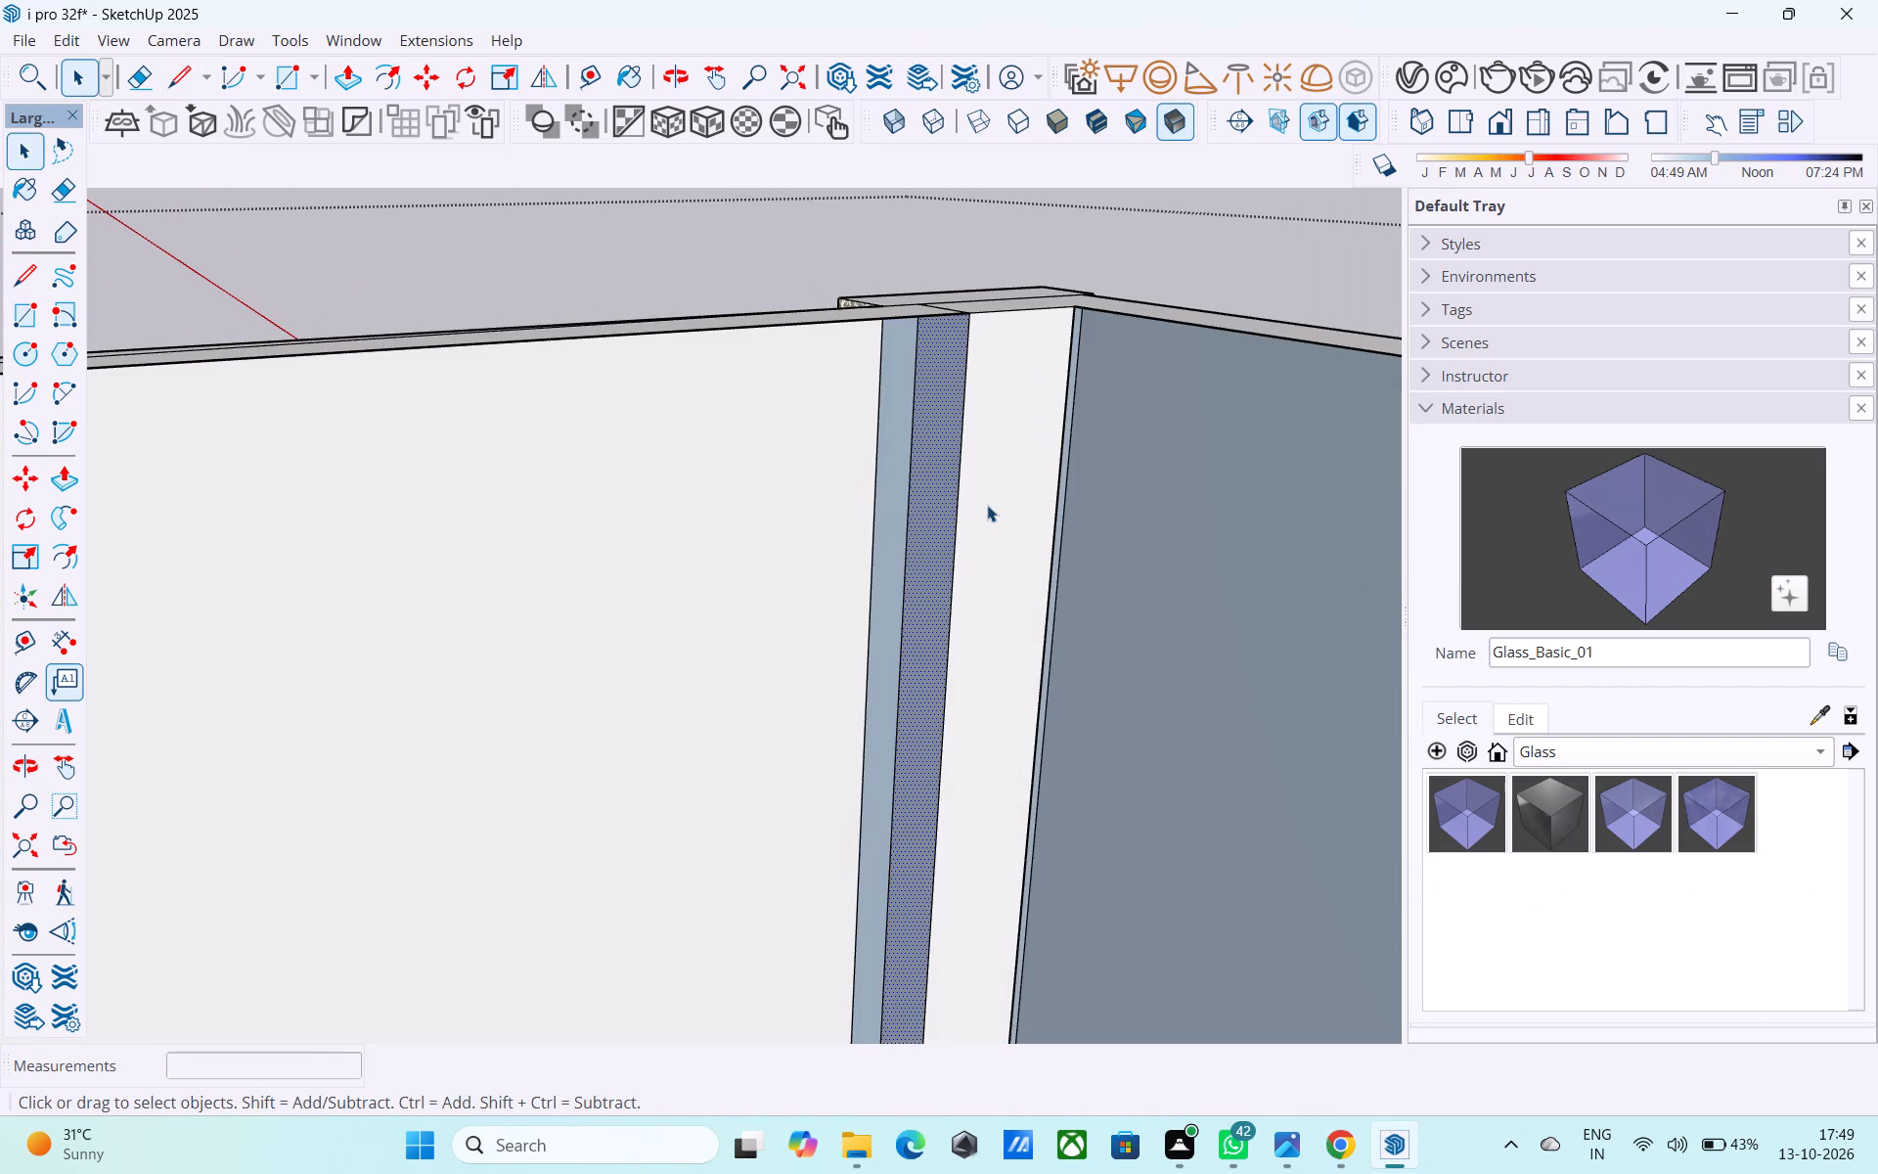
key("ctrl+z")
left_click(899, 481)
right_click(906, 480)
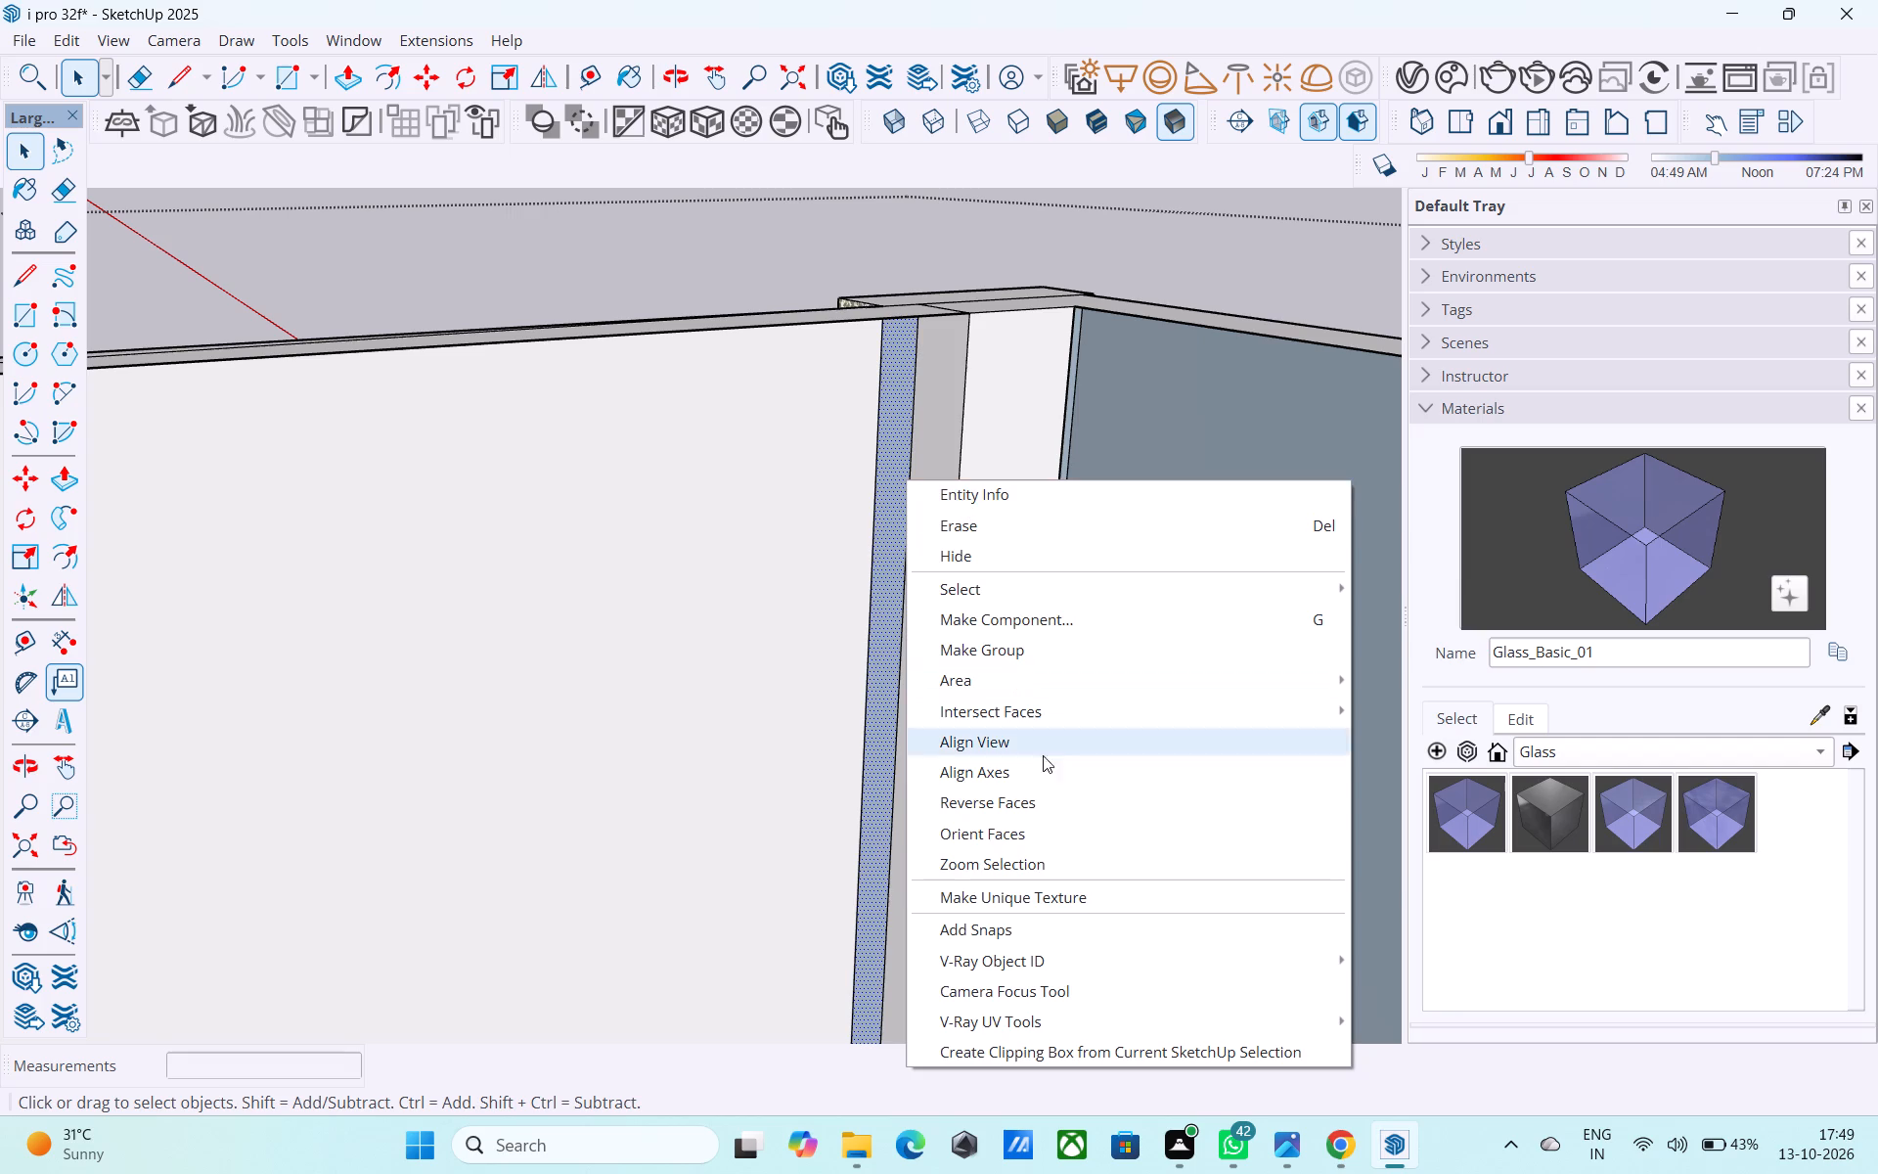
left_click(1048, 796)
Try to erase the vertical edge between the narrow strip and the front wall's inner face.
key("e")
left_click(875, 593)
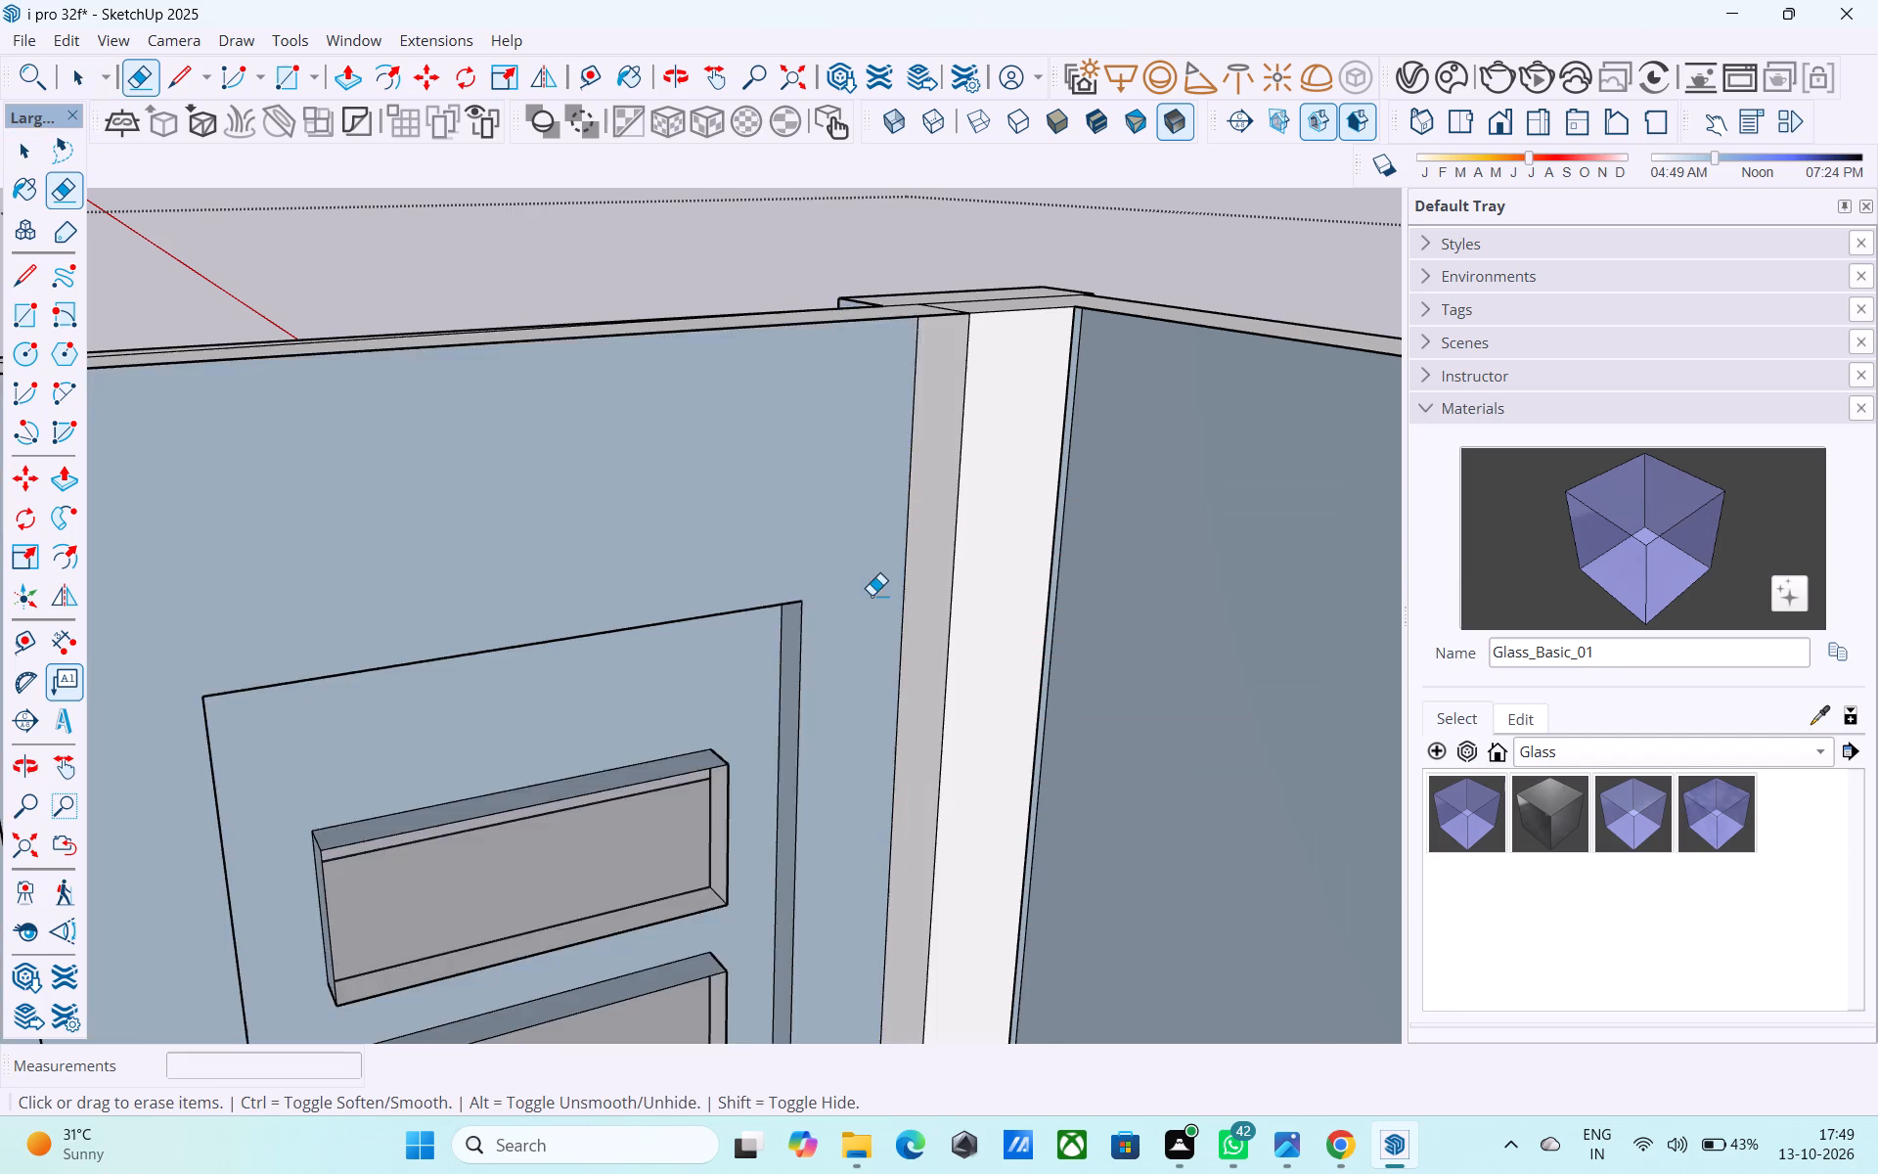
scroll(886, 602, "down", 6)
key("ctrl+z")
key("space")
Delete the blank inner face covering the front wall's window and door.
scroll(890, 621, "down", 5)
middle_click_drag(890, 672, 903, 725)
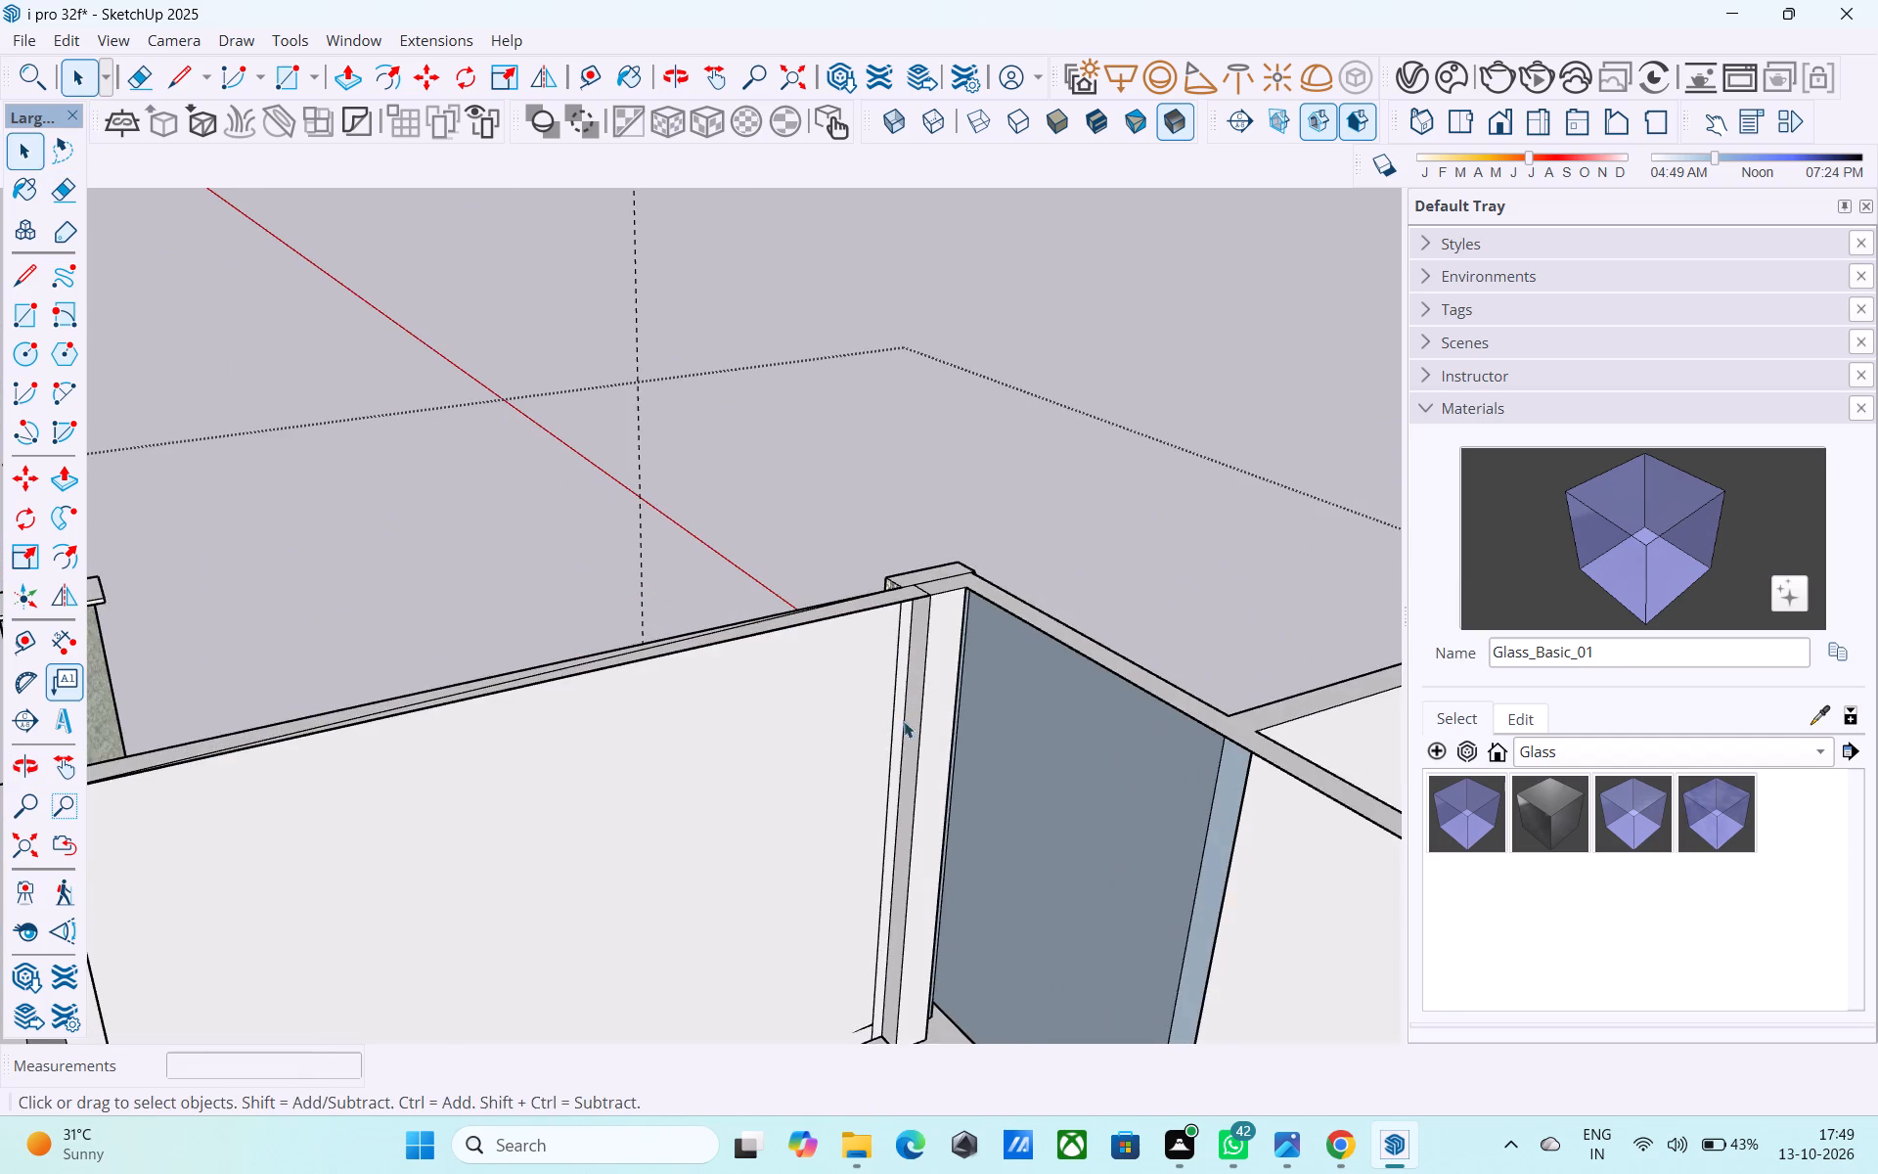
scroll(909, 737, "down", 3)
middle_click_drag(866, 996, 775, 930, "shift")
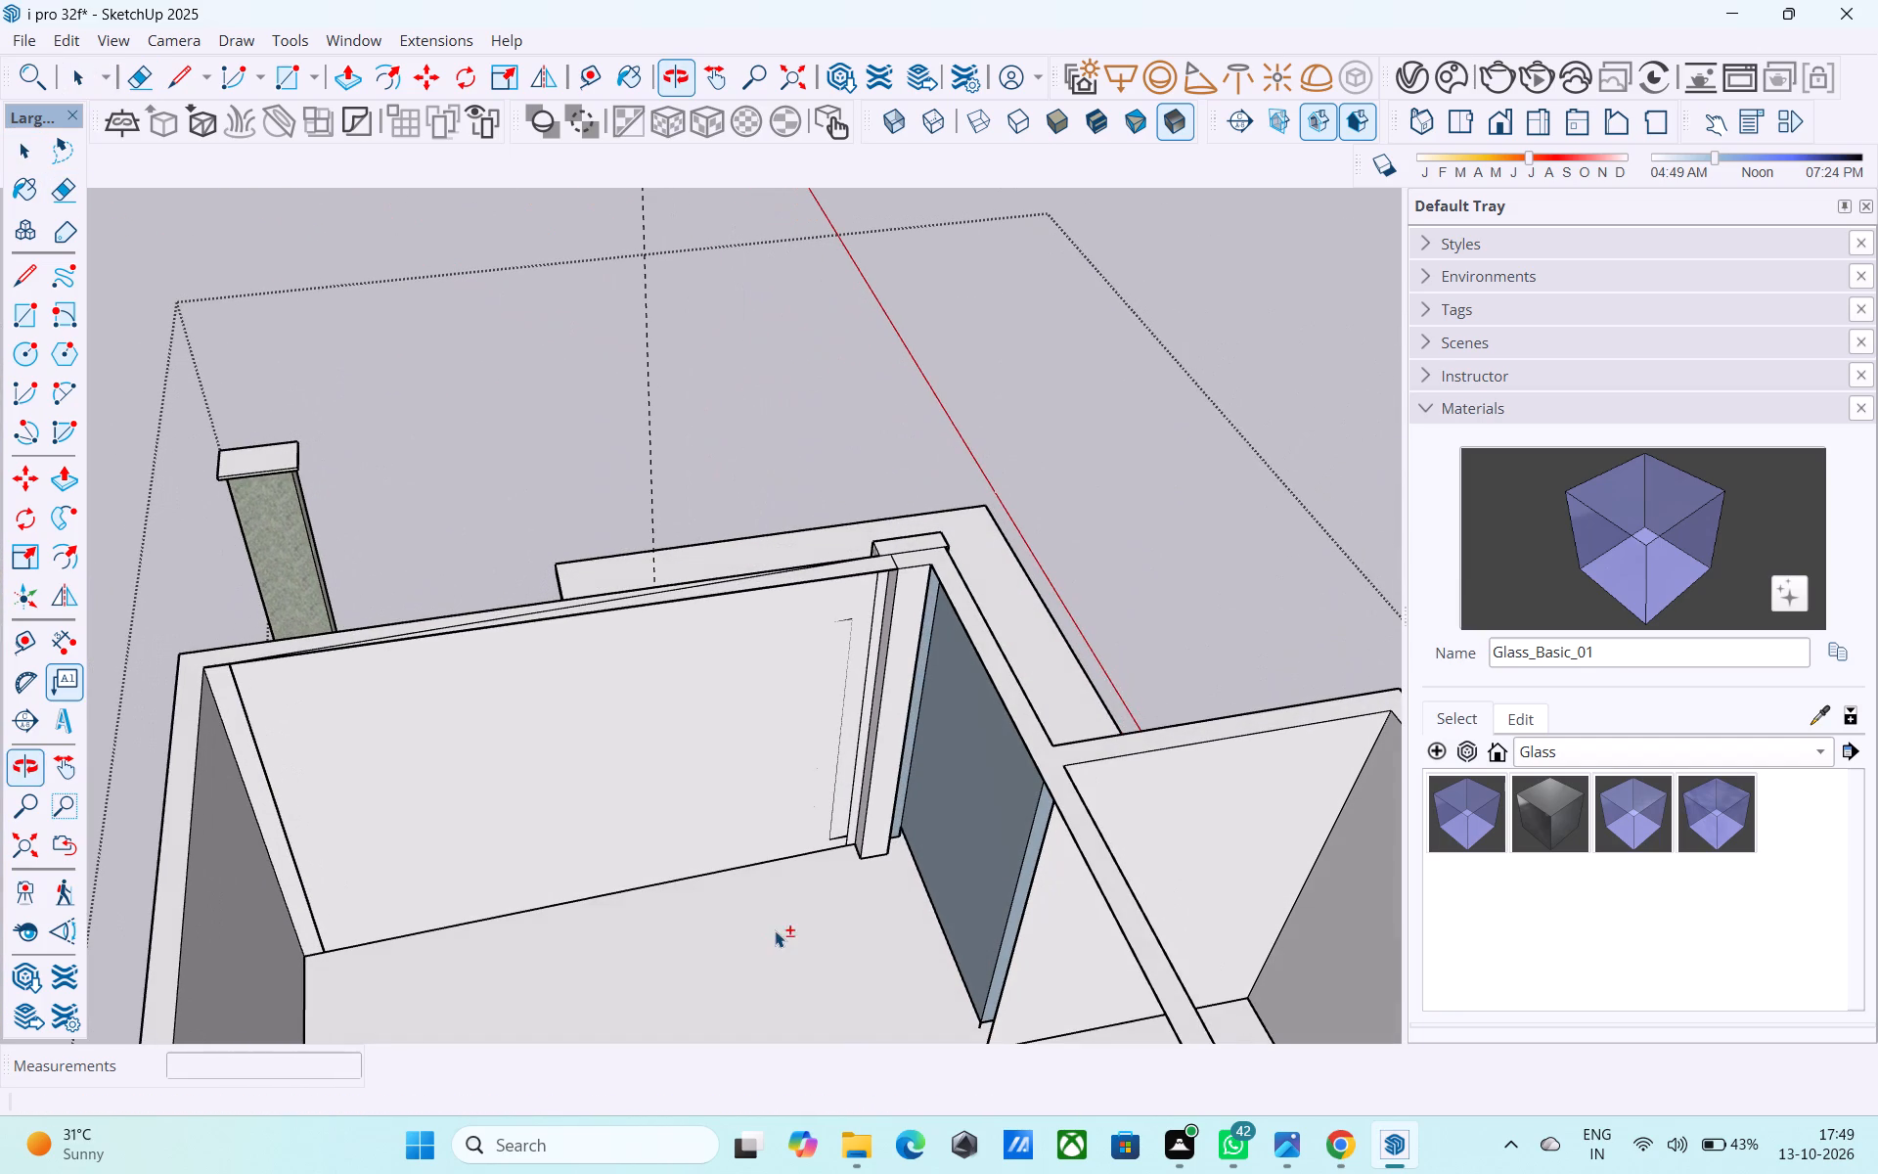
left_click(655, 809)
key("Delete")
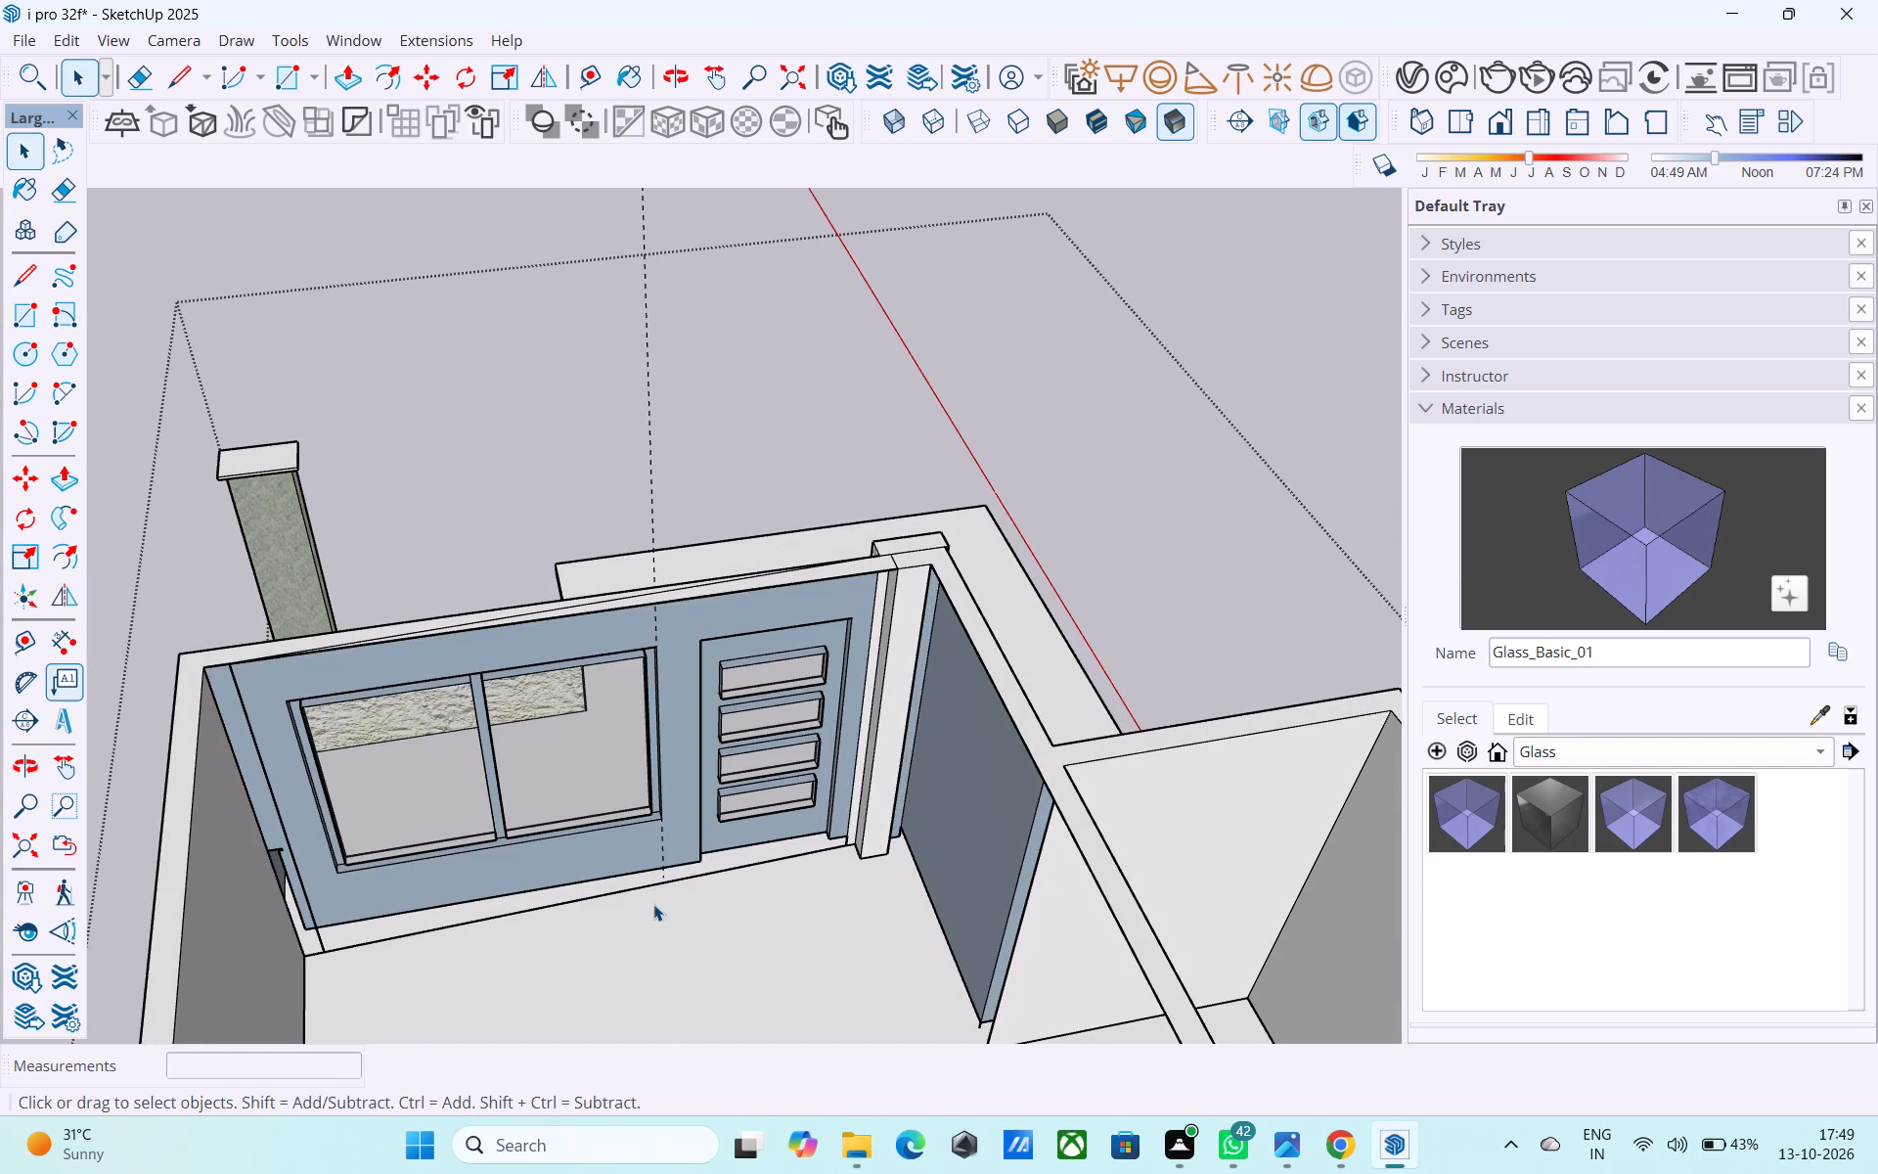
Delete the extra lengthwise edge running along the top of the front wall.
middle_click_drag(606, 909, 705, 953)
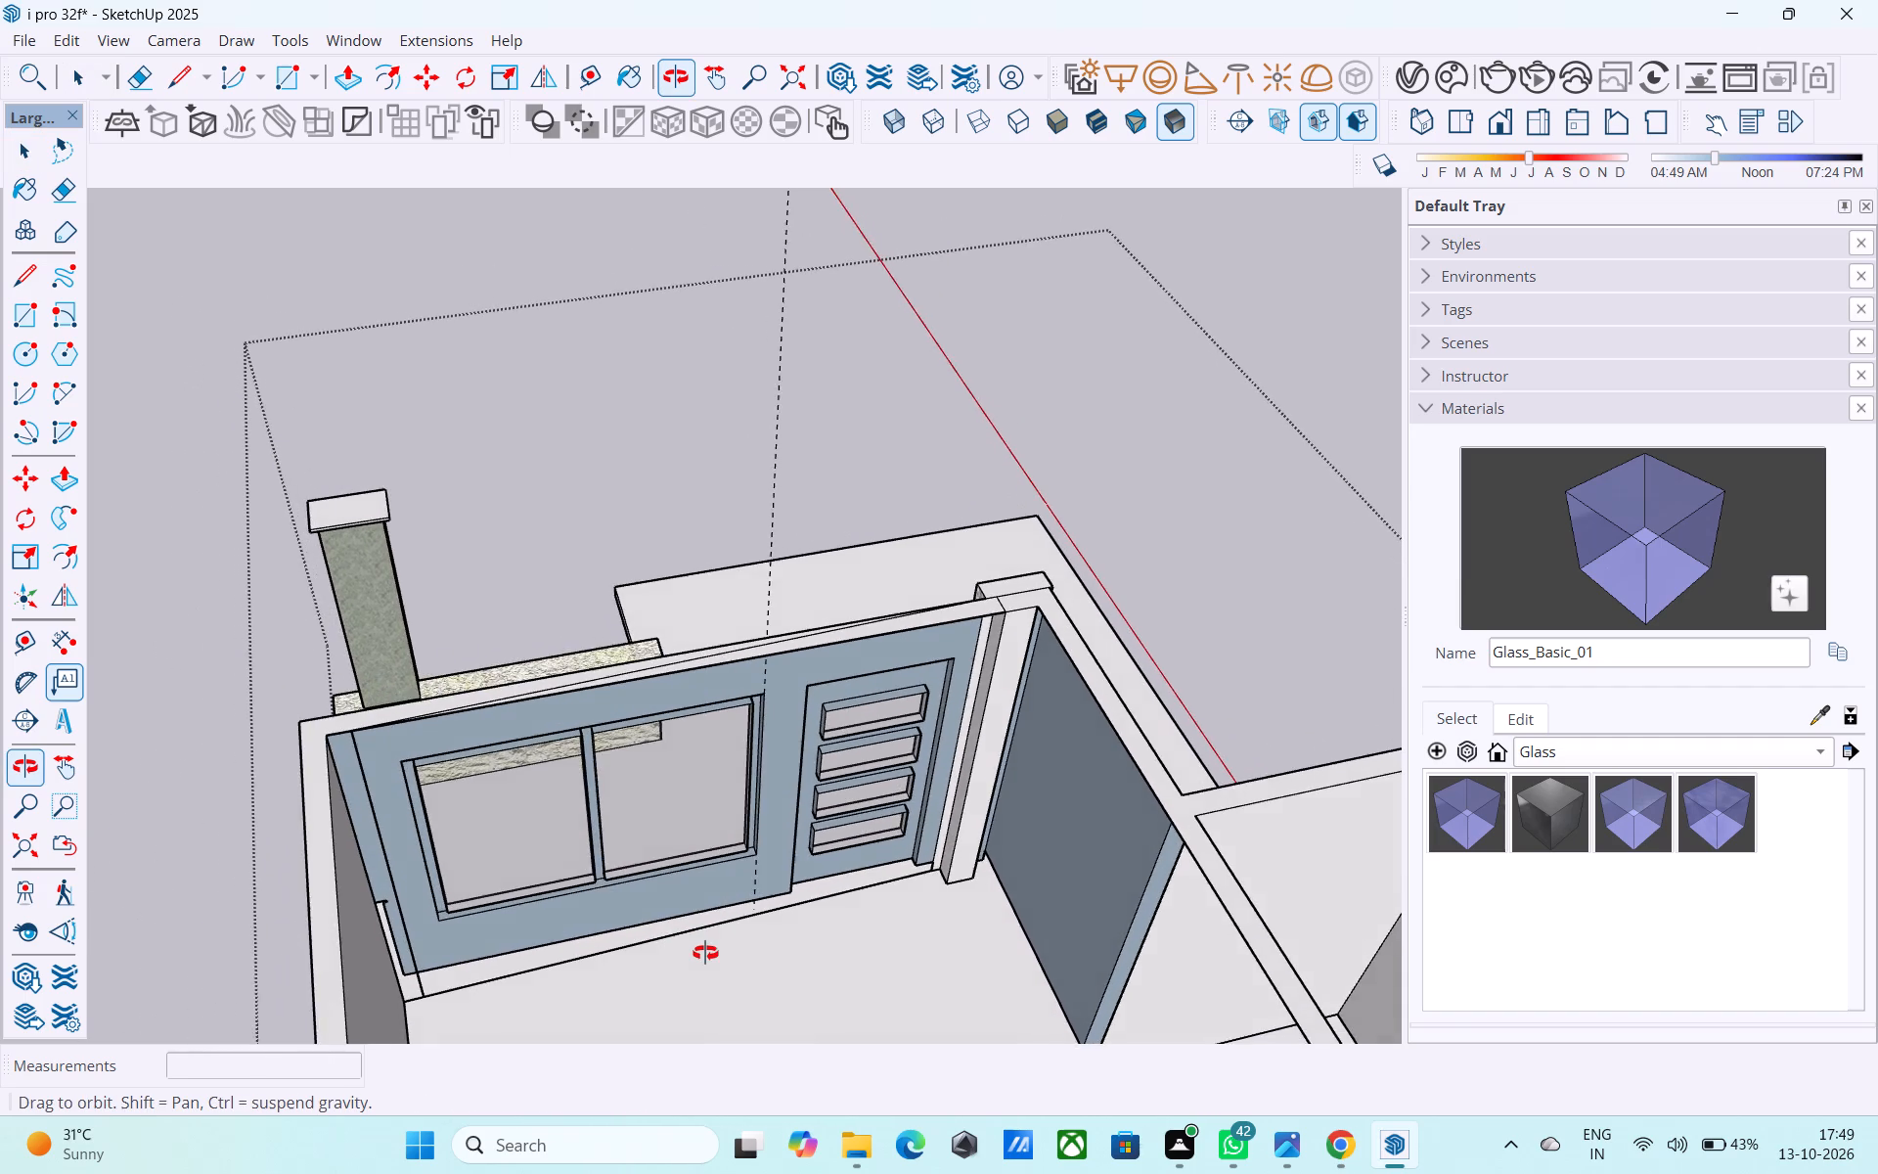
middle_click_drag(705, 953, 1075, 998)
scroll(864, 715, "up", 4)
middle_click_drag(1001, 702, 960, 672)
left_click(966, 633)
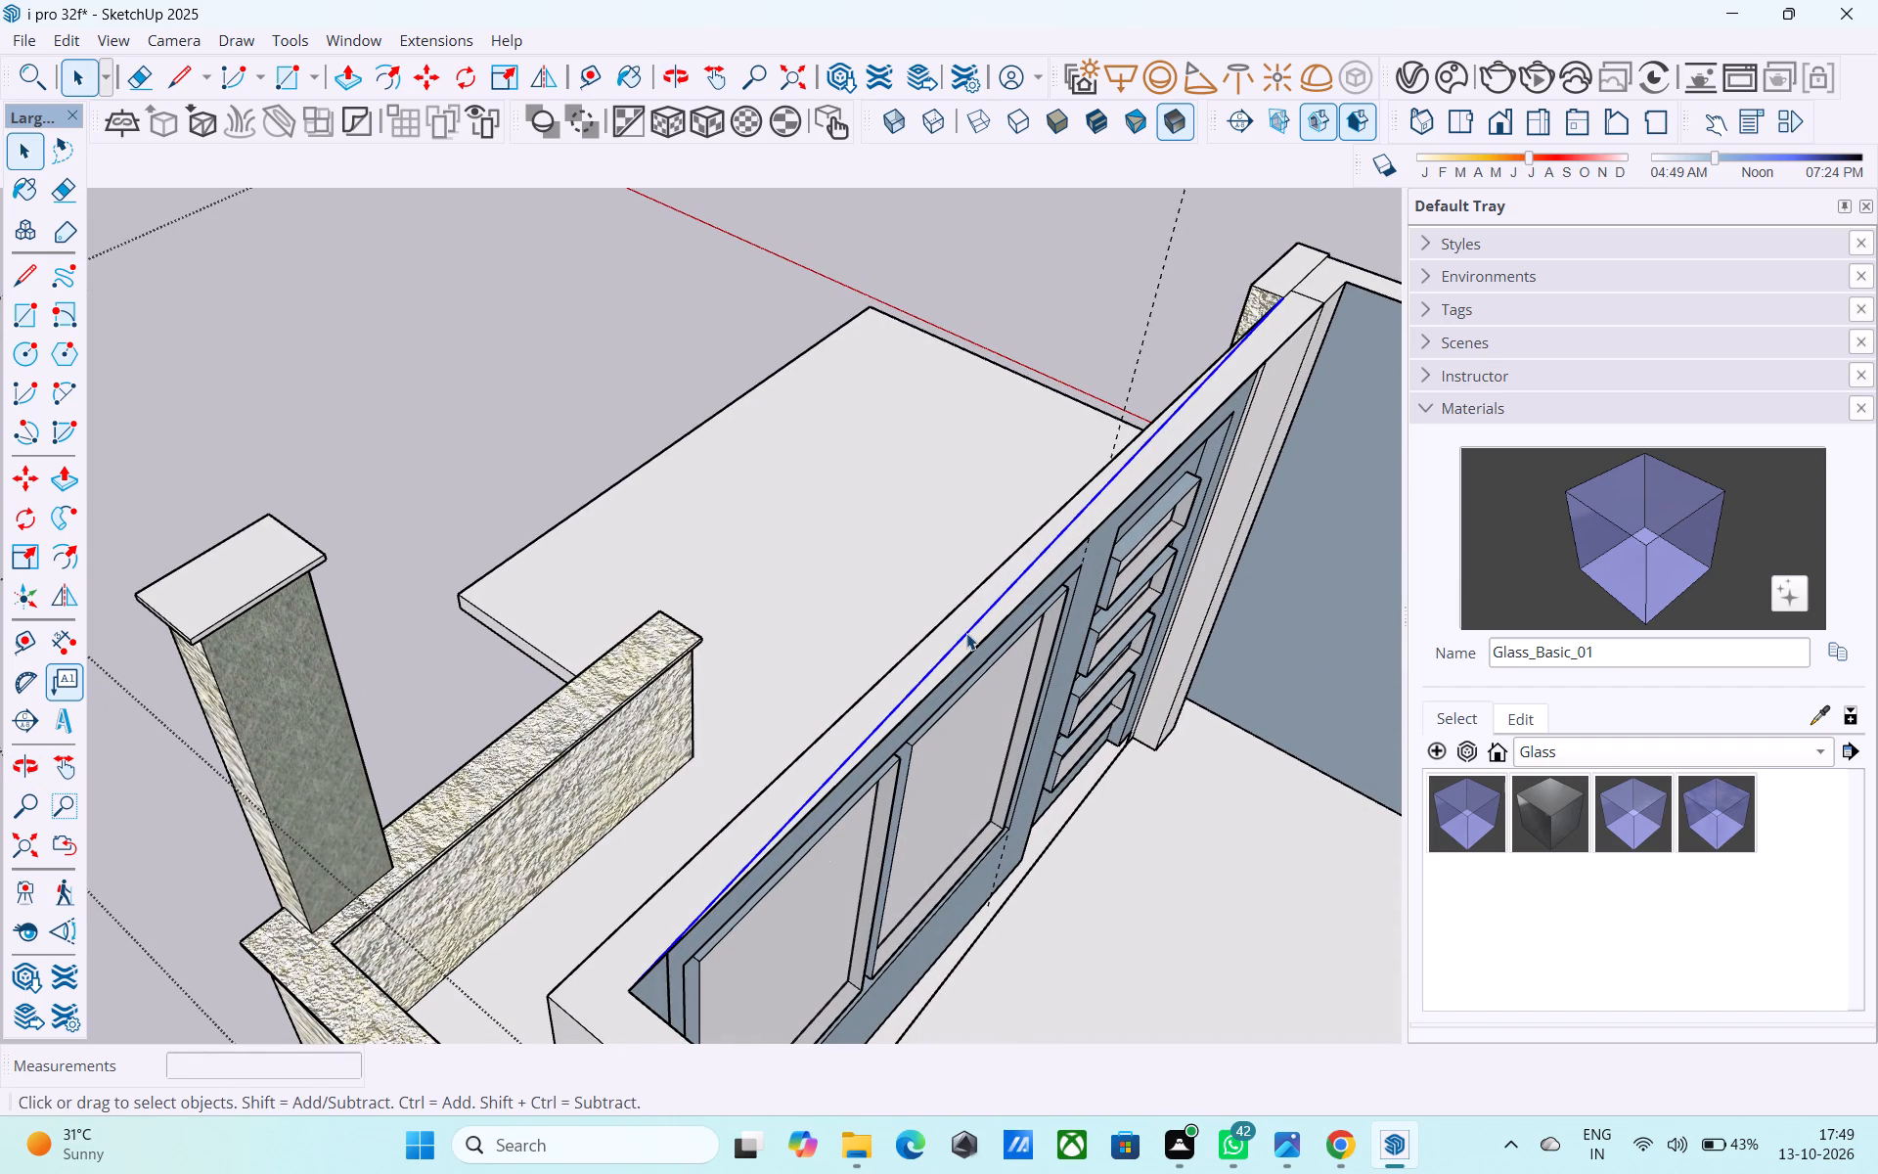
key("Delete")
scroll(961, 674, "down", 3)
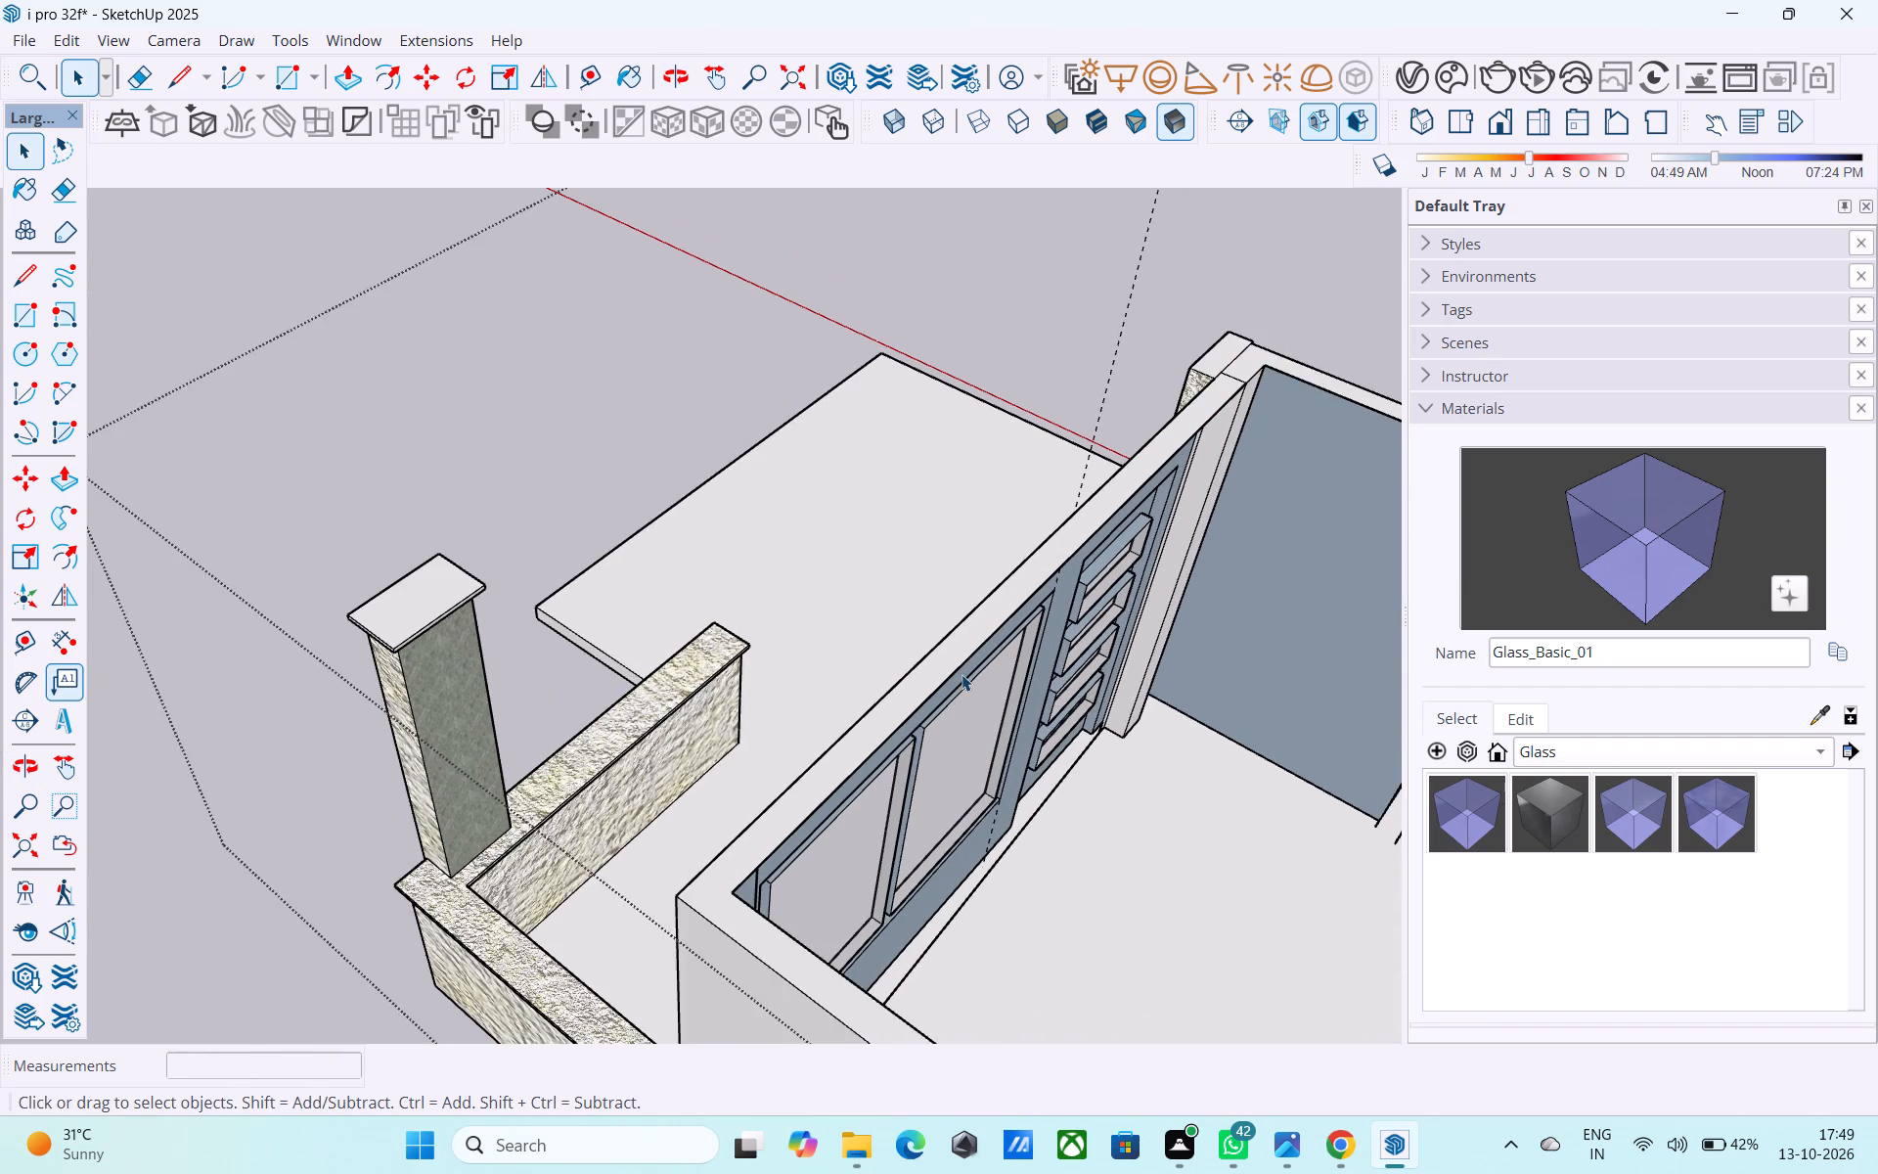
middle_click_drag(964, 677, 1115, 698, "shift")
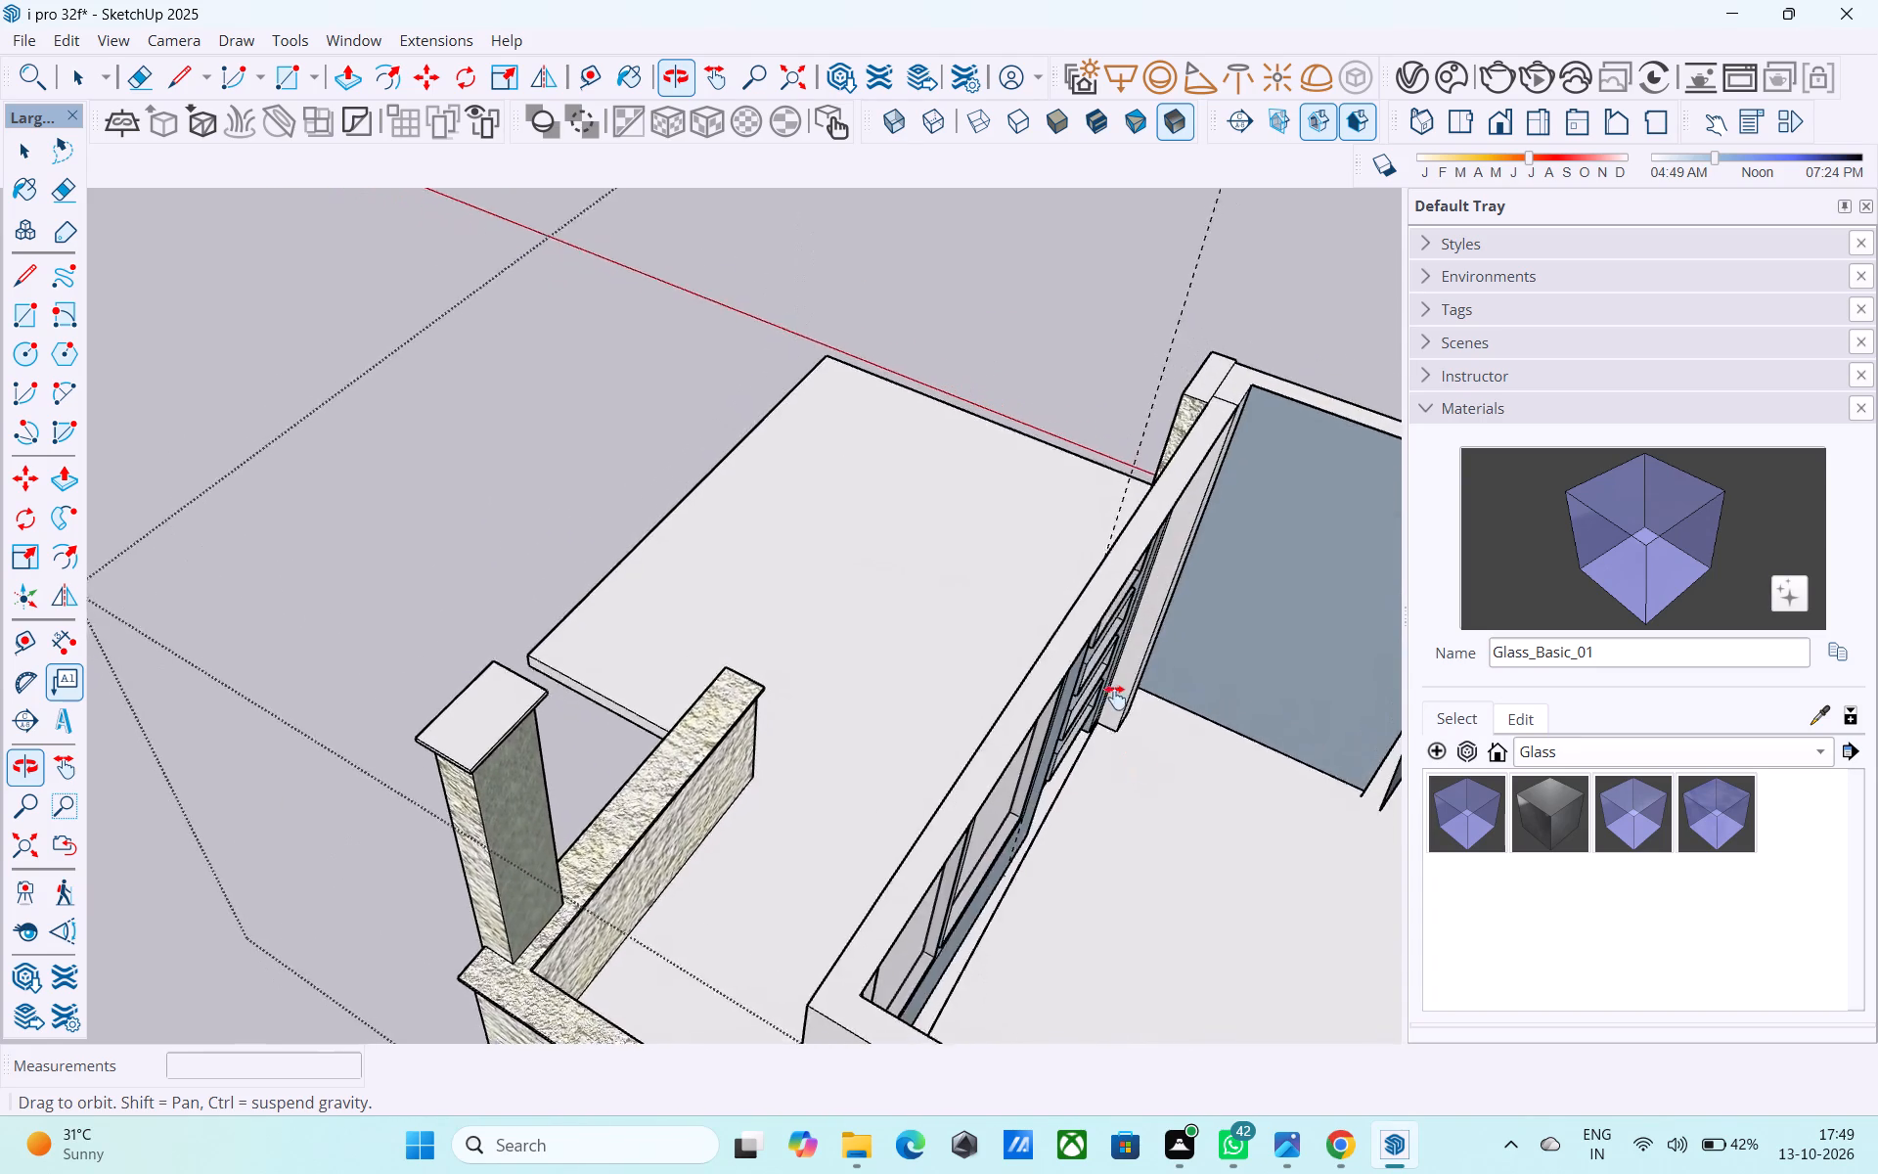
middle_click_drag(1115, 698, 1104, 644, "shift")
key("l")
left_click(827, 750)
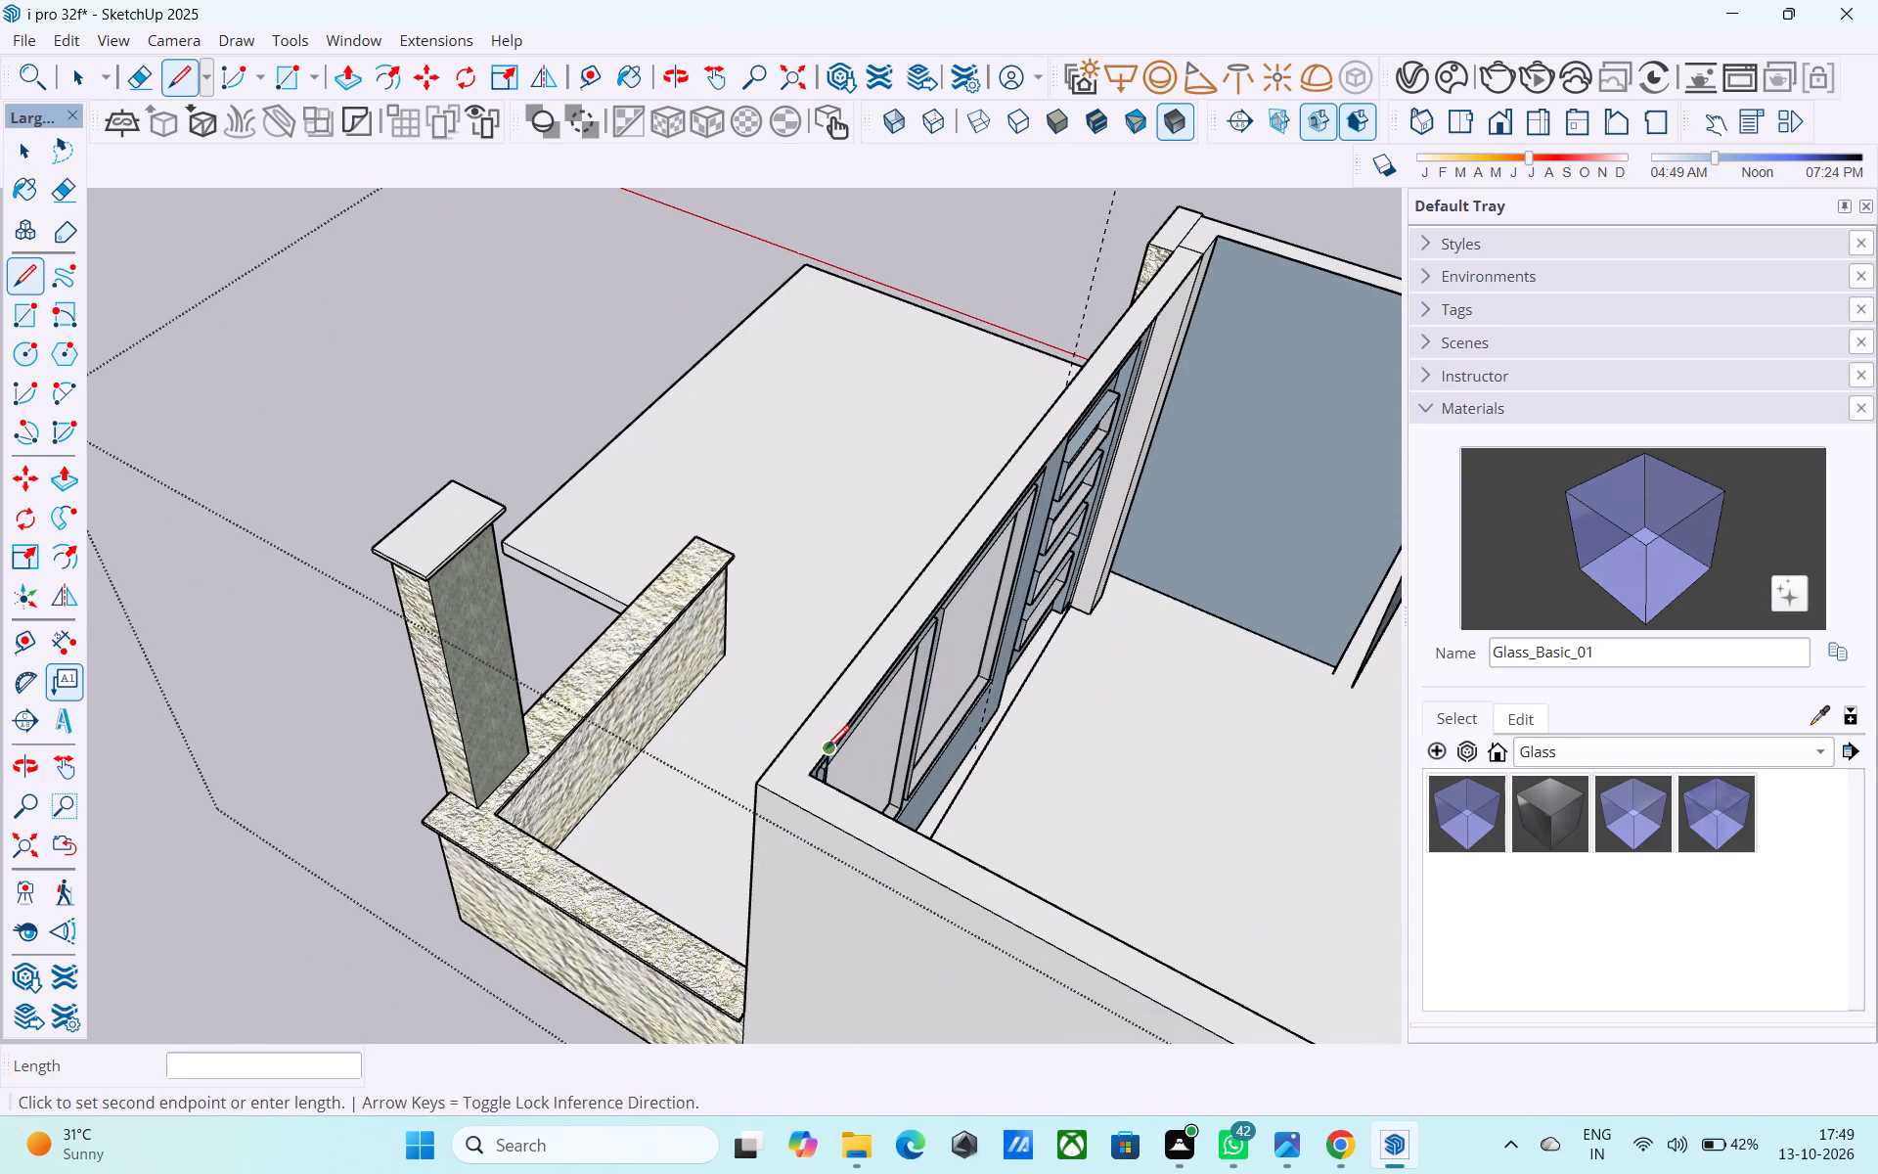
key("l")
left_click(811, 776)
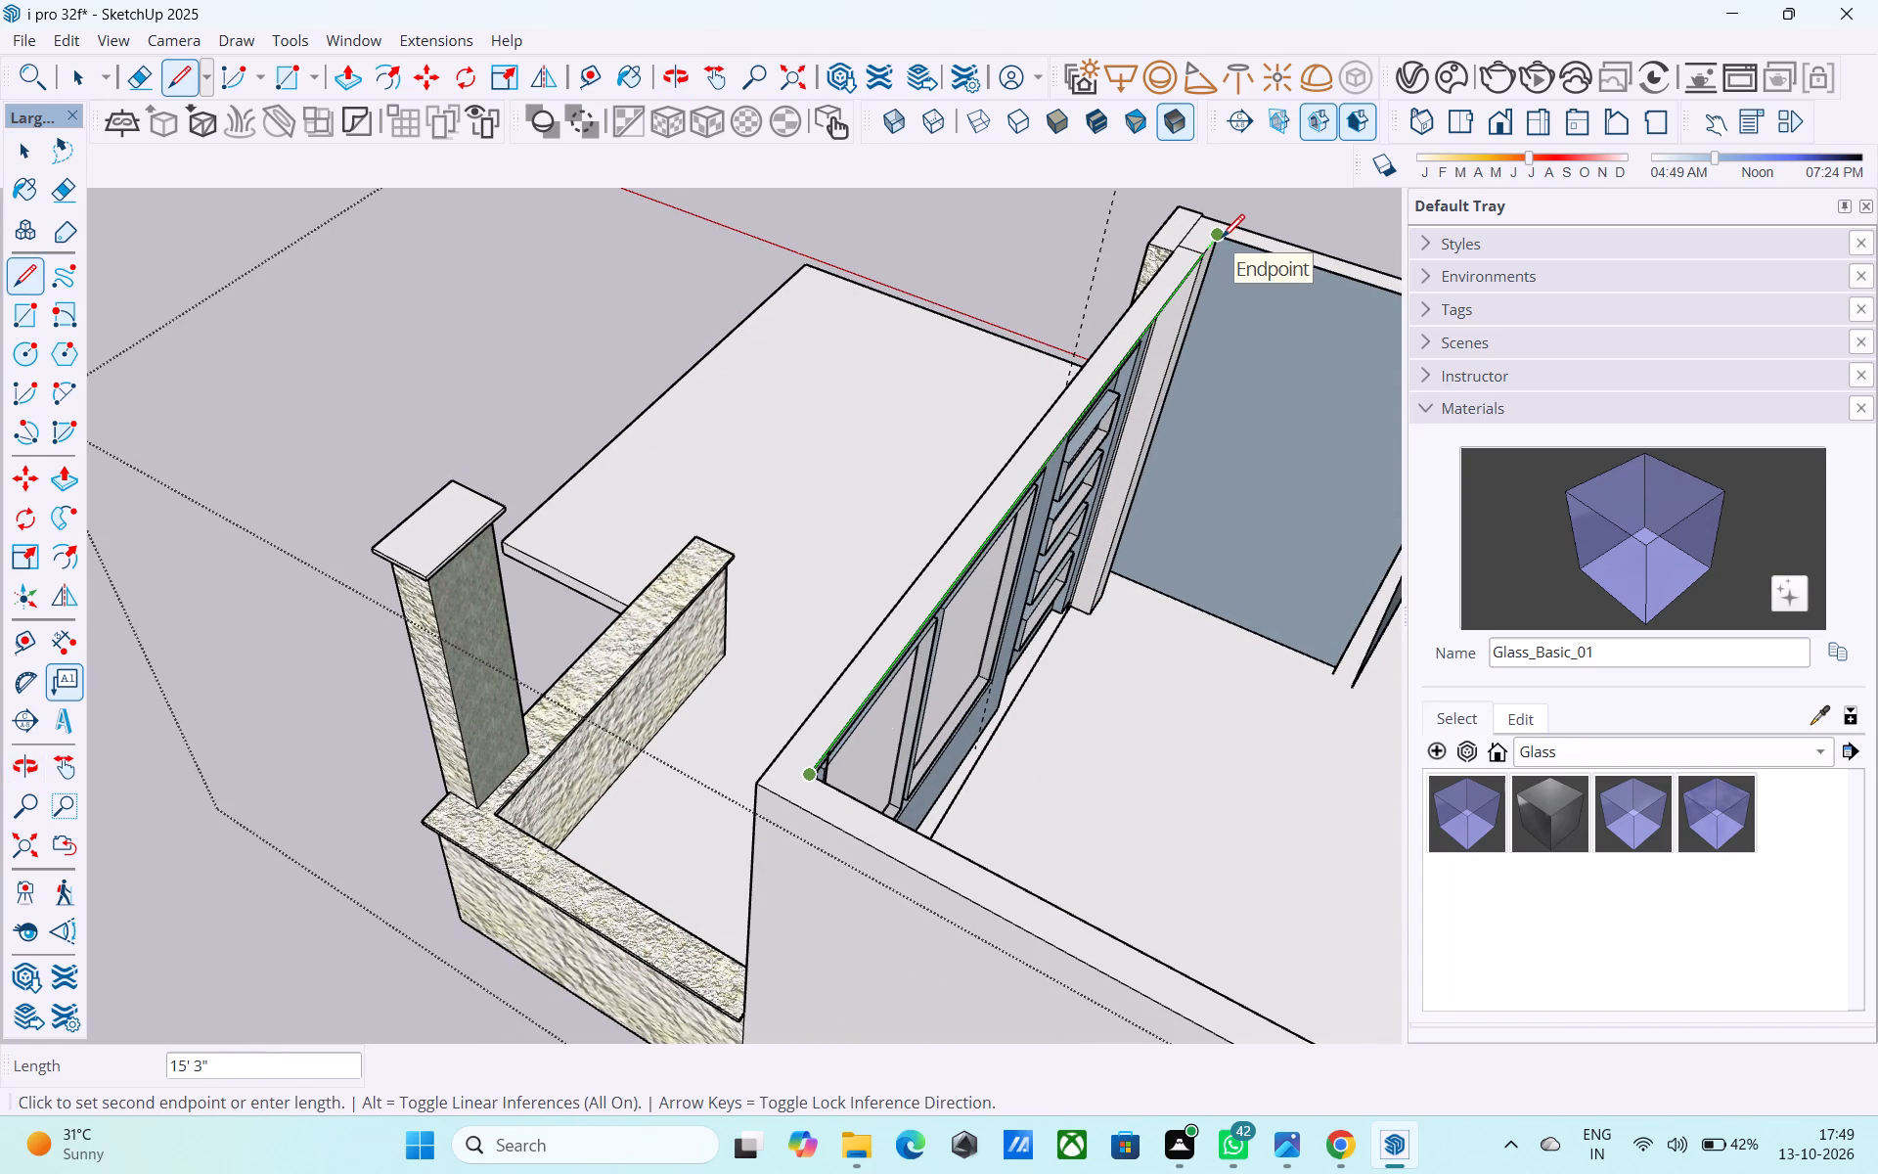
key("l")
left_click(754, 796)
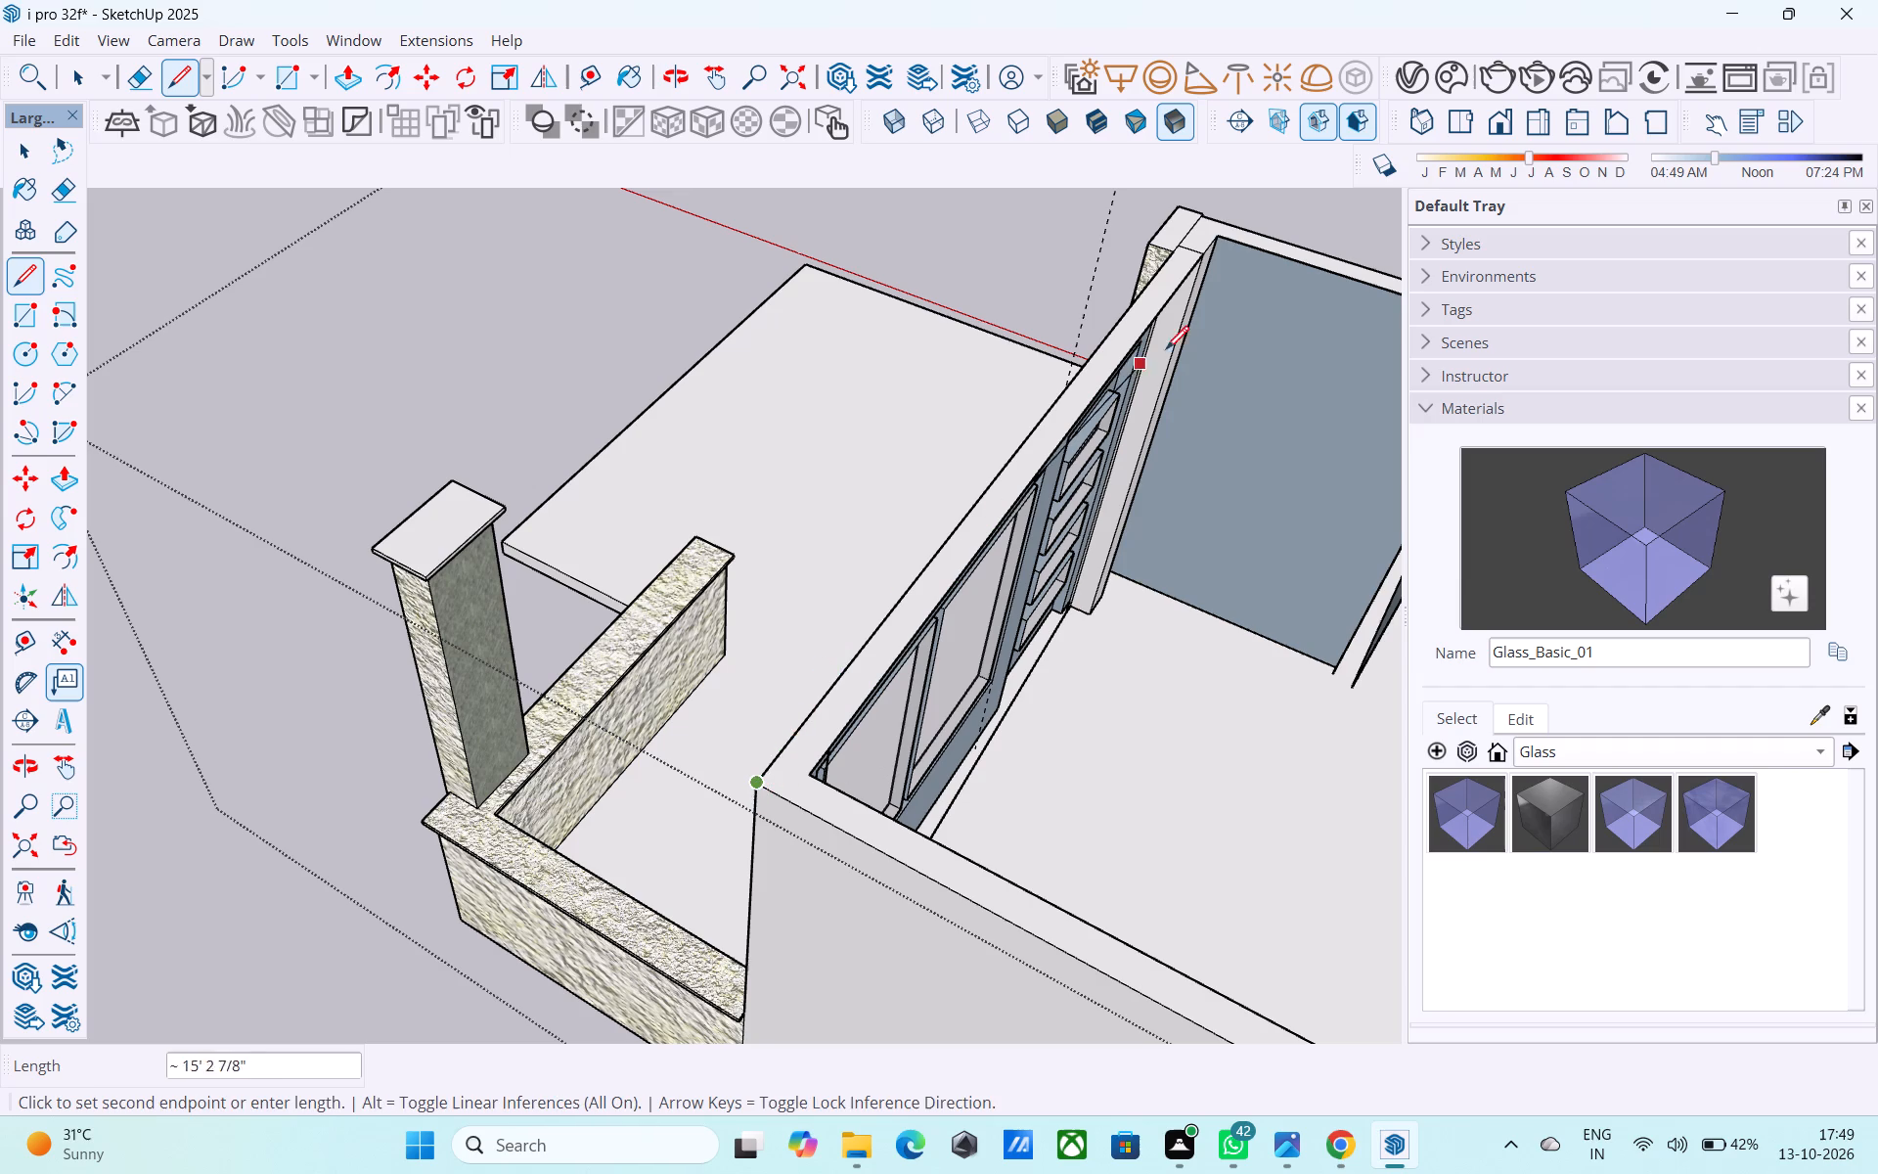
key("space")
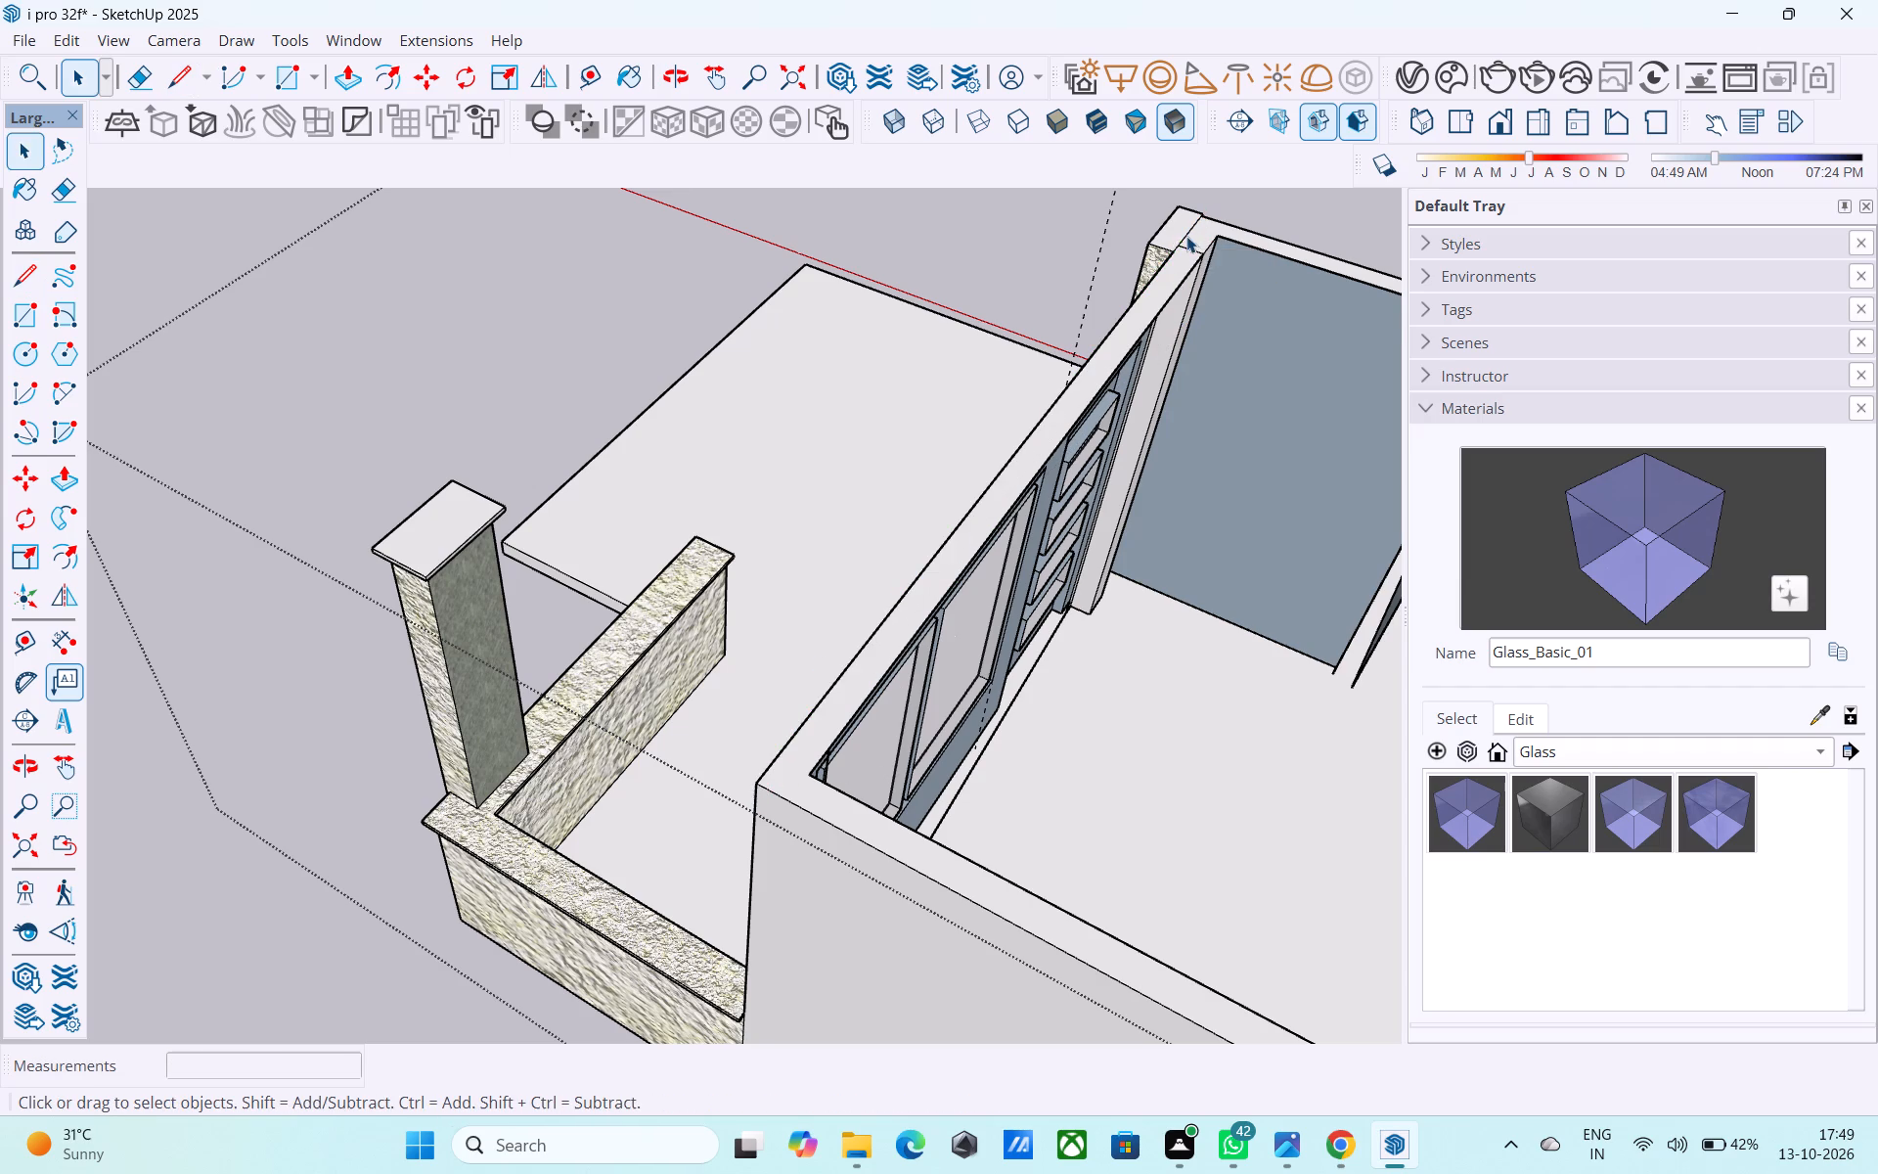
Erase the floor edge running parallel to the front wall's inner side, in front of the window and door.
scroll(1211, 323, "down", 2)
middle_click_drag(1211, 326, 1068, 399, "shift")
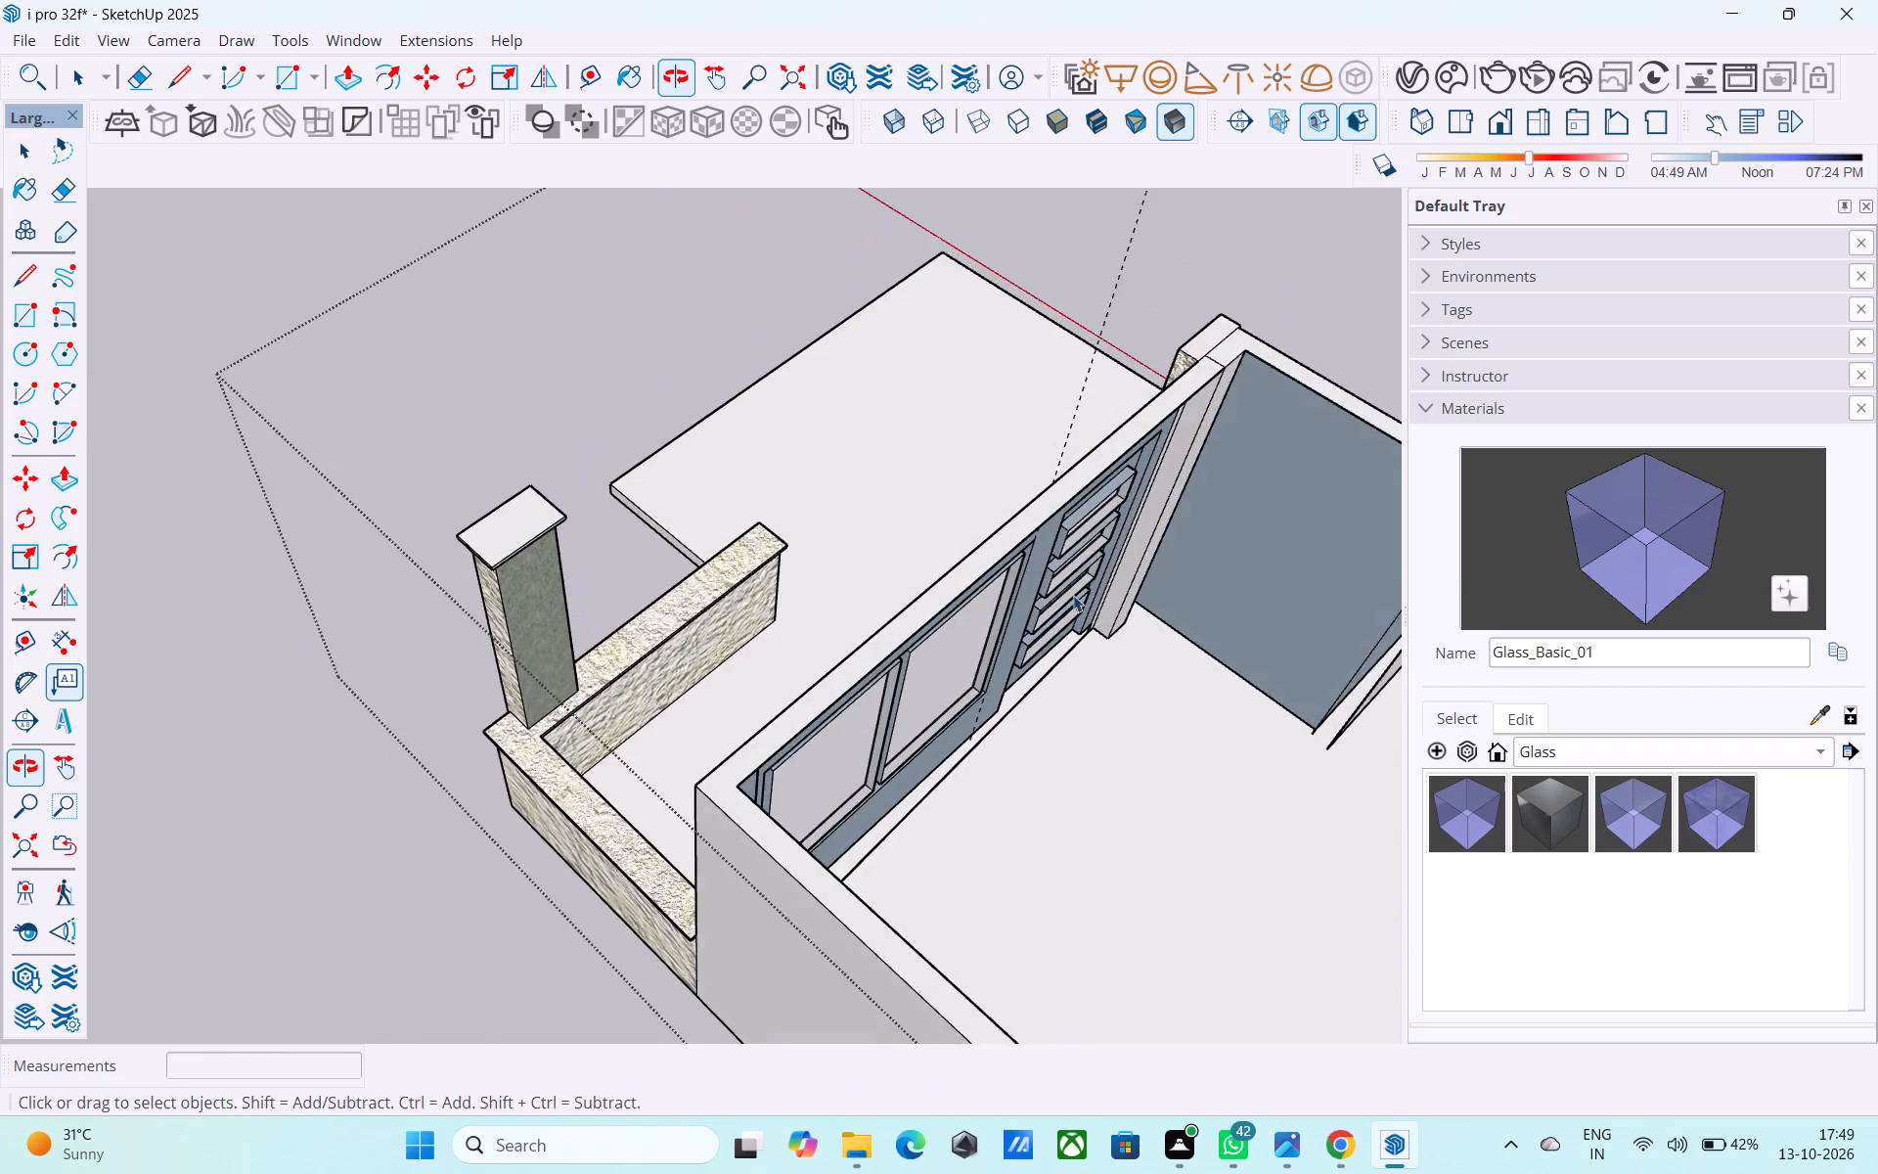
middle_click_drag(1081, 711, 1006, 534)
key("e")
scroll(956, 605, "up", 4)
left_click_drag(909, 583, 900, 578)
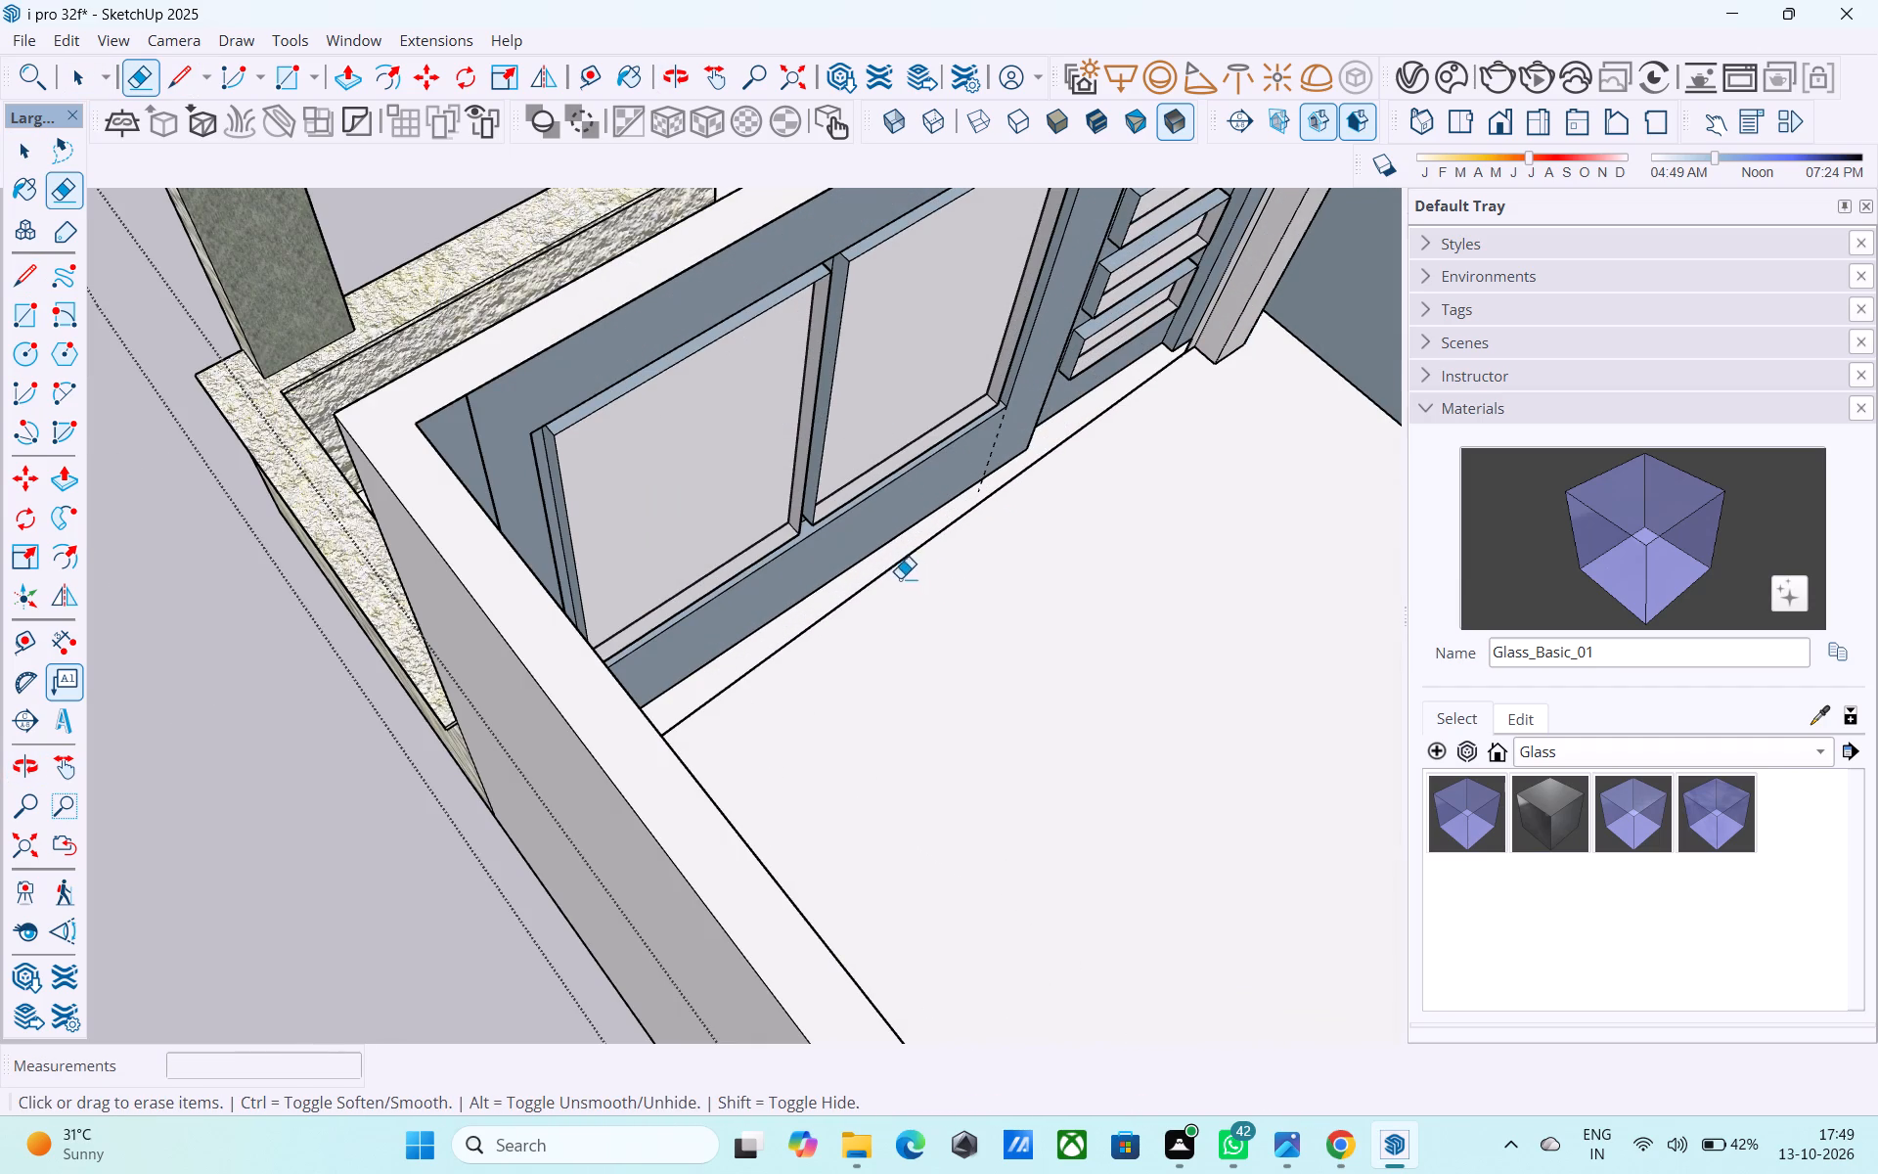
left_click_drag(900, 578, 885, 566)
middle_click_drag(1177, 616, 880, 592)
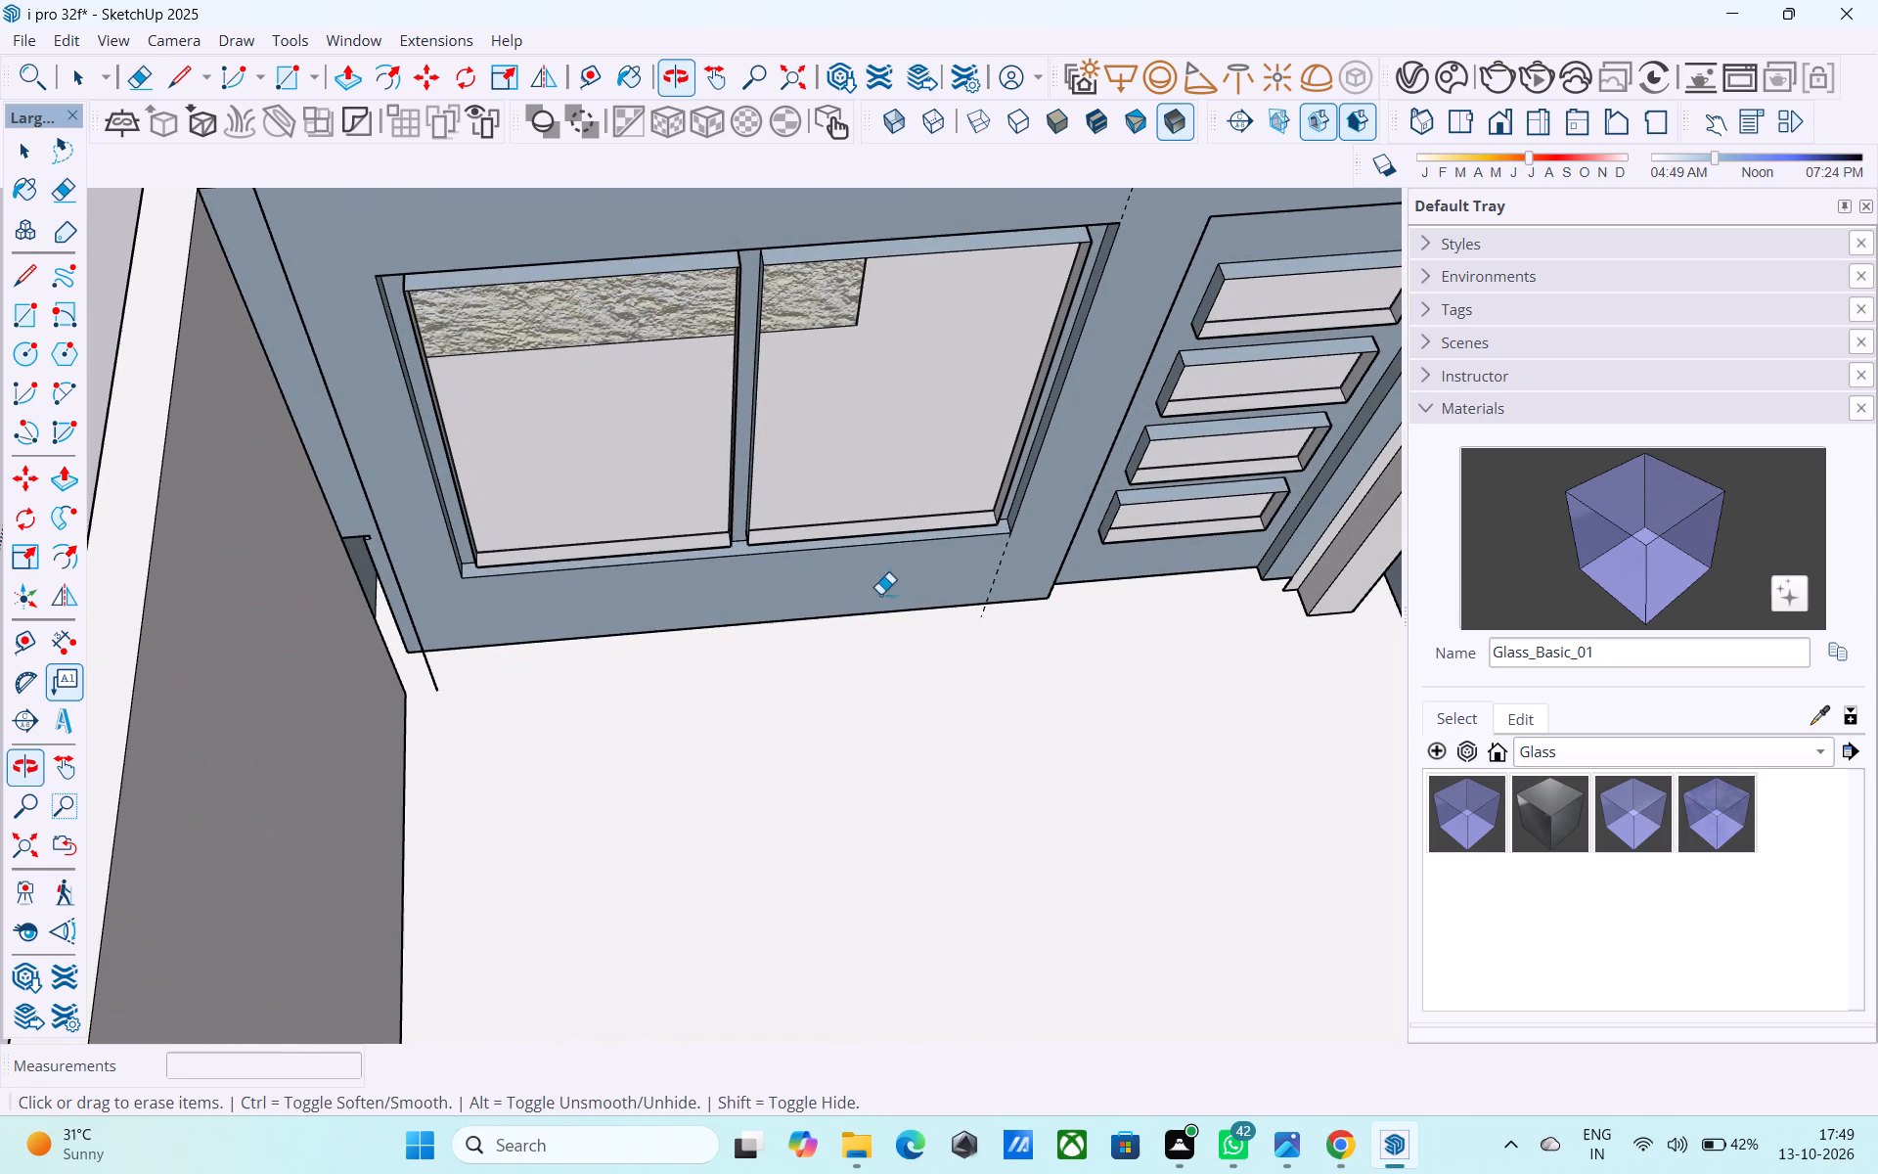
Draw a floor line from the side wall's inner corner to the corner pier's base, closing the front wall's inner face.
key("l")
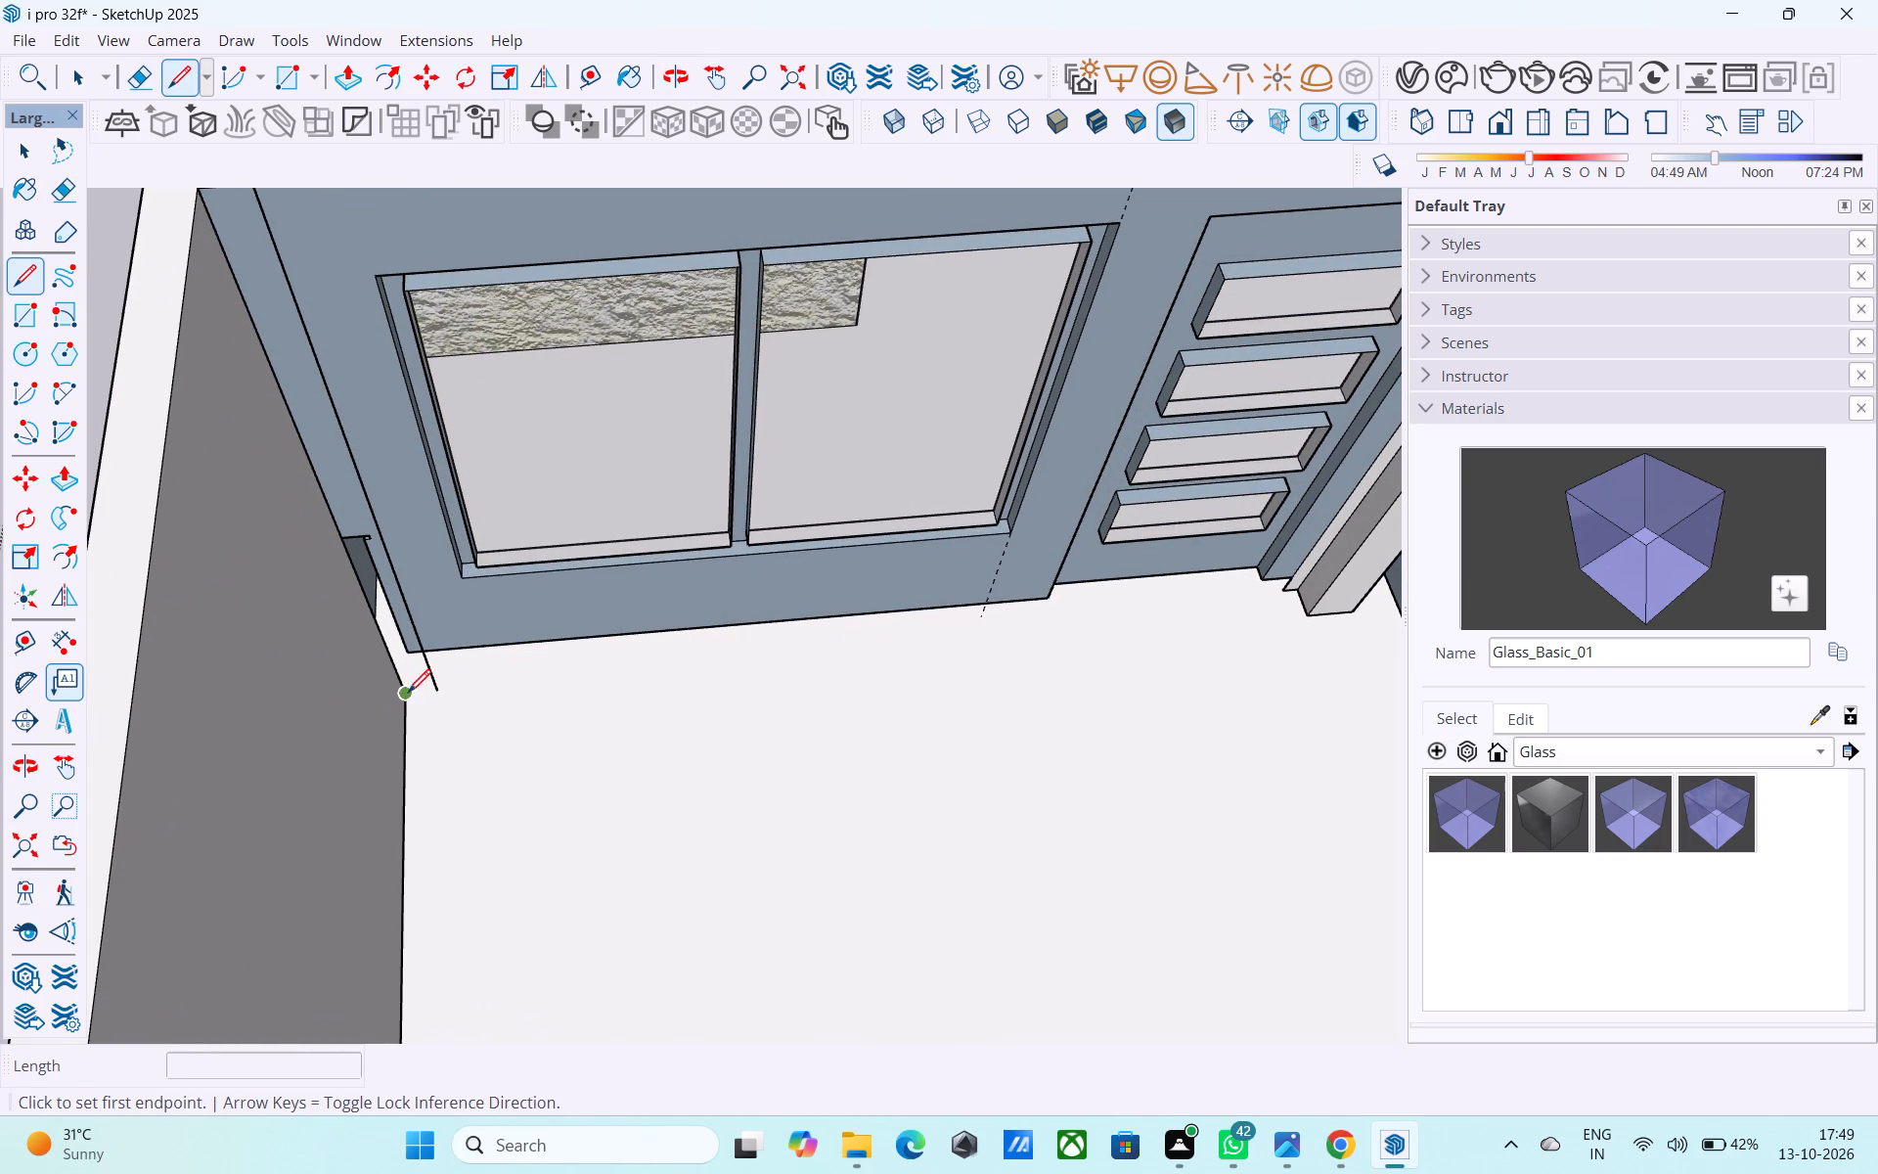
left_click(406, 687)
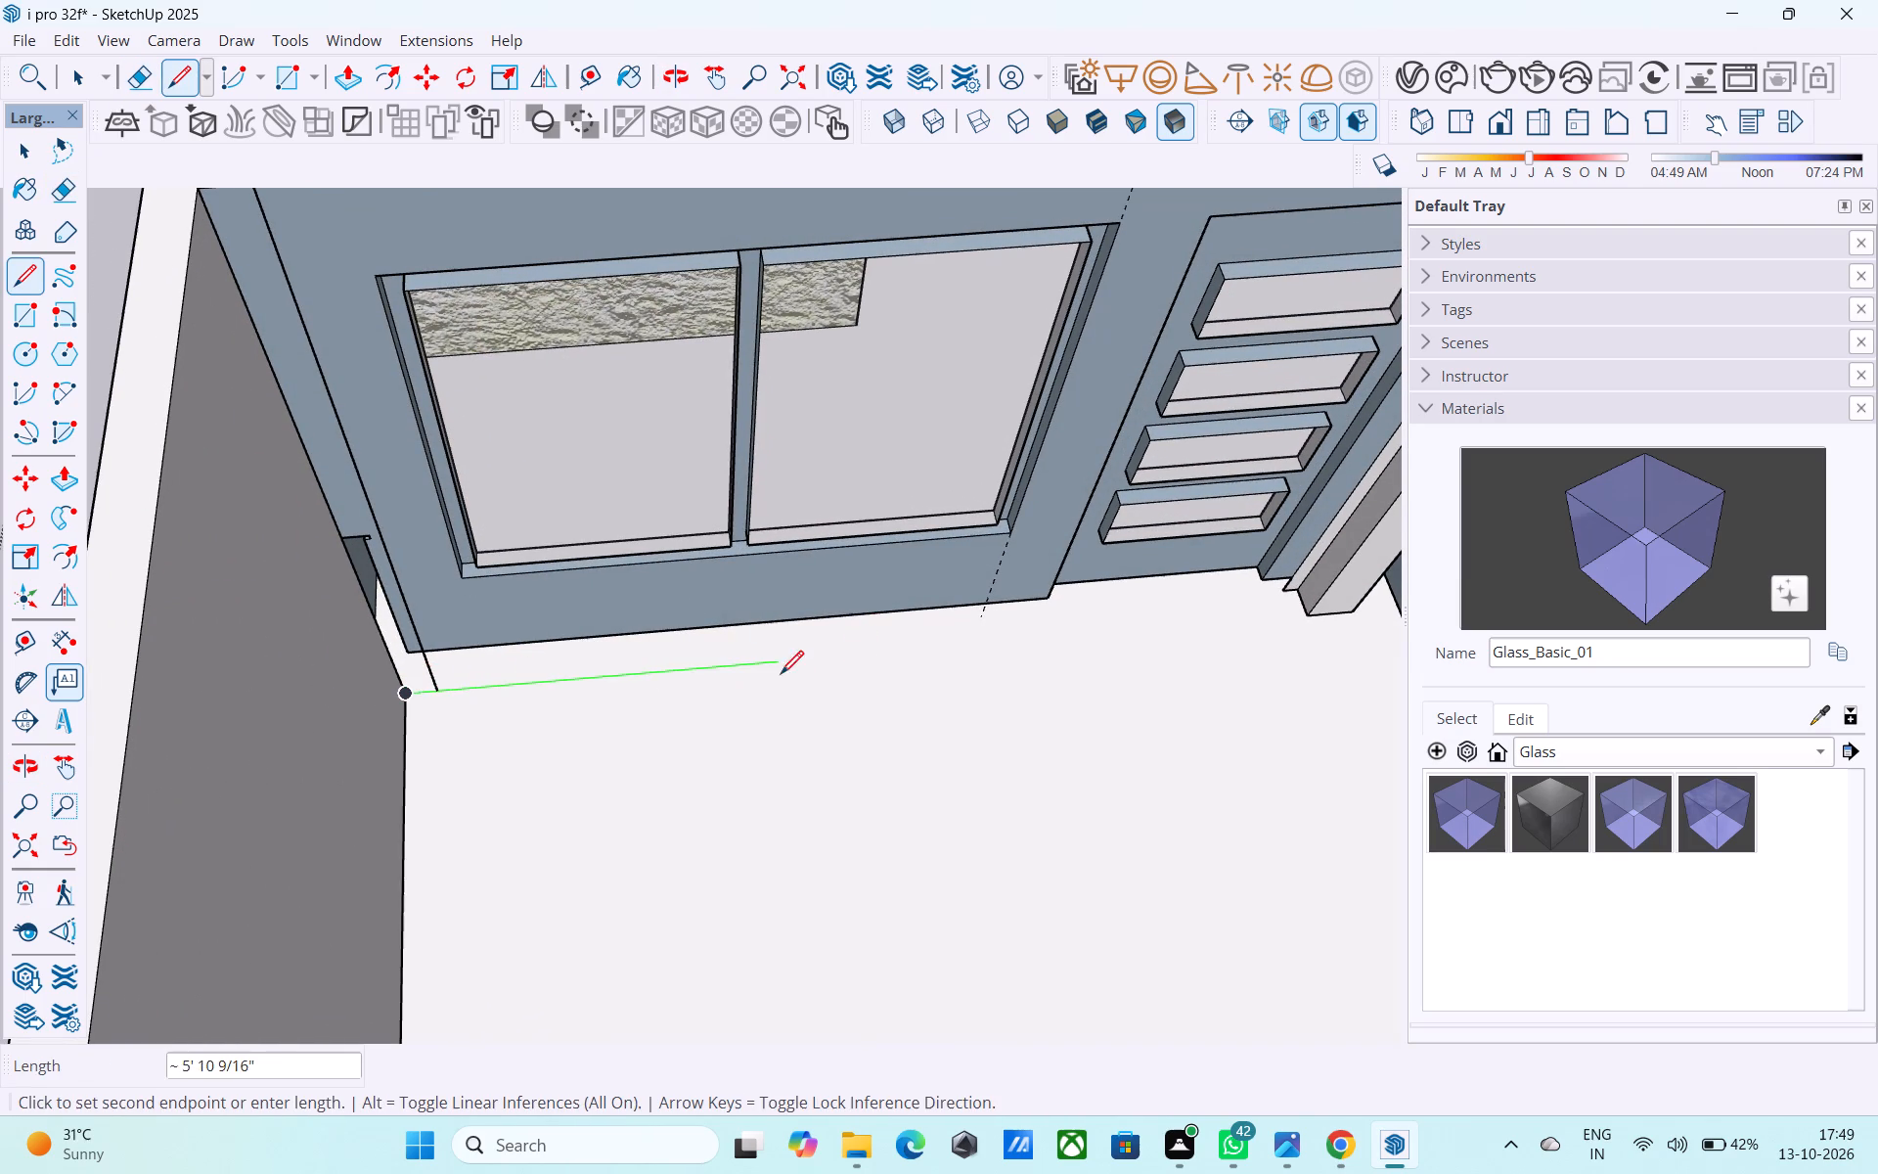
scroll(780, 689, "down", 4)
middle_click_drag(780, 698, 770, 688)
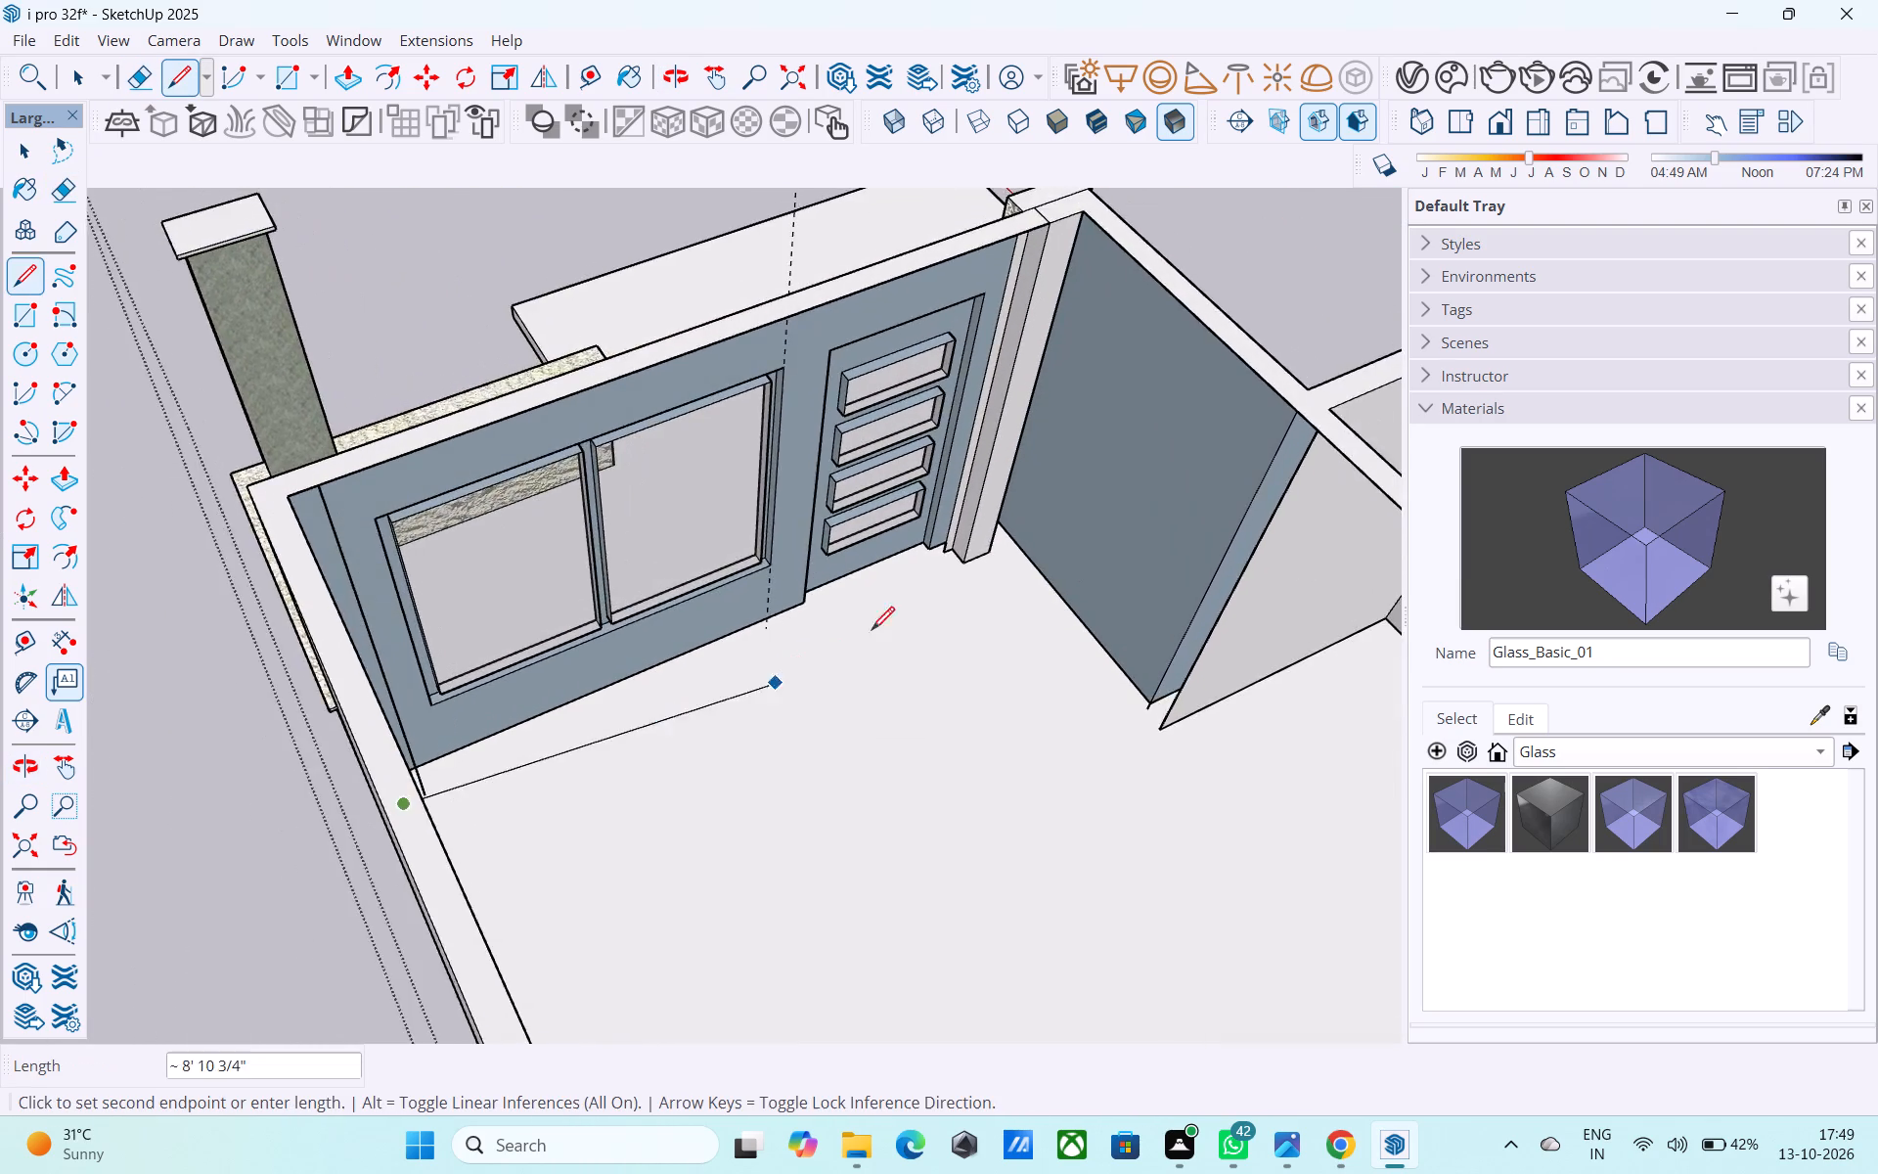
scroll(910, 604, "up", 3)
left_click(980, 553)
scroll(980, 551, "down", 6)
Outline the short partition wall's room side with a 6' floor line from the pier, a 6" return and a vertical edge to the top.
middle_click_drag(980, 551, 916, 528)
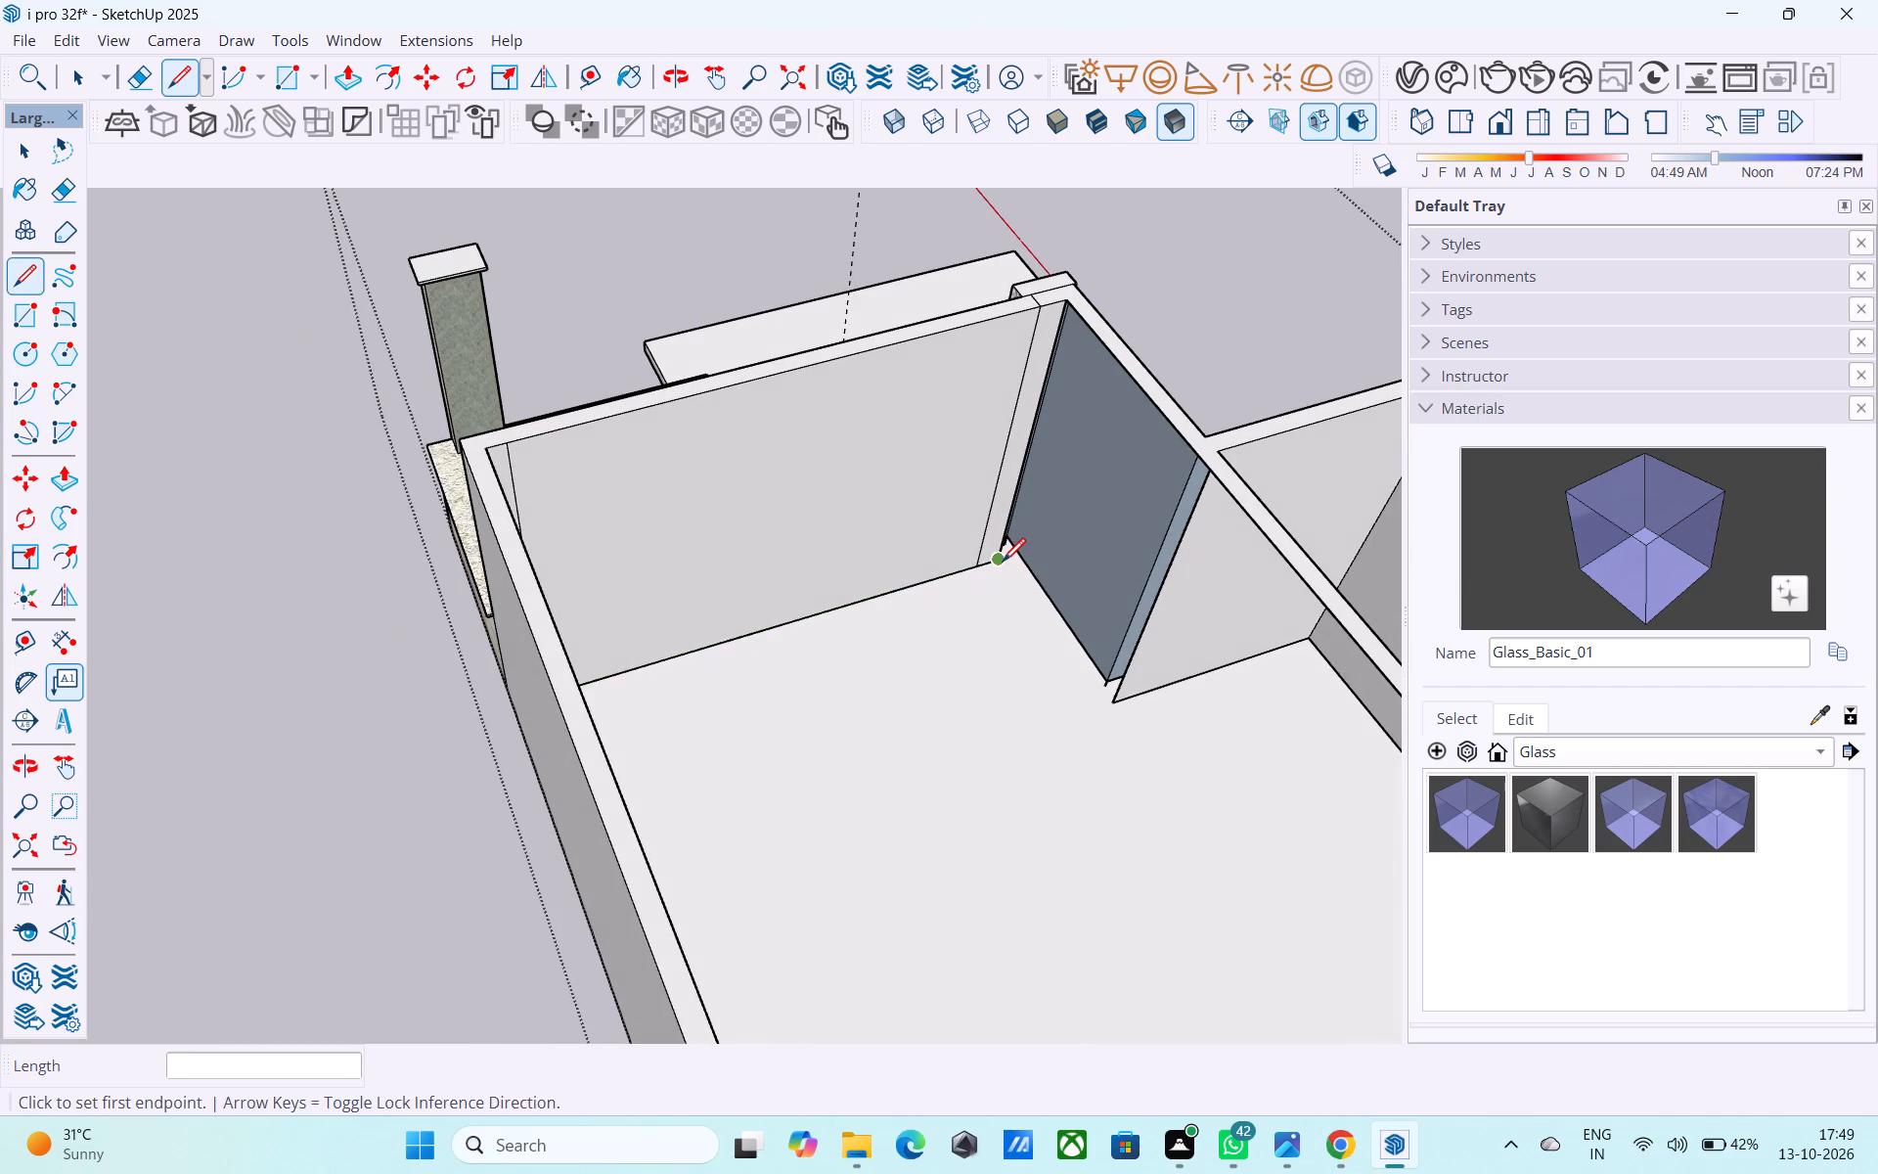
left_click(1003, 564)
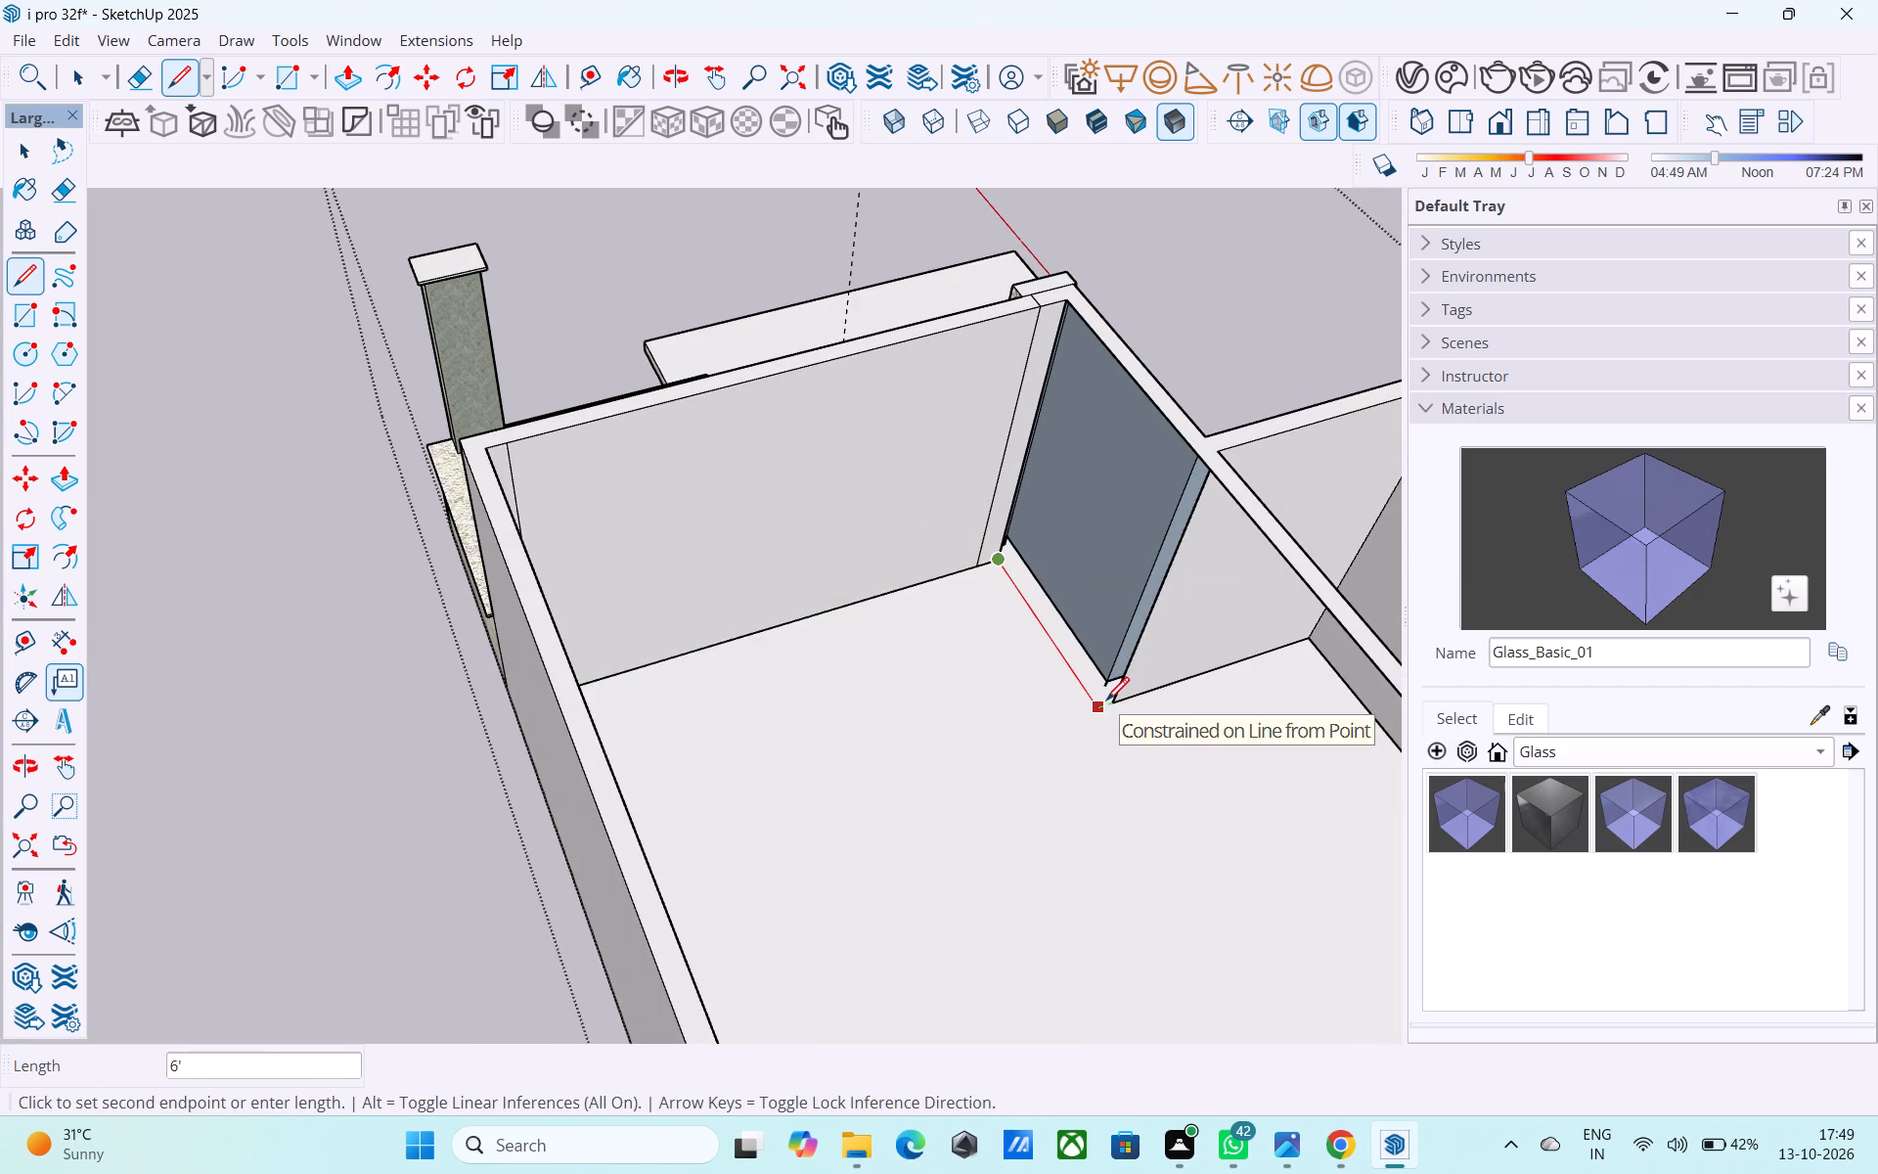
left_click(1106, 702)
left_click(1116, 700)
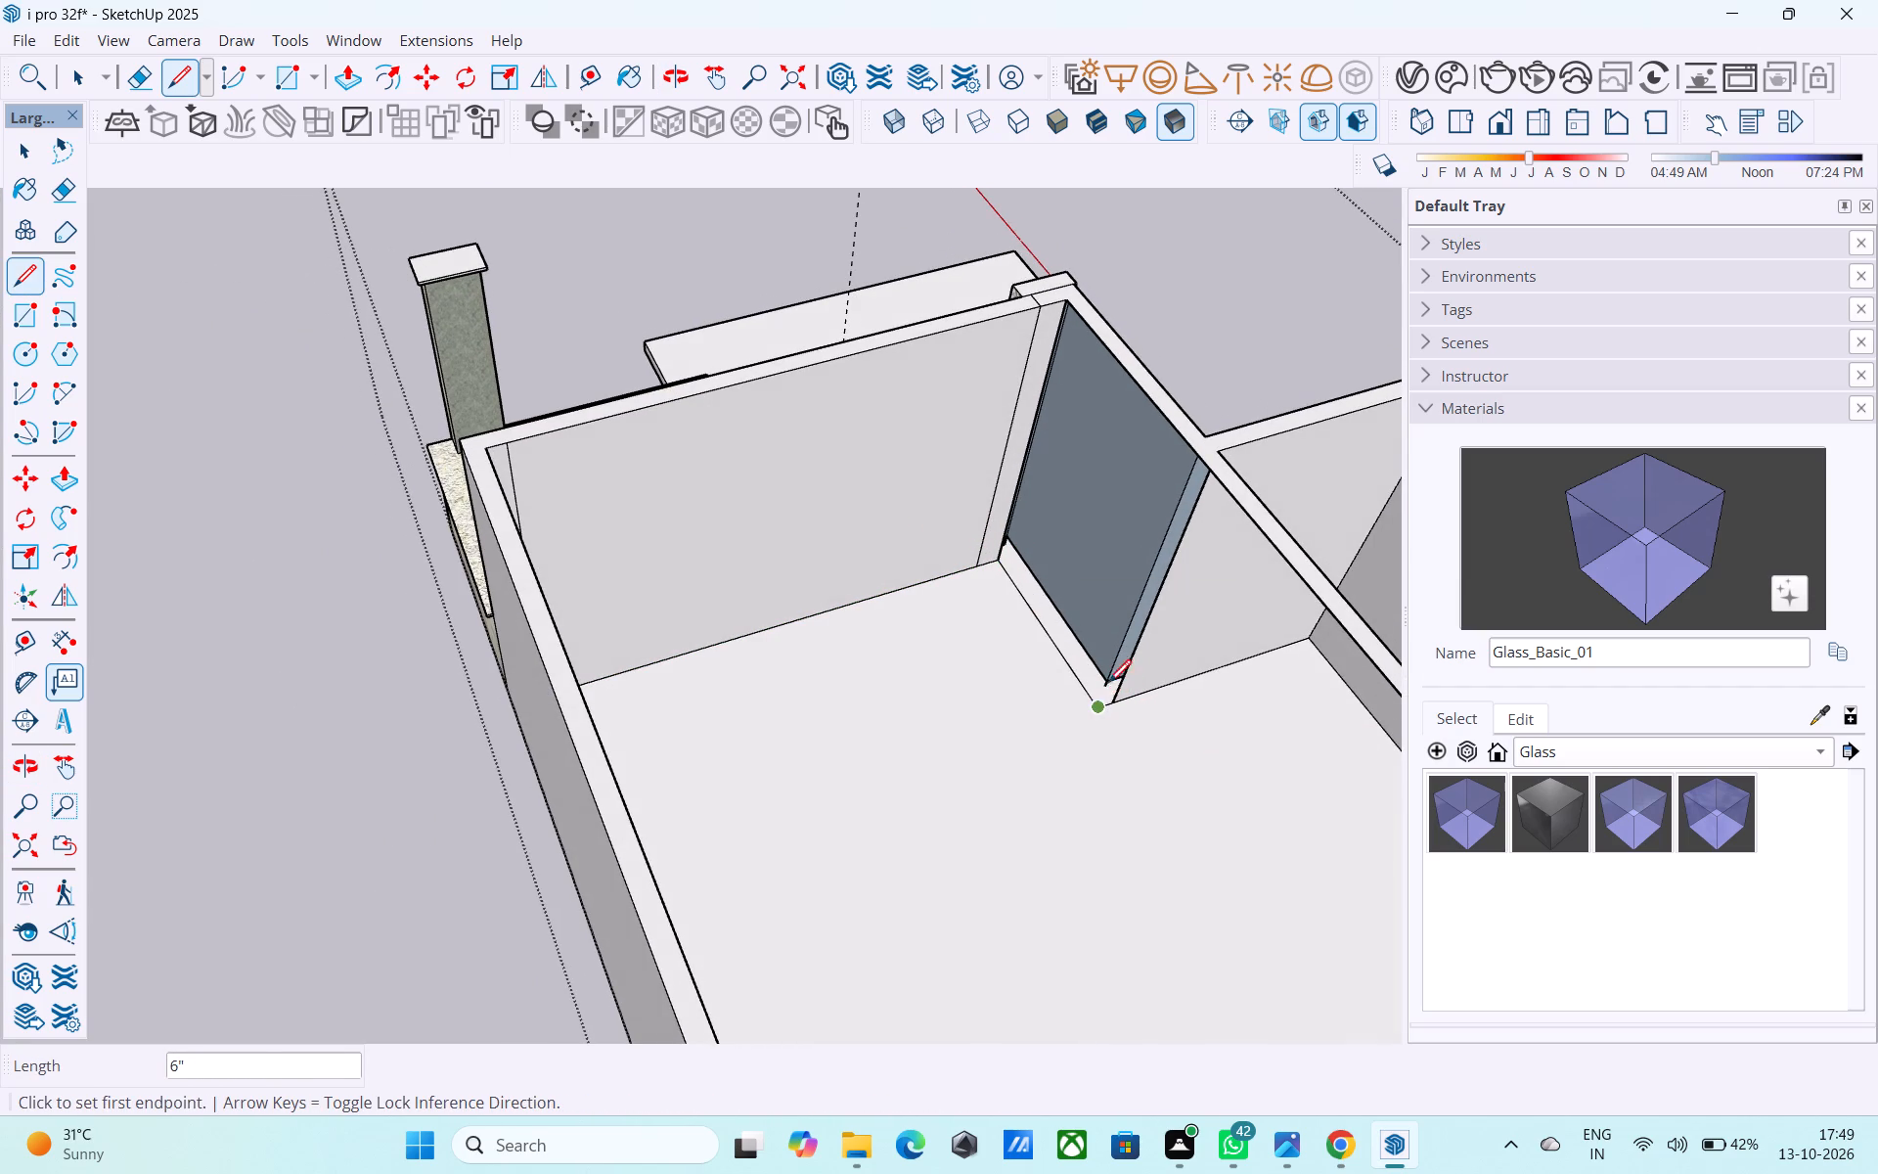
left_click(1103, 704)
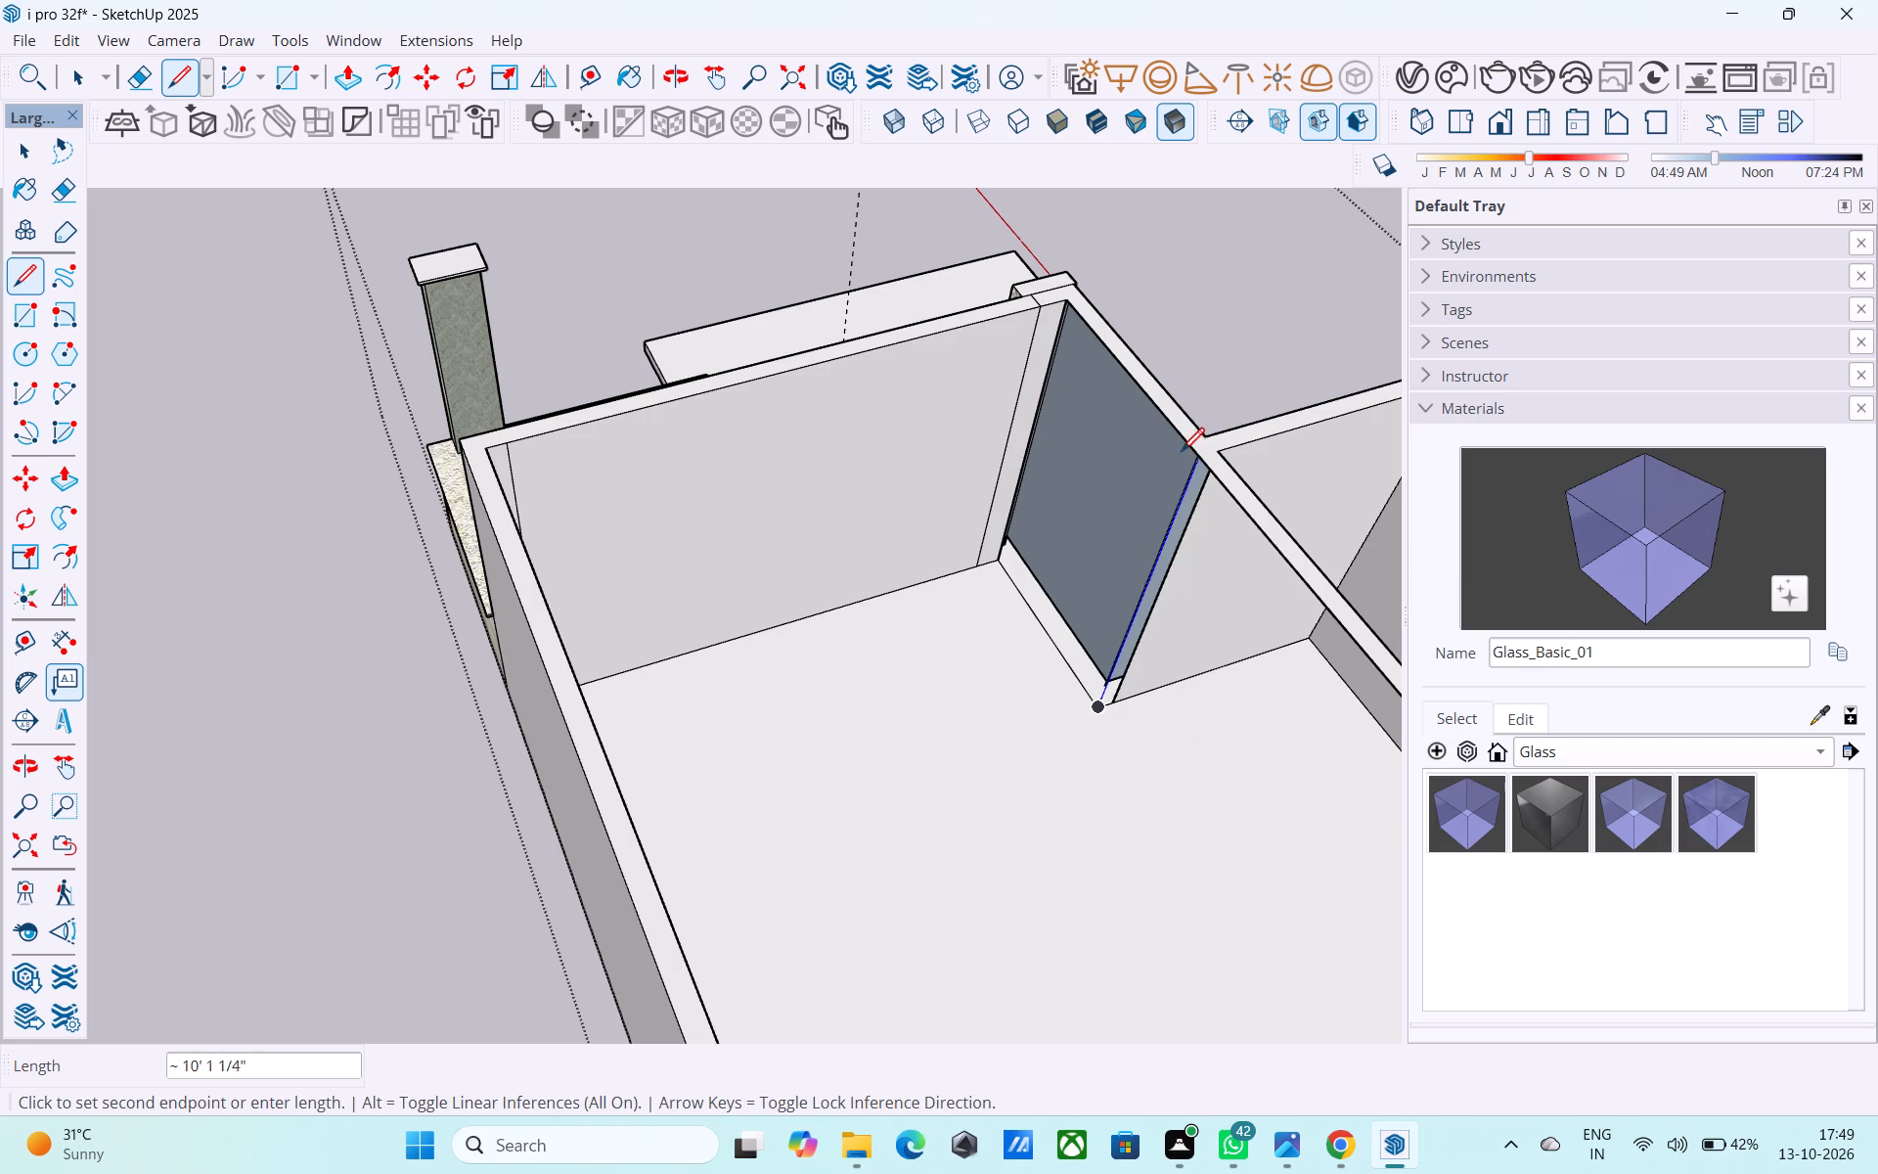
left_click(1195, 456)
Draw a rectangle over the open end of the short partition wall, from its top corner down to the floor corner.
middle_click_drag(1210, 574, 1011, 408)
middle_click_drag(1051, 626, 834, 643)
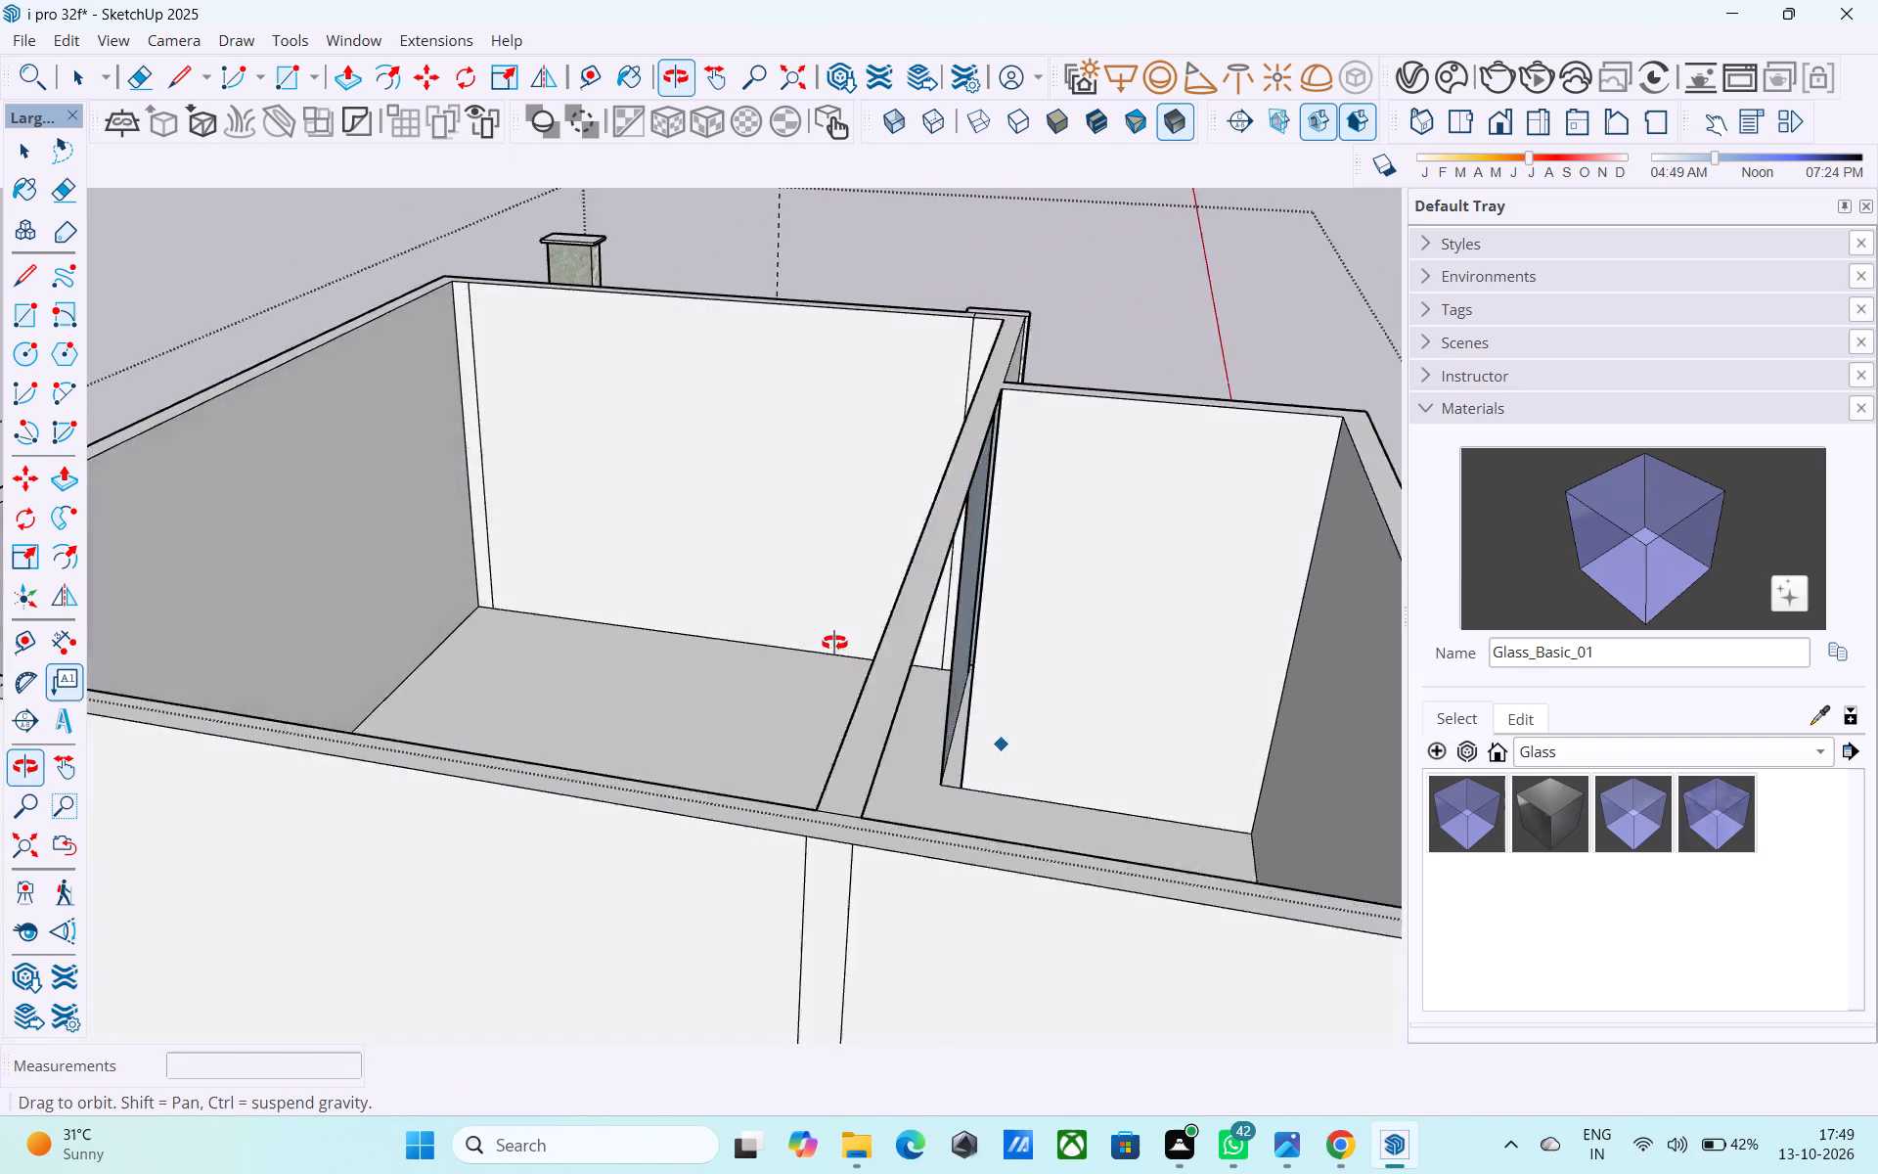
middle_click_drag(834, 643, 760, 640)
scroll(813, 485, "up", 7)
middle_click_drag(870, 492, 1289, 465)
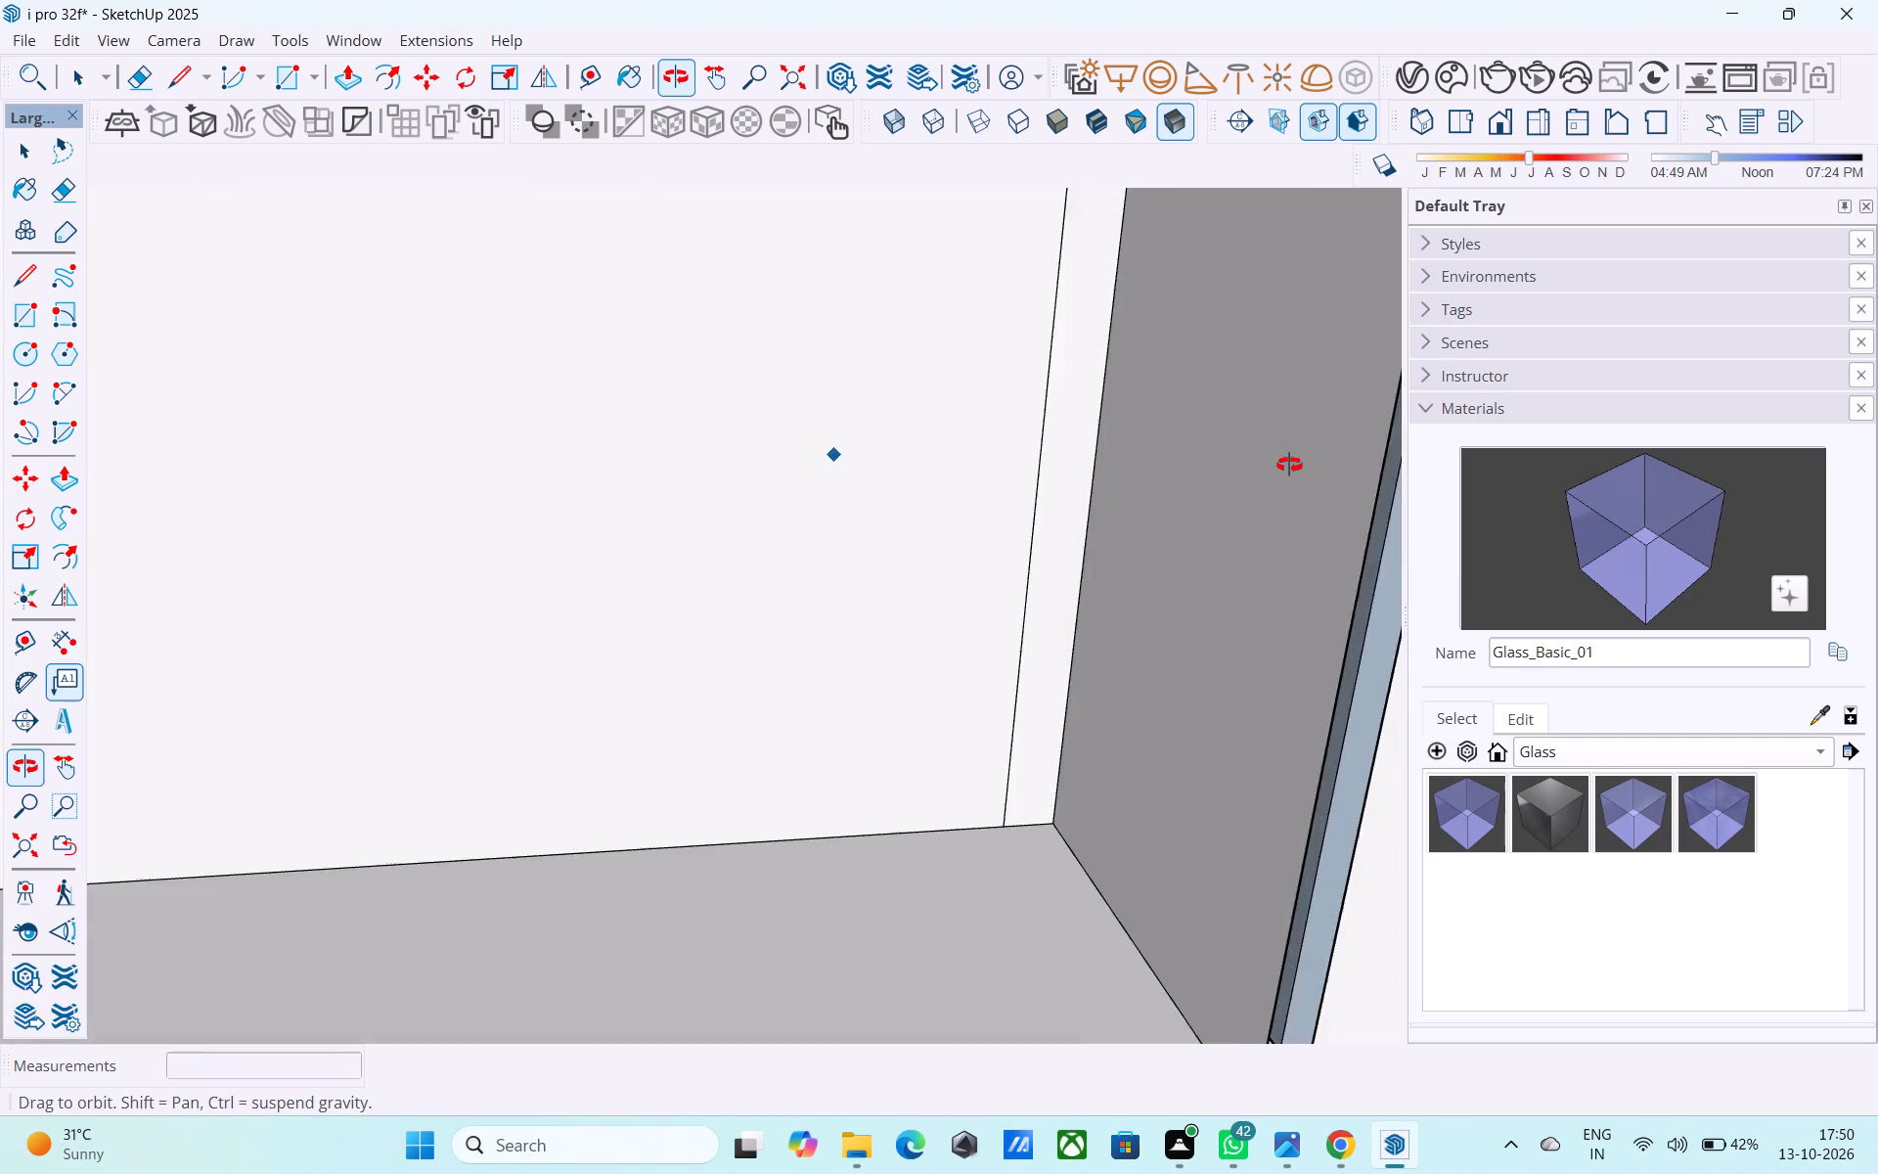
middle_click_drag(1289, 465, 777, 576)
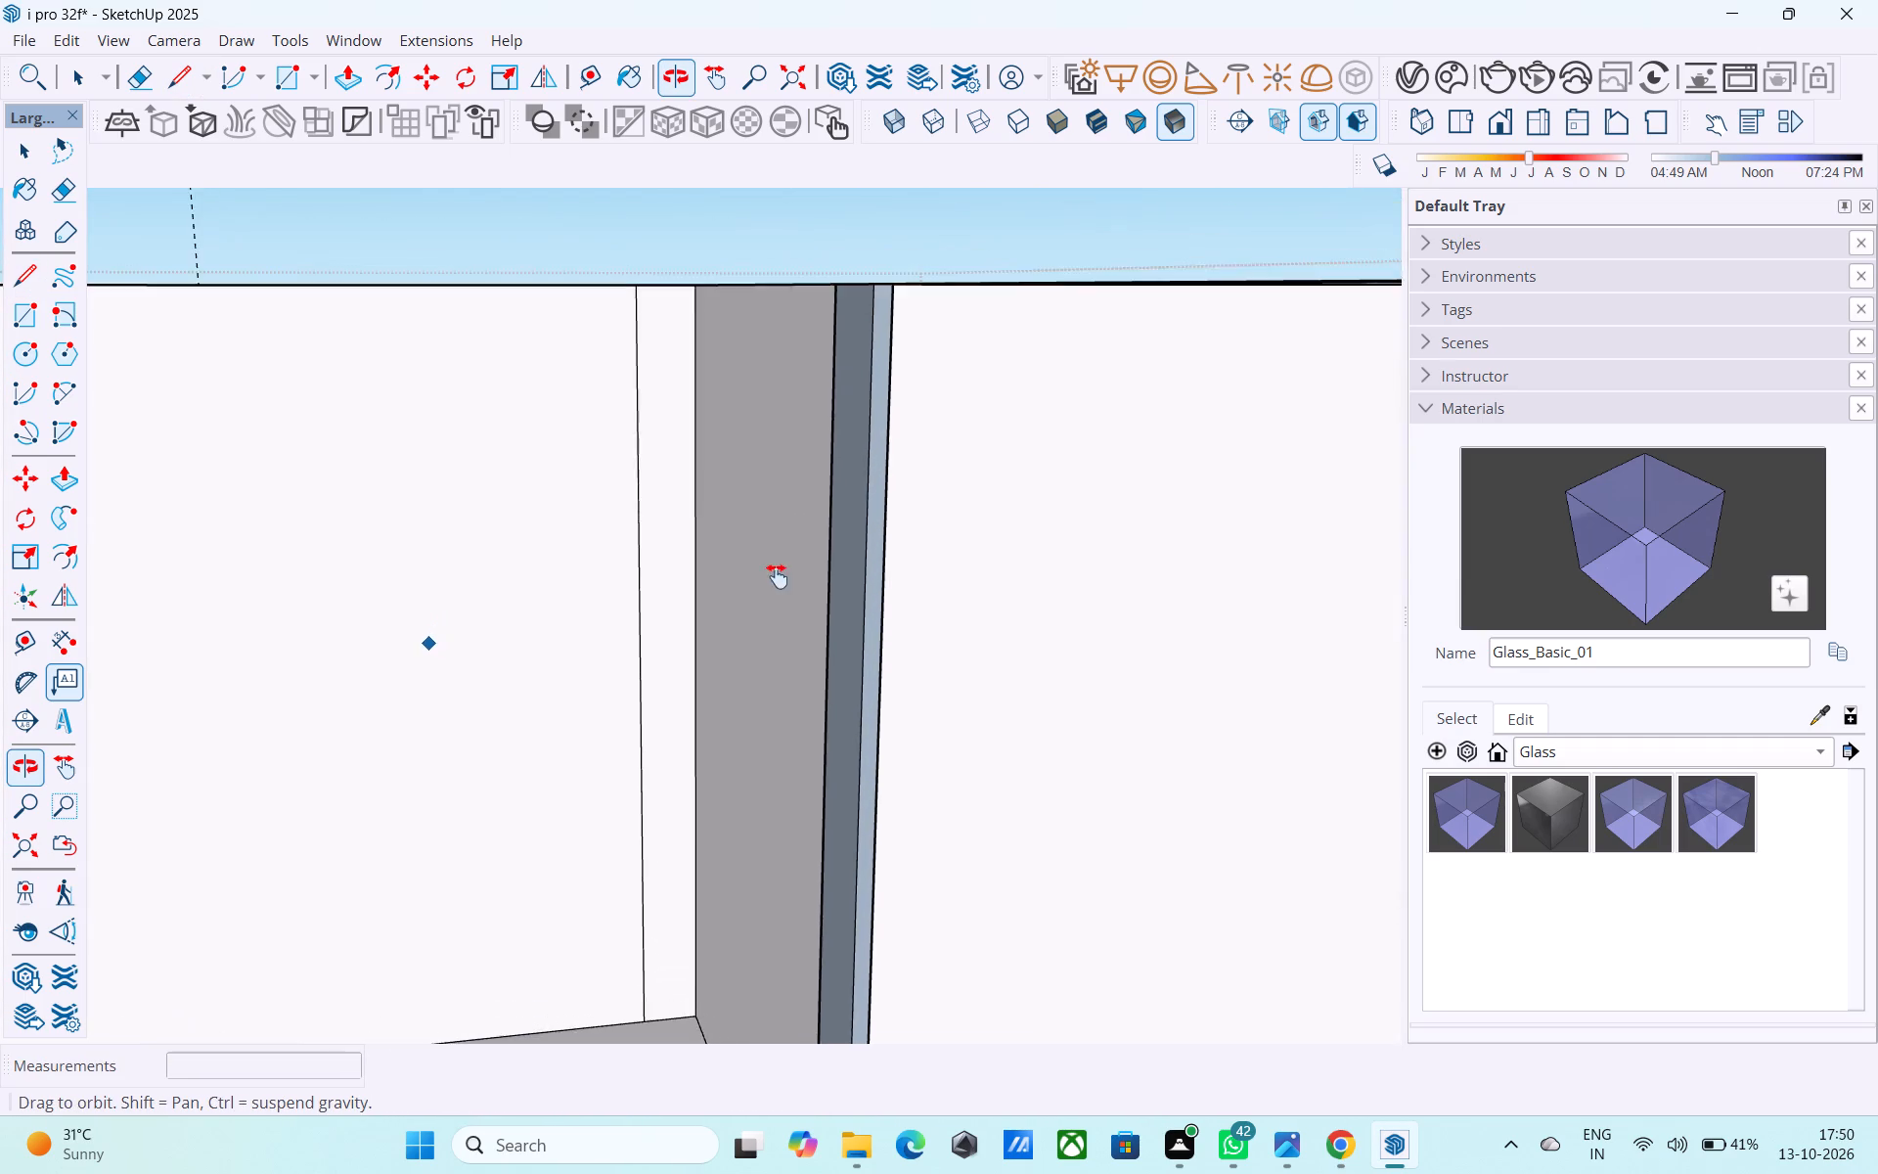
middle_click_drag(777, 576, 726, 528)
key("r")
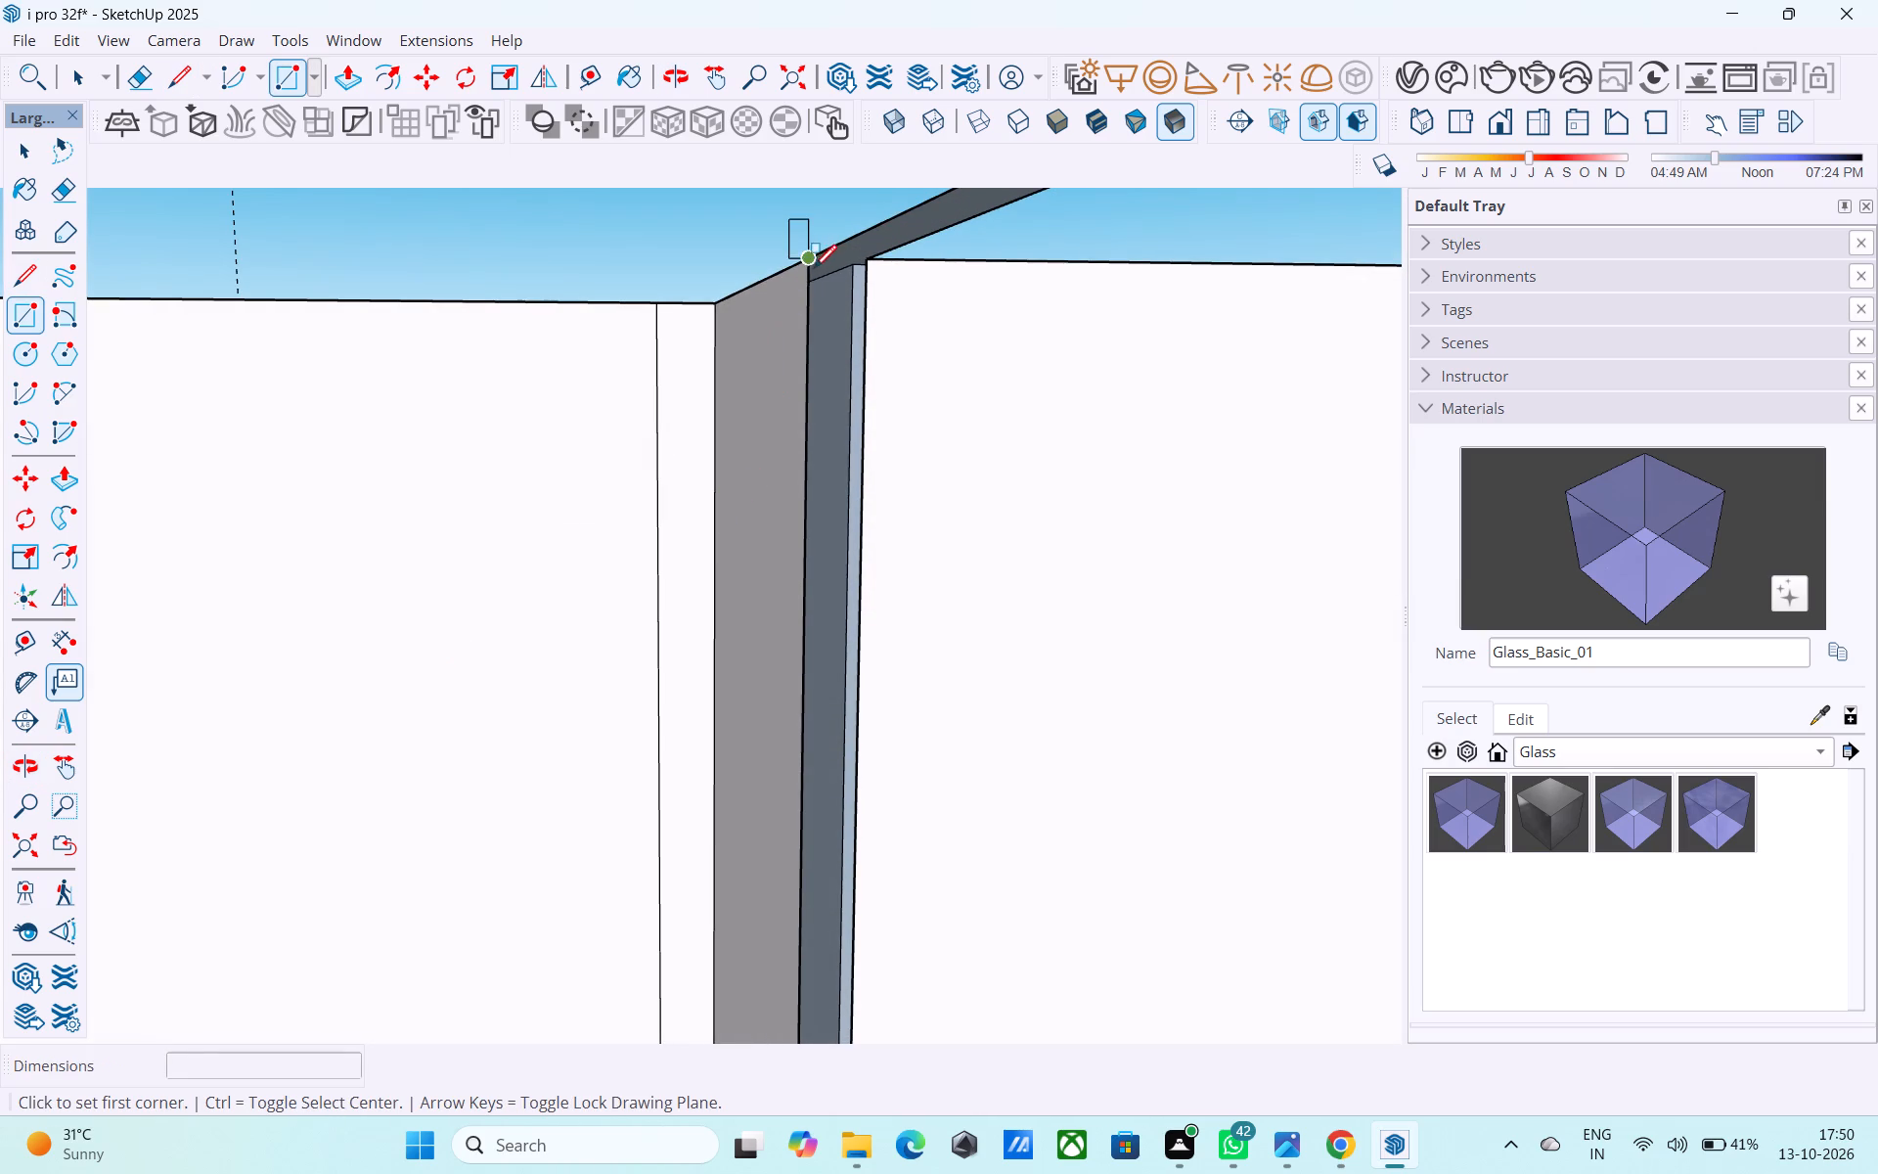
left_click(814, 265)
scroll(967, 853, "down", 2)
middle_click_drag(969, 864, 1066, 803, "shift")
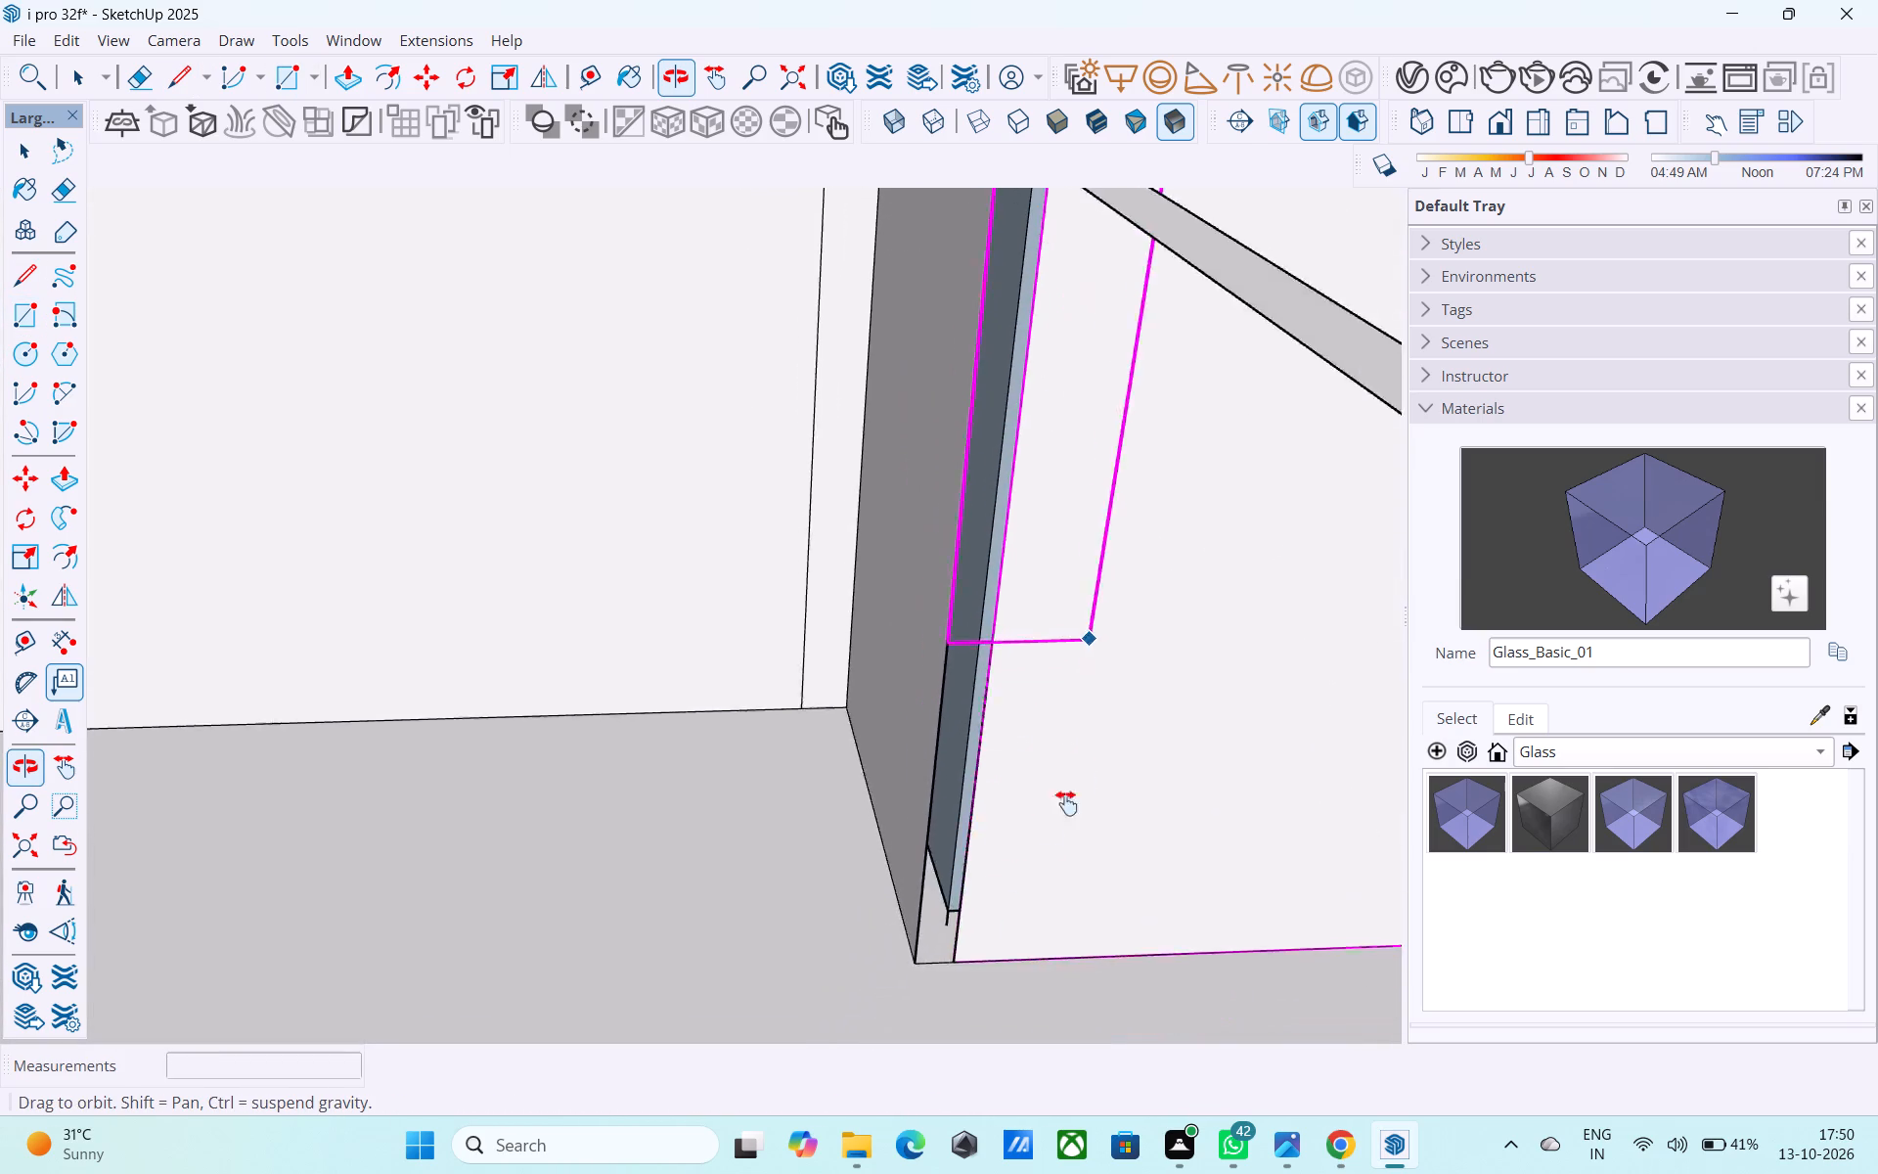
middle_click_drag(1066, 803, 1103, 723, "shift")
left_click(1017, 853)
Erase the leftover vertical edges on the inner wall faces beside the partition end, the pier and the side wall corner.
key("e")
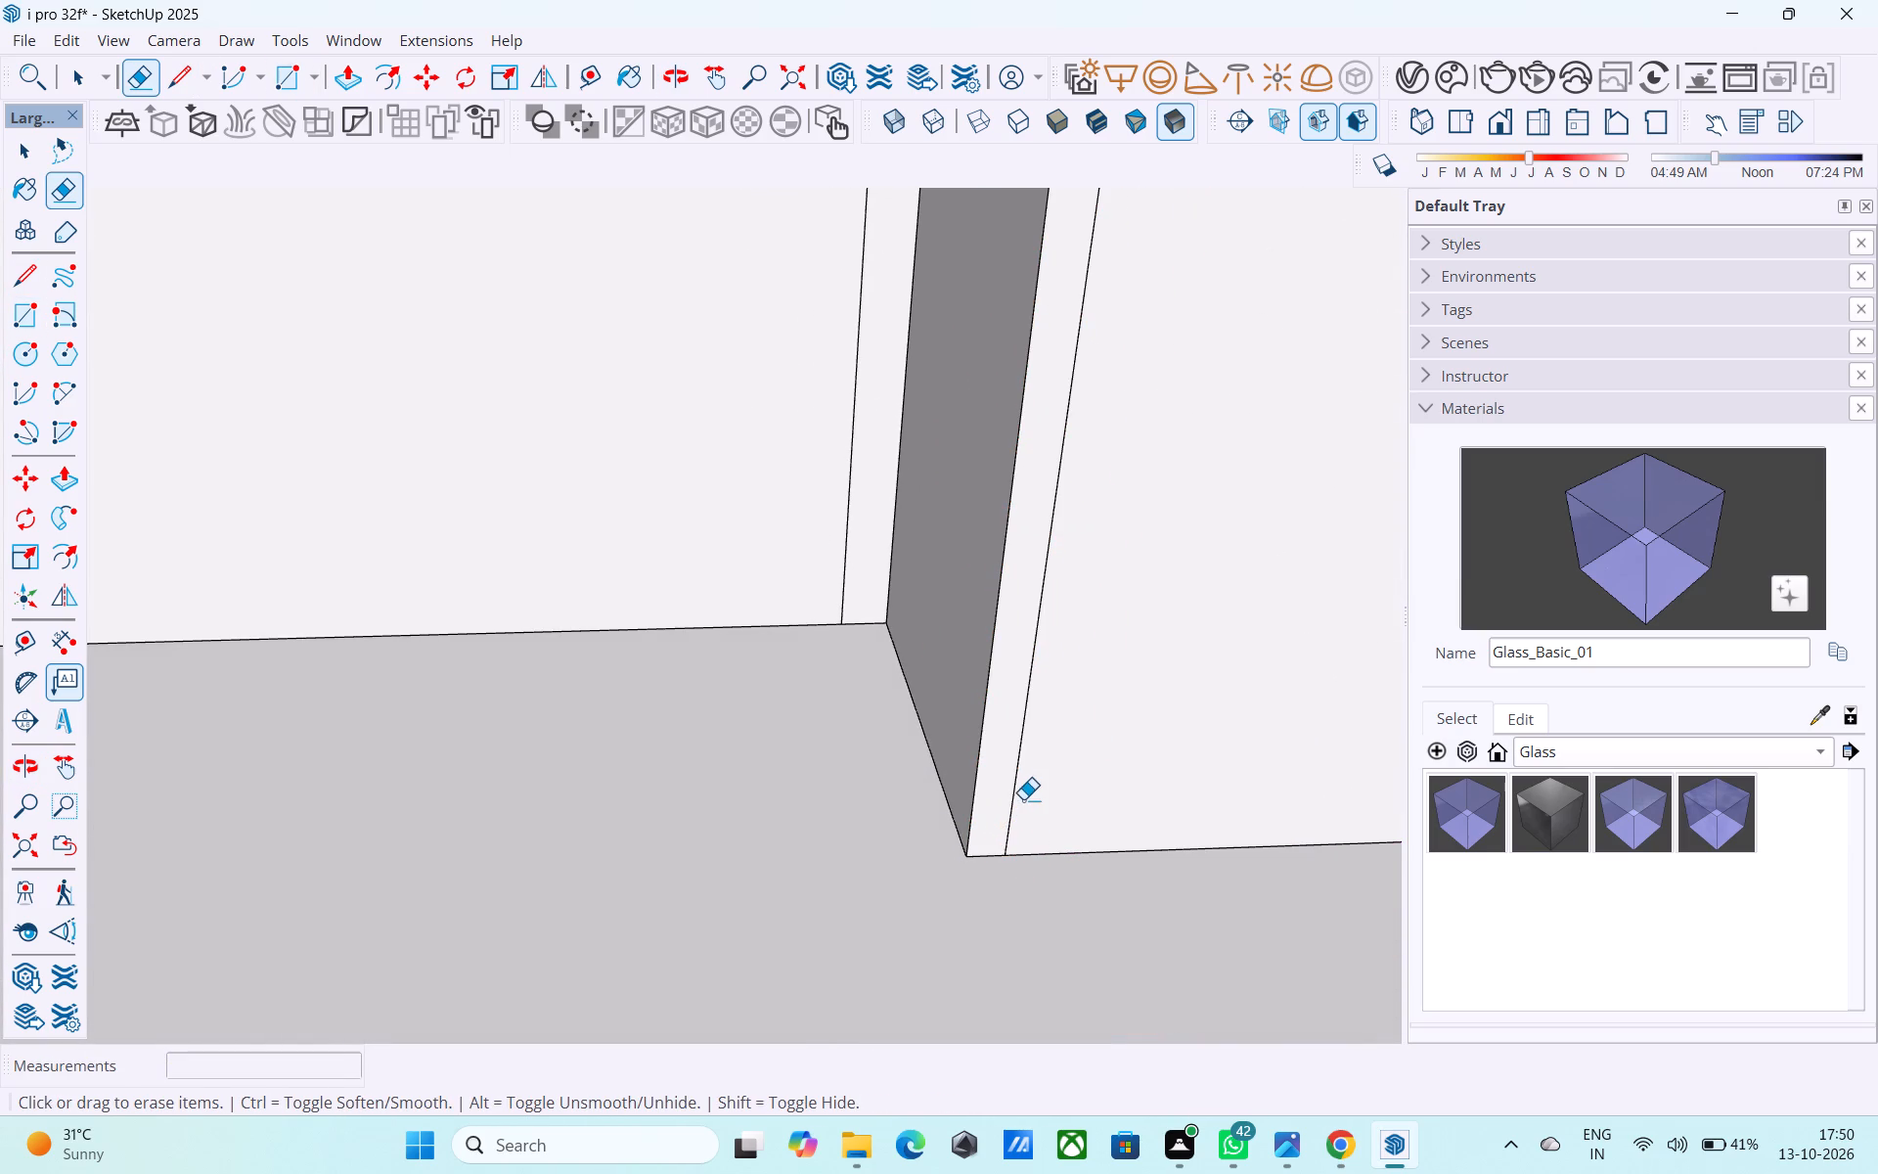
left_click_drag(1023, 799, 1011, 799)
left_click_drag(843, 515, 853, 515)
scroll(853, 636, "down", 1)
middle_click_drag(871, 681, 978, 806)
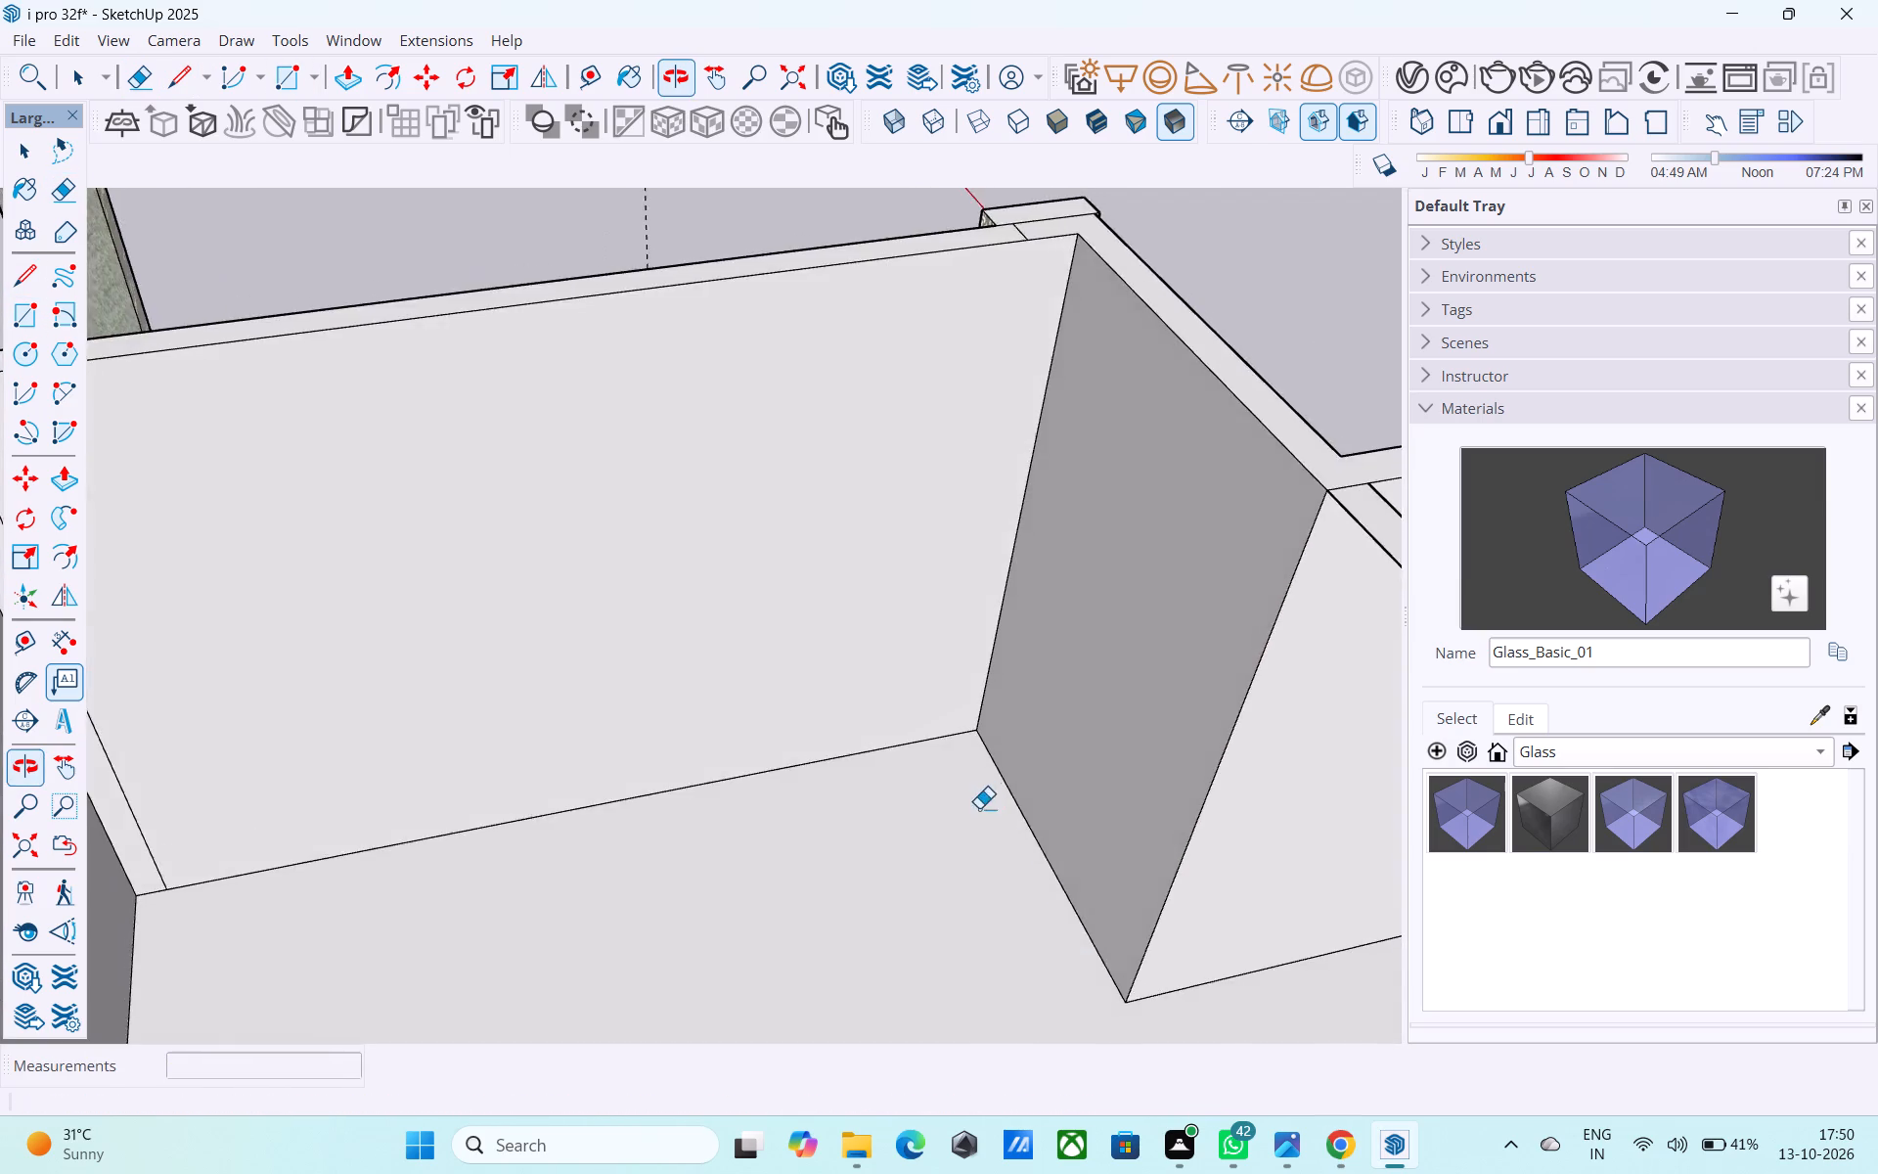
scroll(984, 804, "down", 9)
middle_click_drag(979, 794, 1245, 709)
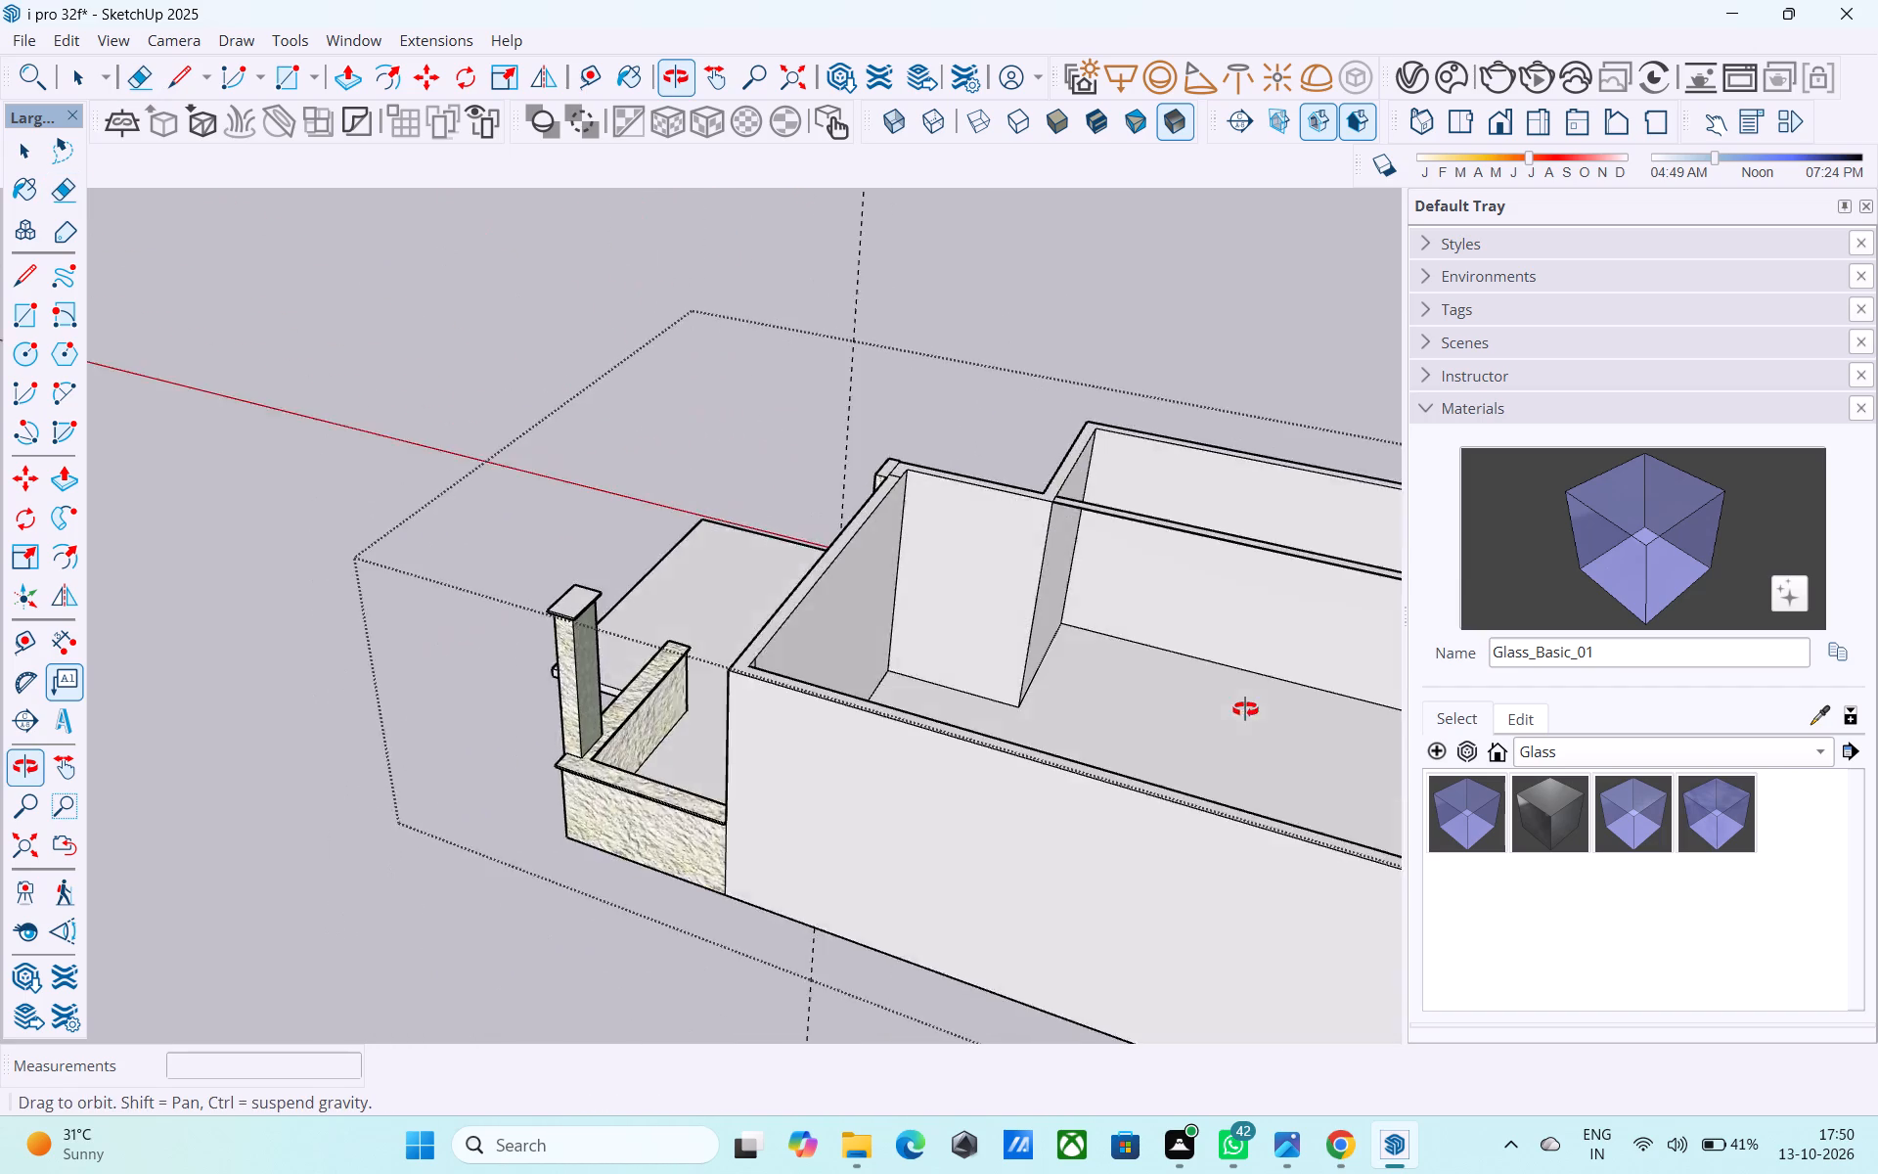
middle_click_drag(1245, 709, 755, 750)
scroll(401, 738, "up", 4)
left_click_drag(529, 679, 511, 668)
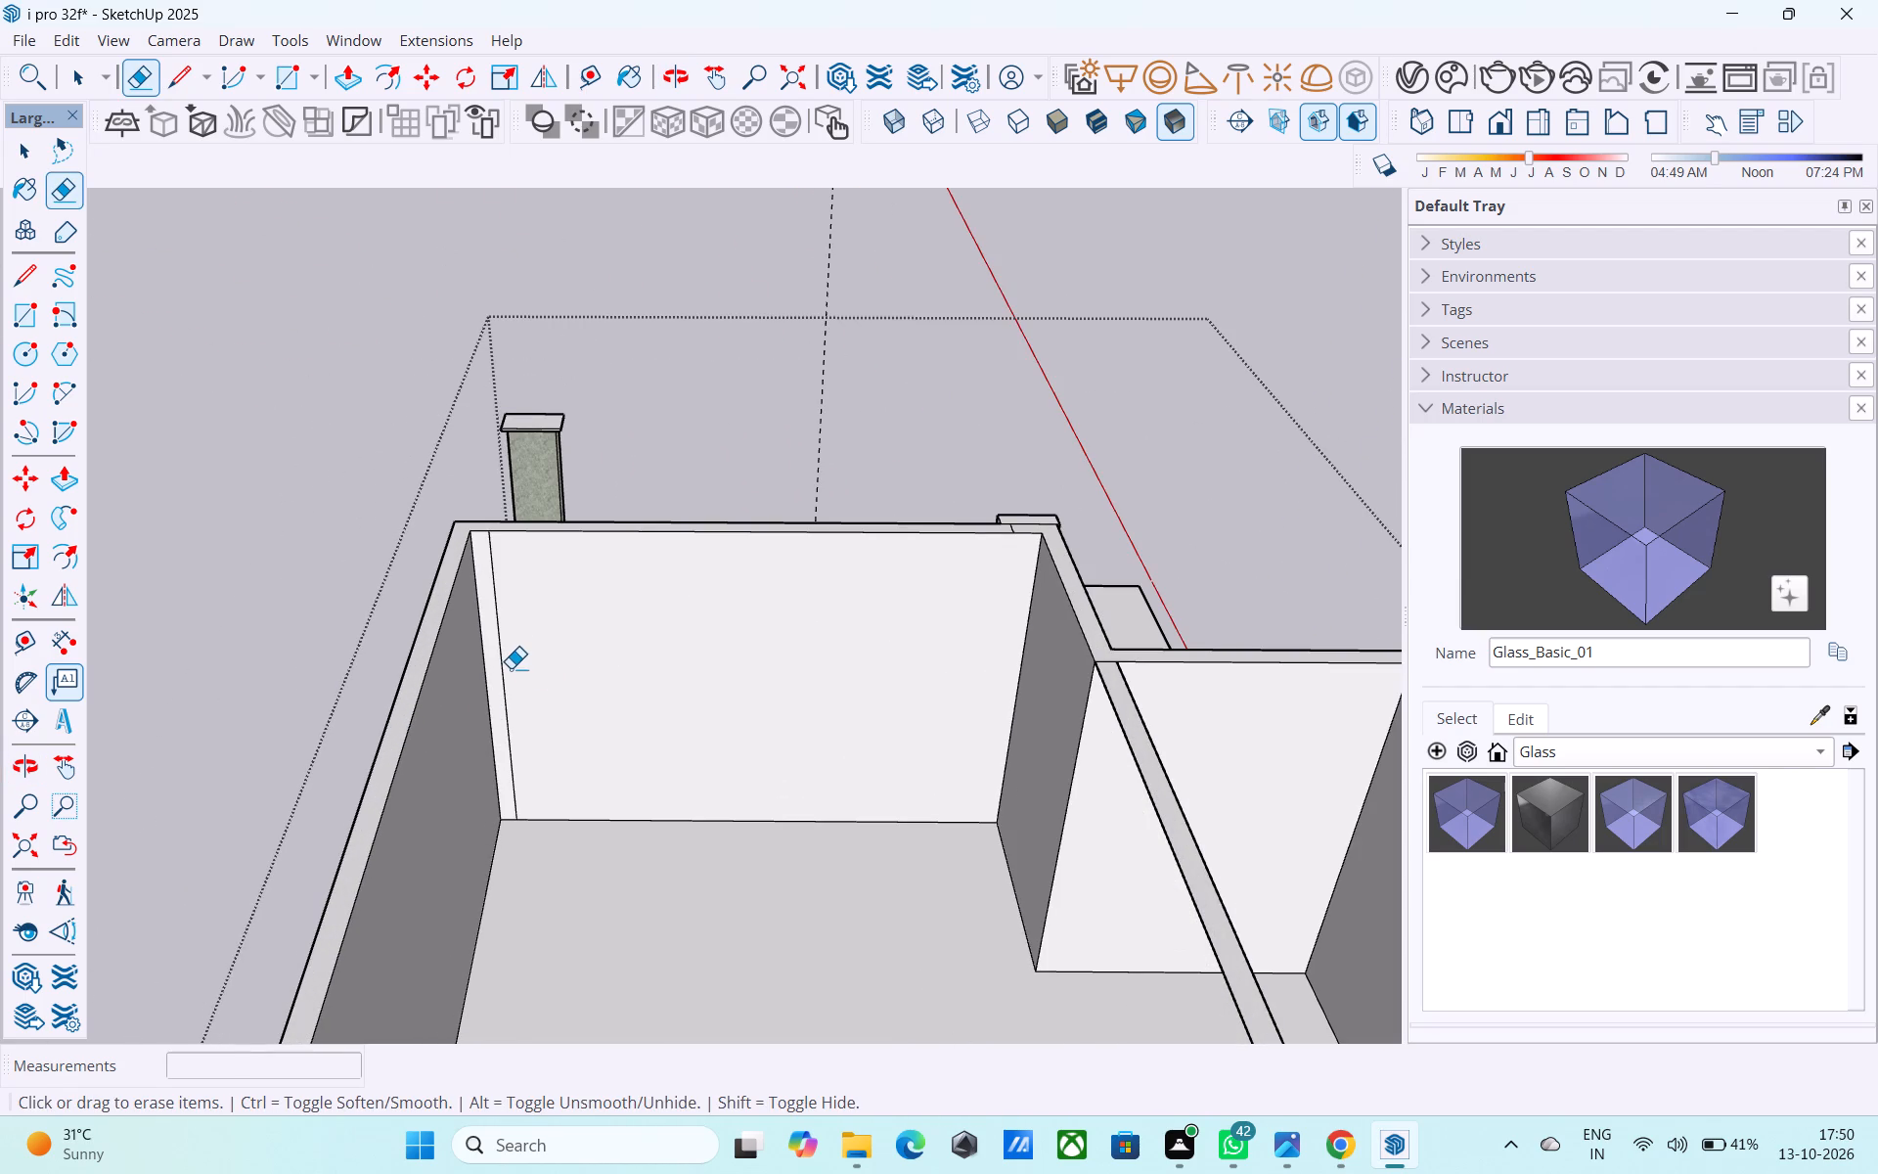
left_click_drag(511, 668, 500, 655)
Save the model, purging its unused items.
middle_click_drag(566, 685, 638, 644)
scroll(634, 656, "down", 11)
middle_click_drag(753, 720, 931, 938)
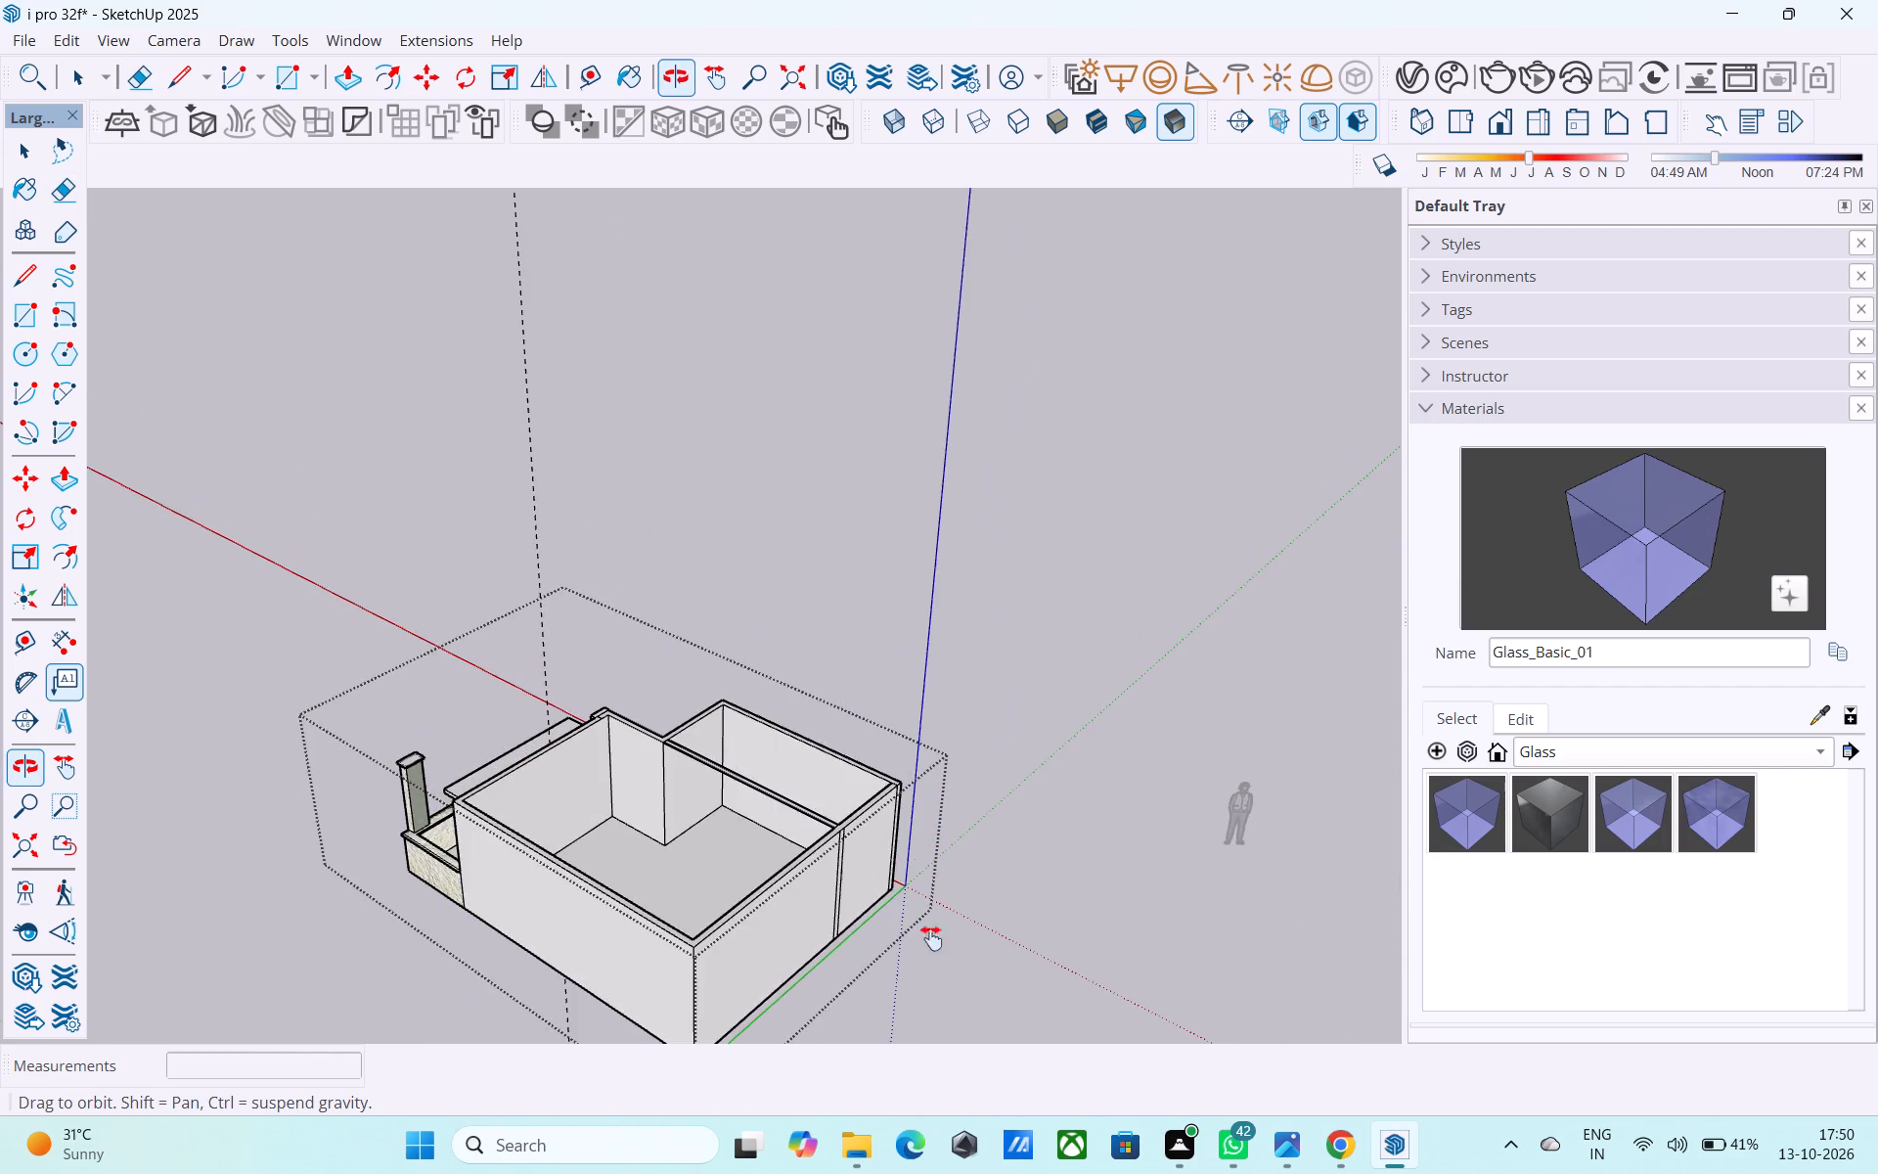
middle_click_drag(931, 938, 1376, 974)
middle_click_drag(673, 786, 1090, 715)
key("ctrl+s")
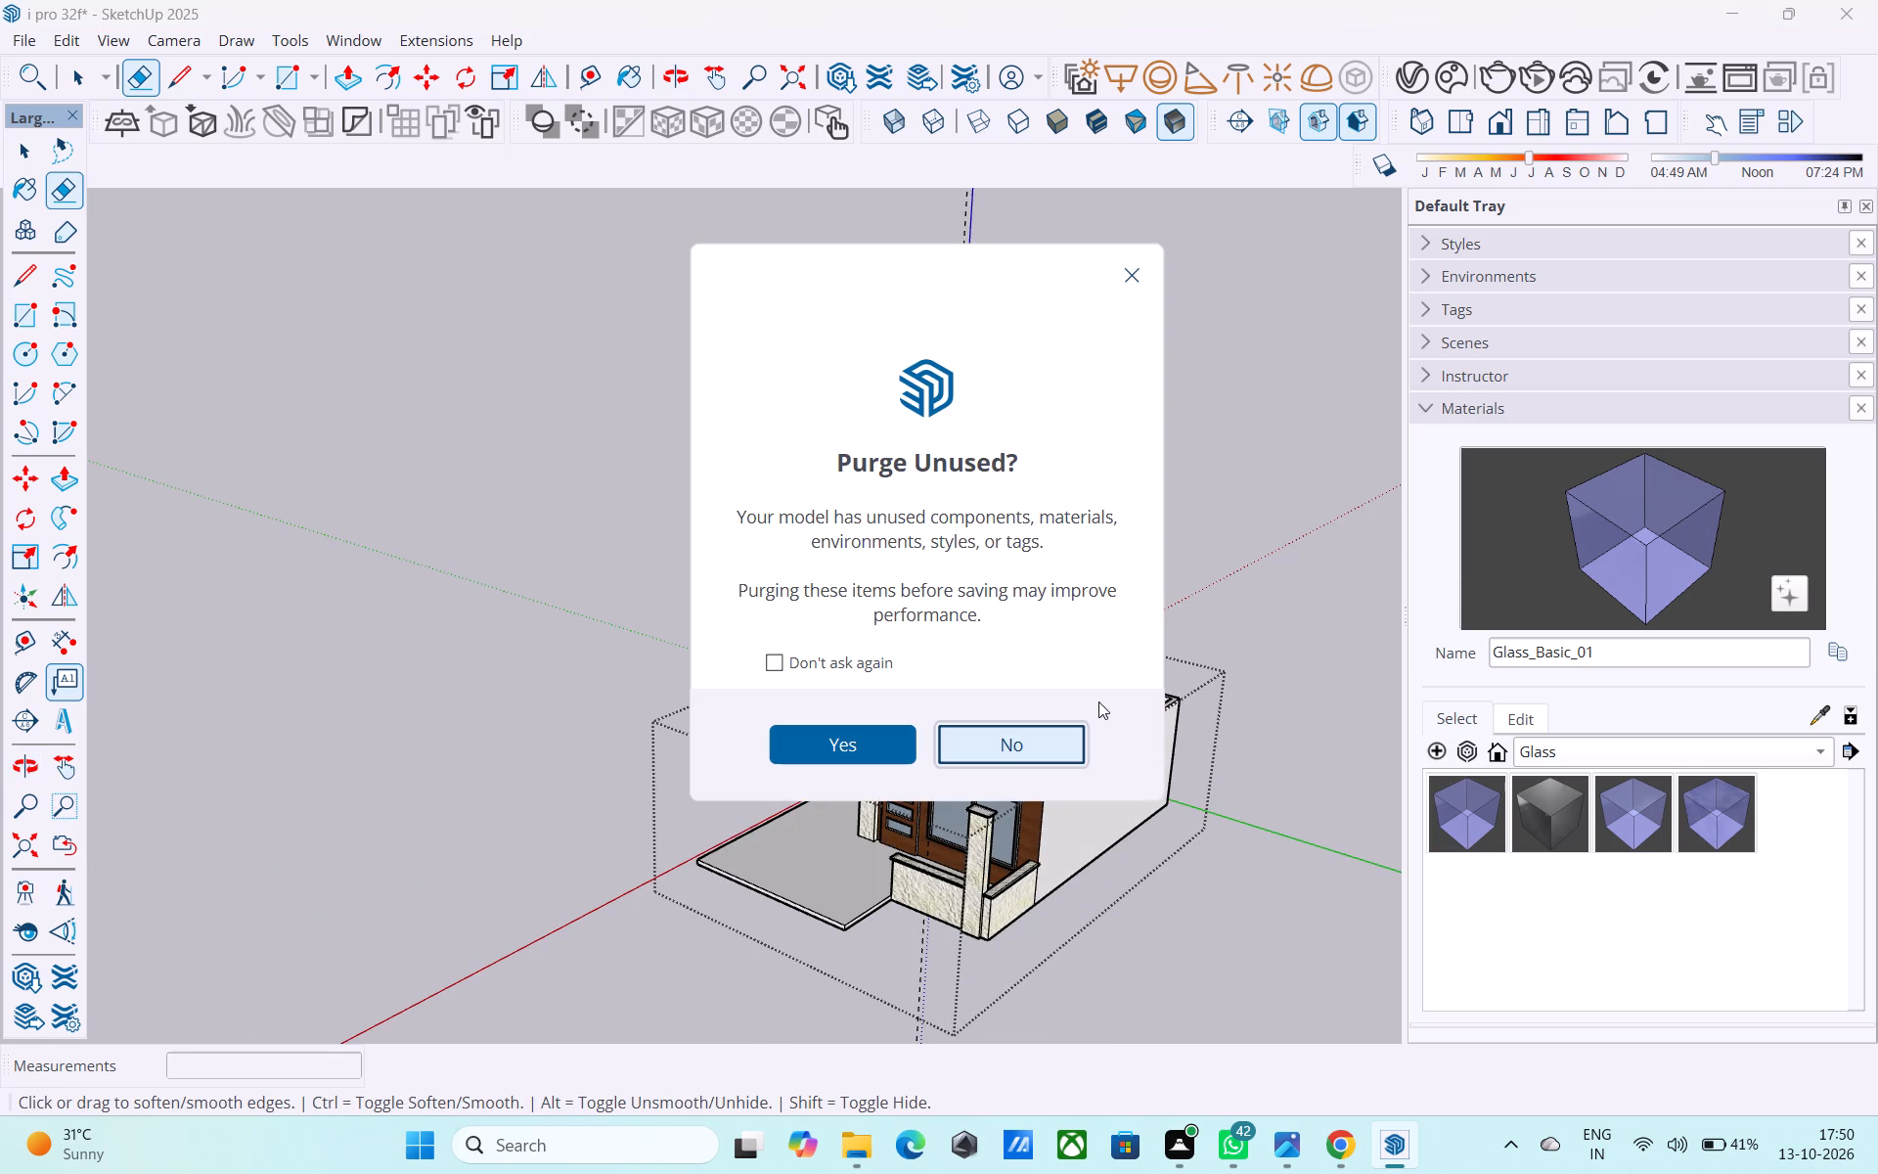
left_click(817, 751)
Close the house group to leave its editing mode.
key("space")
left_click(697, 673)
Examine the house from the front, side and above to check the rebuilt interior walls and the facade.
middle_click_drag(858, 721, 763, 745, "shift")
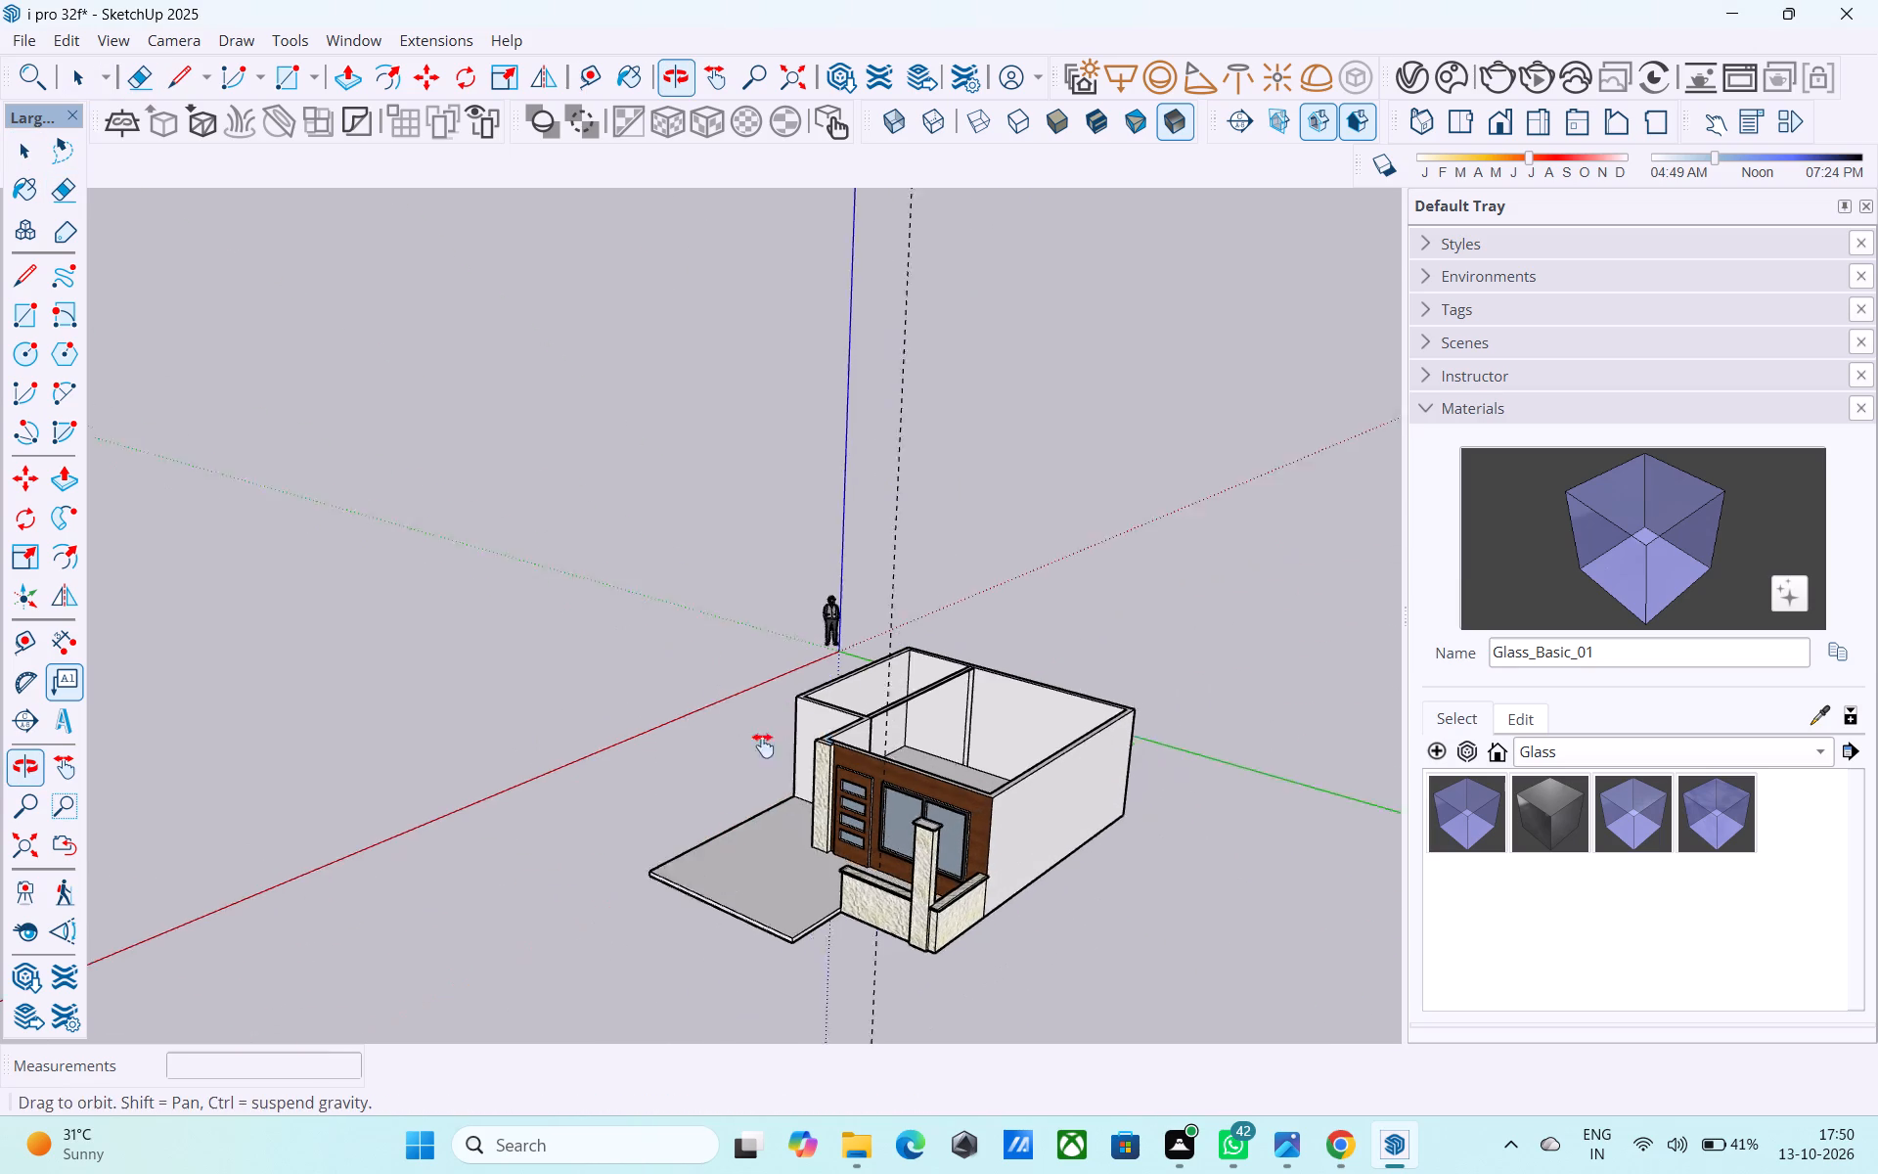
middle_click_drag(763, 745, 921, 707, "shift")
scroll(922, 707, "up", 8)
middle_click_drag(1008, 835, 1004, 668, "shift")
middle_click_drag(990, 736, 564, 848)
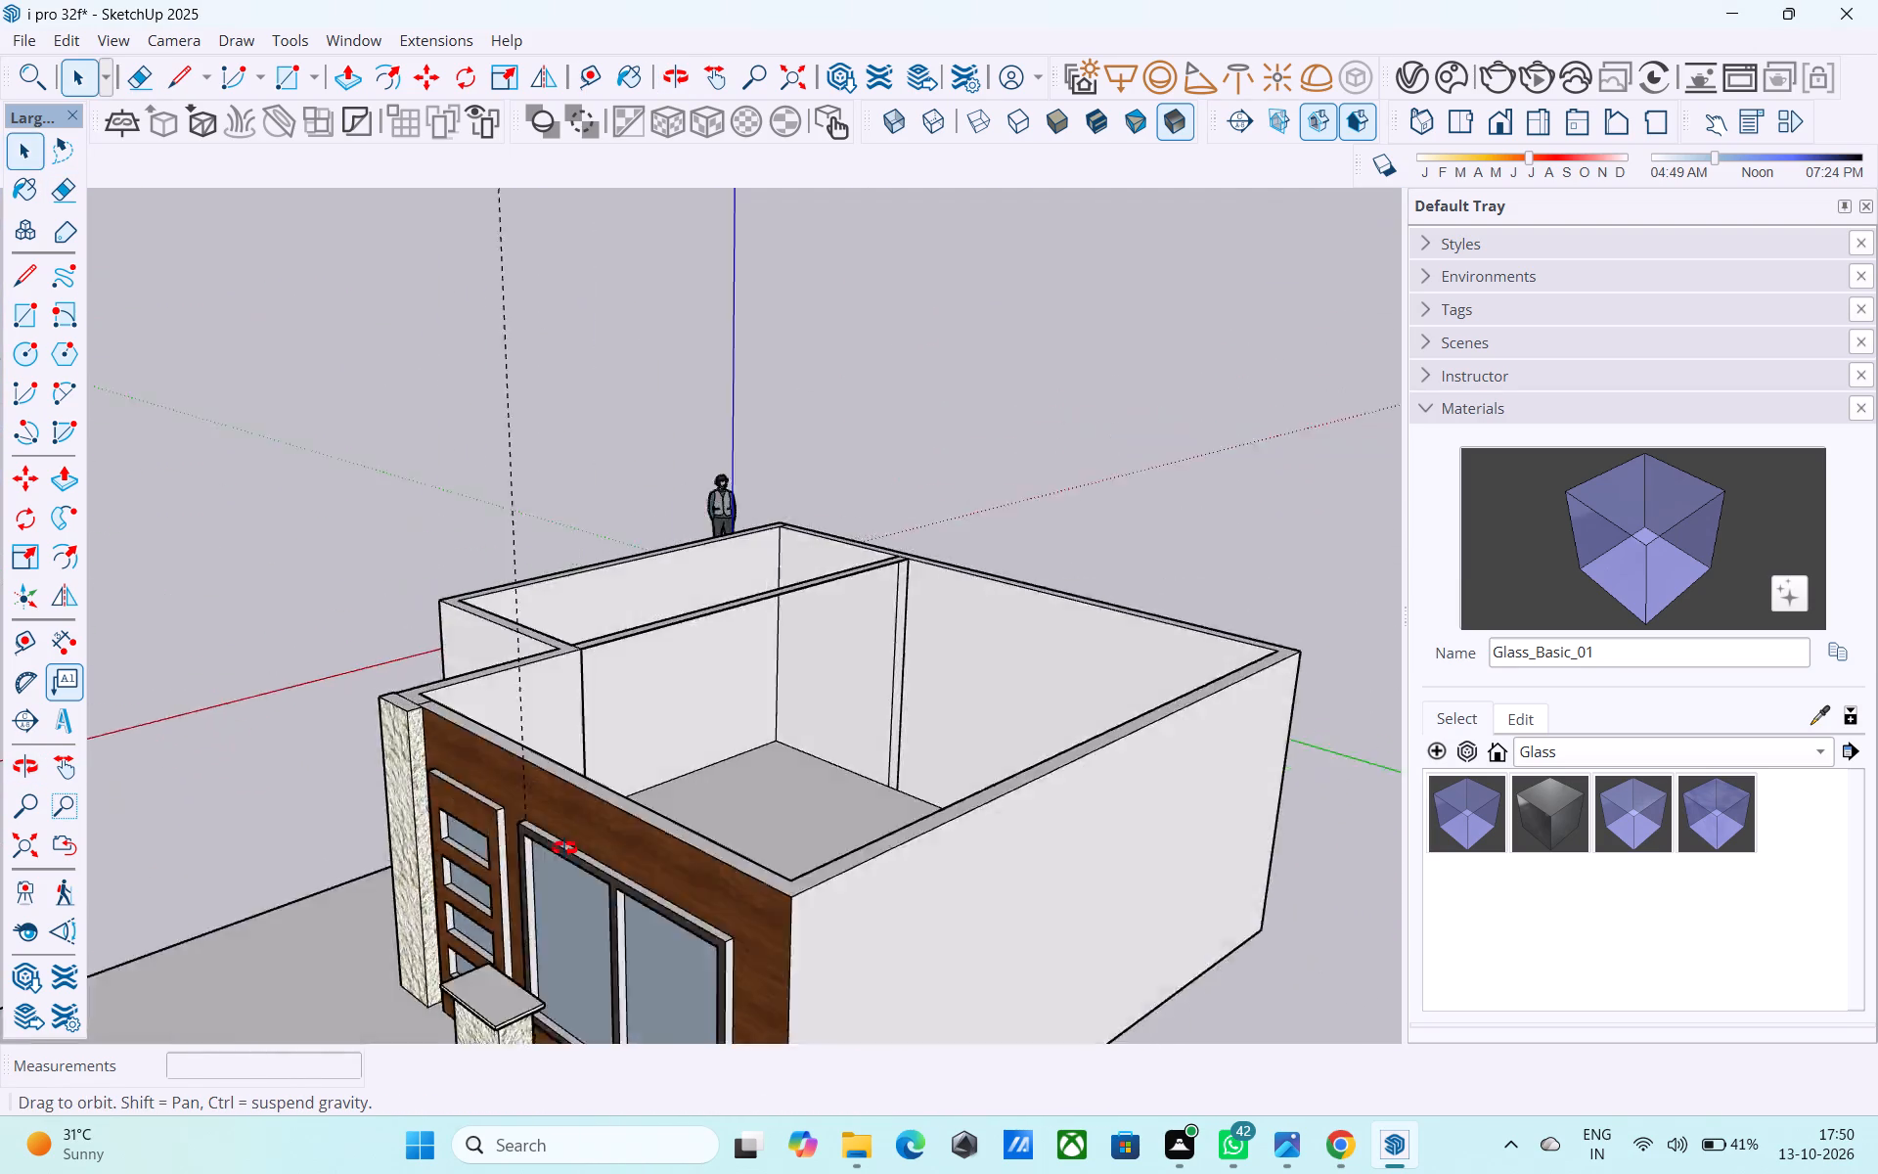
middle_click_drag(564, 848, 183, 919)
middle_click_drag(304, 784, 704, 857)
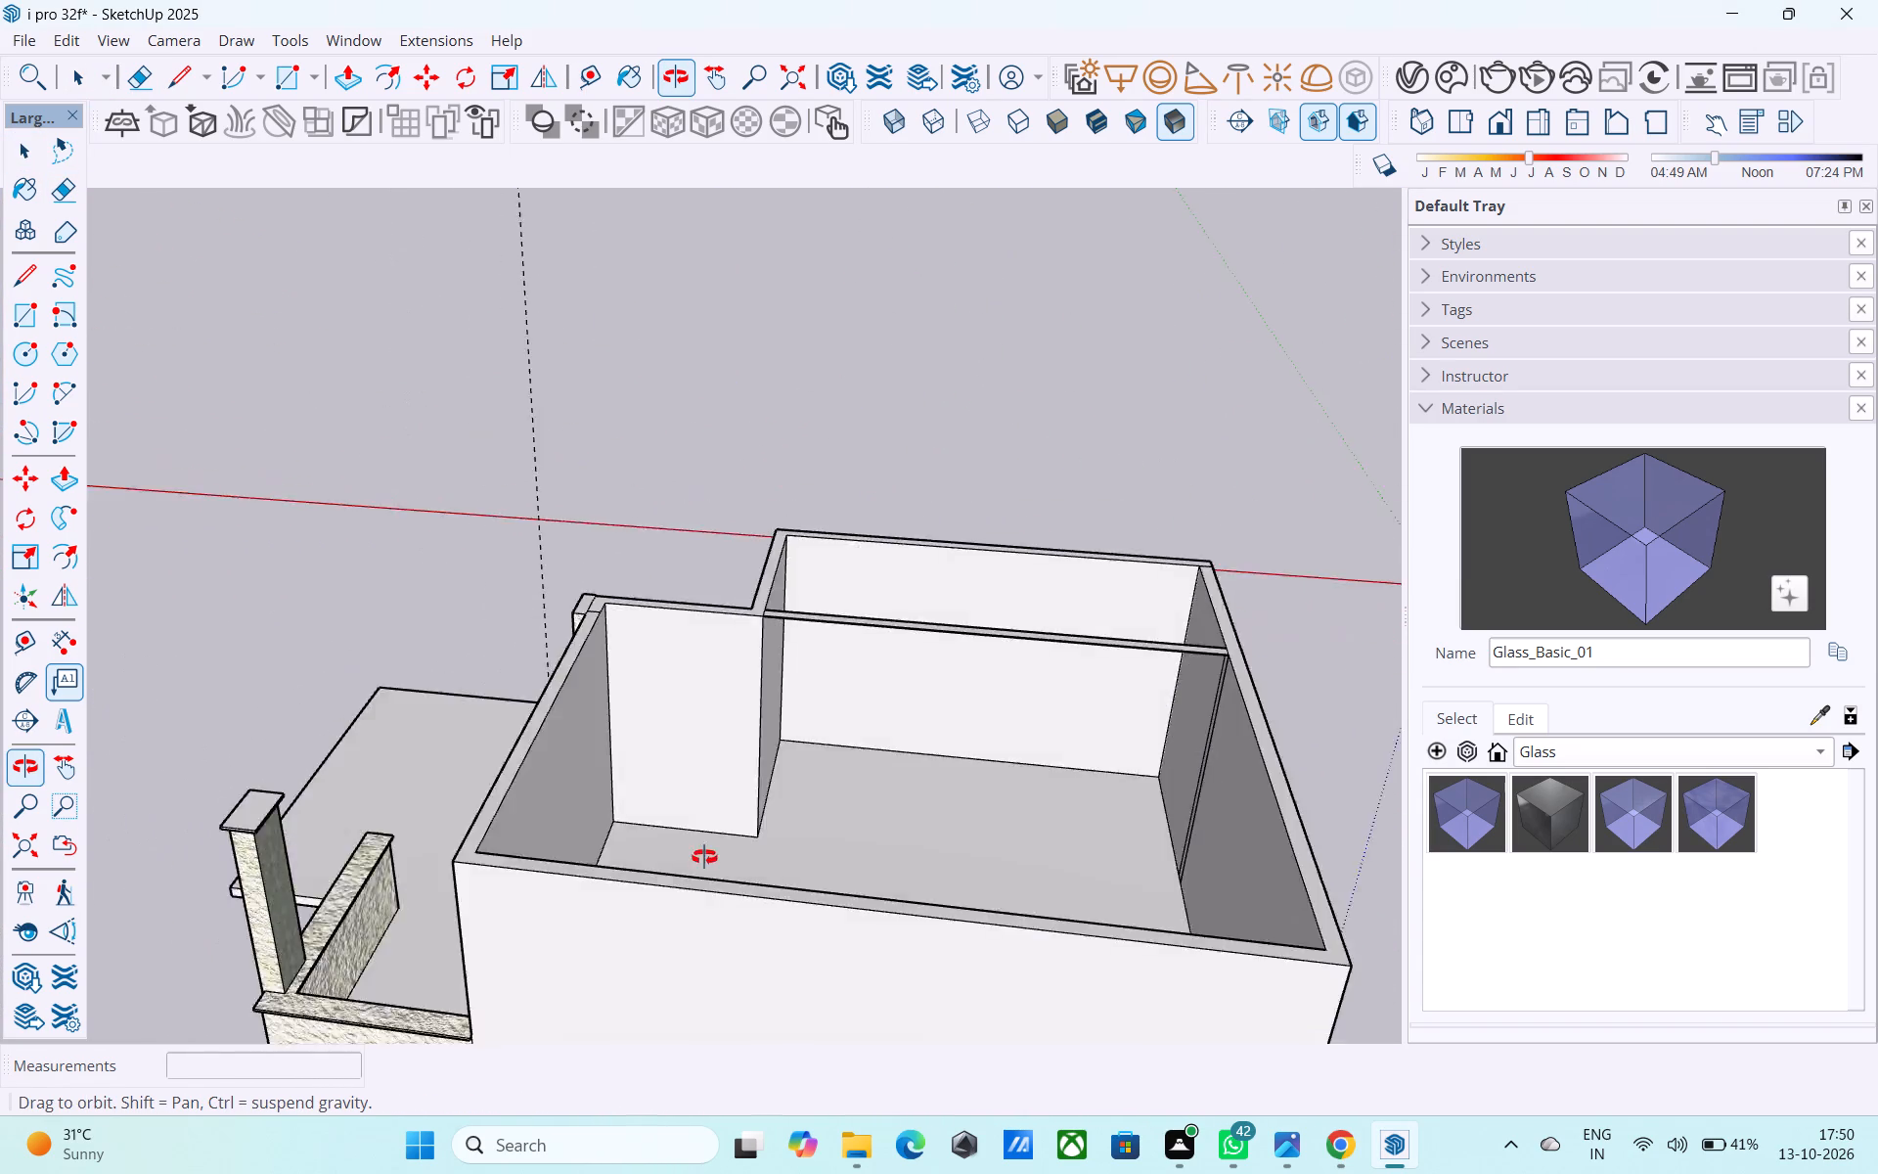
middle_click_drag(704, 857, 932, 873)
scroll(959, 876, "up", 1)
scroll(849, 862, "up", 2)
scroll(850, 859, "down", 4)
middle_click_drag(850, 859, 809, 896)
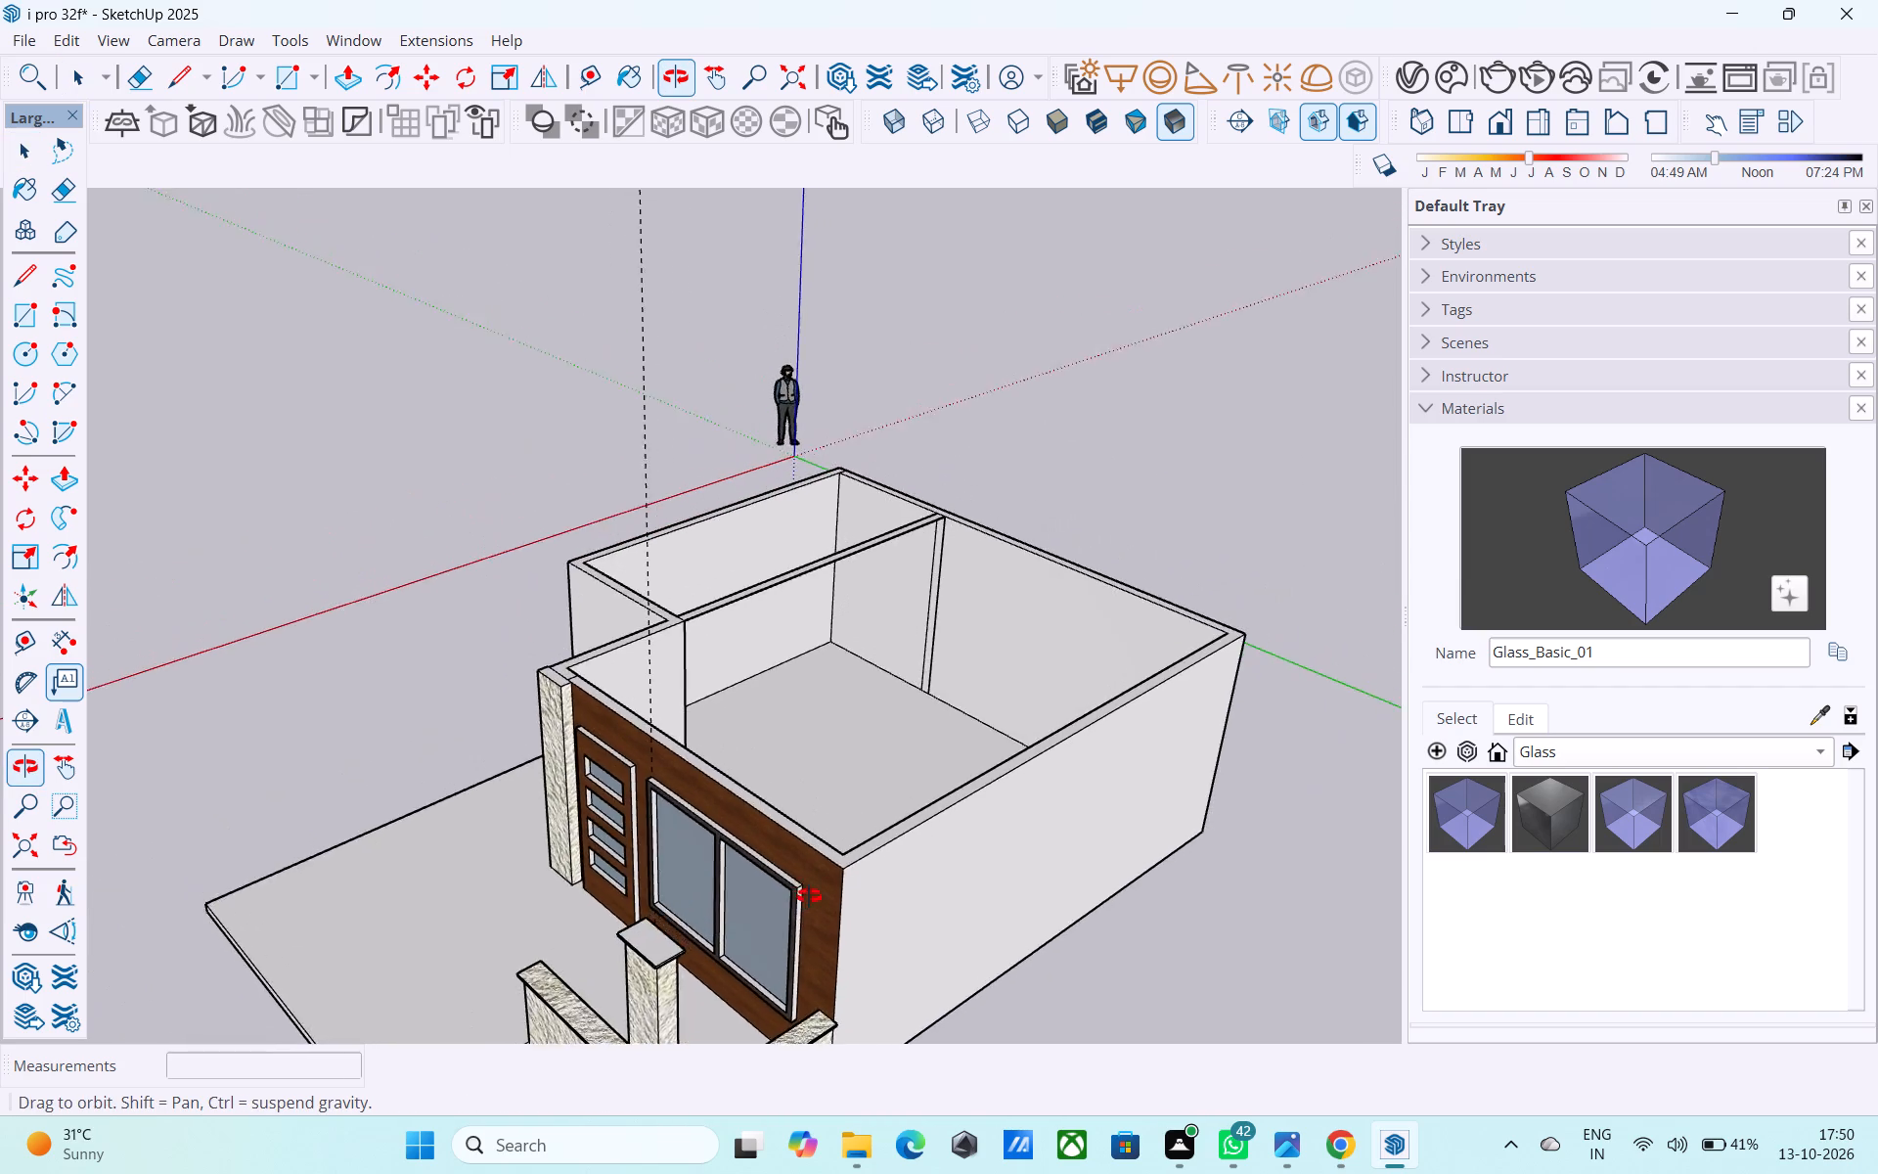
middle_click_drag(809, 896, 246, 961)
middle_click_drag(321, 889, 607, 867, "shift")
middle_click_drag(728, 754, 1341, 823)
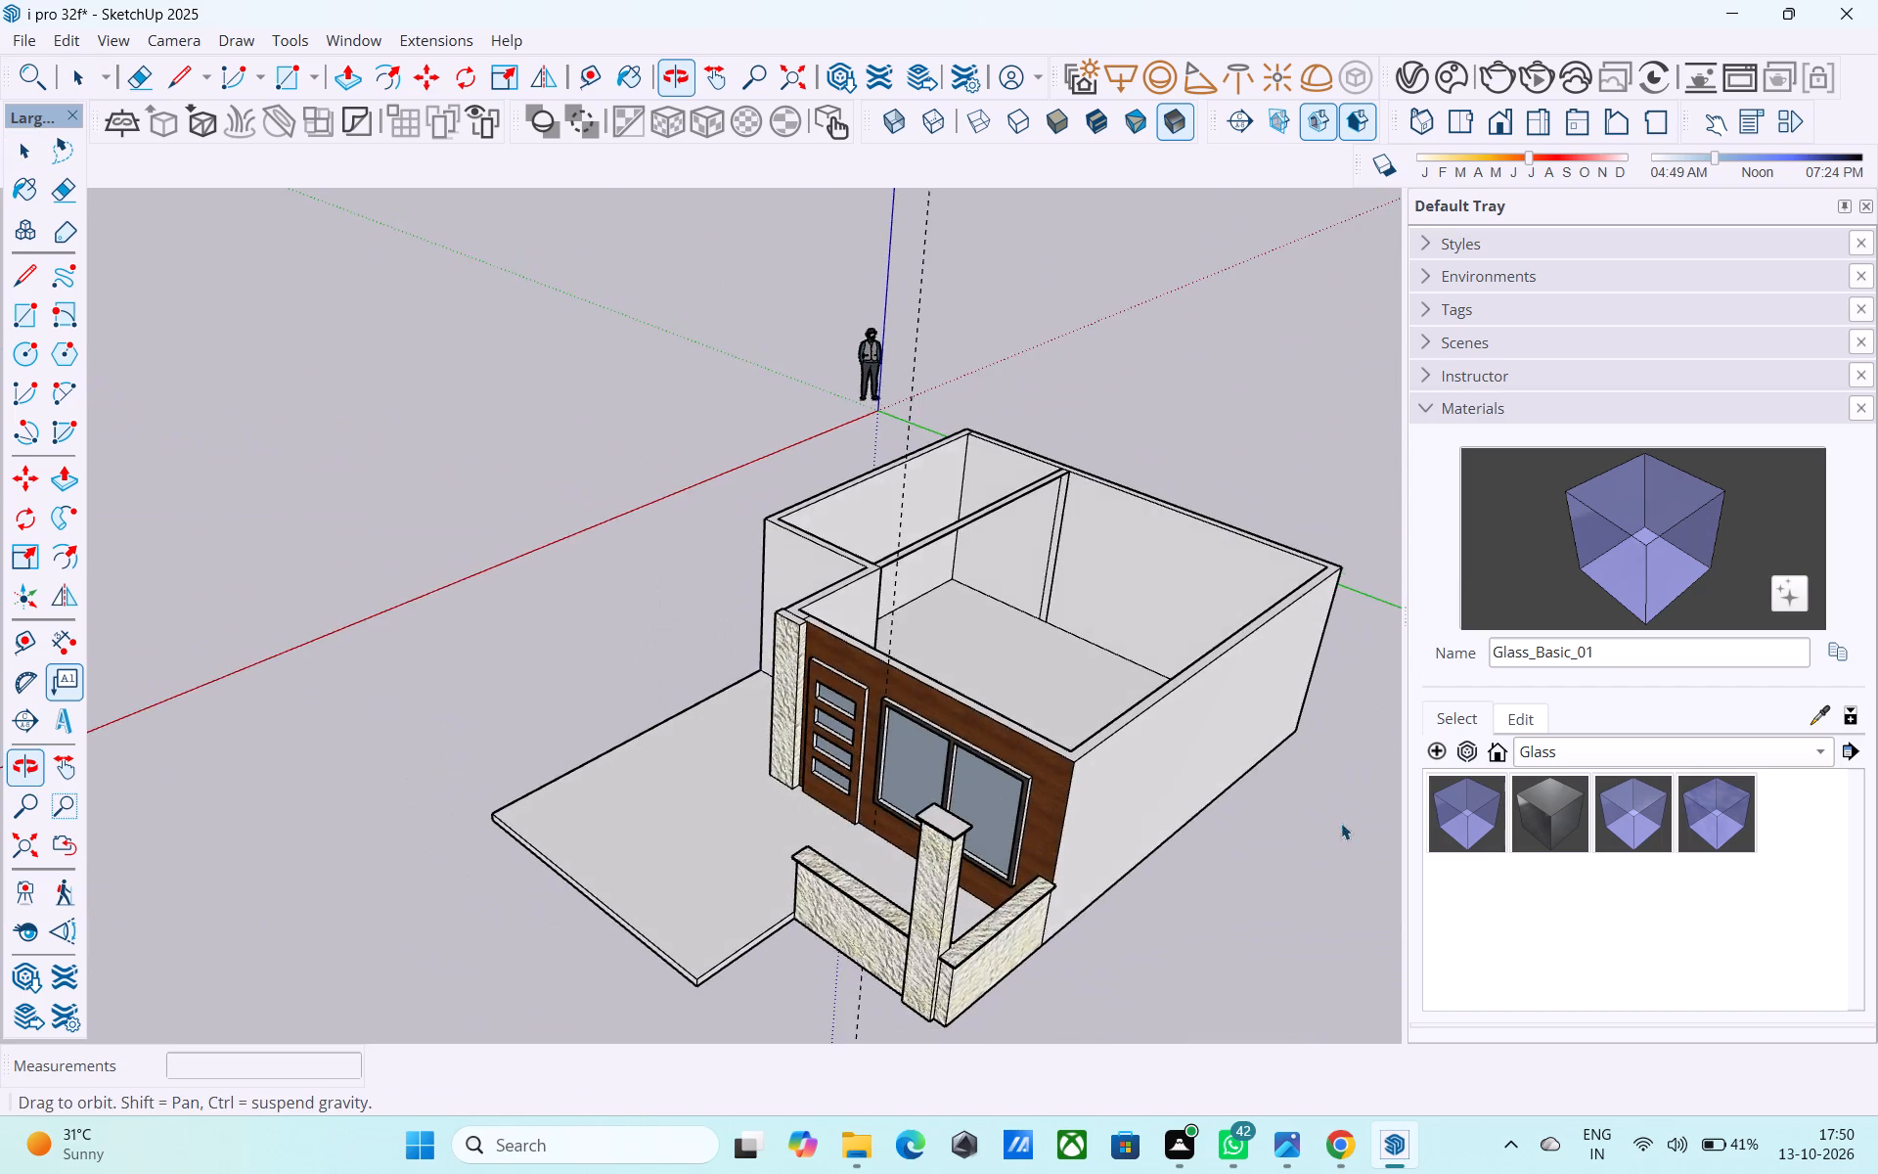
middle_click_drag(1341, 823, 1360, 829)
middle_click_drag(1175, 788, 945, 818)
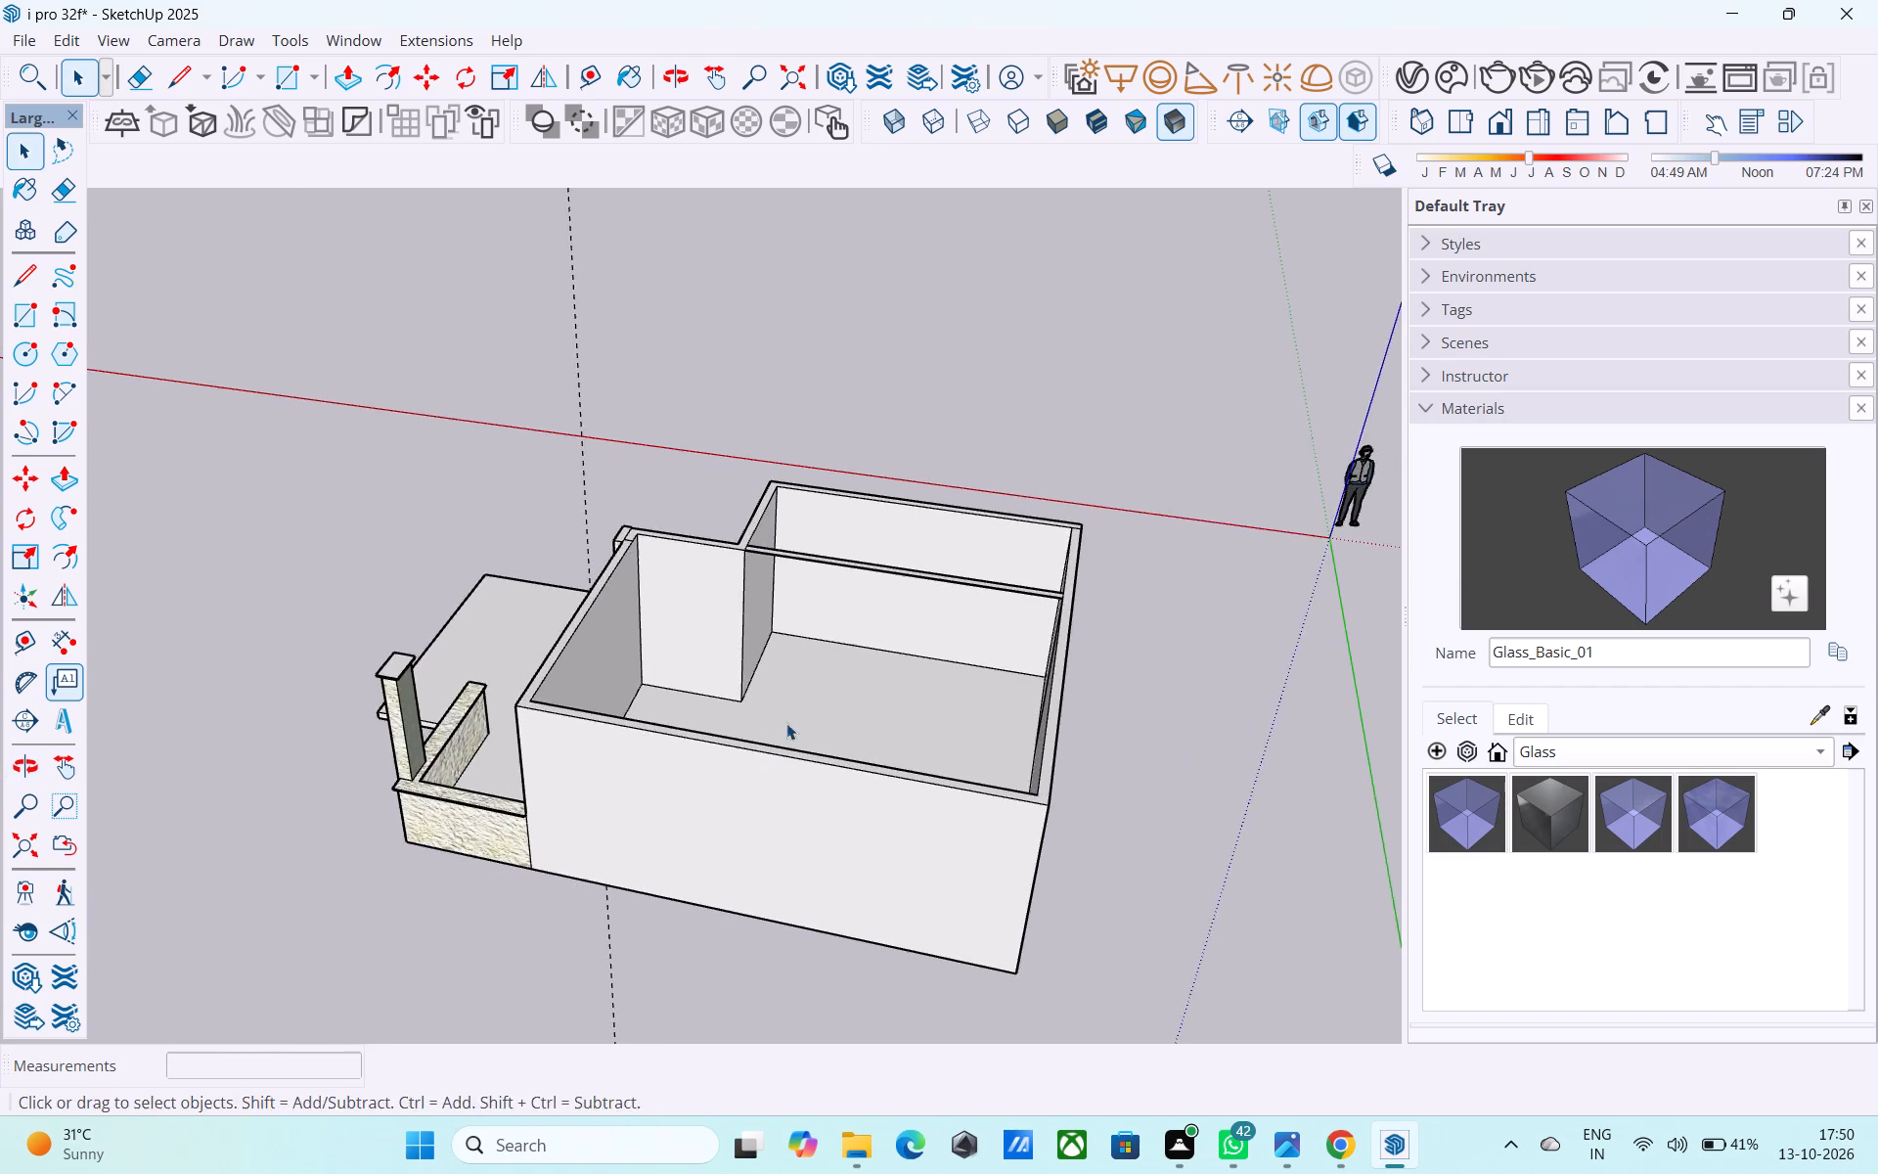
middle_click_drag(767, 717, 688, 806)
middle_click_drag(736, 820, 1303, 802)
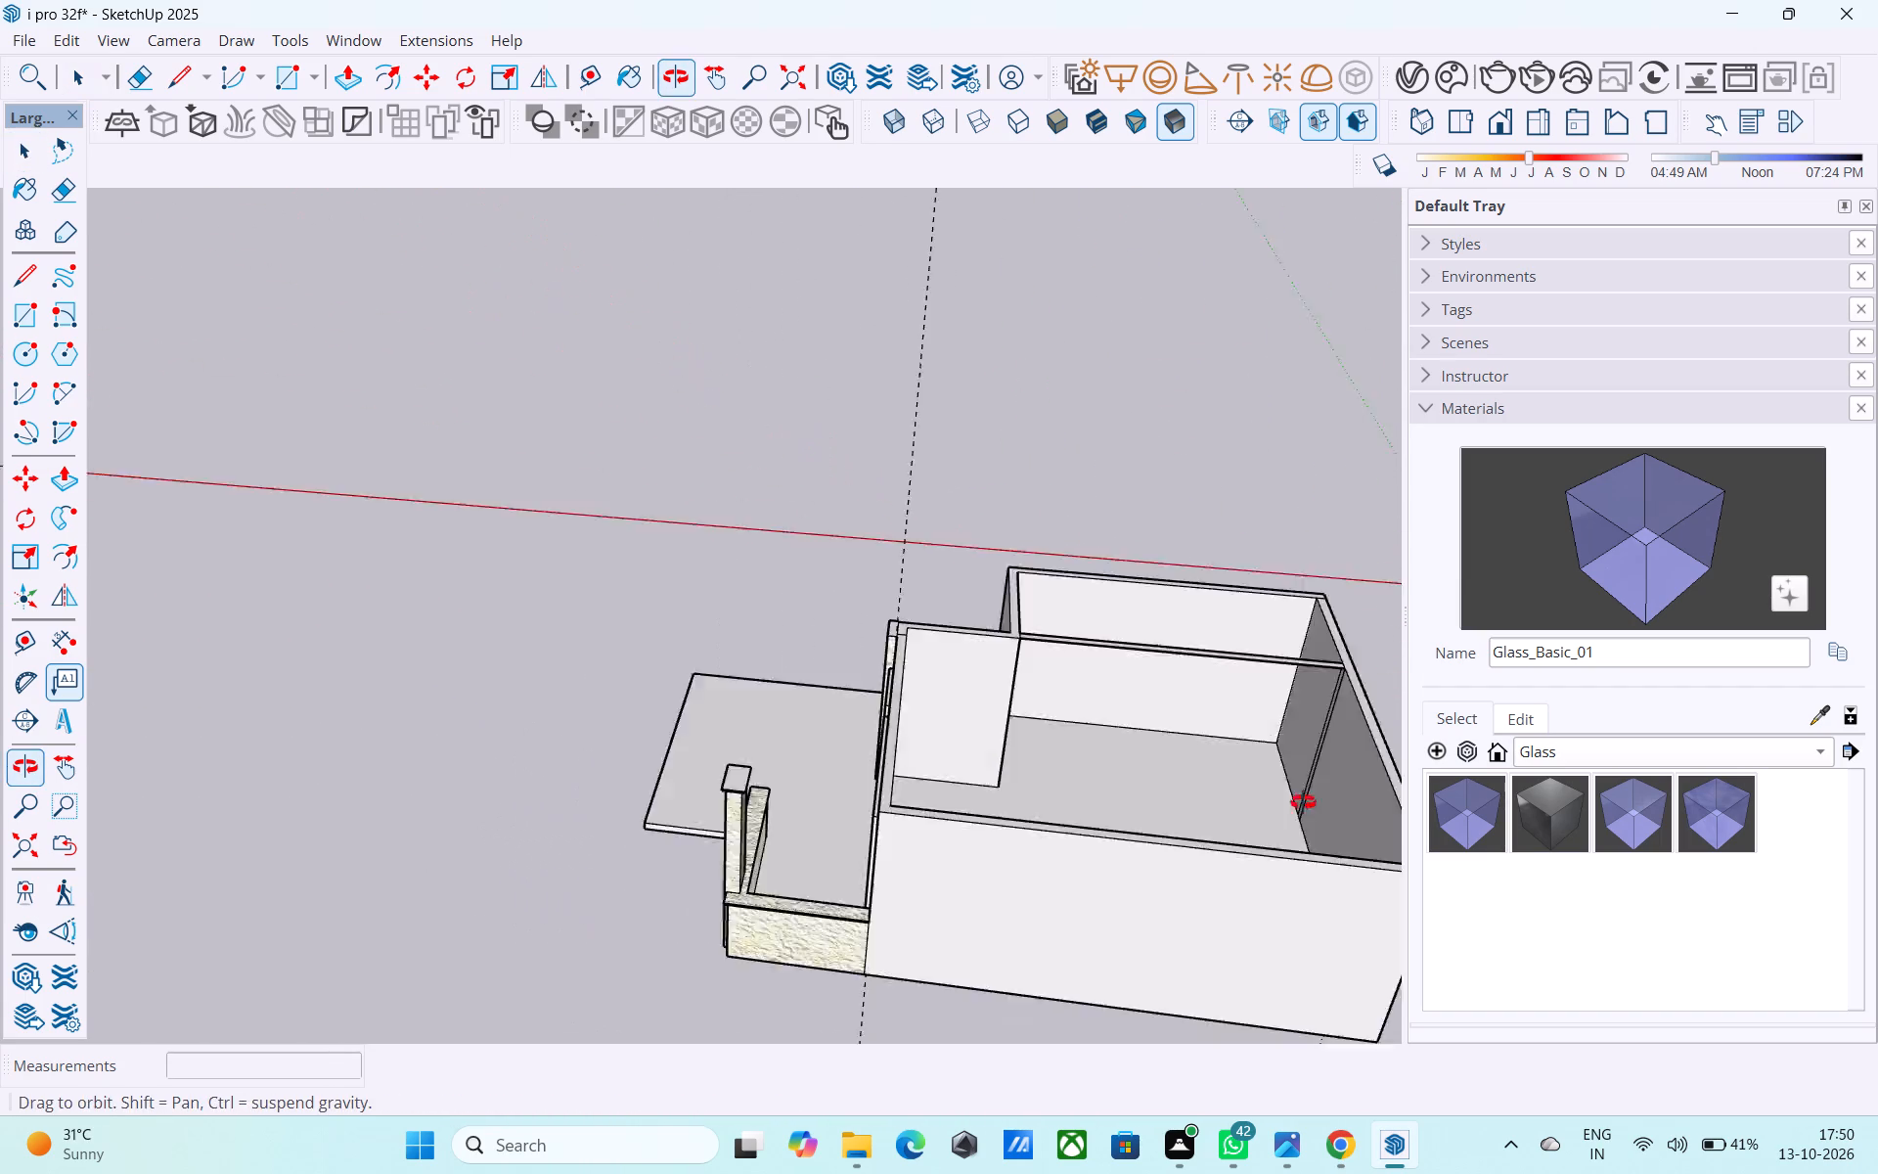
middle_click_drag(1303, 802, 1453, 789)
middle_click_drag(1029, 750, 1368, 749, "shift")
scroll(1368, 751, "up", 1)
scroll(1202, 647, "up", 8)
Open the house group for editing at its front window.
left_click(916, 620)
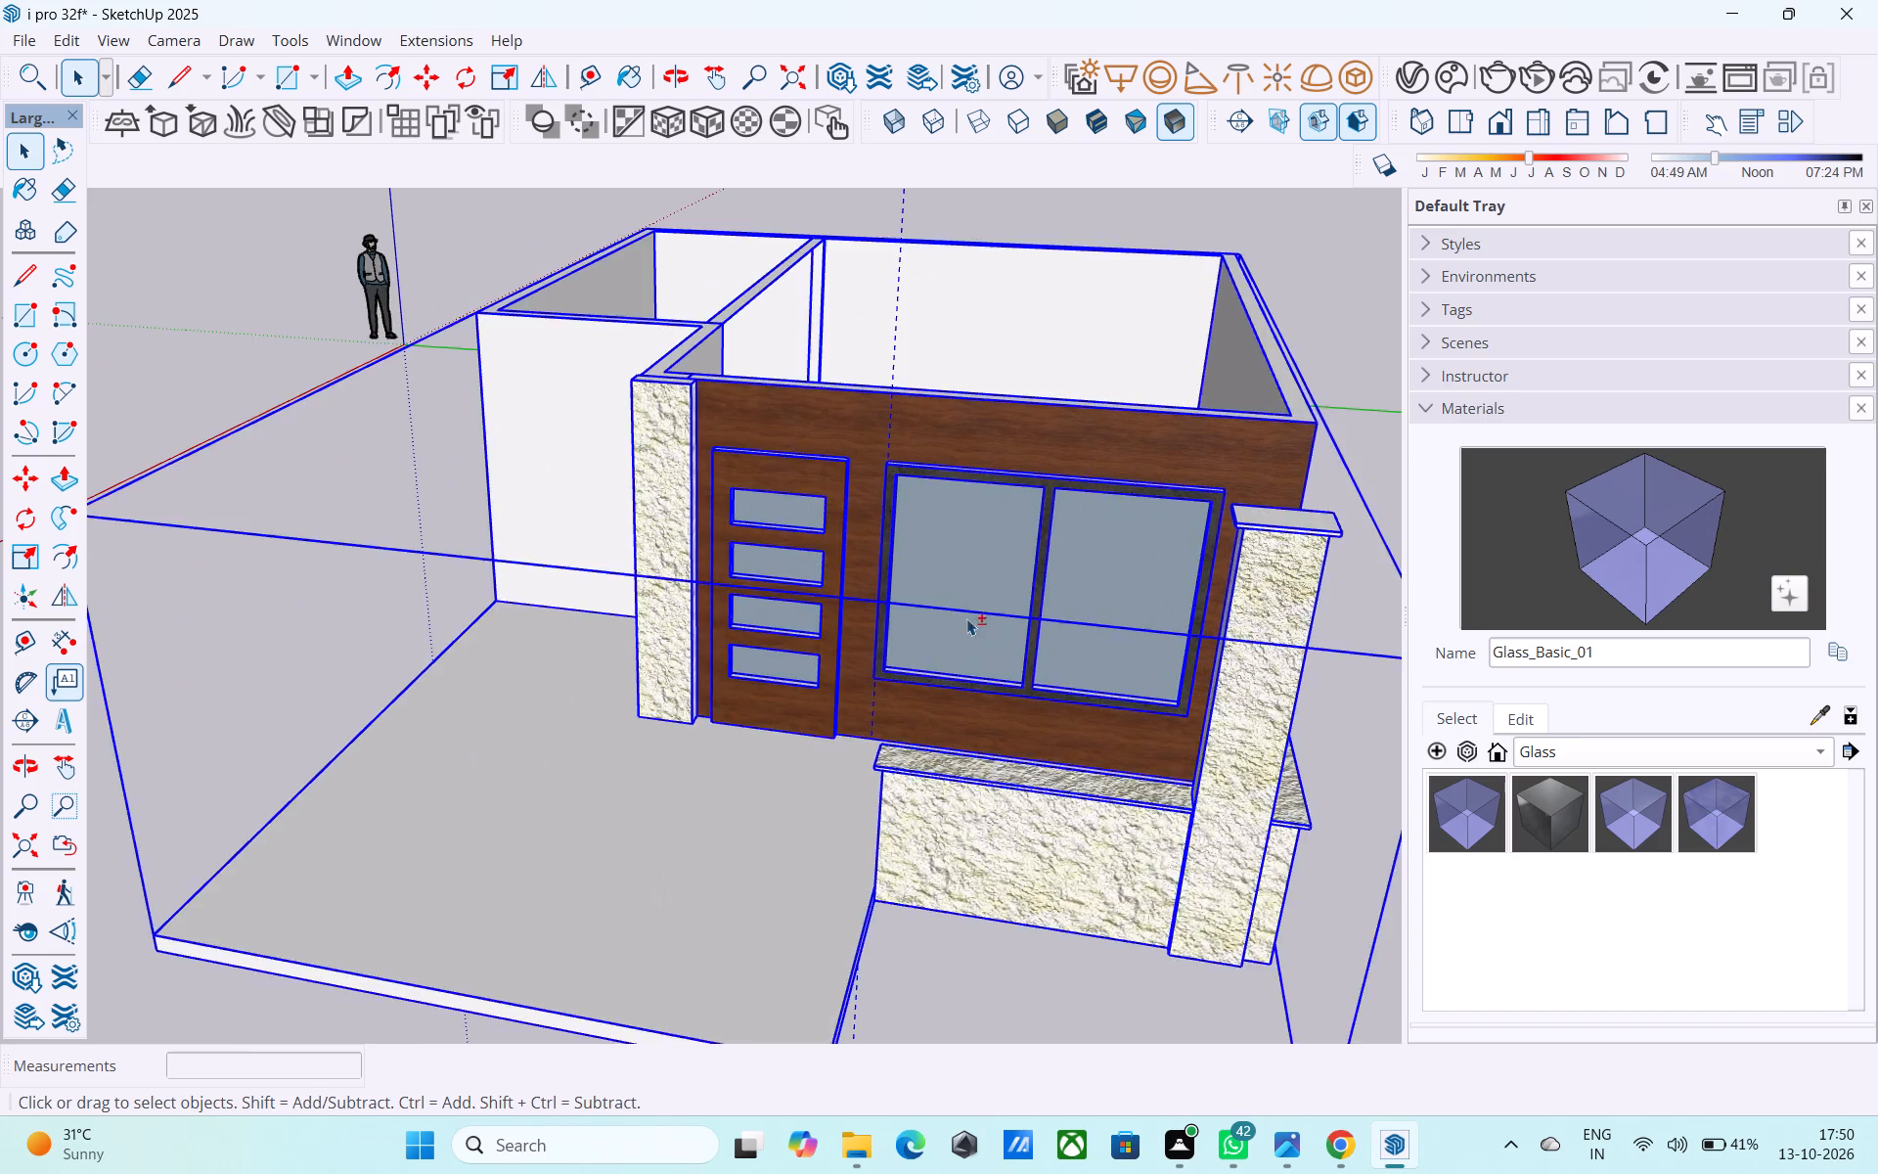
middle_click_drag(966, 618, 825, 725, "shift")
double_click(816, 714)
scroll(829, 705, "up", 10)
middle_click_drag(838, 701, 821, 745)
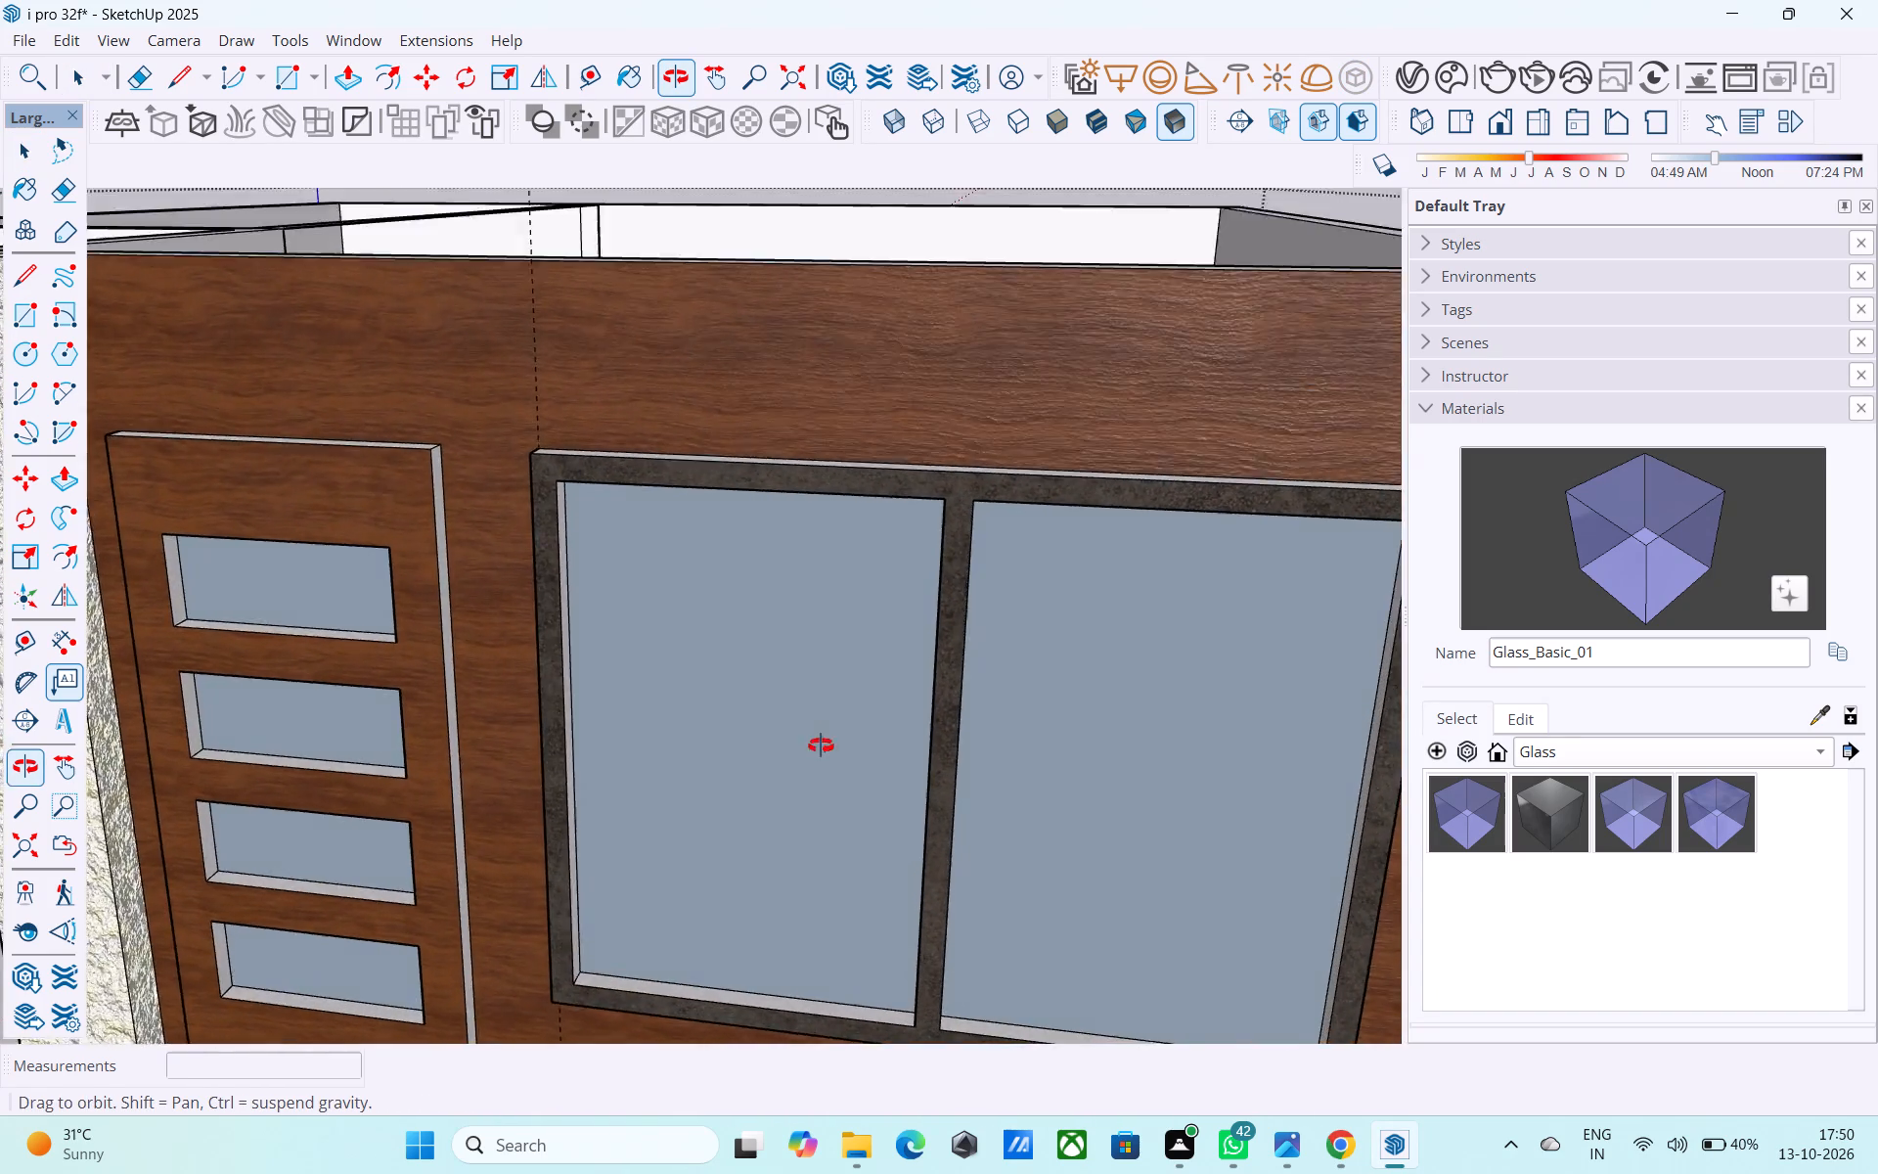
middle_click_drag(821, 745, 911, 588)
scroll(770, 655, "up", 5)
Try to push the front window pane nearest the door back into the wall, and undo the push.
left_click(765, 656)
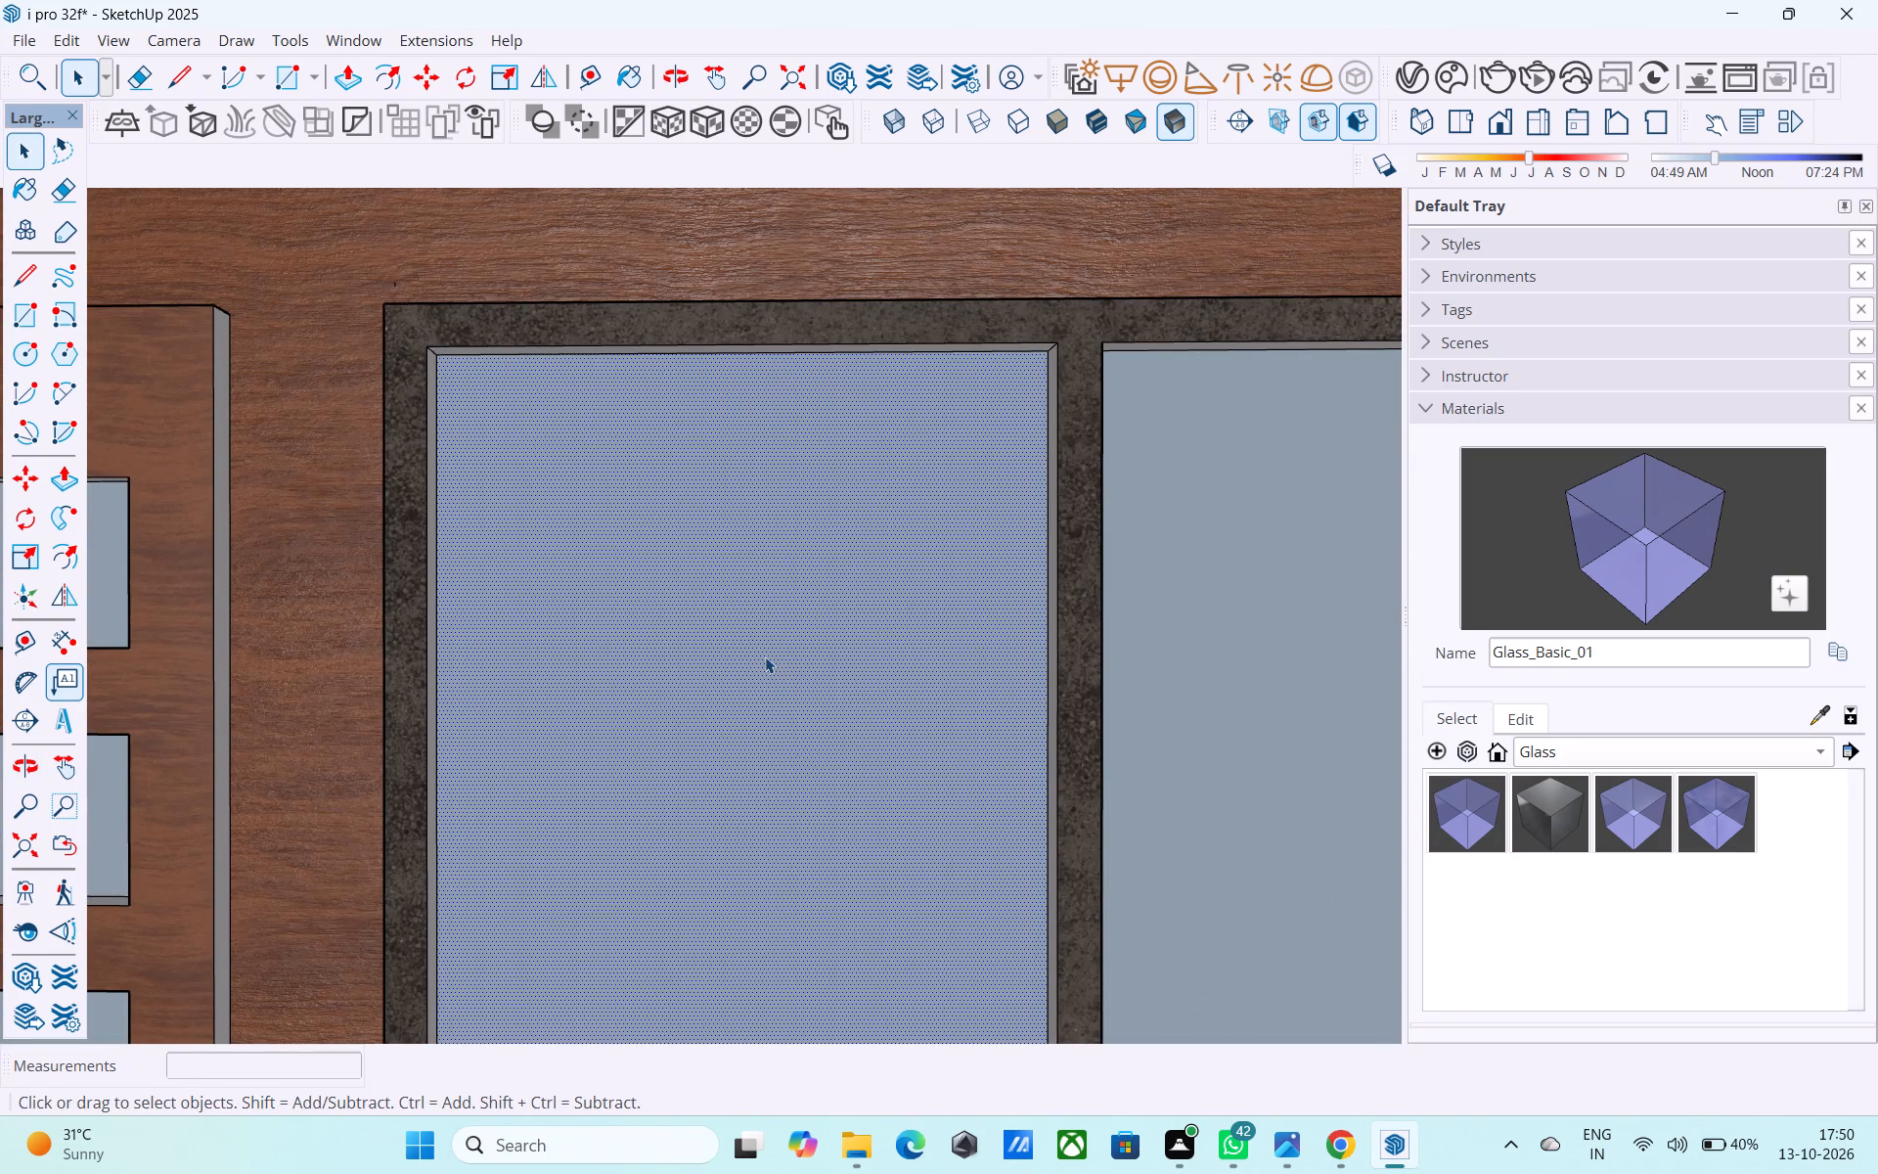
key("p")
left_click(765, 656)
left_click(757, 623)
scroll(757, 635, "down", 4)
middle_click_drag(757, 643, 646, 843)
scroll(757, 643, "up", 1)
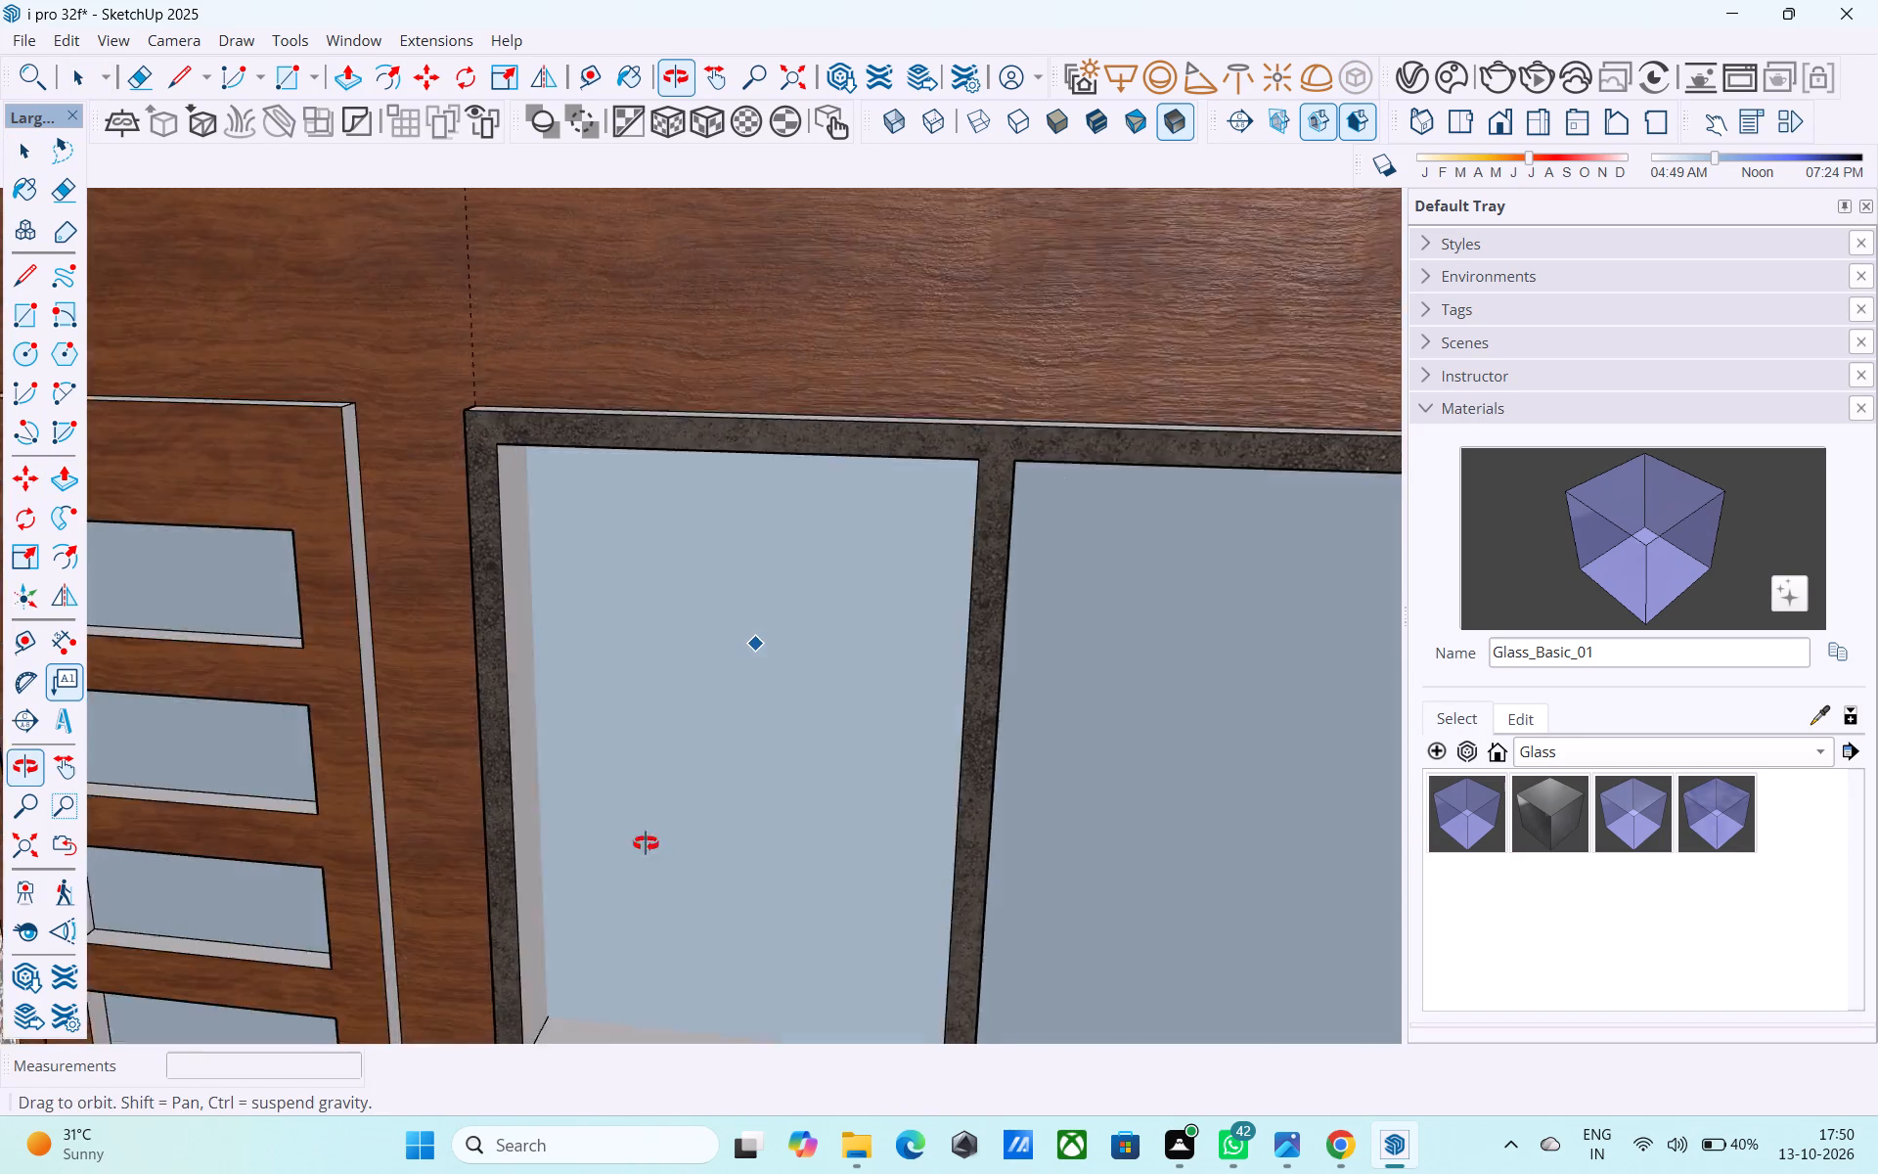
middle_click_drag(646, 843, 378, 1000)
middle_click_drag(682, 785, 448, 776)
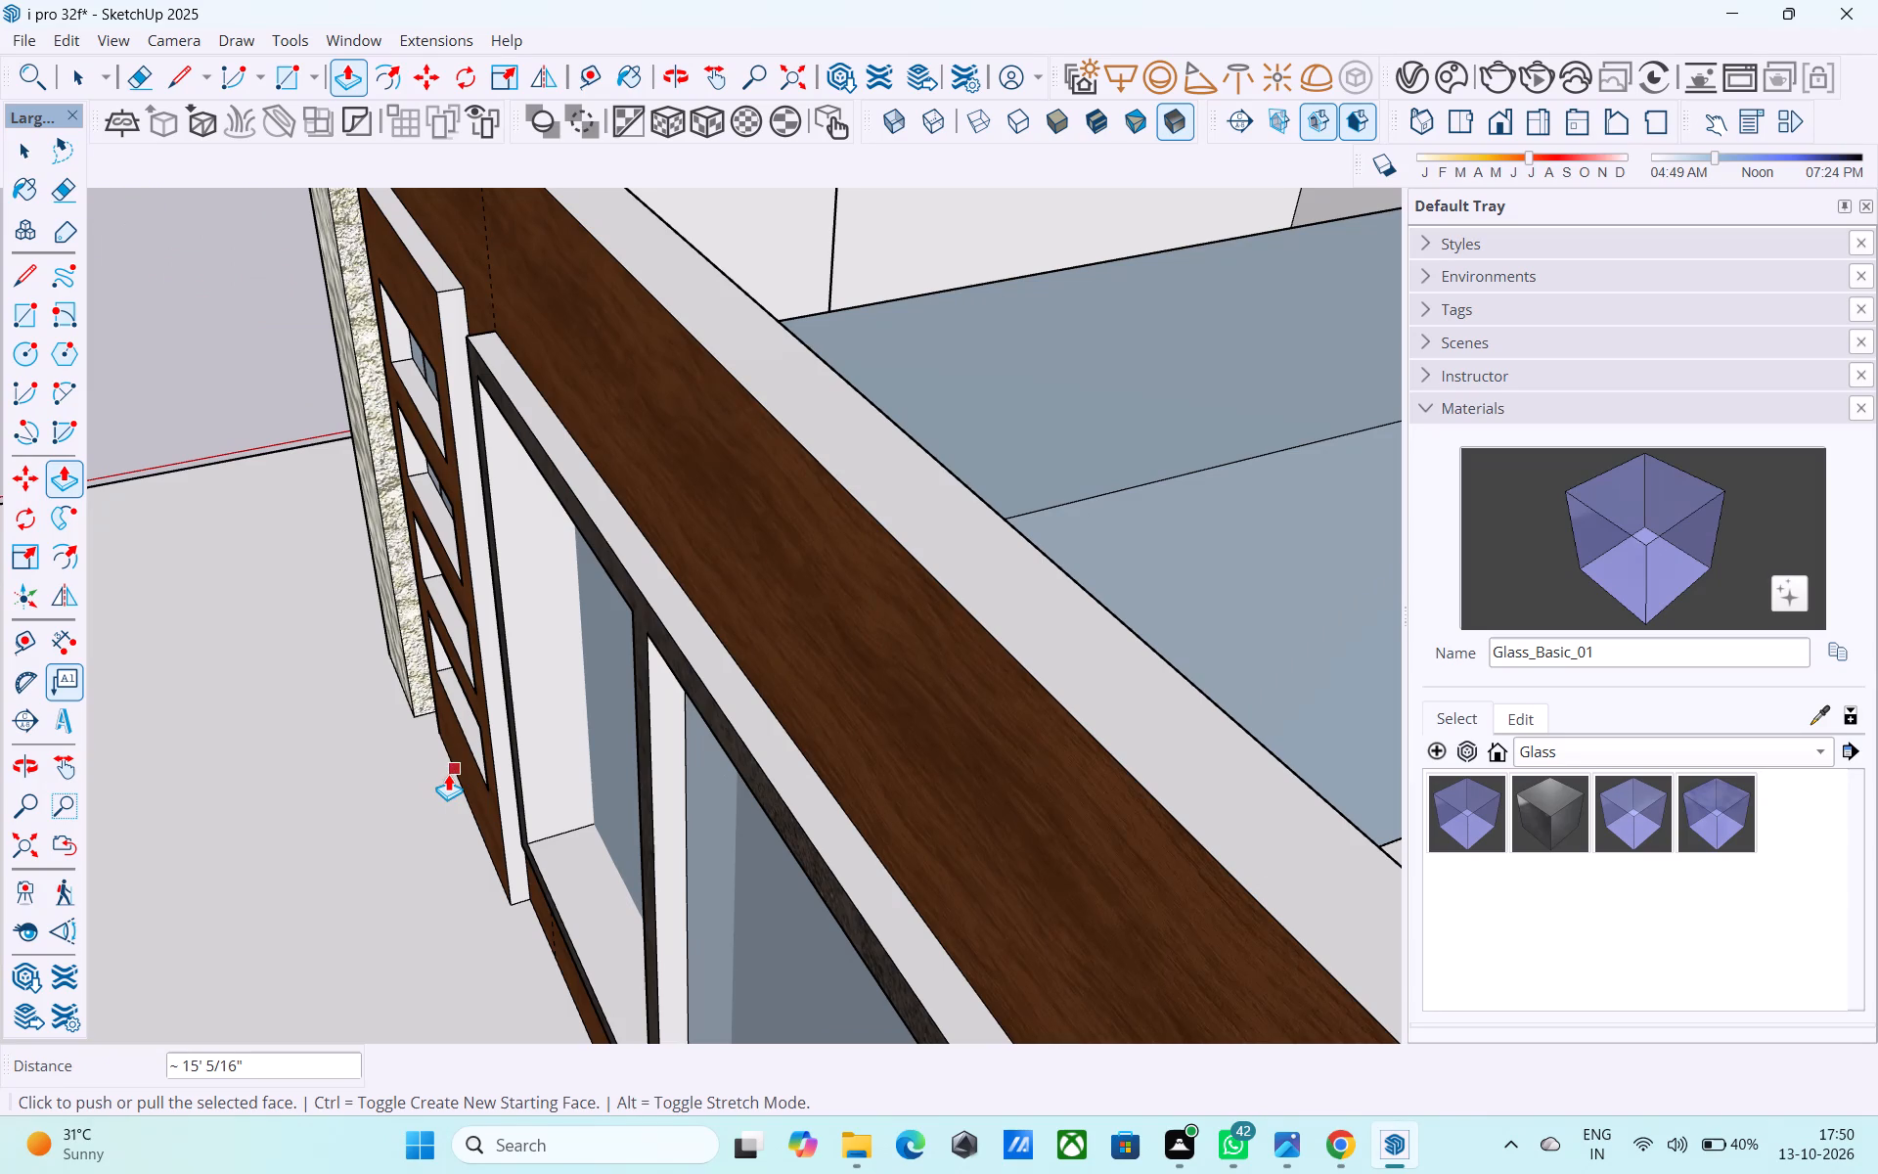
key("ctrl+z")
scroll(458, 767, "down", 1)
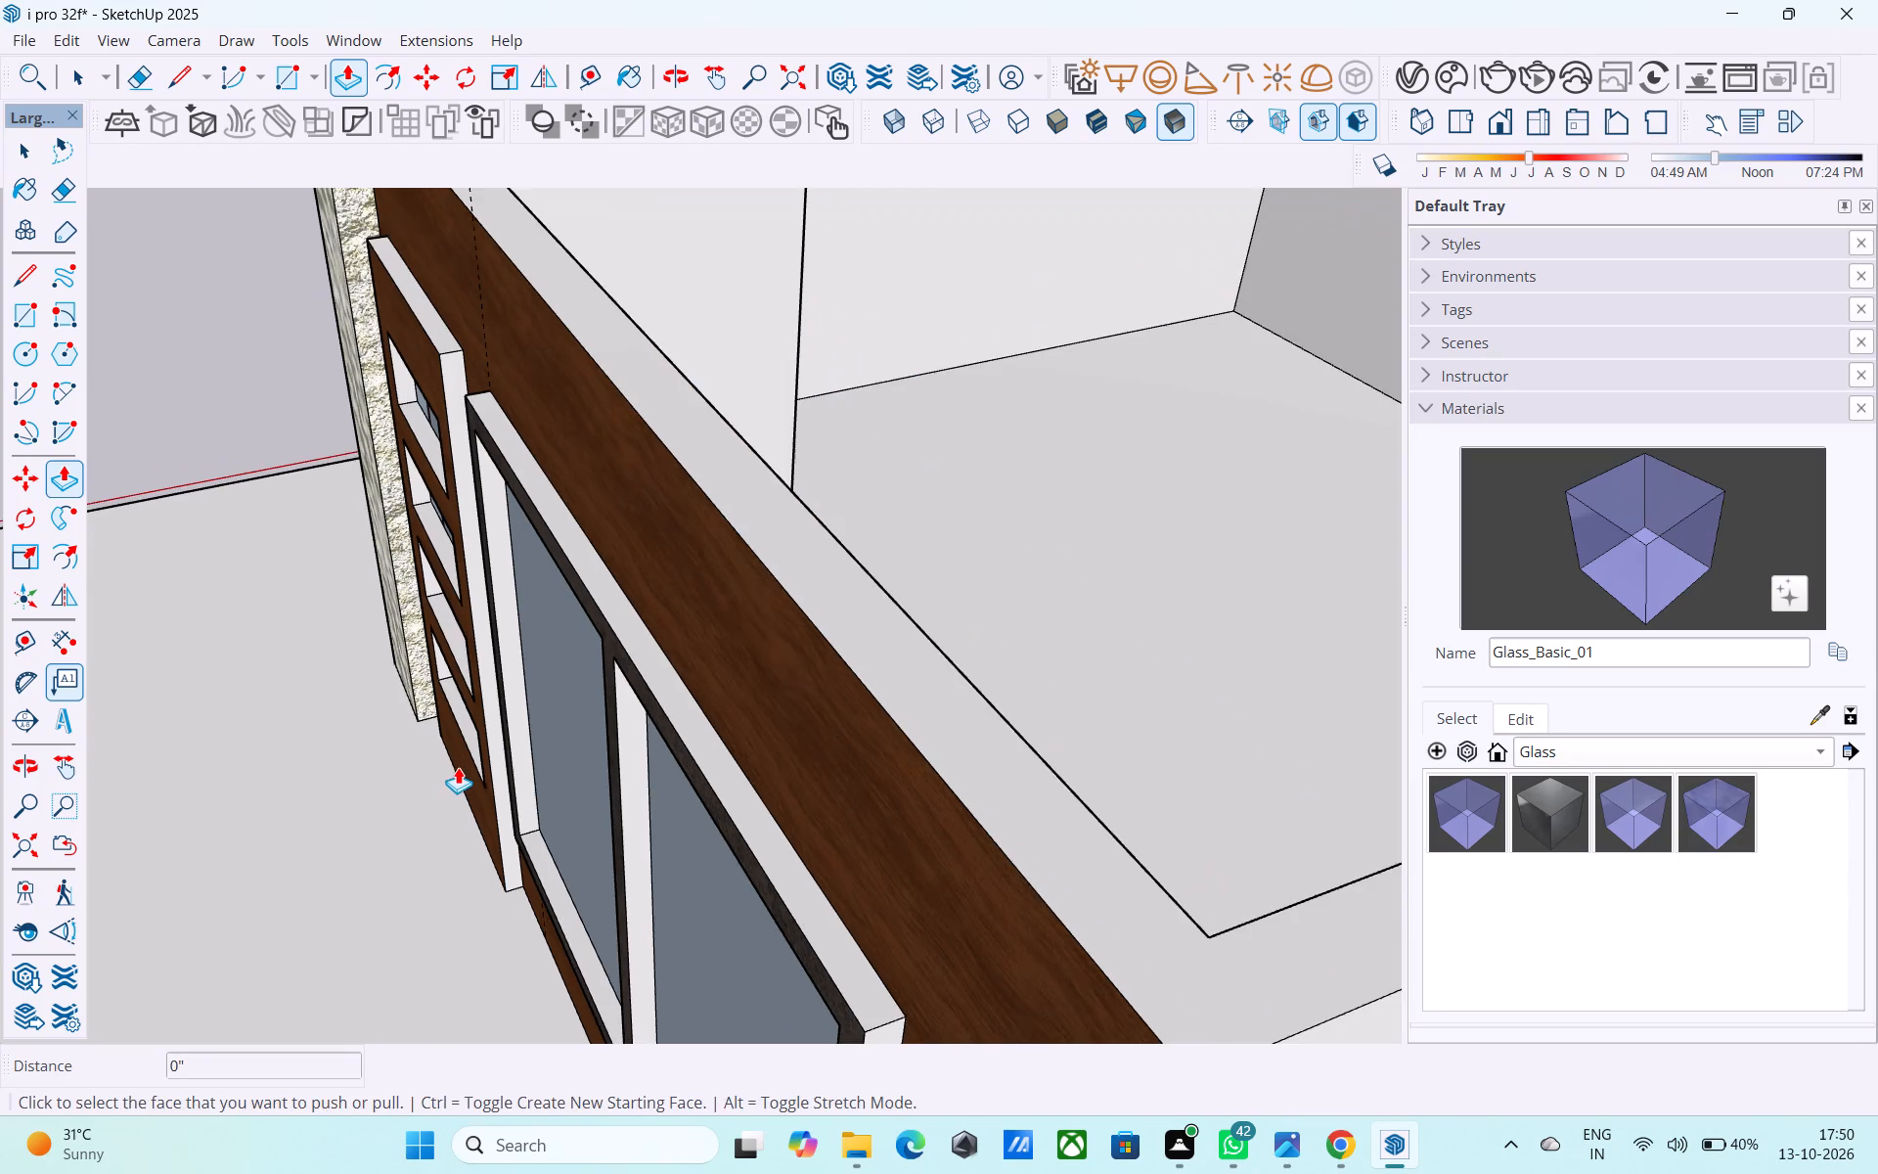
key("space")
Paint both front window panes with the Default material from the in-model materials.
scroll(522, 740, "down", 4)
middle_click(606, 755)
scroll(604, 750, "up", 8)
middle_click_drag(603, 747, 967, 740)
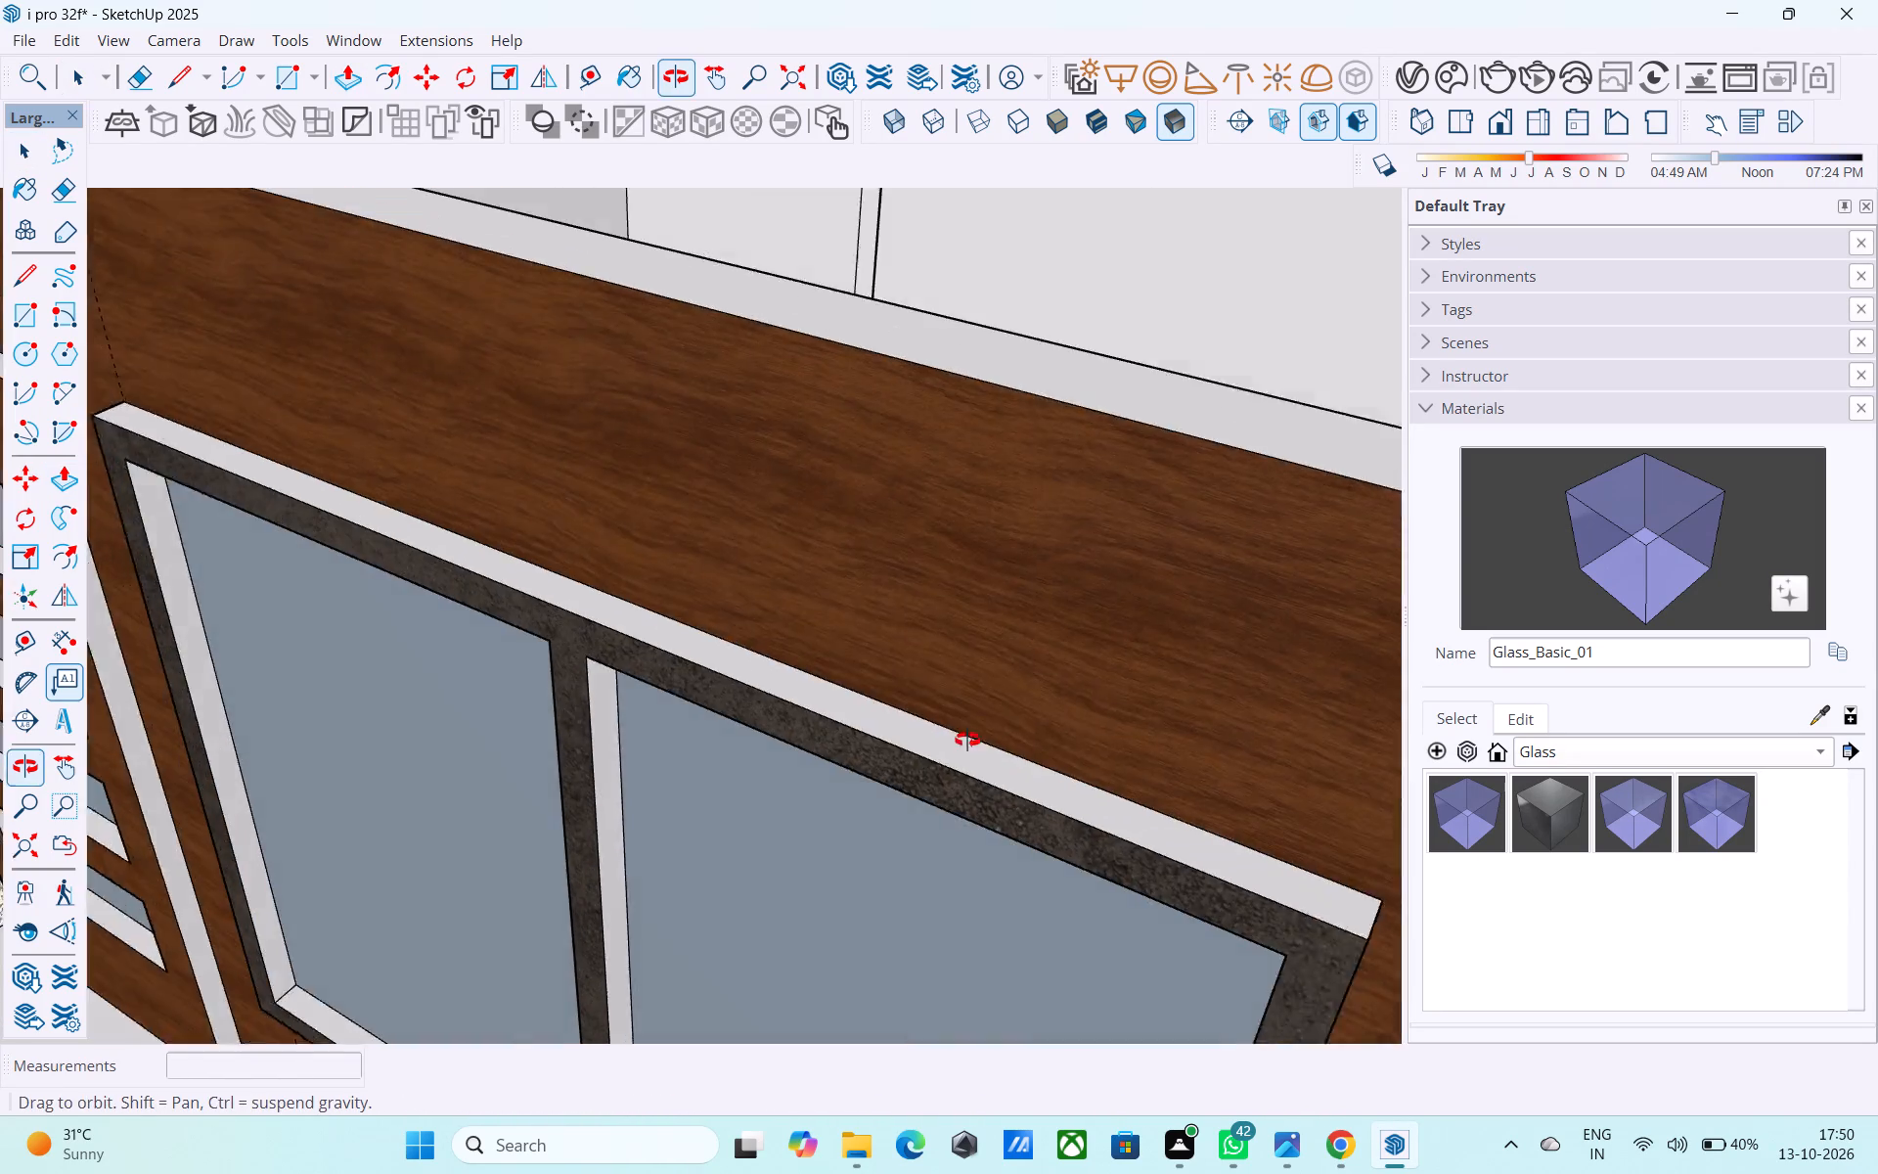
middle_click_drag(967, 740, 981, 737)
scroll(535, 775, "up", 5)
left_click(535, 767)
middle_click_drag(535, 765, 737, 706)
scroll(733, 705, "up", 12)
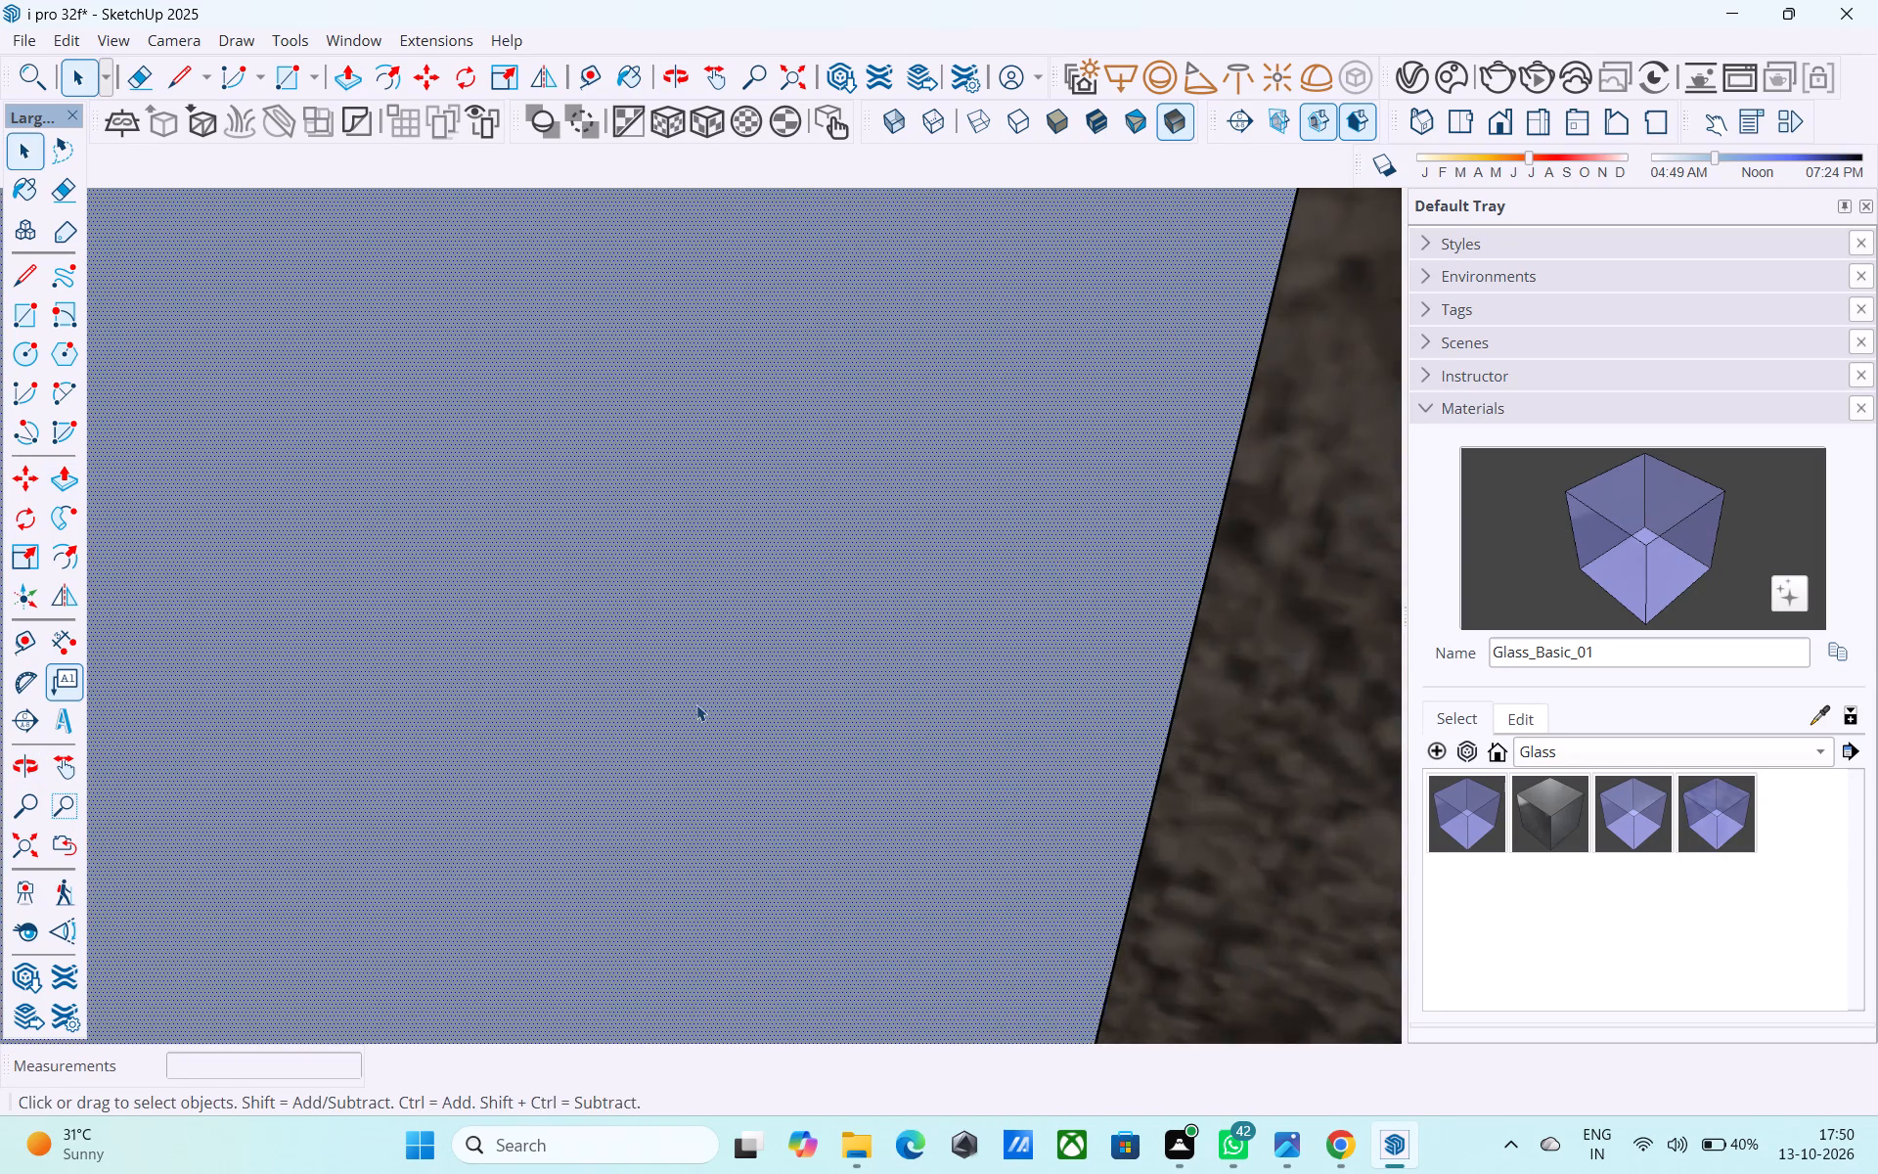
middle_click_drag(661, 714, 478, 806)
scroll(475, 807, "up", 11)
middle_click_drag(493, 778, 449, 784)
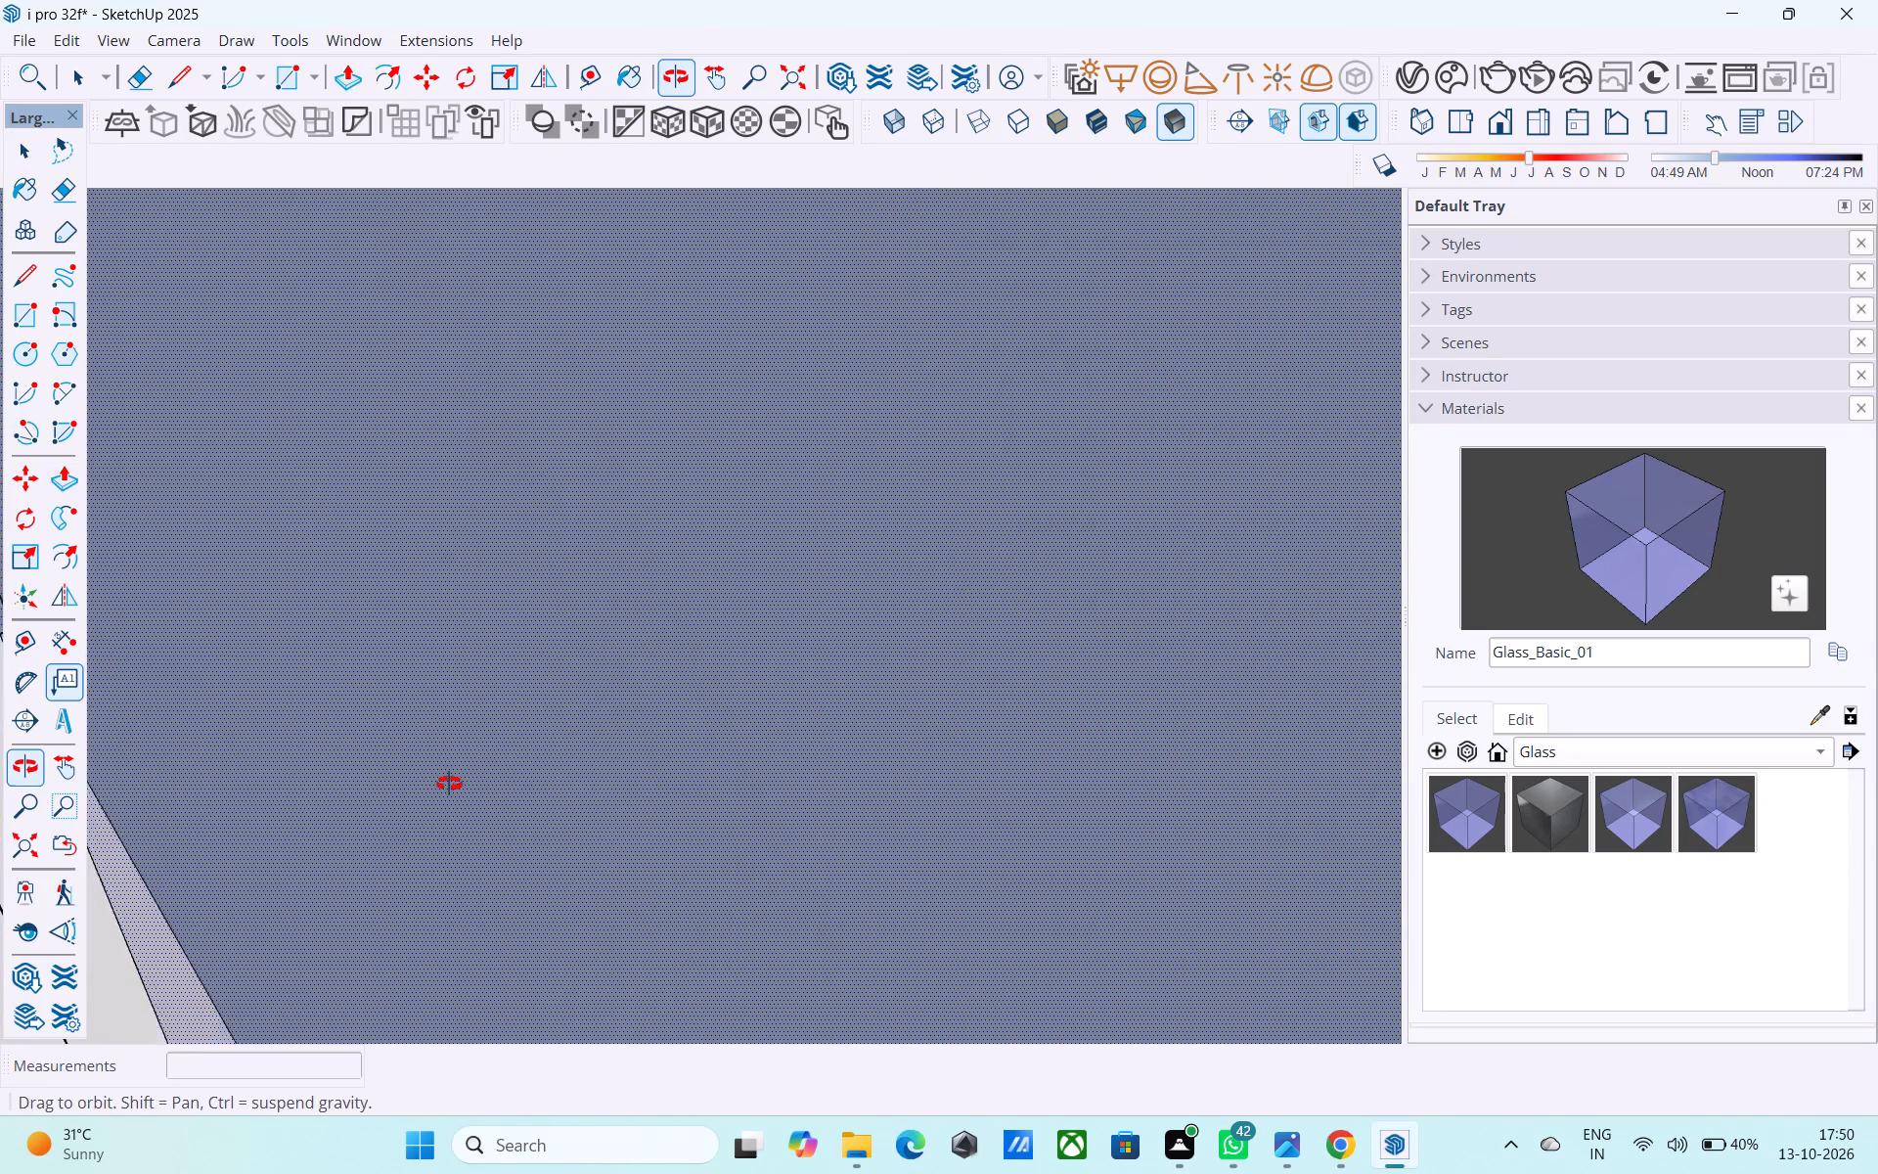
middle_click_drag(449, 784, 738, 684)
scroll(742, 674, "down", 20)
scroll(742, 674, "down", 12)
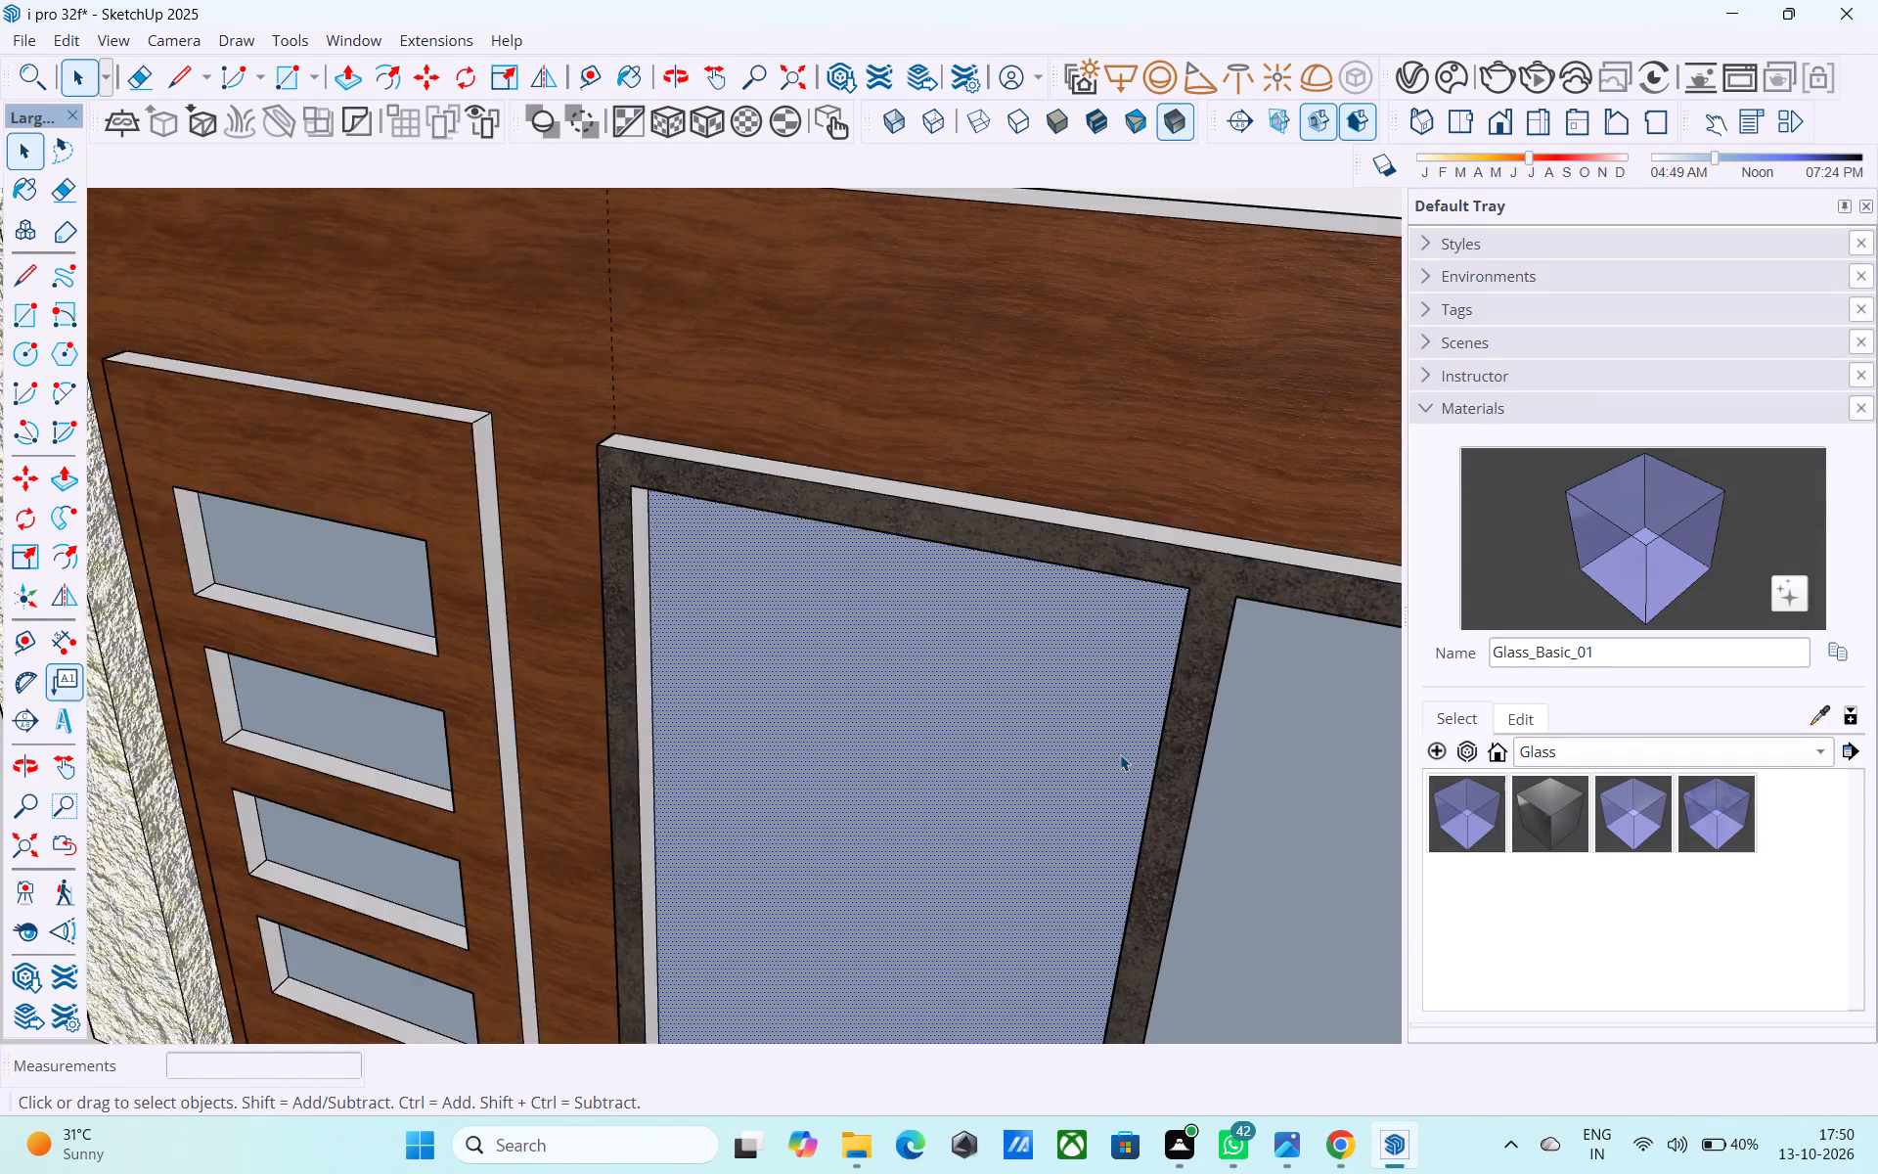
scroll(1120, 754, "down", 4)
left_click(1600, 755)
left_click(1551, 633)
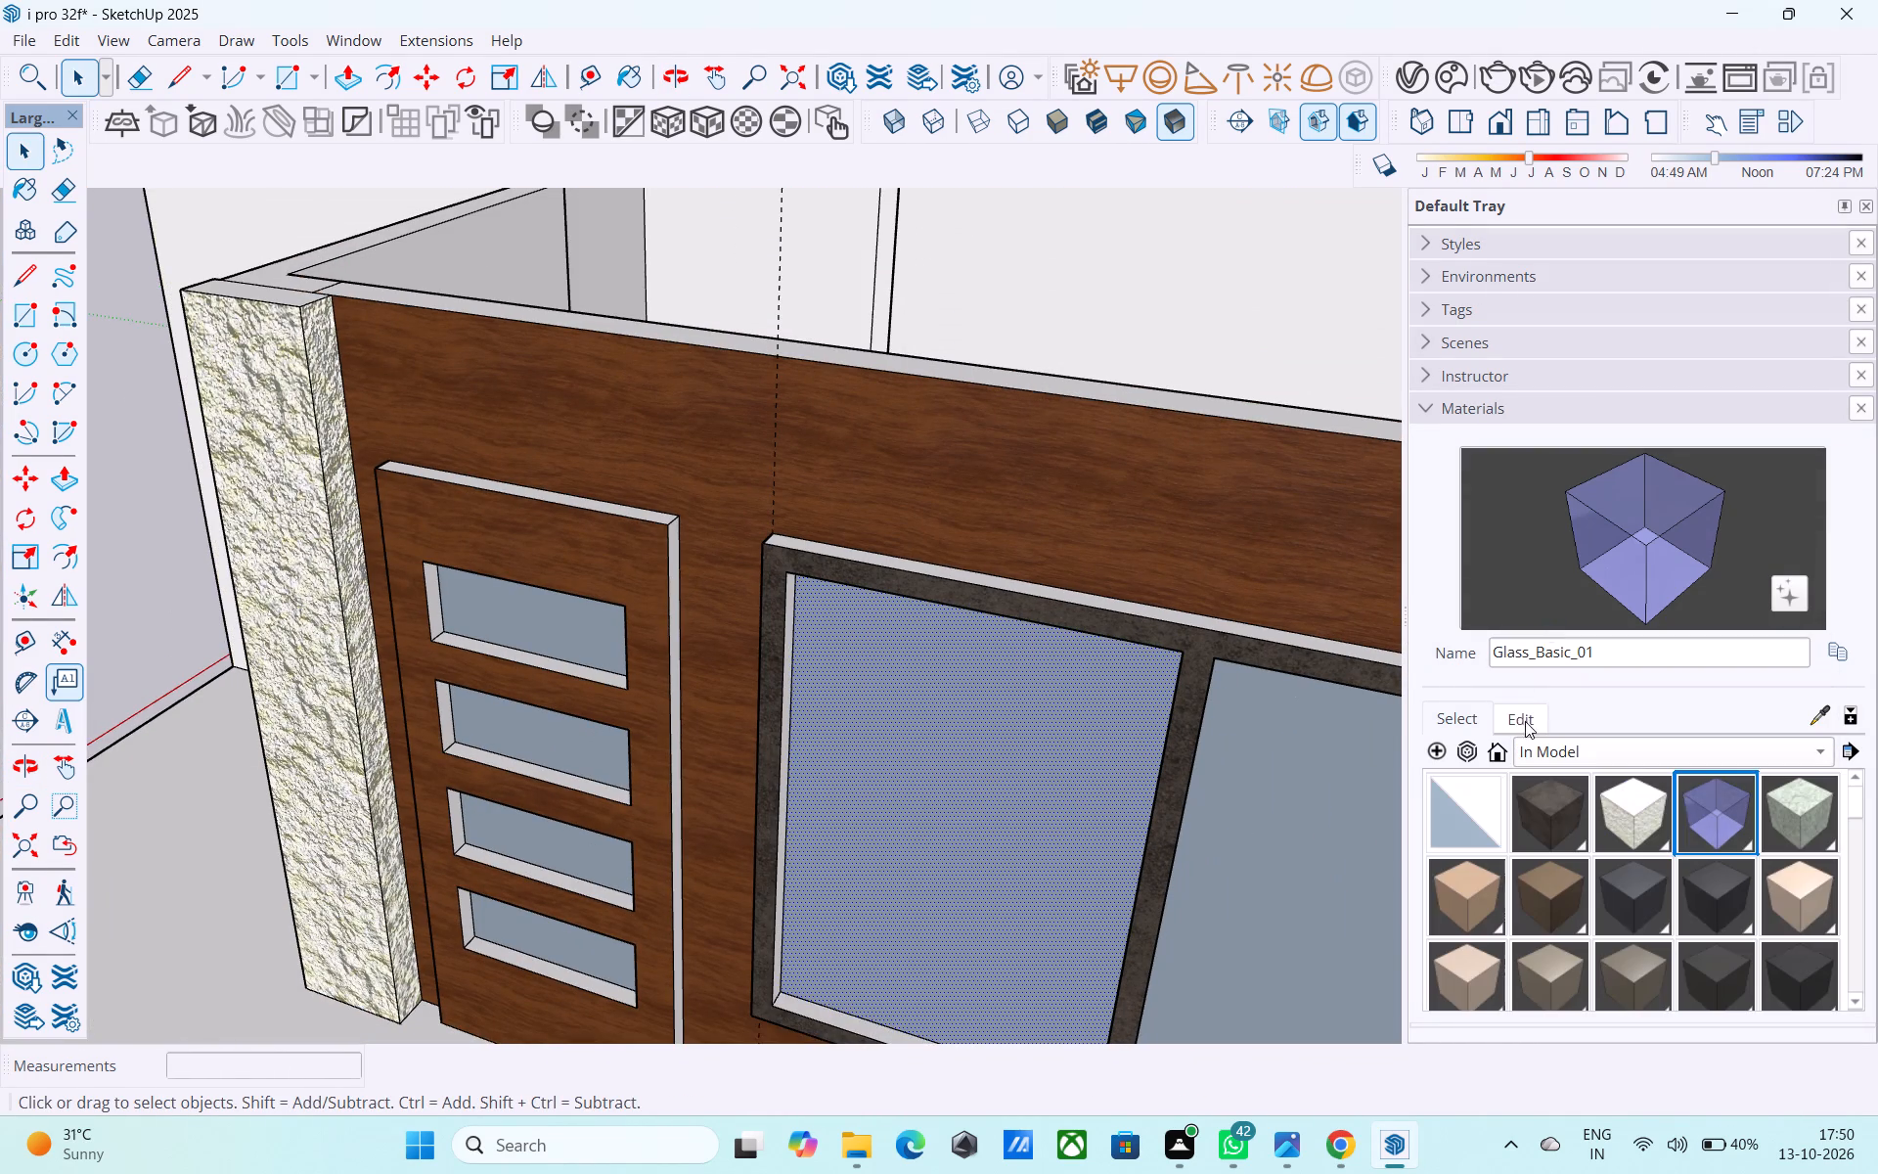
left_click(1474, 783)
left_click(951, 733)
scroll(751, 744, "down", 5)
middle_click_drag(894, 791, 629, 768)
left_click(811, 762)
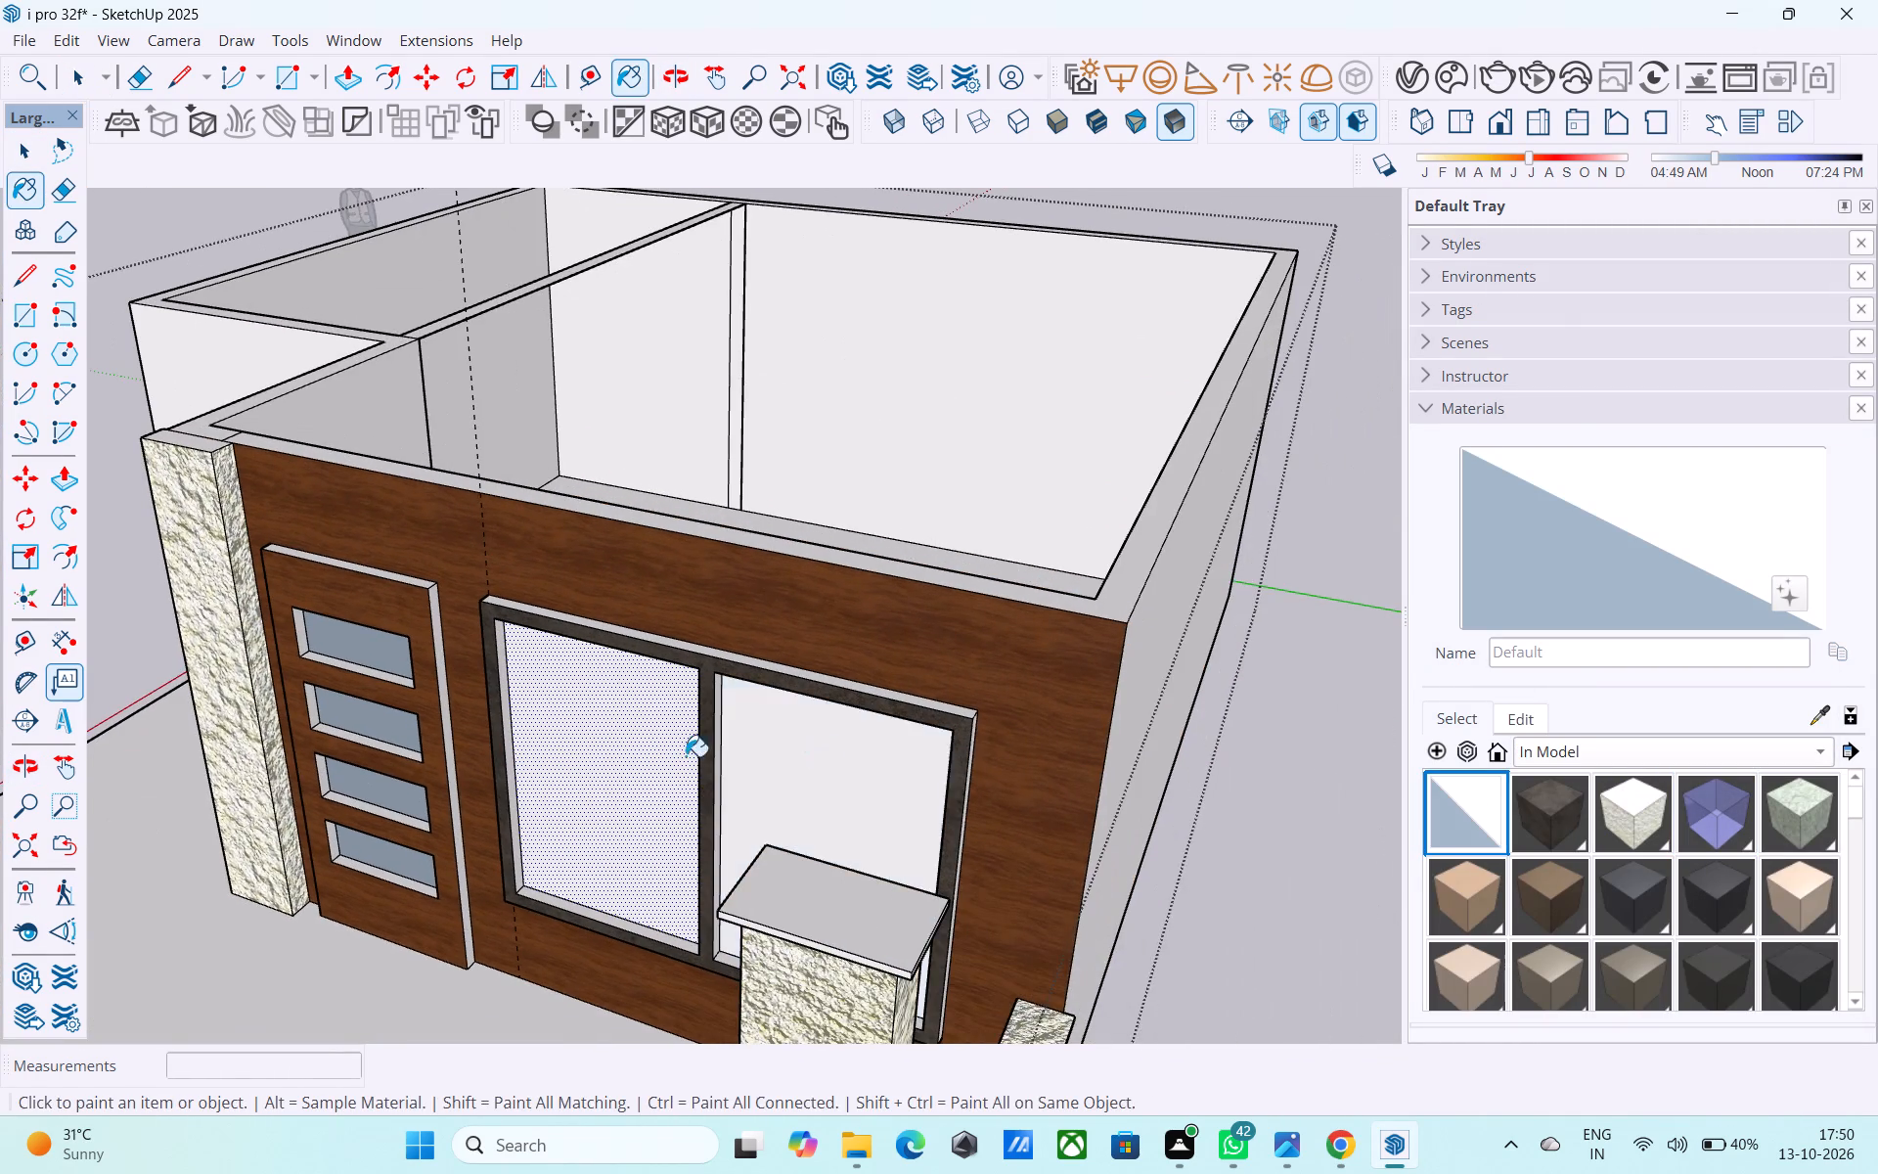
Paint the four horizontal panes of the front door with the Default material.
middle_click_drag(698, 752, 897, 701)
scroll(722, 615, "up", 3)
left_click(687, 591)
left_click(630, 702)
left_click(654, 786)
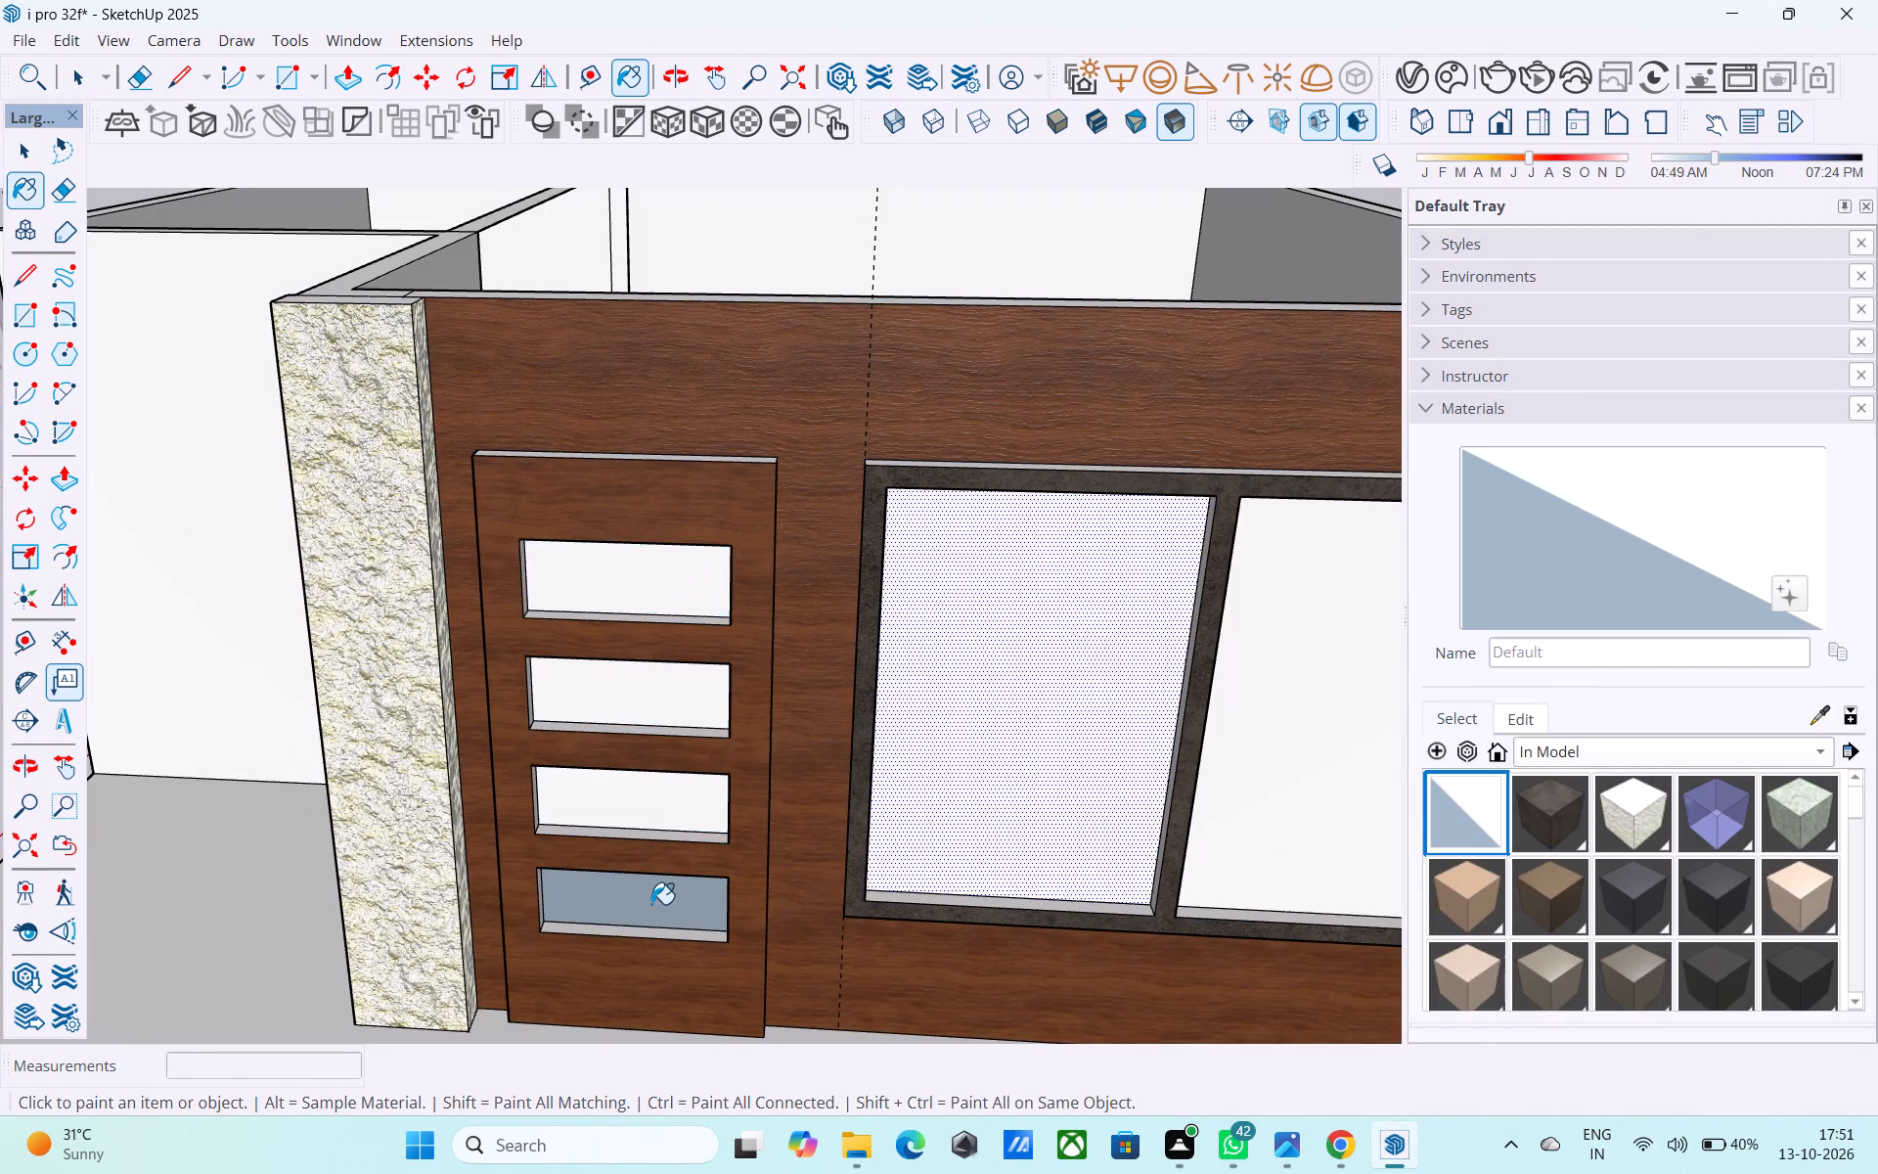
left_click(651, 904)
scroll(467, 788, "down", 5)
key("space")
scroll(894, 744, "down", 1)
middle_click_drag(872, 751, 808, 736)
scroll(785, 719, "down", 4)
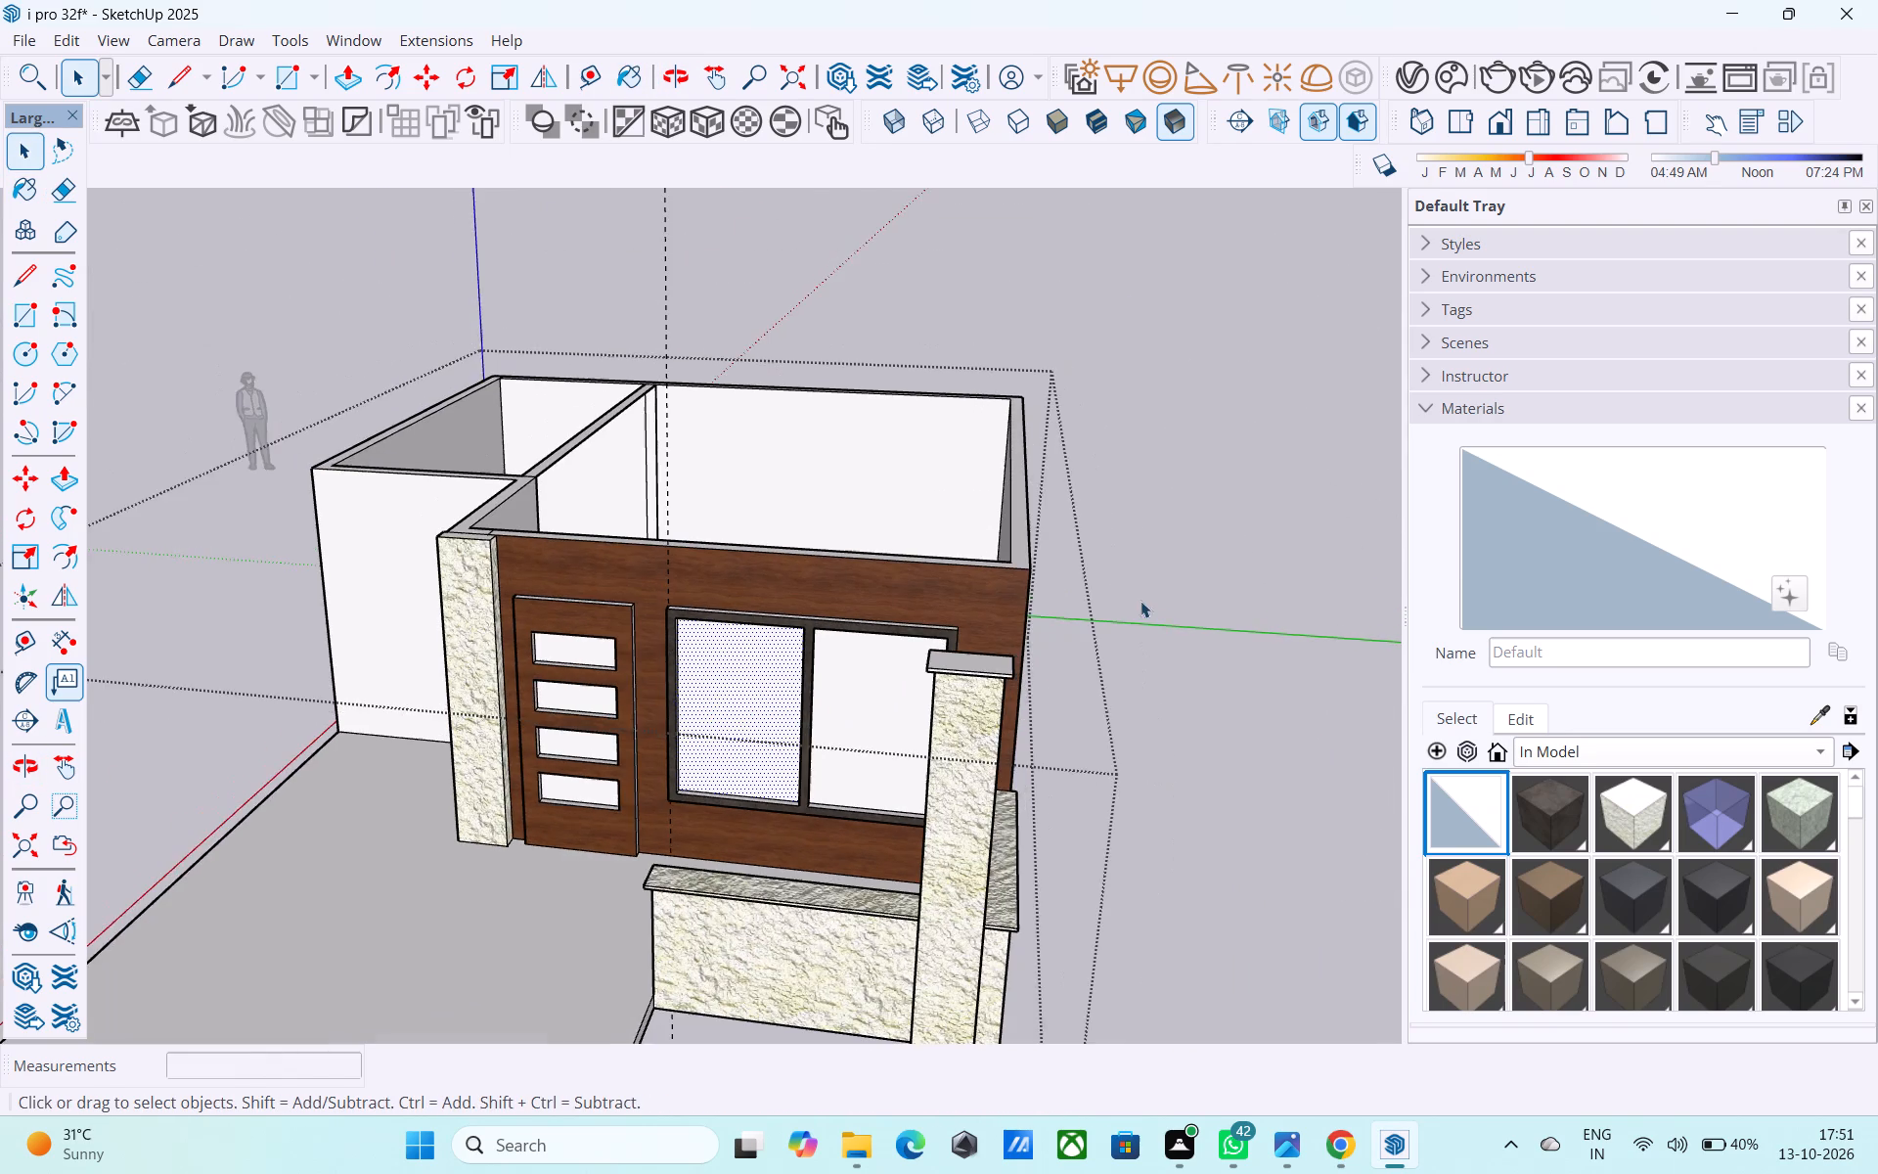
Close the house group and examine the repainted window and door panes on the facade.
left_click(1146, 589)
scroll(826, 772, "up", 7)
middle_click_drag(814, 758, 791, 855)
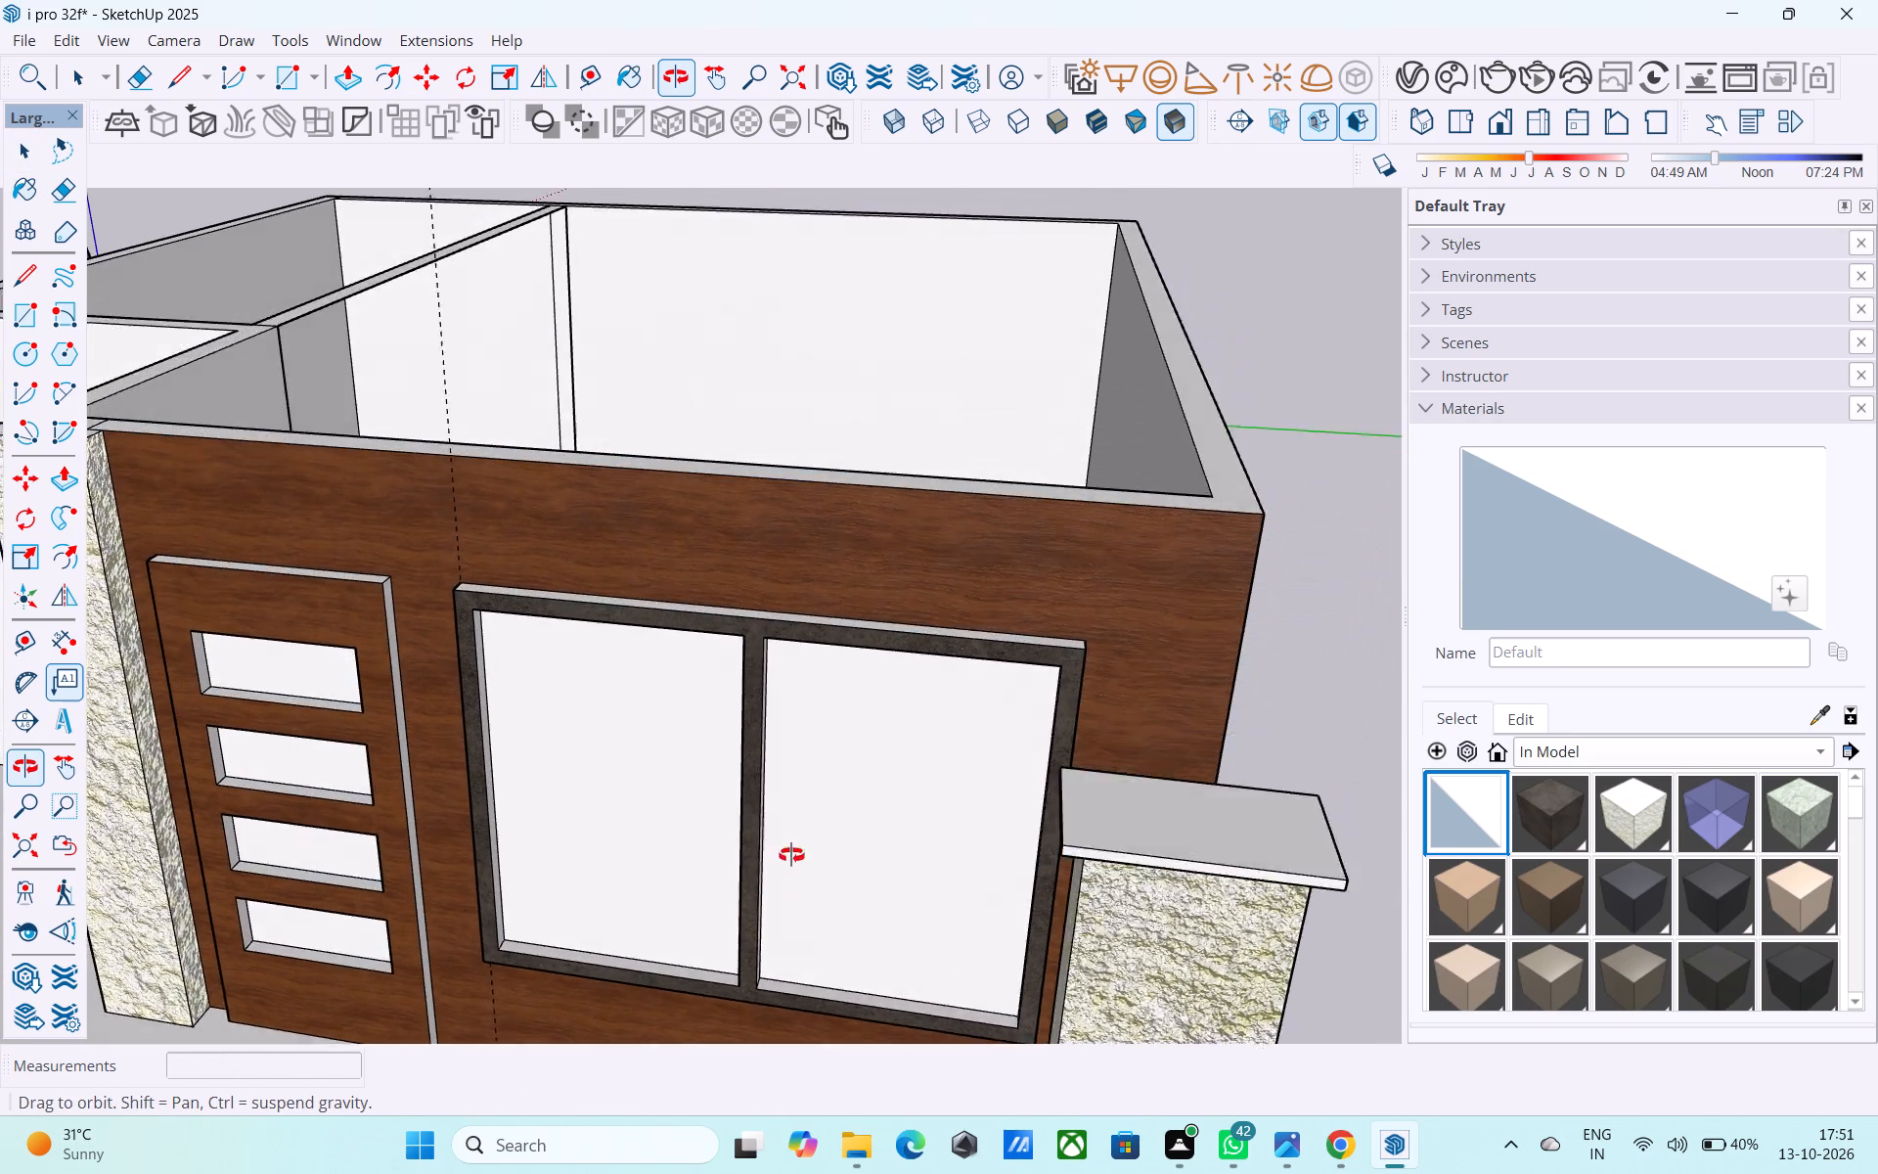
middle_click_drag(791, 855, 759, 916)
scroll(679, 878, "down", 4)
middle_click_drag(699, 884, 779, 736)
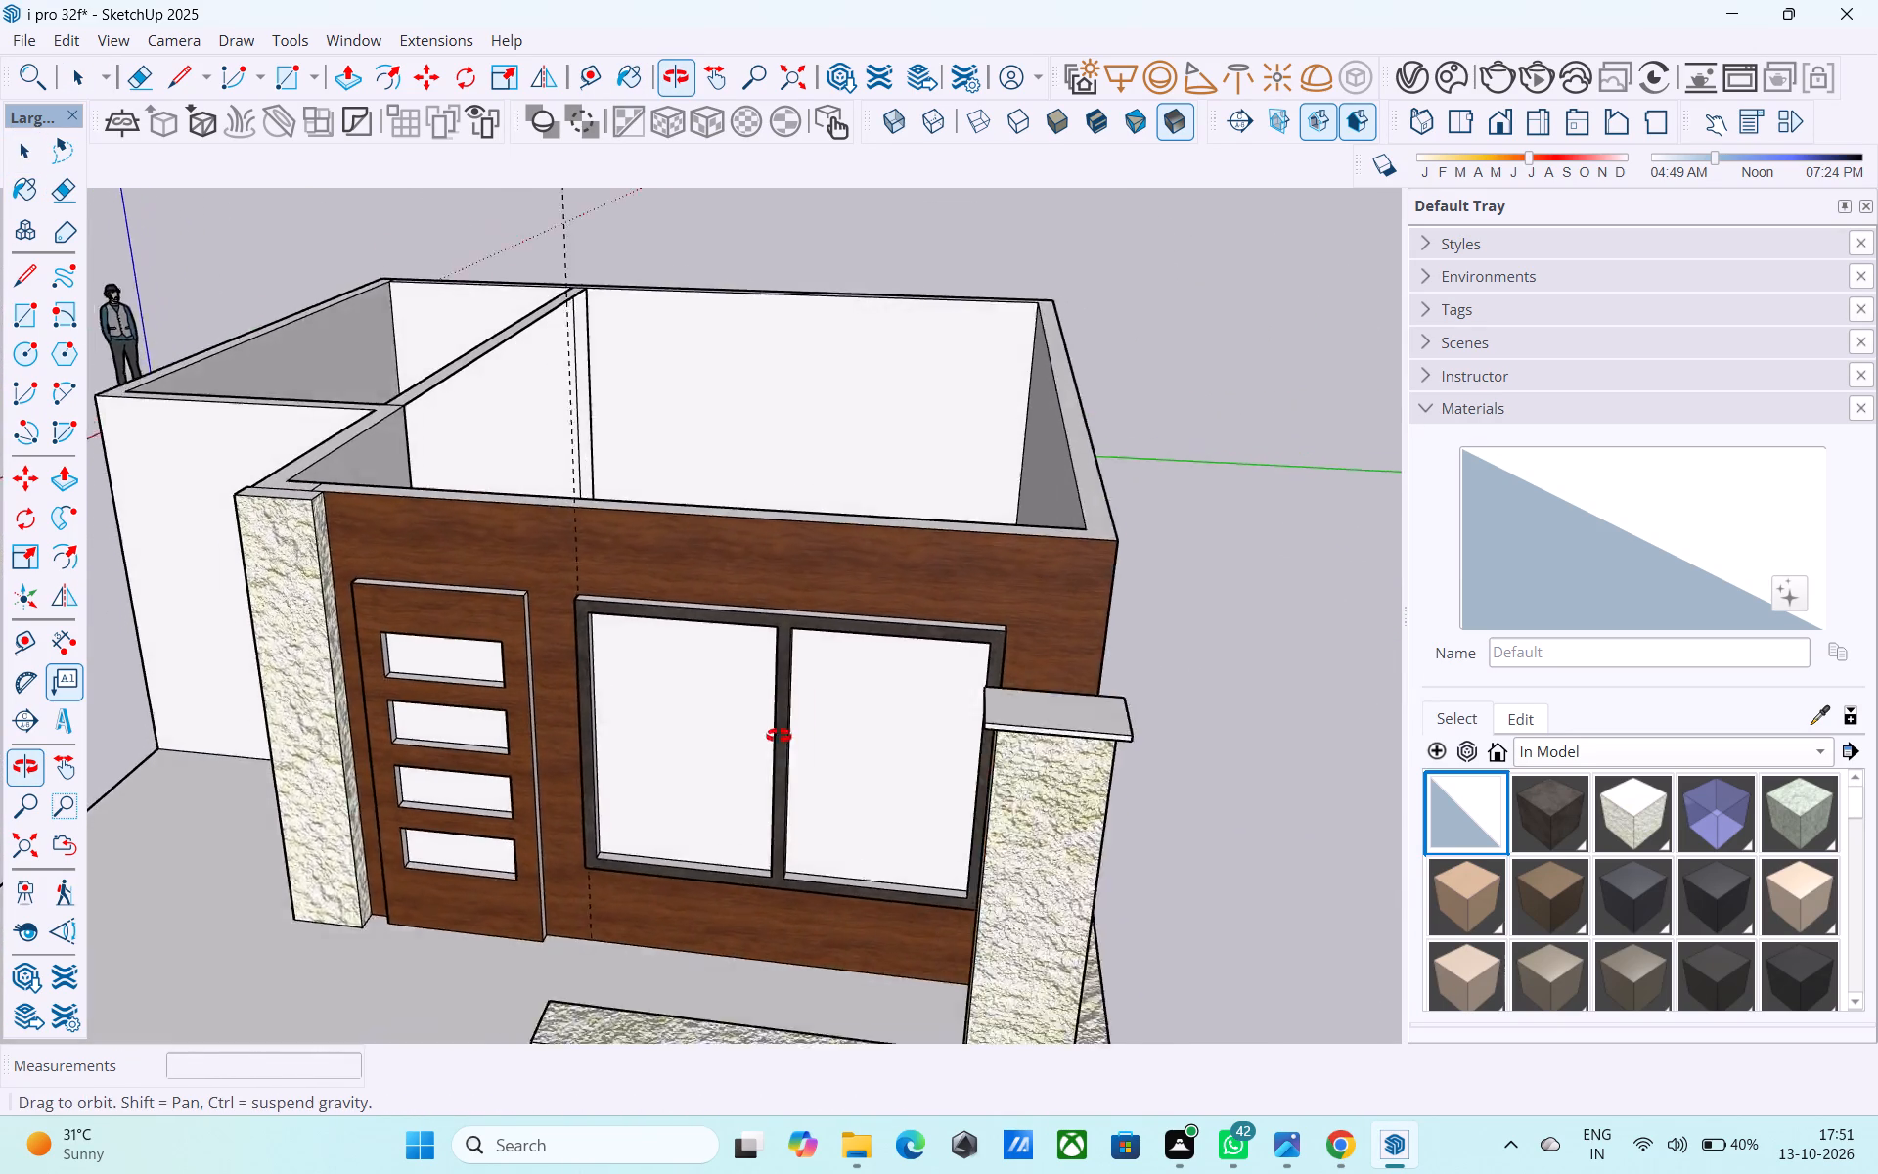
middle_click_drag(779, 736, 815, 714)
middle_click_drag(815, 714, 607, 838, "shift")
middle_click_drag(677, 766, 895, 777)
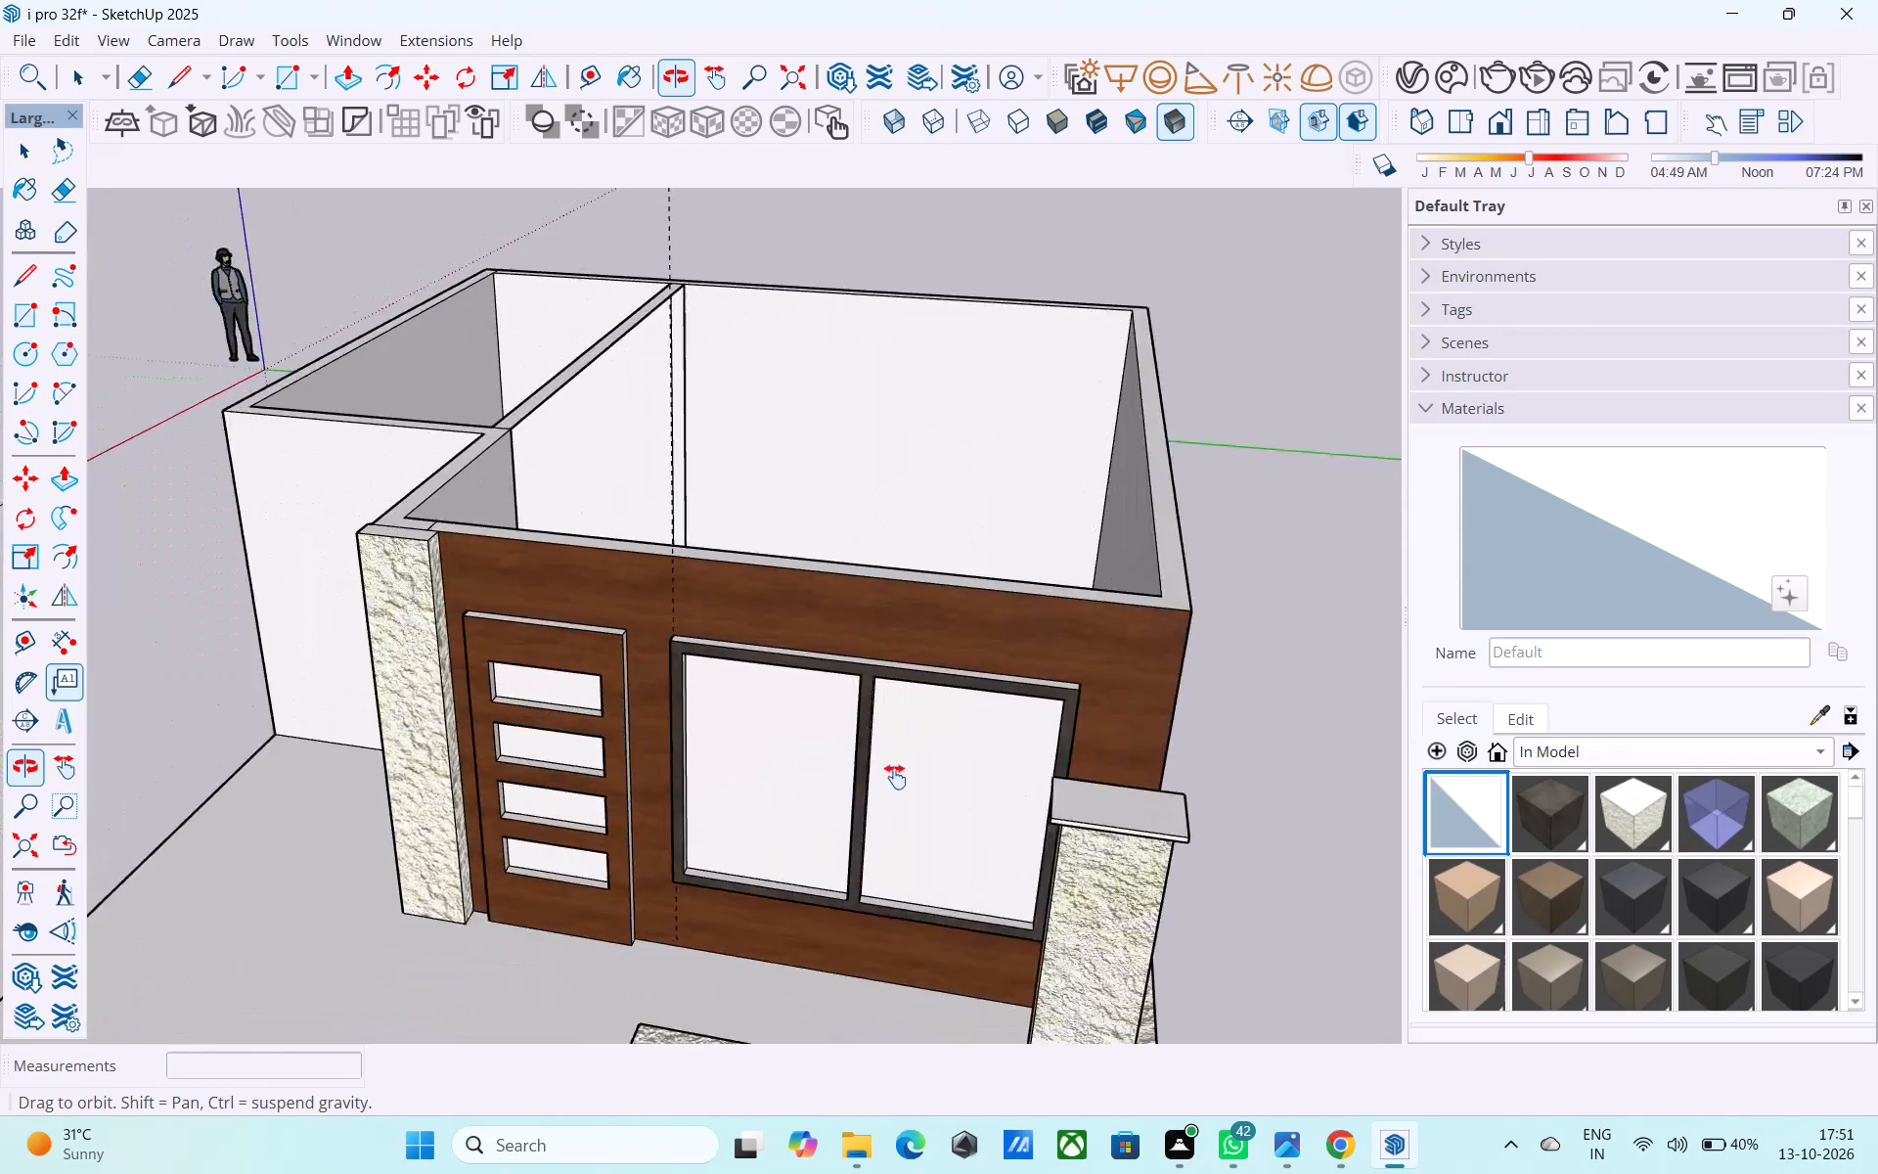
middle_click_drag(895, 777, 812, 833)
scroll(569, 812, "up", 5)
scroll(545, 775, "down", 4)
middle_click_drag(647, 809, 694, 766)
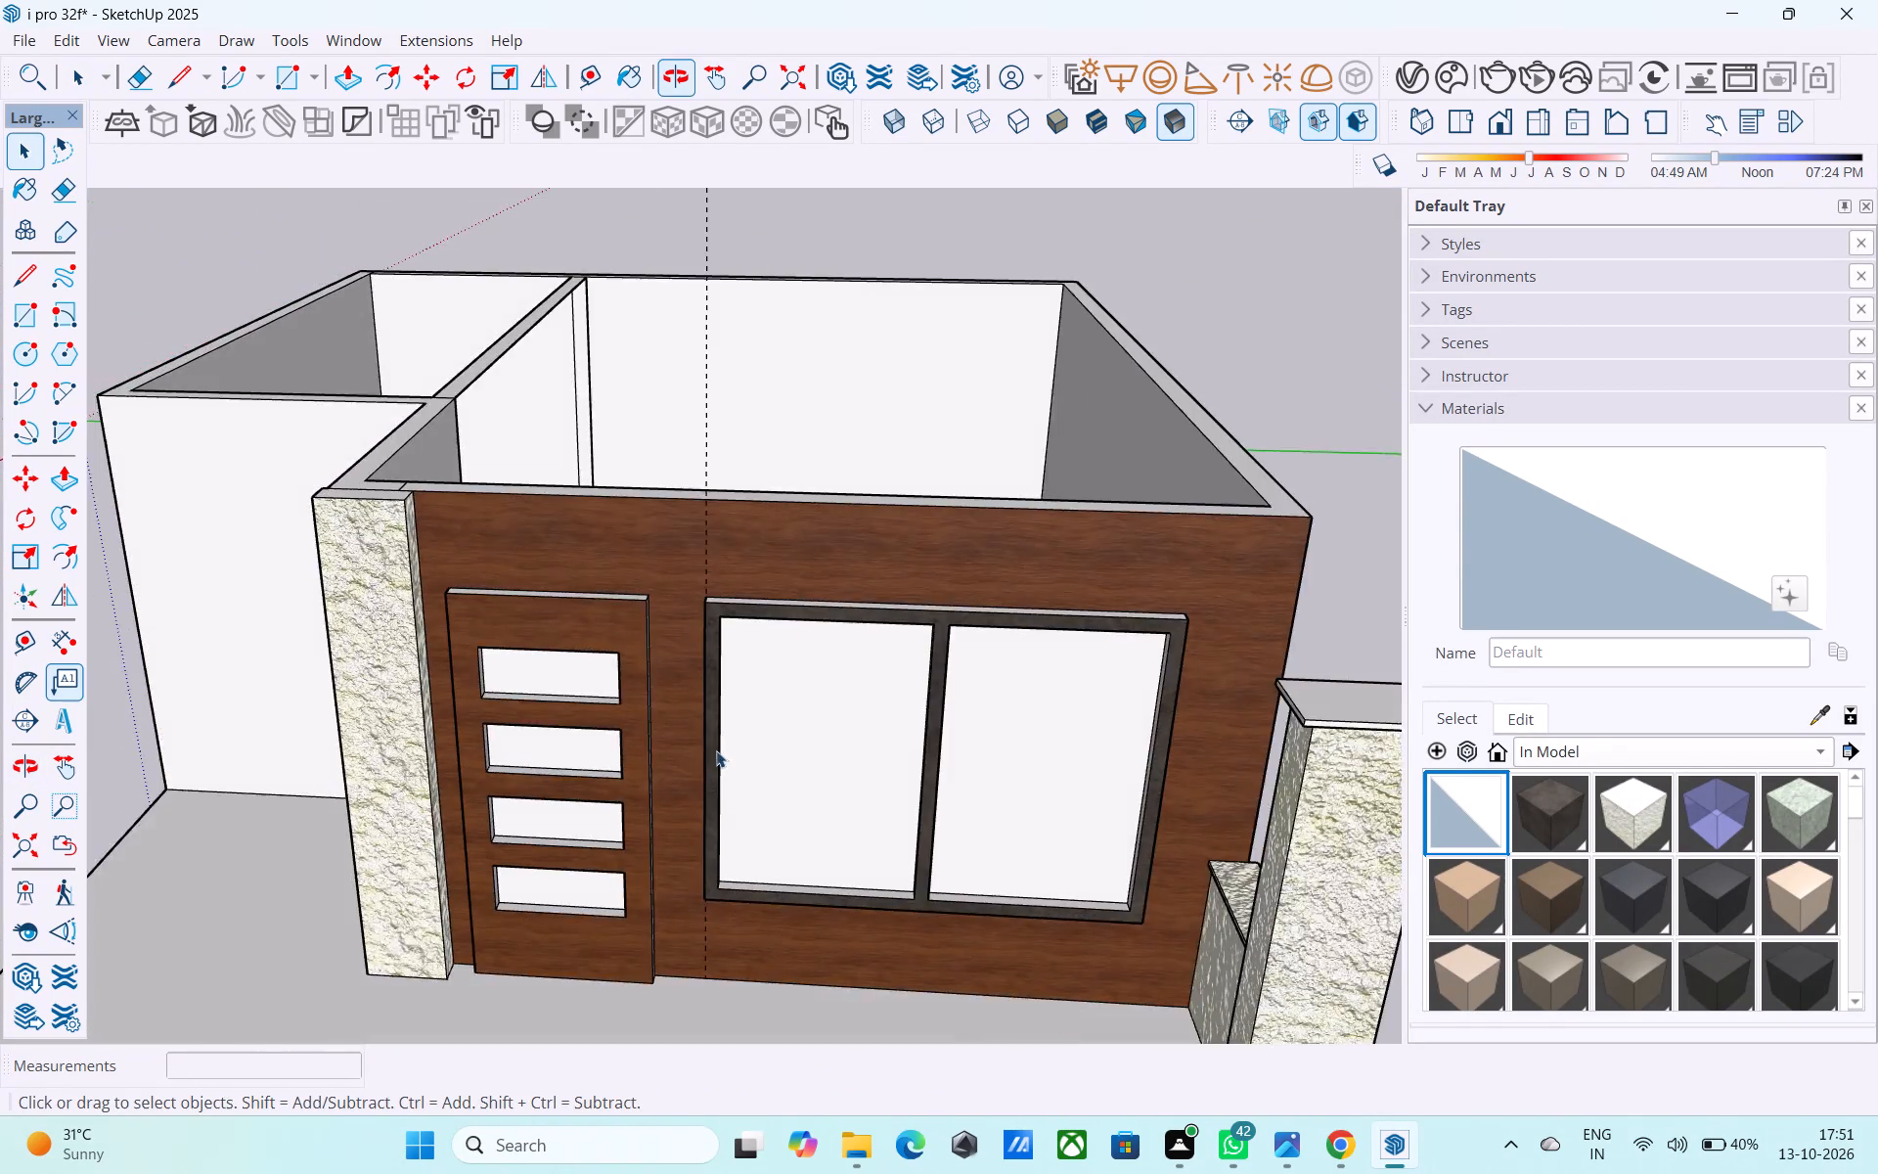
Reopen the house group and push both front window panes in 6" to cut openings through the wall.
scroll(815, 695, "up", 5)
left_click(819, 693)
scroll(816, 697, "down", 3)
middle_click_drag(806, 704, 793, 632)
double_click(791, 624)
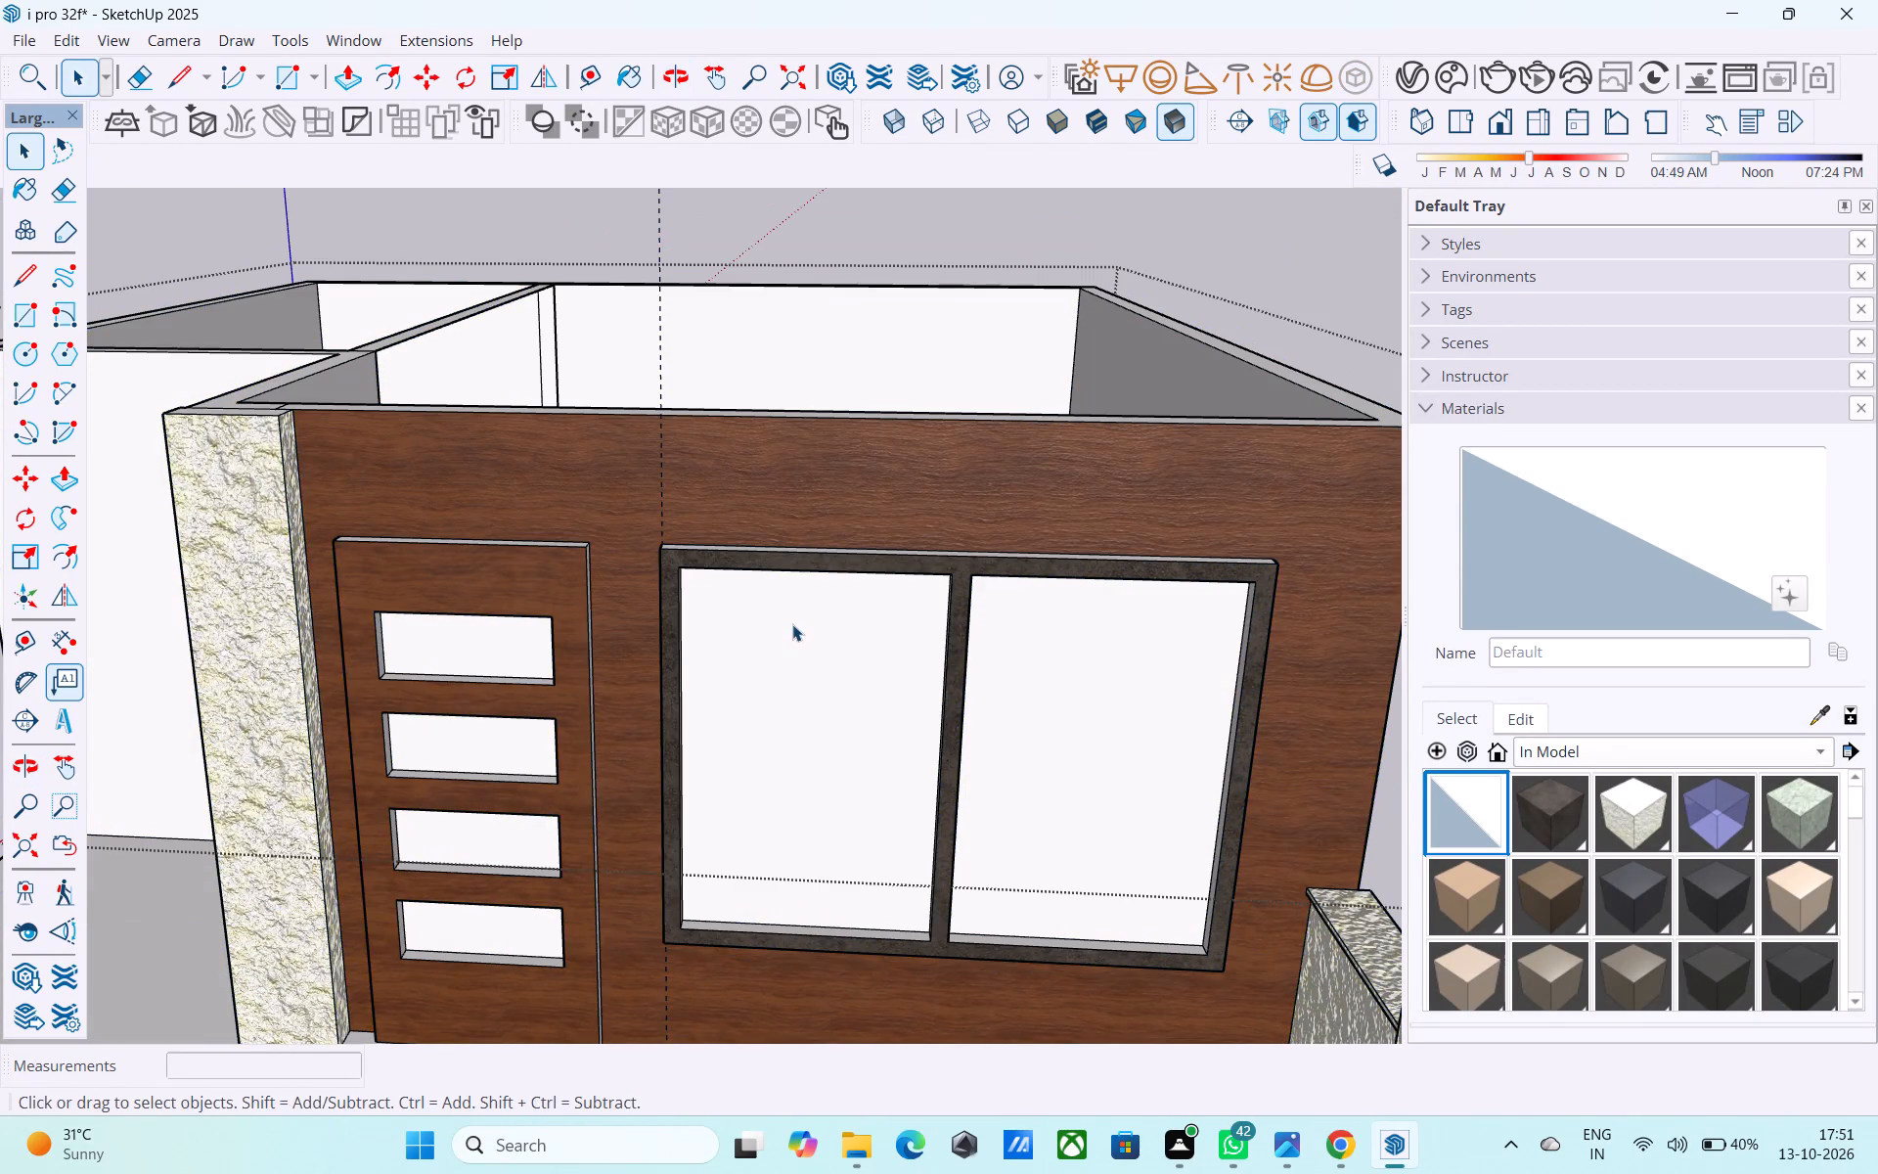
left_click(803, 642)
key("p")
left_click(804, 642)
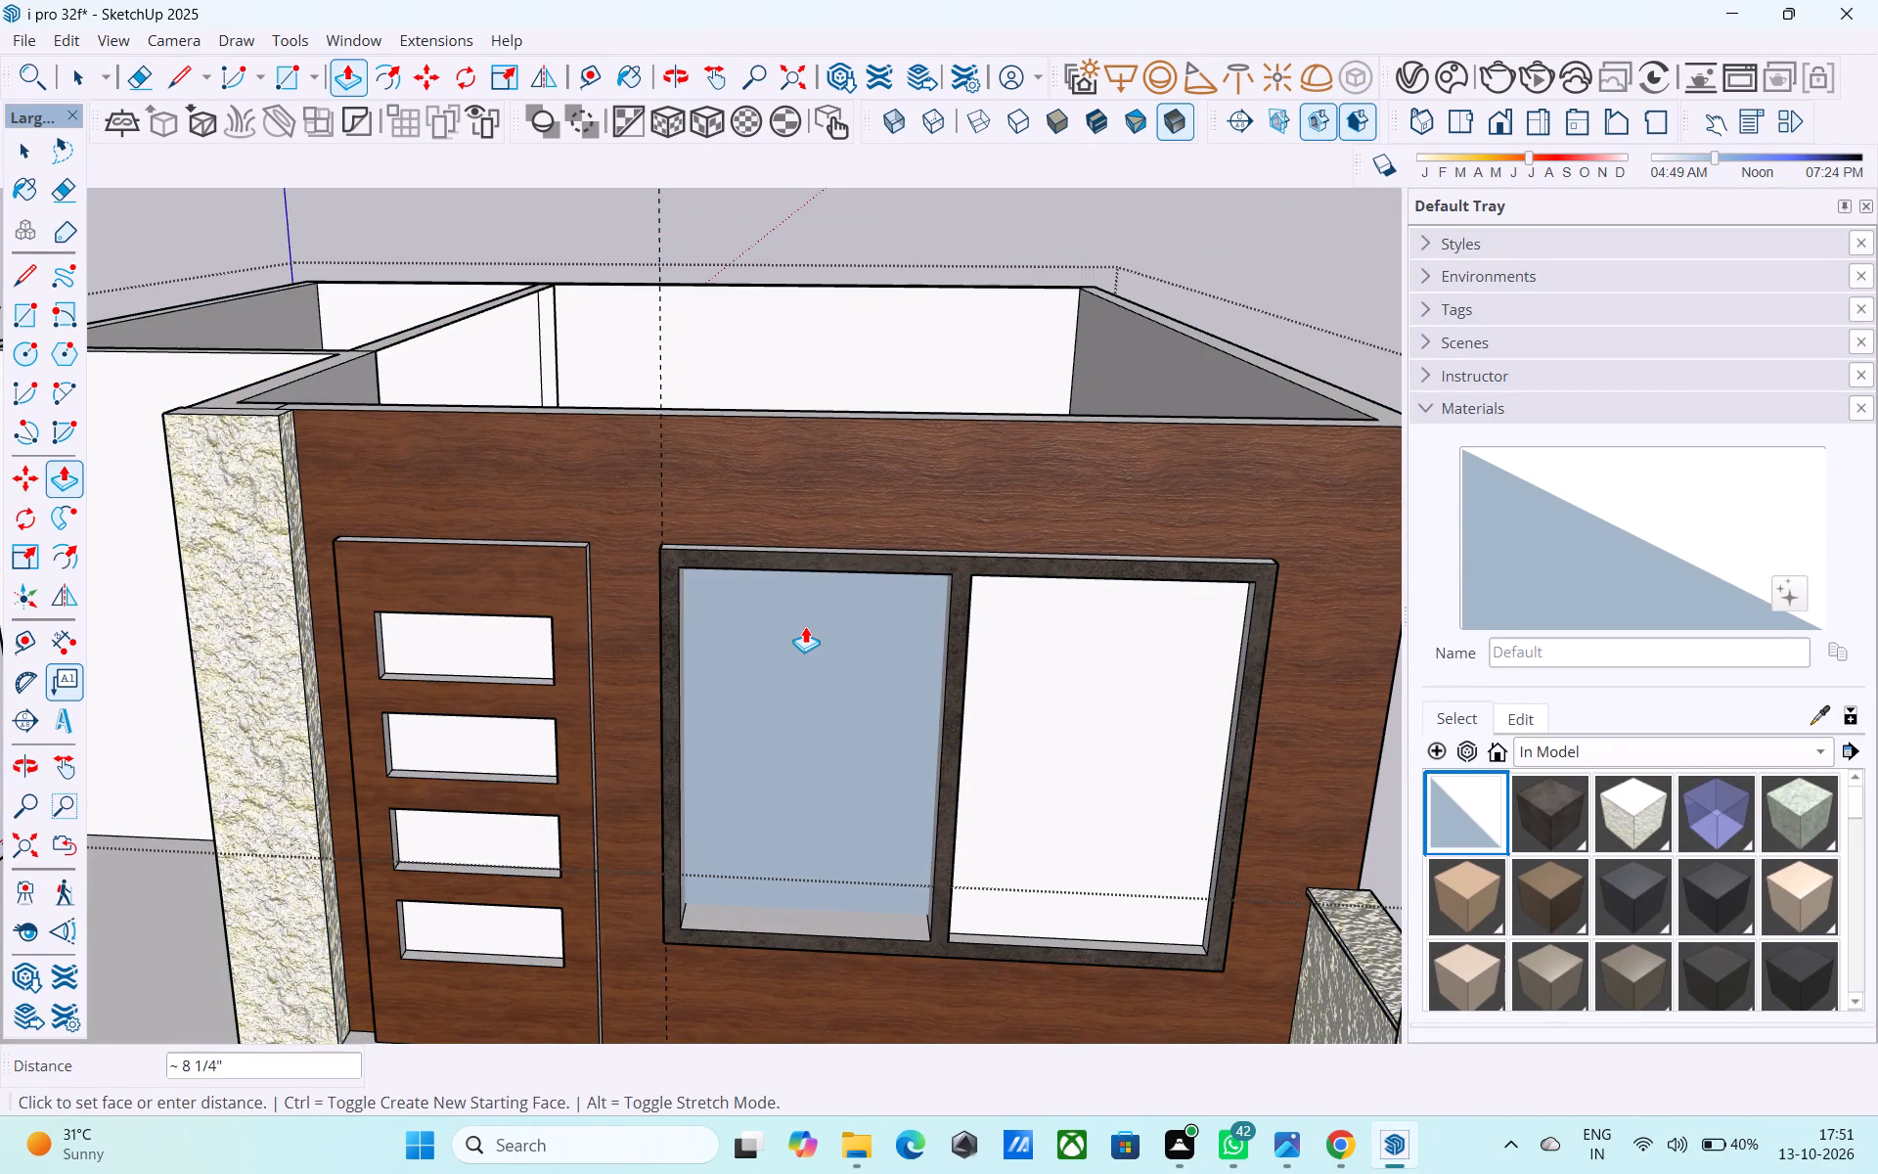
type("6\"")
key("Return")
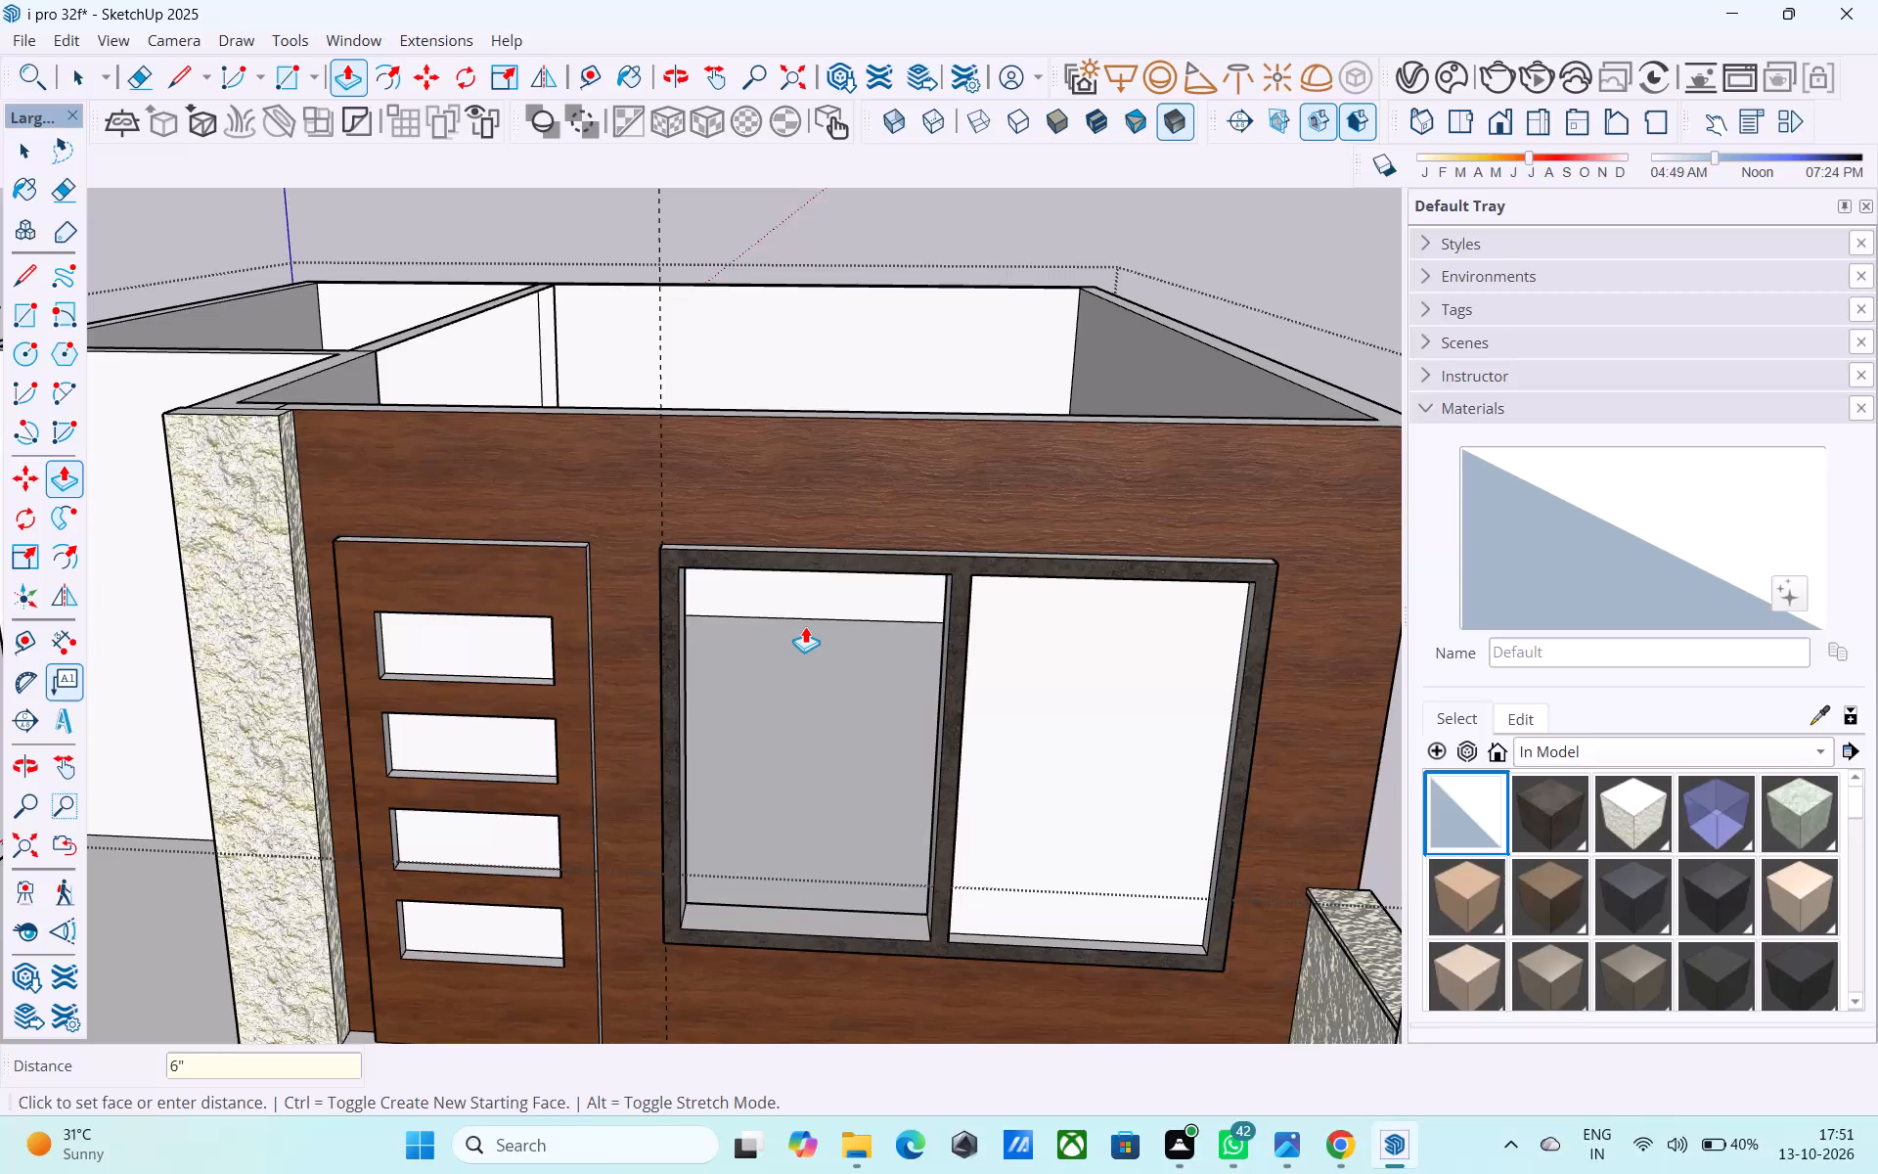
scroll(805, 626, "down", 6)
middle_click_drag(795, 632, 45, 914)
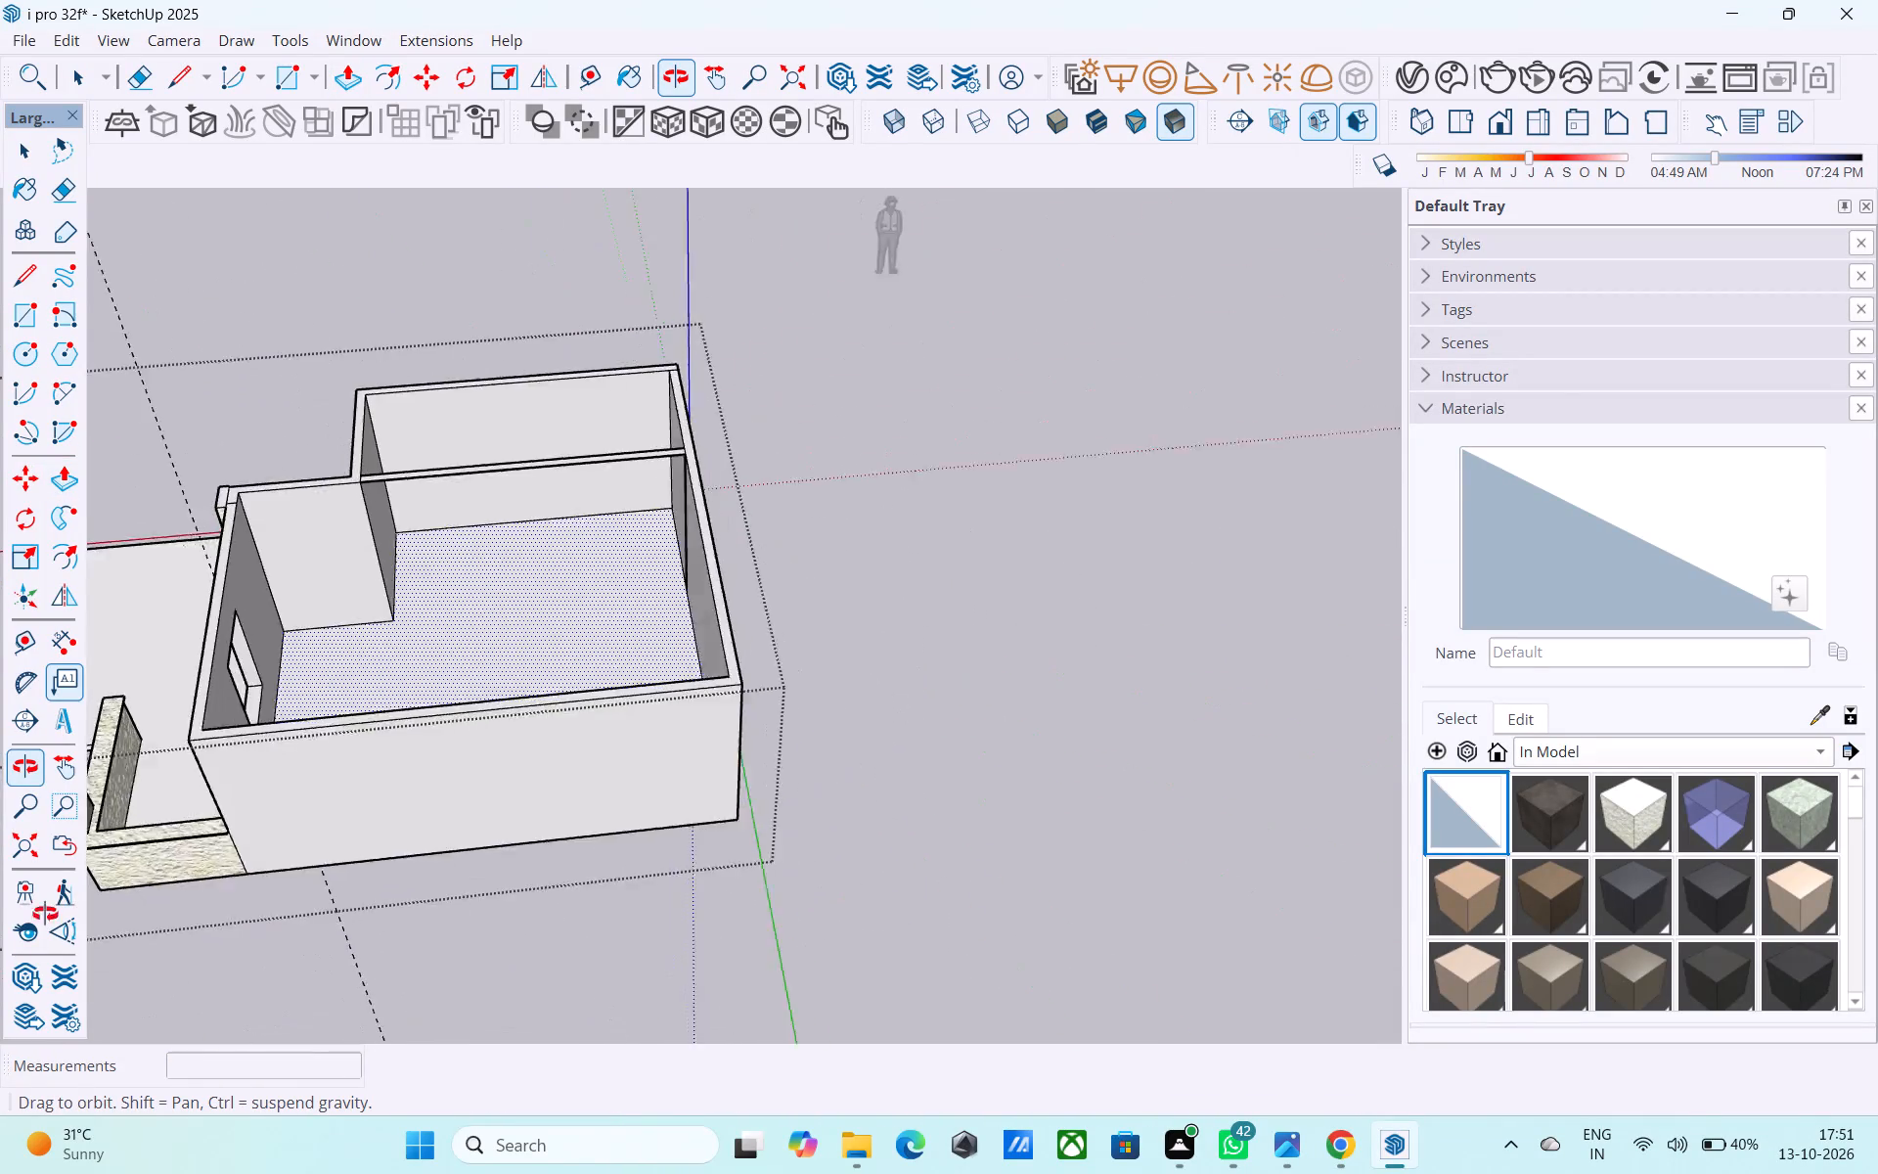
middle_click_drag(45, 914, 674, 614)
scroll(681, 615, "up", 4)
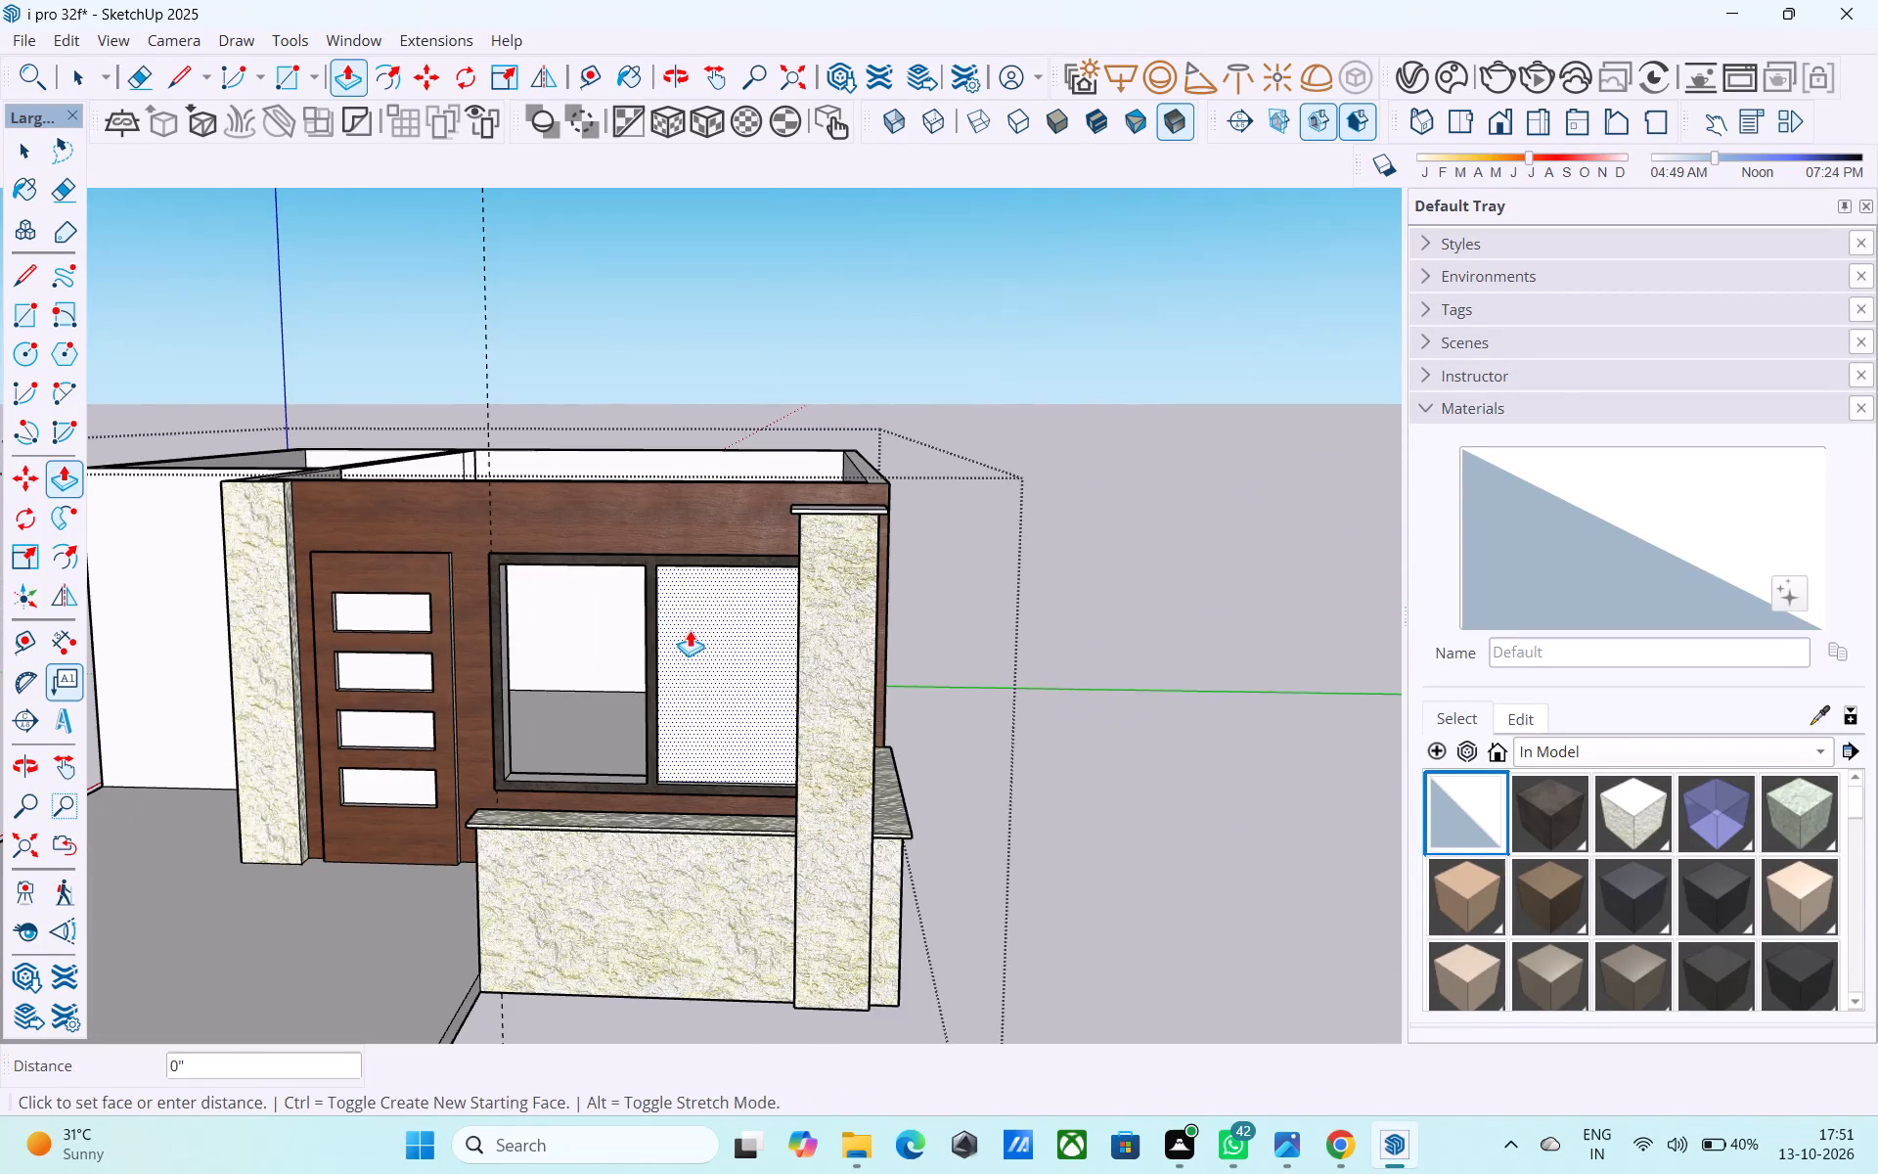
double_click(689, 630)
Push the four horizontal door panes in by the same 6" to cut openings through the wall.
middle_click_drag(624, 675, 745, 707)
scroll(527, 687, "up", 4)
double_click(596, 659)
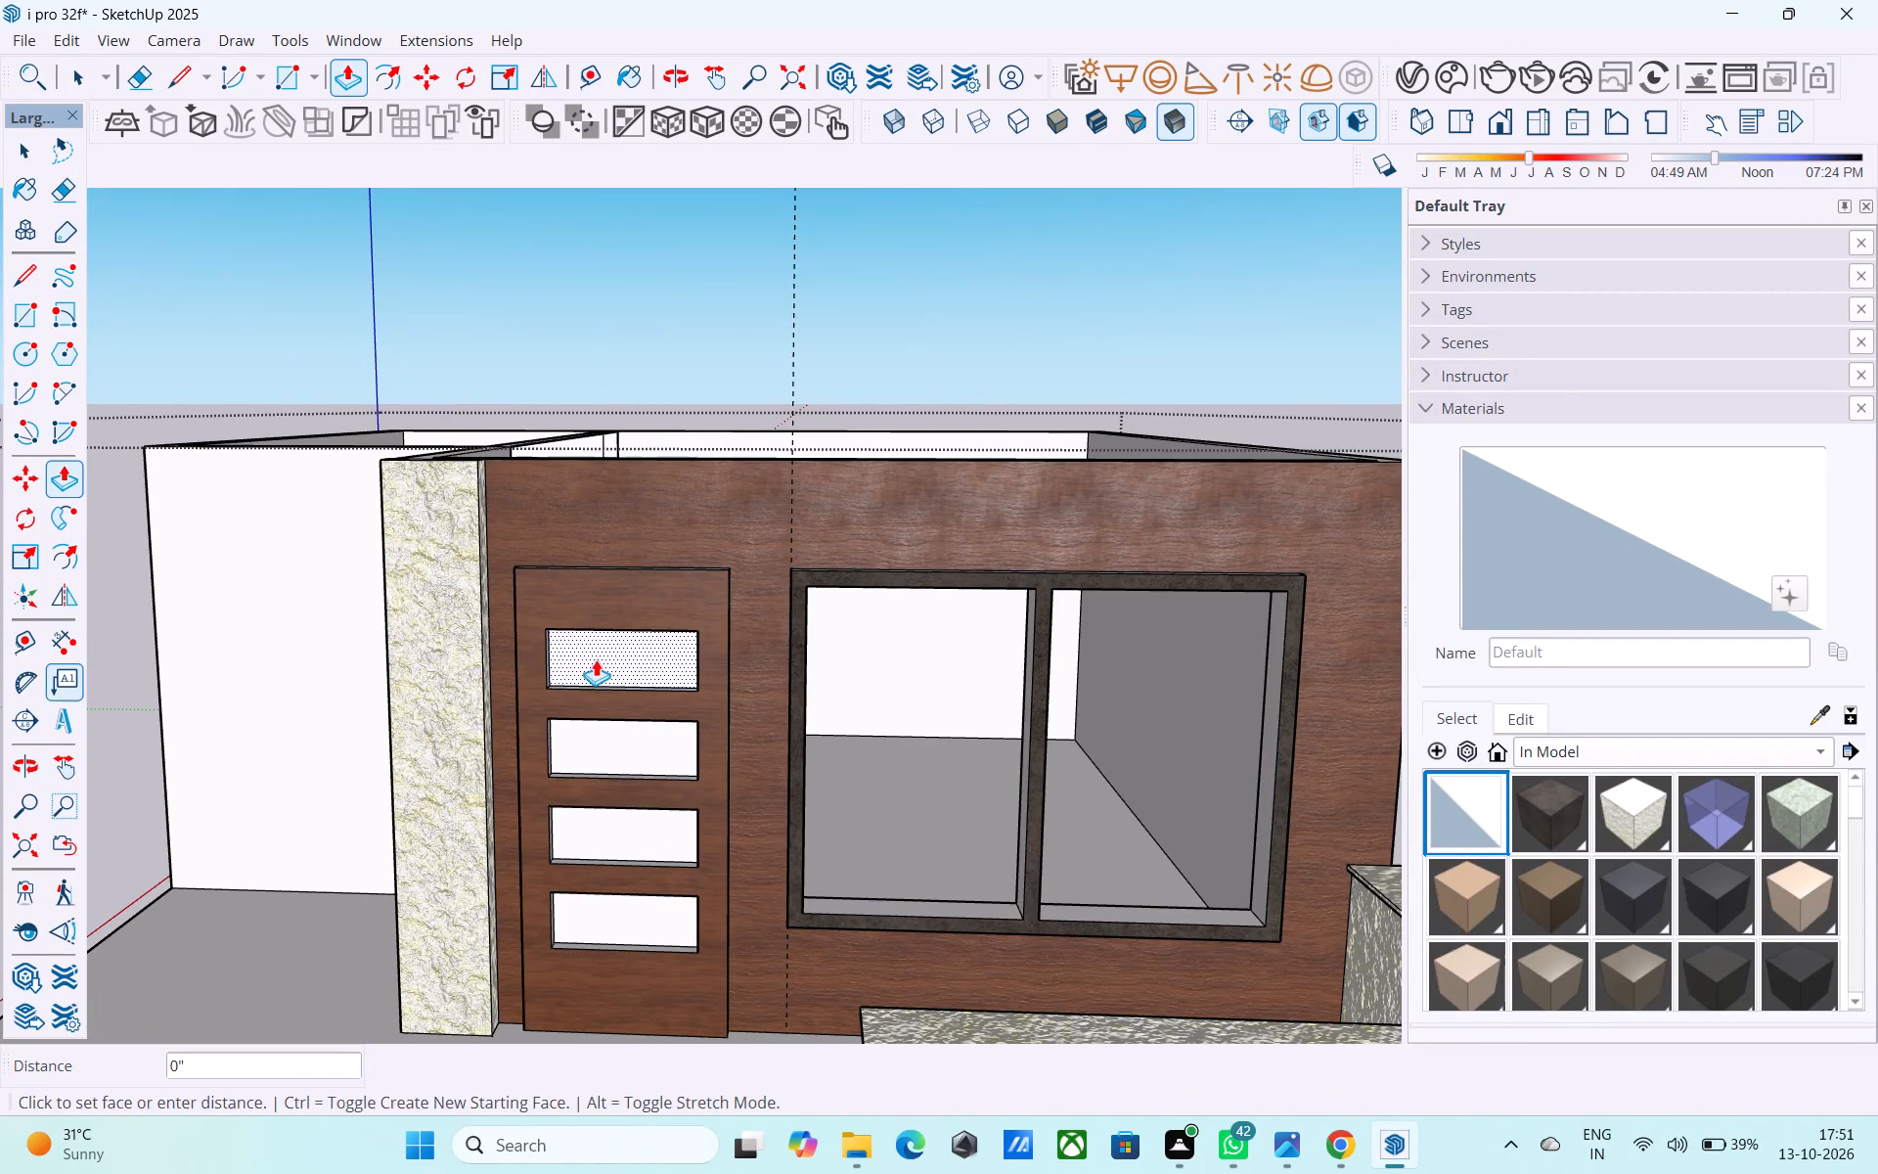
double_click(607, 754)
double_click(590, 821)
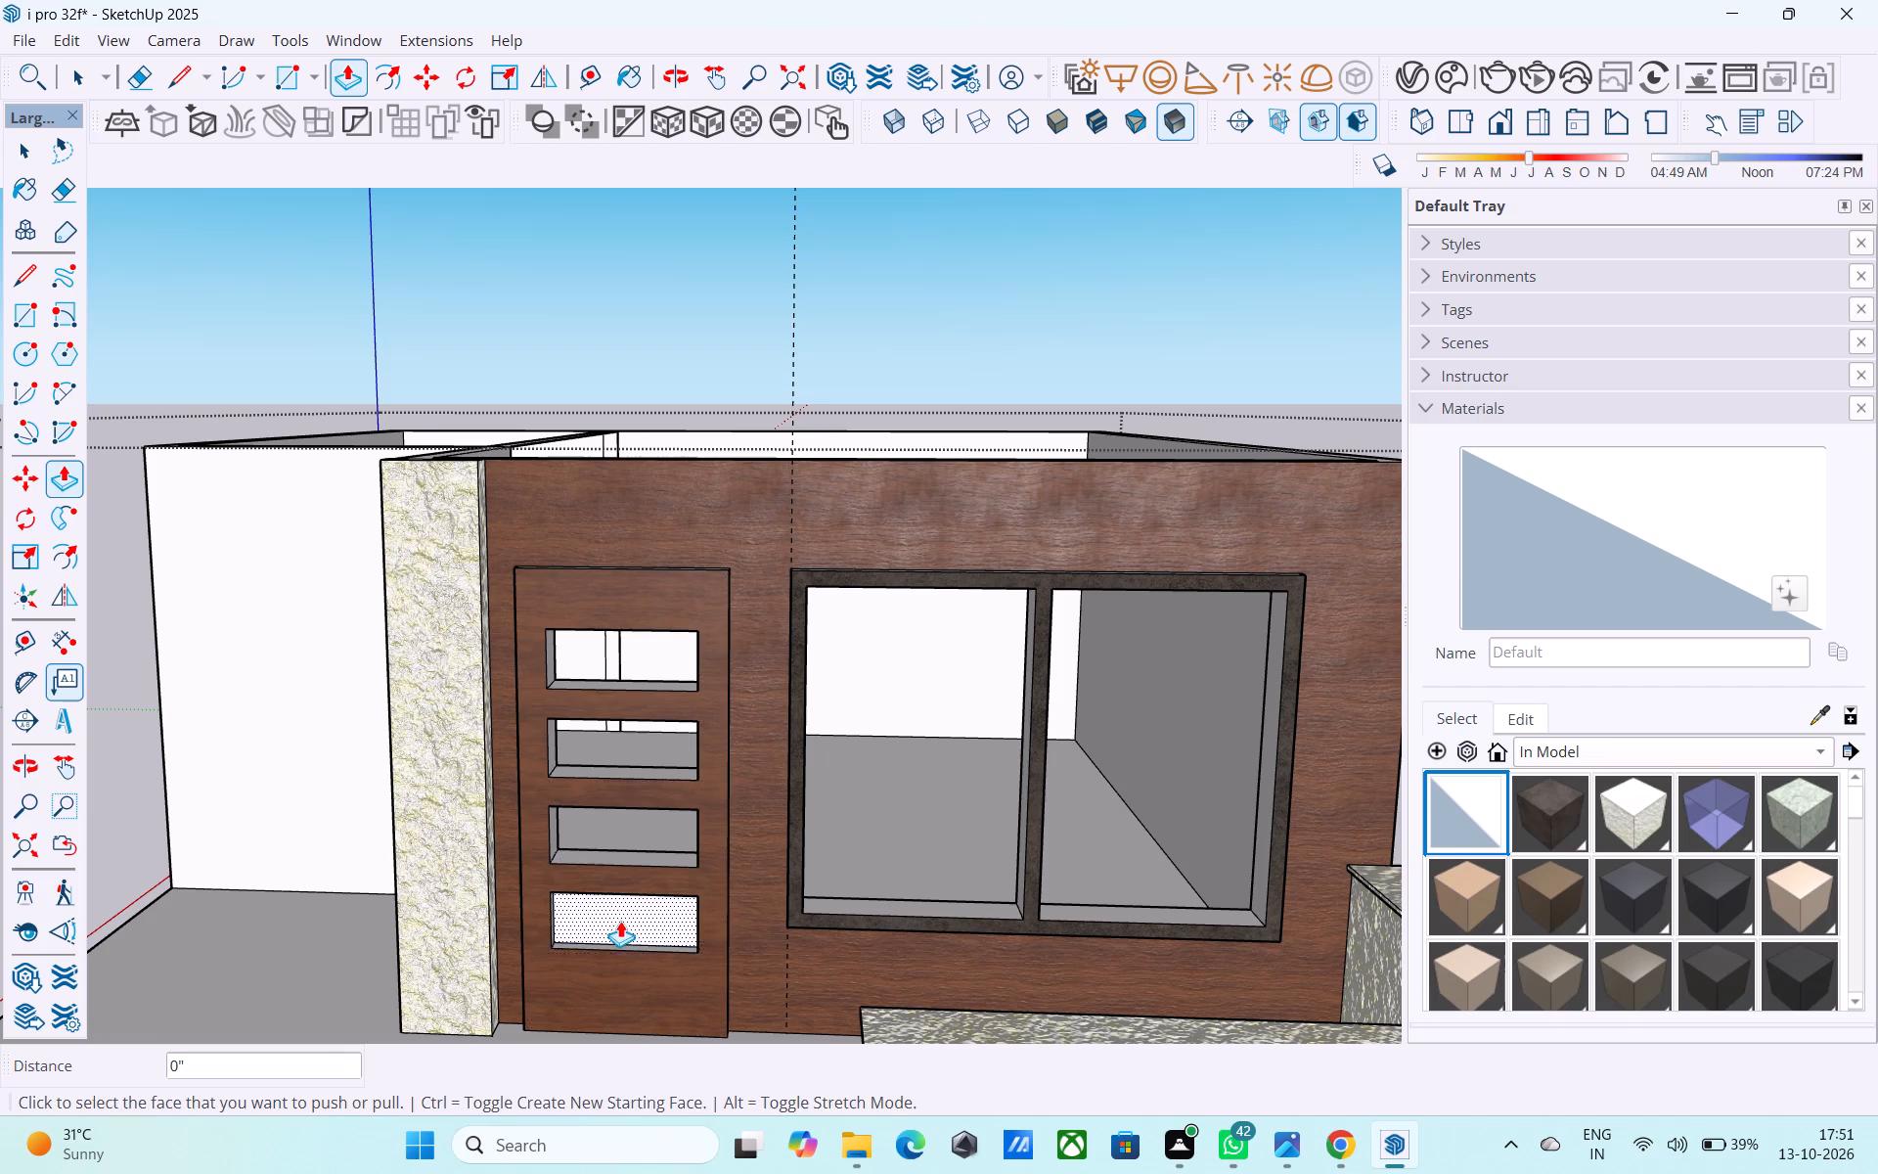
double_click(621, 921)
scroll(624, 904, "down", 4)
key("space")
Extend the narrow partition end face at the back wall 16' 6" to the short cross wall, filling in the partition.
middle_click_drag(623, 905, 508, 1070)
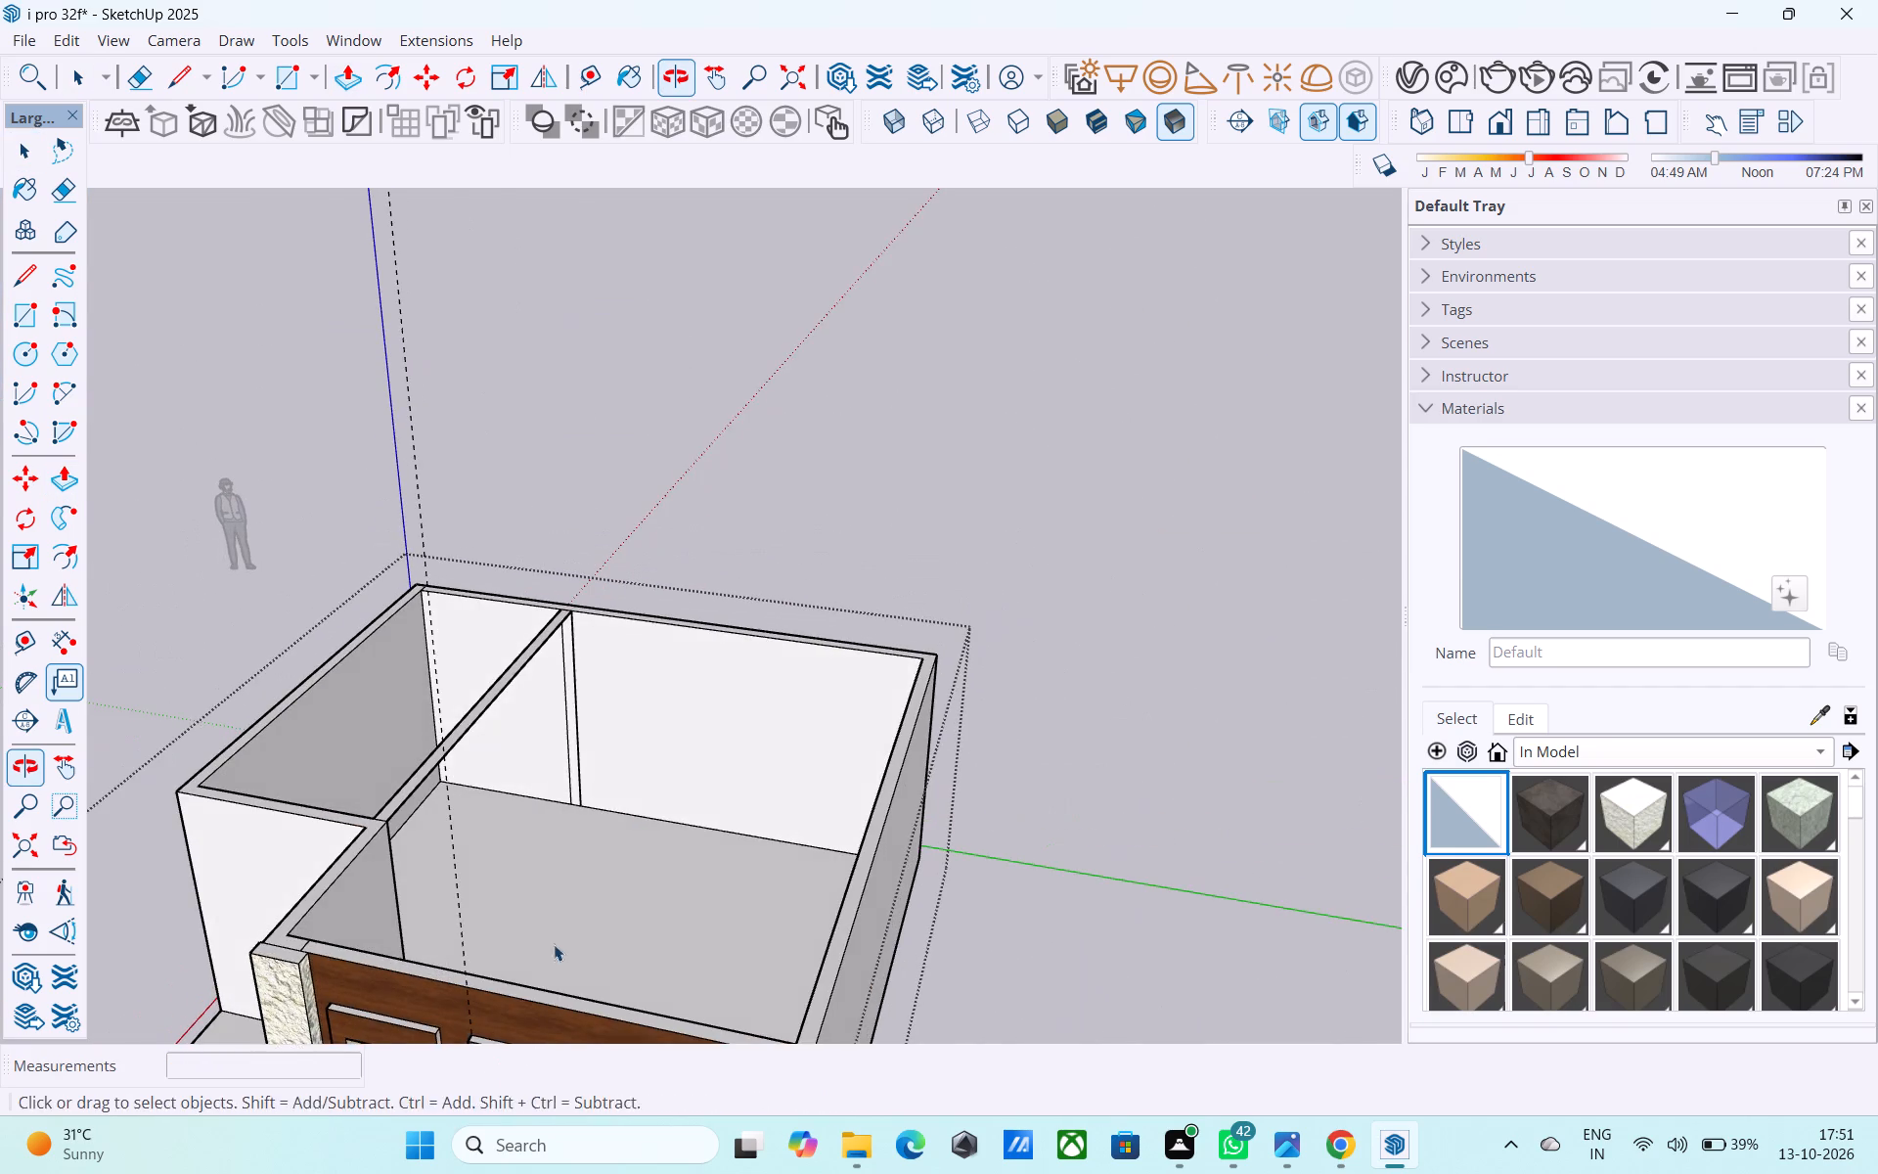
middle_click_drag(555, 805, 660, 859)
scroll(662, 852, "up", 8)
left_click(654, 803)
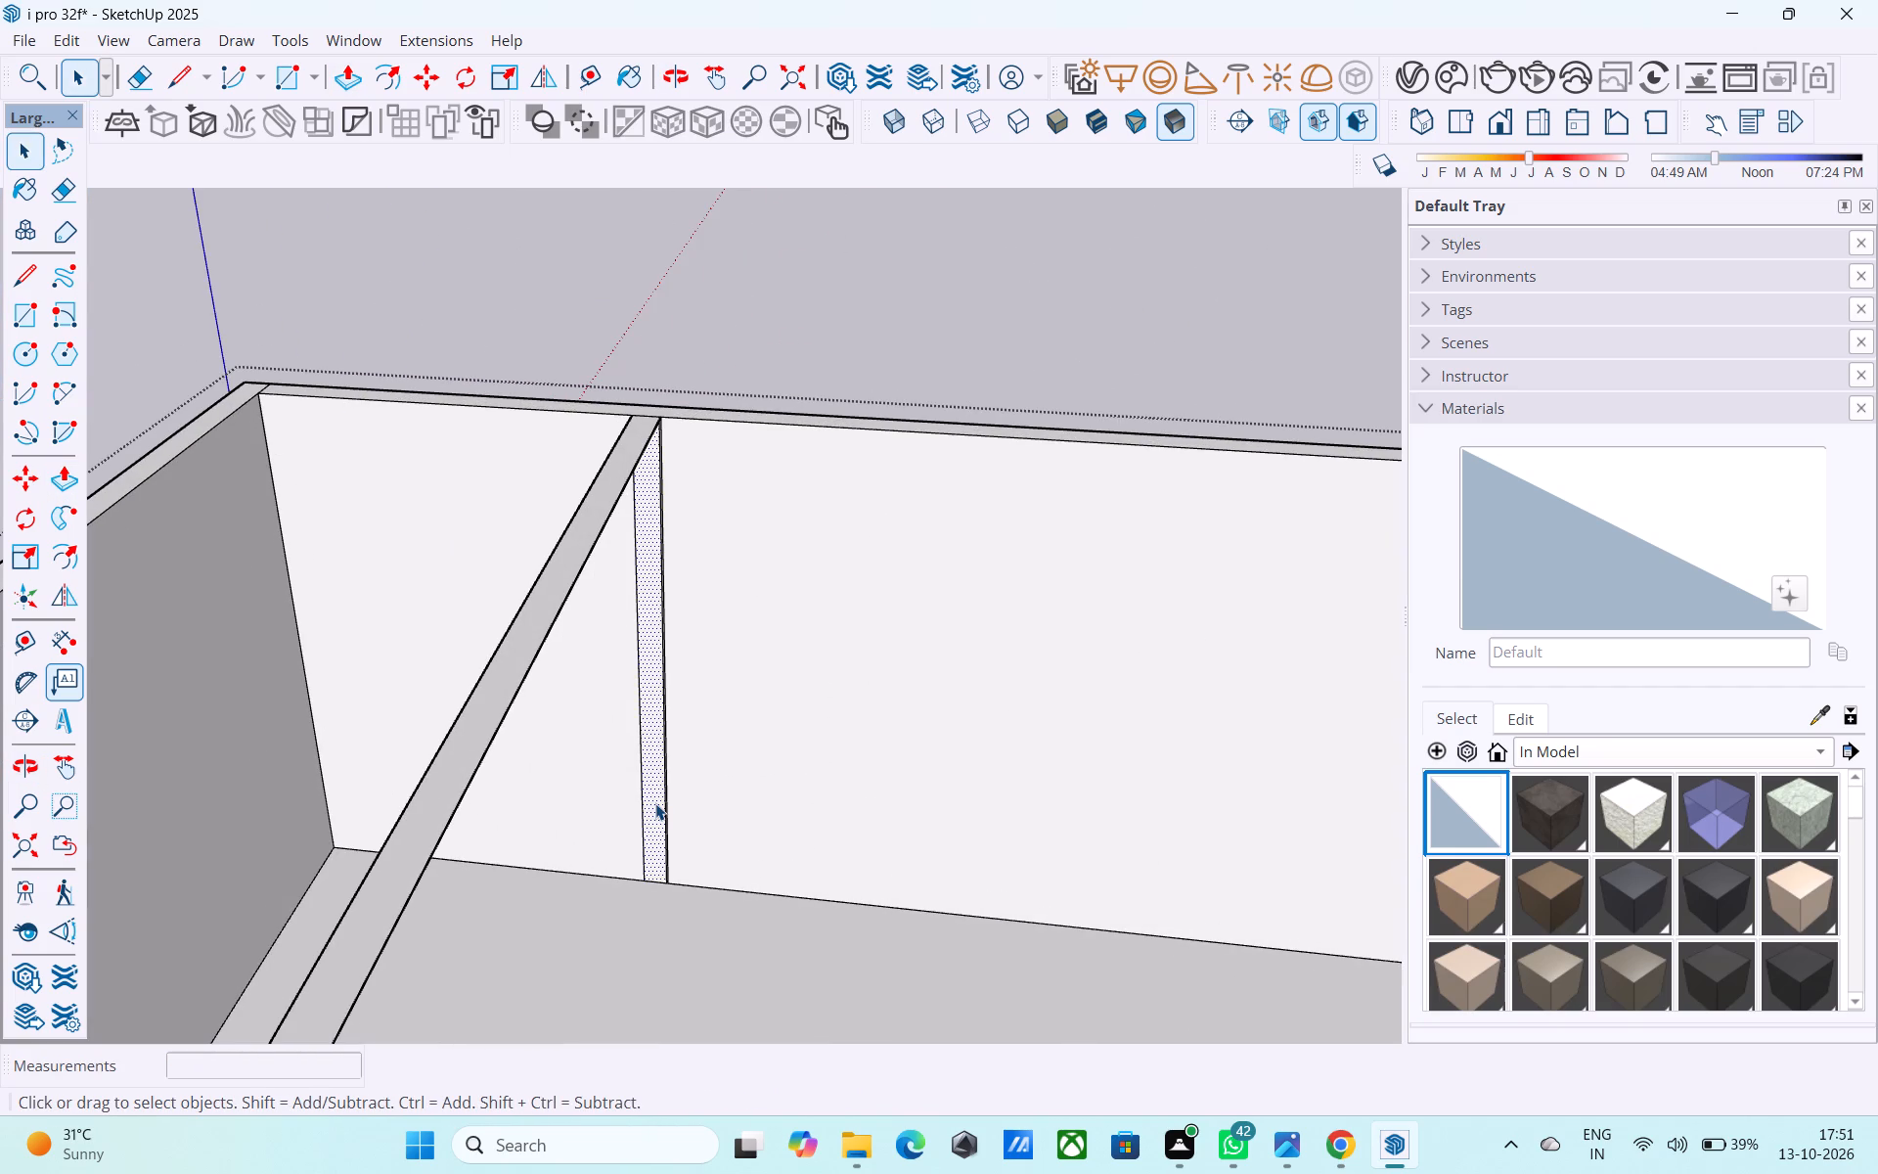
key("p")
left_click(655, 803)
scroll(656, 806, "down", 3)
middle_click_drag(658, 807, 953, 830)
scroll(922, 781, "up", 3)
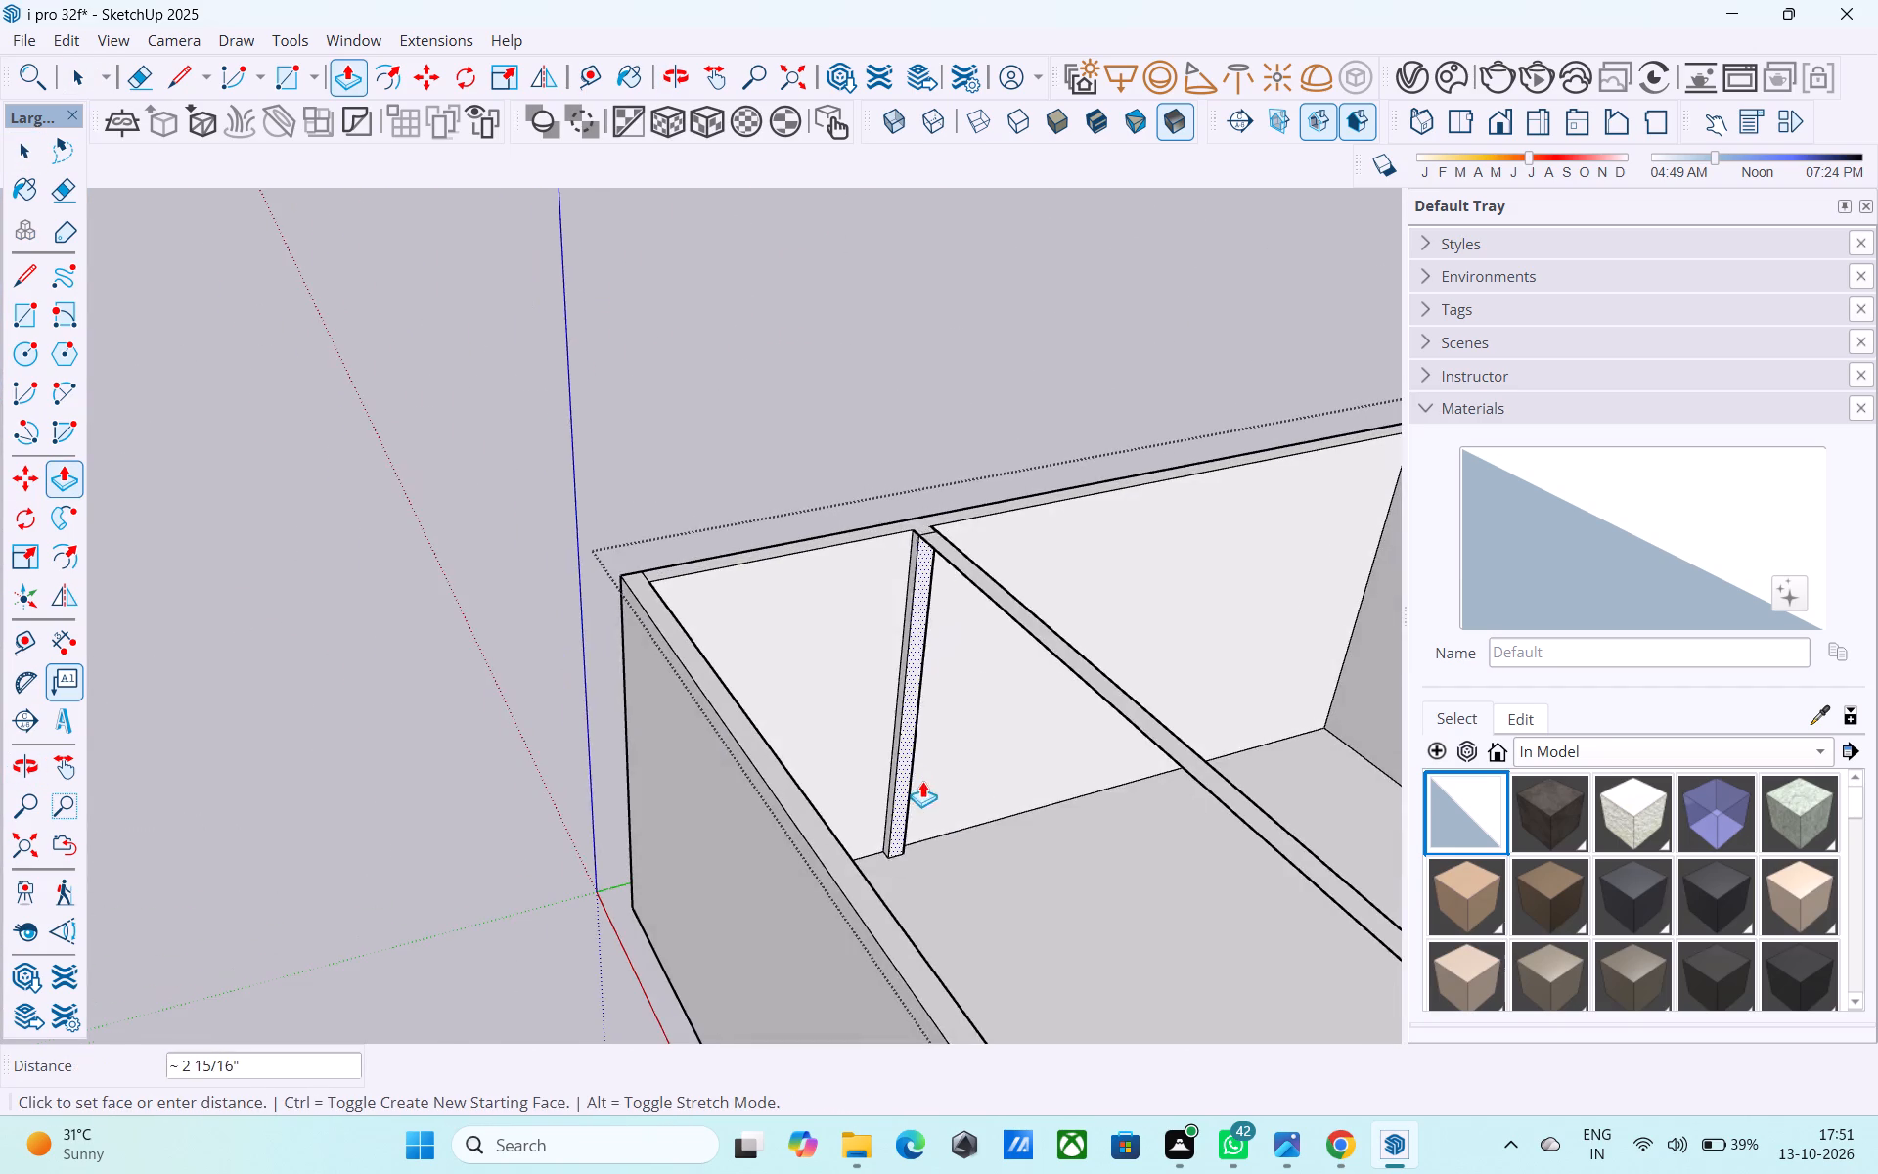
scroll(922, 781, "up", 1)
scroll(1023, 865, "down", 3)
middle_click_drag(1024, 867, 388, 855)
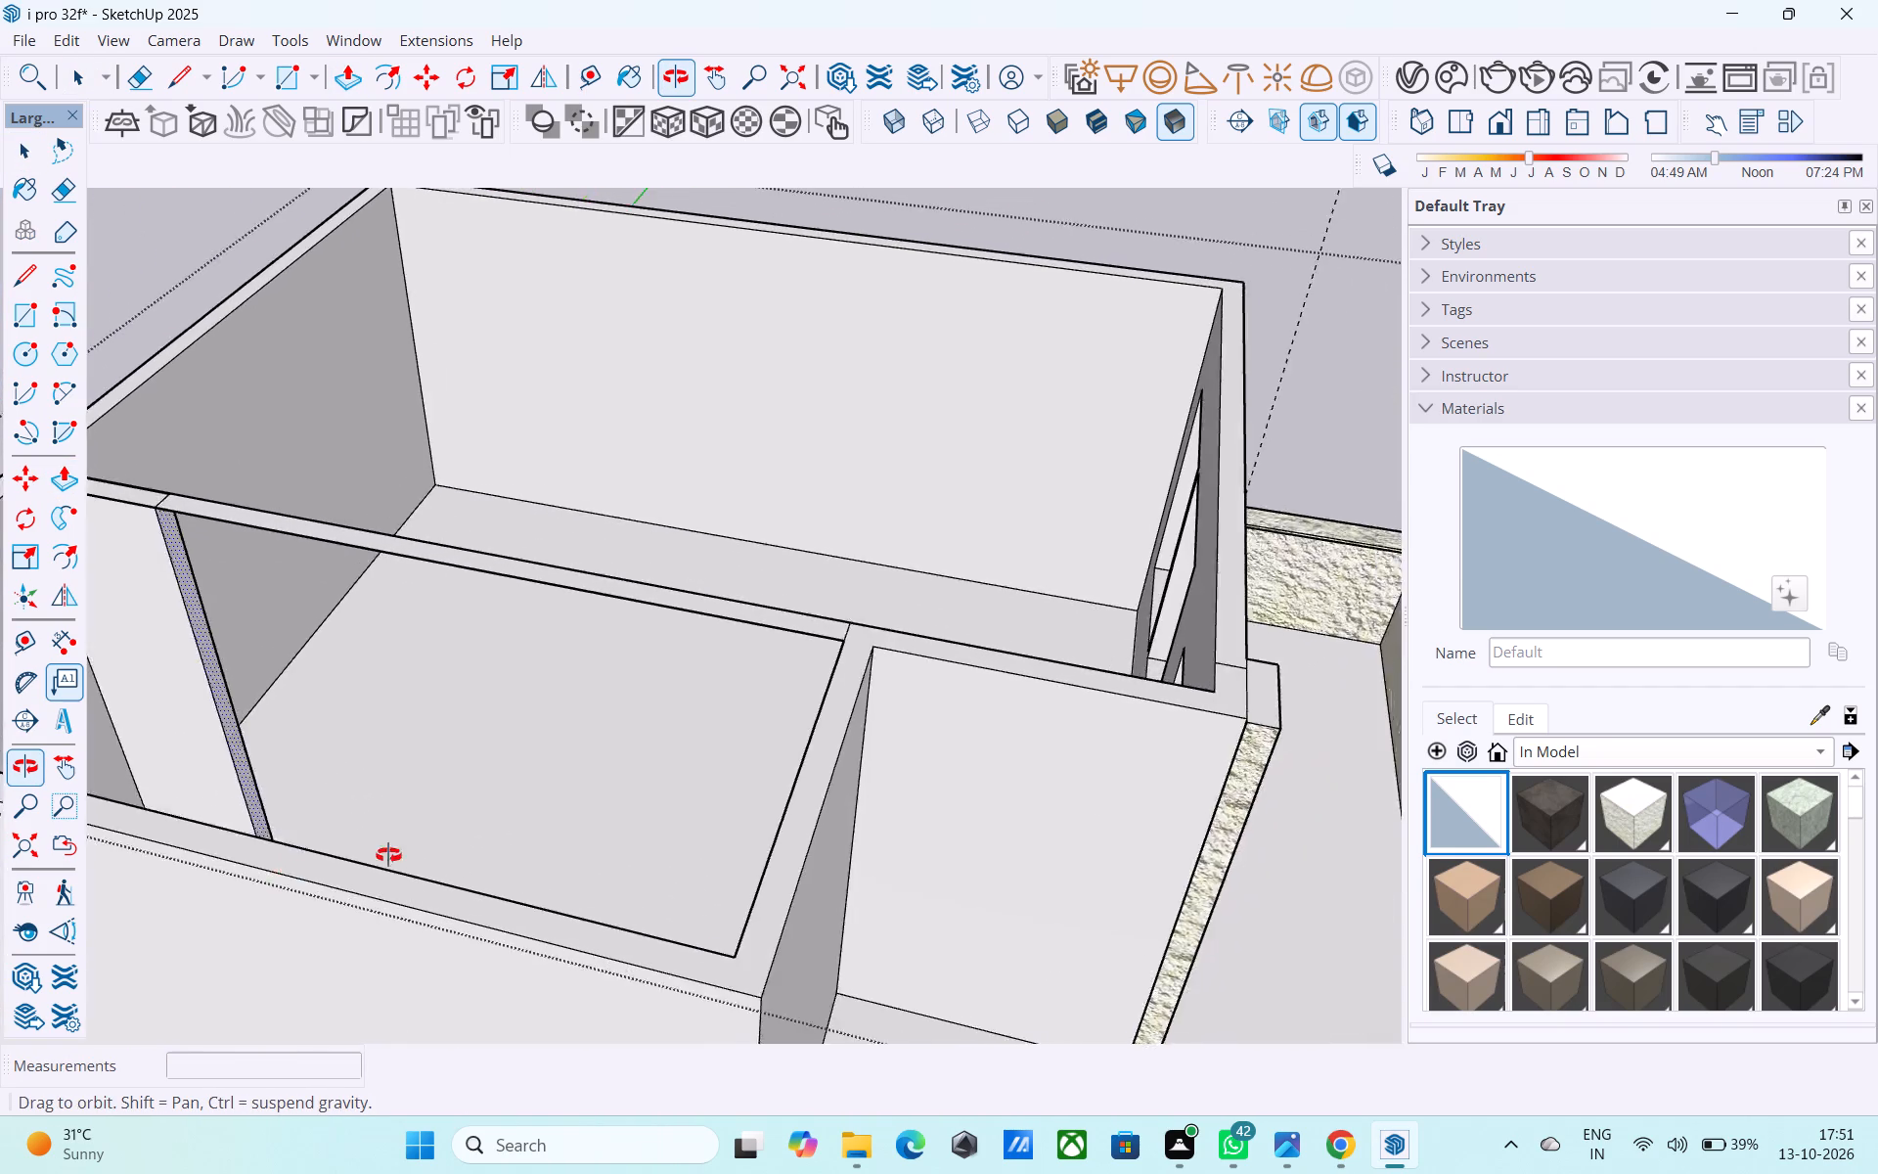
middle_click_drag(388, 855, 693, 851)
left_click(671, 735)
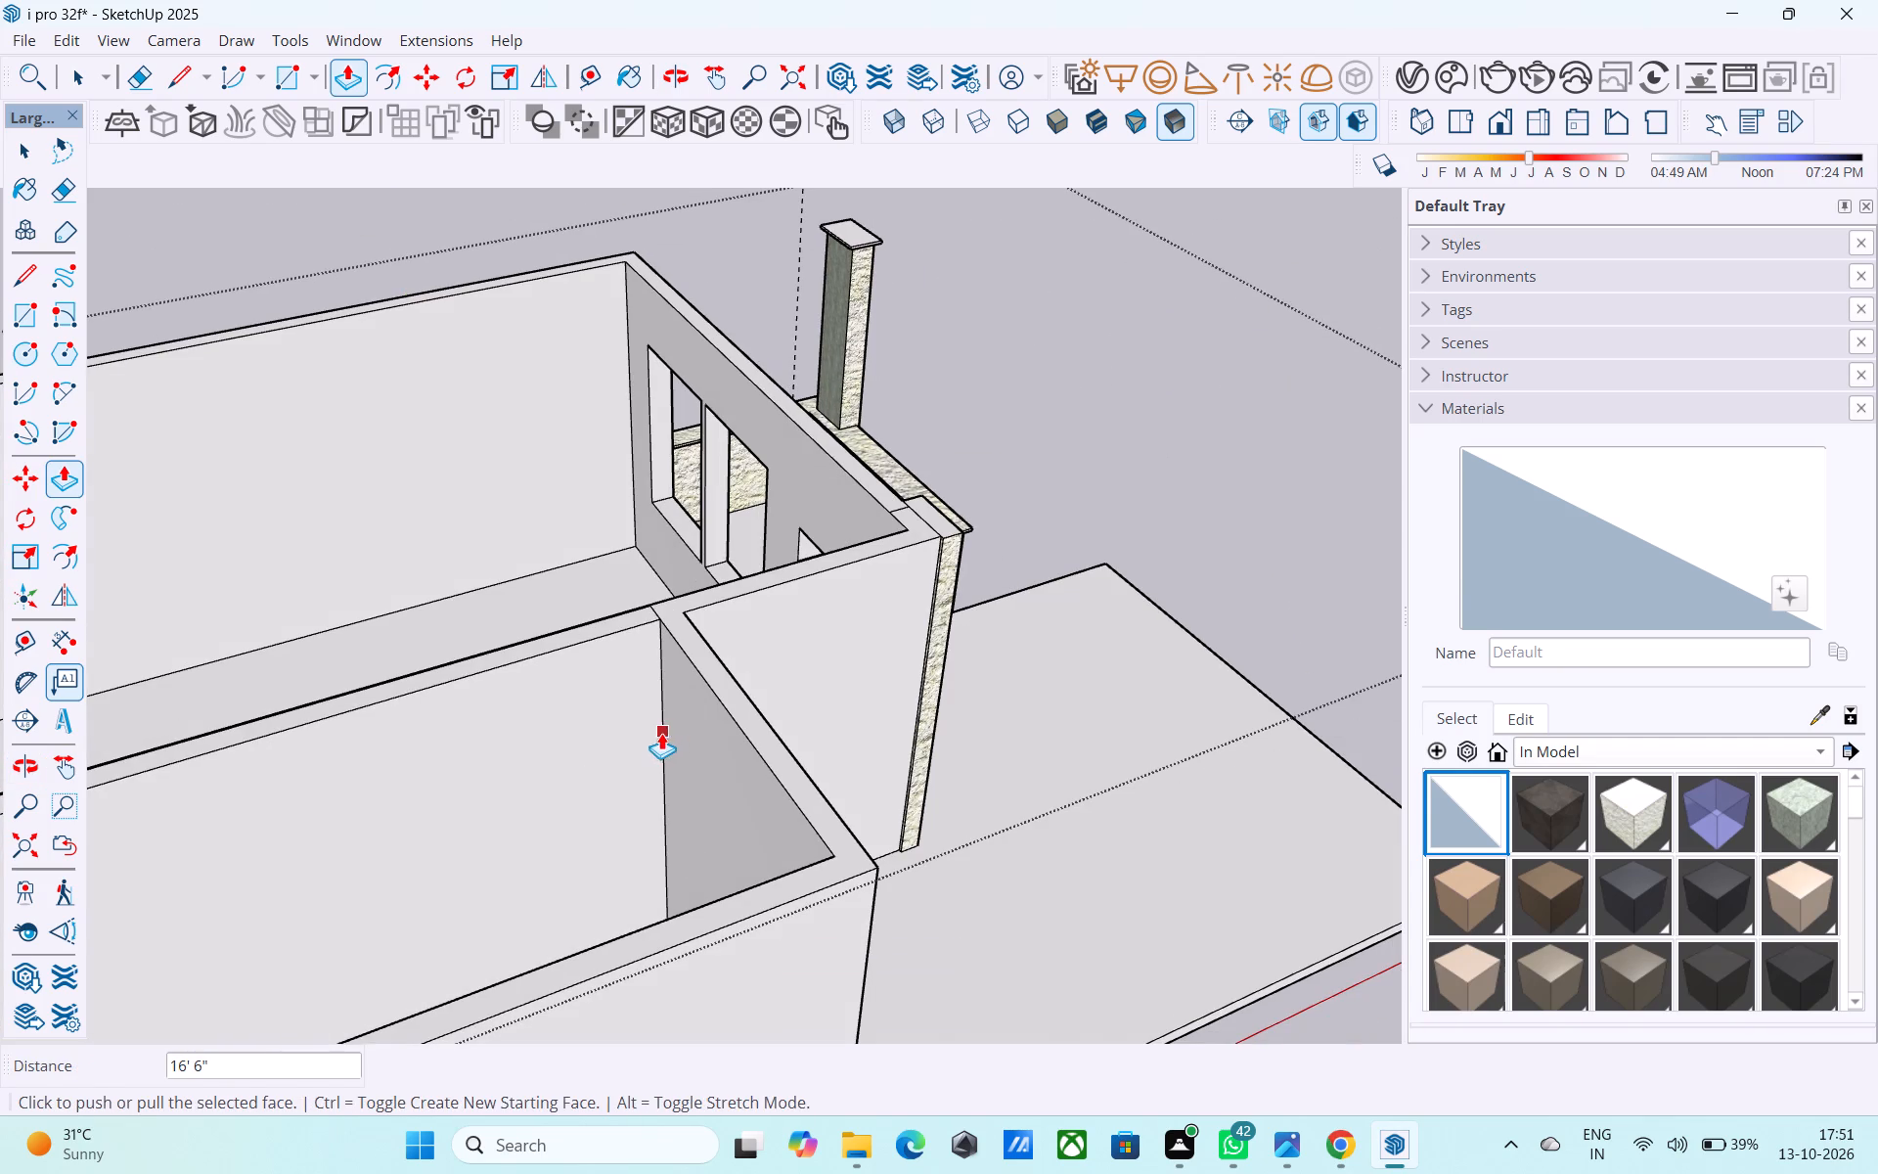
Erase the leftover vertical edges on the outer face of the back wall at the partition.
scroll(662, 733, "down", 4)
middle_click_drag(674, 734, 998, 721)
middle_click_drag(996, 724, 1267, 619)
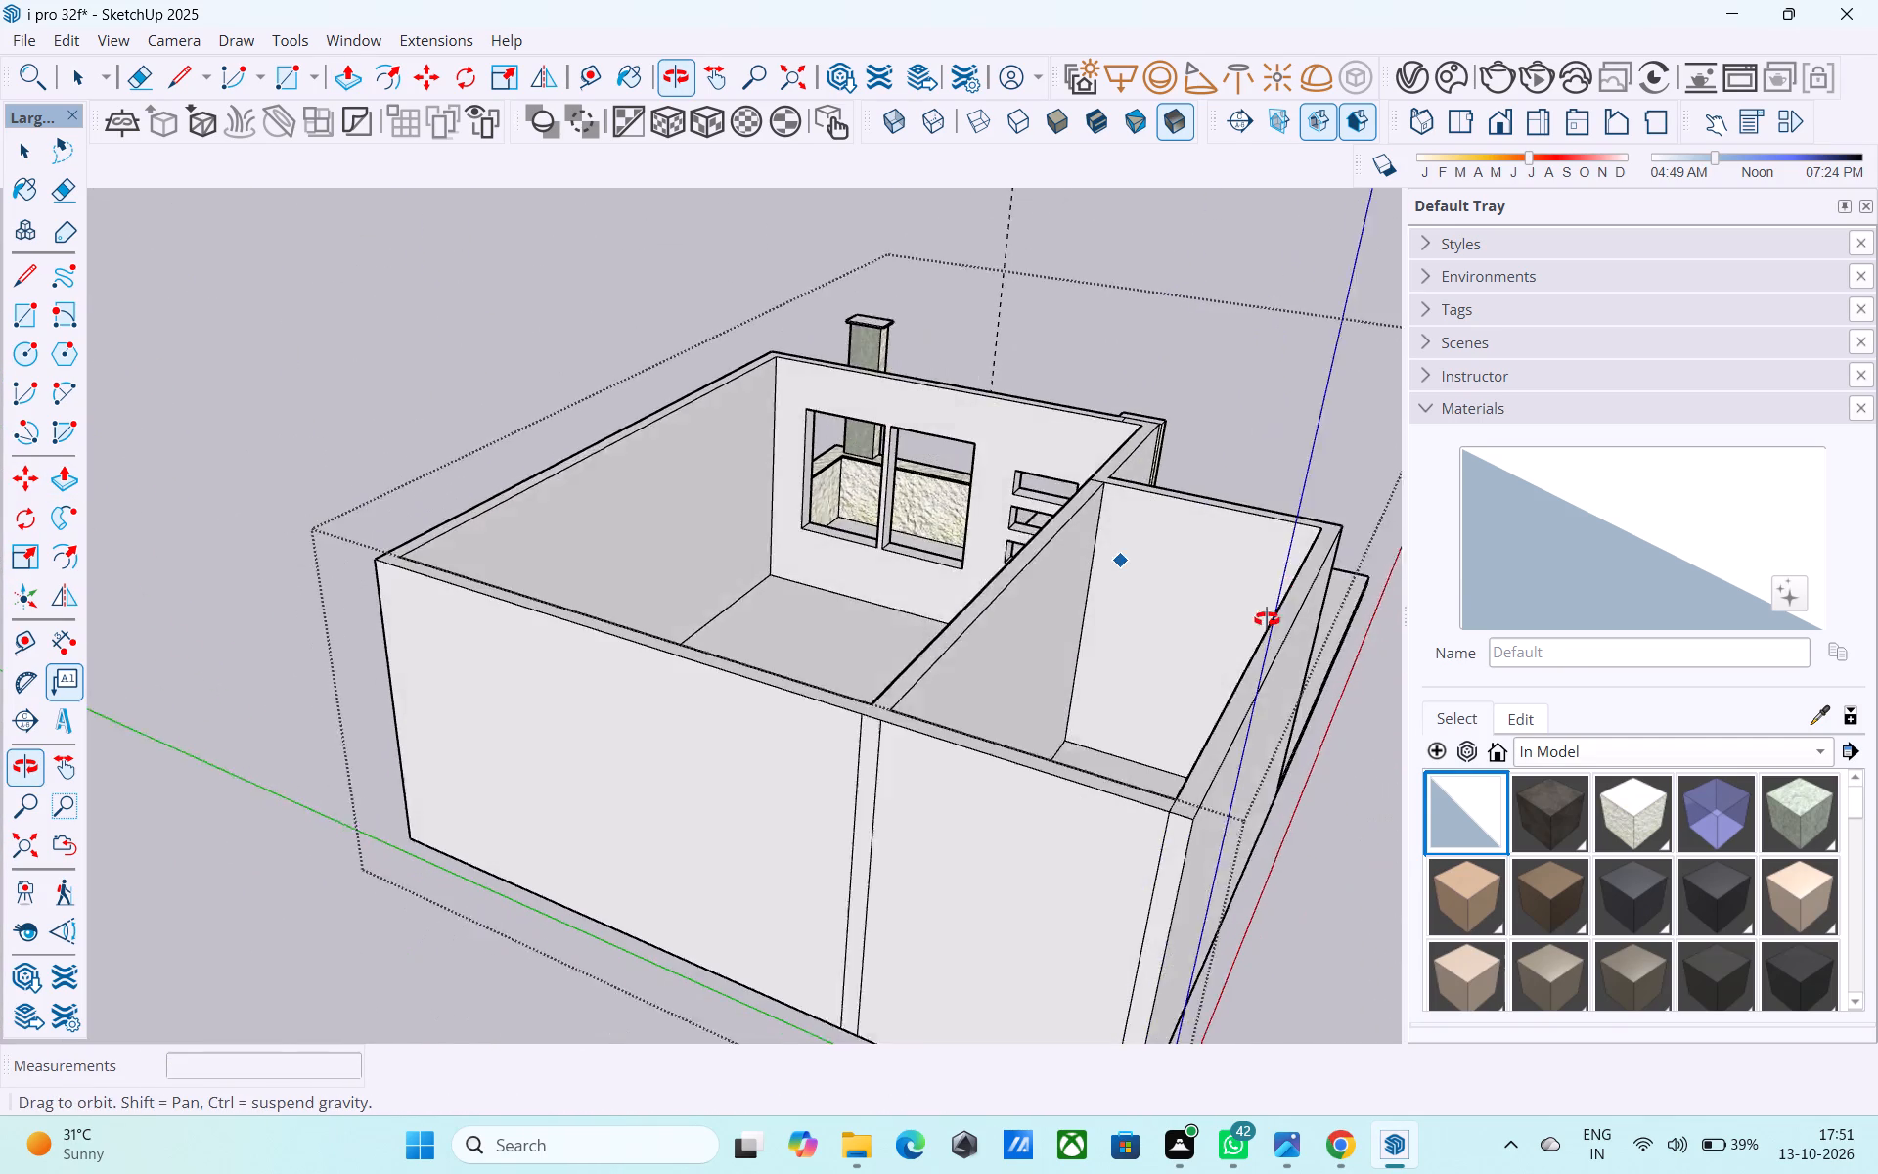
middle_click_drag(1267, 619, 1257, 607)
key("e")
left_click_drag(918, 794, 807, 773)
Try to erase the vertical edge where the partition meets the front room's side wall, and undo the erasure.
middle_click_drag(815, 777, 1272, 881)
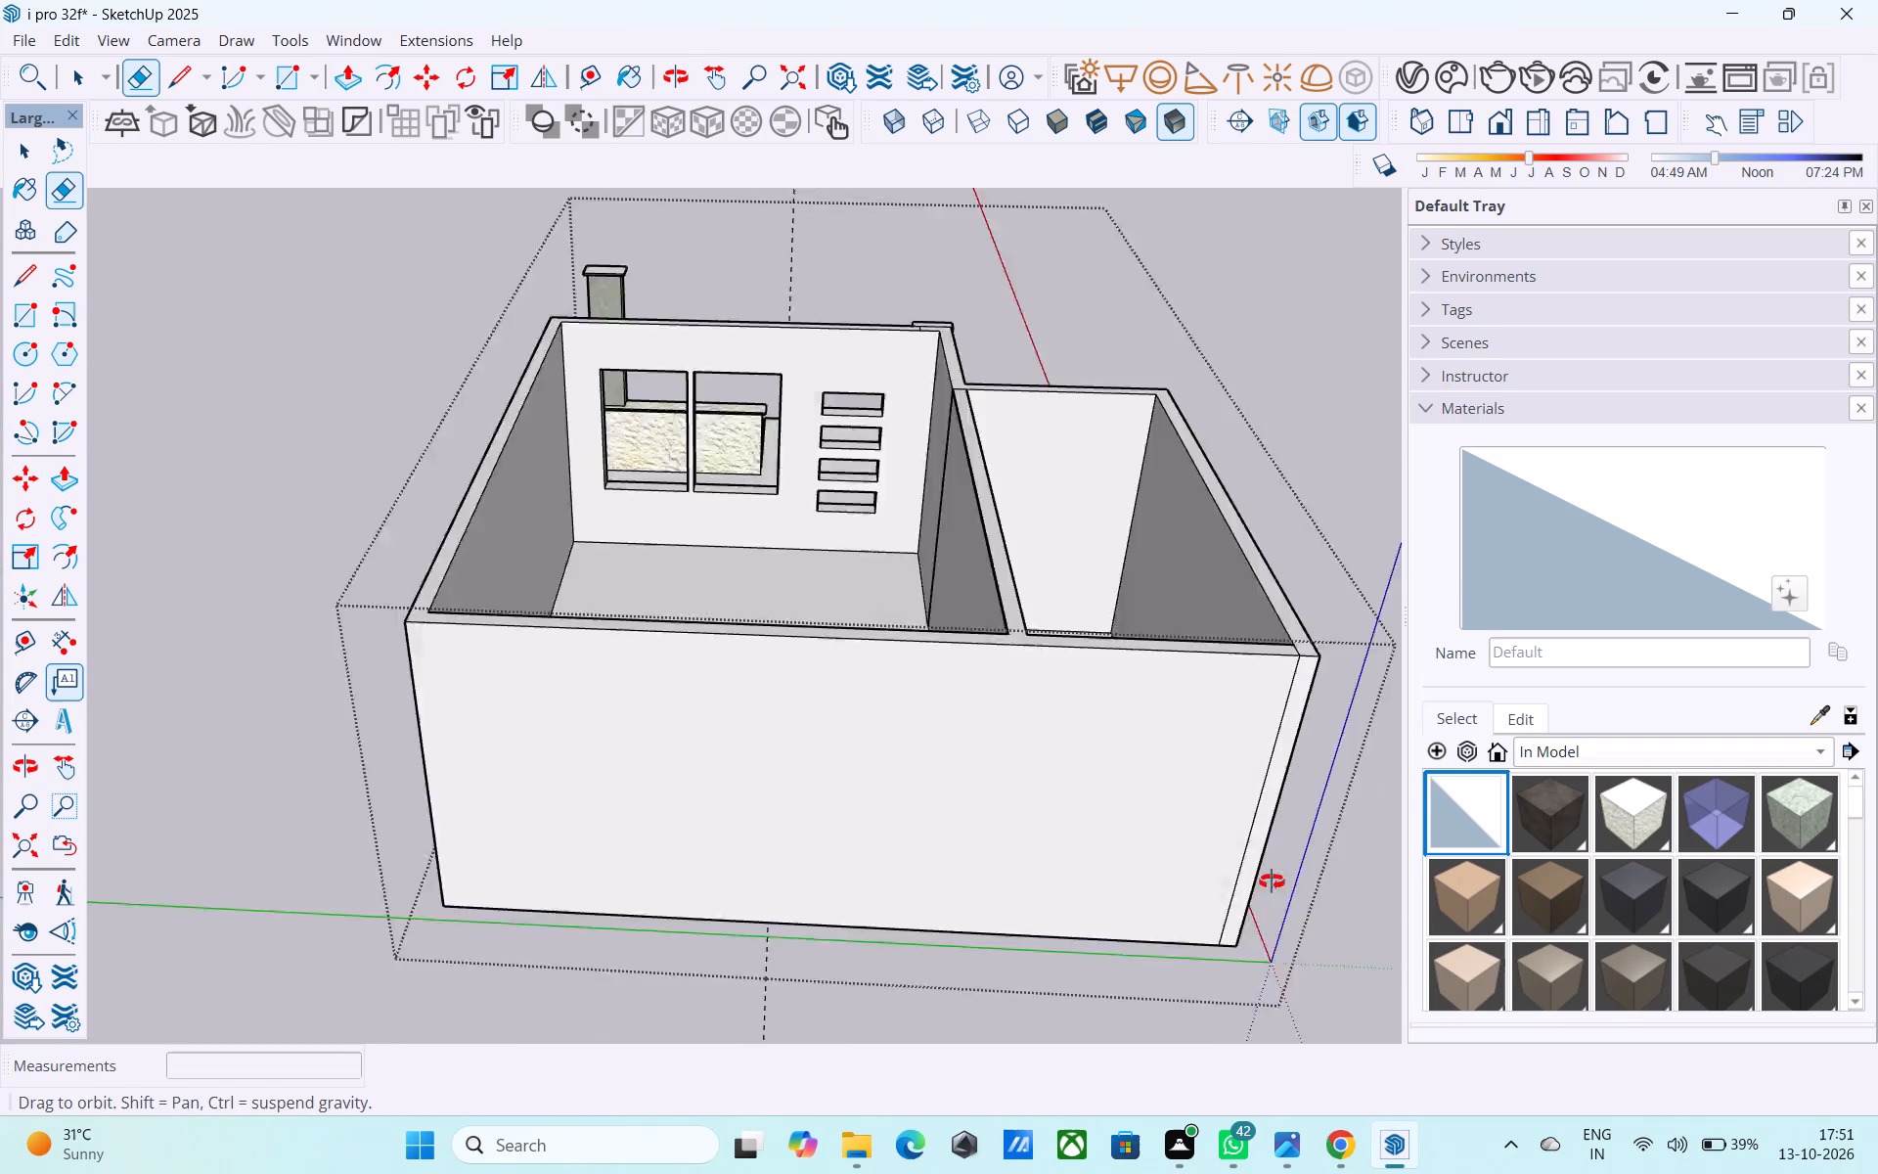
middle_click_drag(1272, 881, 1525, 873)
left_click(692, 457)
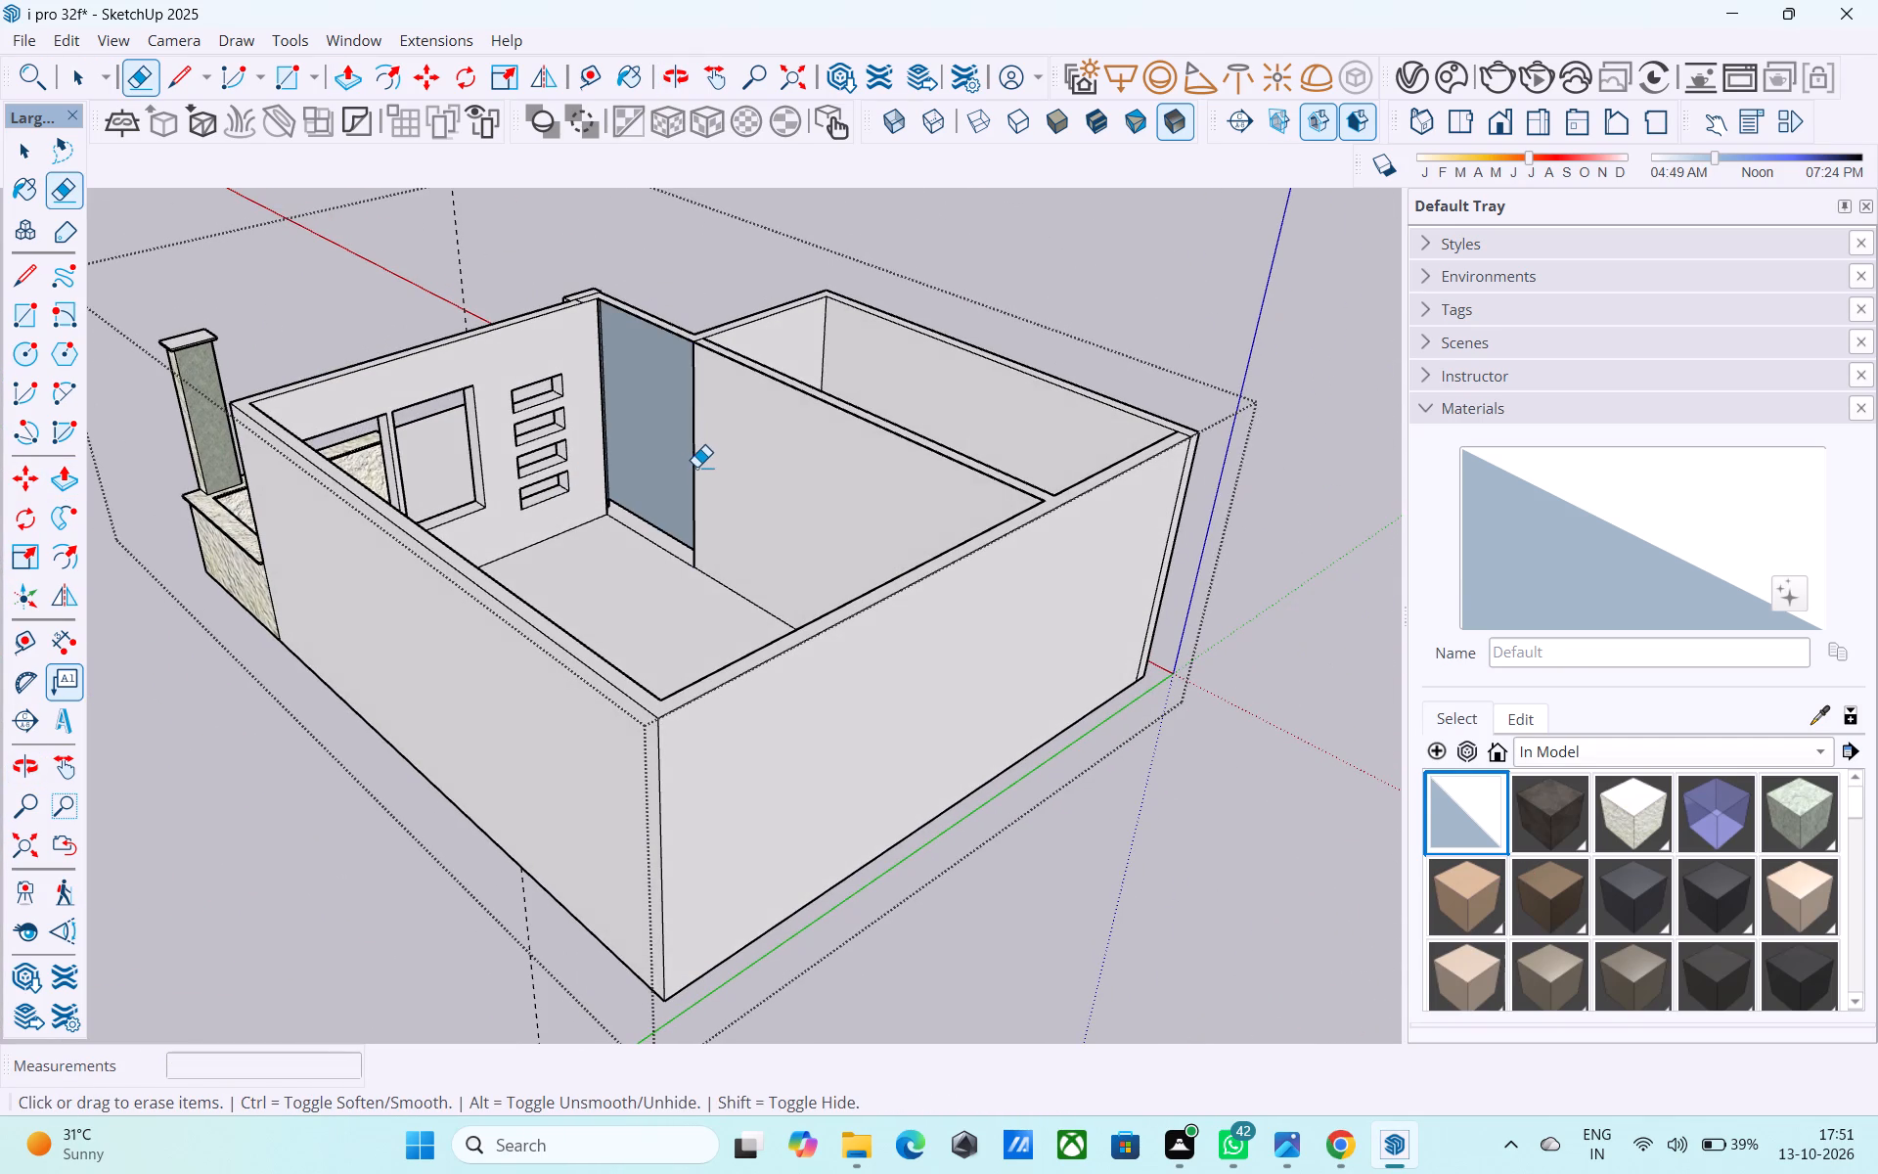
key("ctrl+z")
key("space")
Push the partition's face in the front room by about 3/8" so it lies flush with the adjoining wall.
scroll(701, 463, "up", 4)
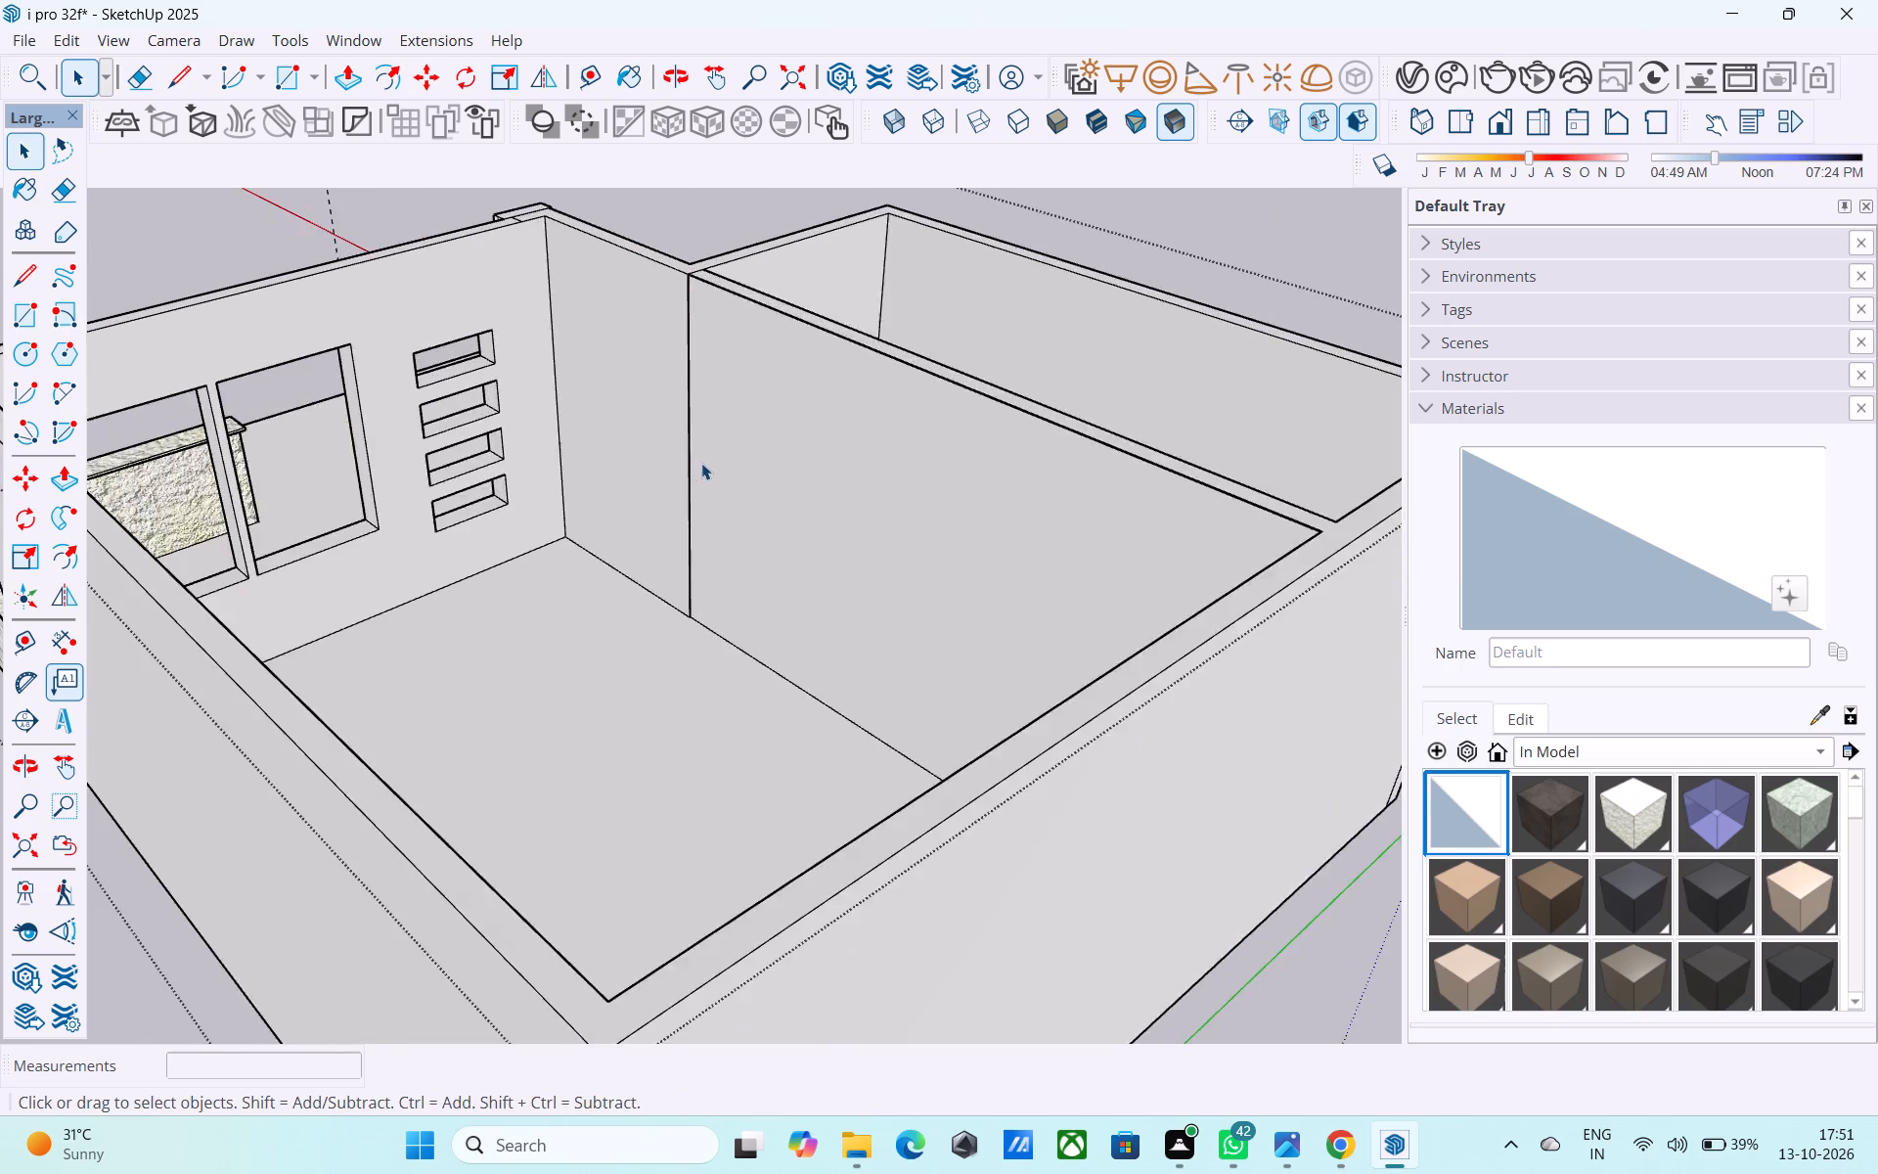
scroll(701, 463, "up", 2)
middle_click_drag(700, 461, 549, 799, "shift")
scroll(590, 689, "up", 8)
middle_click_drag(571, 654, 568, 654)
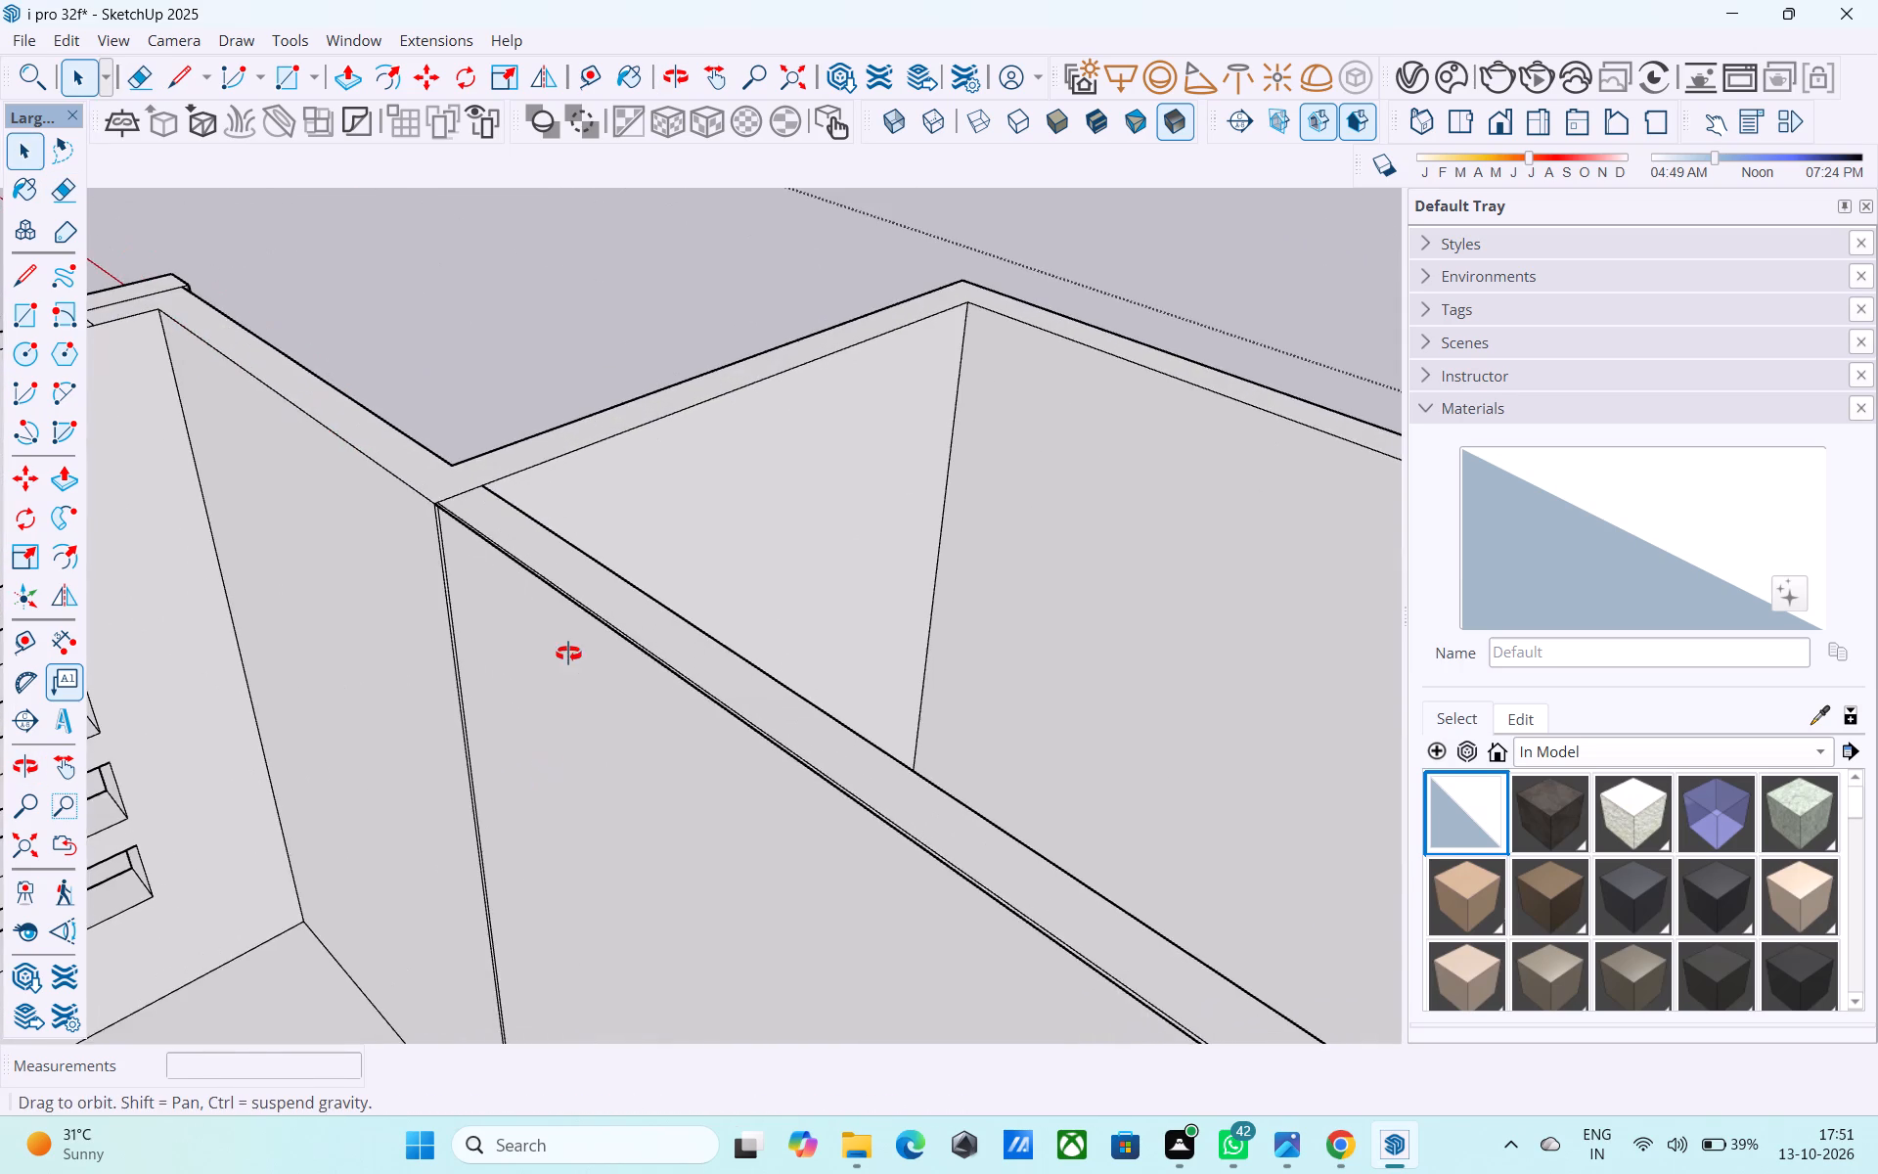
middle_click_drag(568, 654, 967, 645)
middle_click_drag(698, 640, 500, 637)
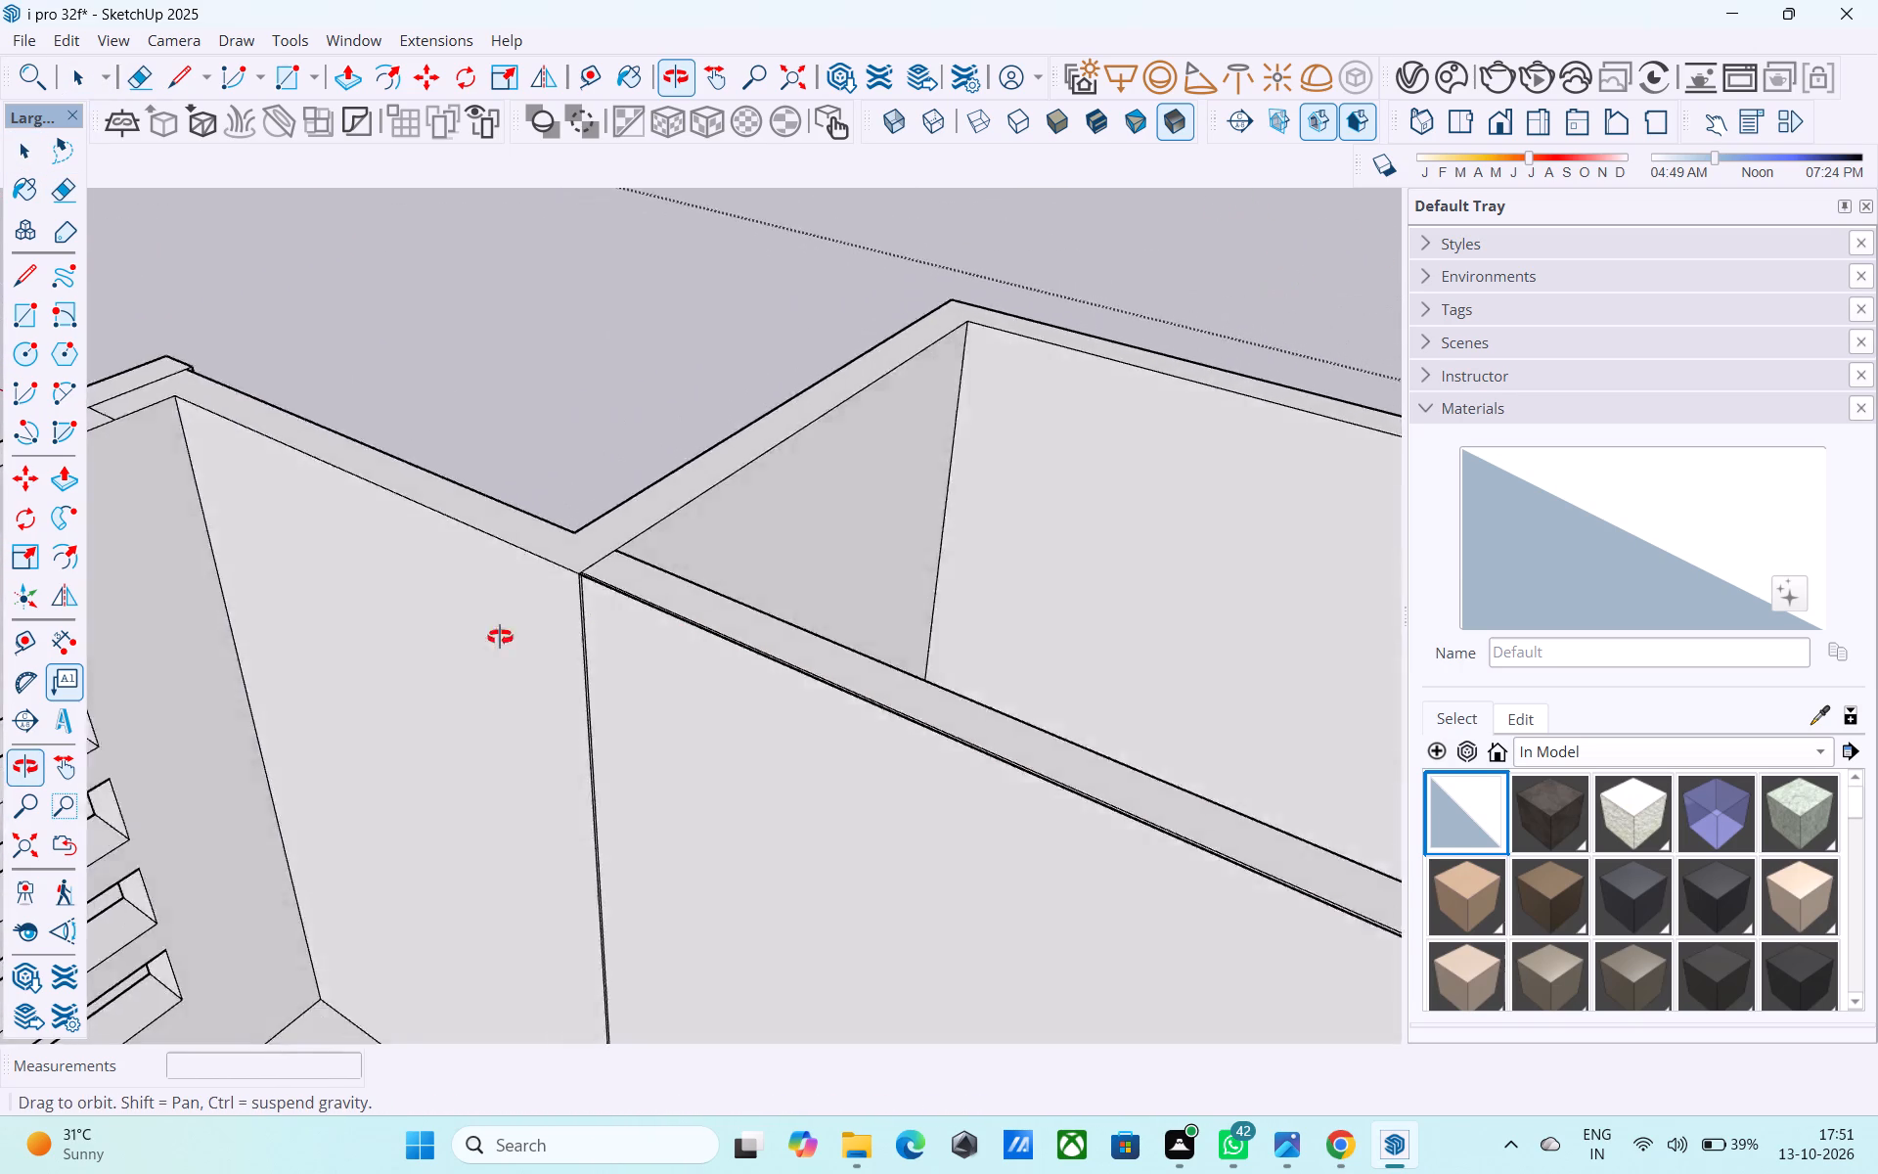
middle_click_drag(500, 637, 395, 613)
scroll(661, 709, "up", 8)
left_click(680, 688)
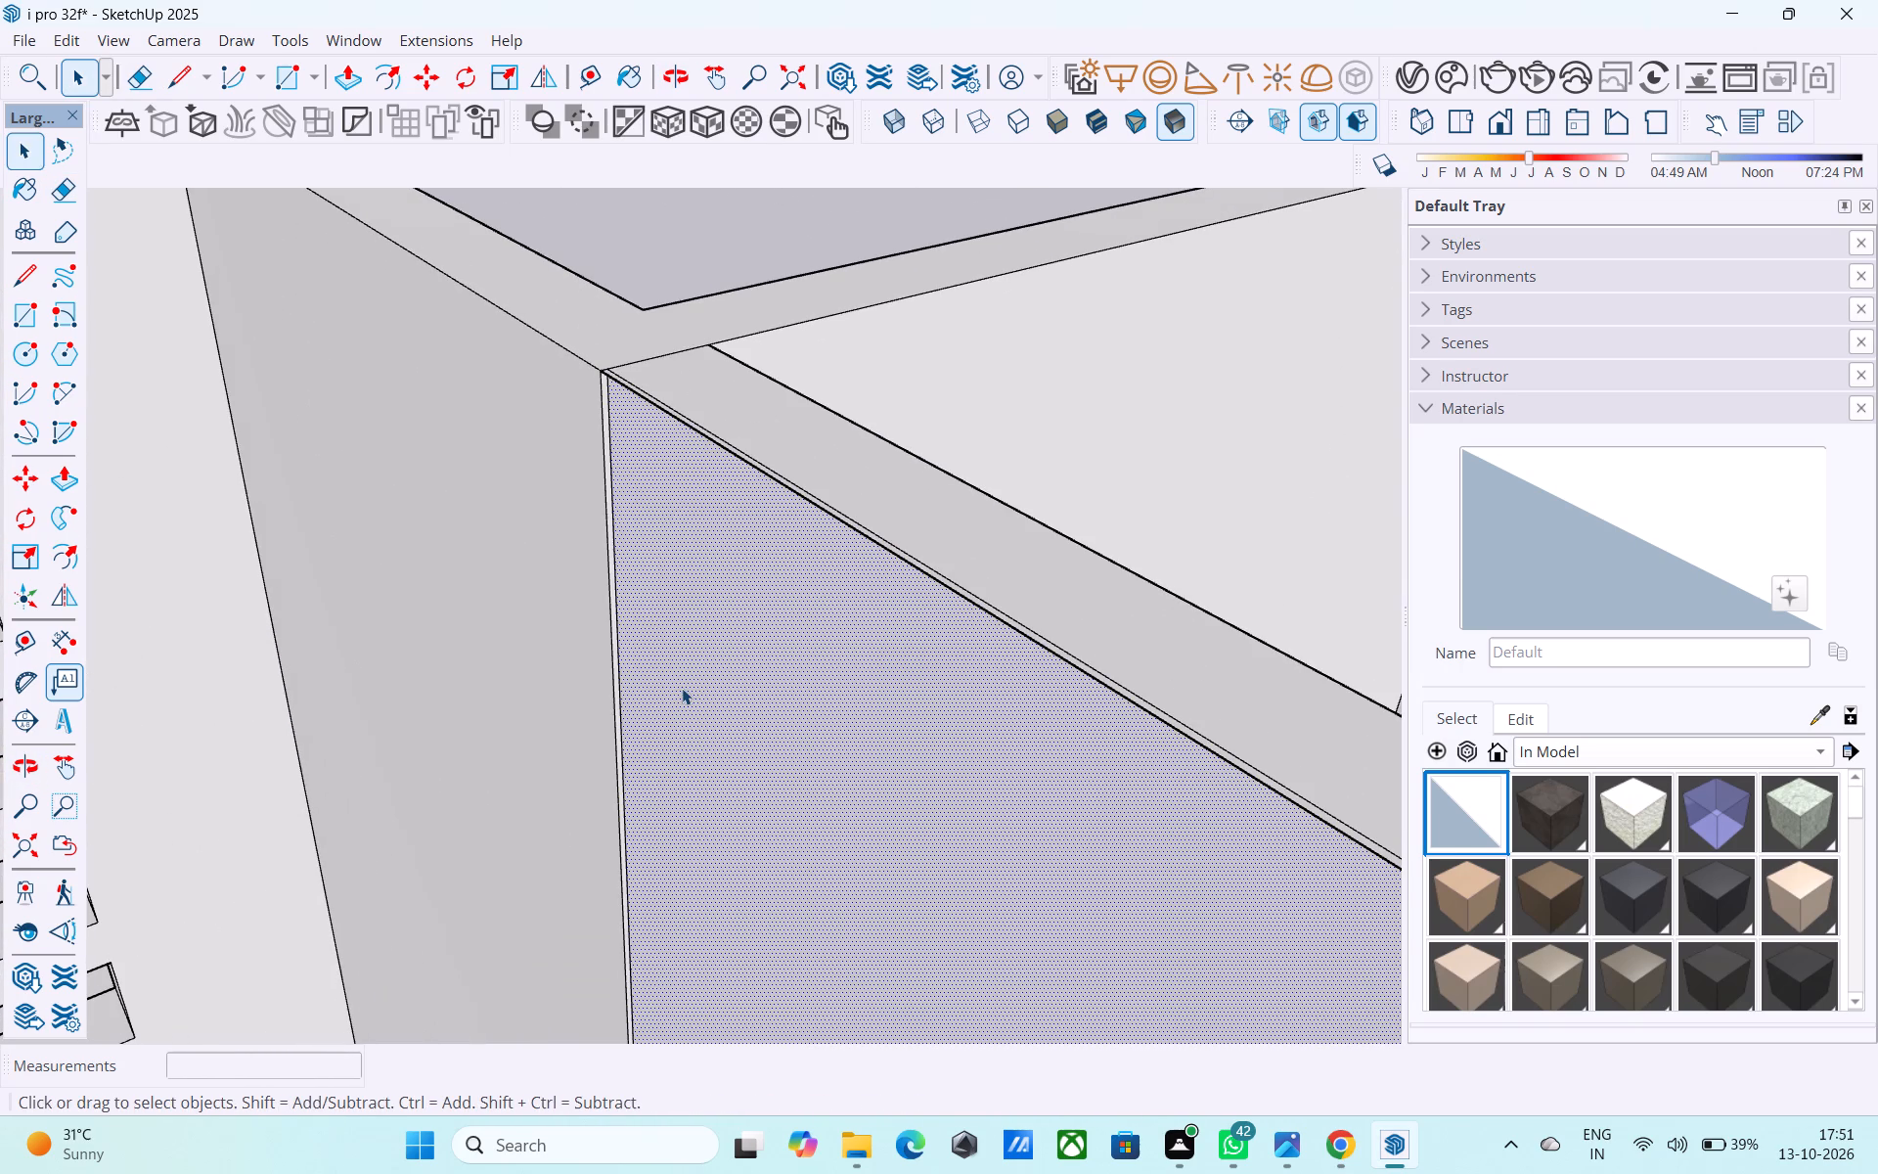
key("p")
left_click(682, 688)
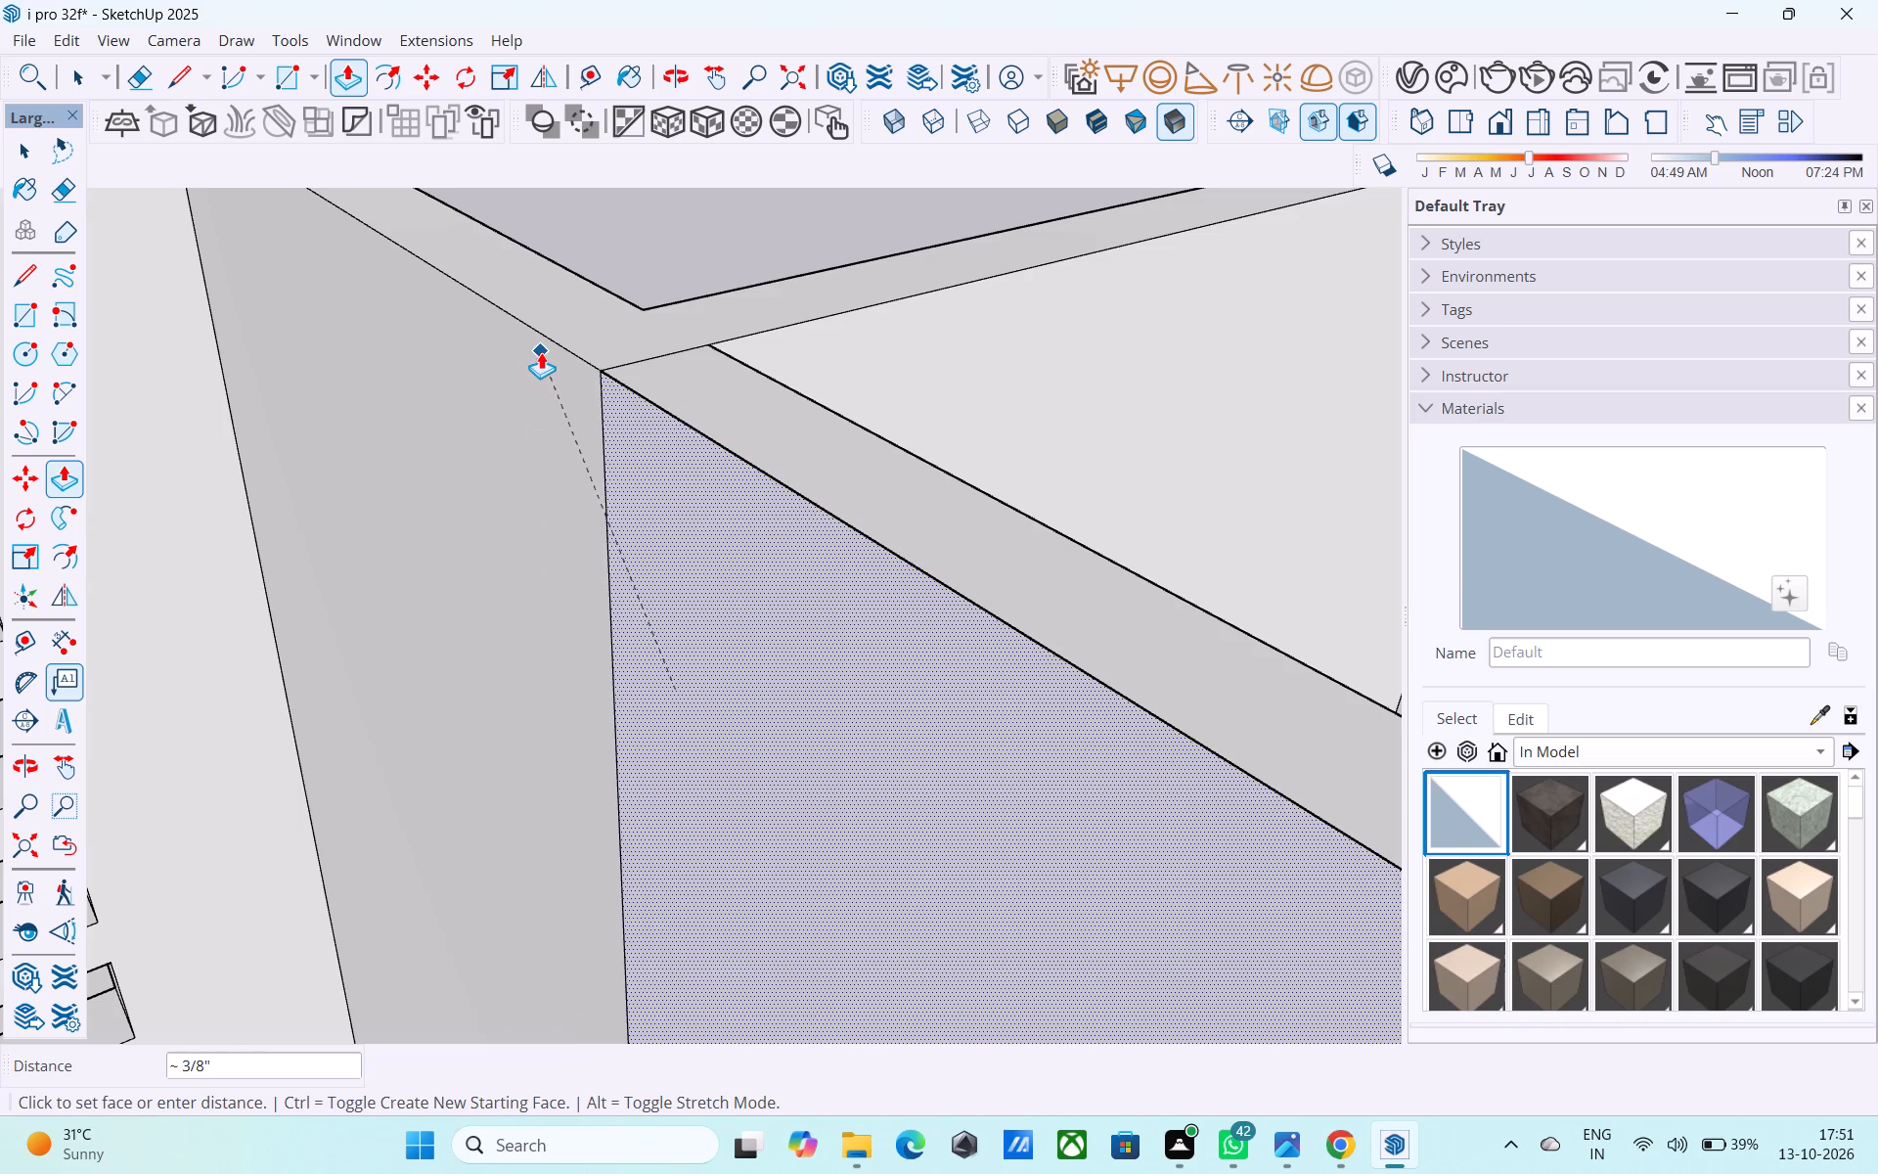
left_click(541, 352)
key("e")
left_click_drag(670, 544, 586, 503)
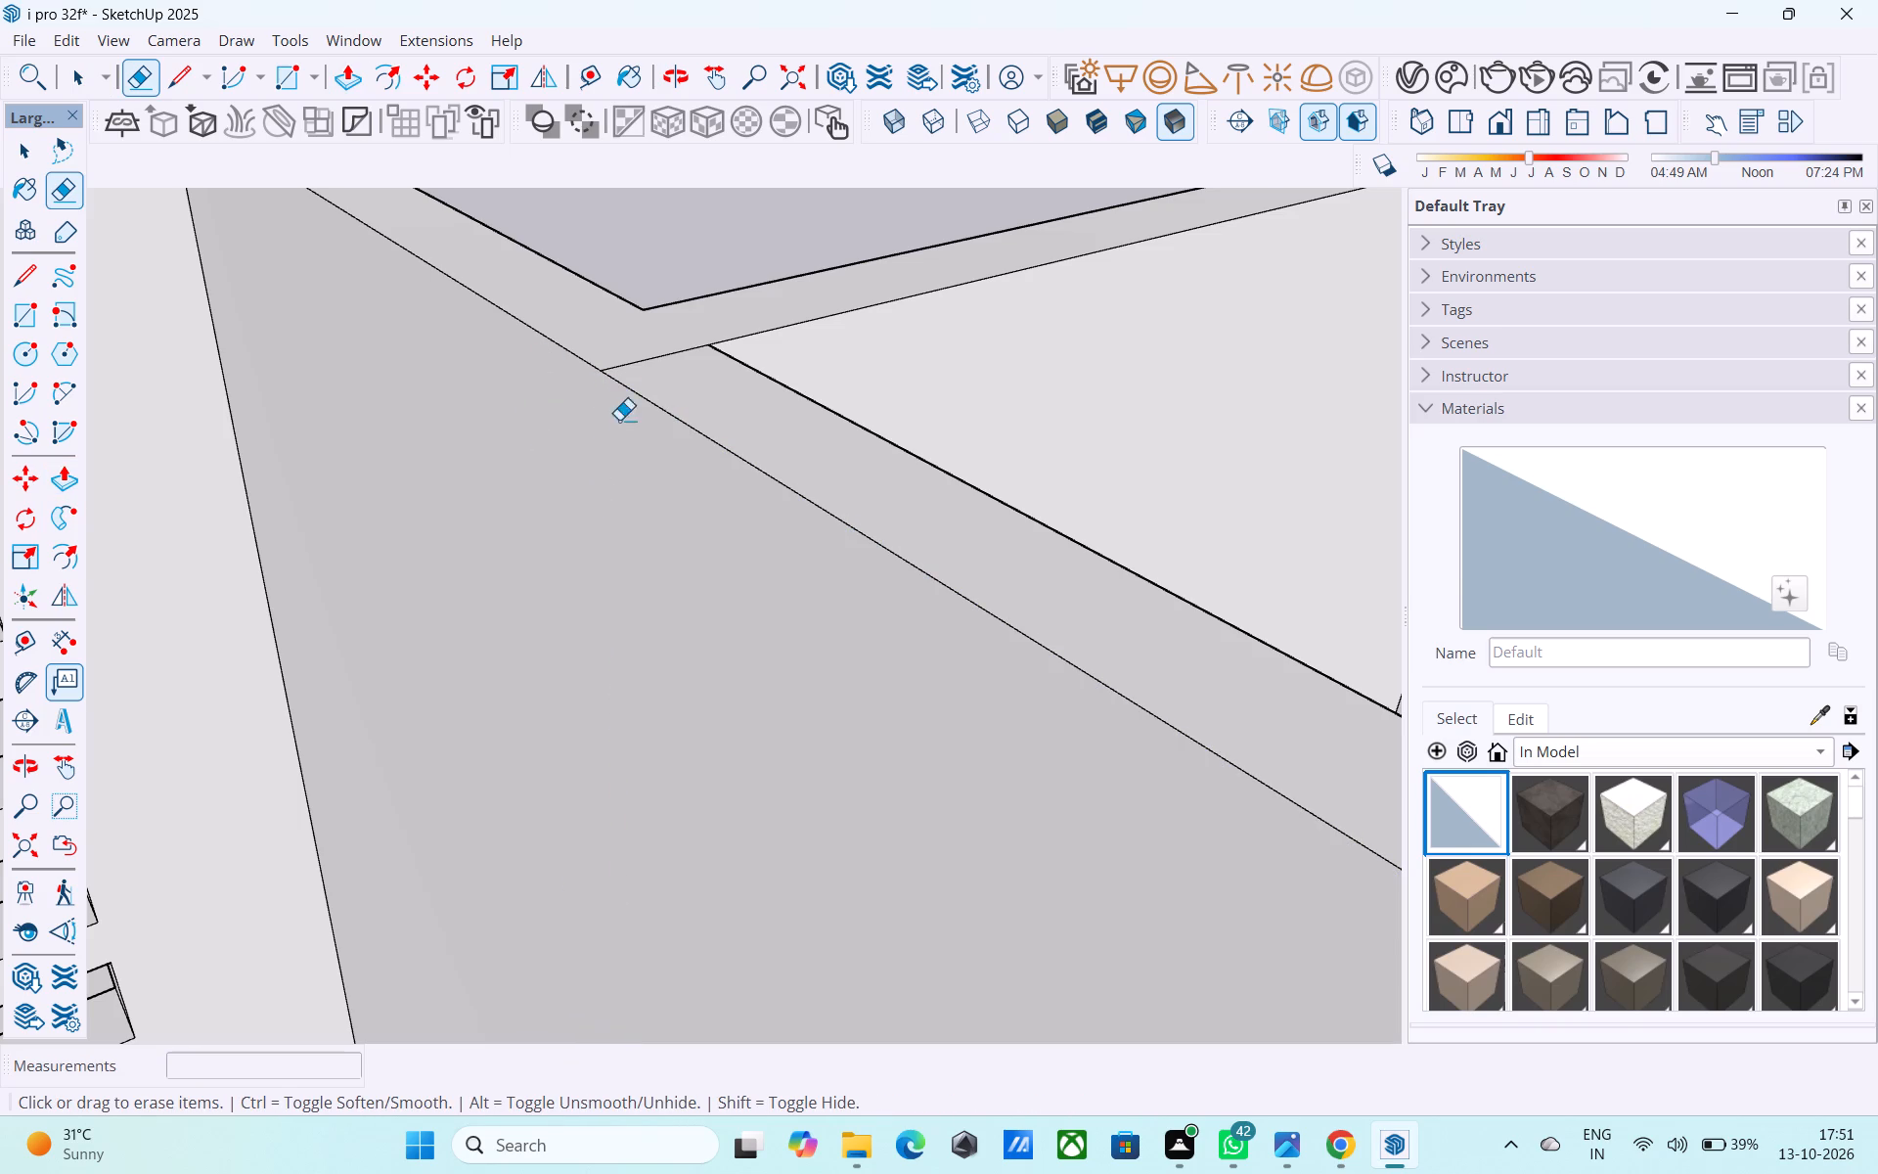
left_click_drag(629, 370, 622, 358)
Erase the leftover vertical edge near the outer corner of the back wall, including its short remnant at the base.
scroll(661, 441, "down", 20)
scroll(661, 441, "down", 5)
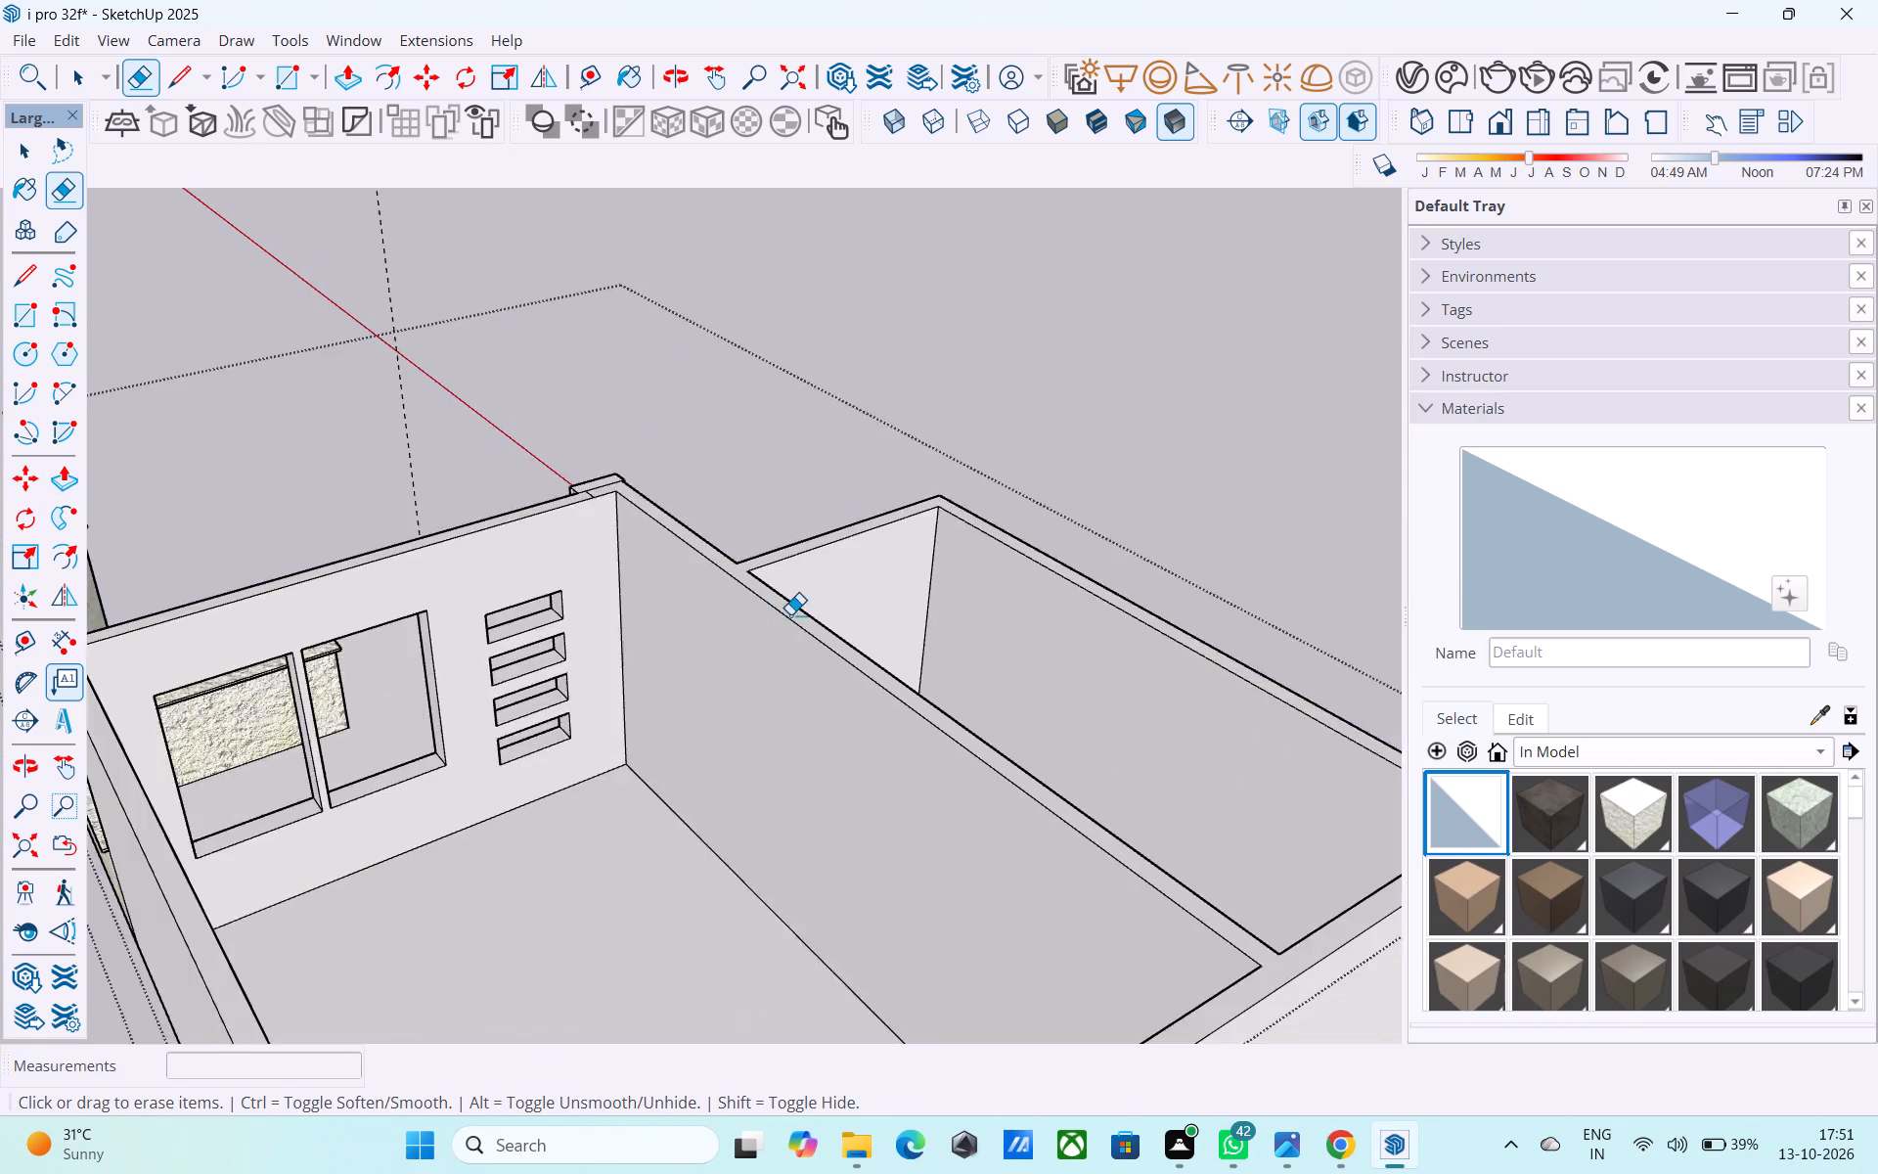
scroll(790, 614, "down", 11)
middle_click_drag(853, 699, 747, 578)
middle_click_drag(938, 641, 874, 601)
scroll(983, 723, "up", 7)
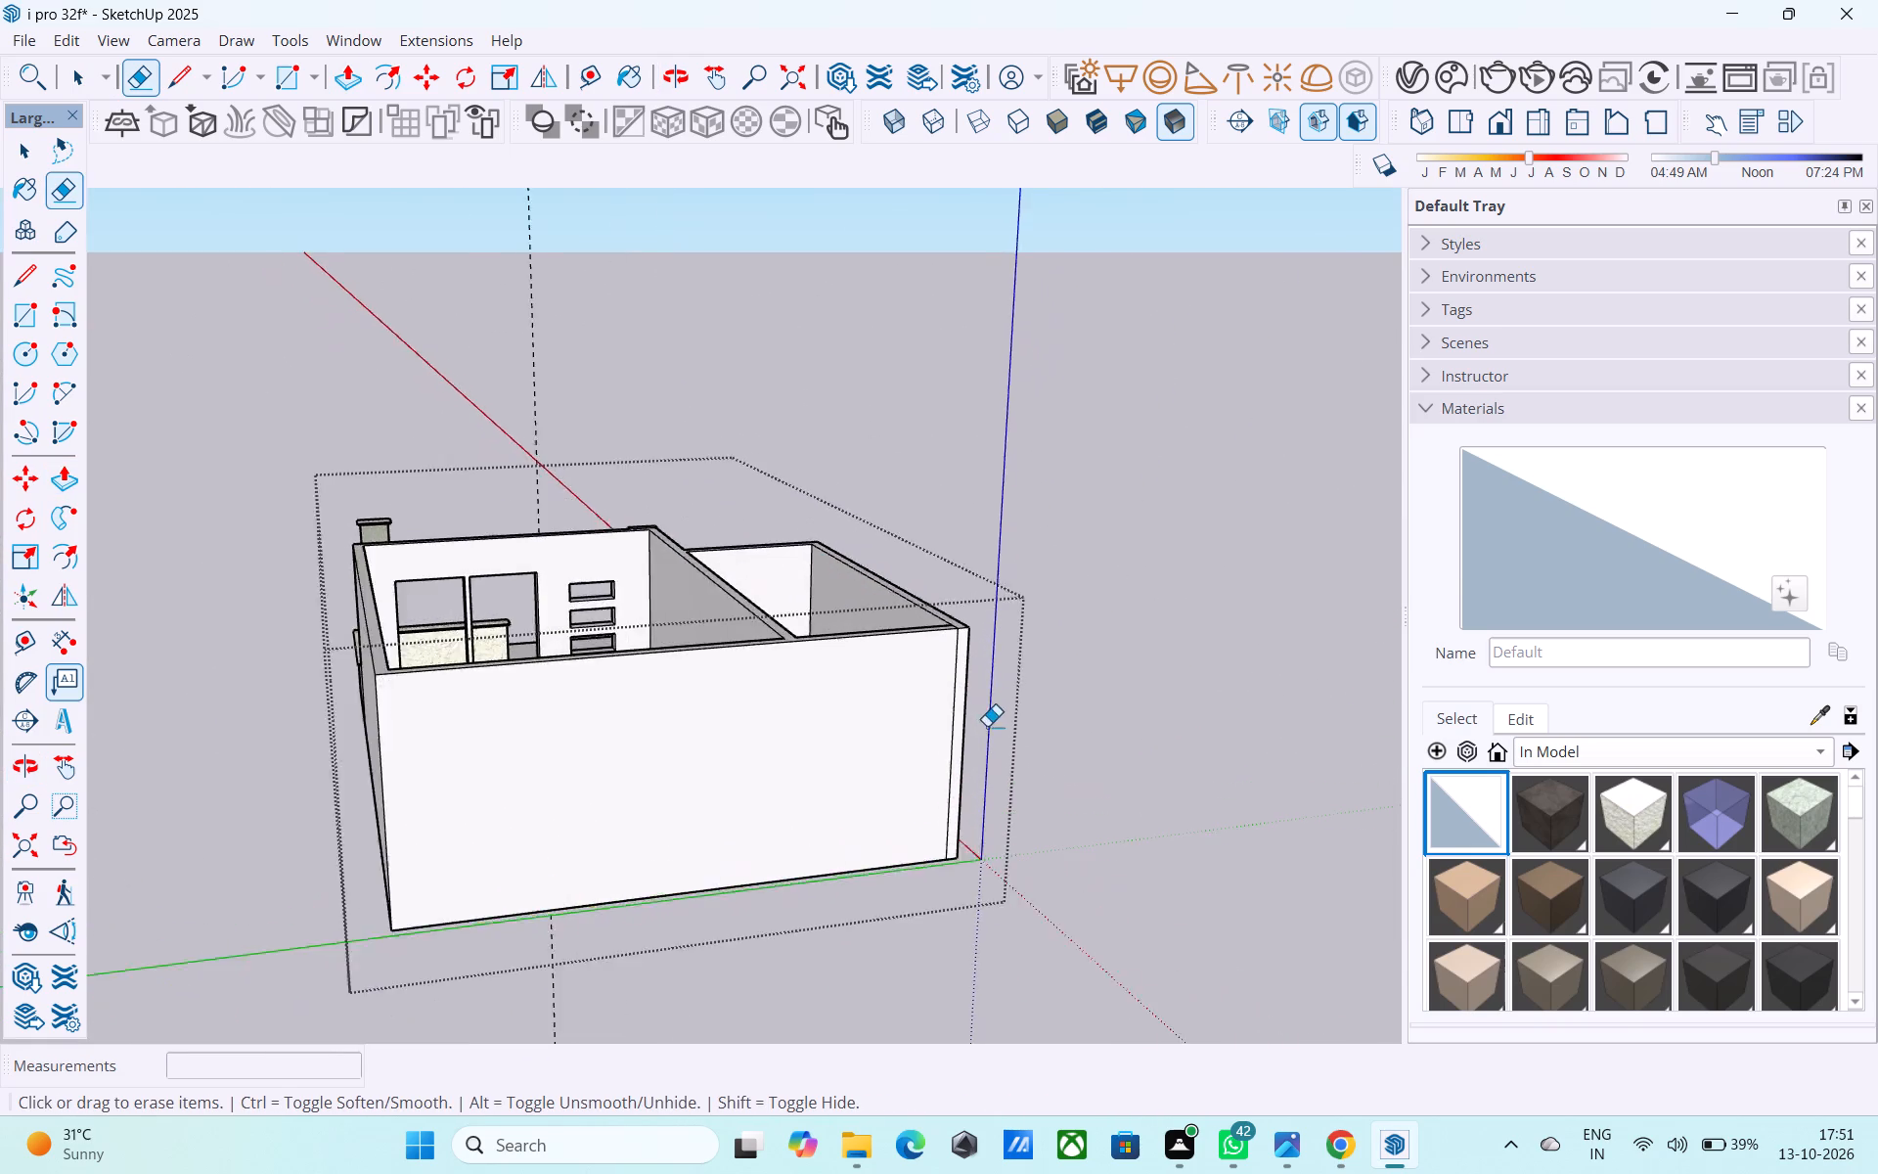
scroll(987, 726, "up", 7)
left_click_drag(952, 713, 940, 714)
scroll(941, 717, "down", 6)
scroll(948, 919, "up", 10)
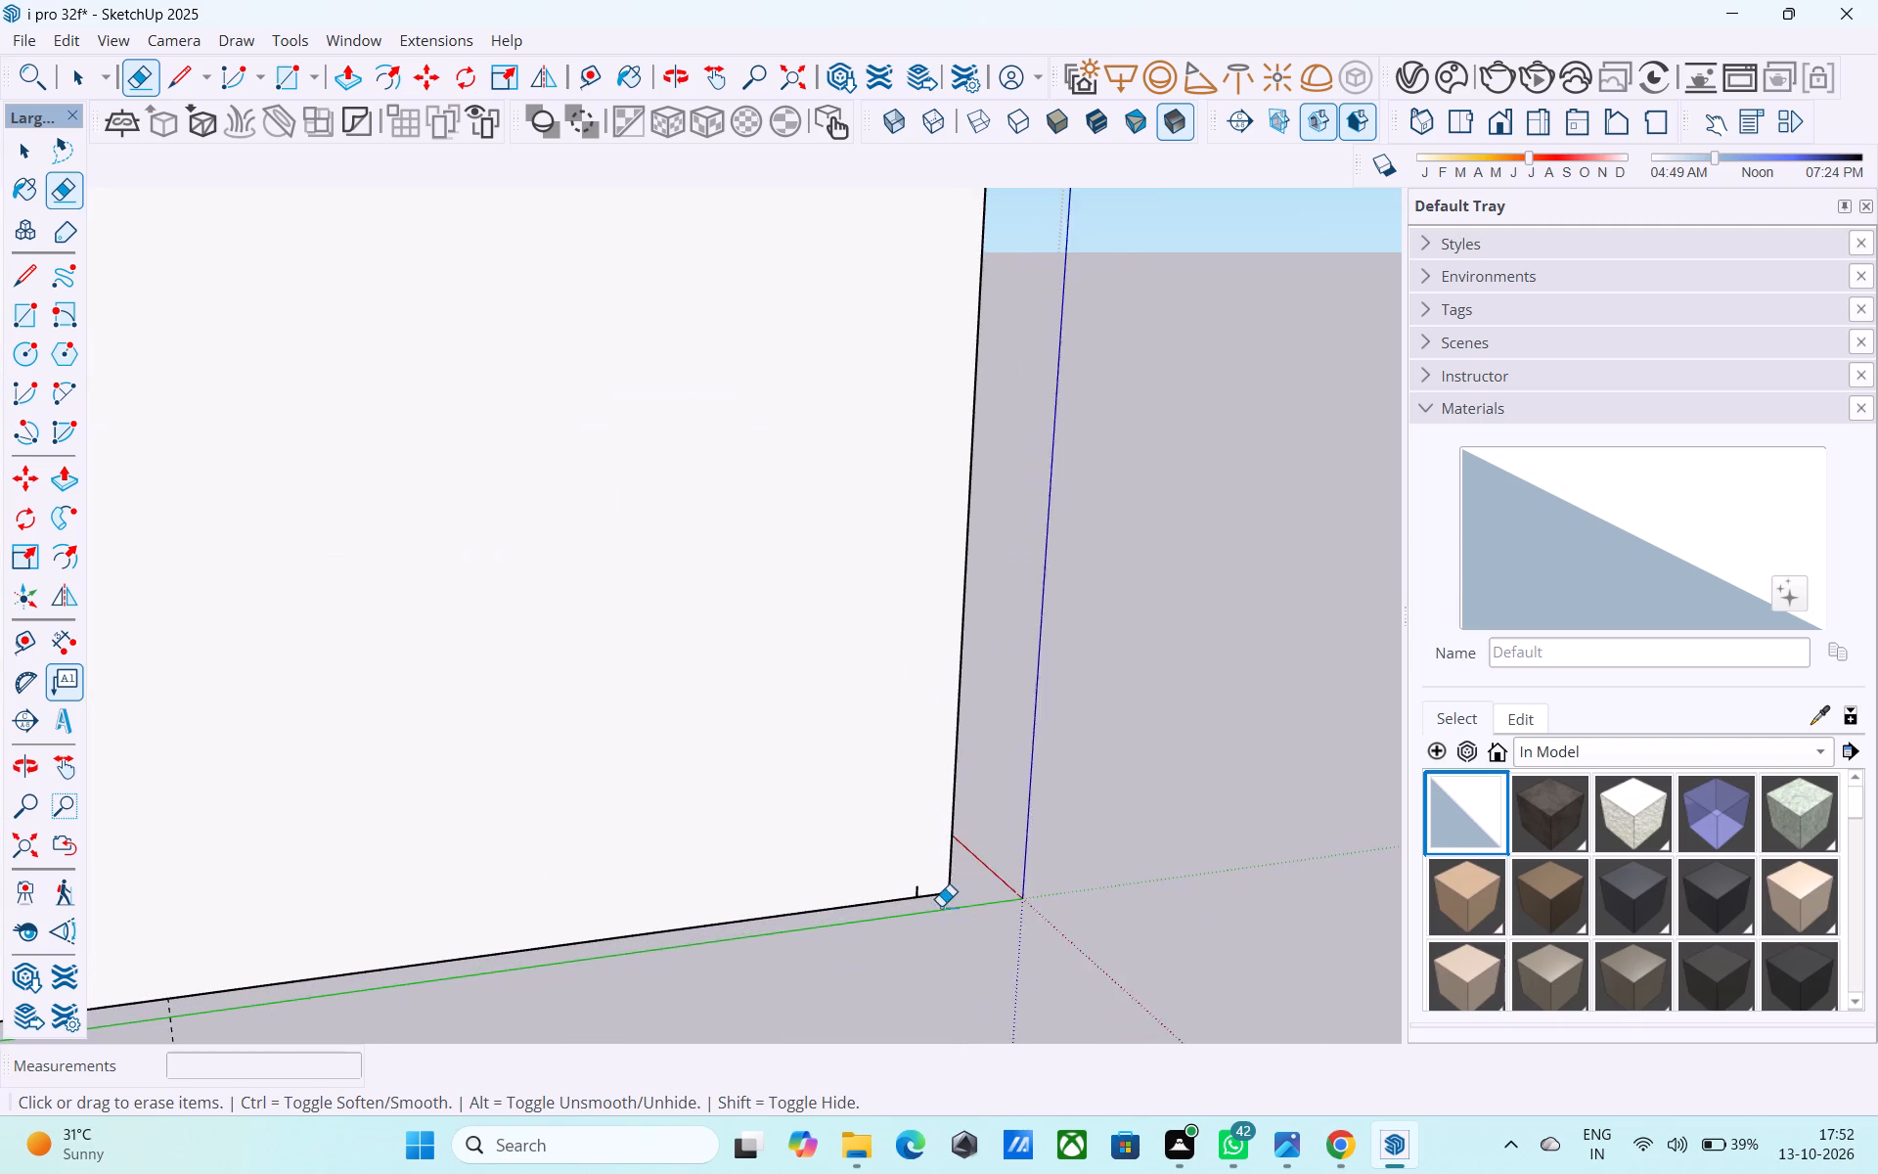
scroll(941, 906, "up", 7)
left_click(893, 876)
scroll(897, 871, "down", 20)
scroll(897, 871, "down", 3)
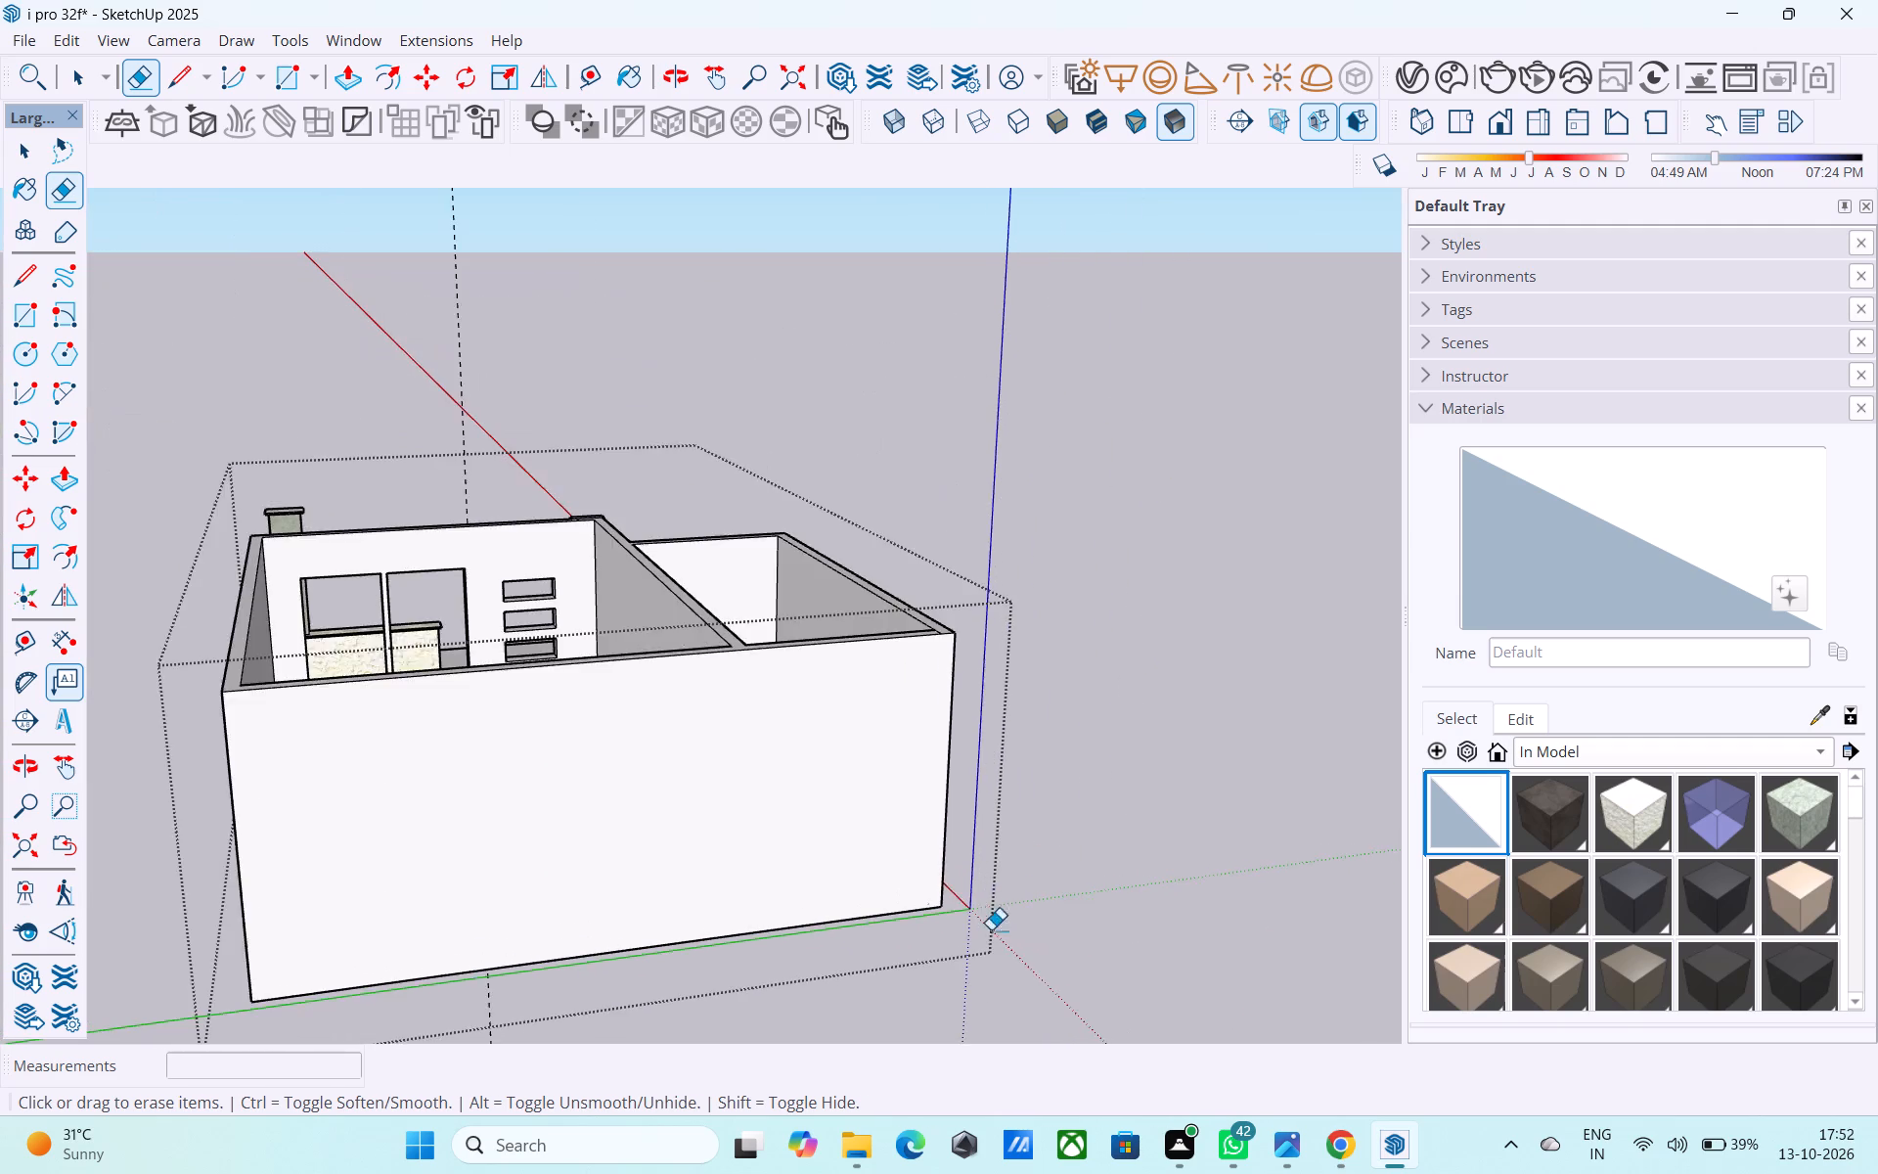
scroll(991, 929, "down", 2)
Examine the roofless building from the front, side and above to check the walls and facade.
middle_click_drag(693, 890, 1423, 904)
middle_click_drag(1202, 849, 1304, 849)
middle_click_drag(616, 839, 1308, 839)
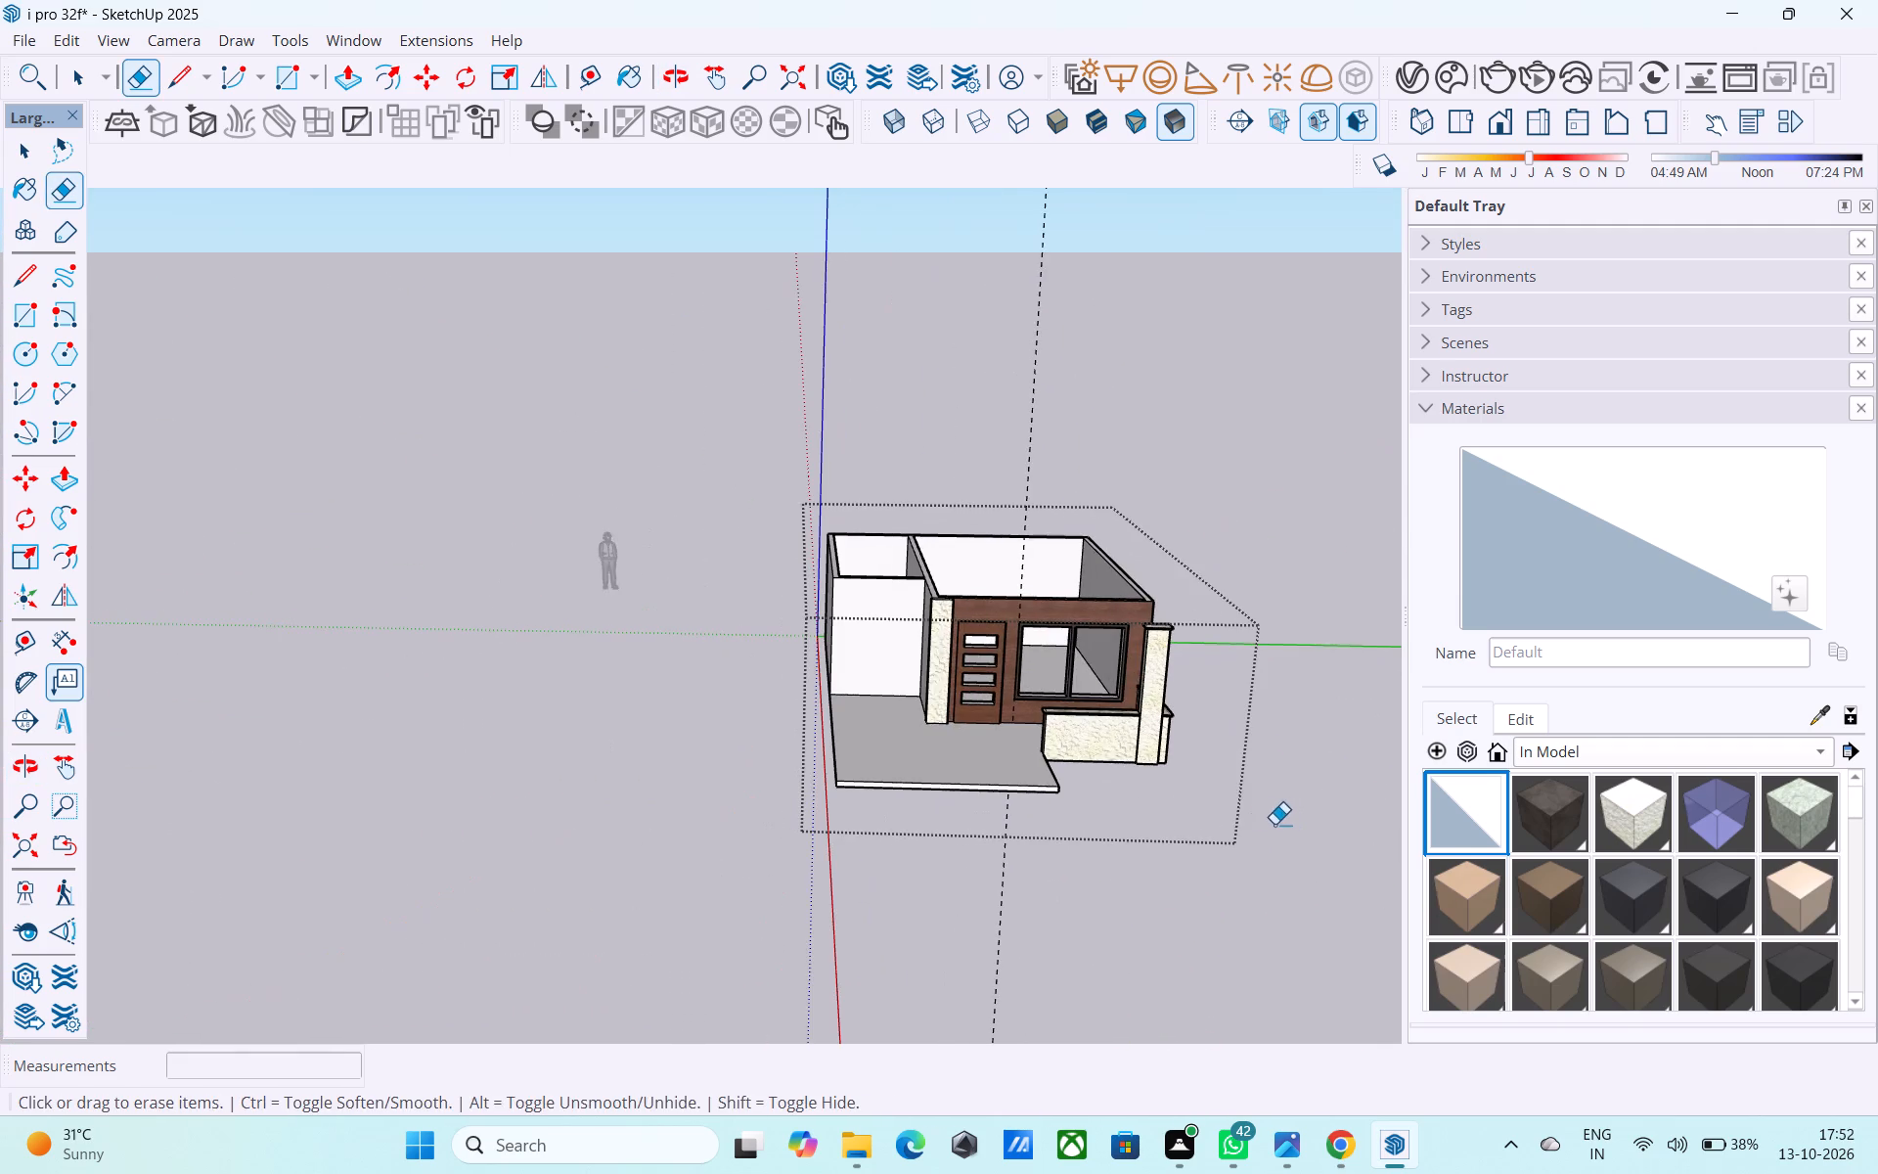
middle_click_drag(1255, 822, 1232, 986, "shift")
middle_click_drag(1059, 832, 640, 1099)
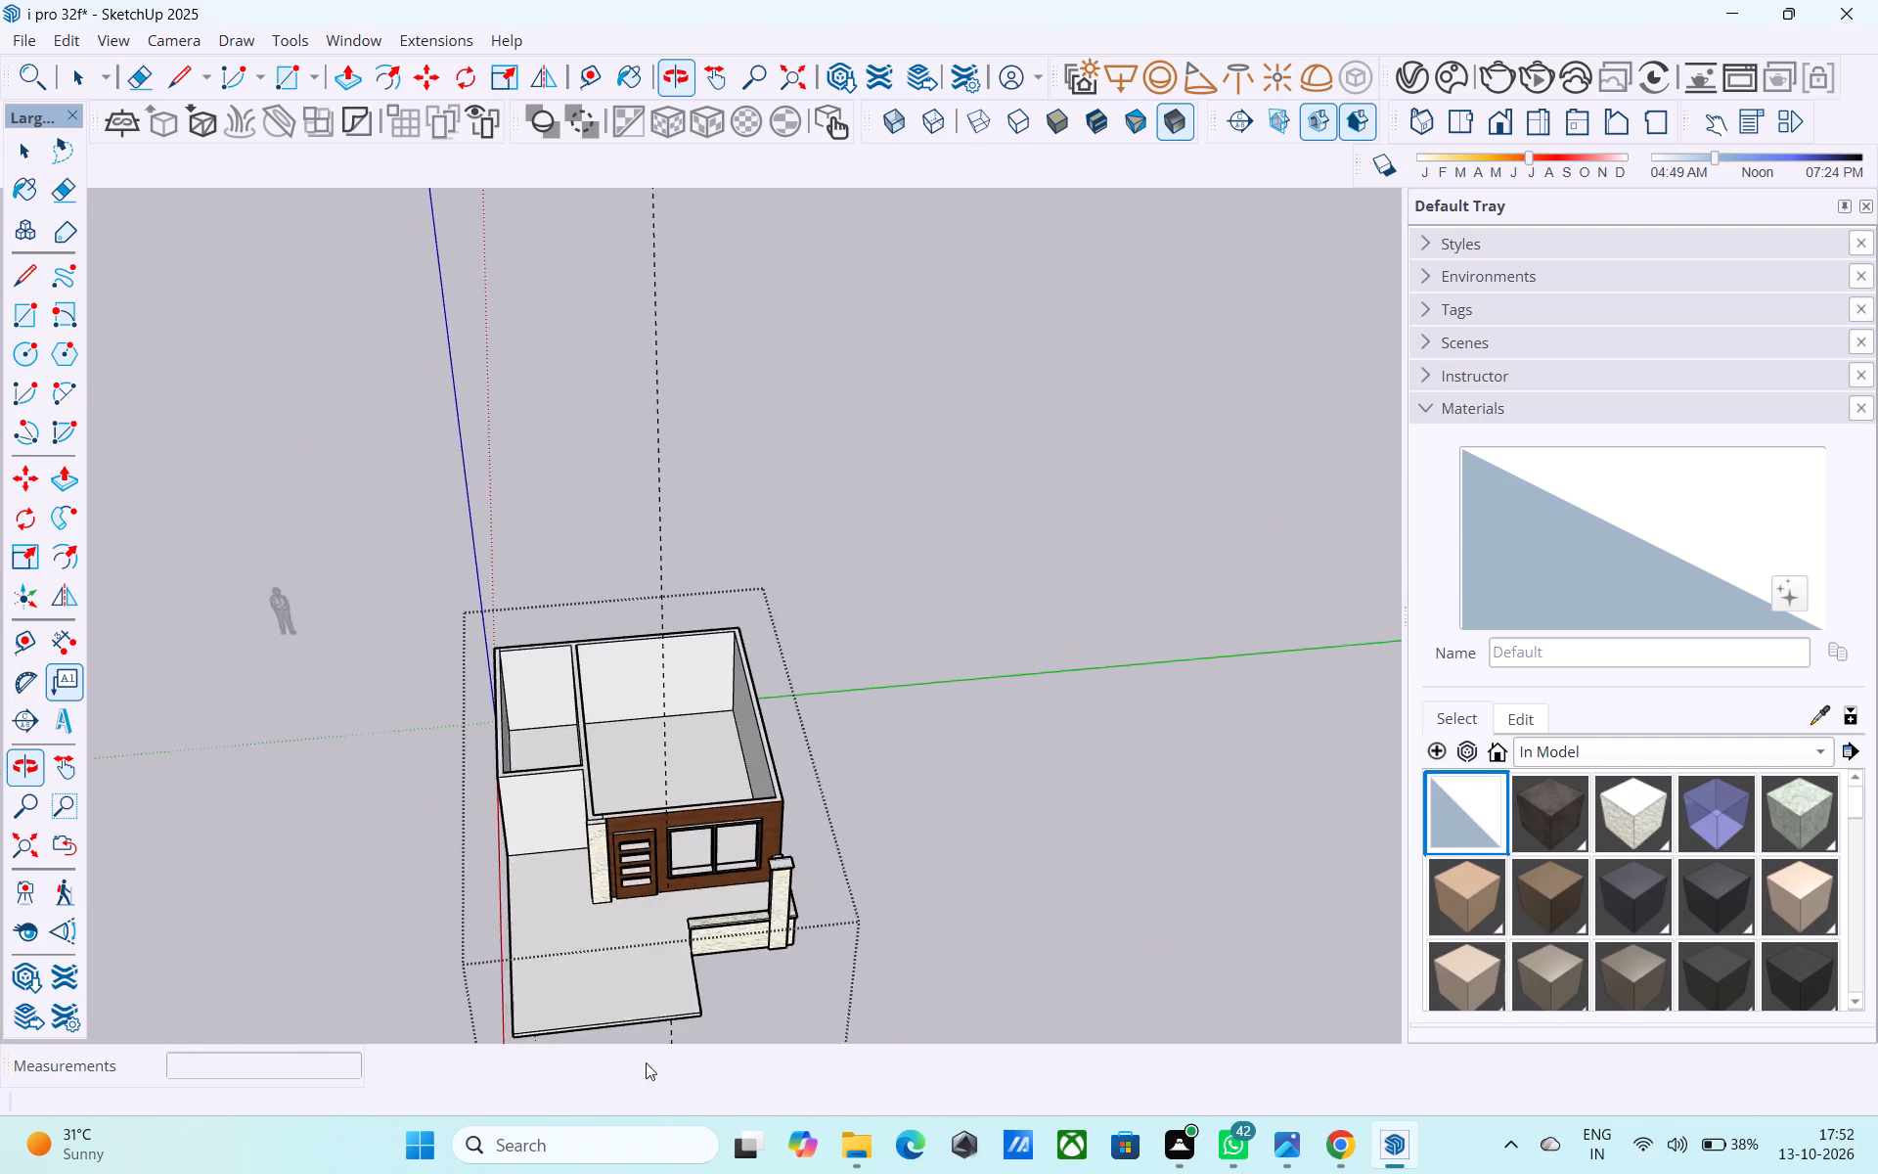
scroll(679, 819, "up", 8)
middle_click_drag(621, 758, 1032, 734, "shift")
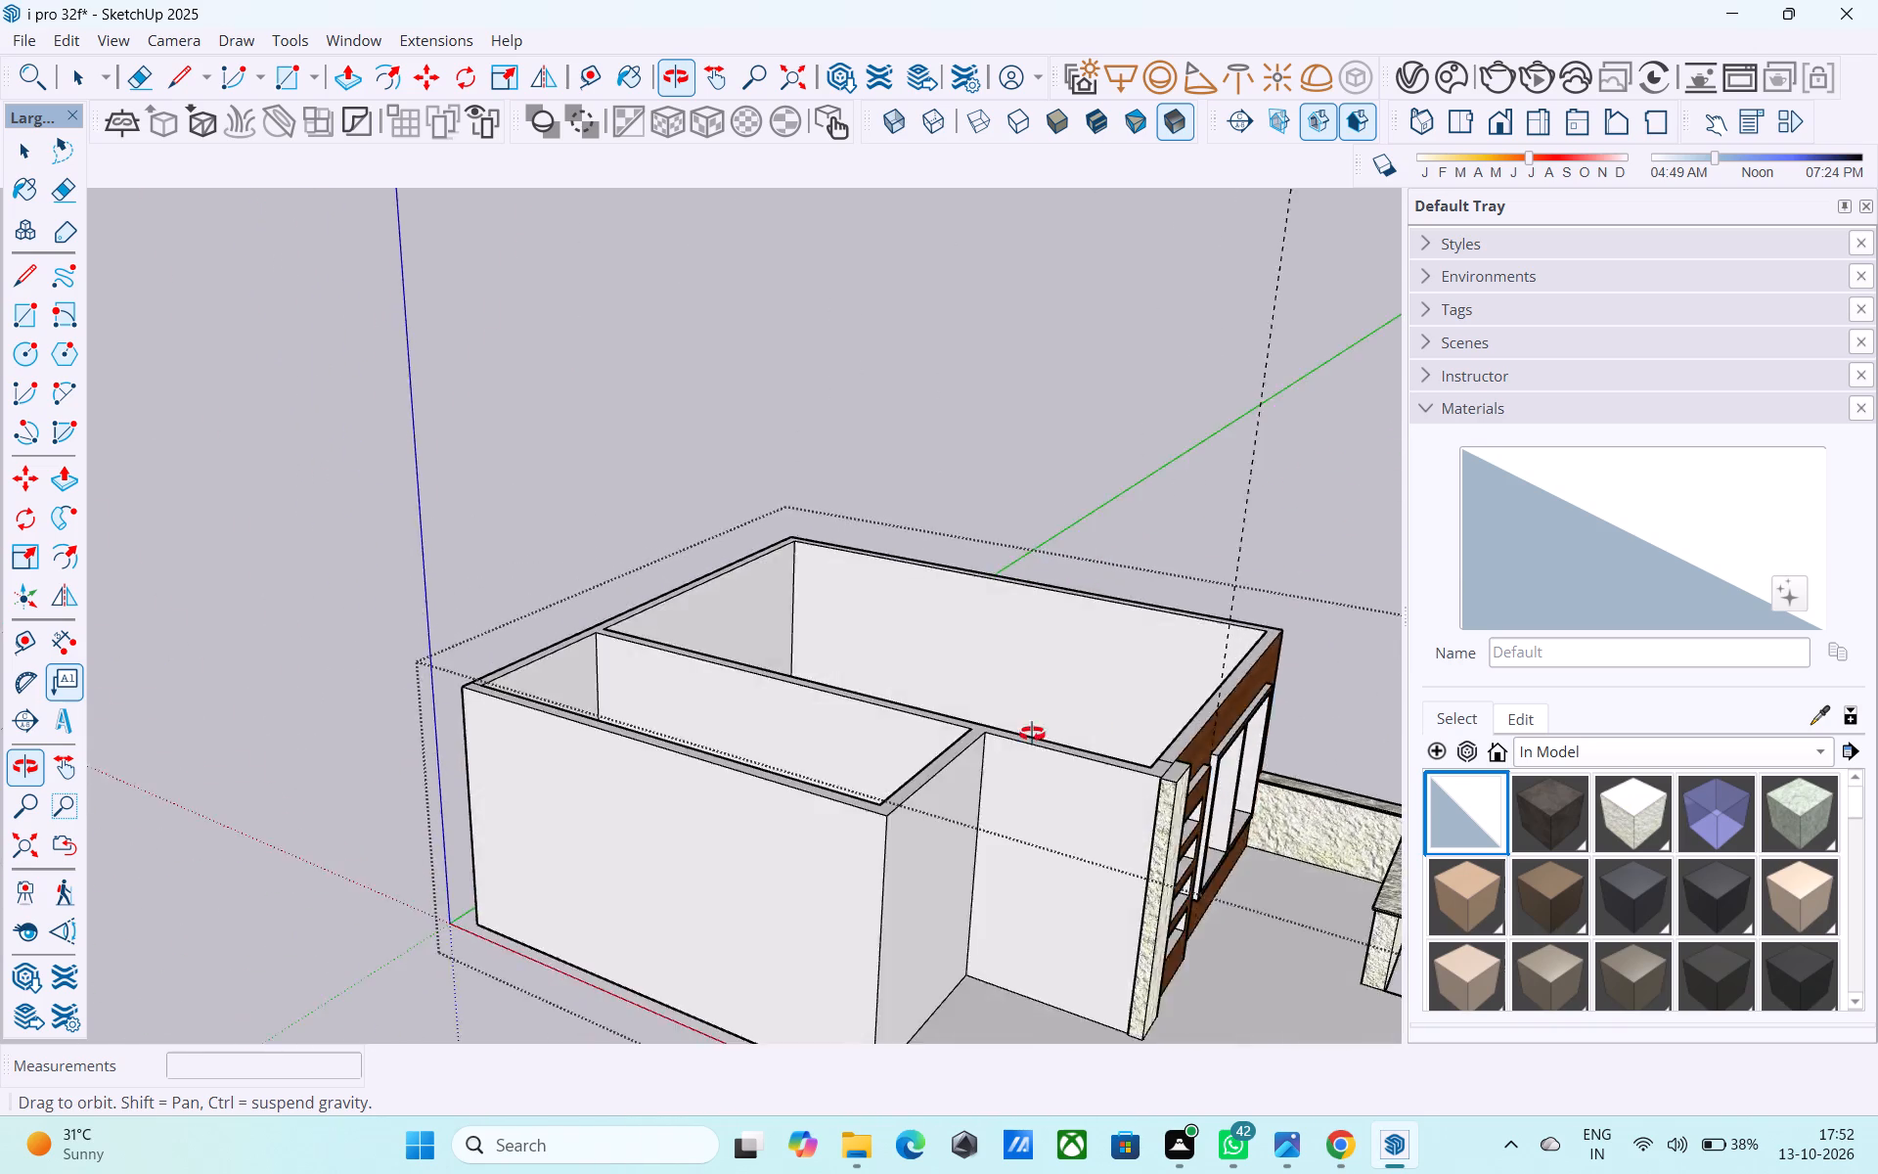
middle_click_drag(1032, 734, 825, 692, "shift")
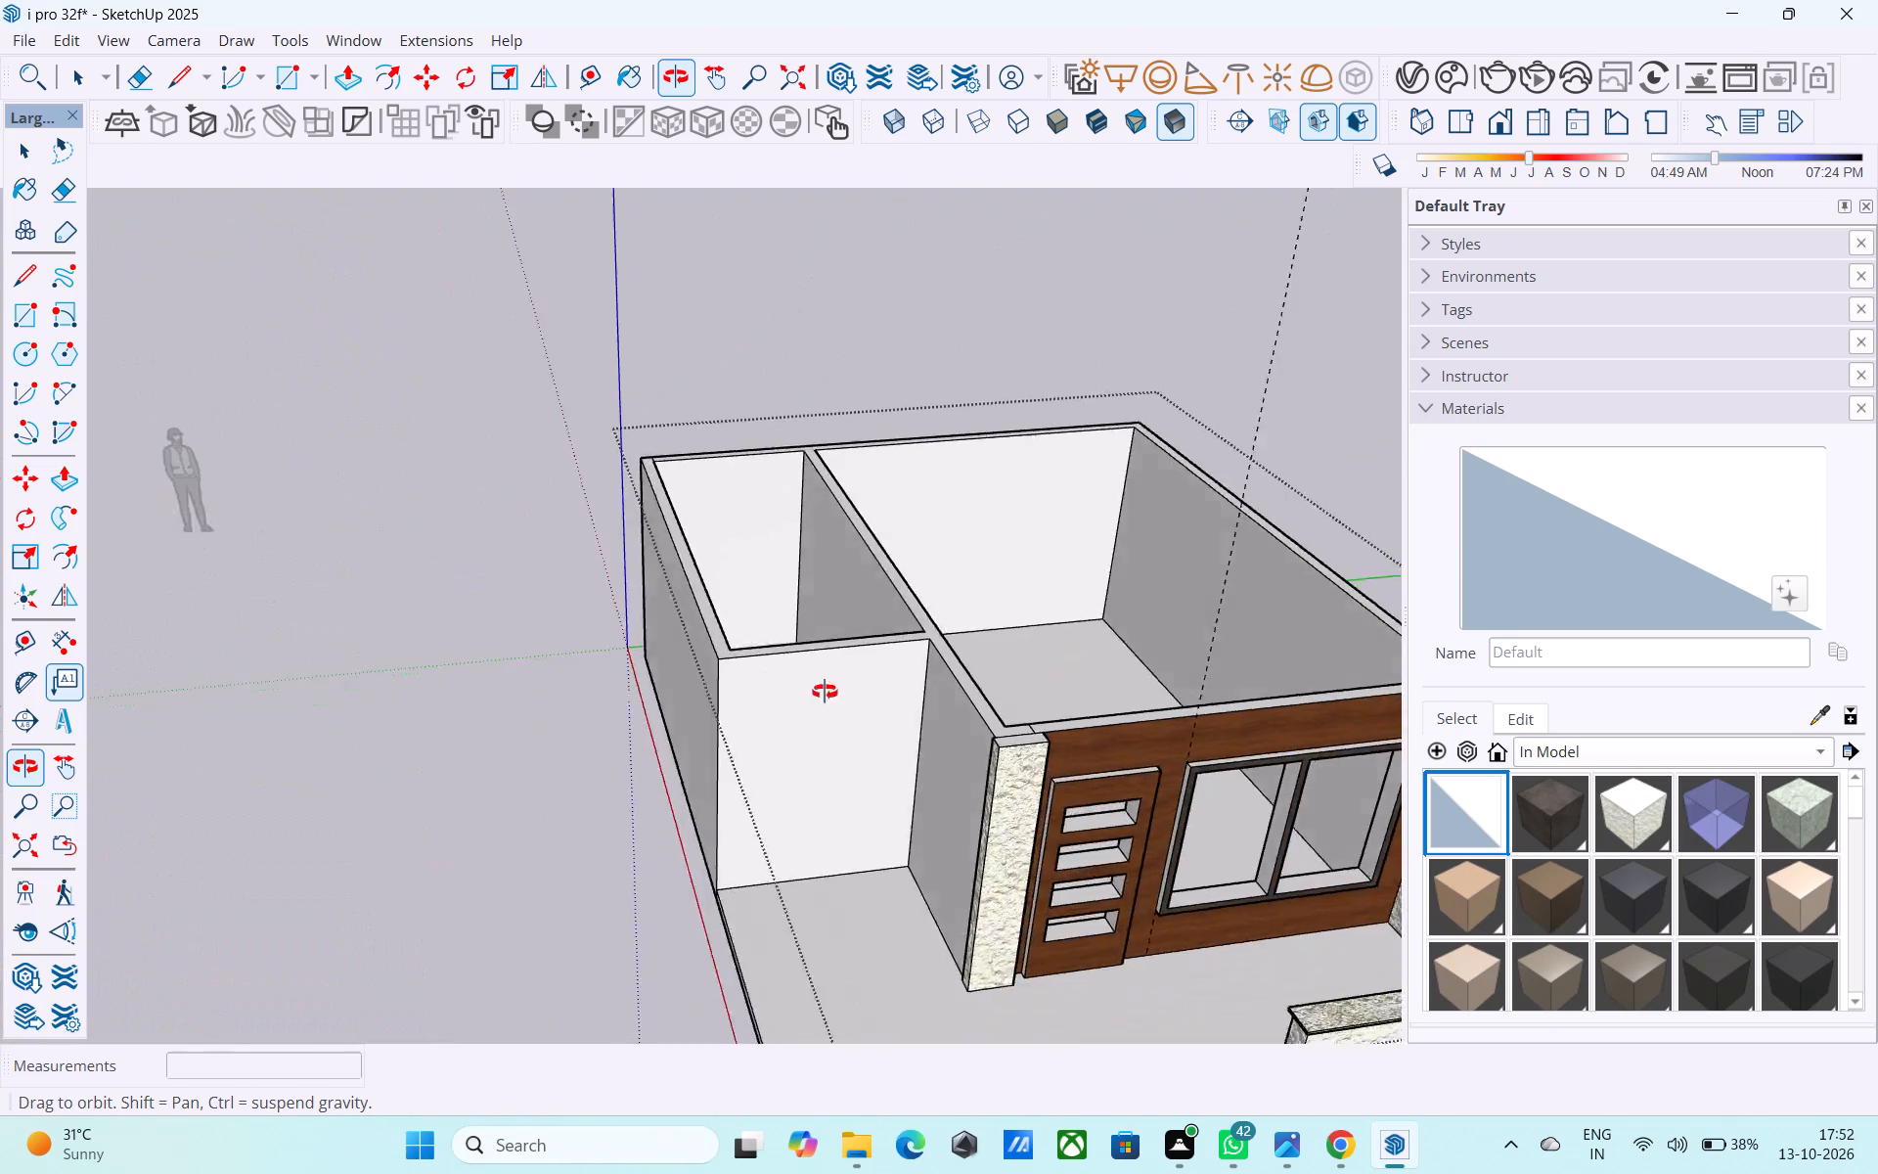
middle_click_drag(825, 692, 472, 591, "shift")
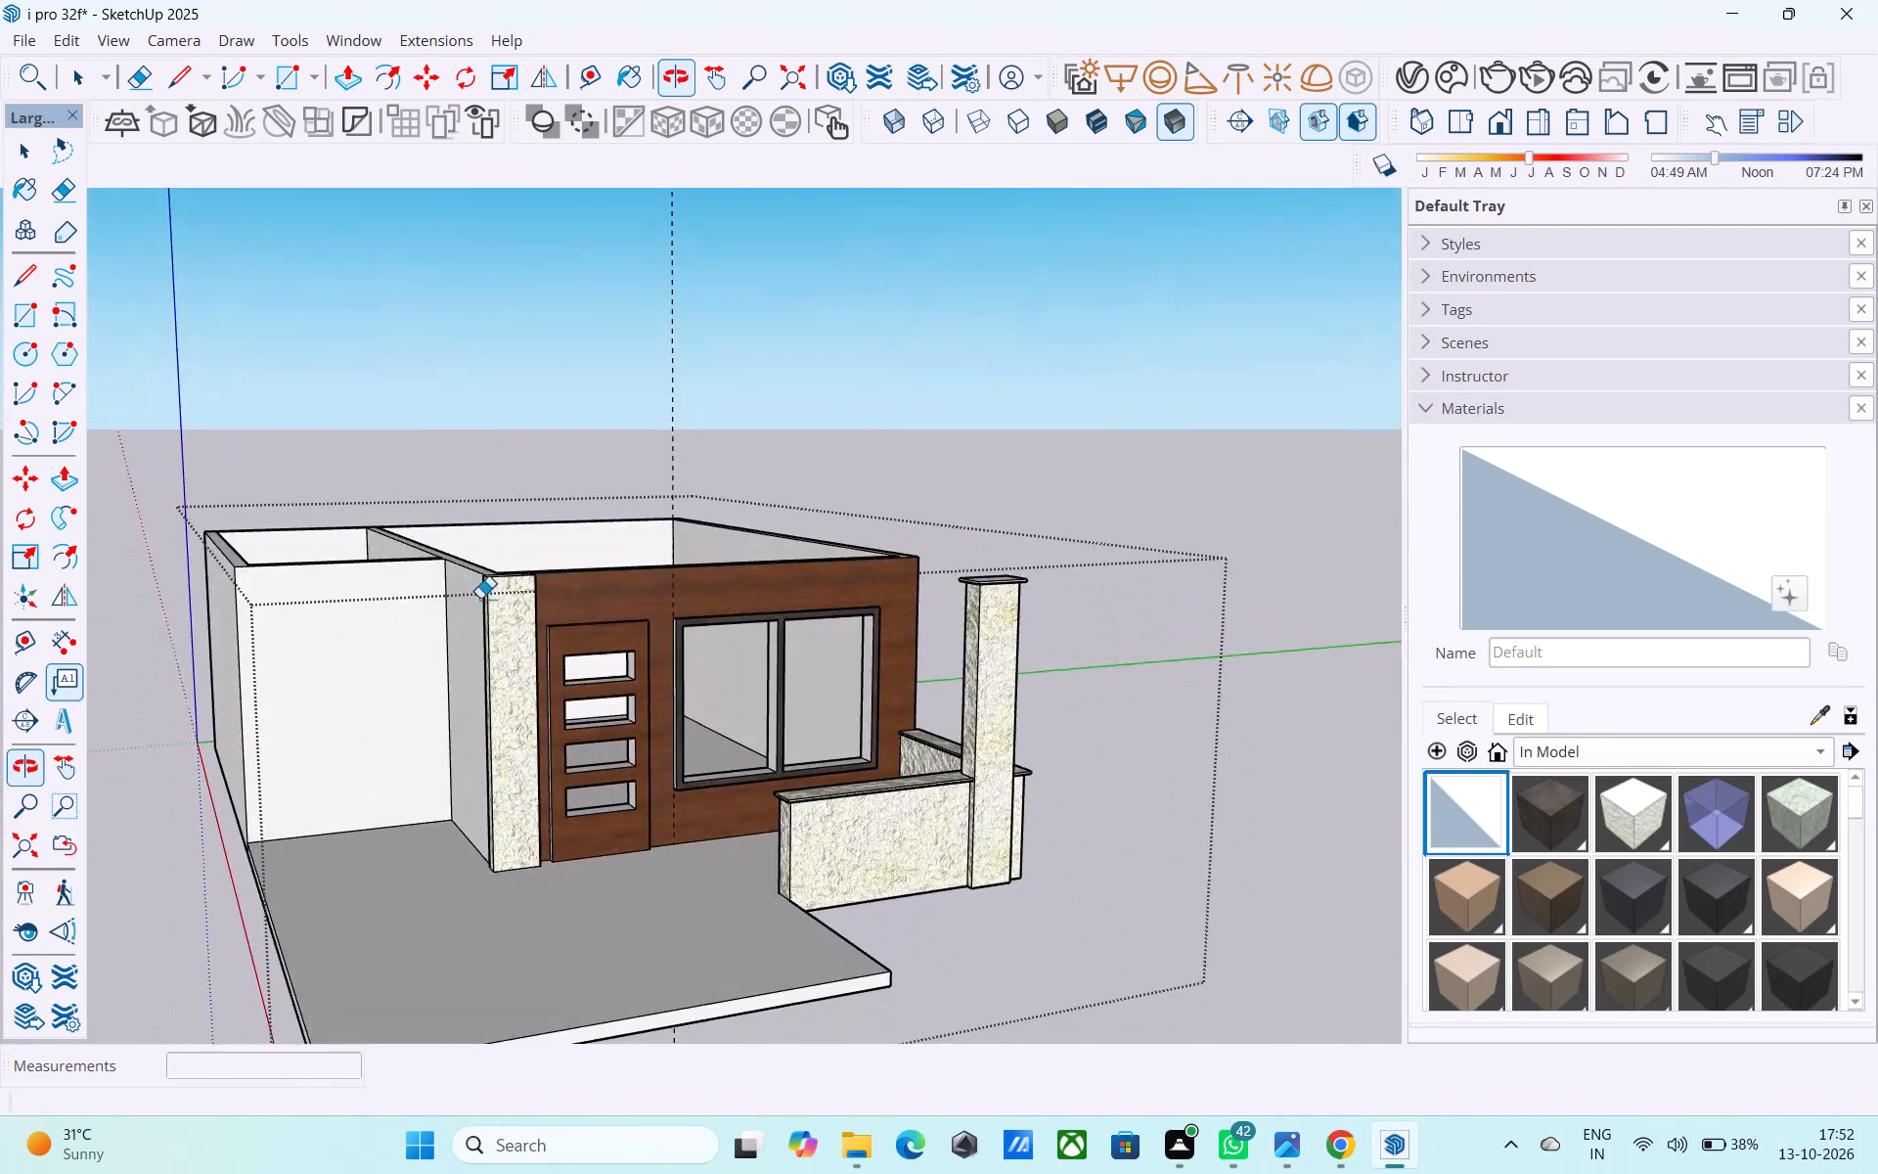
middle_click_drag(729, 686, 616, 743)
scroll(612, 732, "down", 13)
key("space")
left_click(898, 758)
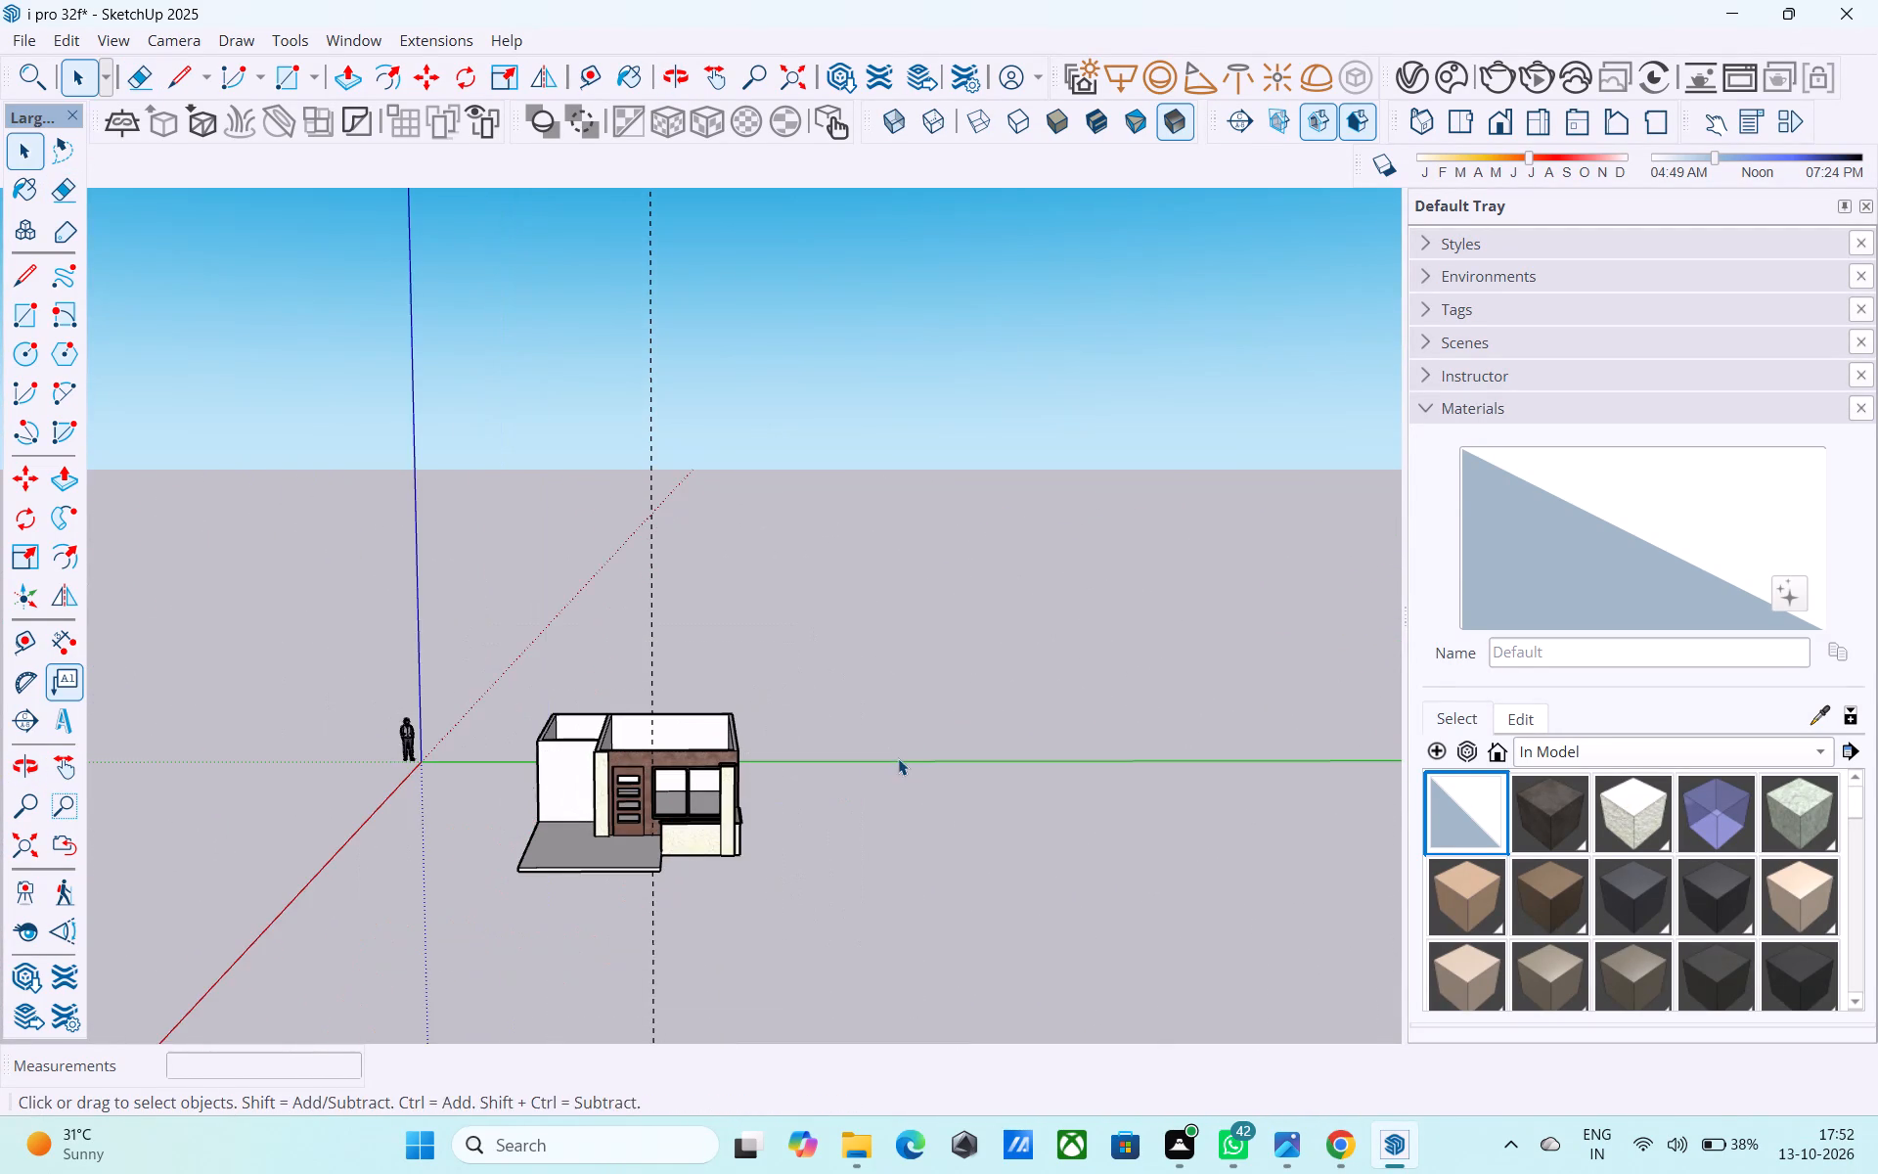
Draw a roof rectangle over the wall tops from the rear corner of the small room to the opposite front corner.
middle_click_drag(738, 652, 776, 843)
key("r")
scroll(587, 726, "up", 19)
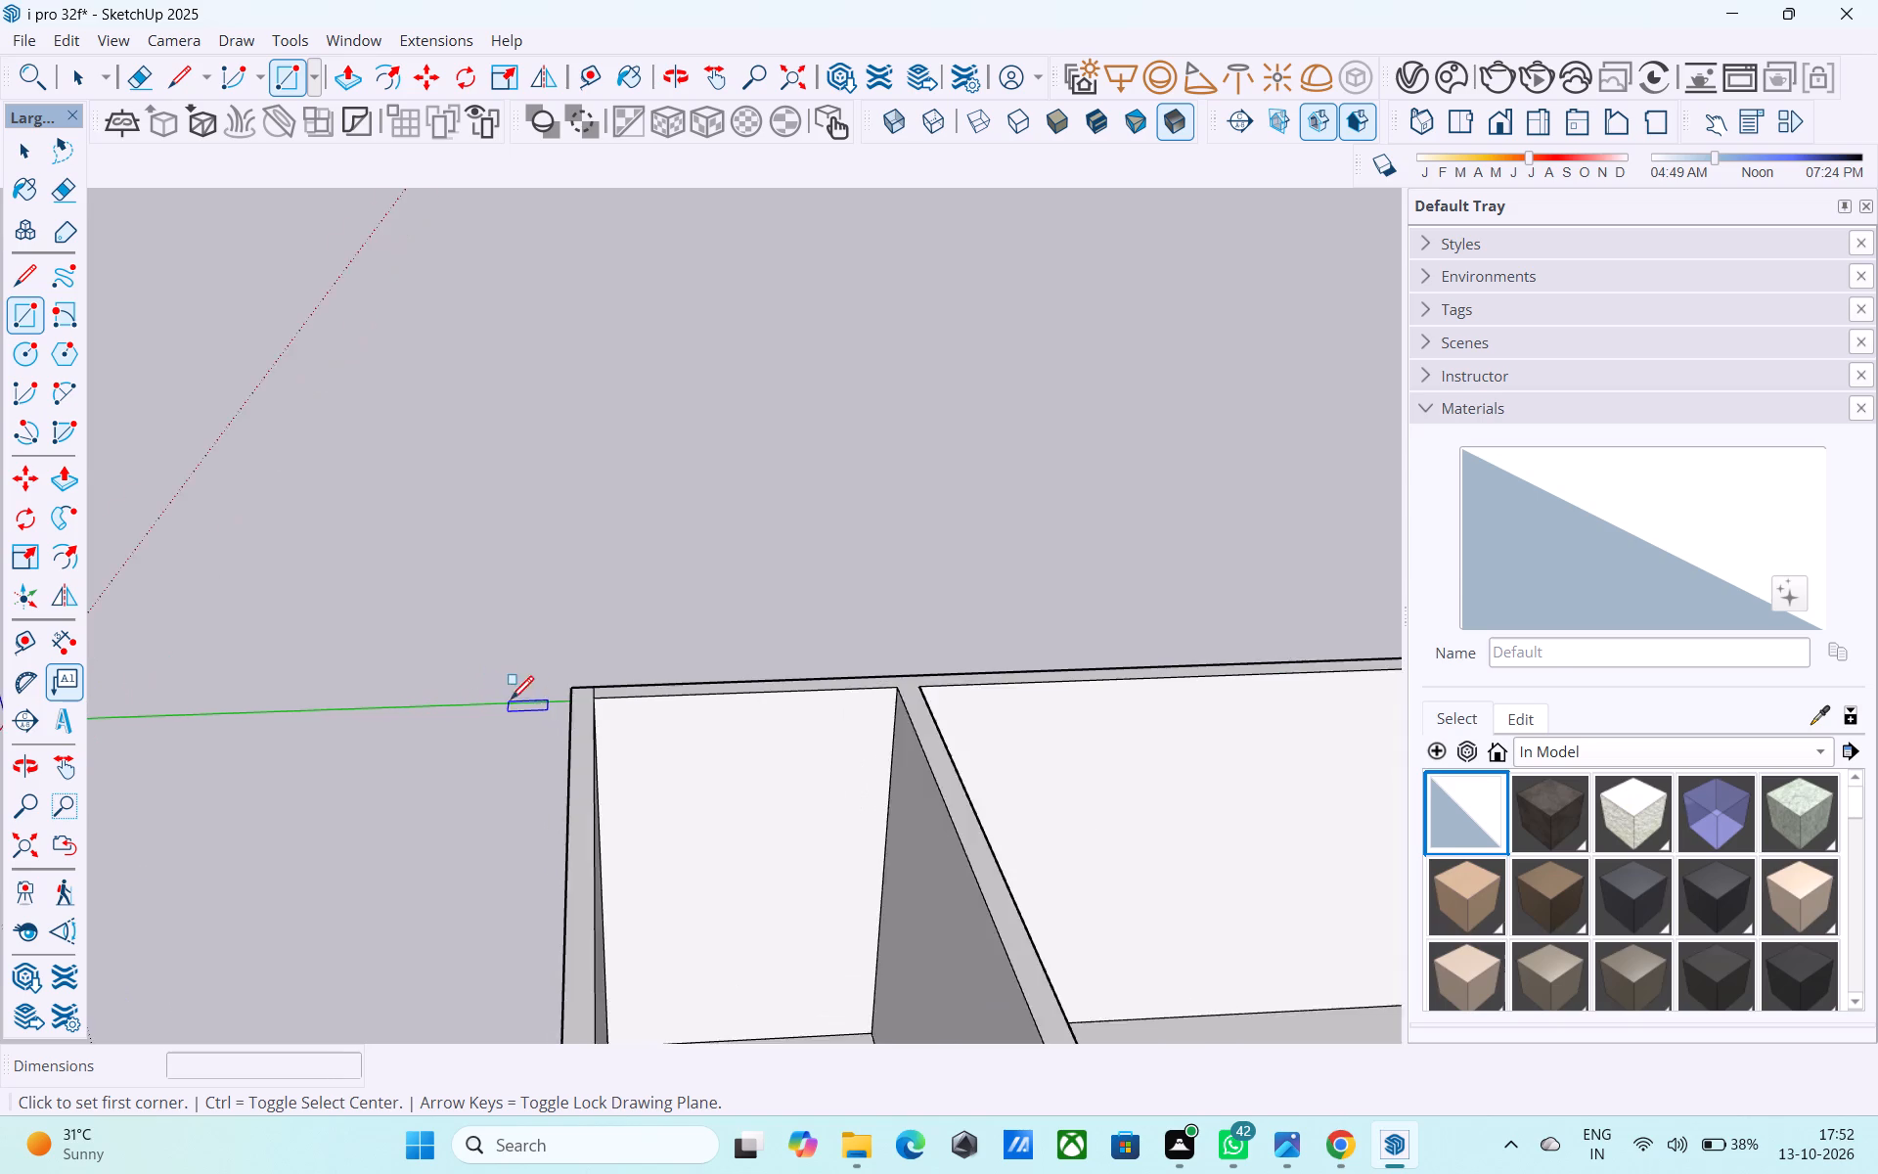
scroll(511, 701, "up", 3)
left_click(602, 676)
scroll(600, 676, "down", 19)
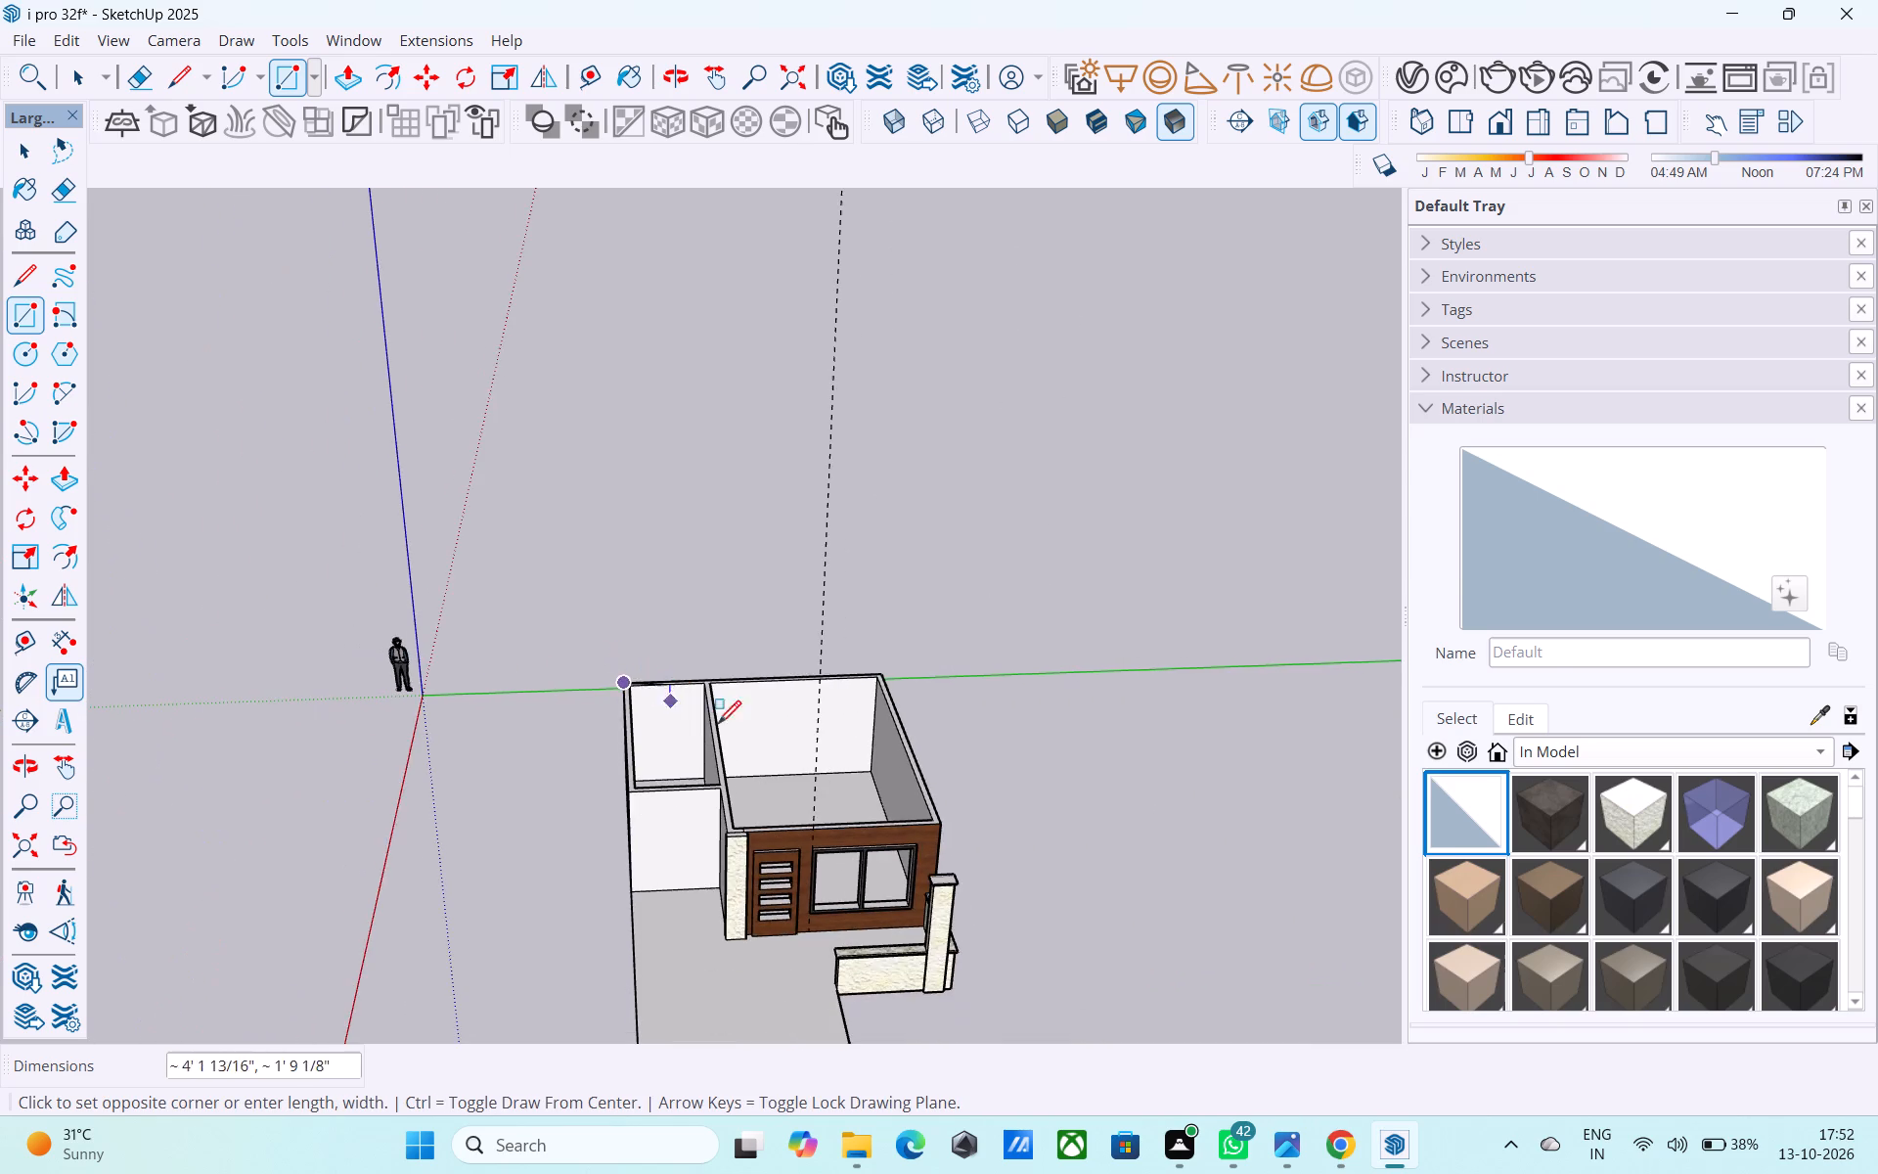
middle_click_drag(1000, 807, 945, 808, "shift")
scroll(949, 804, "up", 8)
left_click(872, 850)
scroll(872, 846, "down", 2)
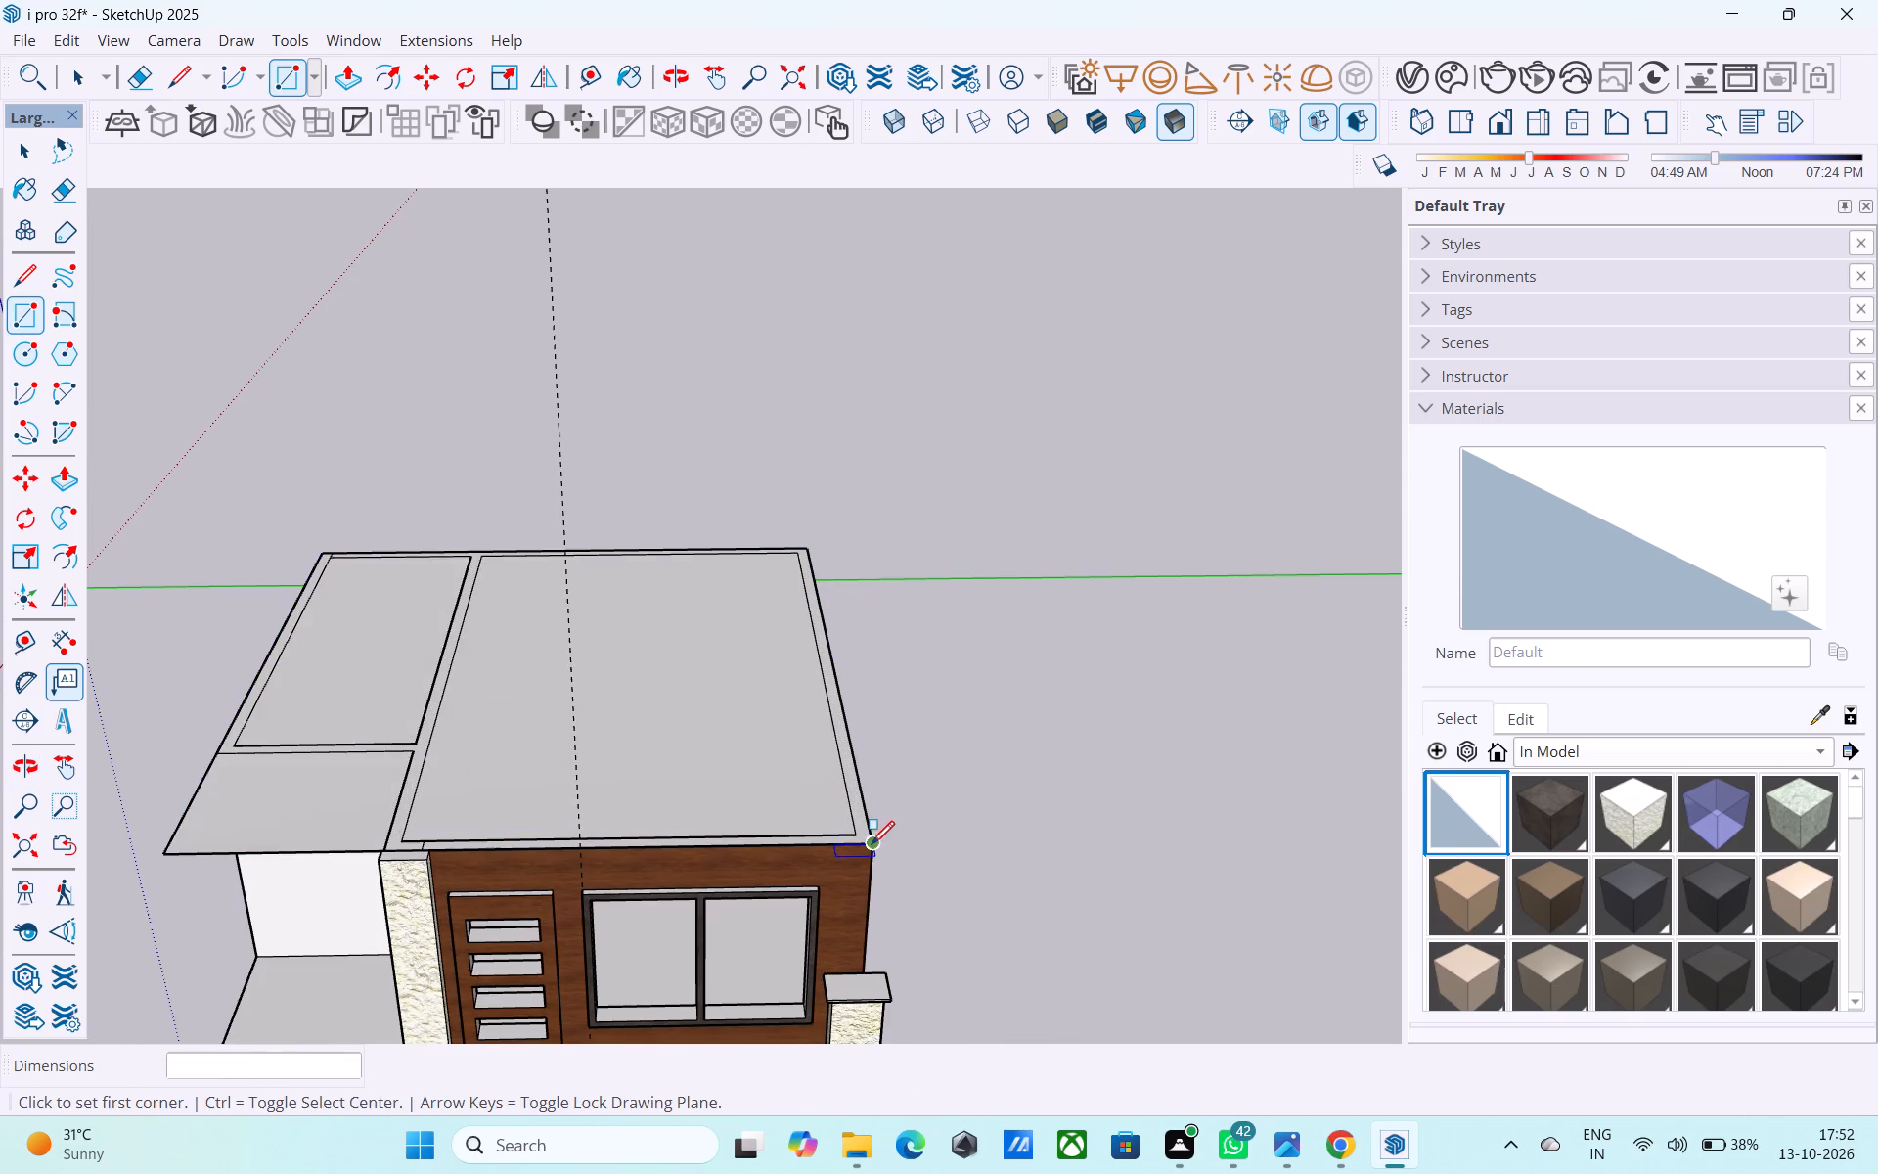
scroll(872, 846, "down", 5)
Push/Pull the roof rectangle 6" to form a flat roof slab.
key("space")
left_click(800, 783)
key("p")
left_click(800, 782)
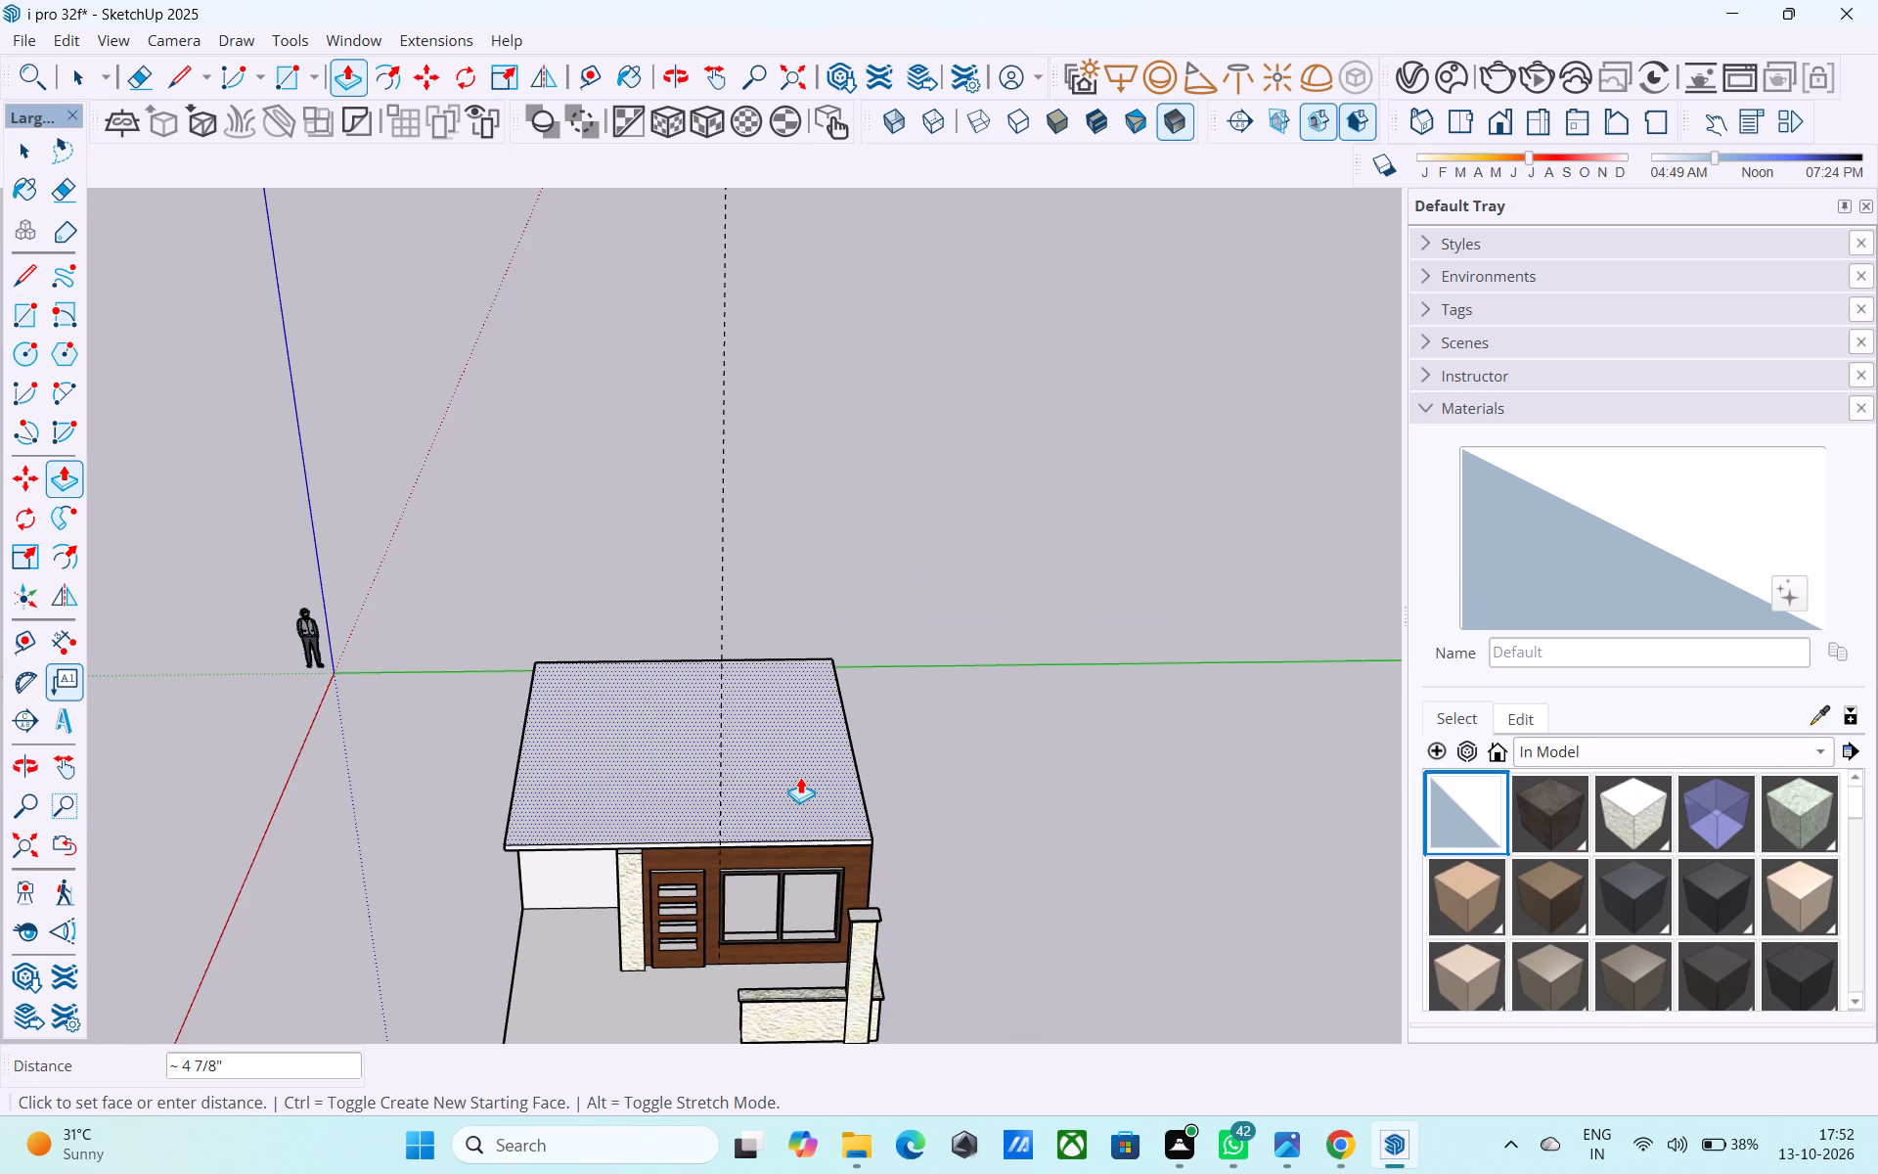
key("6")
key("shift+quotedbl")
key("Return")
key("space")
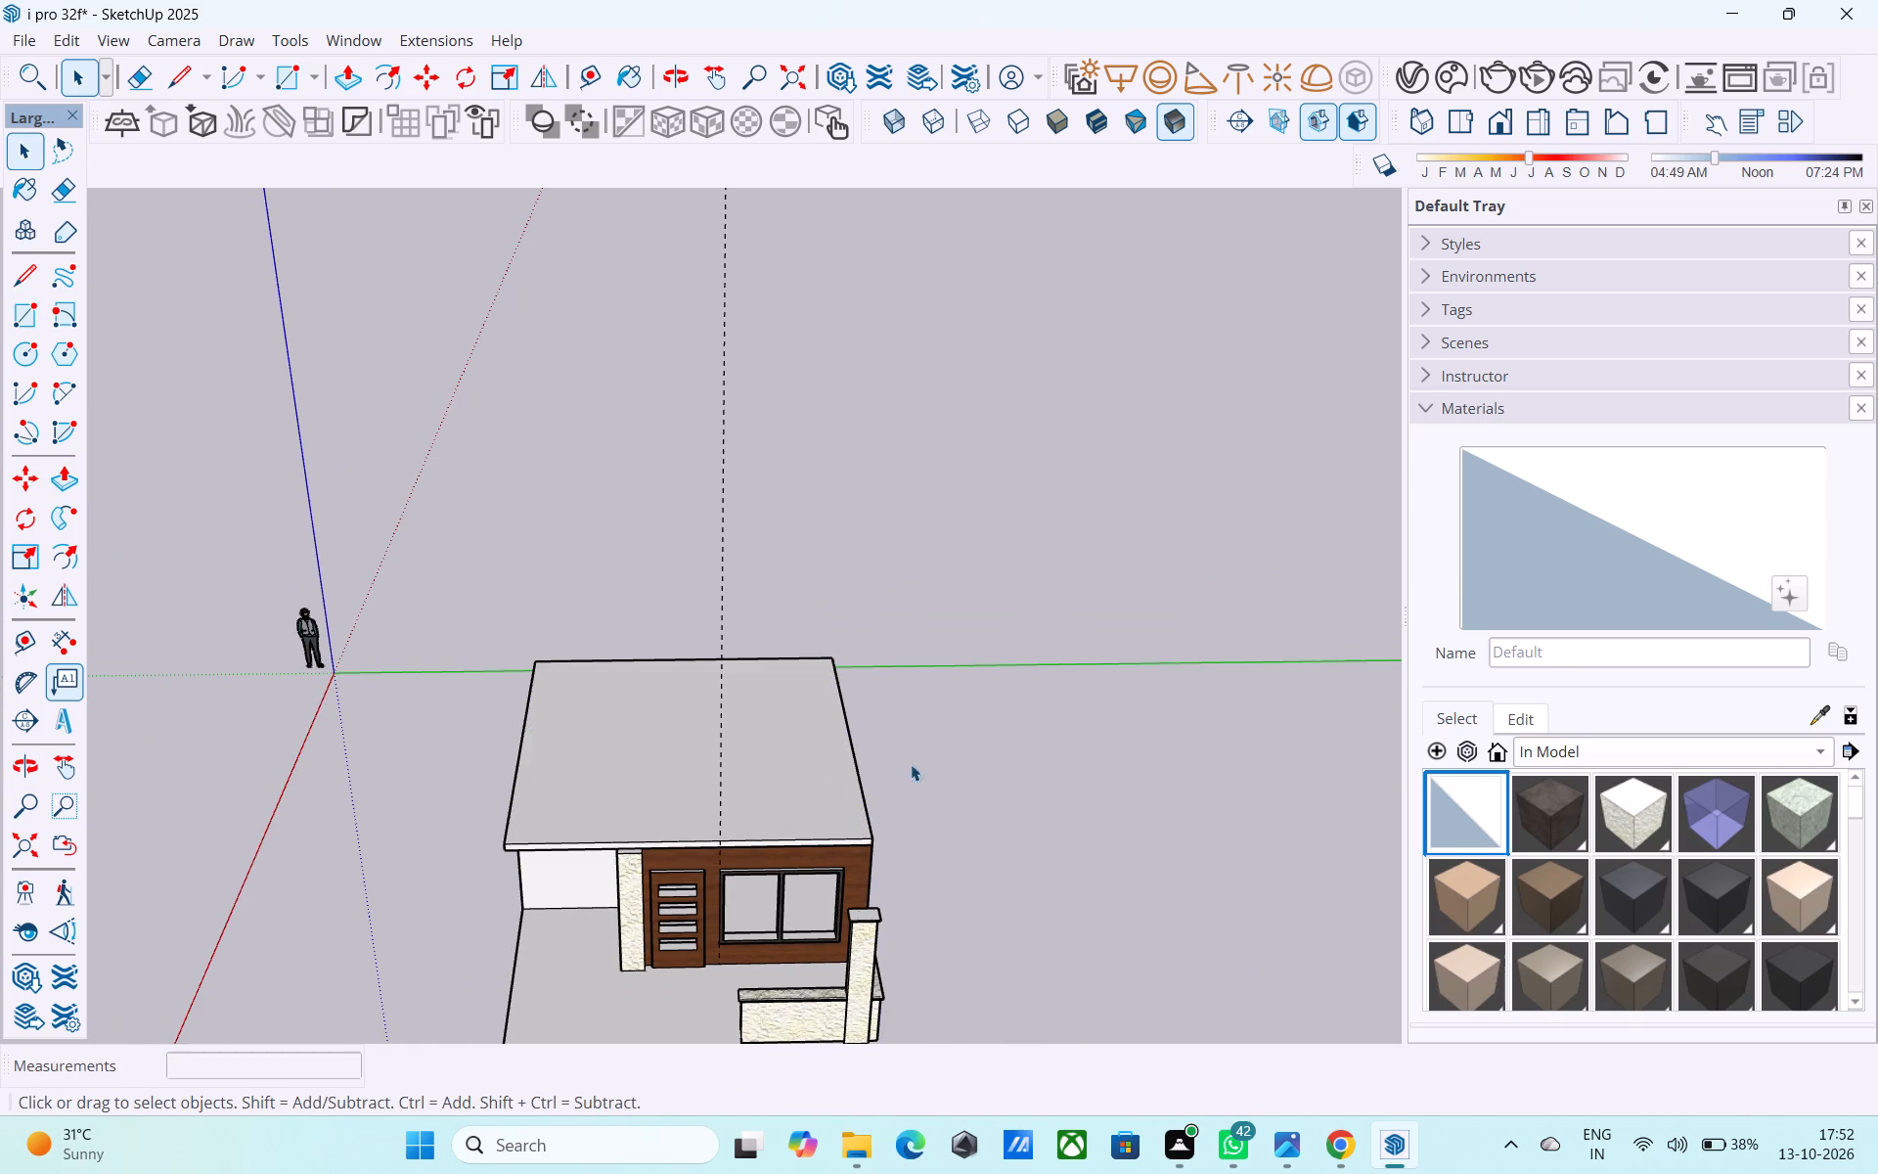
left_click(936, 758)
Select the entire roof slab and make it a group.
middle_click_drag(804, 835, 1004, 631)
middle_click_drag(627, 760, 671, 912)
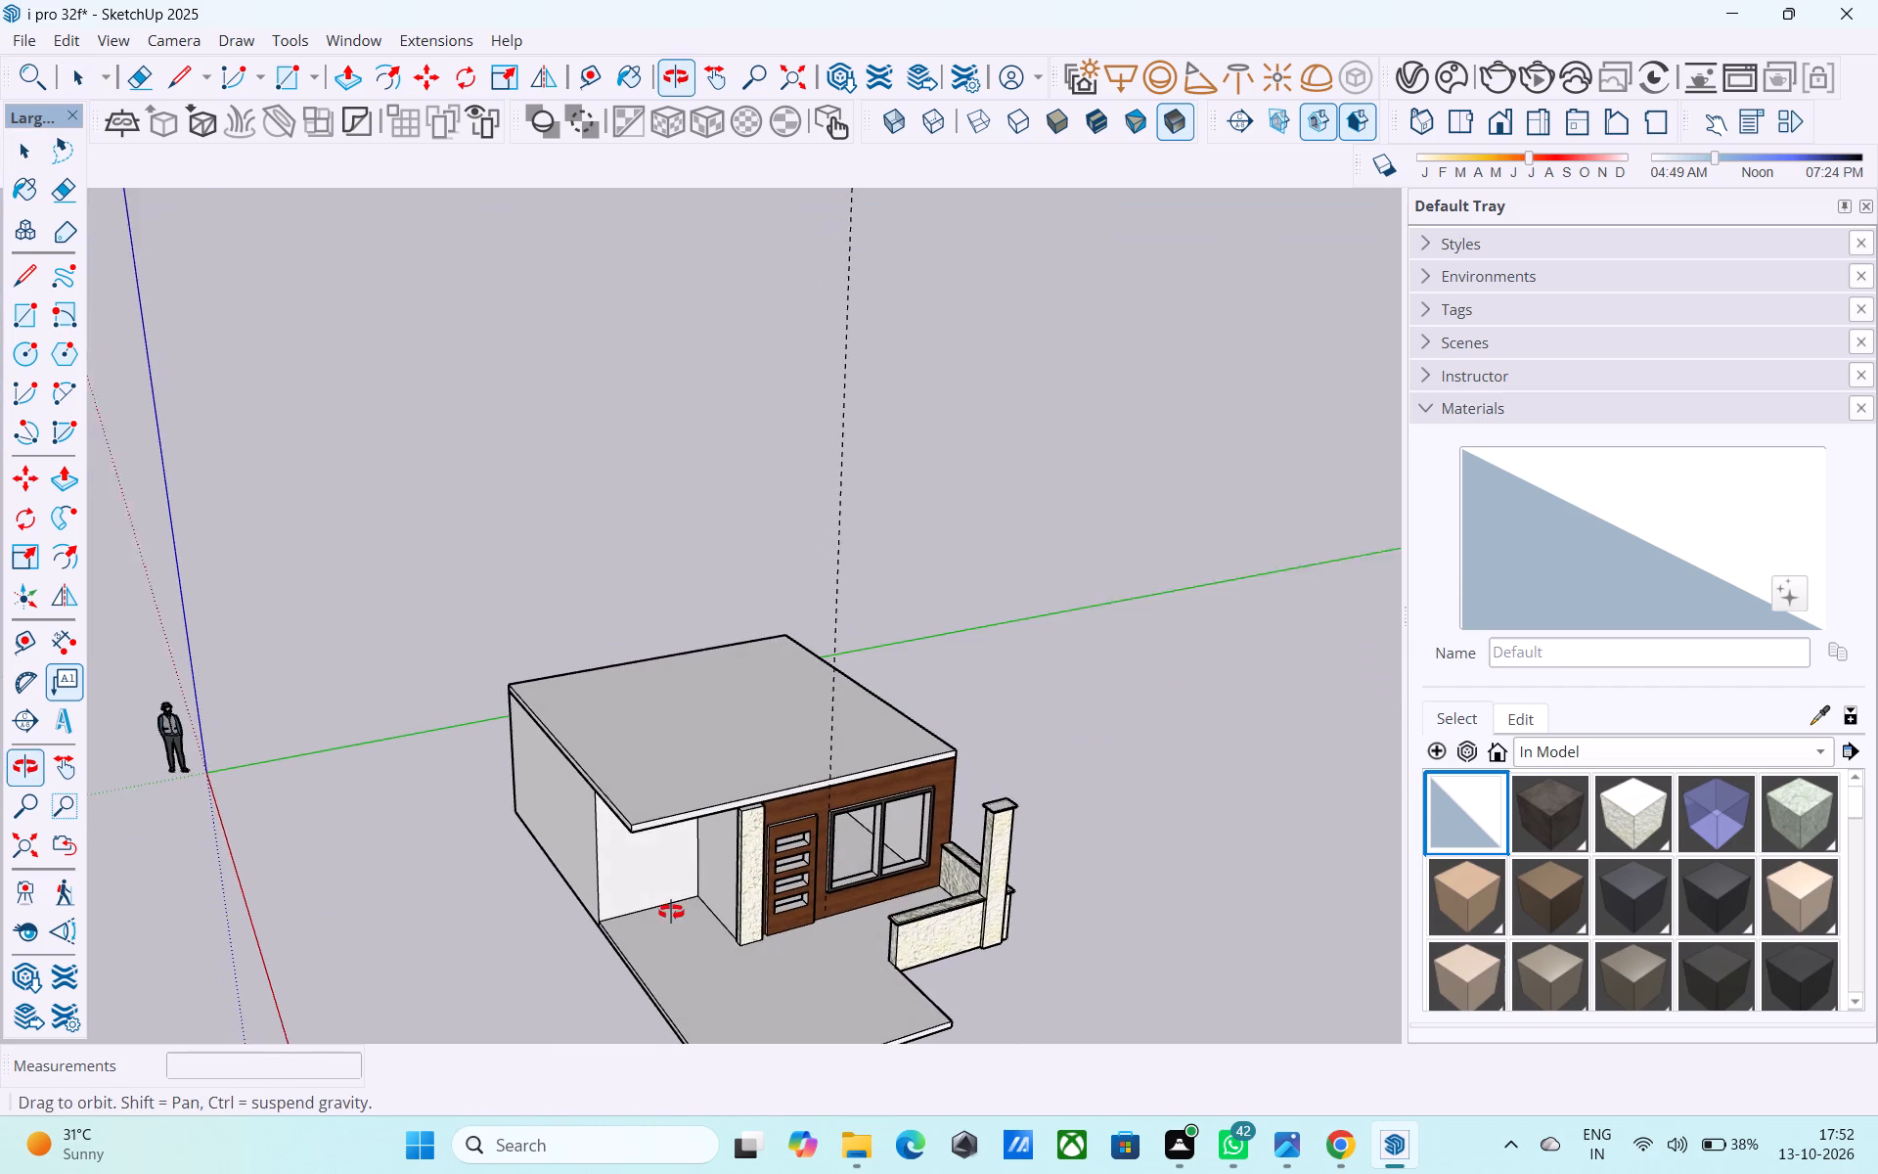
middle_click_drag(671, 912, 673, 913)
triple_click(718, 758)
right_click(718, 758)
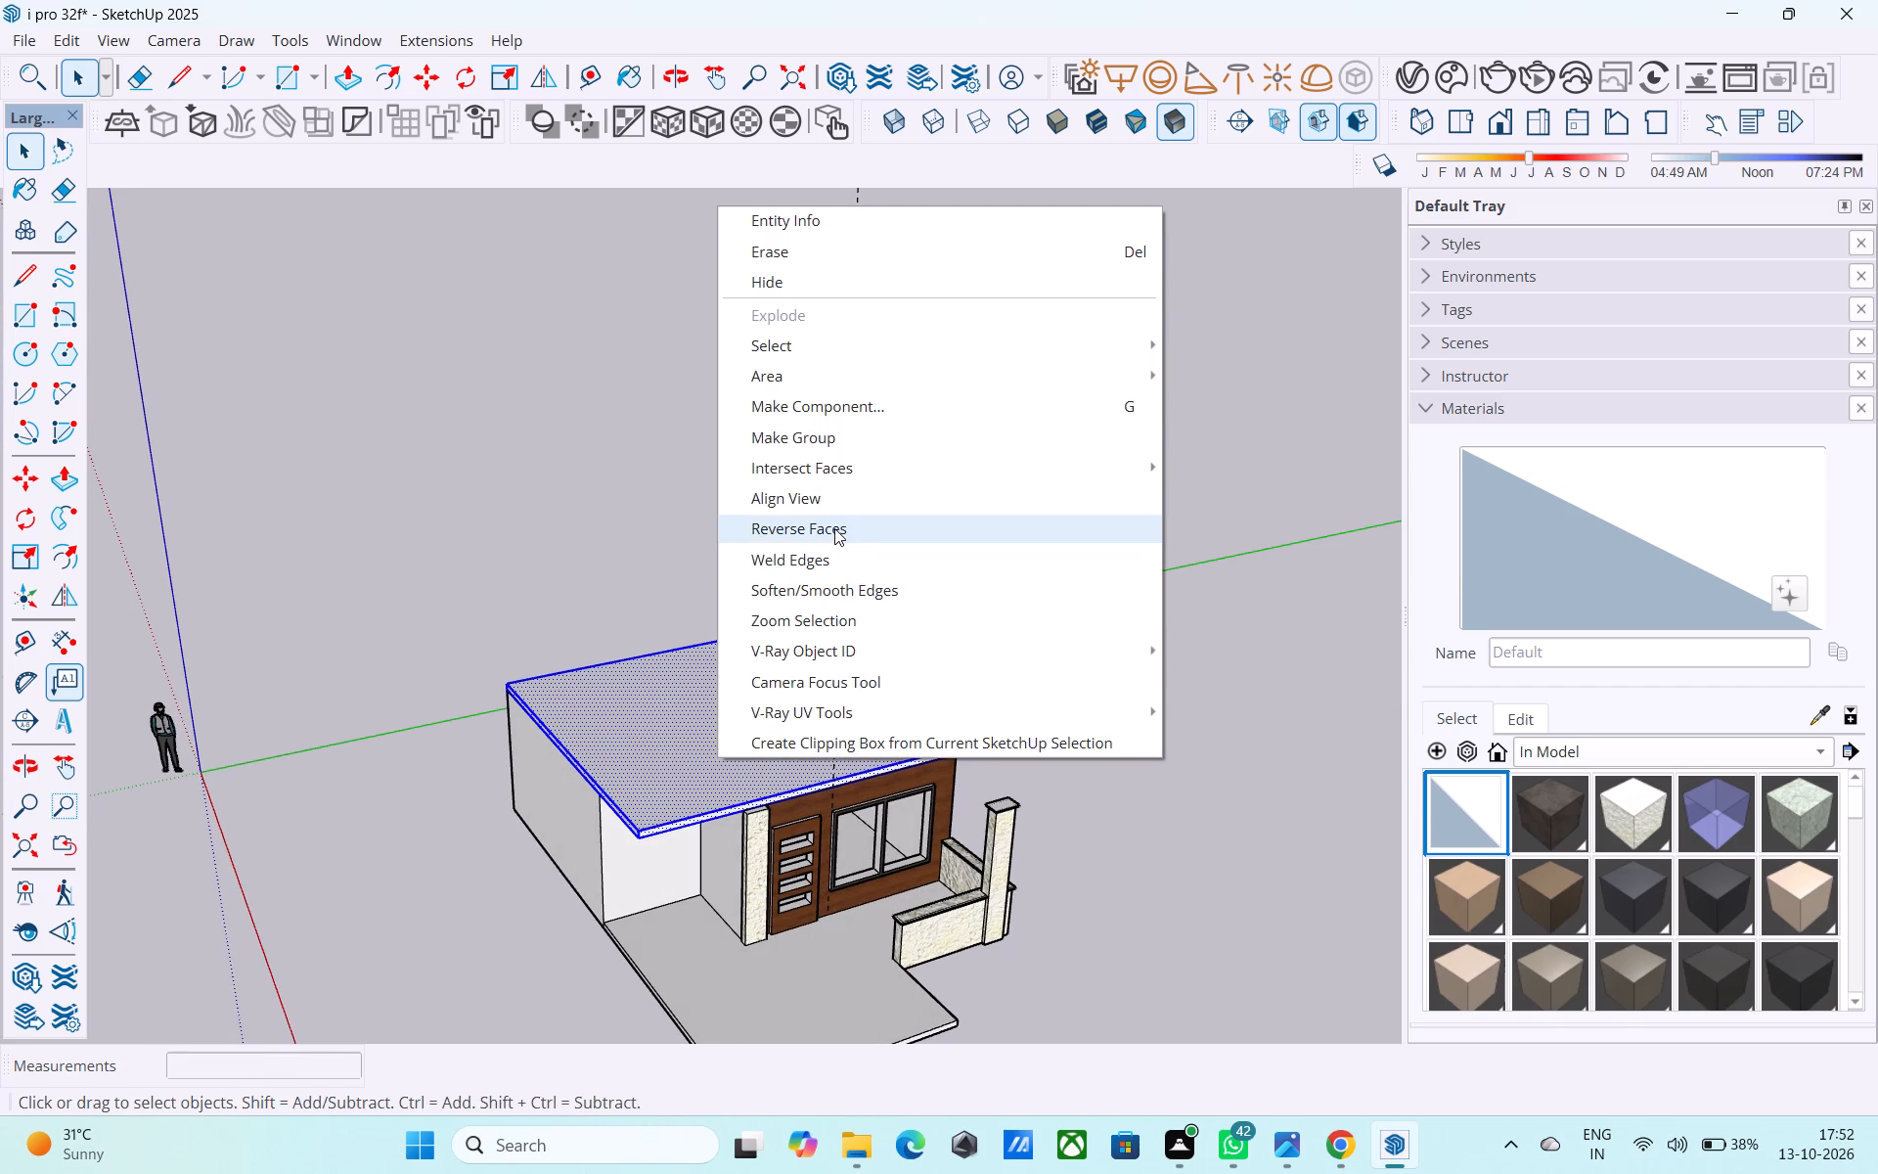
left_click(822, 437)
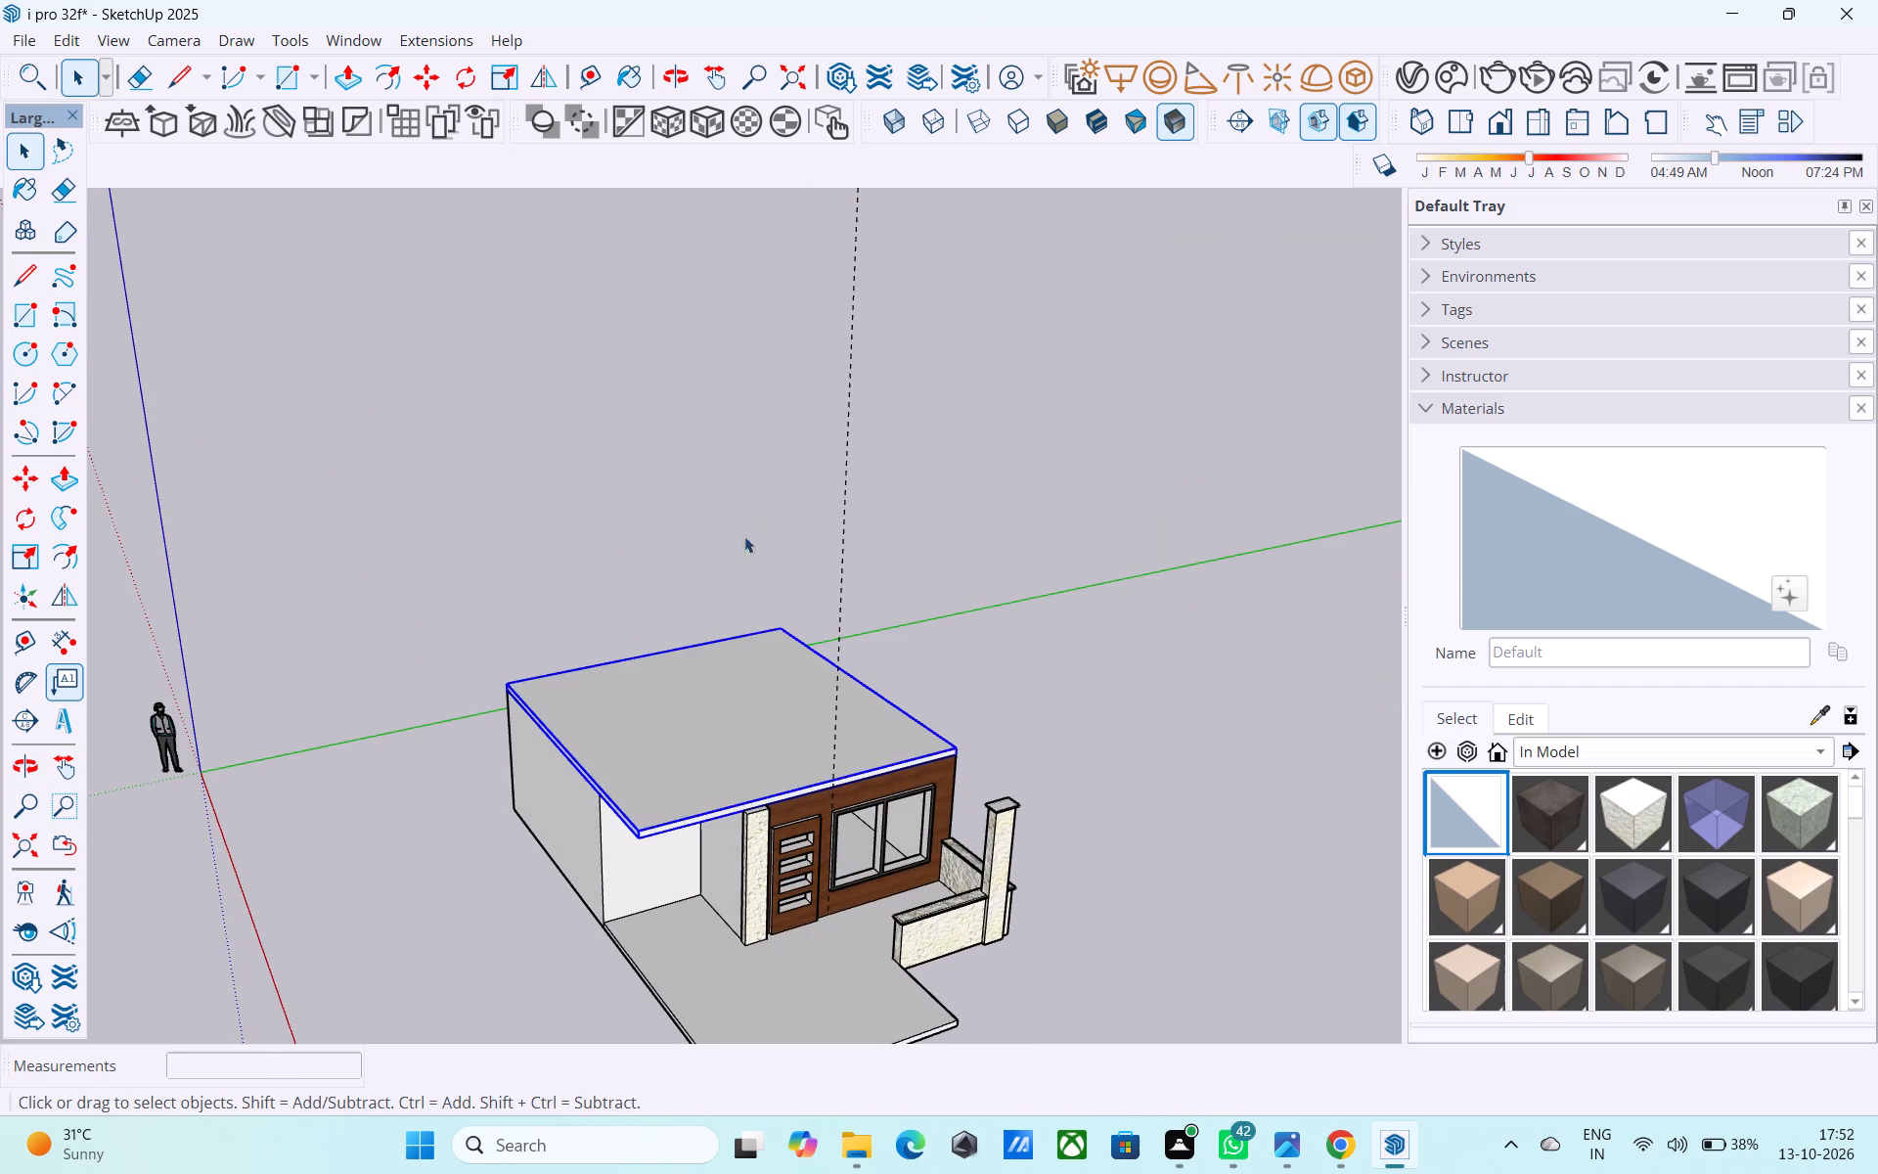
left_click(581, 572)
Move the roof slab group off the building, clear of the walls, leaving the rooms open from above.
middle_click_drag(763, 773, 718, 678)
scroll(694, 691, "up", 5)
left_click(694, 744)
scroll(699, 743, "down", 8)
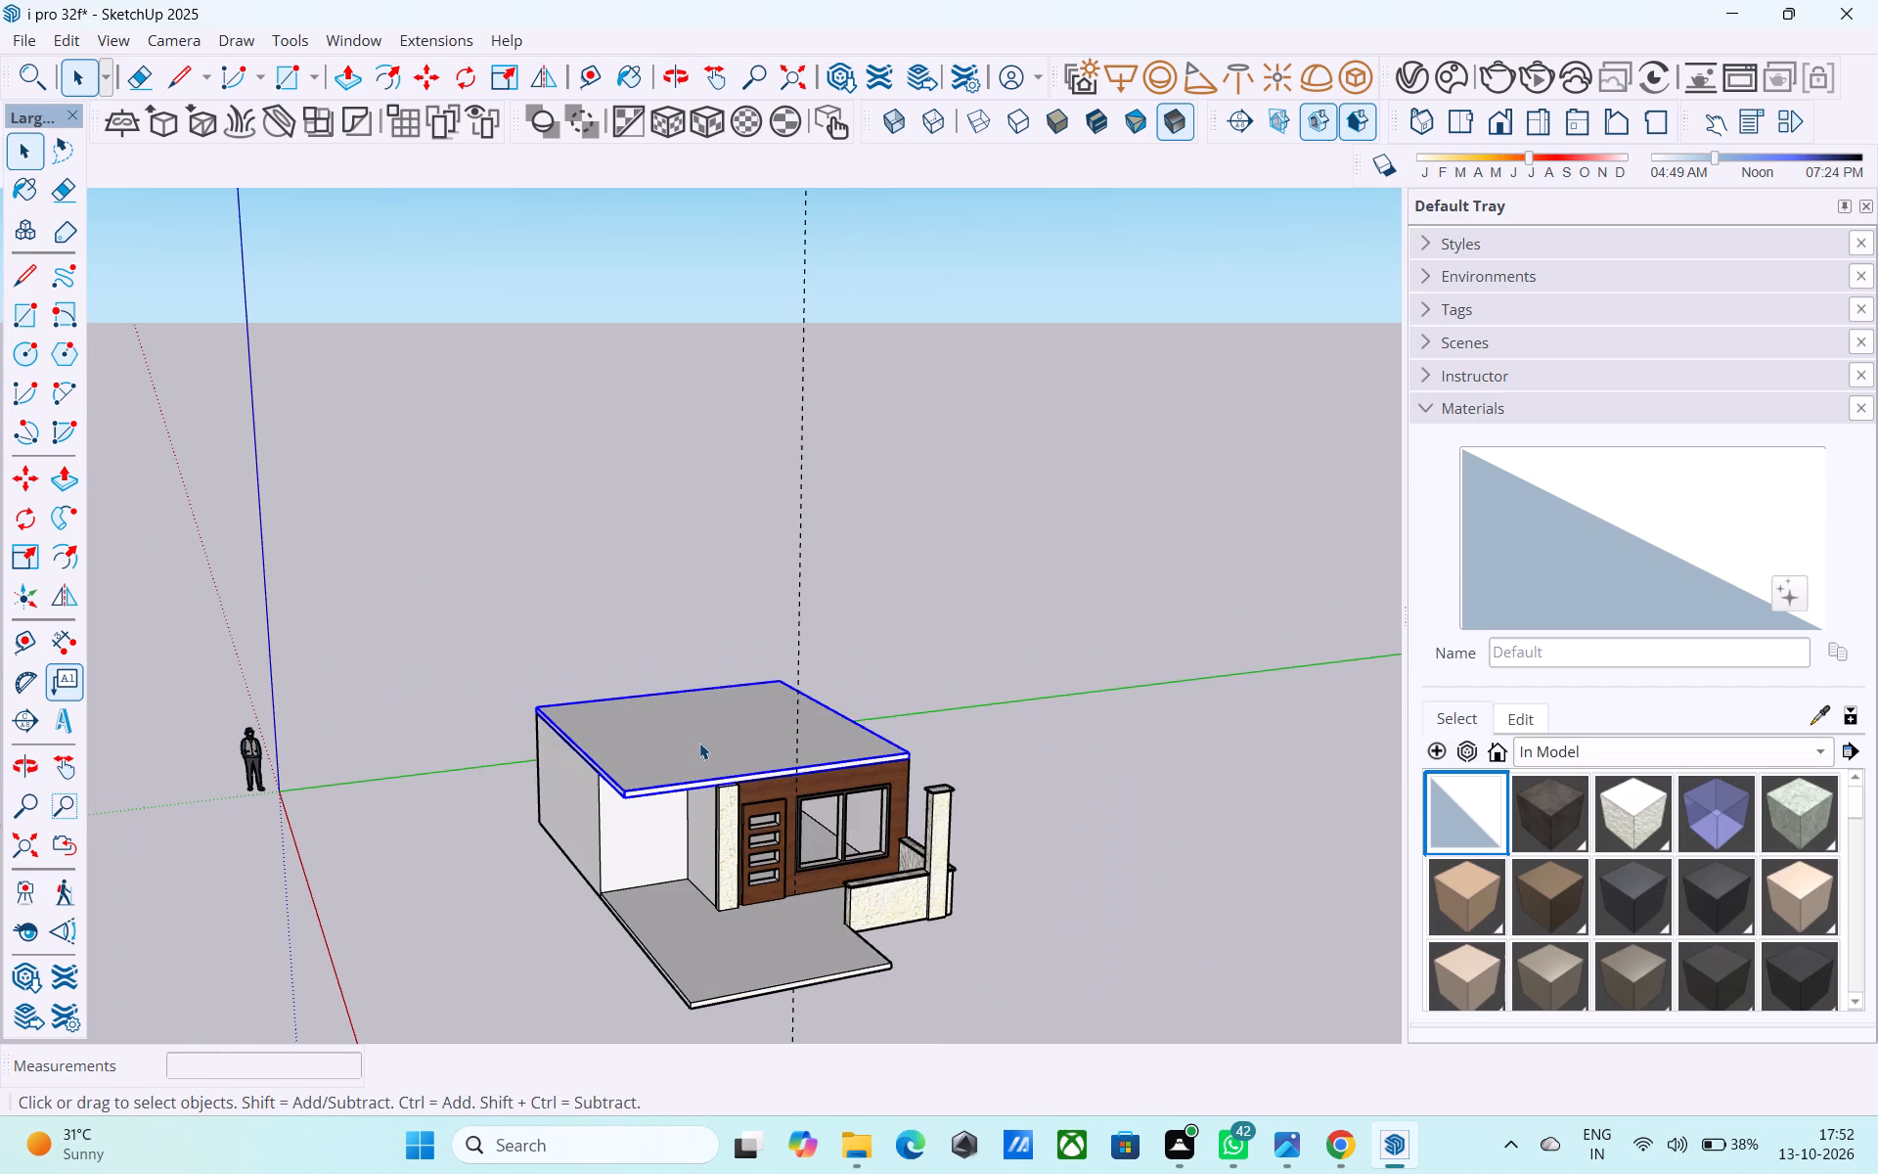
key("m")
left_click(702, 758)
left_click(470, 545)
key("space")
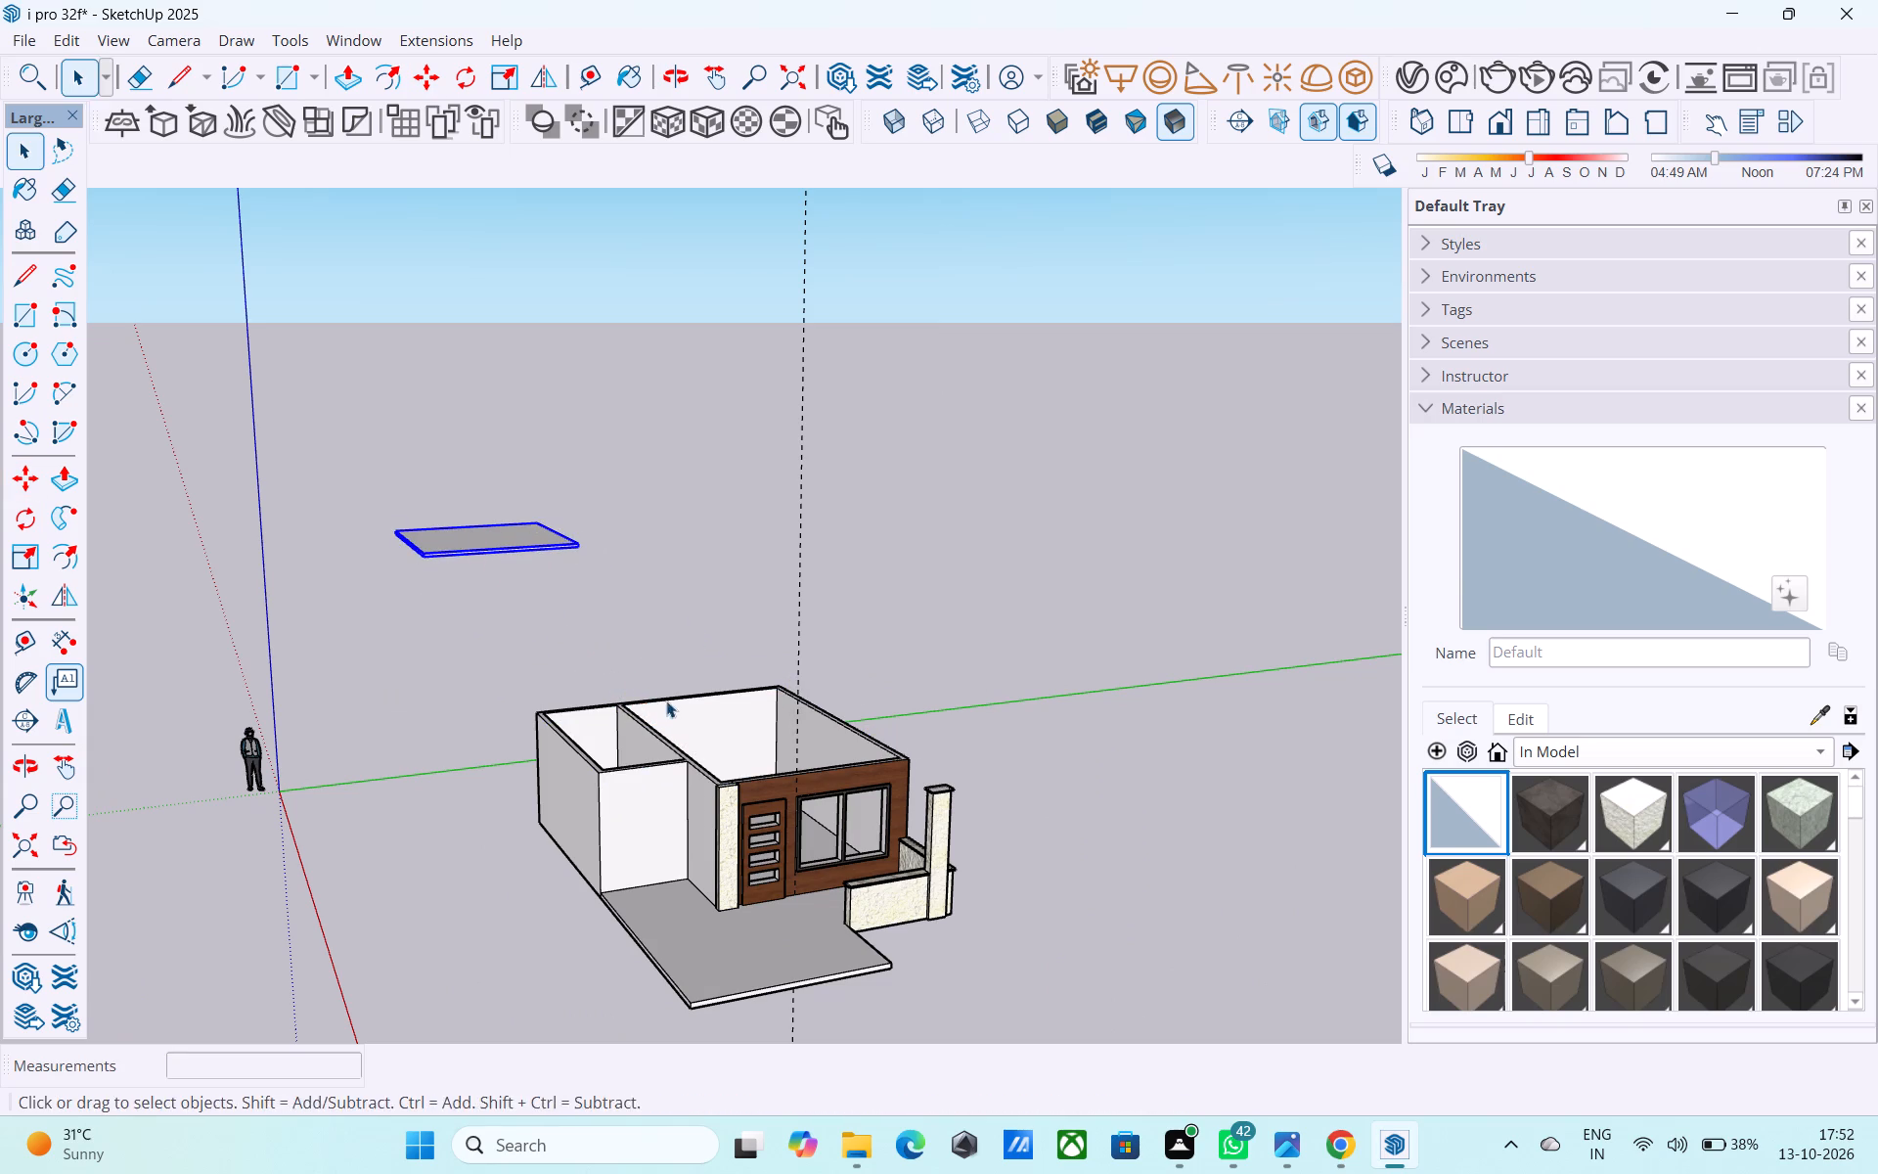
Inside the house group, erase the short leftover edge on the wall top beside the stone column, and undo the last erasure.
middle_click_drag(680, 745, 651, 963)
middle_click_drag(651, 963, 565, 776)
scroll(565, 776, "up", 5)
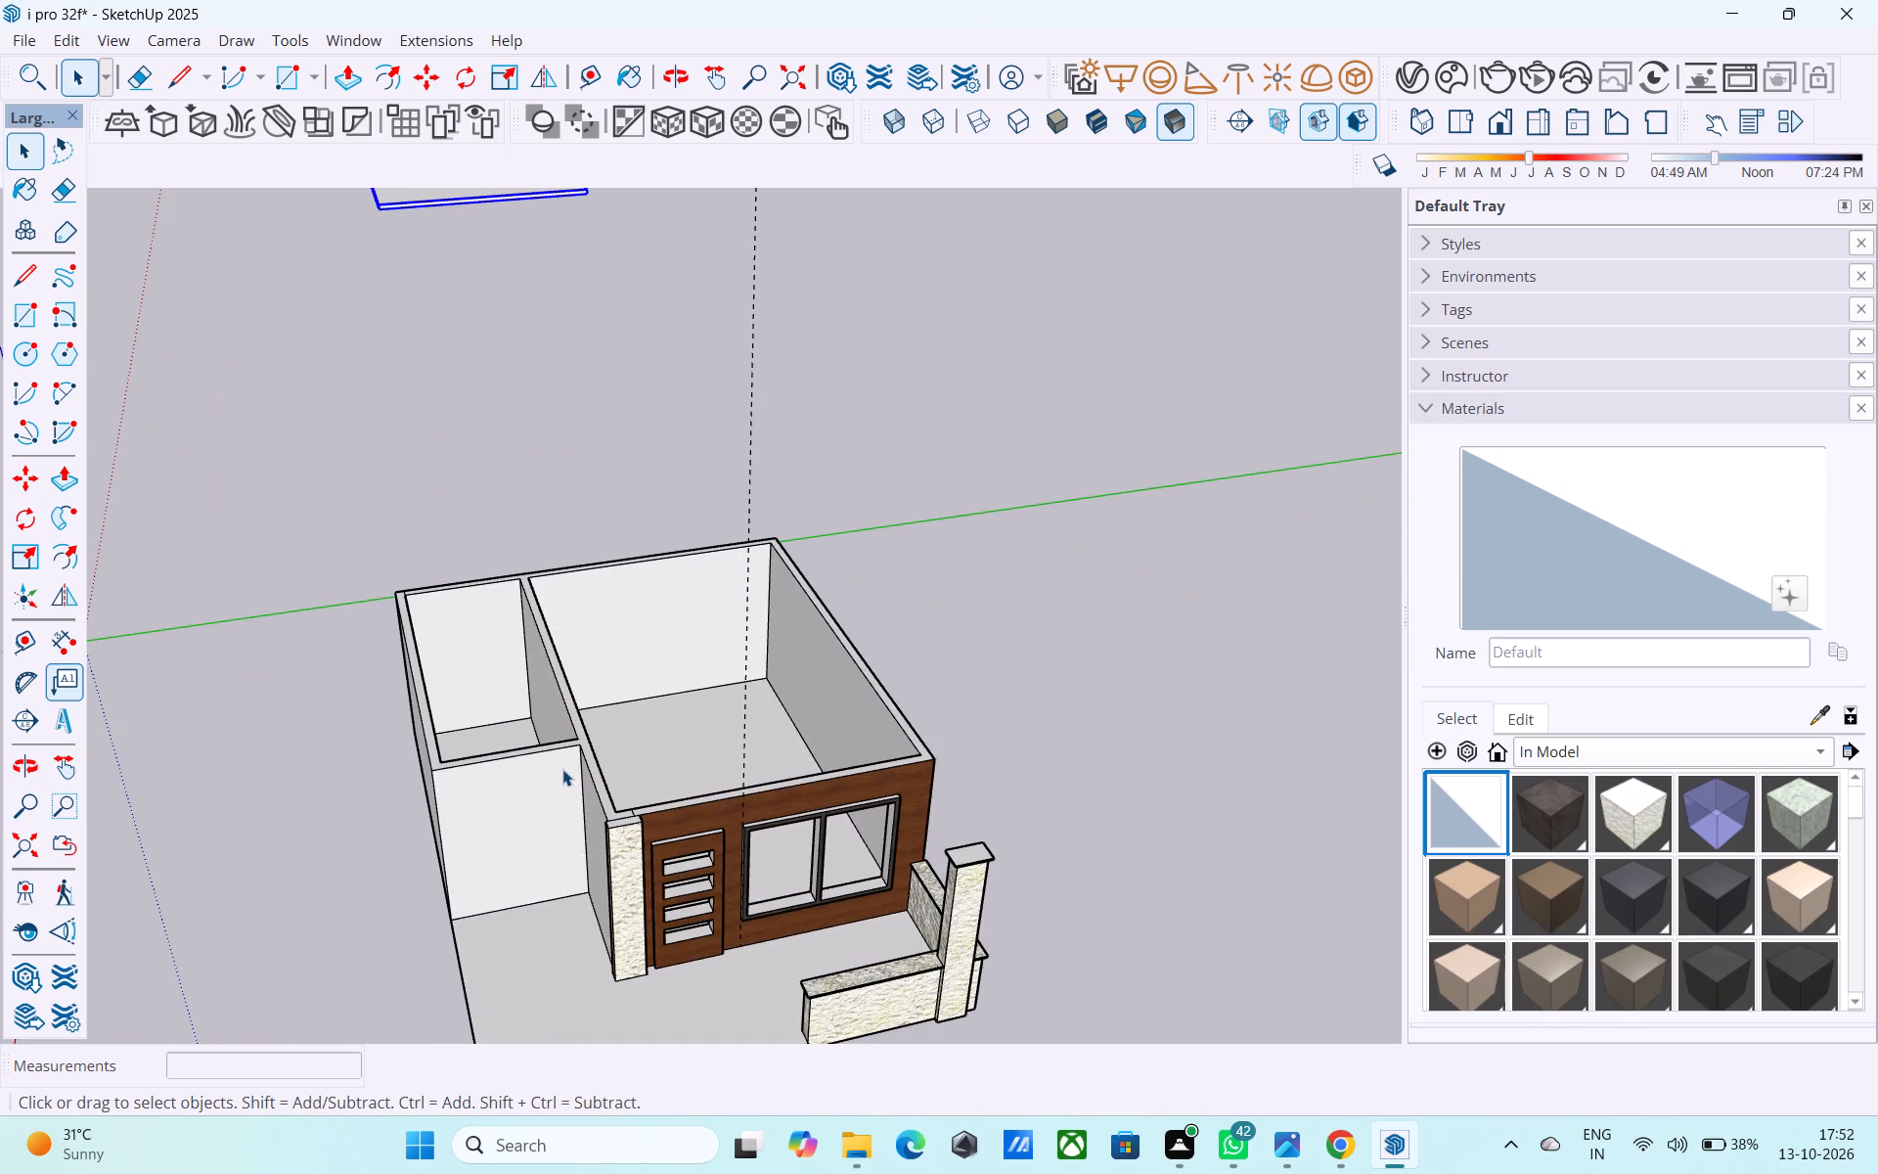
scroll(562, 756, "up", 1)
middle_click_drag(581, 744, 637, 700)
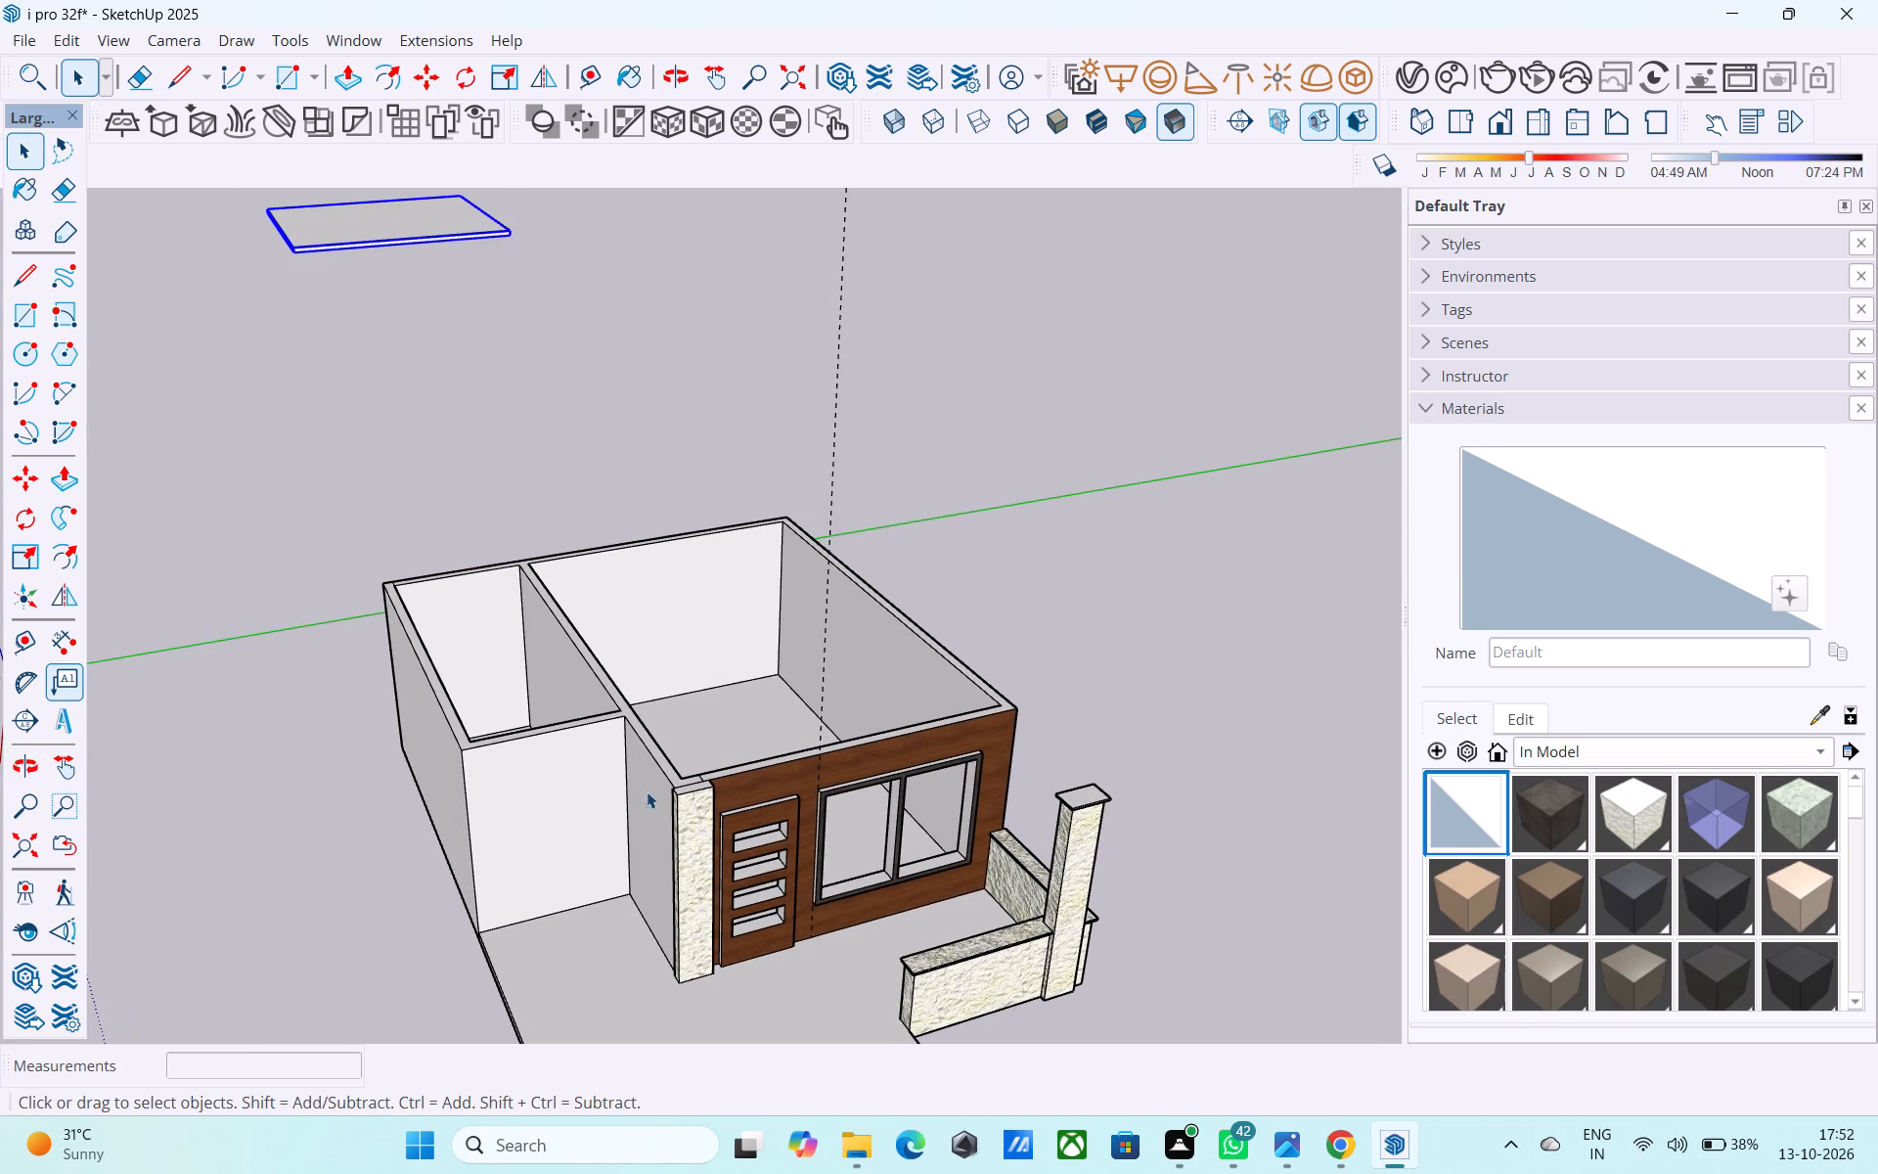
scroll(736, 775, "up", 6)
middle_click_drag(733, 784, 786, 973)
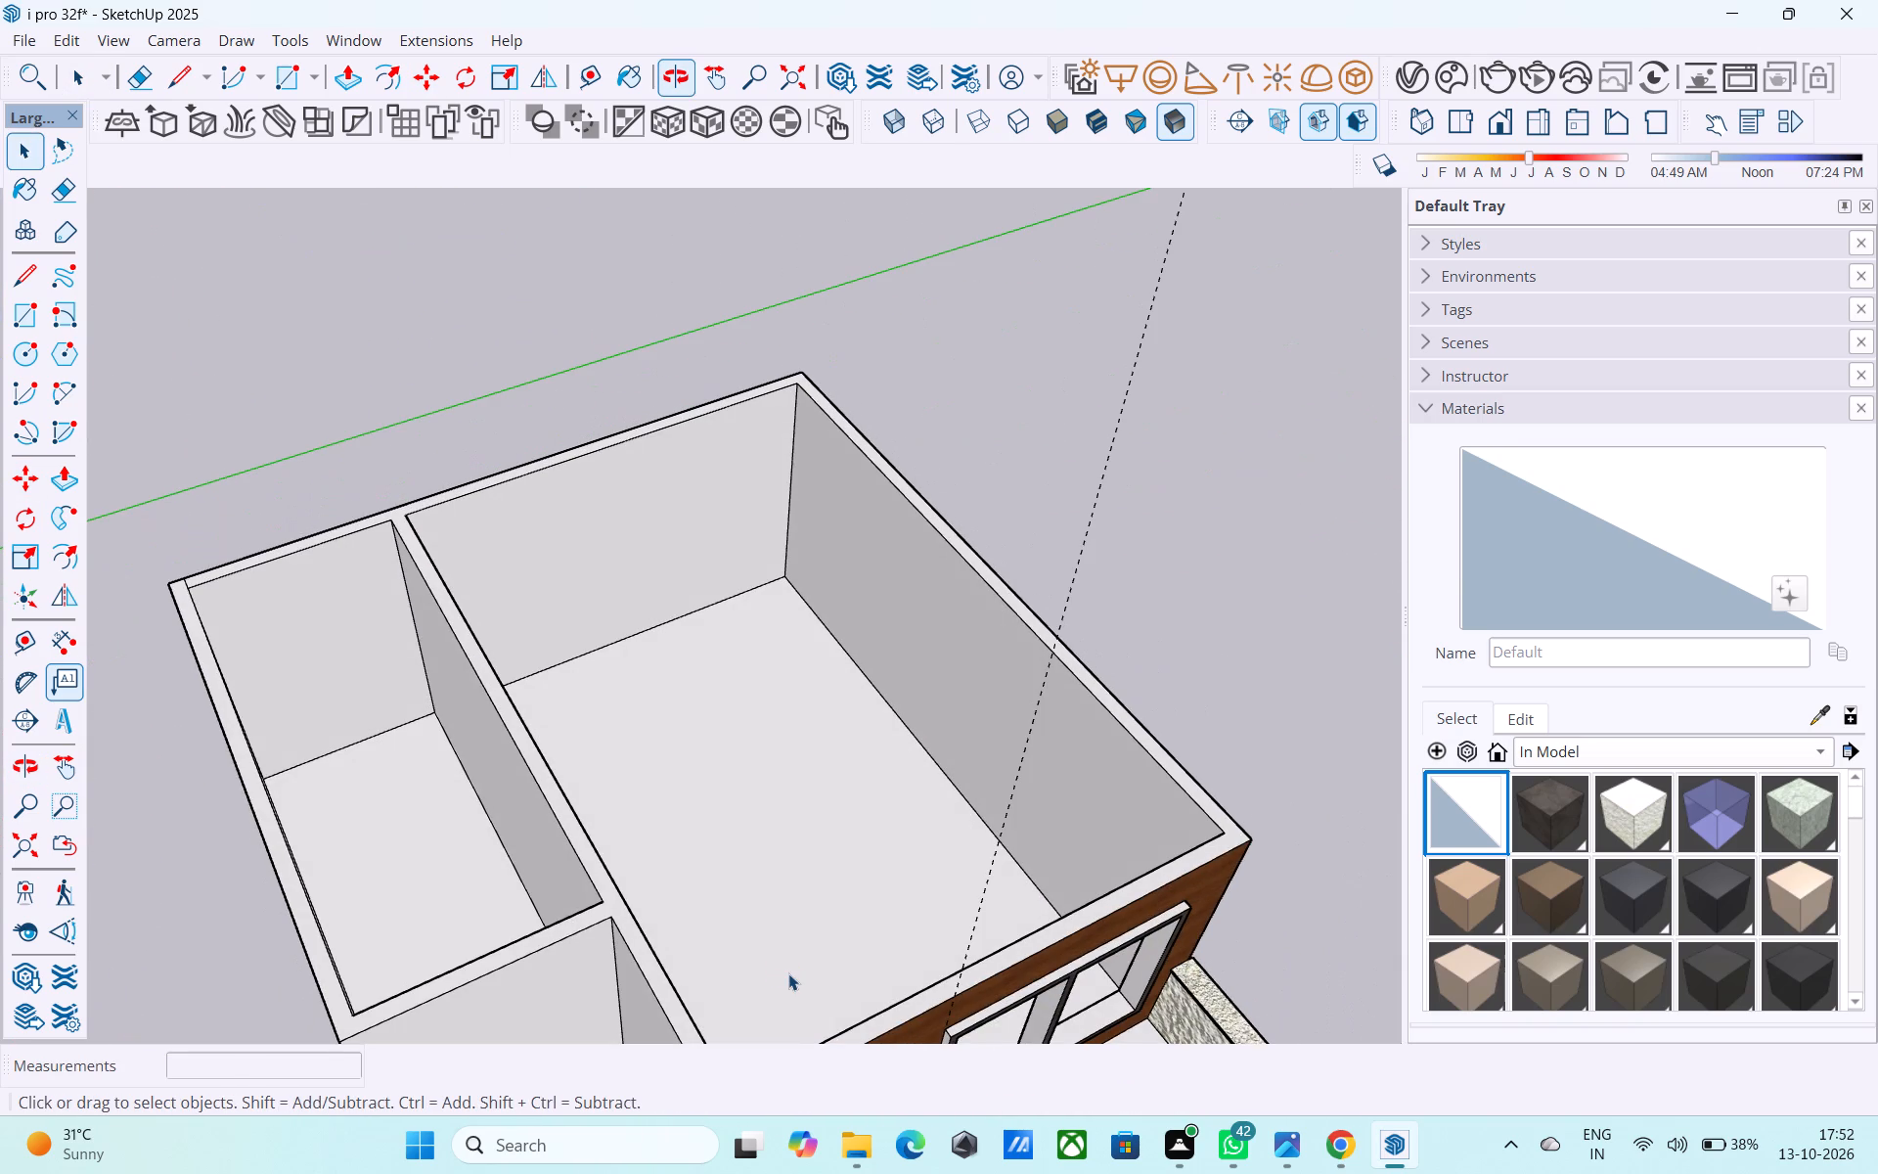
double_click(668, 852)
key("e")
middle_click_drag(677, 885, 623, 684)
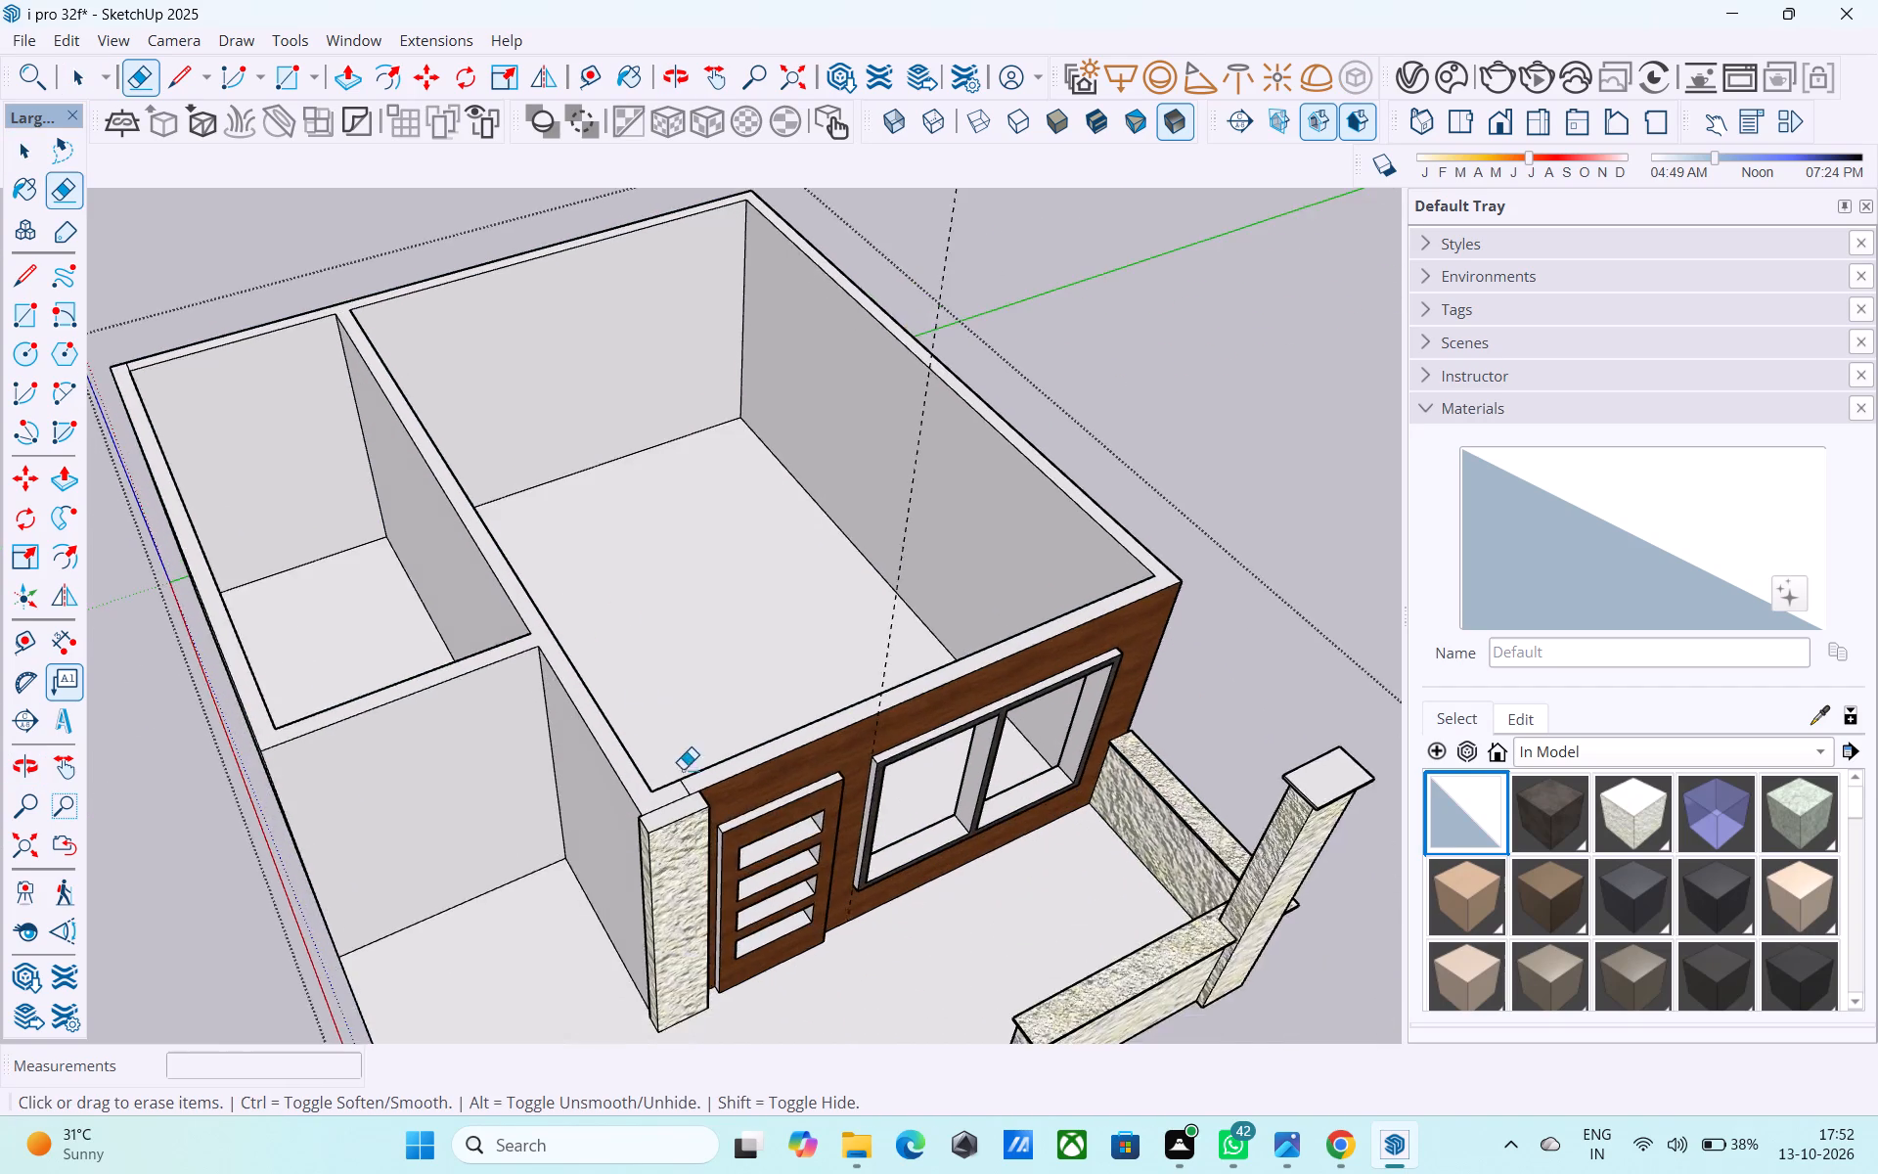
scroll(684, 779, "up", 6)
left_click_drag(696, 772, 684, 773)
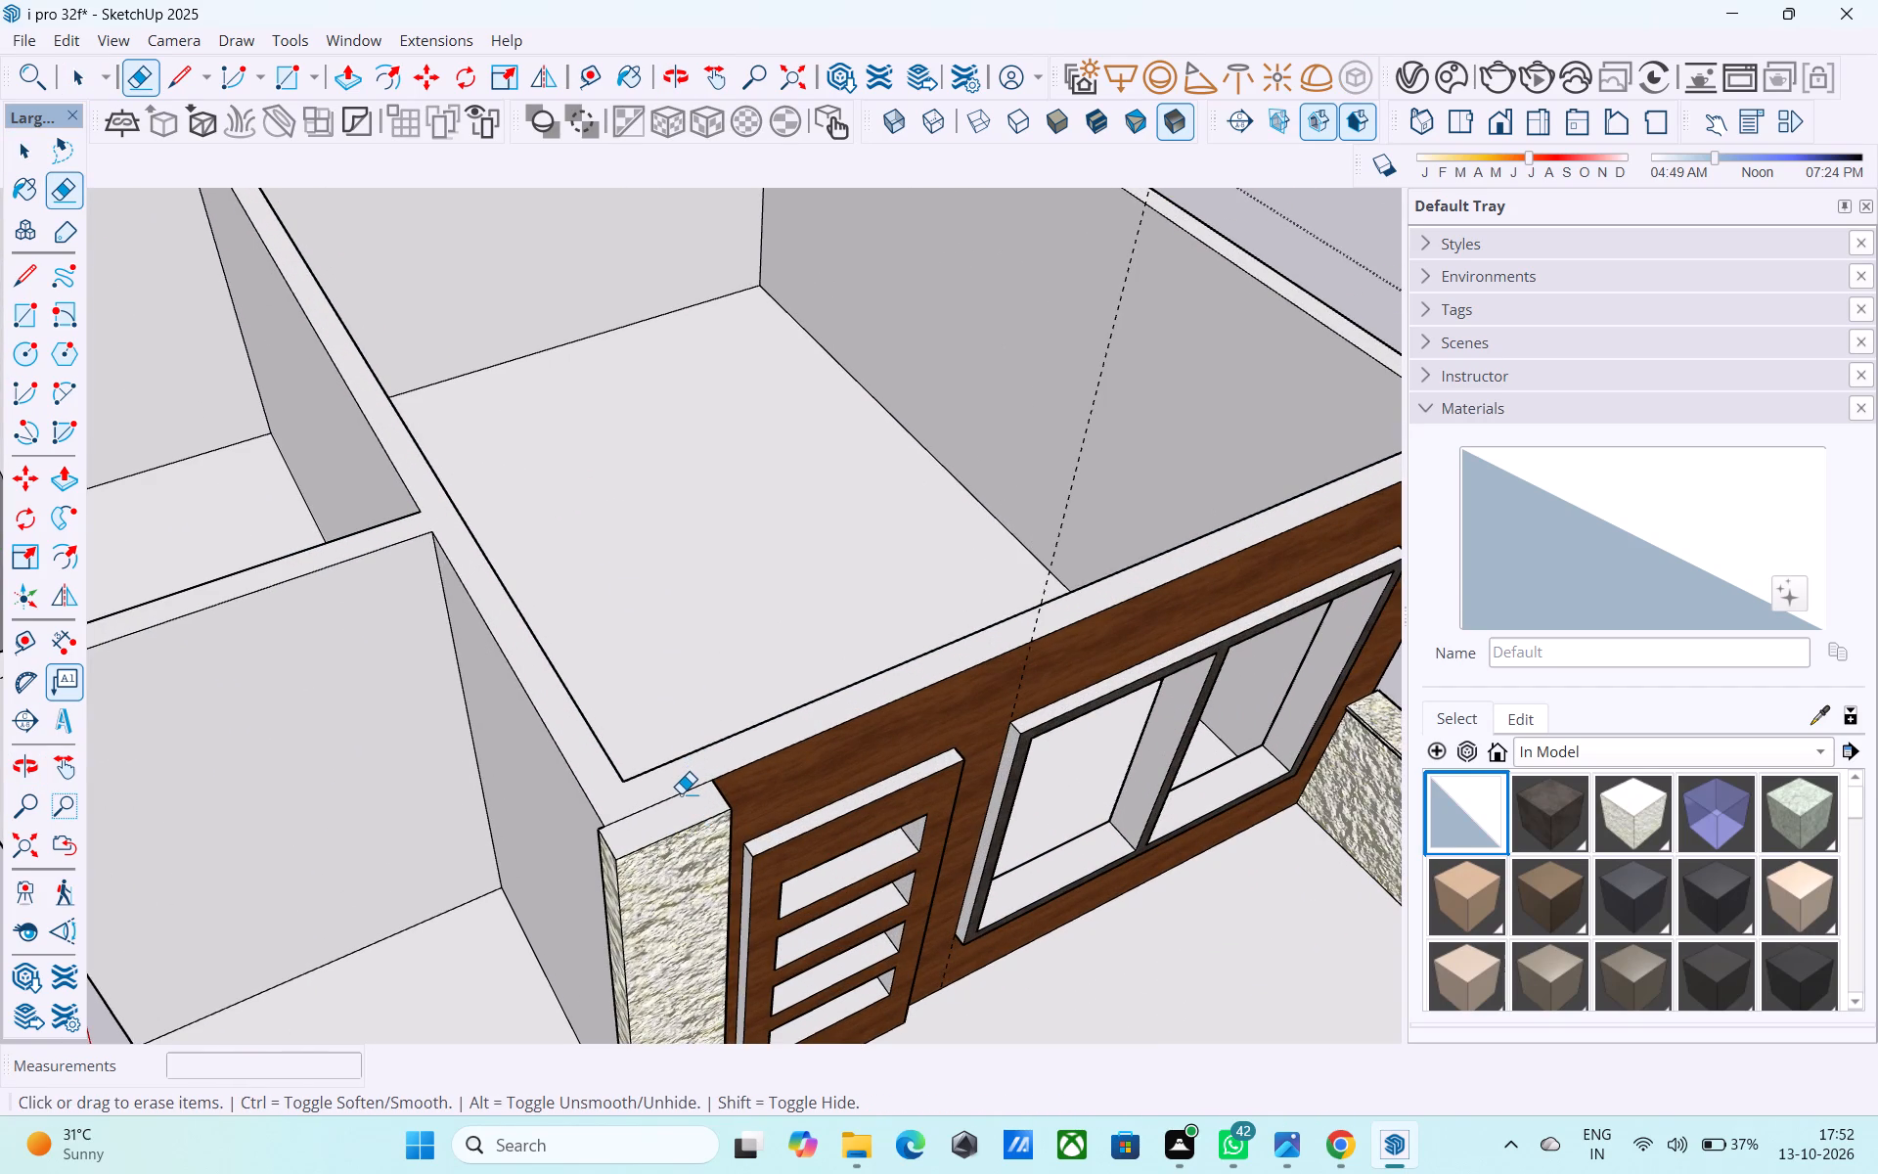
left_click(681, 793)
key("ctrl+z")
key("space")
scroll(682, 787, "down", 3)
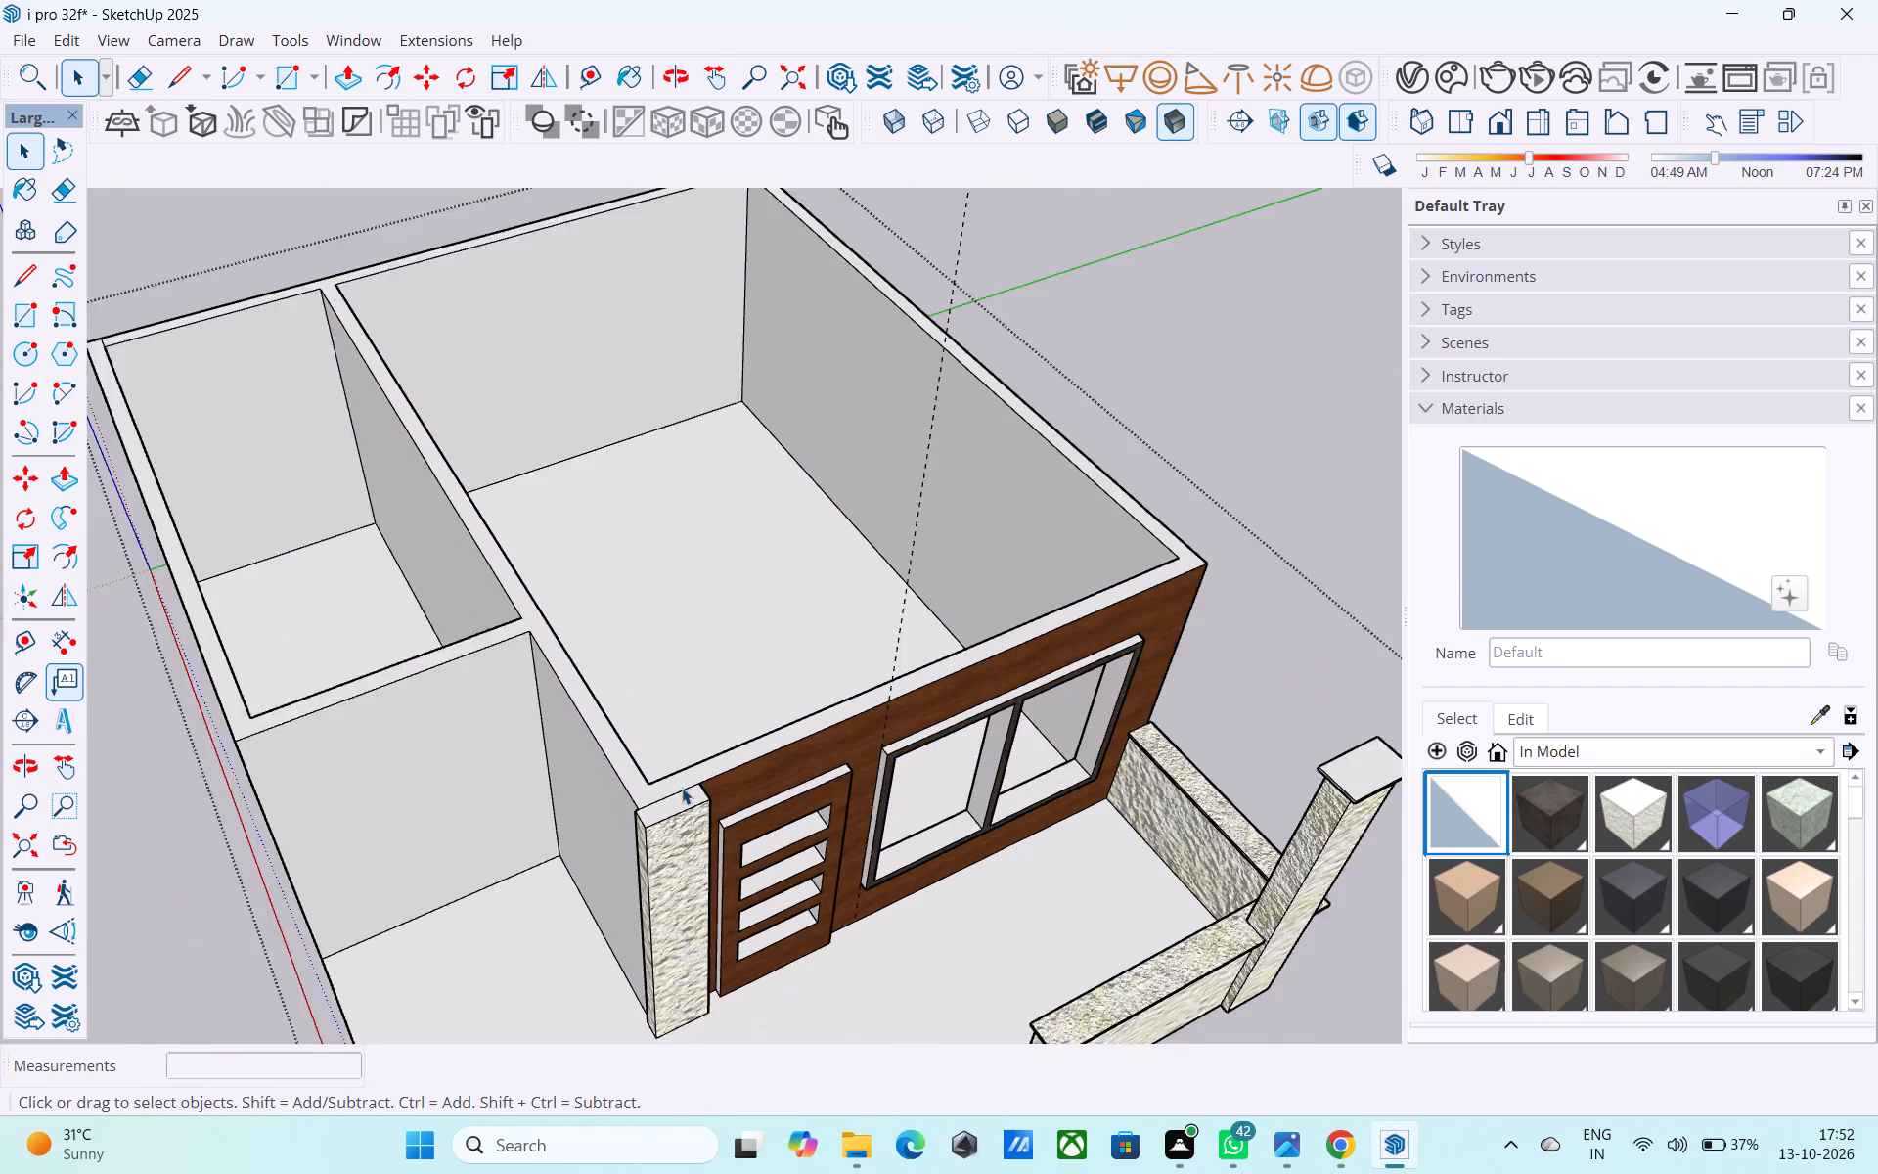
scroll(682, 788, "down", 7)
middle_click_drag(703, 880, 548, 728)
left_click(1112, 597)
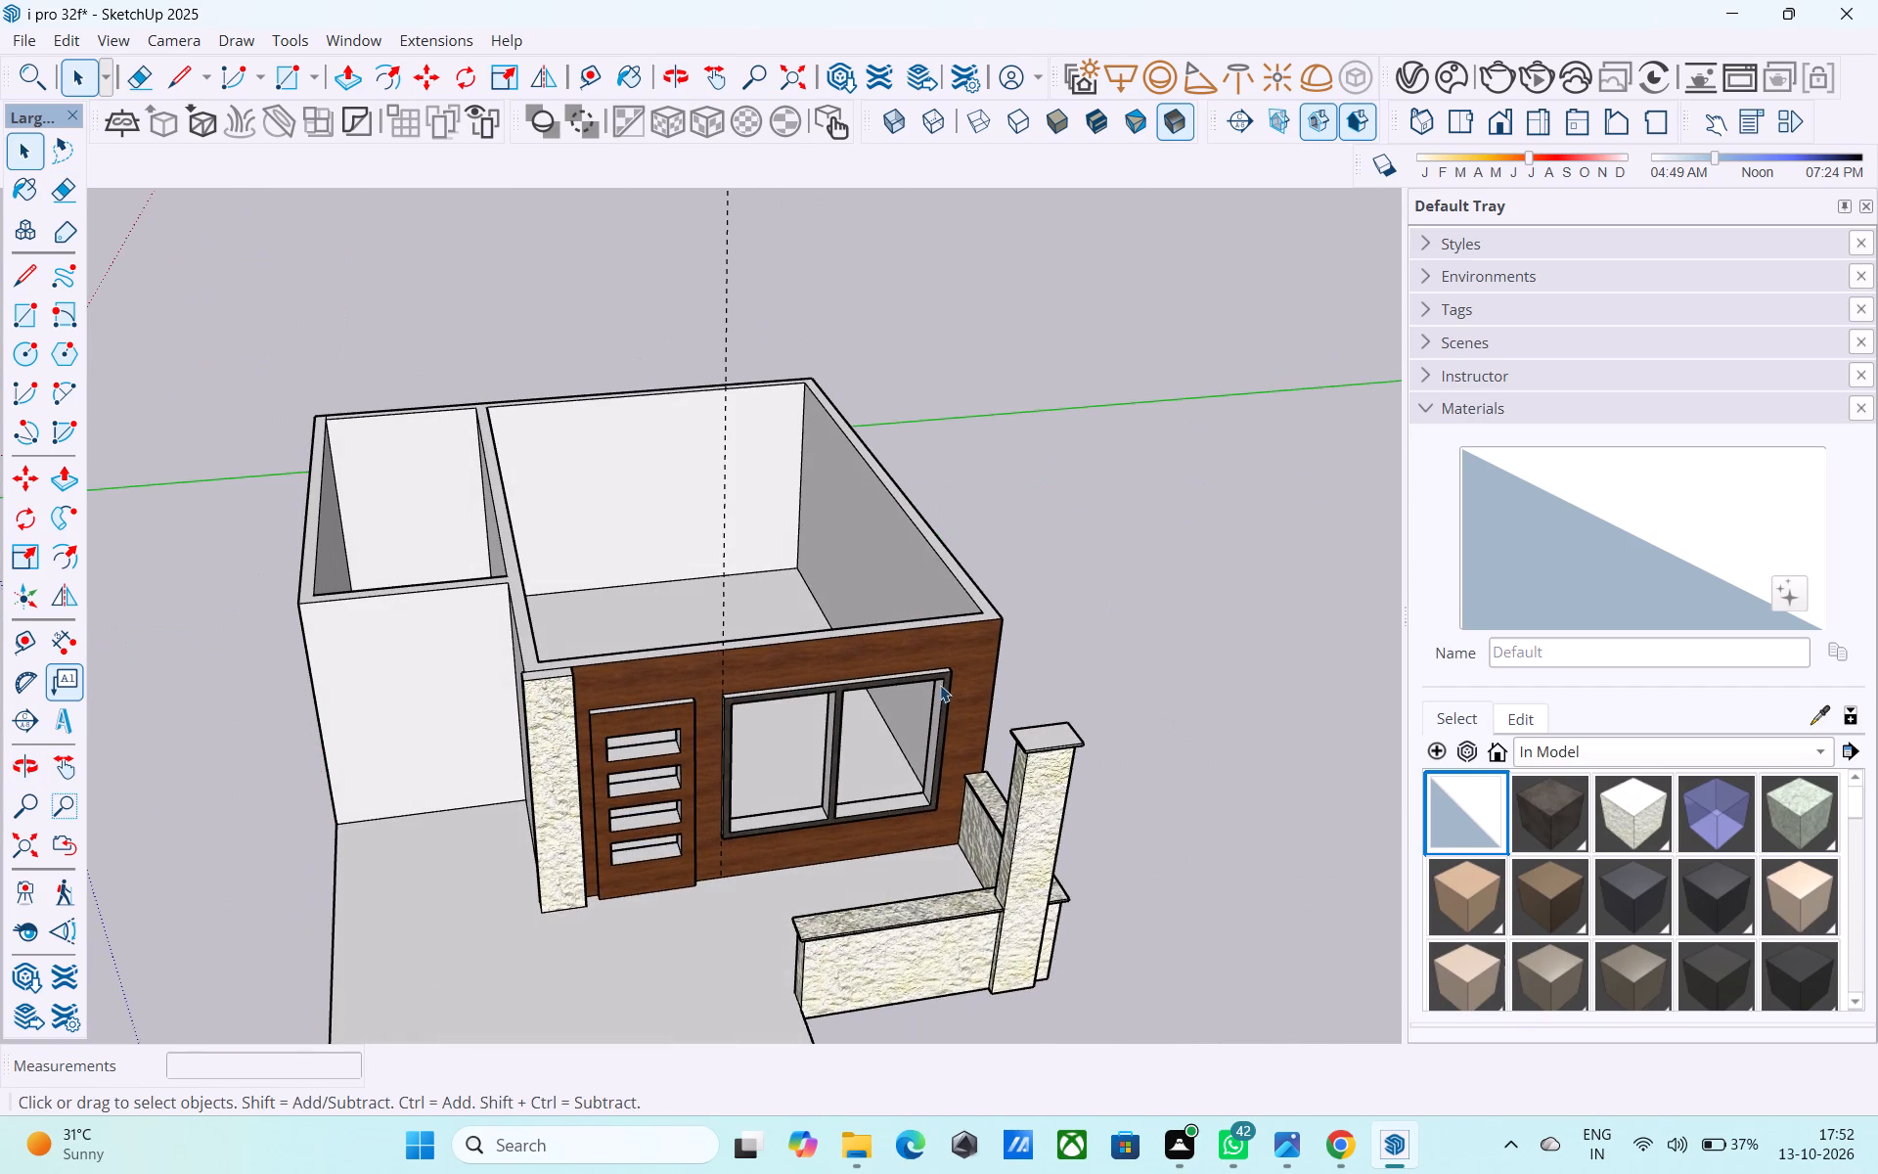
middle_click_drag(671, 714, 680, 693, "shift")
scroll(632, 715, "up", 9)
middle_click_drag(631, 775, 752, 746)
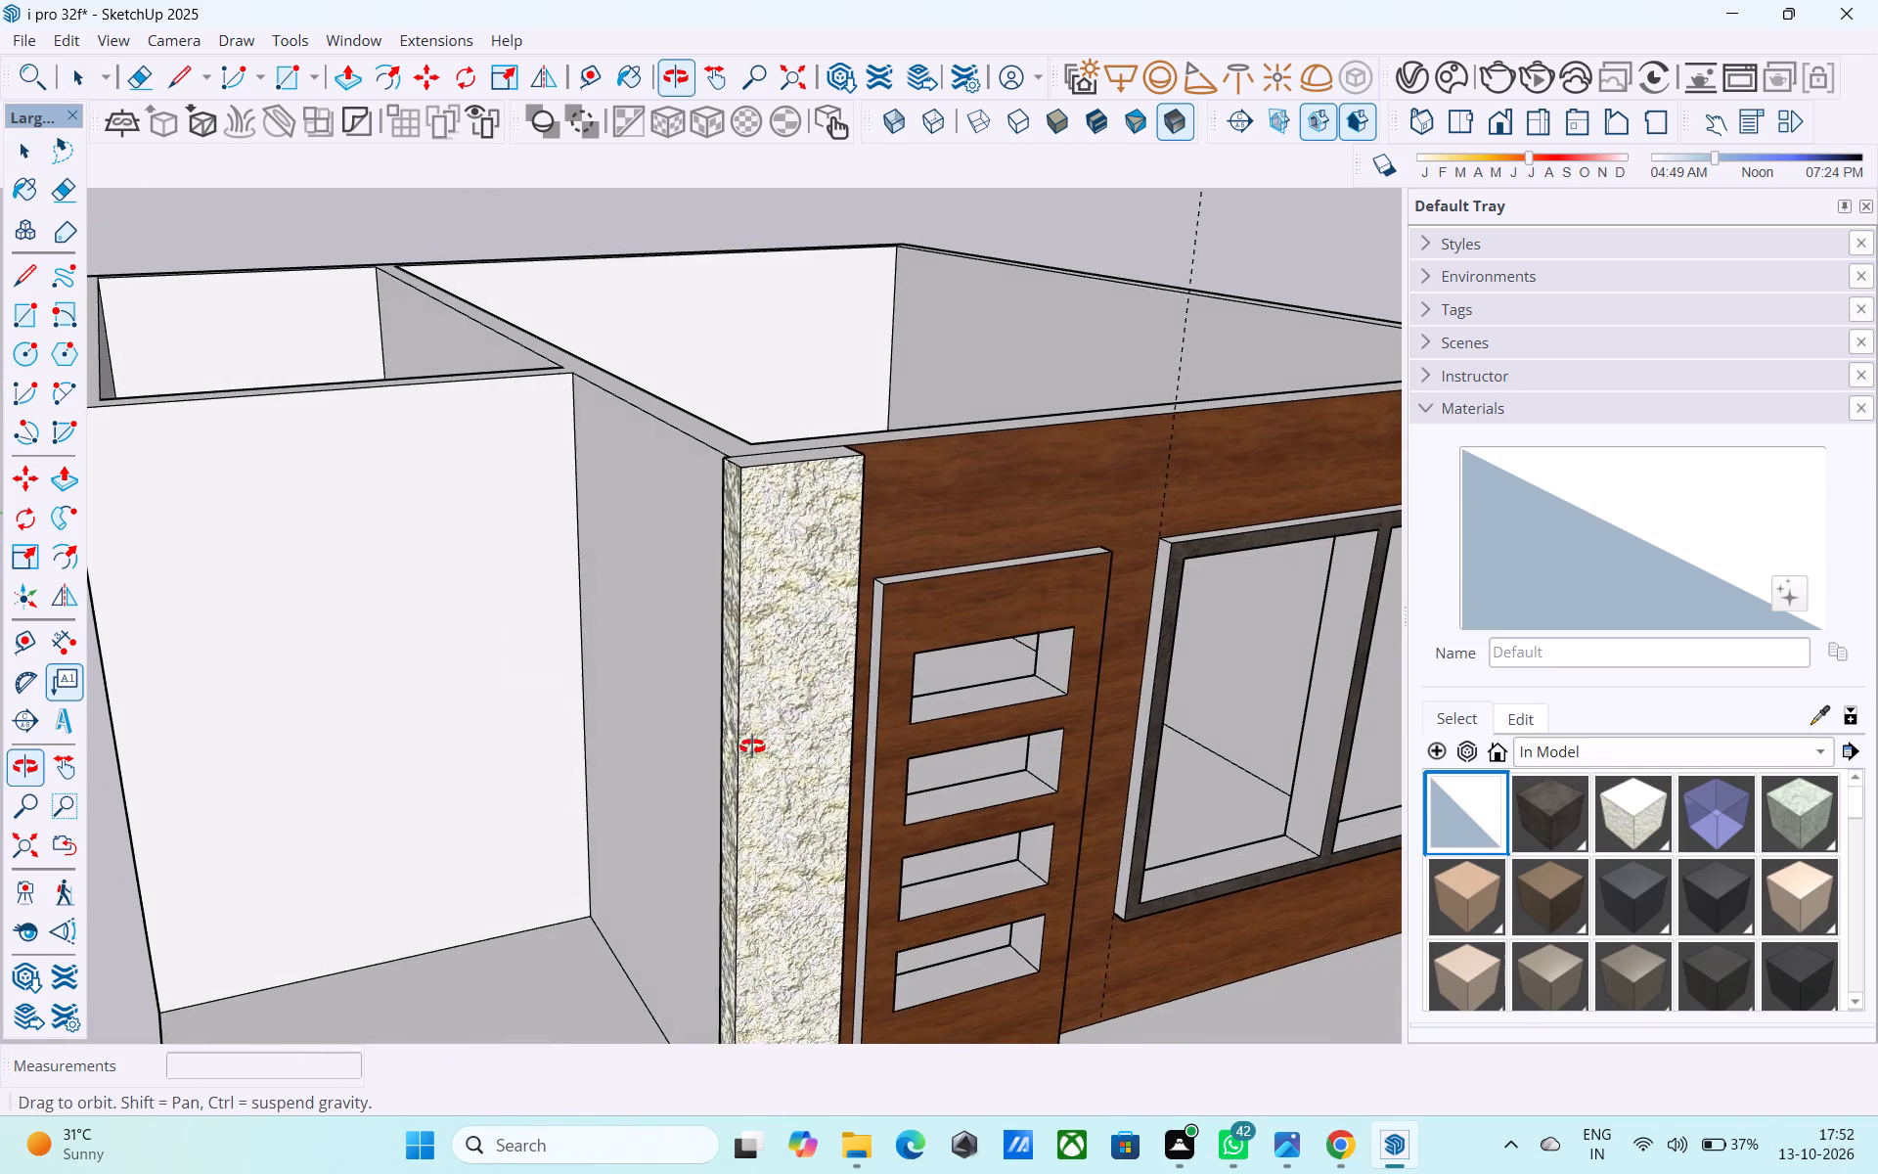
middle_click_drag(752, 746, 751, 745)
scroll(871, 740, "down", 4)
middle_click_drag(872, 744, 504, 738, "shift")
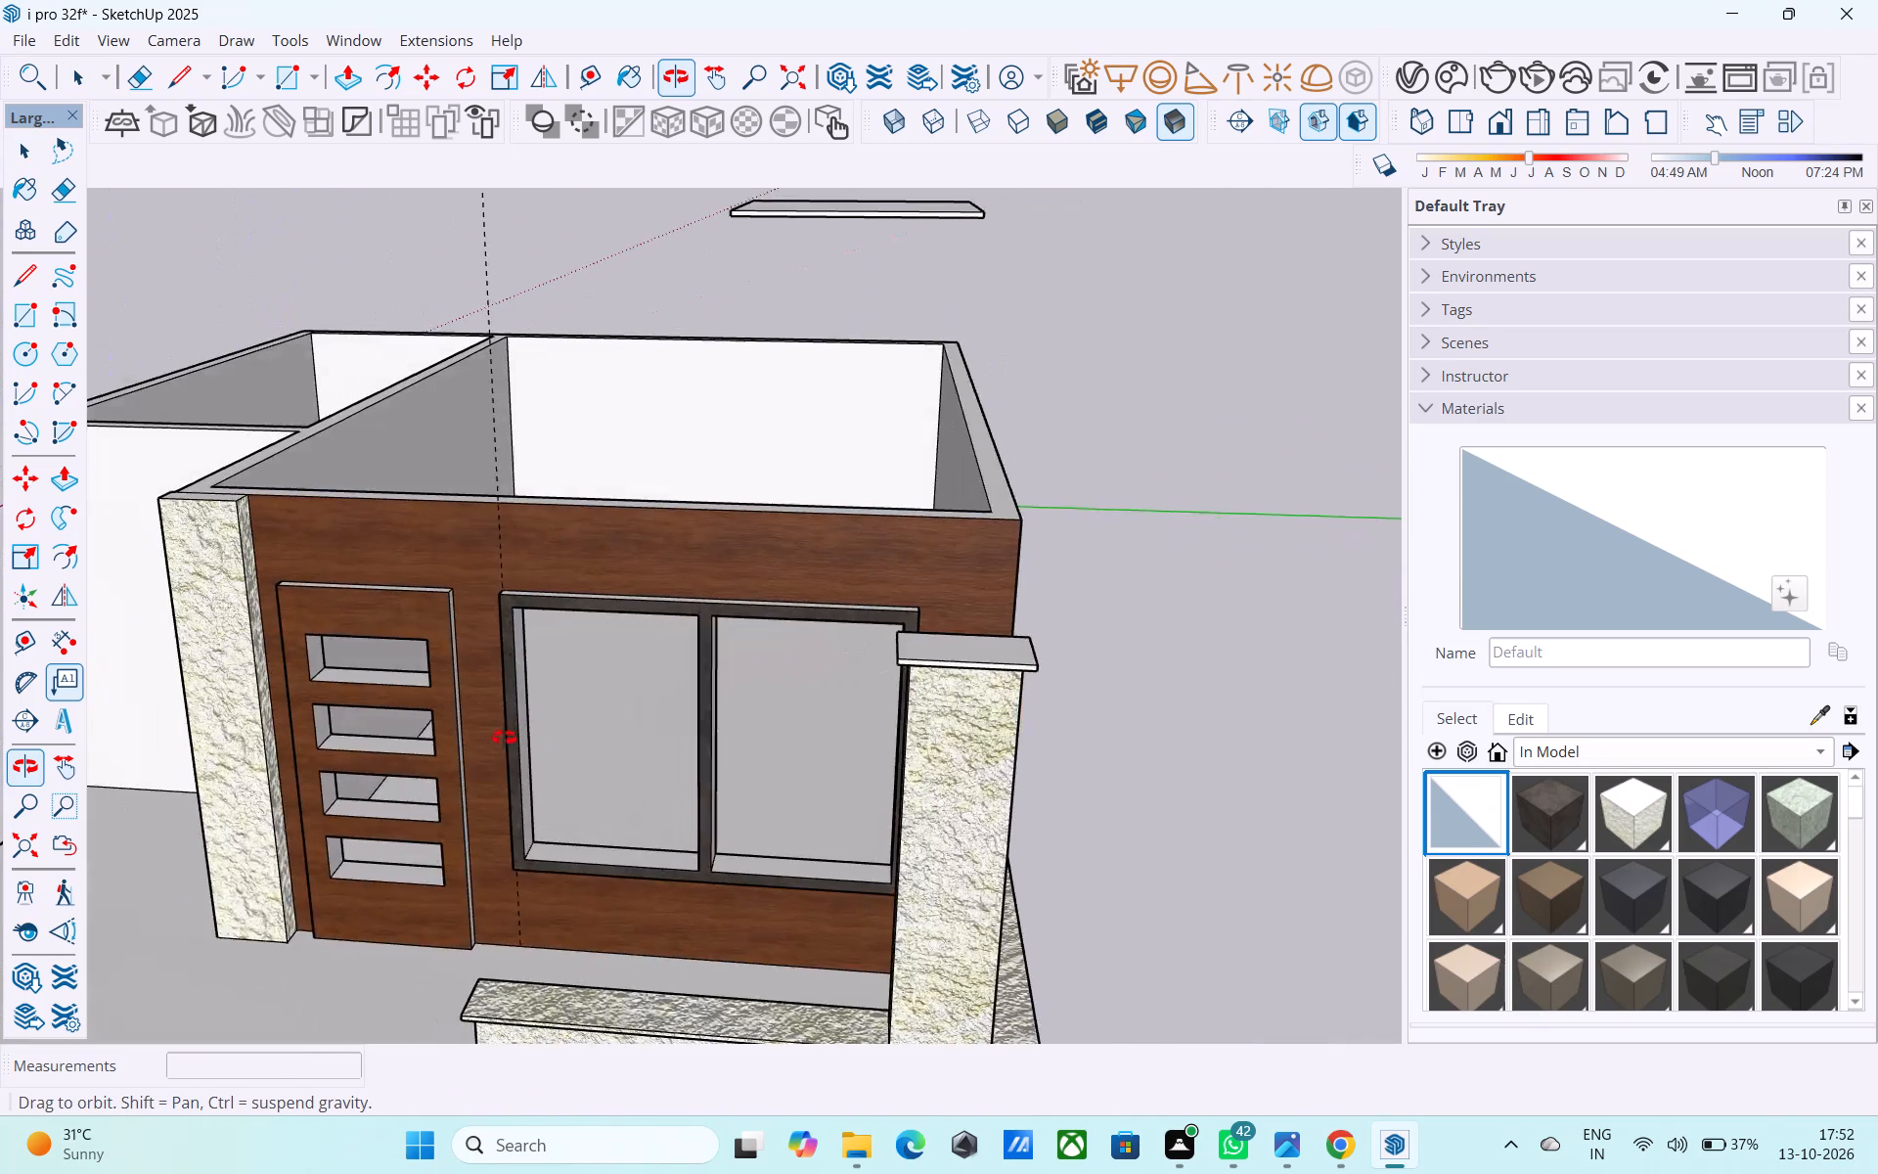
Pick the Wood_Veneer_15_1K material, try painting the door's top edge from outside the house group, and undo the paint.
middle_click_drag(504, 738, 638, 776, "shift")
scroll(1877, 859, "down", 4)
scroll(1725, 892, "down", 5)
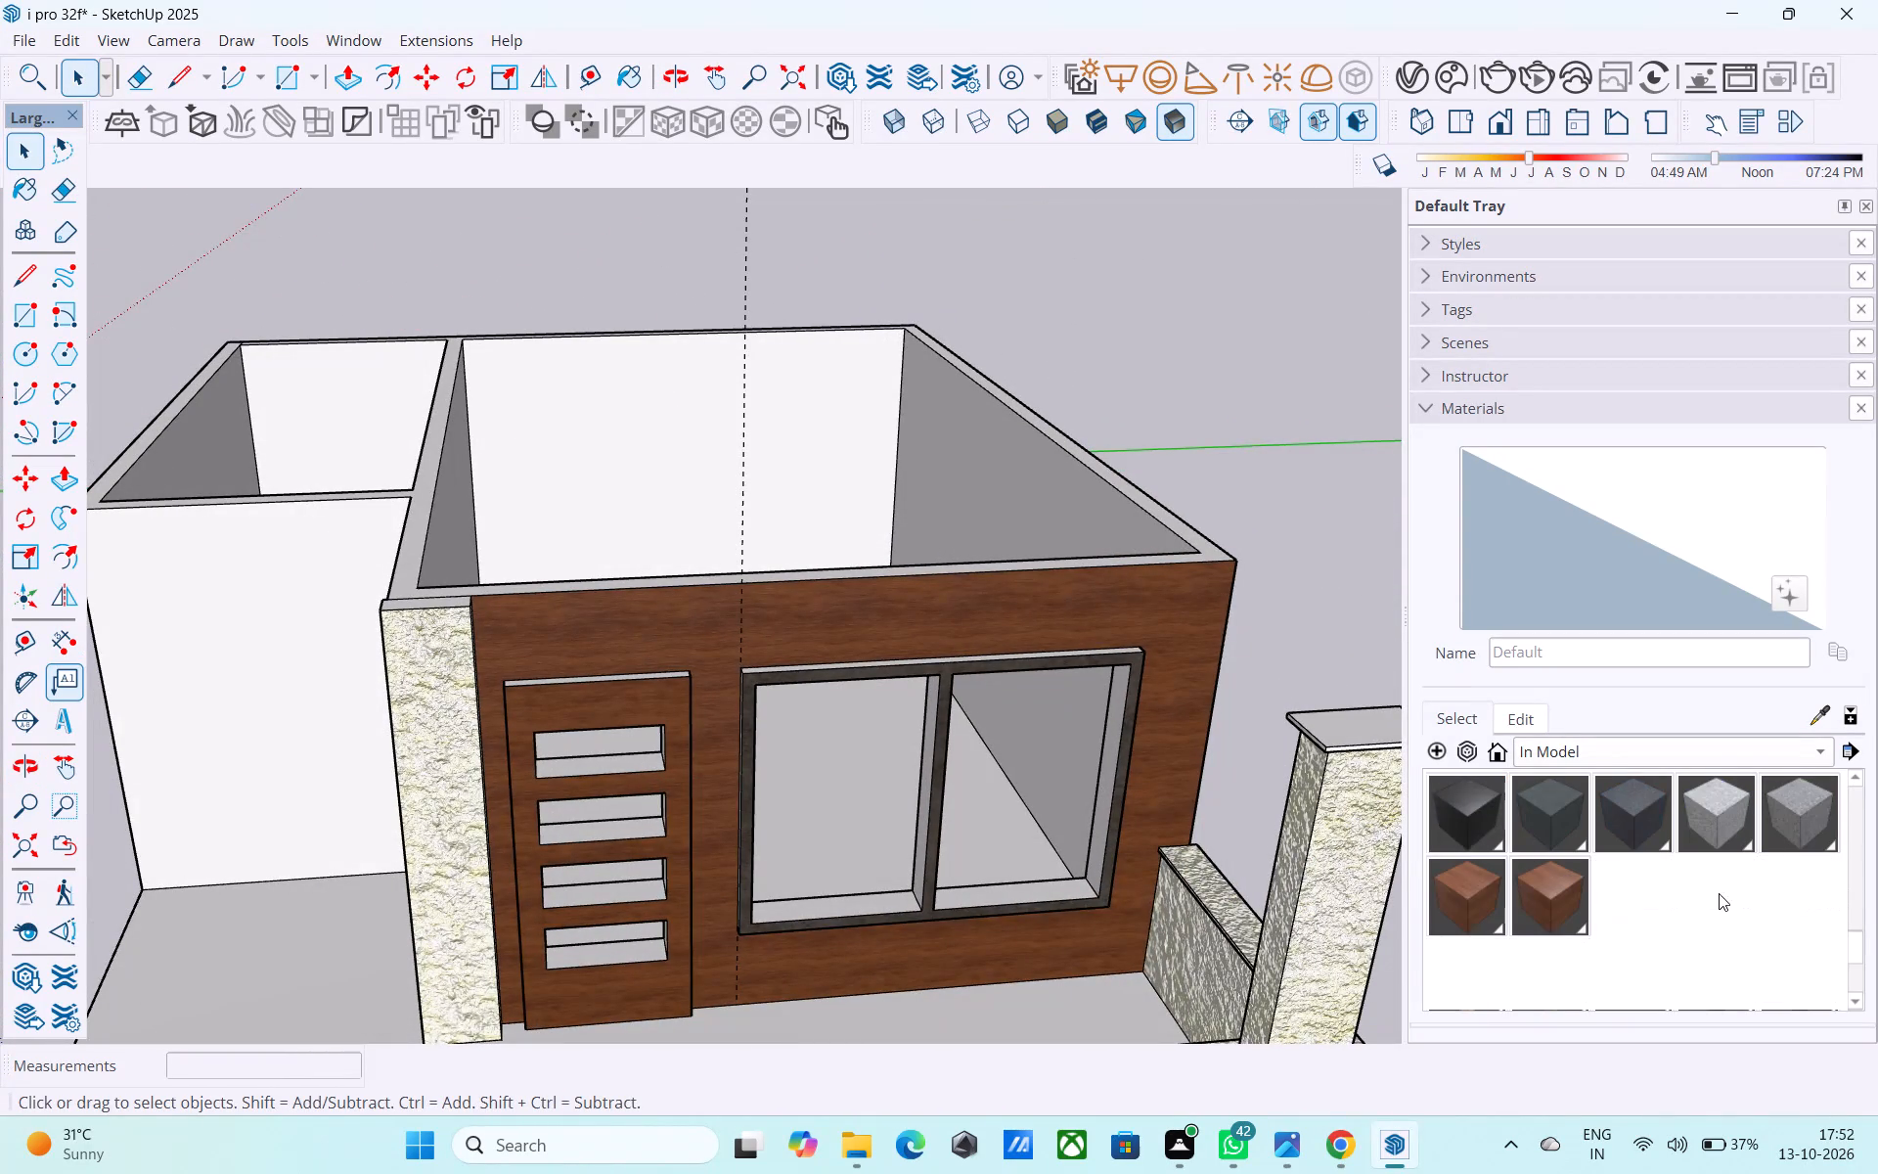
left_click(1488, 897)
left_click(1538, 894)
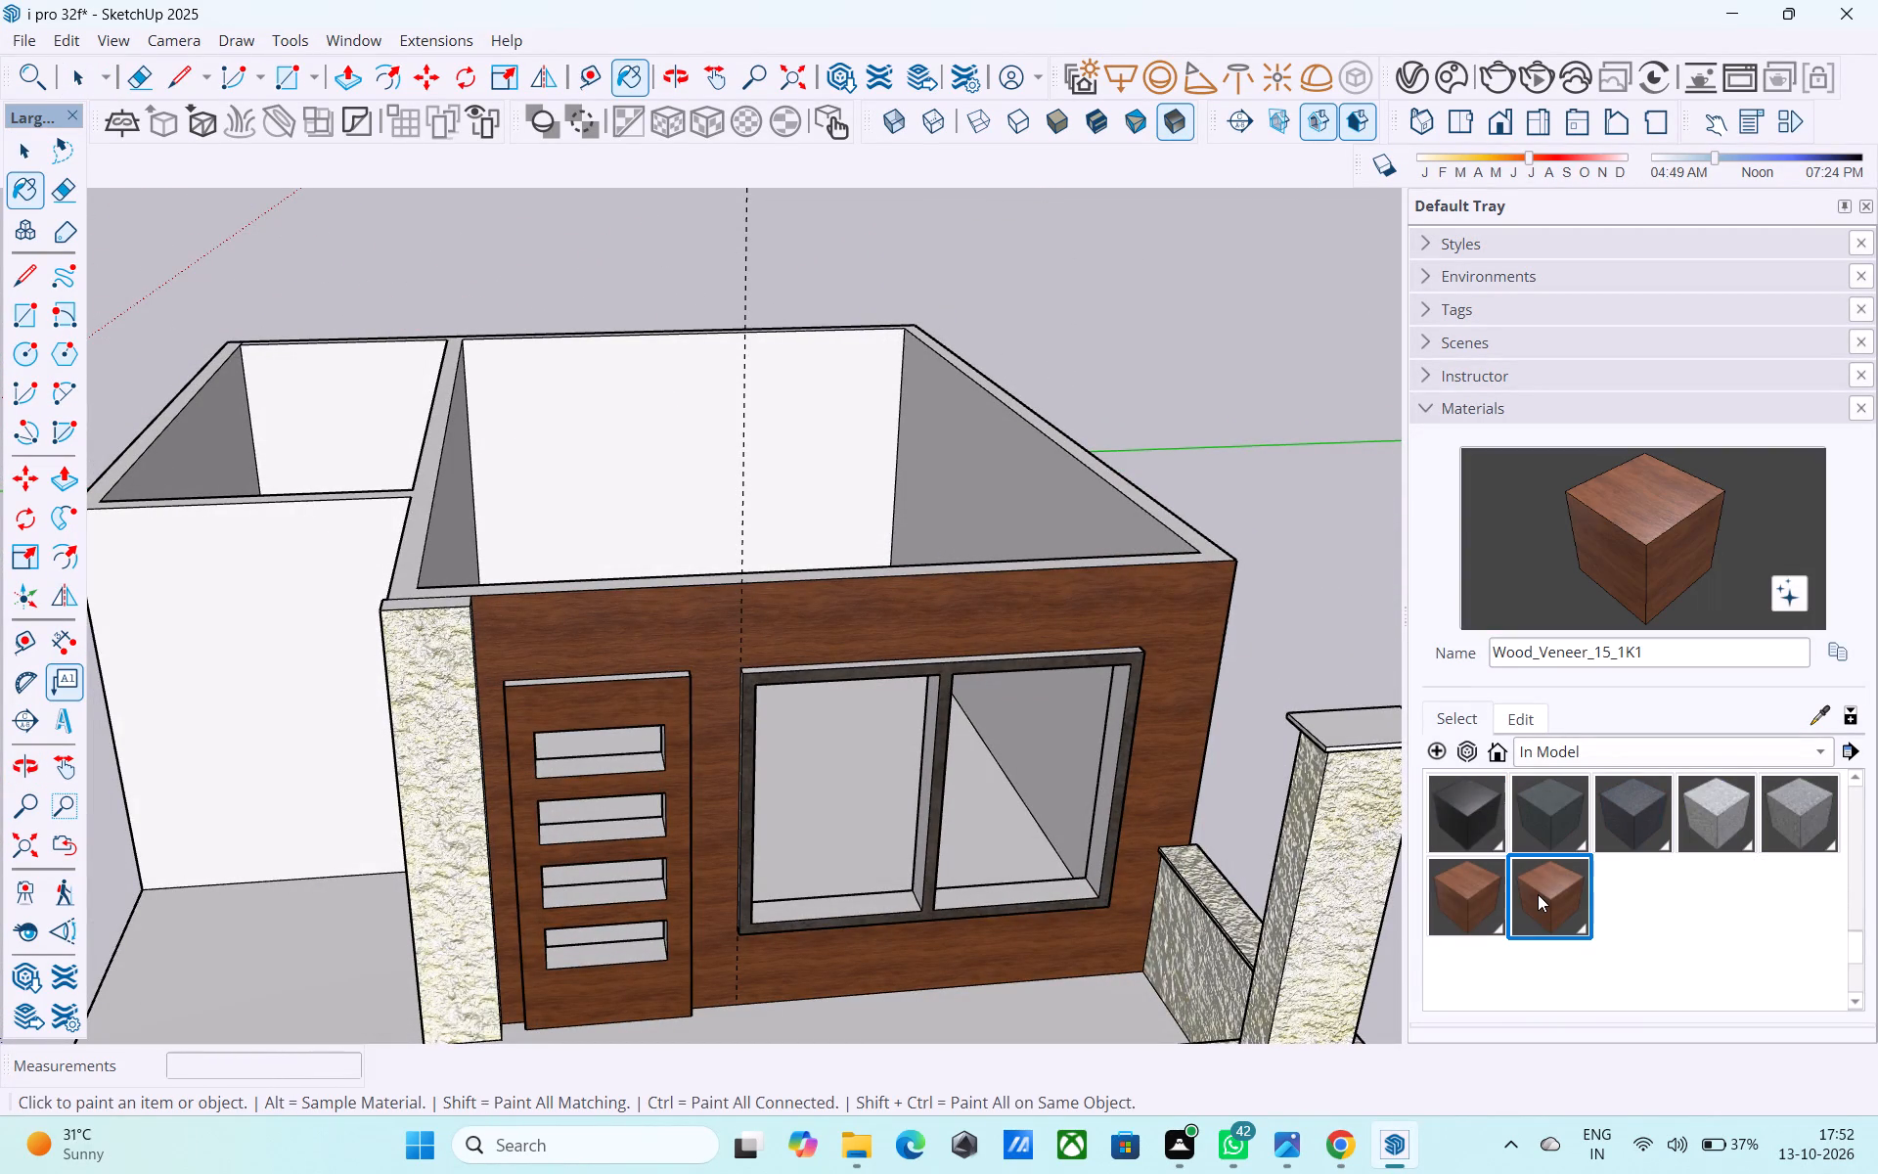
left_click(1493, 889)
middle_click_drag(754, 785, 782, 865)
scroll(643, 841, "up", 5)
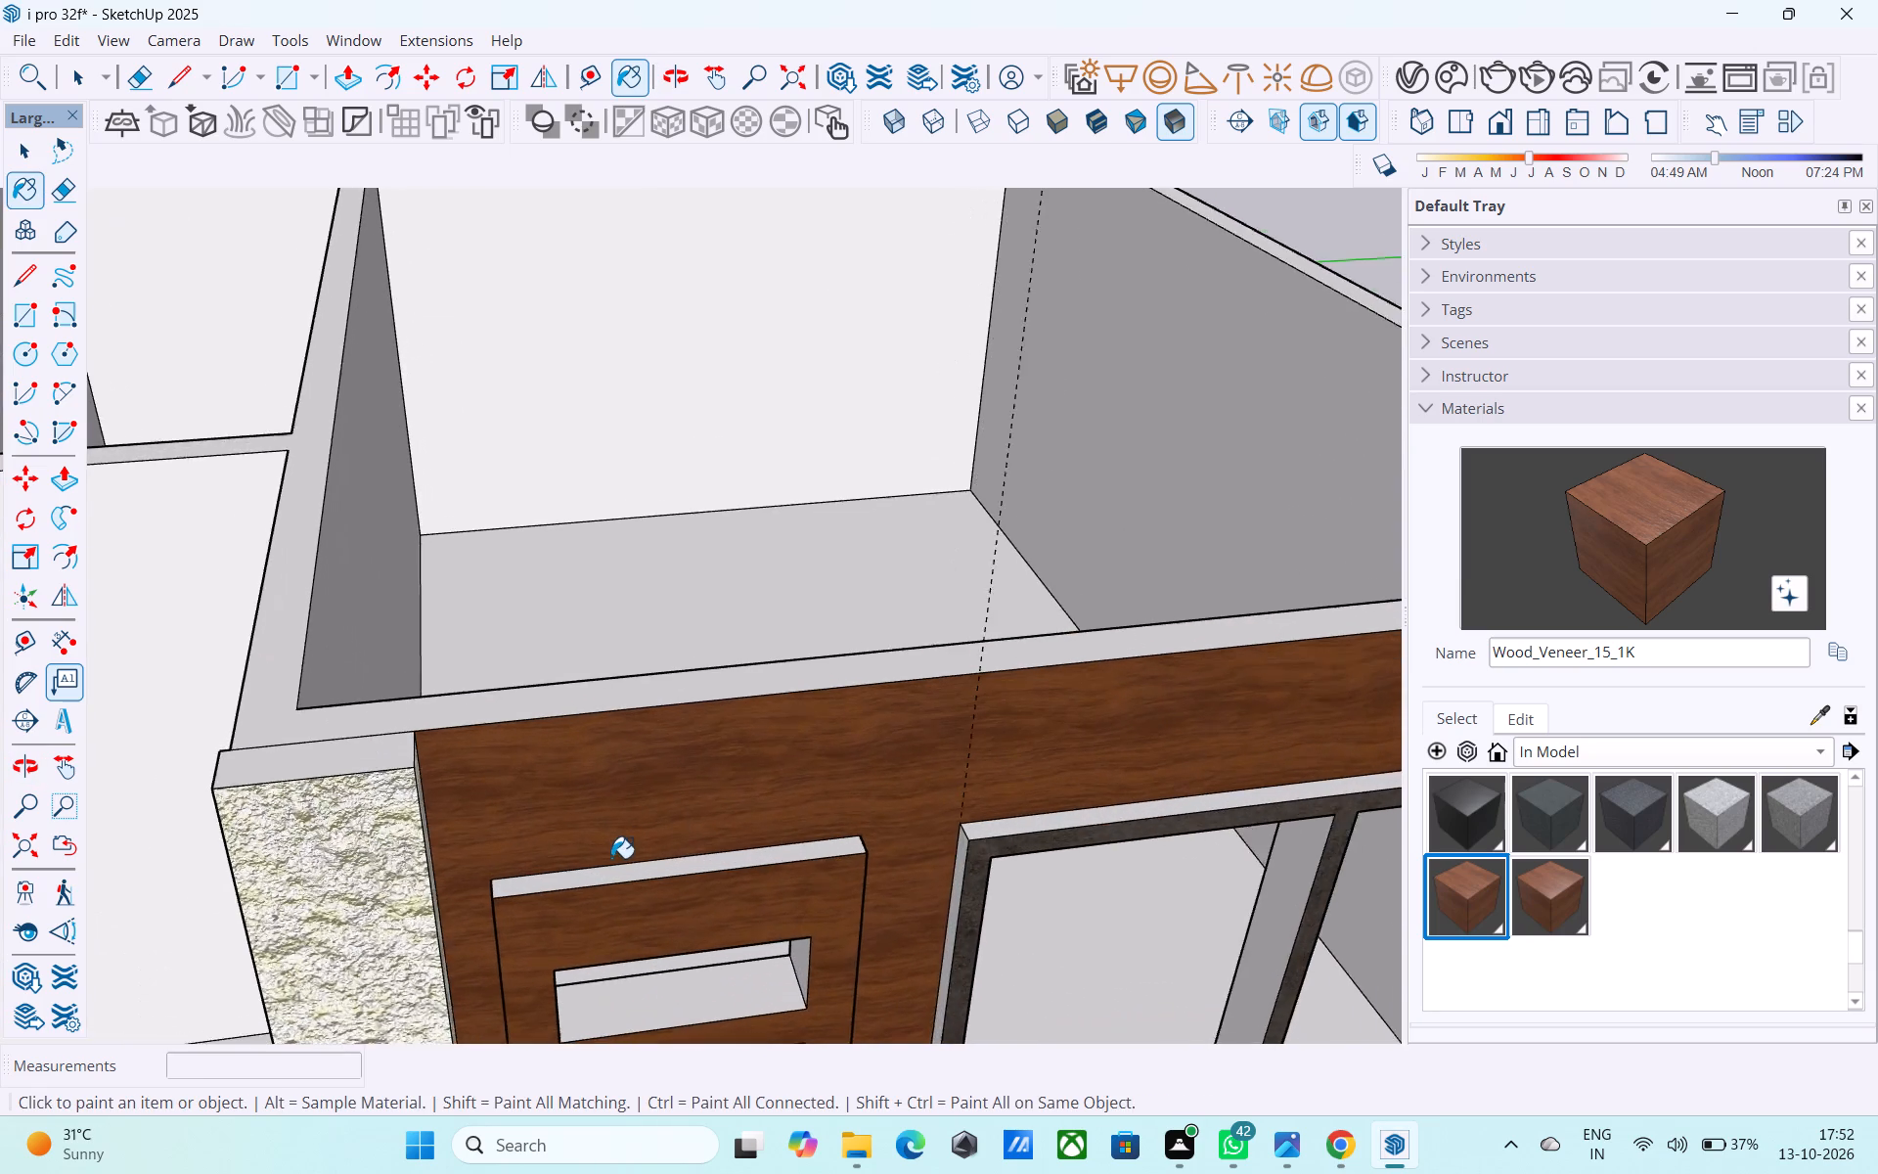
scroll(611, 858, "up", 3)
left_click(616, 870)
middle_click(656, 897)
key("ctrl+z")
key("space")
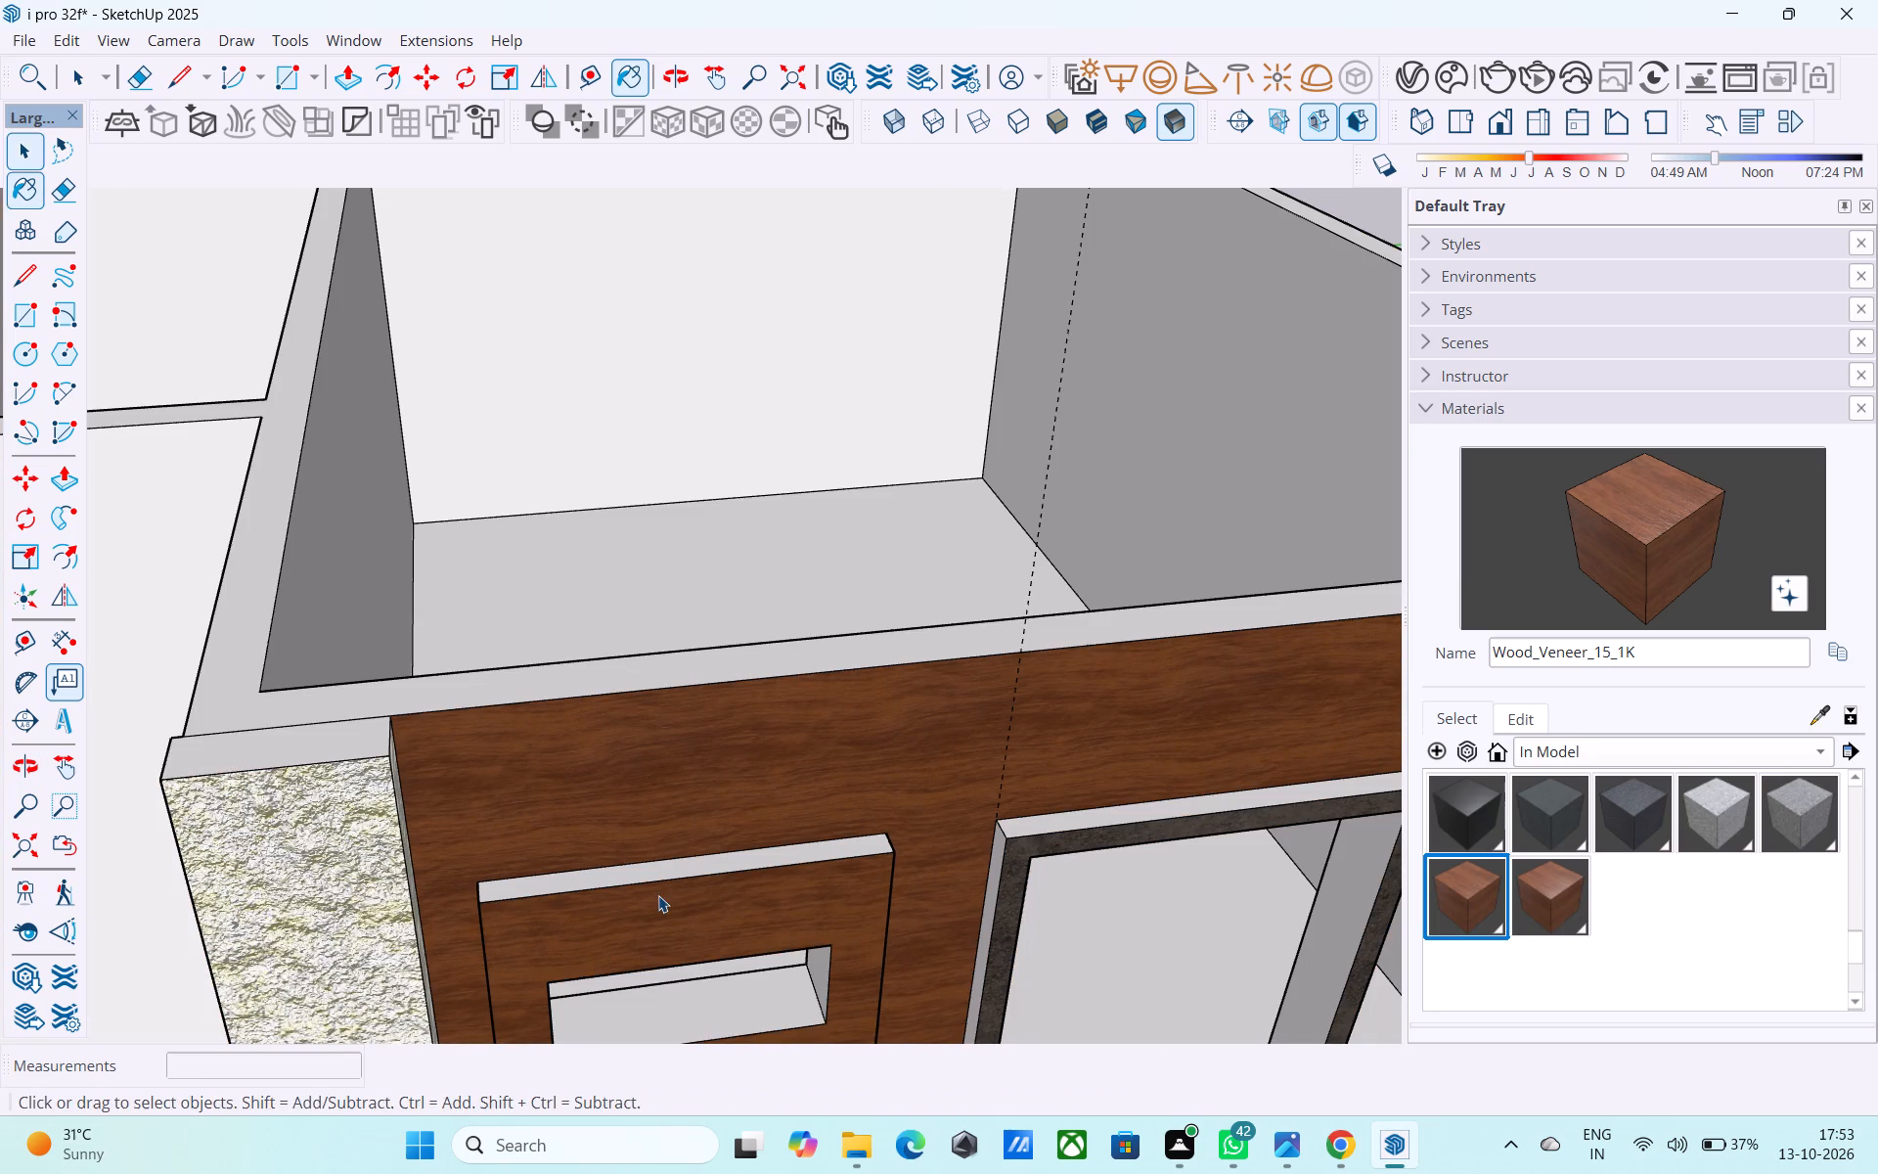
Inside the house group, paint the door's top edge and both side edges with Wood_Veneer_15_1K.
middle_click_drag(658, 902, 815, 679, "shift")
double_click(629, 642)
middle_click_drag(604, 745, 764, 685)
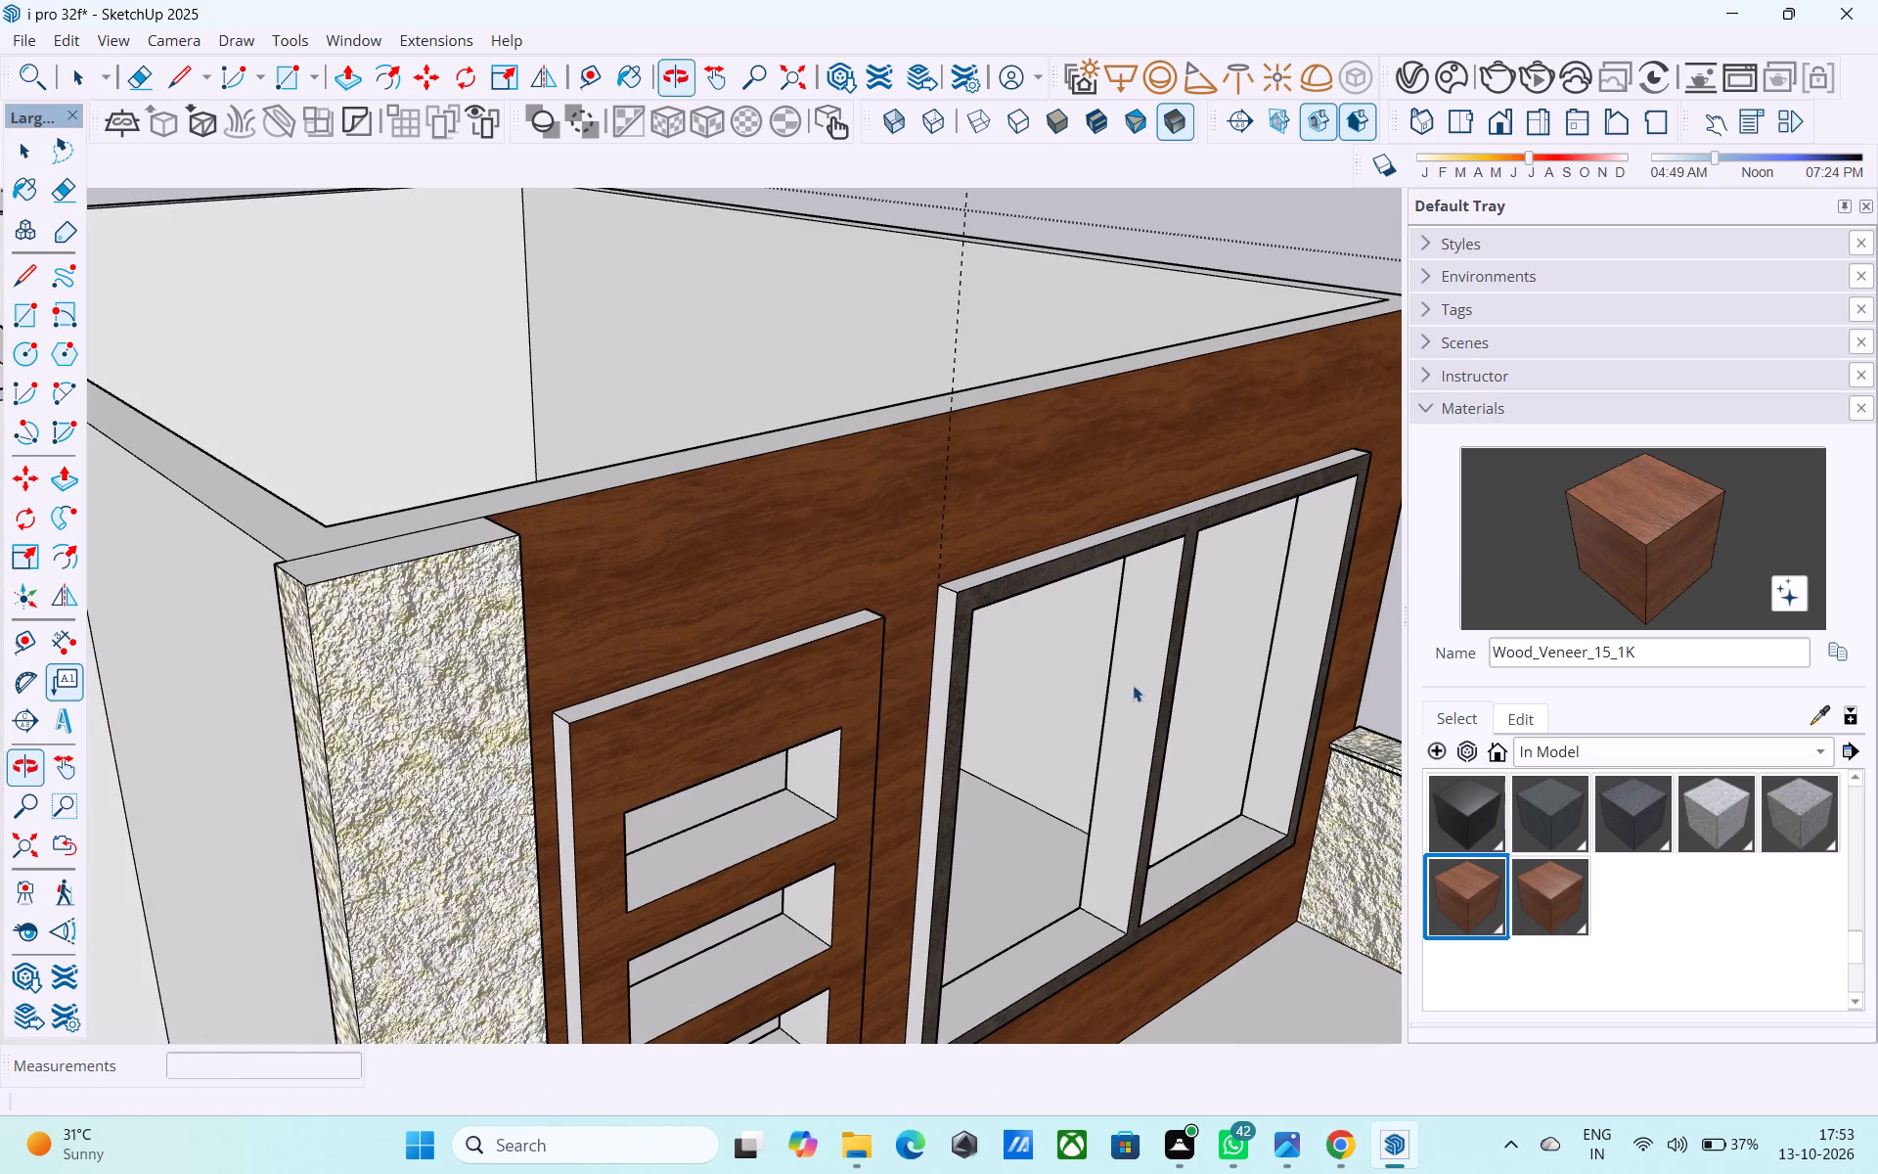
left_click(1678, 535)
scroll(805, 761, "up", 4)
middle_click_drag(484, 721, 537, 758)
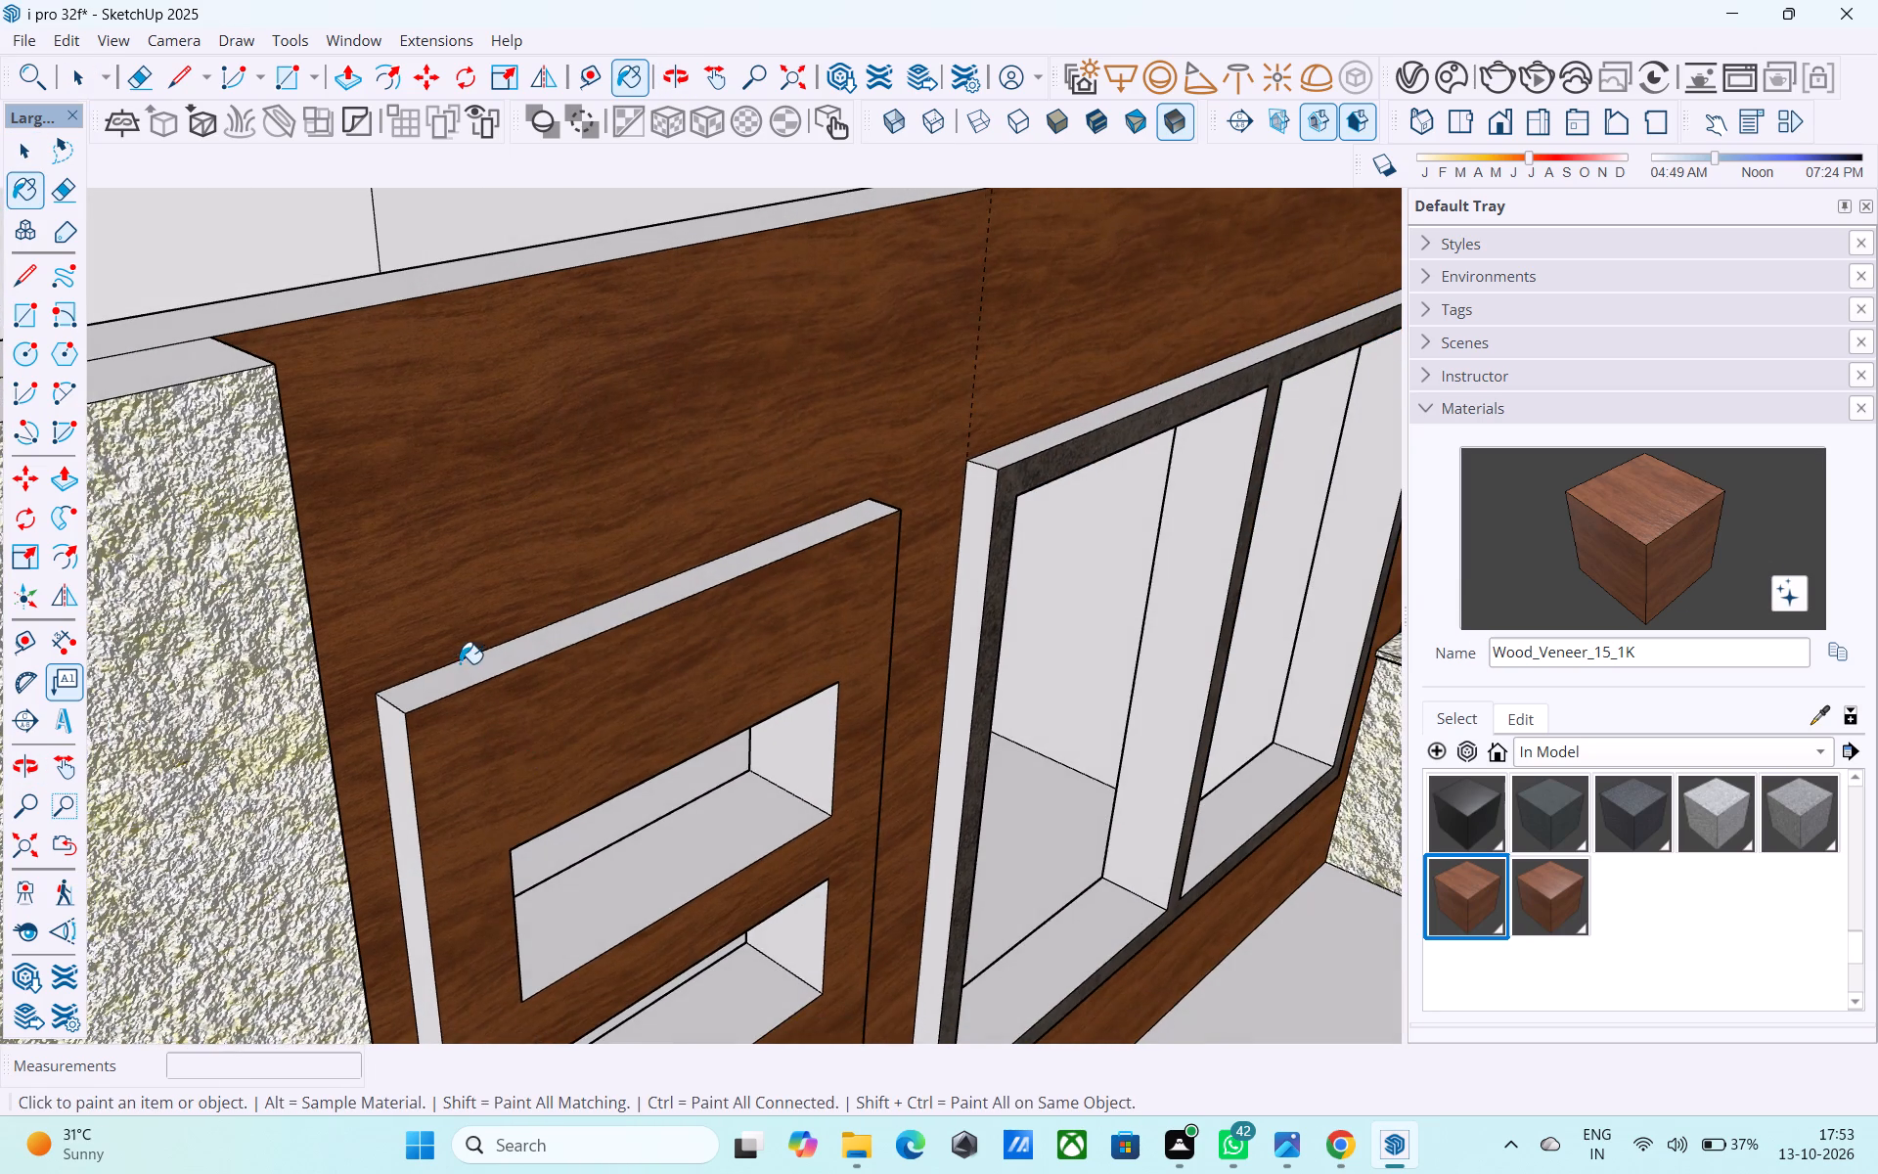
left_click(468, 675)
left_click(396, 742)
middle_click_drag(452, 751, 505, 503)
middle_click_drag(760, 762, 533, 714)
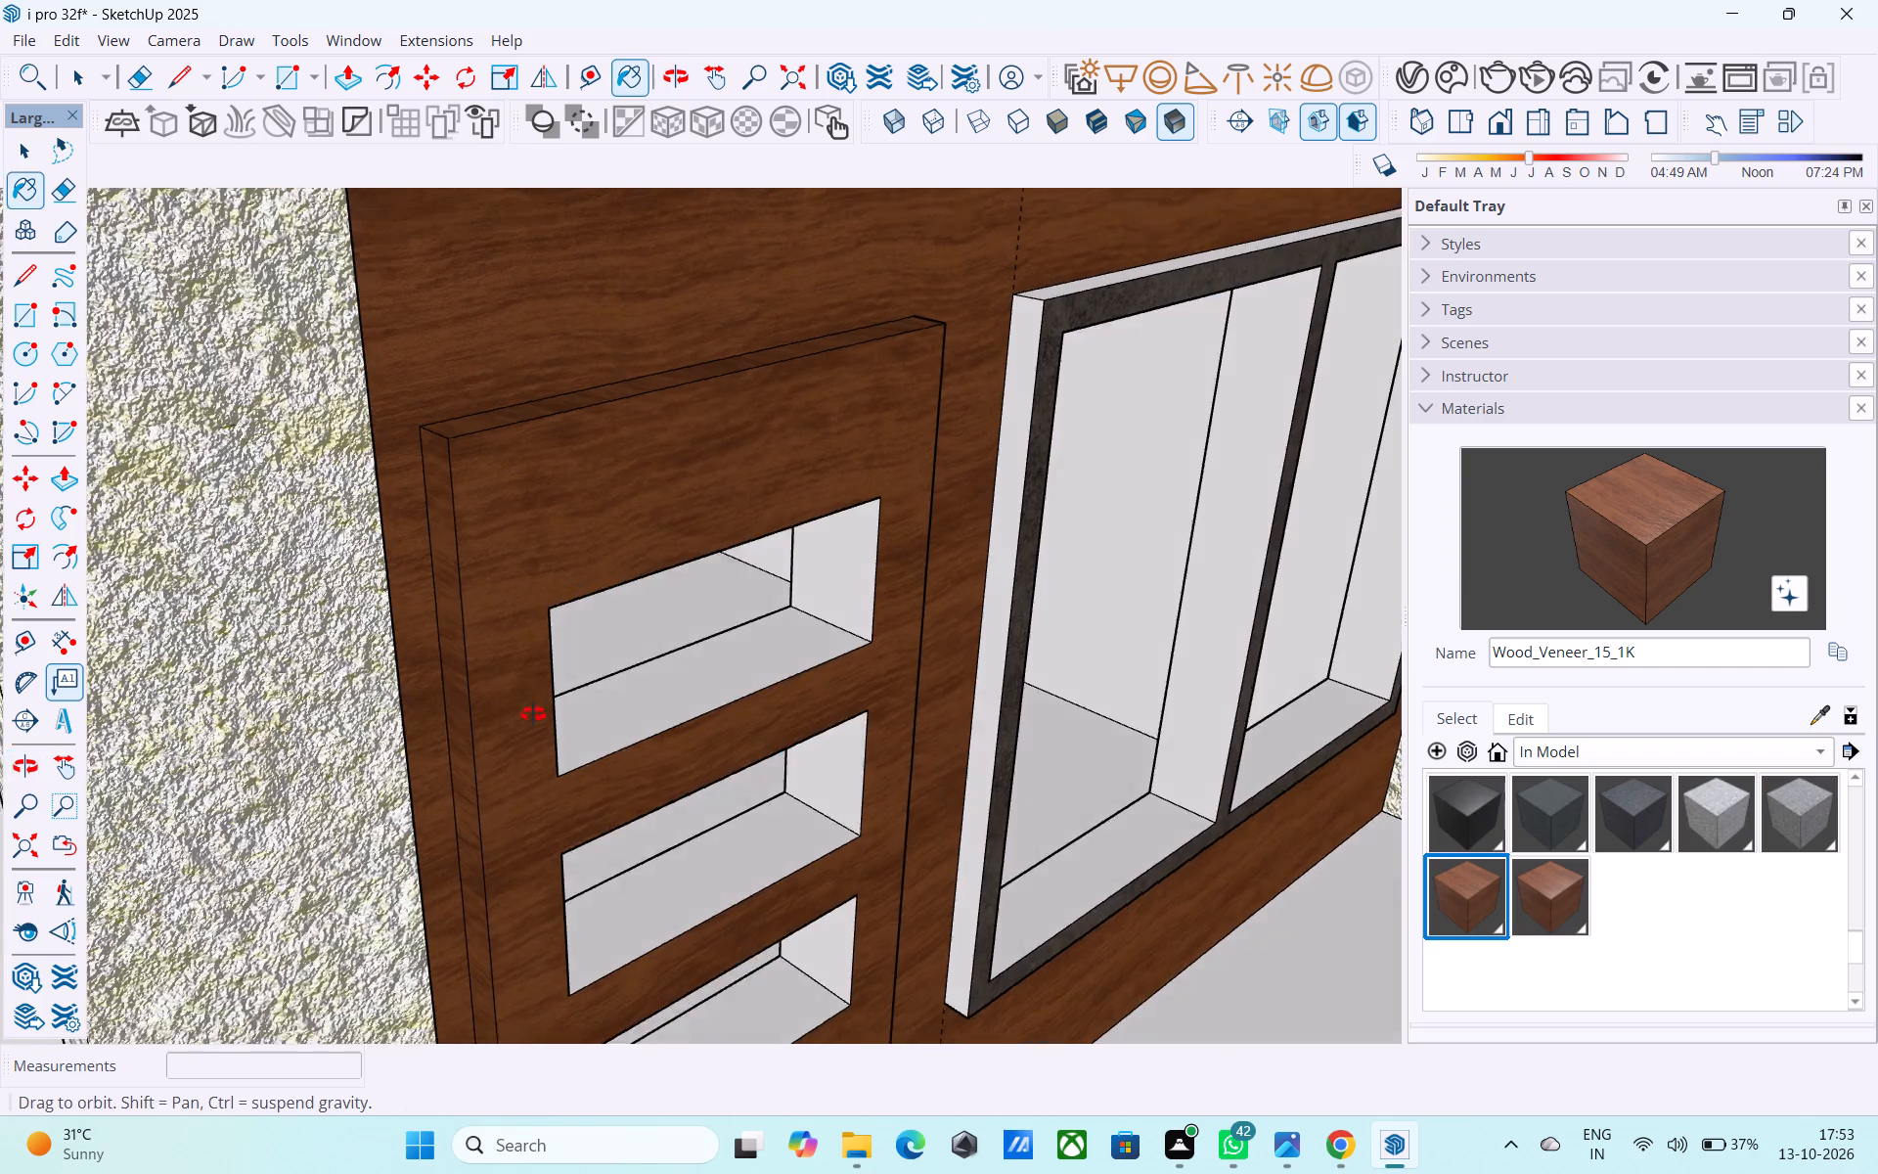
middle_click_drag(533, 714, 36, 745)
middle_click_drag(1230, 692, 1081, 589)
left_click(401, 566)
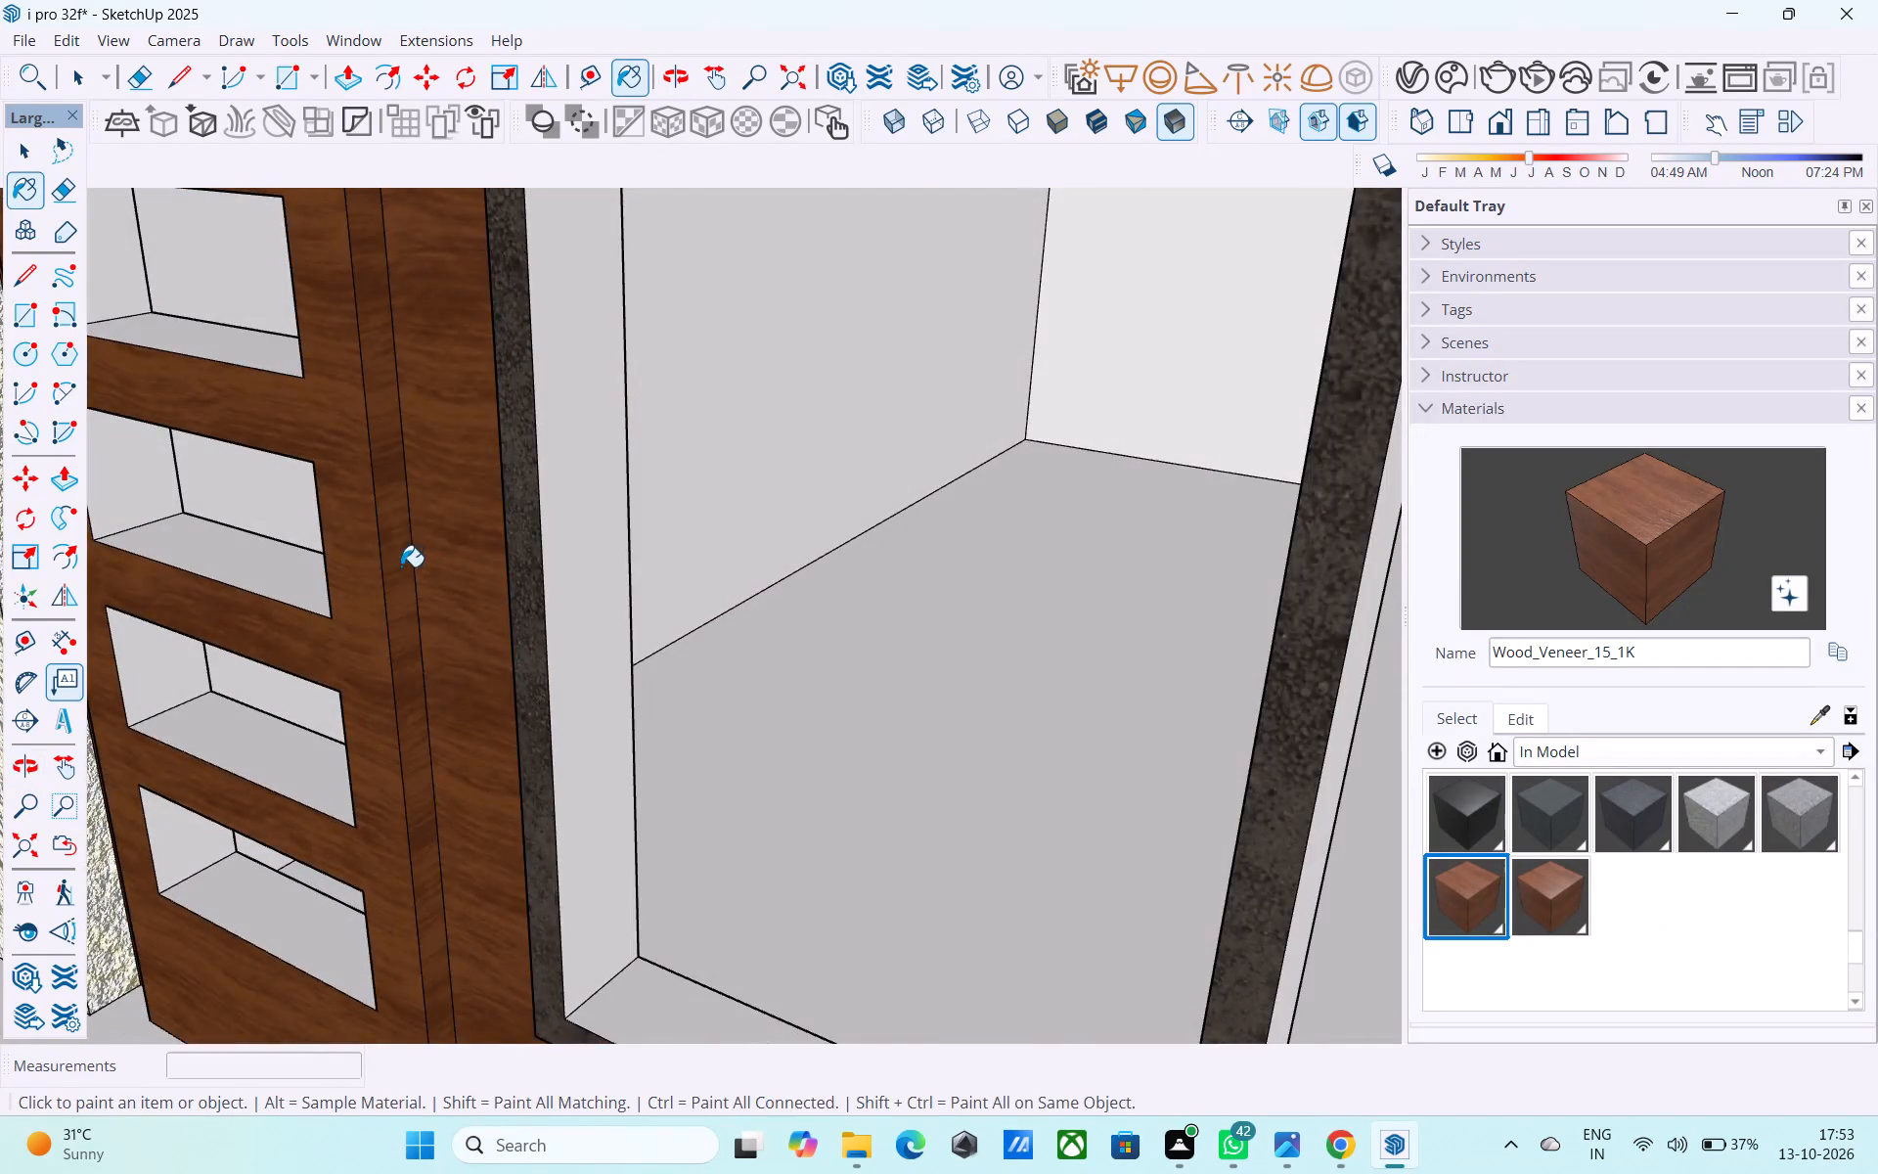
scroll(408, 571, "down", 4)
middle_click_drag(453, 621, 634, 397)
middle_click_drag(630, 749, 1174, 665, "shift")
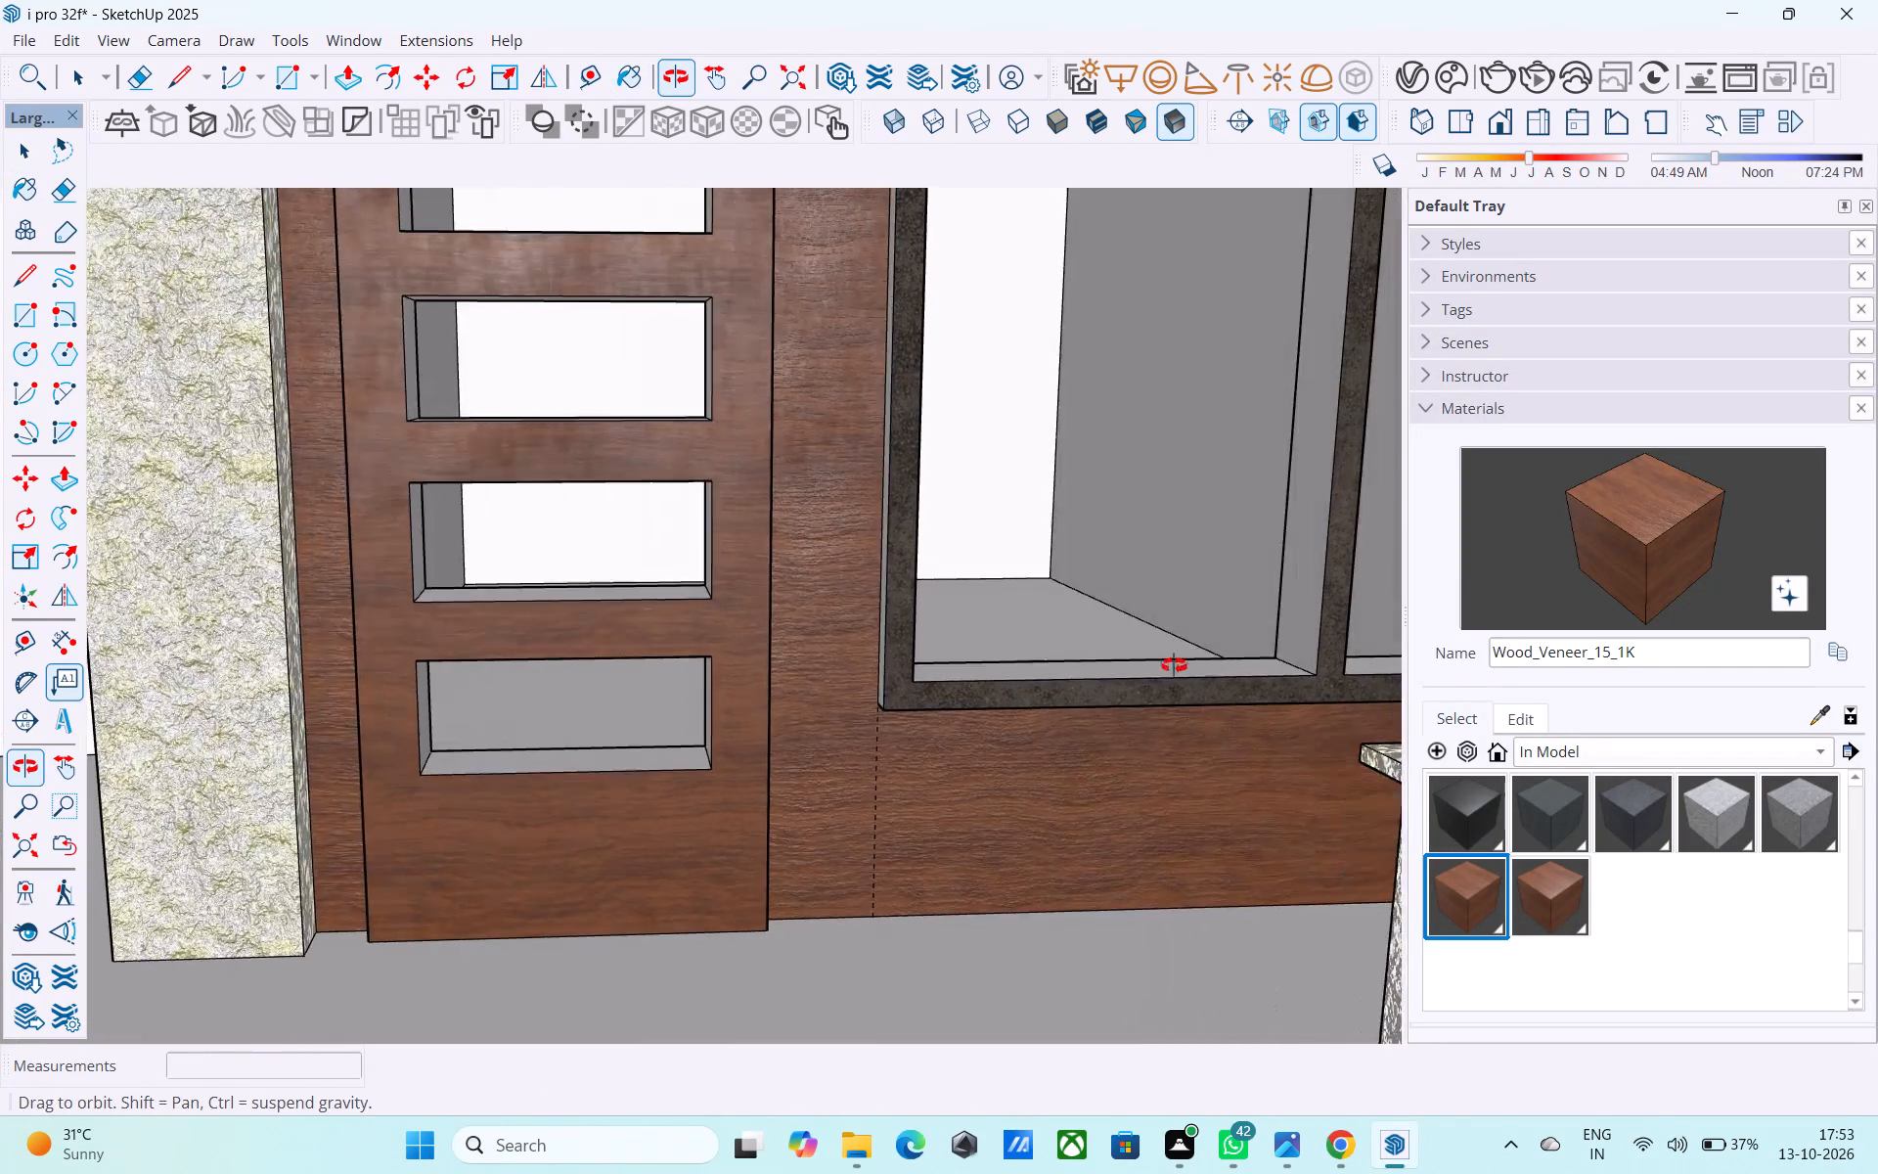
middle_click_drag(1174, 665, 1183, 660, "shift")
middle_click_drag(848, 865, 946, 538)
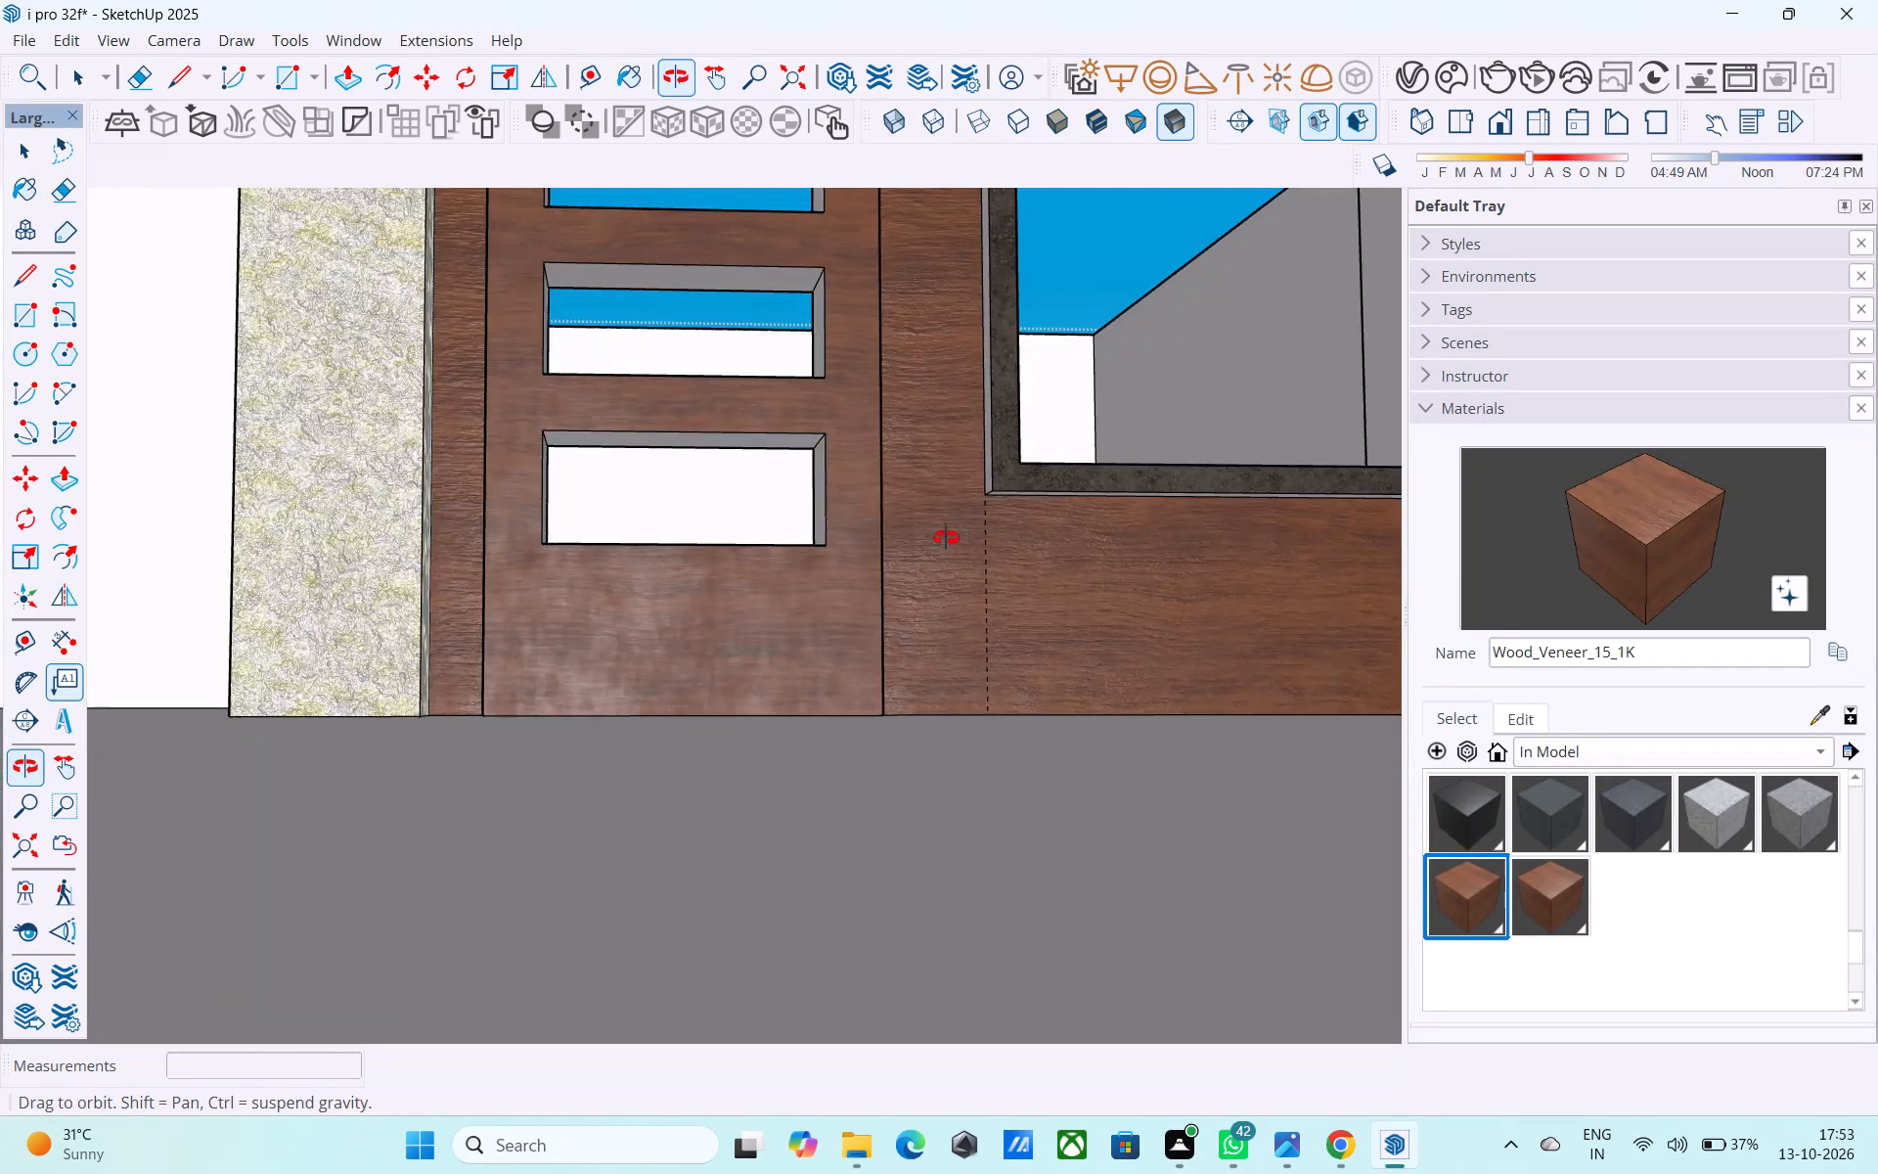
middle_click_drag(946, 538, 866, 830)
scroll(834, 691, "down", 11)
middle_click_drag(824, 714, 626, 778)
key("space")
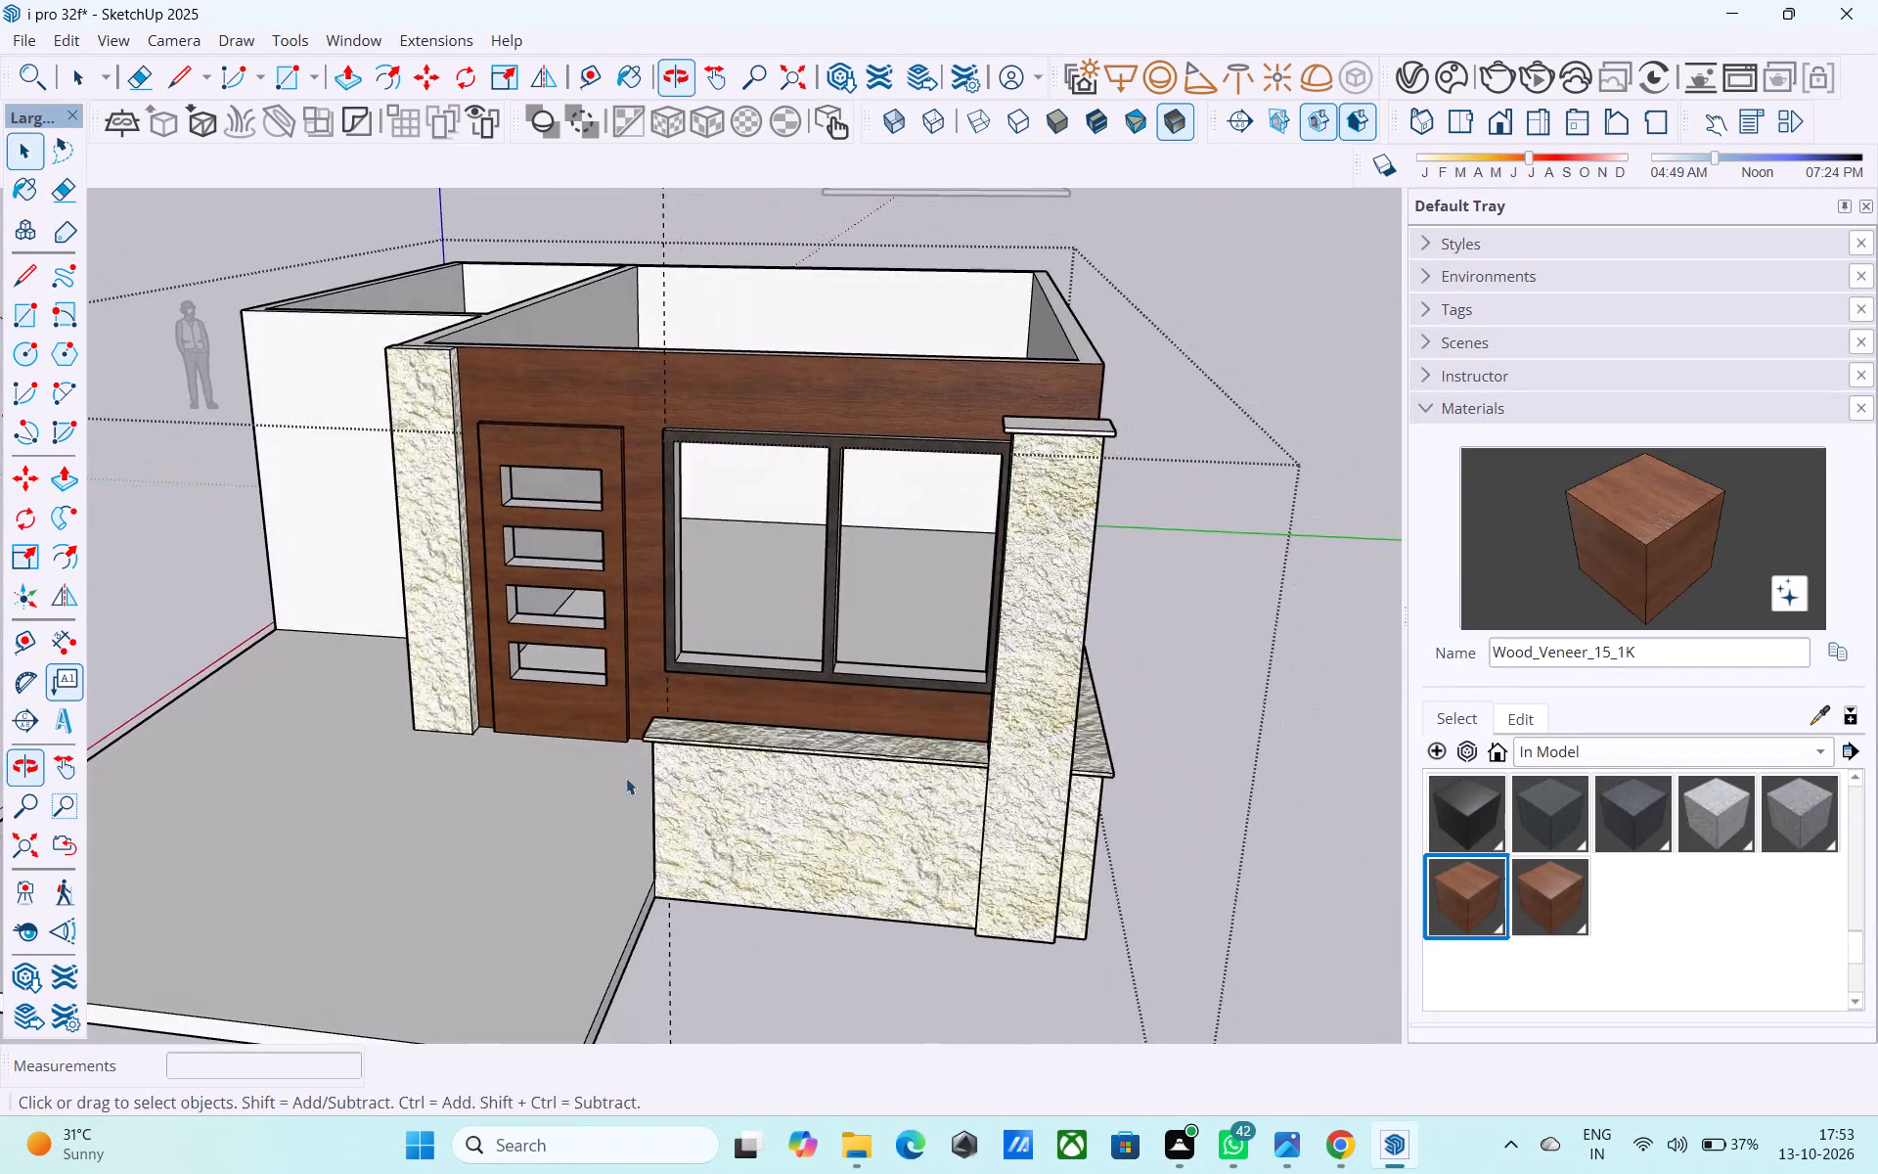
Draw a rectangle filling the front window's pane opening nearest the door, at the inner edge of the opening.
scroll(963, 566, "up", 1, "shift")
middle_click_drag(962, 567, 861, 573, "shift")
middle_click_drag(551, 410, 689, 566)
scroll(596, 557, "up", 4)
middle_click_drag(381, 452, 398, 480)
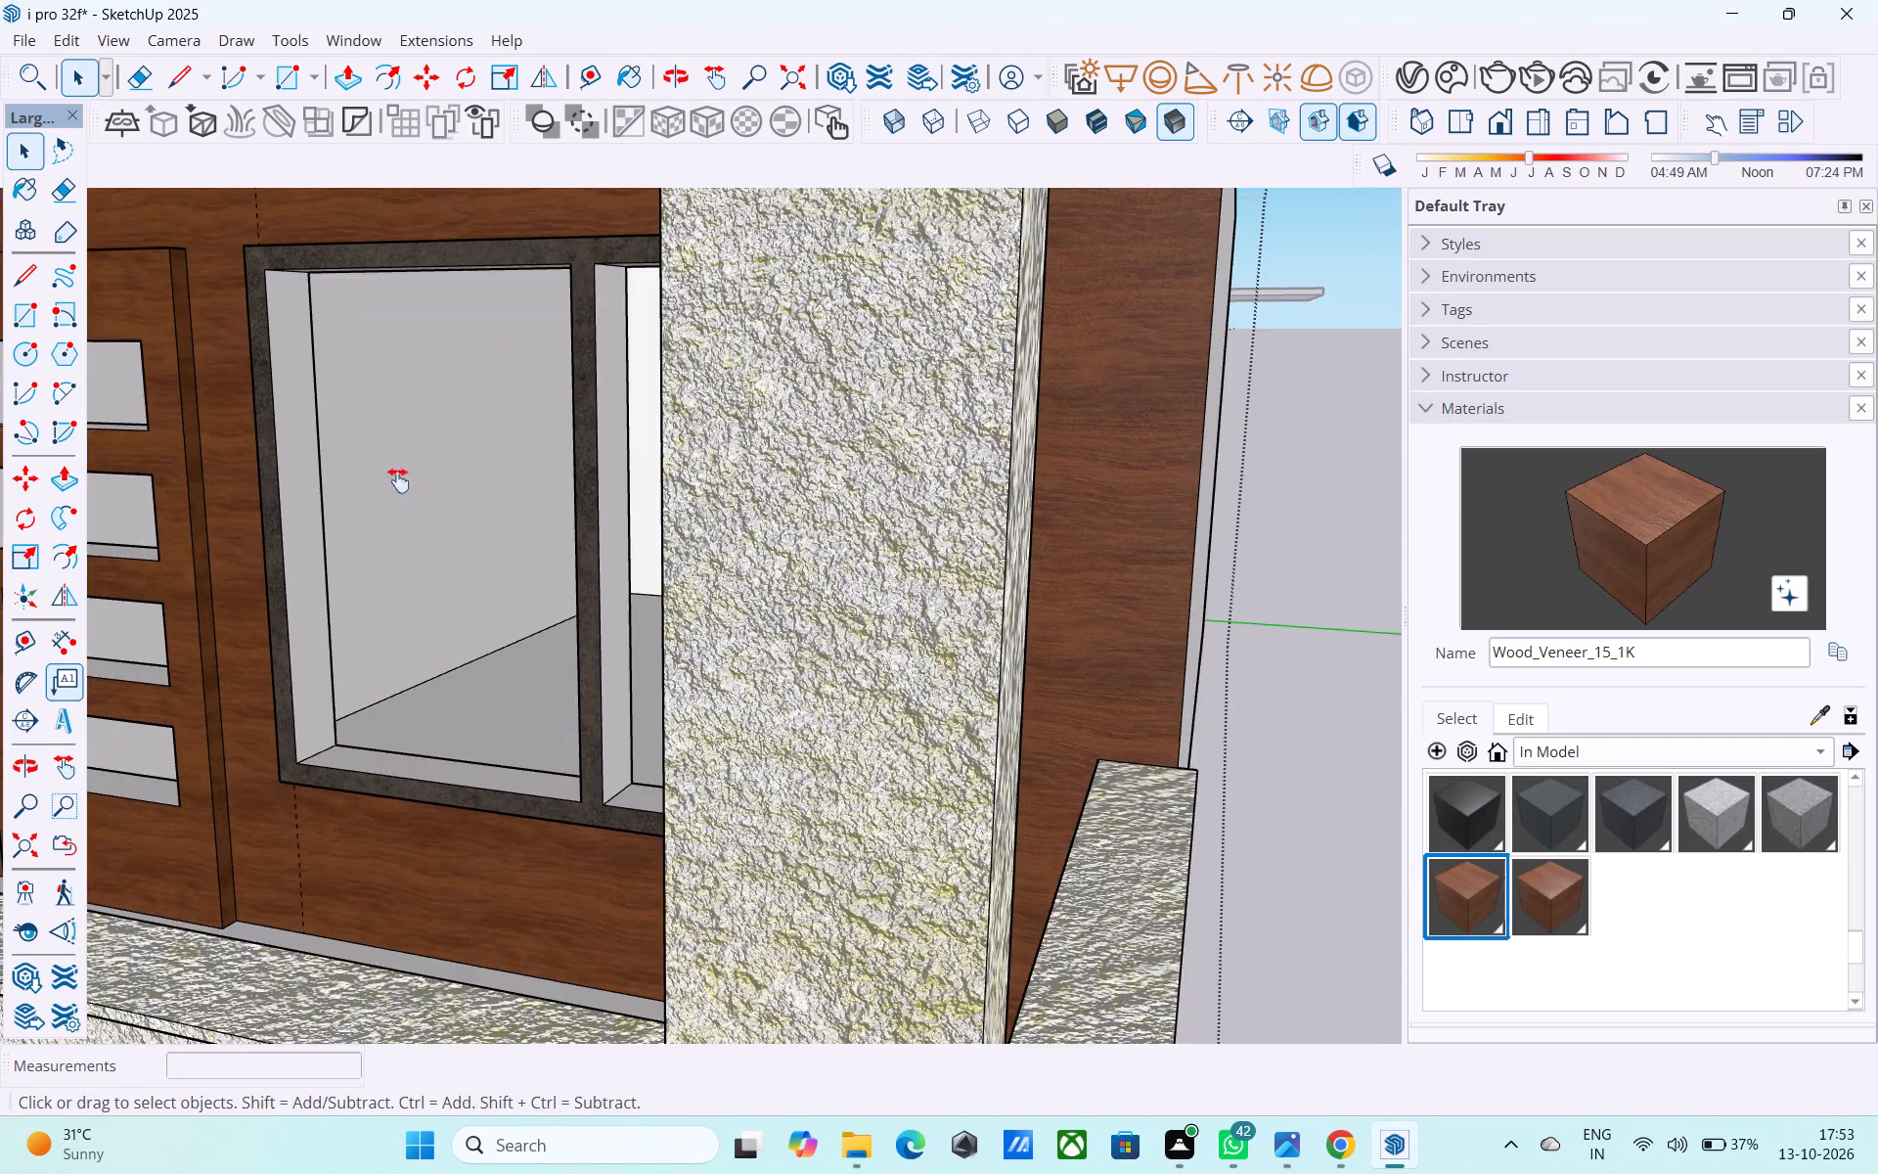
middle_click_drag(398, 480, 549, 461)
scroll(490, 538, "up", 1)
scroll(390, 610, "up", 1)
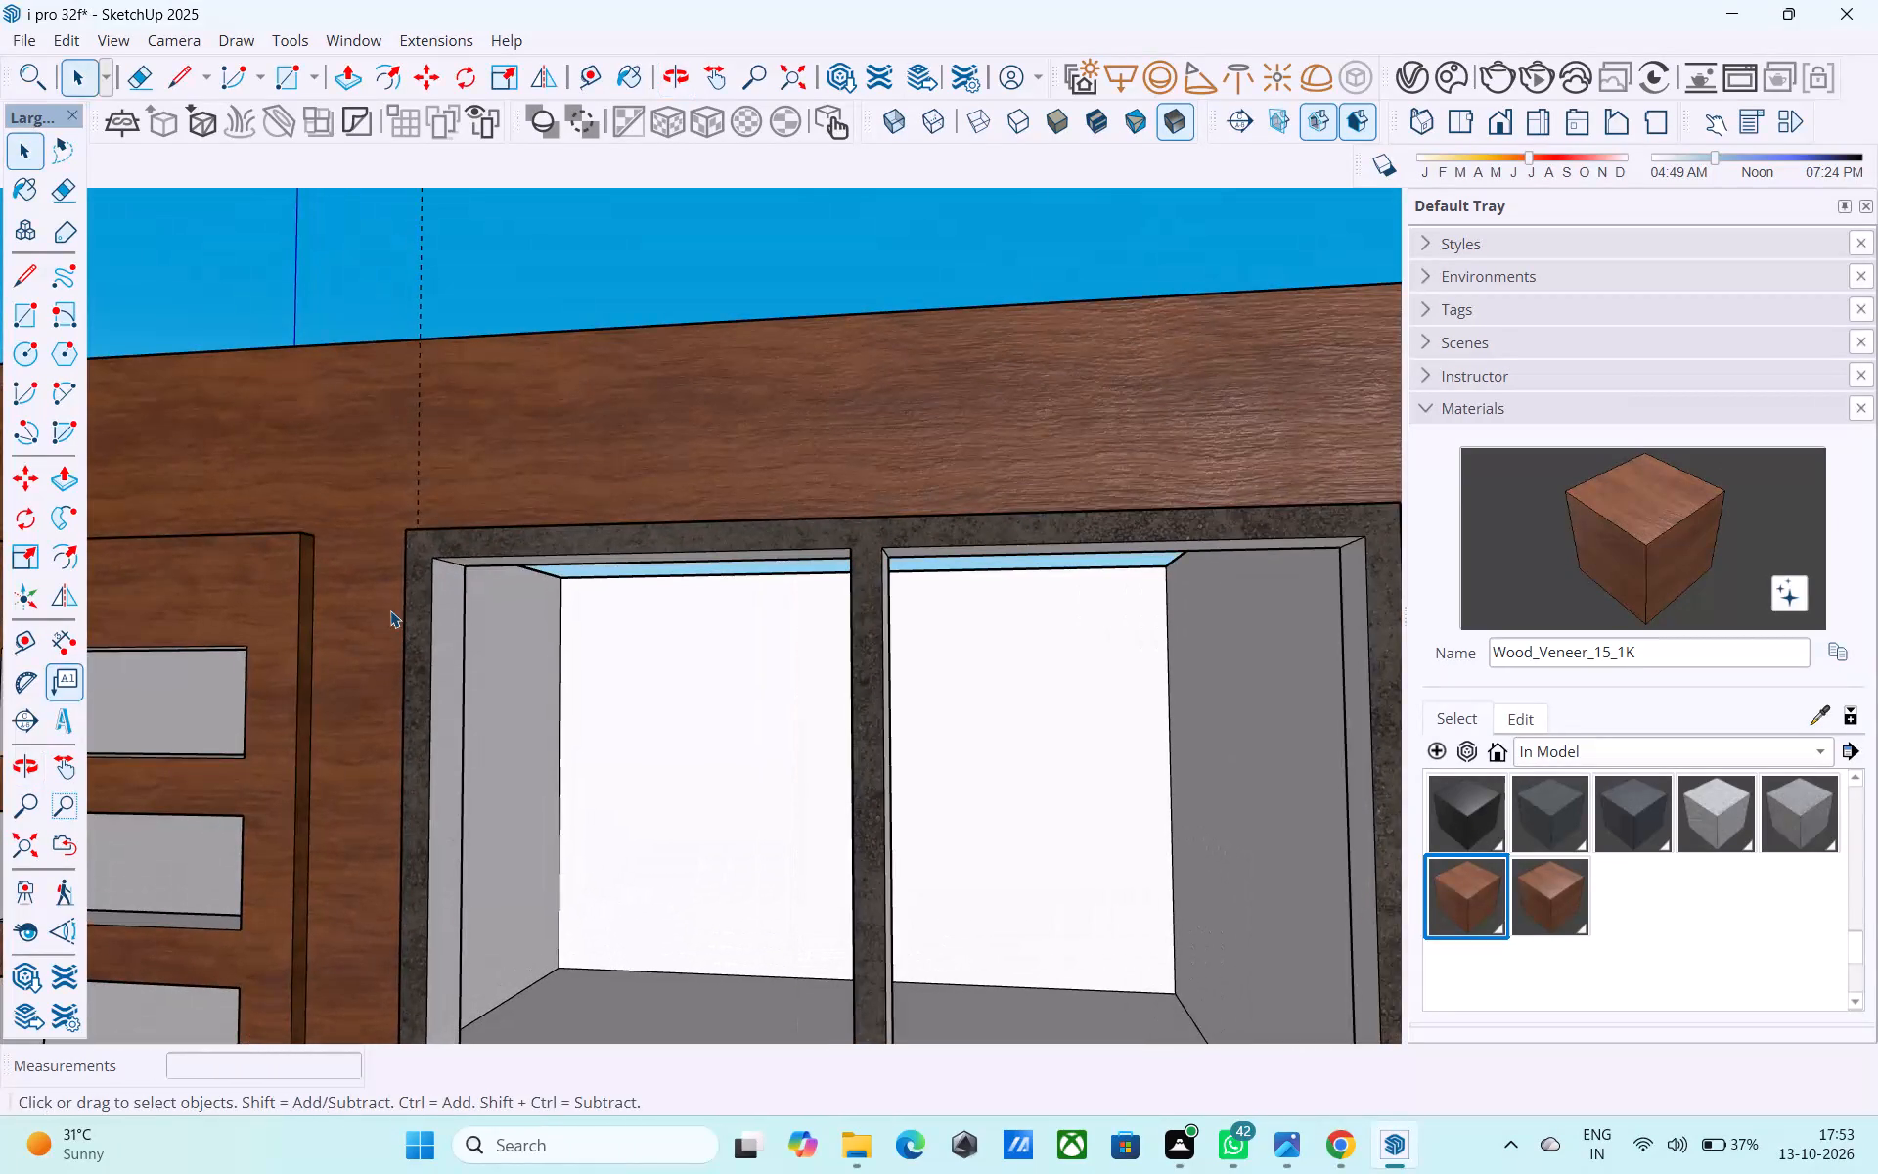
key("r")
left_click(461, 573)
scroll(568, 692, "down", 5)
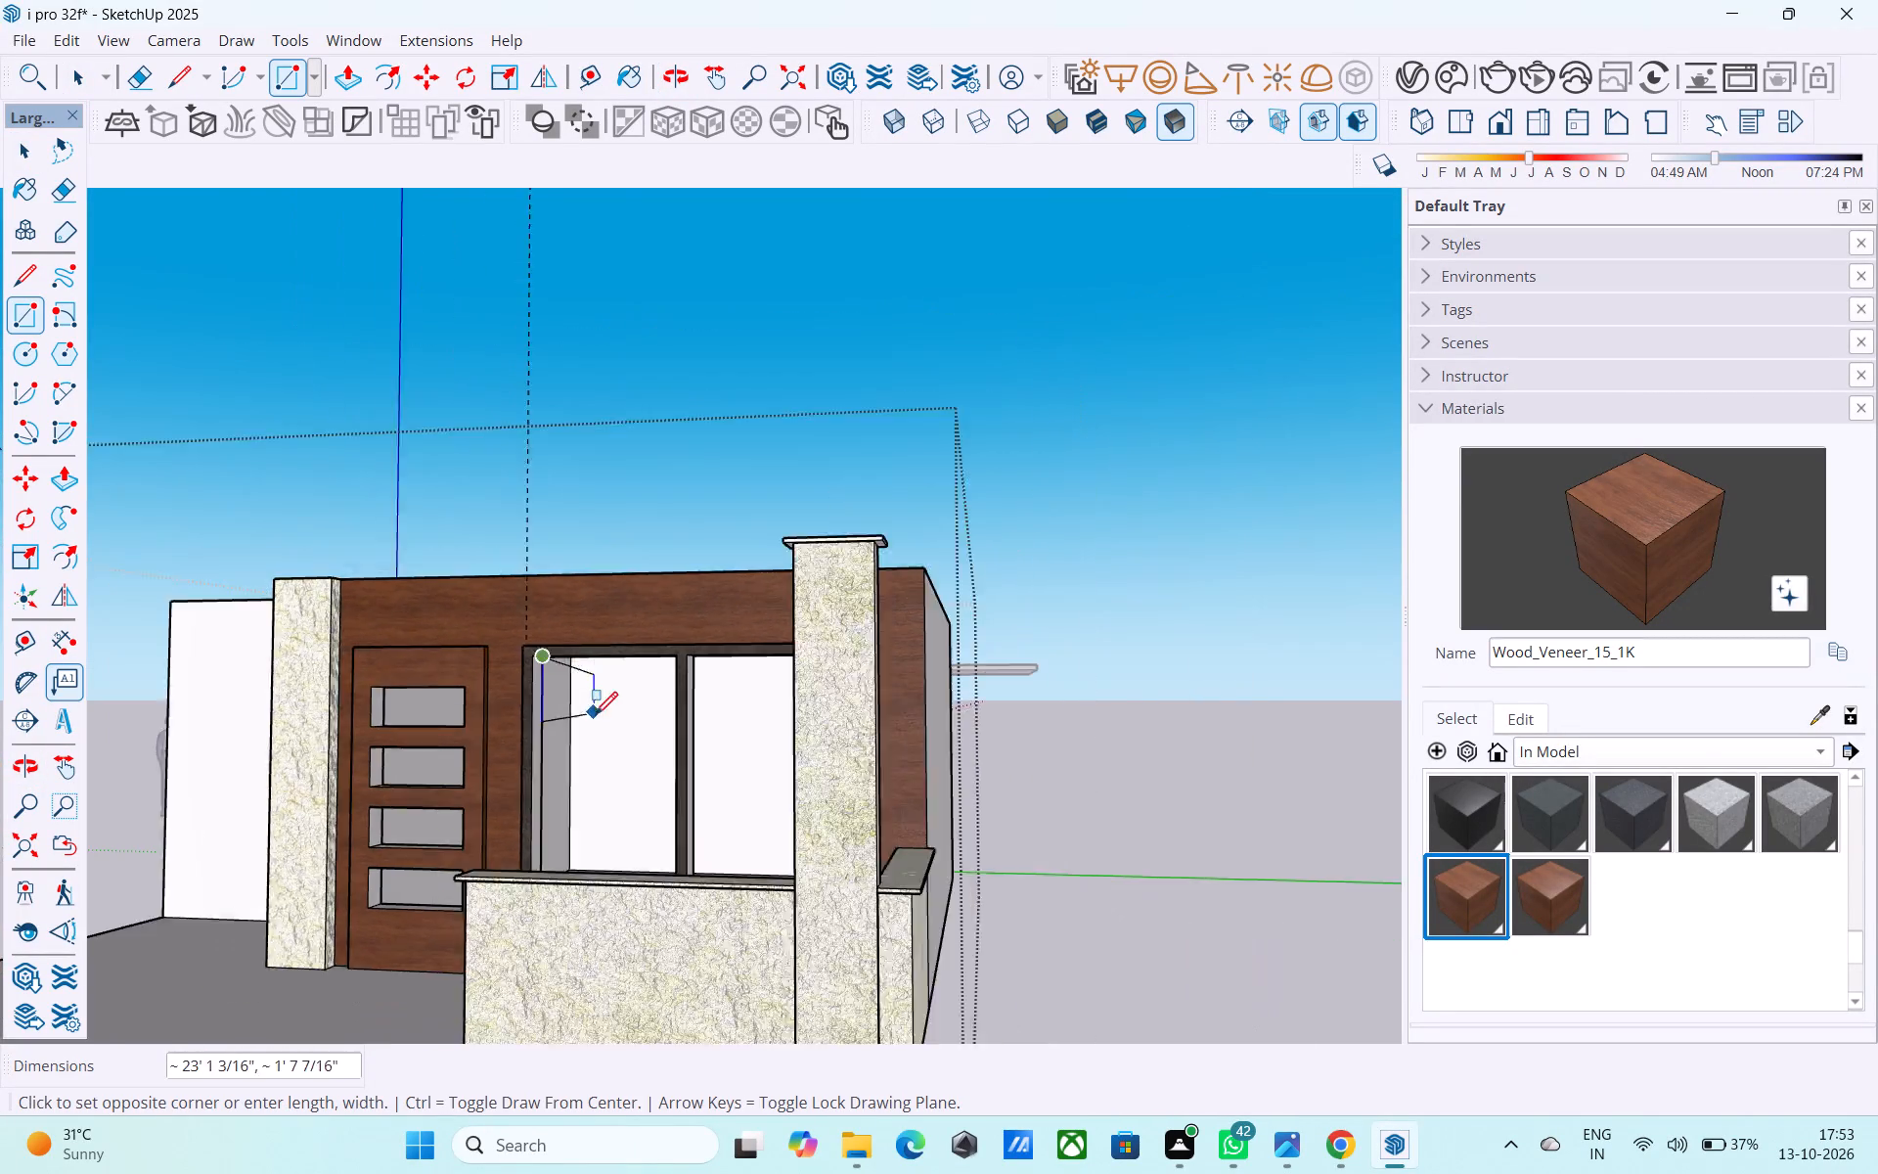
scroll(595, 717, "down", 1)
middle_click_drag(730, 835, 1064, 1028, "shift")
scroll(804, 815, "up", 8)
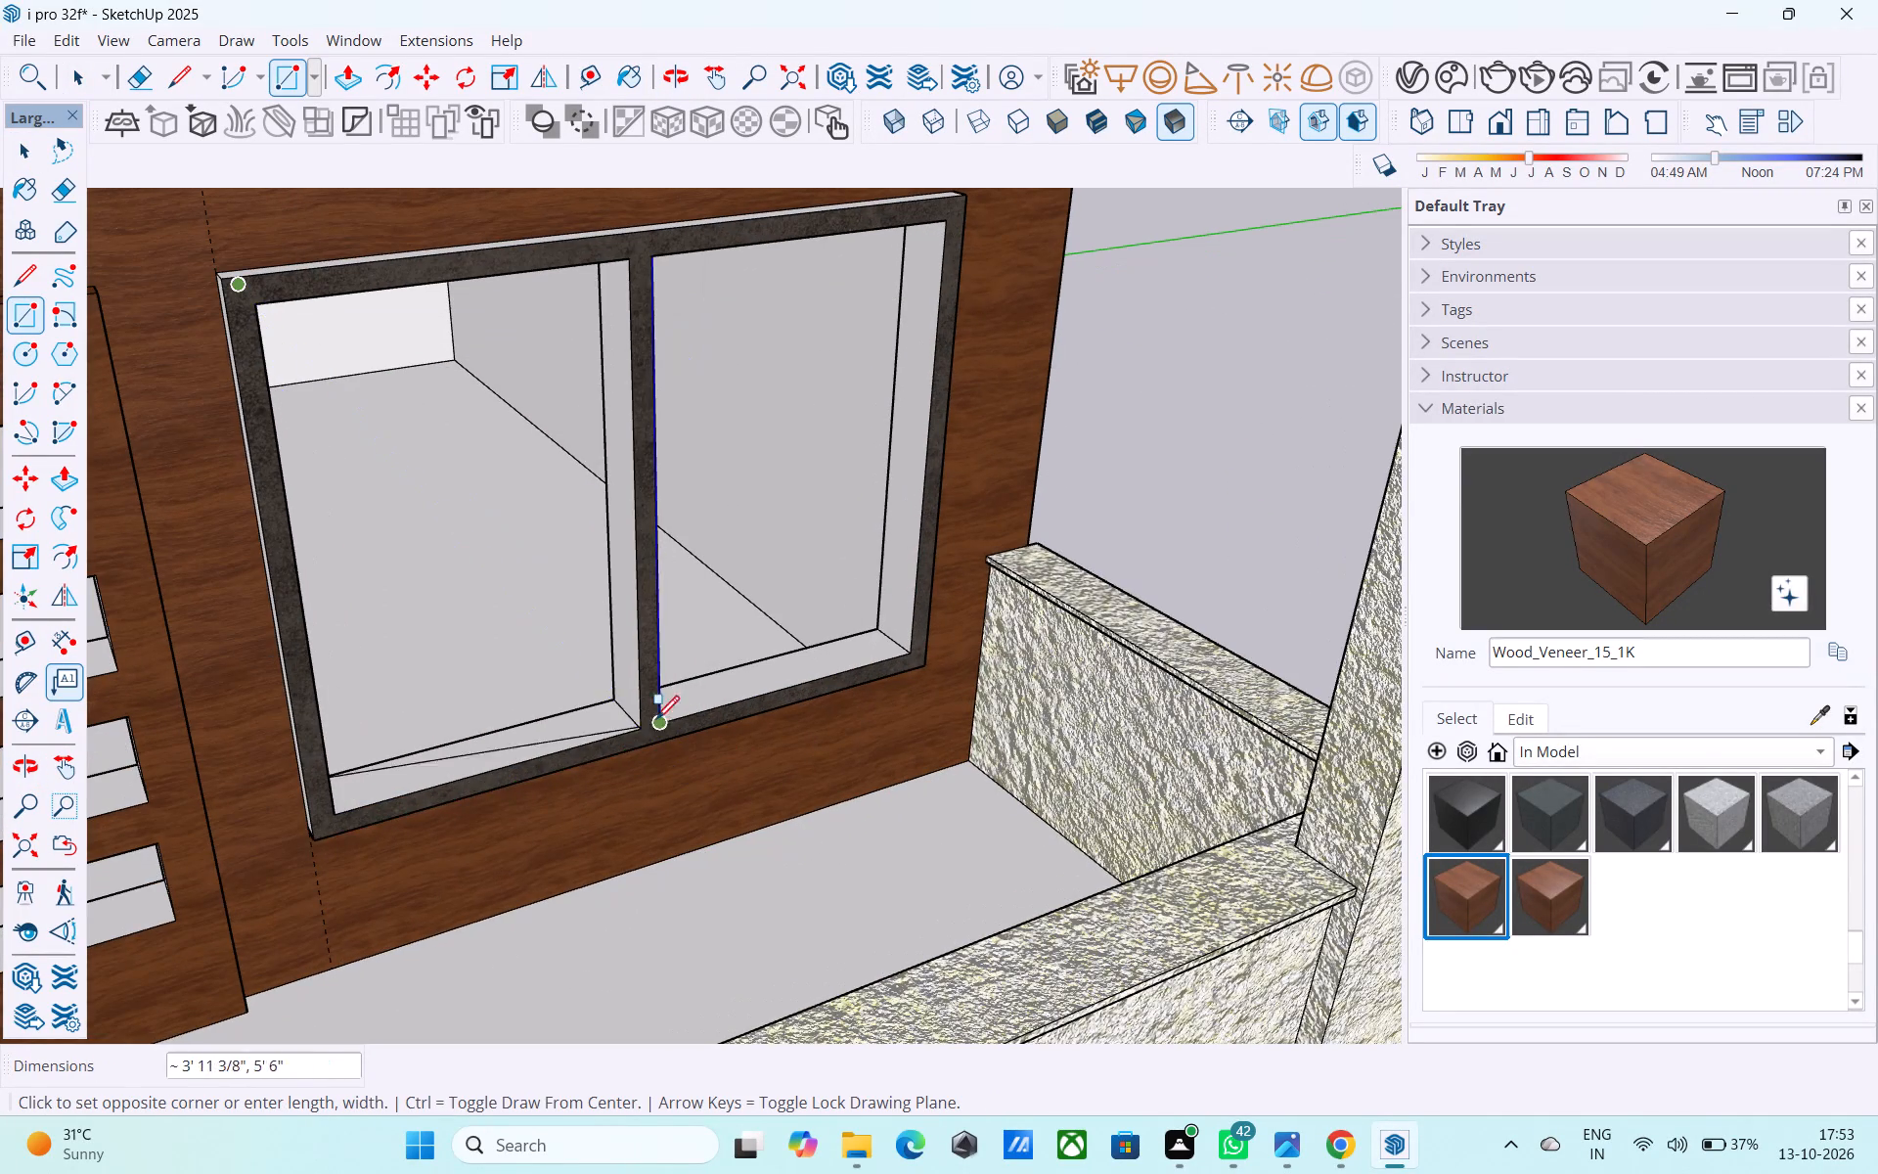
left_click(608, 694)
Draw a 5' 6" by 3' 7 1/2" rectangle filling the front window's other pane opening, farther from the door.
middle_click_drag(686, 673, 379, 655, "shift")
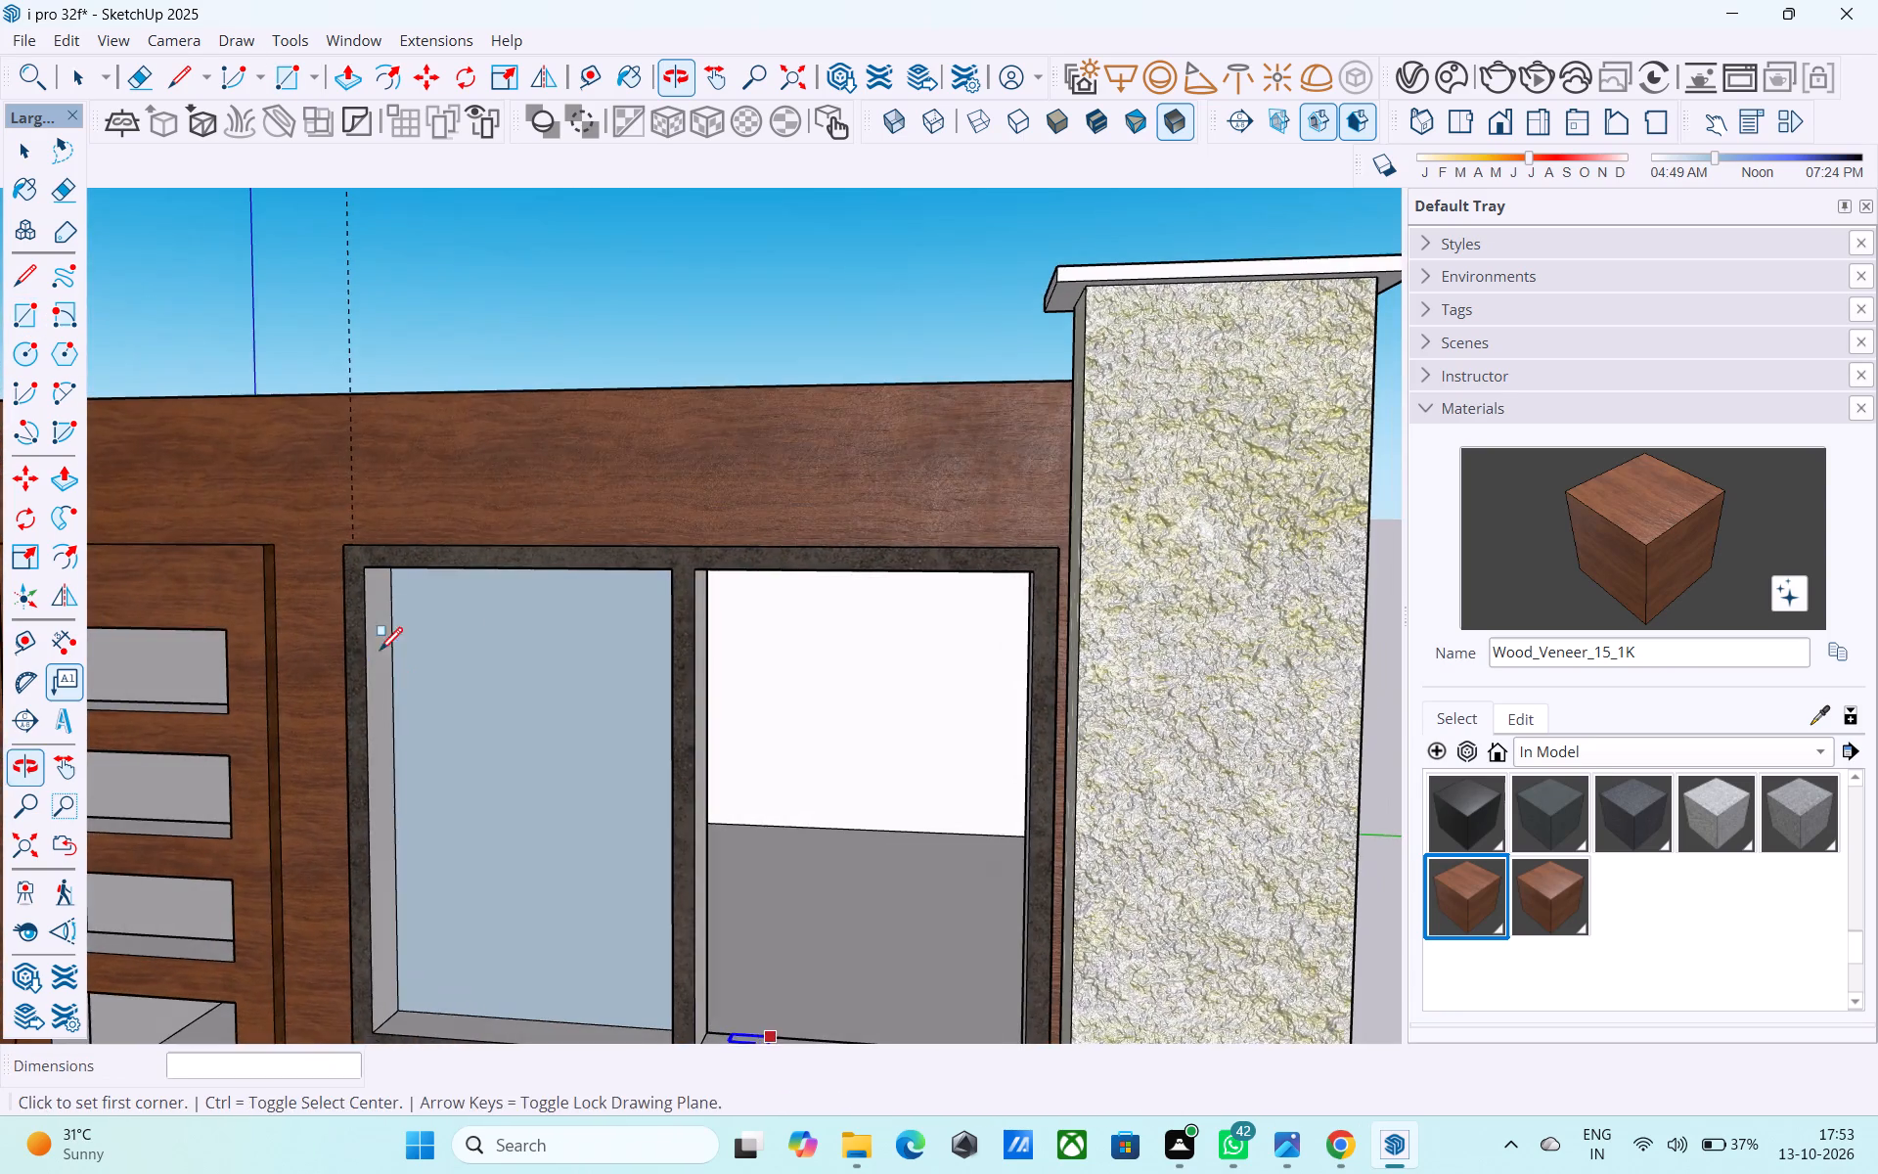
scroll(726, 676, "up", 1)
middle_click_drag(726, 676, 628, 678)
middle_click_drag(426, 618, 368, 558, "shift")
middle_click_drag(582, 742, 512, 564, "shift")
middle_click_drag(562, 795, 555, 720, "shift")
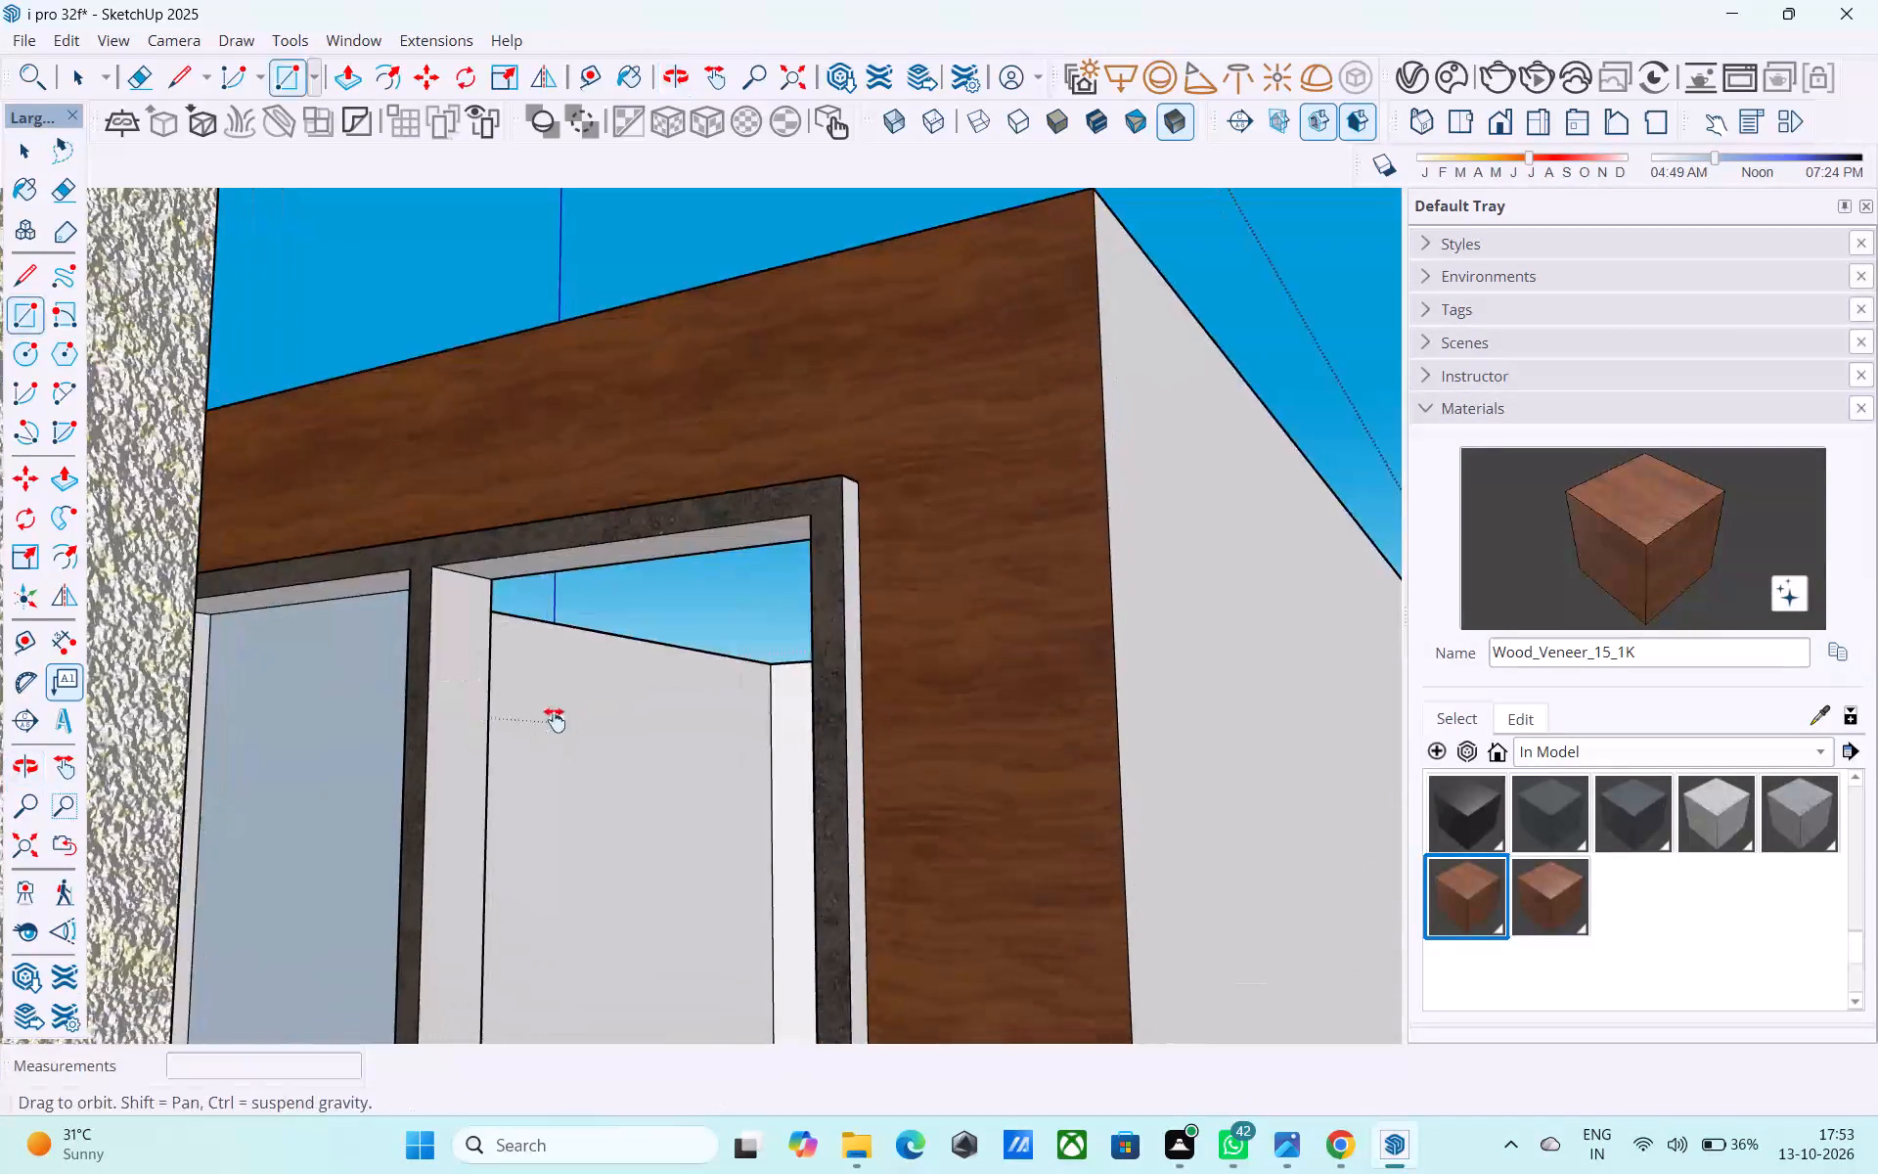
middle_click_drag(555, 720, 530, 703, "shift")
scroll(484, 671, "up", 3)
scroll(431, 623, "down", 2)
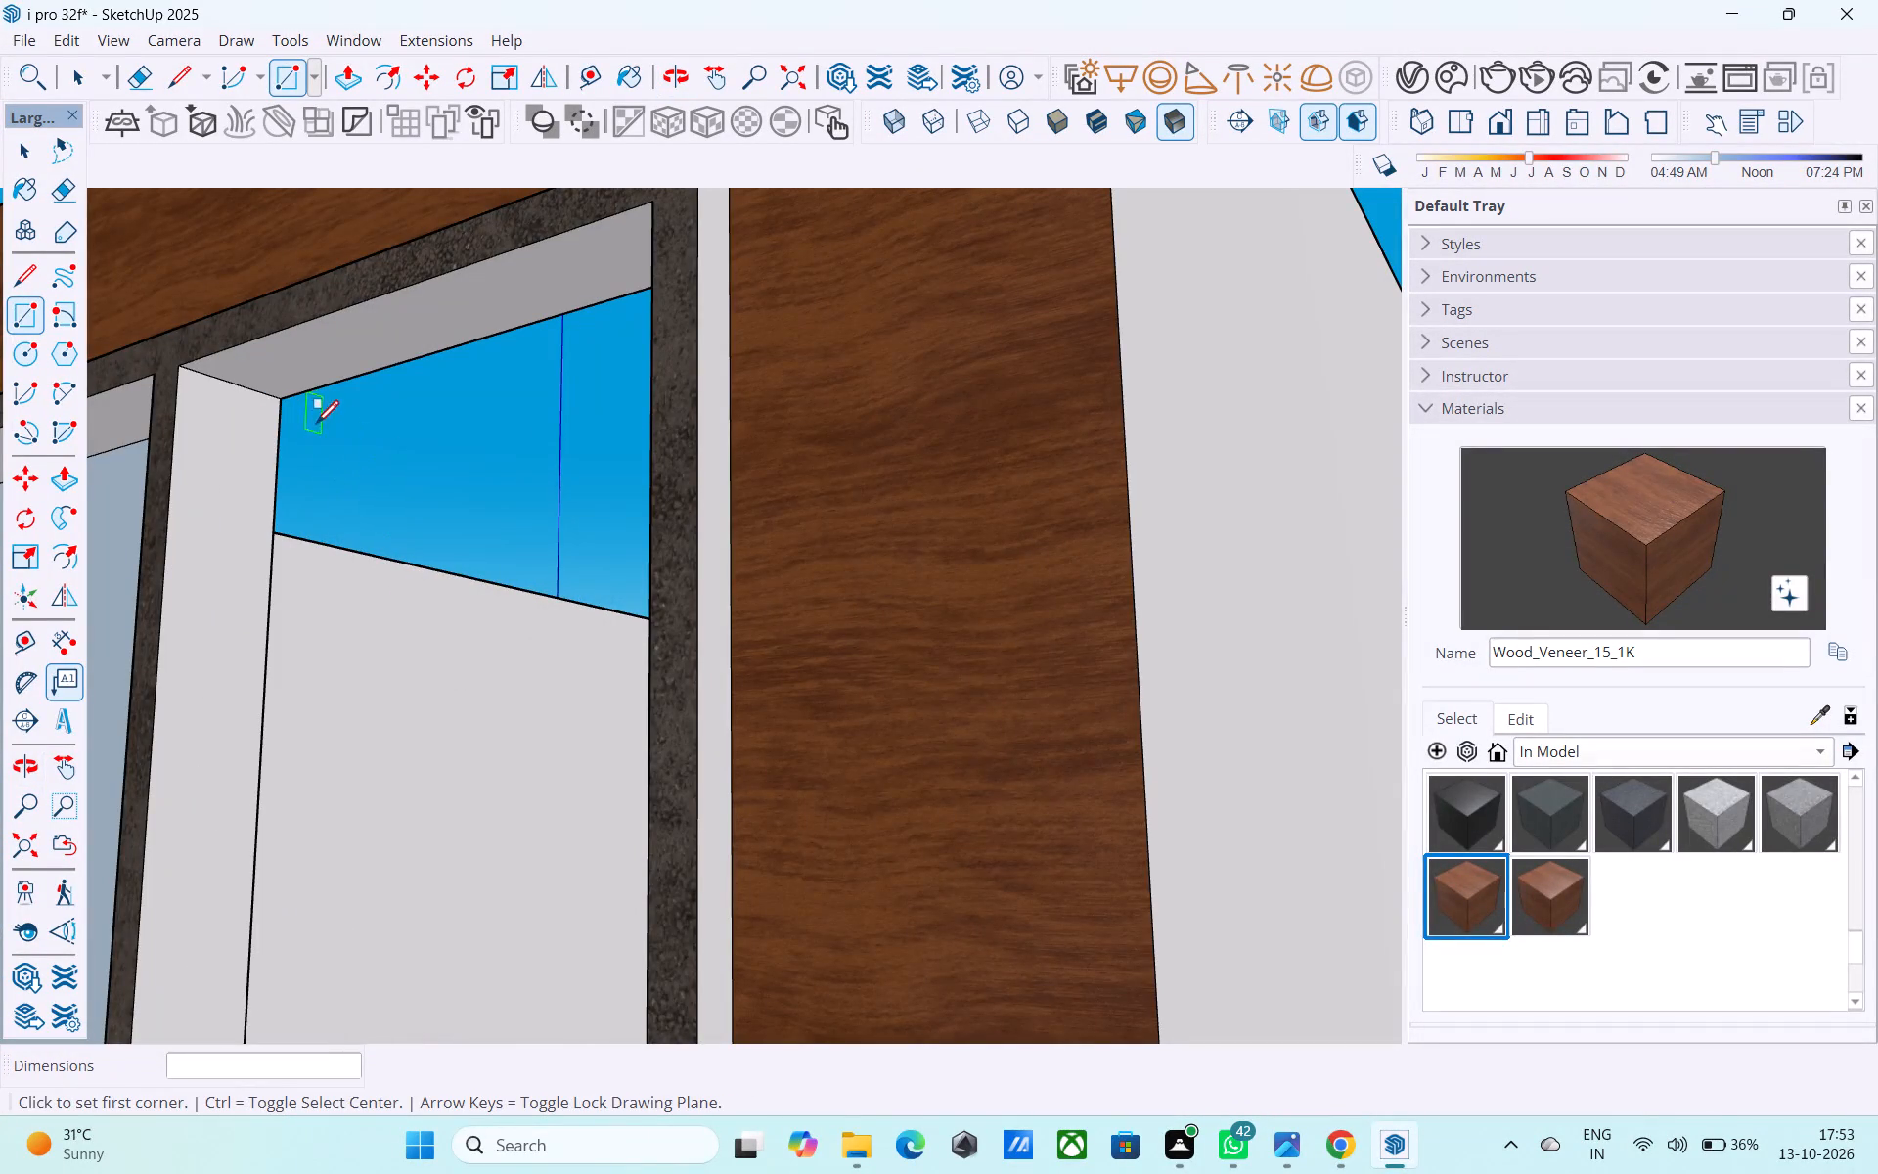
left_click(276, 407)
scroll(425, 542, "down", 5)
middle_click_drag(432, 556, 865, 778)
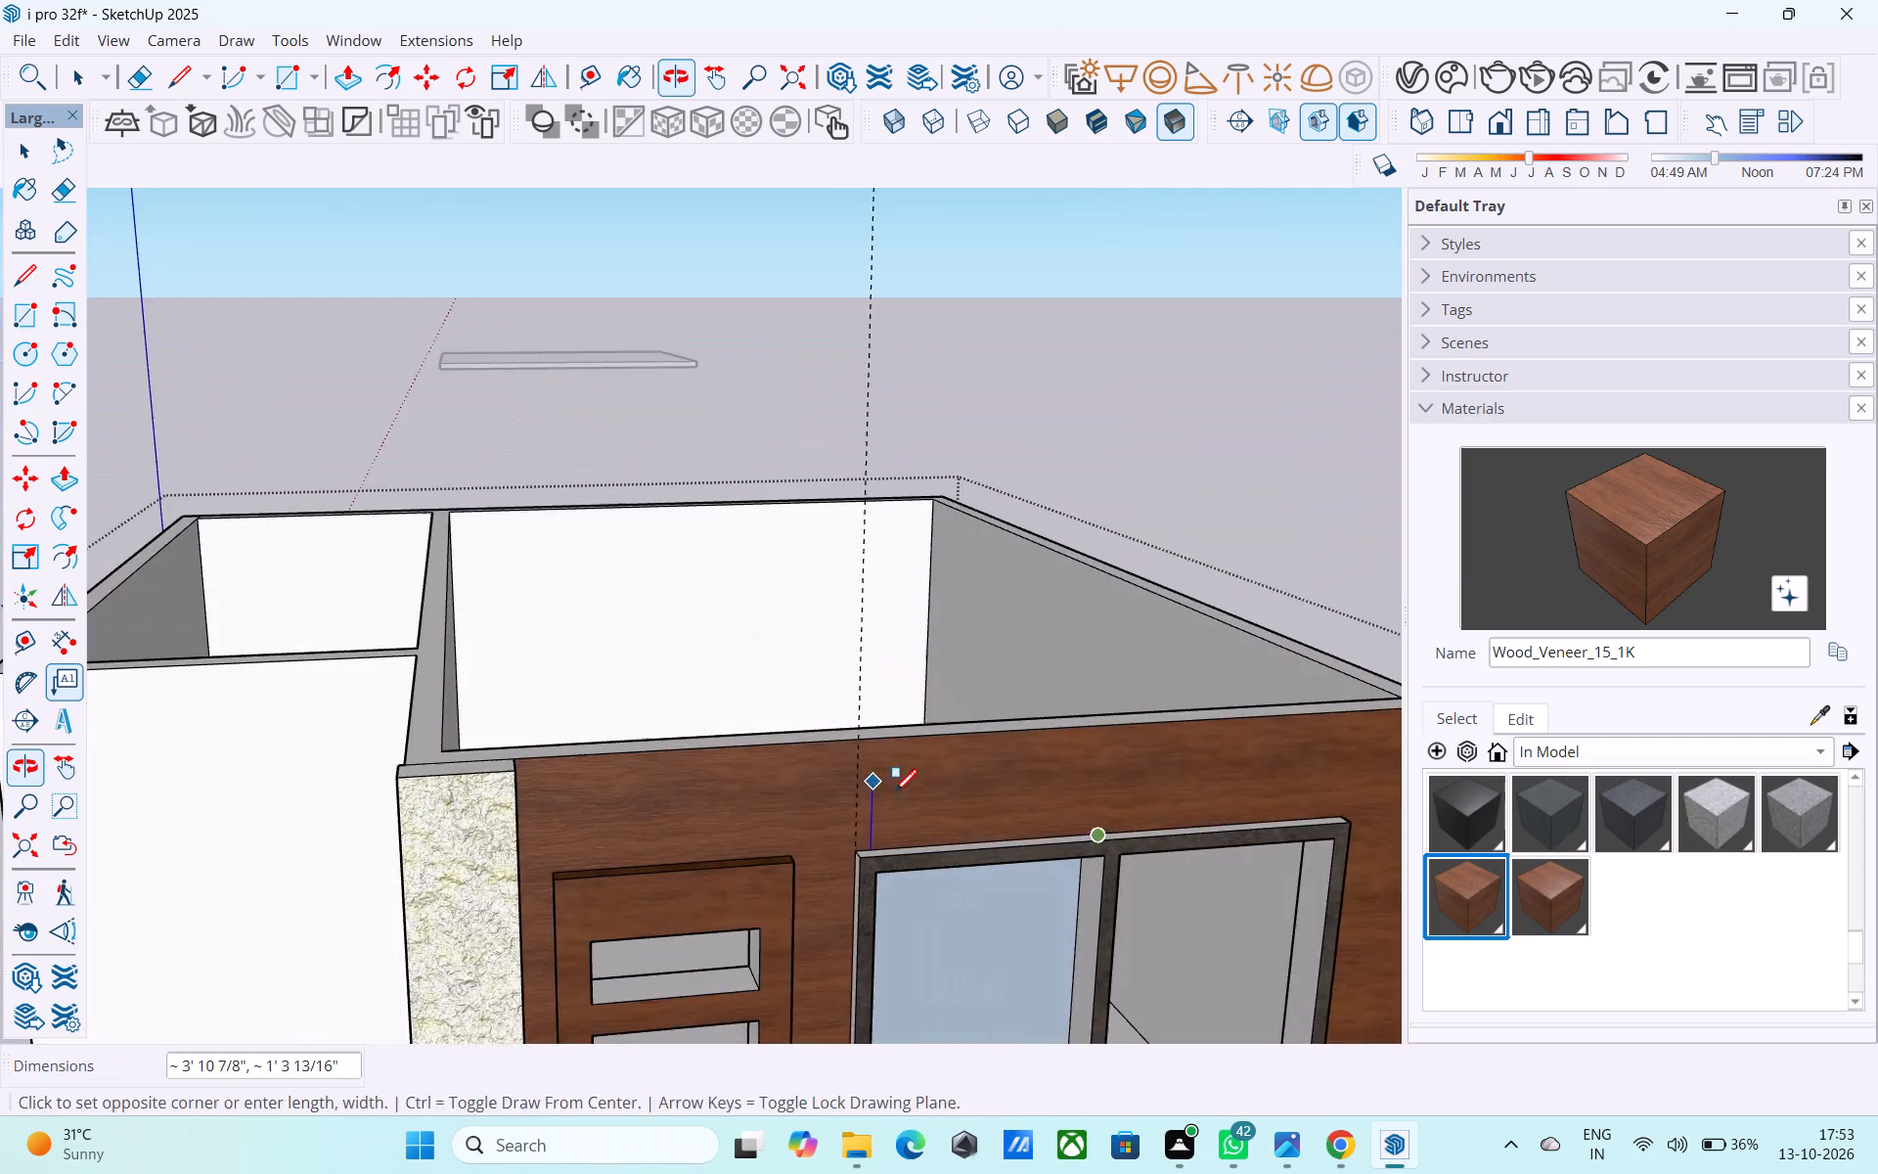
middle_click_drag(1115, 871, 863, 609, "shift")
left_click(1056, 893)
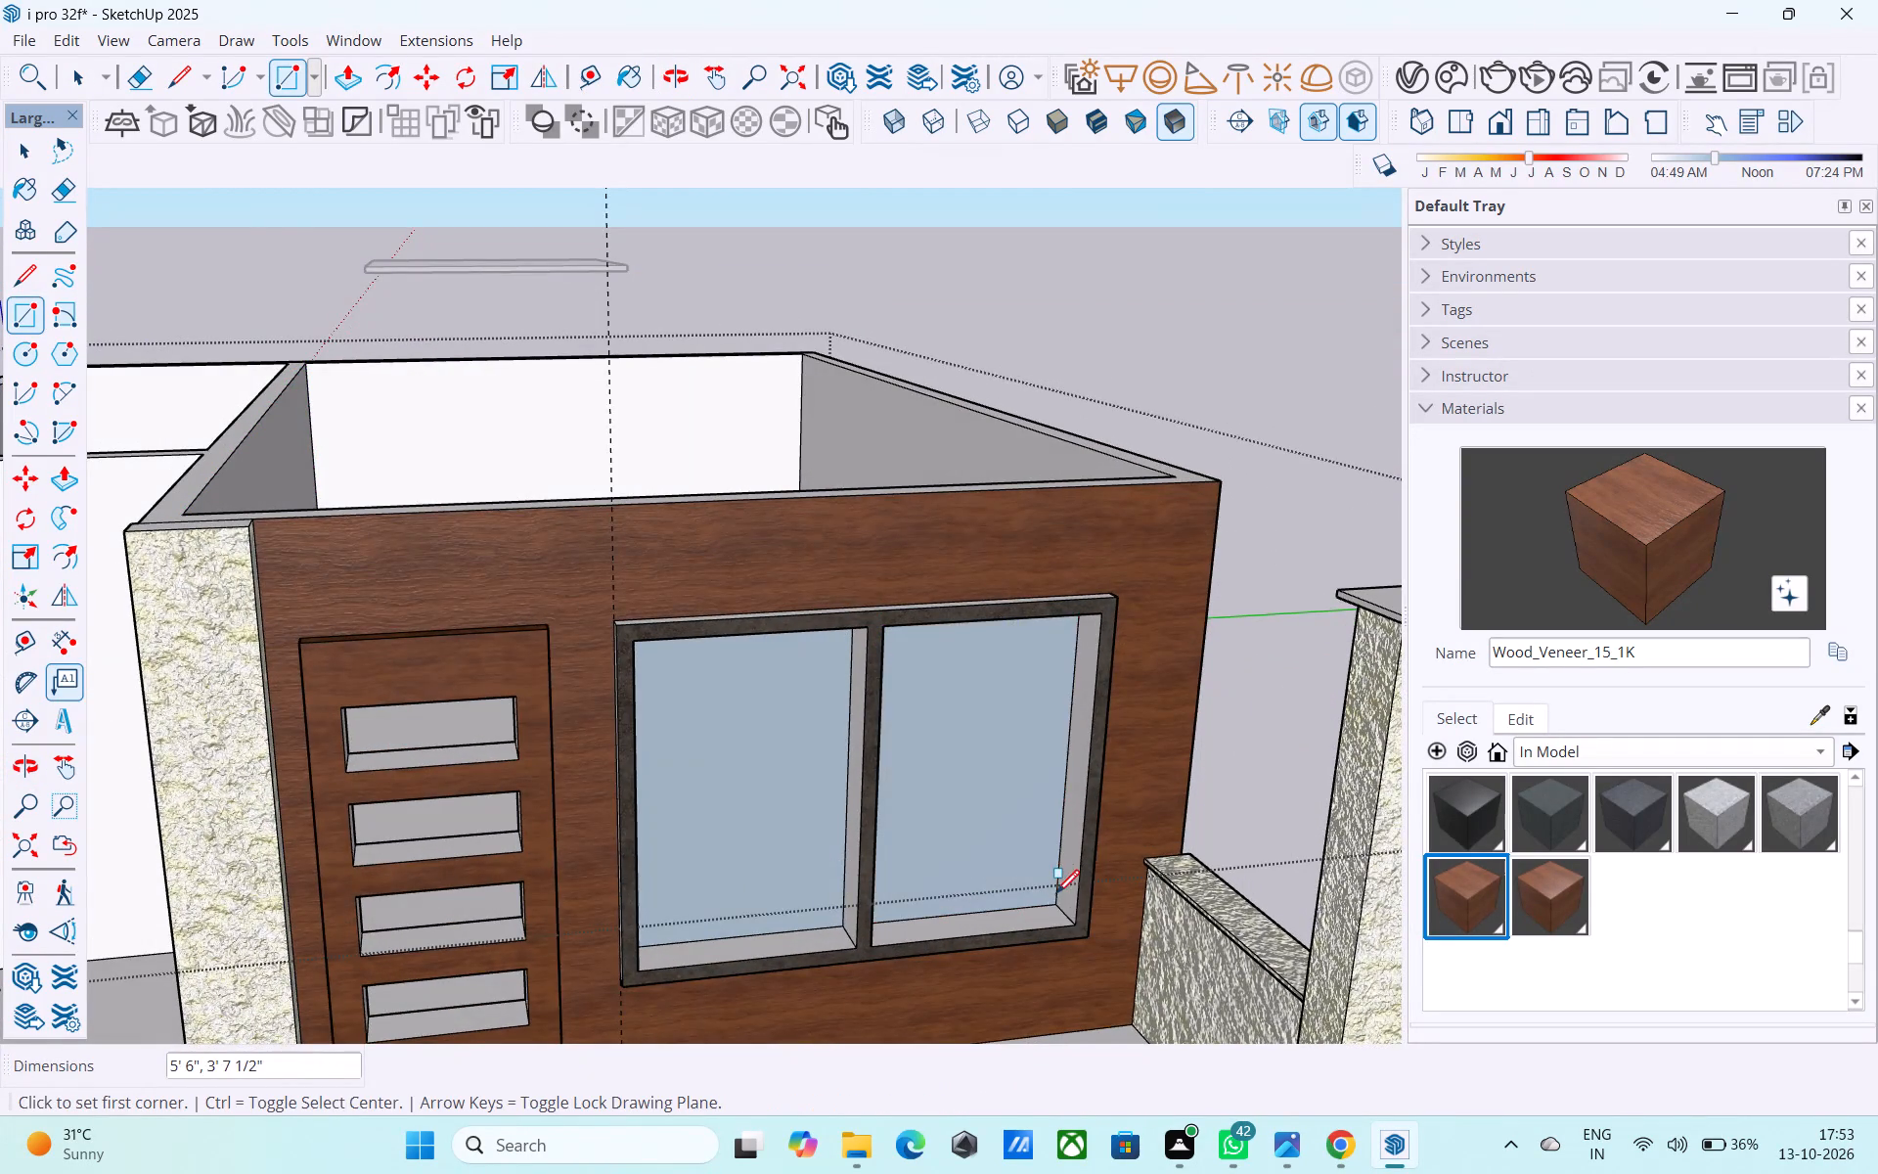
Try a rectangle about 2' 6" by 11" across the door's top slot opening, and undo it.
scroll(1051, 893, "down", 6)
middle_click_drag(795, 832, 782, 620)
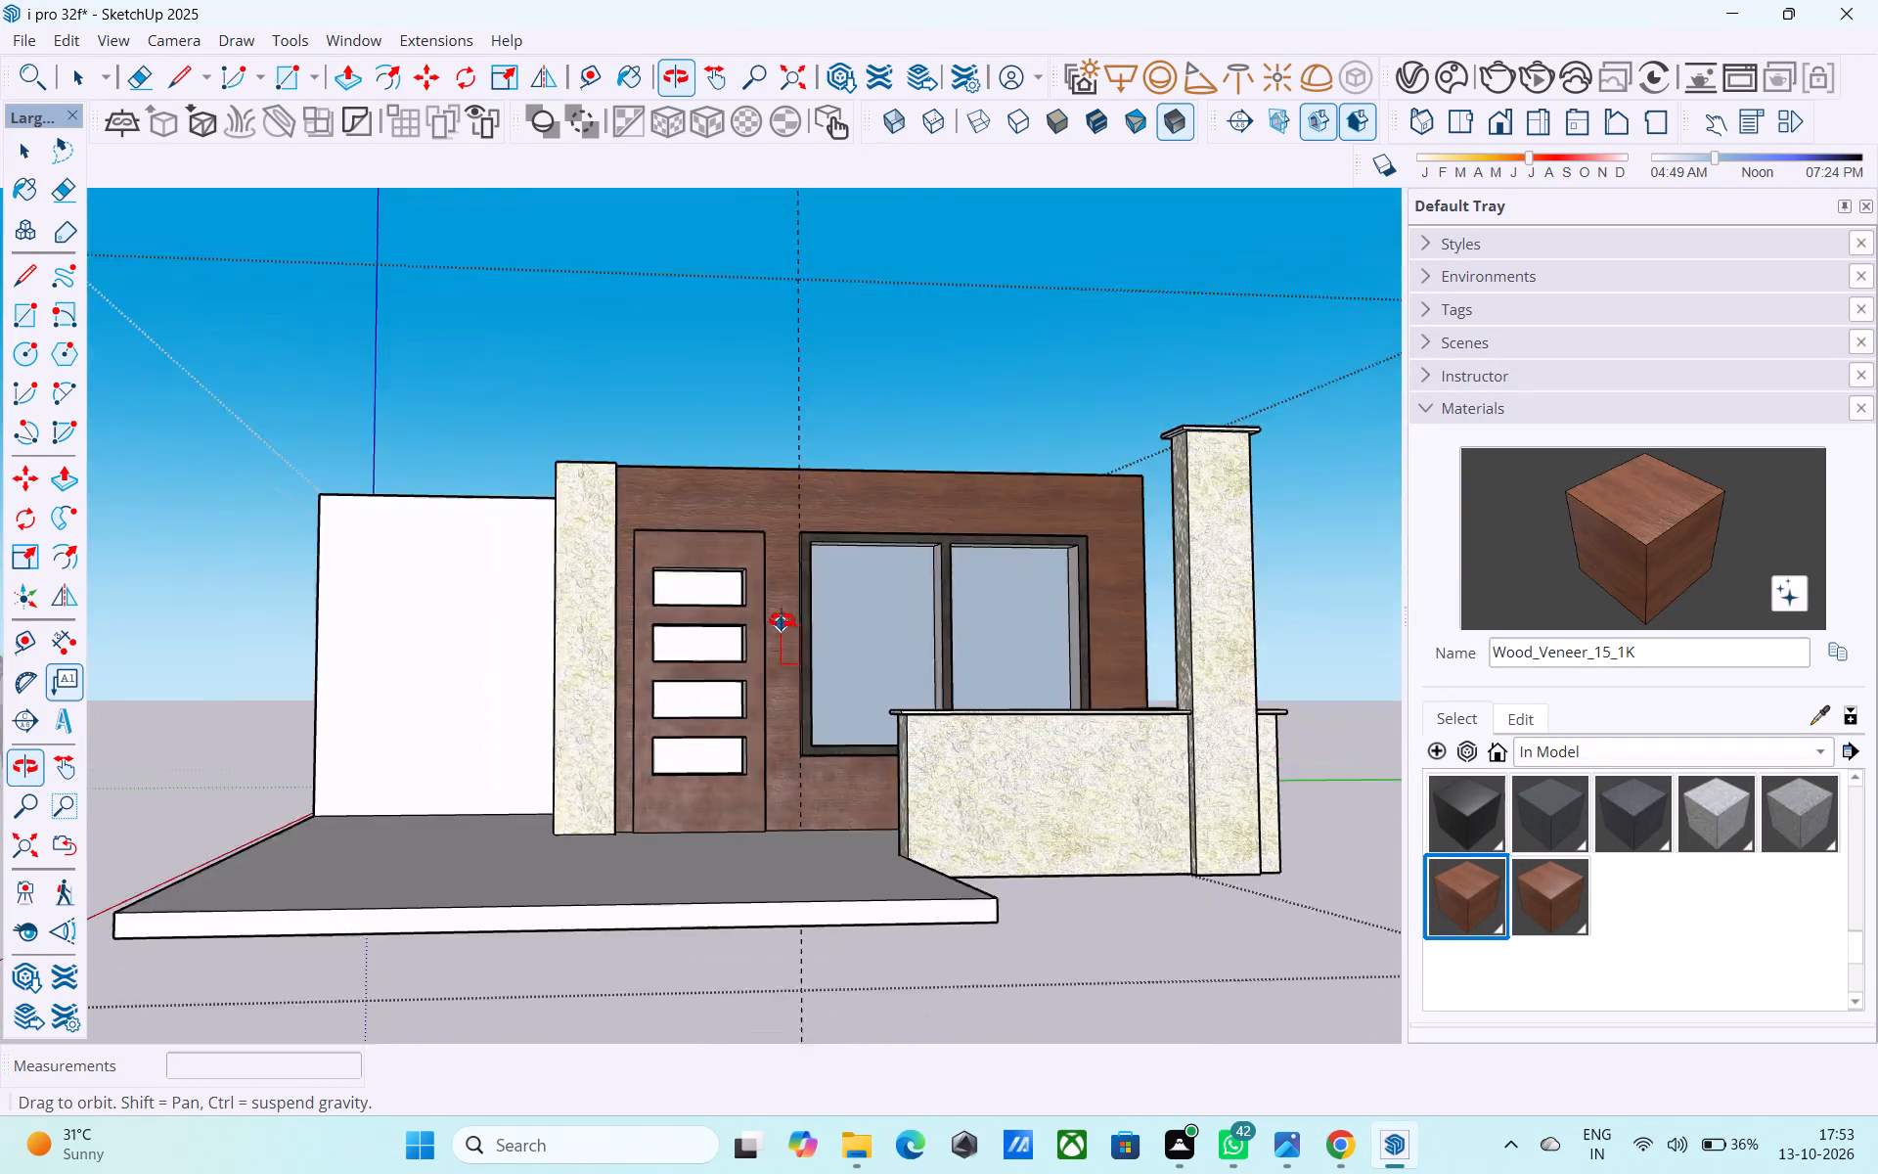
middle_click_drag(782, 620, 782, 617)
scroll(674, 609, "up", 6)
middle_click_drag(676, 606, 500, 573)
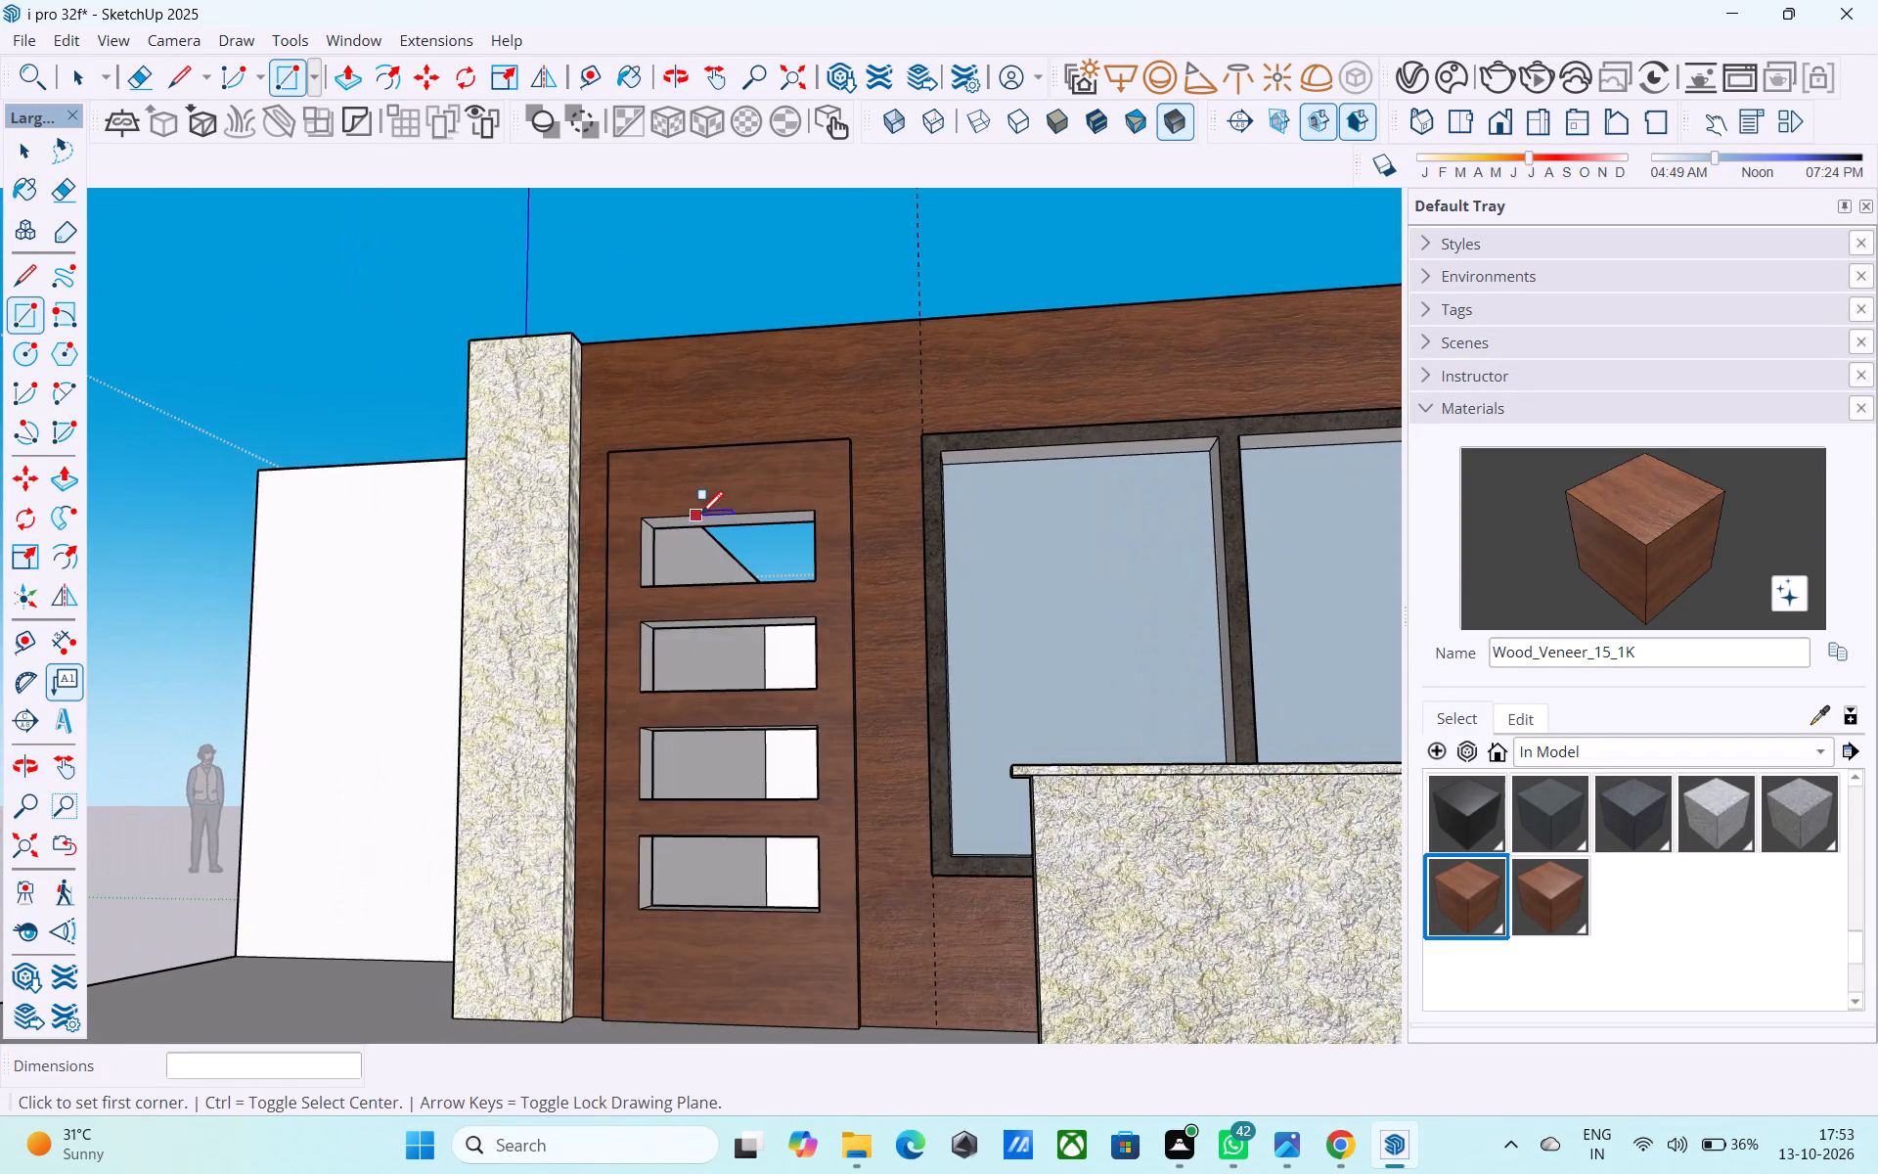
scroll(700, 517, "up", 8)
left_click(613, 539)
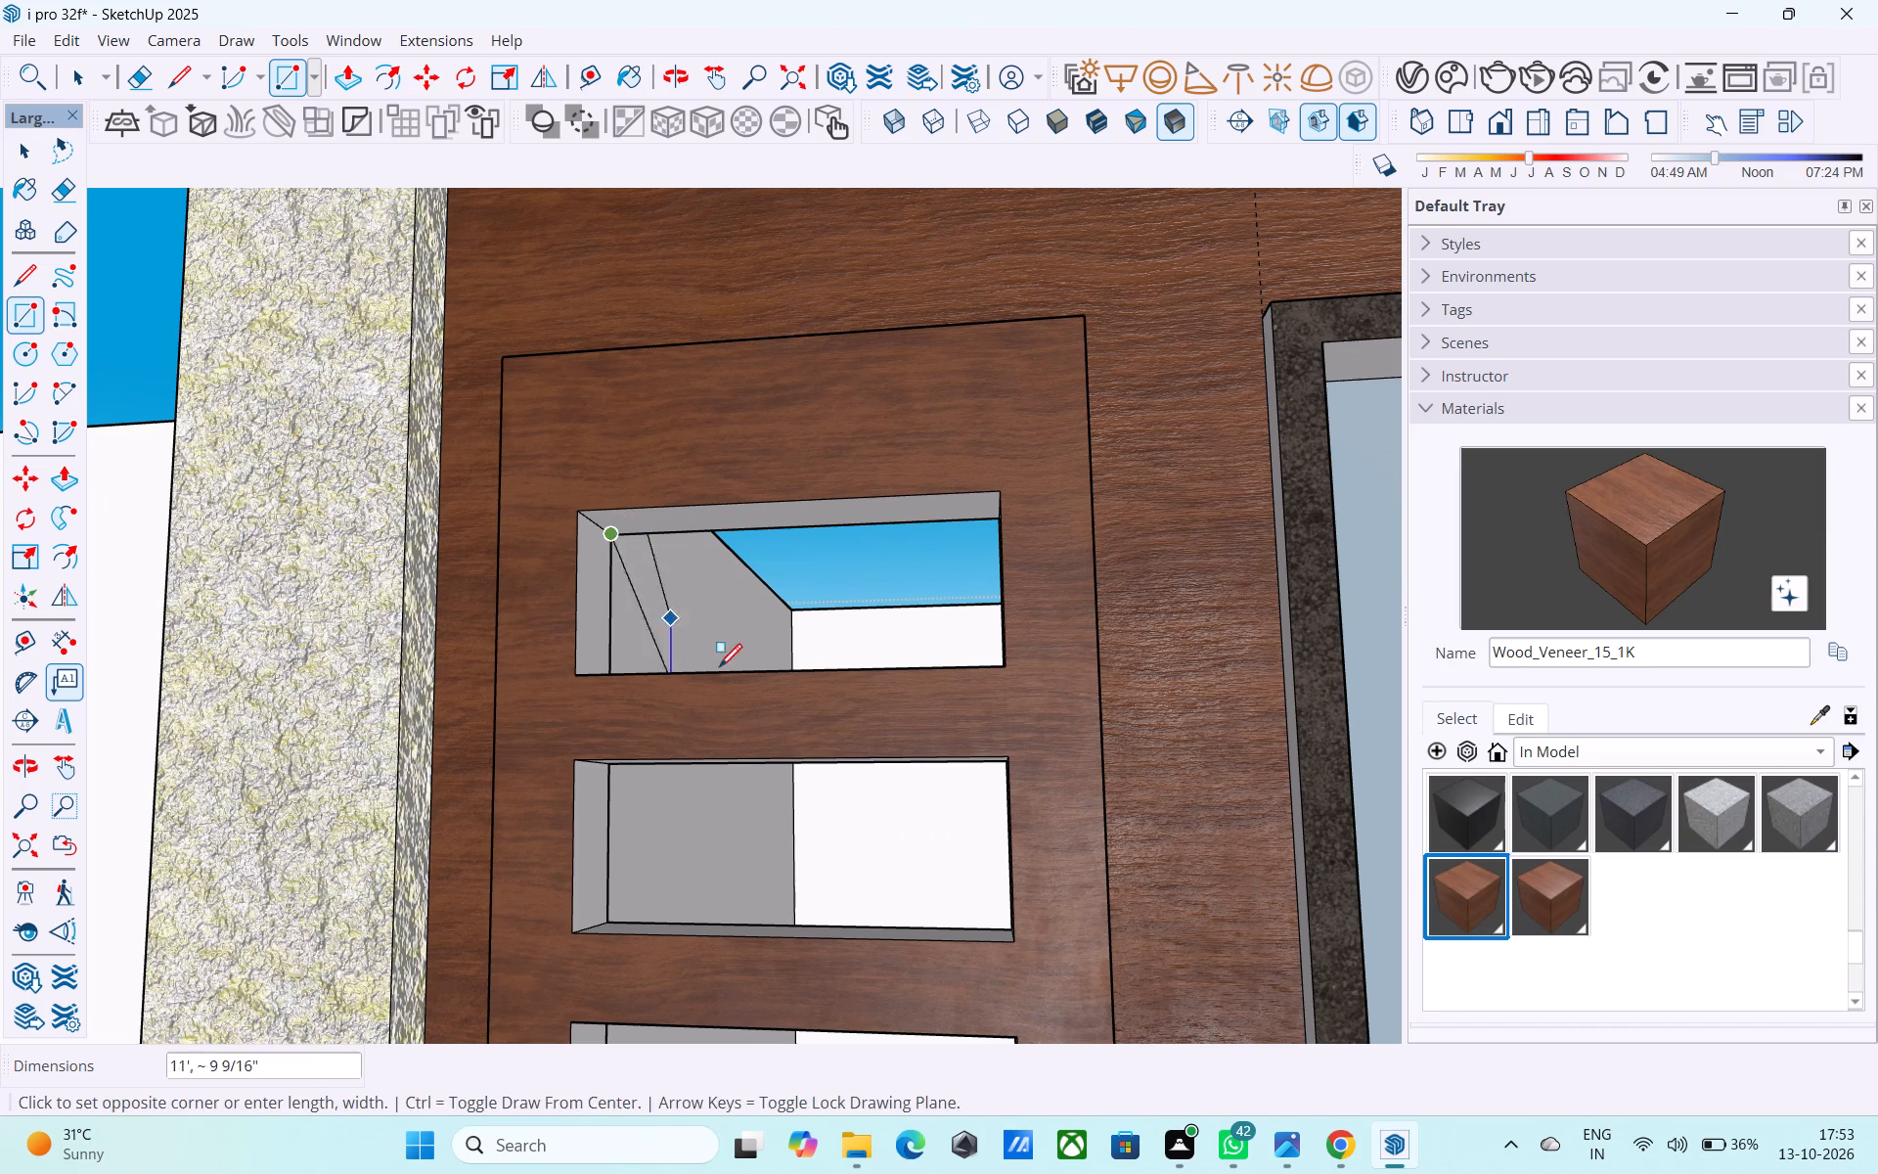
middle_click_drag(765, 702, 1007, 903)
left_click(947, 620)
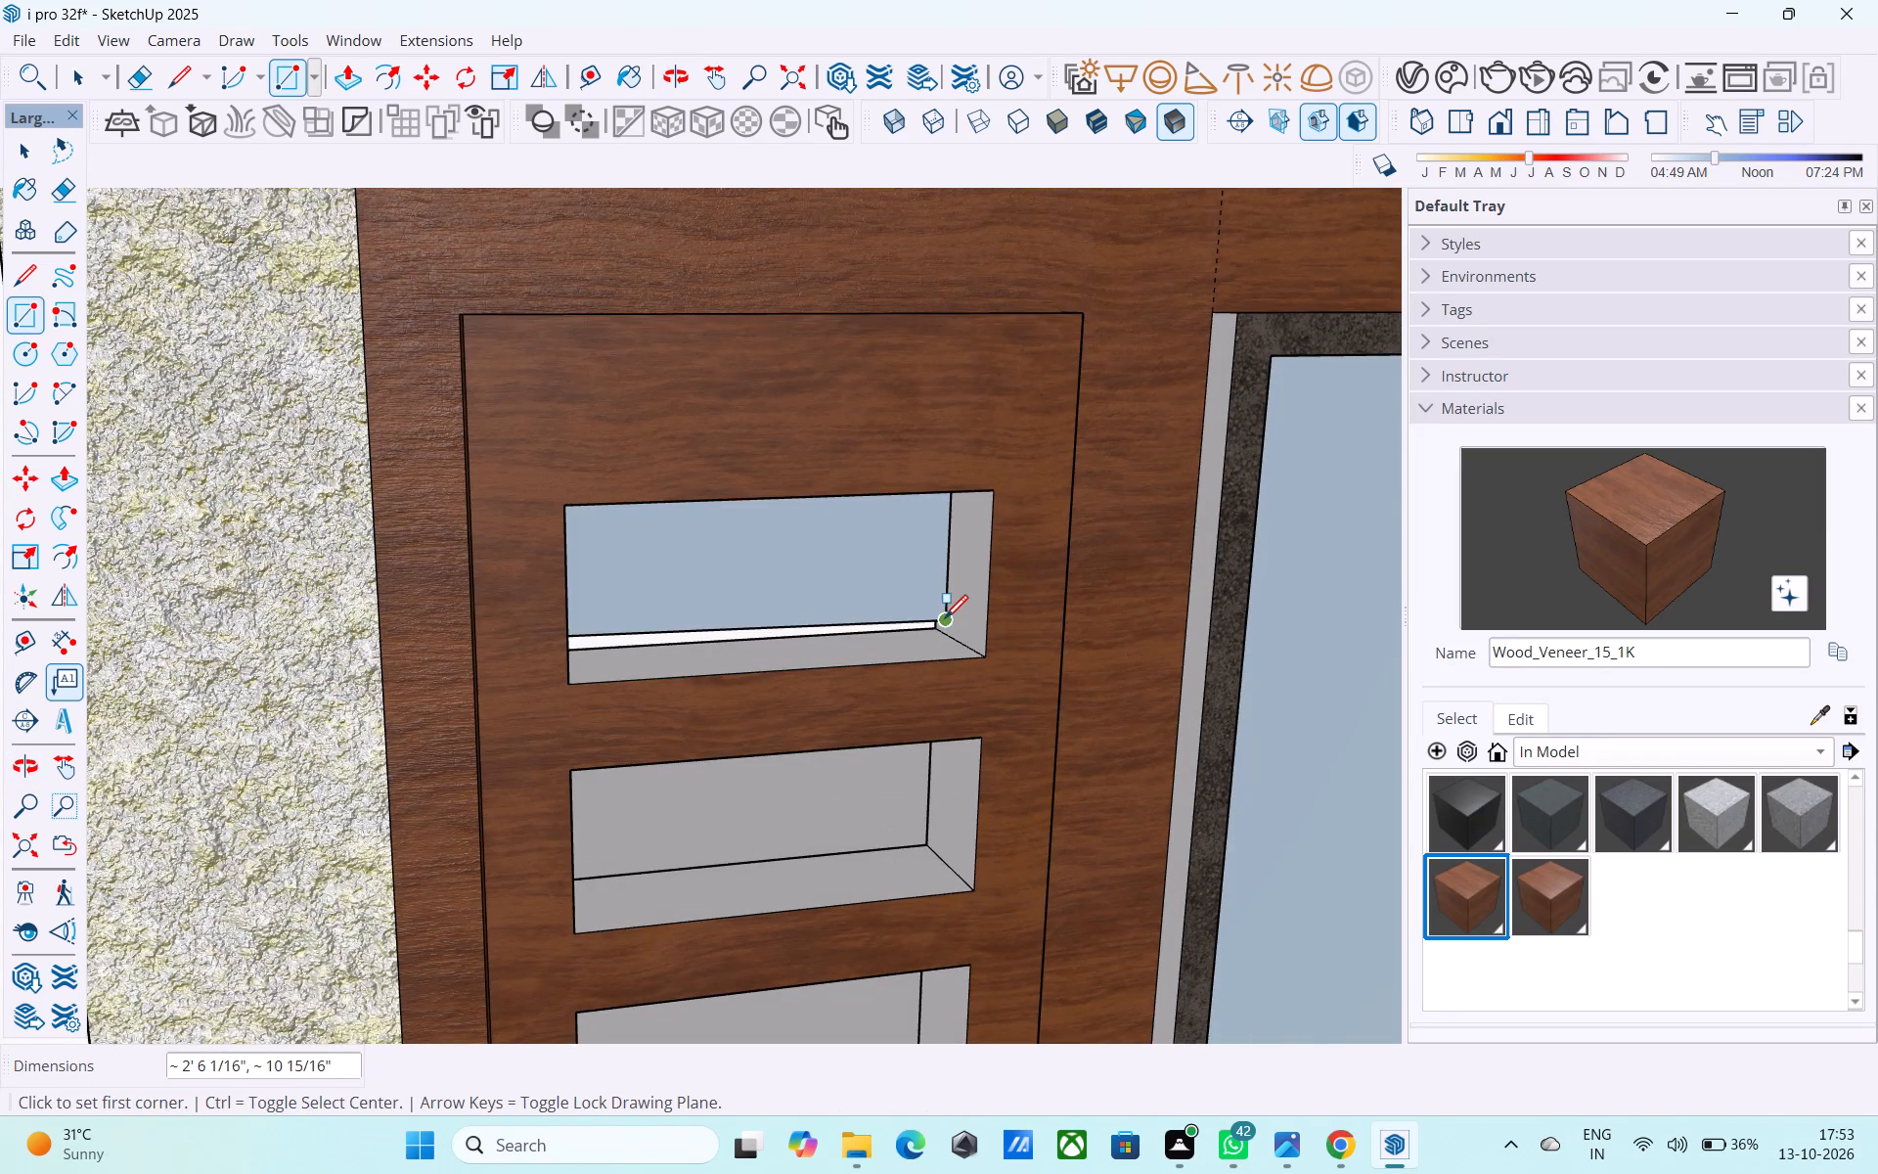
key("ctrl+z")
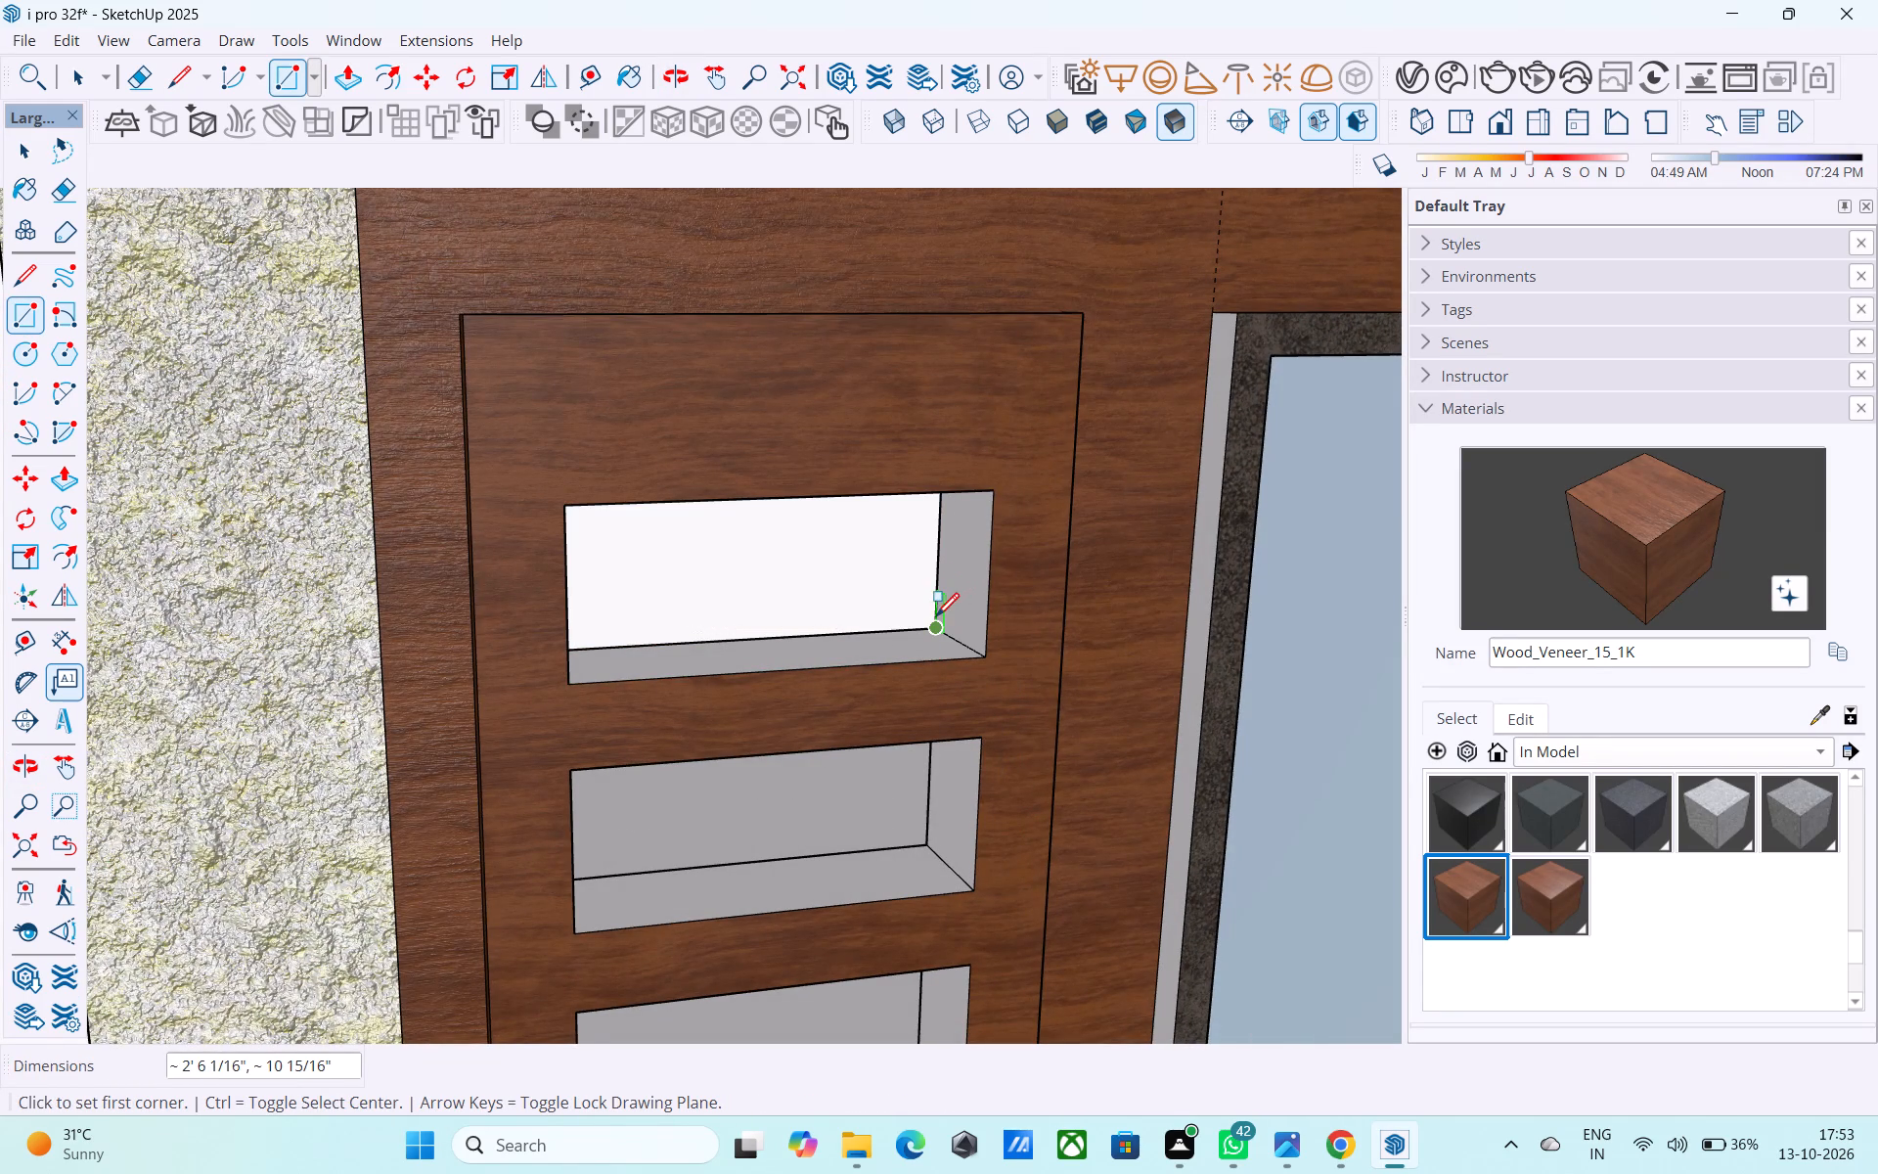
Draw a rectangle filling the door's top slot opening, starting from its lower inner corner.
left_click(936, 618)
middle_click_drag(852, 586, 889, 573)
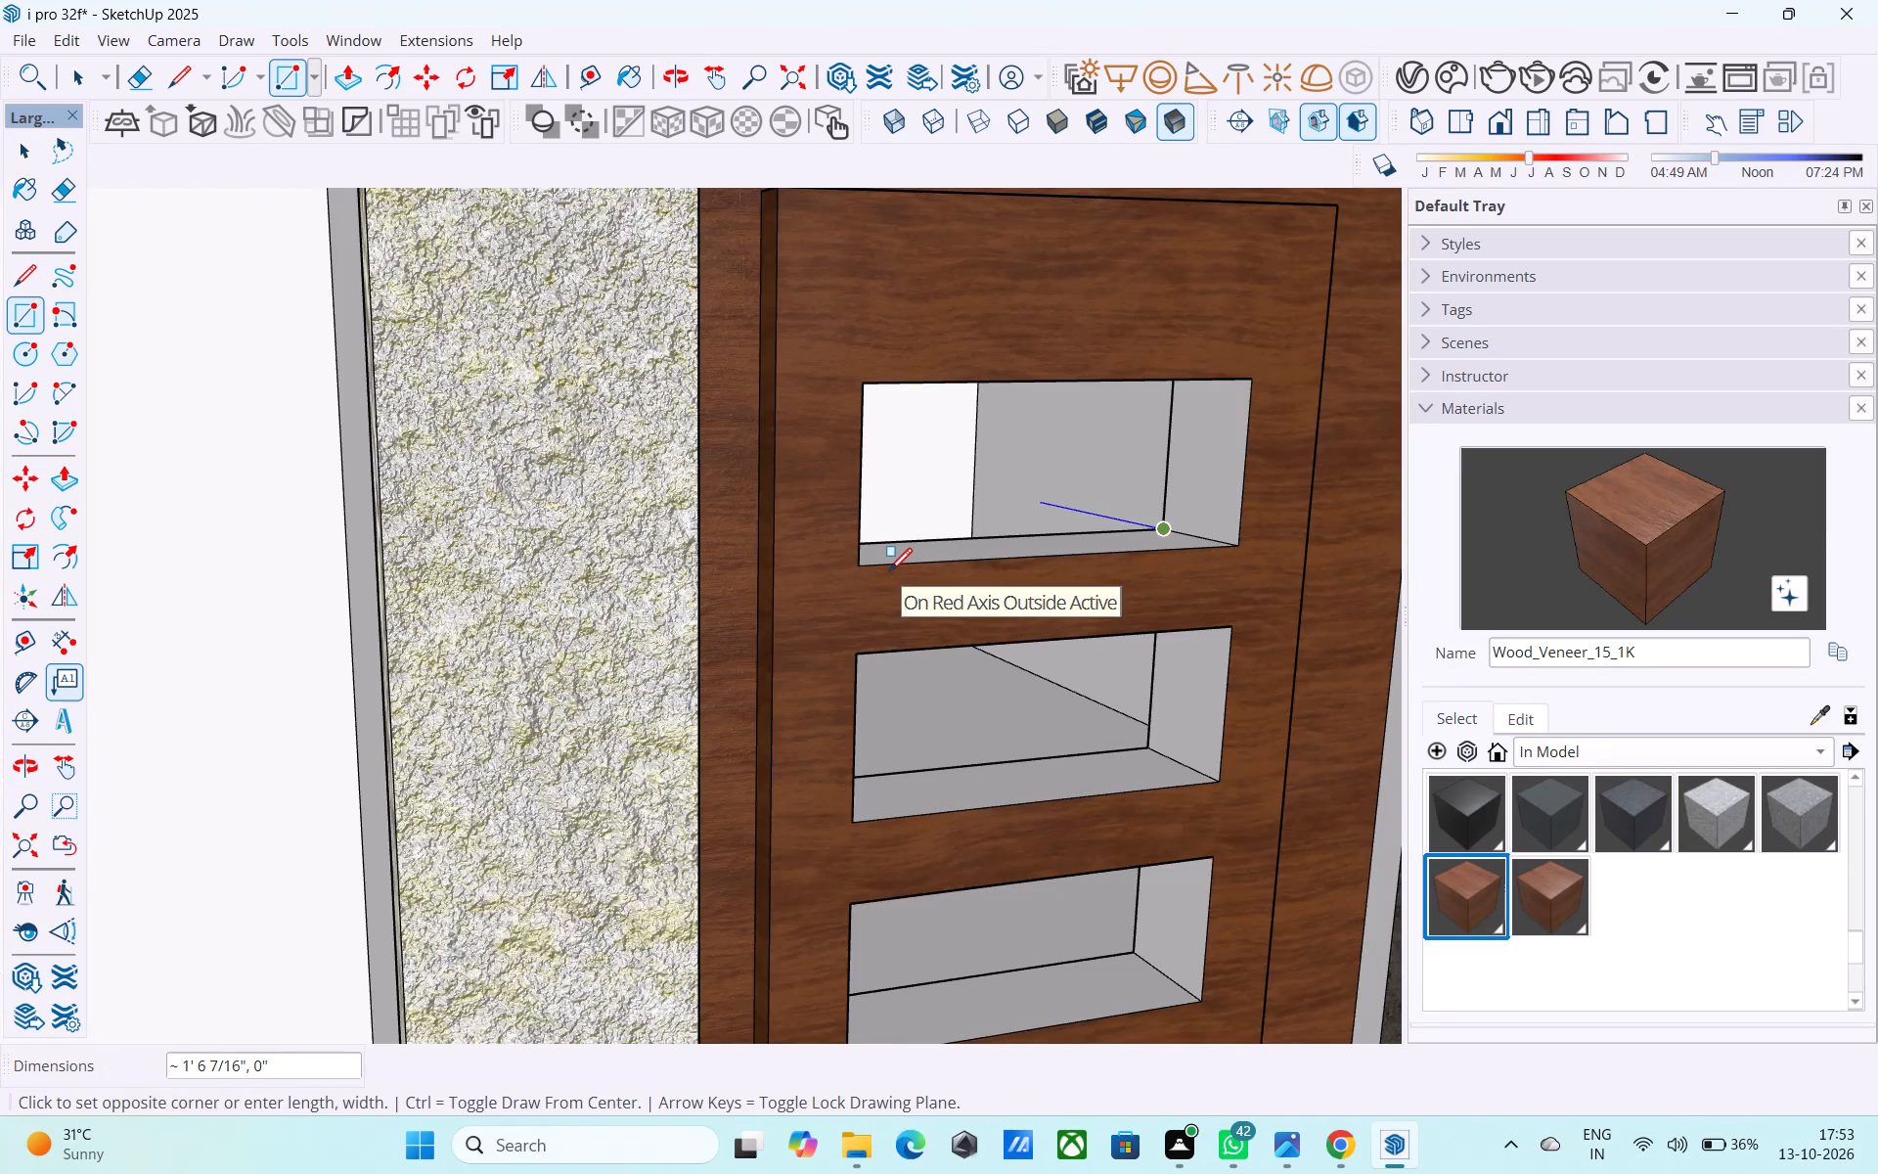
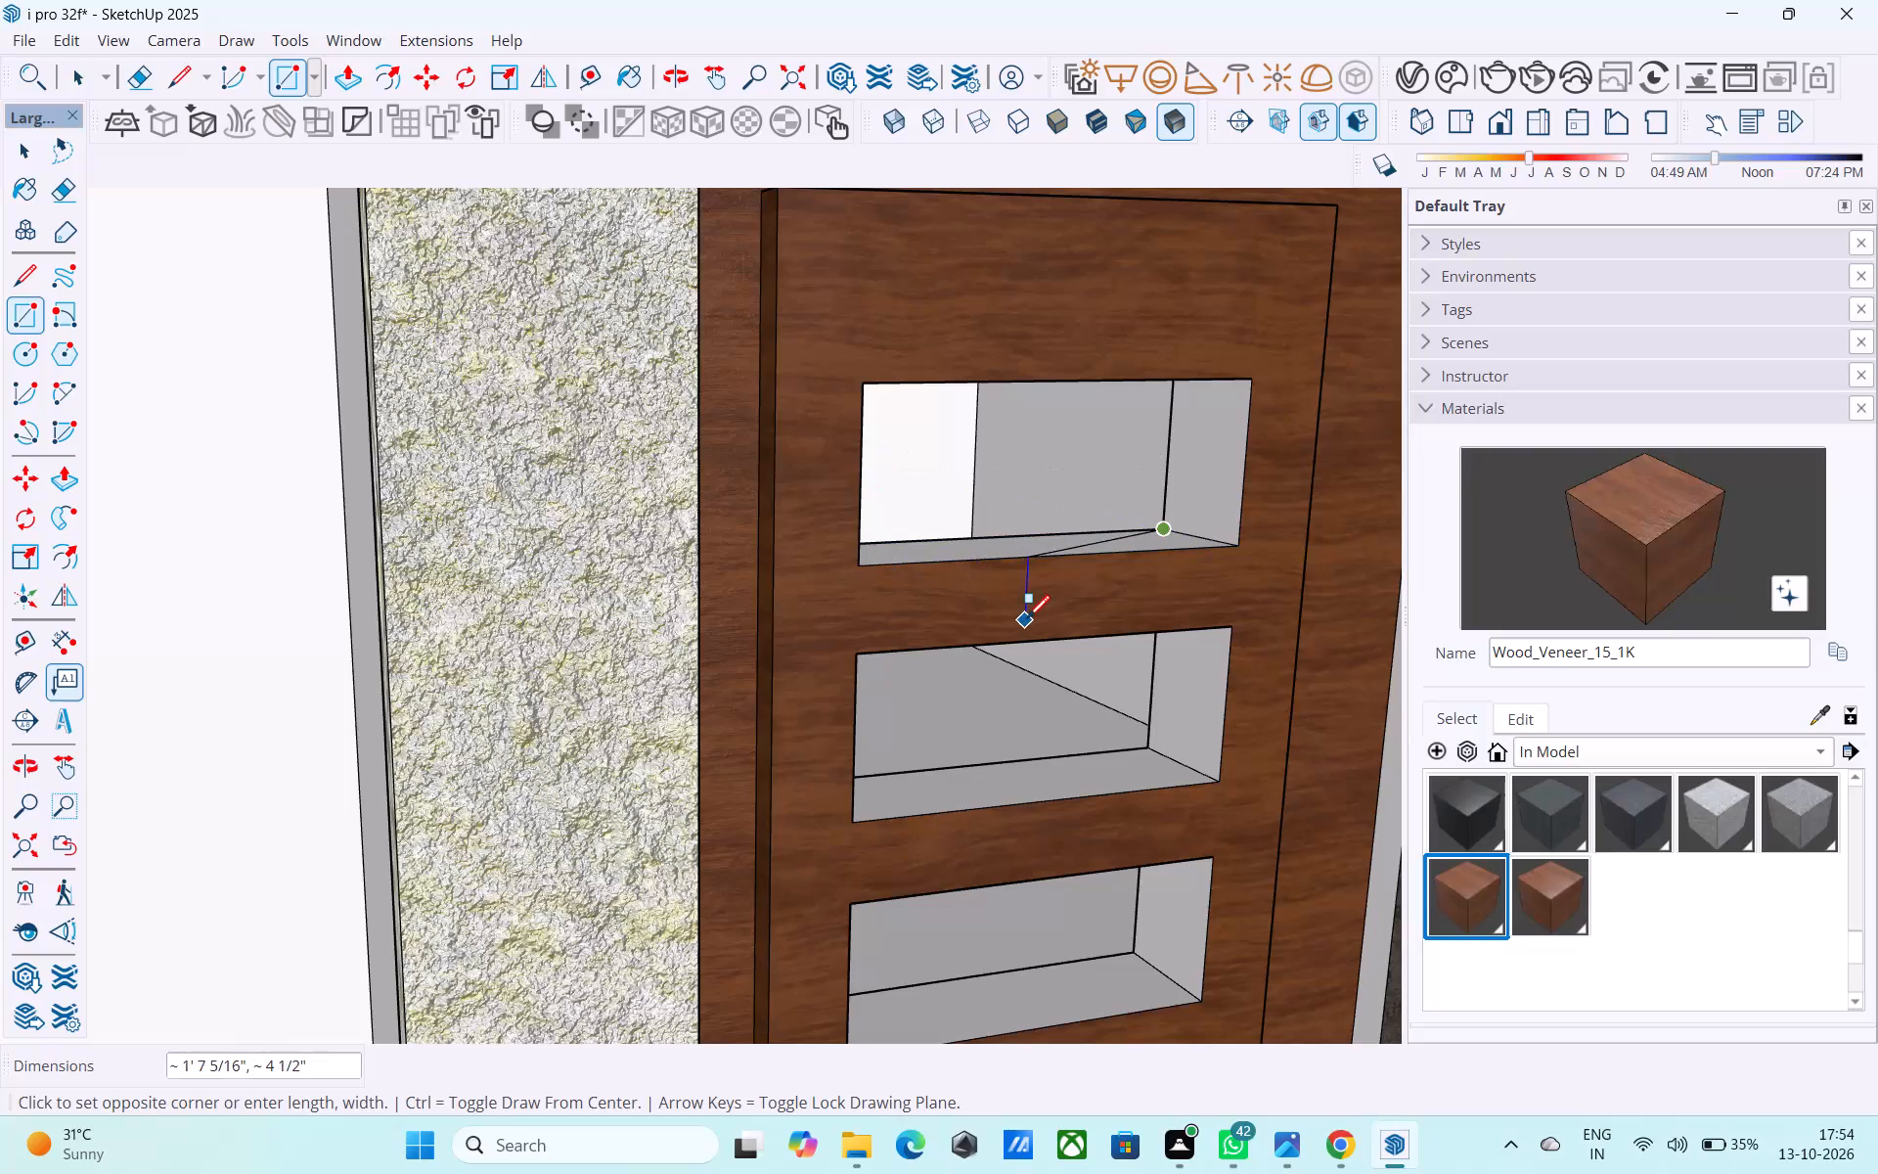
Finish the rectangle that closes the door's top opening, placing its opposite corner at the inner upper corner.
scroll(1027, 620, "down", 2)
middle_click_drag(1027, 620, 809, 558, "shift")
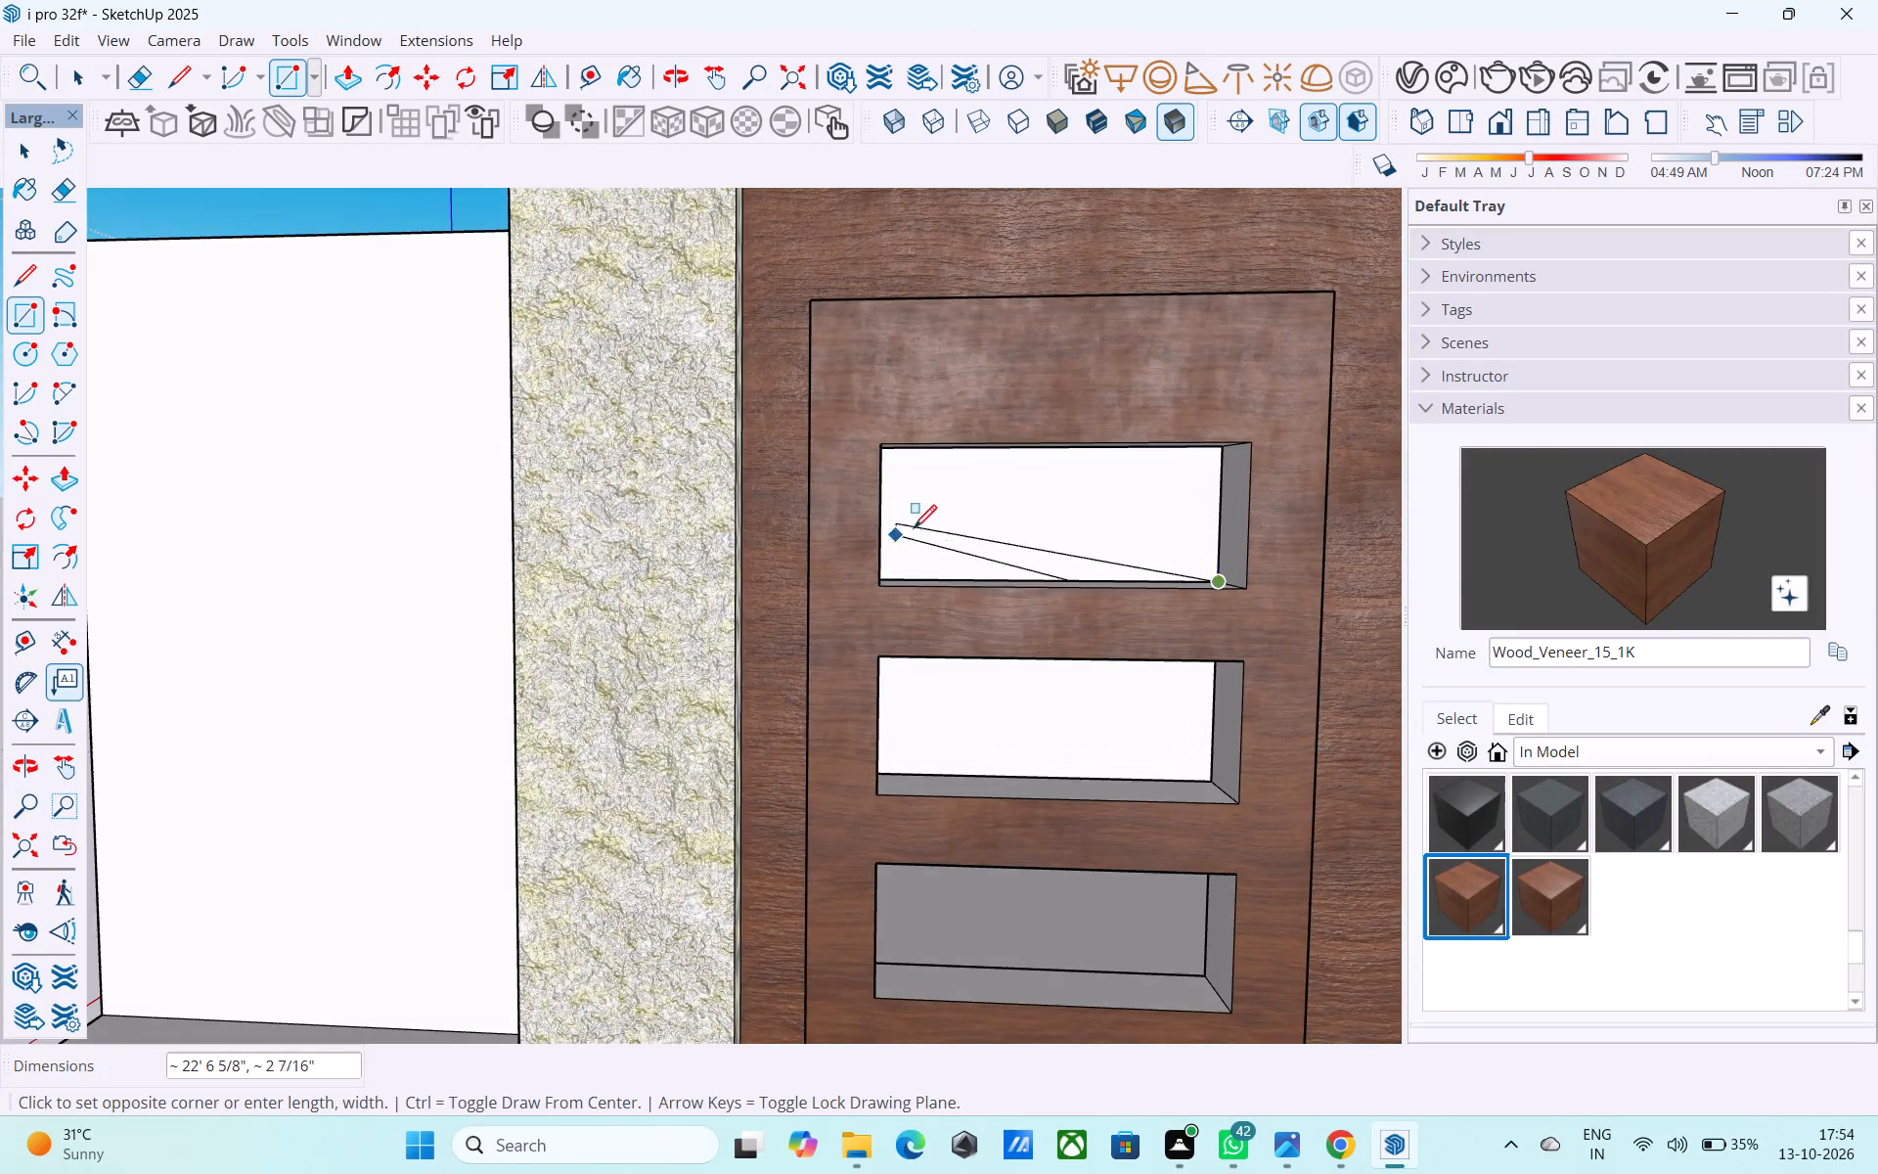
scroll(917, 528, "up", 6)
scroll(932, 510, "down", 6)
middle_click_drag(950, 552, 846, 508)
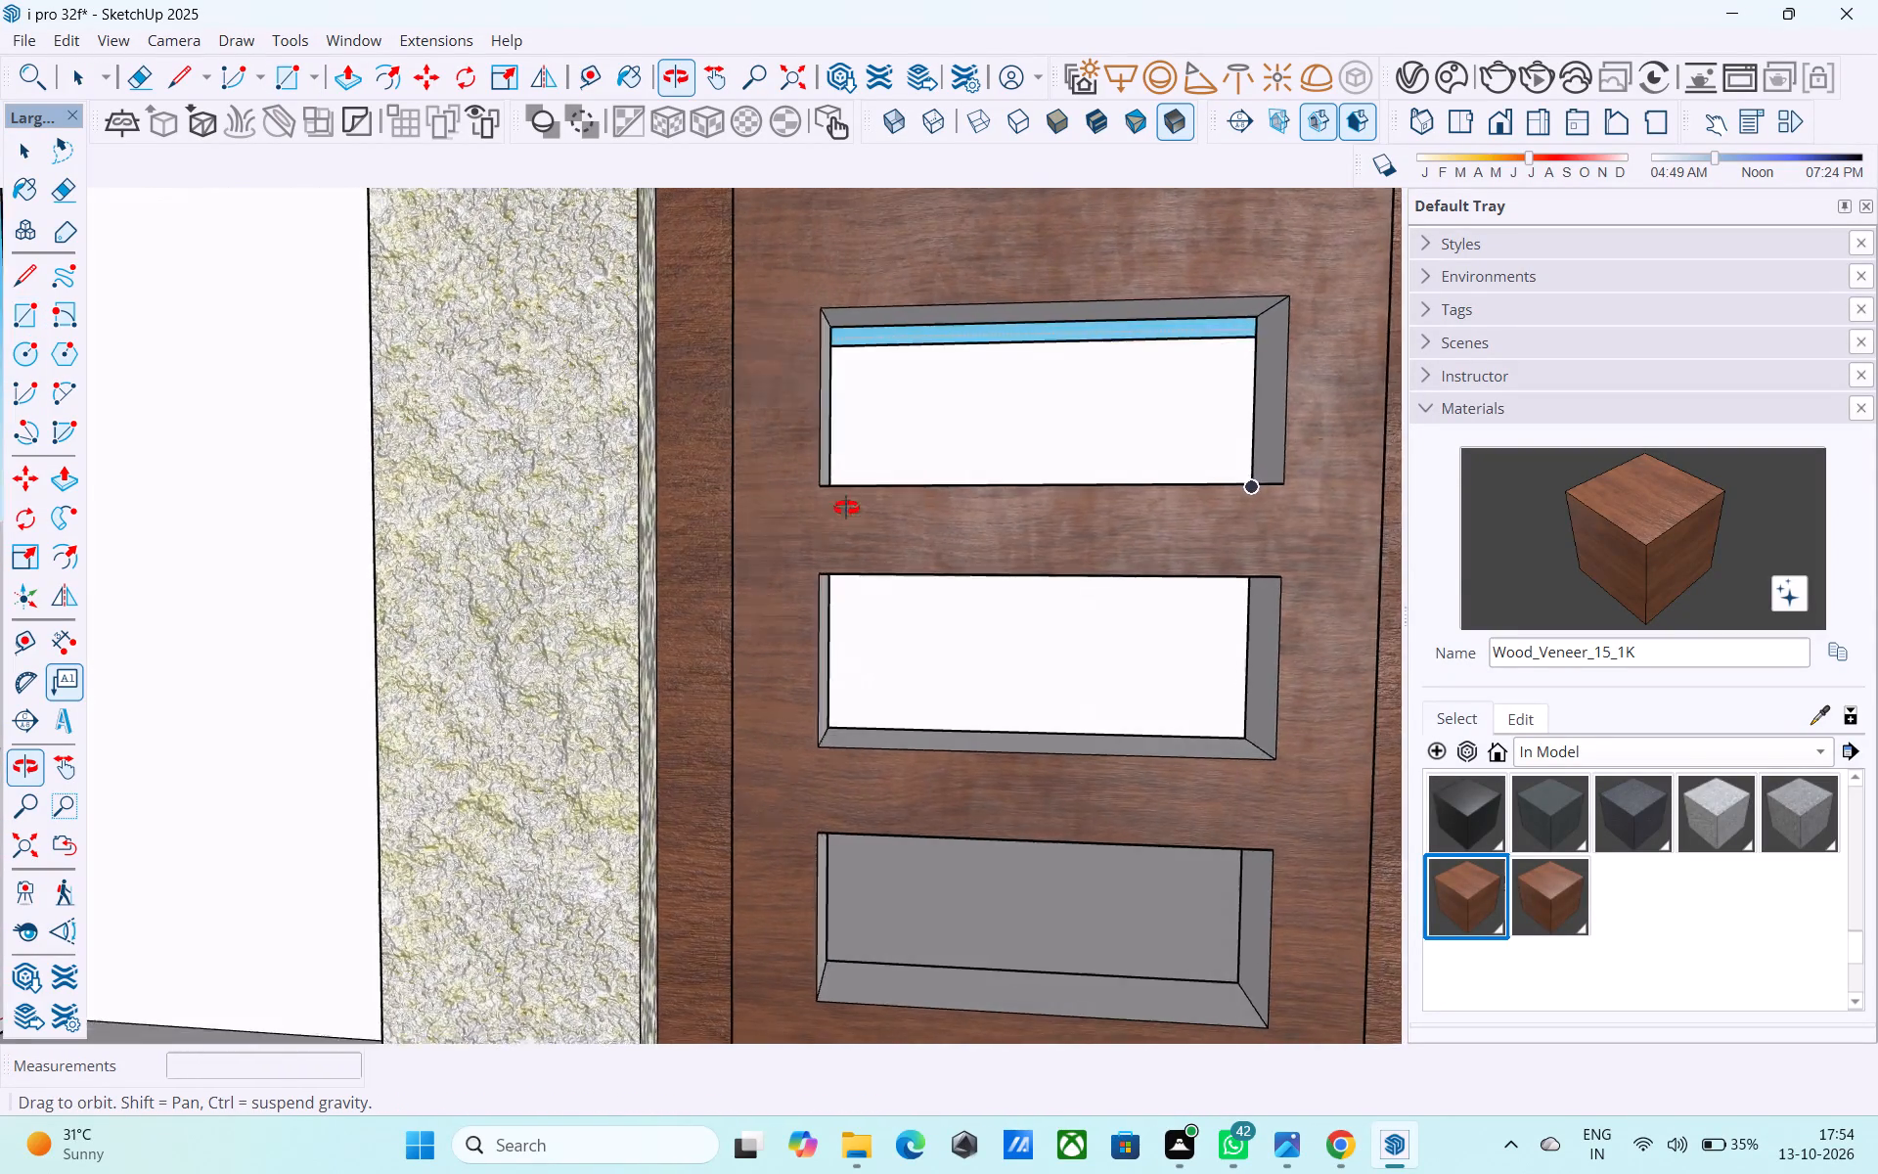
middle_click_drag(846, 508, 815, 442)
left_click(847, 343)
Draw a rectangle between opposite inner corners to close the door's second opening from the top.
middle_click_drag(950, 643, 918, 598)
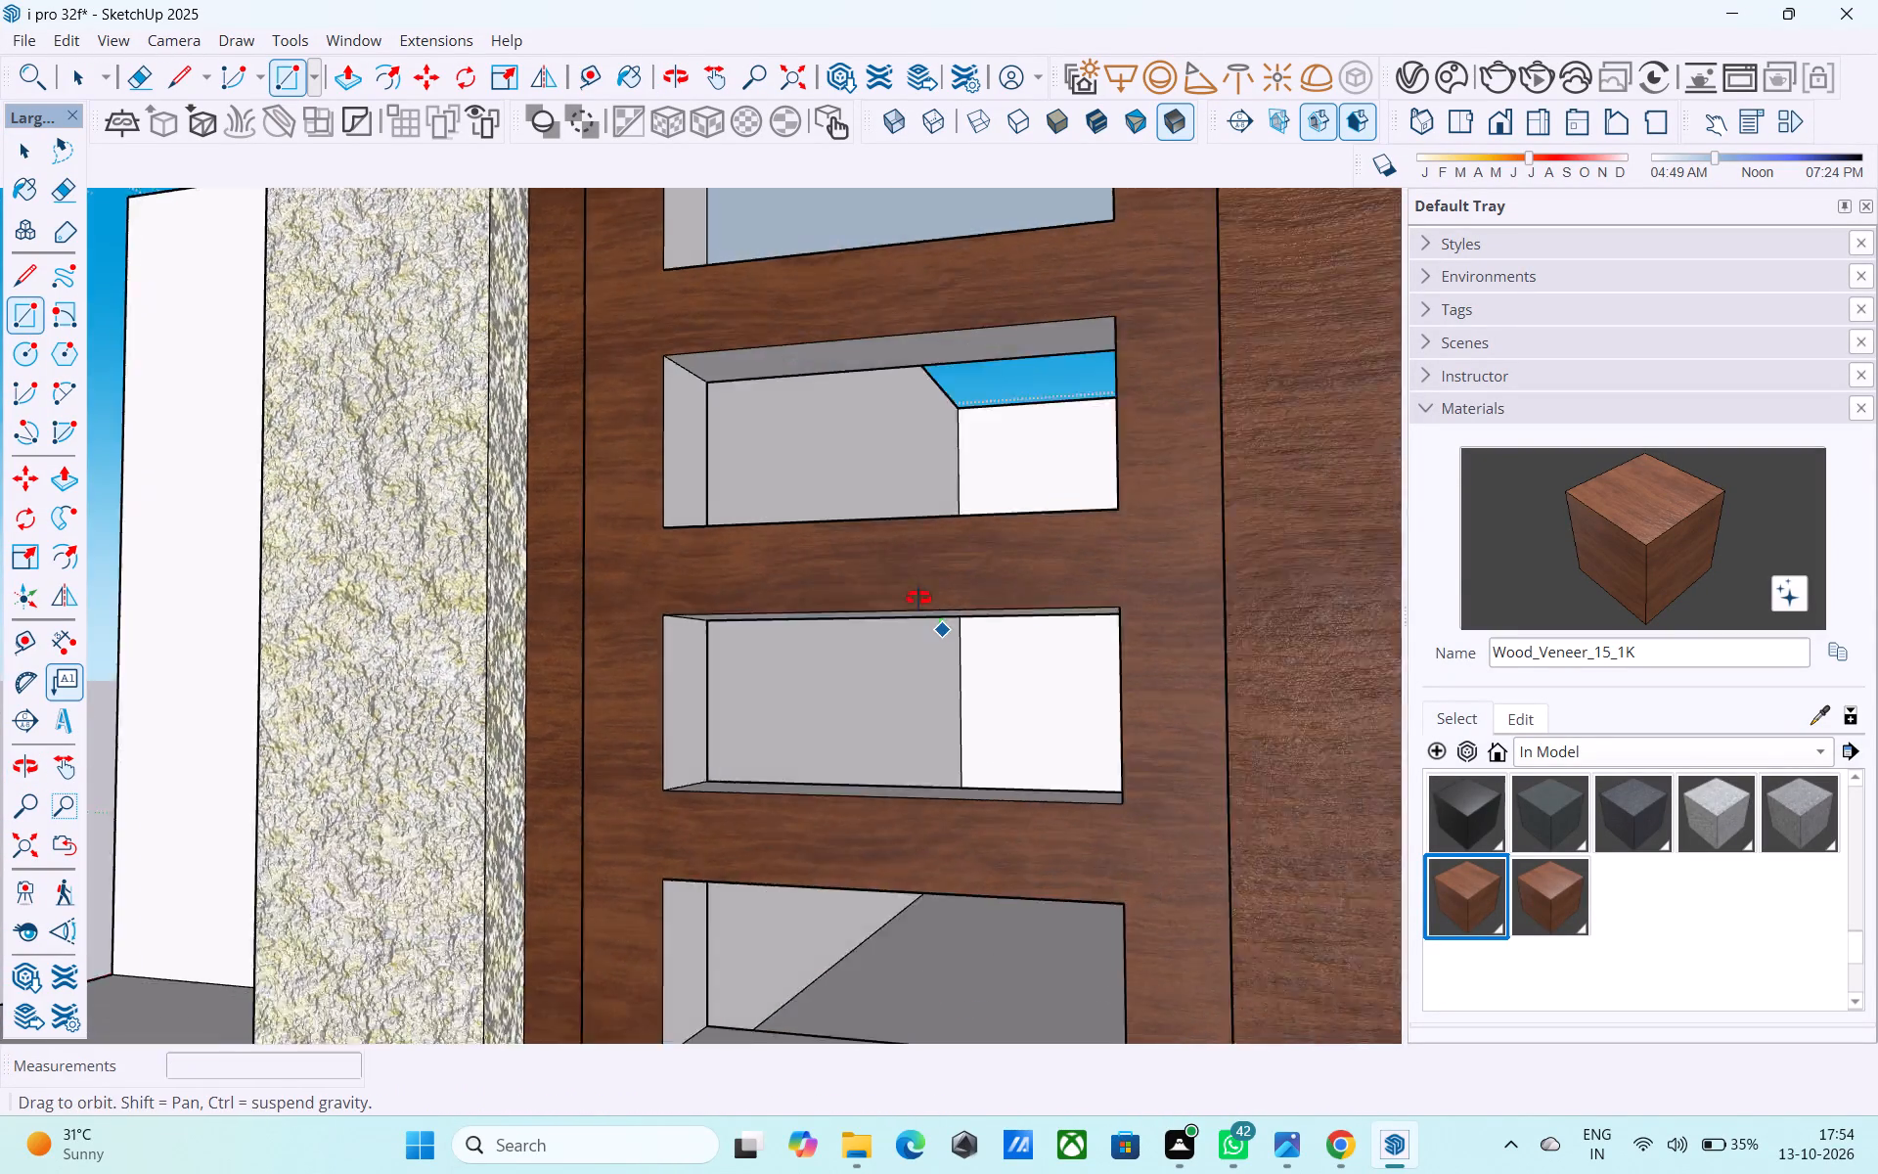
middle_click_drag(918, 598, 954, 625)
left_click(877, 459)
middle_click_drag(1318, 630, 1321, 638, "shift")
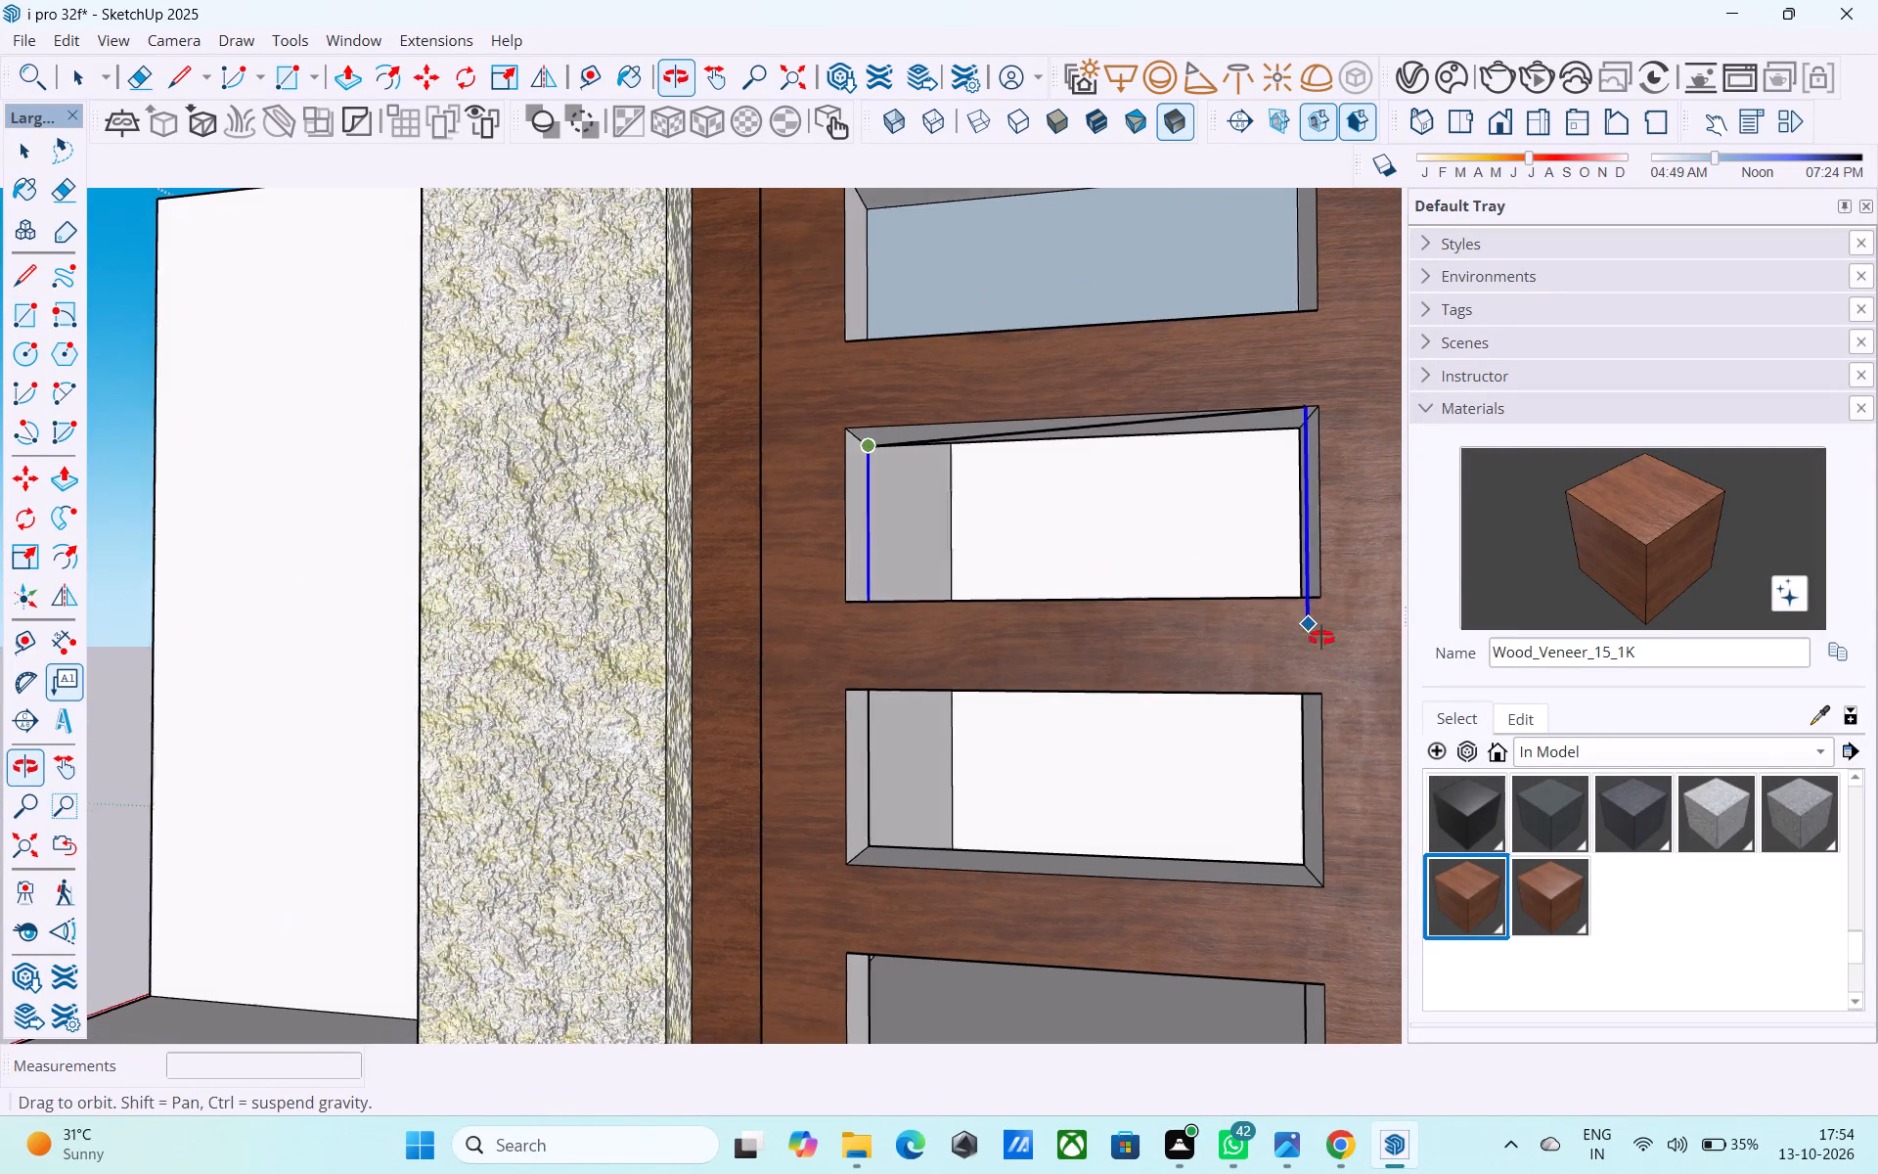
middle_click_drag(1321, 638, 1365, 711, "shift")
left_click(1296, 570)
Draw a rectangle between opposite inner corners to close the door's third opening from the top.
middle_click_drag(1257, 674, 1237, 627)
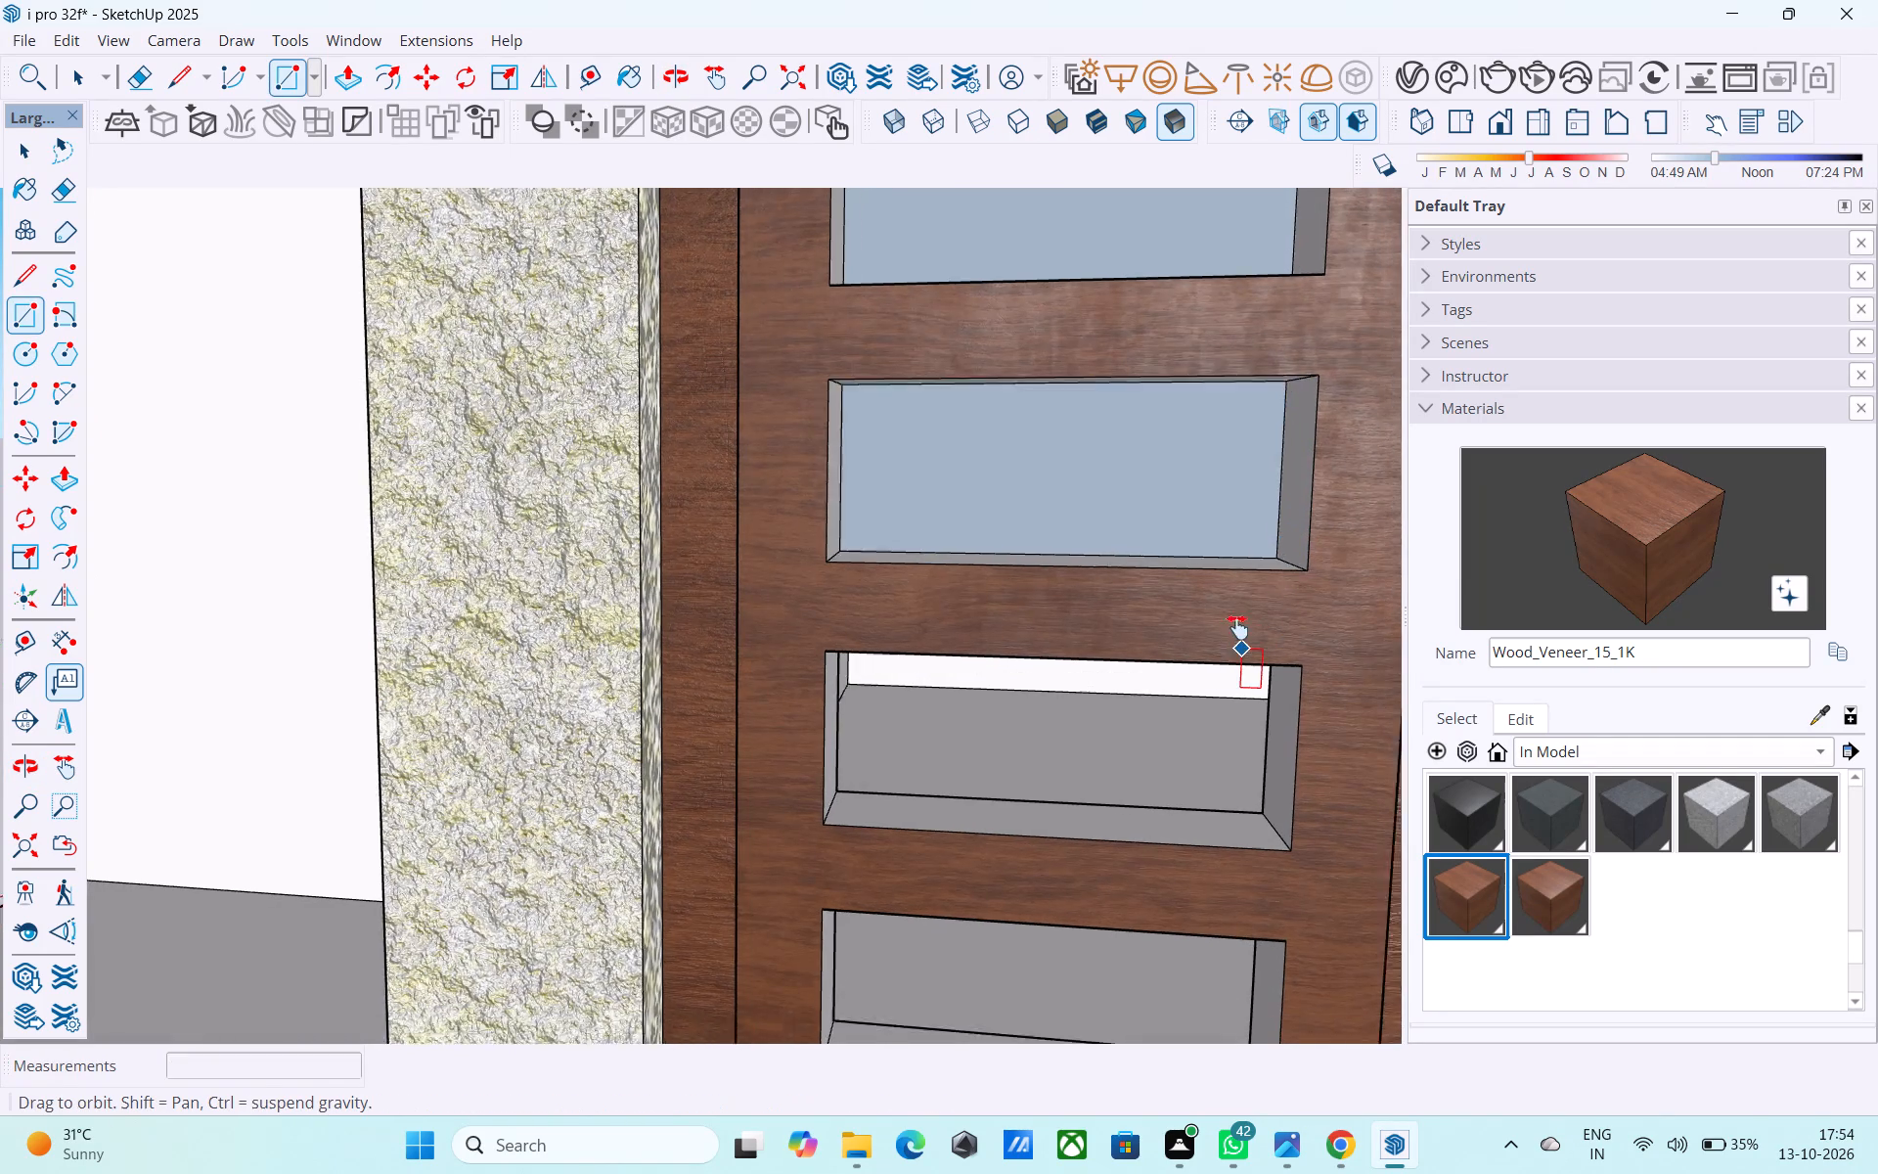
middle_click_drag(1237, 627, 1174, 449)
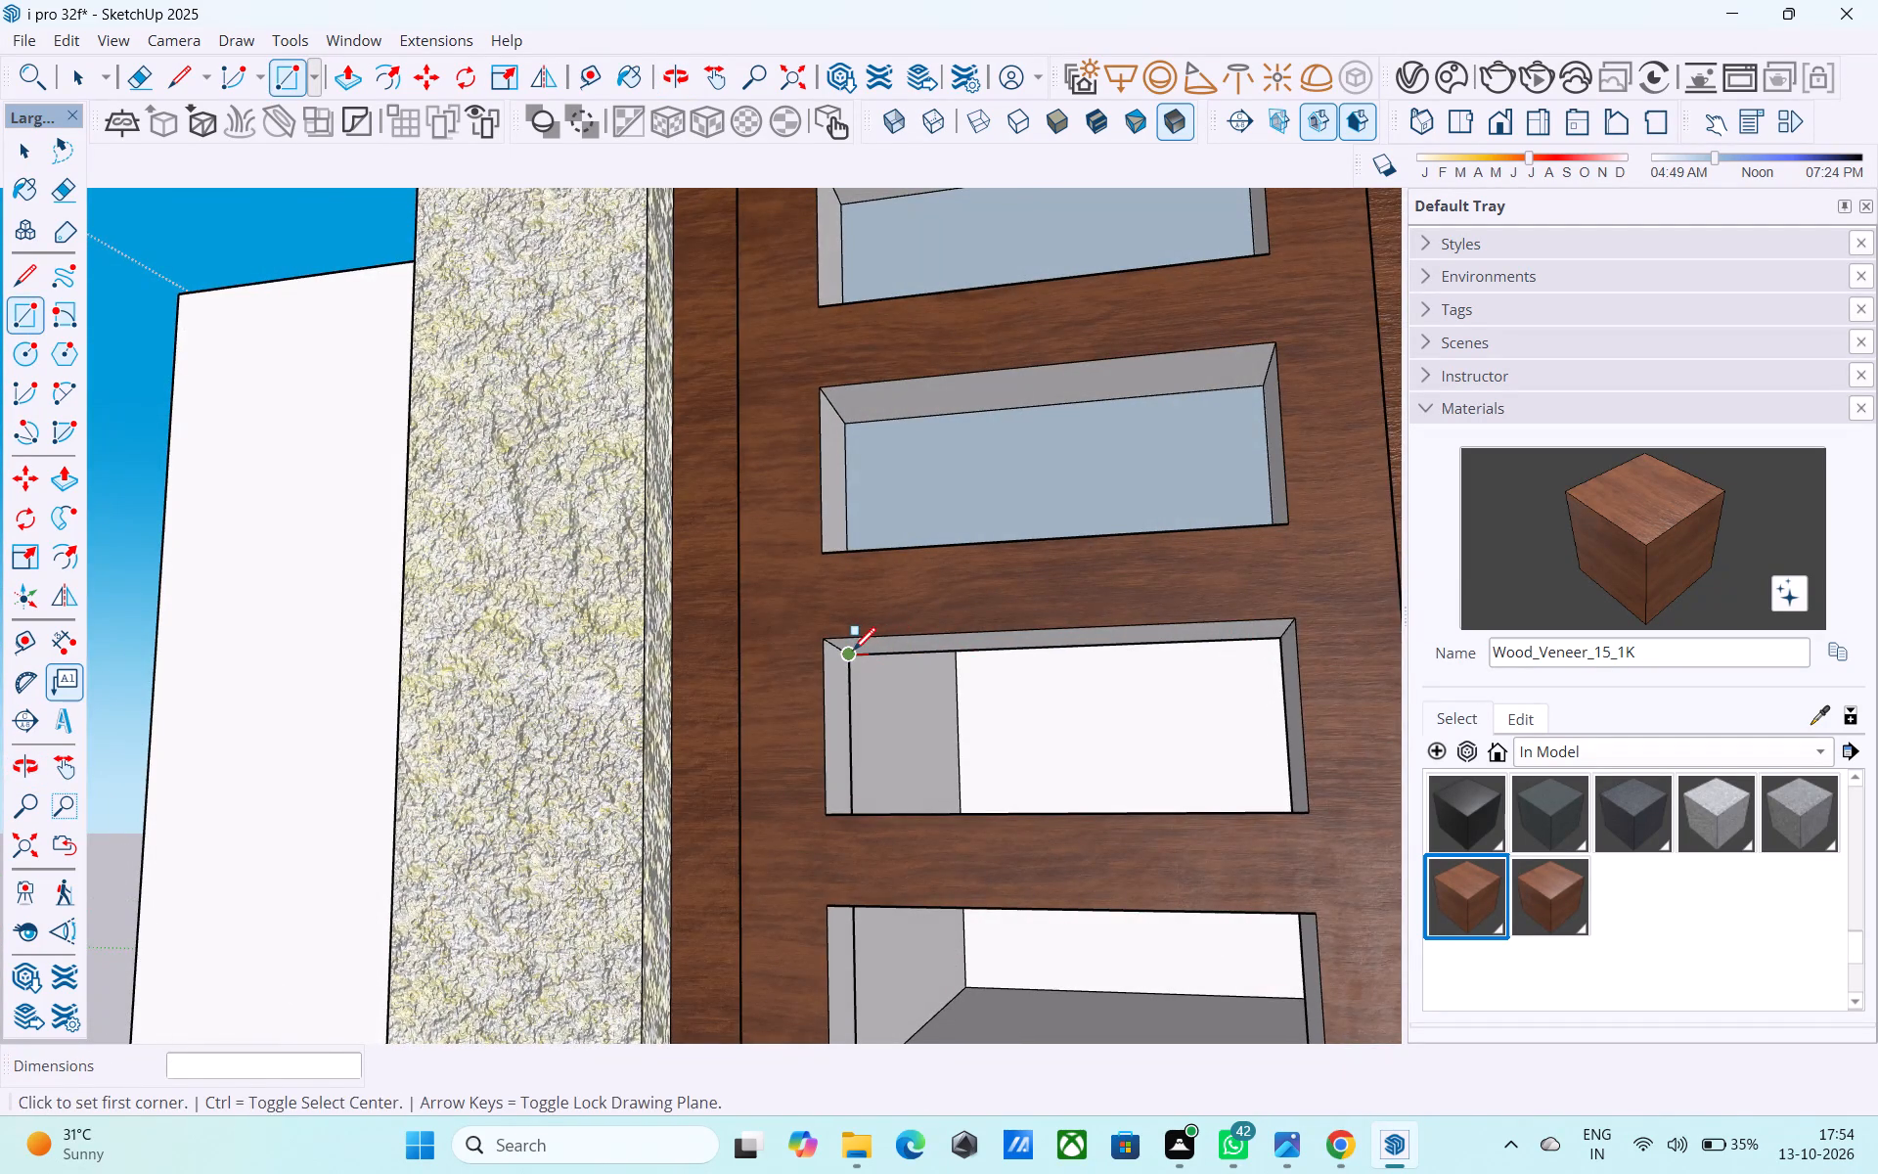
left_click(853, 653)
middle_click_drag(1212, 806, 1228, 837)
scroll(1224, 813, "down", 4)
middle_click_drag(1223, 818, 1087, 572)
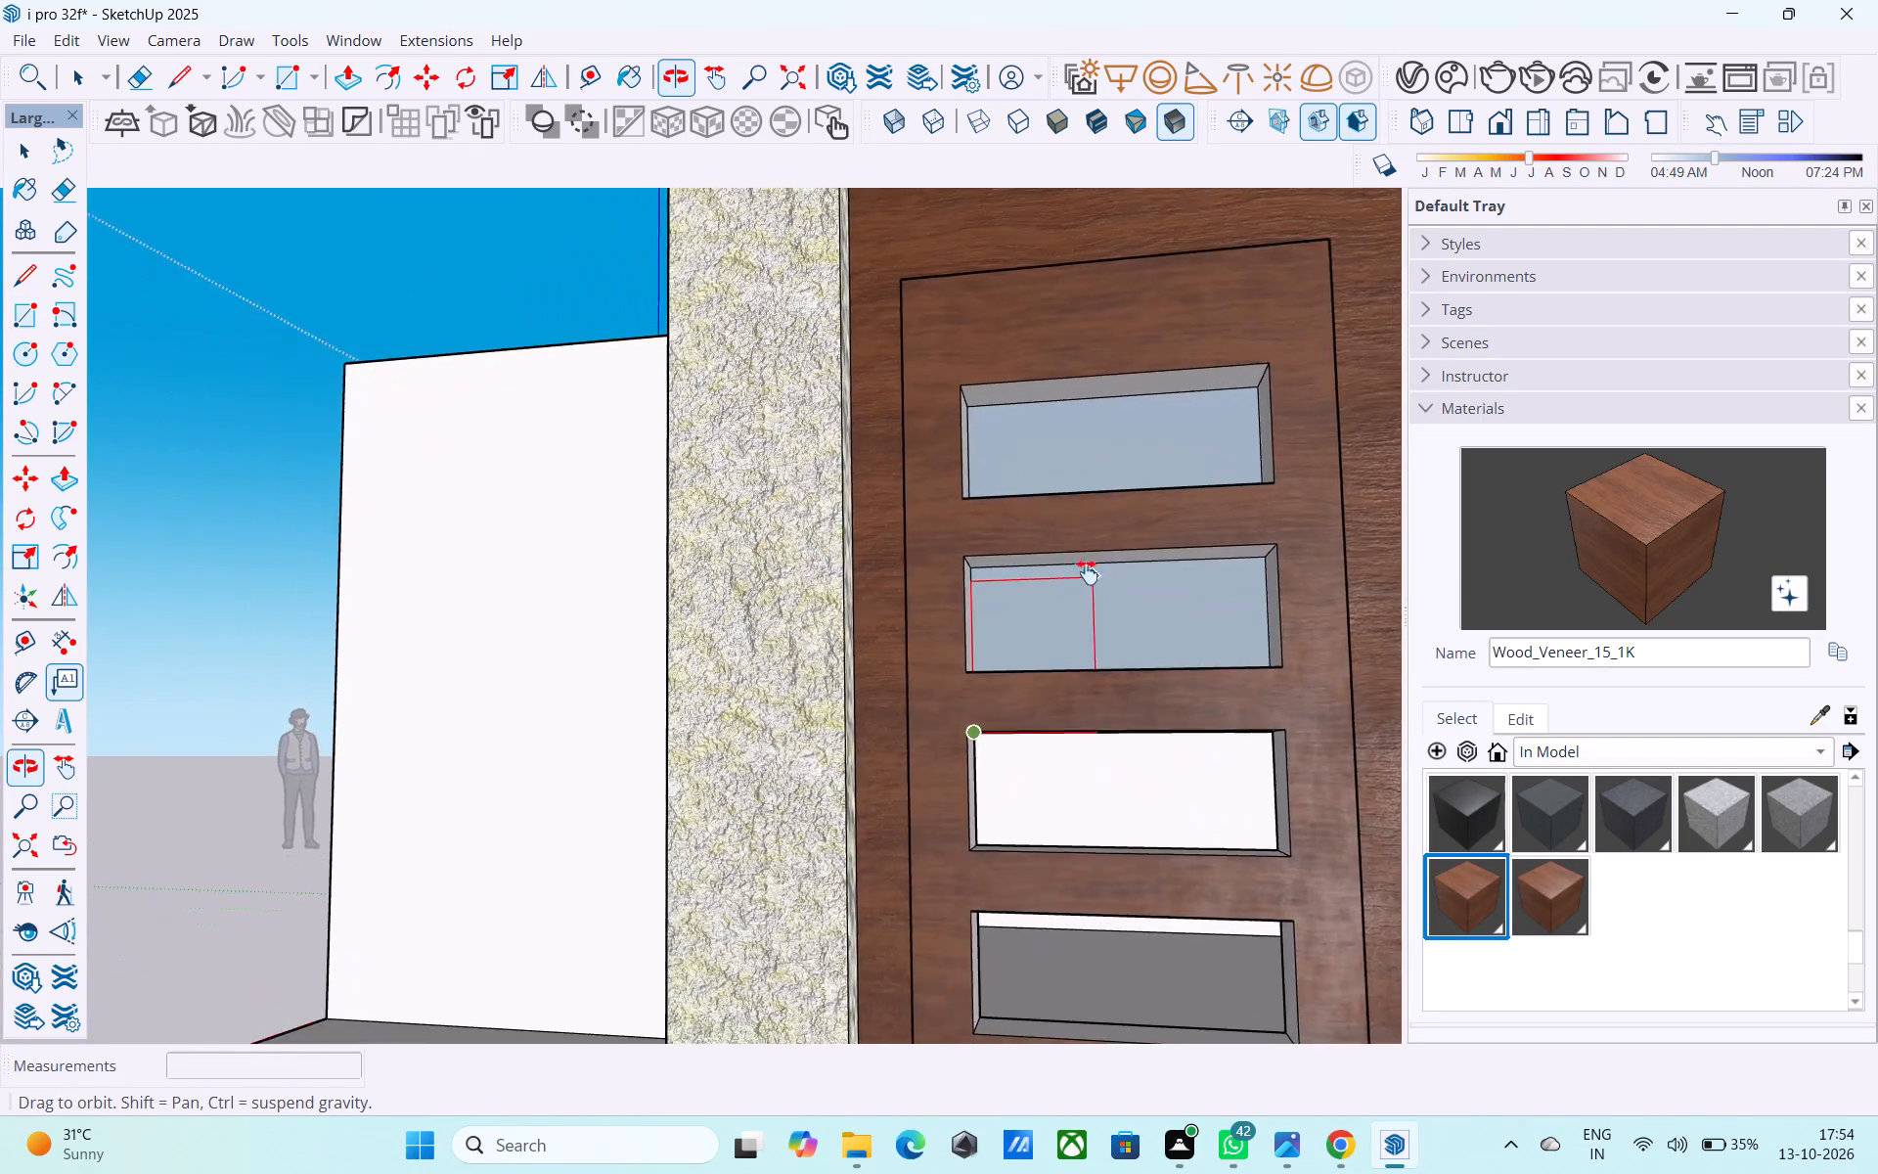
middle_click_drag(1087, 572, 1064, 514)
middle_click_drag(1256, 891, 1313, 1055, "shift")
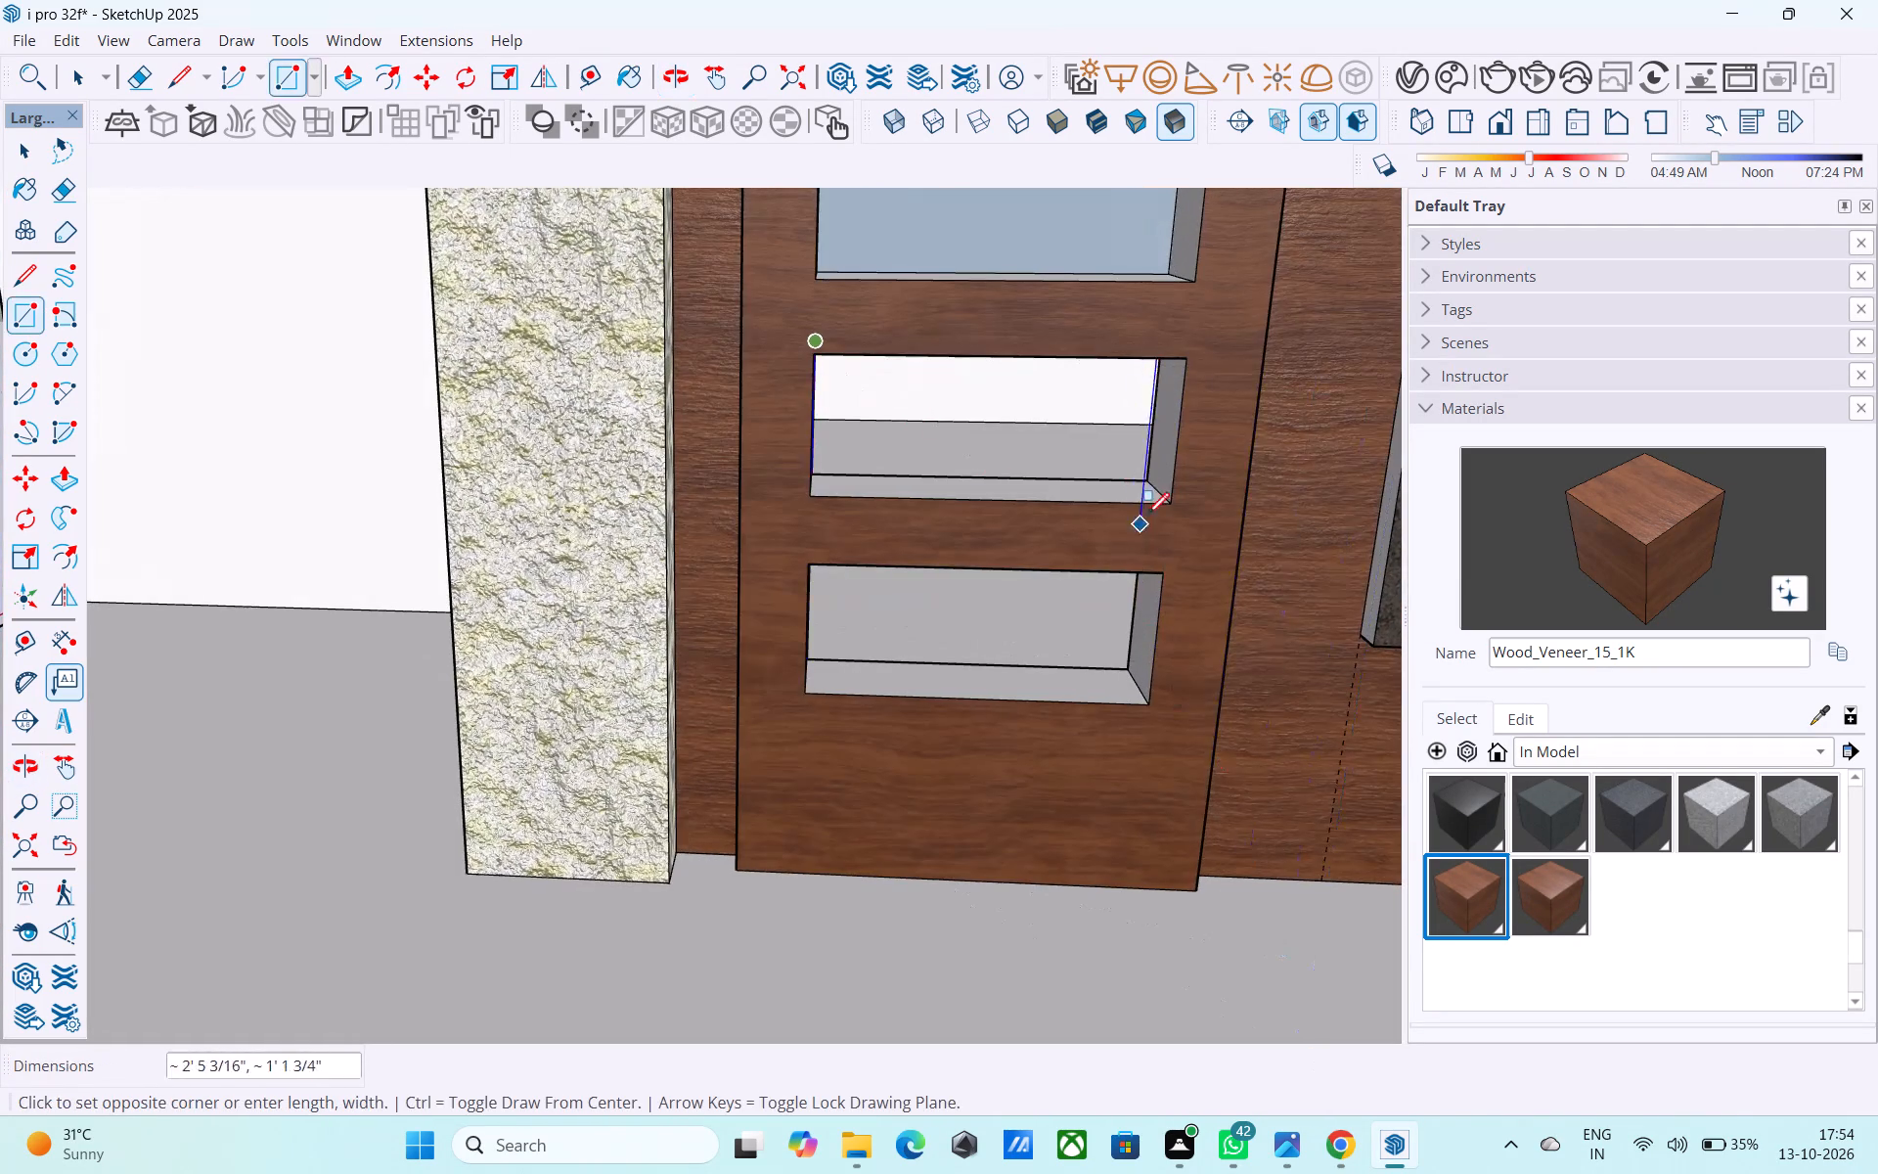
left_click(1154, 481)
Draw a rectangle between opposite inner corners to close the door's bottom opening.
middle_click_drag(1049, 721, 1051, 635)
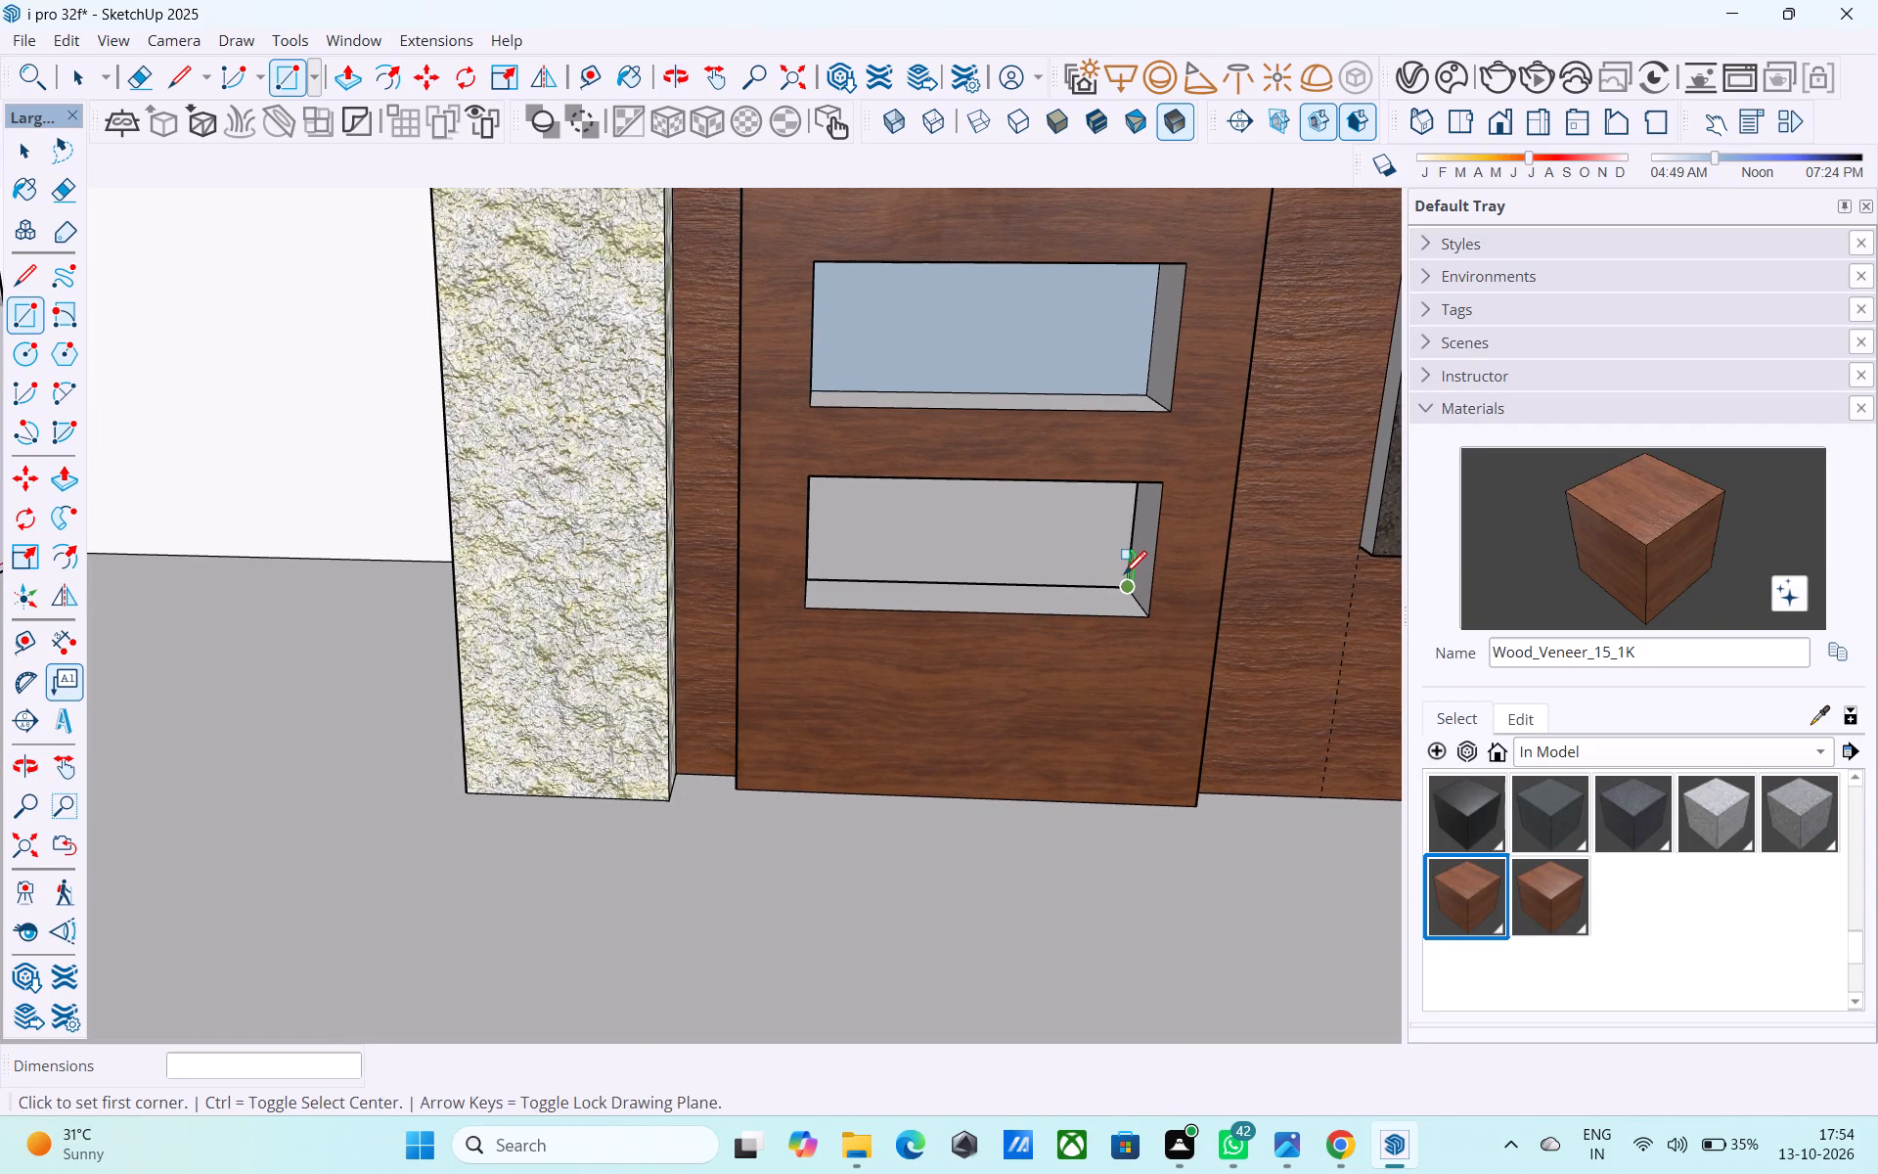
left_click(1124, 576)
middle_click_drag(1040, 481, 941, 292, "shift")
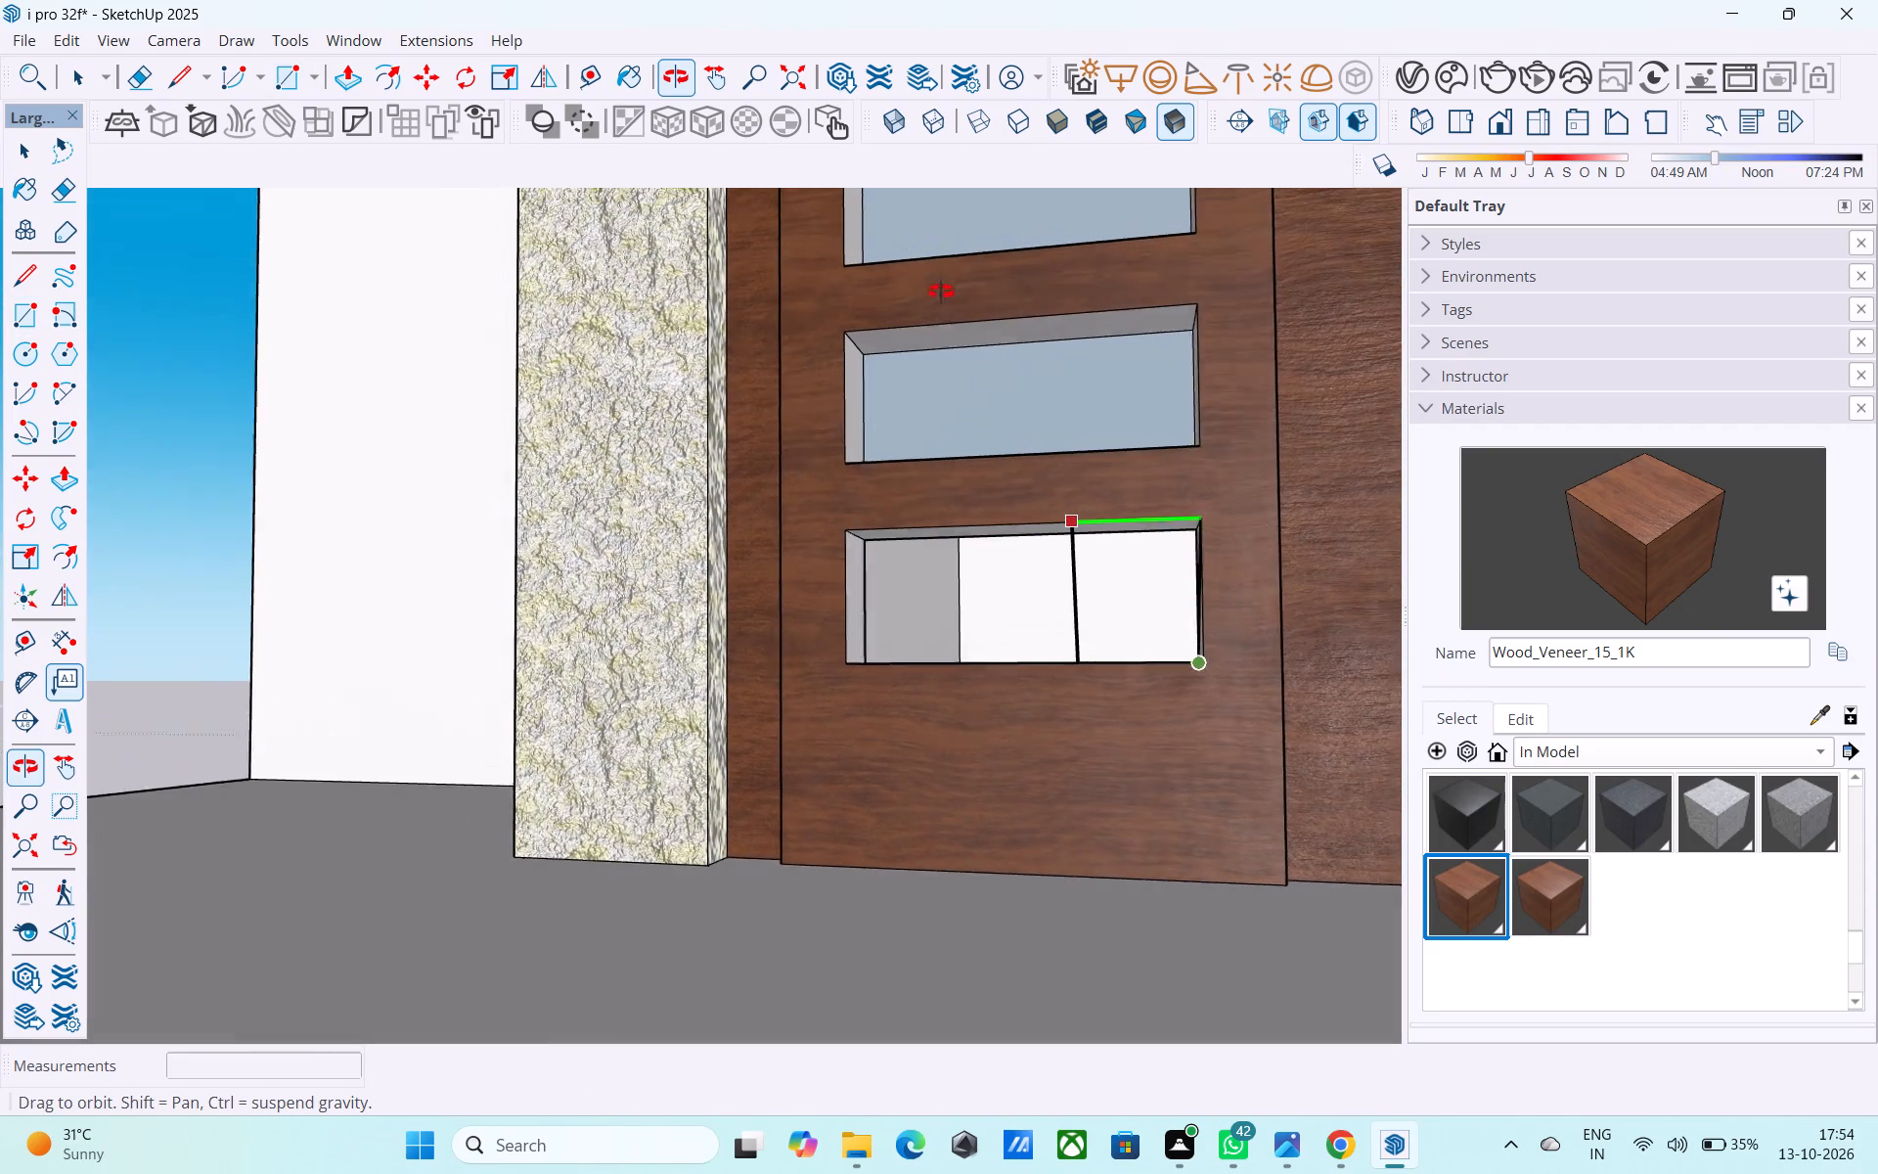
middle_click_drag(941, 292, 939, 282, "shift")
left_click(874, 549)
key("space")
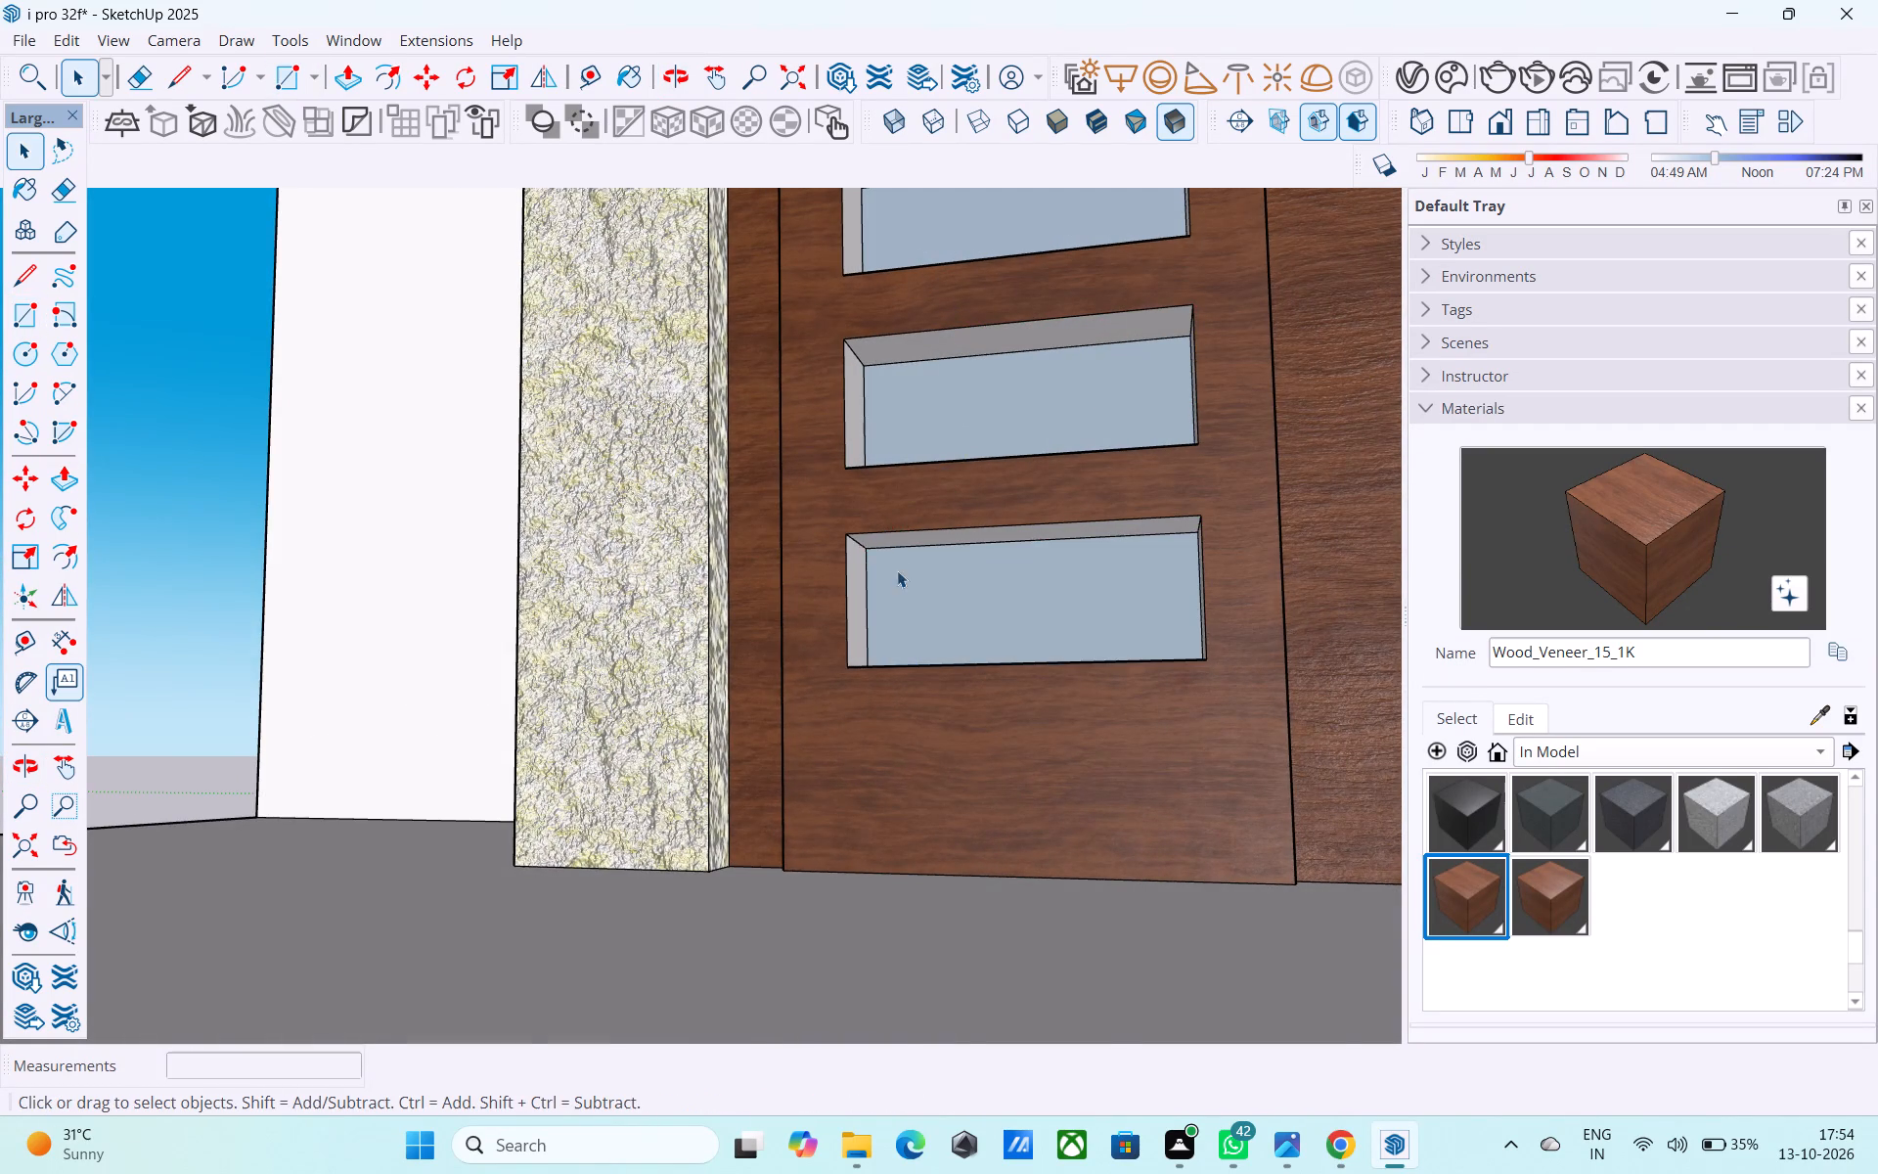
Paint all four door panes with the Glass_Basic_01 material from the Glass collection.
scroll(897, 569, "down", 4)
left_click(1536, 755)
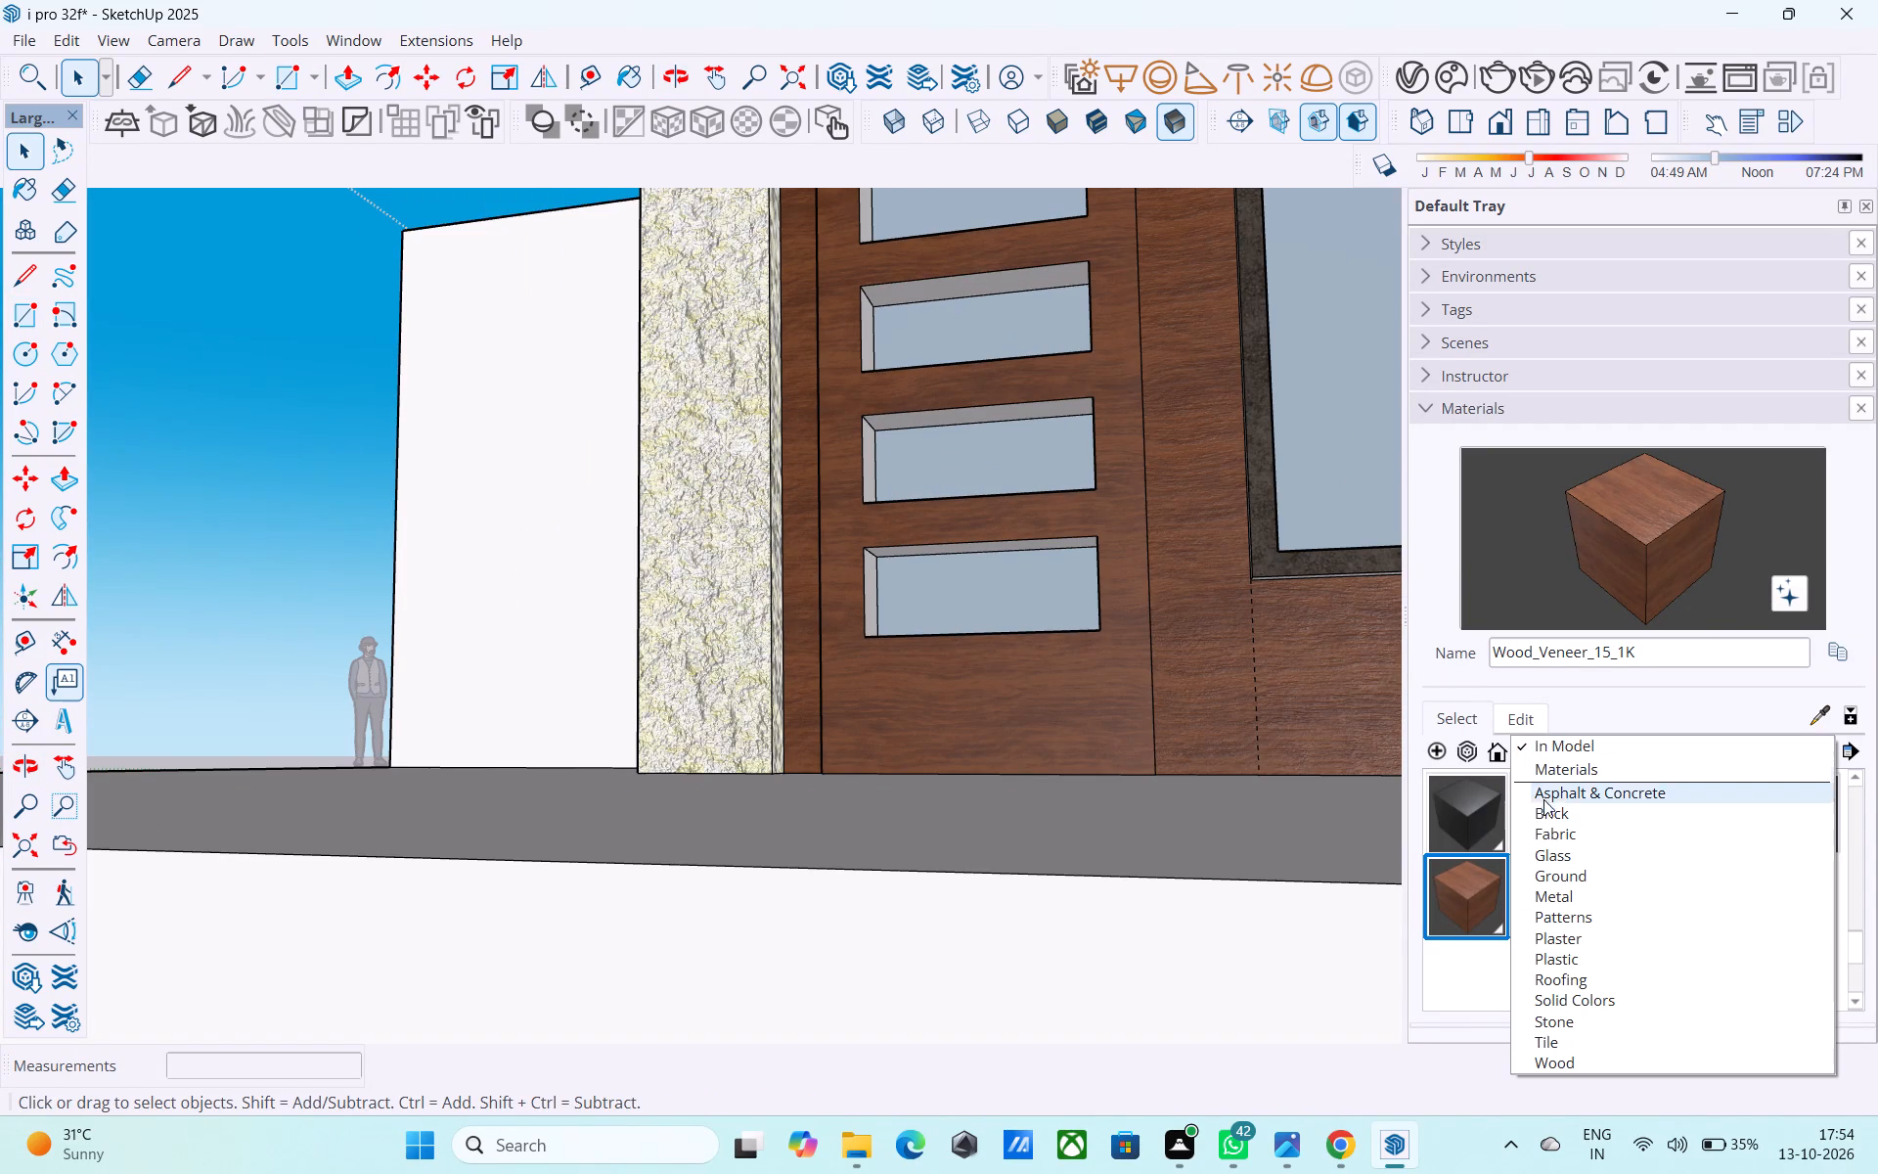
left_click(1558, 854)
left_click(1465, 824)
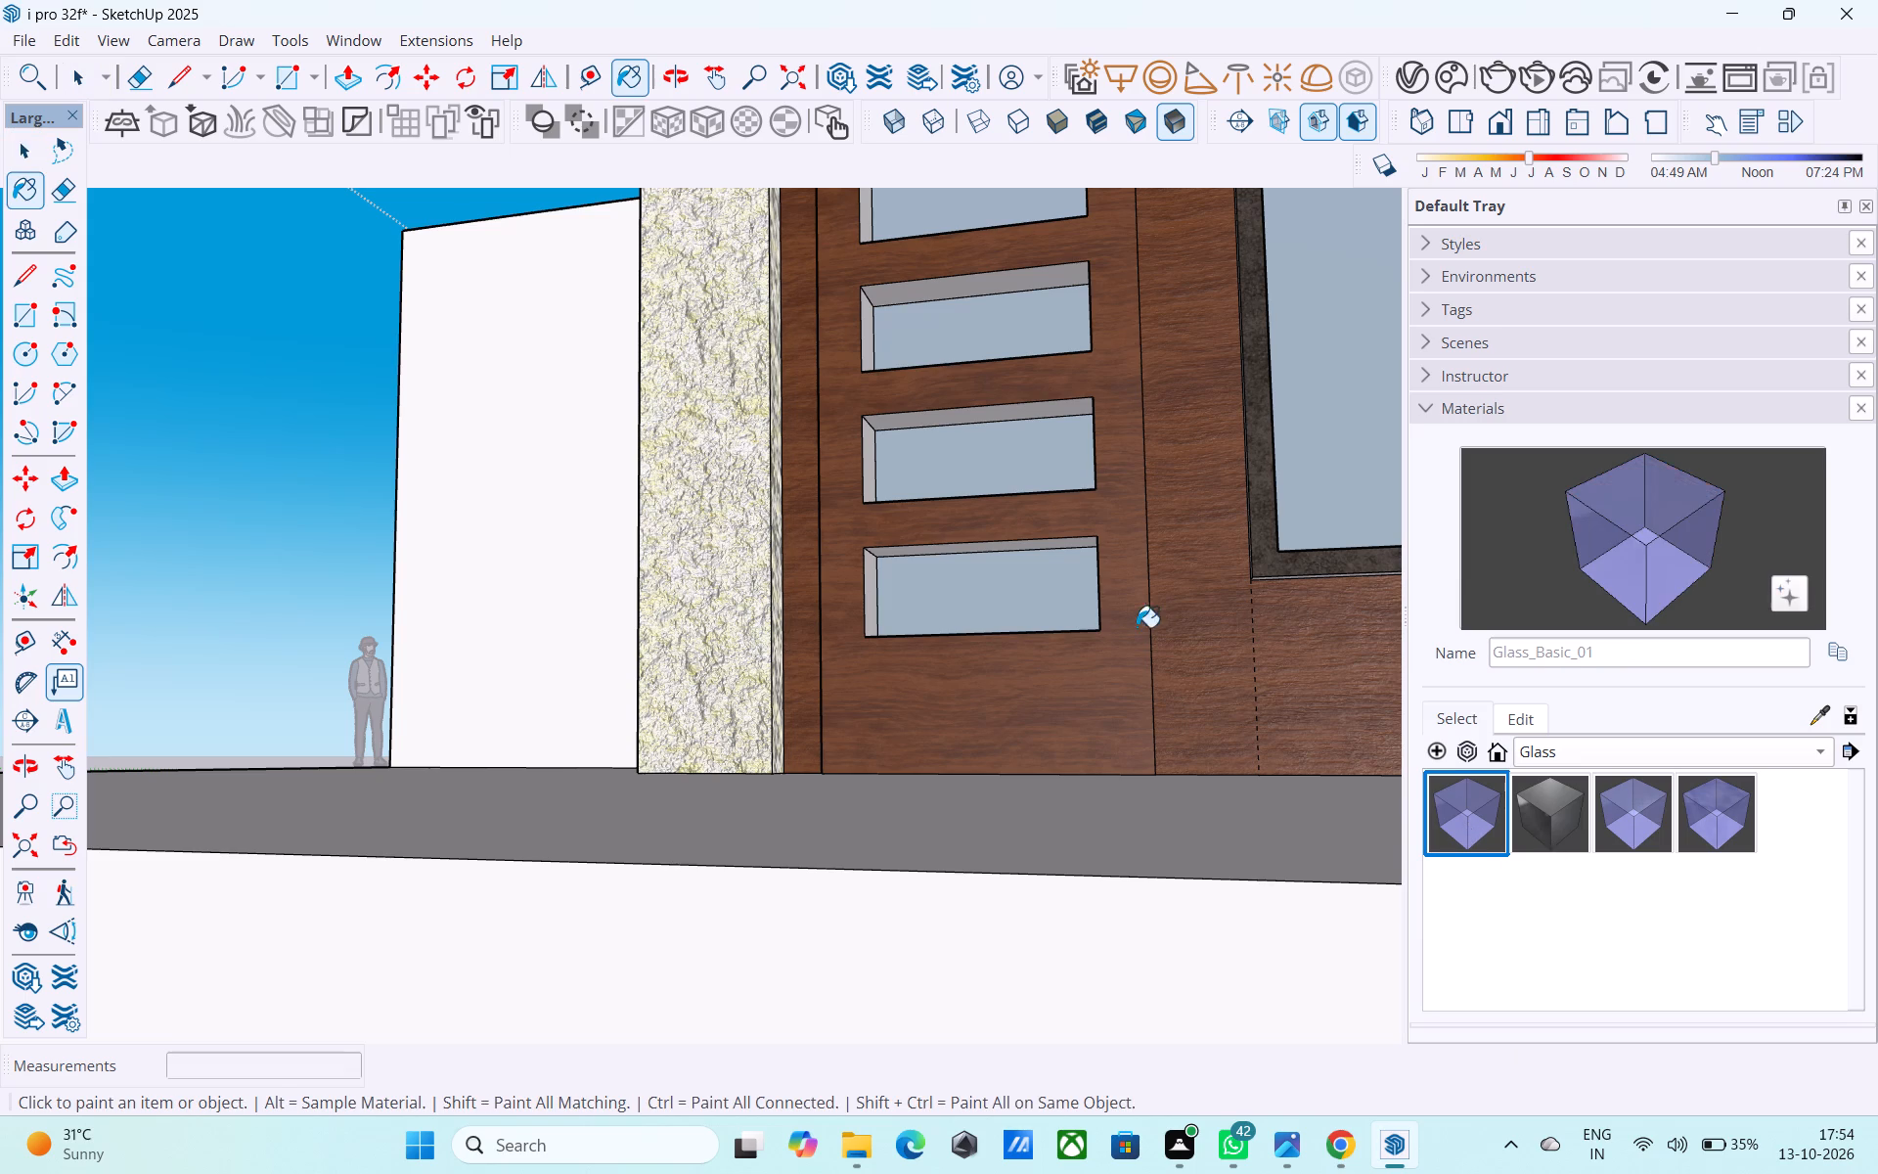
left_click_drag(1039, 600, 1026, 597)
left_click(993, 469)
left_click(1039, 336)
scroll(1026, 447, "down", 4)
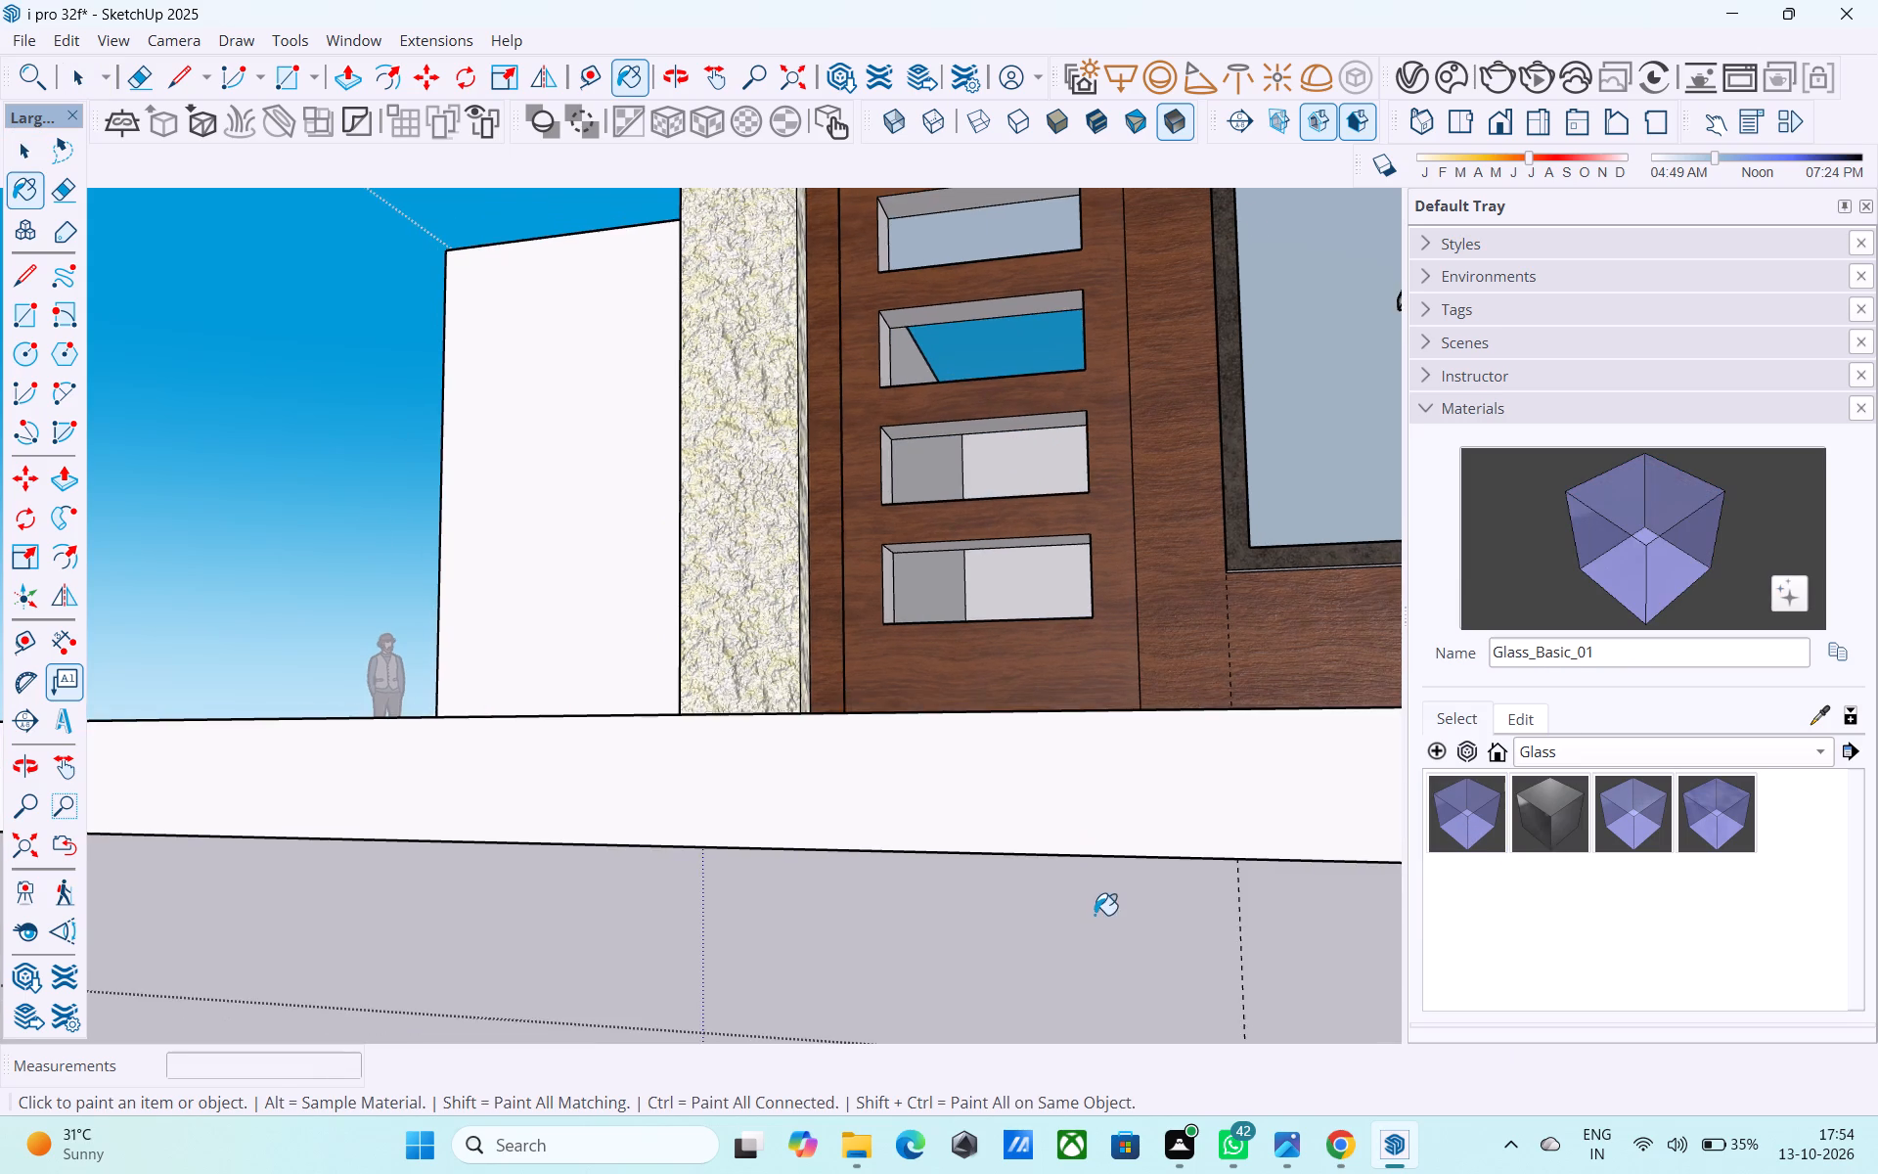
scroll(1095, 915, "down", 2)
middle_click_drag(950, 651, 976, 873)
left_click(1070, 249)
Paint both panes of the large front window with the Glass_Basic_01 material.
scroll(575, 644, "up", 1)
scroll(561, 658, "down", 5)
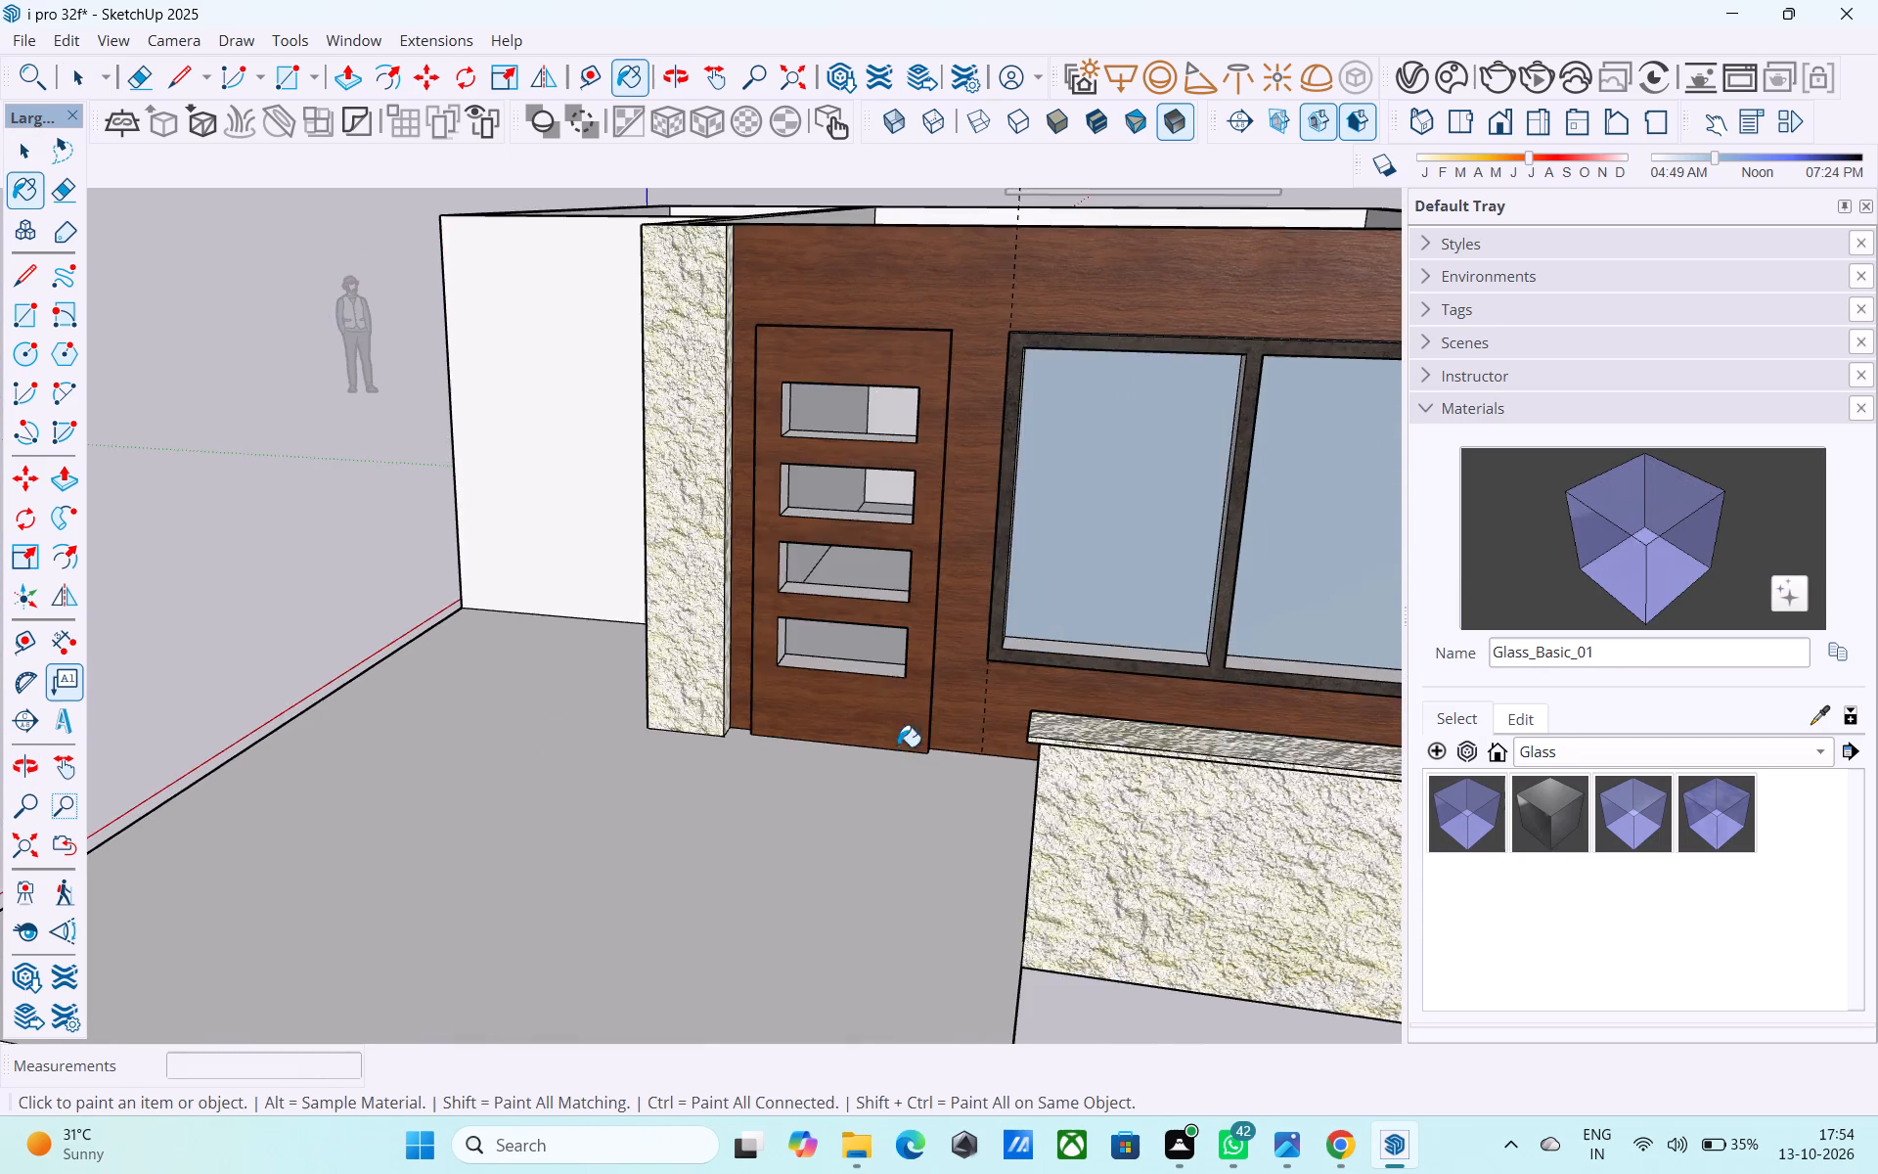
middle_click_drag(1025, 714, 1067, 696)
left_click(1136, 482)
scroll(538, 627, "down", 5)
scroll(1097, 594, "up", 3)
left_click(1013, 531)
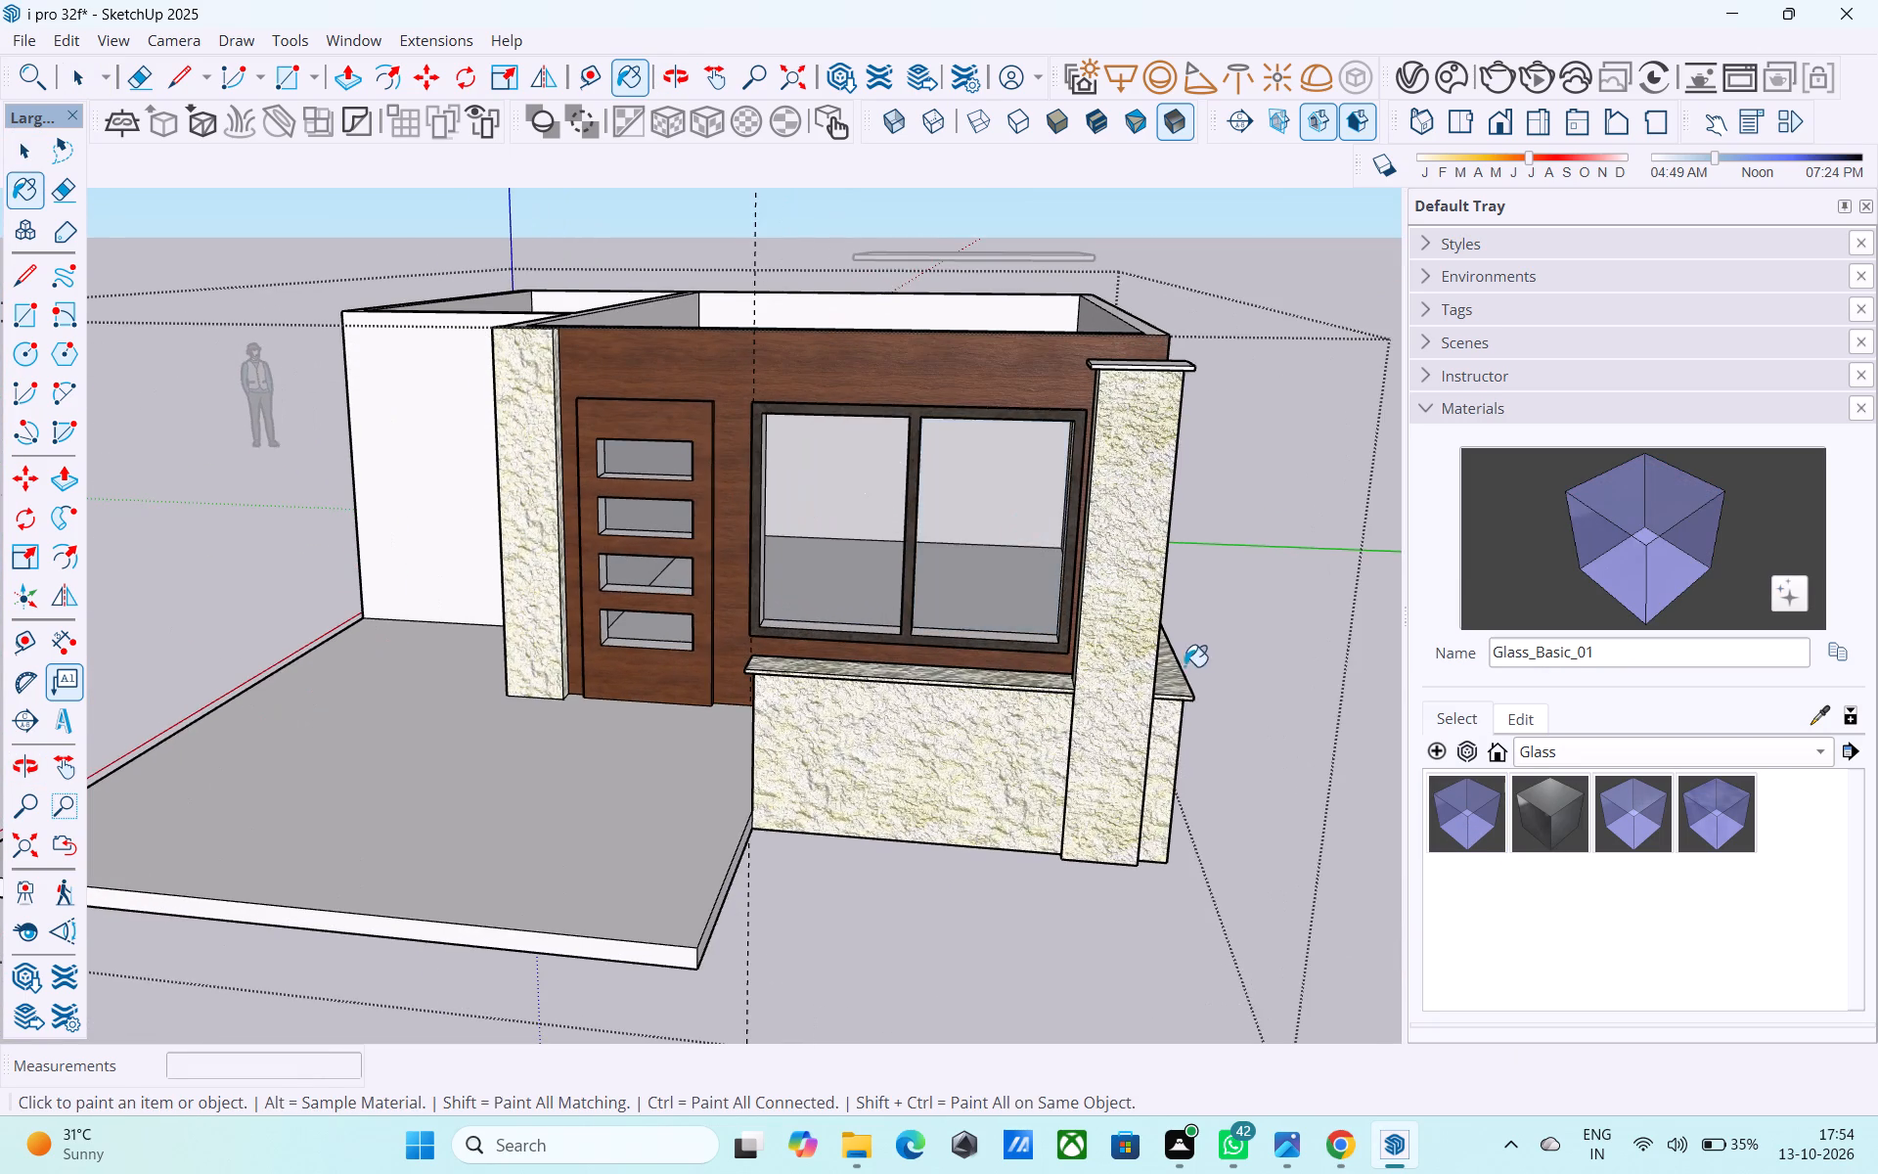
Change the Glass_Basic_01 material's colour to yellow with the colour wheel and raise its brightness to maximum.
middle_click_drag(1189, 671, 1305, 693)
left_click(1625, 756)
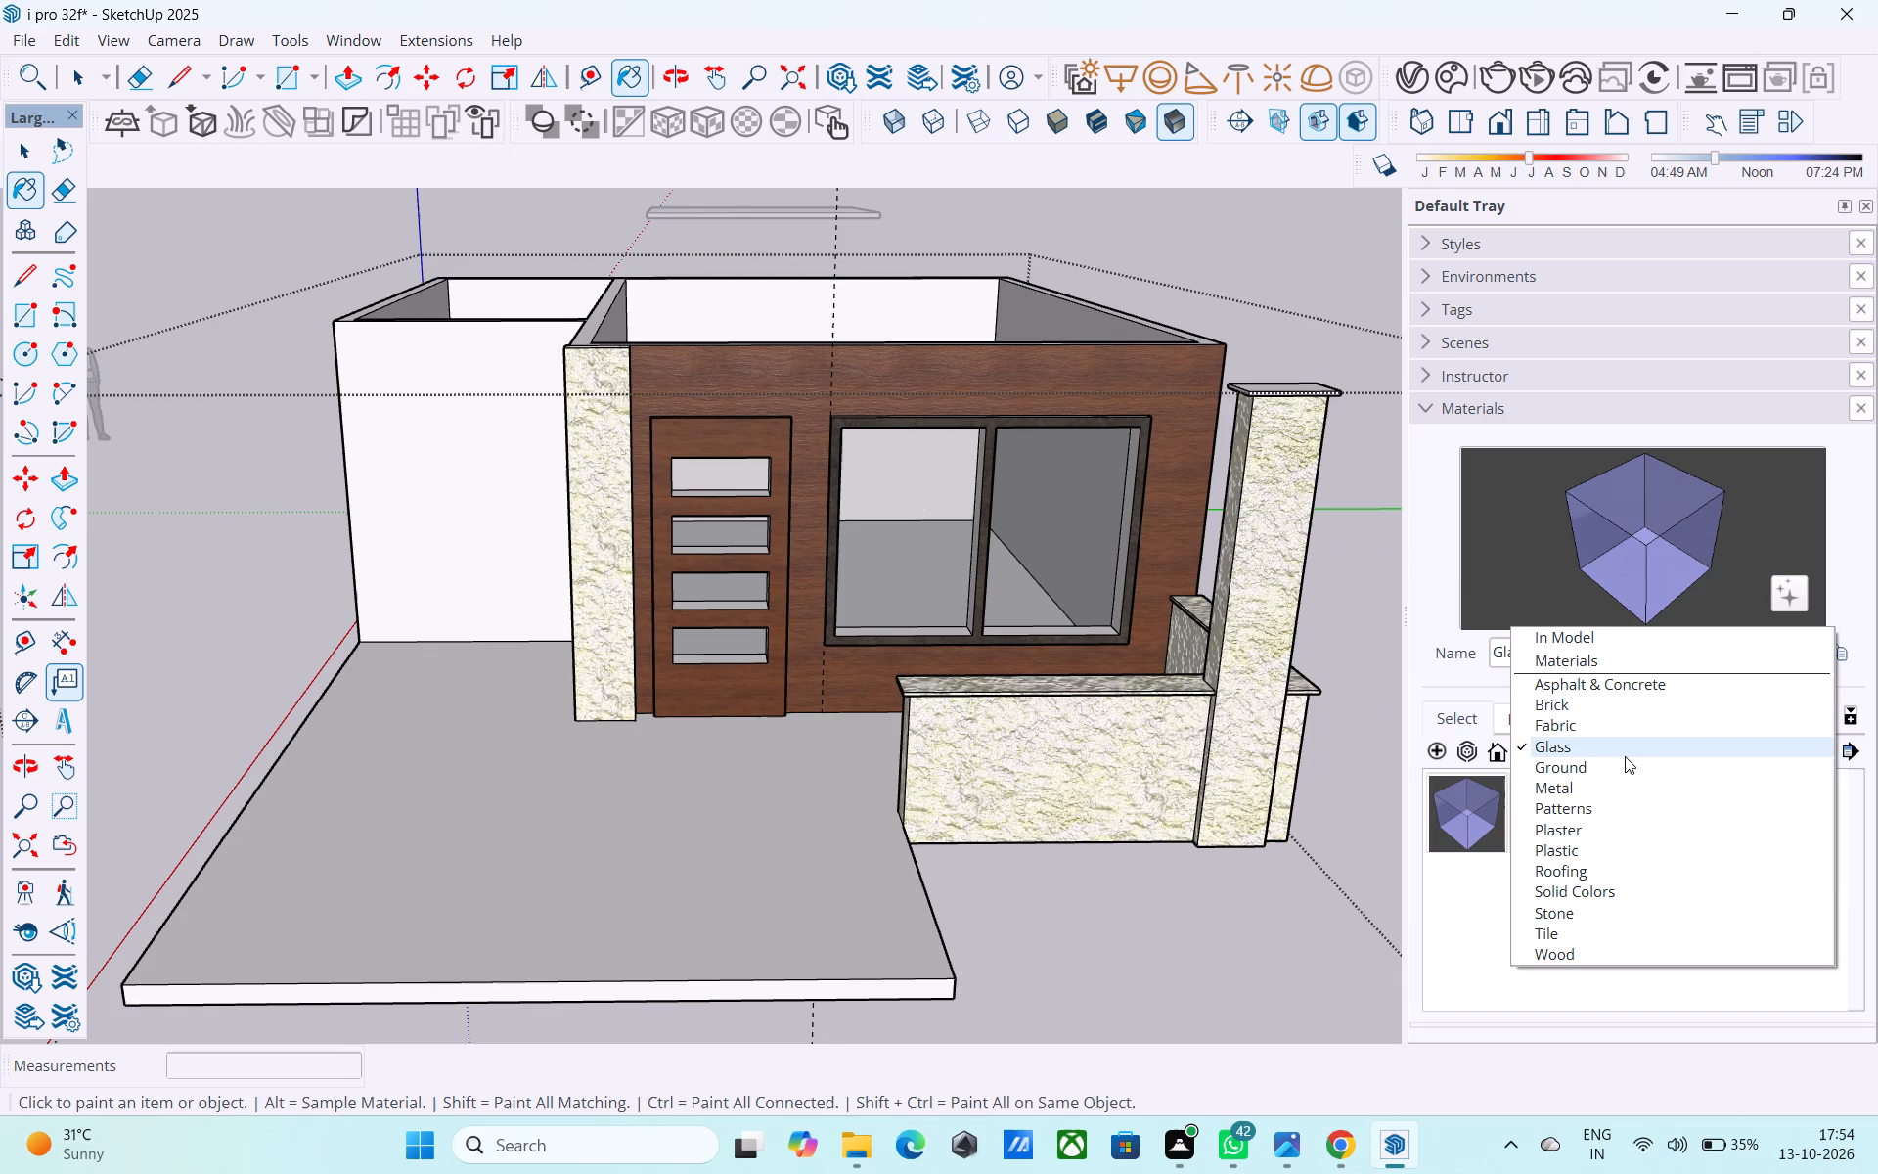
left_click(1488, 718)
left_click(1506, 716)
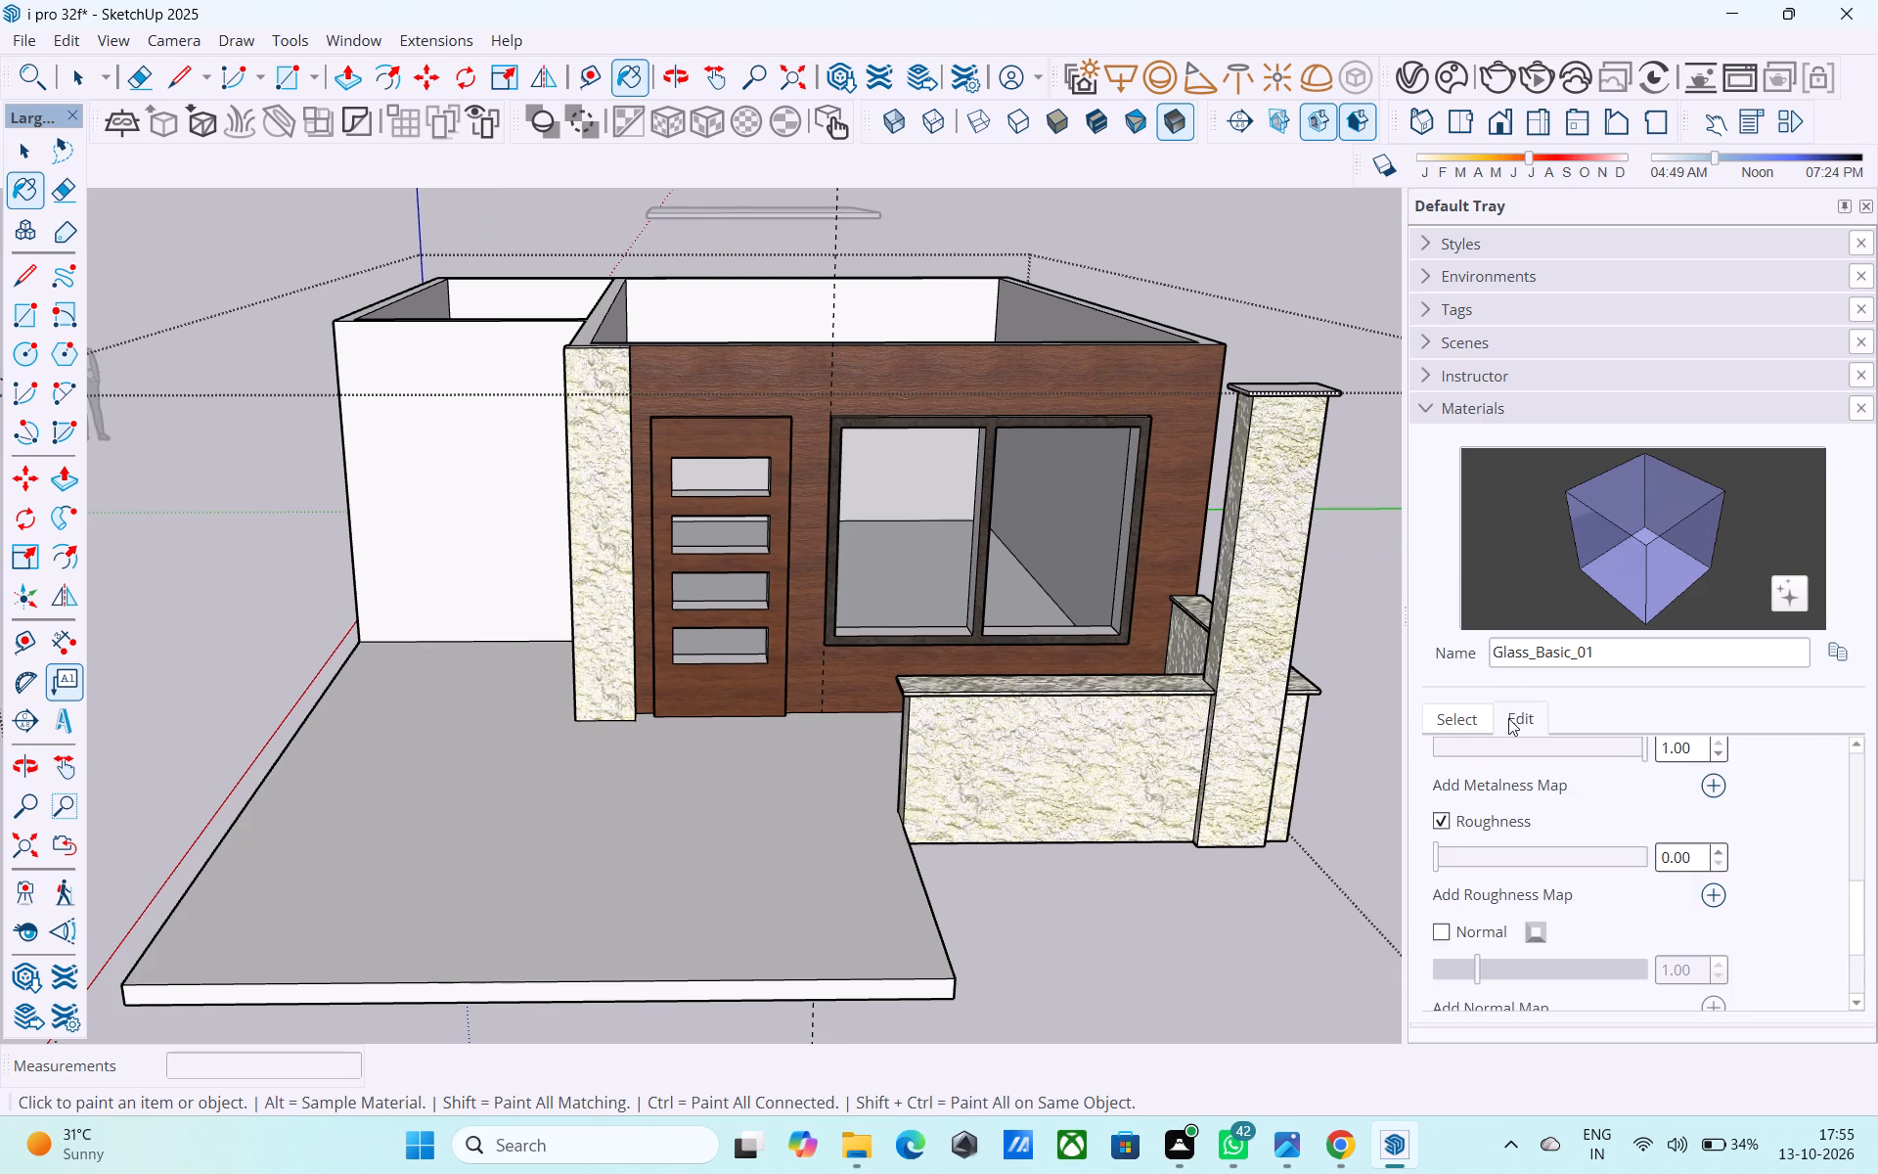
scroll(1526, 808, "up", 8)
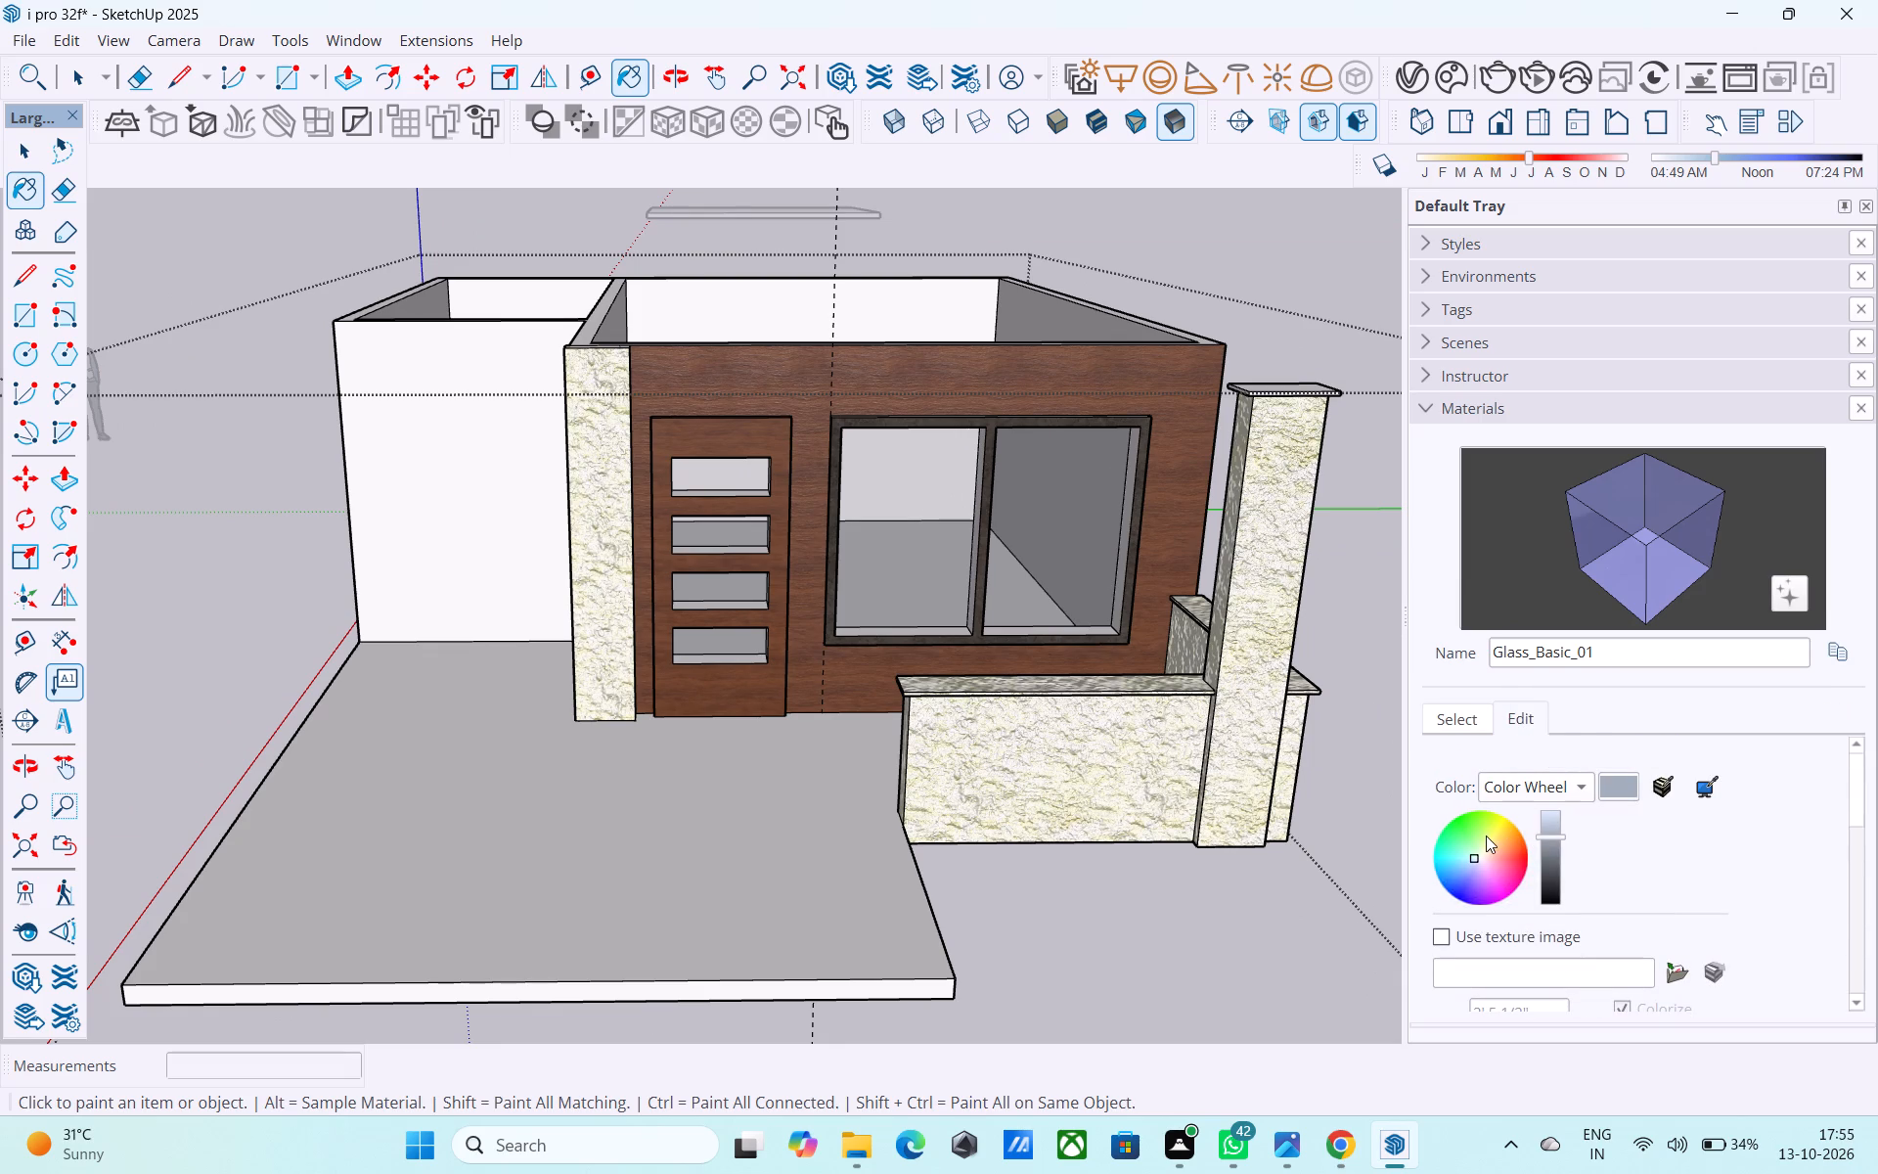
left_click(1499, 824)
scroll(1546, 837, "down", 5)
scroll(1546, 837, "up", 5)
left_click_drag(1546, 835, 1550, 804)
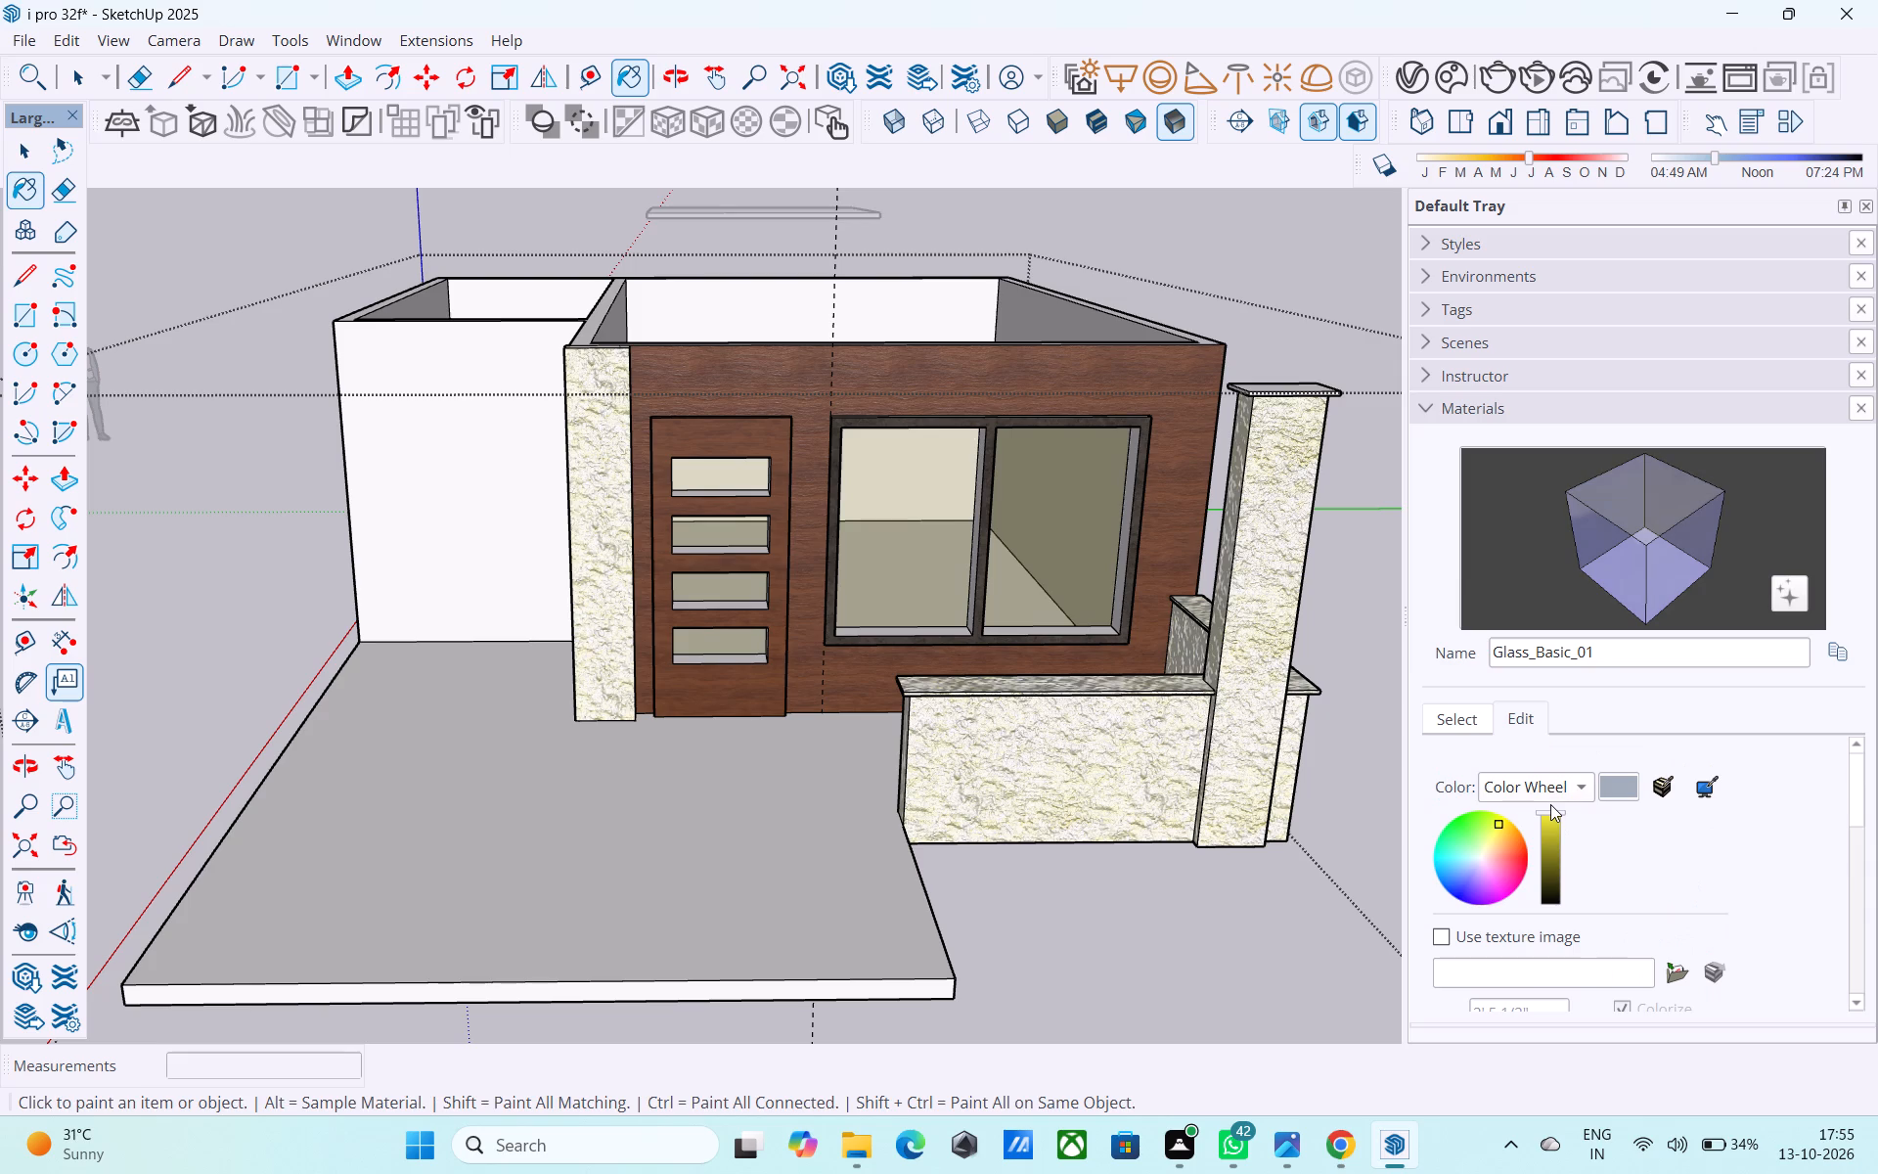
left_click_drag(1550, 804, 1550, 789)
Fine-tune the Glass_Basic_01 tint to a slightly softer golden yellow, keeping the brightness at maximum.
middle_click_drag(903, 811, 917, 722)
middle_click_drag(349, 548, 392, 625)
scroll(568, 492, "up", 2)
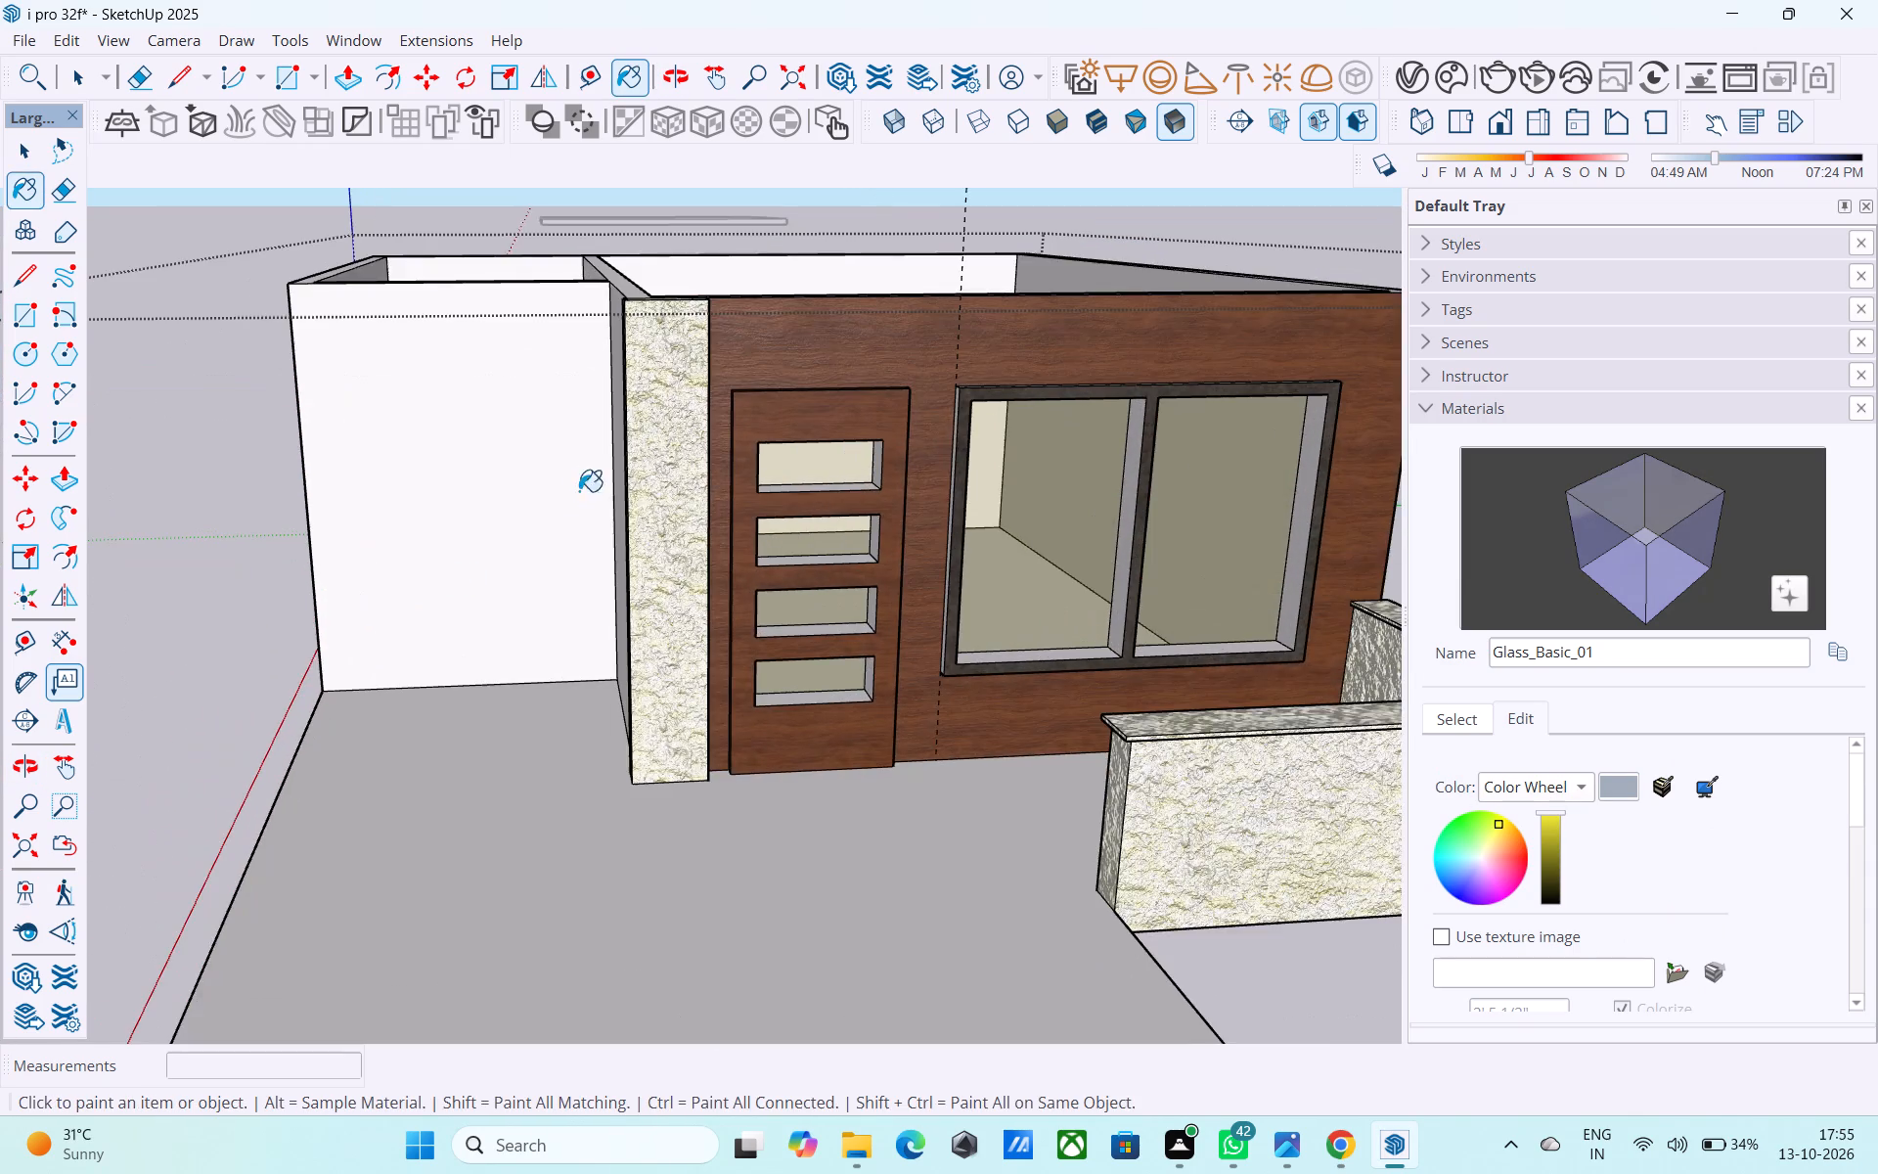
middle_click_drag(758, 624, 645, 573)
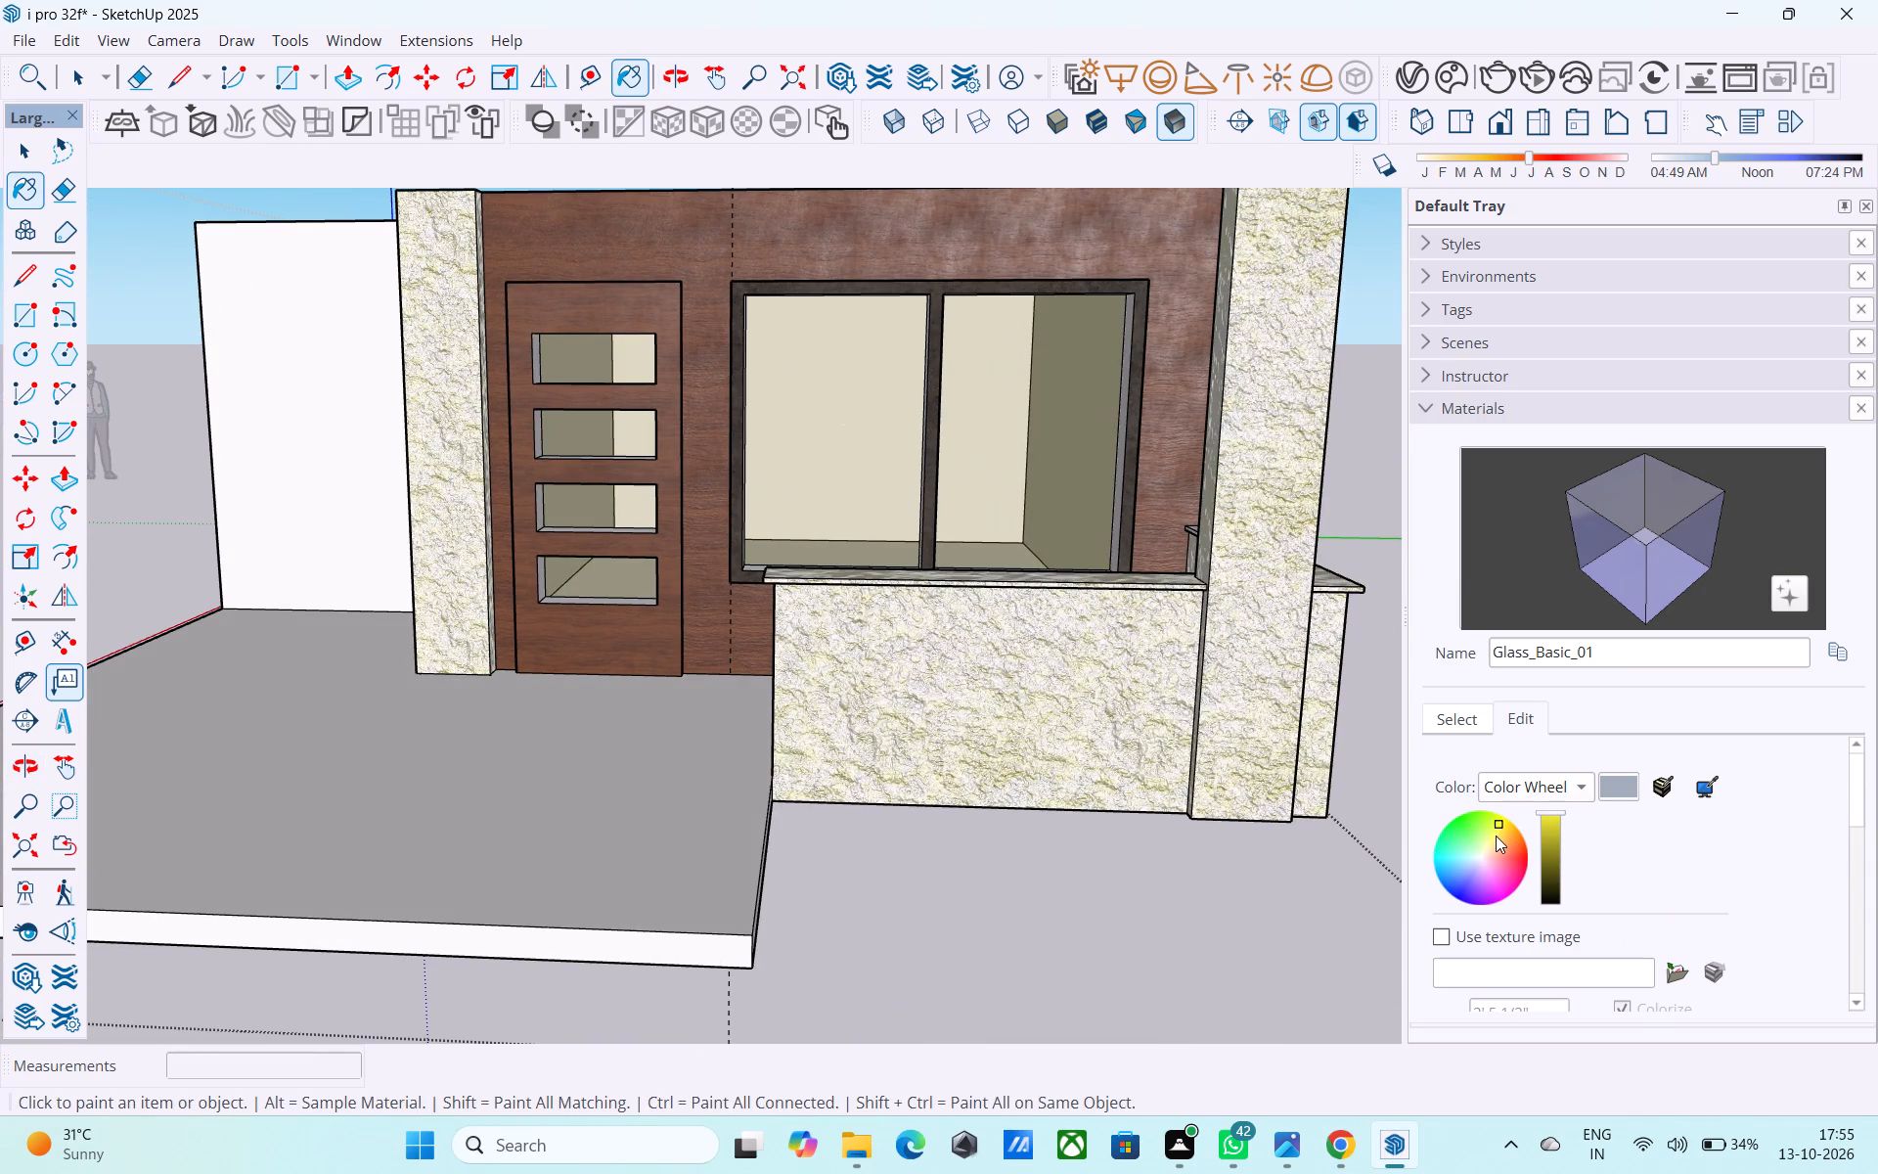
left_click(1496, 832)
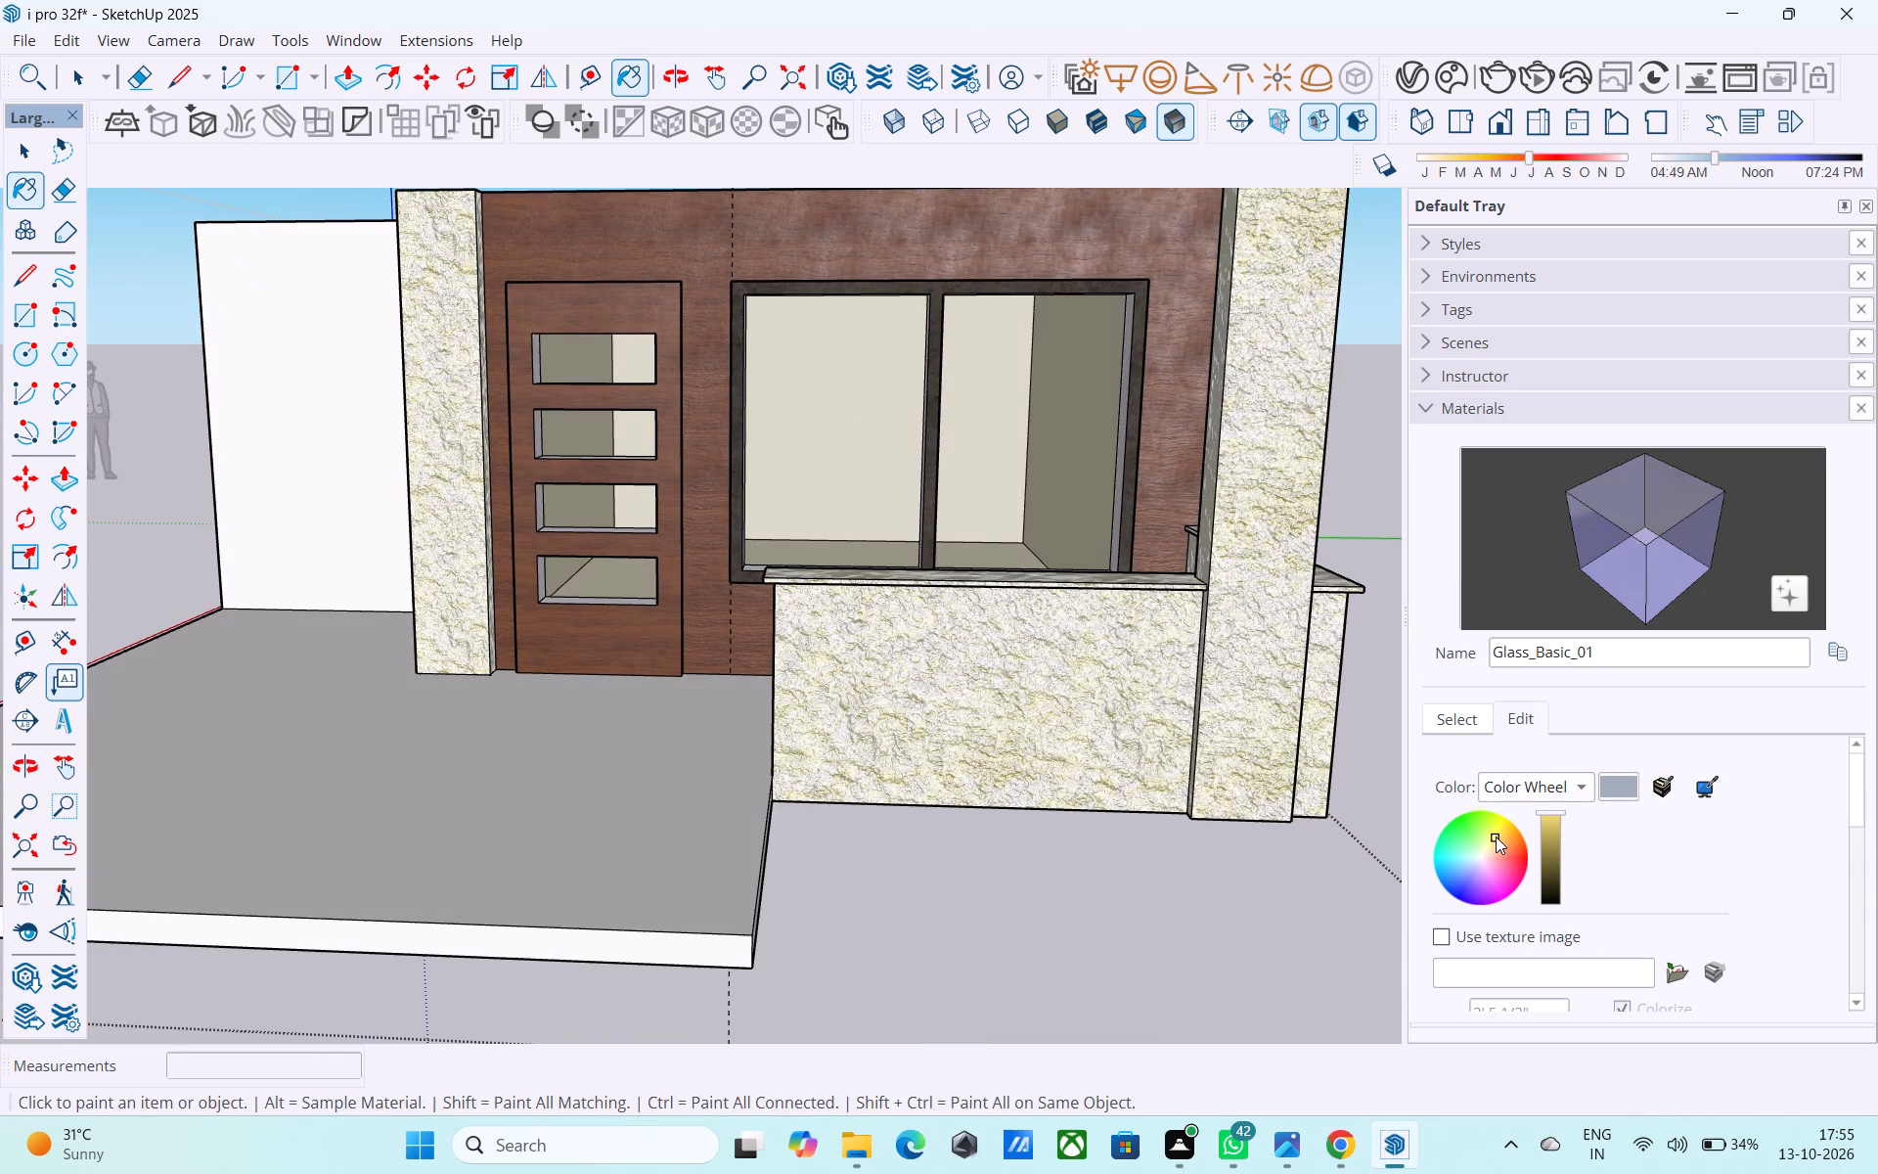
left_click(1496, 836)
left_click(1491, 836)
left_click(1486, 836)
scroll(1487, 820, "up", 1)
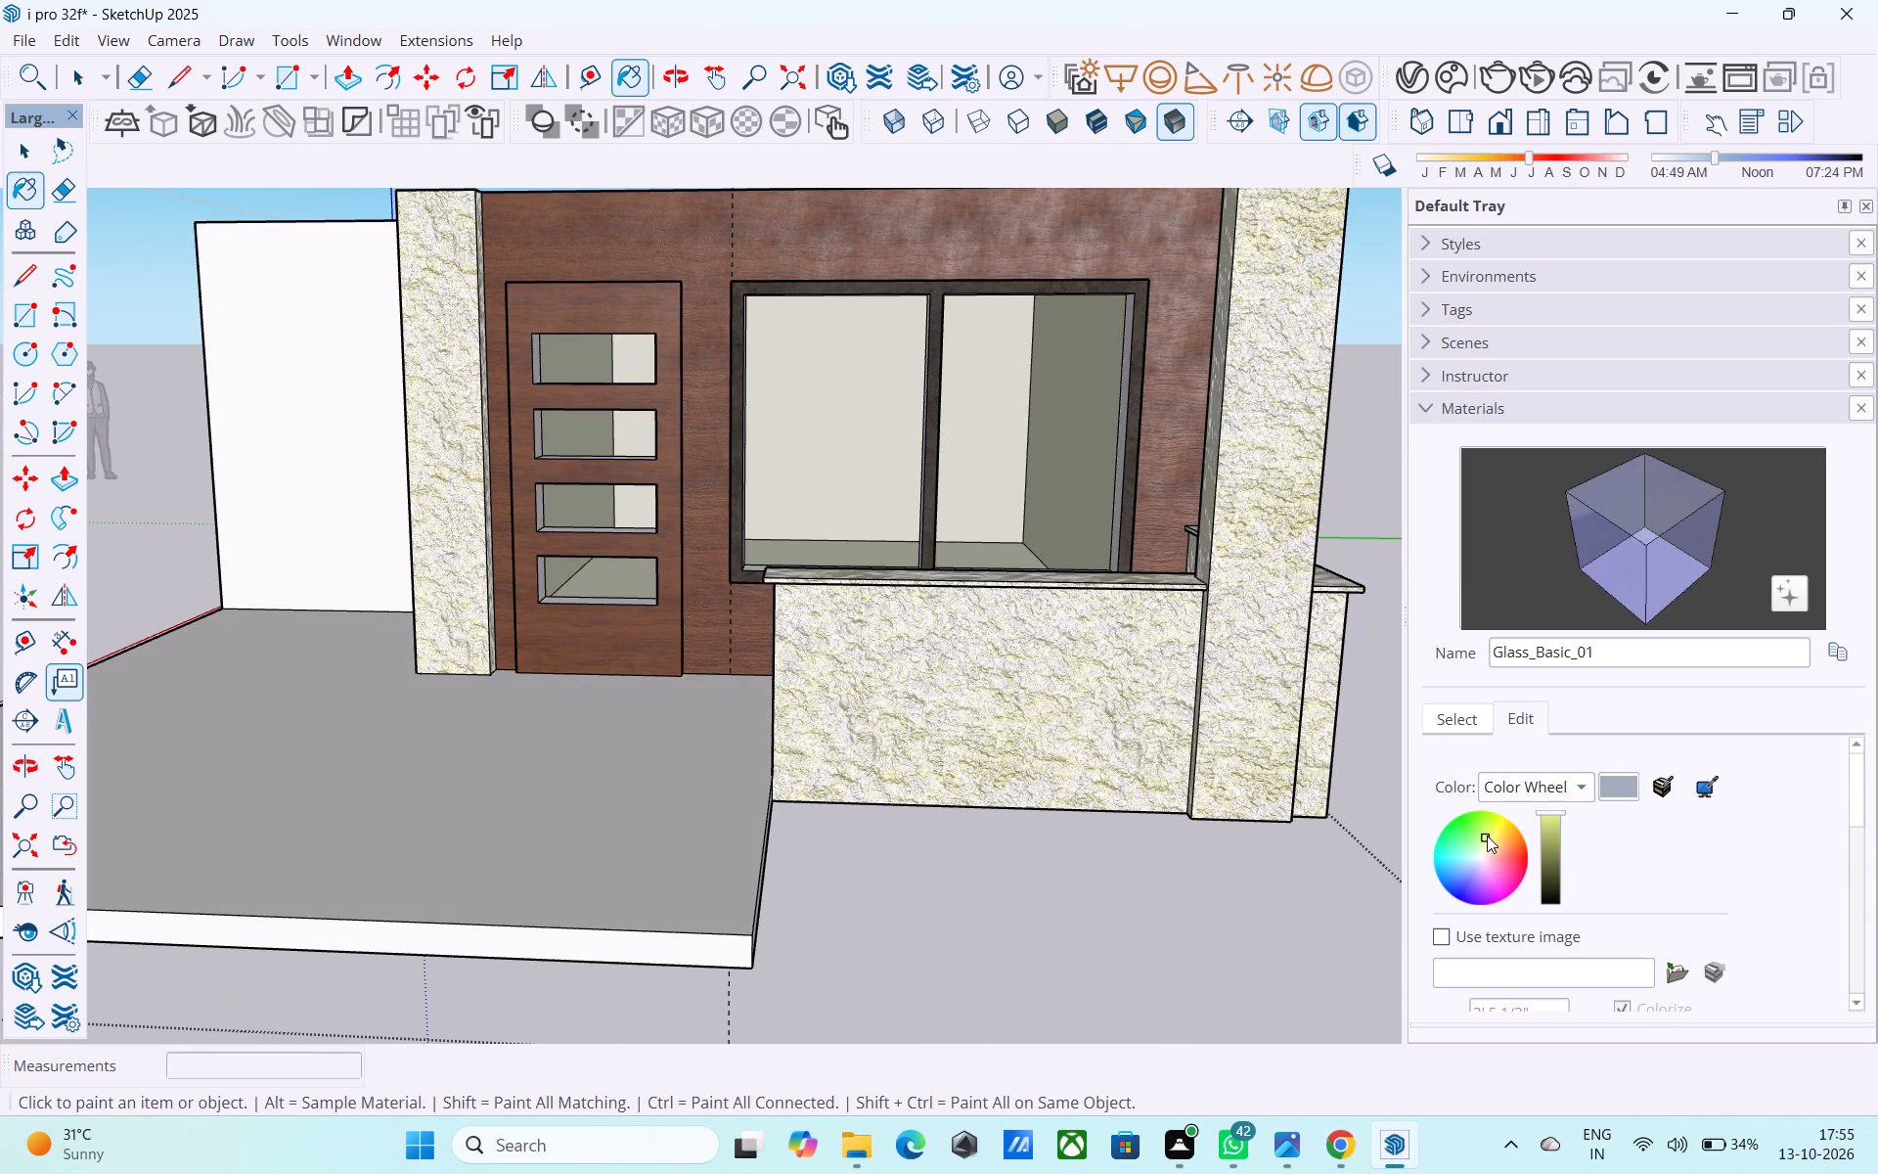
left_click(1492, 829)
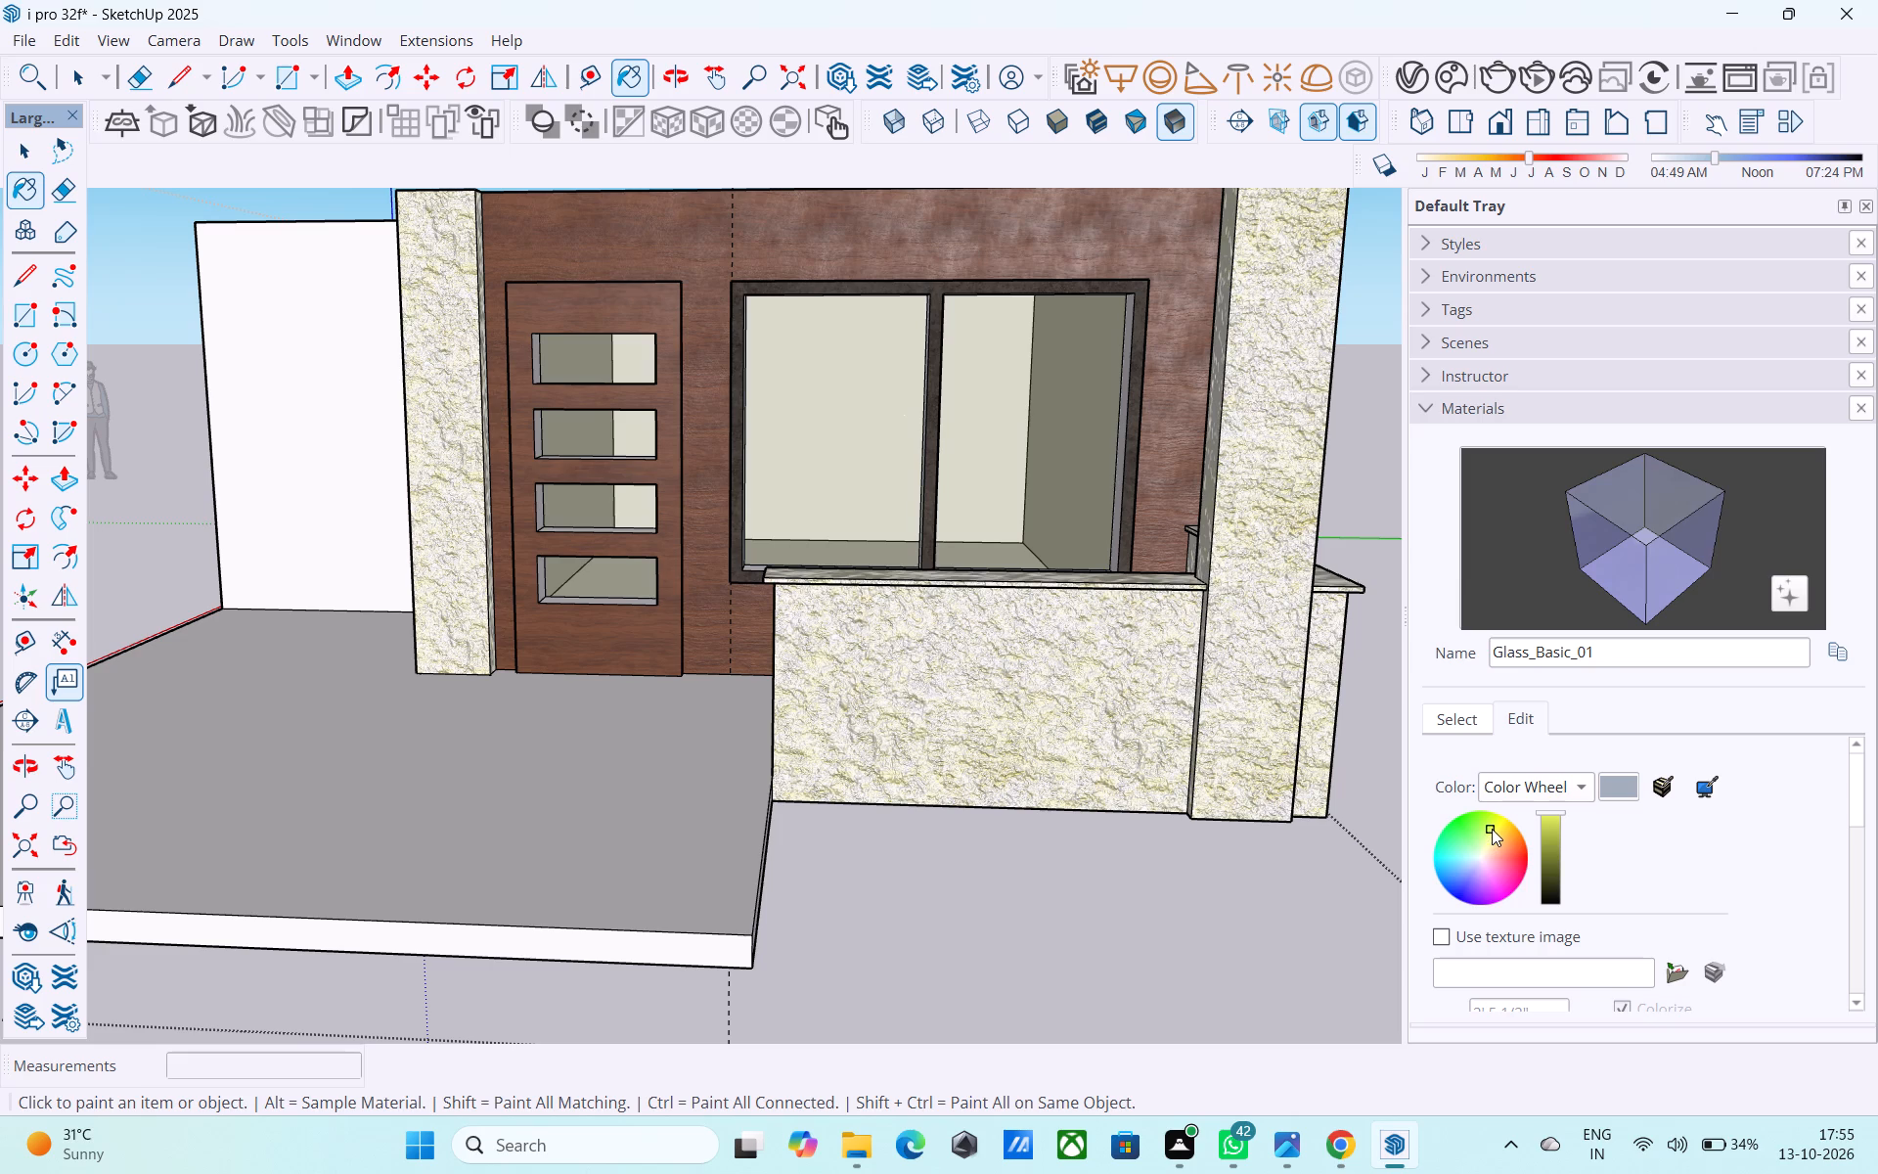
left_click(1493, 832)
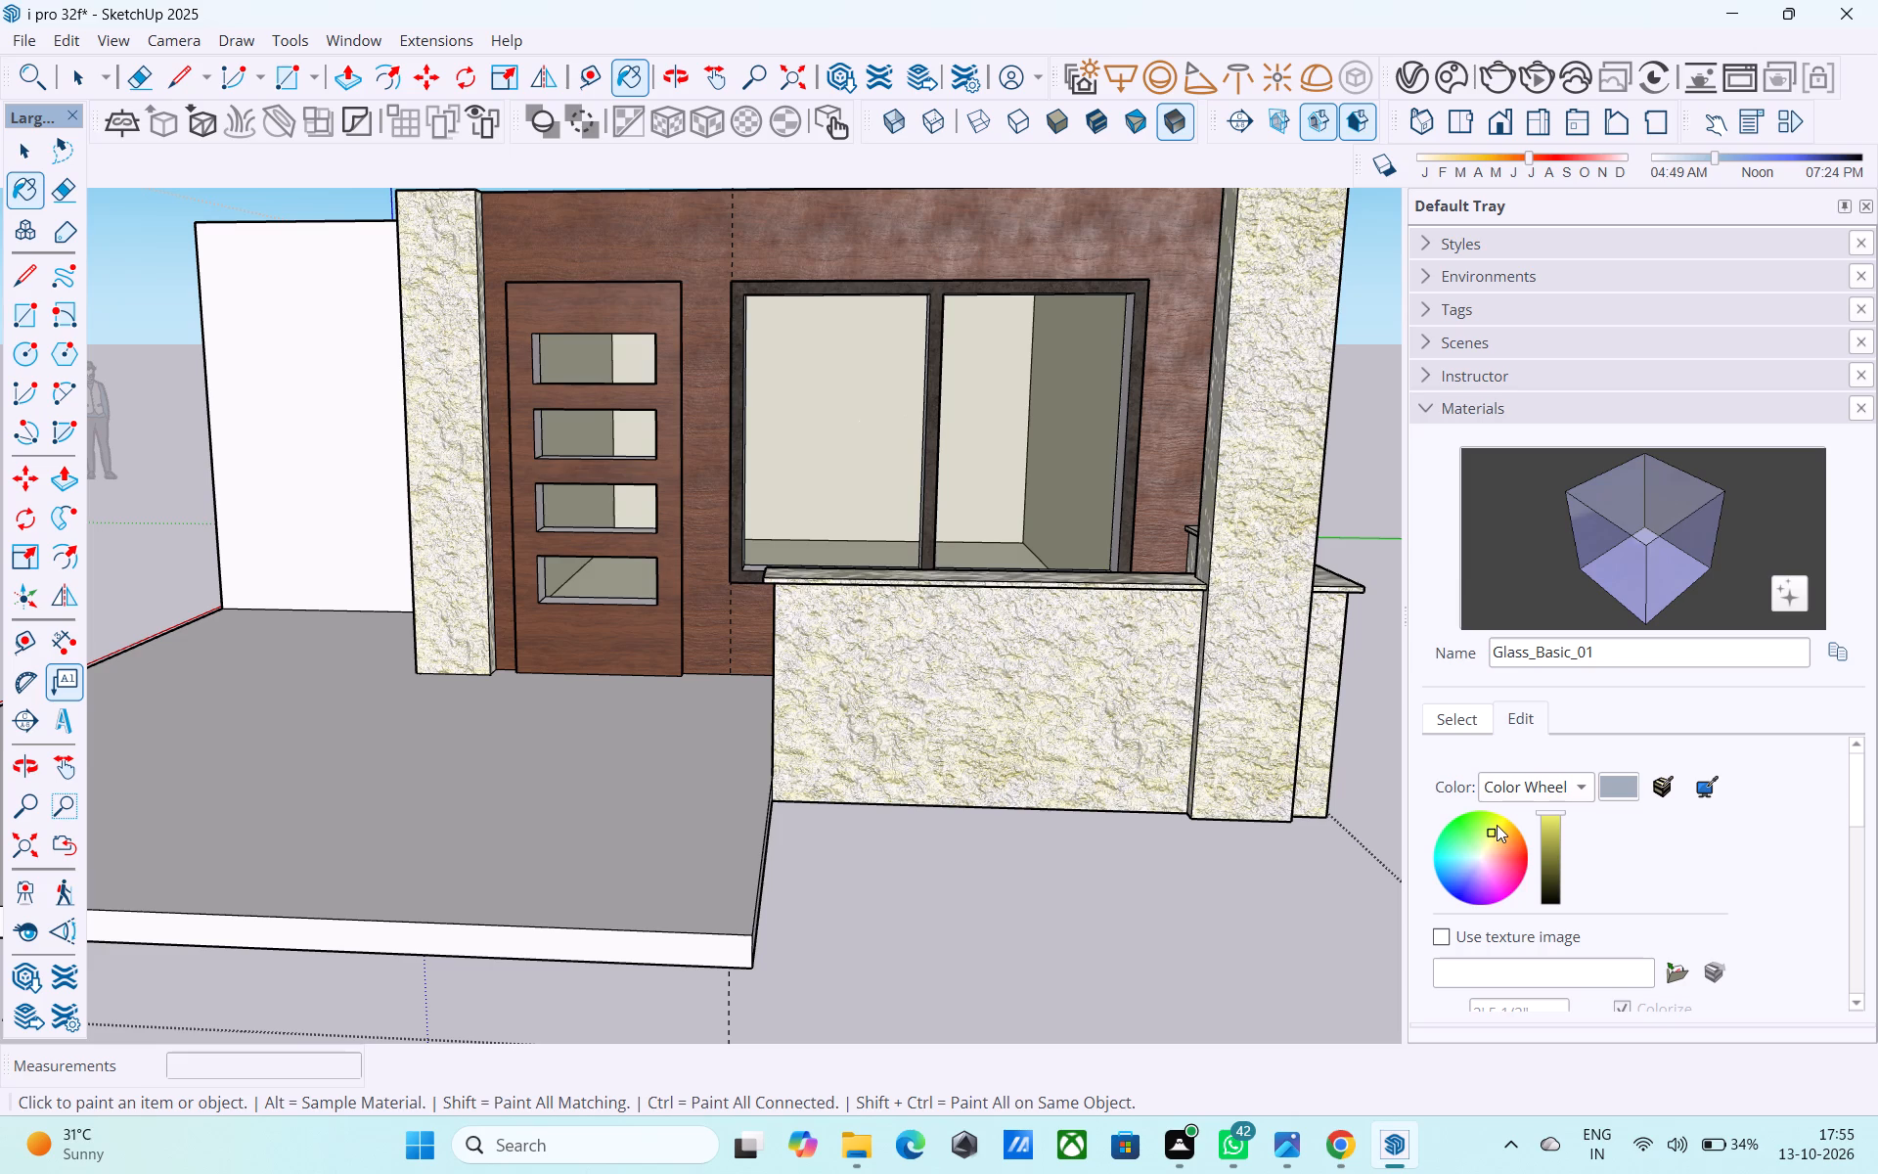
left_click(1502, 824)
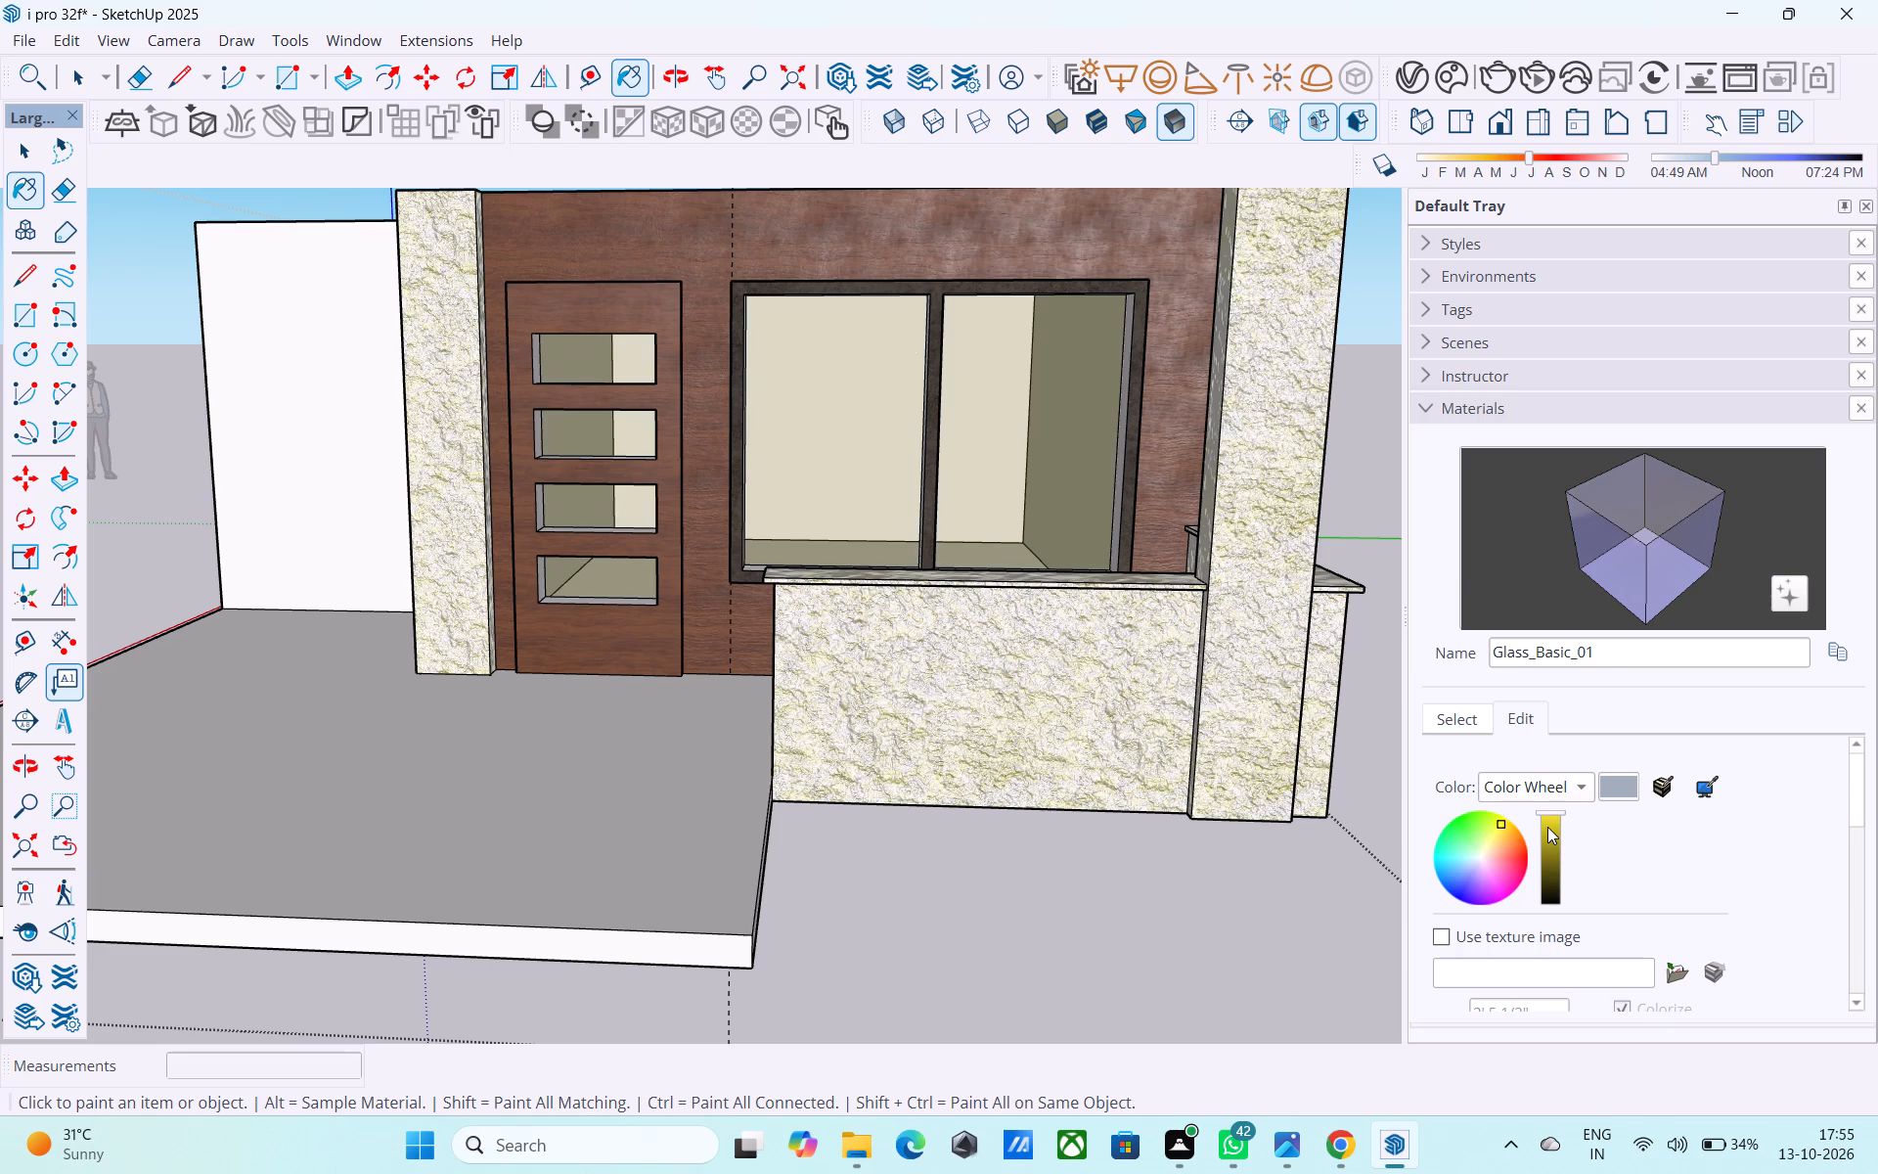
left_click(1547, 827)
scroll(1548, 827, "down", 5)
scroll(1548, 827, "up", 17)
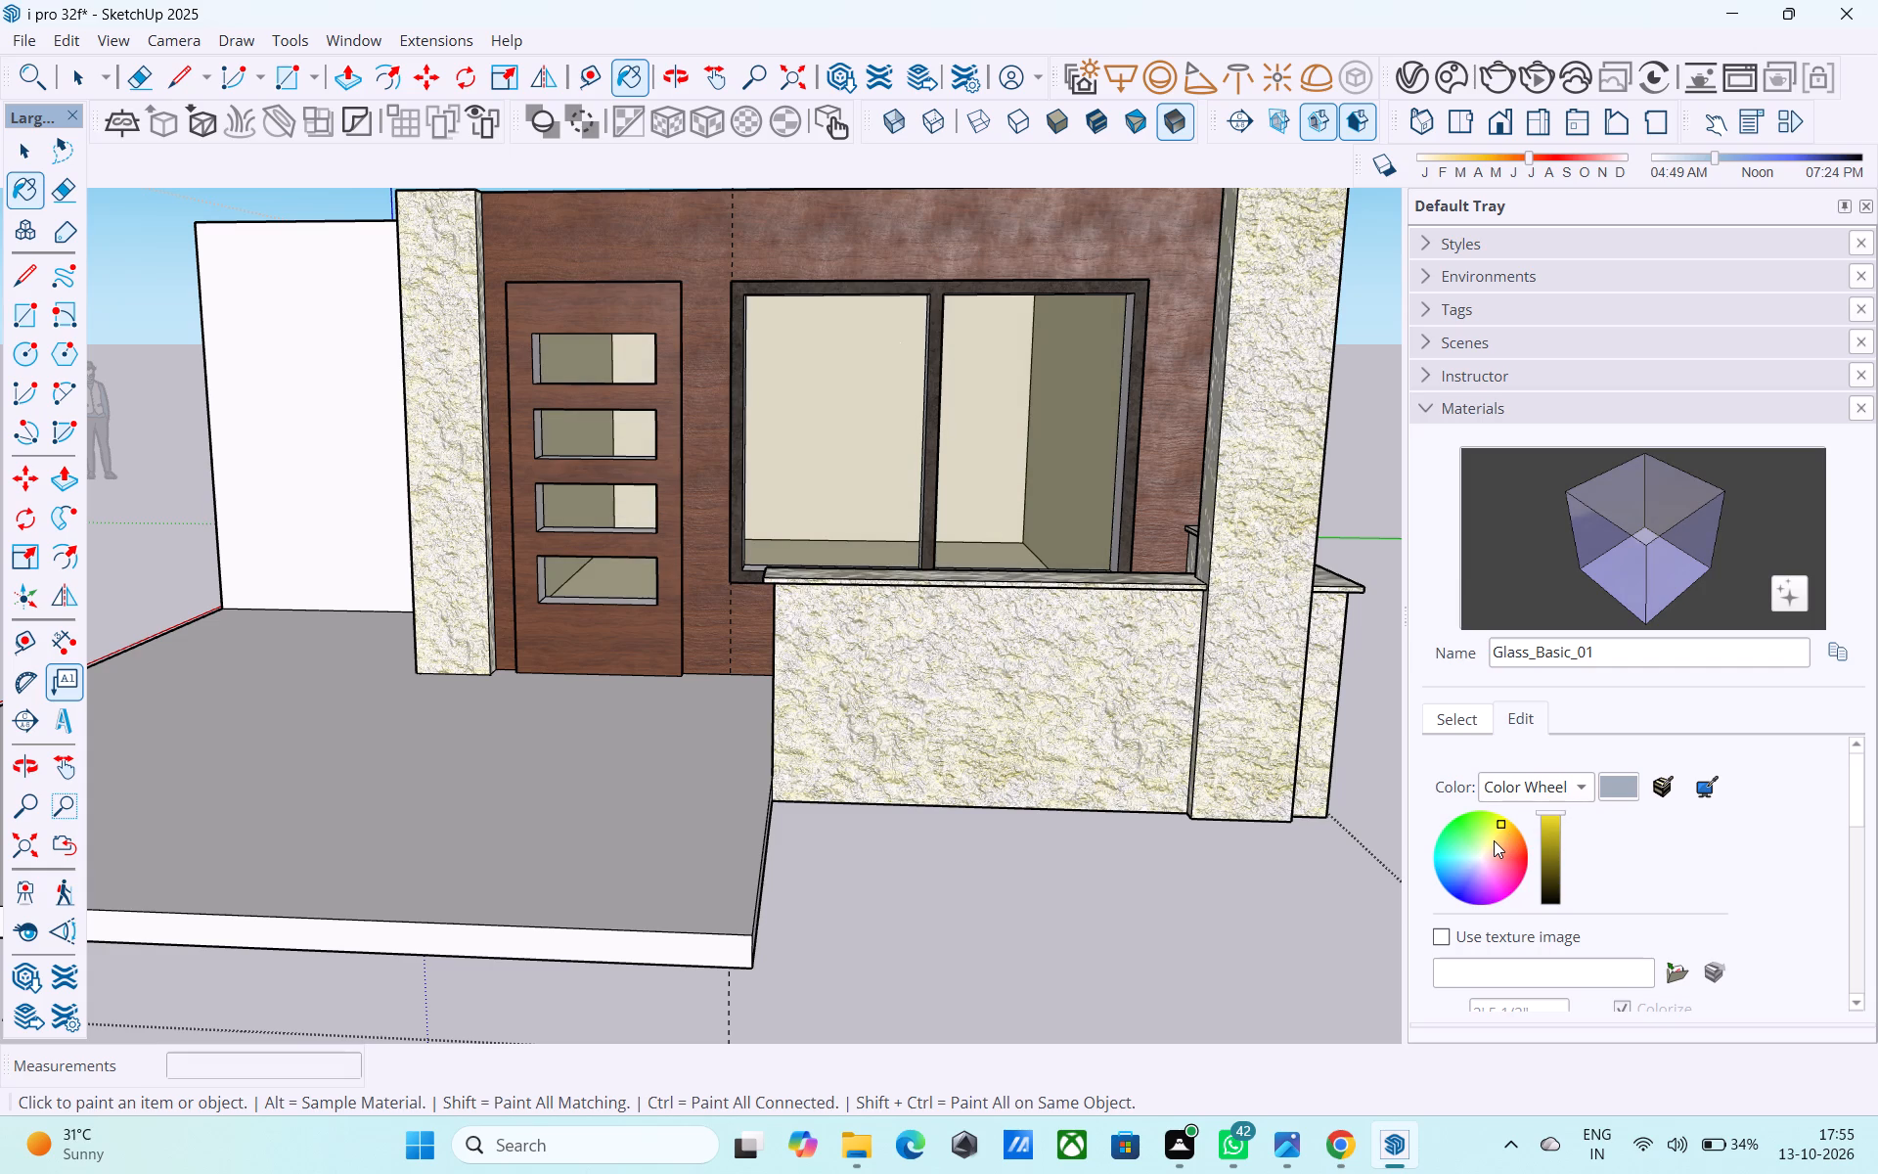
left_click(1494, 840)
left_click(1495, 839)
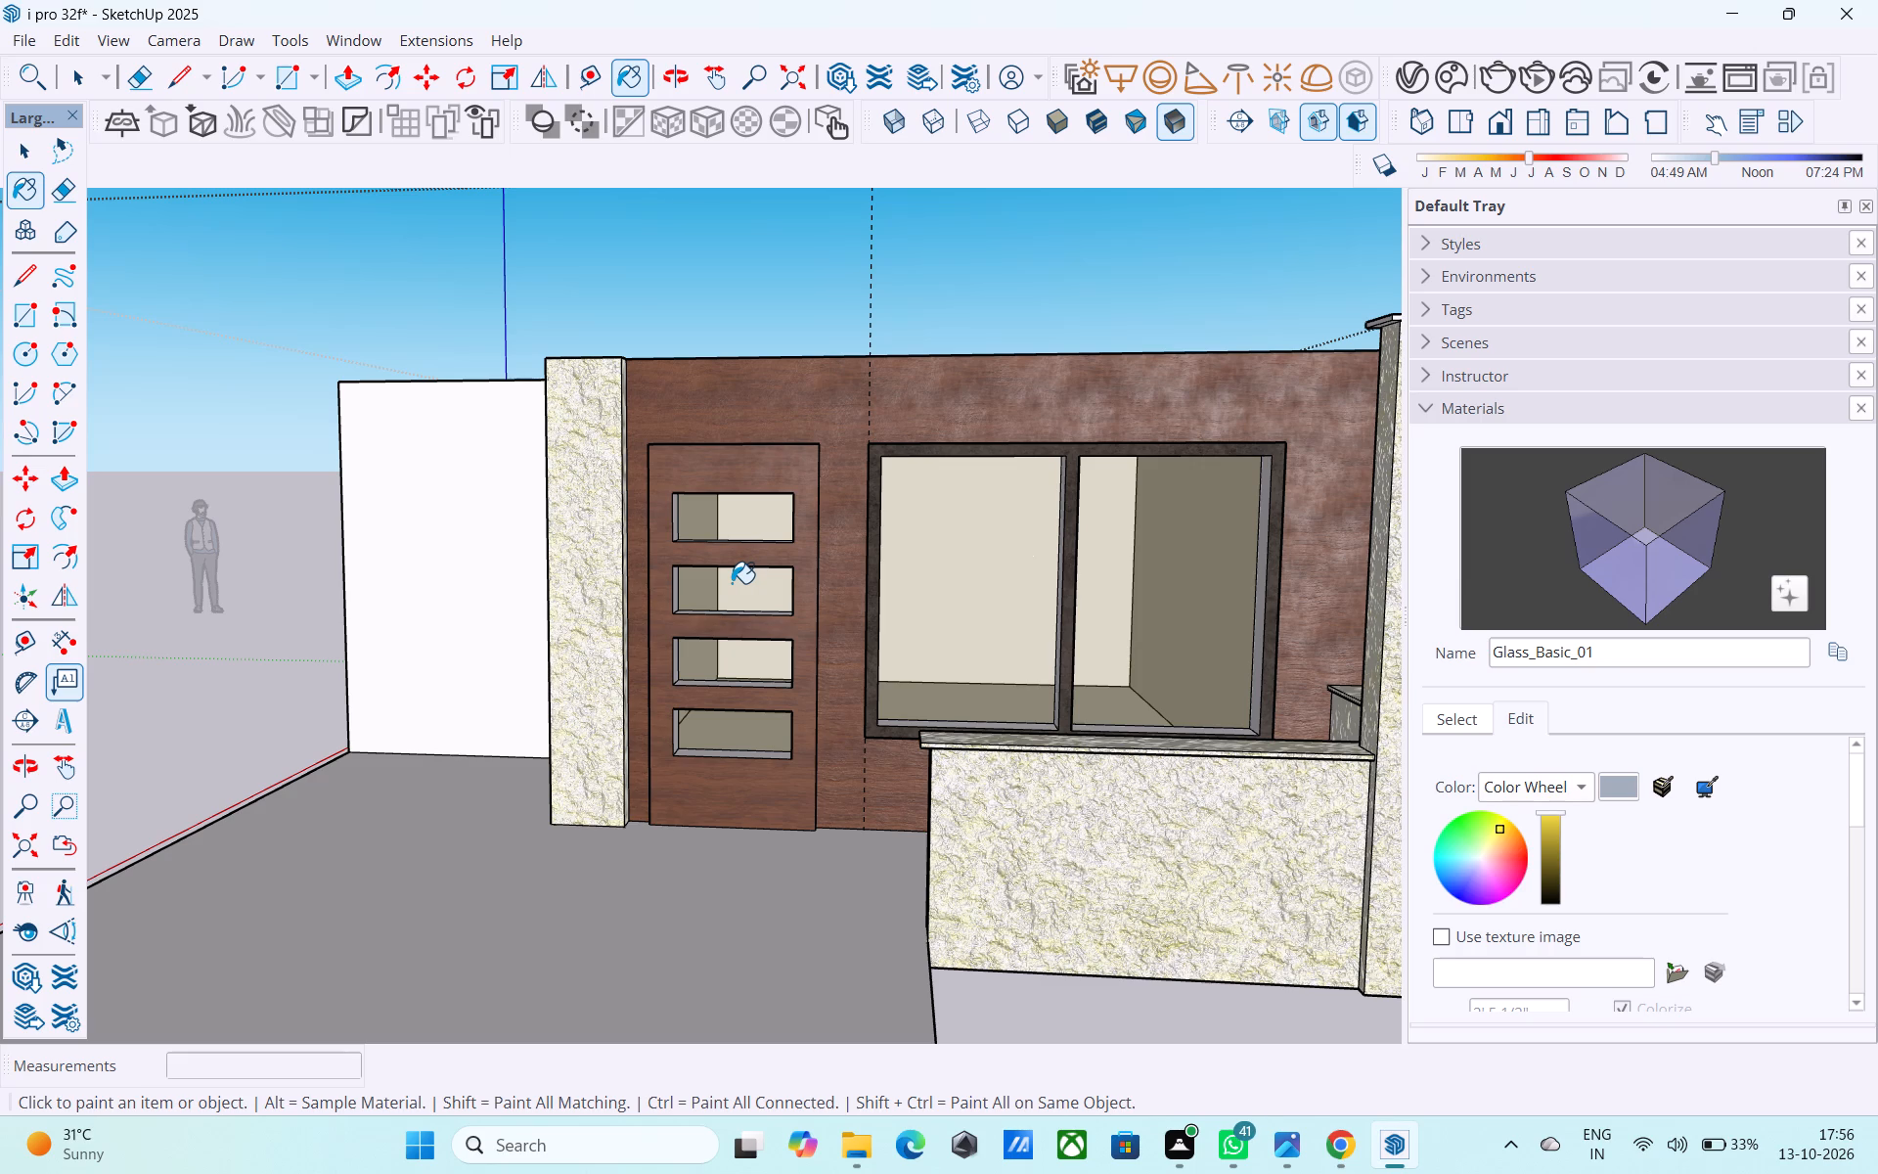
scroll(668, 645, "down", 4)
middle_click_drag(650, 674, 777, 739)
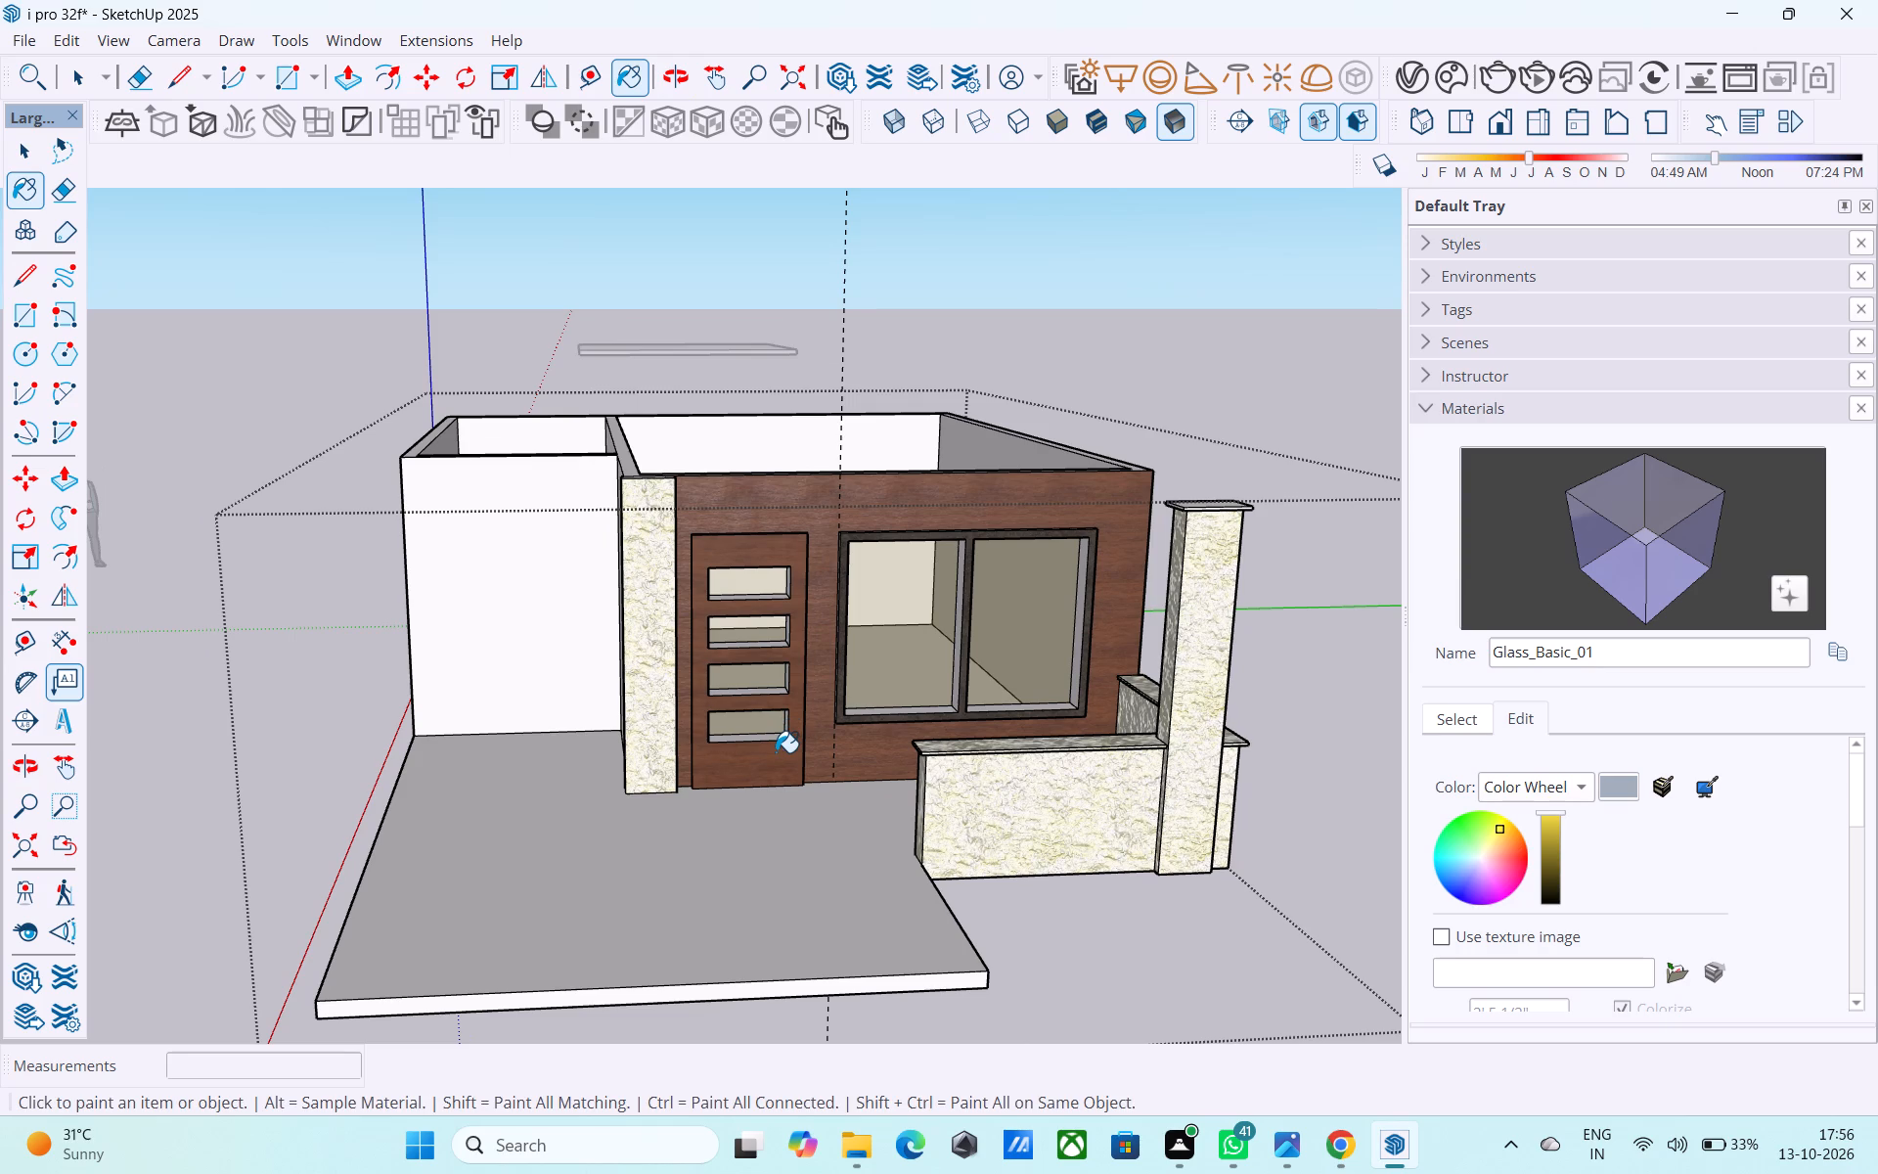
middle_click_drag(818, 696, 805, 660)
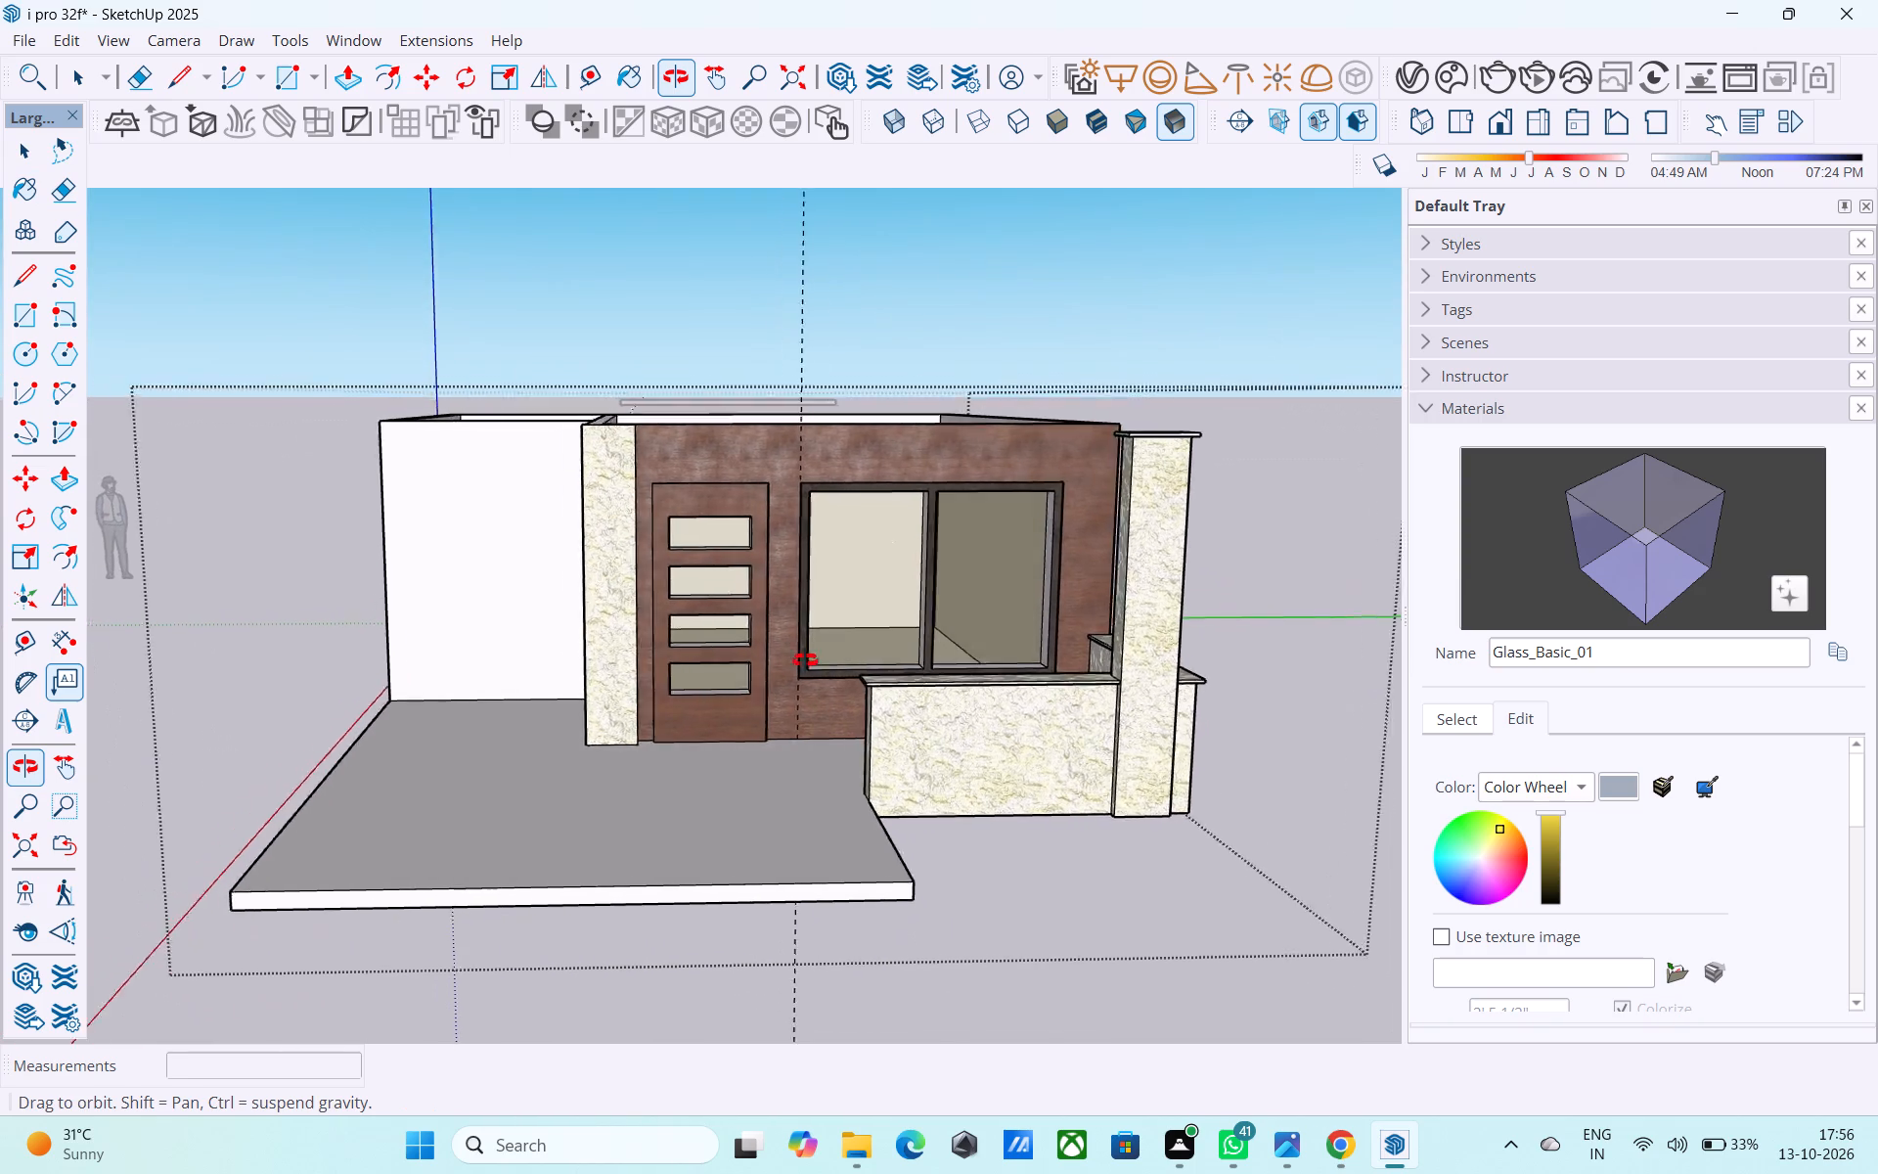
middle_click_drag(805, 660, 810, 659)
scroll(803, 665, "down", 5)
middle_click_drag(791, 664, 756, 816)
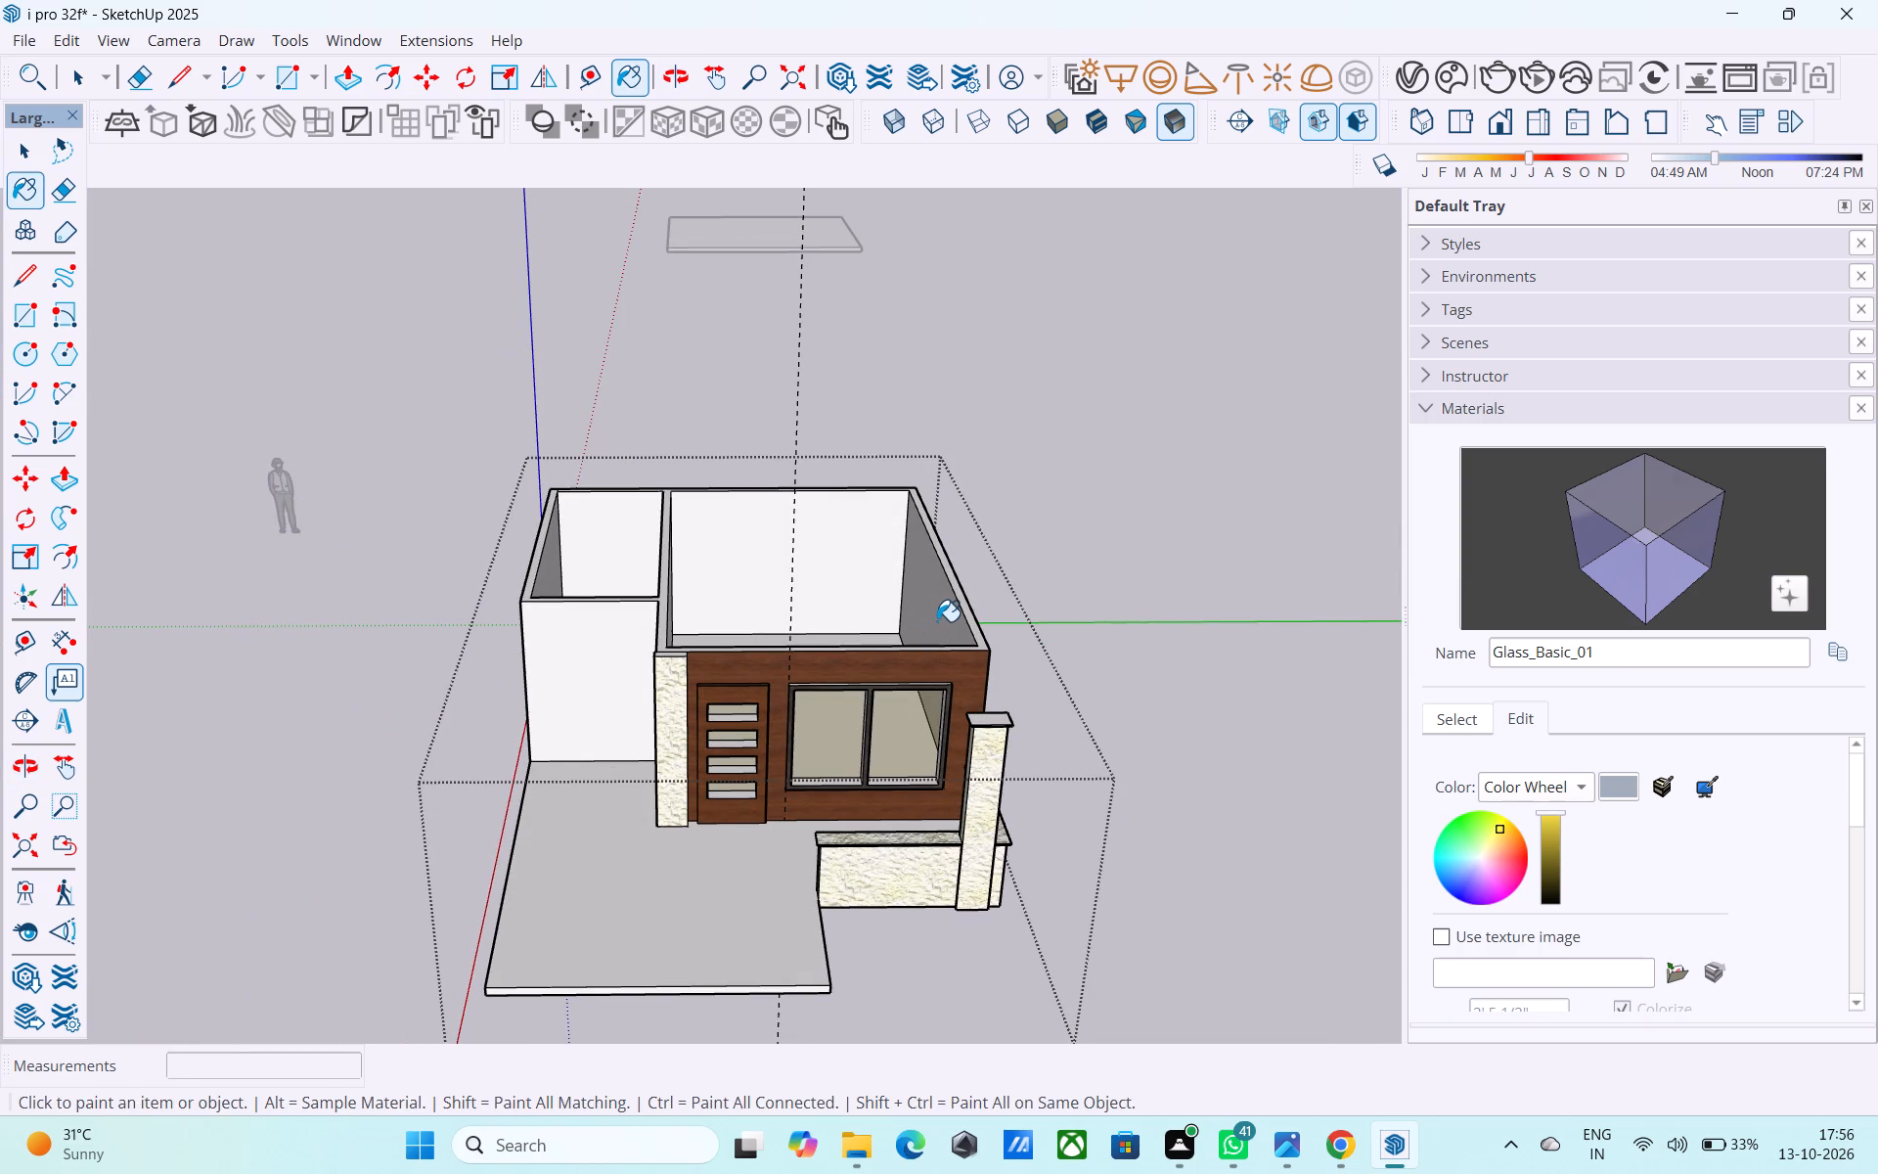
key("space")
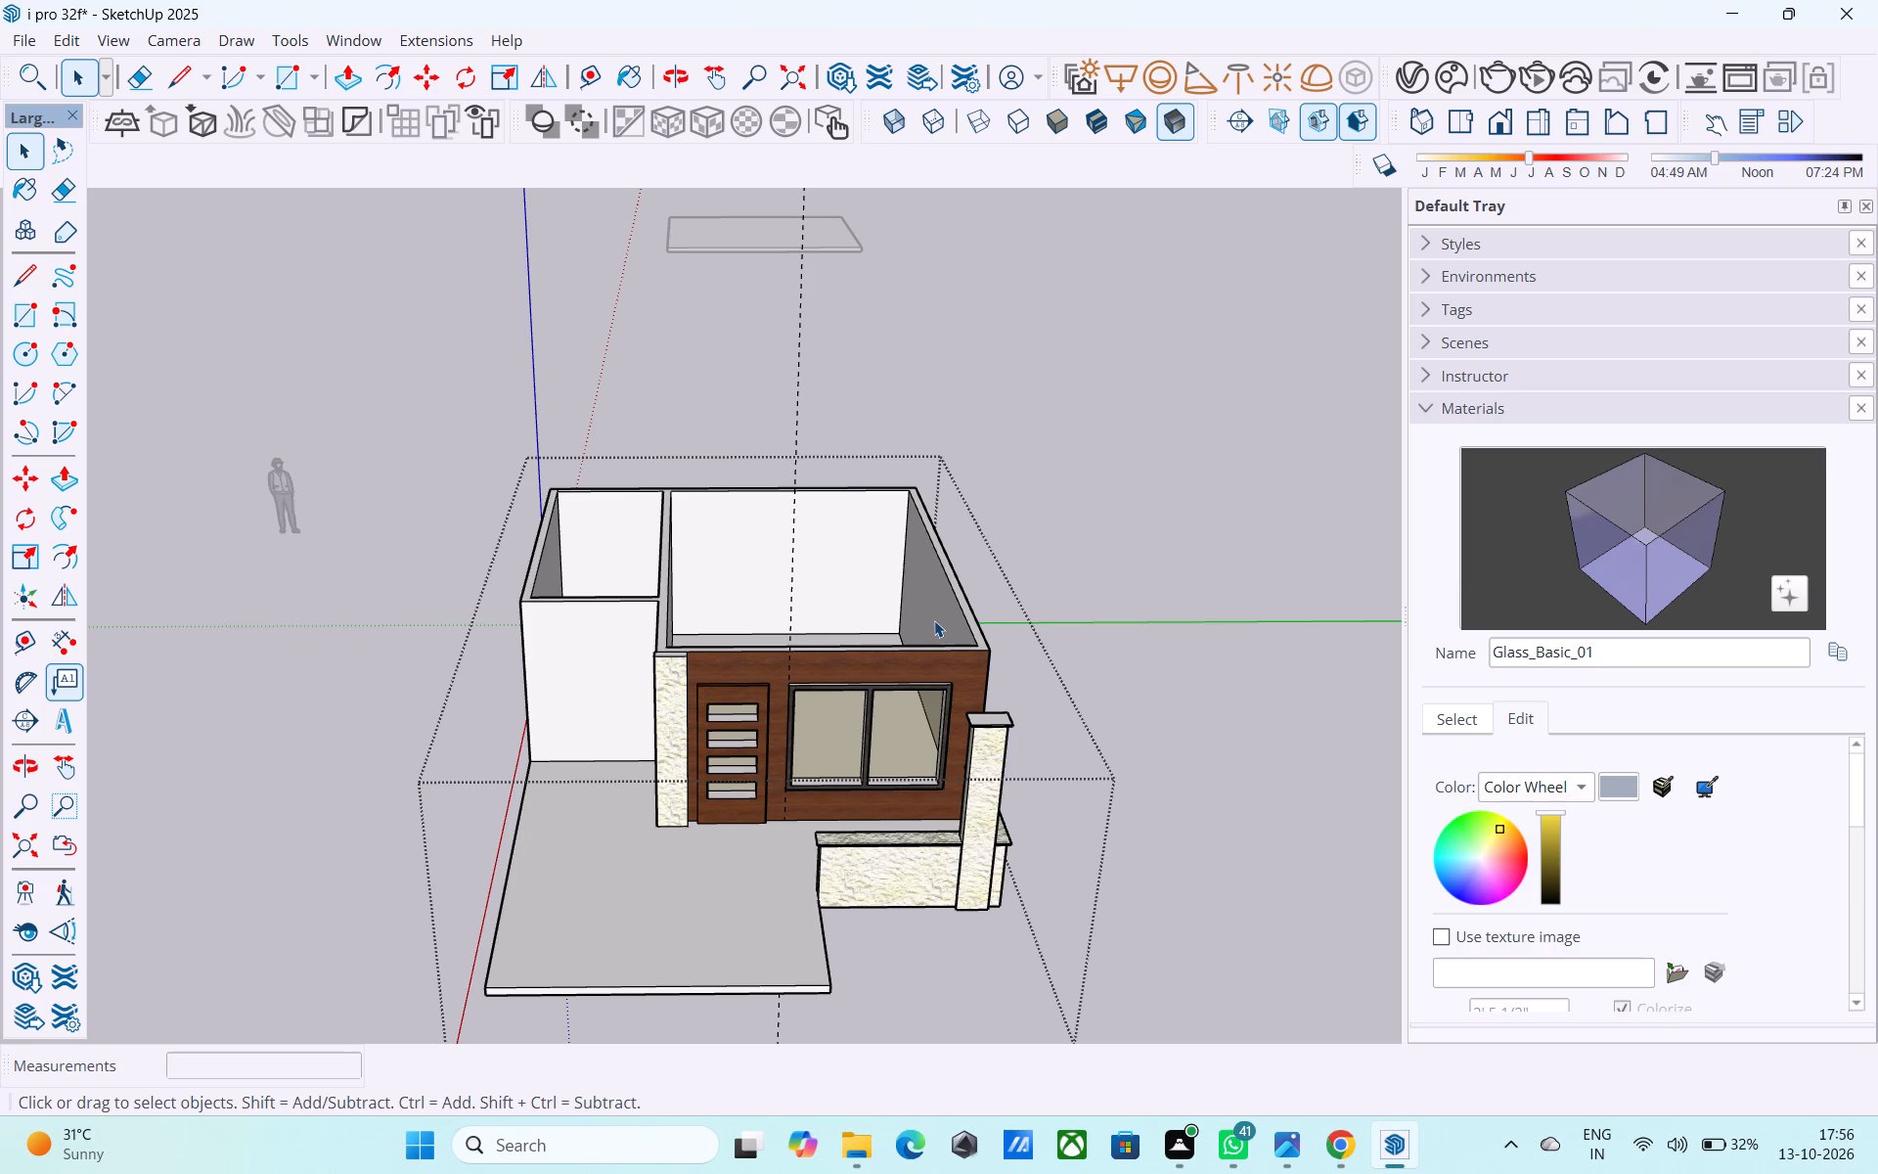
Close the house group and move the loose roof slab by its lower front corner onto the house's top front wall corner.
scroll(918, 597, "down", 2)
left_click(1042, 558)
key("space")
left_click(1034, 576)
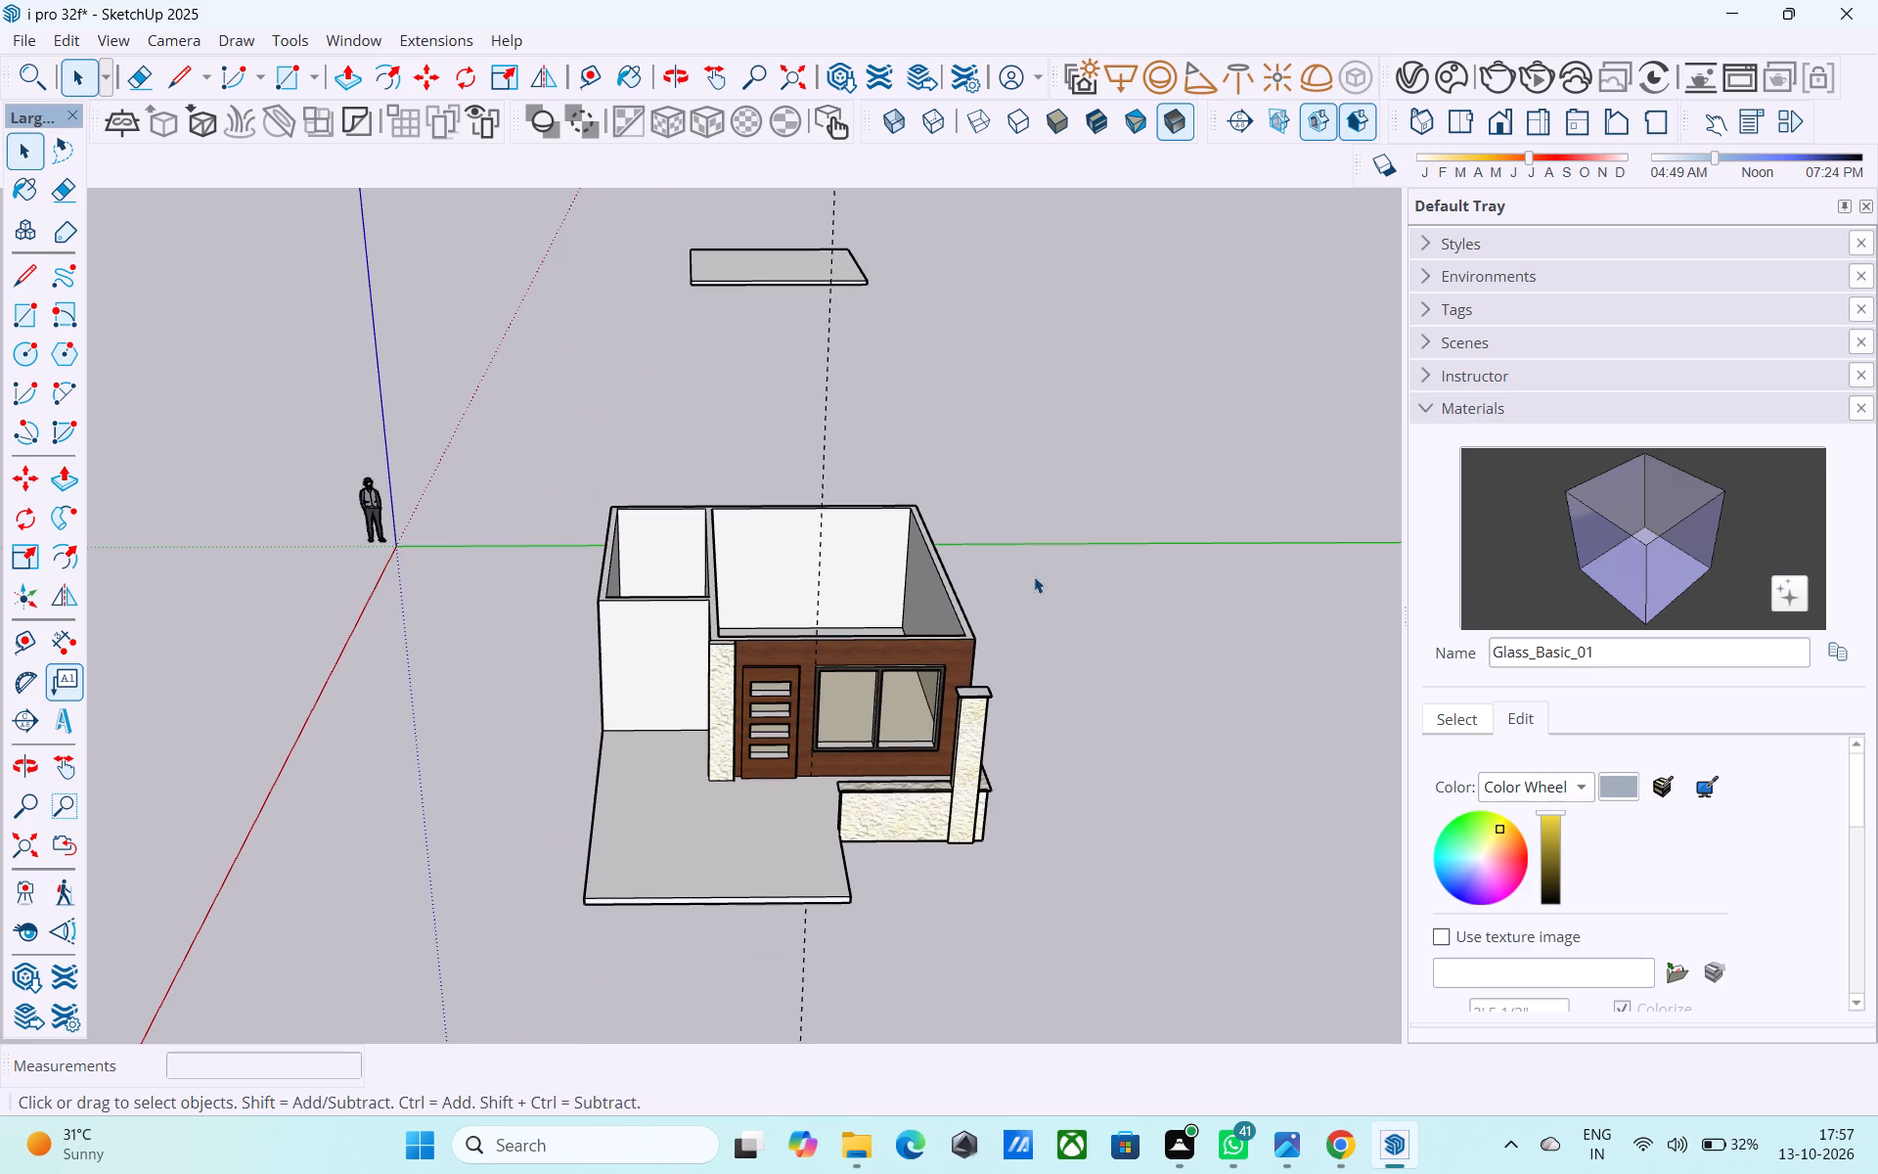
middle_click_drag(1034, 576, 1055, 645)
middle_click_drag(1405, 863, 1650, 885)
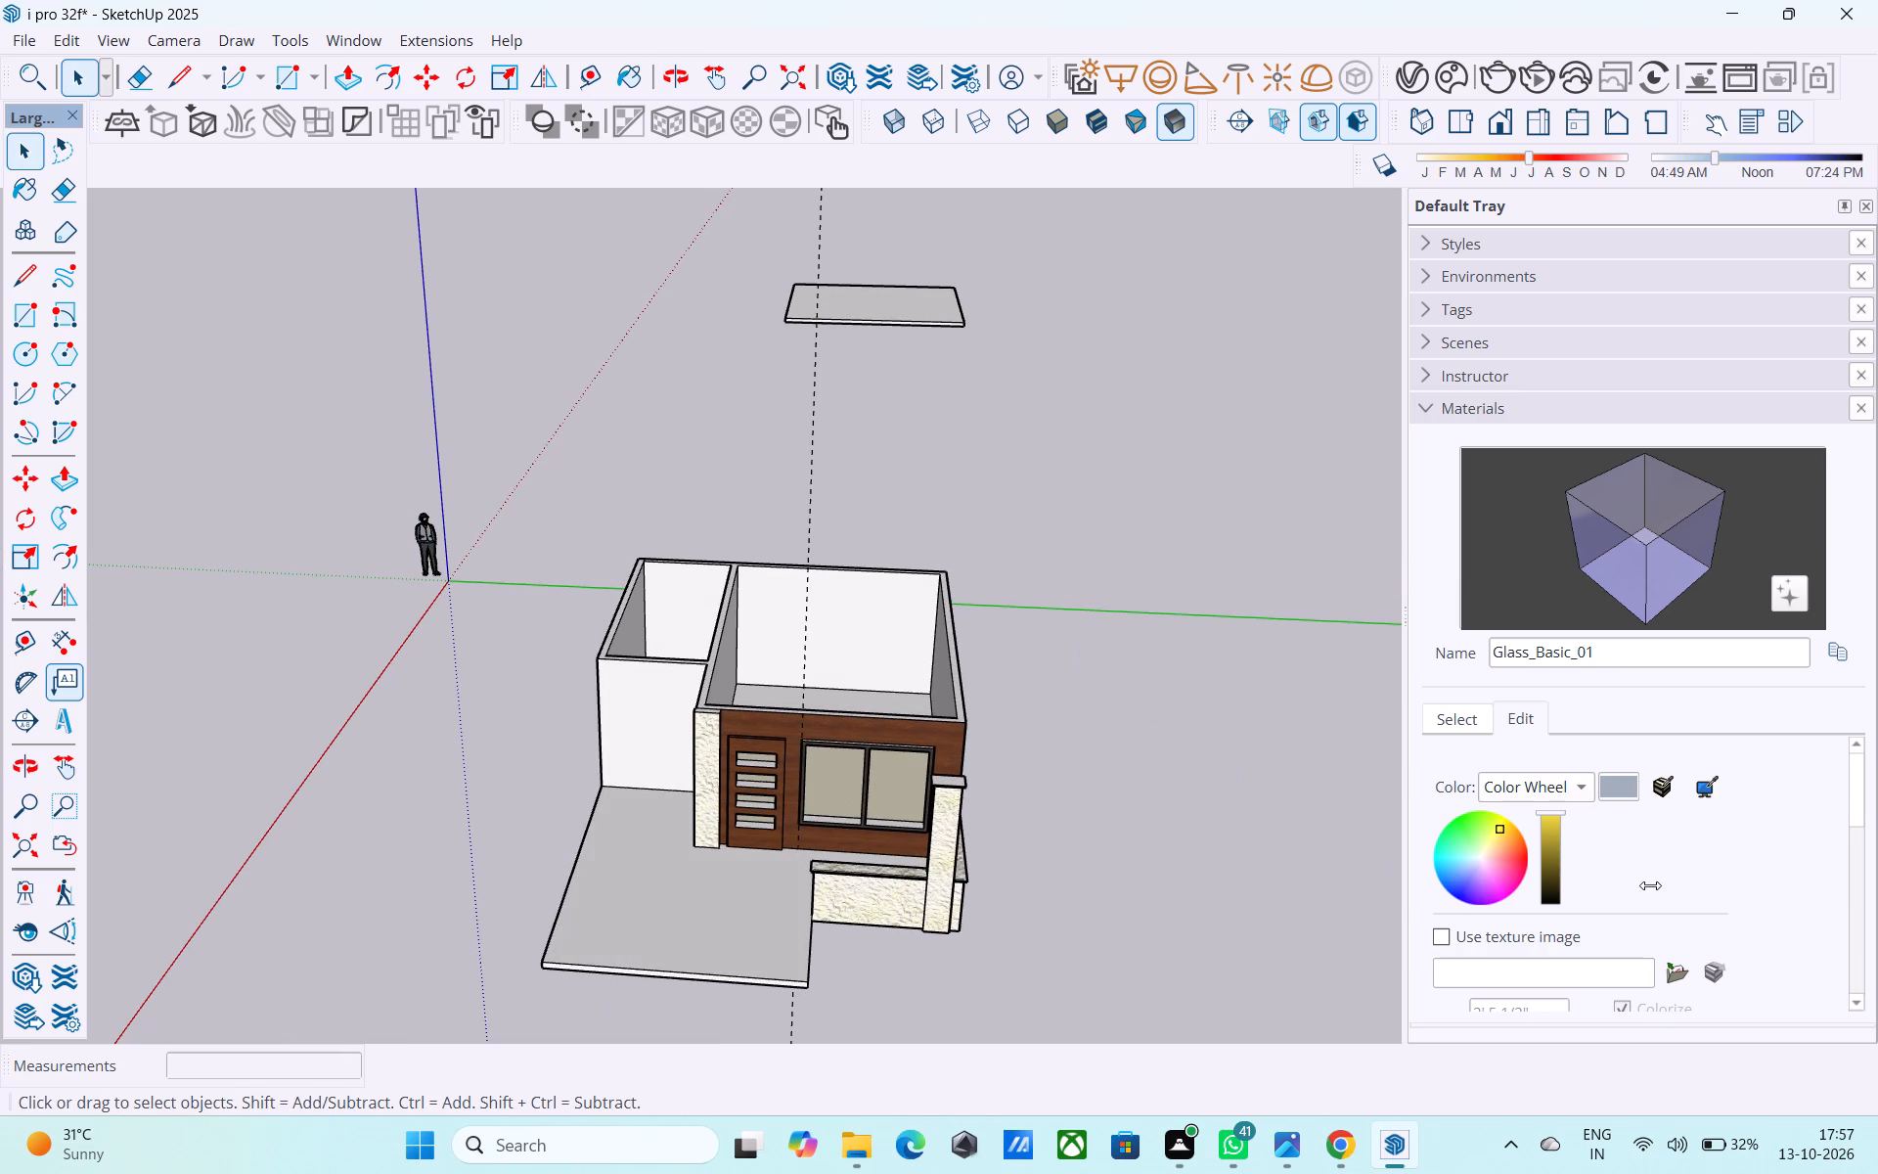
middle_click_drag(1650, 885, 1528, 800)
middle_click_drag(1304, 684, 1349, 736, "shift")
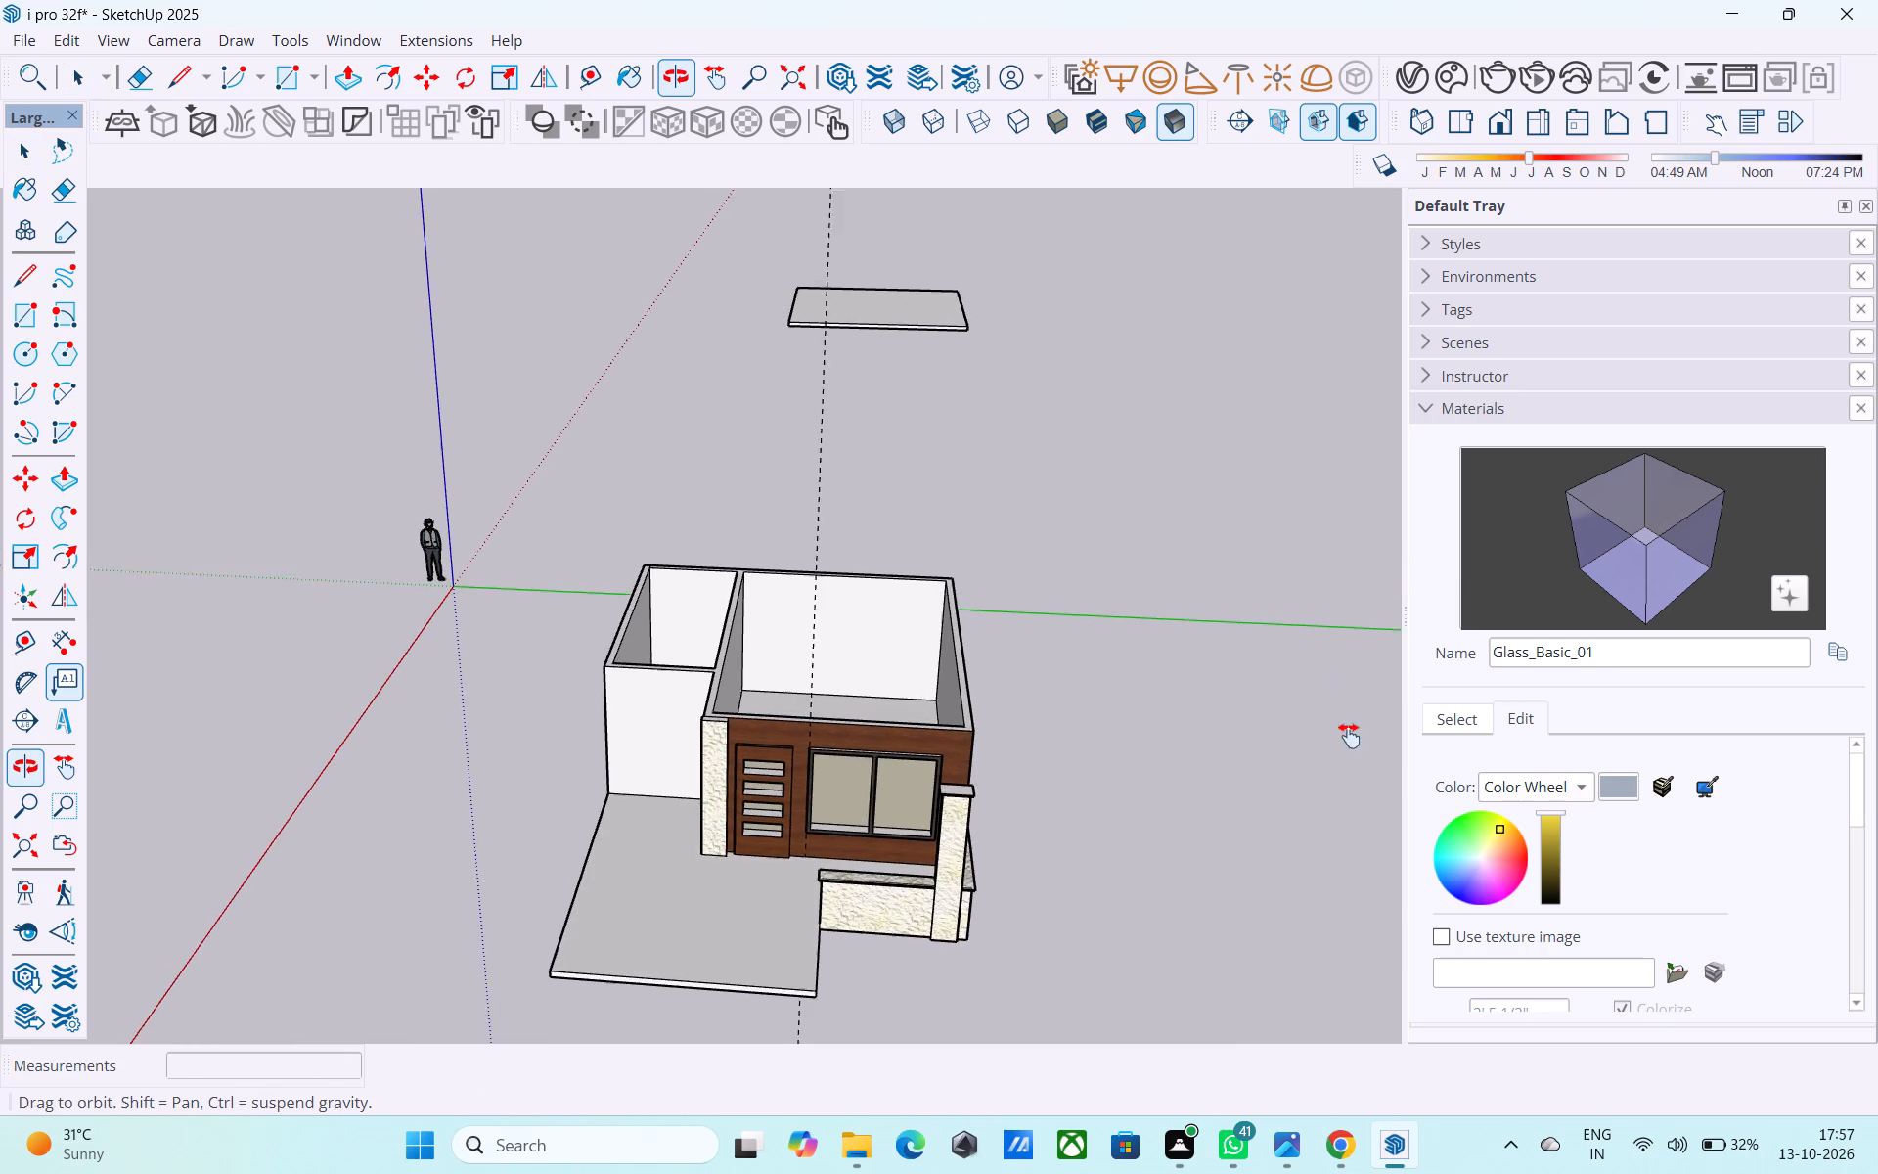
middle_click_drag(1349, 736, 1205, 623, "shift")
left_click(1063, 414)
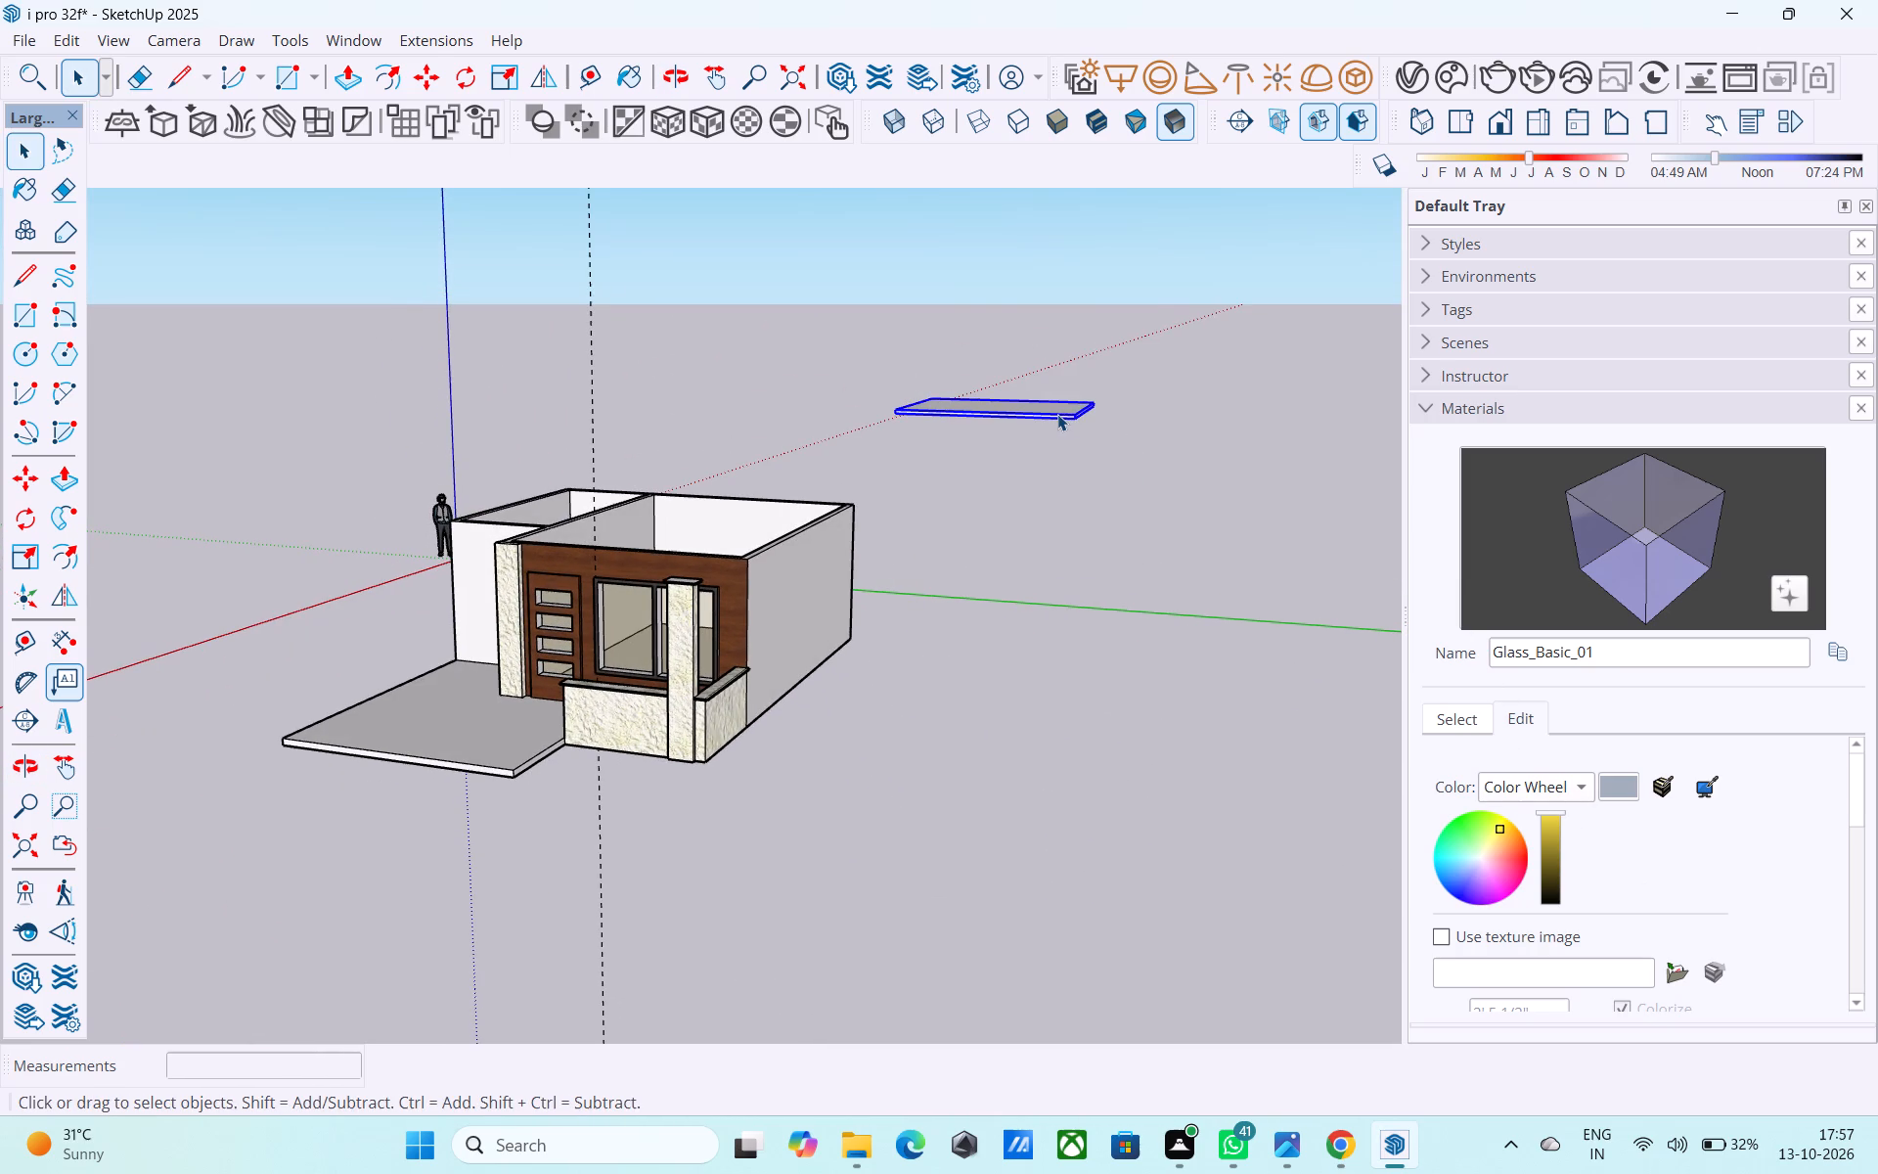
key("m")
left_click(1057, 414)
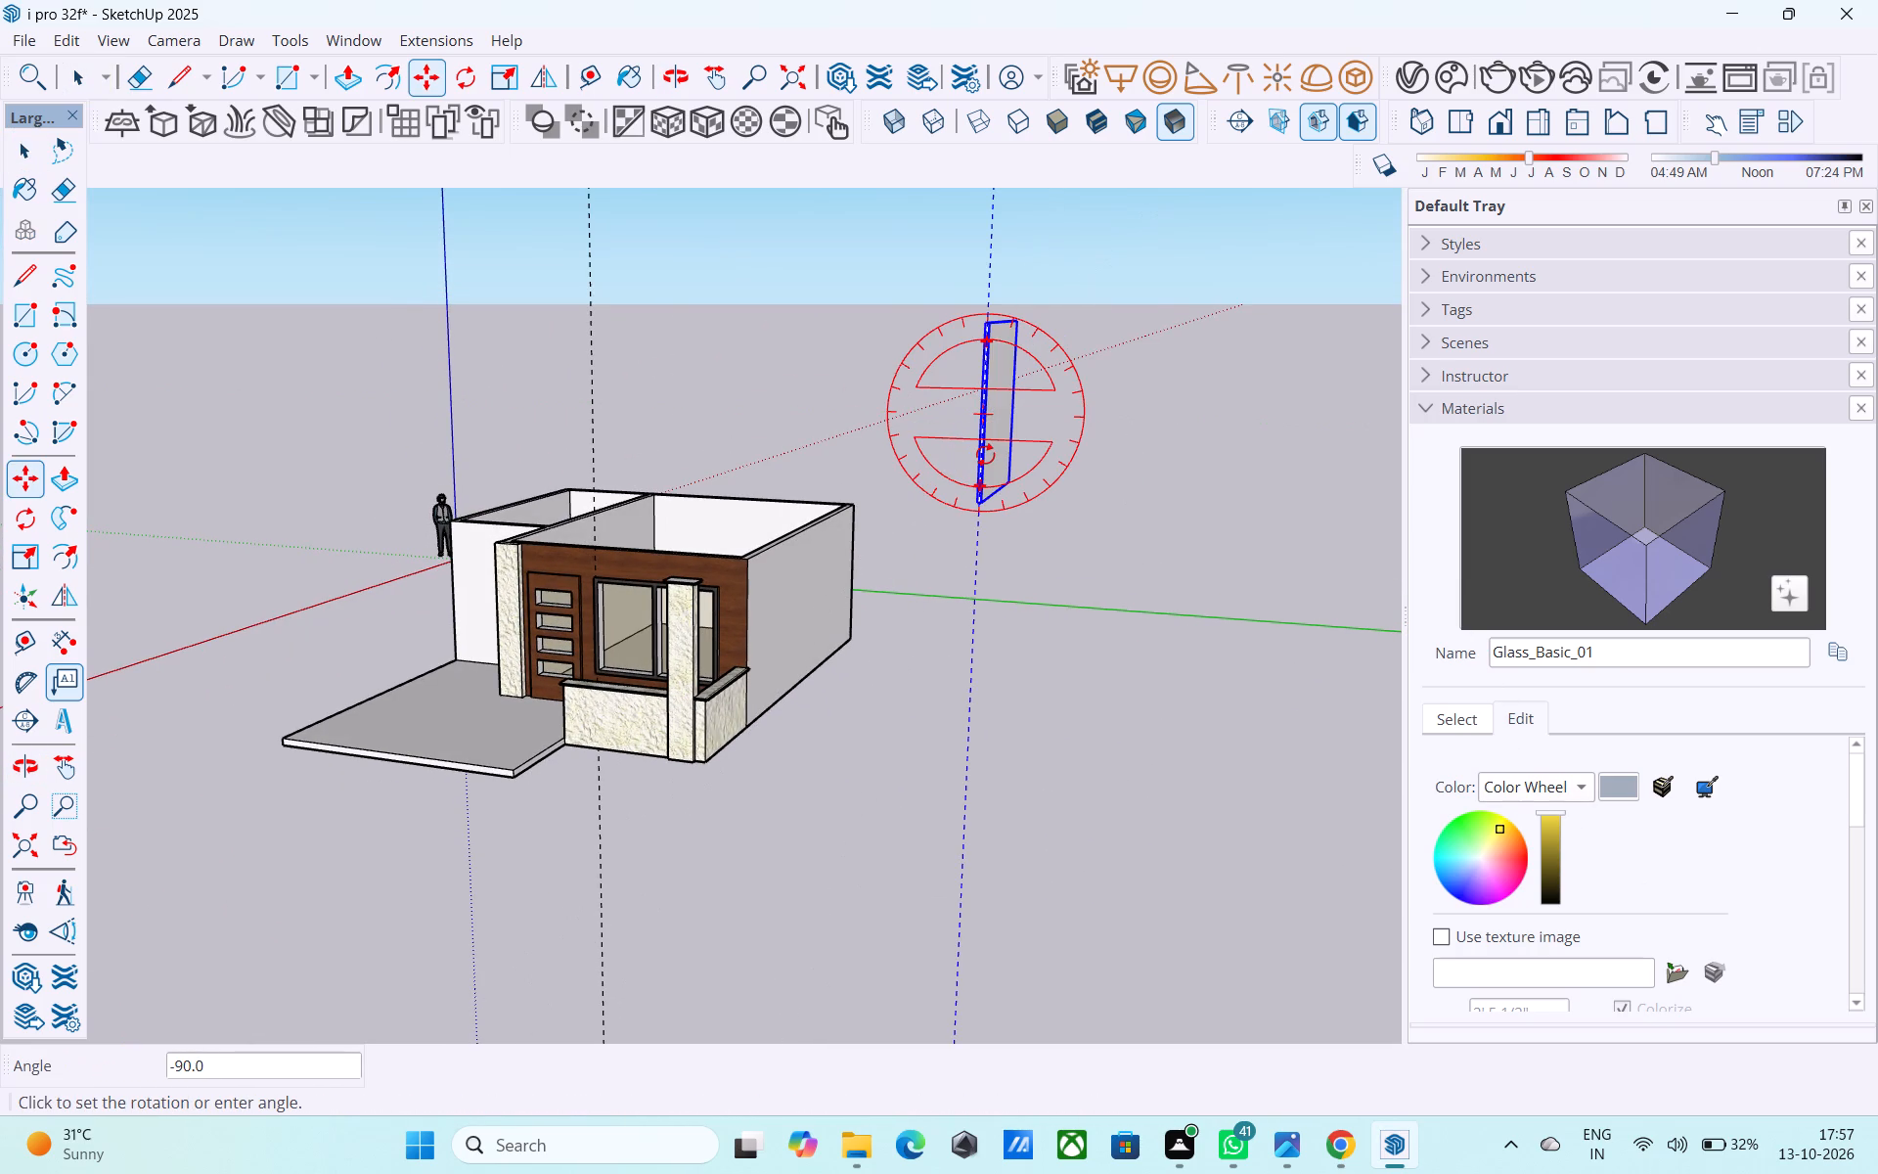
key("space")
key("m")
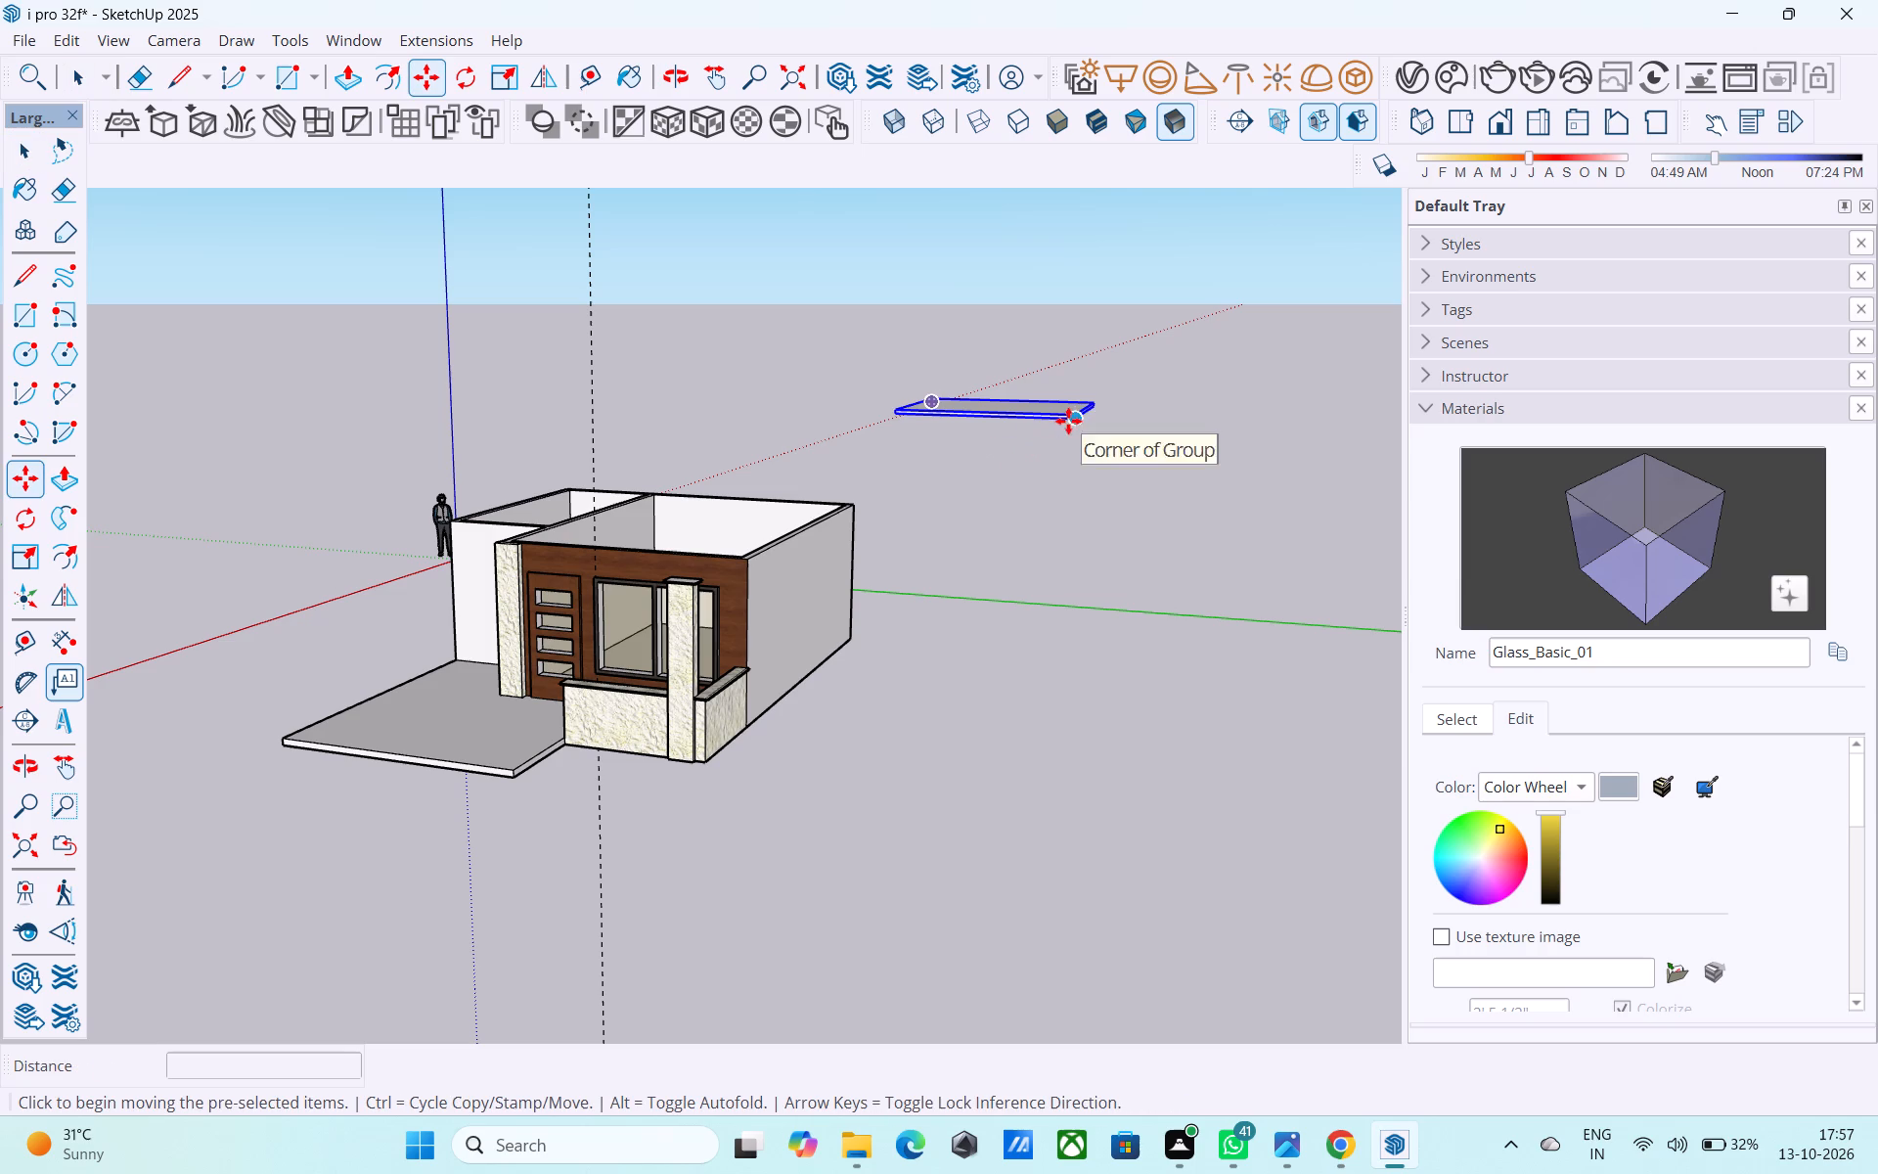
left_click(1068, 421)
left_click(749, 557)
Move the roof slab by its lower rear corner onto the matching top corner of the house wall.
middle_click_drag(827, 546, 940, 546)
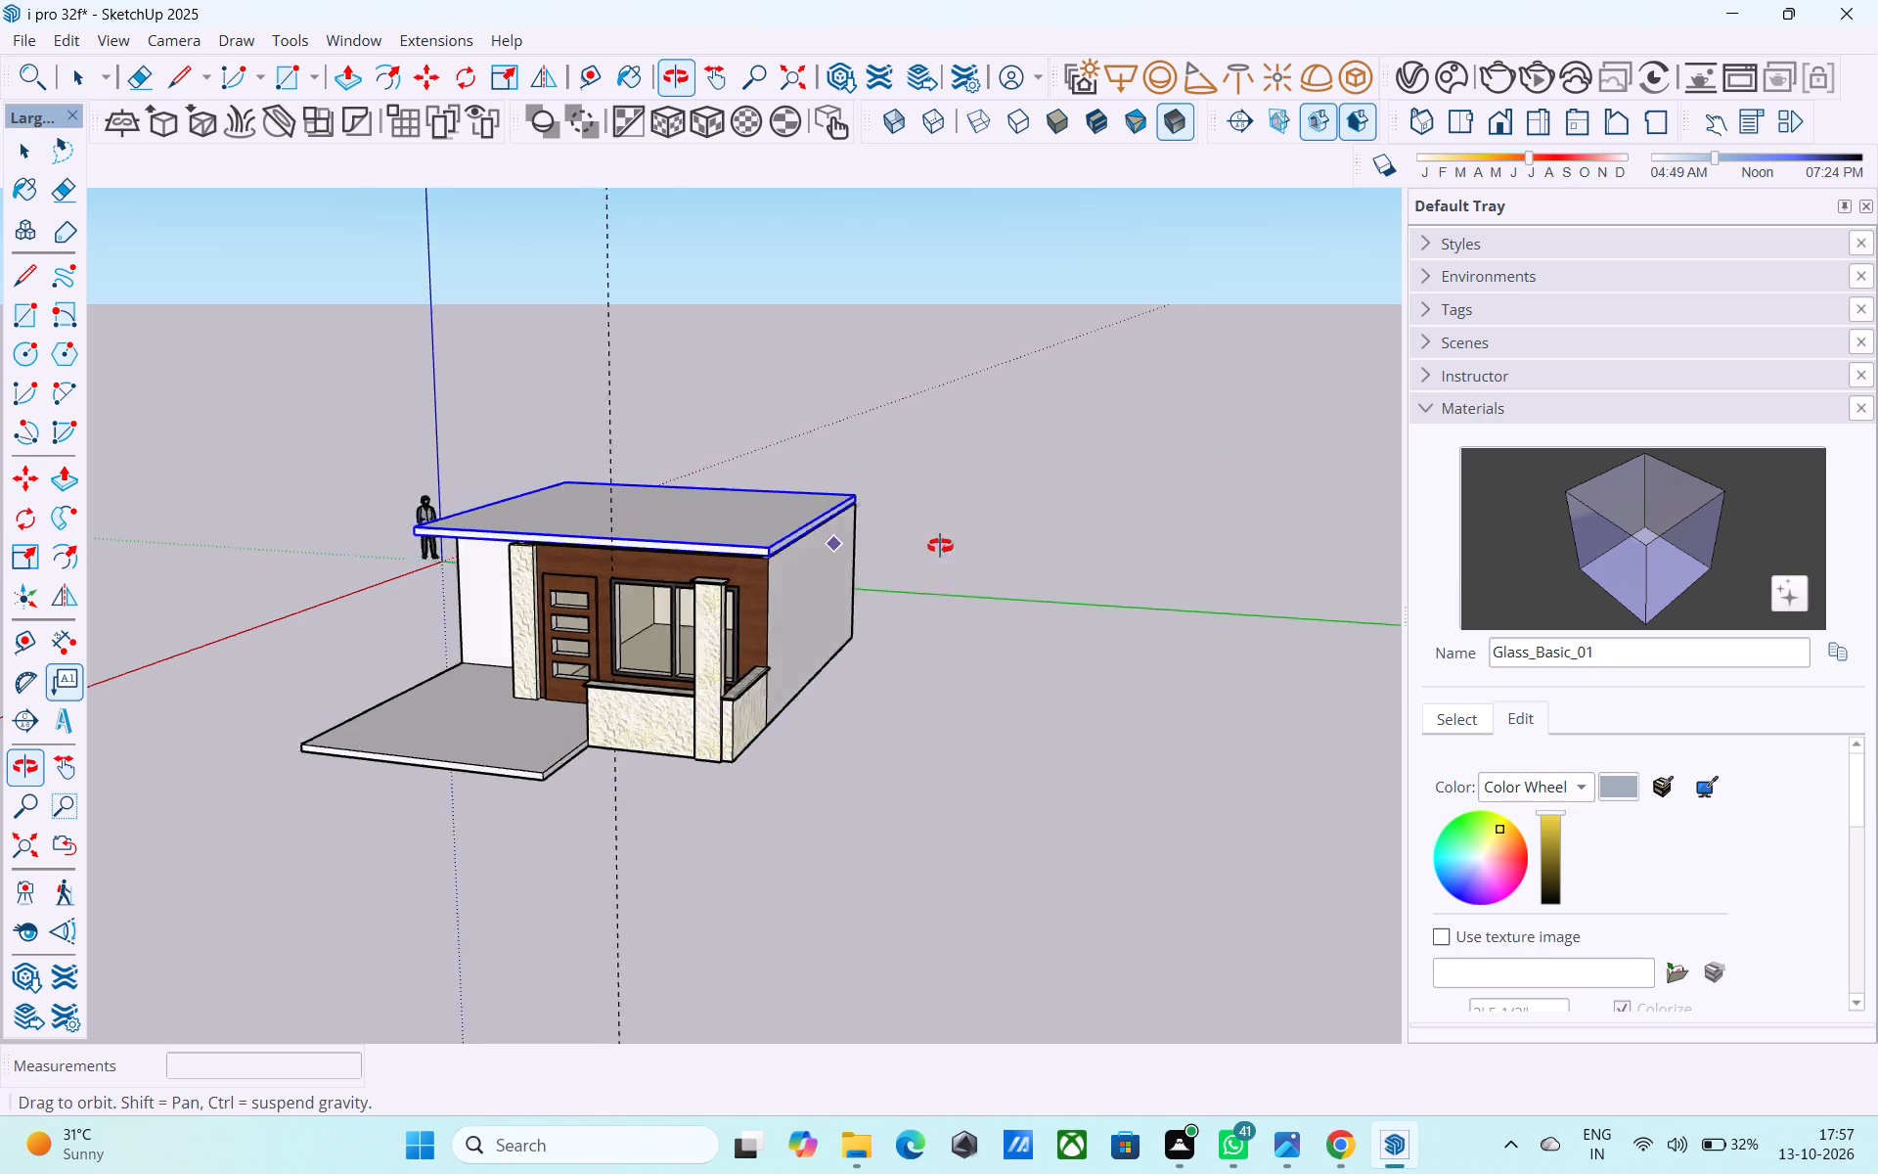
middle_click_drag(940, 546, 1343, 503)
scroll(779, 526, "up", 6)
middle_click_drag(629, 523, 793, 564)
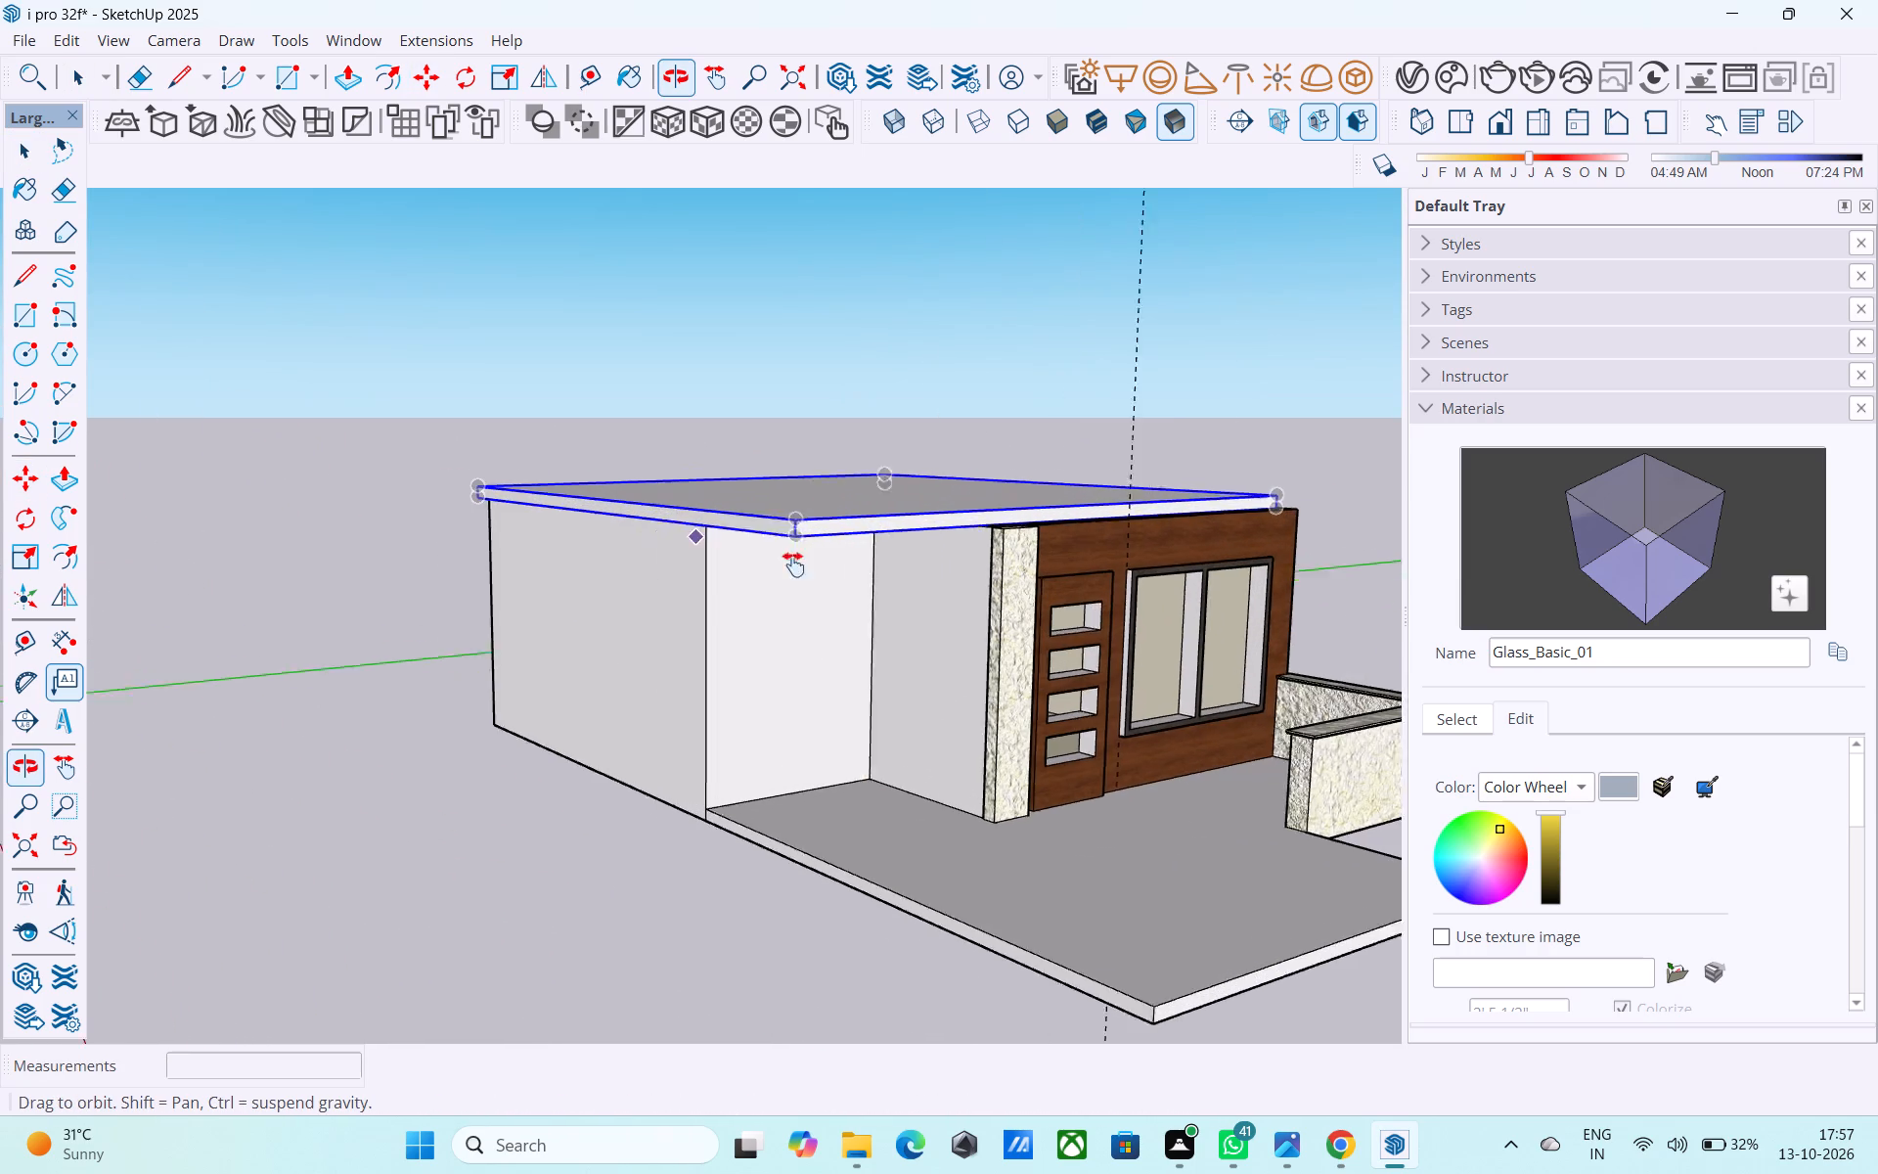
middle_click_drag(793, 564, 1274, 615)
middle_click_drag(787, 611, 917, 630)
scroll(864, 618, "up", 7)
left_click(785, 527)
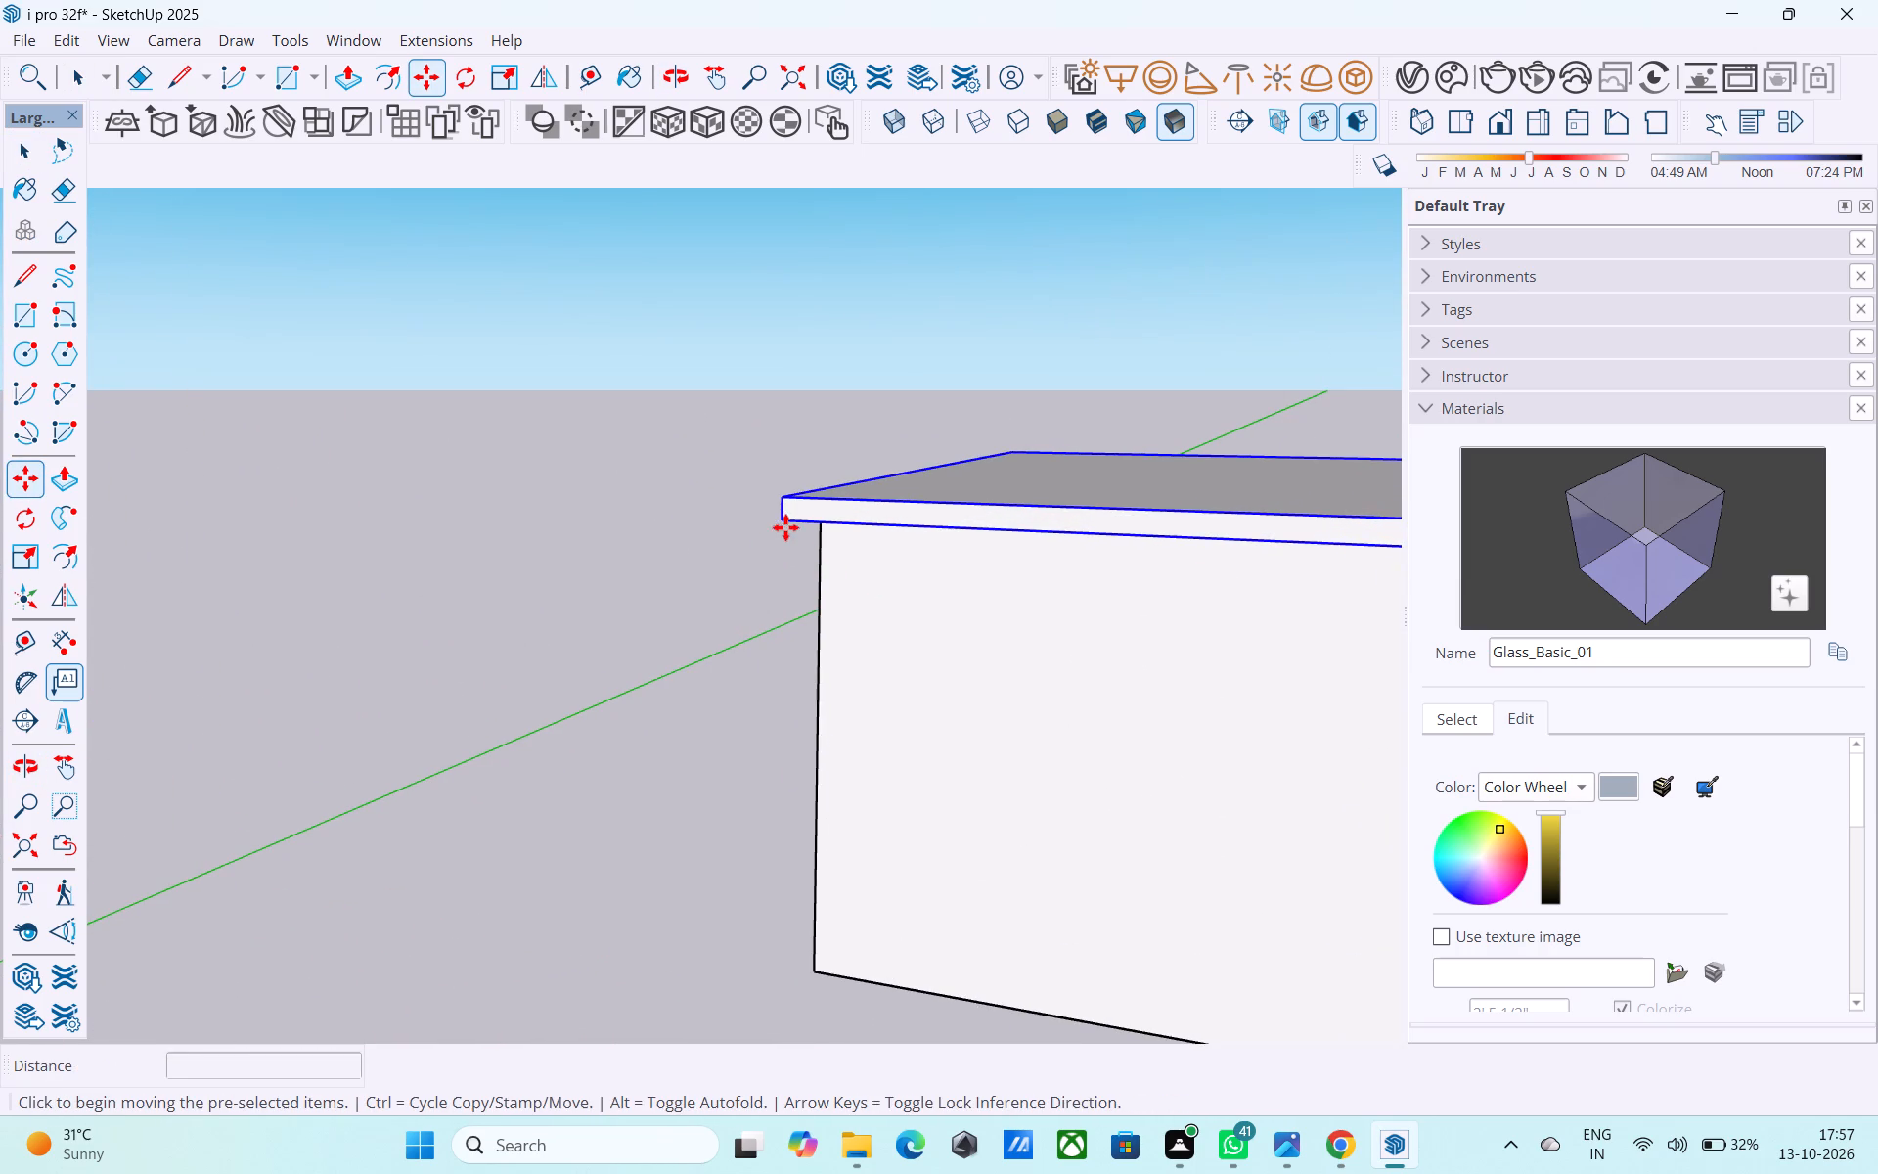
left_click(822, 521)
Nudge the roof slab about 2 3/16" so its lower rear corner sits exactly on the wall corner.
middle_click_drag(822, 521, 895, 537)
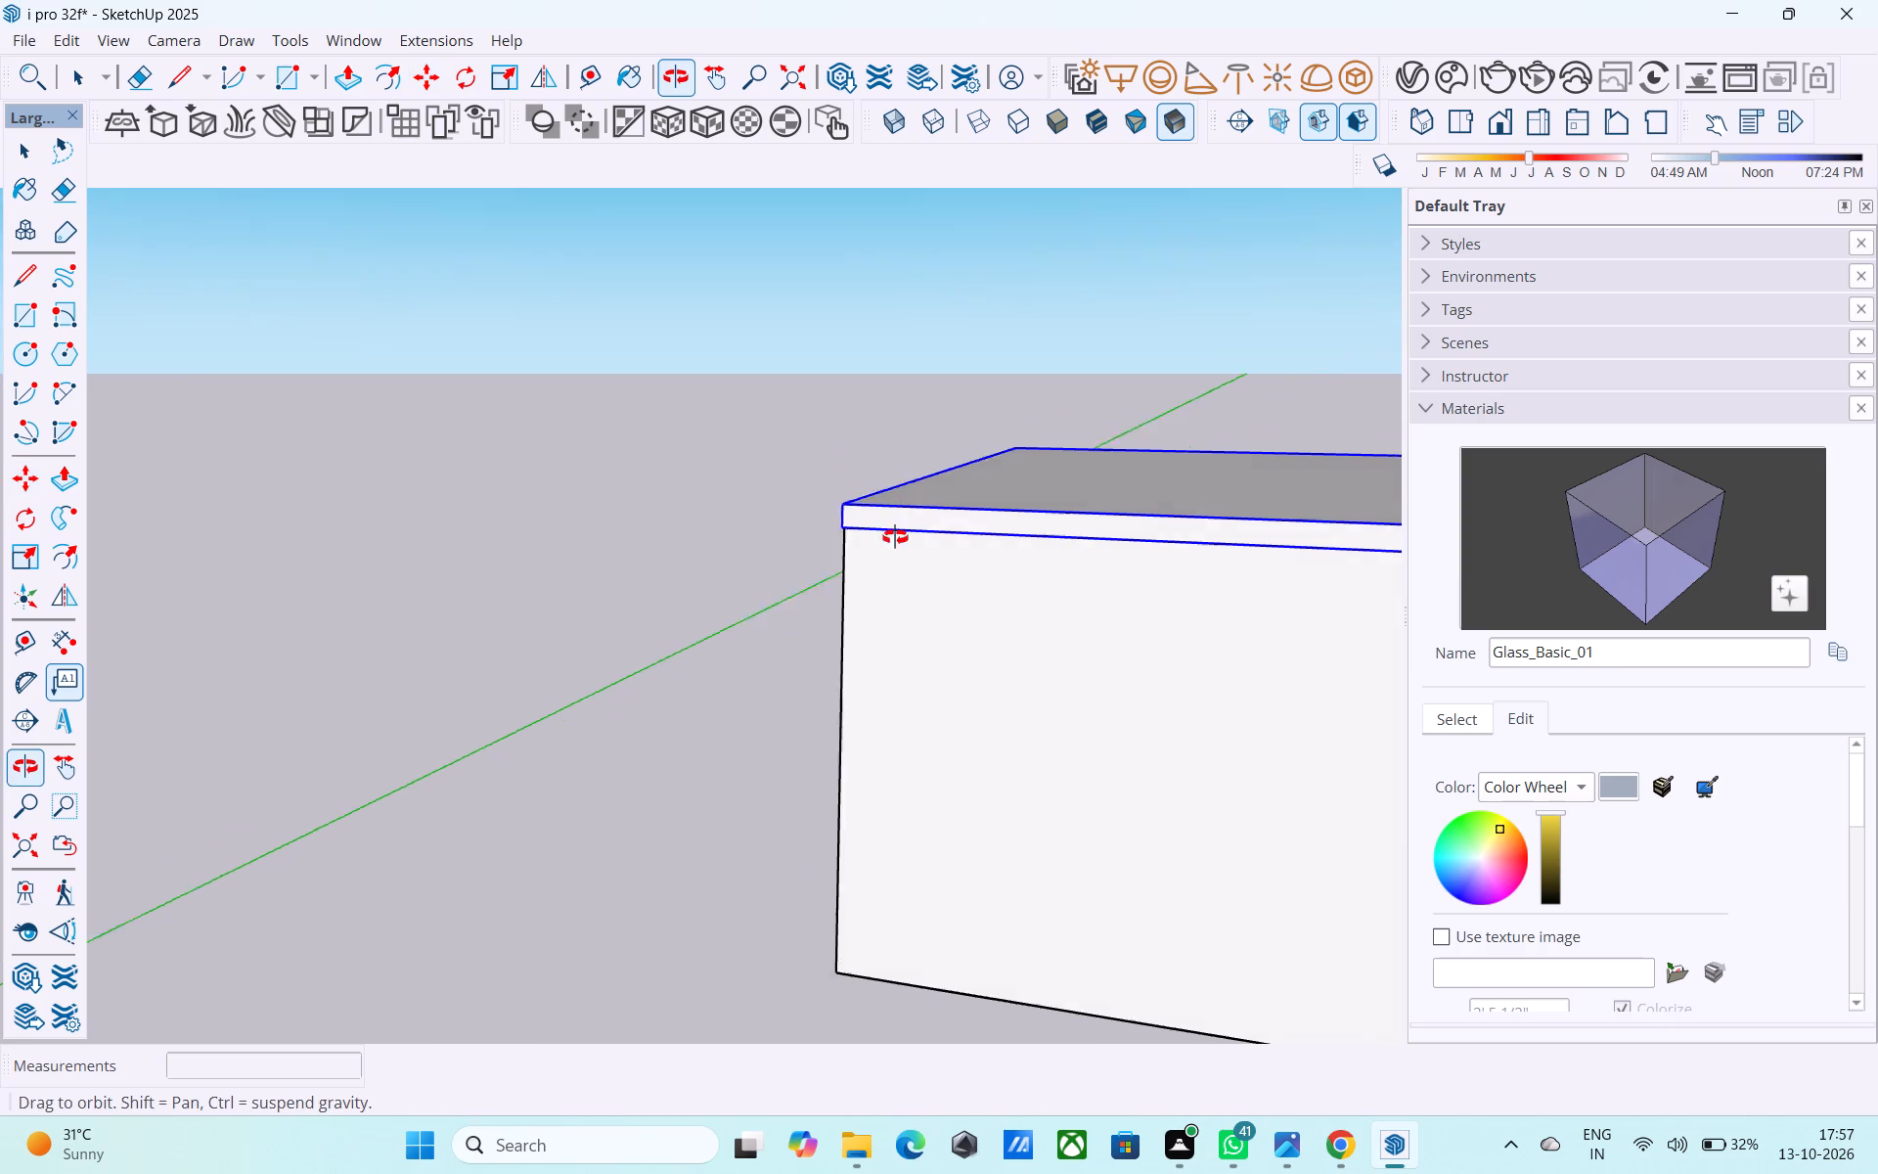
middle_click_drag(895, 537, 1181, 492)
scroll(1181, 492, "up", 12)
middle_click_drag(915, 511, 976, 524)
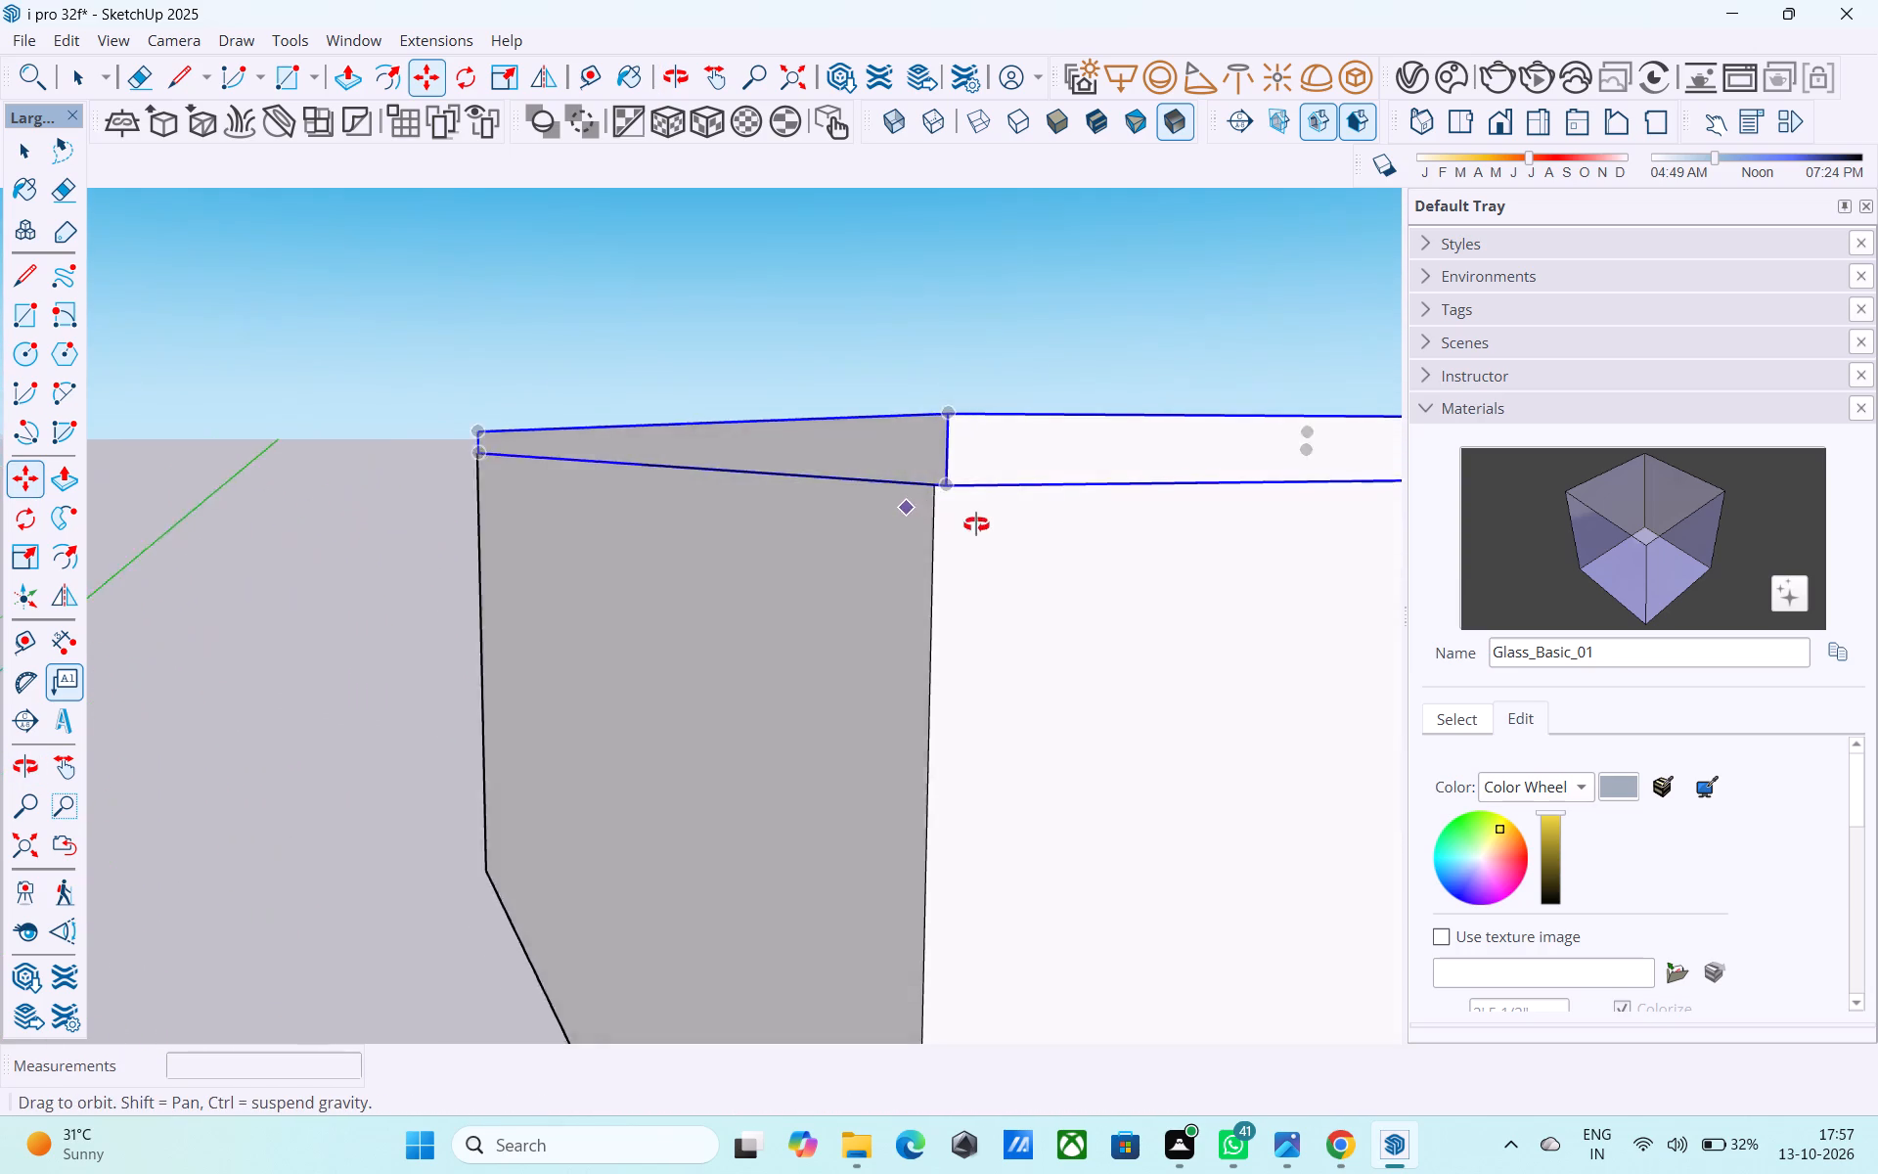
middle_click_drag(976, 524, 1160, 502)
scroll(887, 524, "up", 10)
middle_click_drag(905, 477, 924, 377)
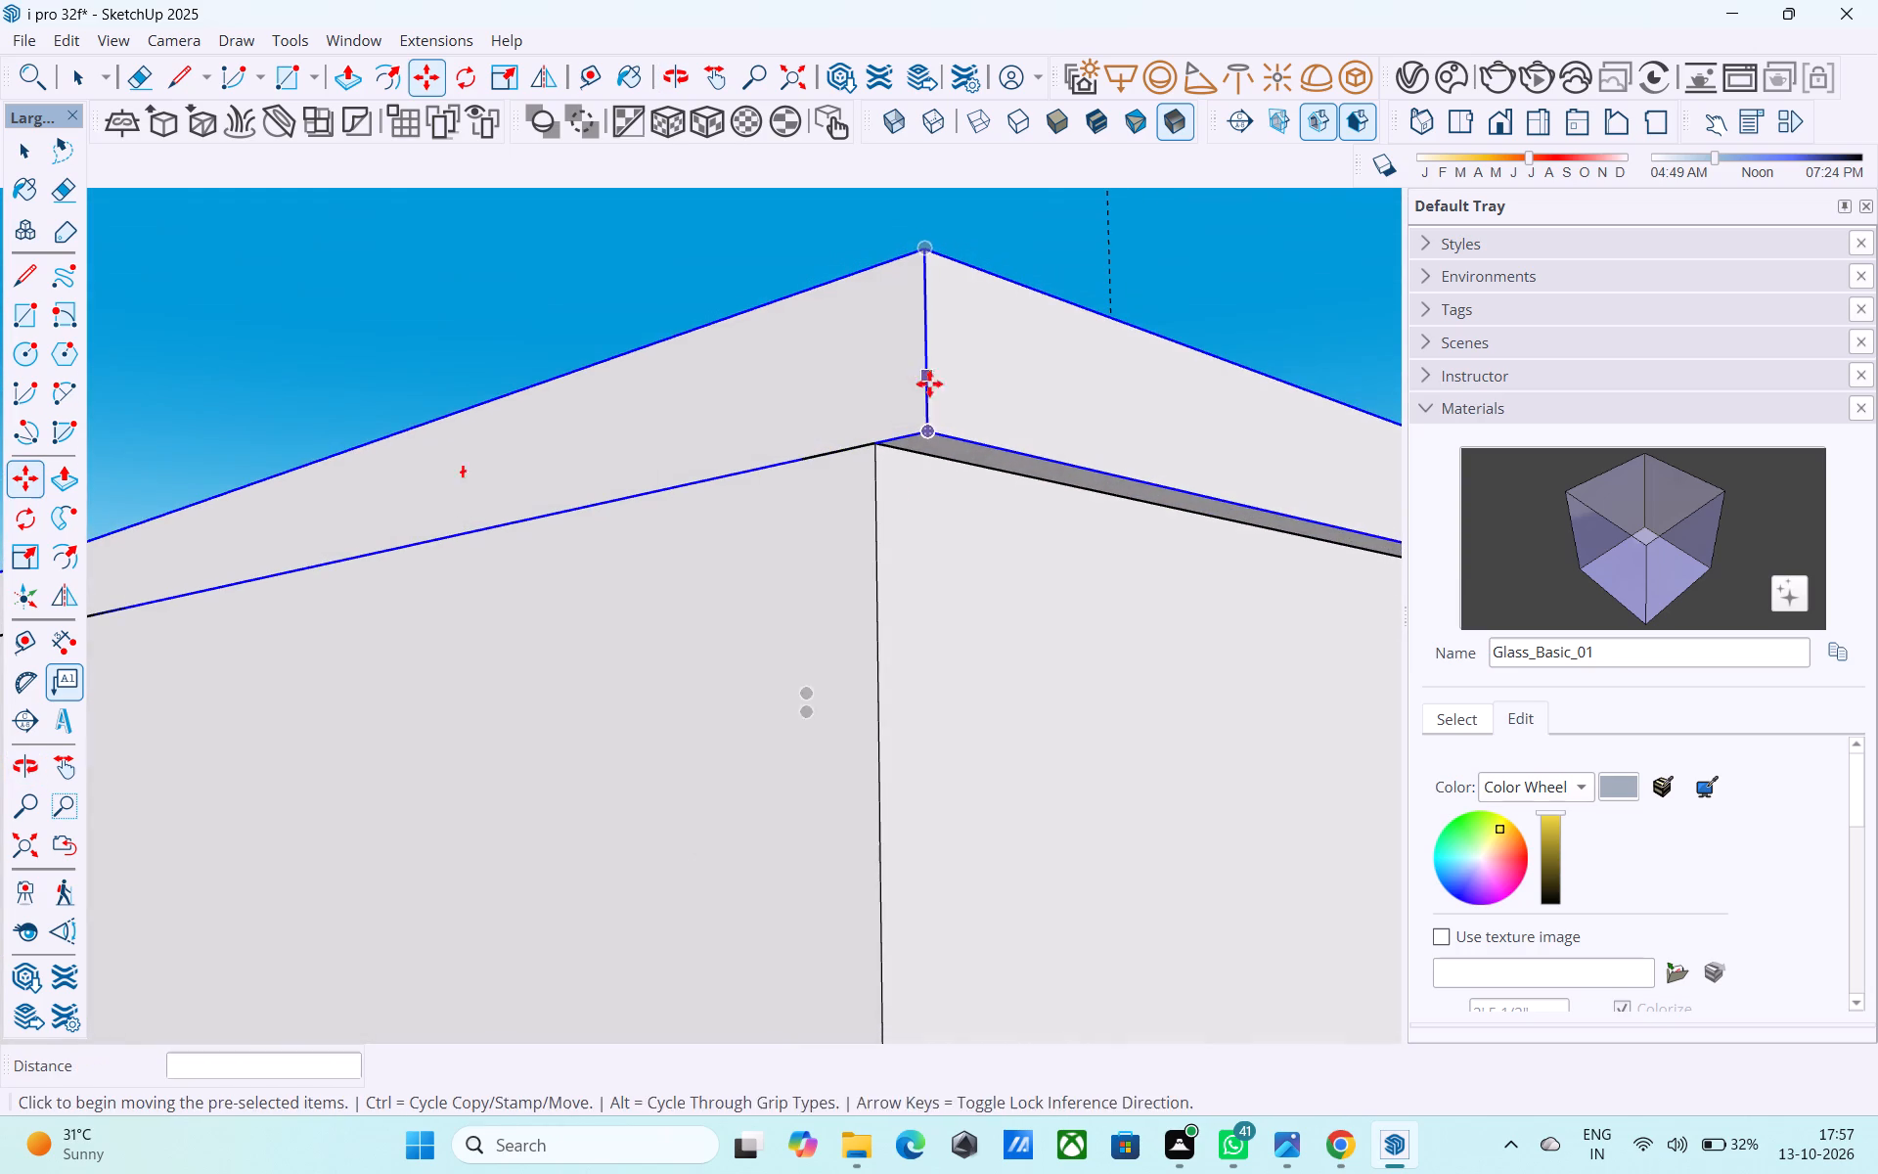
left_click(924, 426)
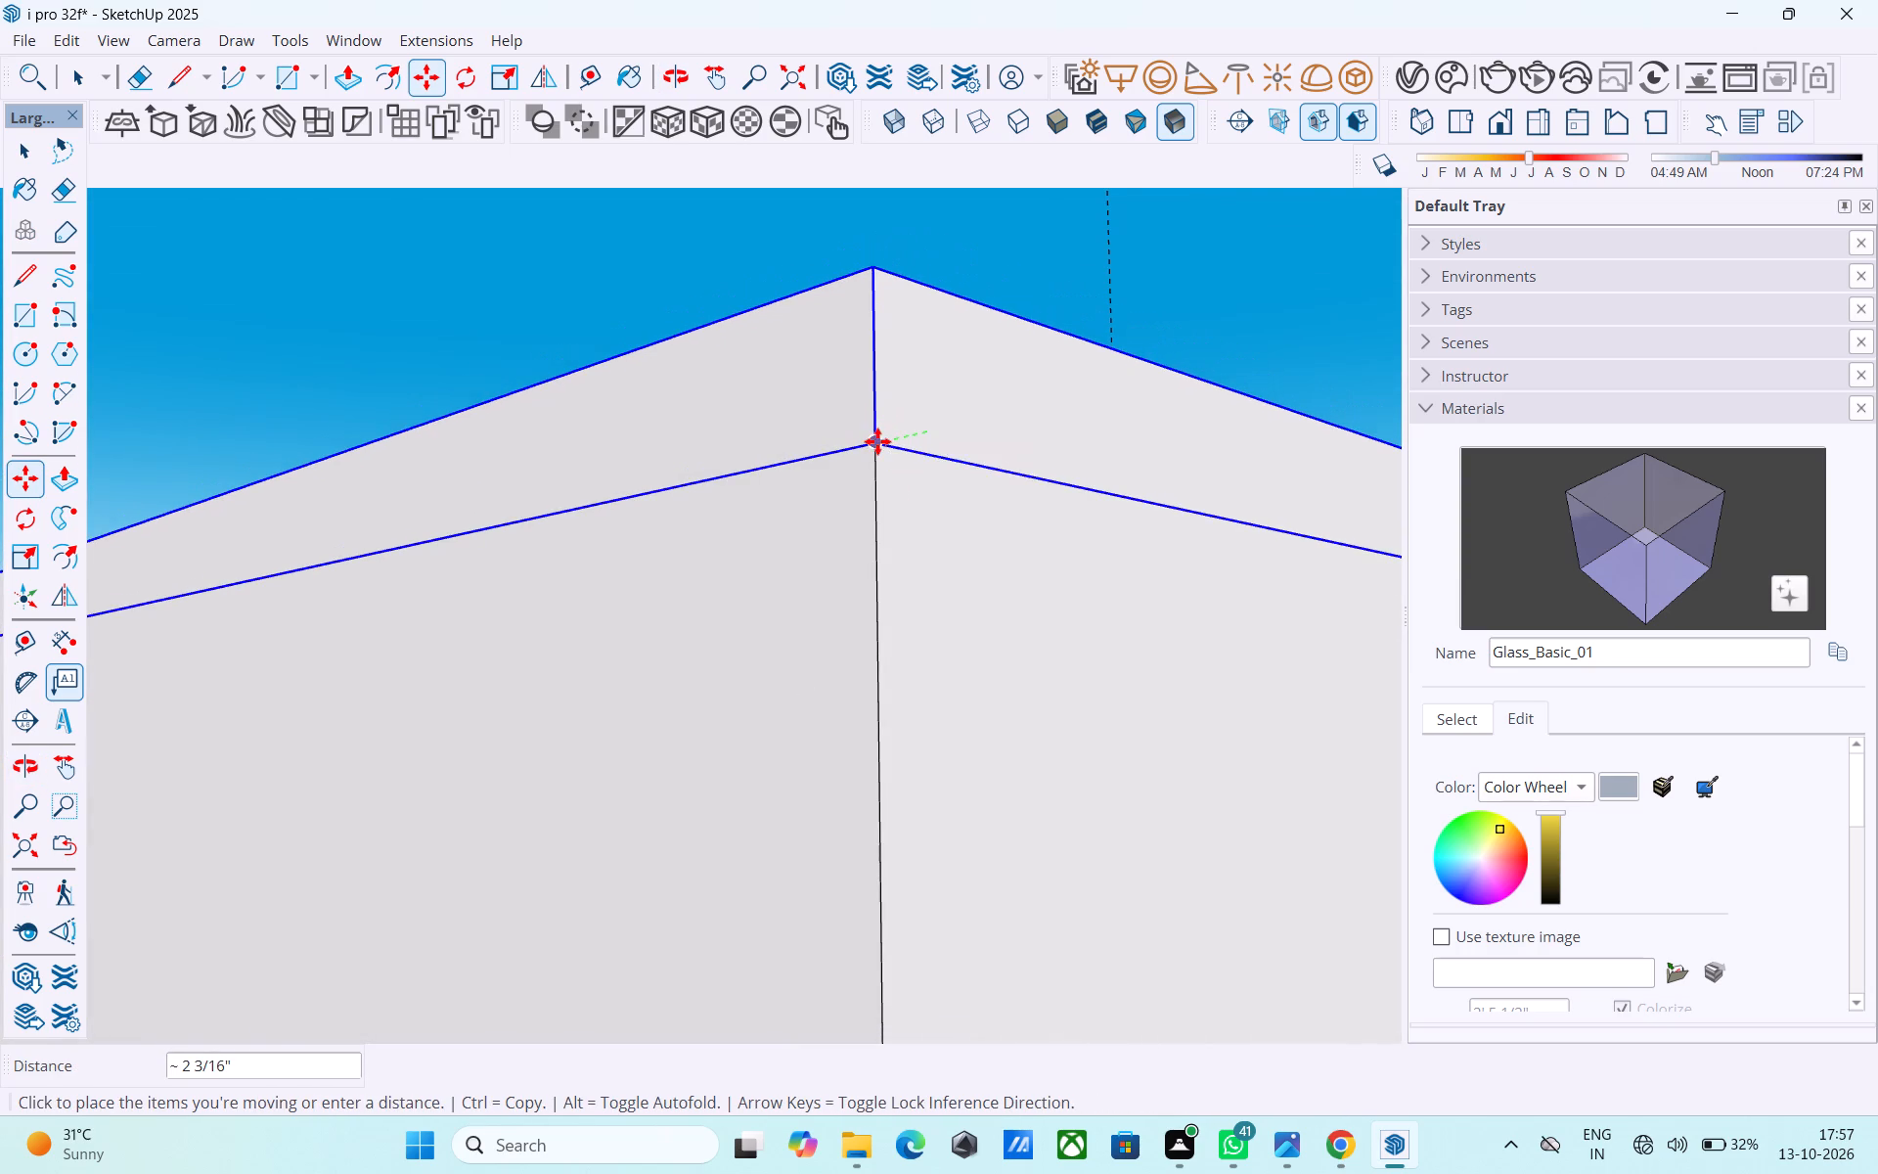
left_click(878, 442)
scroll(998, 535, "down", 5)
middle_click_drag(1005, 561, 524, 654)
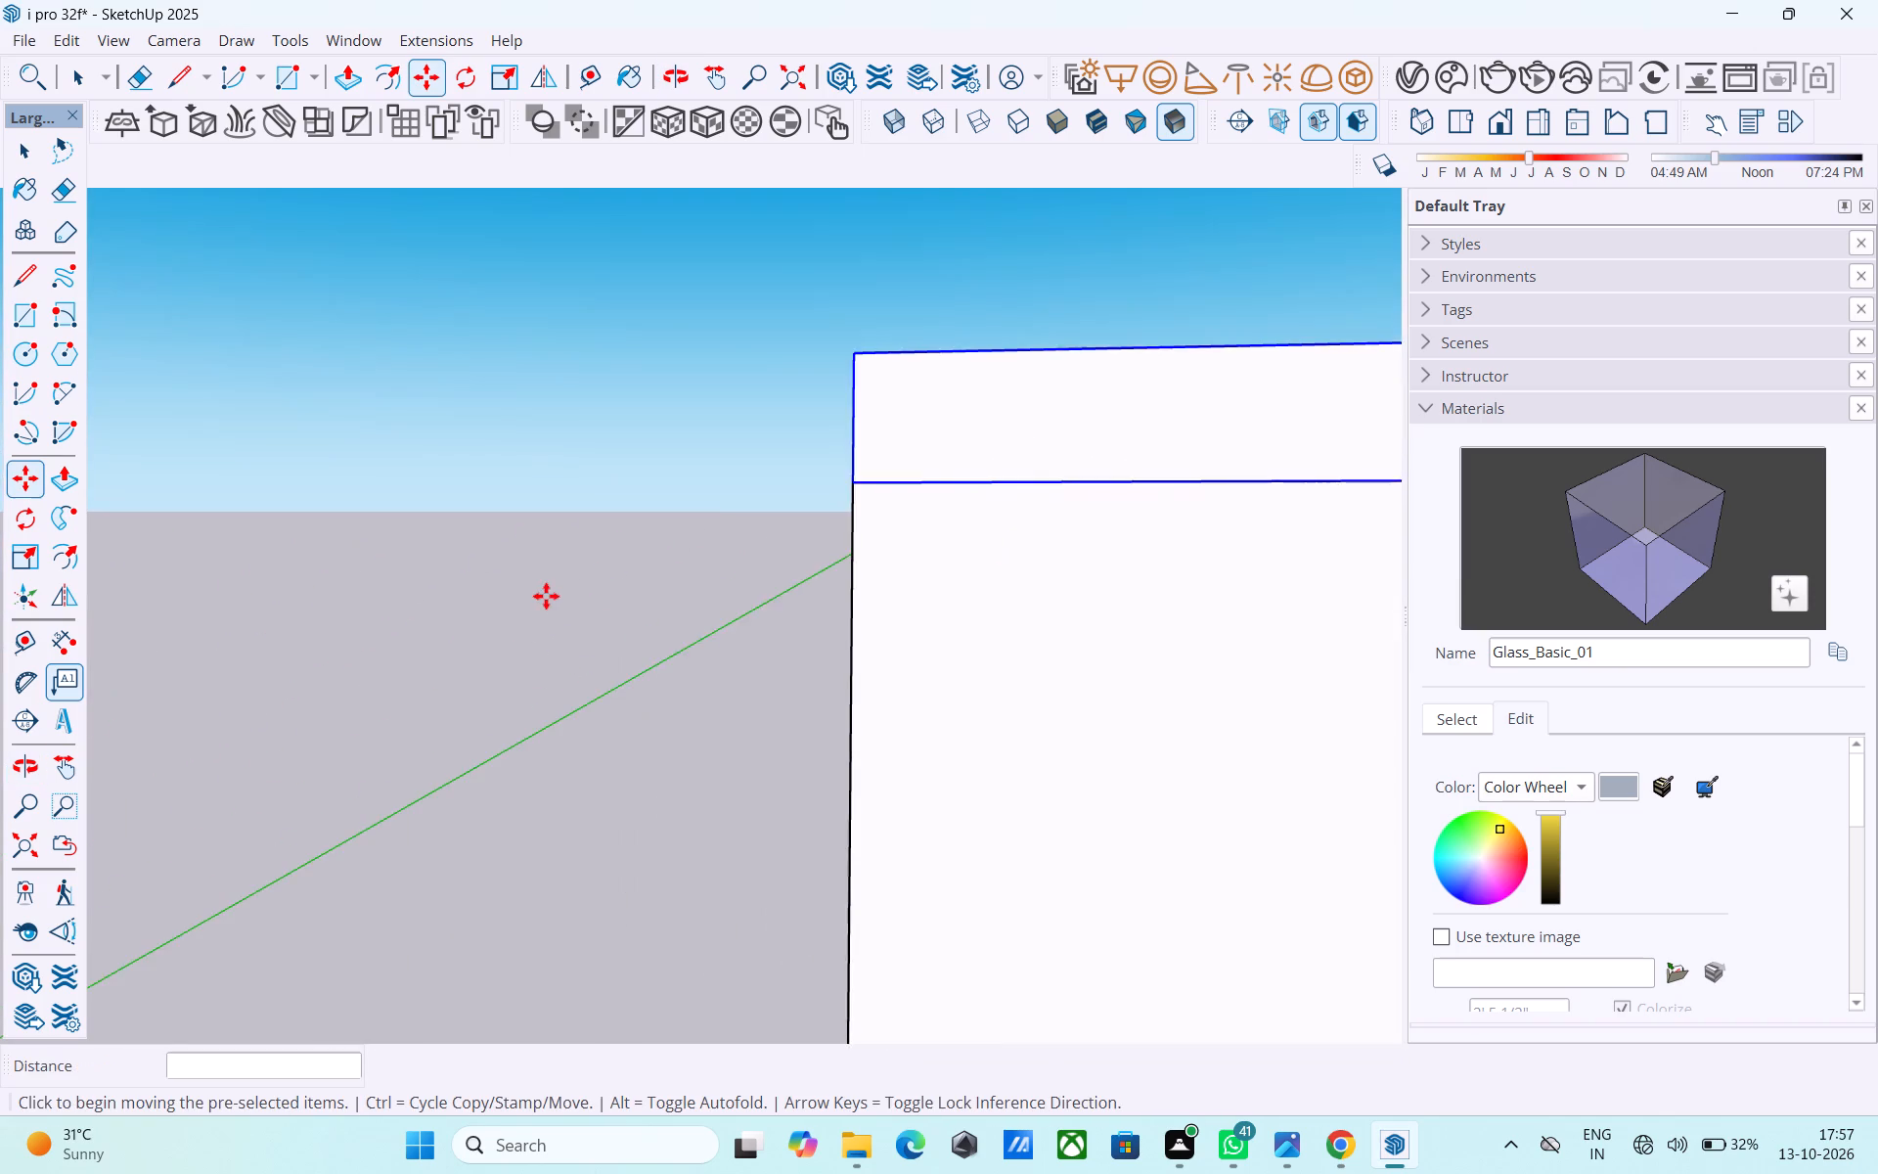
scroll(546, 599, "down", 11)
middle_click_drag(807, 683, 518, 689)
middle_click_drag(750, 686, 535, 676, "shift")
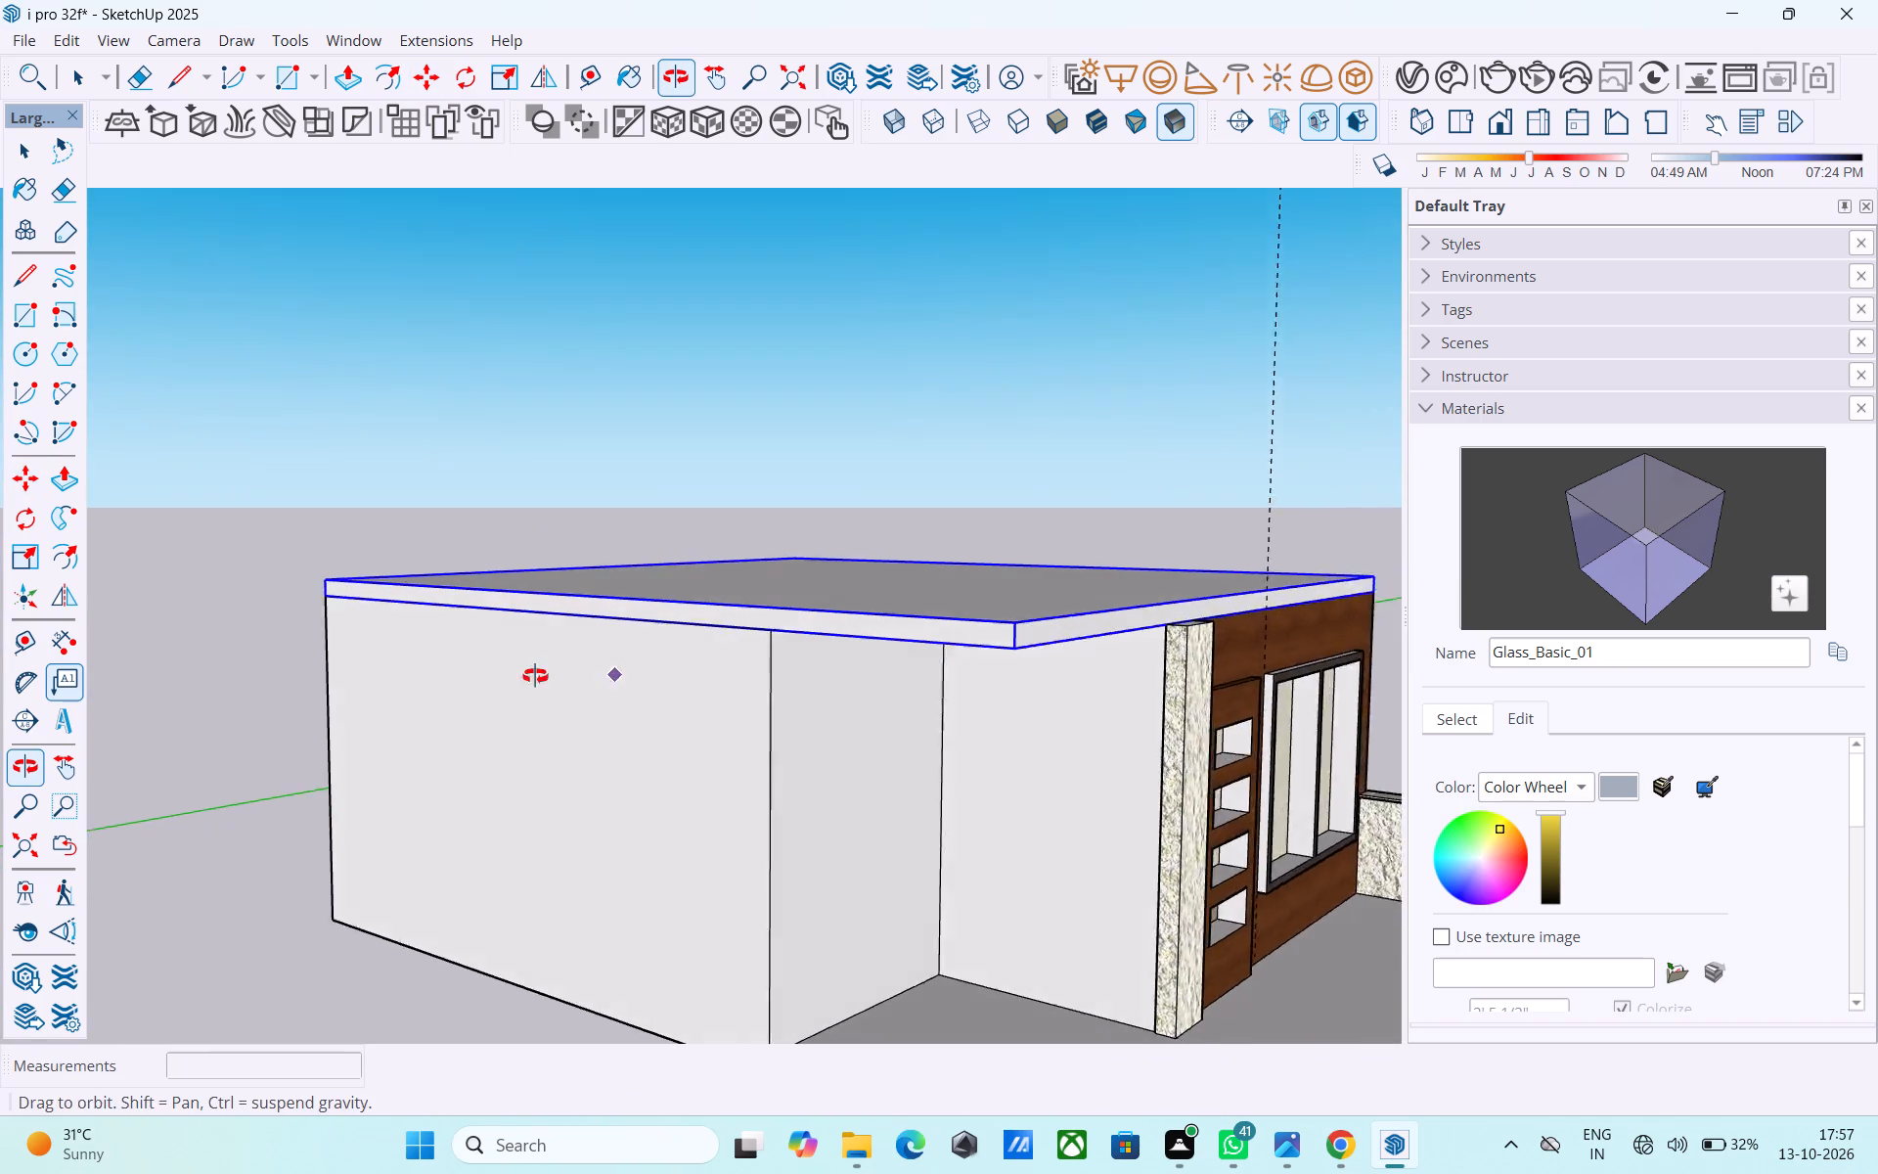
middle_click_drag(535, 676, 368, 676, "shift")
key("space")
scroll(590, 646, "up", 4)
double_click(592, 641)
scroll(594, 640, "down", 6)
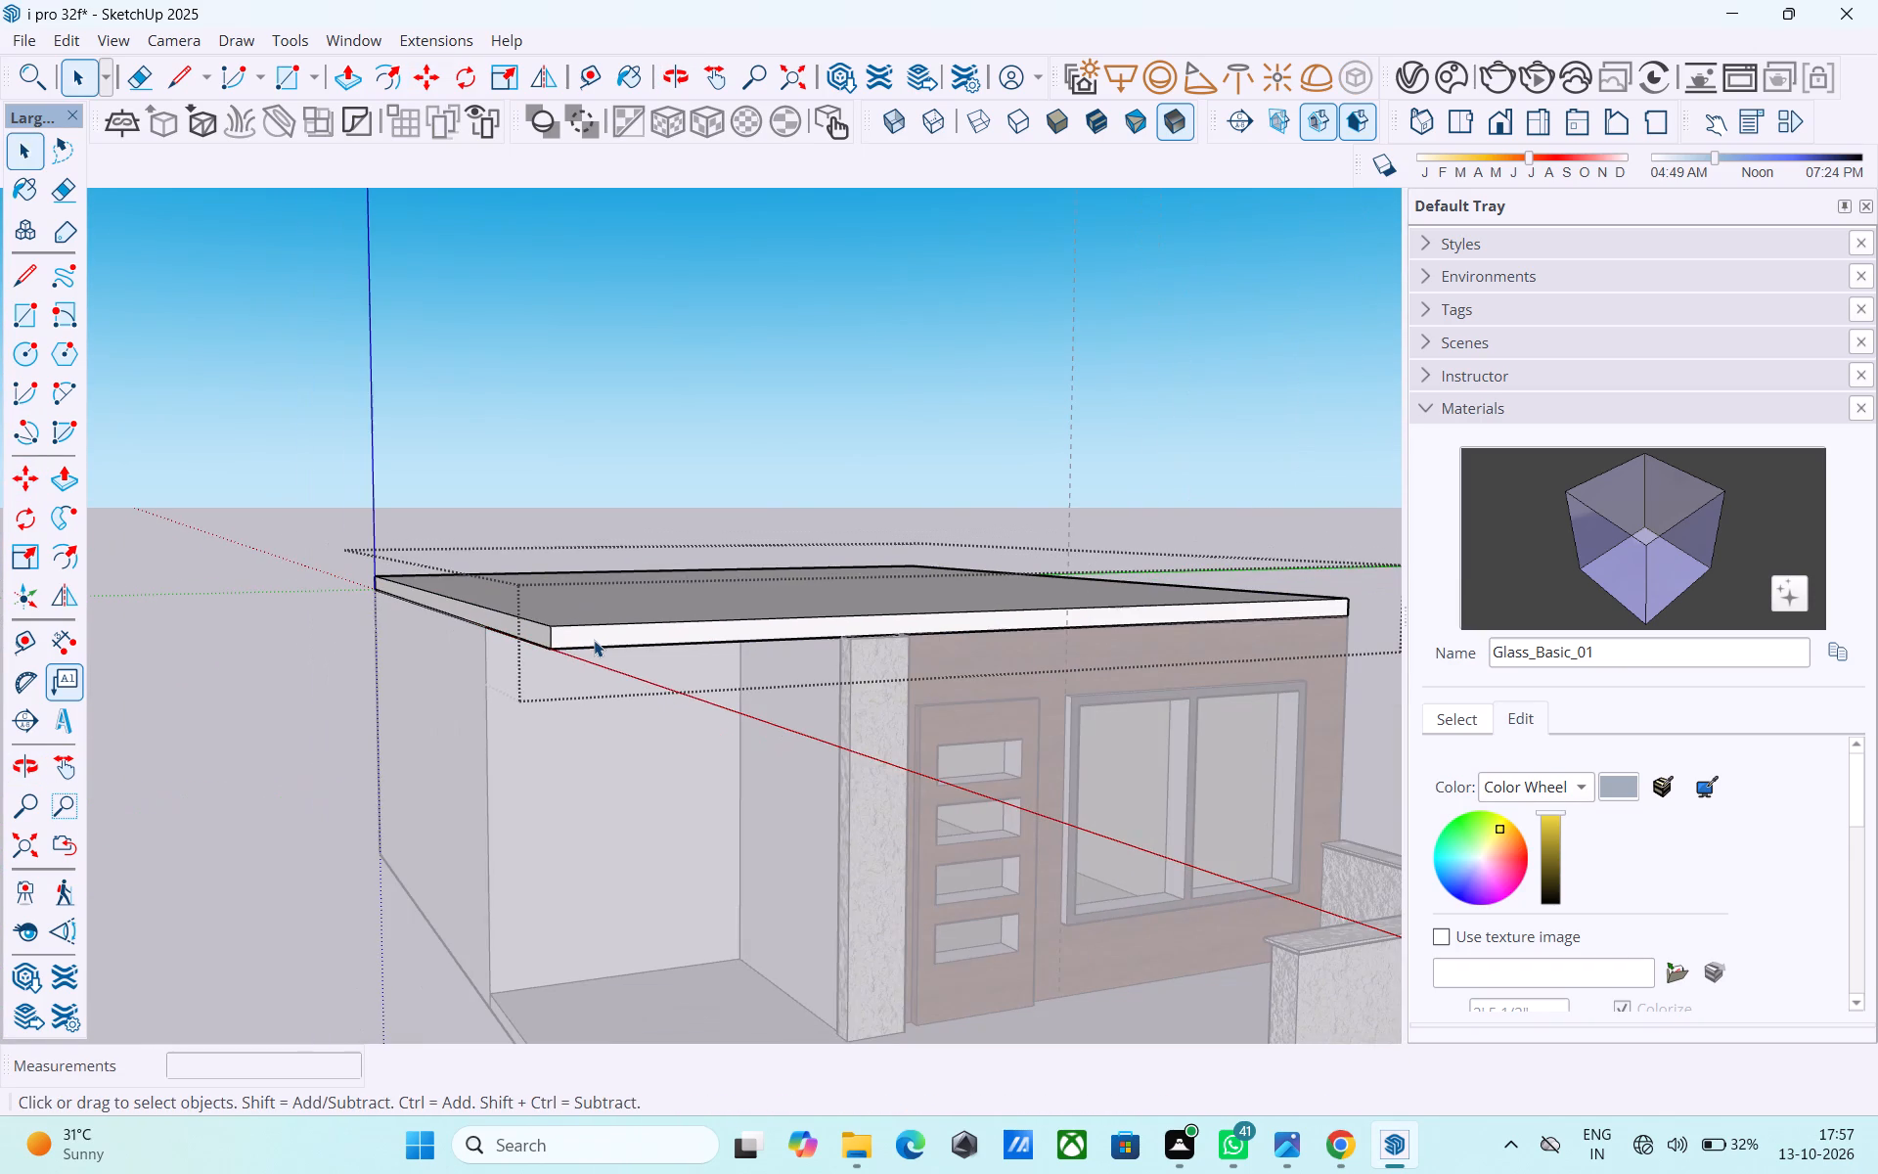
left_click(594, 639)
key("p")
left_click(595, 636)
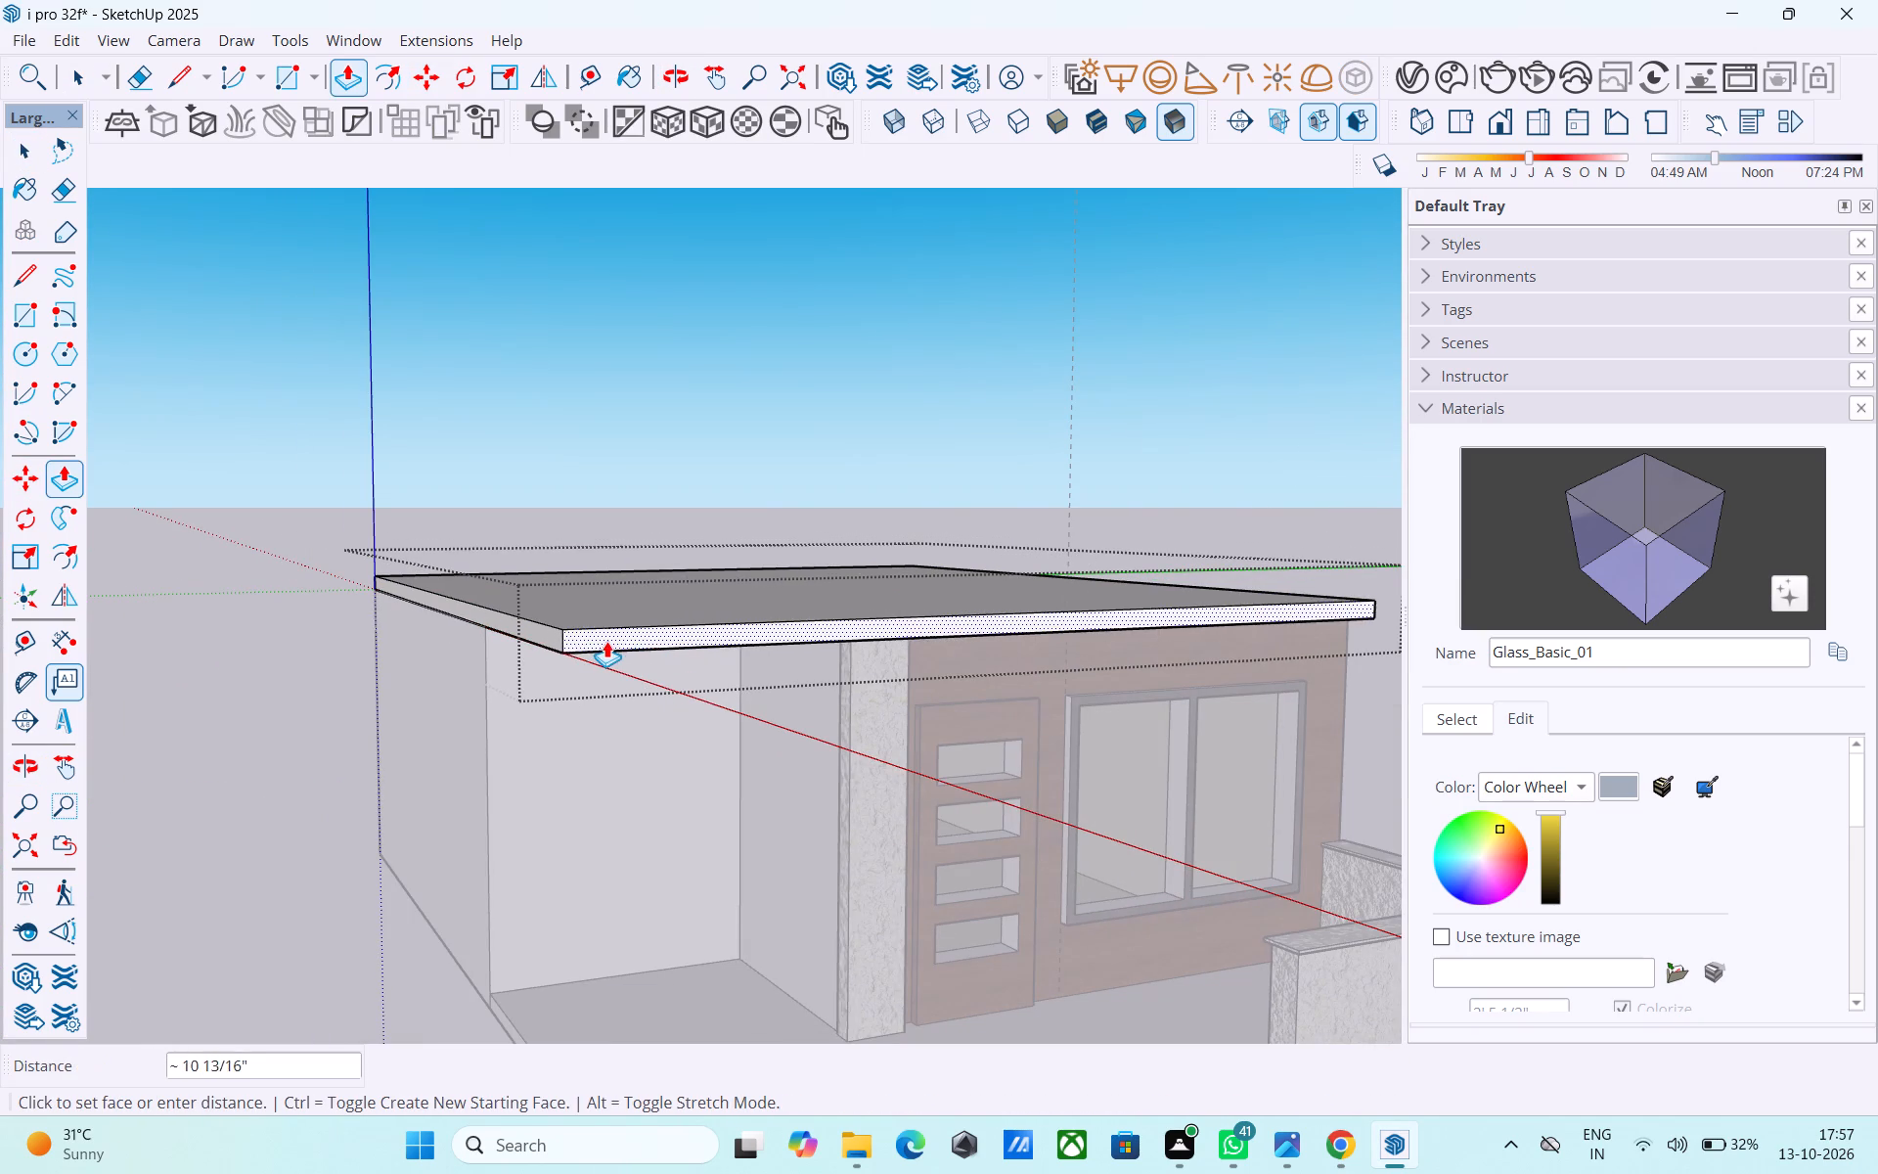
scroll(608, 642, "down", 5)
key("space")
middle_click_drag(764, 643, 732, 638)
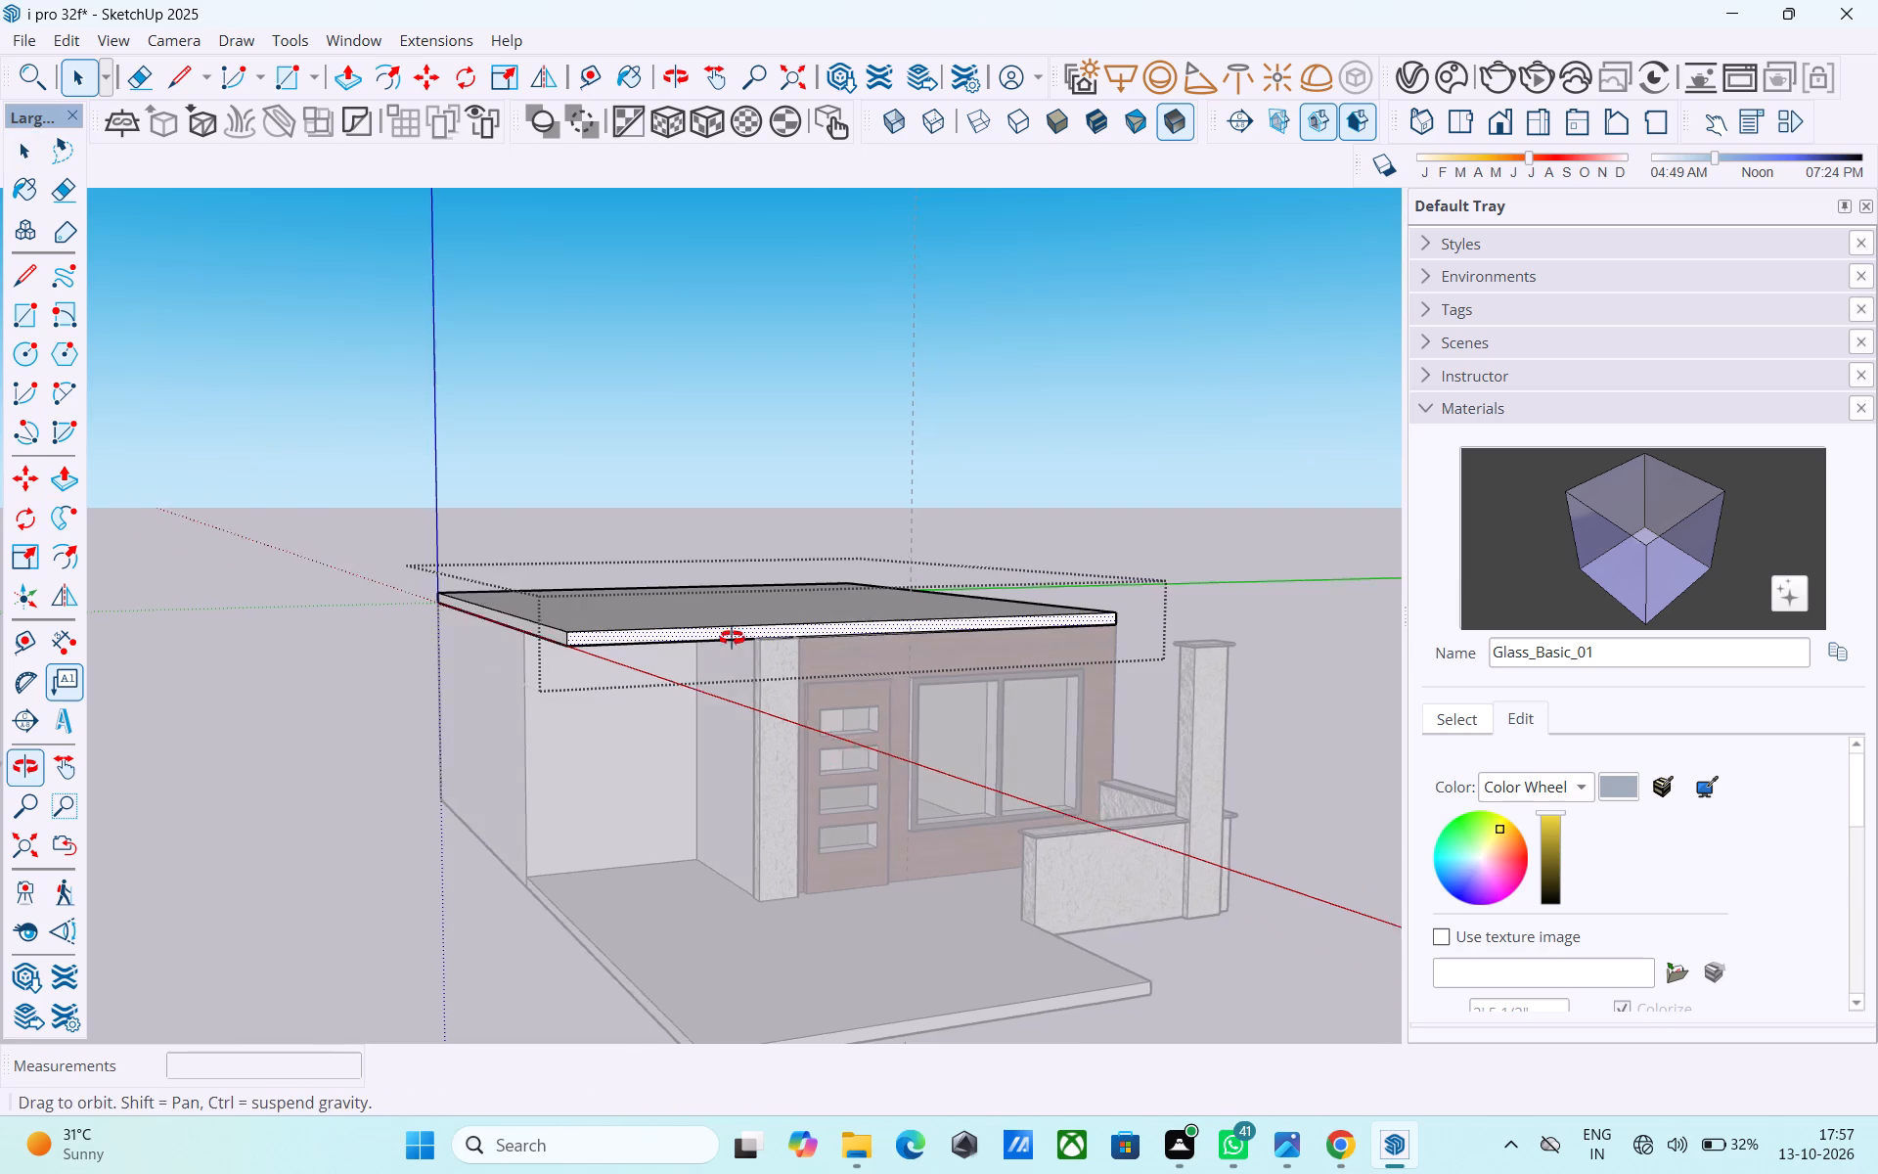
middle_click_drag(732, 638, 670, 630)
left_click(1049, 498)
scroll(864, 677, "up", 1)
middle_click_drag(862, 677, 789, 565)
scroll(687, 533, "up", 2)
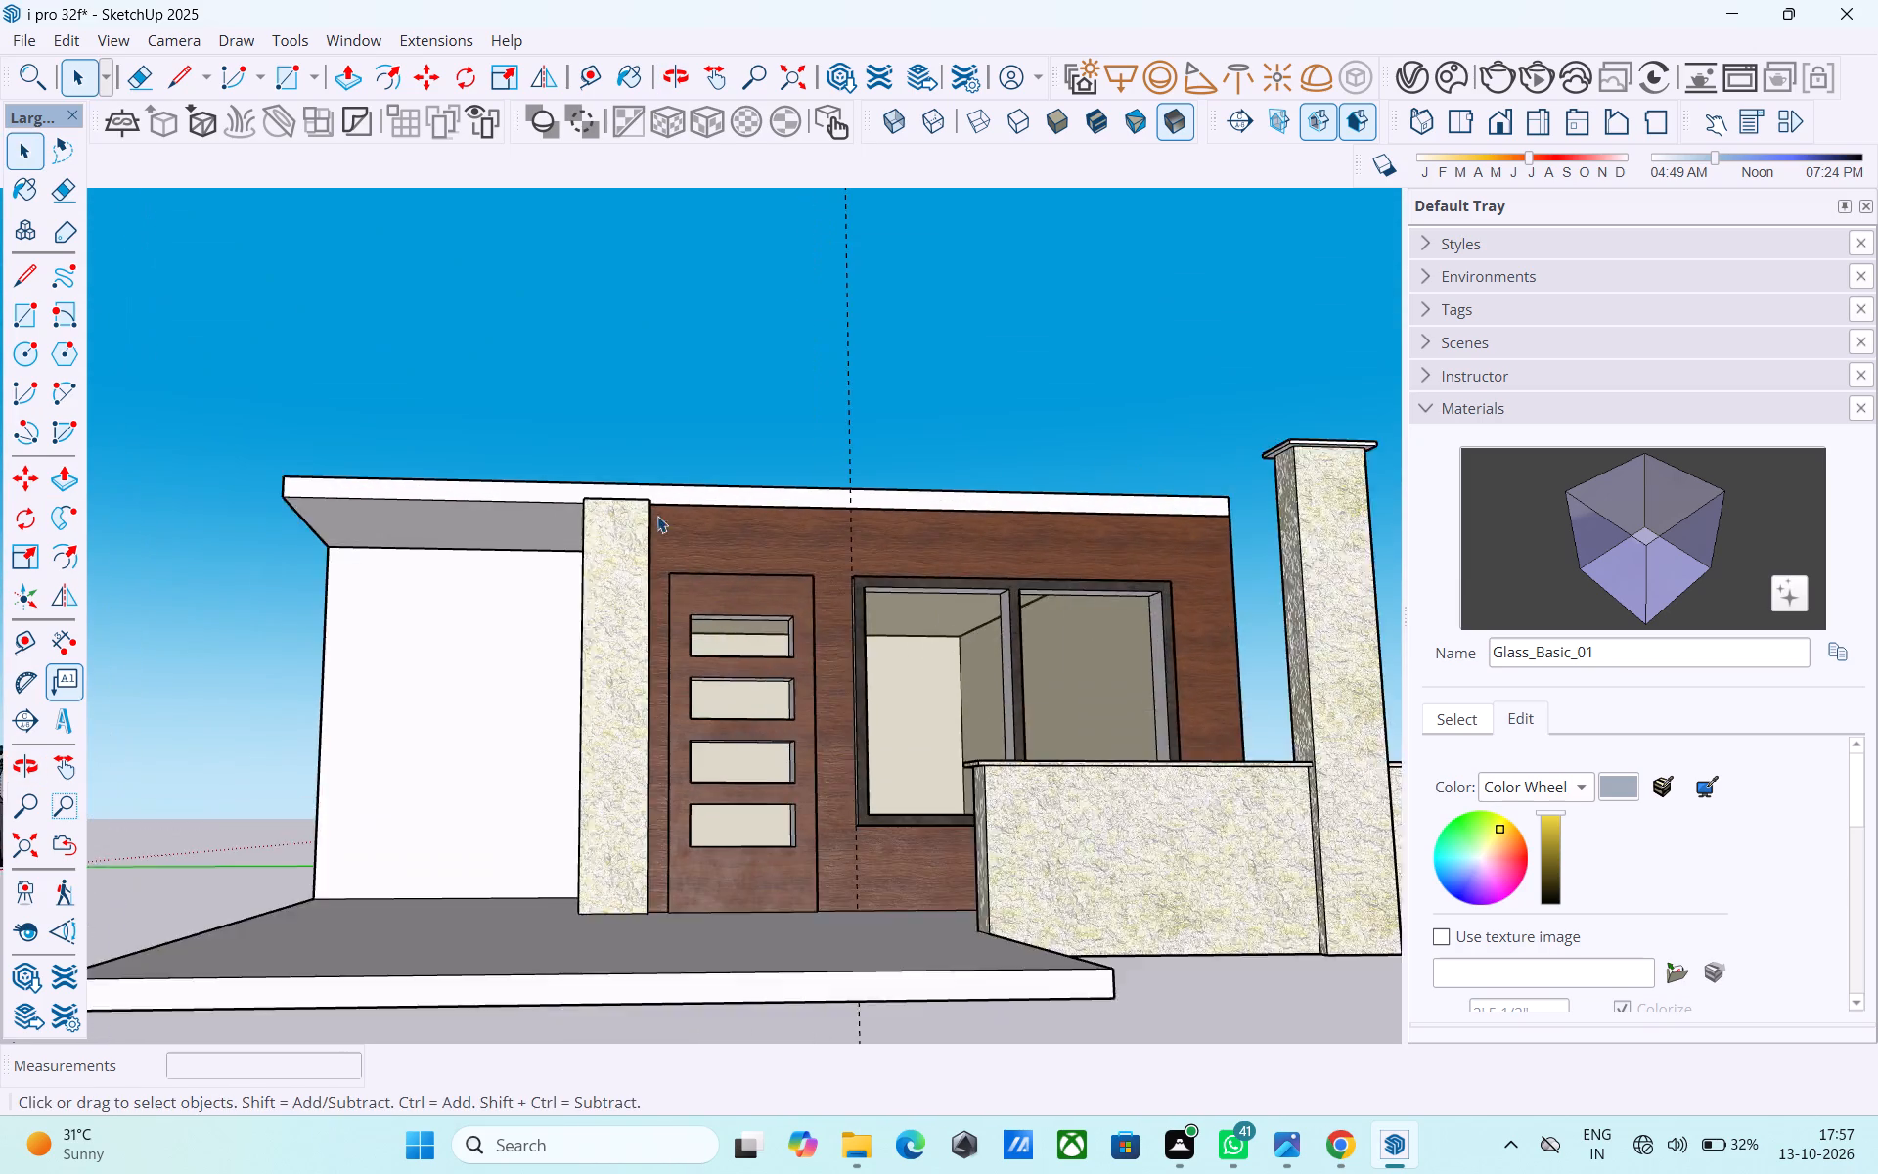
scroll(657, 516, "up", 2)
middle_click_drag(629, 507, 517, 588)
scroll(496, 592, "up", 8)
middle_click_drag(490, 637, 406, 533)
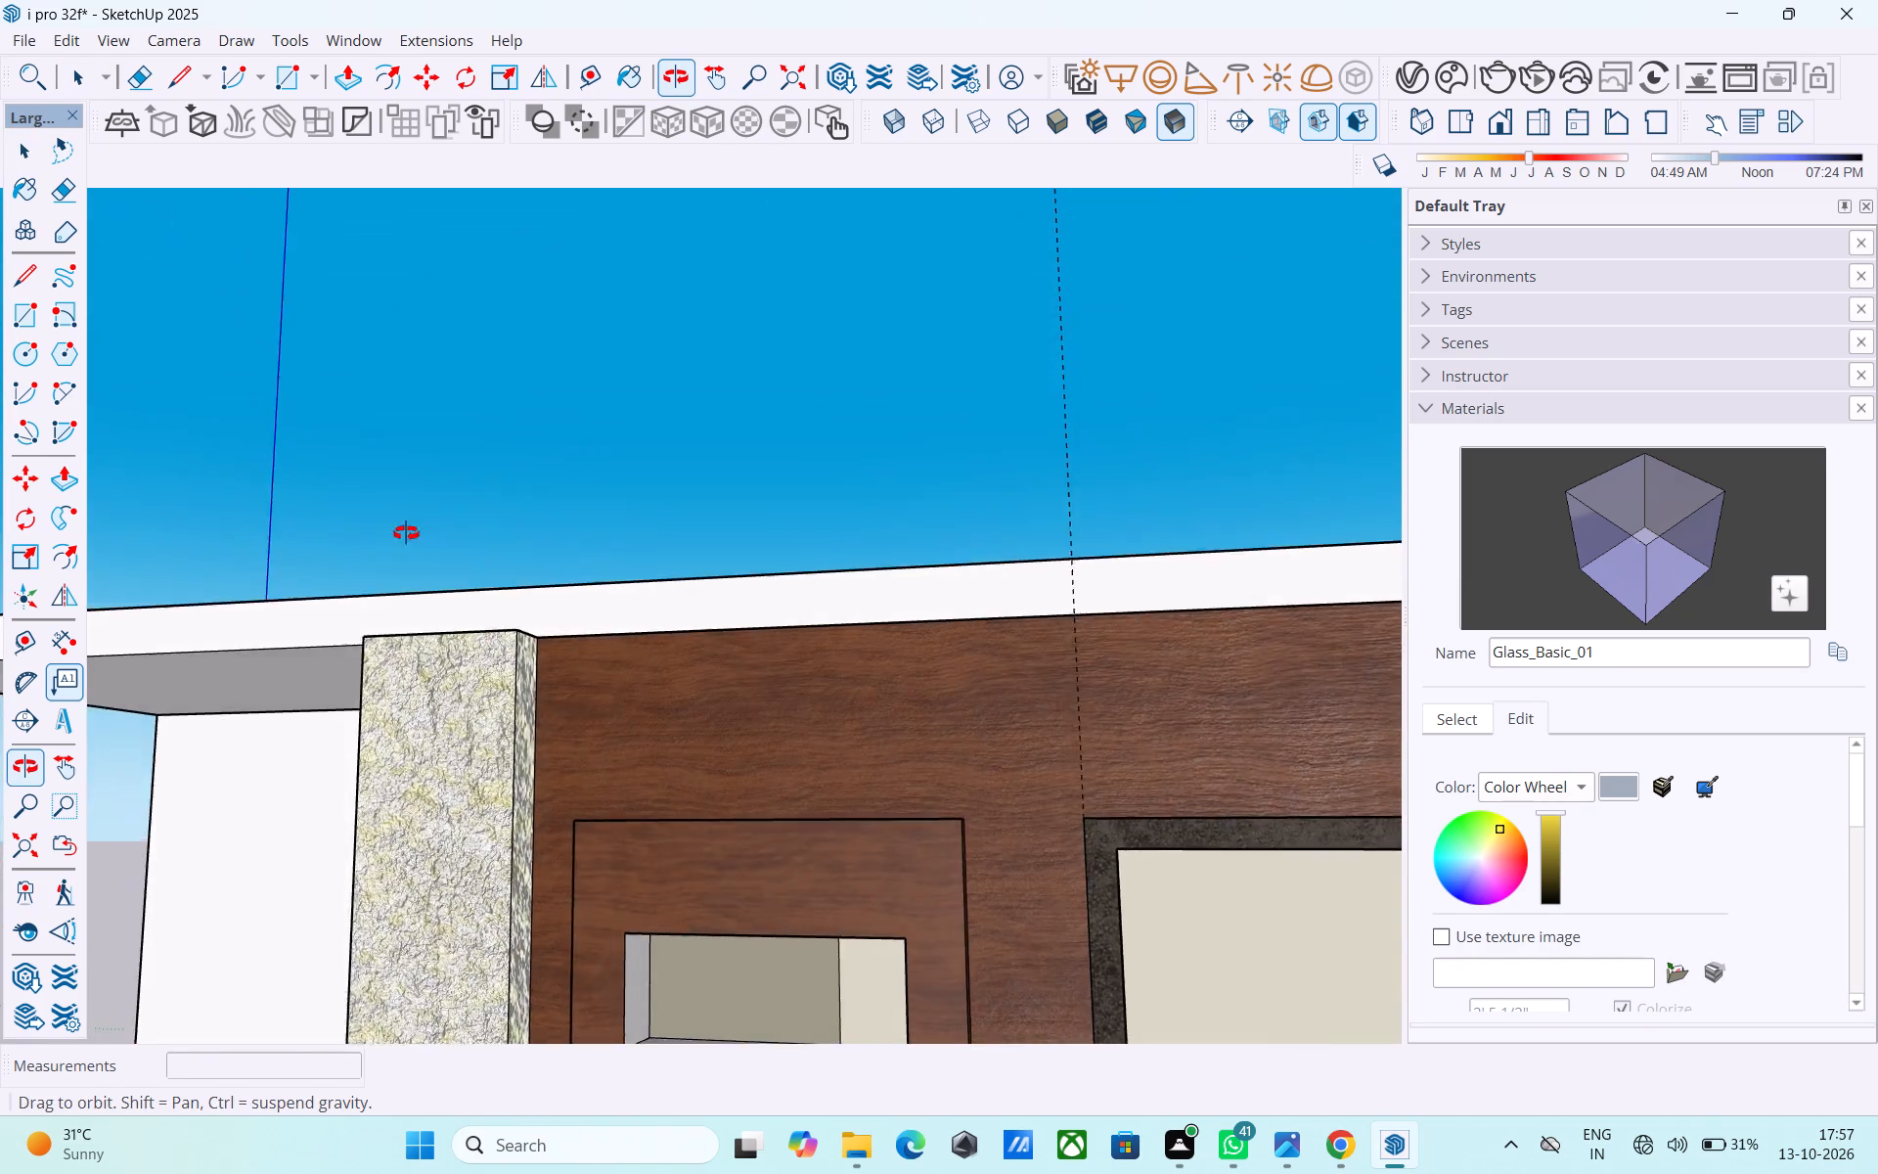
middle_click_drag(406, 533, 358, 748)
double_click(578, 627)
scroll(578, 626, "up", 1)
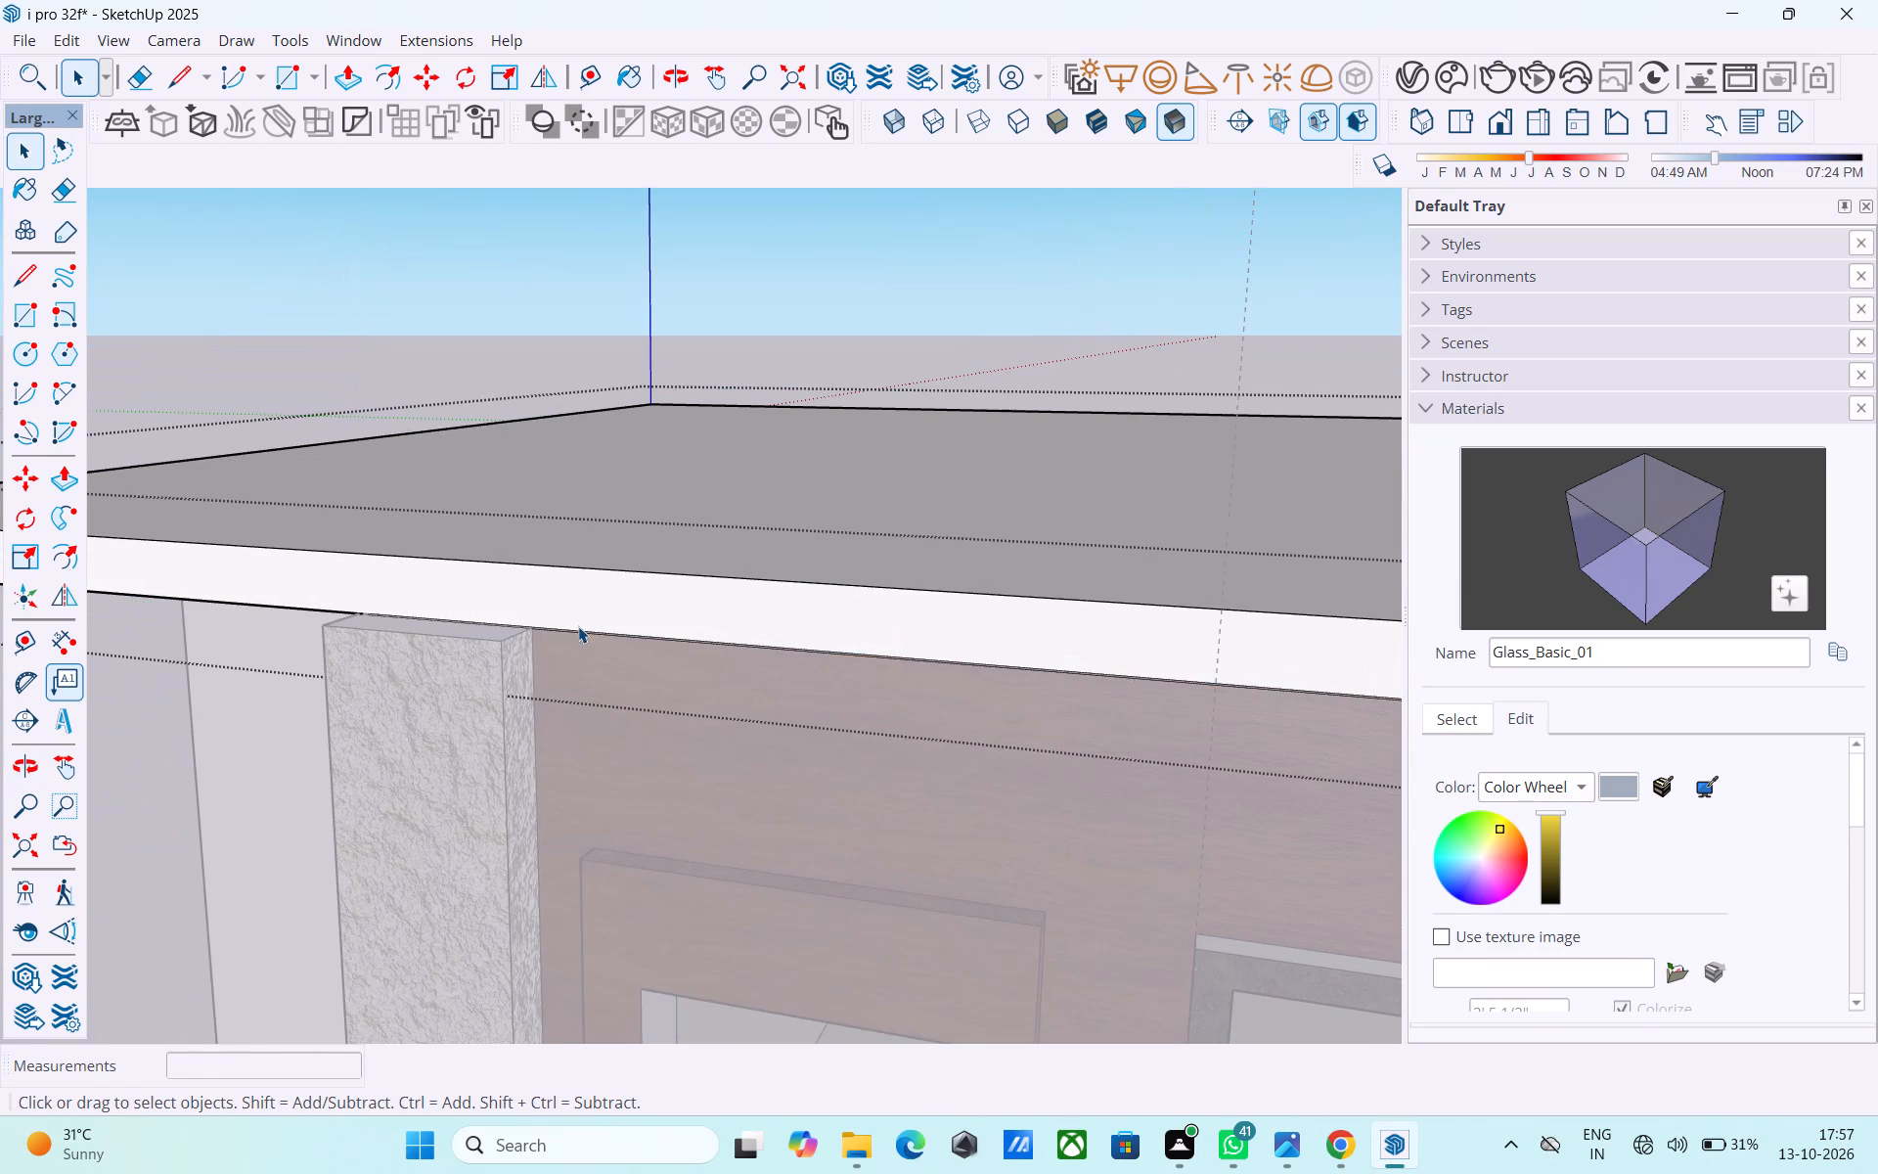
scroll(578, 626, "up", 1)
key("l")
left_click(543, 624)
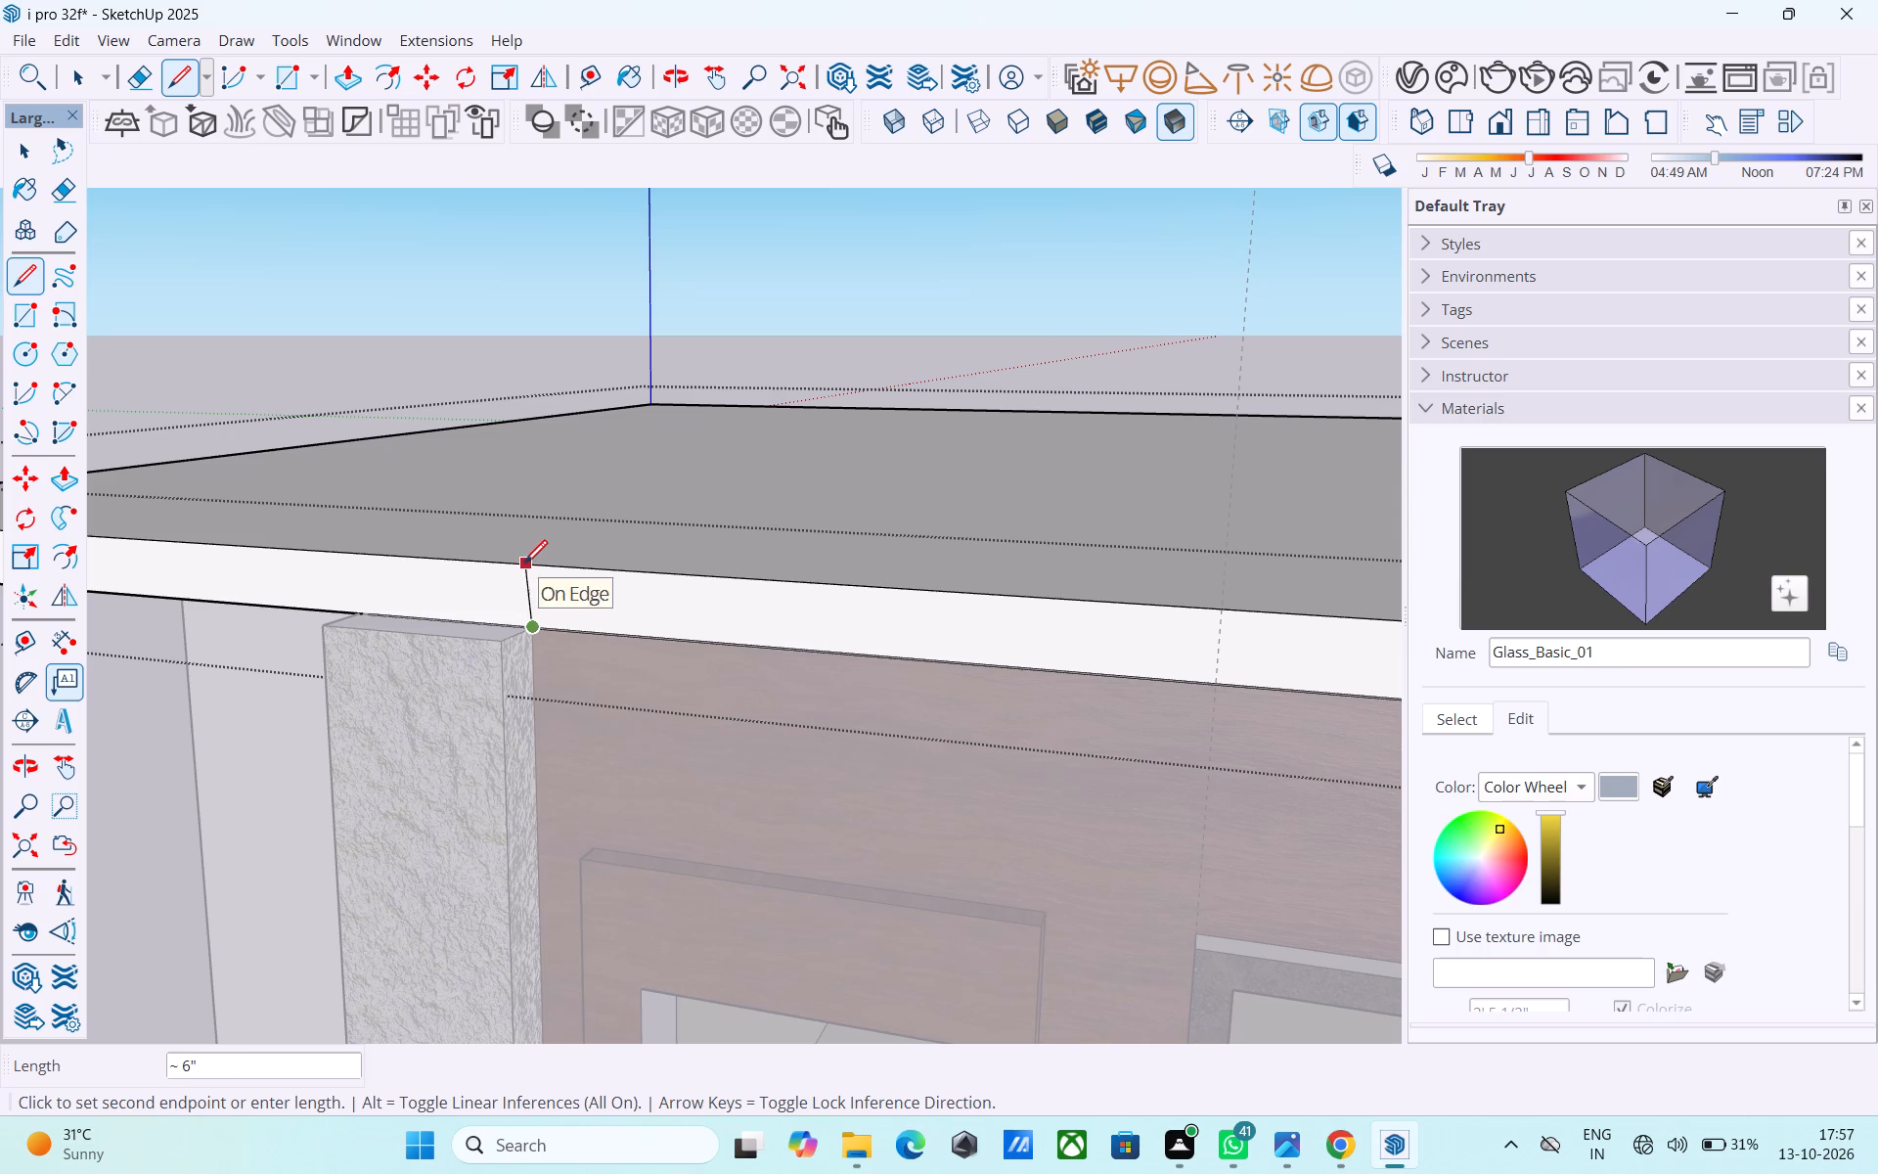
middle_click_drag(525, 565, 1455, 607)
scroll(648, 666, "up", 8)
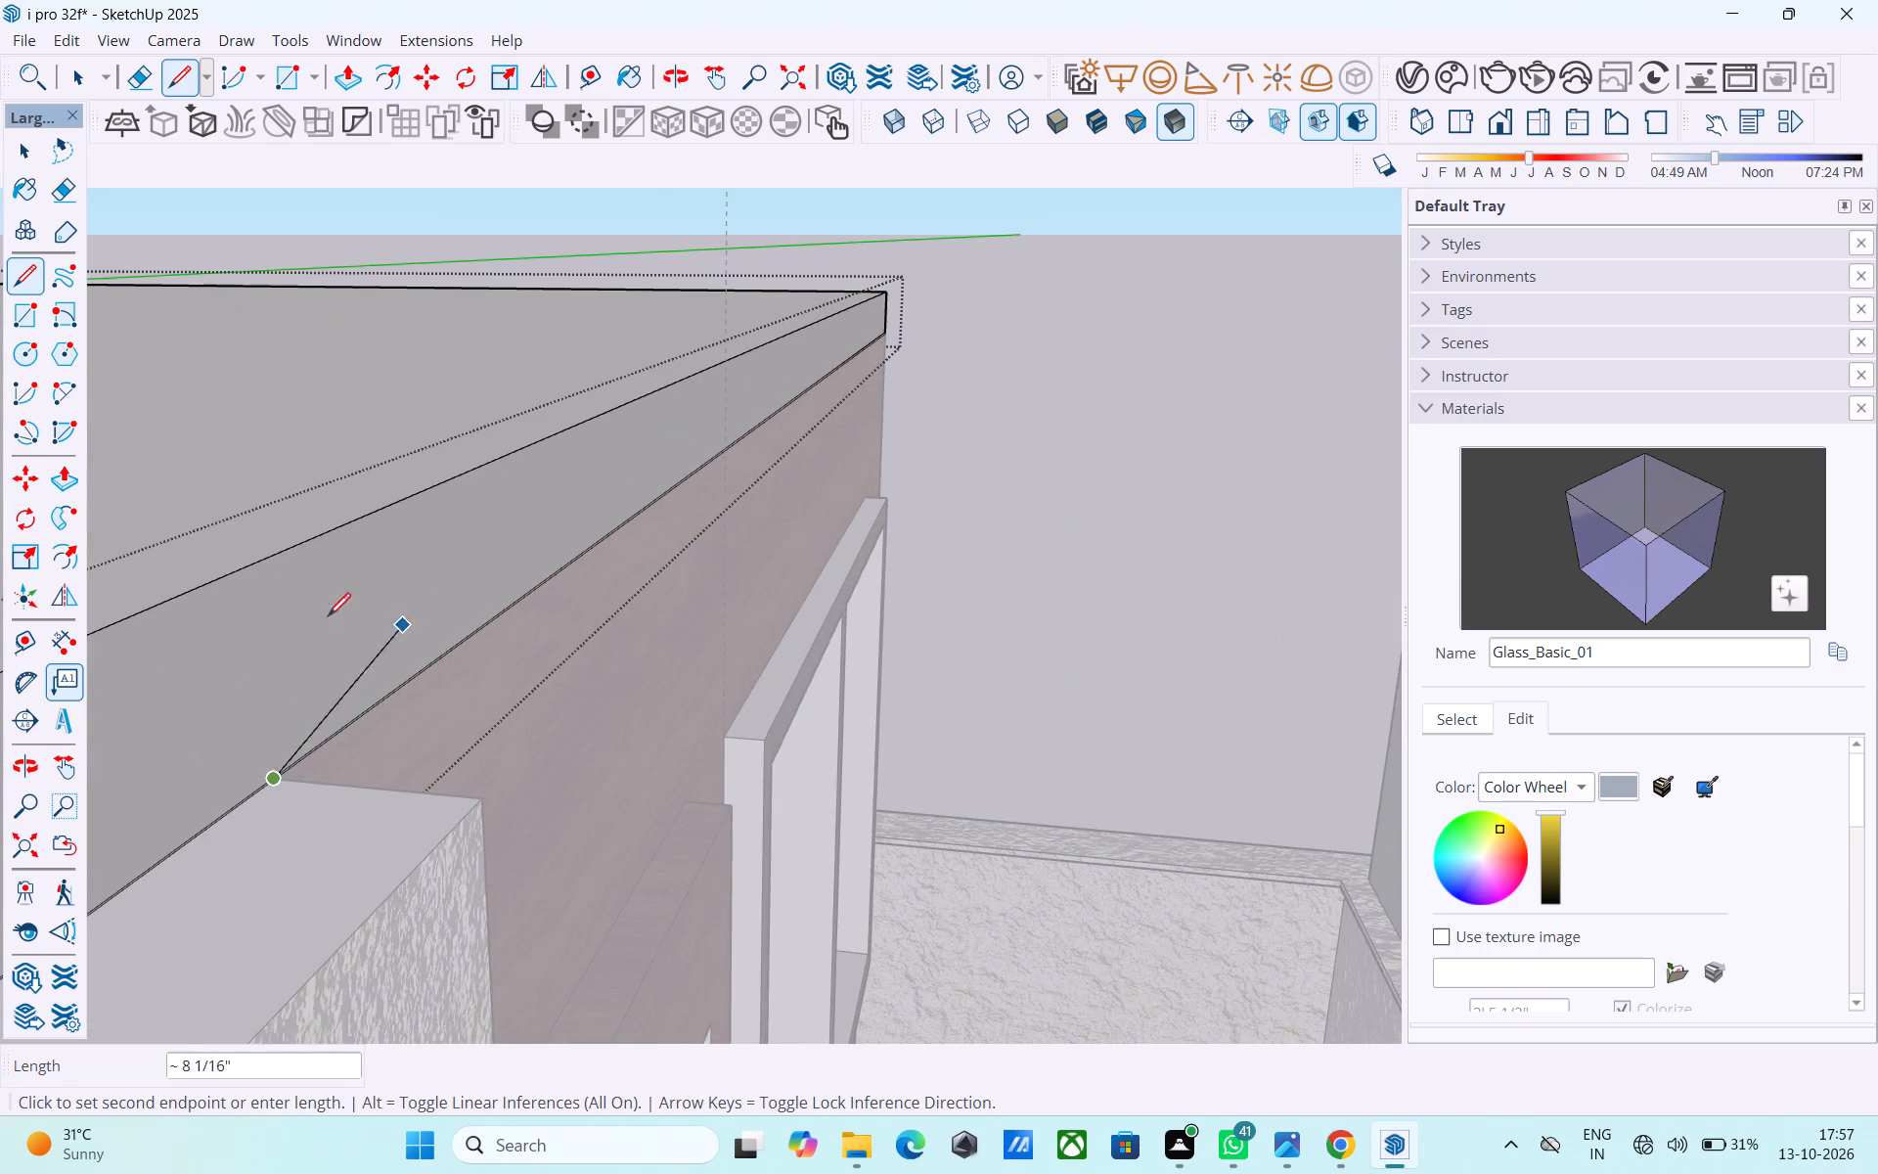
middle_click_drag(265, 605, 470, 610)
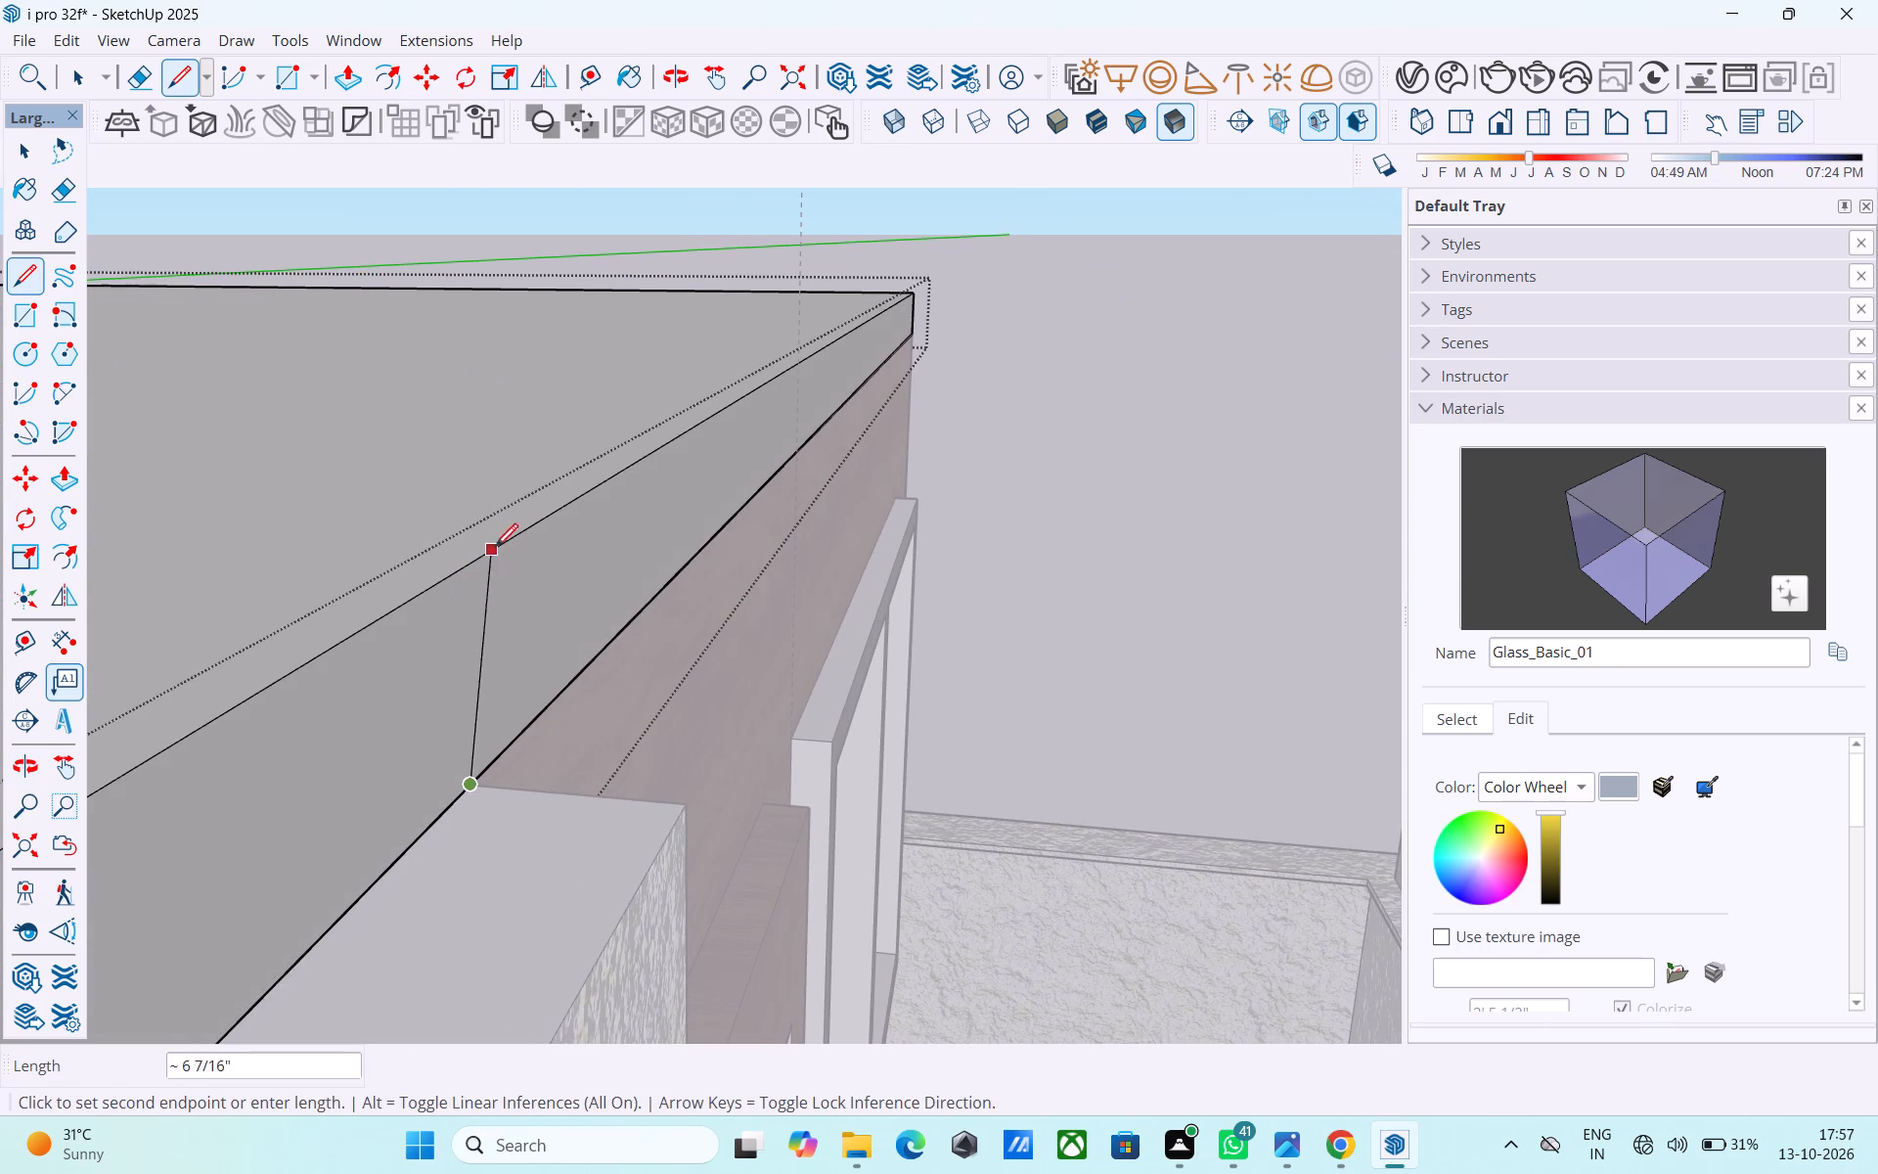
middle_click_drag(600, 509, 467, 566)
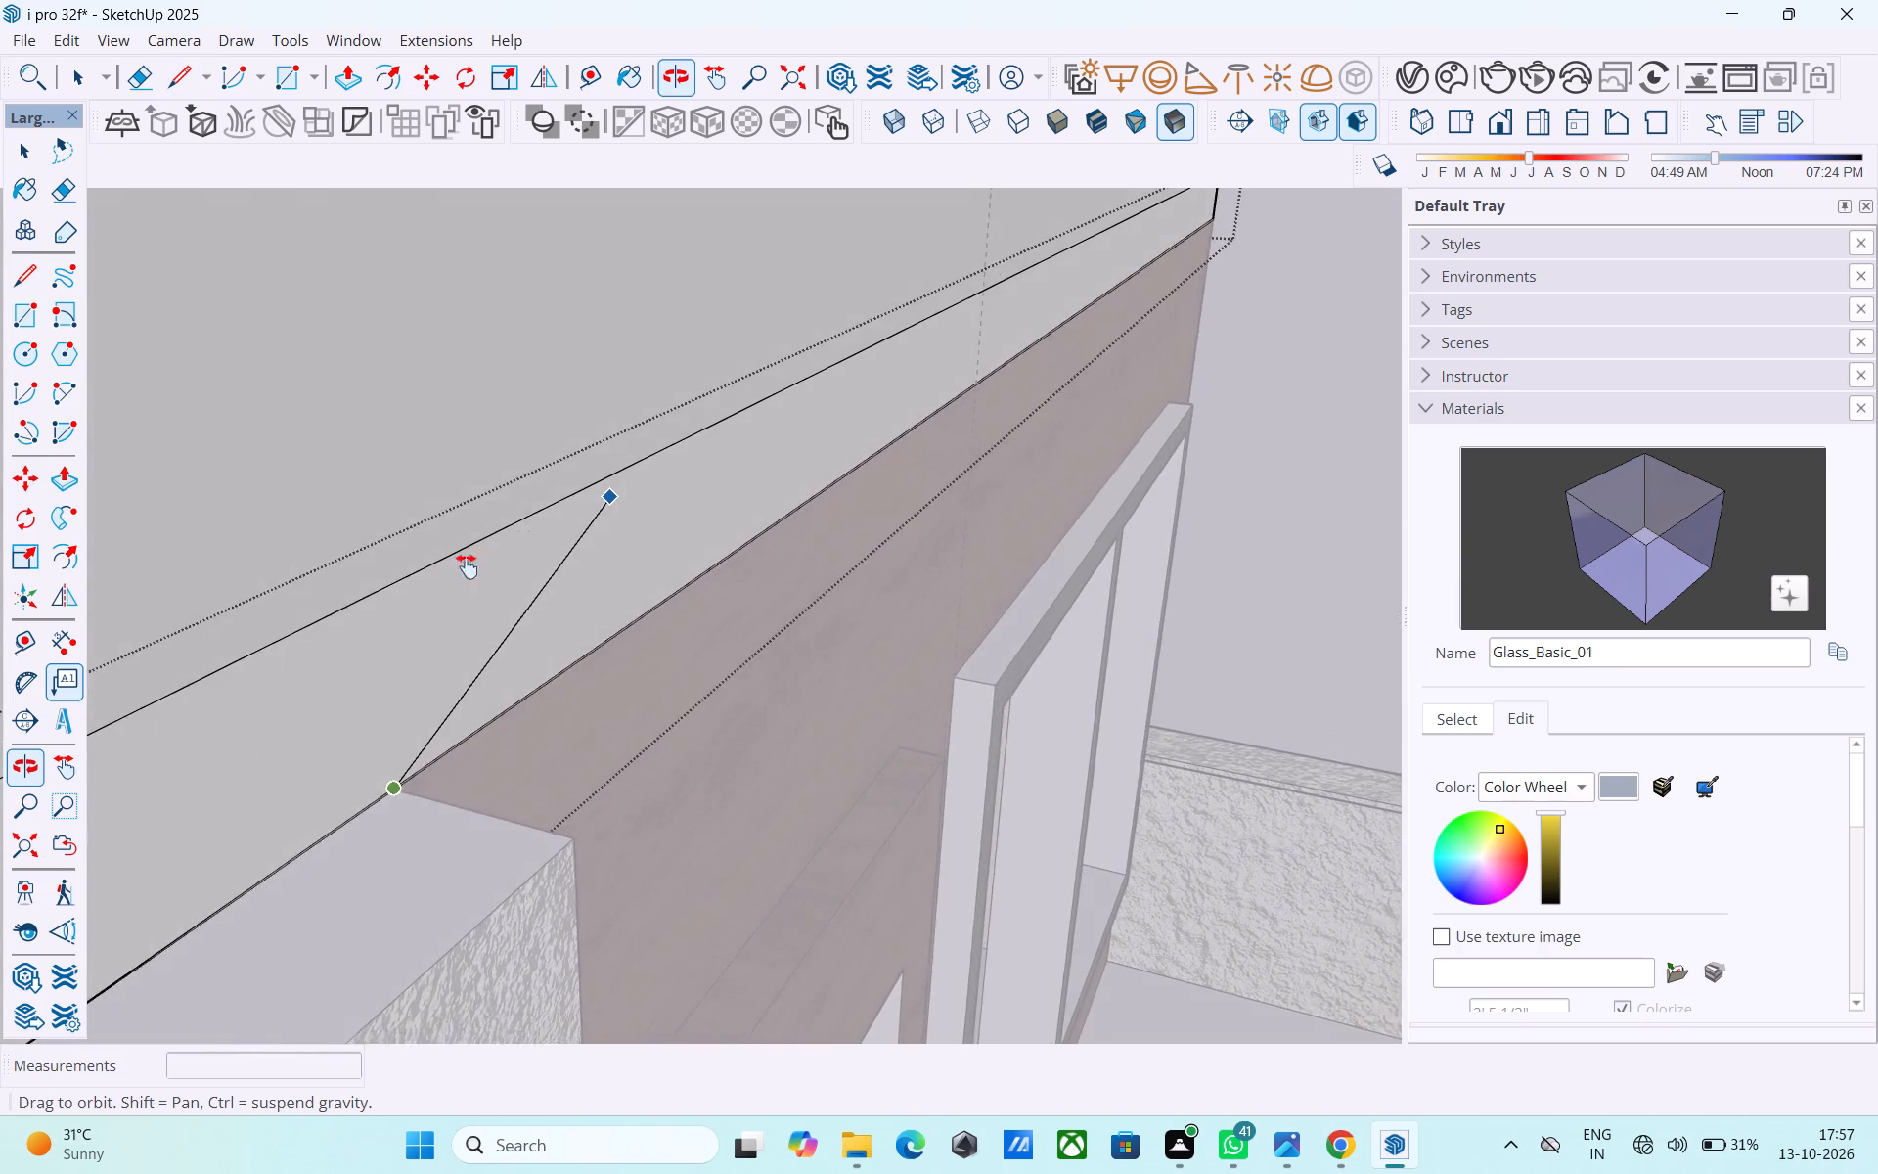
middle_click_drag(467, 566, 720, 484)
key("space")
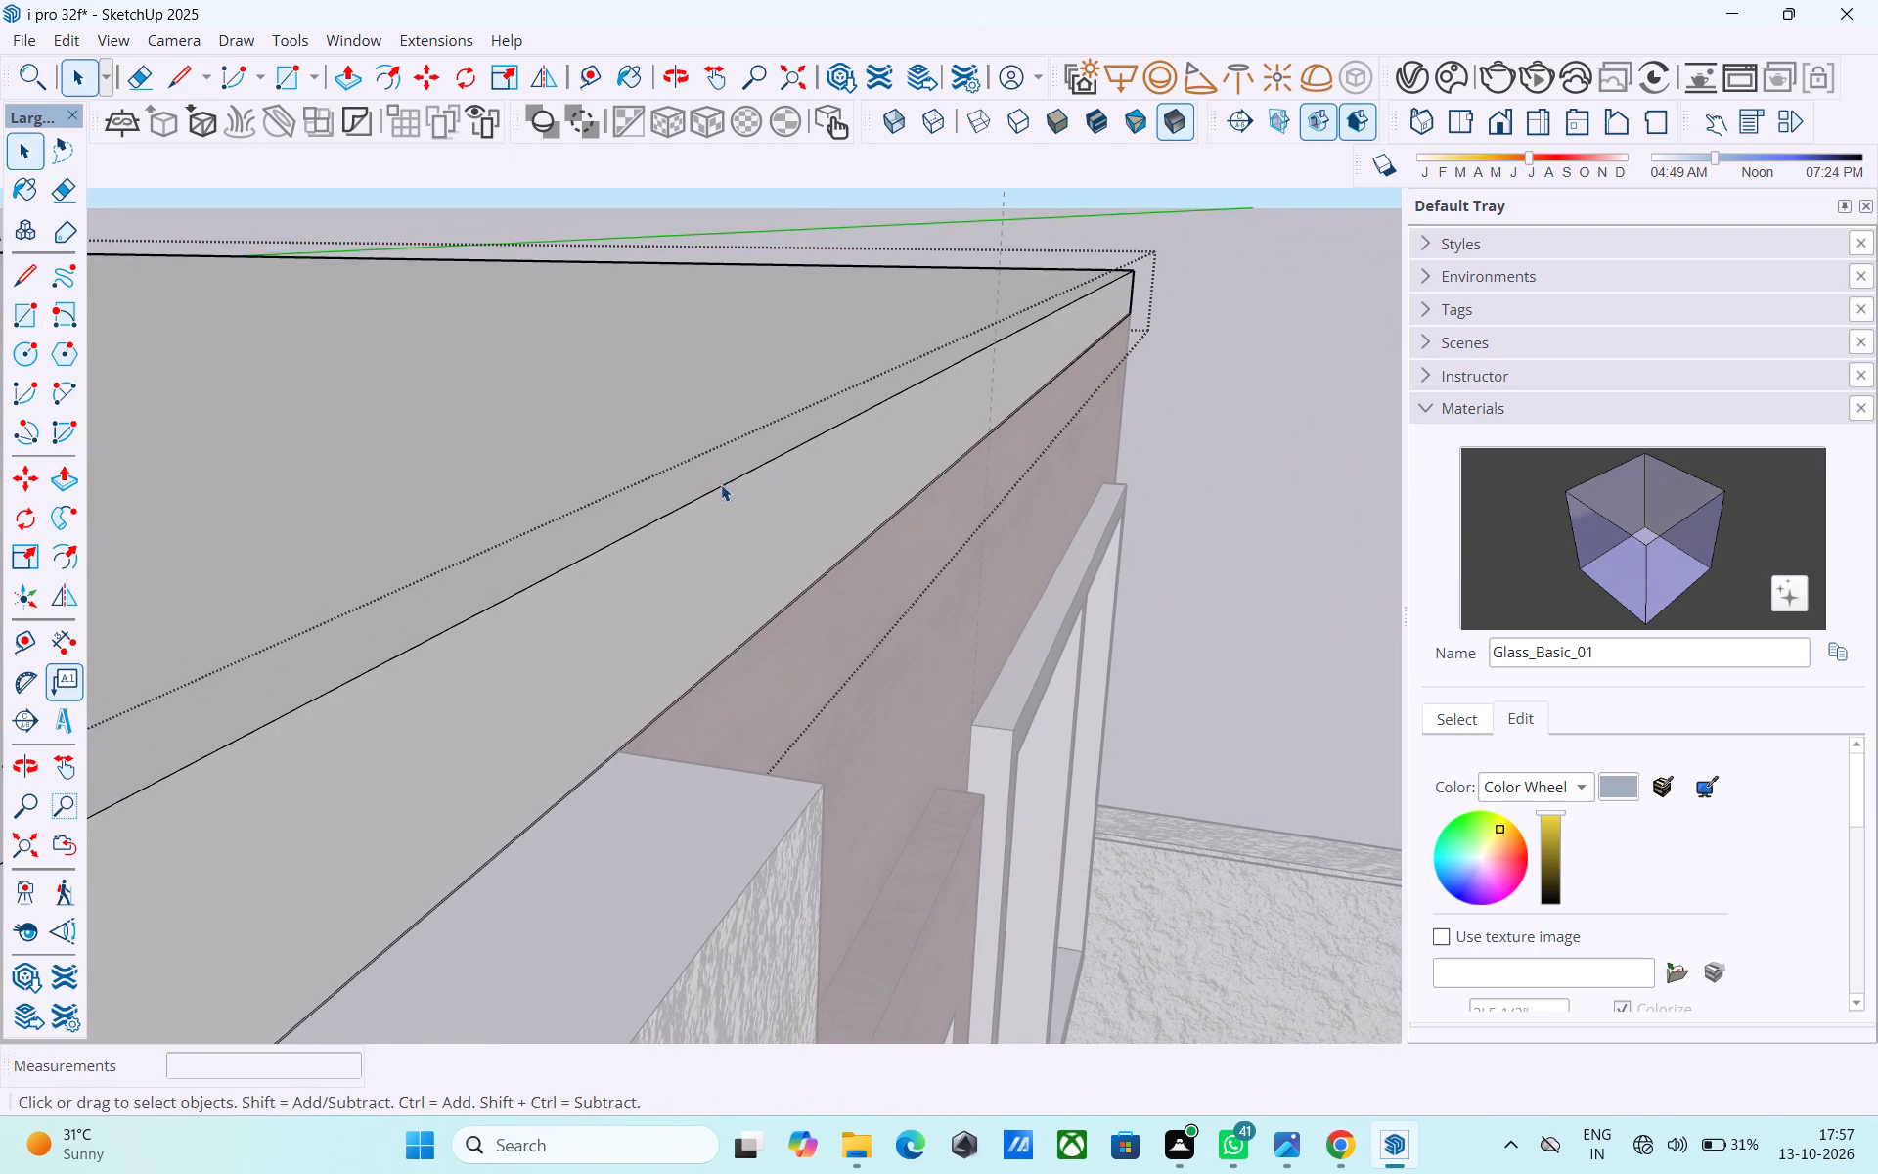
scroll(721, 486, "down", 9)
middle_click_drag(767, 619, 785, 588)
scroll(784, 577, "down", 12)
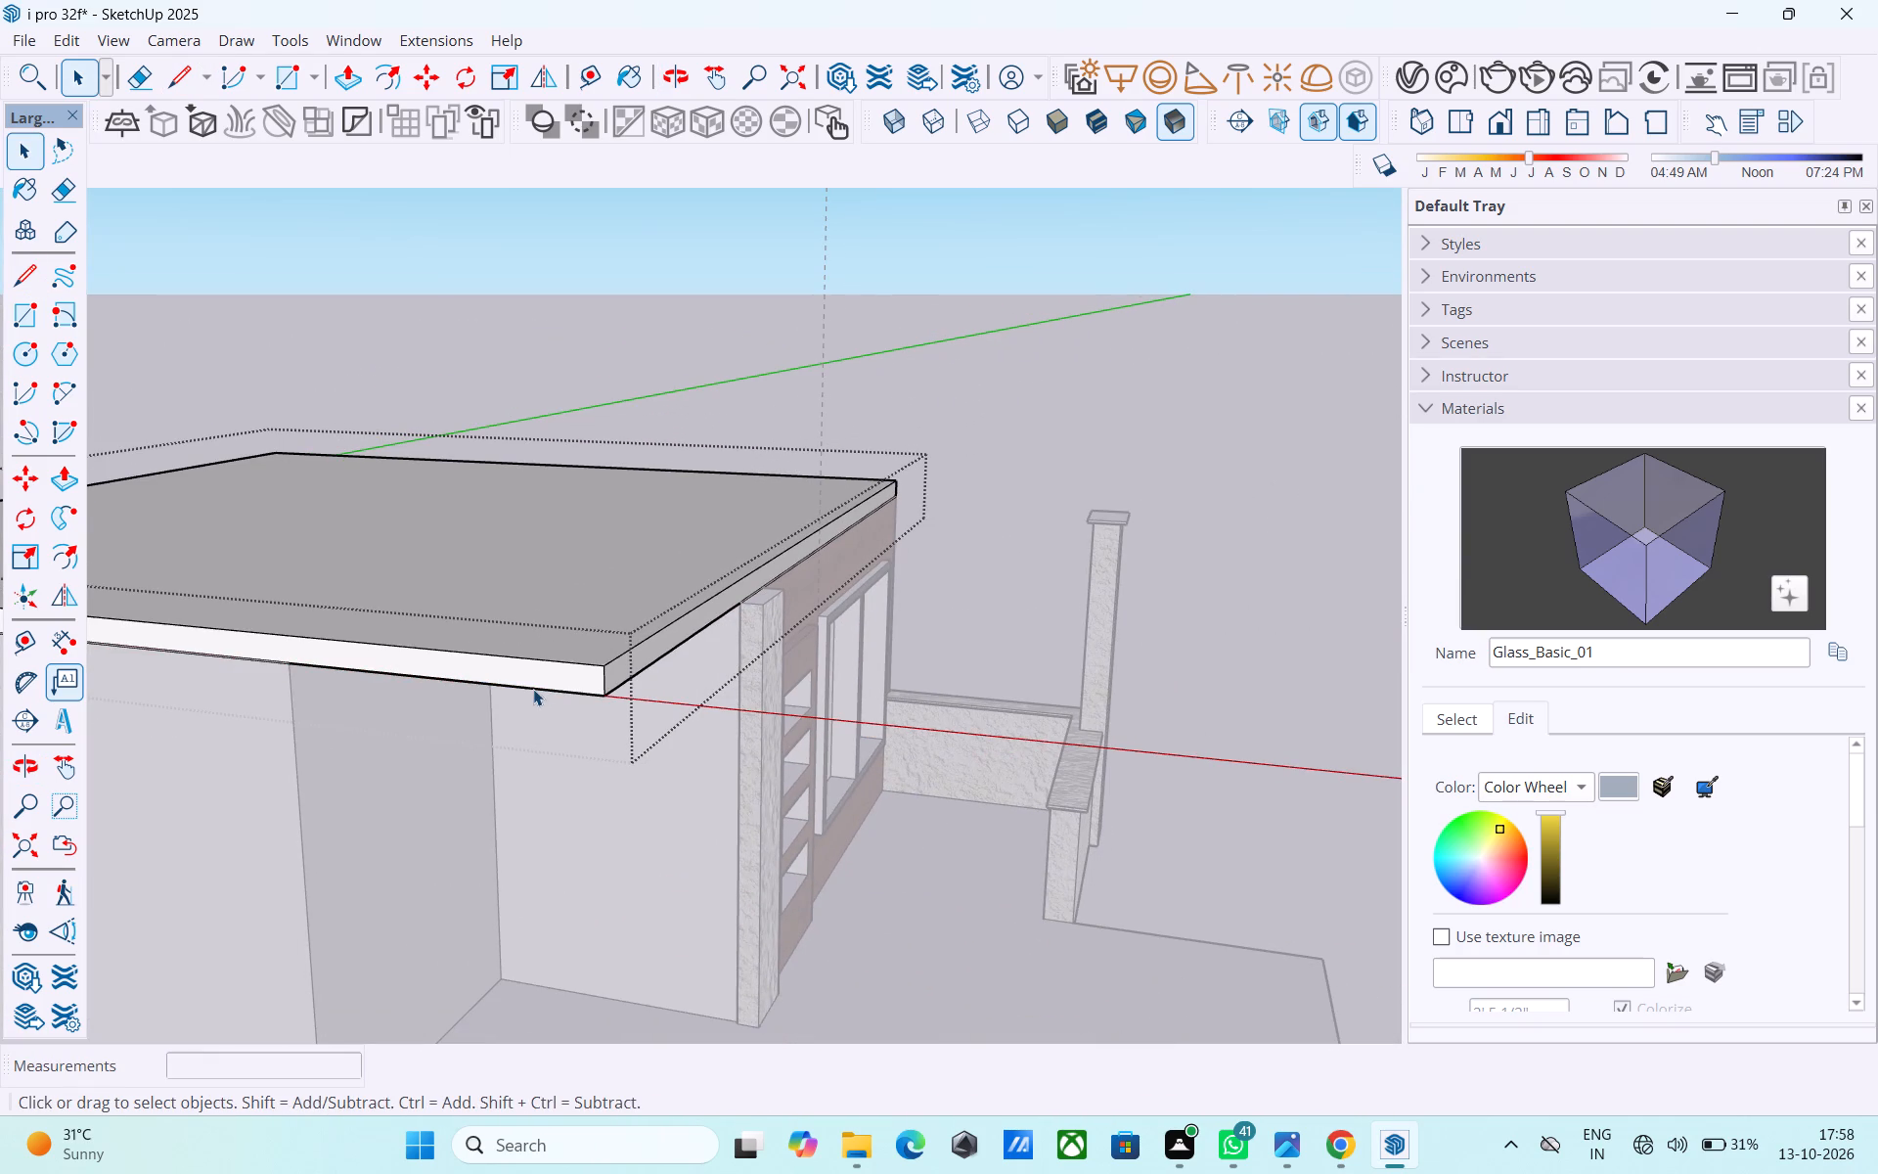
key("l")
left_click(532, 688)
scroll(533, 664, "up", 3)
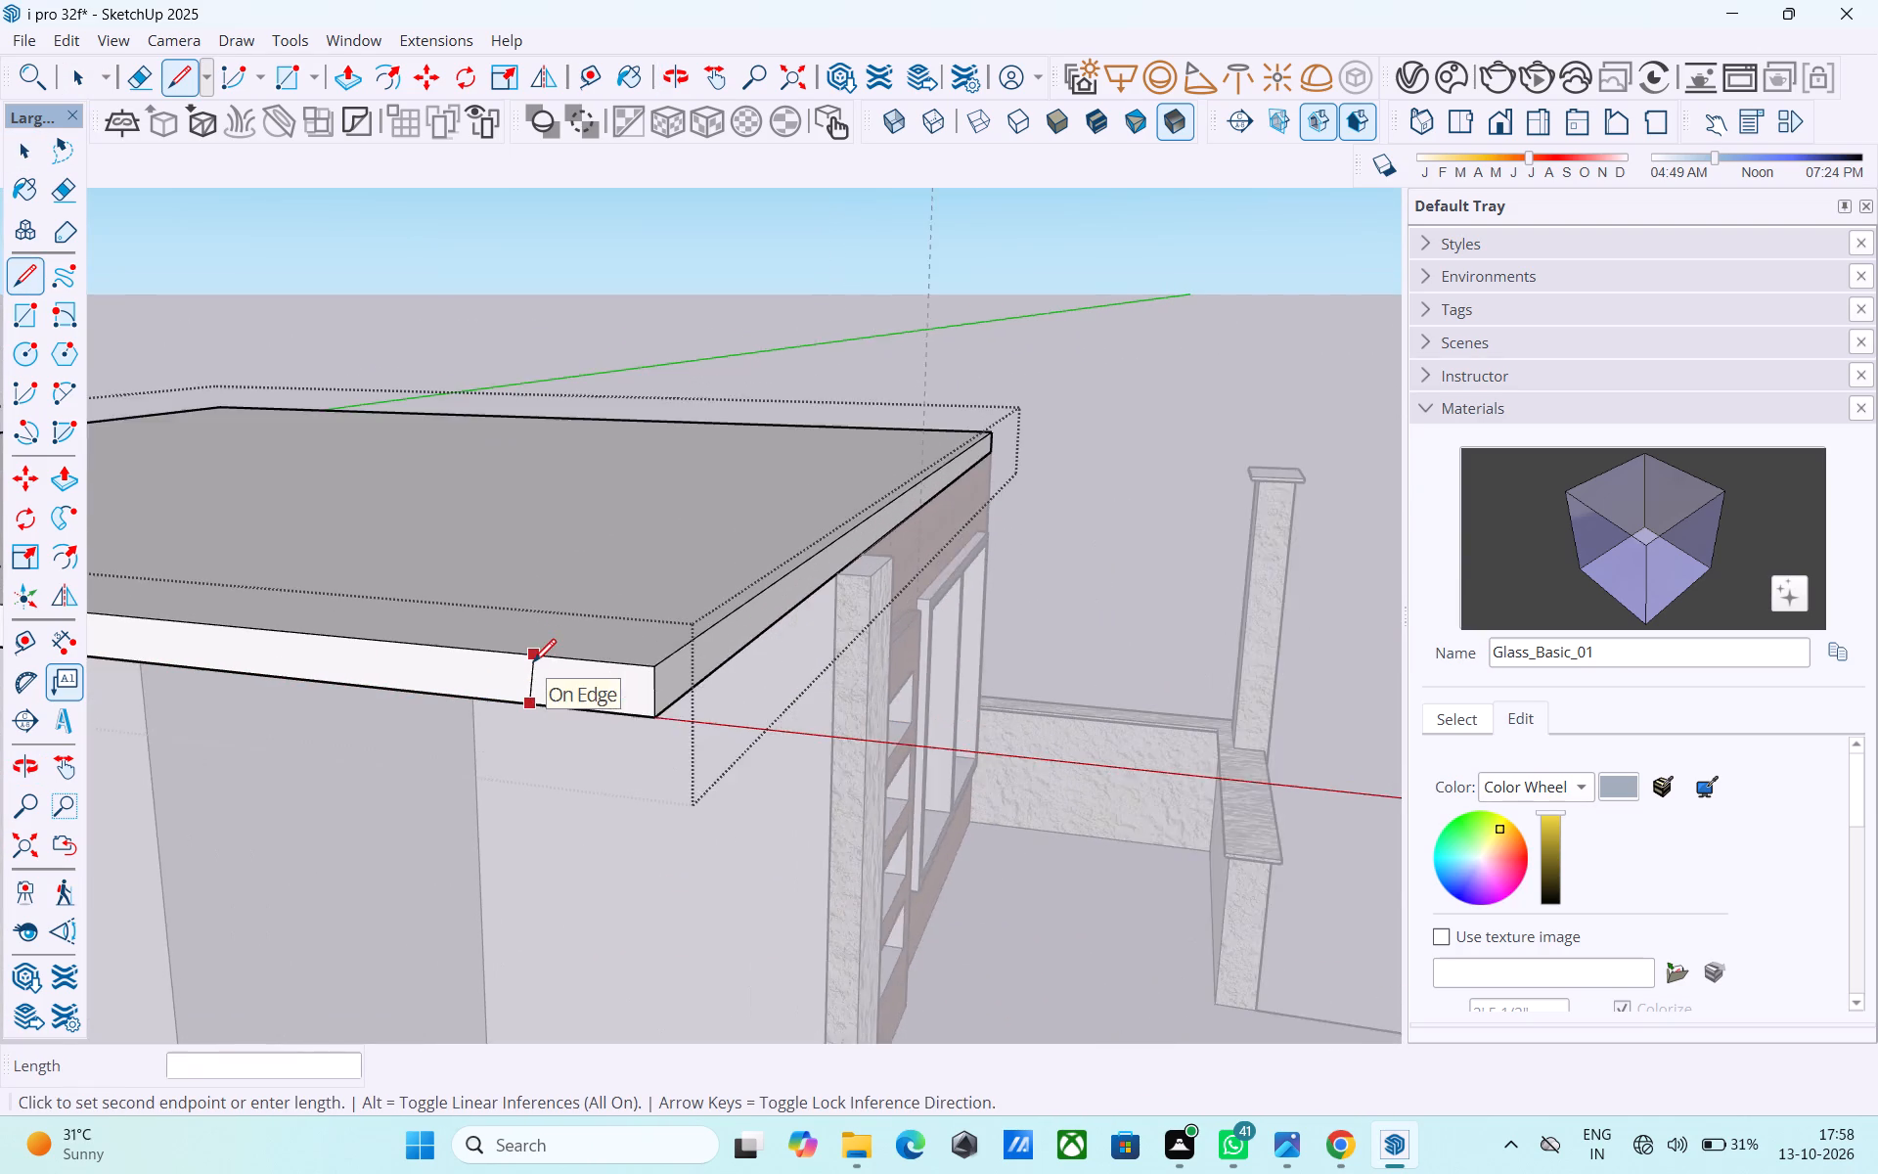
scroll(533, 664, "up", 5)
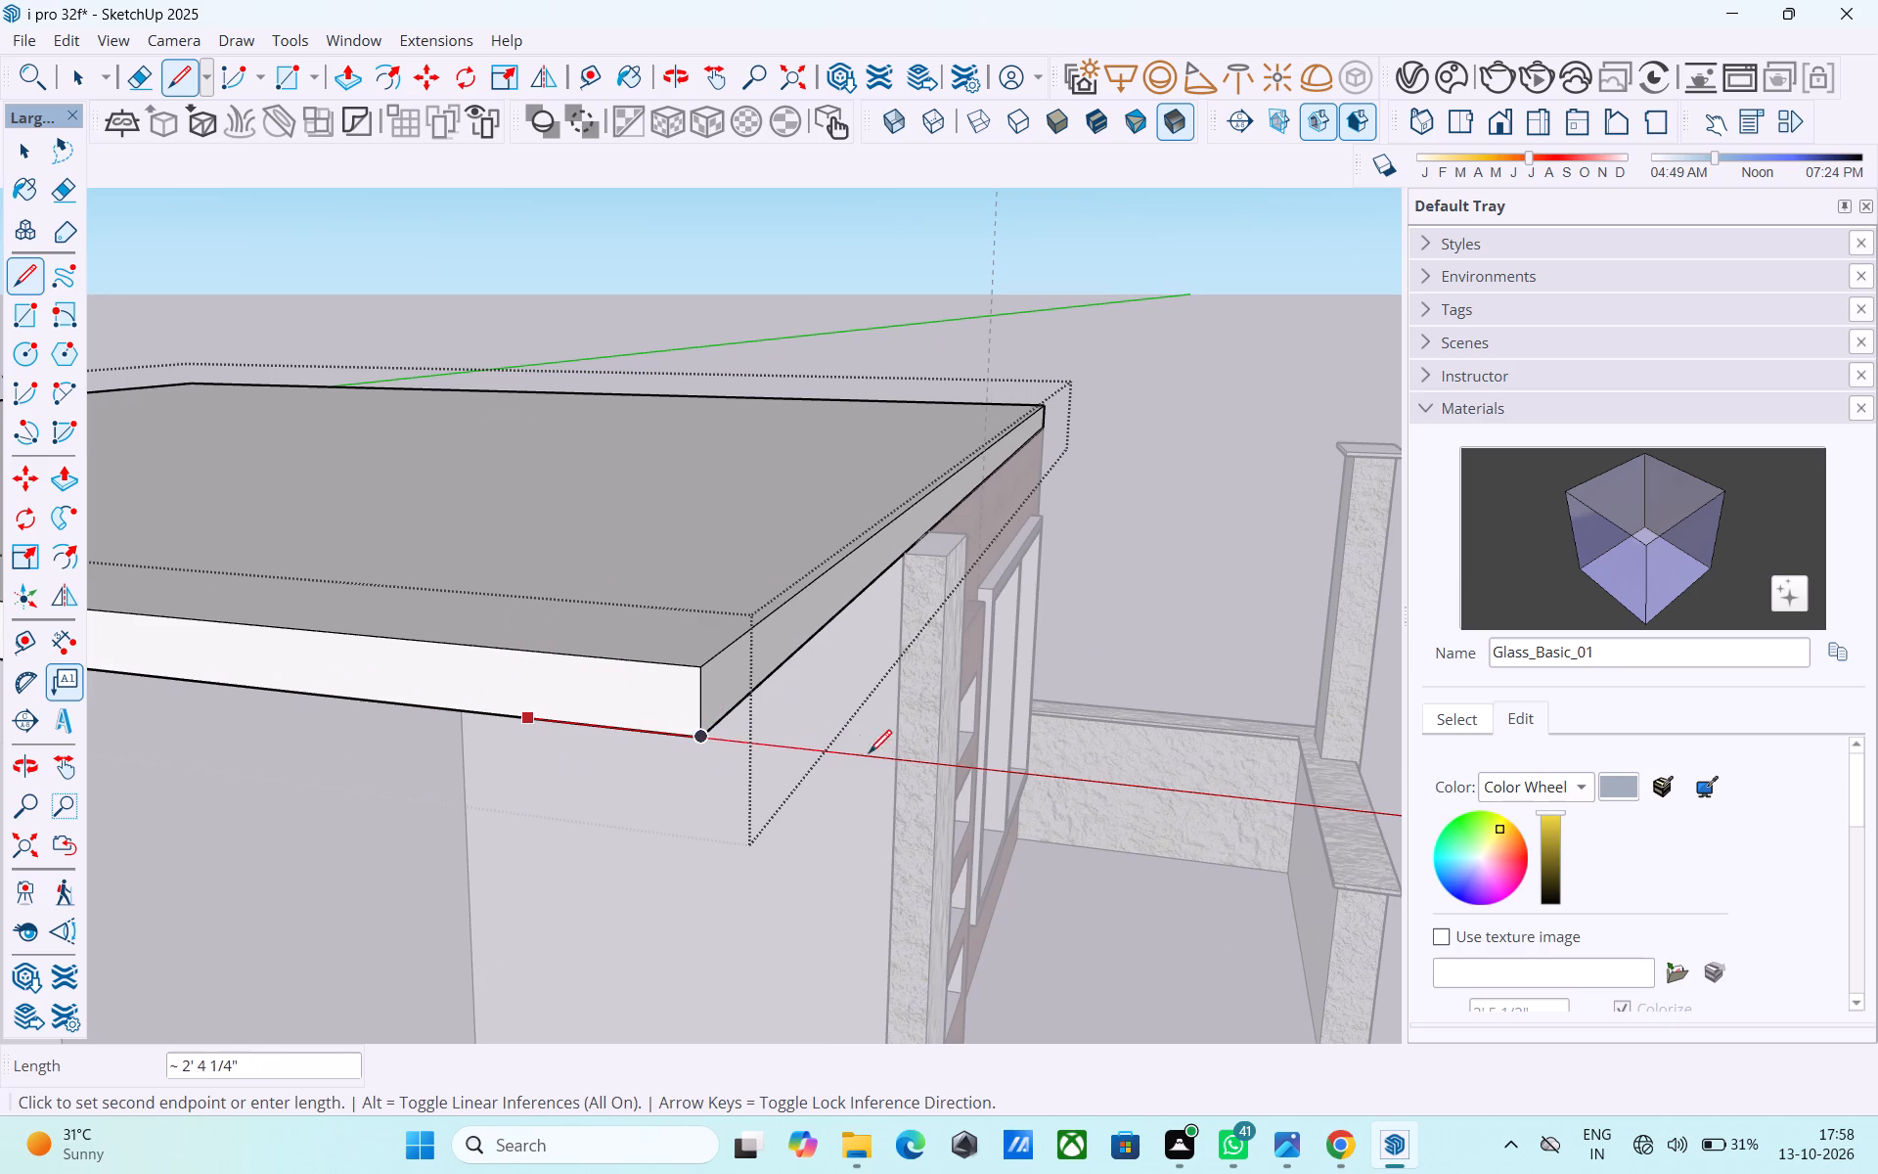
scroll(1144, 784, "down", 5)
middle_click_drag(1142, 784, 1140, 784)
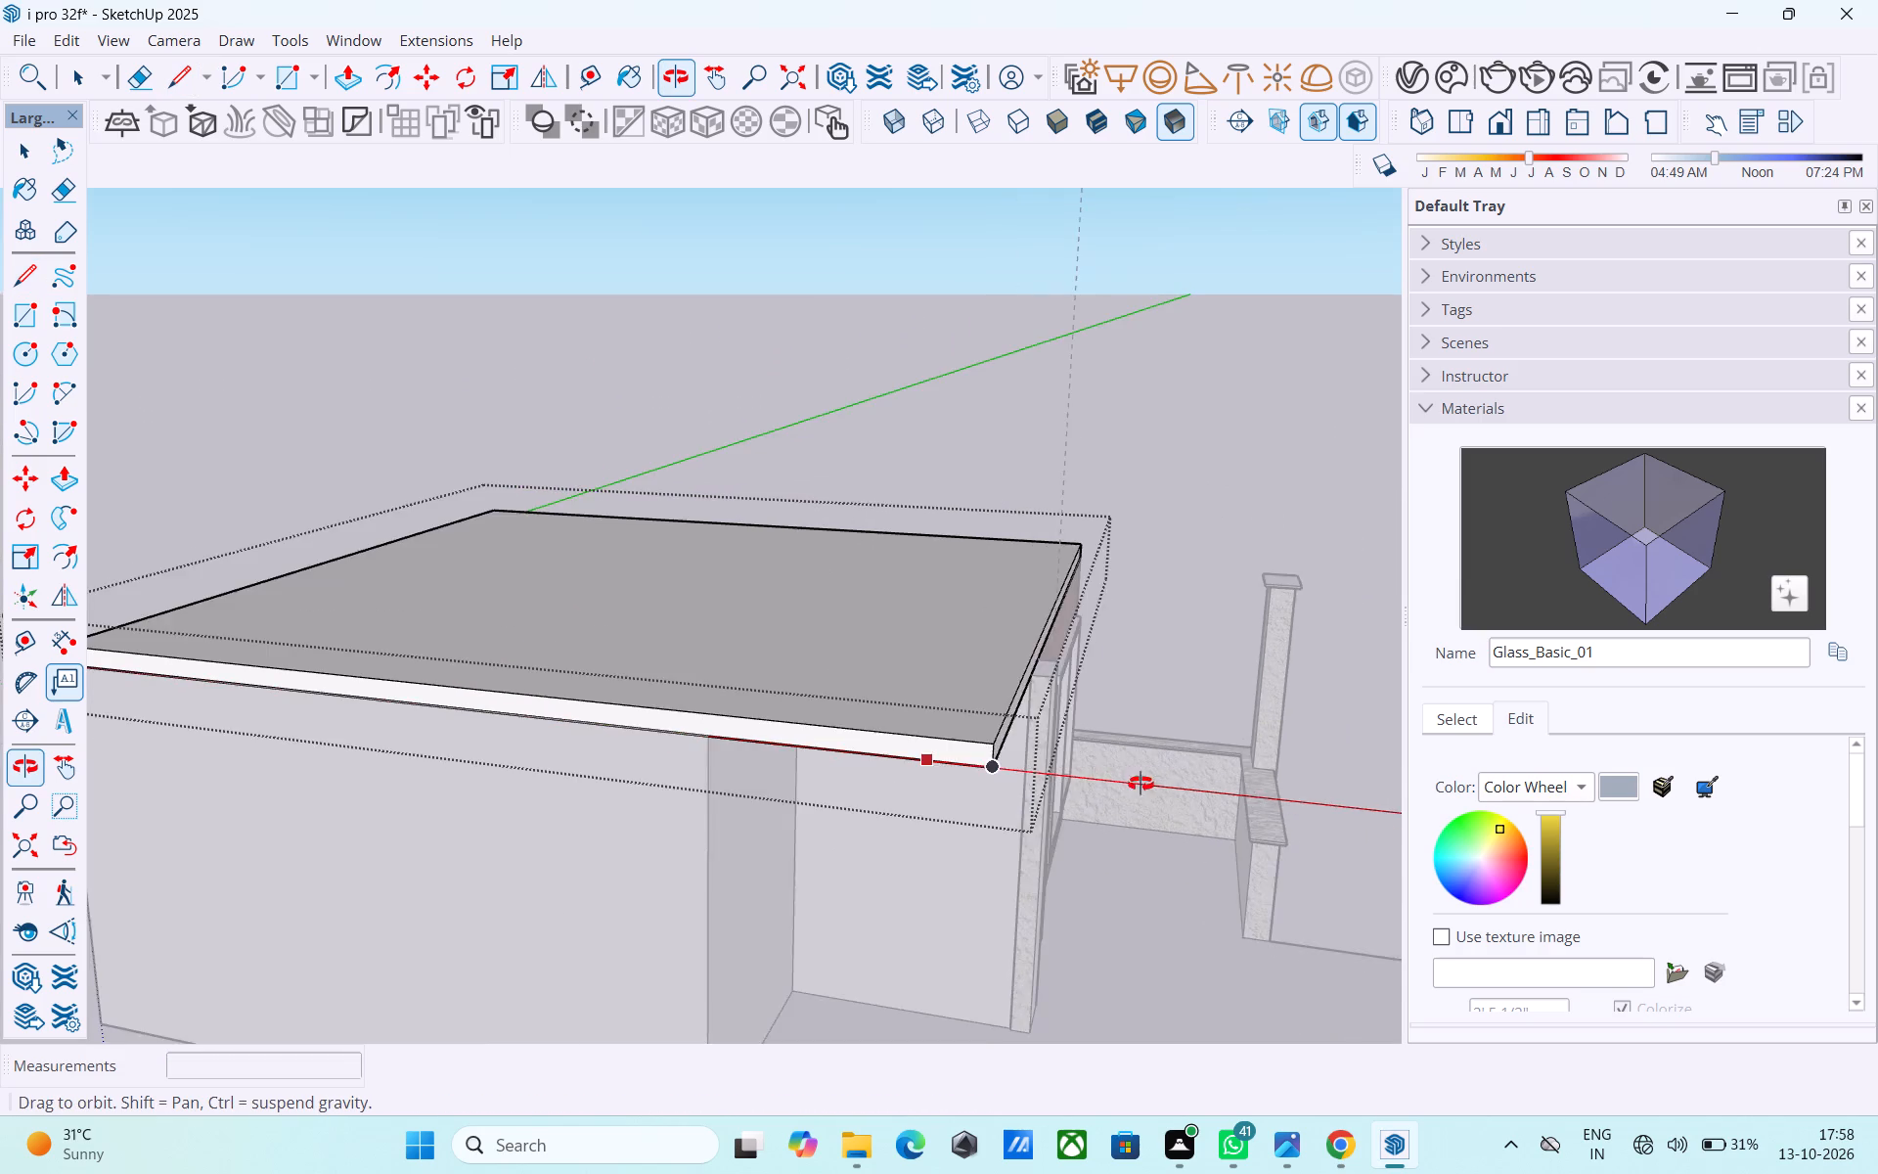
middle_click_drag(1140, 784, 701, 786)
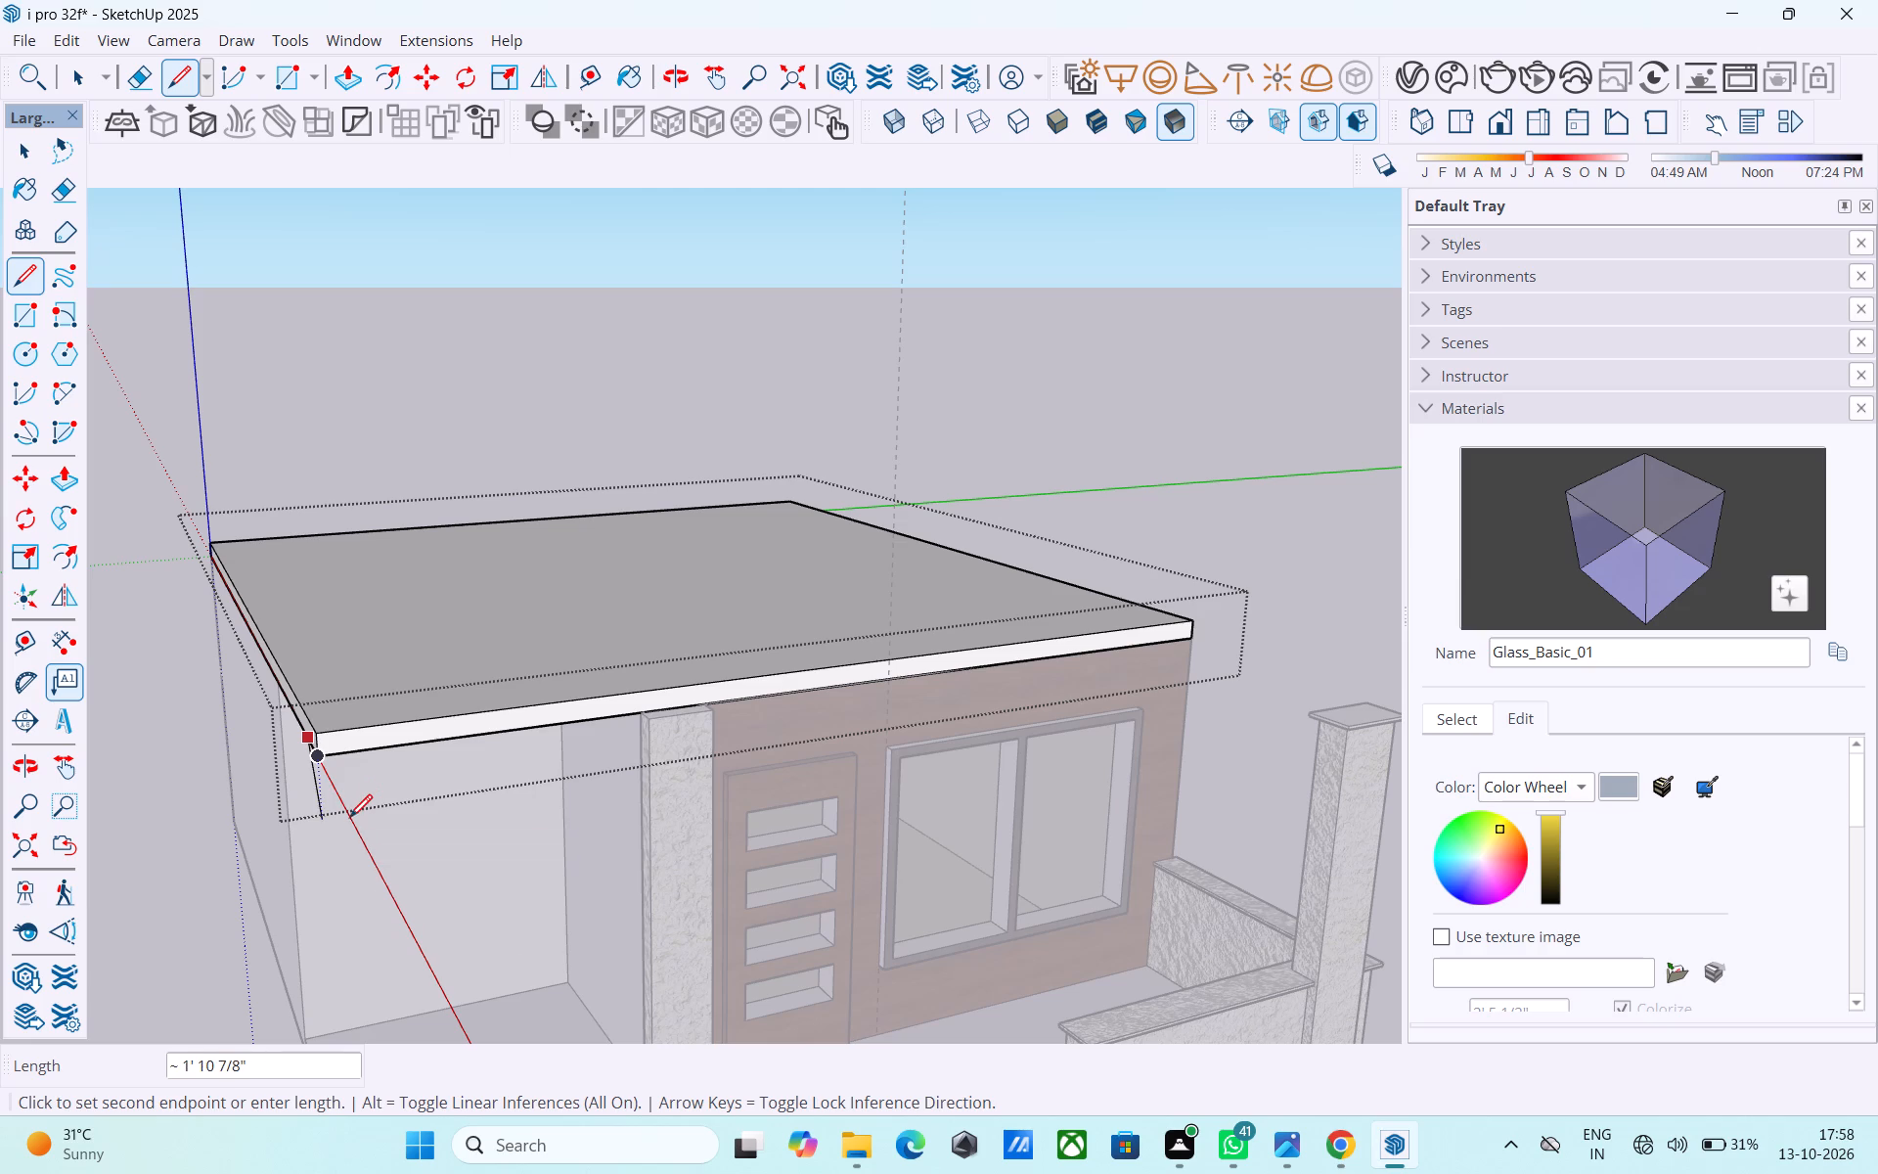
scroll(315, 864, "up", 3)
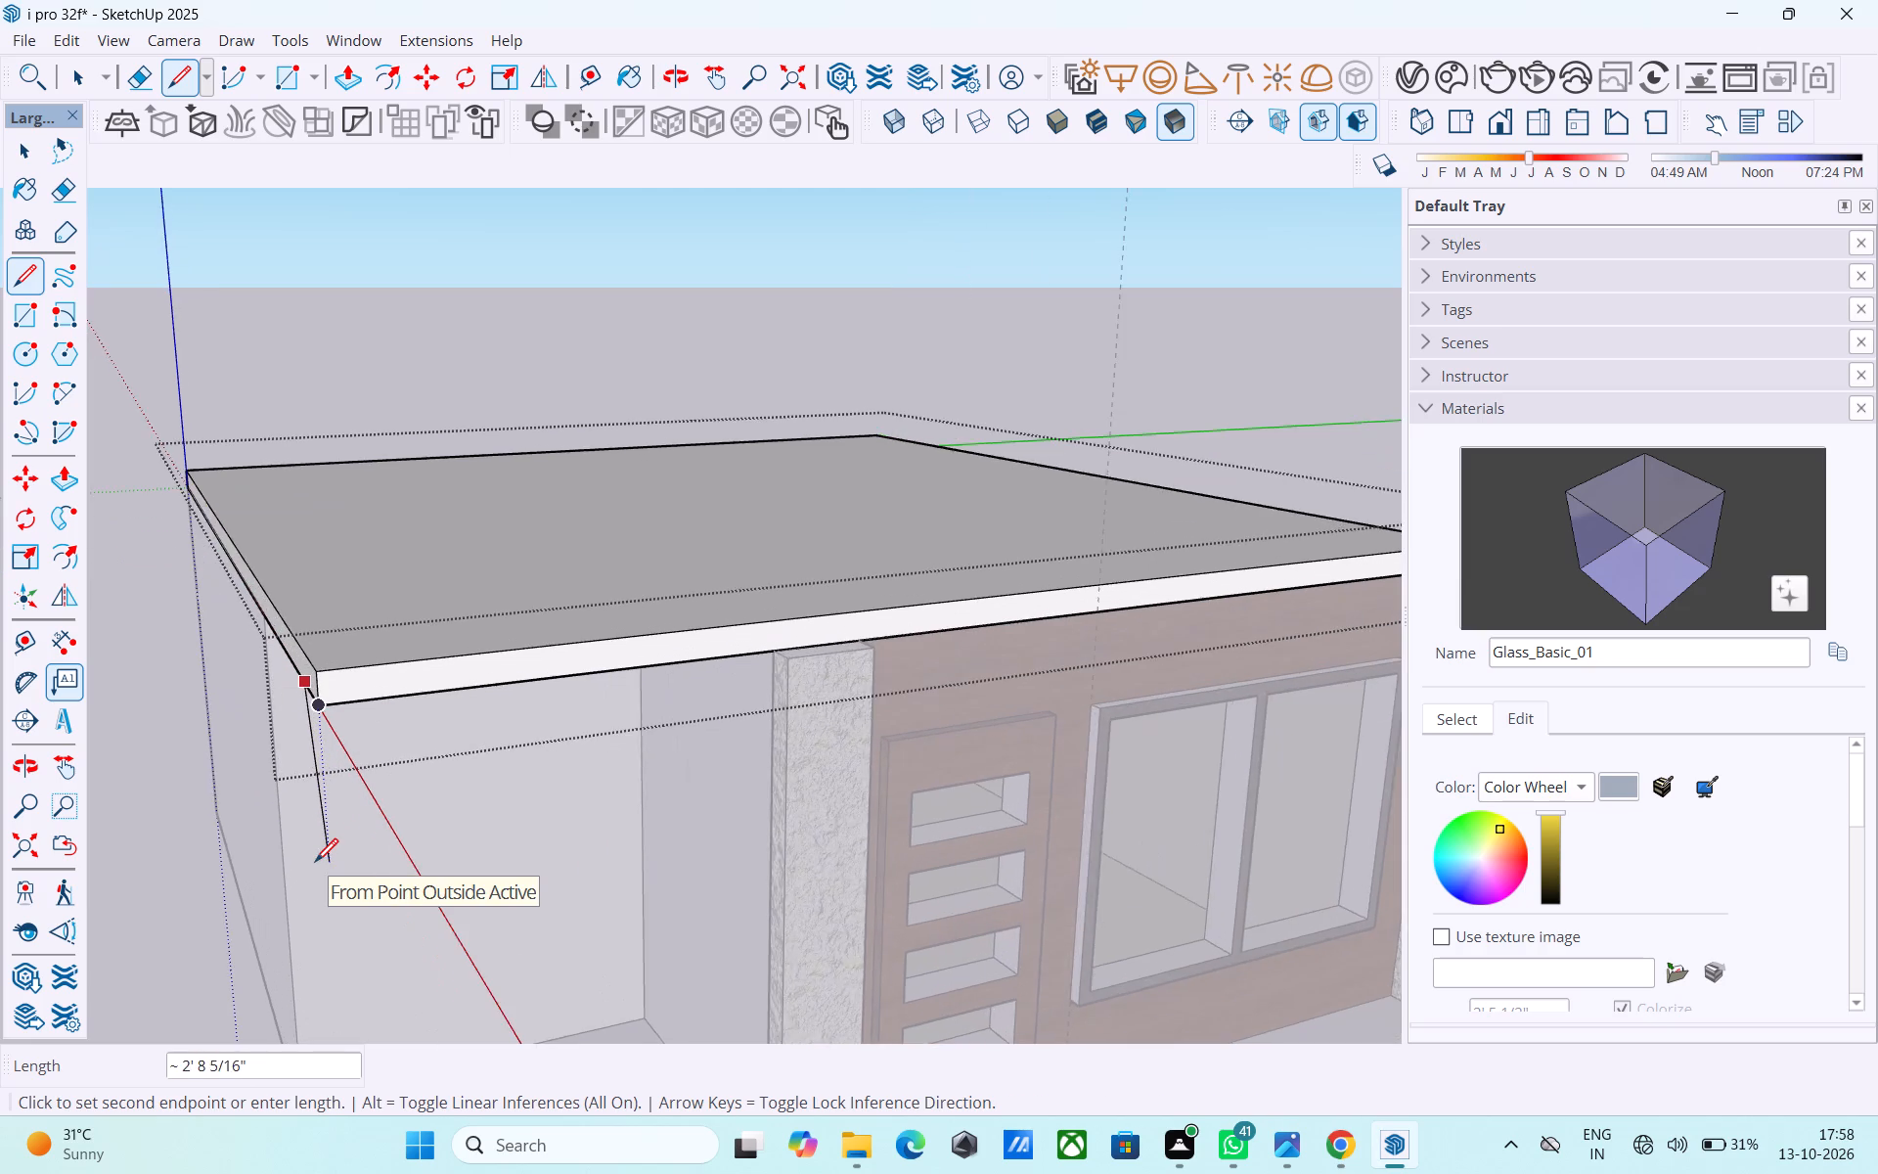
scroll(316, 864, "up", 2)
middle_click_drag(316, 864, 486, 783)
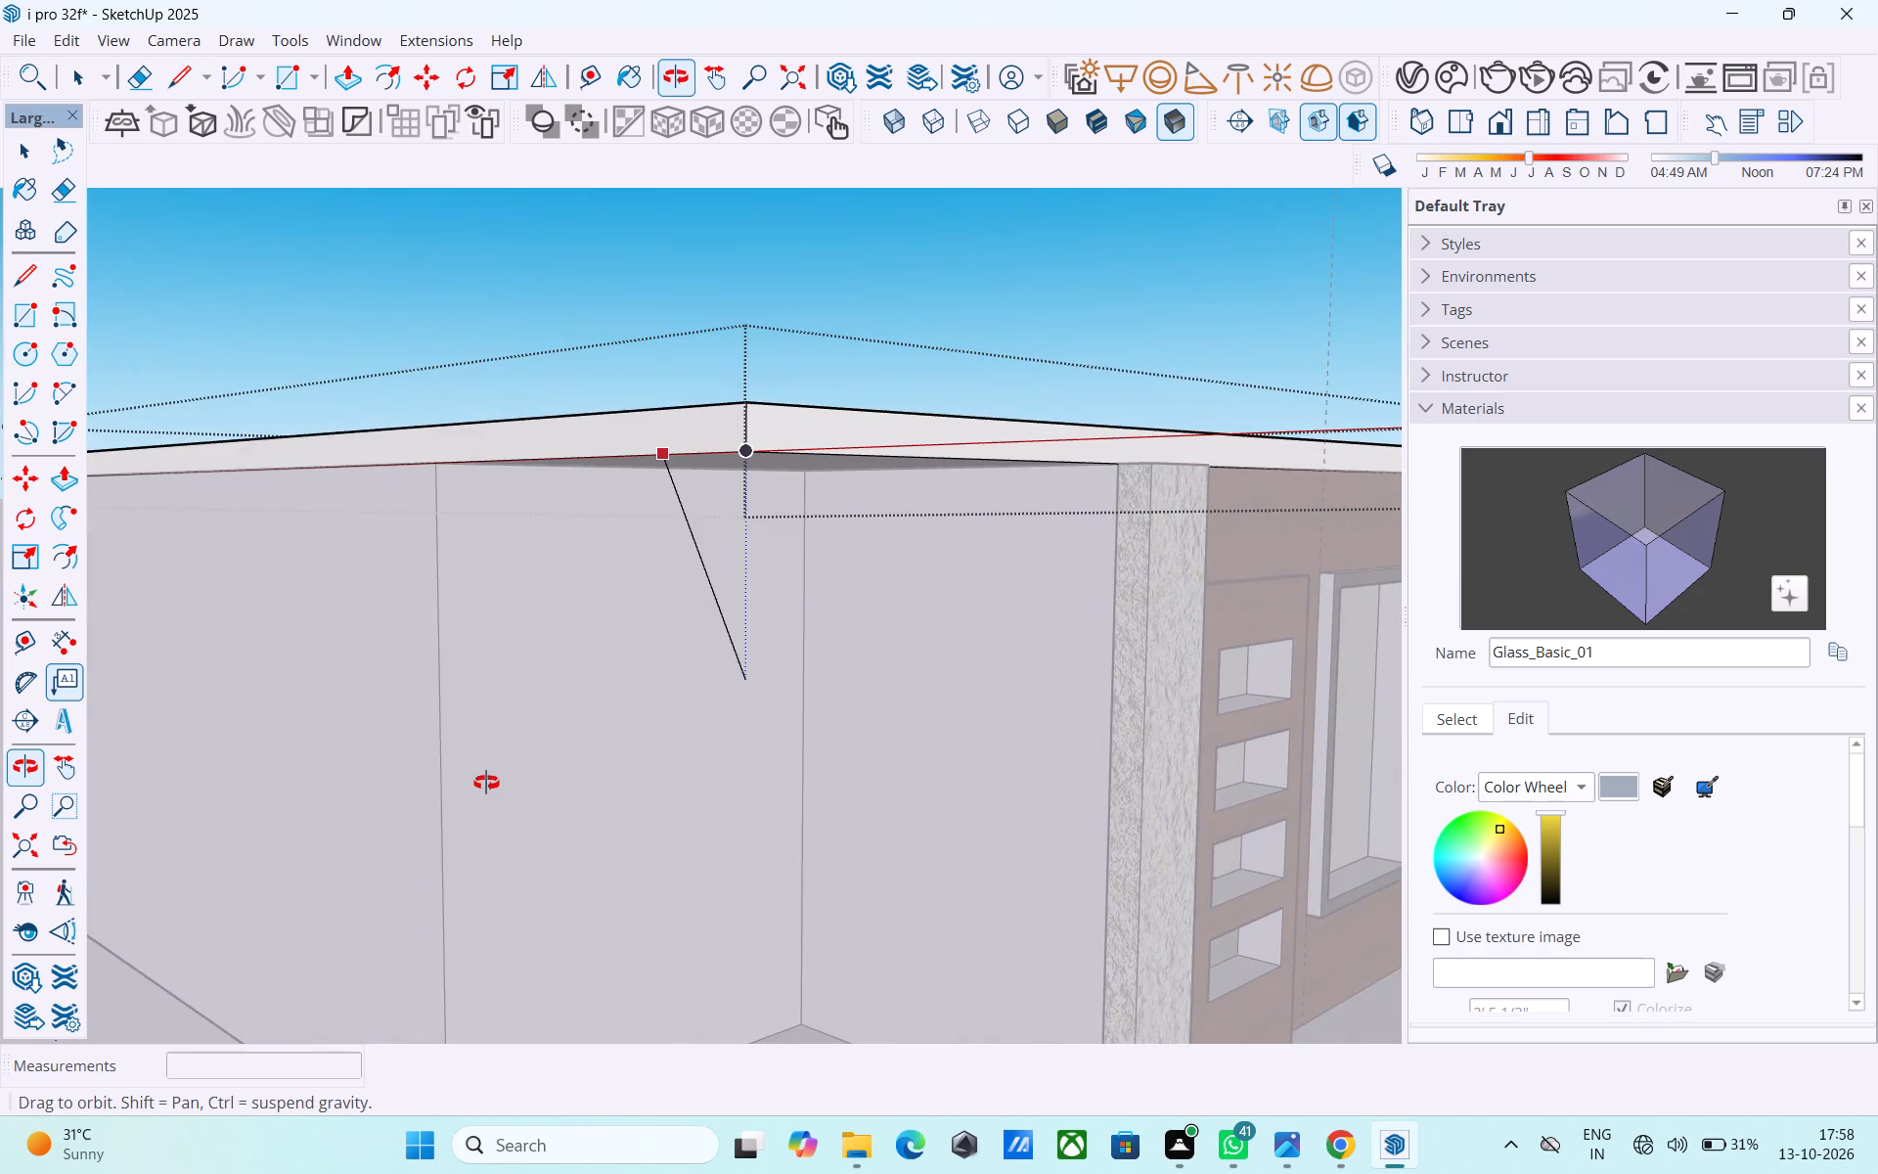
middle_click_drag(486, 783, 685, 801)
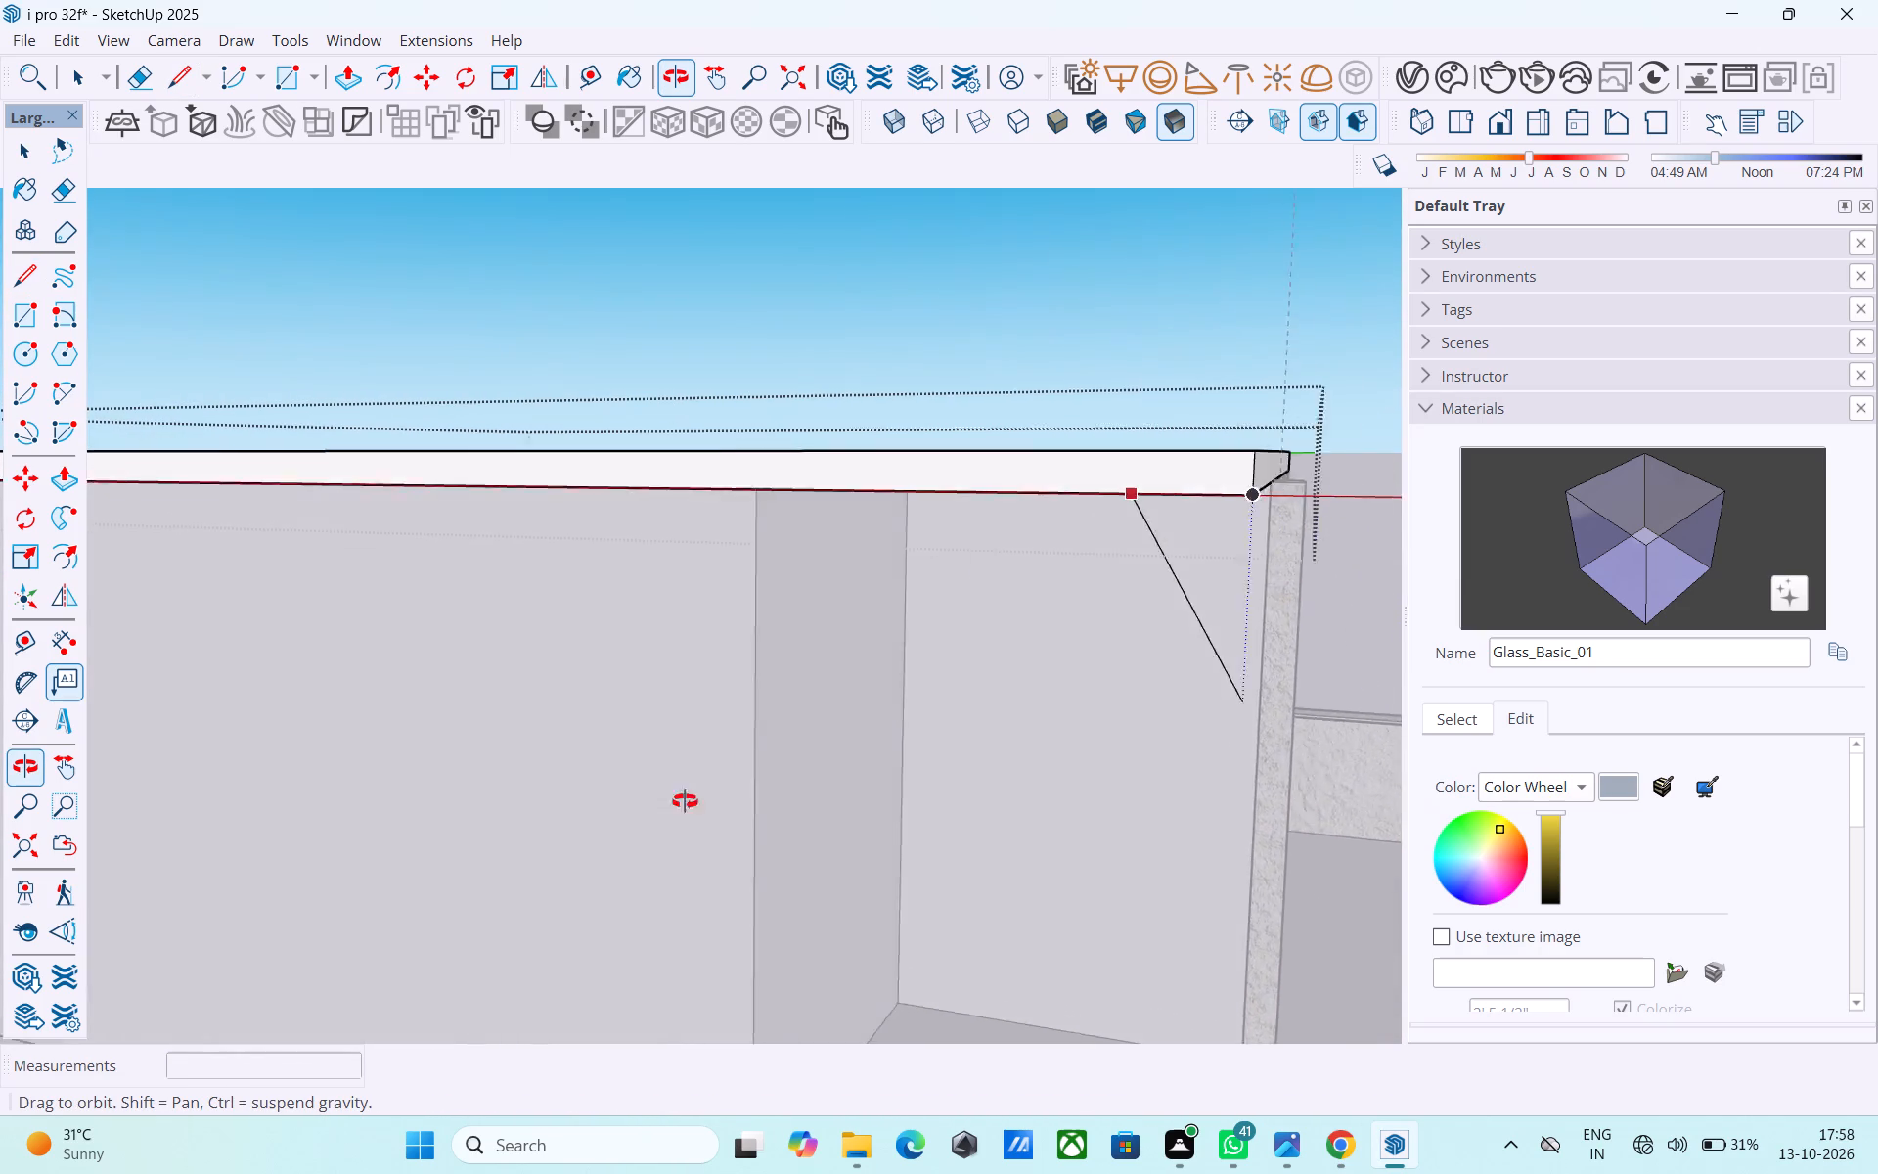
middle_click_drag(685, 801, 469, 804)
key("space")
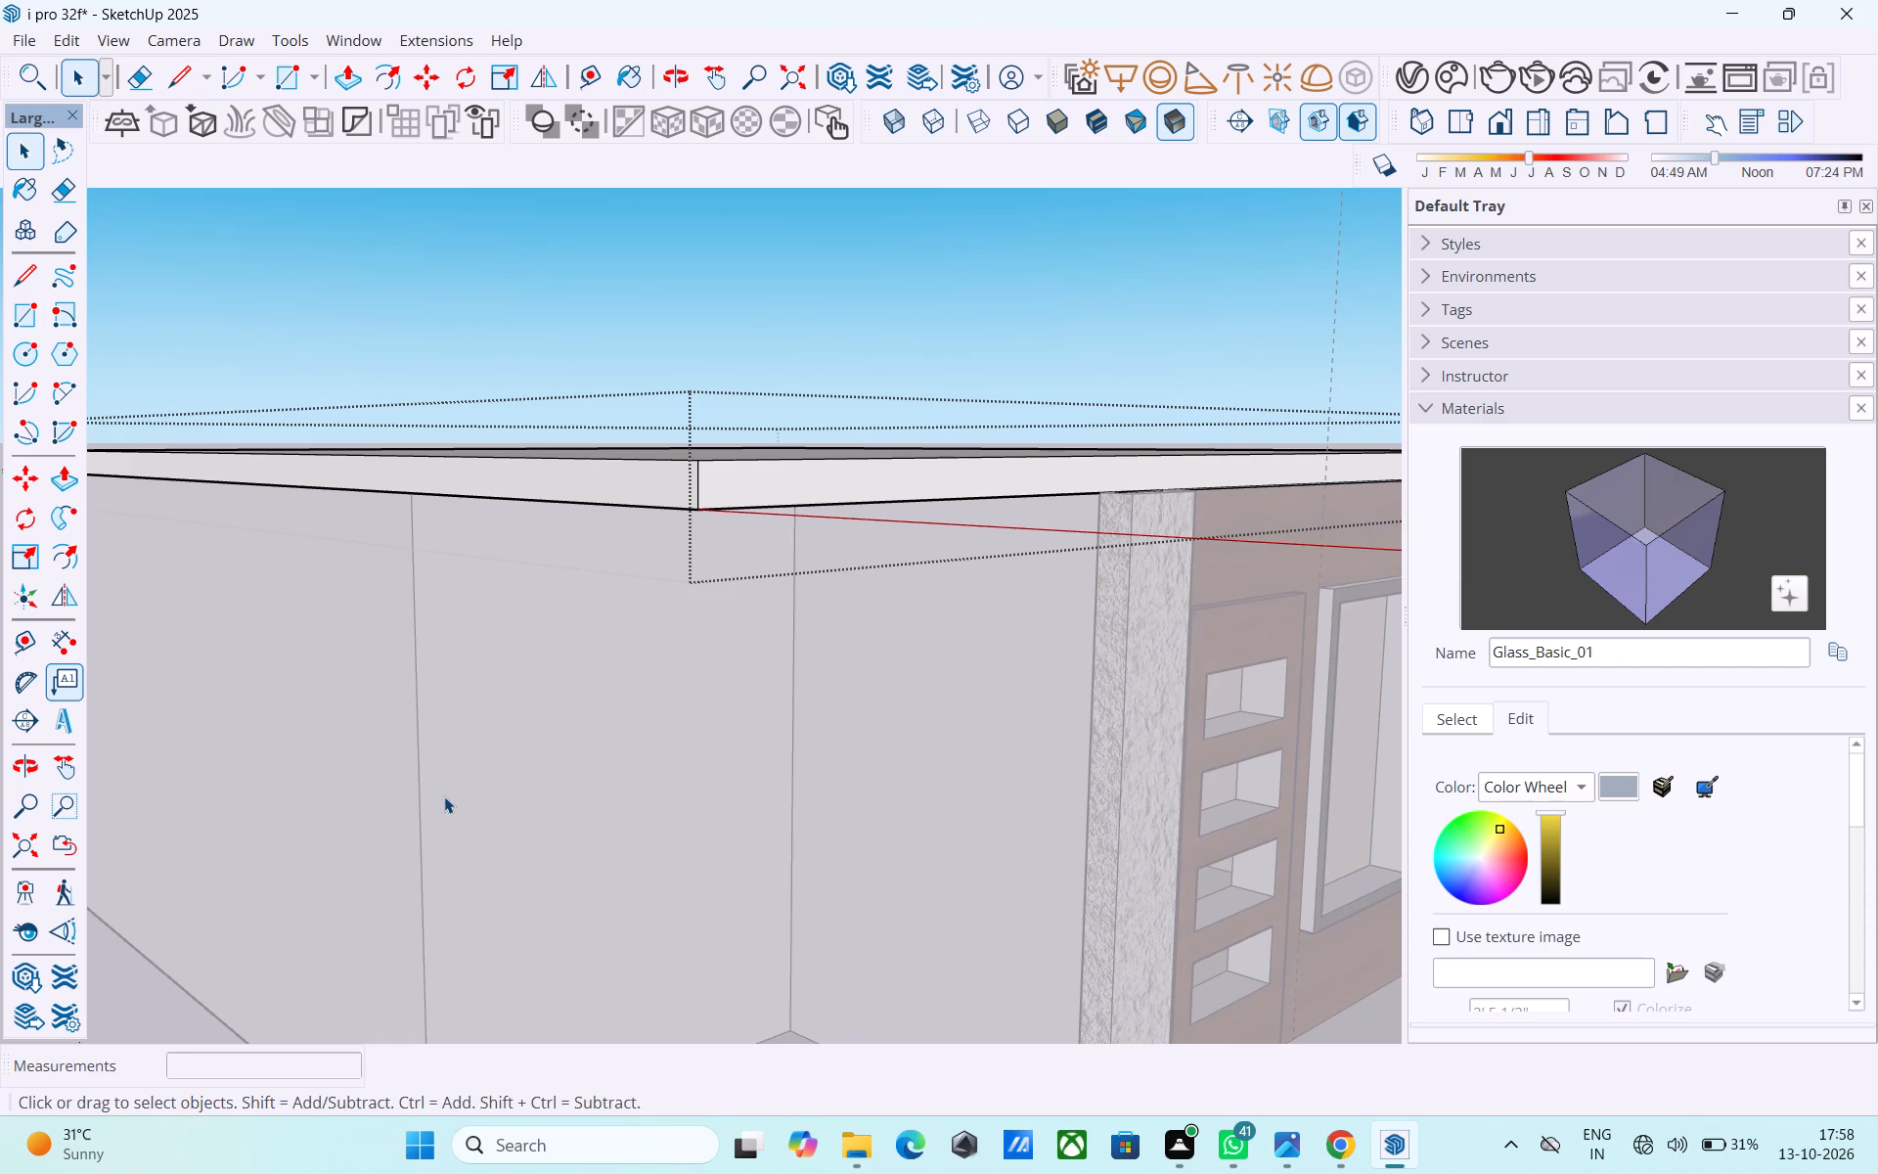
Close the roof slab group.
scroll(444, 796, "down", 12)
left_click(998, 436)
middle_click_drag(978, 534, 884, 518)
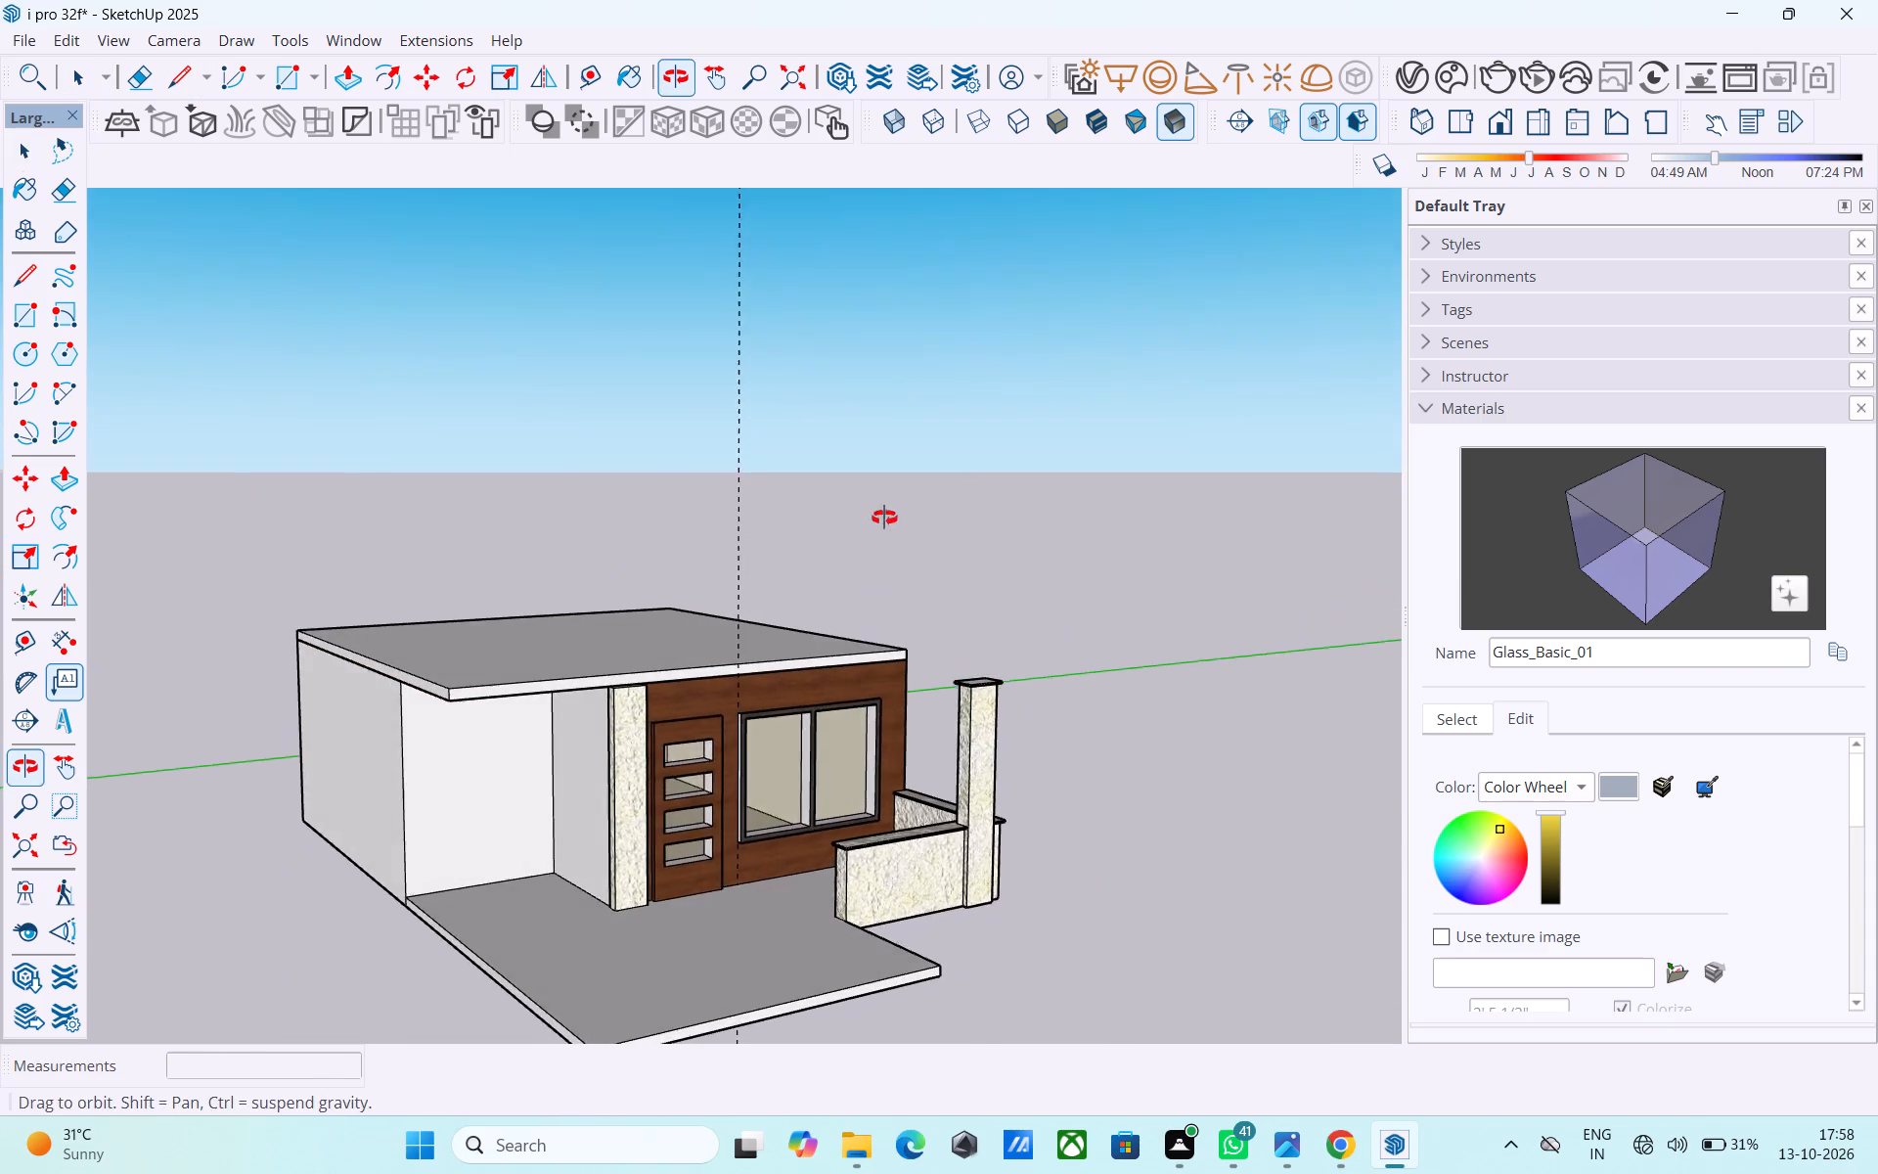
middle_click_drag(884, 518, 882, 518)
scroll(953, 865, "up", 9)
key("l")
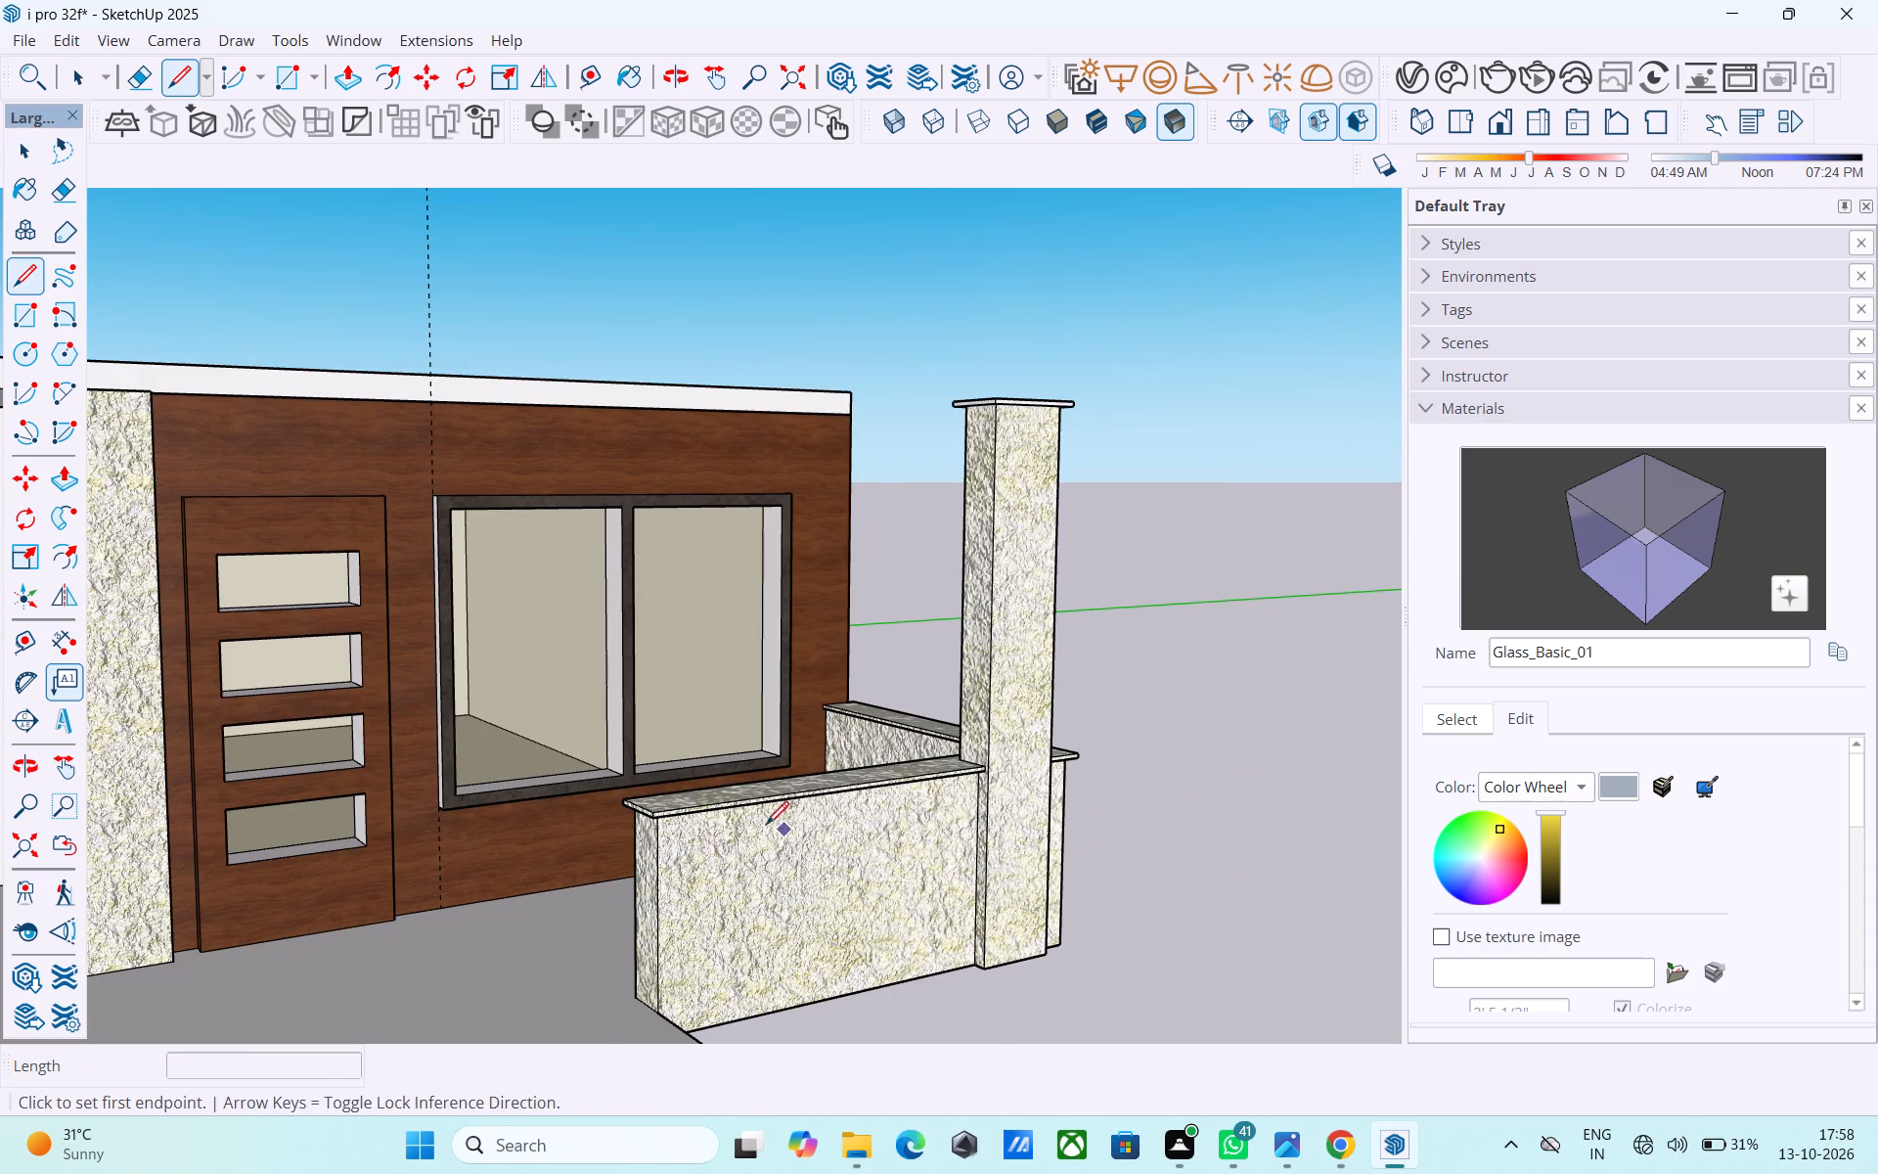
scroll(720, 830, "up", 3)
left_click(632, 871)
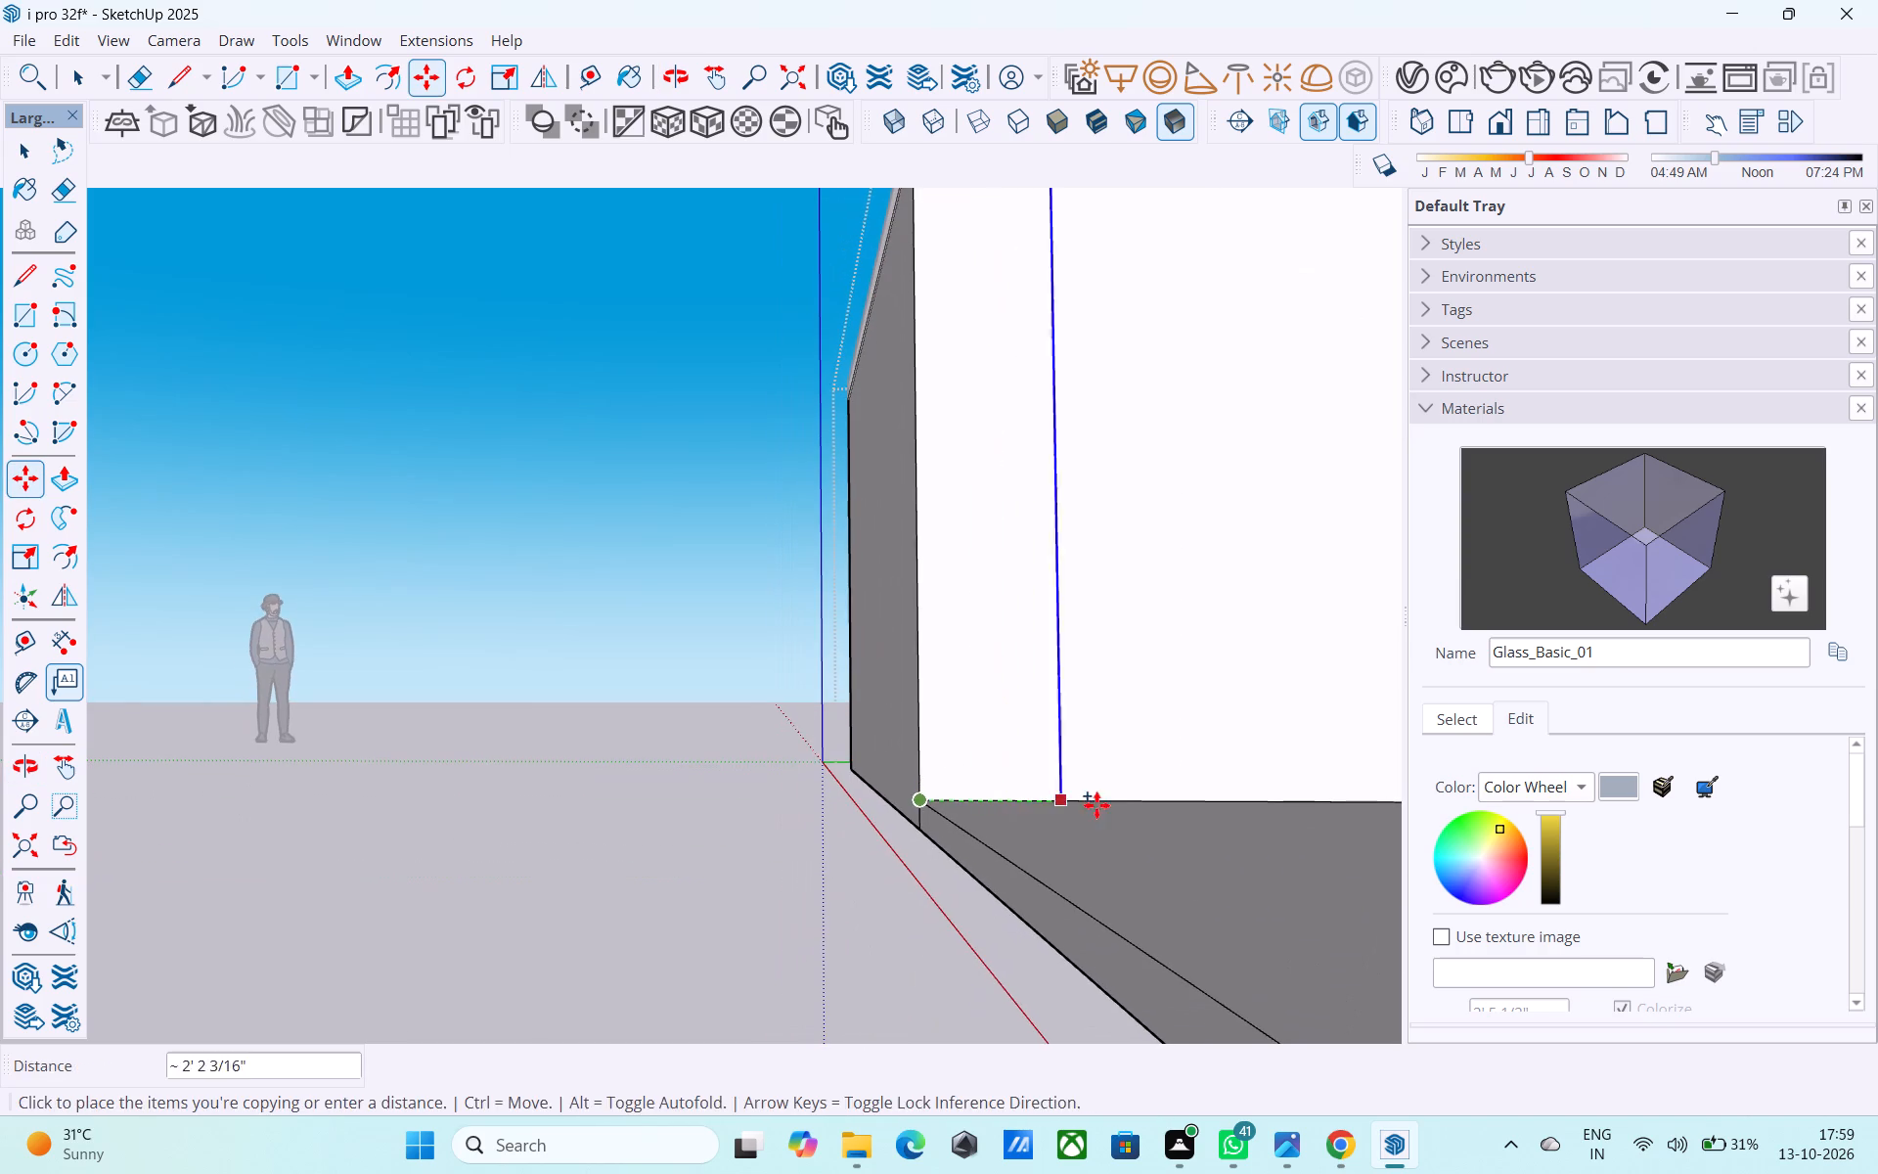
Copy the outer vertical edge of the porch recess's back wall 1' inward along the wall and close the house group.
middle_click_drag(1098, 805, 944, 1048)
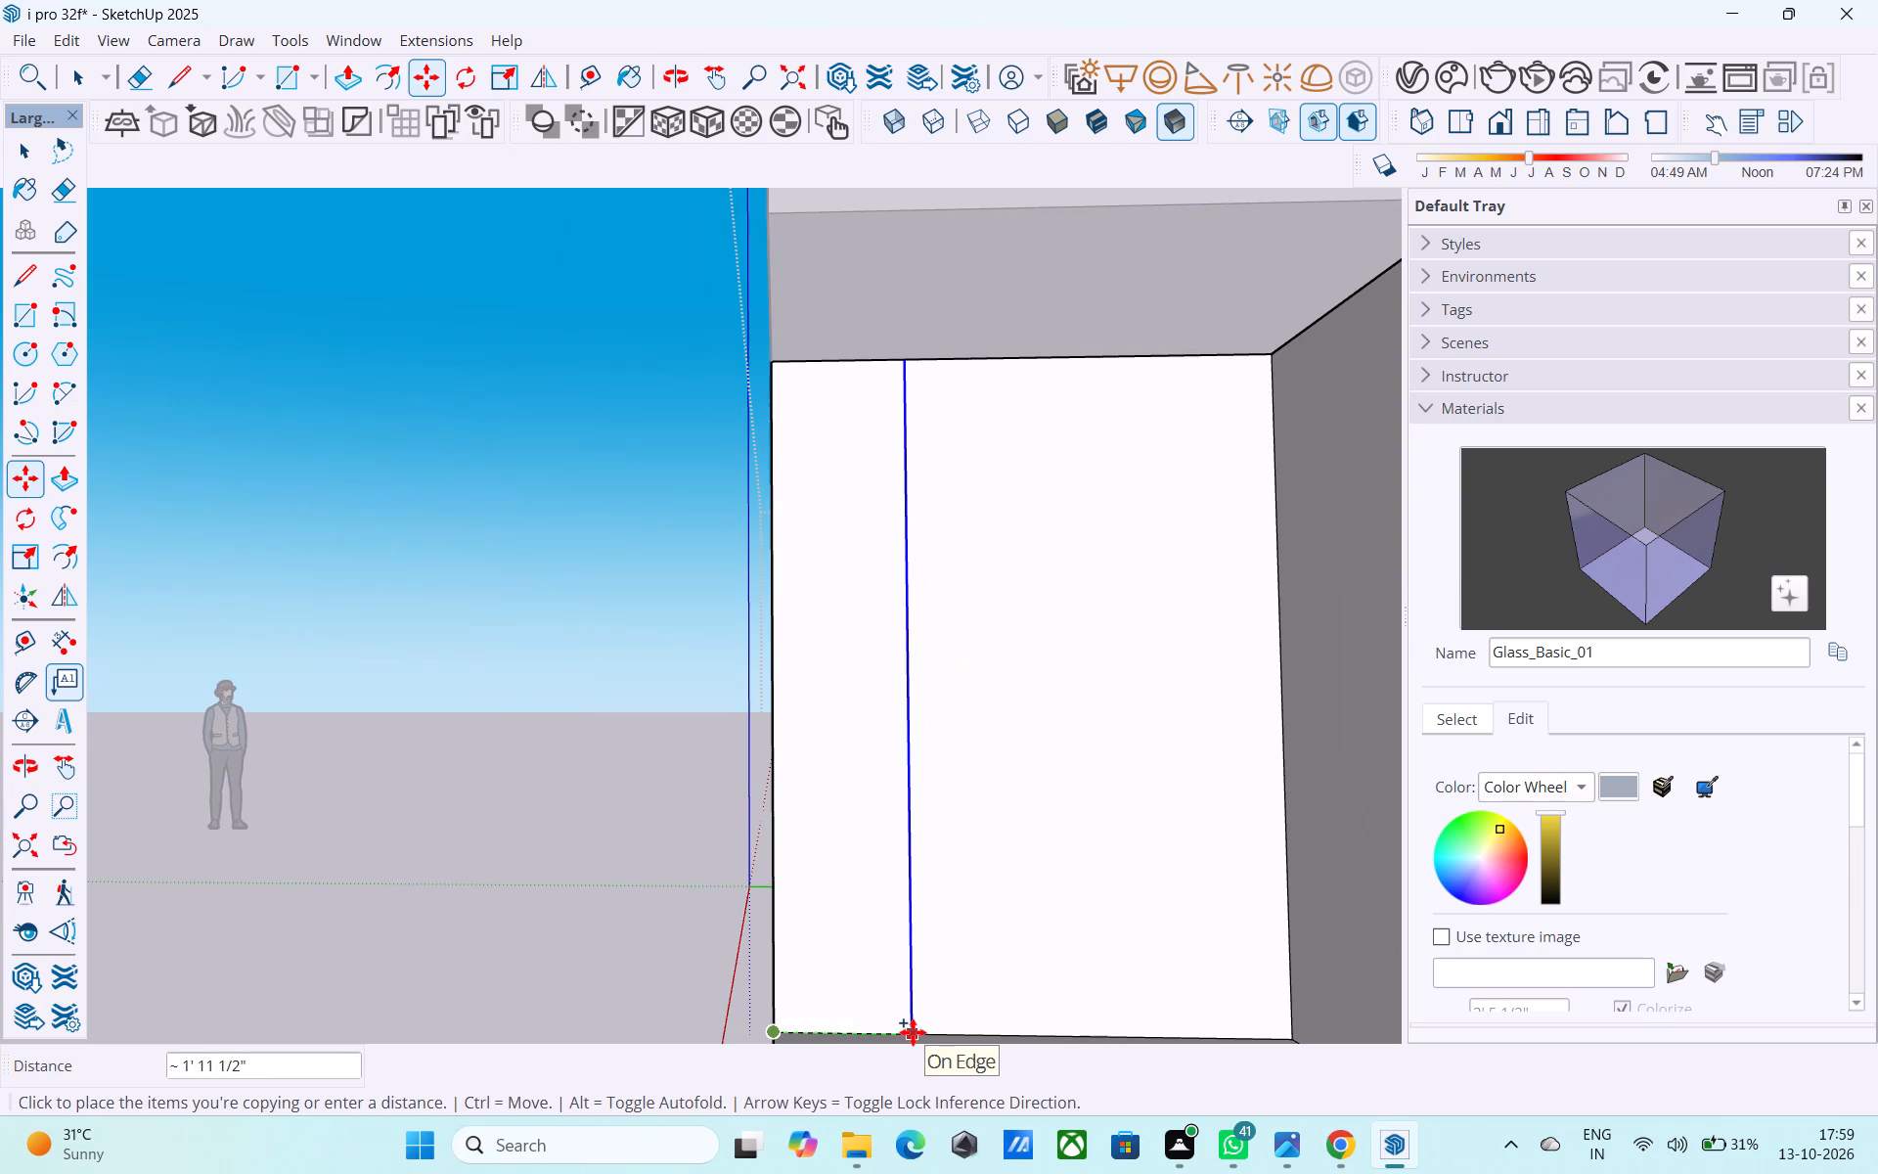
type("2'")
key("Return")
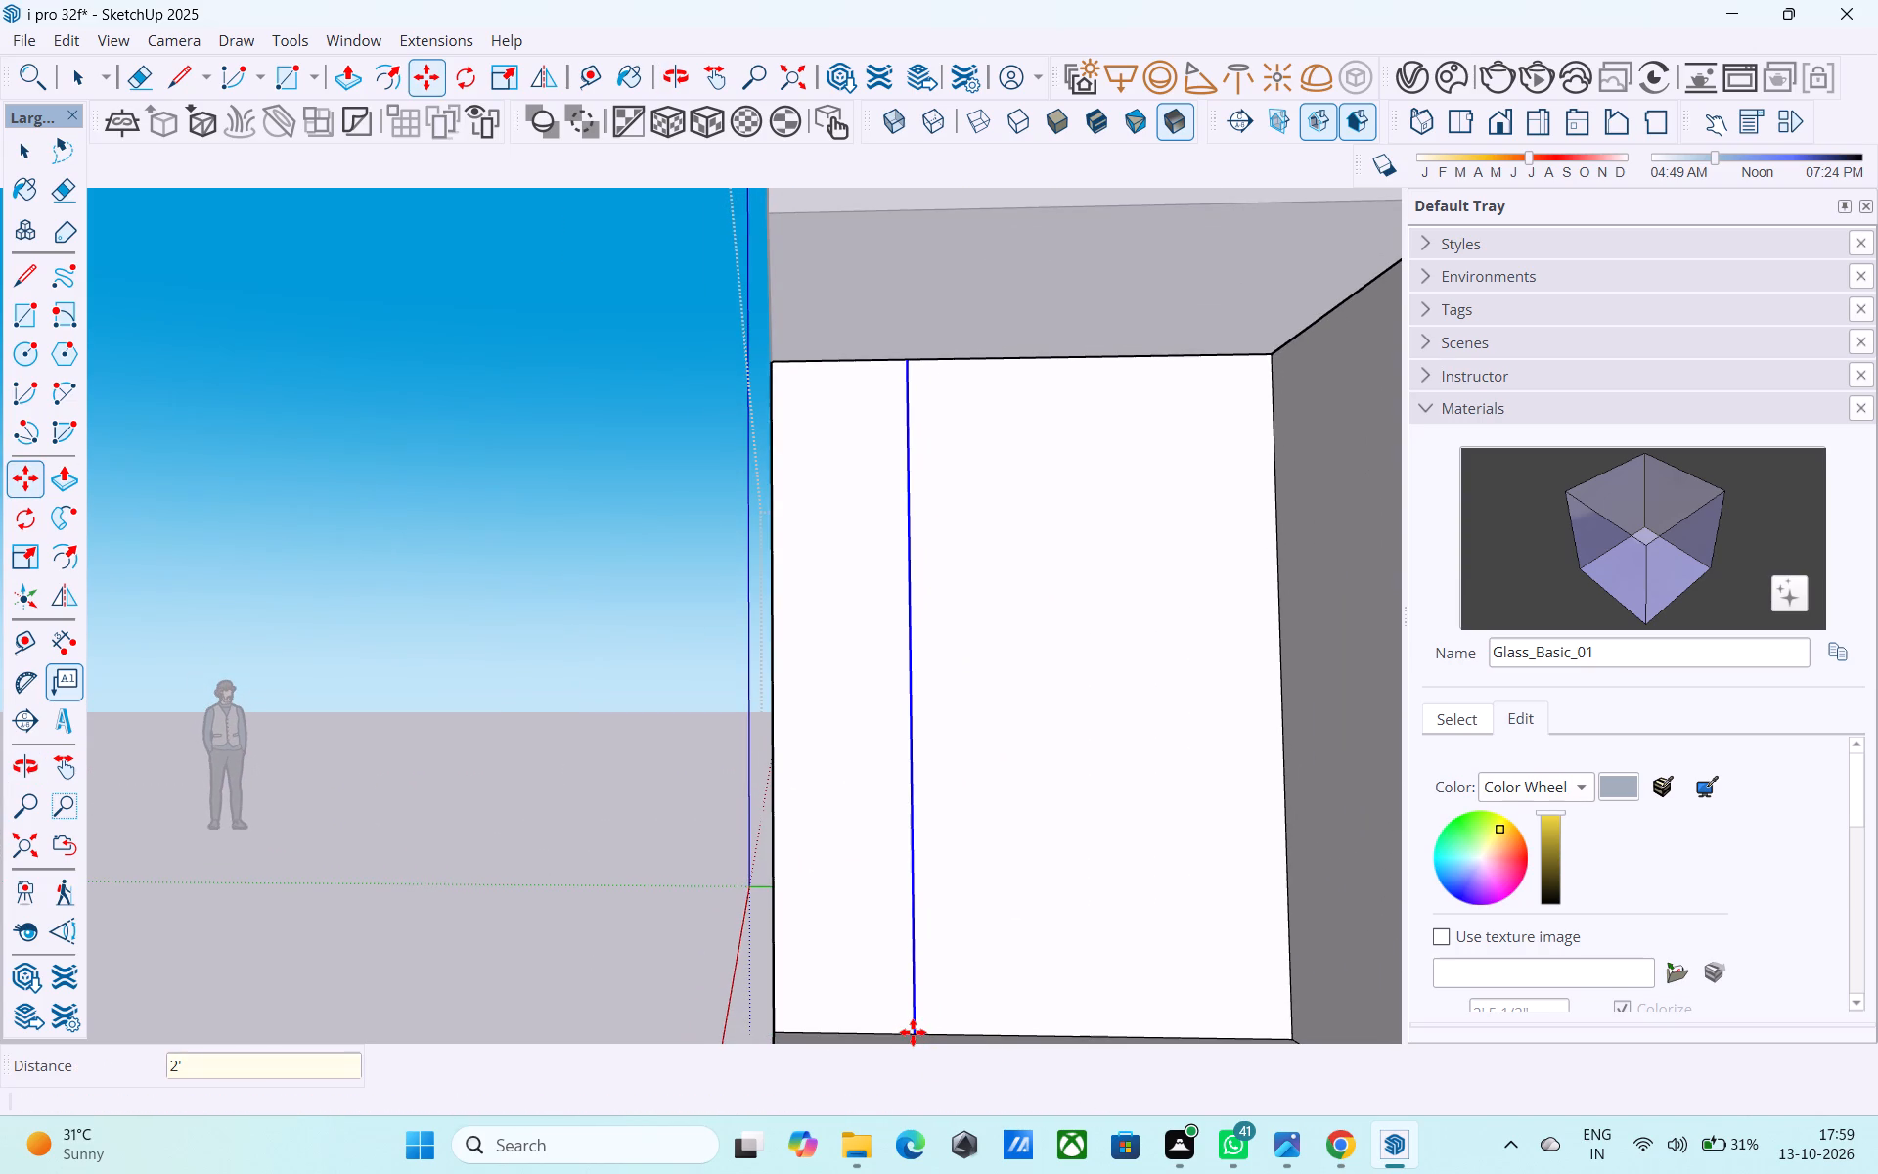
type("1'")
key("Return")
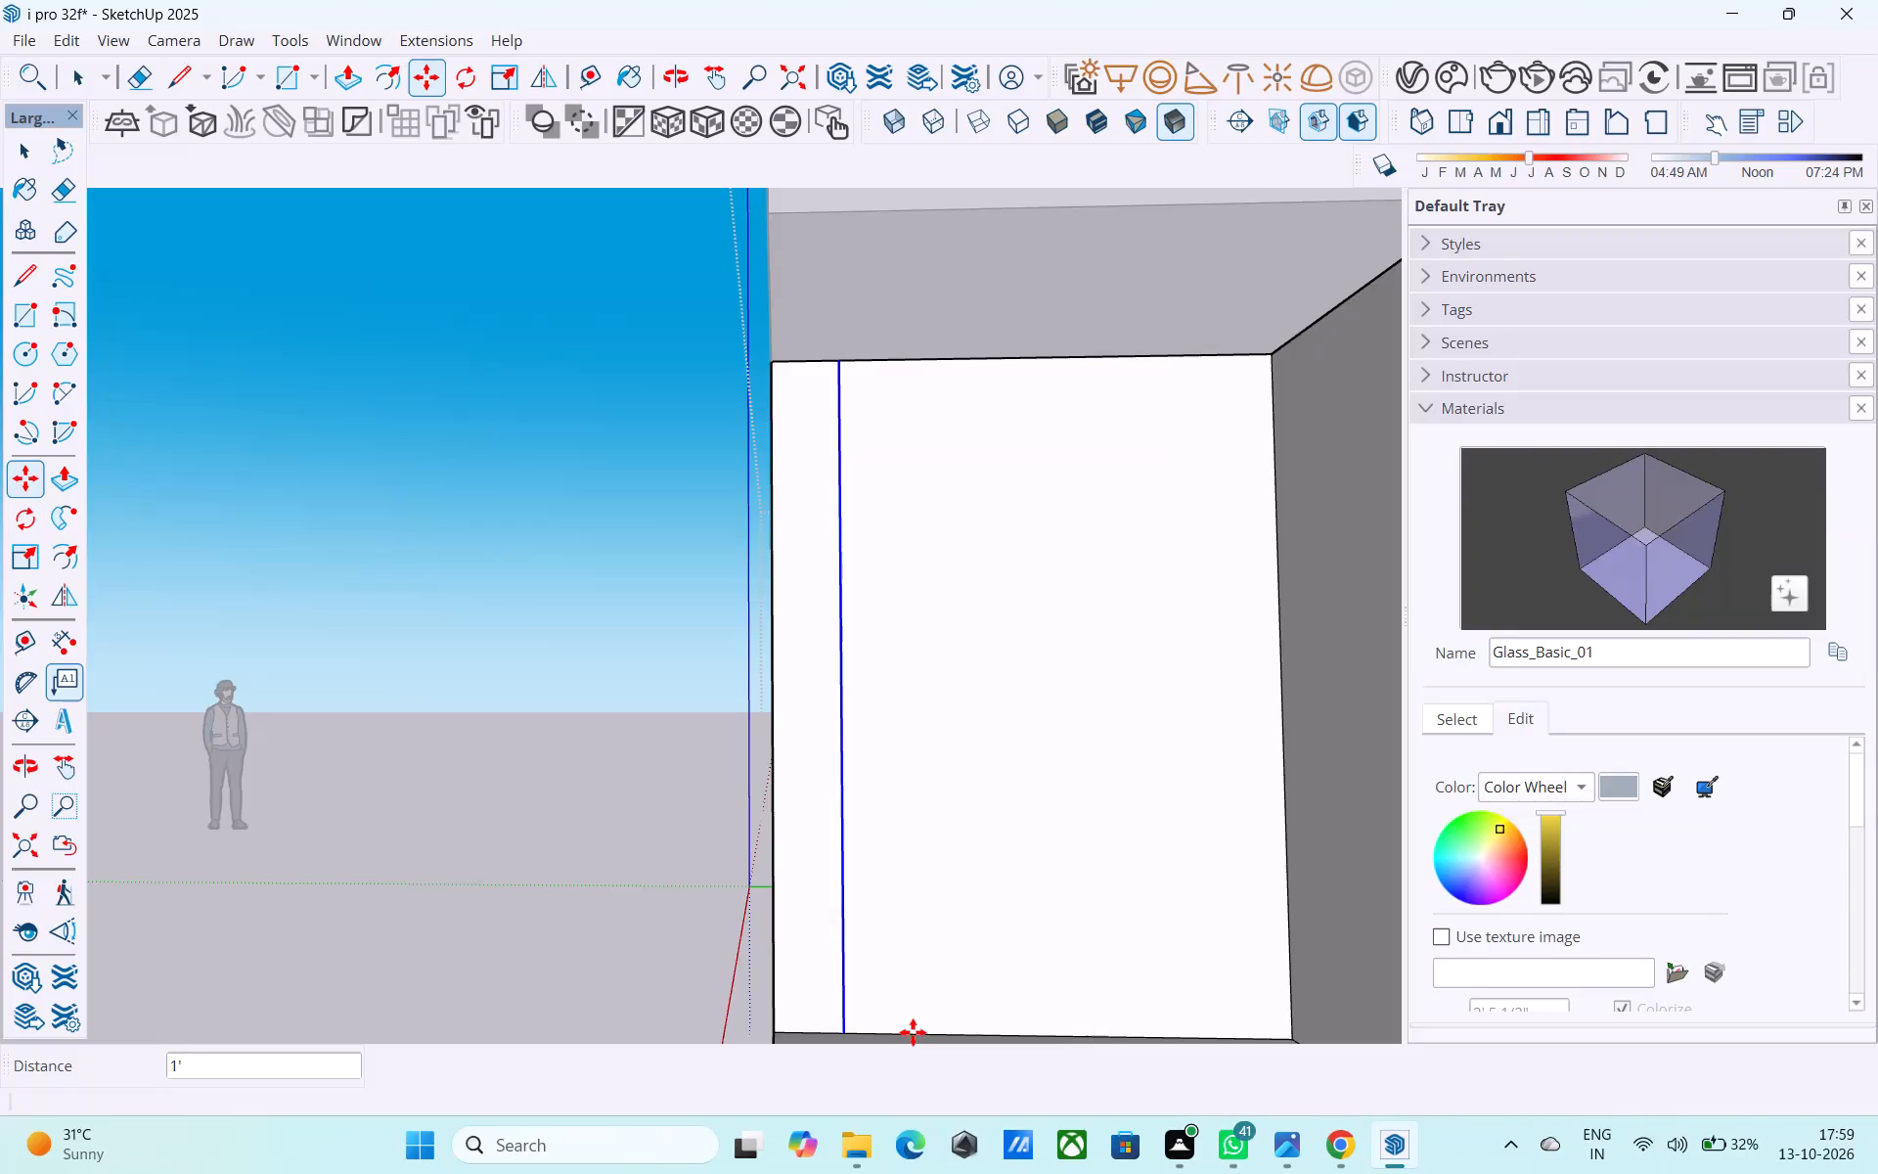
key("space")
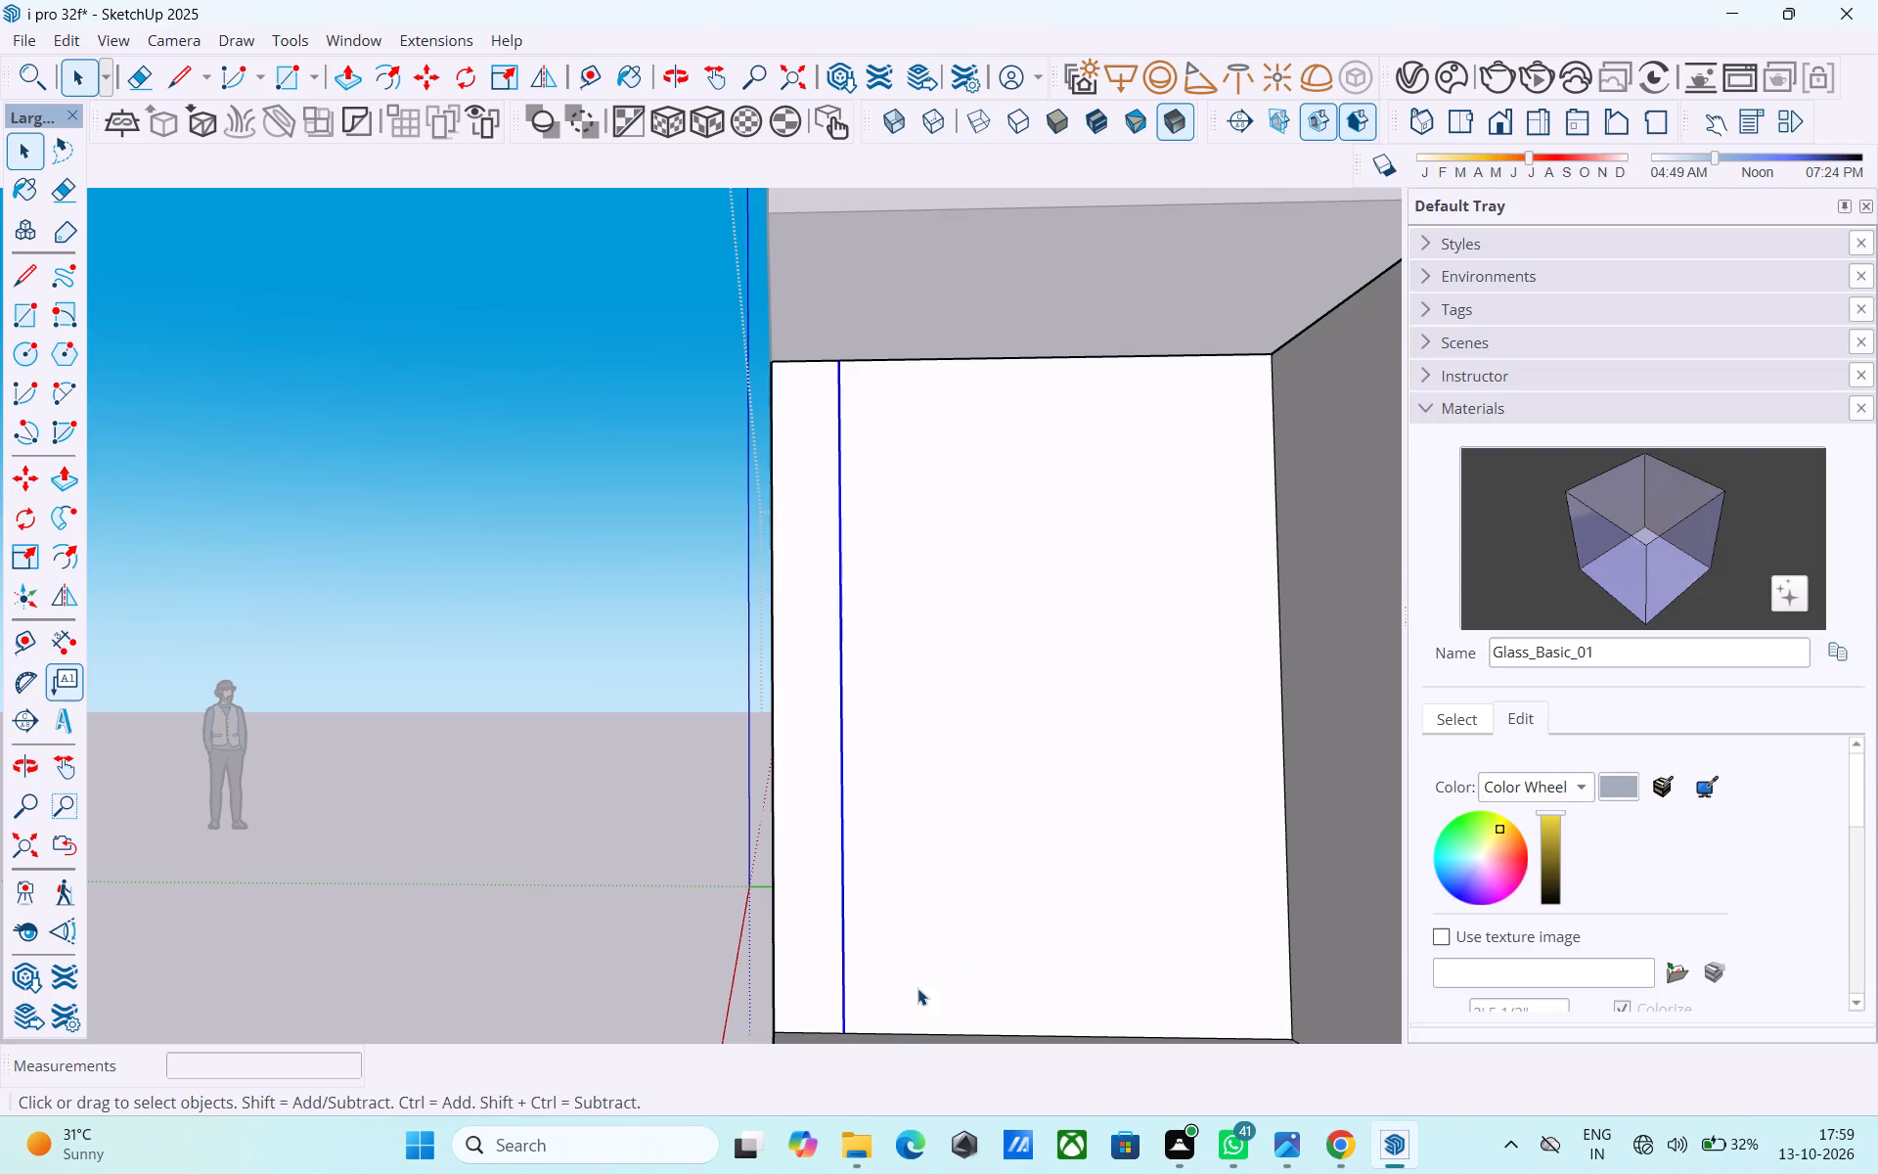
key("space")
middle_click_drag(925, 955, 925, 972)
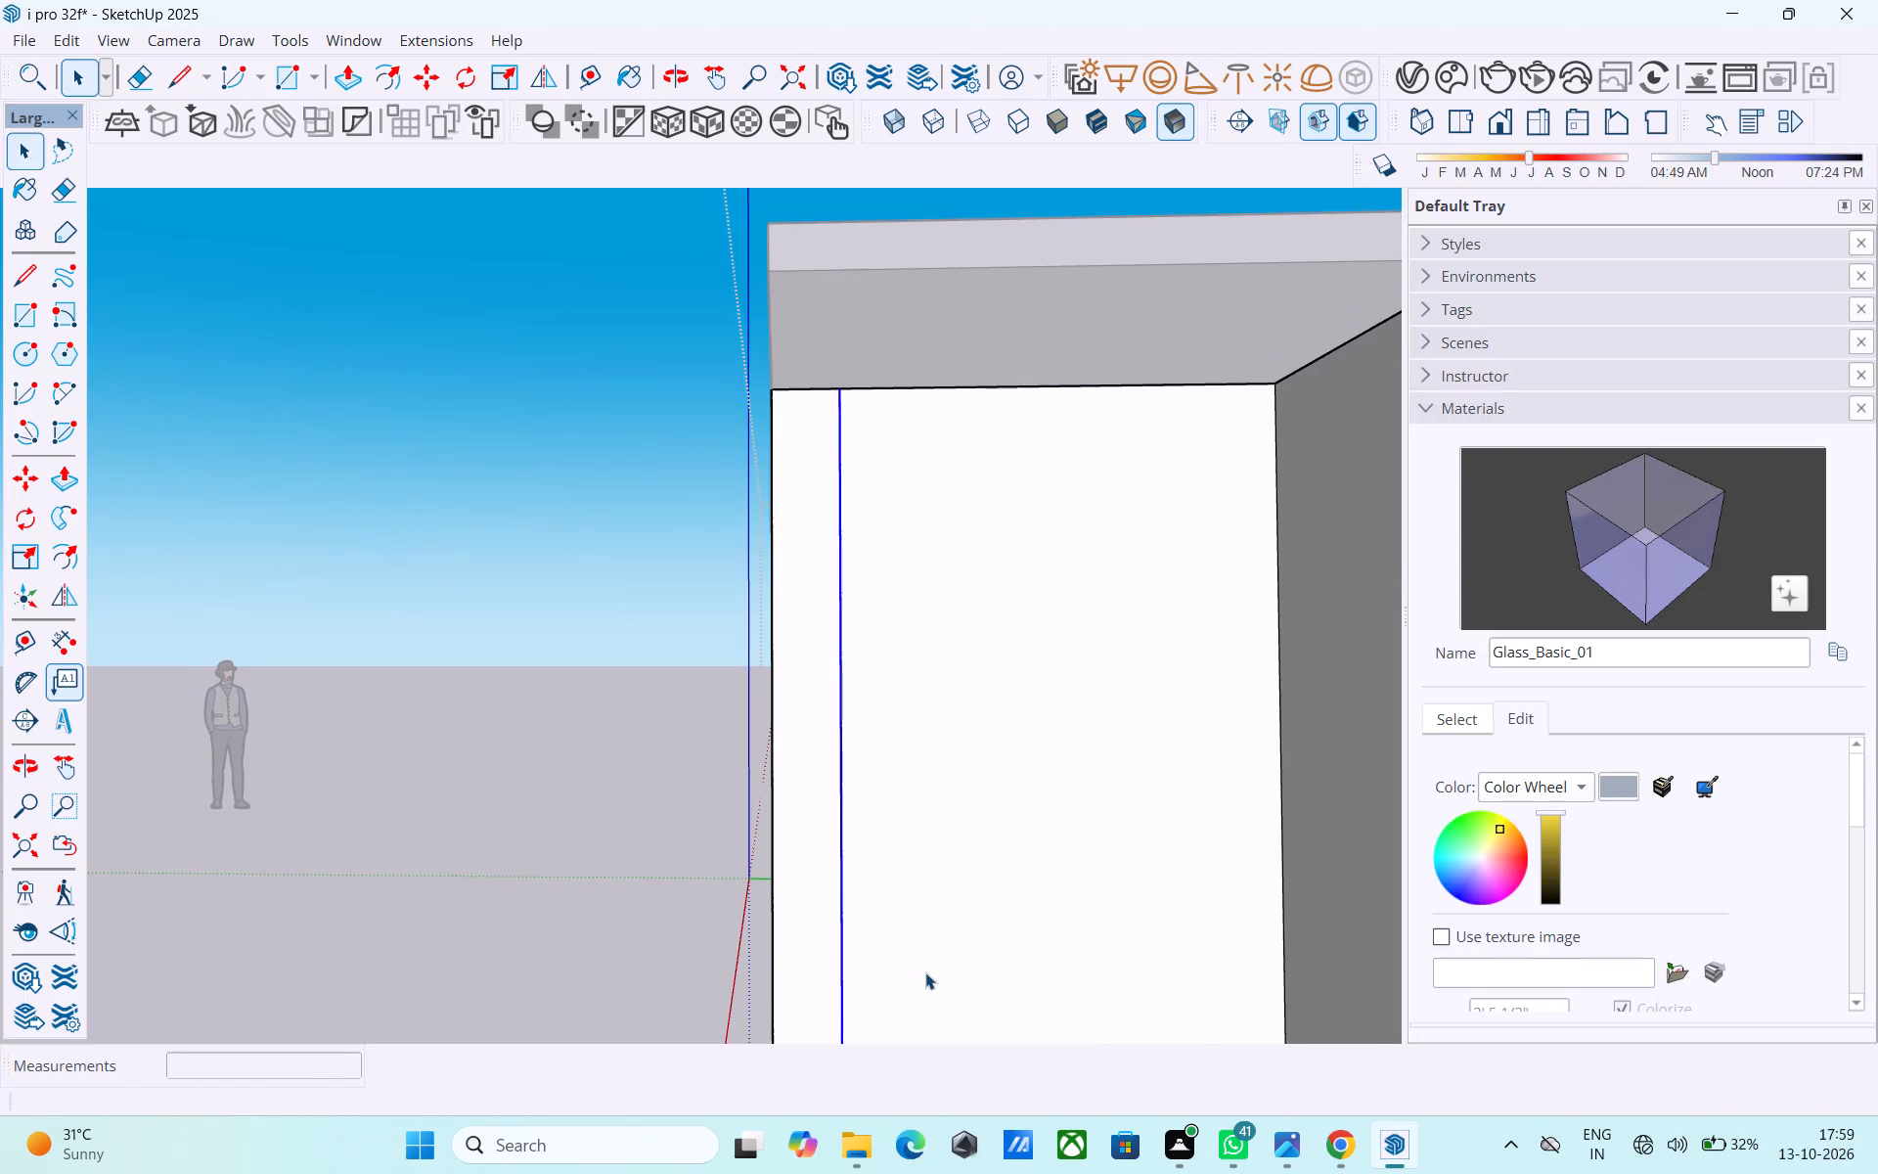
middle_click_drag(925, 972, 949, 832, "shift")
scroll(925, 817, "down", 5)
middle_click_drag(945, 830, 934, 746, "shift")
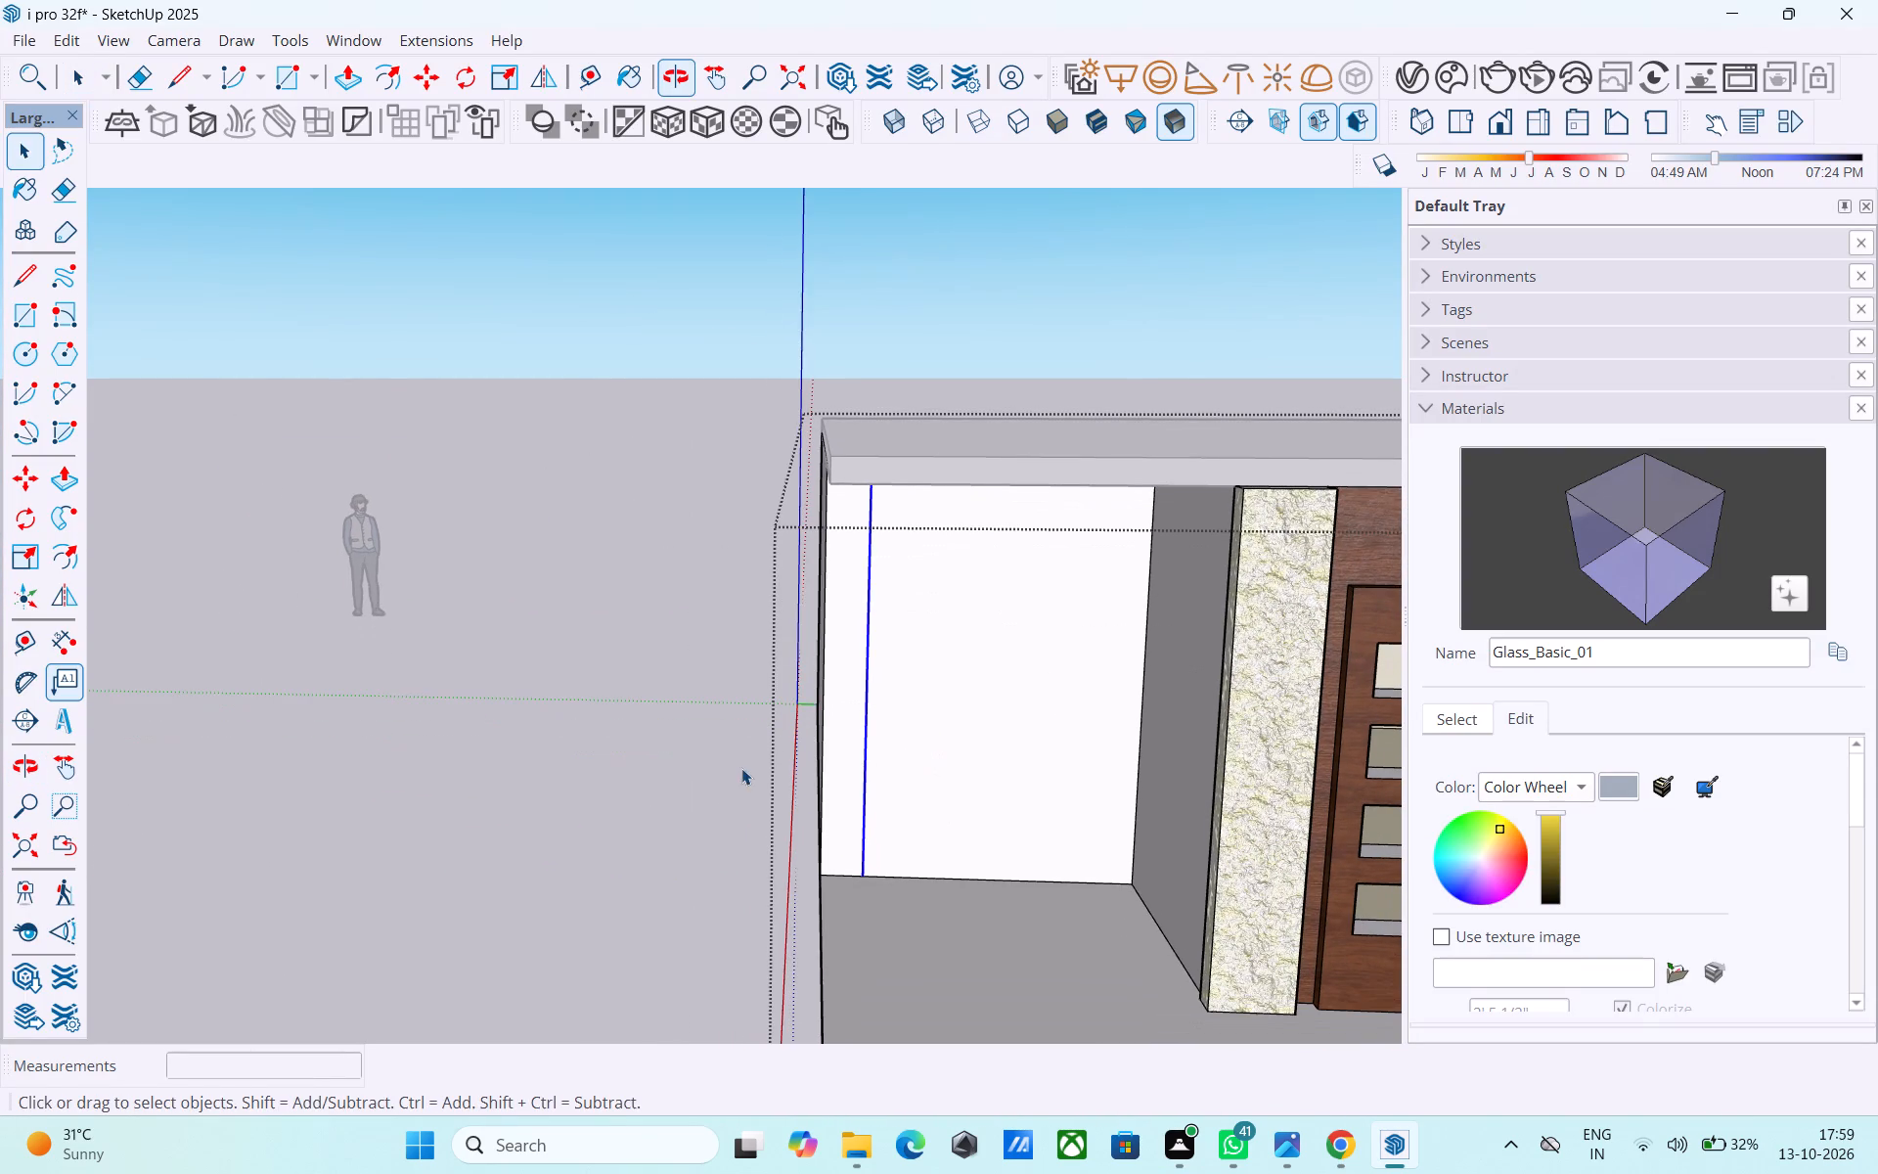
left_click(741, 768)
Reopen the house group and place a horizontal guide 2' above the floor edge on the recess's back wall.
middle_click_drag(892, 810, 921, 767)
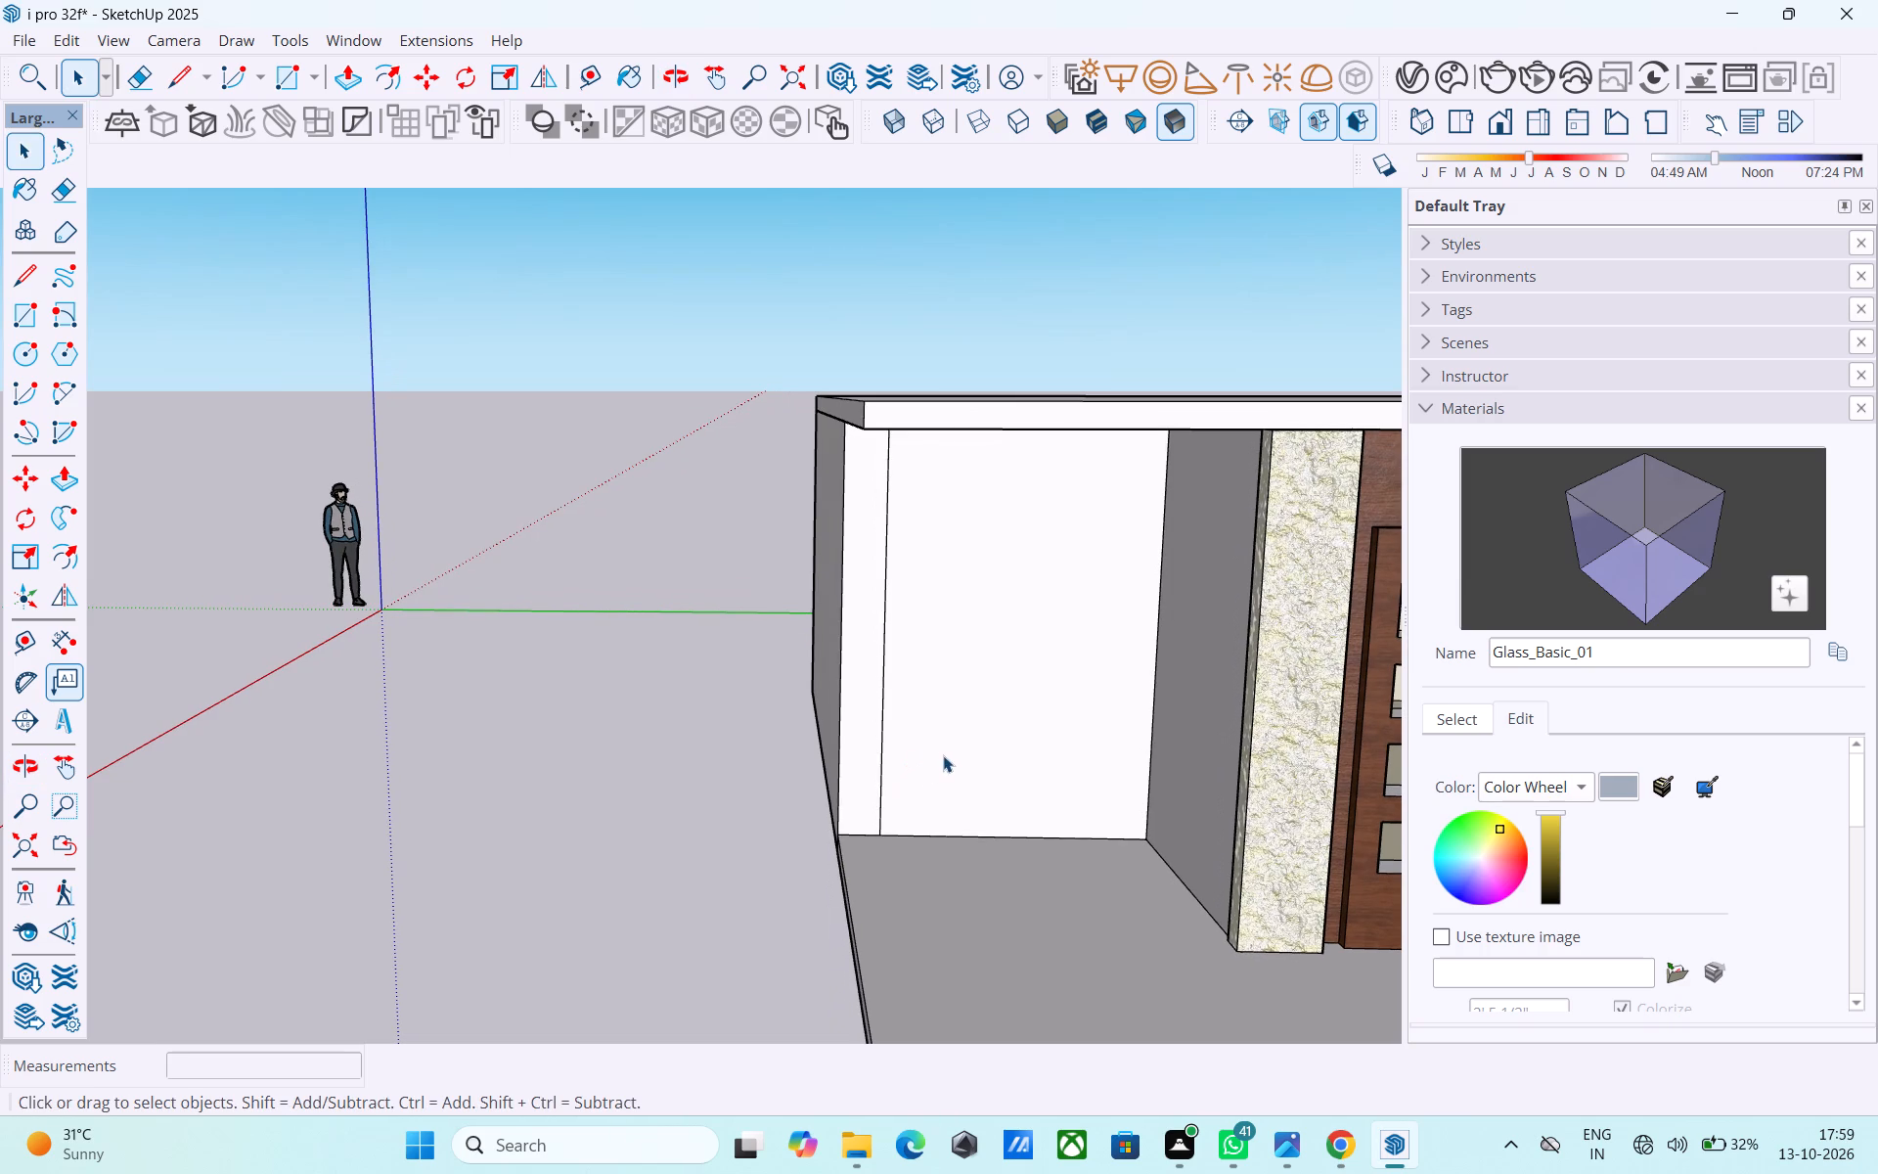
scroll(944, 754, "down", 4)
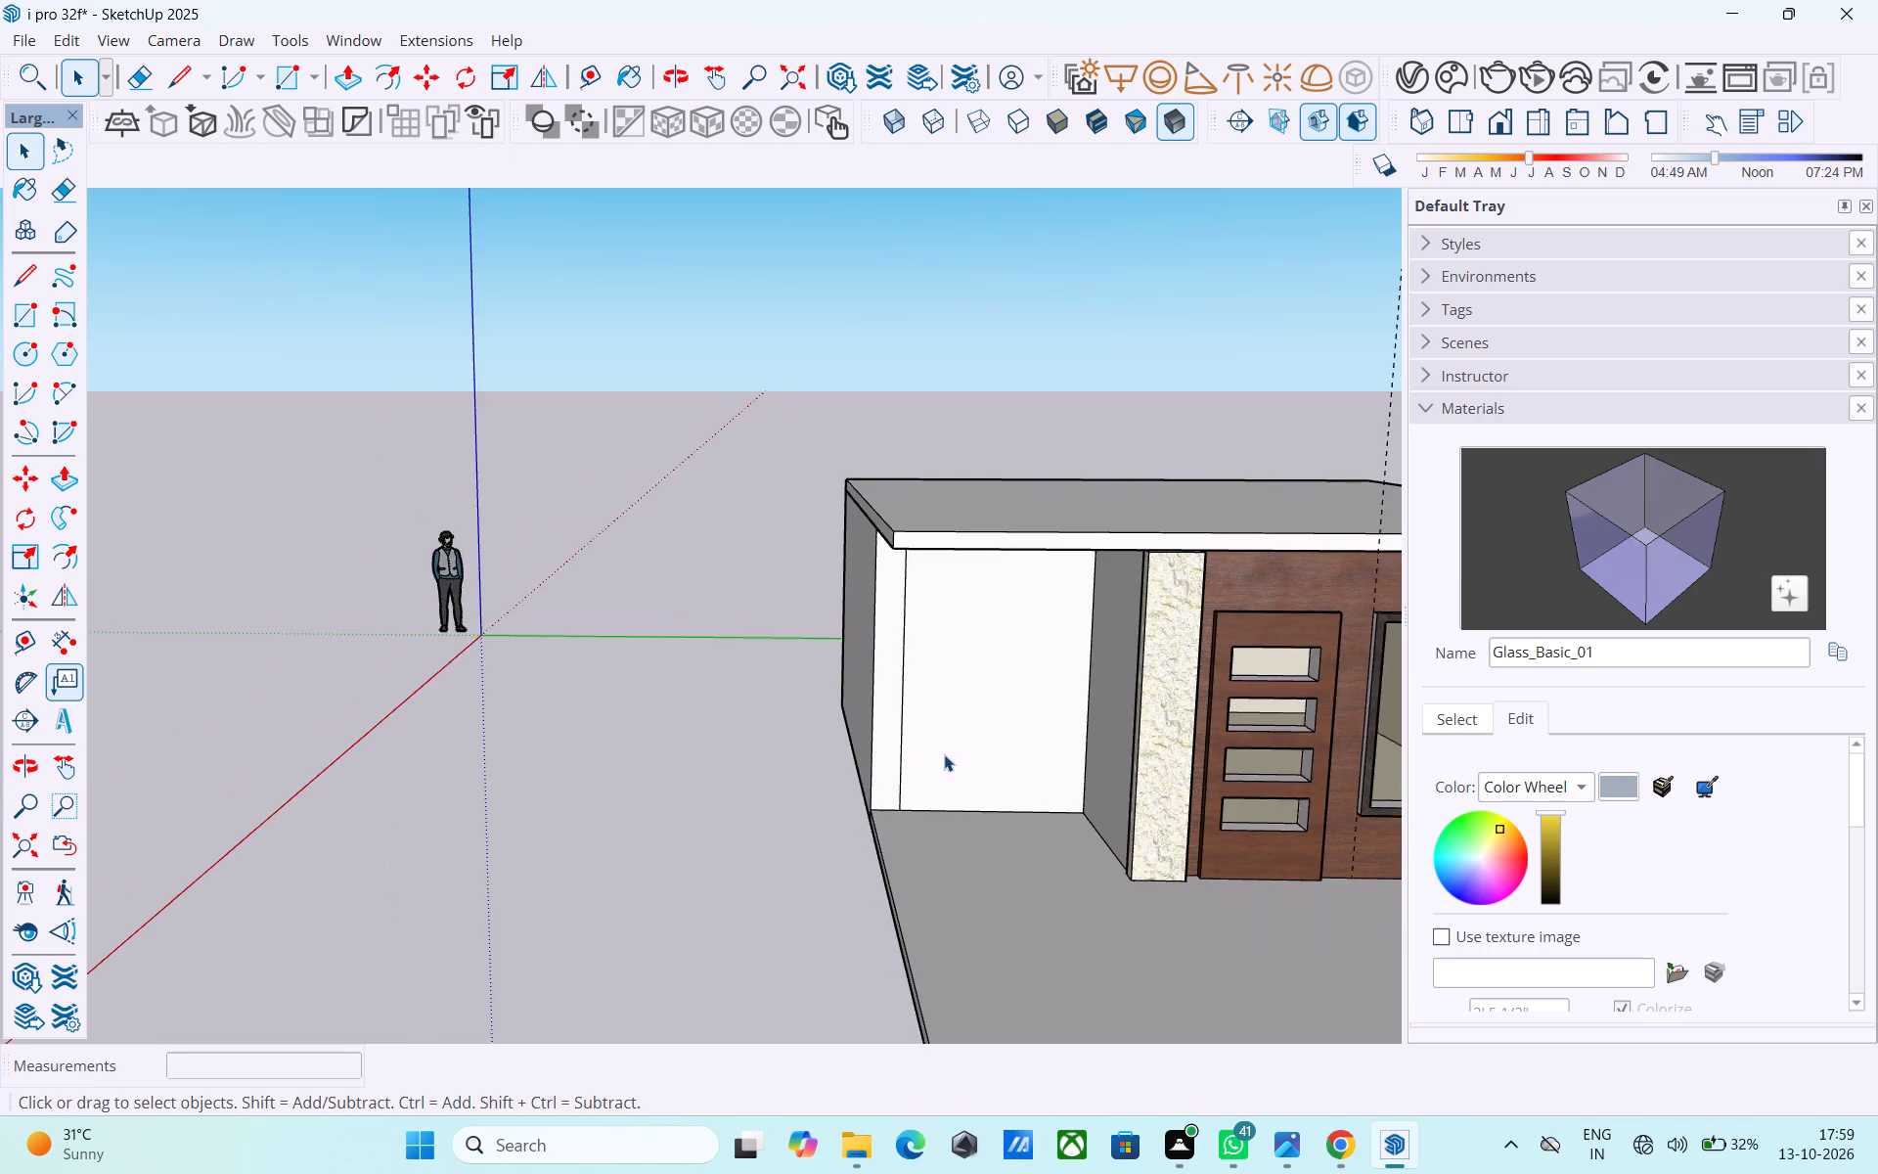
middle_click_drag(944, 754, 884, 751)
scroll(897, 750, "down", 5)
middle_click_drag(930, 760, 917, 769)
middle_click_drag(961, 691, 975, 586)
scroll(943, 624, "up", 6)
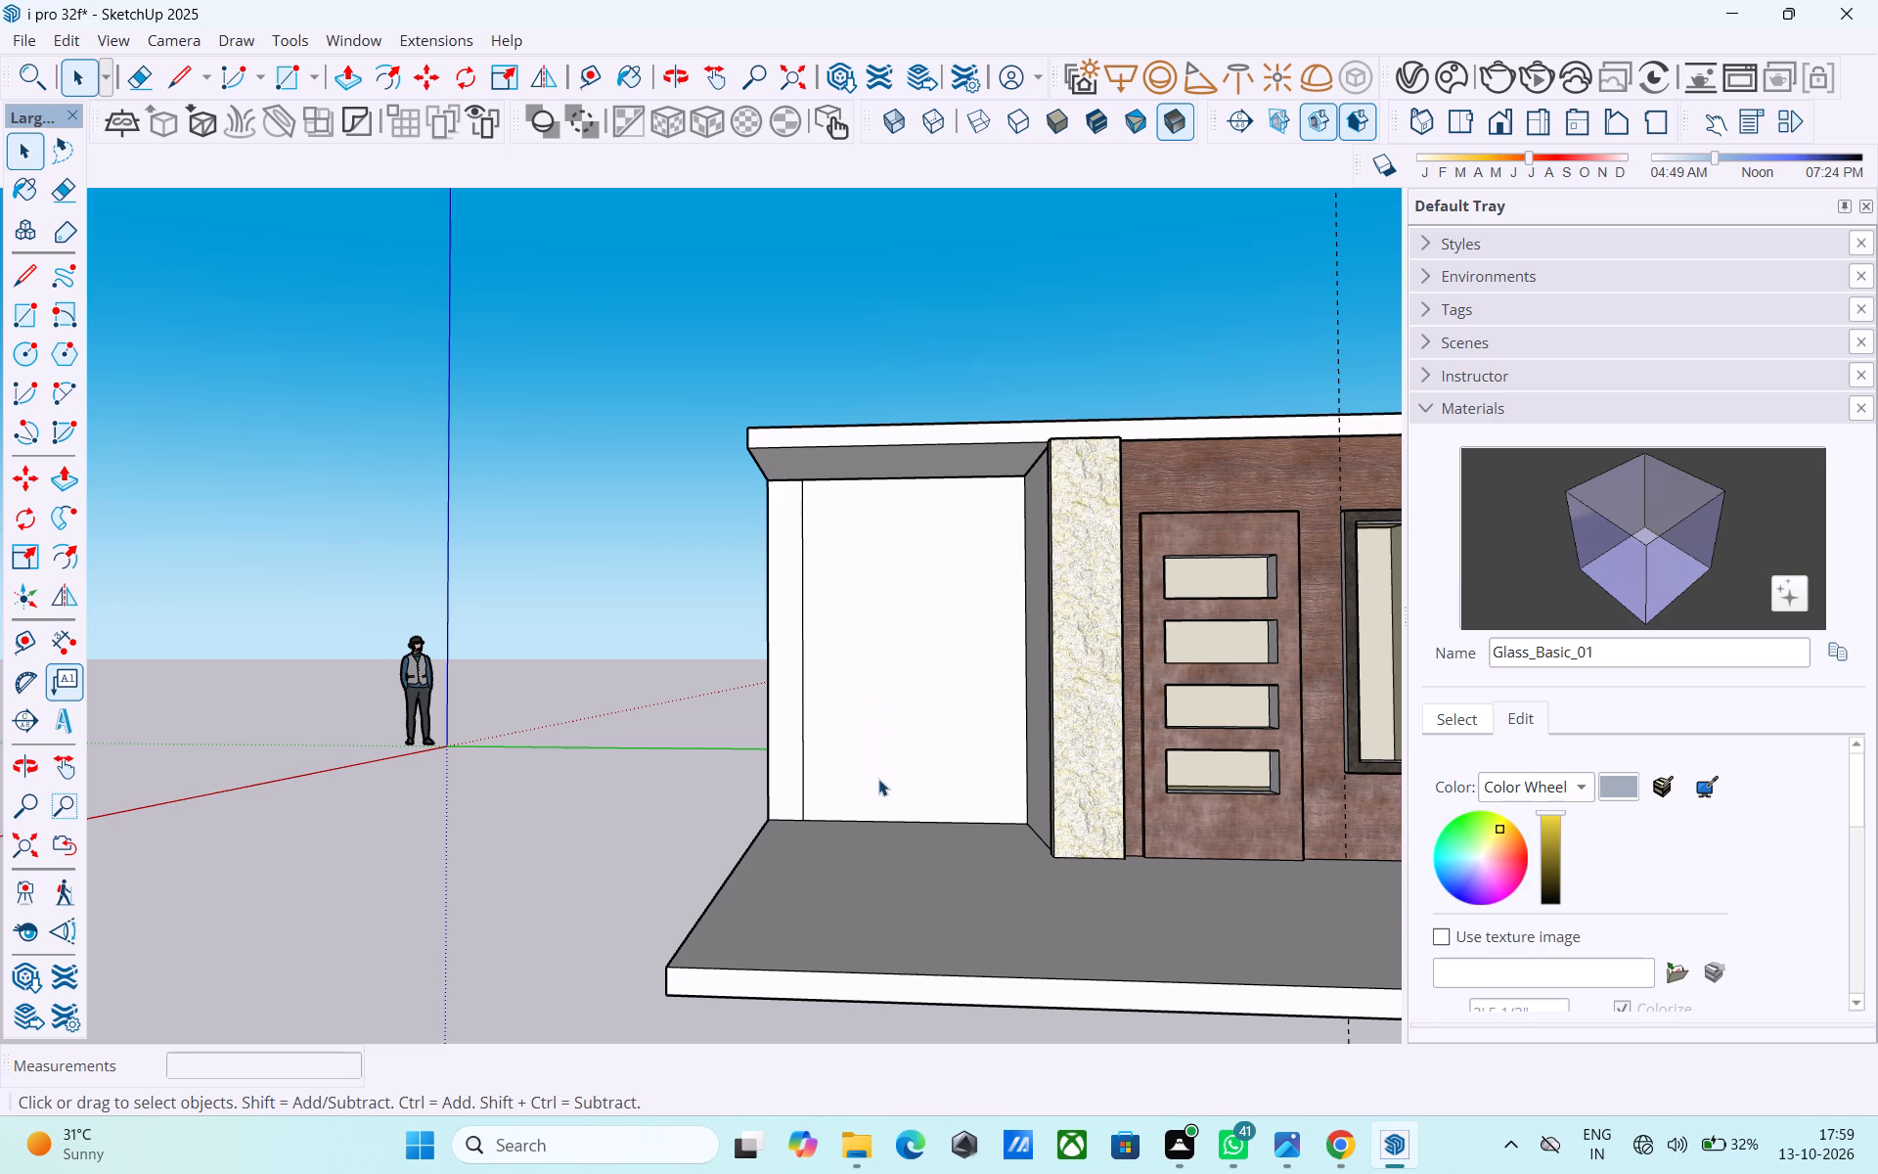
key("t")
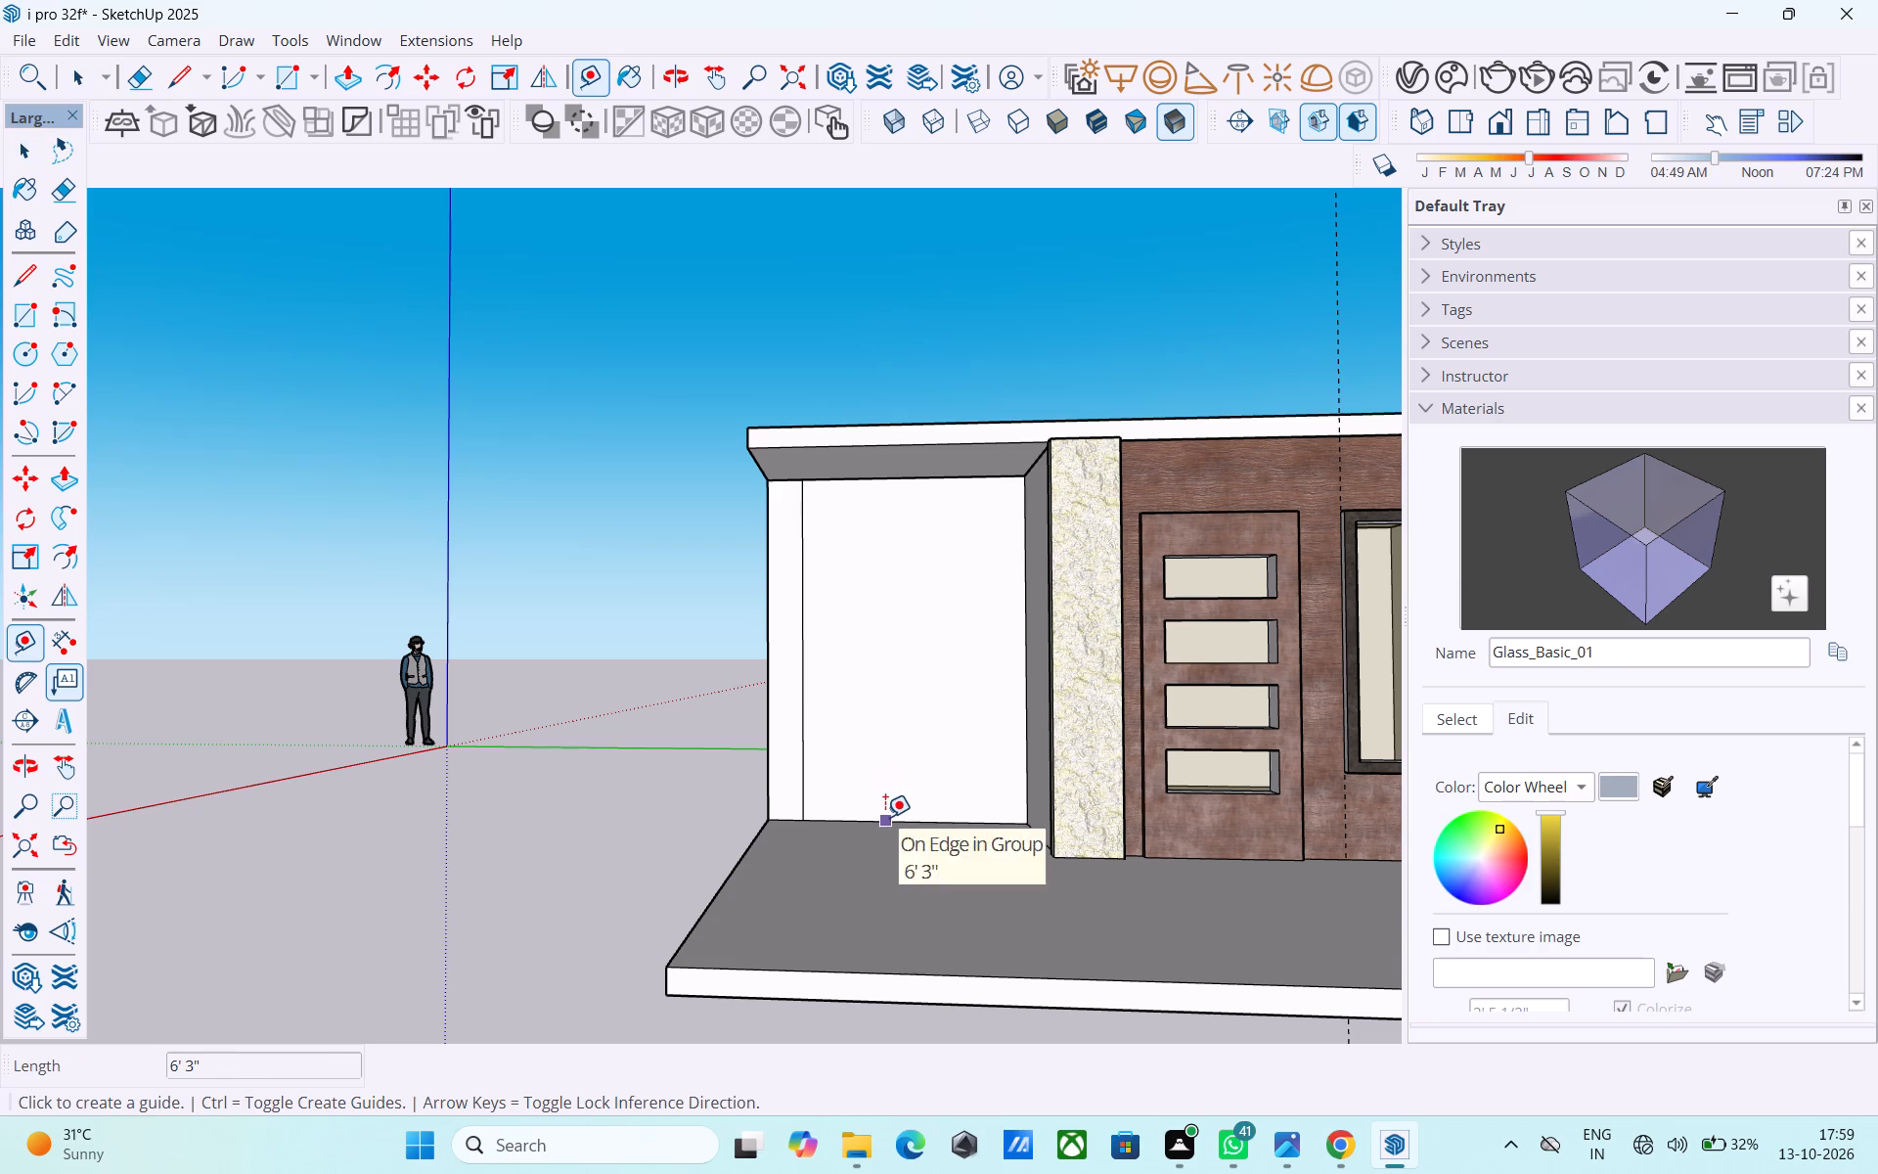
key("space")
double_click(903, 768)
scroll(903, 768, "up", 2)
key("t")
middle_click_drag(903, 768, 904, 808)
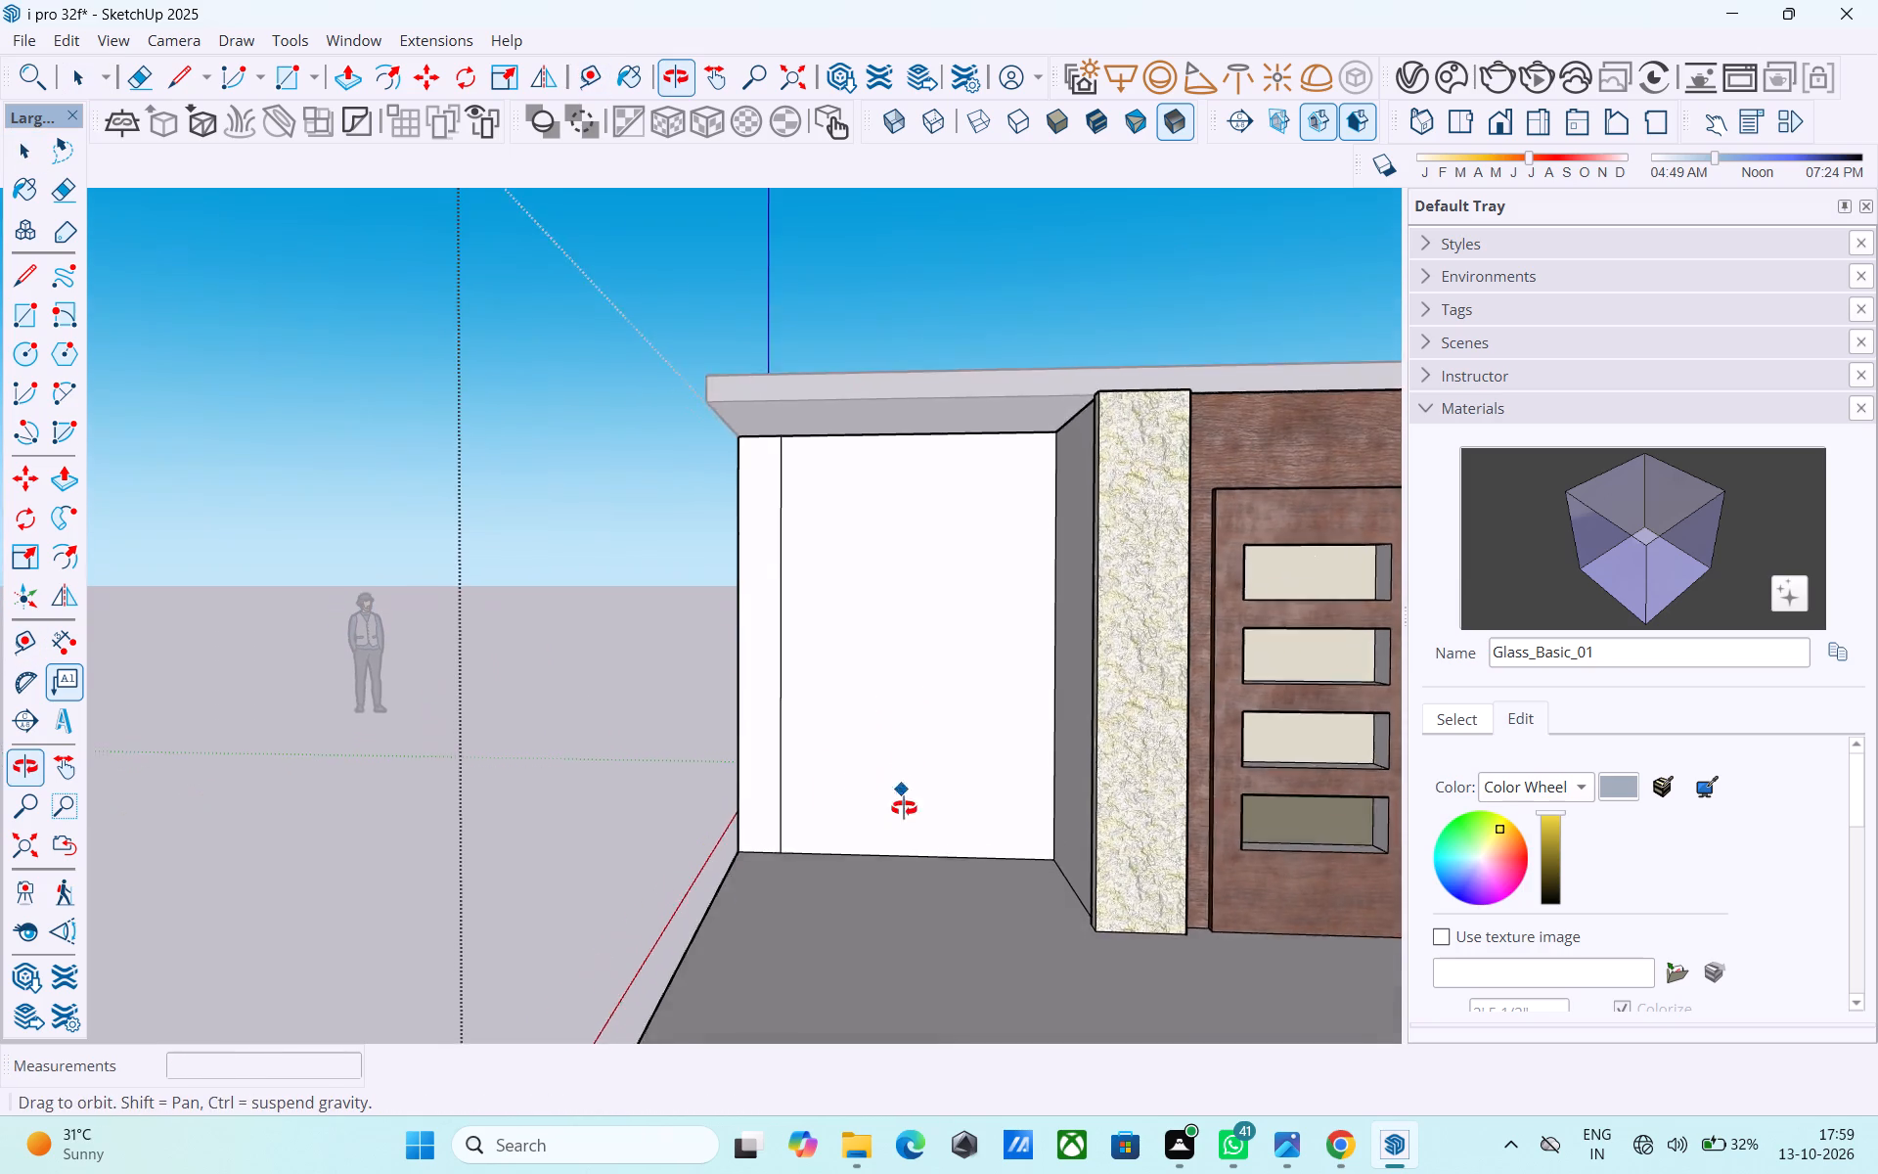
middle_click_drag(904, 808, 905, 819)
left_click(893, 867)
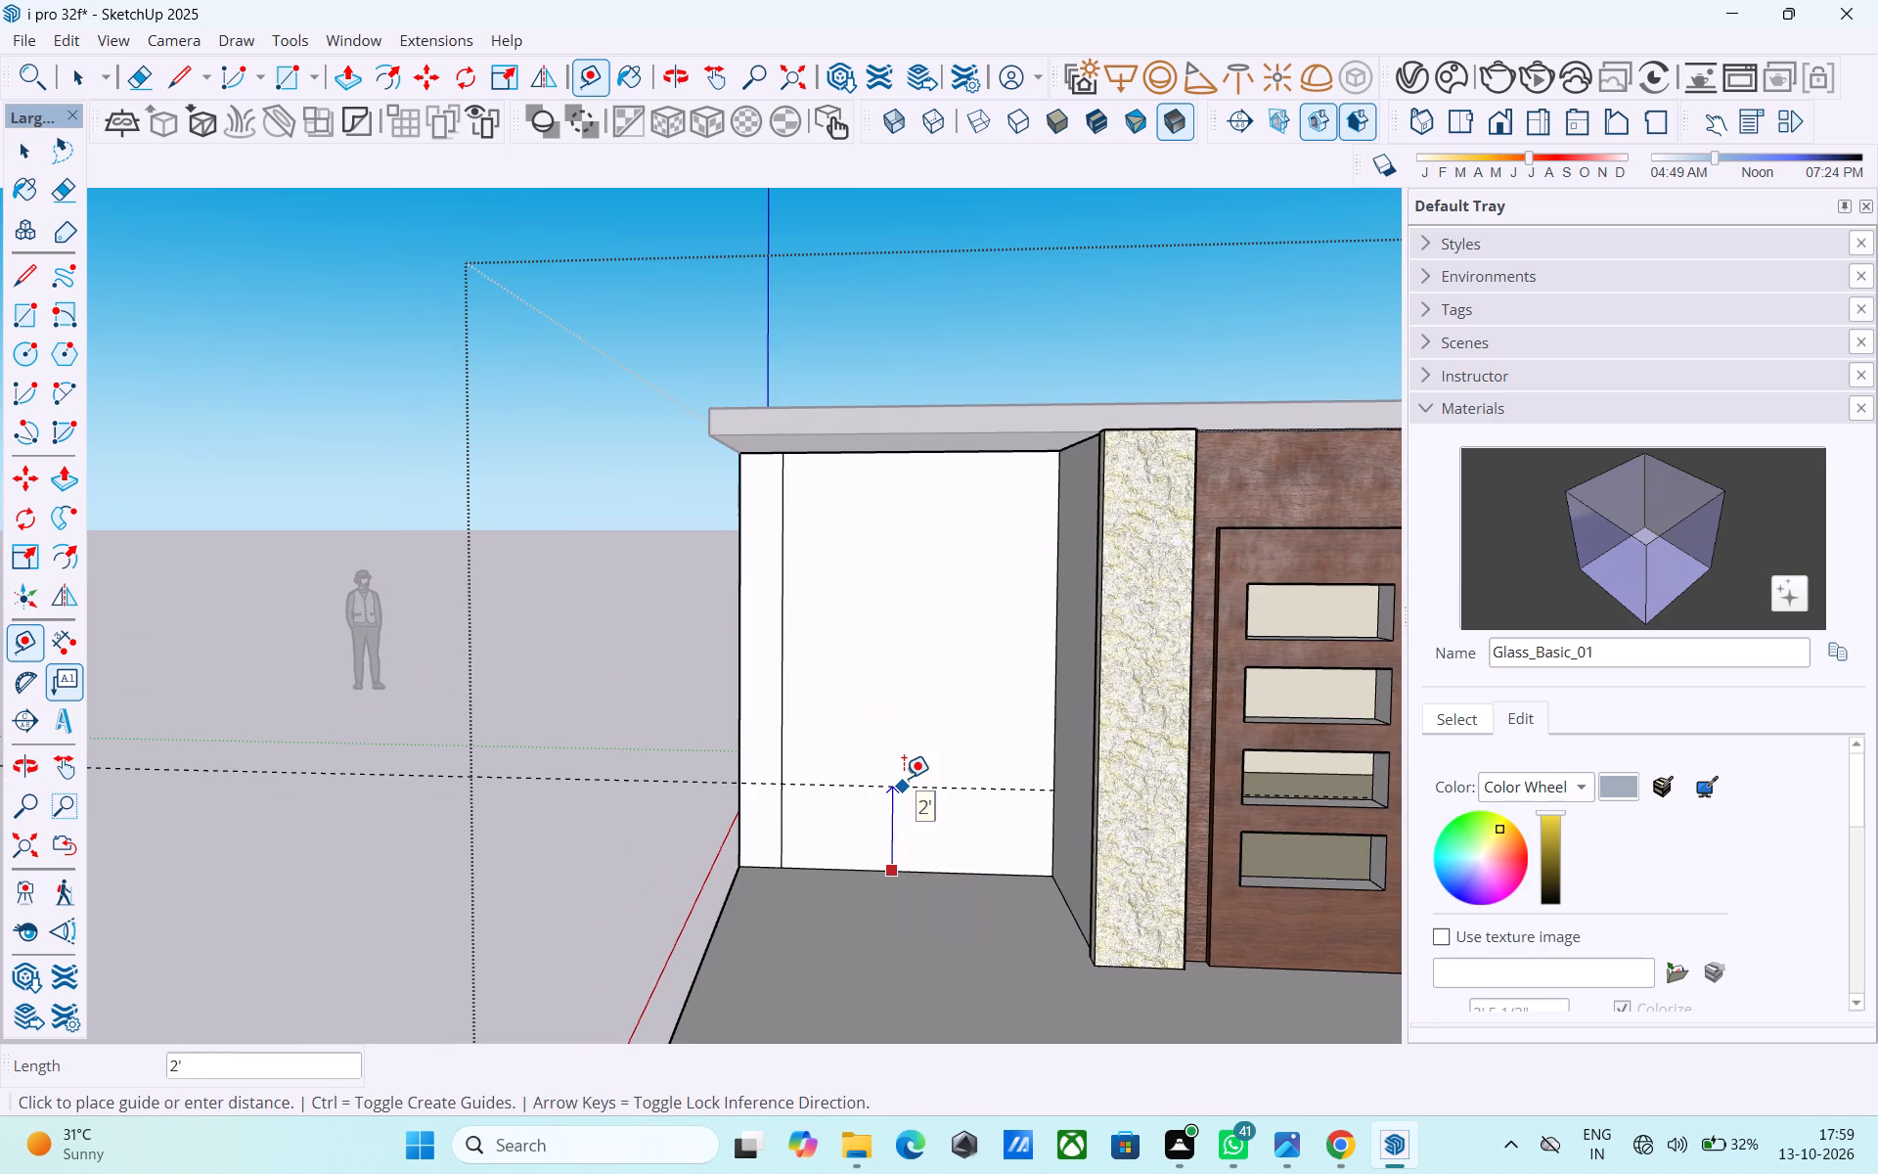
left_click(904, 778)
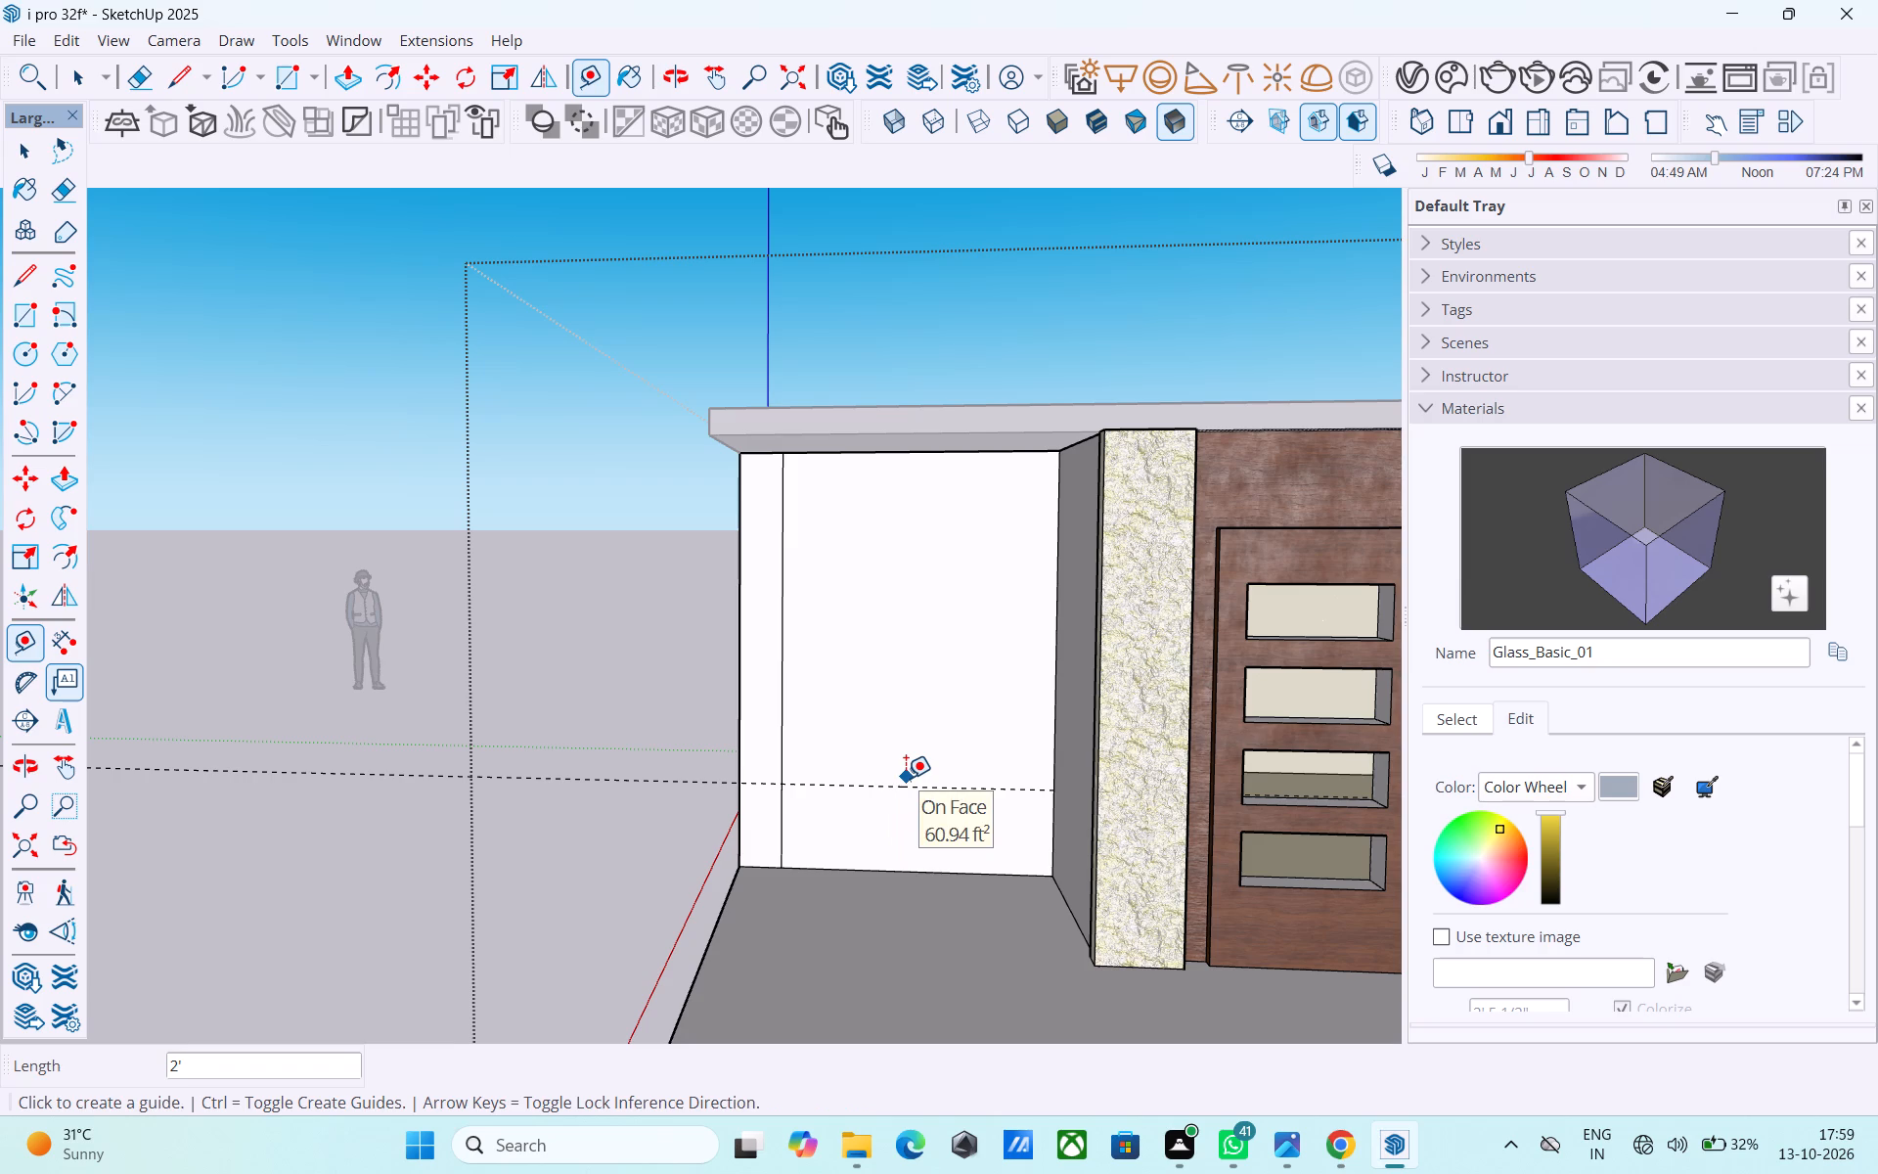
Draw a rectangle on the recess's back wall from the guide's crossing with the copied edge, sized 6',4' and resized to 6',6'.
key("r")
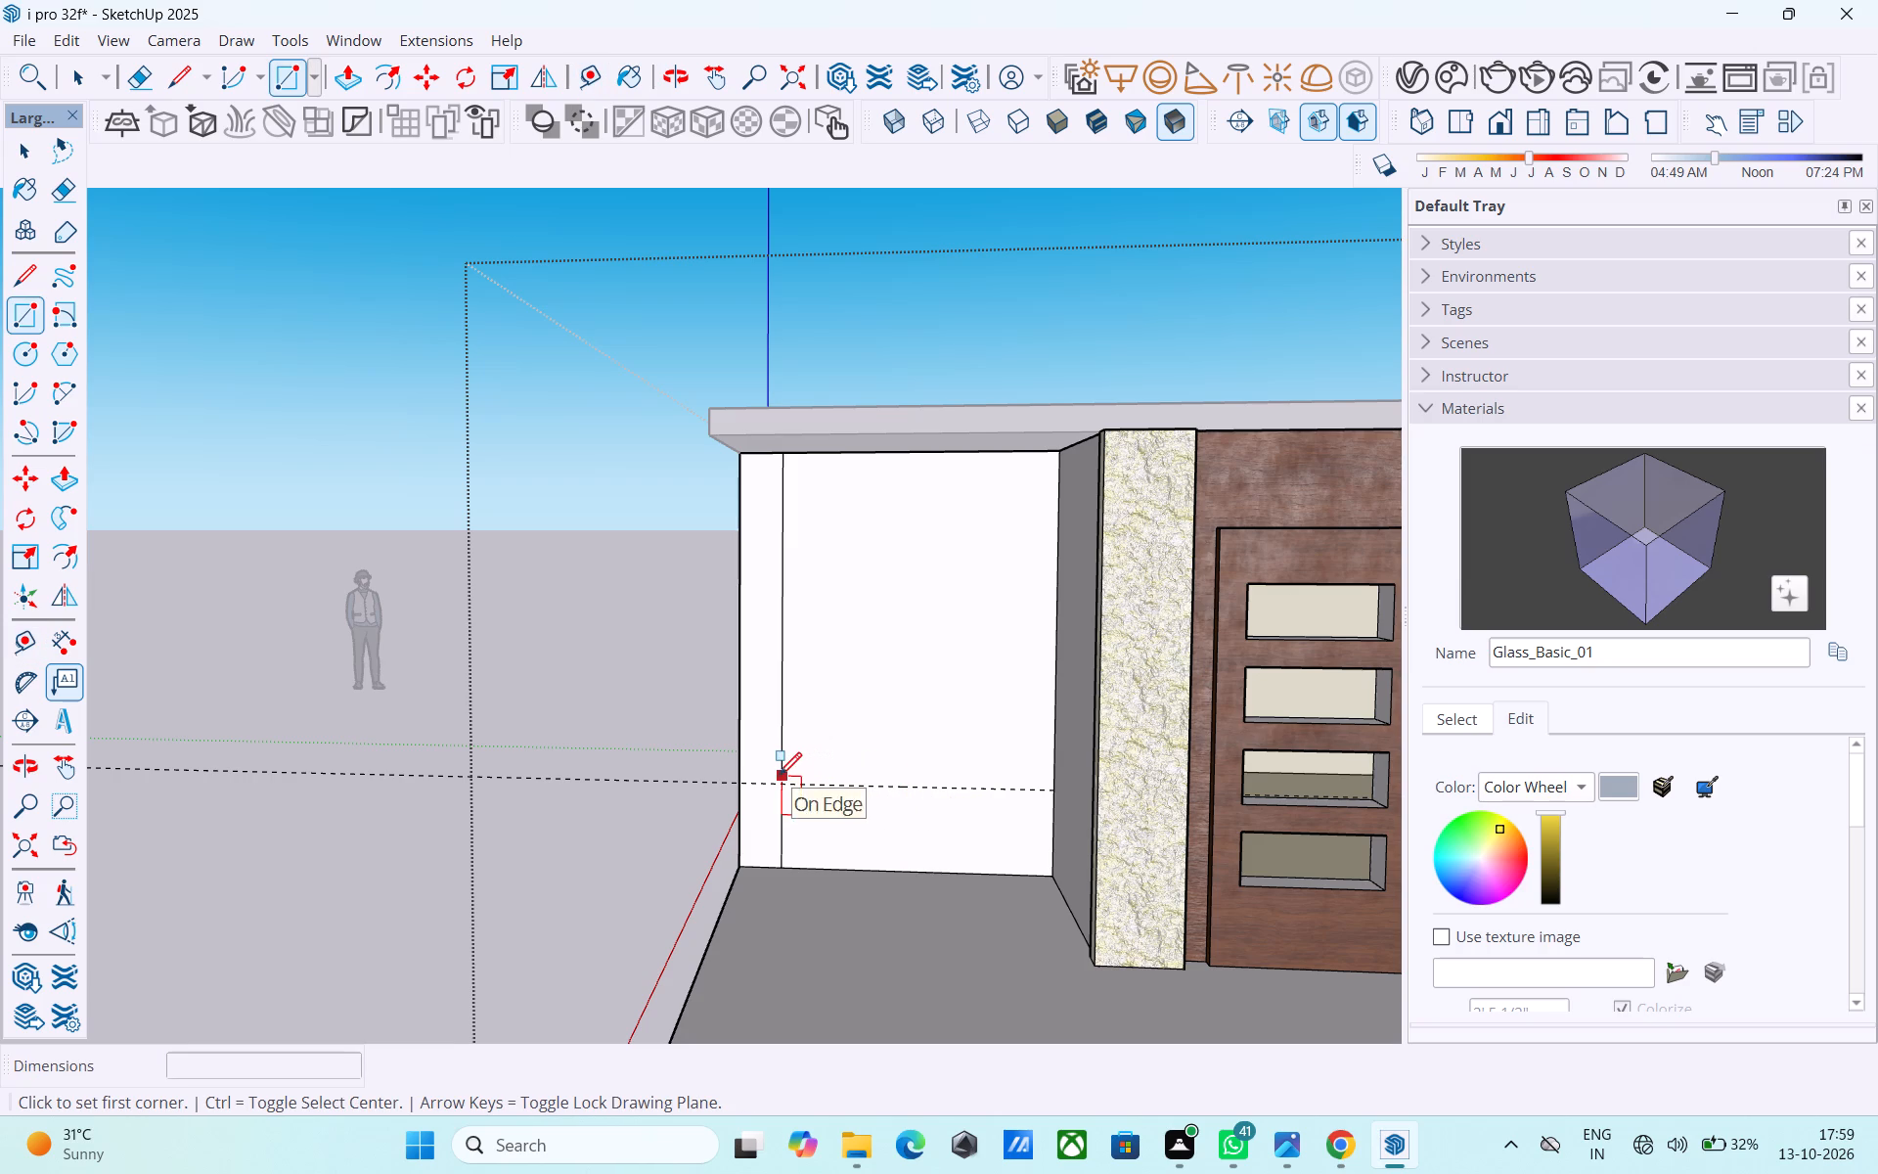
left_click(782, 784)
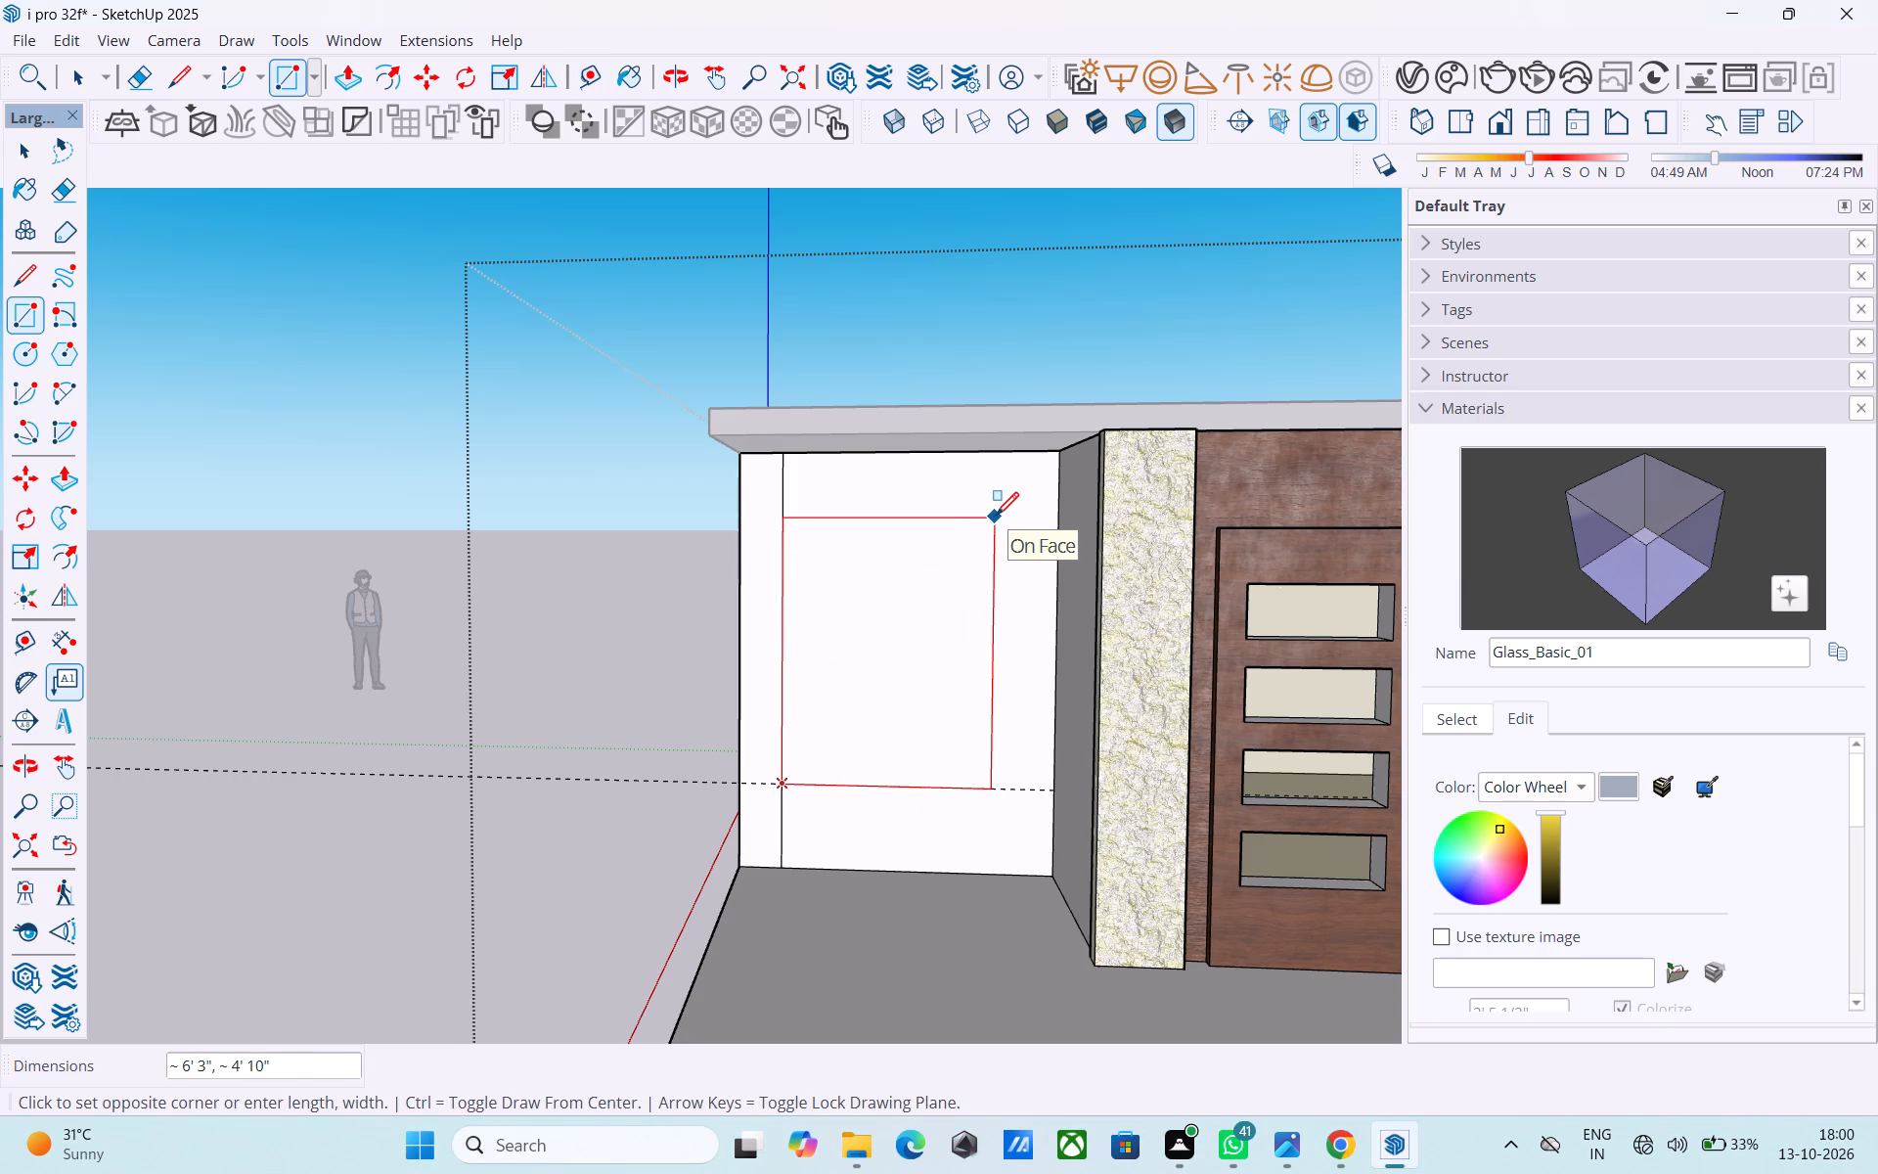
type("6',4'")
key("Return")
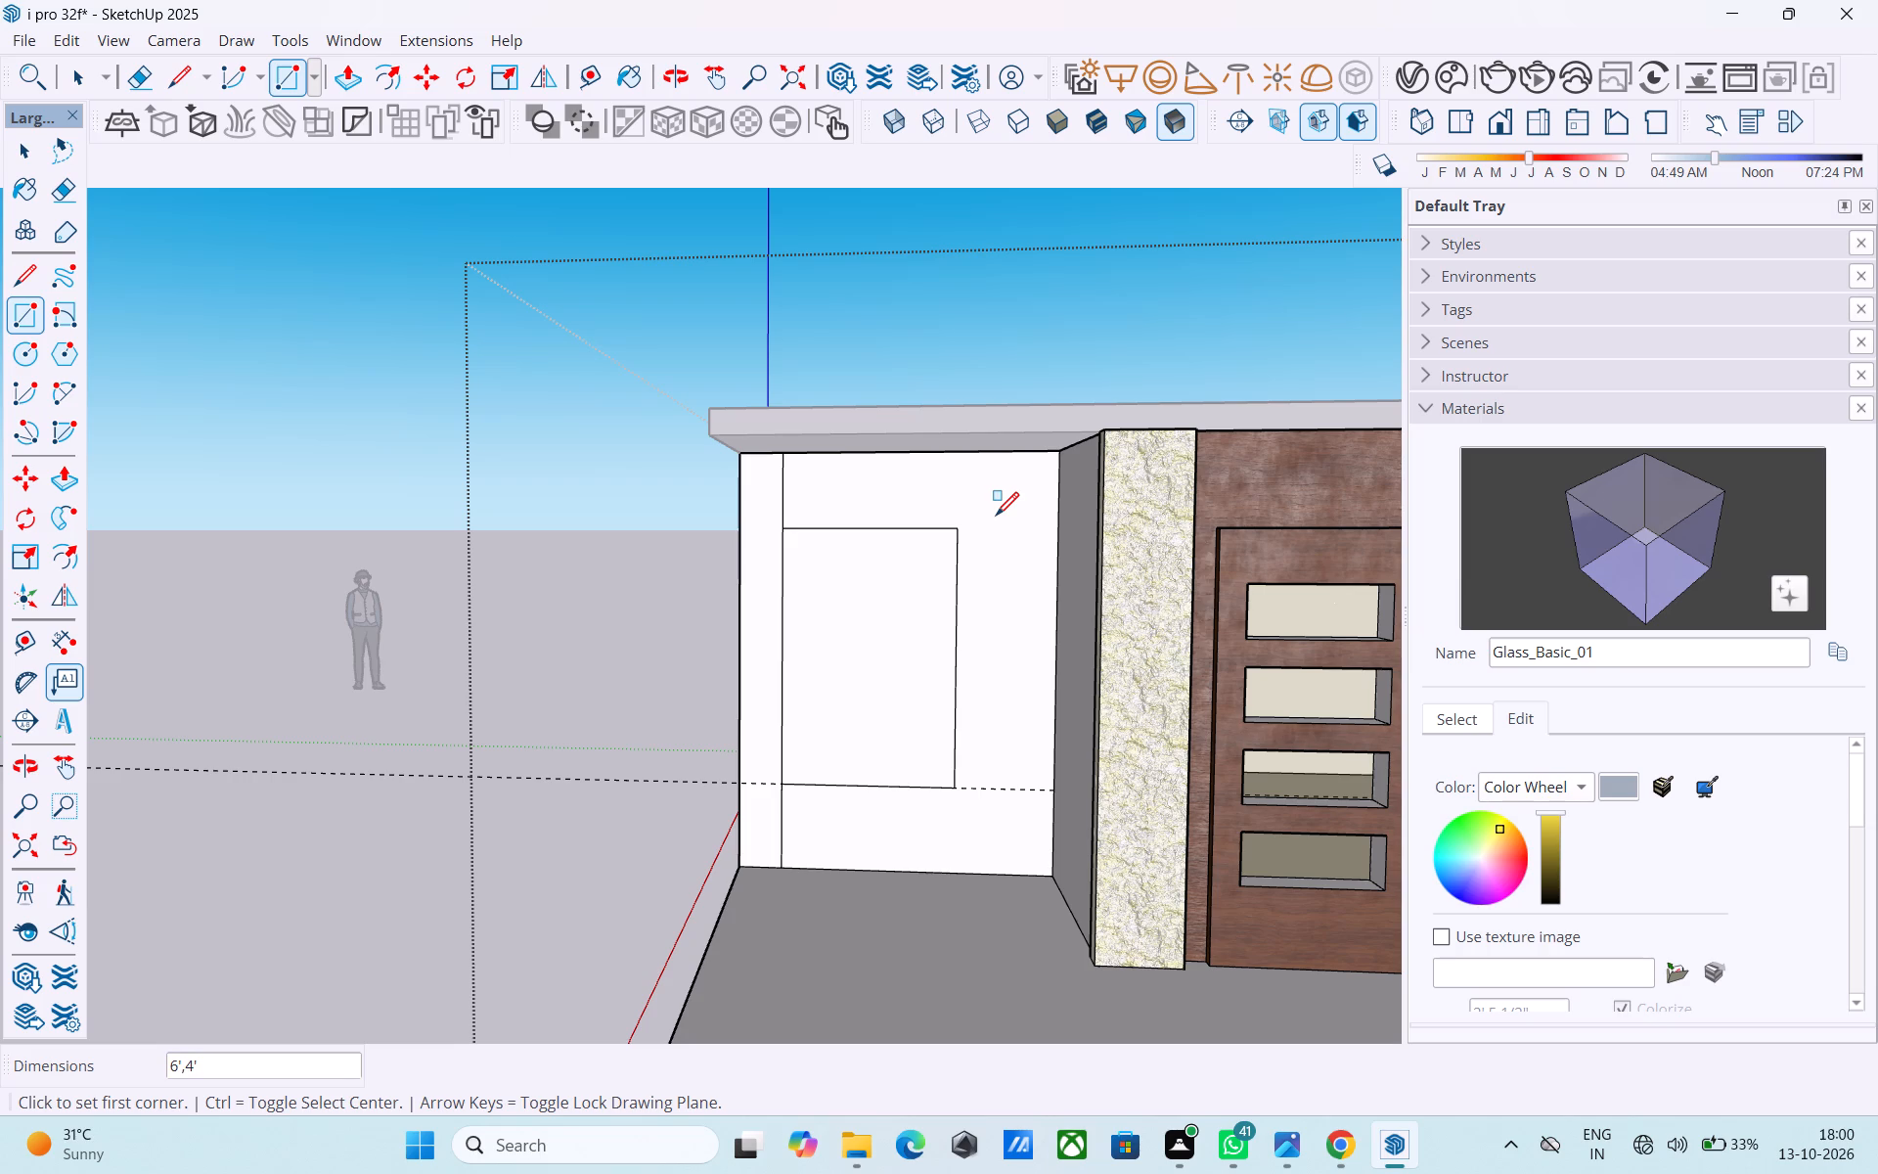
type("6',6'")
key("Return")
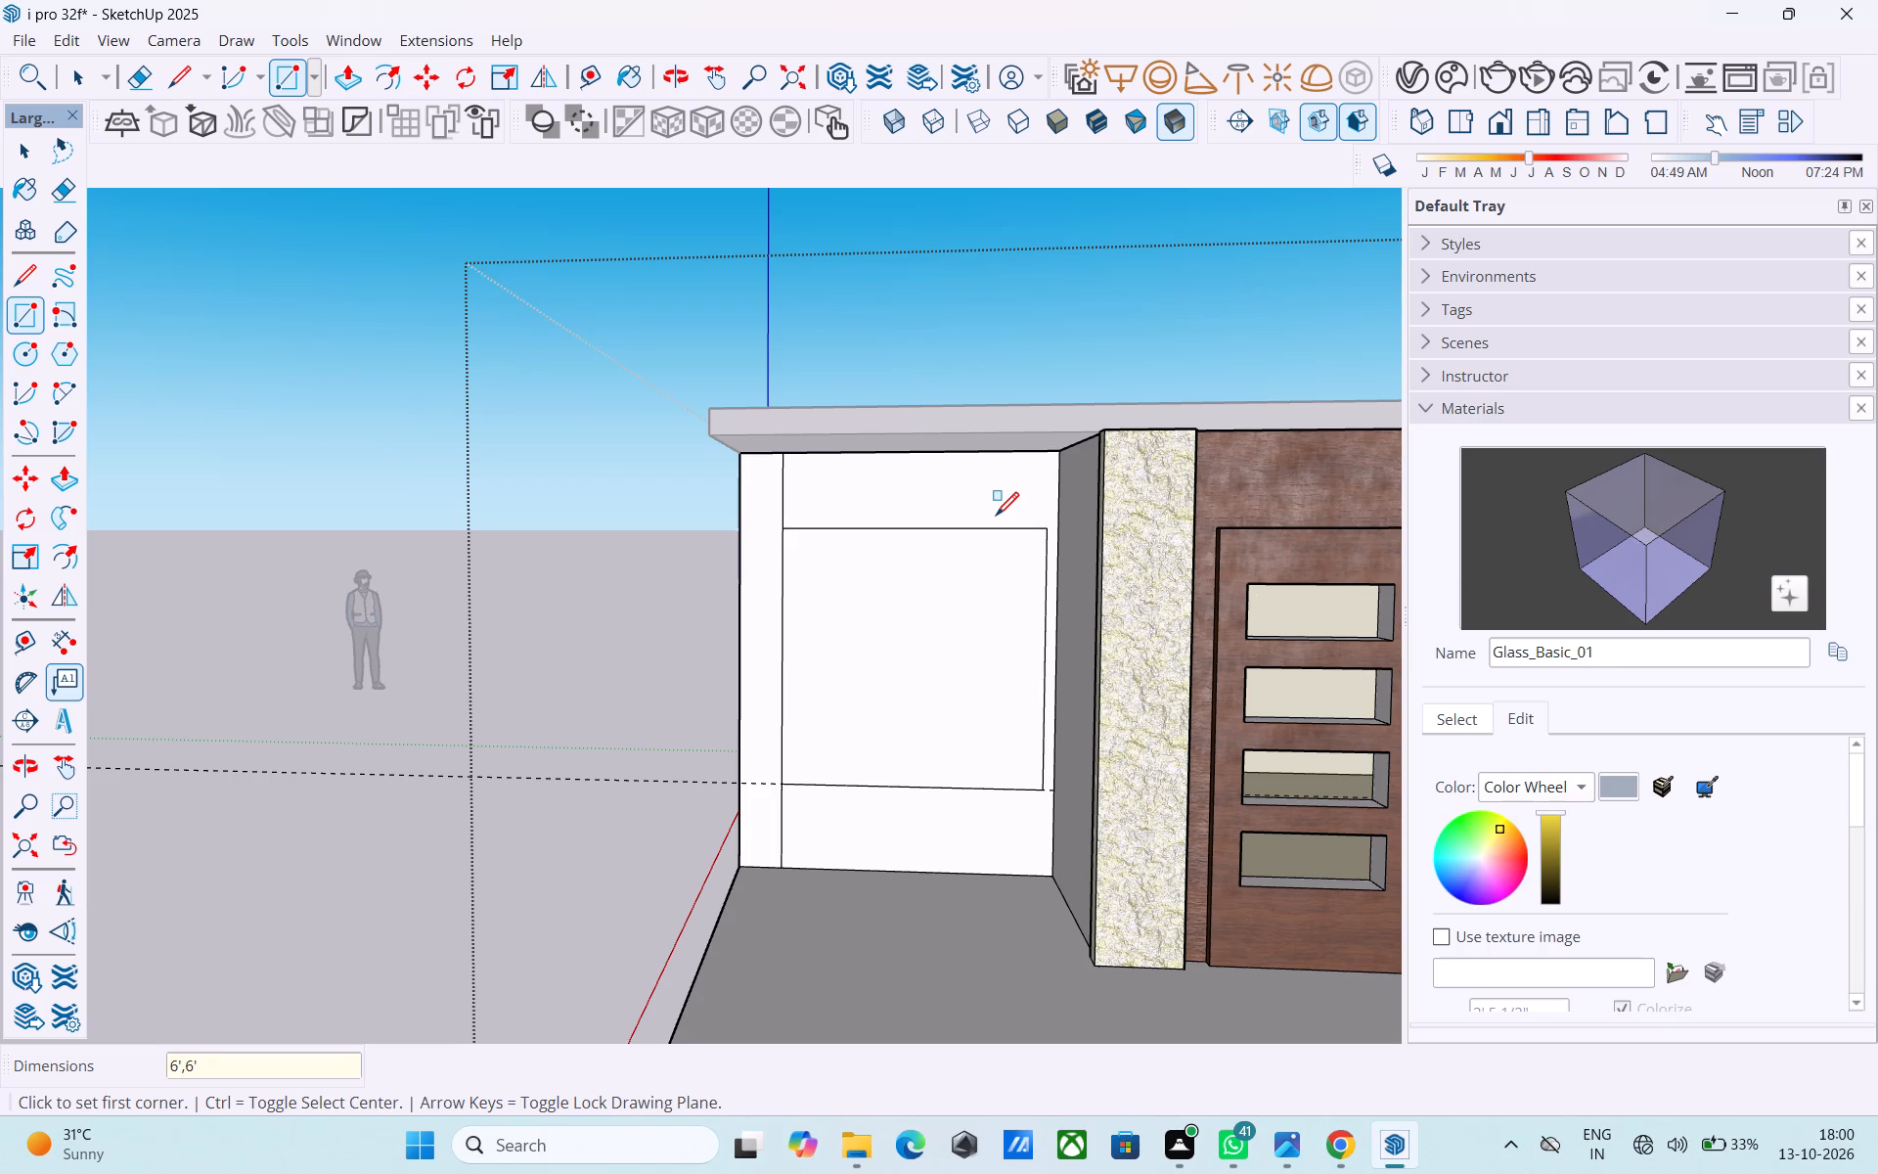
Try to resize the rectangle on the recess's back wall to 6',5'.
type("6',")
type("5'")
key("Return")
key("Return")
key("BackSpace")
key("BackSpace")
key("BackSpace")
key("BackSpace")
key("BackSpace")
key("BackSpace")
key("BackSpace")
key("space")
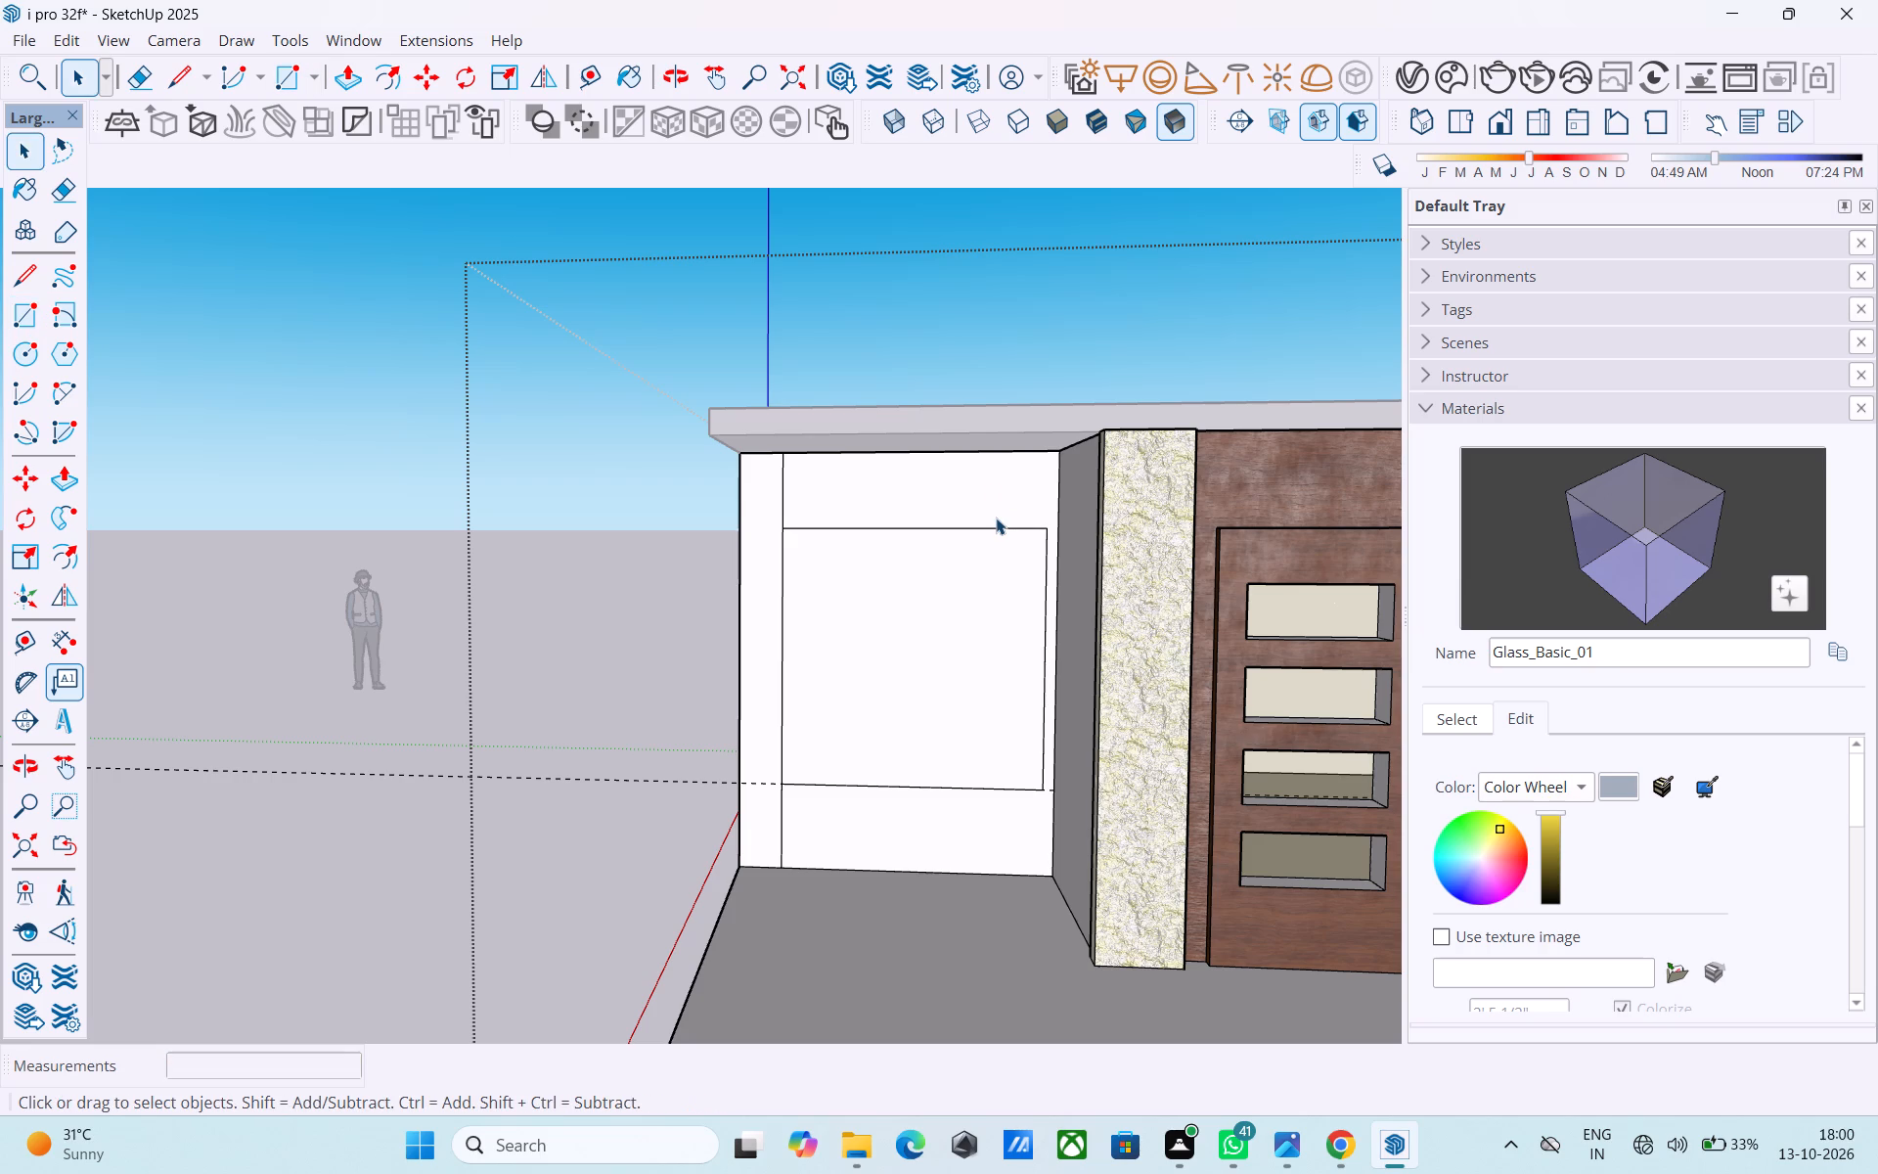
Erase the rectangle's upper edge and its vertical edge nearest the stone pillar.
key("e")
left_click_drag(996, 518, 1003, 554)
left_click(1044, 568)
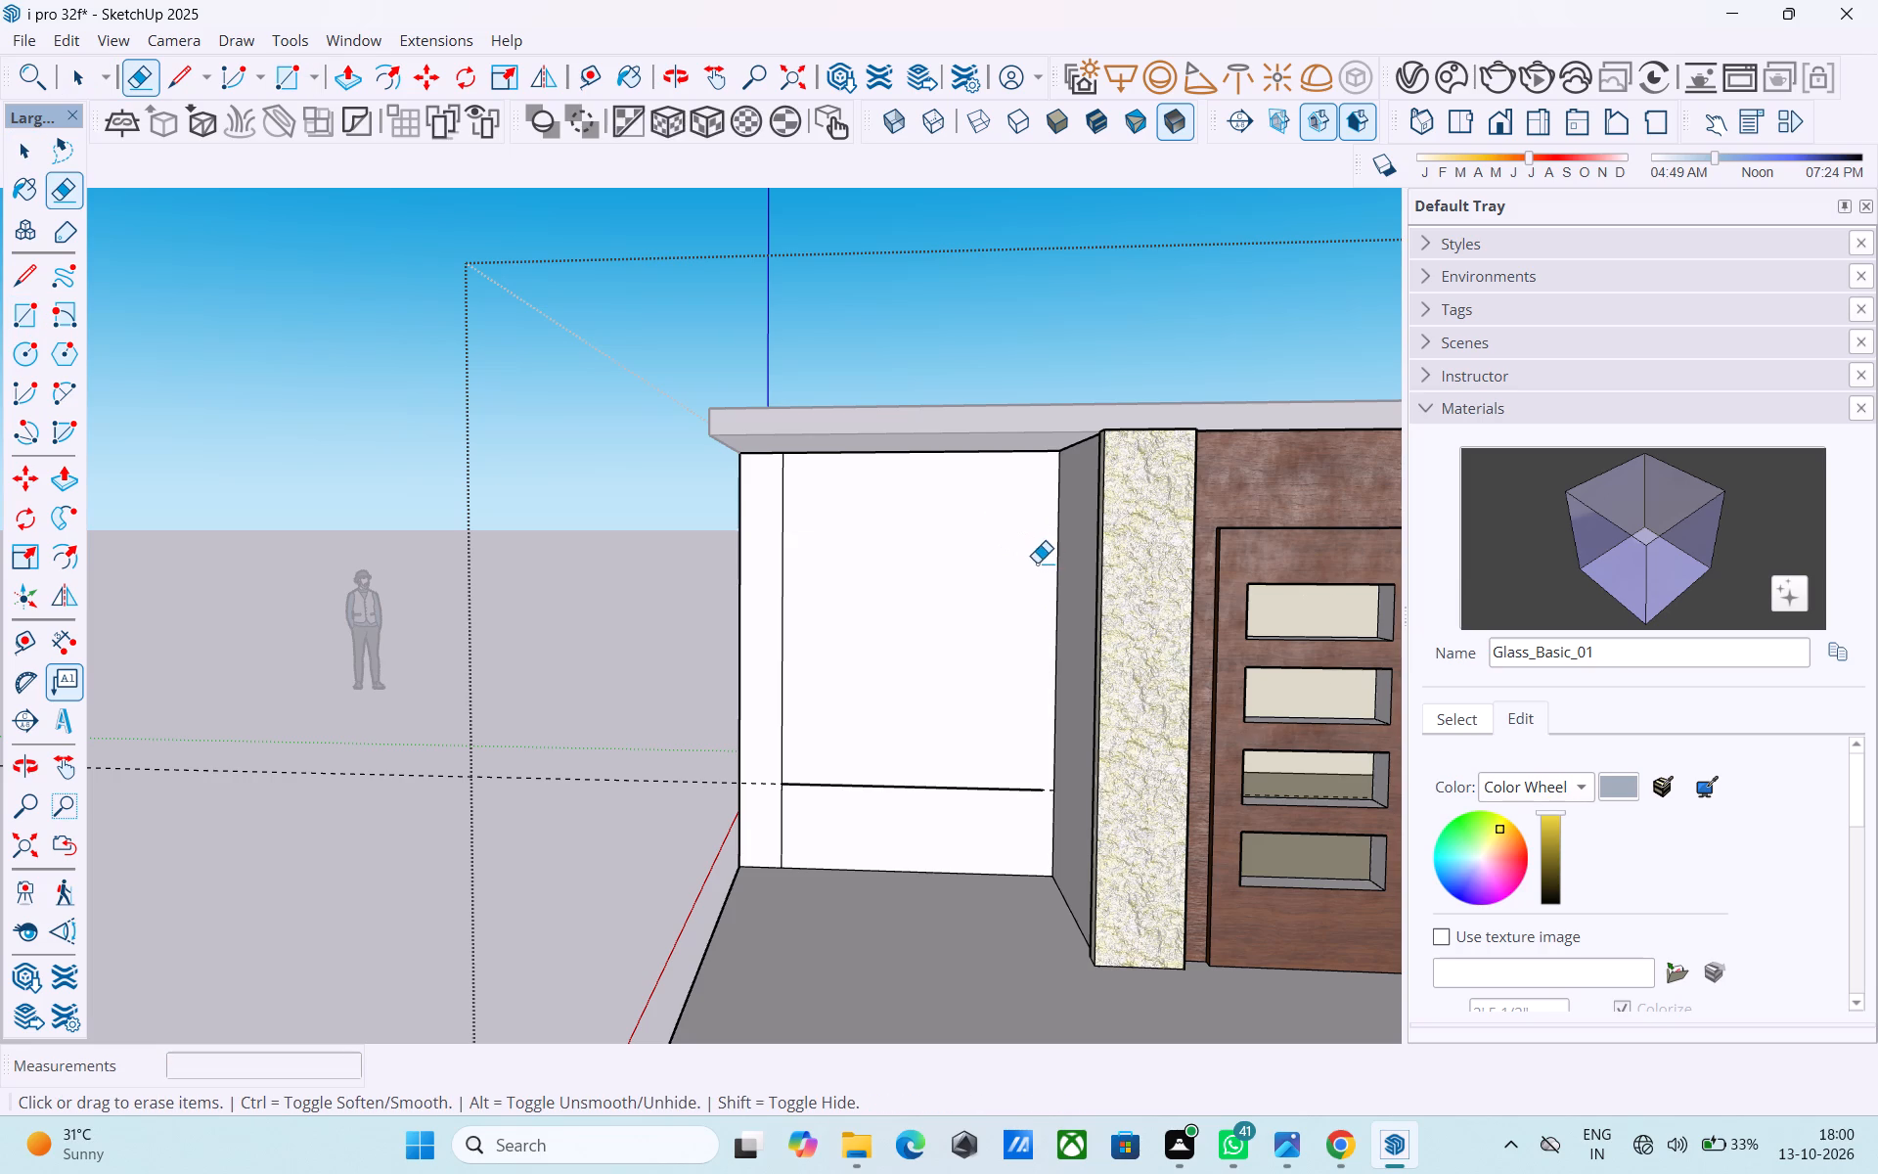
Draw a 6',5' rectangle on the recess's back wall, starting where the guide meets the copied vertical edge.
key("r")
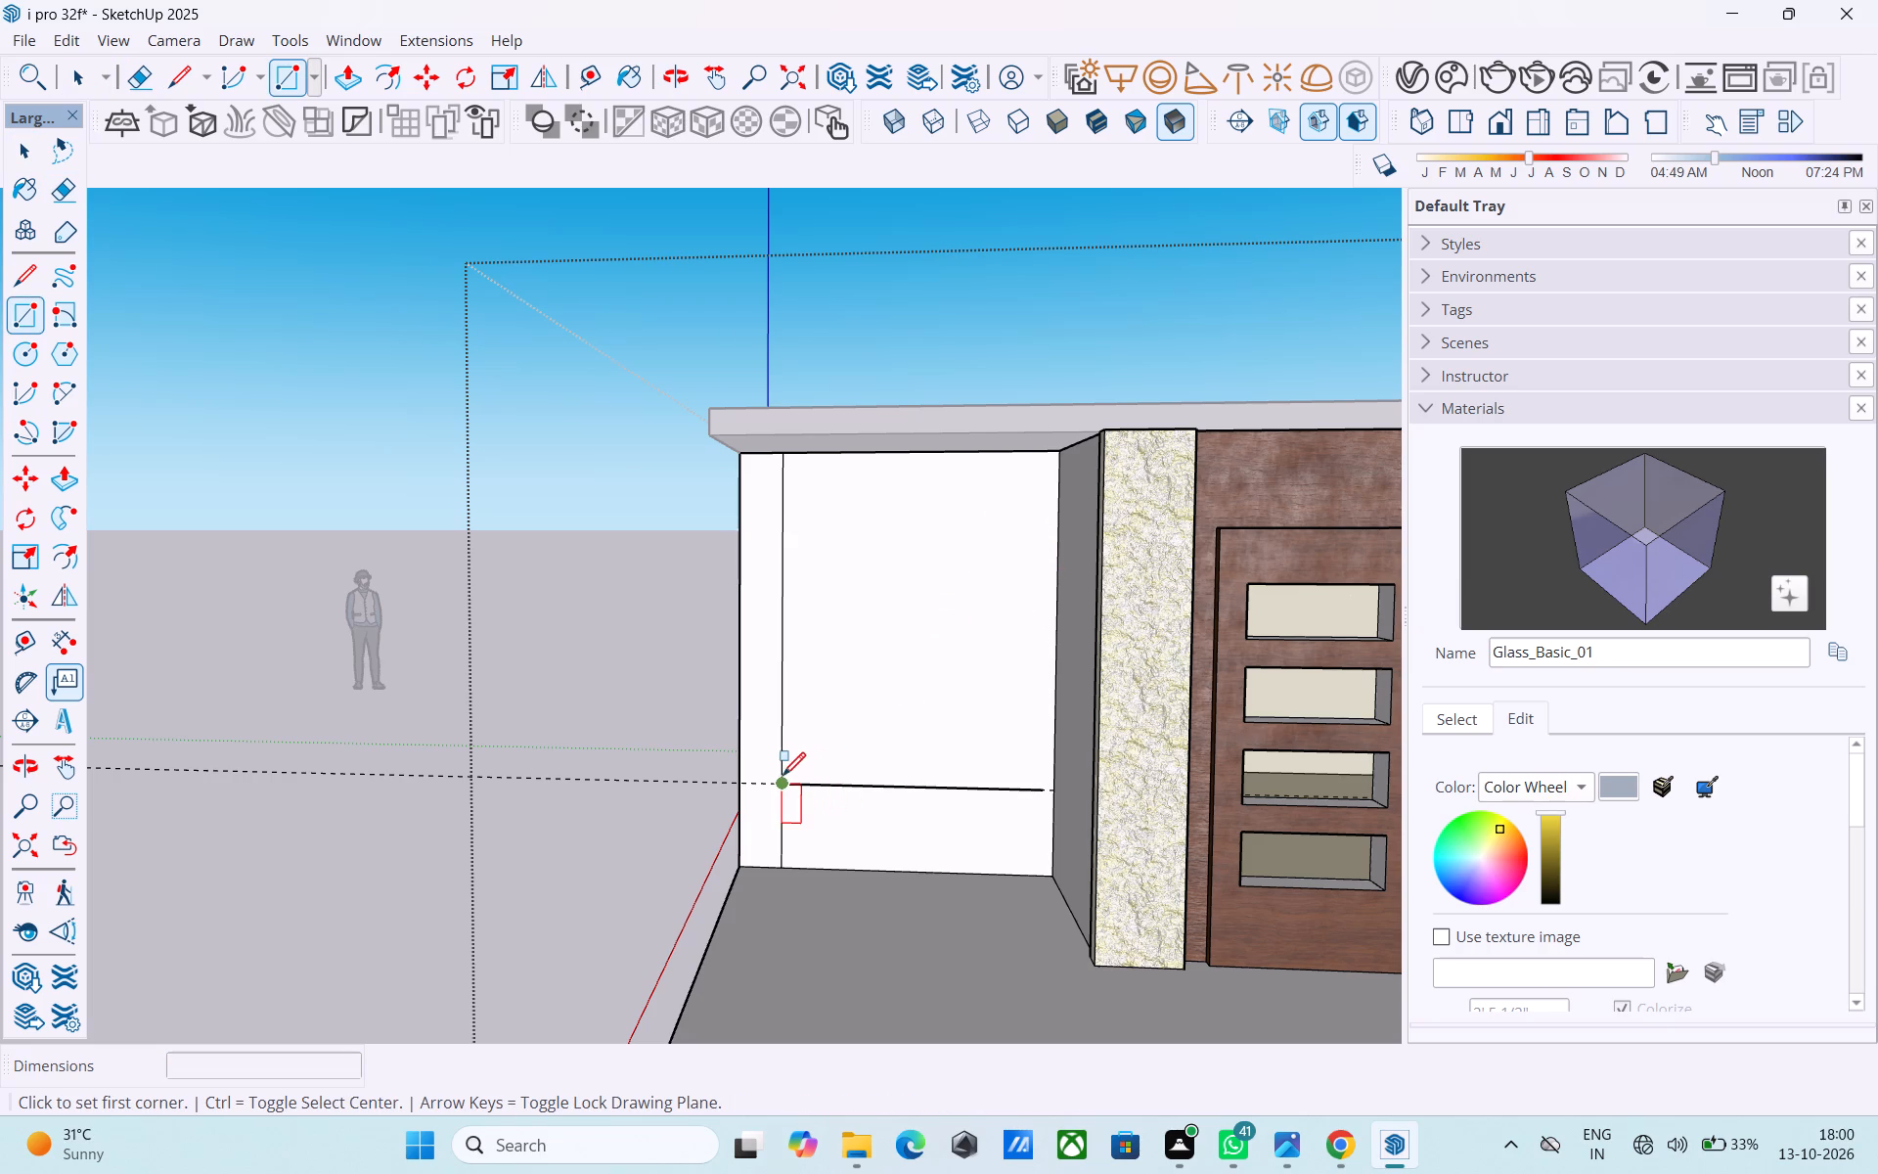
left_click(788, 783)
type("6',5'")
key("Return")
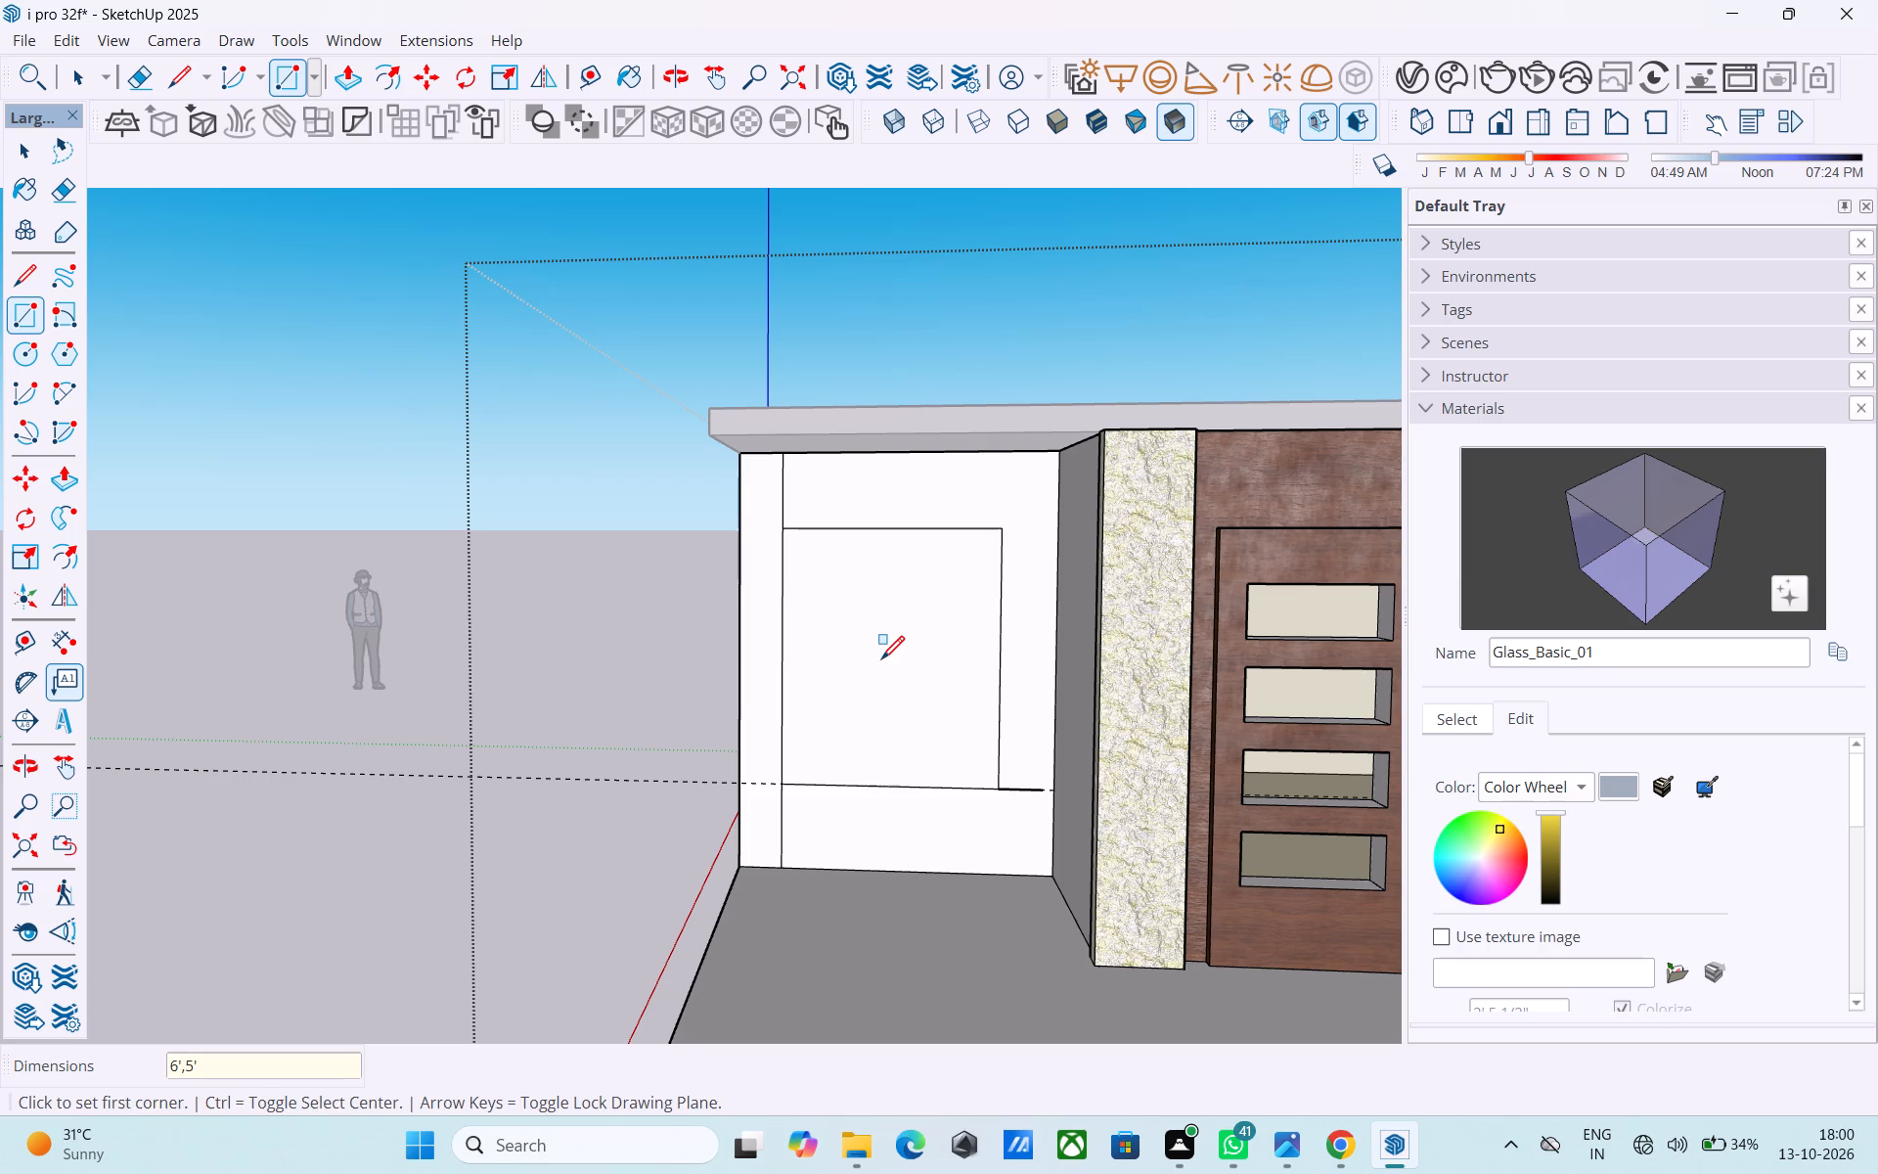
Erase the leftover horizontal edge and guide beside the rectangle, plus the copied vertical edge's pieces above and below it.
key("e")
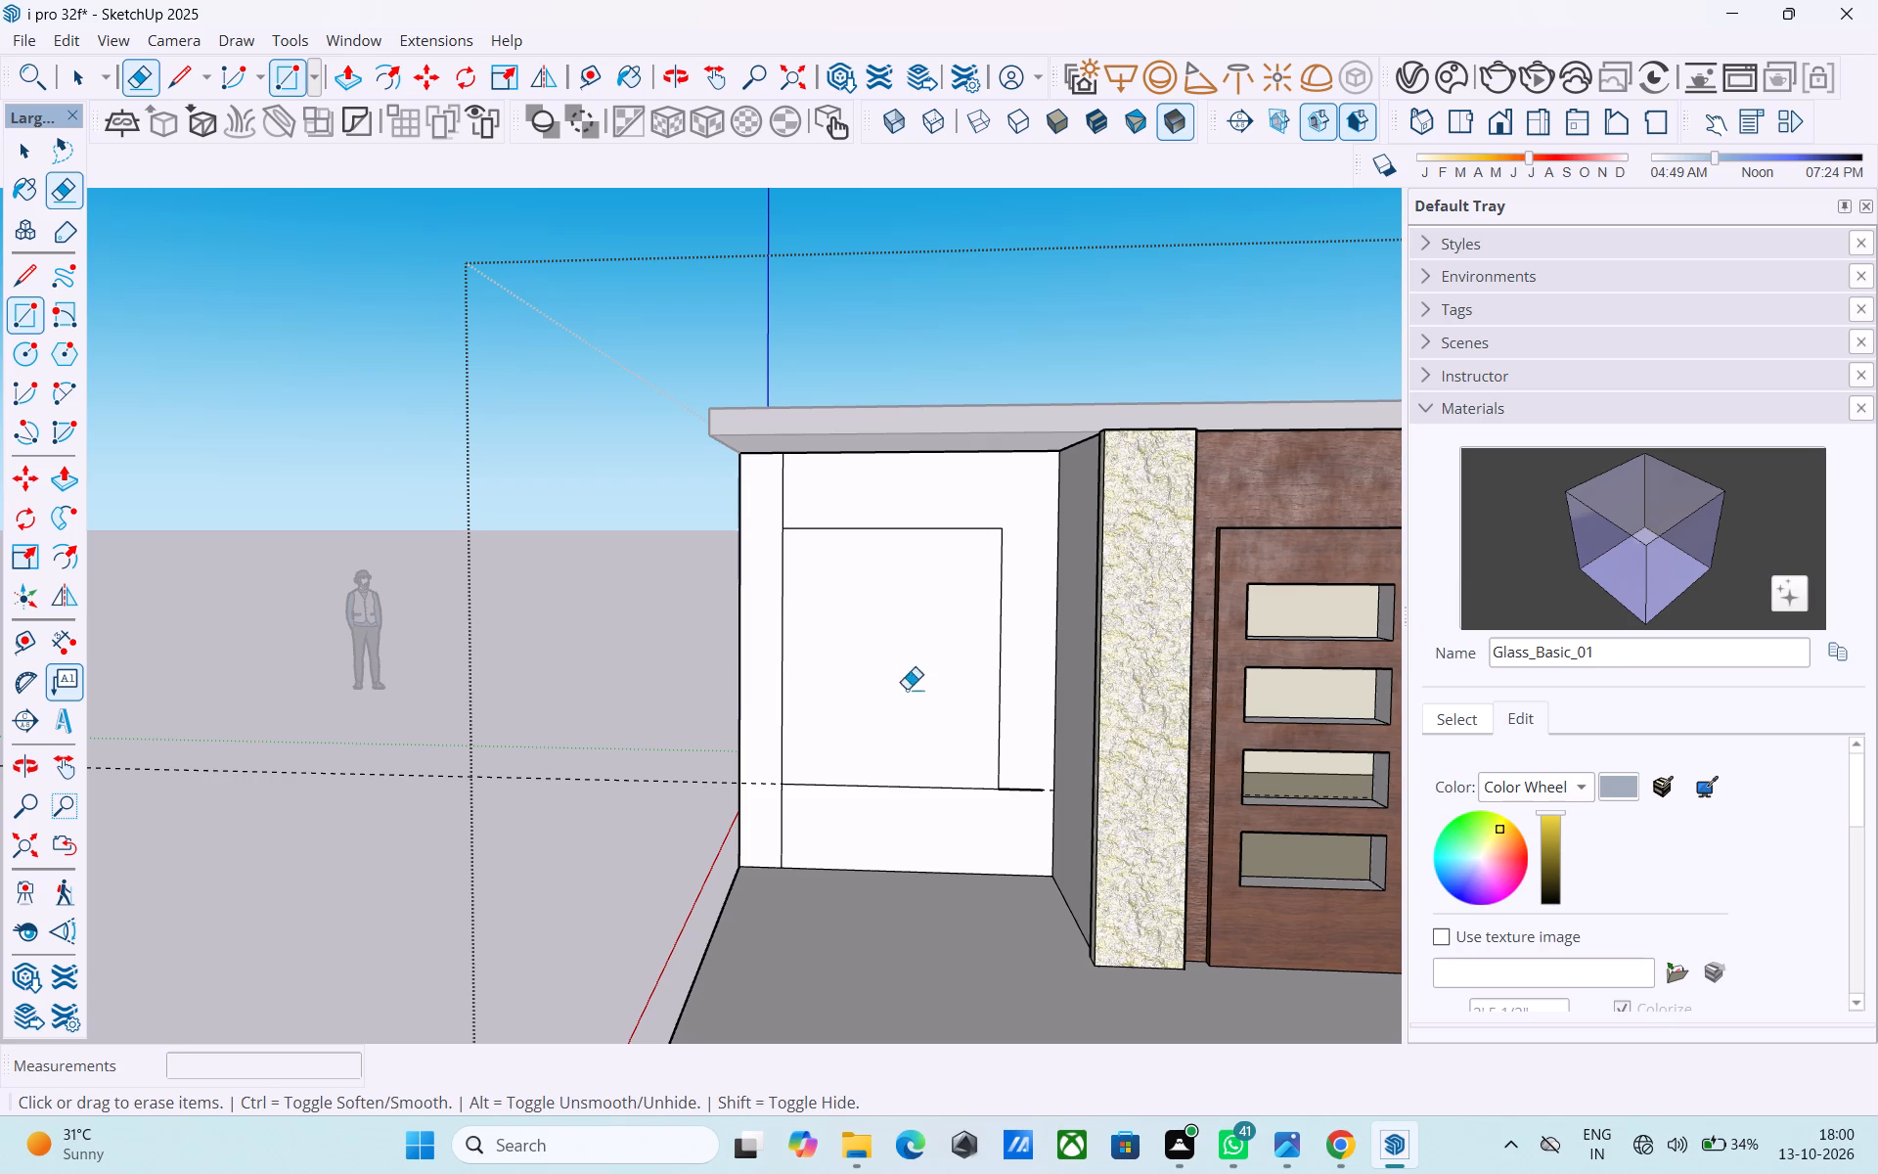
left_click(1027, 790)
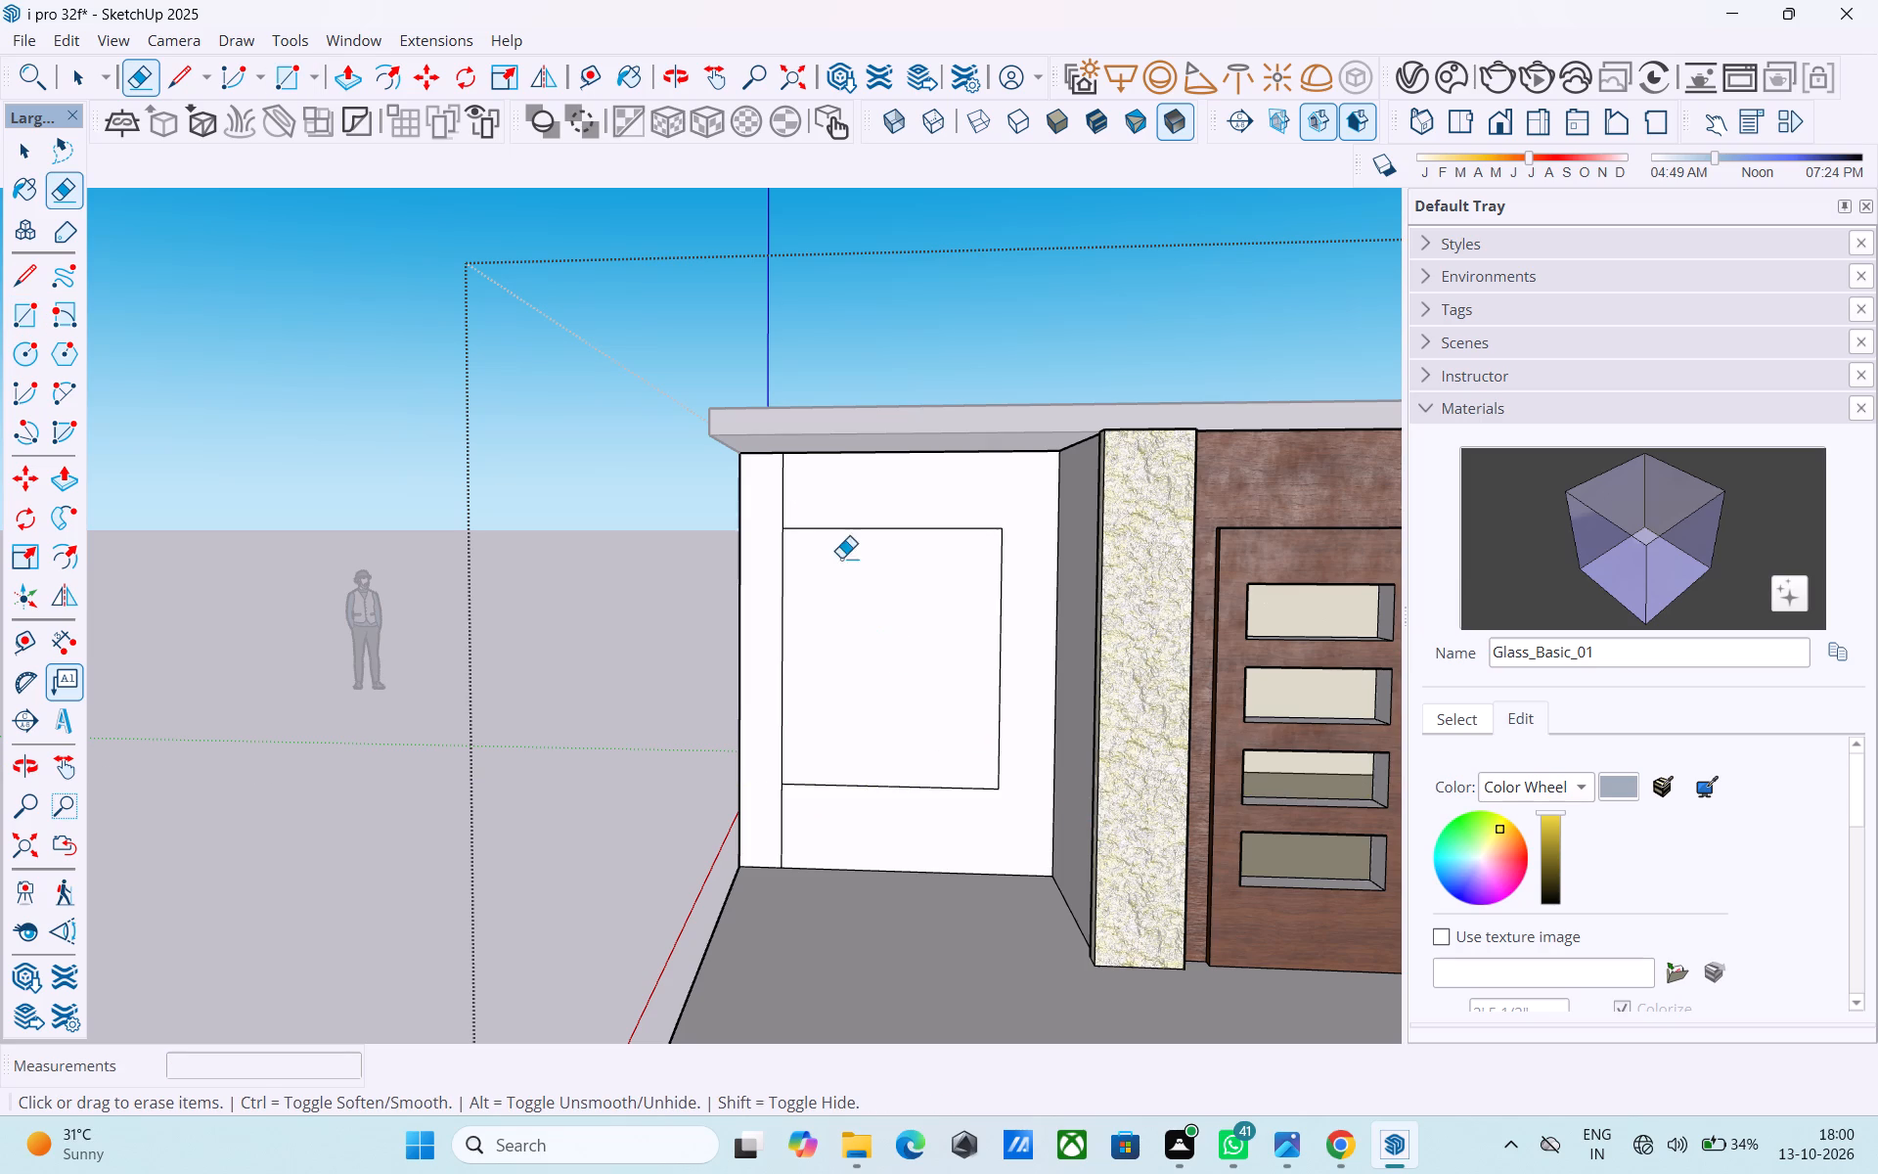
left_click_drag(800, 500, 759, 495)
left_click_drag(788, 808, 749, 807)
key("space")
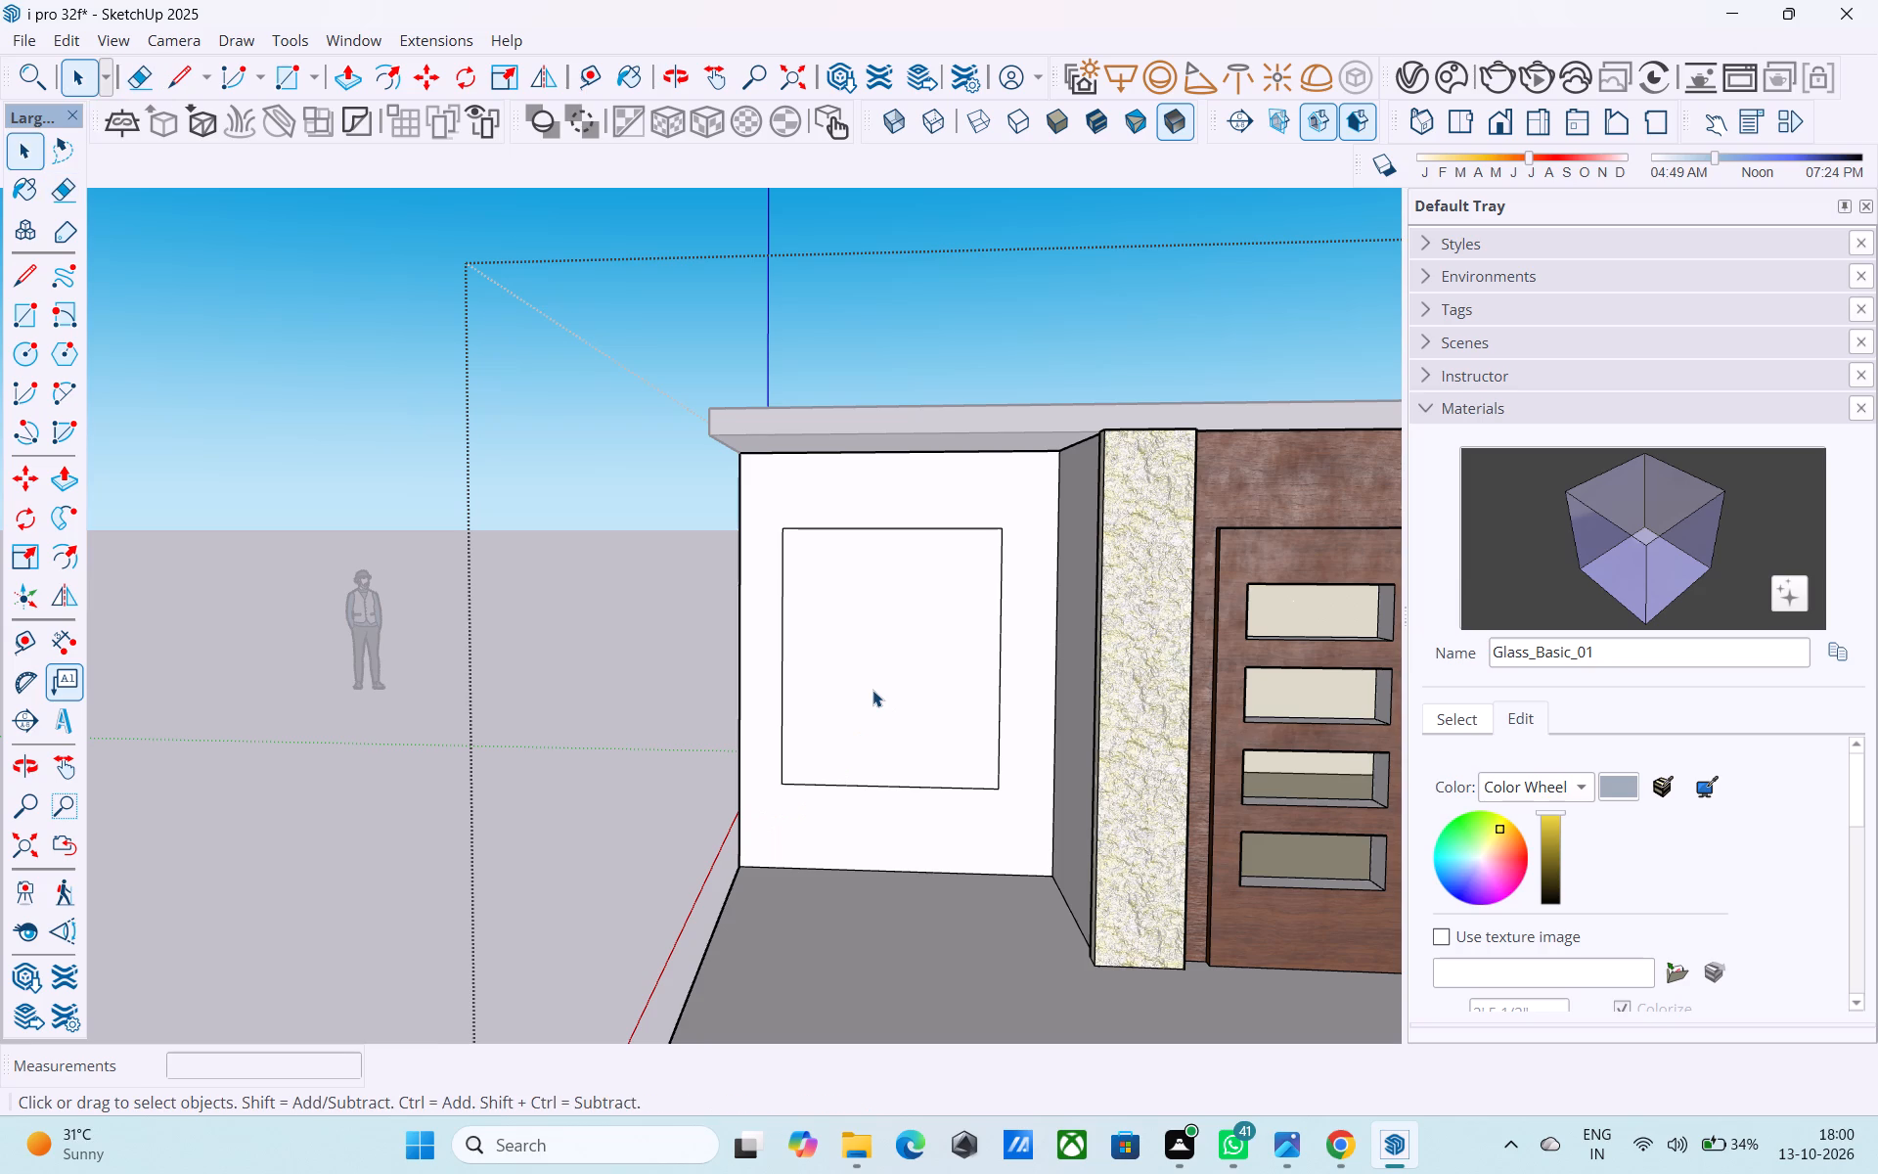
Offset the rectangle on the recess's back wall 3" inward to form a window frame.
left_click(879, 681)
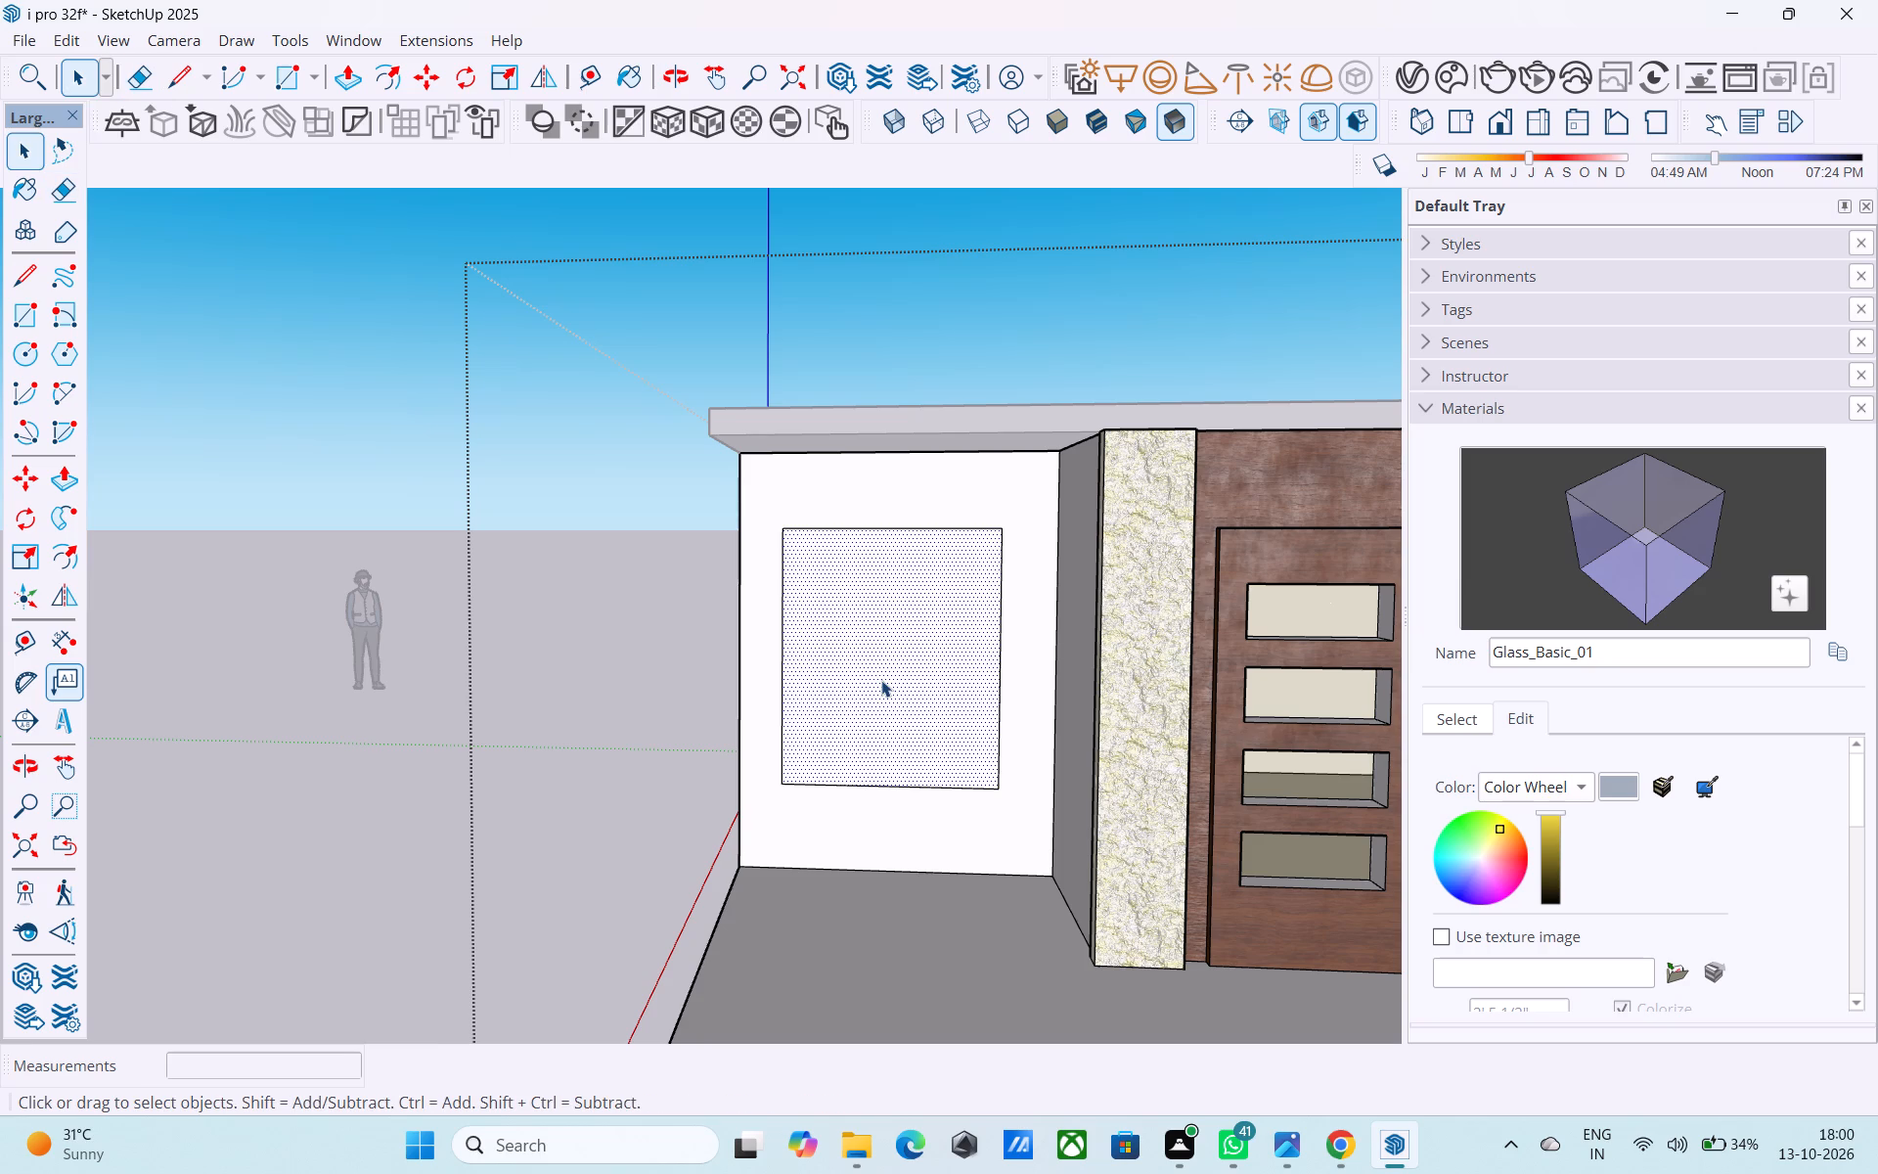
key("f")
left_click(882, 680)
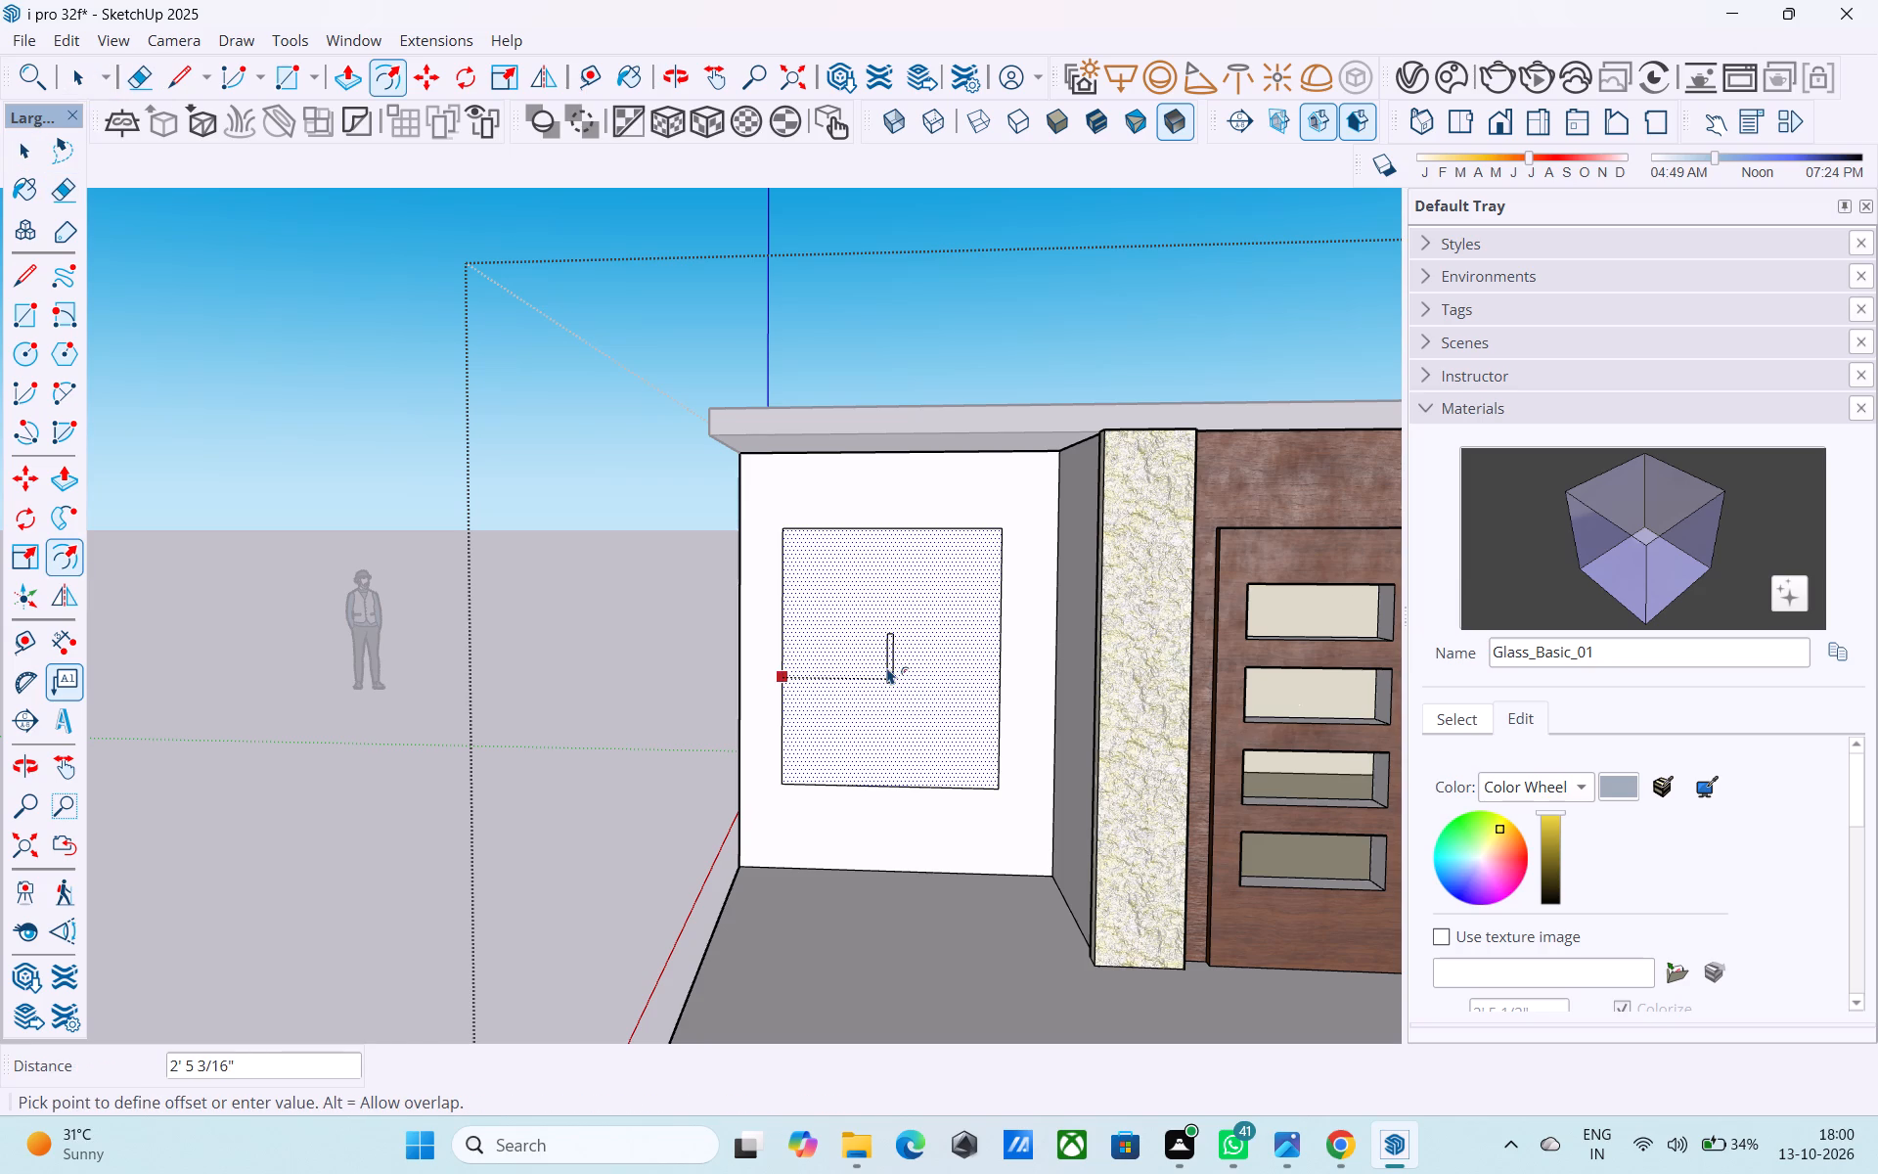
type("3\"")
key("Return")
key("space")
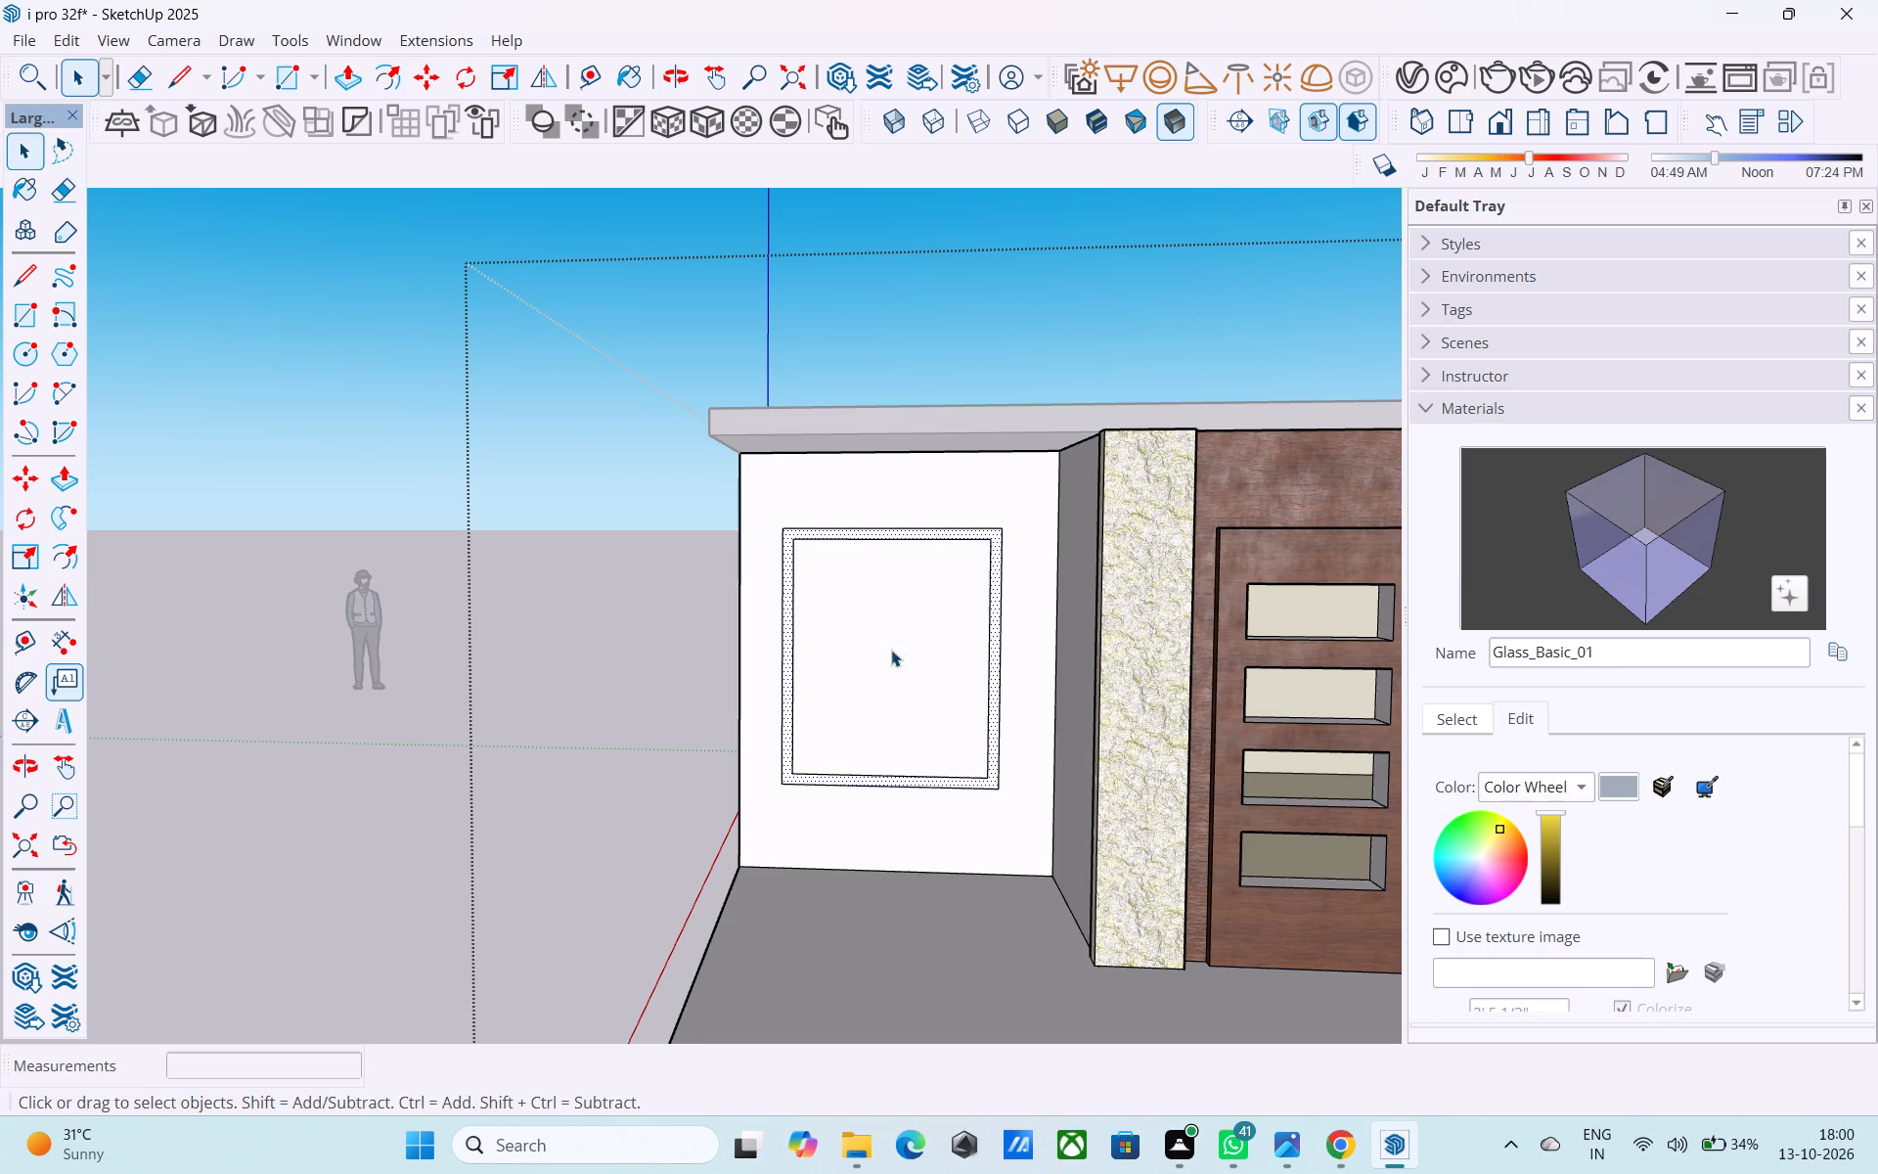
Draw a vertical centre line inside the frame from the inner upper edge's midpoint to the inner lower edge.
key("l")
scroll(938, 544, "up", 6)
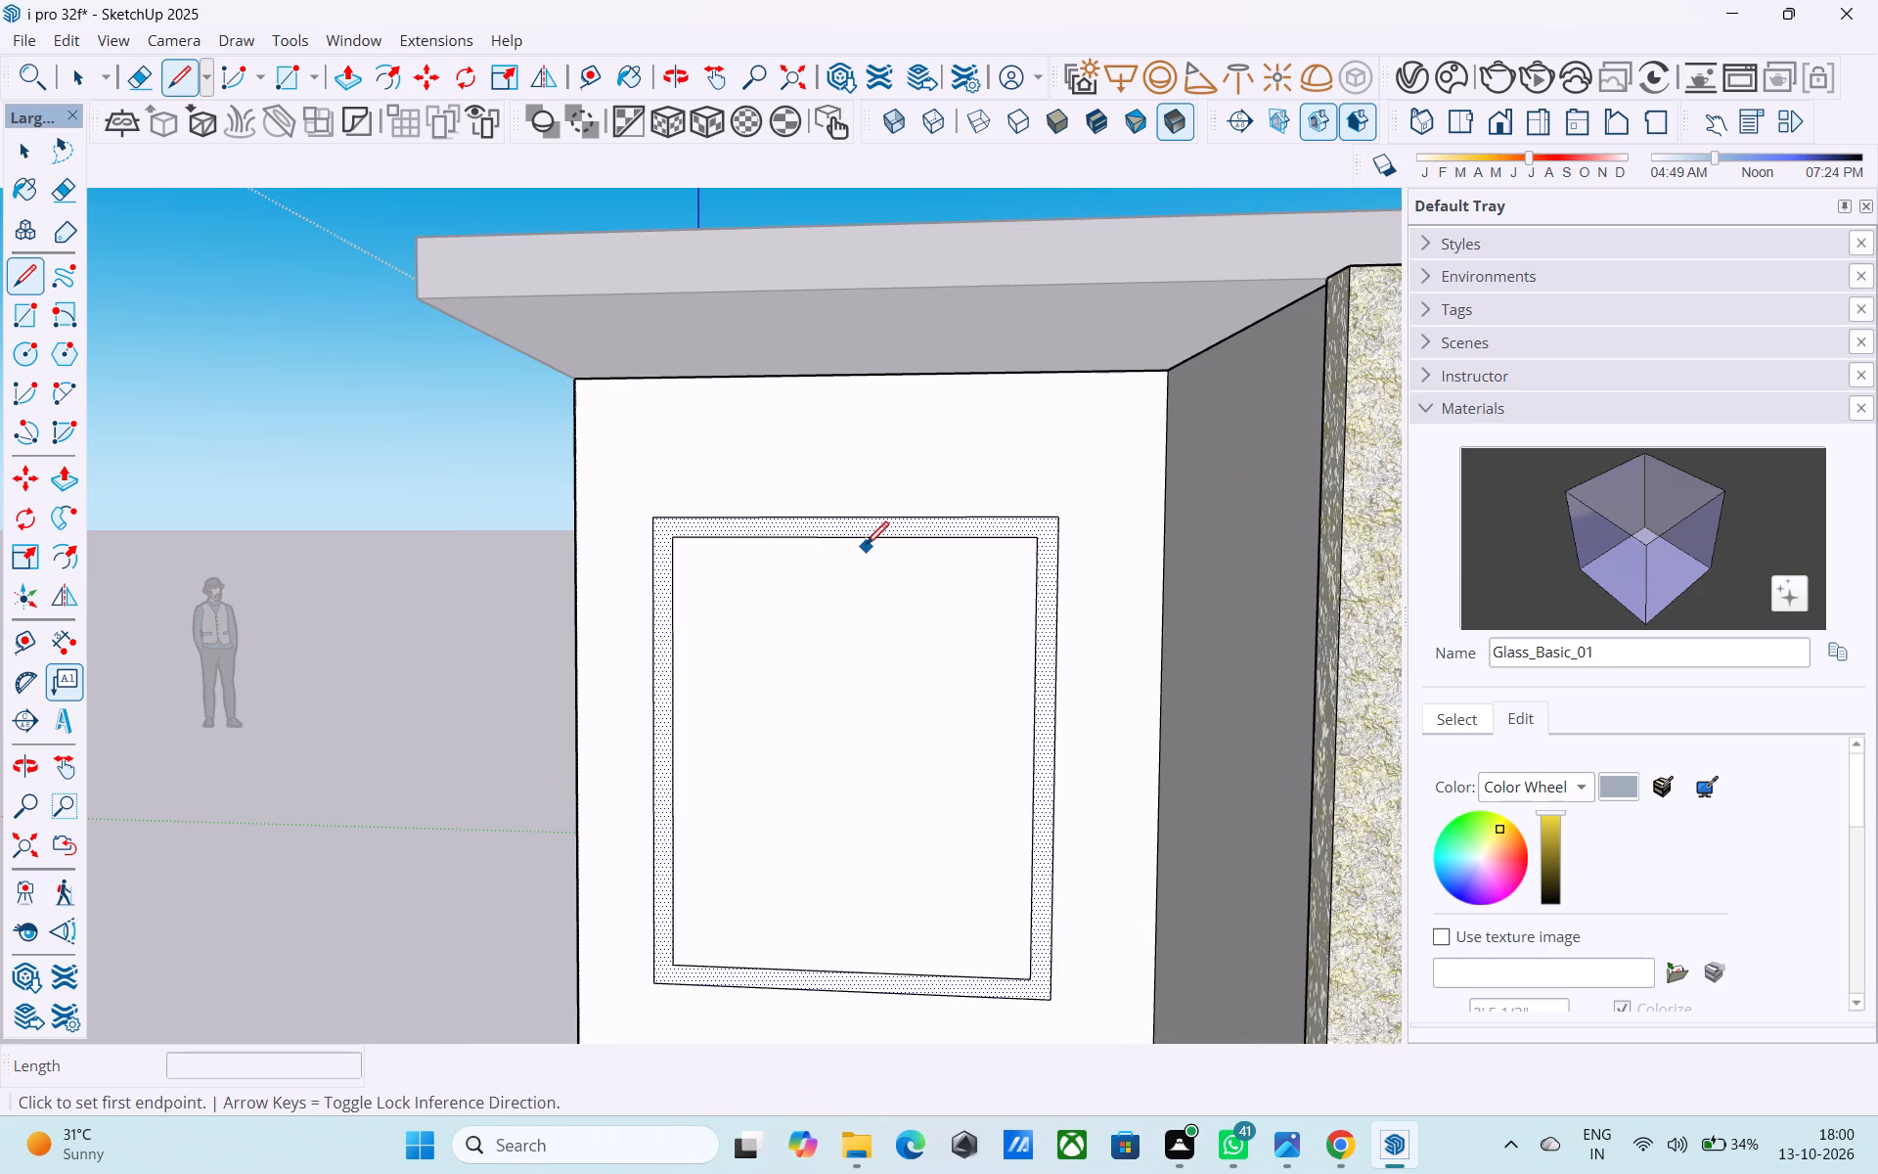
left_click(854, 534)
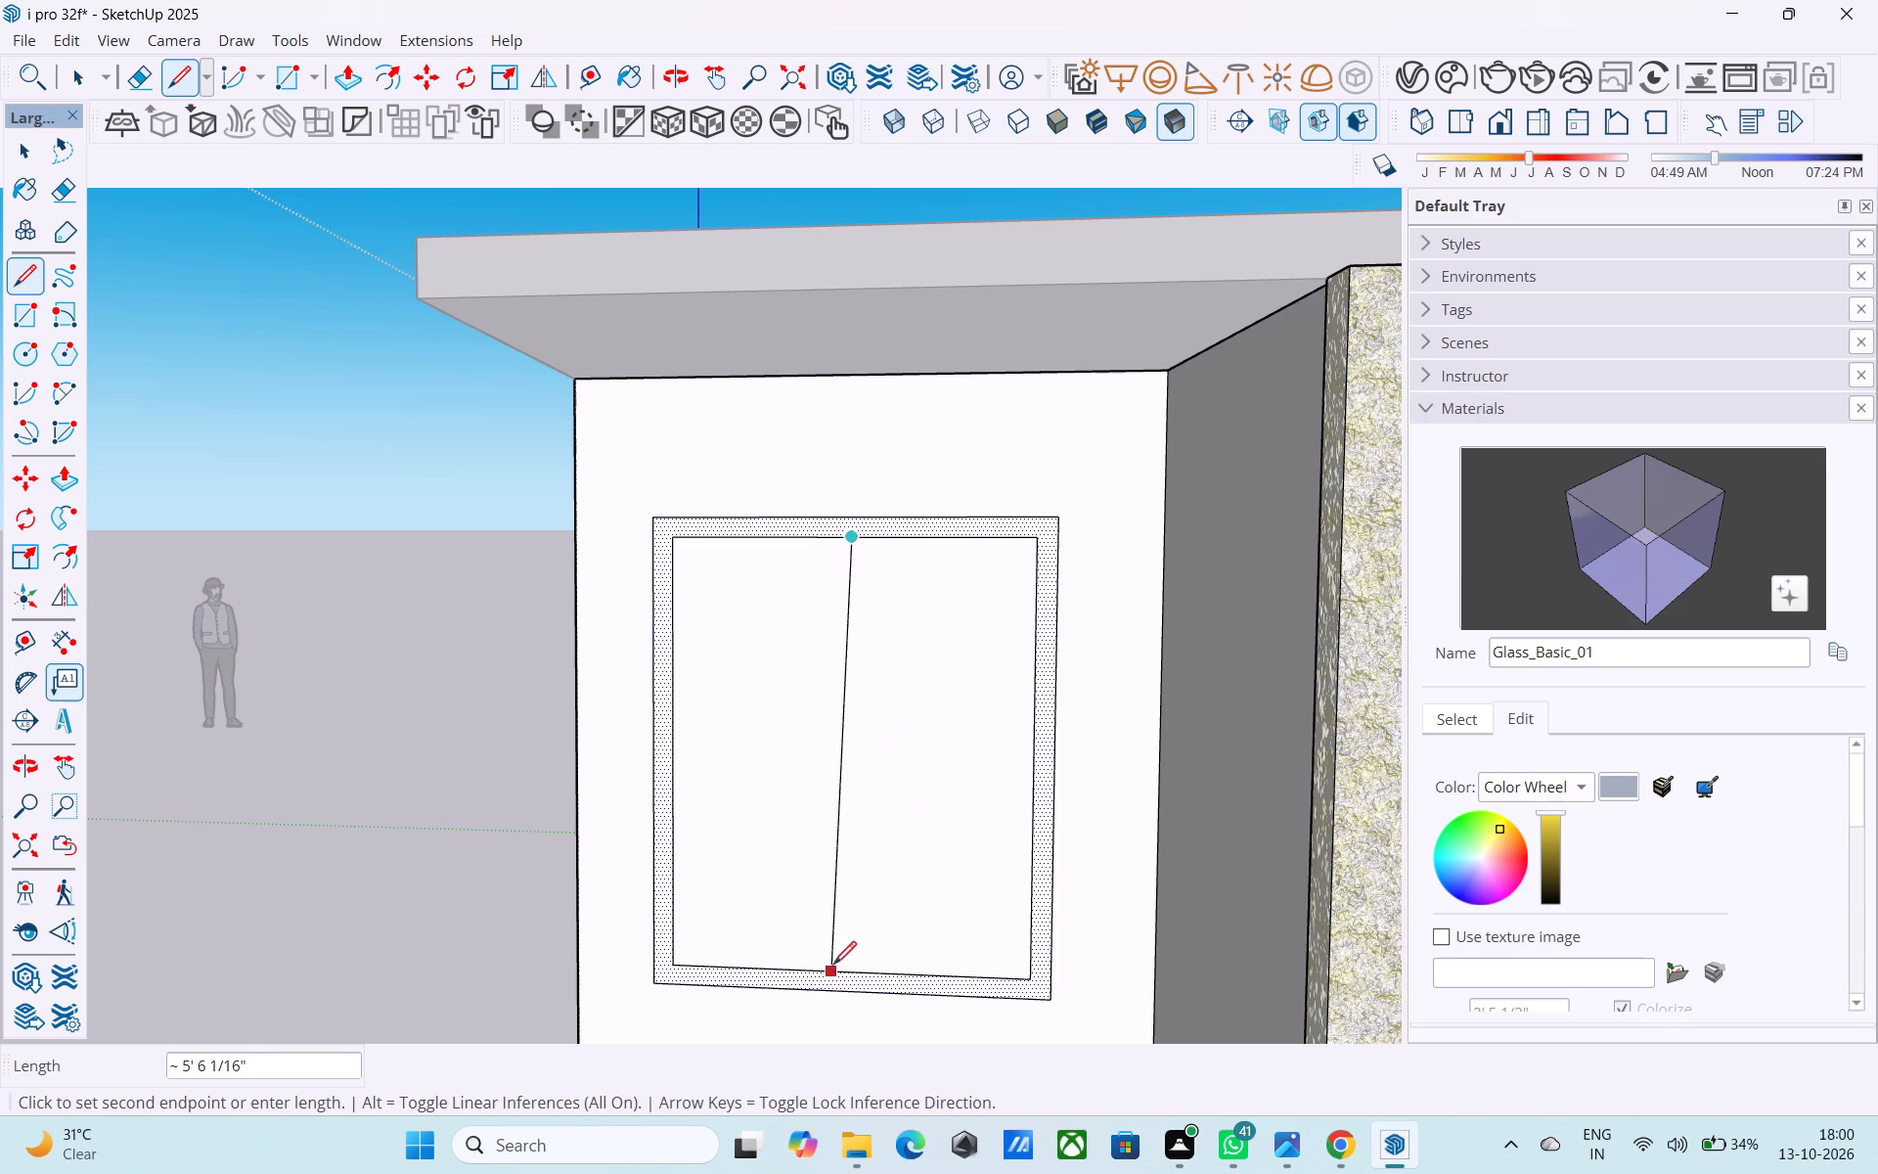
left_click(850, 977)
key("space")
Copy the vertical centre line 1.5" toward the stone pillar along the inner frame's lower edge.
left_click(846, 973)
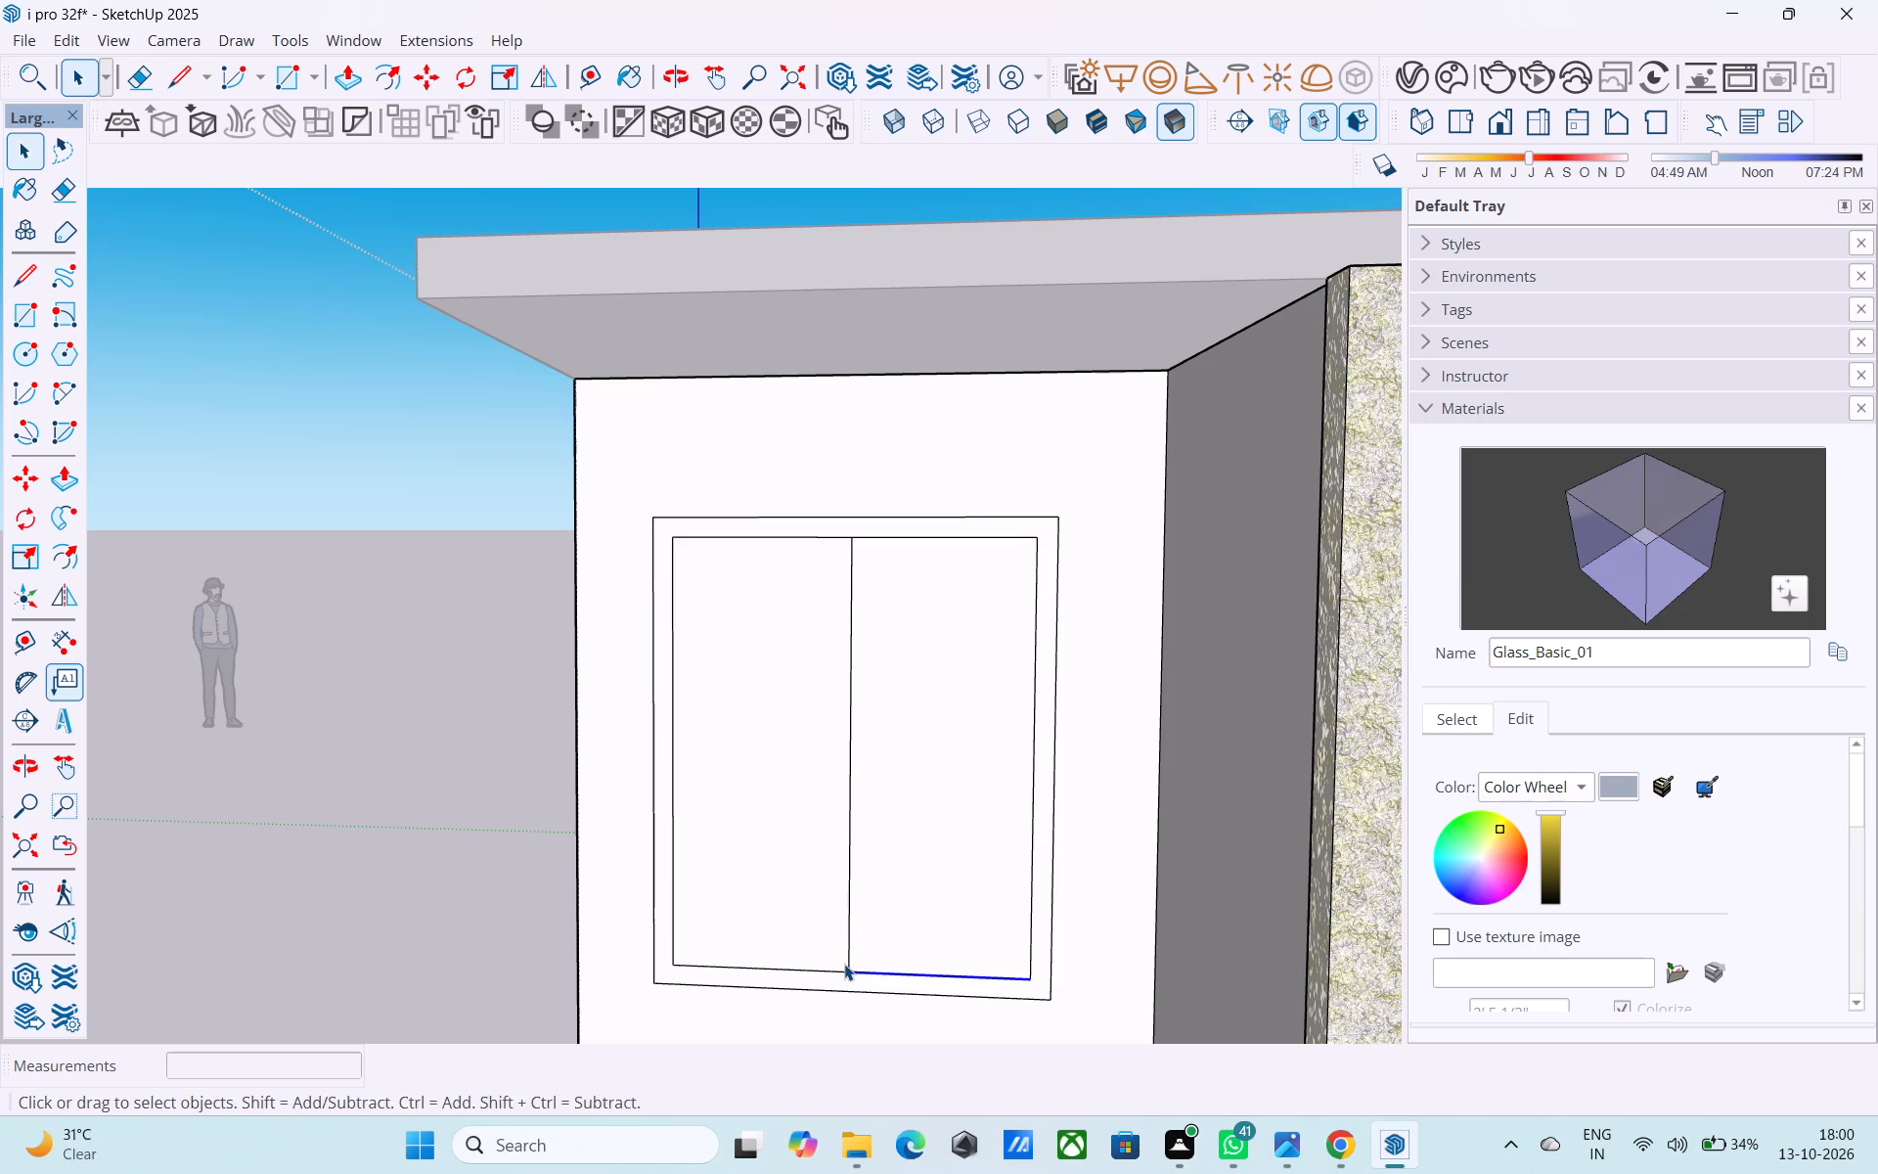
left_click(844, 964)
left_click(845, 964)
key("m")
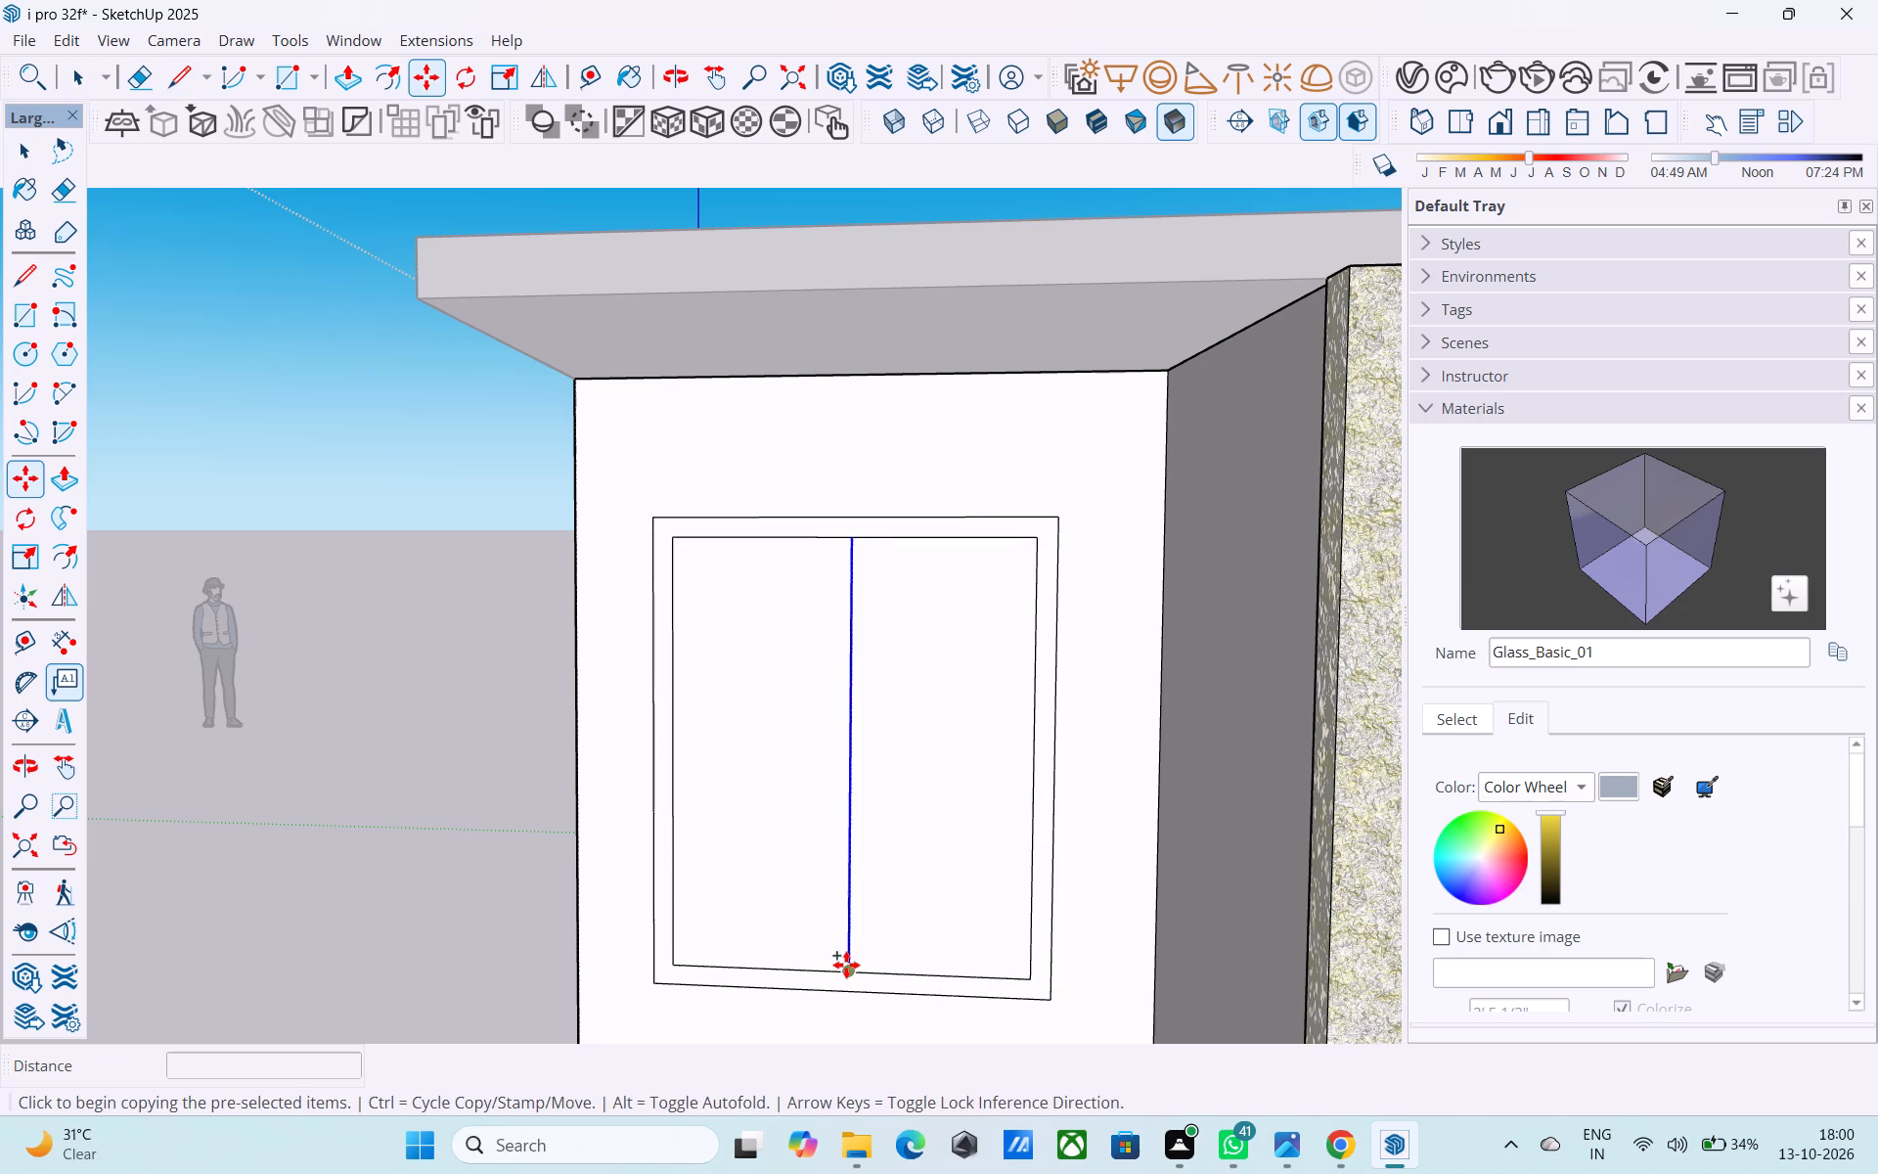
left_click(850, 975)
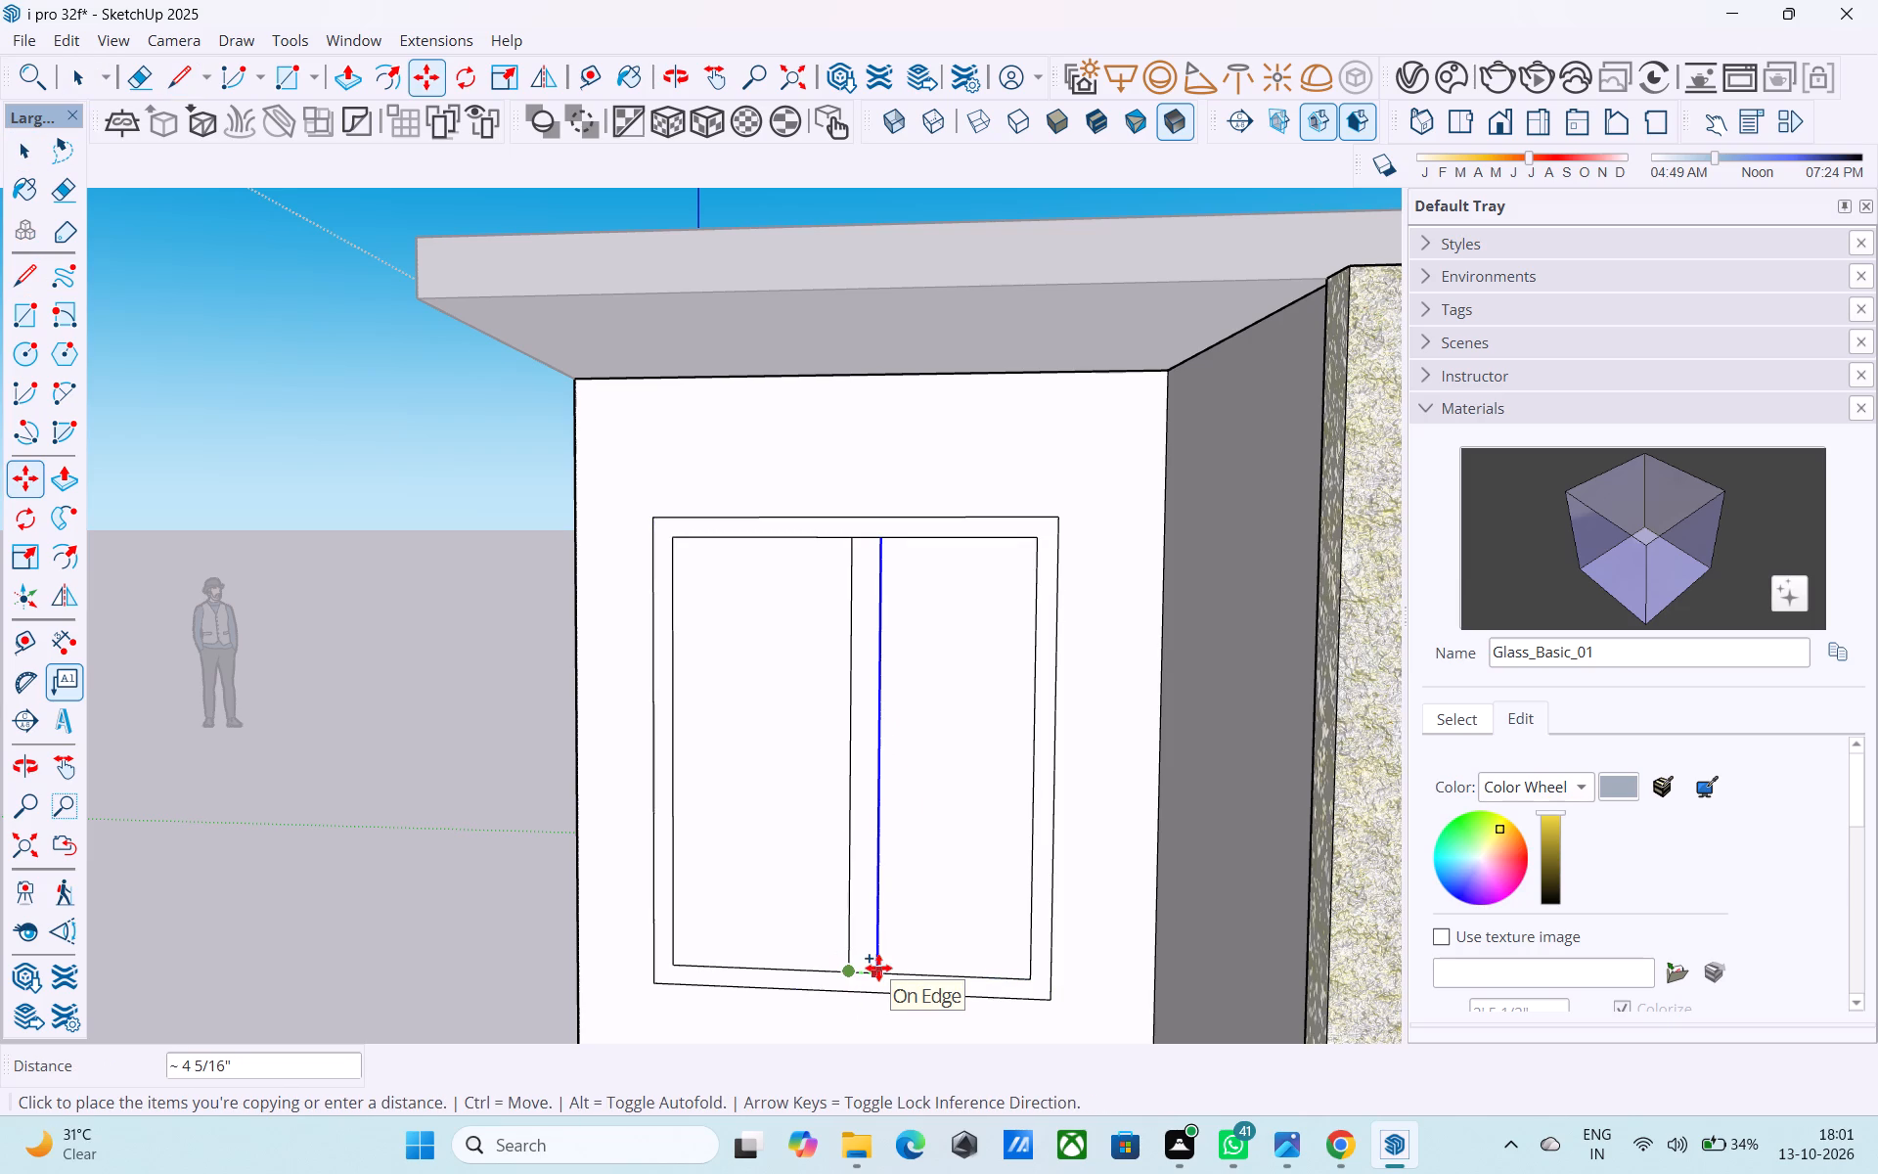
type("0.15")
key("BackSpace")
key("BackSpace")
key("BackSpace")
key("BackSpace")
type("1.5\"")
key("Return")
Copy the original centre line a similar small distance away from the stone pillar to form the mullion's other side.
scroll(847, 955, "up", 2)
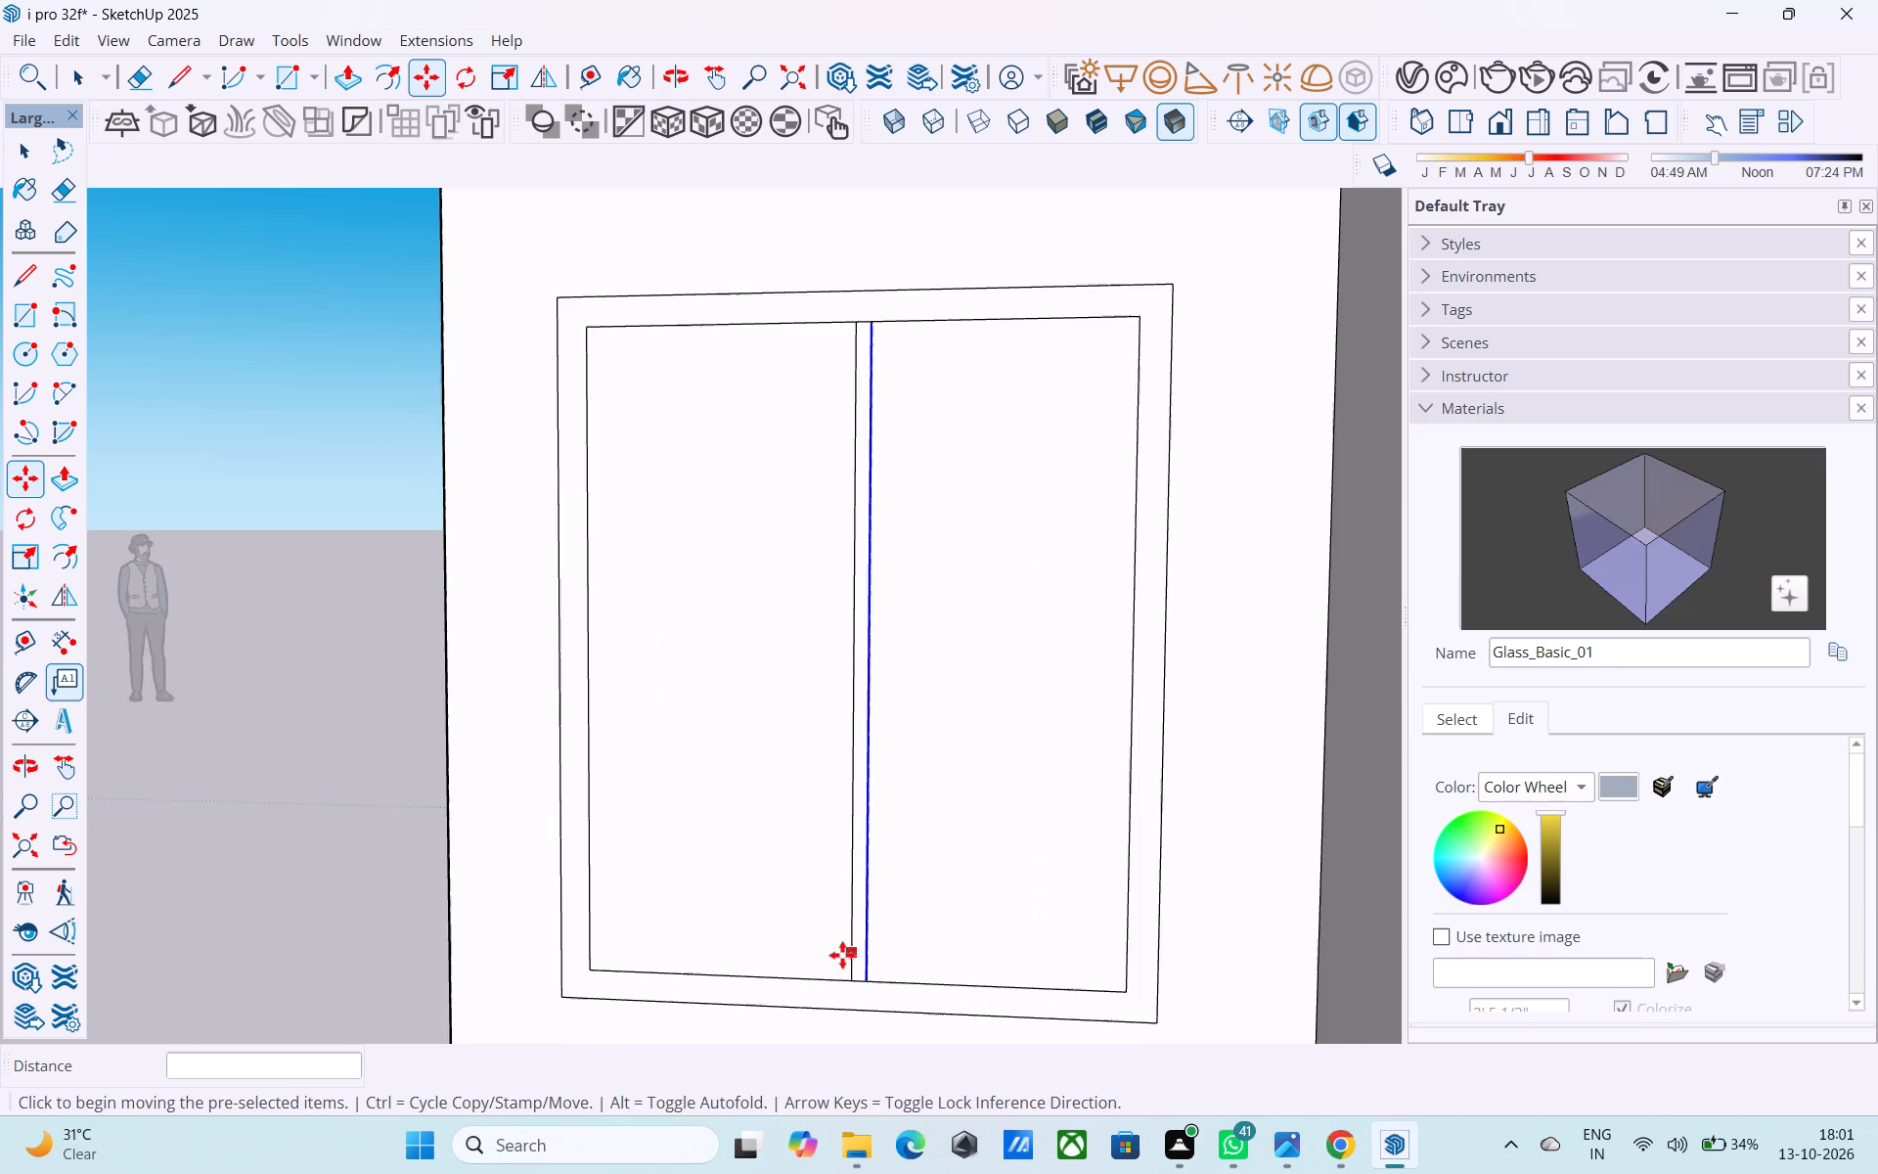
scroll(842, 955, "up", 5)
key("space")
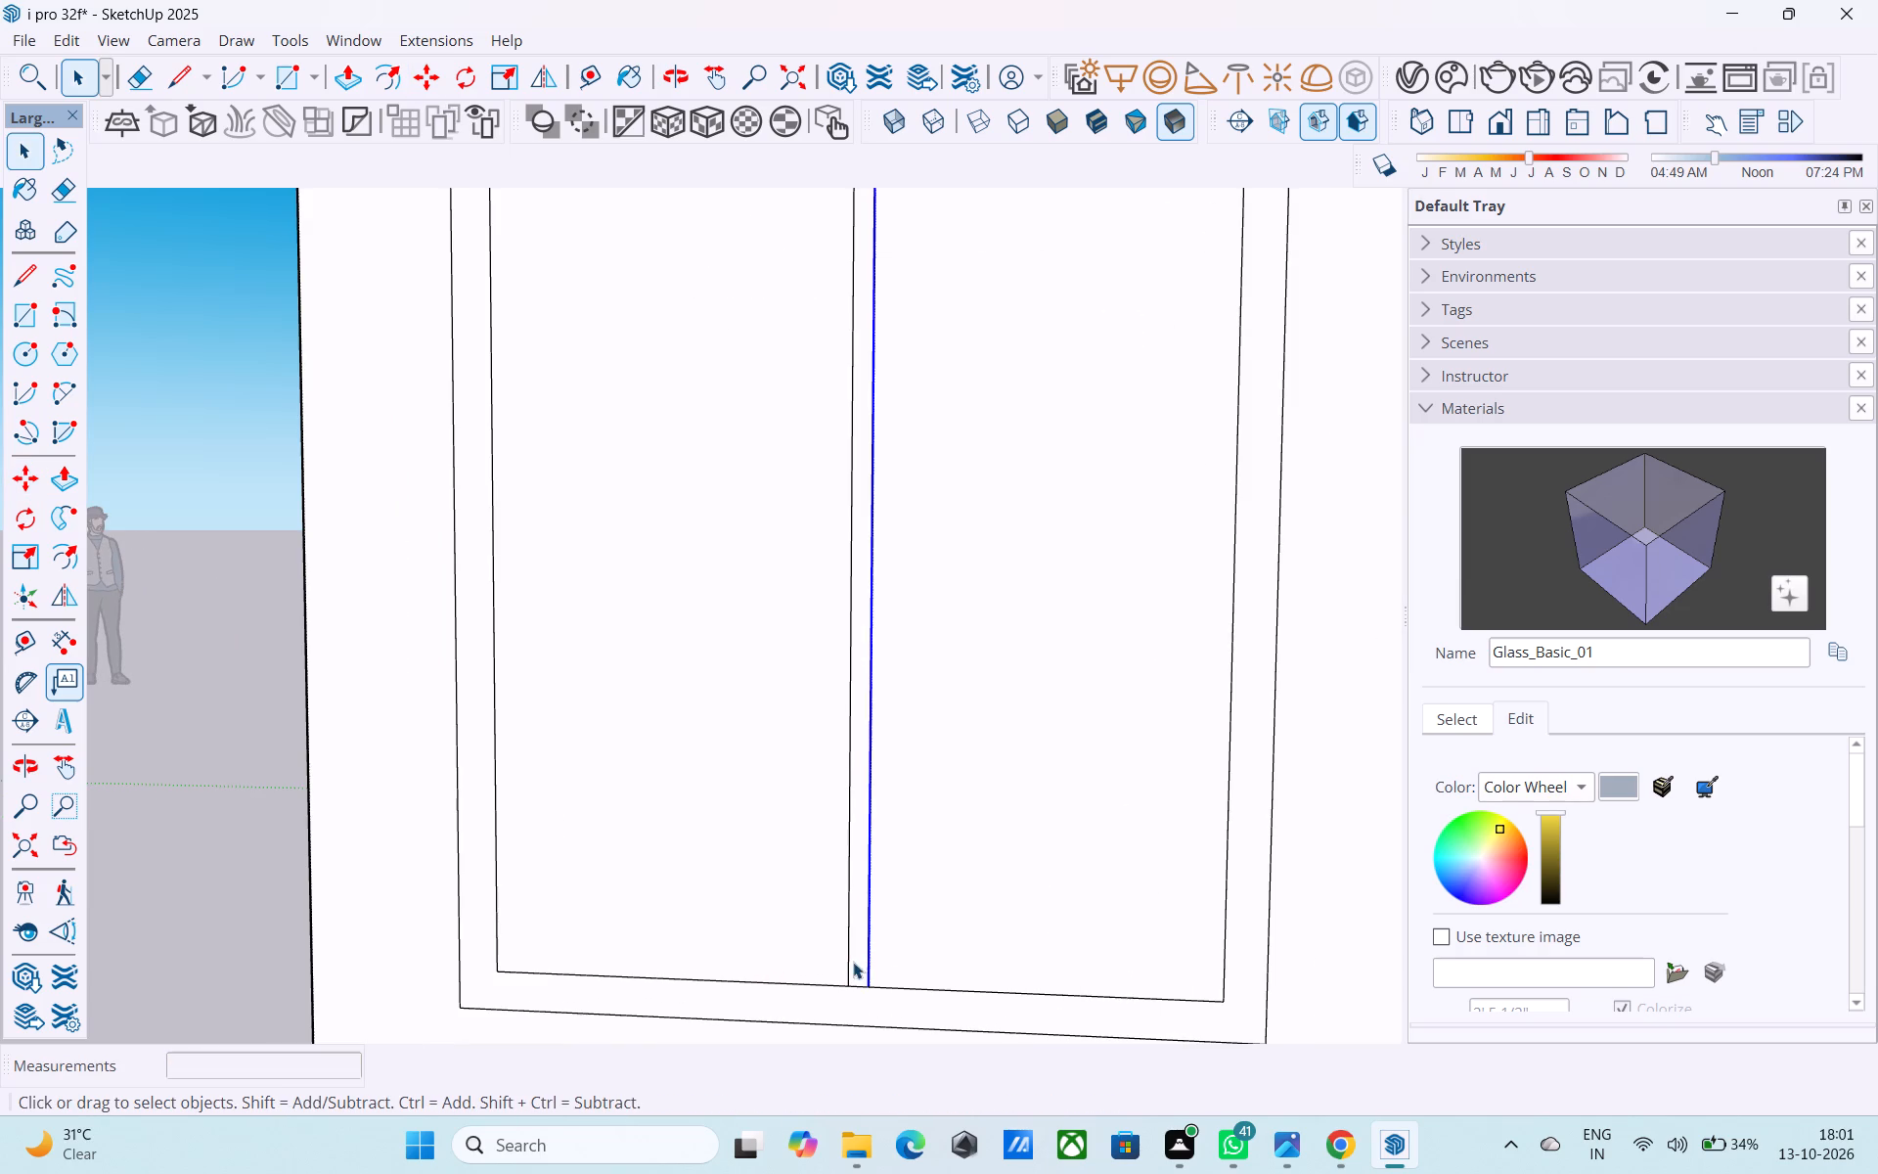
double_click(854, 957)
left_click(844, 950)
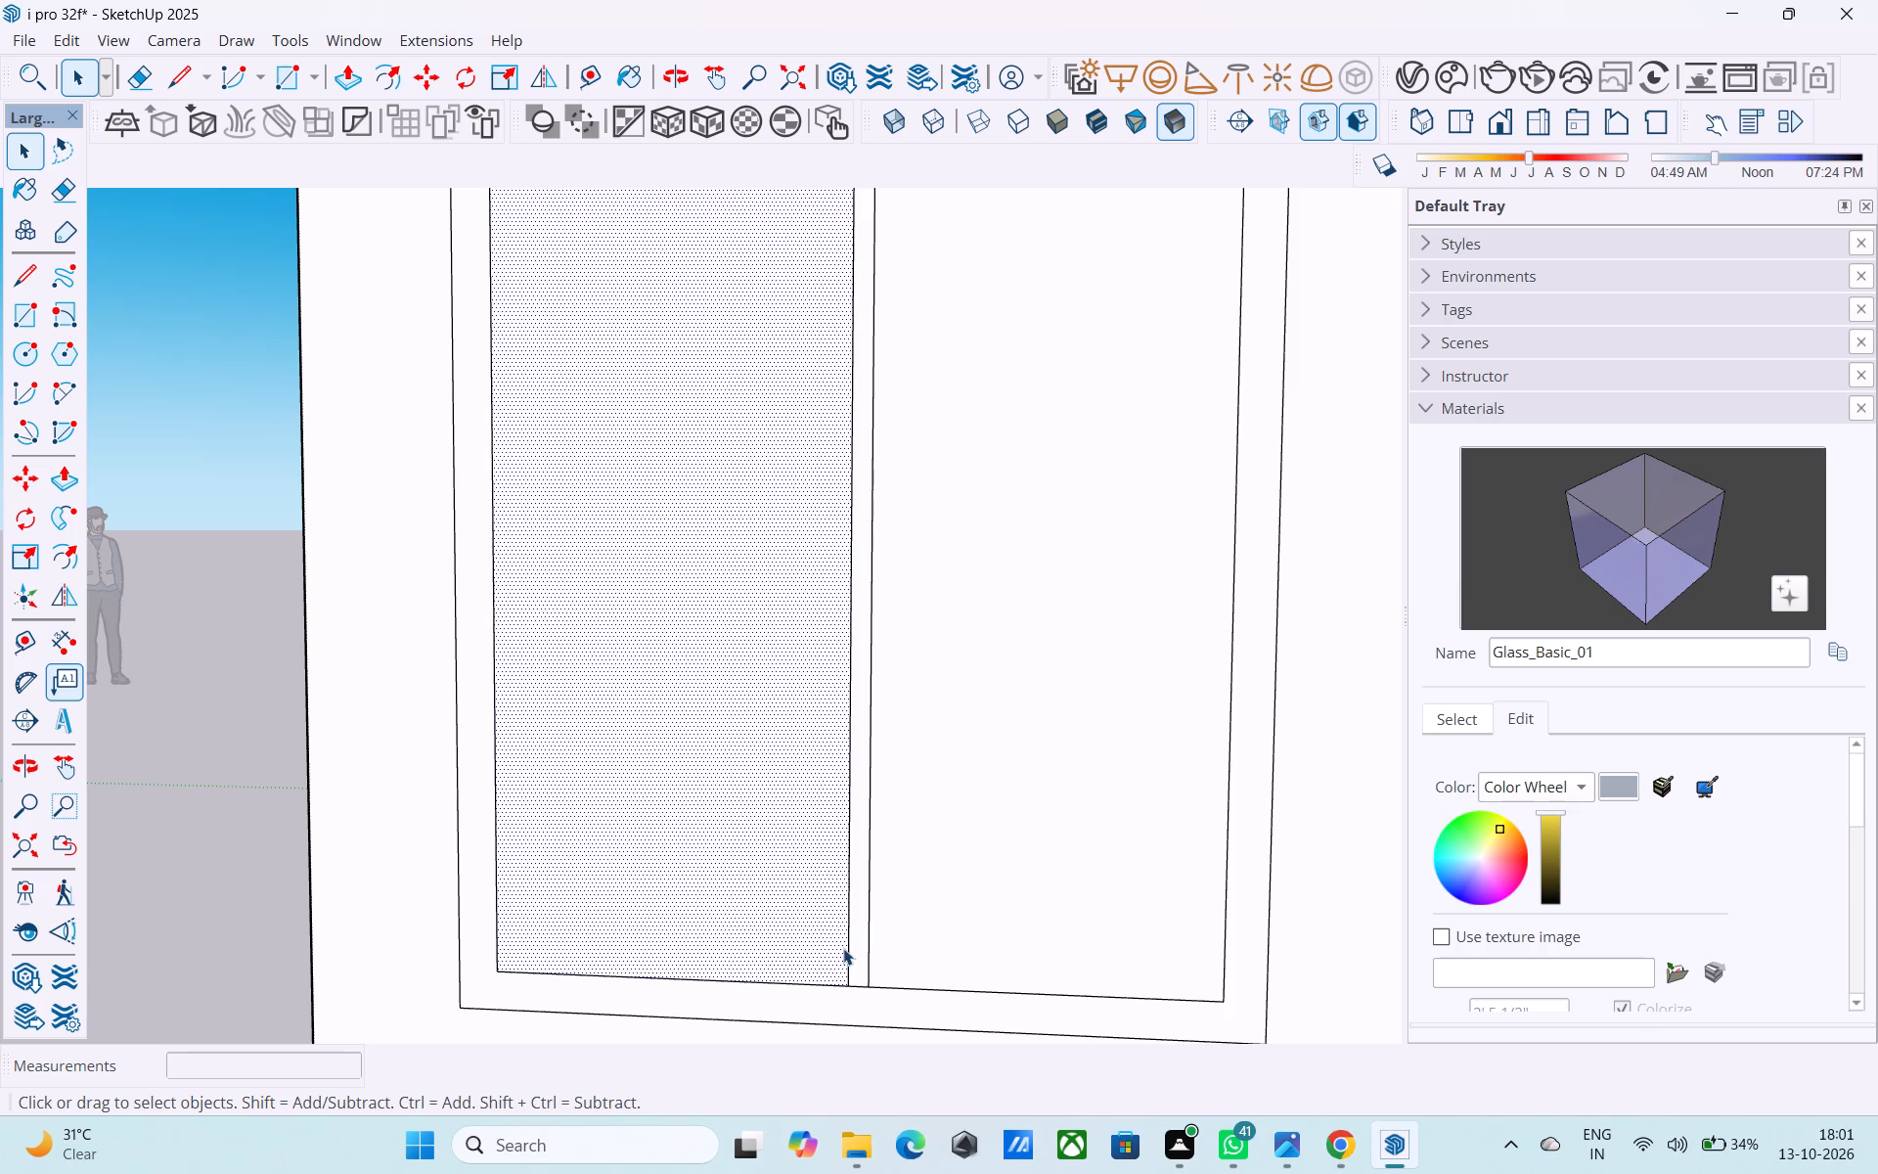
left_click(848, 949)
key("m")
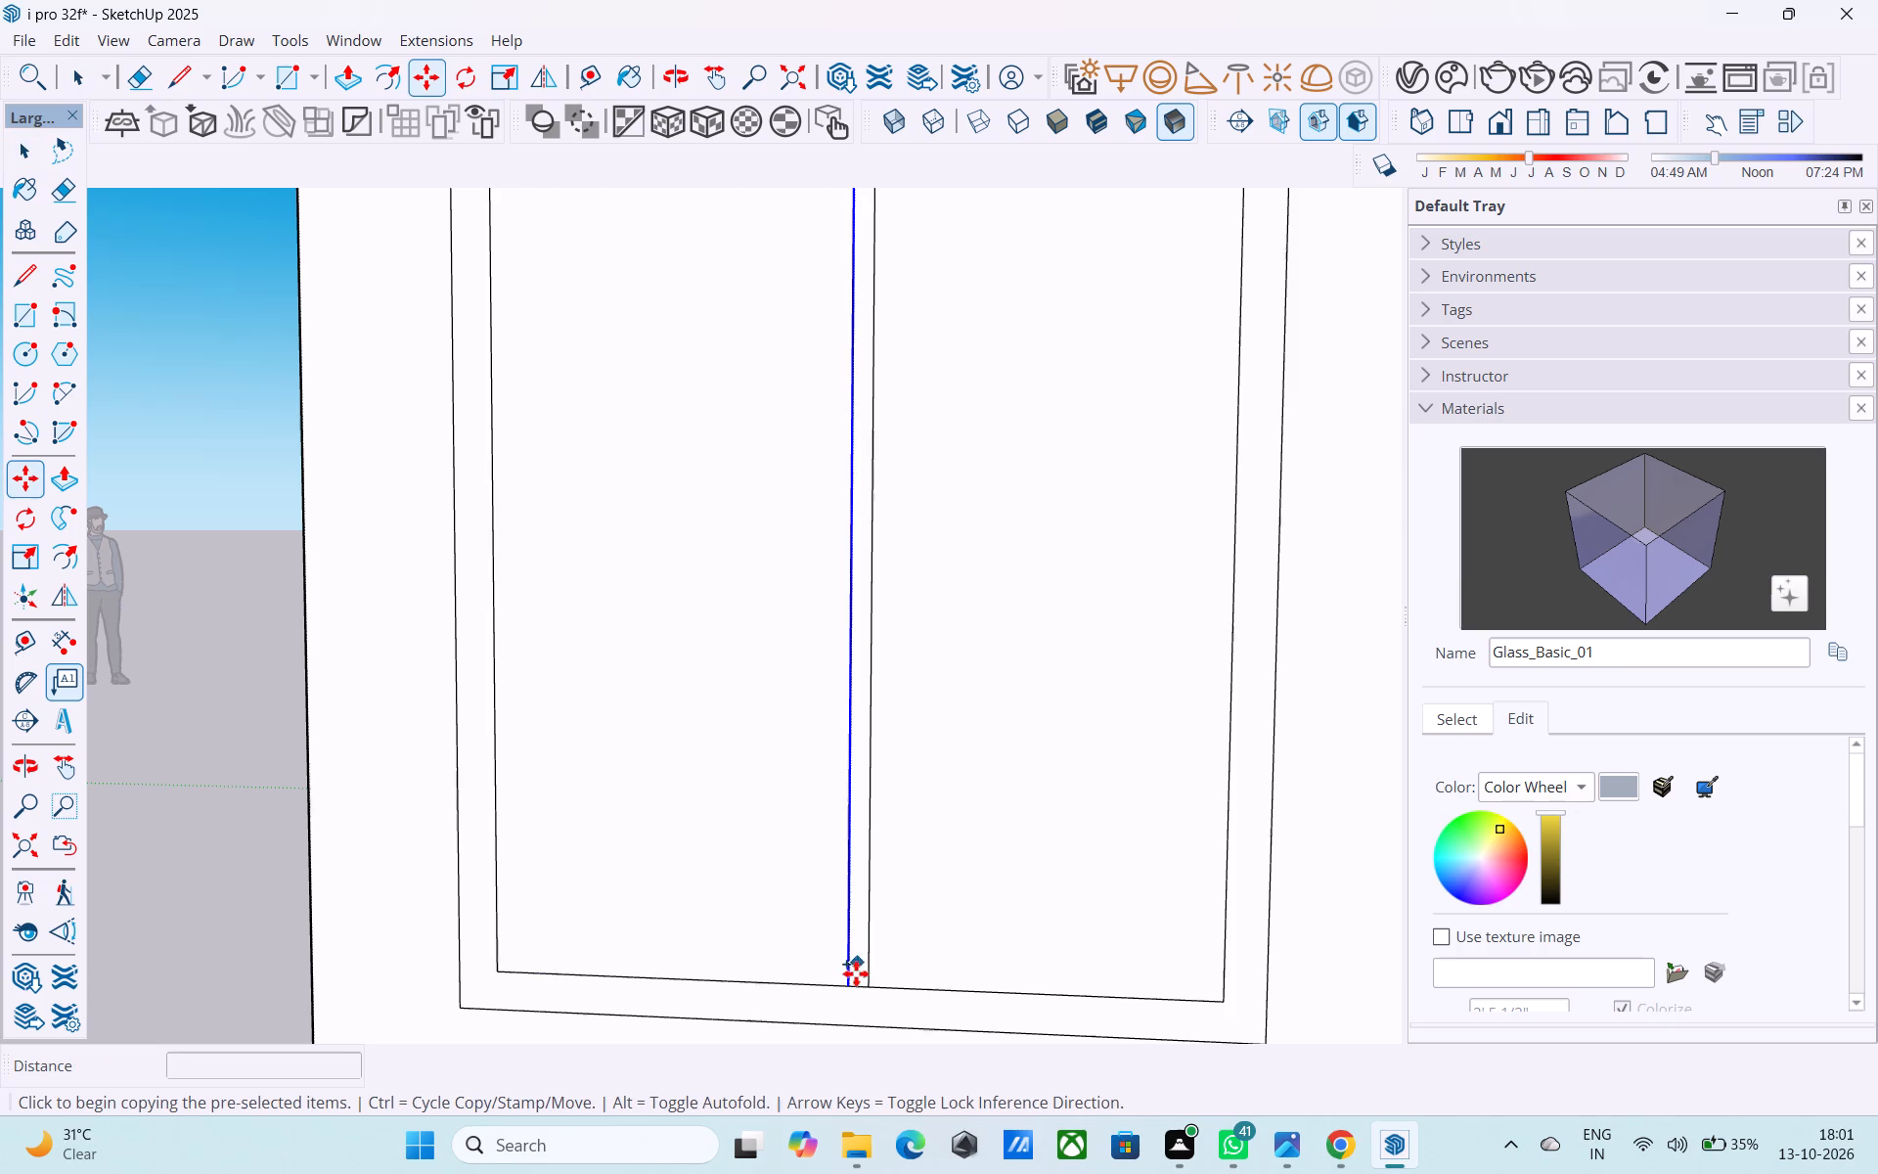
left_click(854, 978)
left_click(829, 984)
Erase the original centre line and the short inner-frame edges across both ends of the mullion.
key("e")
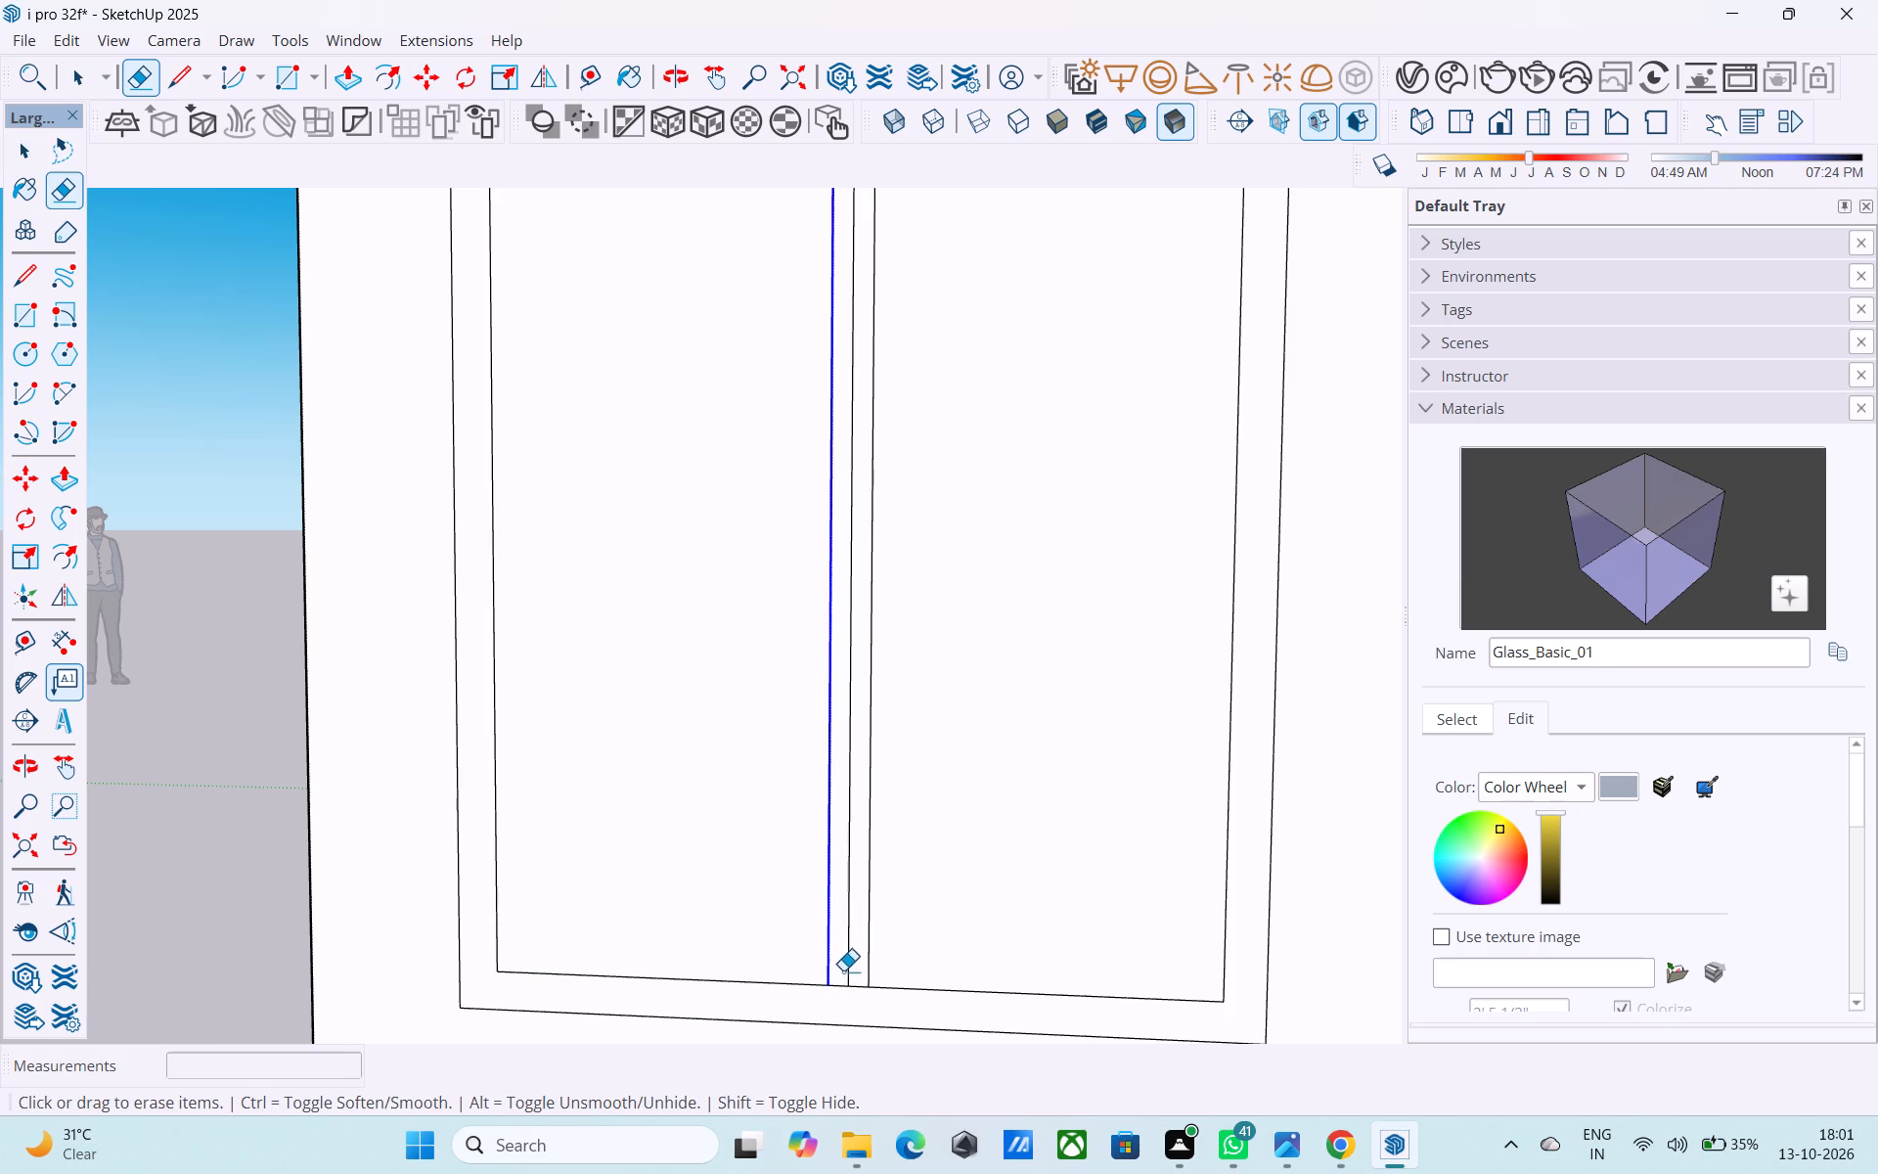
left_click(845, 963)
left_click_drag(844, 988, 846, 1009)
scroll(837, 1048, "down", 13)
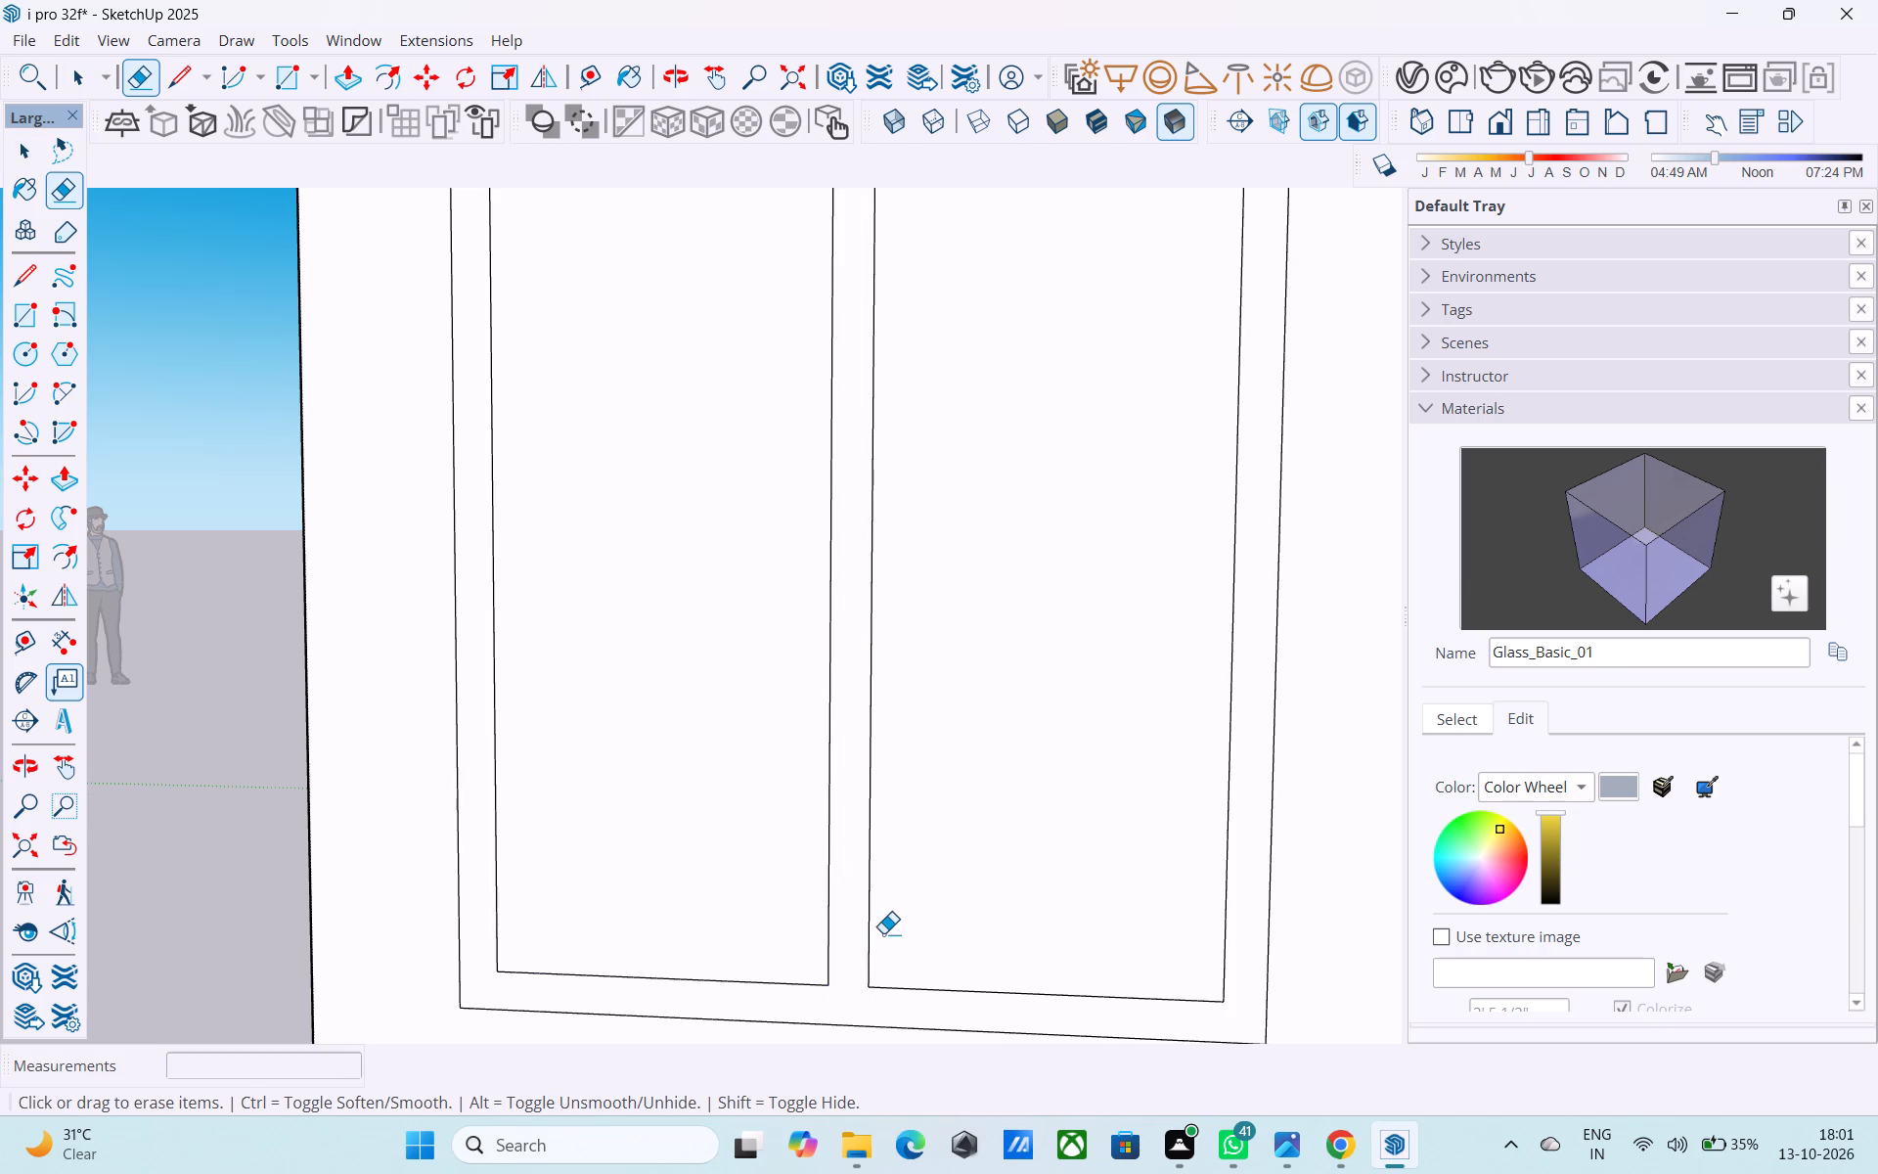
scroll(883, 933, "down", 8)
scroll(888, 631, "up", 12)
left_click_drag(826, 651, 813, 685)
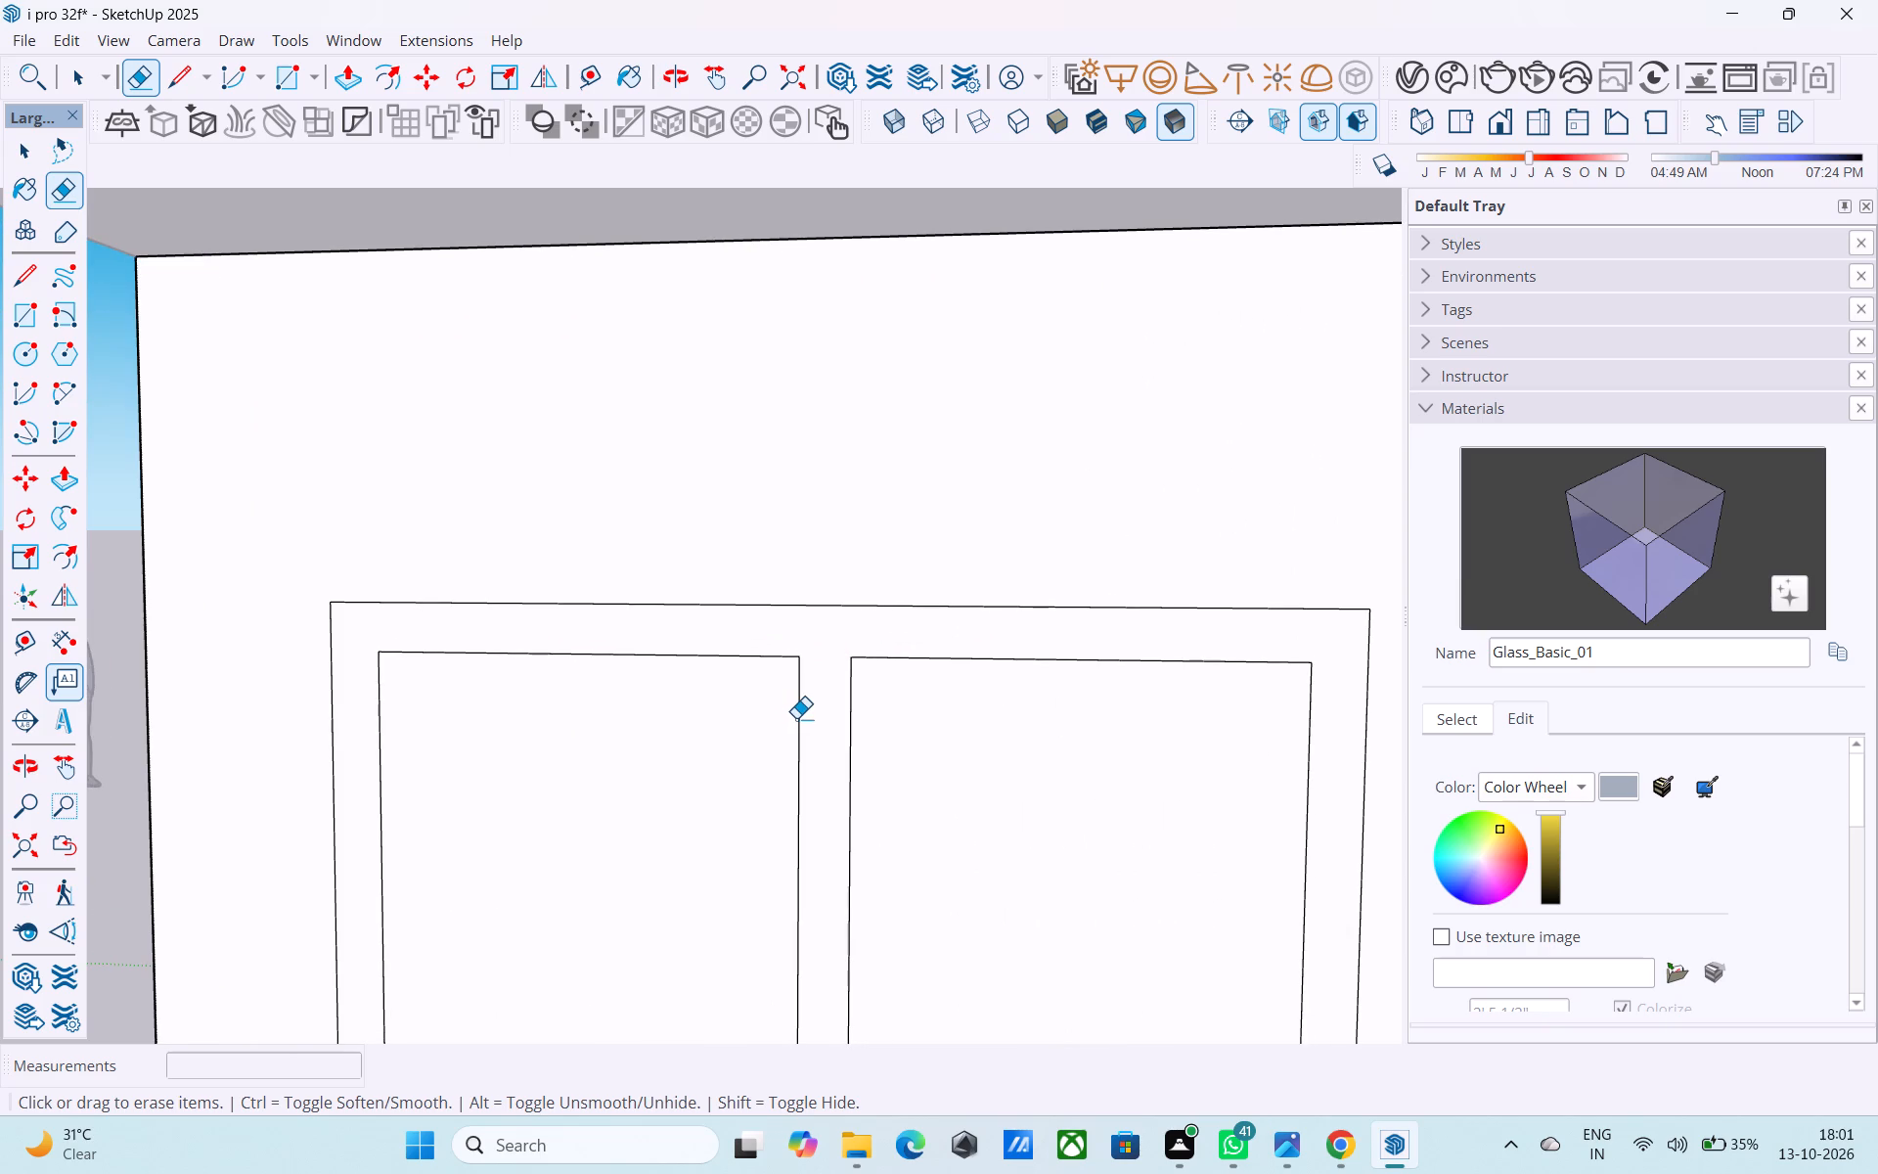
scroll(796, 718, "down", 9)
key("space")
Examine the two-pane window outline against the rest of the house front.
scroll(706, 703, "down", 3)
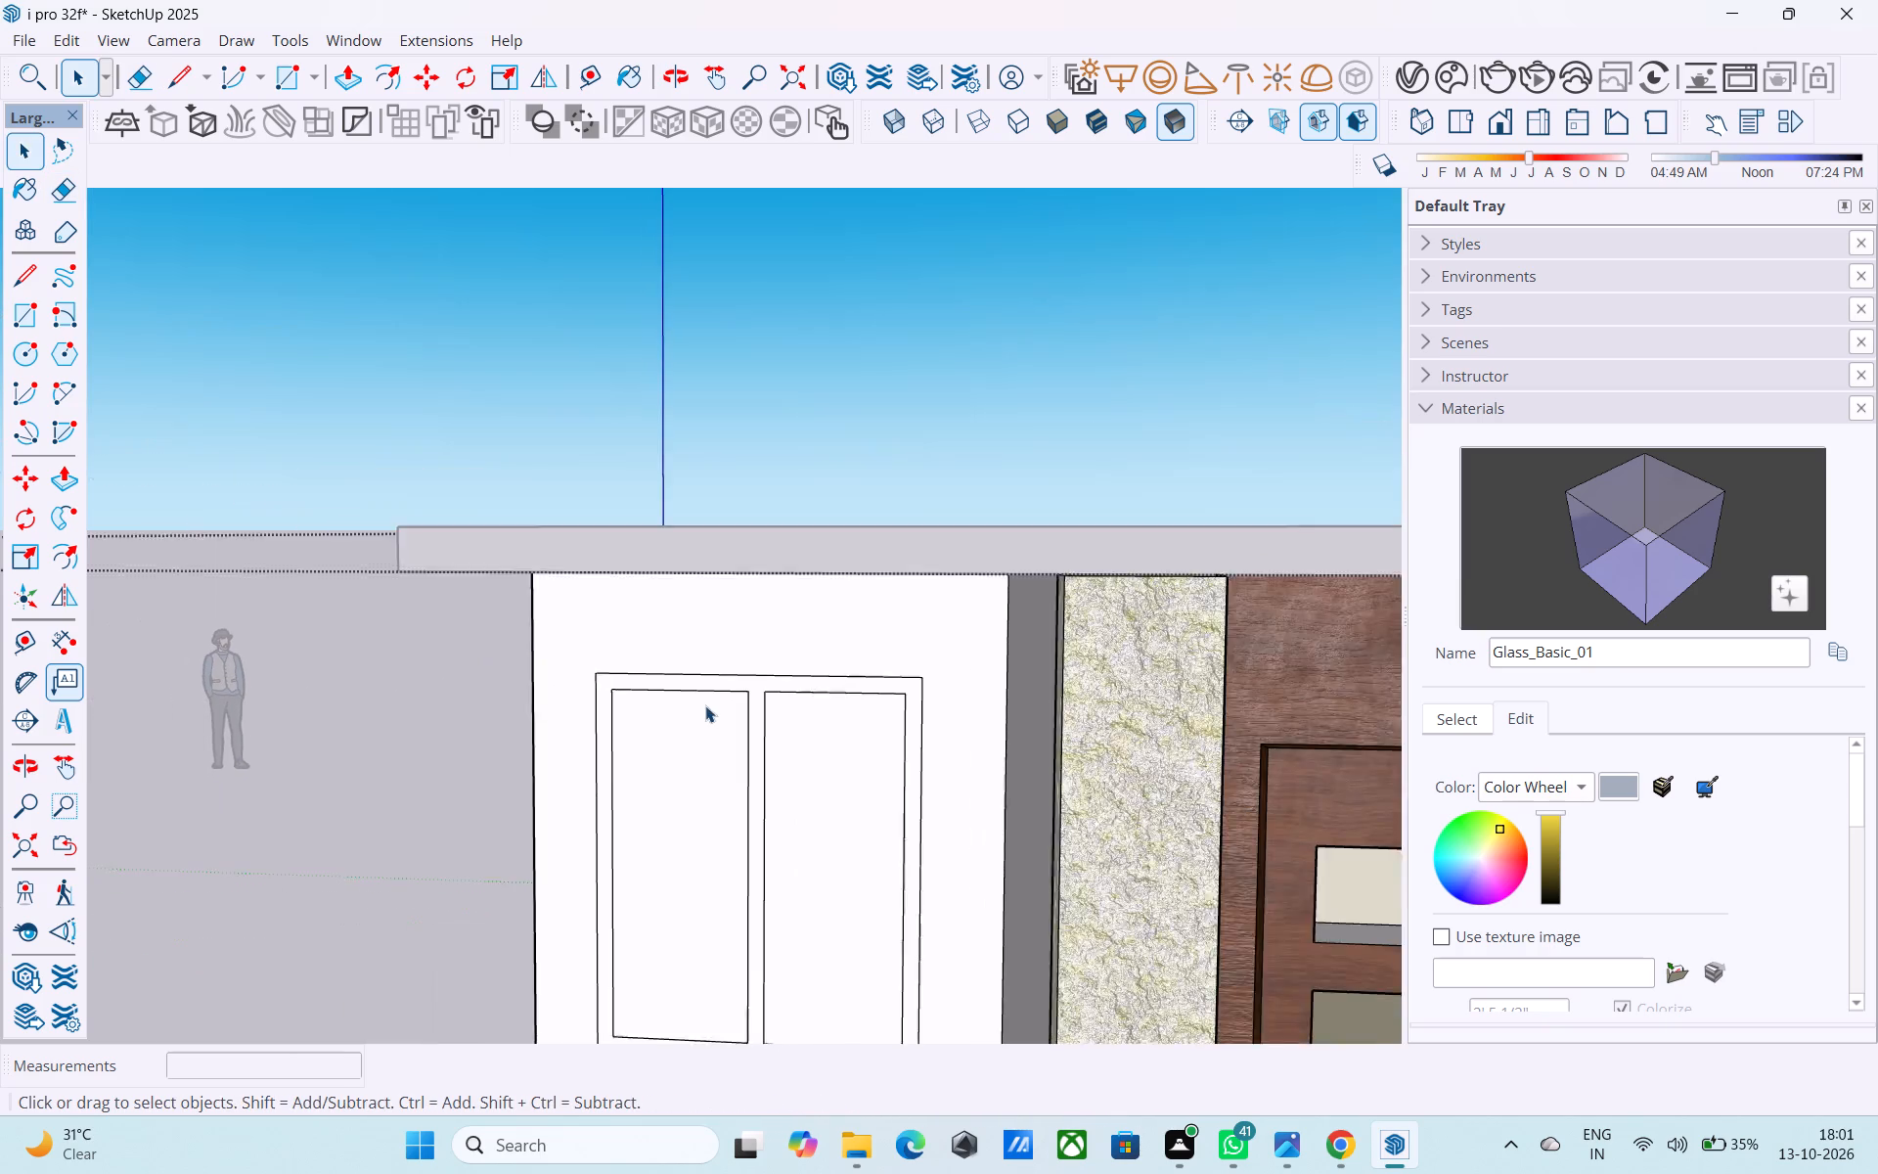
scroll(705, 705, "down", 1)
middle_click_drag(717, 733, 714, 661)
middle_click_drag(799, 720, 761, 714)
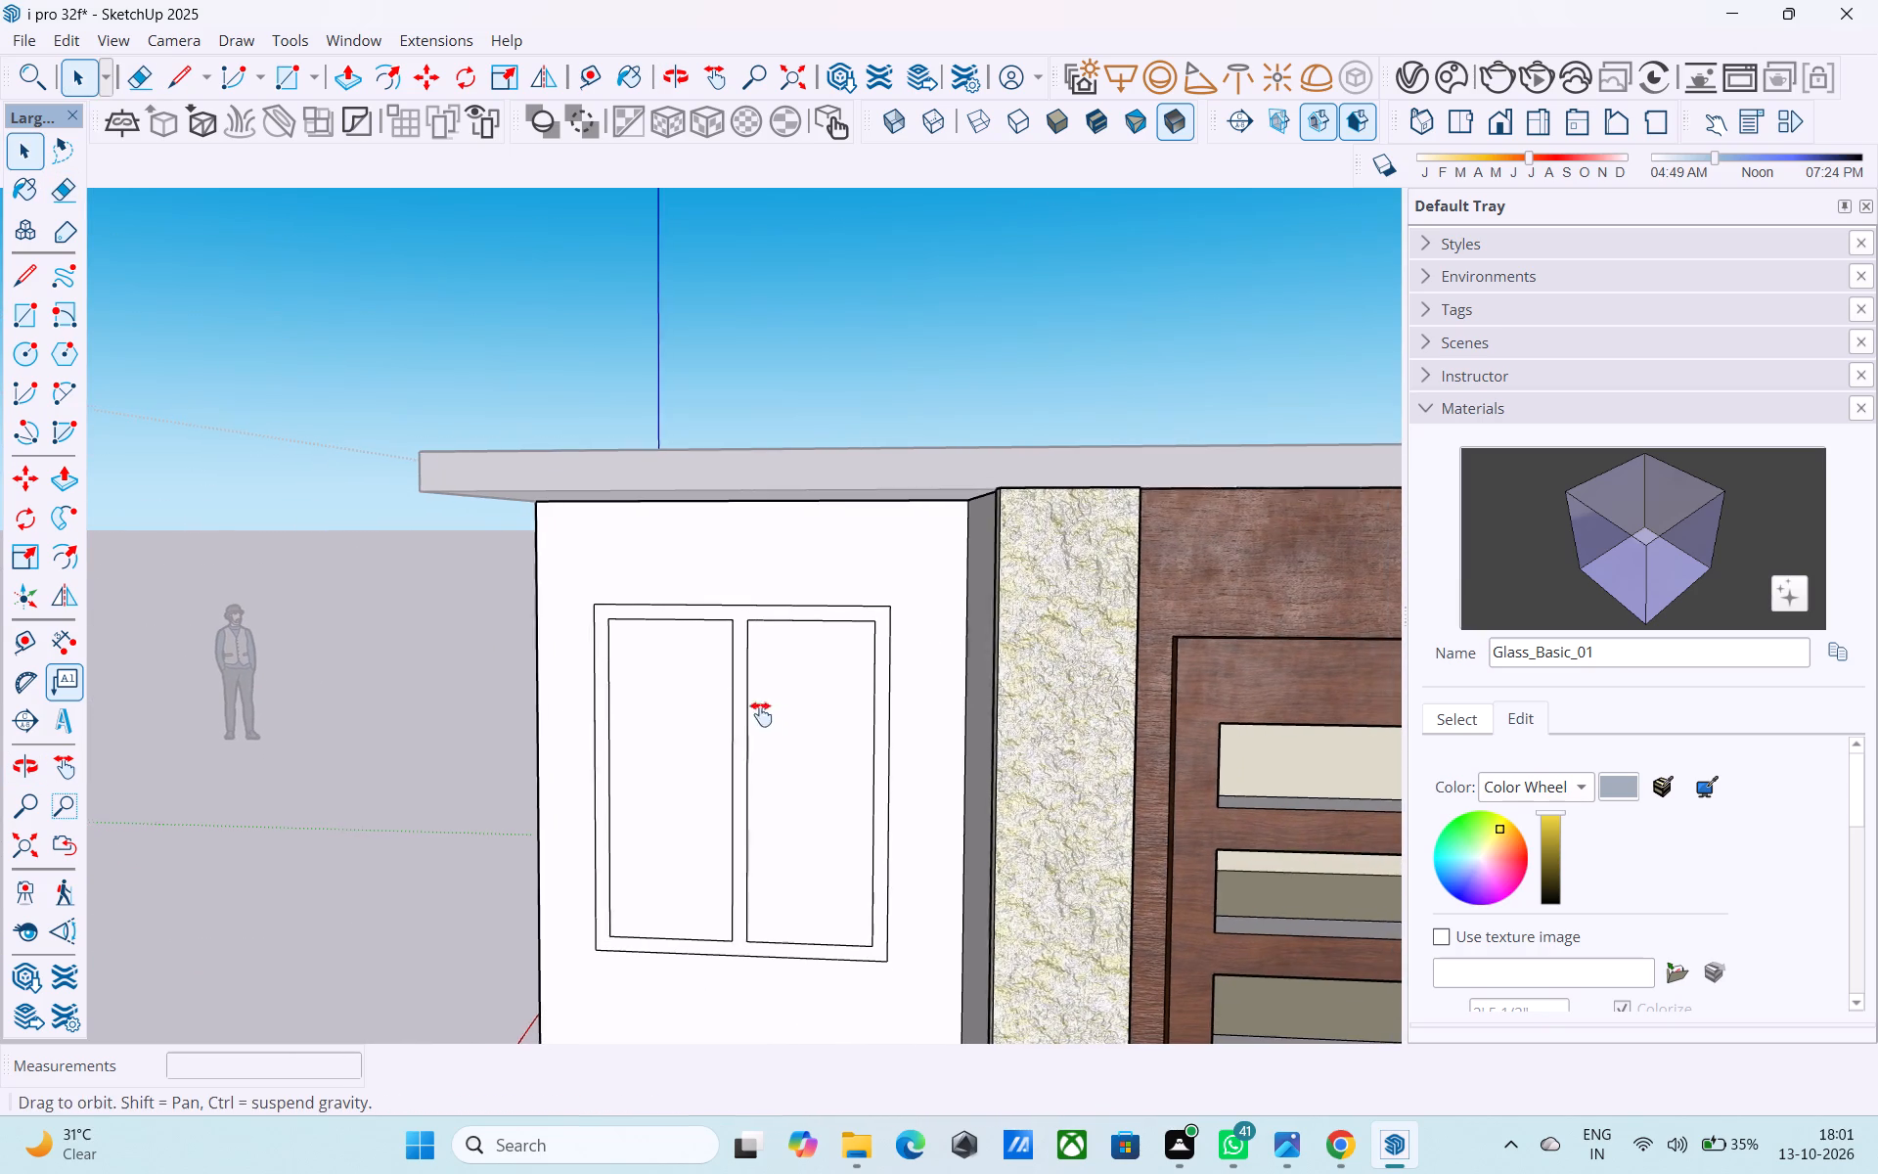
middle_click_drag(761, 714, 679, 630)
scroll(634, 591, "down", 6)
middle_click_drag(797, 690, 833, 653)
scroll(833, 653, "down", 1)
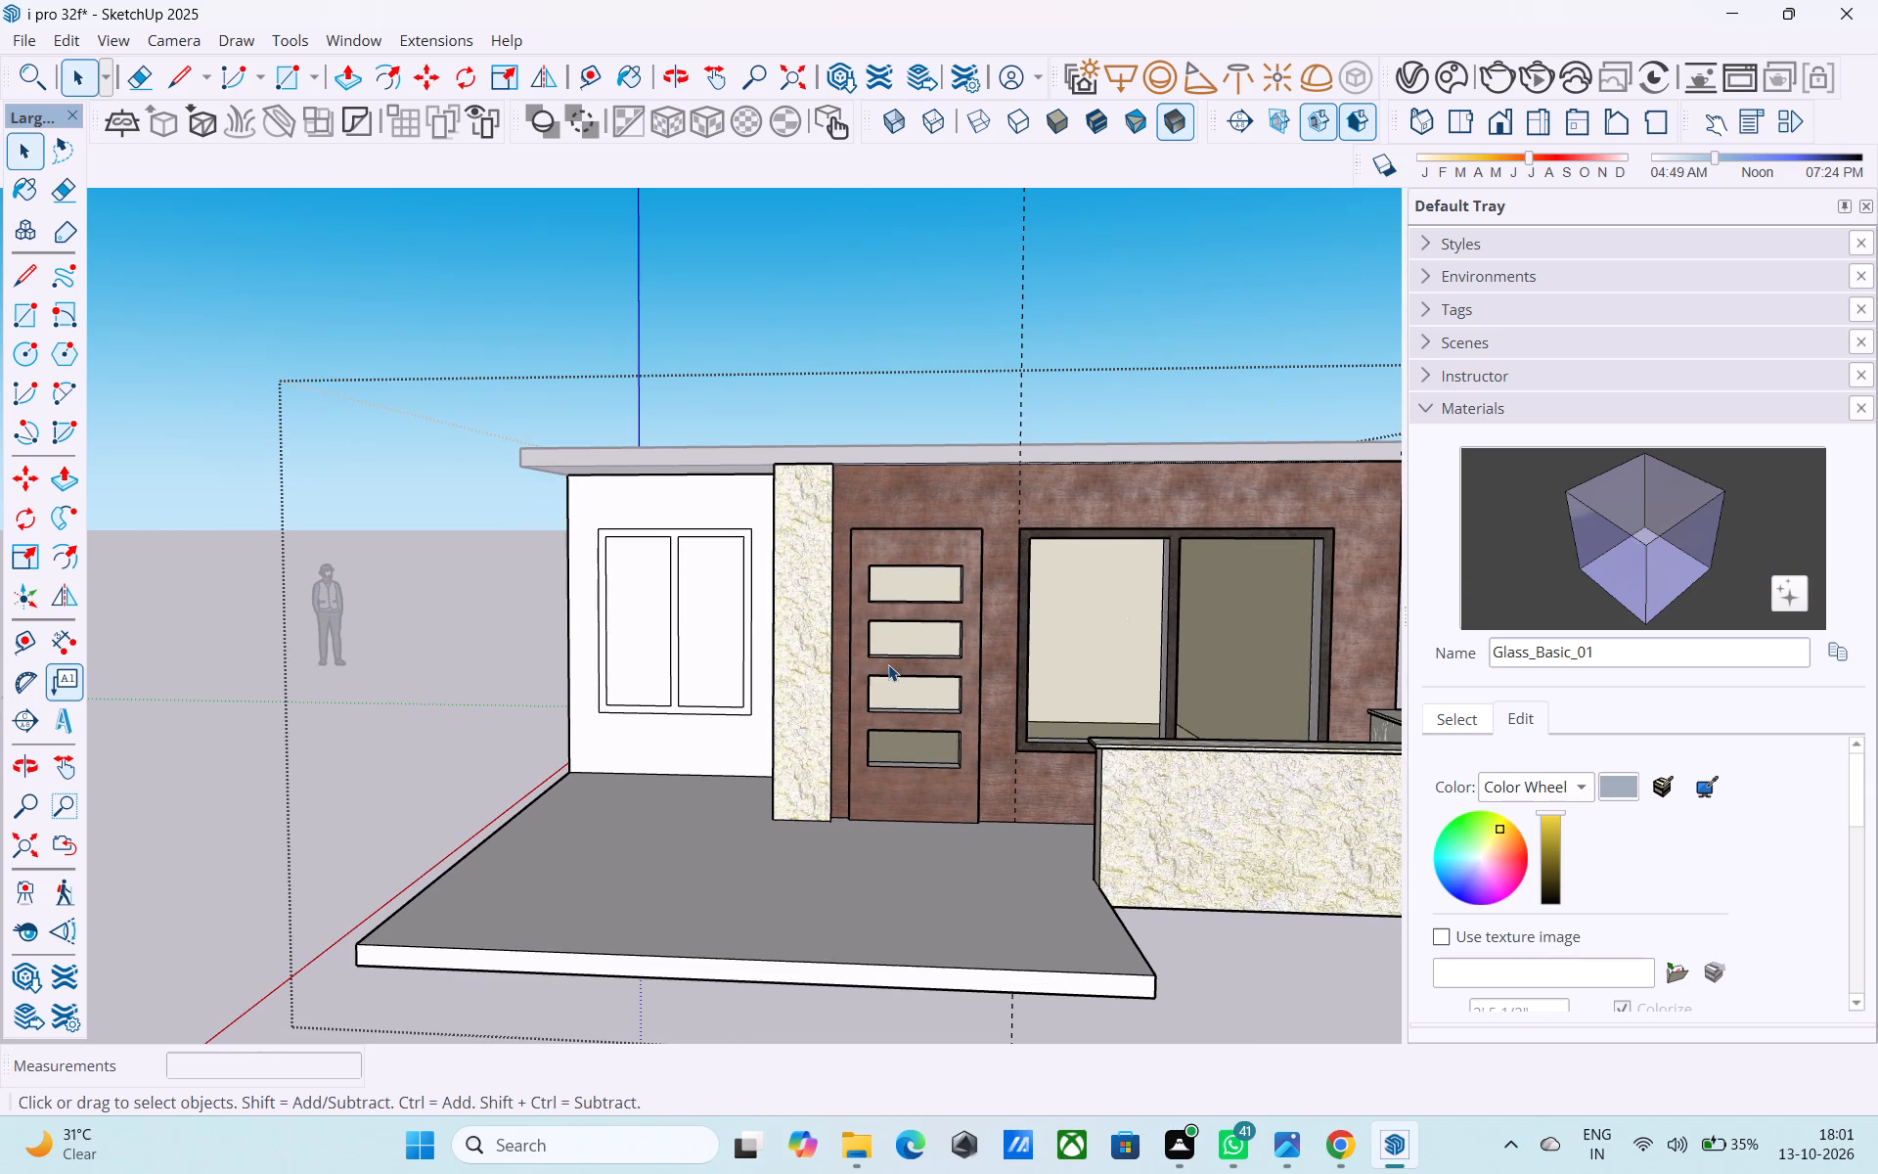
middle_click_drag(888, 664, 831, 660)
scroll(1496, 841, "up", 1)
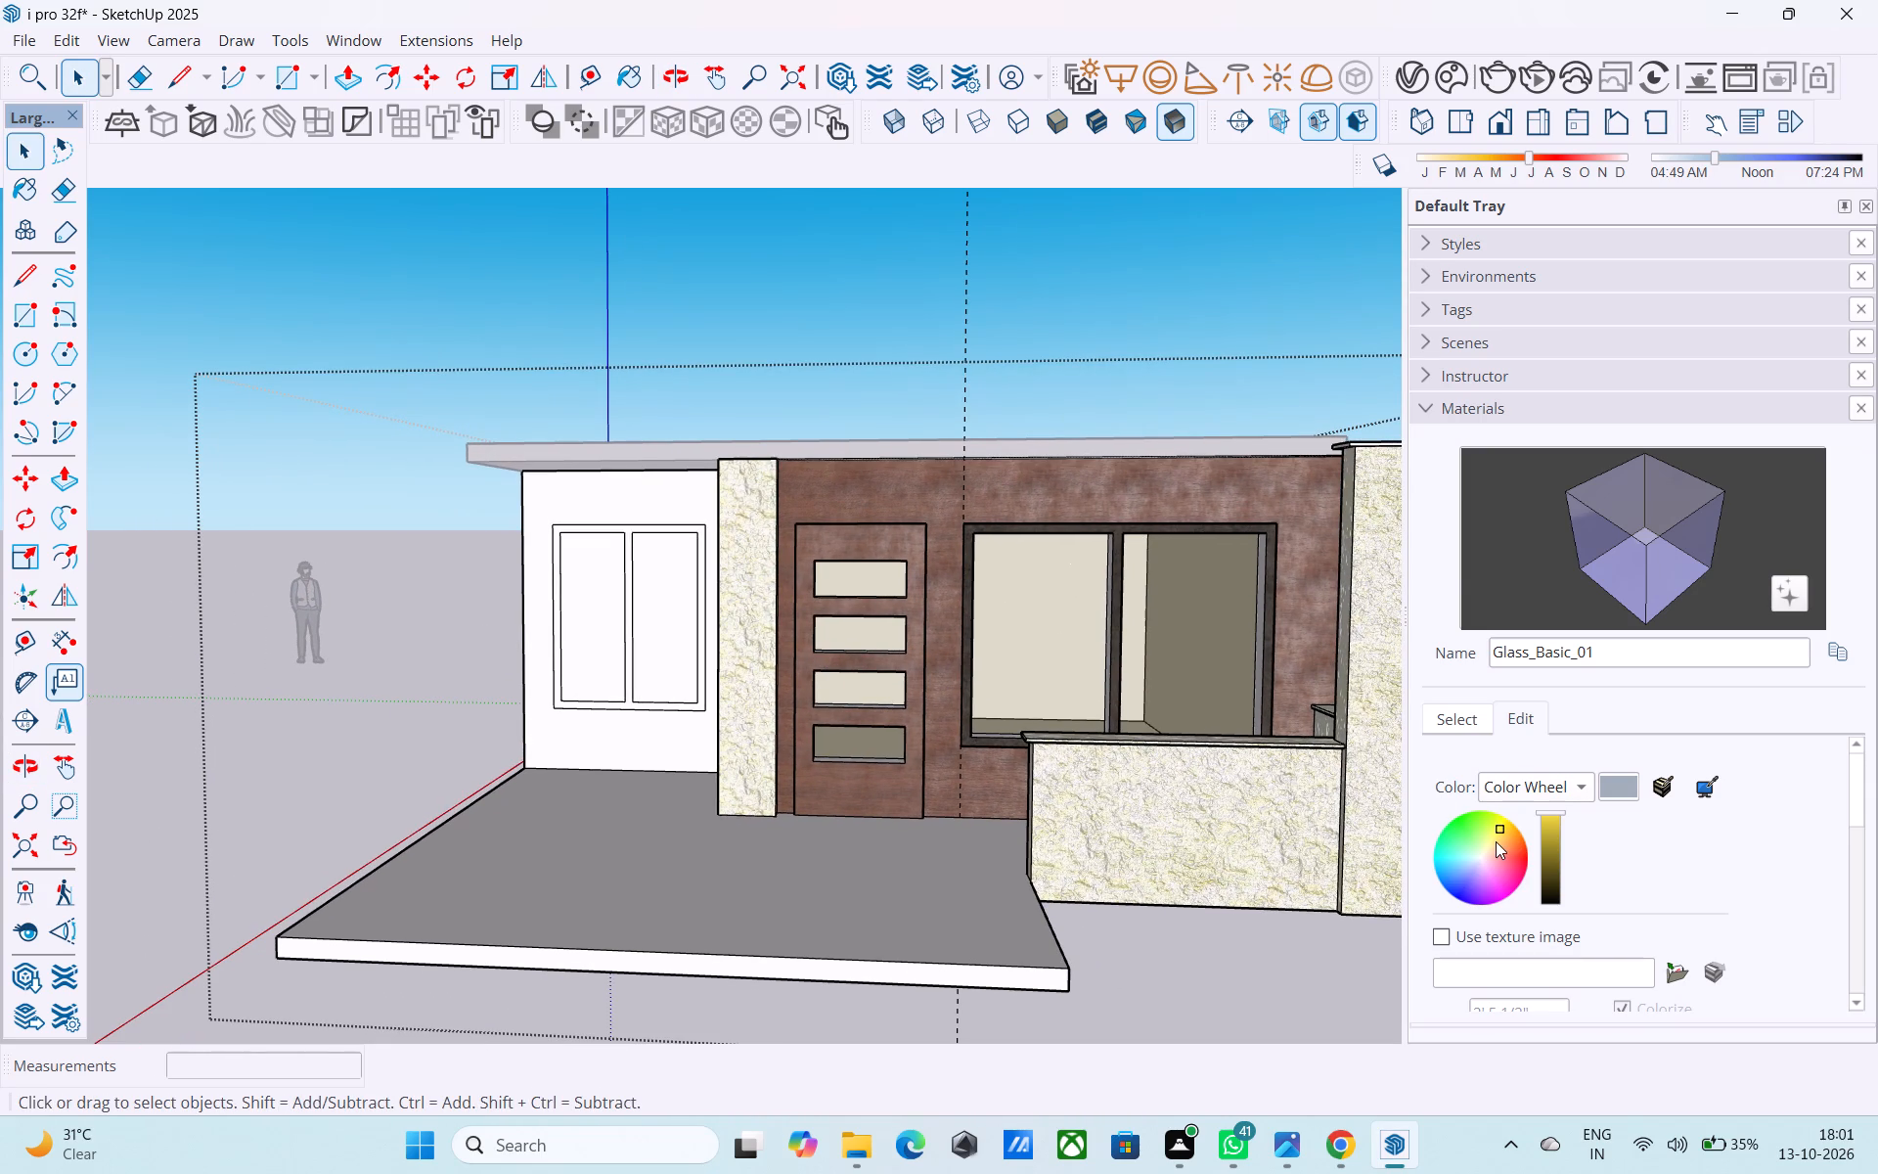
scroll(1496, 841, "up", 2)
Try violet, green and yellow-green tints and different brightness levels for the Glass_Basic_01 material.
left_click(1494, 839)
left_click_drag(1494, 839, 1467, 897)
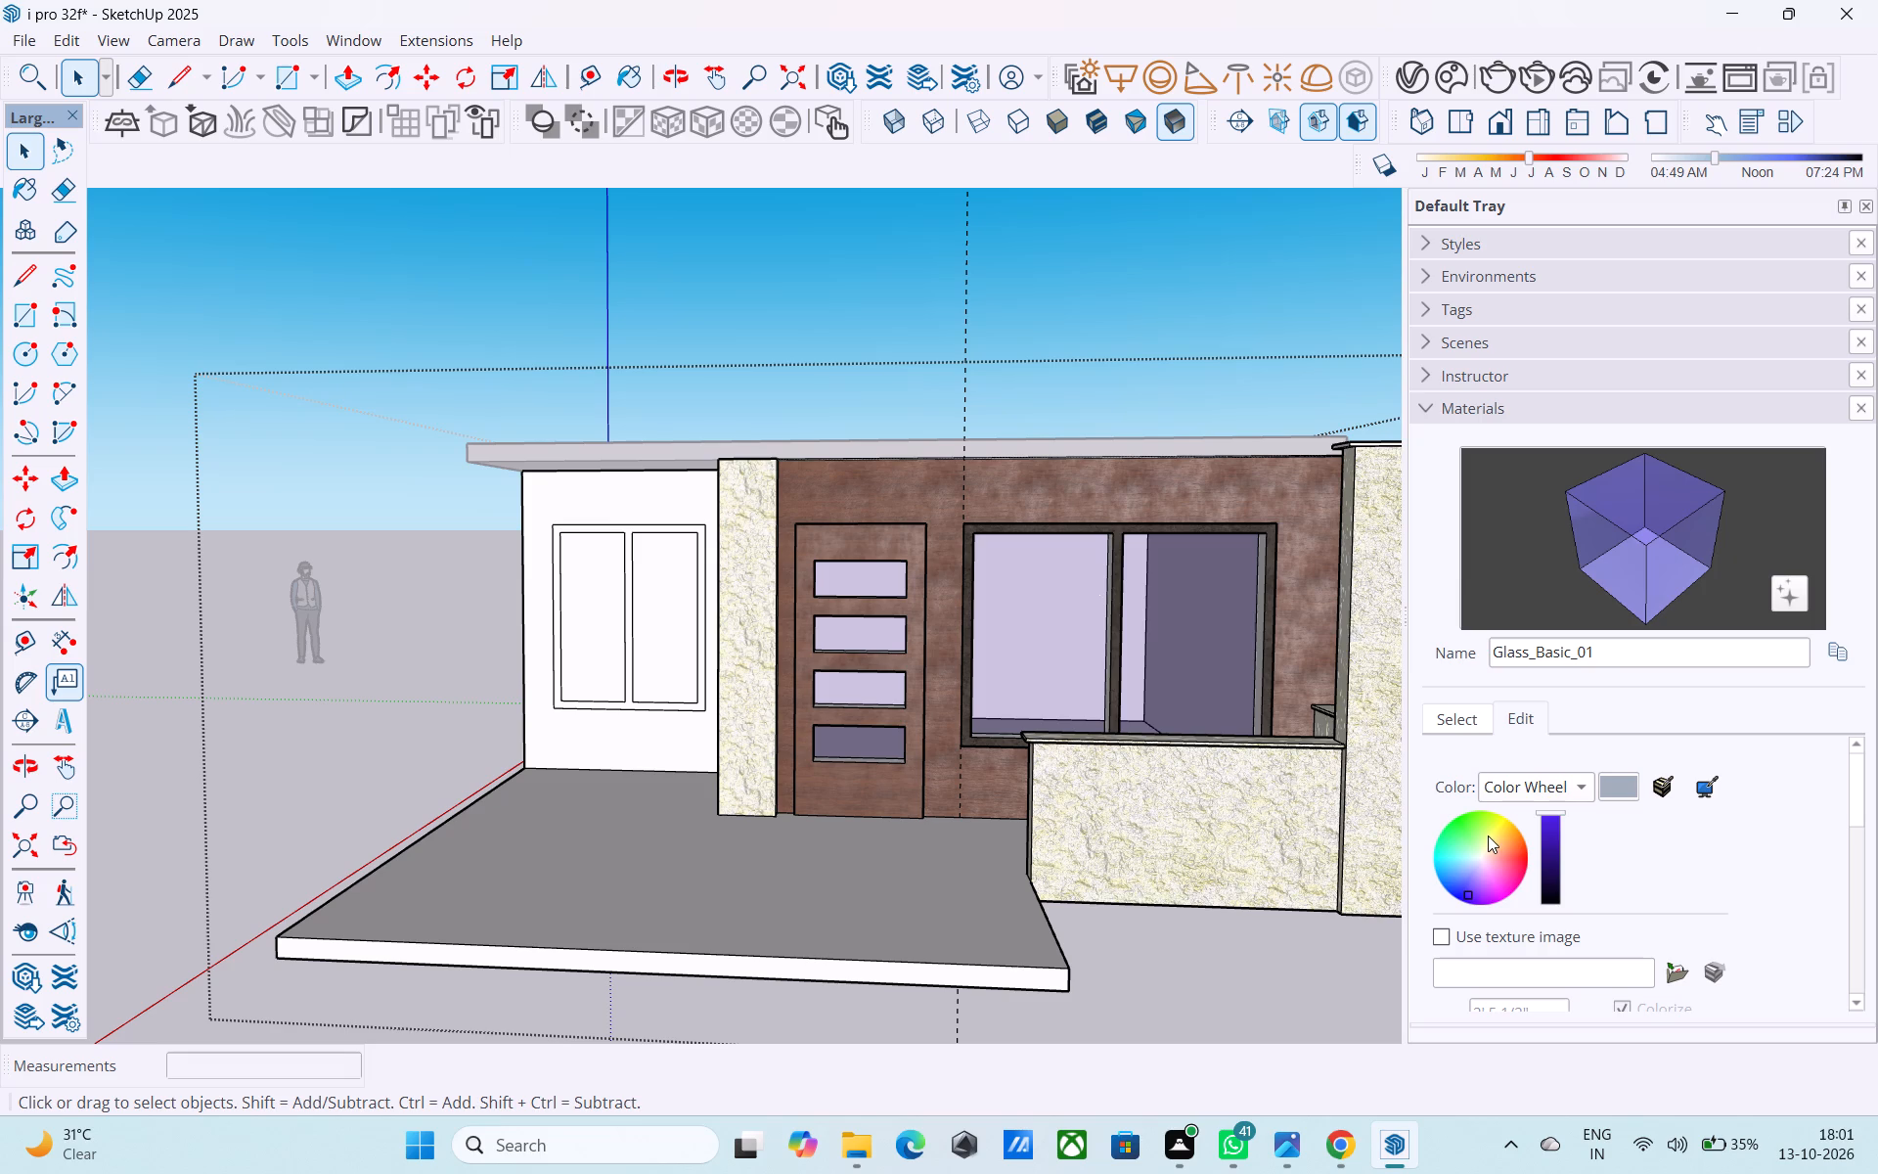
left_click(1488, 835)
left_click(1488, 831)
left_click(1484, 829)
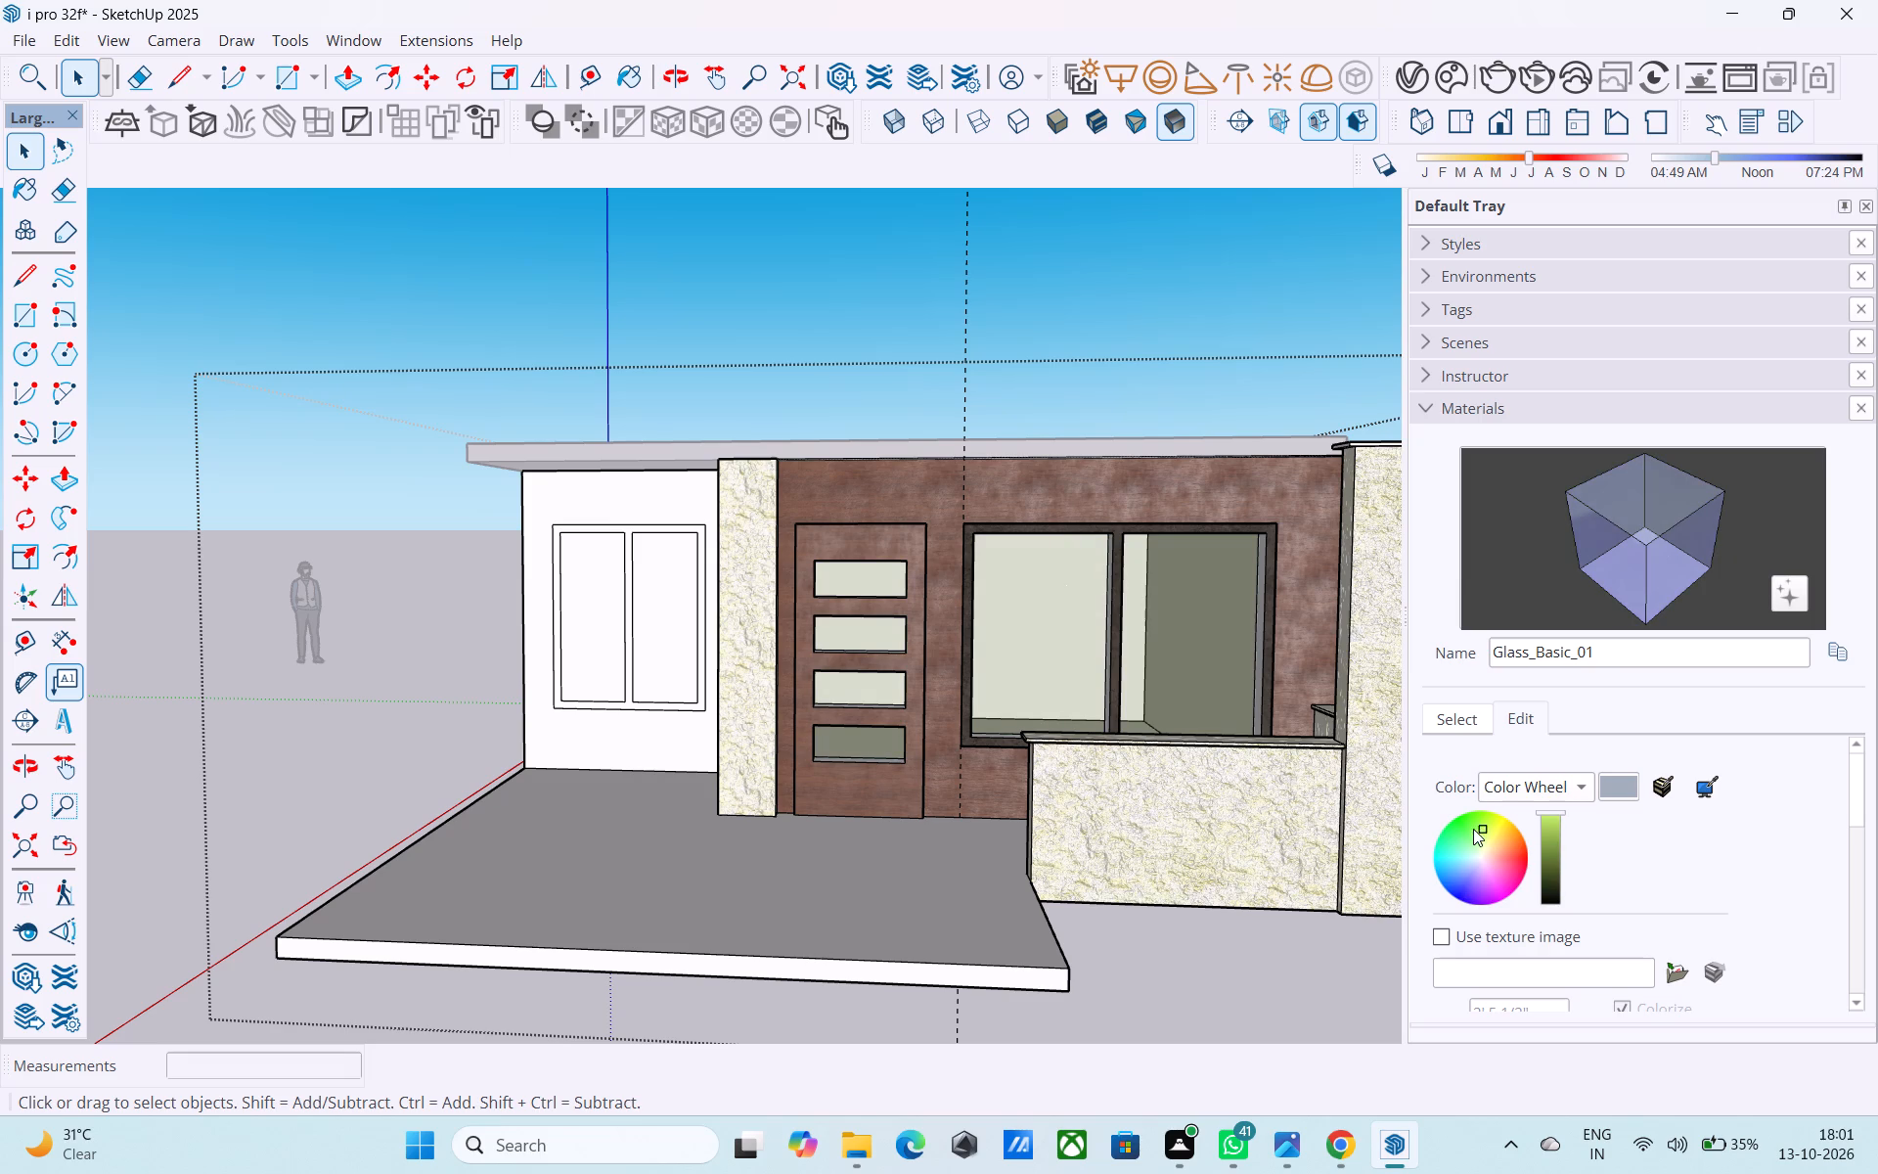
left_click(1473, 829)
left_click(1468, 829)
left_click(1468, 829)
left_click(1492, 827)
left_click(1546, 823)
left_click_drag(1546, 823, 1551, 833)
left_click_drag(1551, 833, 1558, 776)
Inspect the large window's glass up close and shift the Glass_Basic_01 tint to a soft yellow at full brightness.
middle_click_drag(1237, 707, 1105, 790)
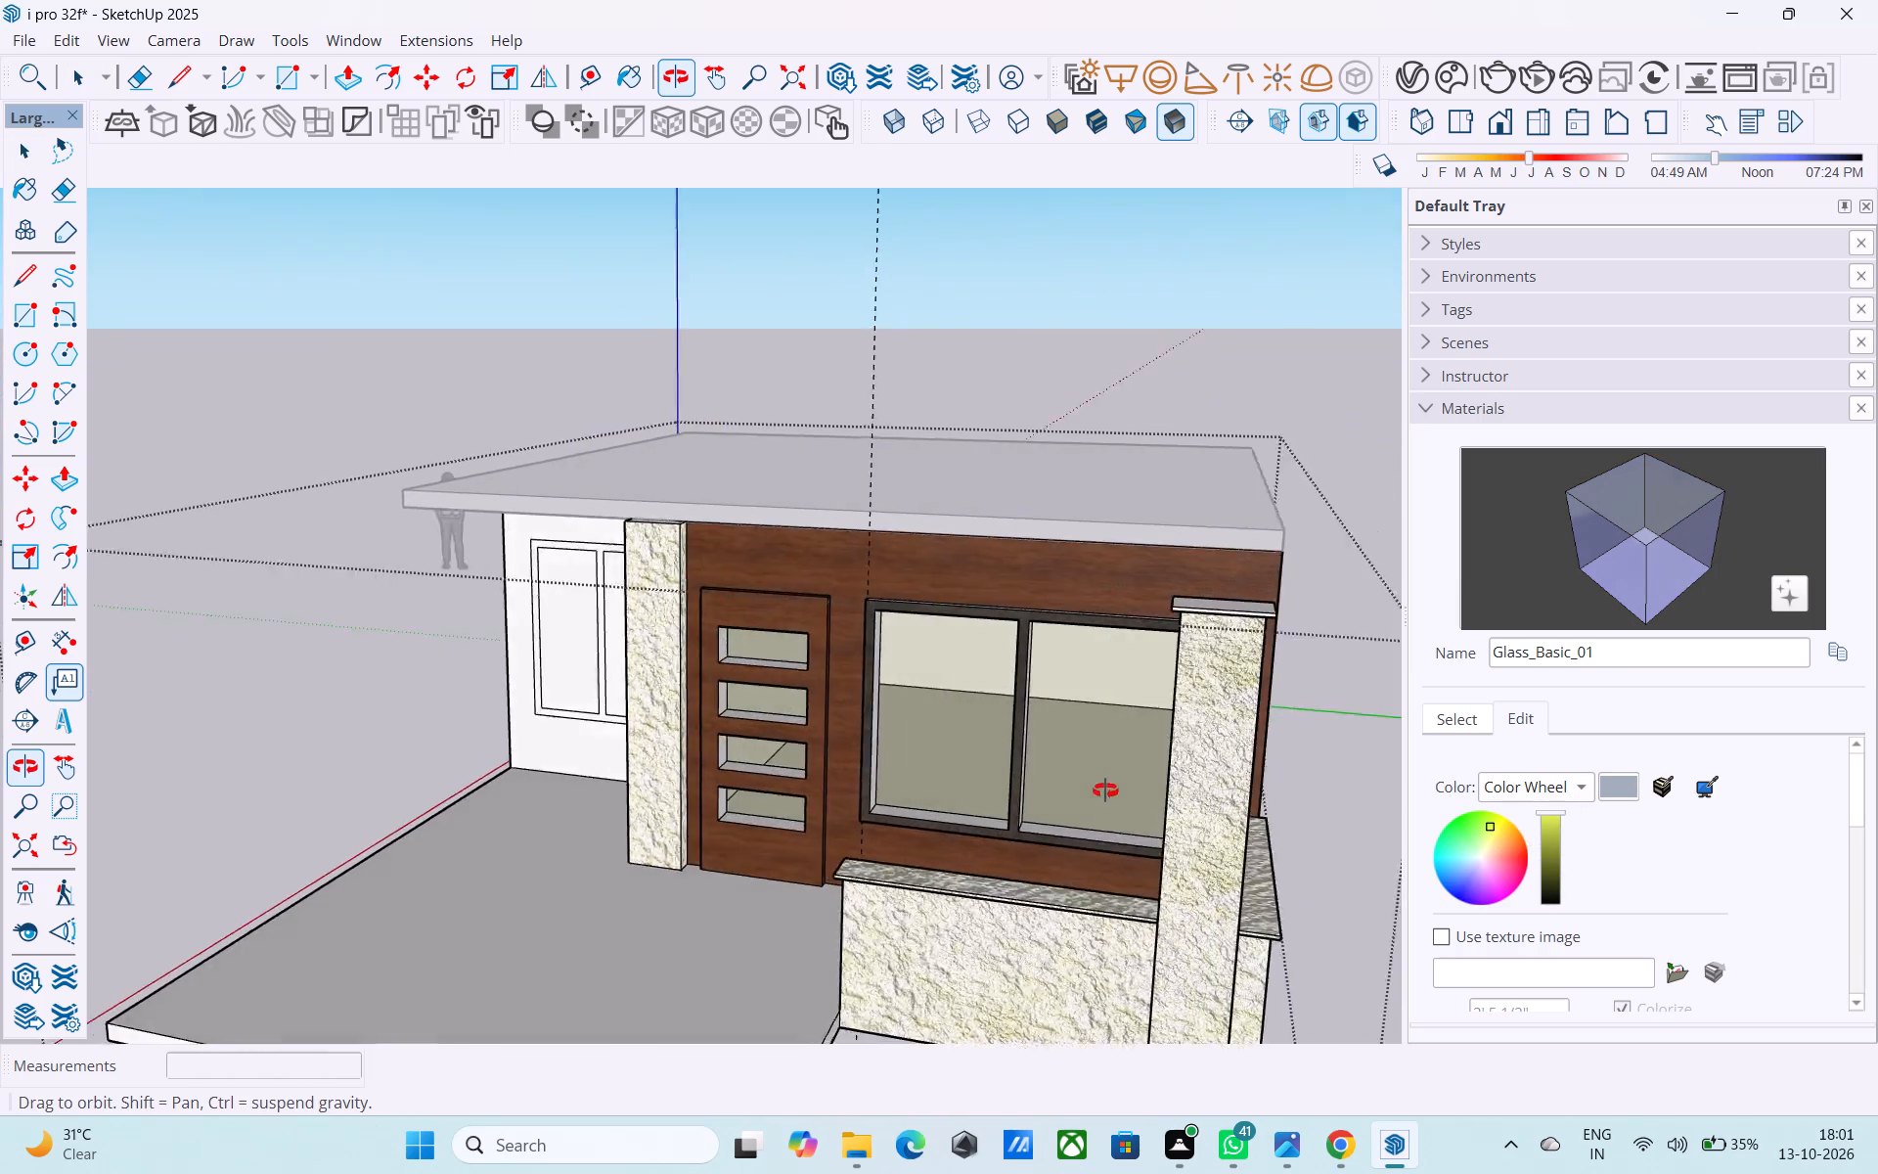
middle_click_drag(1105, 790, 869, 836)
scroll(869, 837, "up", 20)
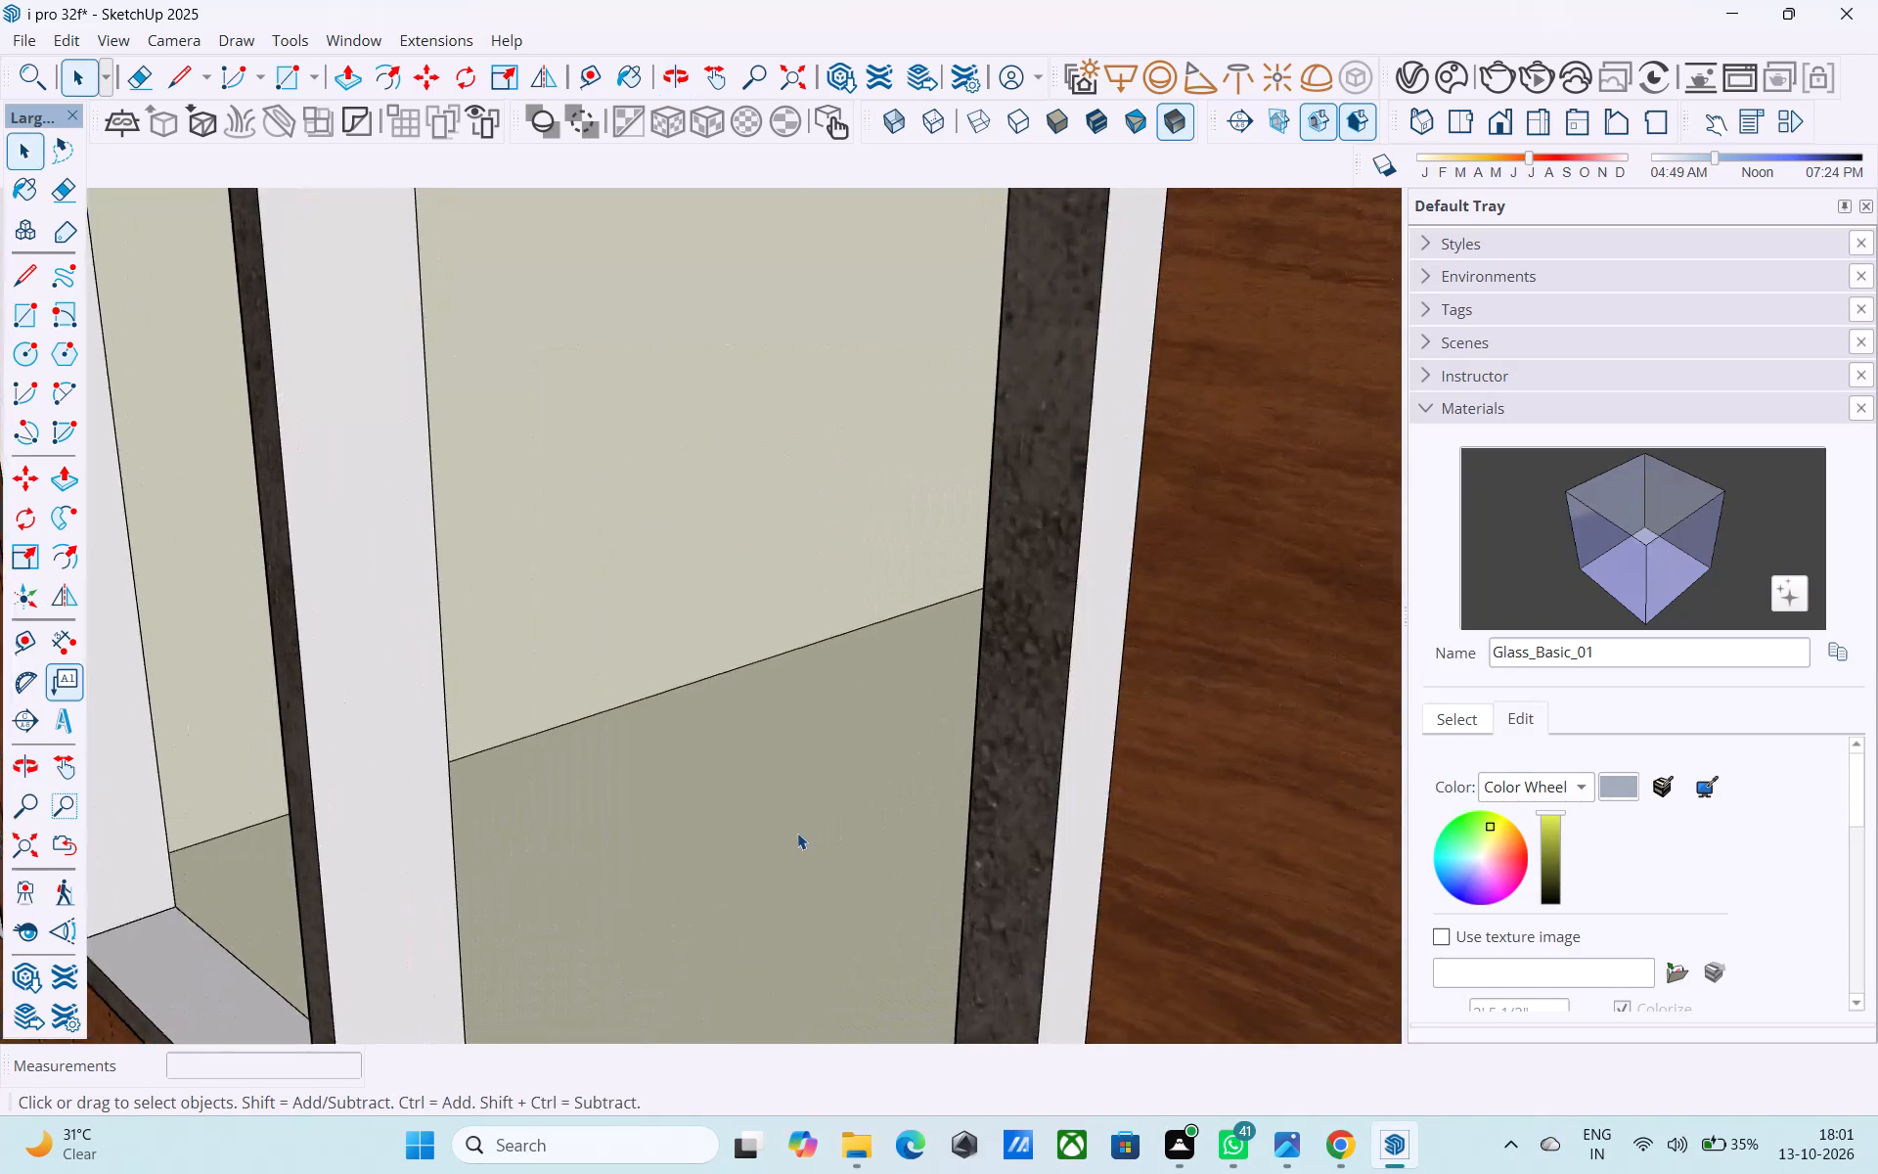
scroll(797, 833, "up", 2)
scroll(793, 832, "down", 16)
middle_click_drag(779, 841, 1095, 778)
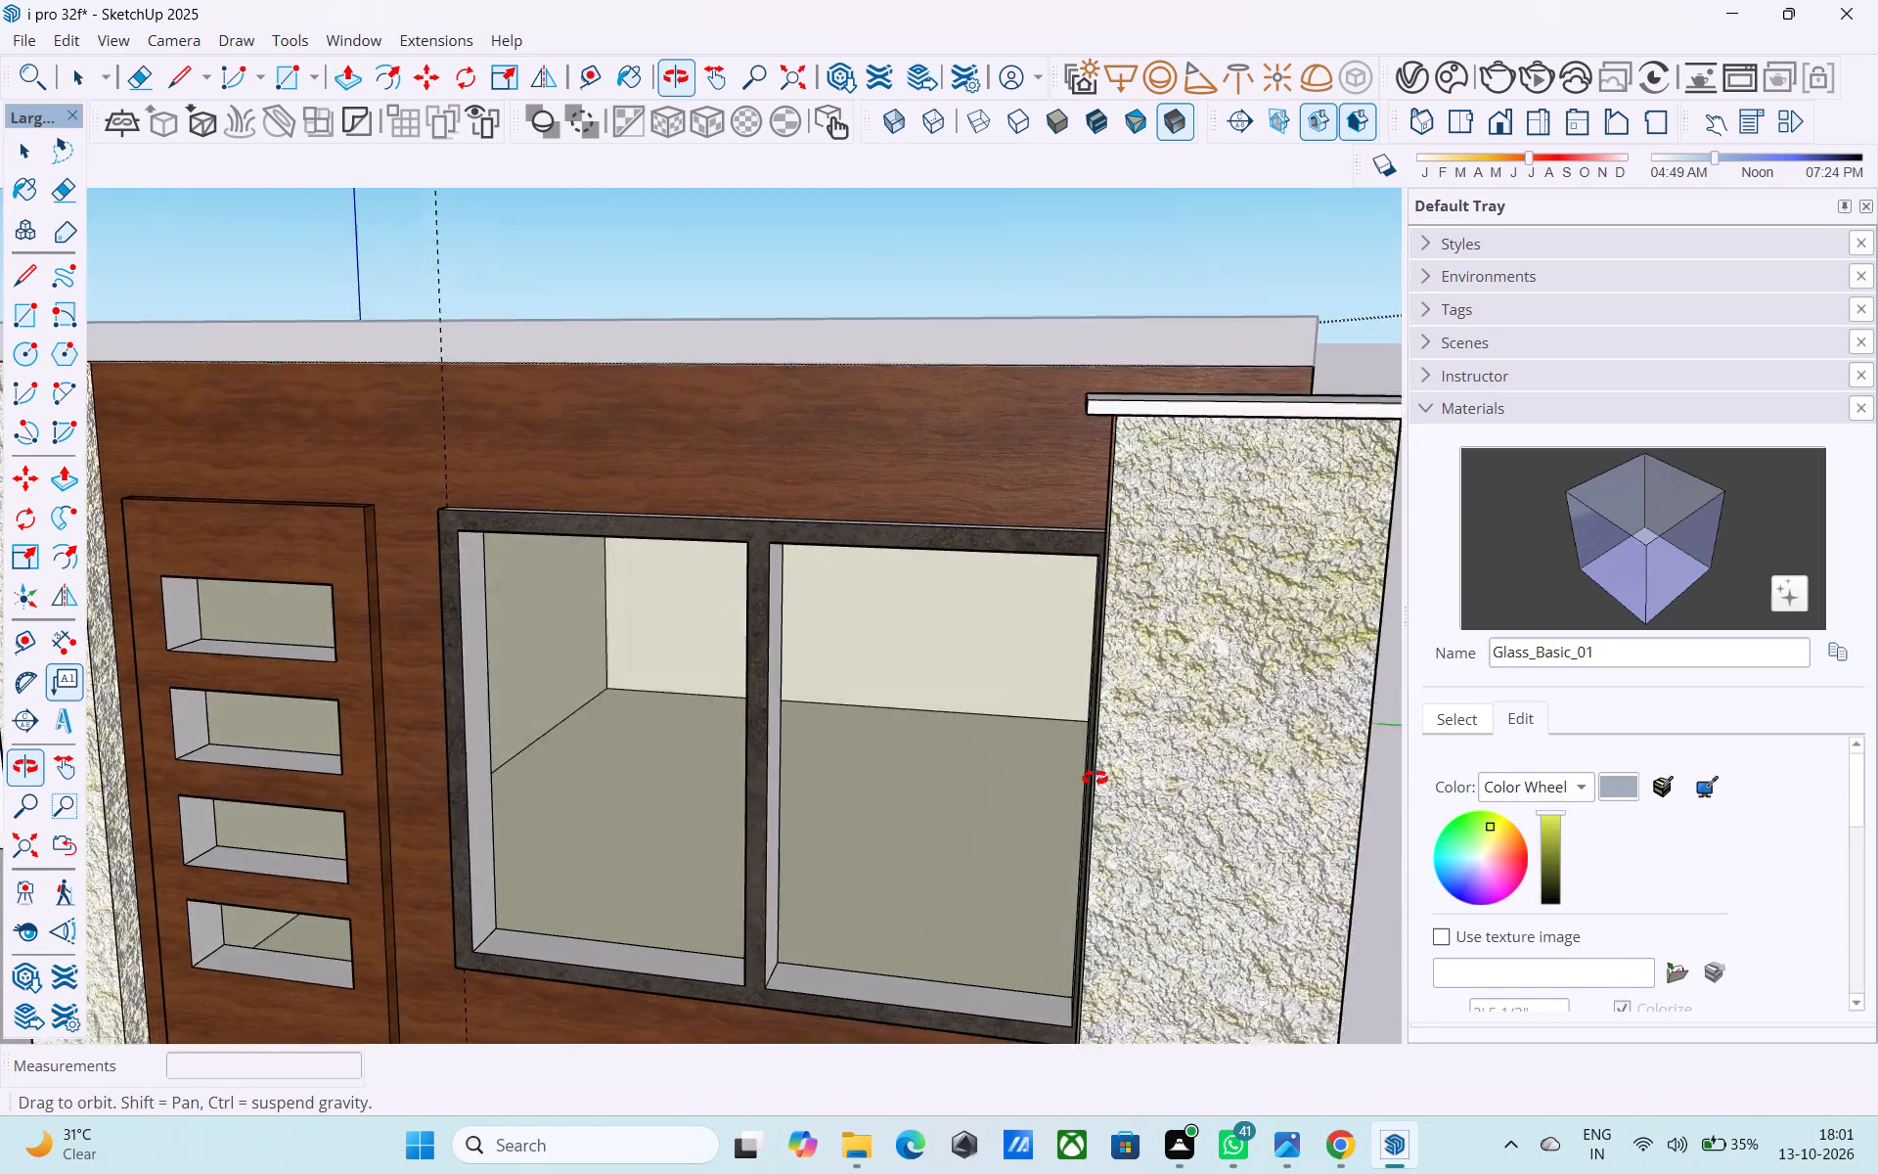
middle_click_drag(1095, 778, 1099, 774)
scroll(1104, 773, "down", 1)
left_click(1495, 829)
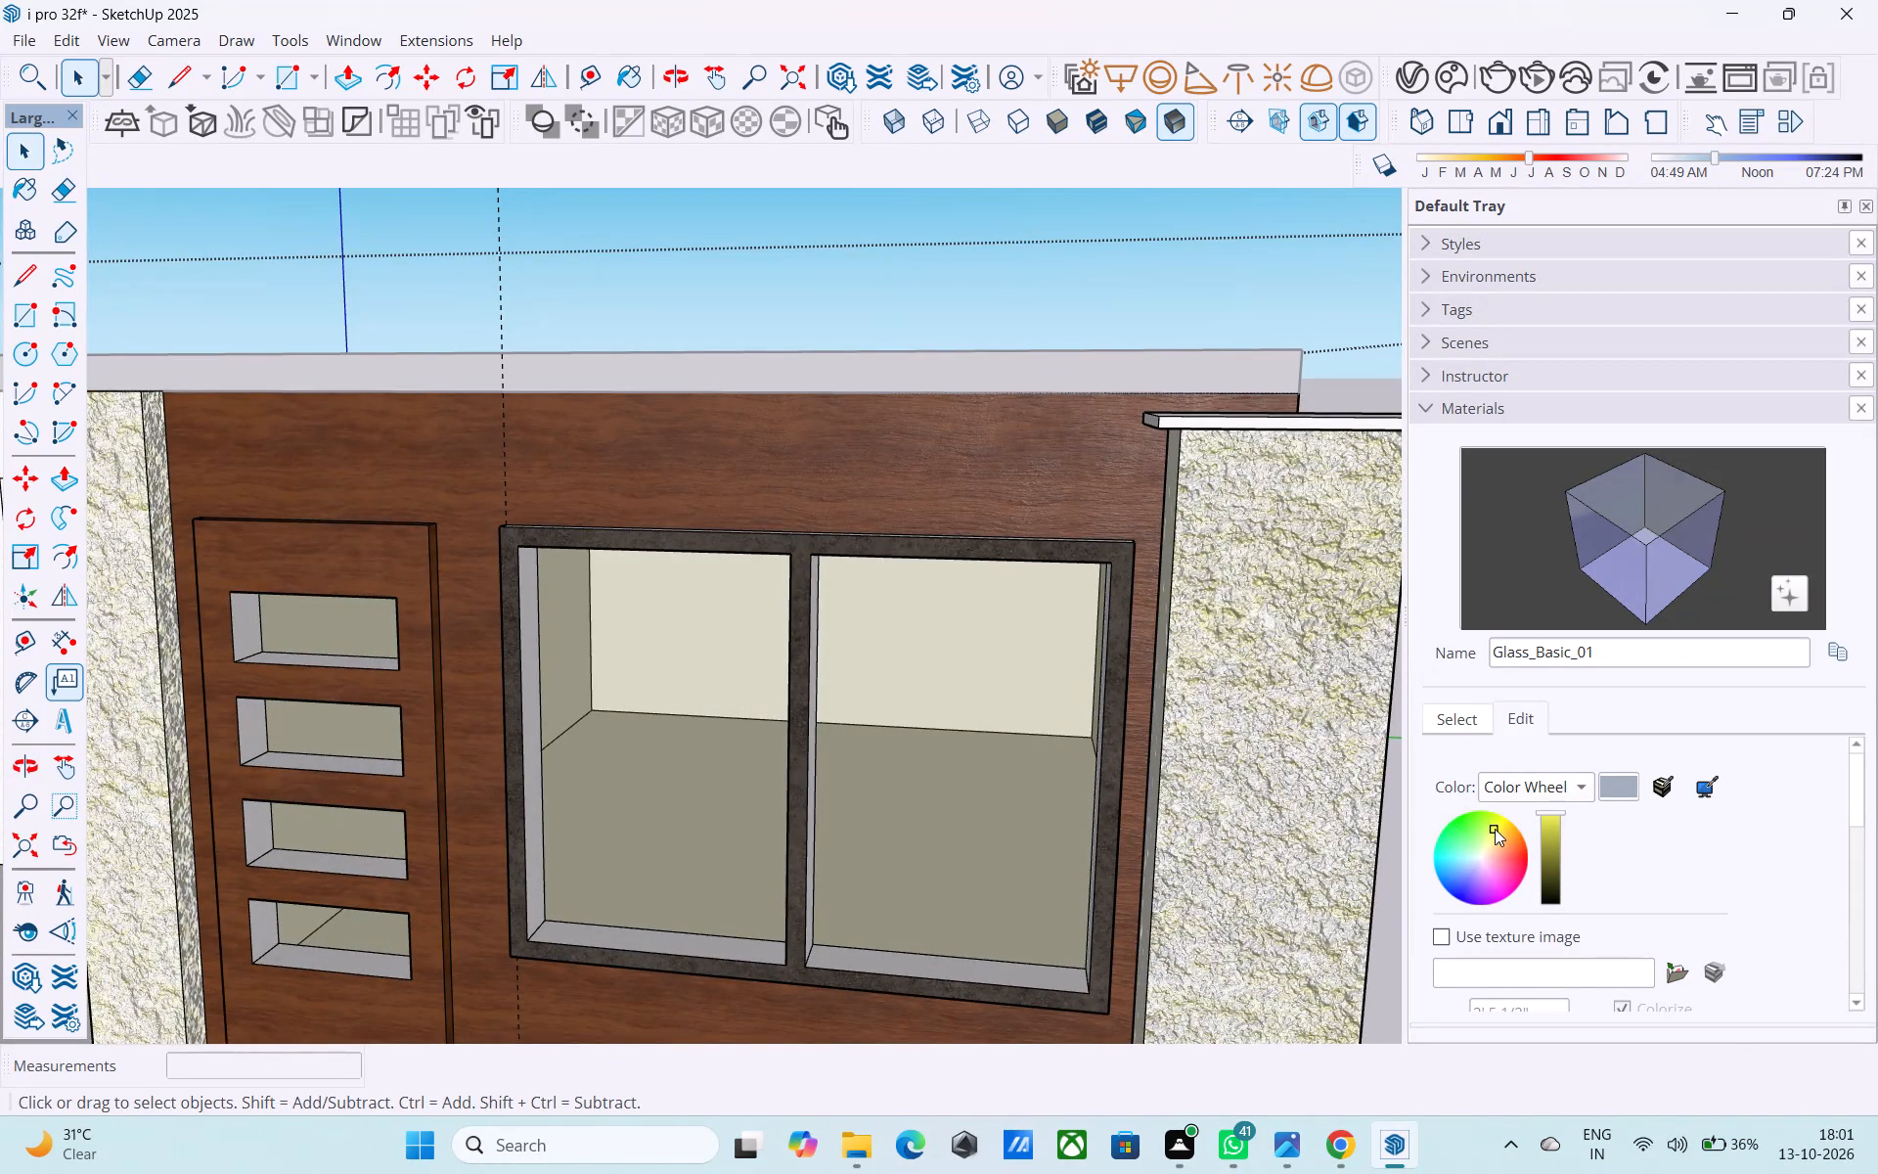
Cover the large window opening inside its dark frame with a 7' 6" by 5' 6" rectangle.
middle_click_drag(956, 830, 833, 666, "shift")
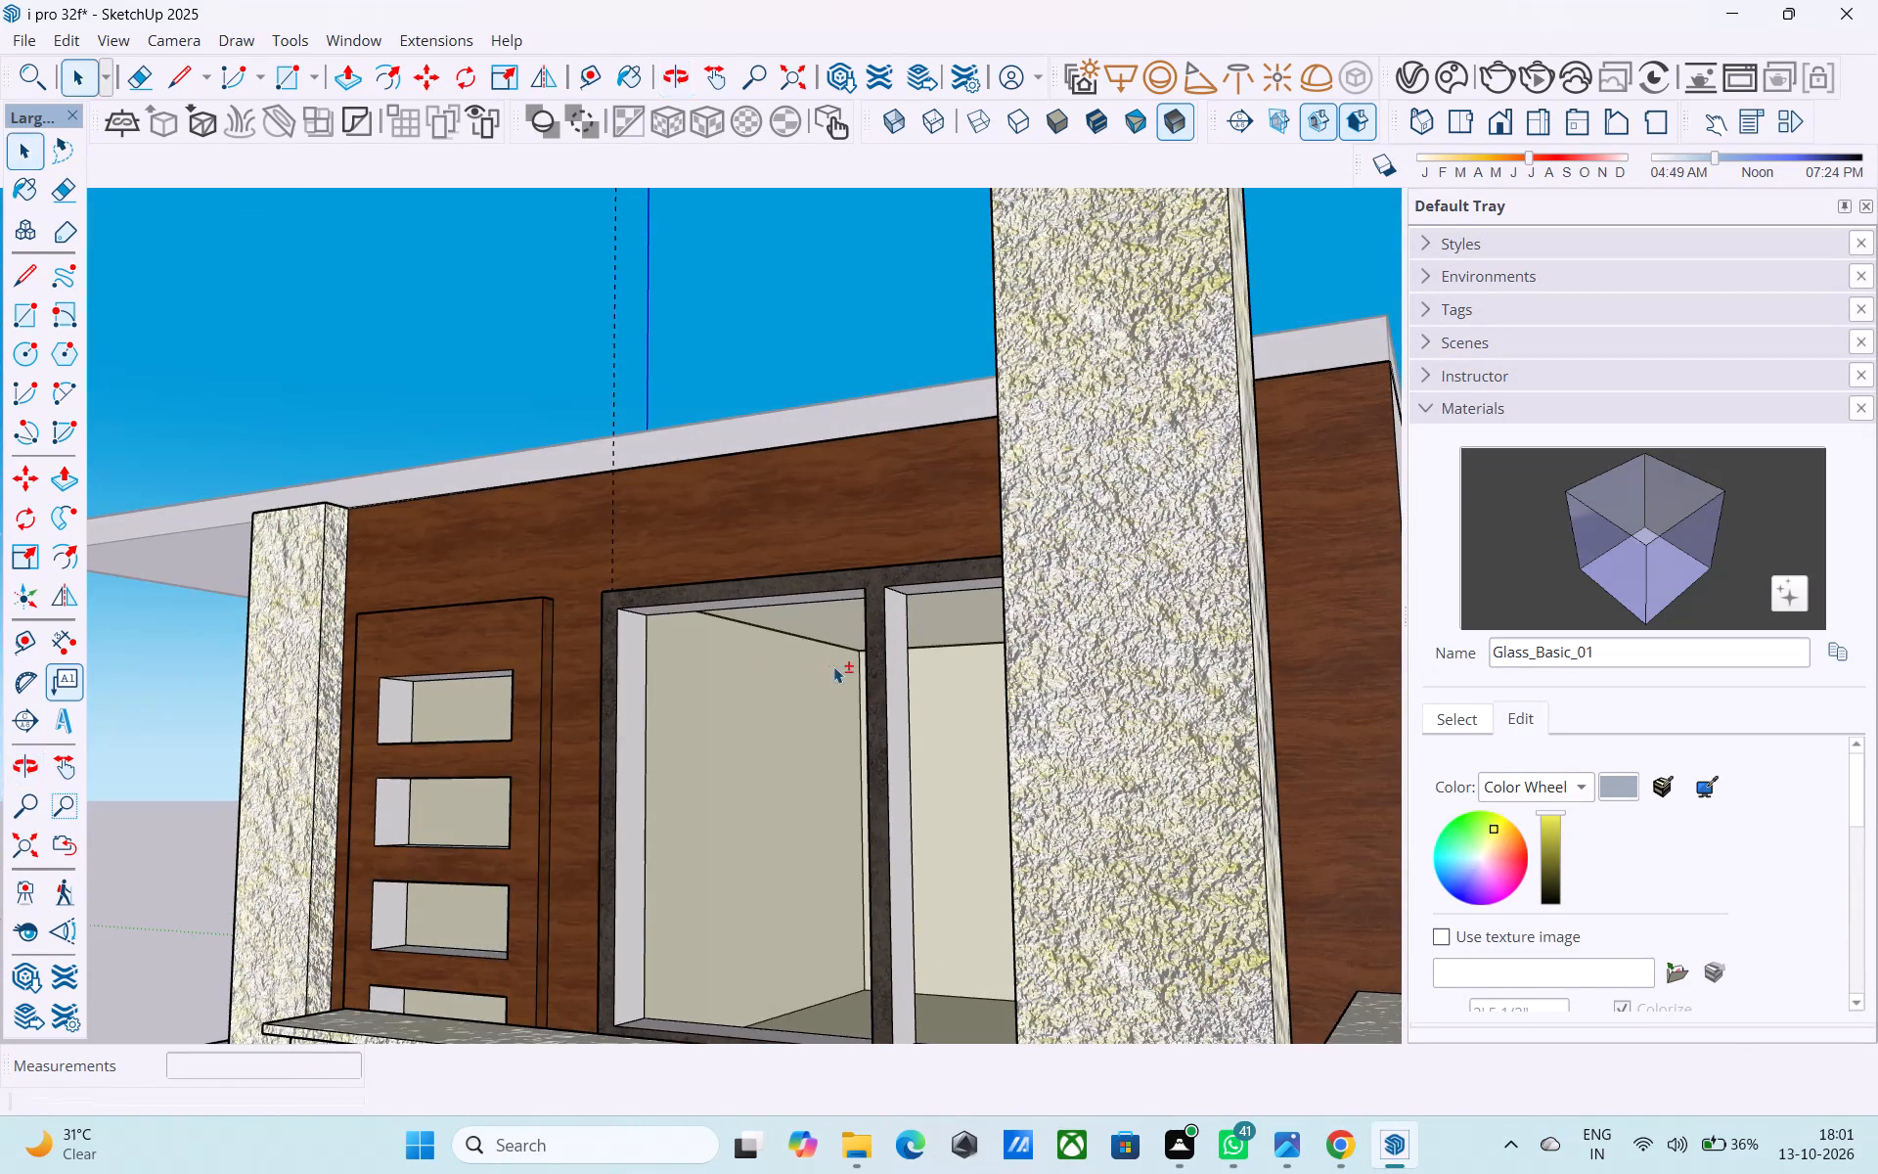
key("r")
left_click(618, 612)
scroll(872, 906, "down", 1)
middle_click_drag(872, 906, 726, 749, "shift")
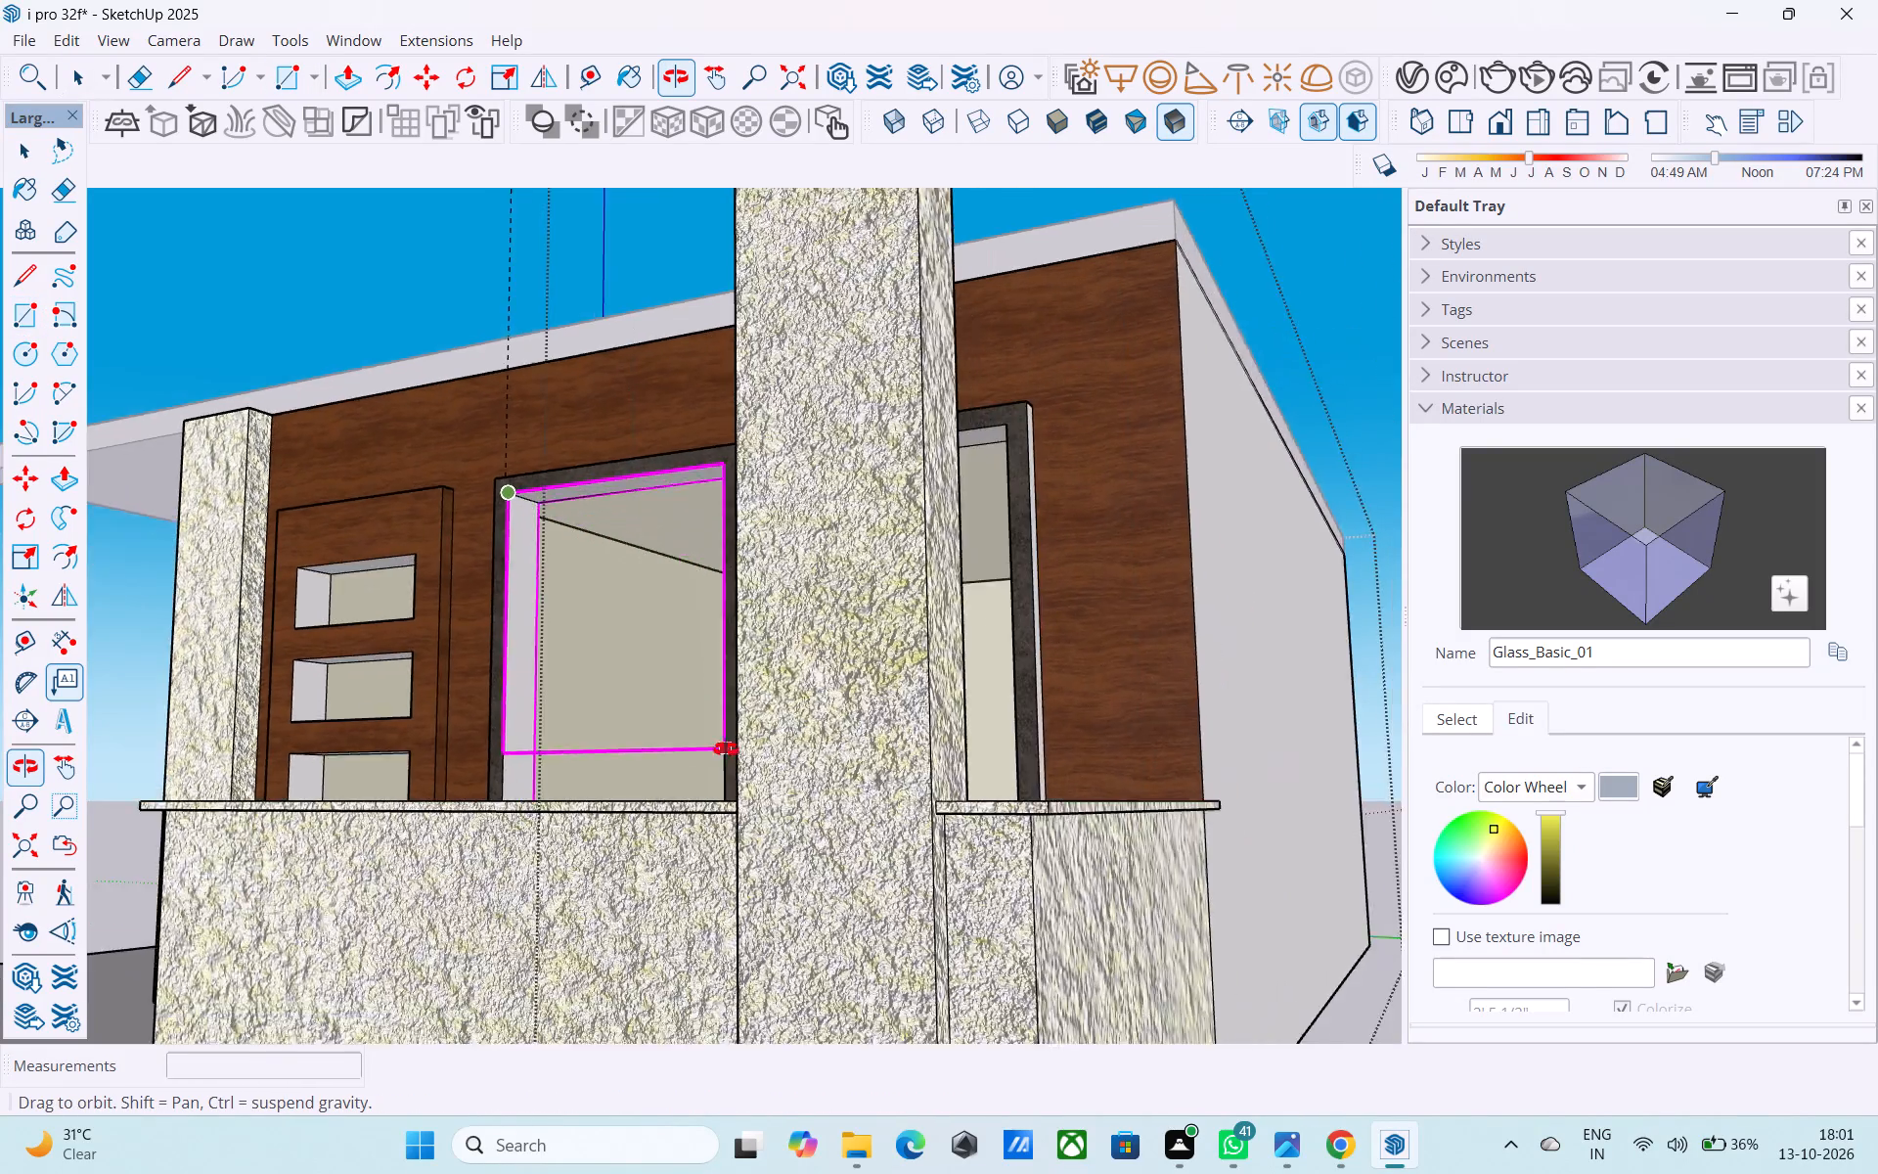
middle_click_drag(726, 749, 1137, 936, "shift")
scroll(1151, 907, "up", 3)
left_click(1140, 887)
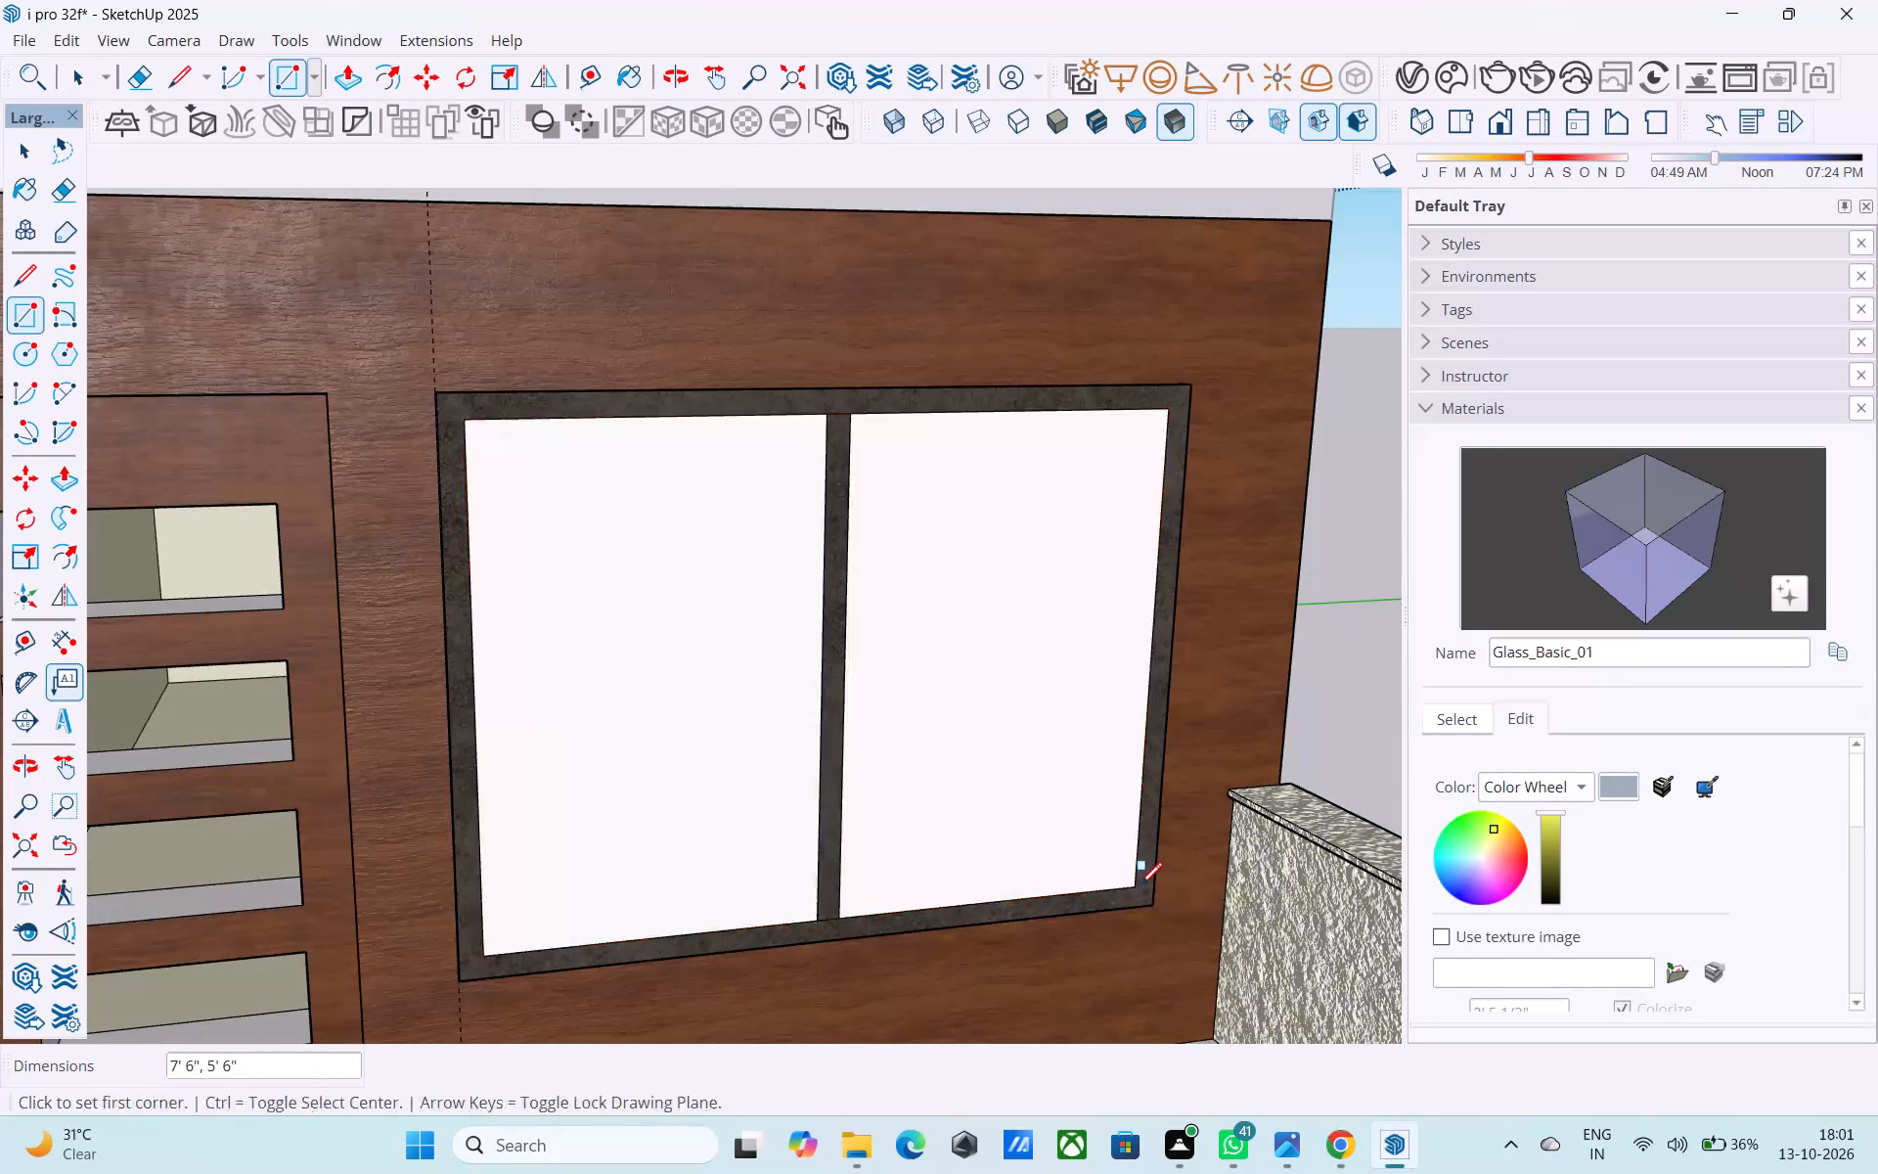
Close each of the four door openings with a 2' 6" by 1' rectangle.
scroll(1140, 887, "down", 6)
middle_click_drag(503, 751, 812, 745)
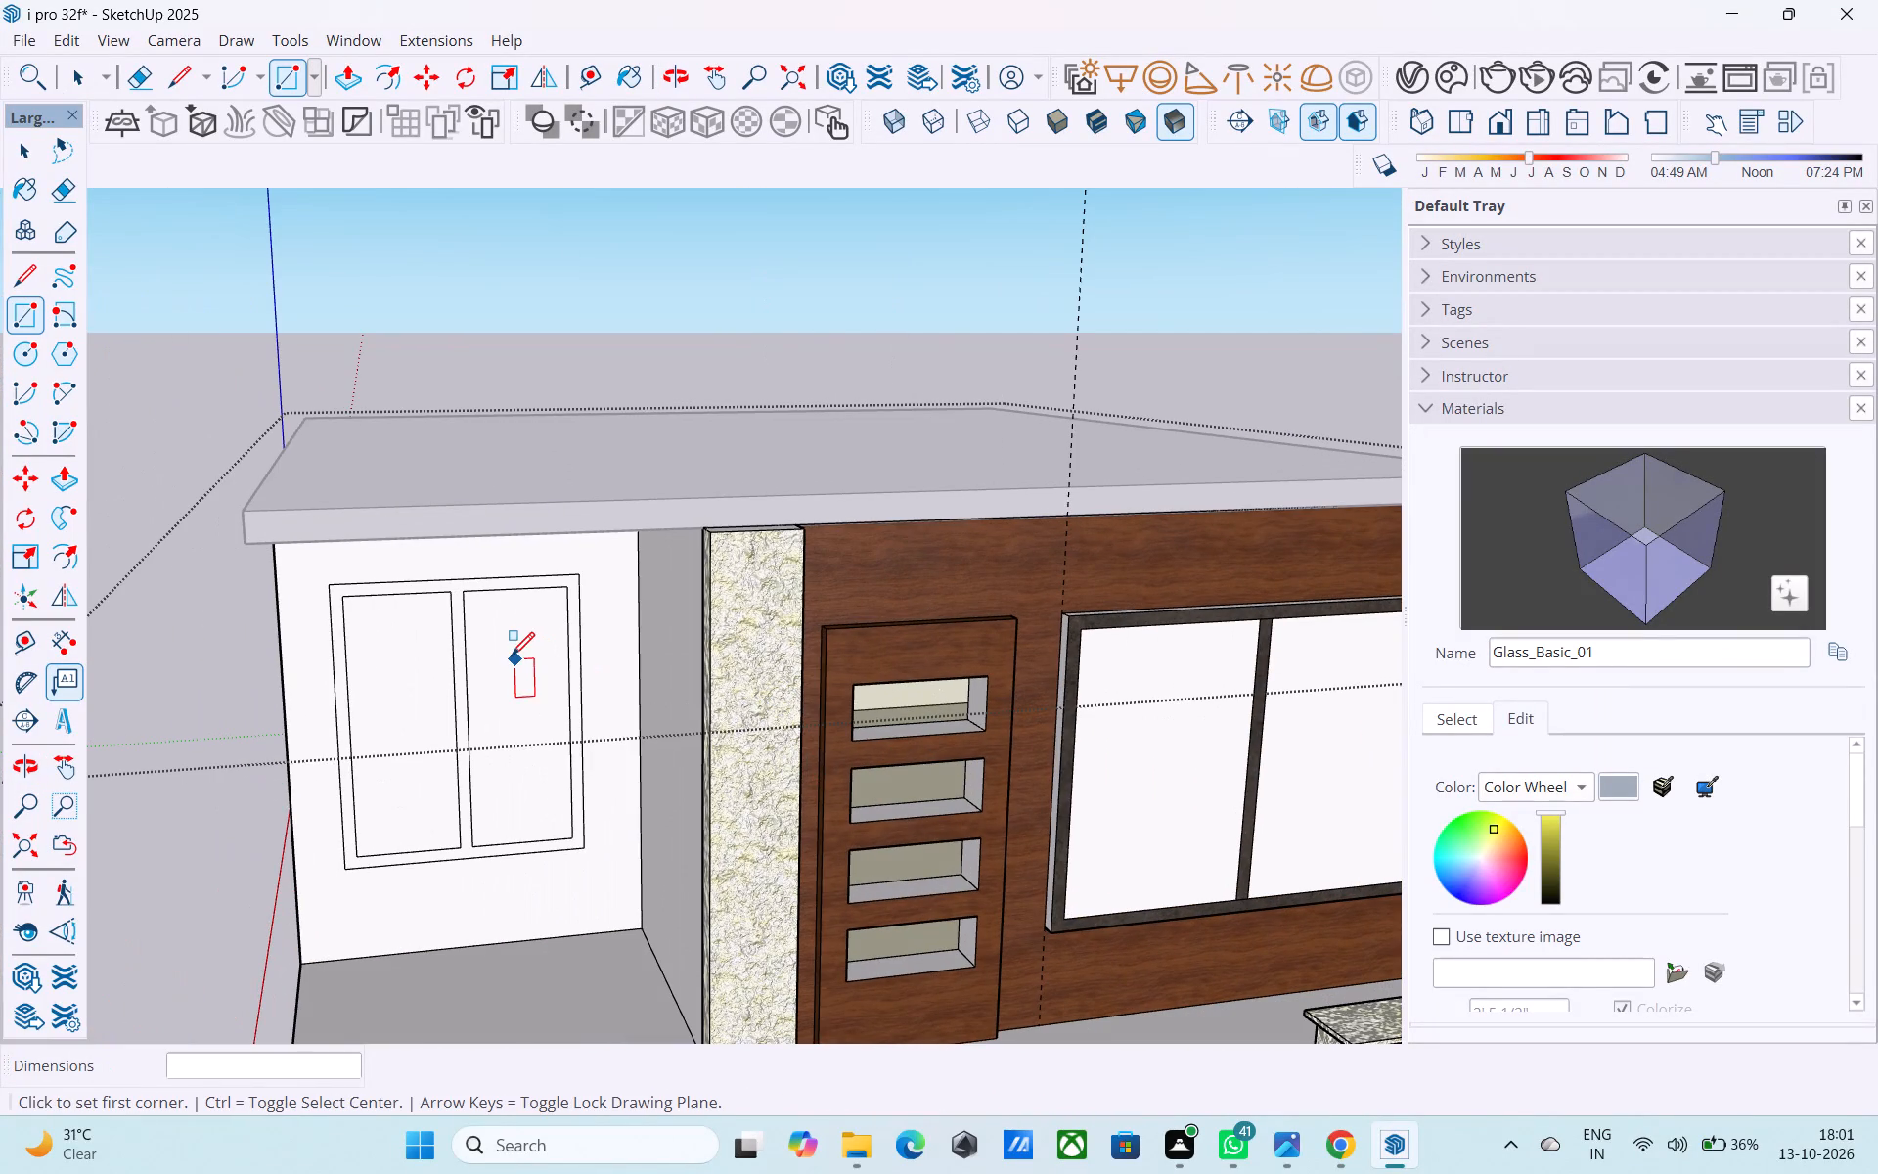
middle_click_drag(930, 769, 799, 703)
scroll(719, 599, "up", 3)
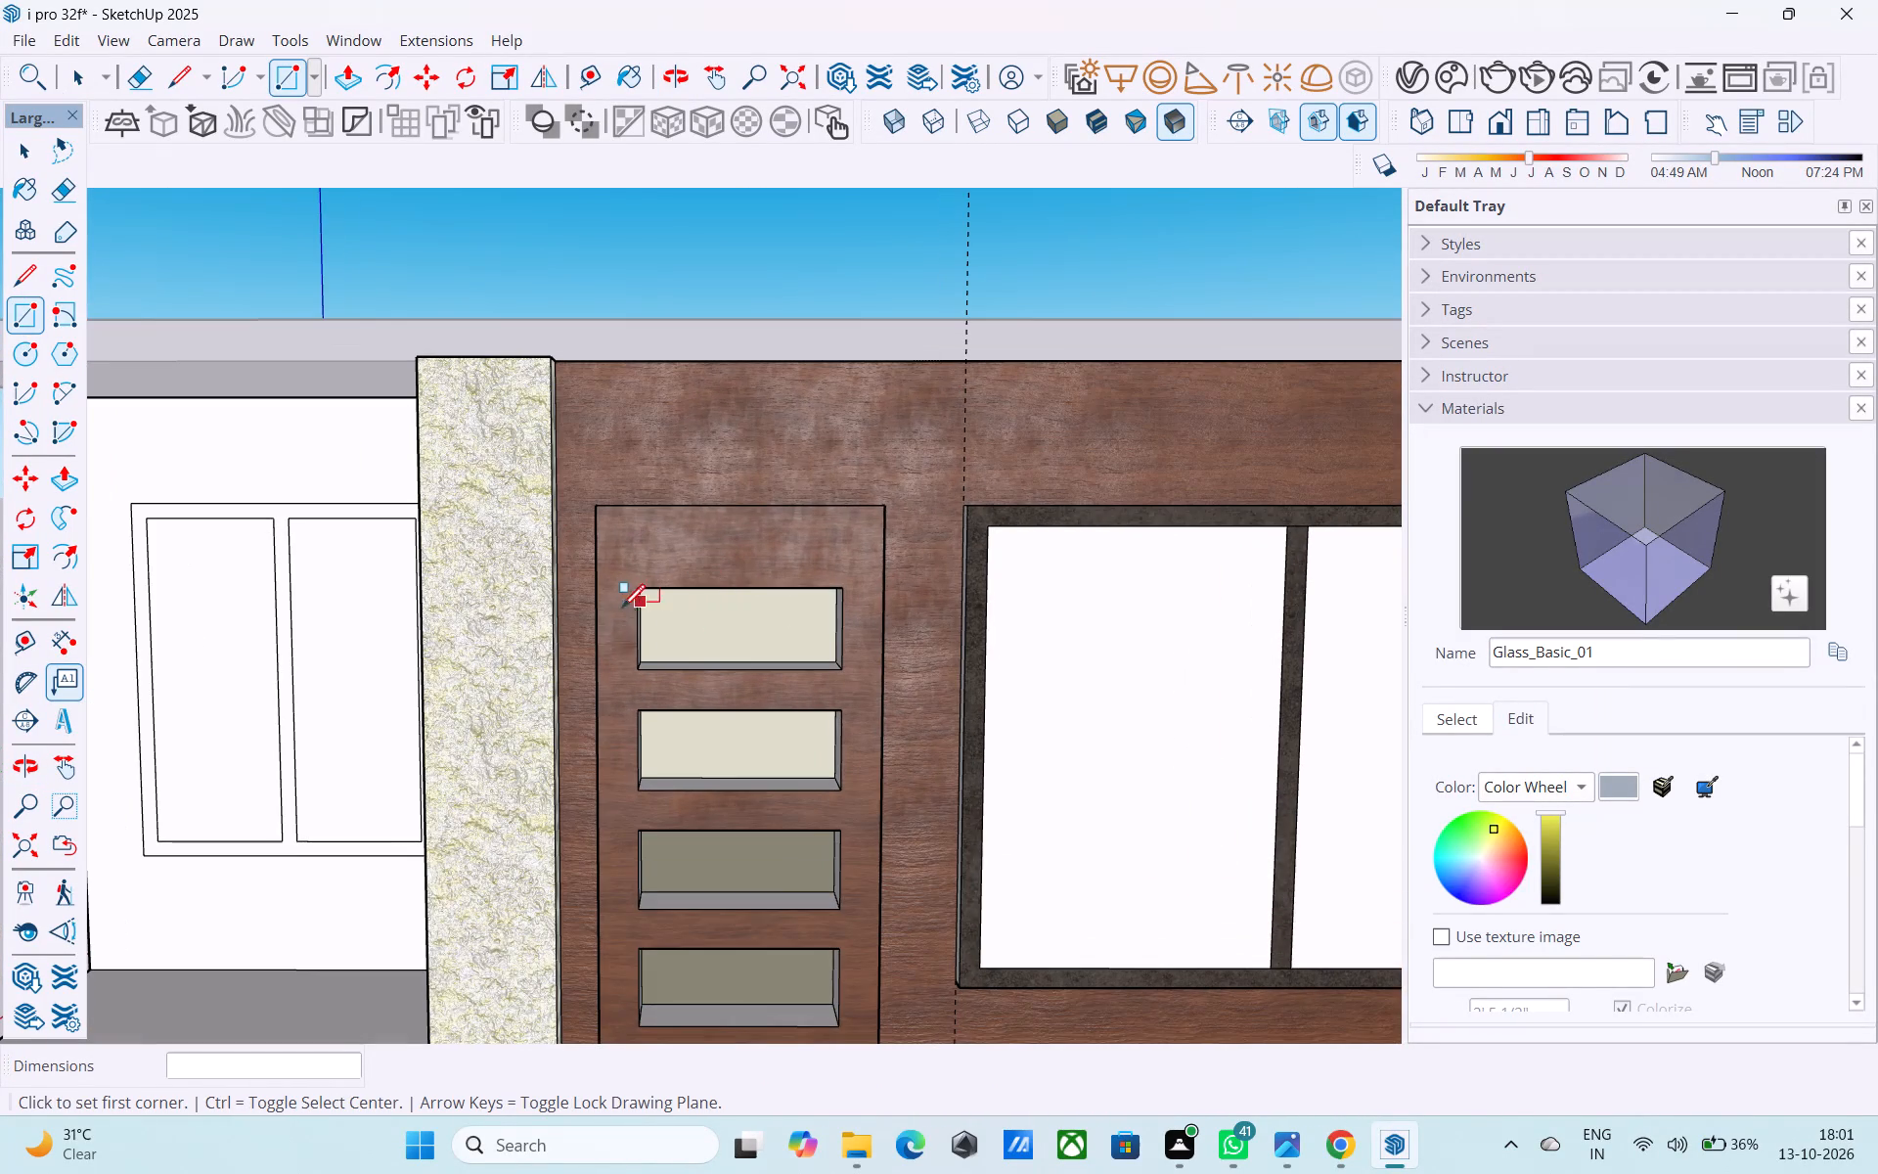
left_click(644, 585)
left_click(849, 661)
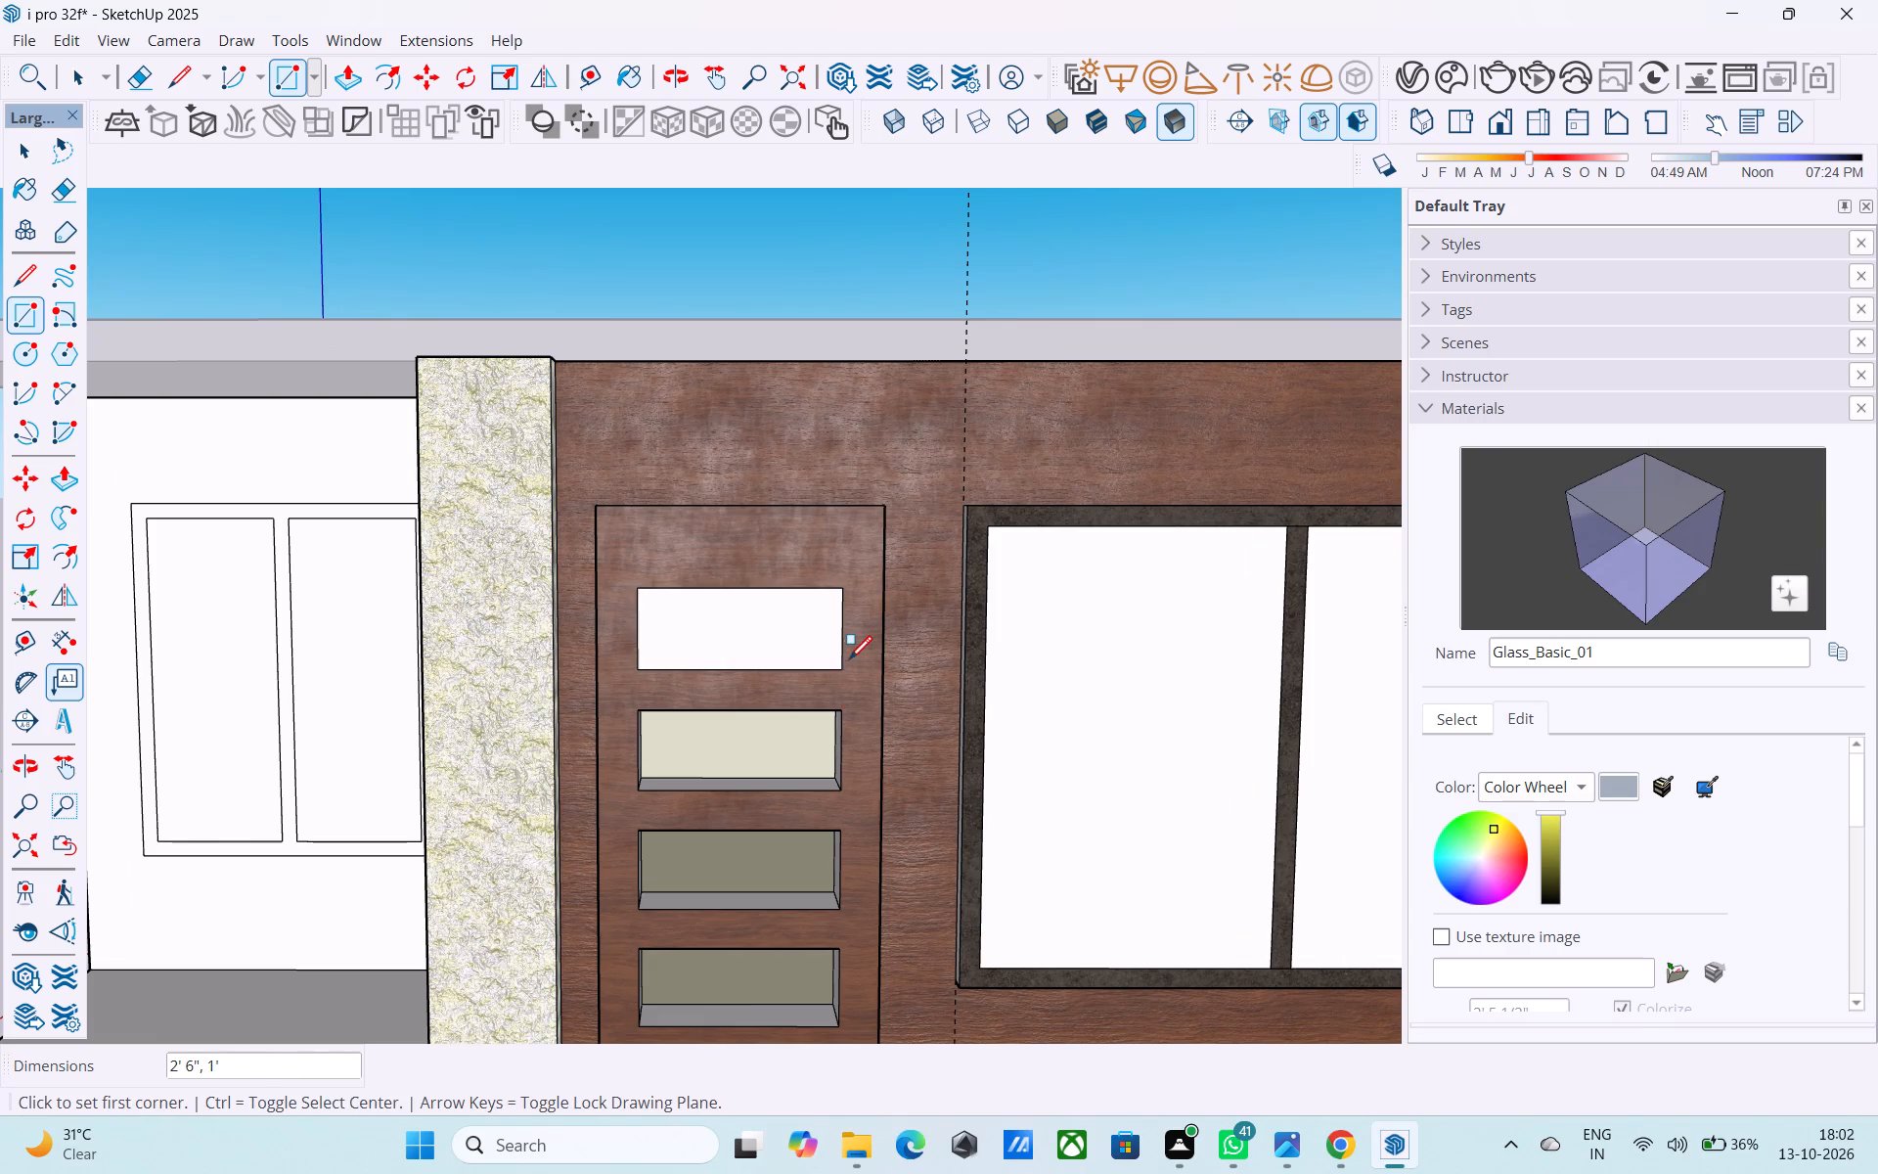
left_click(646, 708)
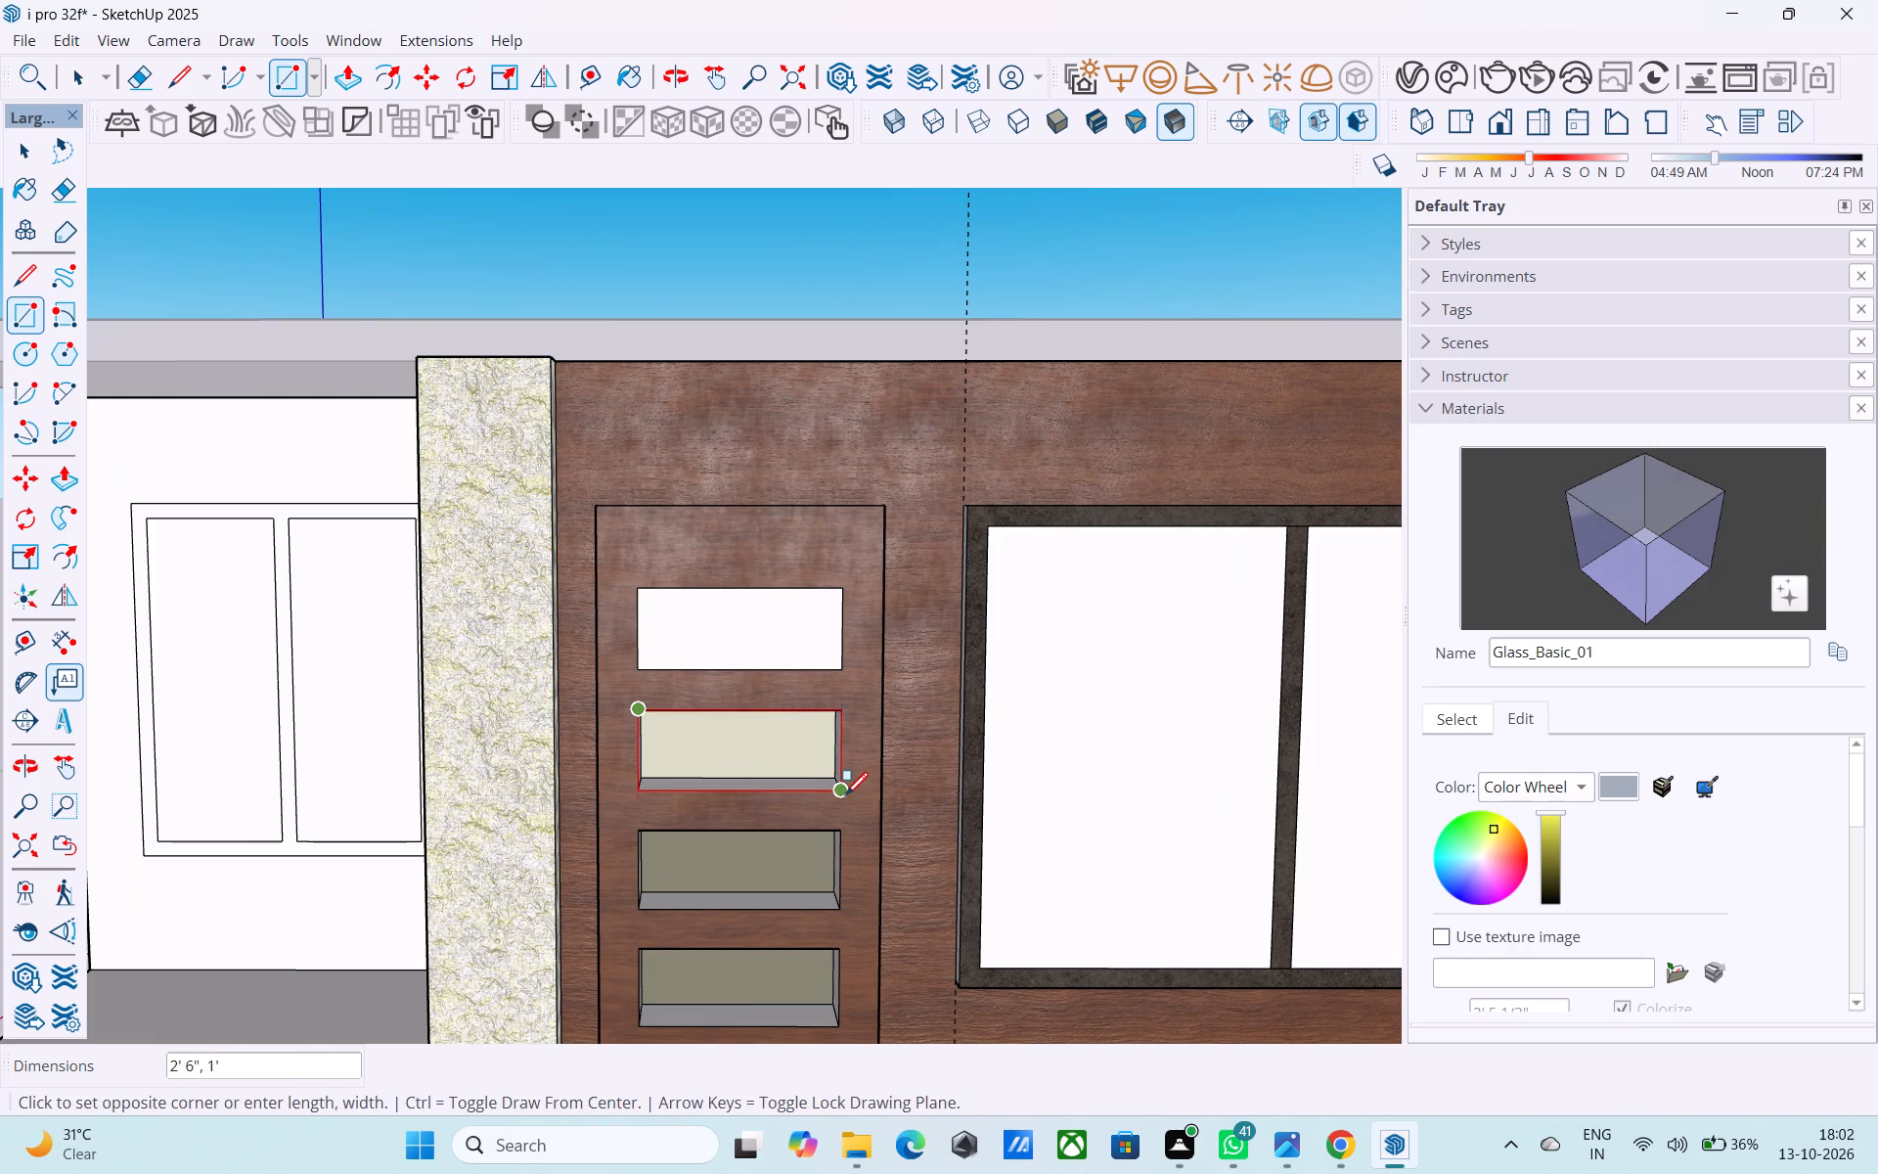
left_click(844, 795)
left_click(648, 837)
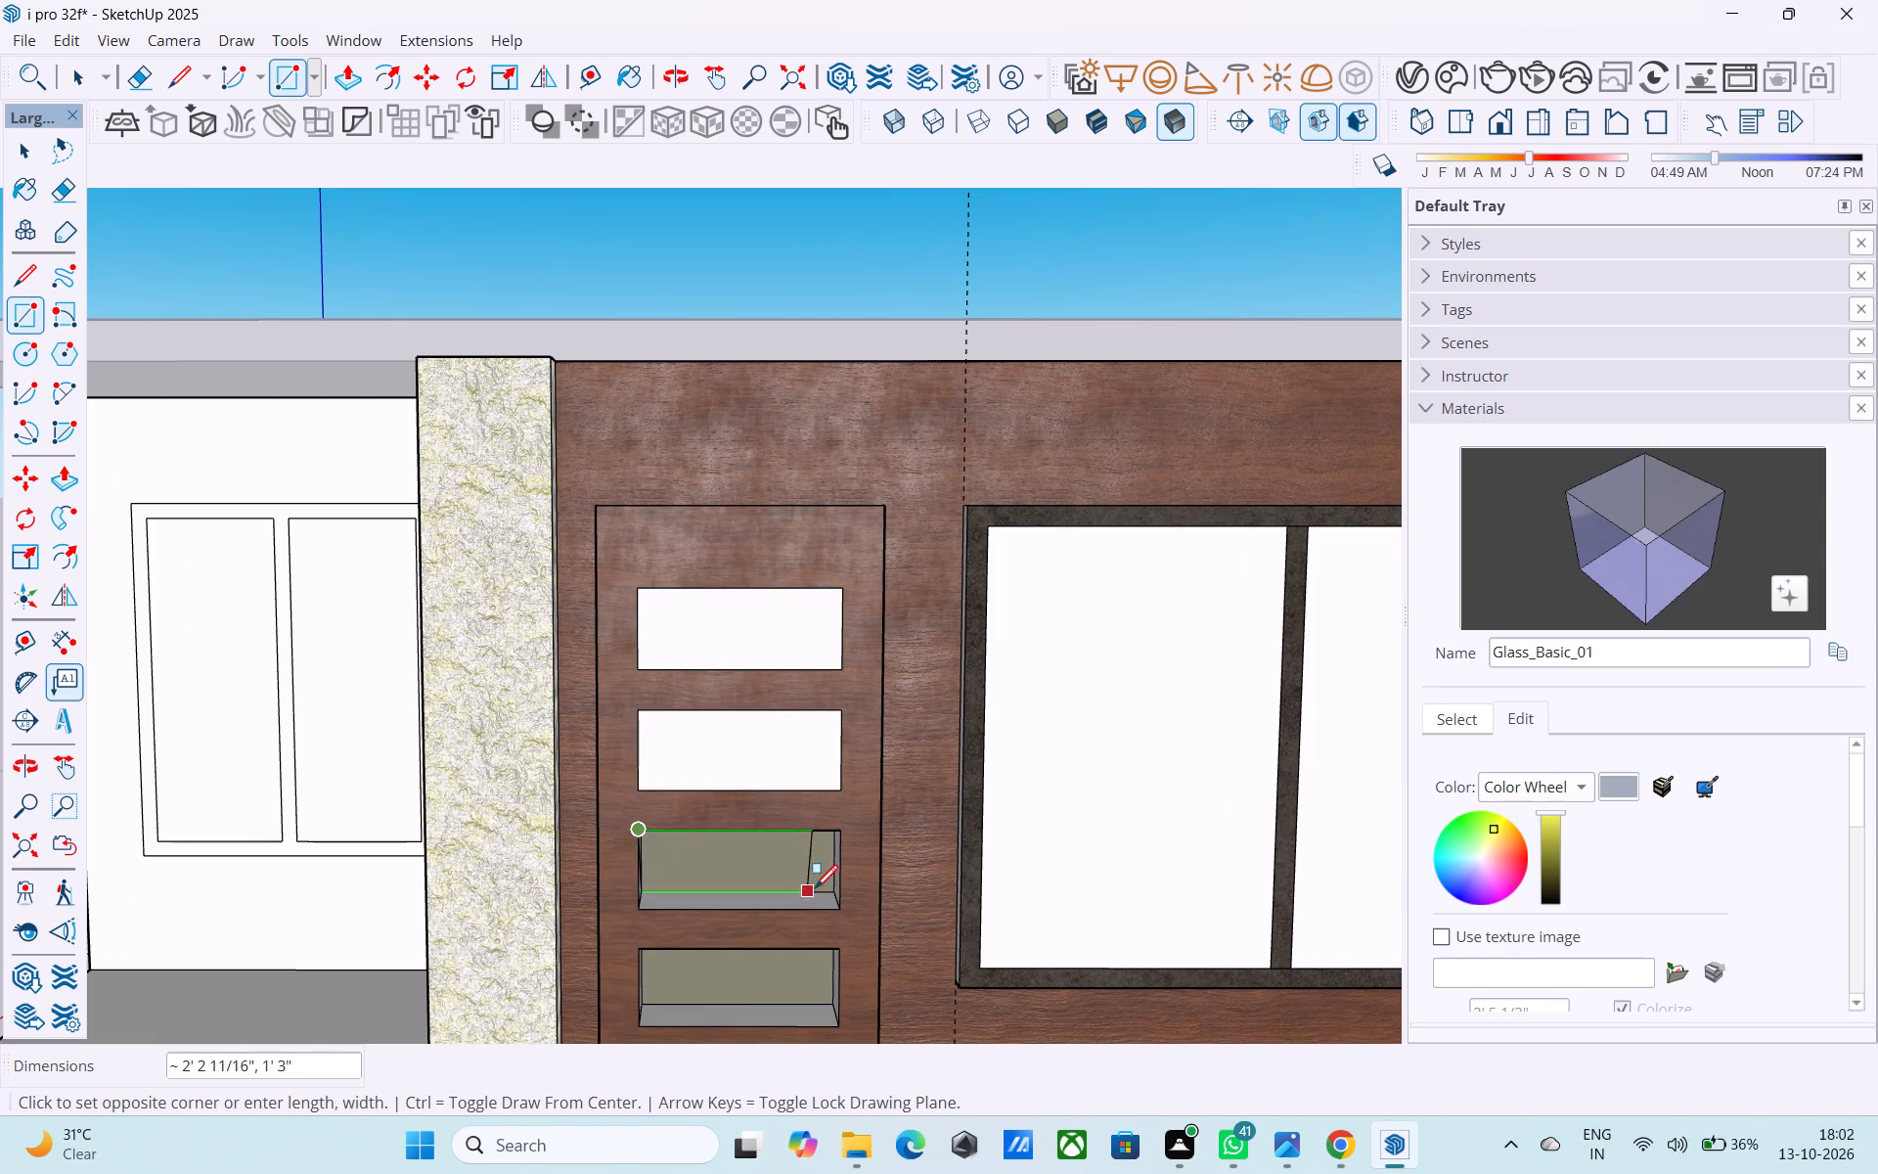
left_click(837, 902)
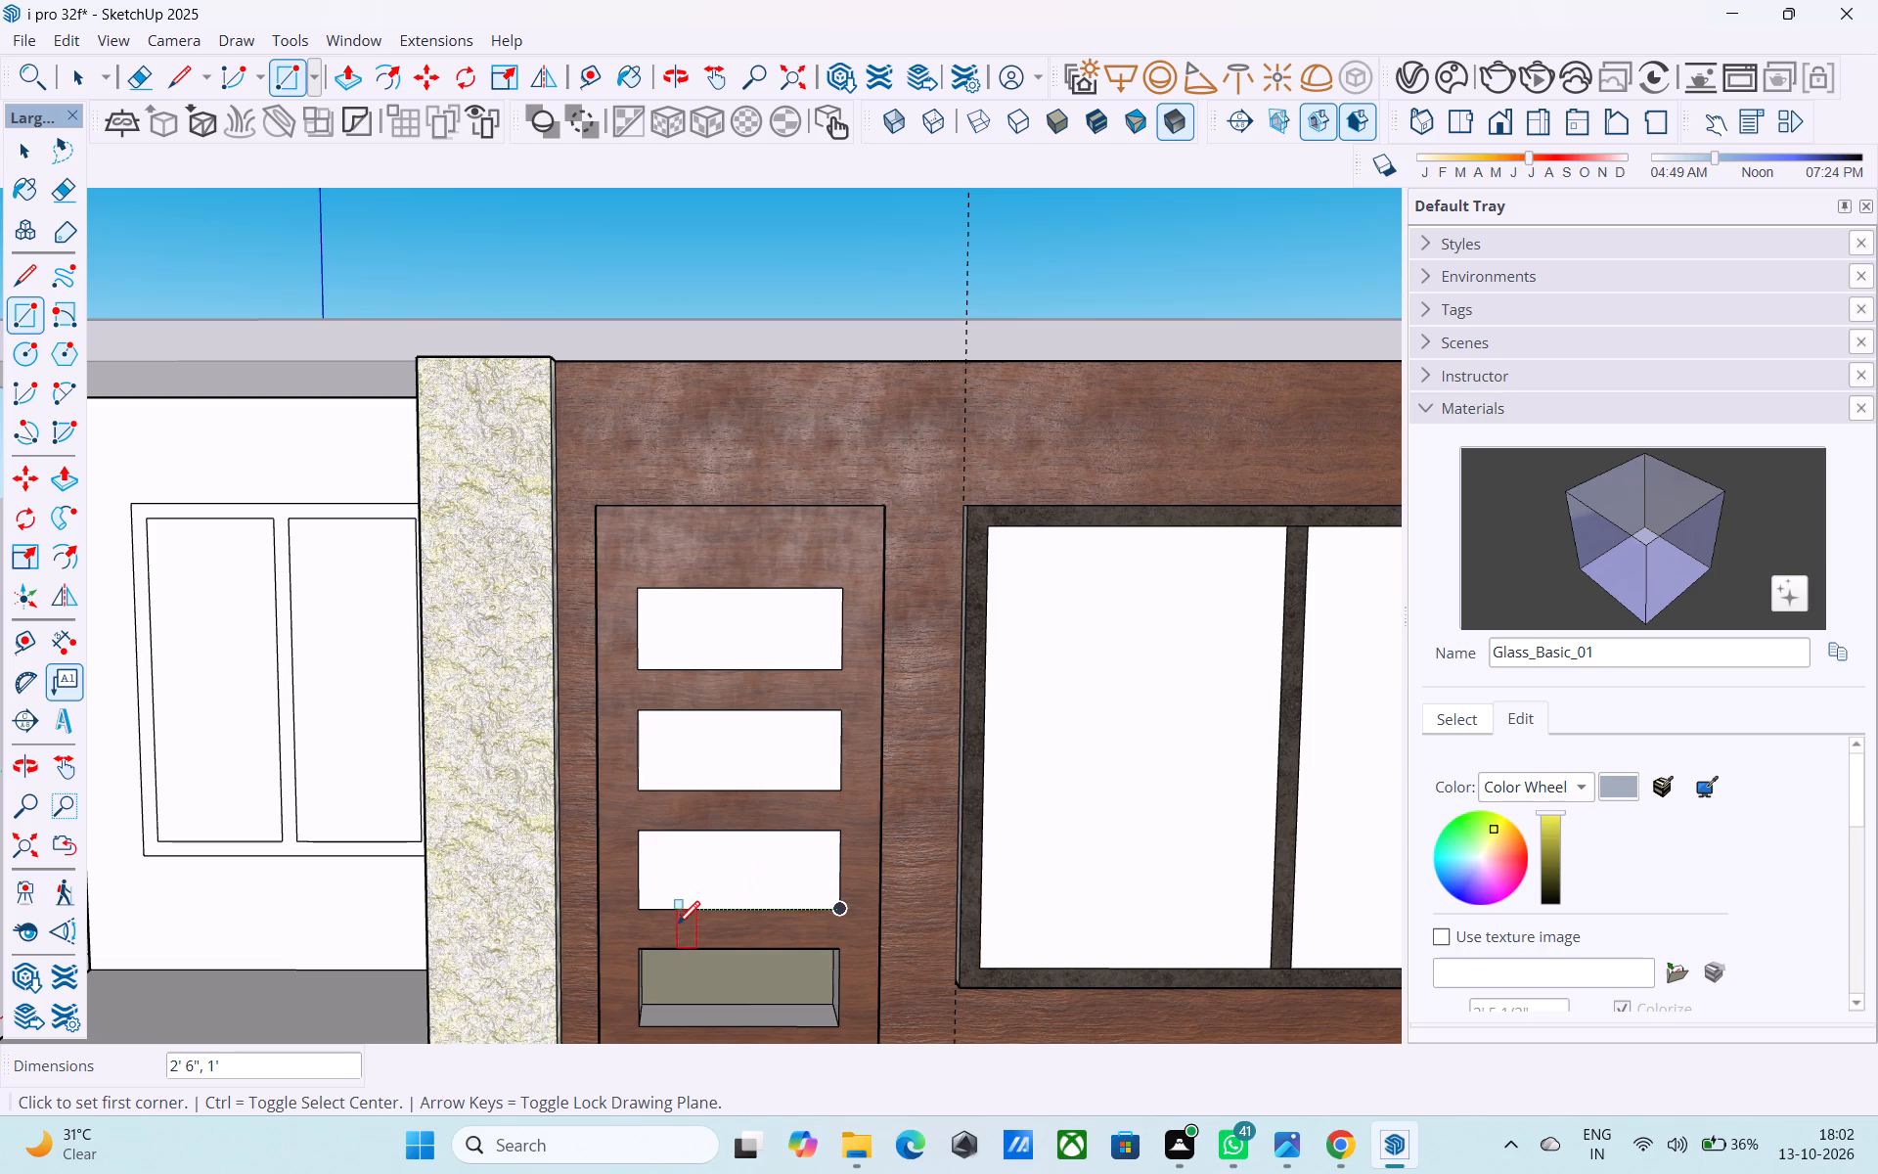
middle_click_drag(674, 934, 627, 743, "shift")
scroll(665, 817, "up", 8)
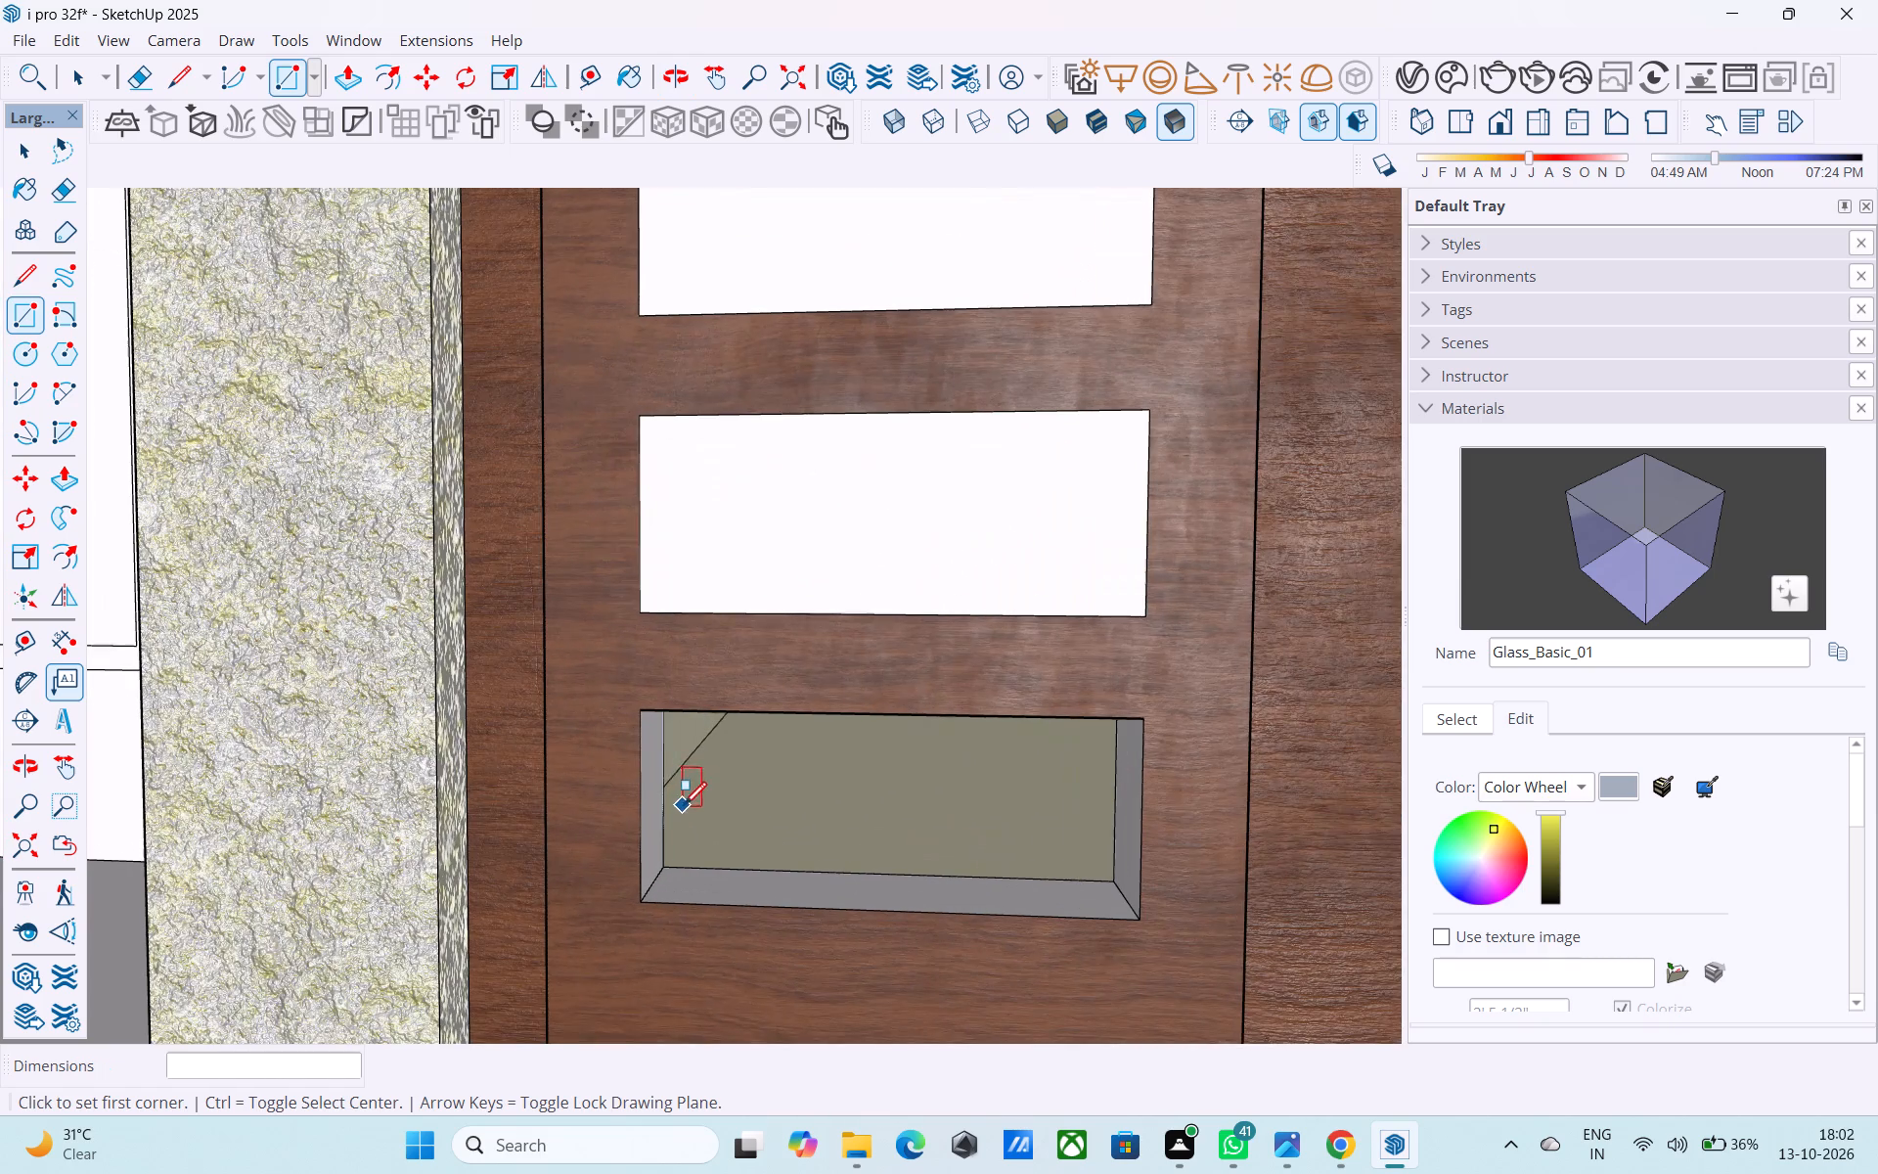
left_click(641, 721)
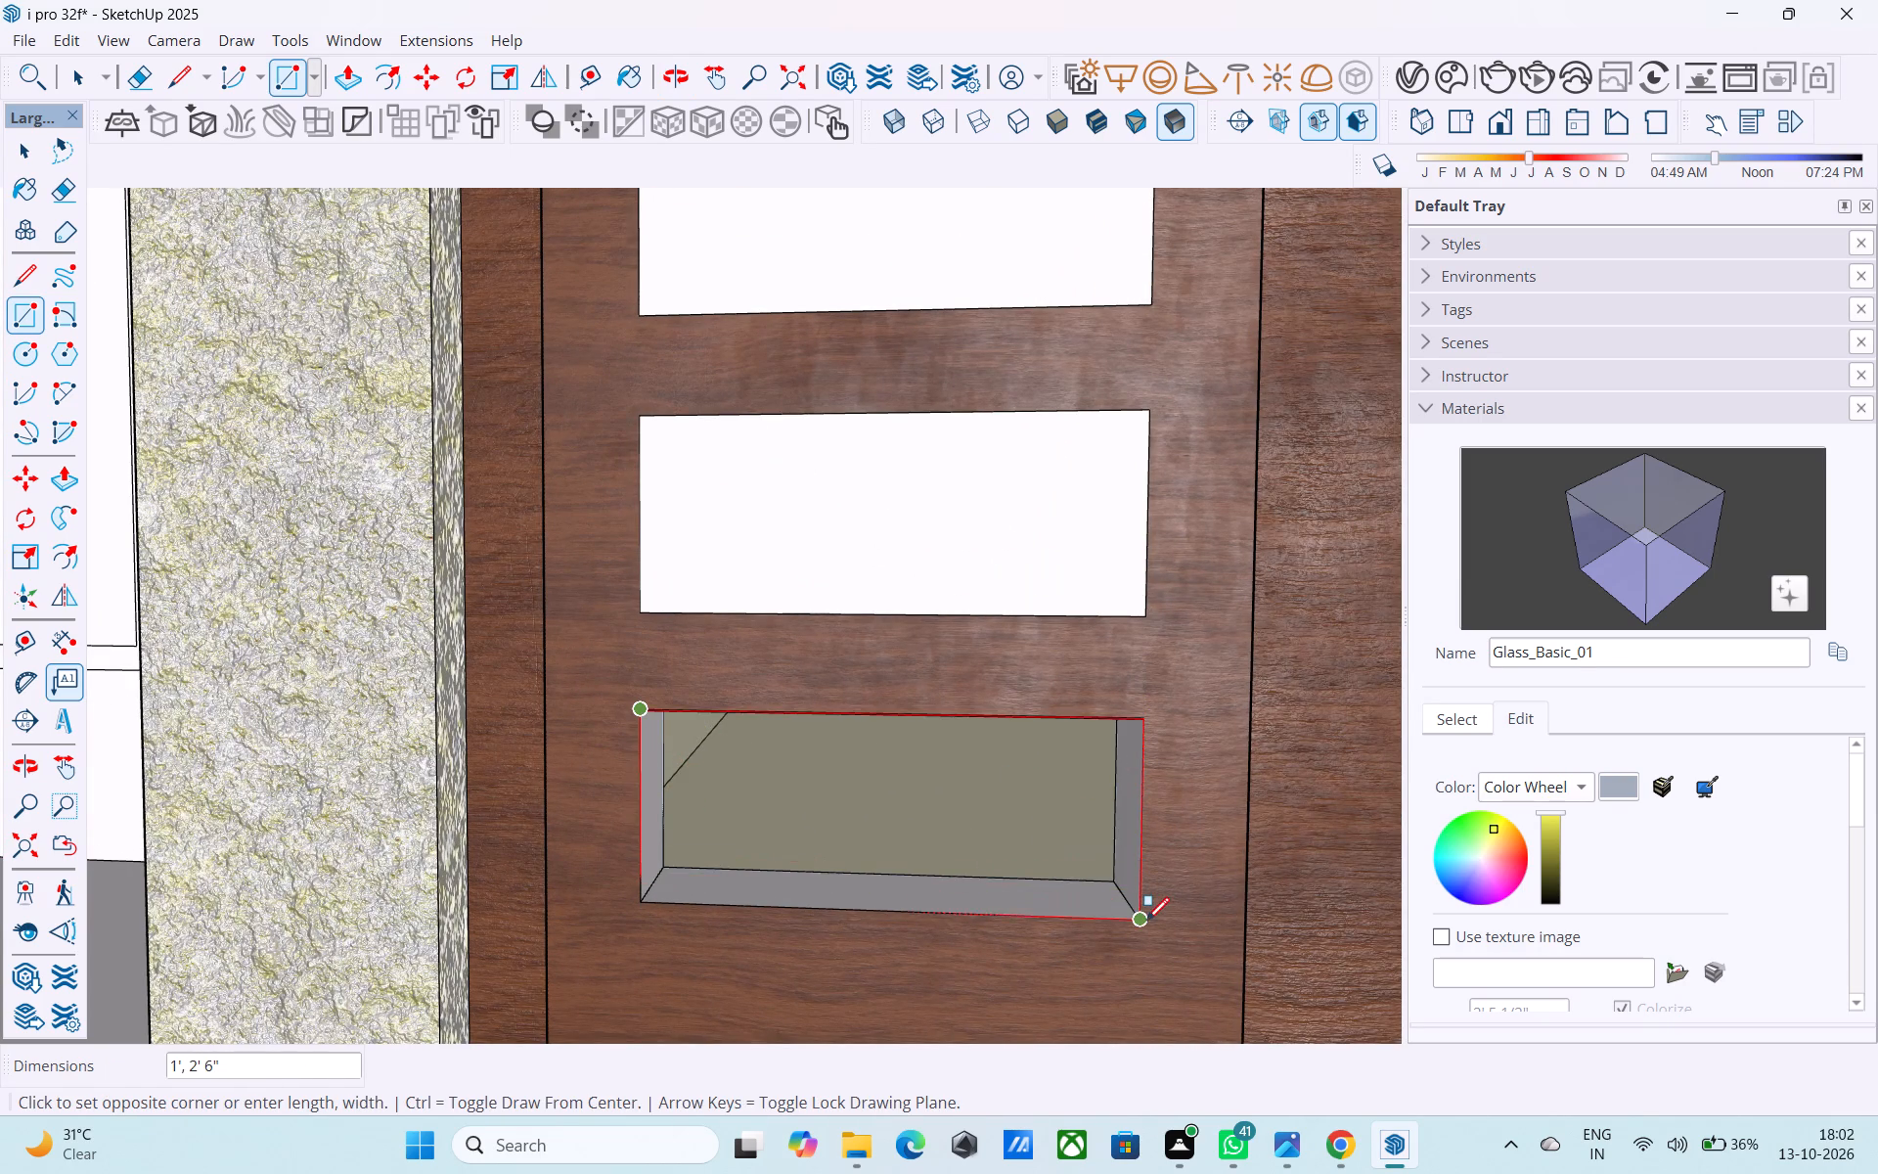
left_click(1146, 923)
Paint the four door panes with the yellow-tinted Glass_Basic_01 material, keeping the wood of the door unpainted.
left_click(1651, 531)
left_click(990, 826)
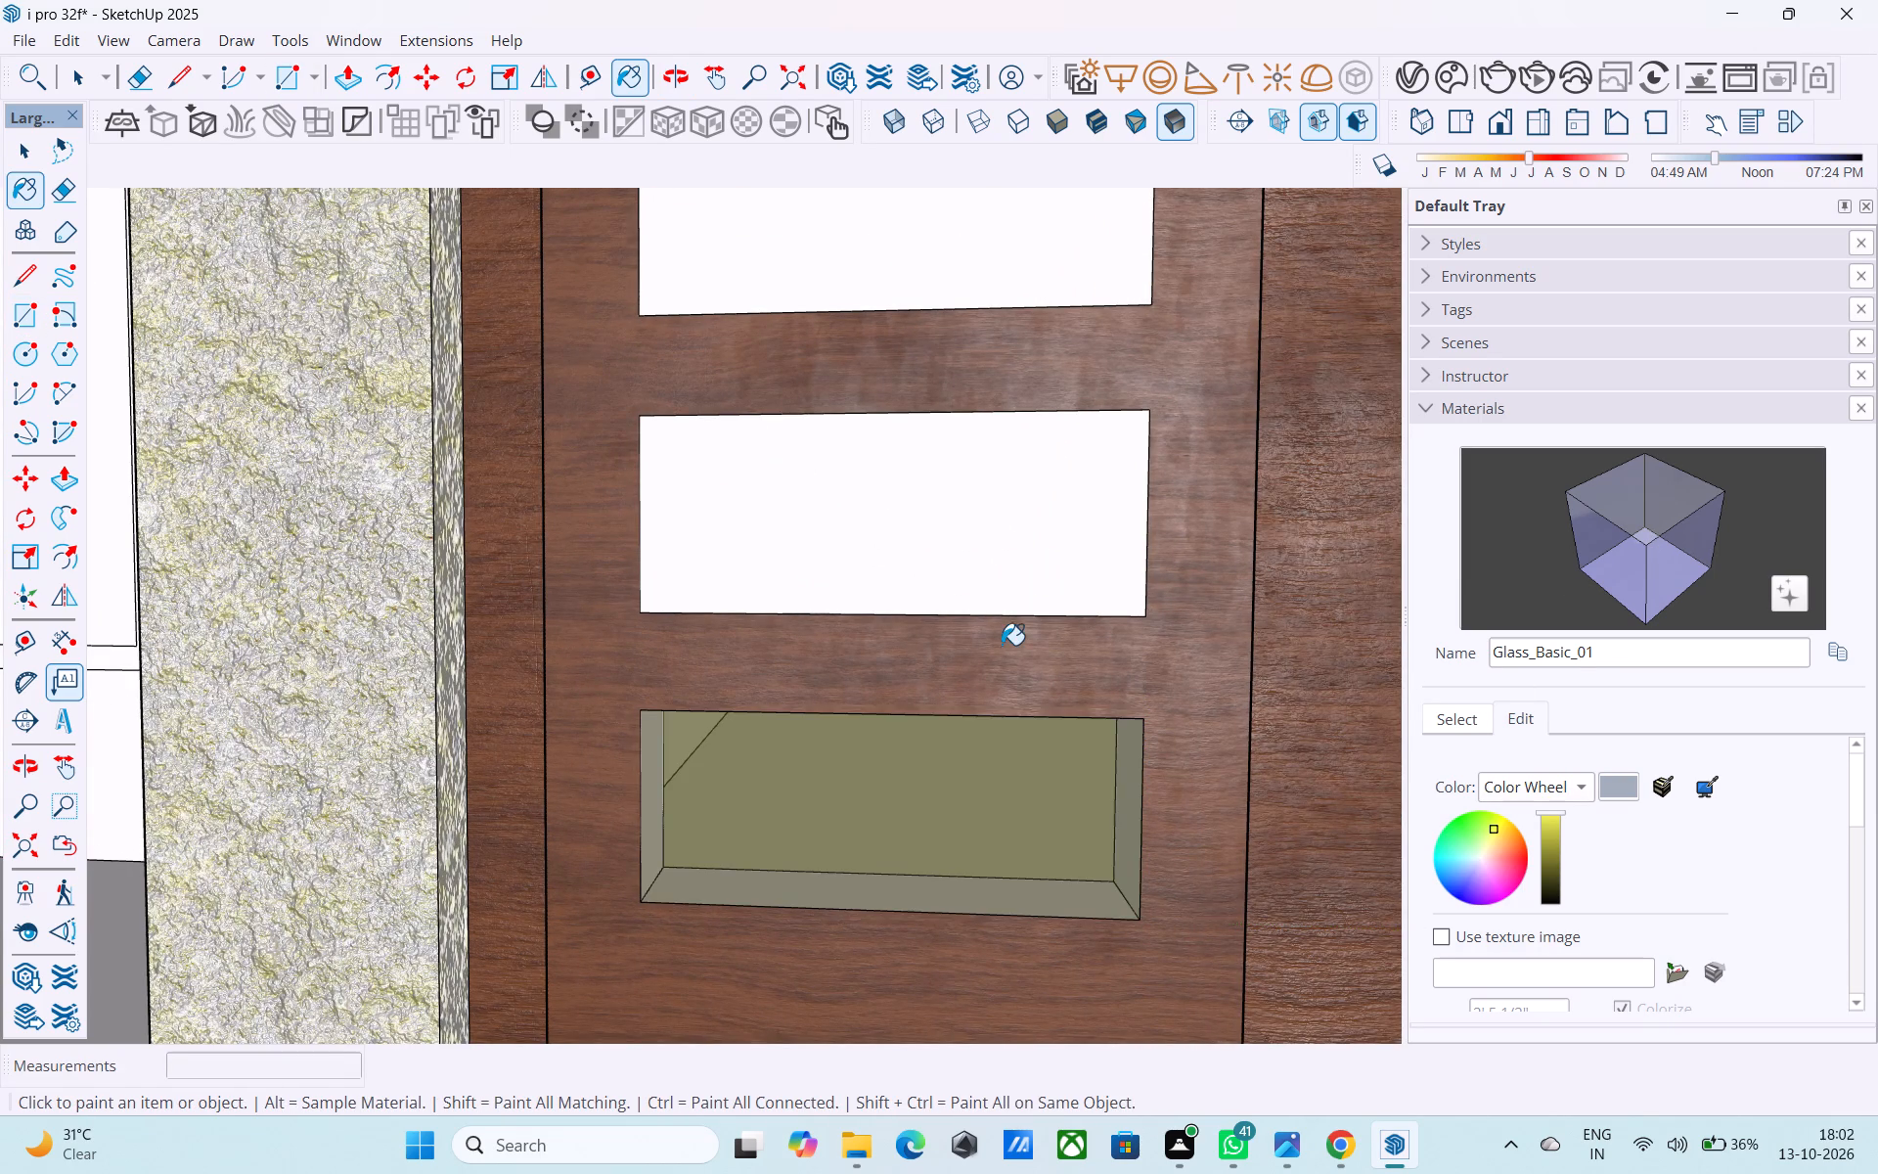
left_click(1002, 645)
key("ctrl+z")
left_click(986, 489)
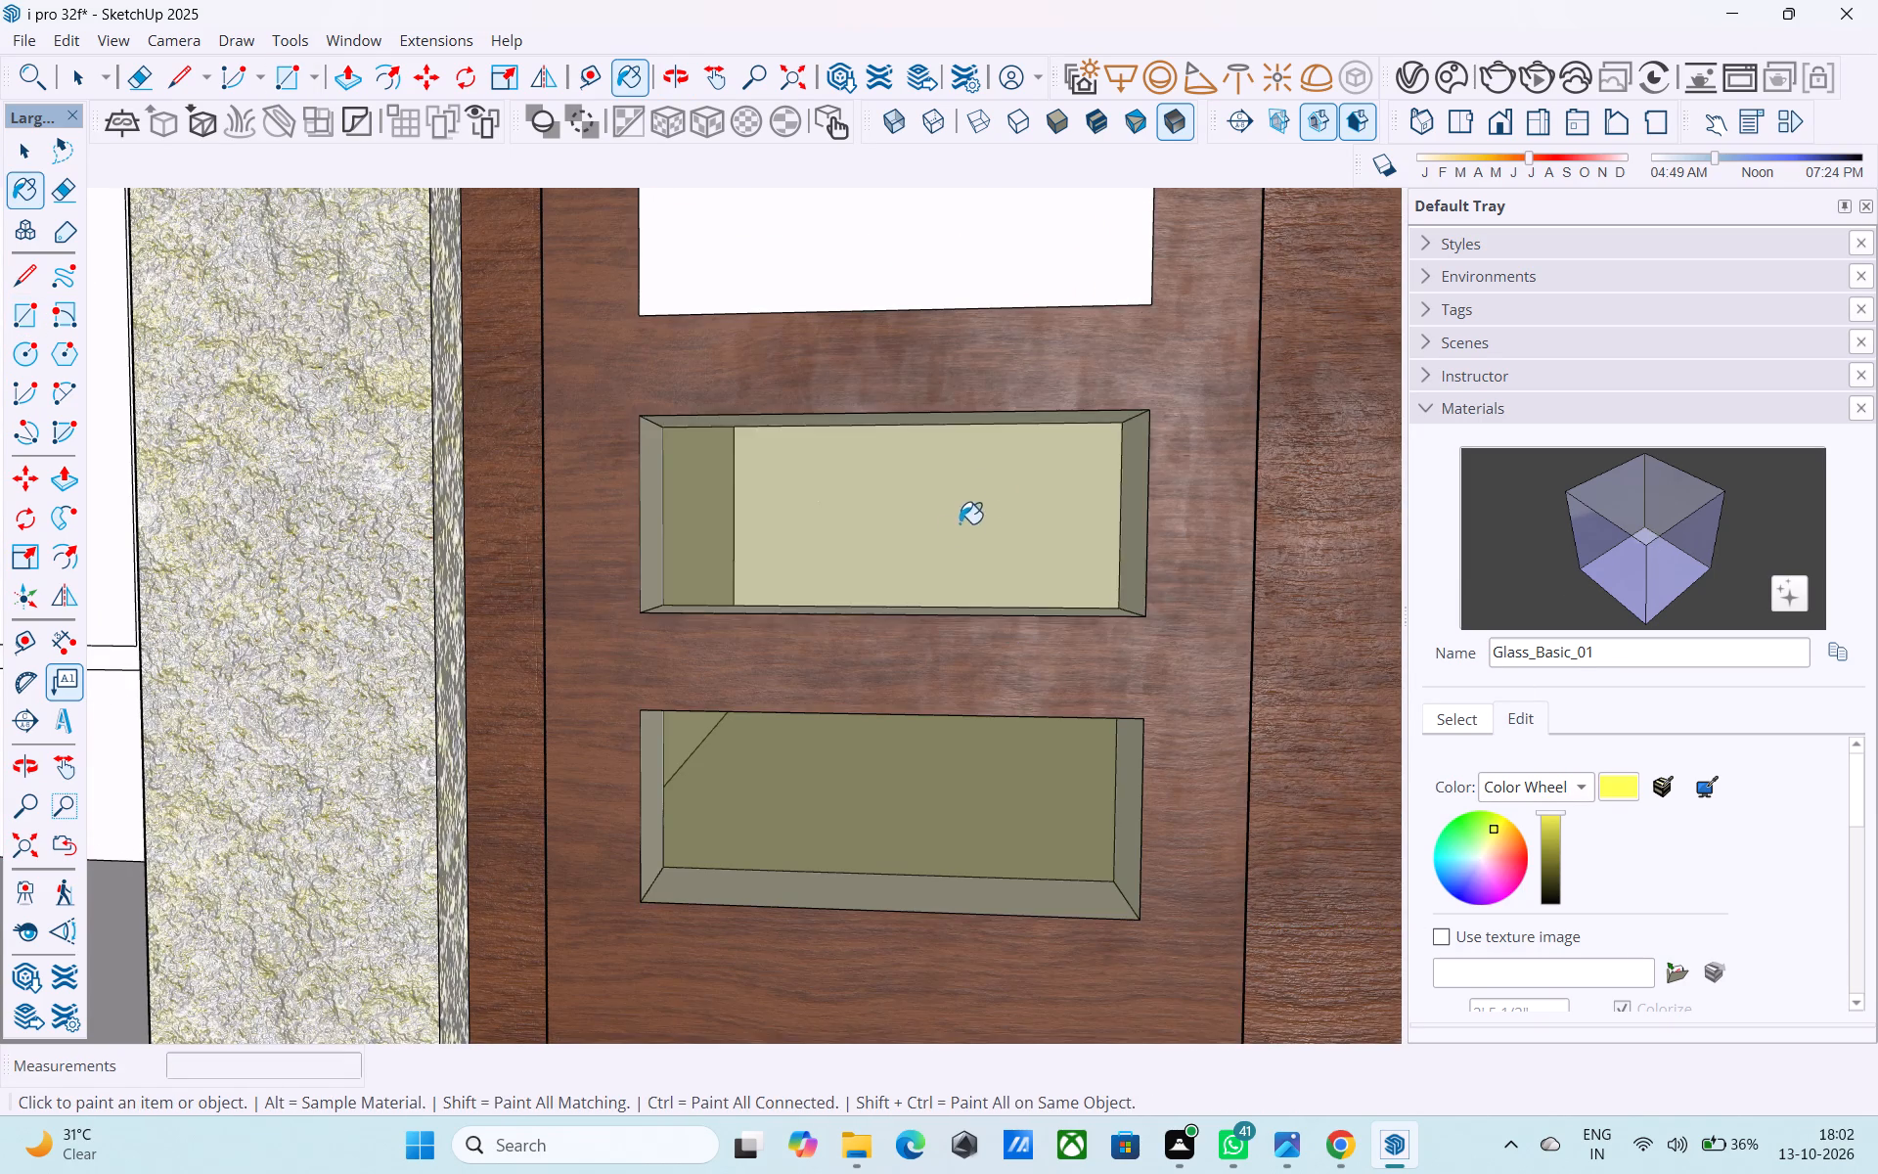
scroll(953, 537, "down", 3)
middle_click_drag(941, 559, 903, 797)
left_click(857, 516)
left_click(867, 260)
scroll(795, 503, "down", 3)
middle_click_drag(779, 640, 765, 825)
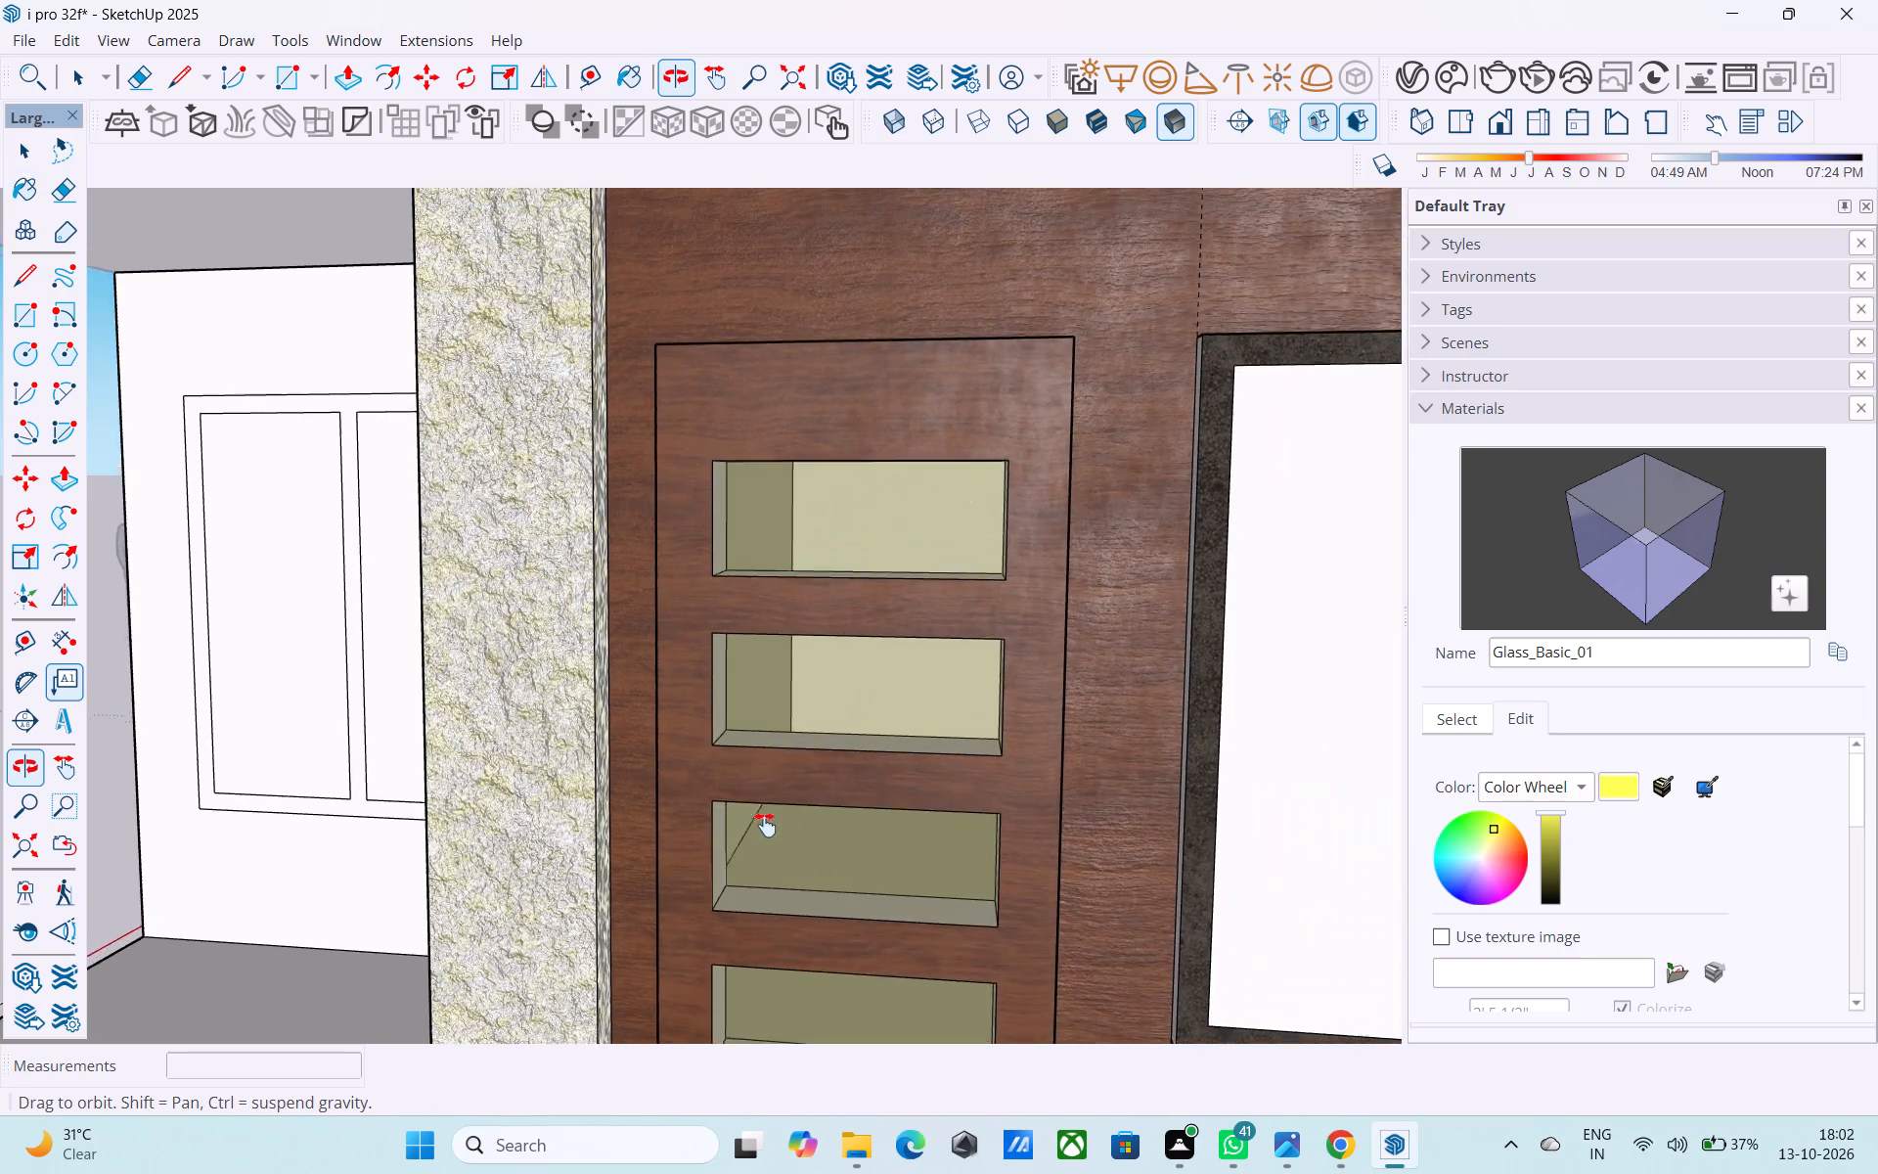
middle_click_drag(765, 825, 665, 666)
Paint both panes of the large window with Glass_Basic_01.
scroll(658, 669, "down", 6)
middle_click_drag(813, 720, 855, 783)
left_click(1159, 756)
scroll(1163, 756, "up", 1)
middle_click_drag(1161, 756, 838, 691, "shift")
left_click(1083, 674)
scroll(996, 692, "down", 12)
key("space")
Examine the glazed door and large window on the house front from several angles.
middle_click_drag(990, 741, 935, 774)
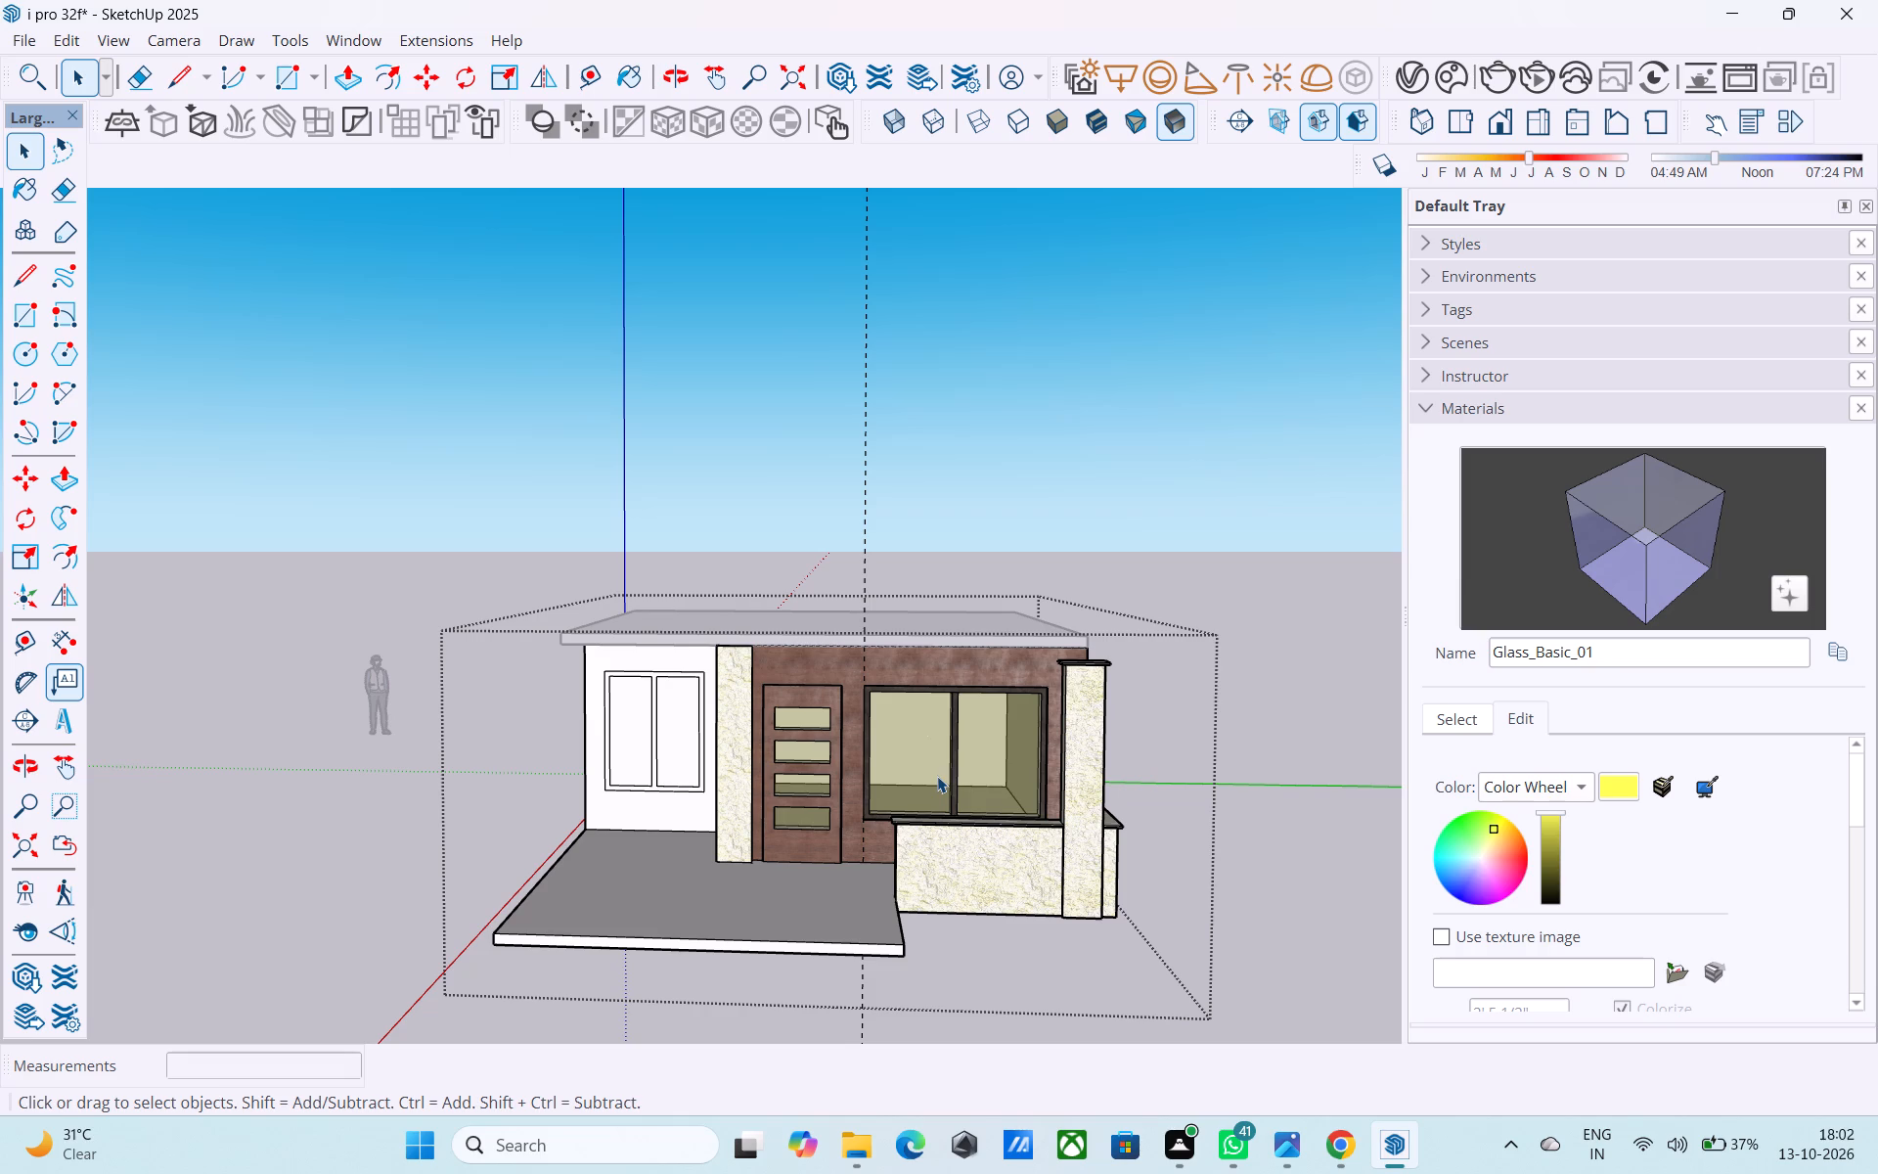
scroll(927, 785, "down", 2)
middle_click_drag(937, 784, 1064, 777)
middle_click_drag(1051, 780, 1044, 779)
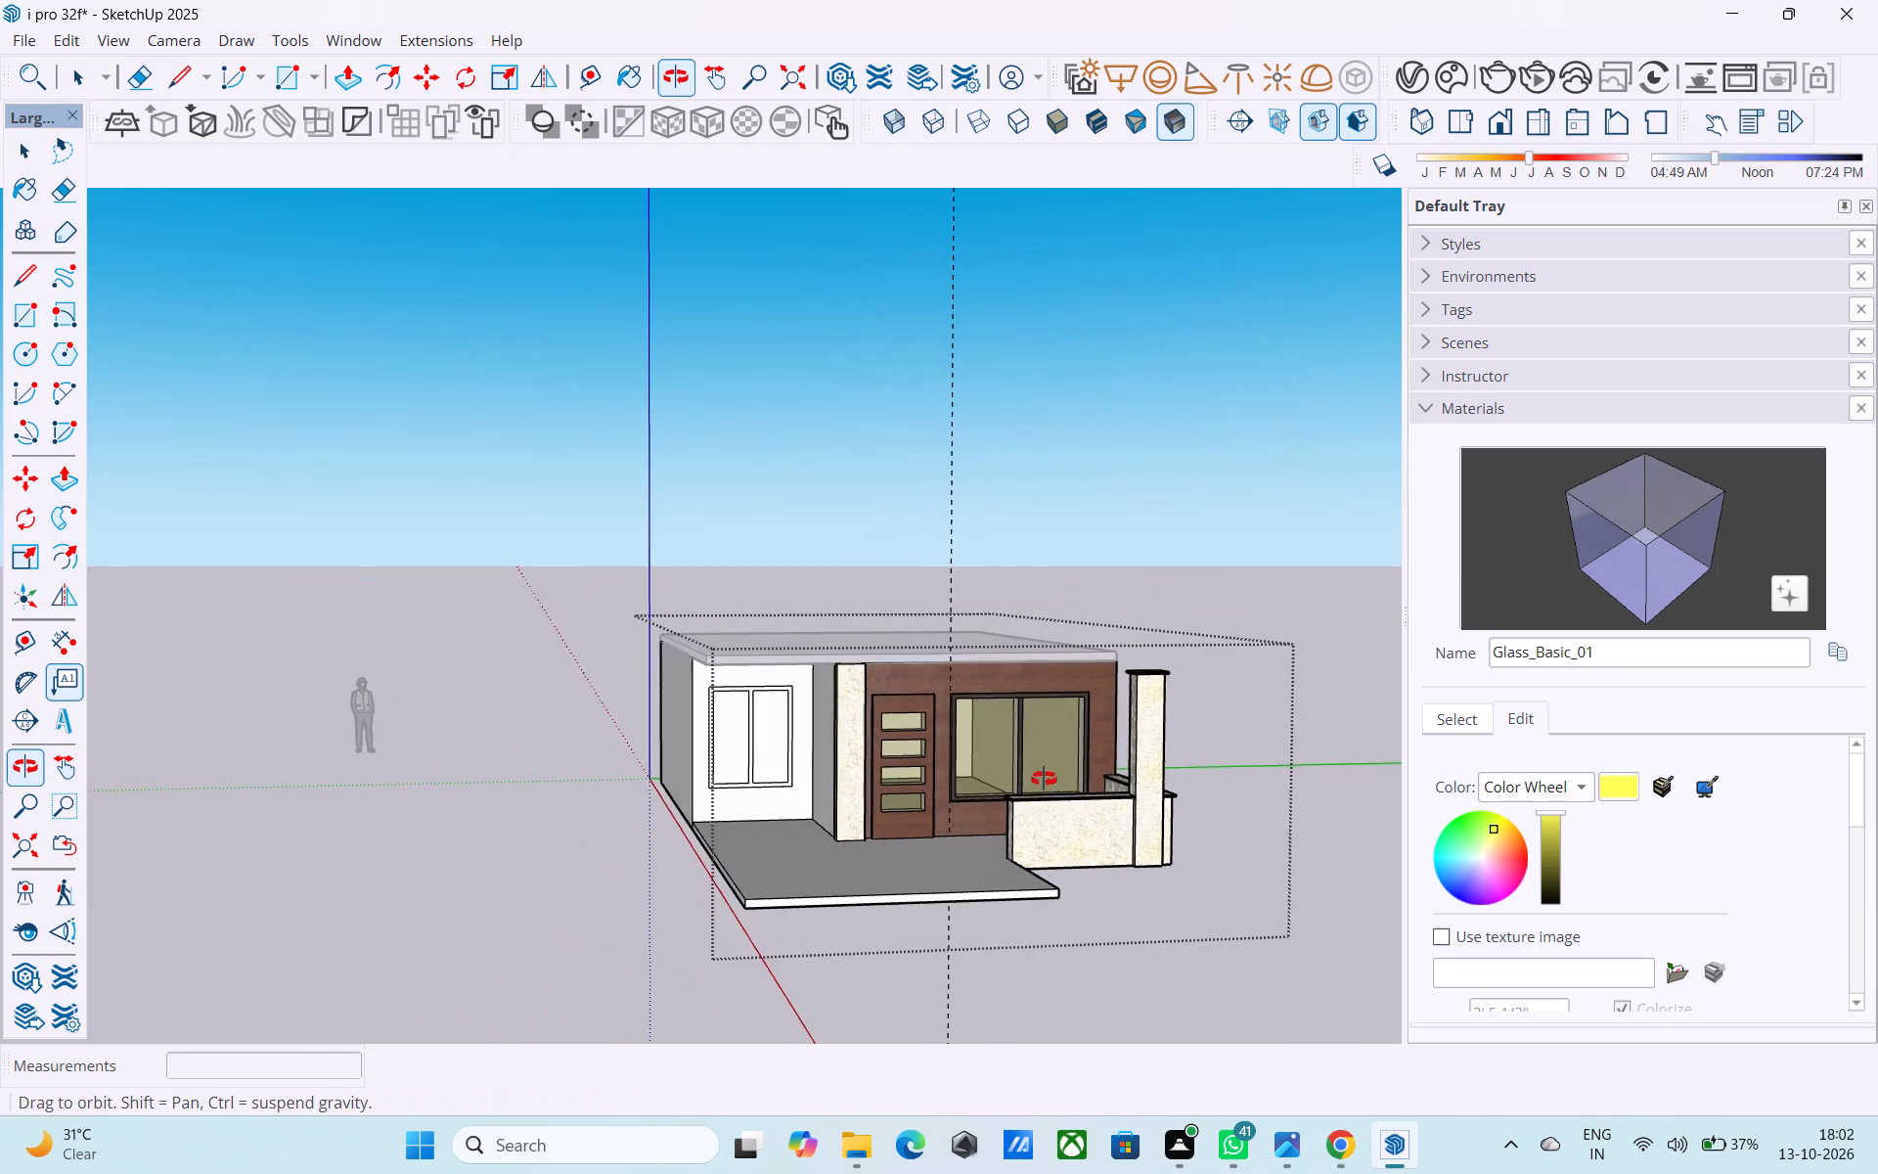
middle_click_drag(1044, 779, 980, 771)
key("space")
middle_click_drag(980, 769, 1096, 727)
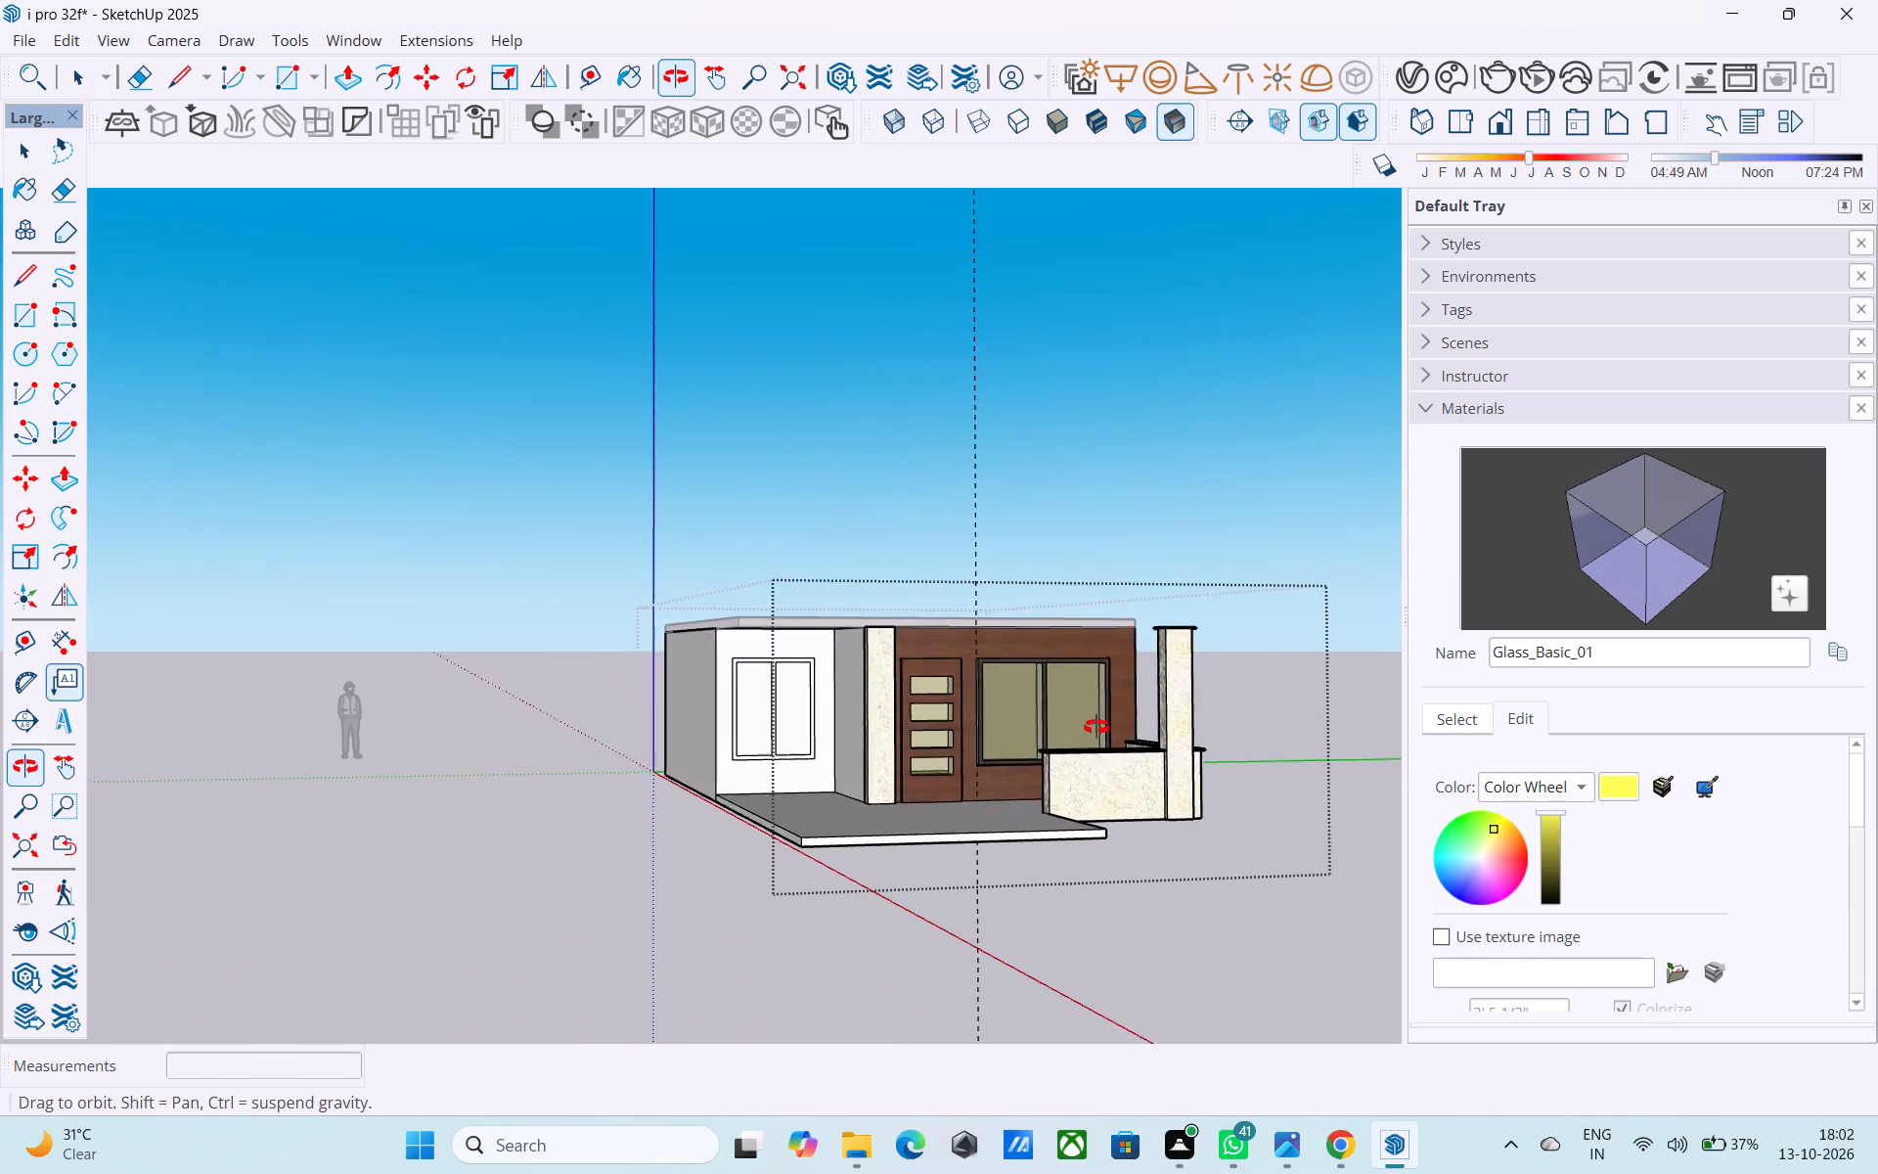
middle_click_drag(1096, 727, 1089, 722)
middle_click_drag(1087, 722, 1202, 749)
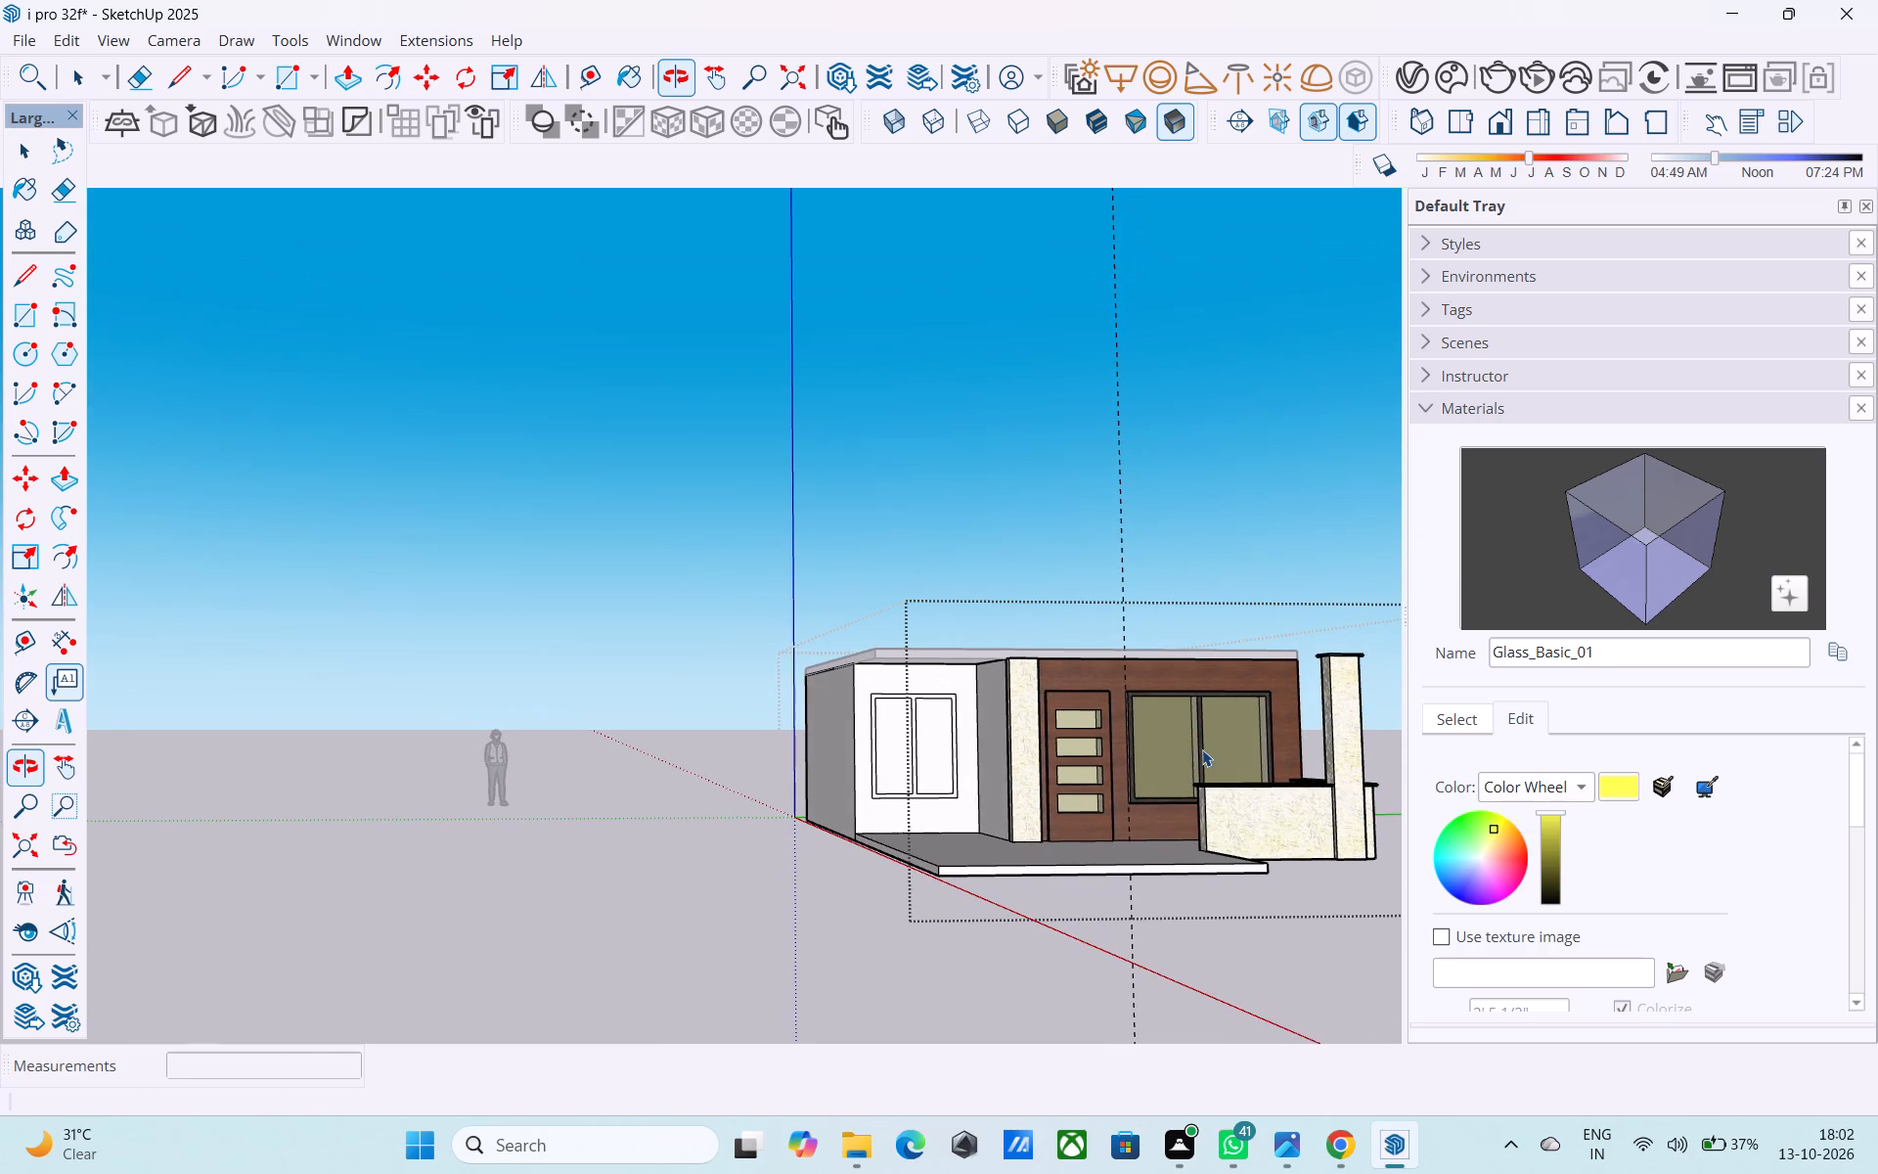
middle_click_drag(1215, 745, 1053, 771)
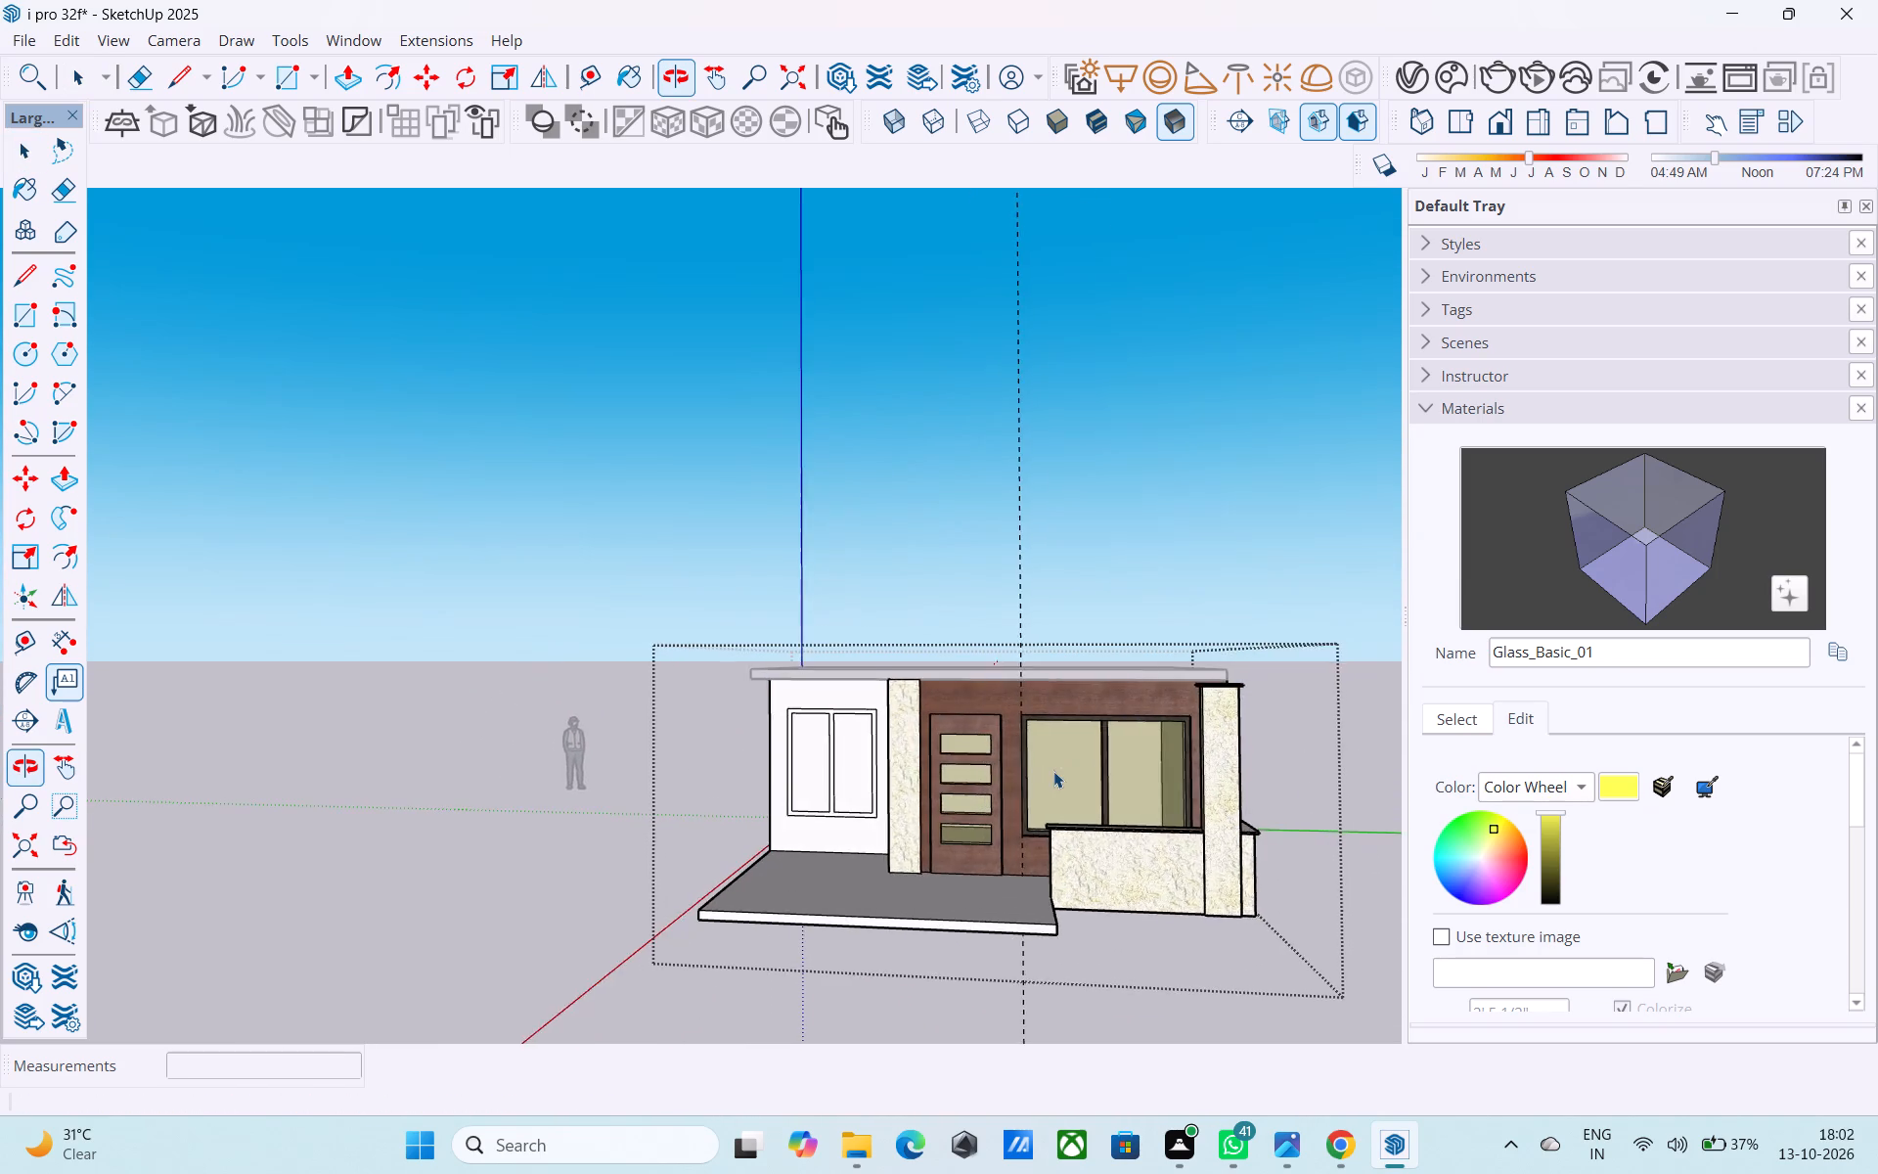
scroll(1053, 770, "up", 3)
Paint the wall around the door and large window with Plywood_01_1K from the Wood collection.
left_click(1459, 716)
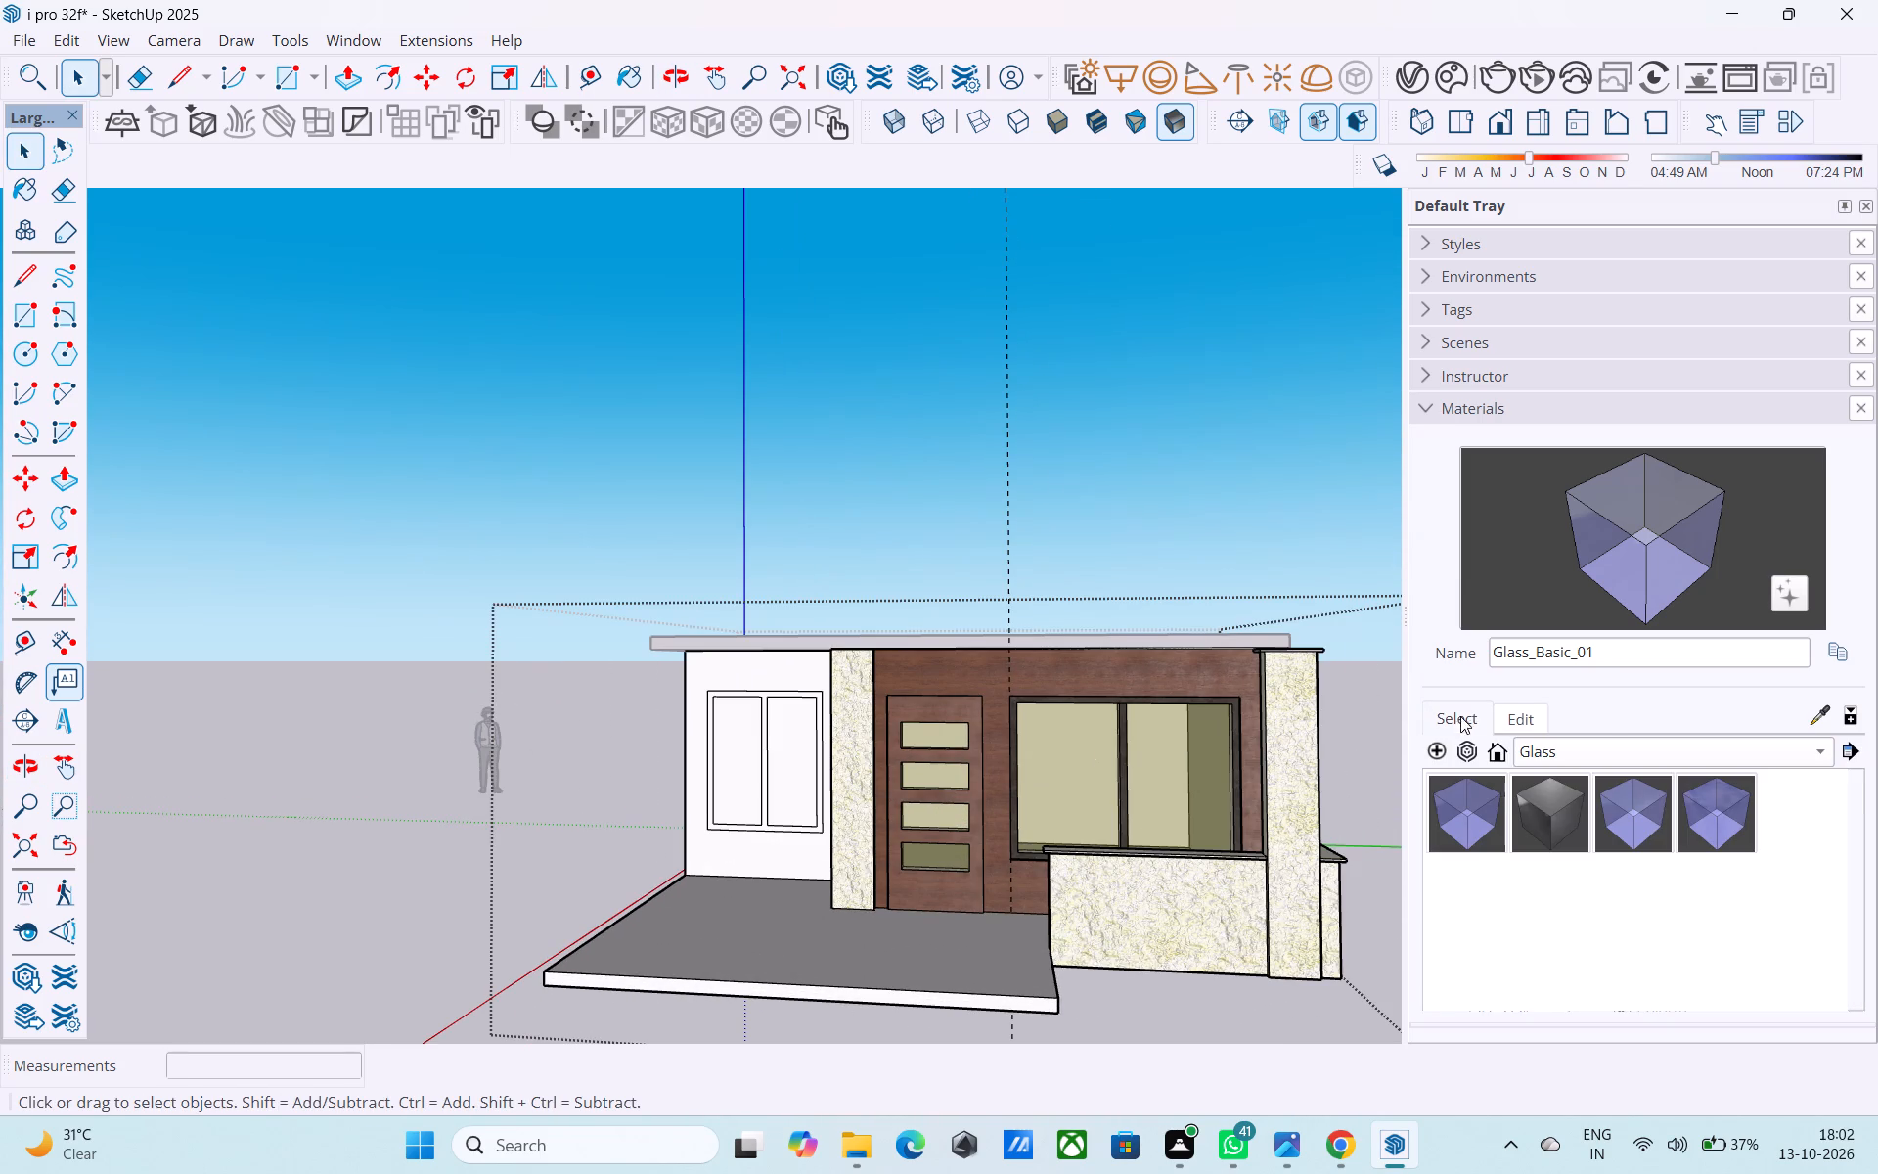
left_click(1537, 742)
left_click(1589, 949)
left_click(1470, 832)
scroll(1055, 750, "up", 3)
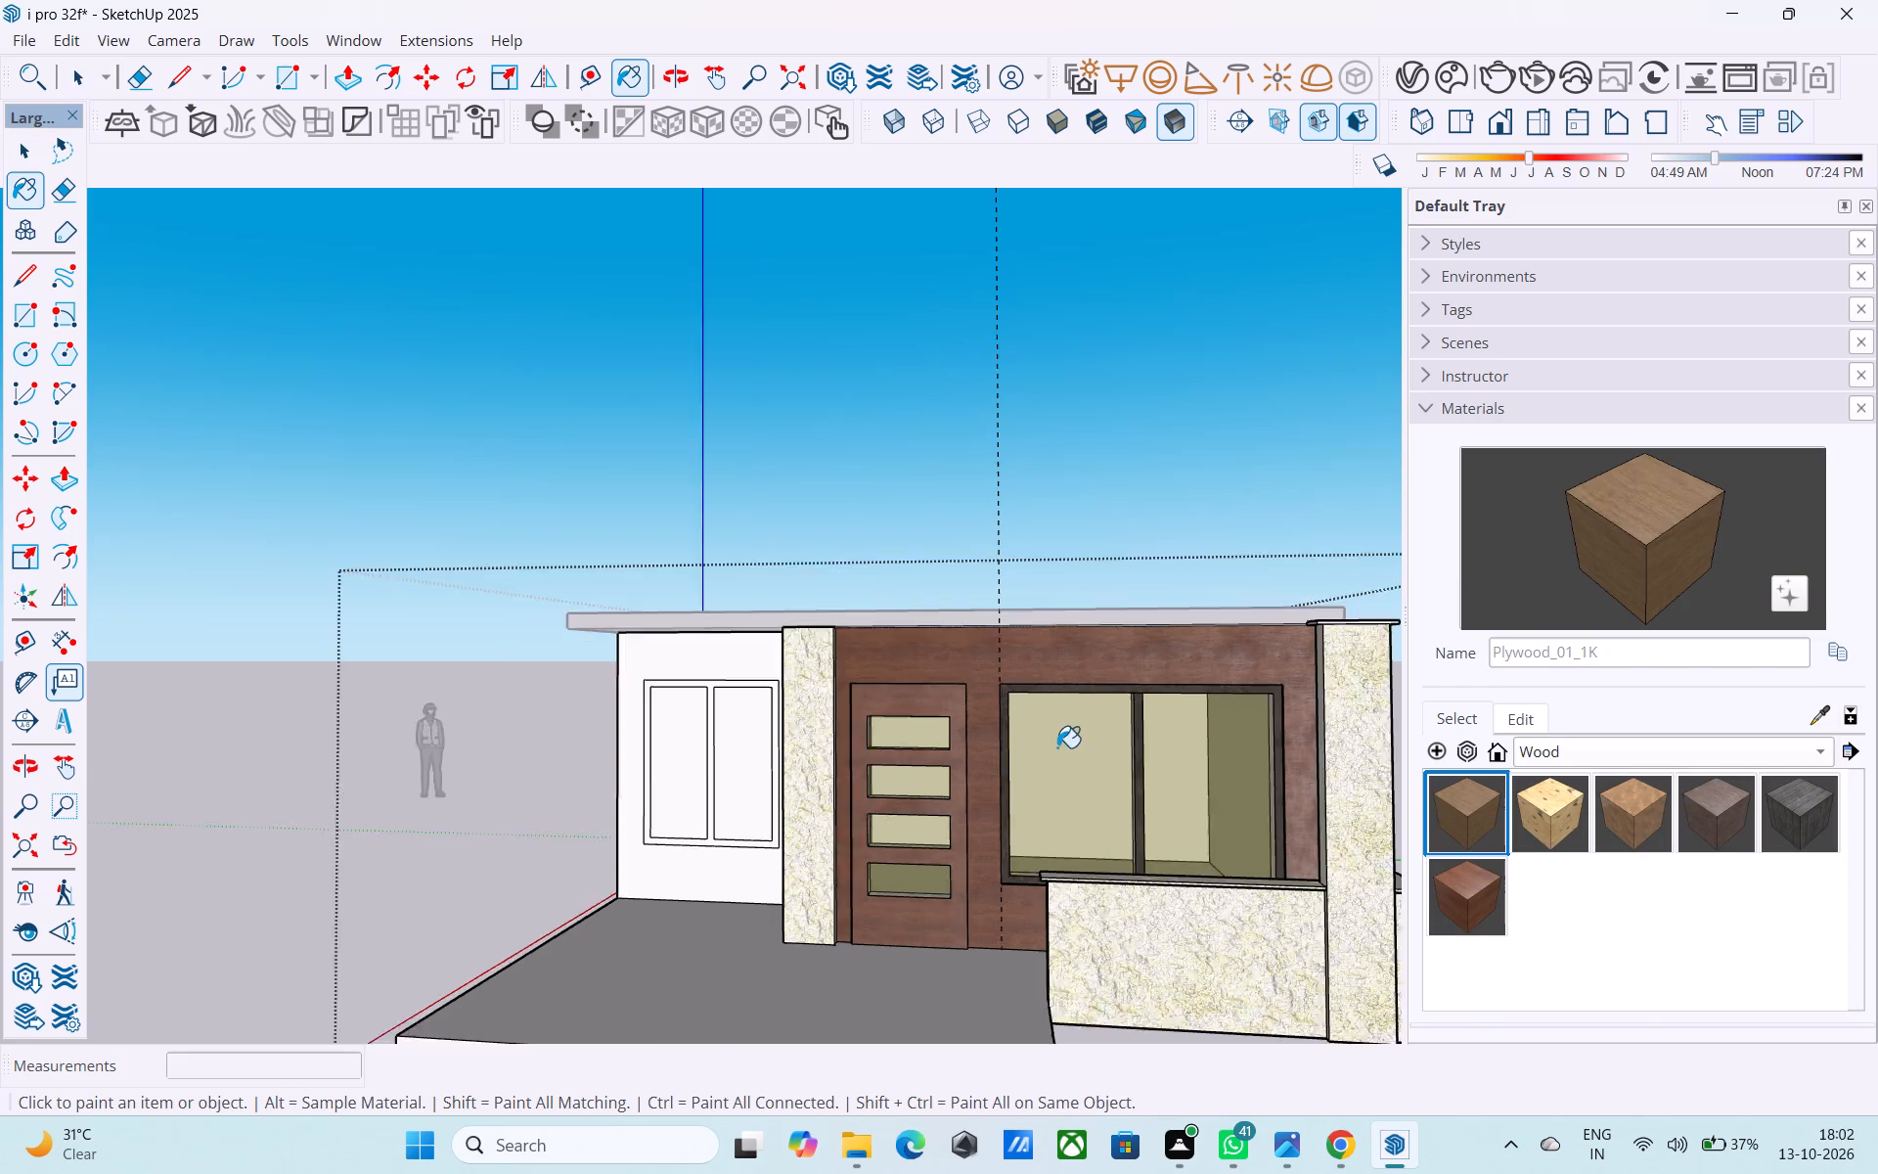
scroll(1057, 747, "up", 9)
left_click(961, 537)
scroll(962, 552, "down", 8)
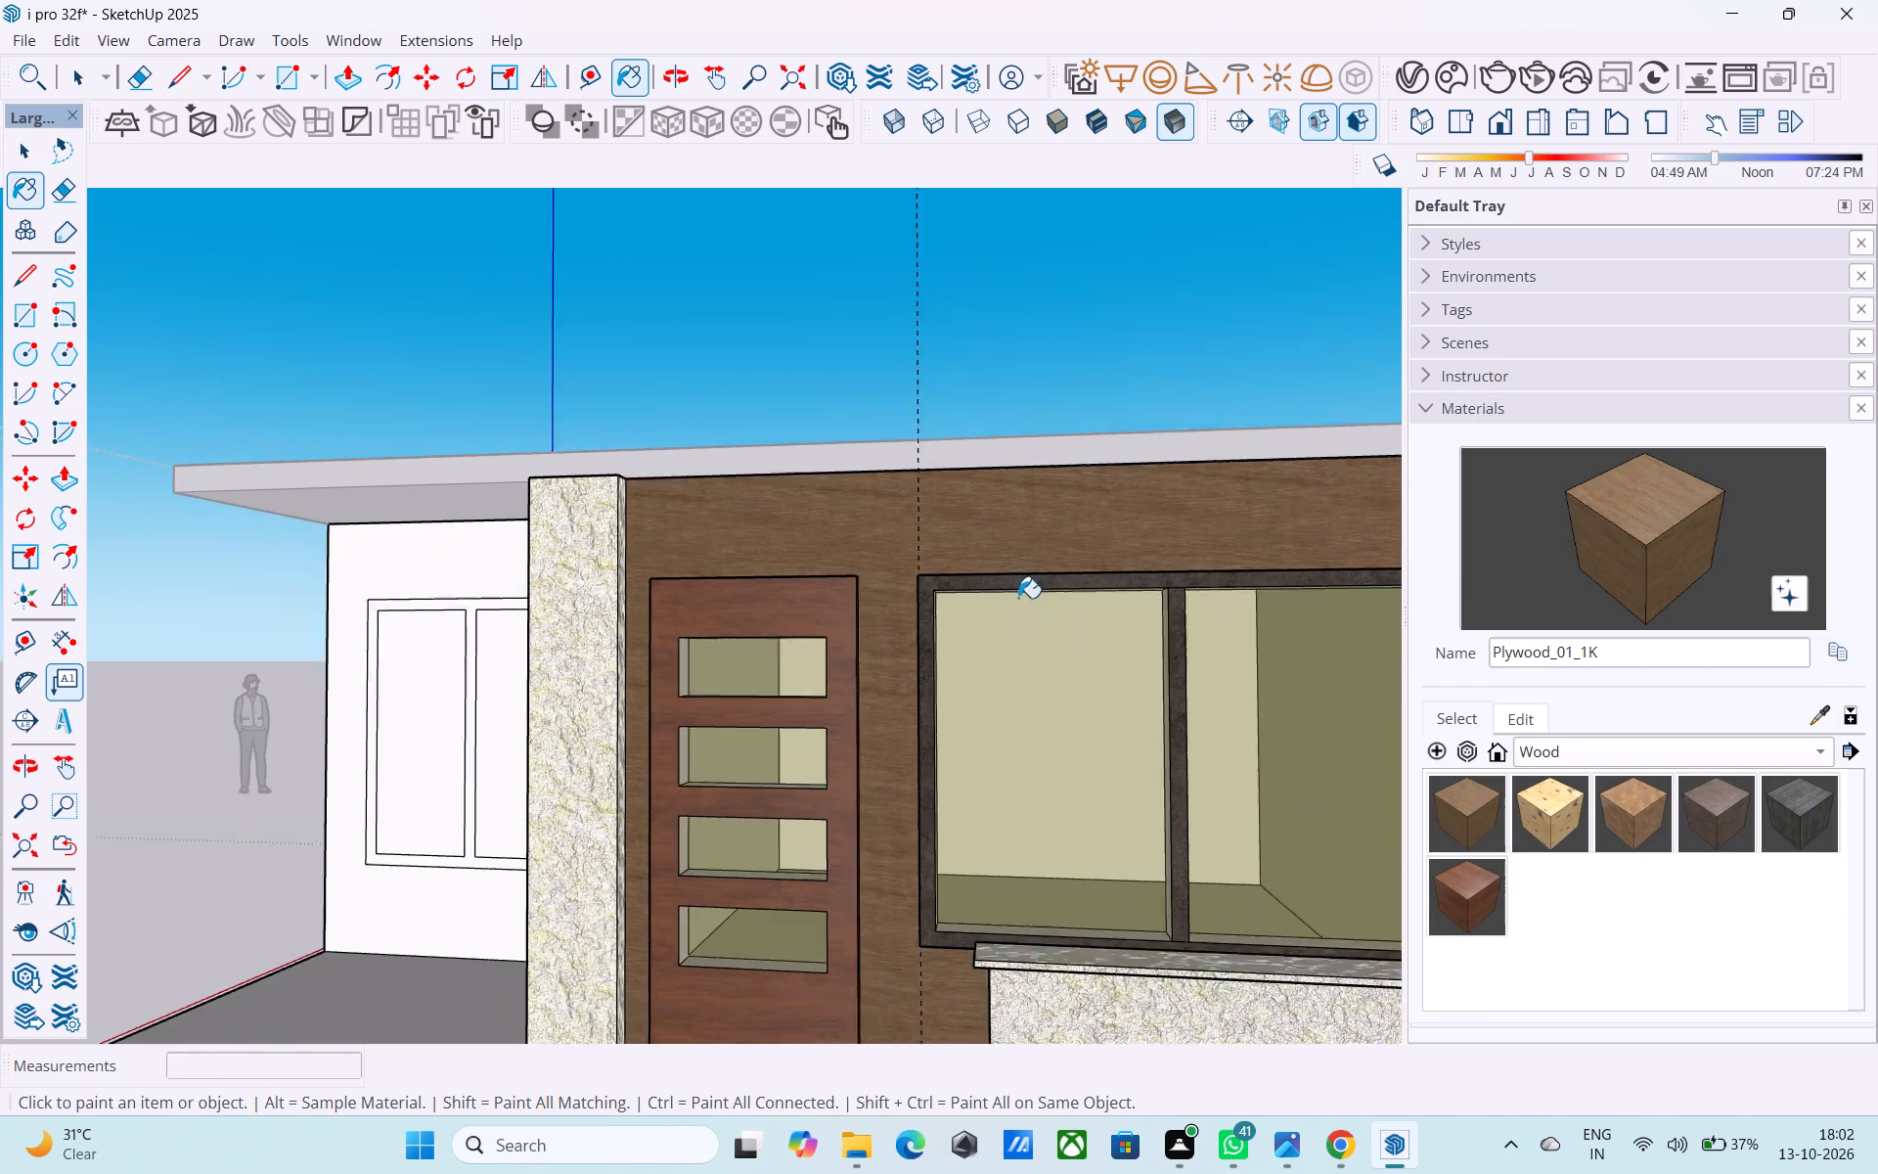
scroll(1018, 598, "down", 6)
Shift the Plywood_01_1K colour to a warmer reddish brown at medium brightness.
left_click(1532, 714)
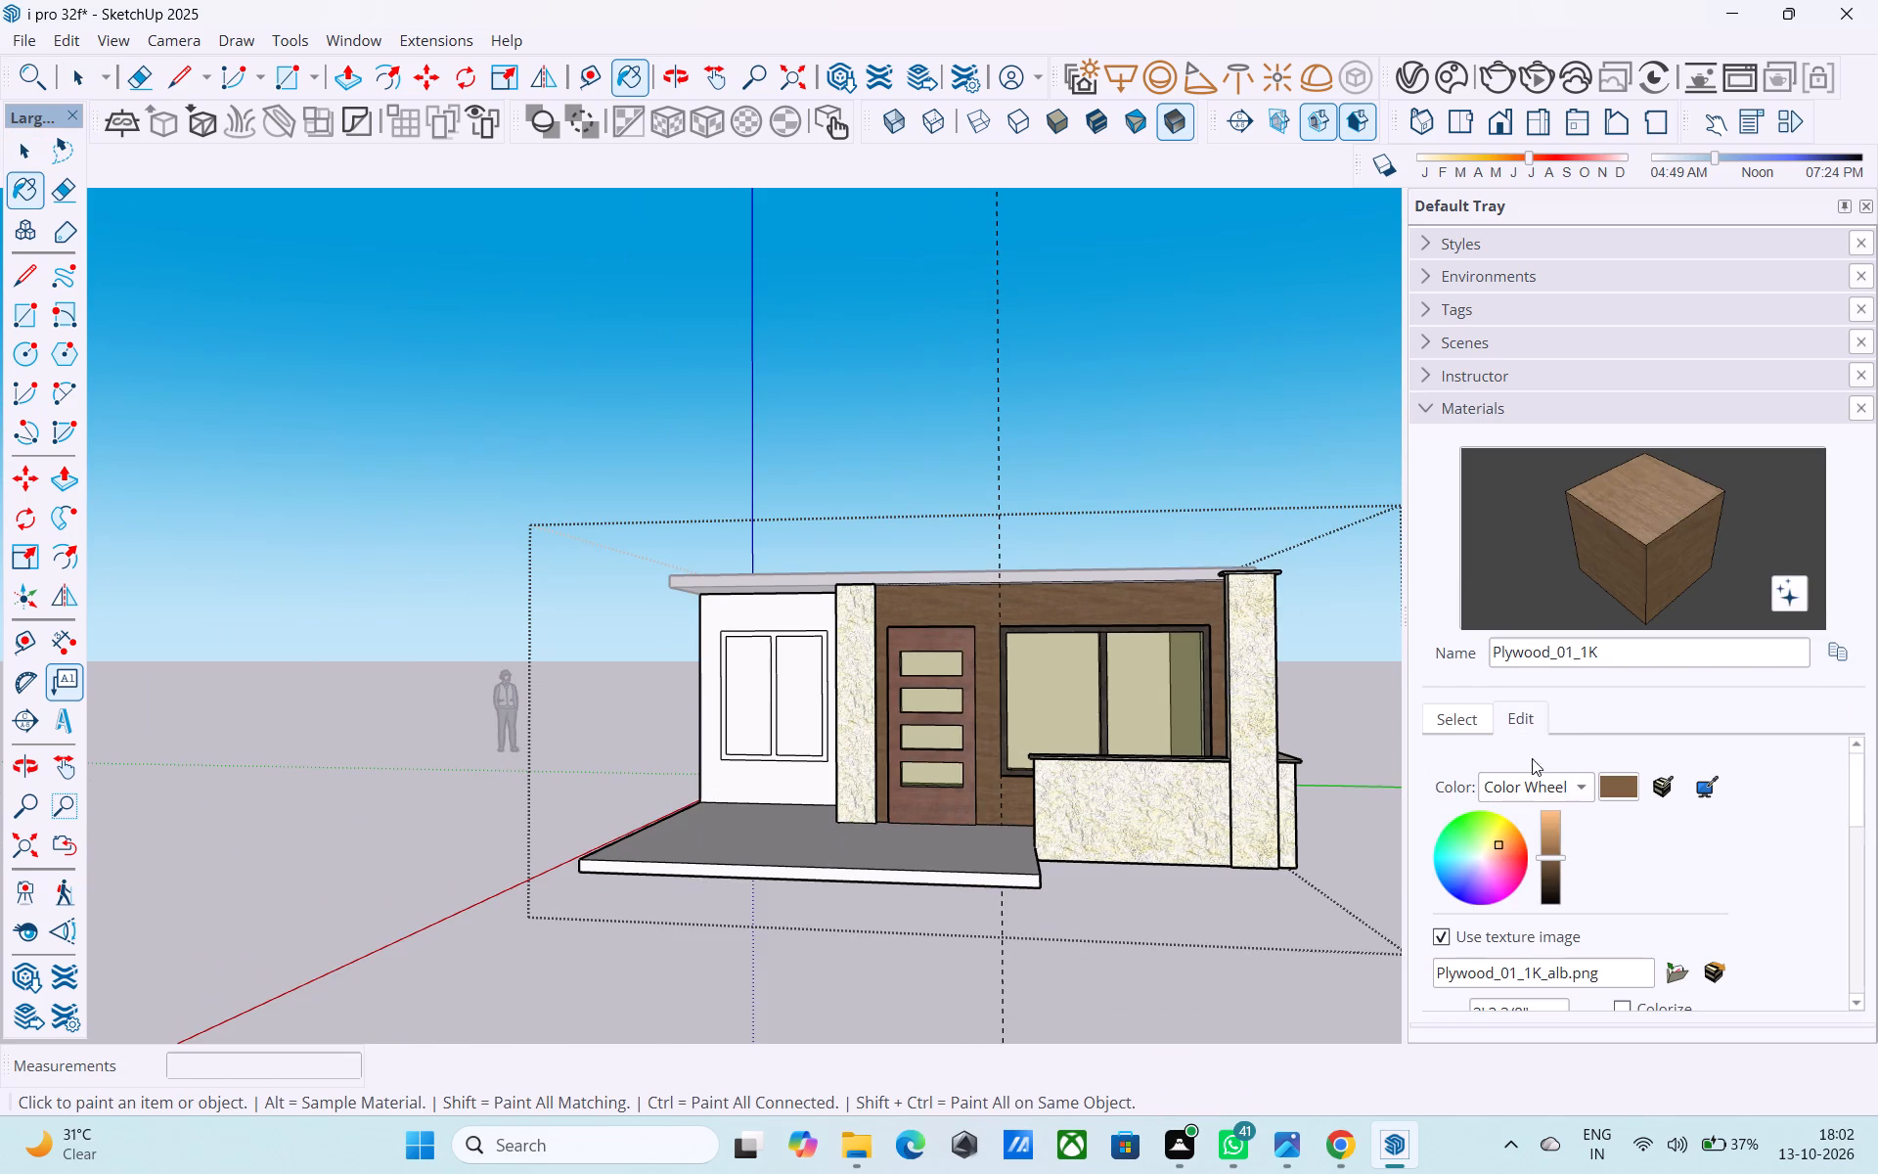
left_click(1544, 857)
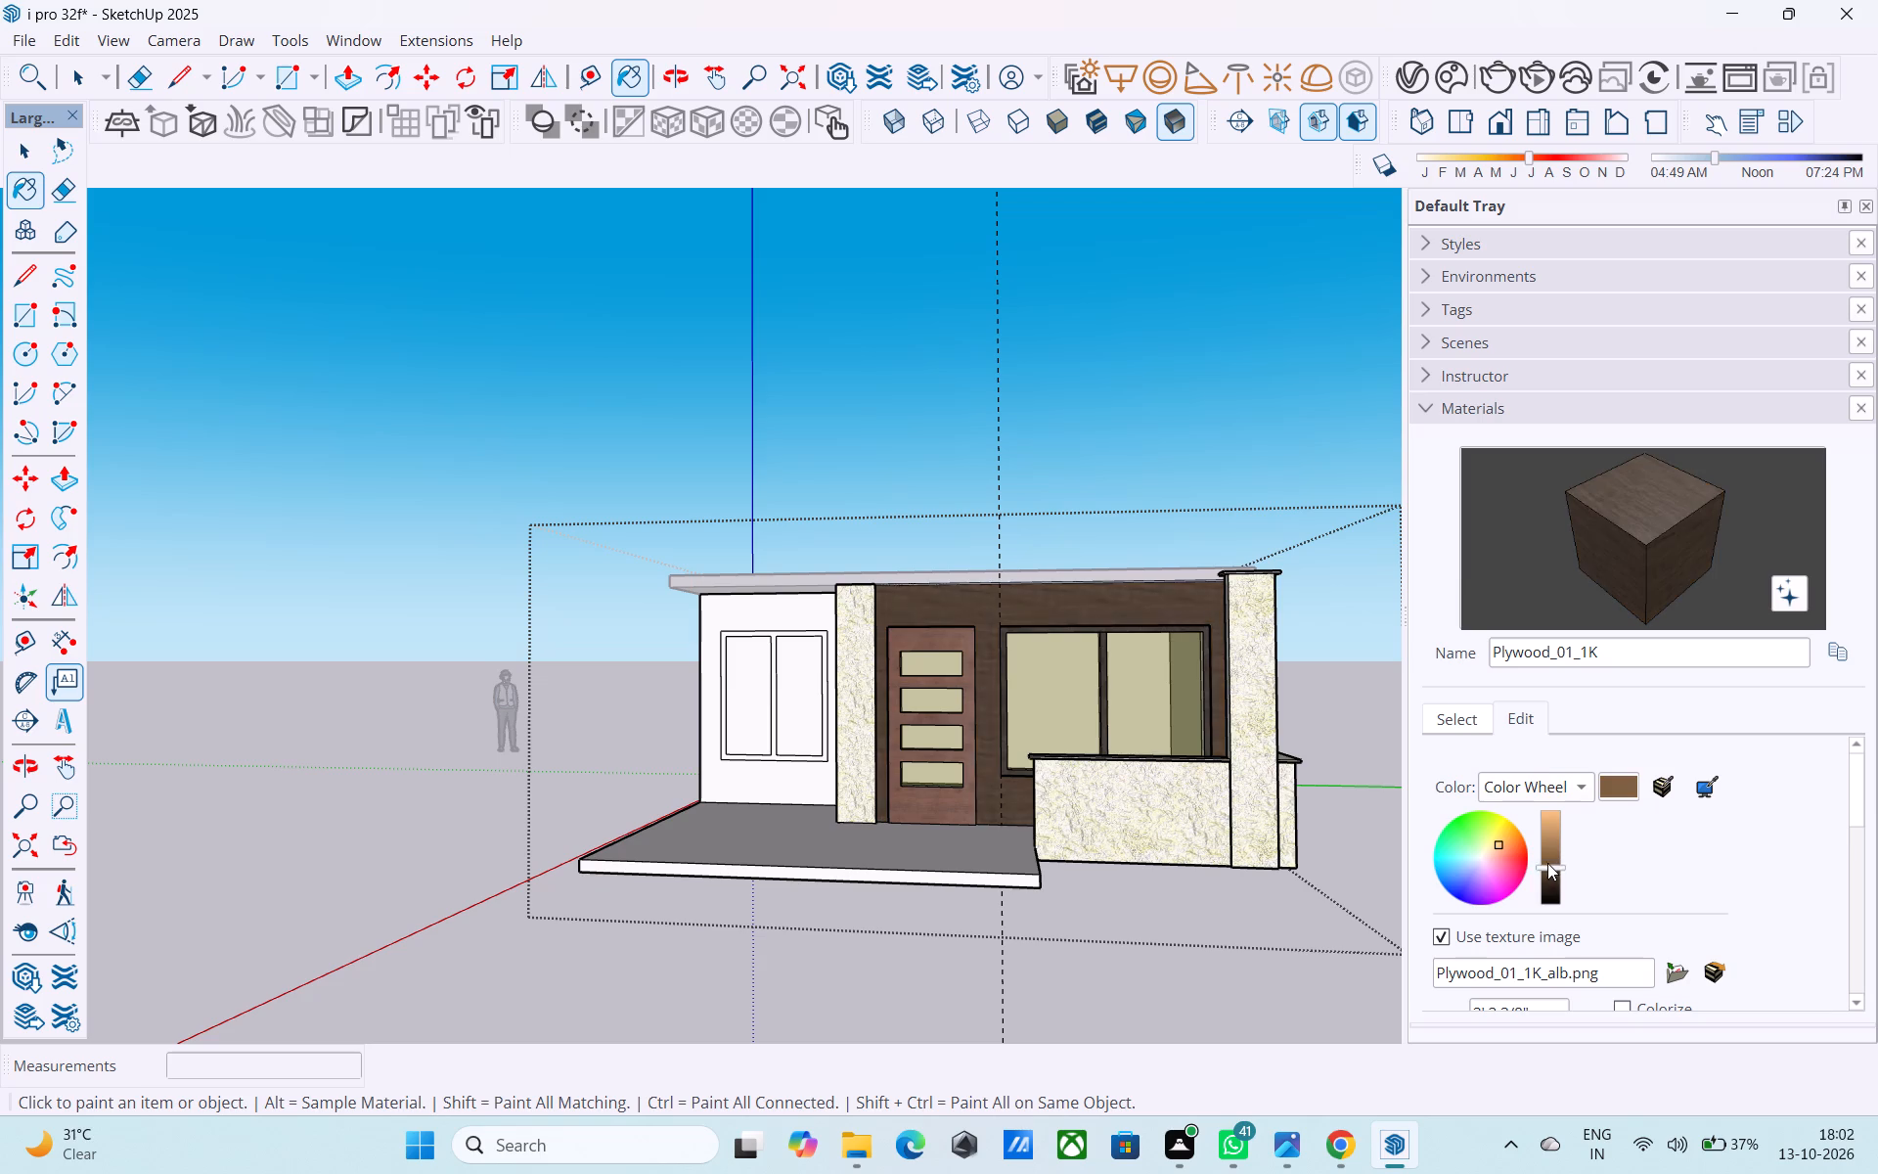
scroll(1507, 856, "up", 4)
left_click(1502, 844)
left_click(1505, 844)
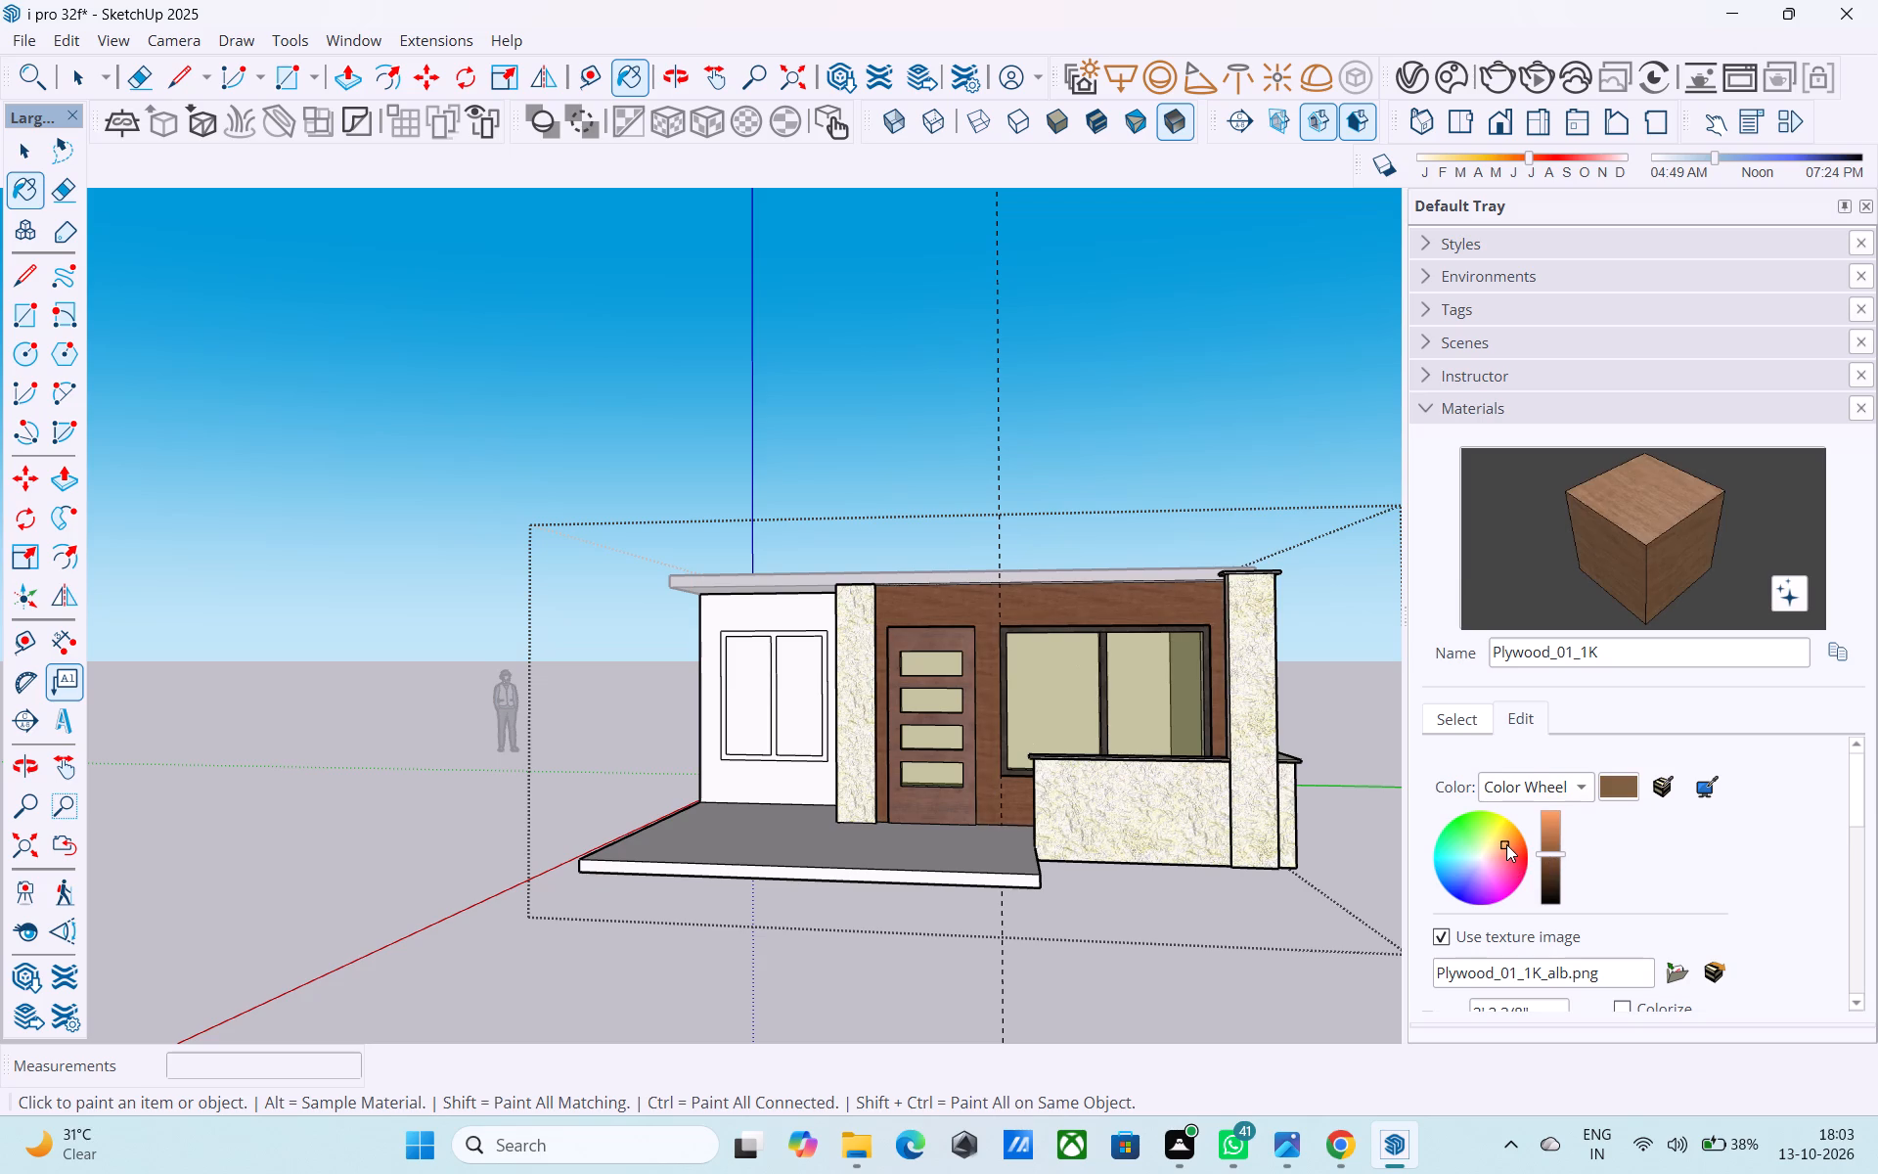
left_click(1554, 850)
Paint the white wall around the small two-pane window with the adjusted Plywood_01_1K.
scroll(1169, 694, "up", 9)
middle_click_drag(829, 648, 946, 720)
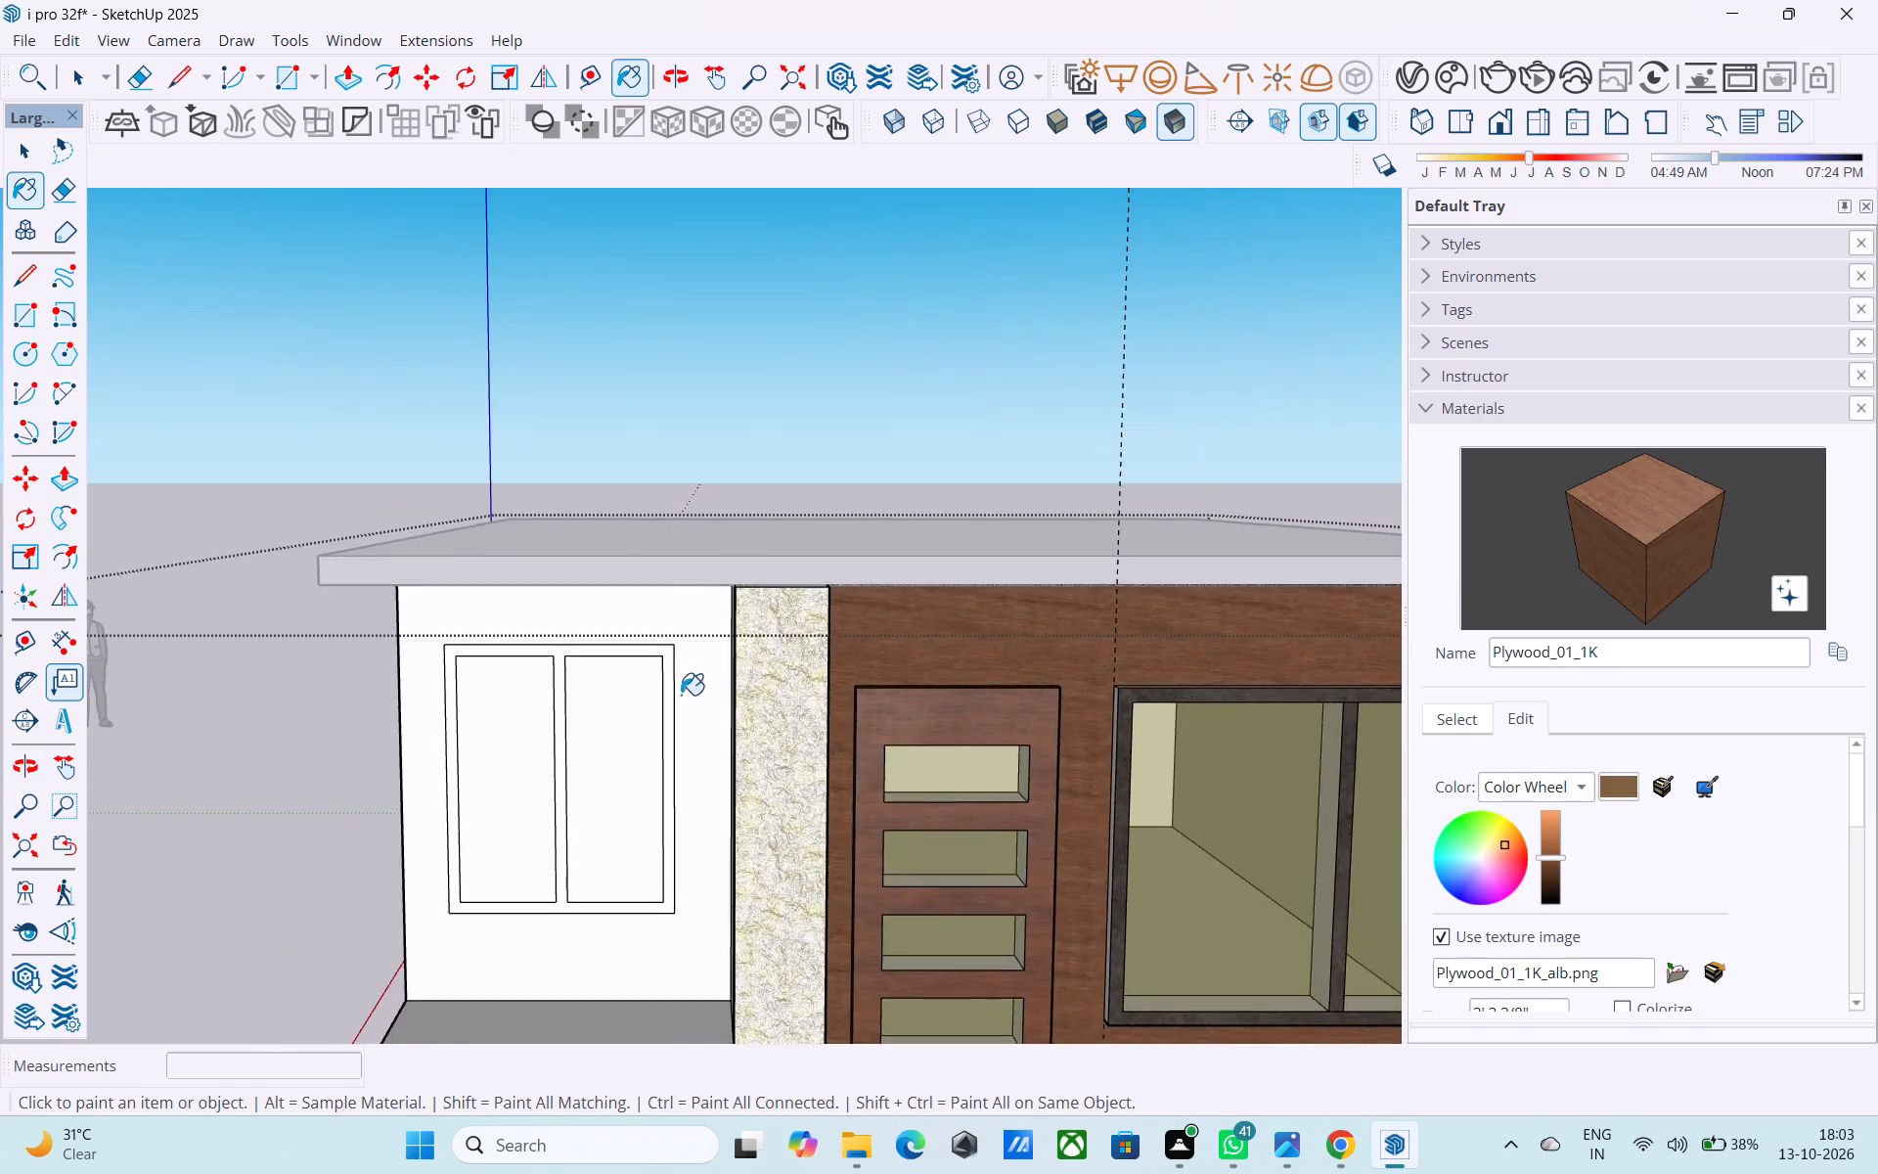
scroll(680, 695, "up", 5)
left_click(698, 630)
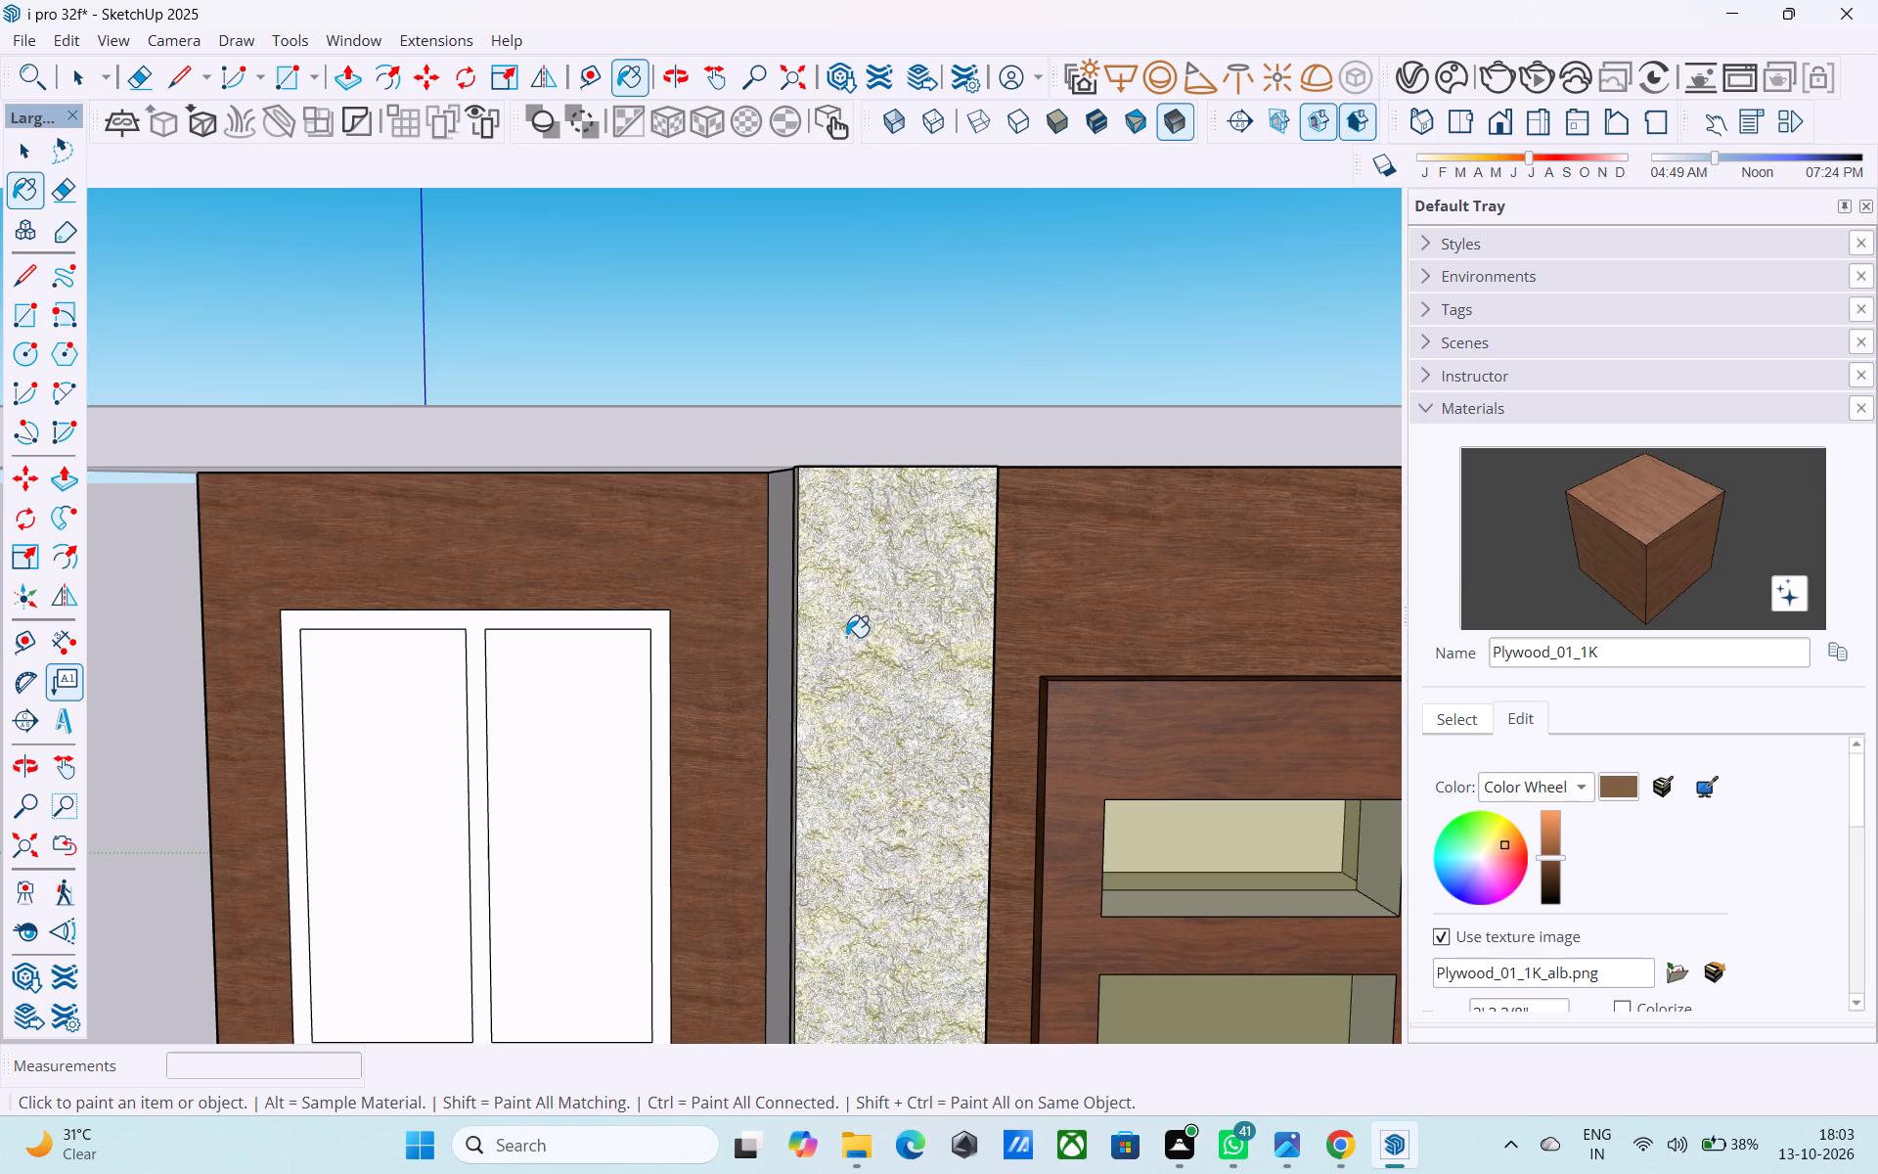
Compare the plywood walls with the door up close and fine-tune the Plywood_01_1K brightness.
middle_click_drag(846, 637, 779, 623)
scroll(581, 610, "down", 2)
scroll(1039, 663, "up", 3)
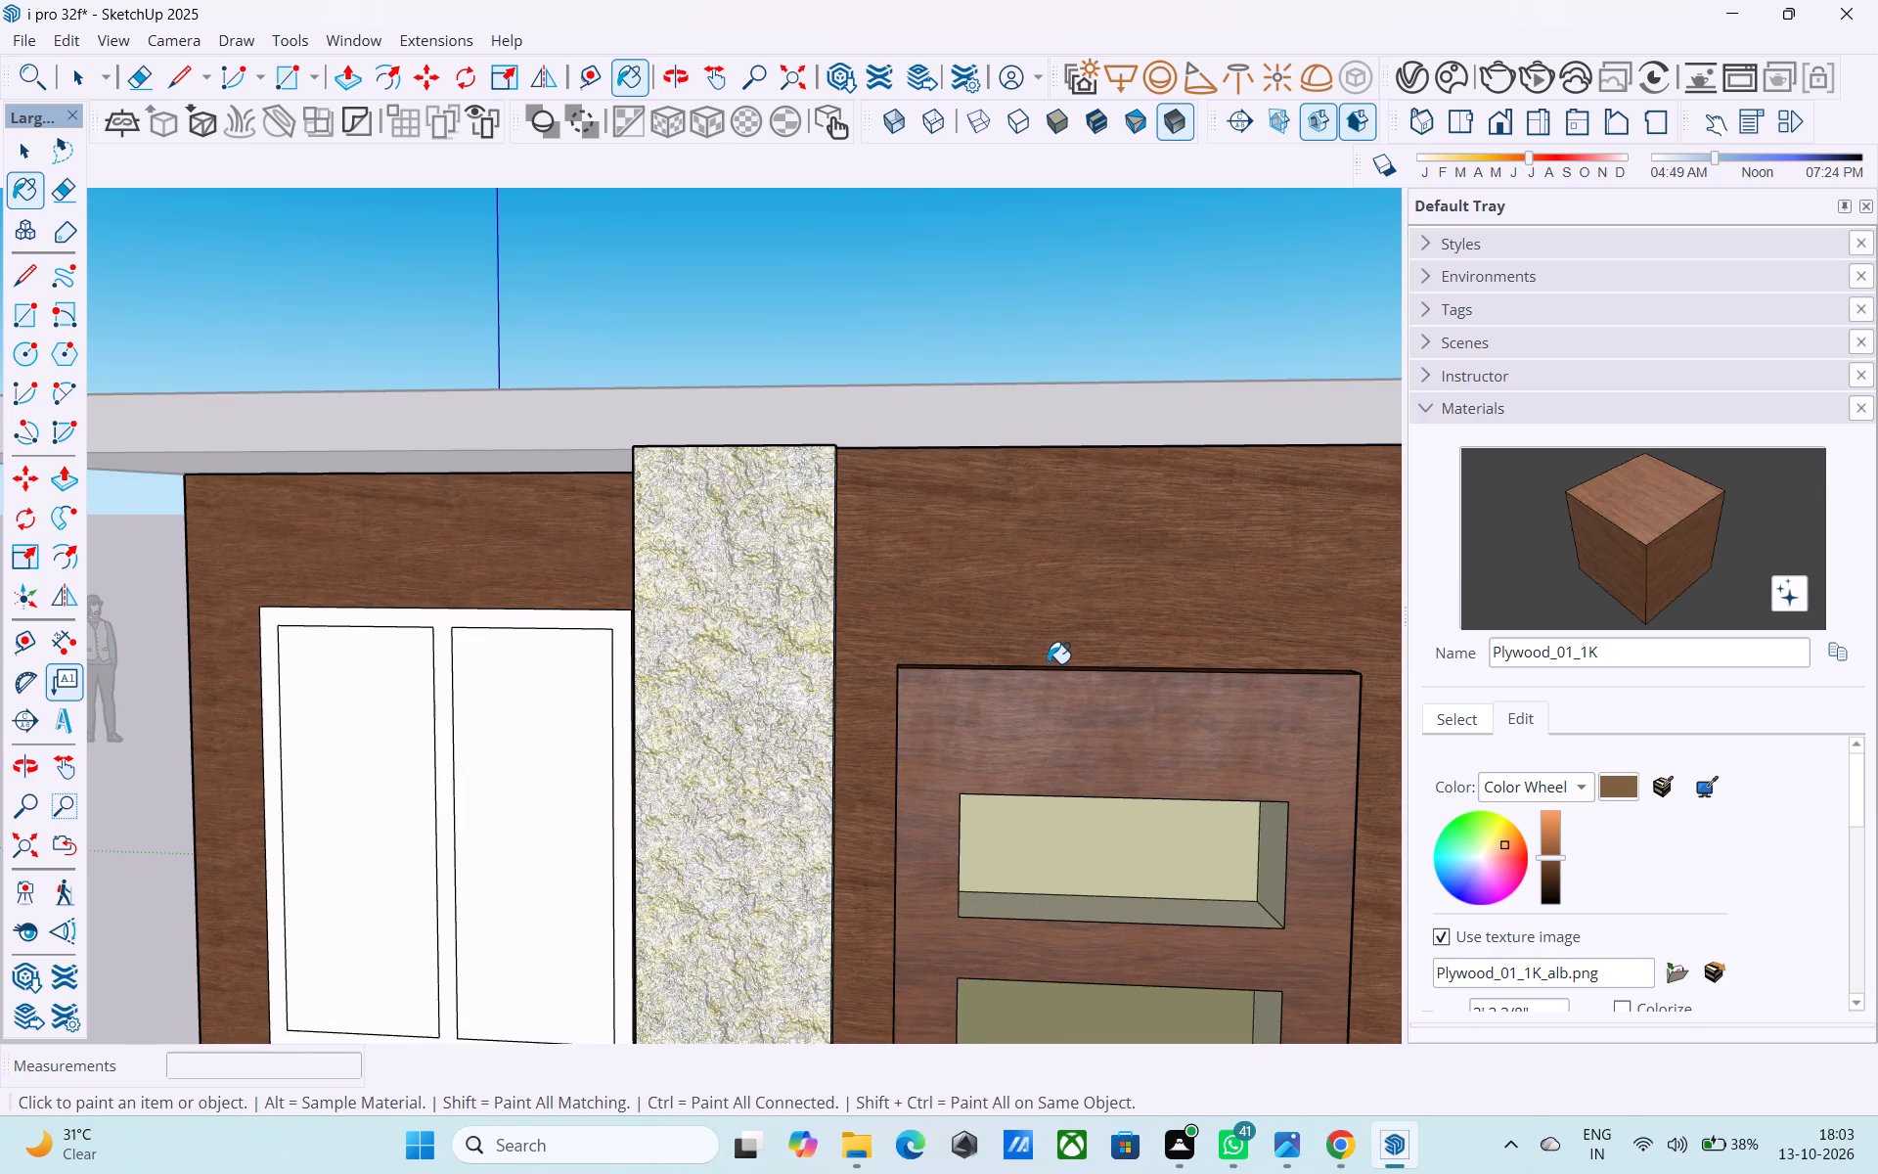
scroll(629, 641, "down", 6)
scroll(839, 631, "up", 9)
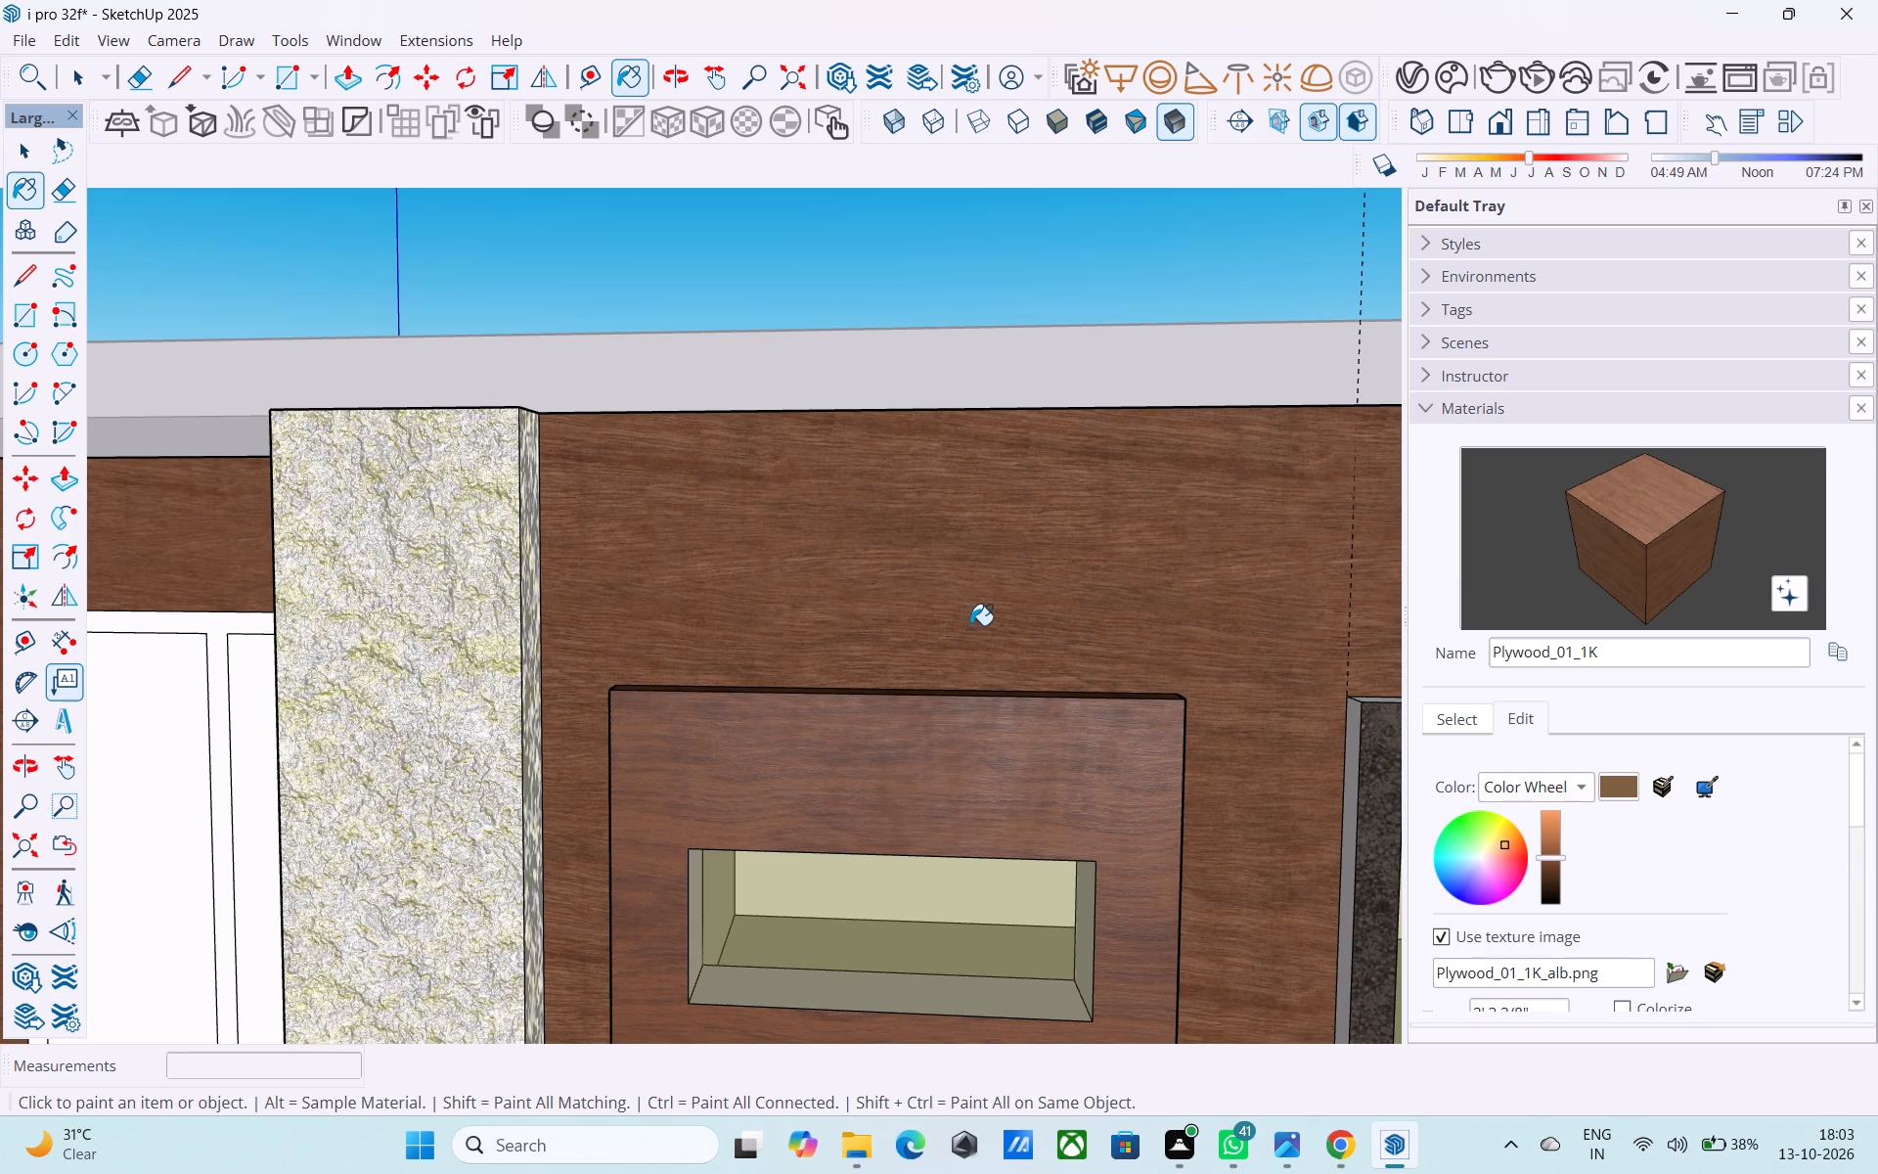
middle_click_drag(963, 644, 858, 601)
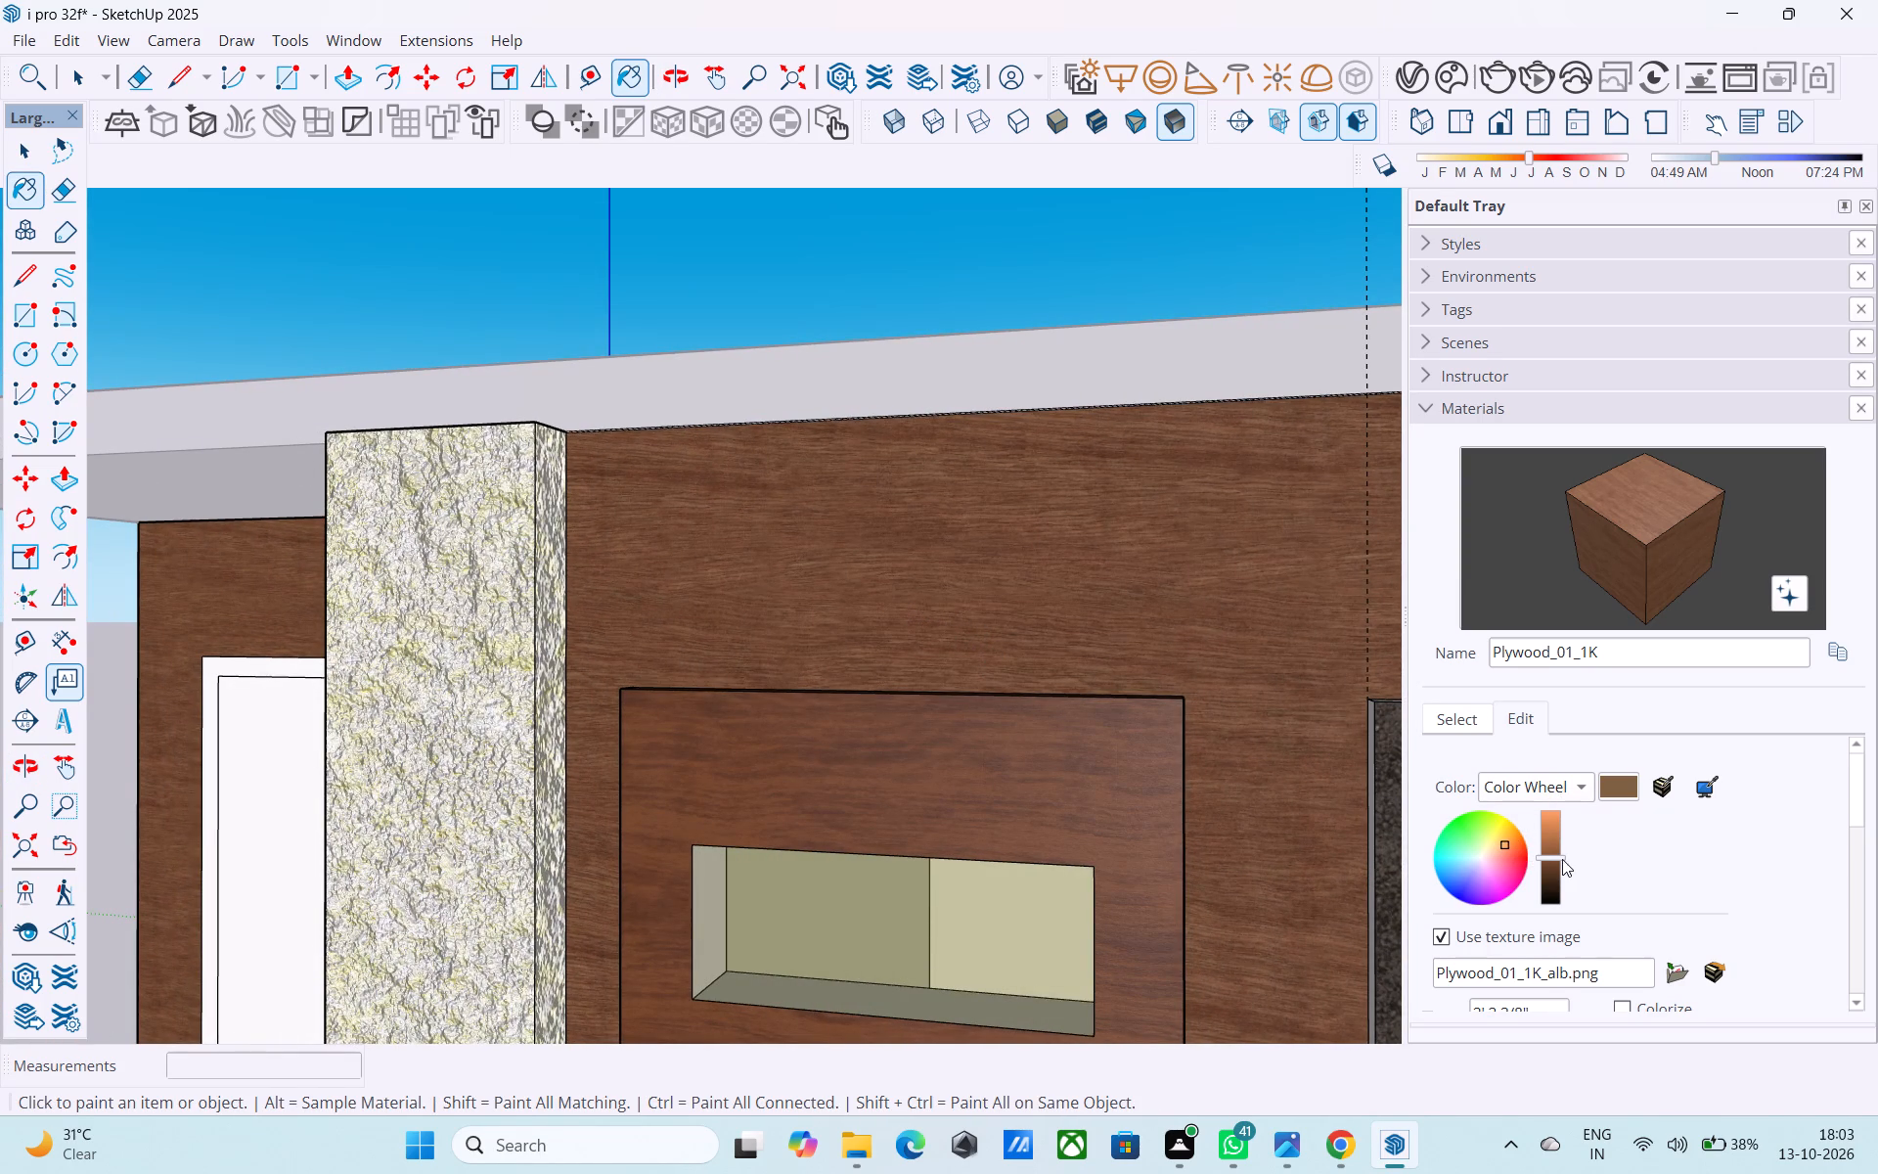
left_click(1557, 856)
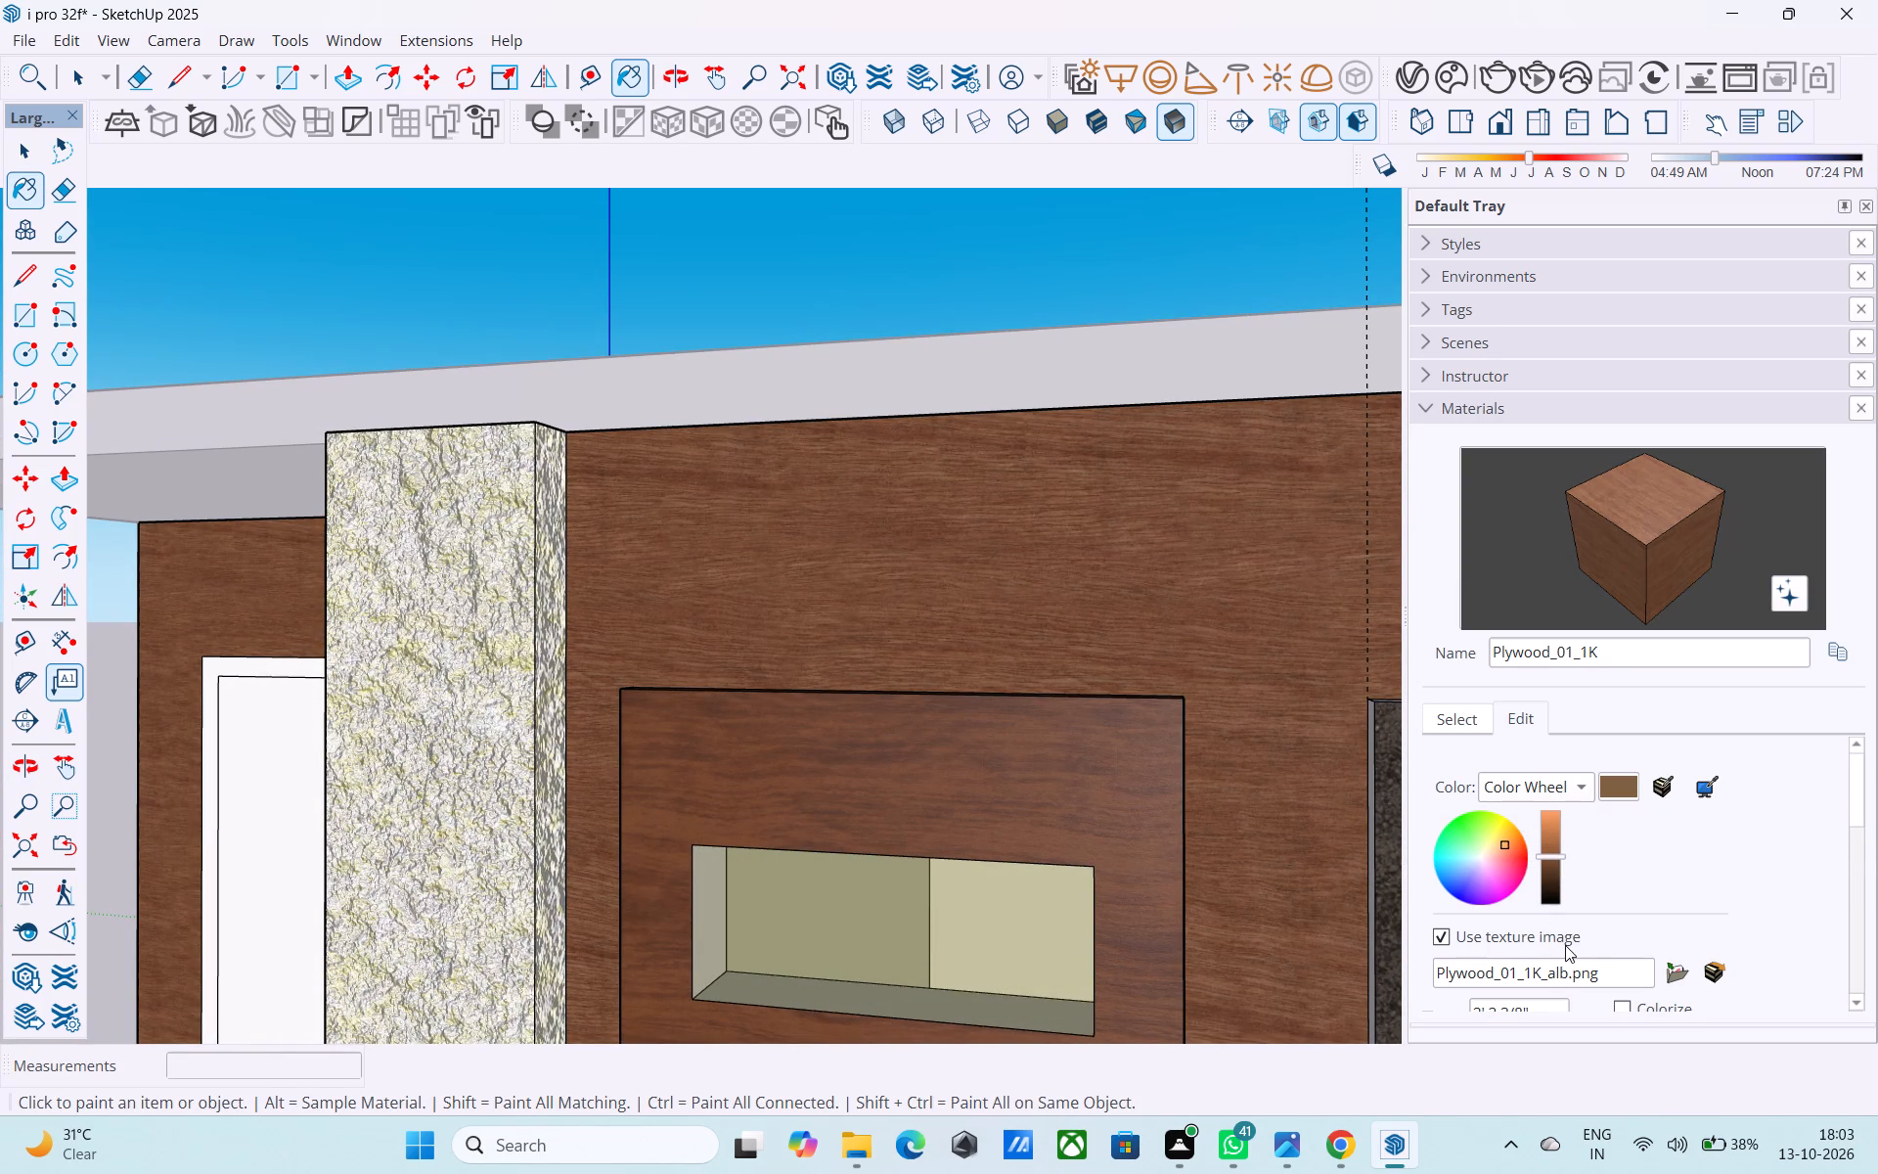
Raise the Plywood_01_1K normal map strength to 5.00, keeping its opacity at 100.
scroll(1565, 945, "down", 4)
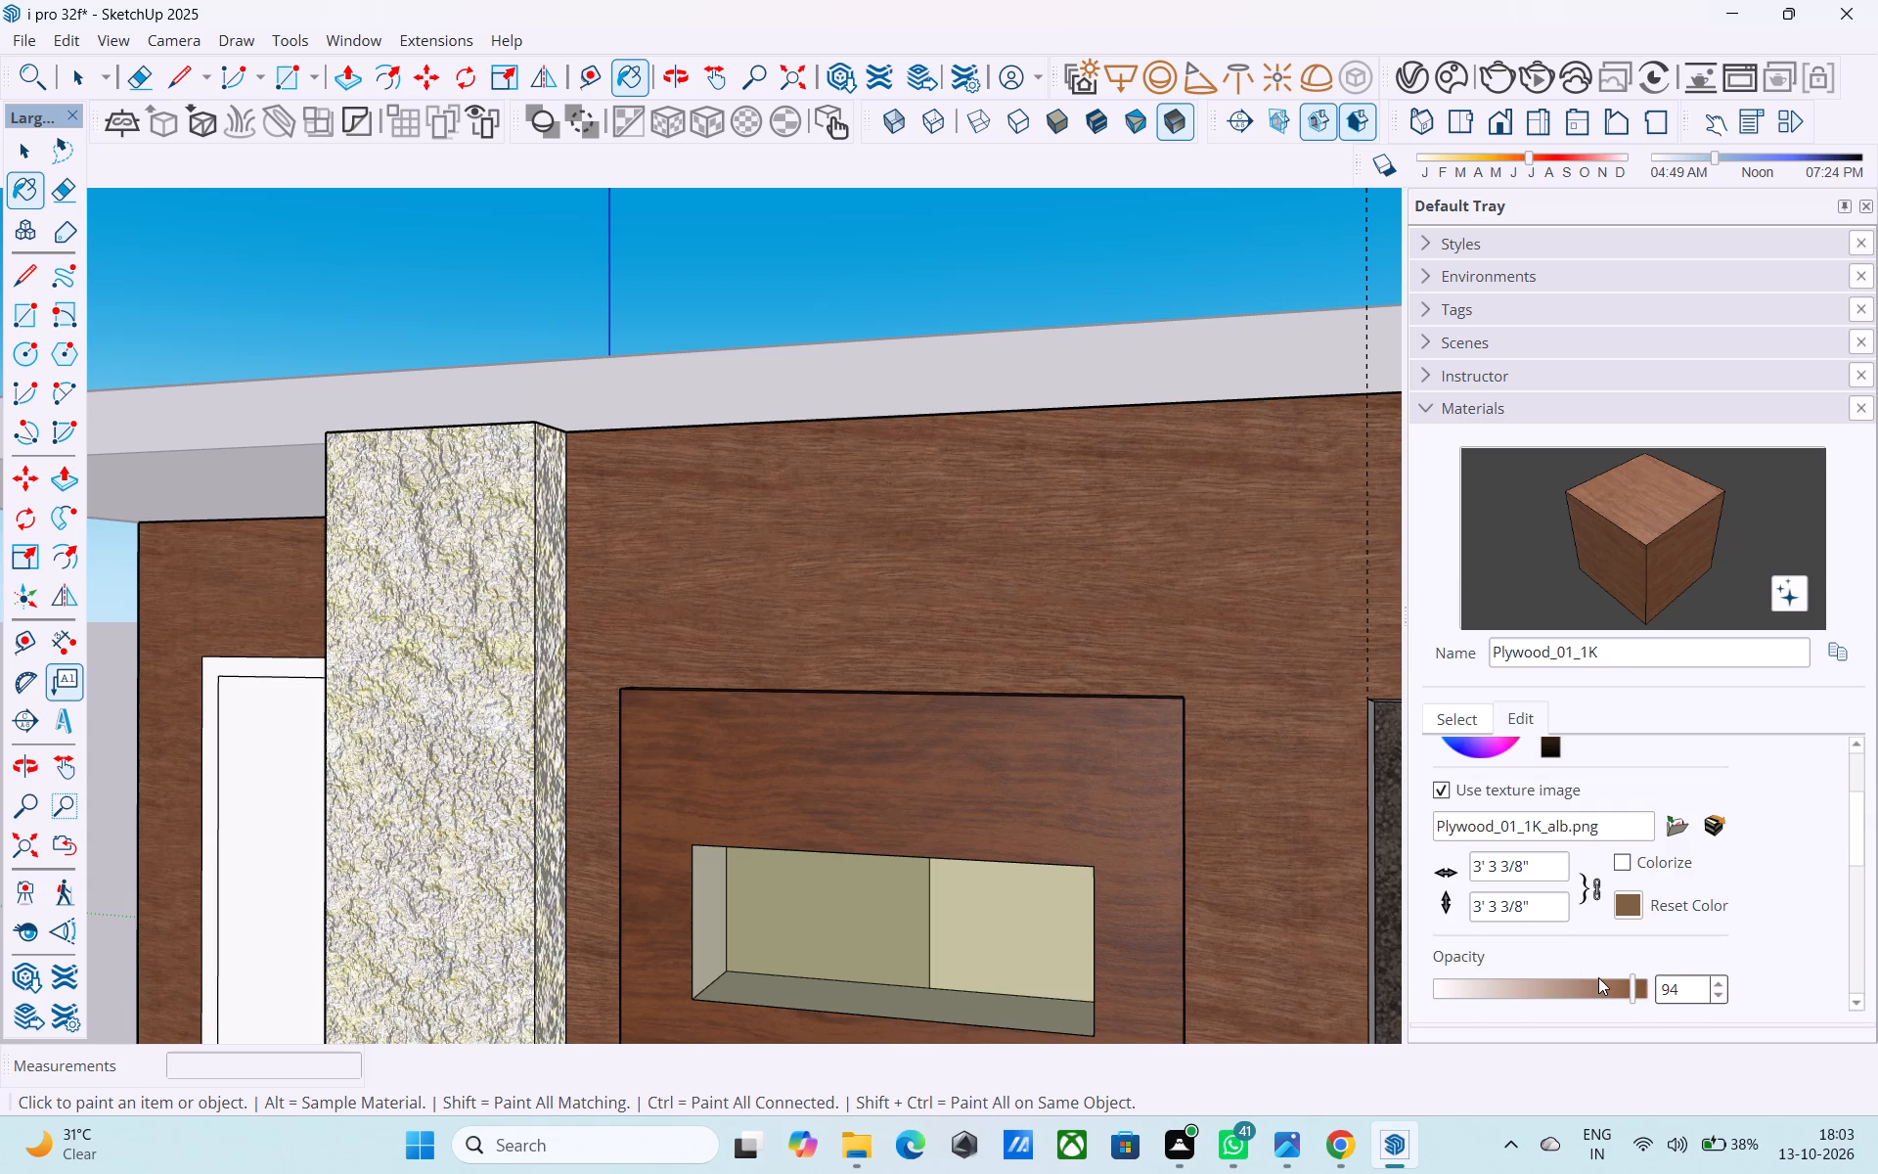
scroll(1598, 977, "up", 3)
scroll(1598, 977, "down", 3)
scroll(1598, 977, "up", 2)
scroll(1605, 1006, "down", 1)
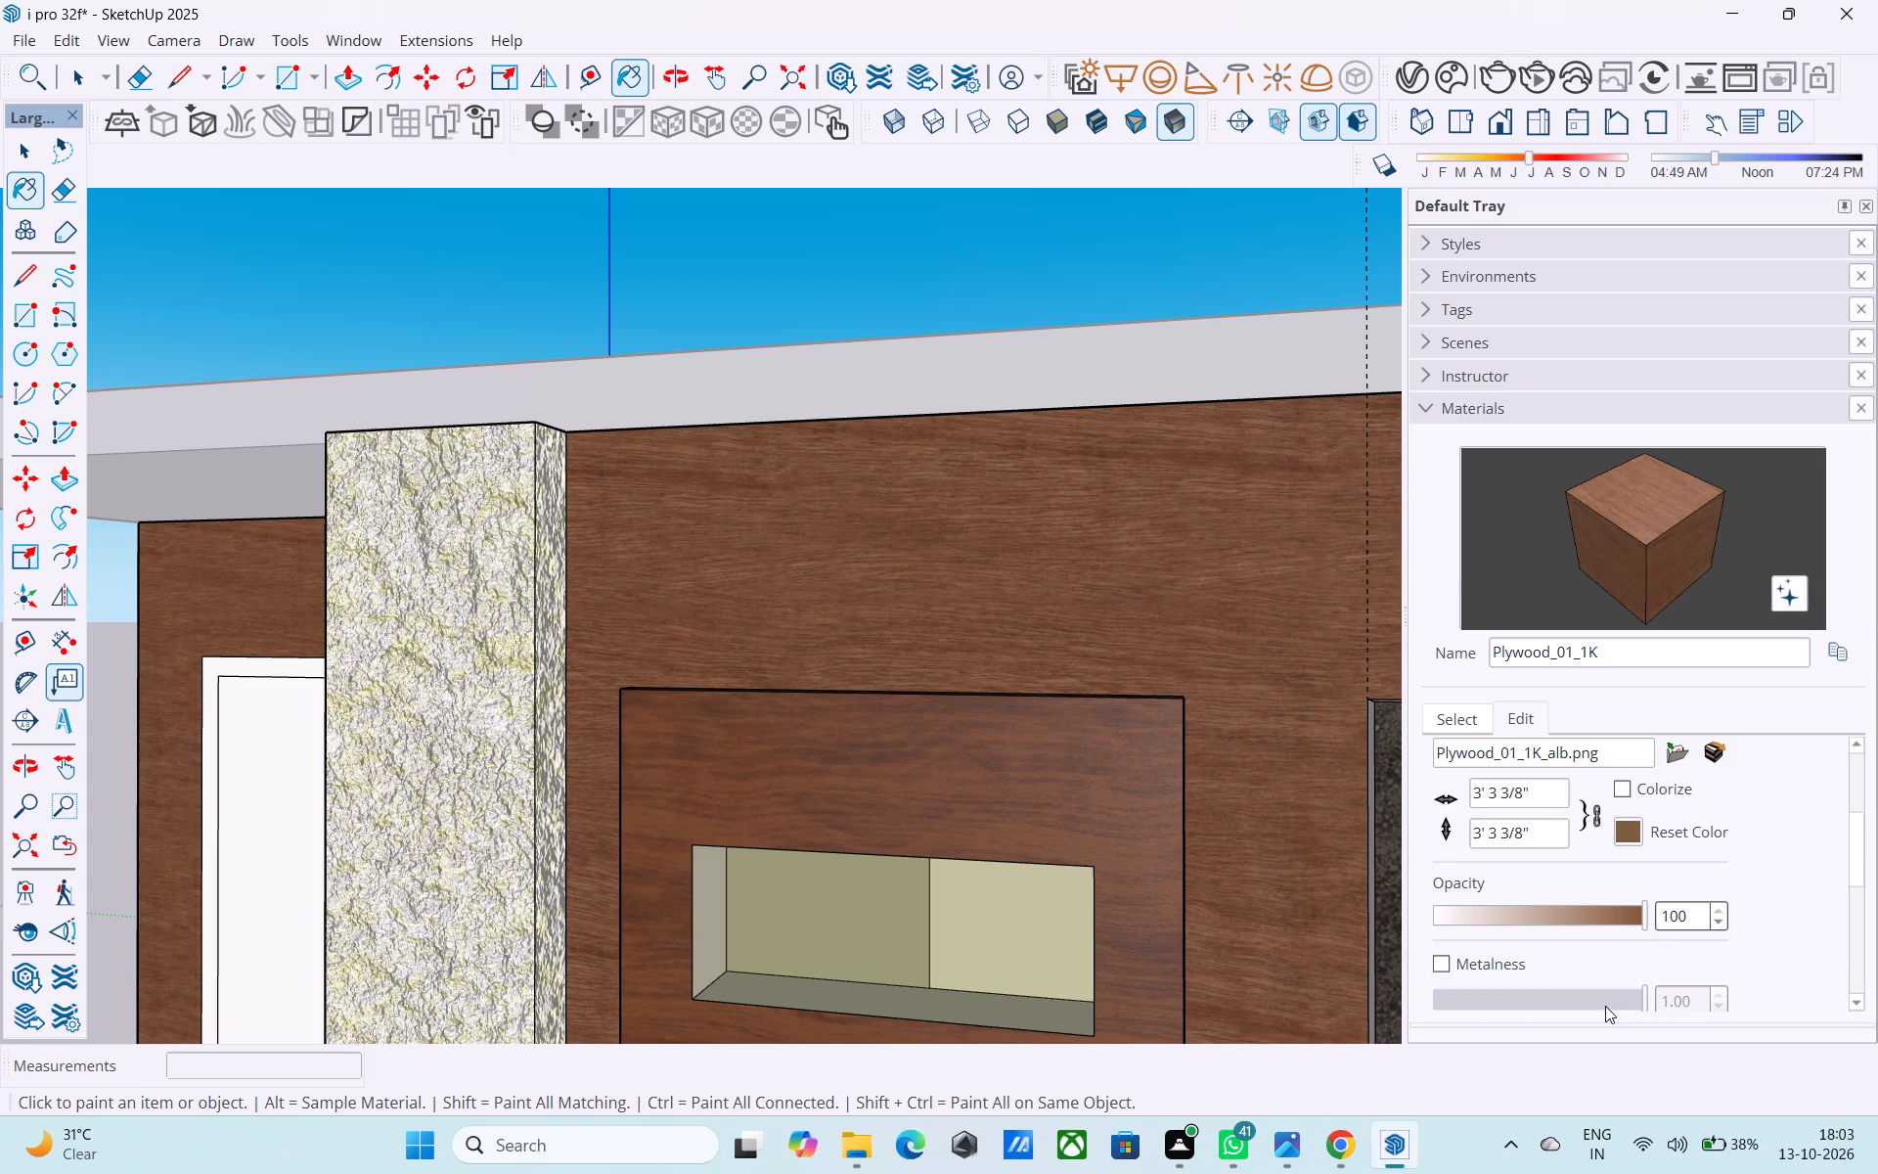
scroll(1605, 1006, "down", 2)
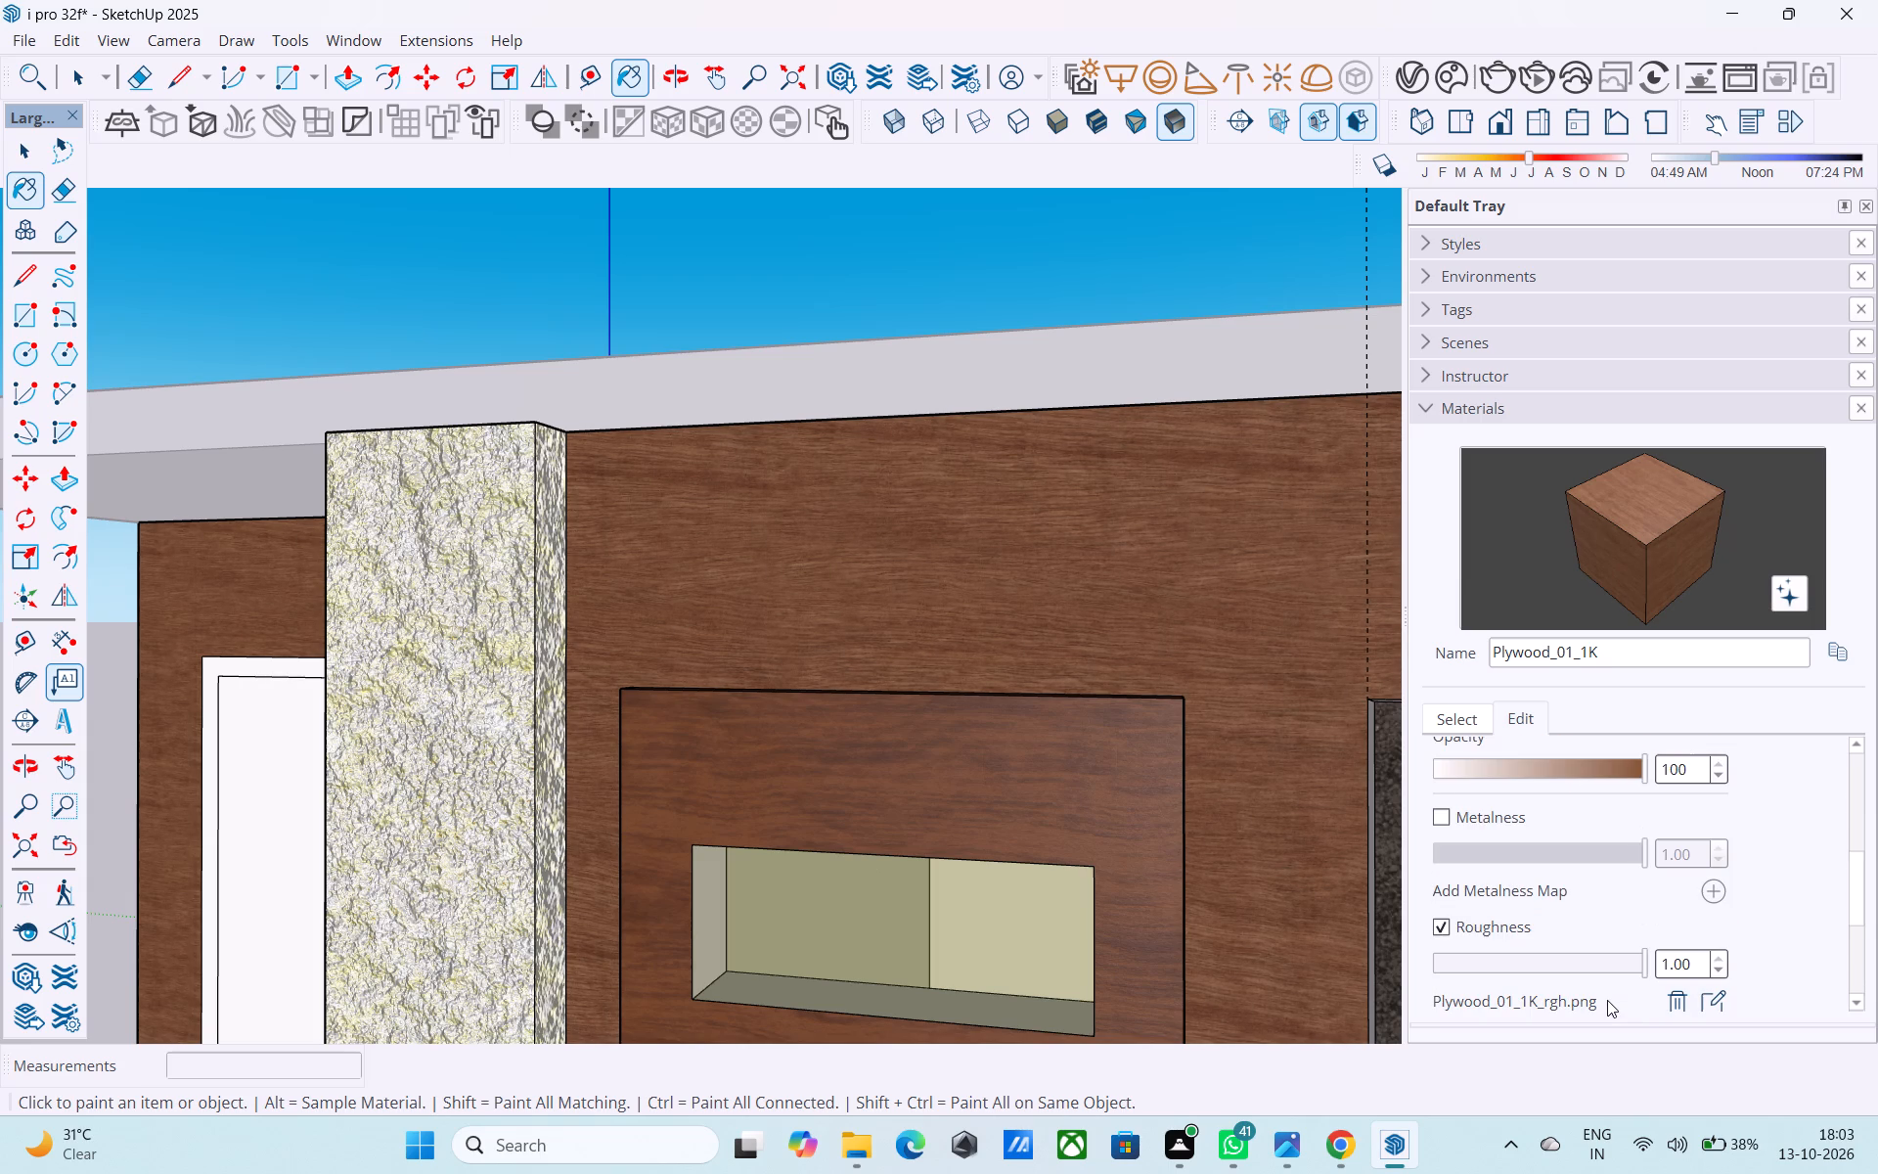
scroll(1590, 990, "down", 2)
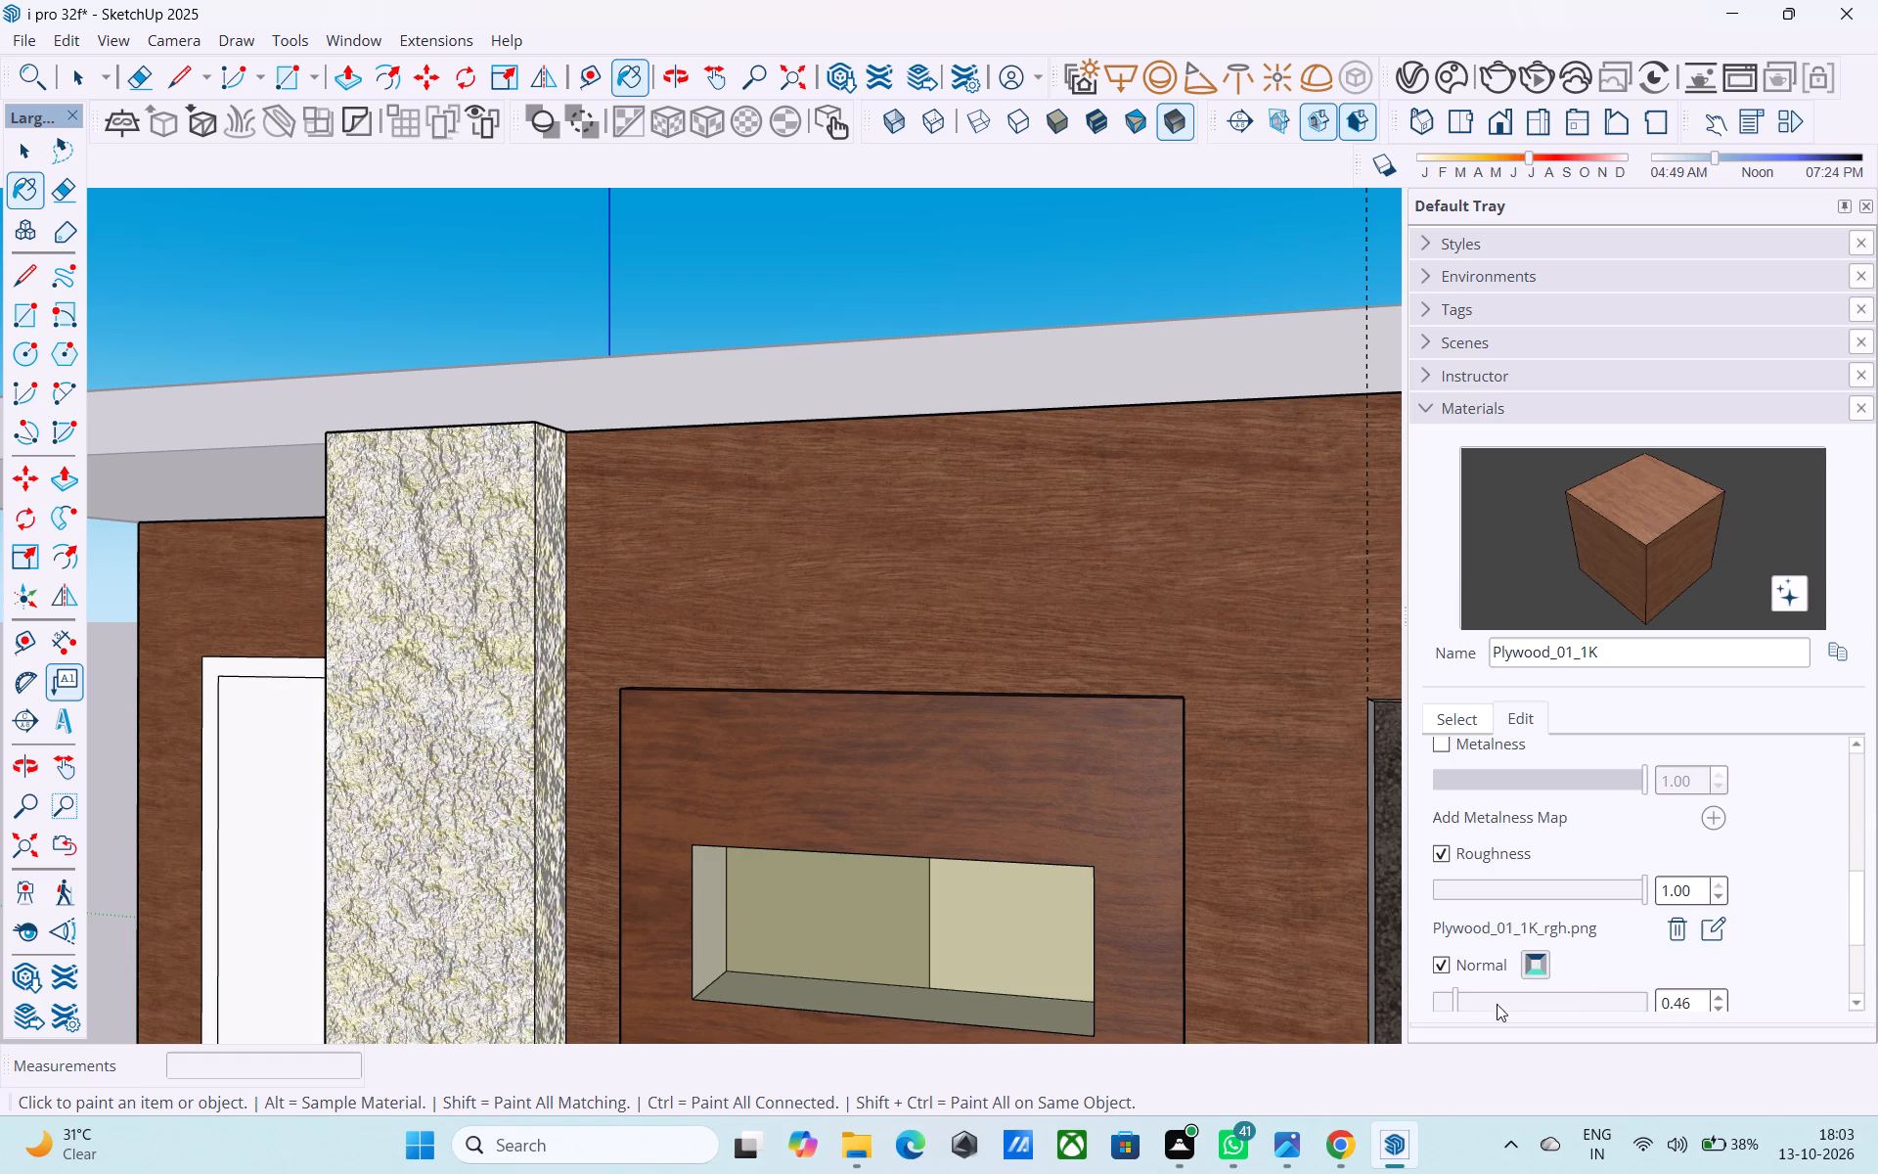
left_click_drag(1456, 1004, 1838, 980)
scroll(1243, 723, "down", 9)
middle_click_drag(1247, 843, 1298, 819)
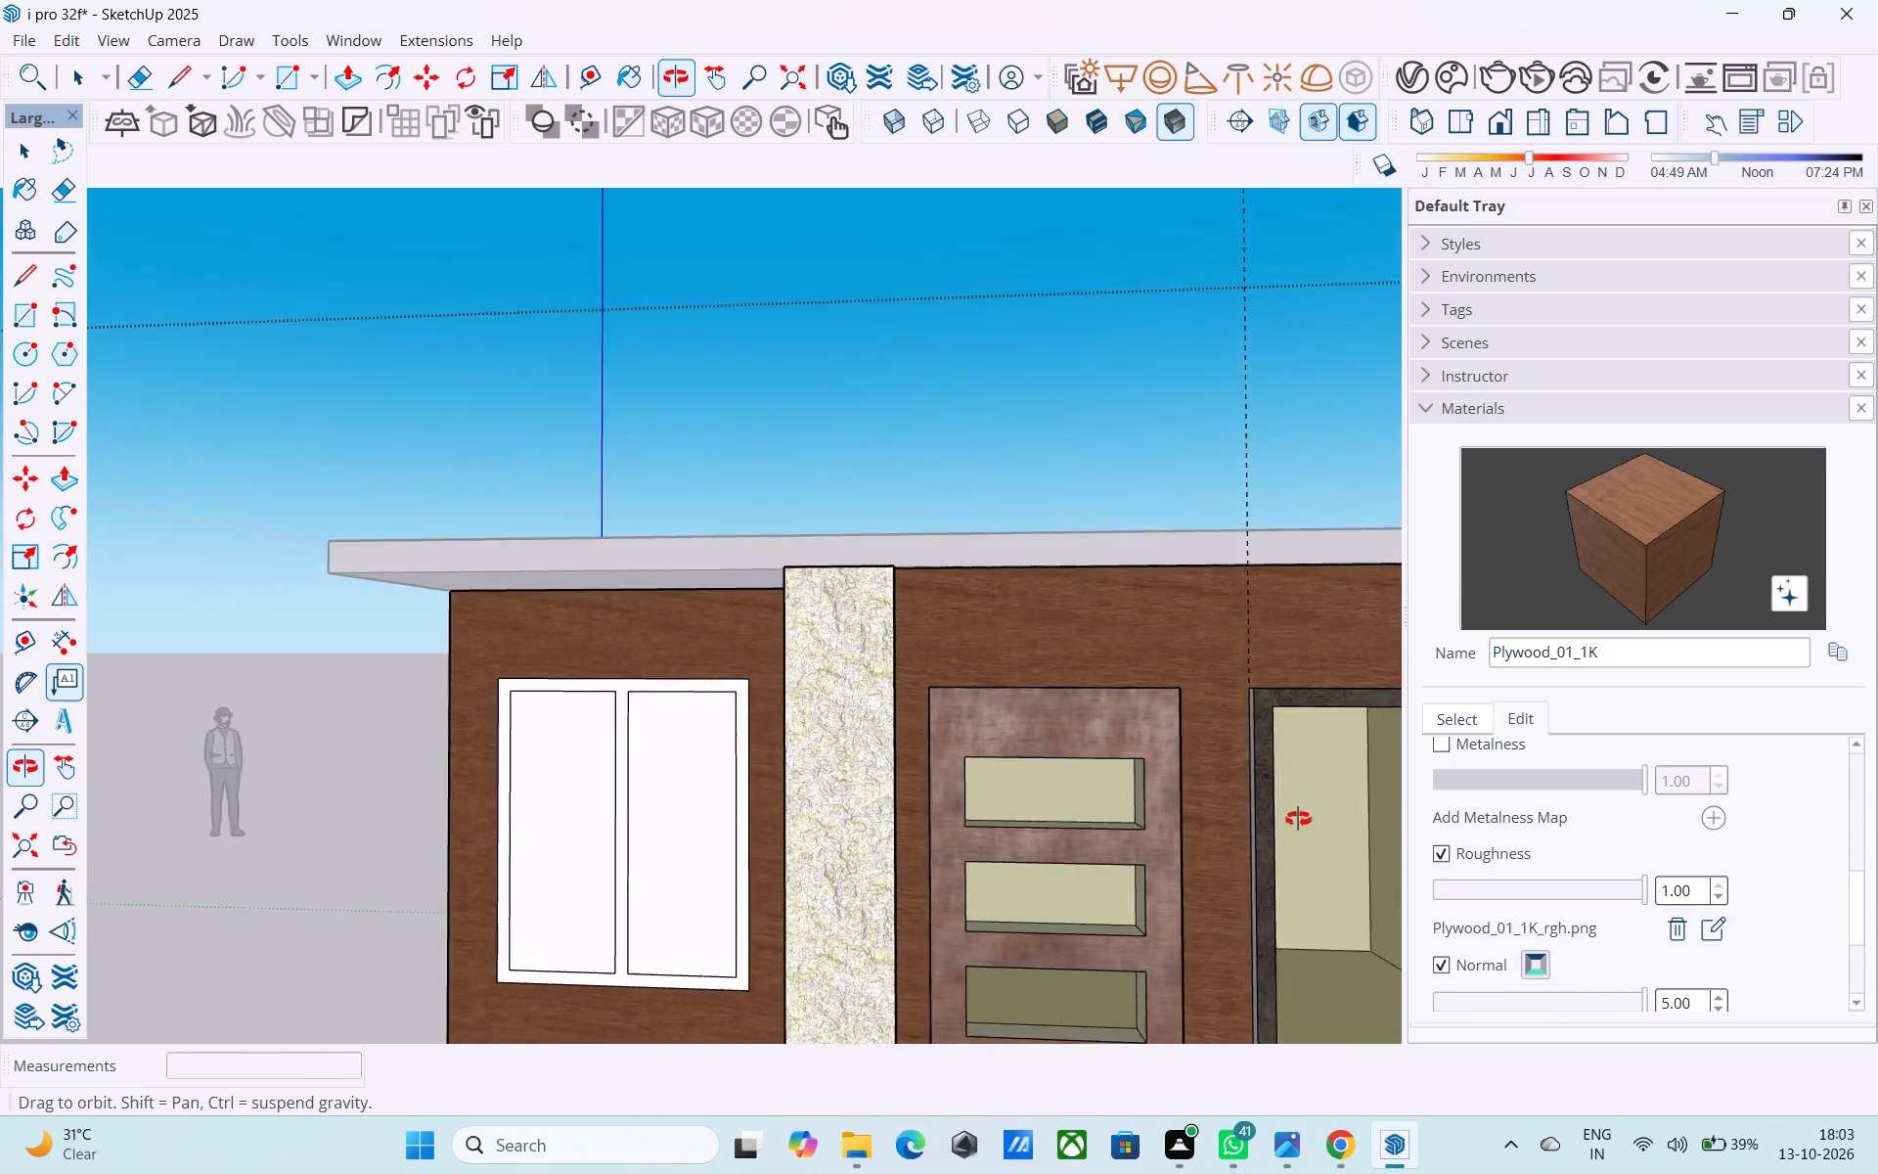
middle_click_drag(1298, 819, 1135, 723)
Try the Plywood_01_1K ambient occlusion at both extremes and leave it at 0.00.
scroll(1433, 908, "down", 2)
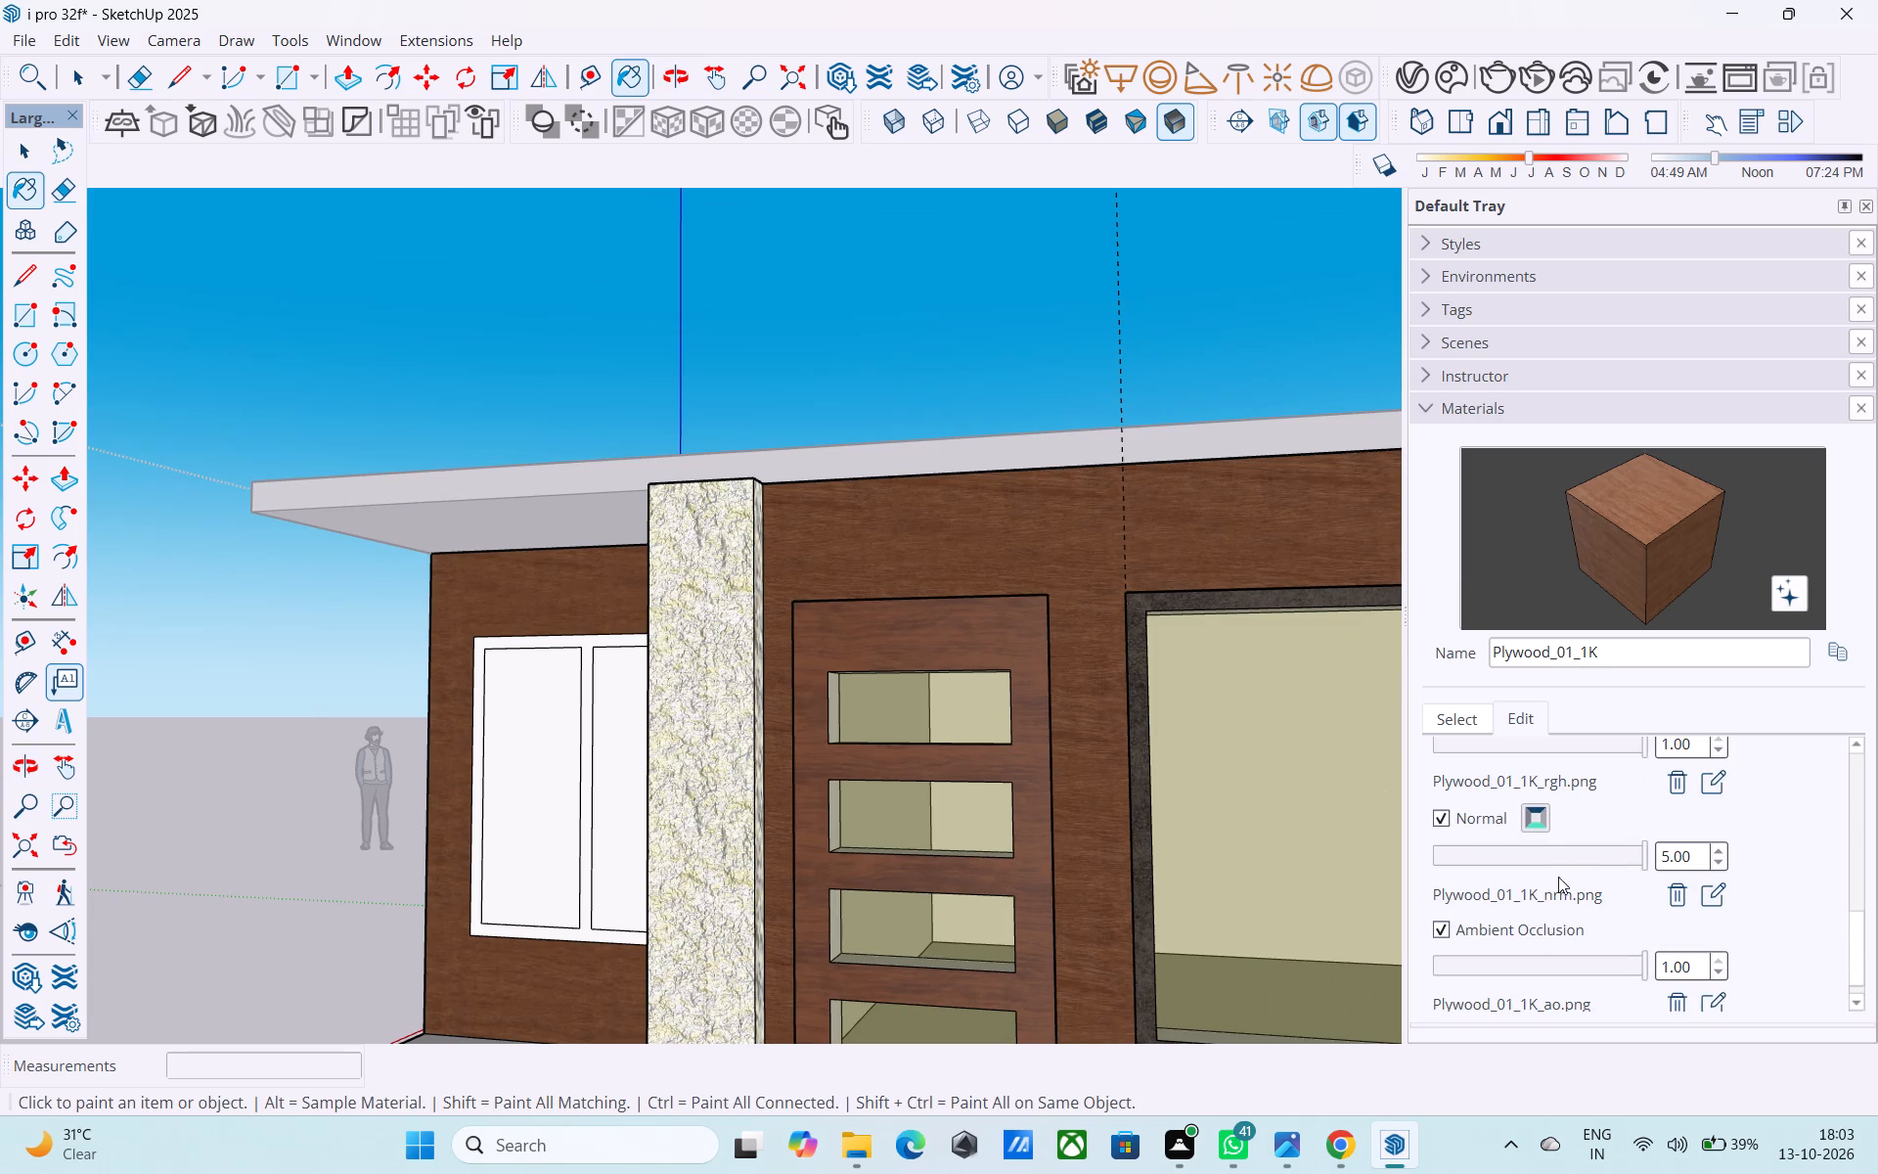
scroll(1612, 918, "down", 2)
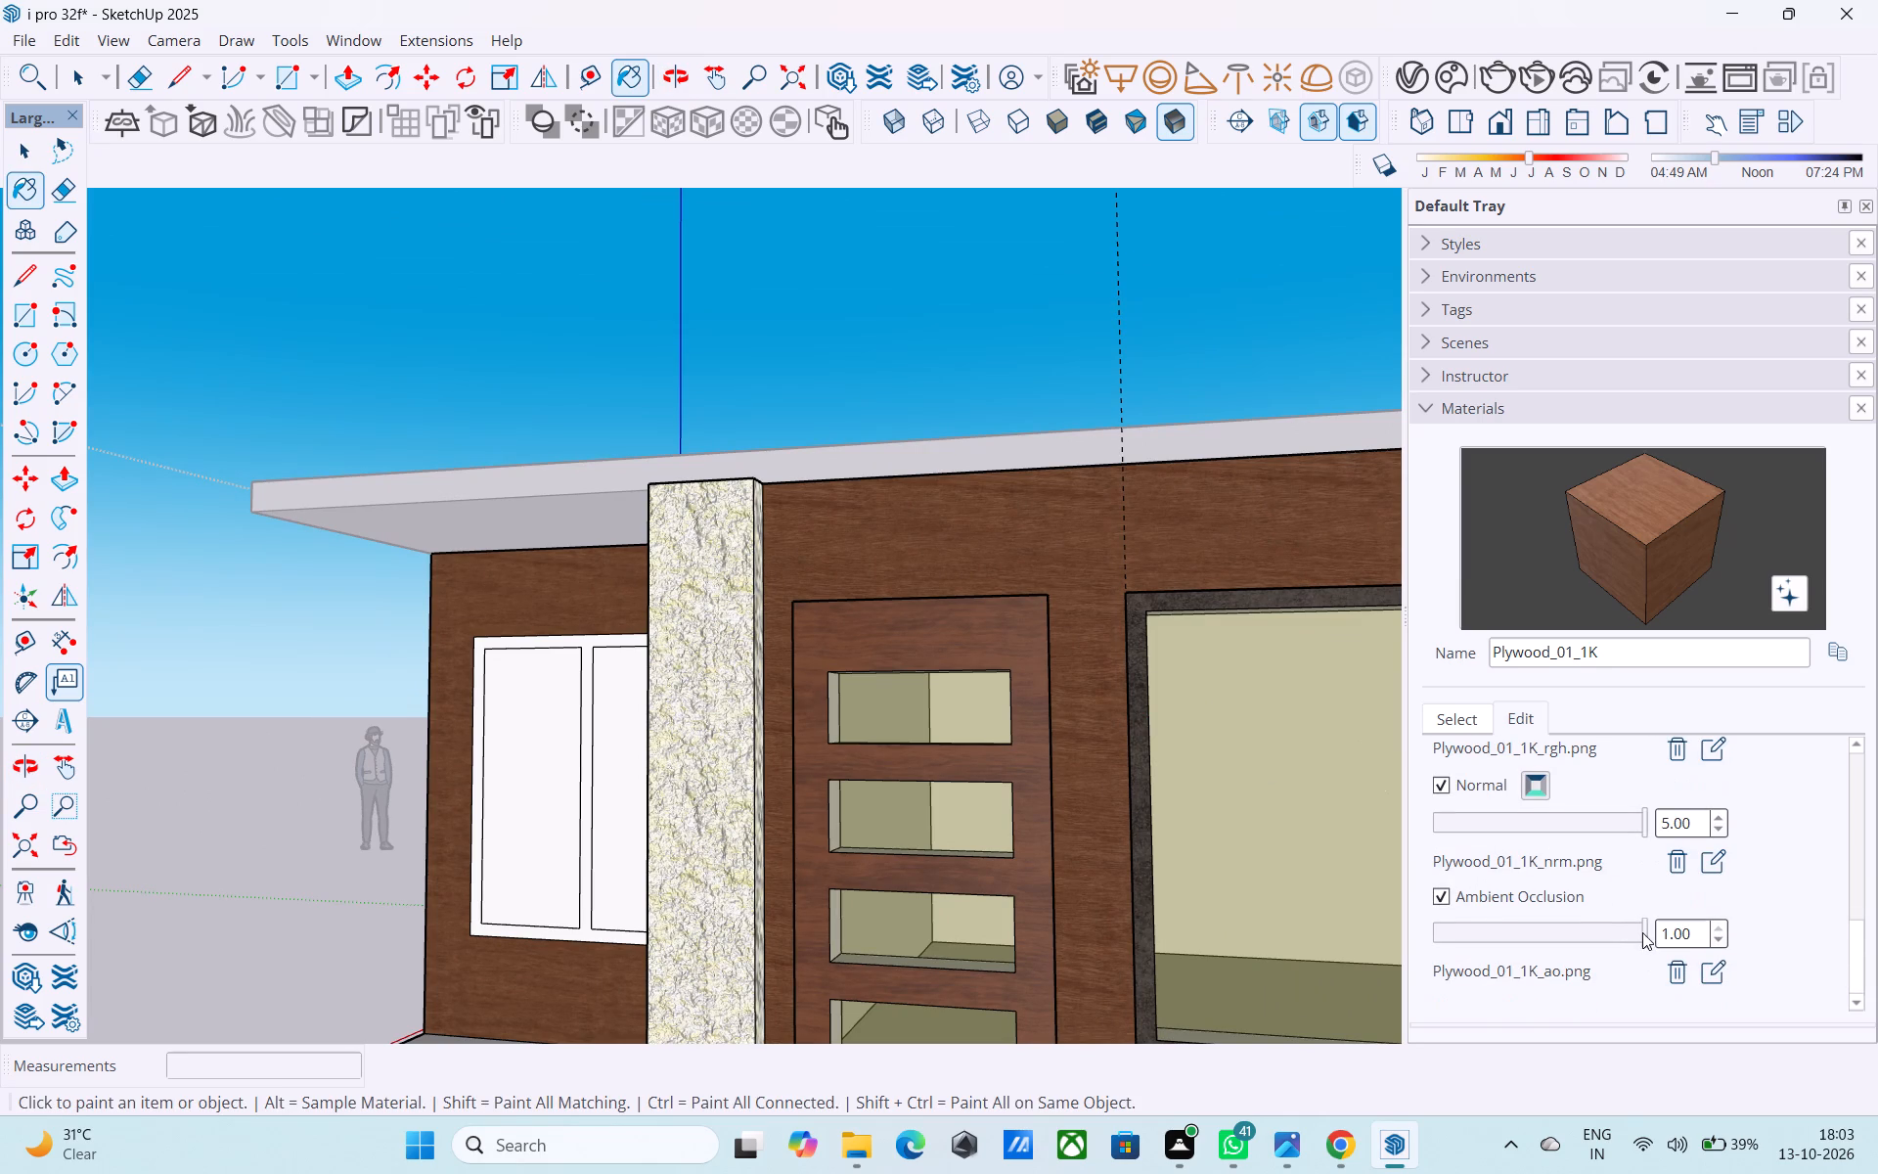
left_click_drag(1642, 932, 1298, 946)
left_click_drag(1298, 946, 1754, 941)
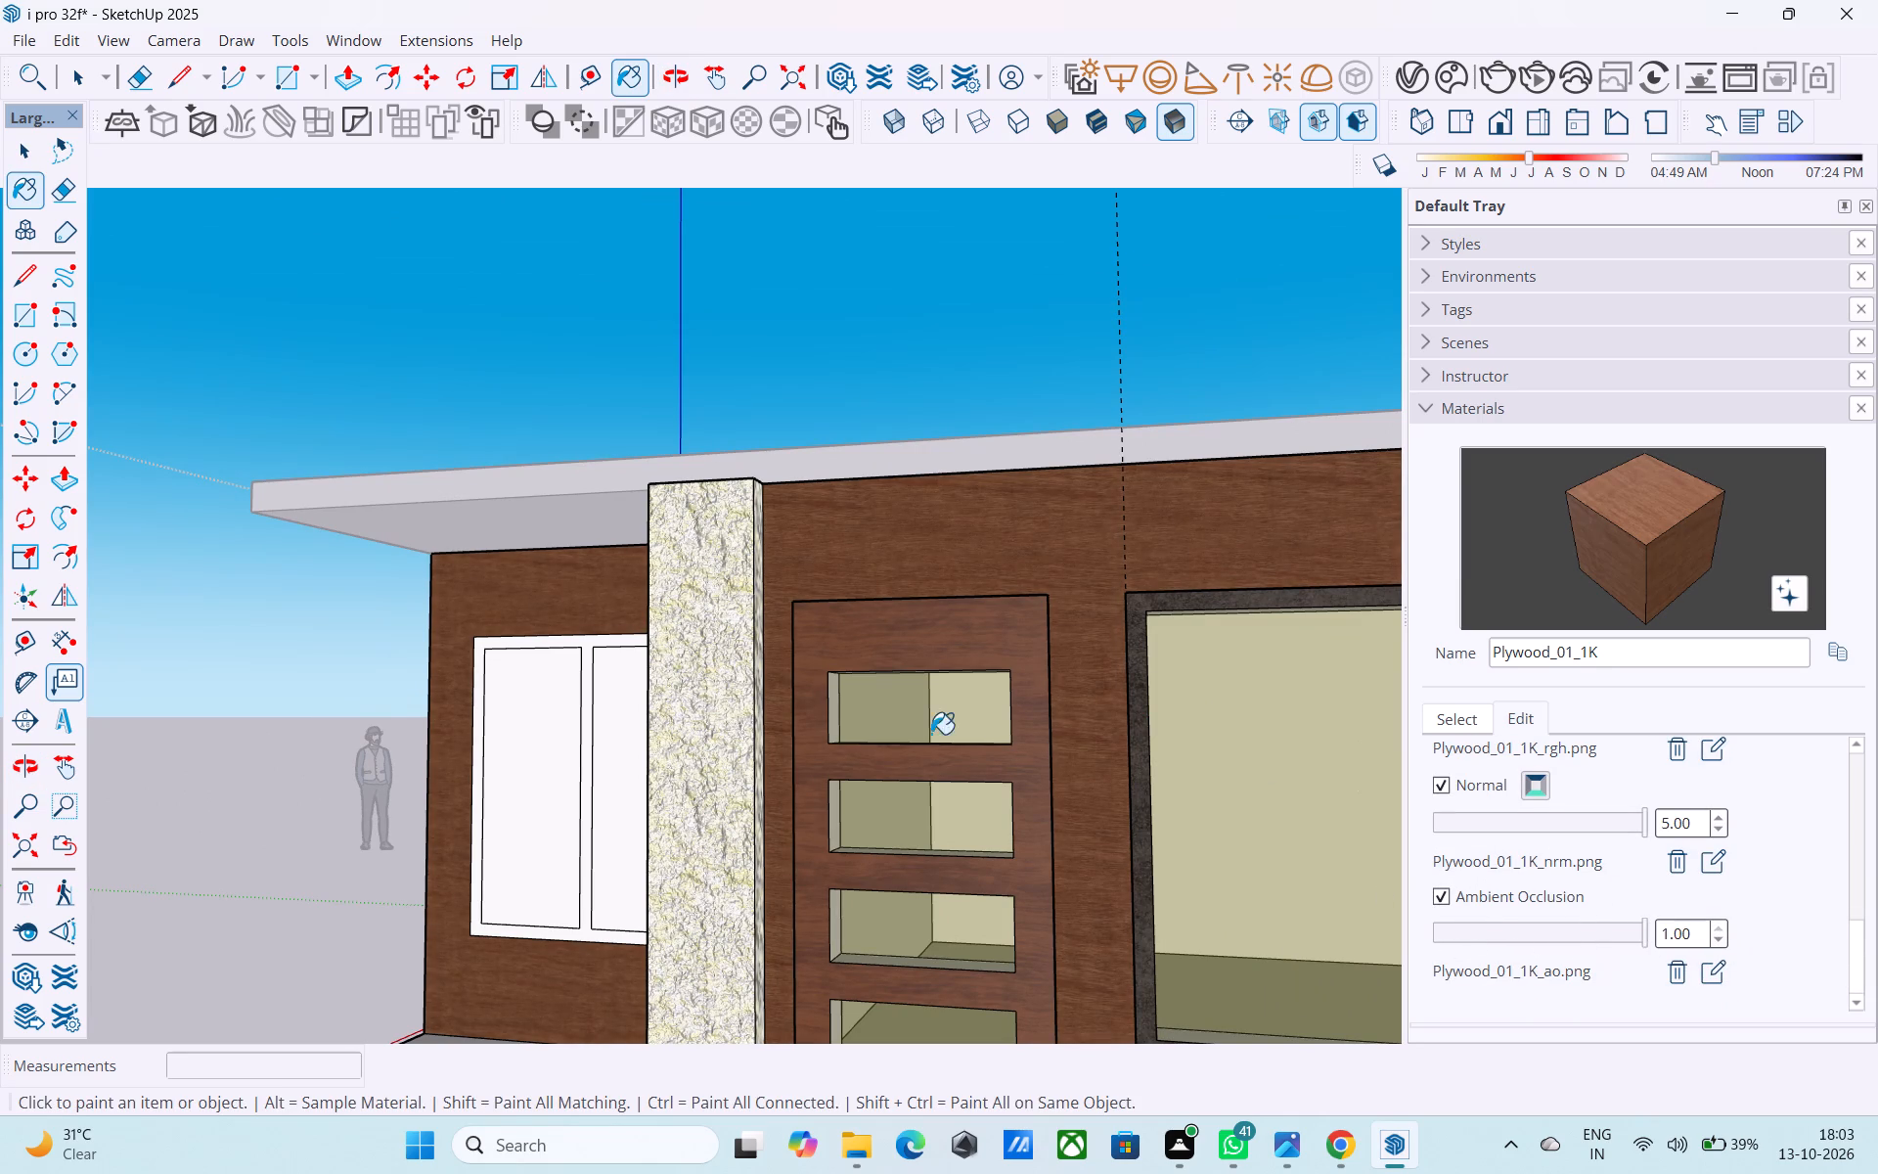
middle_click_drag(891, 646, 899, 719)
scroll(1043, 683, "up", 12)
scroll(1589, 1016, "down", 1)
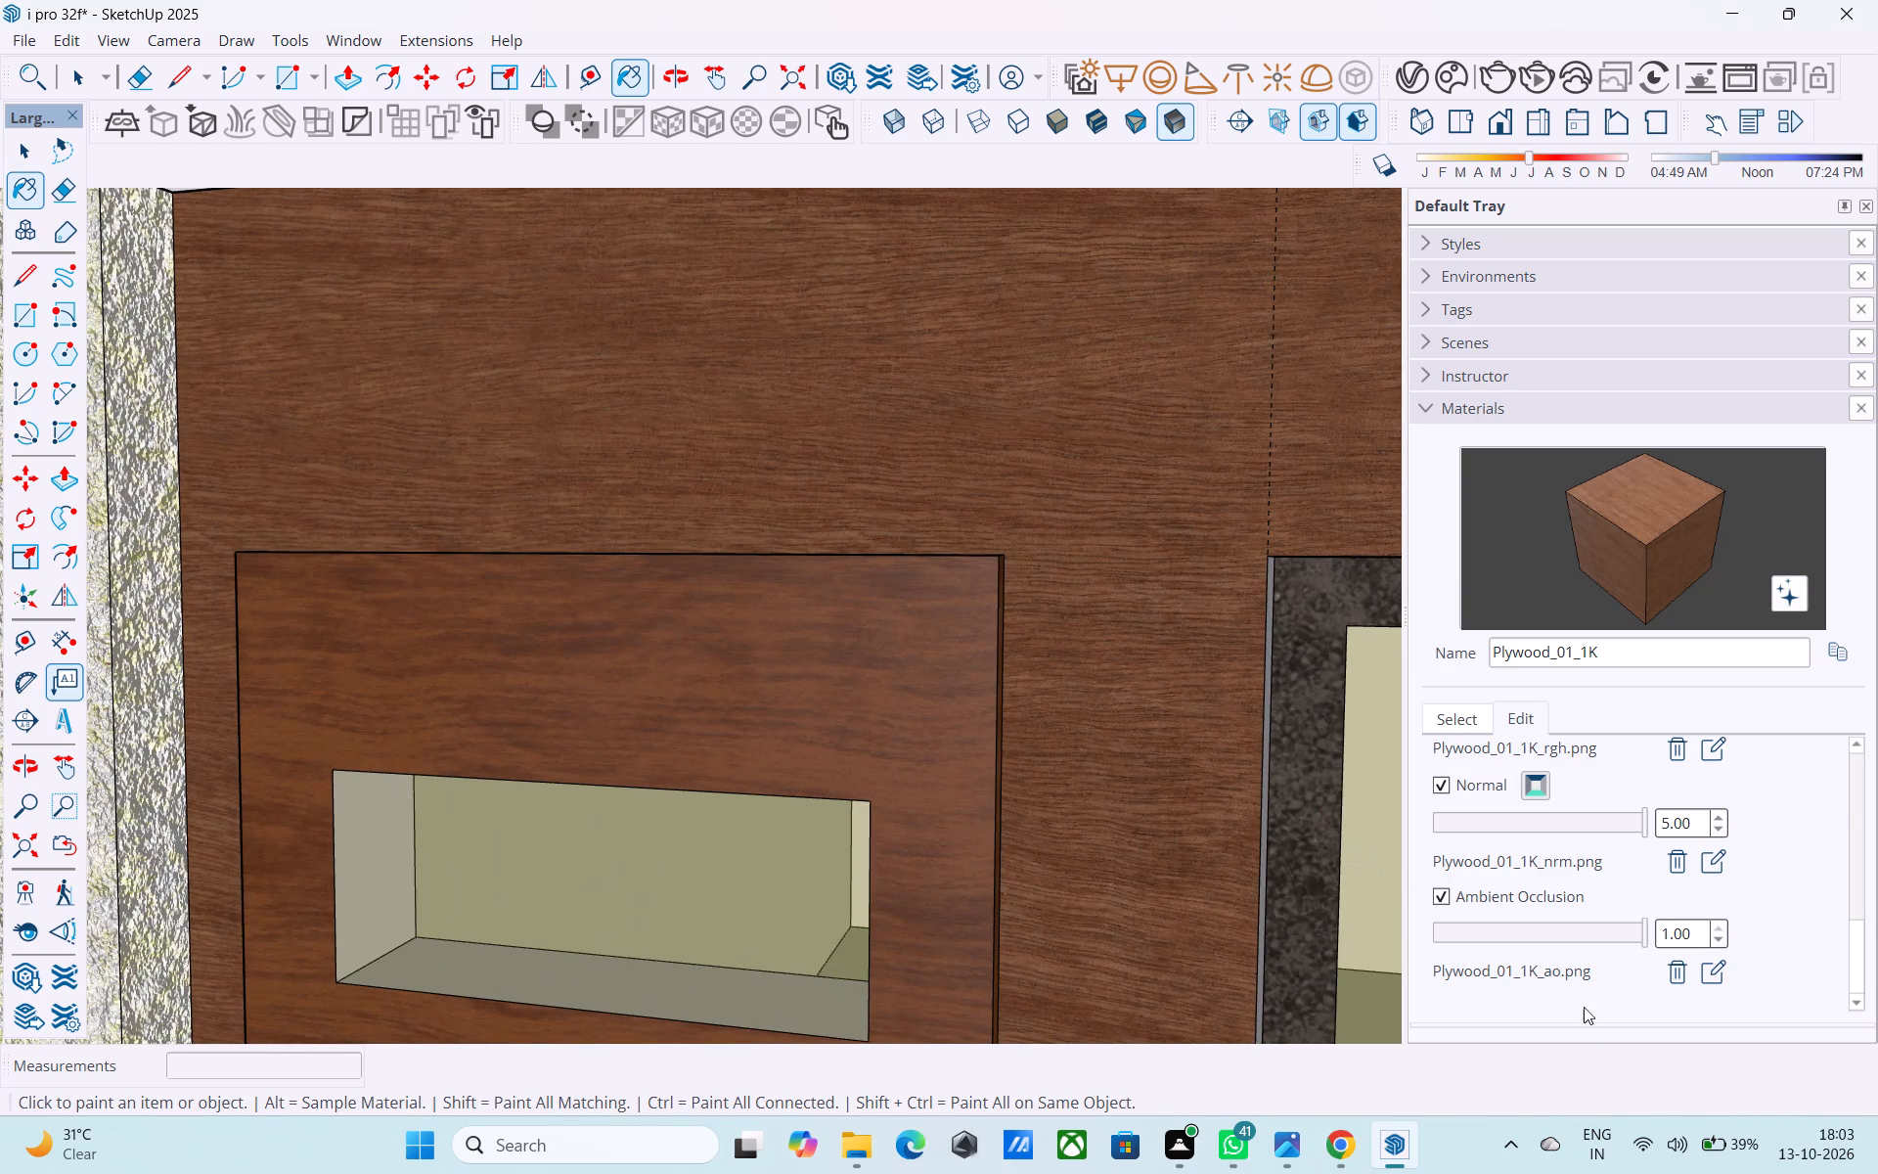
scroll(1584, 1007, "down", 9)
middle_click(1572, 974)
left_click_drag(1637, 934, 1389, 938)
scroll(1008, 739, "down", 12)
Push the left pane of the small two-pane window inward 6" through the wall to open it.
middle_click_drag(1006, 759, 1074, 796)
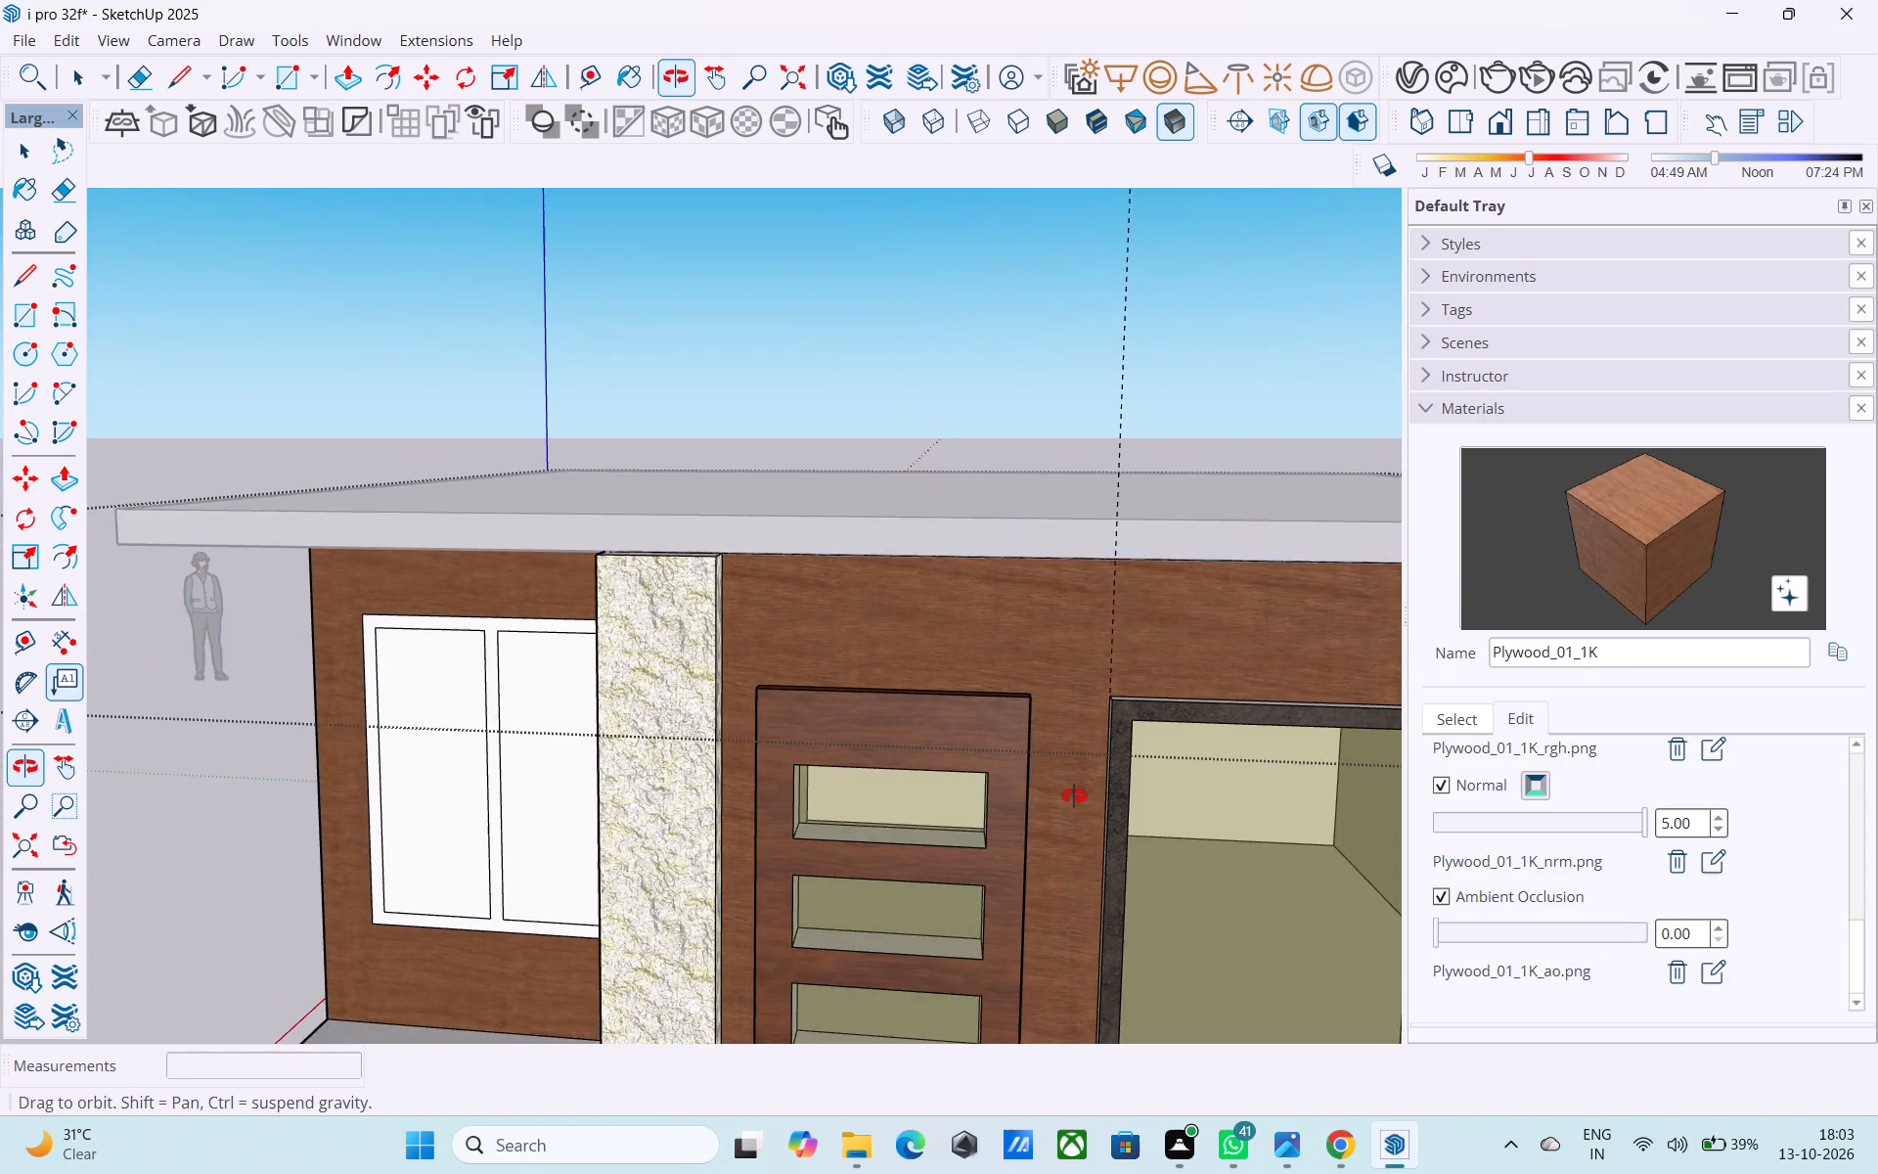
middle_click_drag(1074, 796, 1199, 778)
scroll(1076, 742, "down", 4)
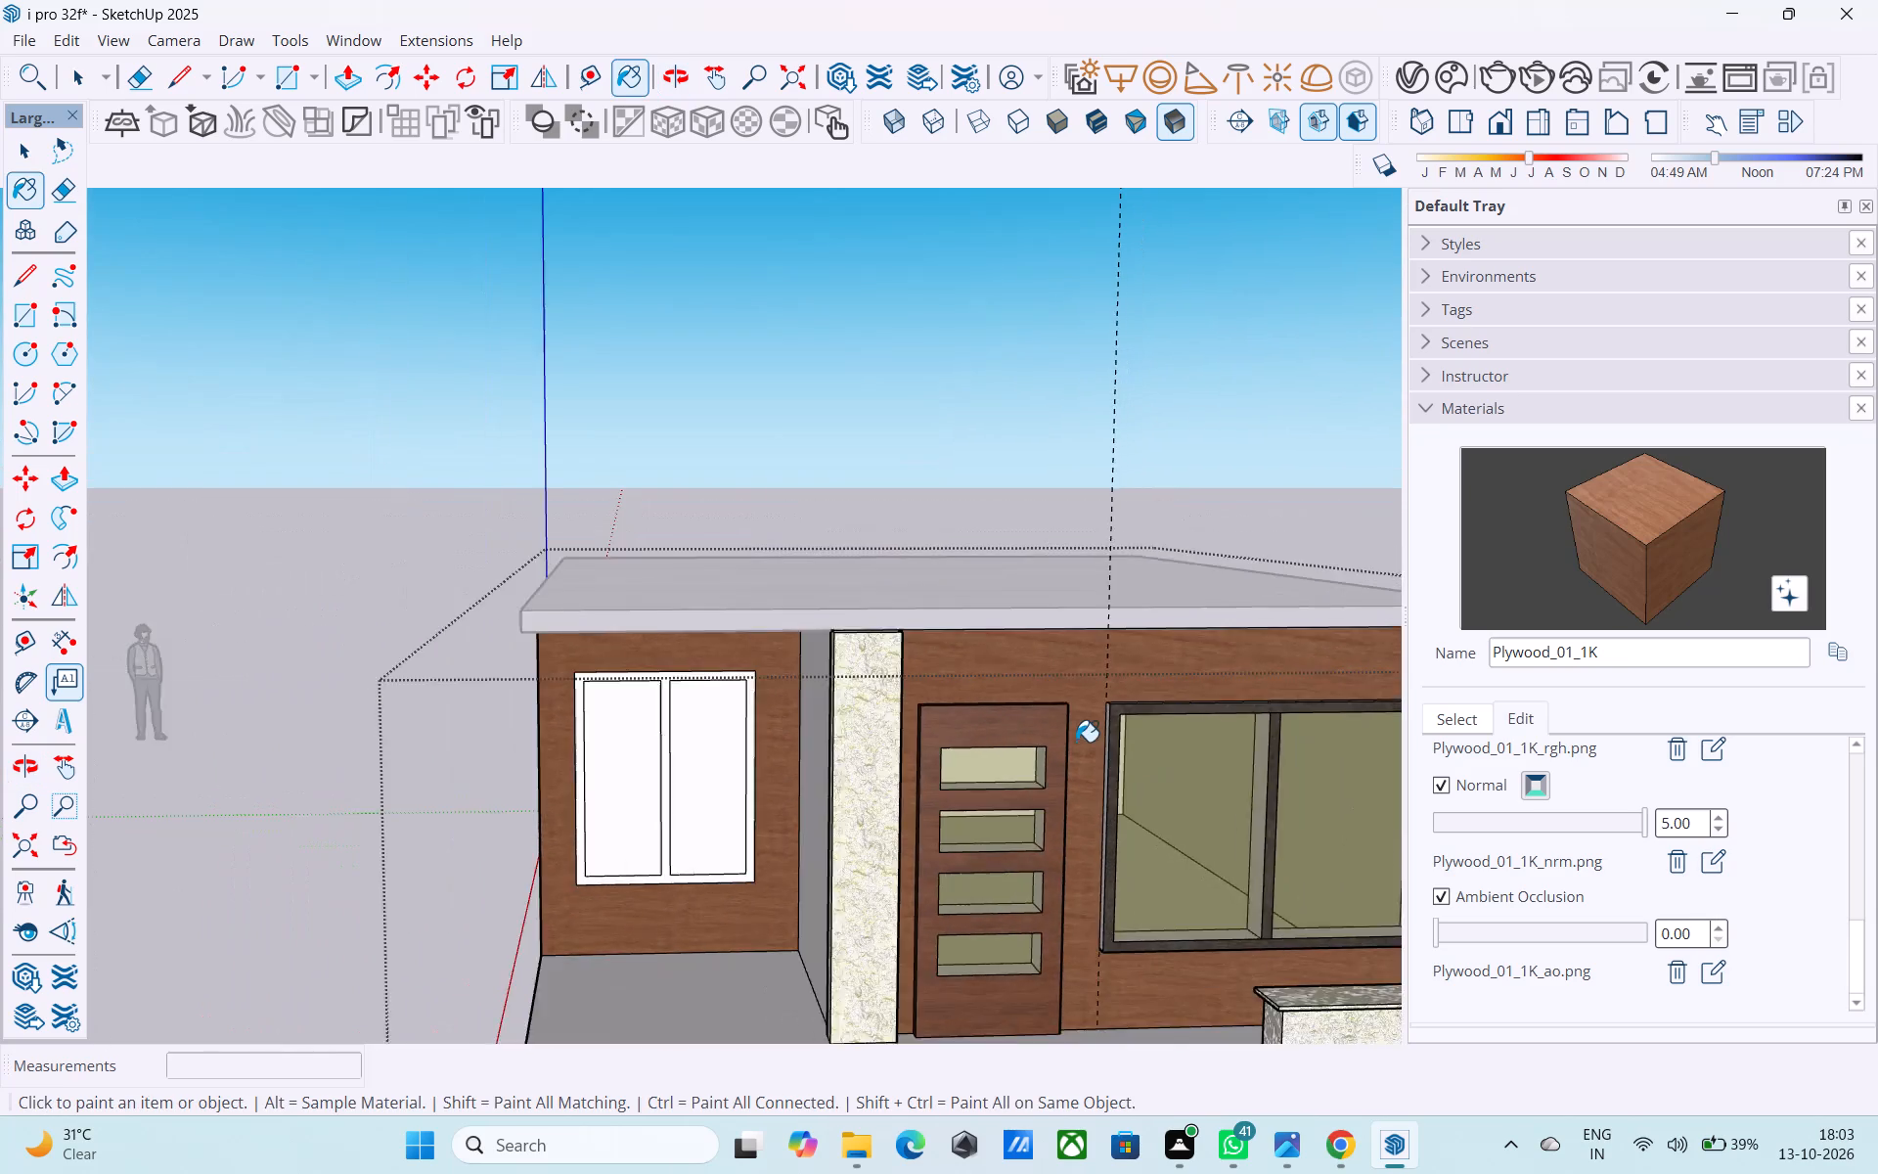
scroll(1076, 742, "down", 4)
middle_click_drag(1071, 763, 982, 700)
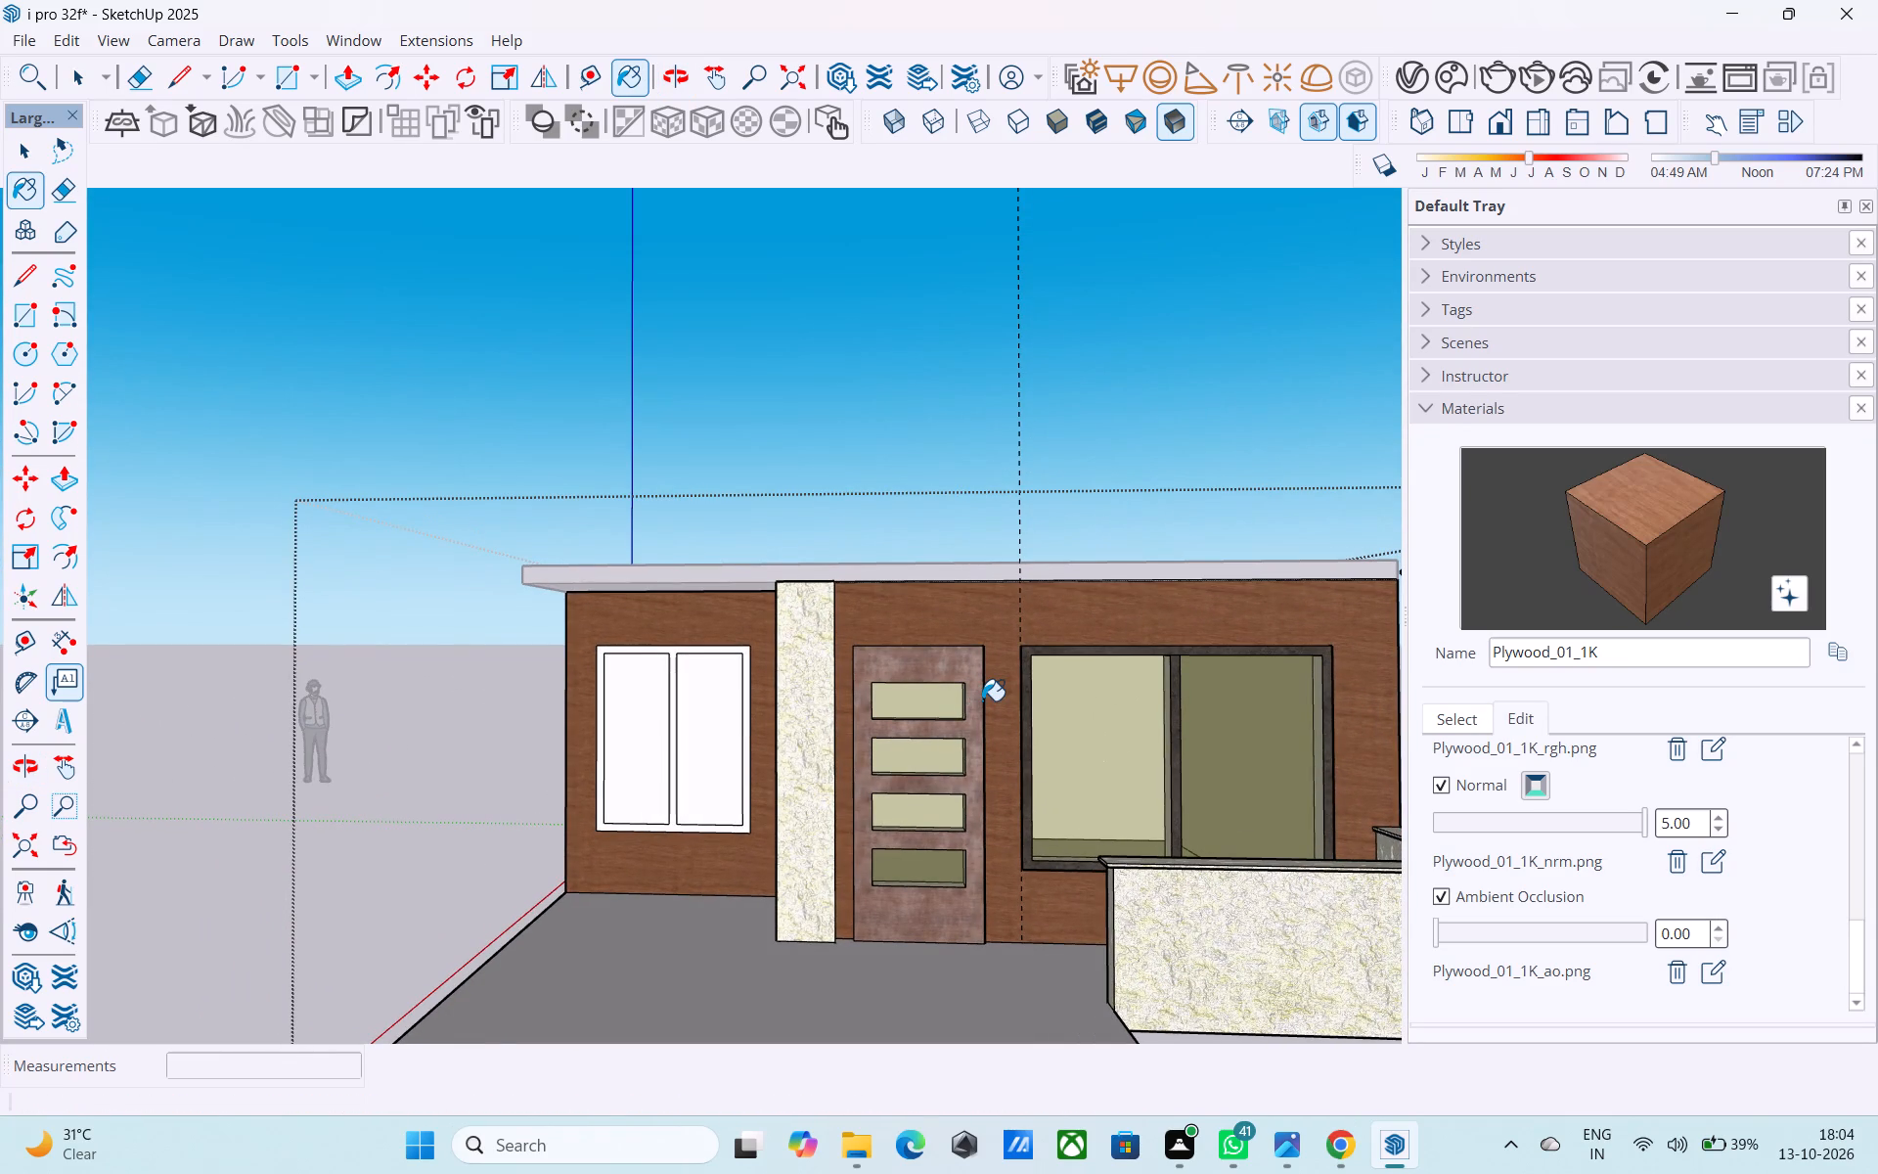
scroll(959, 676, "down", 6)
middle_click_drag(918, 683, 896, 789)
key("space")
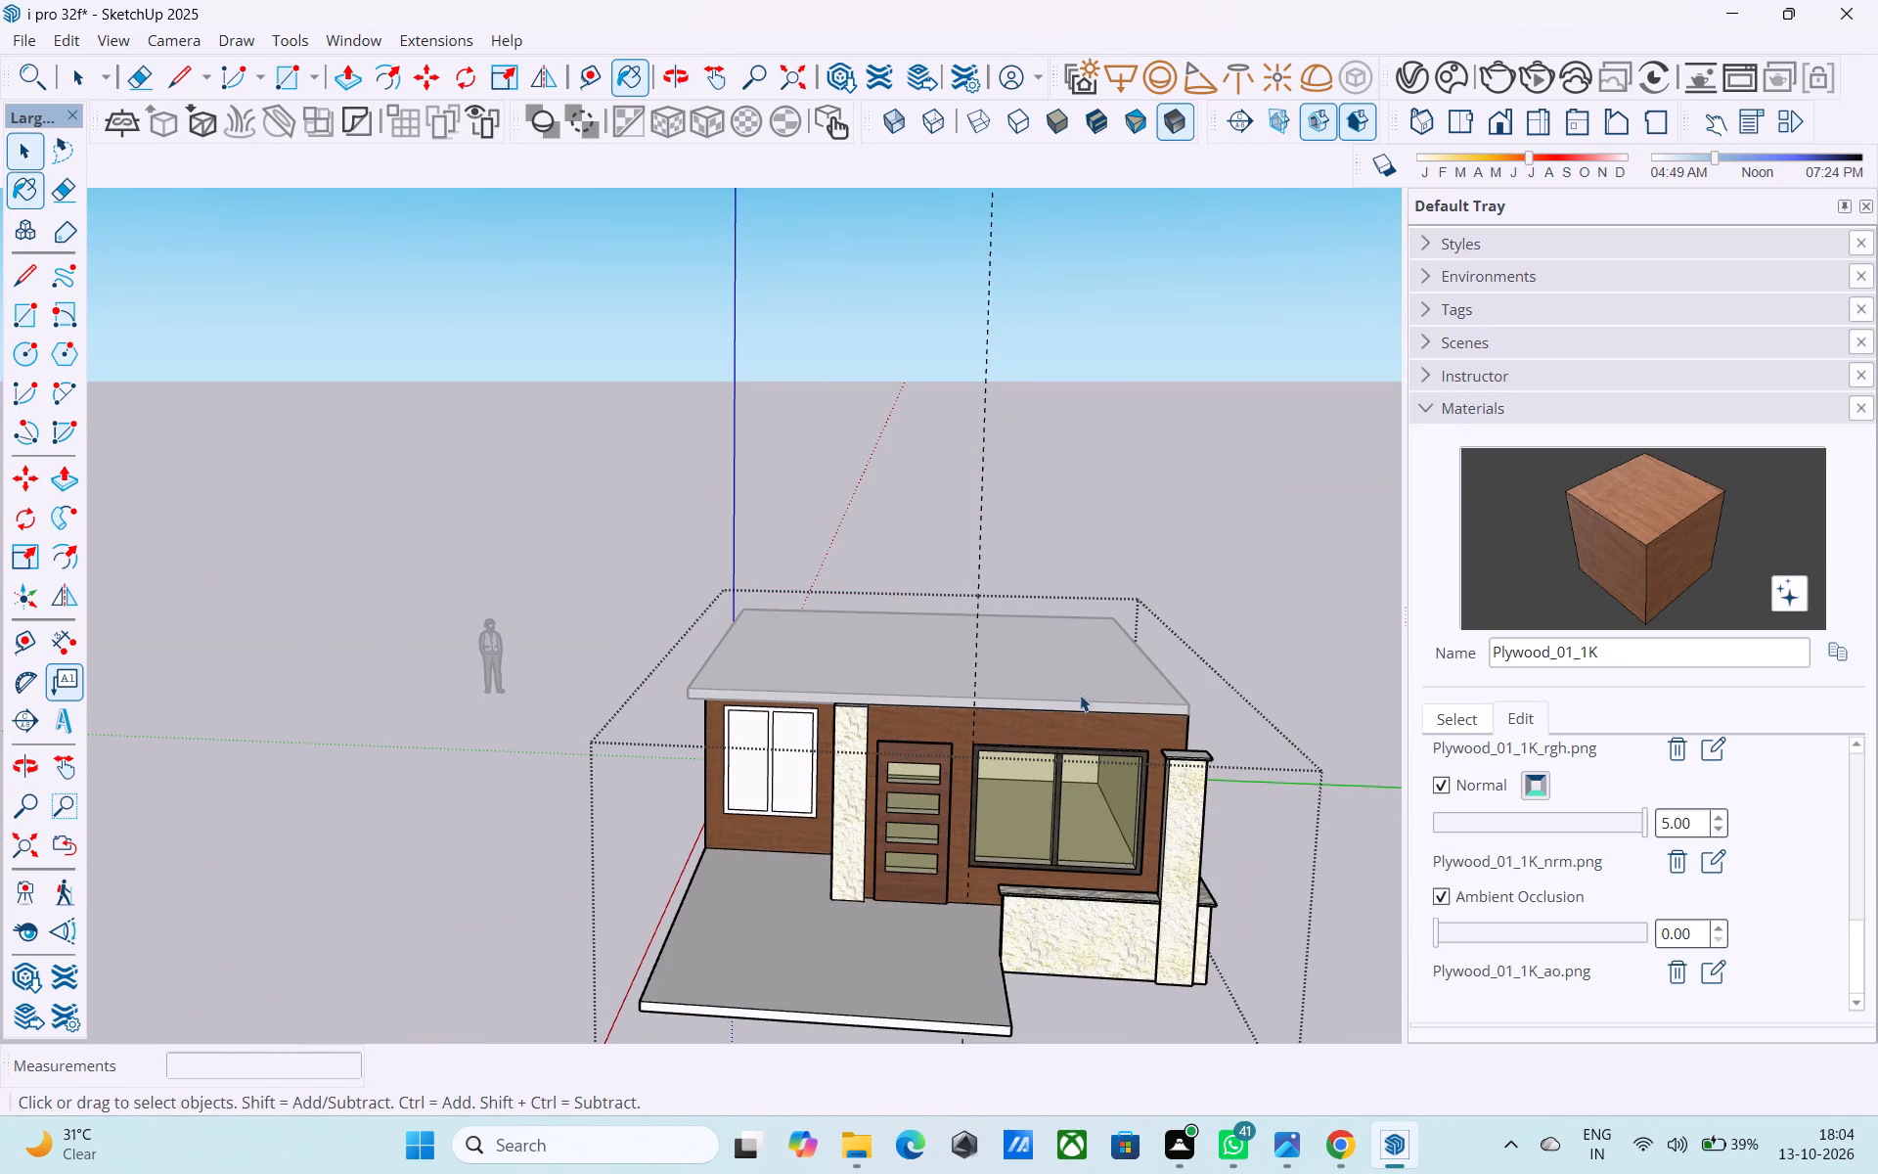
left_click(1237, 610)
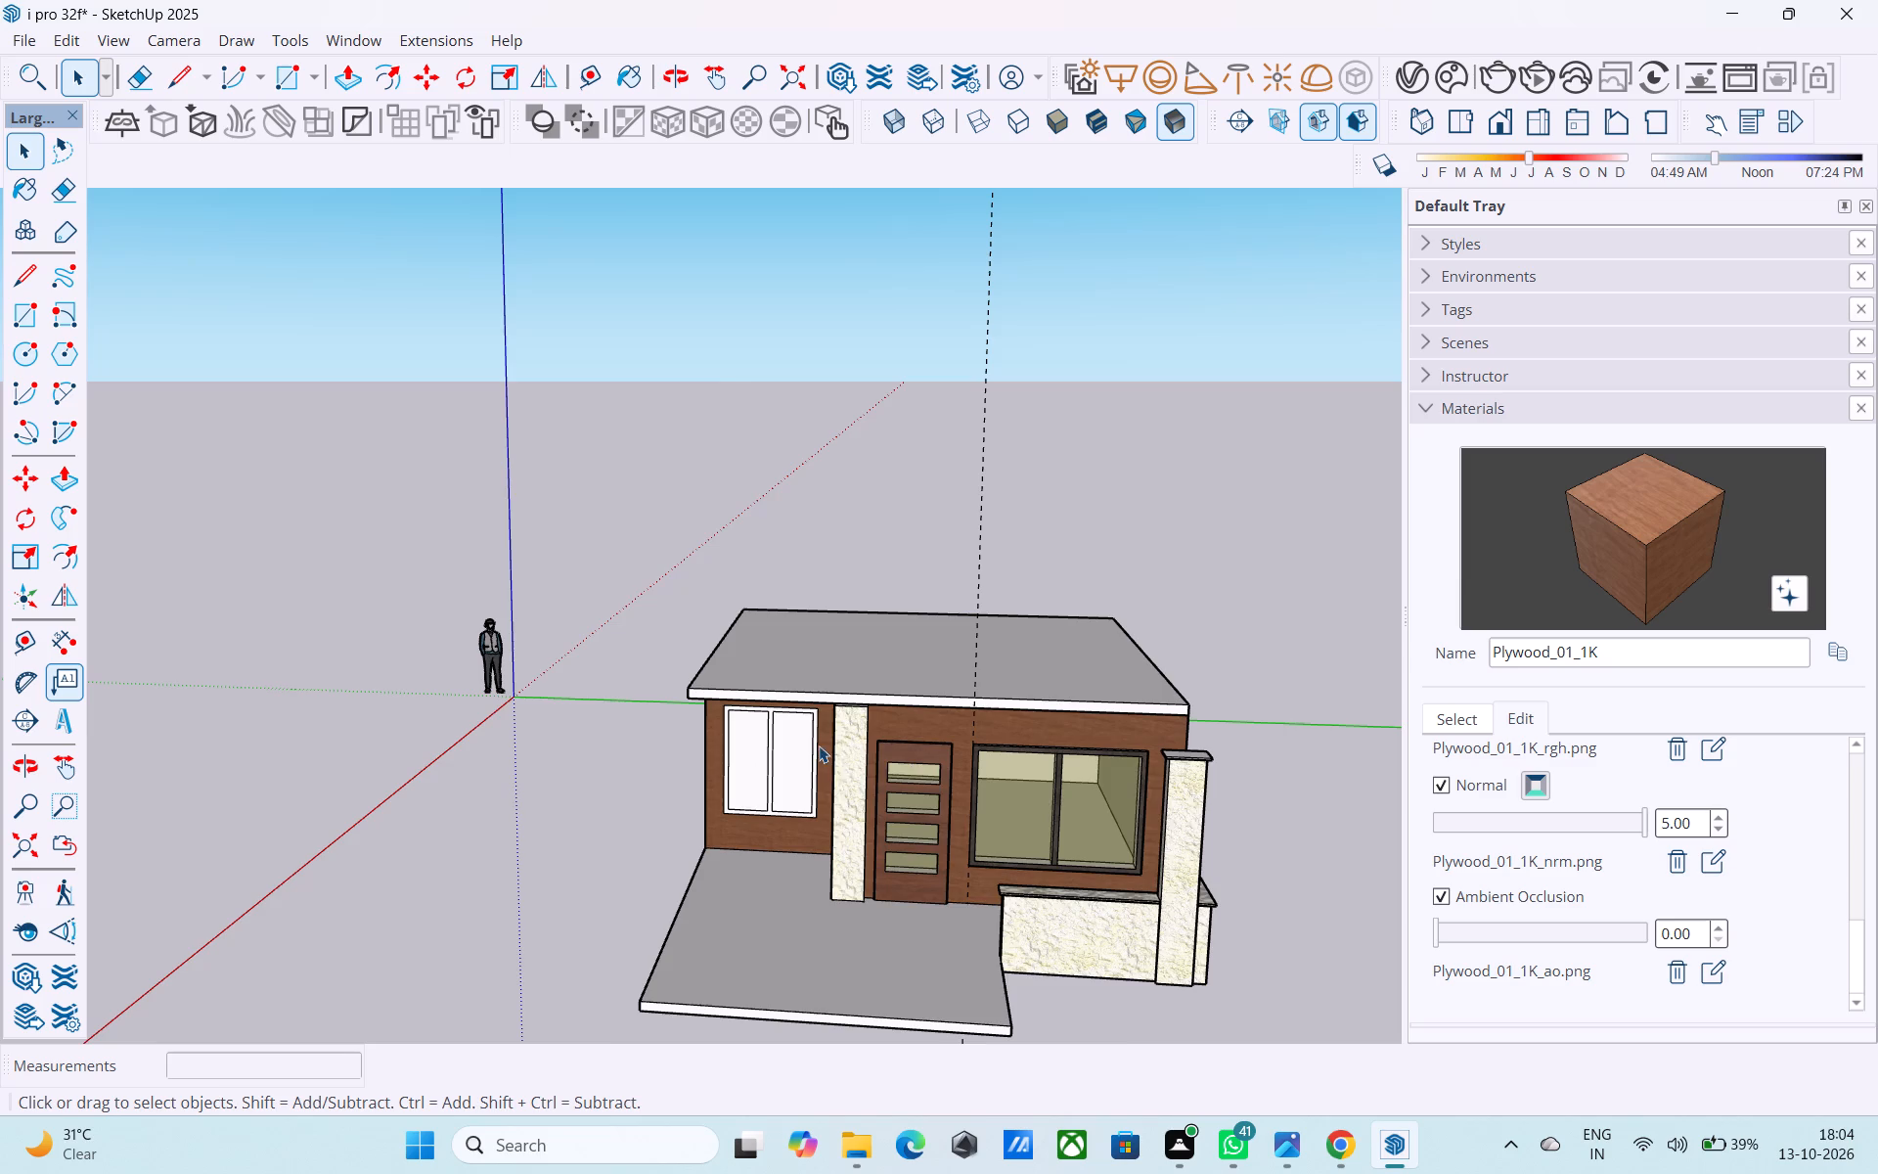
double_click(819, 745)
scroll(752, 765, "up", 9)
left_click(750, 761)
scroll(750, 761, "up", 4)
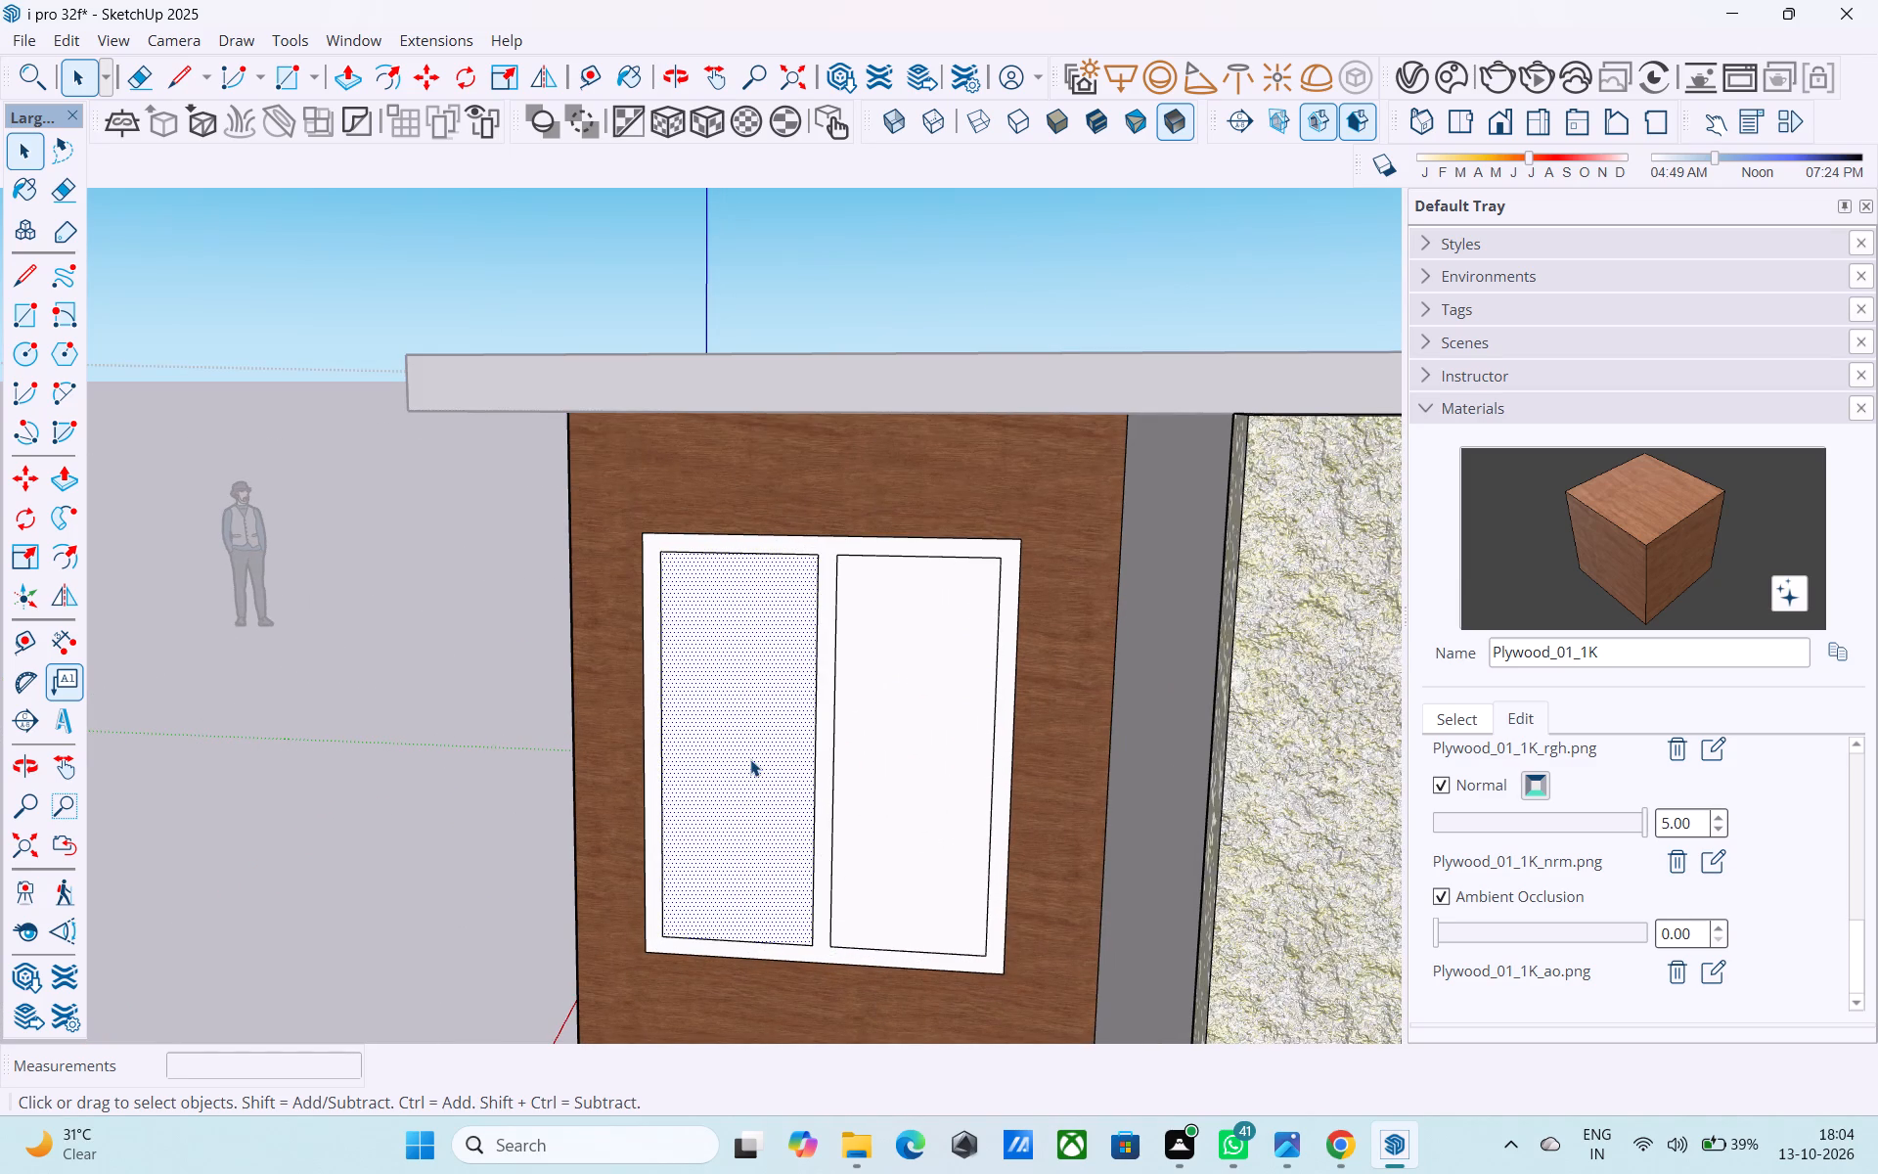
key("p")
left_click(750, 759)
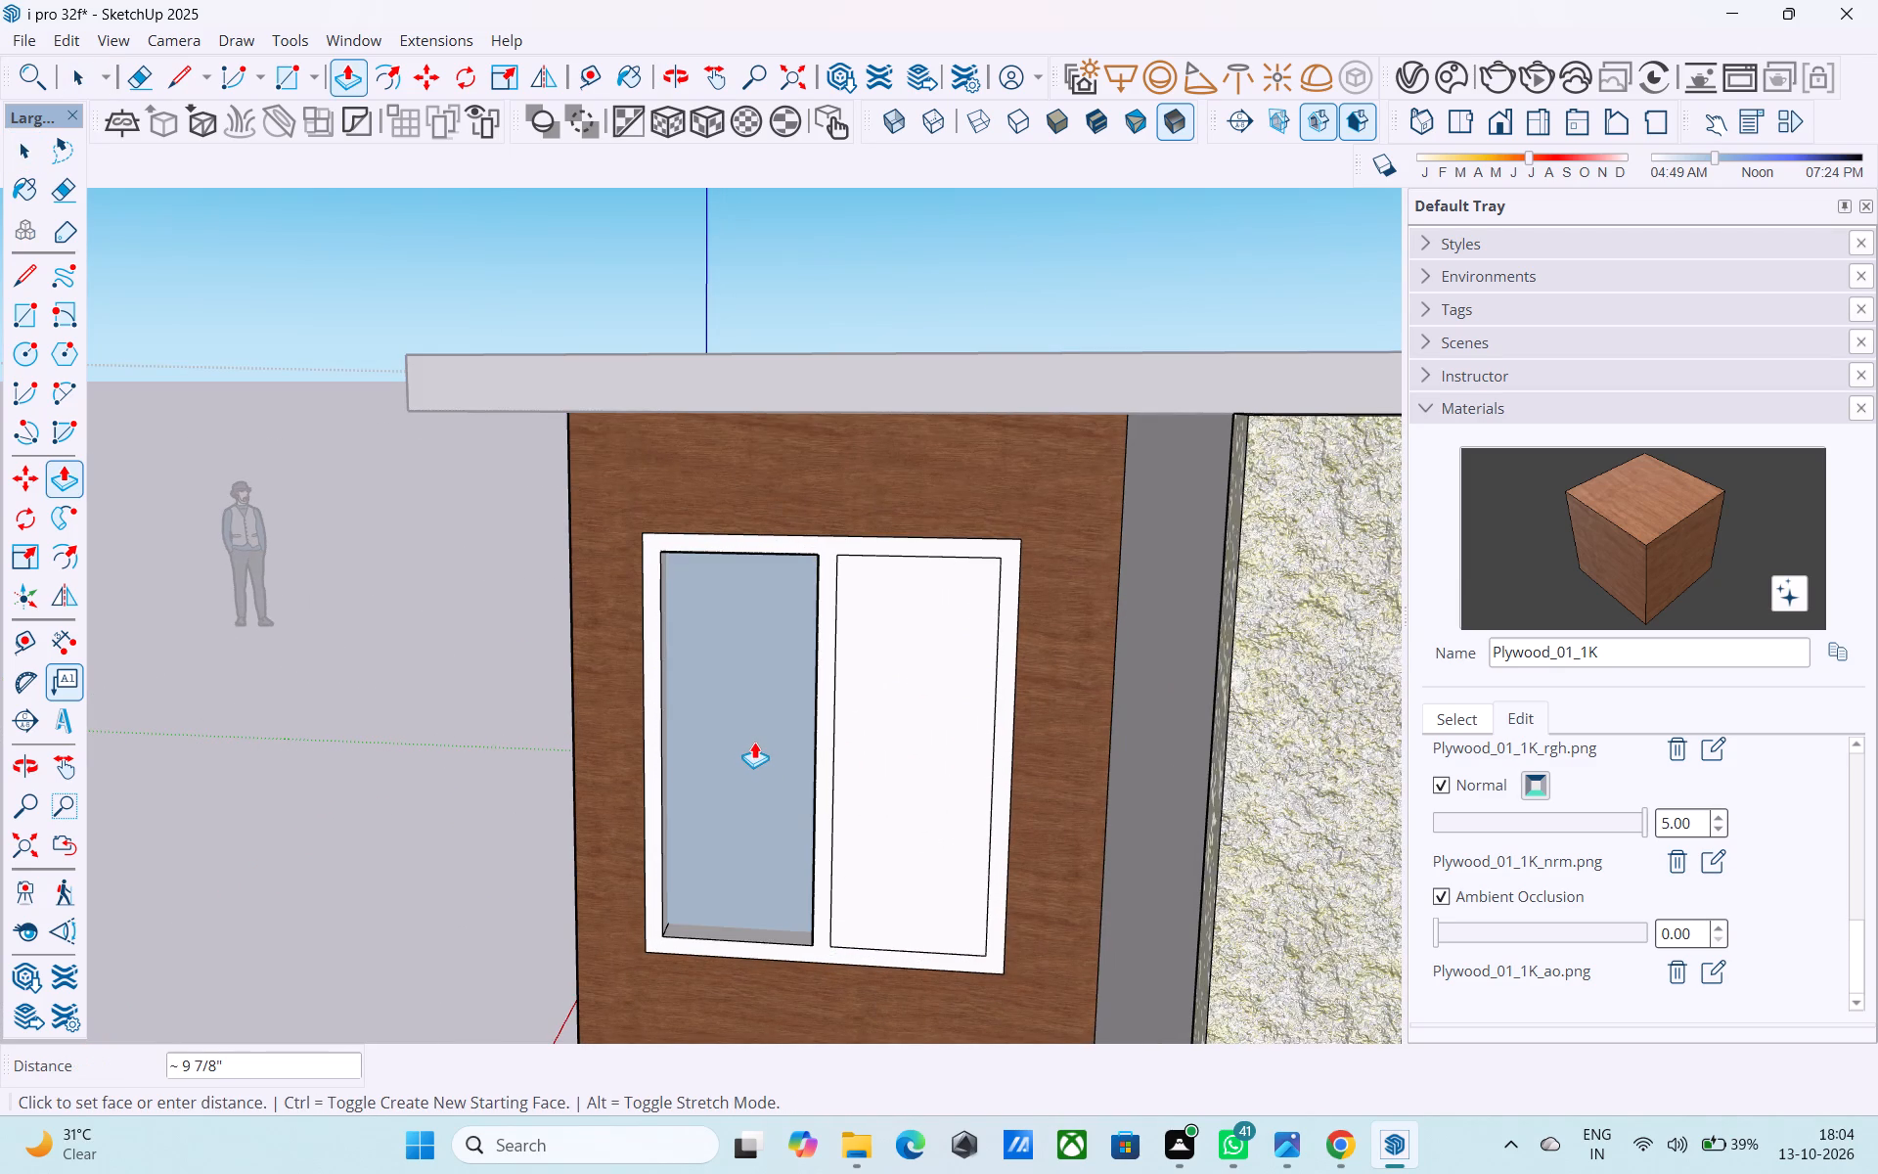
type("6\"")
key("Return")
key("space")
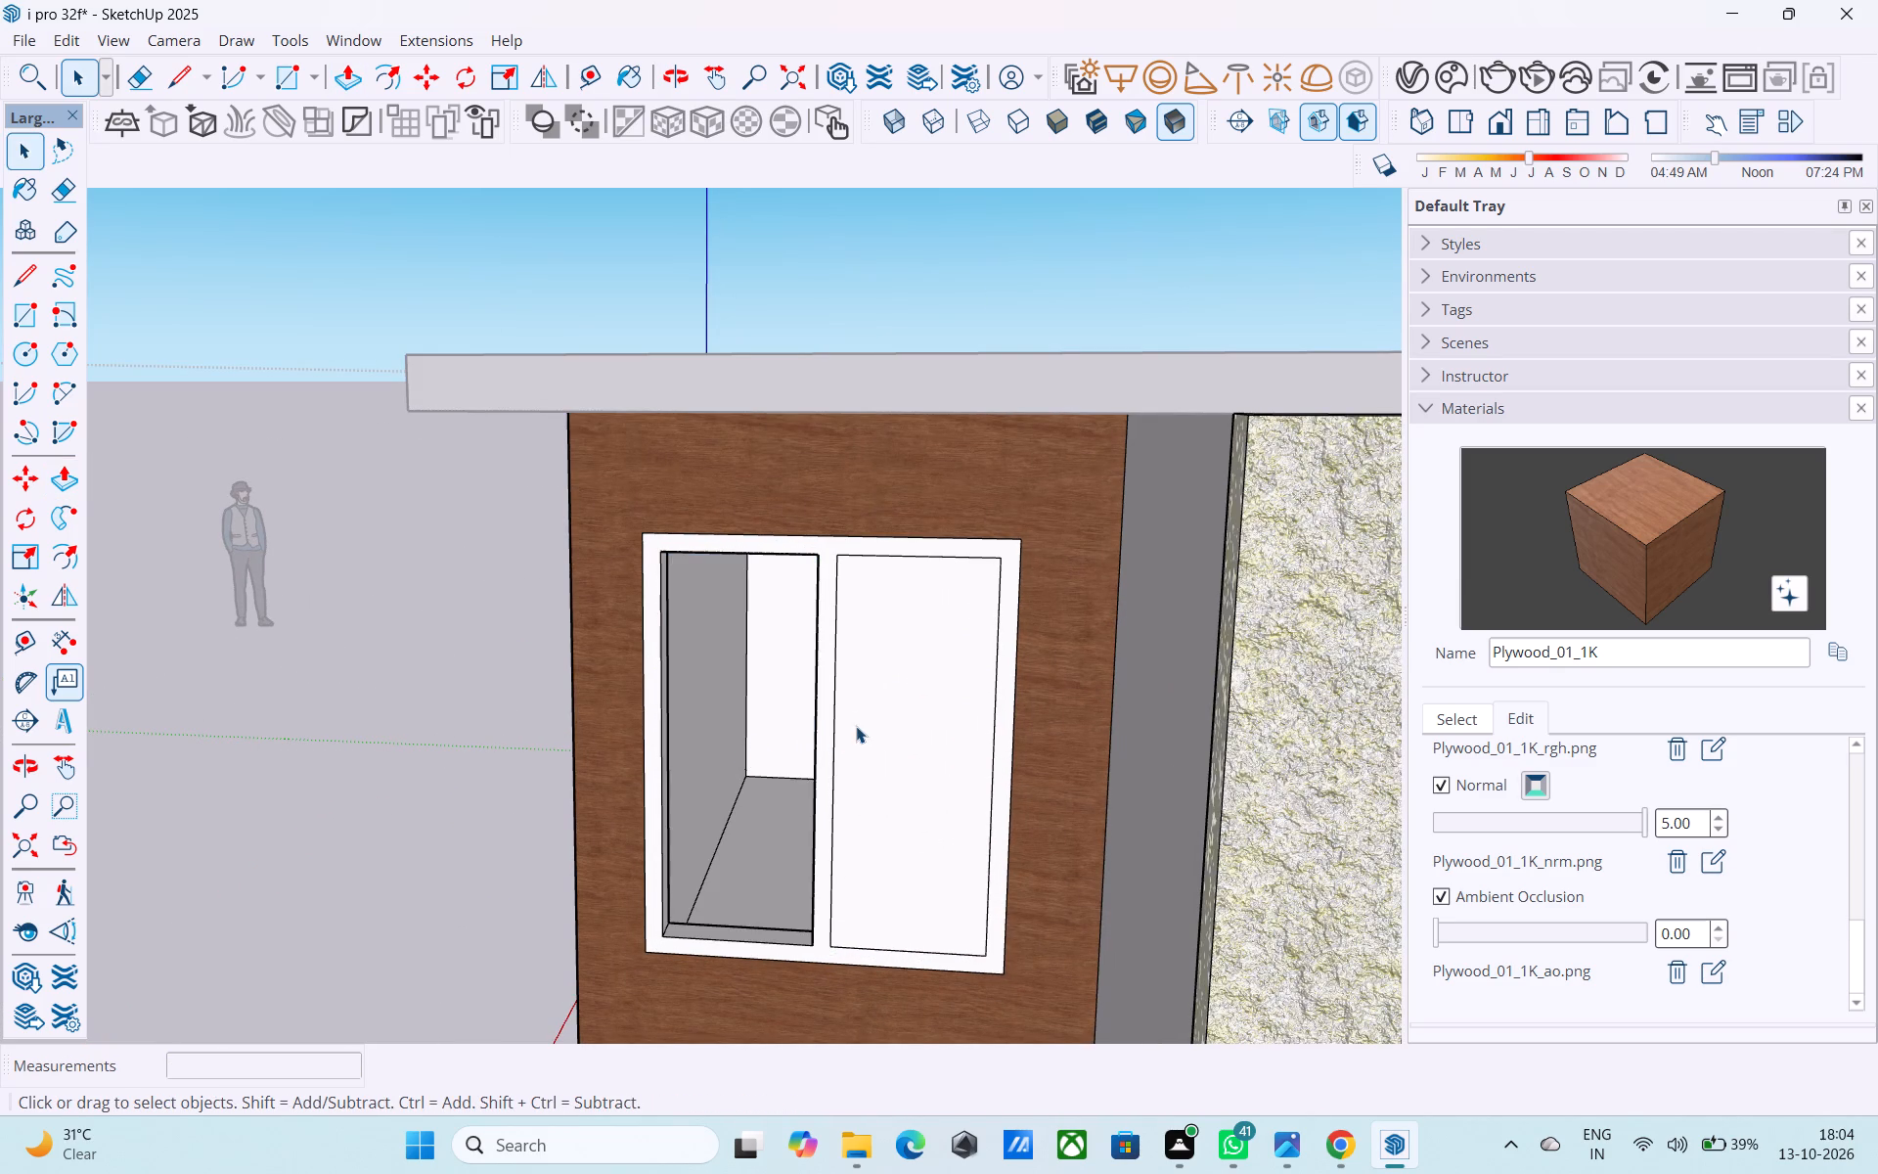
Repeat the same 6" push on the right pane of the small window.
left_click(858, 726)
key("p")
double_click(860, 724)
key("space")
Draw a 5' 6" by 2' 1 1/2" rectangle across the inner edges of the small window's left opening.
middle_click_drag(856, 724, 856, 723)
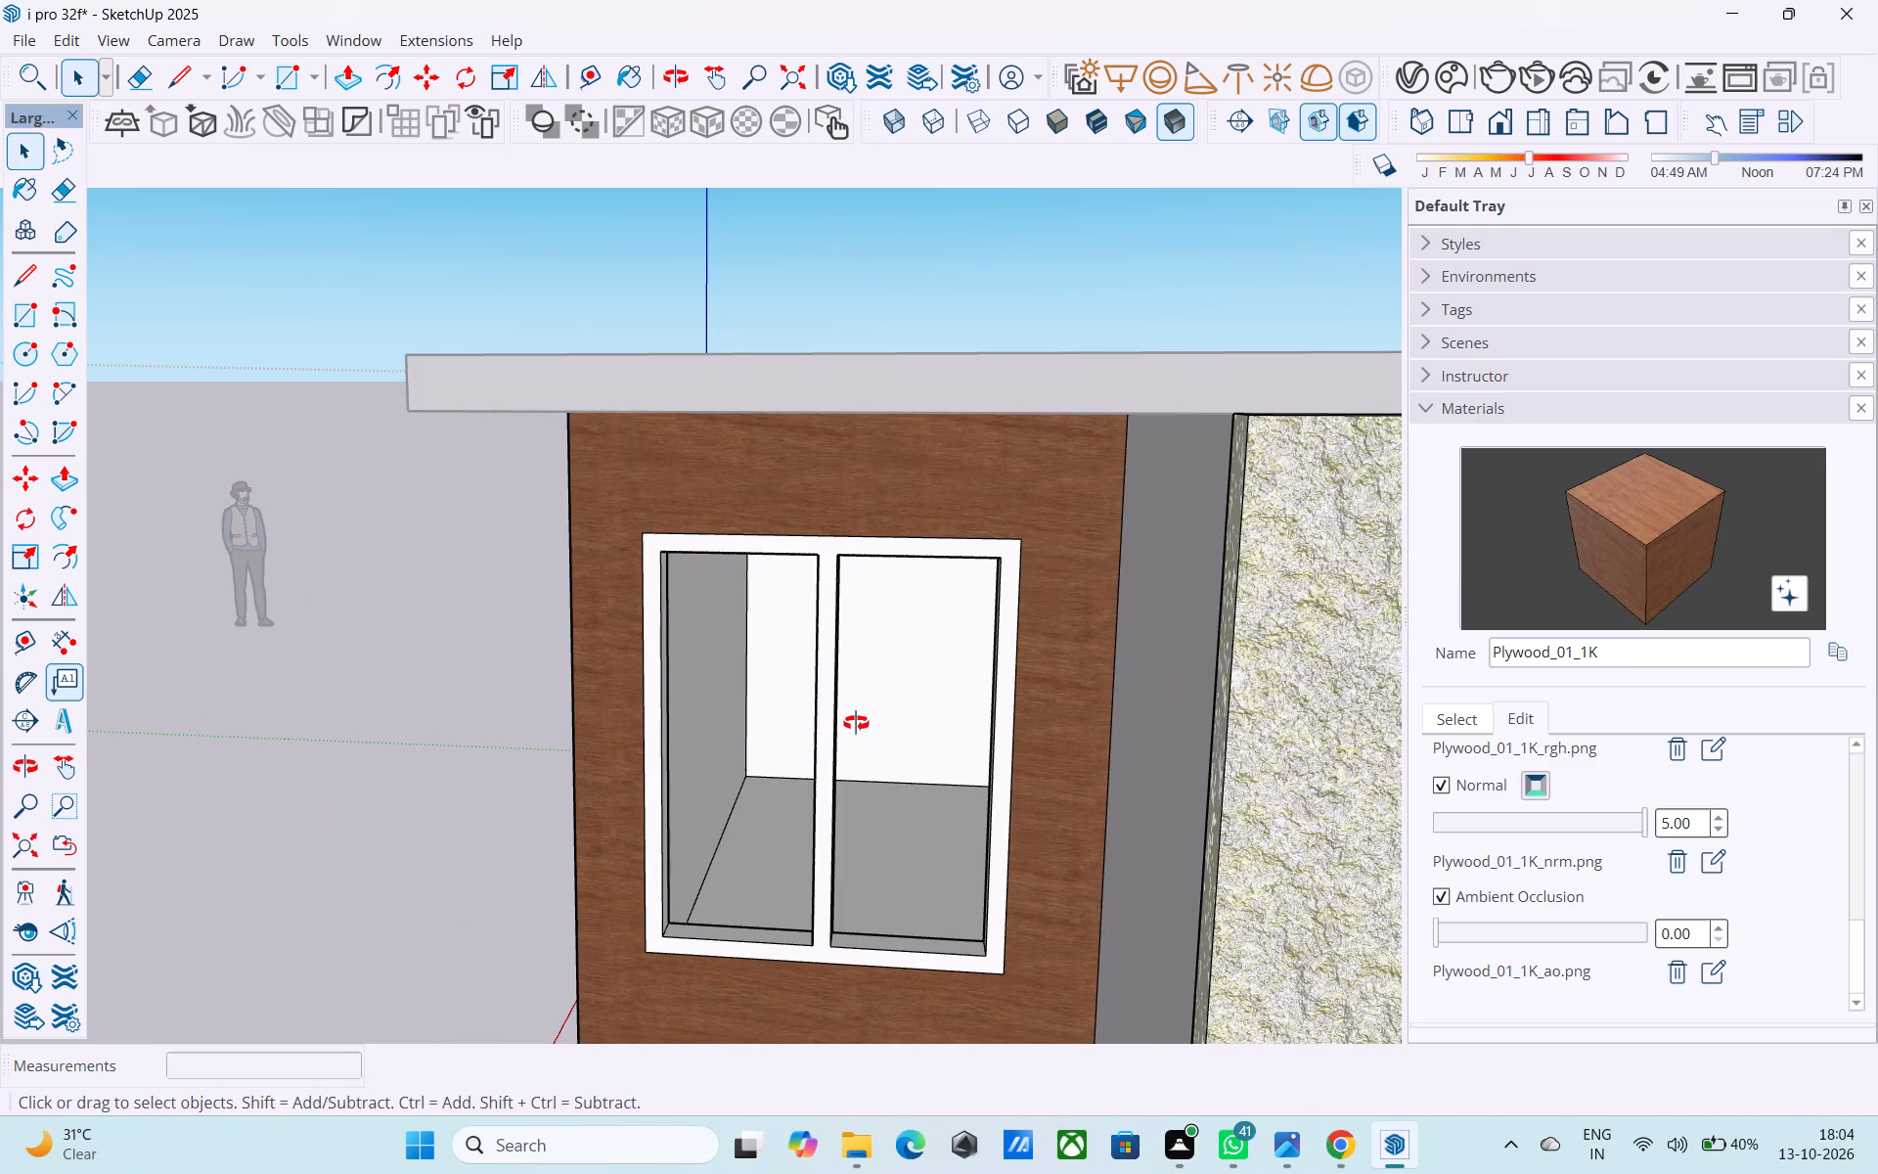
middle_click_drag(856, 723, 834, 716)
scroll(698, 549, "up", 4)
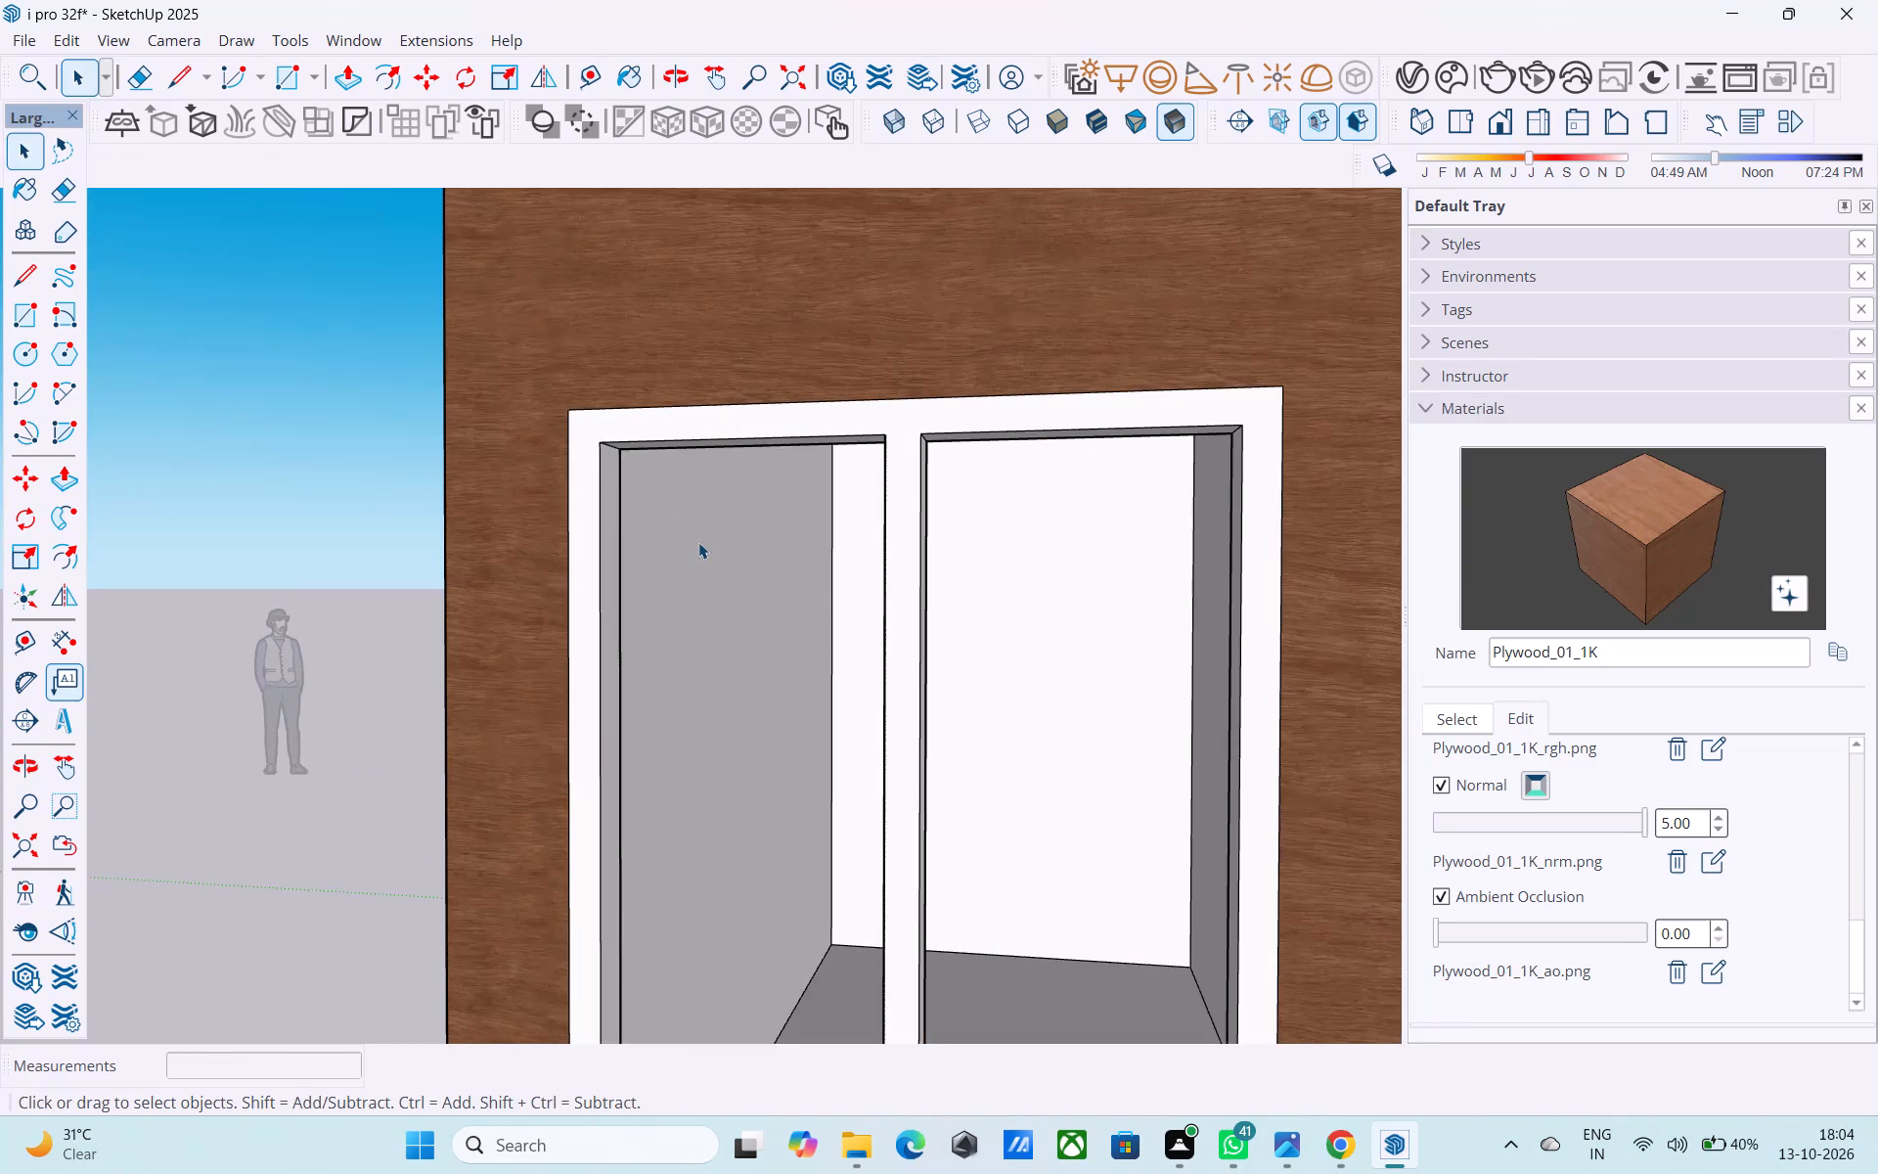
key("r")
middle_click_drag(698, 542, 679, 511)
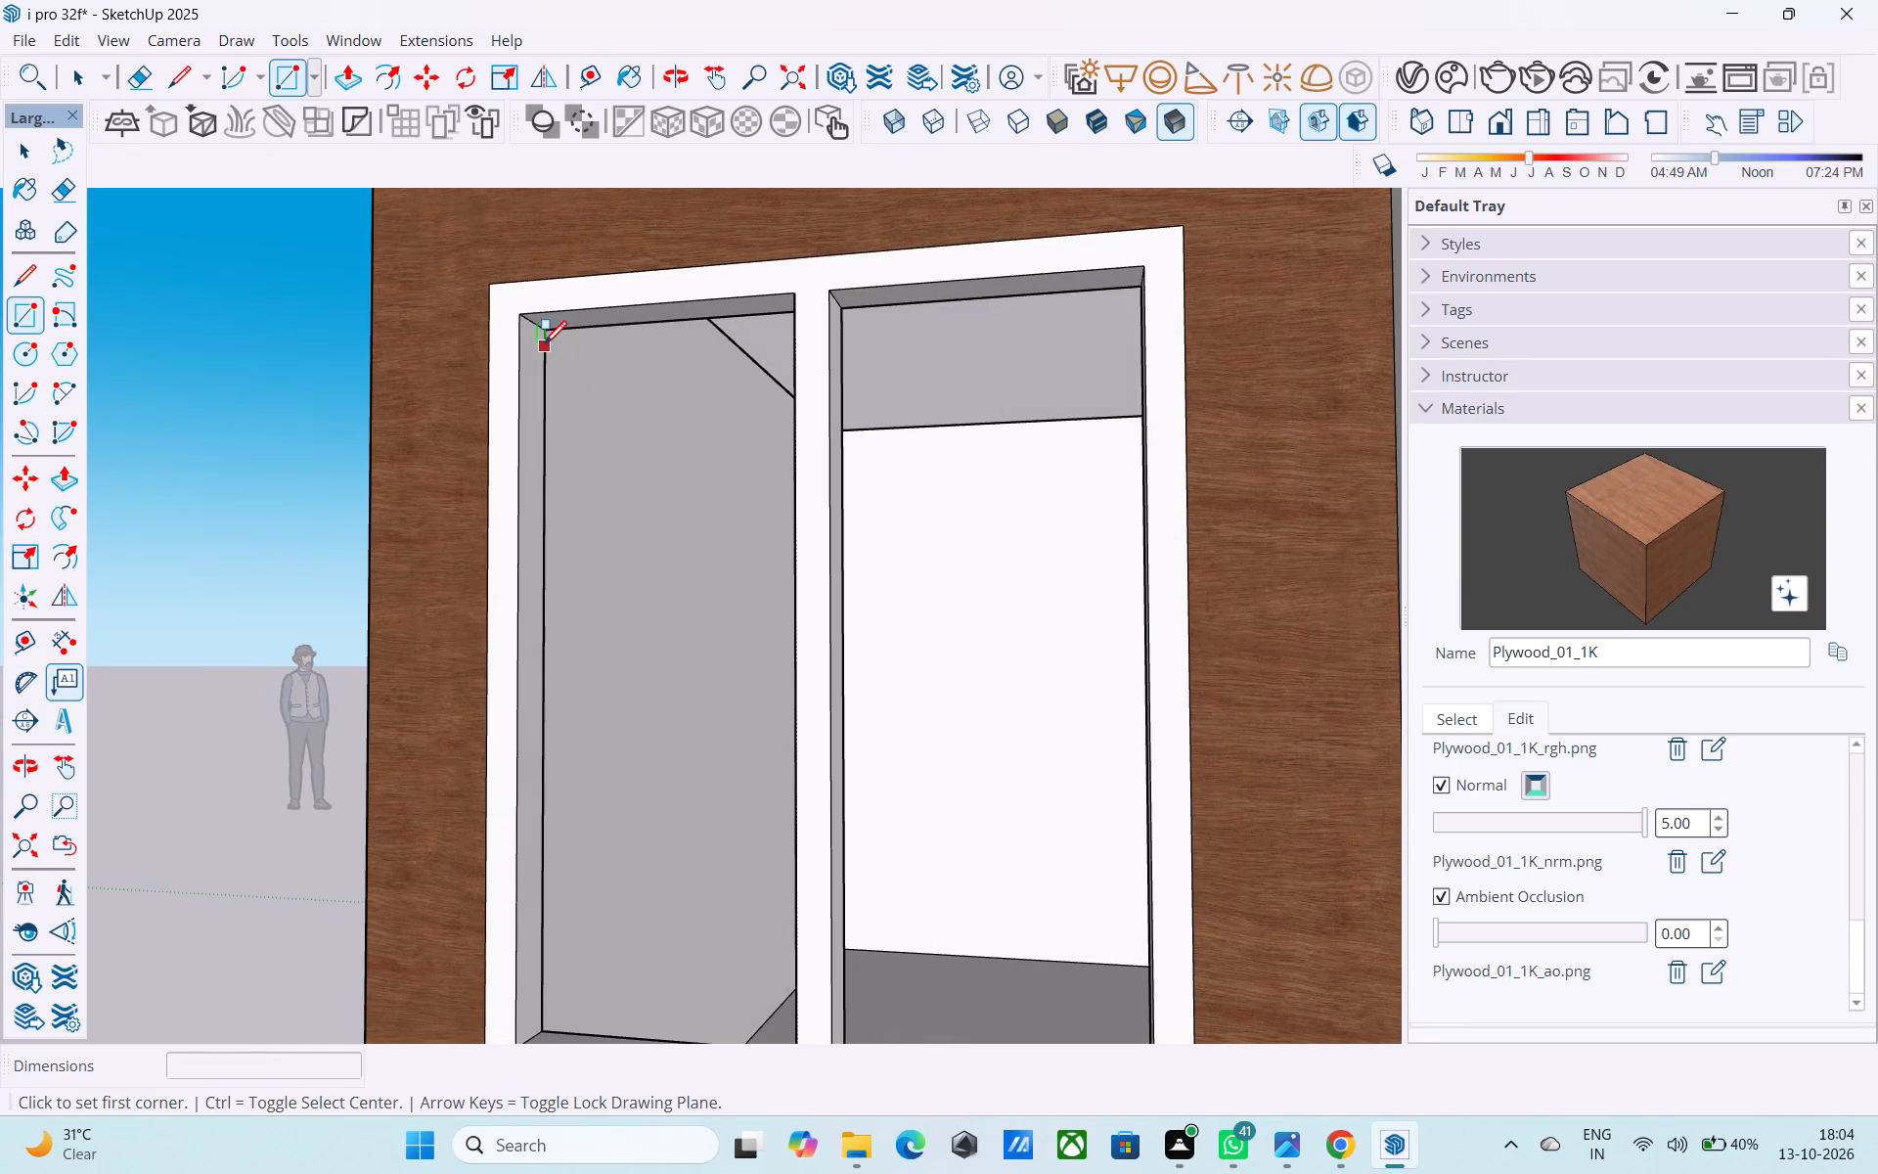
left_click(545, 342)
middle_click_drag(932, 825, 1016, 886)
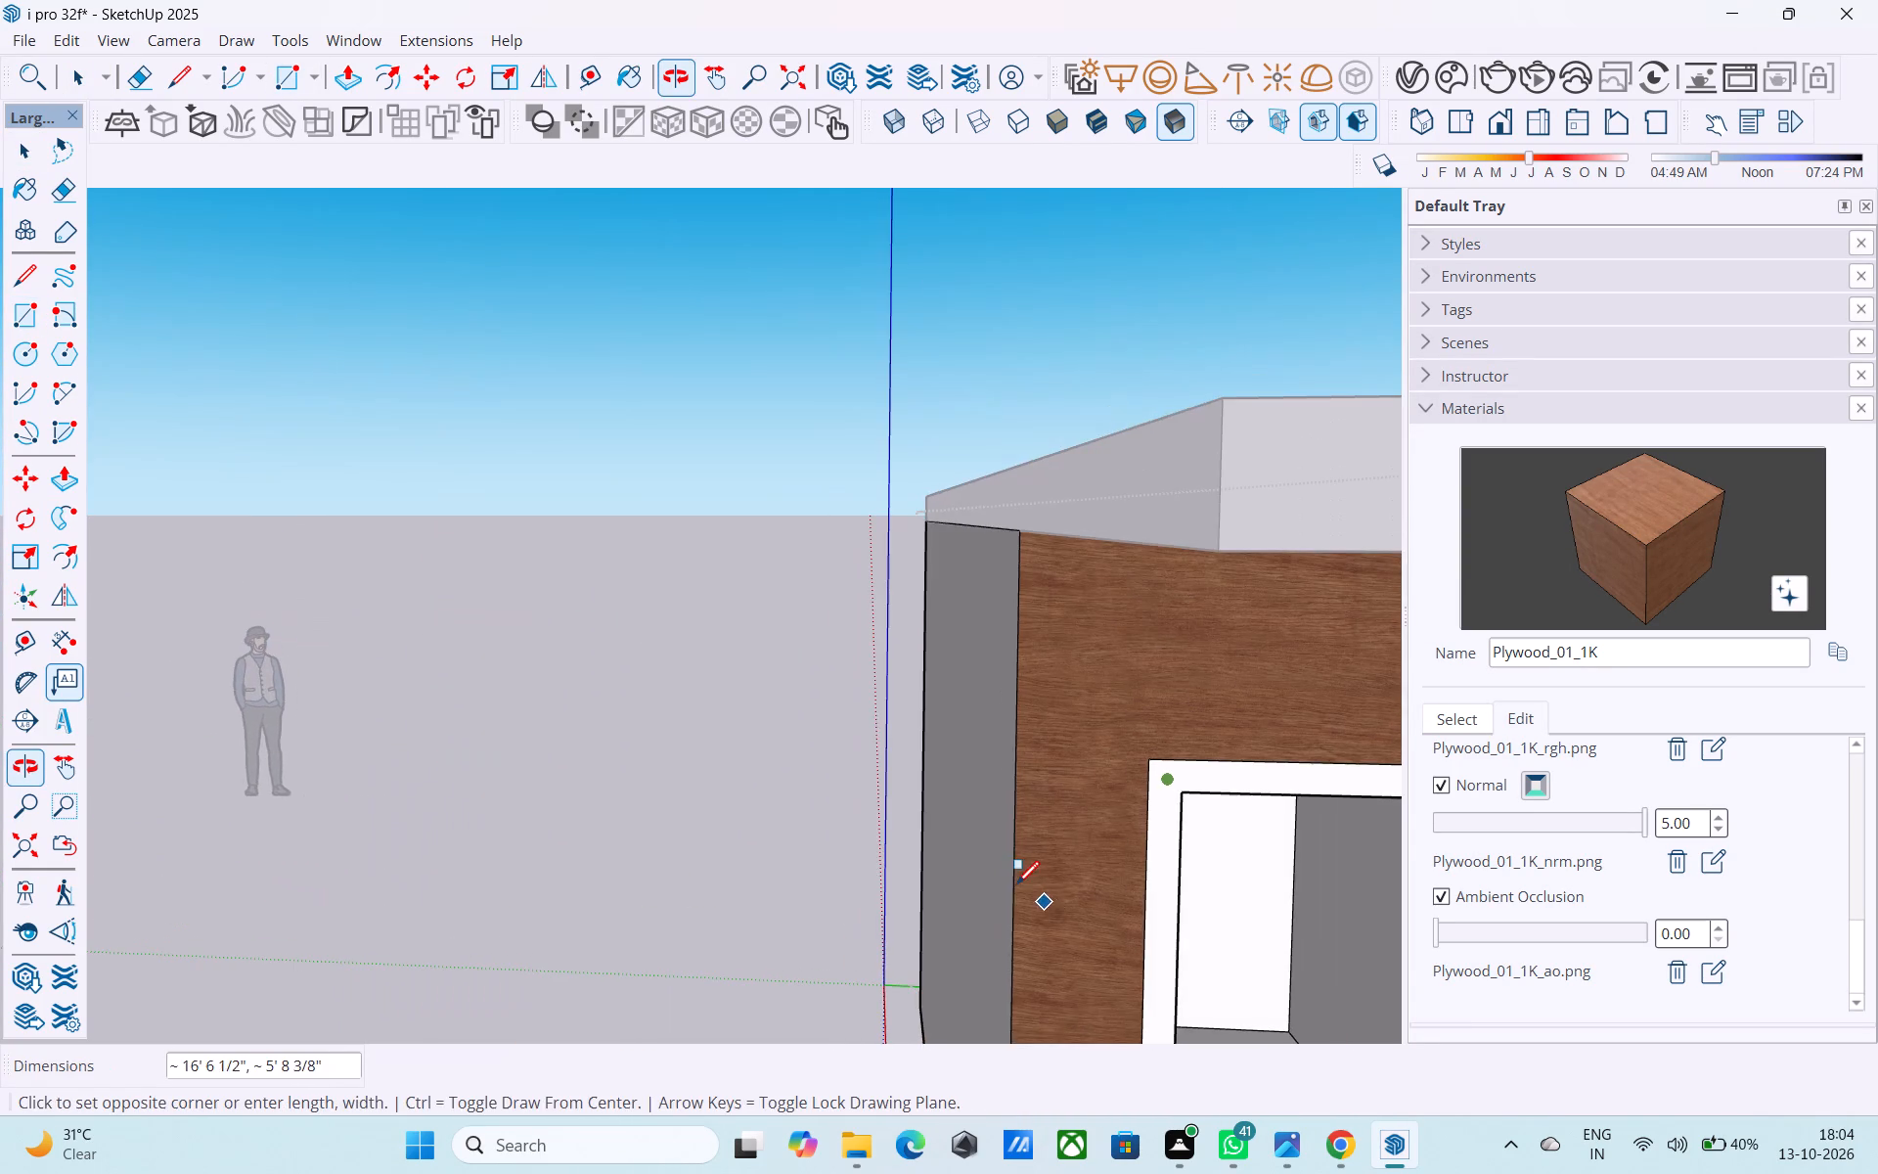
middle_click_drag(1122, 938, 446, 490, "shift")
middle_click_drag(869, 990, 1091, 880, "shift")
scroll(796, 637, "up", 1)
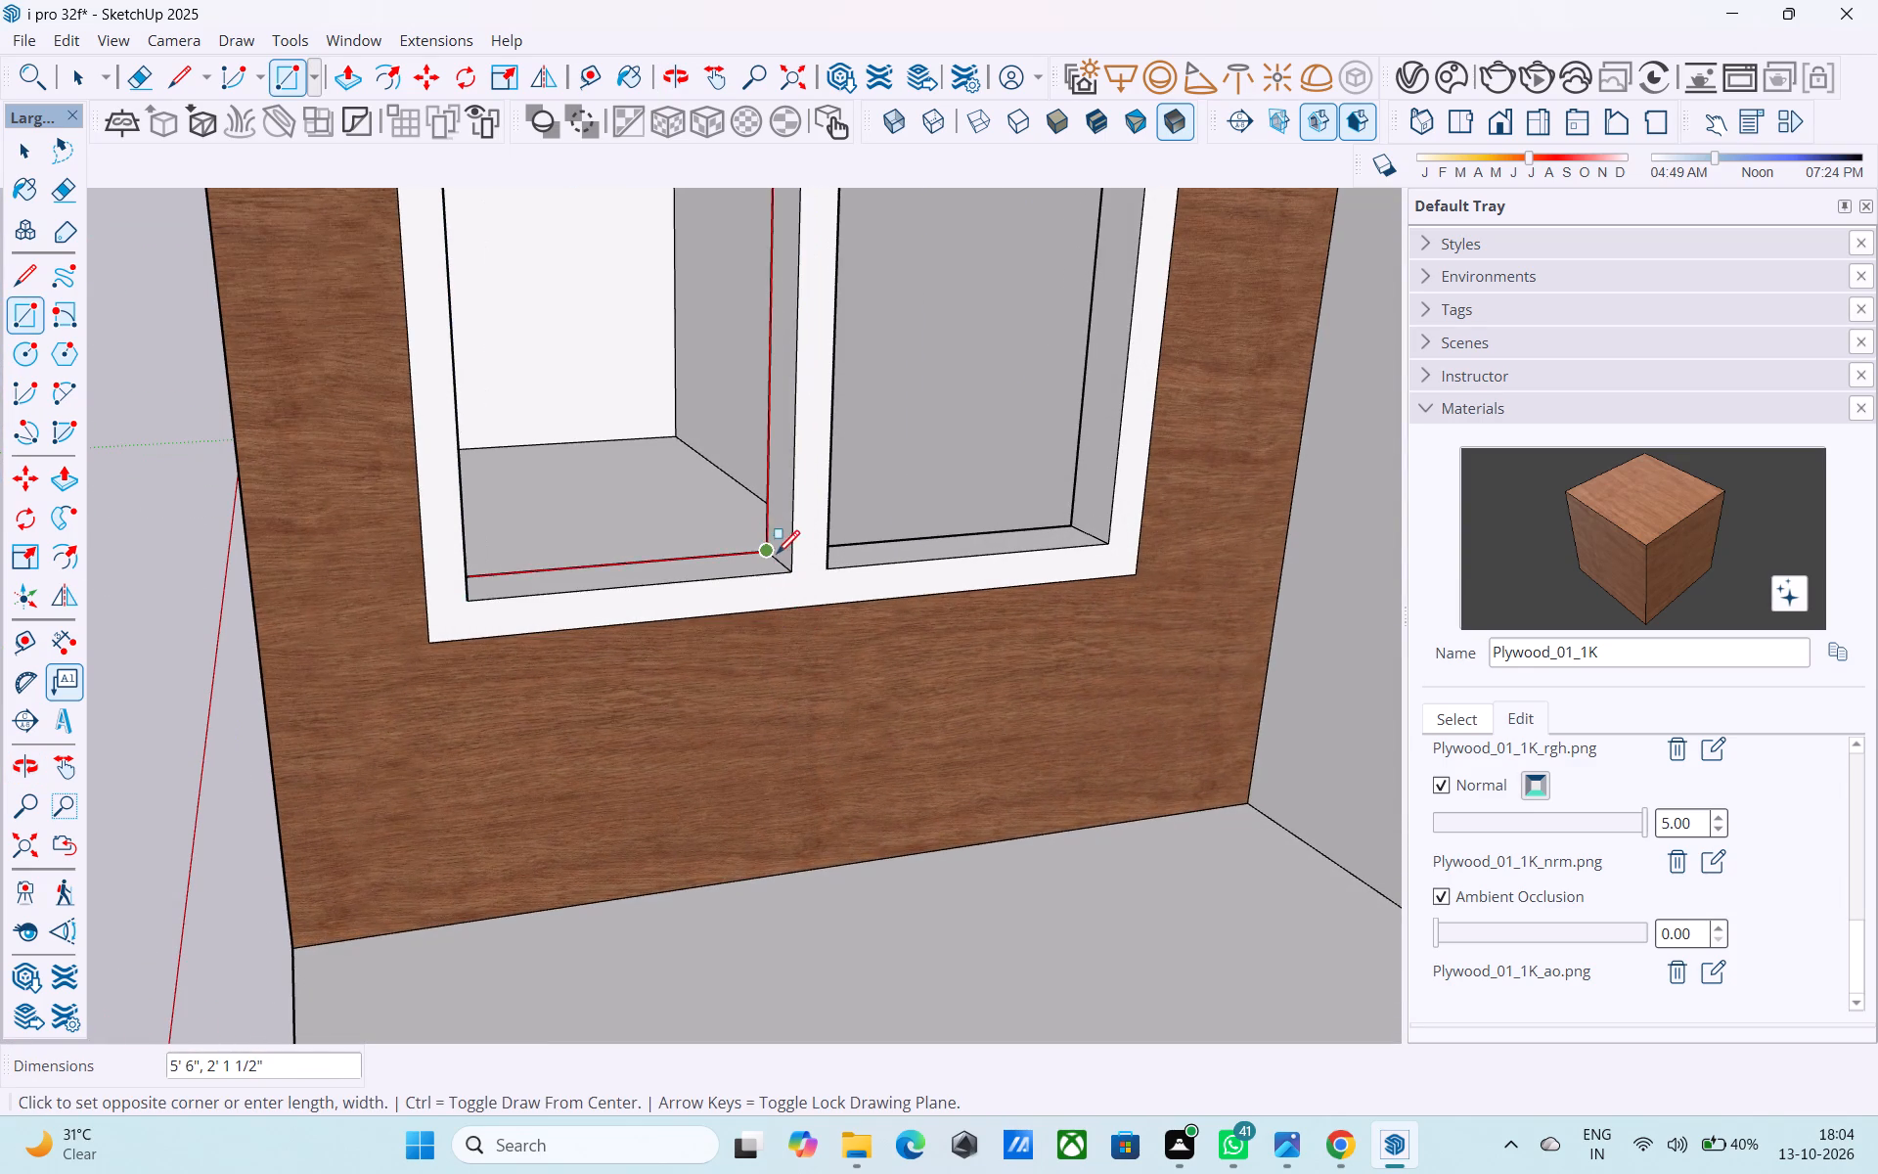
left_click(774, 552)
Draw a matching 5' 6" by 2' 1 1/2" rectangle across the inner edges of the small window's right opening.
middle_click_drag(870, 578, 805, 732)
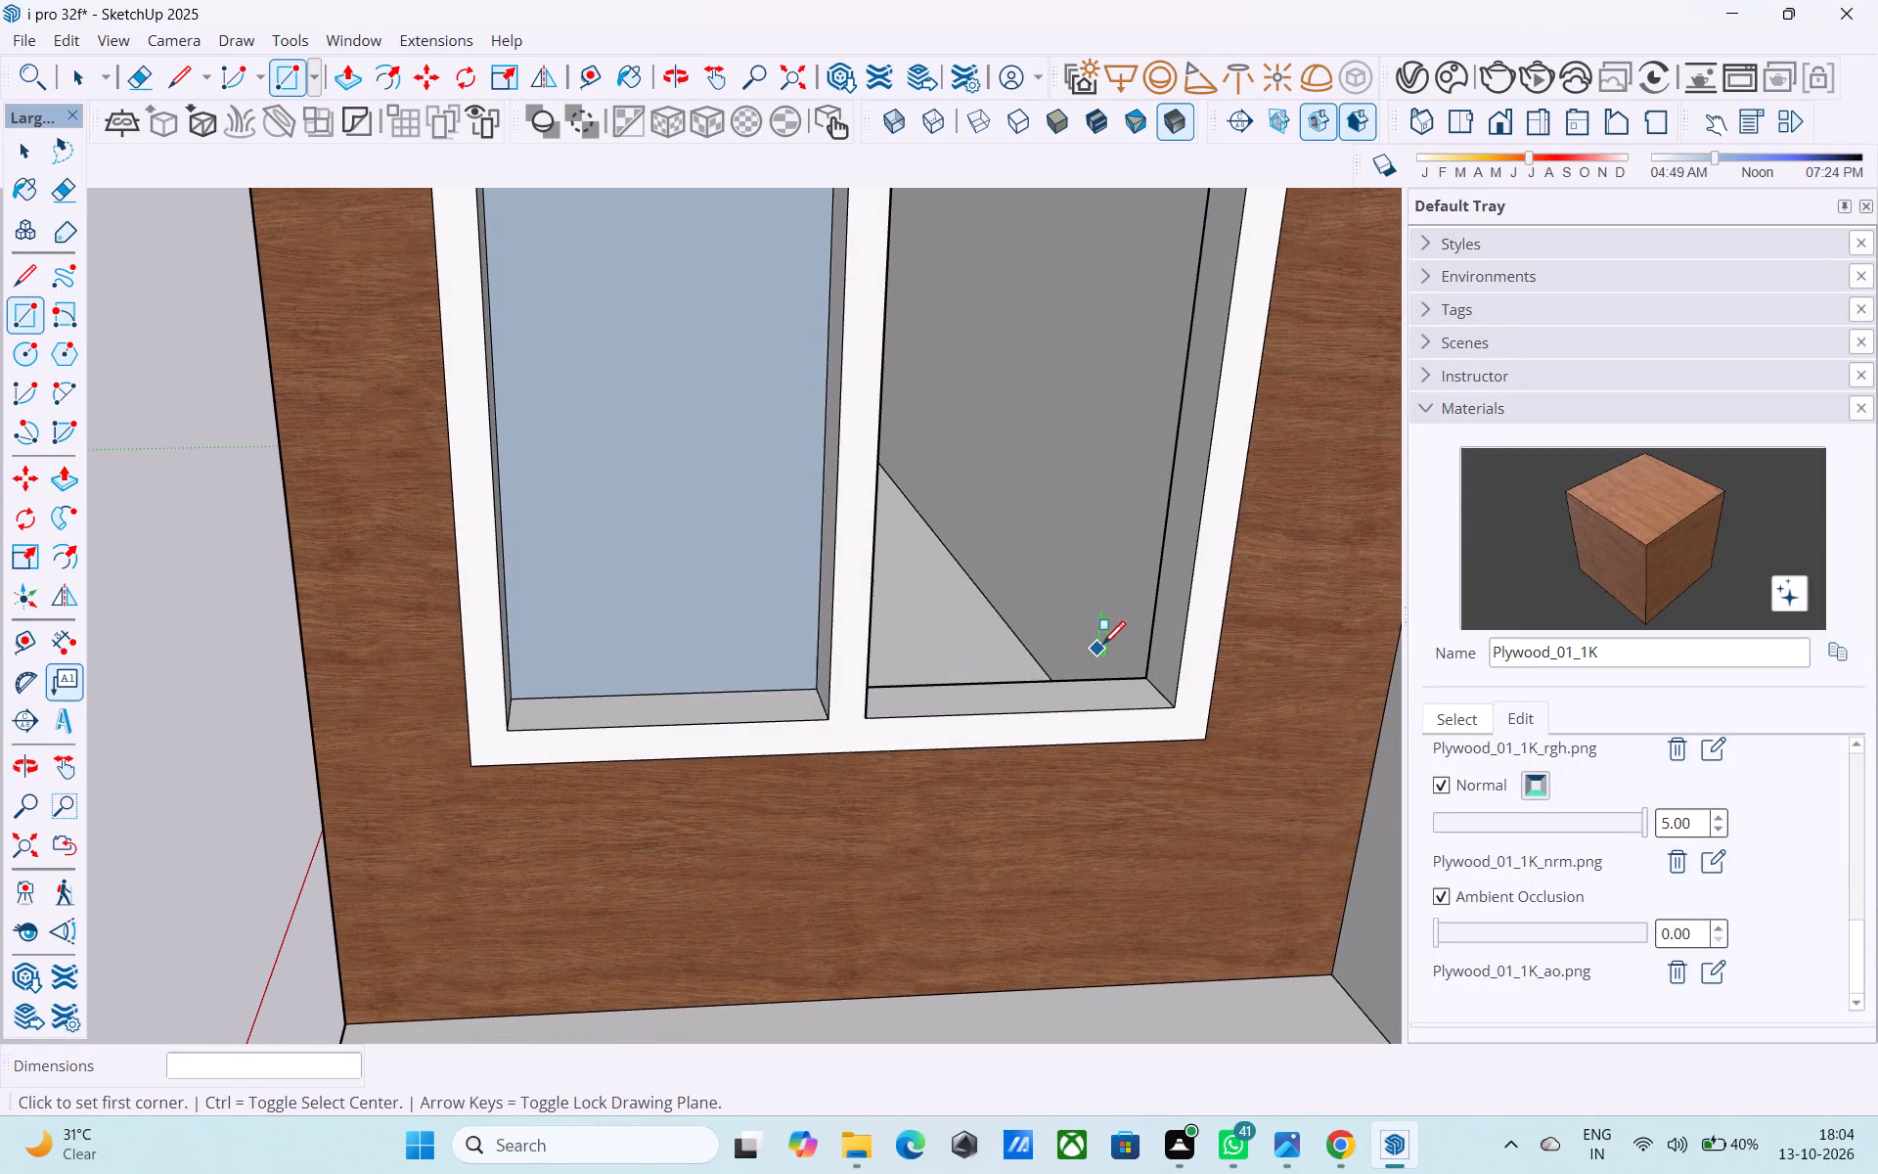
left_click(1140, 671)
middle_click_drag(1140, 630, 1201, 768, "shift")
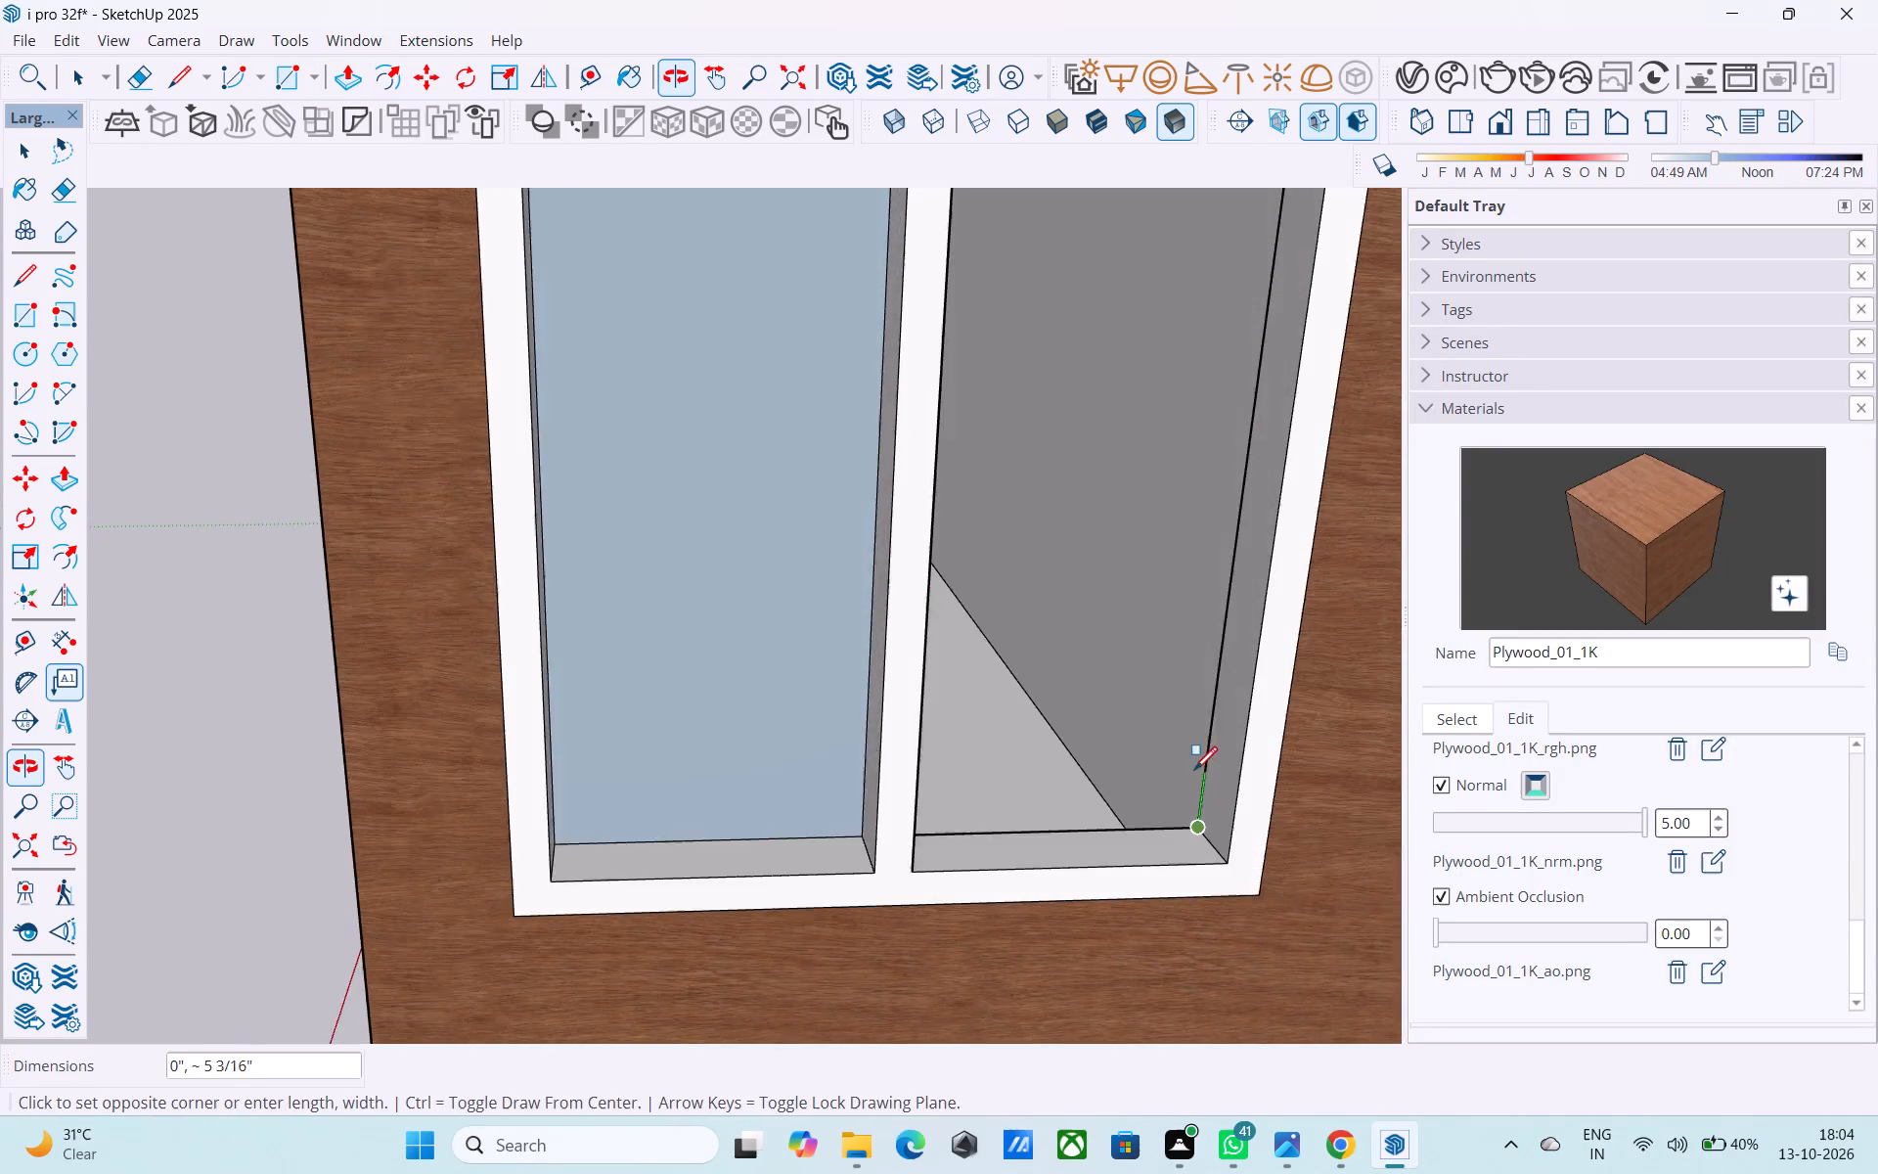
scroll(1193, 777, "down", 4)
middle_click_drag(1185, 790, 962, 796)
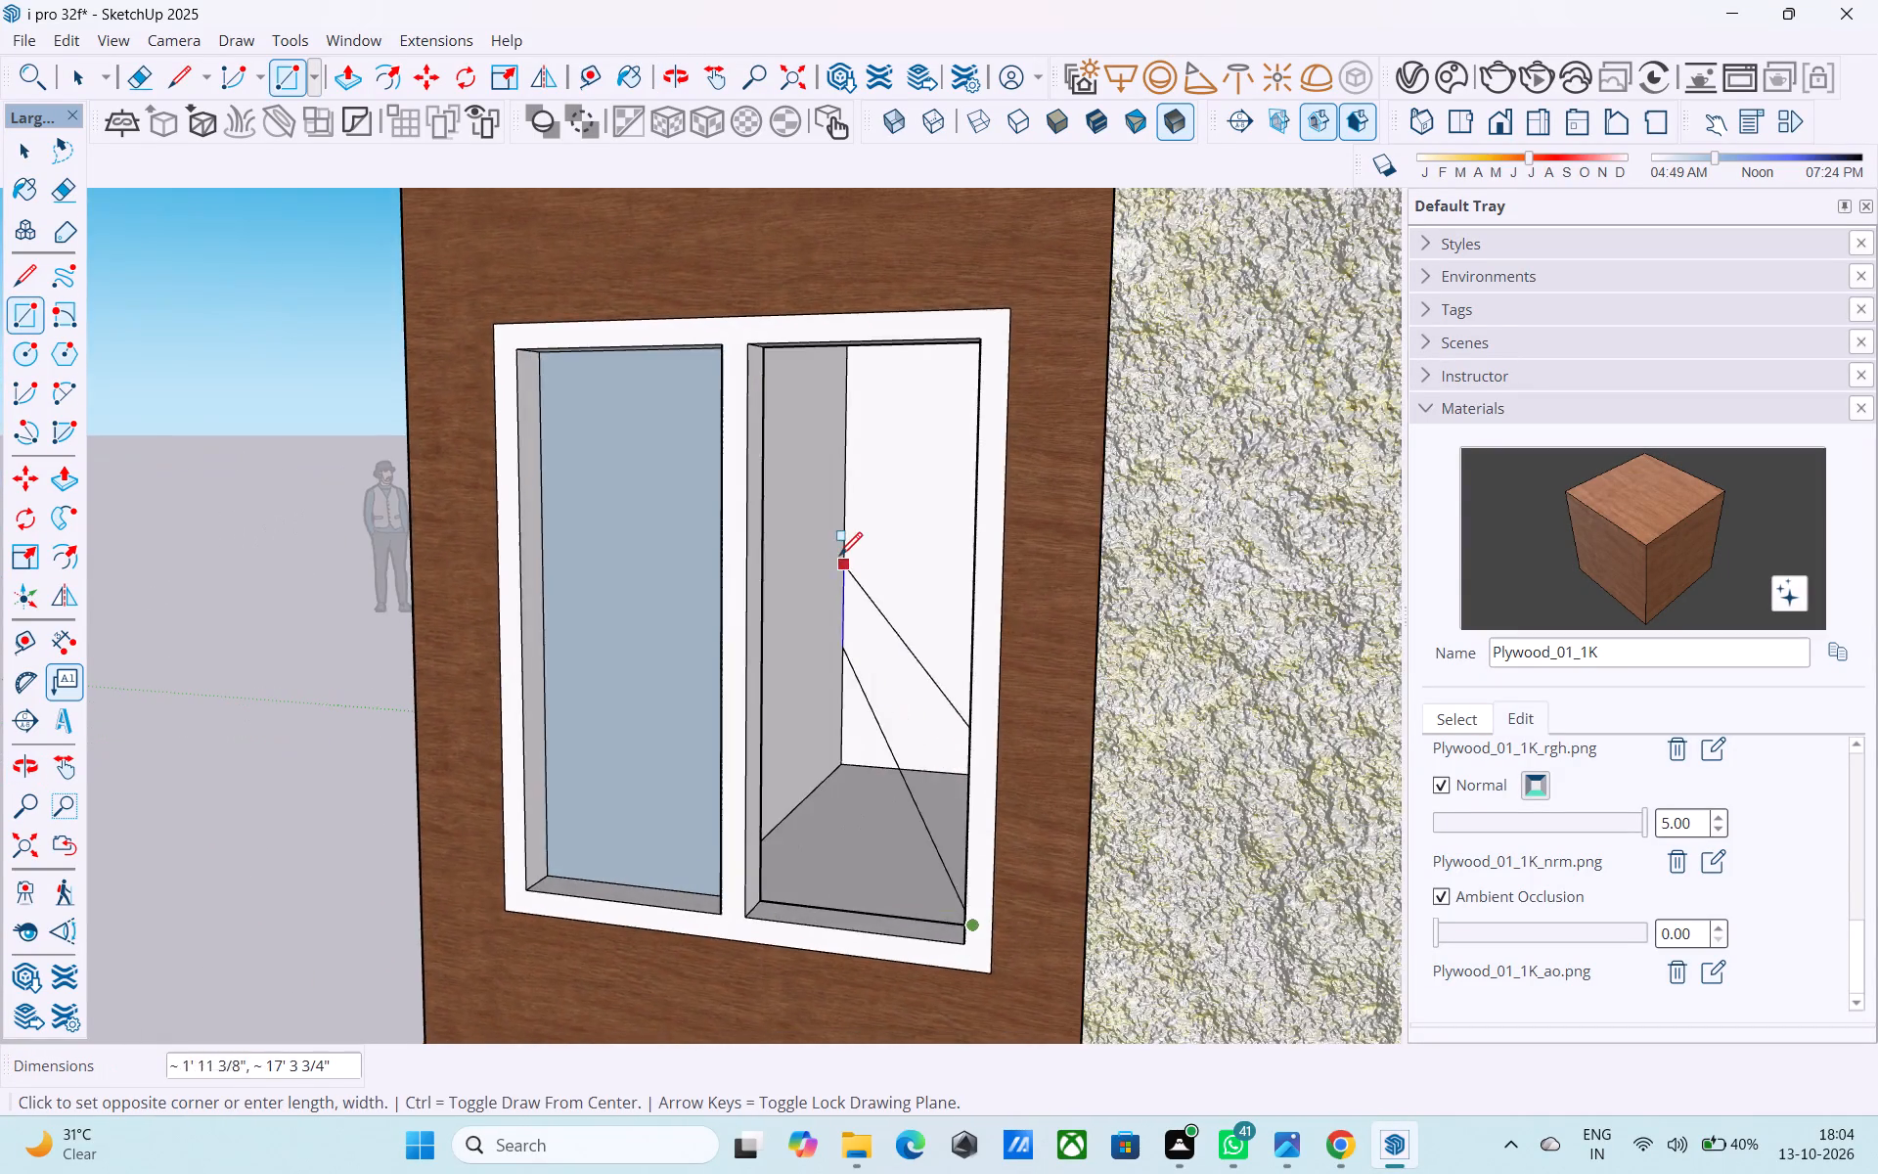
scroll(839, 557, "up", 3)
middle_click_drag(818, 525, 833, 583)
scroll(744, 457, "down", 1)
middle_click_drag(744, 460, 801, 564, "shift")
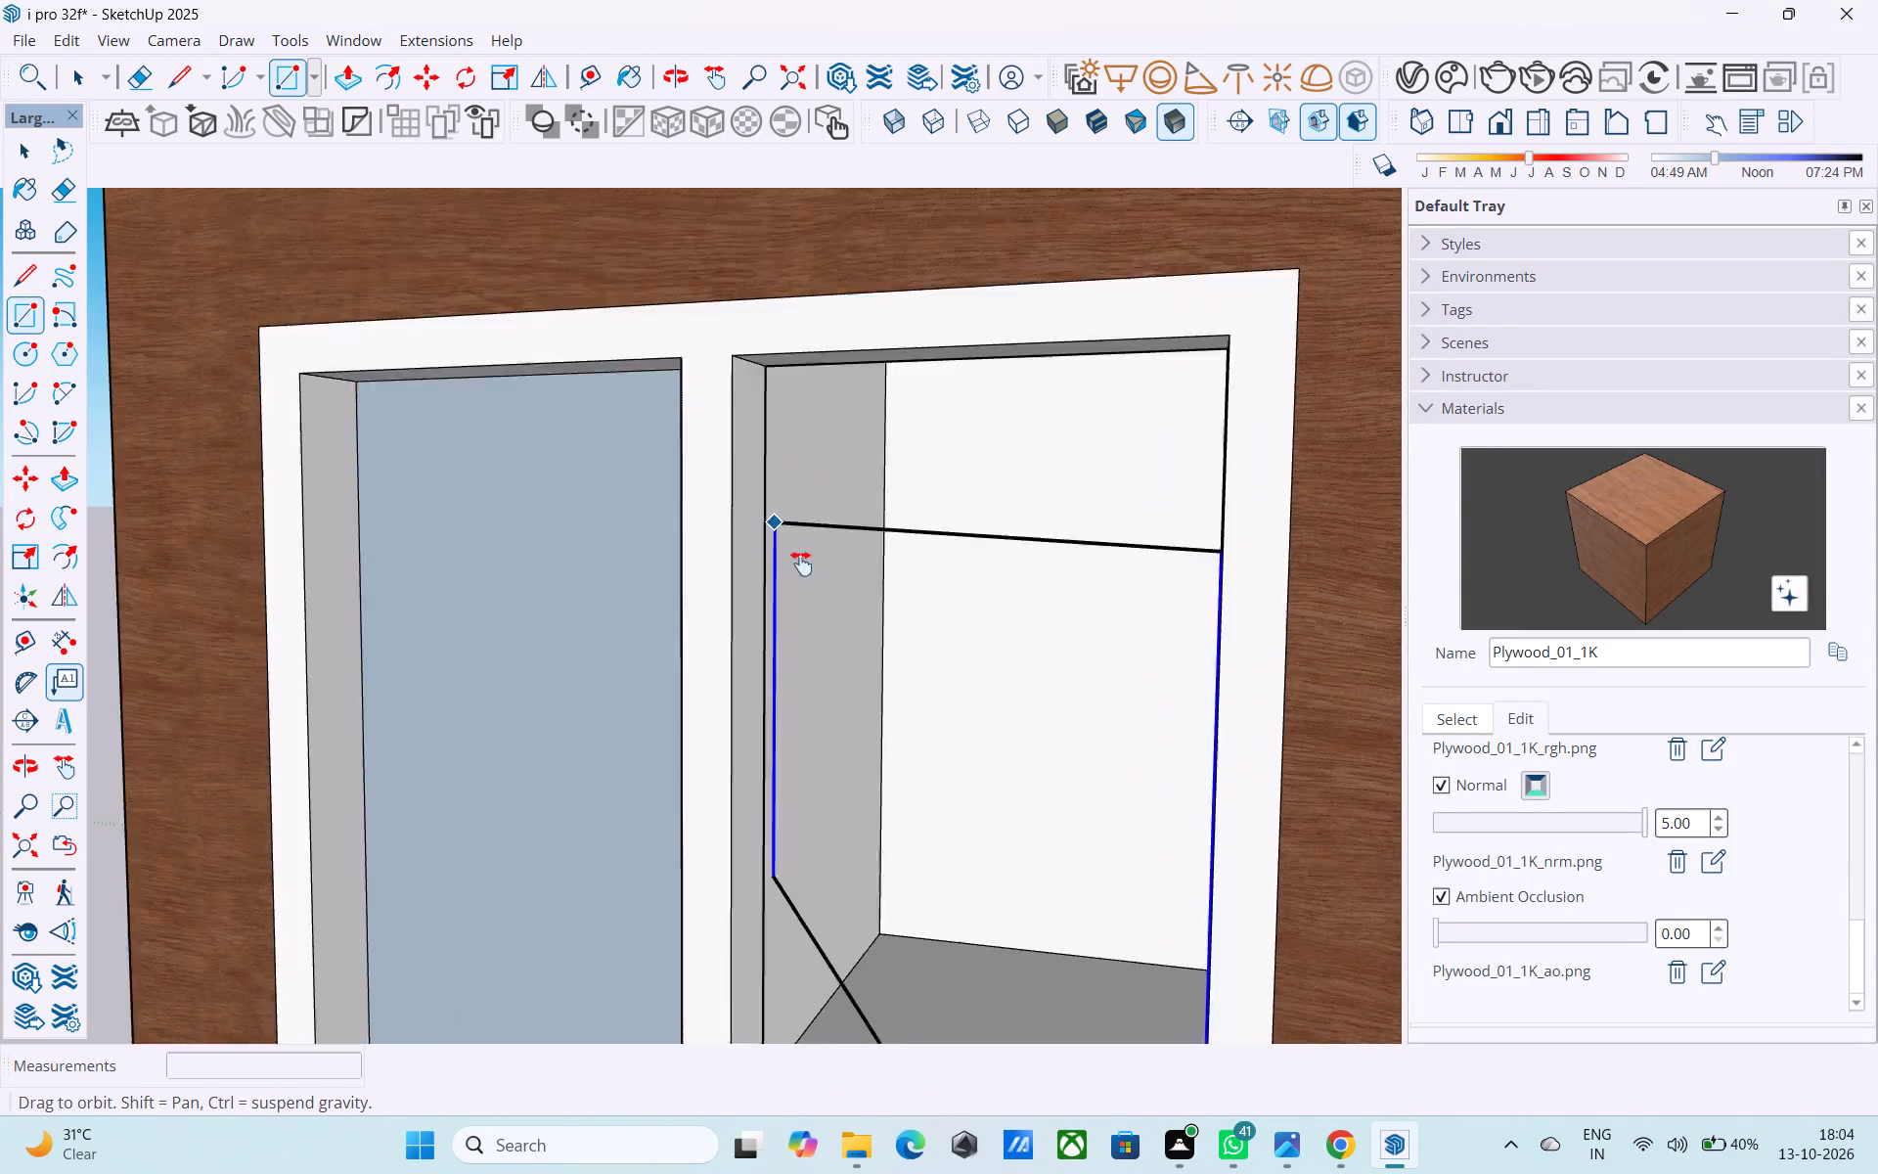
middle_click_drag(801, 564, 788, 449, "shift")
left_click(857, 527)
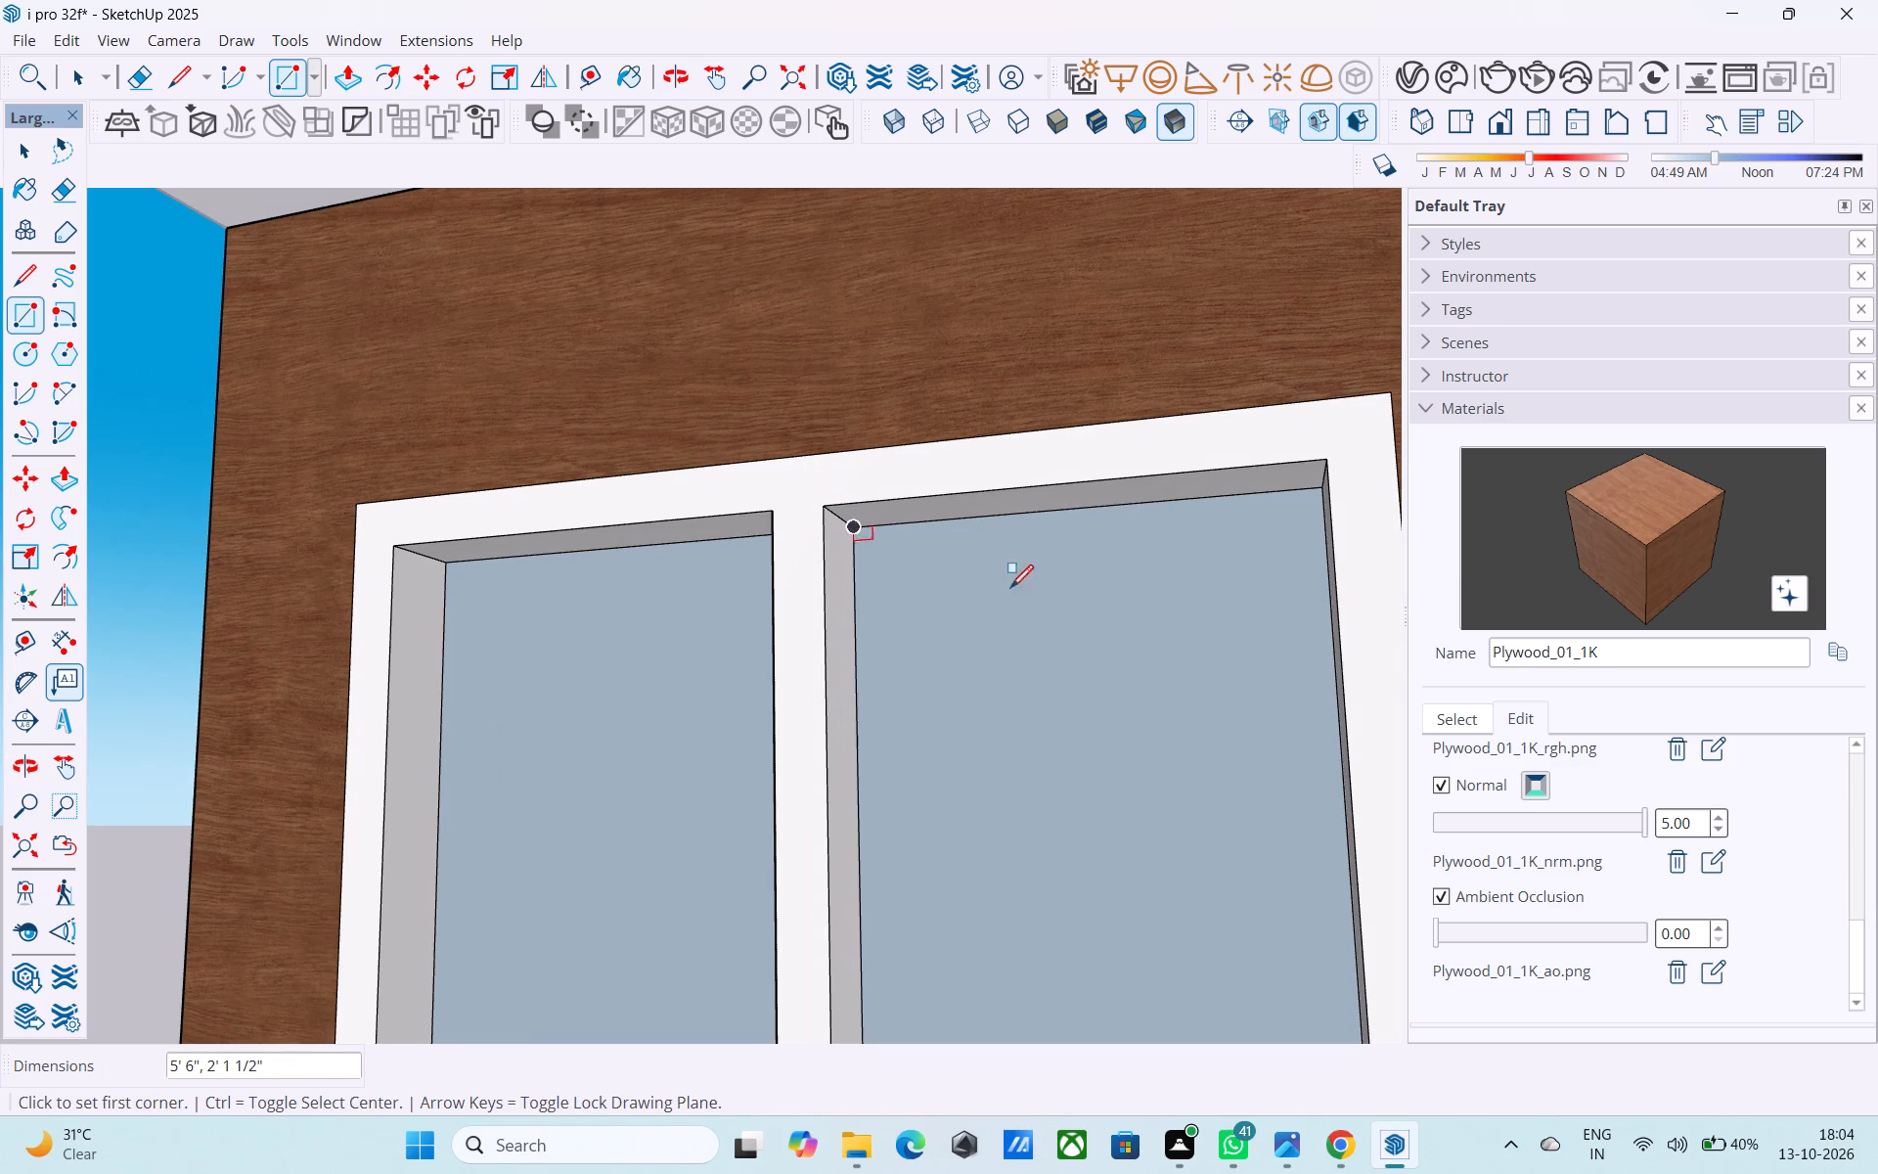
Paint both new pane faces of the small window with Glass_Basic_01 from the materials already in the model.
left_click(1468, 716)
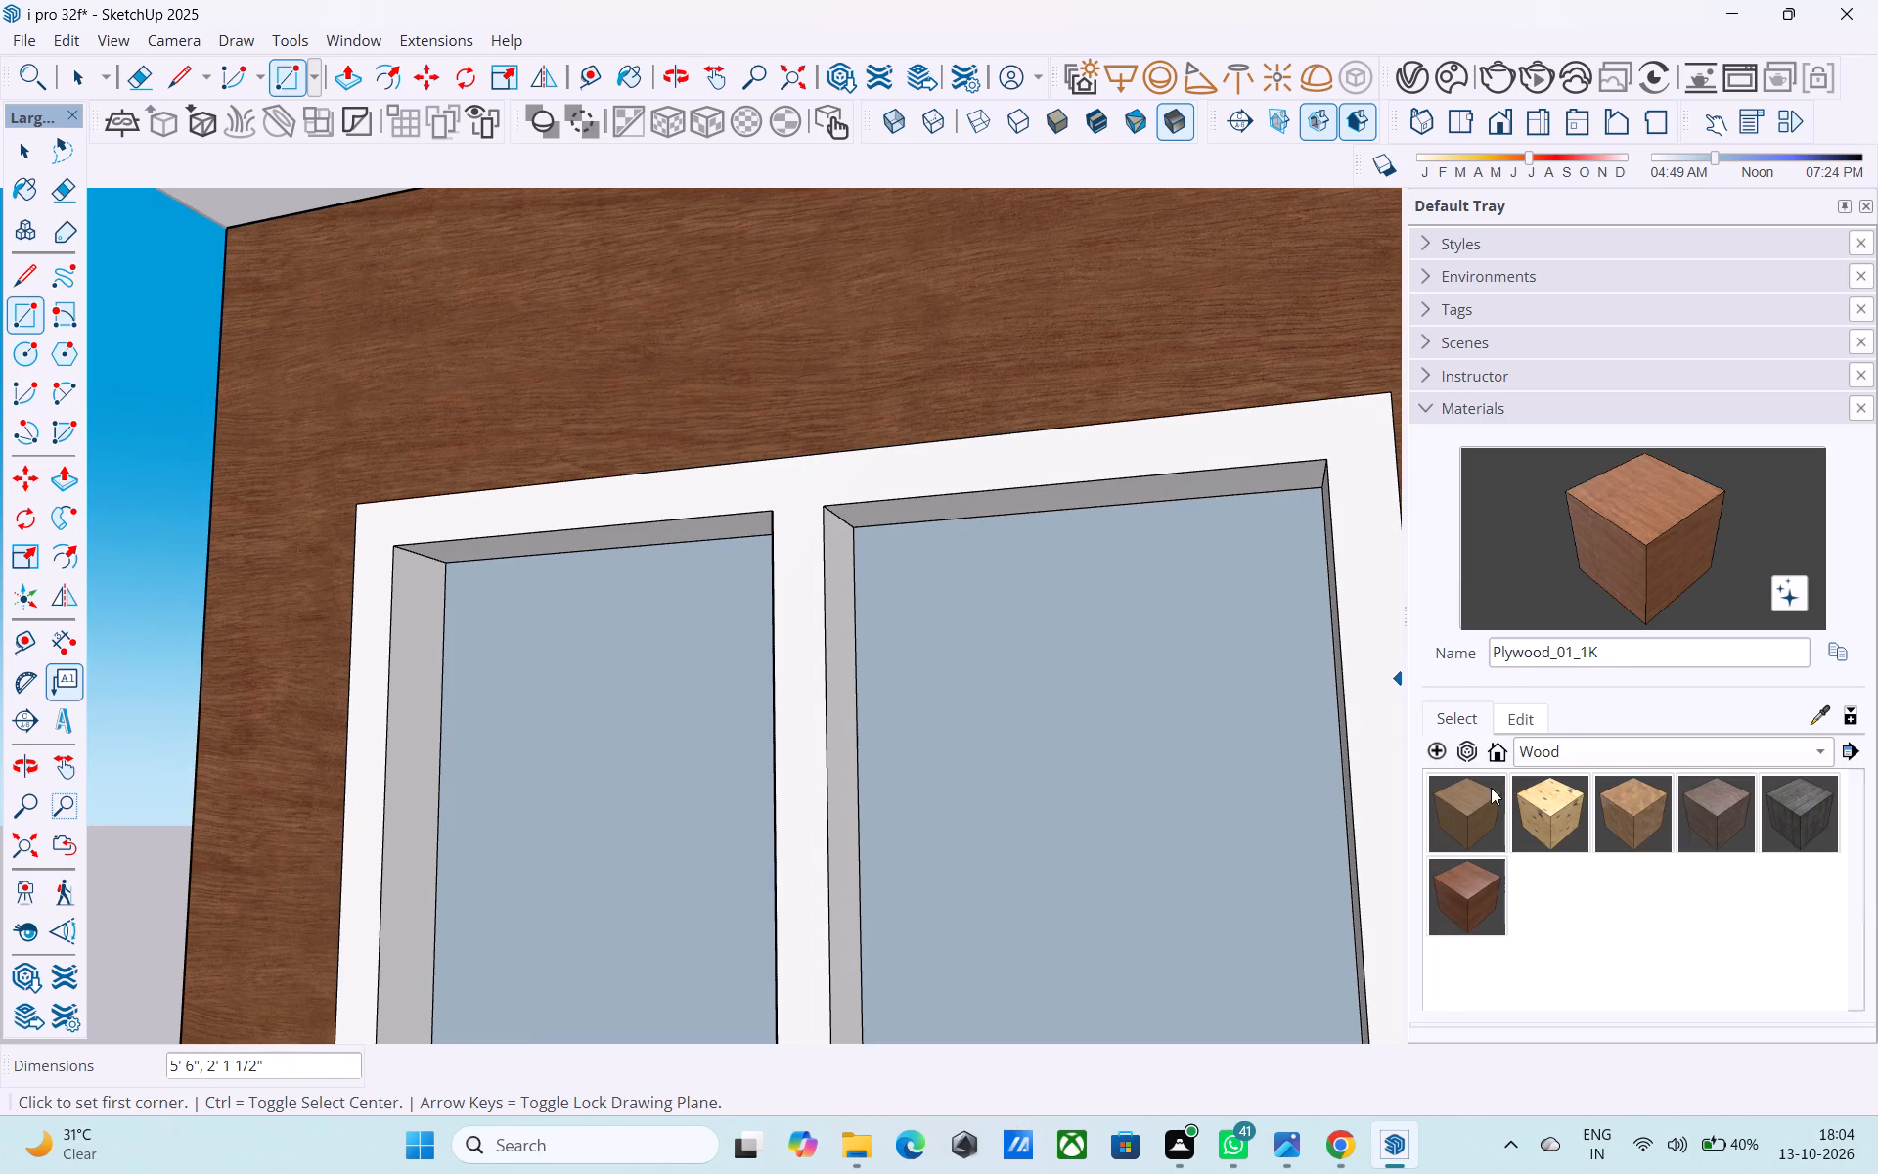
left_click(1538, 750)
left_click(1576, 431)
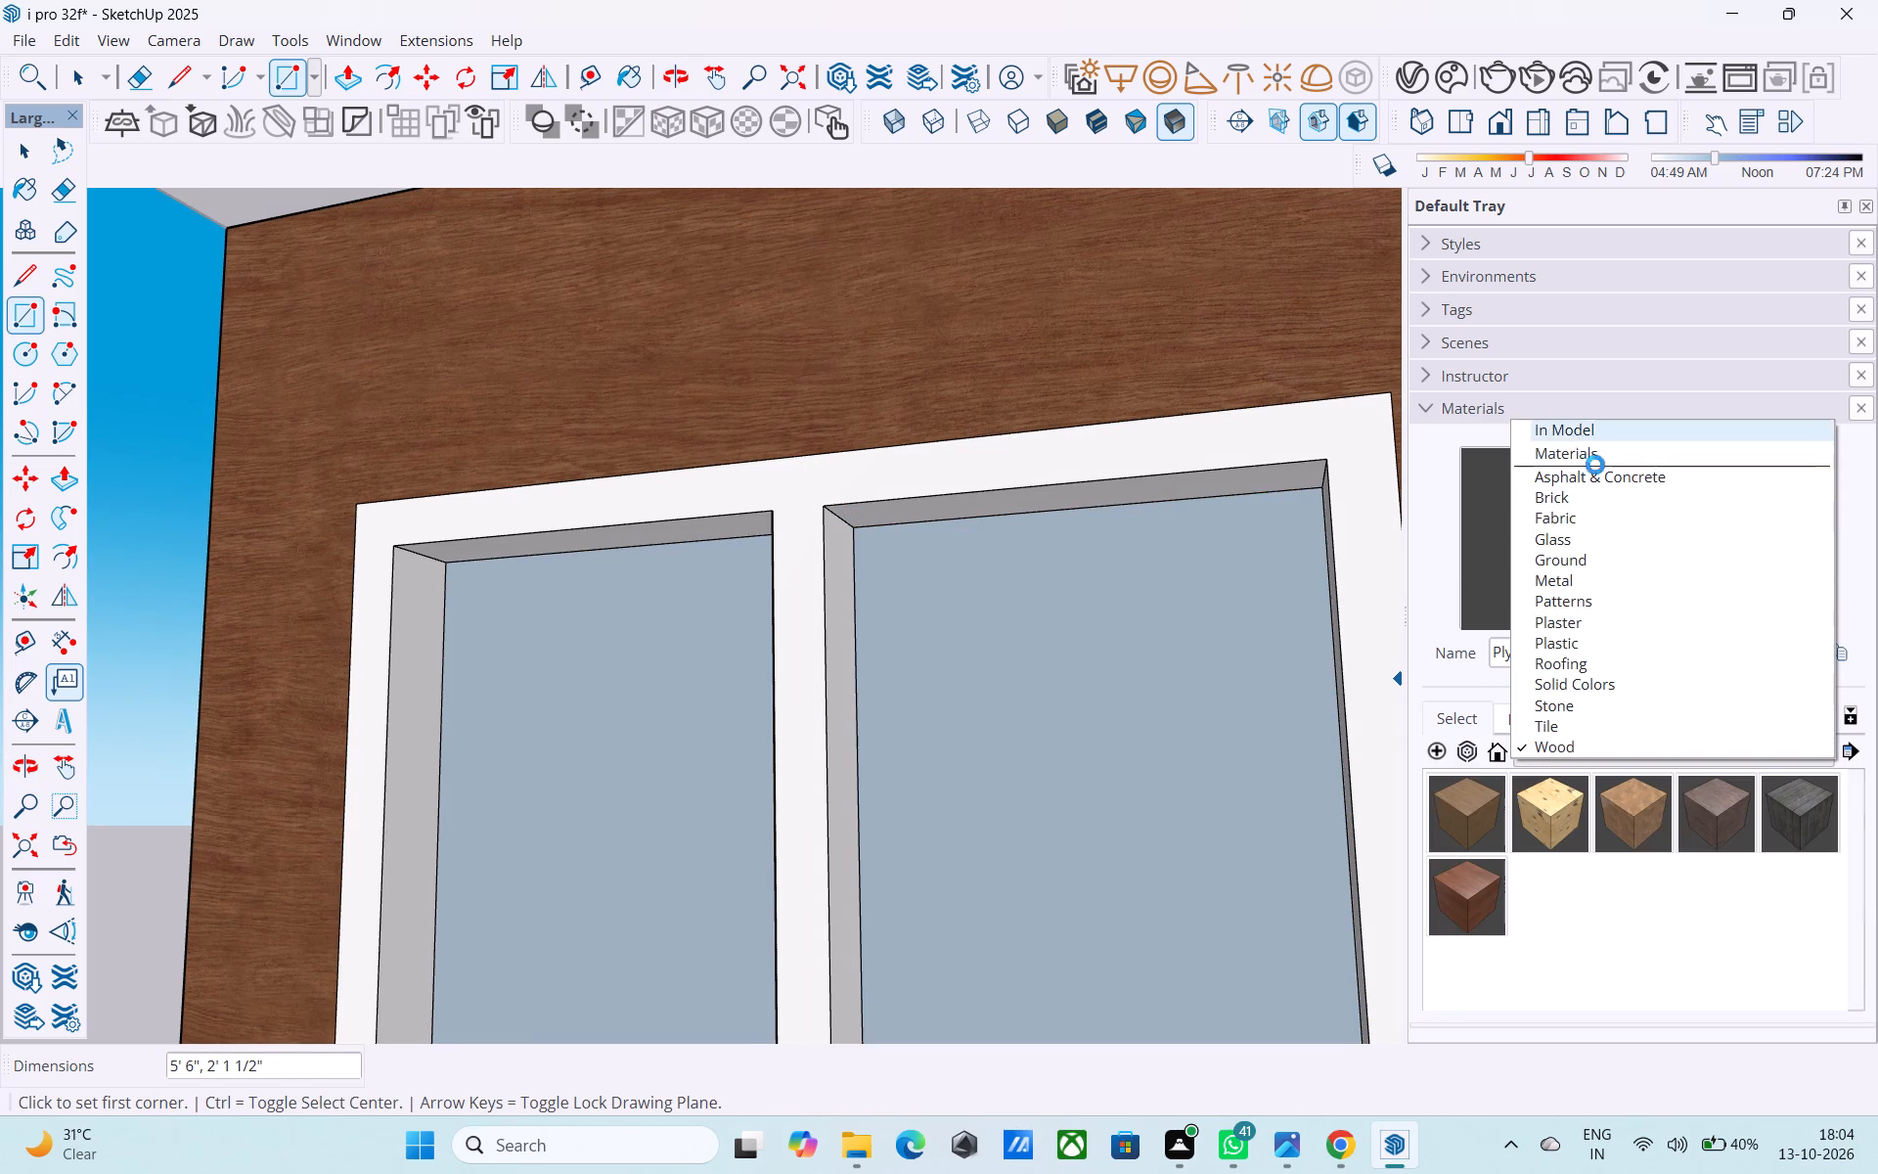
left_click(1726, 804)
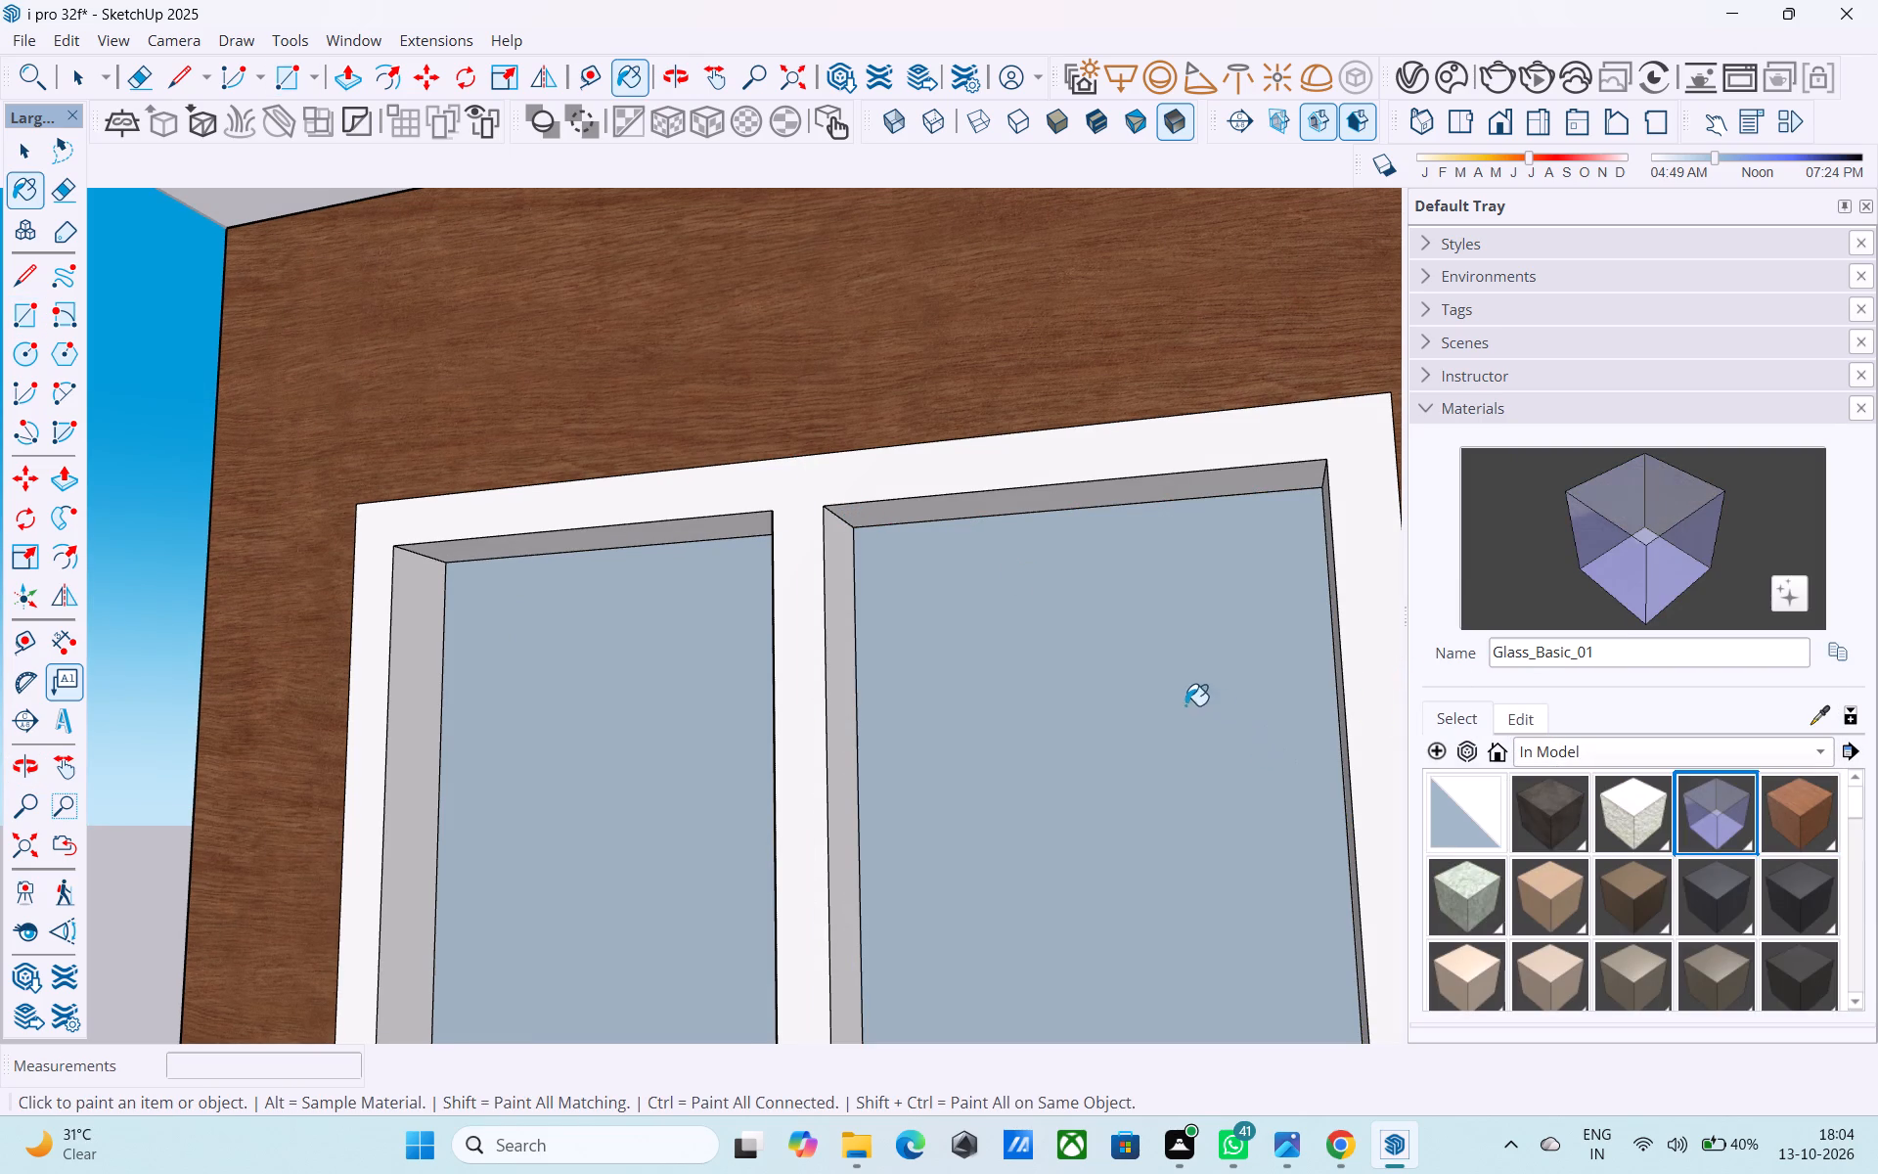
left_click(1161, 703)
left_click(706, 729)
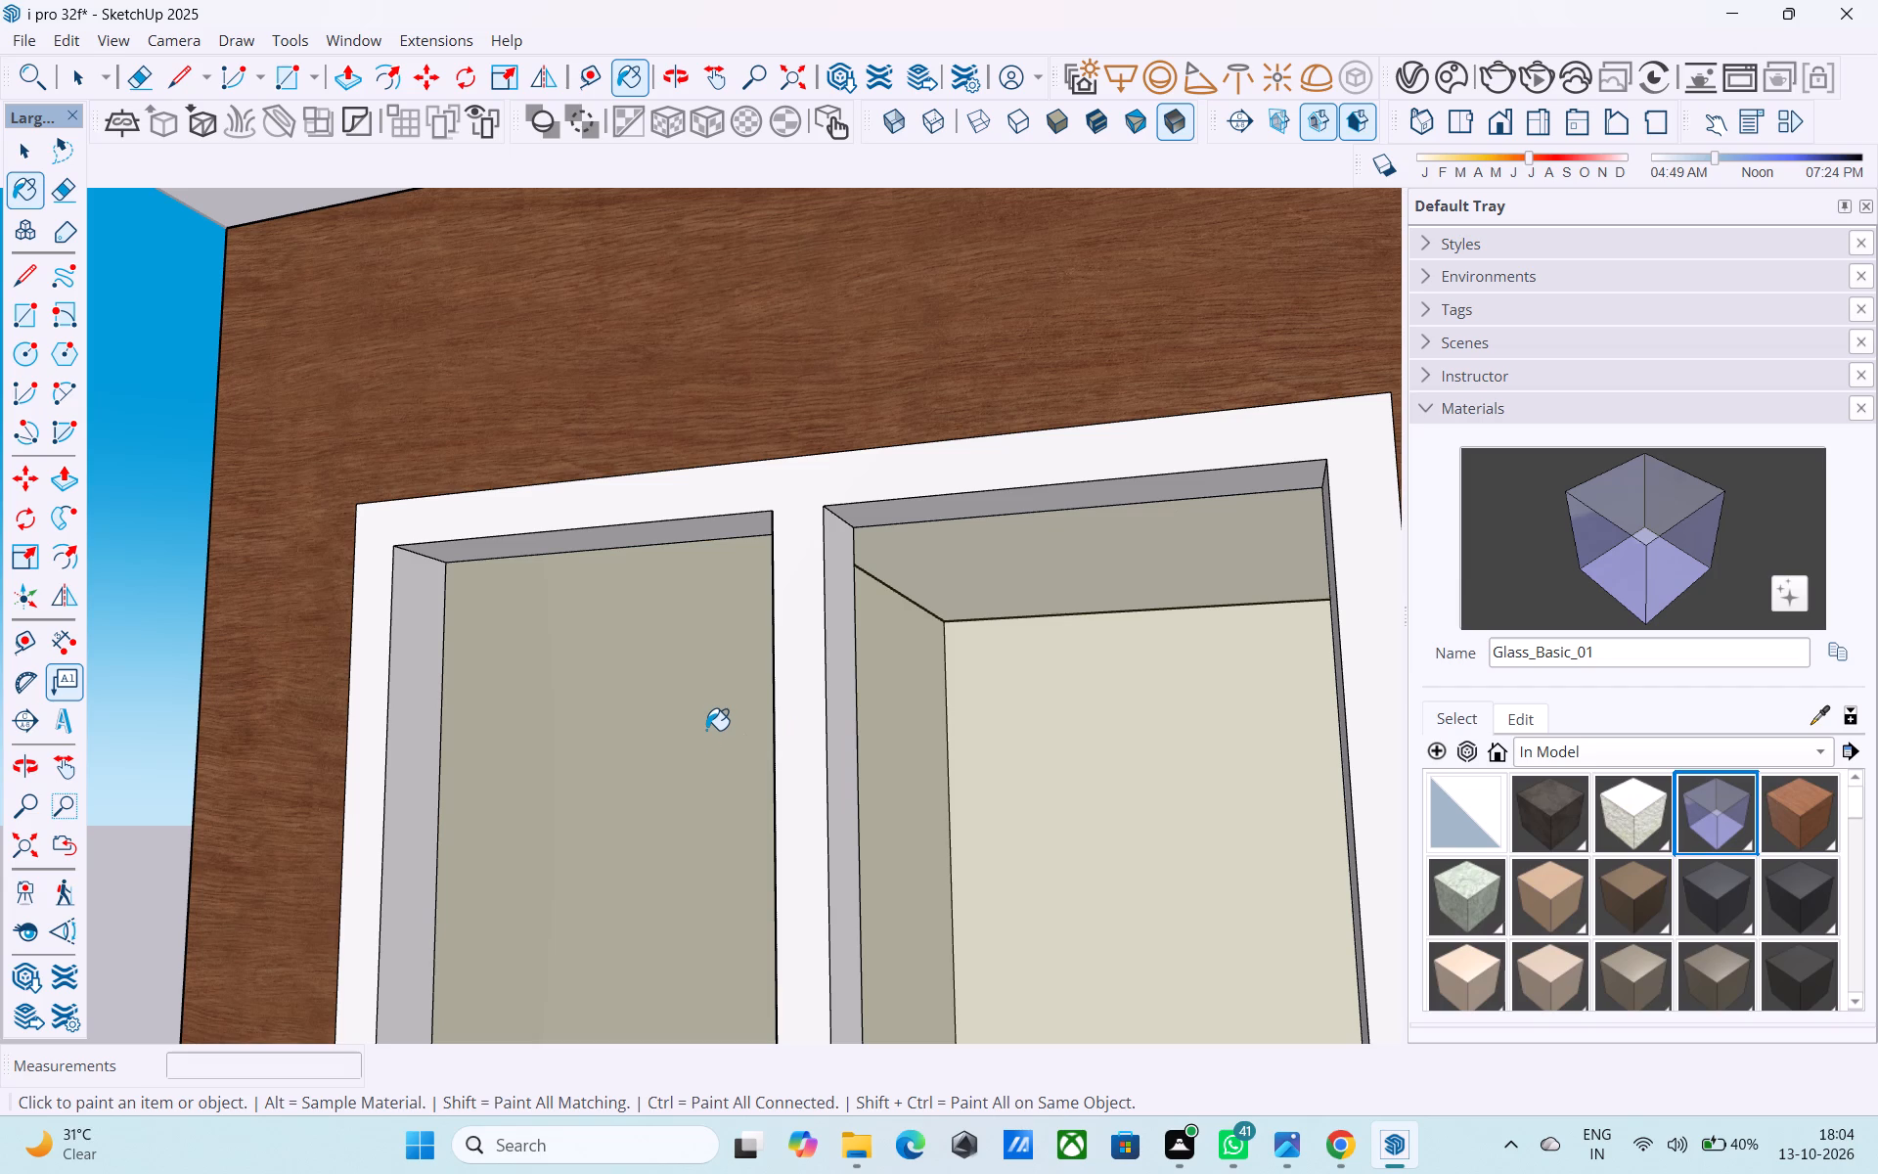
Draw a rectangle corner to corner across the front edges of the small window's left opening.
key("space")
key("r")
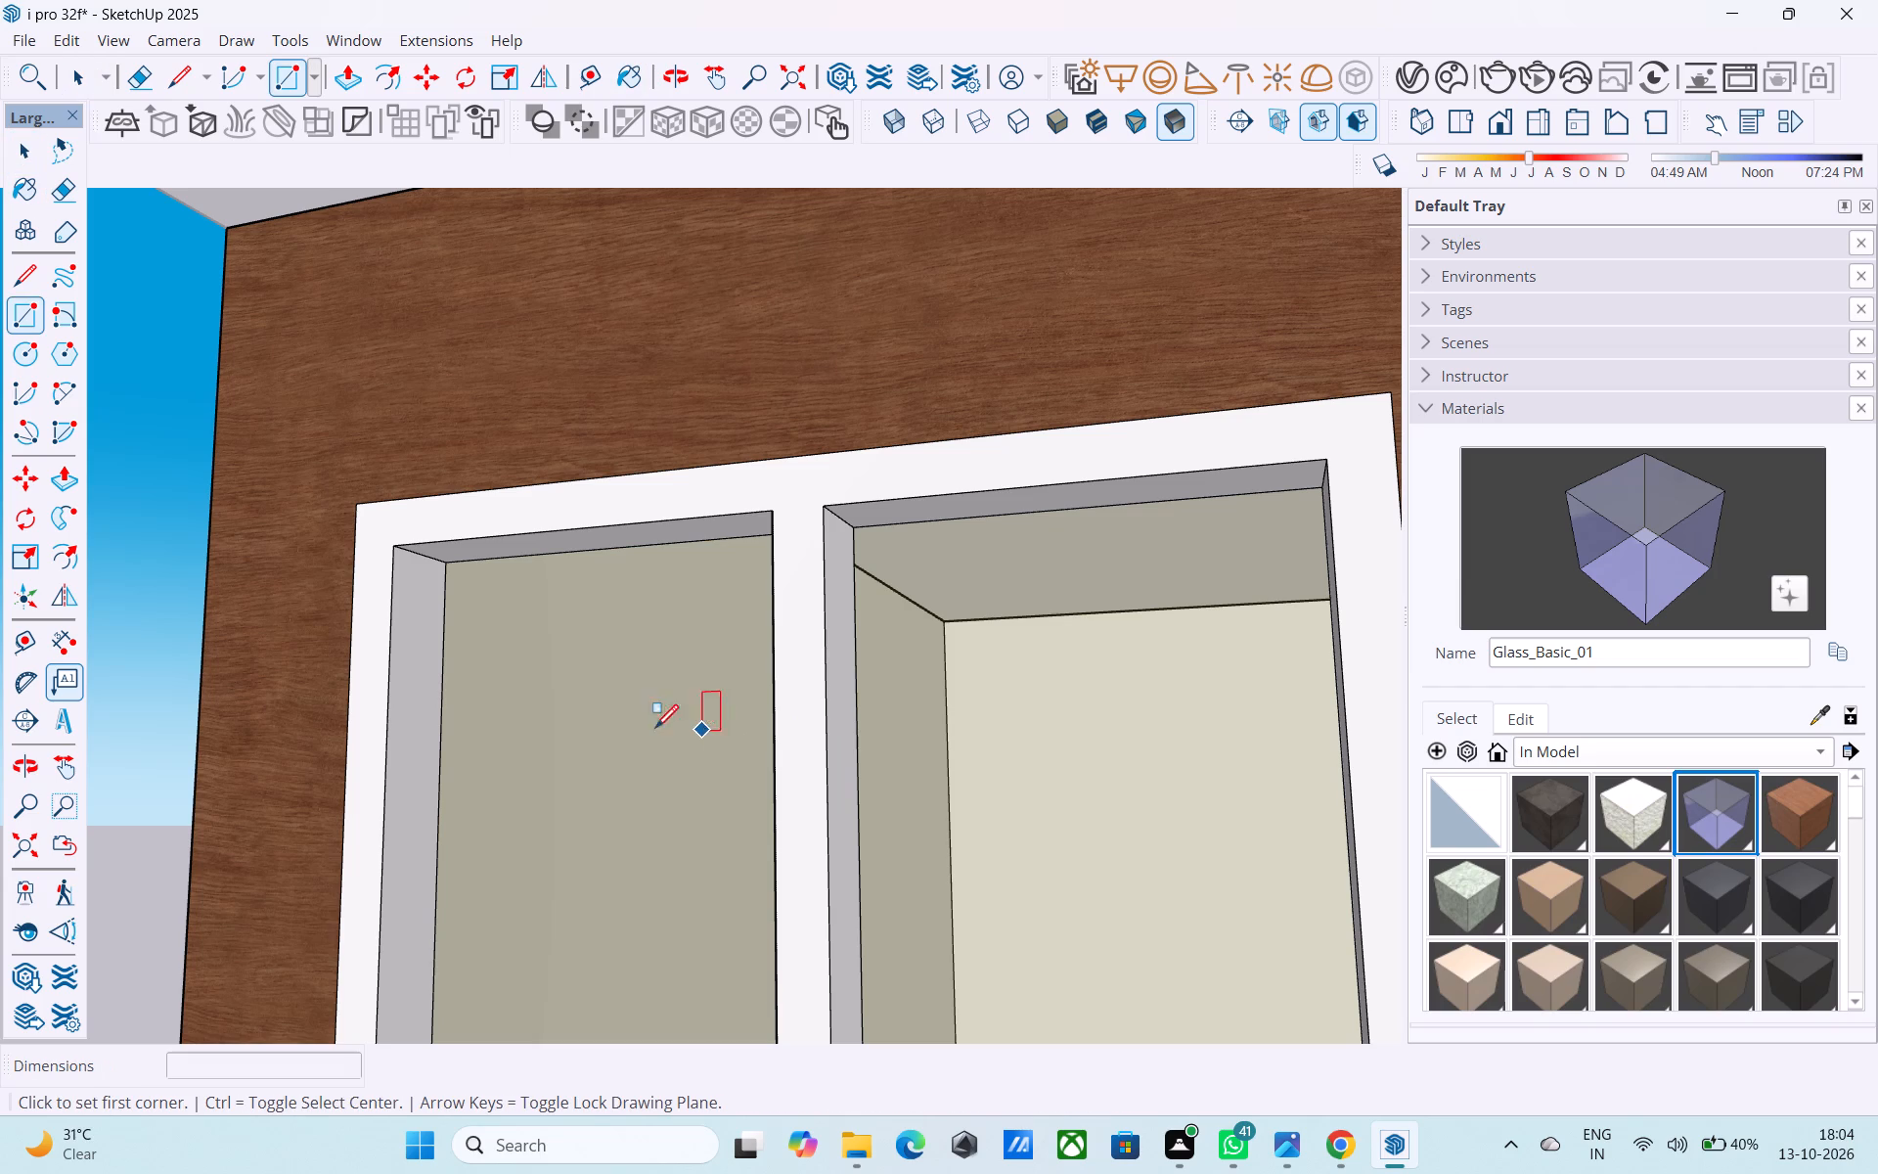
left_click(403, 554)
scroll(416, 559, "down", 9)
middle_click_drag(566, 668, 637, 718)
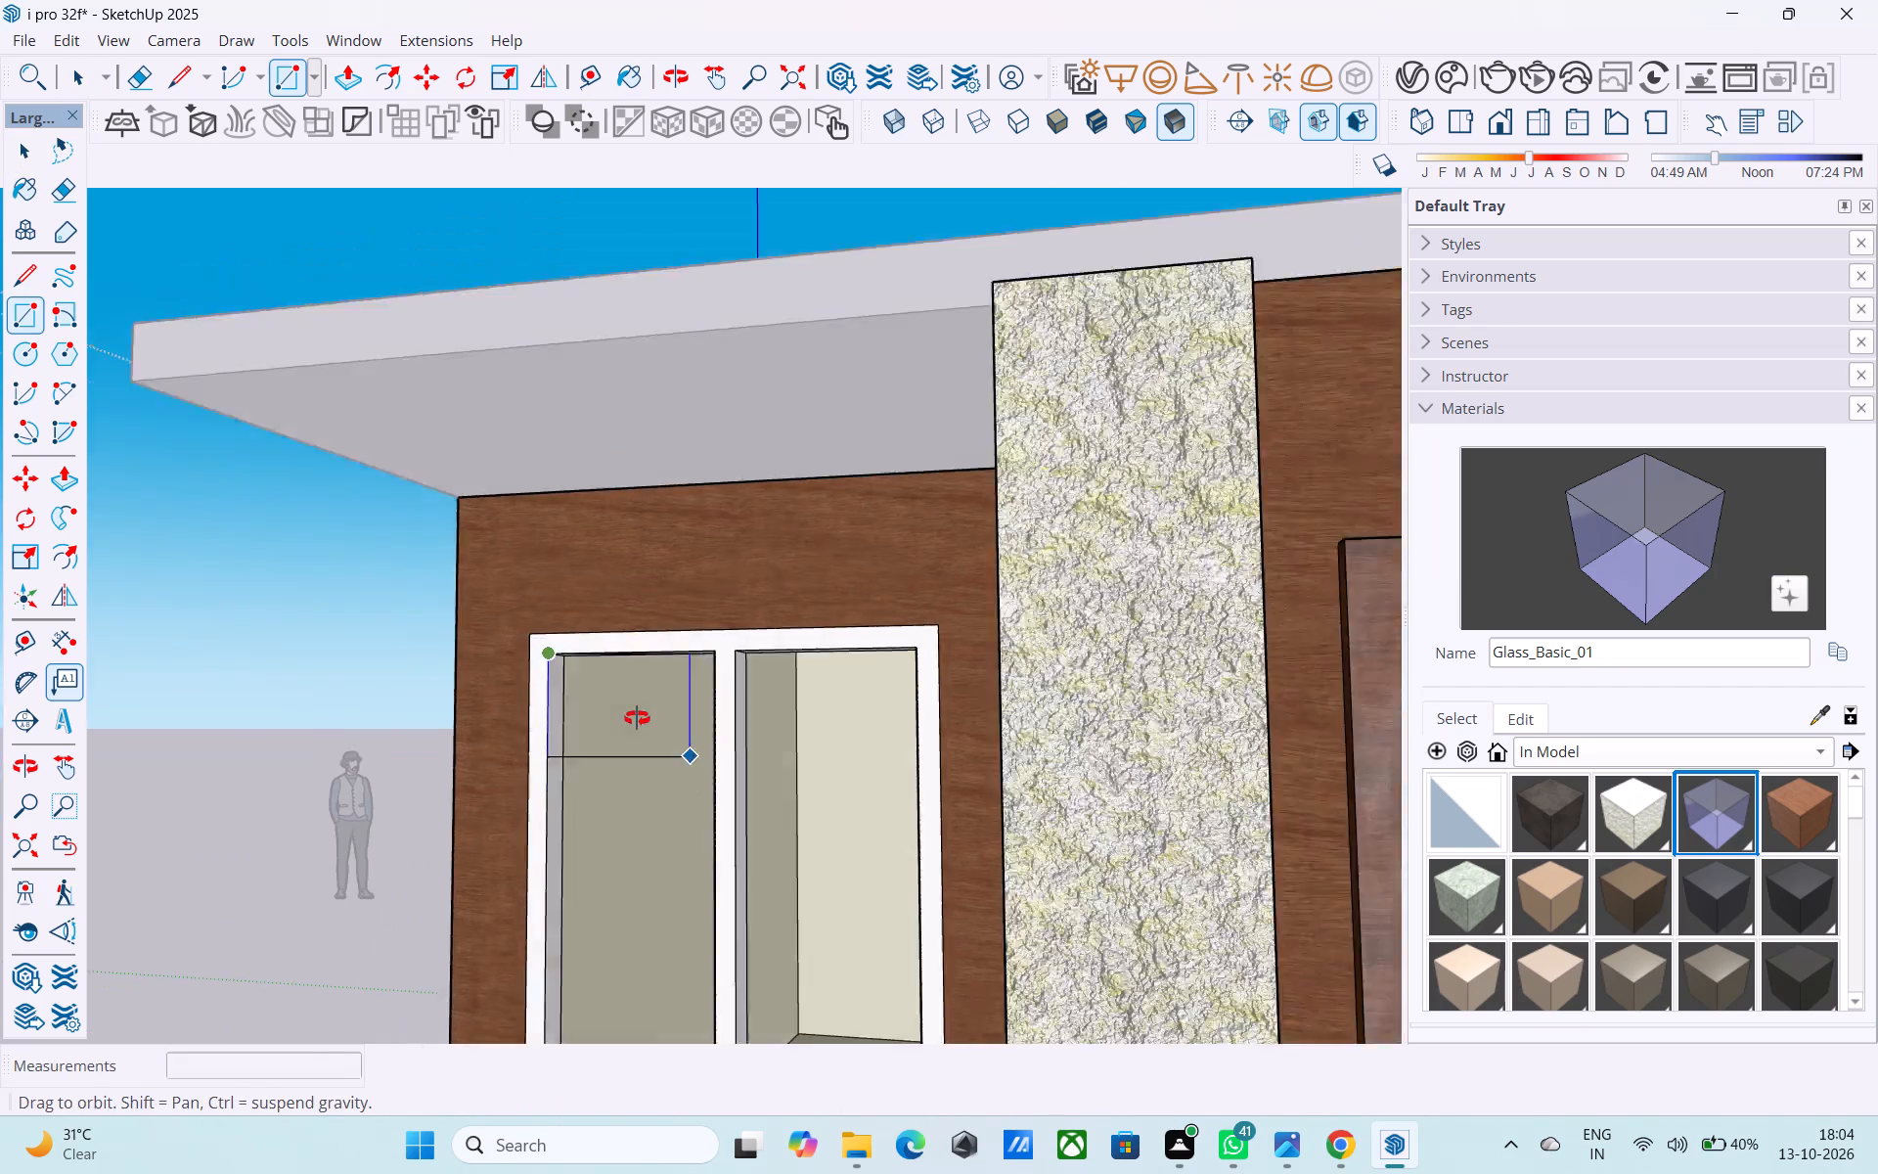
middle_click_drag(637, 718, 647, 726)
scroll(668, 753, "down", 2)
middle_click_drag(687, 776, 671, 548)
scroll(730, 890, "up", 5)
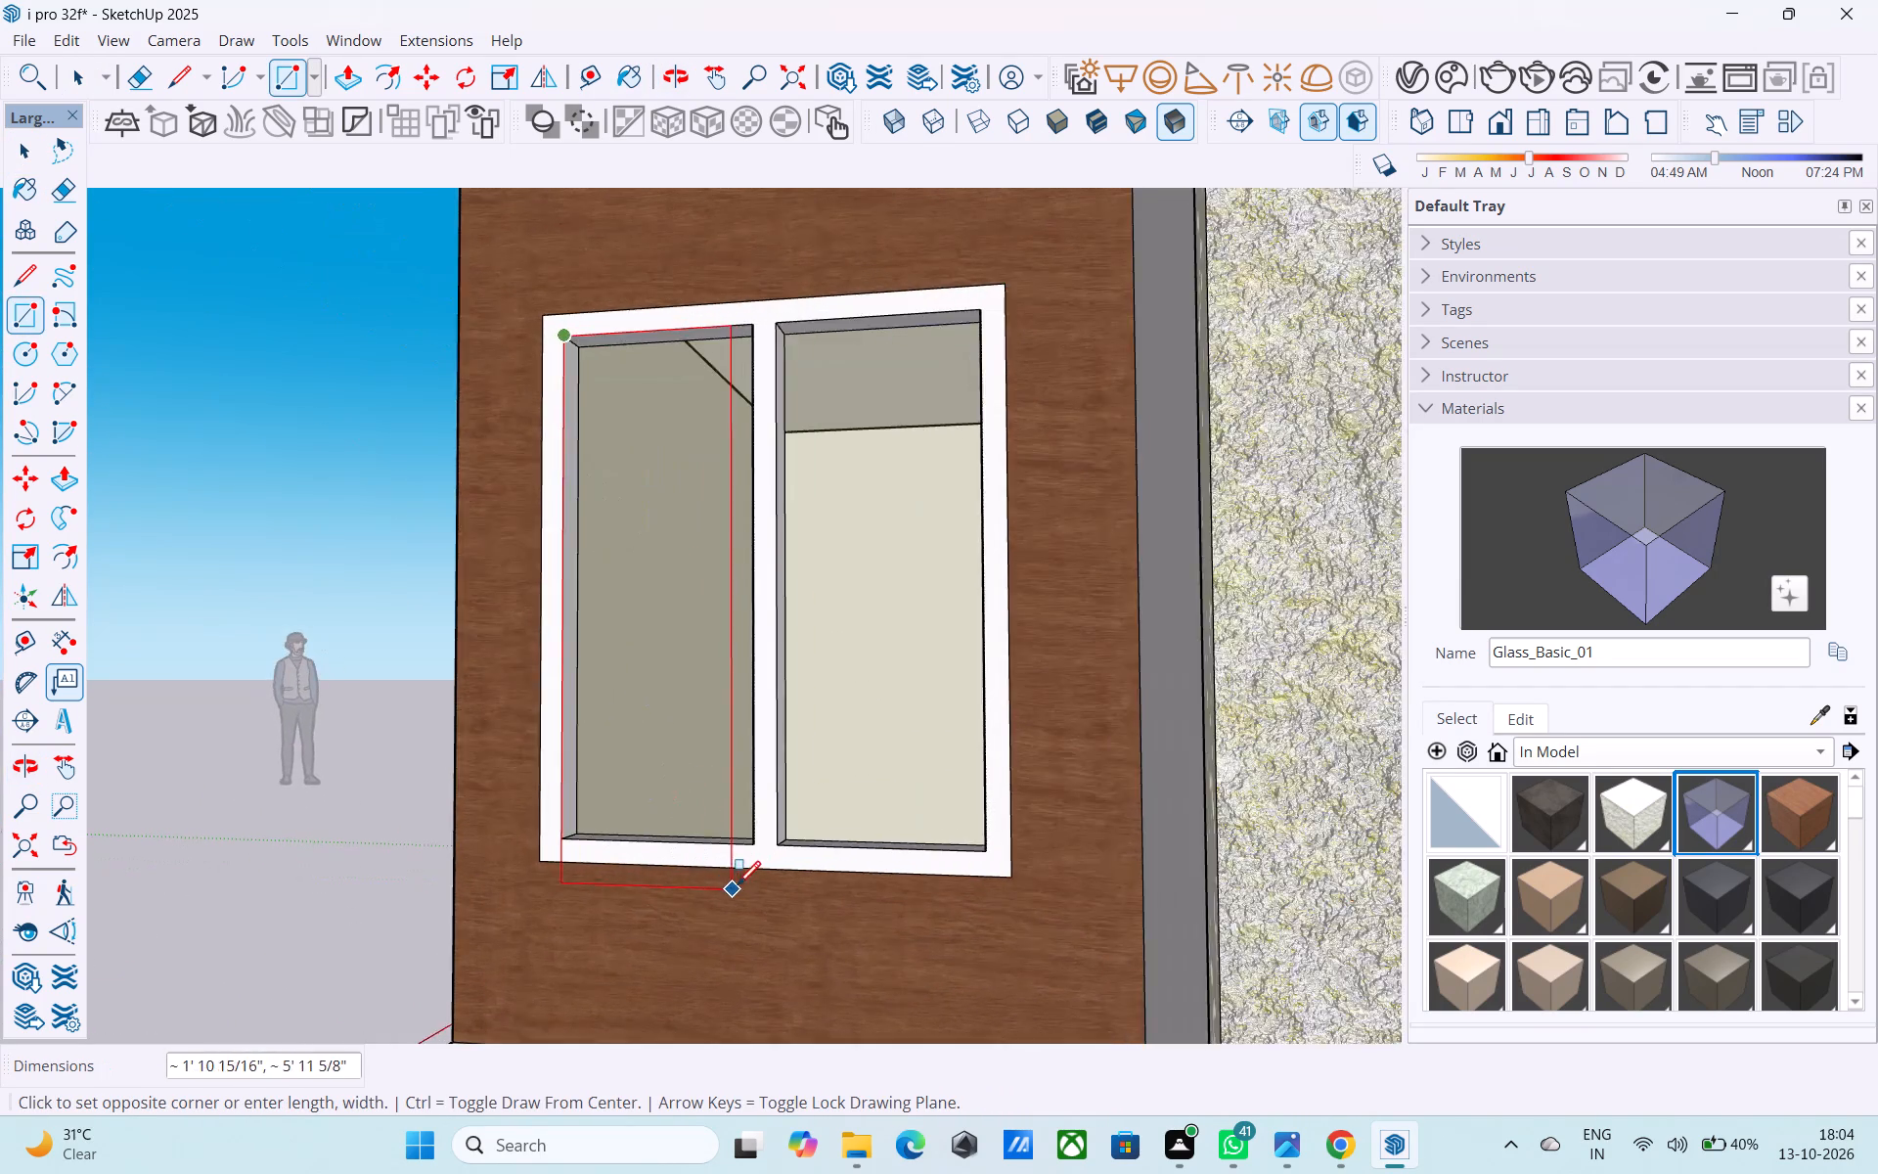
scroll(738, 886, "up", 2)
left_click(766, 819)
middle_click_drag(802, 783, 755, 925, "shift")
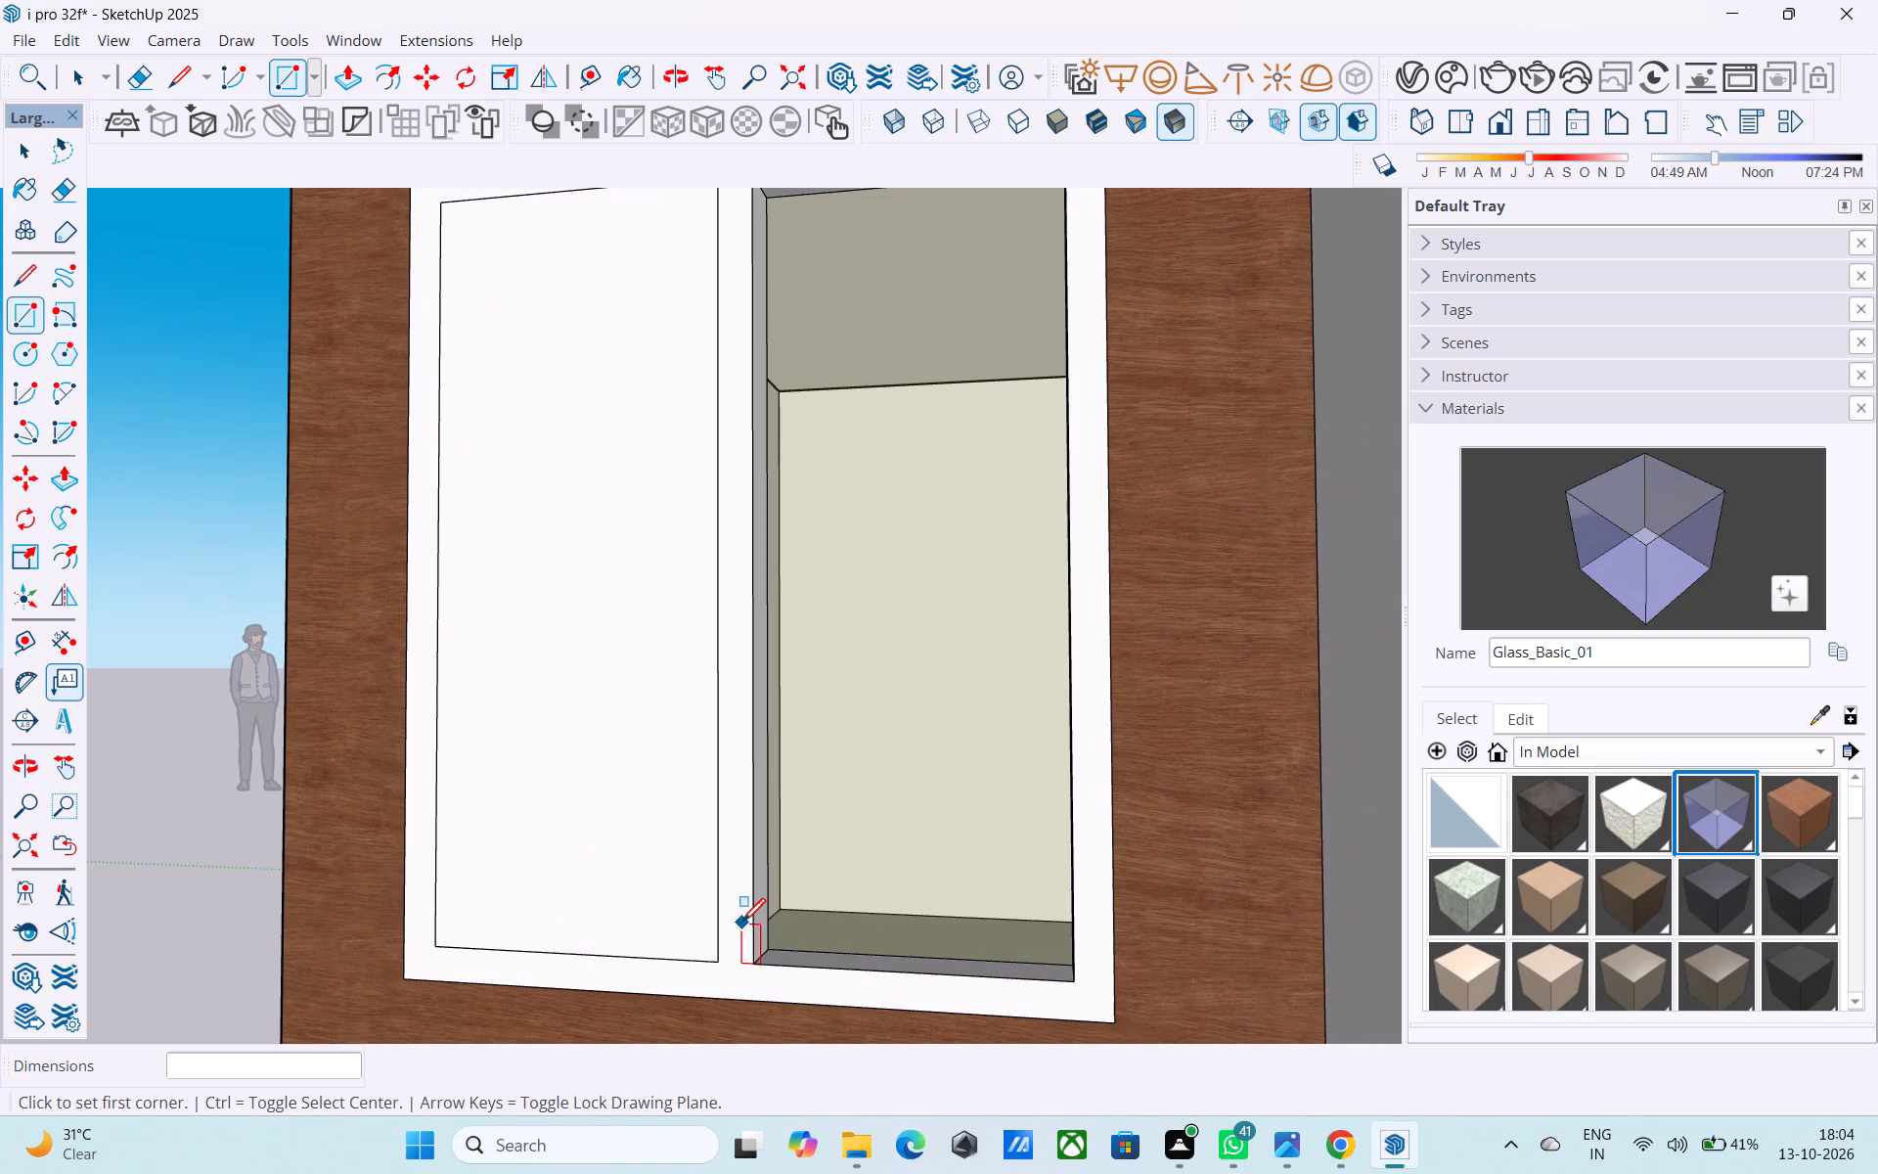
Save the model.
key("ctrl+s")
Draw a matching rectangle corner to corner across the front edges of the small window's right opening.
key("space")
scroll(808, 806, "down", 1)
middle_click_drag(808, 817, 751, 968, "shift")
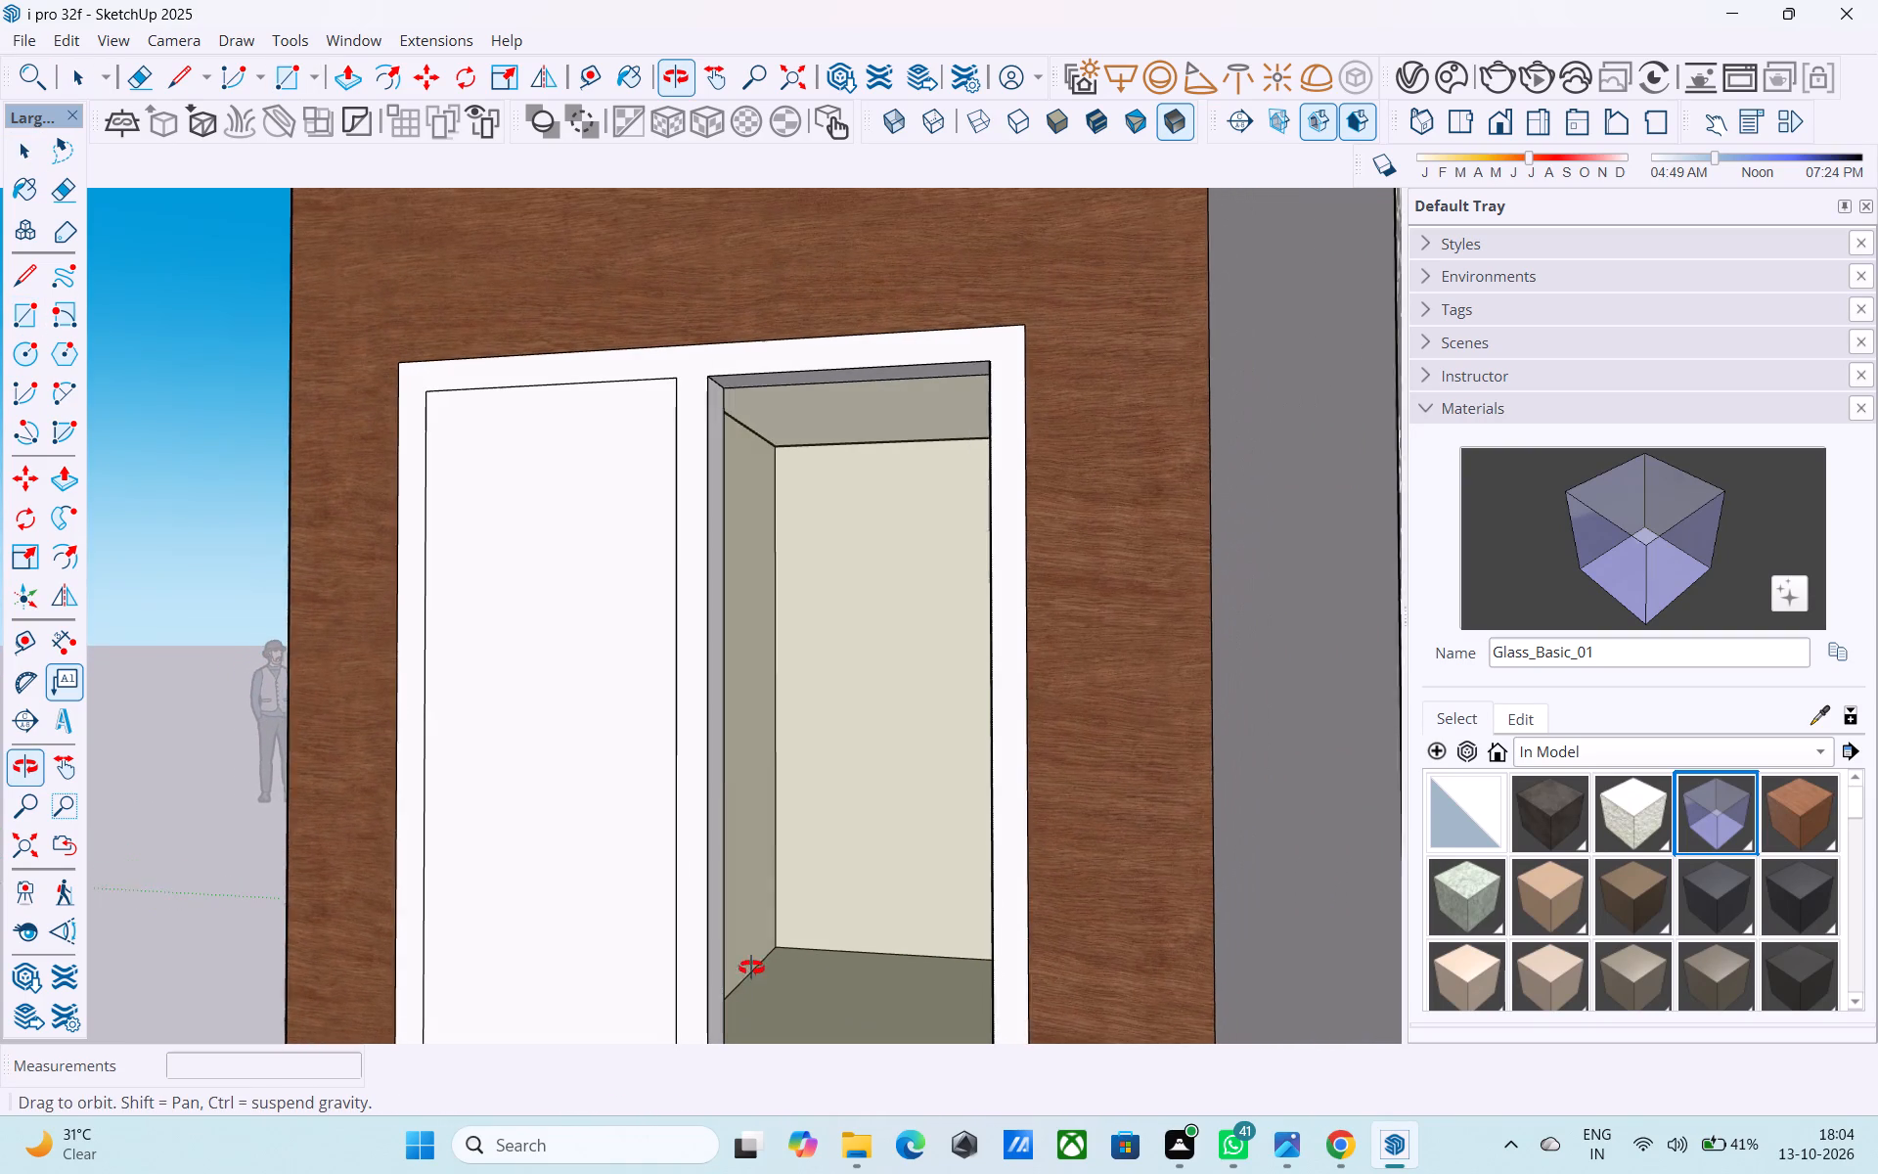
middle_click_drag(751, 968, 736, 966, "shift")
key("r")
left_click(717, 380)
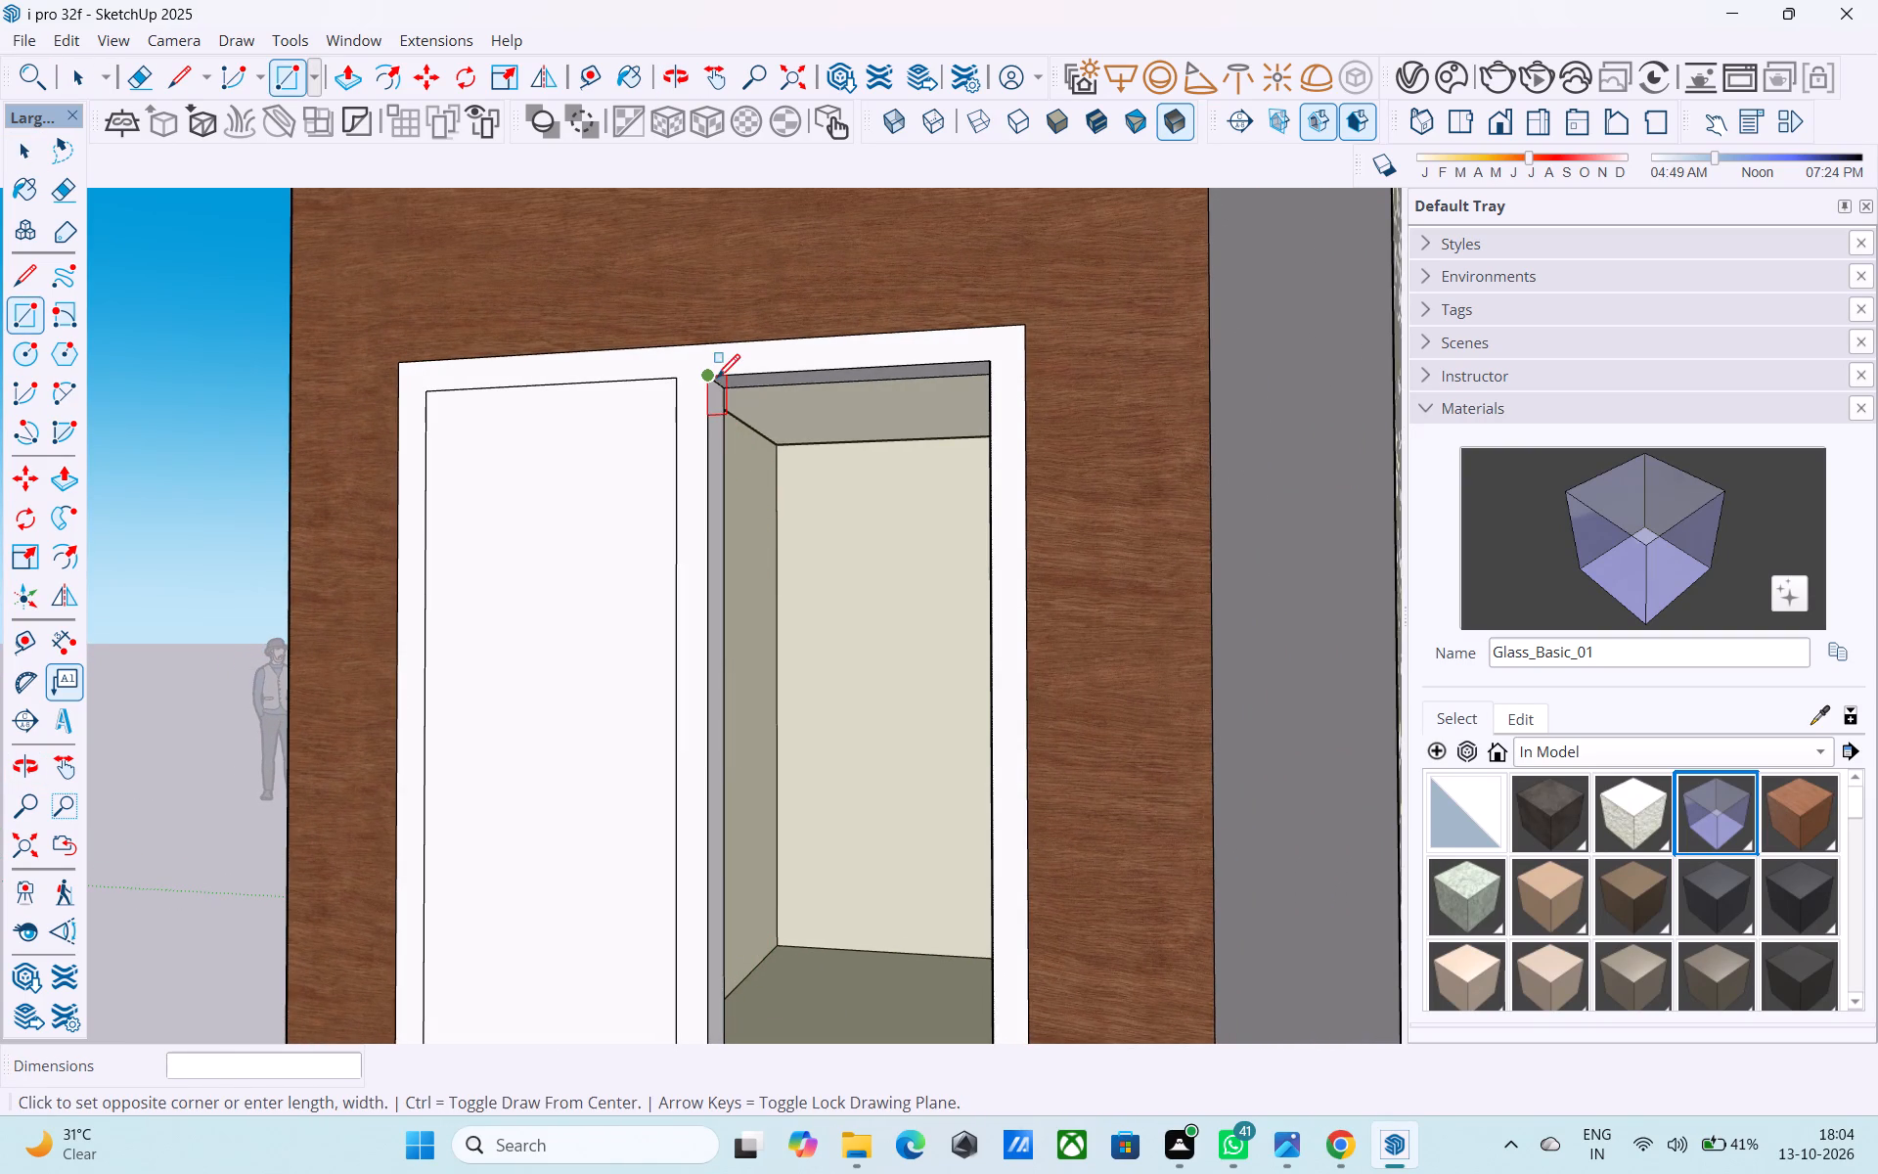
scroll(792, 471, "down", 5)
middle_click_drag(923, 838, 1136, 894)
scroll(955, 887, "up", 4)
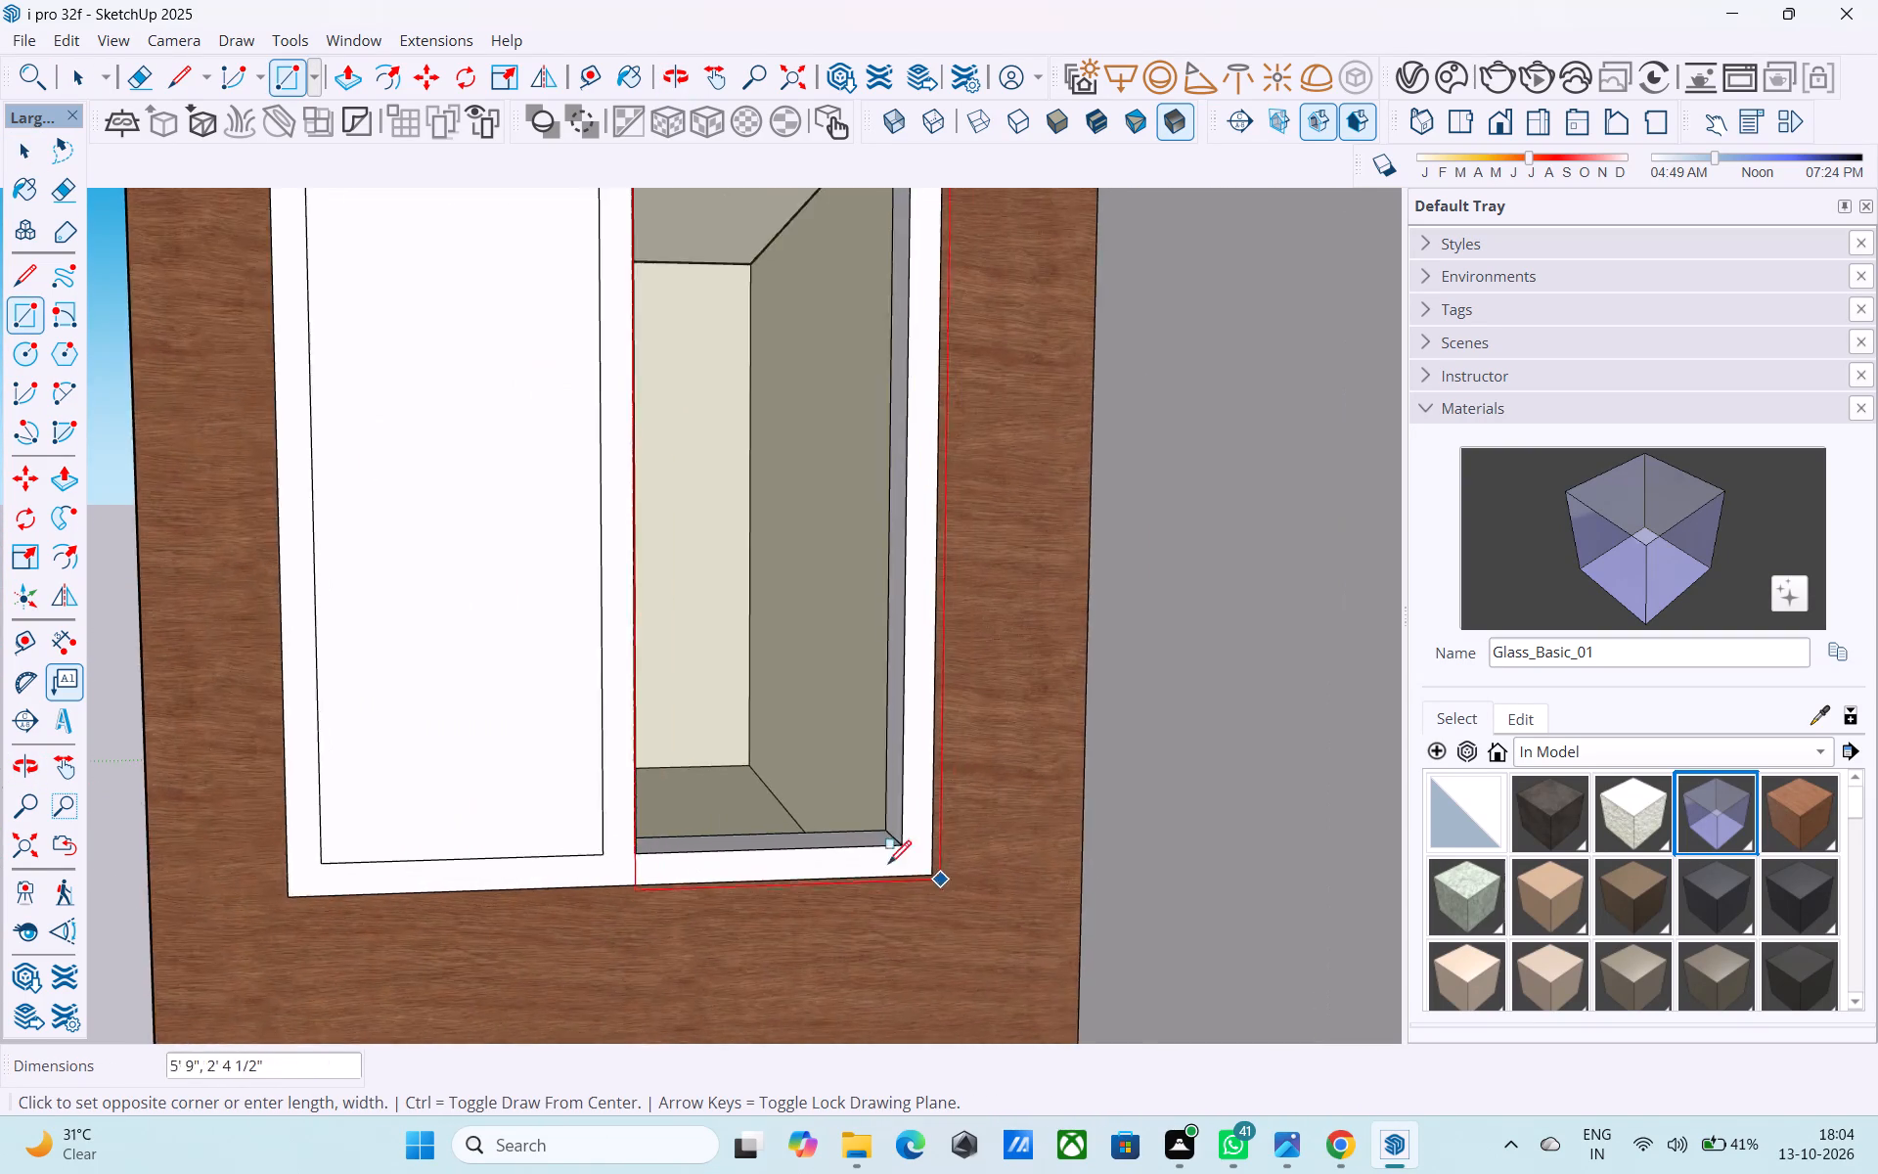
scroll(888, 866, "up", 3)
left_click(904, 838)
Paint both new front pane faces of the small window with Glass_Basic_01.
scroll(907, 837, "down", 5)
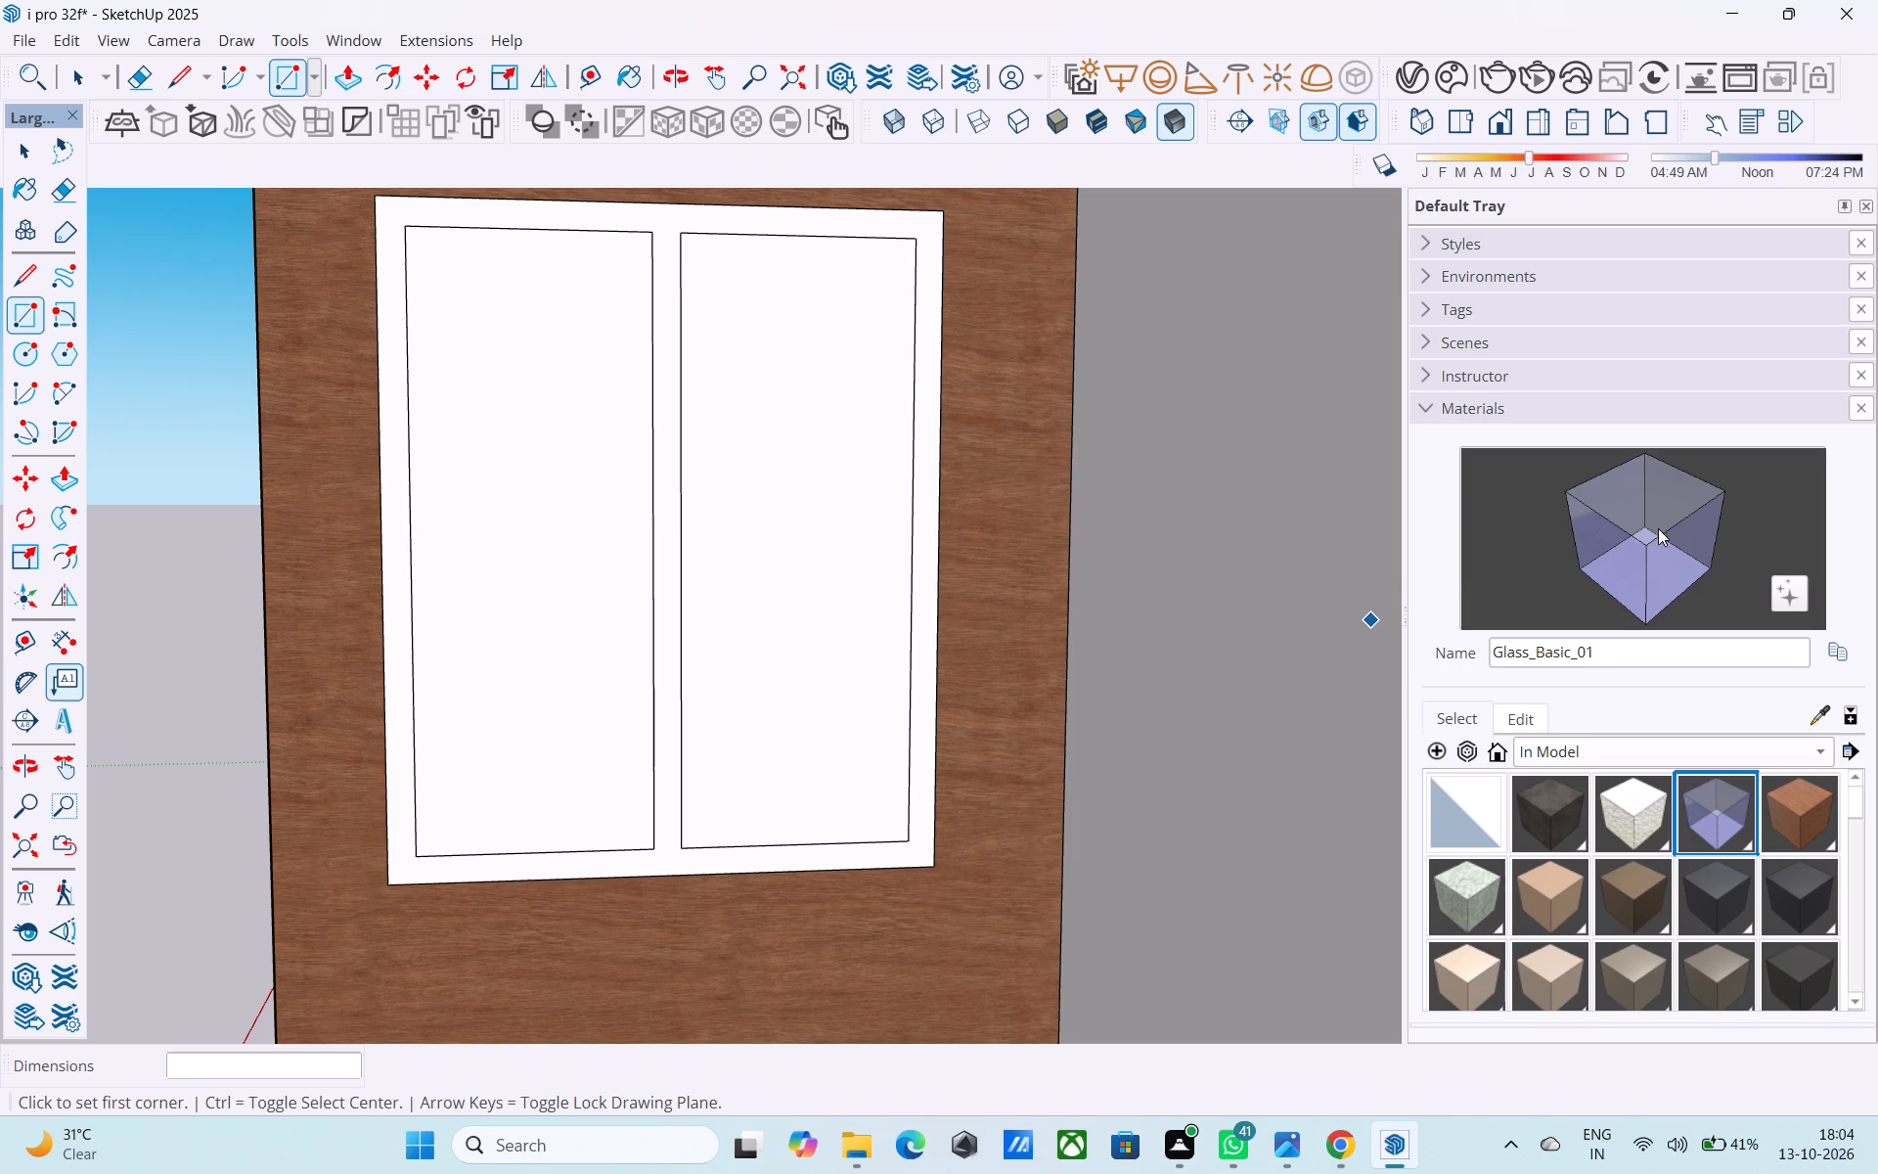
left_click(1659, 526)
left_click(867, 546)
left_click(503, 612)
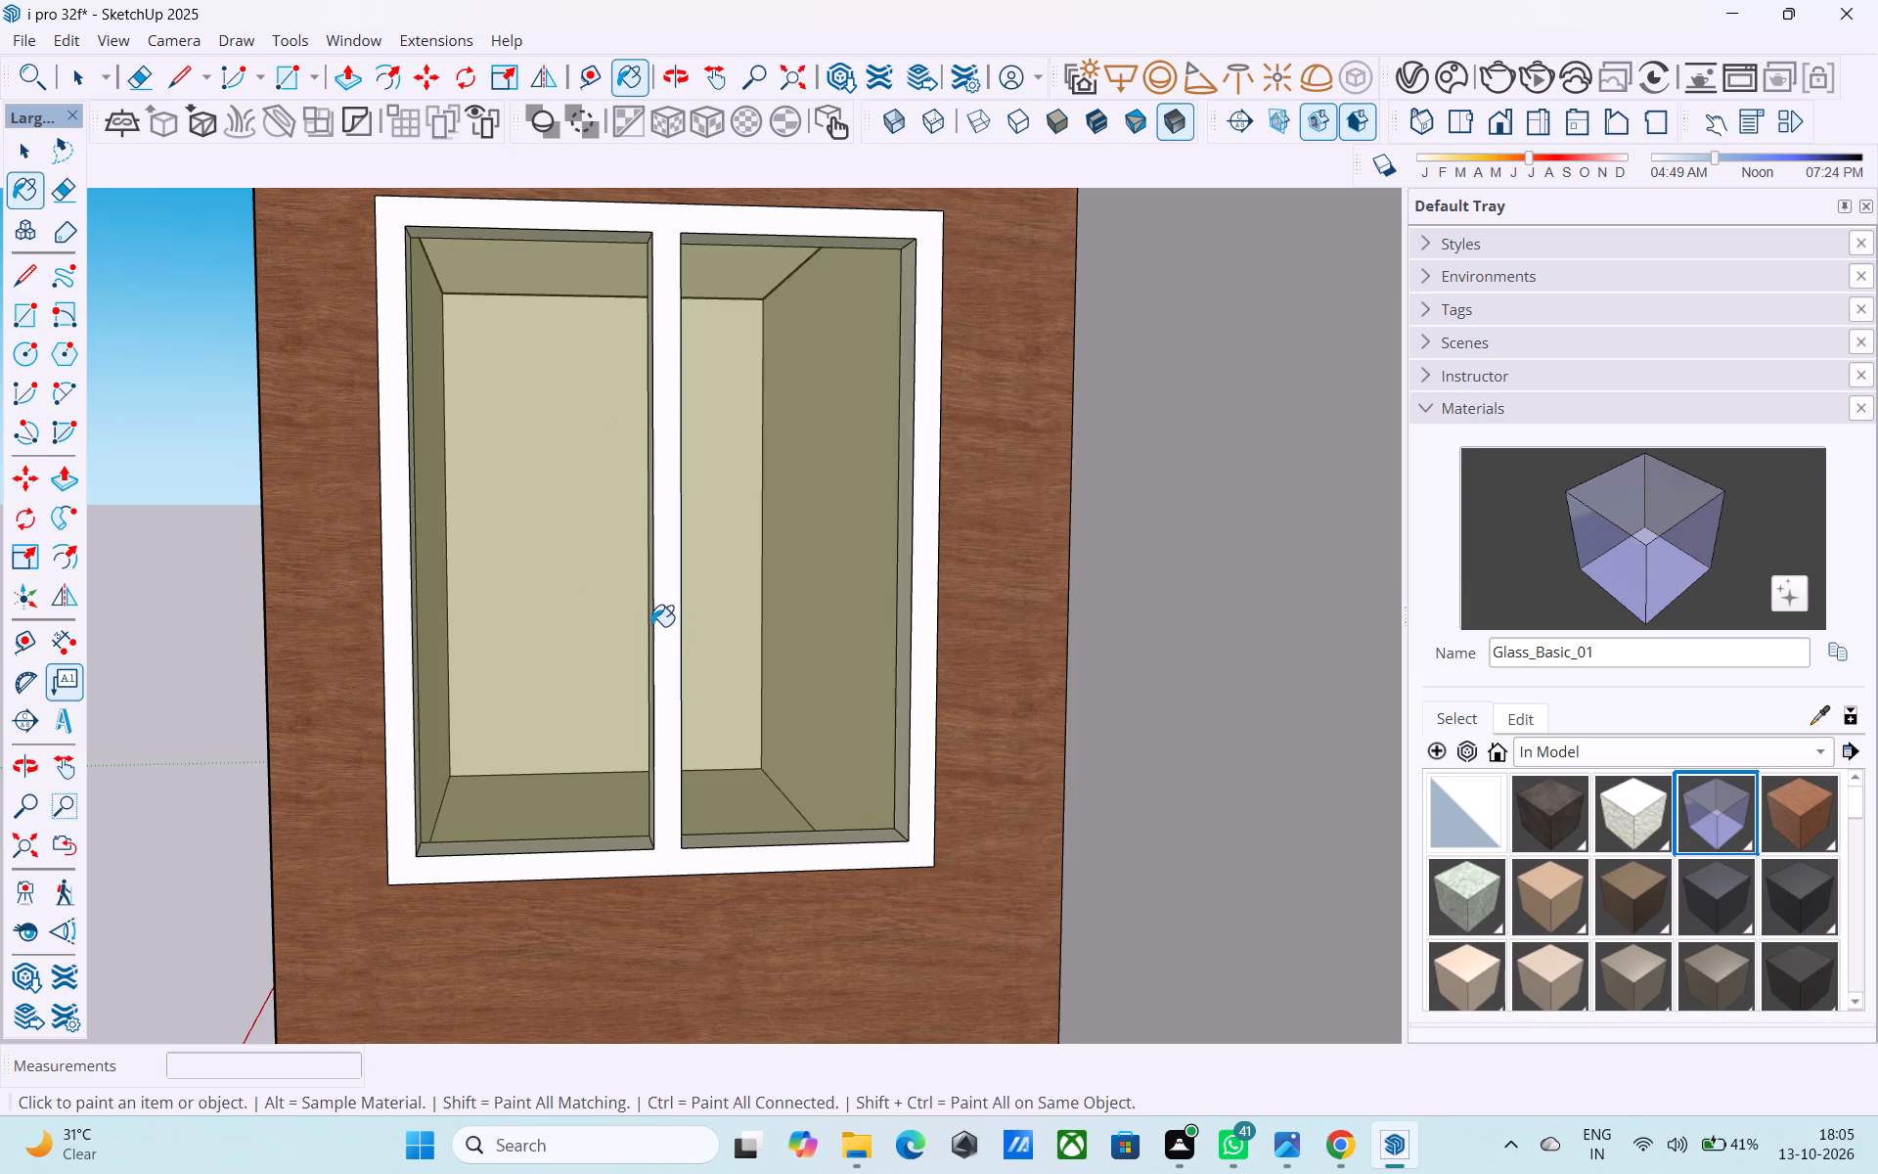
key("space")
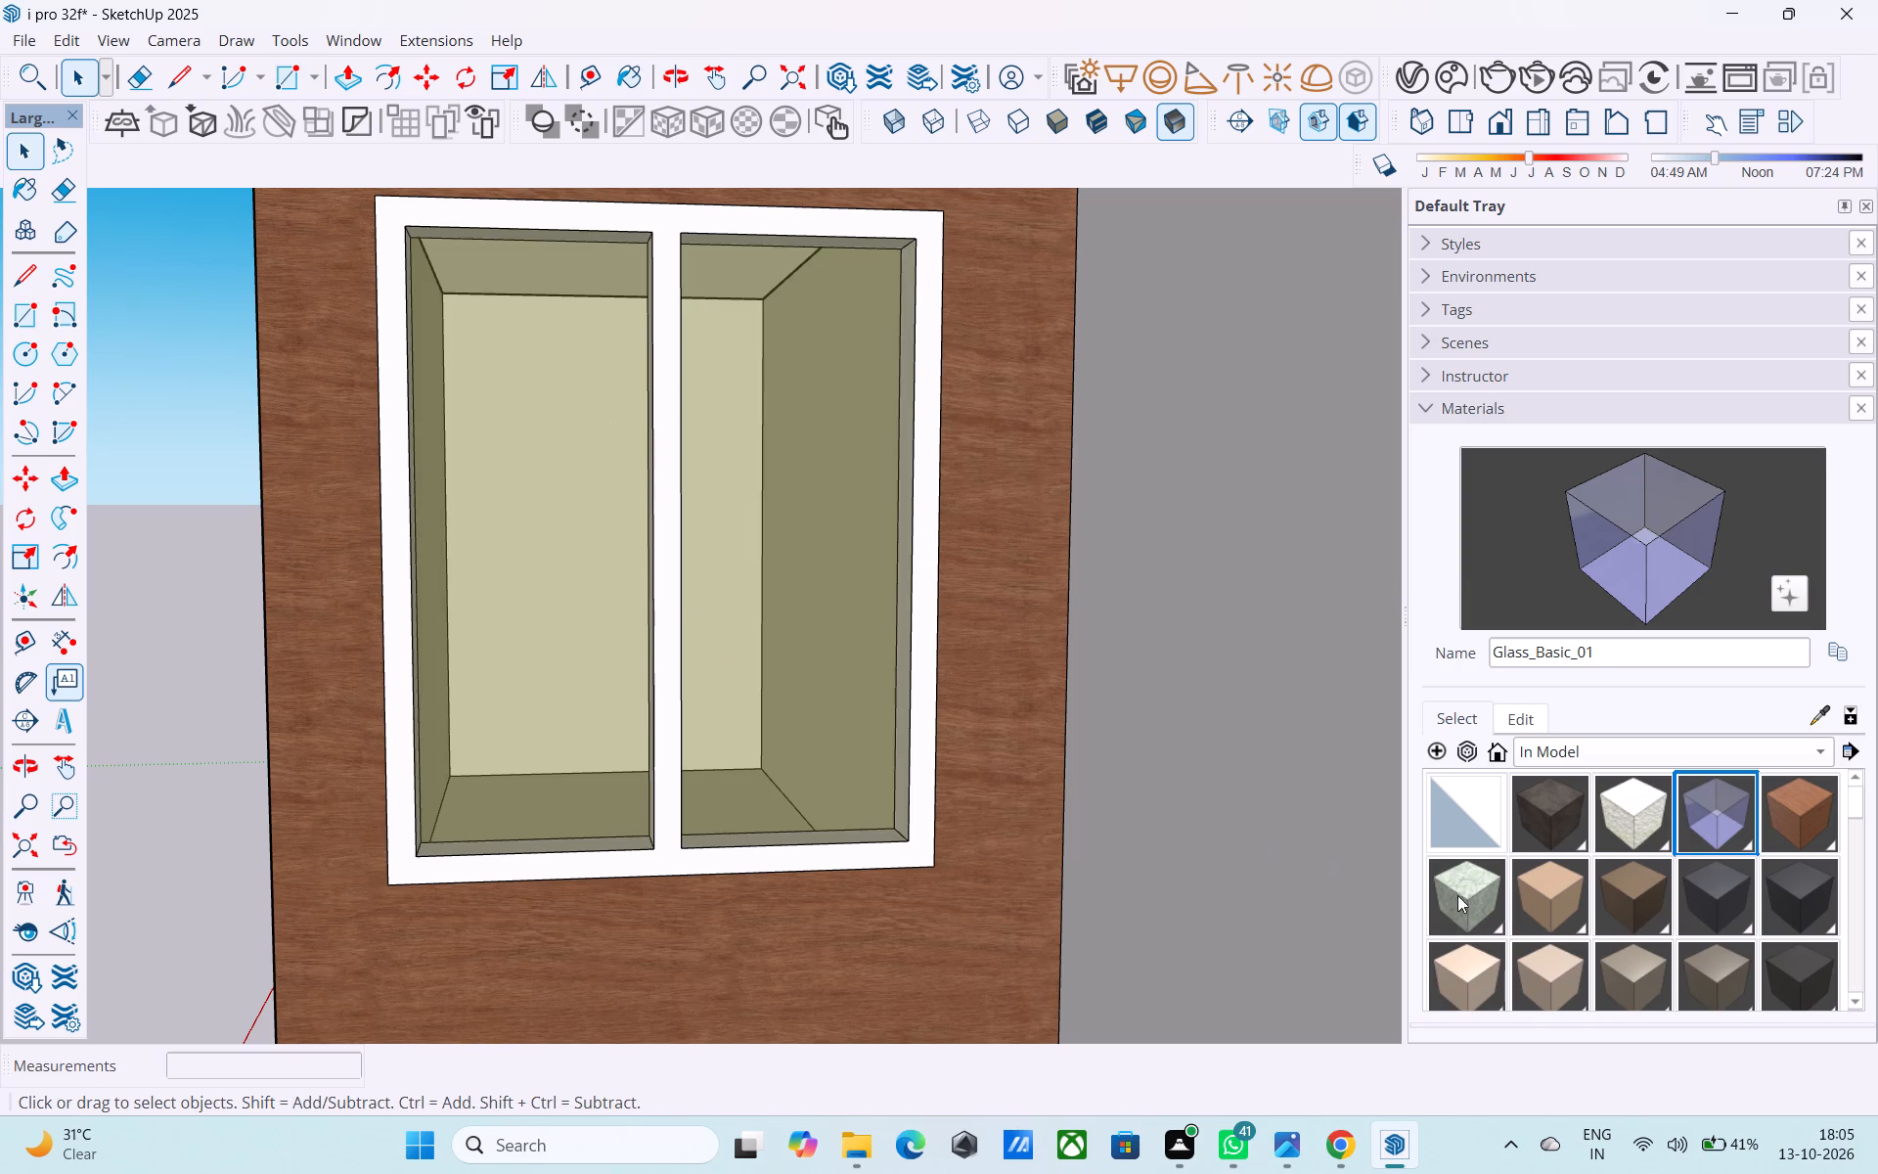
Paint the small window's white frame with Asphalt_02_1K from the materials already in the model.
left_click(1534, 801)
scroll(943, 675, "up", 4)
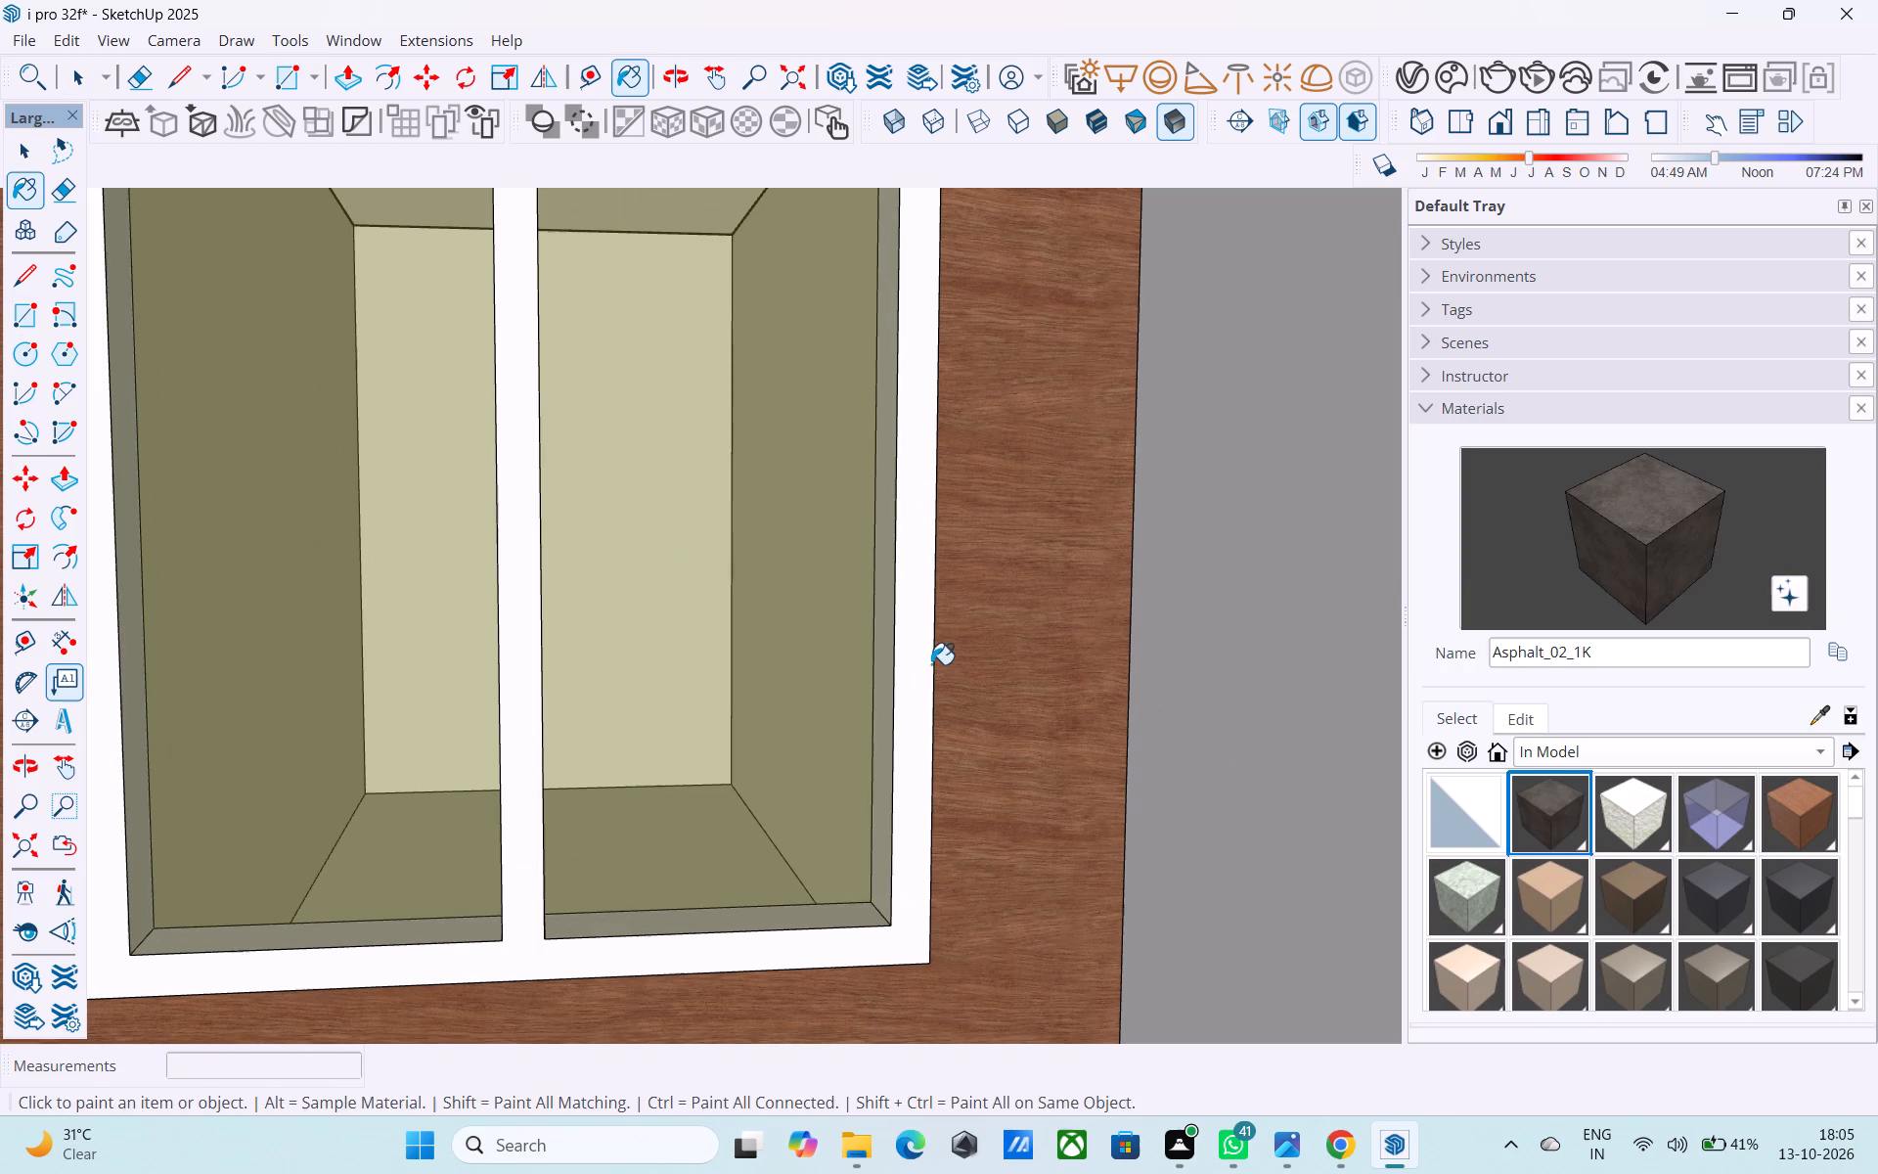
left_click(914, 654)
Examine the house front from several angles, checking the door and both window frames.
scroll(898, 833, "down", 20)
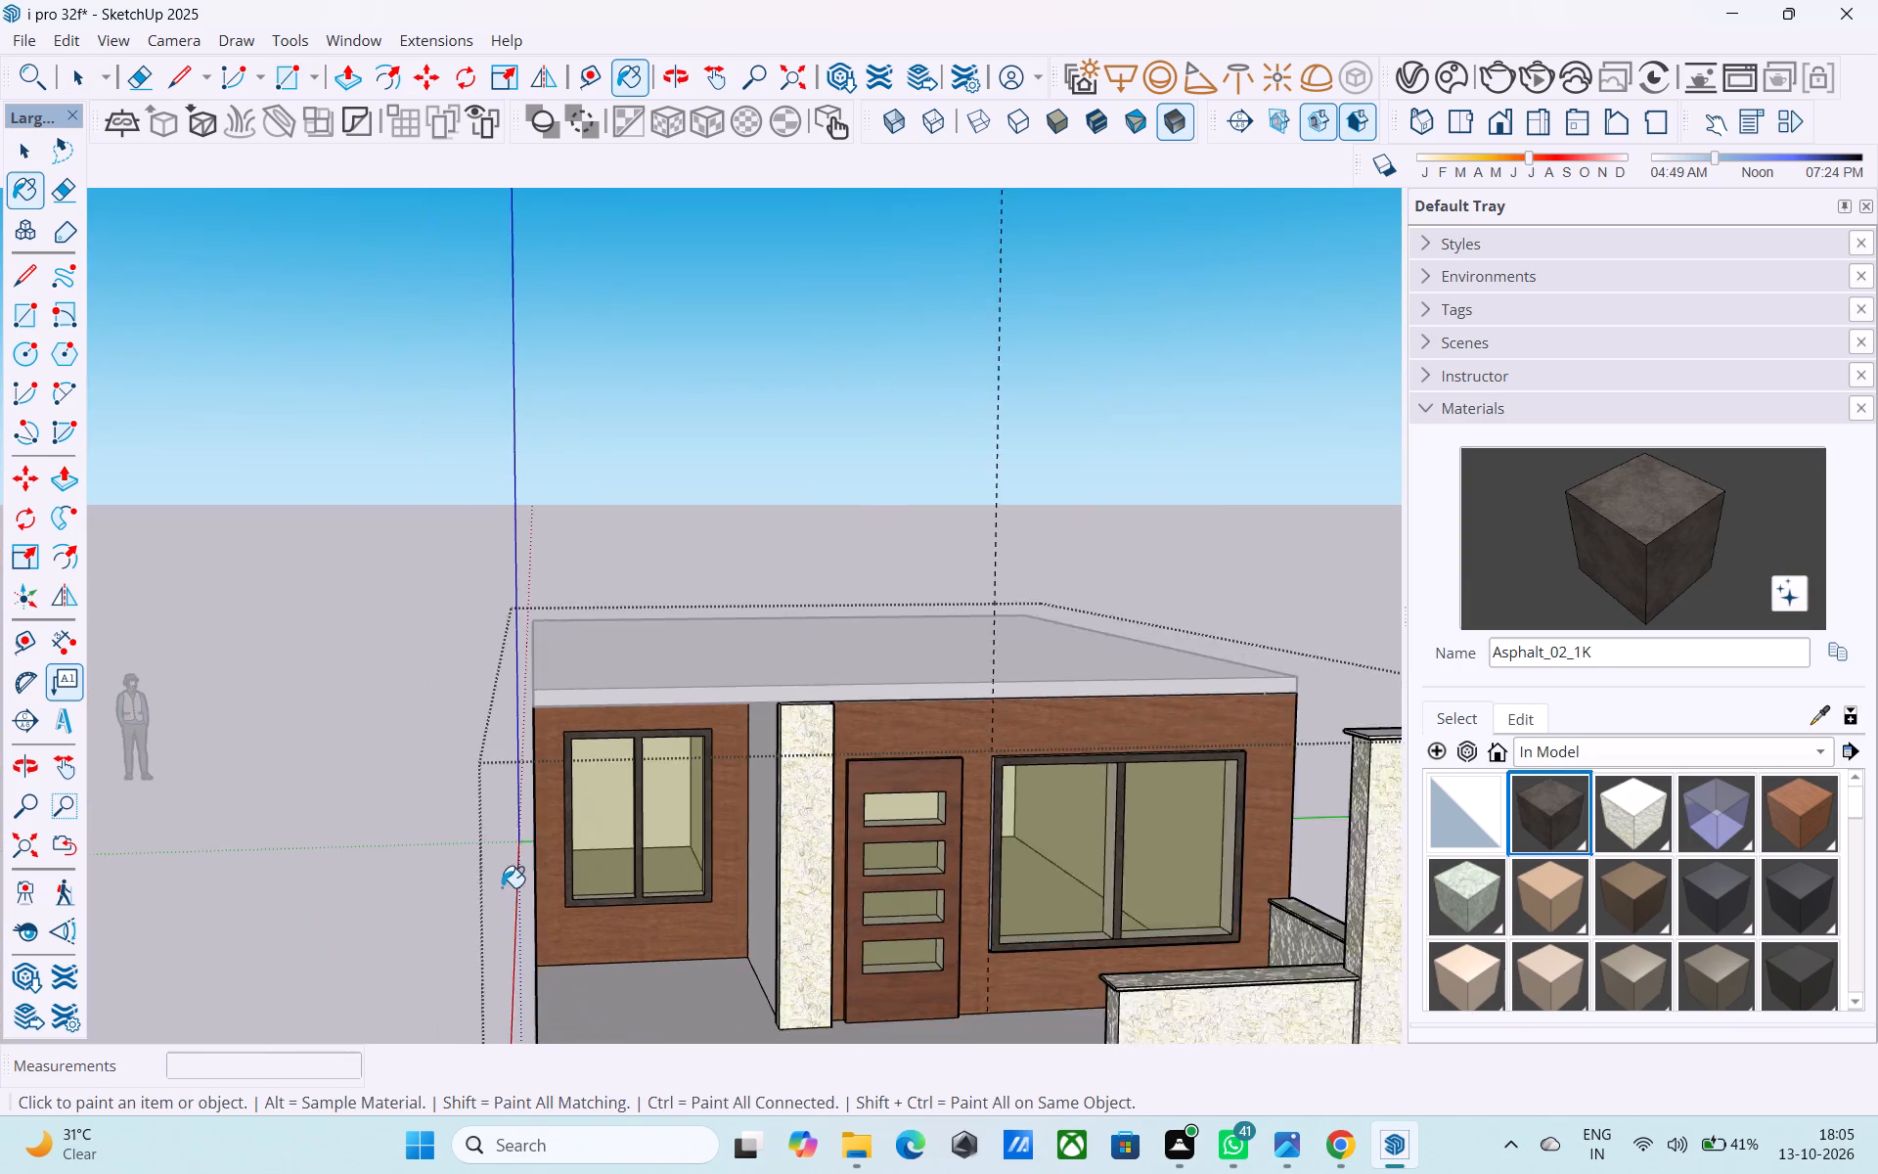
middle_click_drag(776, 866, 747, 847)
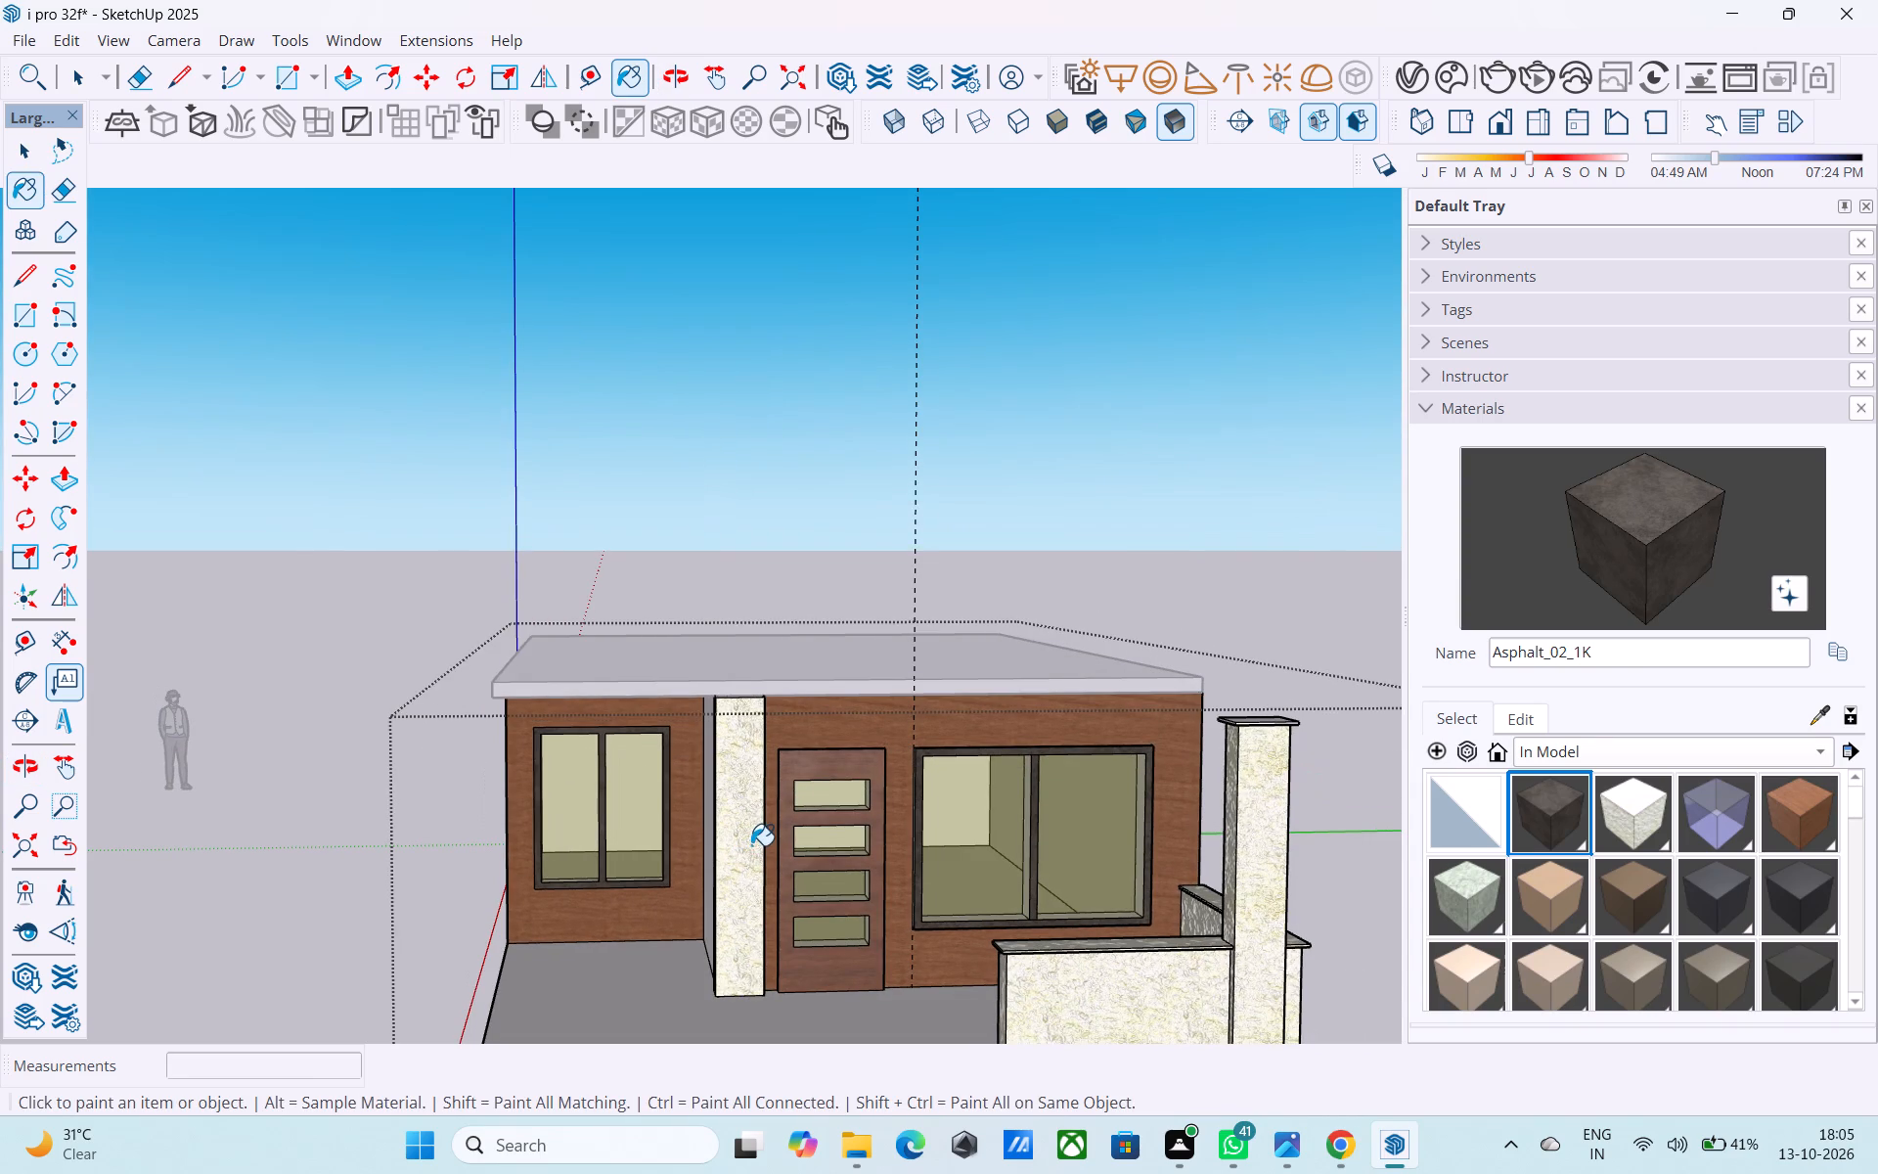
middle_click_drag(759, 843, 717, 824)
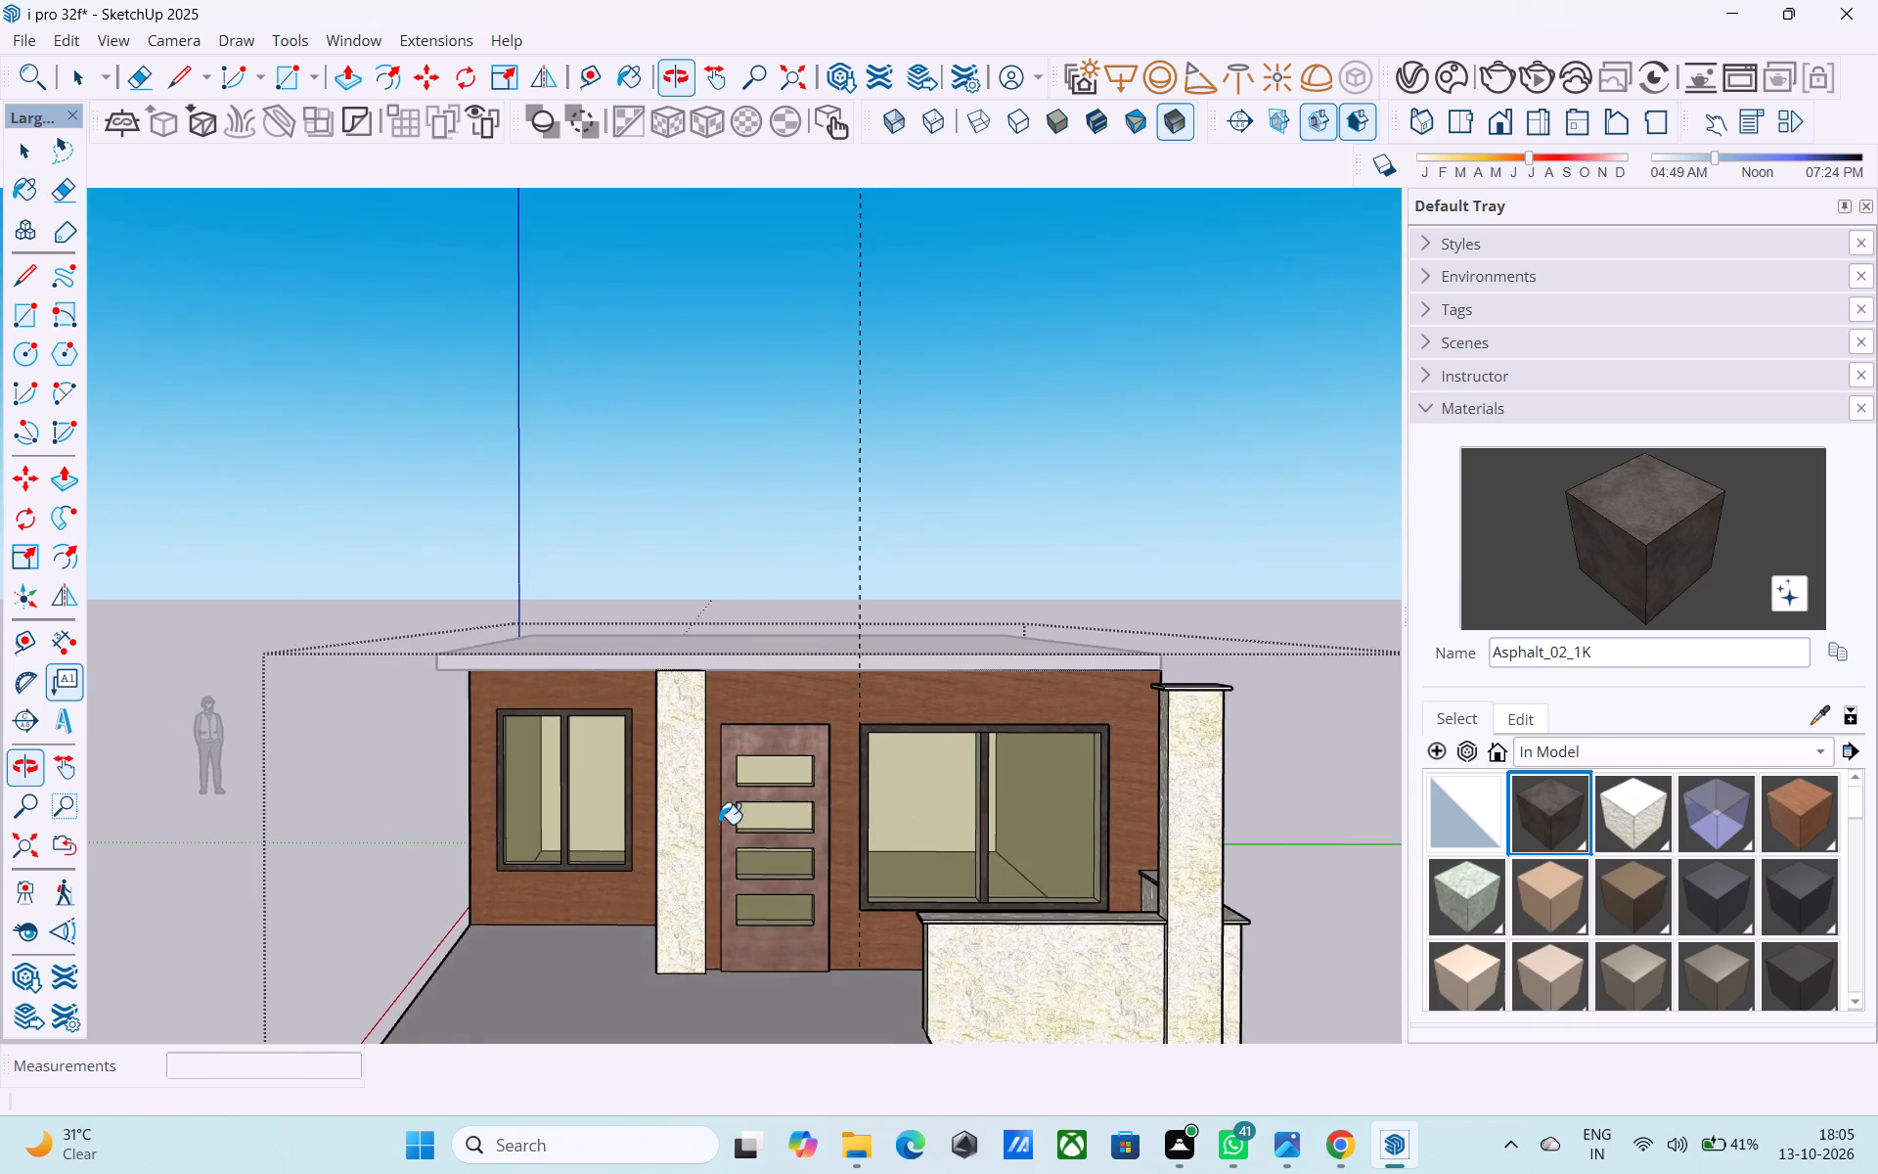
scroll(739, 824, "up", 7)
middle_click_drag(738, 847, 738, 908)
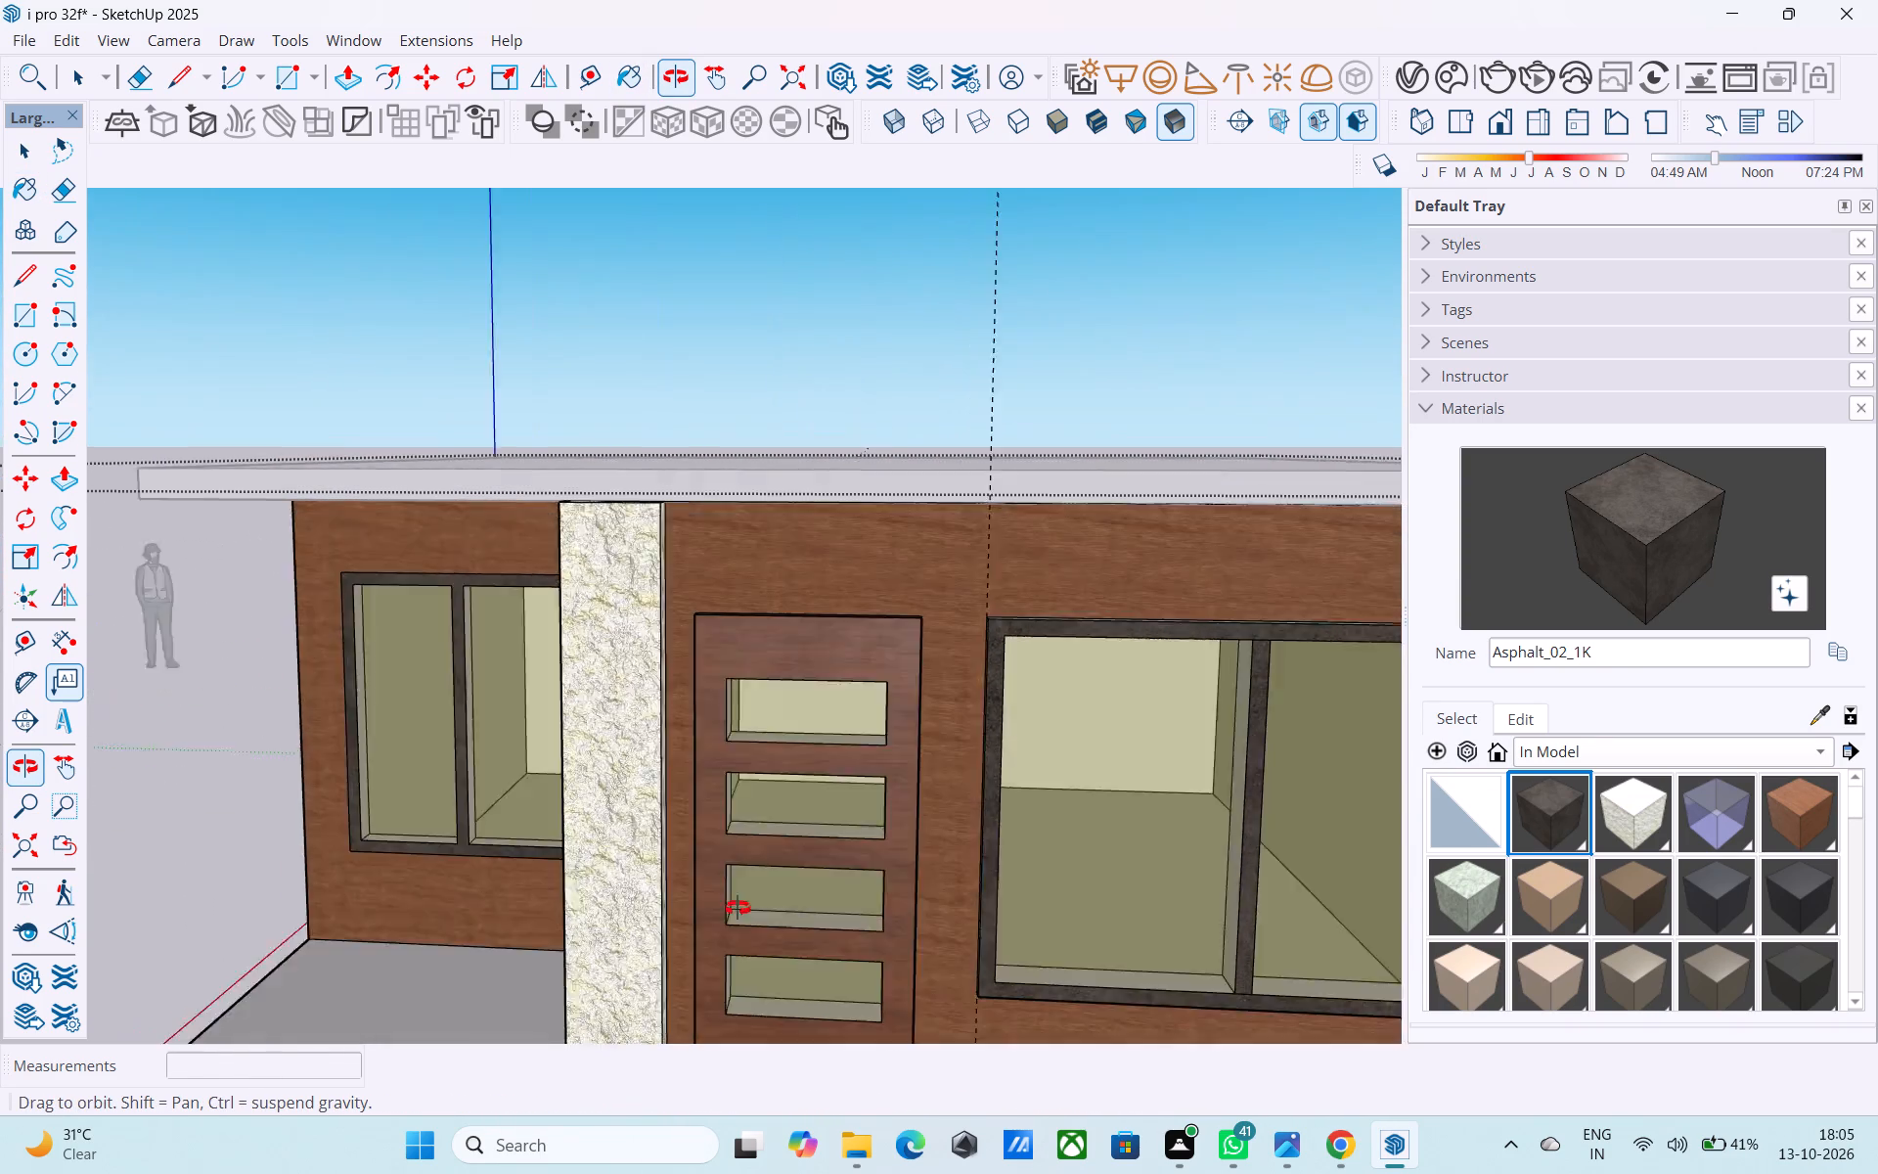
middle_click_drag(738, 908, 1172, 819)
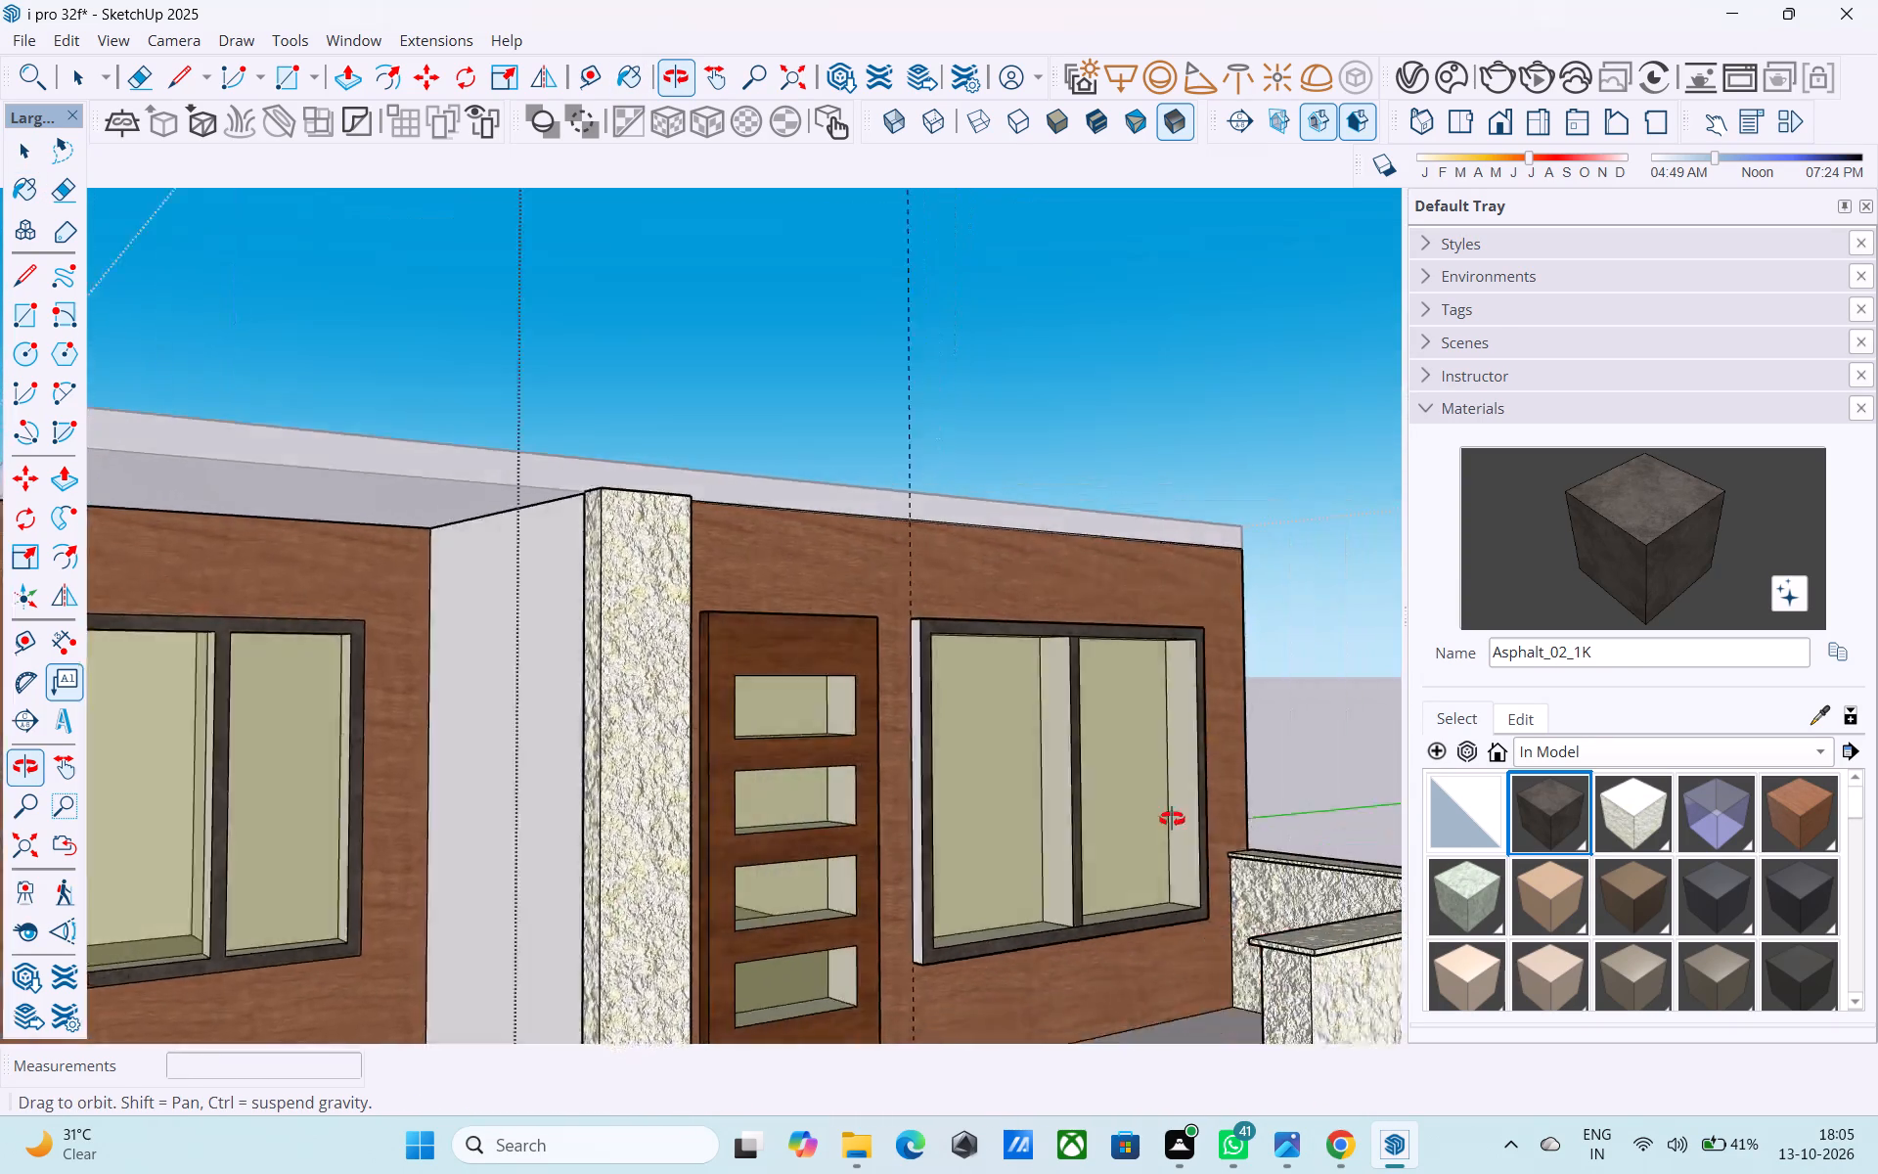
middle_click_drag(1172, 819, 778, 814)
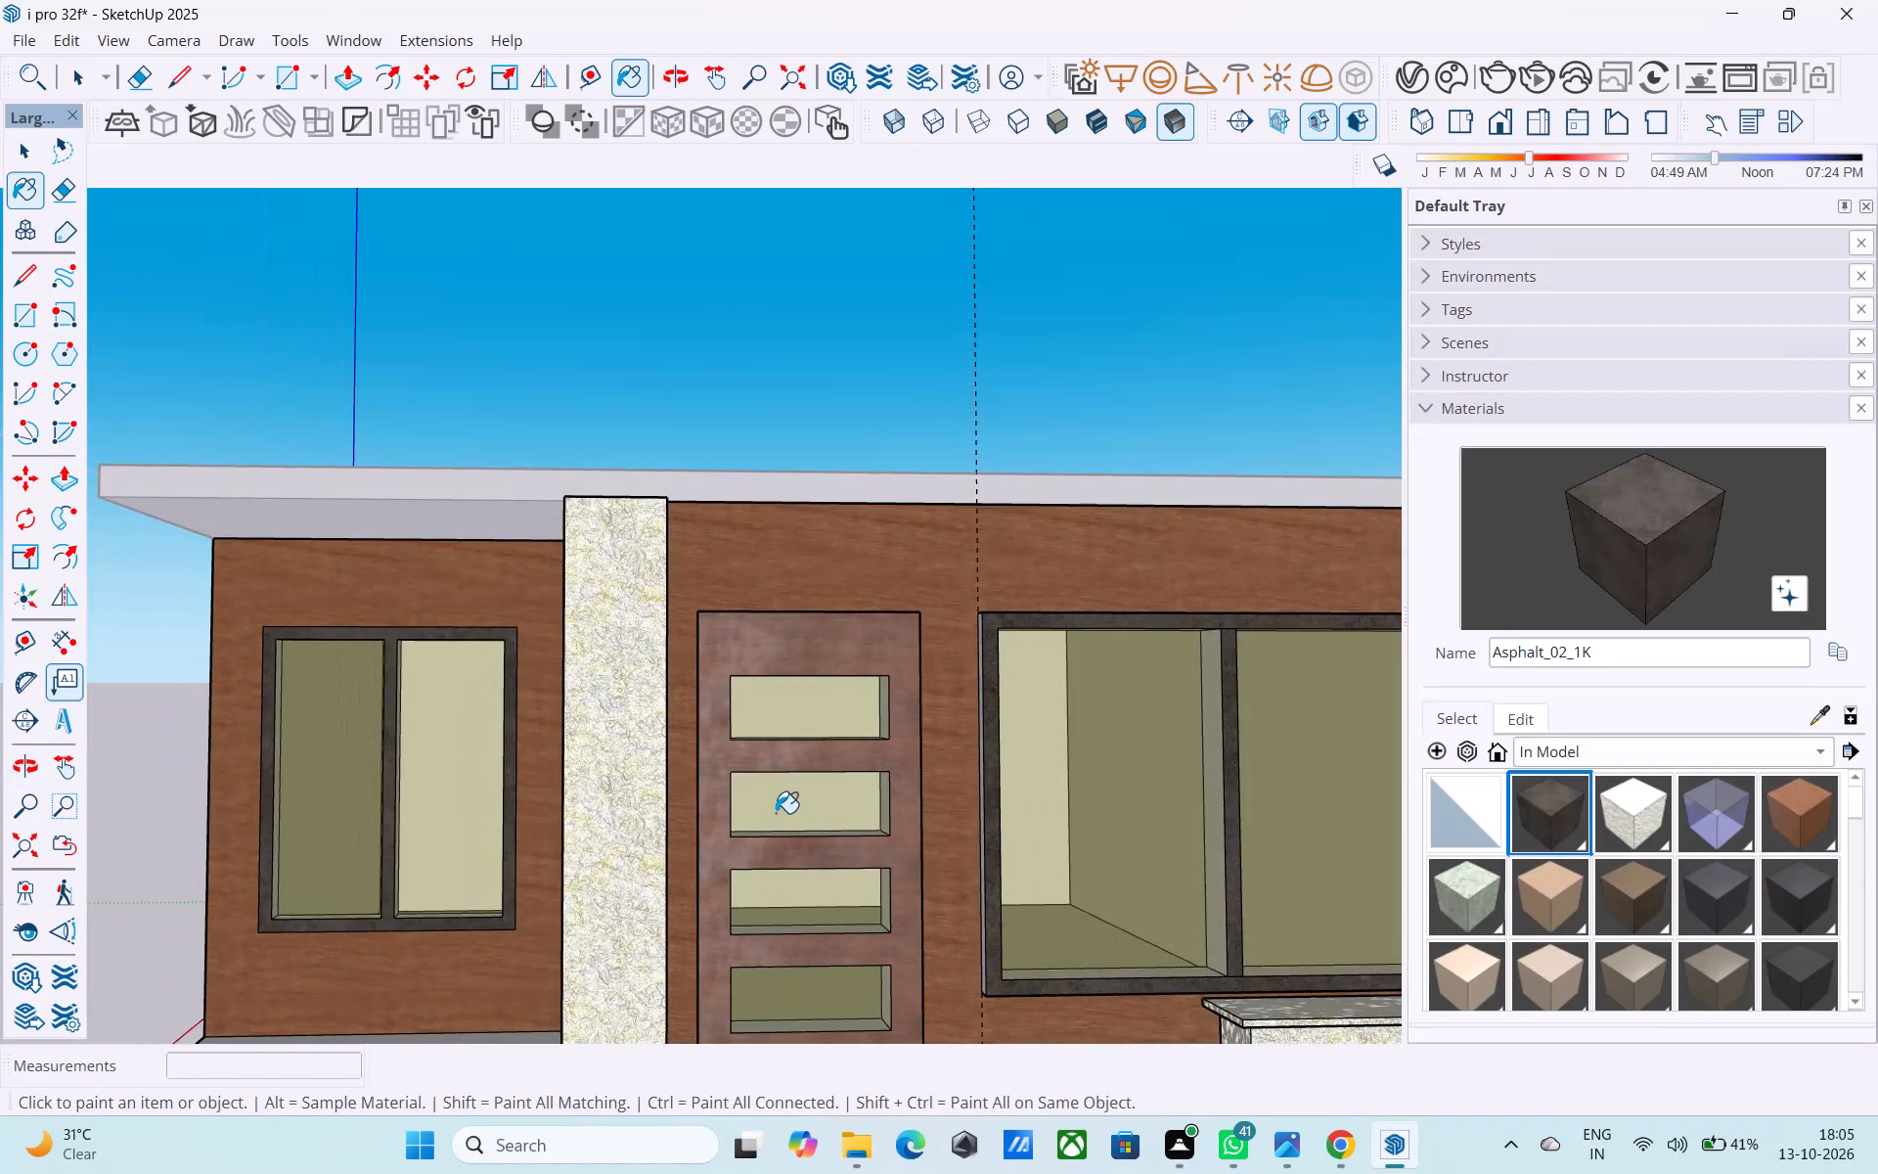
Offset the outline of the door's front face inward by 3" to form a border.
key("space")
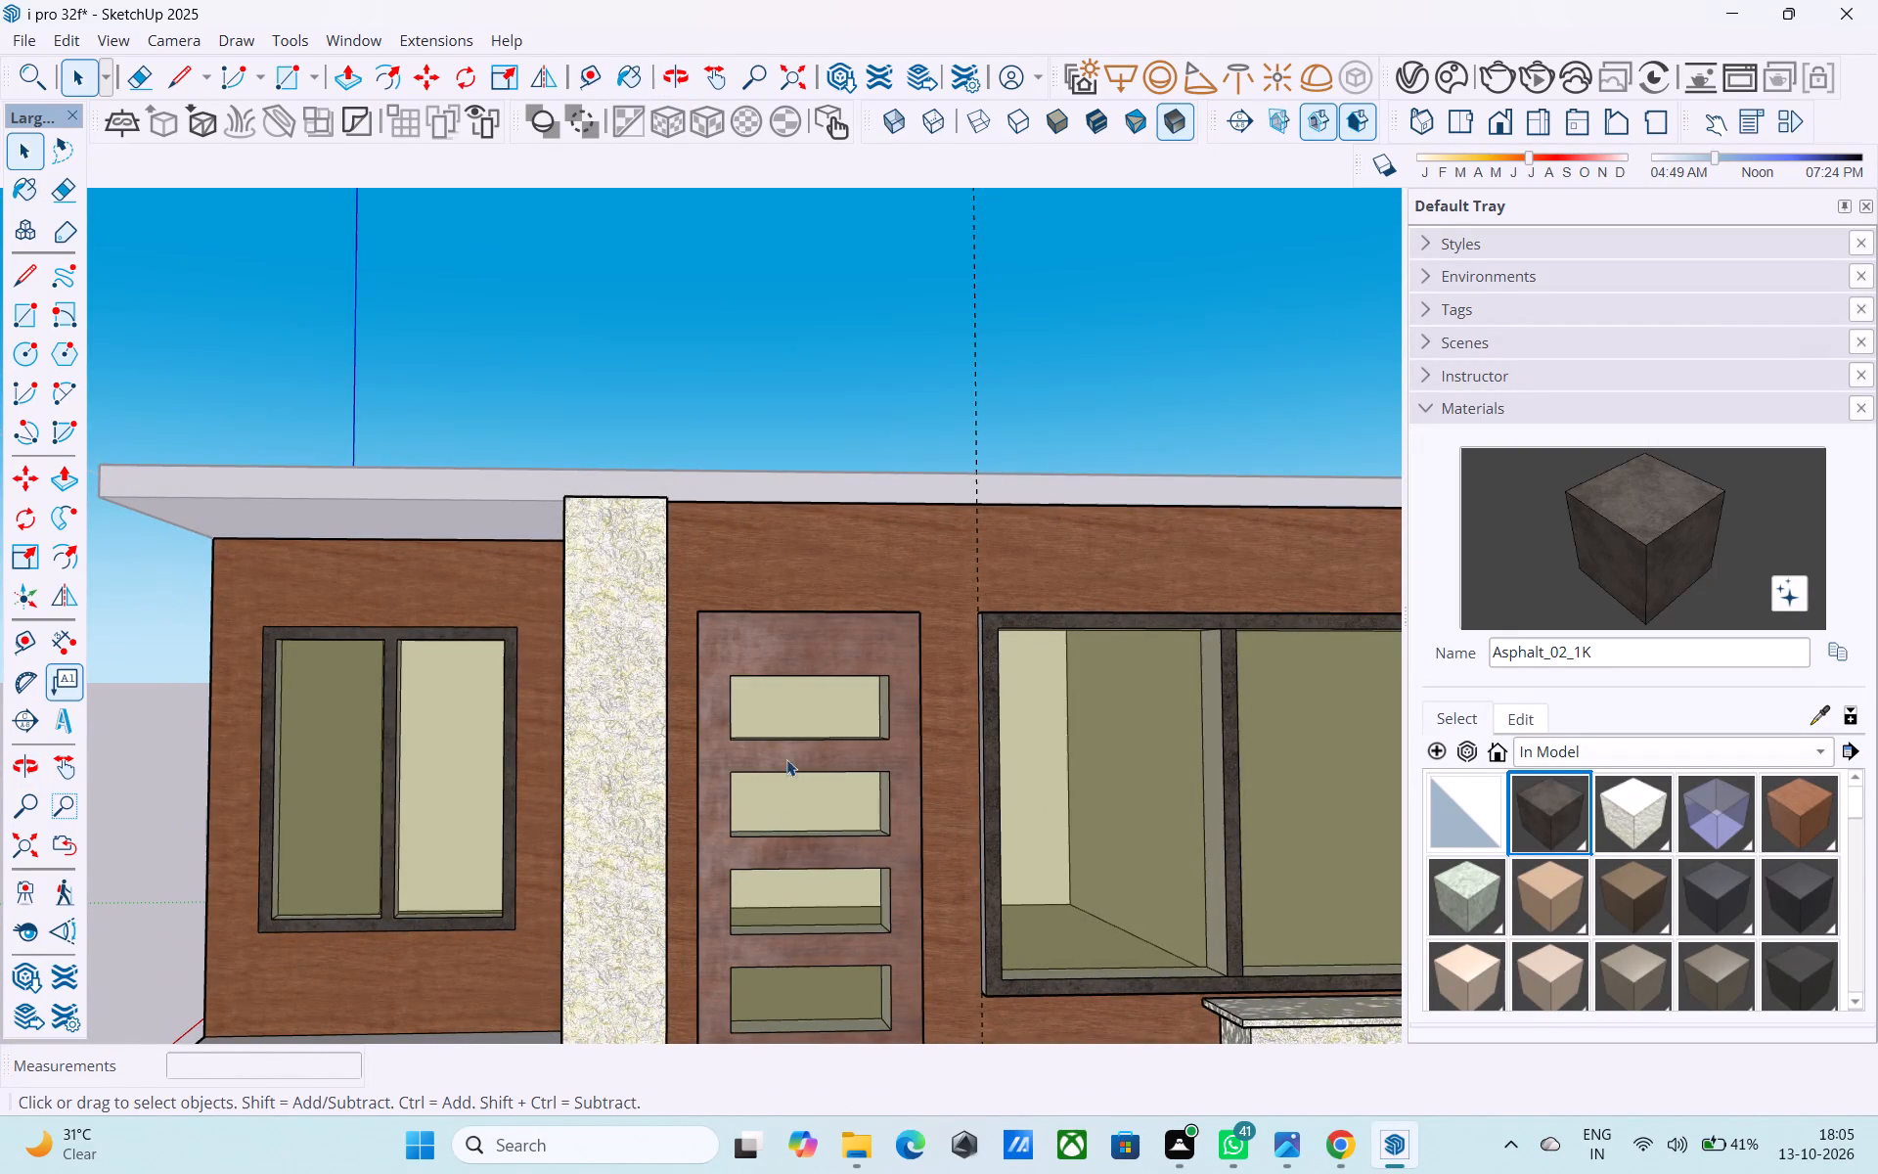
left_click(778, 661)
key("f")
left_click(778, 660)
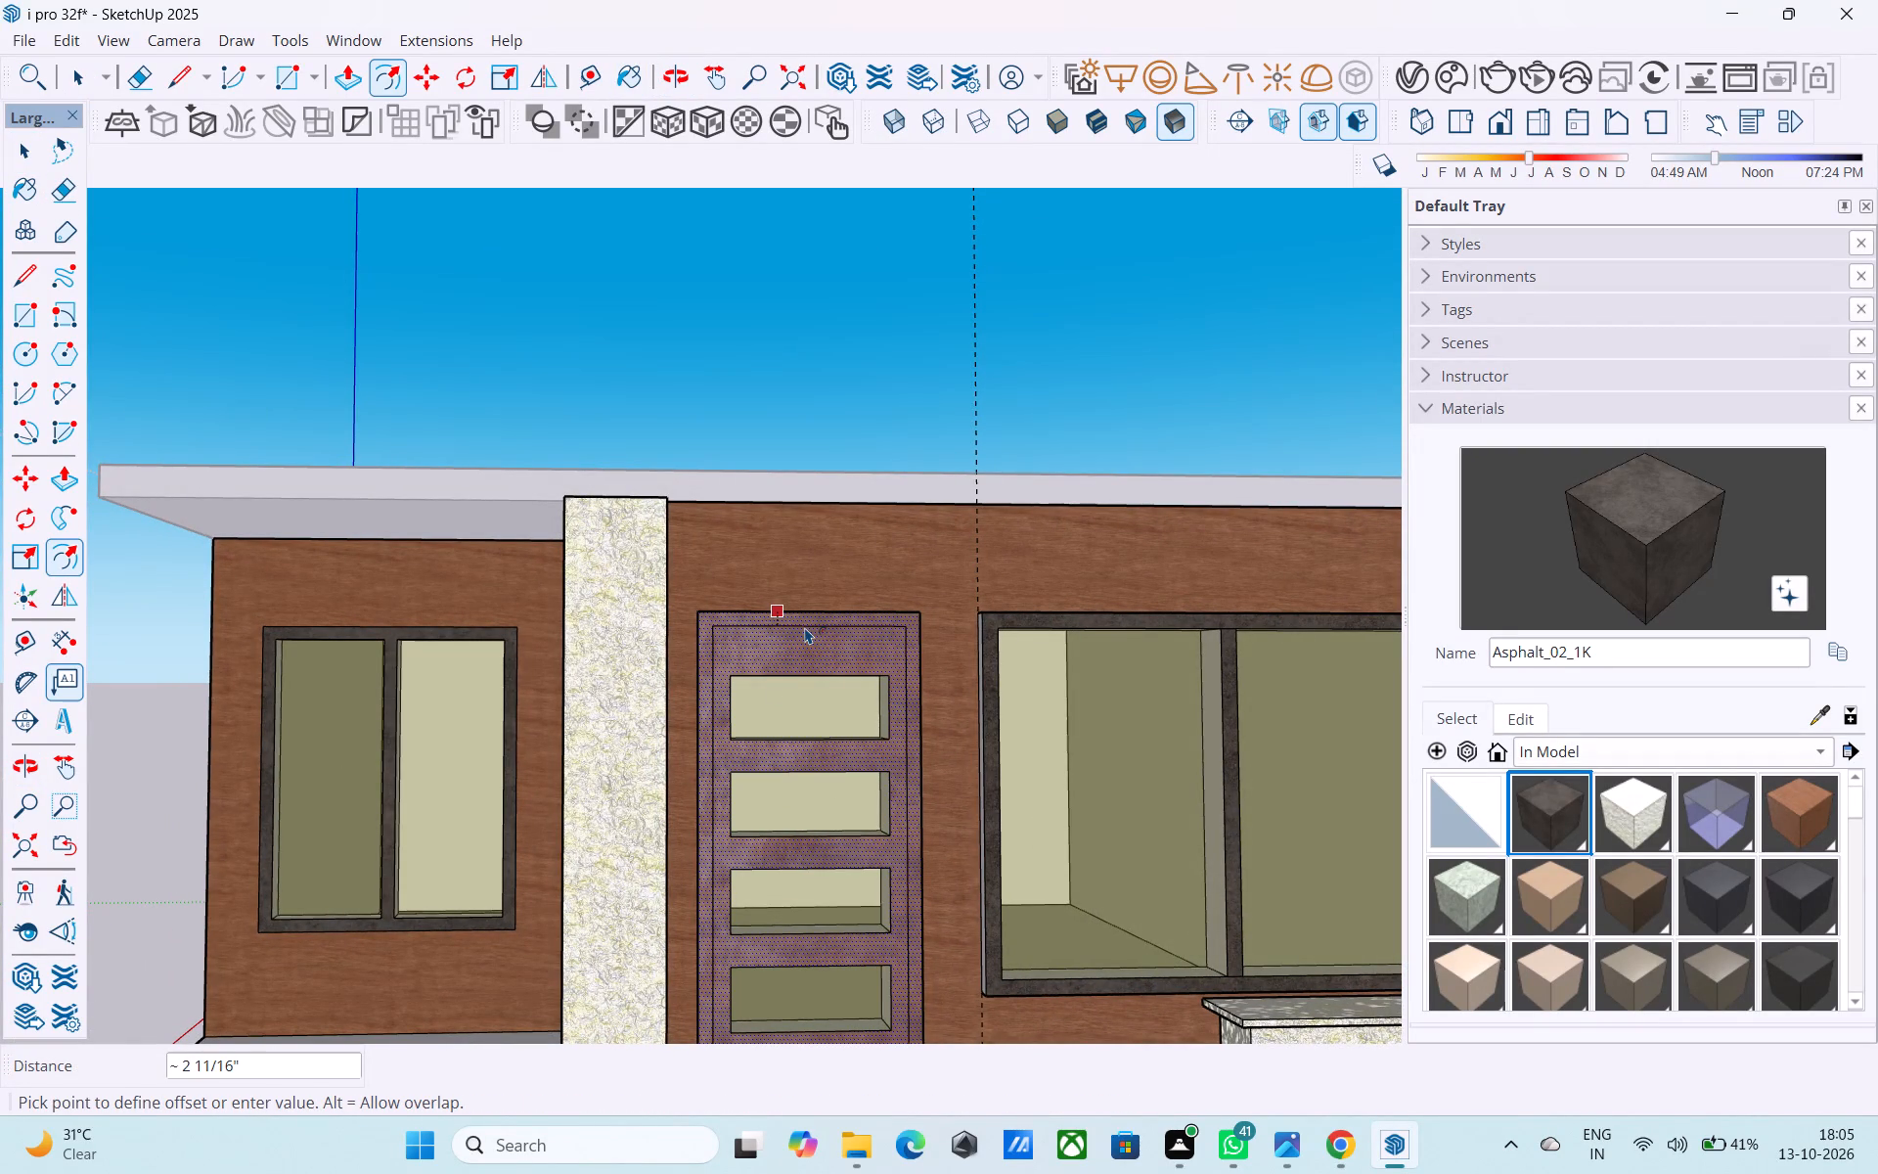
type("3\"")
key("Return")
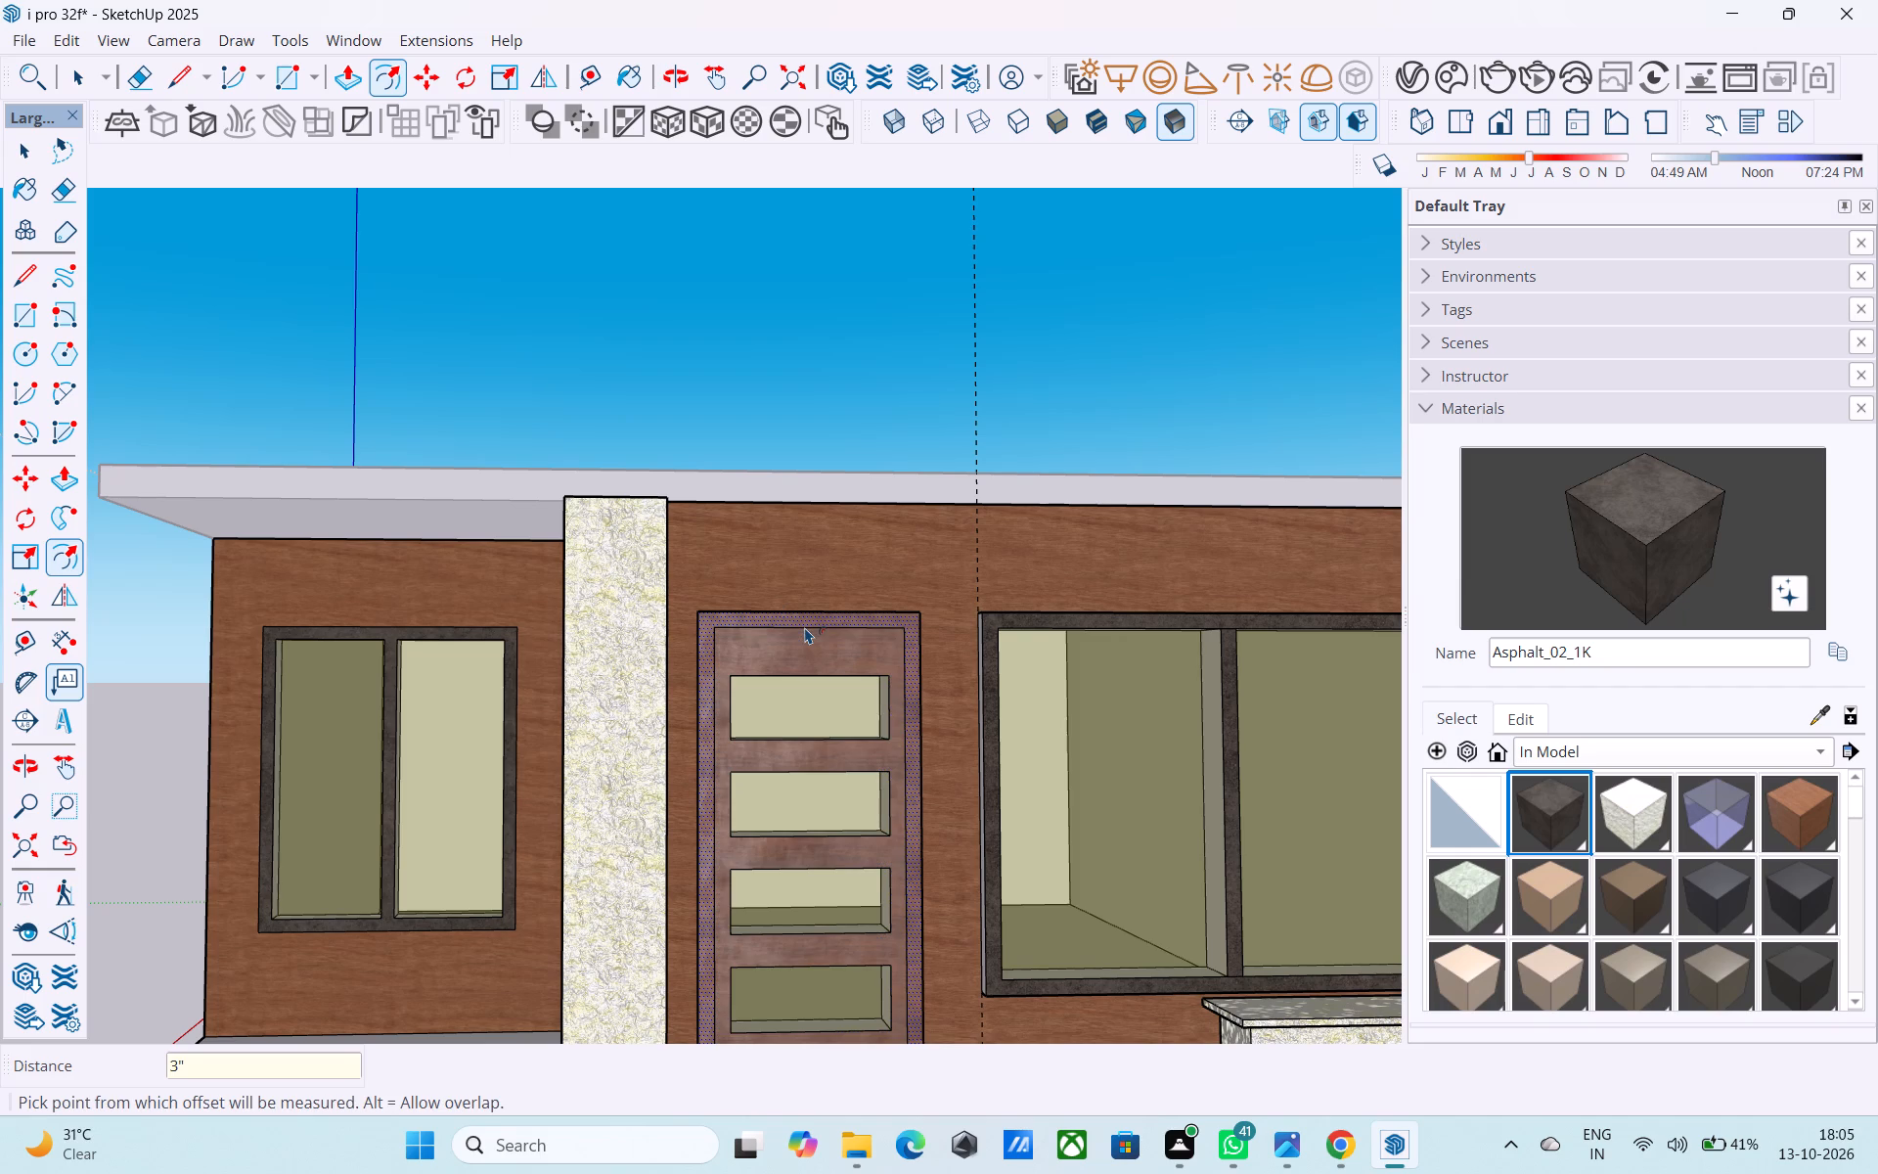
Paint the door's new 3" border with Asphalt_02_1K.
scroll(797, 612, "down", 5)
scroll(838, 733, "up", 8)
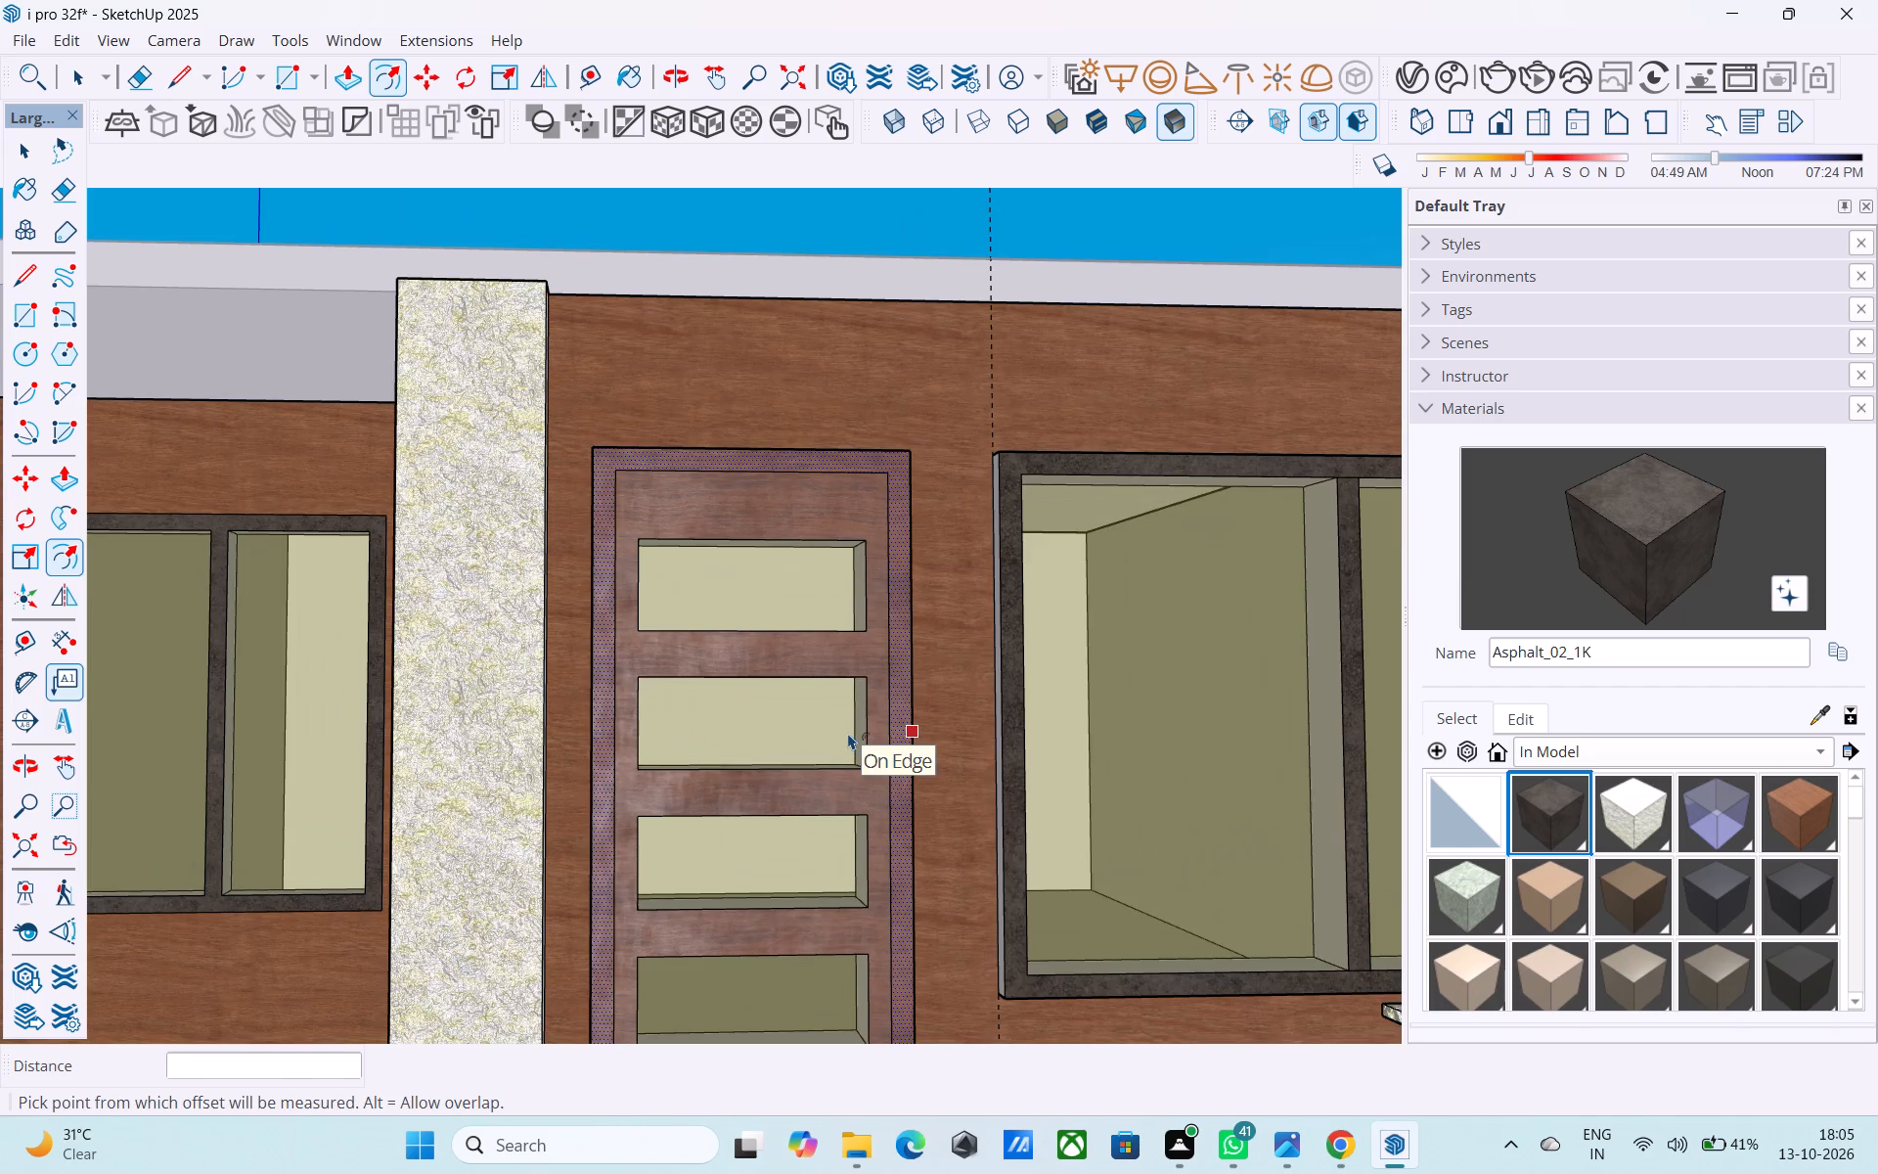
key("space")
left_click(893, 693)
left_click(908, 684)
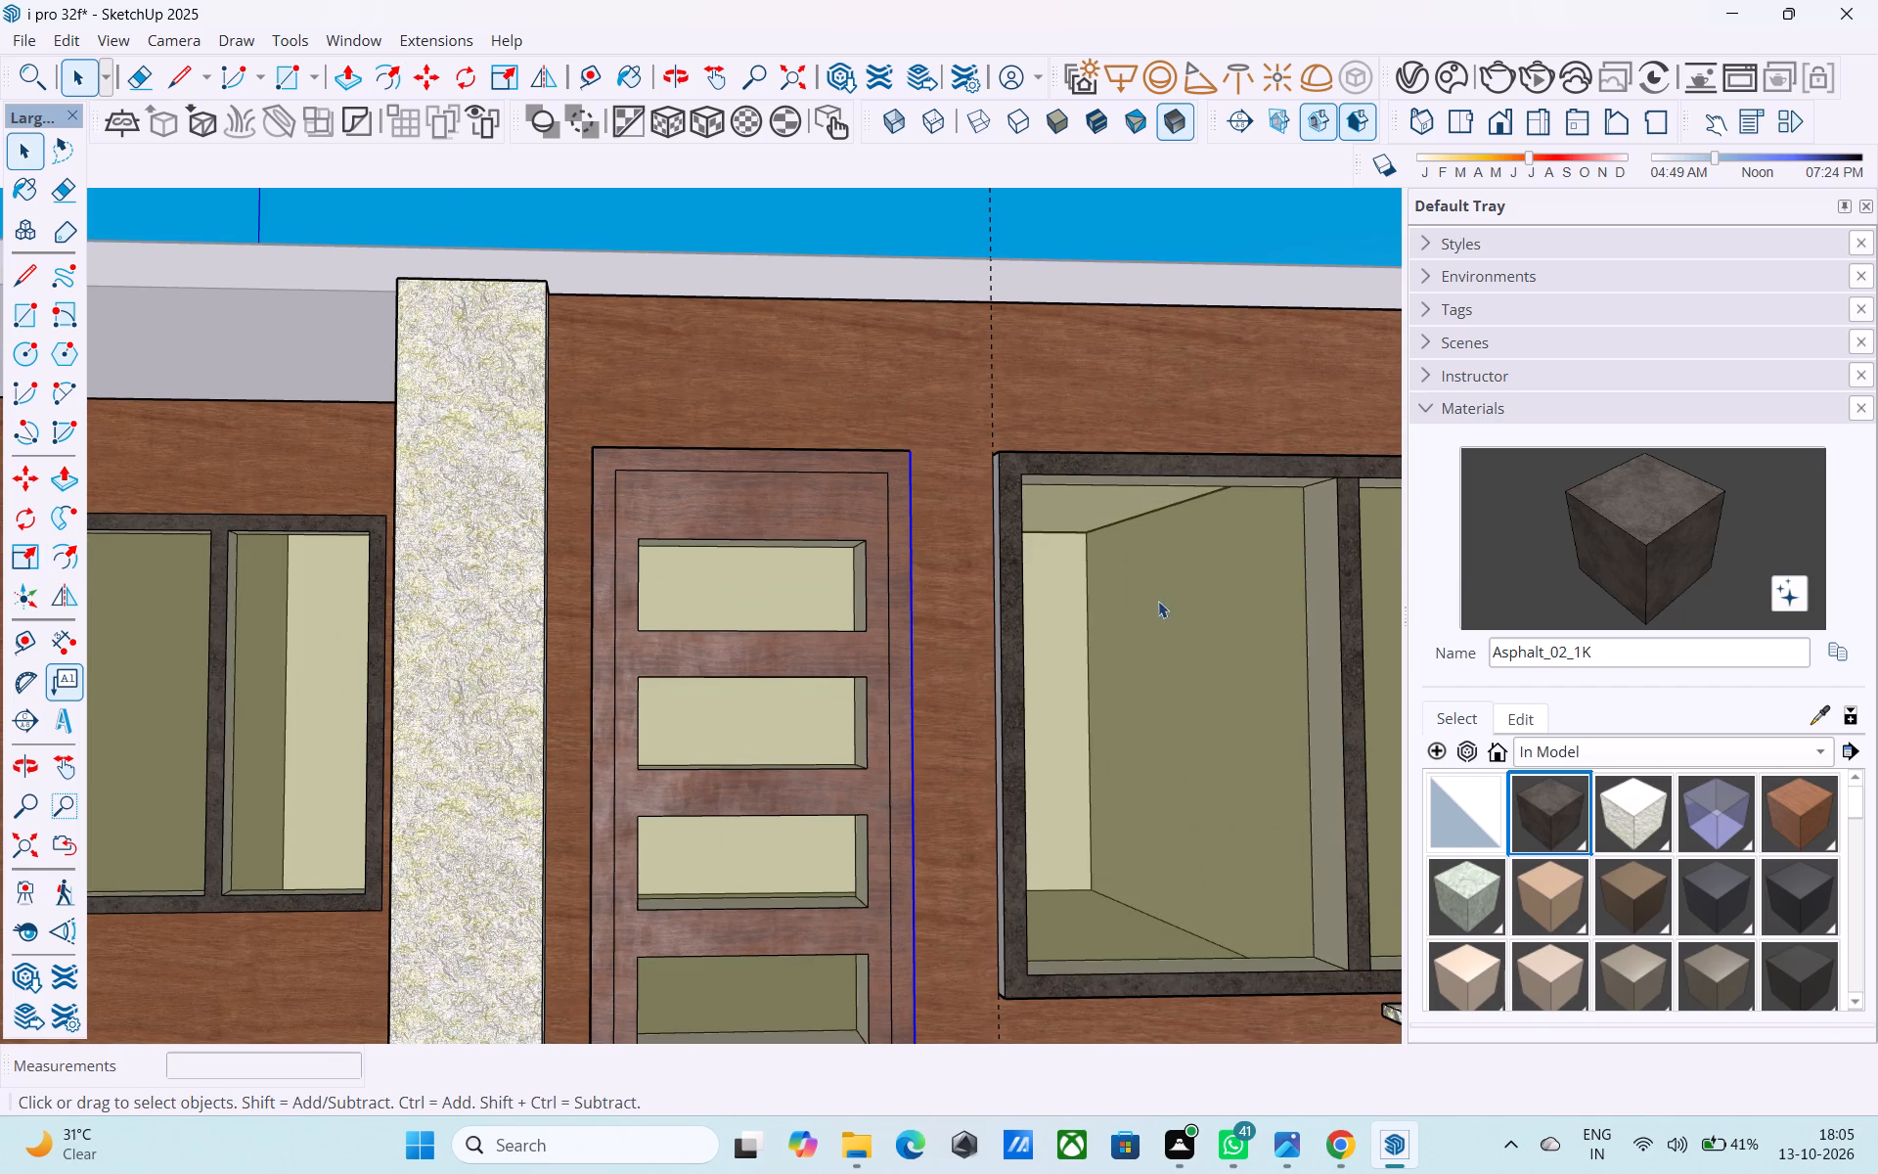
left_click(1659, 532)
scroll(868, 527, "up", 4)
left_click(861, 443)
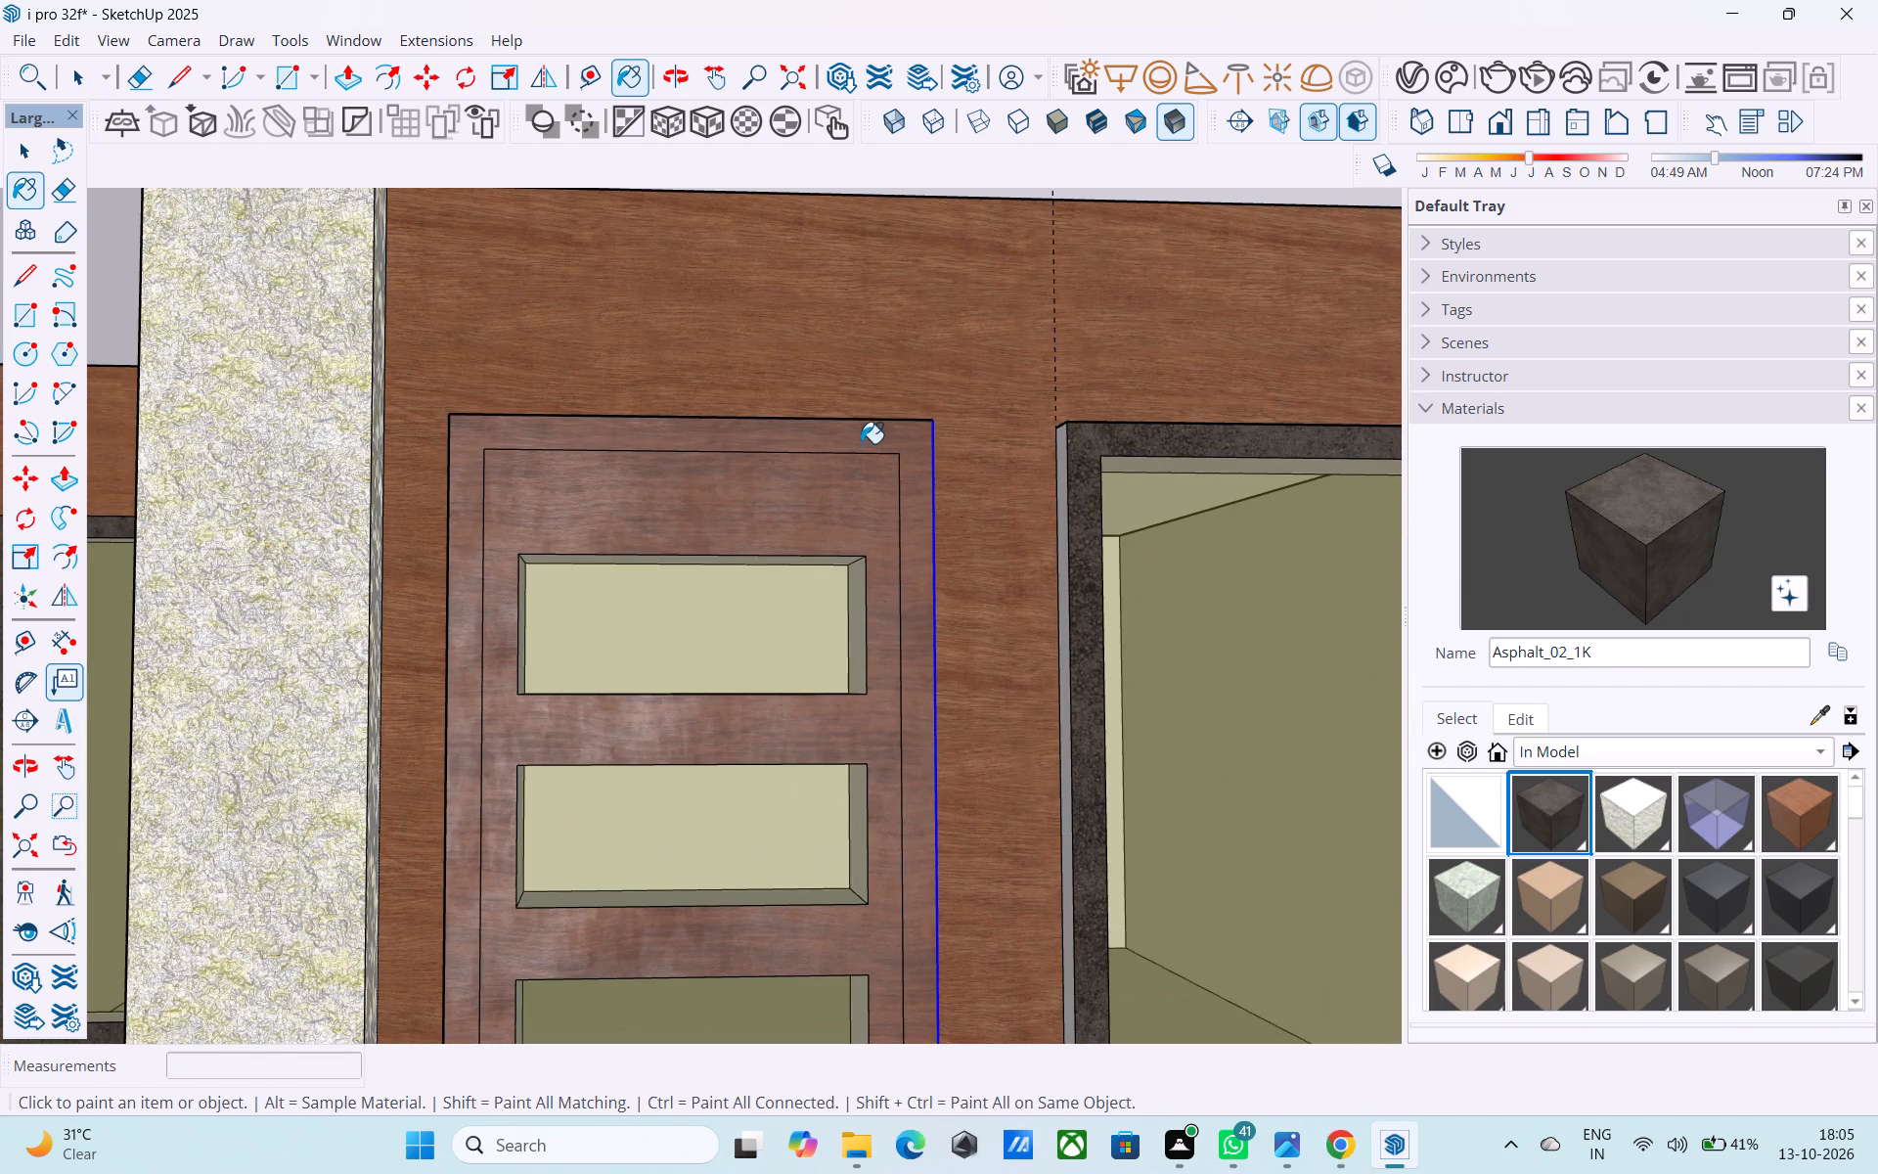
scroll(853, 448, "down", 16)
key("space")
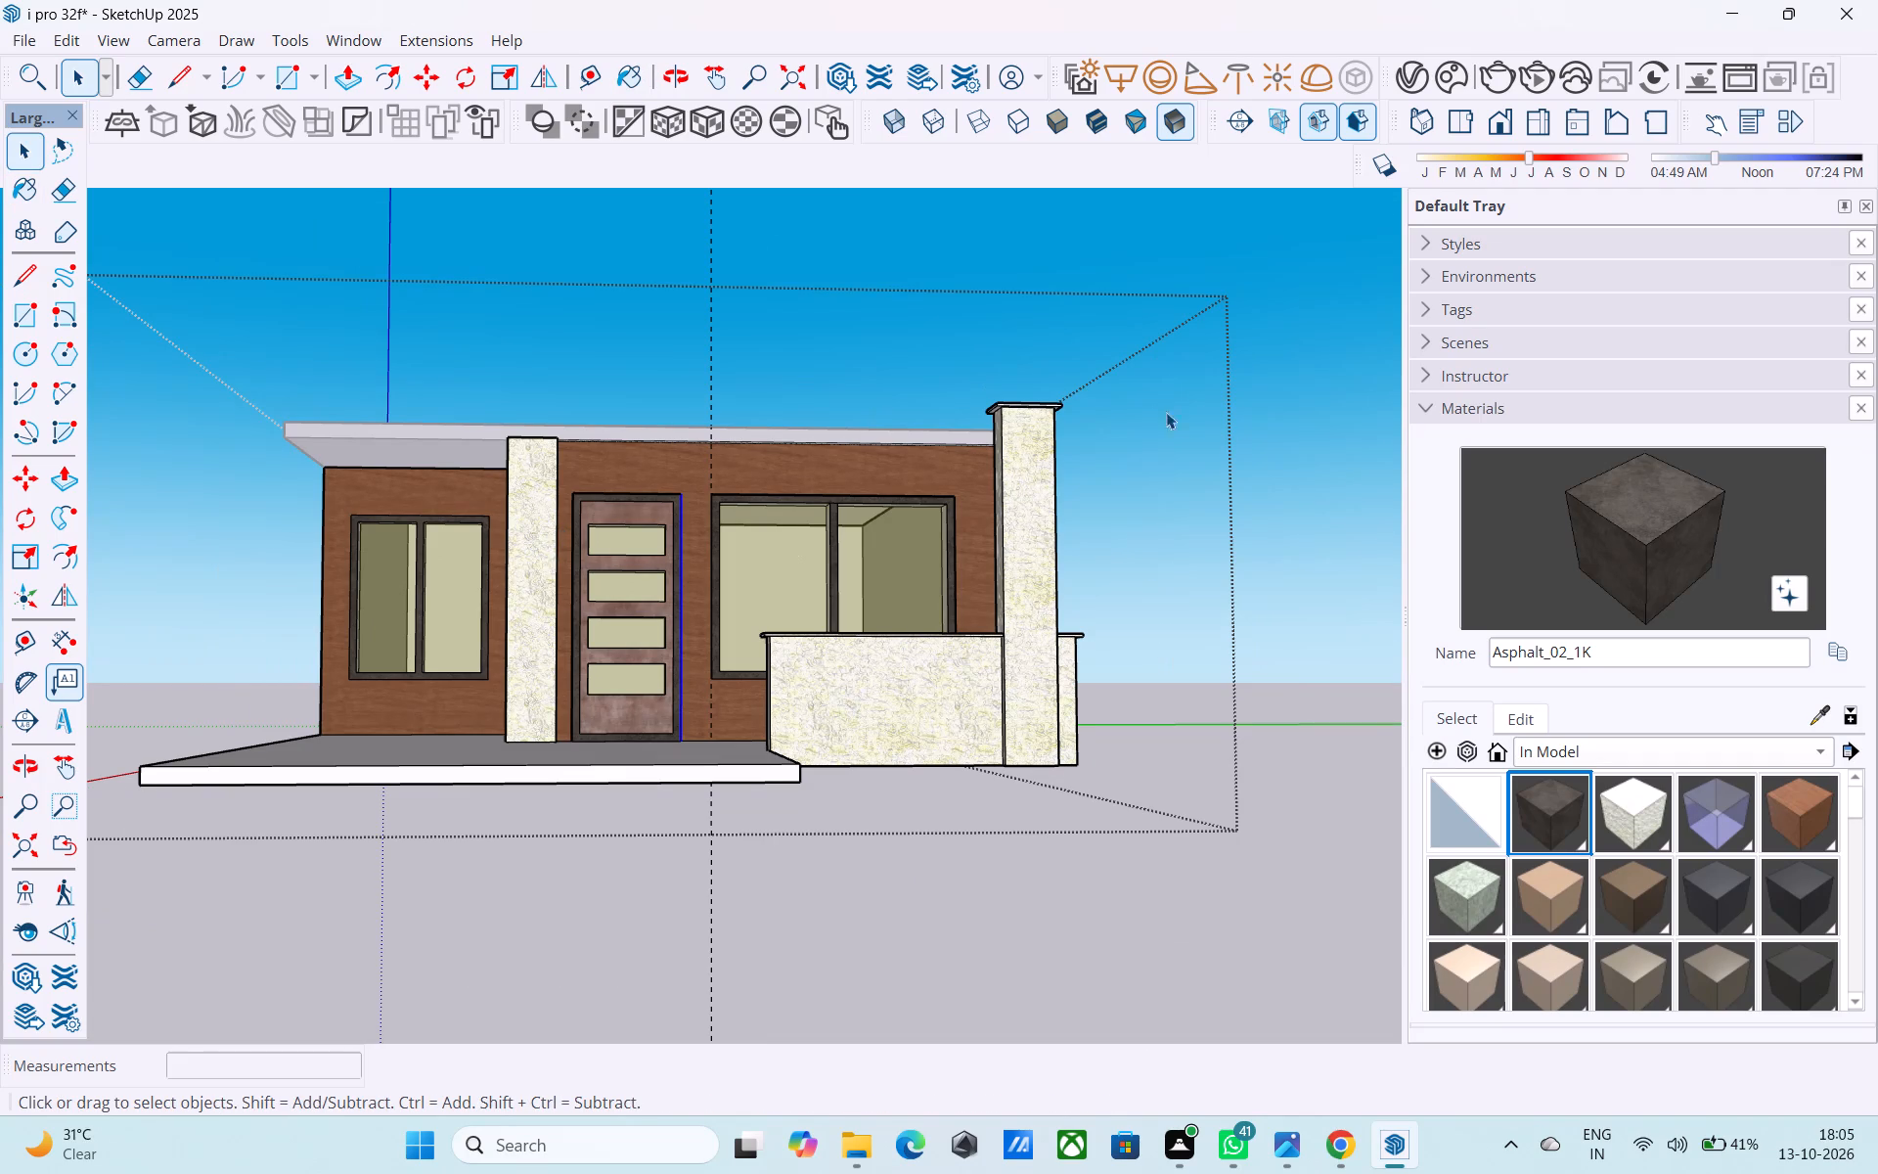
left_click(1351, 441)
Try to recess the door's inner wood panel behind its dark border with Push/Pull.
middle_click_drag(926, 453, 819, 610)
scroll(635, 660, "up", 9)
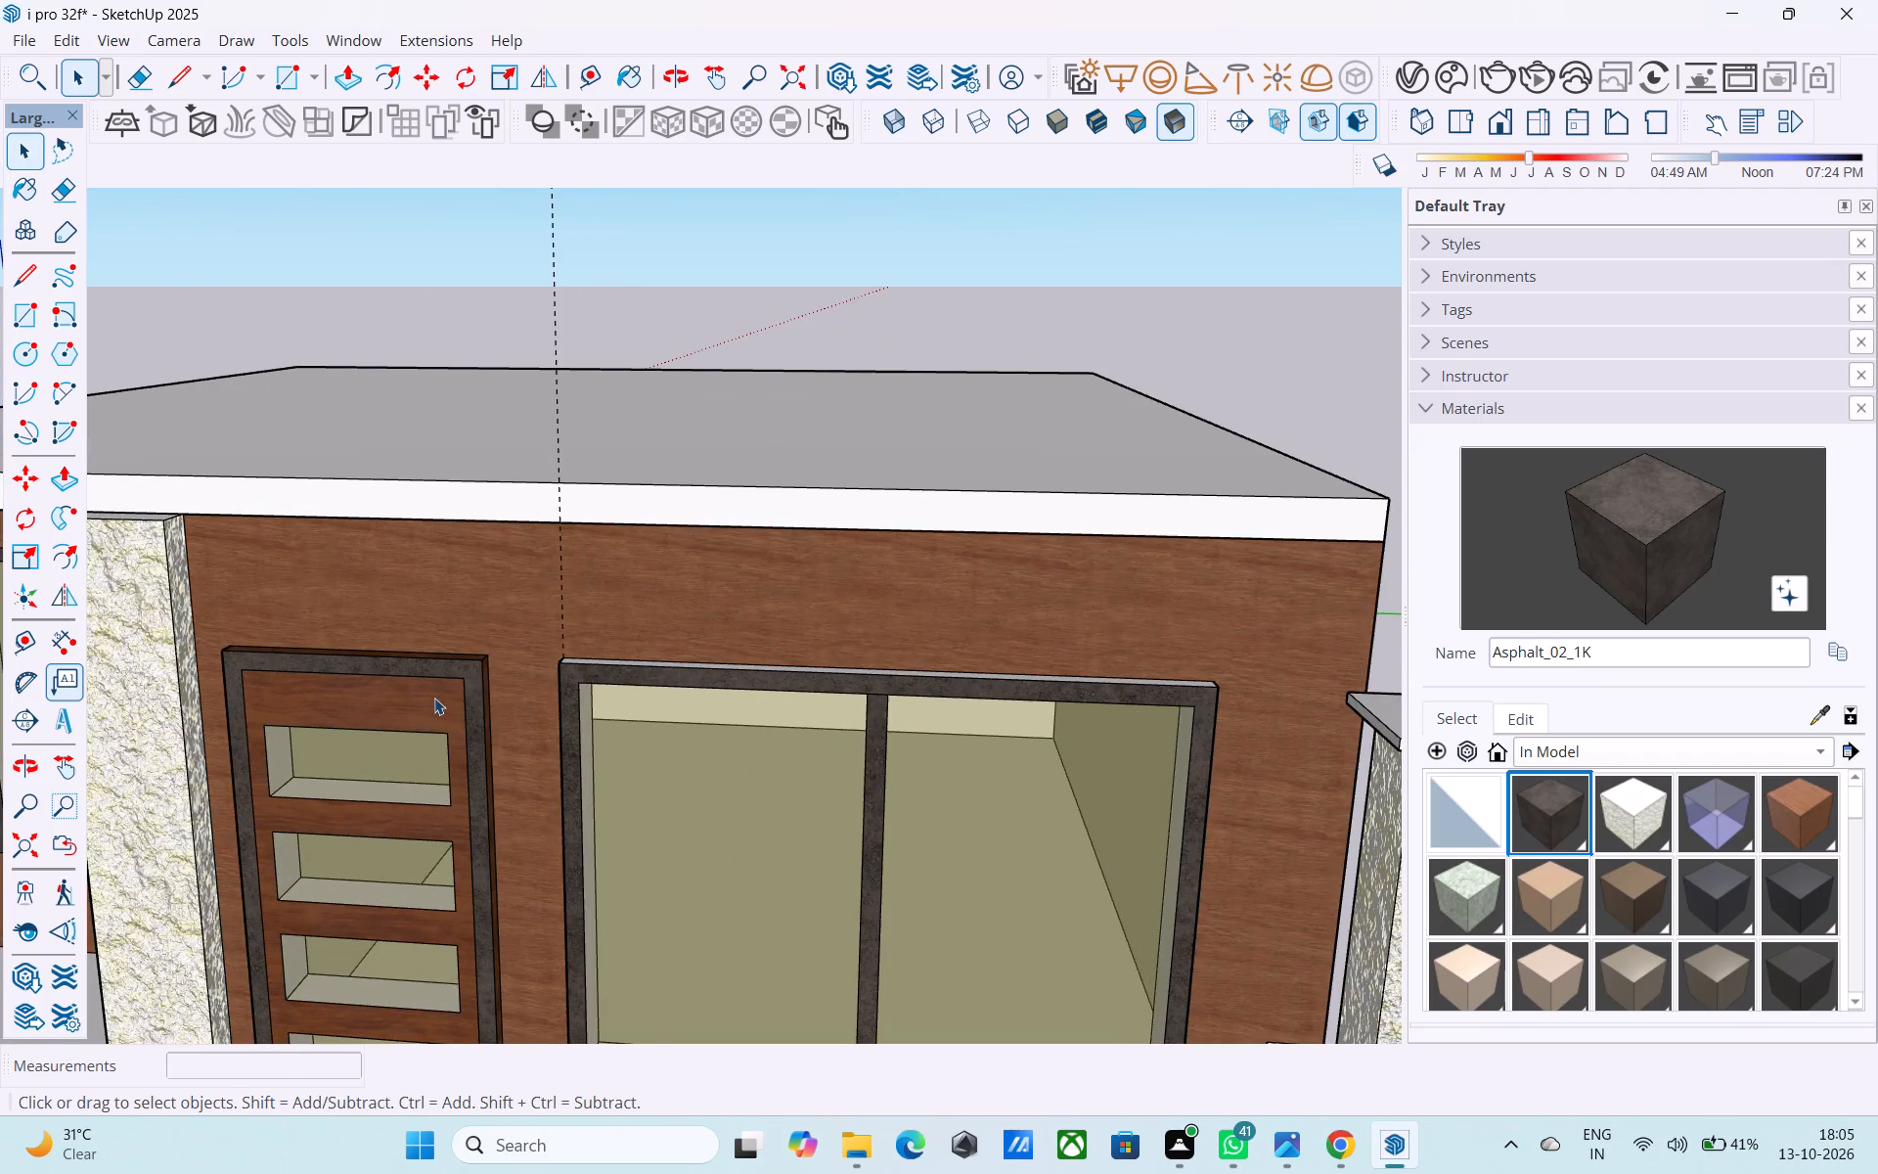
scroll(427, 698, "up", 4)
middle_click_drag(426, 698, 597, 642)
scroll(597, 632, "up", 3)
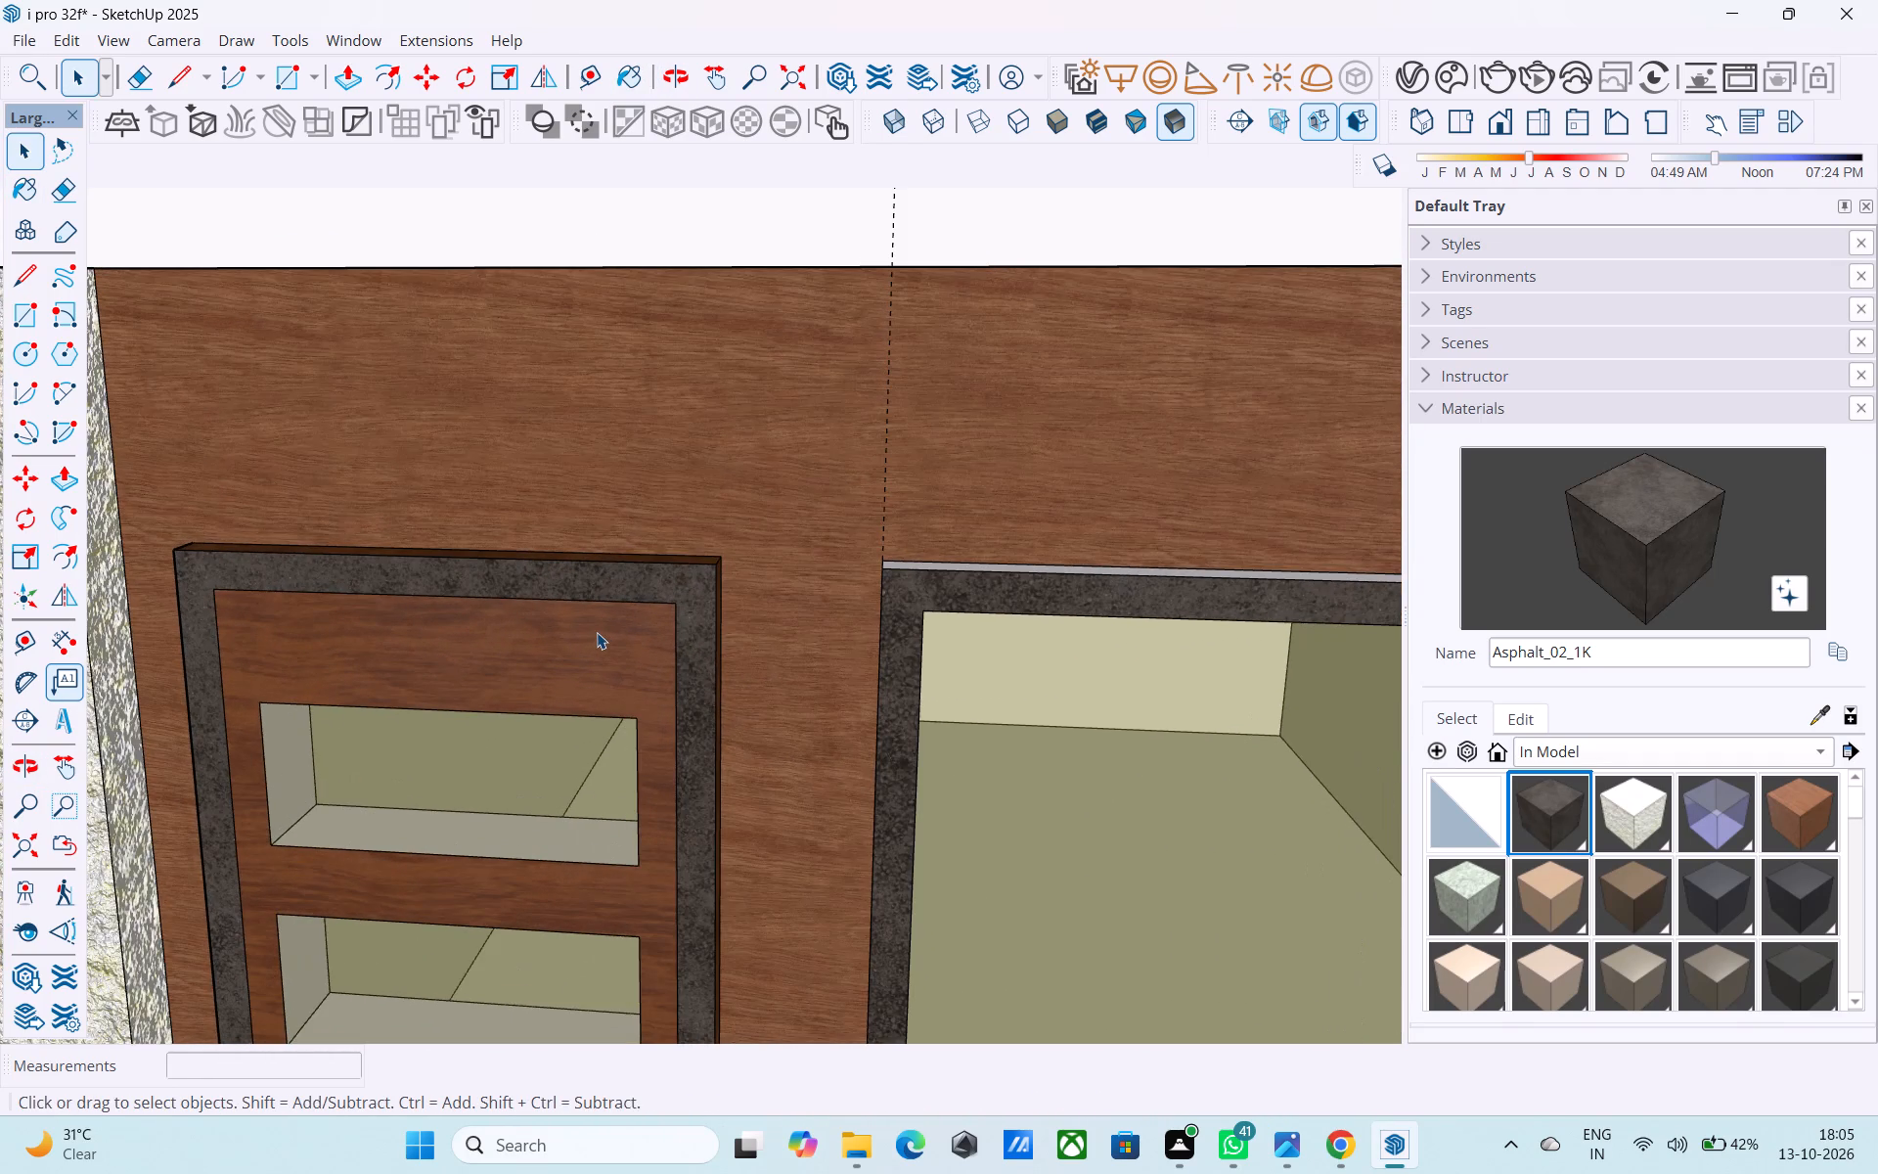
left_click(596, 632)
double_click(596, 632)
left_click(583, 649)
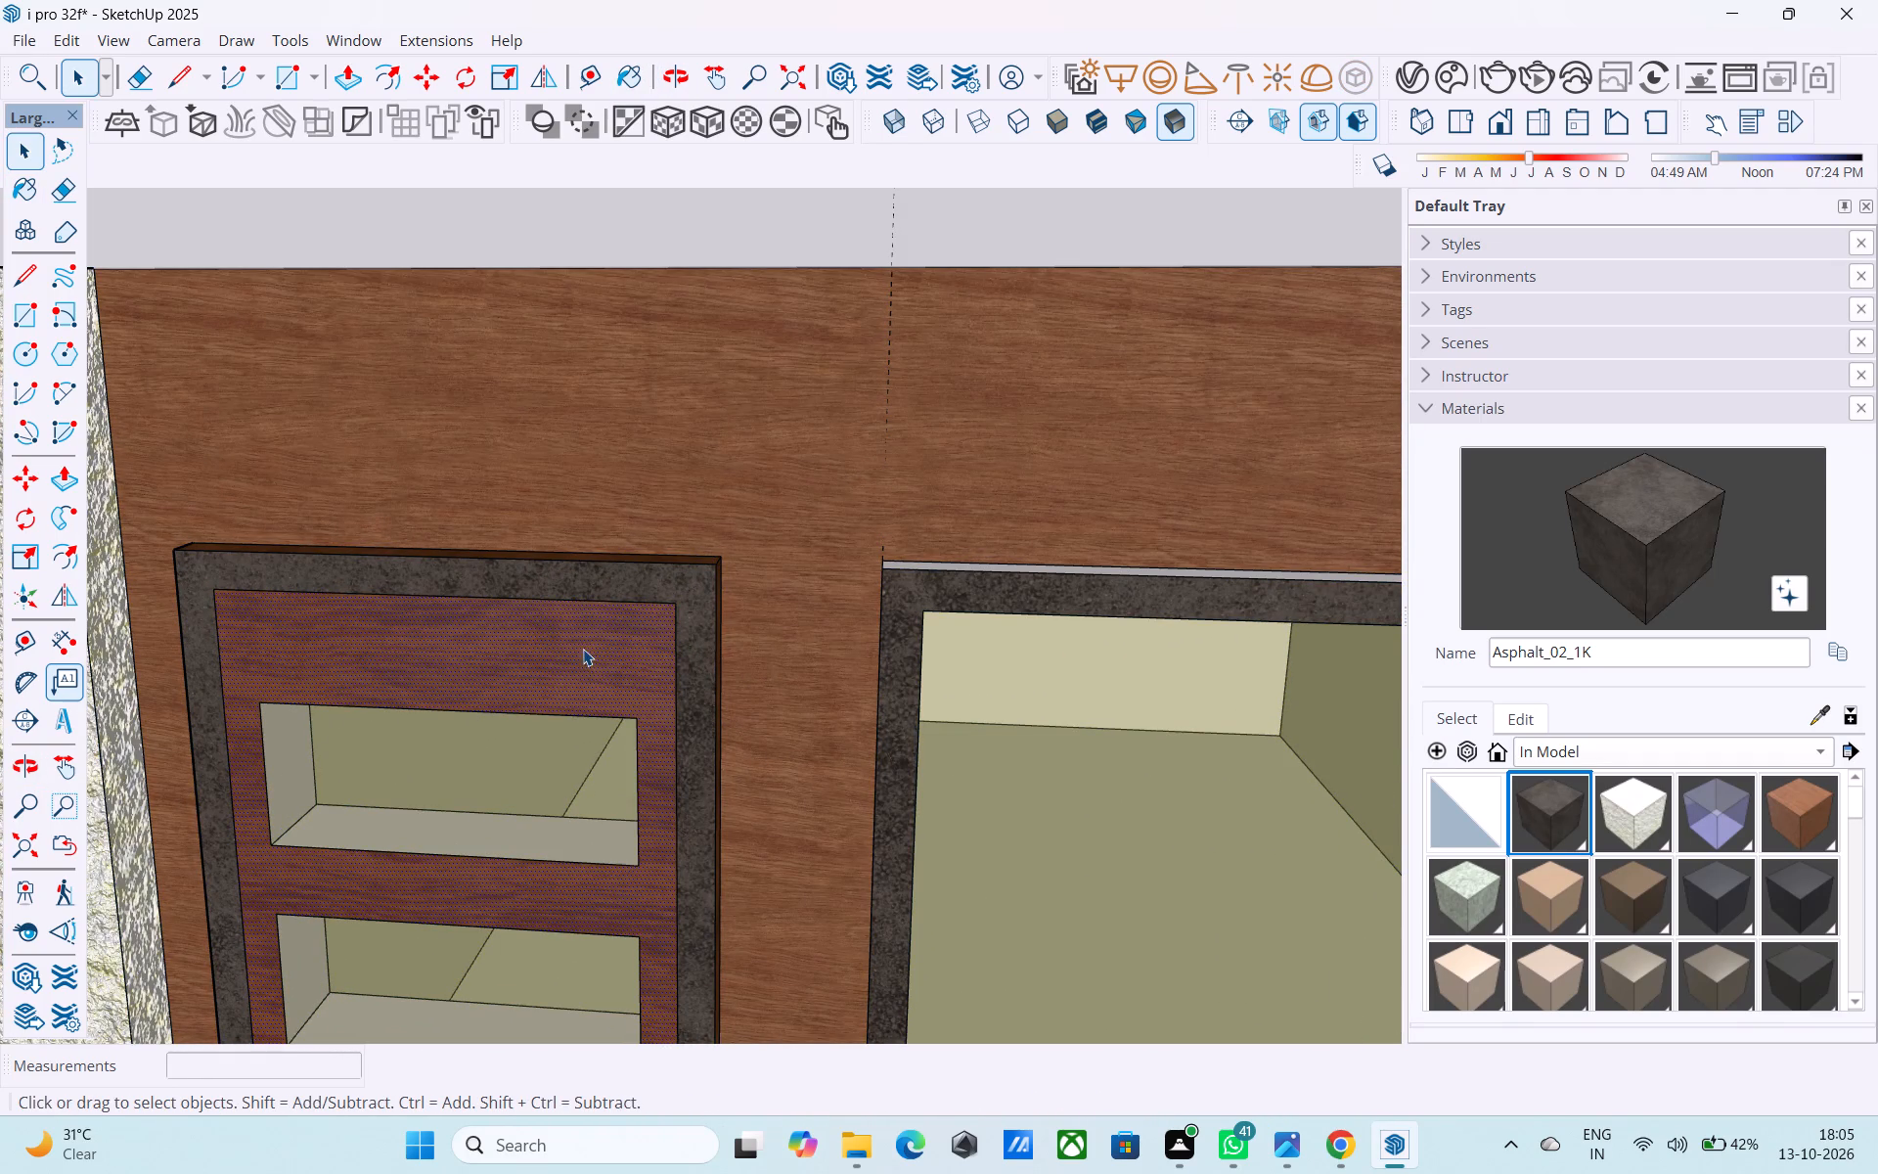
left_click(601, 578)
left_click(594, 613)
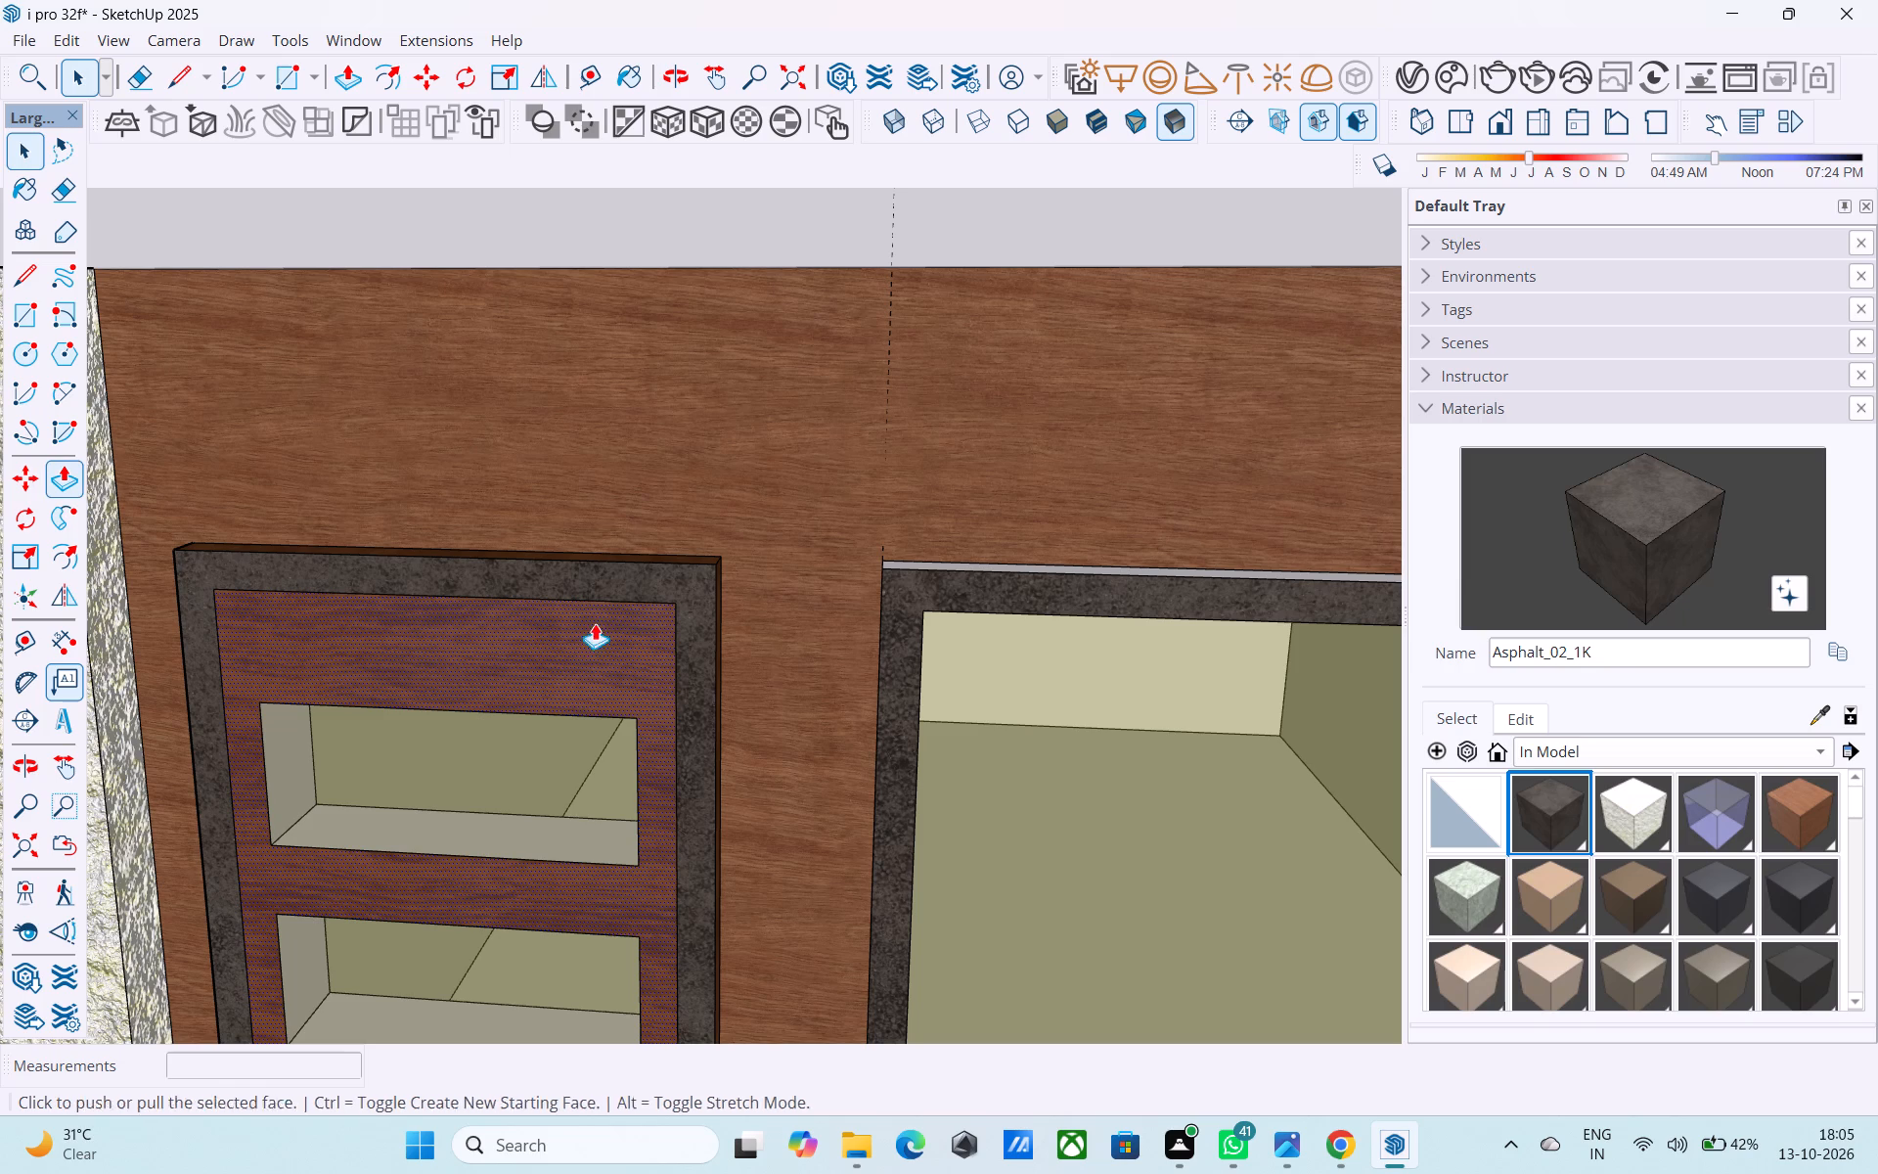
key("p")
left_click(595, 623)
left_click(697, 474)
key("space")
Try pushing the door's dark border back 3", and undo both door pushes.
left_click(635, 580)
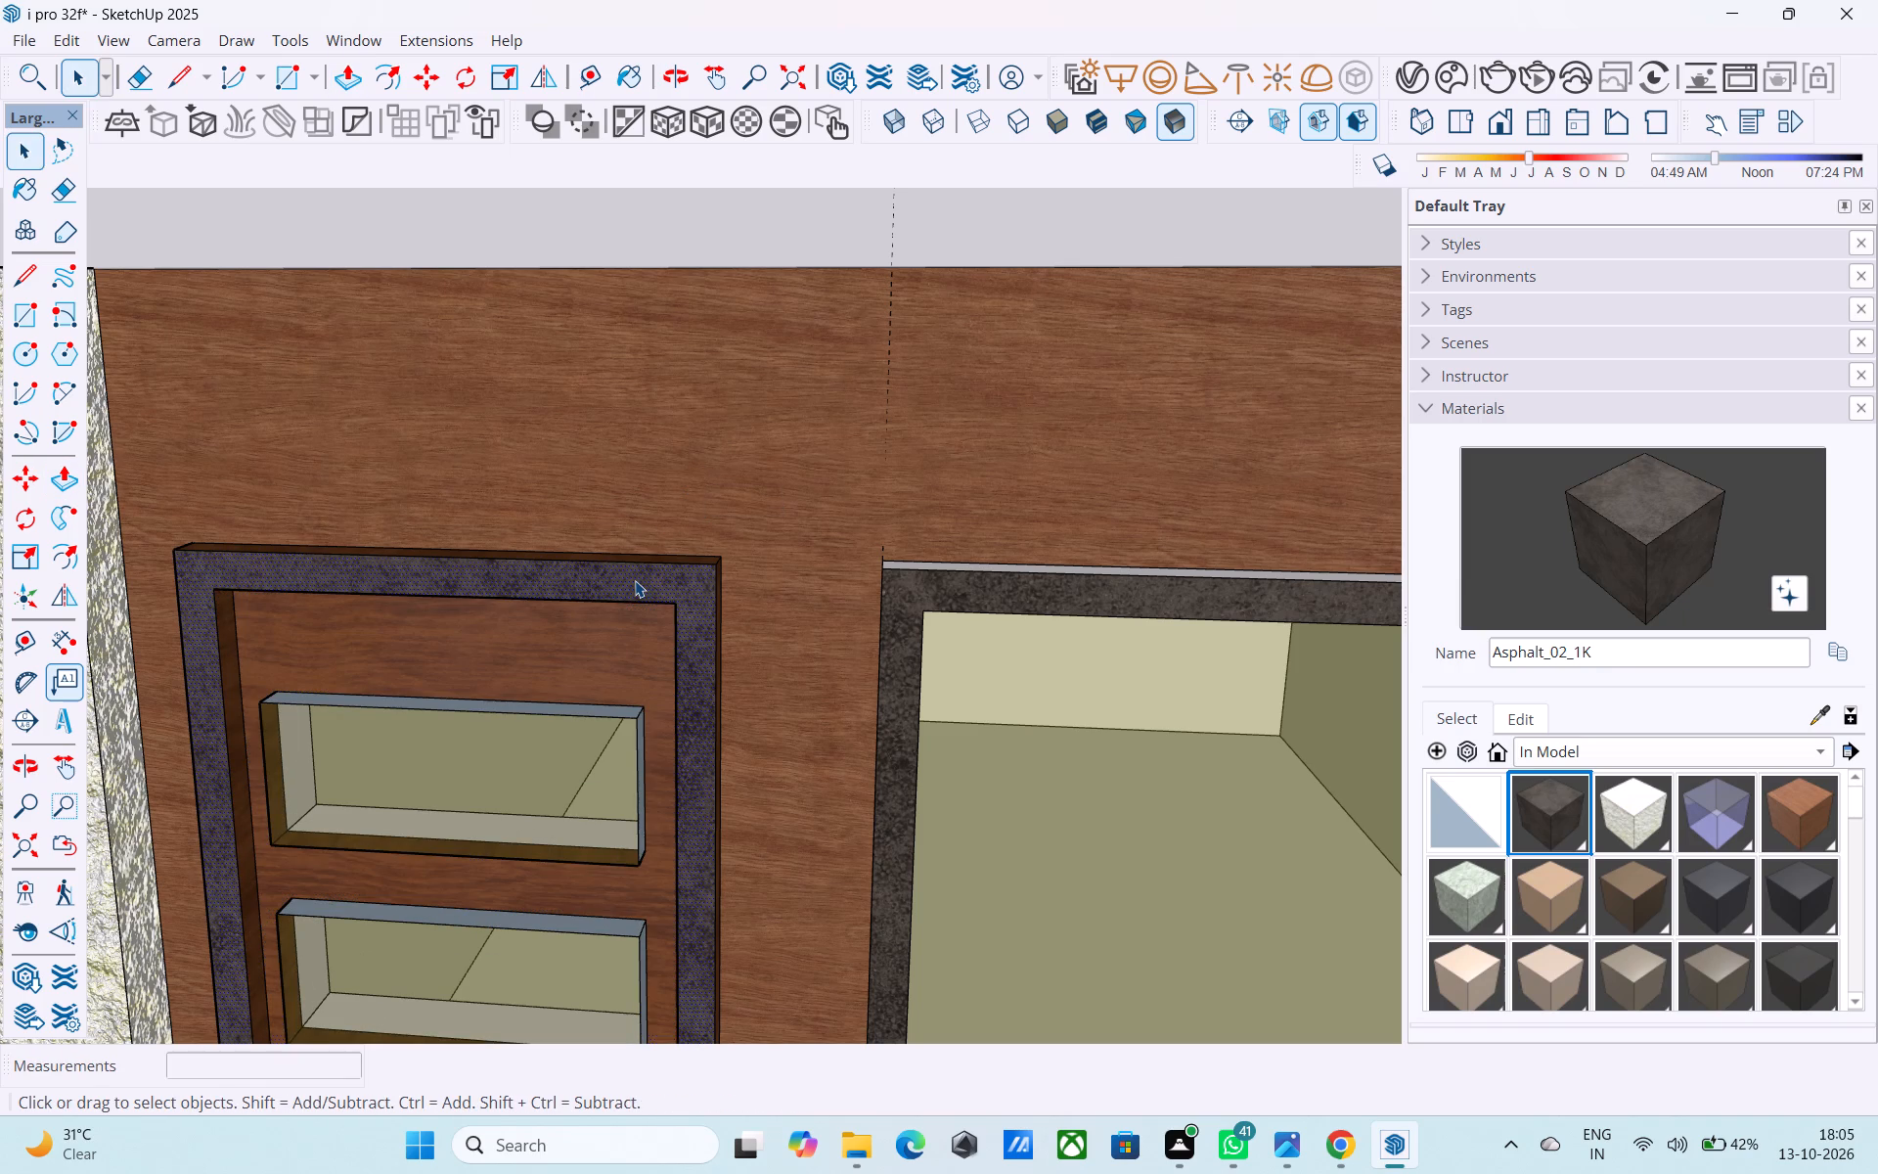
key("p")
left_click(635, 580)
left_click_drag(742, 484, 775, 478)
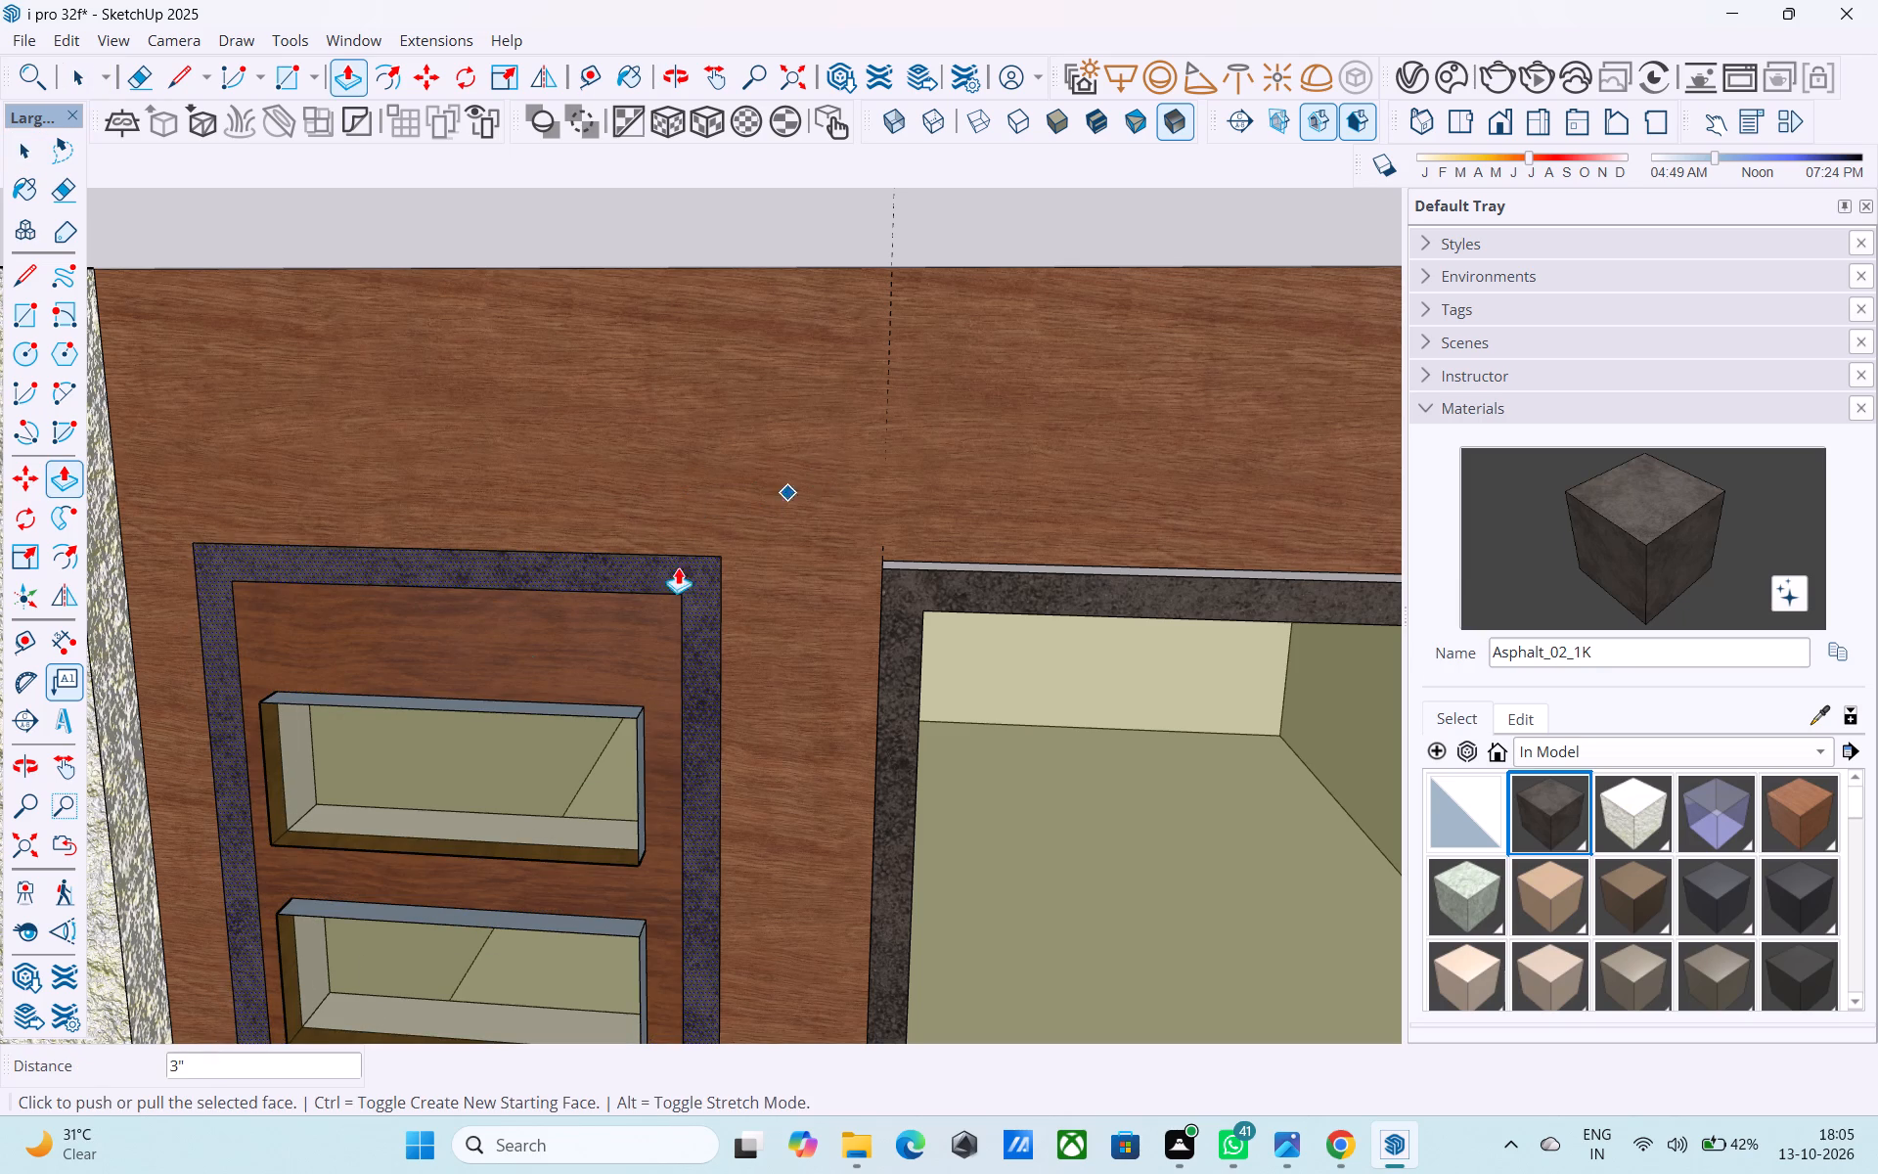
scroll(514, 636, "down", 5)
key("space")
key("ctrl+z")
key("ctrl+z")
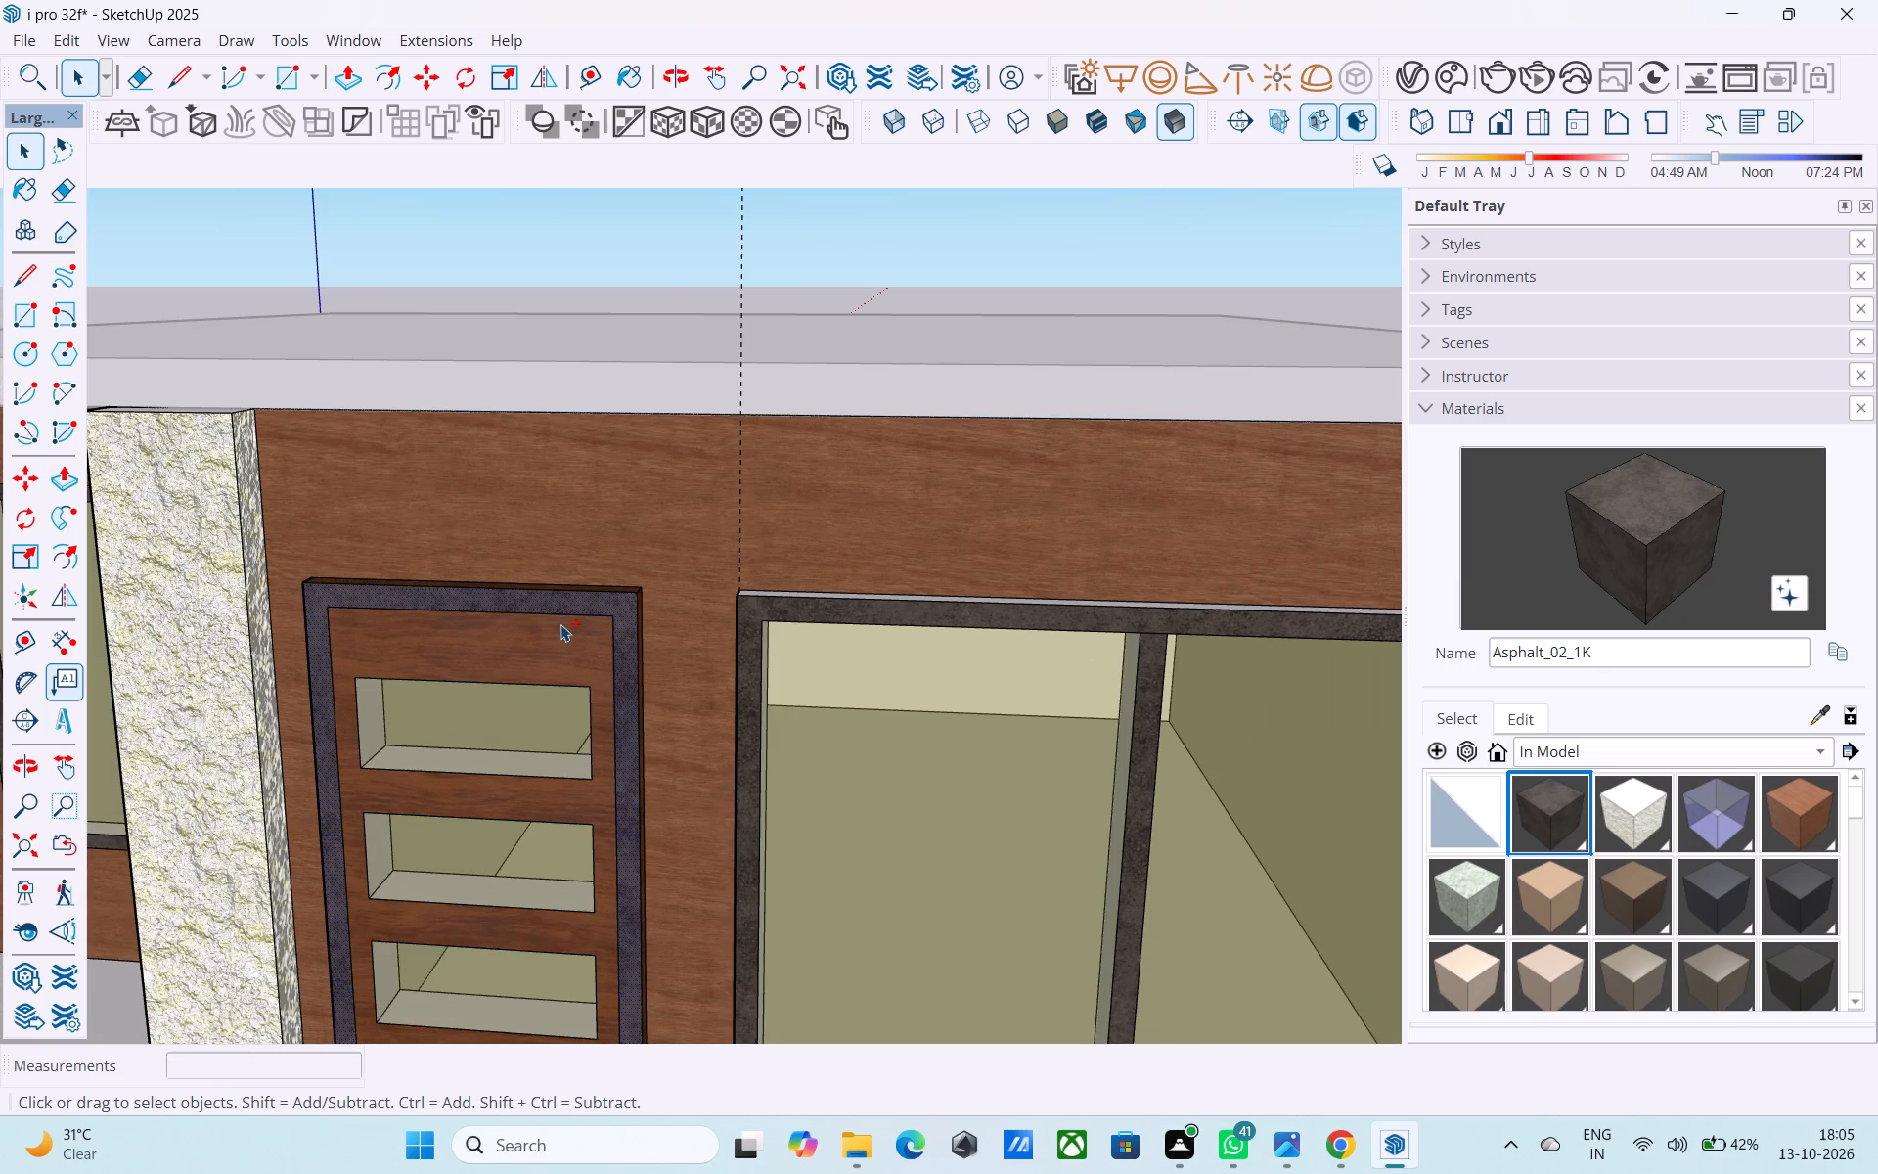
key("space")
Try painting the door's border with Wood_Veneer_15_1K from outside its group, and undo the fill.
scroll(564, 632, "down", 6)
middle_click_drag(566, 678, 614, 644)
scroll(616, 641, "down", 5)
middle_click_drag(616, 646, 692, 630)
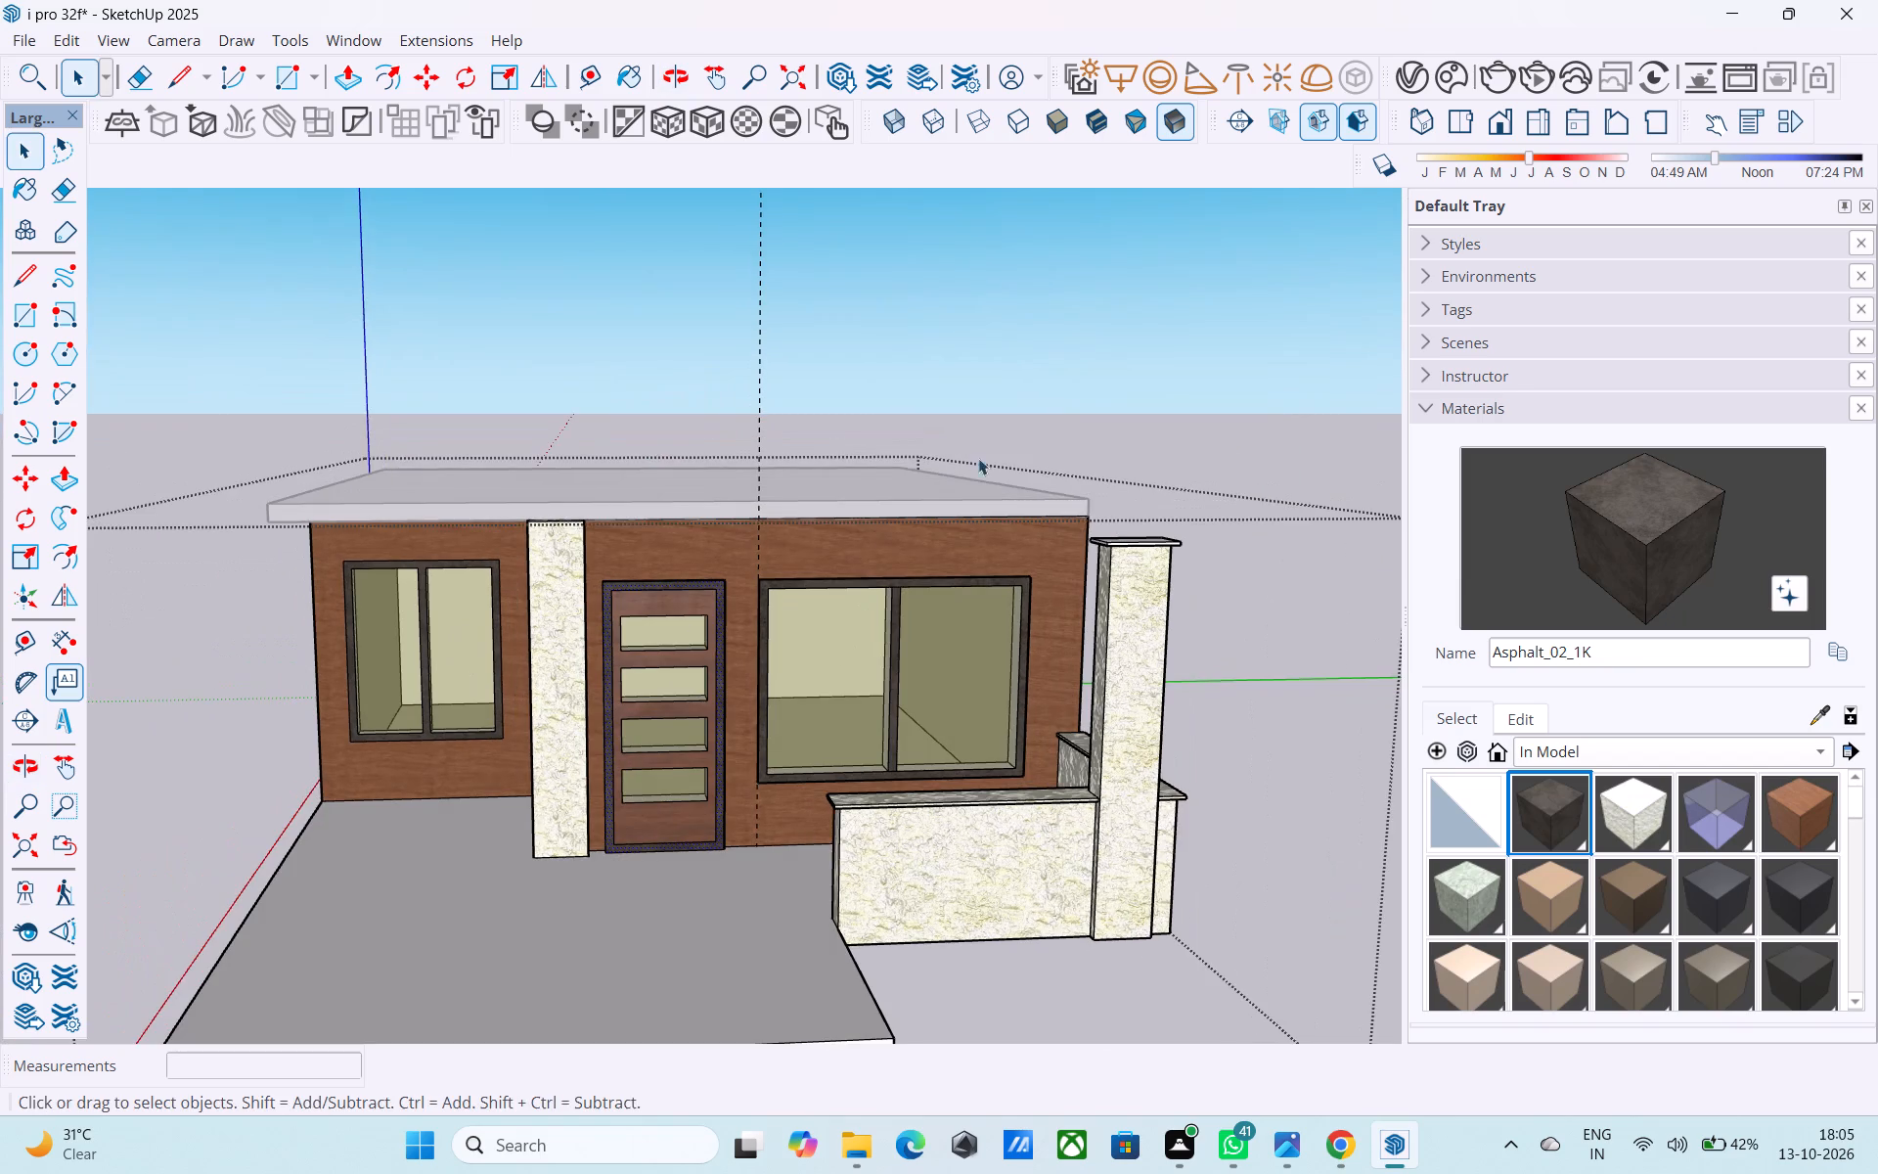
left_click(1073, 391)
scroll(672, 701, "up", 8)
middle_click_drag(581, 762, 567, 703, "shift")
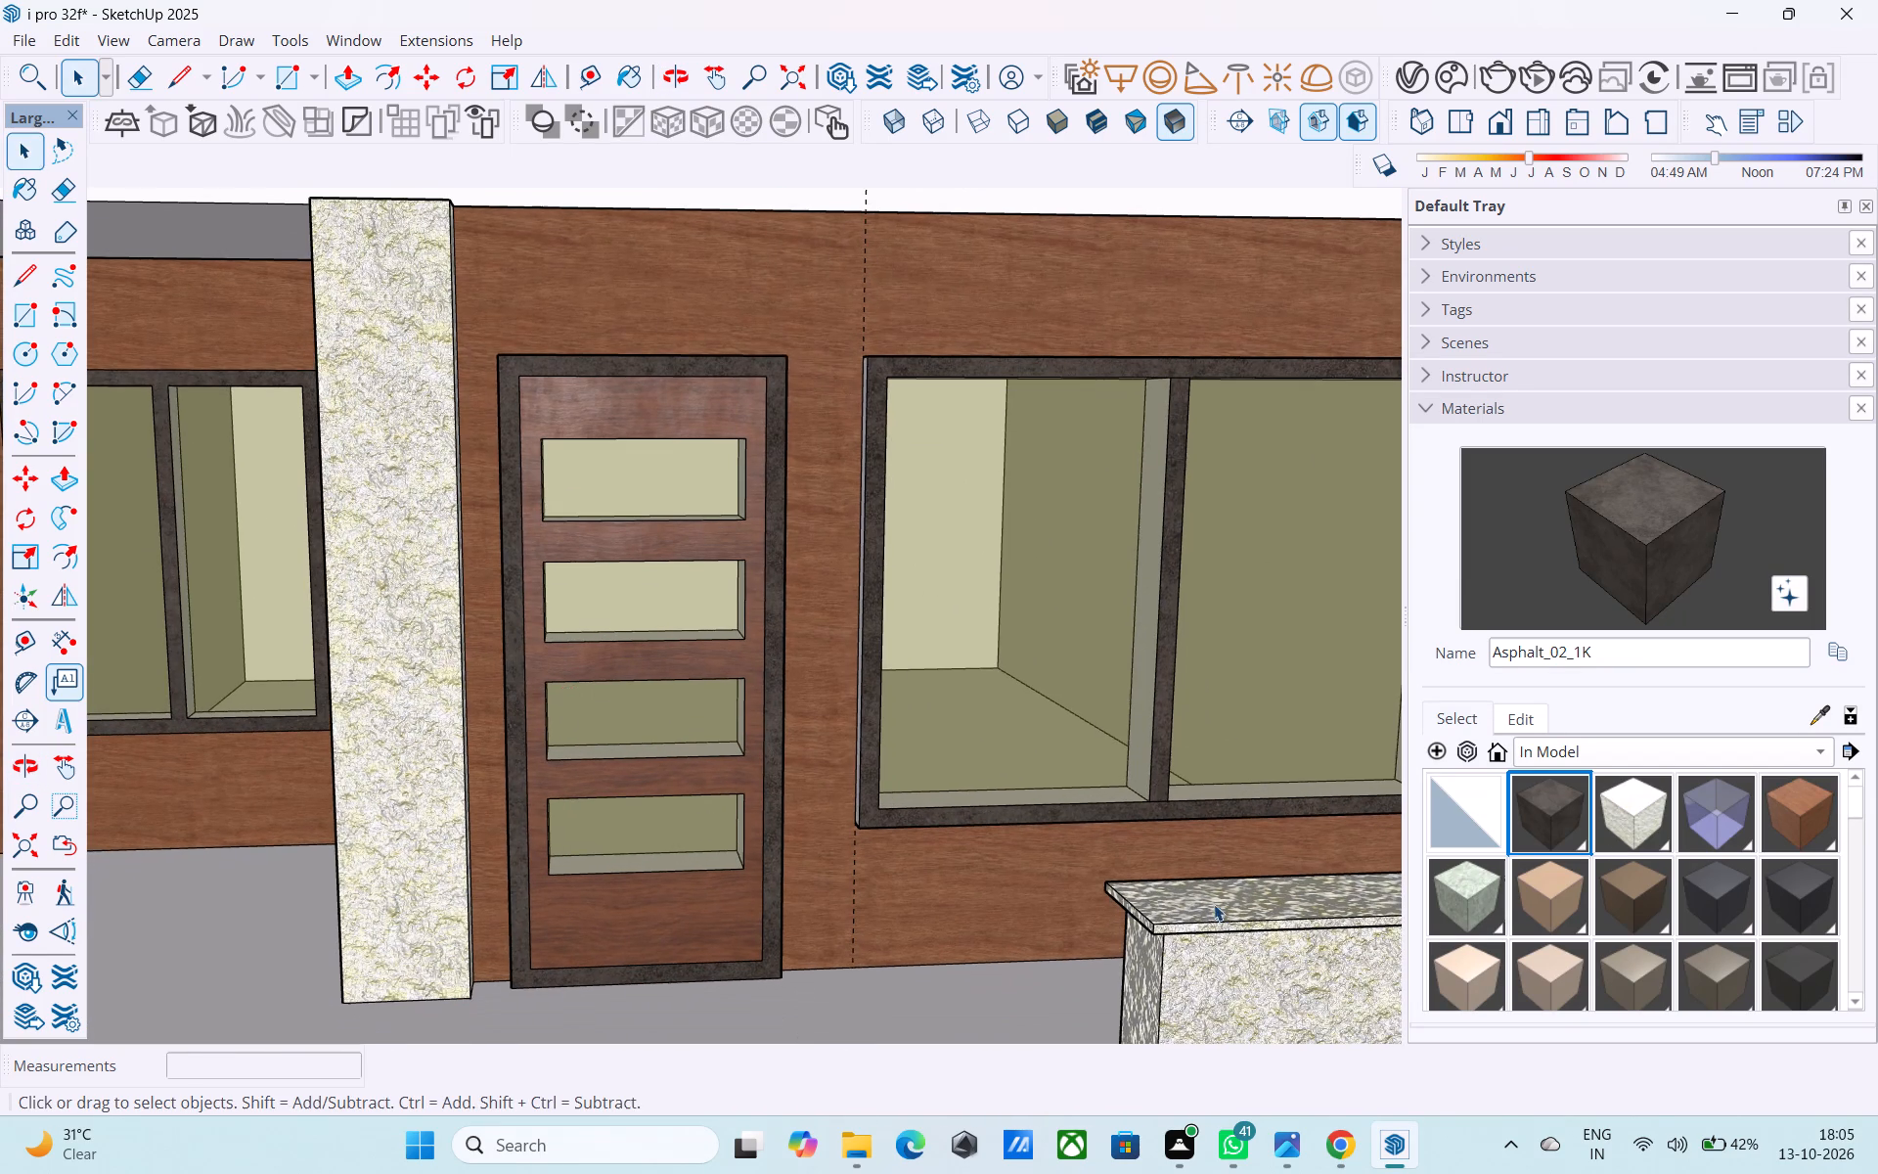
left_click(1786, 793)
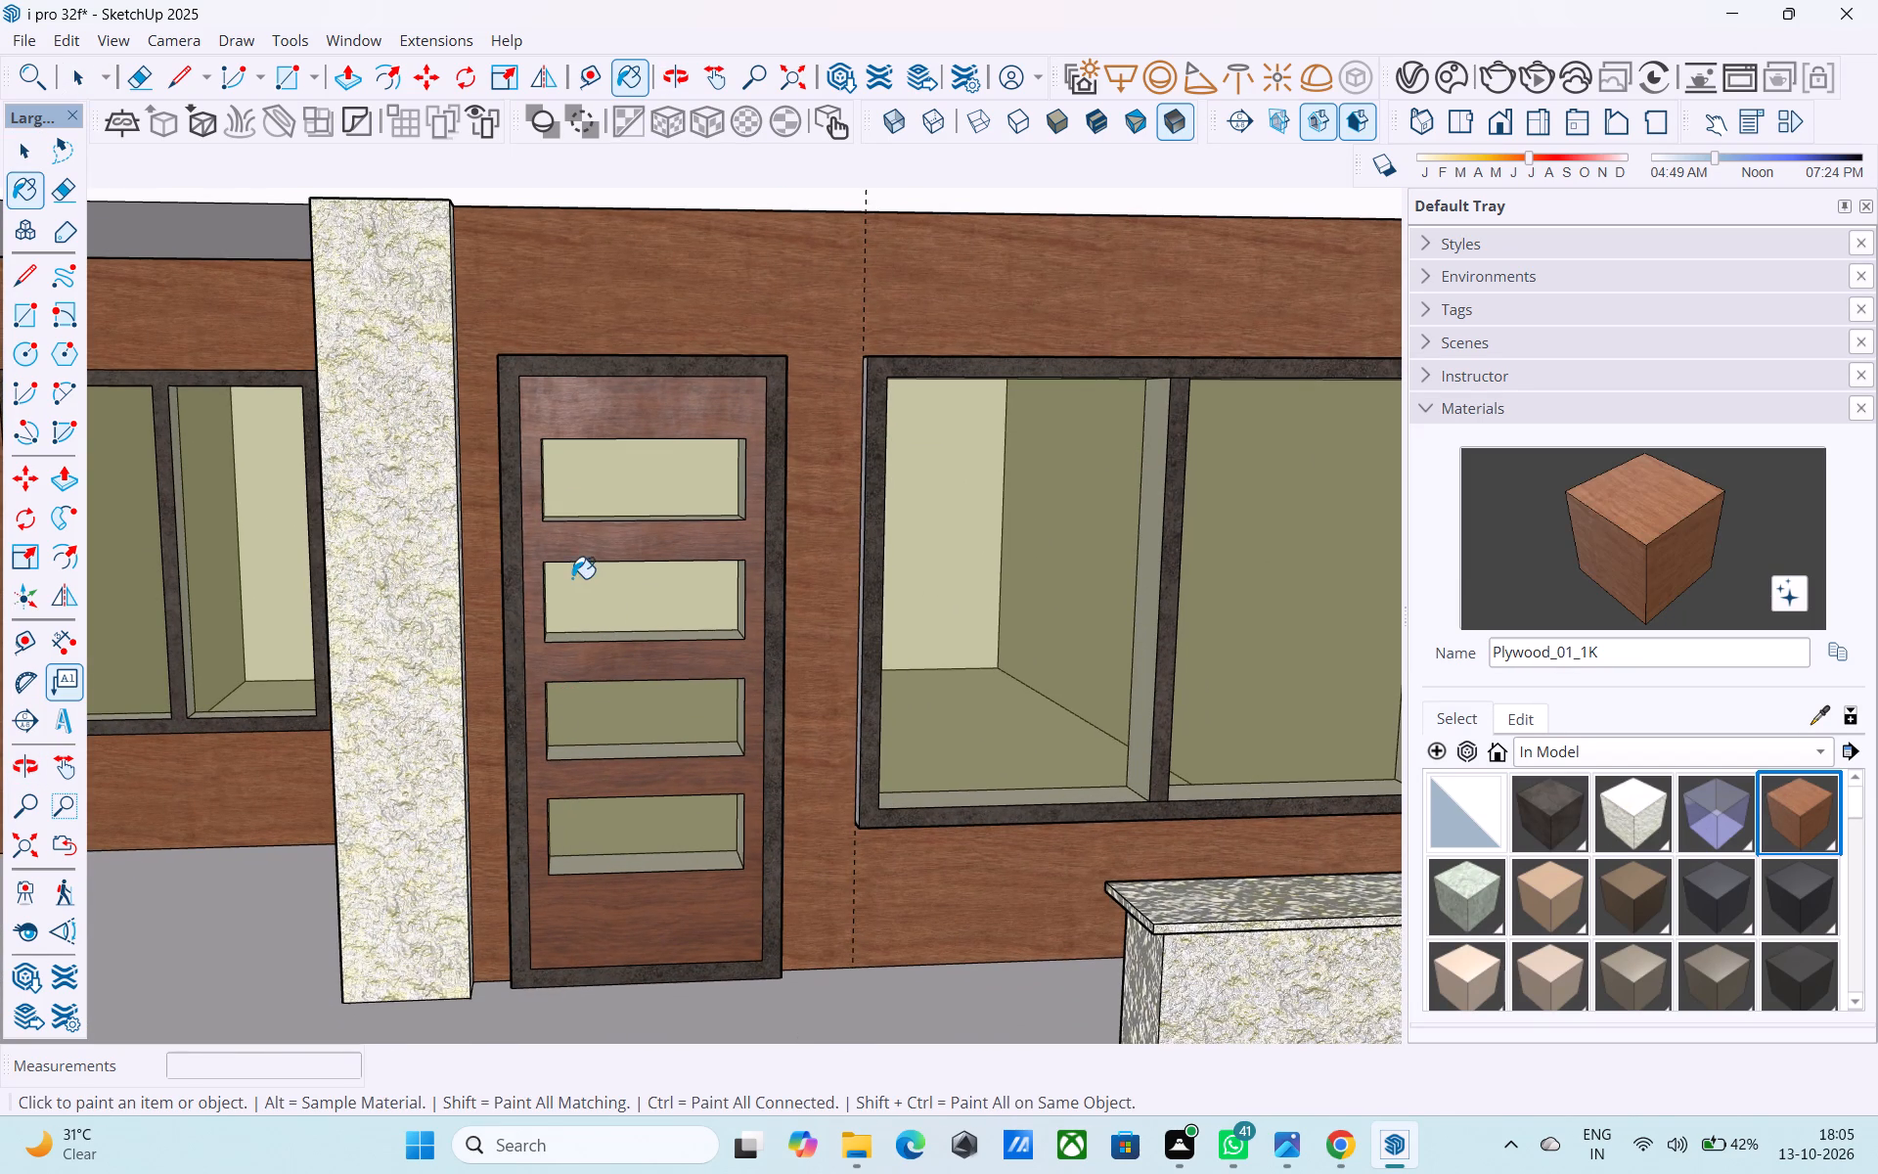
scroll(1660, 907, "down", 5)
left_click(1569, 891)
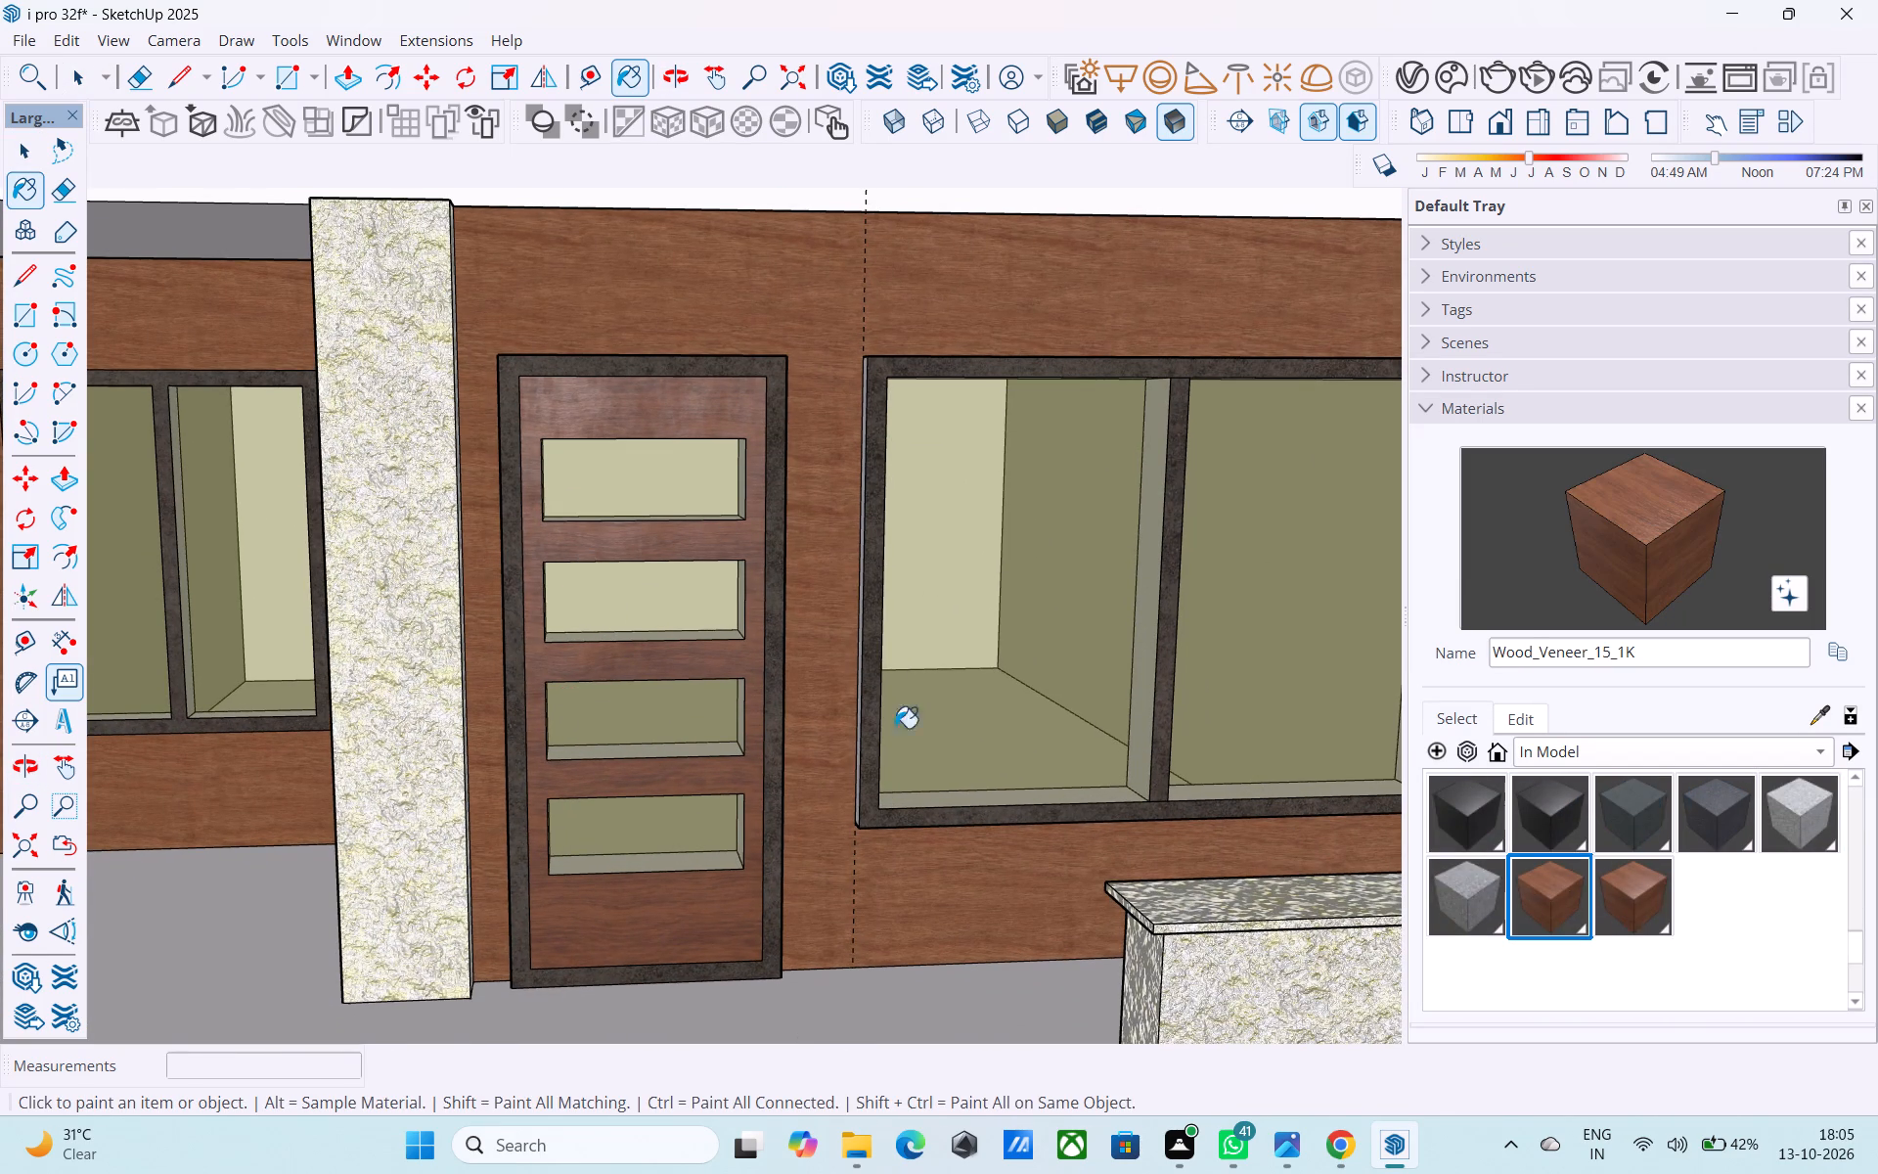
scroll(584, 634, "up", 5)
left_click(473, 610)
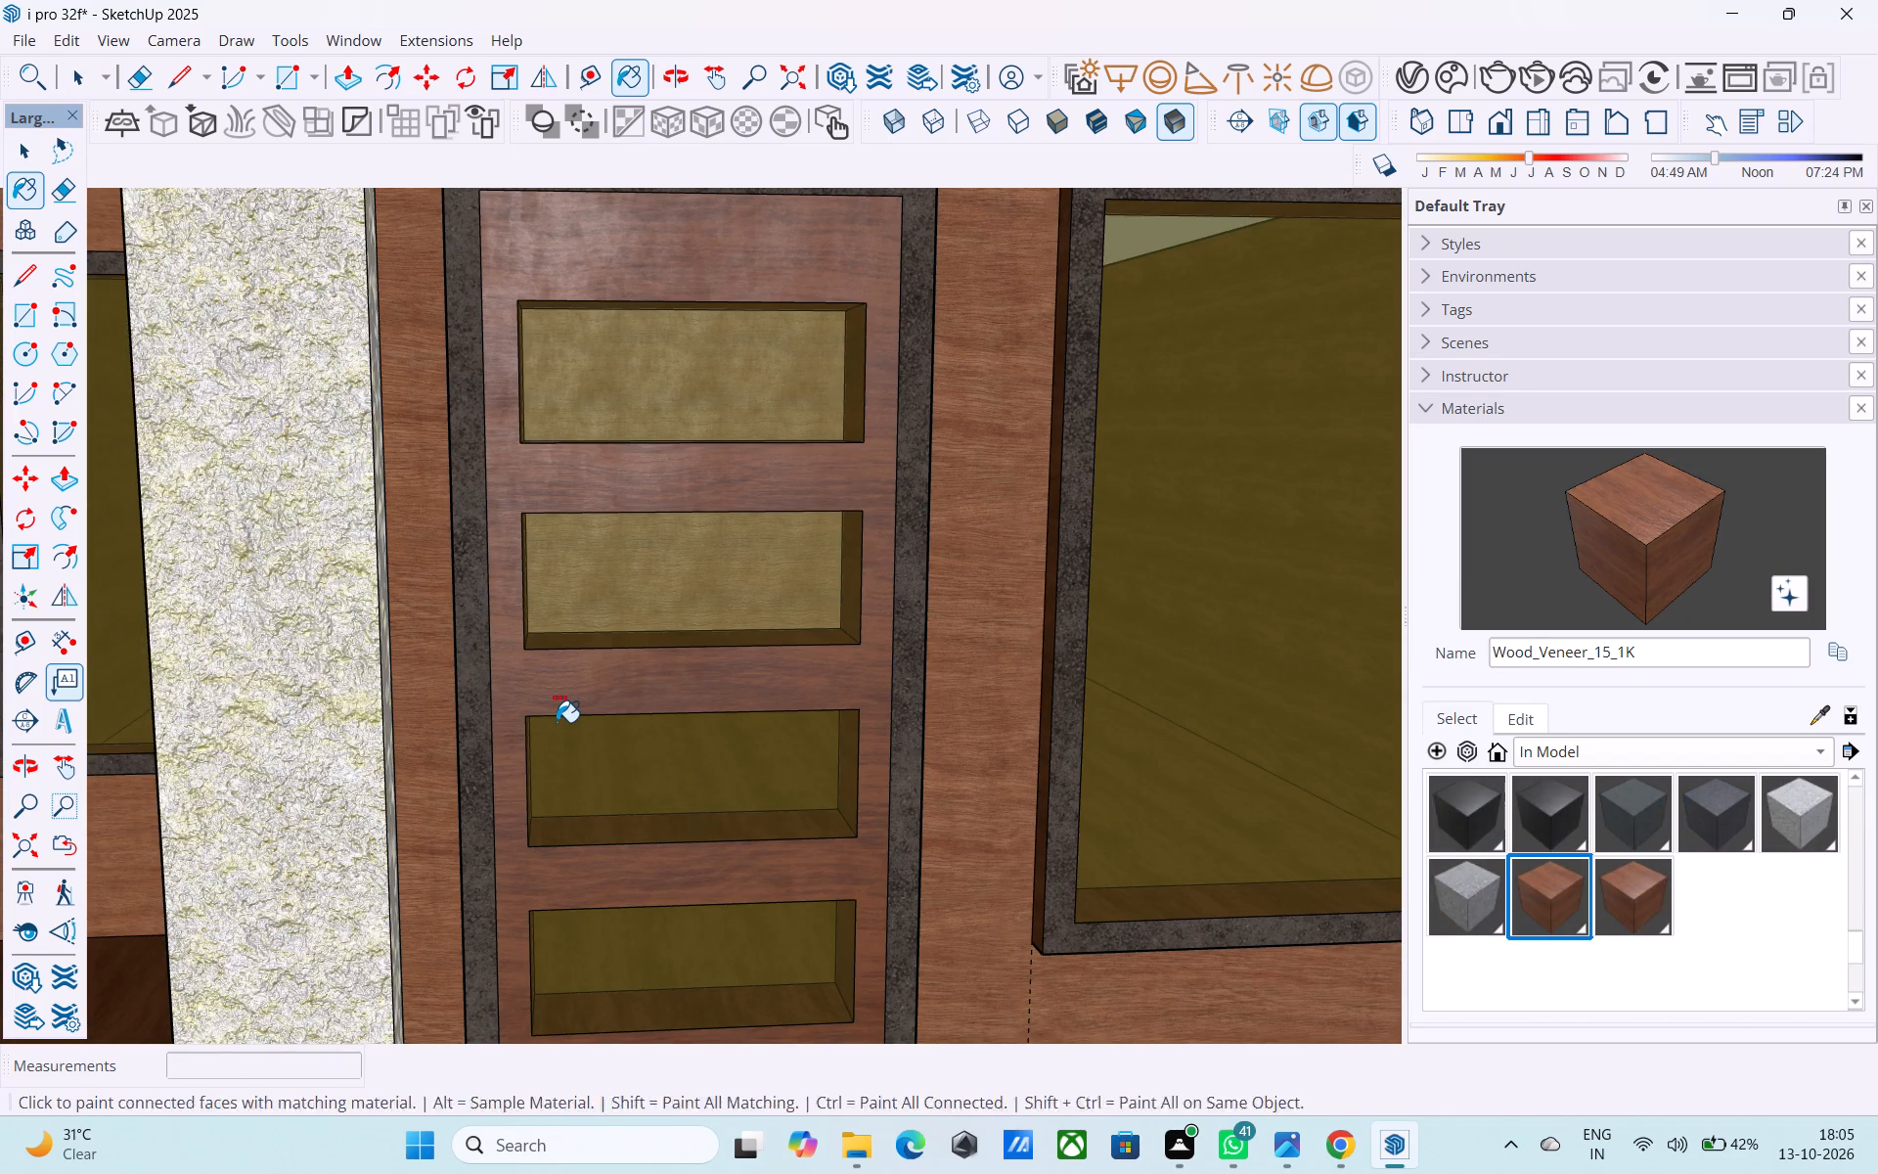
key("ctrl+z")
Open the door's group for editing and paint its asphalt front border with Wood_Veneer_15_1K.
key("space")
double_click(522, 713)
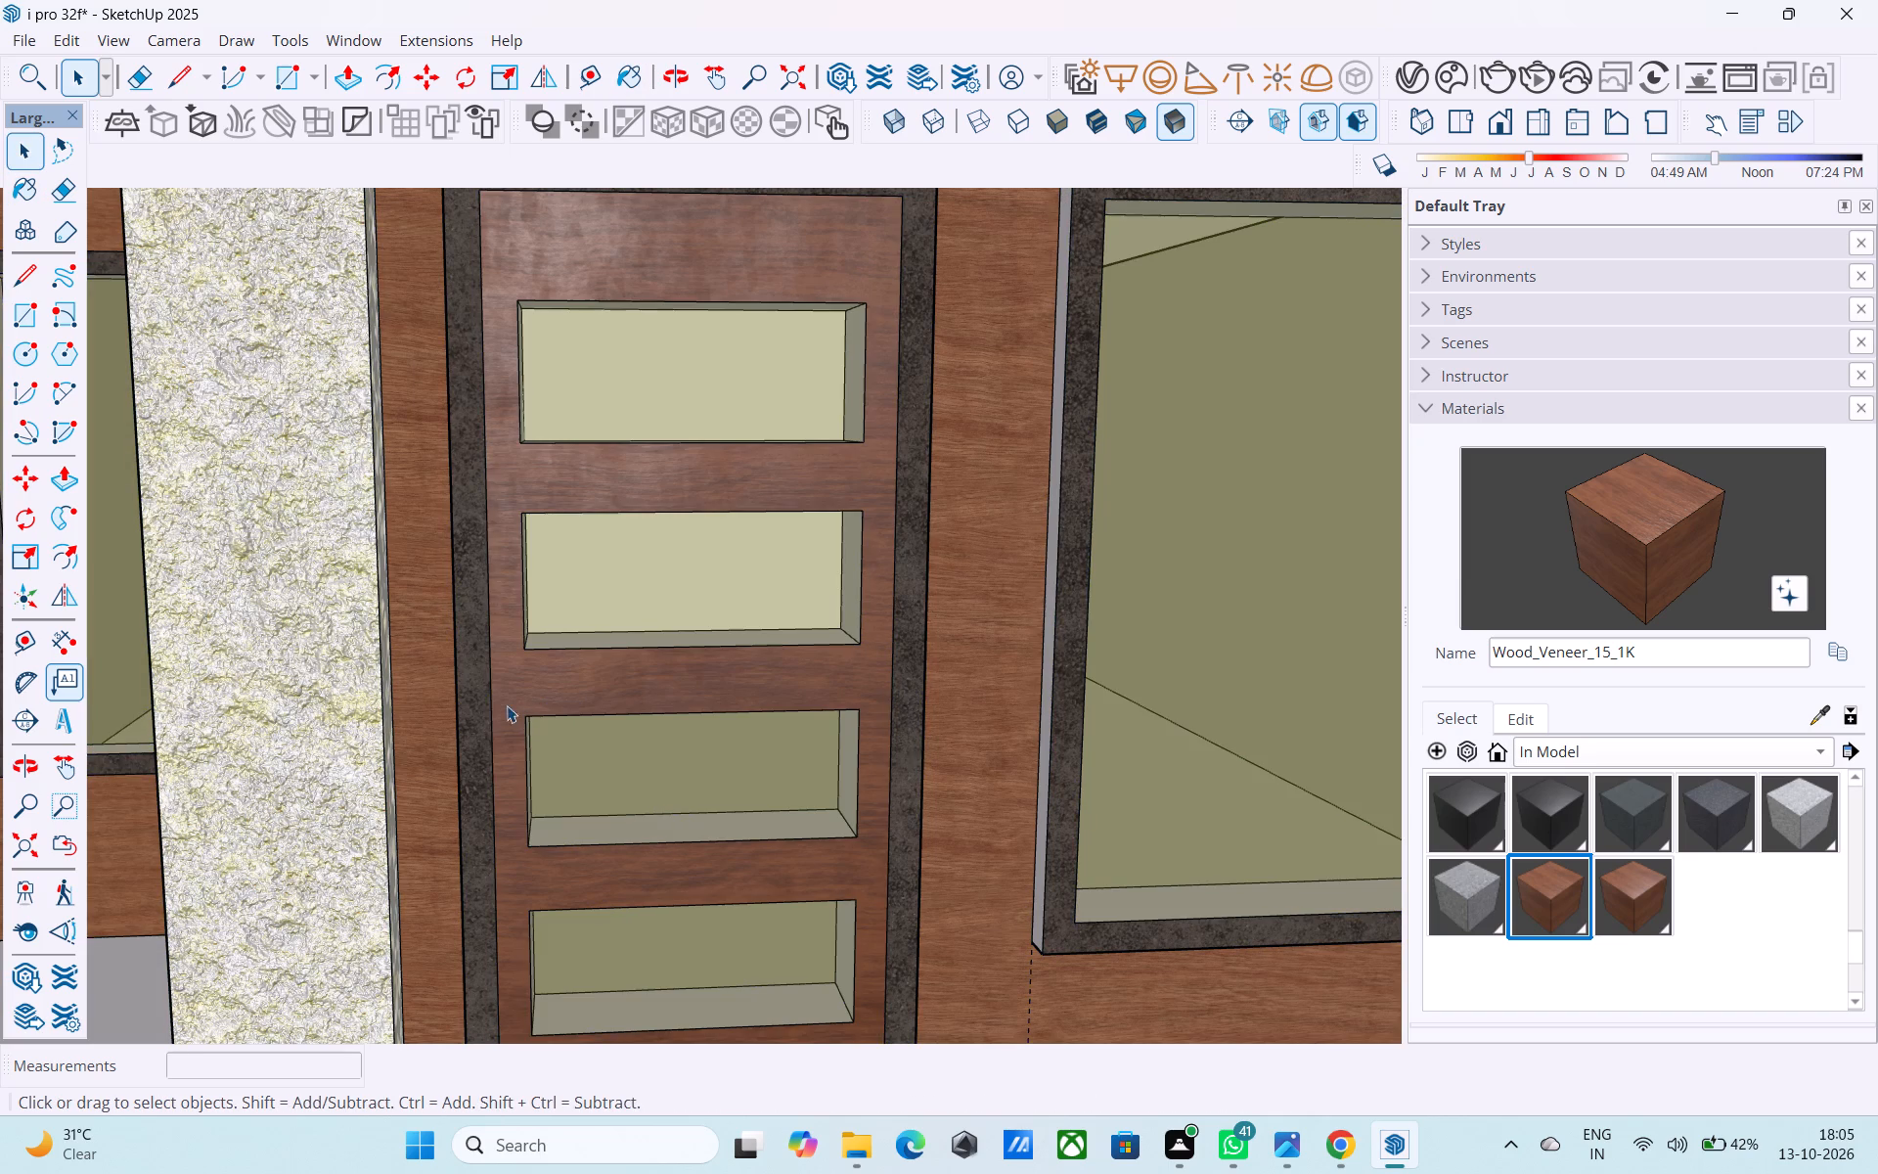
double_click(488, 692)
left_click(467, 690)
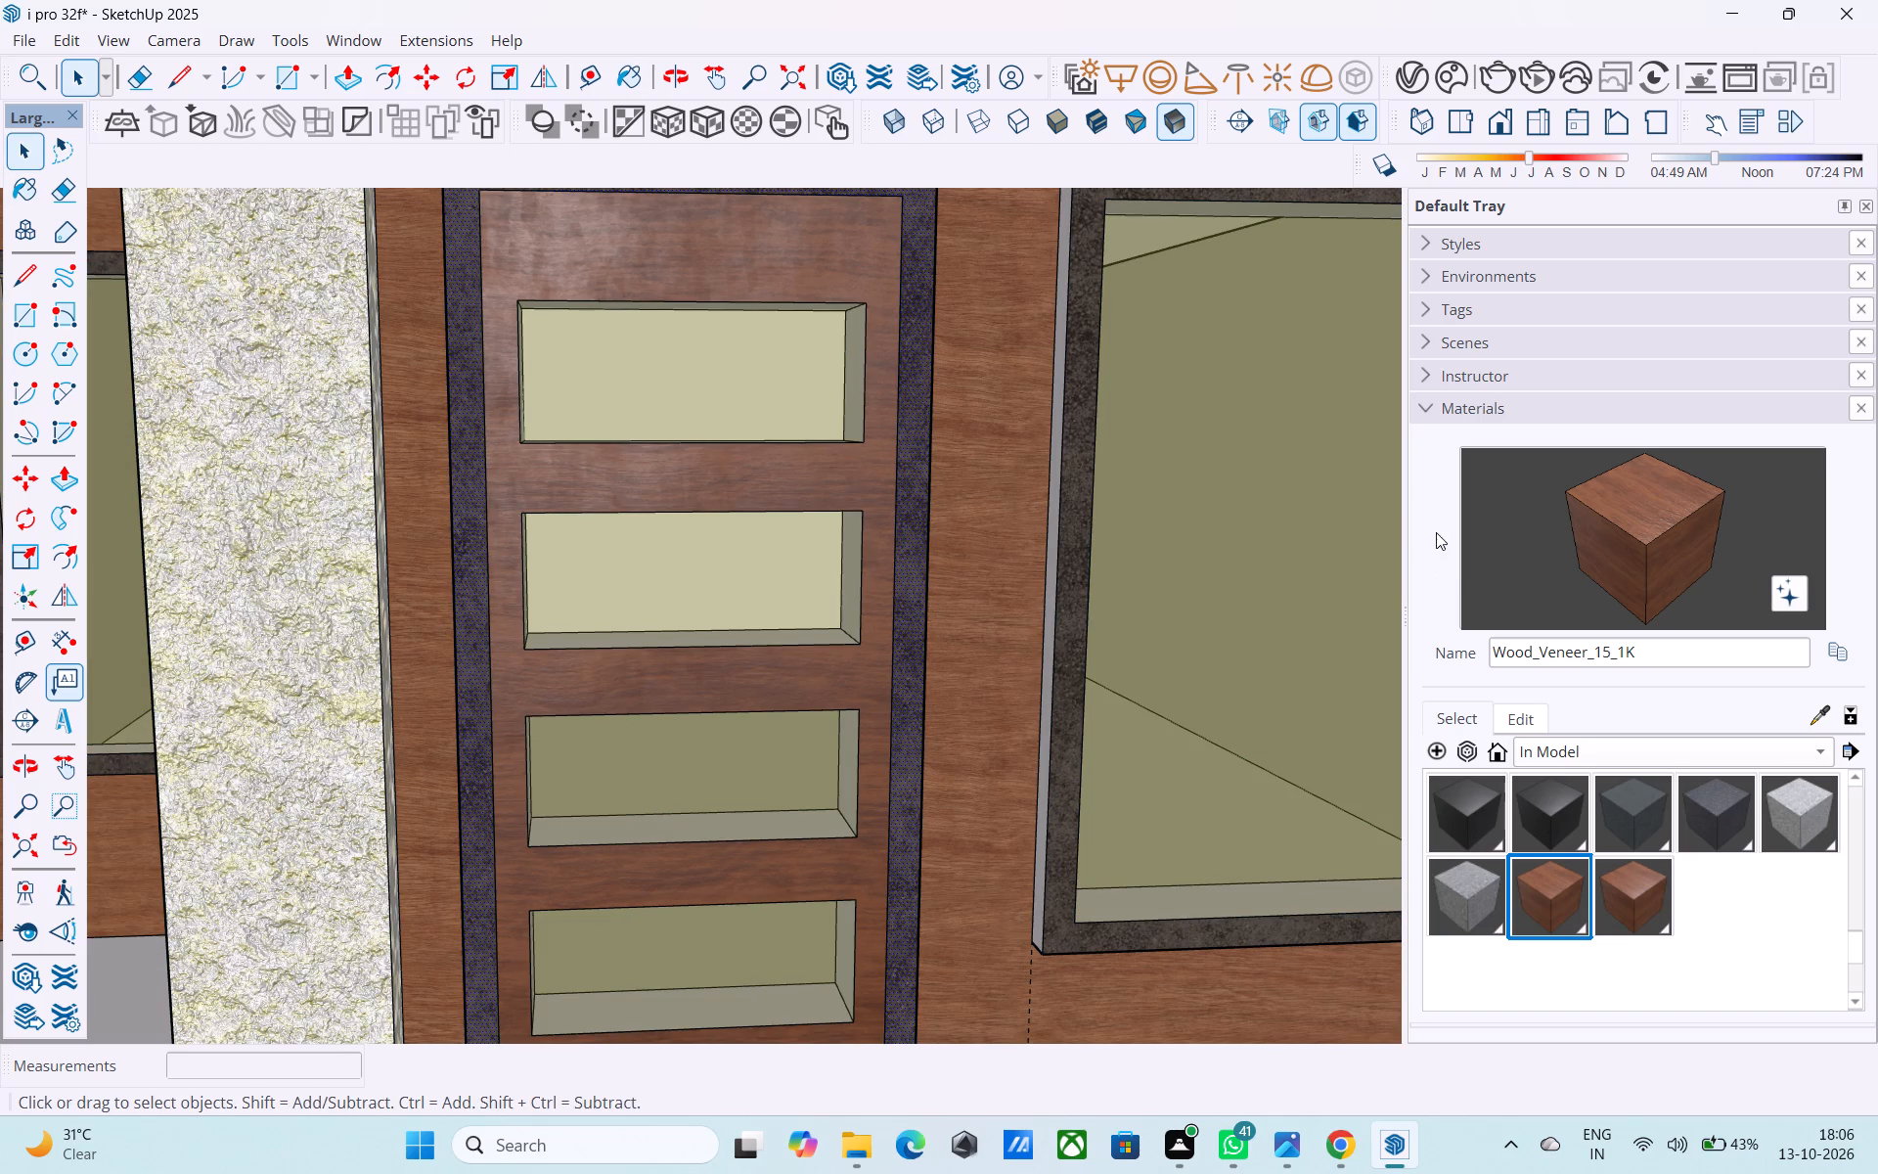
left_click(1557, 531)
left_click(482, 645)
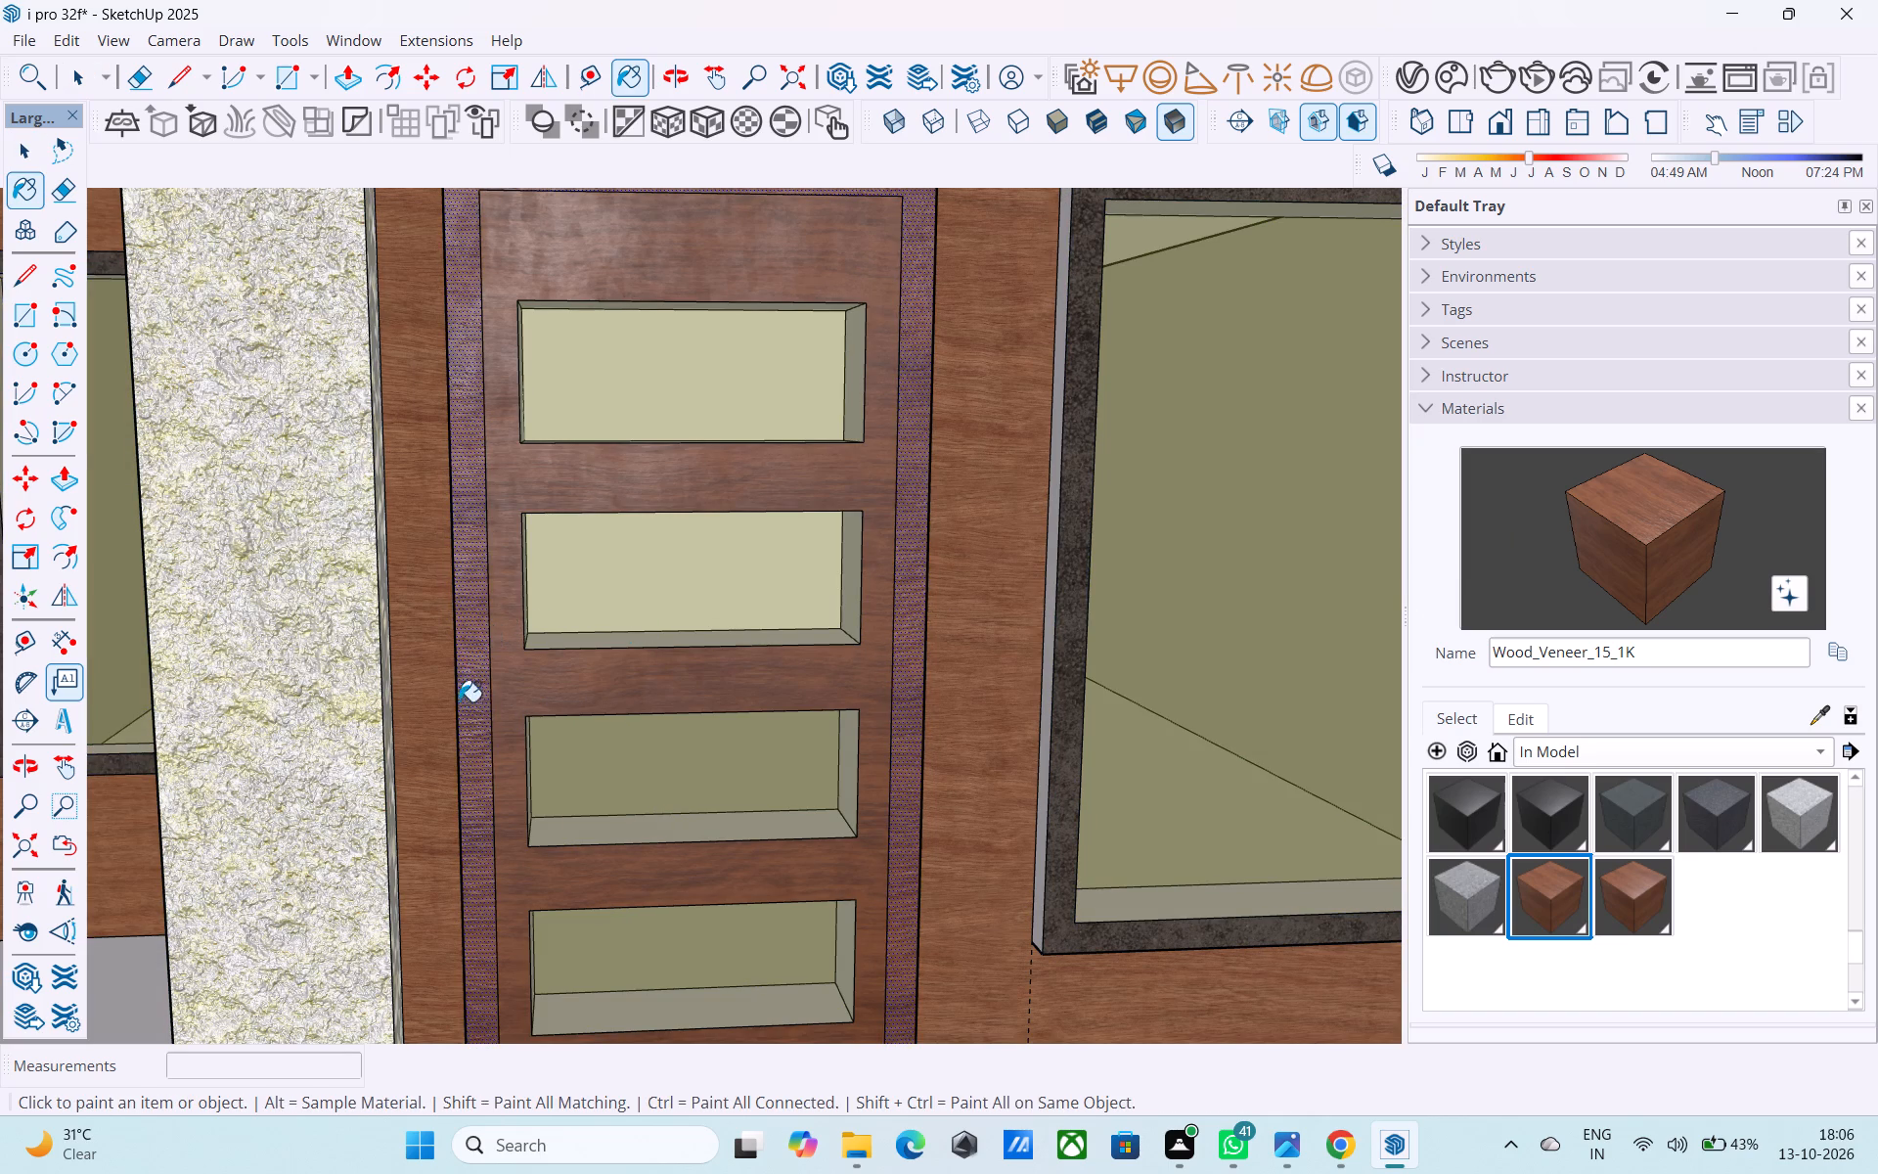
scroll(515, 757, "down", 18)
key("space")
left_click(1189, 447)
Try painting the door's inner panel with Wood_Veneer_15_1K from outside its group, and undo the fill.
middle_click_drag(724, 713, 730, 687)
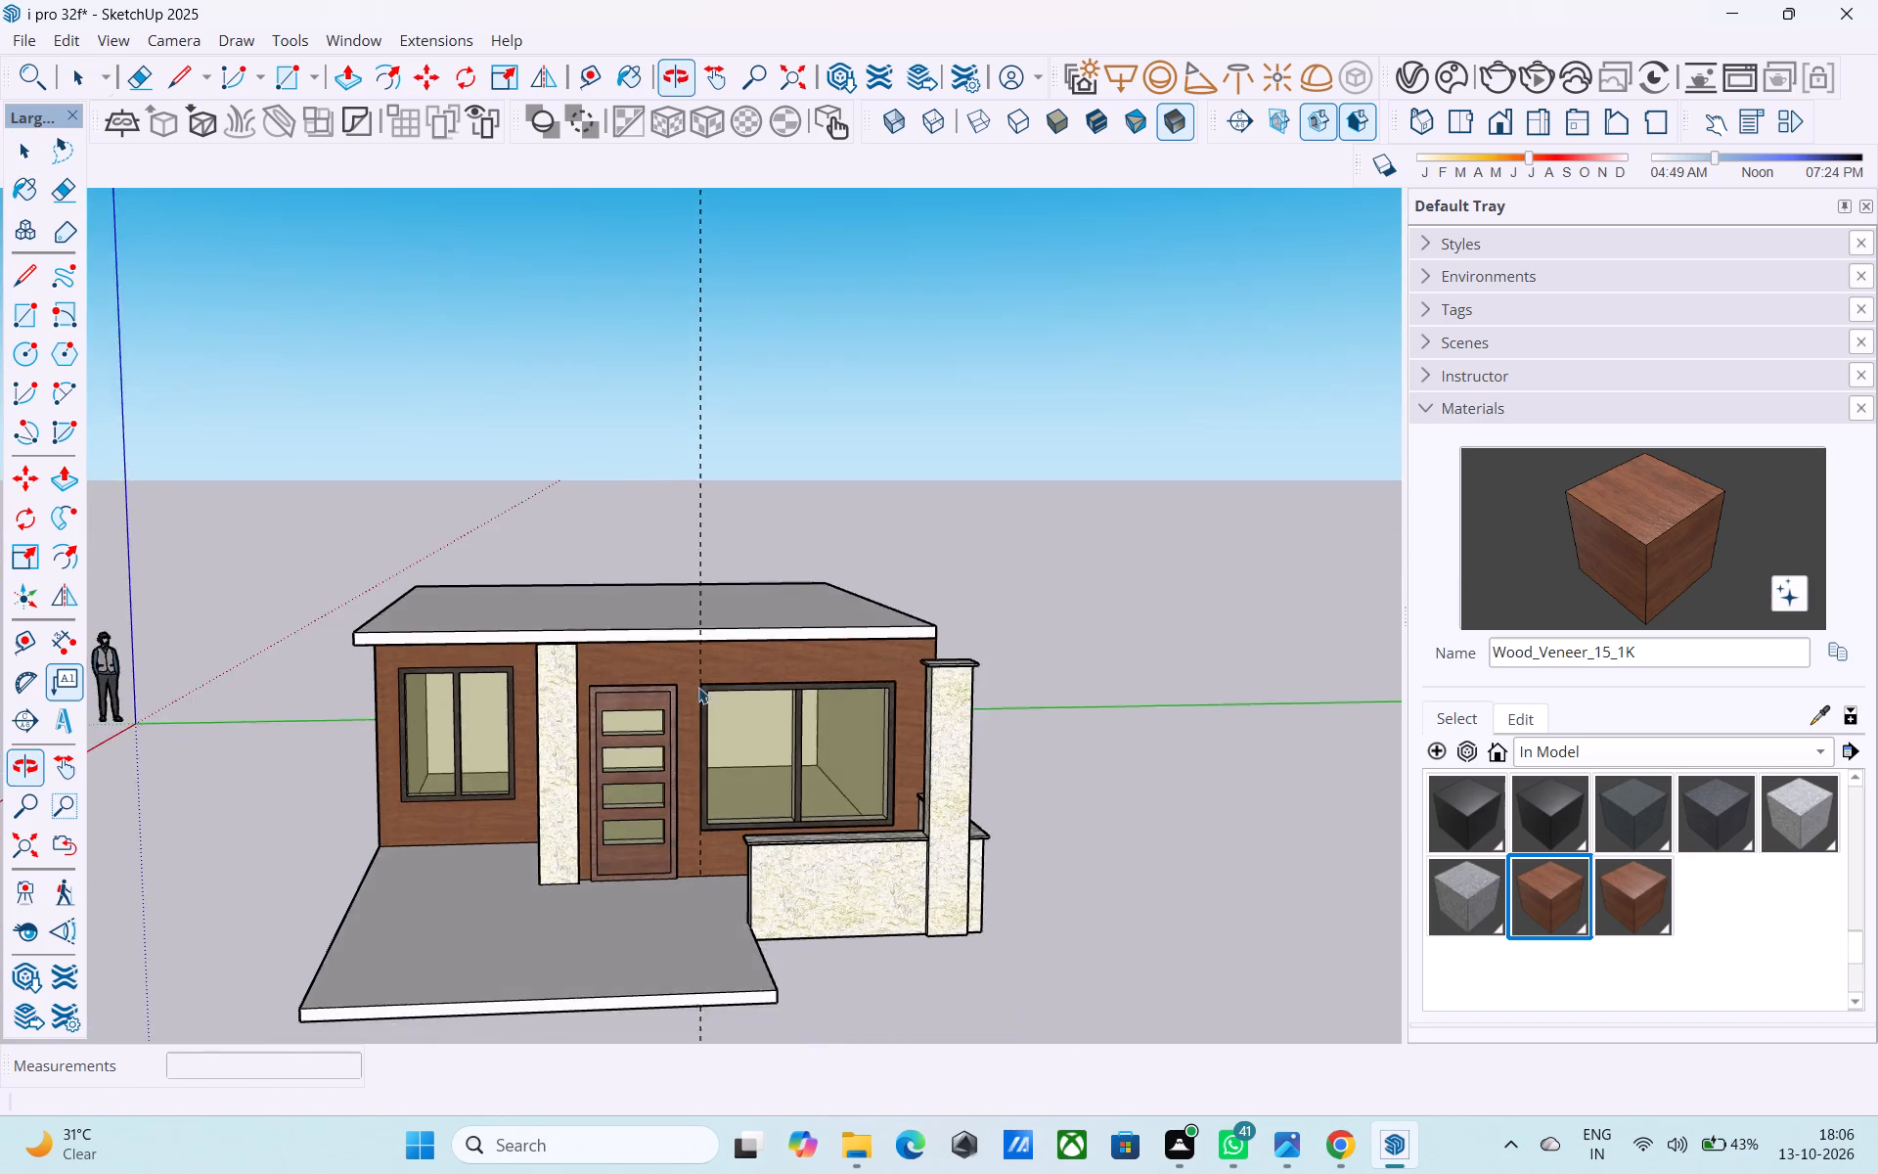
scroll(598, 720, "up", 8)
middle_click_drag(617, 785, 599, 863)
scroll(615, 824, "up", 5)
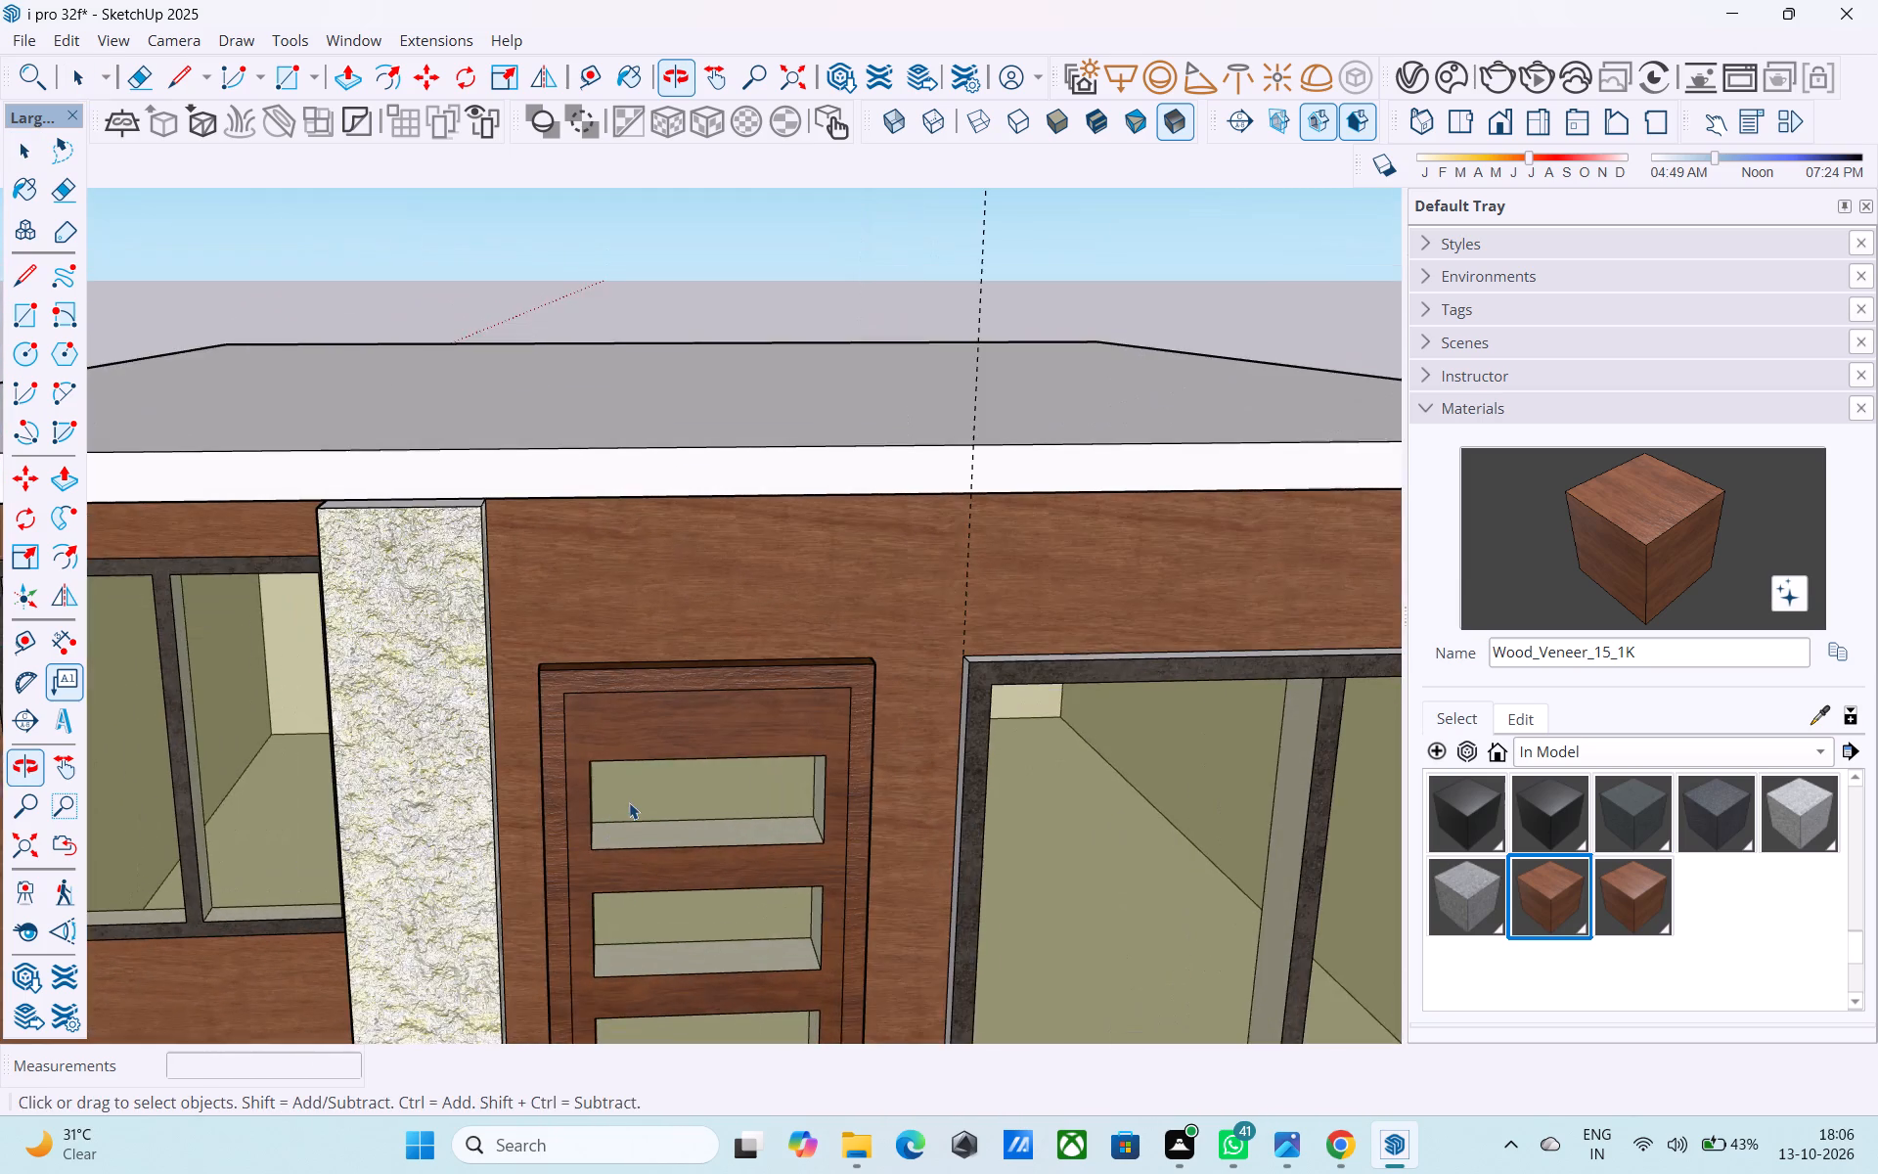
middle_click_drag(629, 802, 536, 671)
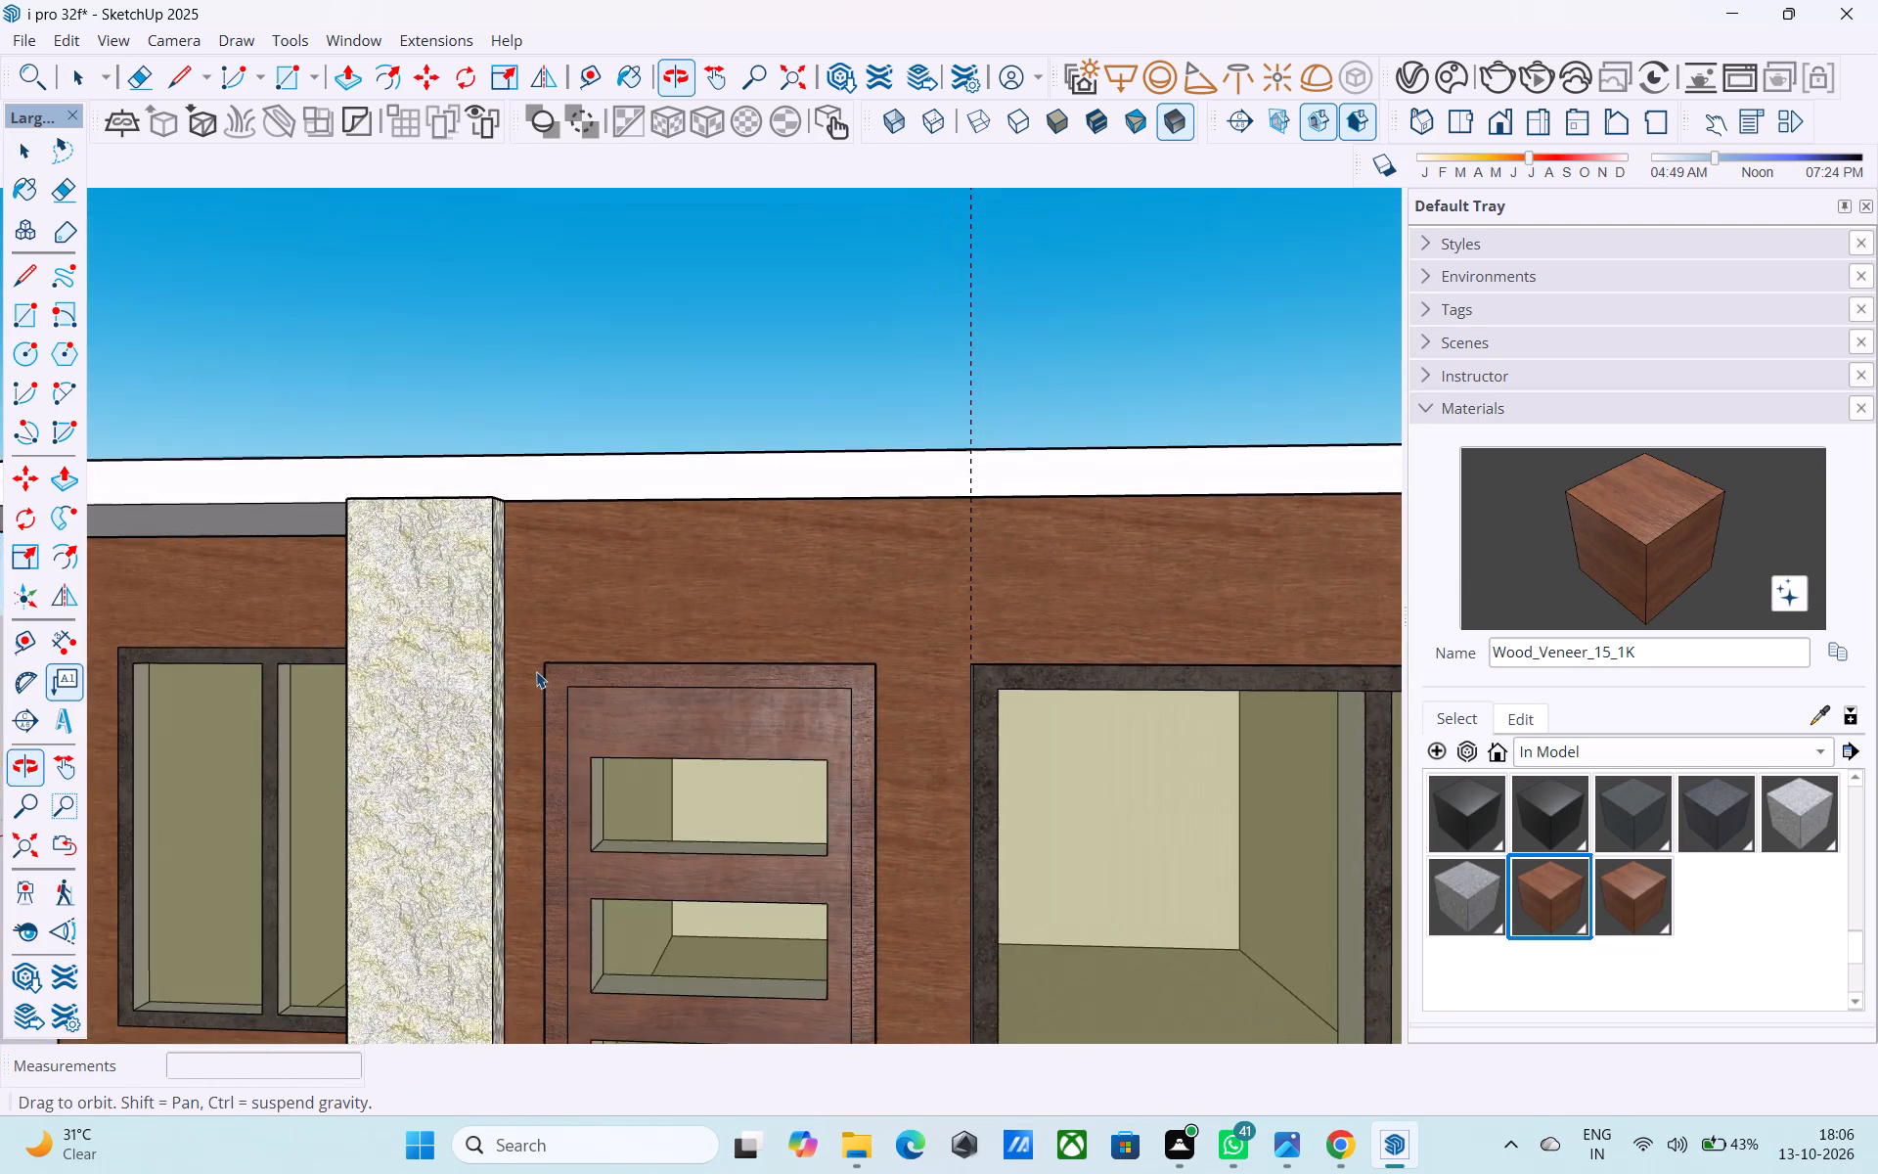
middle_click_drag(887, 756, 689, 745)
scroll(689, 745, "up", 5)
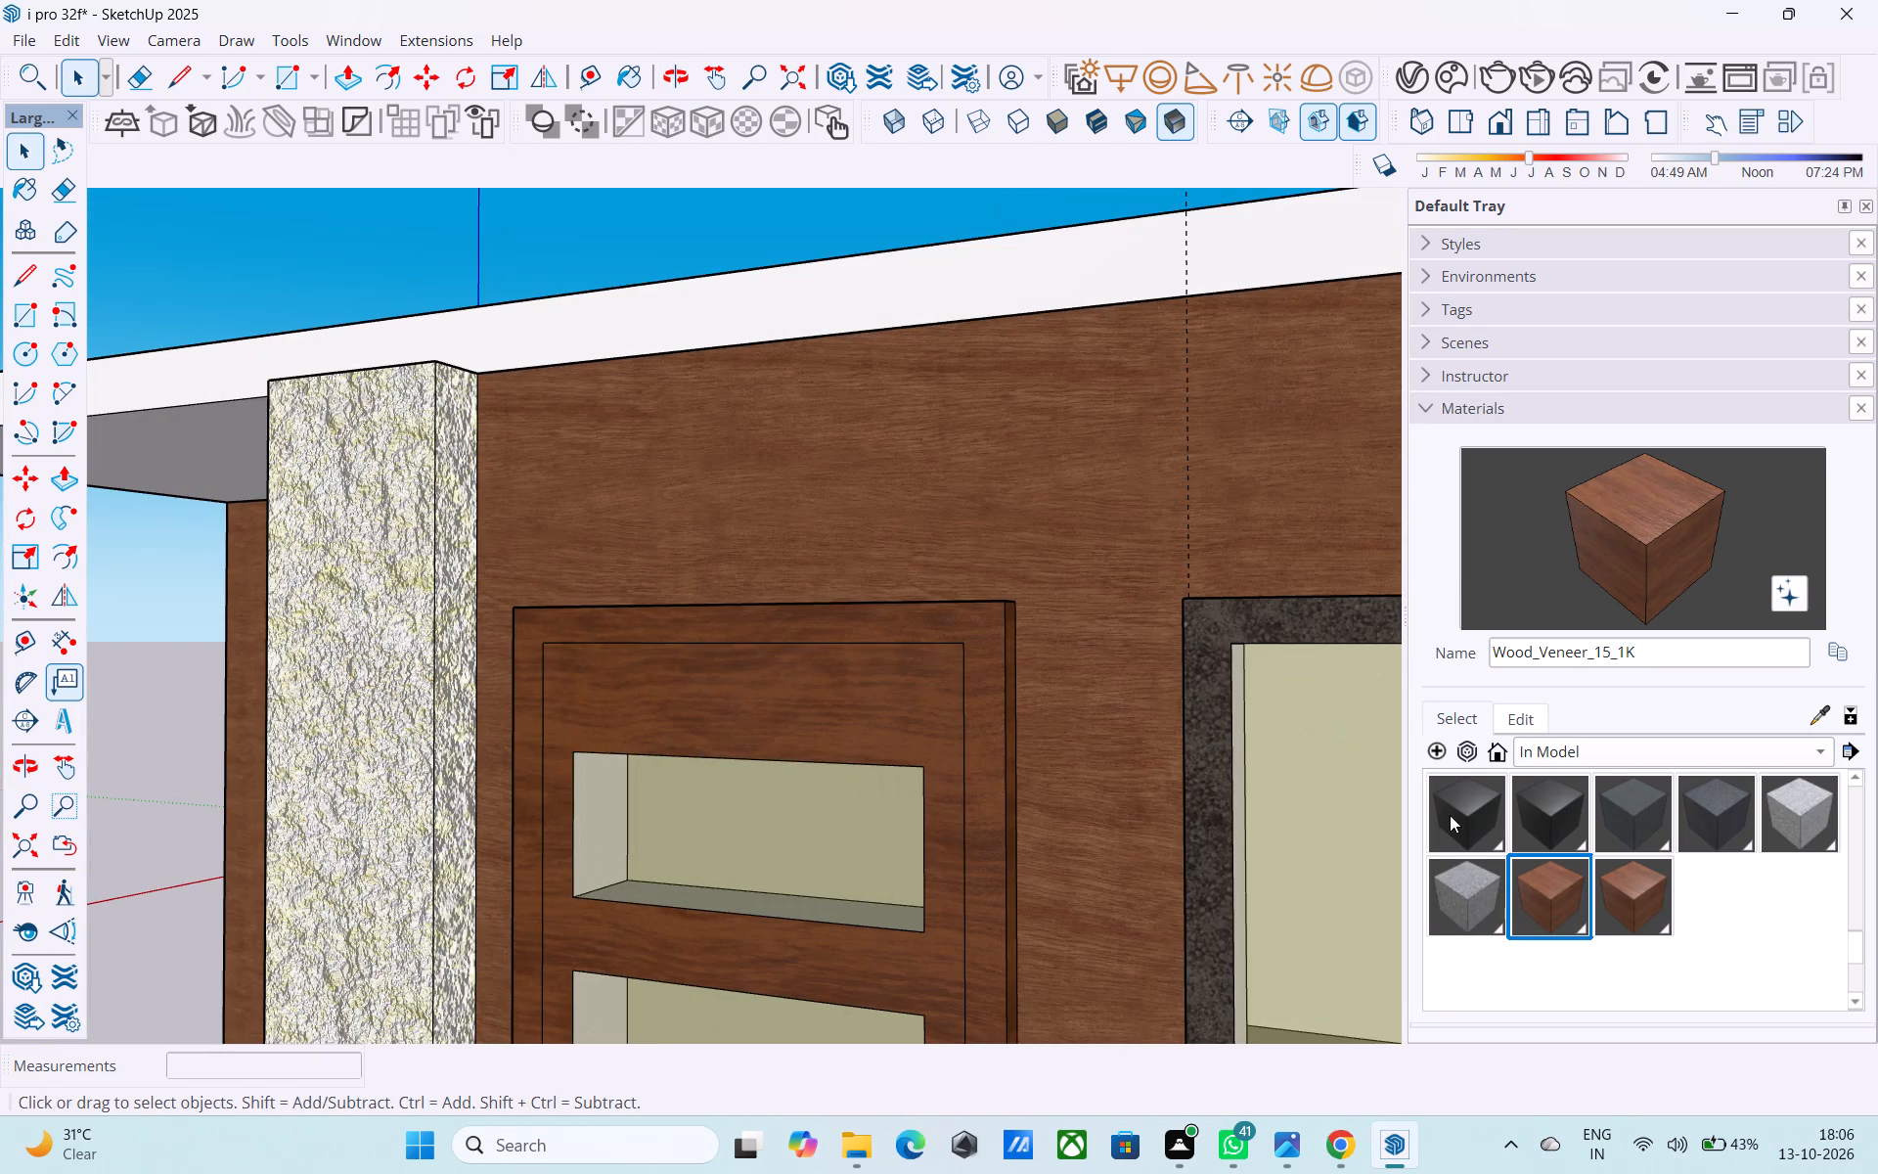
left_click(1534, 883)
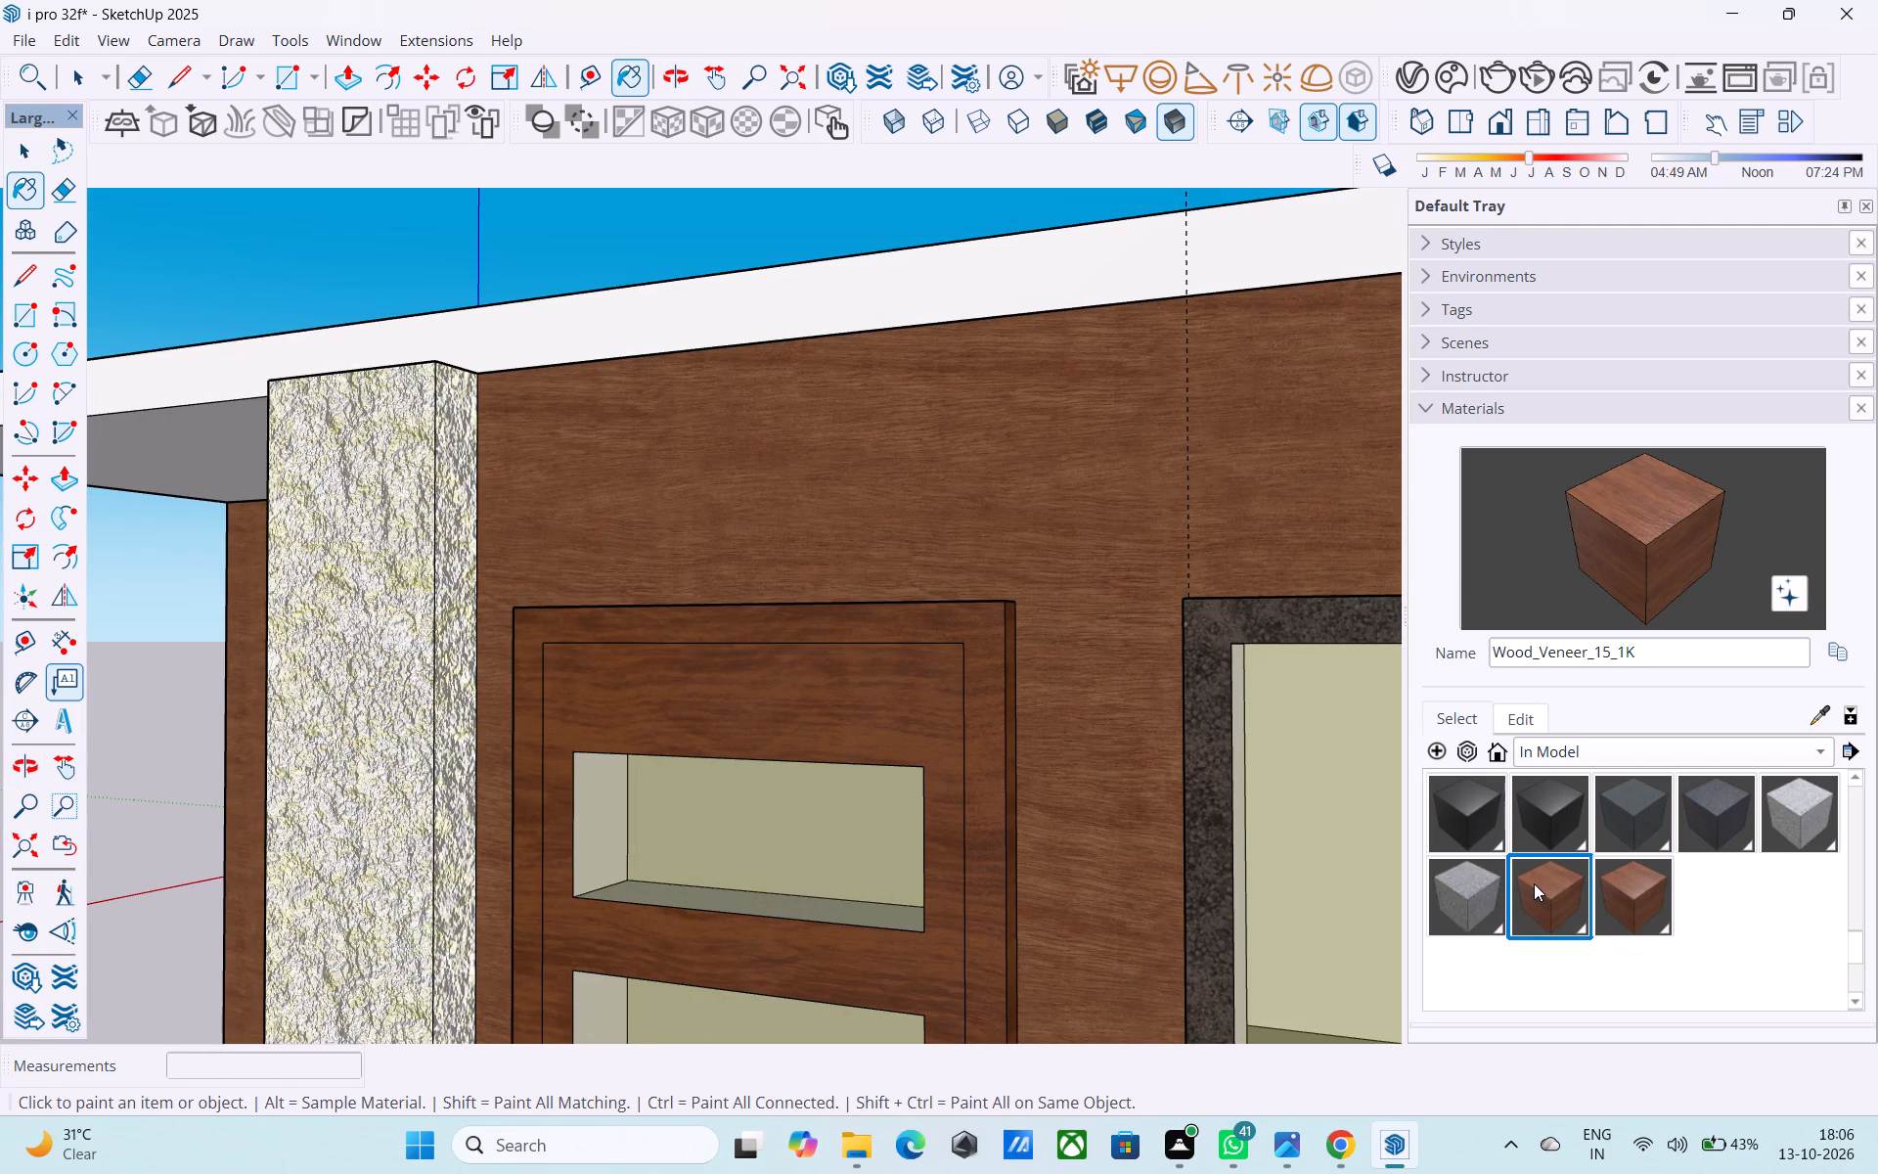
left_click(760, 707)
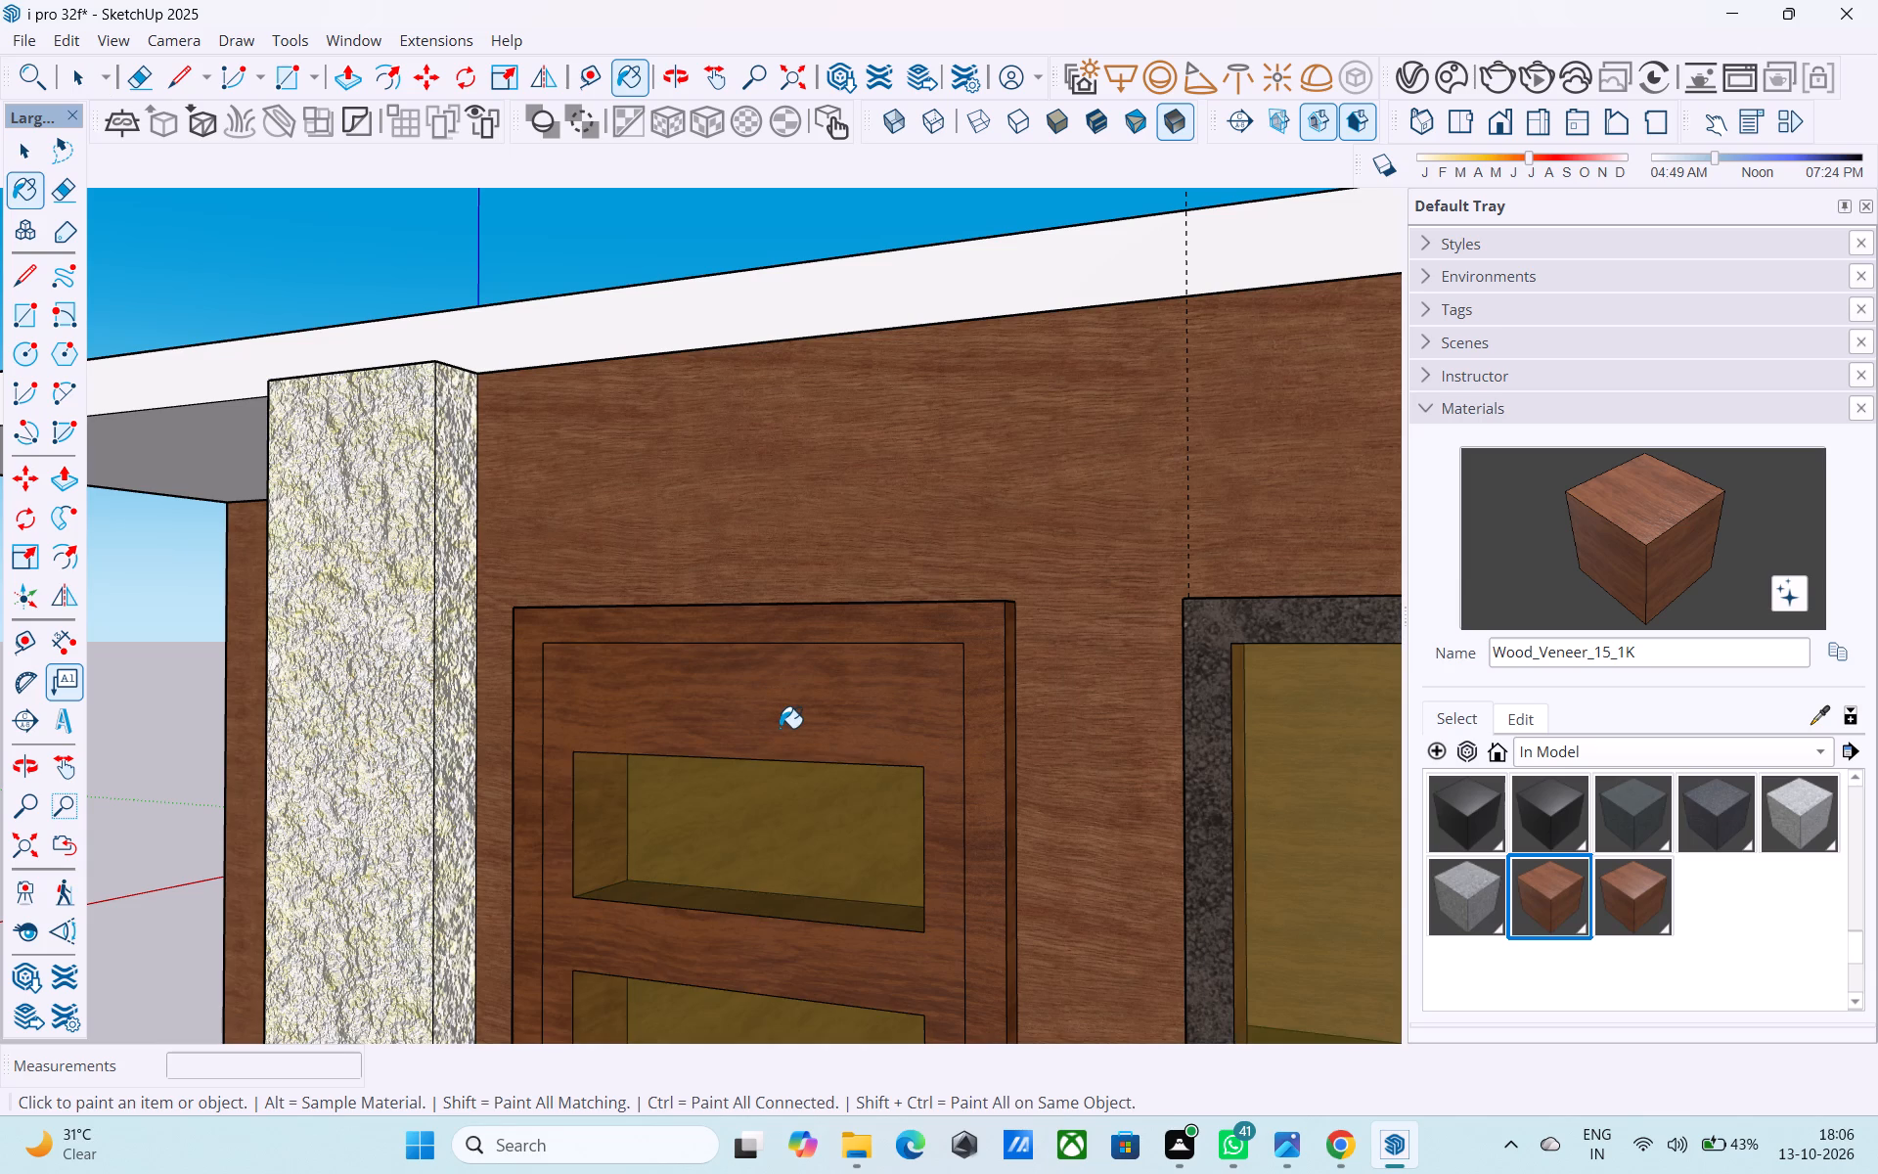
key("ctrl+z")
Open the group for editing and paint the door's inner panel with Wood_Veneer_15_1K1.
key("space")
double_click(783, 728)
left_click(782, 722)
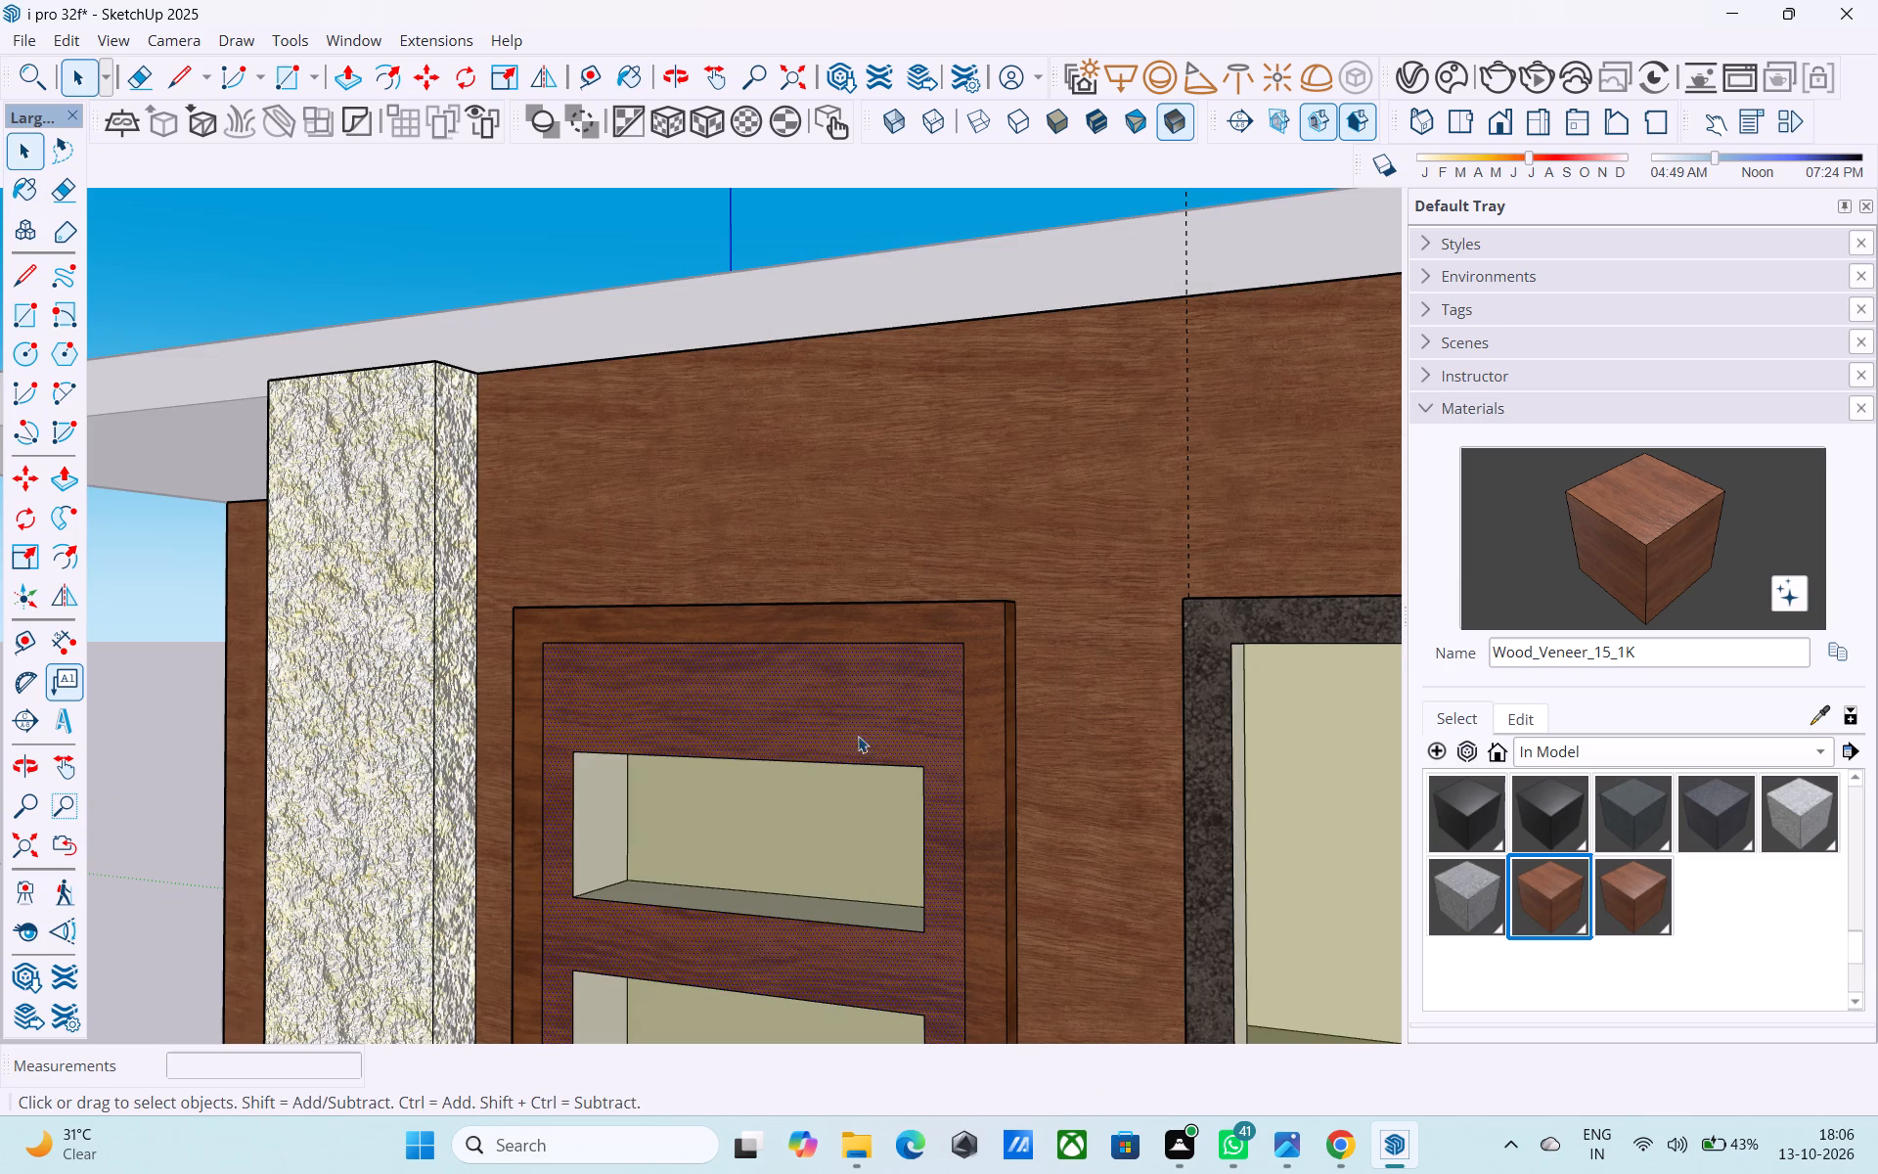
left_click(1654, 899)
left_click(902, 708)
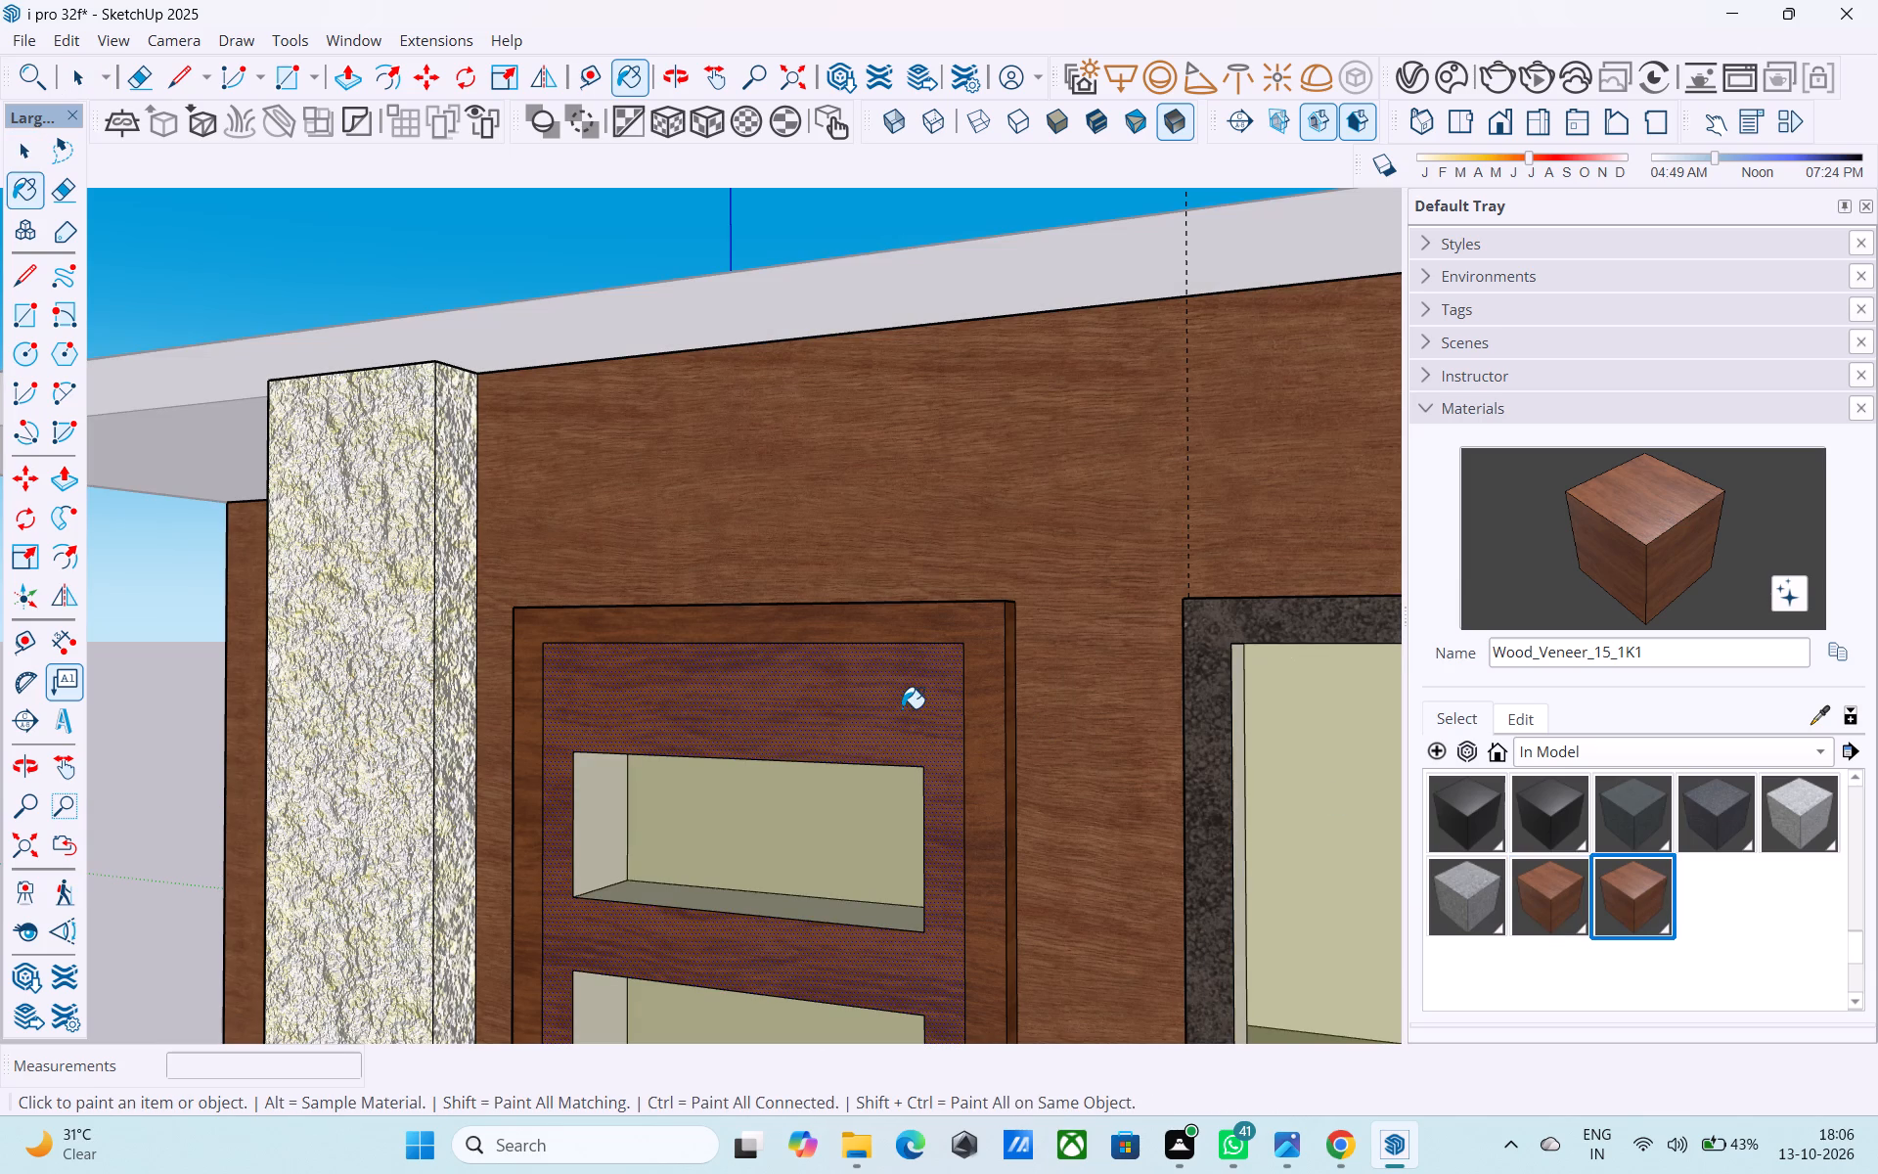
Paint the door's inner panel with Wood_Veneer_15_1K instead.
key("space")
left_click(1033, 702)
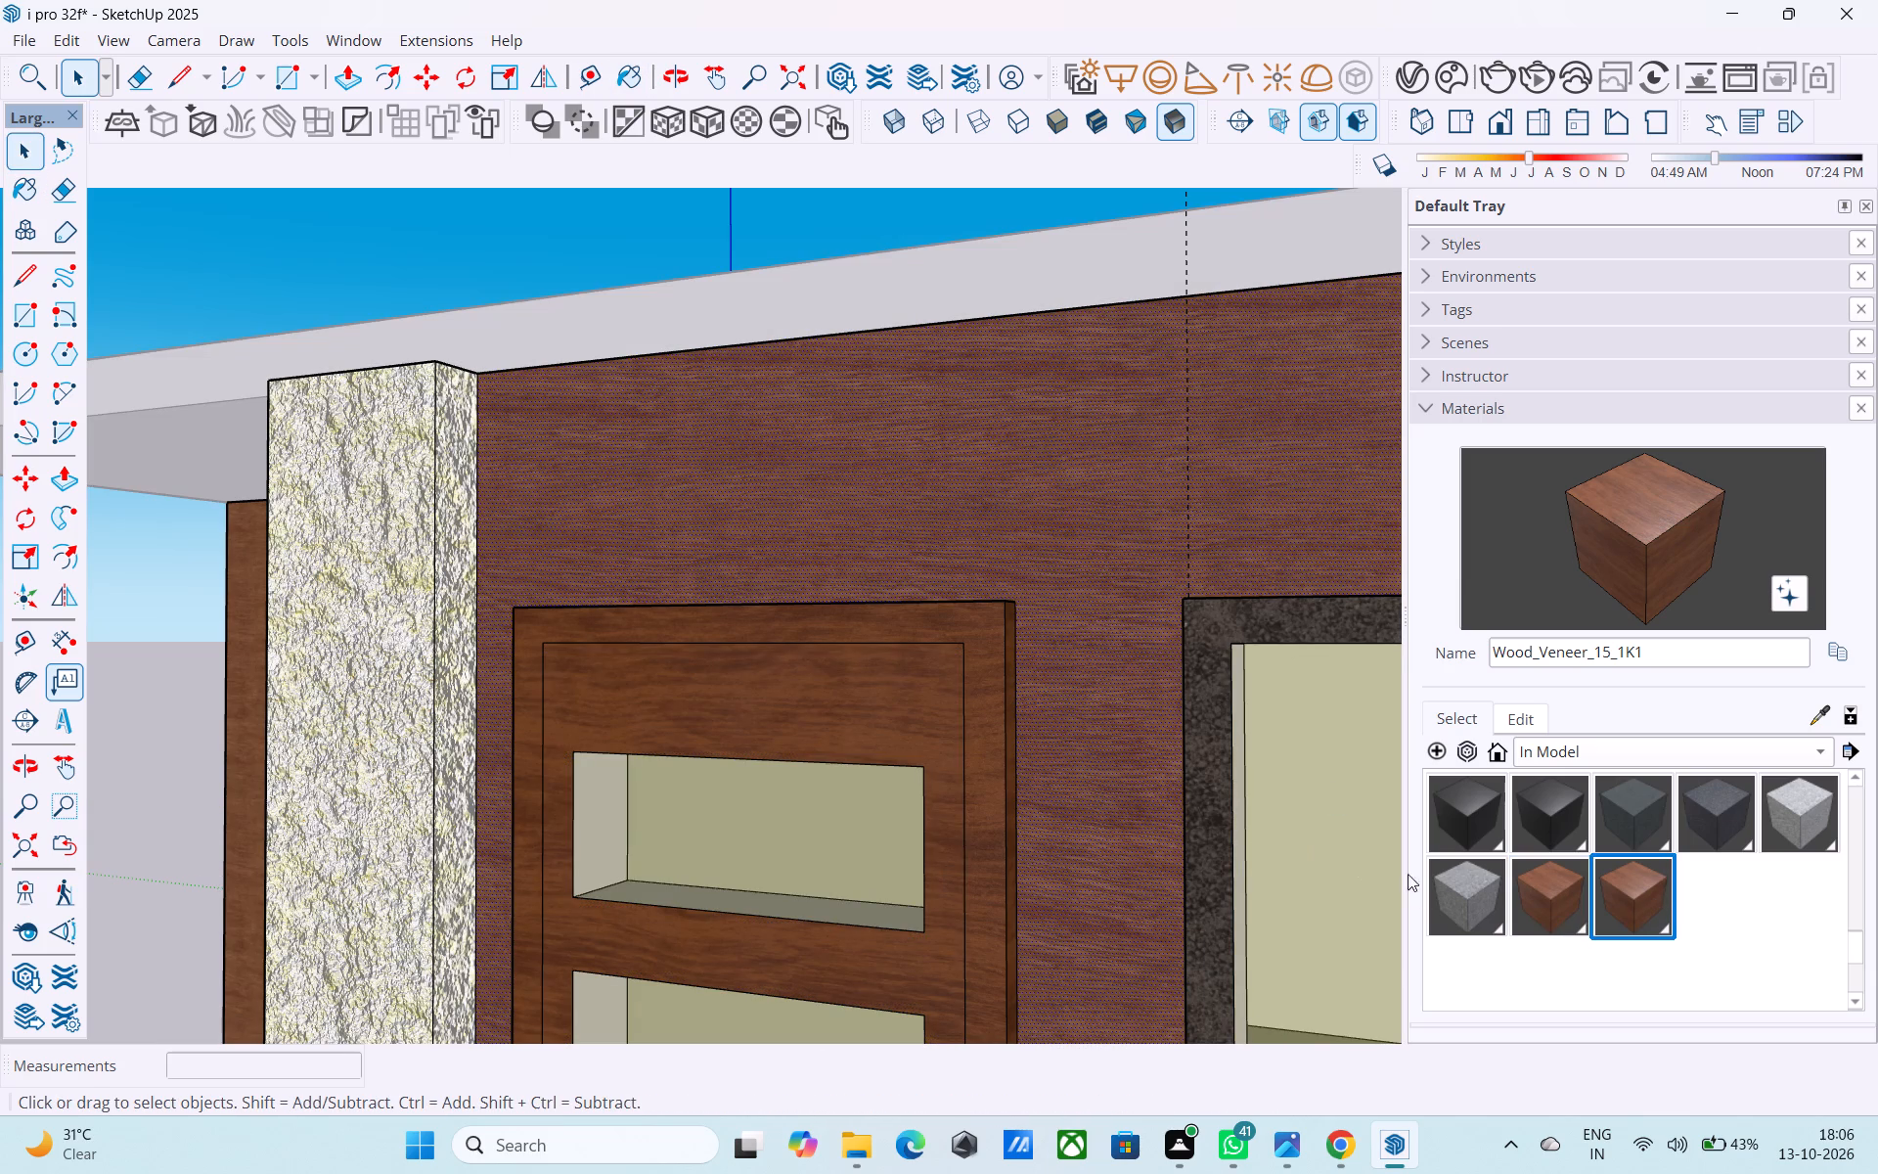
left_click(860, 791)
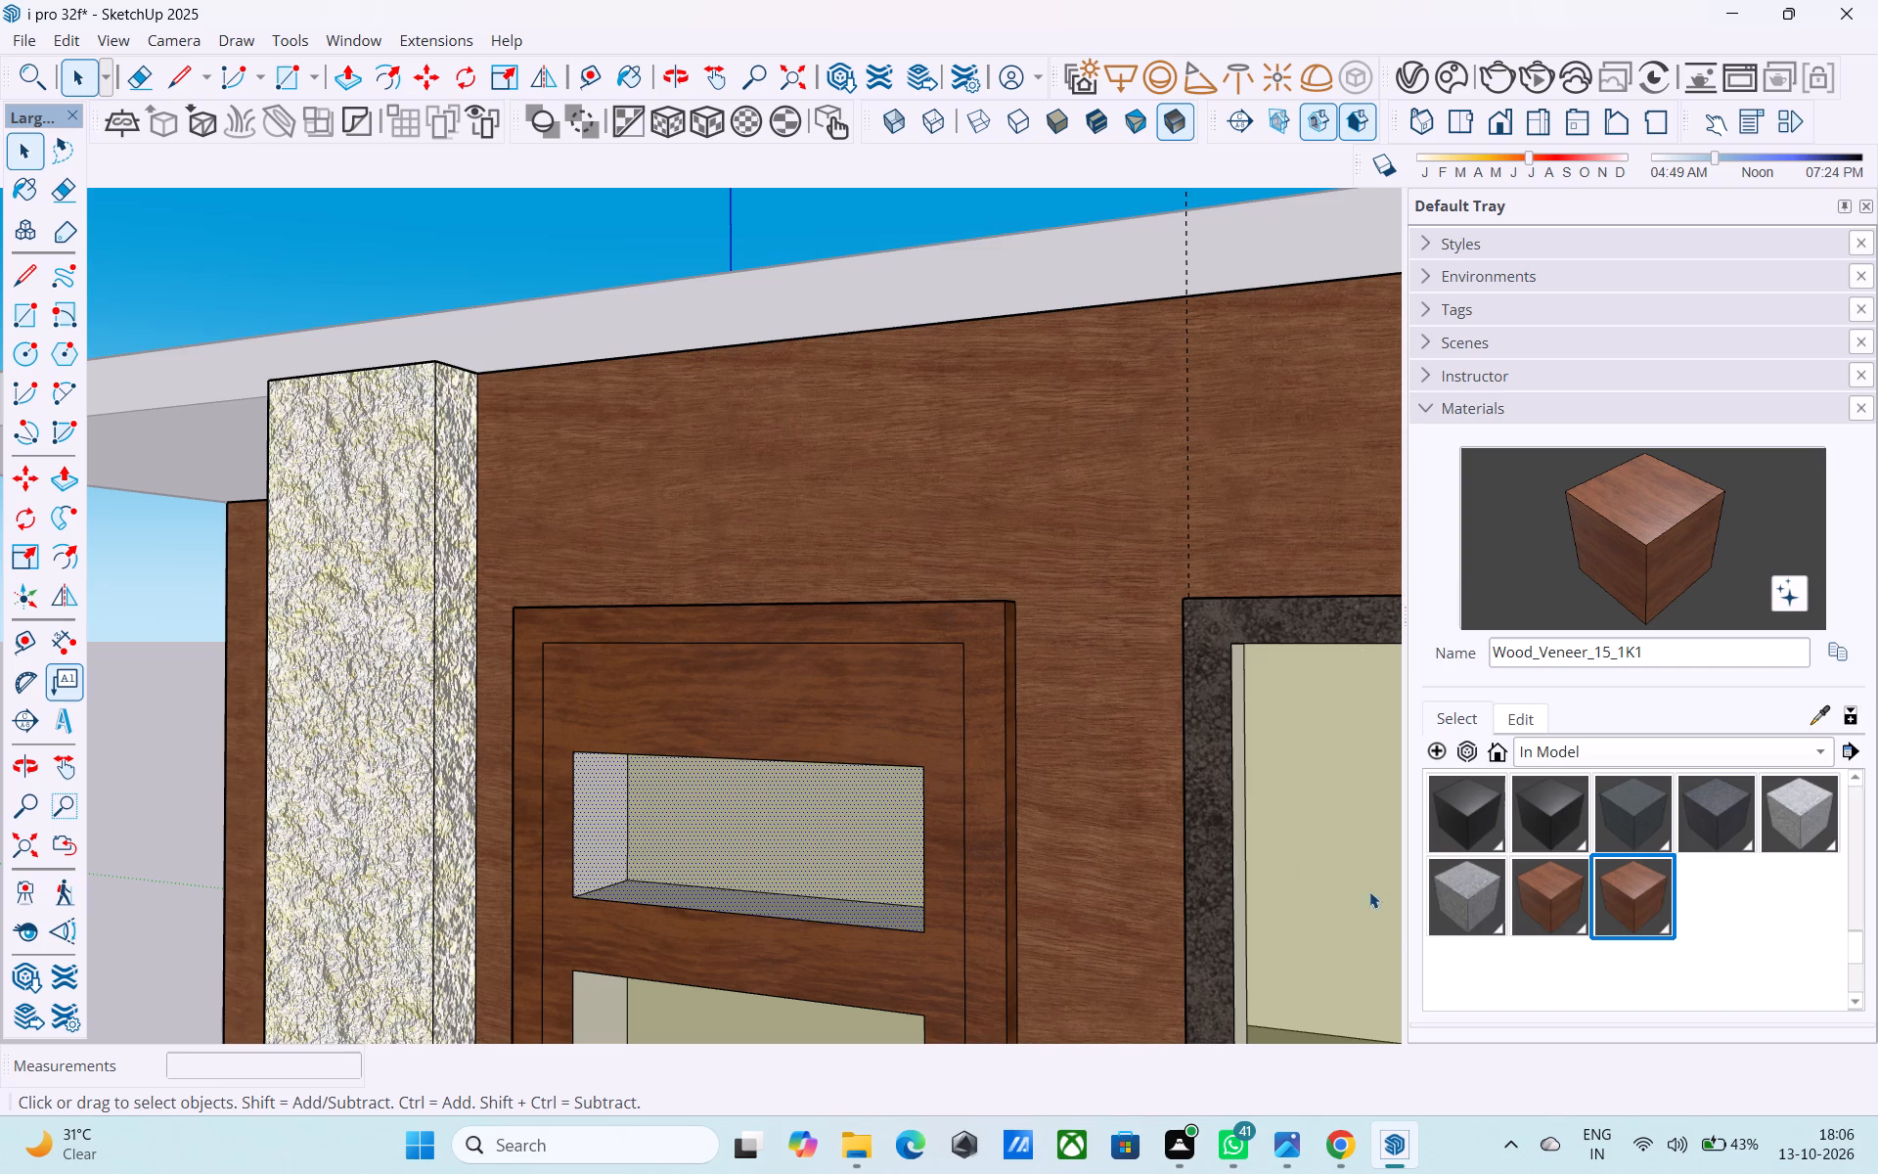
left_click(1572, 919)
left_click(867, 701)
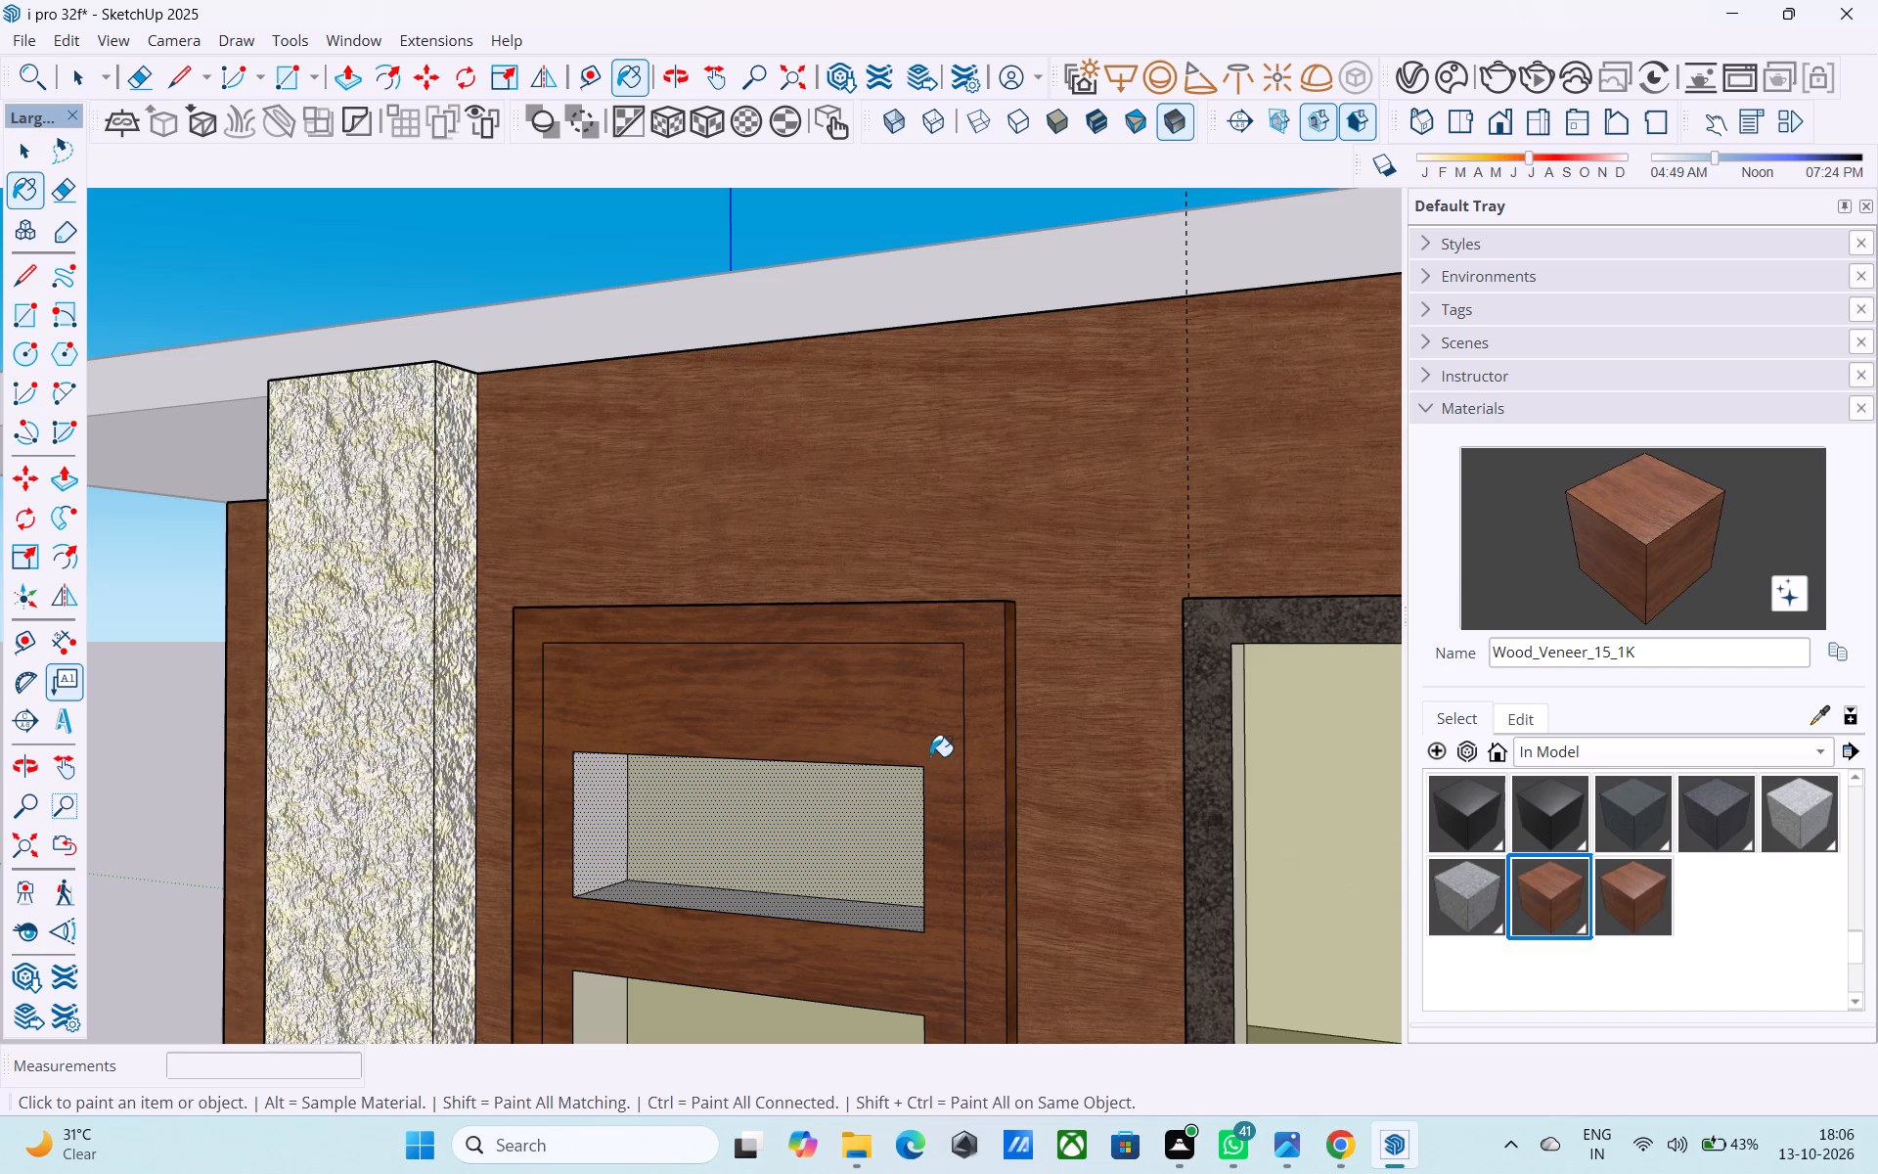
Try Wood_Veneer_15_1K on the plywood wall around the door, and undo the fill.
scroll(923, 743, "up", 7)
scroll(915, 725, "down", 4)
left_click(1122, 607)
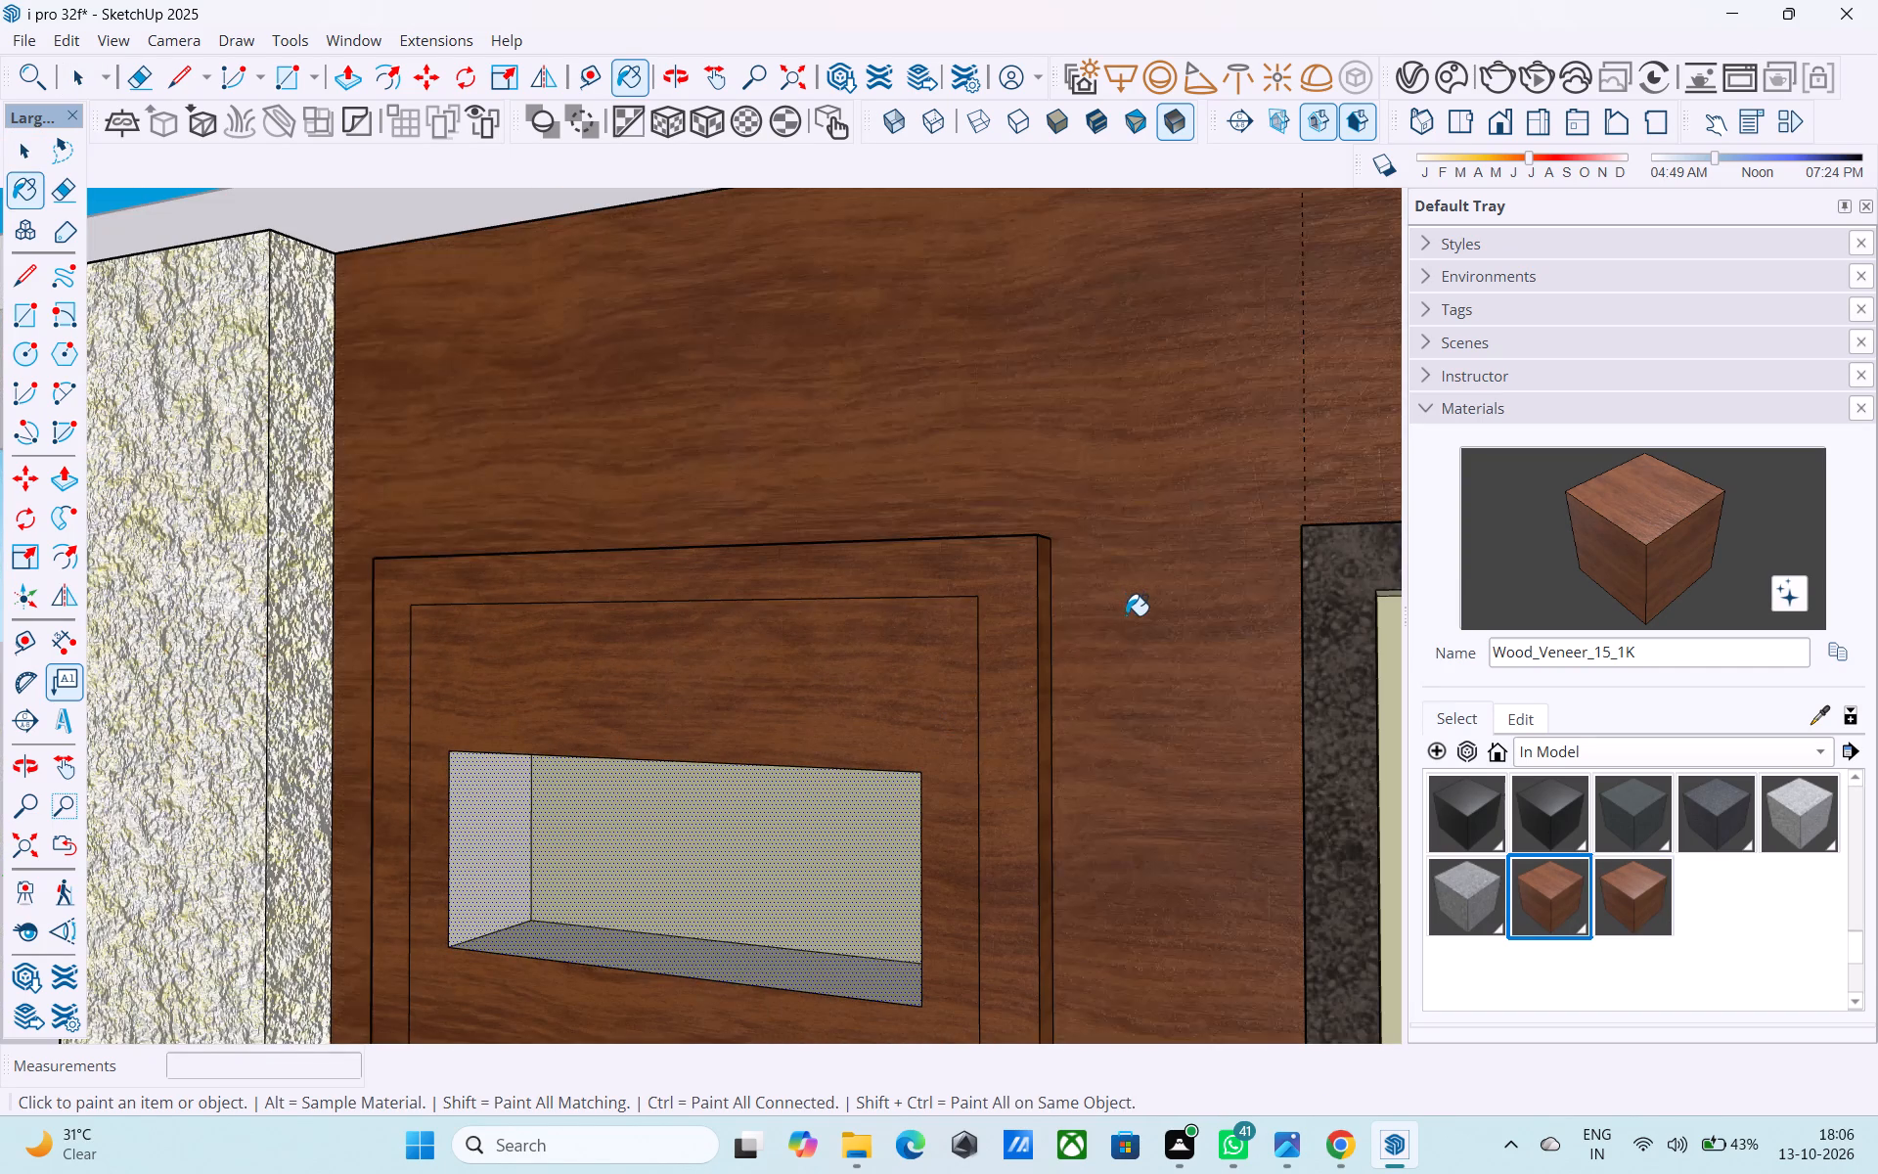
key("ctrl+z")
Paint the door's inner panel and its surrounding front border with Wood_Veneer_15_1K1.
left_click(1638, 903)
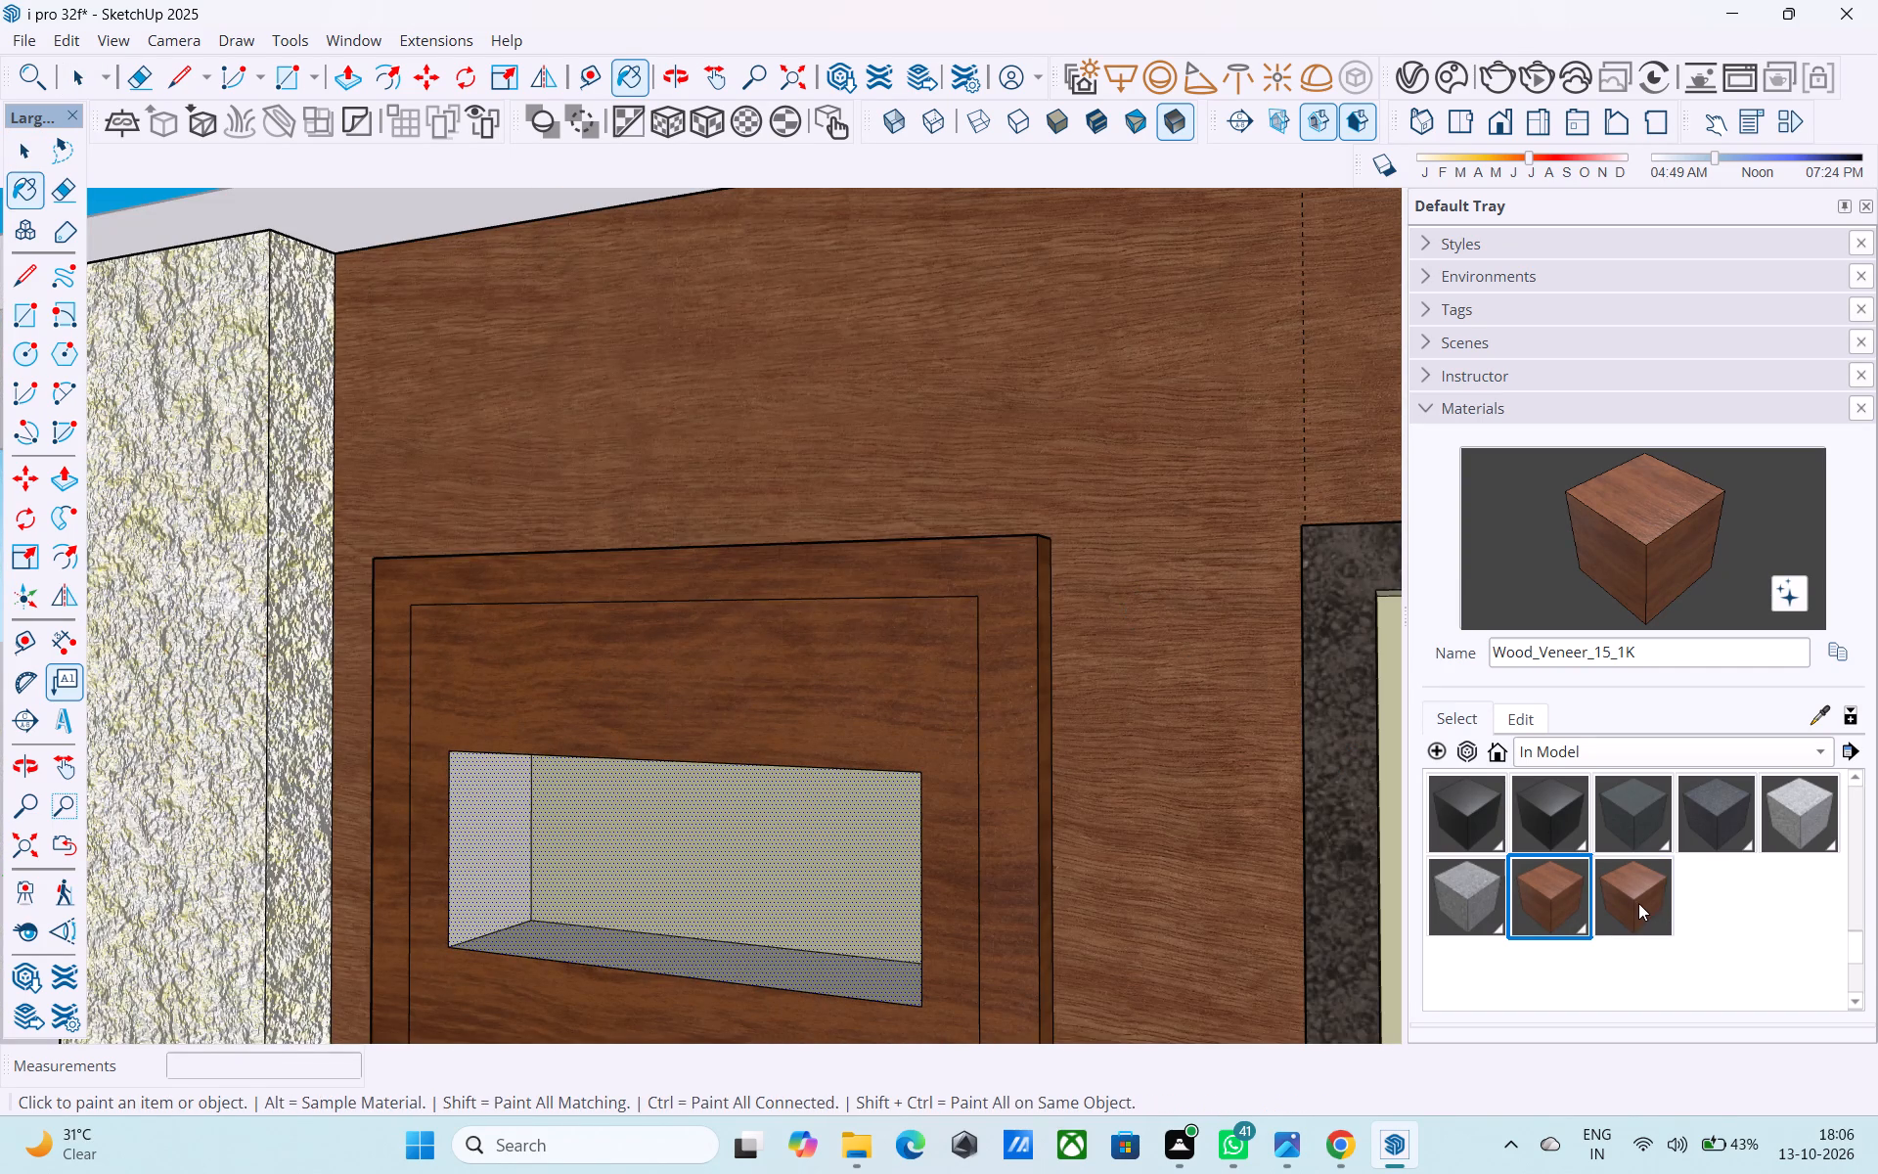
left_click(845, 695)
left_click(900, 565)
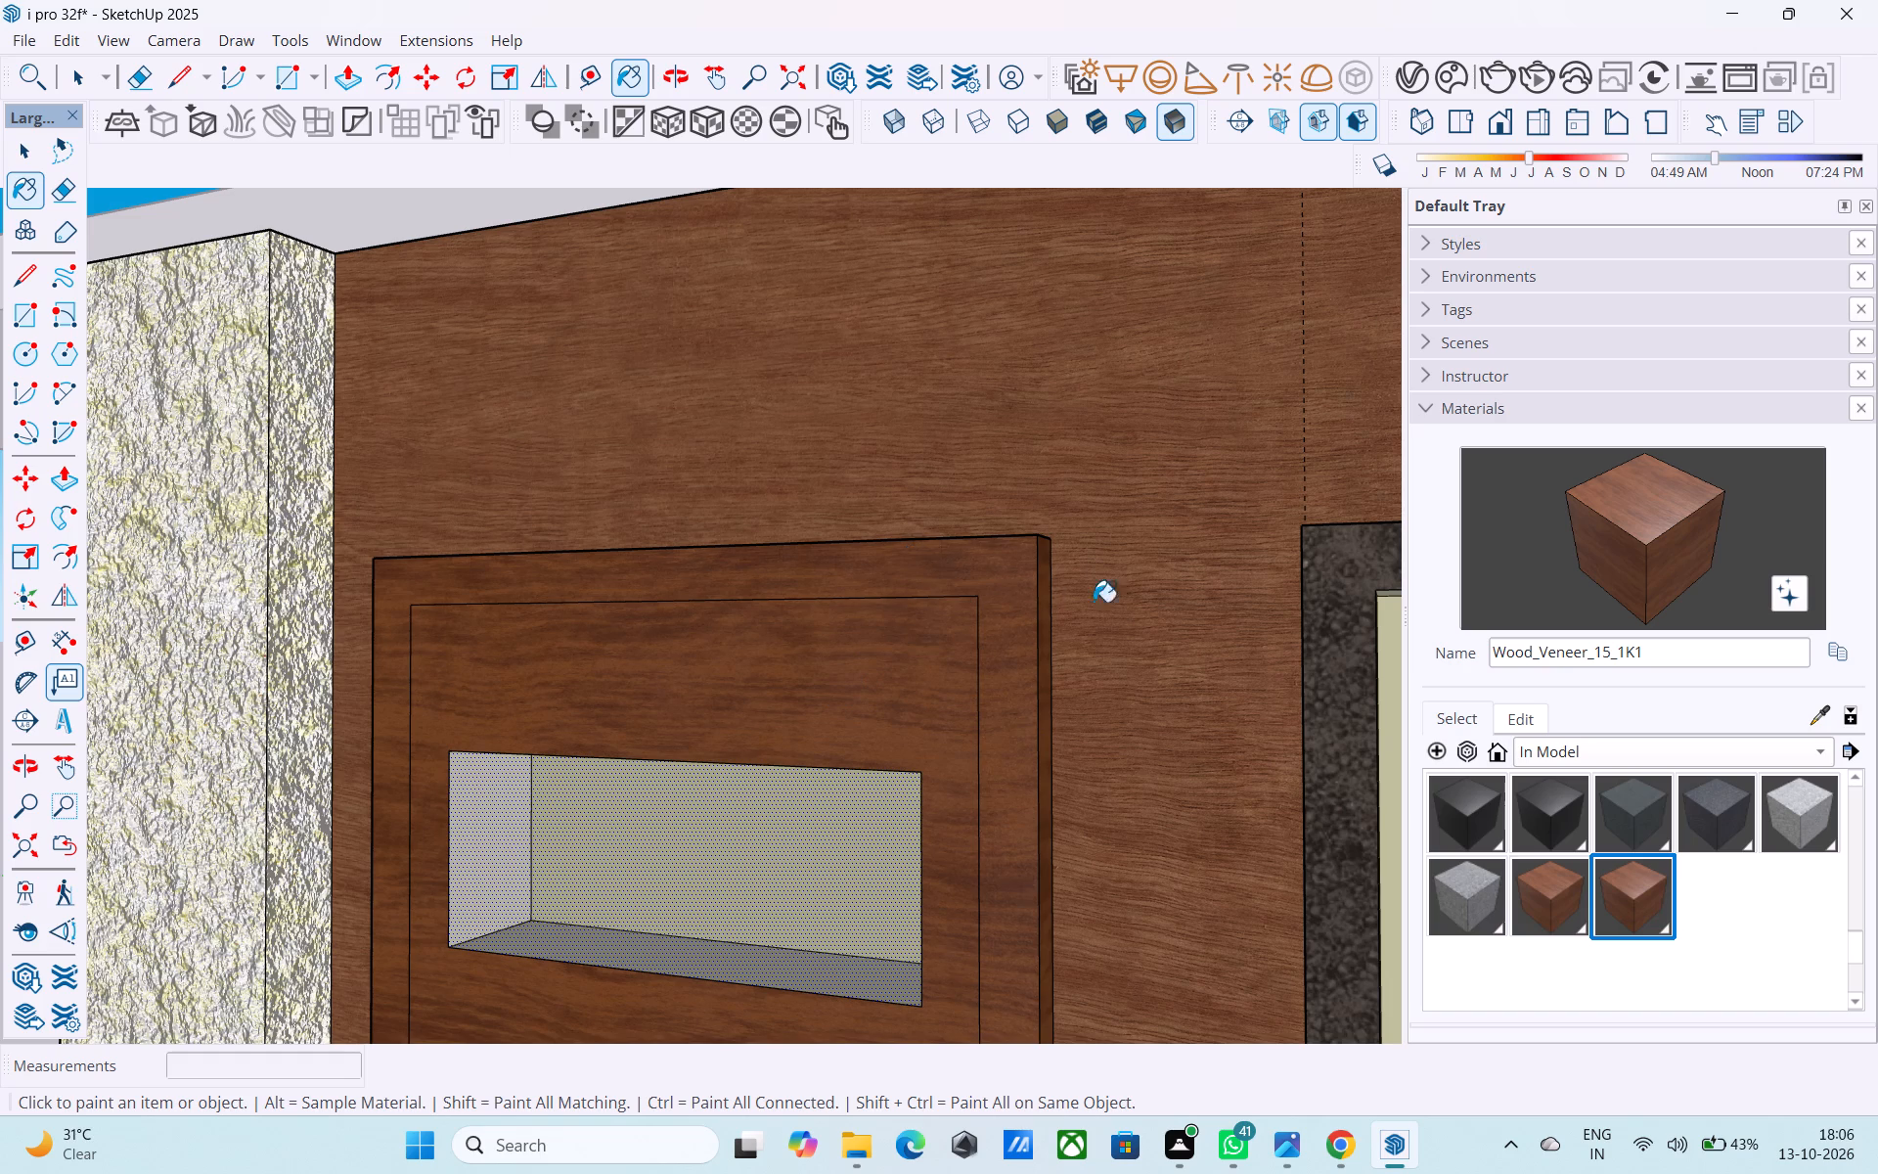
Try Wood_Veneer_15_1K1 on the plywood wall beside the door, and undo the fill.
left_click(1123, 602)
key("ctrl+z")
Paint the door's inner panel with Plywood_01_1K, the same material as the front wall.
scroll(874, 633, "down", 11)
middle_click_drag(940, 675, 1282, 731)
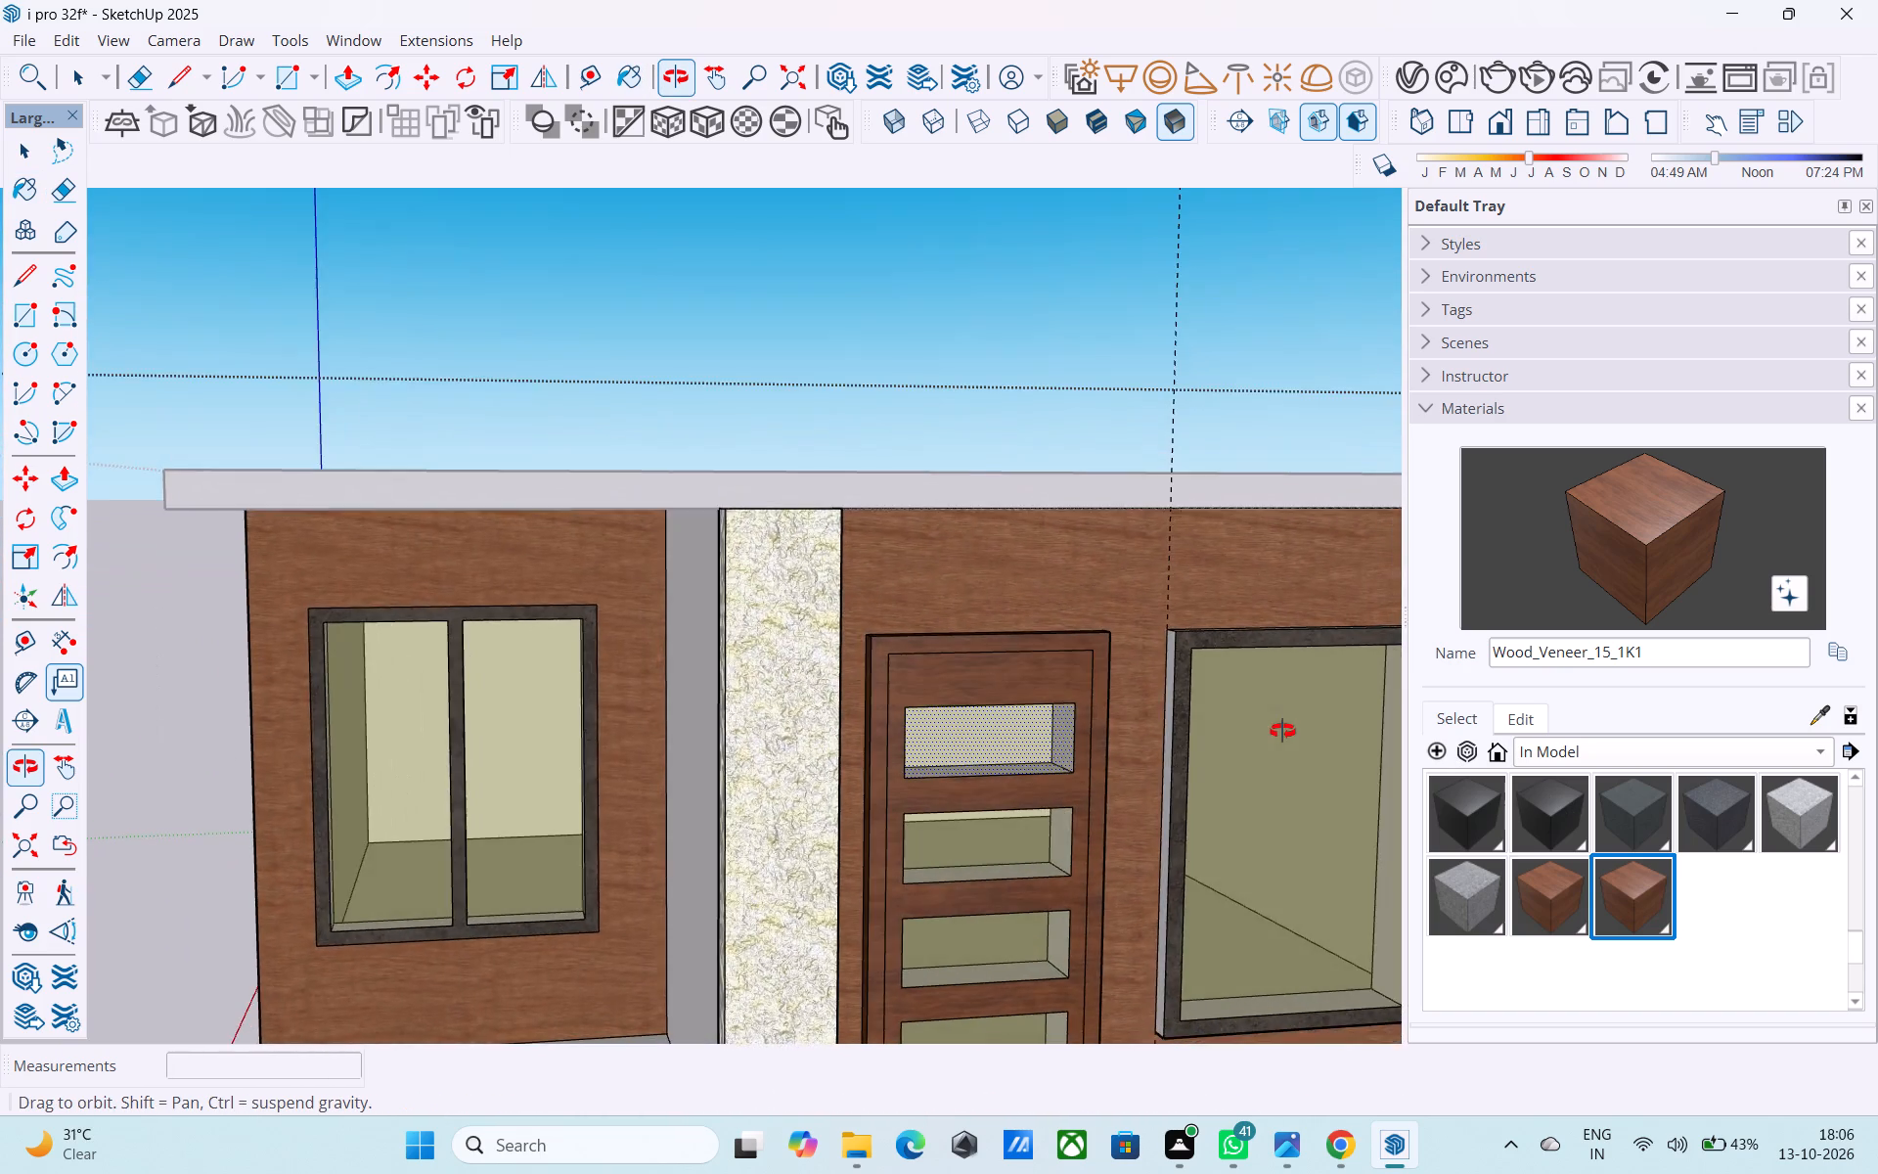
middle_click_drag(1282, 731, 1003, 701)
scroll(1618, 801, "up", 12)
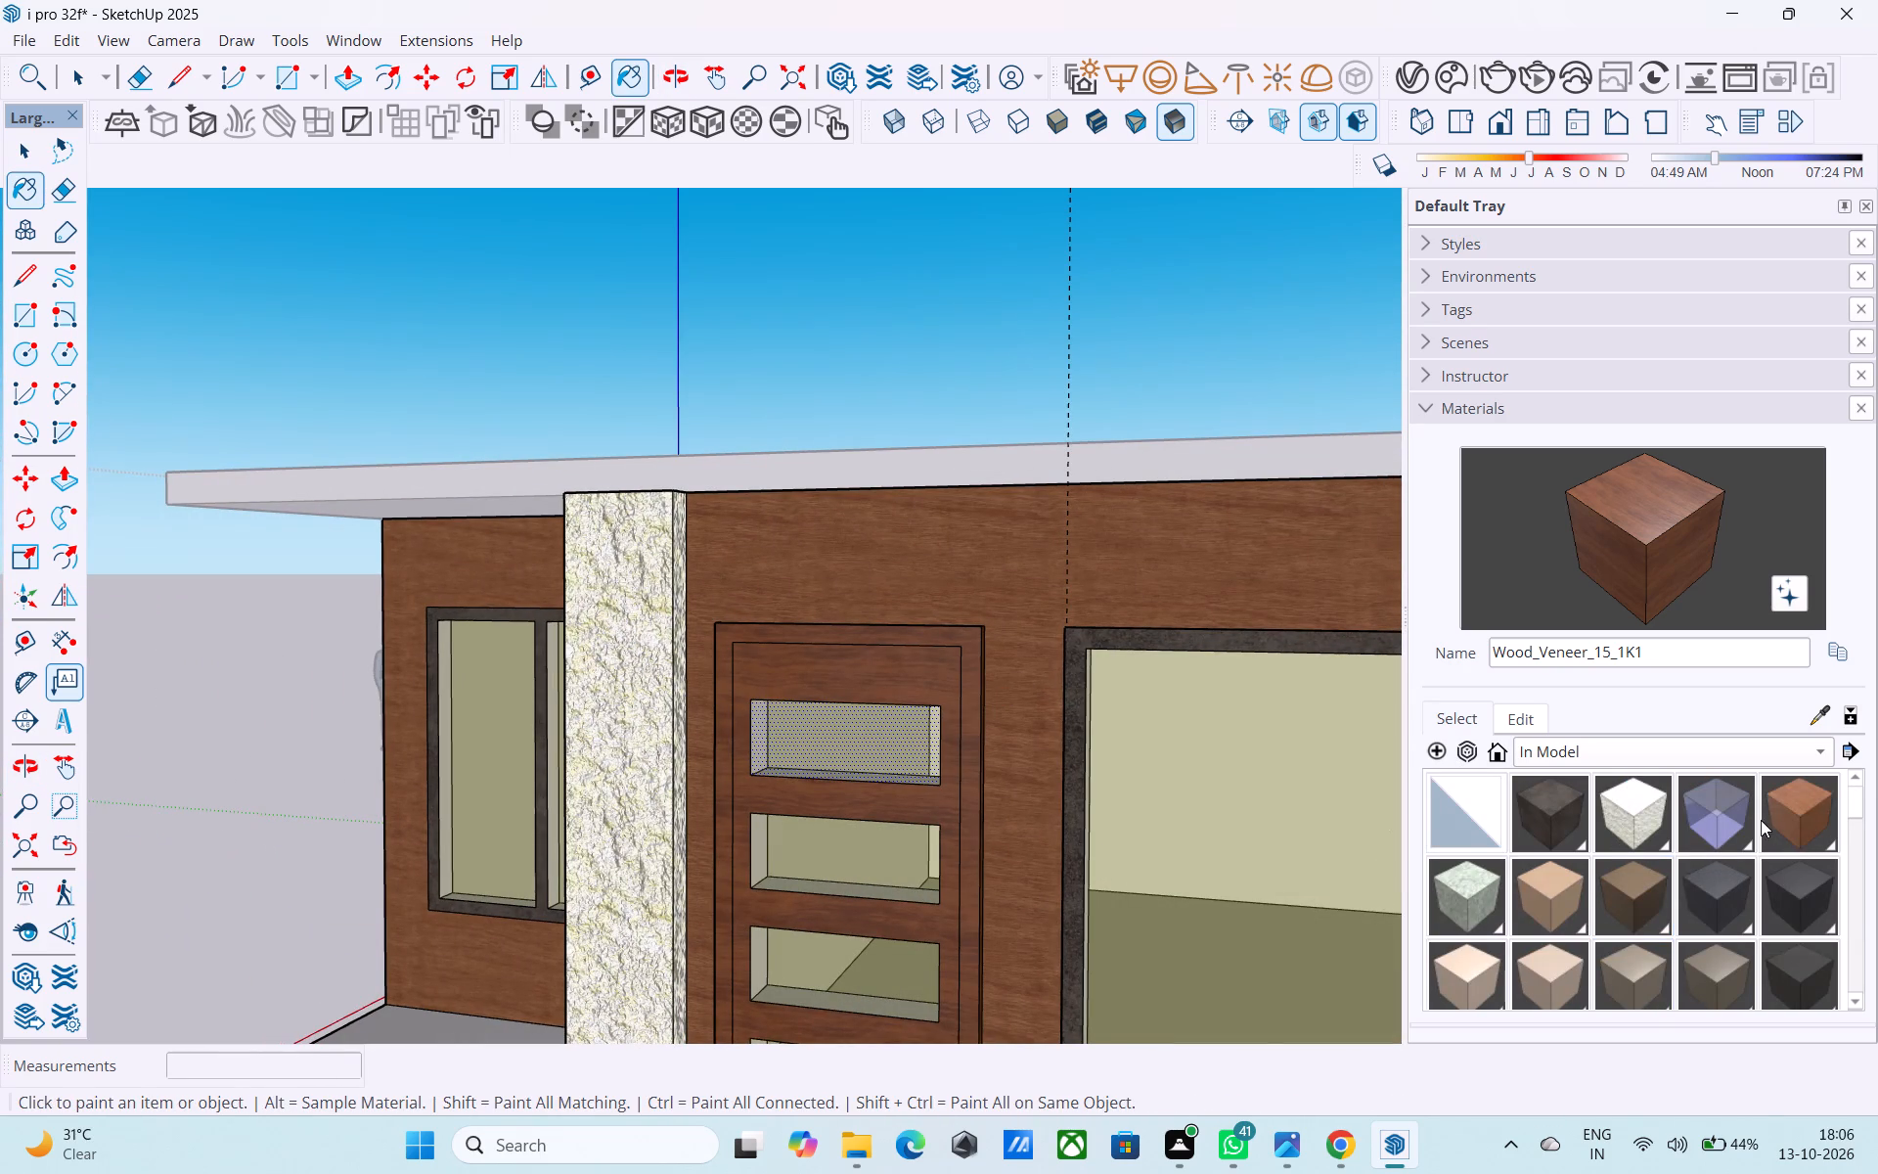
left_click(1816, 808)
scroll(890, 730, "up", 9)
left_click(928, 633)
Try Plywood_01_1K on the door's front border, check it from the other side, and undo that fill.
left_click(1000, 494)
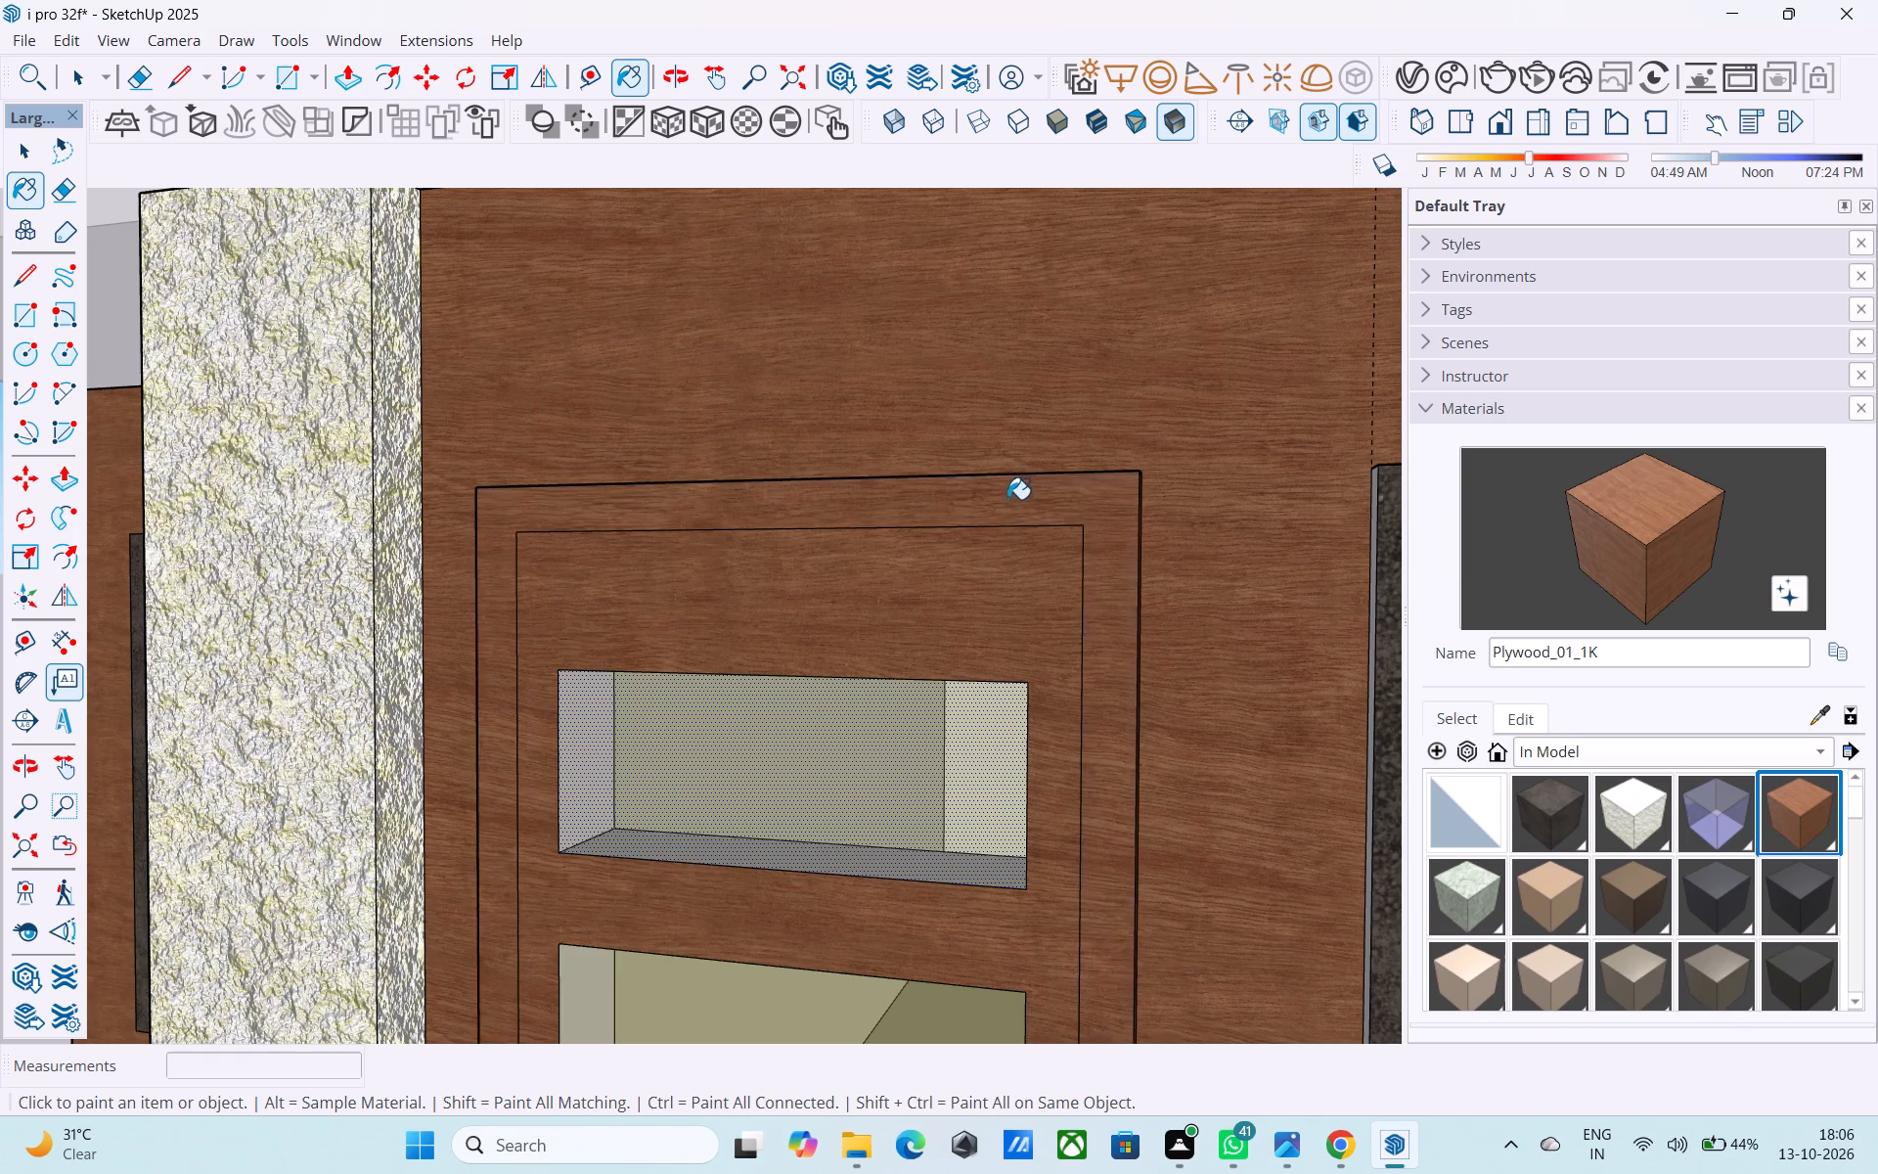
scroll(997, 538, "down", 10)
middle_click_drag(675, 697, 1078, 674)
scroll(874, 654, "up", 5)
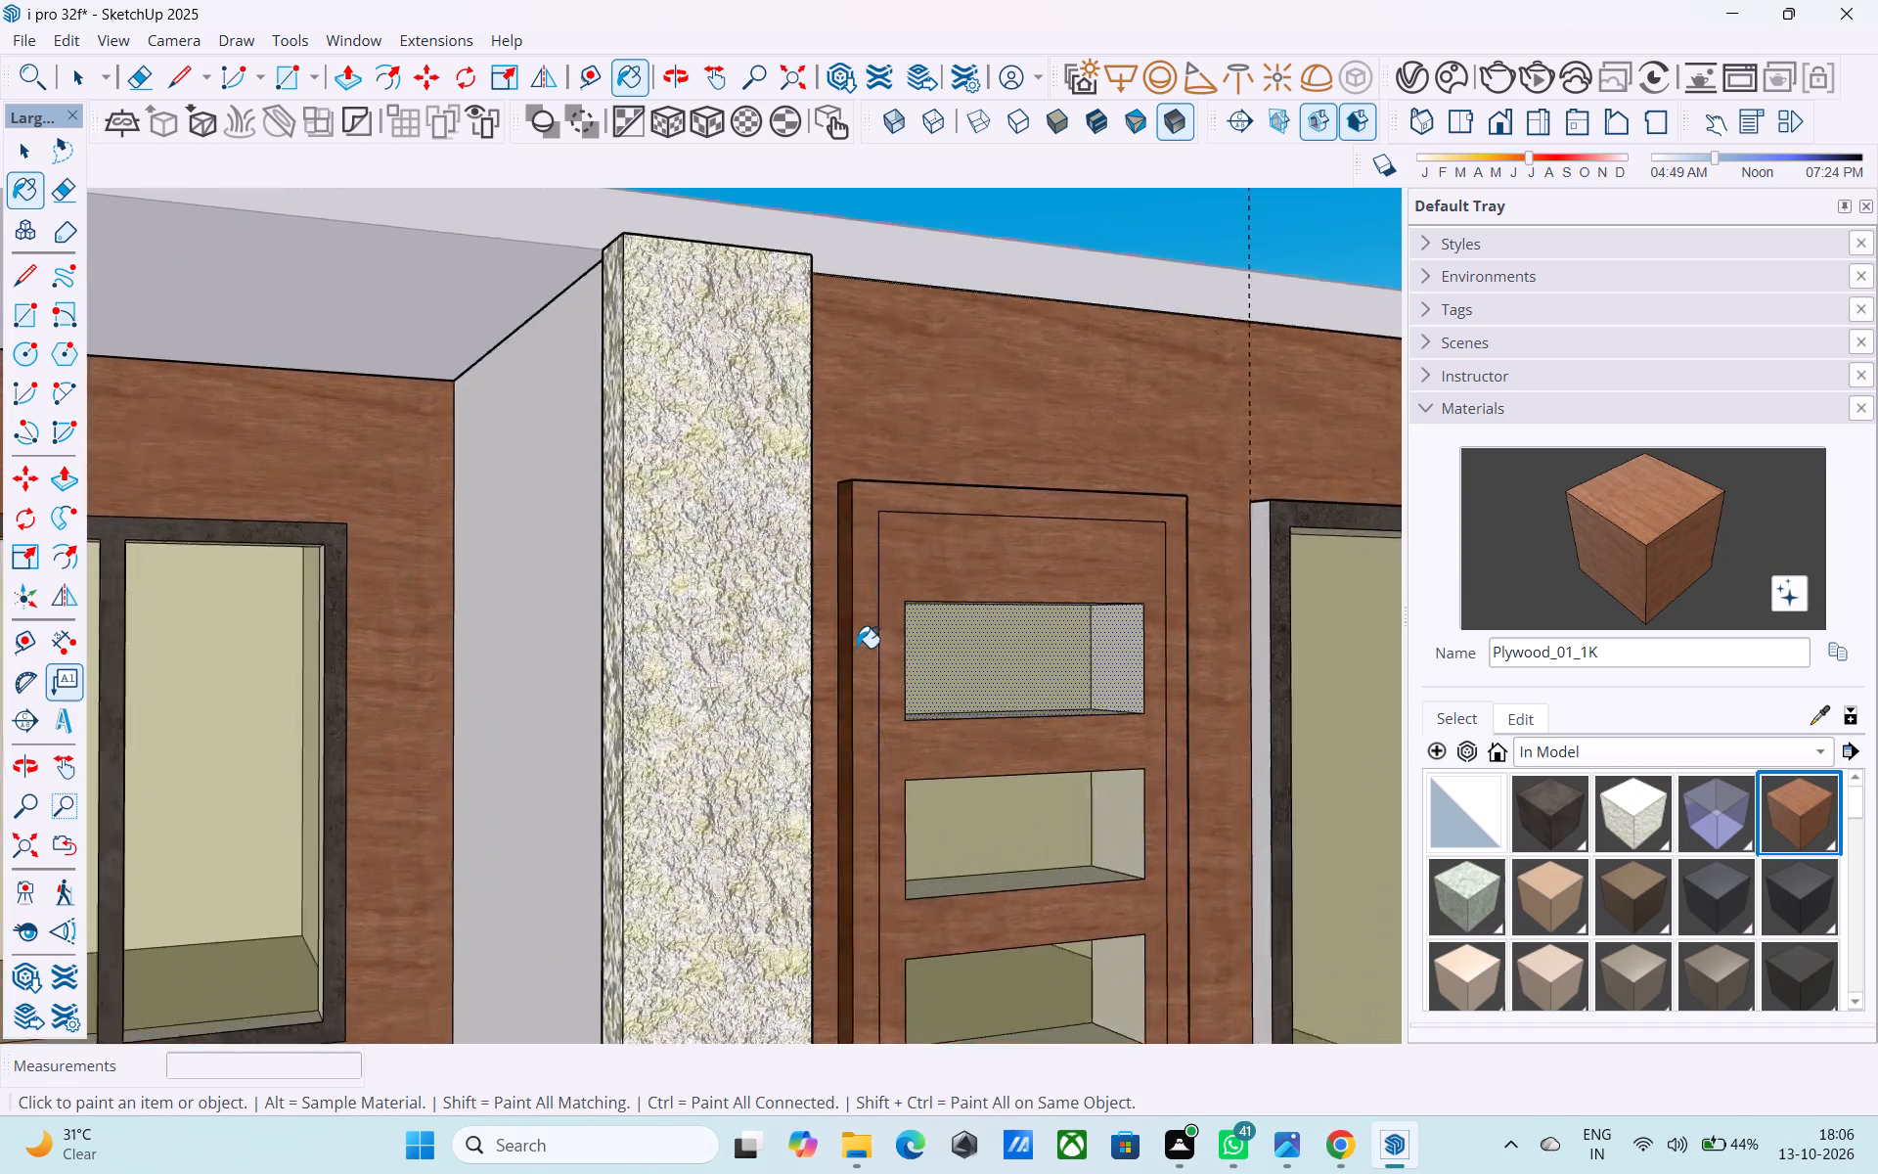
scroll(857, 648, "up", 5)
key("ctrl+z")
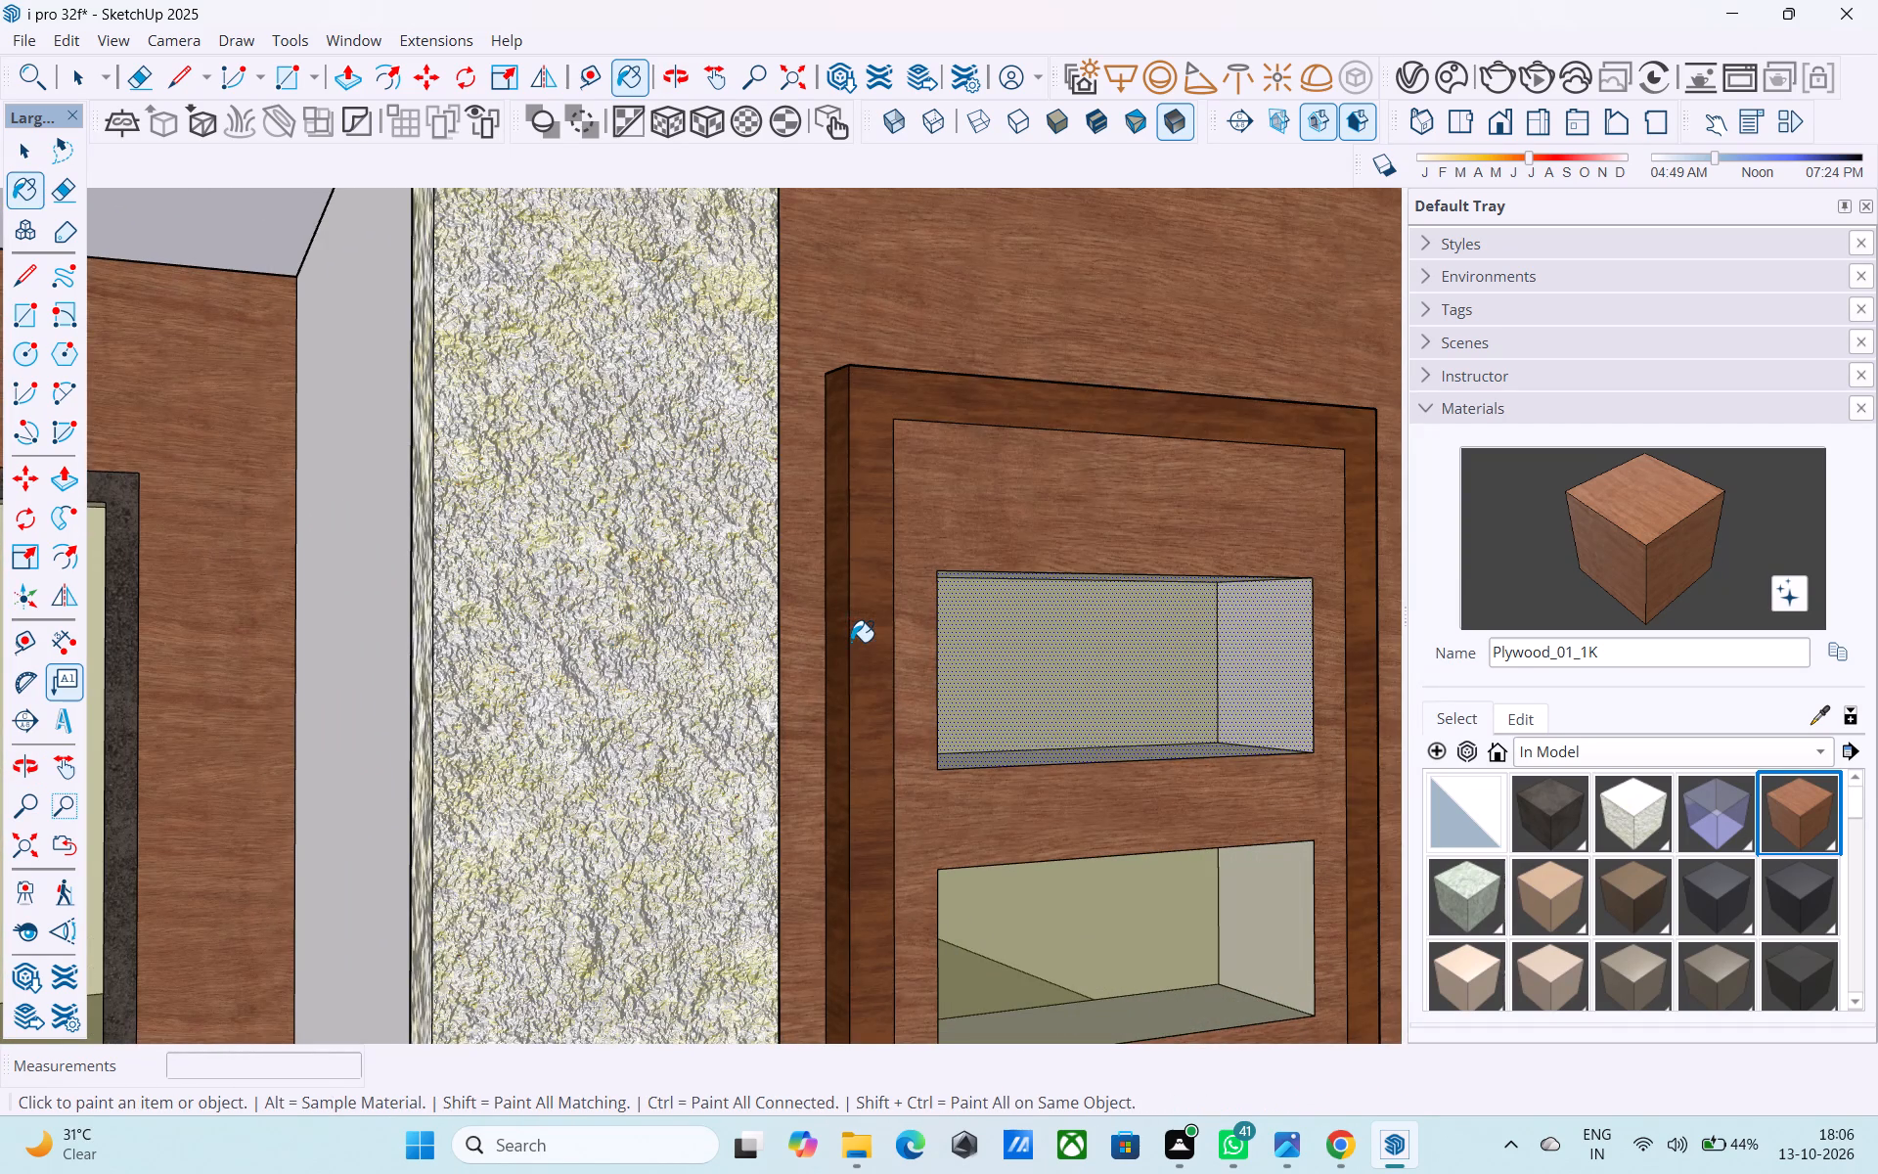
Examine the door, windows, roof and side walls of the house from several angles, and leave group editing.
middle_click_drag(890, 593, 652, 581)
scroll(636, 564, "down", 10)
middle_click_drag(754, 661, 455, 698)
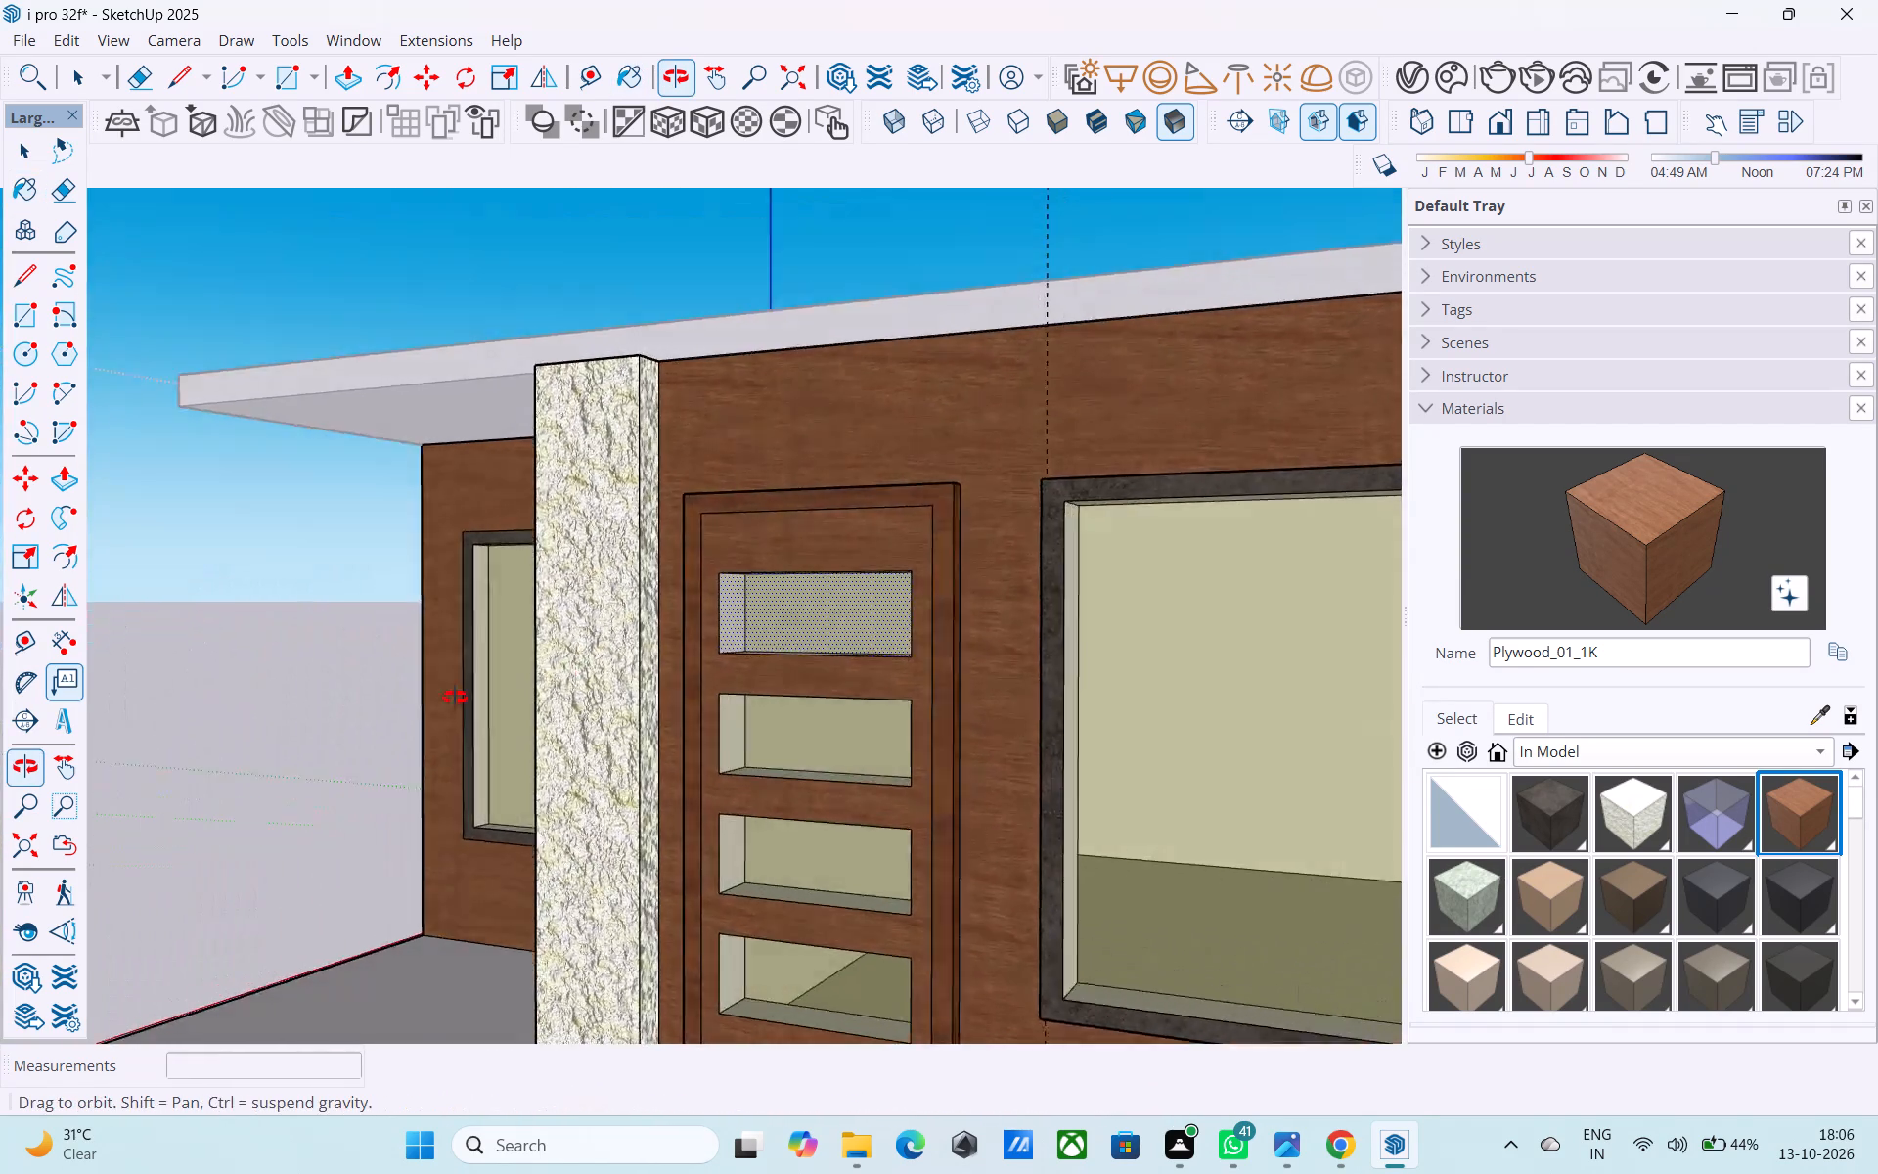
middle_click_drag(455, 698, 679, 632)
middle_click_drag(786, 655, 574, 662)
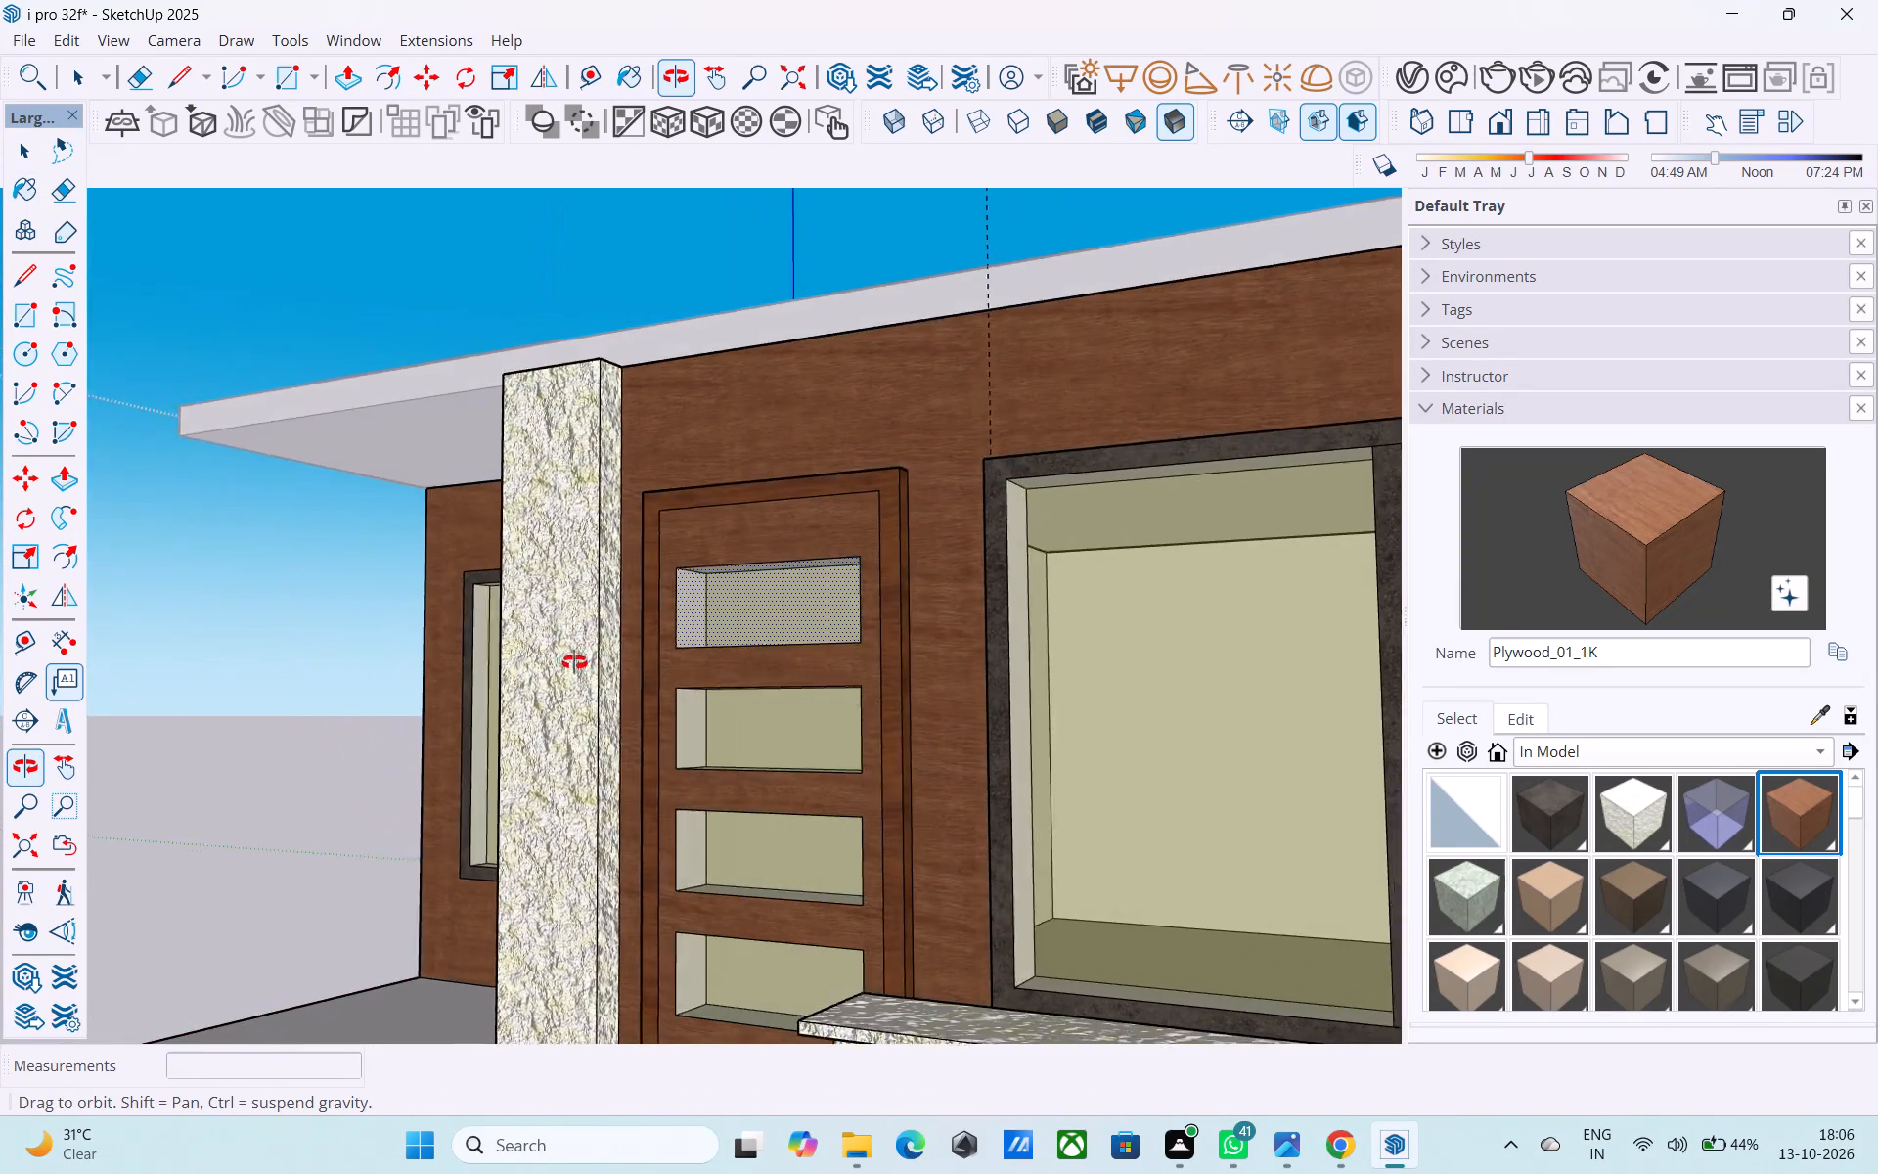
middle_click_drag(574, 662, 1351, 698)
scroll(1343, 696, "down", 6)
middle_click_drag(1245, 731, 1170, 750)
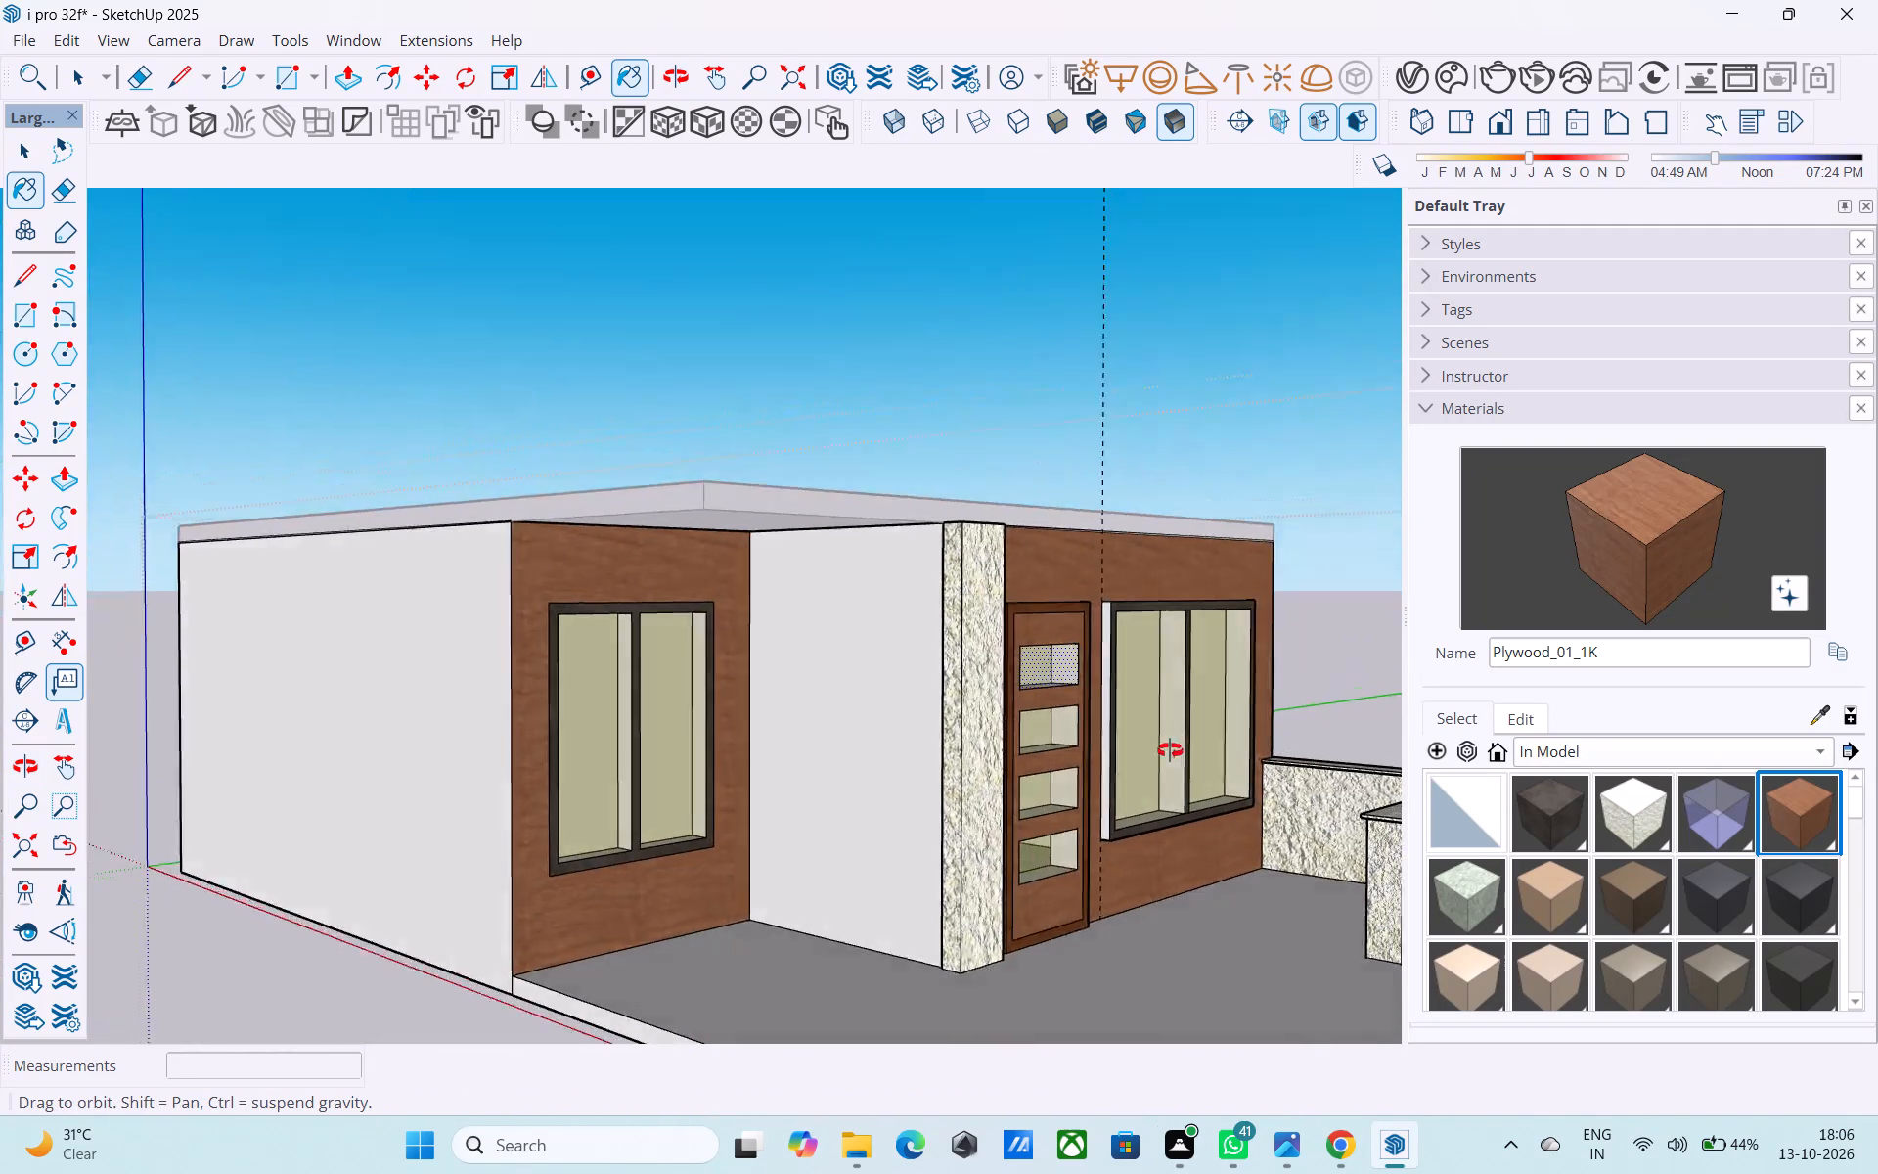
middle_click_drag(1170, 750, 236, 867)
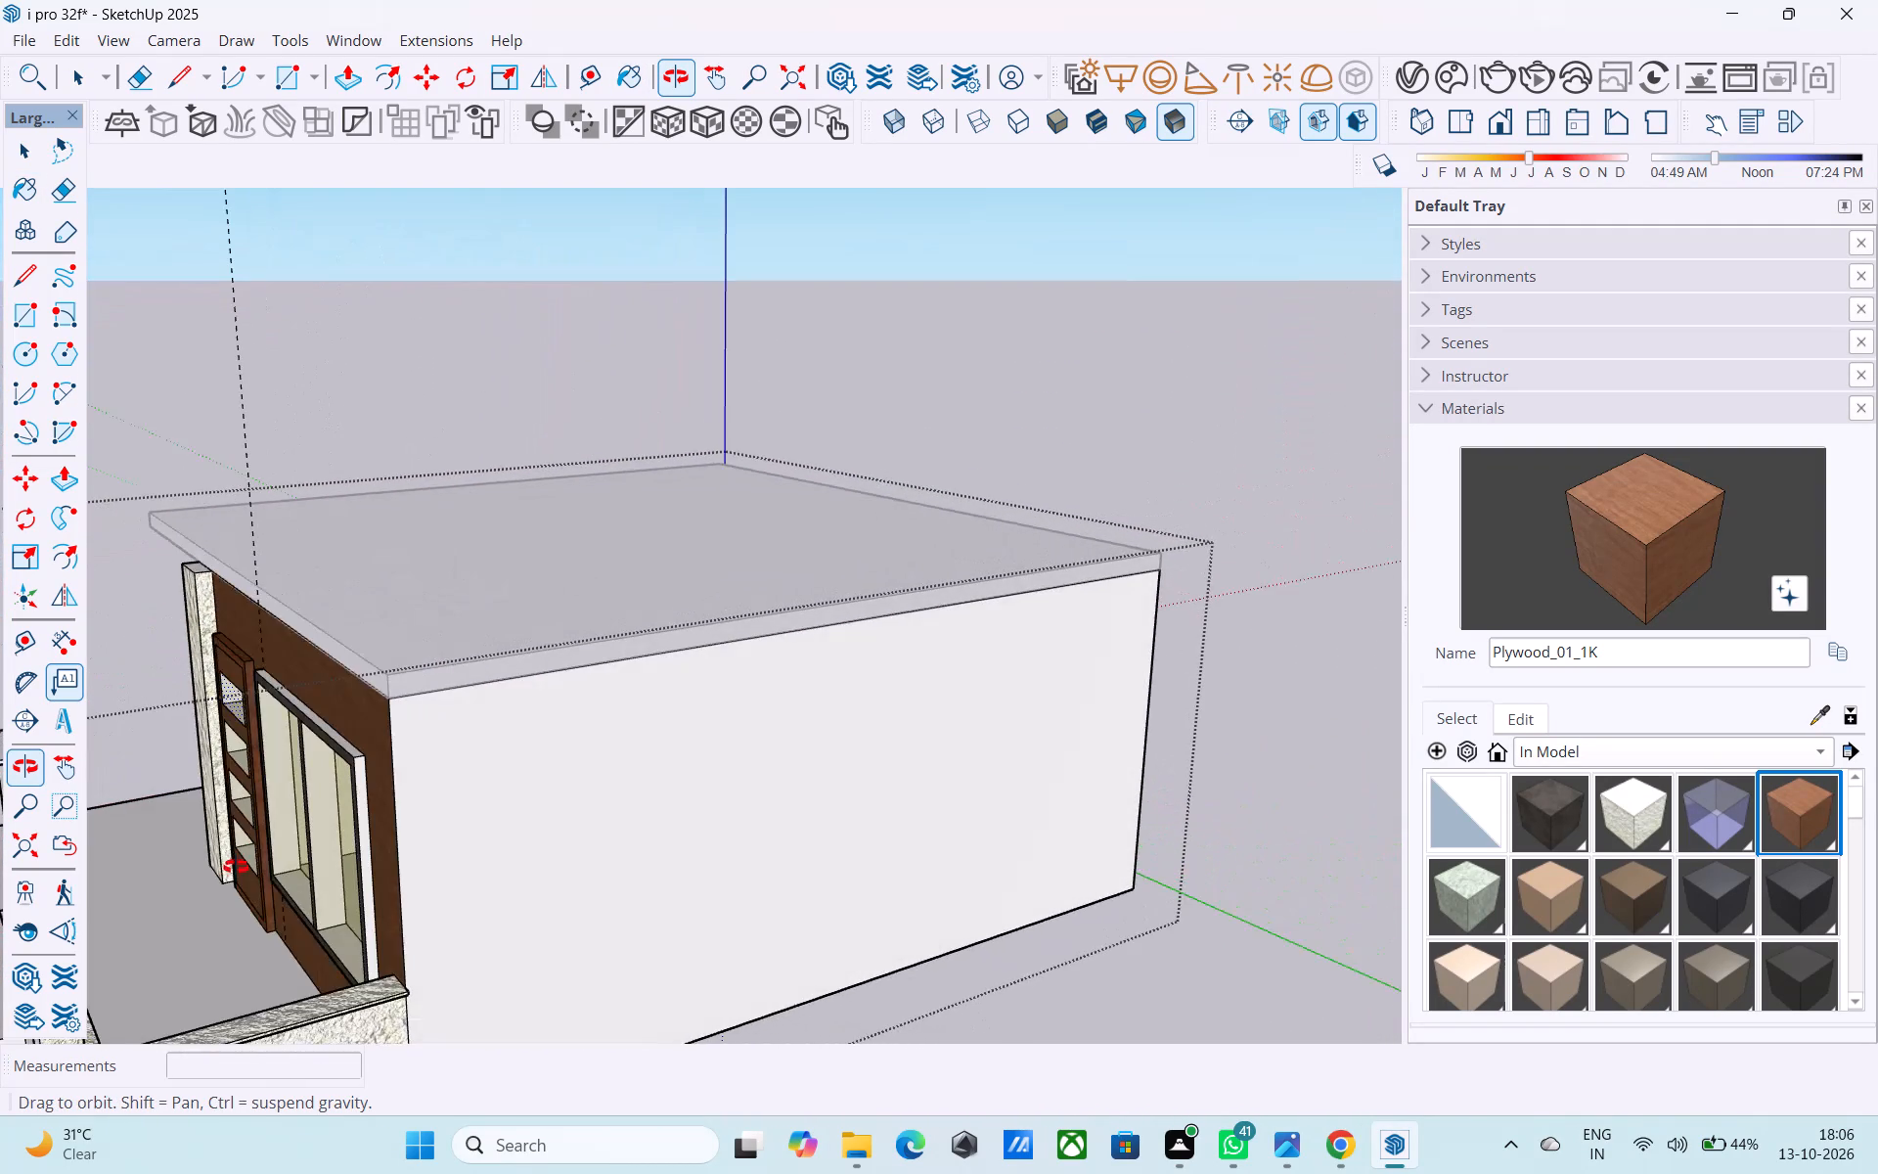
middle_click_drag(236, 867, 615, 839)
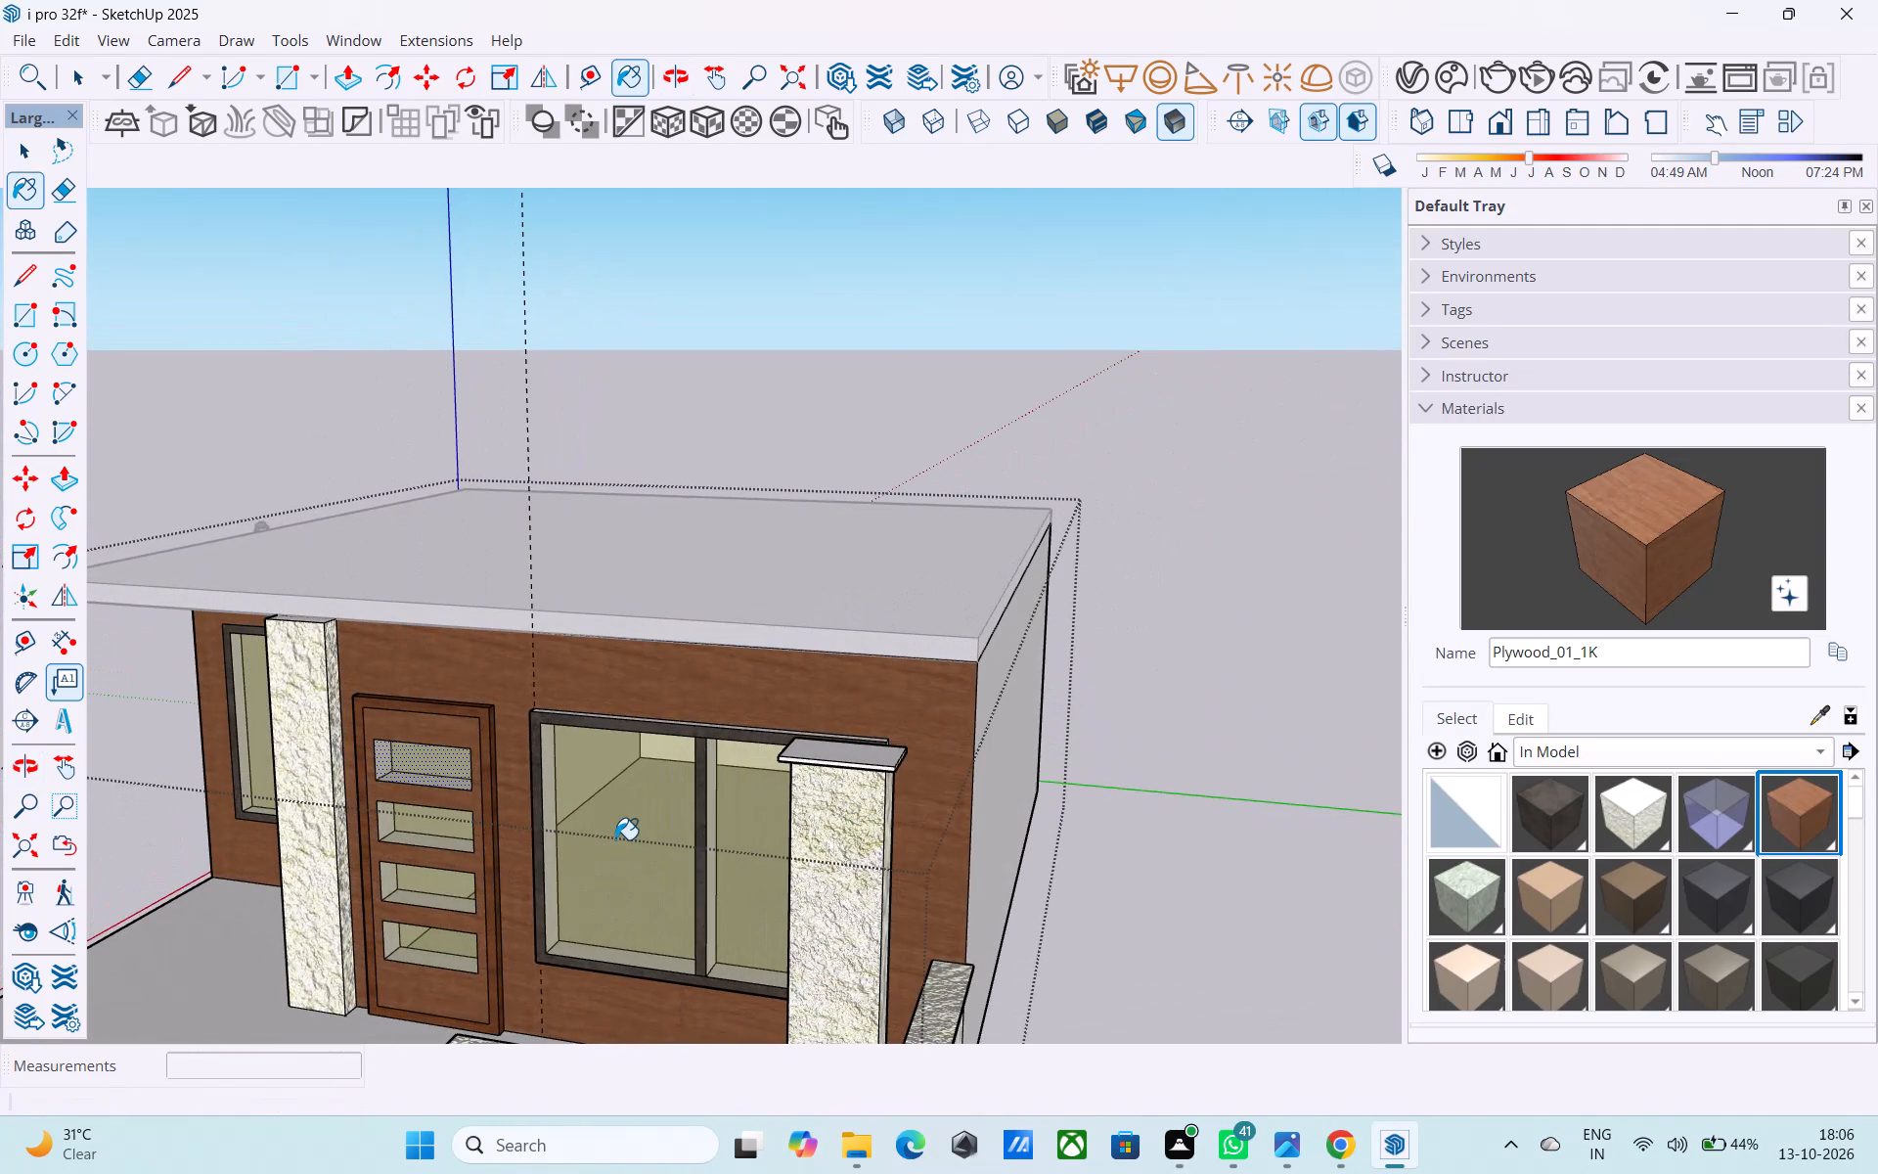
key("space")
left_click(1143, 744)
Paint the roof slab with the Asphalt_02_1K material.
middle_click_drag(950, 823, 1098, 746)
scroll(1098, 746, "down", 5)
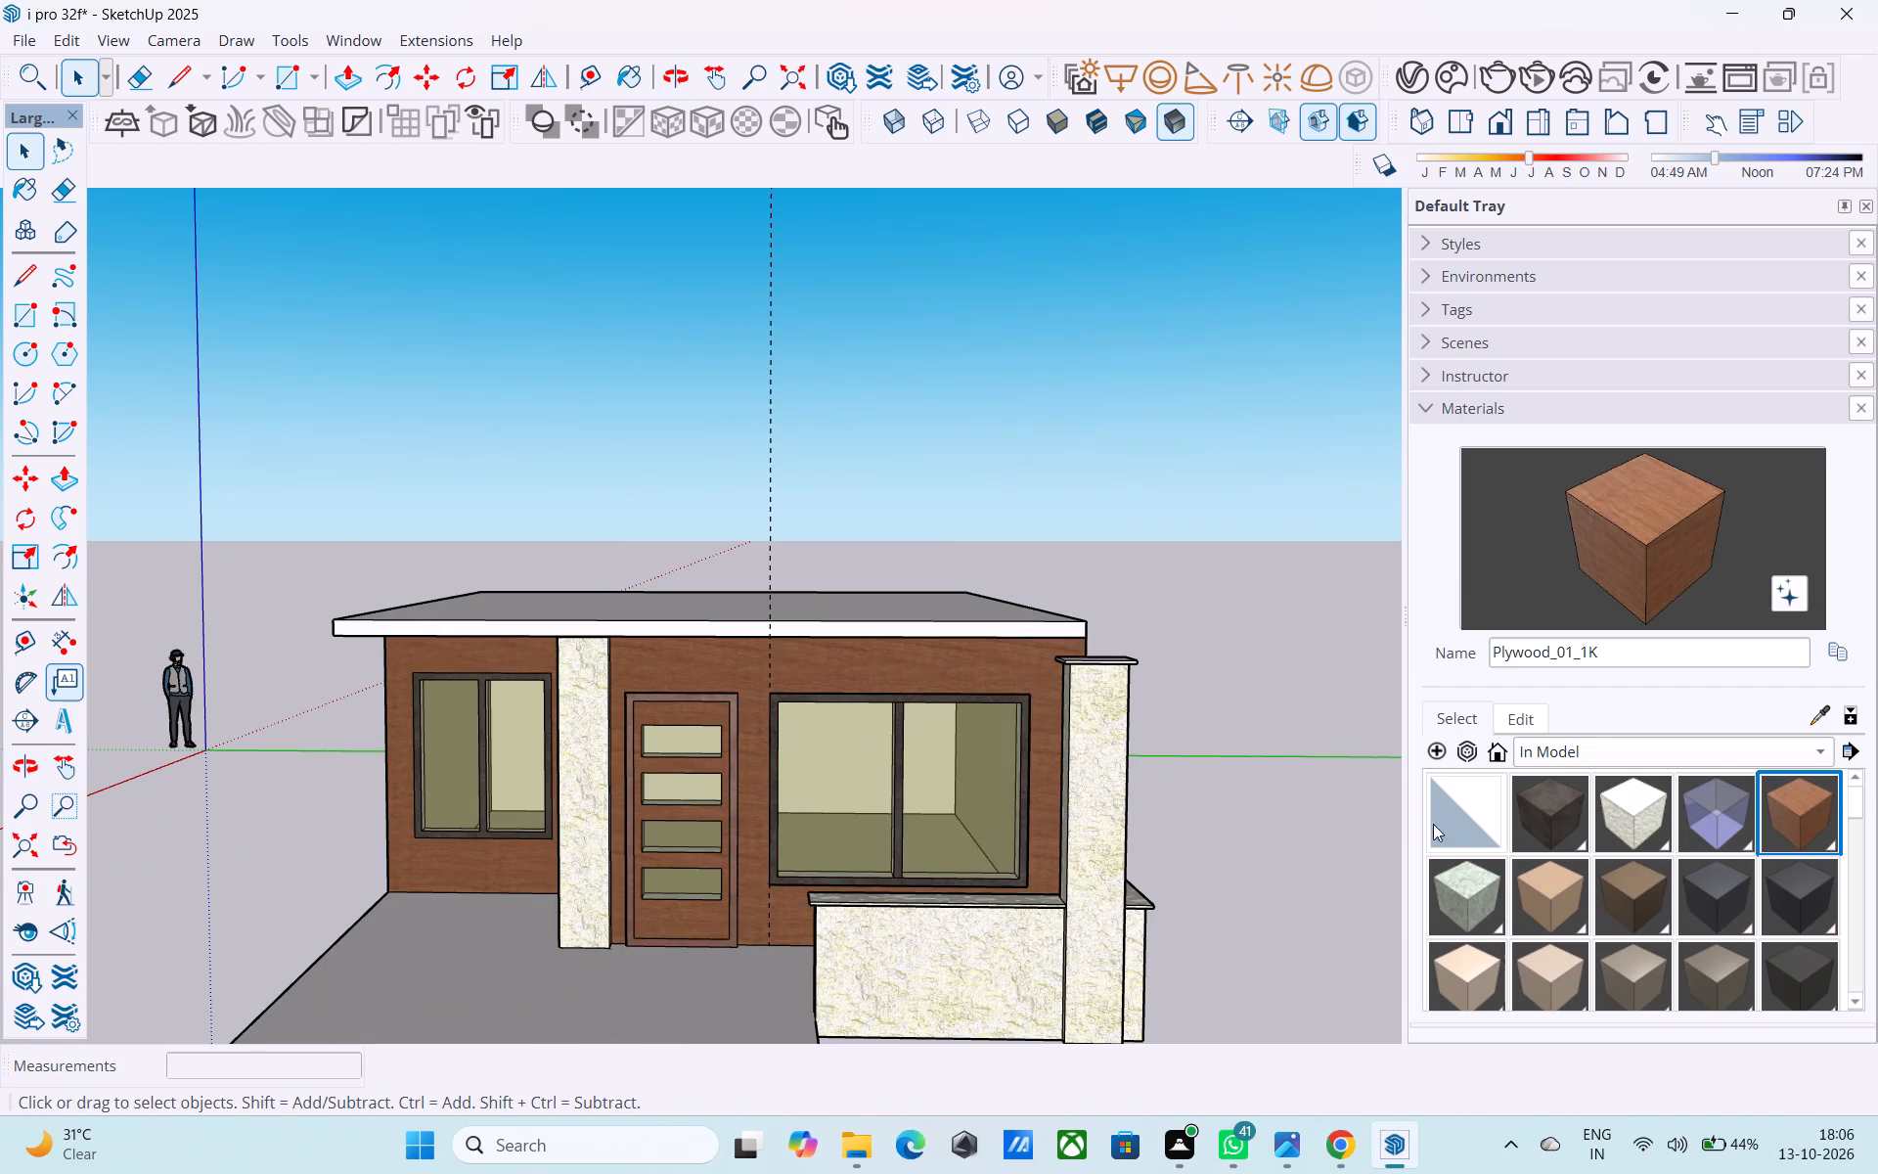
left_click(1562, 813)
scroll(555, 614, "up", 5)
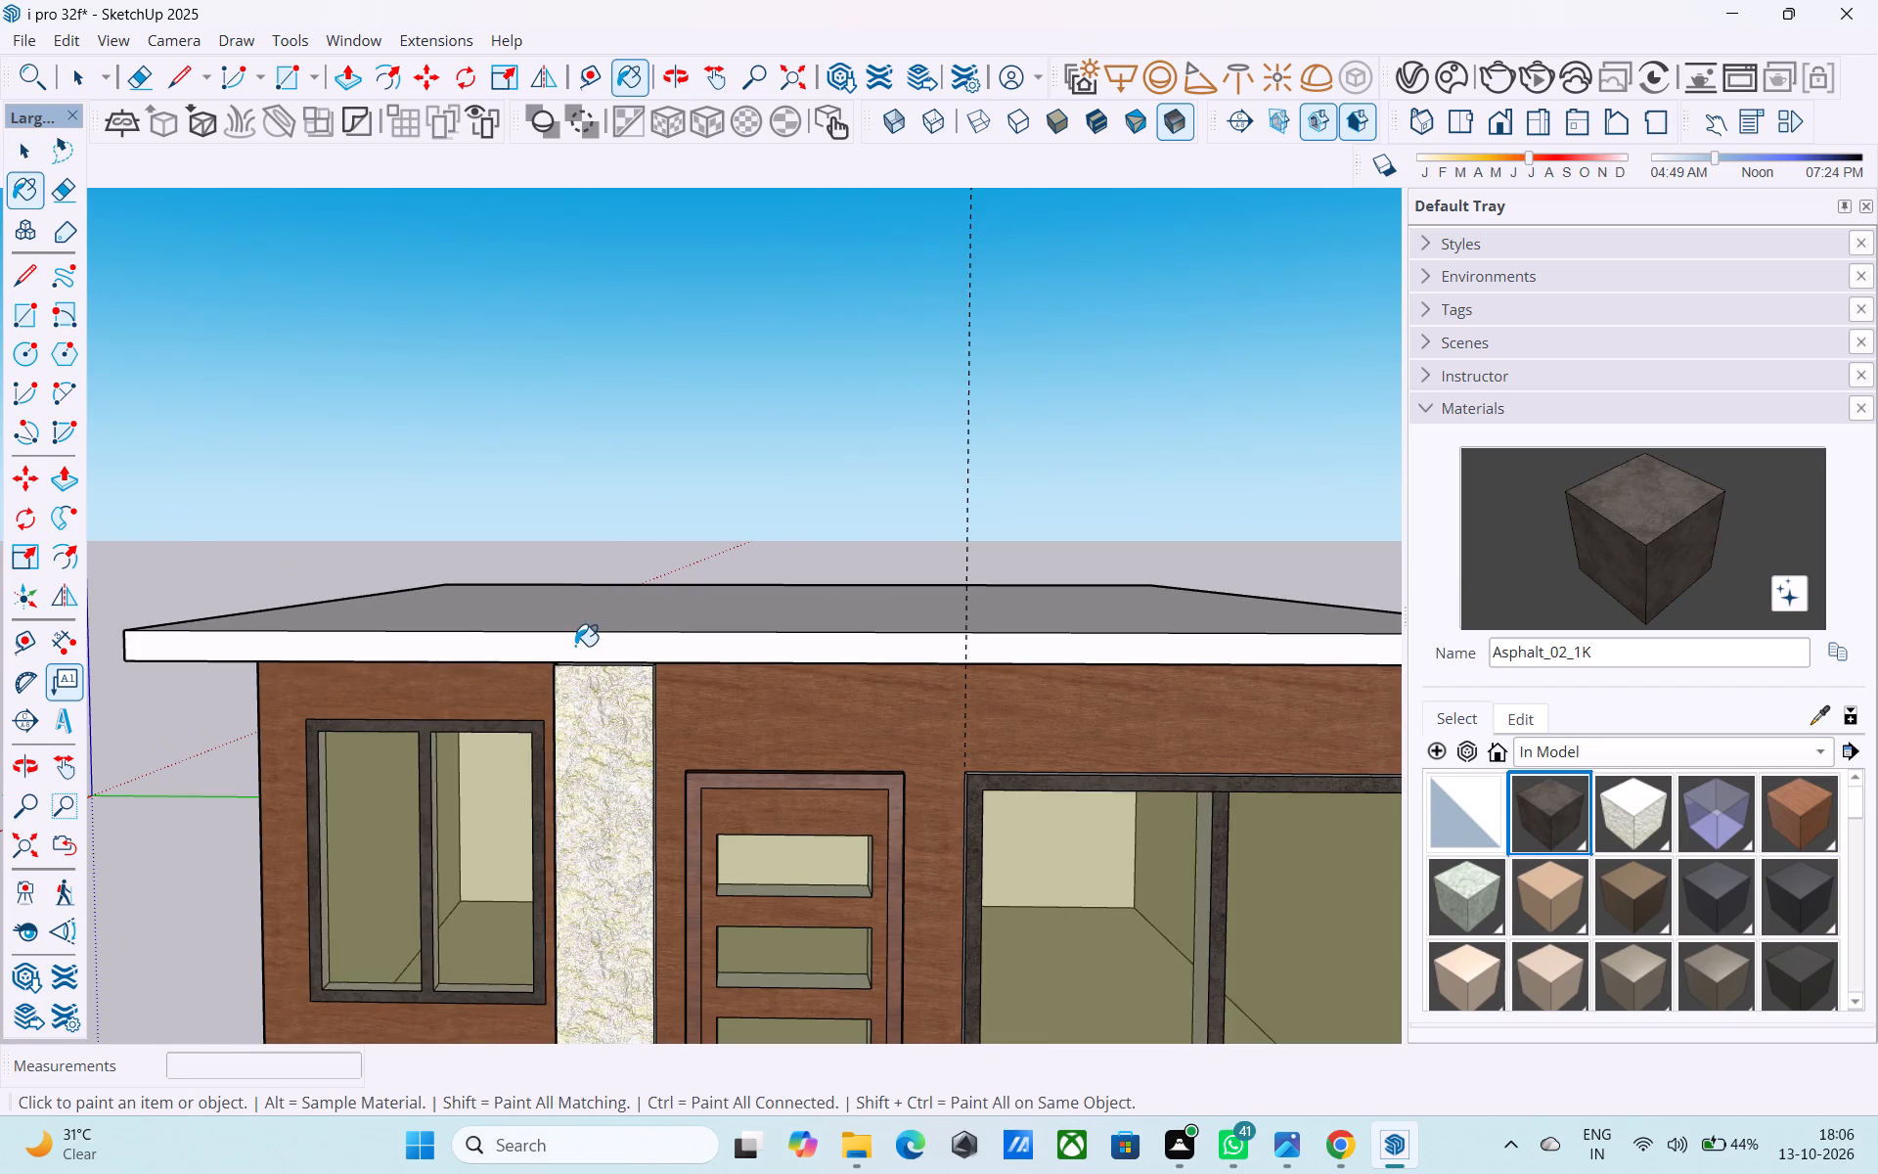
left_click(575, 646)
Inside the house group, paint the recess side wall, both outer side walls and the rear wall with Plywood_01_1K.
scroll(713, 686, "down", 5)
middle_click_drag(761, 715, 1155, 606)
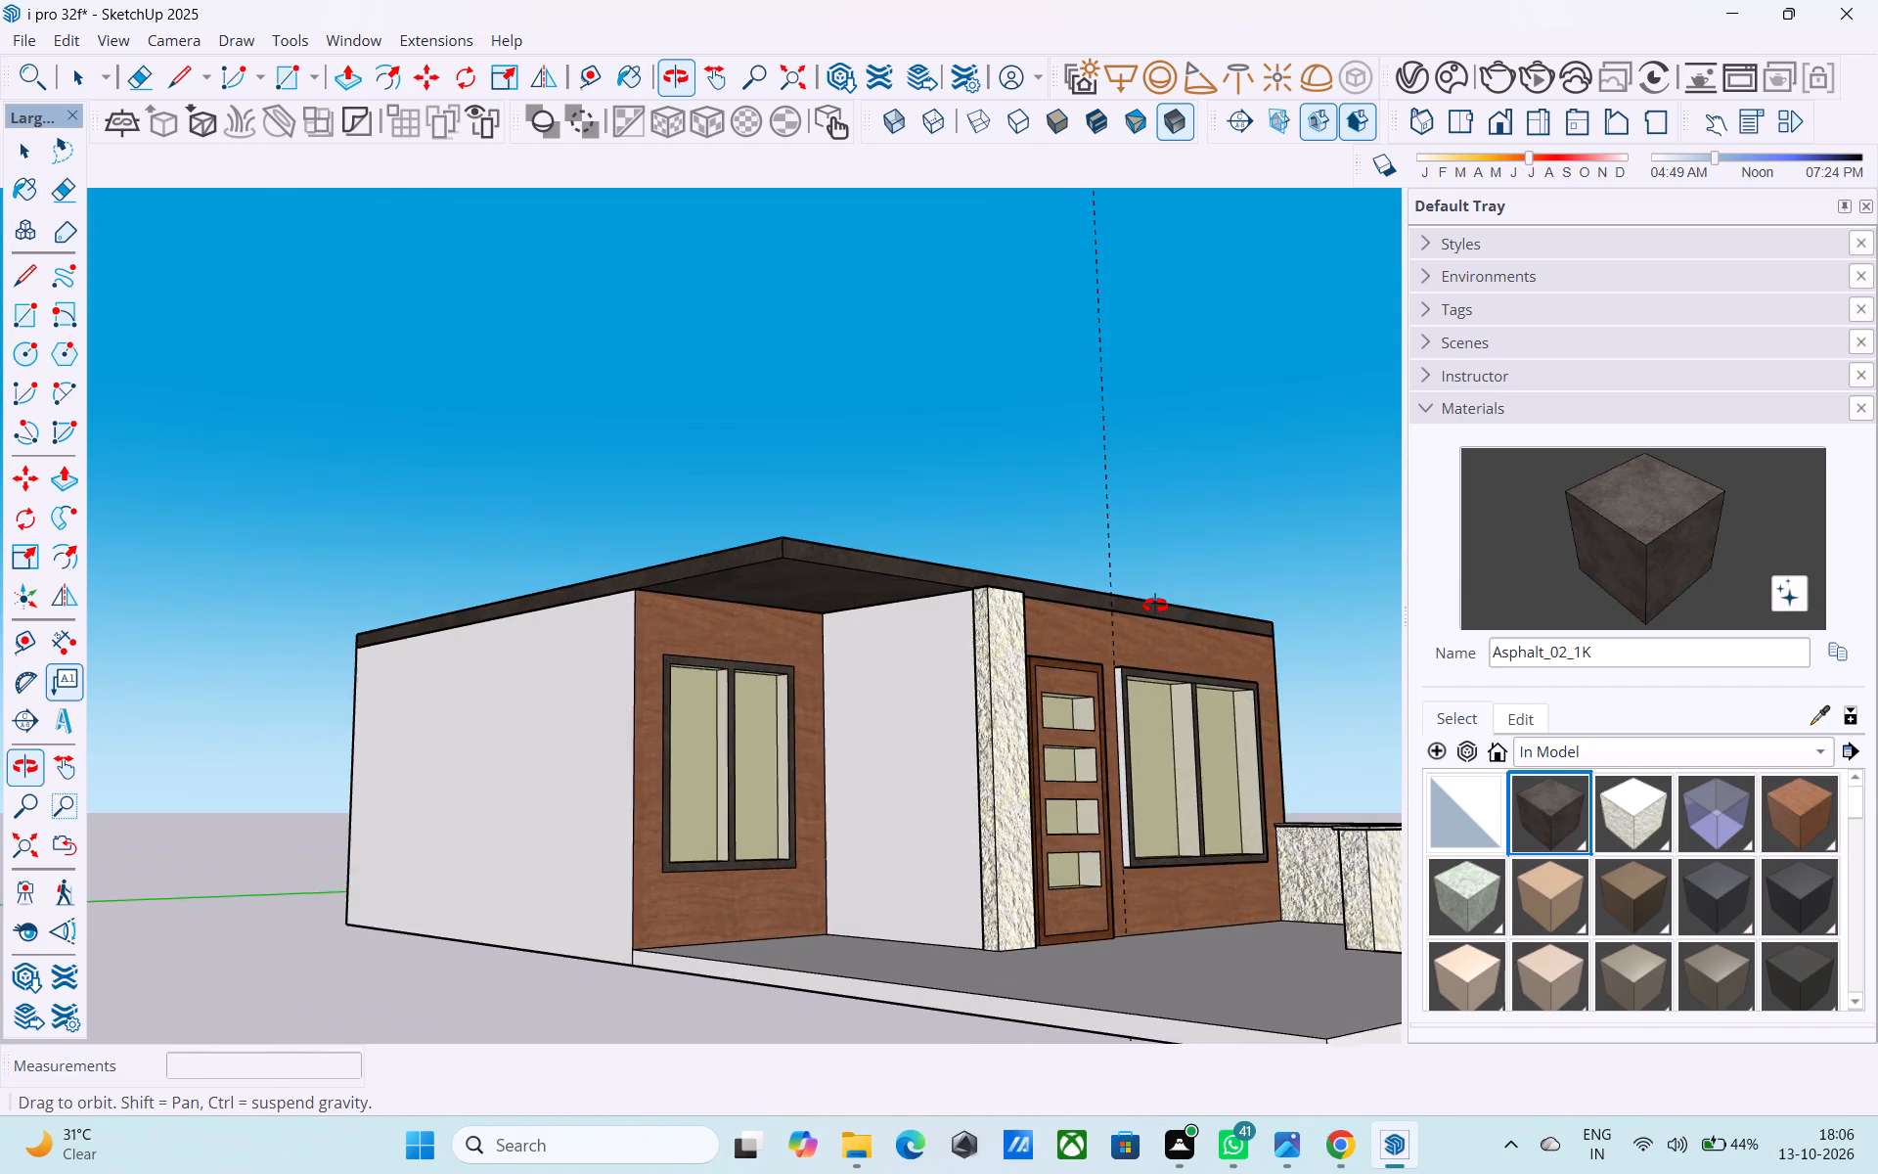
middle_click_drag(1155, 606, 1173, 606)
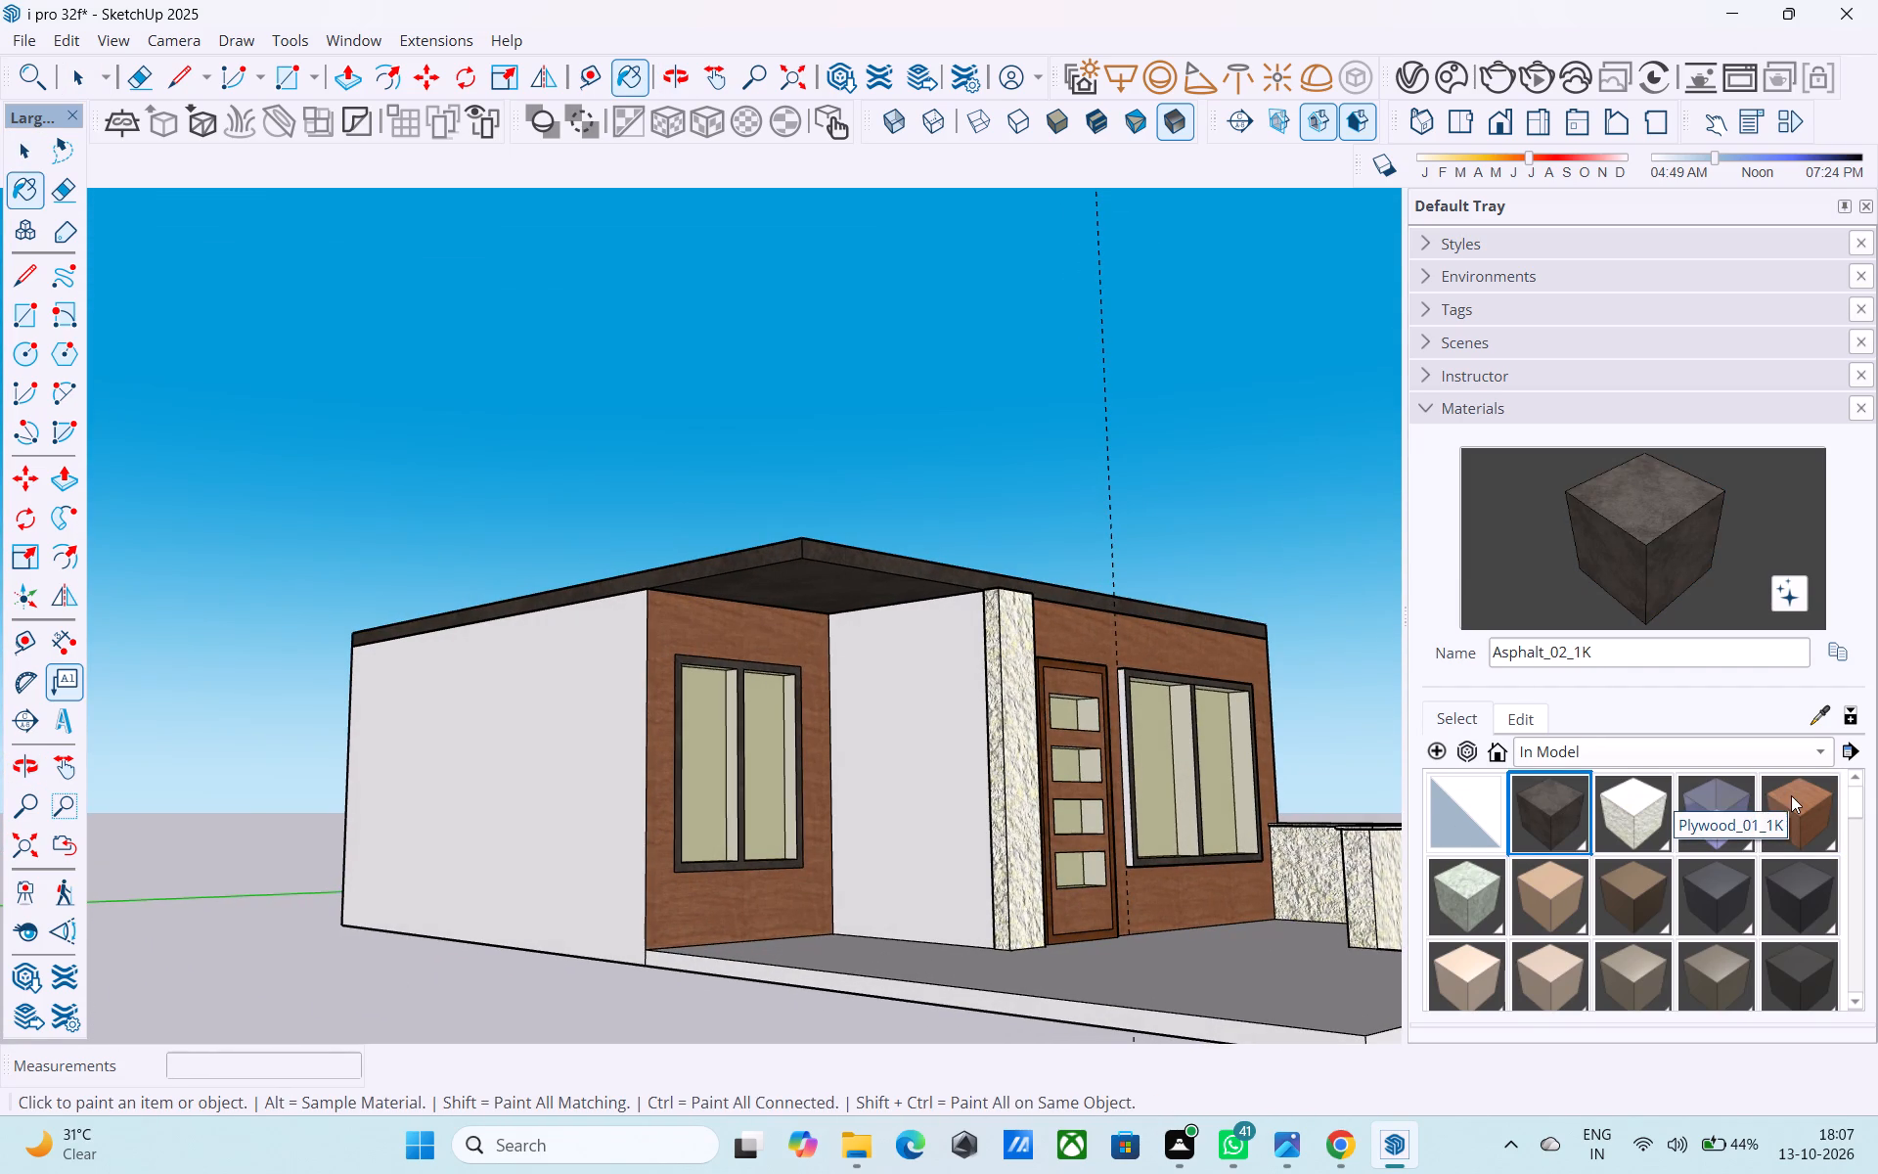
key("space")
double_click(1004, 754)
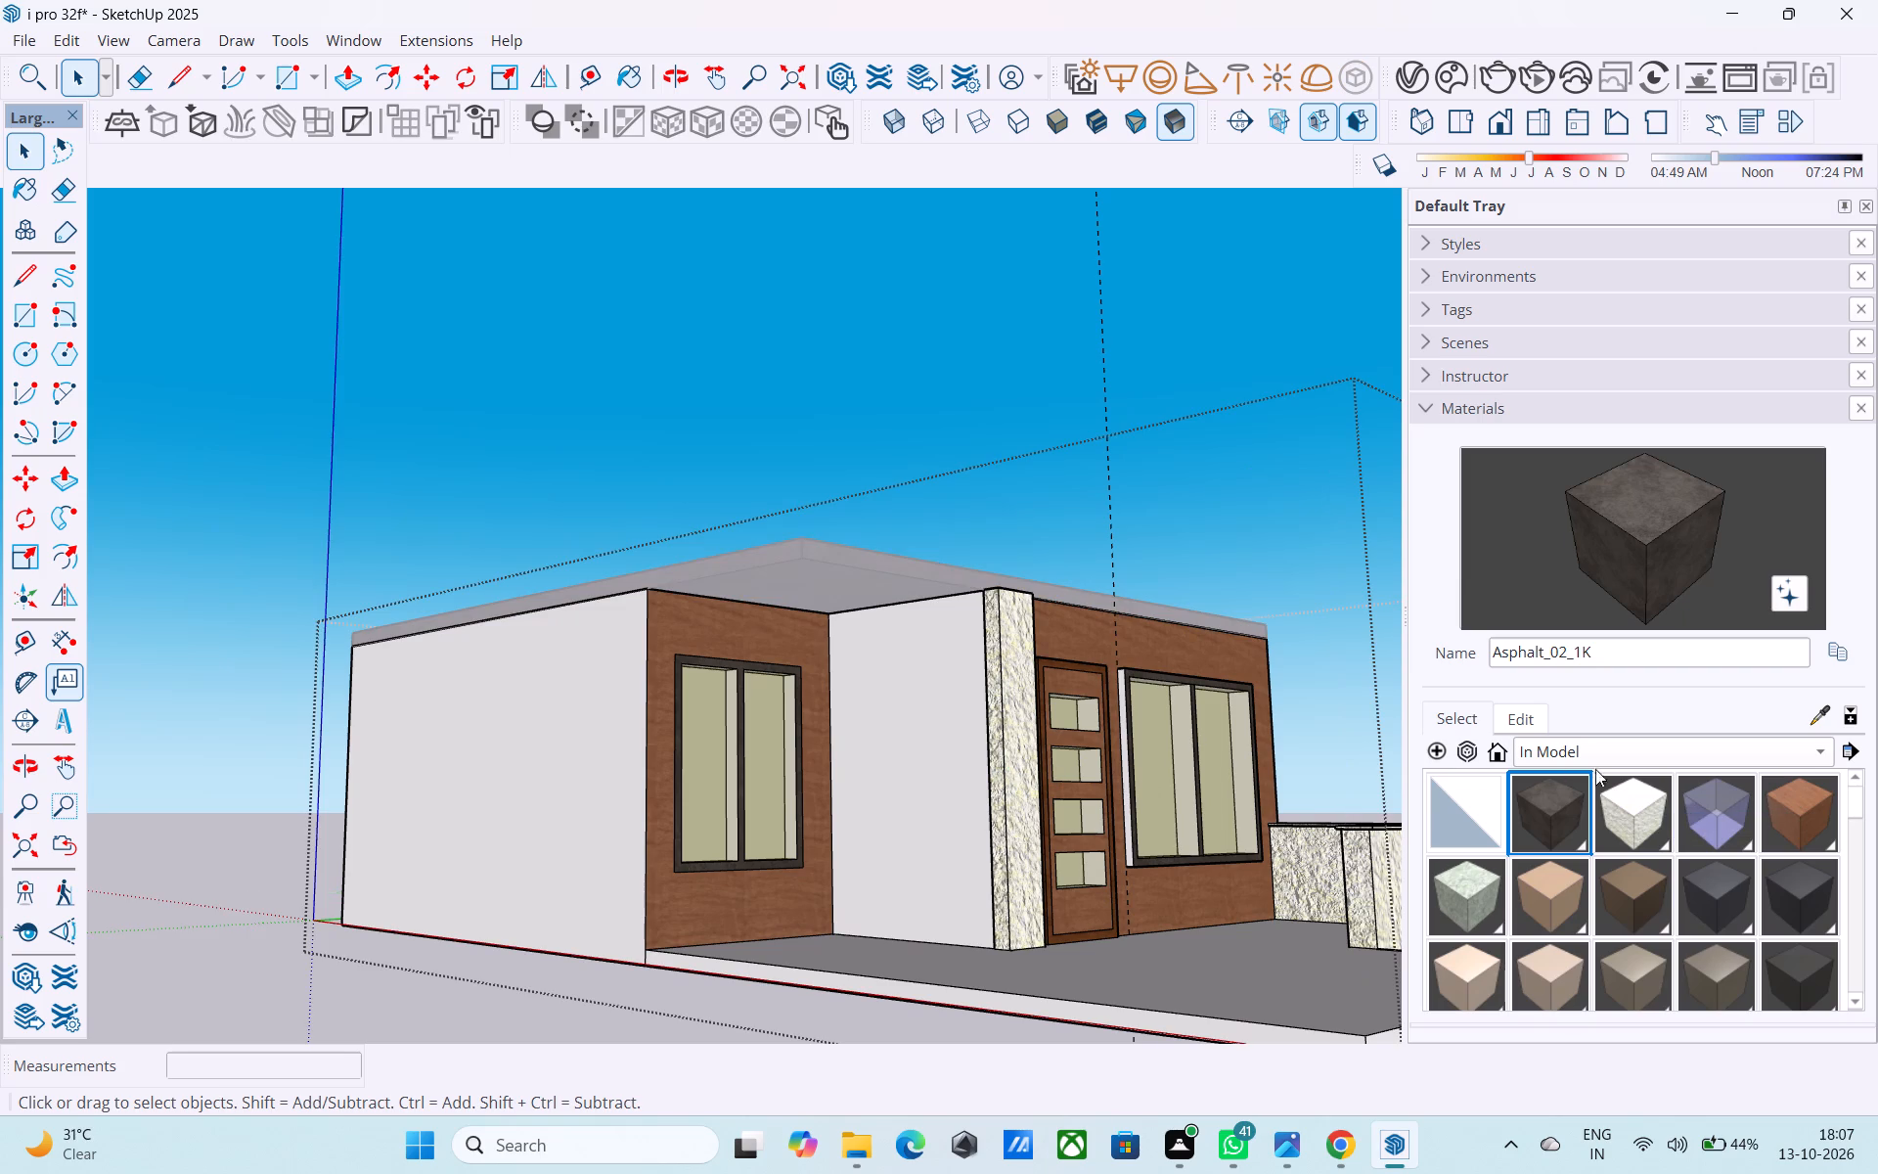
left_click(1815, 798)
left_click(964, 724)
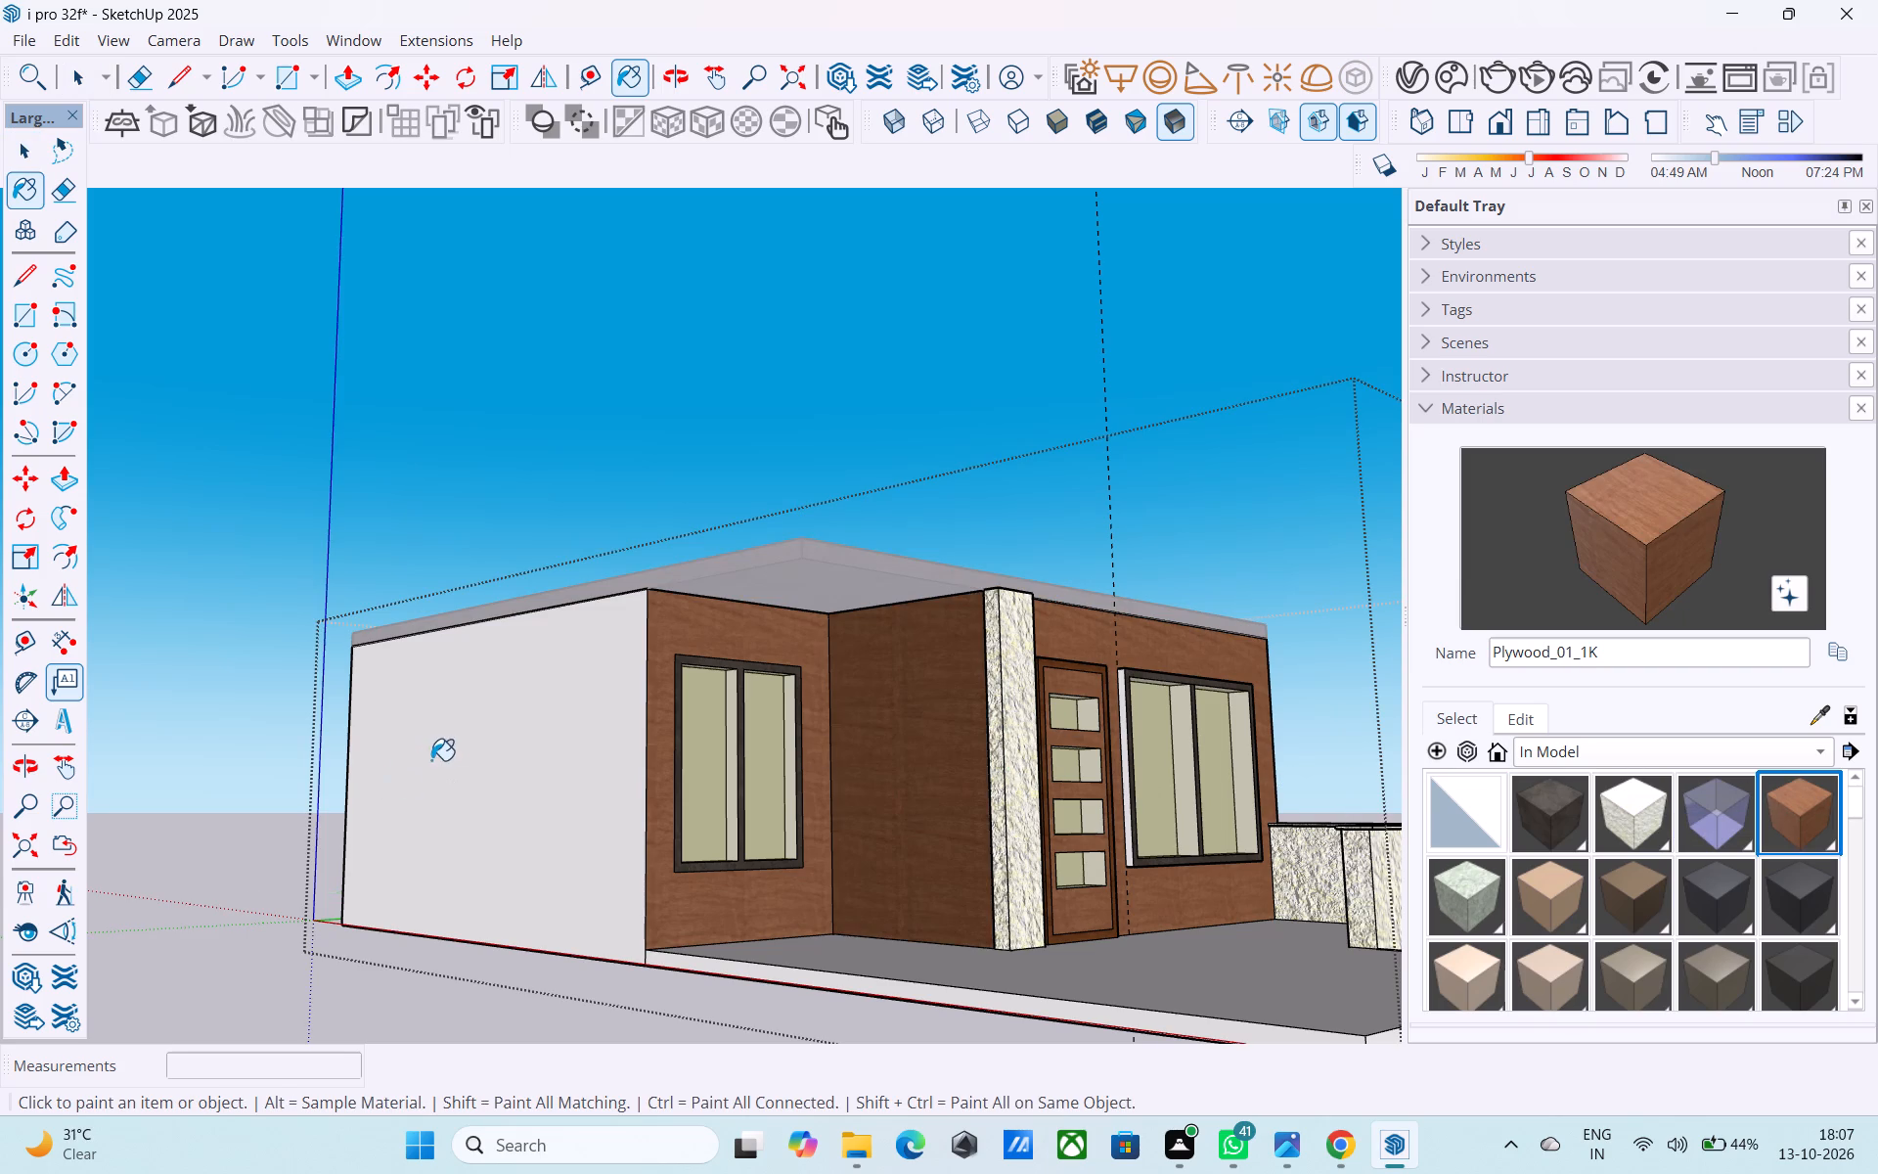
left_click(433, 759)
middle_click_drag(872, 784, 0, 821)
left_click(999, 826)
middle_click_drag(1023, 821, 250, 837)
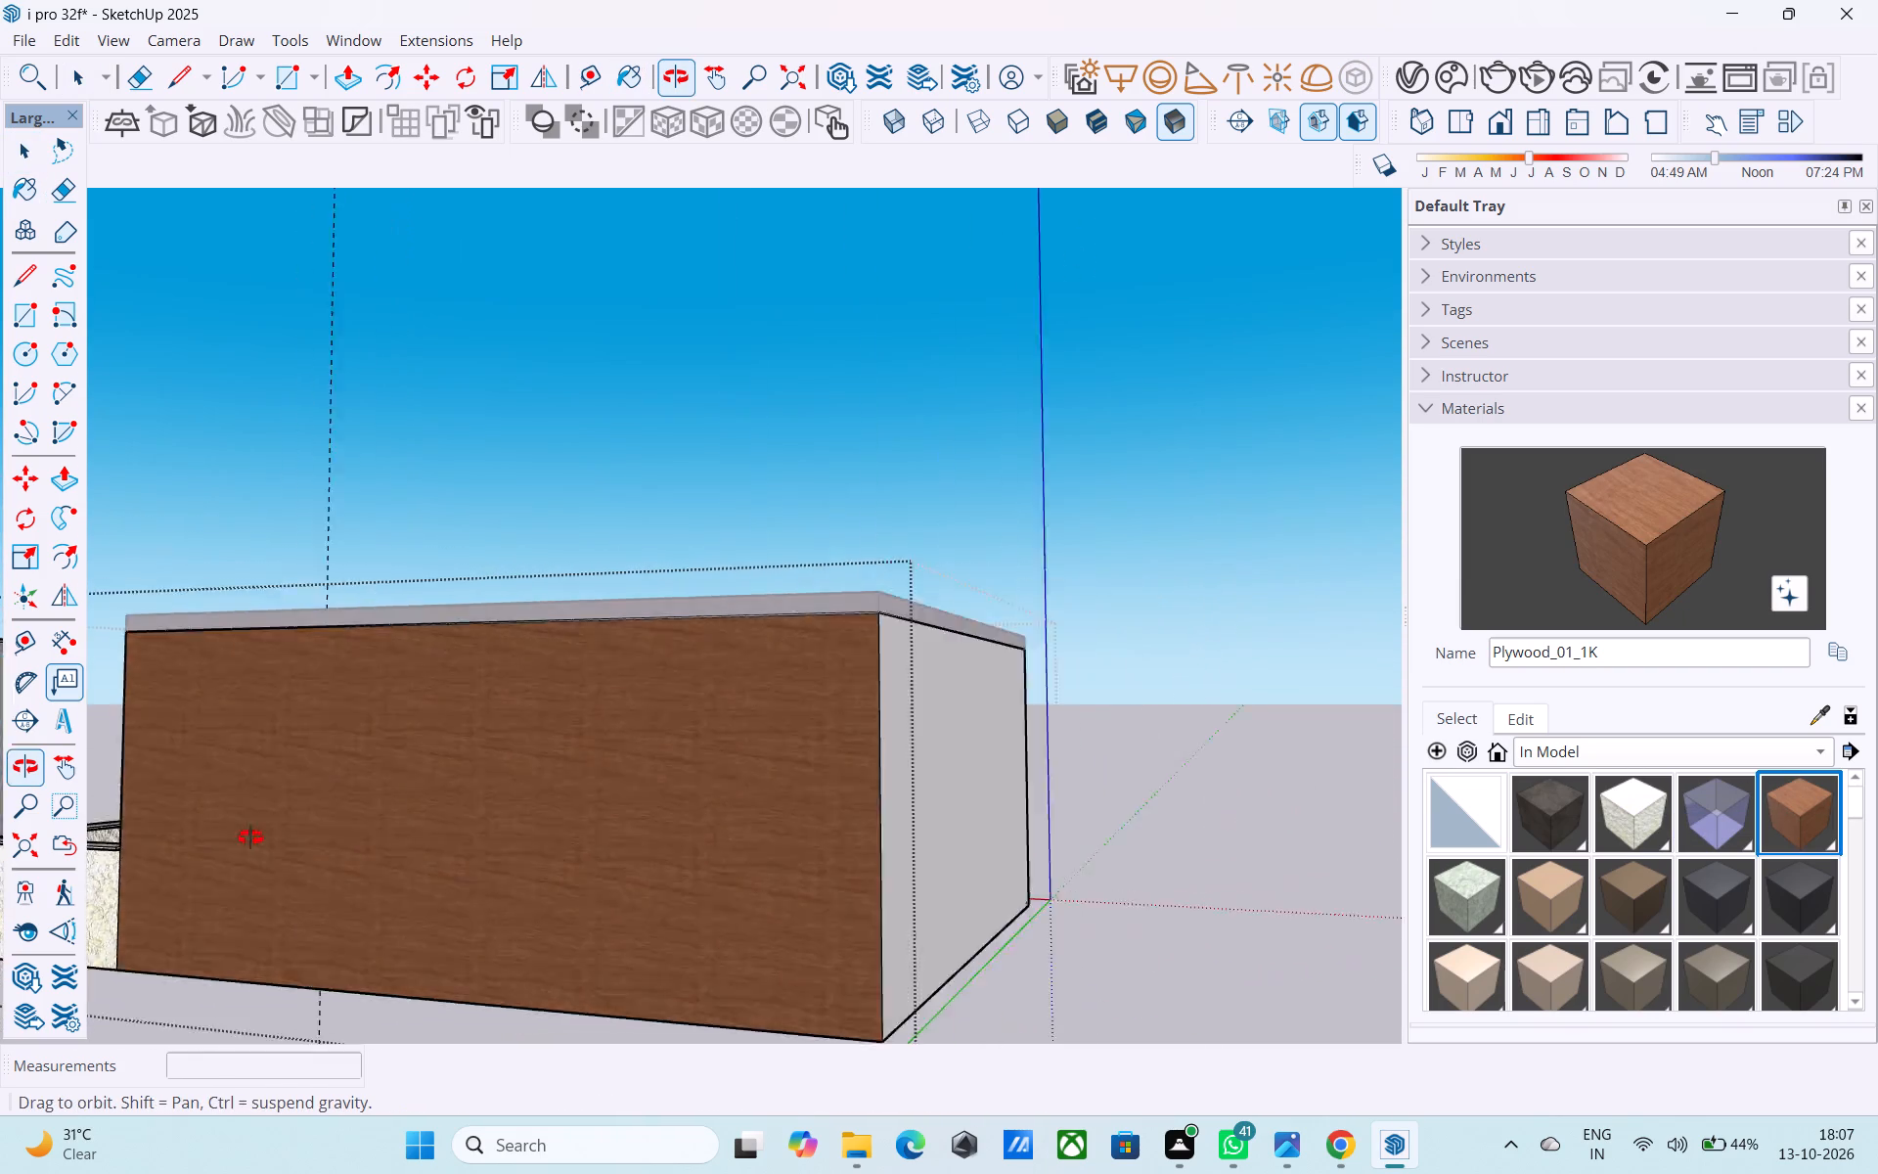
middle_click_drag(250, 837, 0, 847)
left_click(524, 812)
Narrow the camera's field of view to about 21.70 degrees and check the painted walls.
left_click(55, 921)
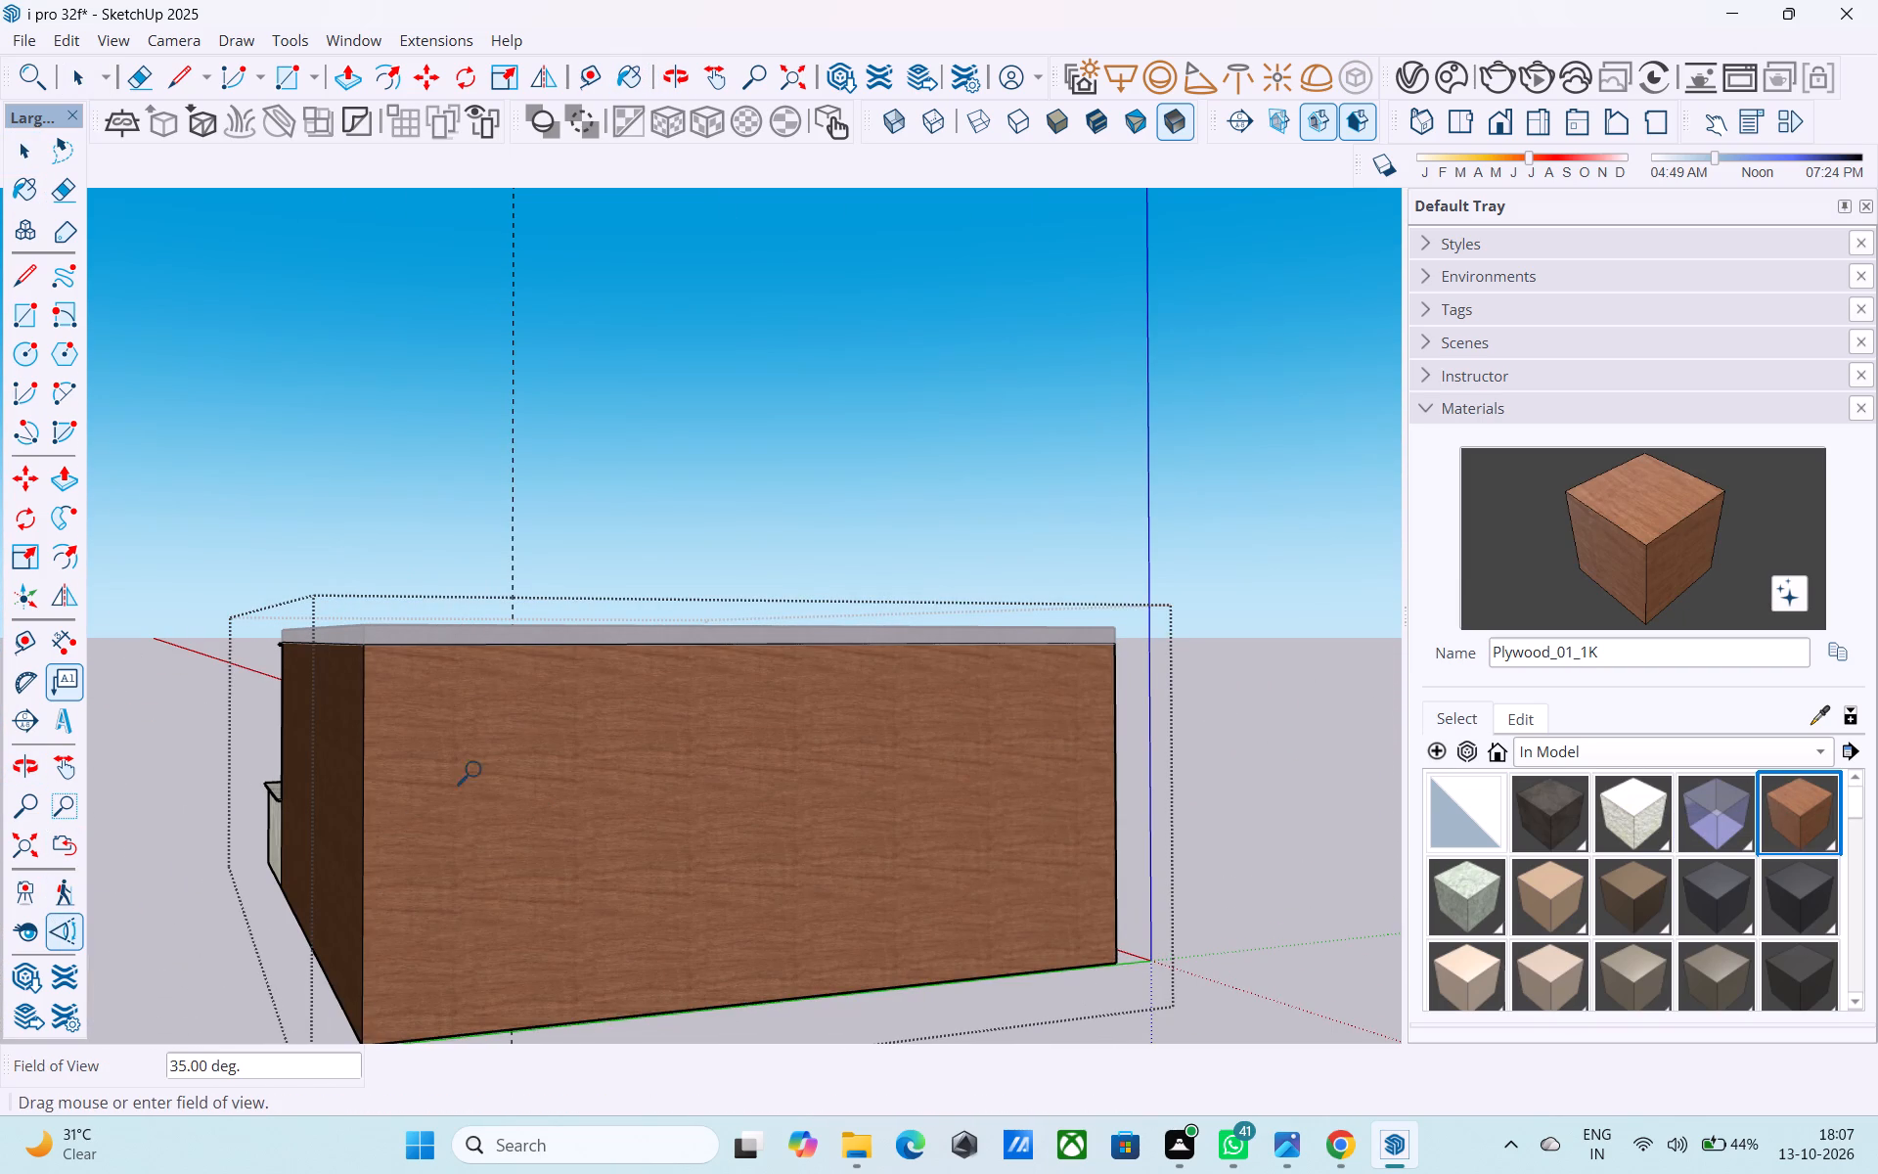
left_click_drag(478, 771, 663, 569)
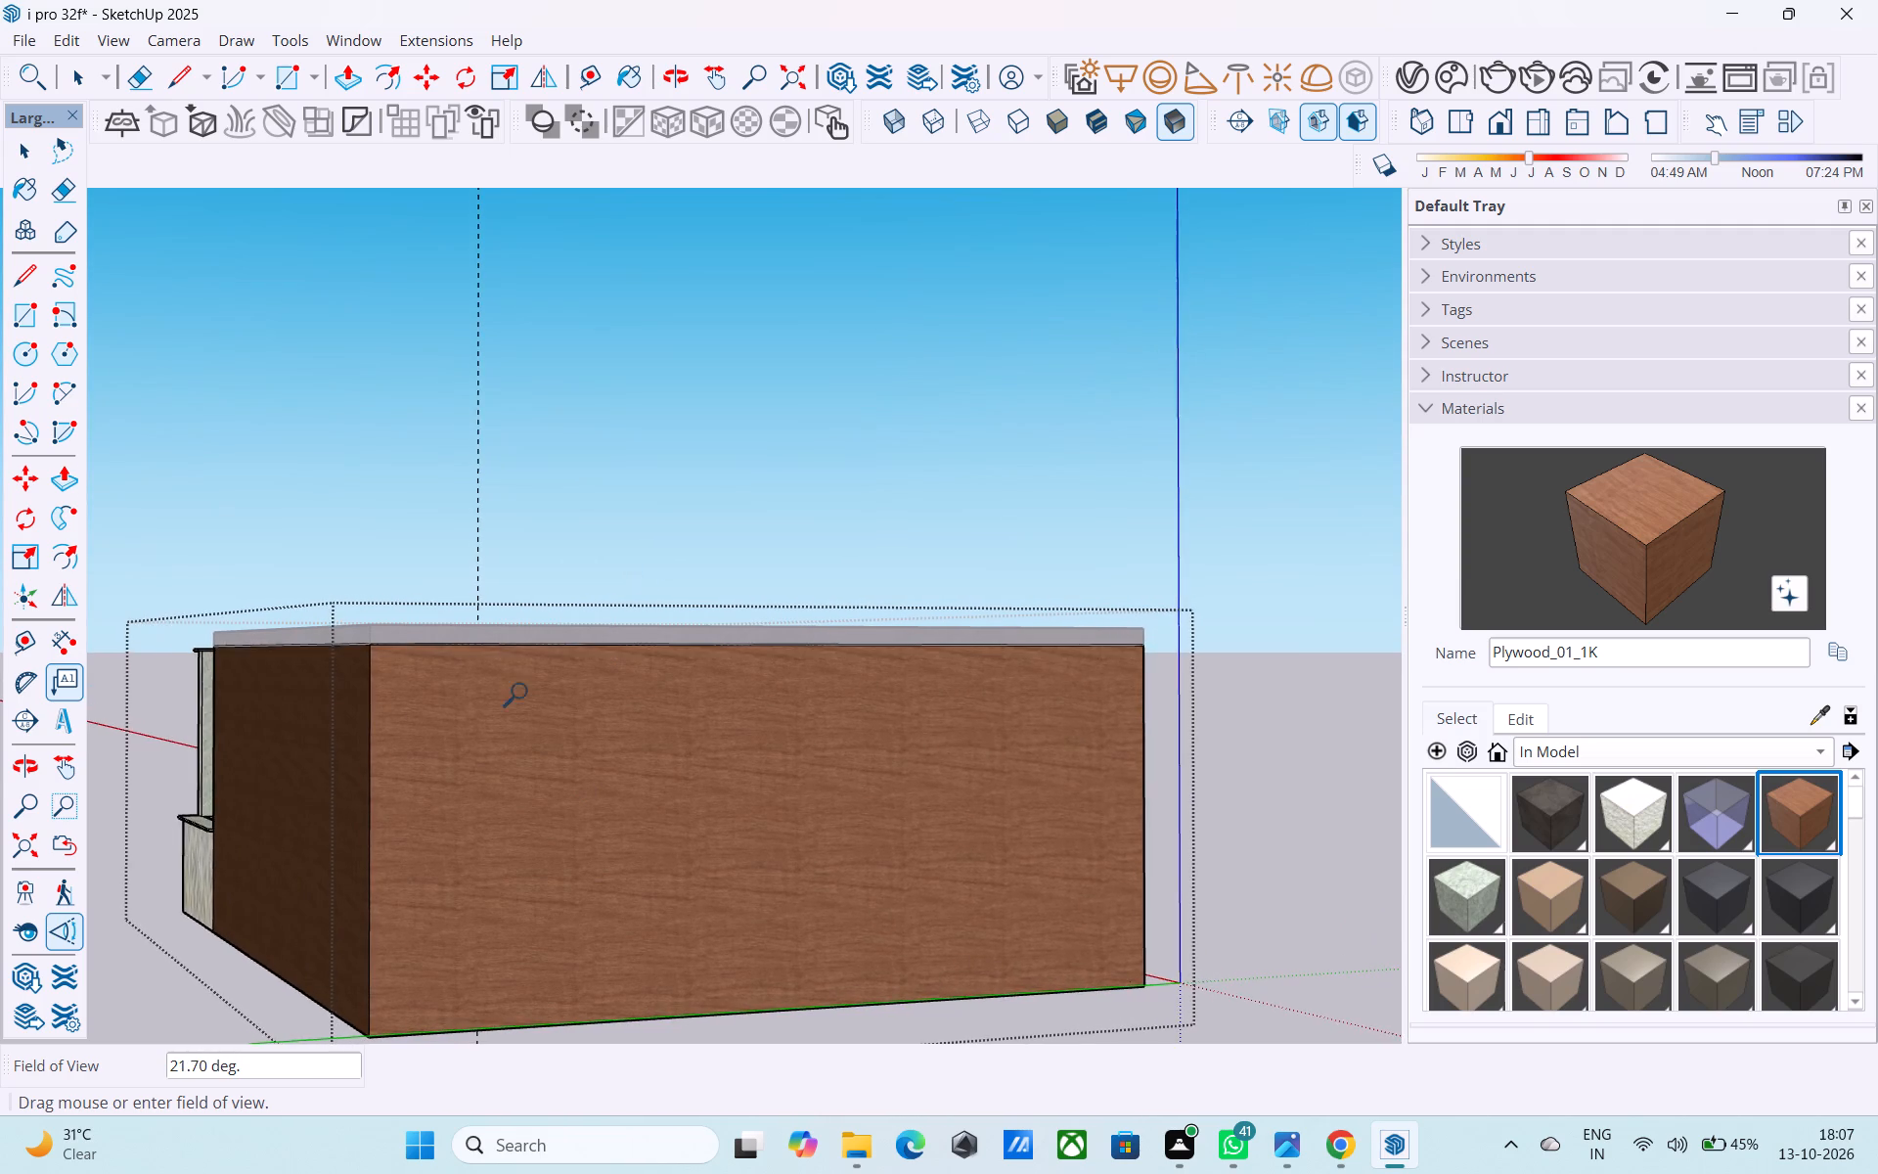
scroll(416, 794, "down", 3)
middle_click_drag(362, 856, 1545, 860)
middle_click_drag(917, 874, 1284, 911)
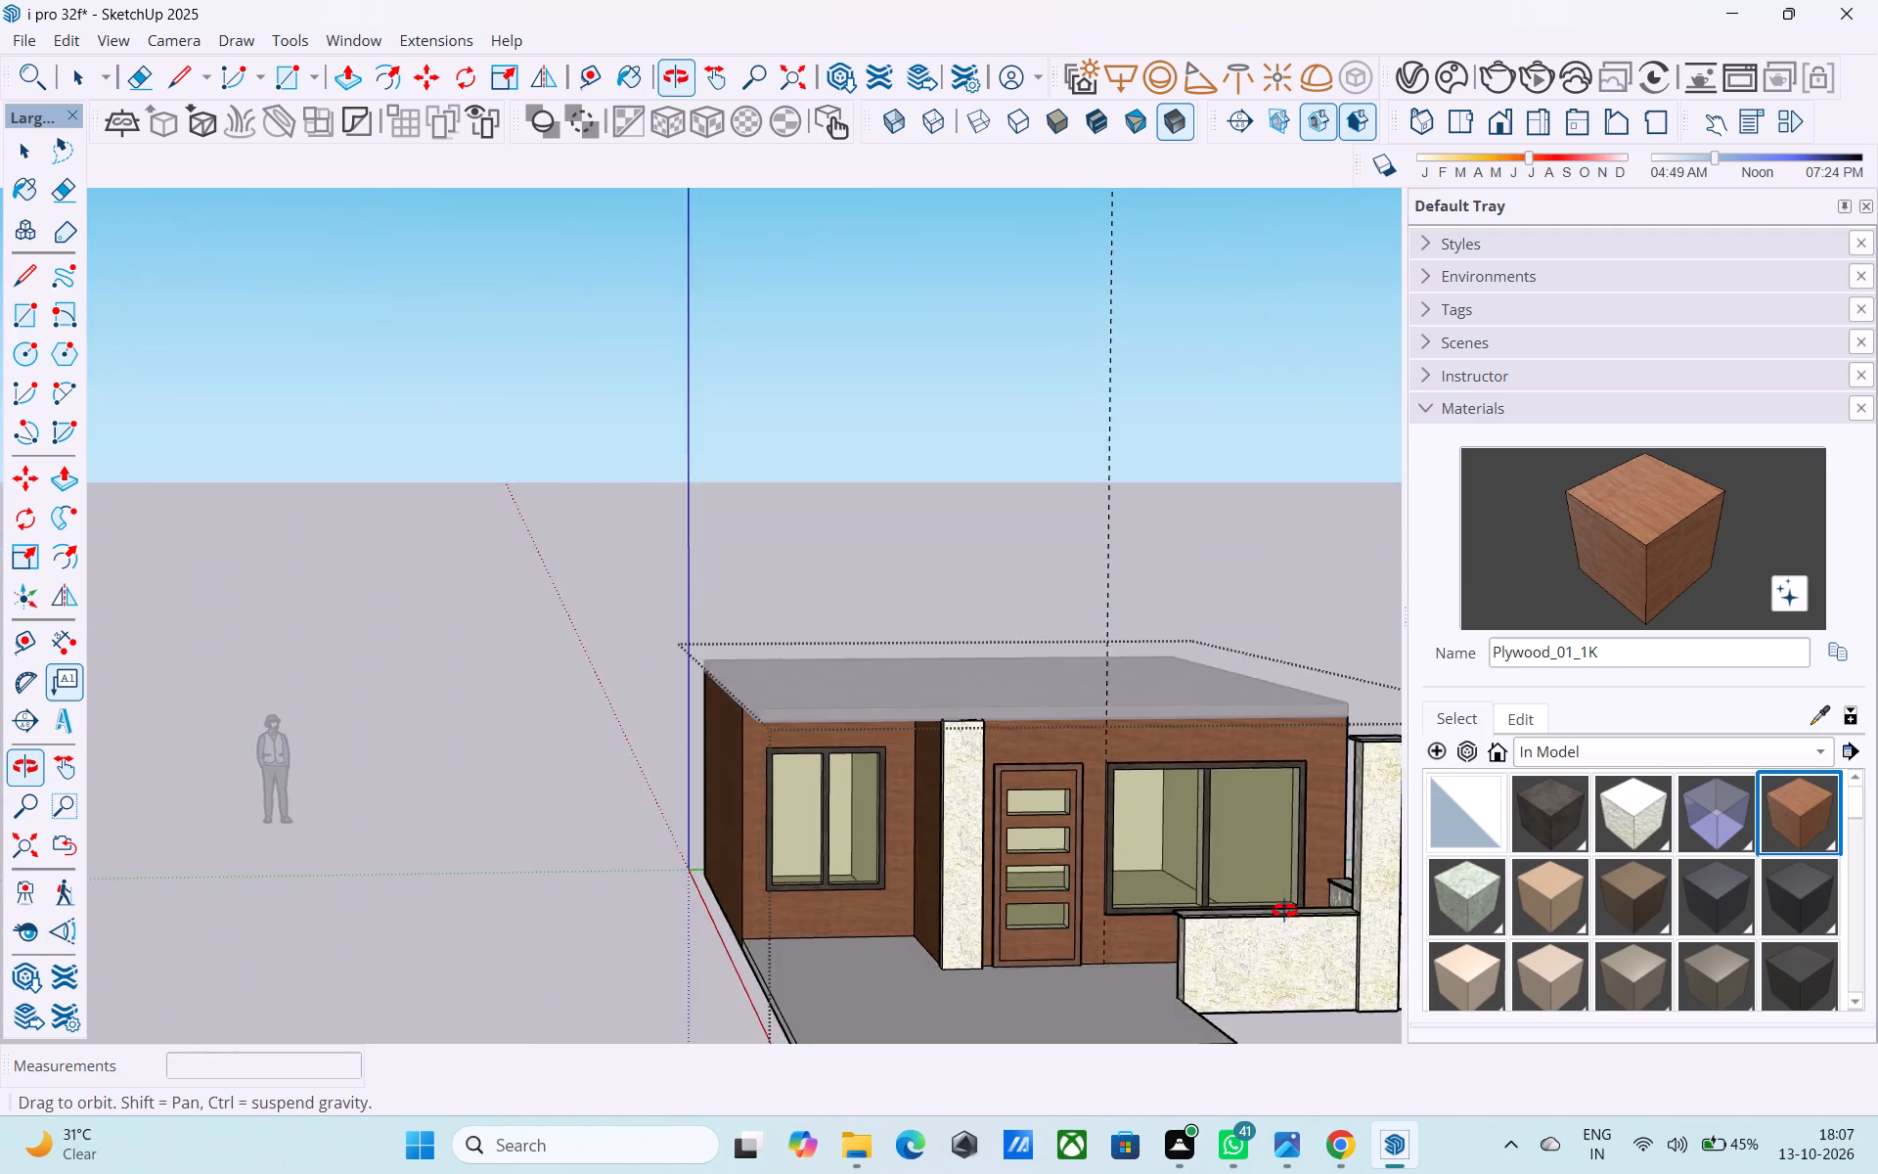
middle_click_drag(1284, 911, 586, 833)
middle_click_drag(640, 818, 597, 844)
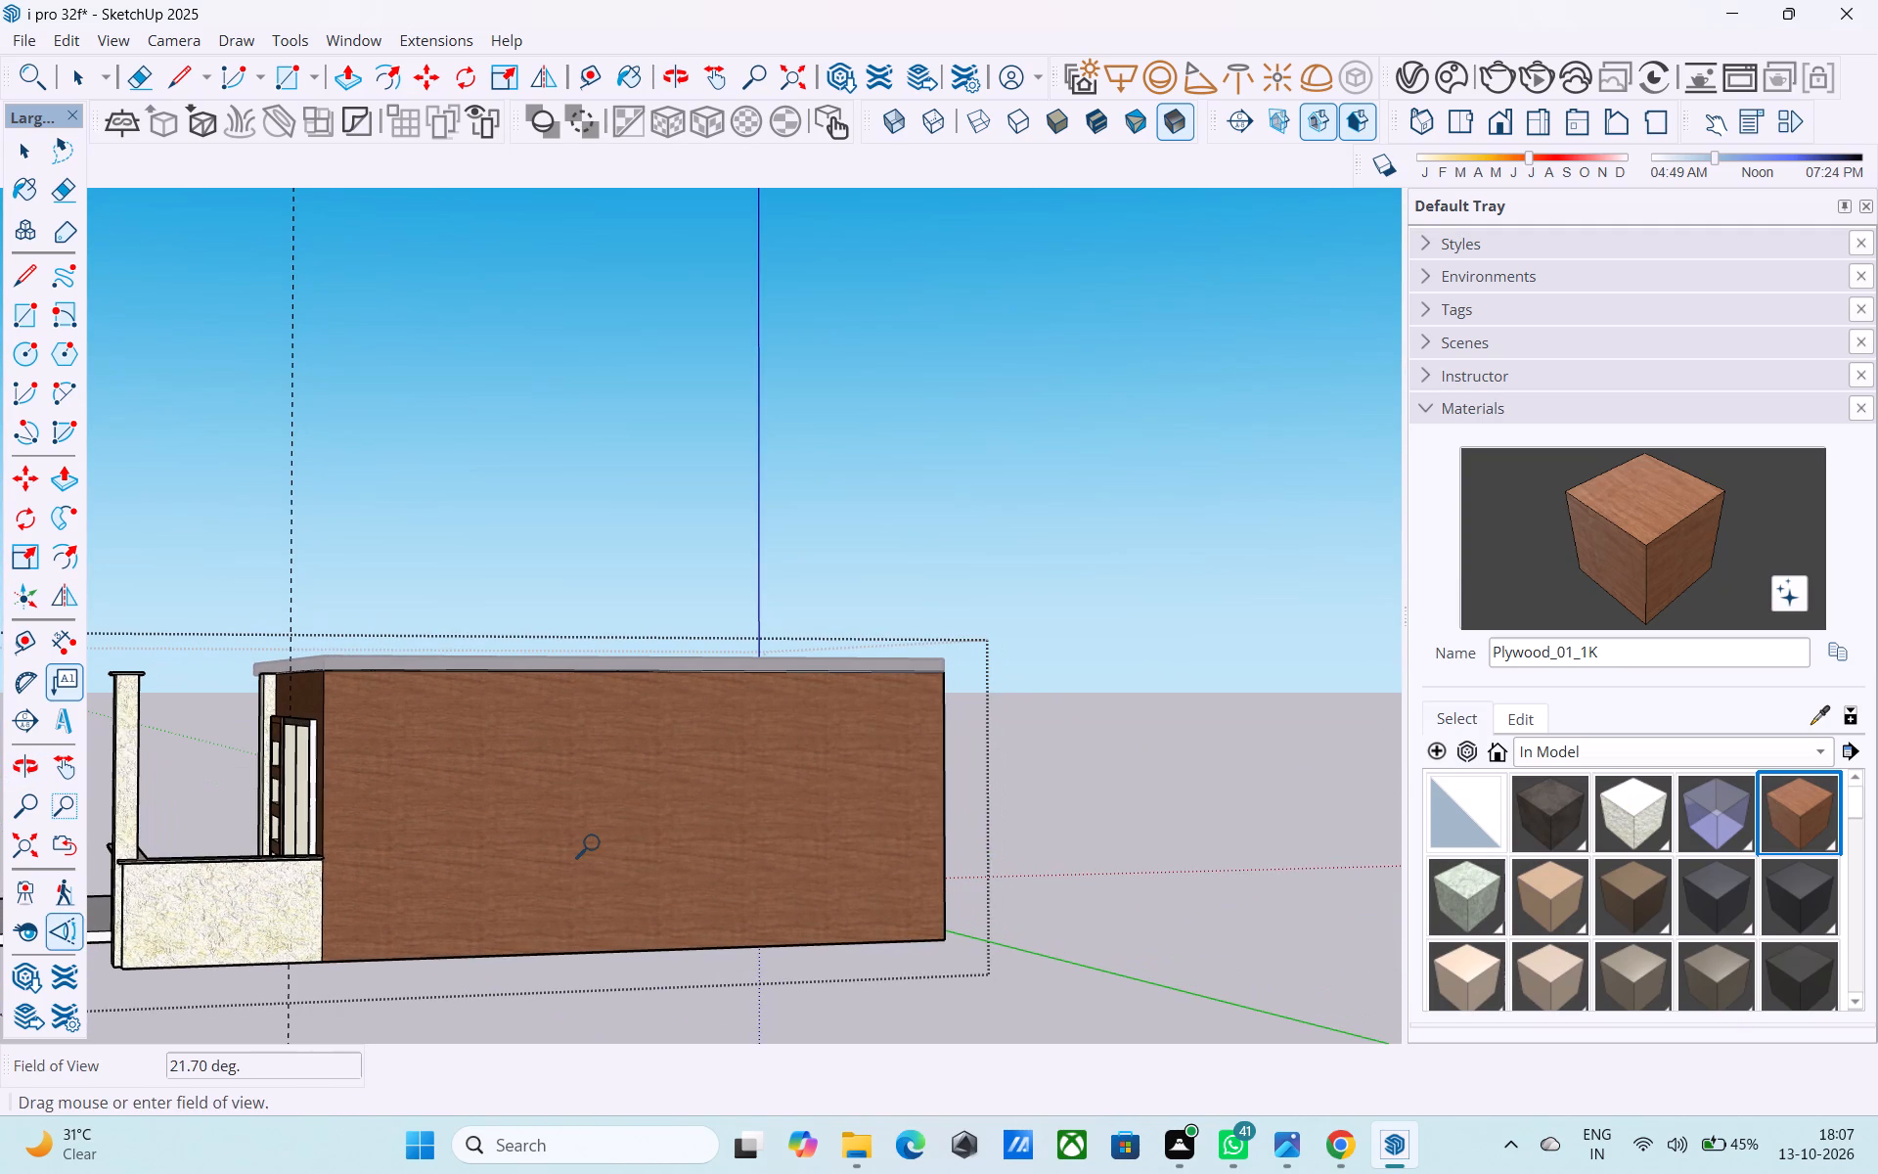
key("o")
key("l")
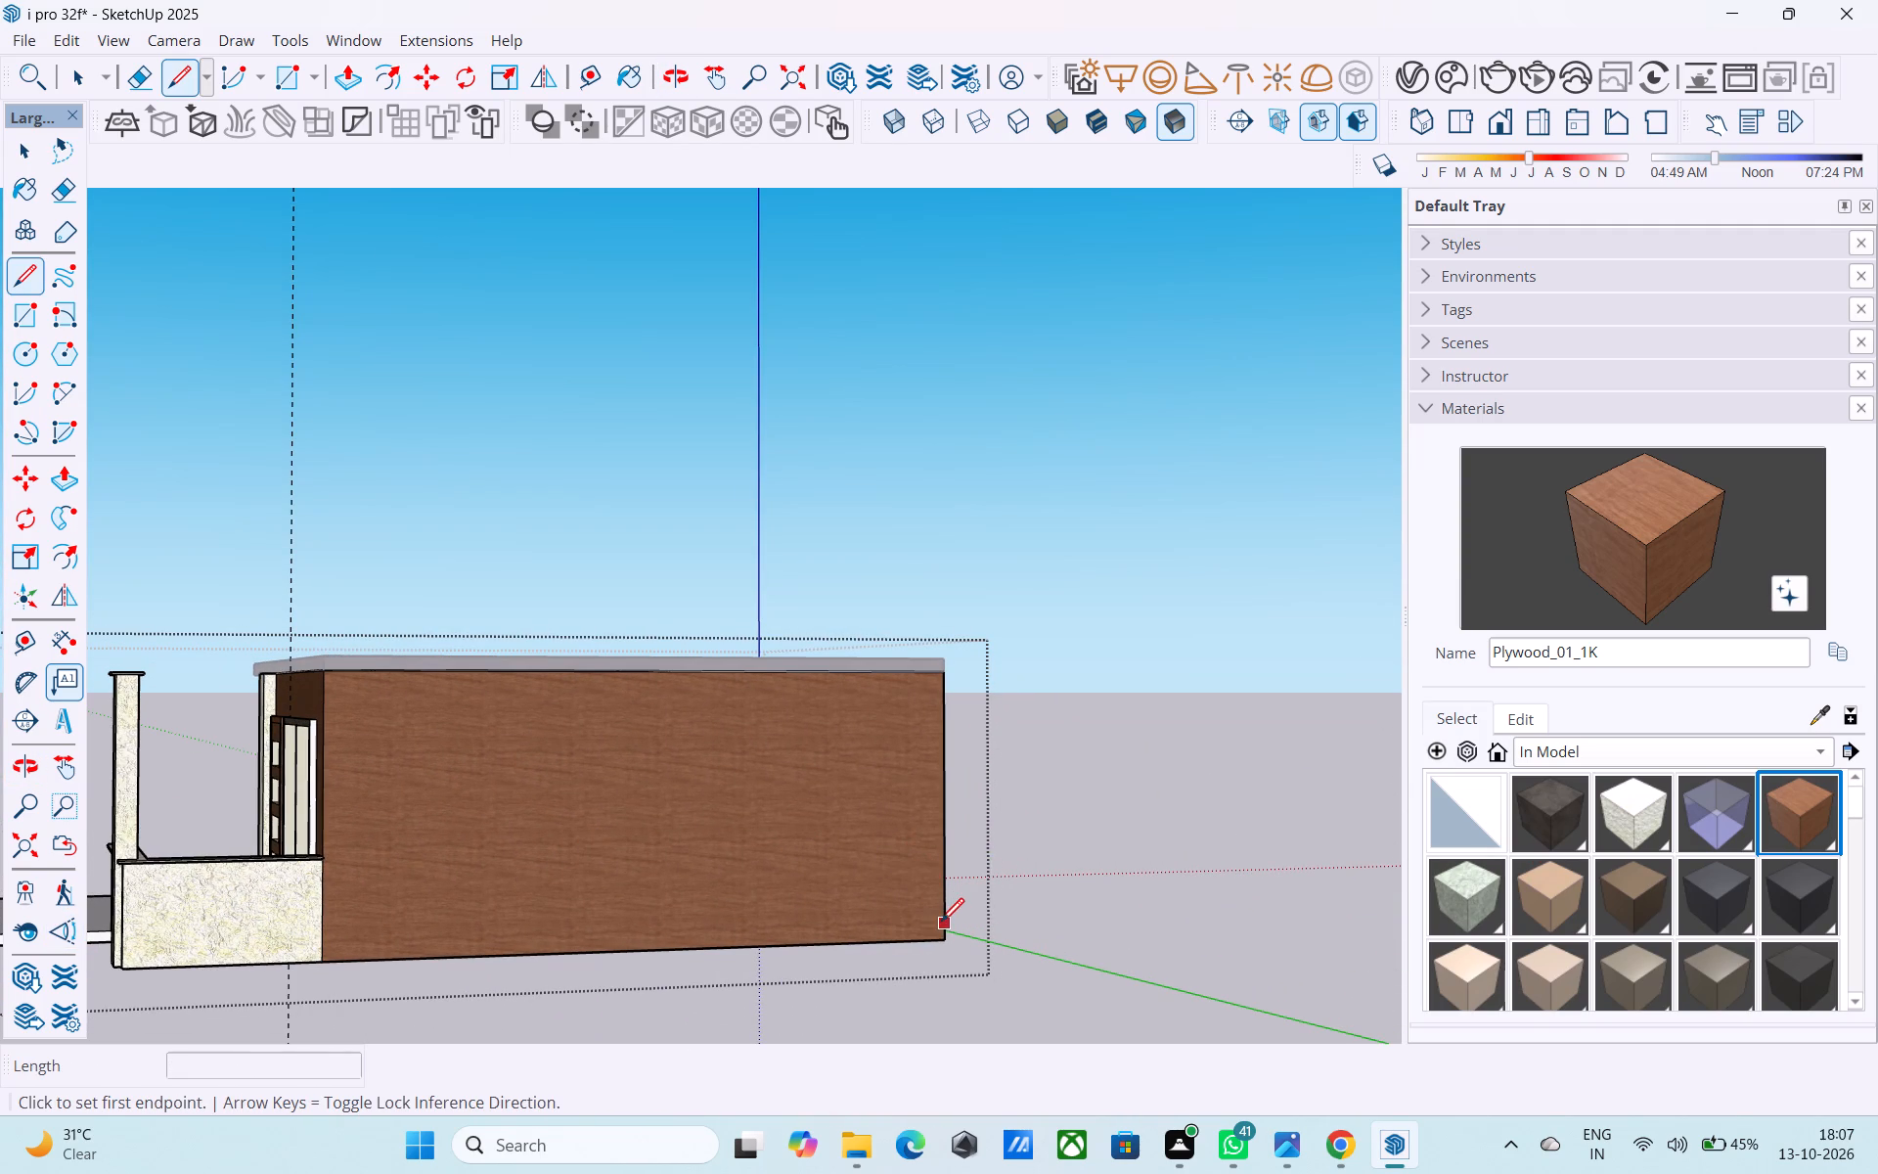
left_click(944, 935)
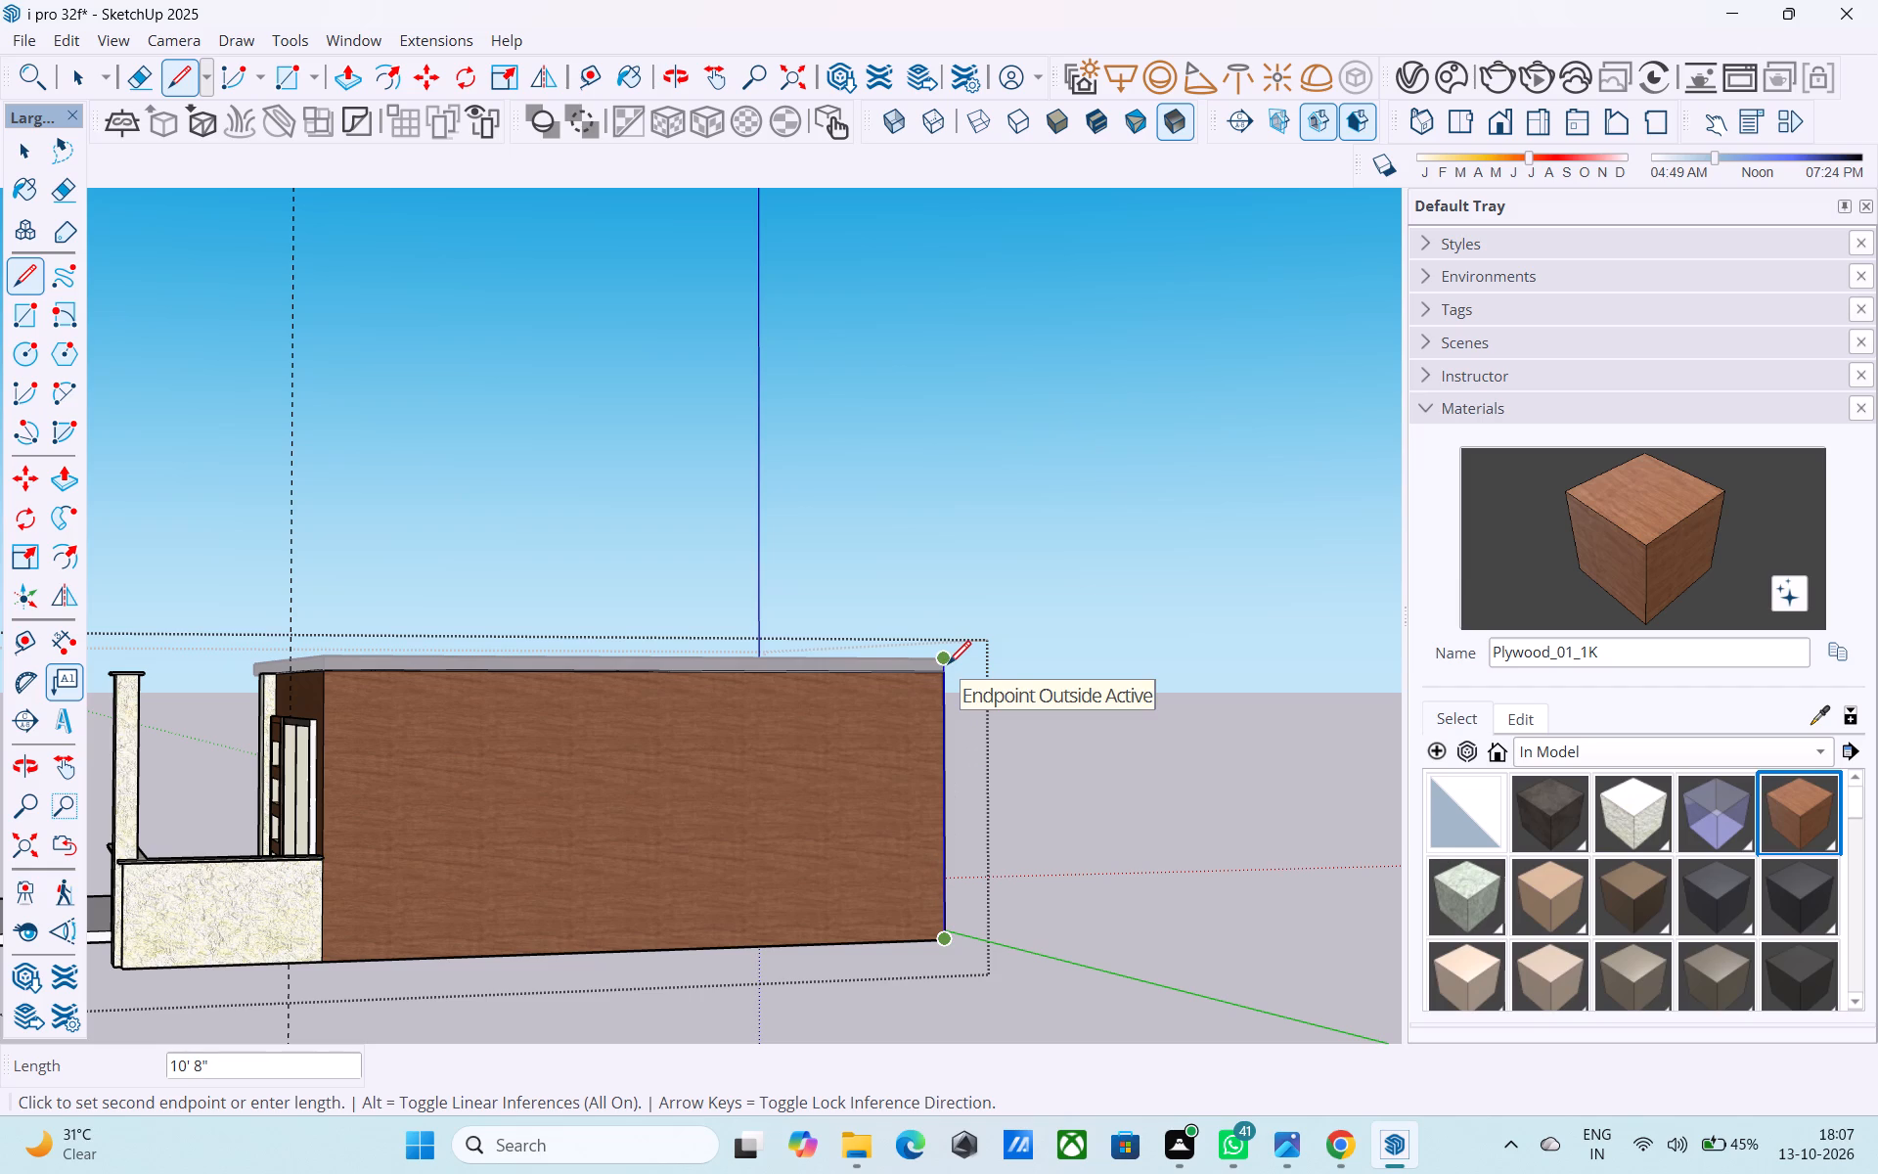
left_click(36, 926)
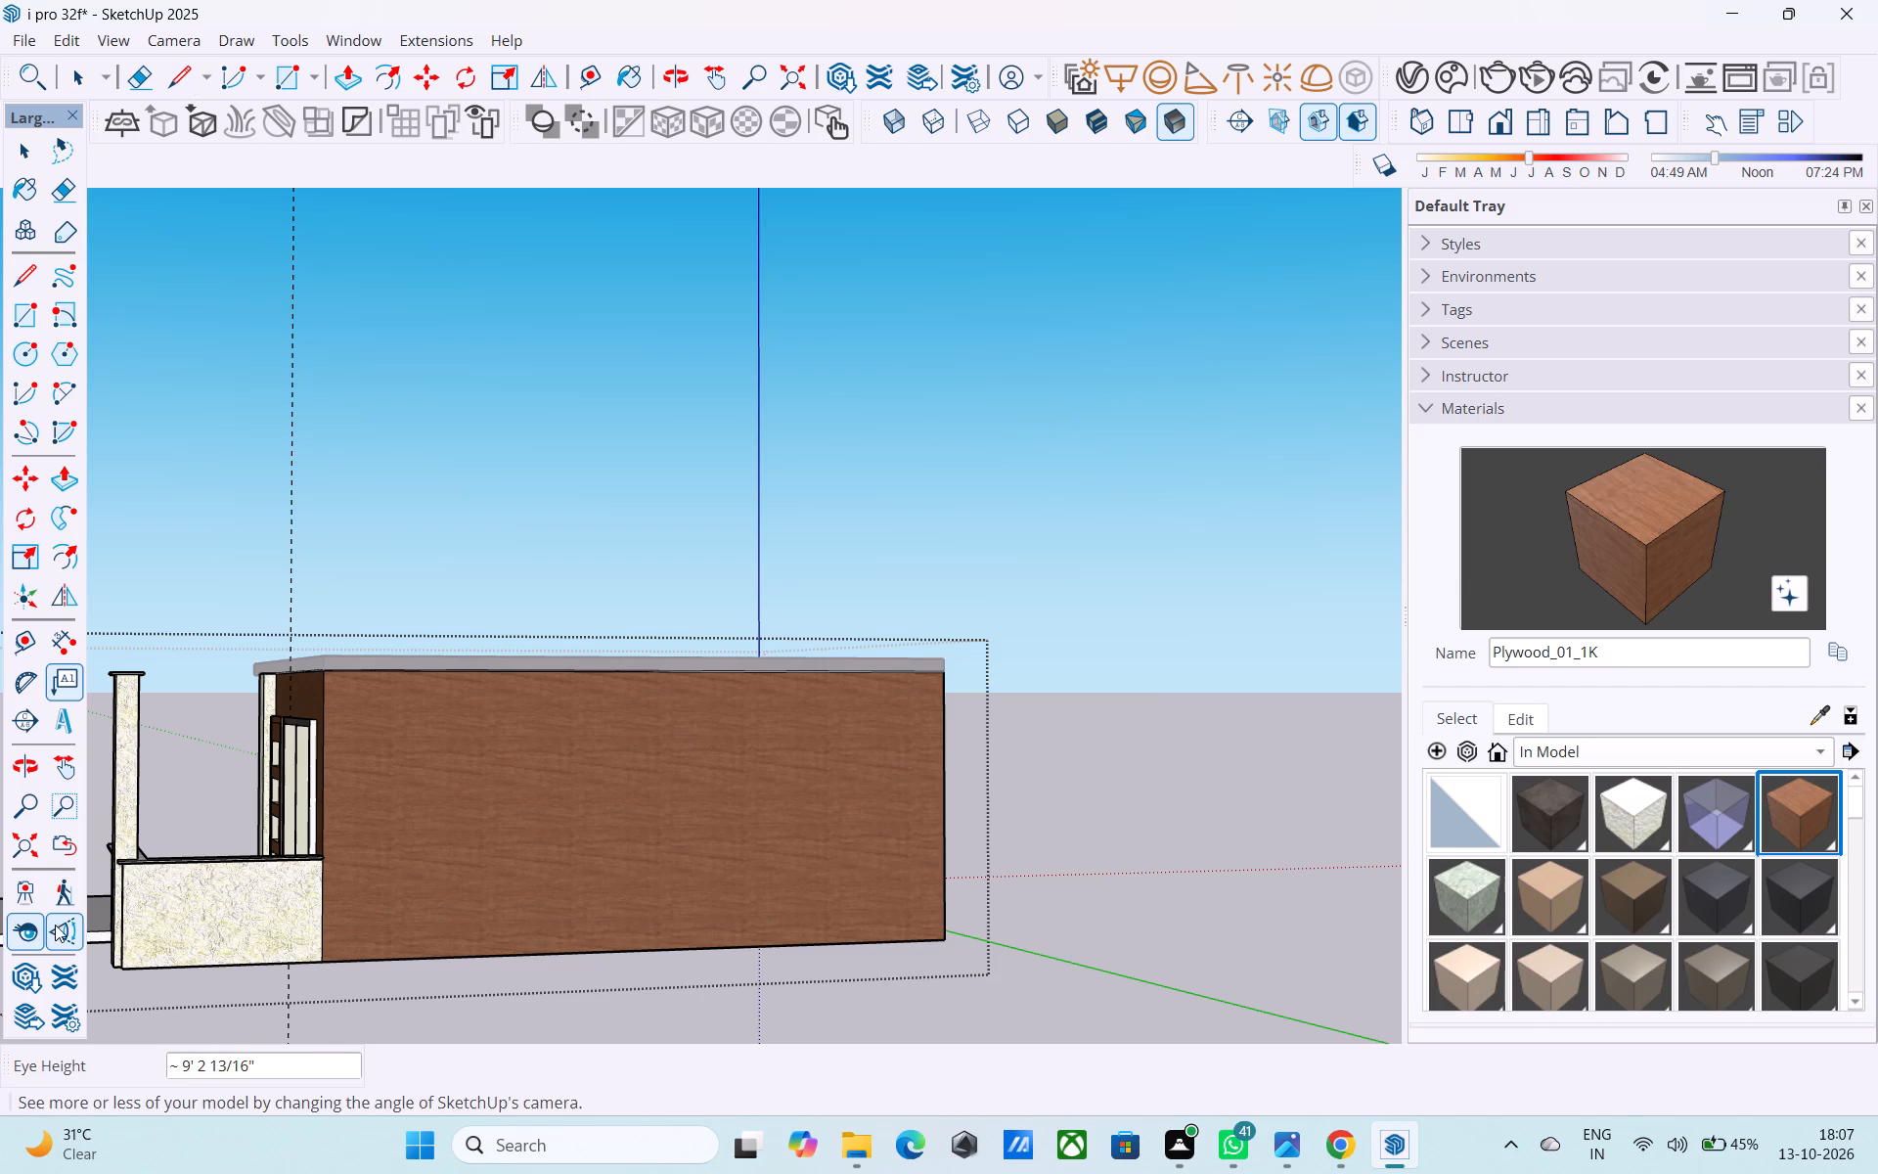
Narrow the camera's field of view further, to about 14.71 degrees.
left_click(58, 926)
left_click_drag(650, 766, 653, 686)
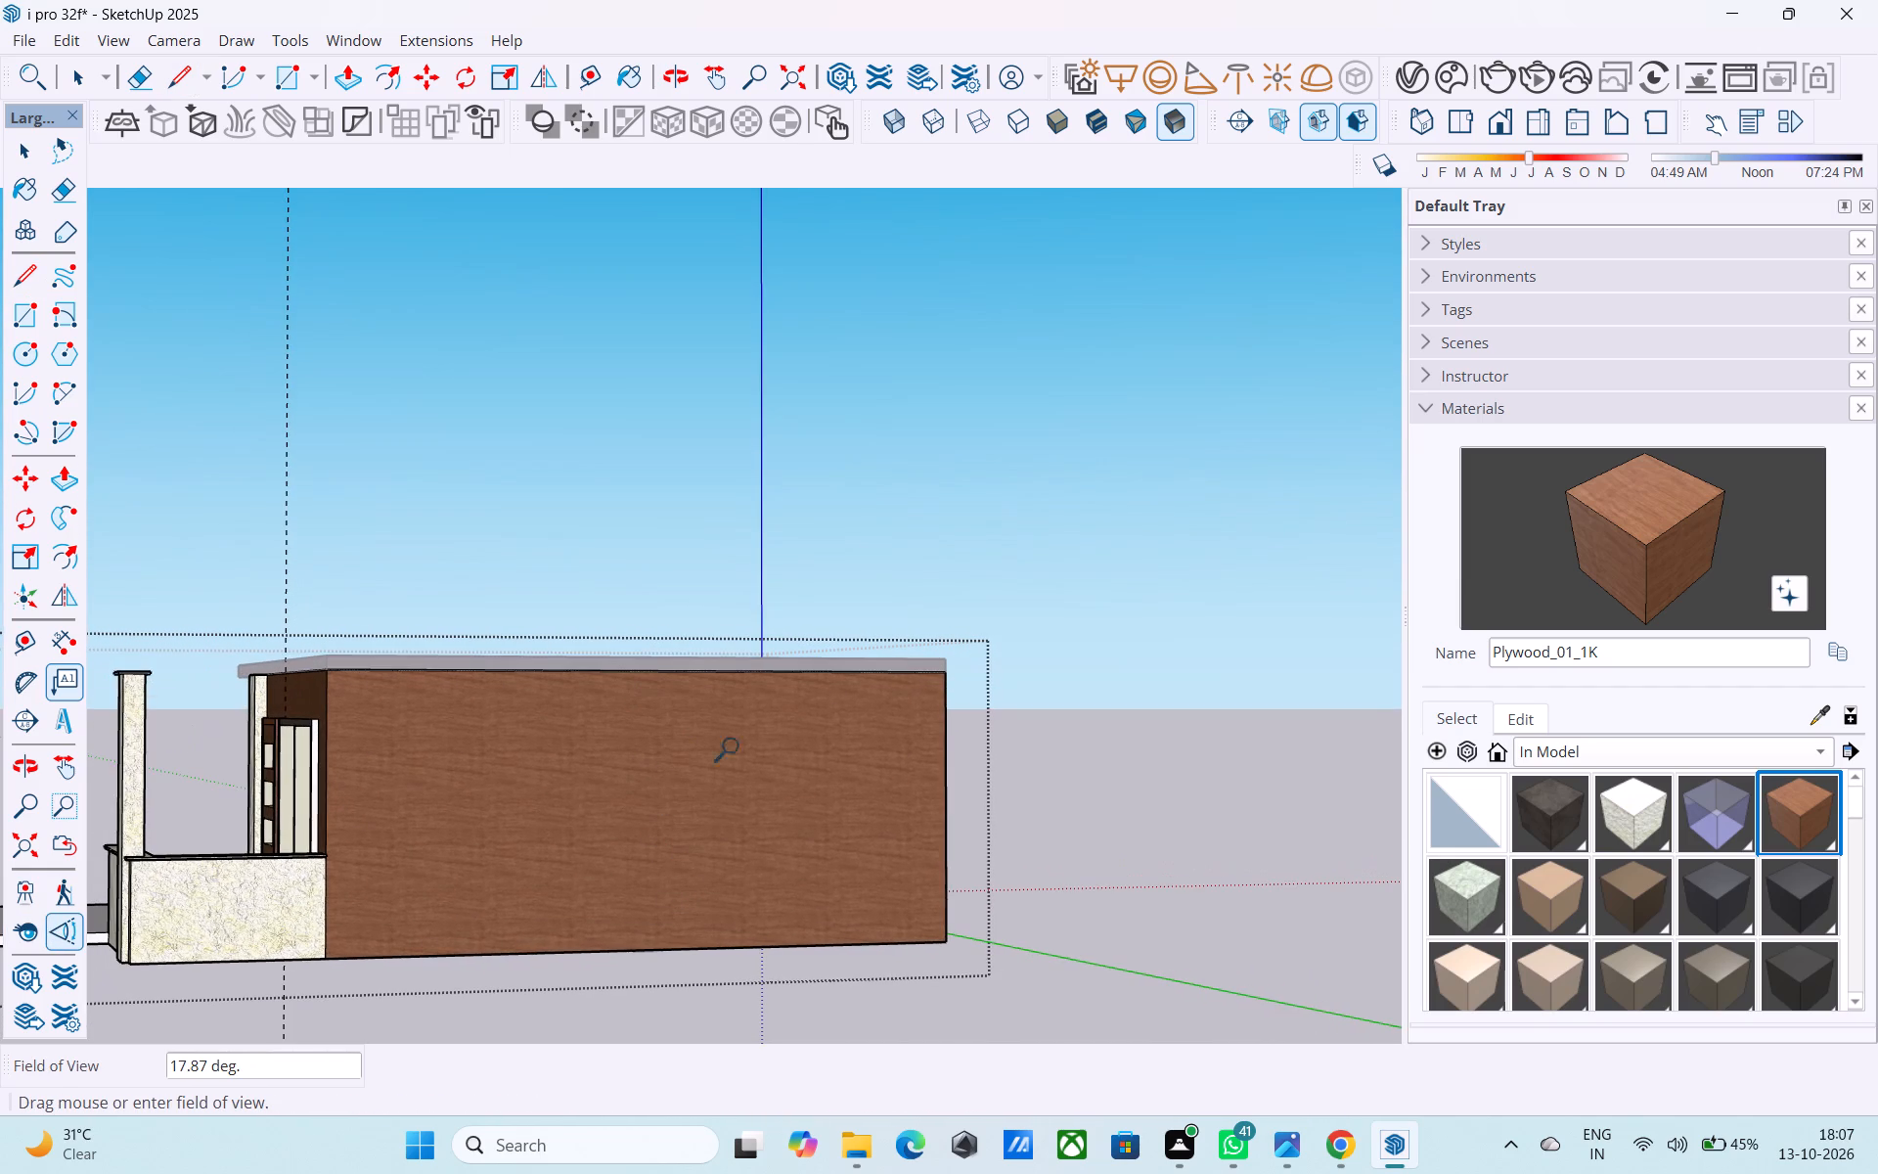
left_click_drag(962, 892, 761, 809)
Examine the rear, side and front walls of the house from all around for their plywood finish.
middle_click_drag(1071, 880, 1059, 881)
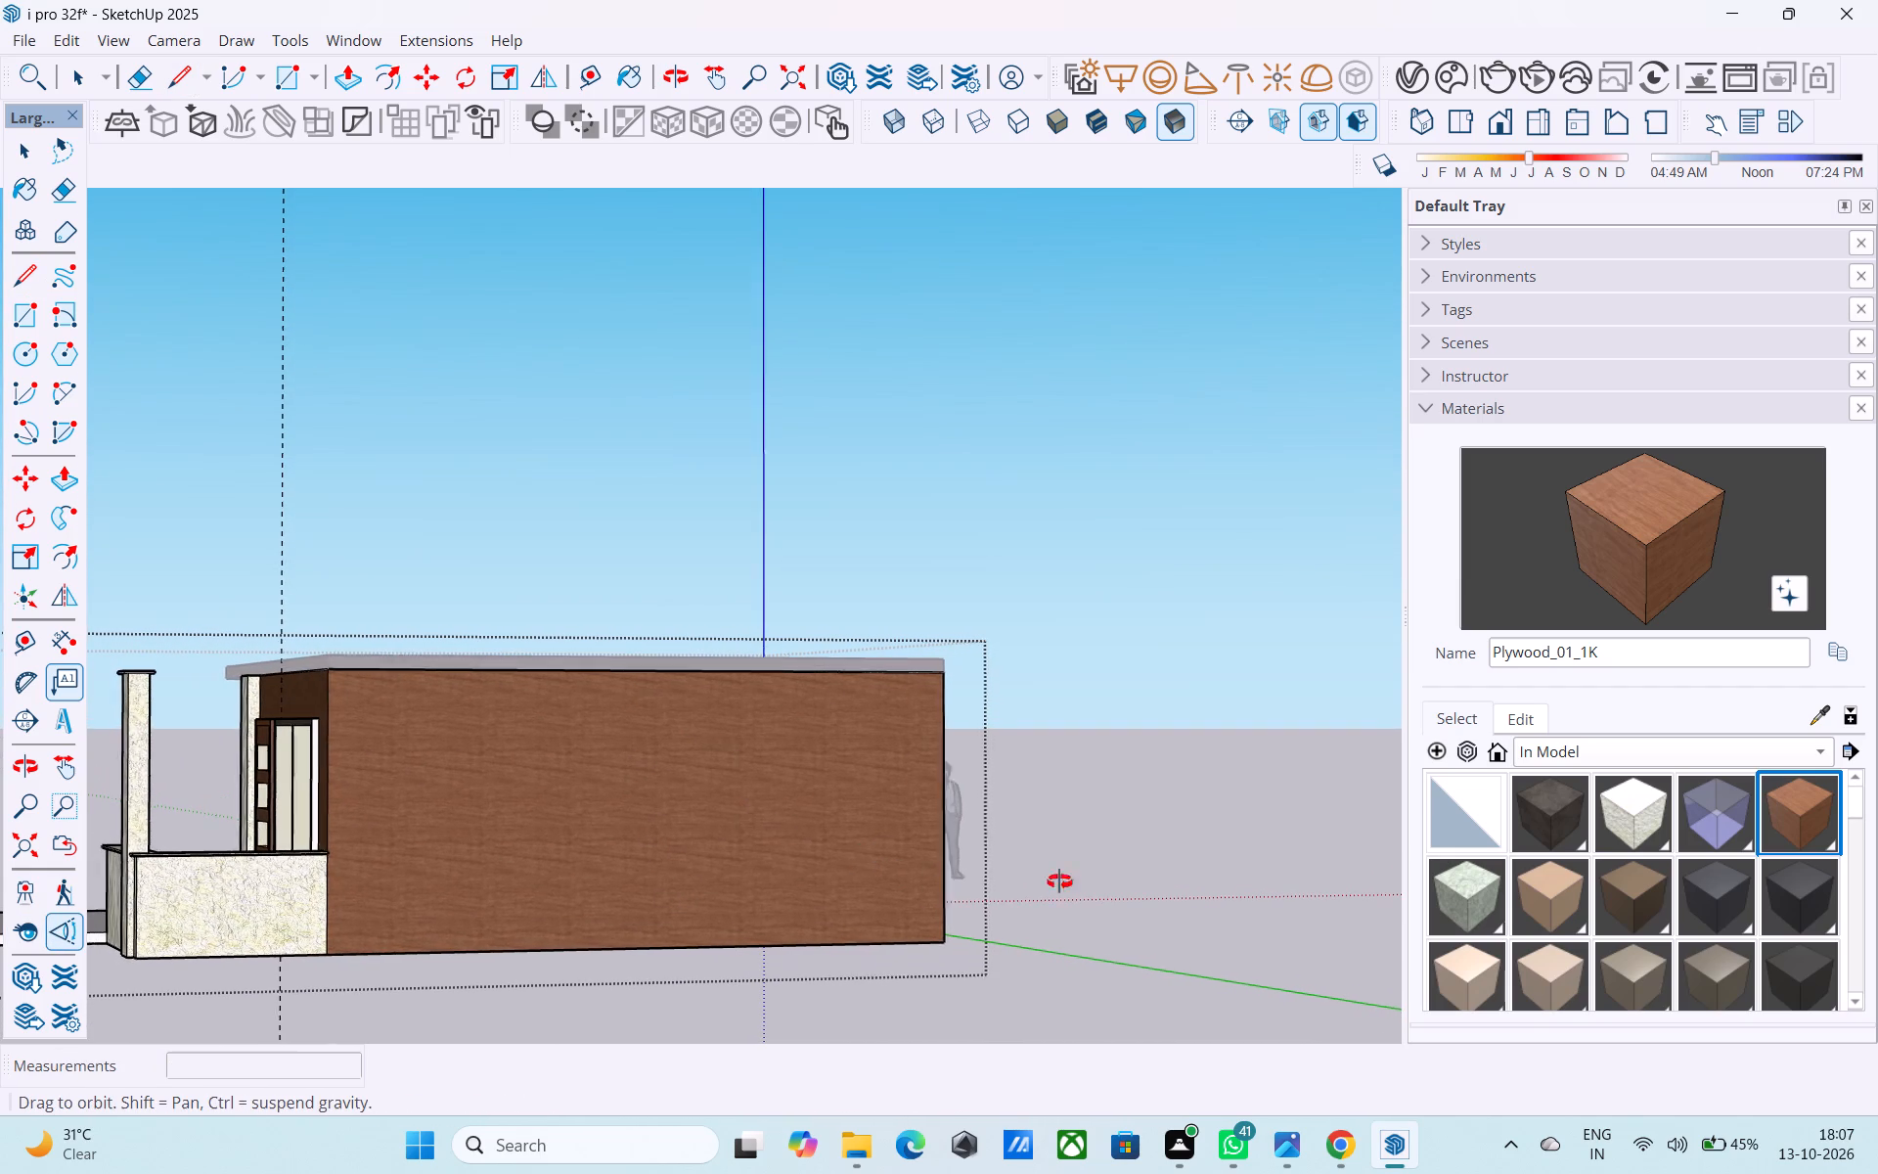
middle_click_drag(1059, 881, 392, 920)
middle_click_drag(389, 922, 401, 863)
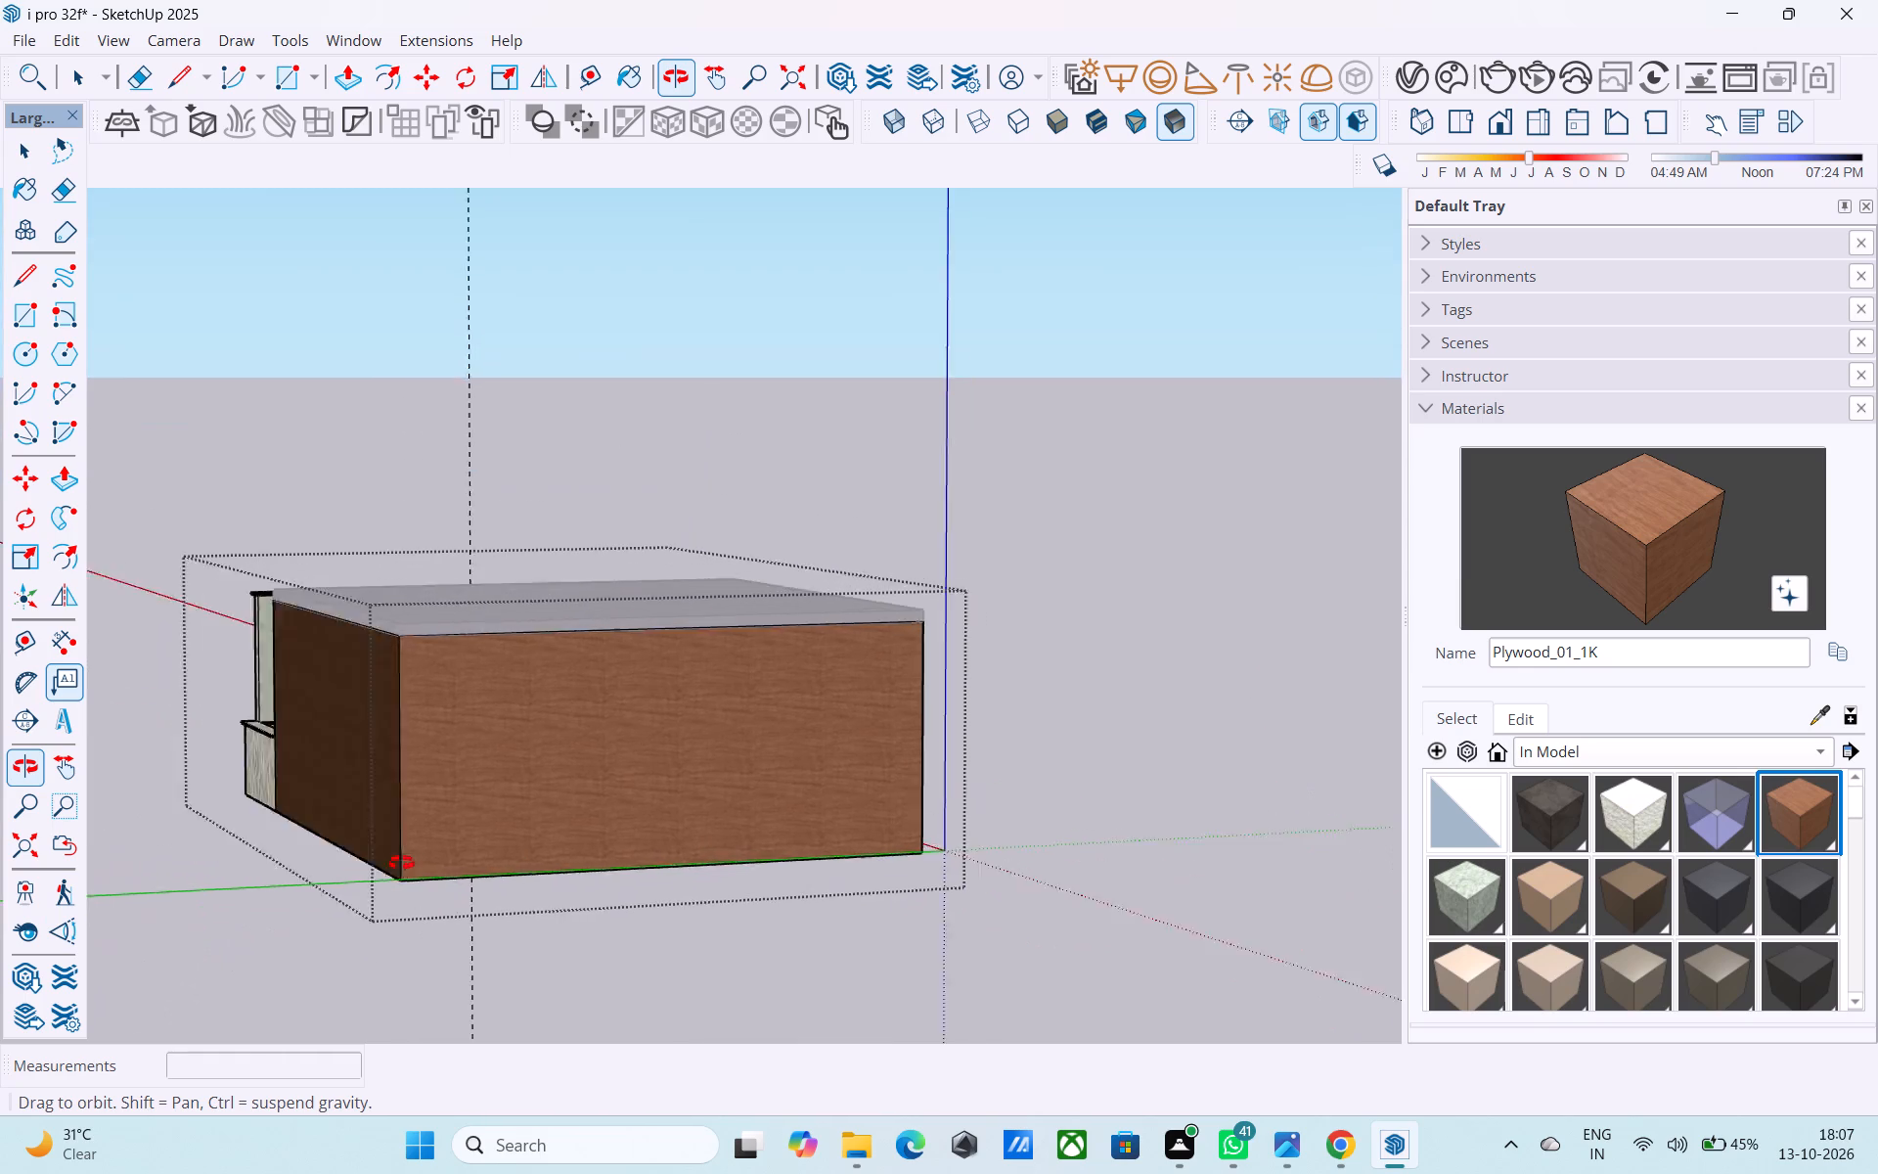
middle_click_drag(401, 863, 201, 818)
middle_click_drag(578, 777, 0, 930)
scroll(484, 796, "down", 5)
middle_click_drag(598, 810, 0, 710)
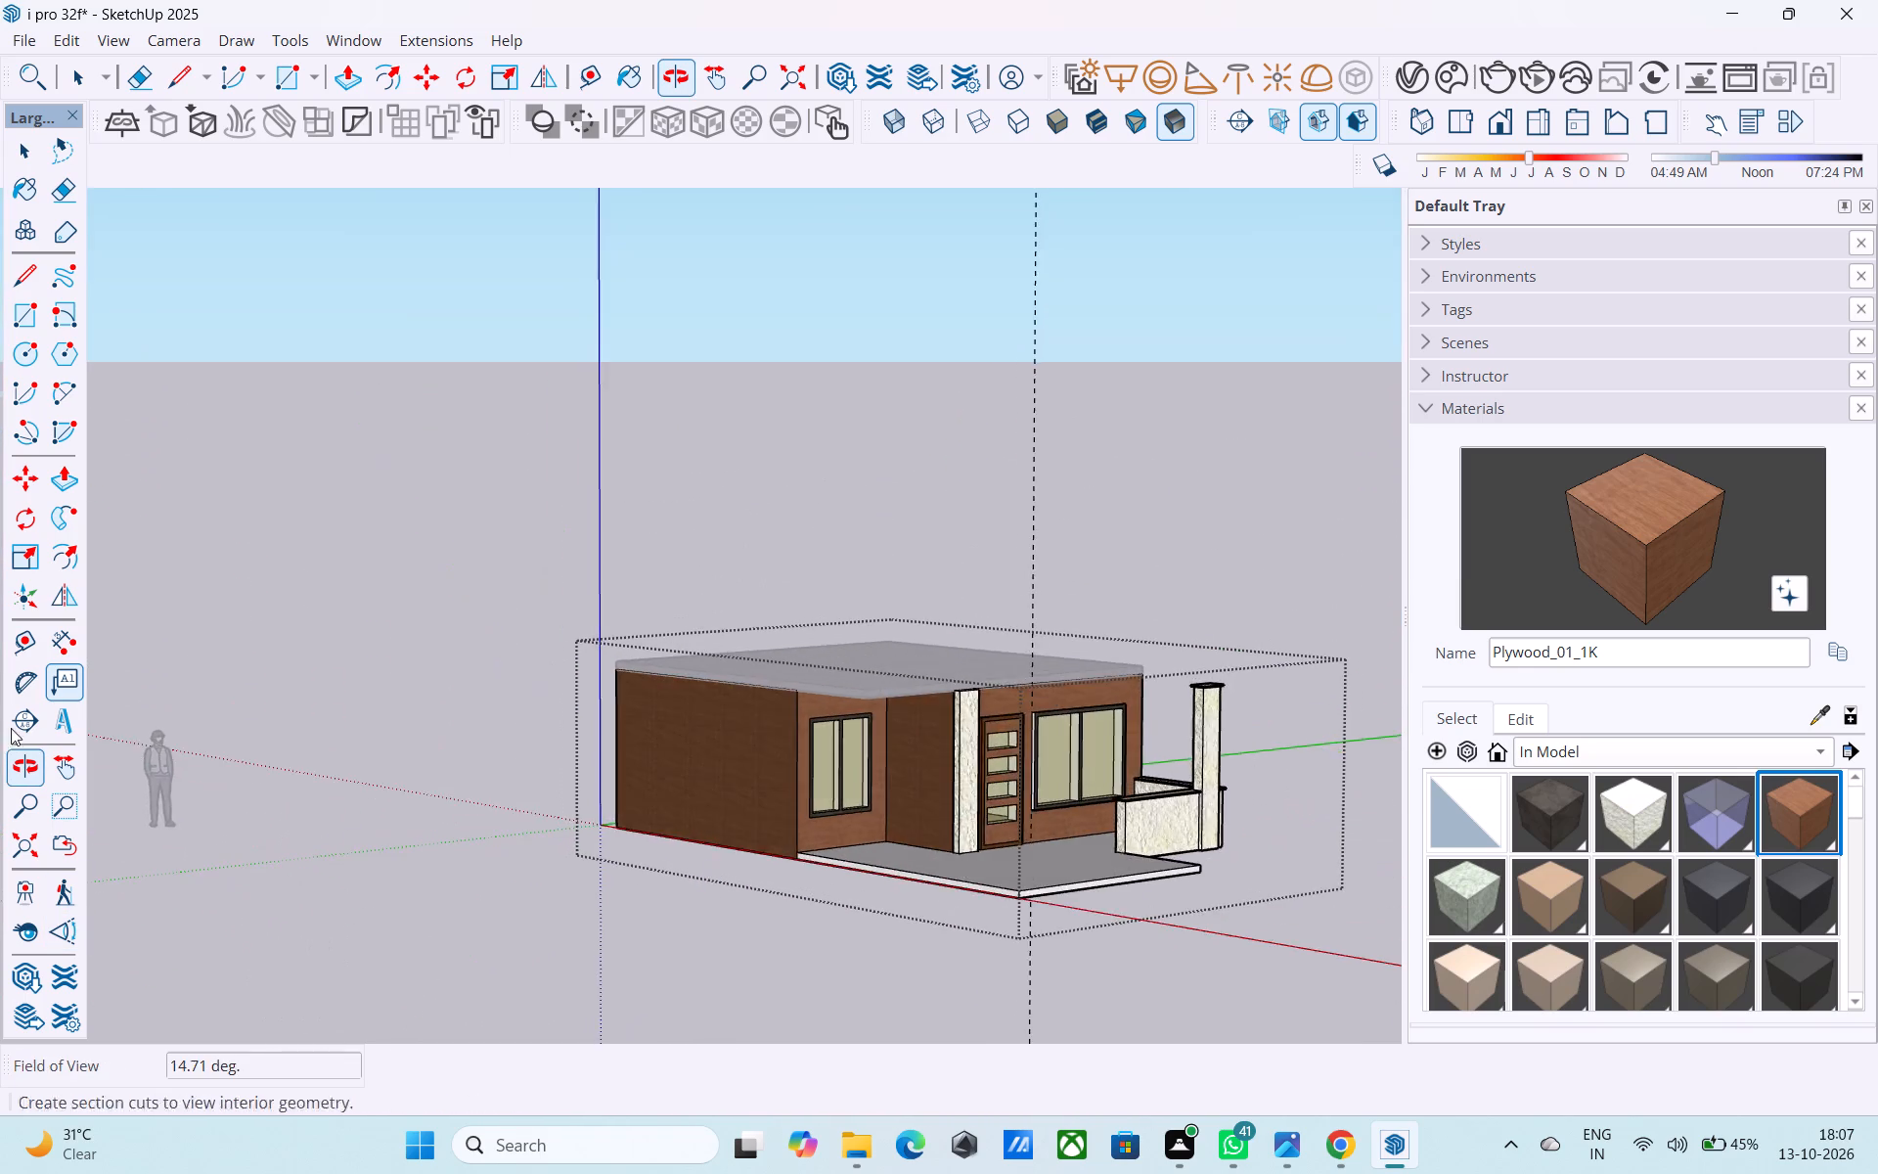
middle_click_drag(1040, 867, 334, 814)
middle_click_drag(802, 810, 1193, 816)
scroll(976, 838, "up", 4)
middle_click_drag(940, 836, 933, 915)
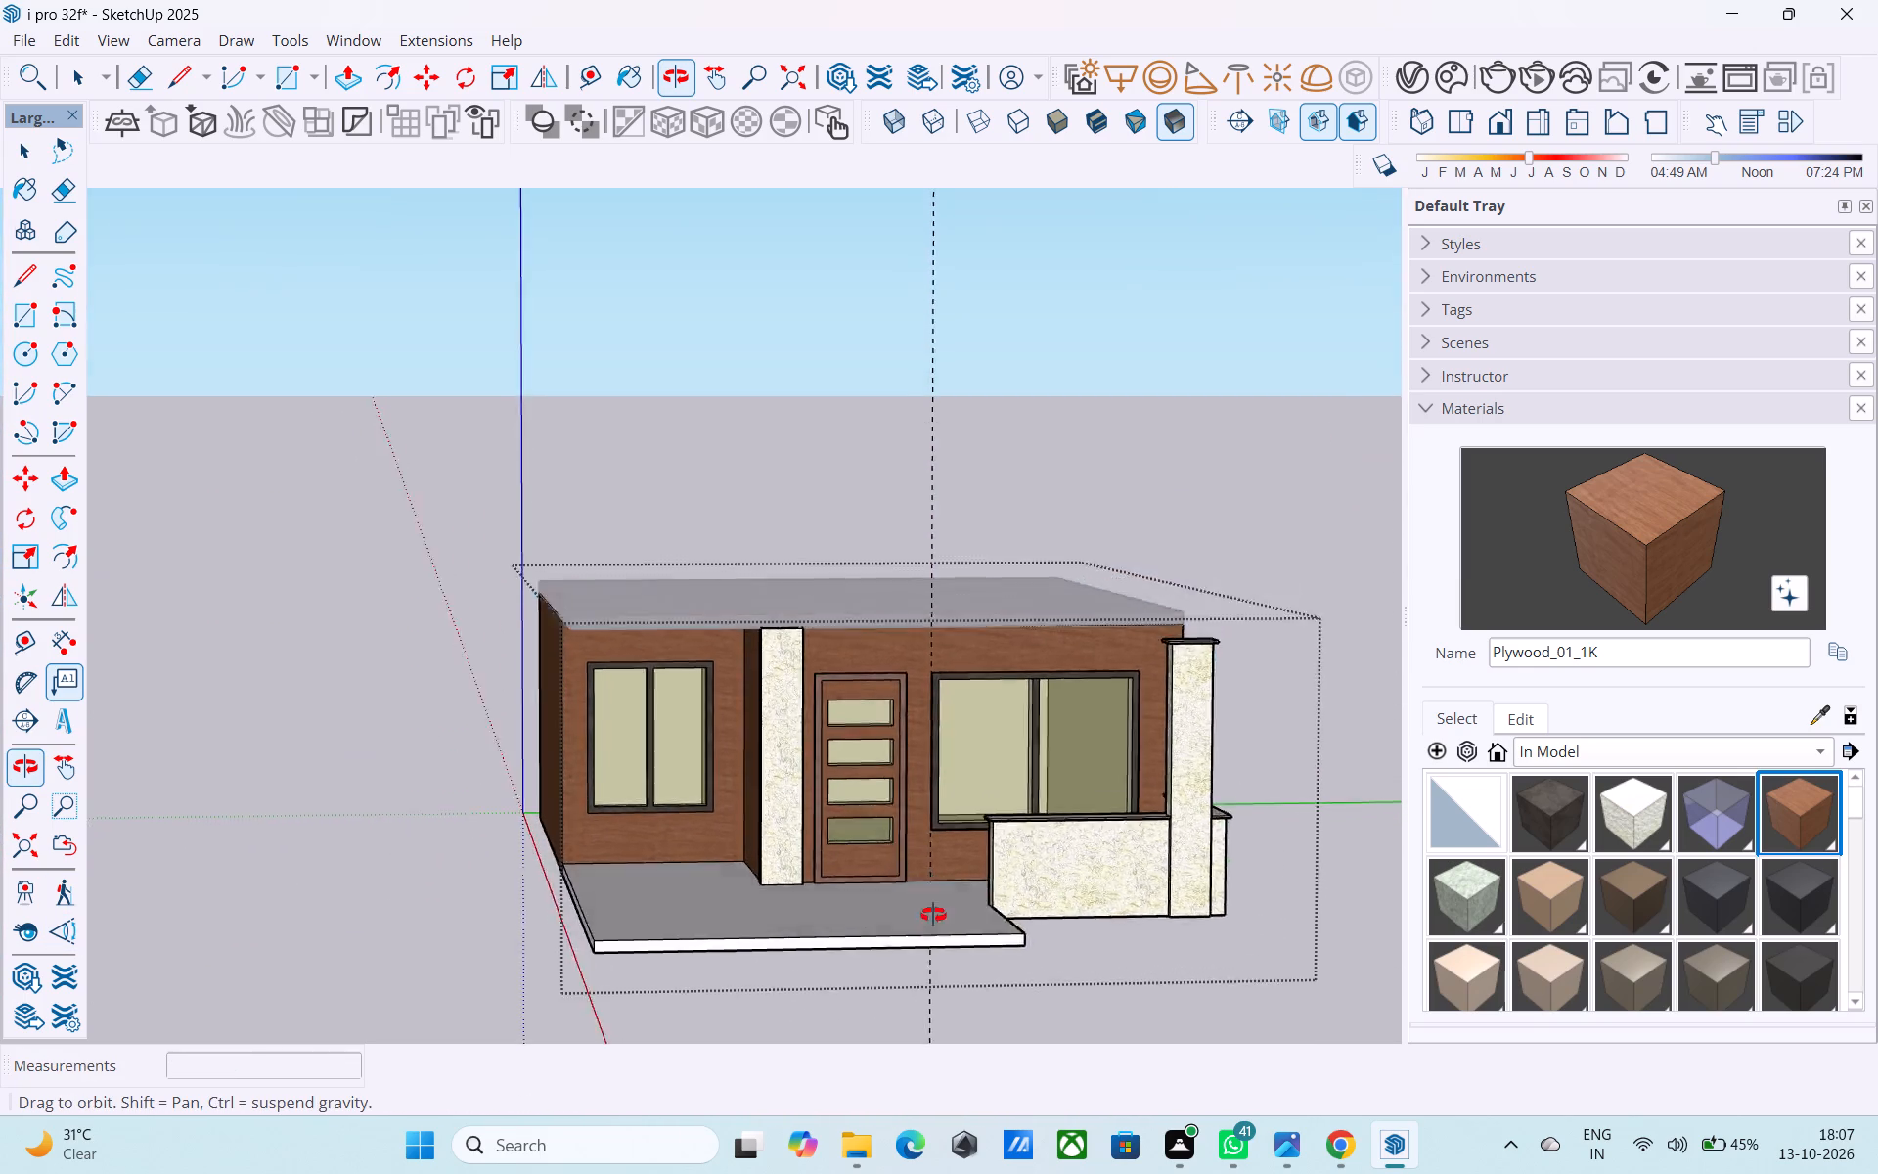
middle_click_drag(933, 915, 874, 769)
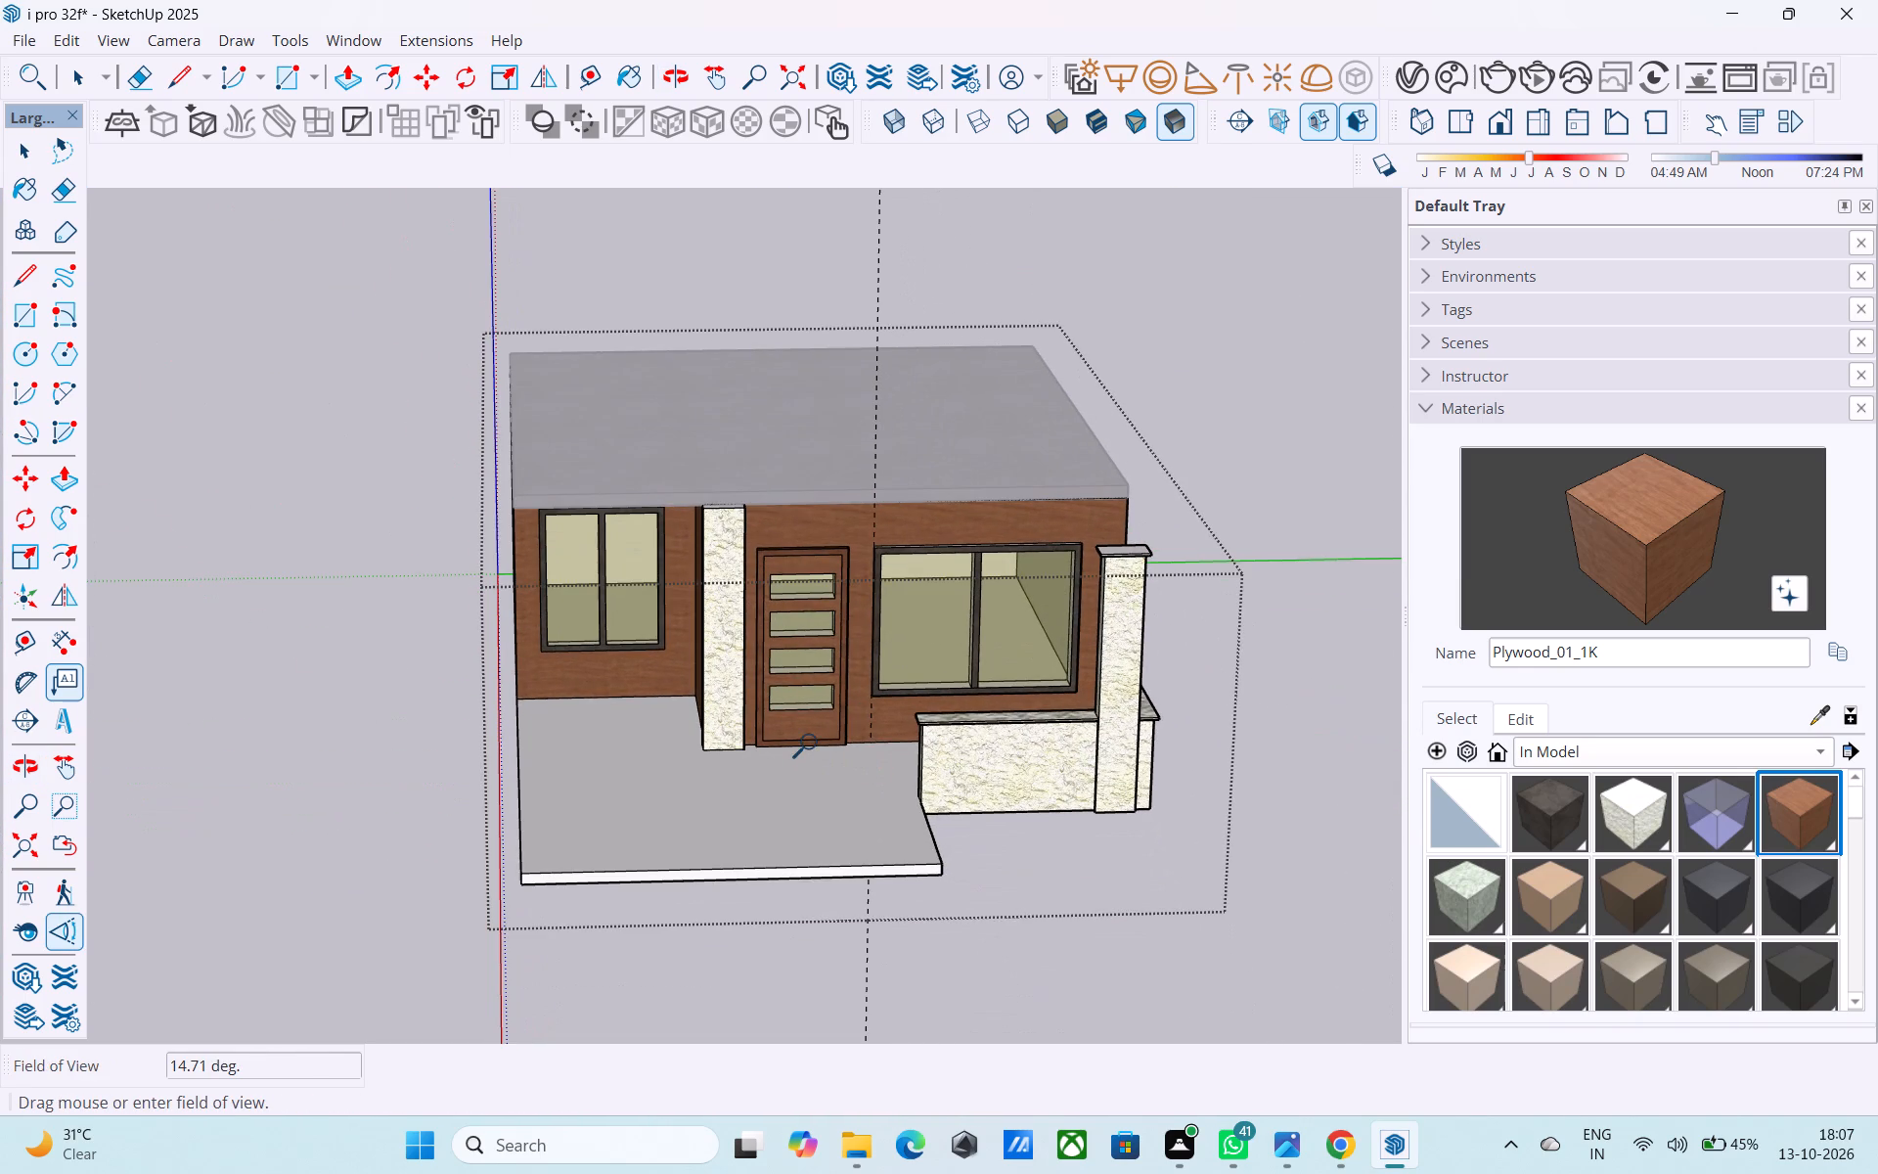
Widen the camera's field of view to about 22.87 degrees.
left_click_drag(807, 727, 875, 917)
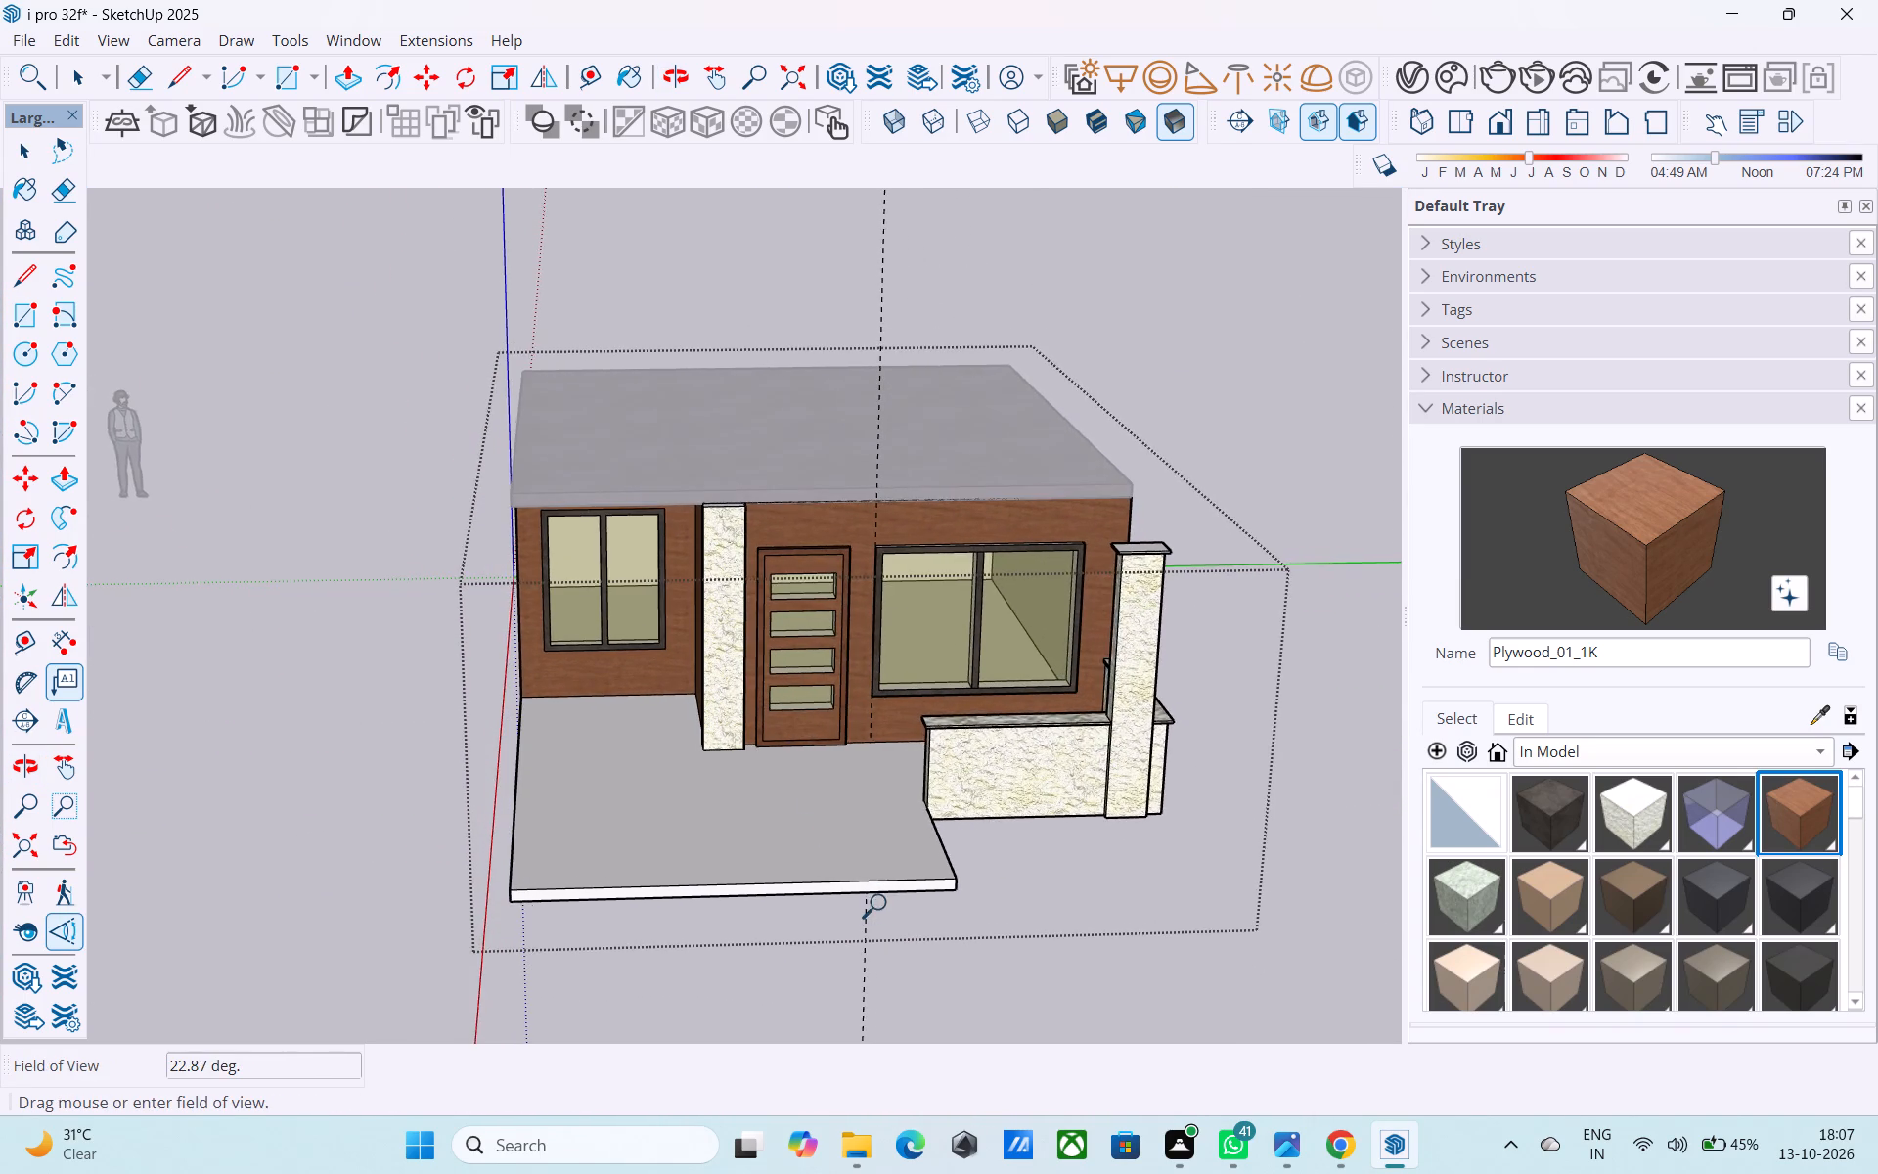
Leave group editing and examine the textured house and its roof from the sides, front and above.
middle_click_drag(895, 884, 1129, 749)
scroll(891, 711, "down", 4)
middle_click_drag(887, 723, 1296, 767)
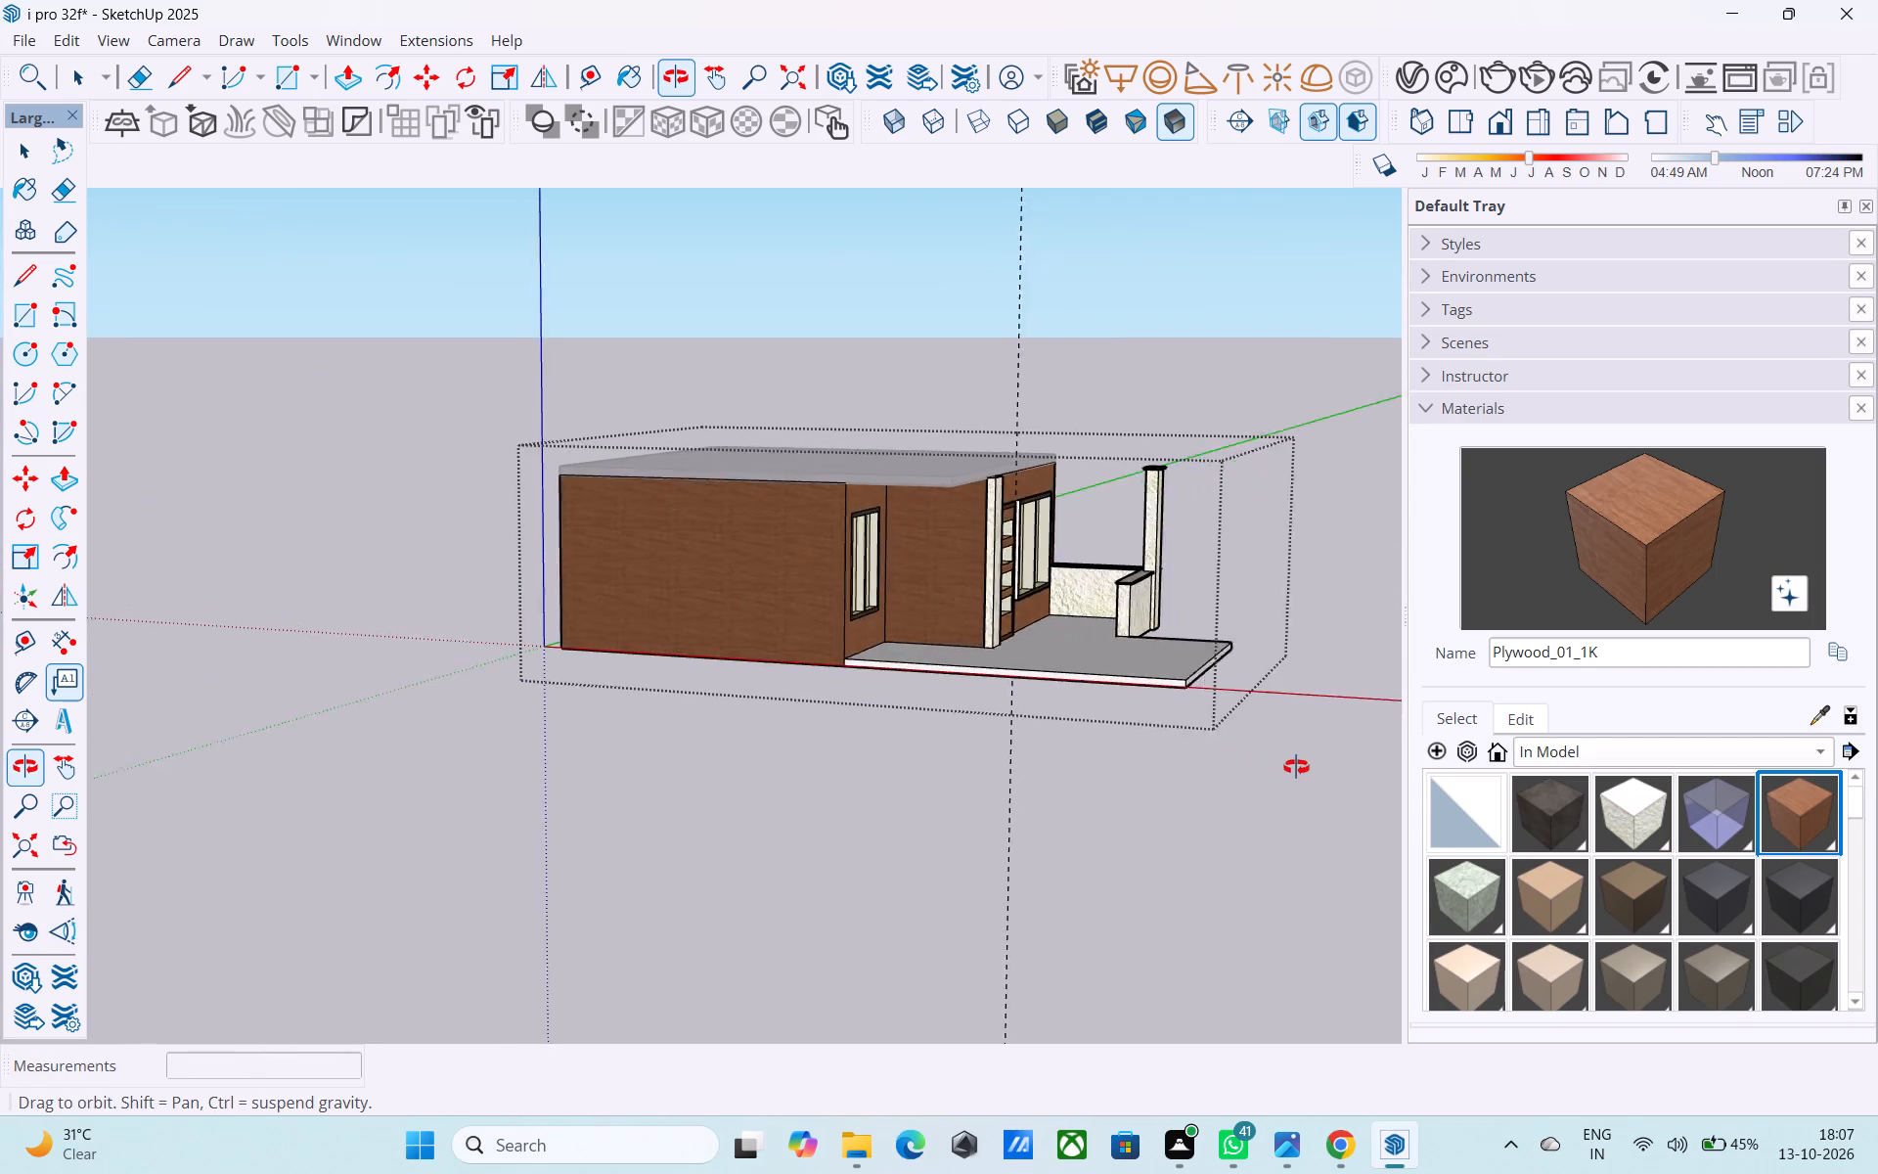
middle_click_drag(1296, 767, 1349, 767)
middle_click_drag(1122, 681, 1319, 601)
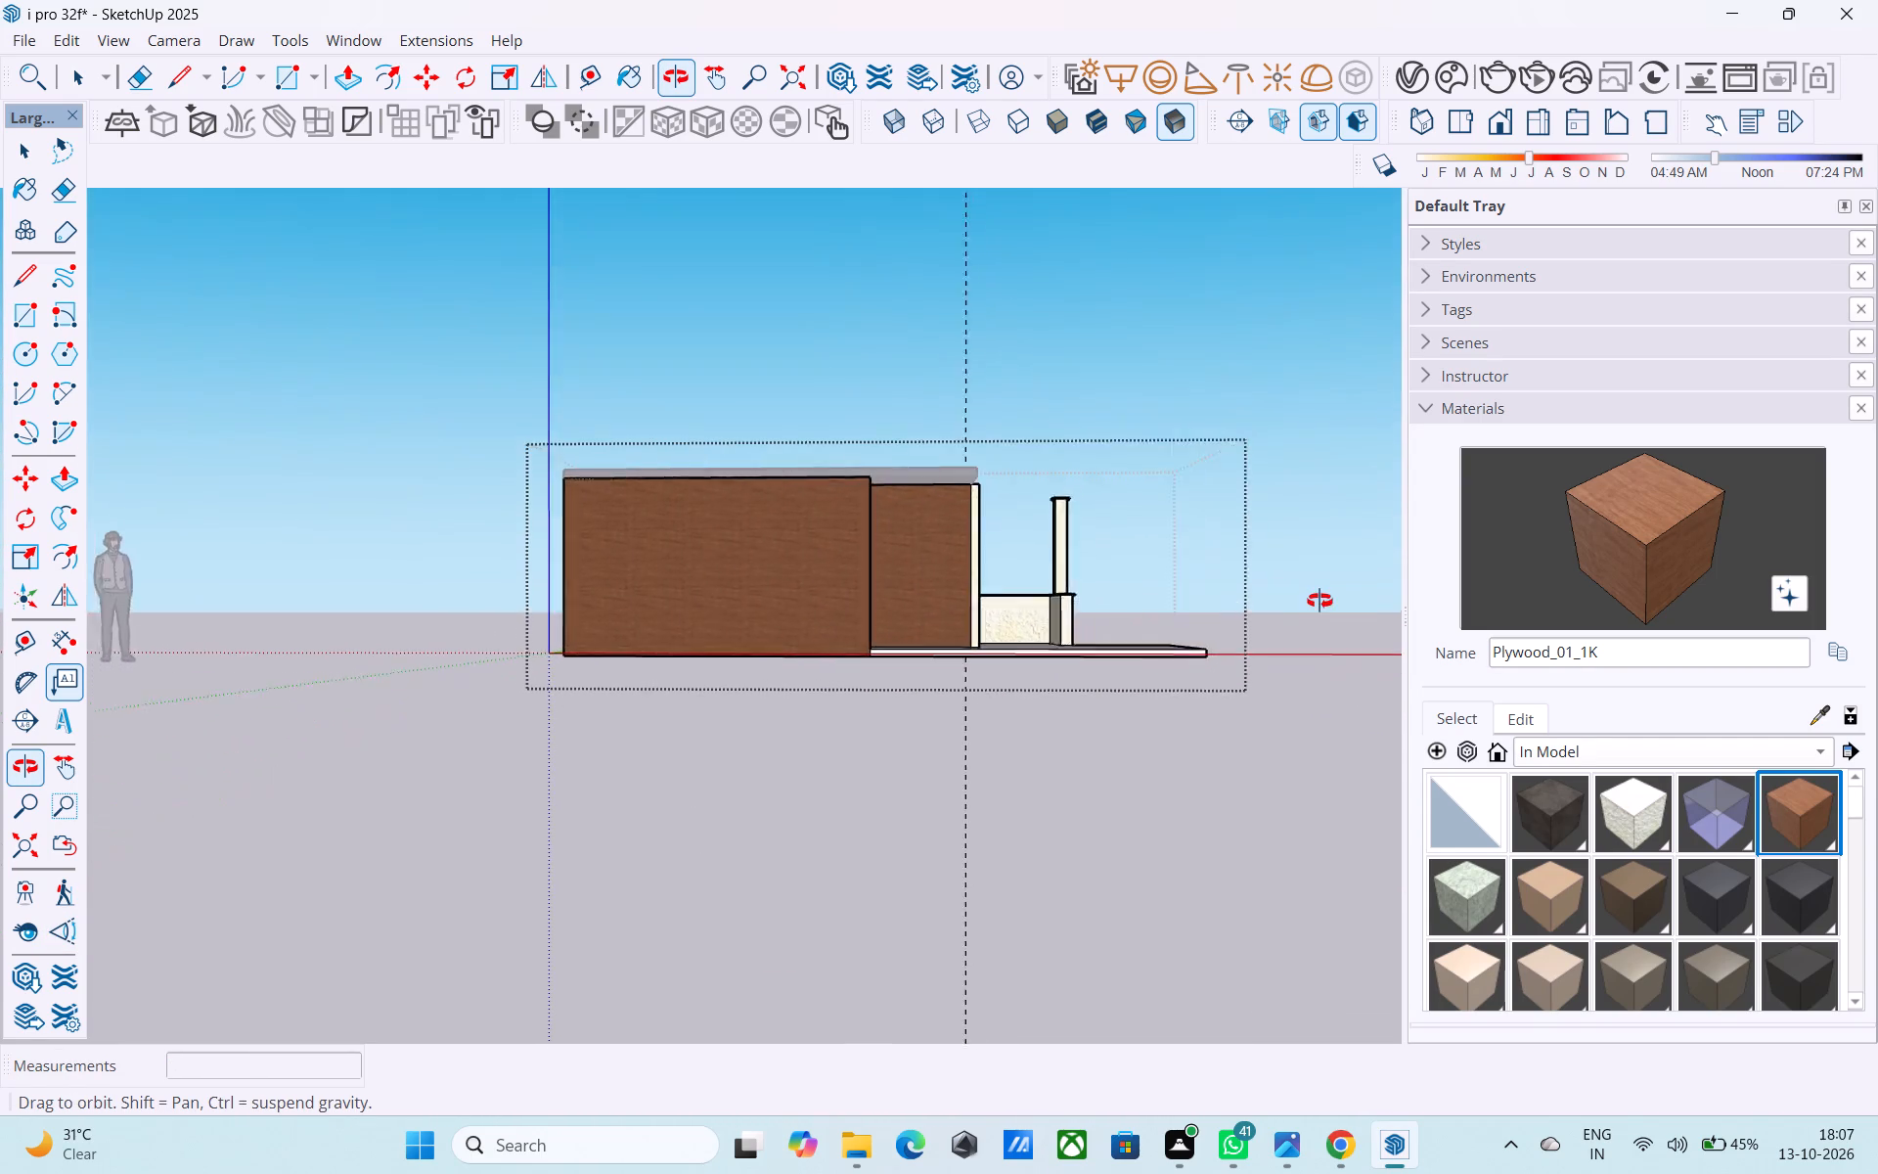
middle_click_drag(1319, 601, 411, 654)
middle_click_drag(957, 614, 829, 593)
key("space")
left_click(1185, 560)
middle_click_drag(954, 564, 460, 638)
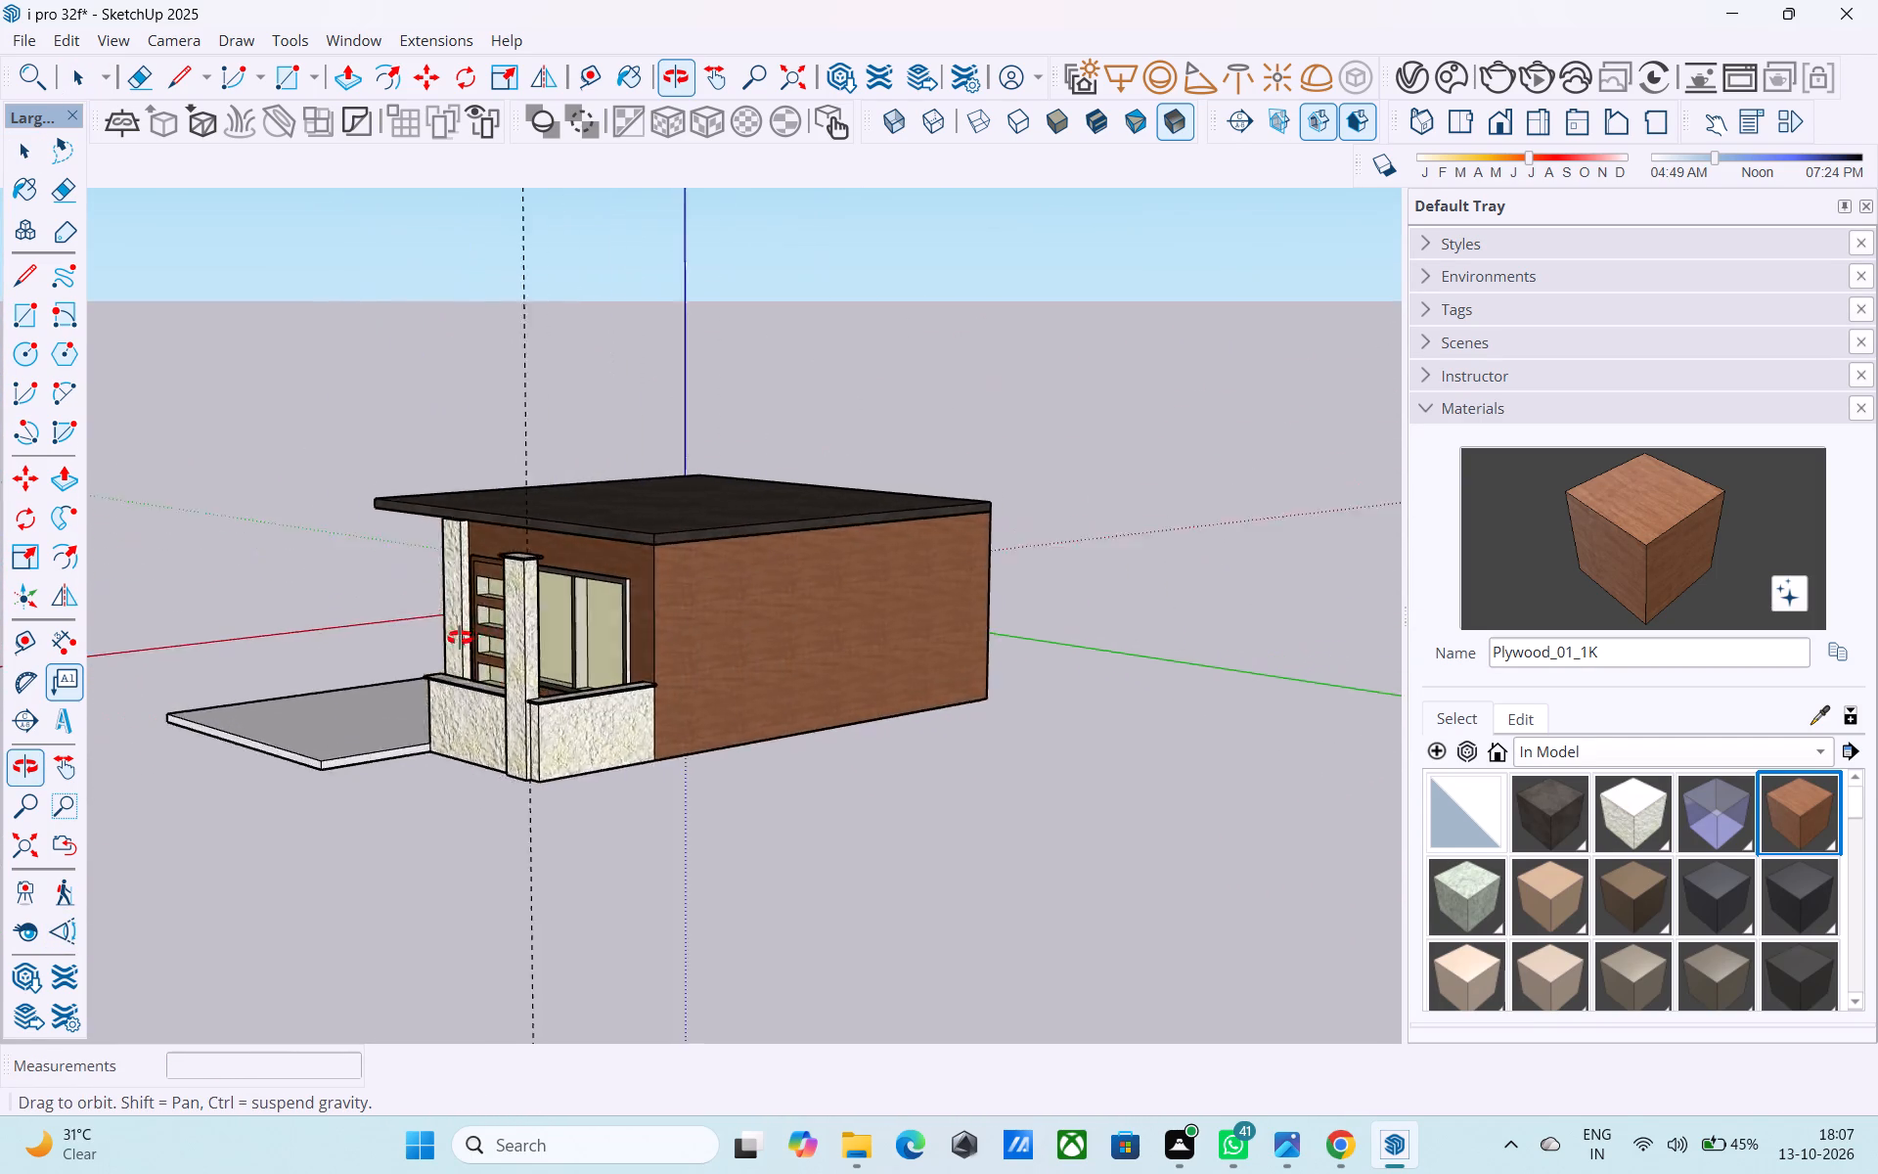
middle_click_drag(460, 638, 408, 638)
middle_click_drag(734, 578, 1477, 536)
scroll(829, 566, "up", 1)
middle_click_drag(780, 566, 1564, 562)
middle_click_drag(596, 609, 405, 612)
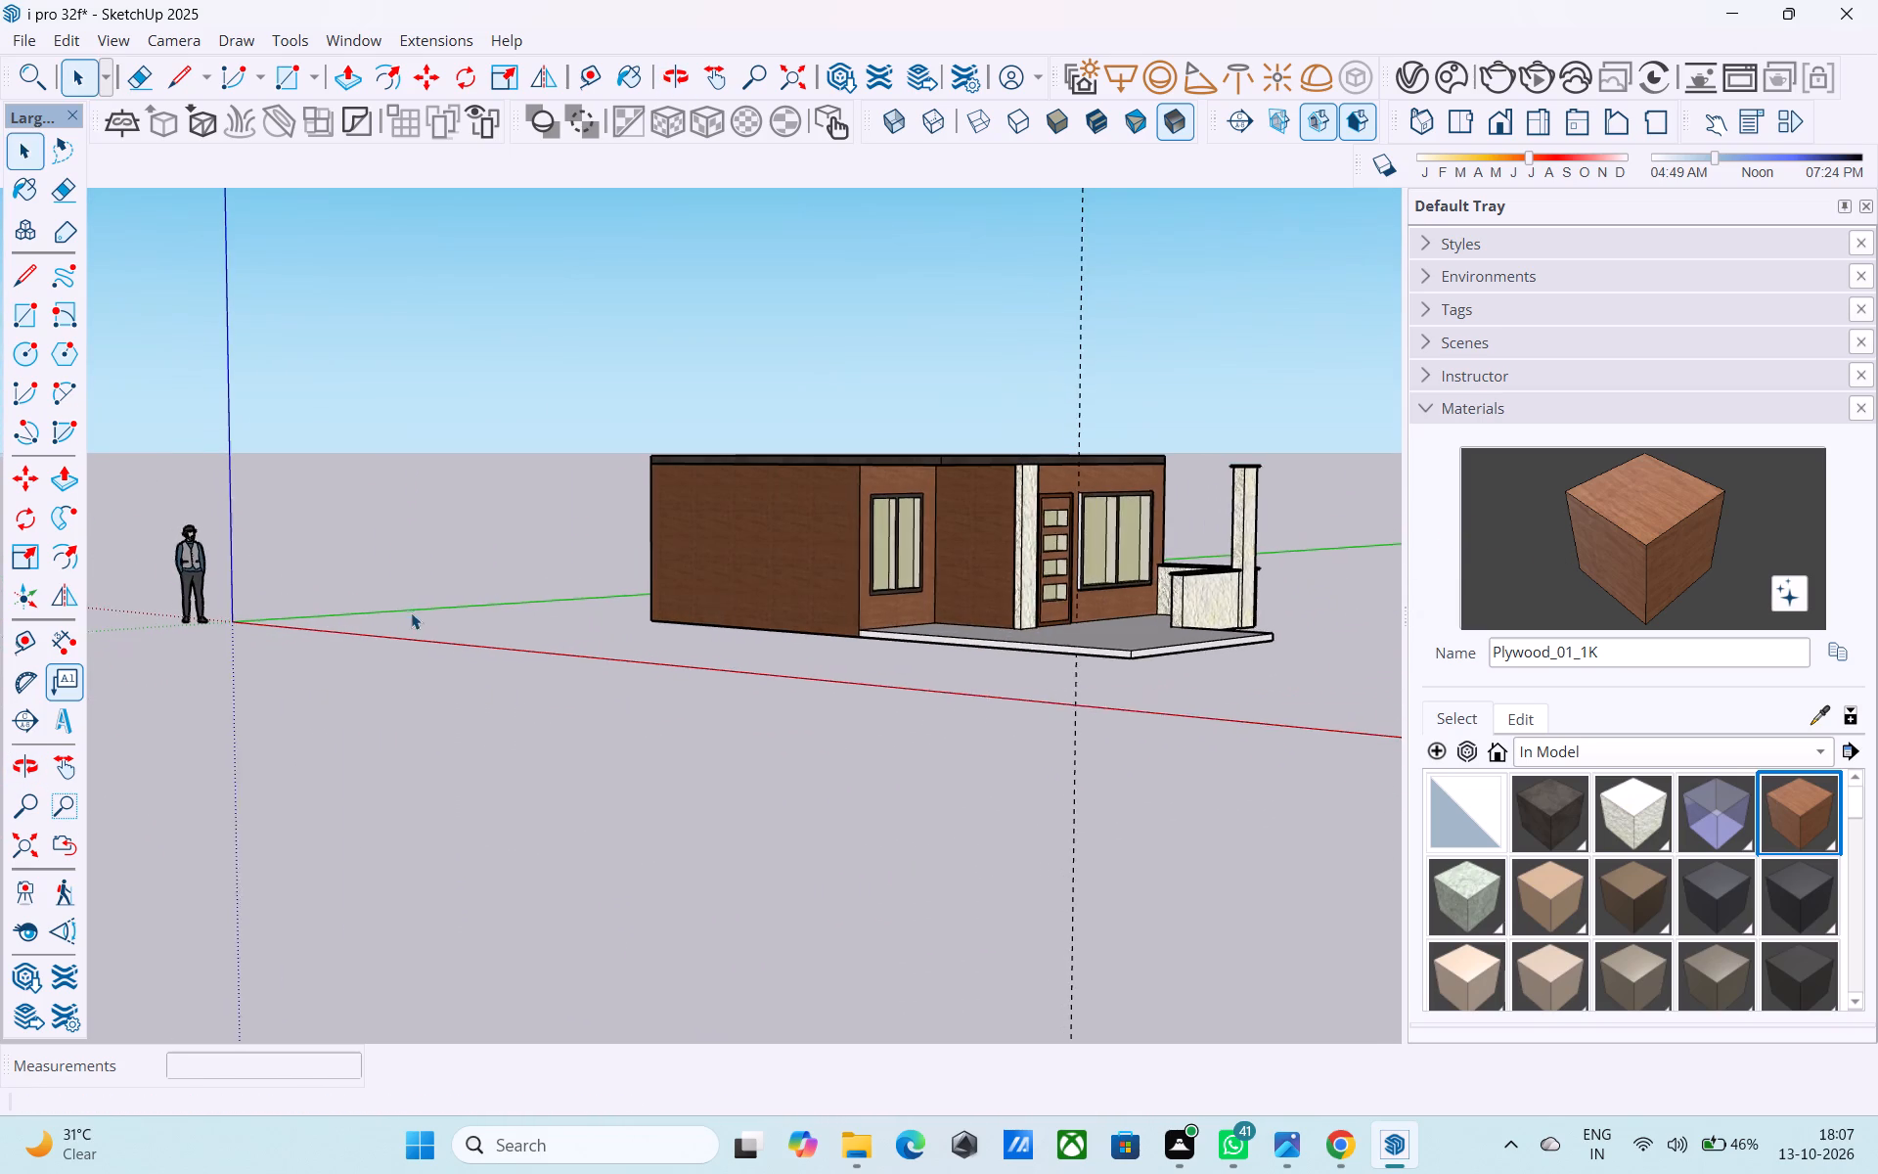
middle_click_drag(888, 551, 443, 588)
scroll(853, 557, "up", 3)
middle_click_drag(890, 583, 841, 588, "shift")
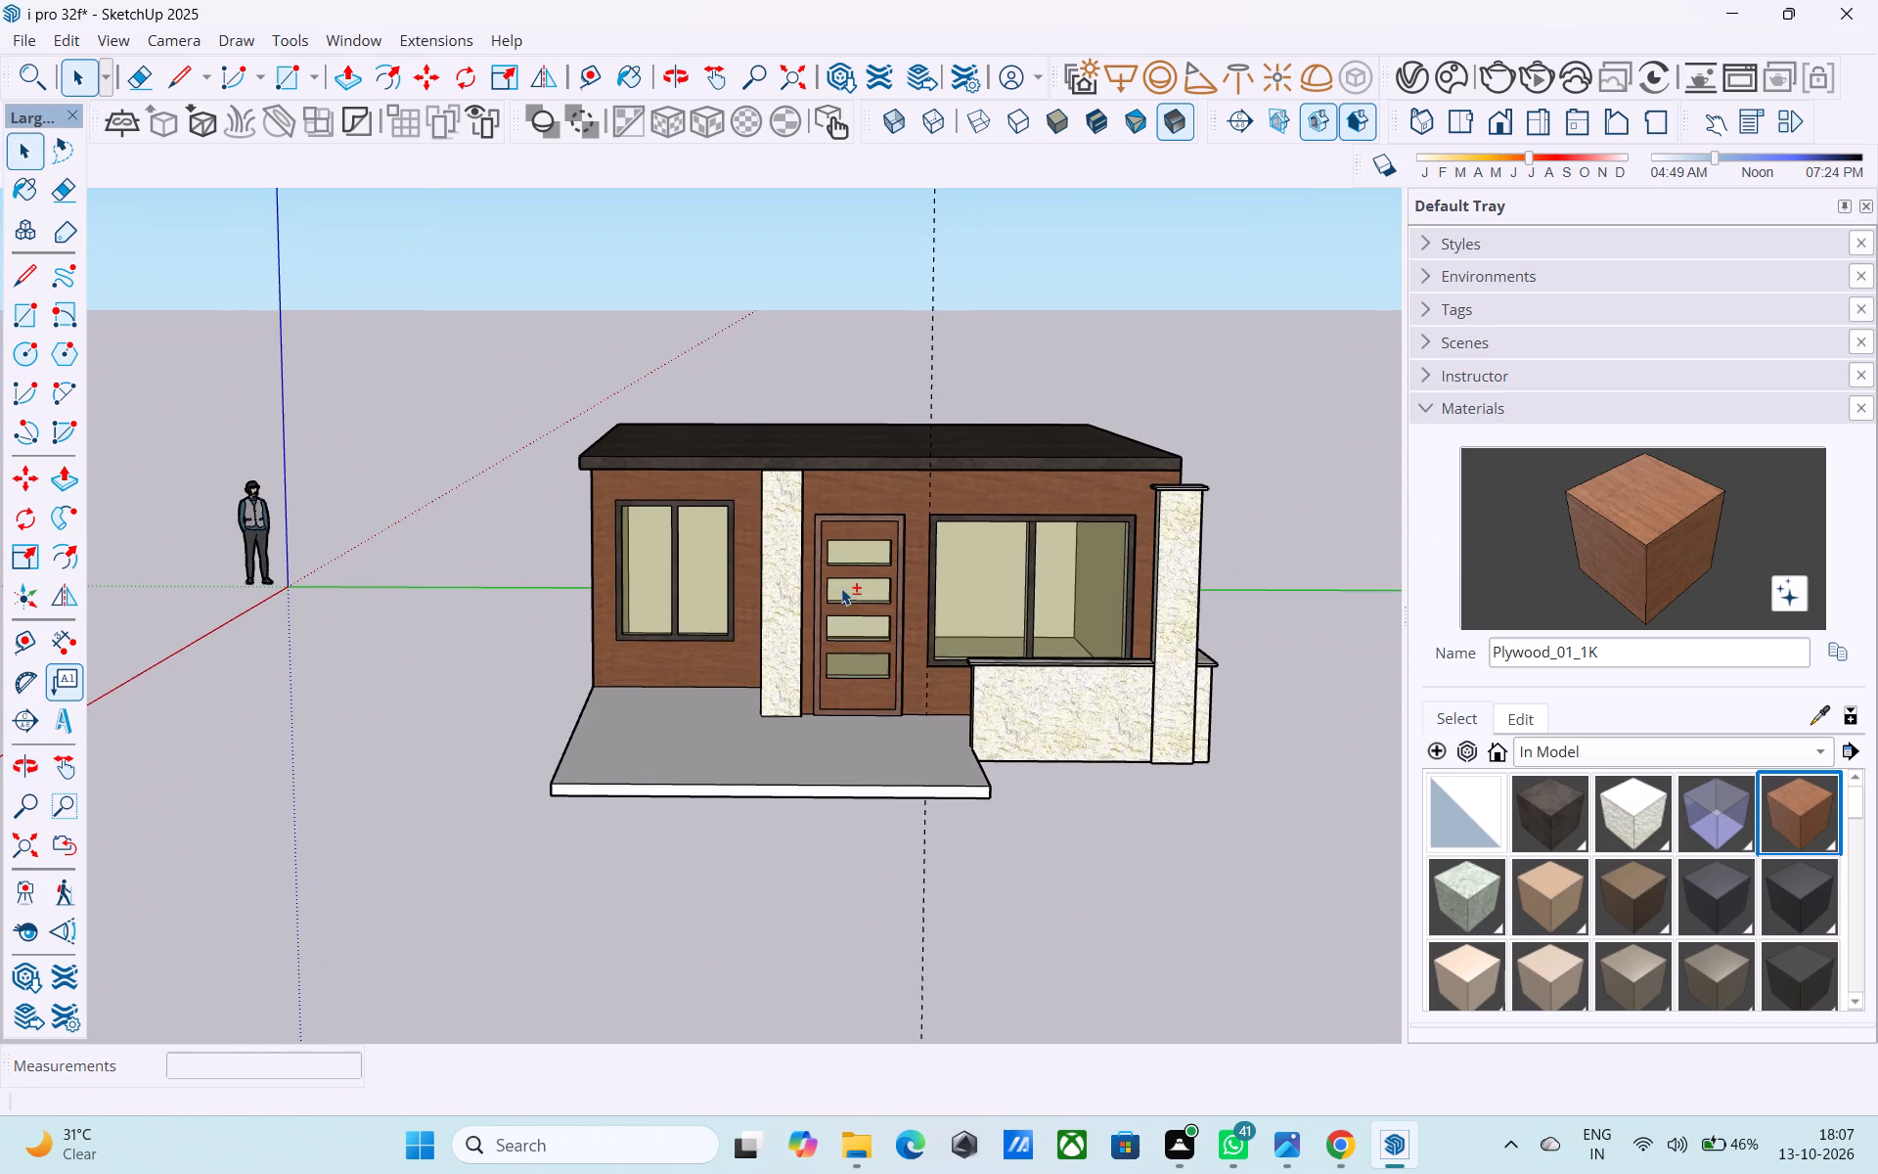
middle_click_drag(842, 581, 853, 618)
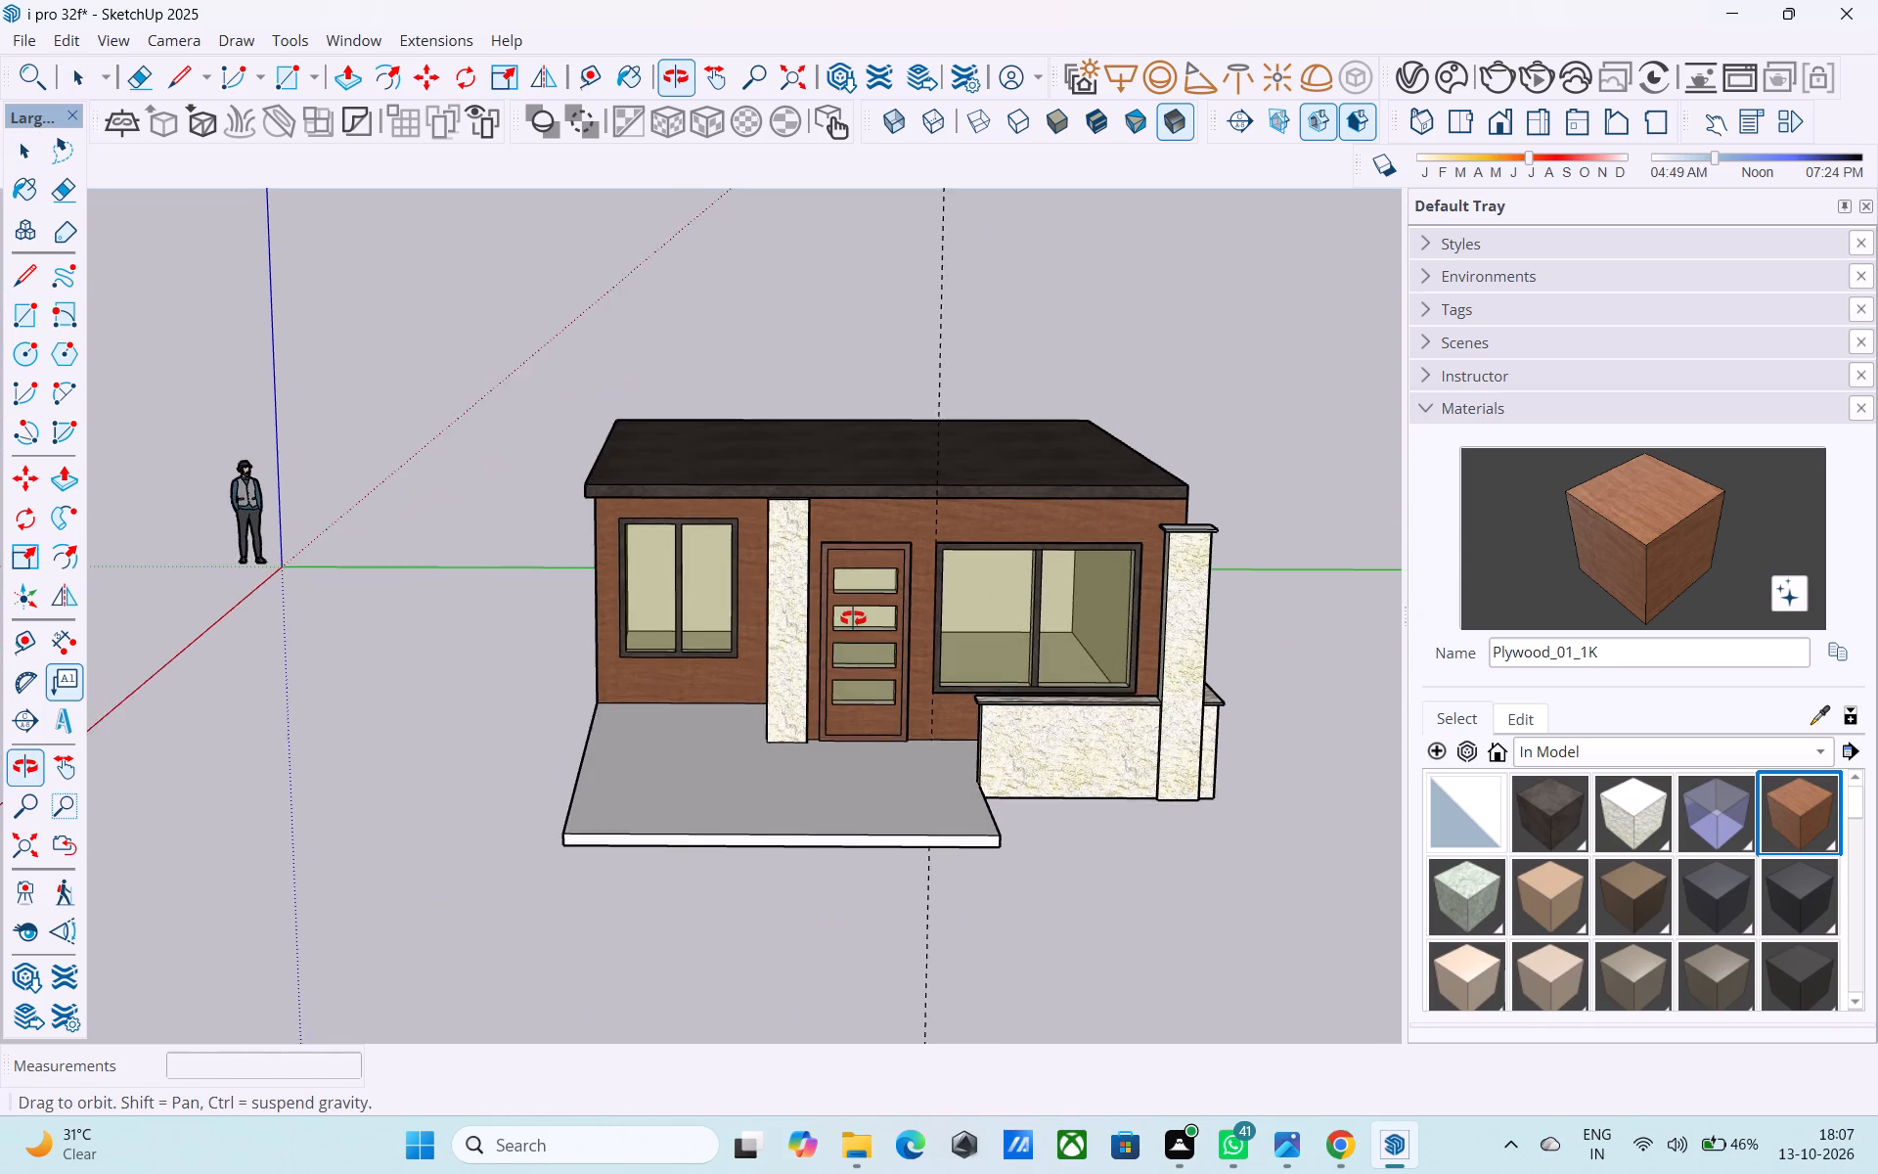
middle_click_drag(853, 618, 853, 619)
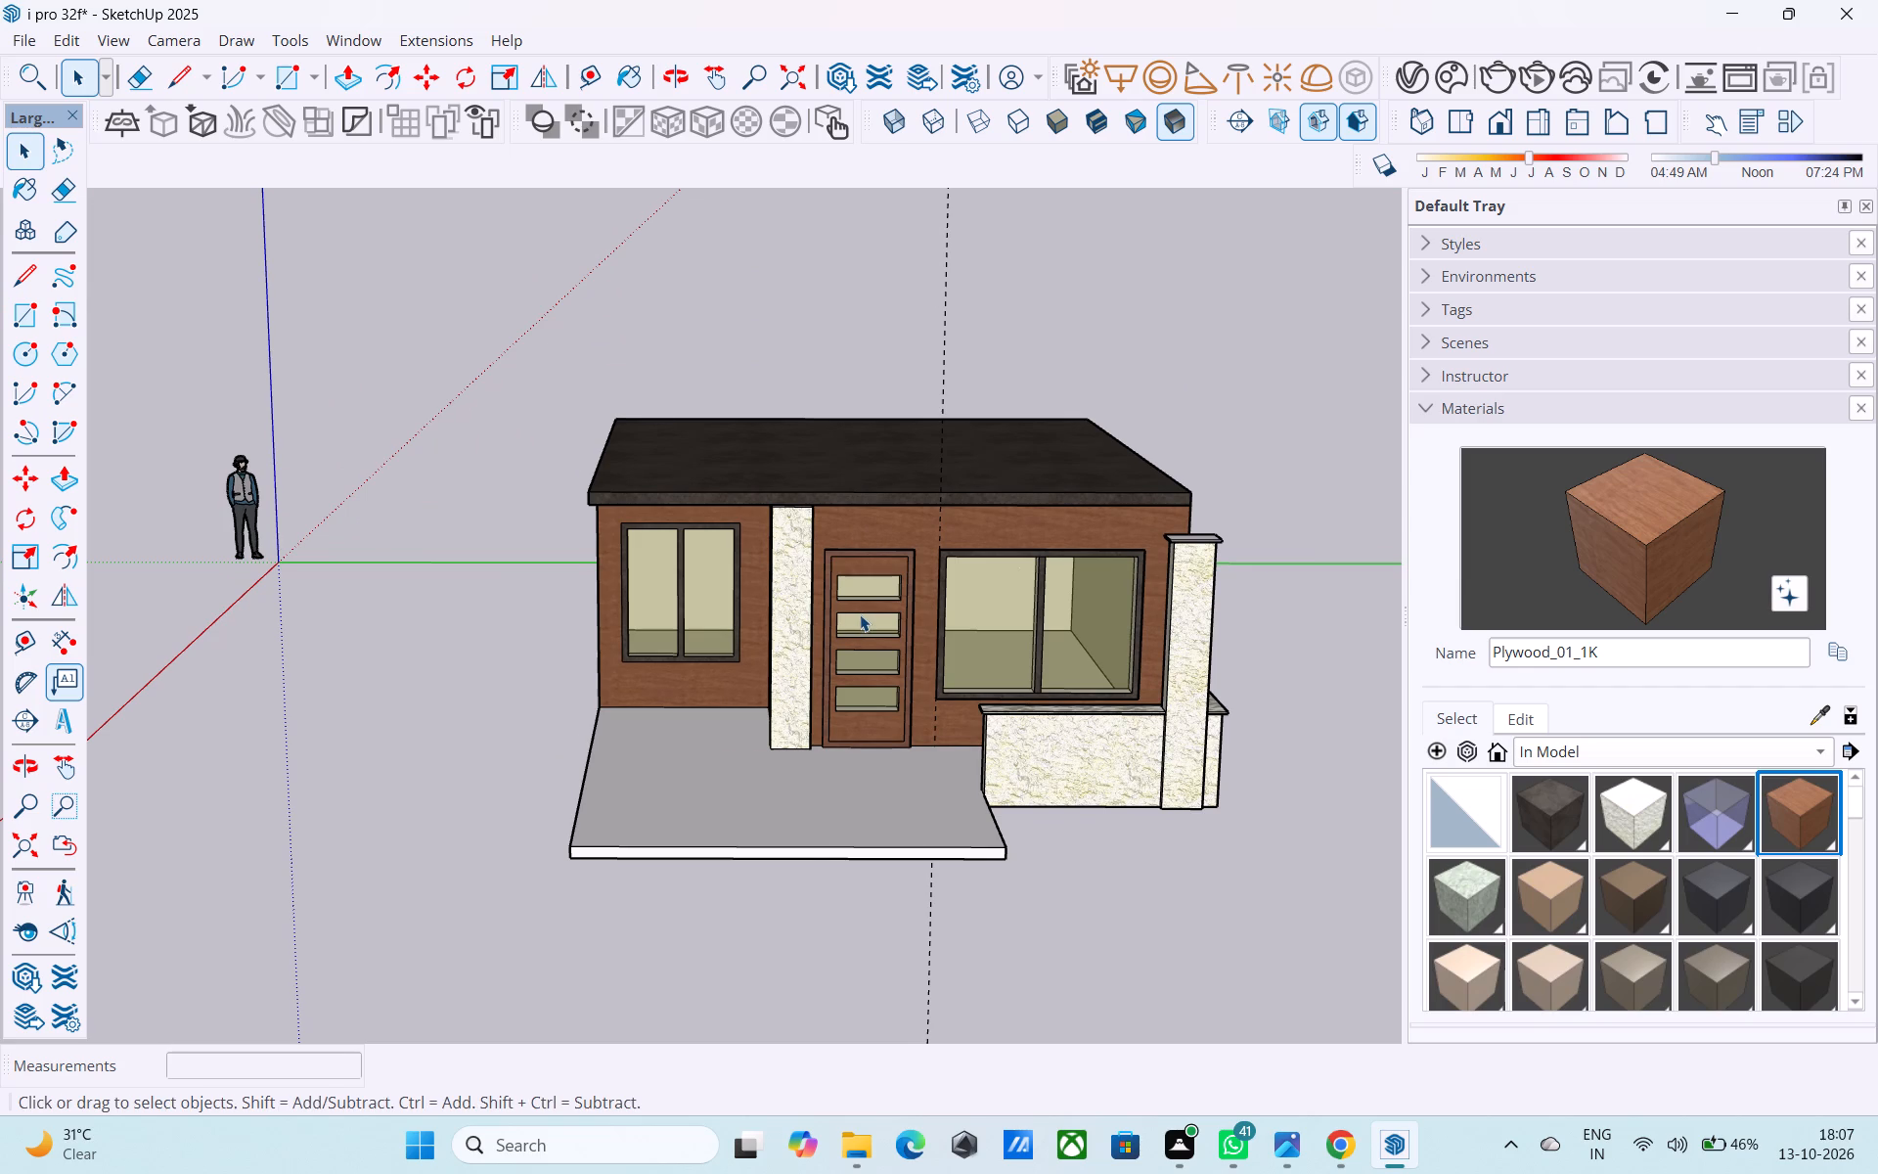
middle_click_drag(860, 614, 883, 682)
scroll(883, 682, "down", 3)
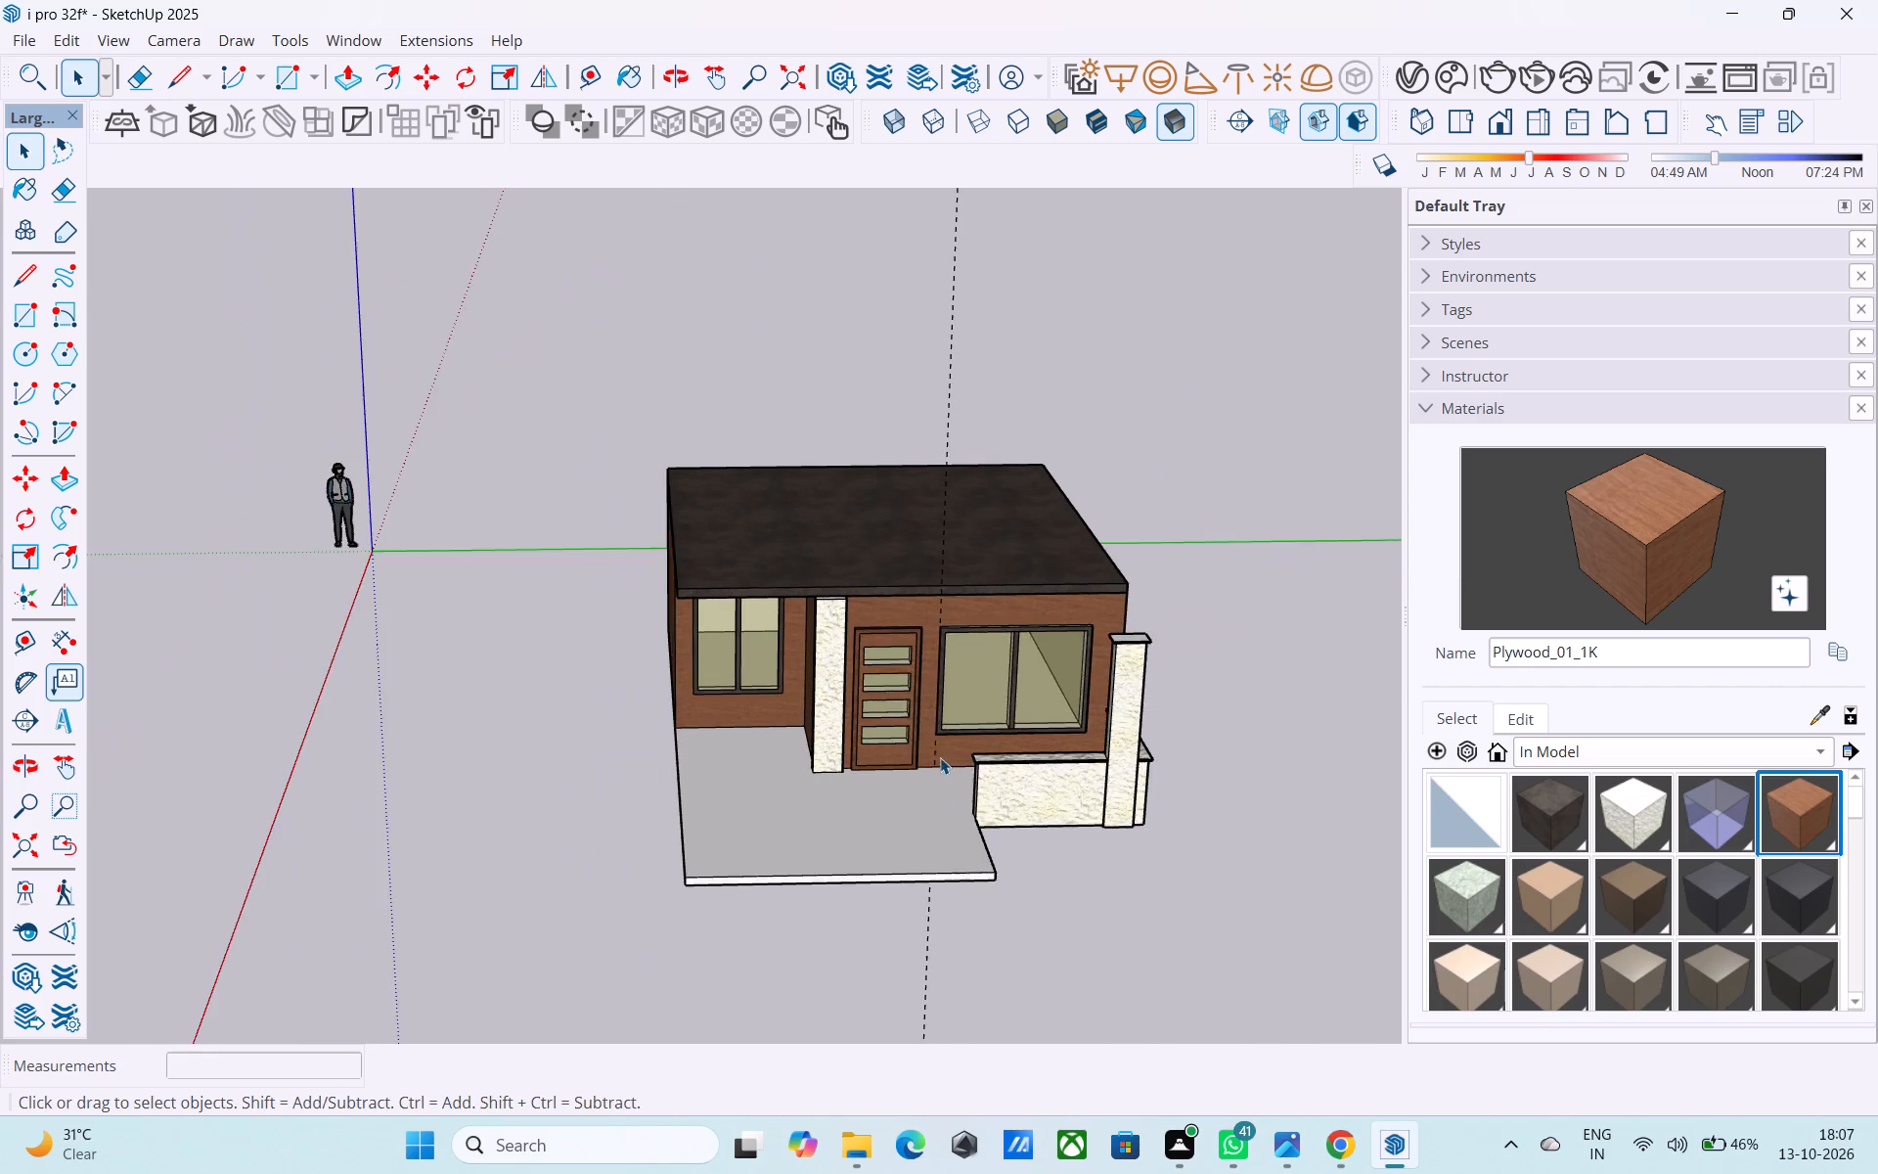
Inside the house group, push the porch slab's front face back 3' toward the house.
scroll(968, 799, "up", 6)
scroll(923, 918, "up", 4)
left_click(922, 901)
scroll(922, 901, "up", 4)
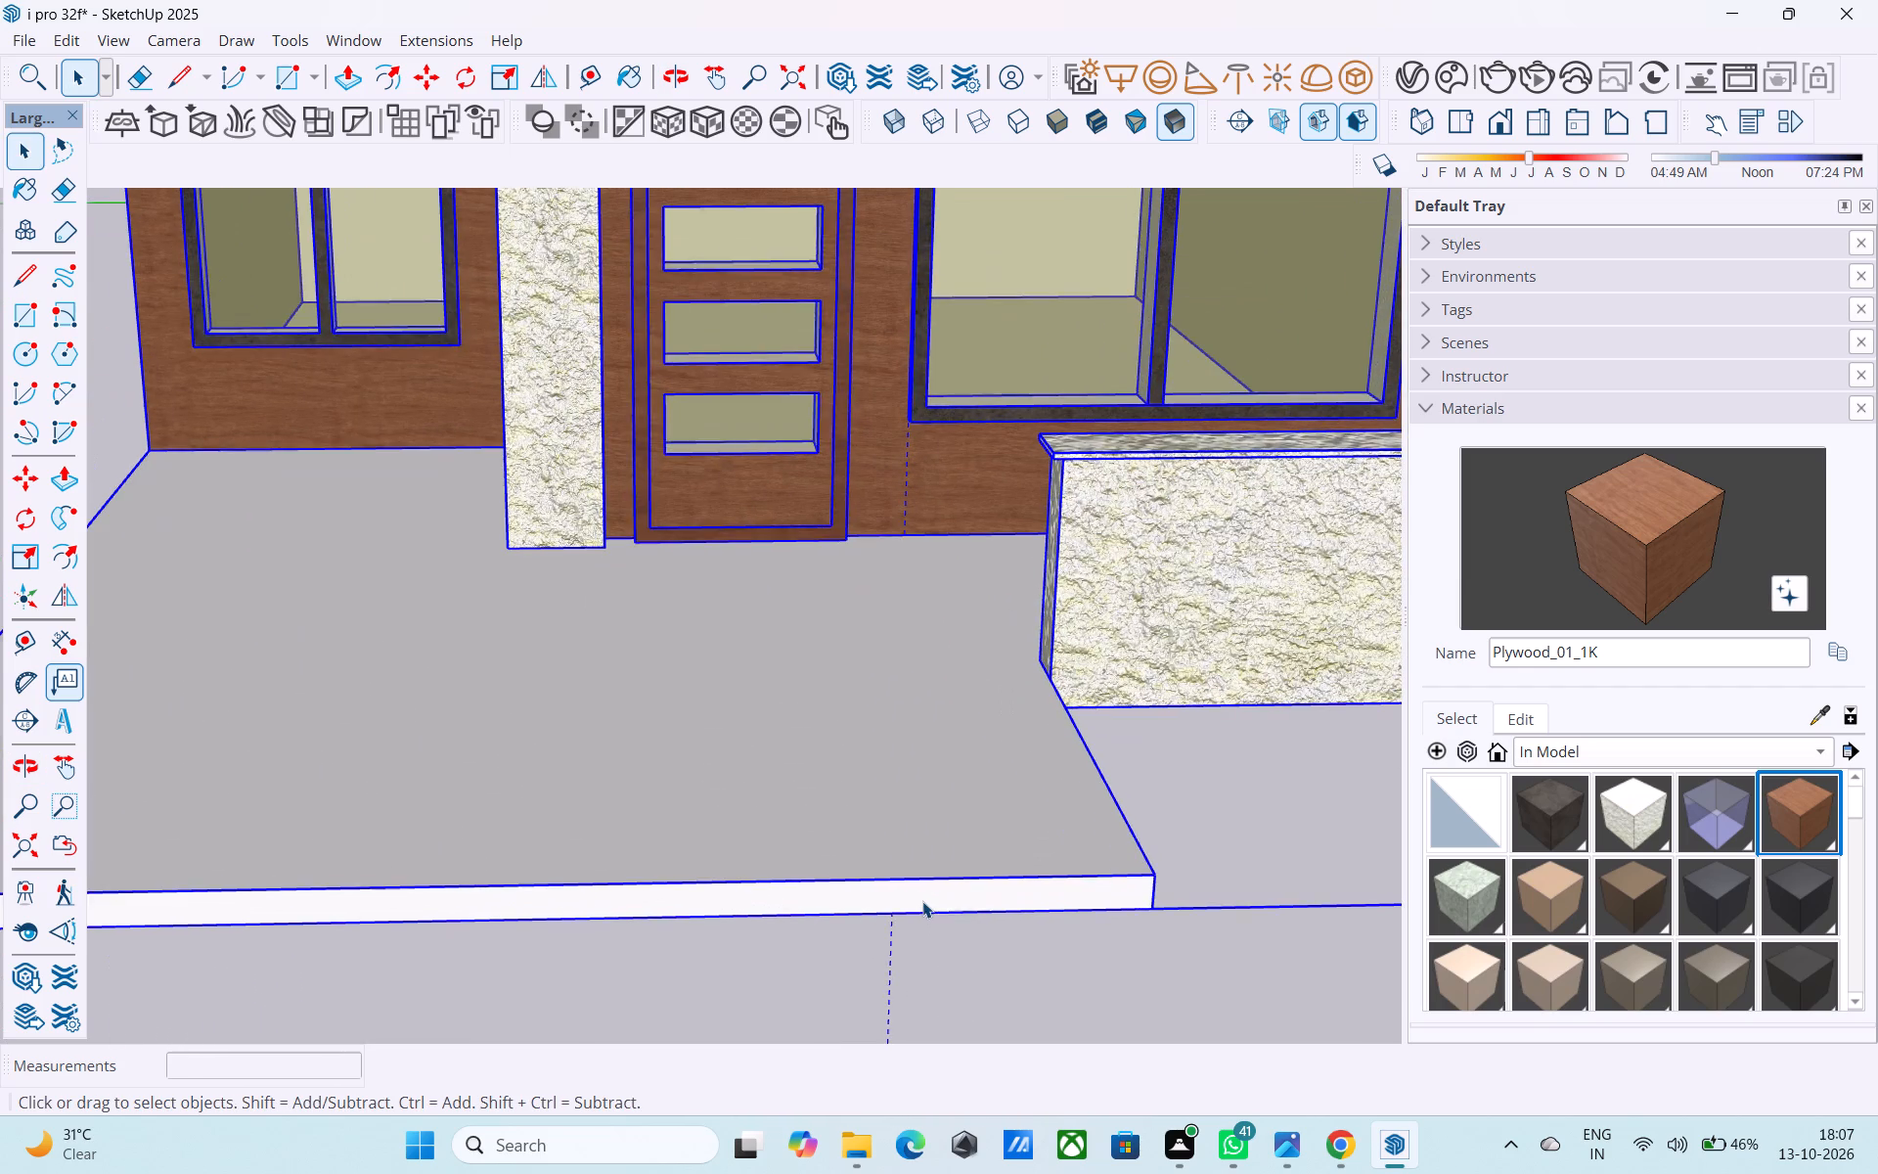
triple_click(922, 901)
left_click(922, 901)
key("p")
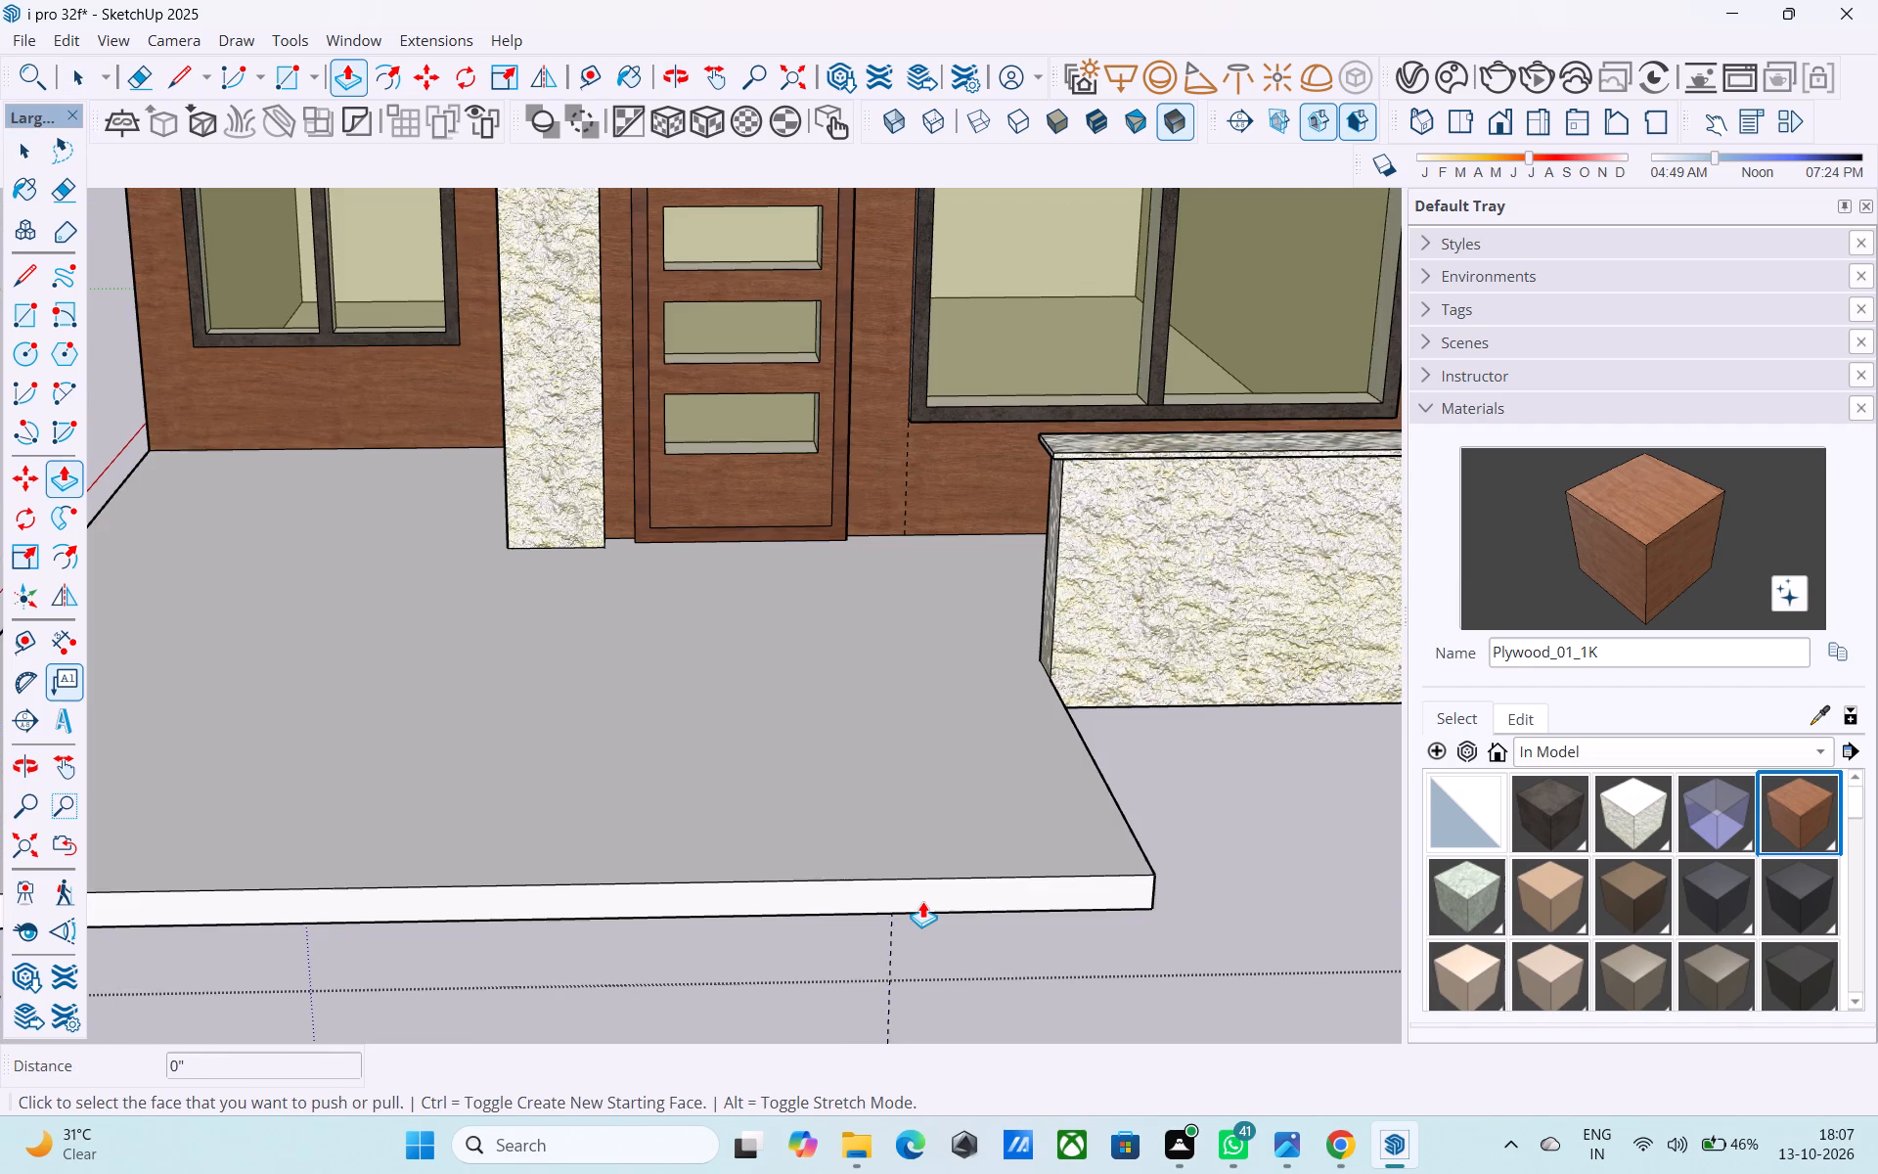
left_click(922, 887)
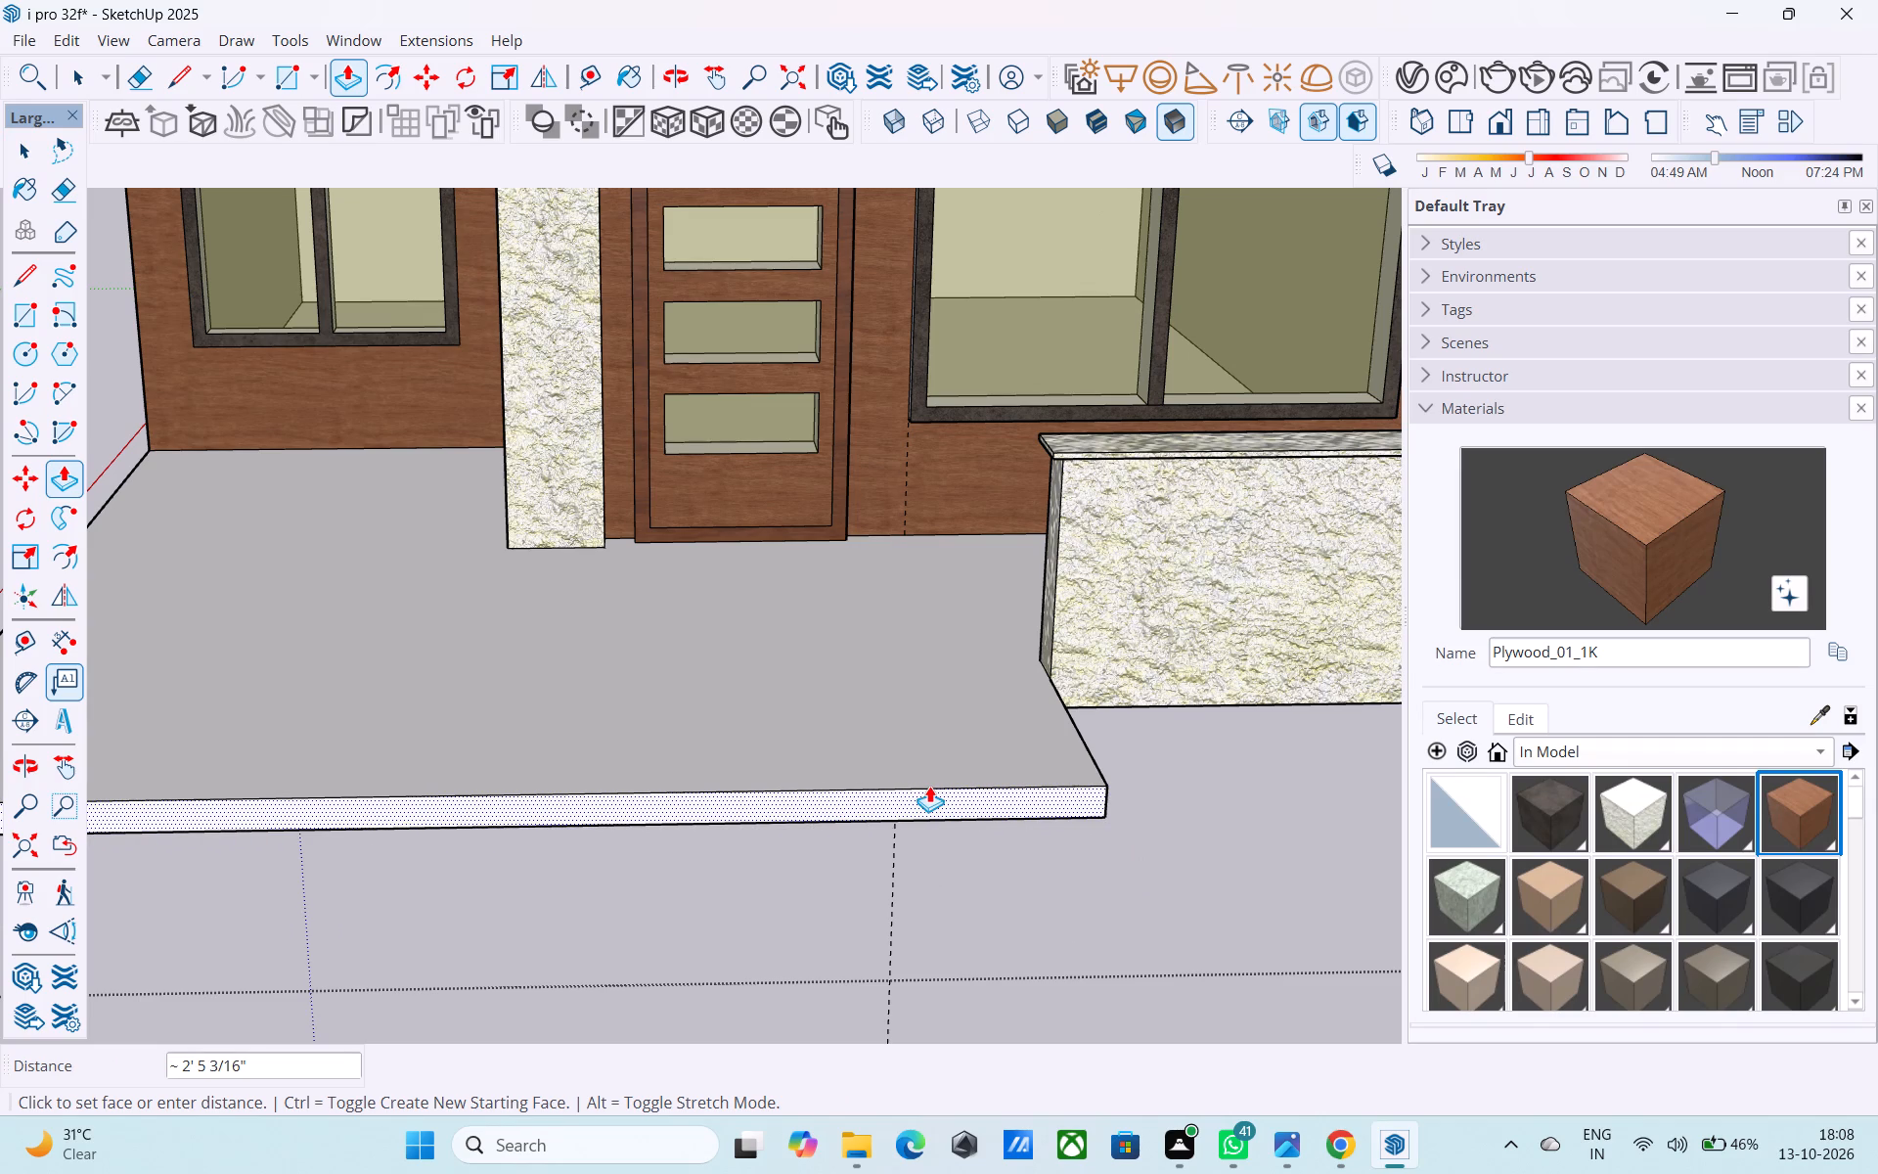
type("3'")
key("Return")
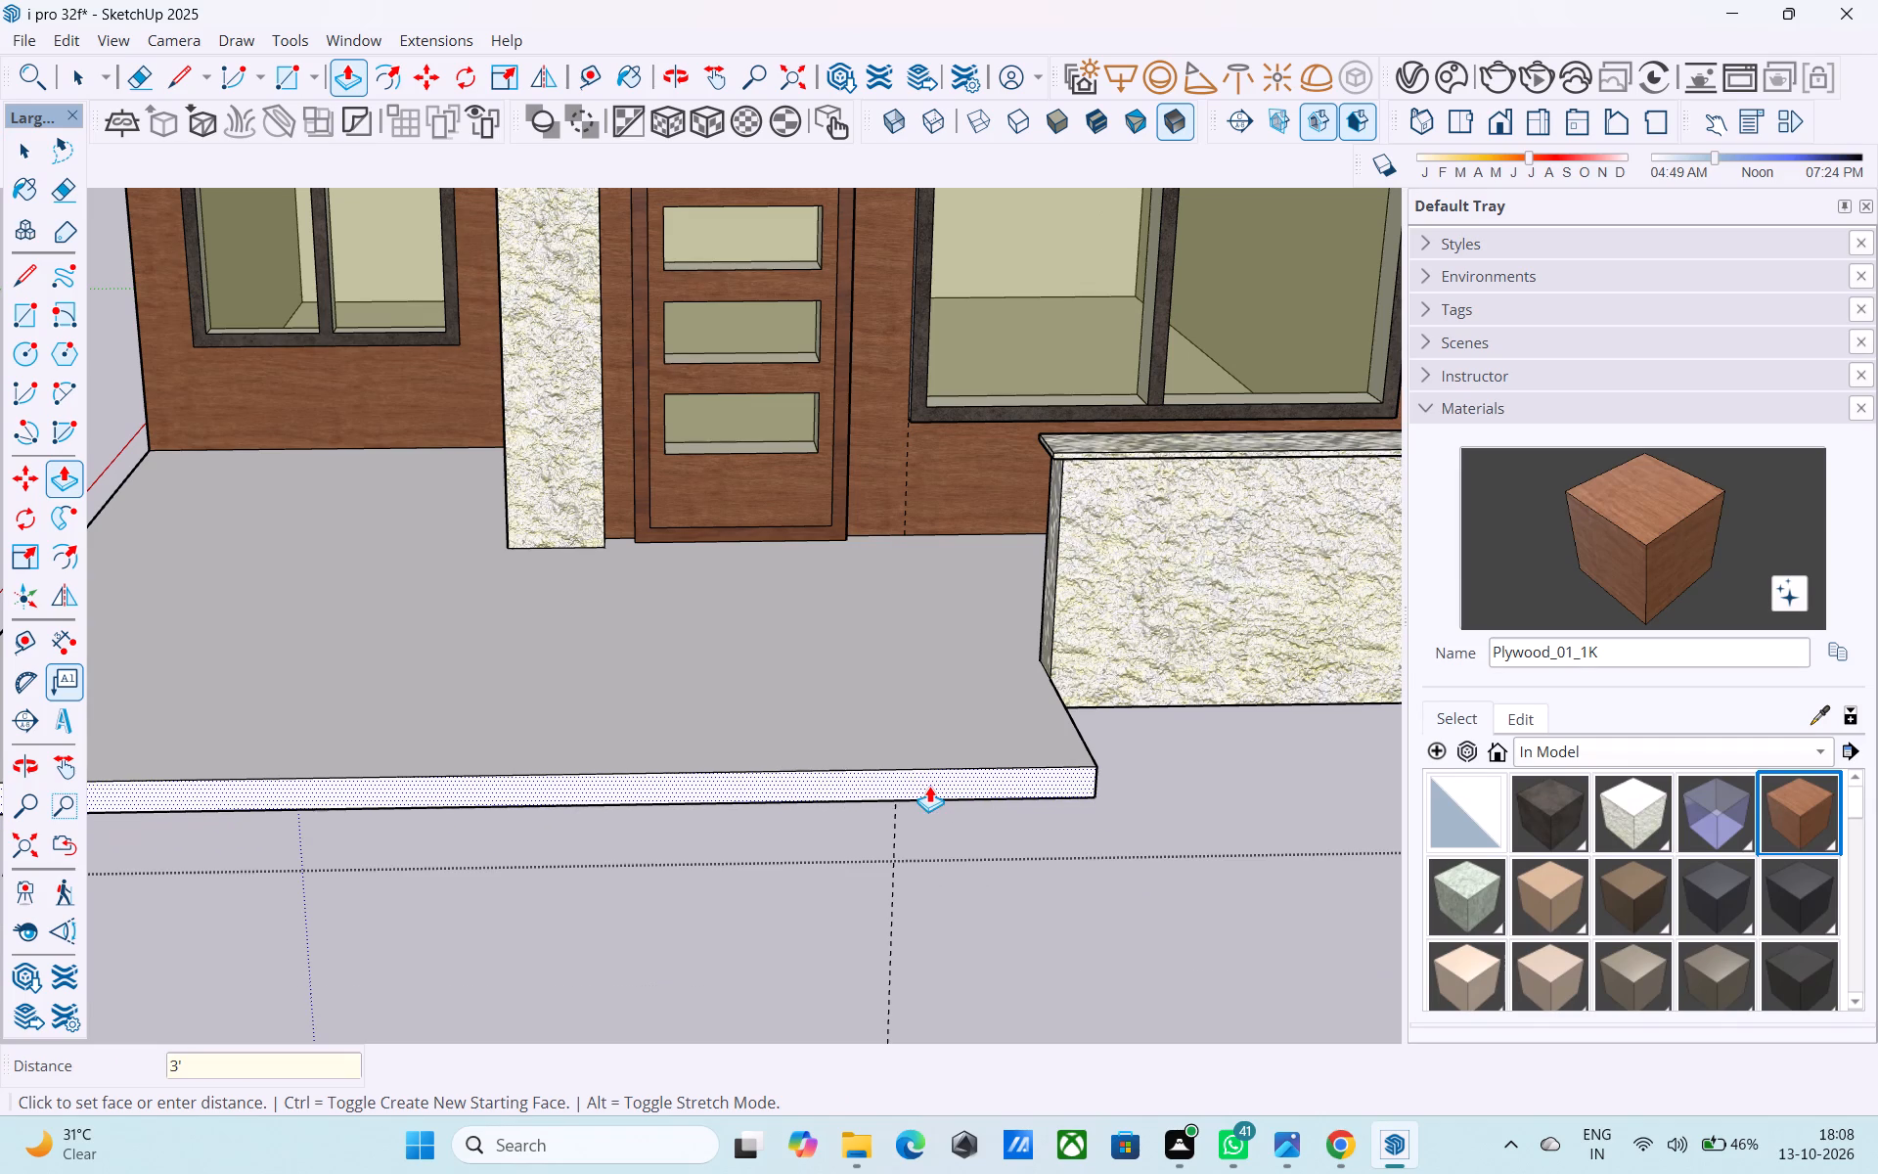
key("space")
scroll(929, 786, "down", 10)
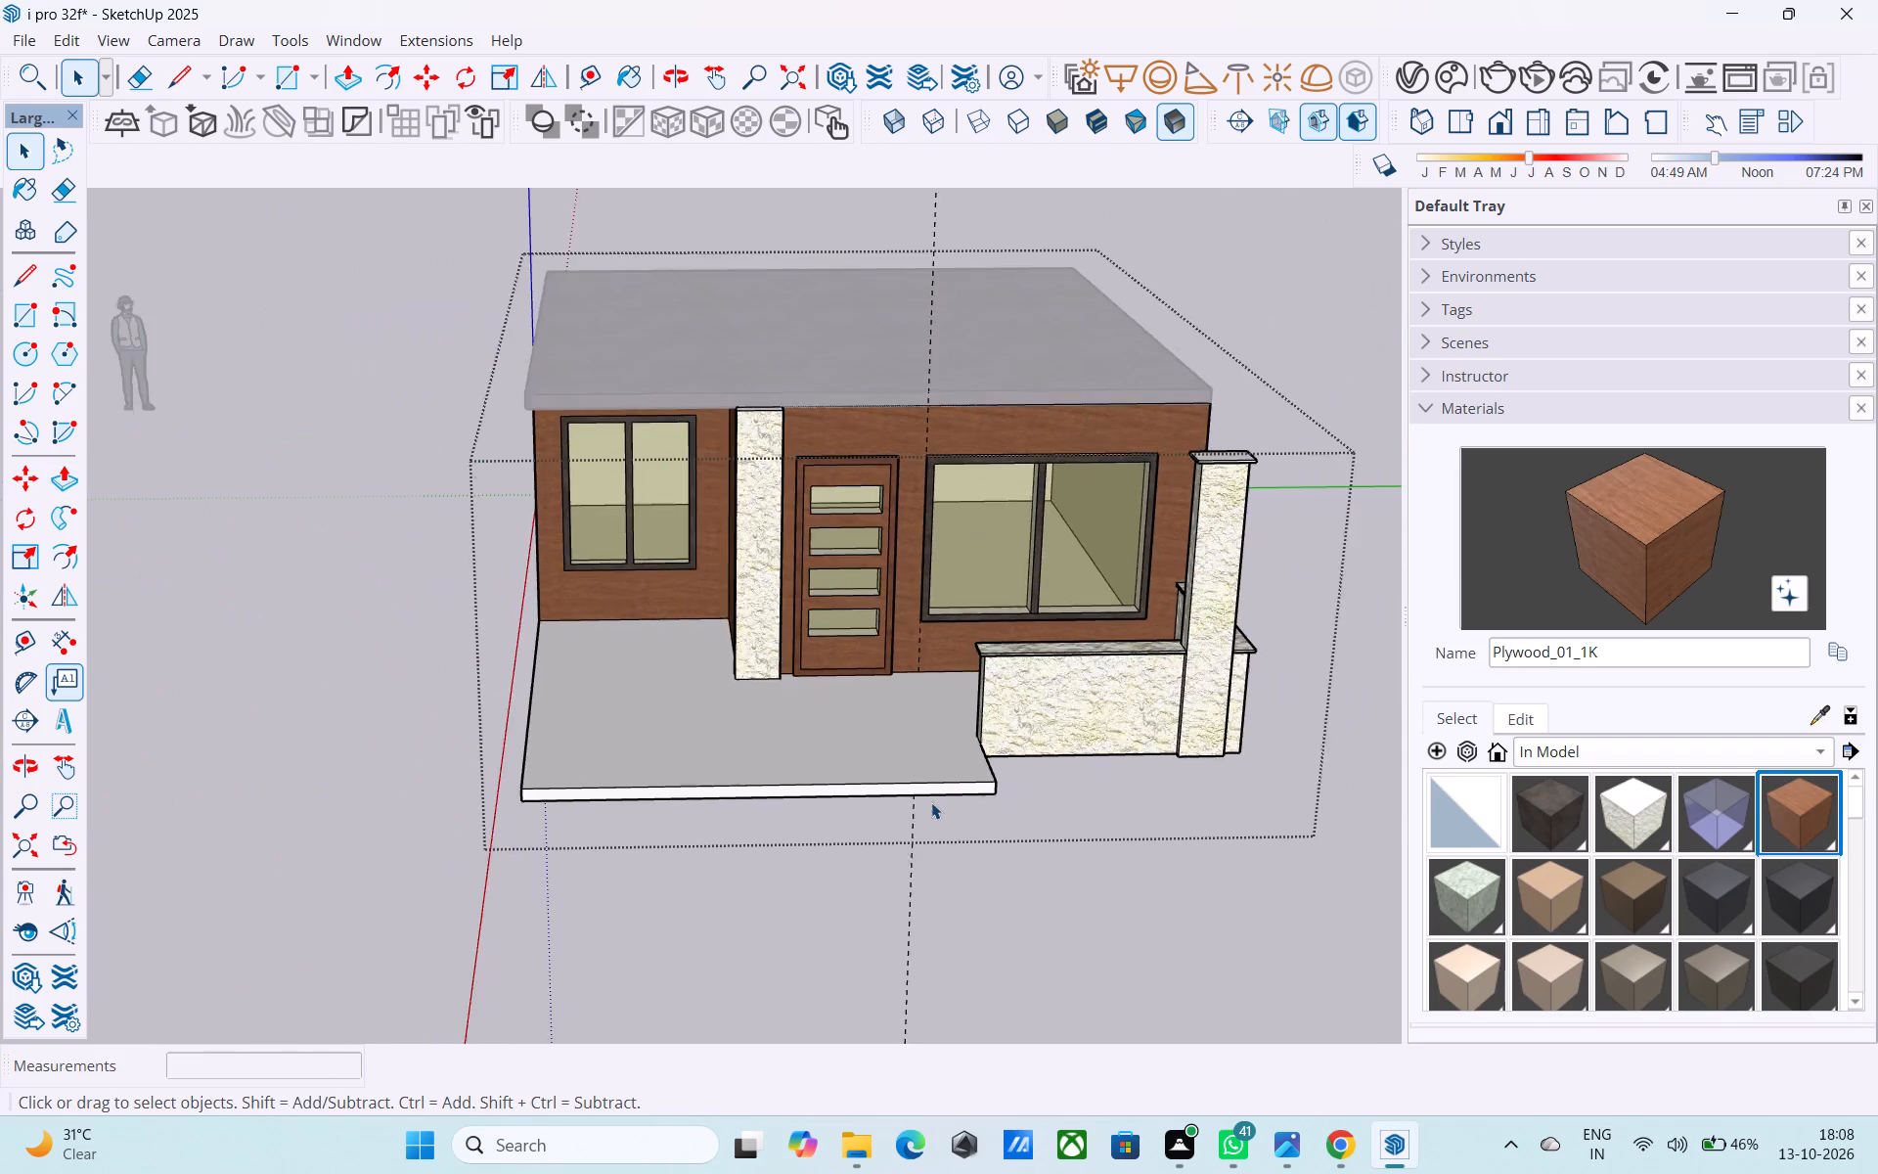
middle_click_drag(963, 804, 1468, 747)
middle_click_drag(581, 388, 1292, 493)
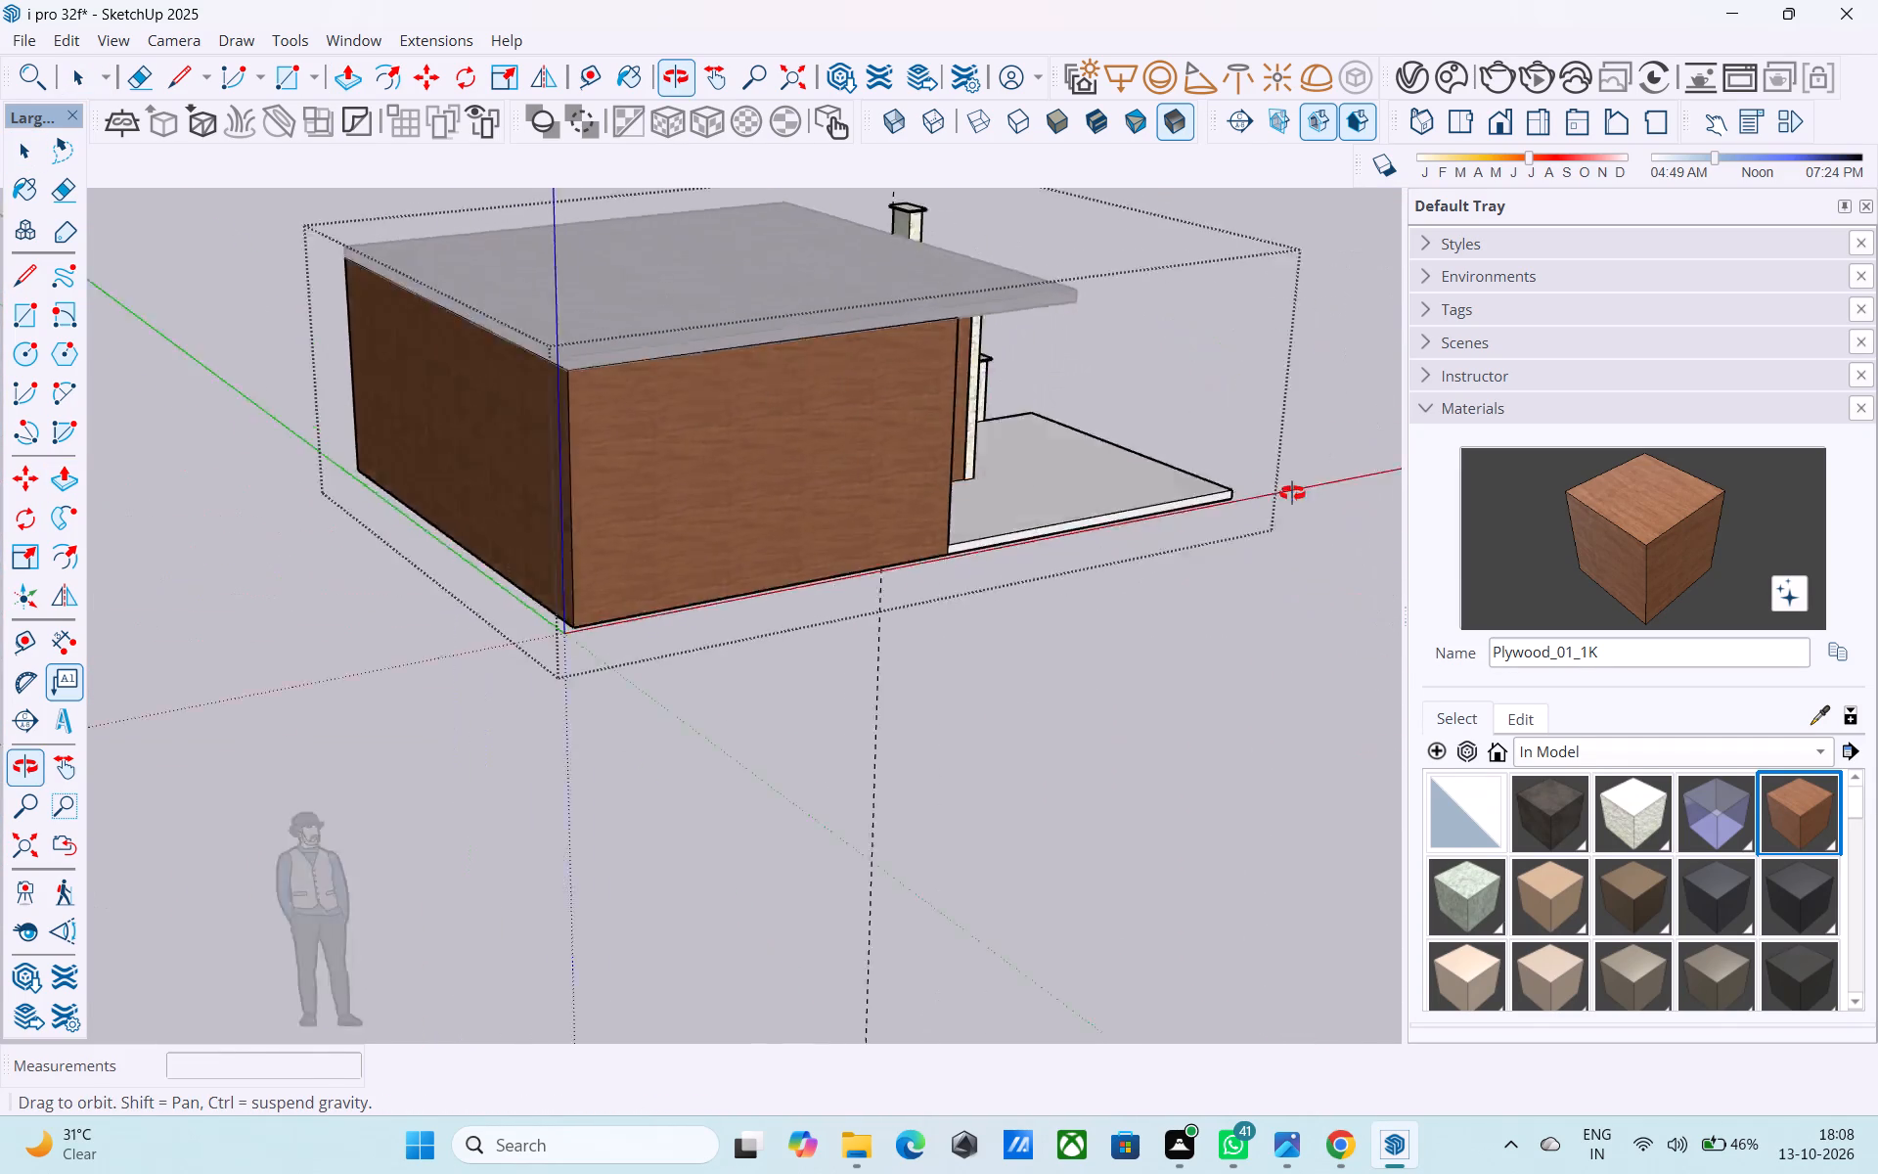
Leave the house group and examine the house's front, walls and asphalt roof from the front and above.
middle_click_drag(1292, 493, 278, 396)
left_click(341, 538)
middle_click_drag(724, 519, 667, 452)
middle_click_drag(666, 451, 642, 650)
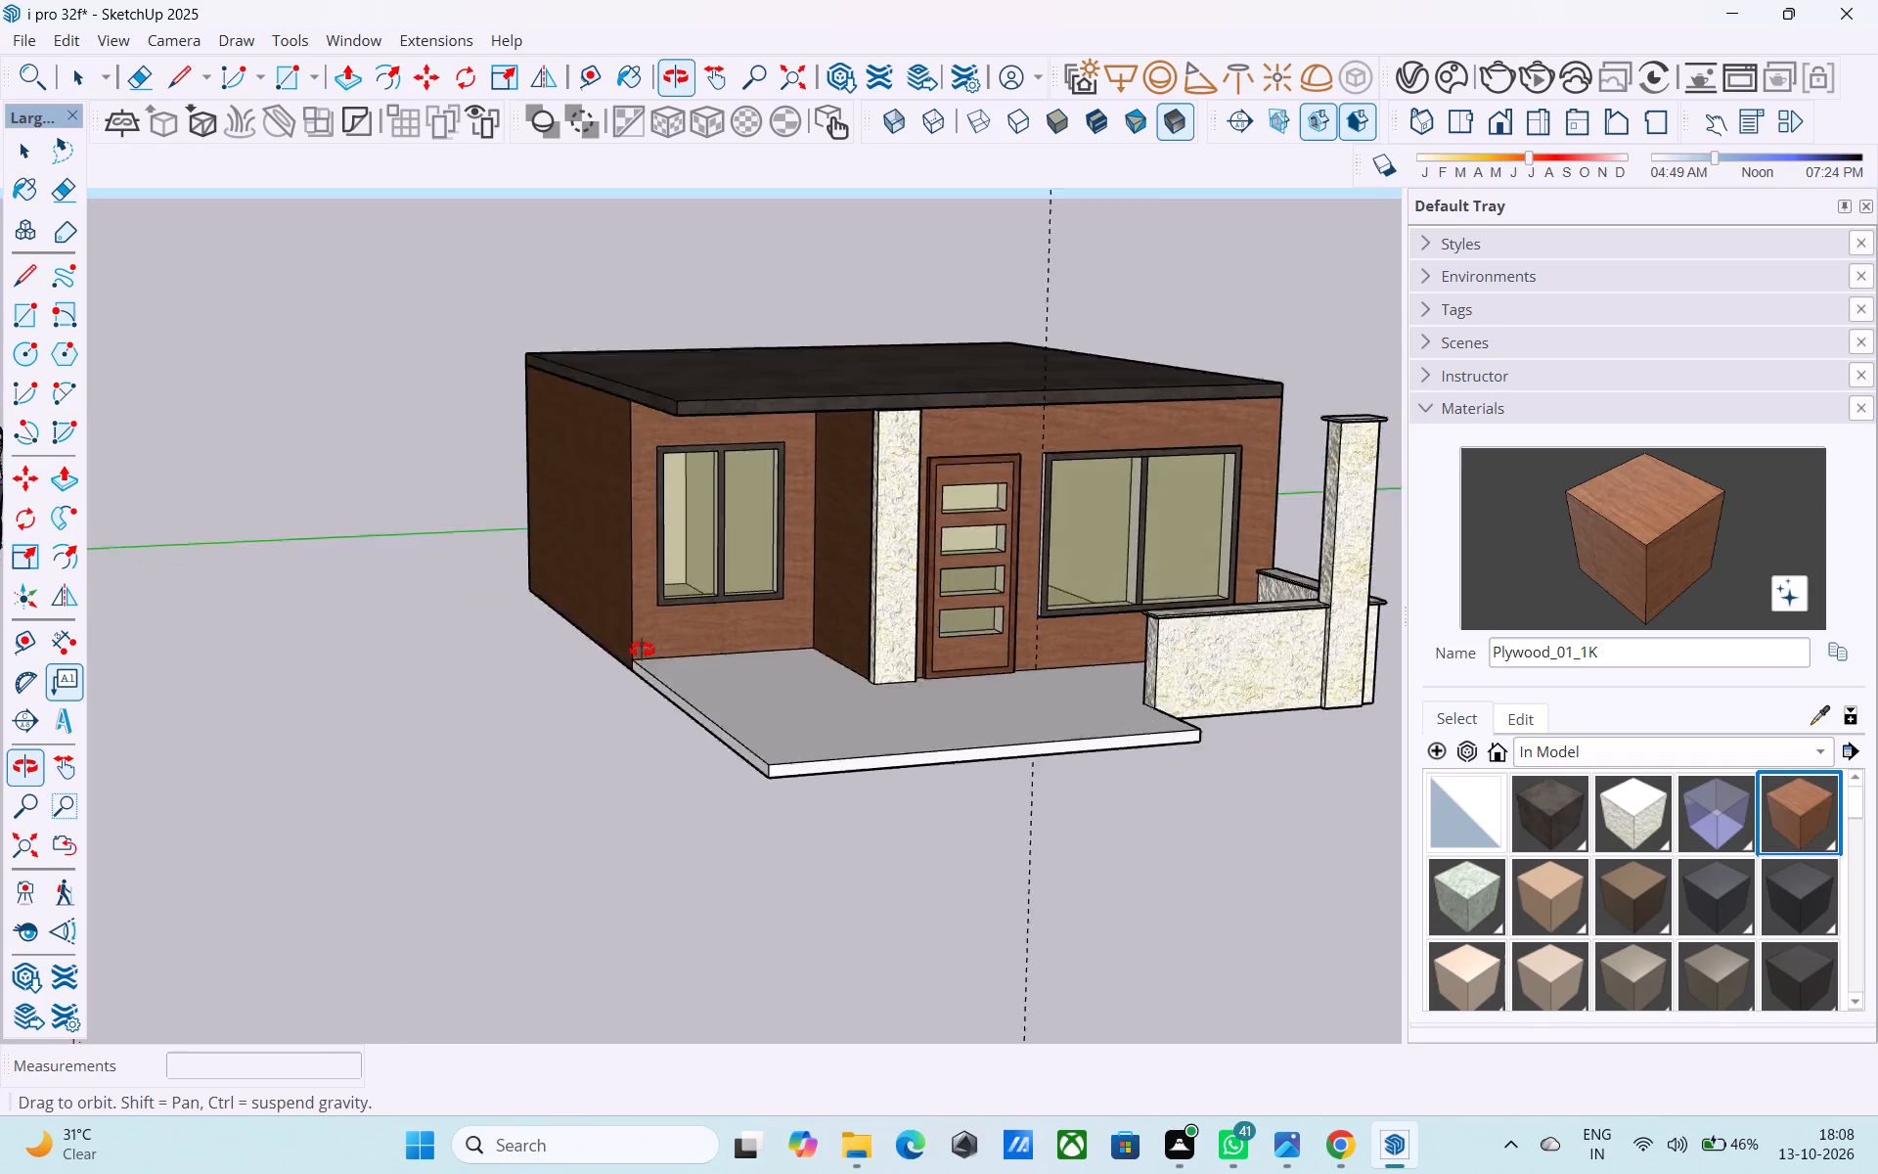
middle_click_drag(642, 650, 625, 795)
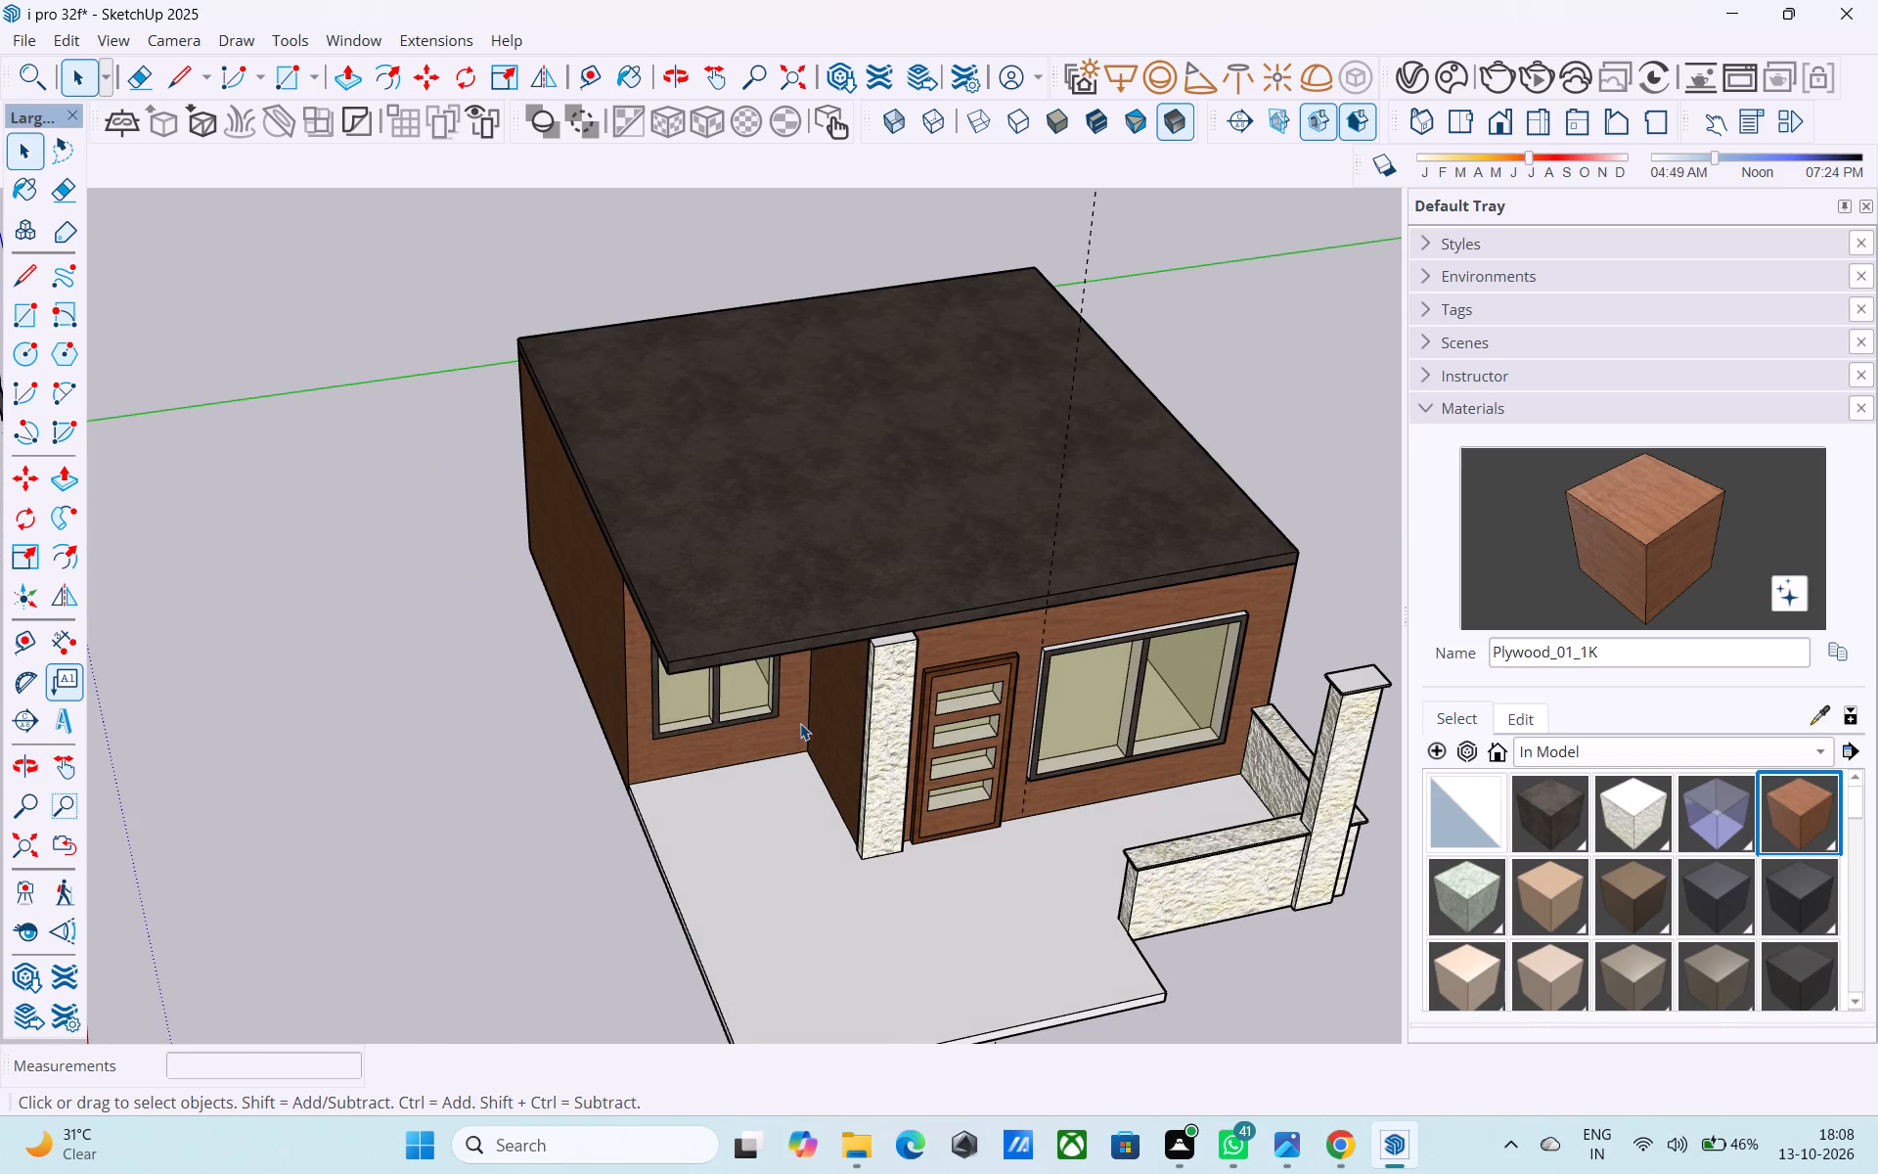
middle_click_drag(800, 723, 762, 744)
scroll(798, 667, "up", 7)
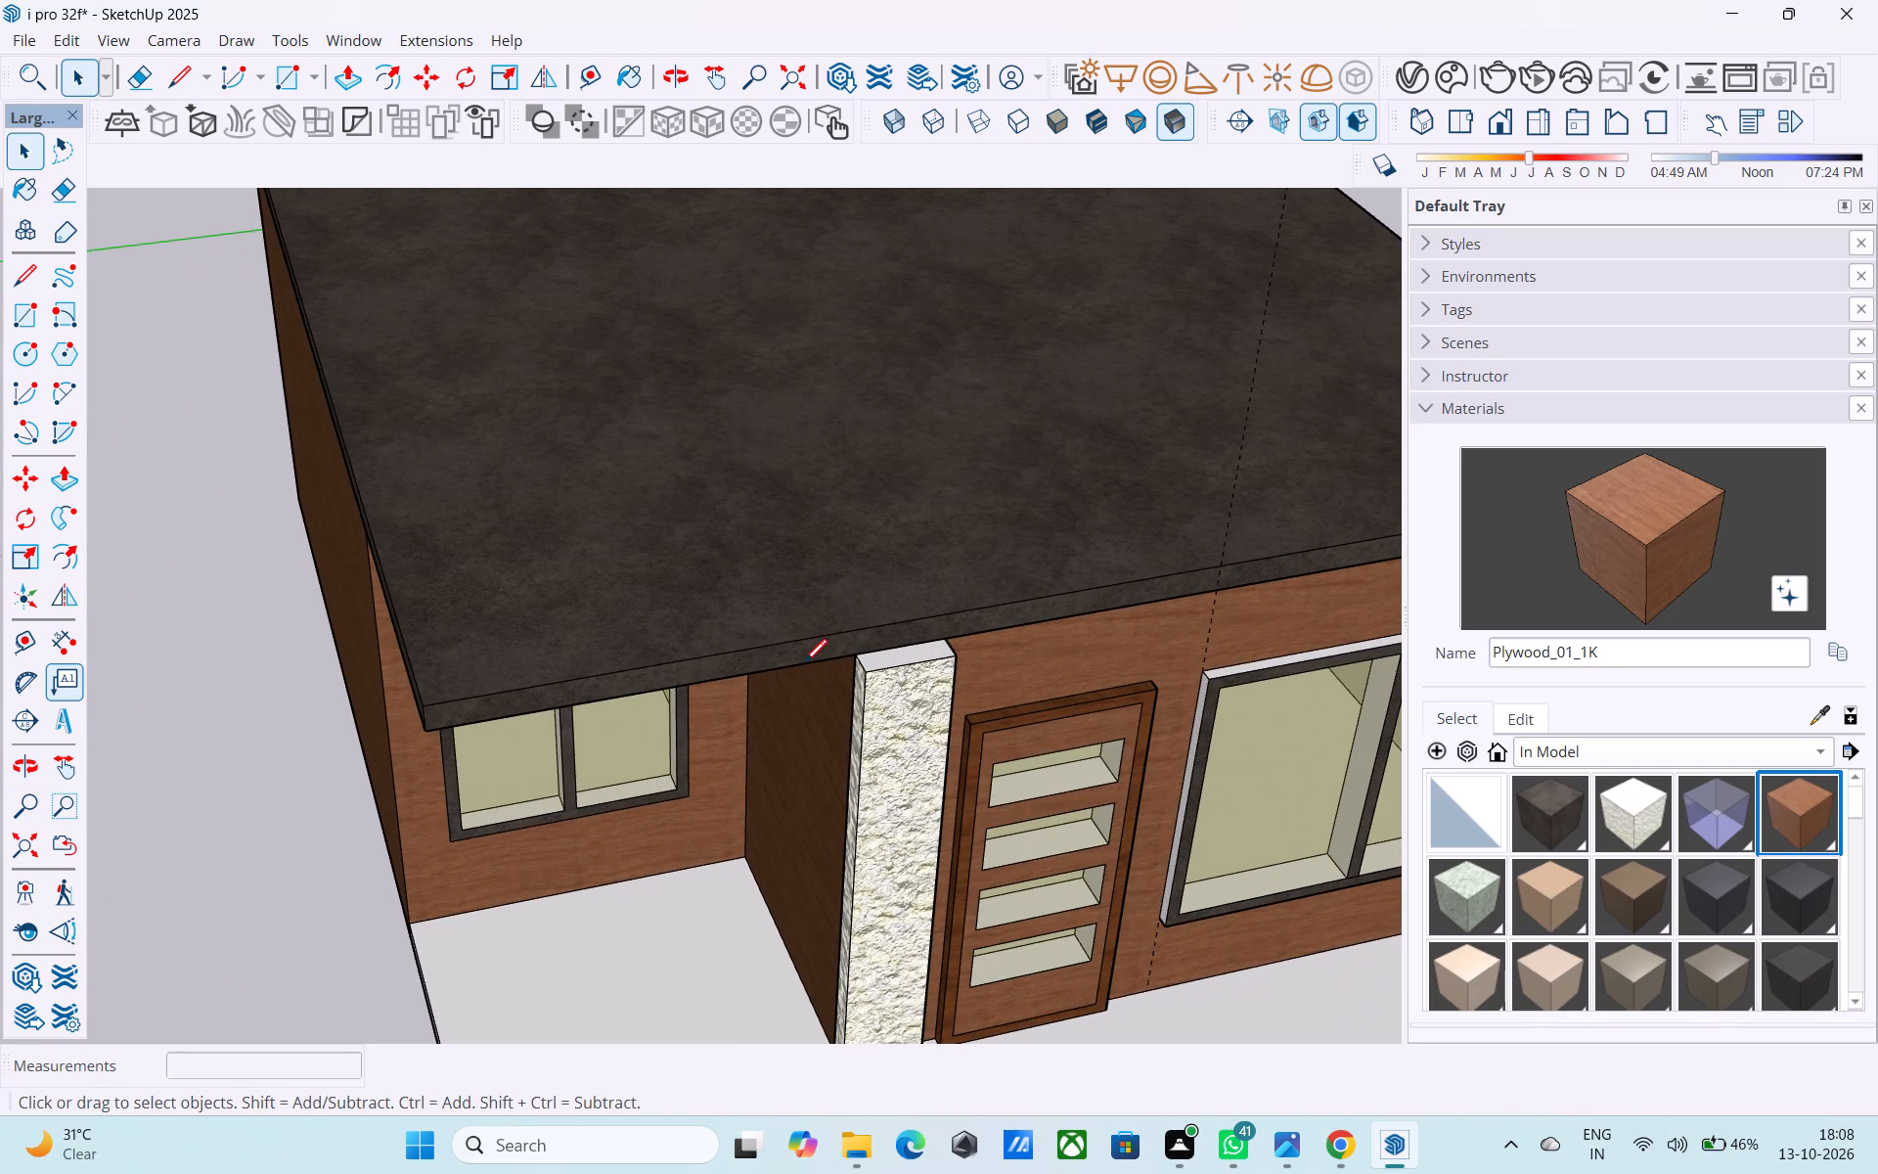
key("l")
key("space")
double_click(854, 621)
scroll(854, 619, "up", 3)
scroll(857, 625, "down", 12)
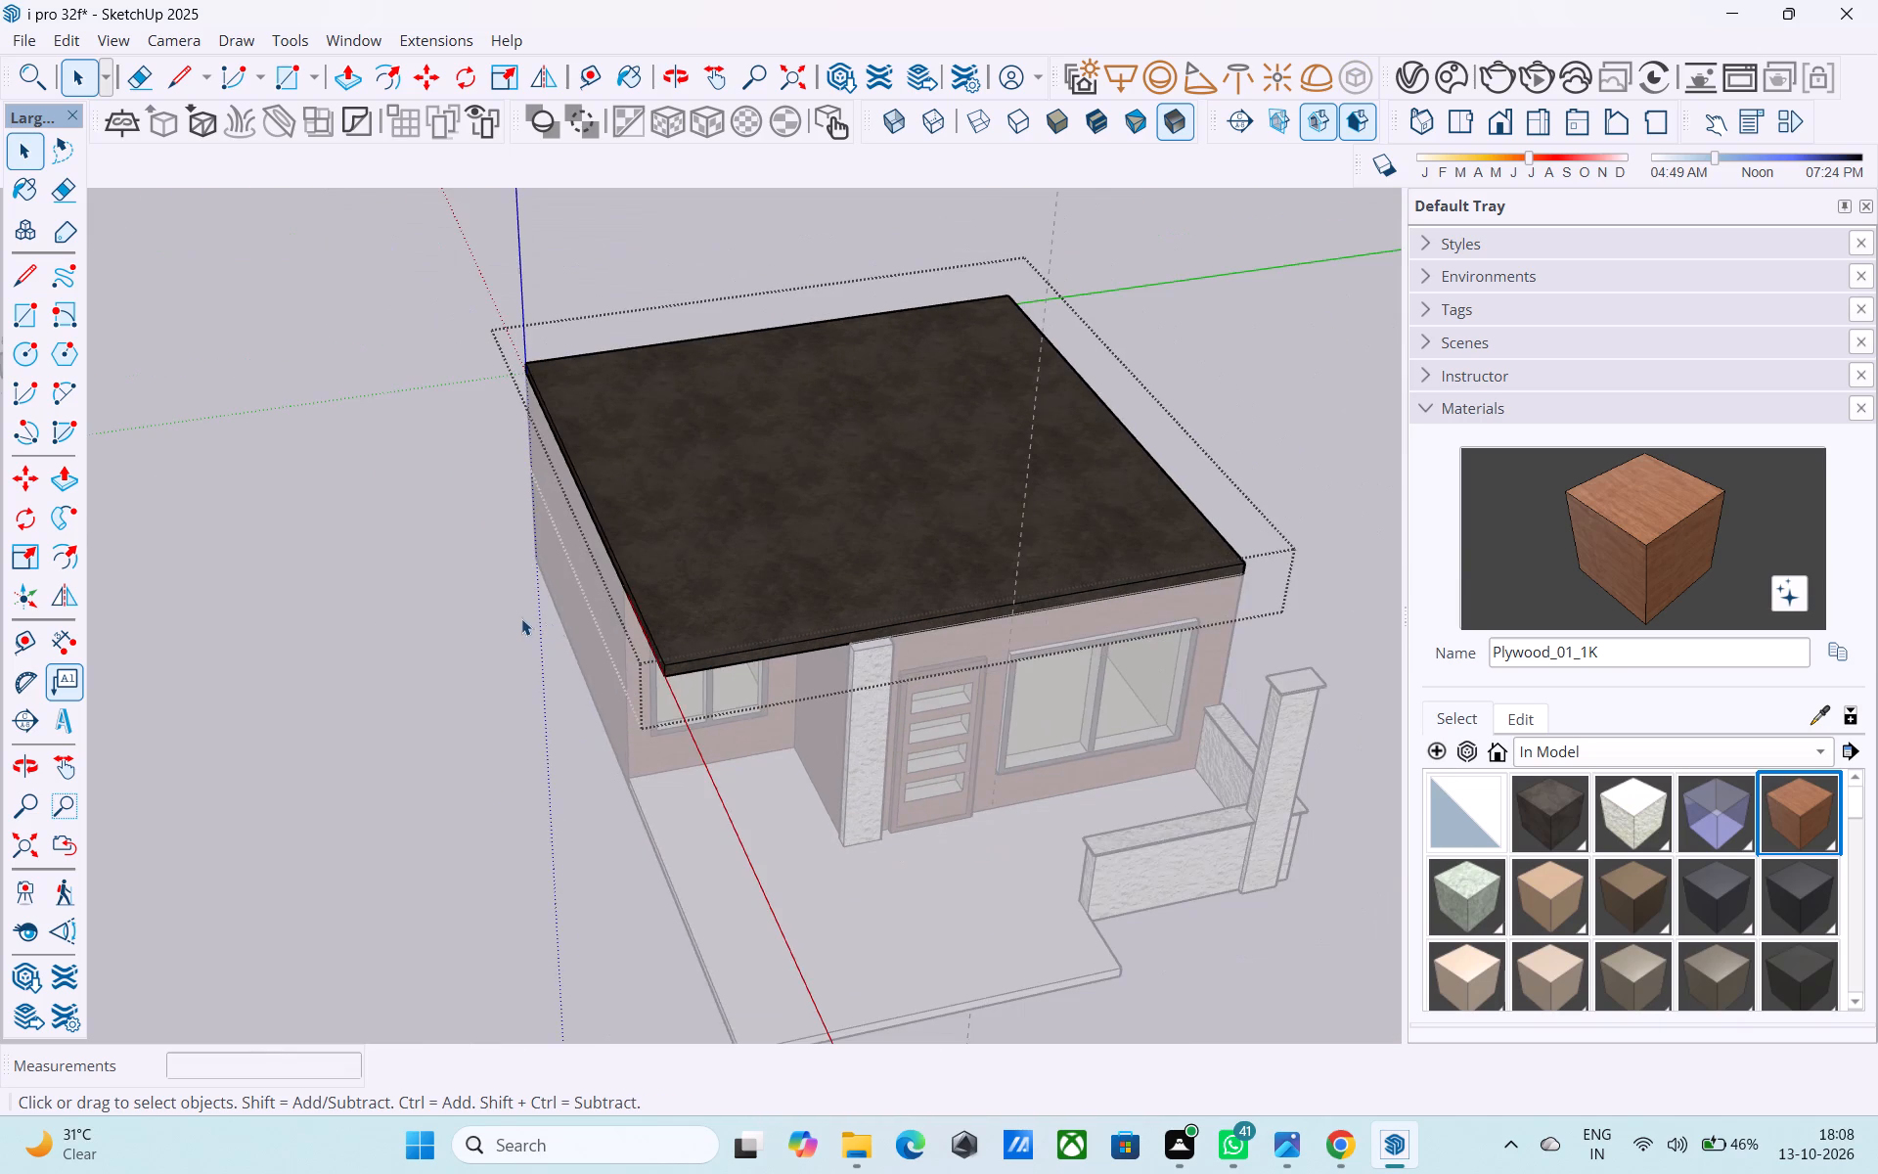
left_click(520, 617)
Reset the roof slab's asphalt texture to the Default material.
middle_click_drag(746, 705, 779, 675)
left_click(776, 675)
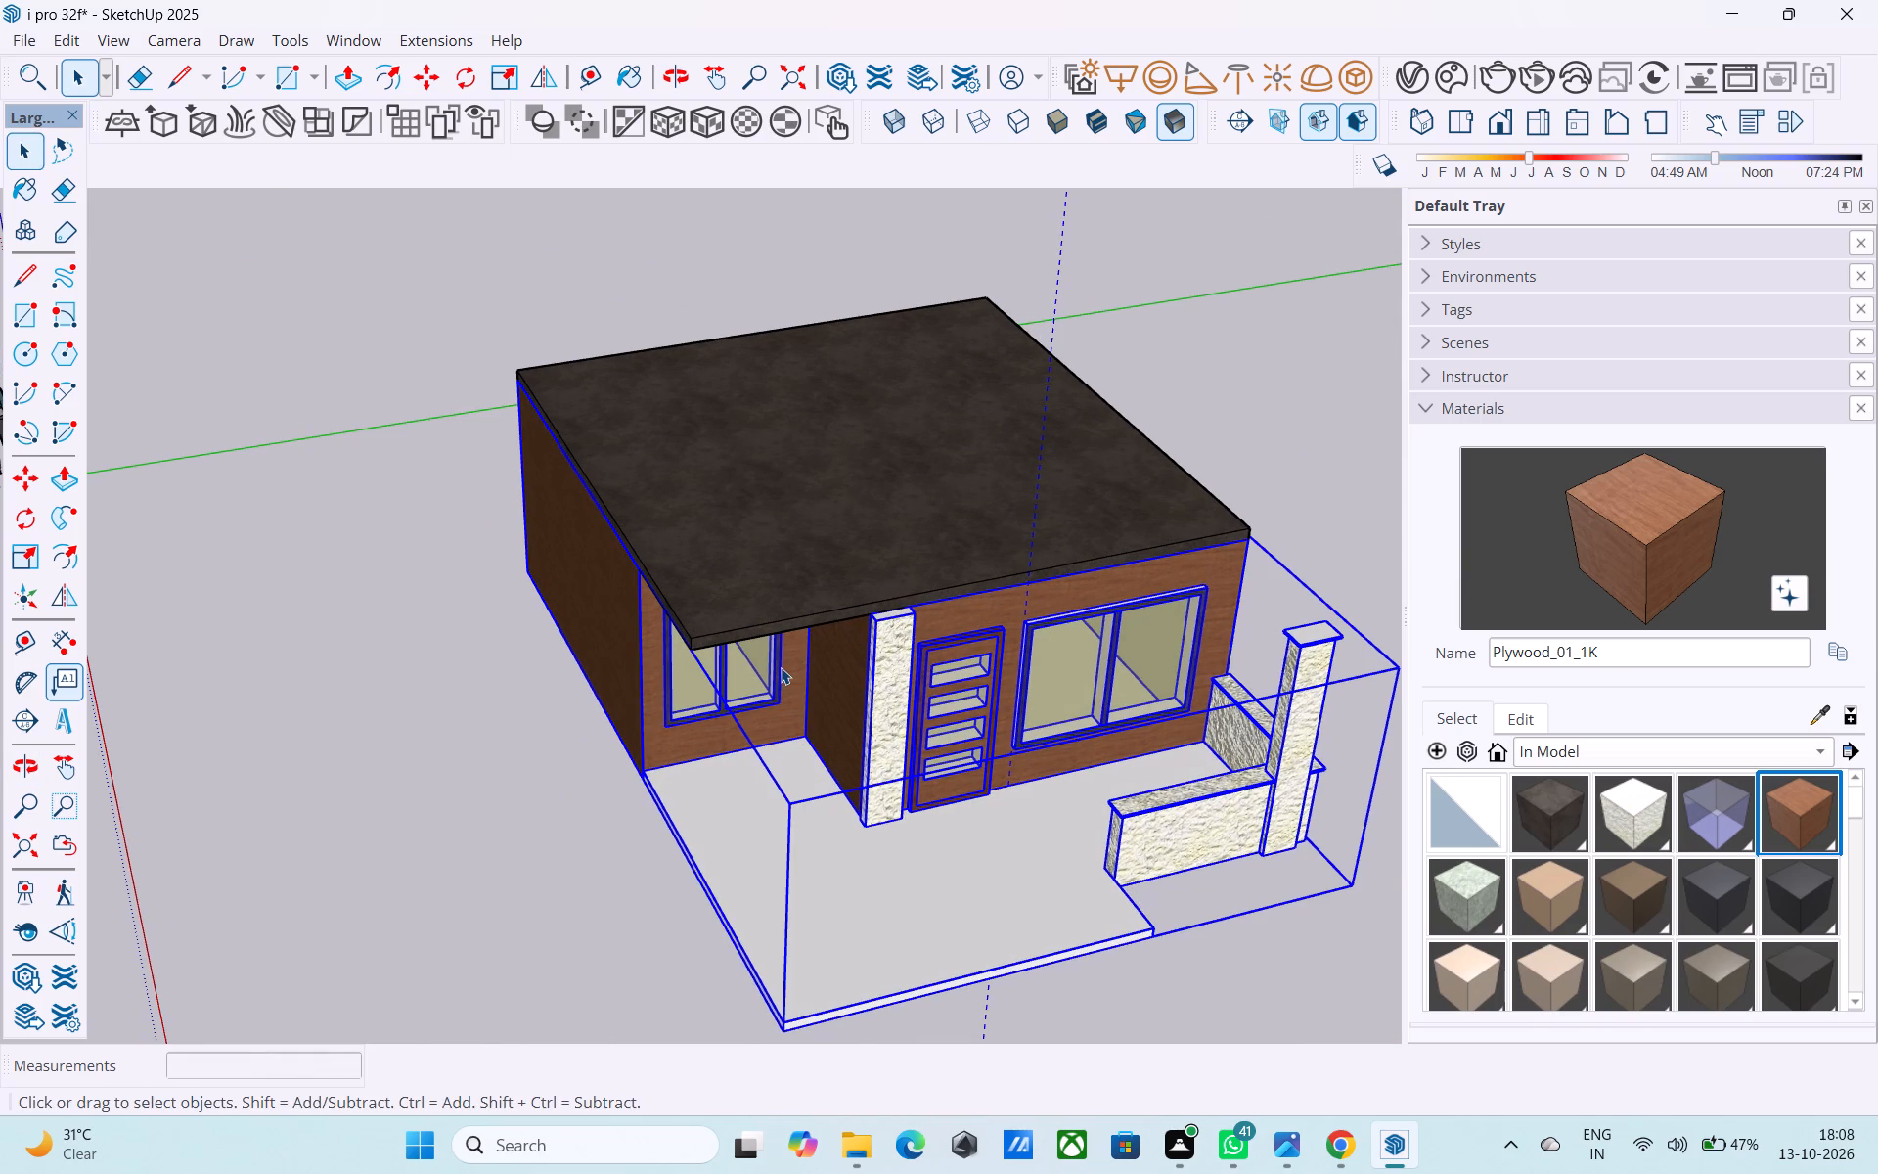
middle_click_drag(928, 624, 904, 611)
scroll(887, 571, "up", 4)
left_click(881, 562)
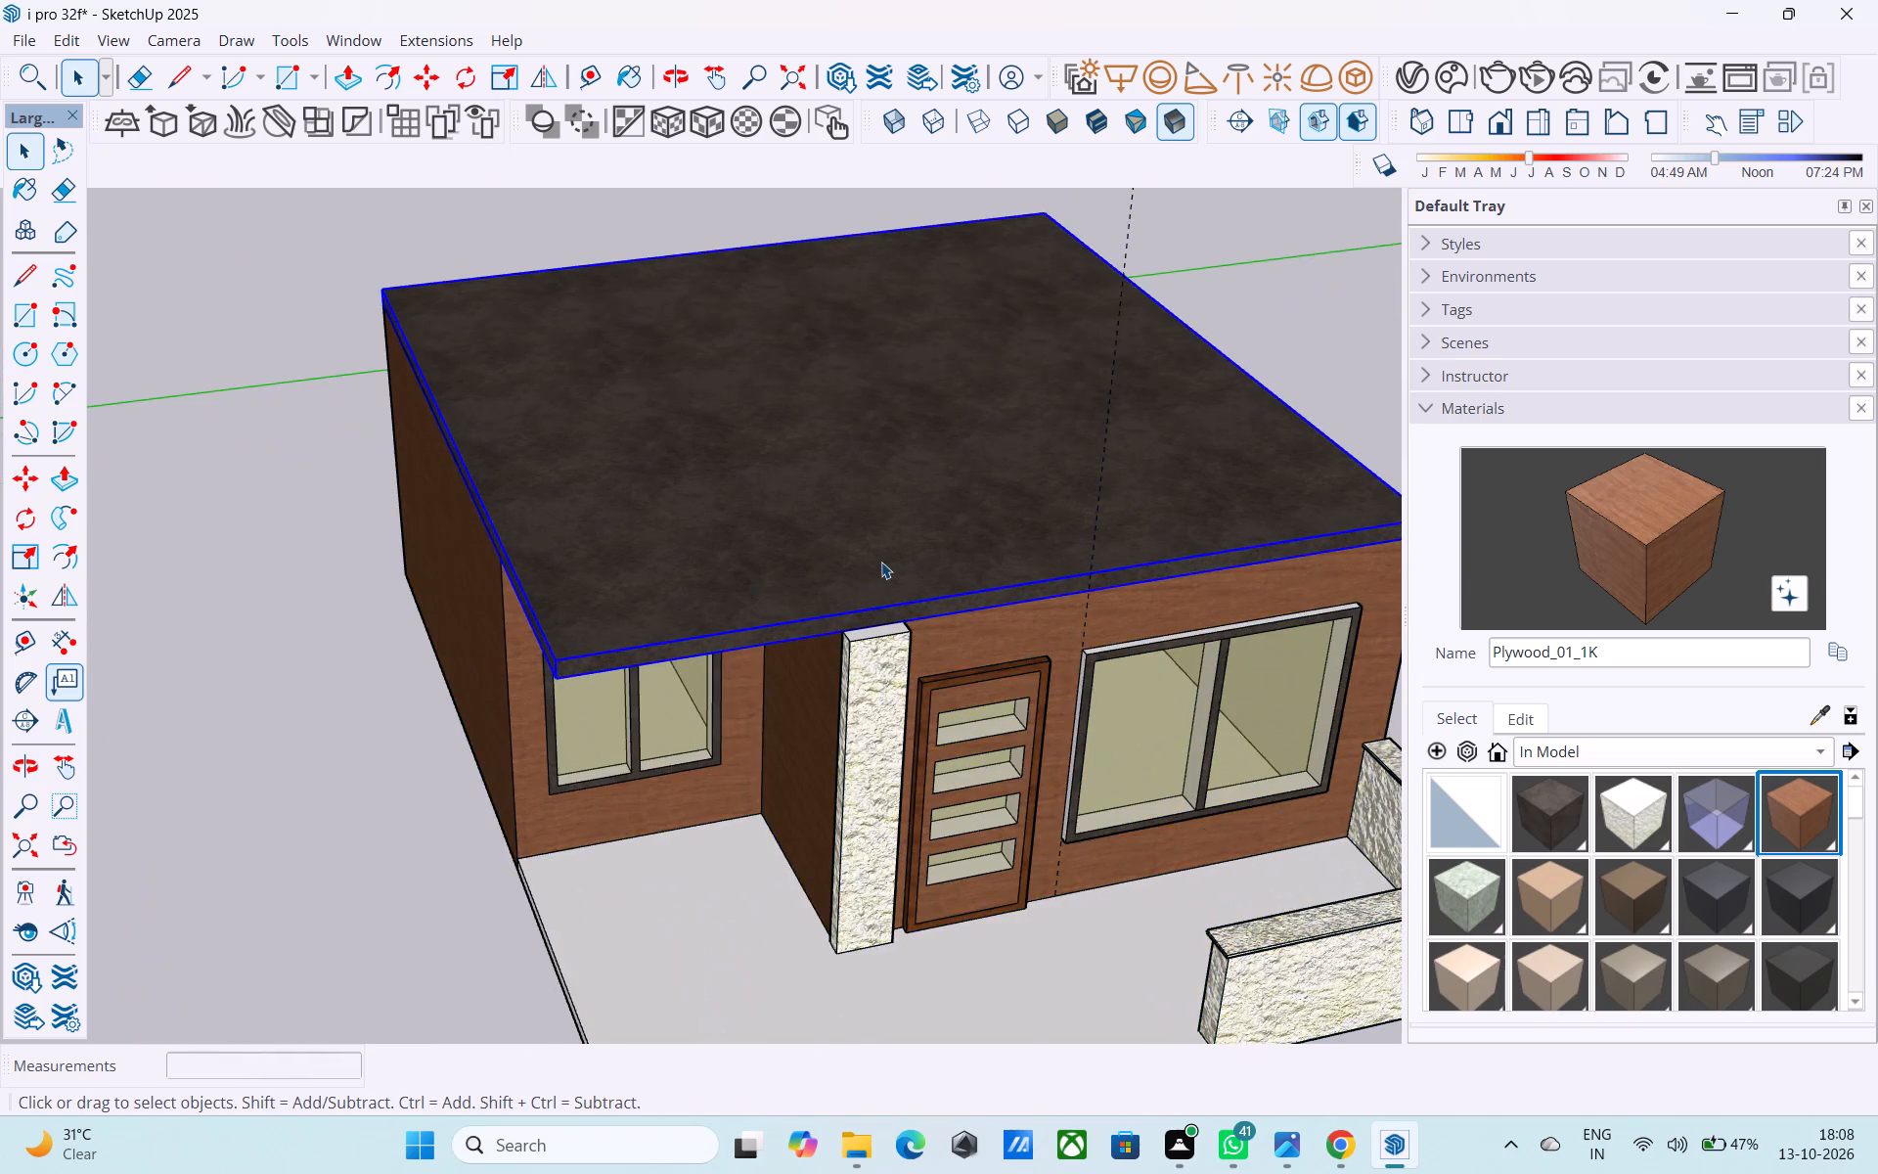
scroll(881, 562, "up", 3)
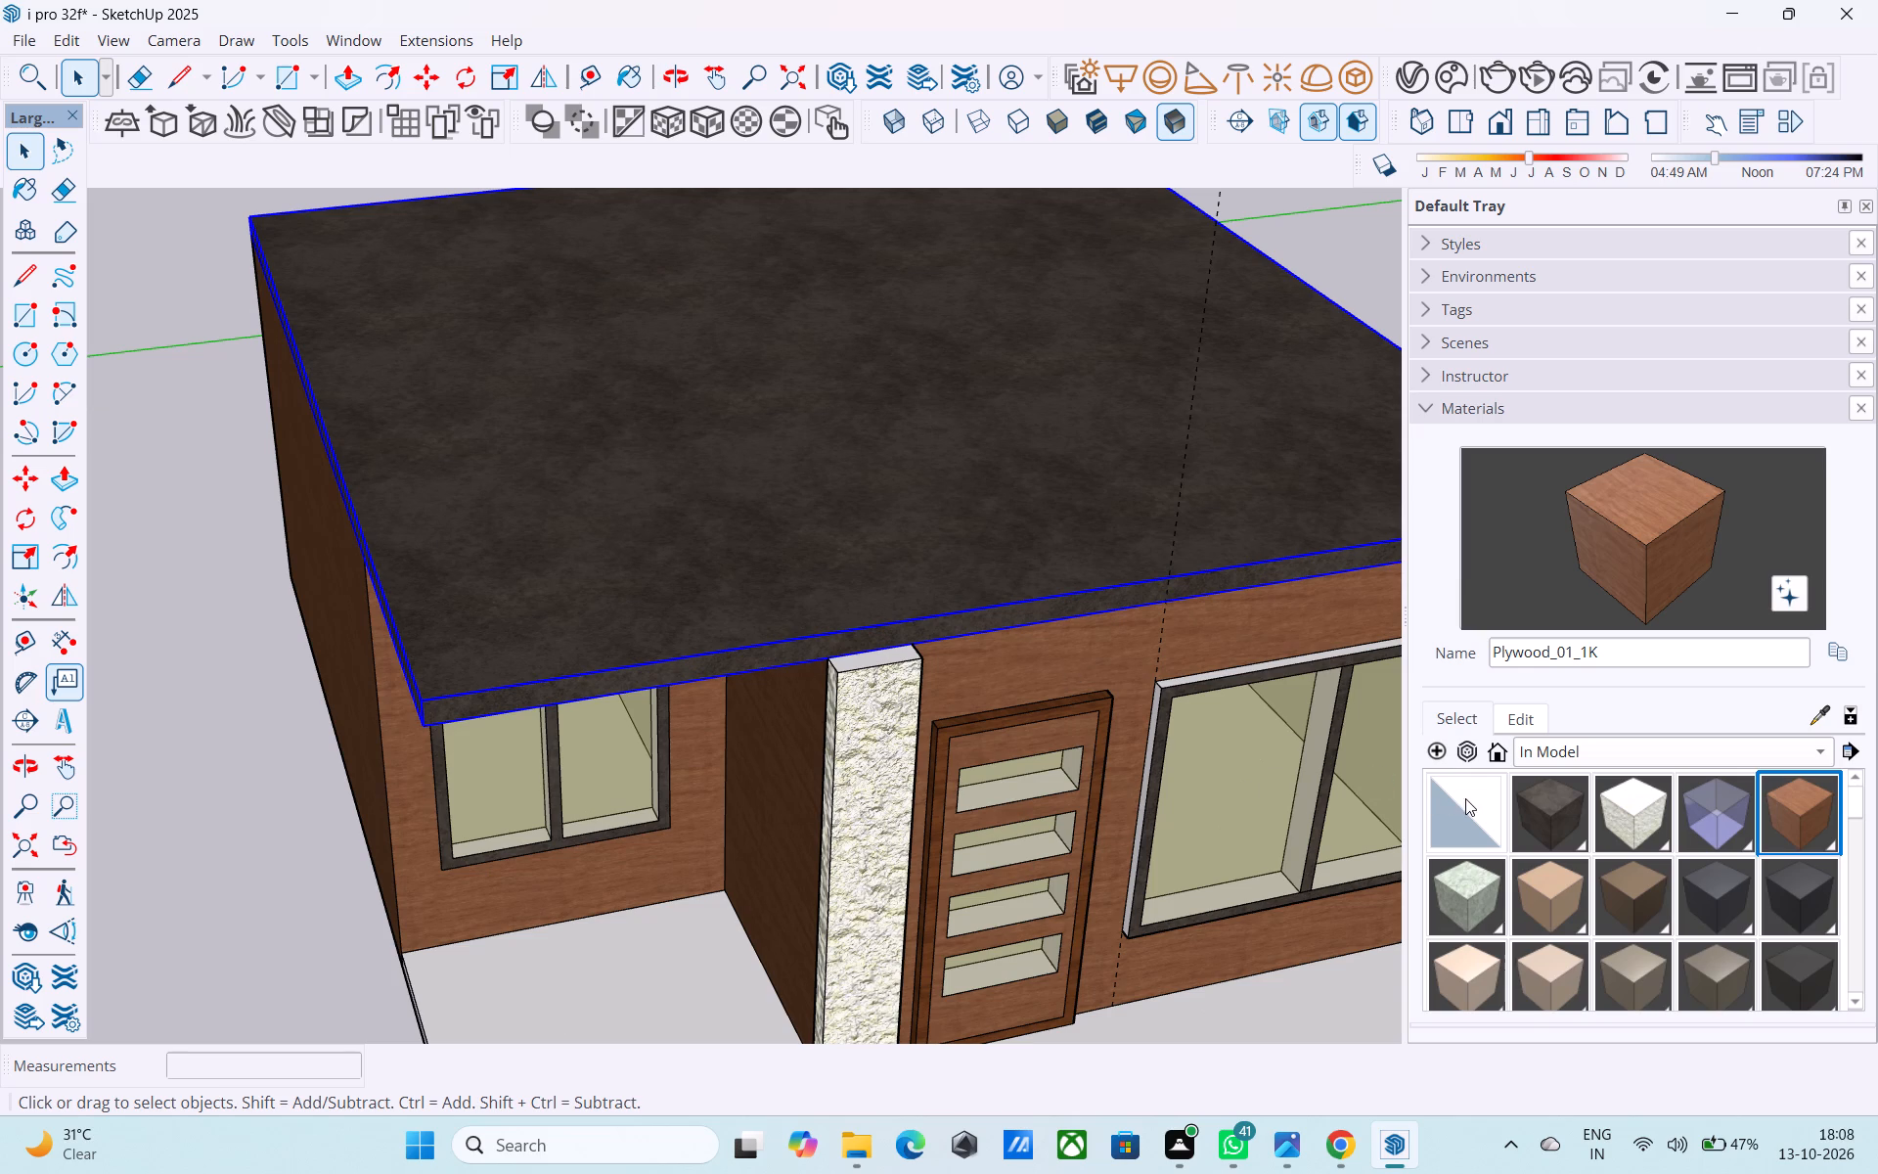
left_click(1466, 798)
left_click(1032, 580)
Draw a 6" vertical line across the roof slab's front face above the stone pillar's window-side corner.
scroll(888, 609, "up", 5)
key("space")
key("l")
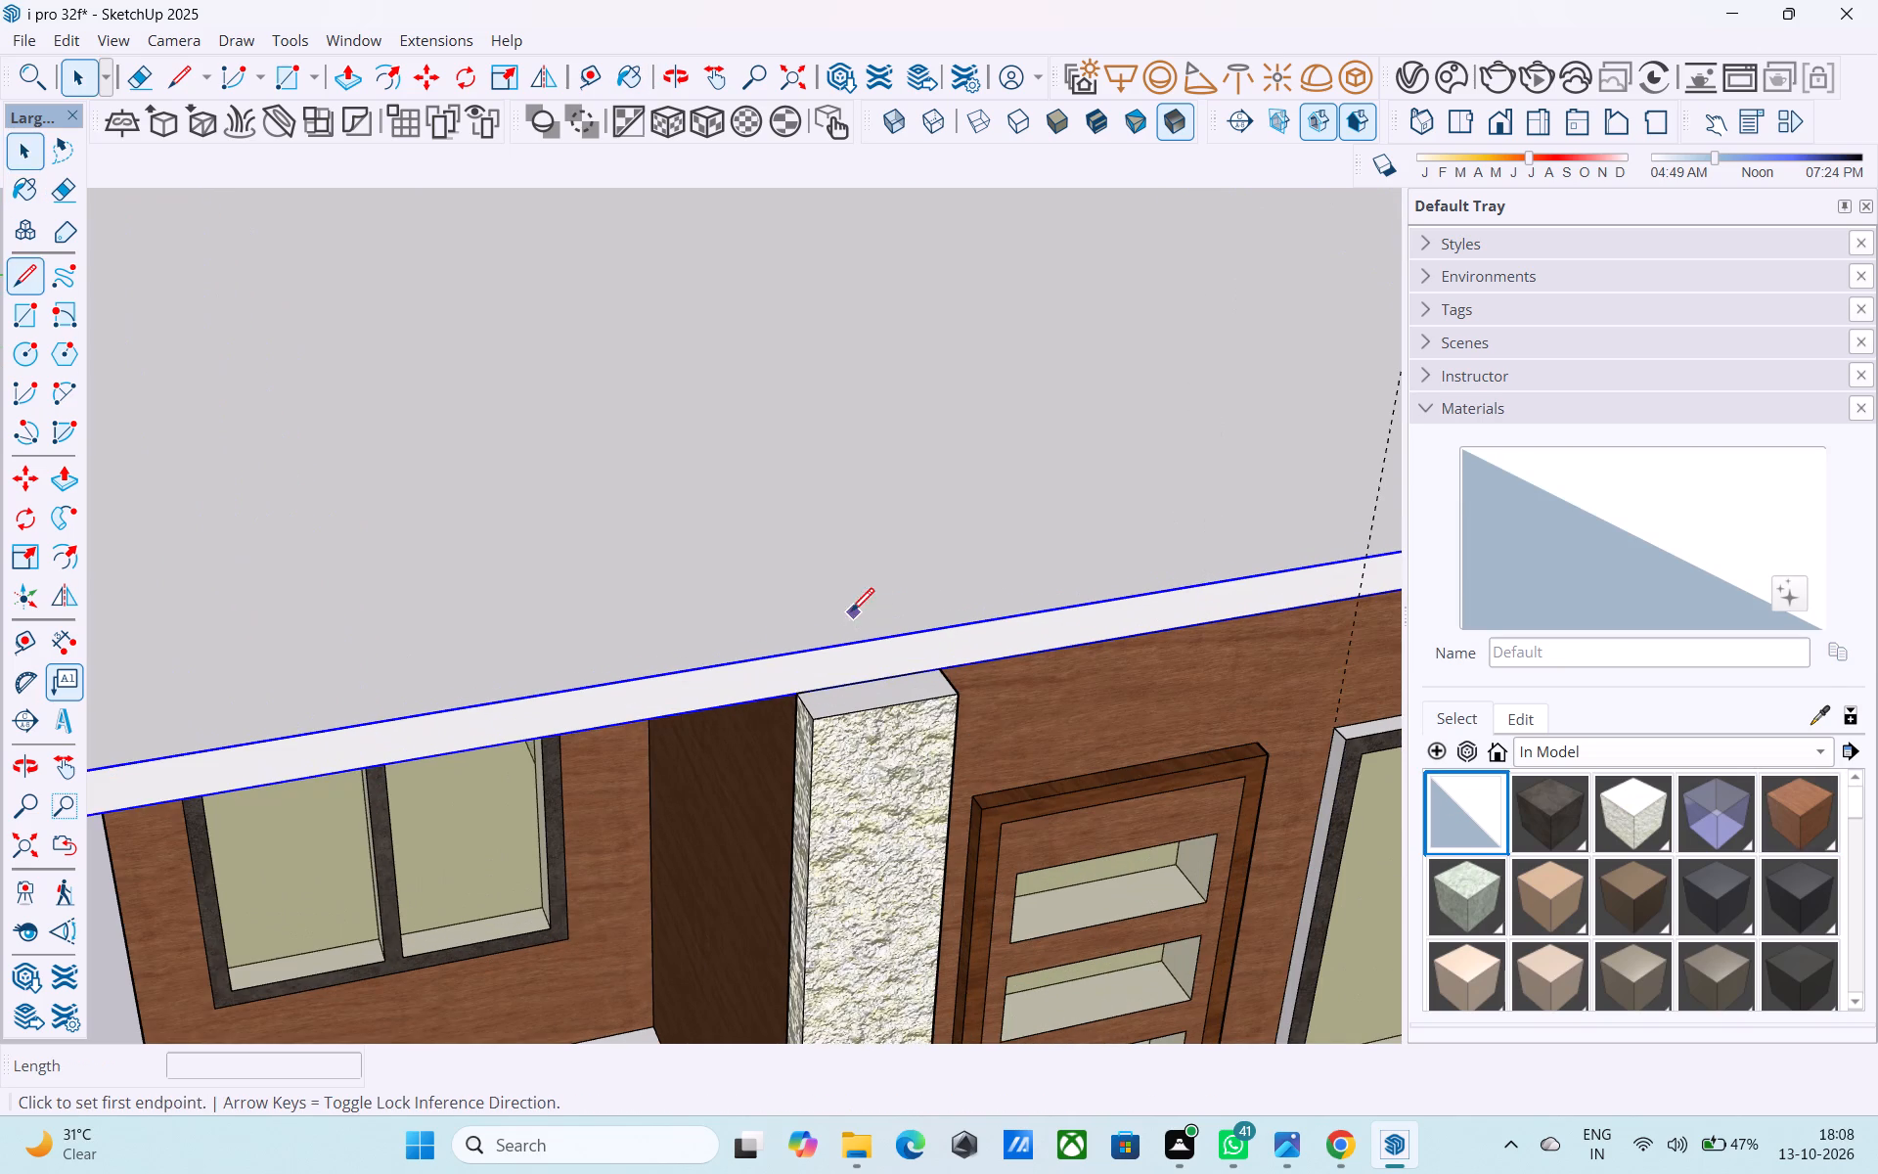
scroll(805, 689, "up", 4)
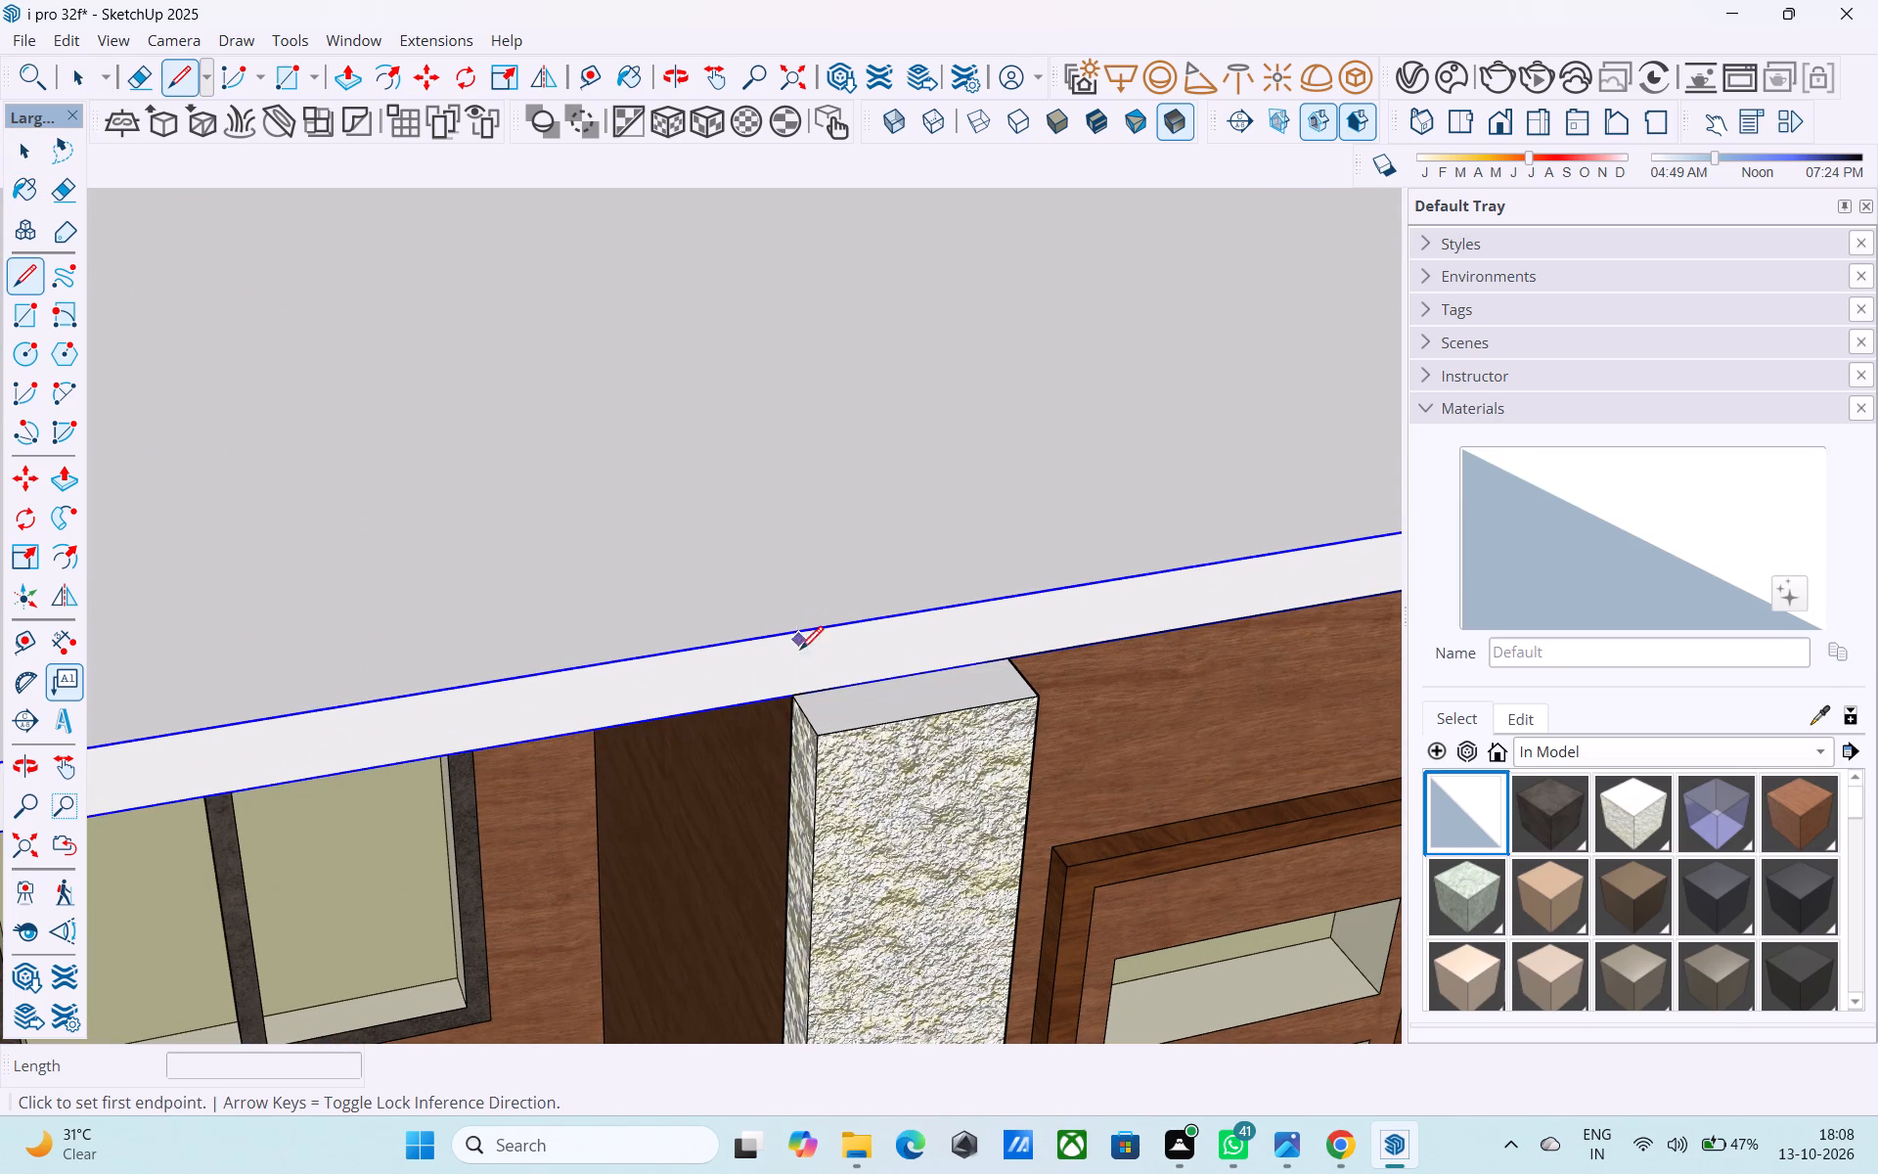
left_click(798, 696)
scroll(793, 639, "up", 5)
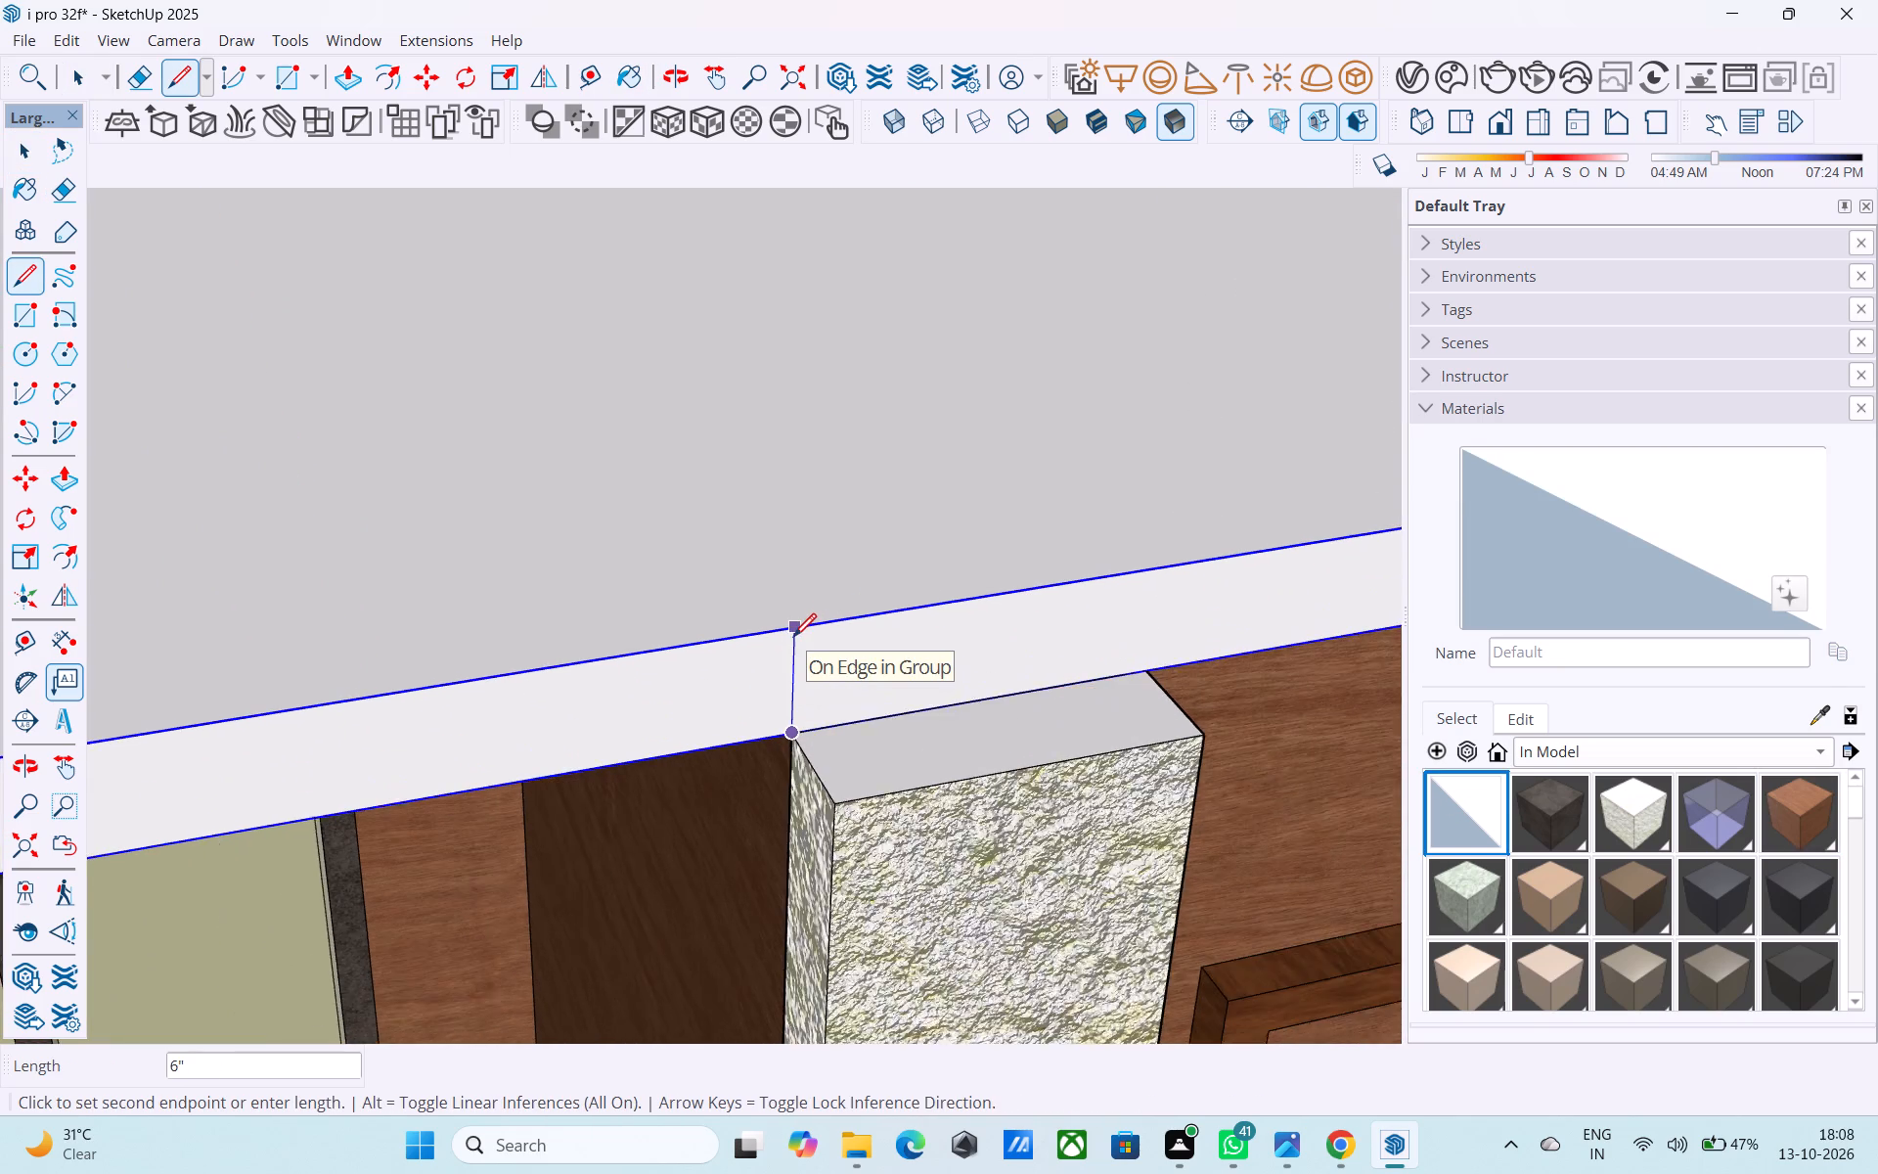
scroll(793, 639, "up", 3)
left_click(787, 631)
left_click(793, 622)
Continue a stepped line over the roof top from there: 8' back, 6' sideways, 8' back and 1' 2" to the side edge.
scroll(733, 544, "down", 2)
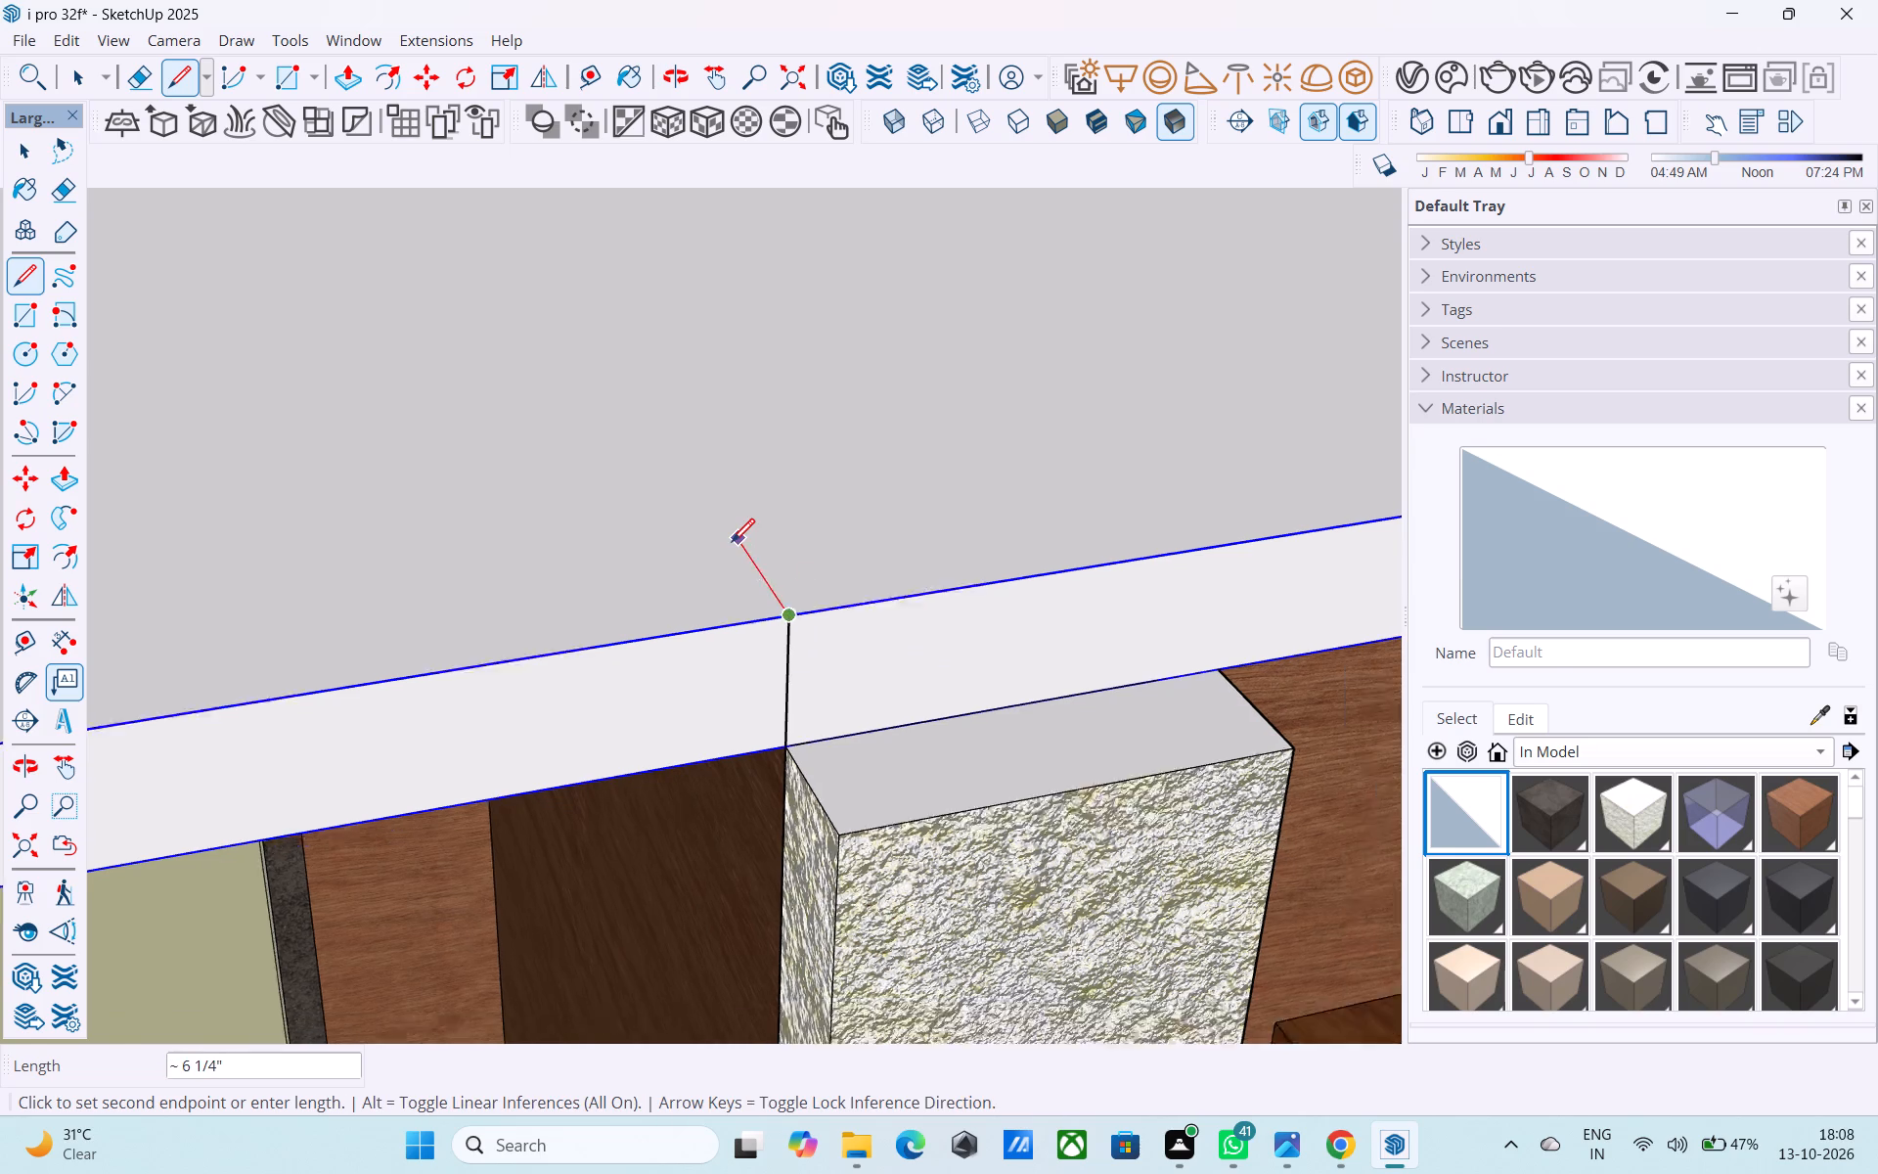
scroll(732, 544, "down", 9)
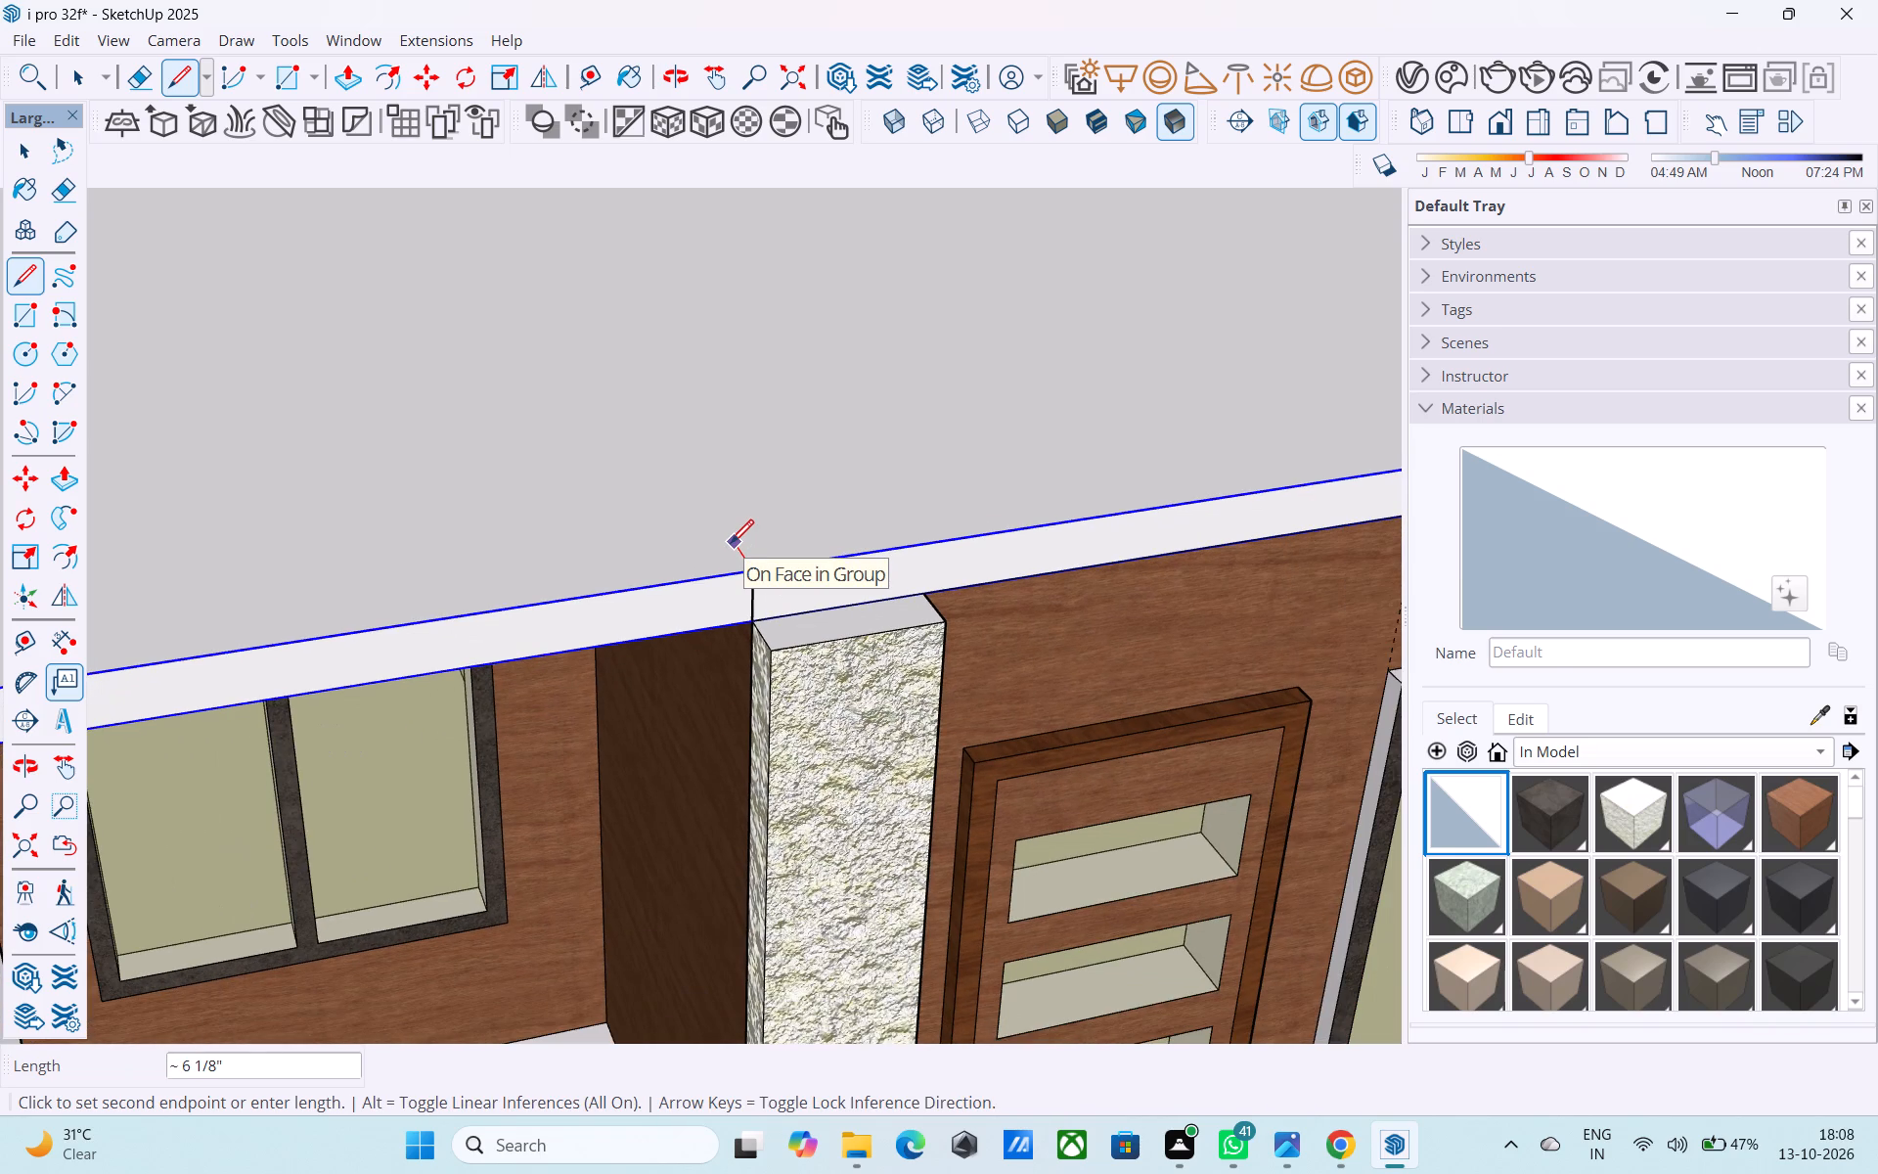
scroll(670, 410, "down", 4)
middle_click_drag(670, 410, 897, 669, "shift")
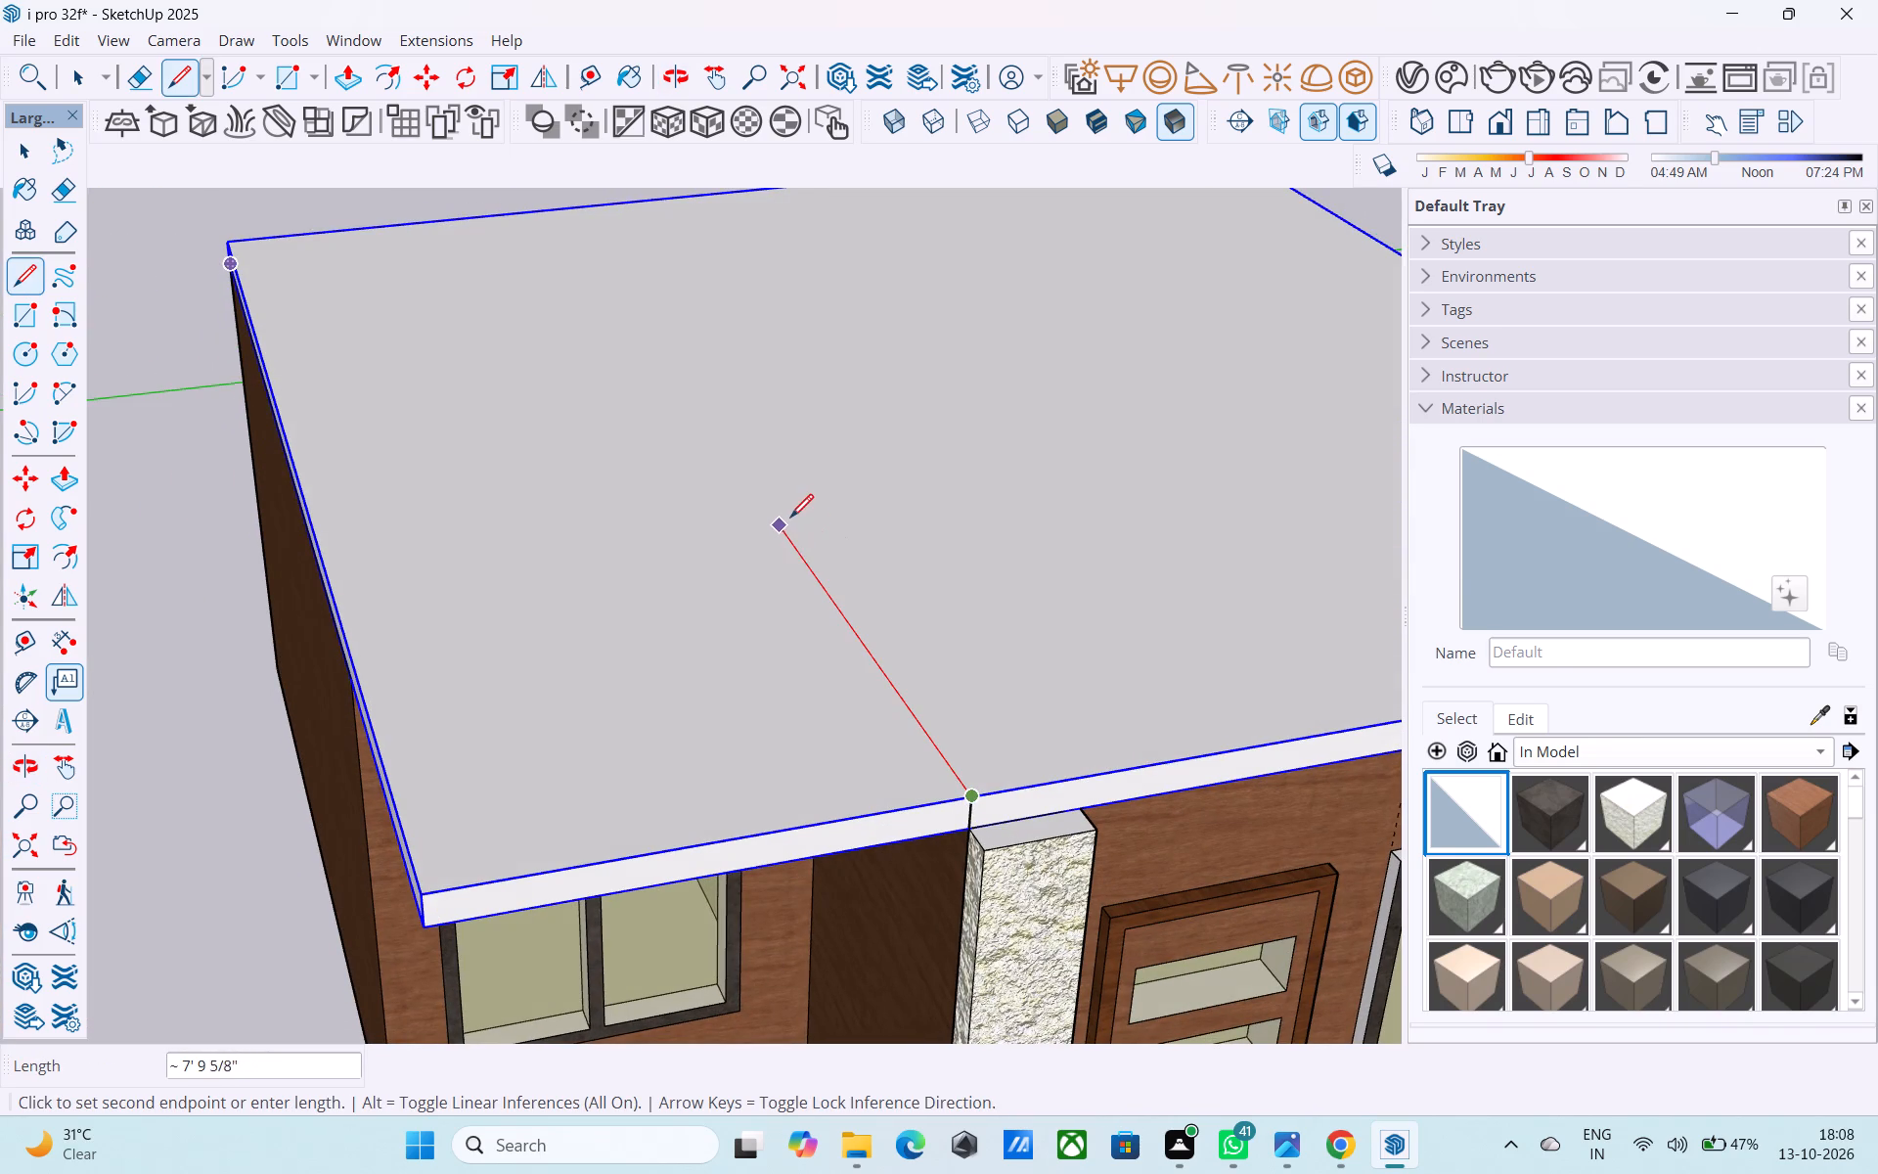
key("8")
key("Return")
type("8'")
key("Return")
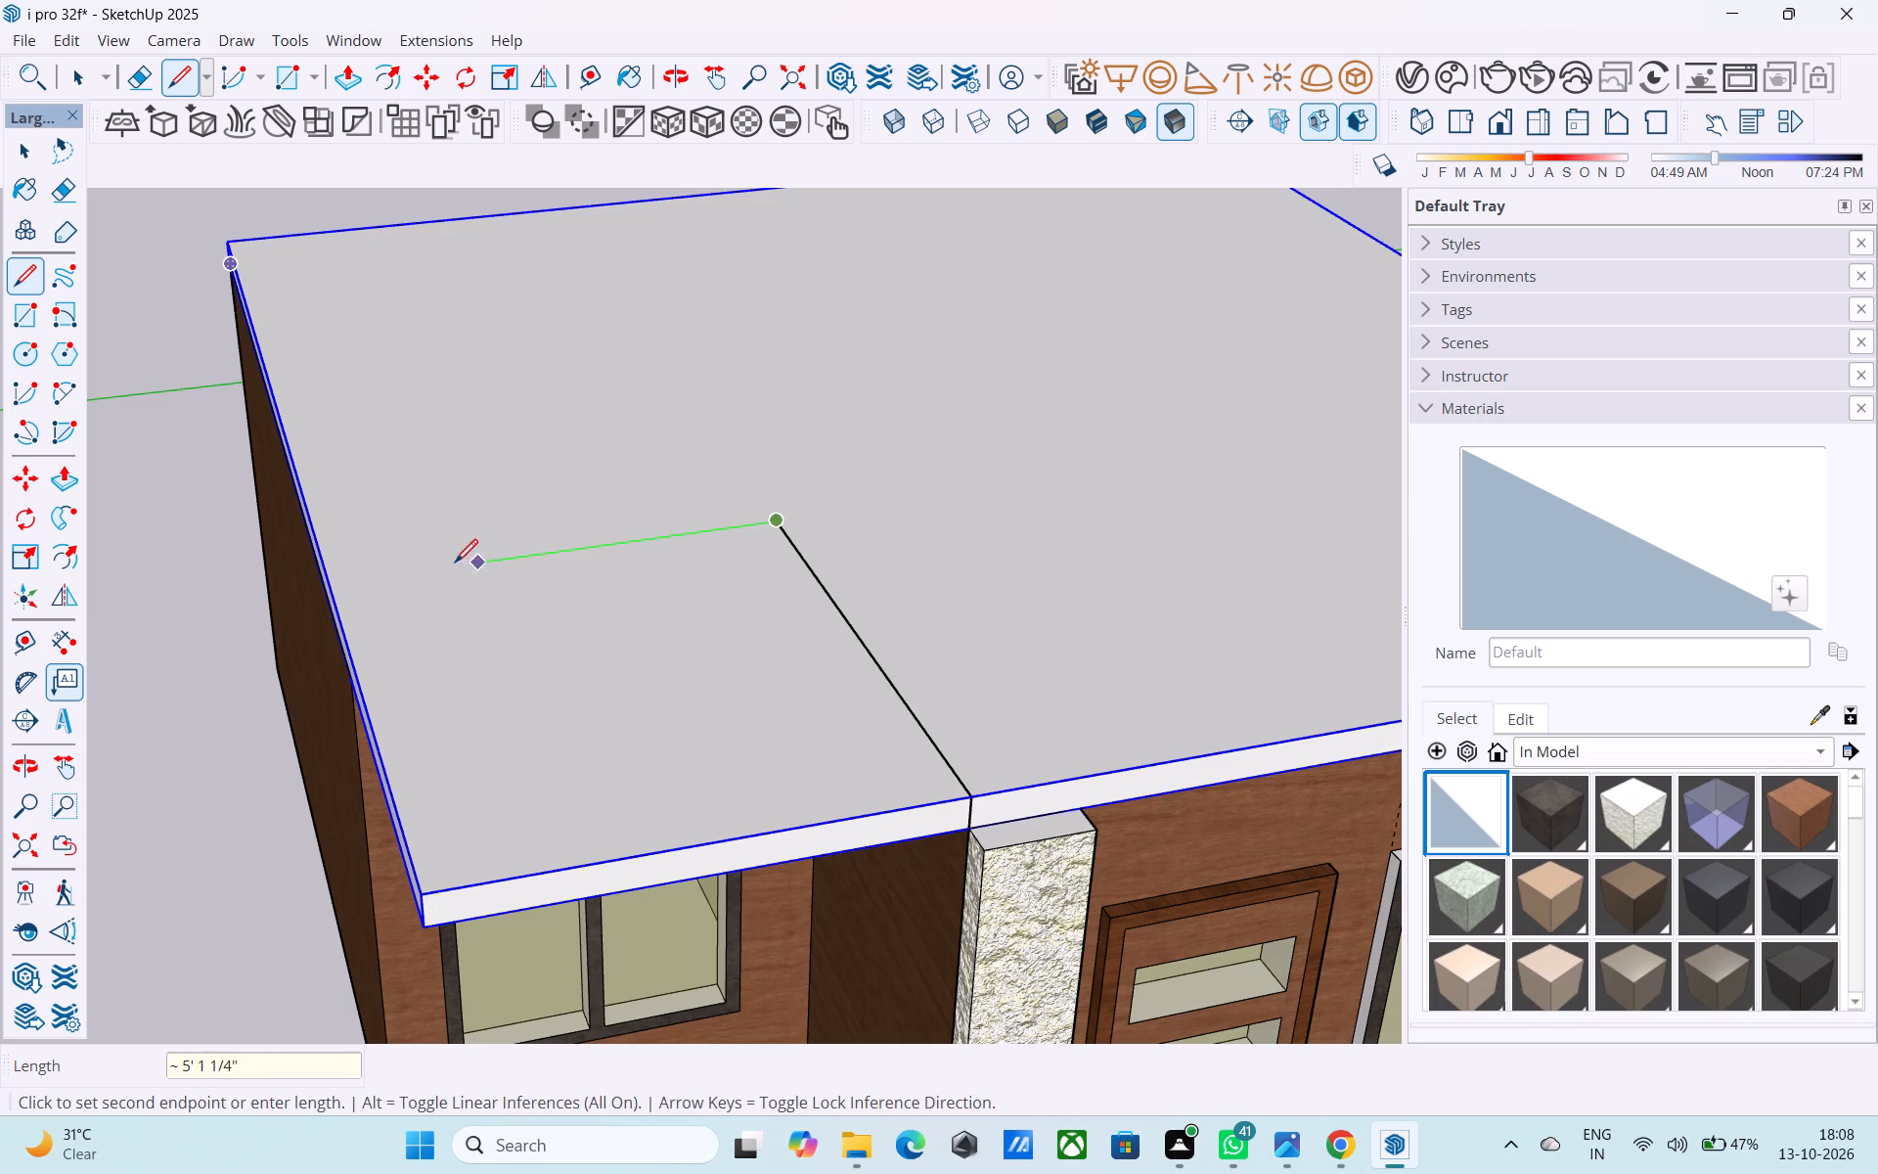
type("6'")
key("Return")
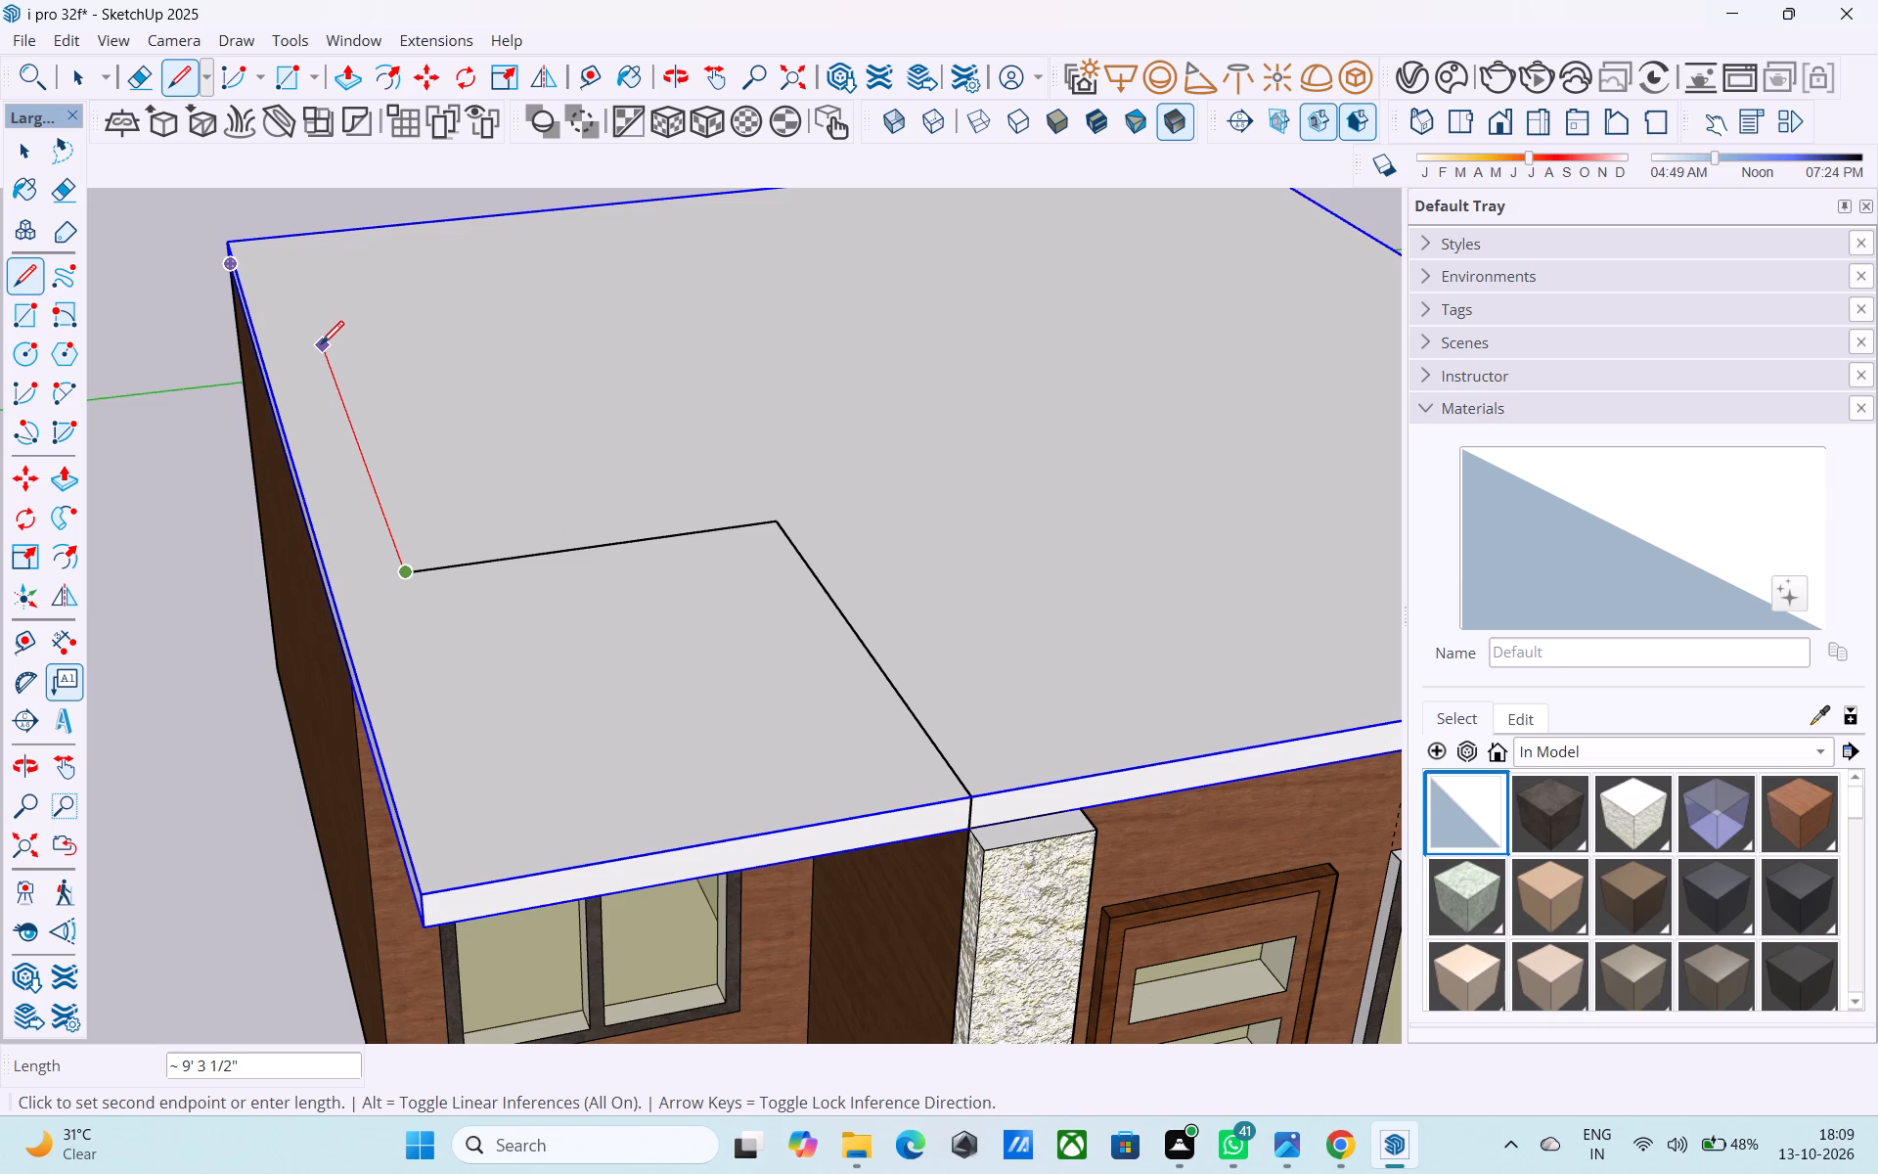
type("8'")
key("Return")
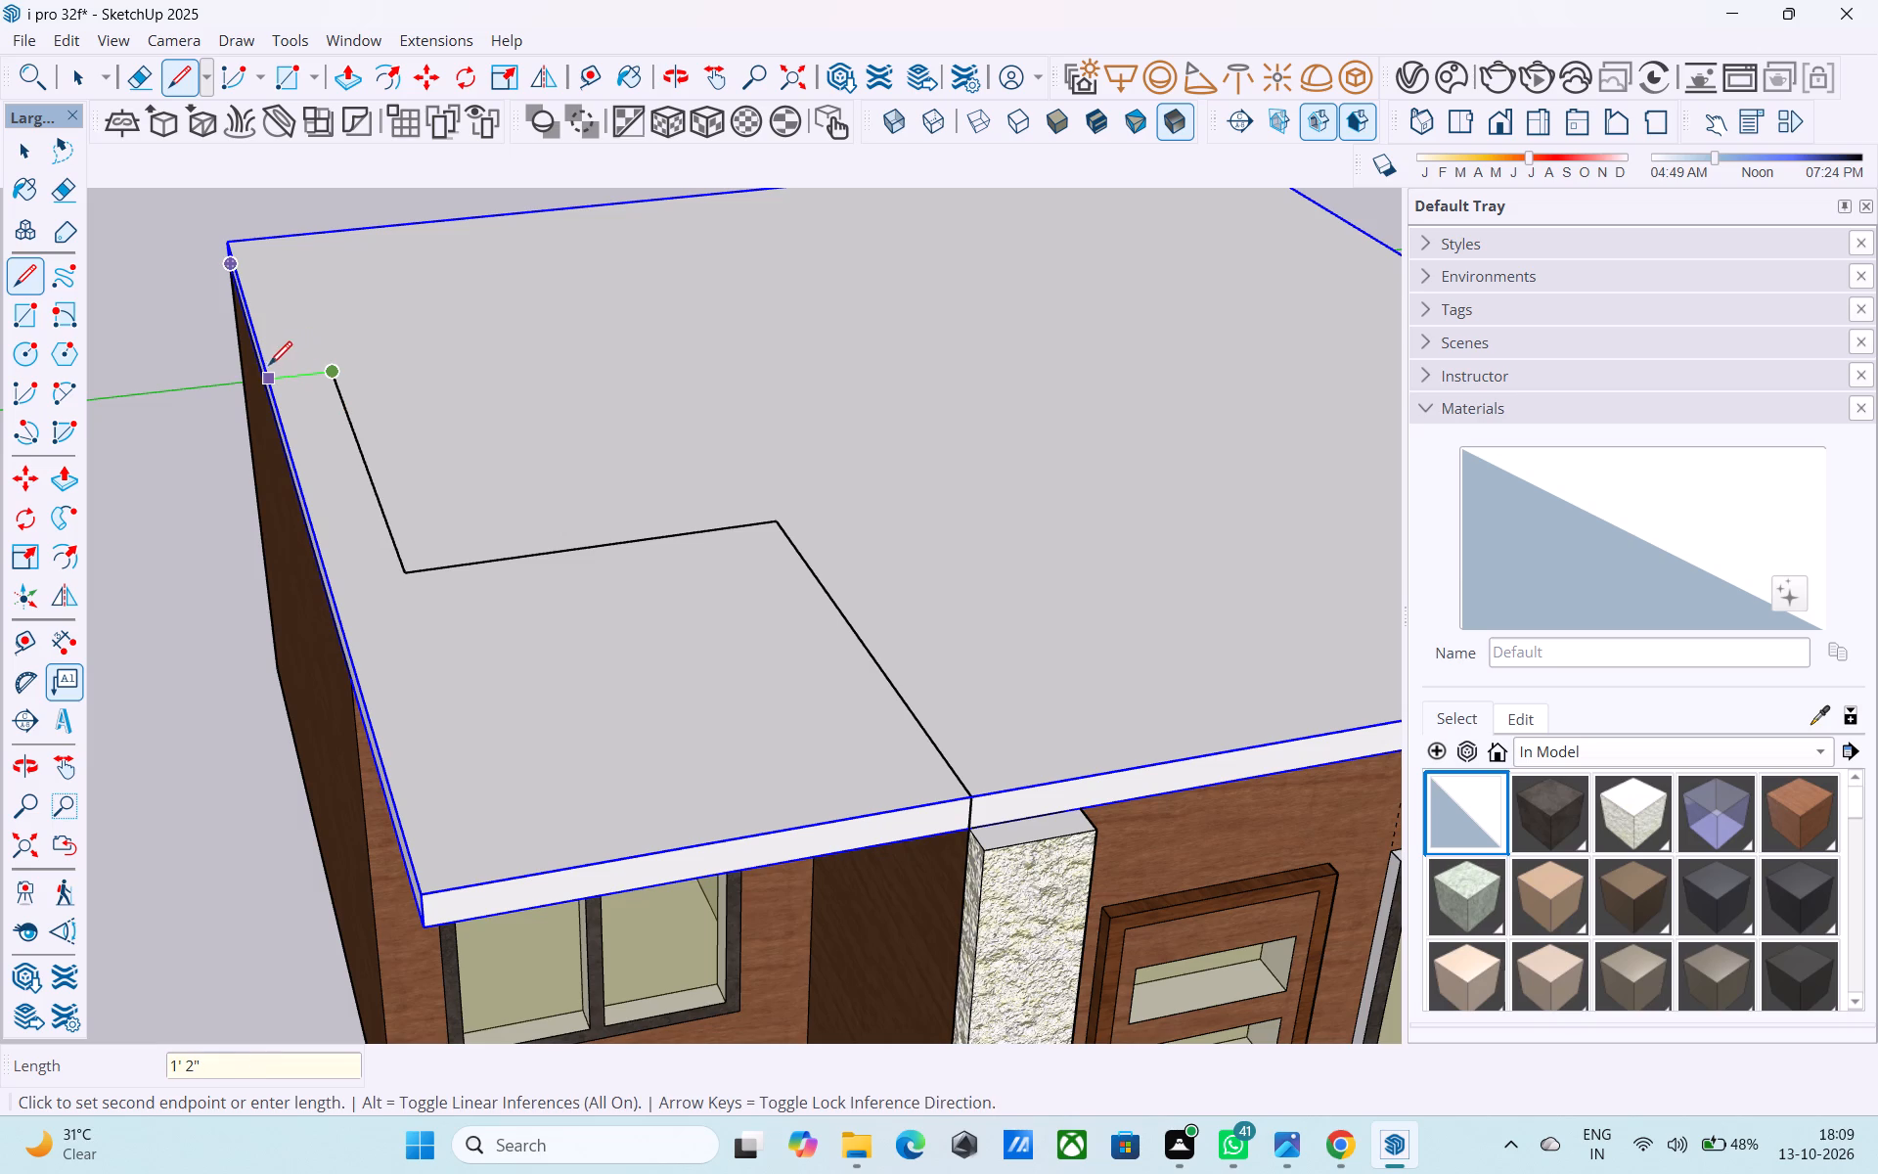
left_click(270, 372)
middle_click_drag(270, 372, 523, 165)
scroll(568, 254, "down", 3)
key("space")
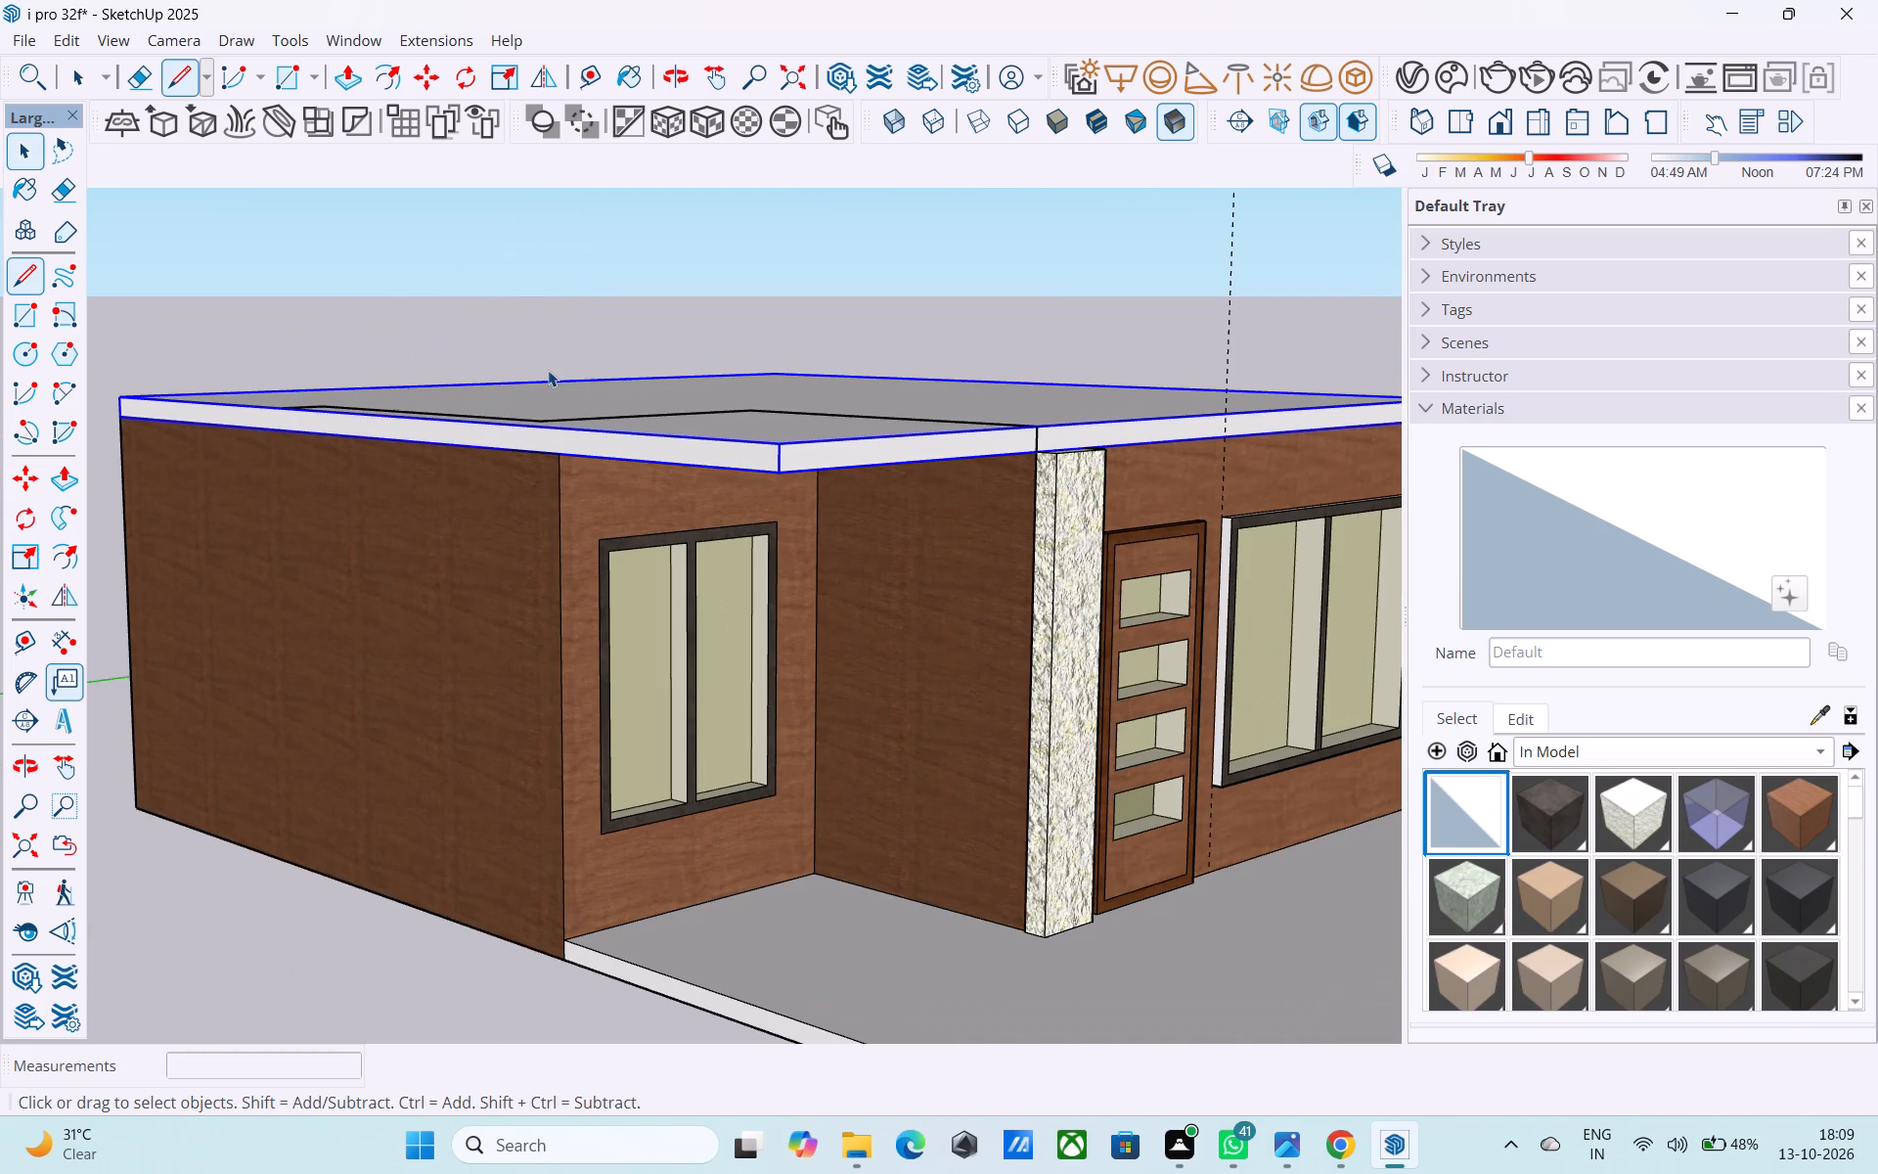
Inside the roof group, extend the slab's side face beside the recessed window outward by 3'.
scroll(542, 414, "up", 4)
double_click(559, 474)
left_click(560, 463)
scroll(563, 473, "down", 2)
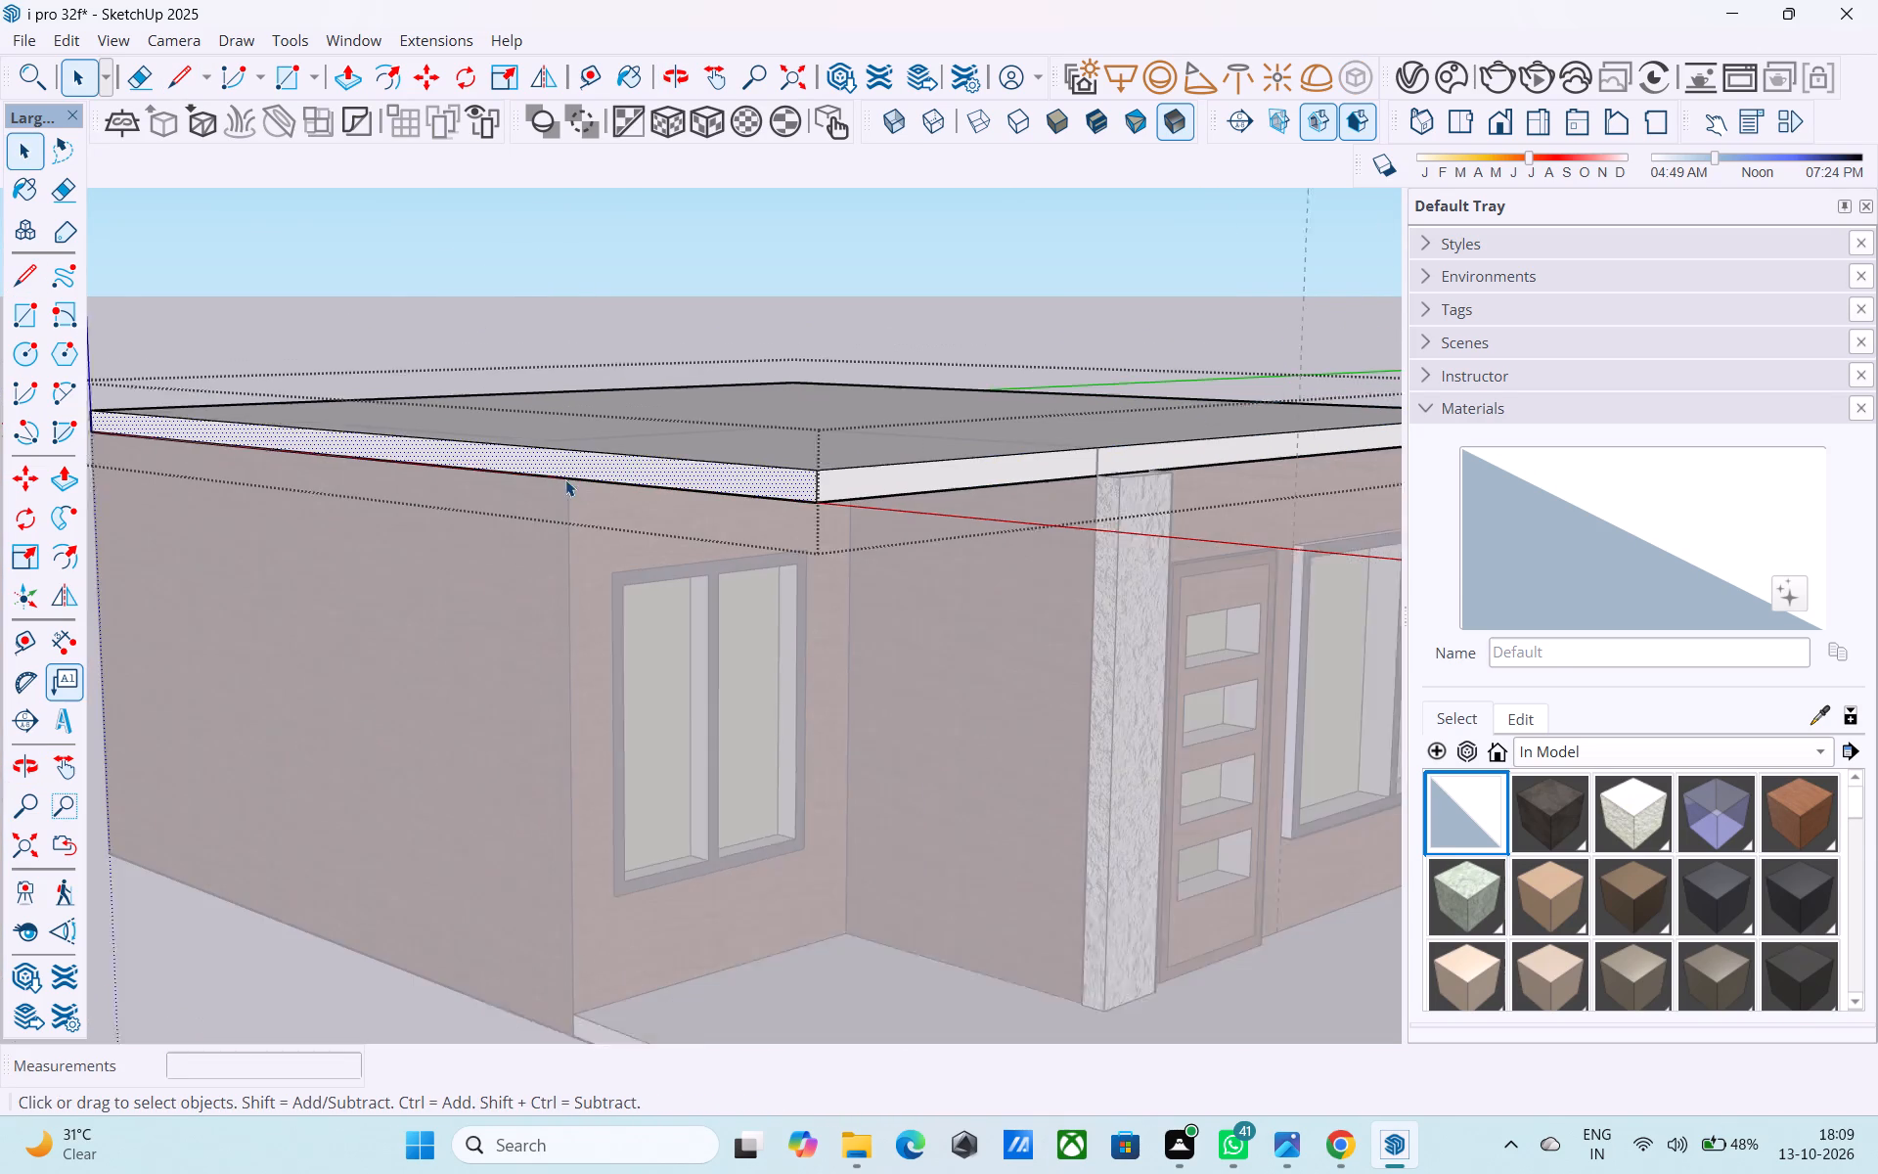
scroll(565, 479, "down", 3)
left_click(670, 382)
middle_click_drag(664, 488, 631, 619)
scroll(633, 611, "up", 5)
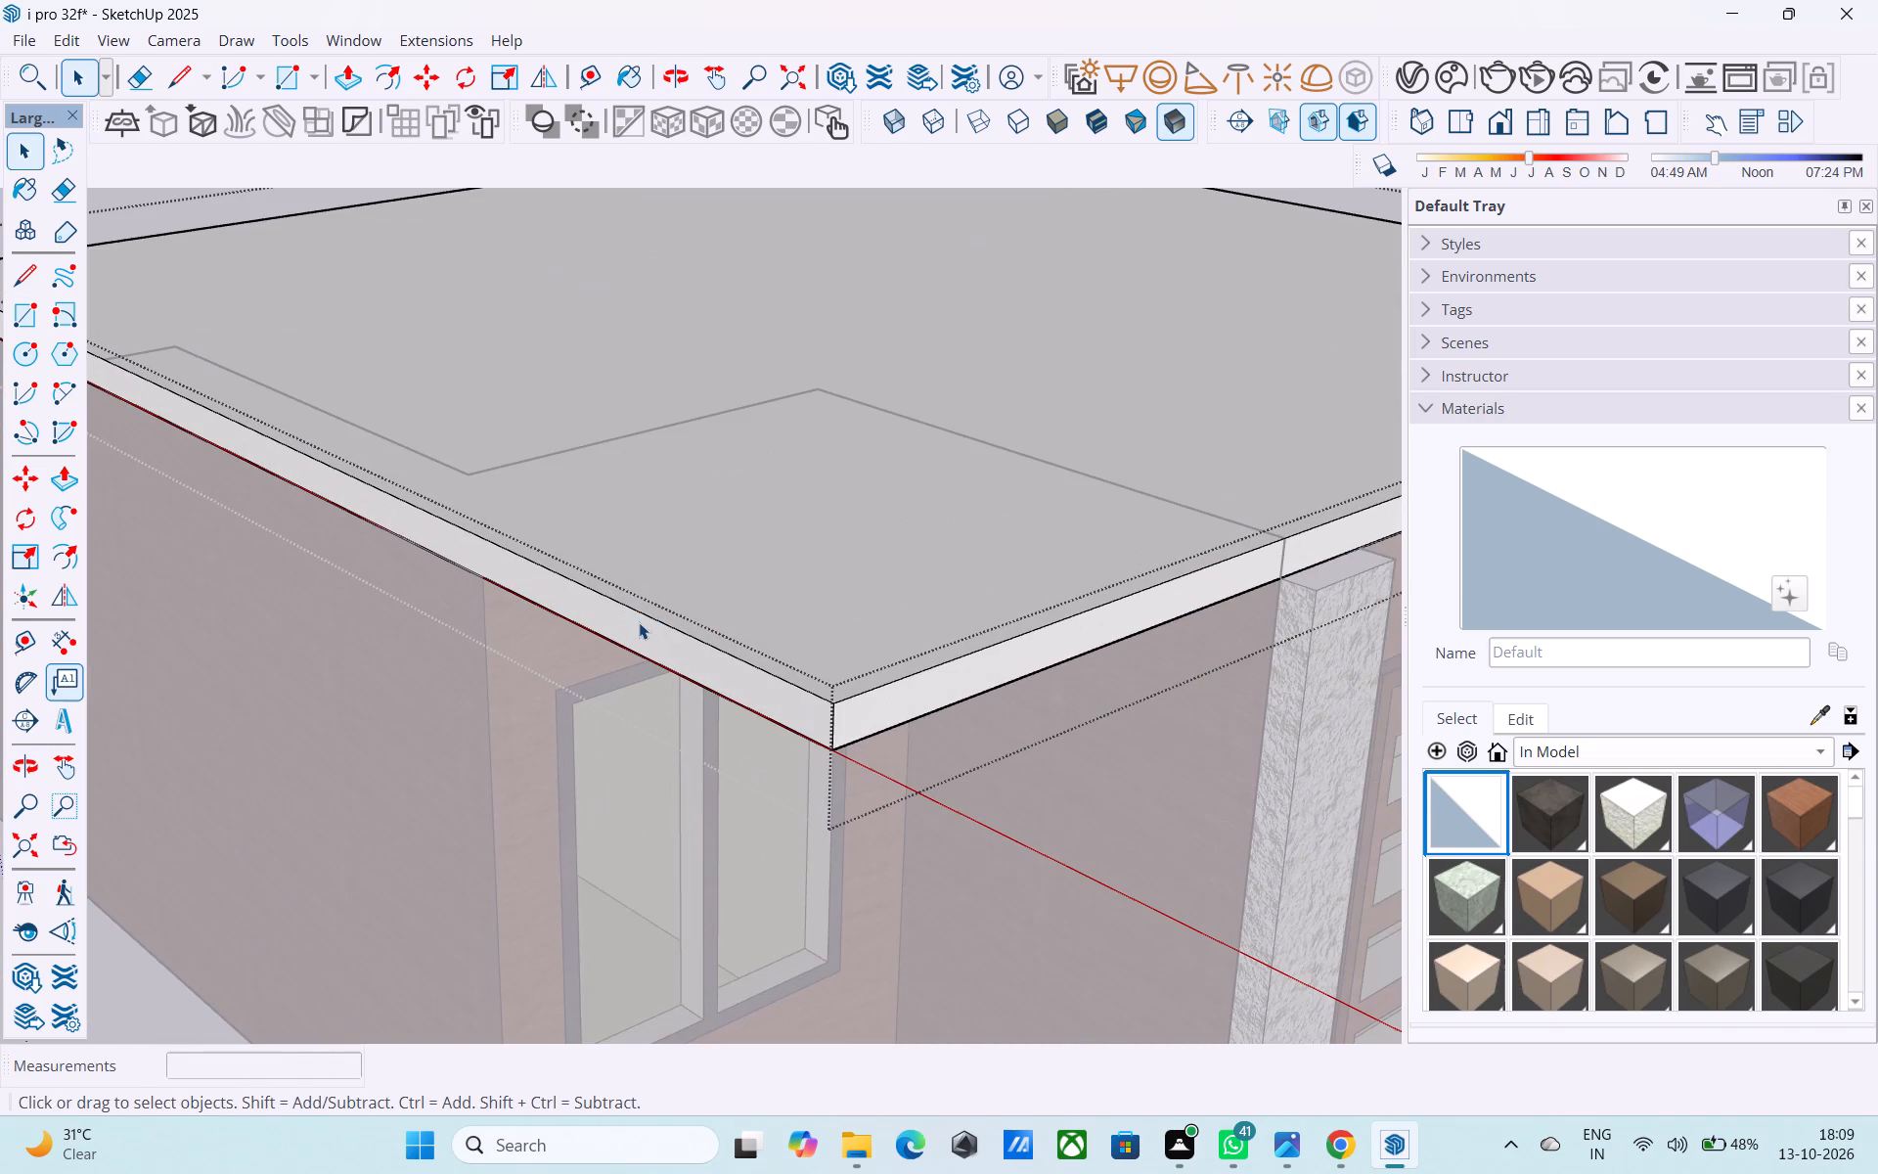
left_click(639, 622)
key("p")
left_click(640, 622)
type("3'")
key("Return")
key("space")
Draw a 6" vertical line across the roof slab's front face above the stone pillar's door-side corner.
middle_click_drag(686, 749, 657, 730)
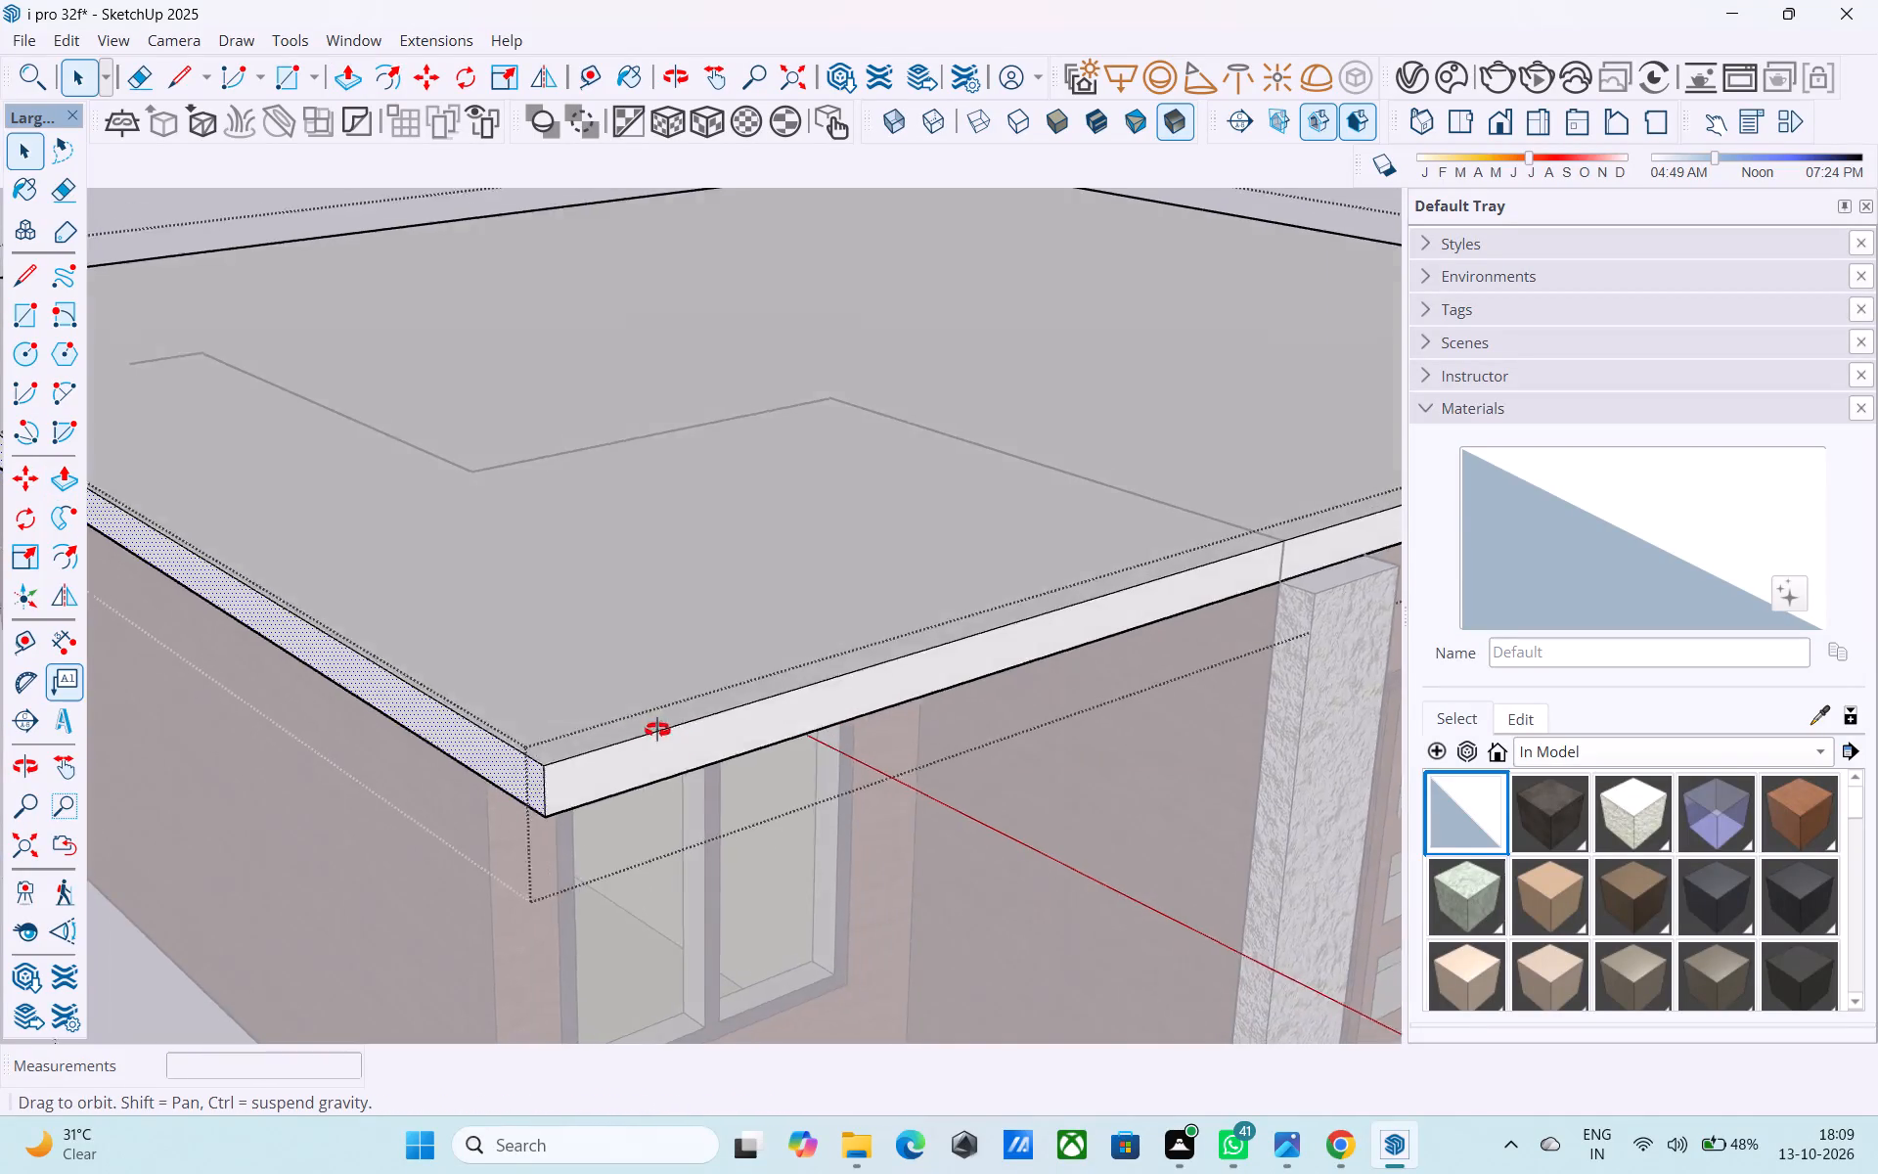
middle_click_drag(657, 730, 338, 597)
scroll(319, 581, "down", 5)
middle_click_drag(653, 607, 646, 719)
middle_click_drag(796, 716, 663, 717)
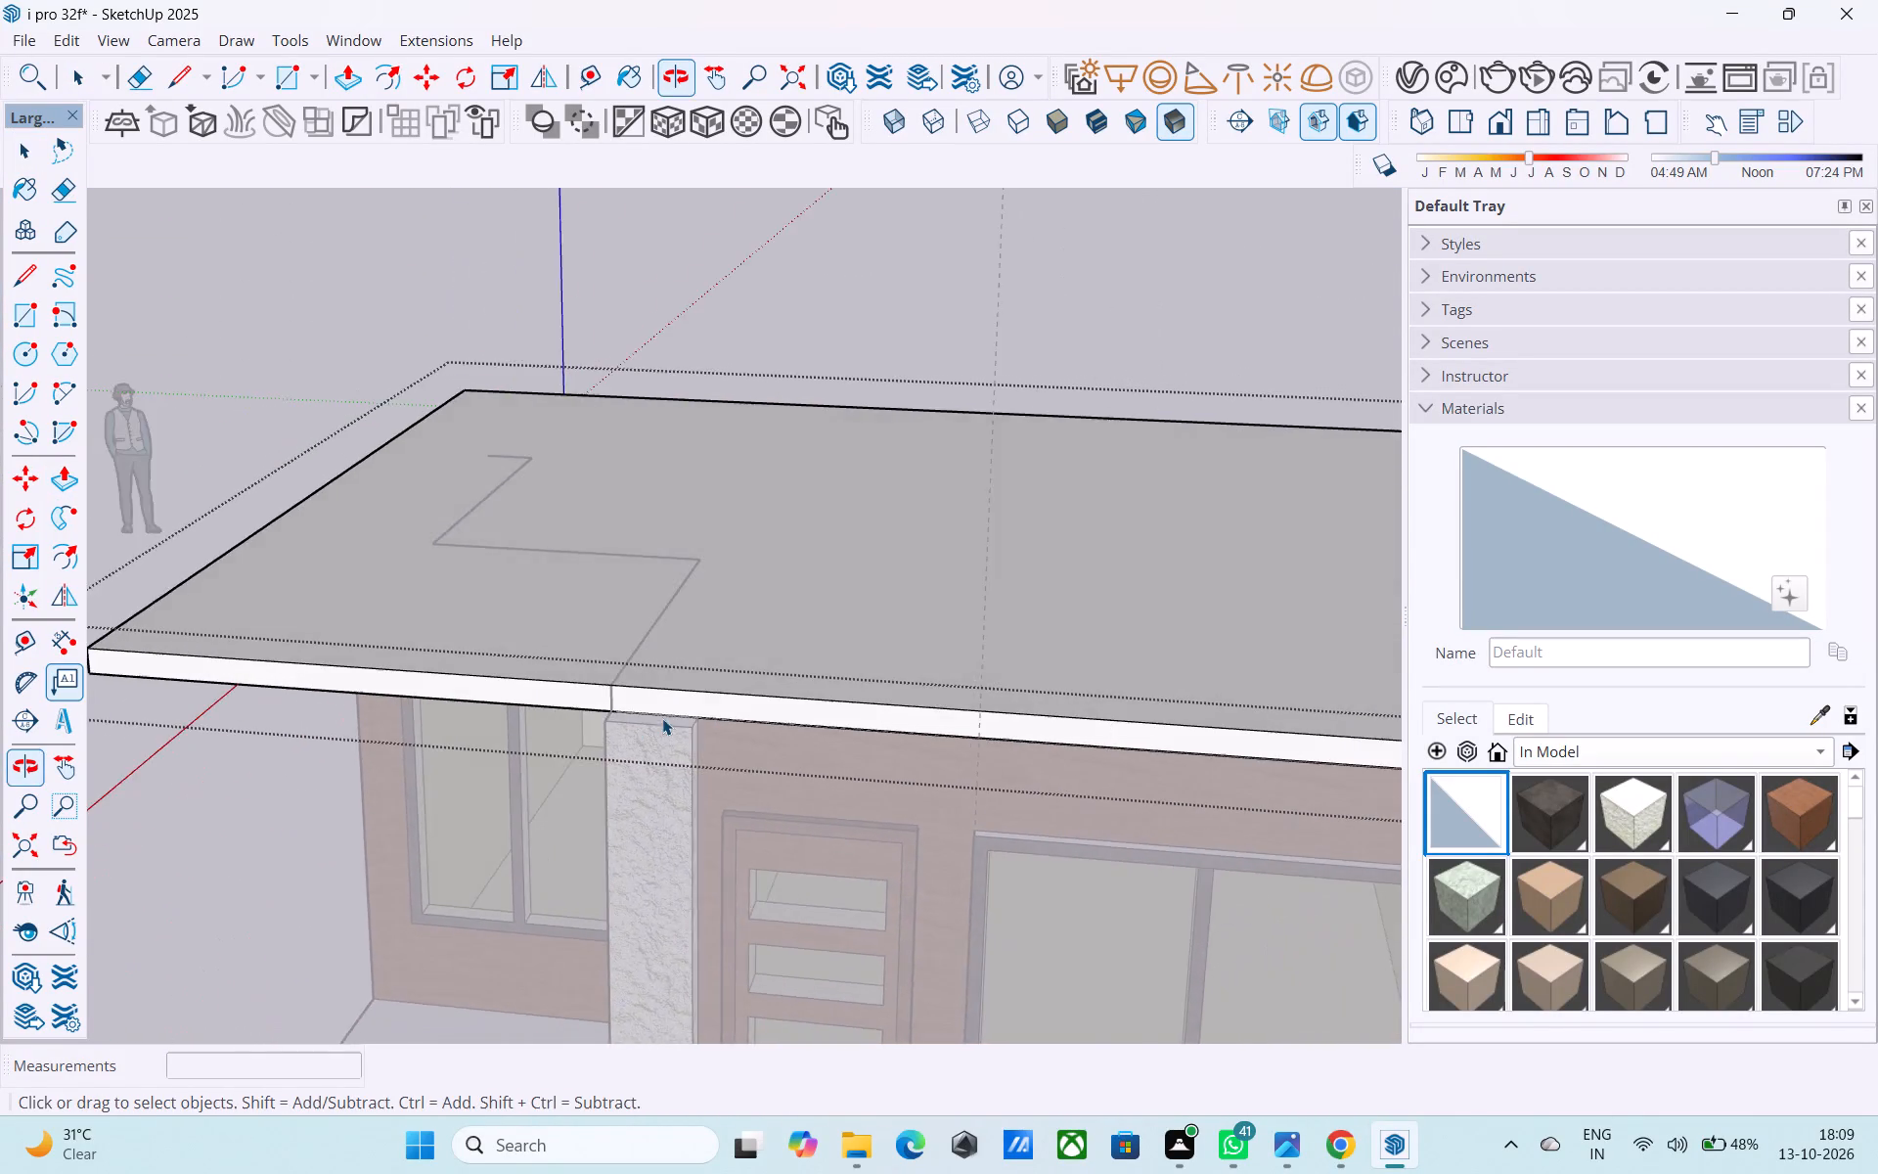
scroll(679, 720, "up", 4)
middle_click(726, 720)
scroll(719, 716, "up", 1)
key("l")
scroll(719, 716, "up", 7)
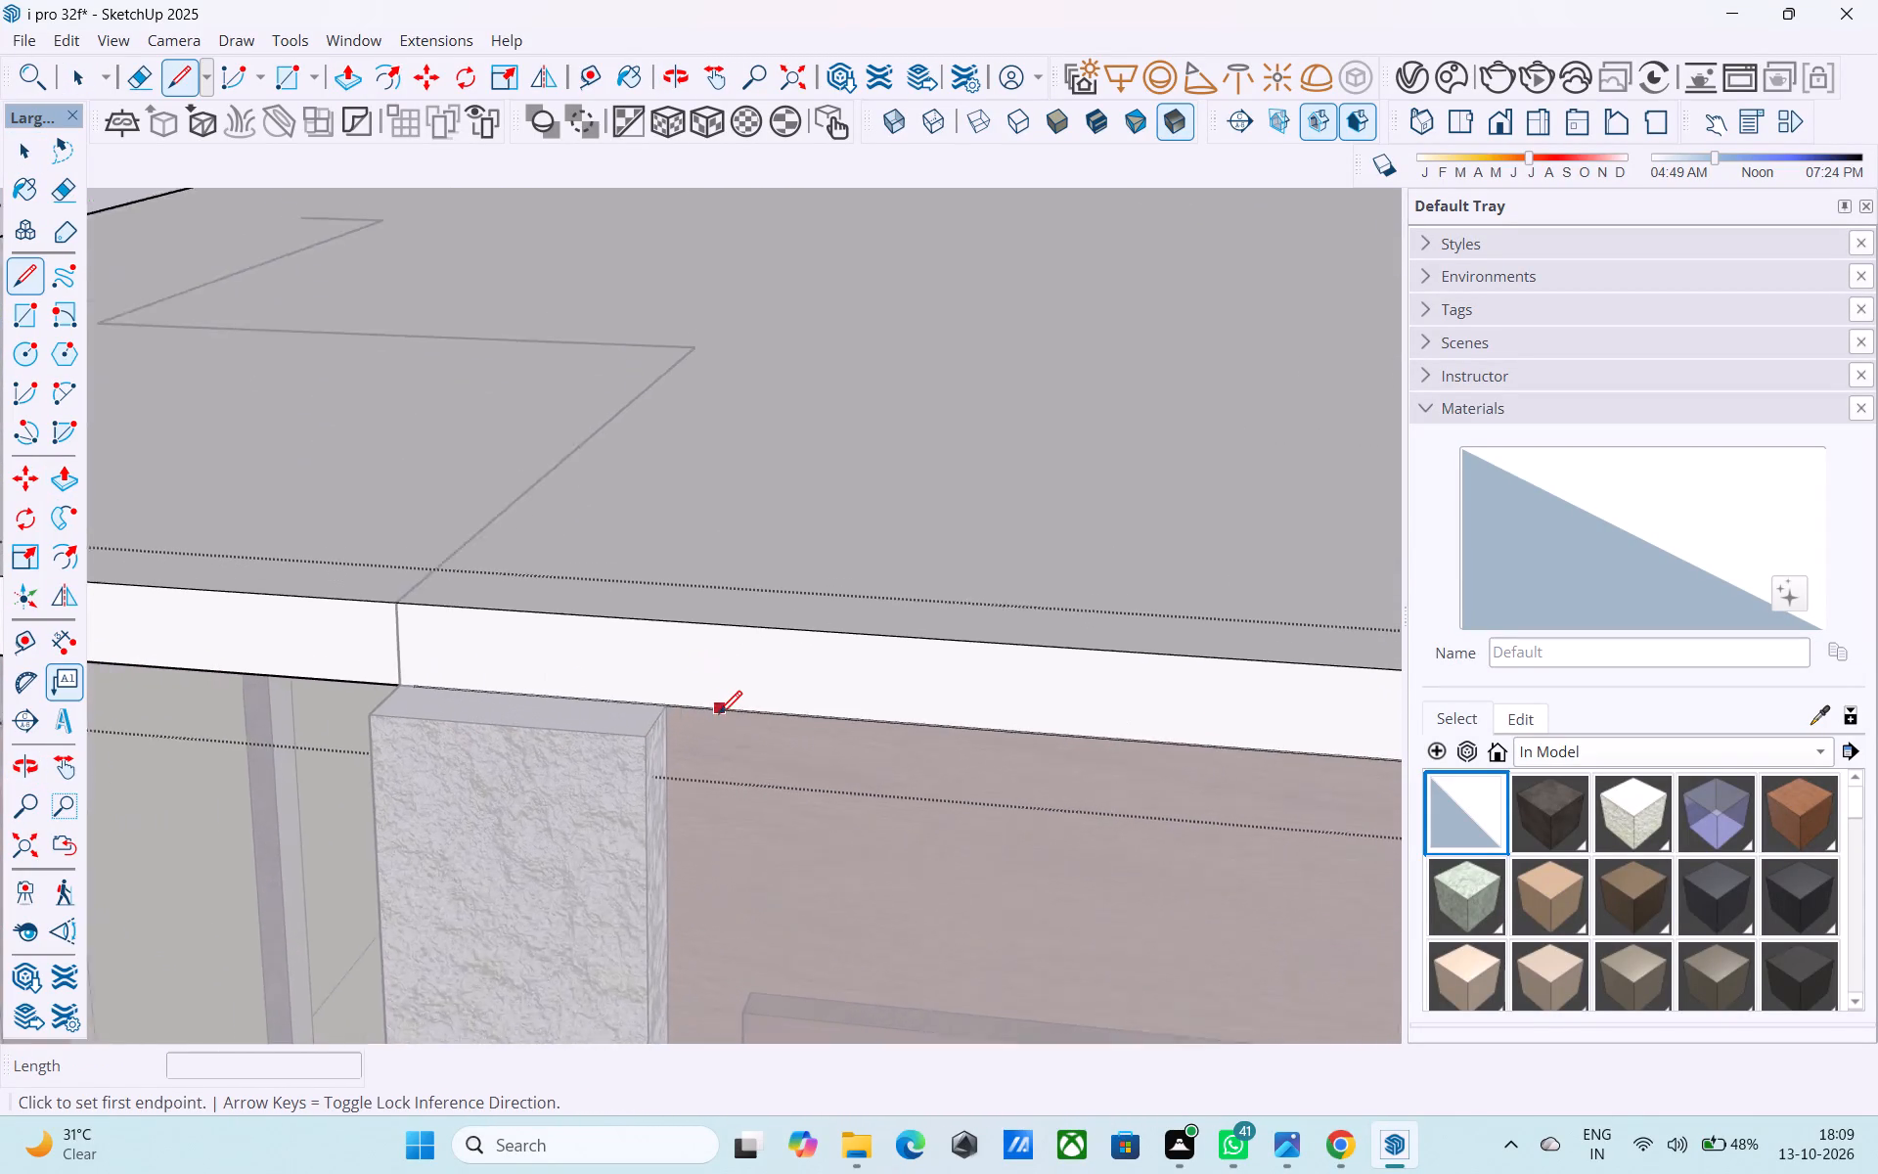
scroll(719, 716, "up", 1)
left_click(664, 706)
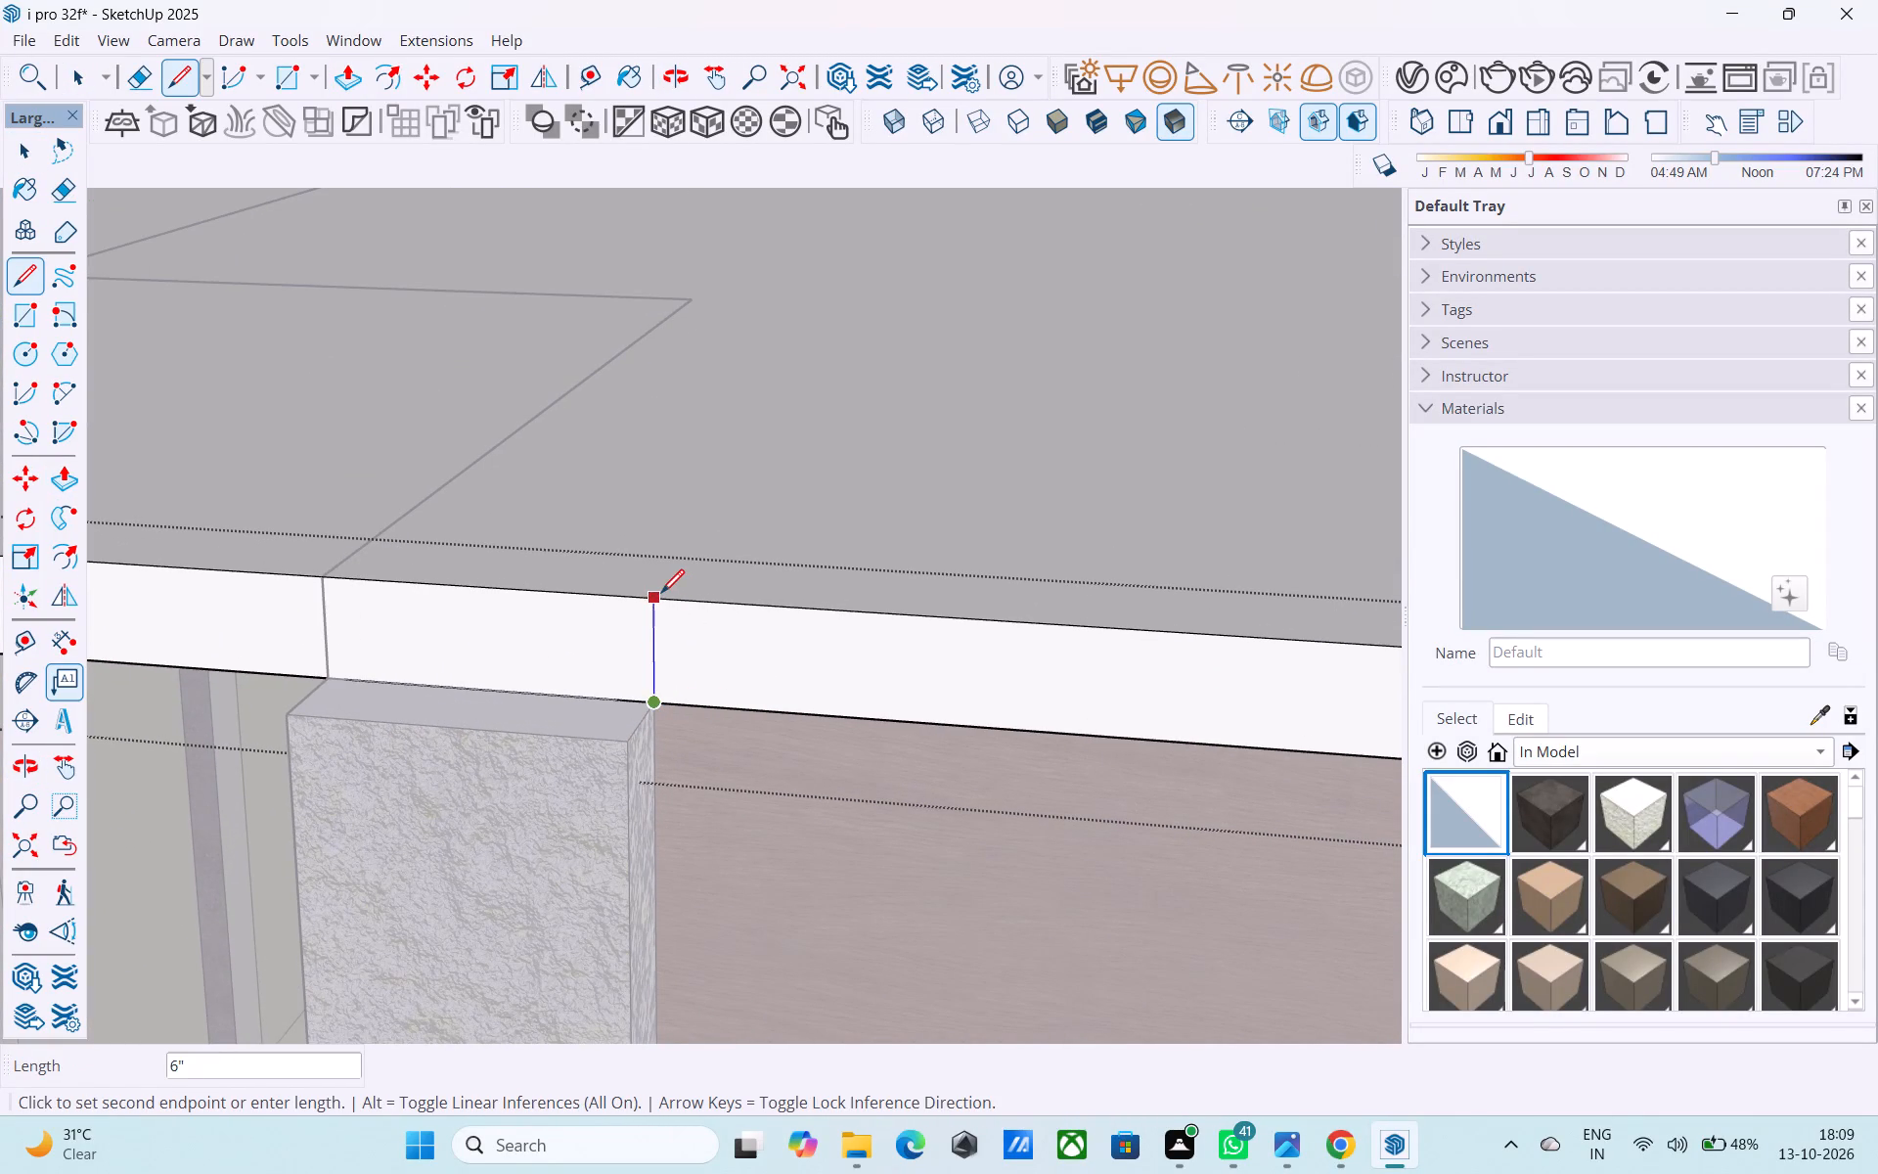
left_click(661, 595)
Copy that vertical line 4' along the roof's front edge, away from the pillar.
key("space")
left_click(655, 616)
key("m")
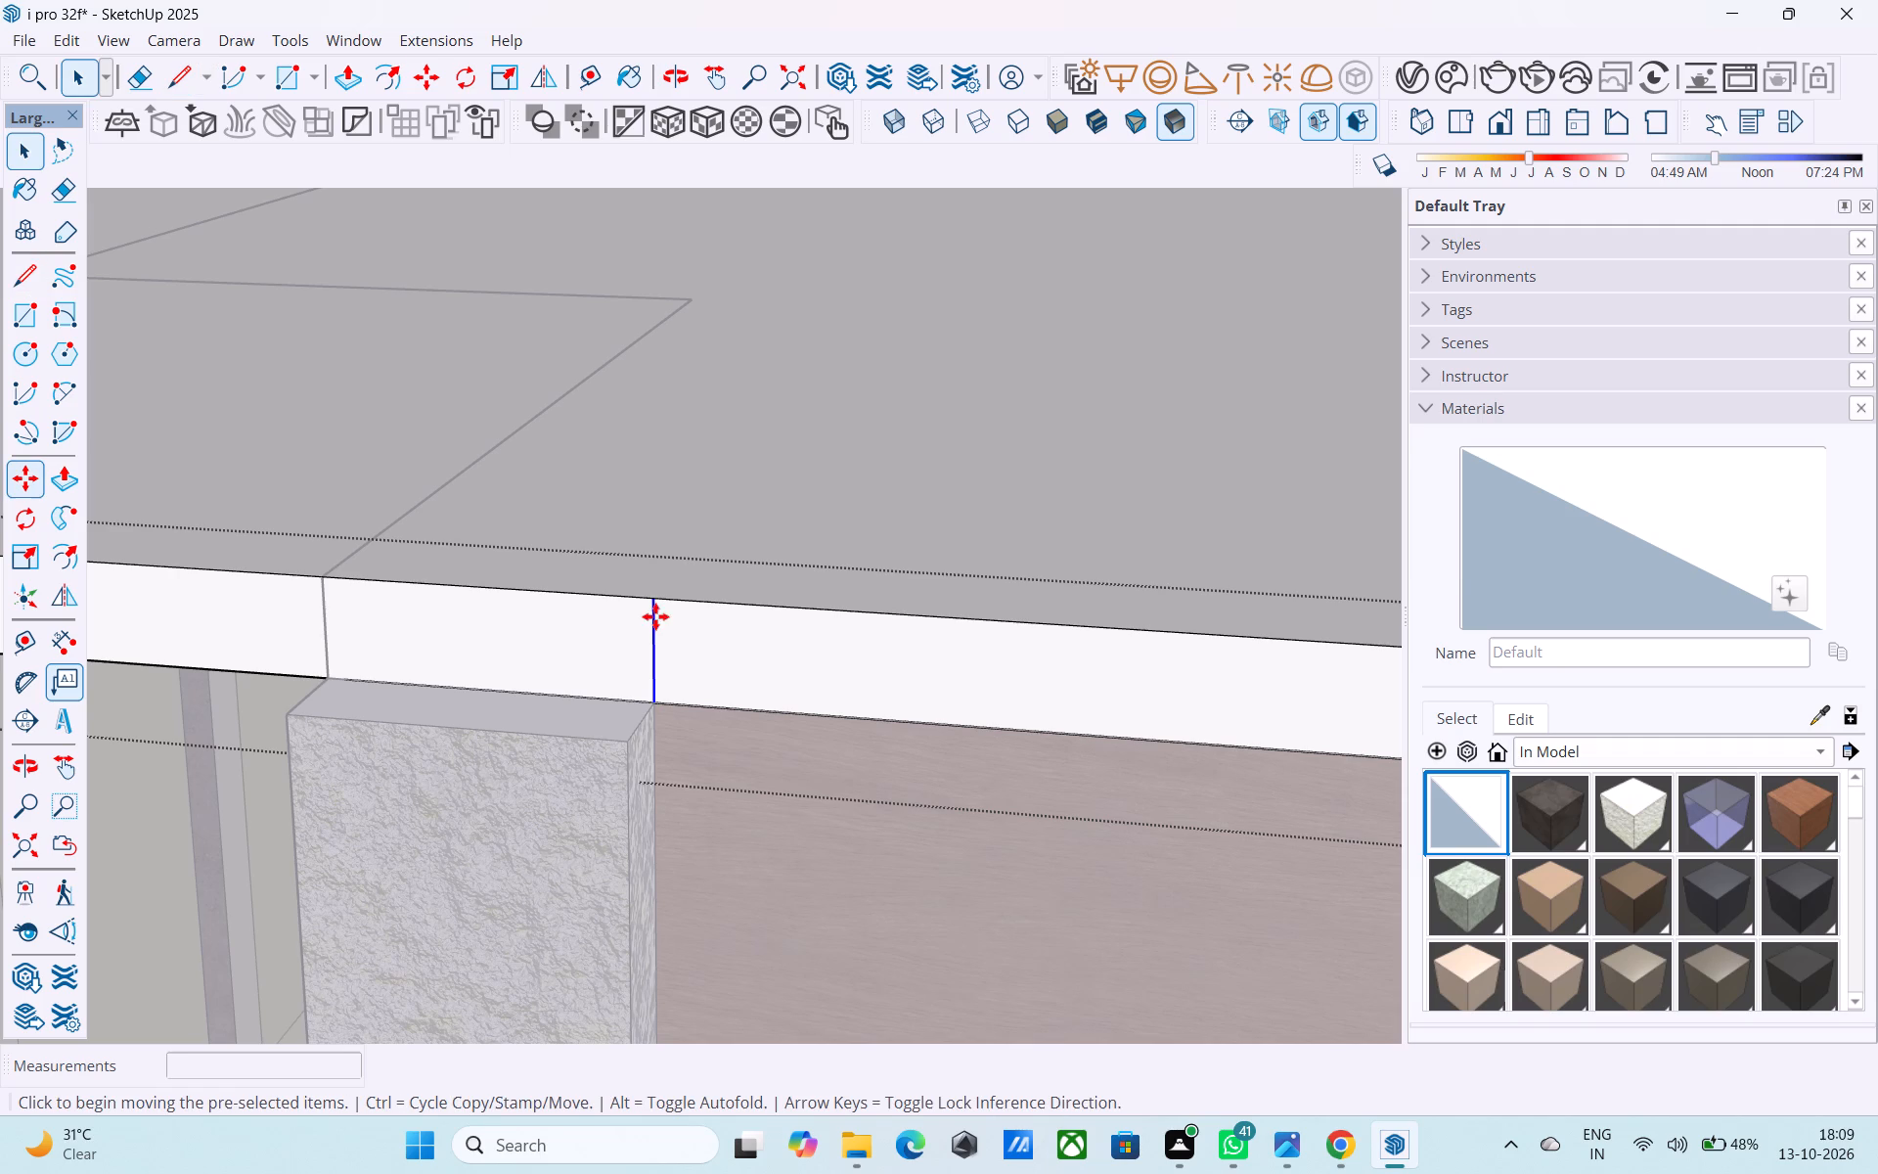
left_click(649, 591)
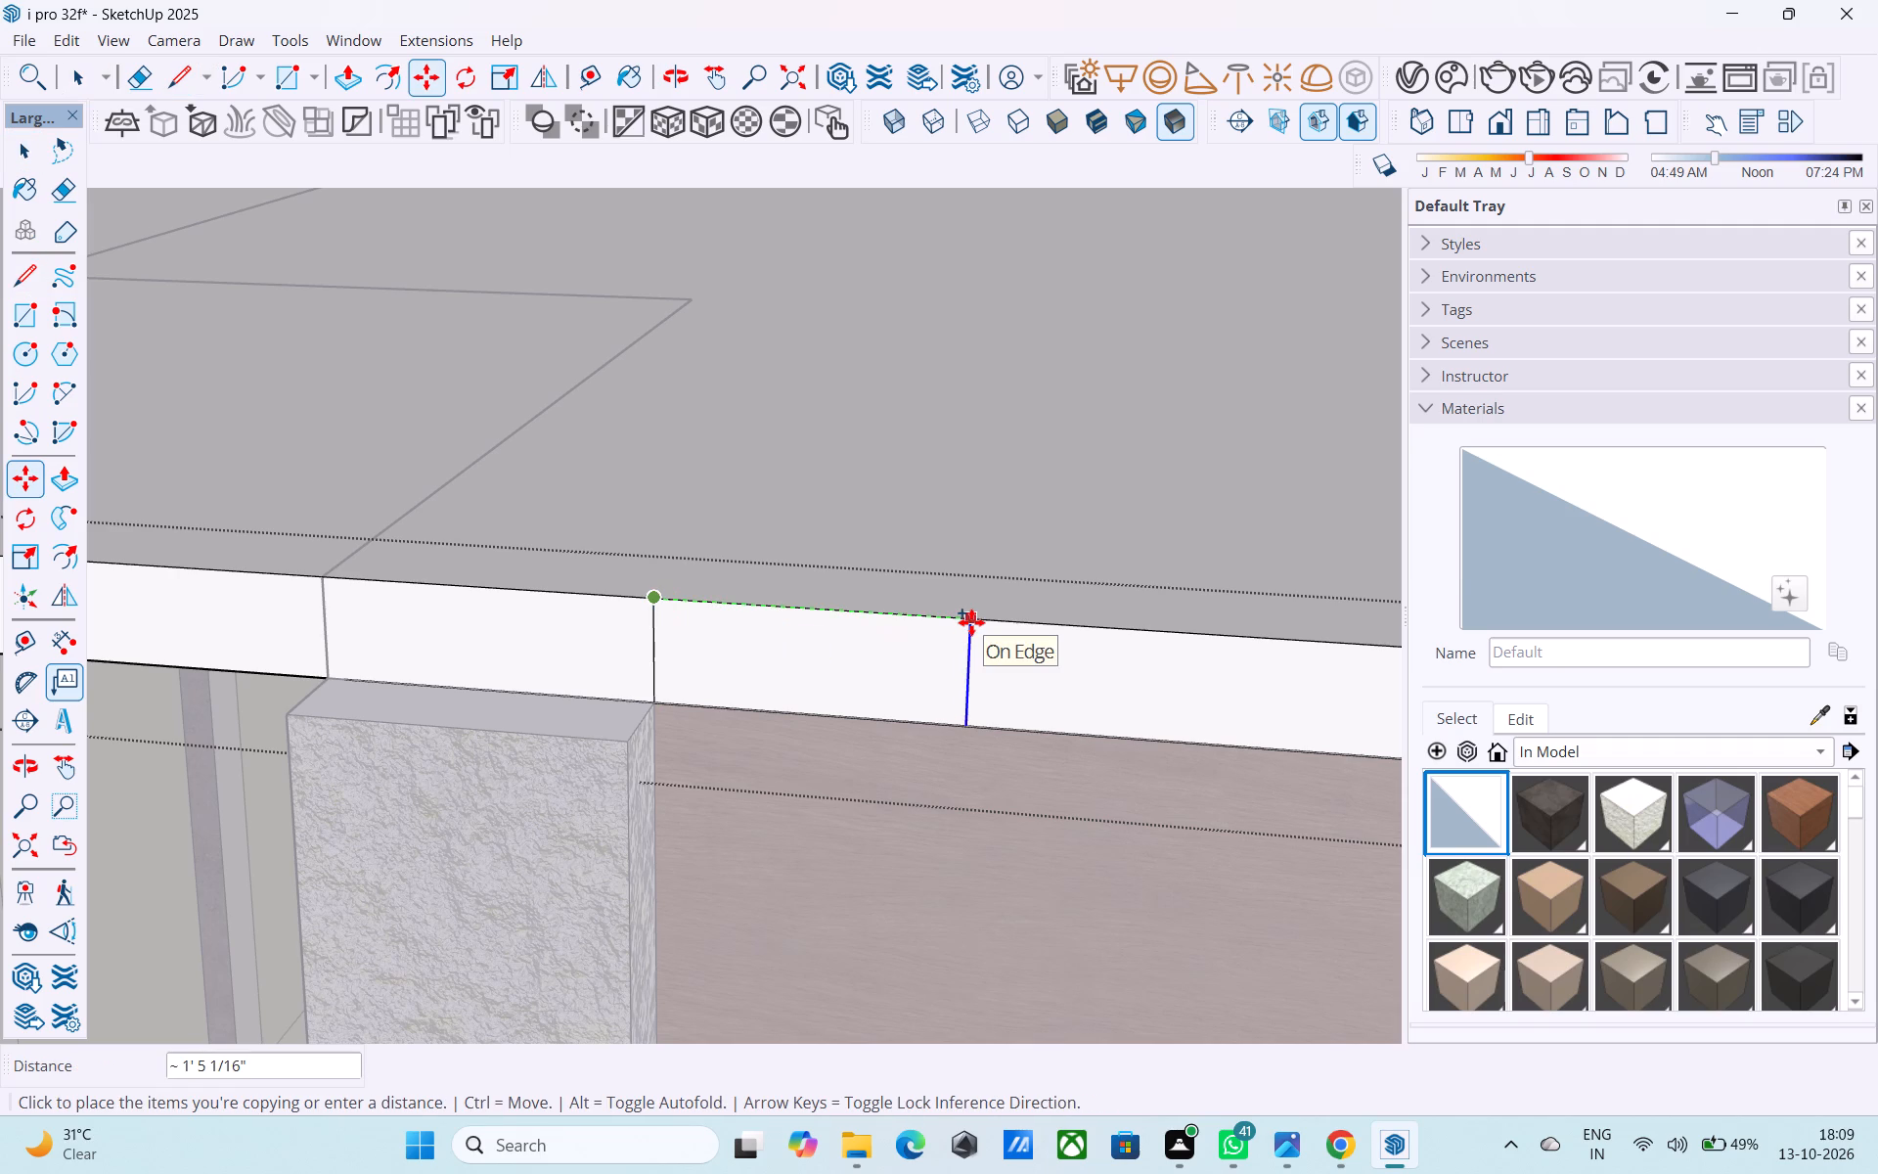
type("4'")
key("Return")
scroll(977, 613, "down", 5)
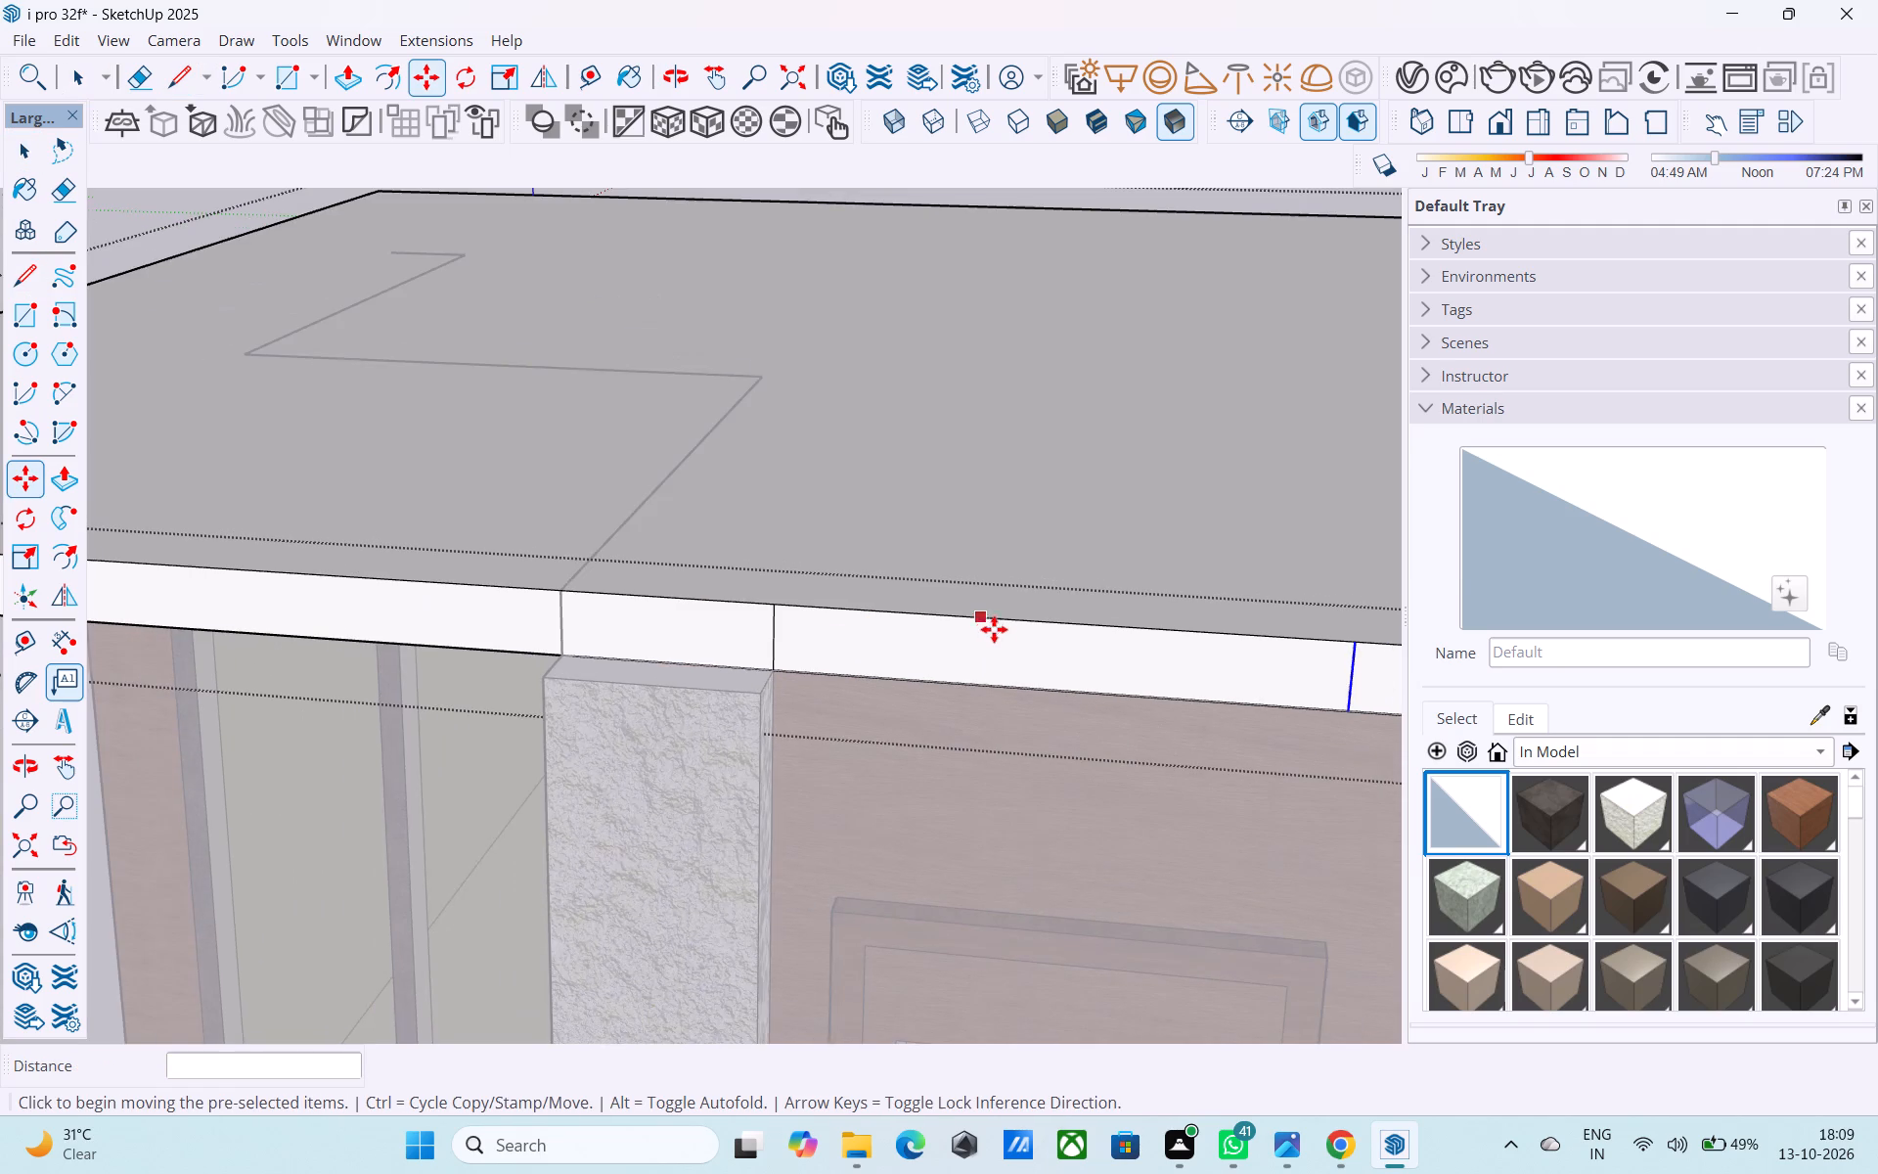
scroll(993, 630, "down", 2)
Erase the original dividing line above the stone pillar's door-side corner on the roof's front face.
key("e")
left_click_drag(894, 658, 771, 652)
left_click_drag(634, 638, 609, 627)
scroll(827, 642, "down", 5)
key("space")
Extend the roof's front face section above the recessed window and door forward to the corner of the low stone porch wall.
left_click(829, 645)
scroll(829, 645, "down", 5)
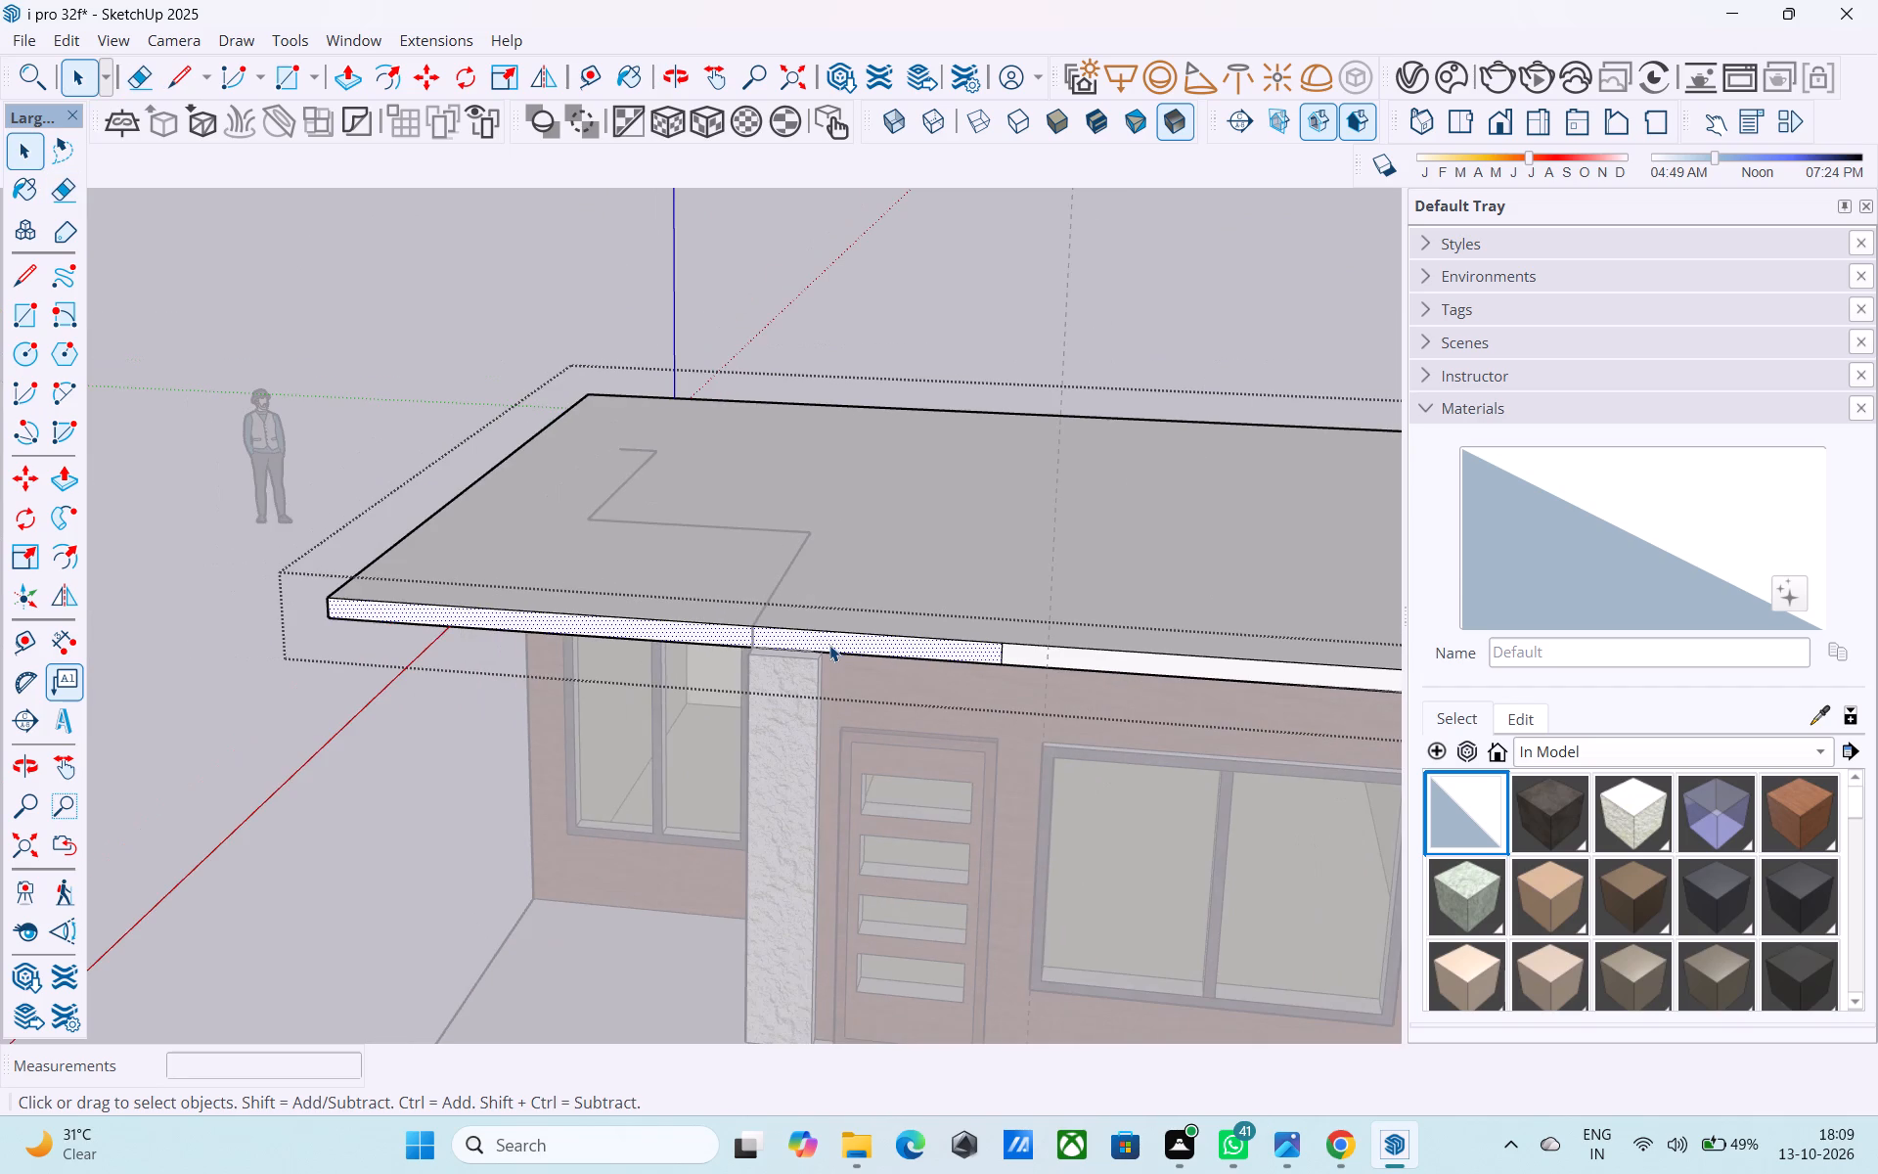
key("p")
left_click(829, 645)
scroll(827, 658, "down", 11)
middle_click_drag(839, 673, 920, 632)
scroll(974, 759, "up", 8)
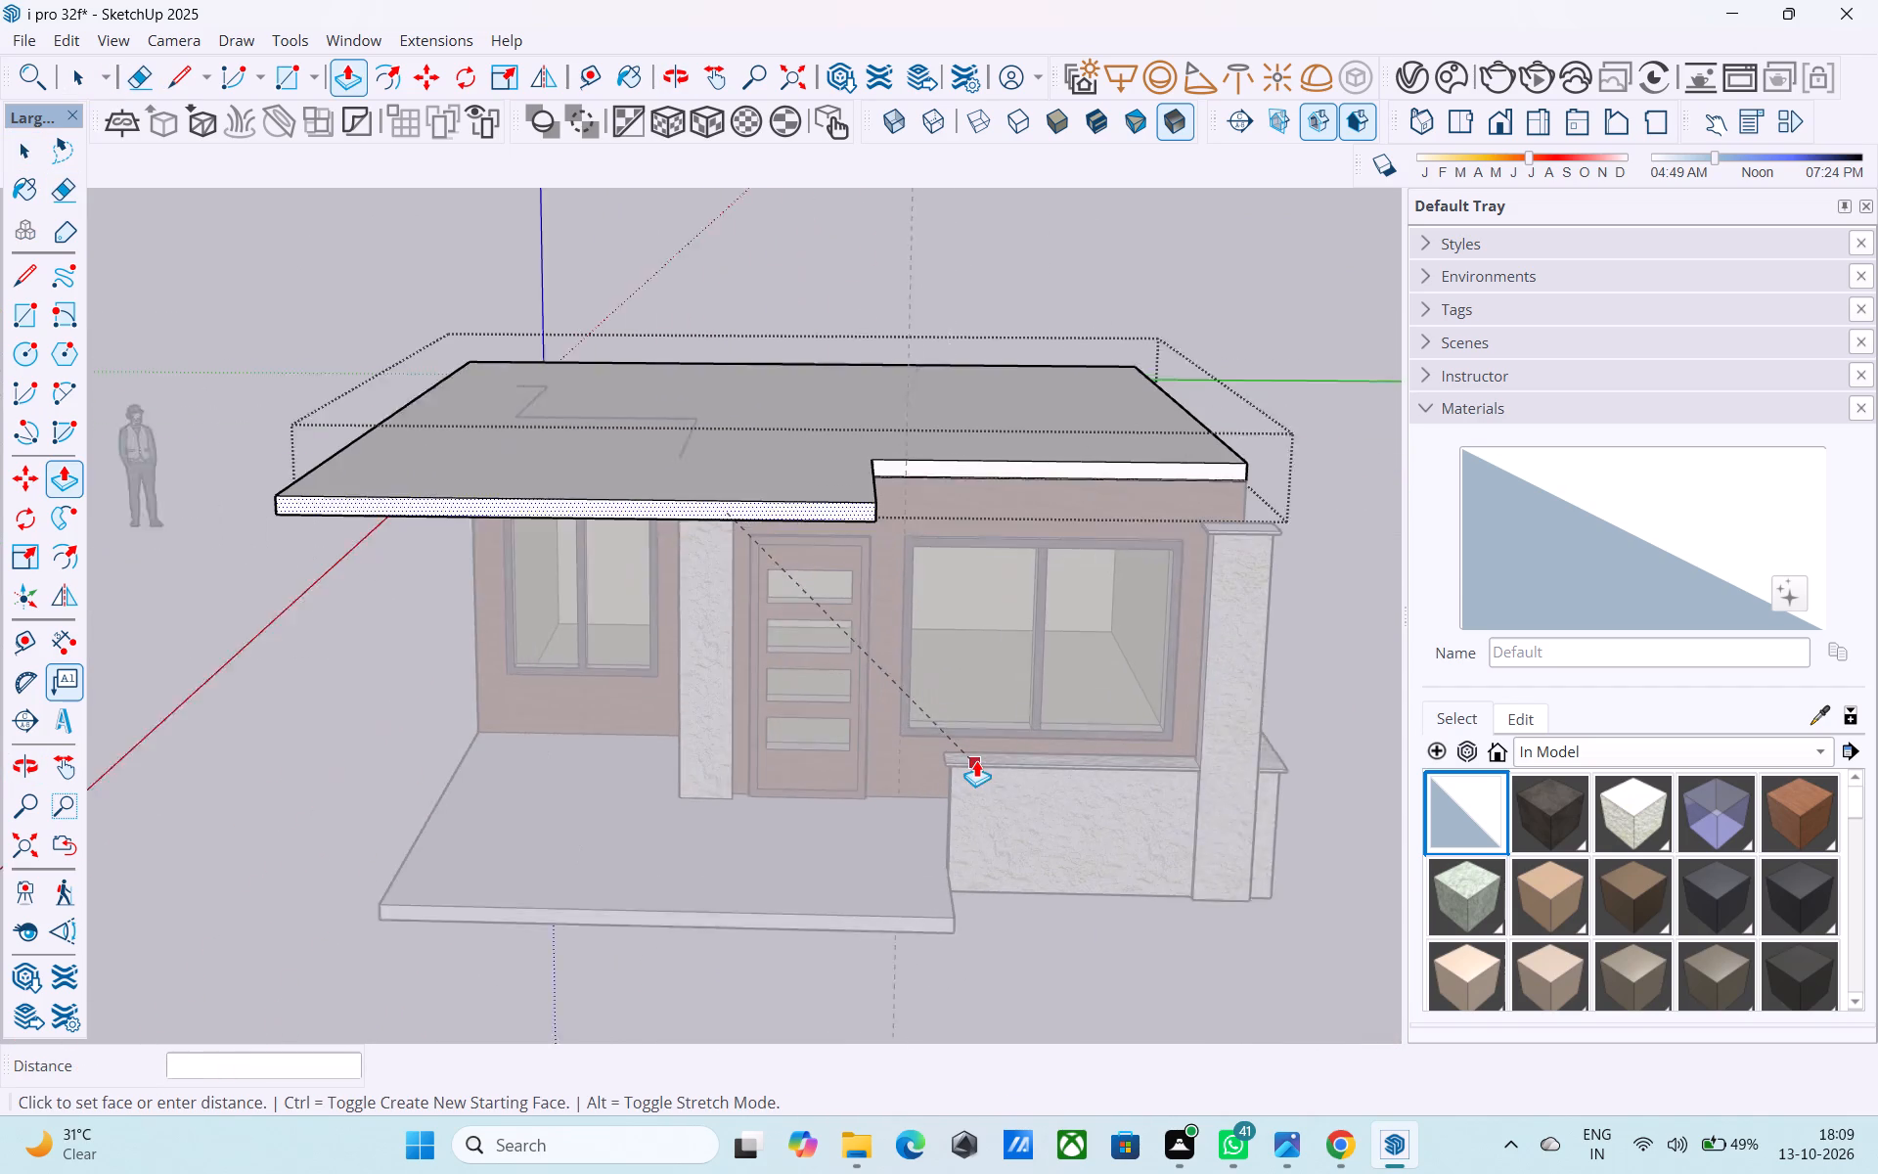
scroll(976, 760, "up", 5)
left_click(963, 769)
scroll(967, 769, "down", 5)
middle_click_drag(958, 756, 1125, 859)
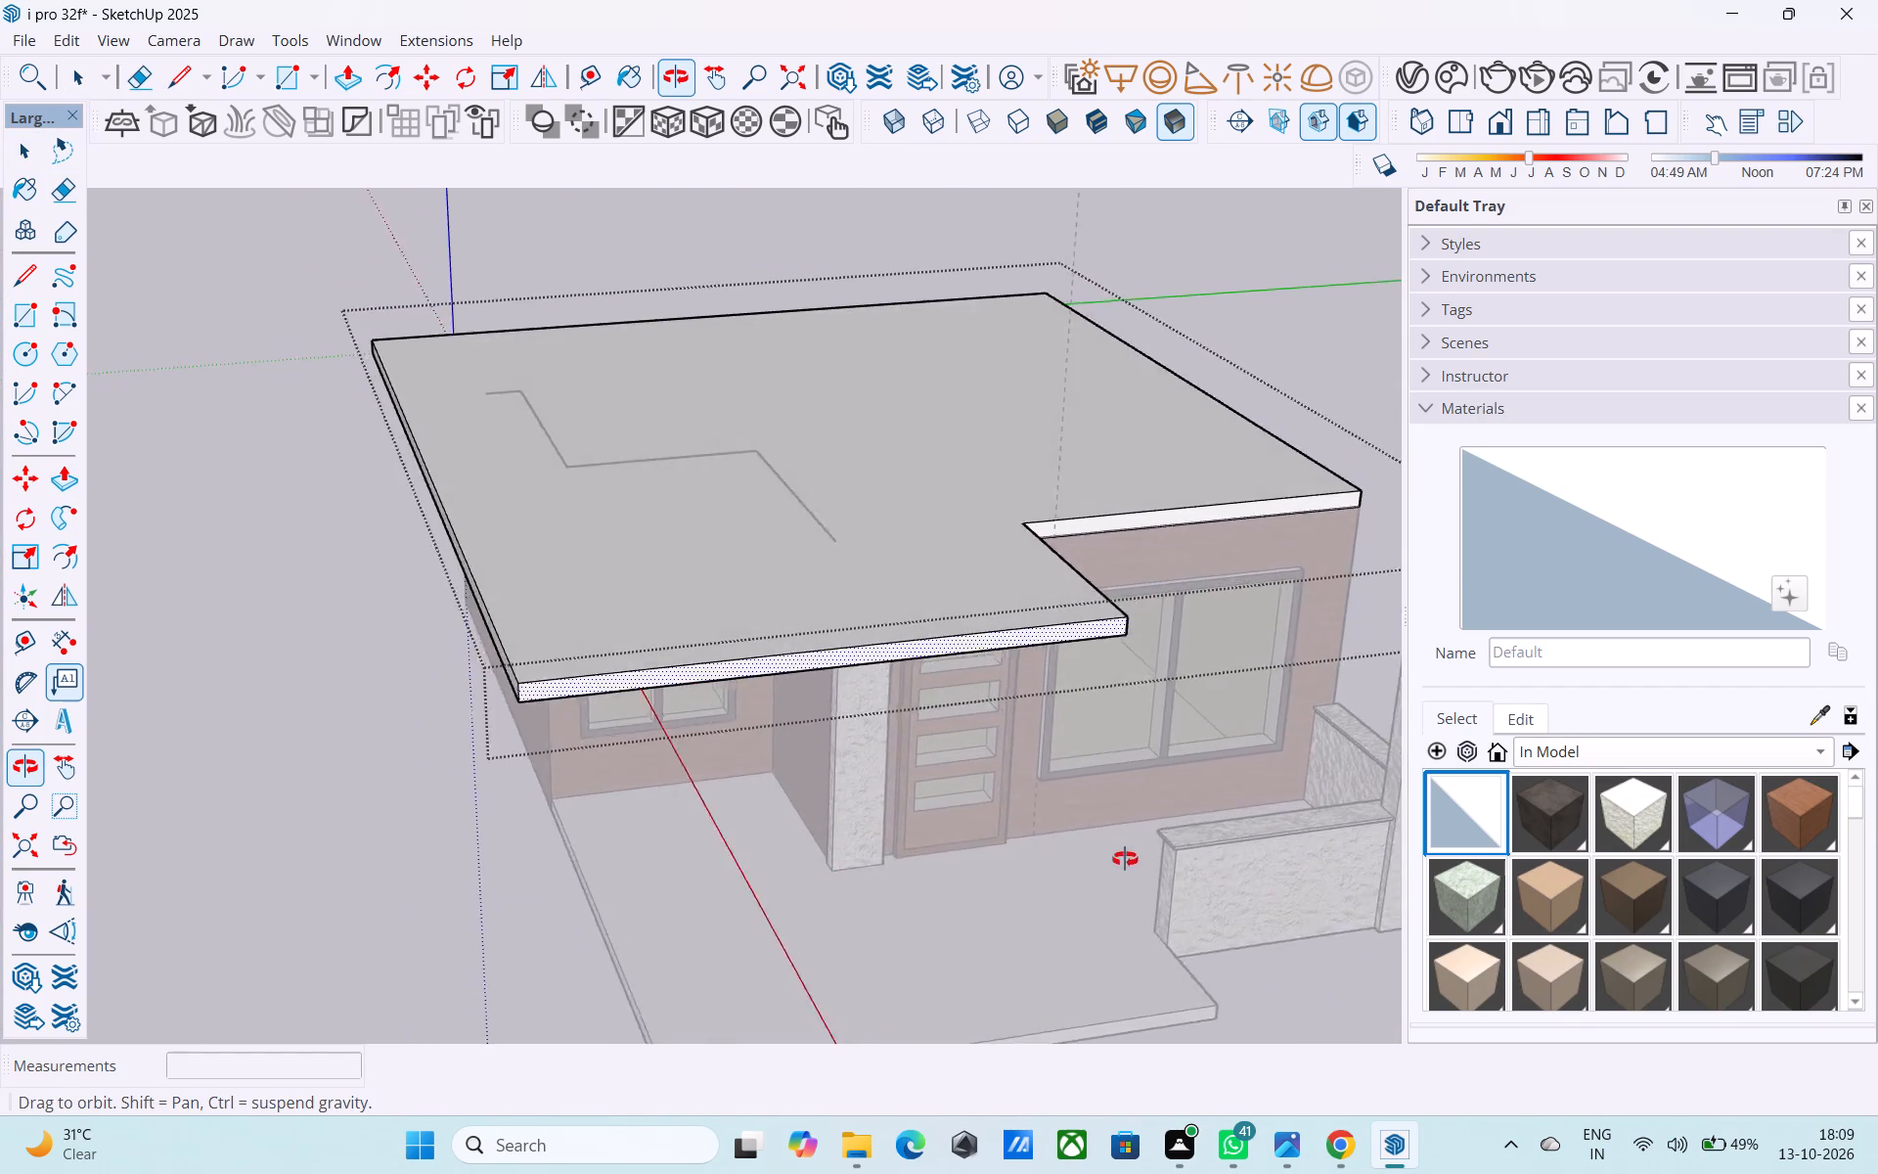
middle_click_drag(1125, 859, 1061, 932)
key("space")
scroll(753, 661, "down", 5)
left_click(1150, 468)
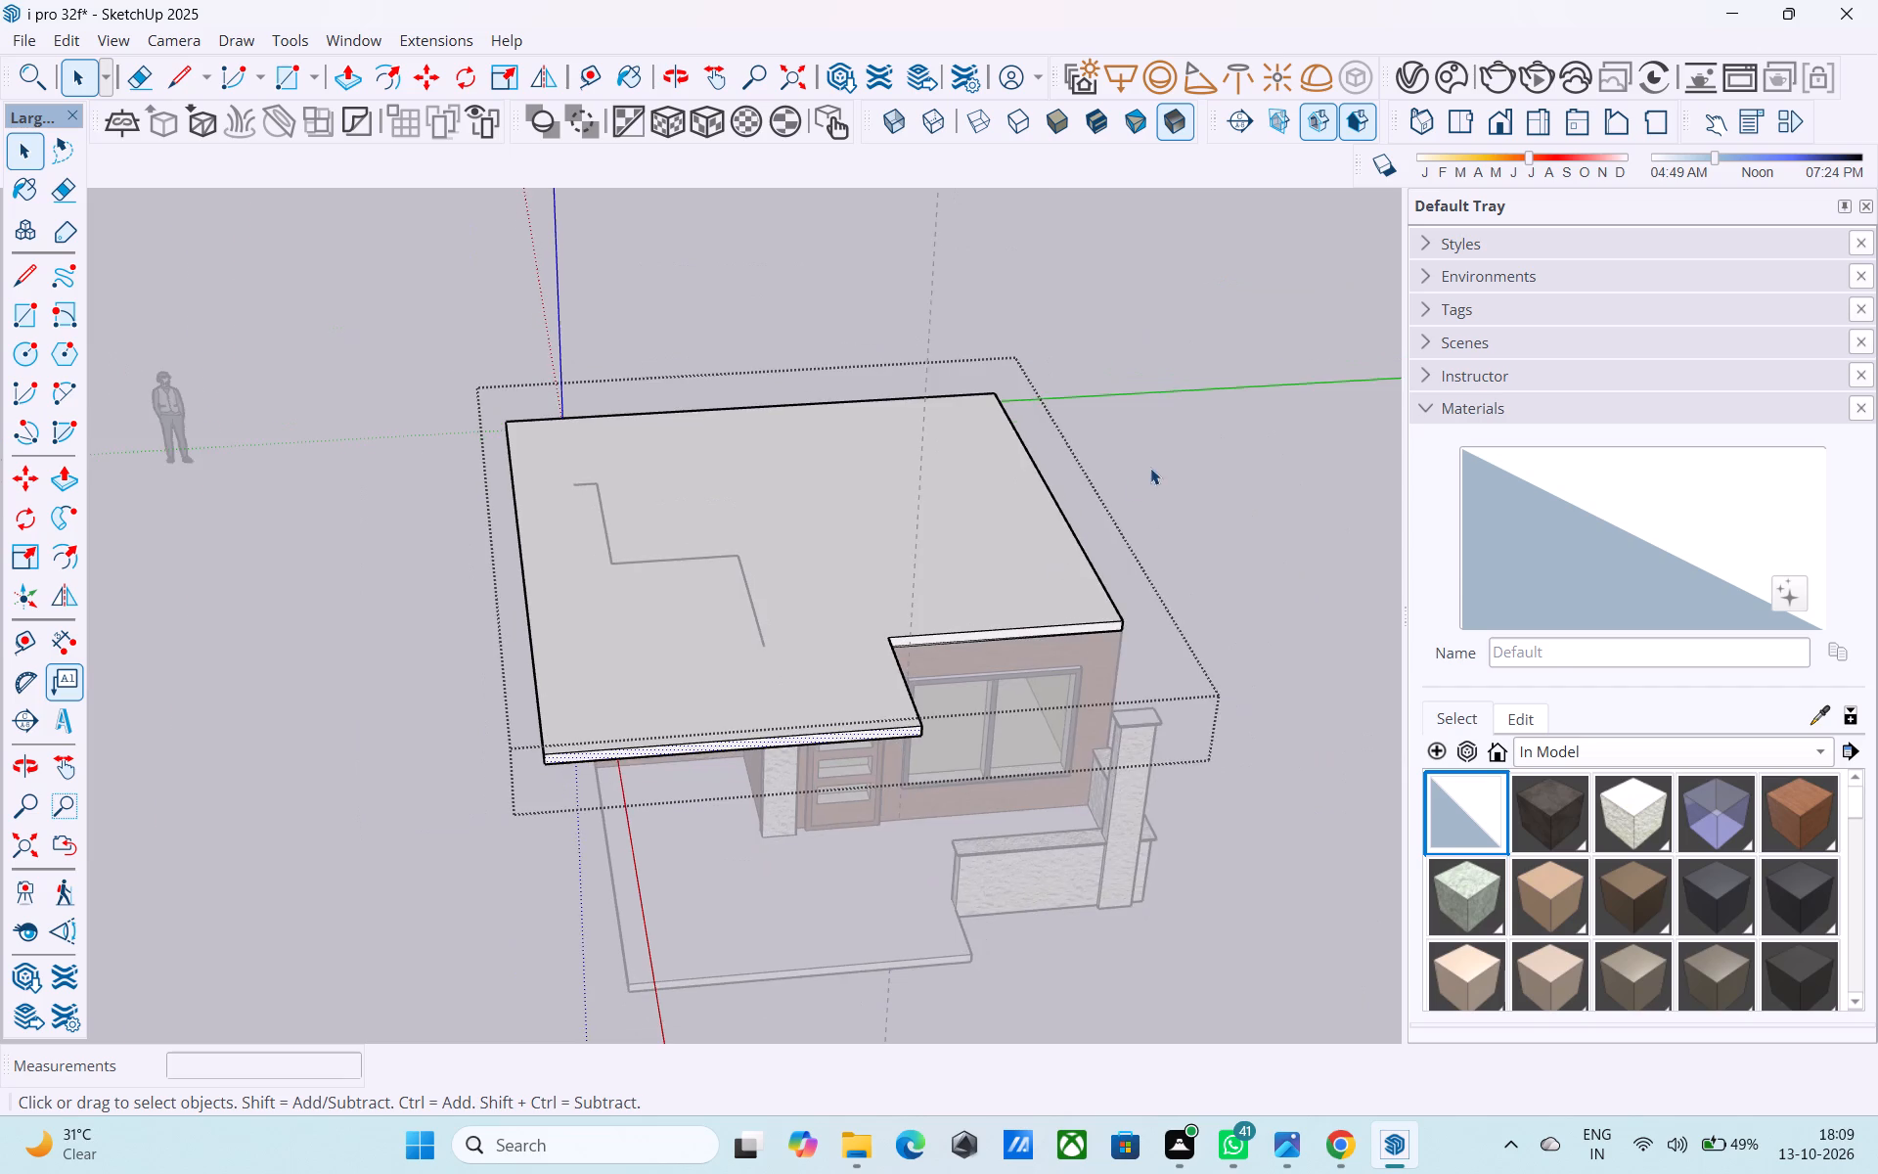
Inside the roof group, trace the stepped line's front segment on the top face, about 7' 11 1/8" long.
scroll(758, 658, "up", 9)
scroll(739, 683, "down", 5)
triple_click(745, 685)
scroll(745, 679, "up", 2)
left_click(746, 677)
scroll(747, 674, "up", 5)
key("l")
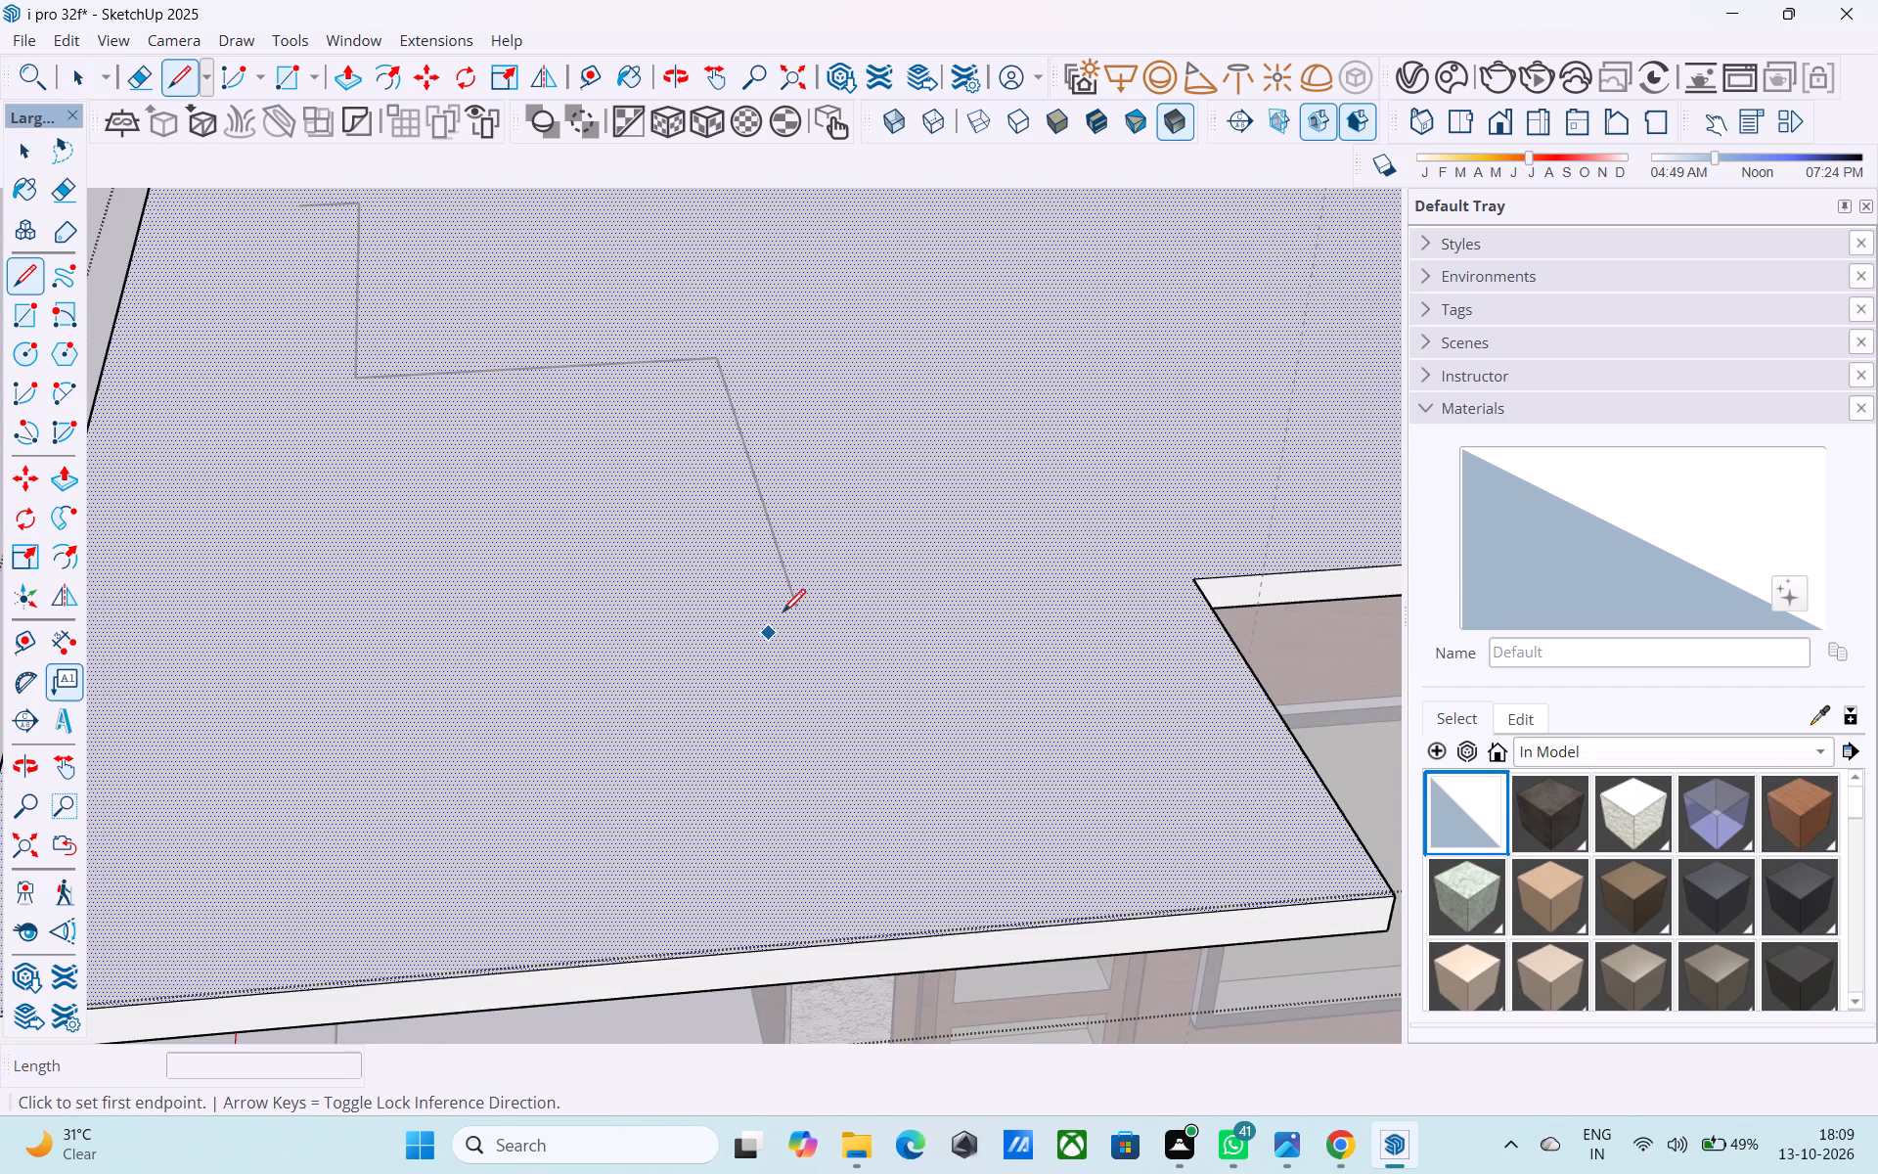
left_click(792, 611)
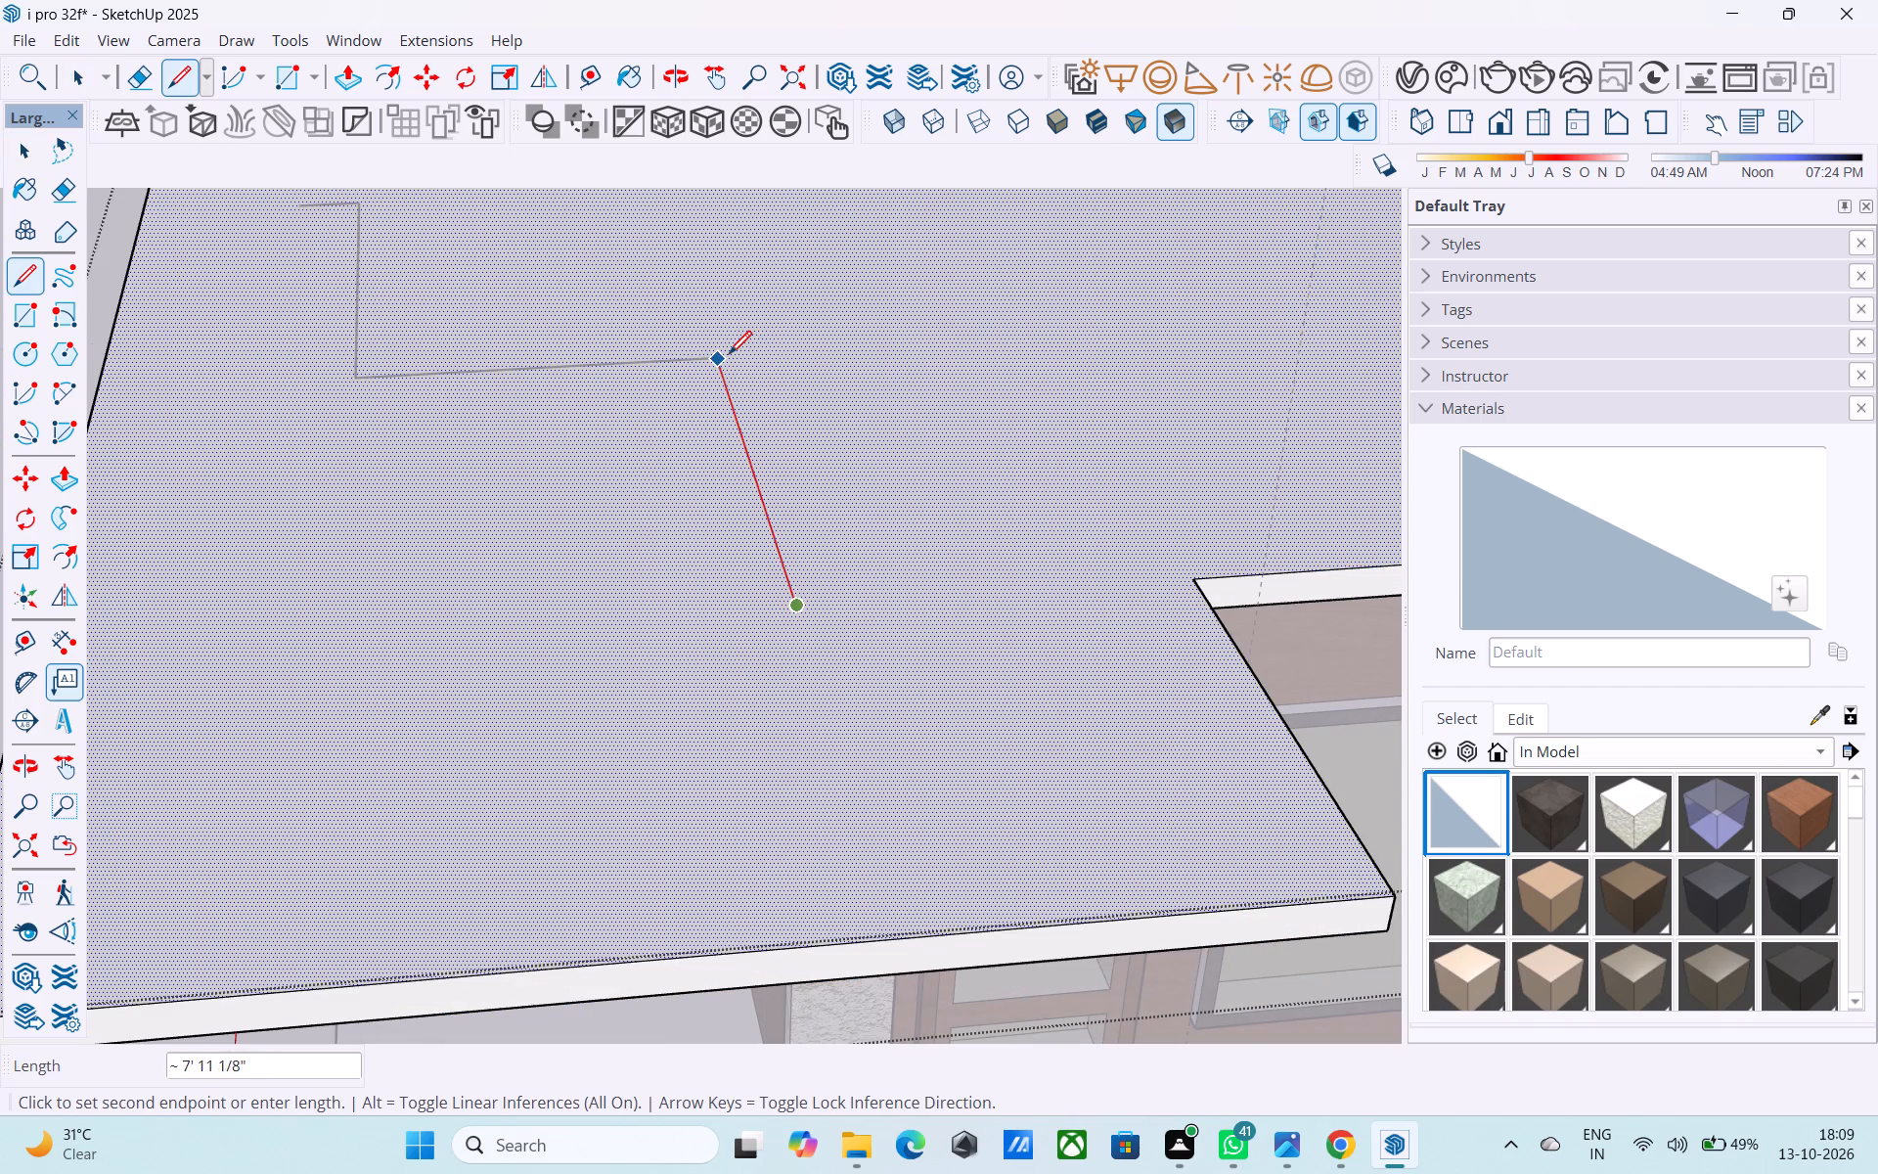
left_click(725, 352)
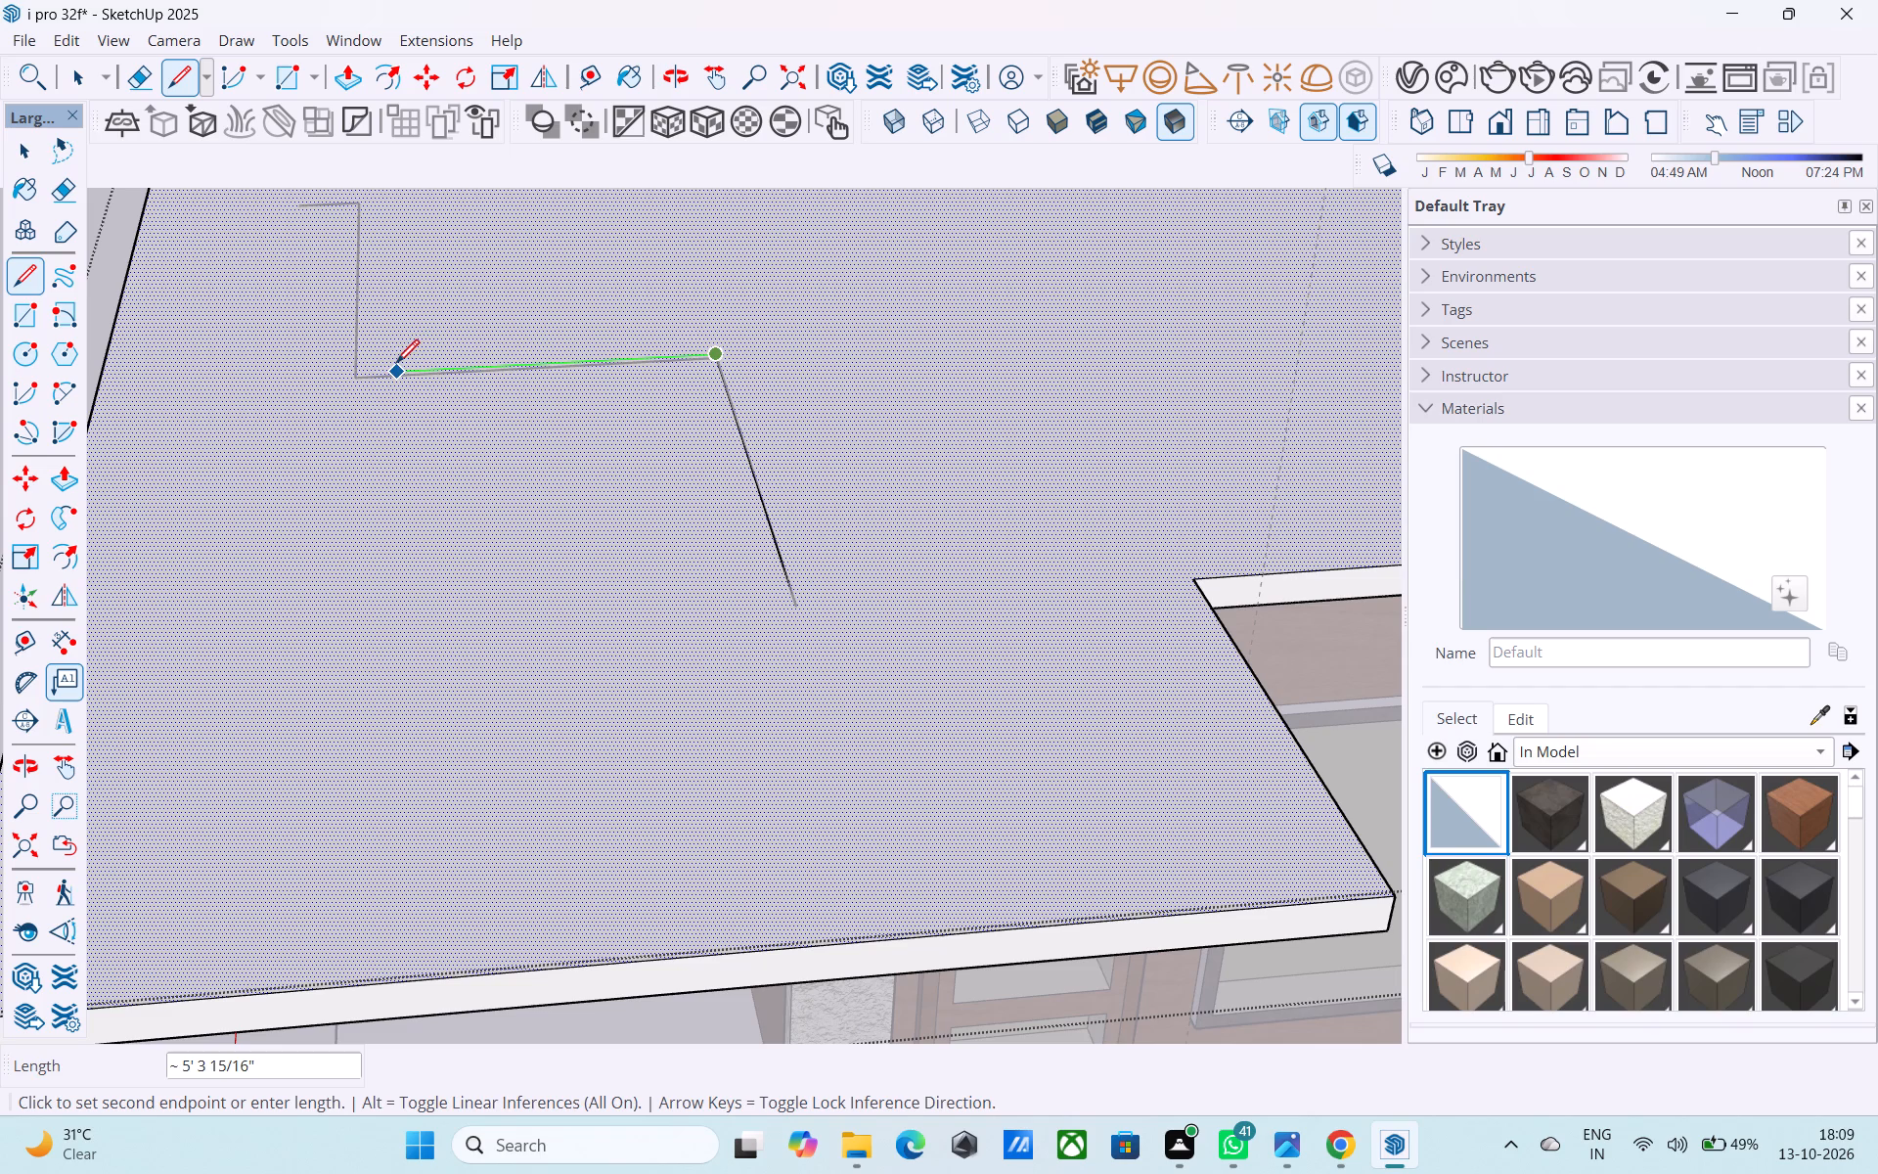
key("space")
middle_click_drag(739, 434, 1031, 433)
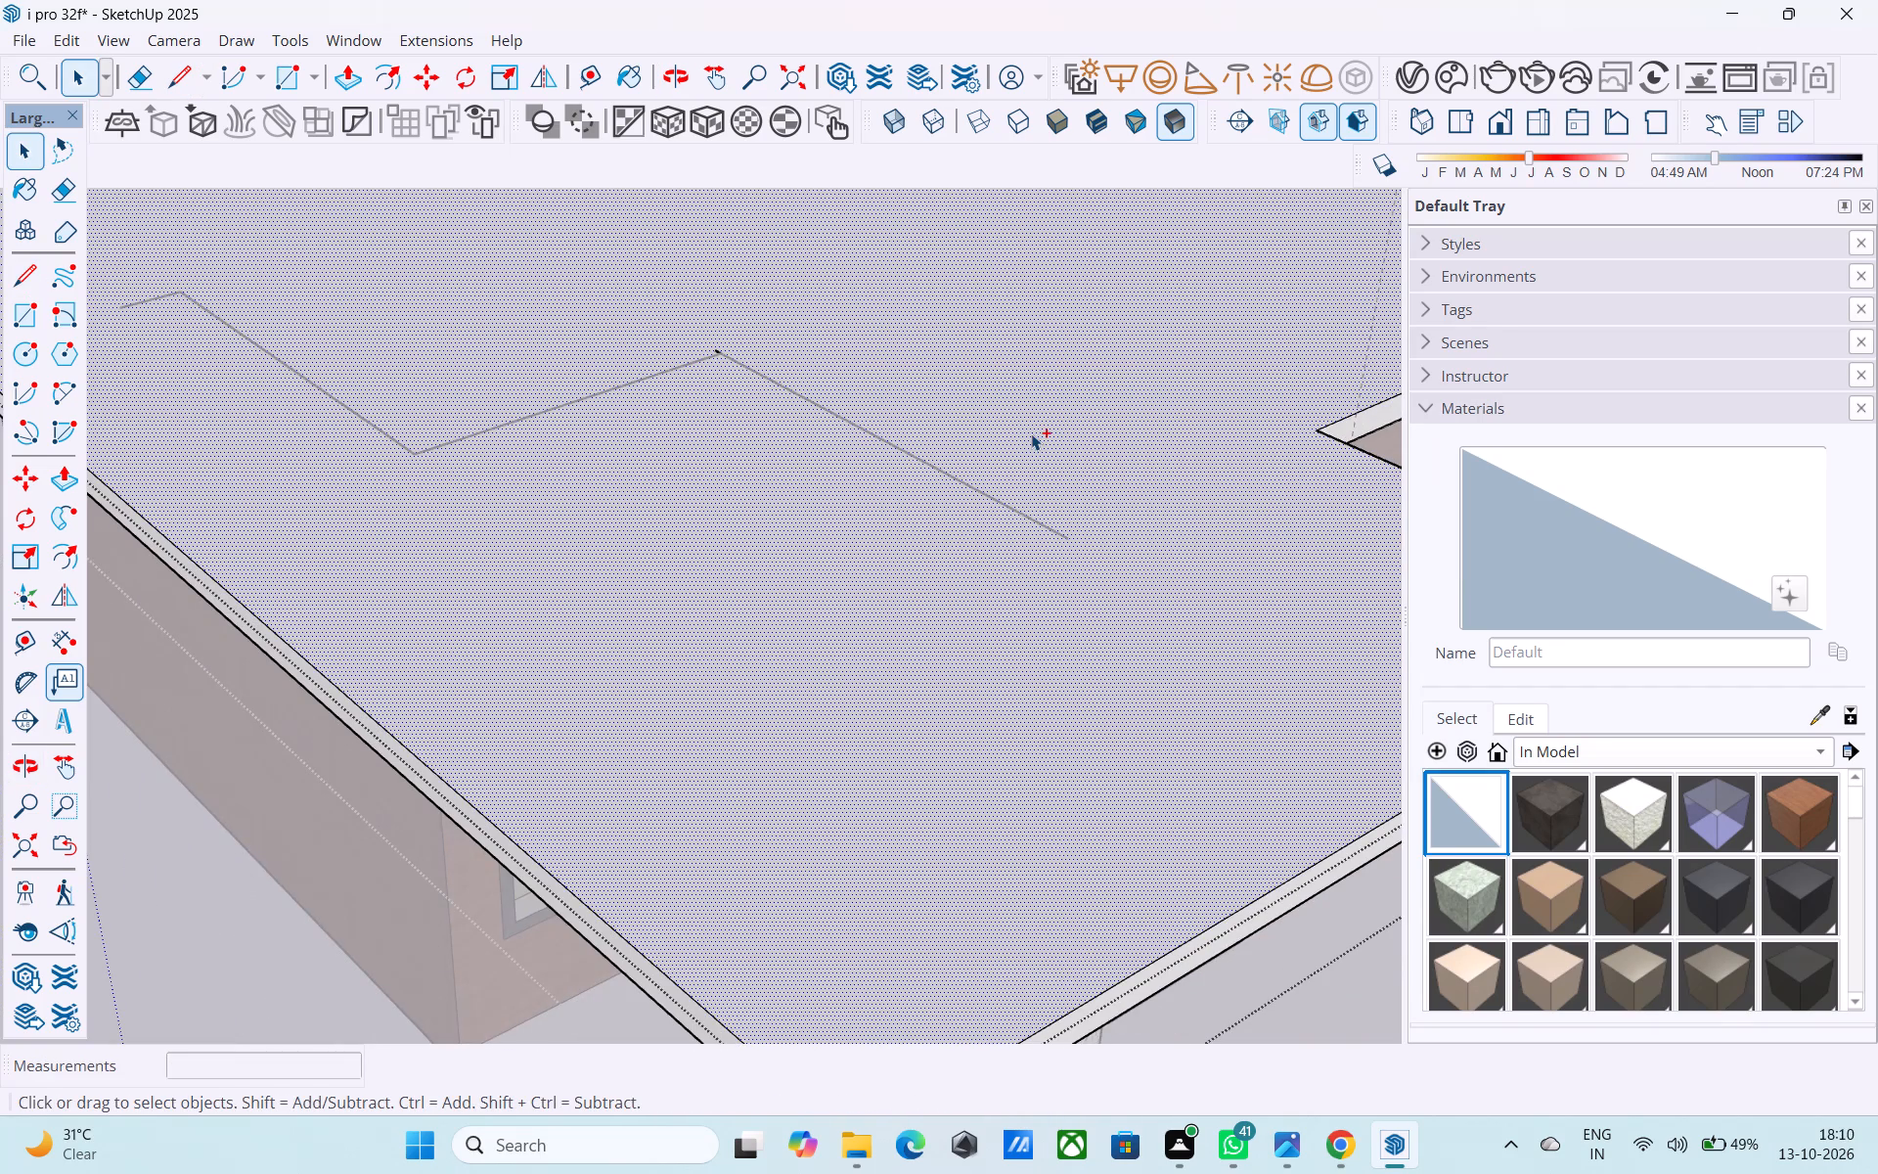
Undo the traced segment and the forward extension of the roof's front section, and leave the roof group.
key("ctrl+z")
key("ctrl+z")
scroll(795, 512, "down", 5)
middle_click_drag(948, 634, 772, 557)
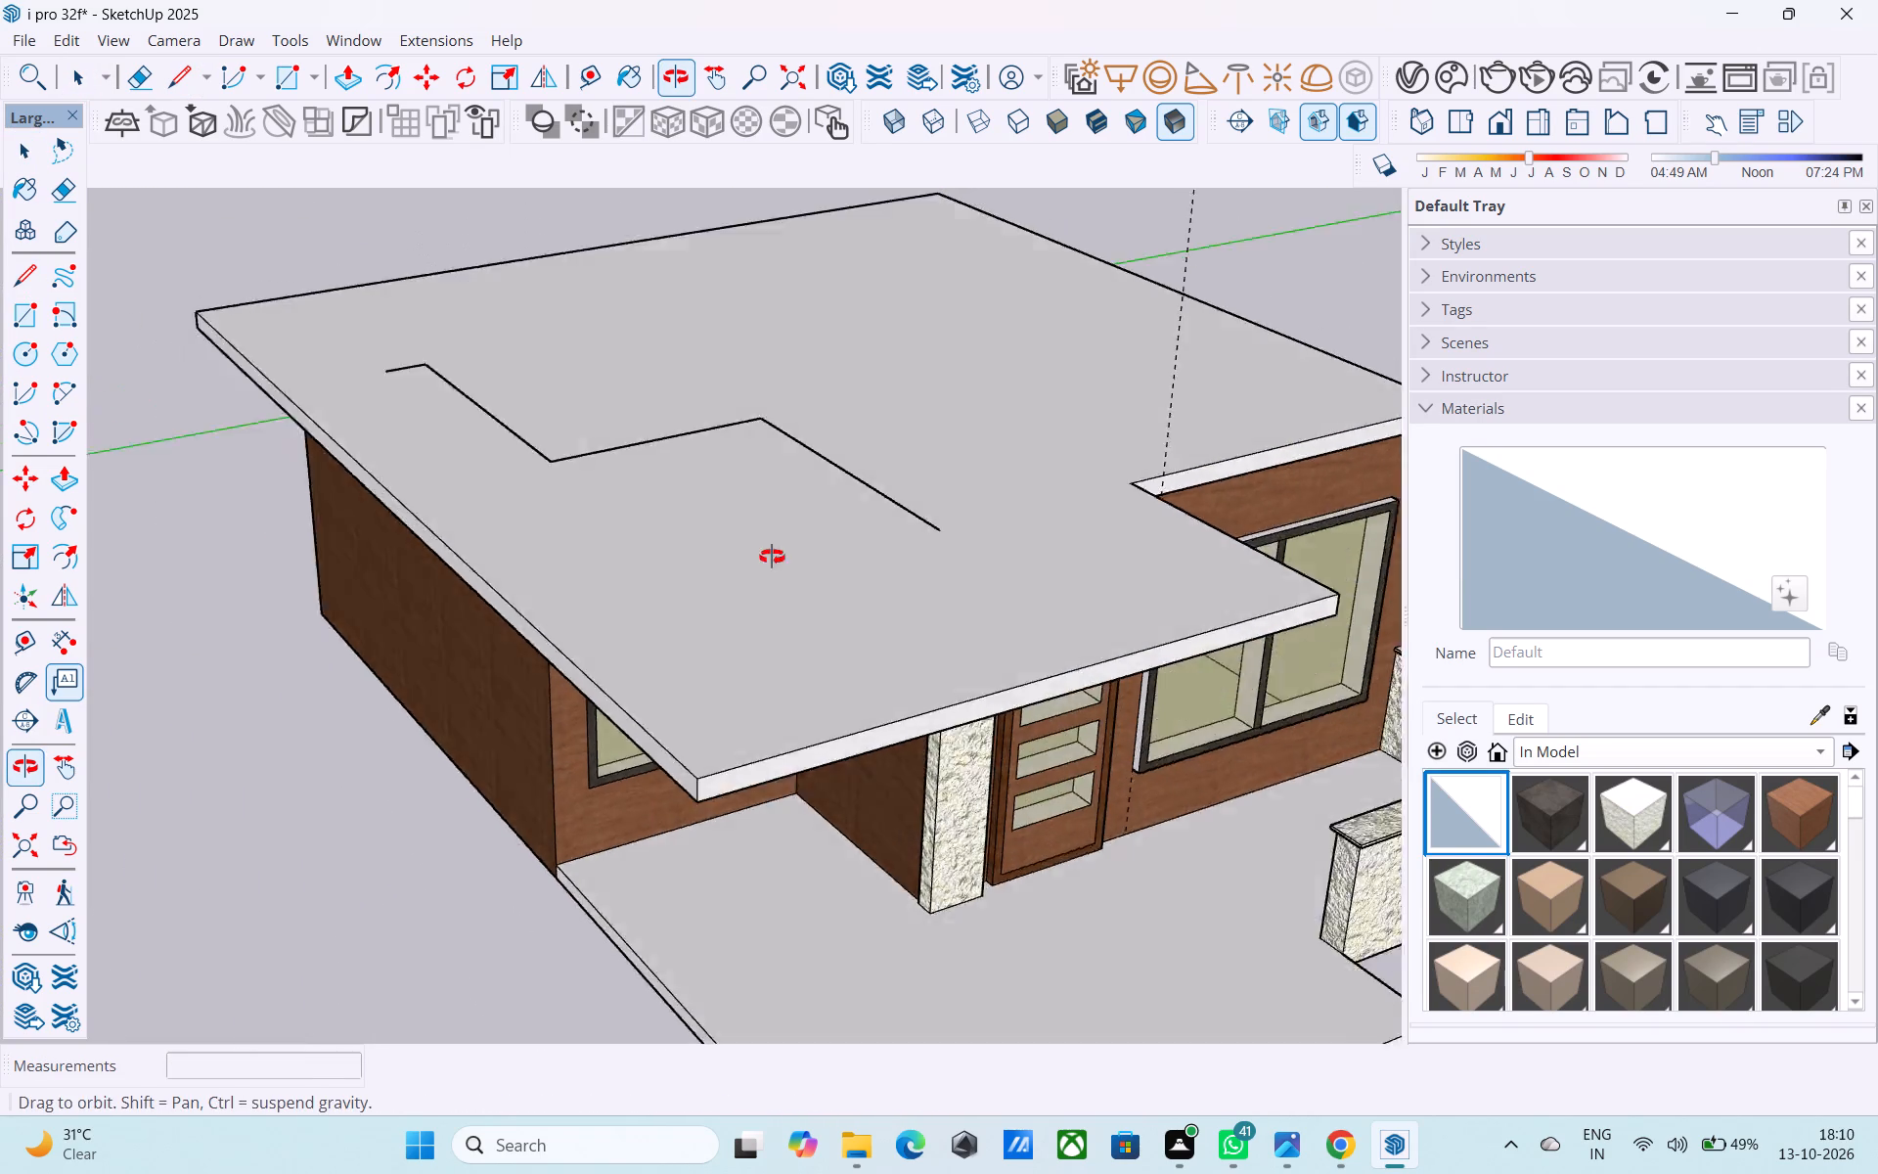
middle_click_drag(772, 557, 638, 545)
scroll(912, 630, "up", 3)
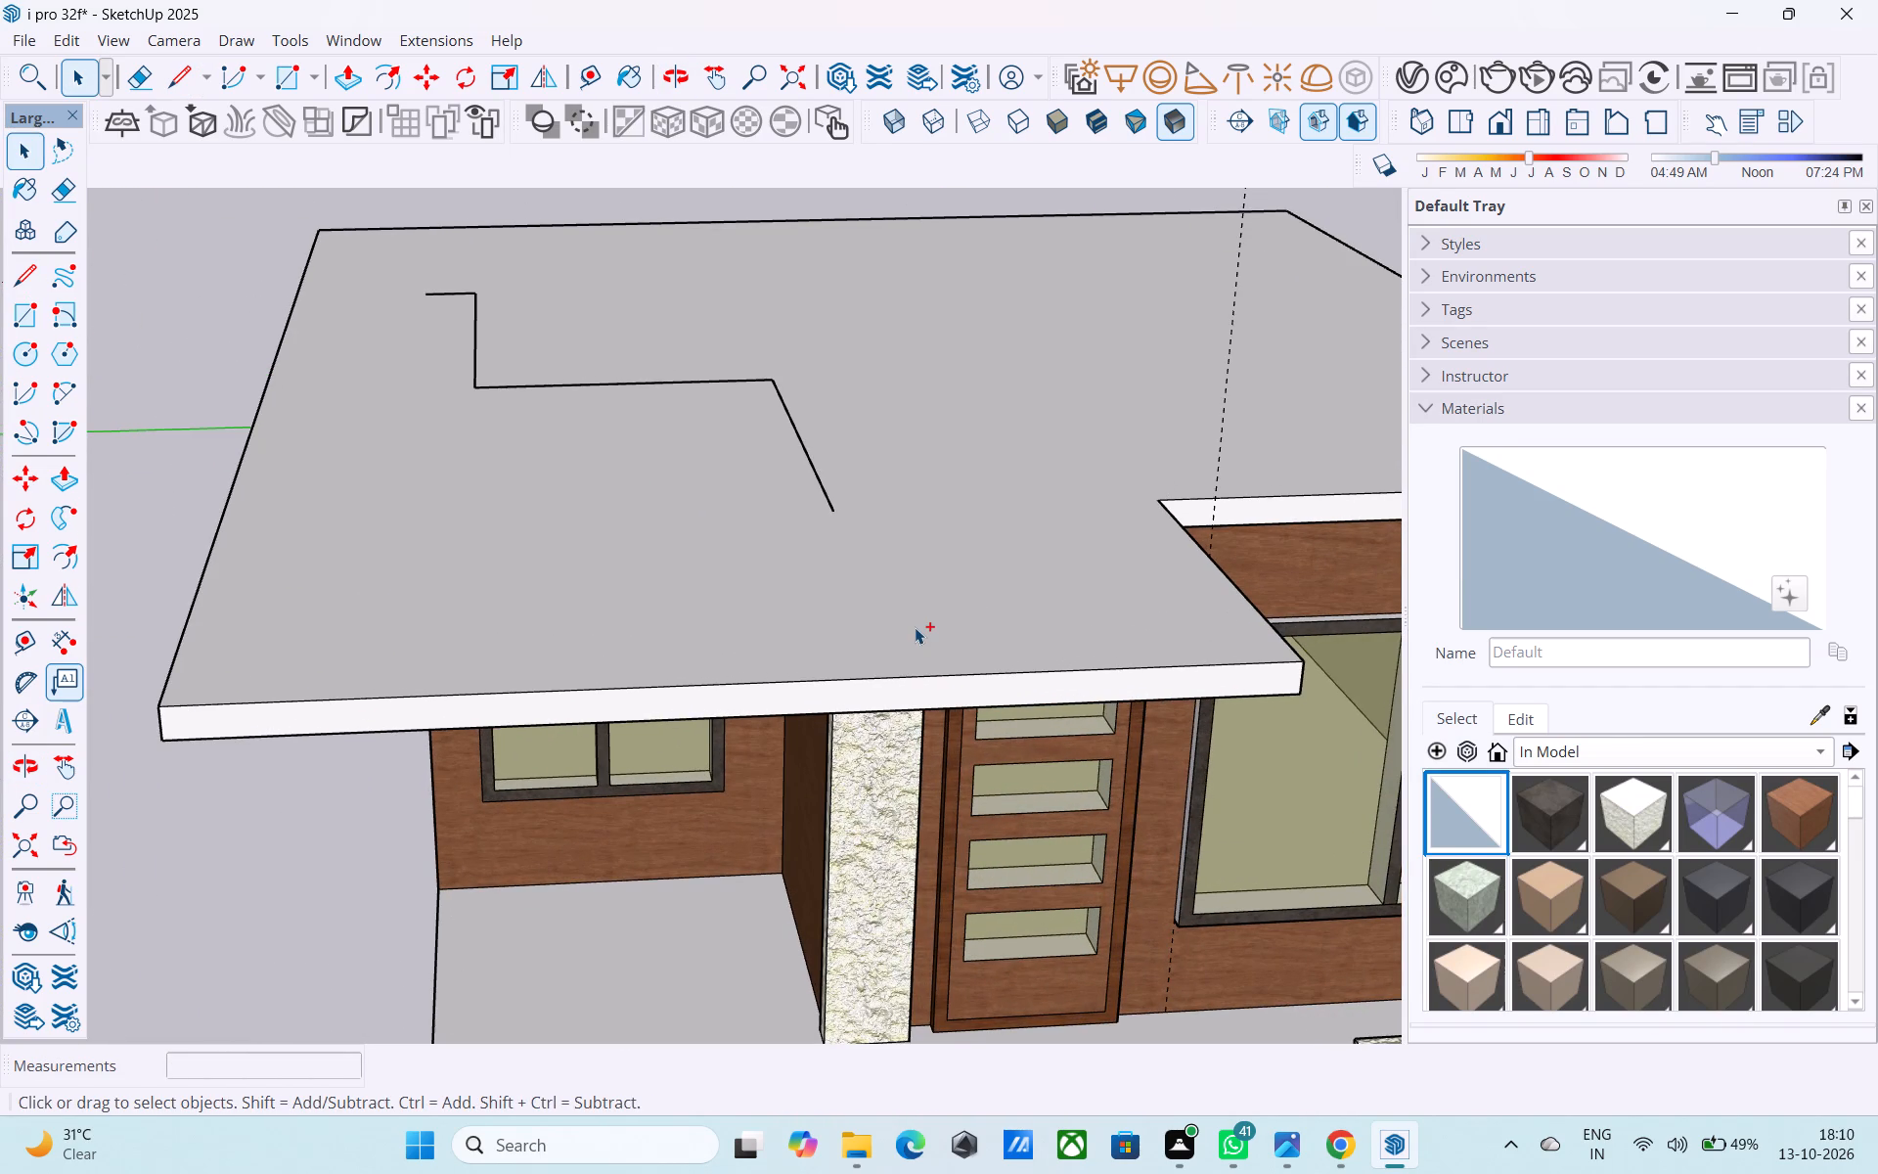
key("ctrl+z")
key("ctrl+z")
key("ctrl+z")
key("ctrl+z")
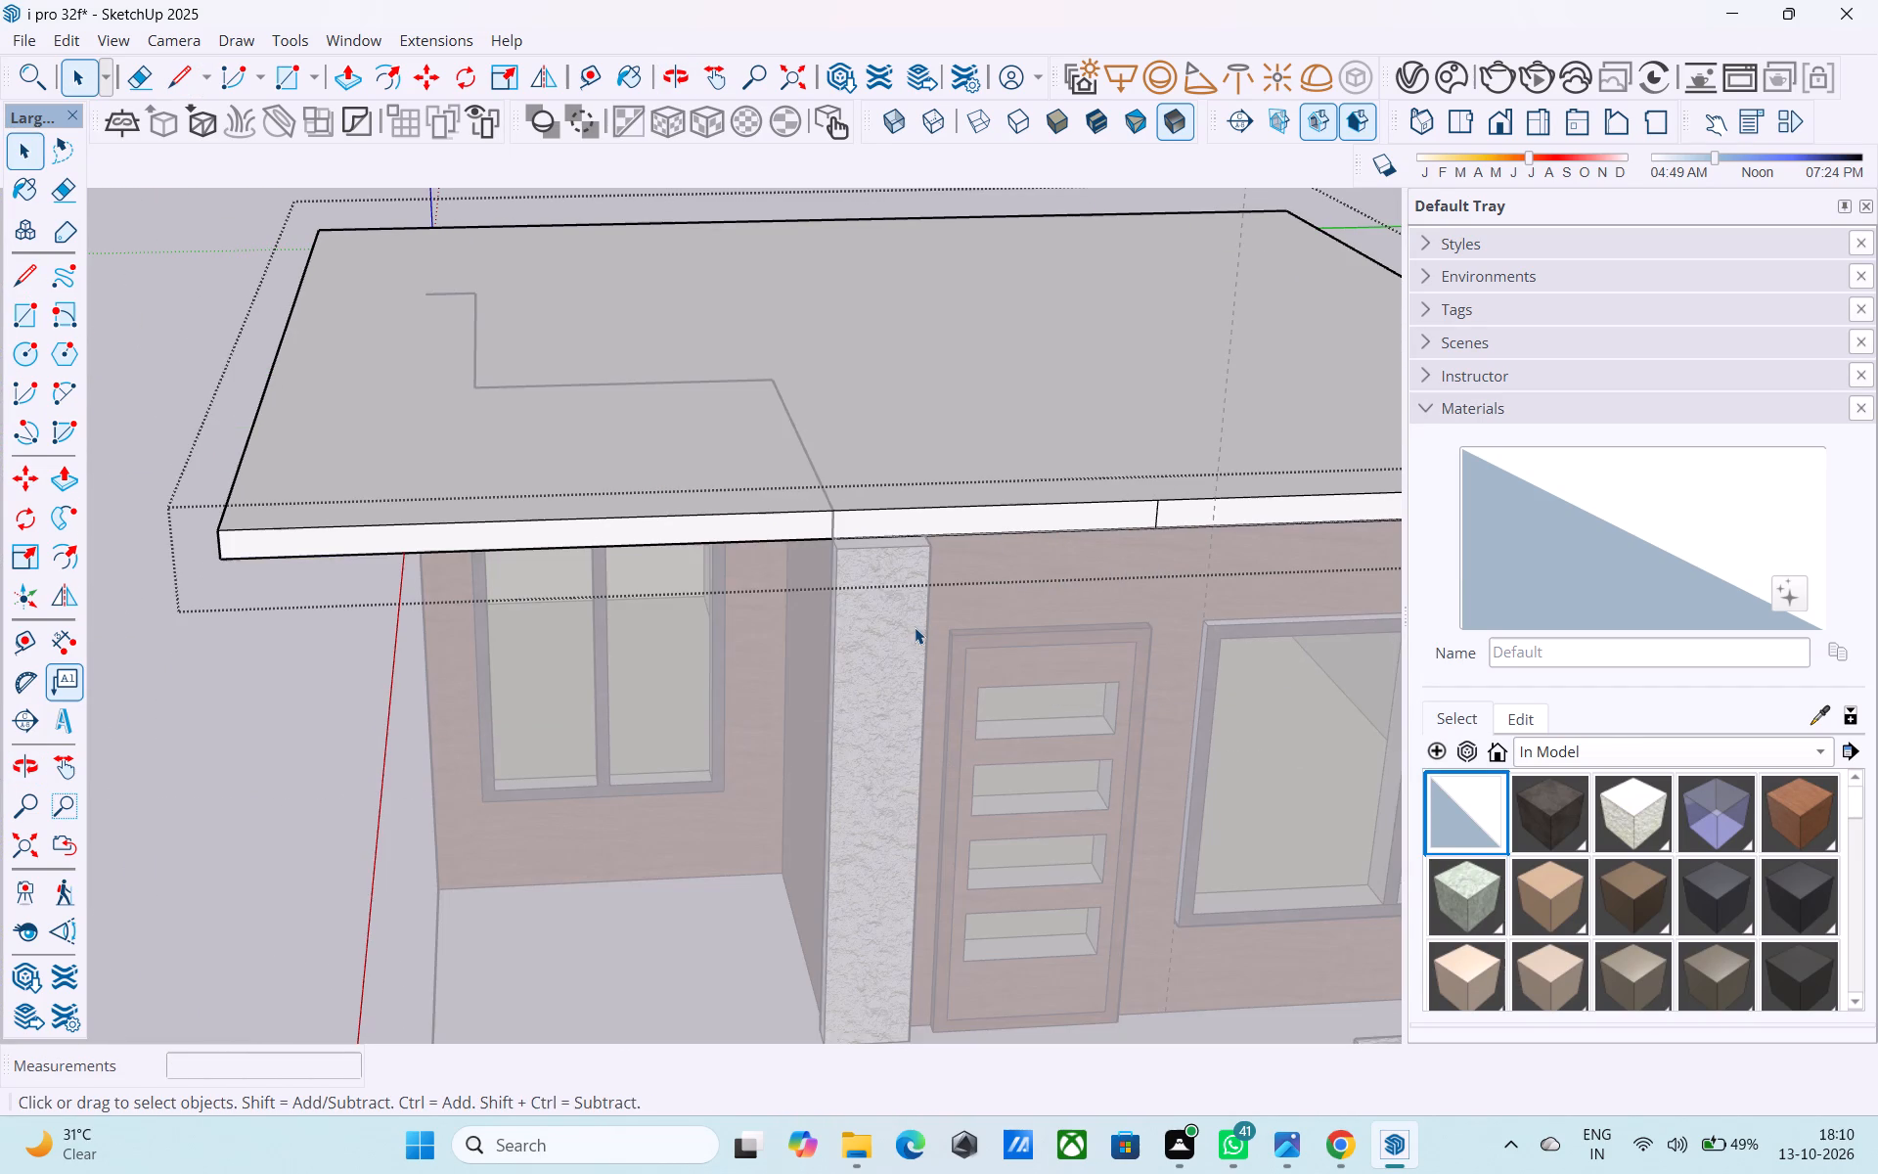
key("space")
scroll(712, 689, "down", 7)
left_click(497, 730)
scroll(716, 507, "up", 4)
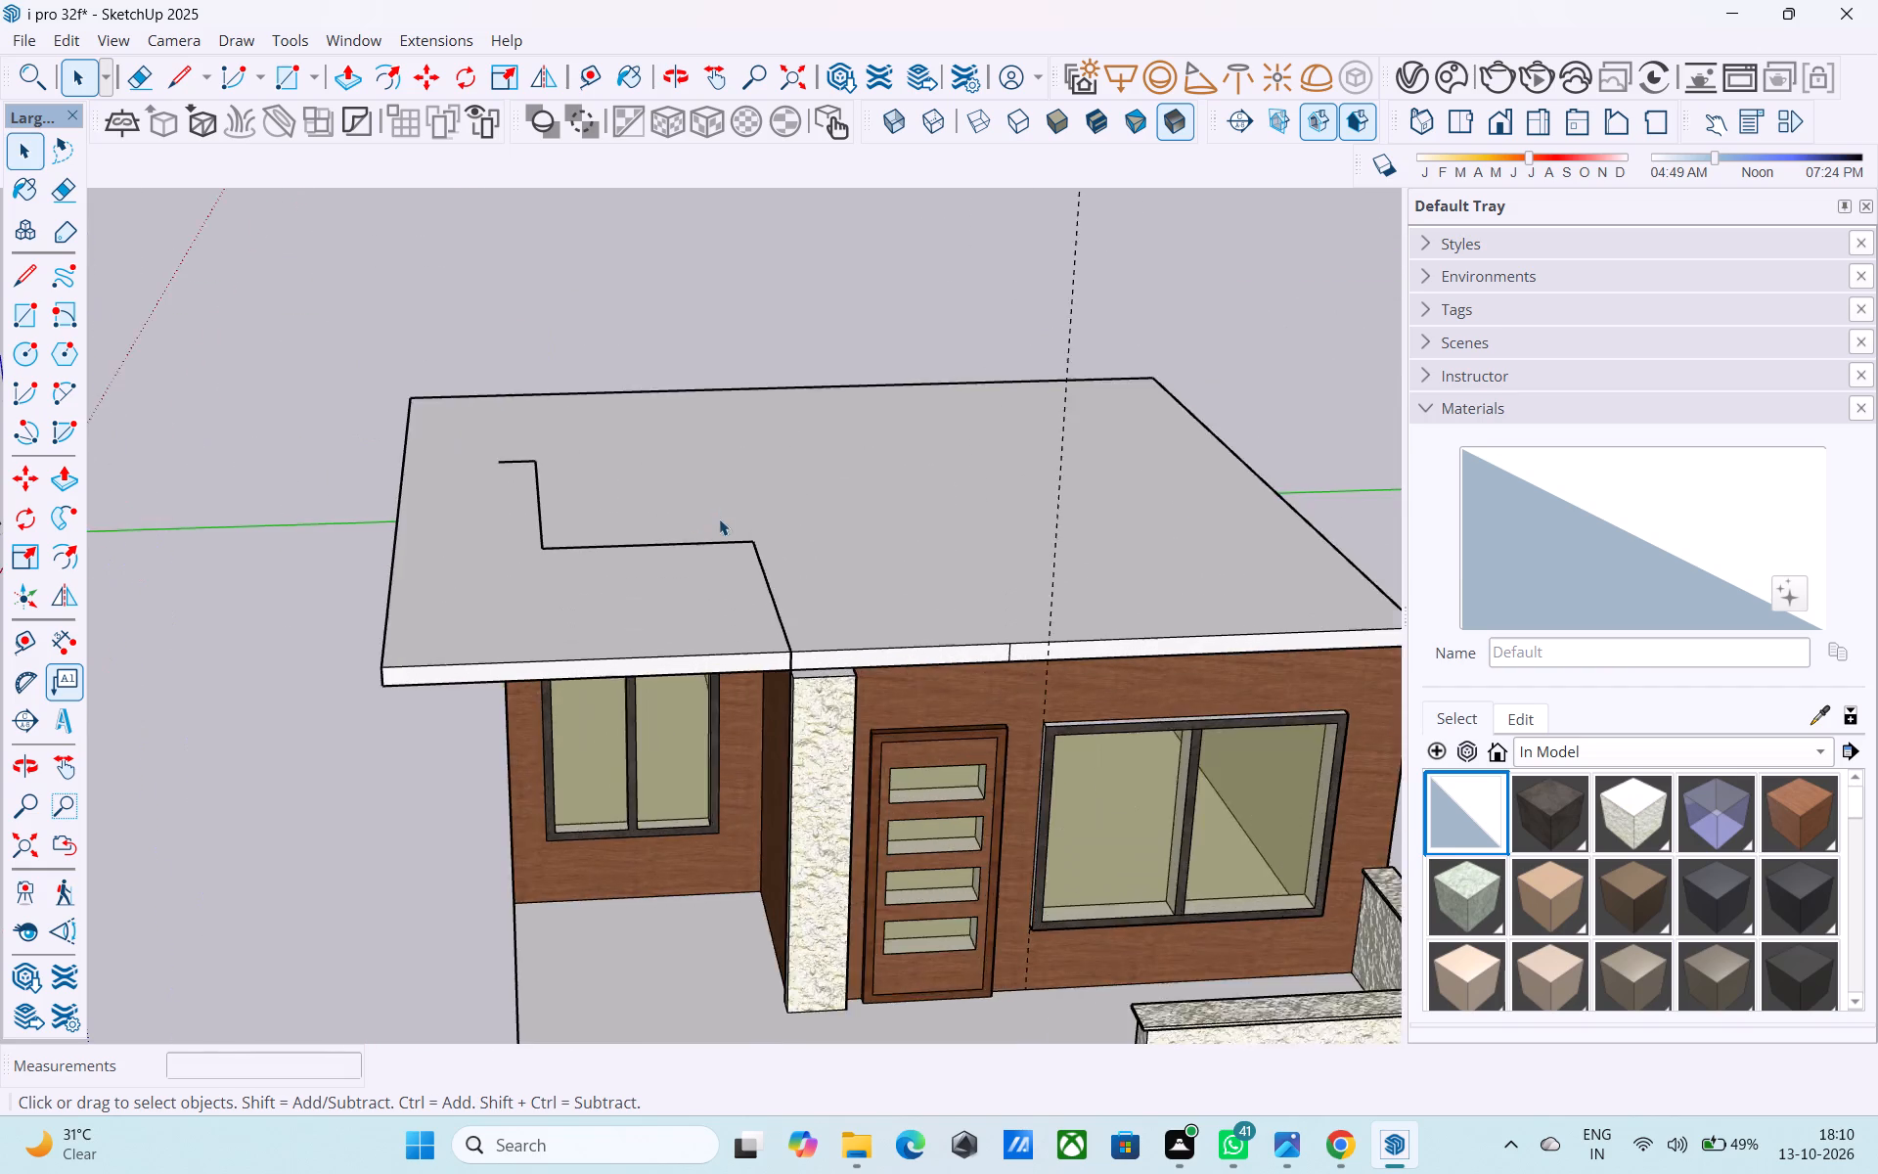
Inside the roof group, trace the stepped line on the top face from the front edge to its far end.
scroll(719, 519, "up", 3)
double_click(763, 634)
scroll(769, 640, "up", 5)
key("l")
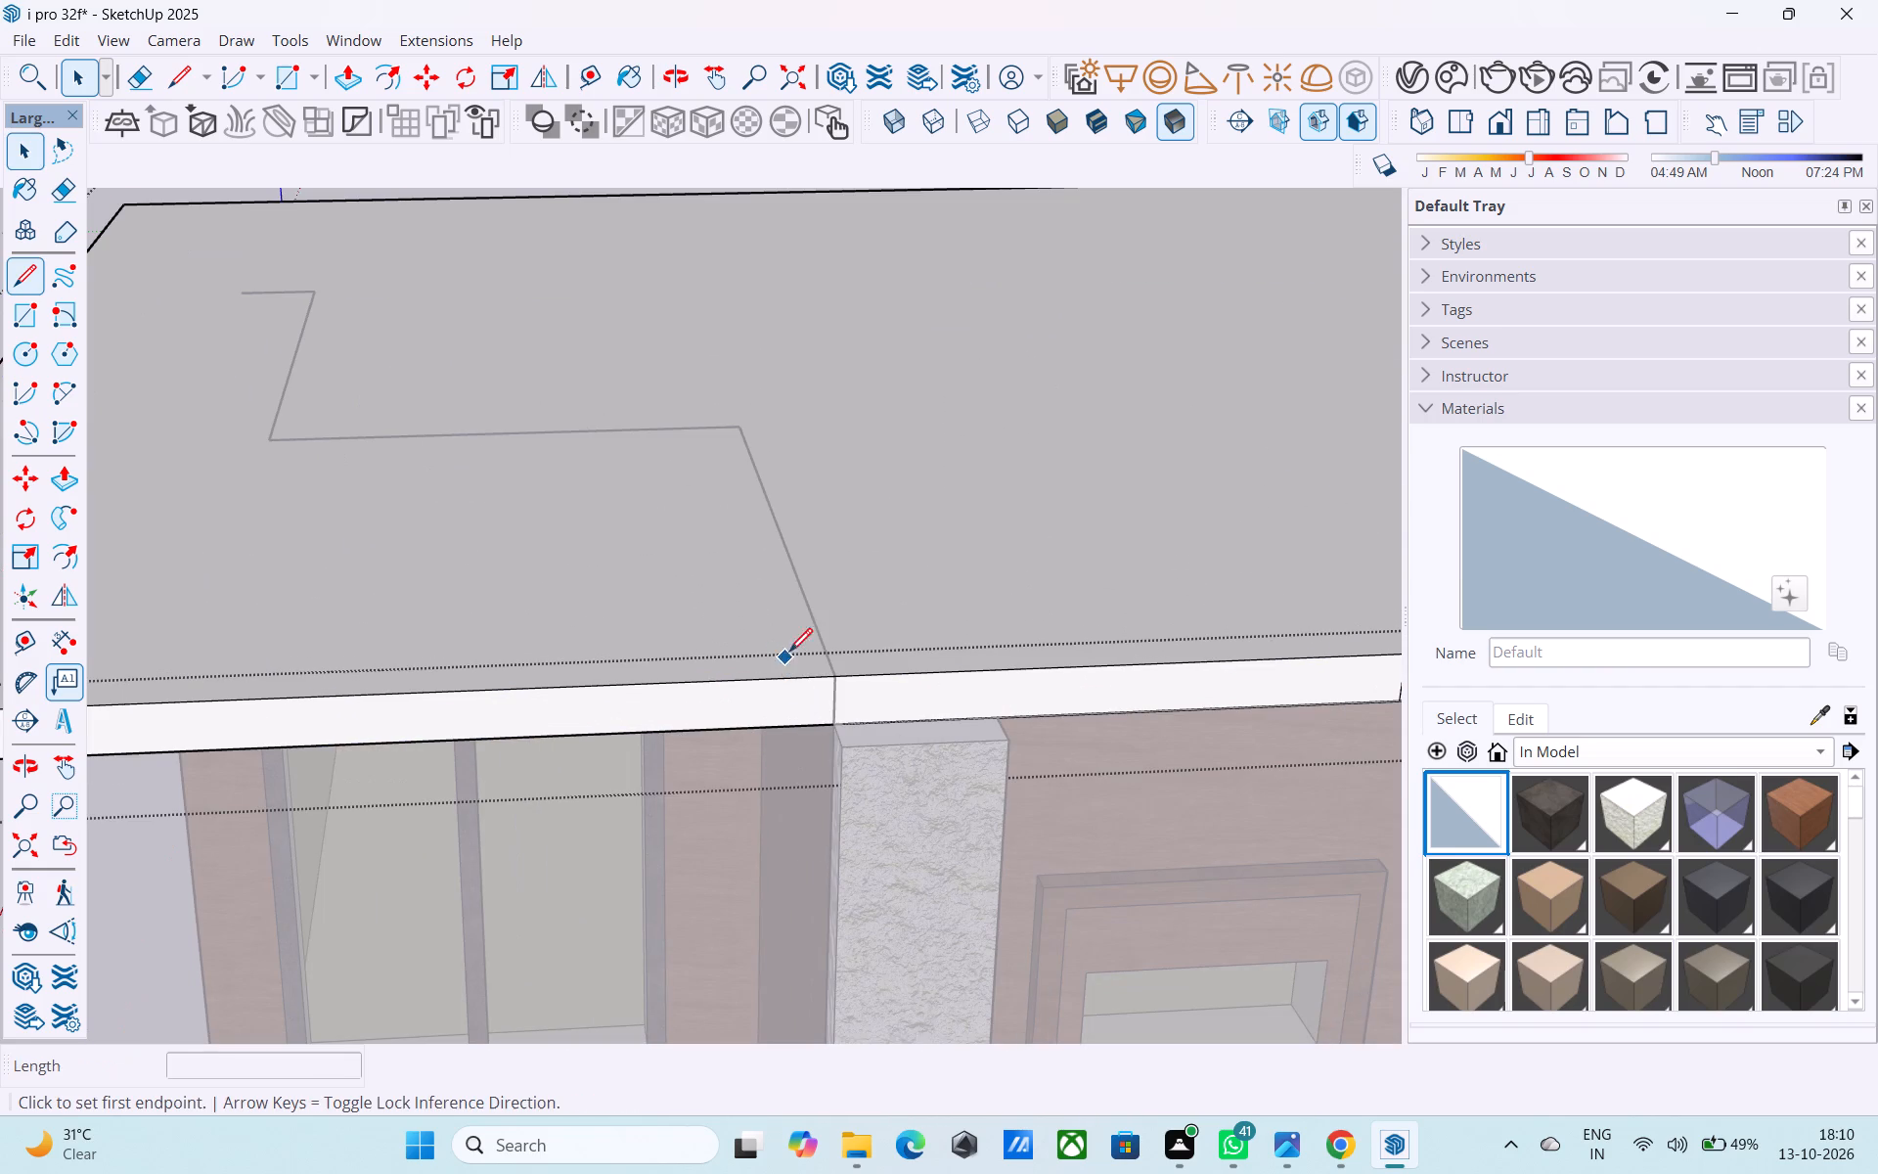
left_click(837, 665)
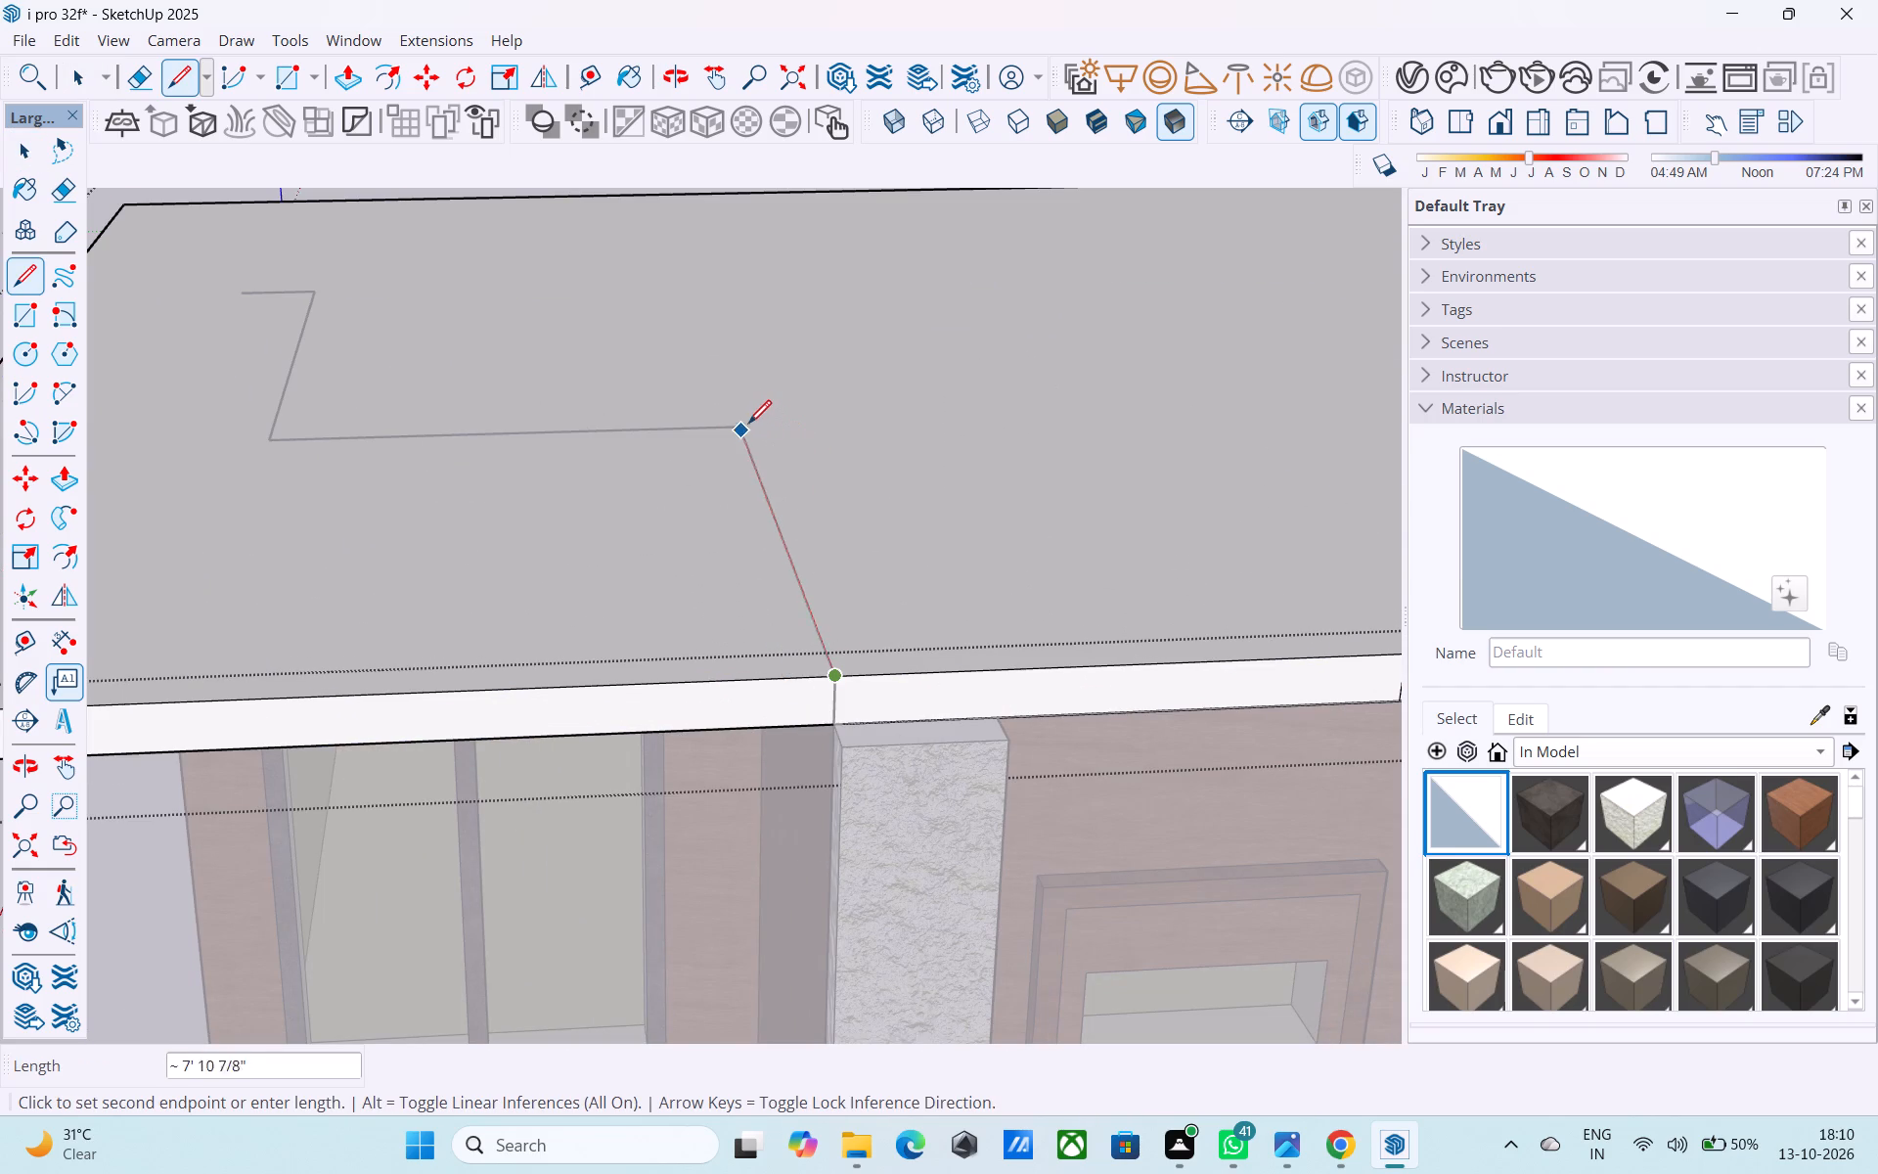
left_click(744, 423)
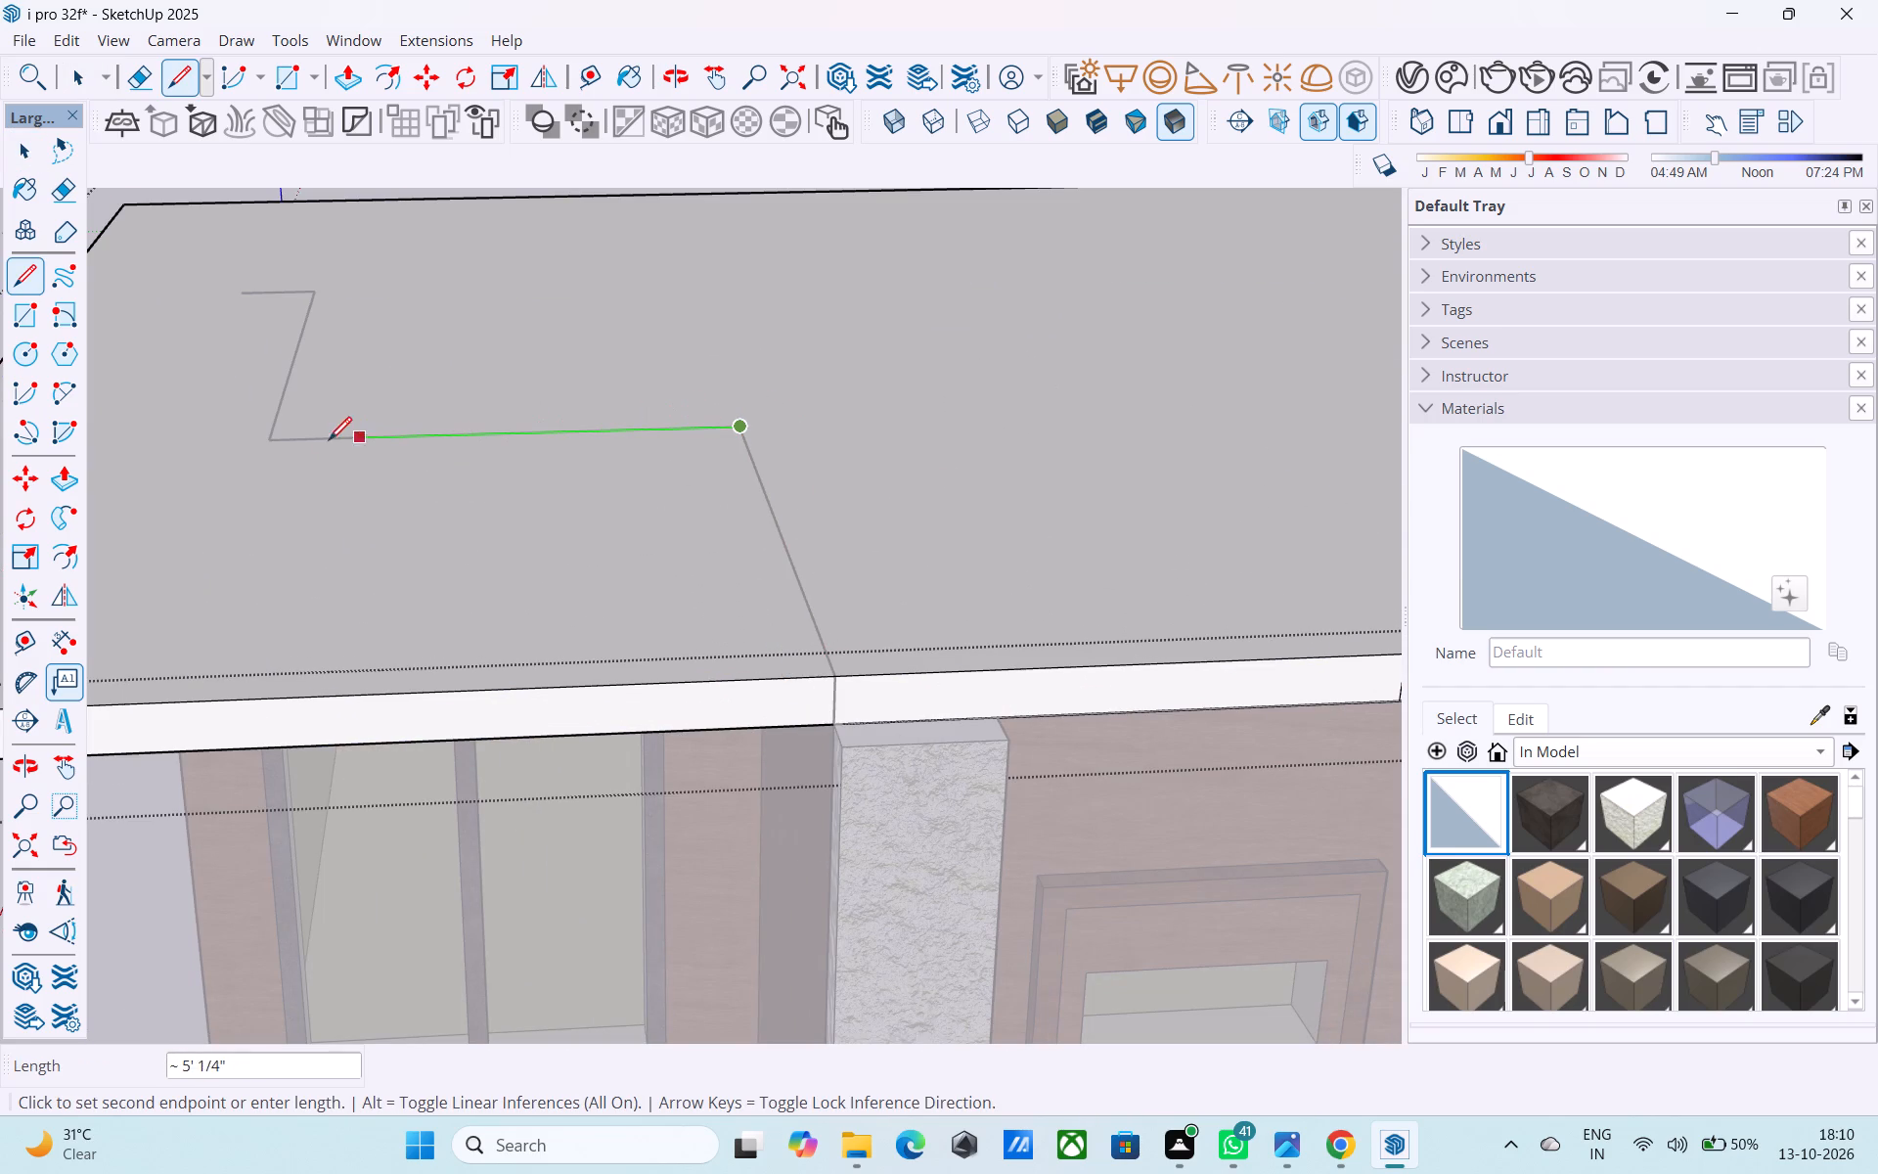
left_click(276, 448)
middle_click_drag(280, 448, 425, 556)
scroll(428, 564, "up", 4)
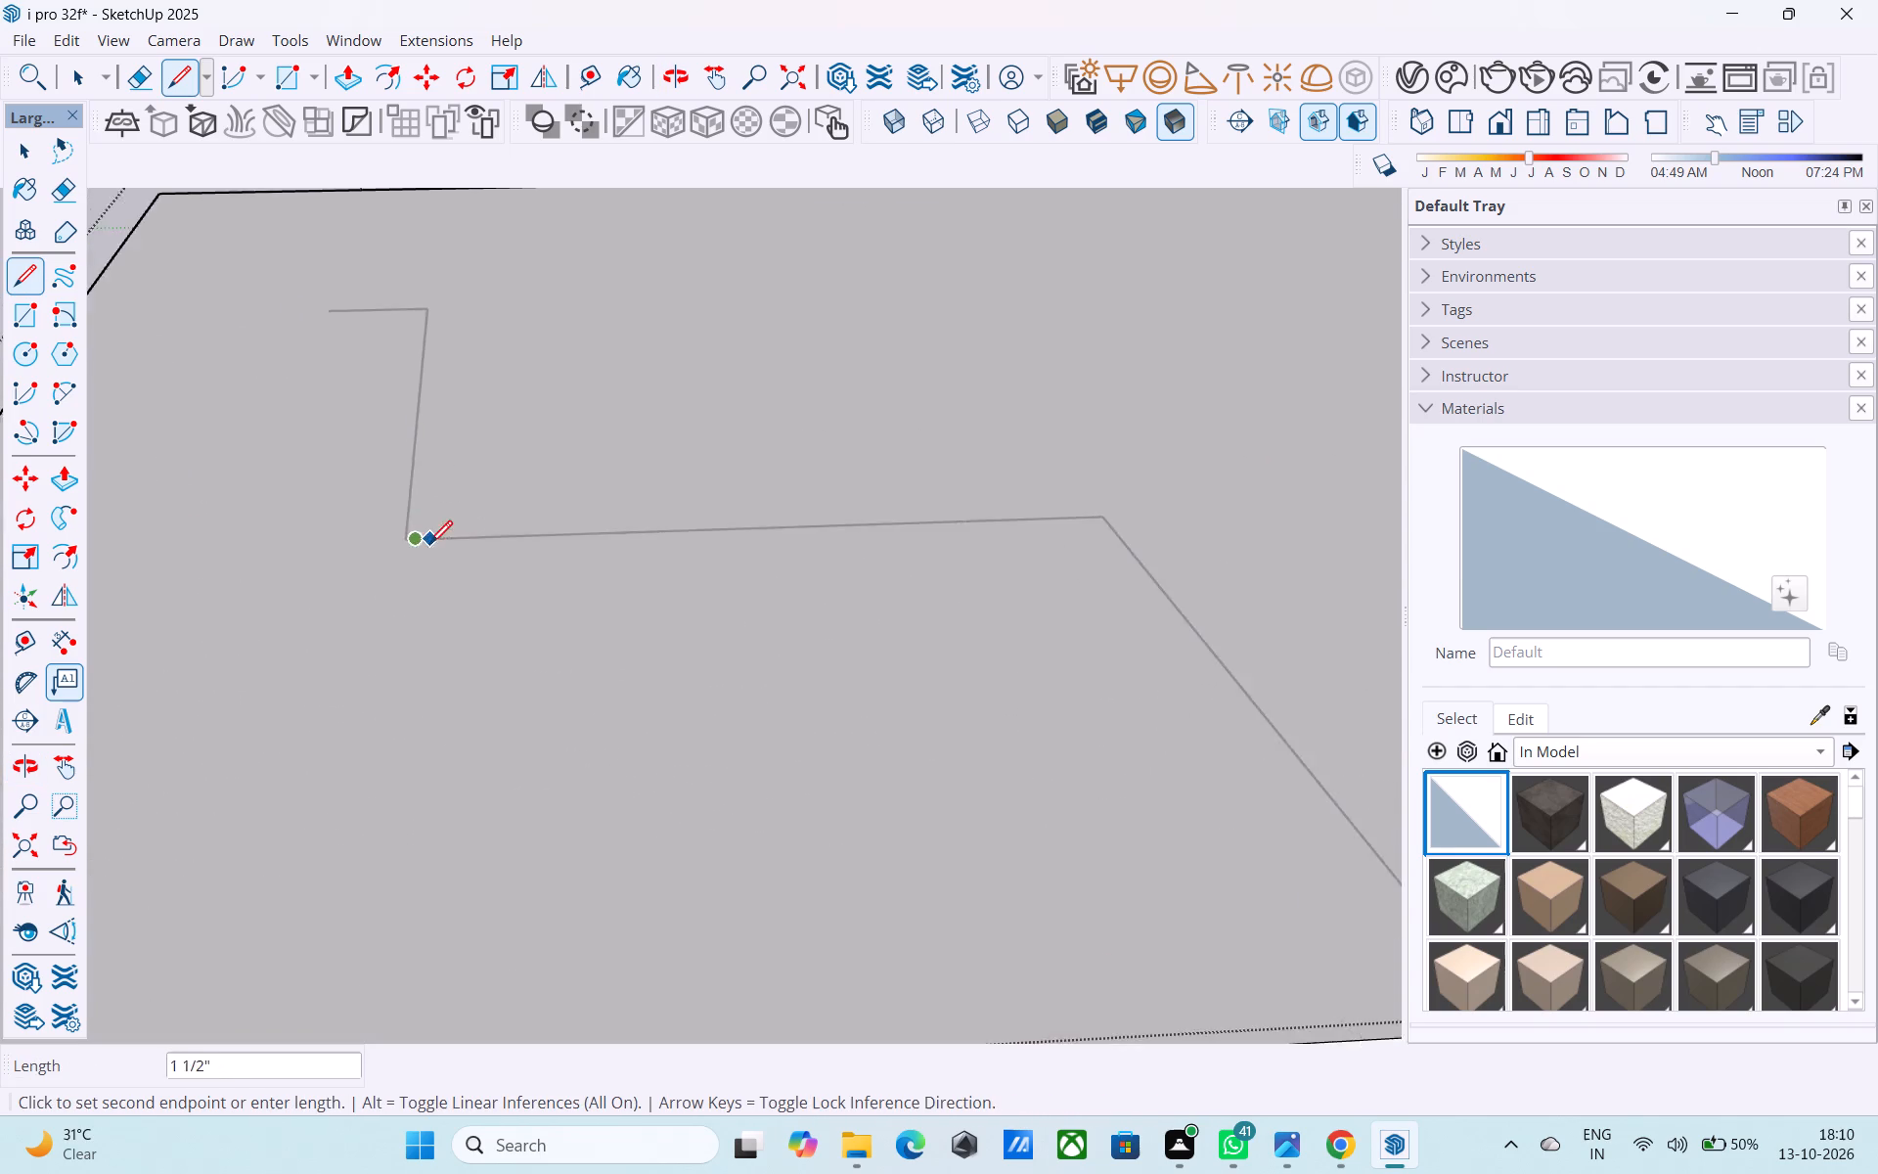
scroll(429, 546, "up", 15)
left_click(376, 525)
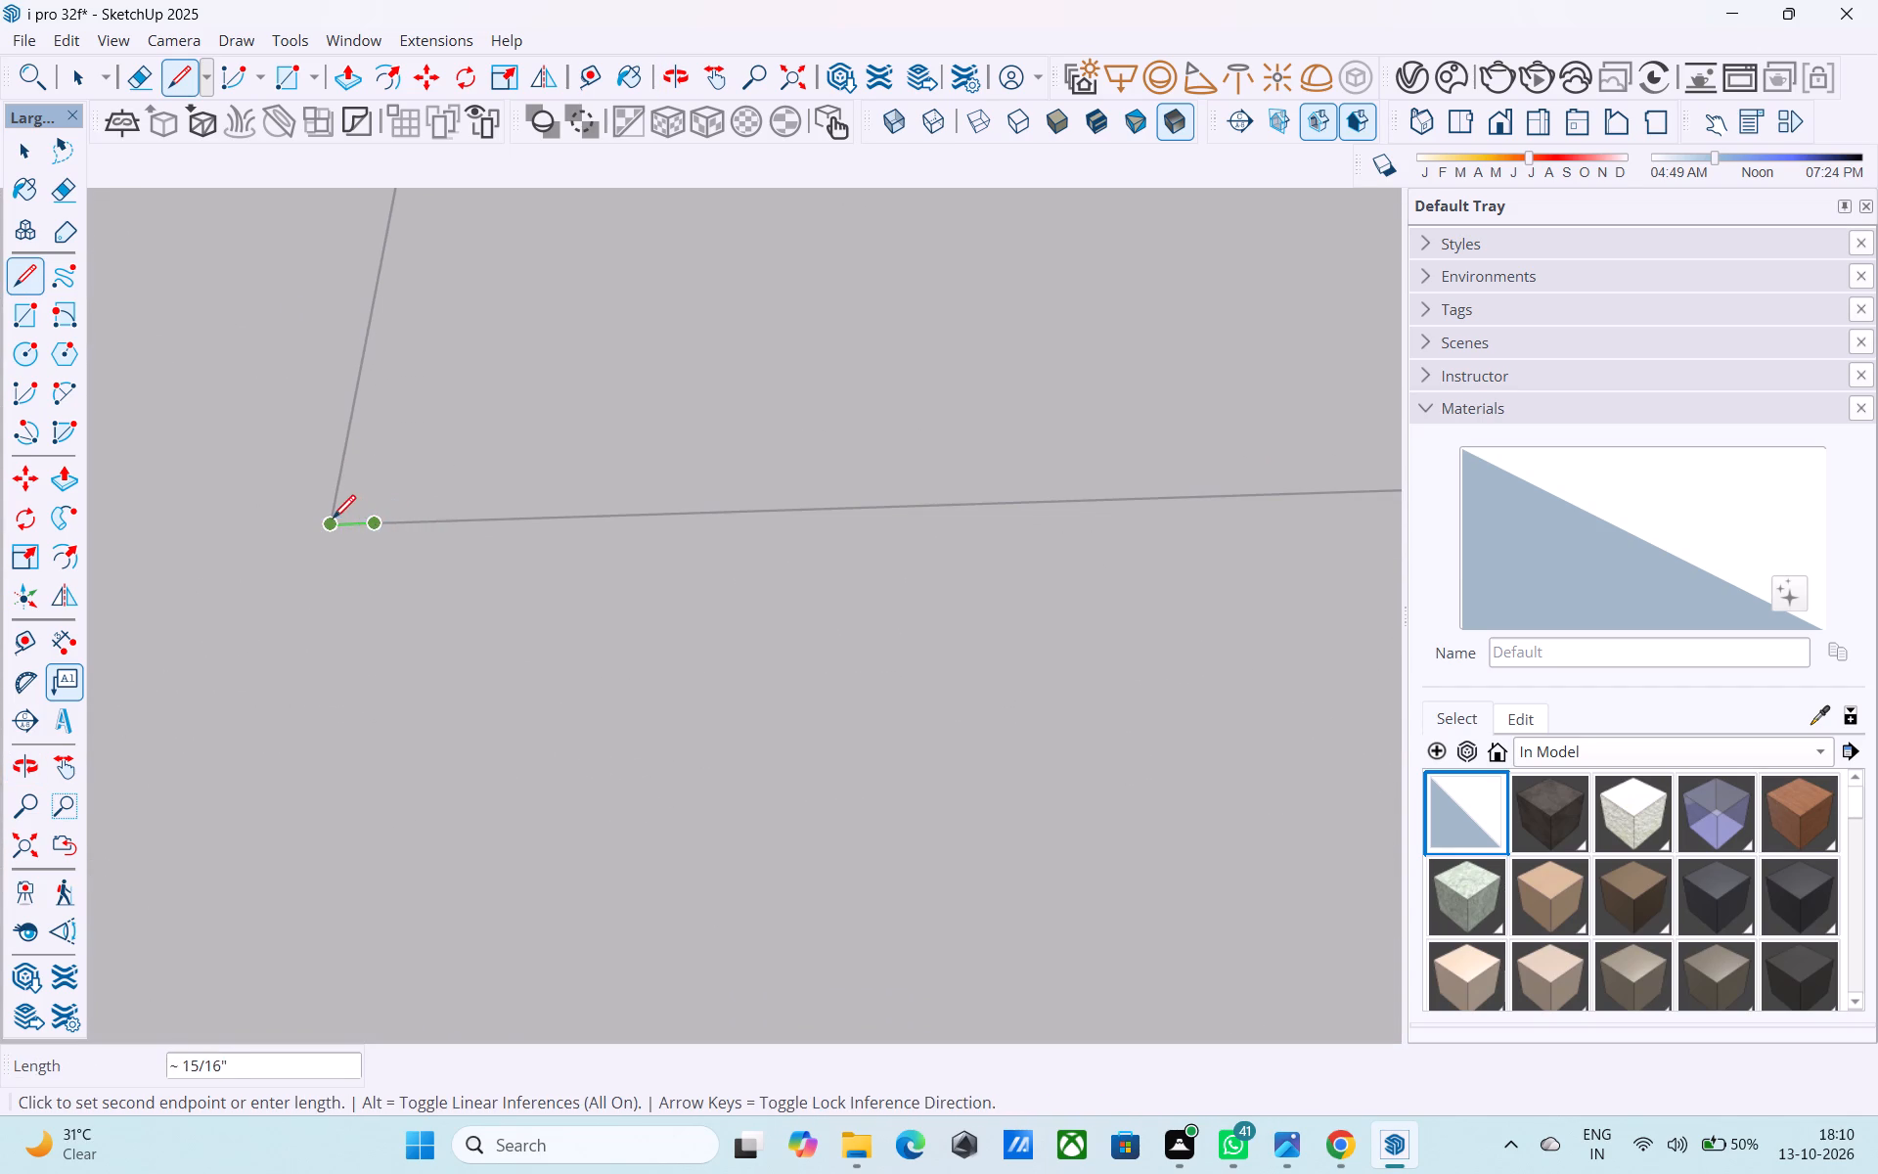
left_click(333, 520)
scroll(377, 493, "down", 1)
middle_click_drag(379, 501, 514, 997, "shift")
scroll(570, 745, "down", 5)
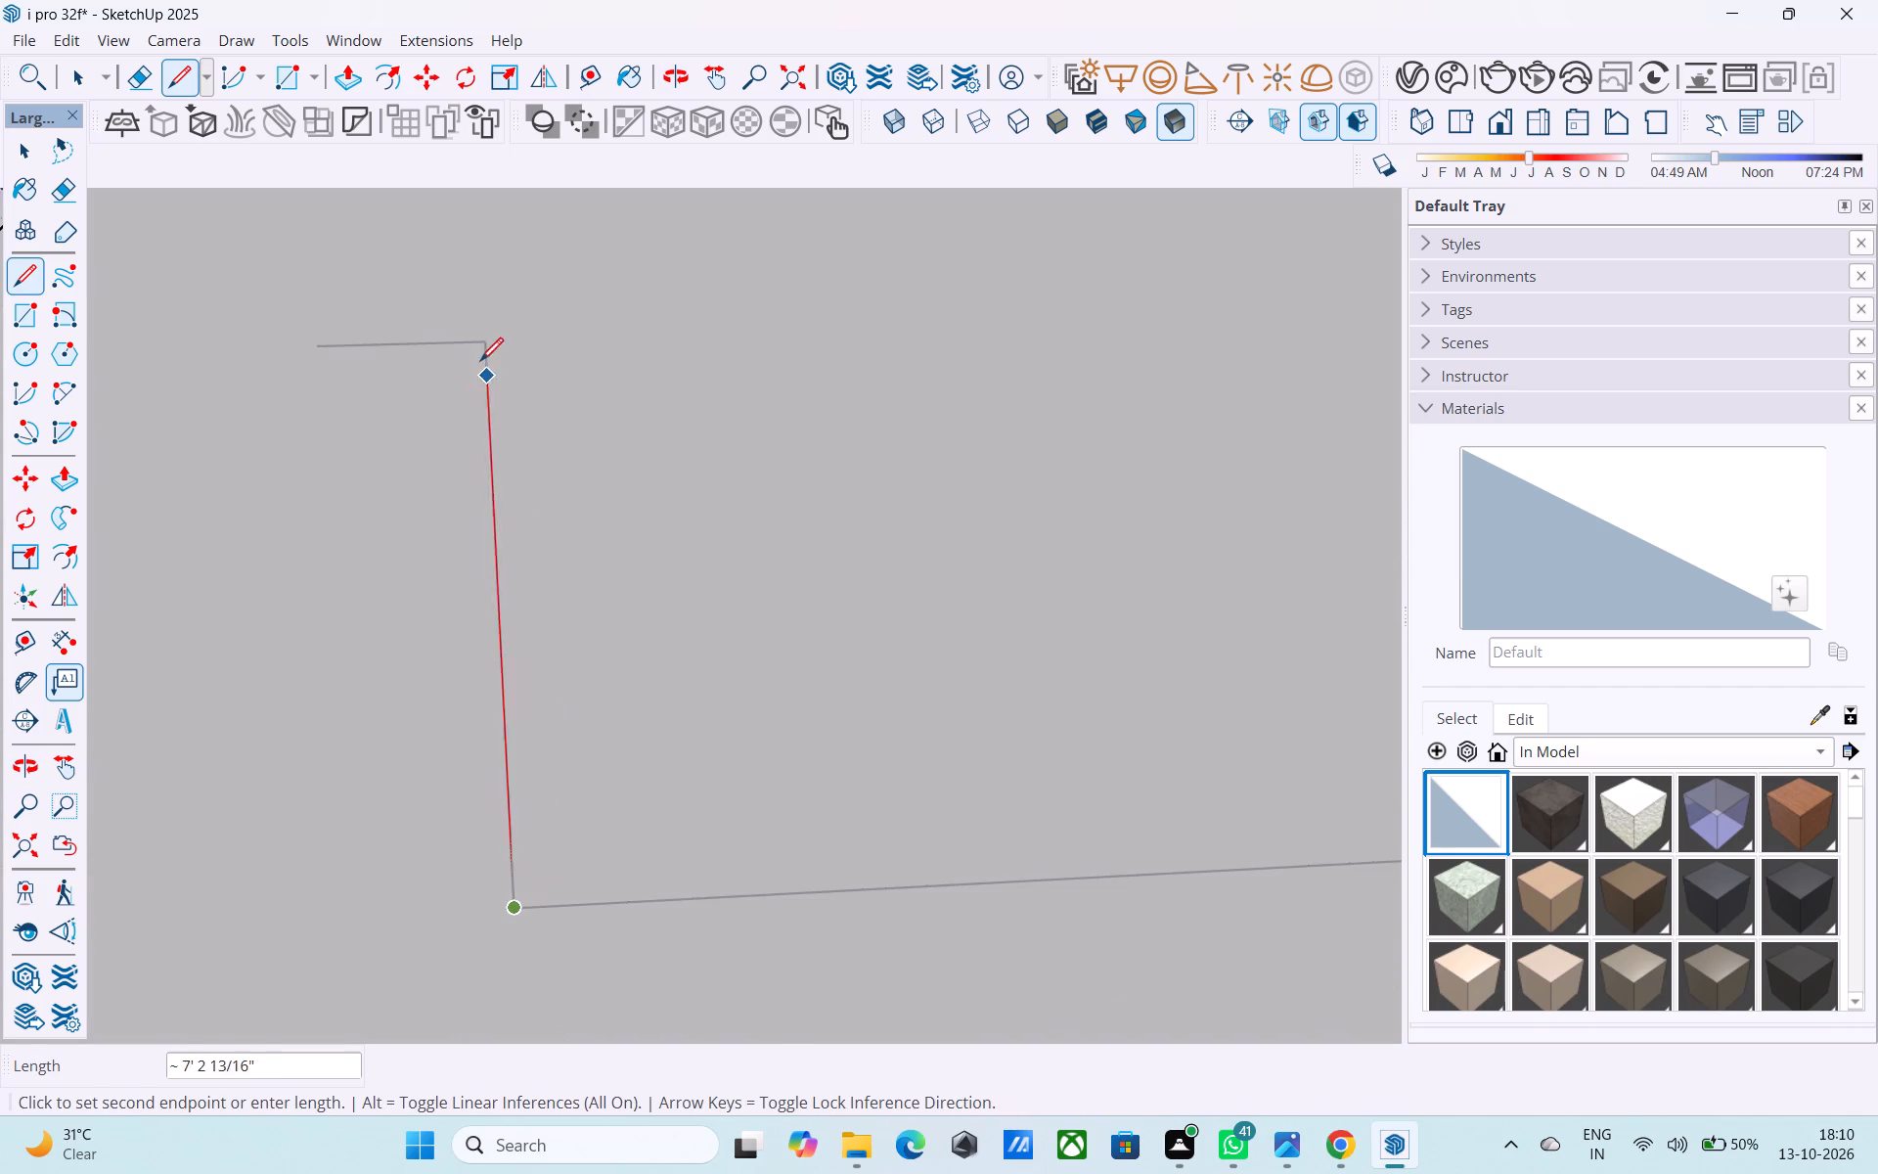
left_click(481, 349)
left_click(325, 342)
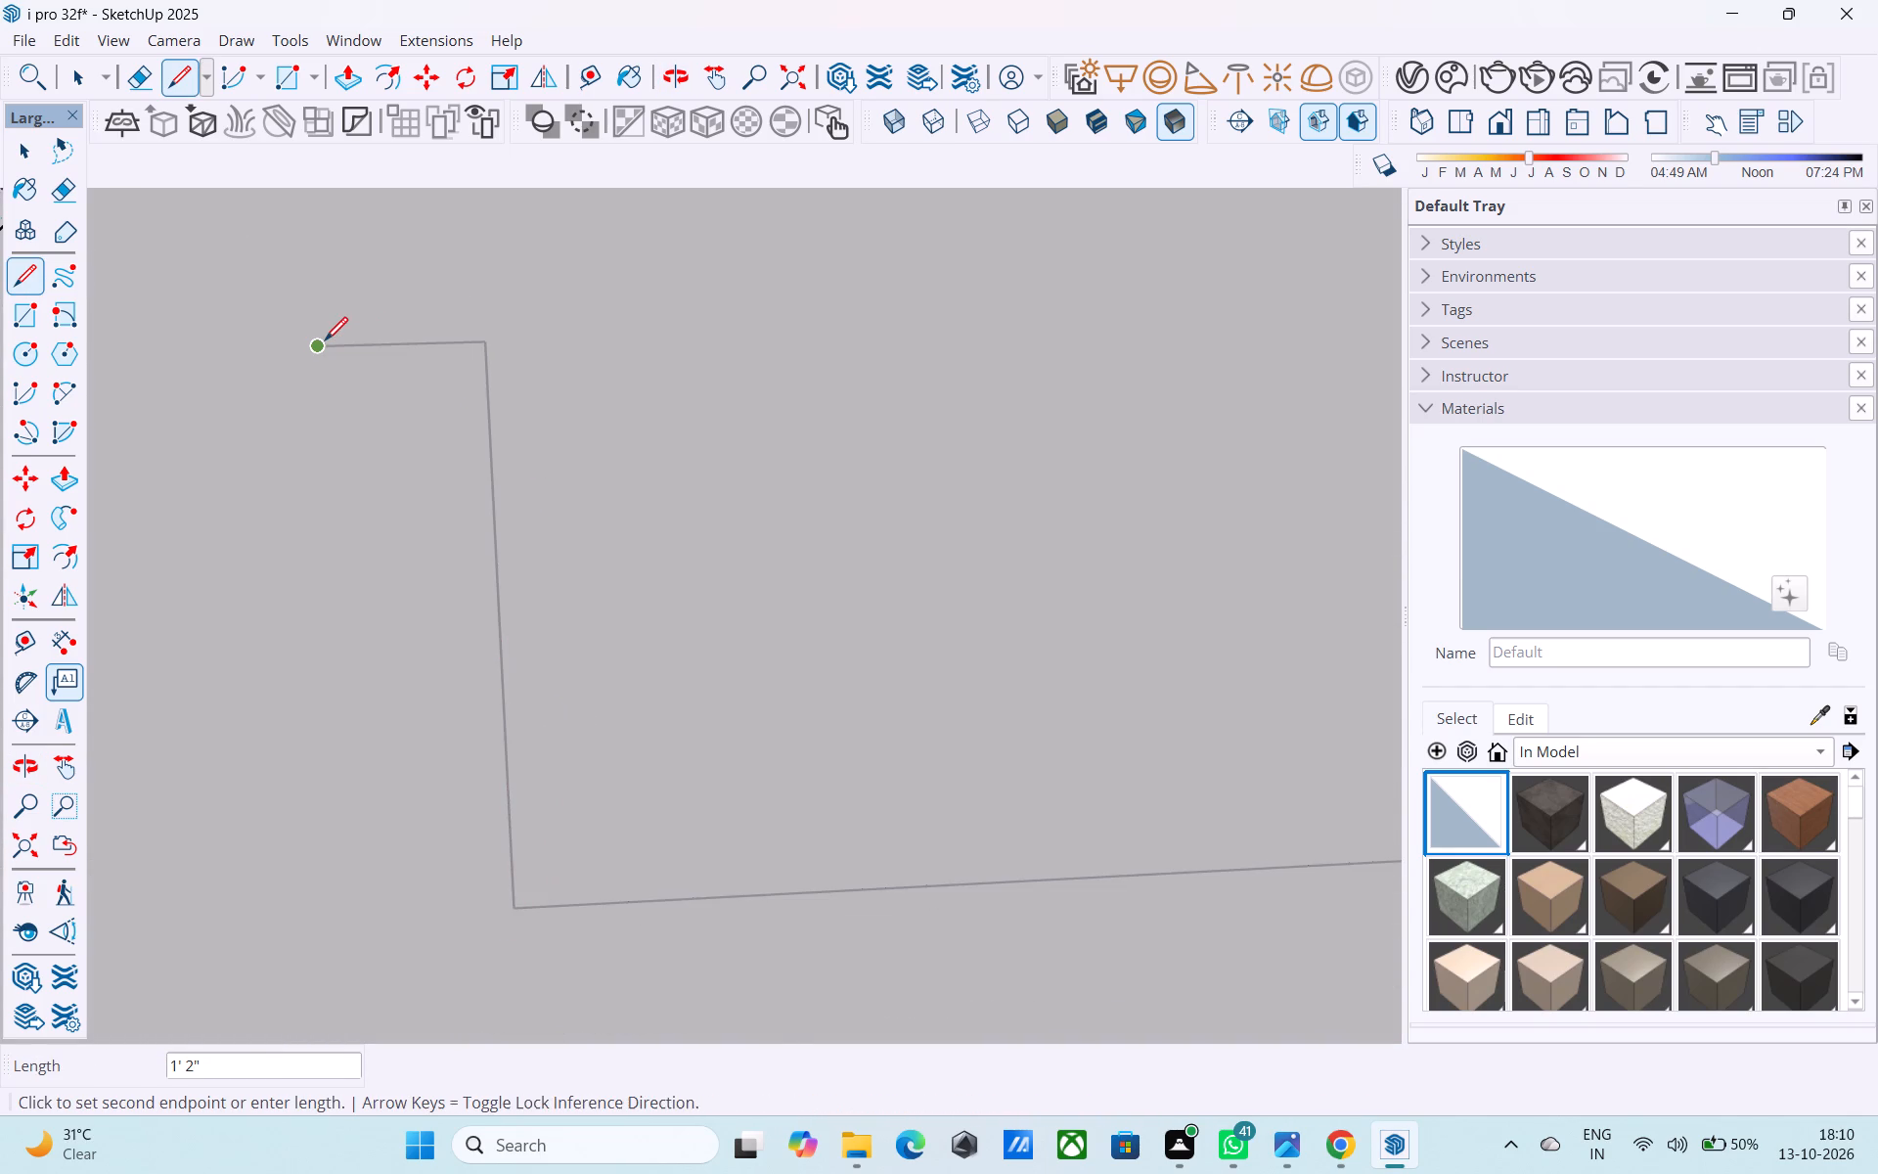
Continue the stepped line's end segment about 2' 4 7/8" toward the roof's side edge.
scroll(330, 340, "down", 5)
middle_click_drag(330, 340, 673, 429)
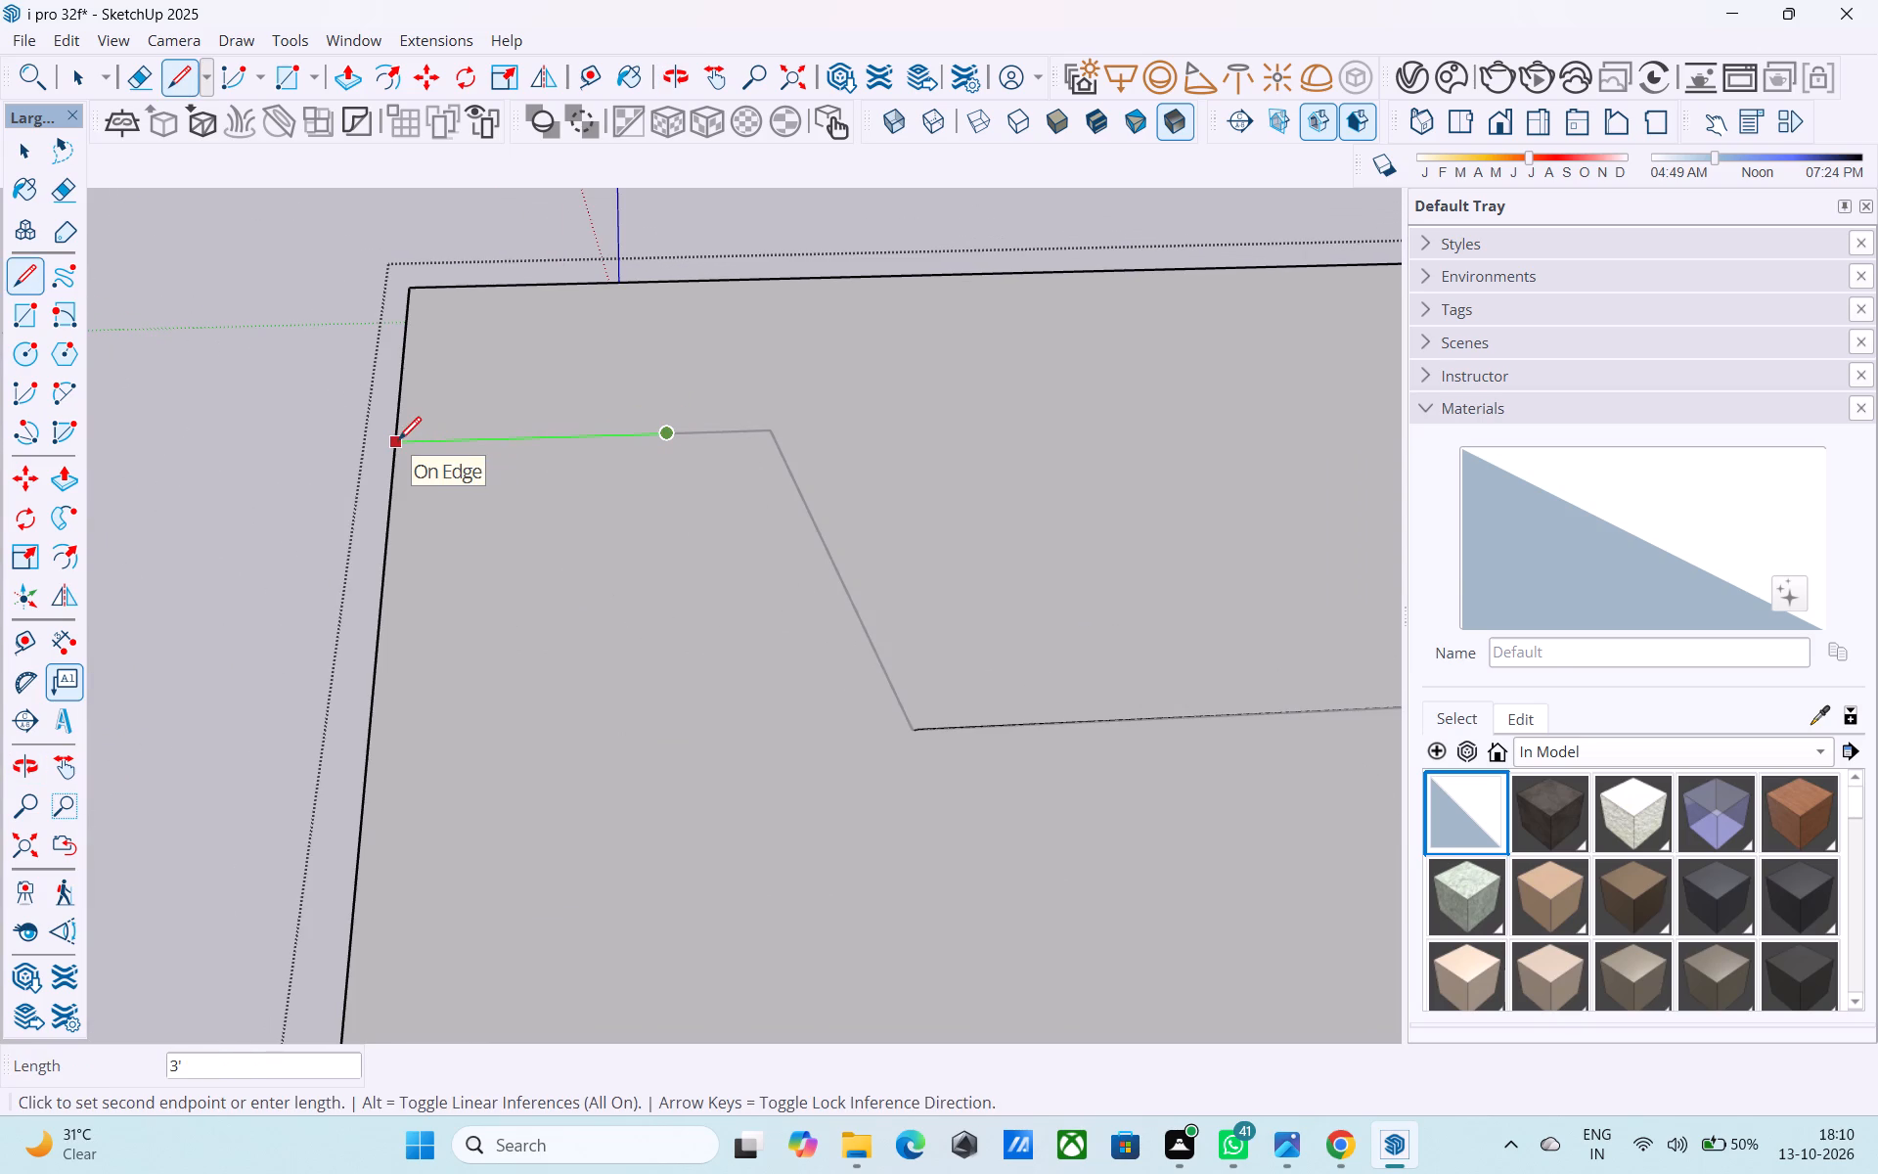
left_click(450, 442)
scroll(450, 440, "down", 10)
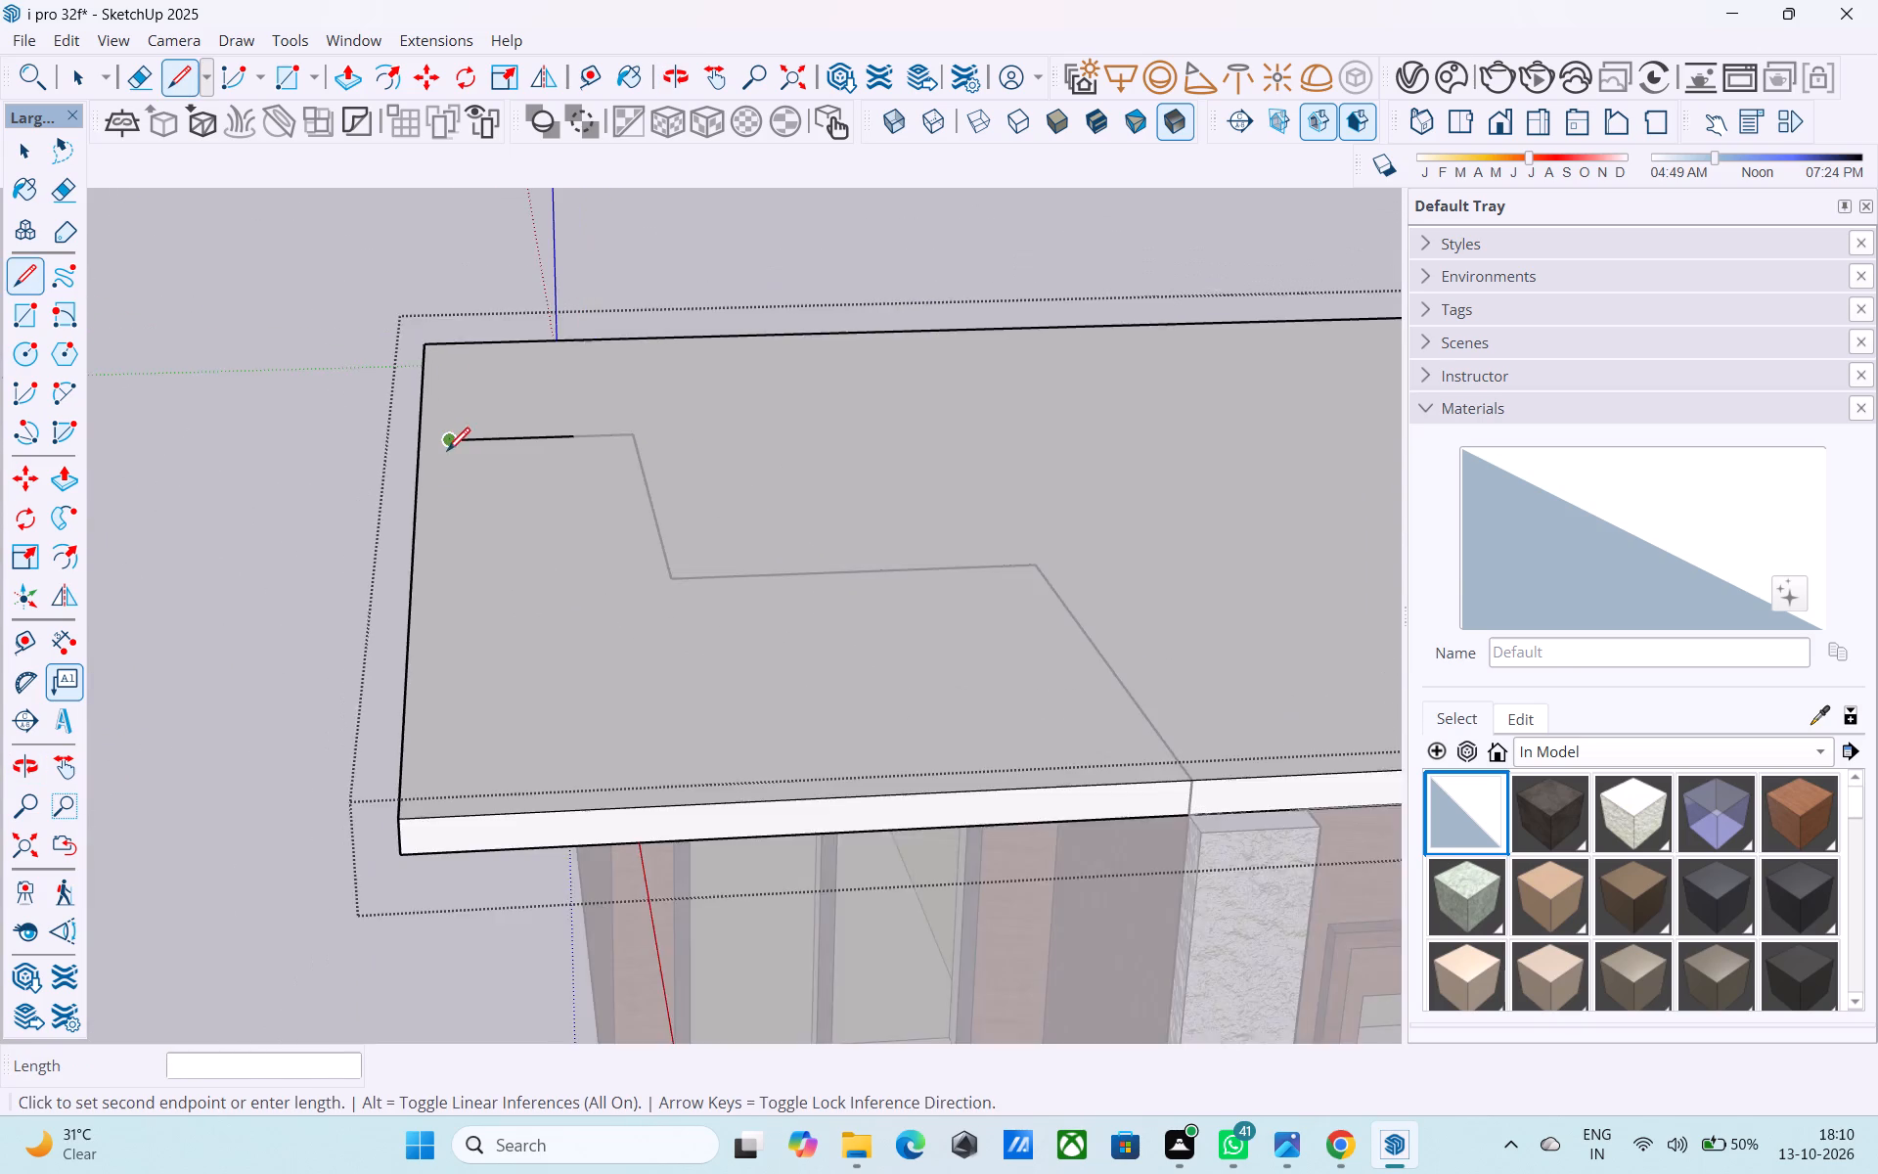
scroll(447, 453, "down", 2)
key("space")
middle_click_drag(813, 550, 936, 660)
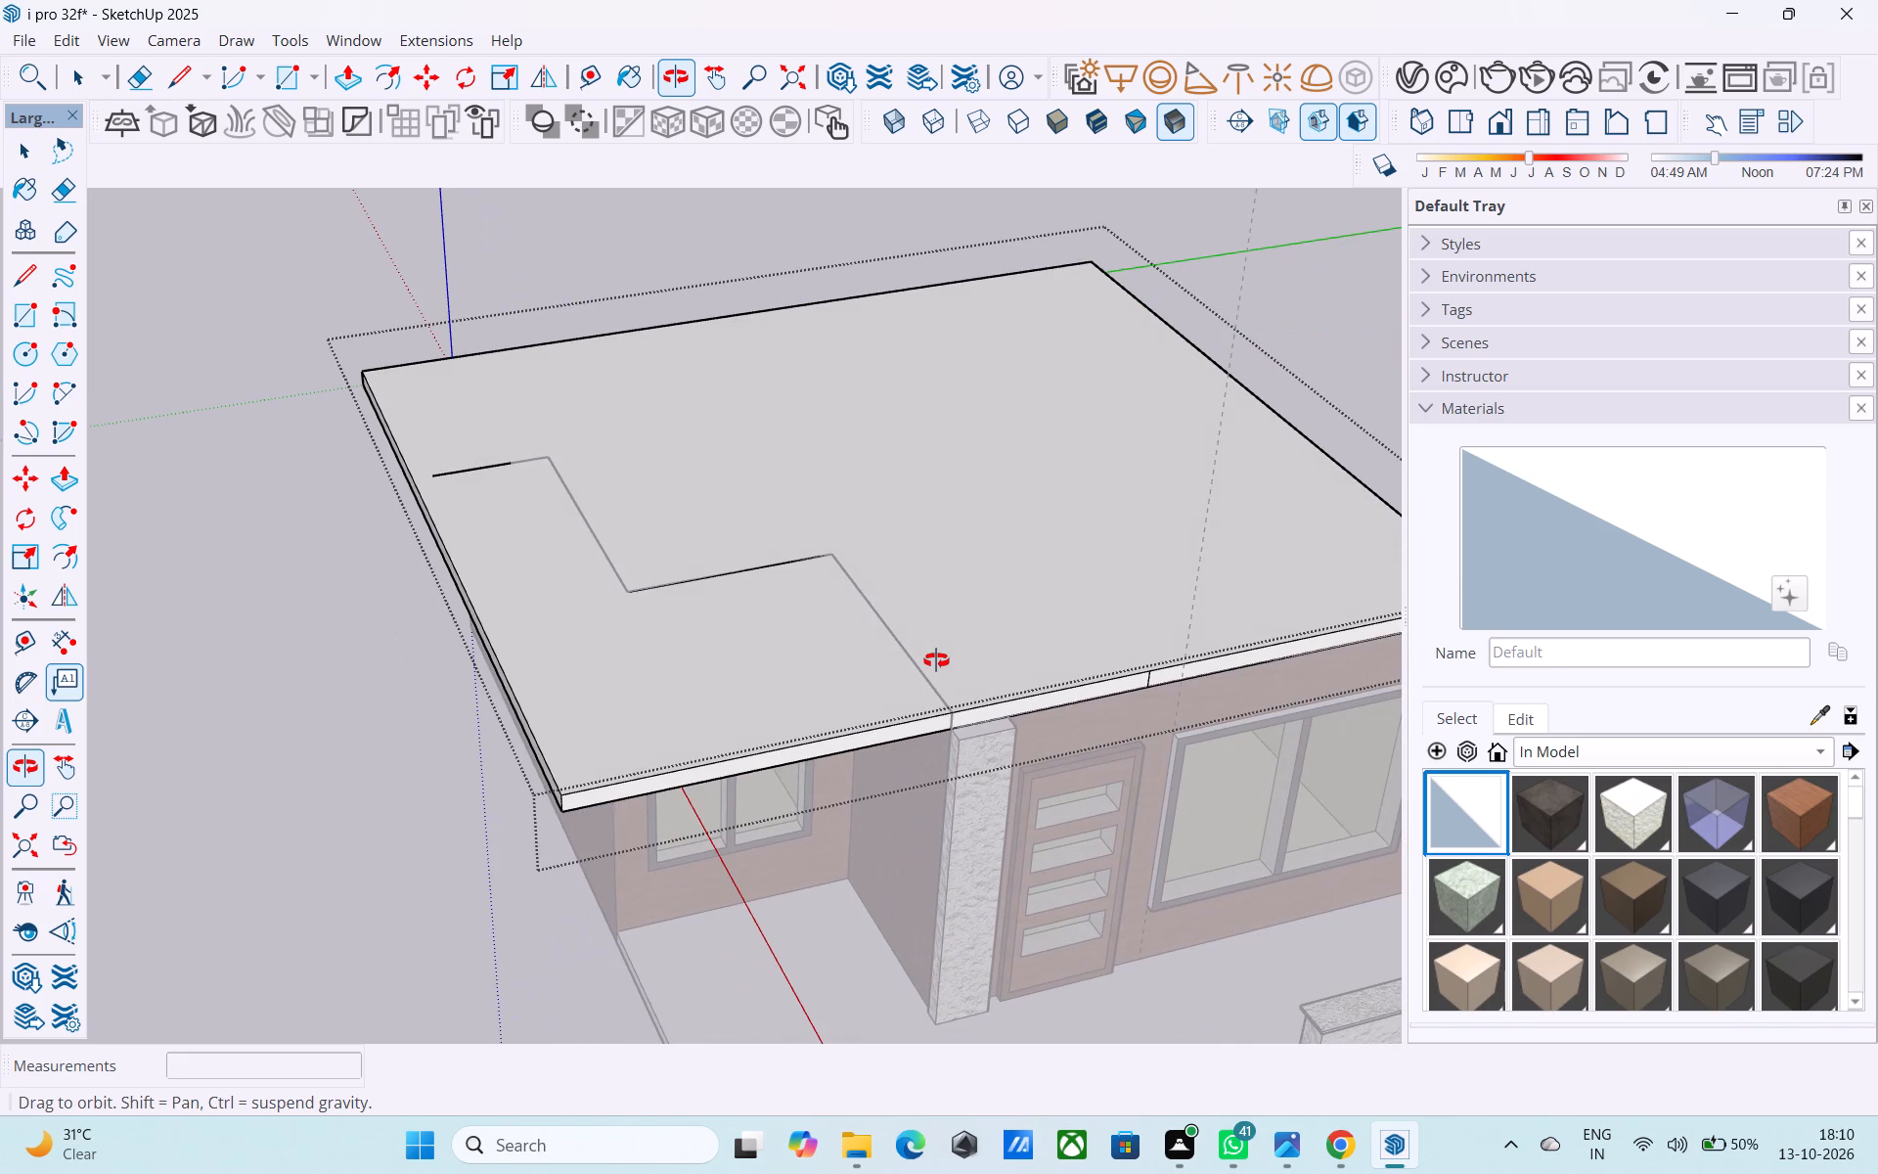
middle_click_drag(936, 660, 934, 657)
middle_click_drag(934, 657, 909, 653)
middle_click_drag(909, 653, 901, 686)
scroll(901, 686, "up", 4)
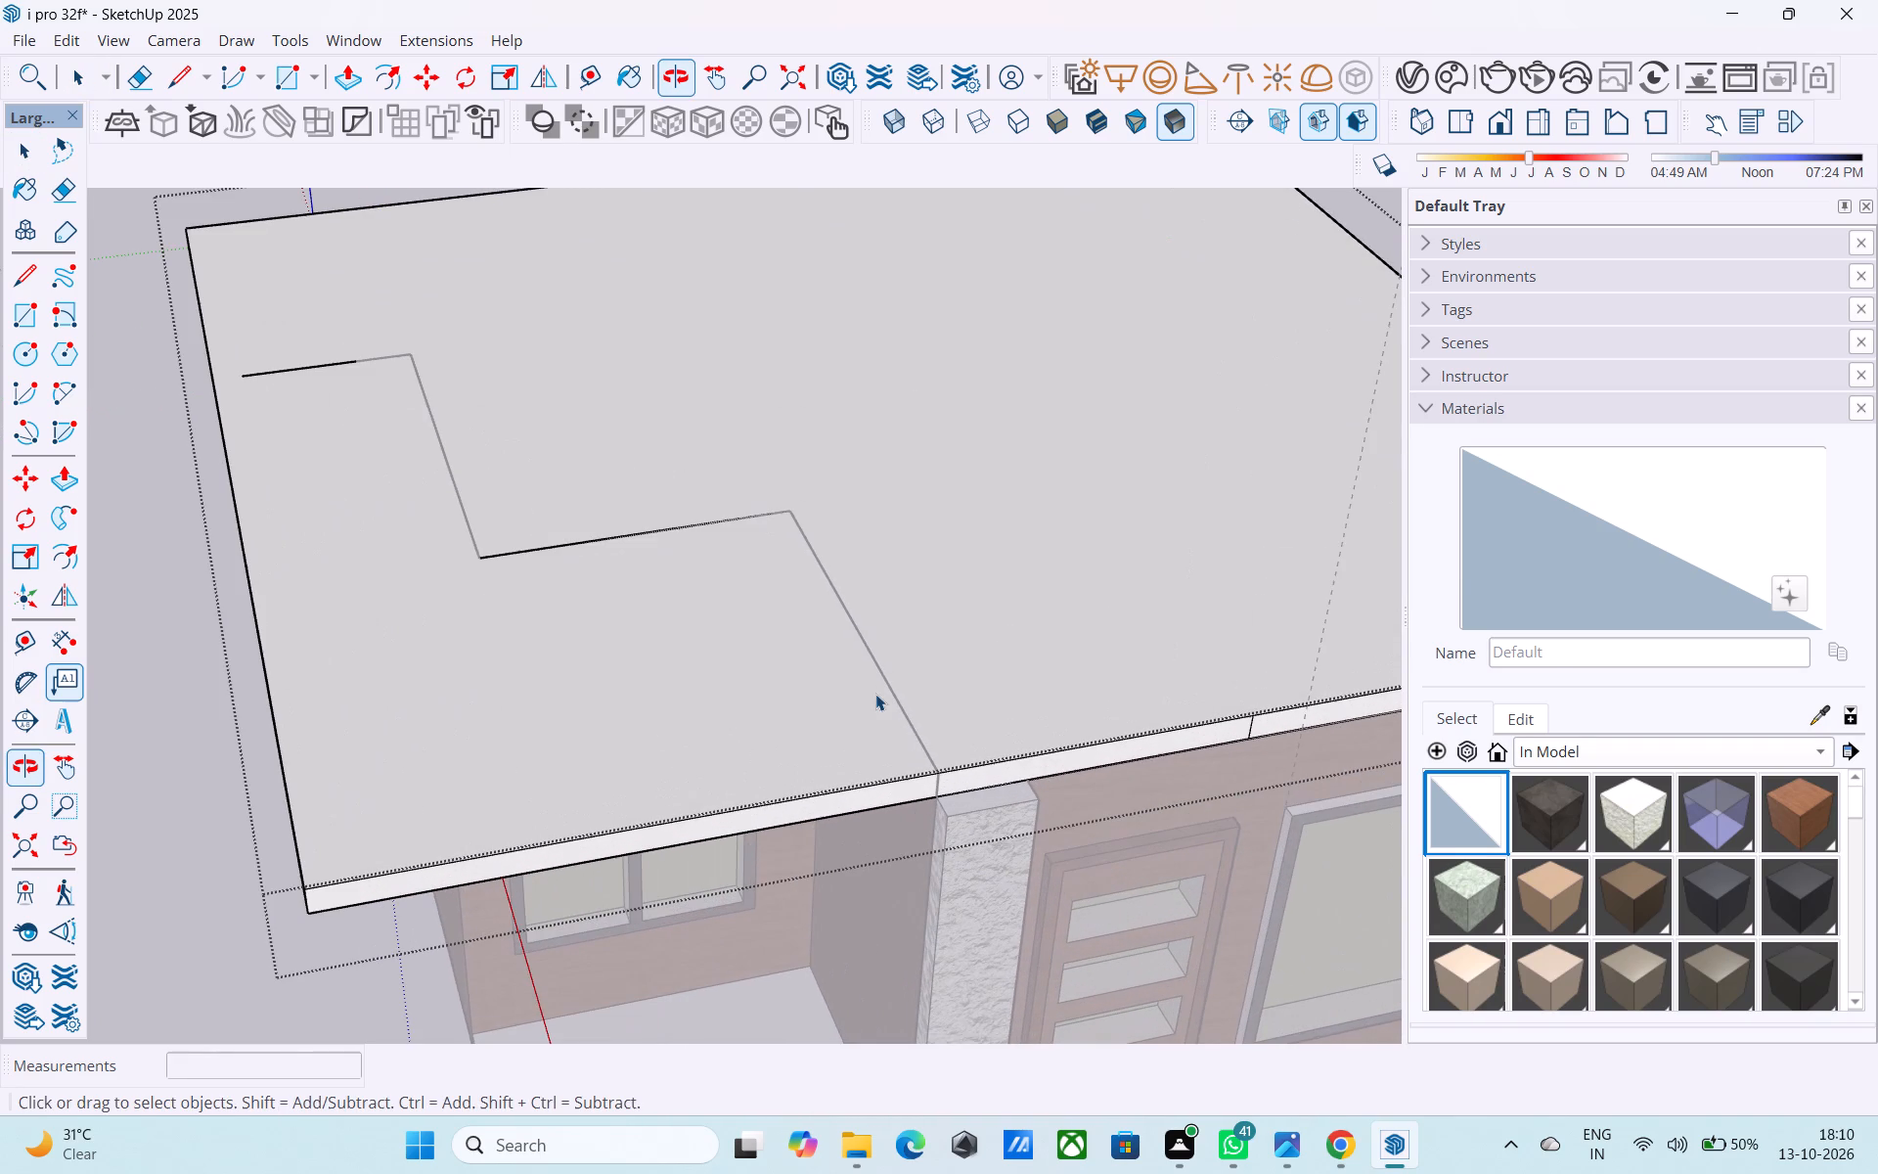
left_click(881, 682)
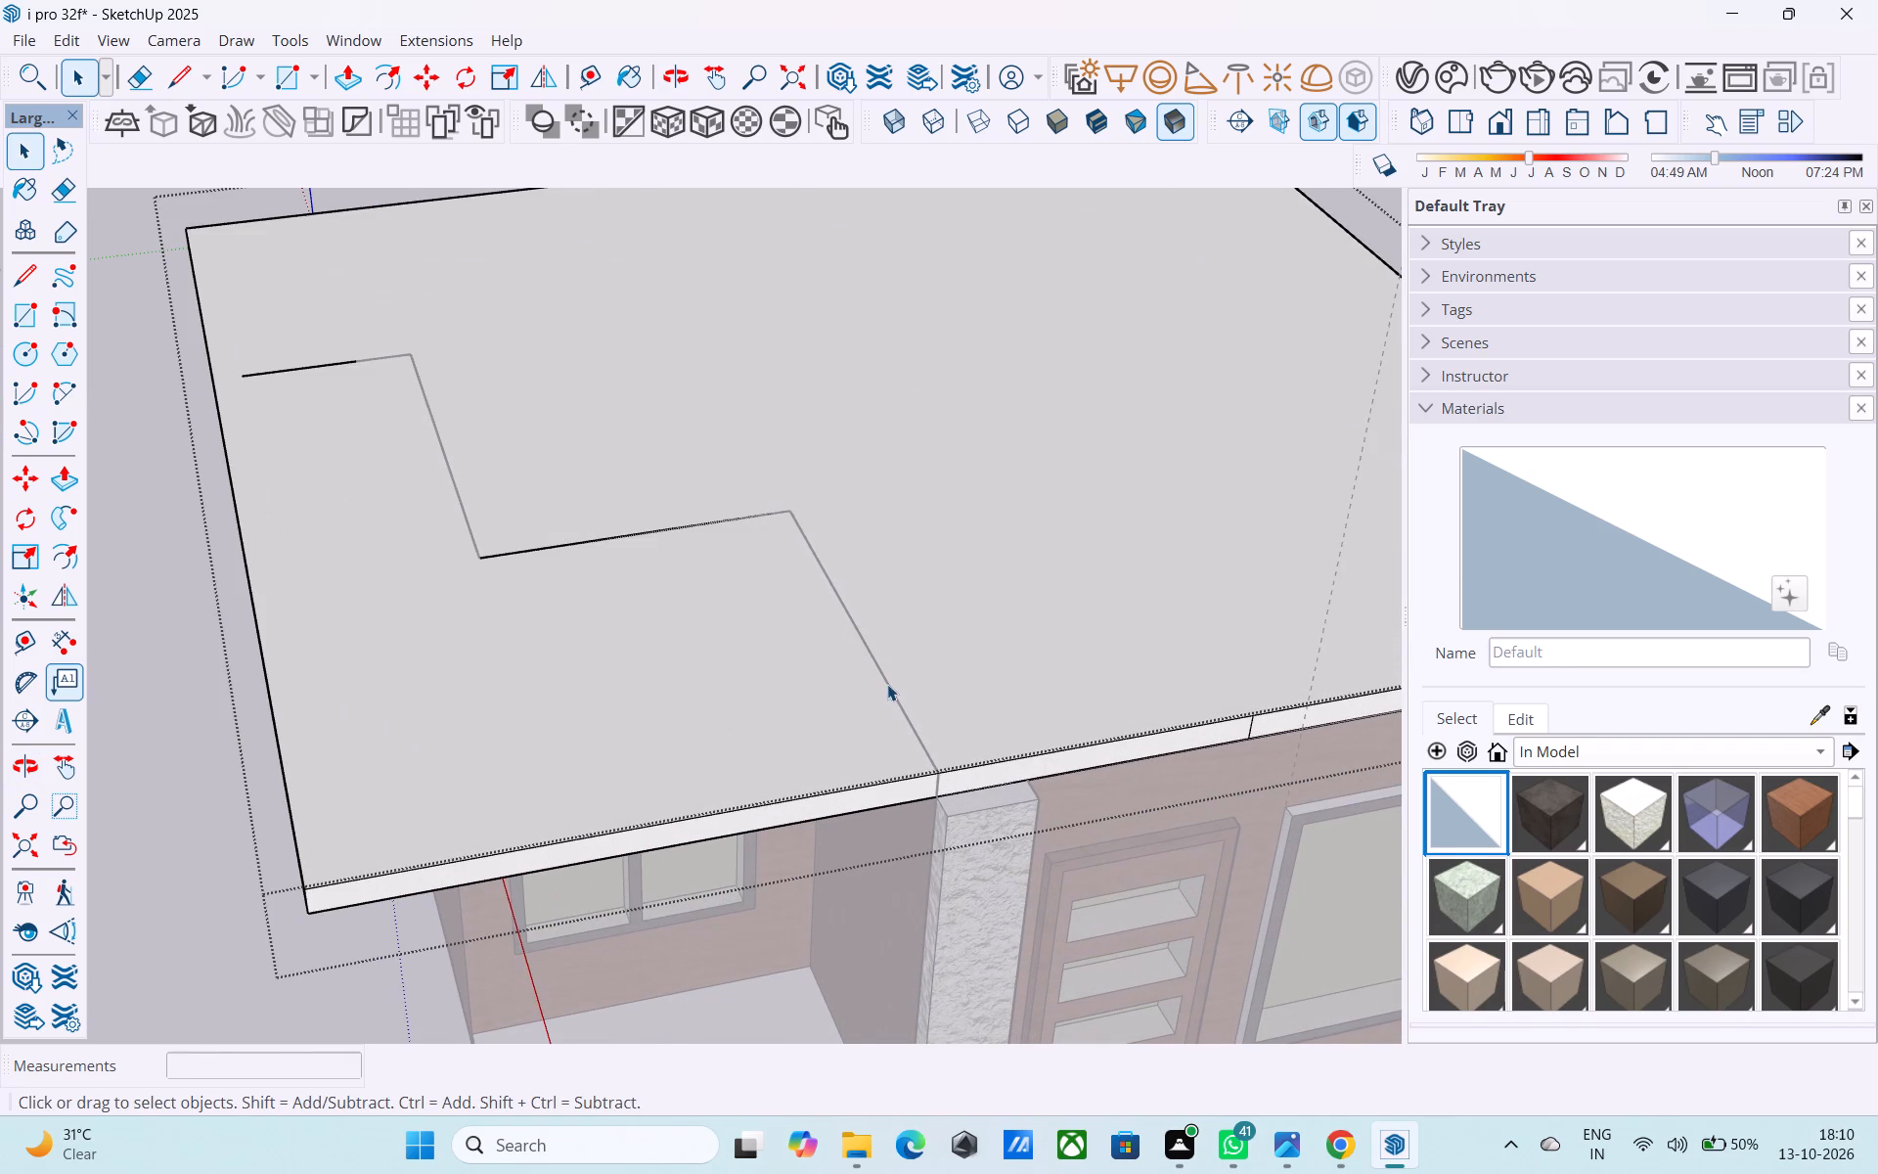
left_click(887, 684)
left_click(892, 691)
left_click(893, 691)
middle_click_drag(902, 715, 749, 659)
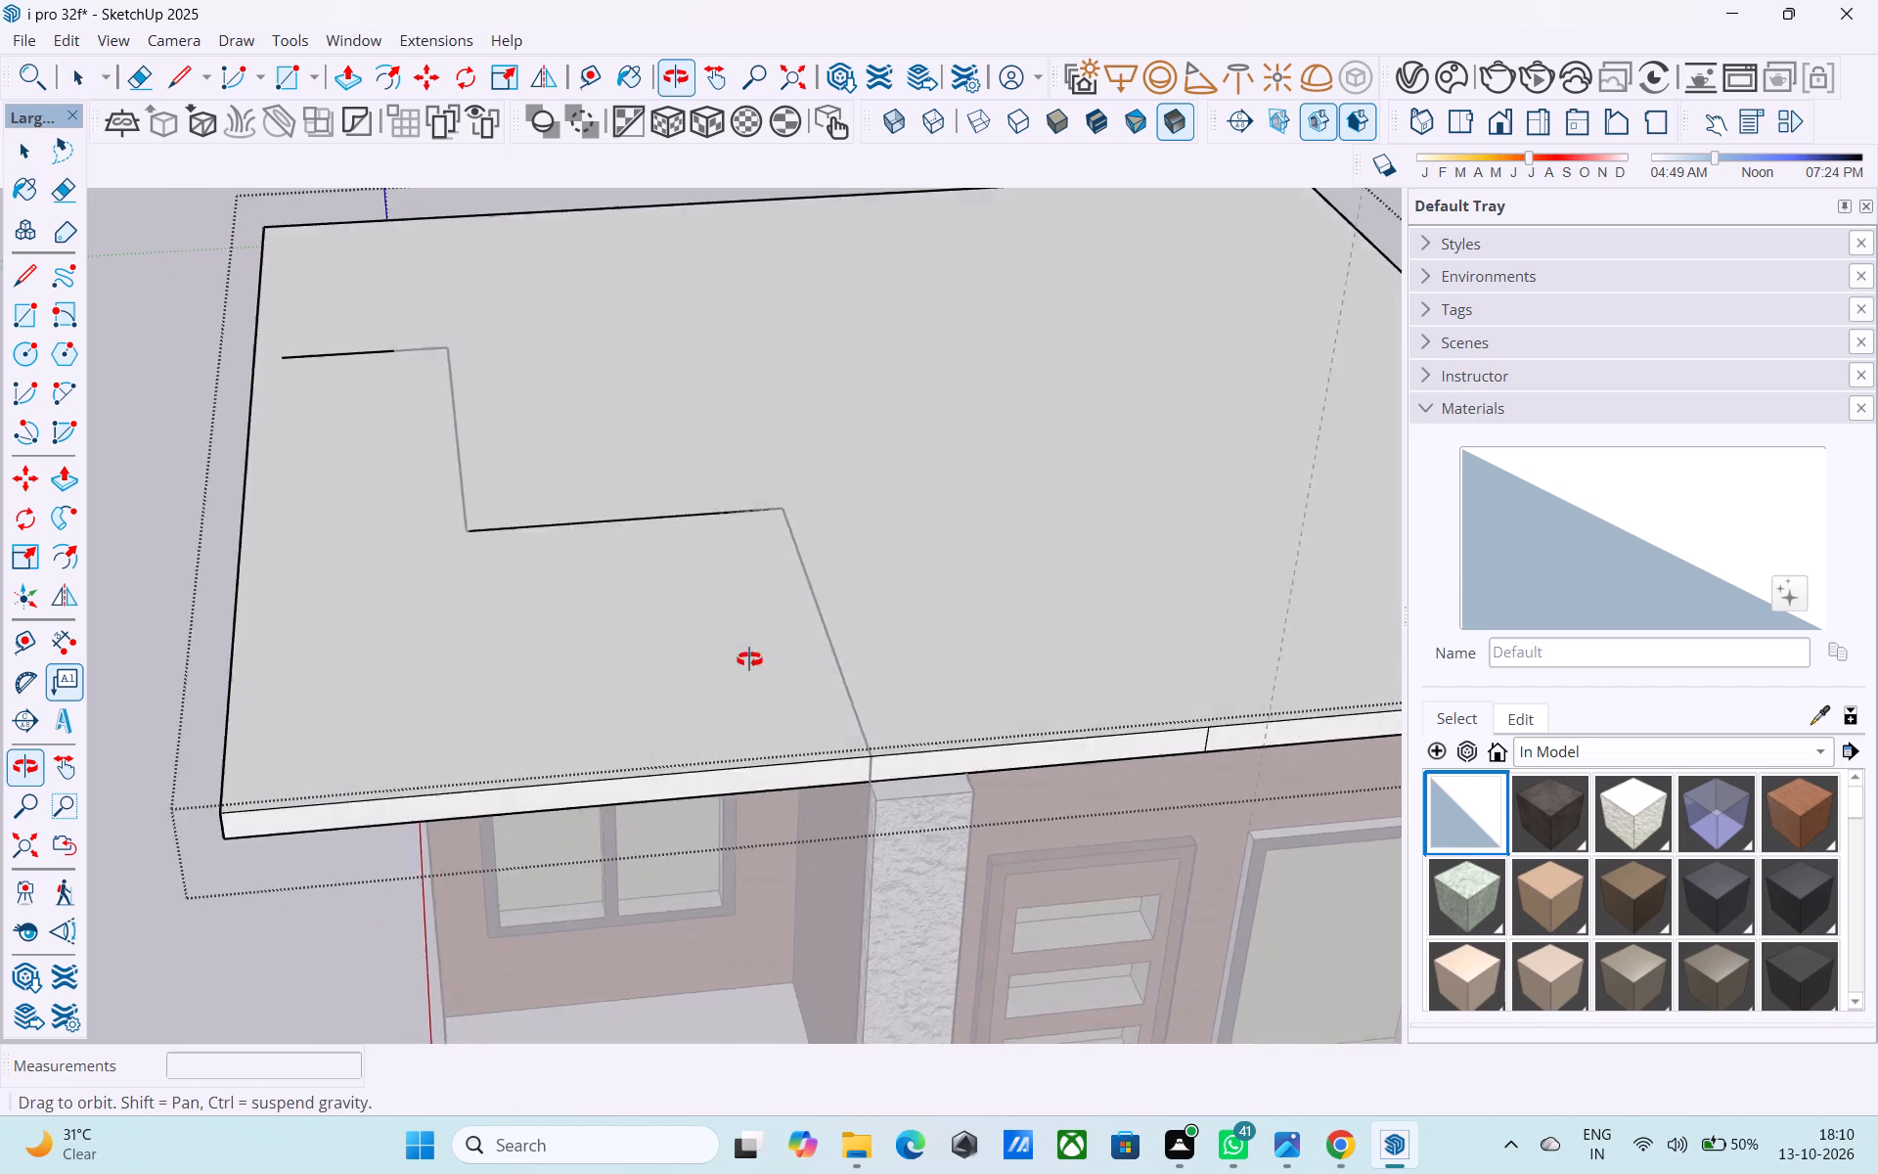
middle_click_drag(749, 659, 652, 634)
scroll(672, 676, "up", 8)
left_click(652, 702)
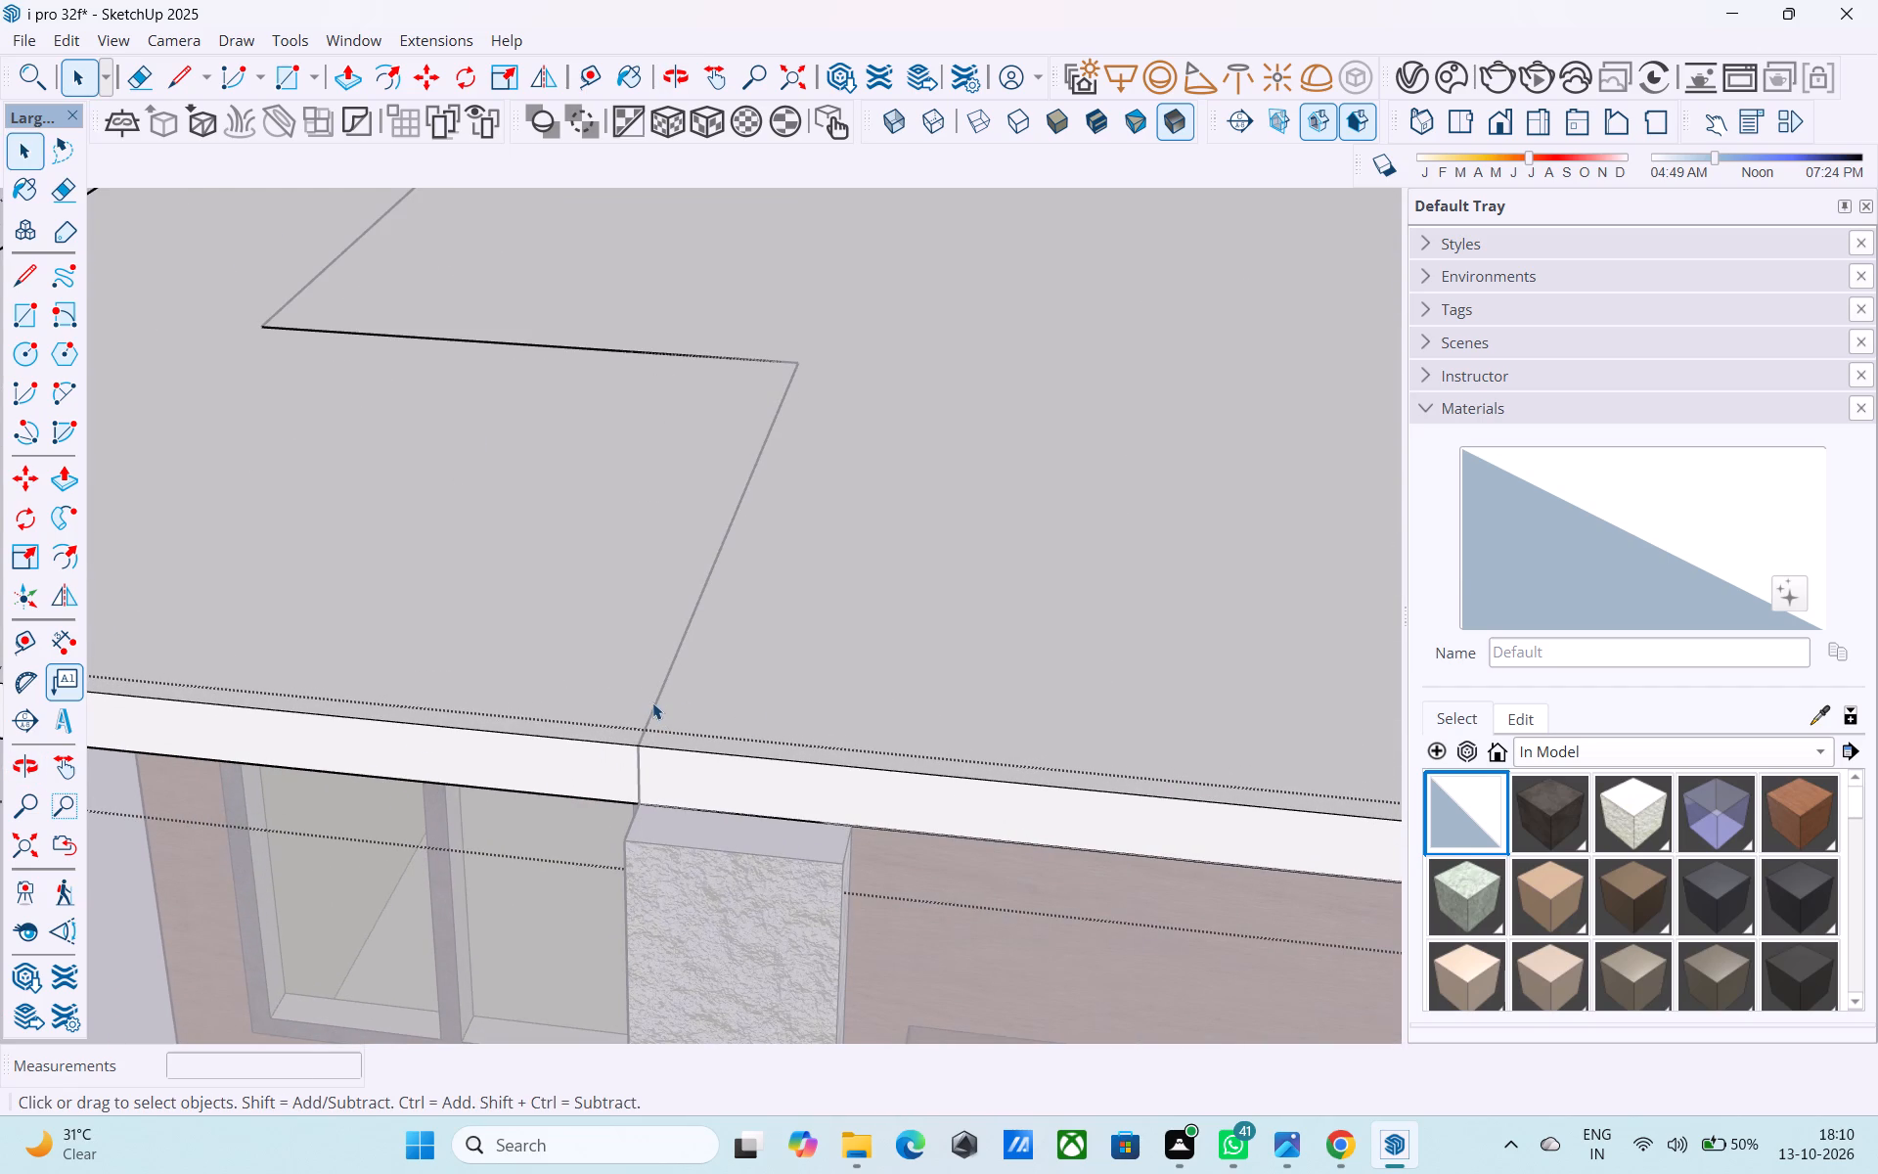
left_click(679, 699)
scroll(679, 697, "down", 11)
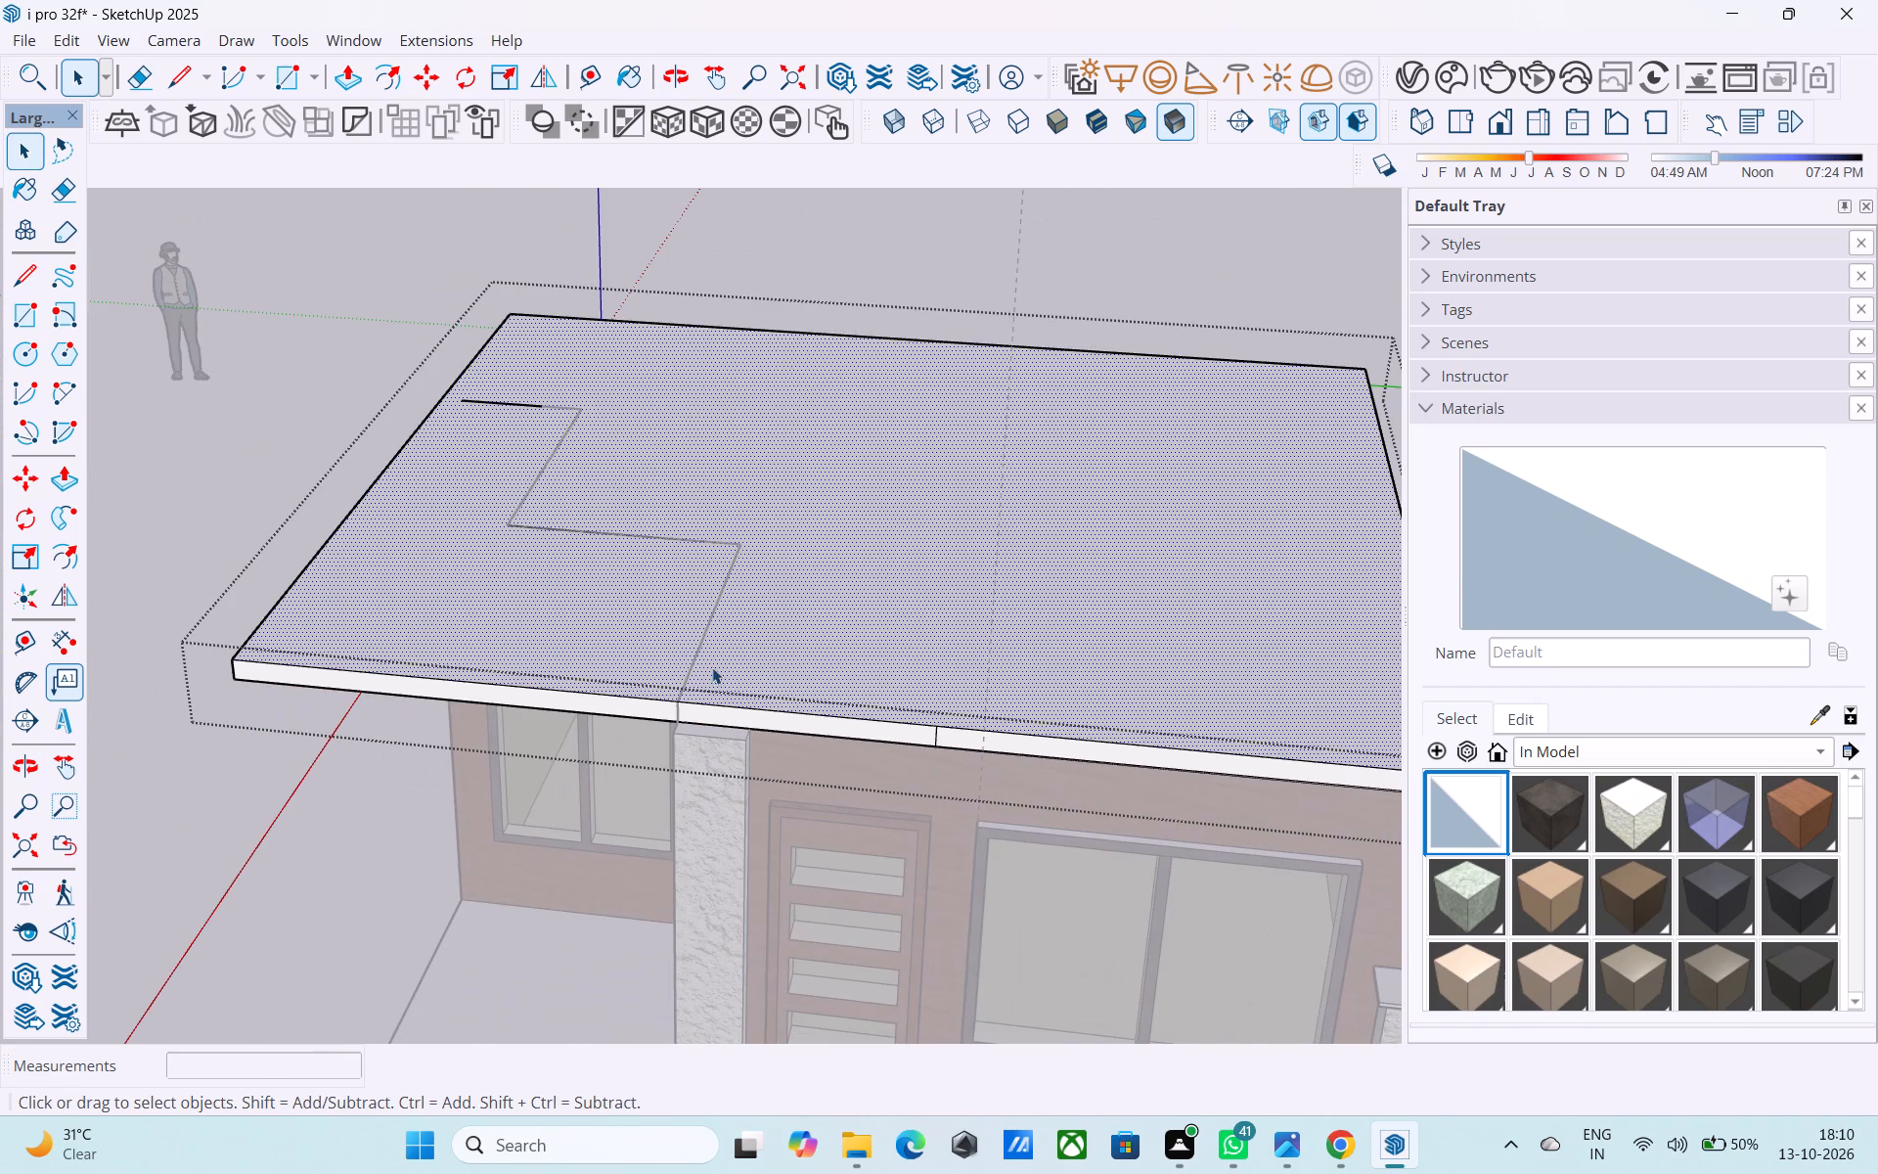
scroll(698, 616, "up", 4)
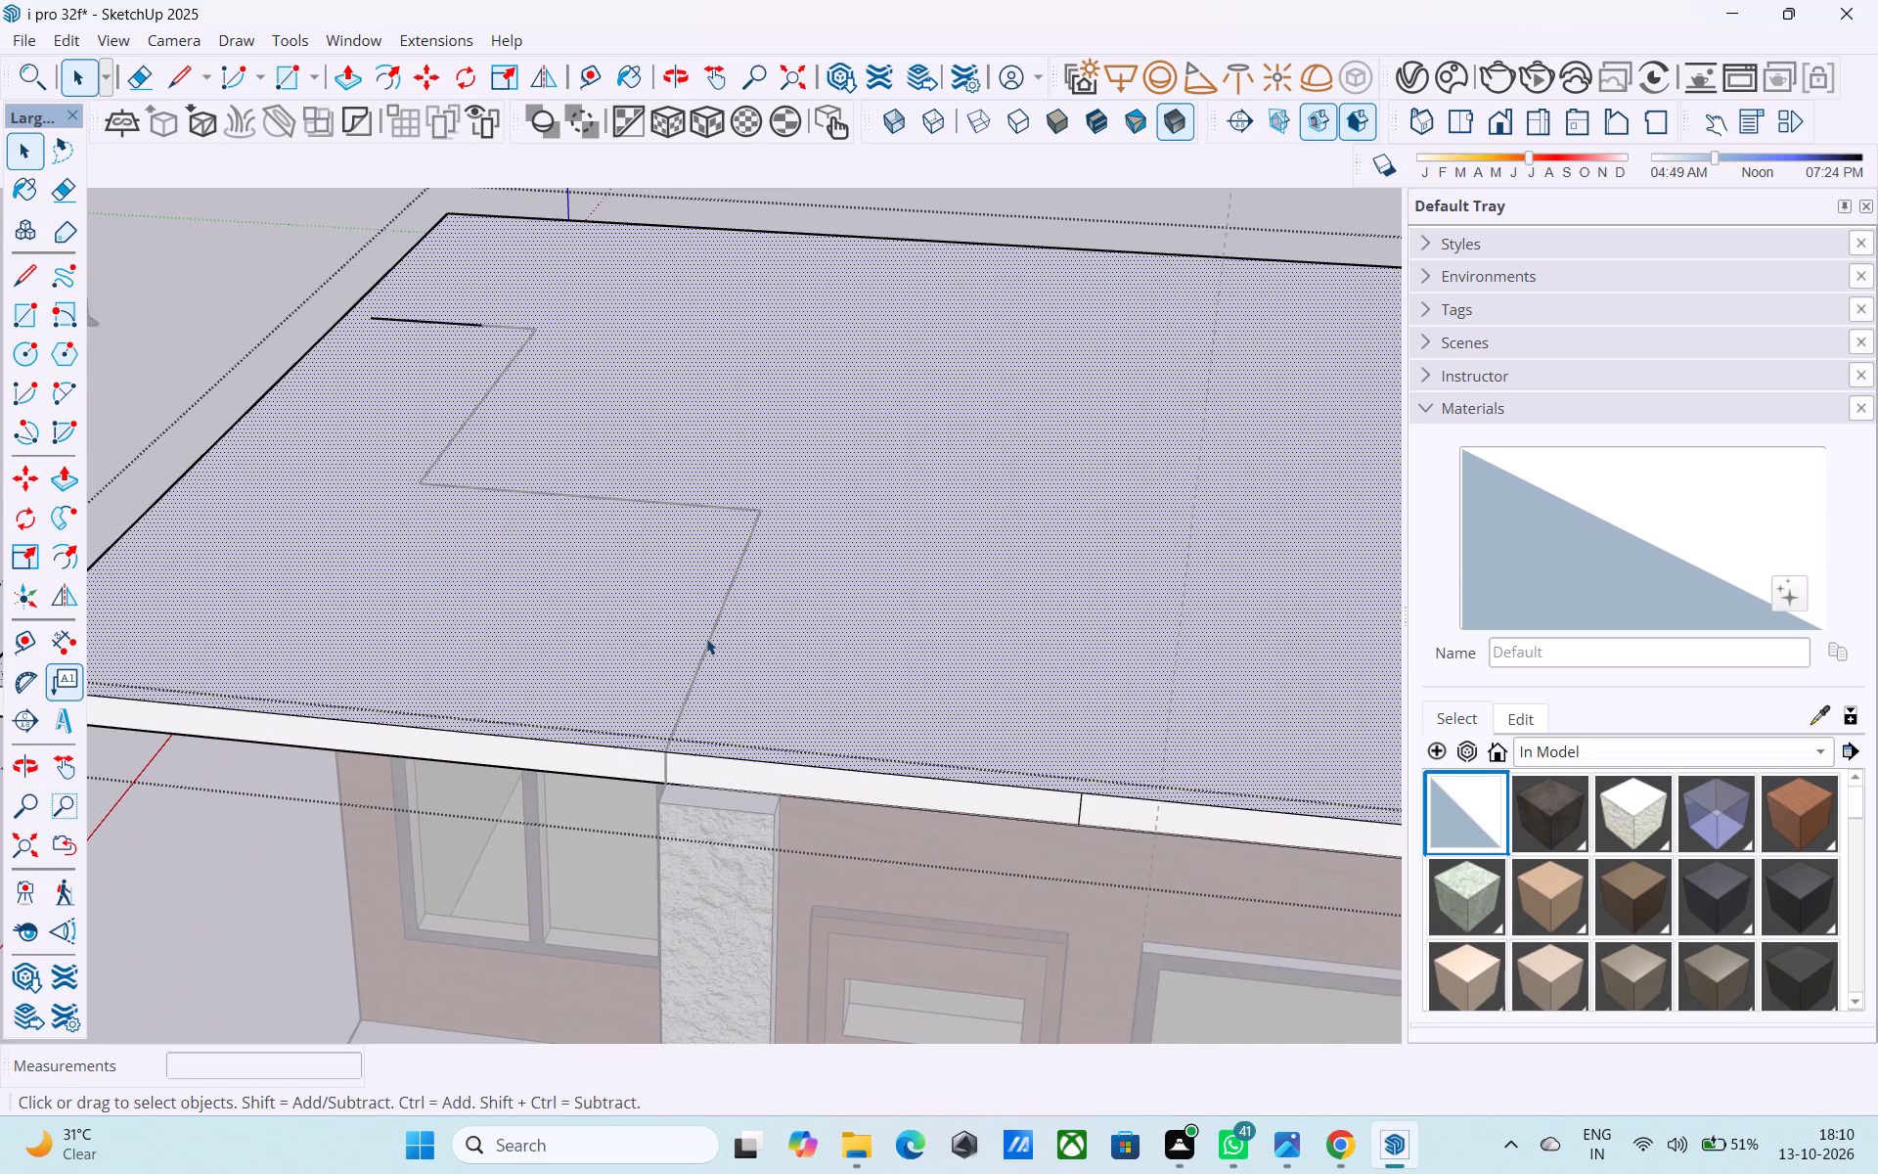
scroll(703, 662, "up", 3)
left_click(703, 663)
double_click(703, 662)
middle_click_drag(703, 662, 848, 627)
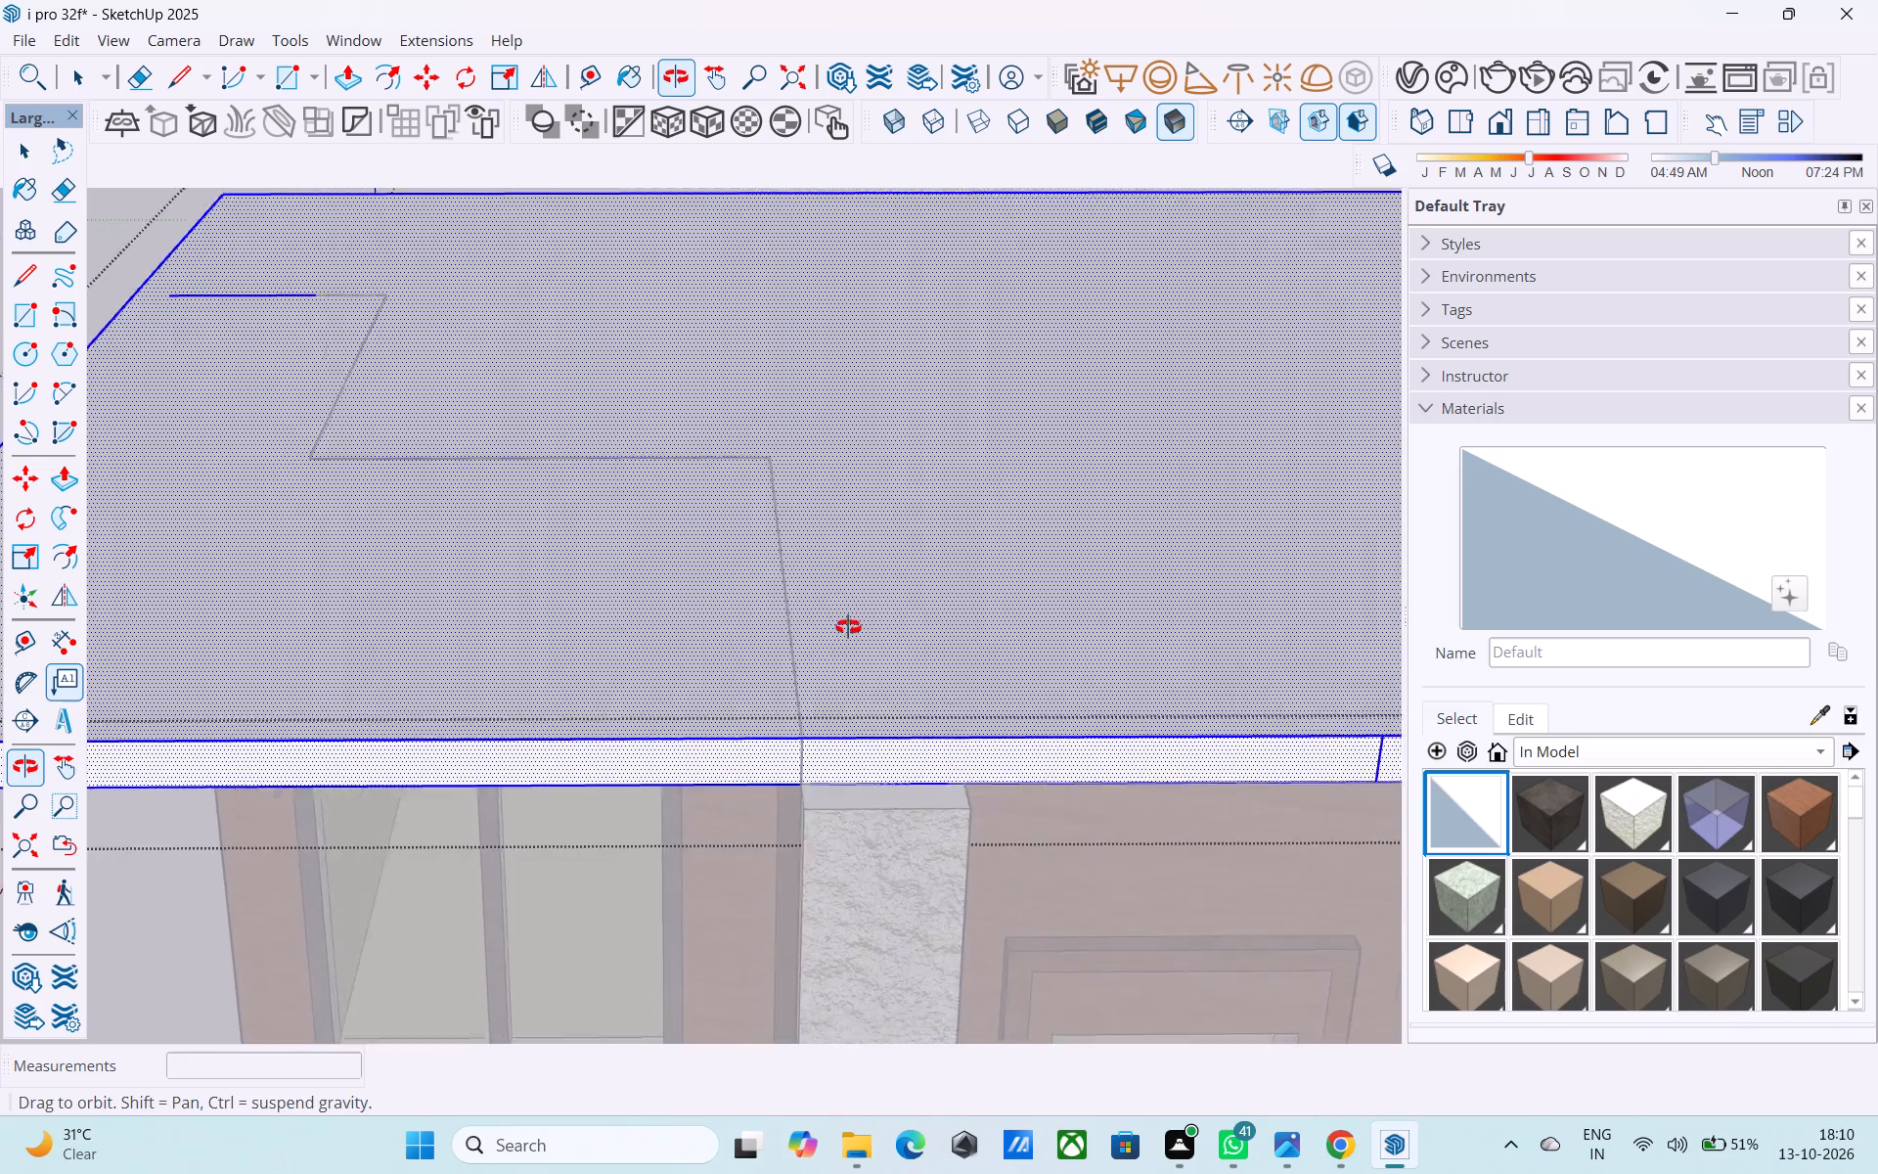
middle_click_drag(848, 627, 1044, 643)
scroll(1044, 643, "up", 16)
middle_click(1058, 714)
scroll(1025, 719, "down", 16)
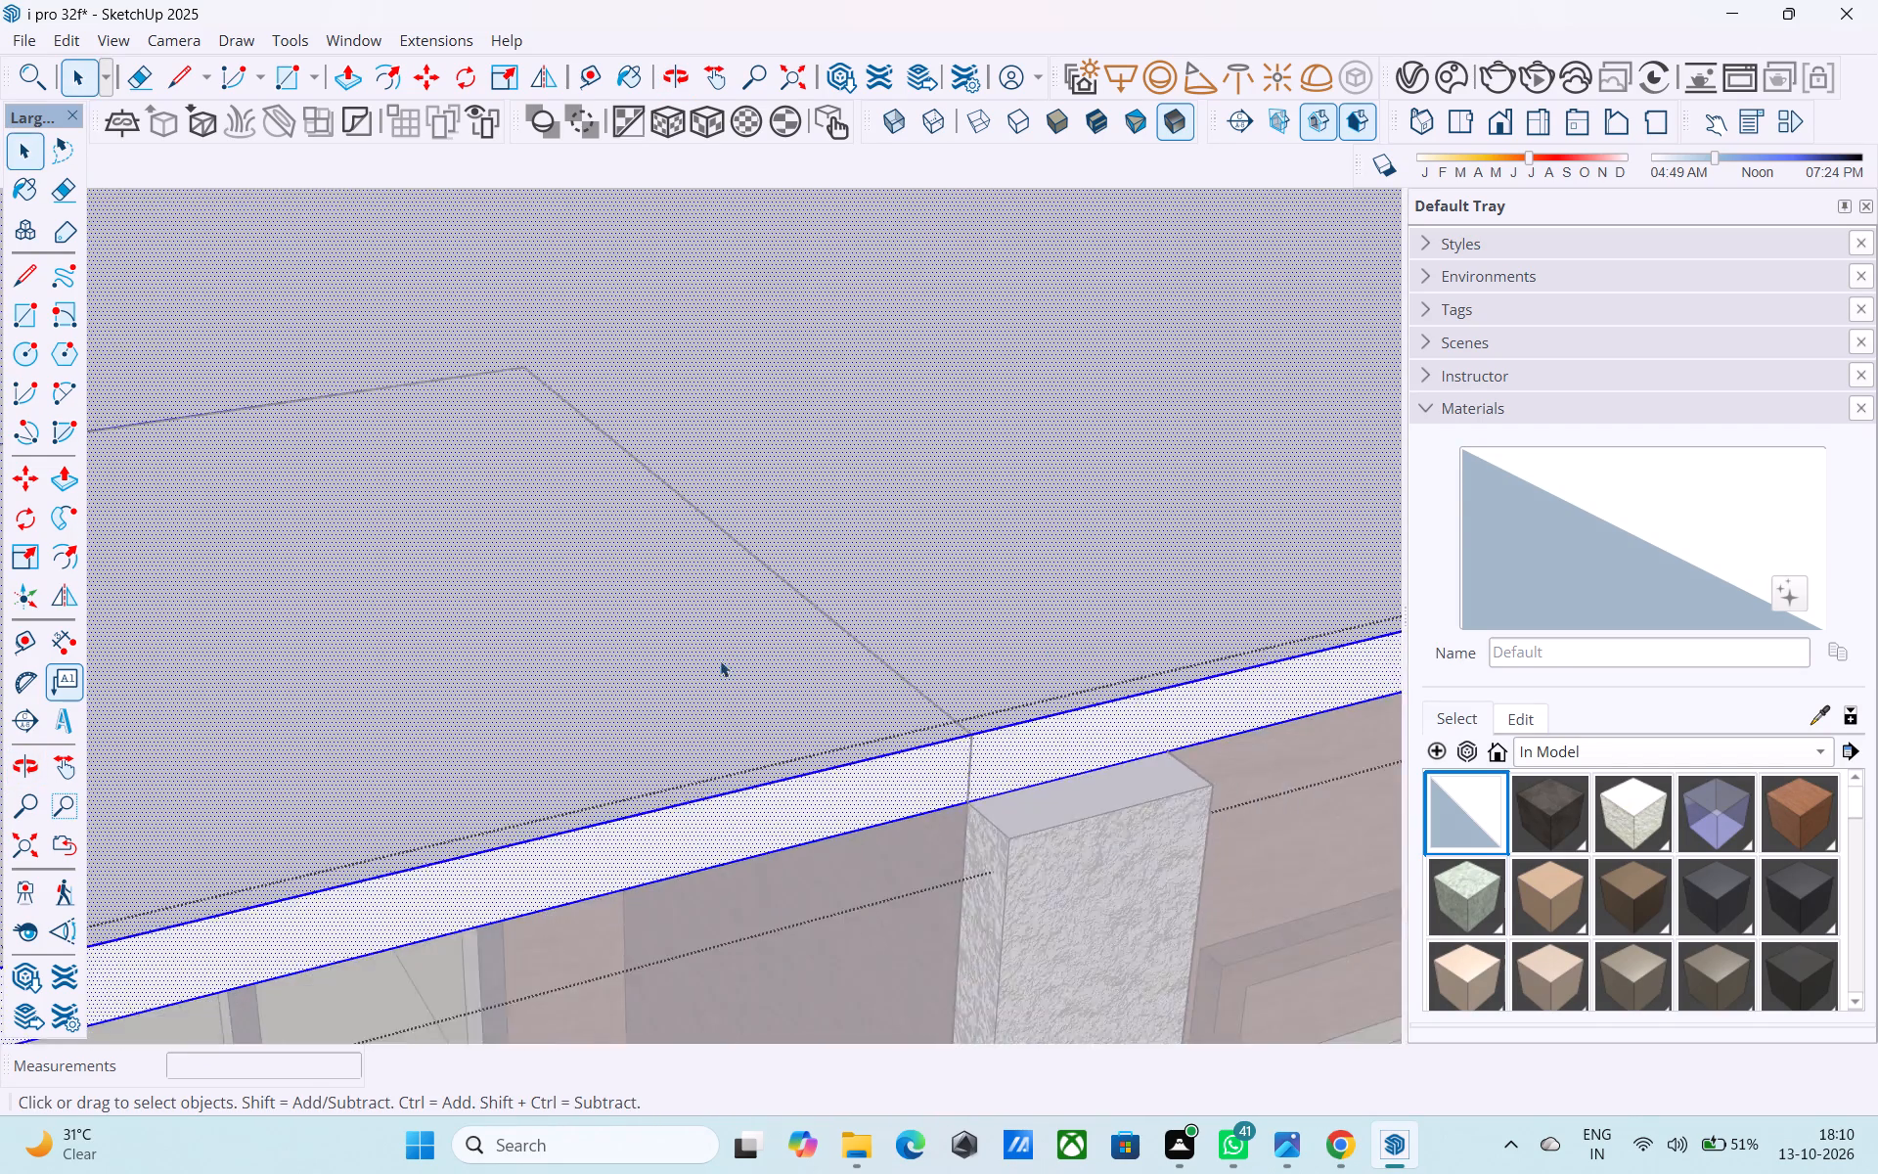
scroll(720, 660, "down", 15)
Leave the roof group and delete the original stepped line's loose segments lying on the roof.
left_click(1115, 454)
middle_click_drag(734, 602, 688, 714)
scroll(673, 741, "up", 7)
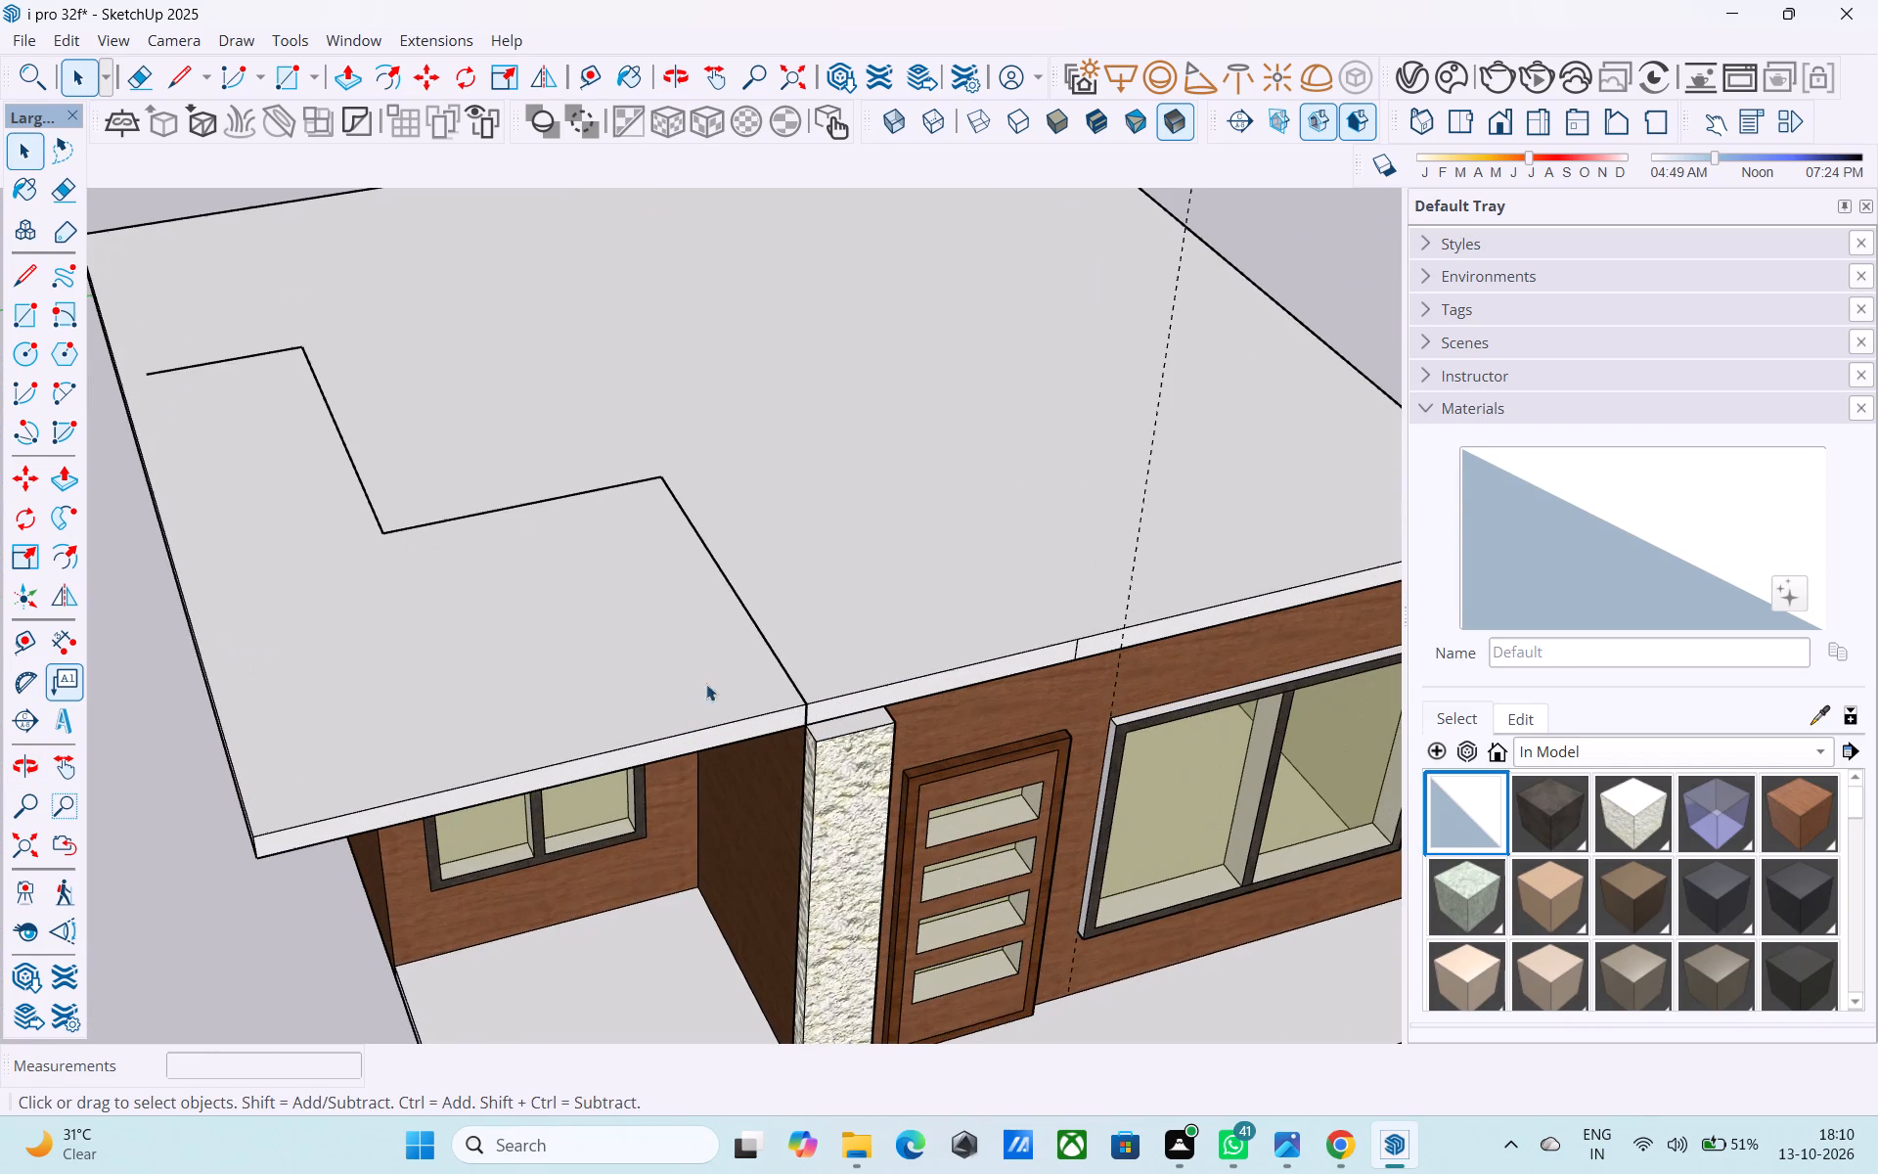
left_click(773, 649)
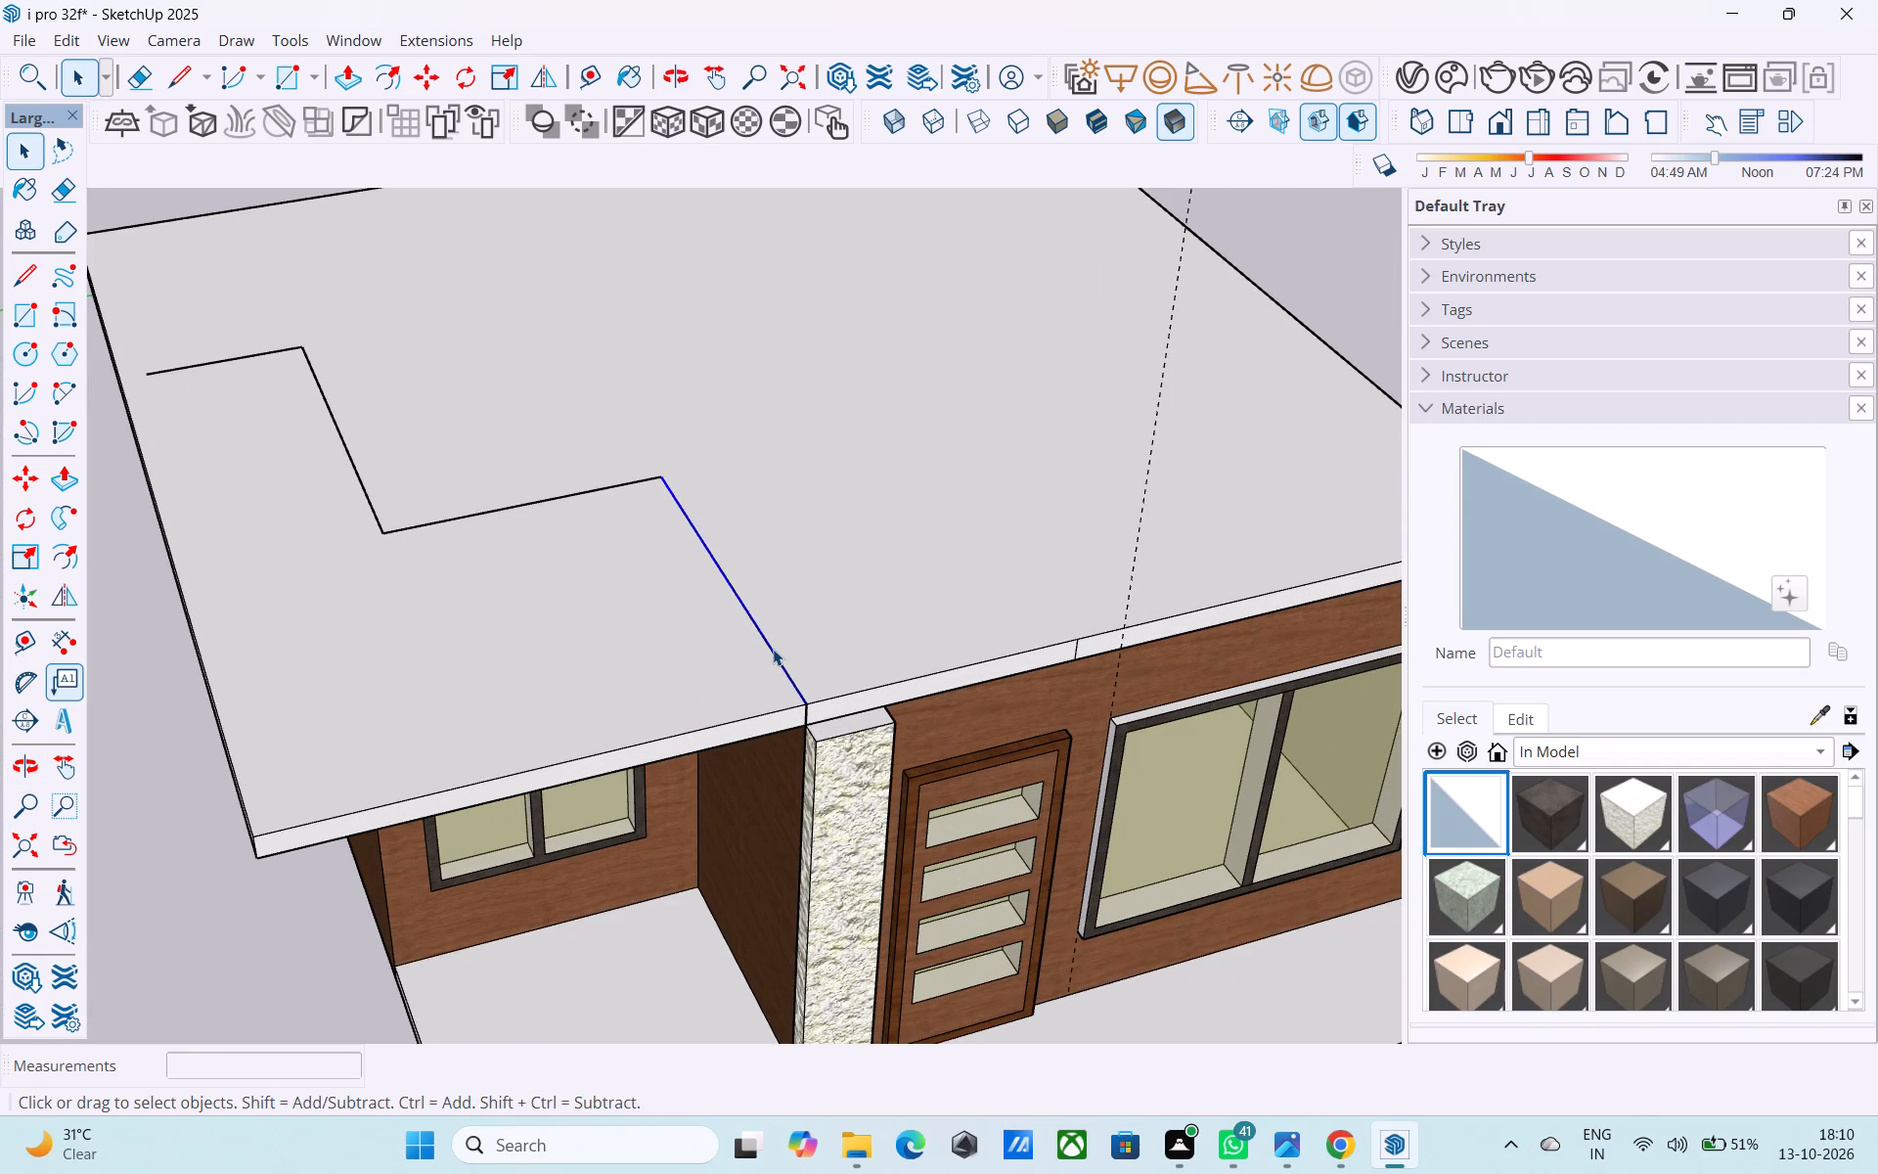
key("Delete")
left_click(554, 499)
key("Delete")
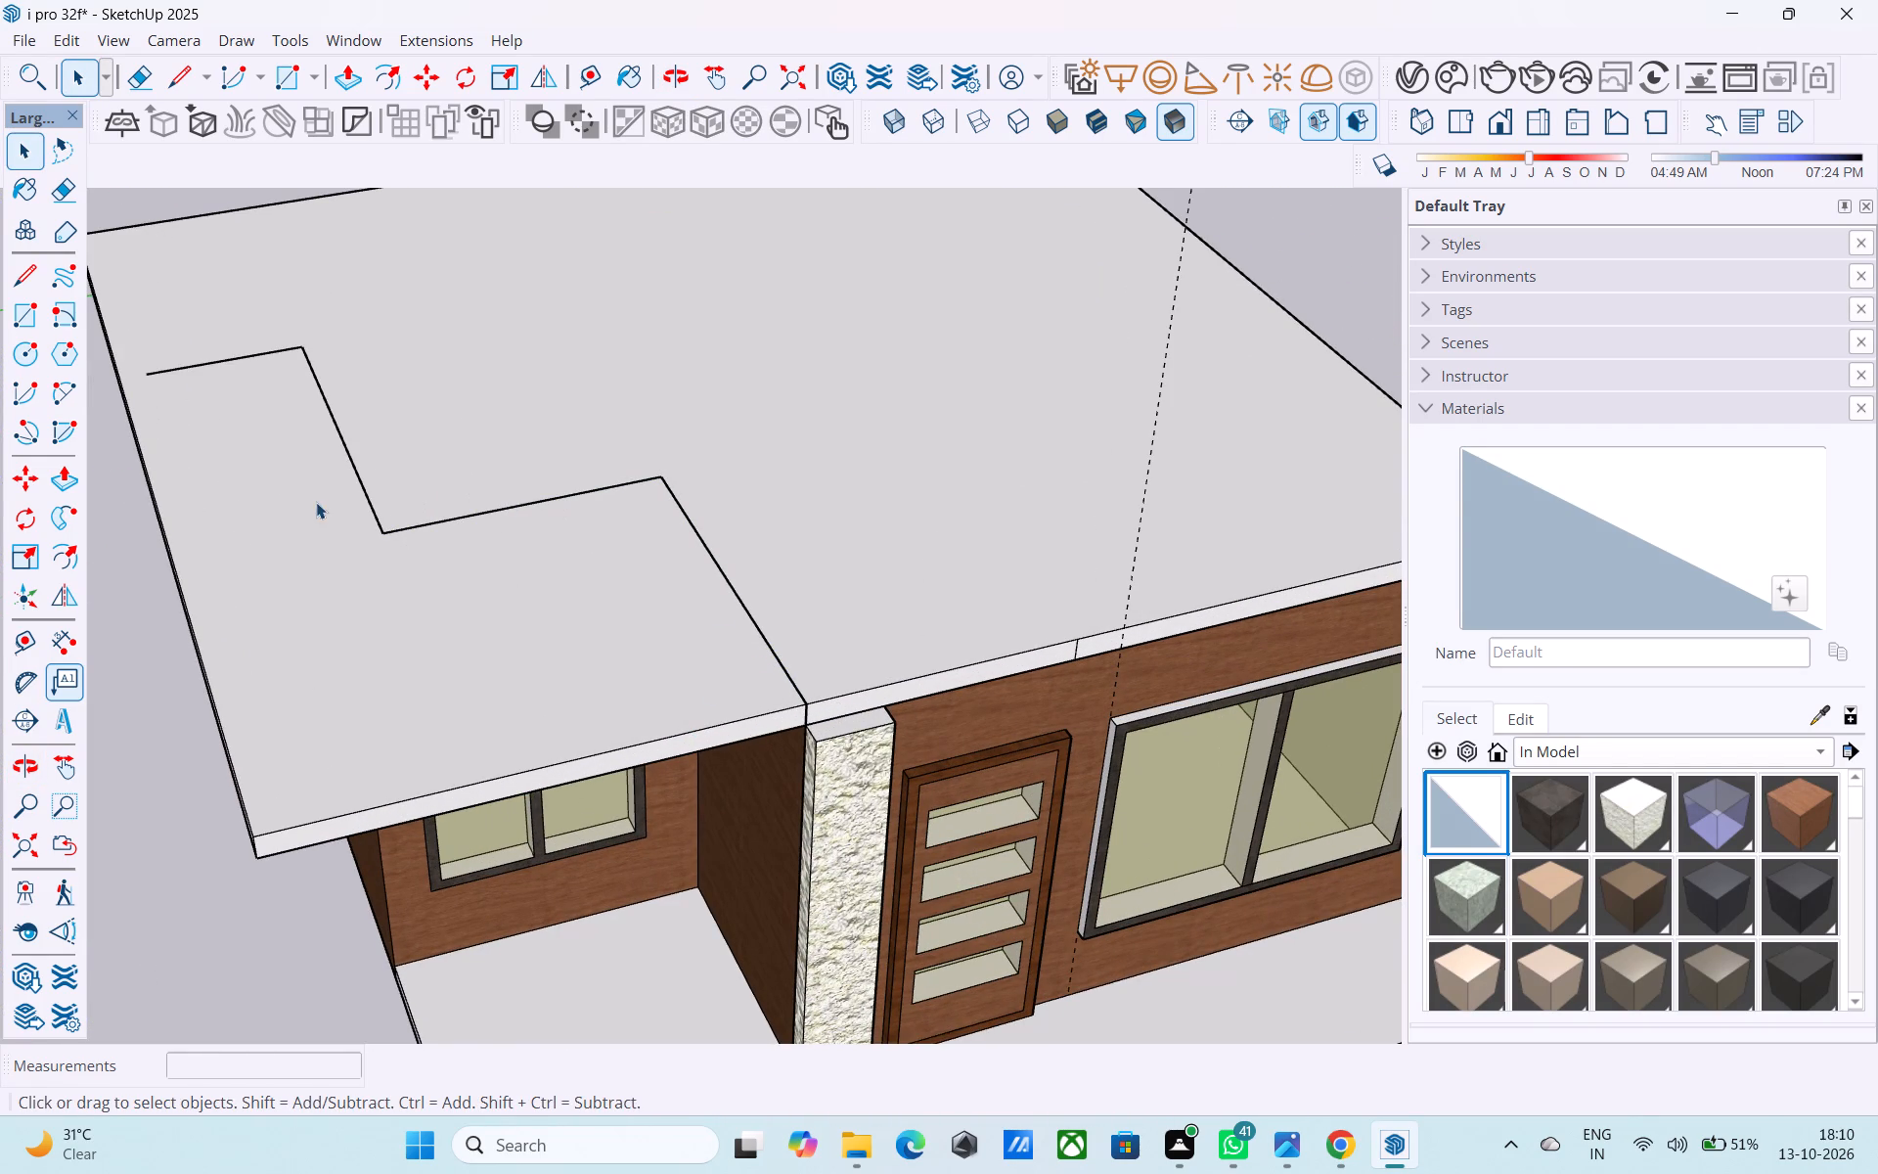
left_click(355, 467)
key("Delete")
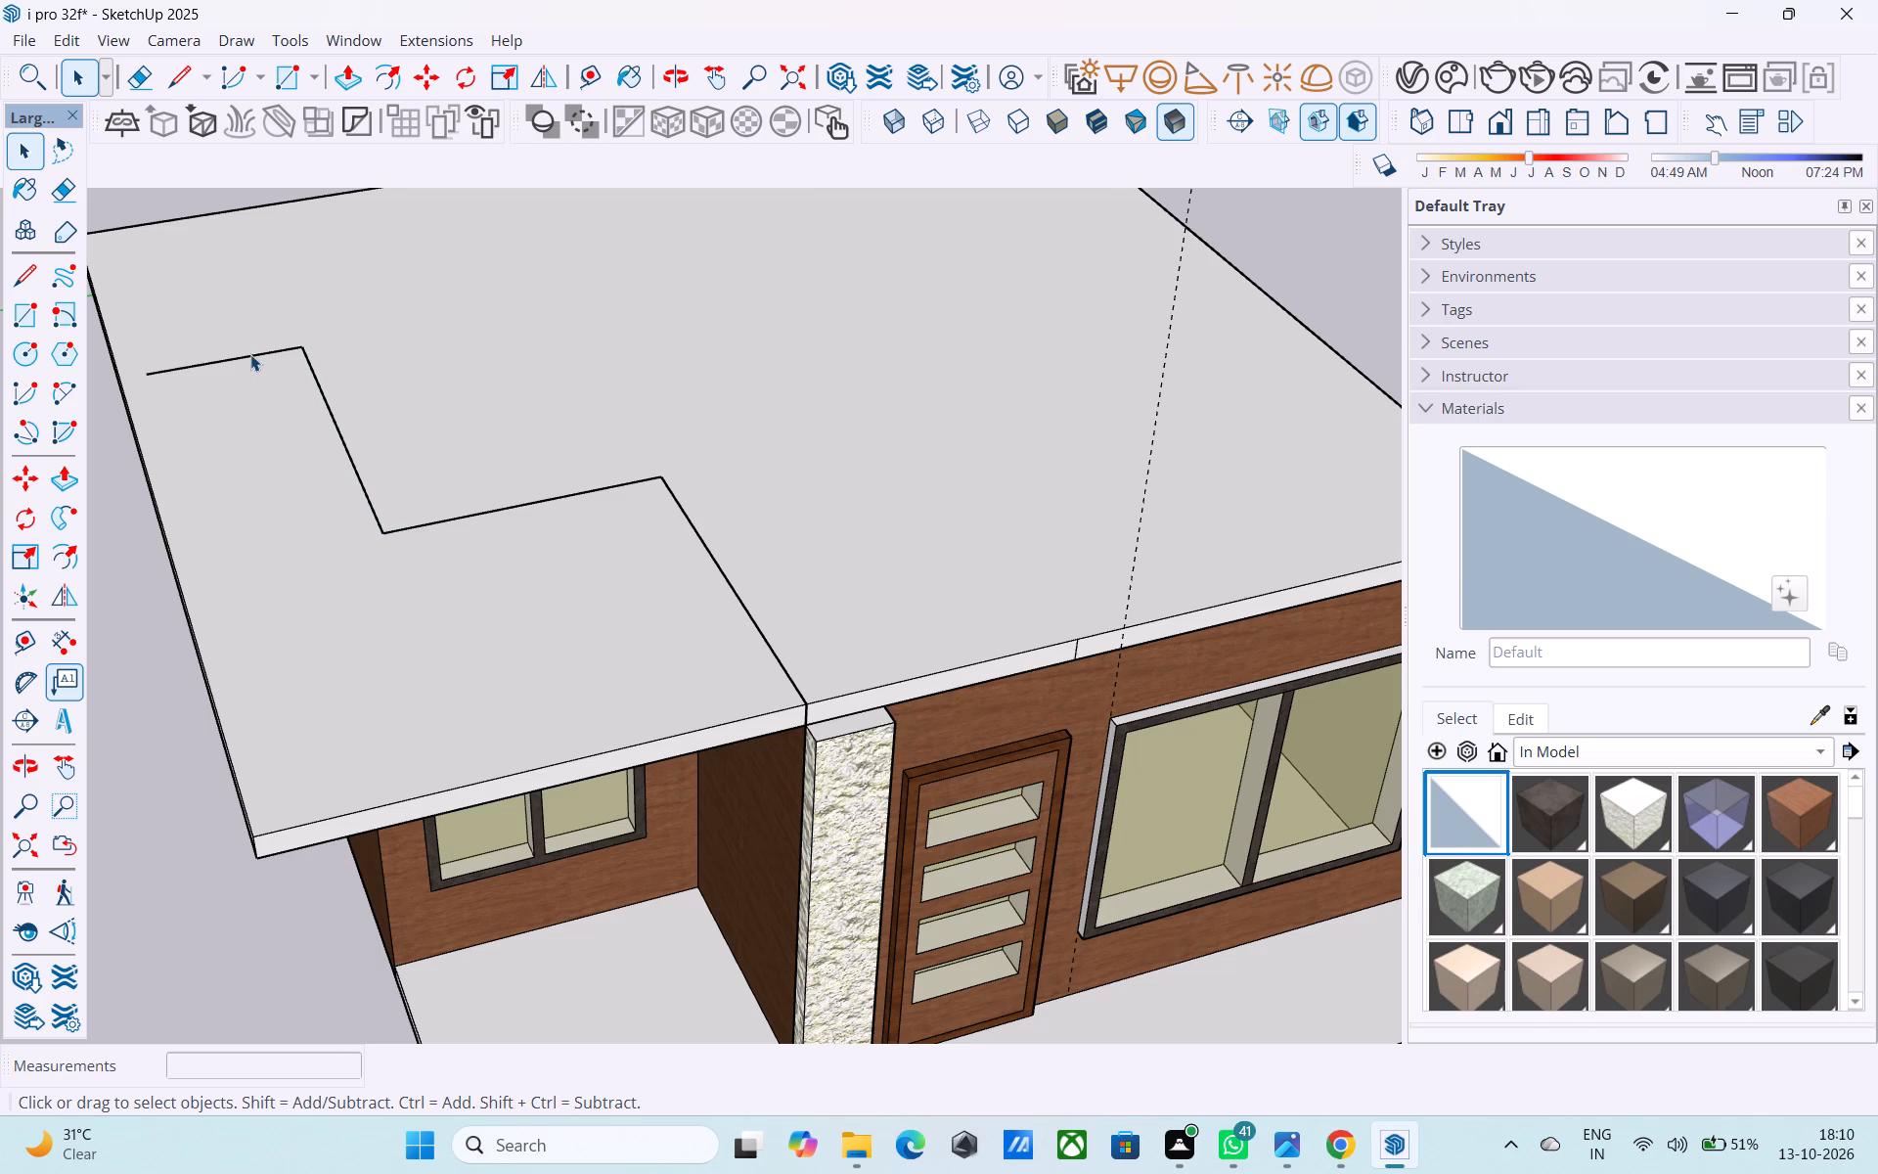
left_click(250, 353)
left_click(255, 357)
key("Delete")
Inside the roof group, copy the stepped line's front segment 6" along the front edge toward the door.
left_click(690, 525)
double_click(690, 525)
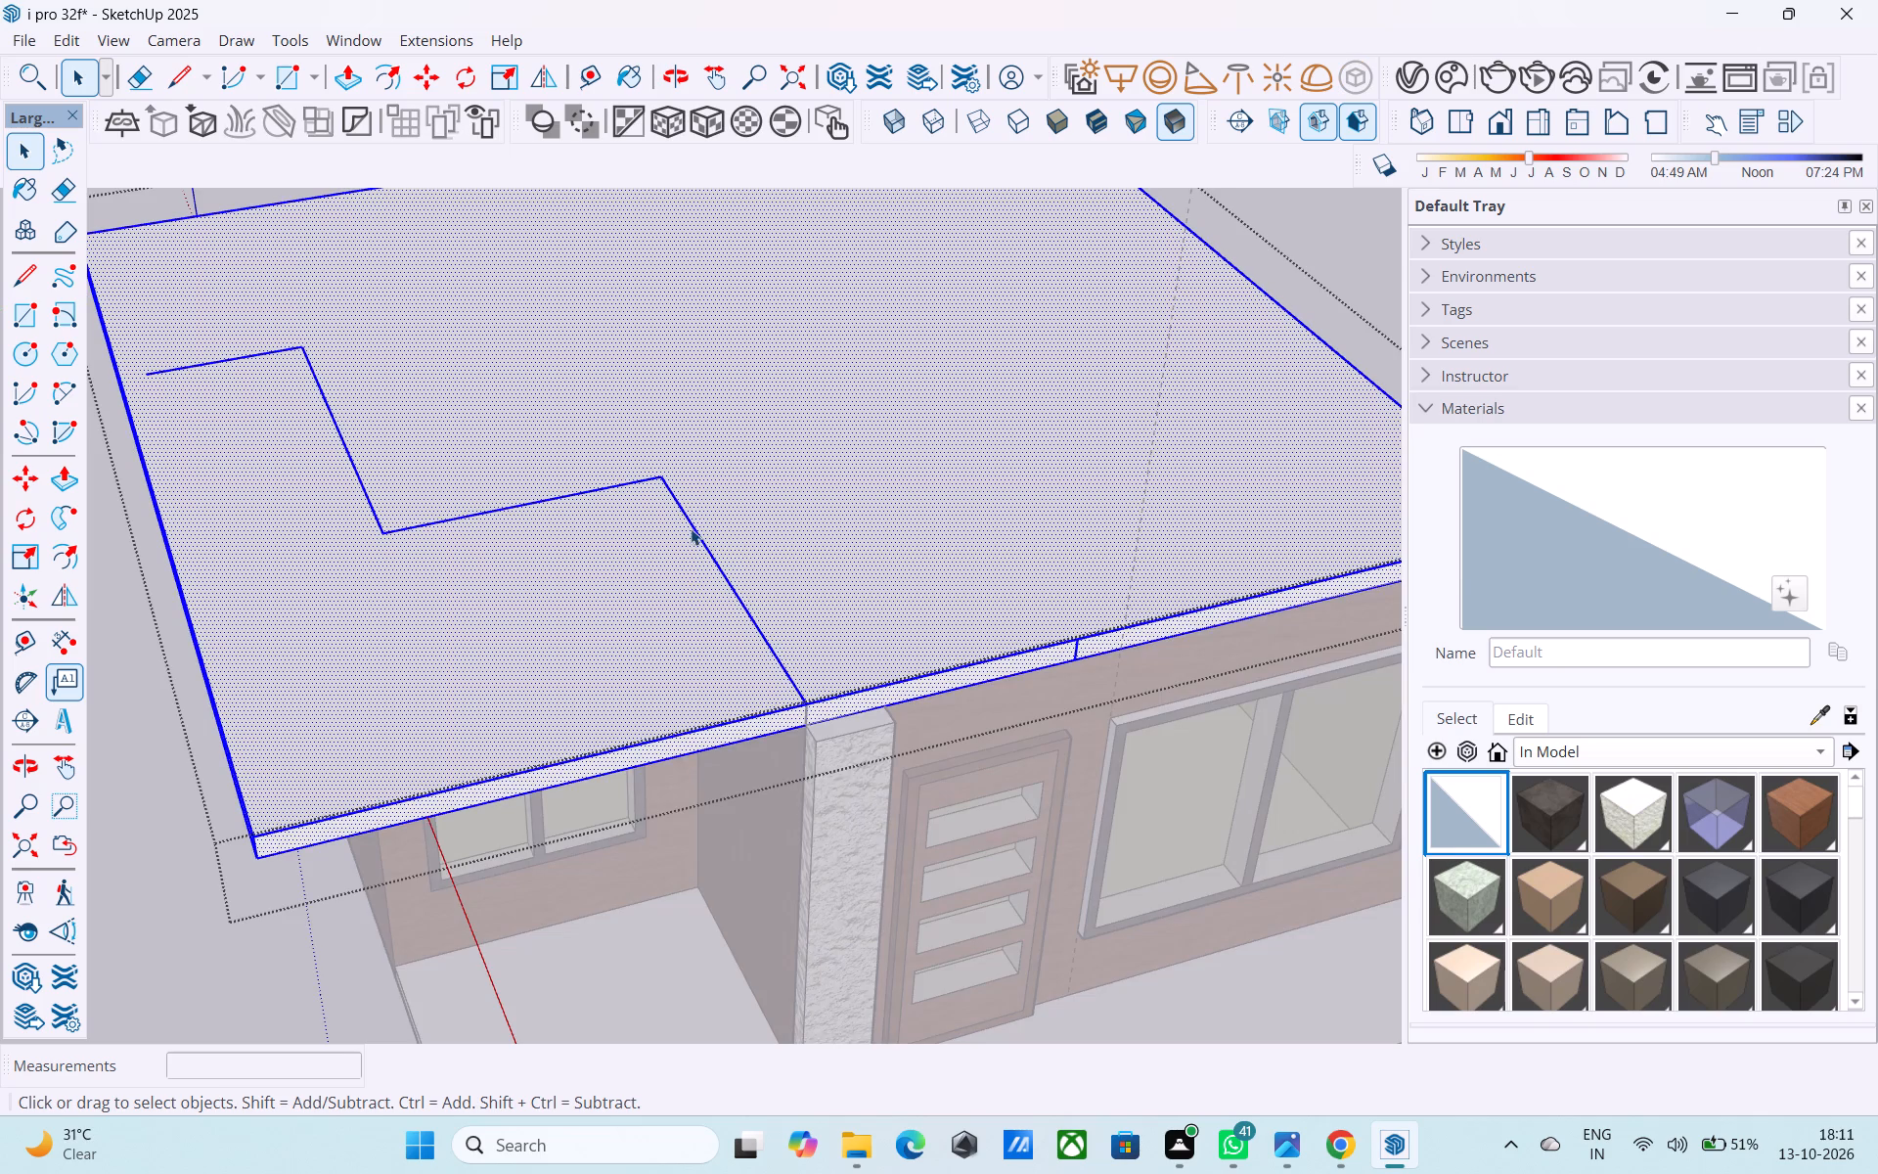
left_click(696, 591)
left_click(776, 660)
middle_click_drag(782, 662, 730, 640)
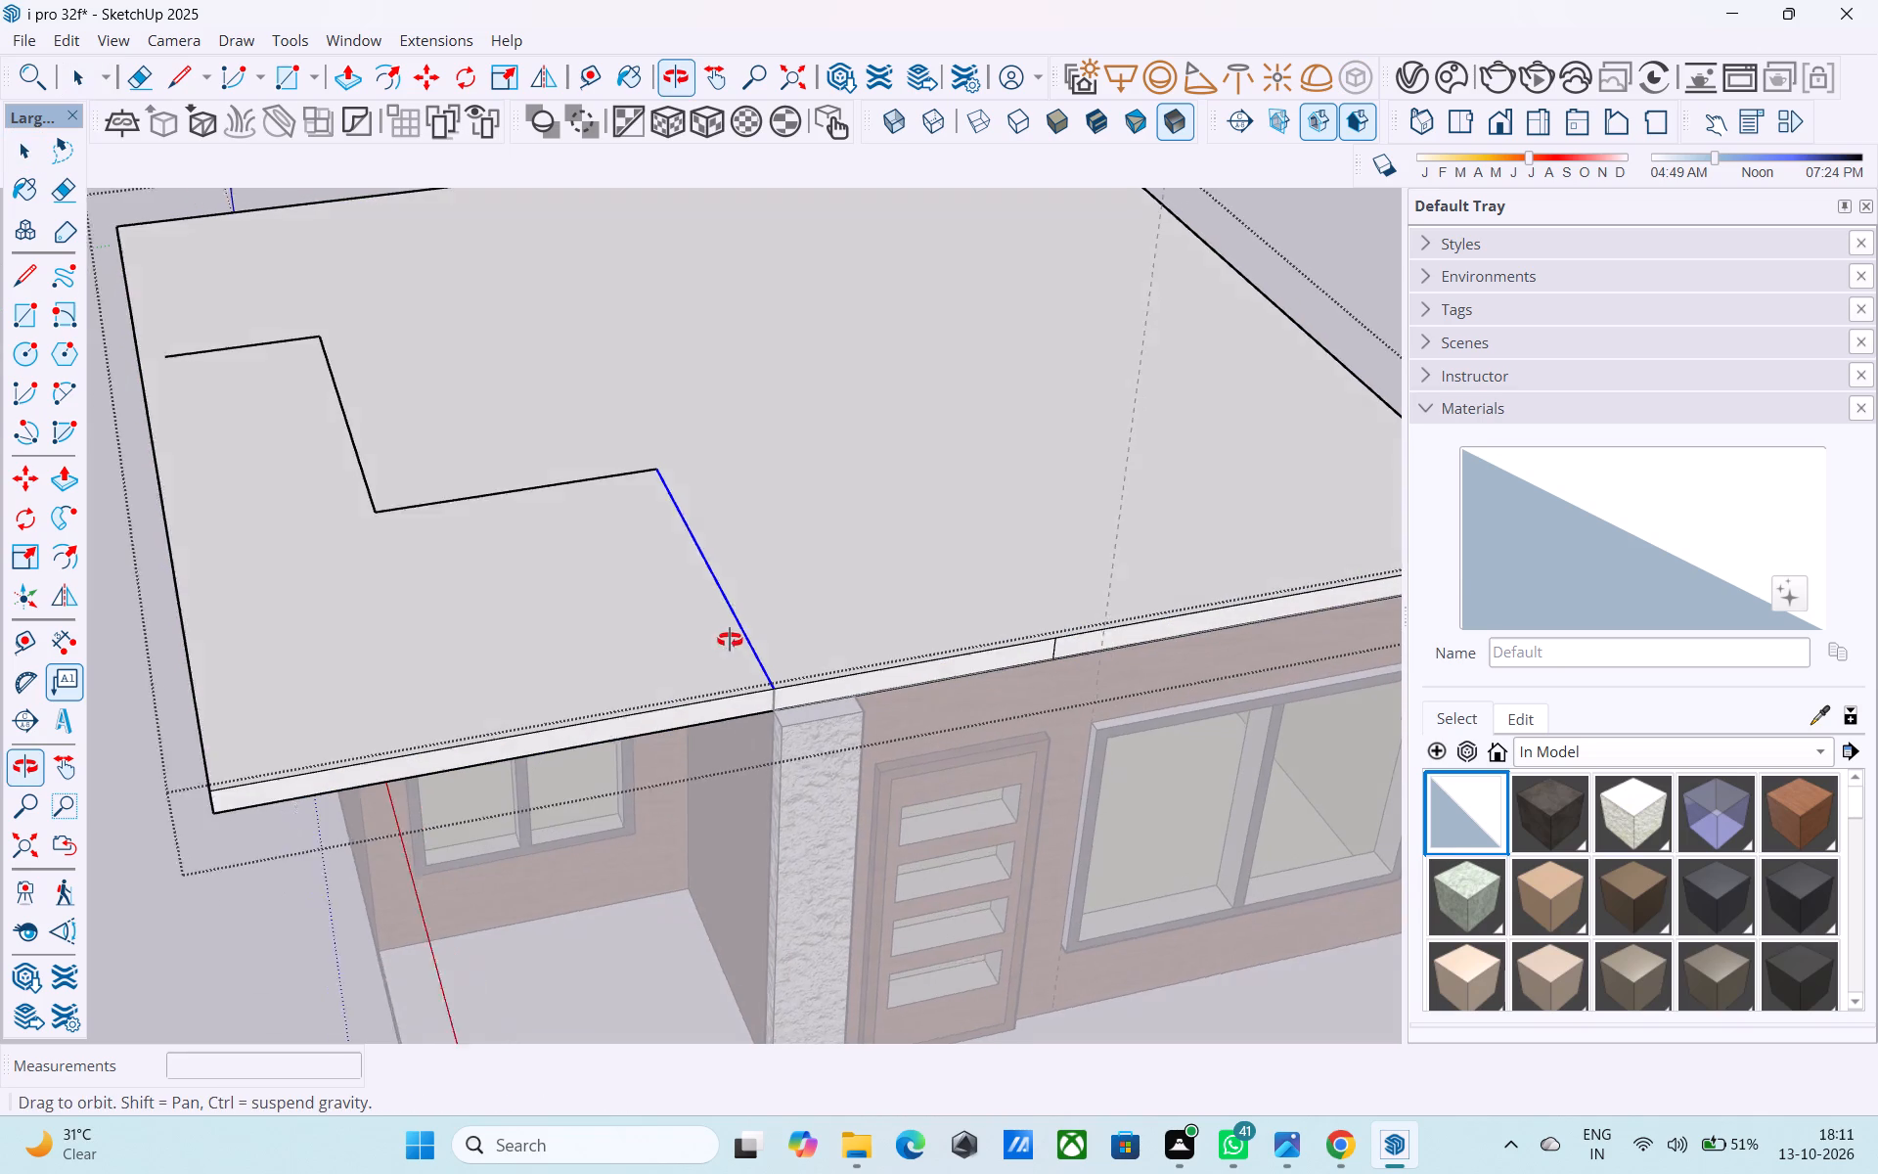
middle_click_drag(730, 640, 717, 640)
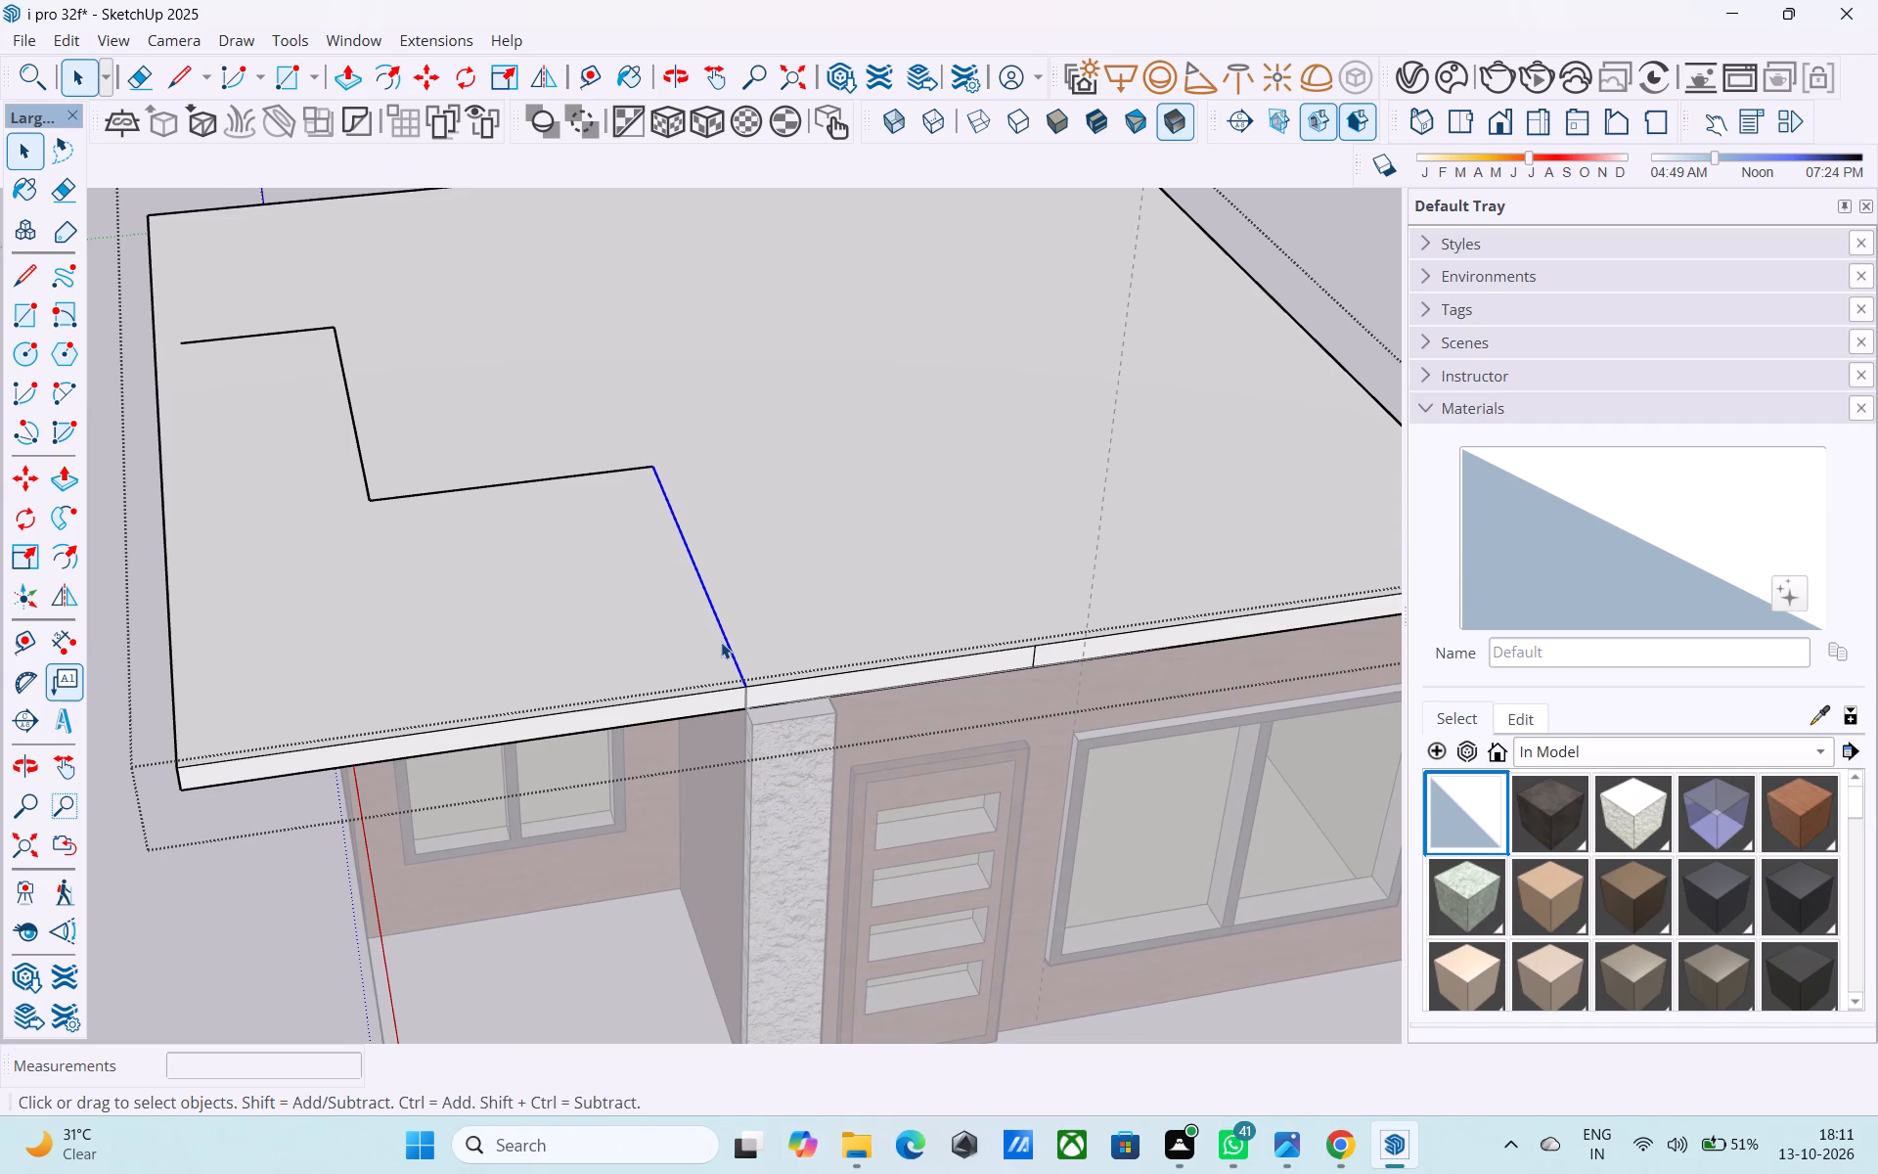
key("m")
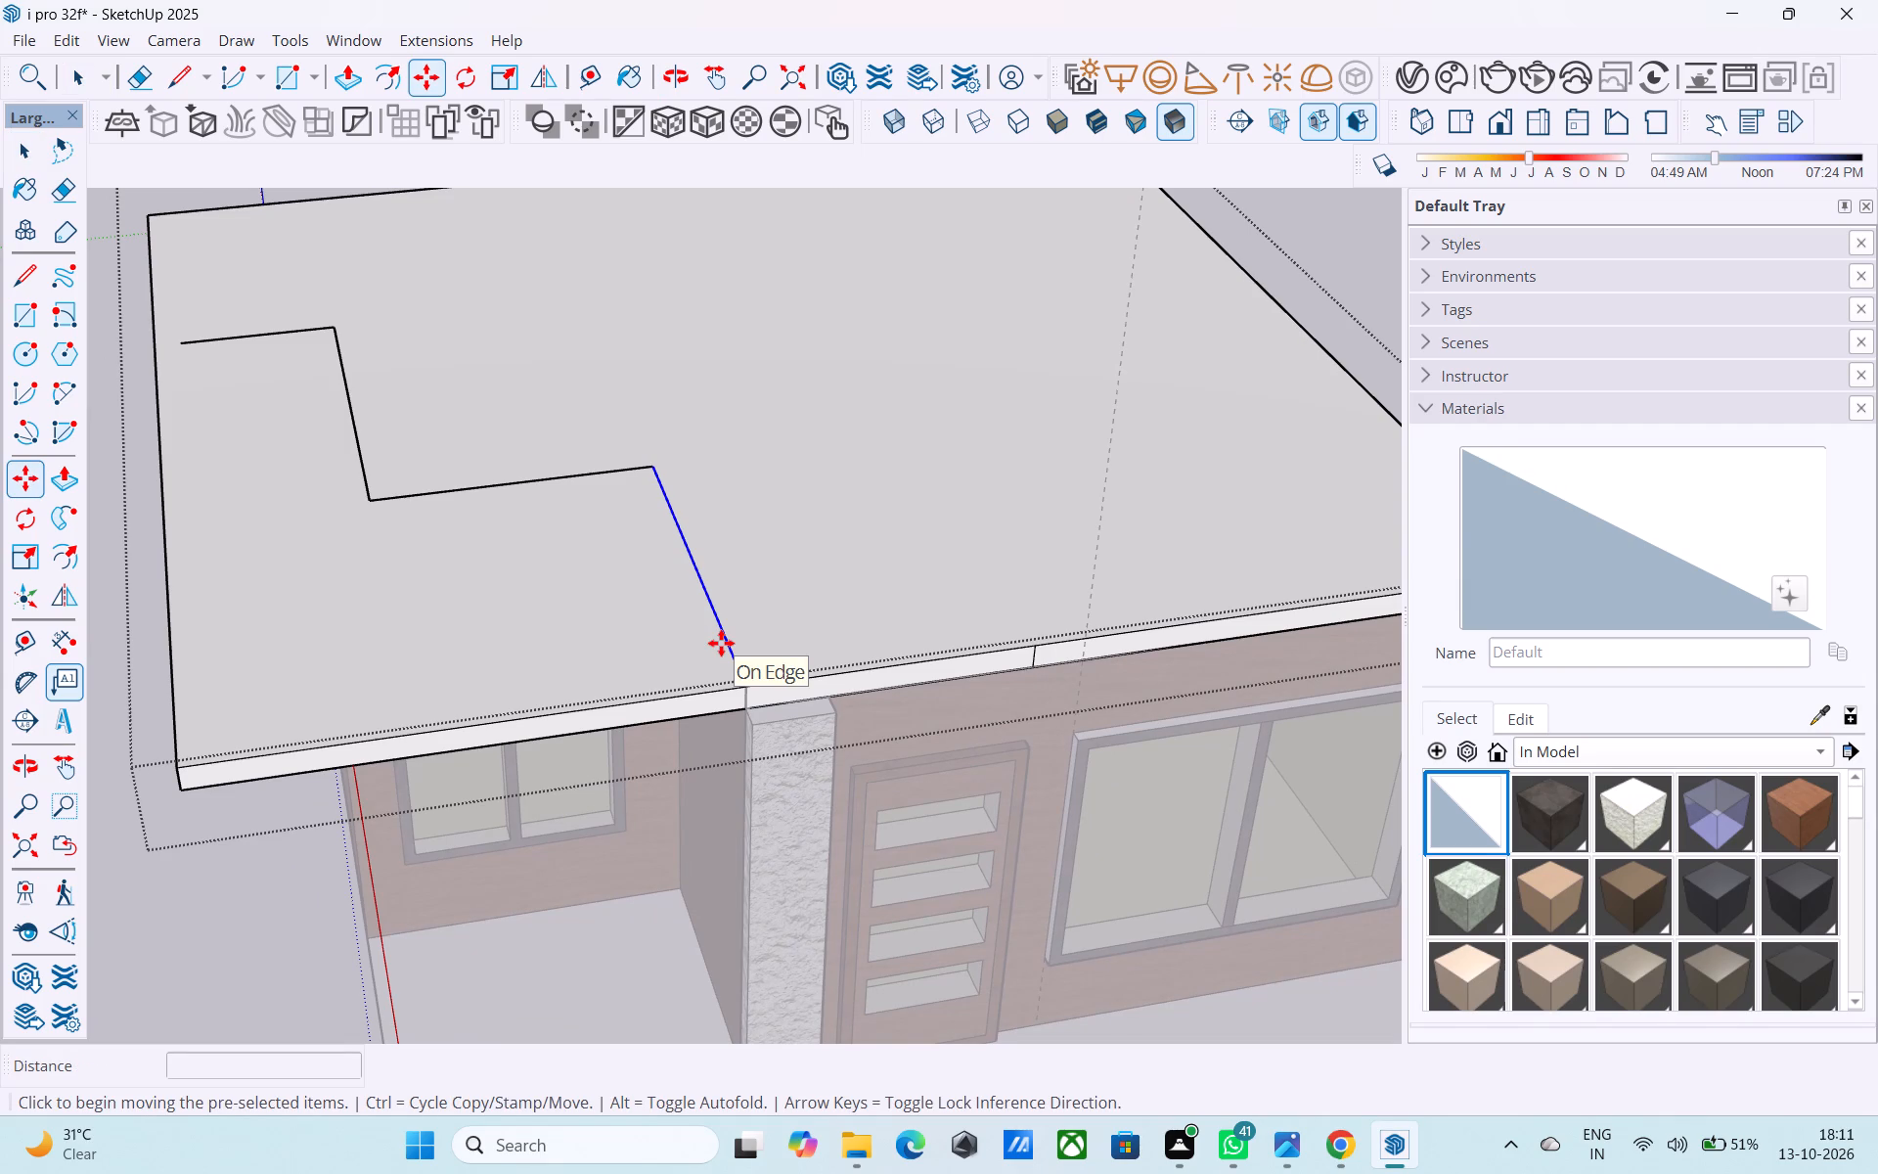
left_click(751, 687)
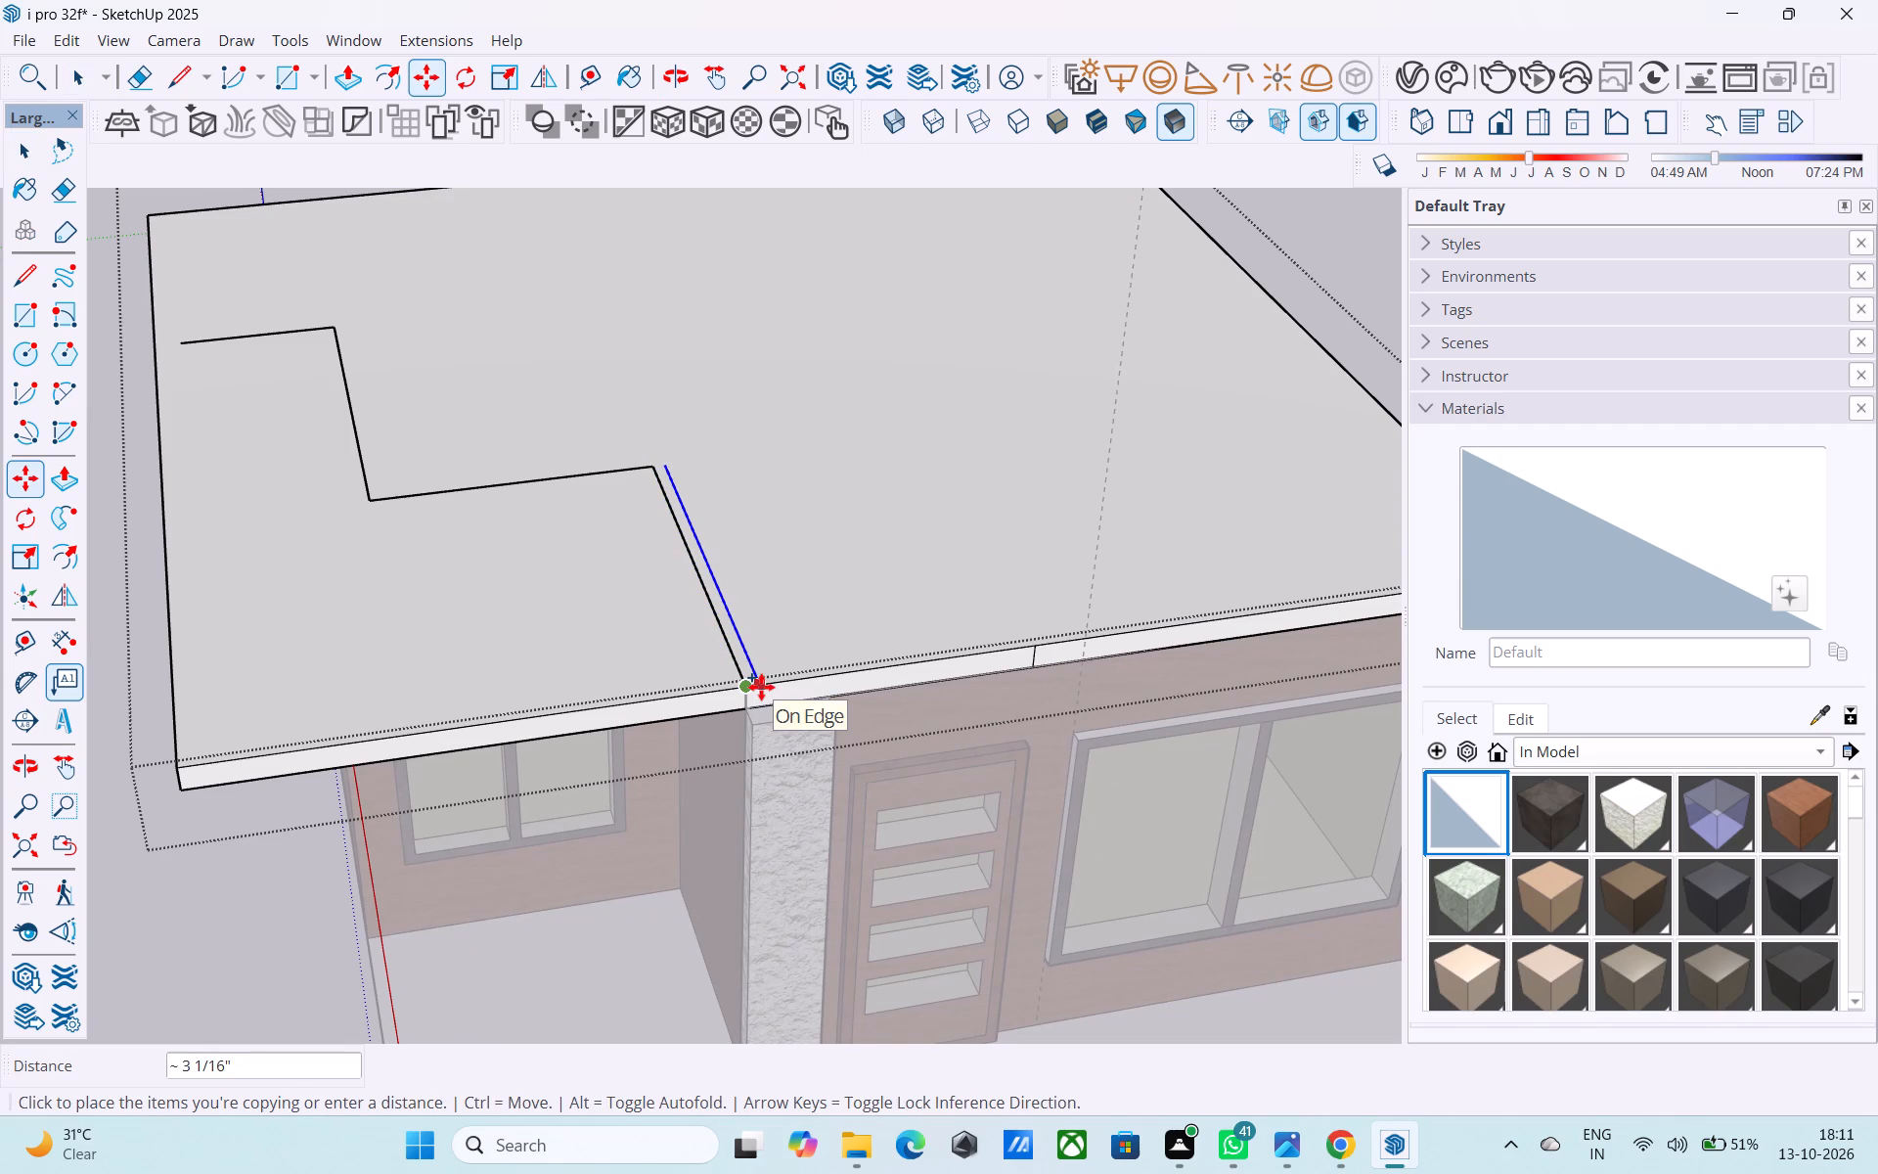
type("6\"")
key("Return")
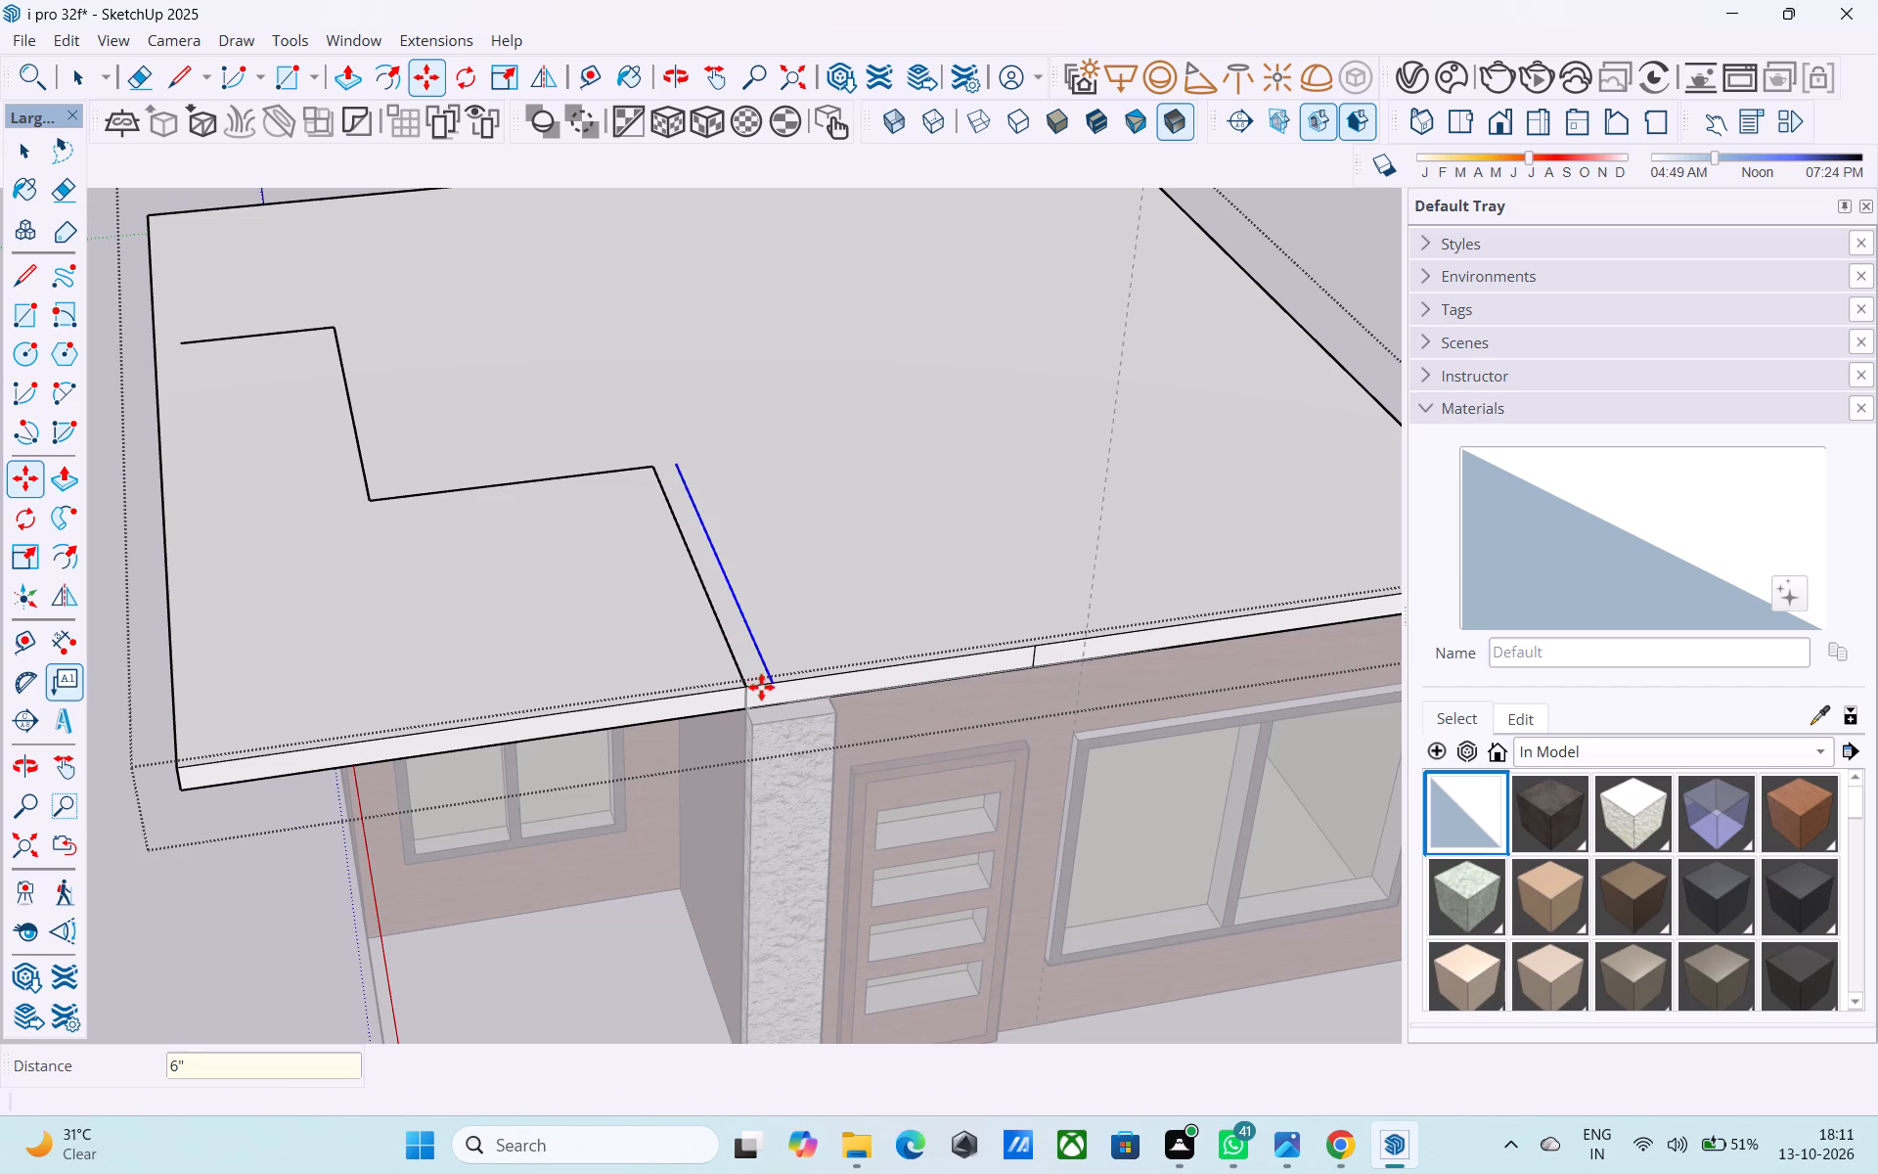
key("space")
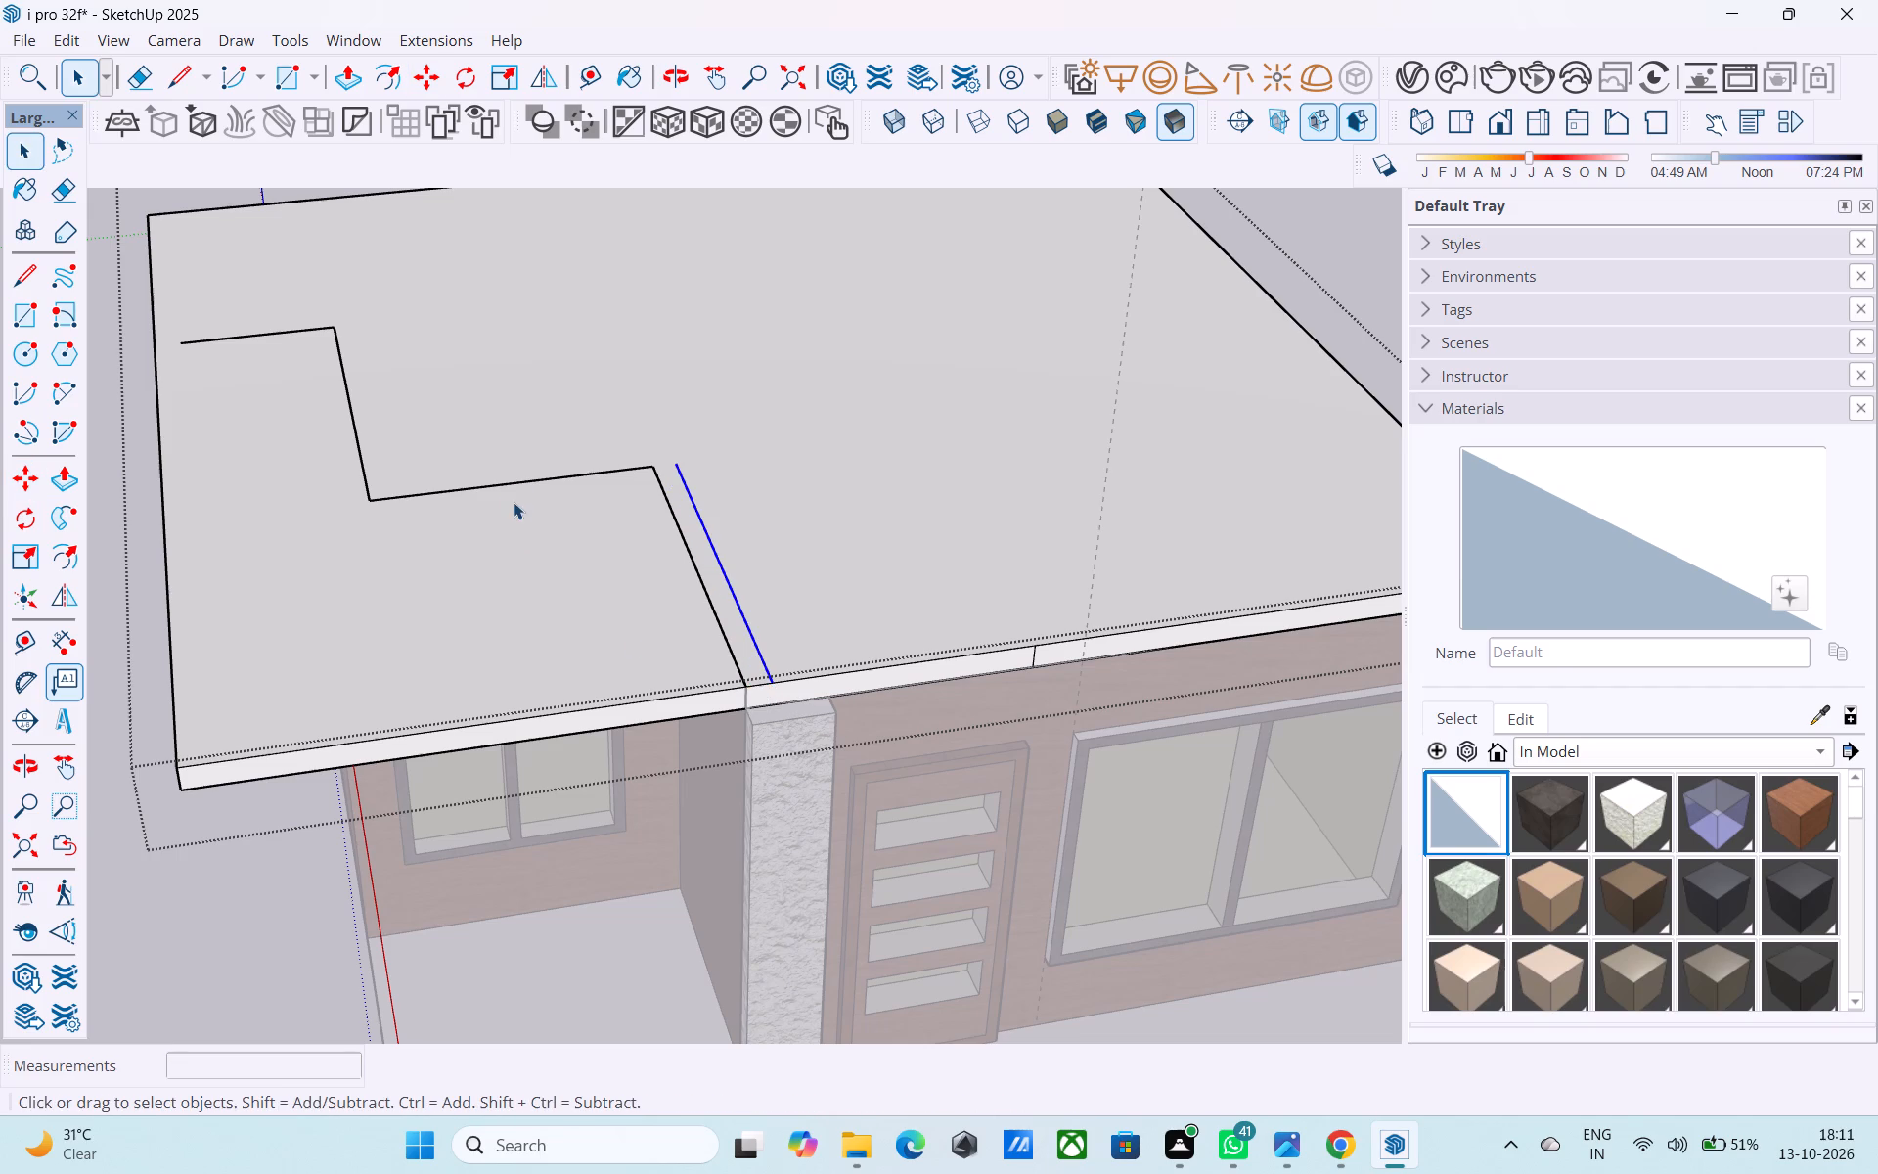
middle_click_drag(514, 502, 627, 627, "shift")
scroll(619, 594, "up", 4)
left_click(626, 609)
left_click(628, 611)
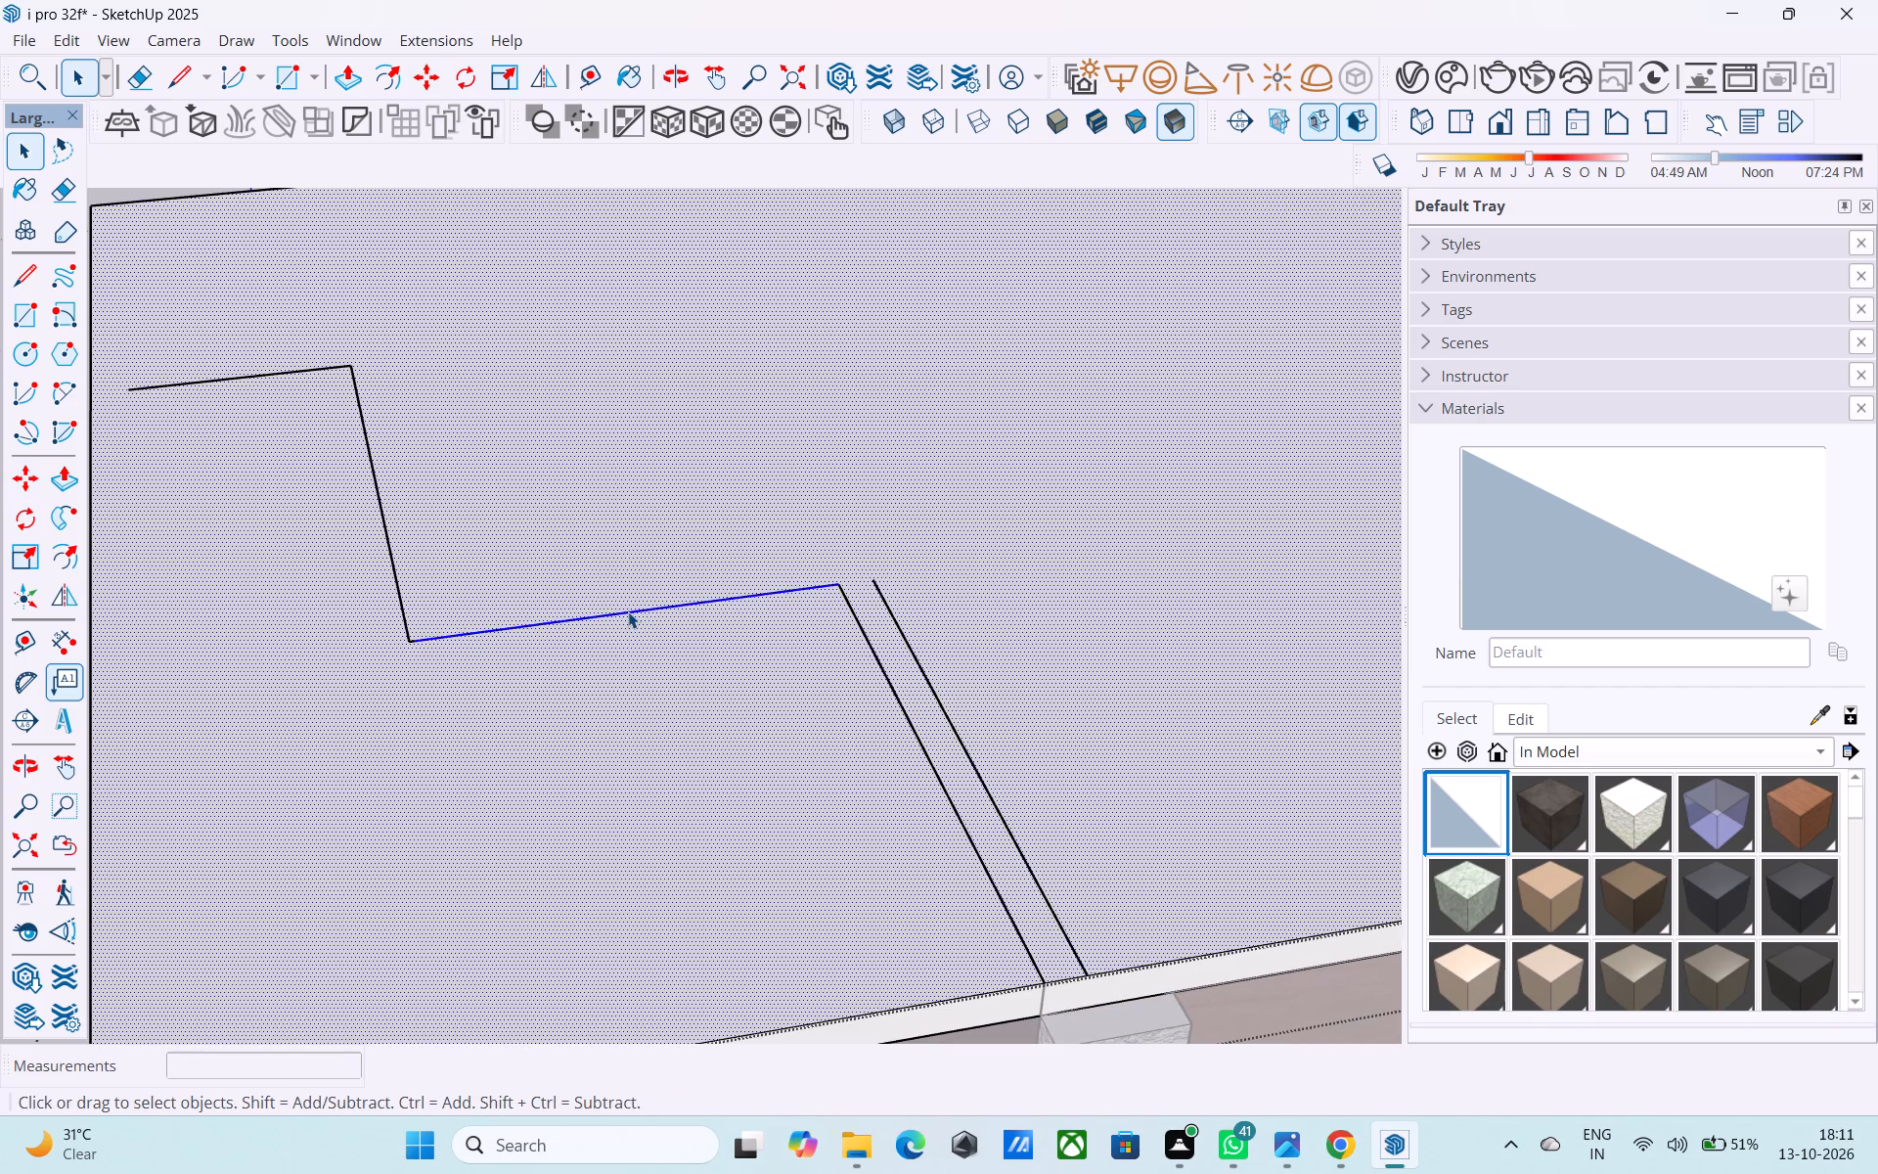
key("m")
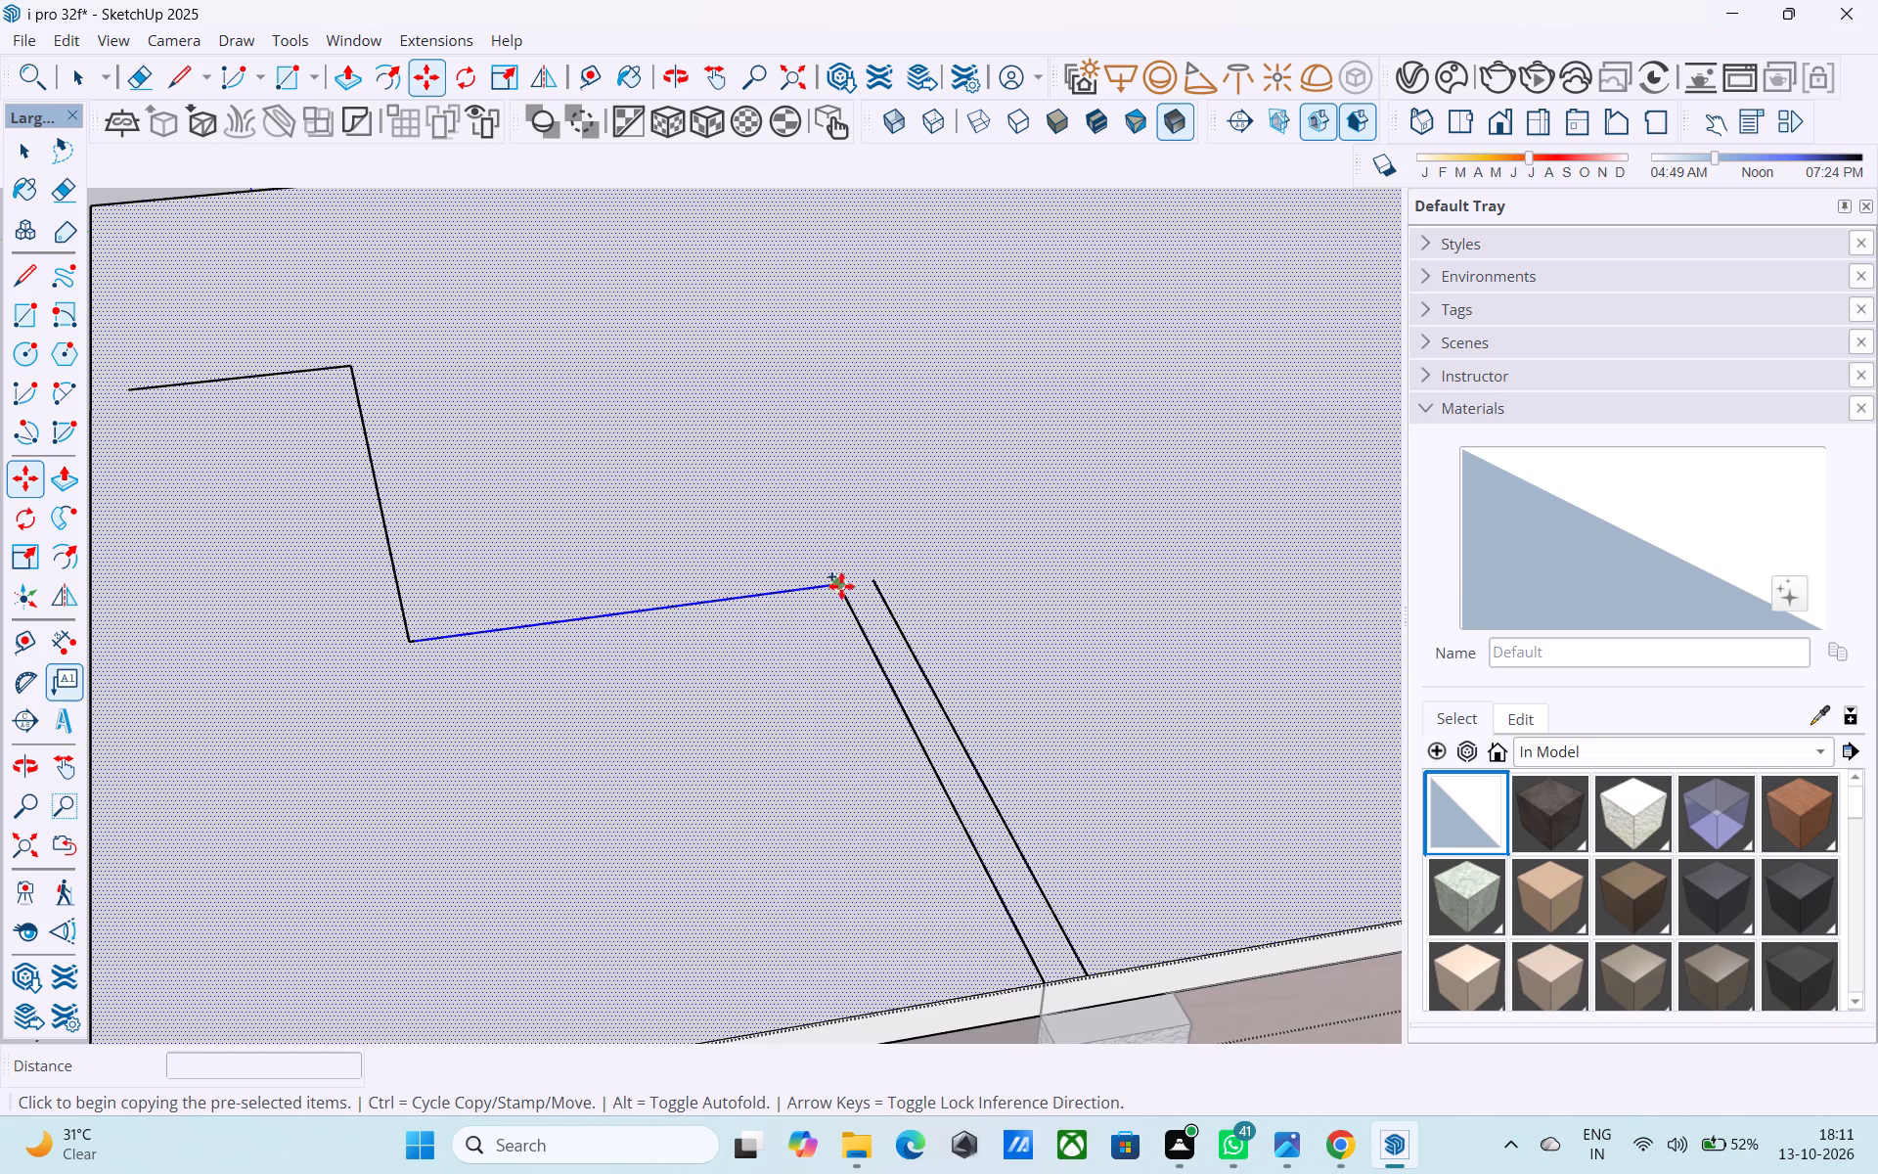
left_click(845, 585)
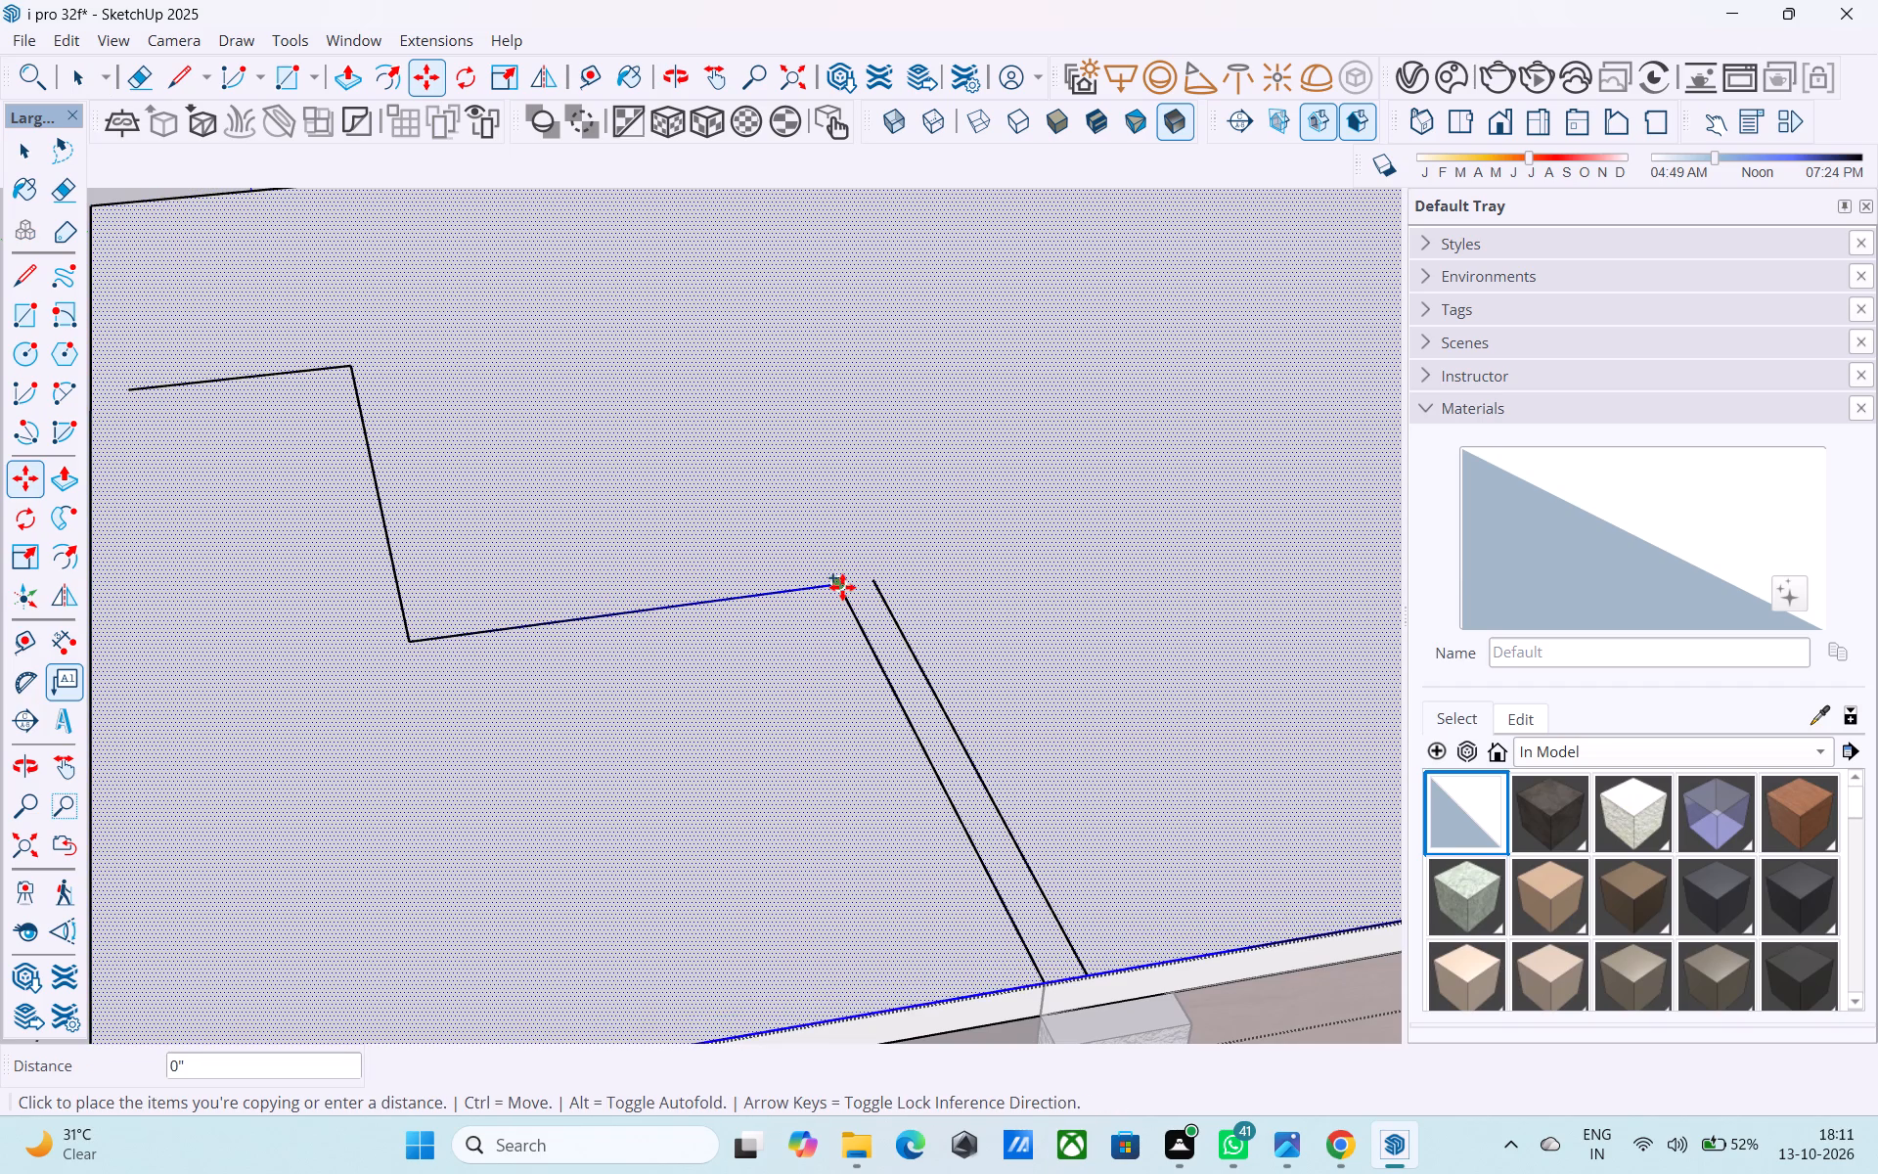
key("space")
Copy the stepped line's second segment, parallel to the front edge, 6" toward the roof's back edge.
left_click(827, 622)
left_click(823, 586)
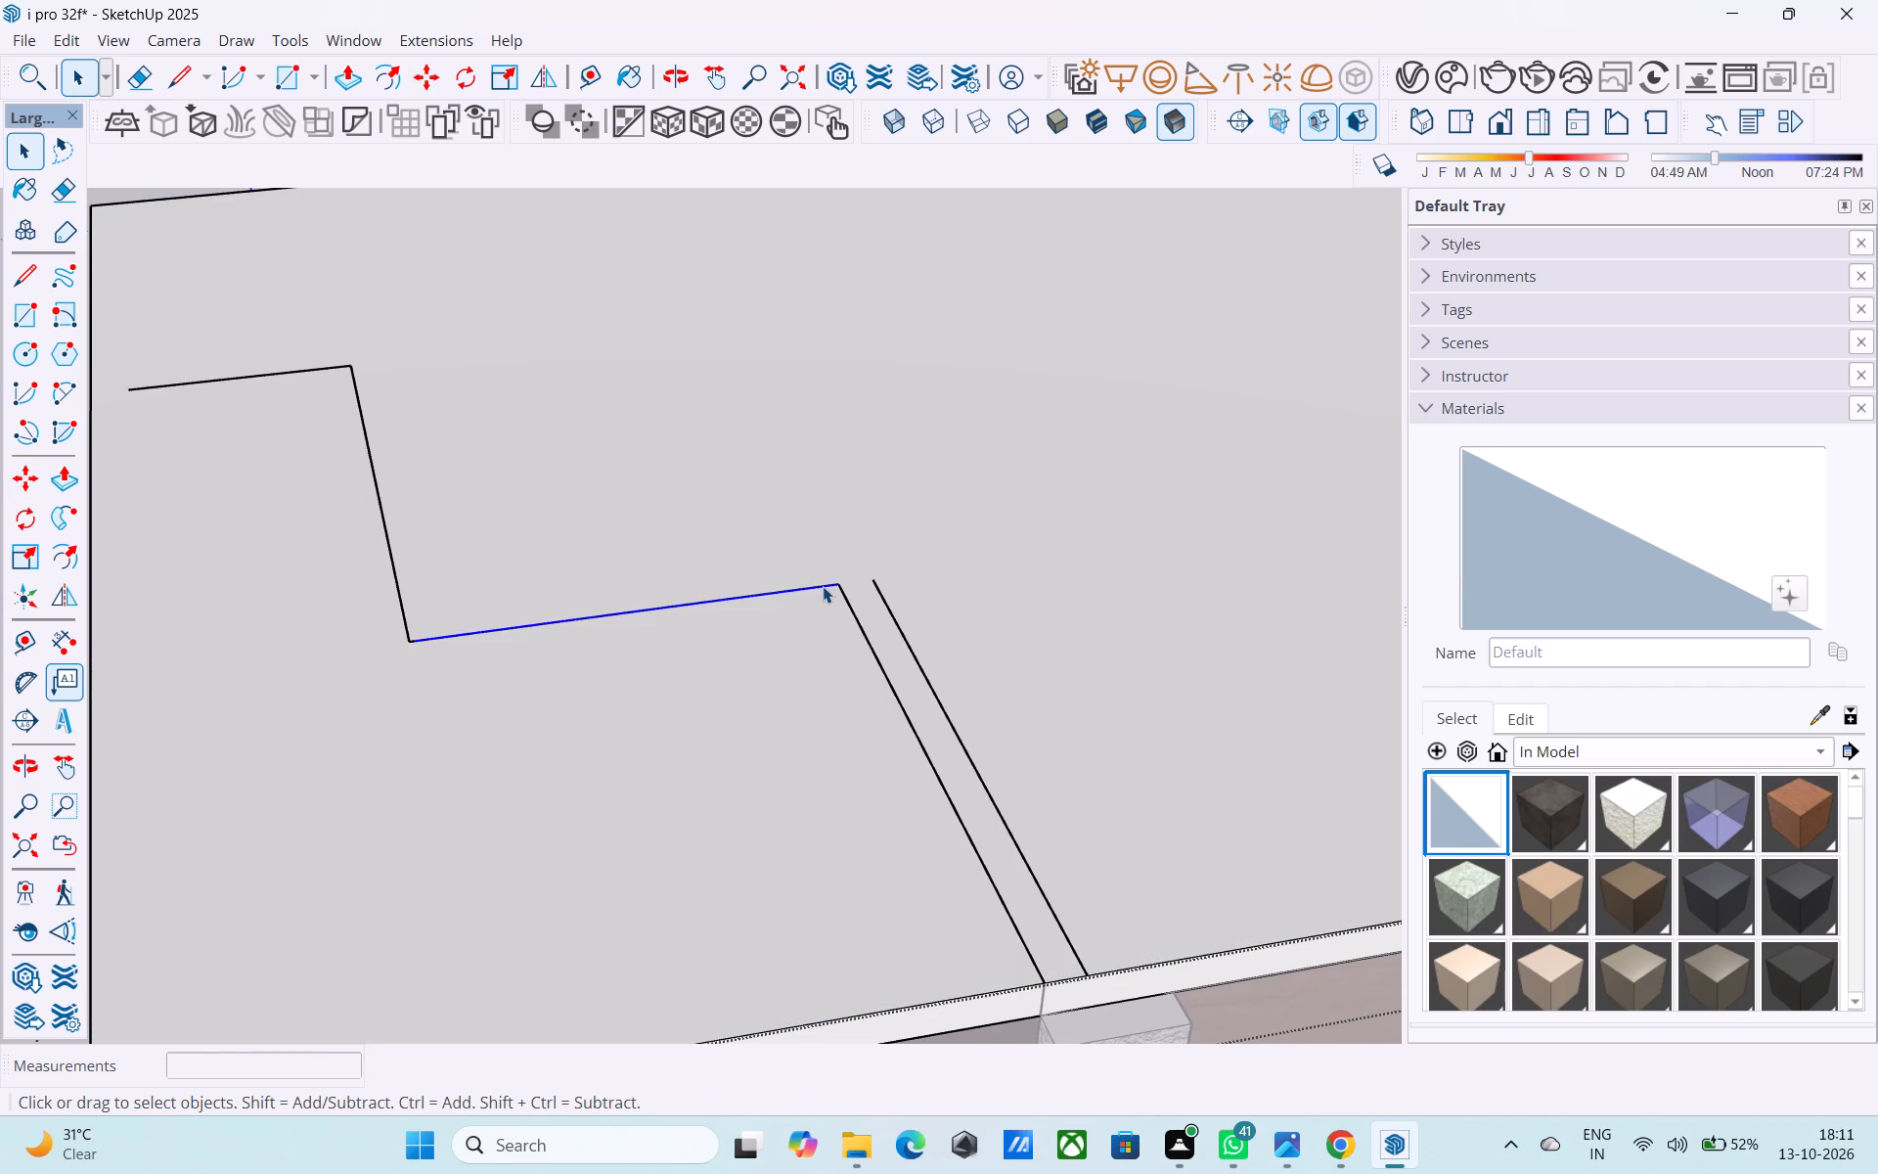
key("m")
left_click(839, 586)
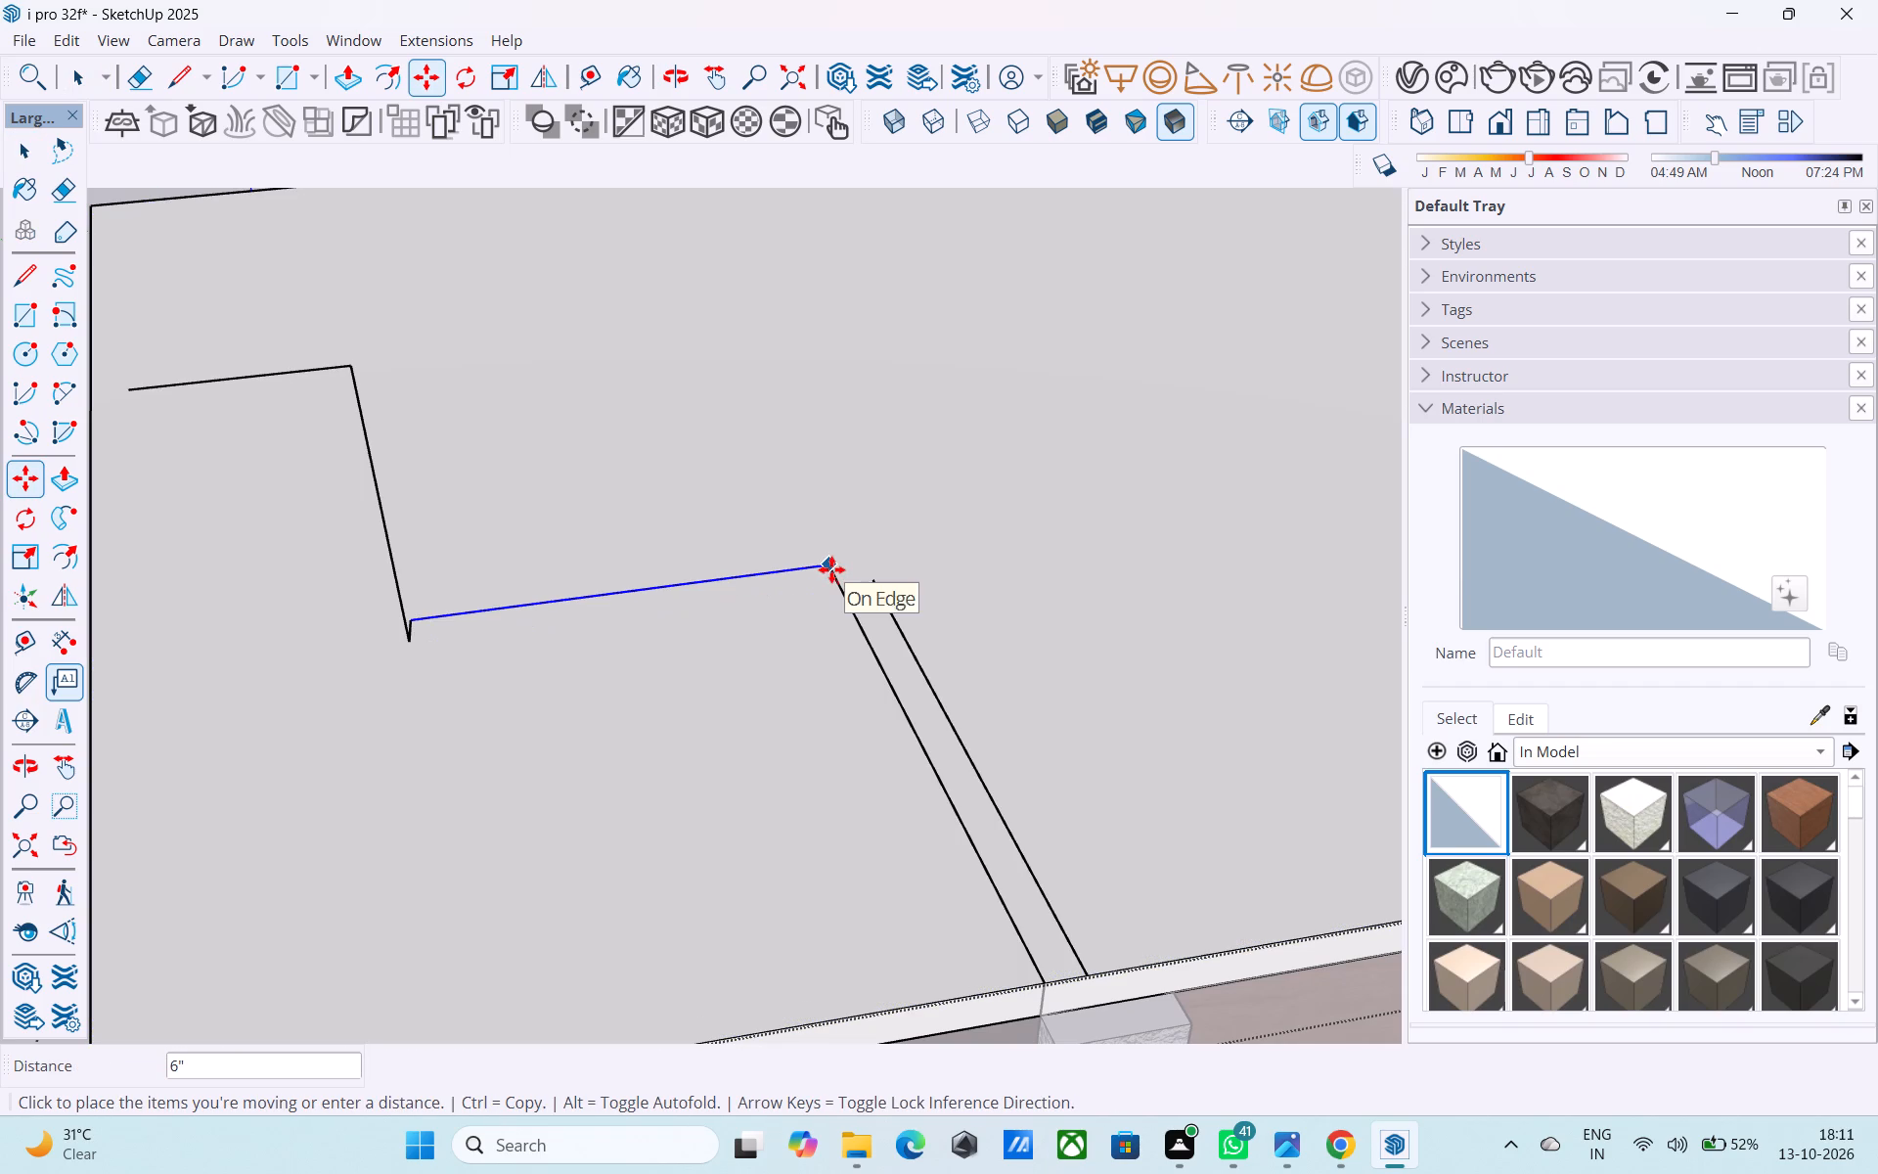
left_click(831, 569)
key("space")
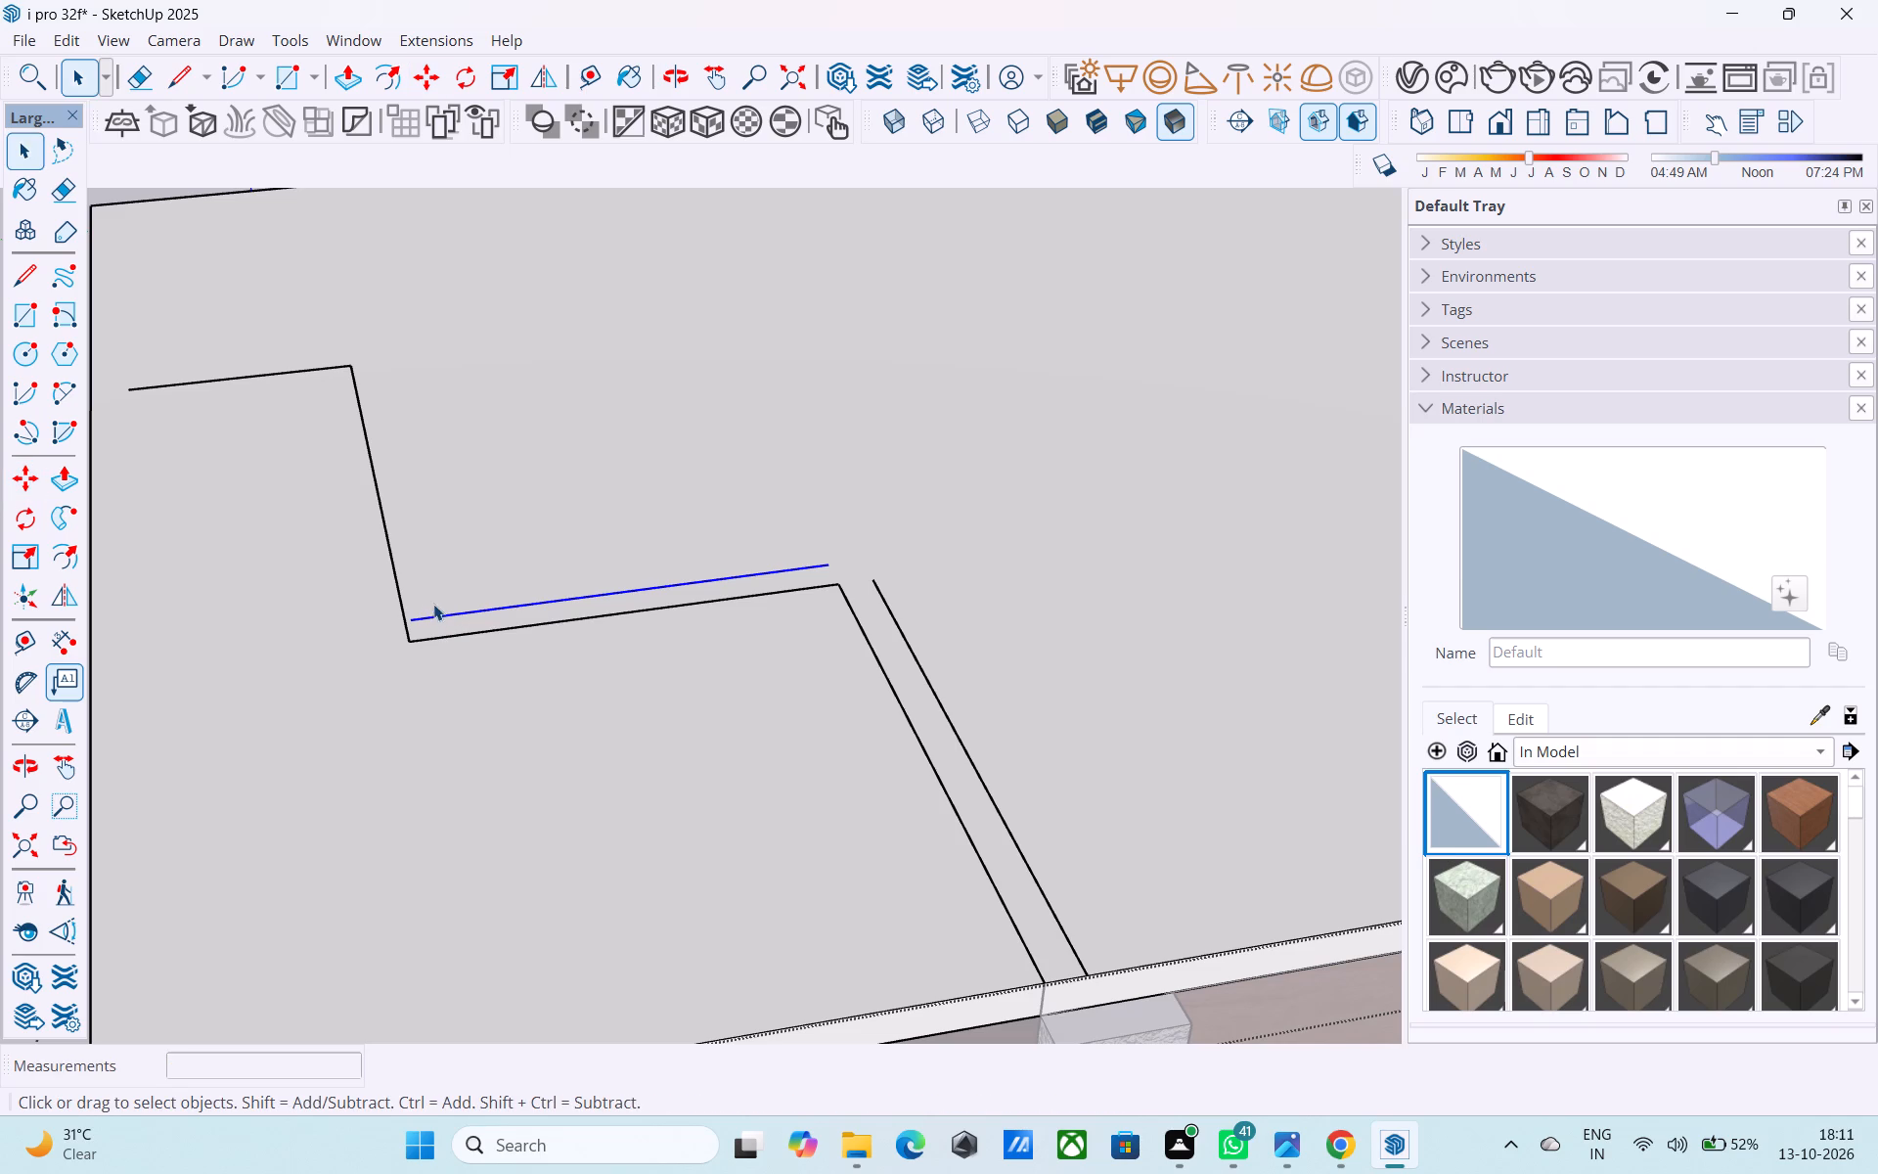
Copy the stepped line's third segment, running toward the back edge, 6" toward the door side.
left_click(395, 580)
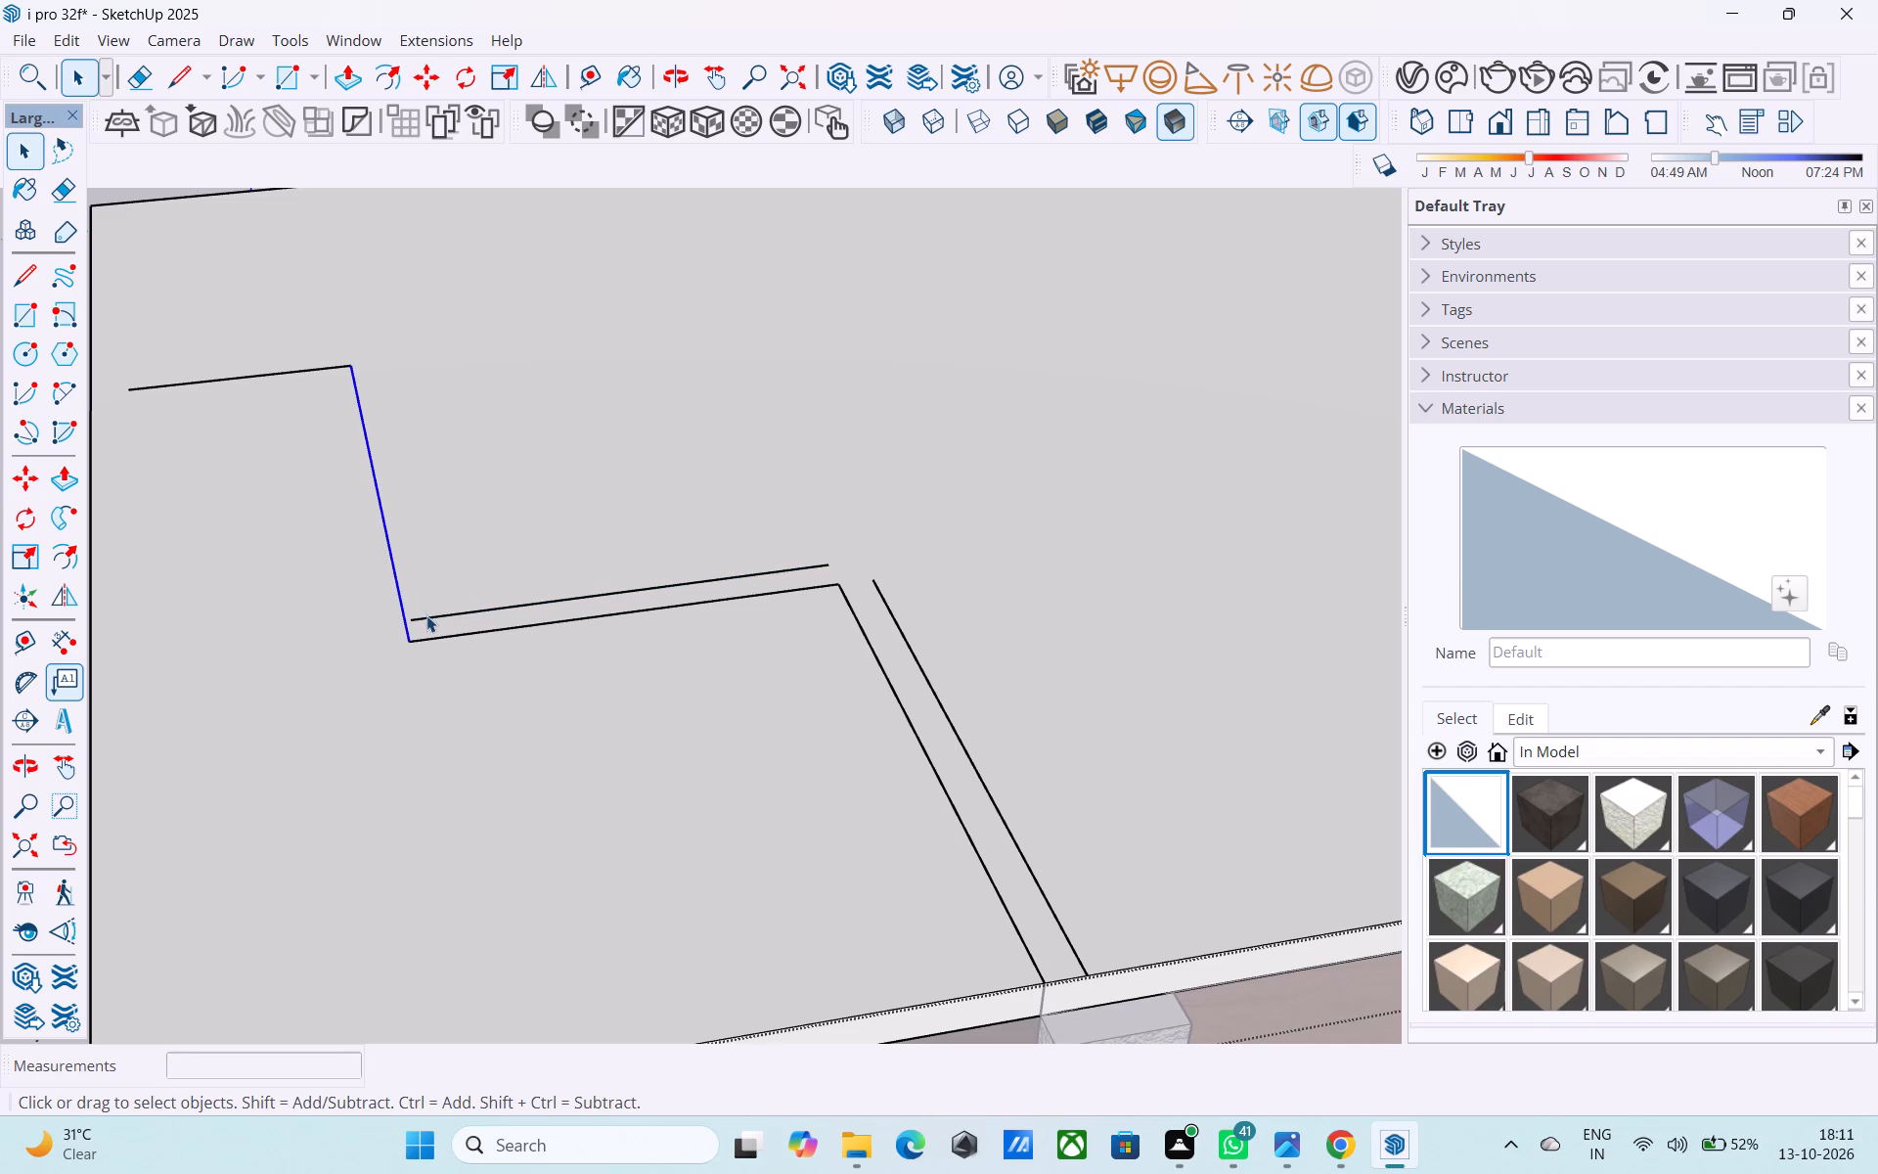
key("m")
left_click(405, 647)
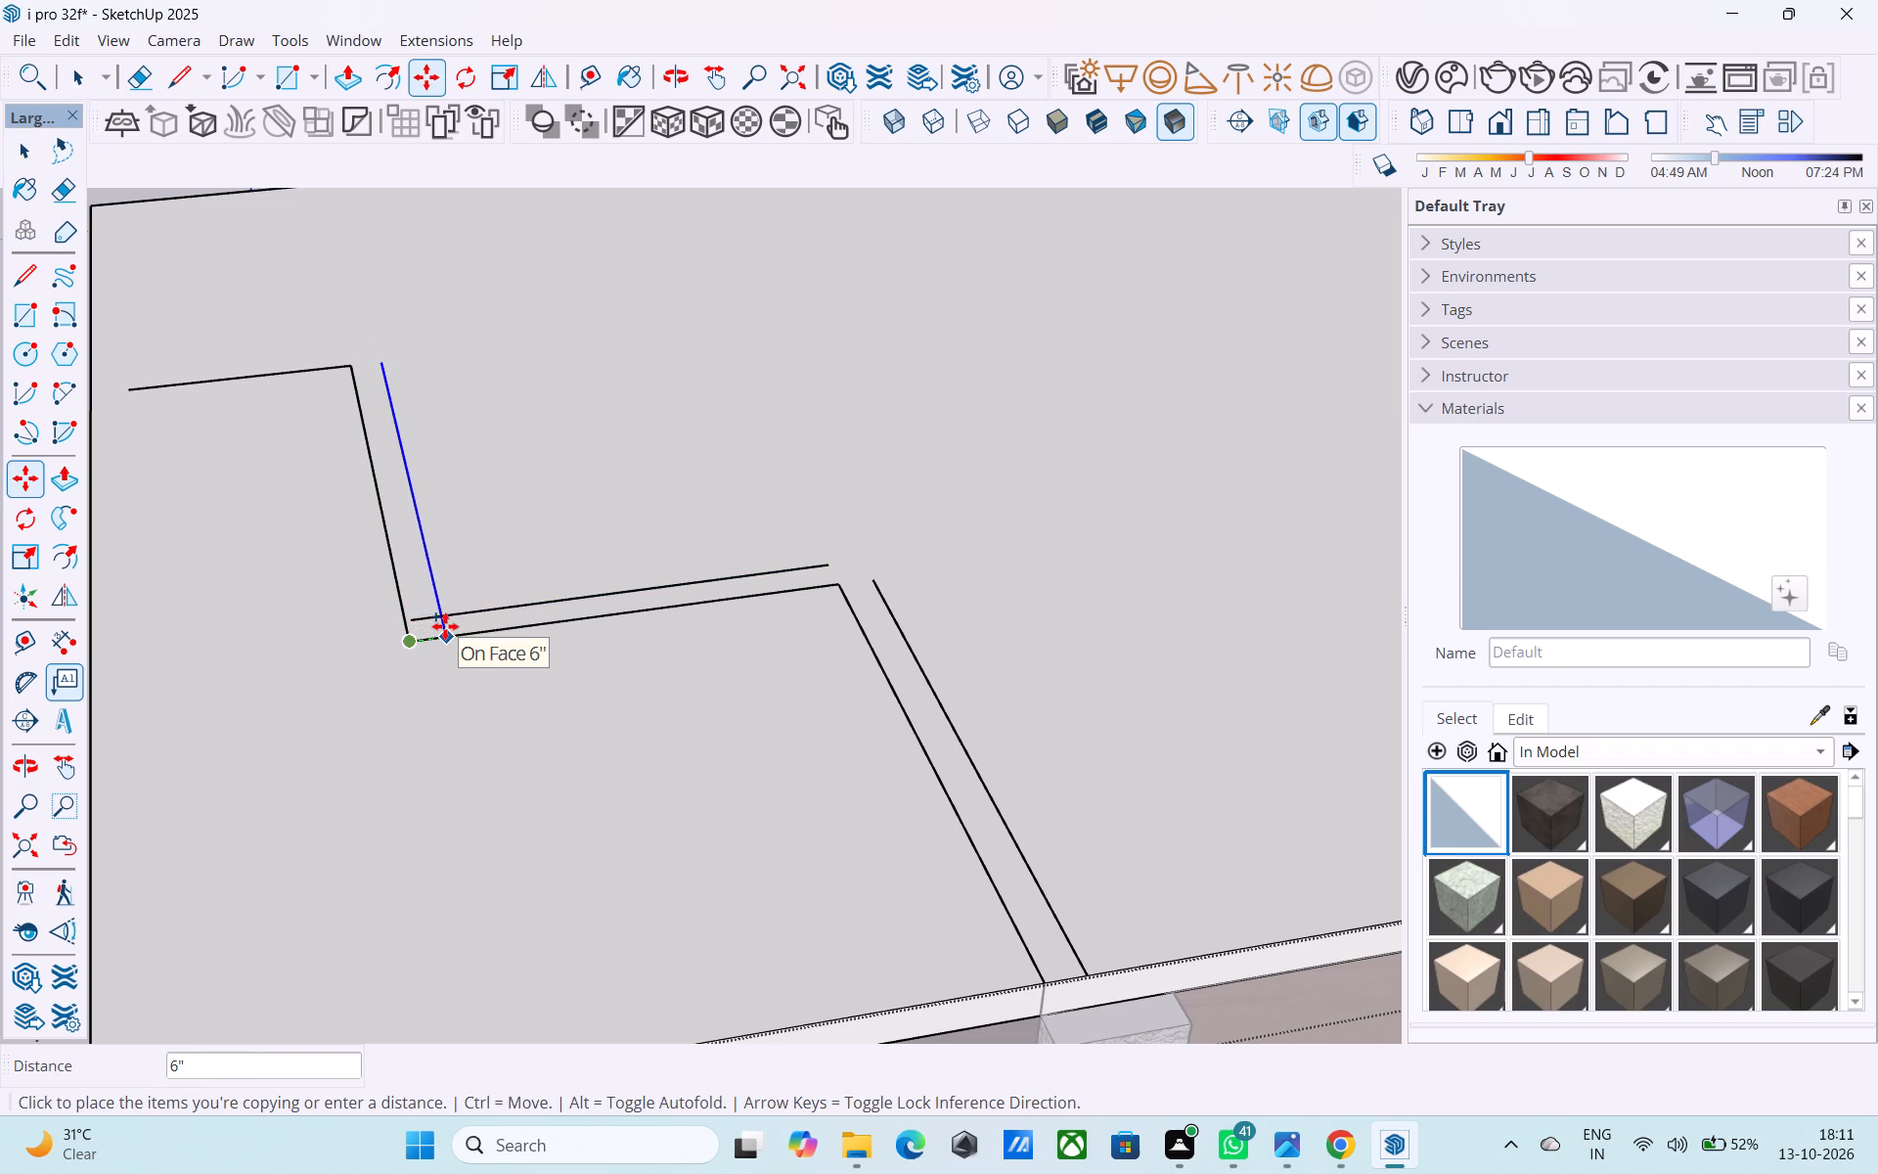
left_click(447, 626)
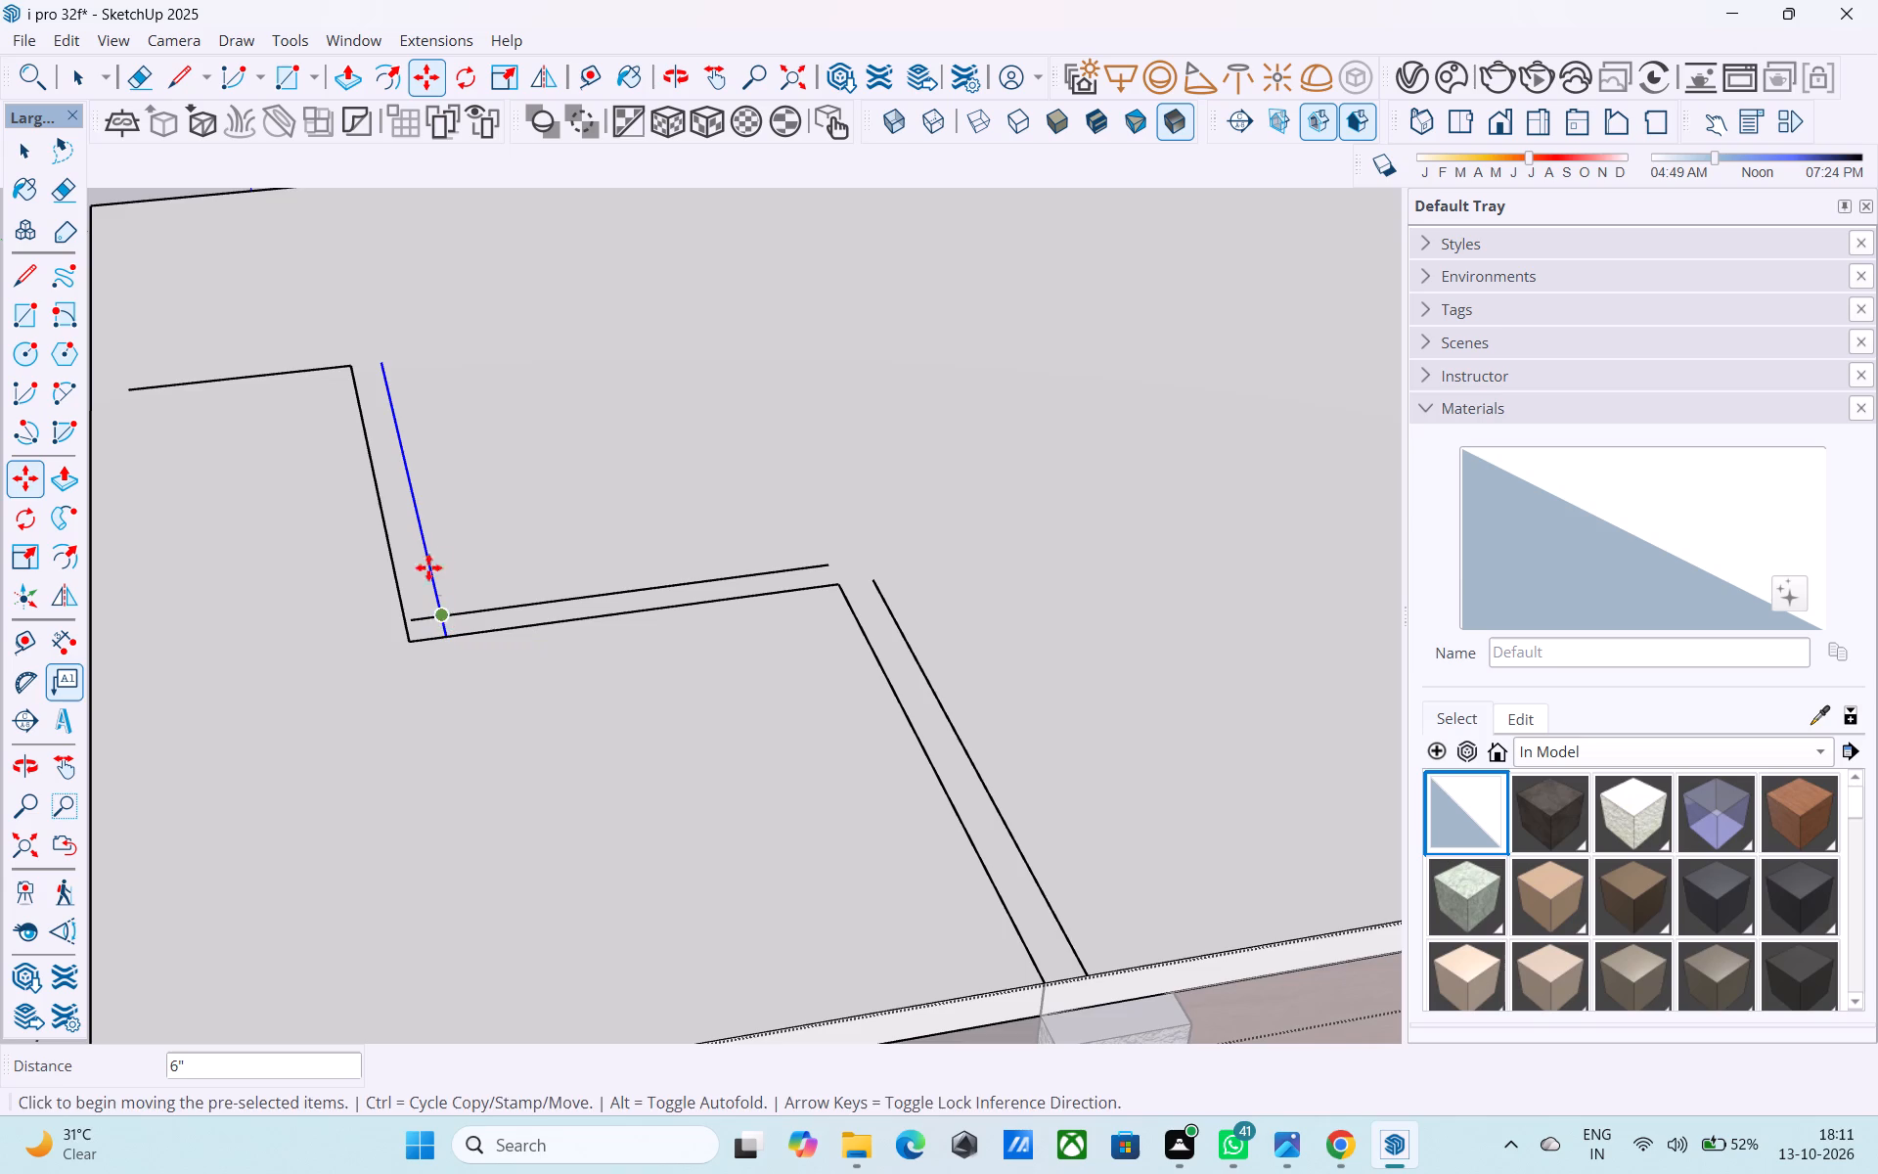
Copy the whole end segment of the stepped line, including both its pieces, 6" toward the roof's back edge.
middle_click_drag(335, 461, 446, 774)
scroll(397, 675, "up", 4)
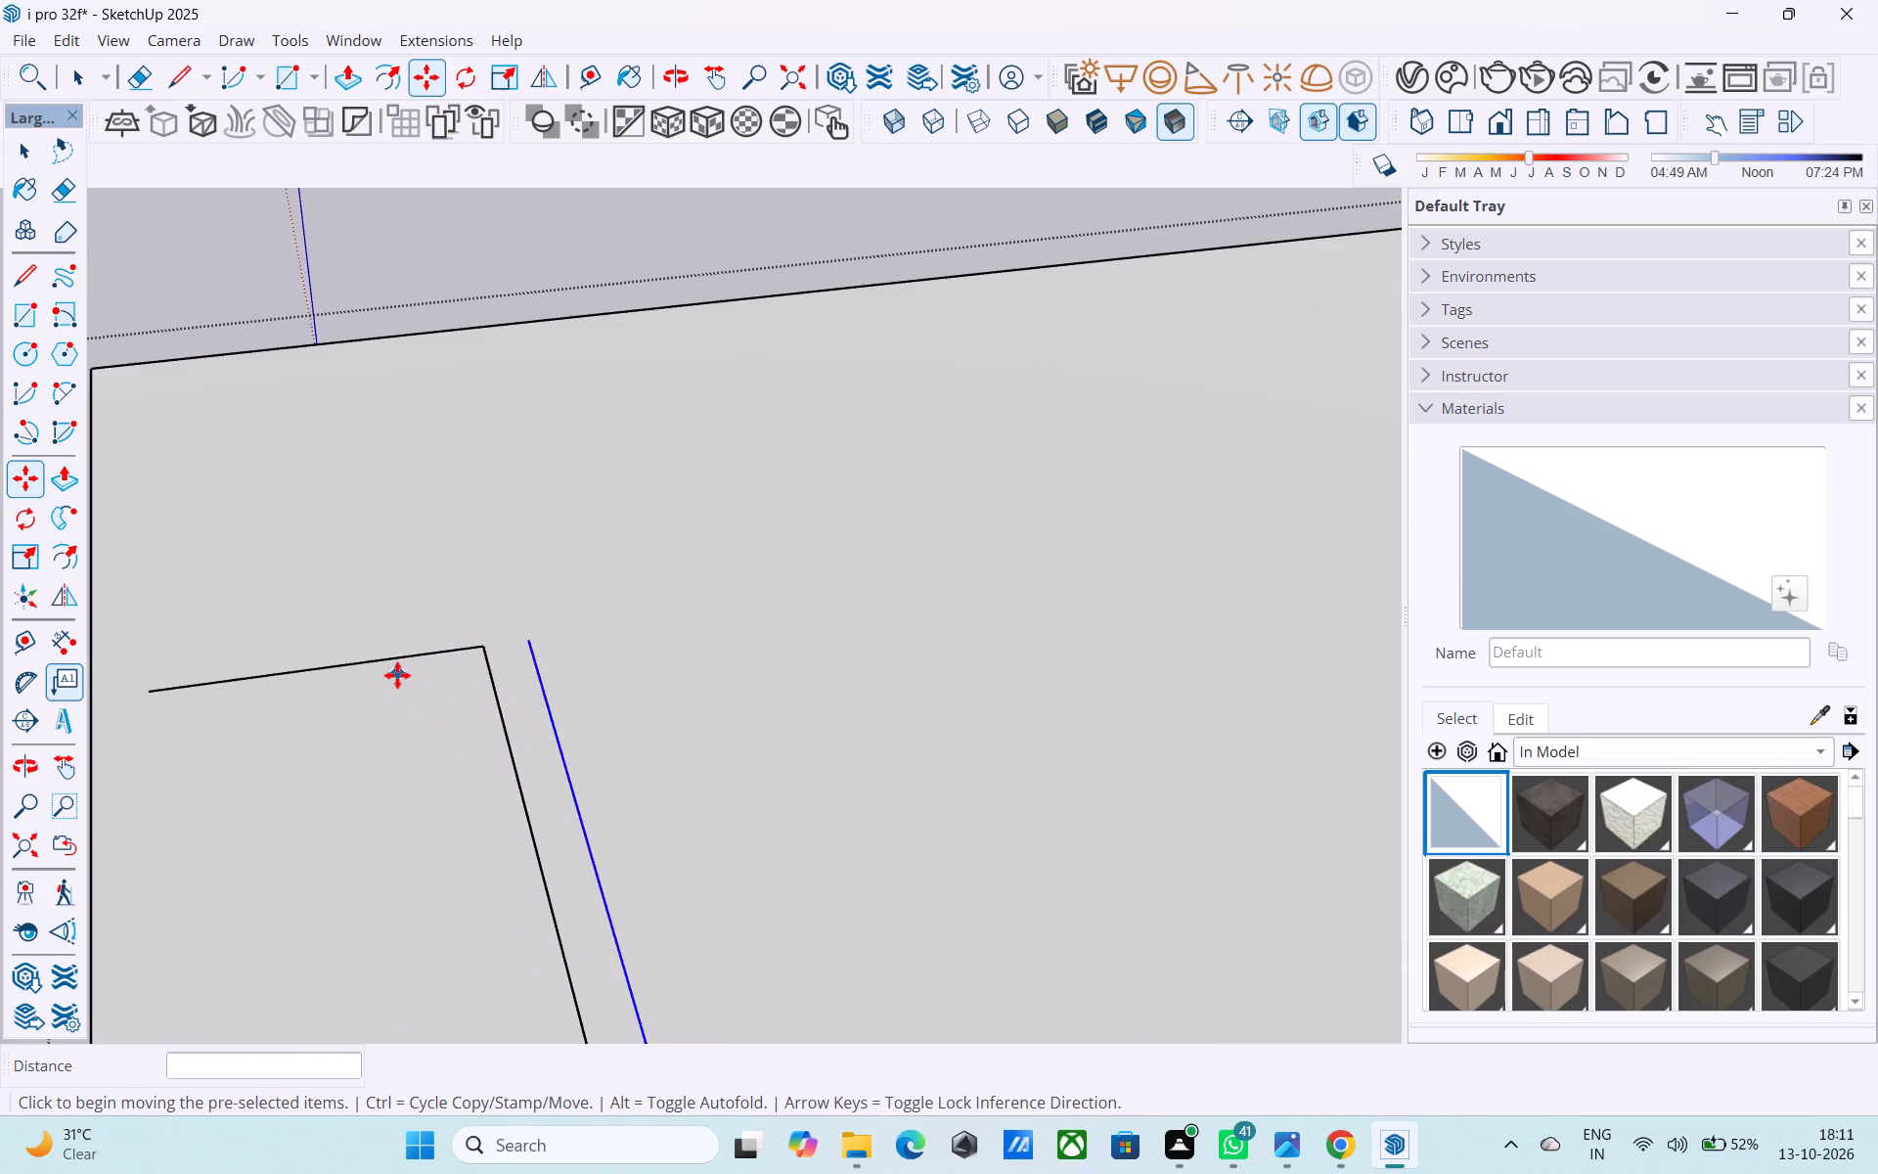
key("space")
left_click(388, 656)
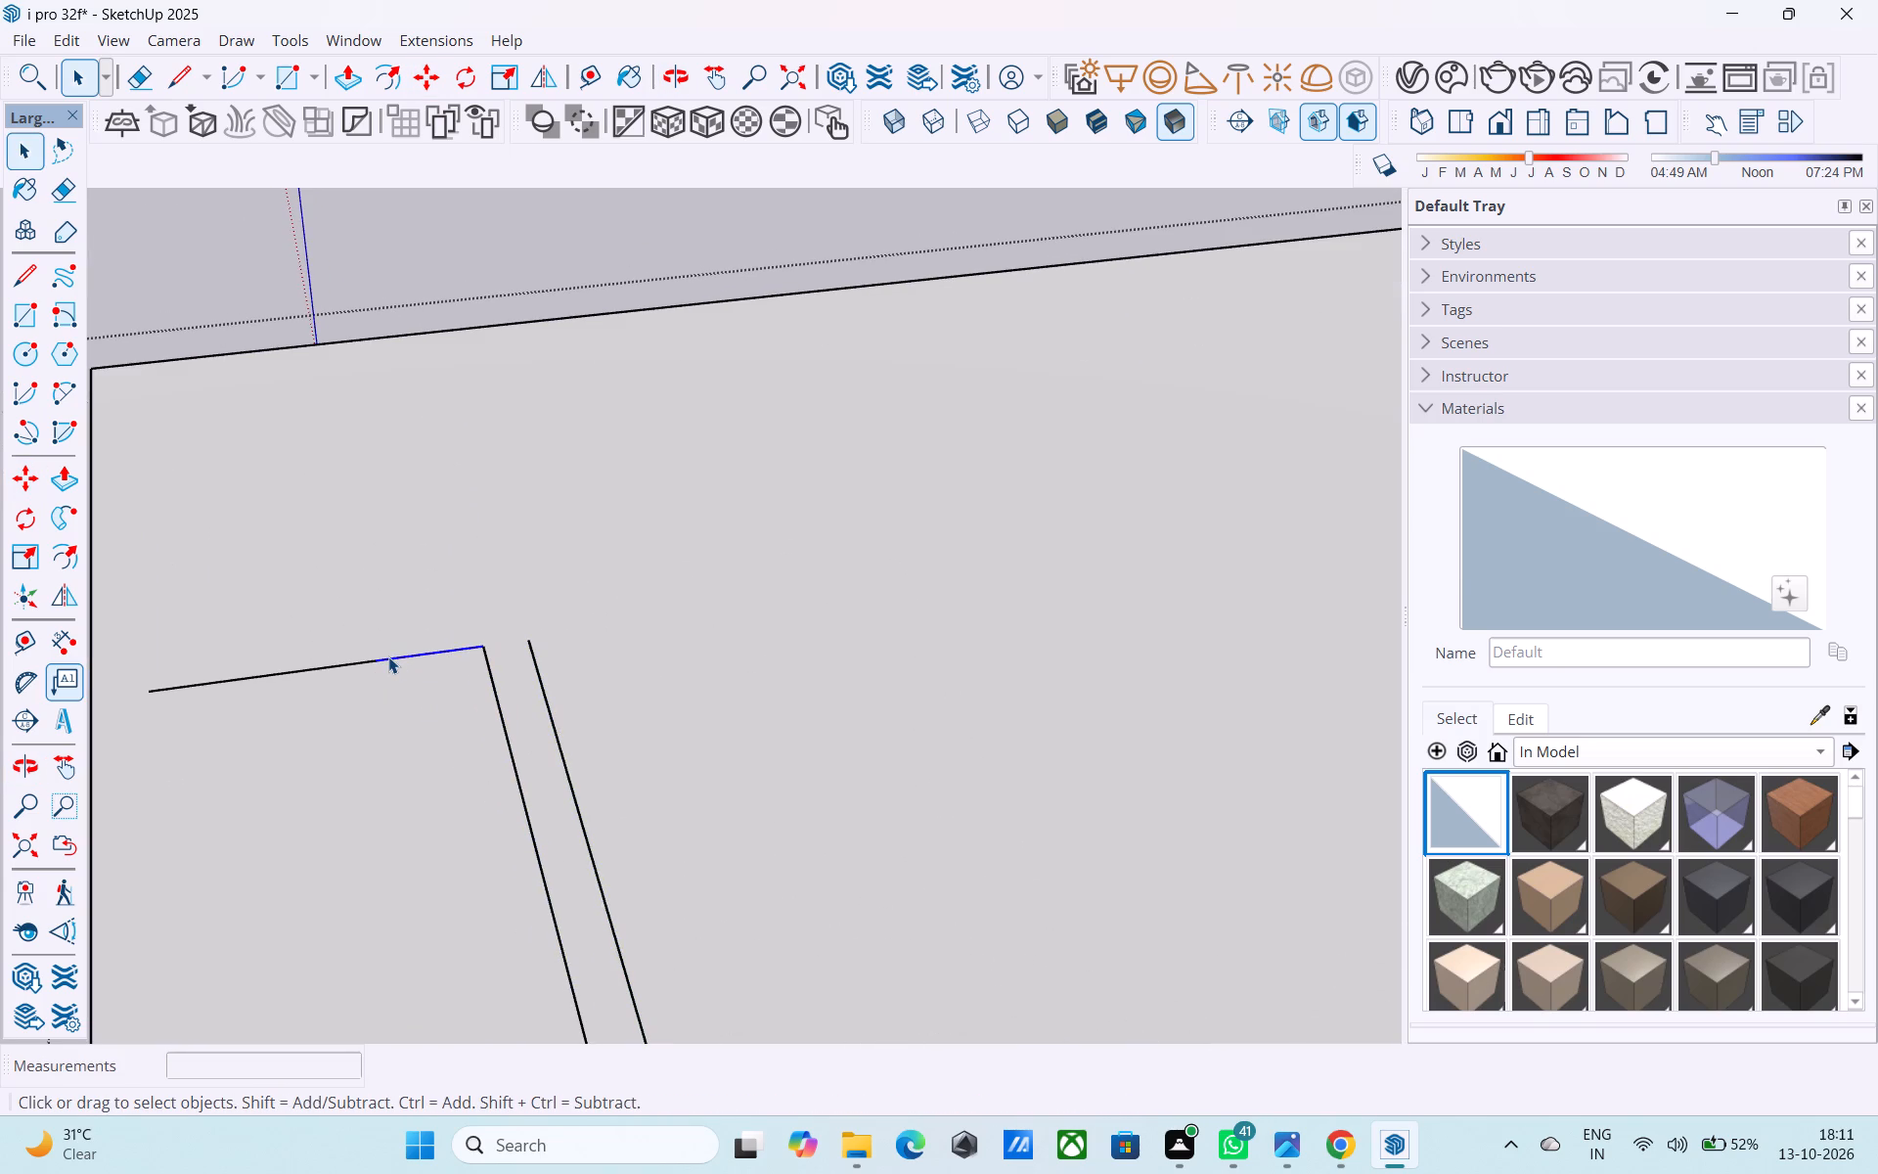
left_click(369, 657, "shift")
left_click(371, 660, "shift")
left_click(373, 686, "shift")
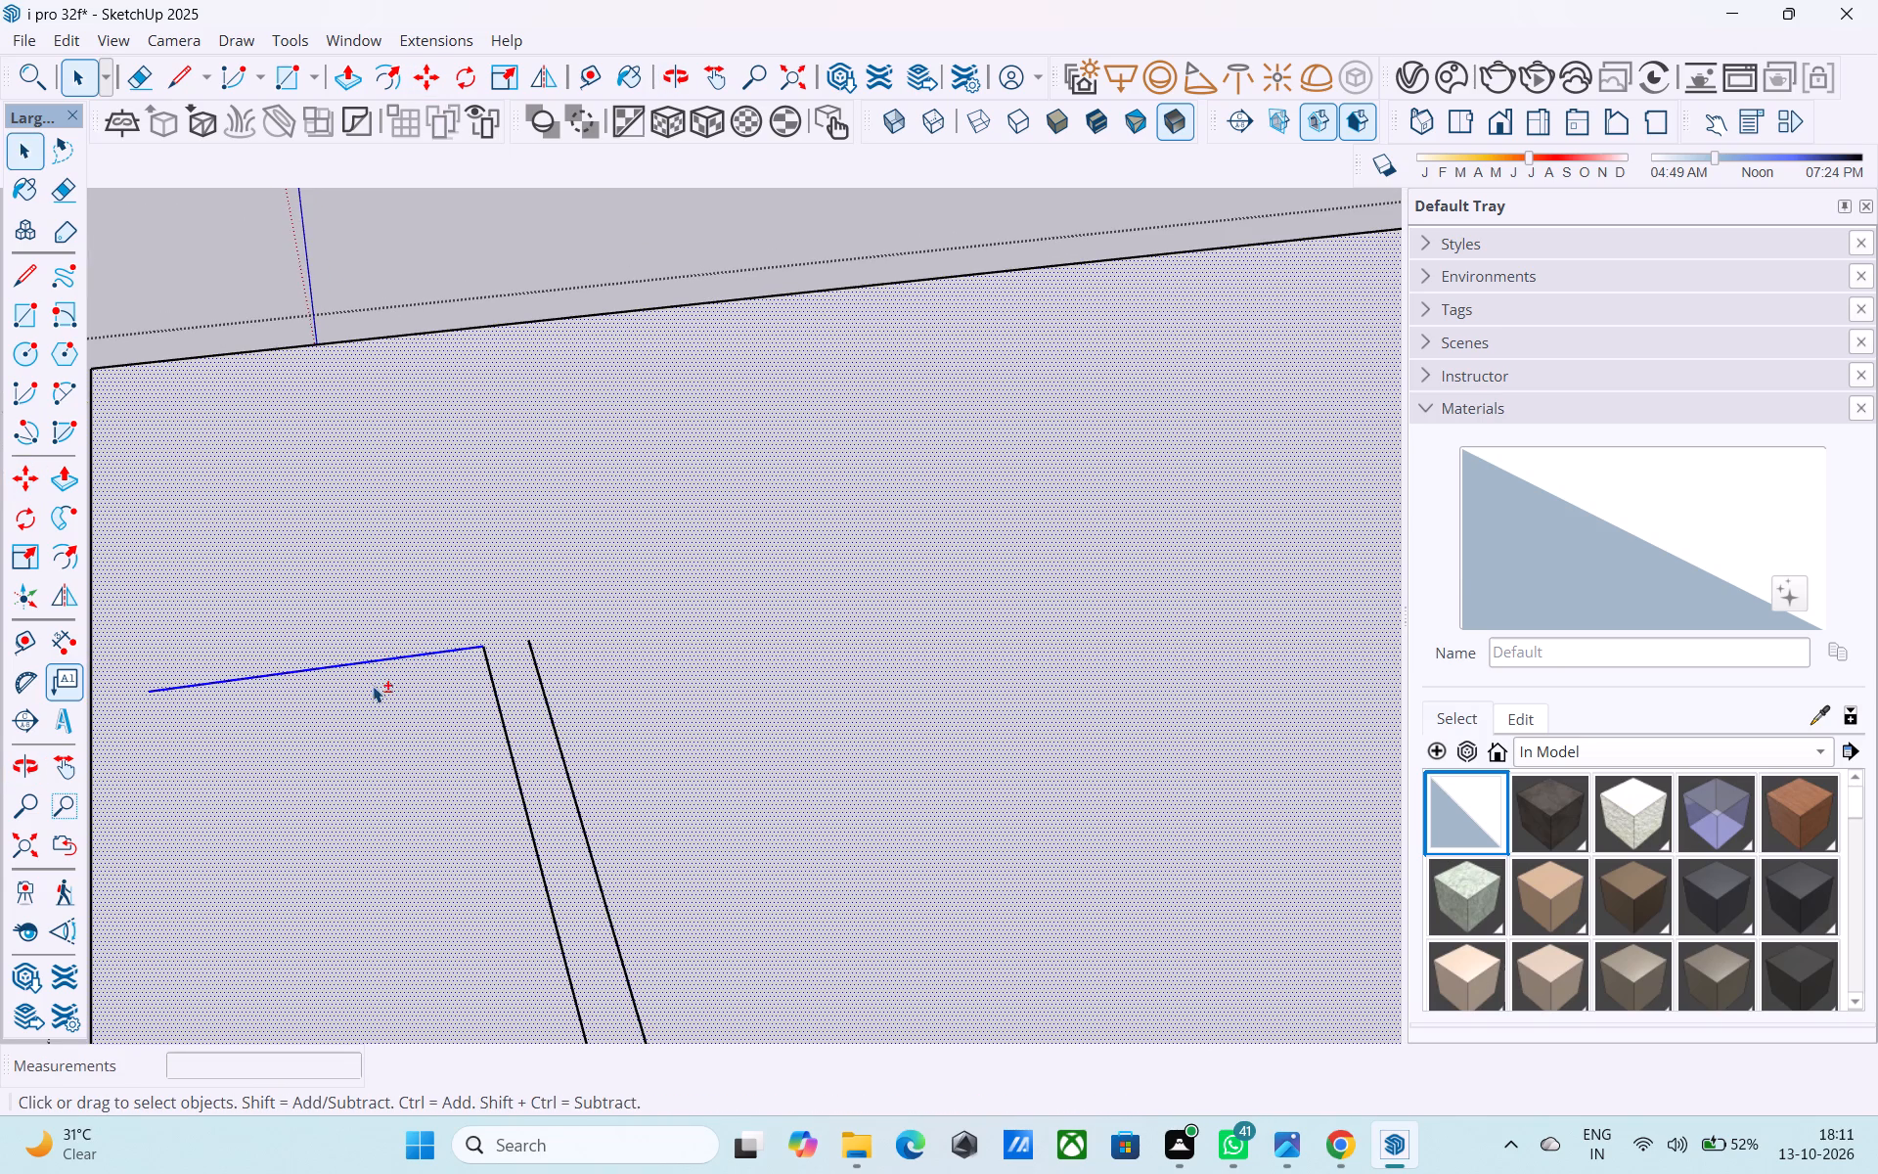
scroll(401, 690, "down", 5)
key("m")
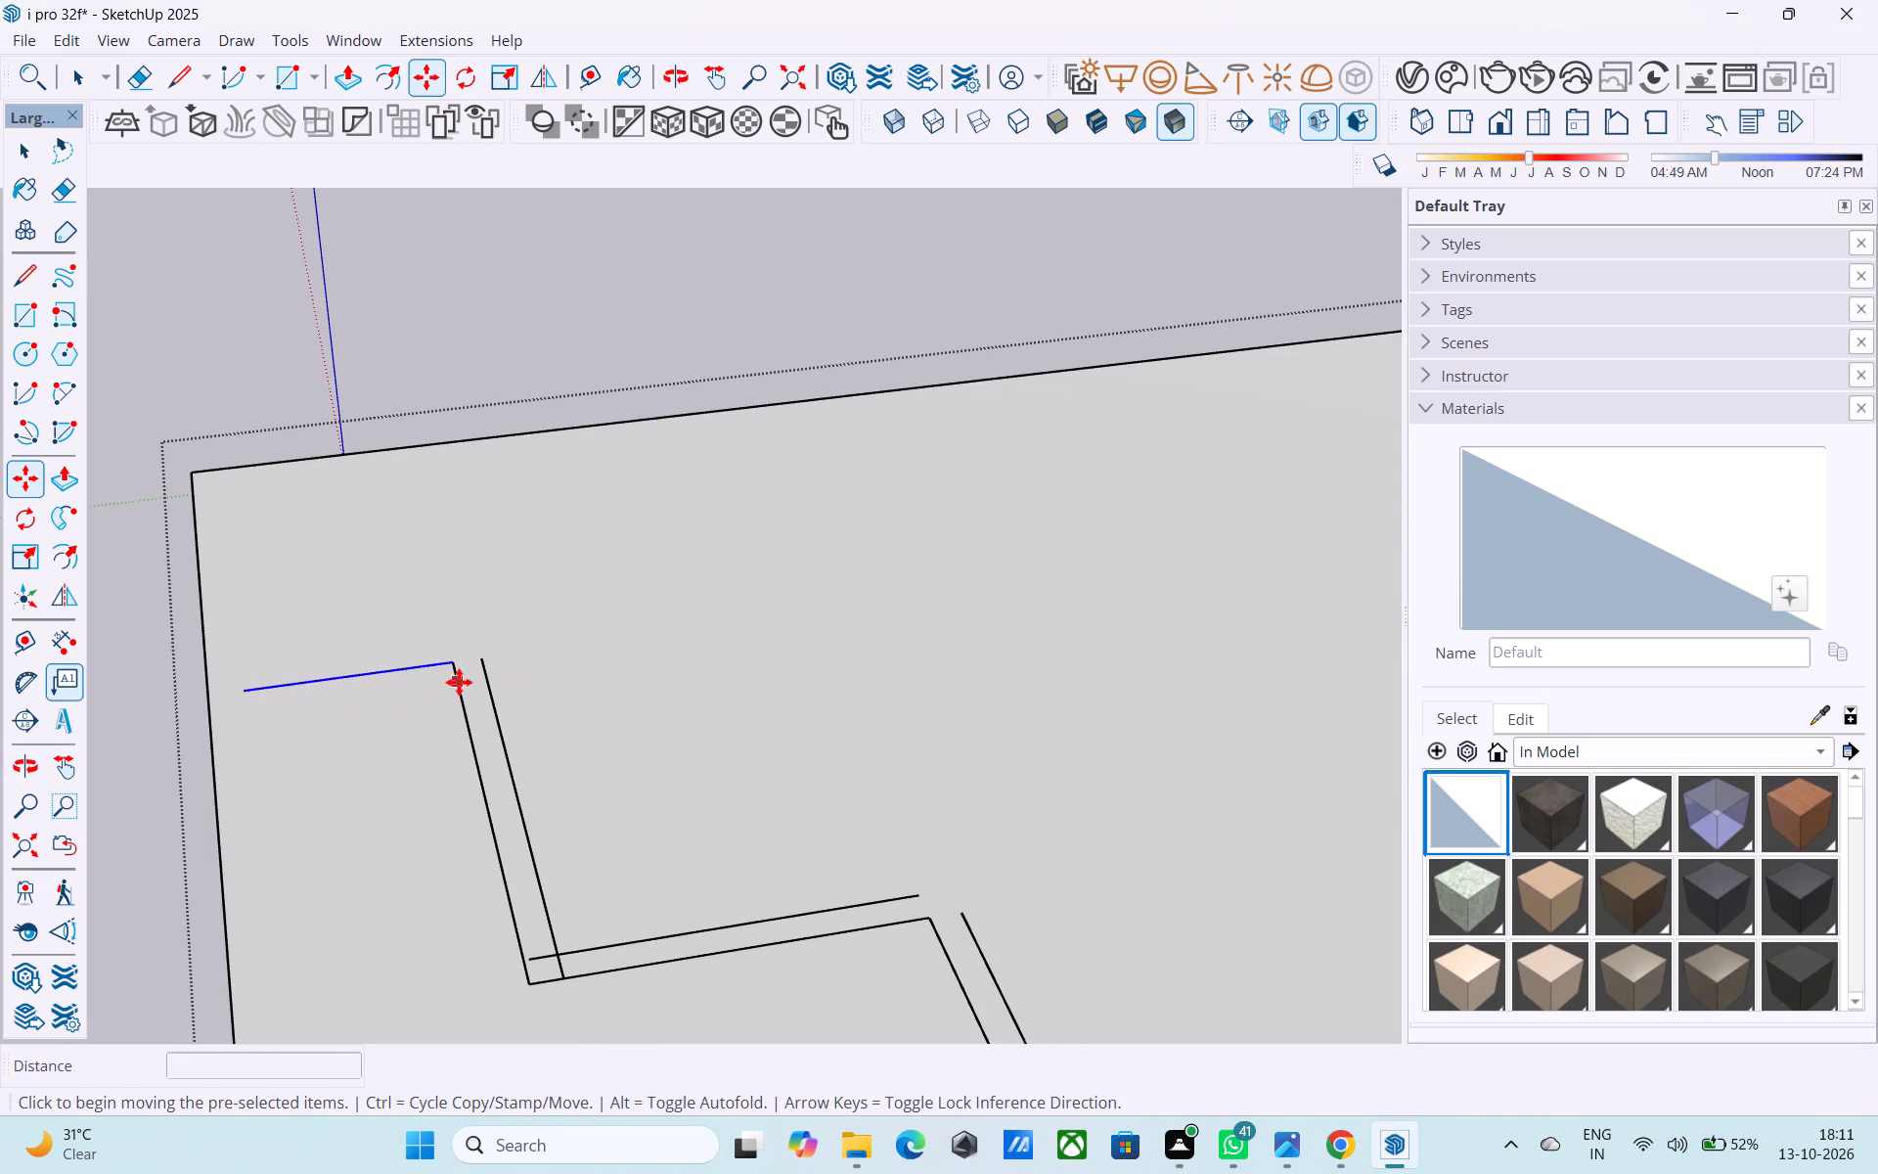
left_click(453, 660)
left_click(453, 645)
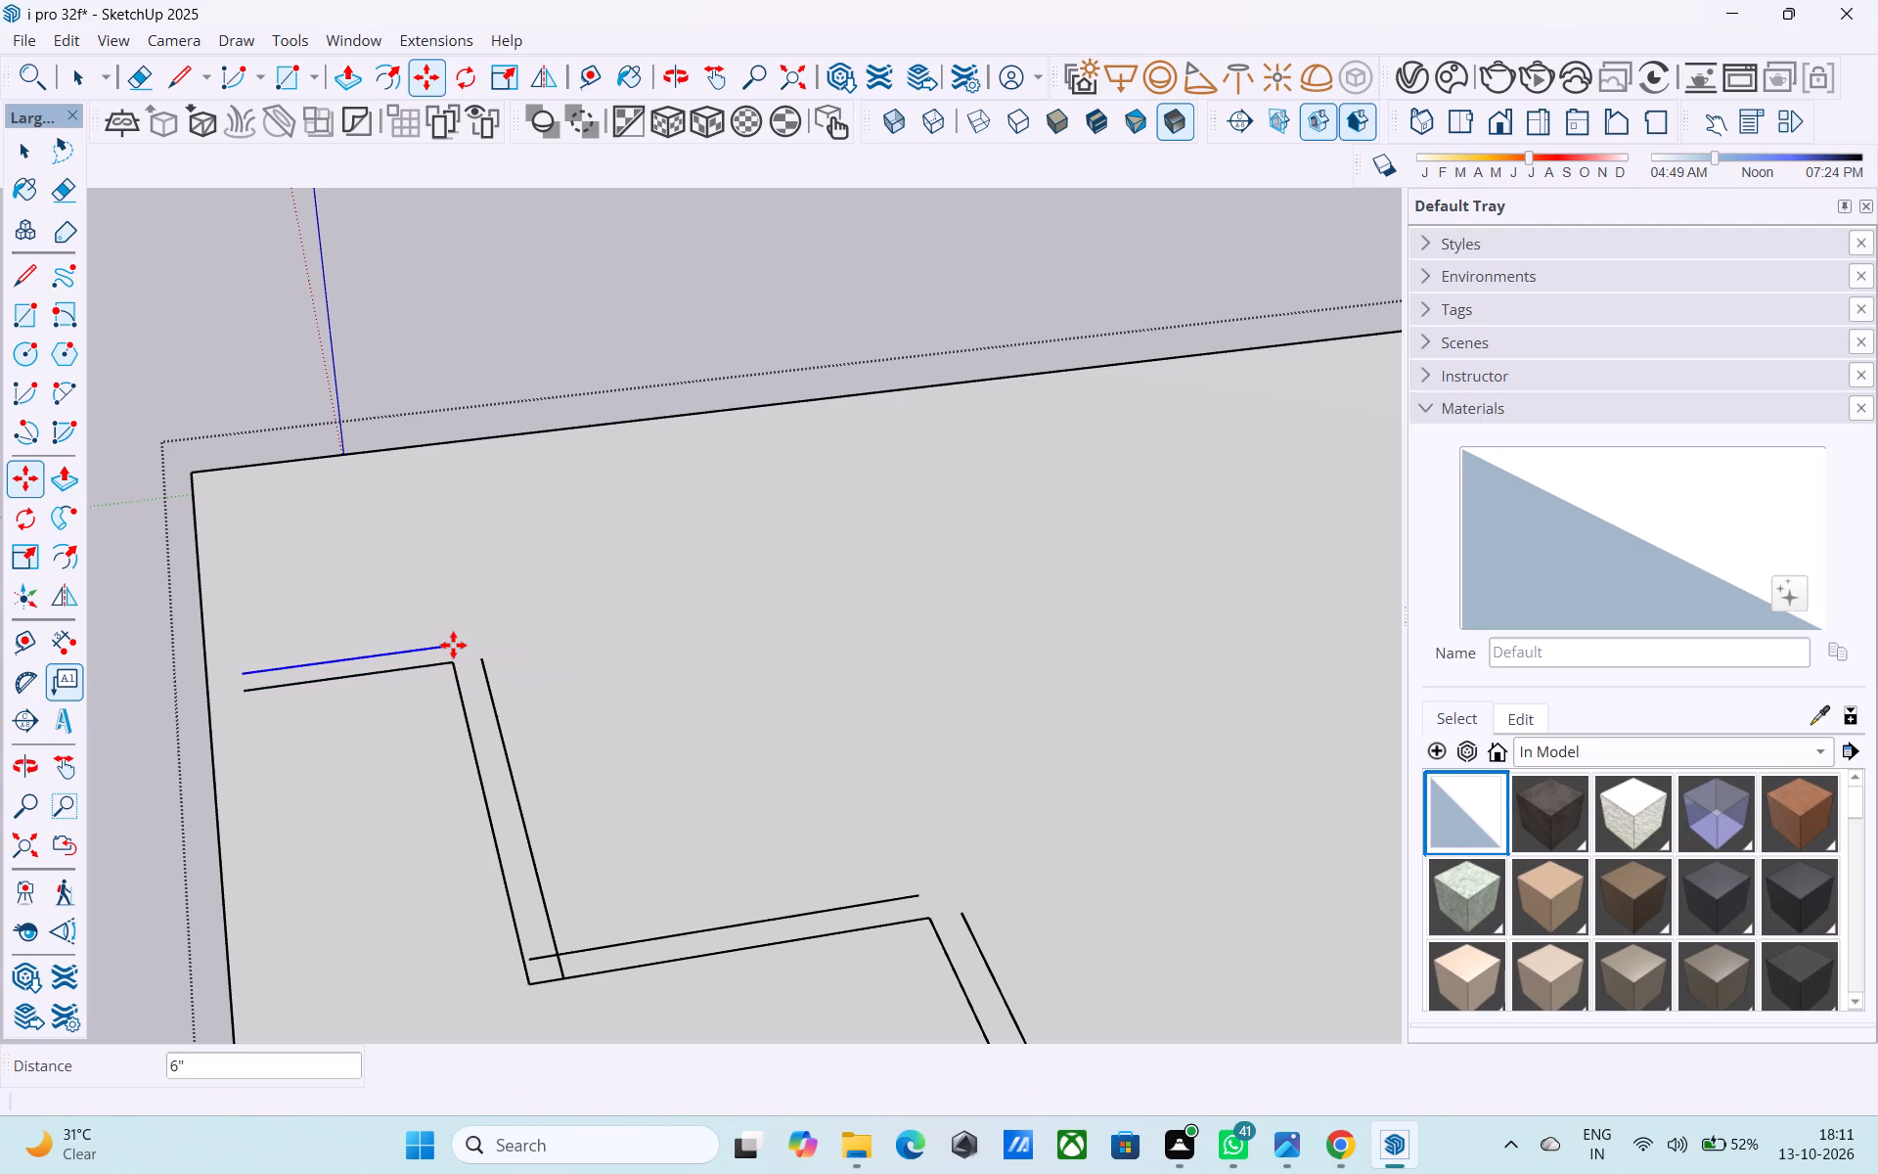
Extend the copied end segment and the copied third segment with lines that cross at their shared outer corner.
key("l")
left_click(453, 645)
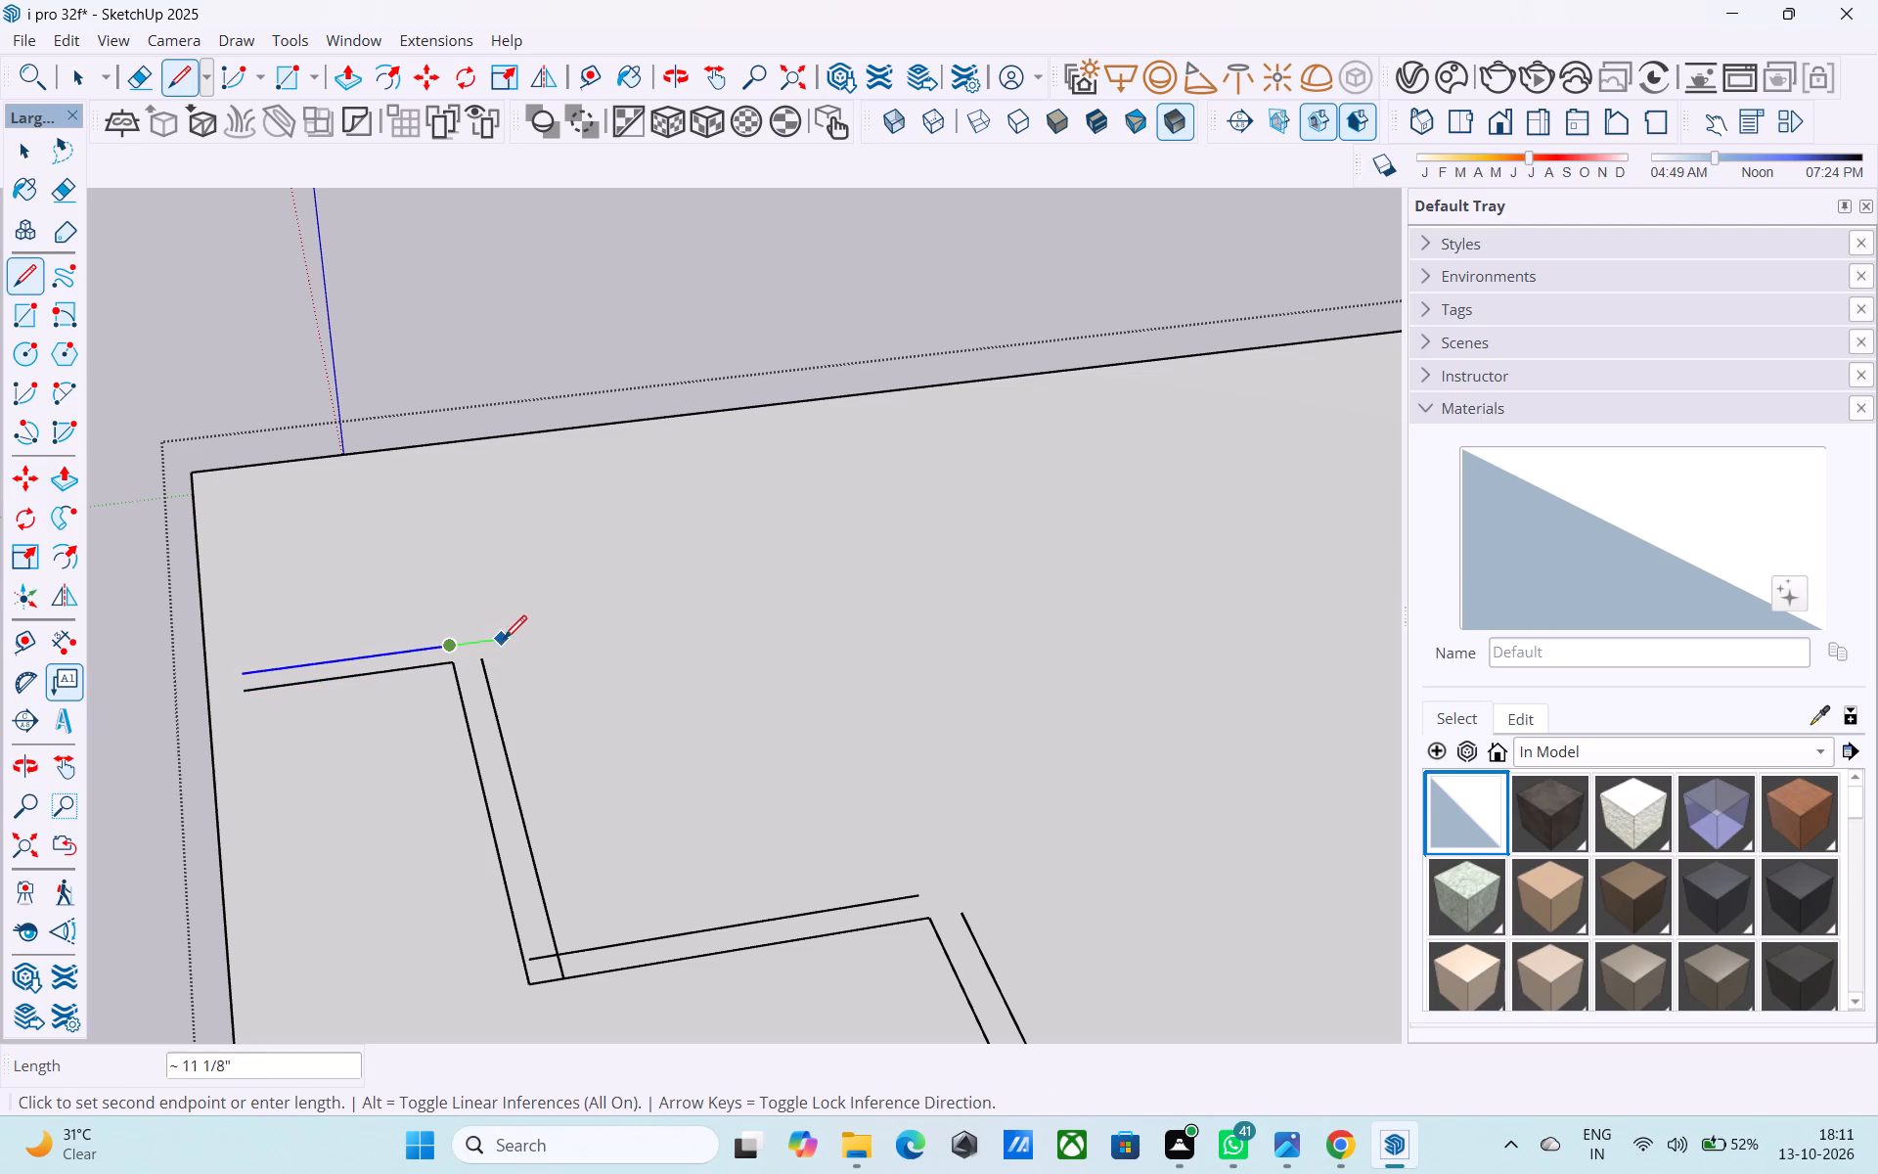
left_click(510, 640)
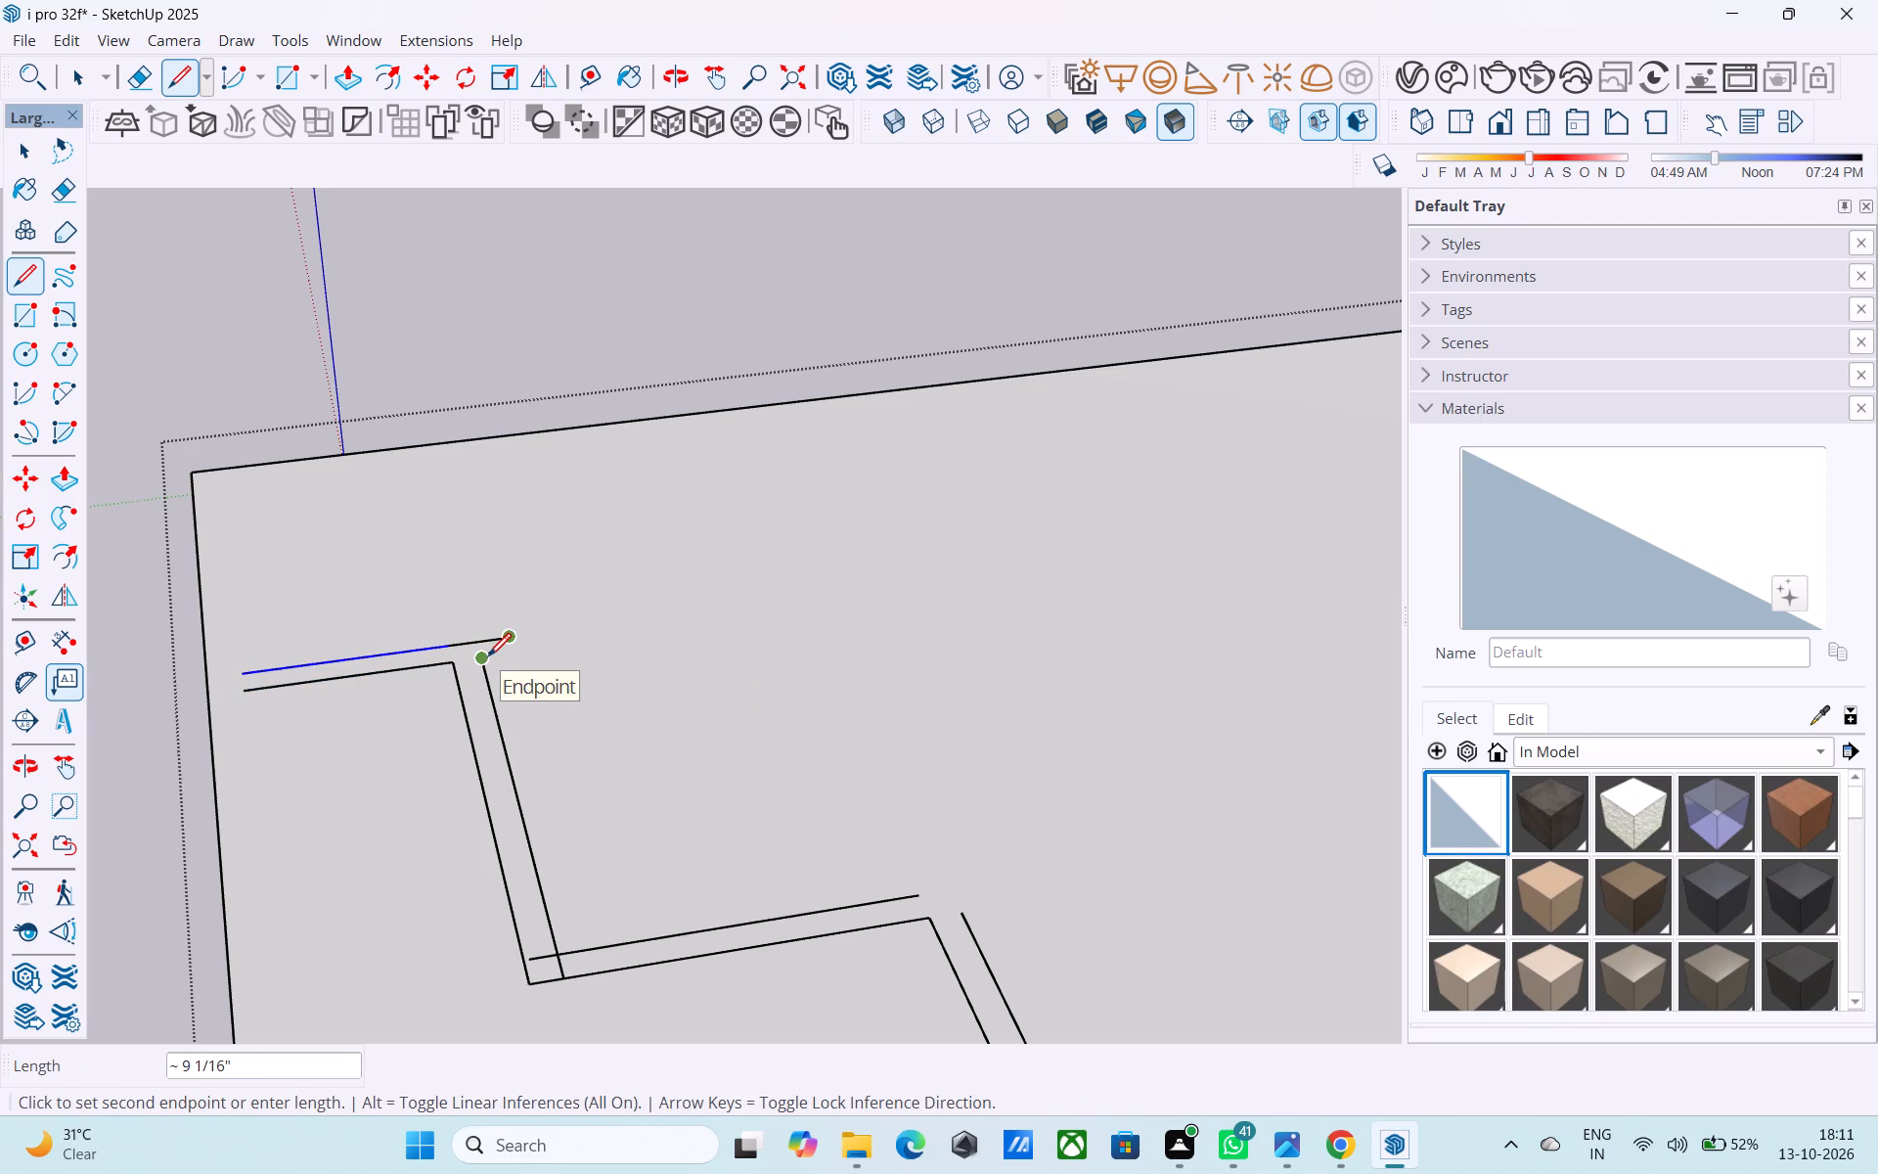
left_click(488, 658)
left_click(474, 615)
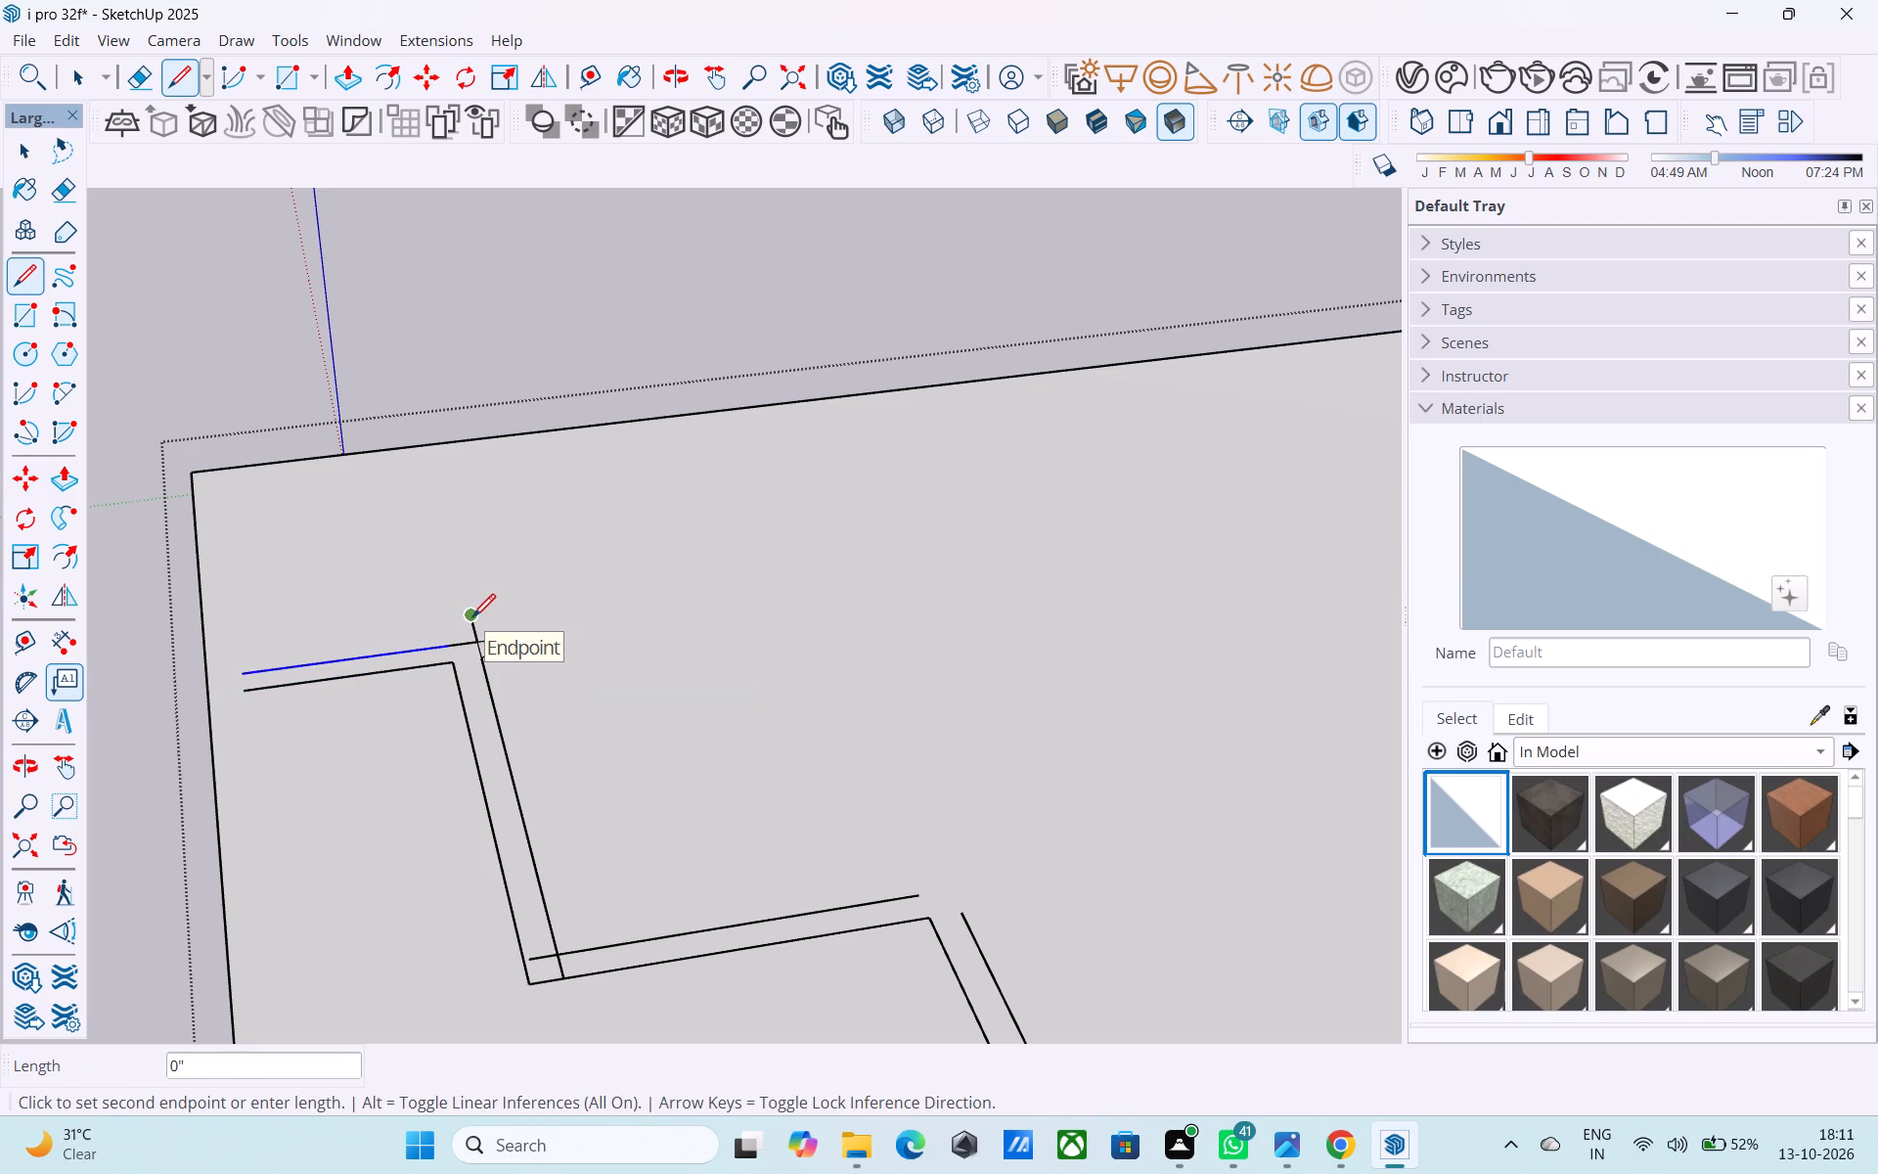
key("space")
Extend the copied second segment and the copied front segment with lines that cross at their shared corner.
key("l")
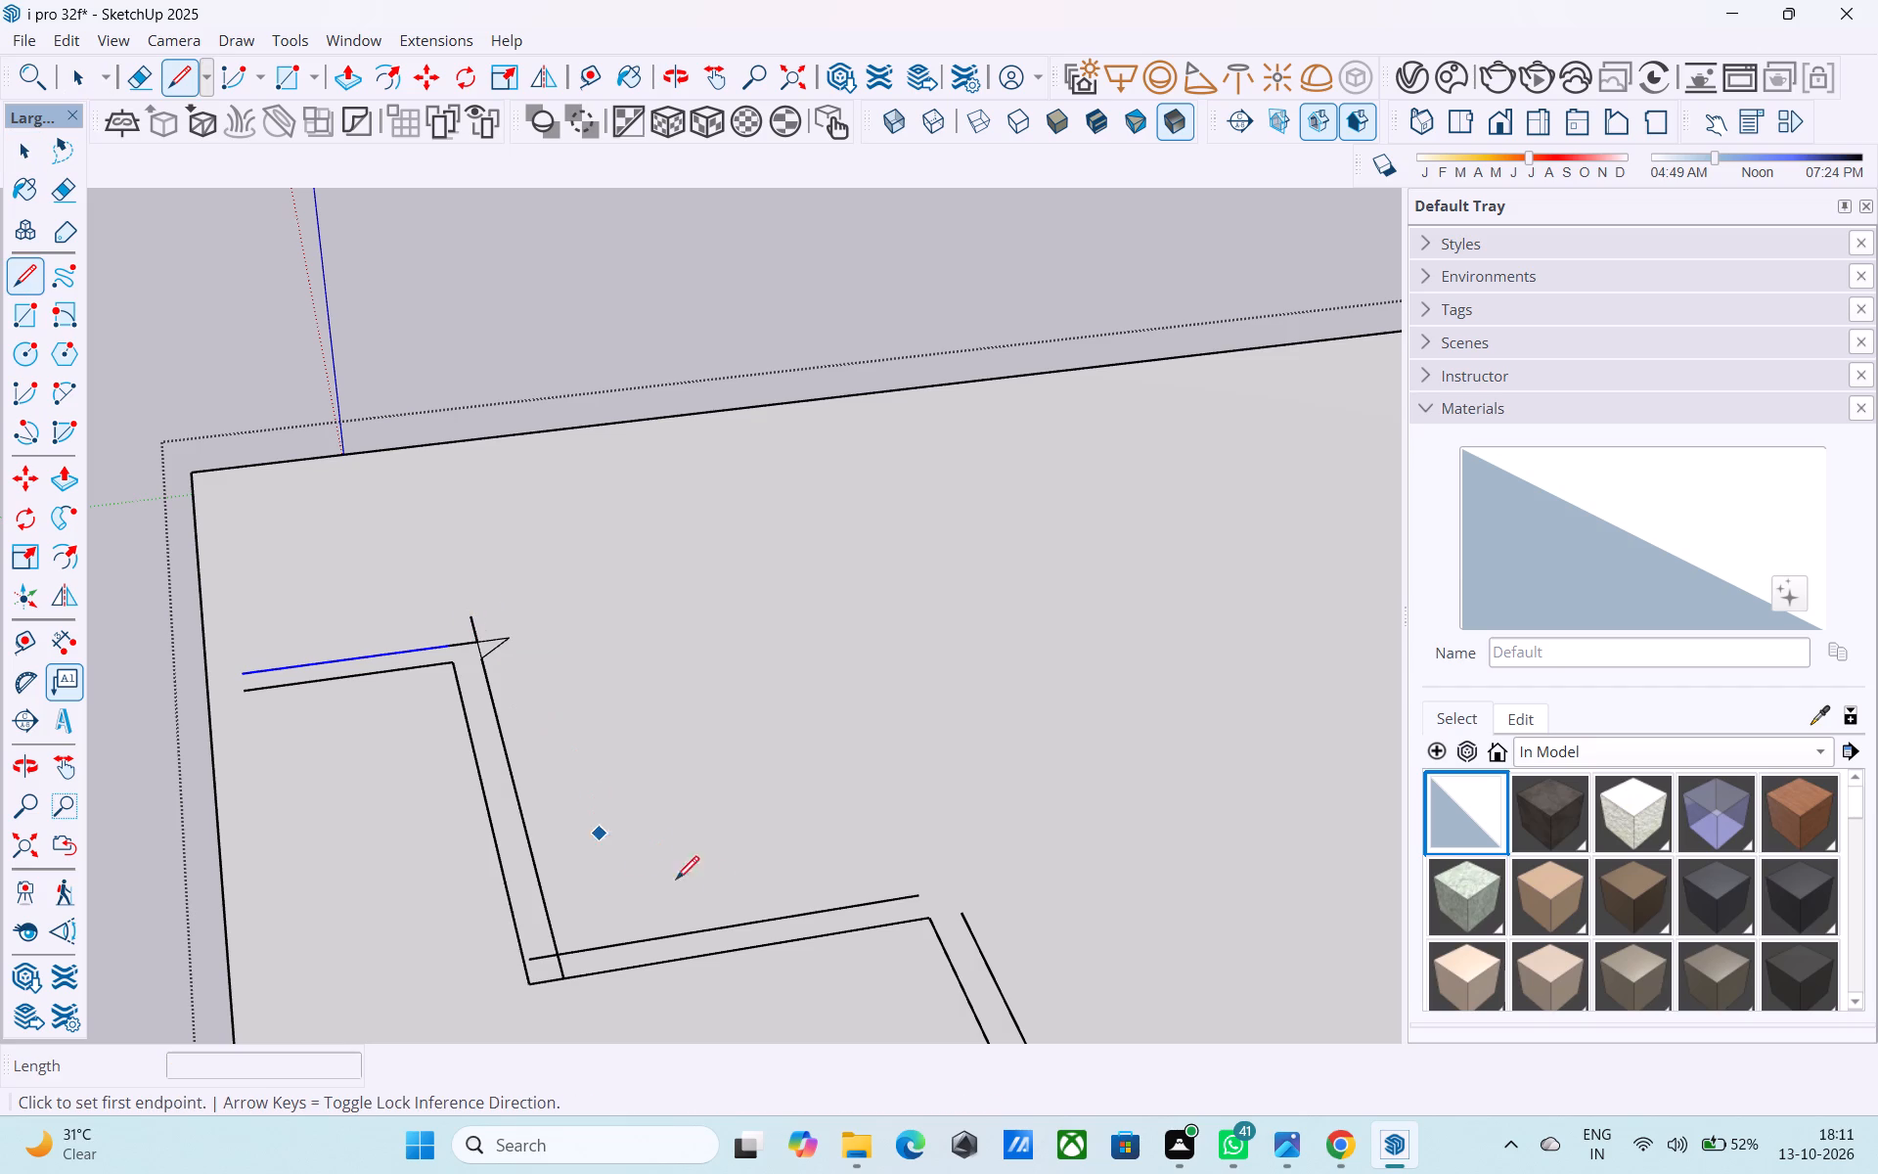
left_click(918, 894)
left_click(999, 875)
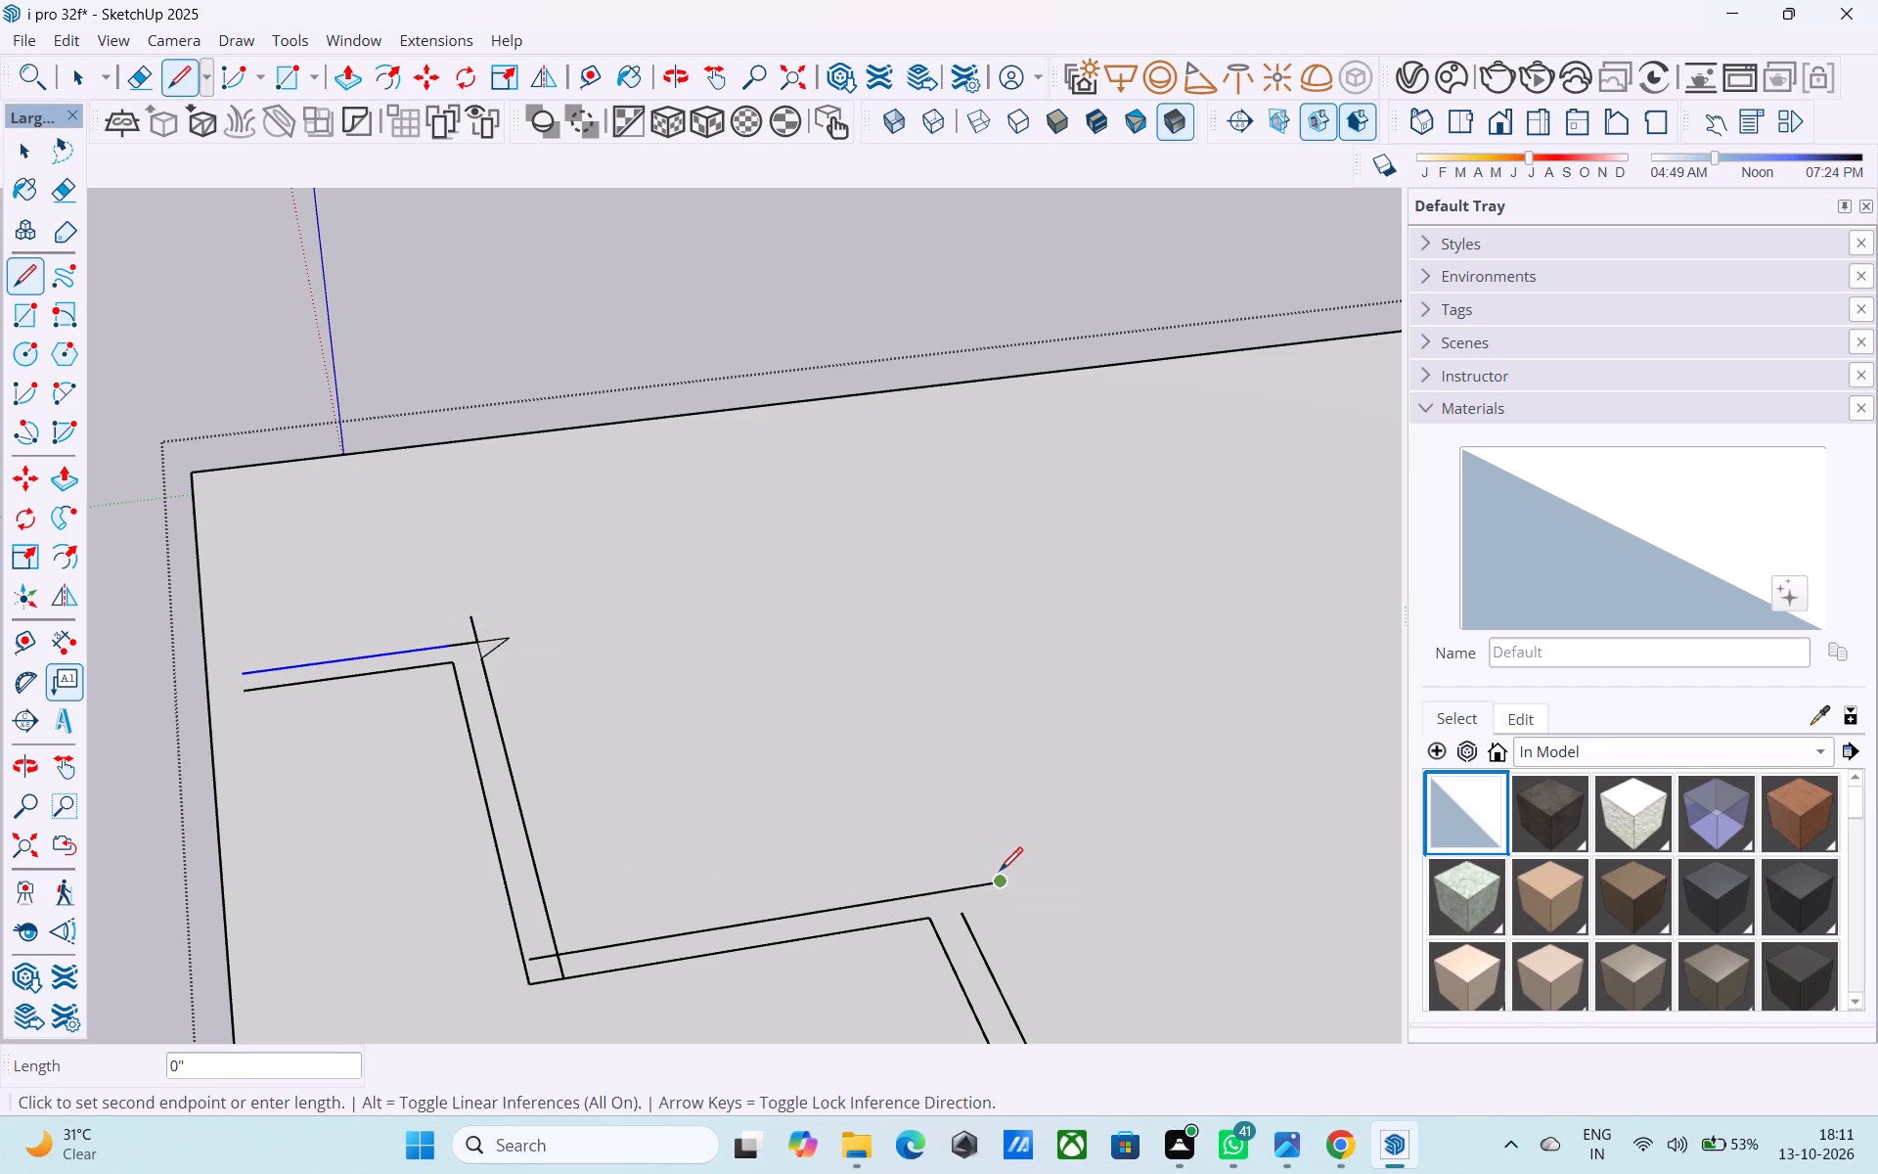
key("l")
left_click(966, 911)
left_click(934, 833)
Erase the overshooting line ends and stray segments at all three corners of the offset stepped line.
scroll(471, 779, "down", 10)
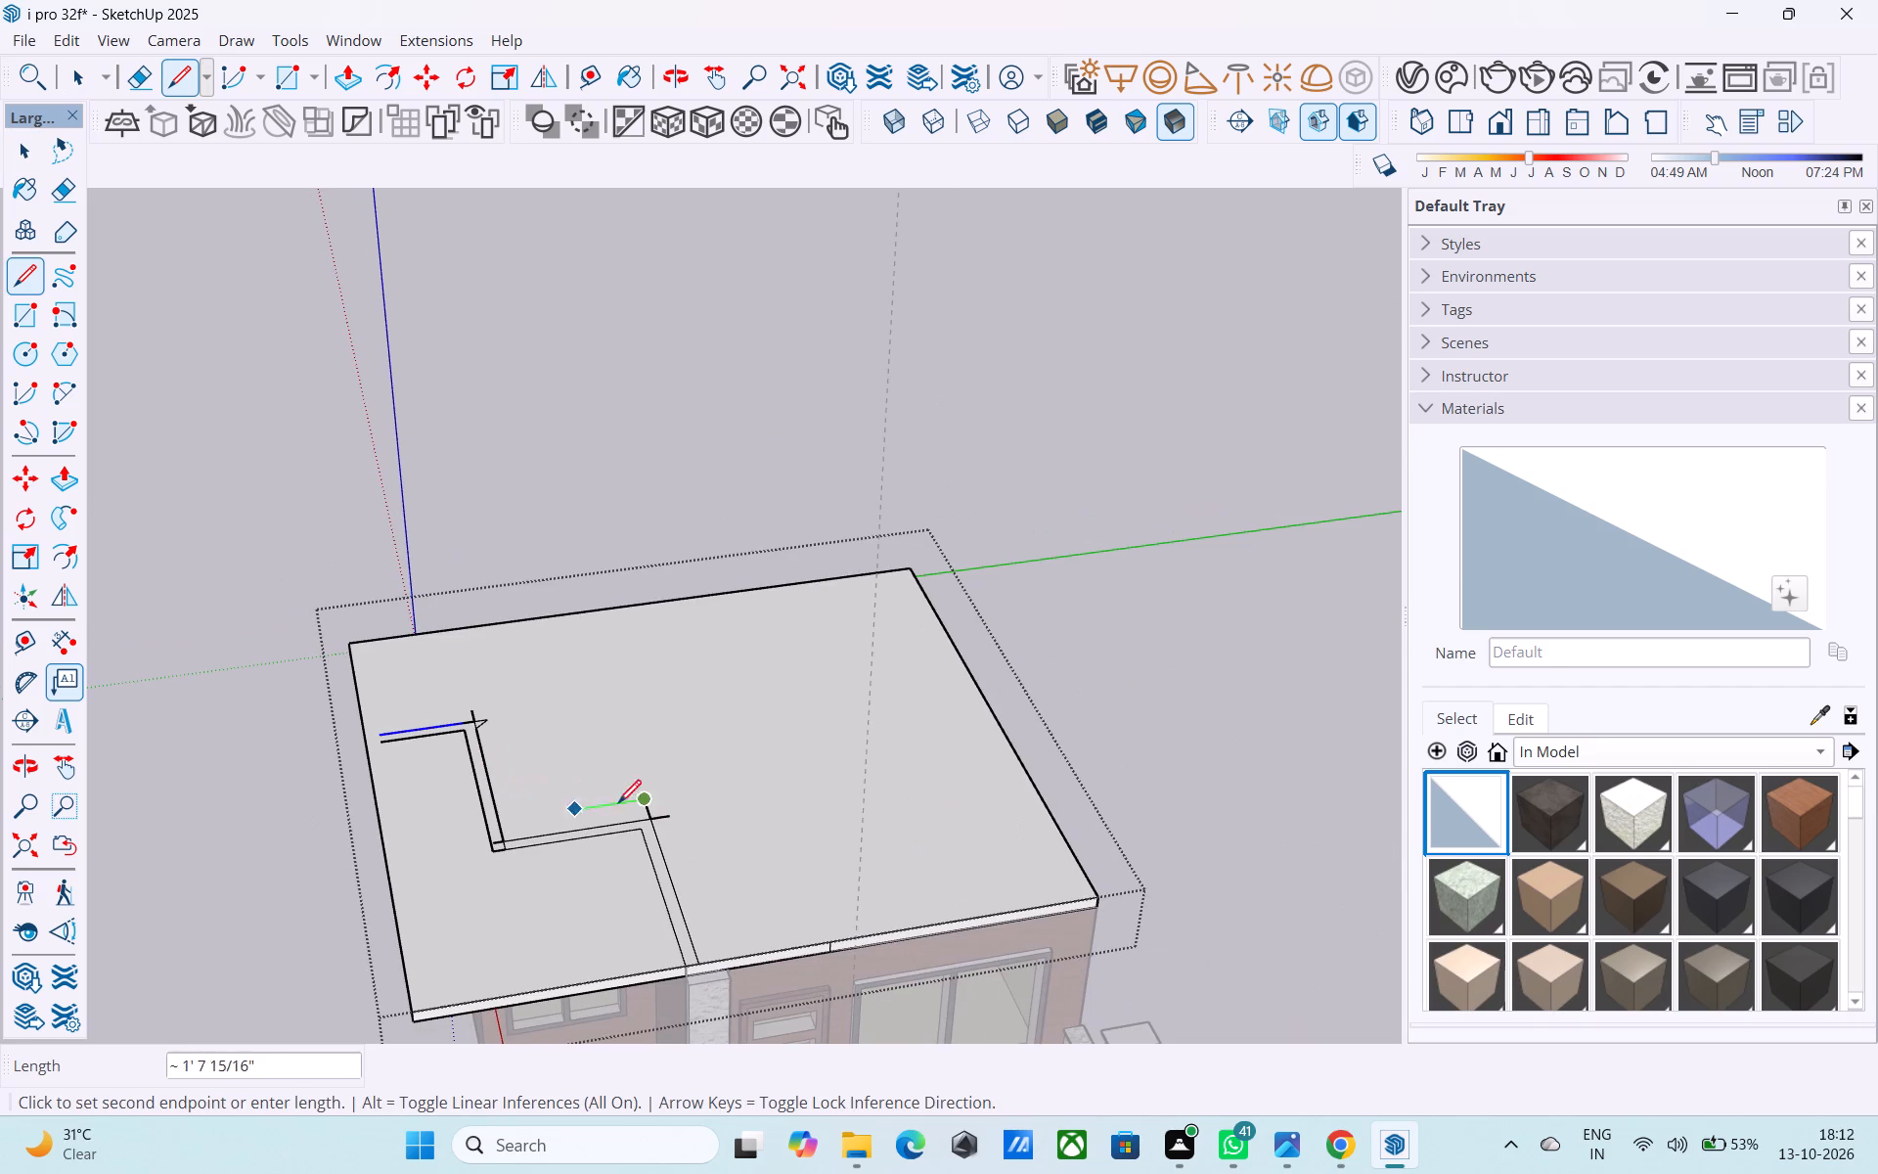
key("e")
scroll(688, 829, "up", 8)
left_click_drag(646, 800, 633, 794)
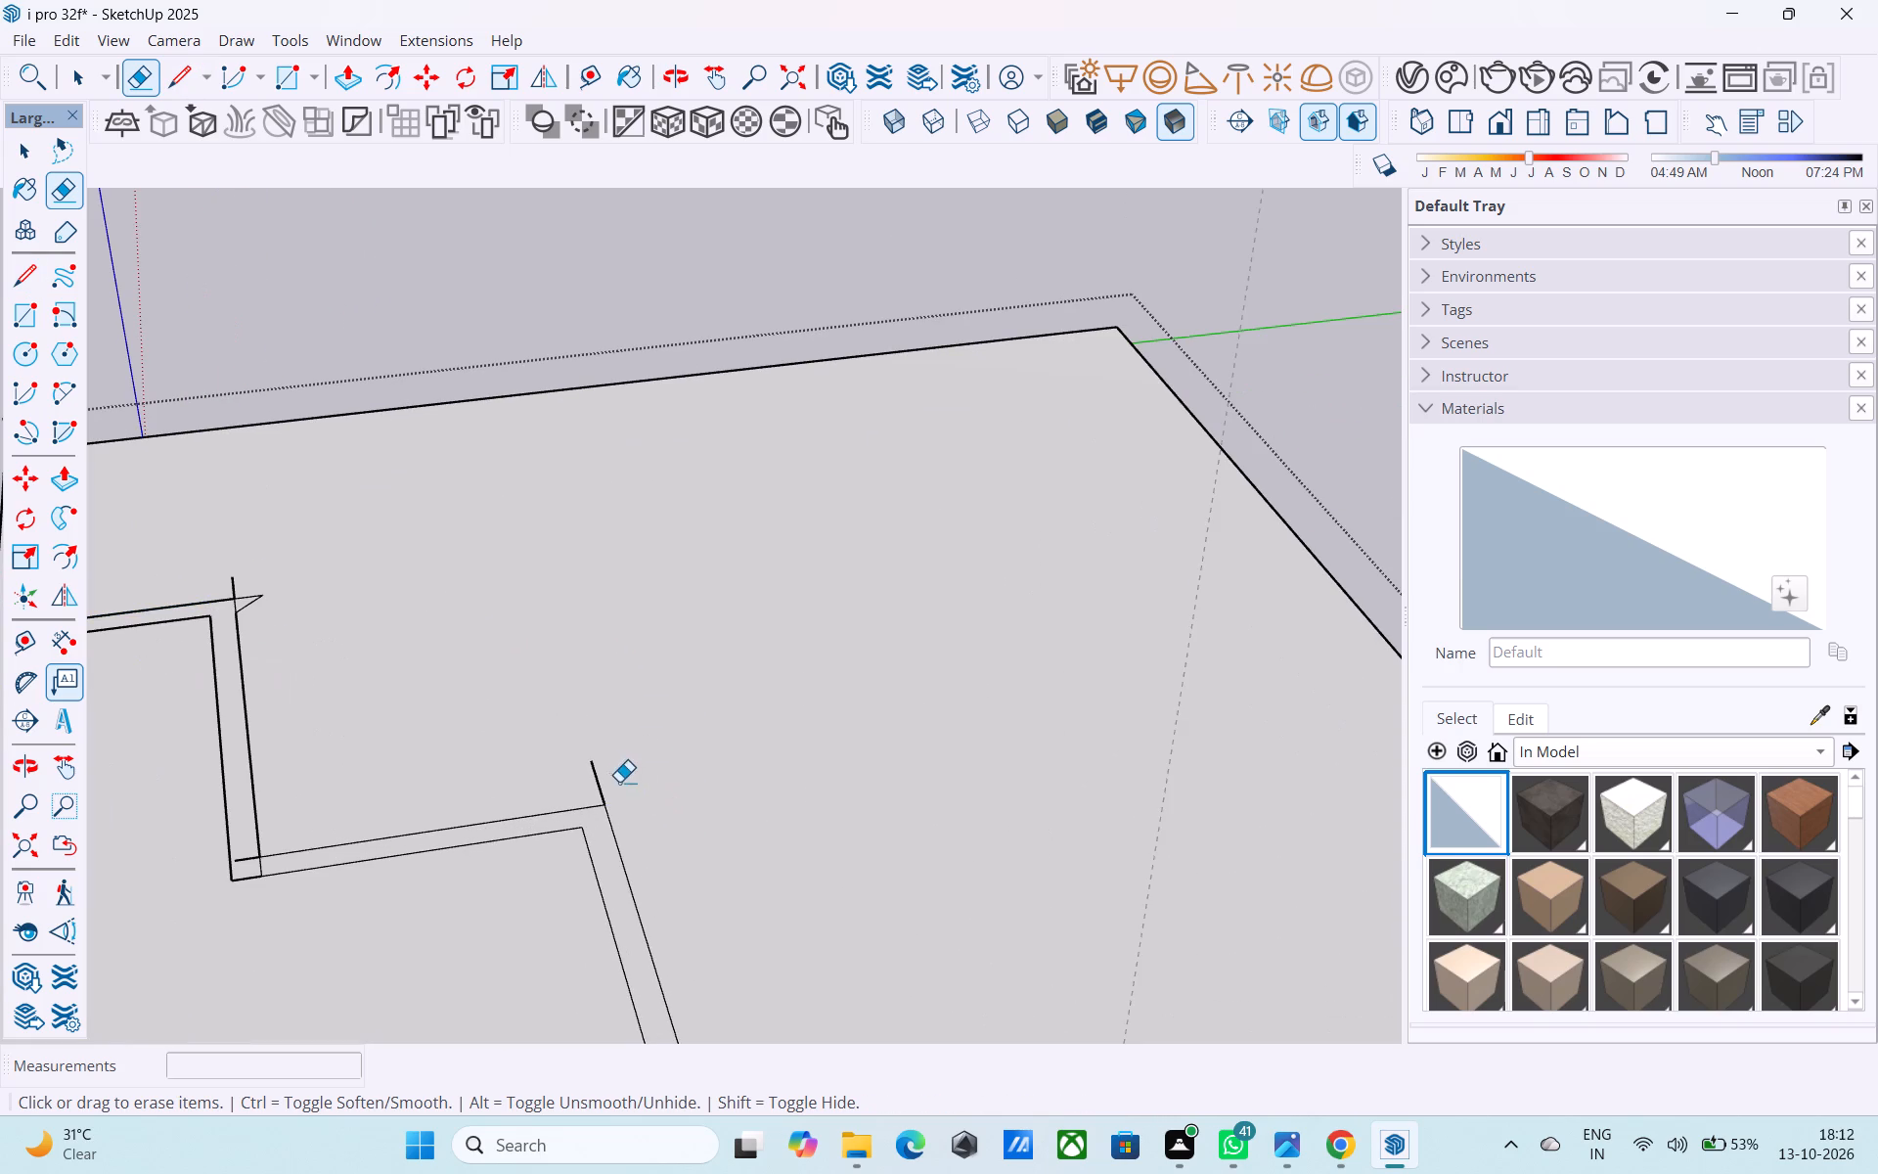
left_click_drag(610, 779, 563, 778)
scroll(264, 861, "up", 6)
left_click_drag(226, 862, 226, 842)
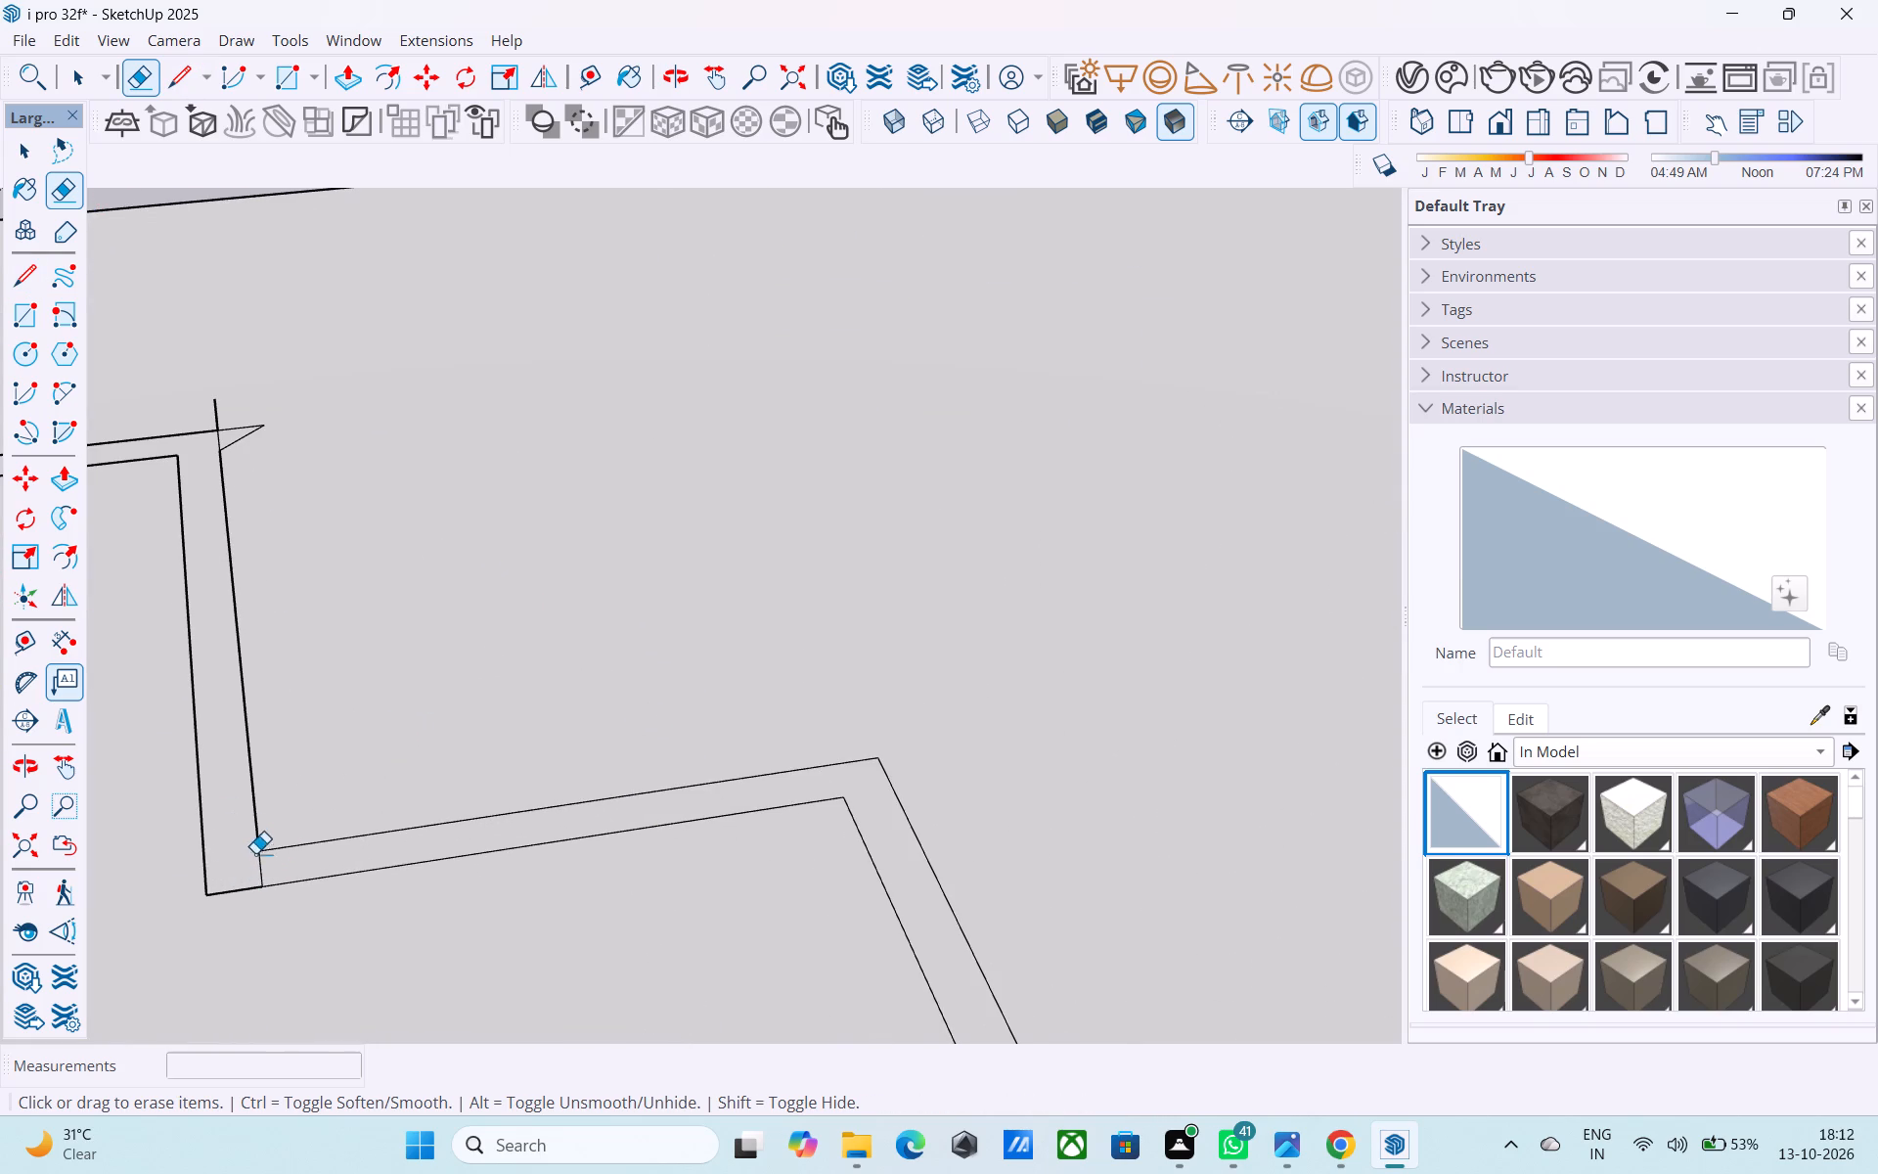
left_click(261, 862)
middle_click_drag(284, 806, 679, 912)
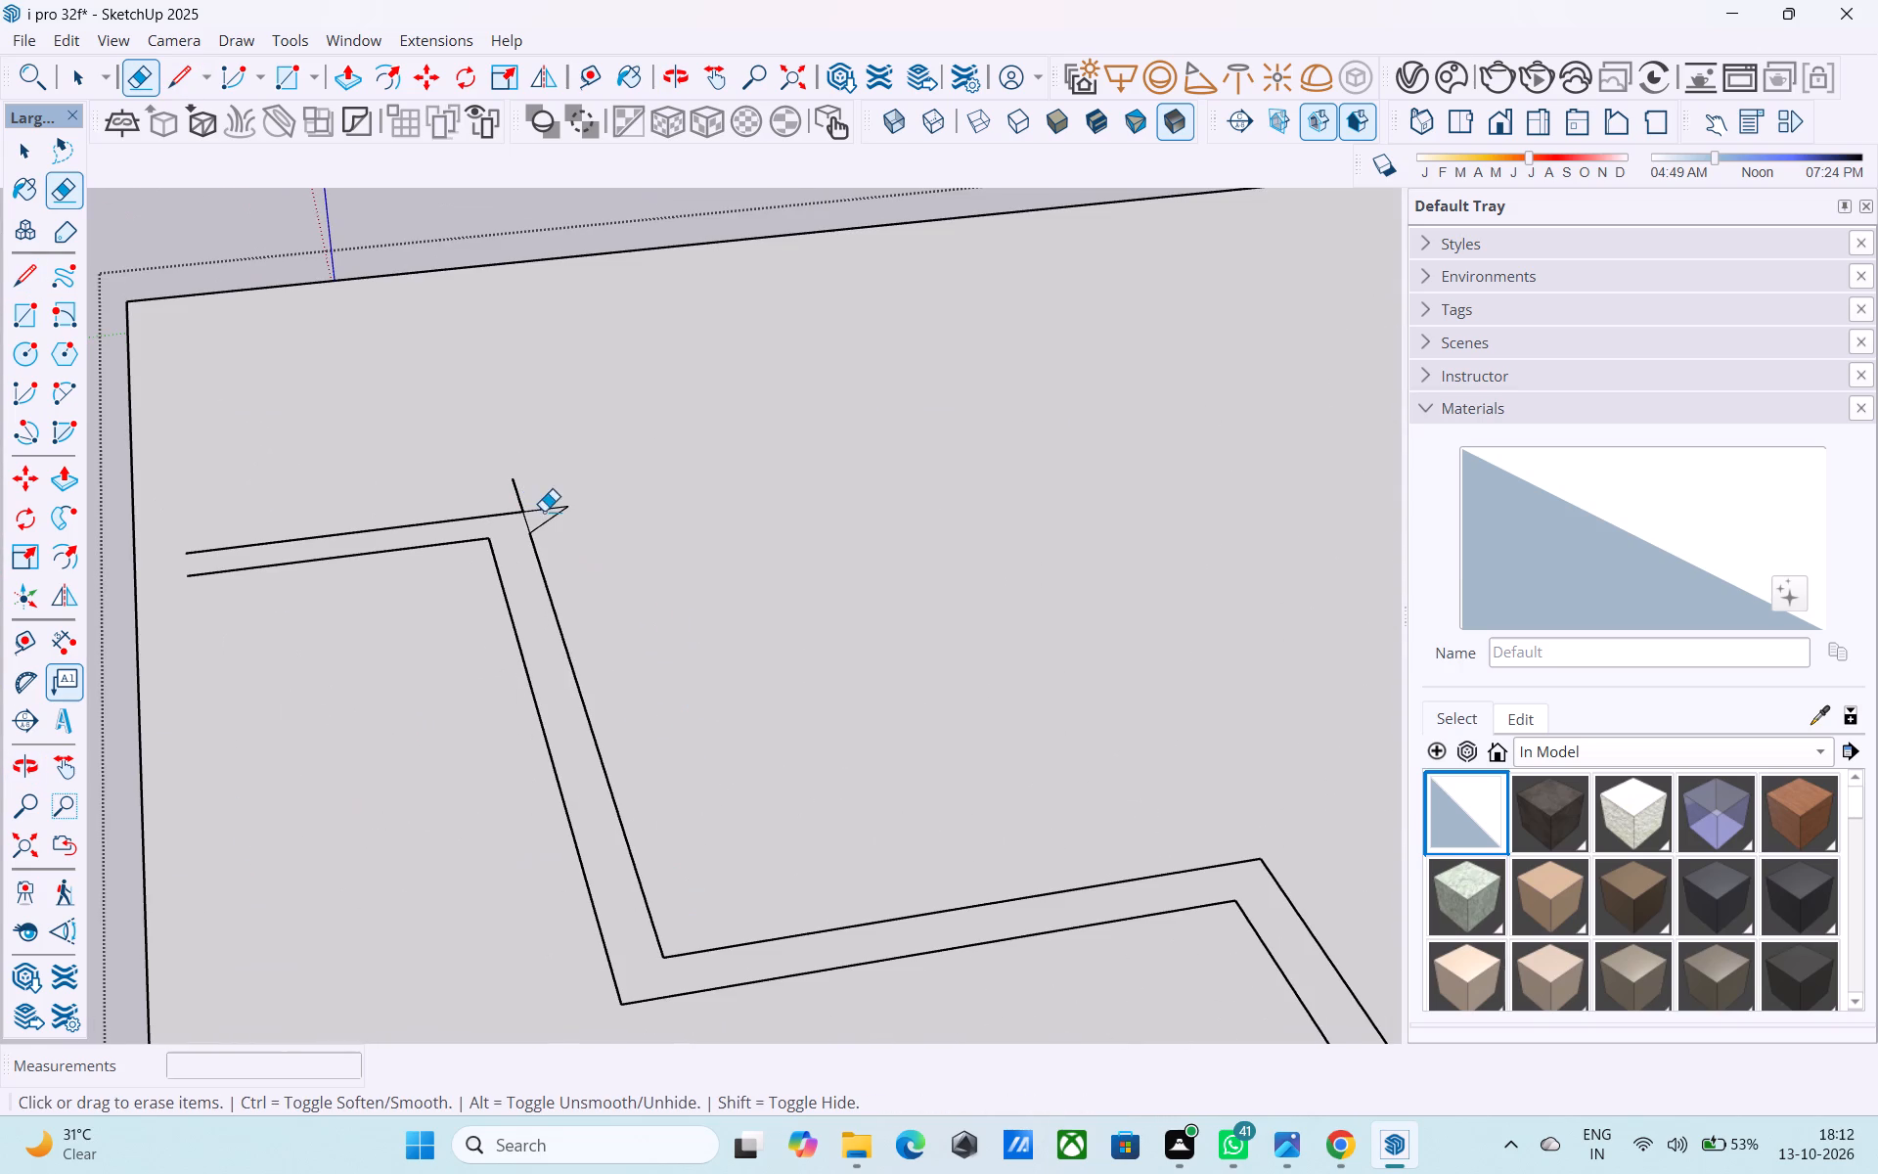
left_click_drag(533, 497, 492, 492)
left_click_drag(547, 522, 581, 469)
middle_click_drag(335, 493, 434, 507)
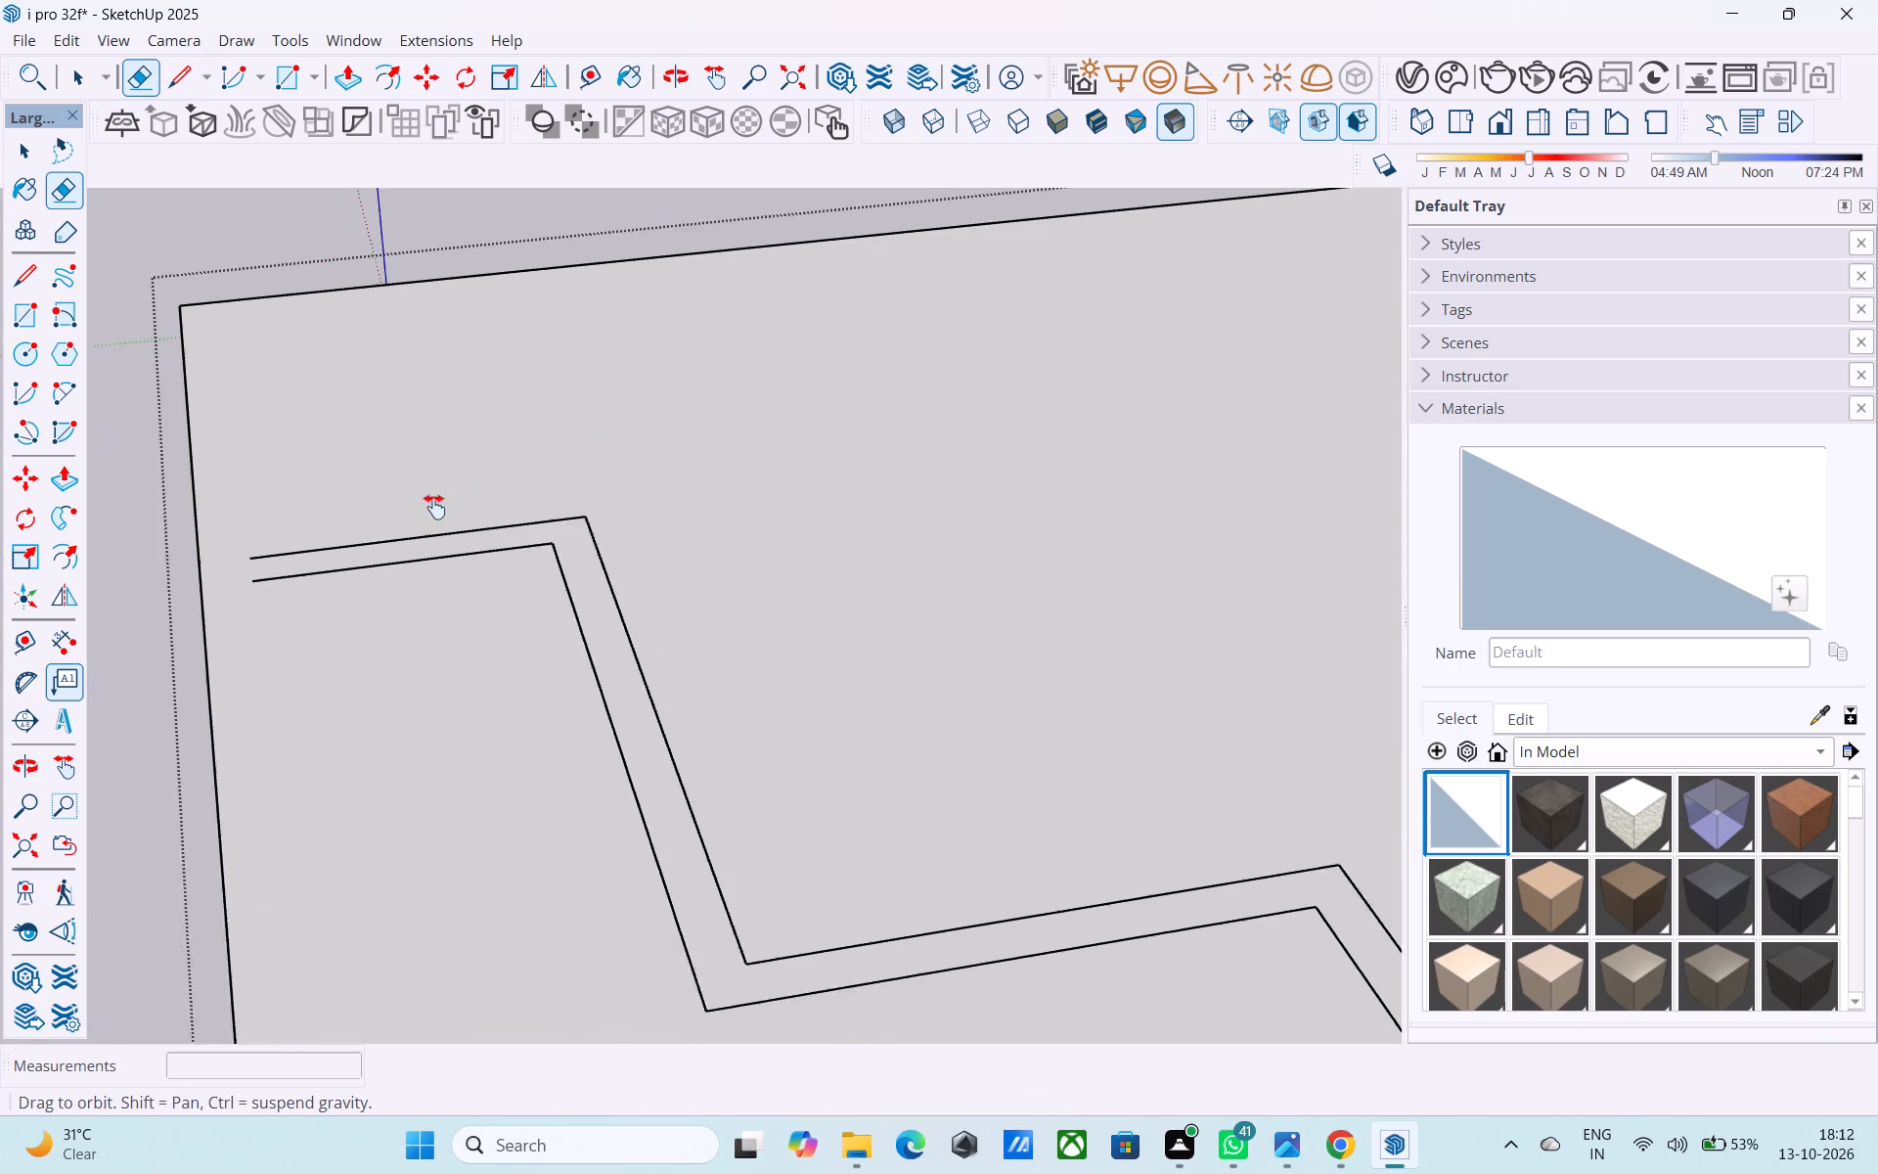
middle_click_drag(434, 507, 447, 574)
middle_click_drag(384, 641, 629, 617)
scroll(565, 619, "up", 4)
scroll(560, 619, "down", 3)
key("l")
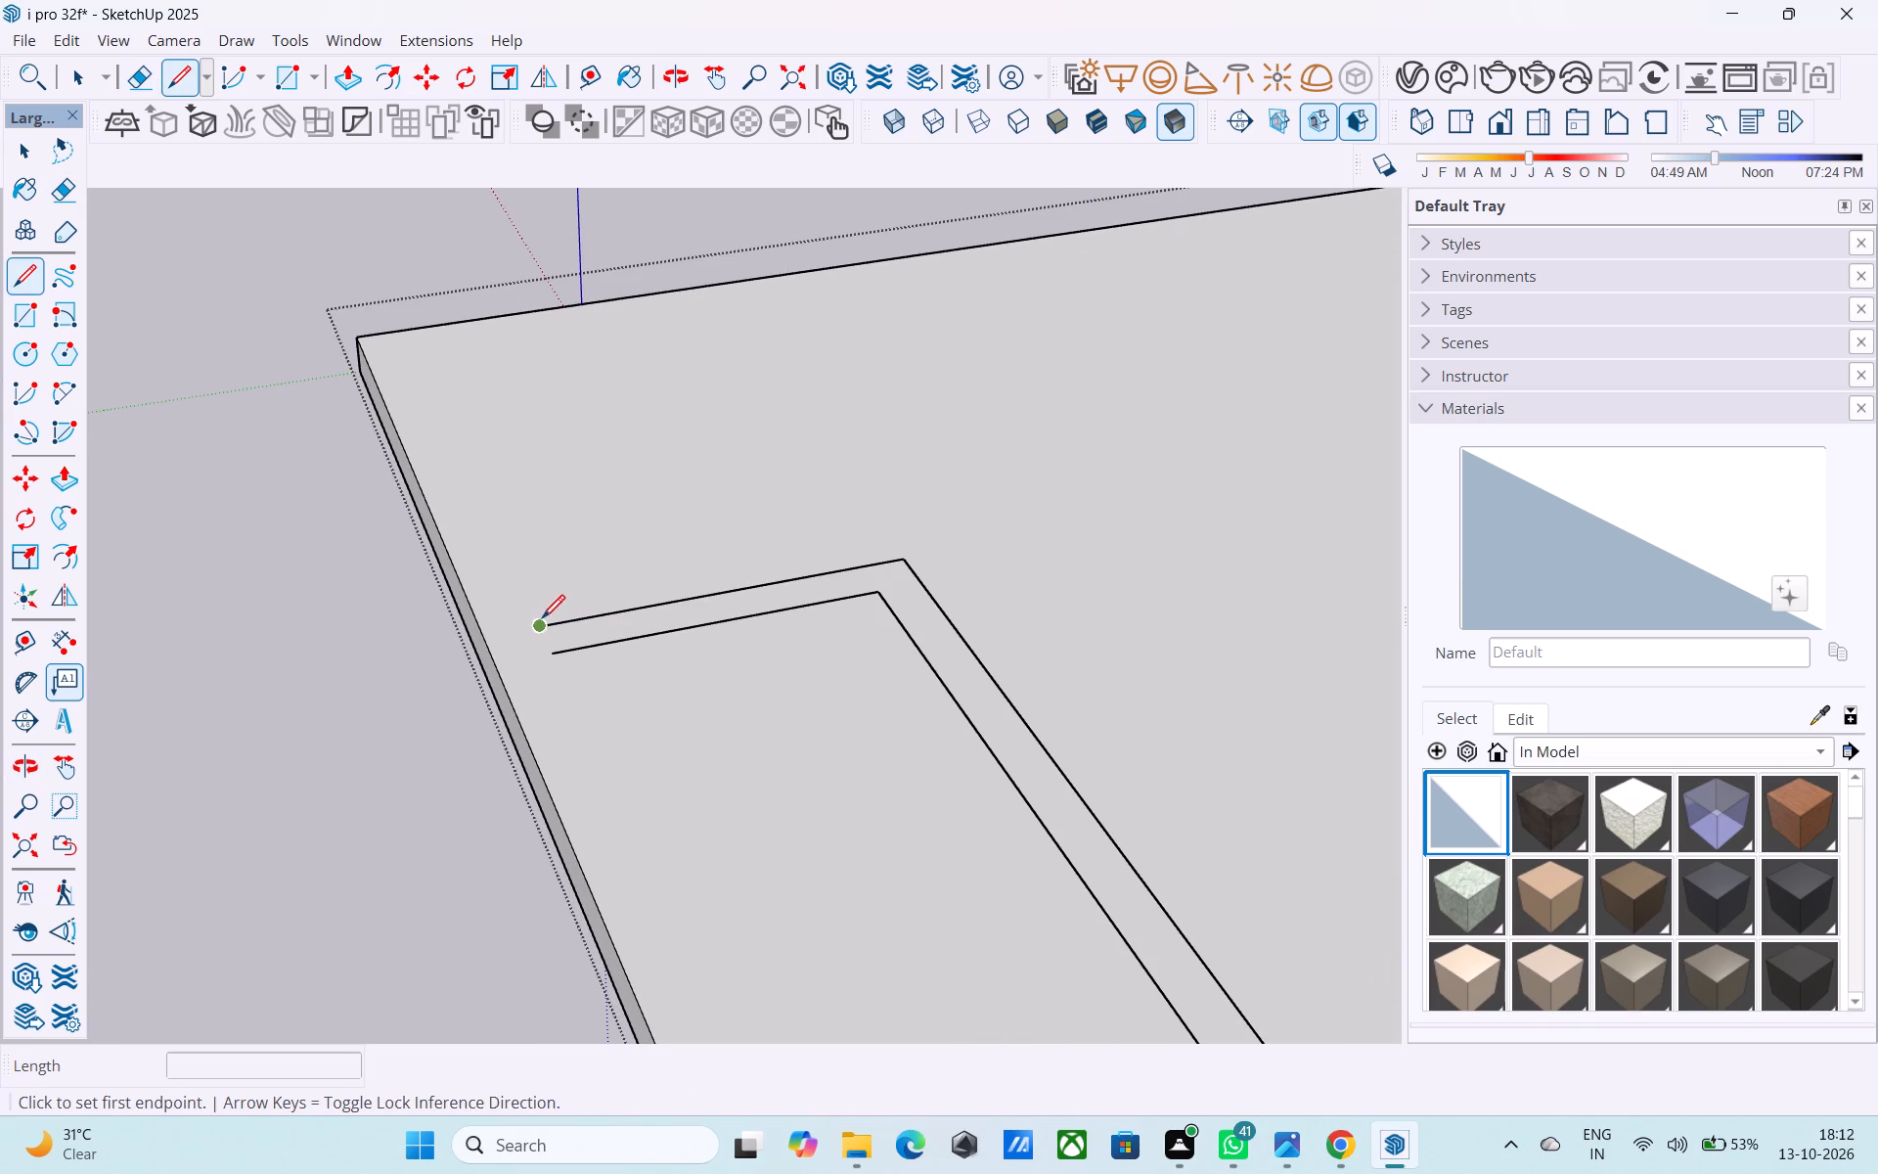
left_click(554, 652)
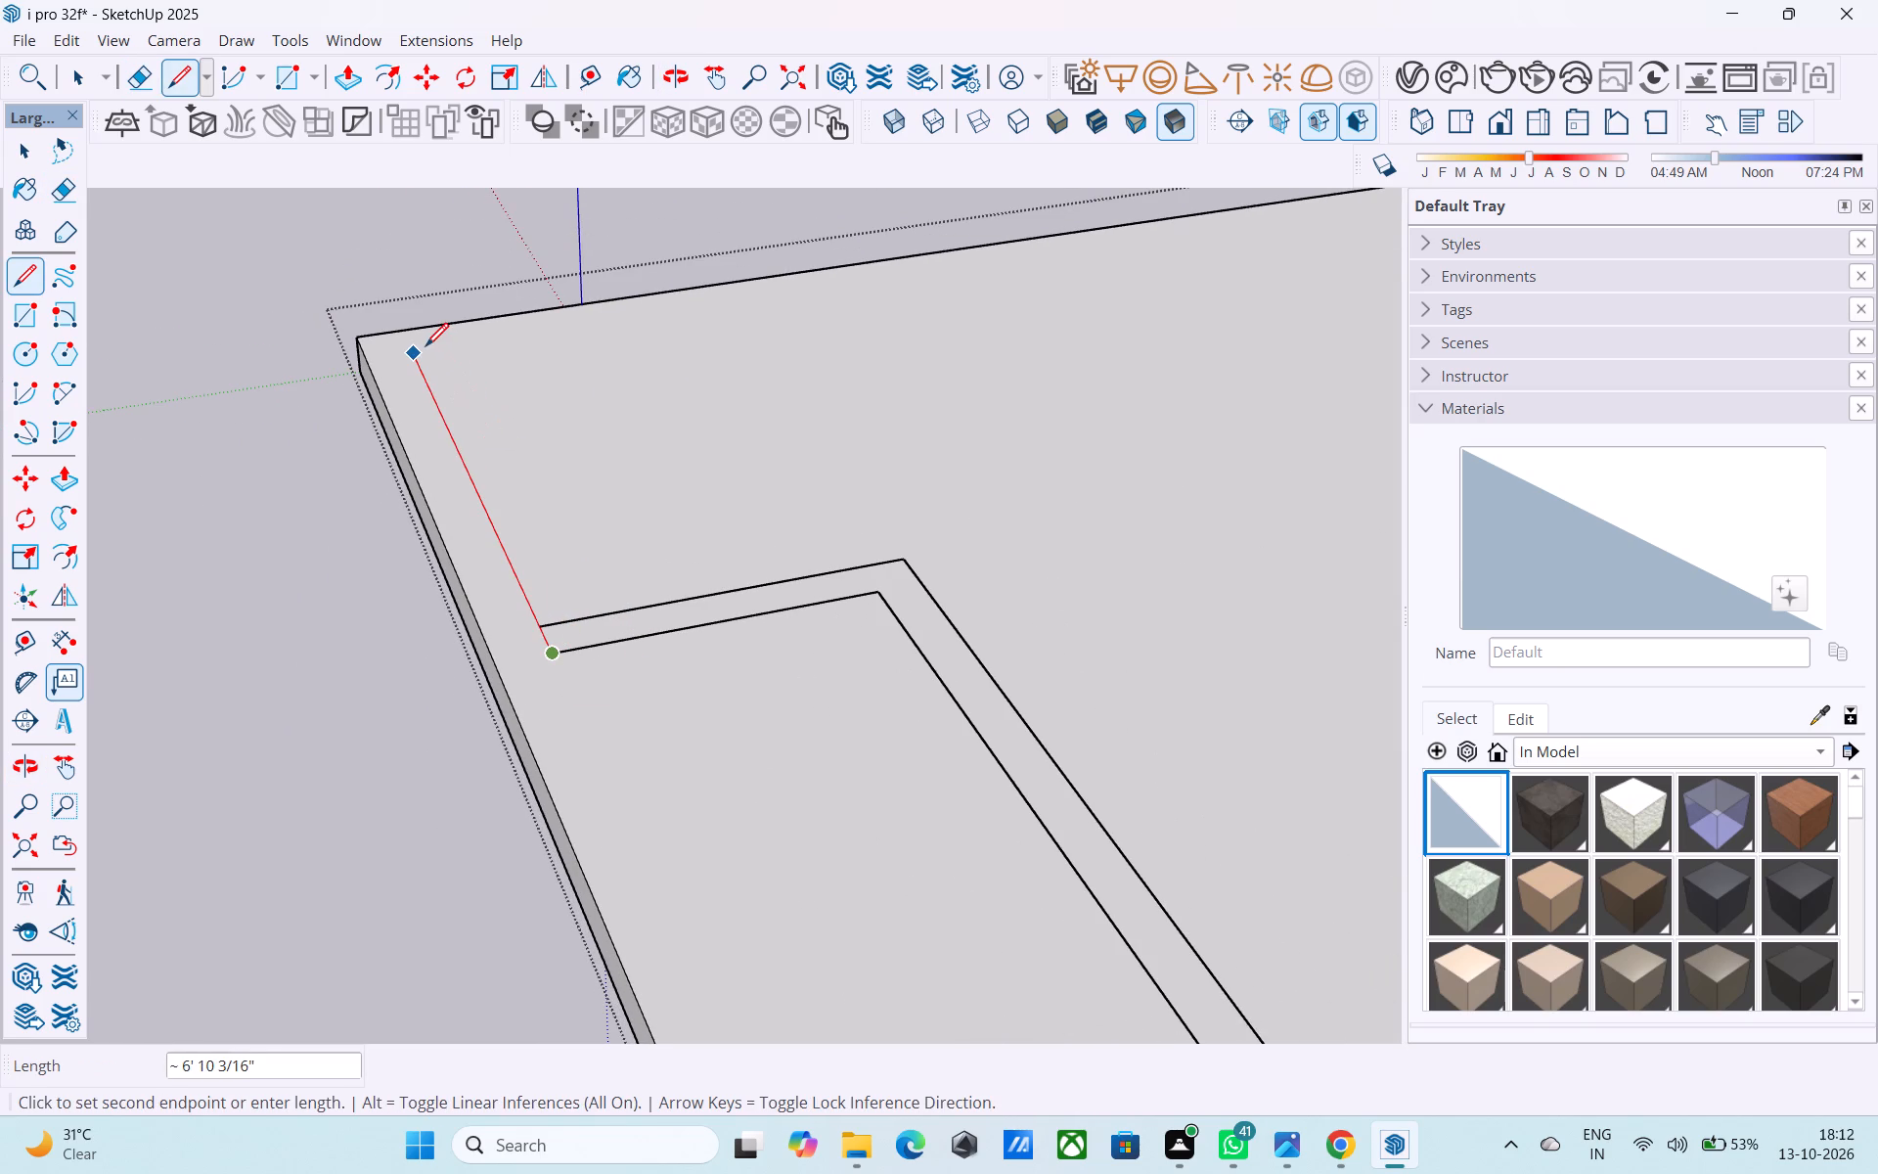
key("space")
Copy the roof's back edge a short distance inward on the top face.
left_click(422, 327)
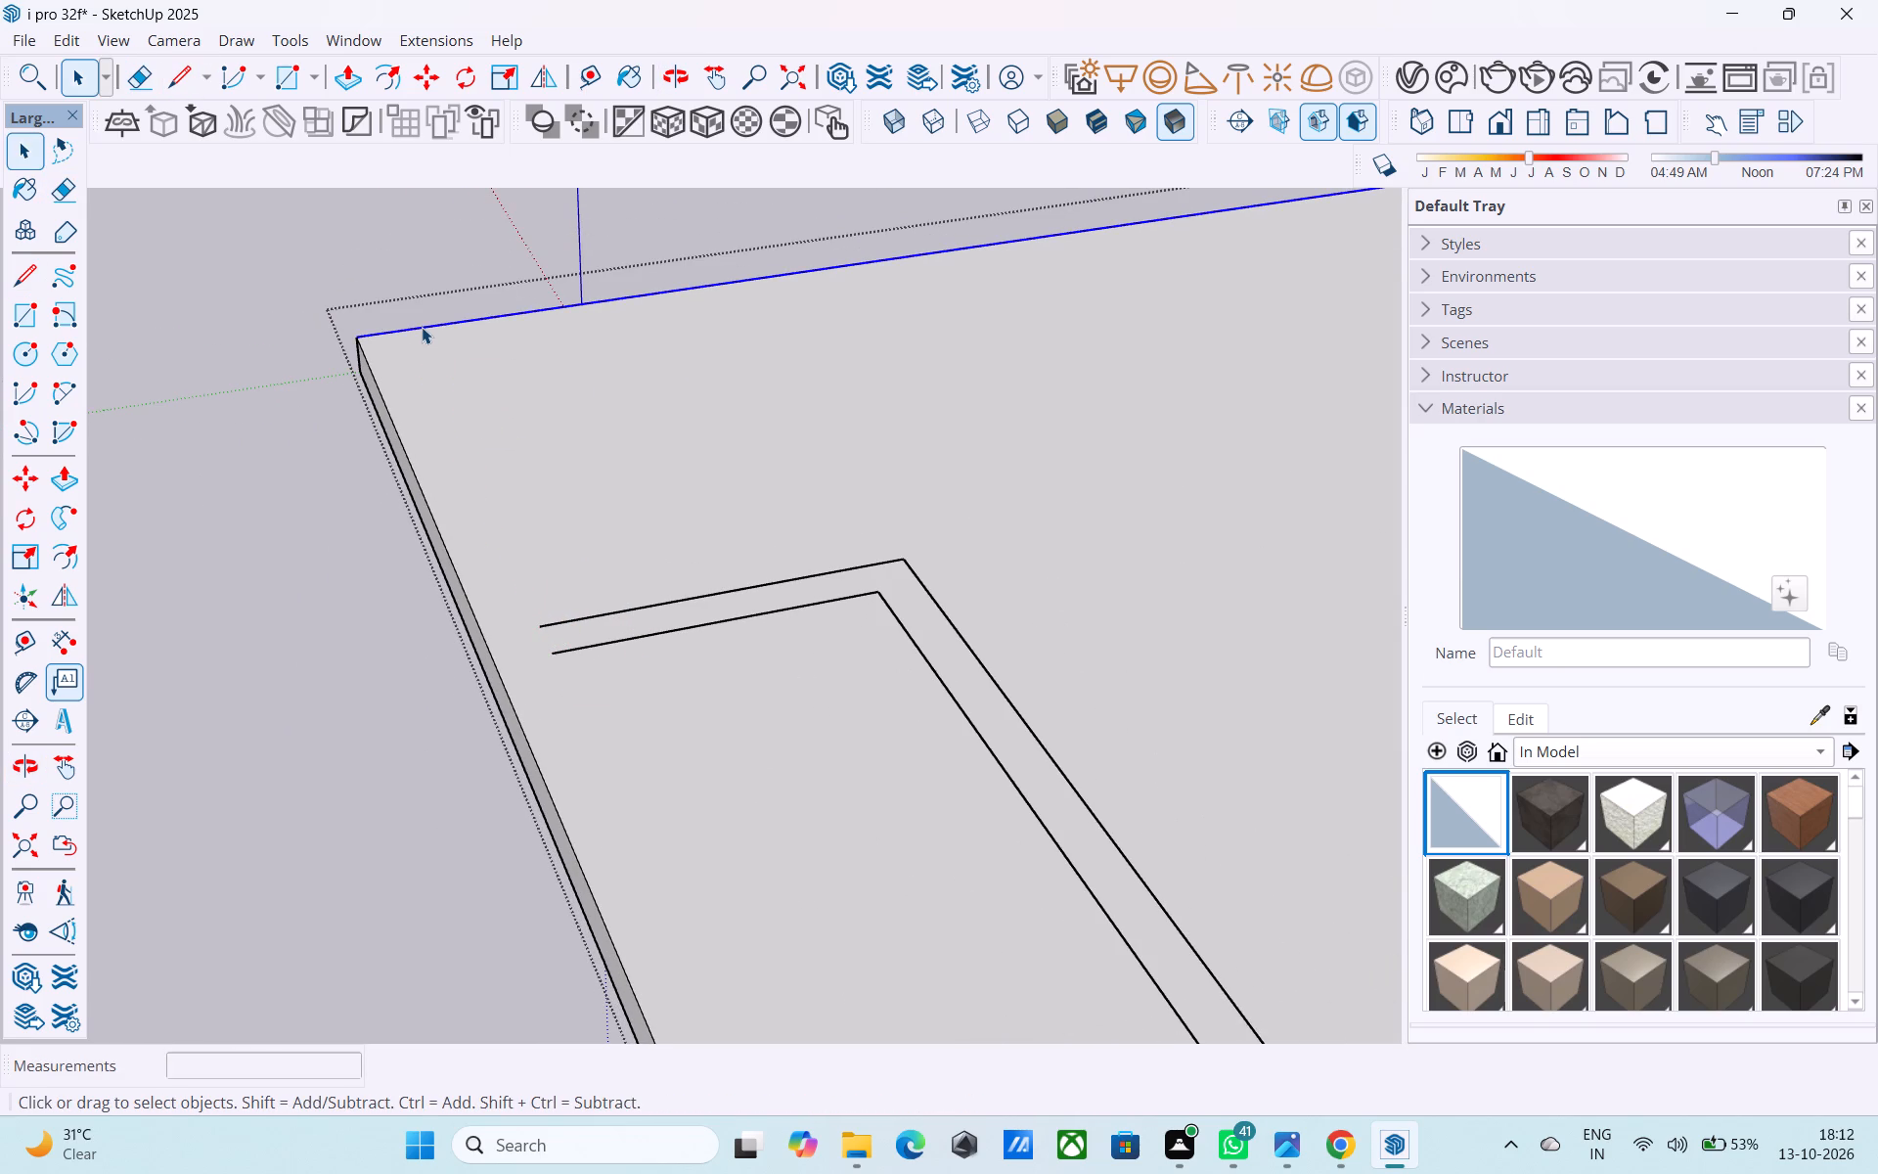
key("m")
left_click(387, 332)
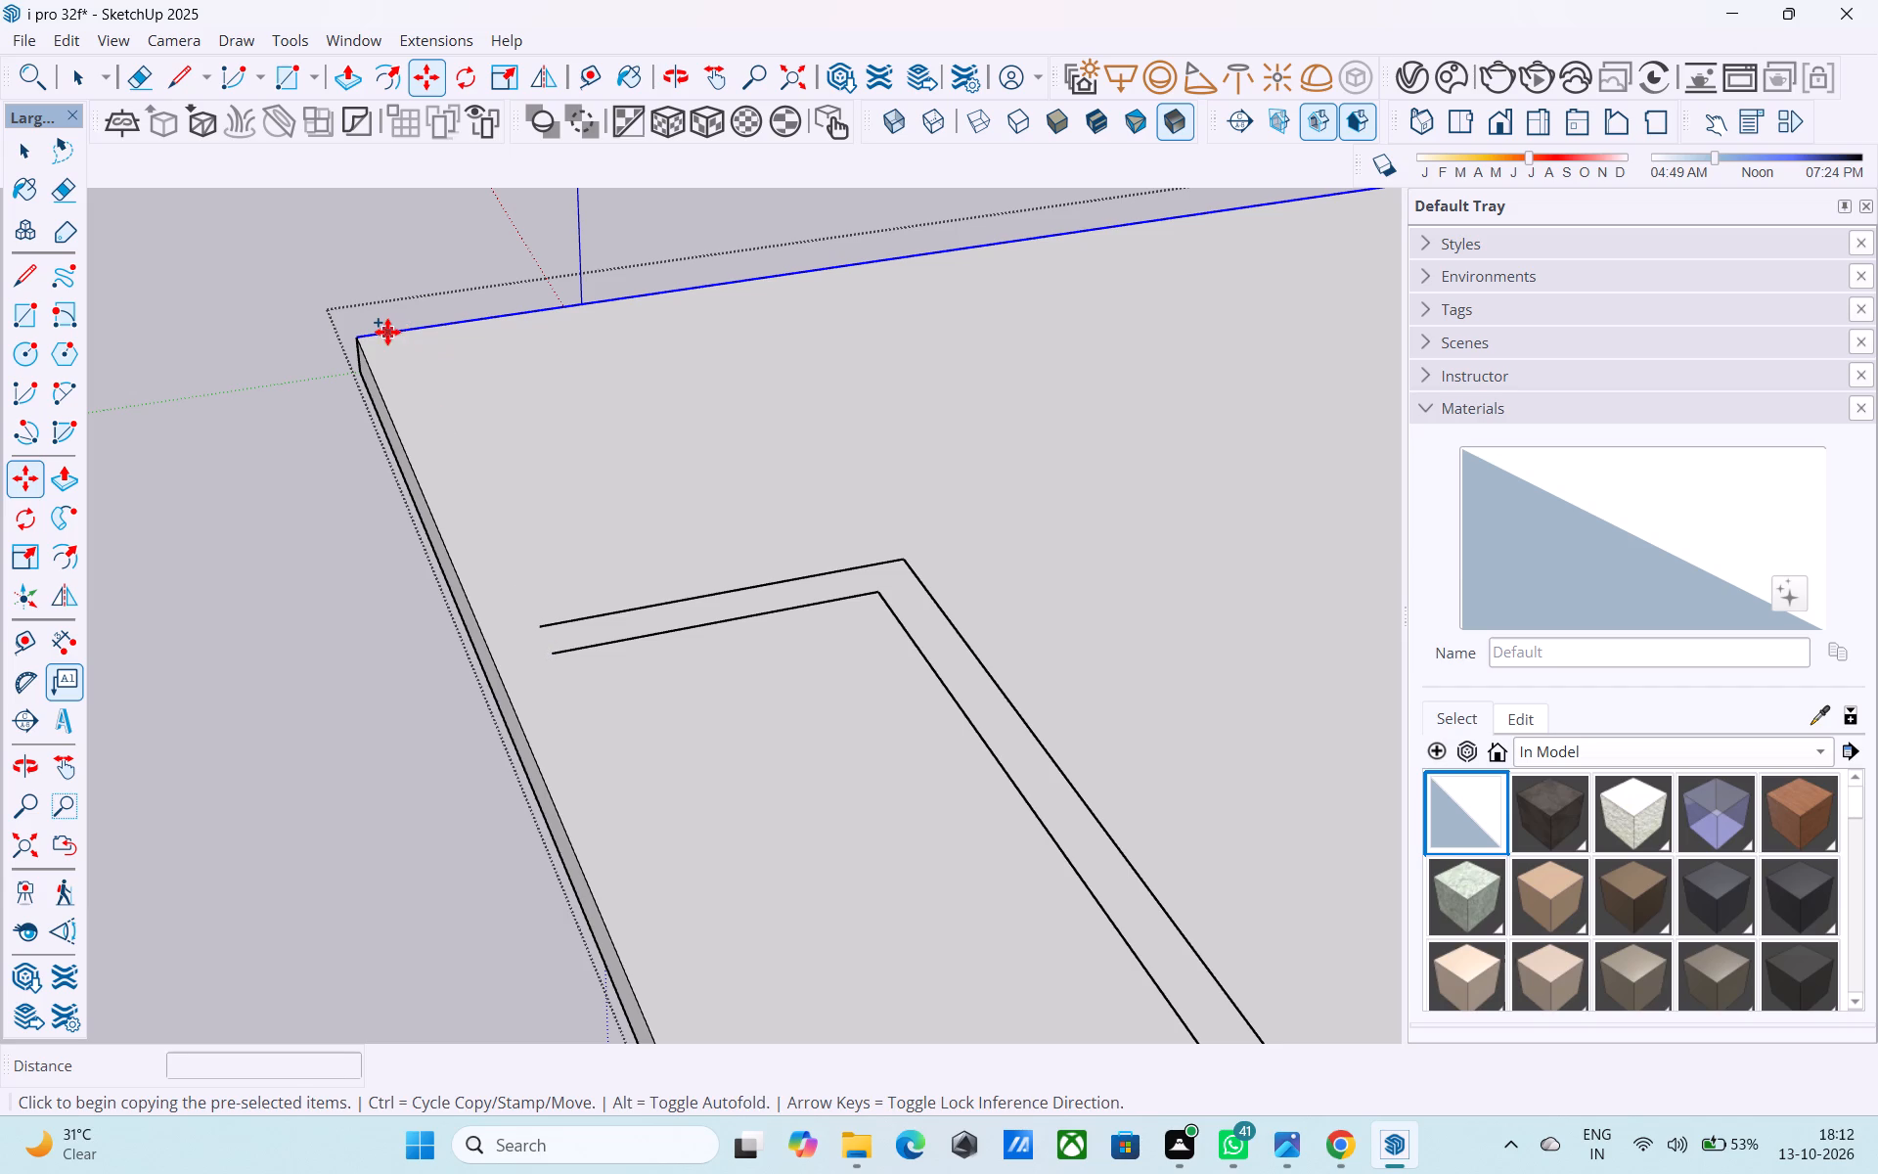
left_click(407, 345)
Draw a line about 6' 10" long from the original stepped line's end to the inset back-edge line.
key("l")
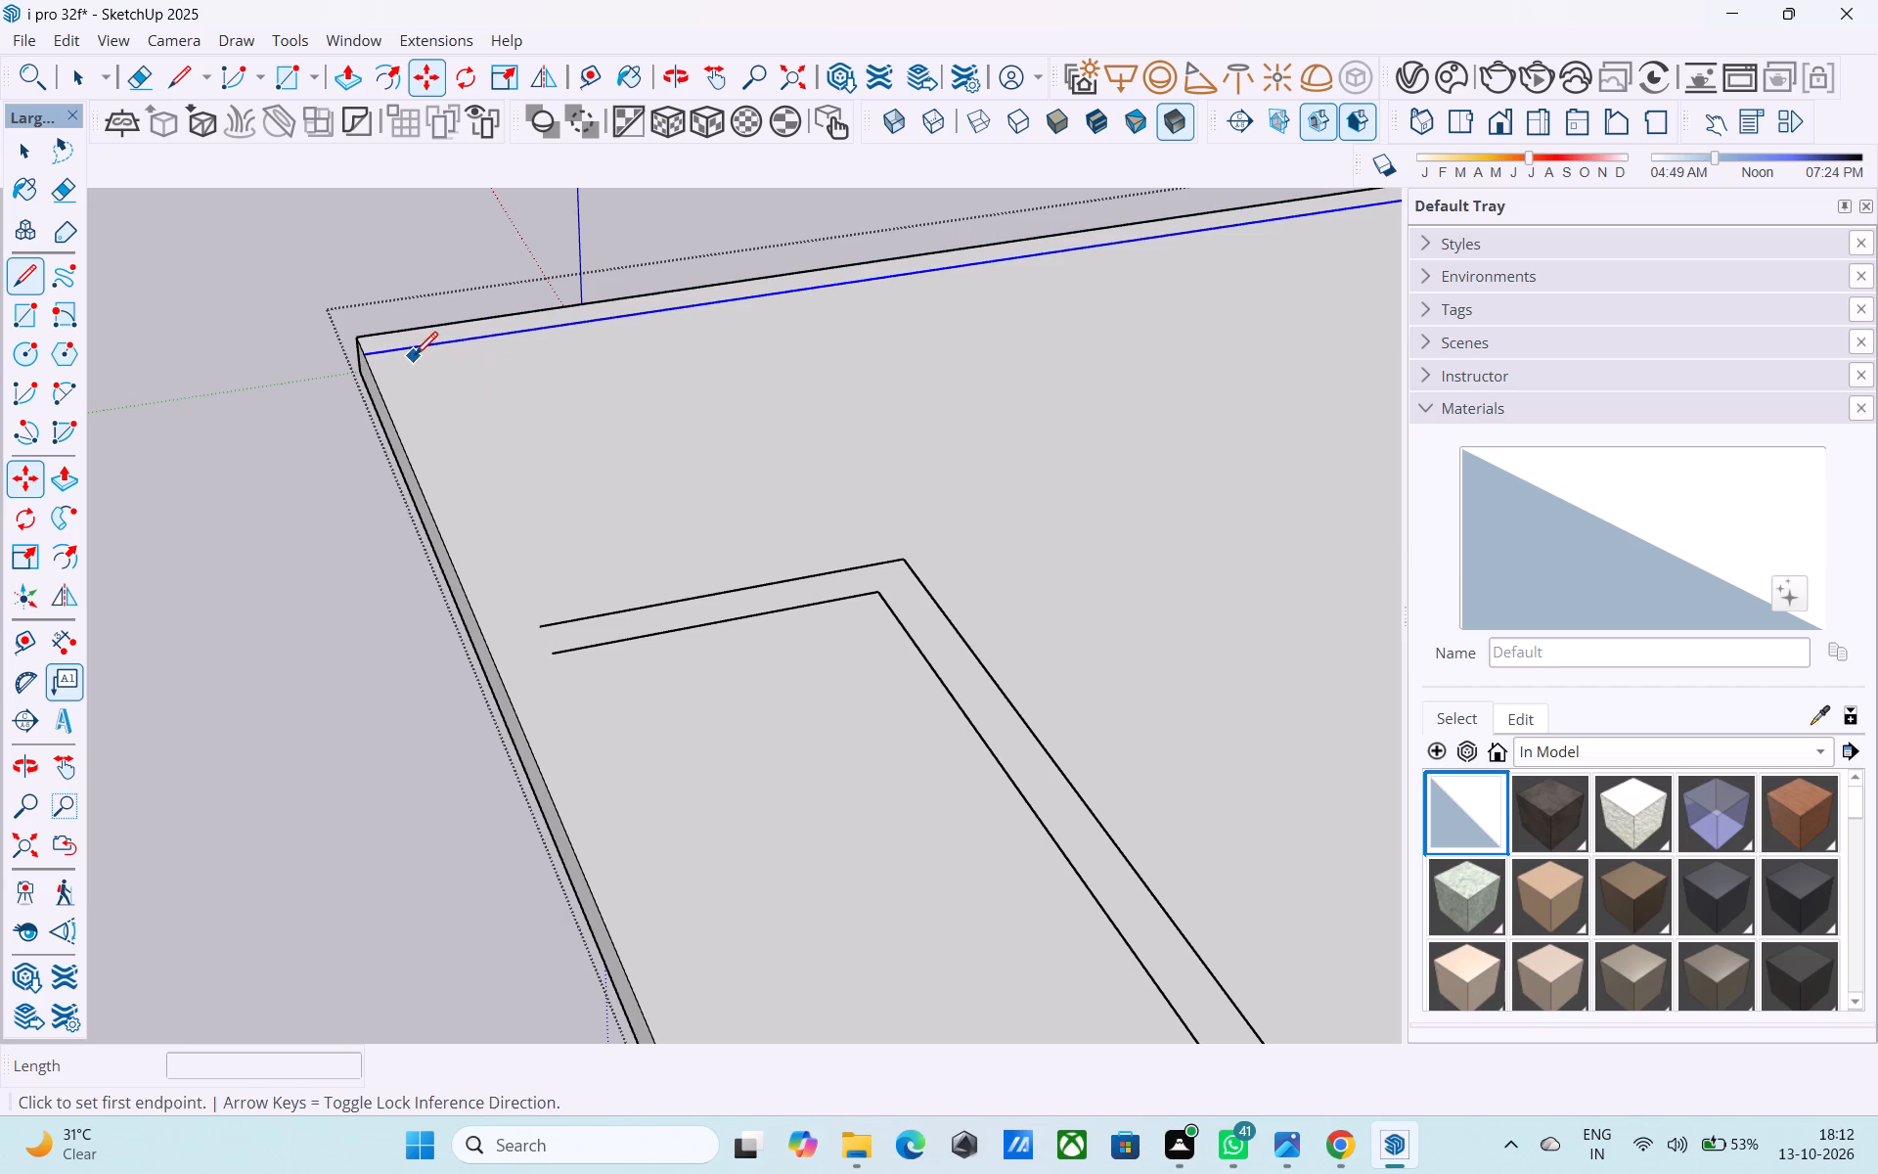
left_click_drag(558, 657, 554, 642)
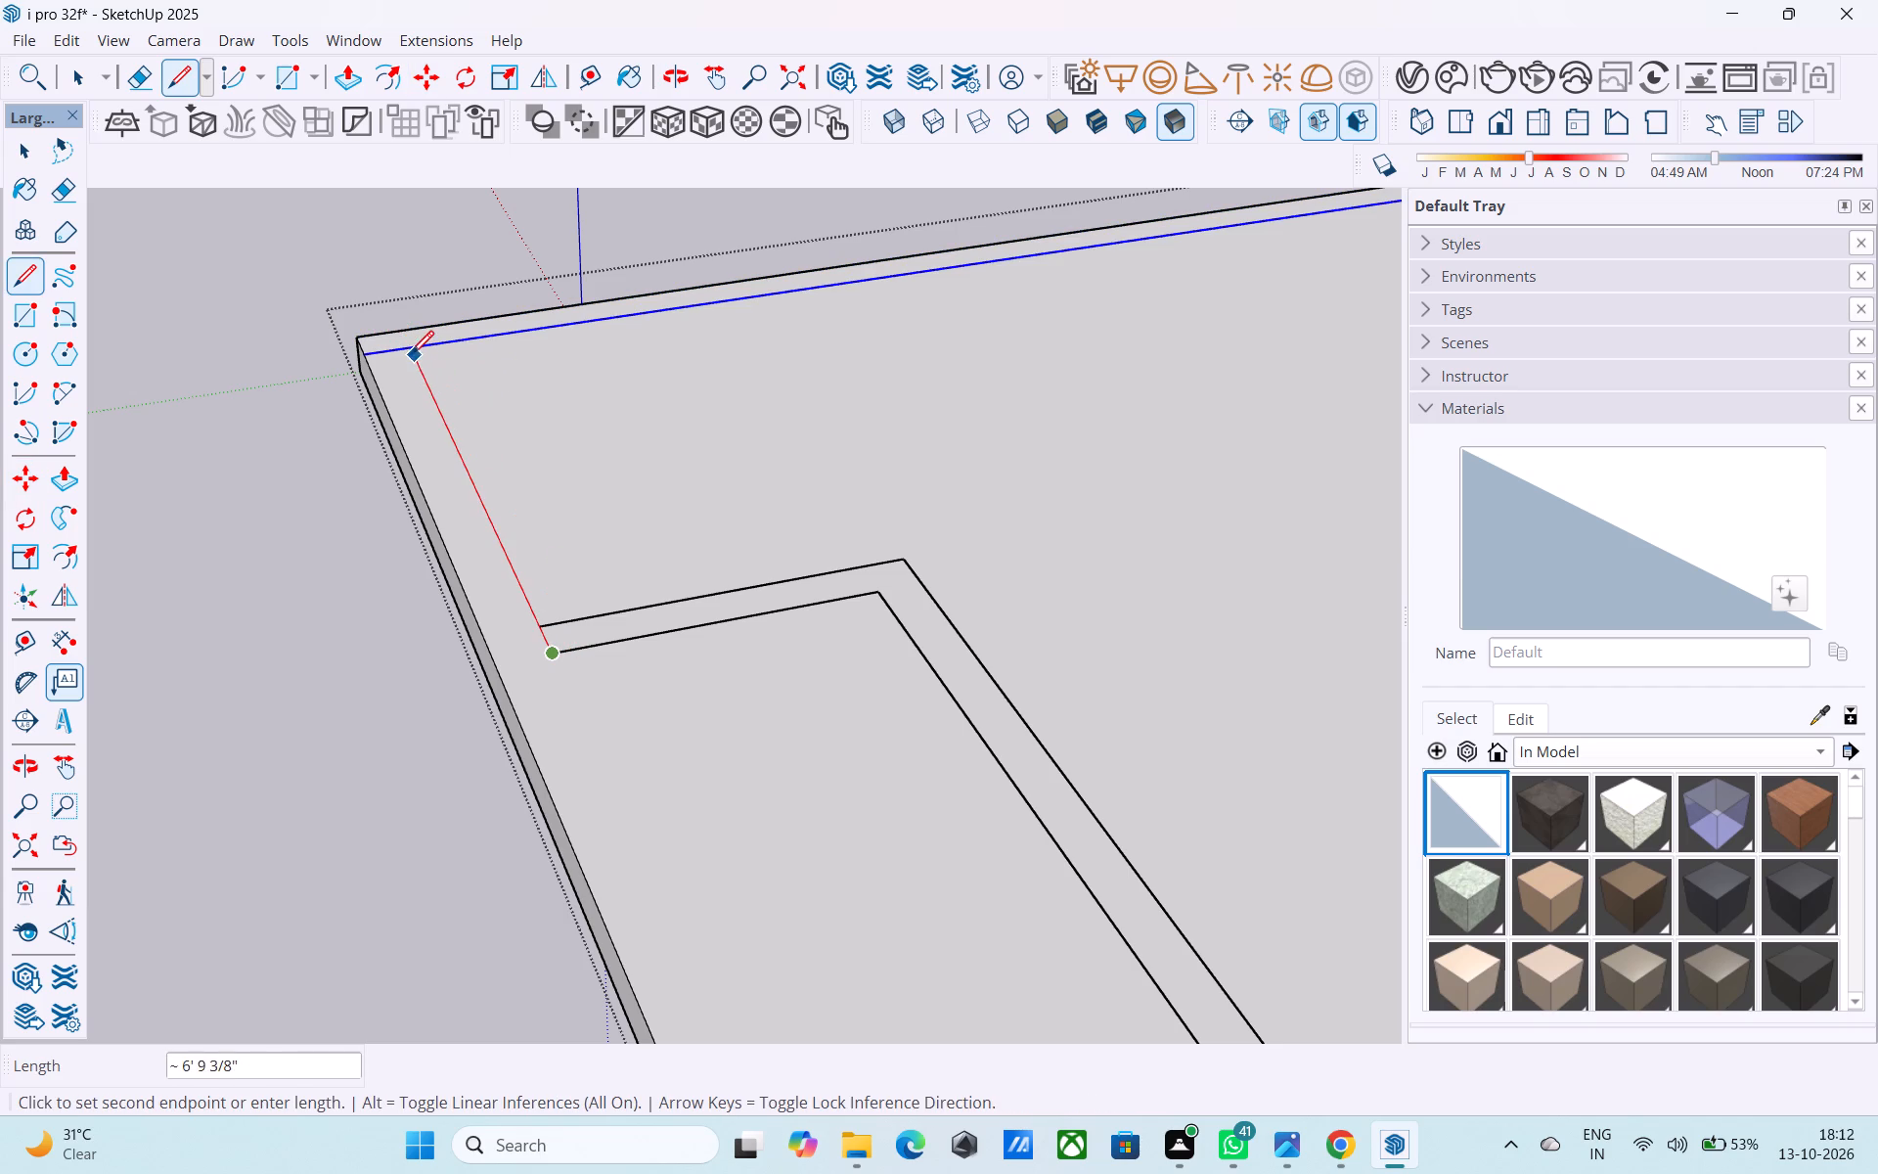
left_click(407, 348)
Copy the new line beside the roof's side edge about 6" inward along the offset end segment.
key("space")
left_click(458, 467)
left_click(467, 473)
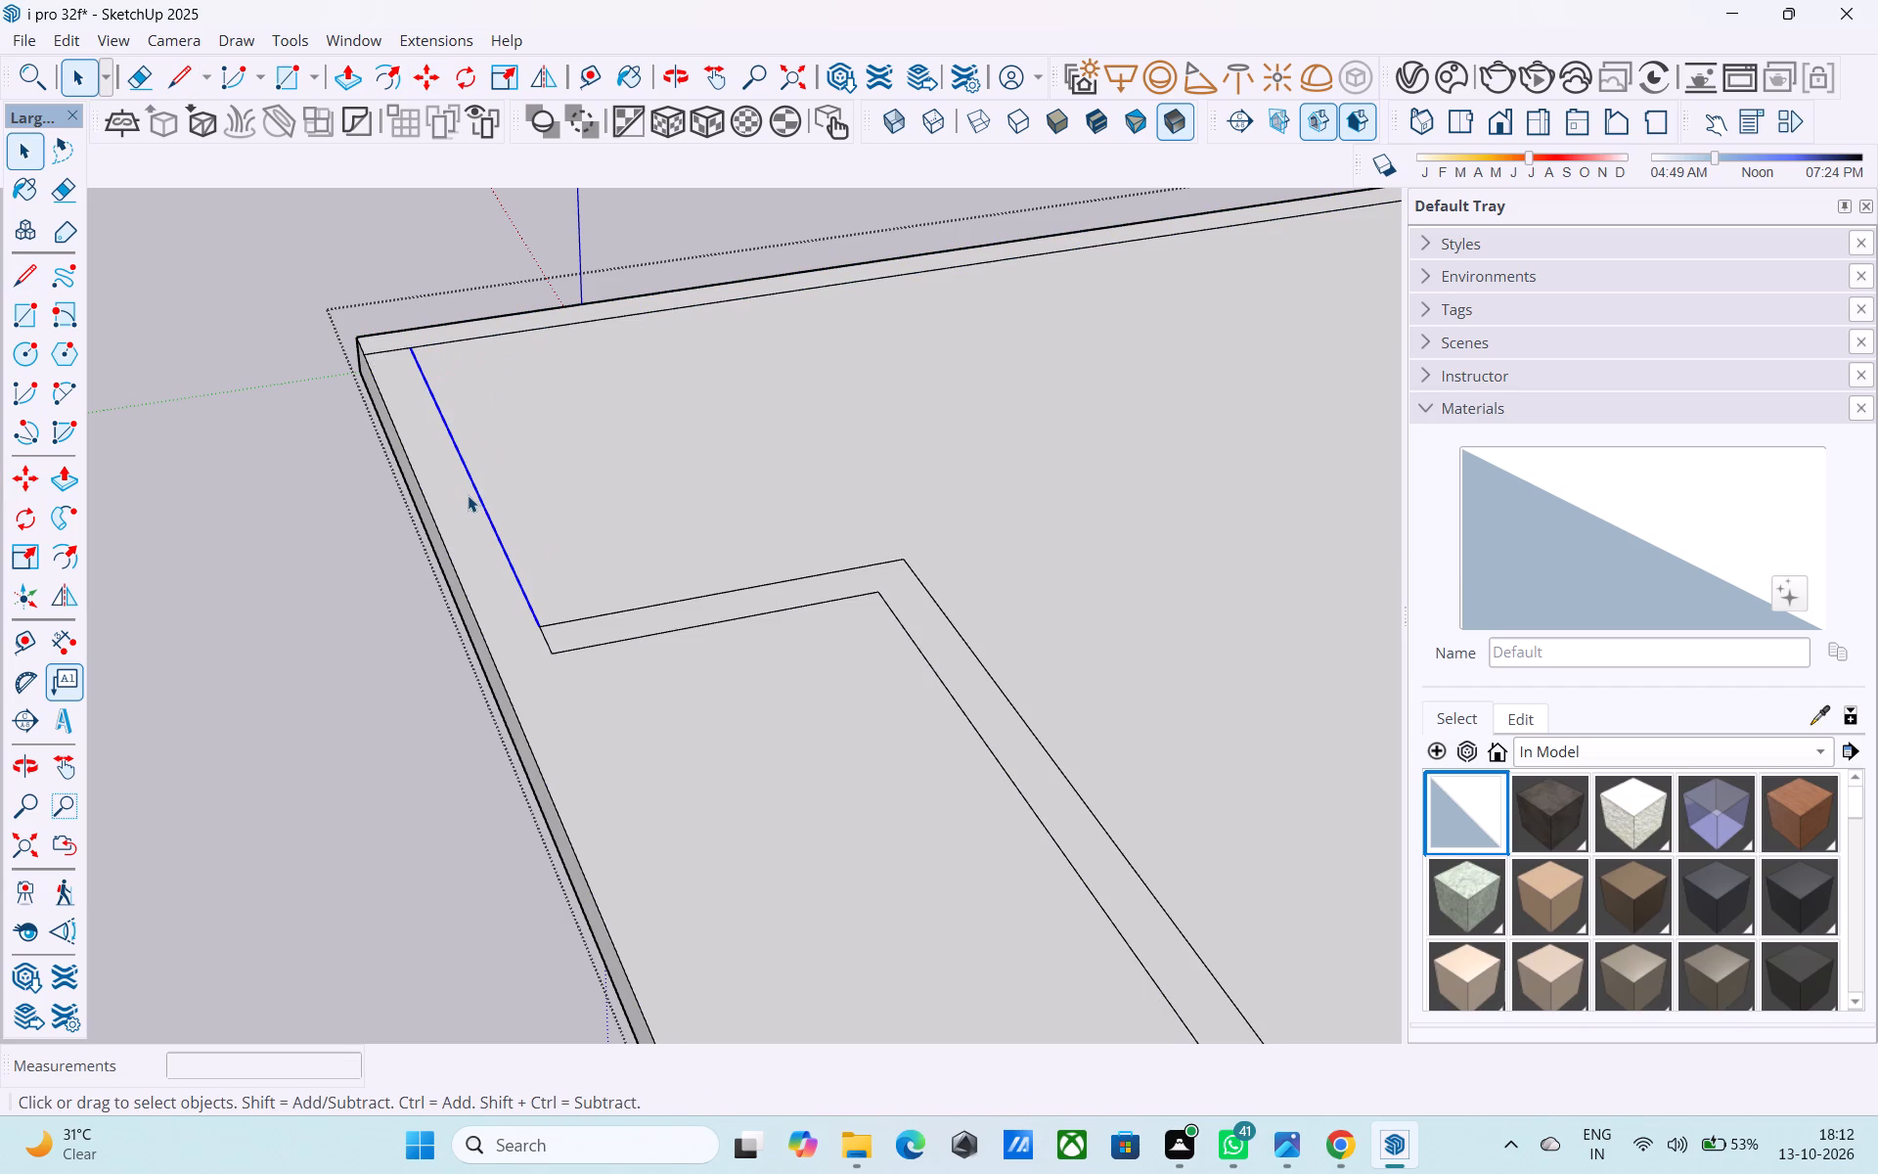
key("m")
left_click(544, 630)
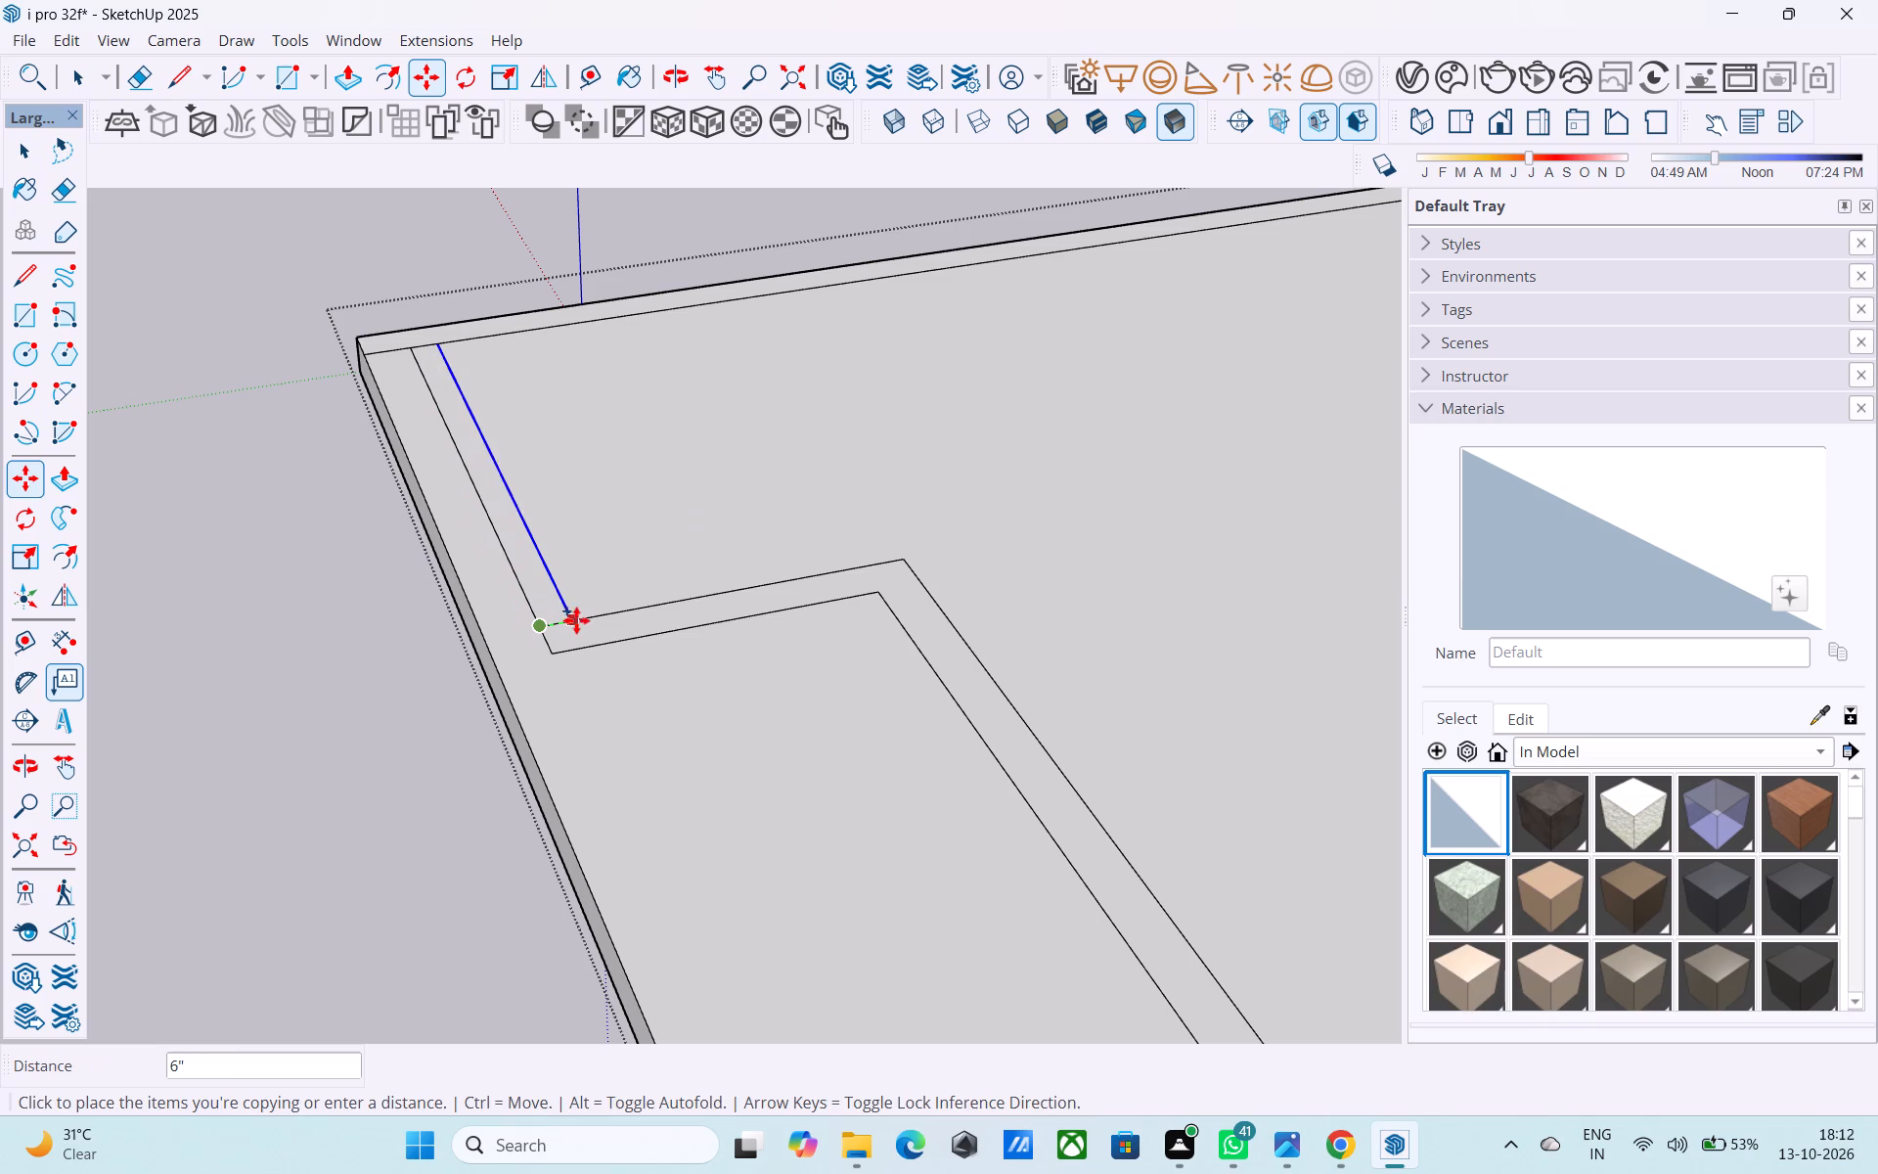
left_click(576, 620)
Erase the leftover piece of the offset end segment between the two parallel lines near the side edge.
key("e")
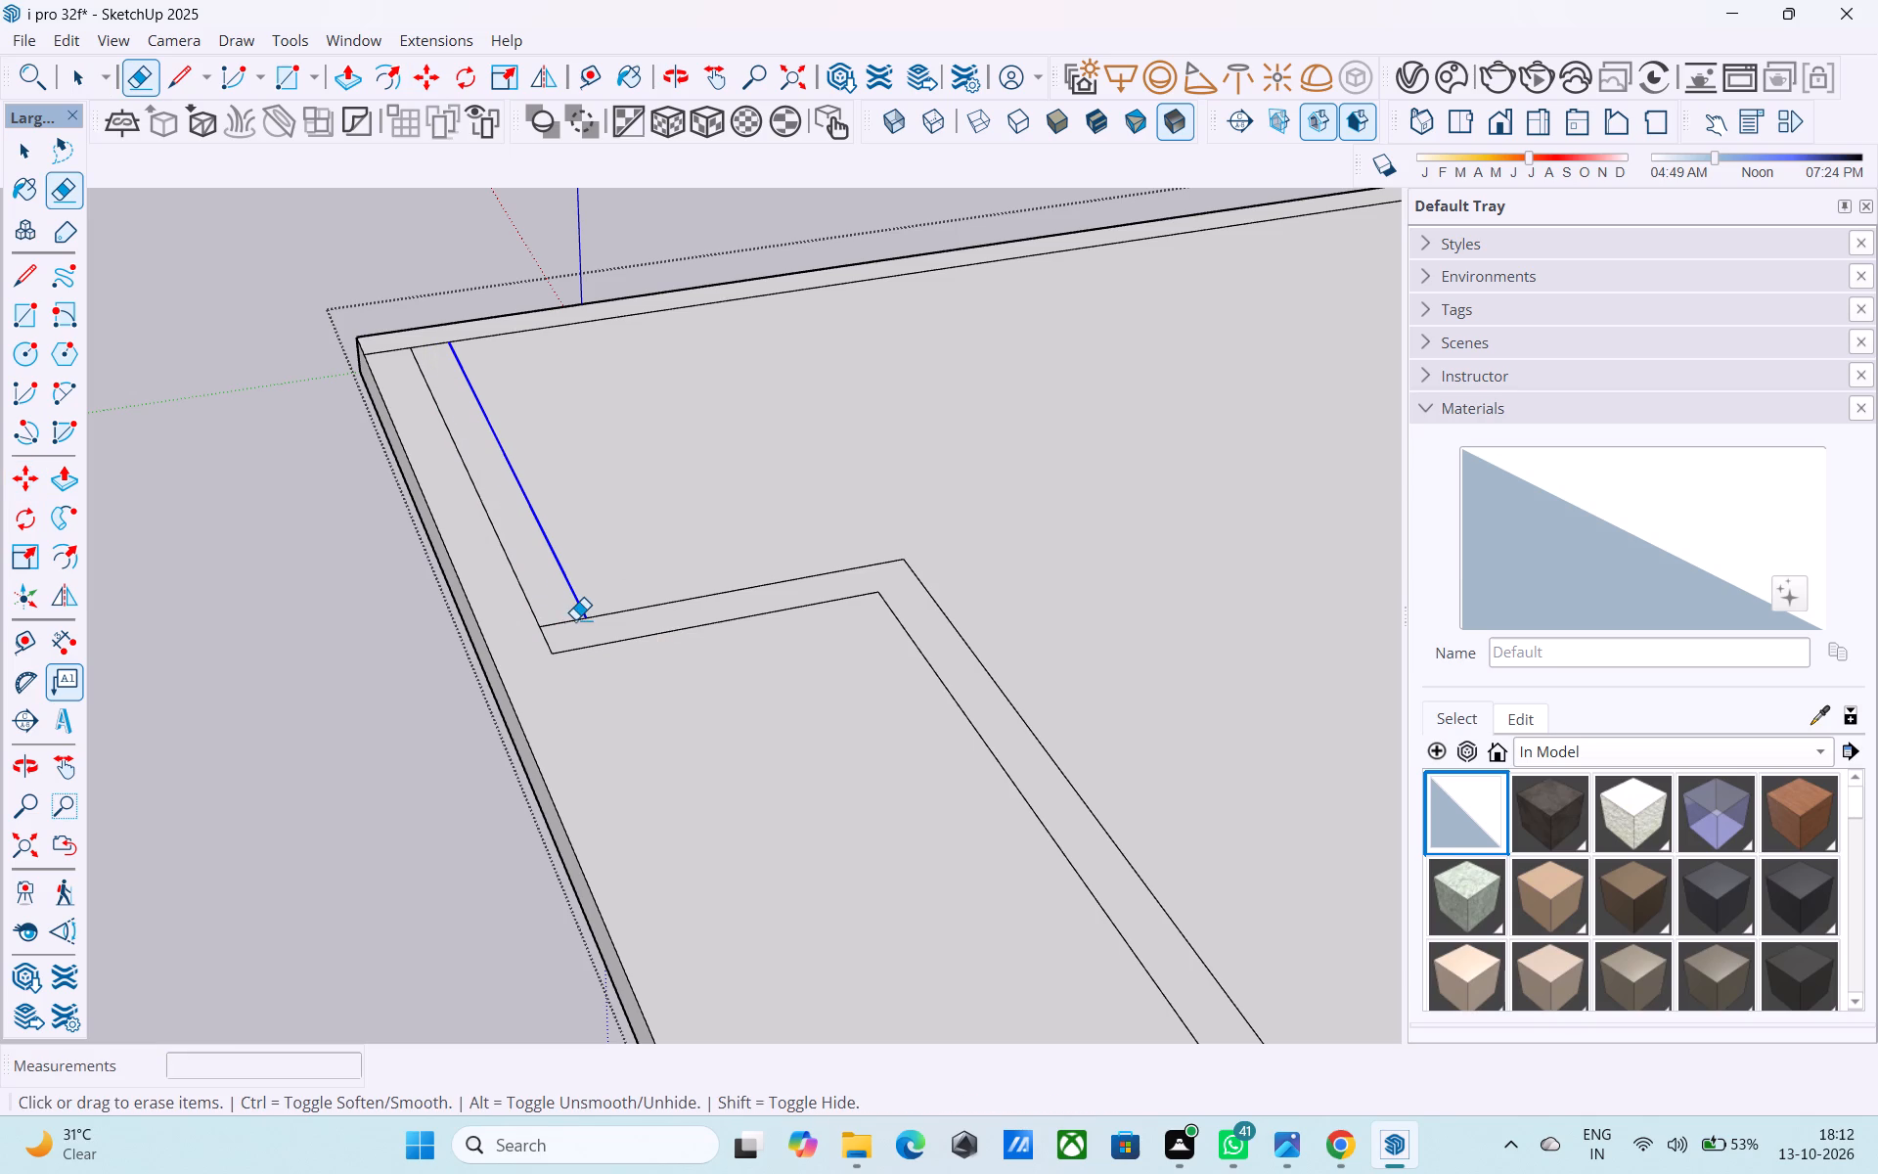
left_click(575, 619)
scroll(571, 618, "down", 5)
scroll(474, 432, "up", 2)
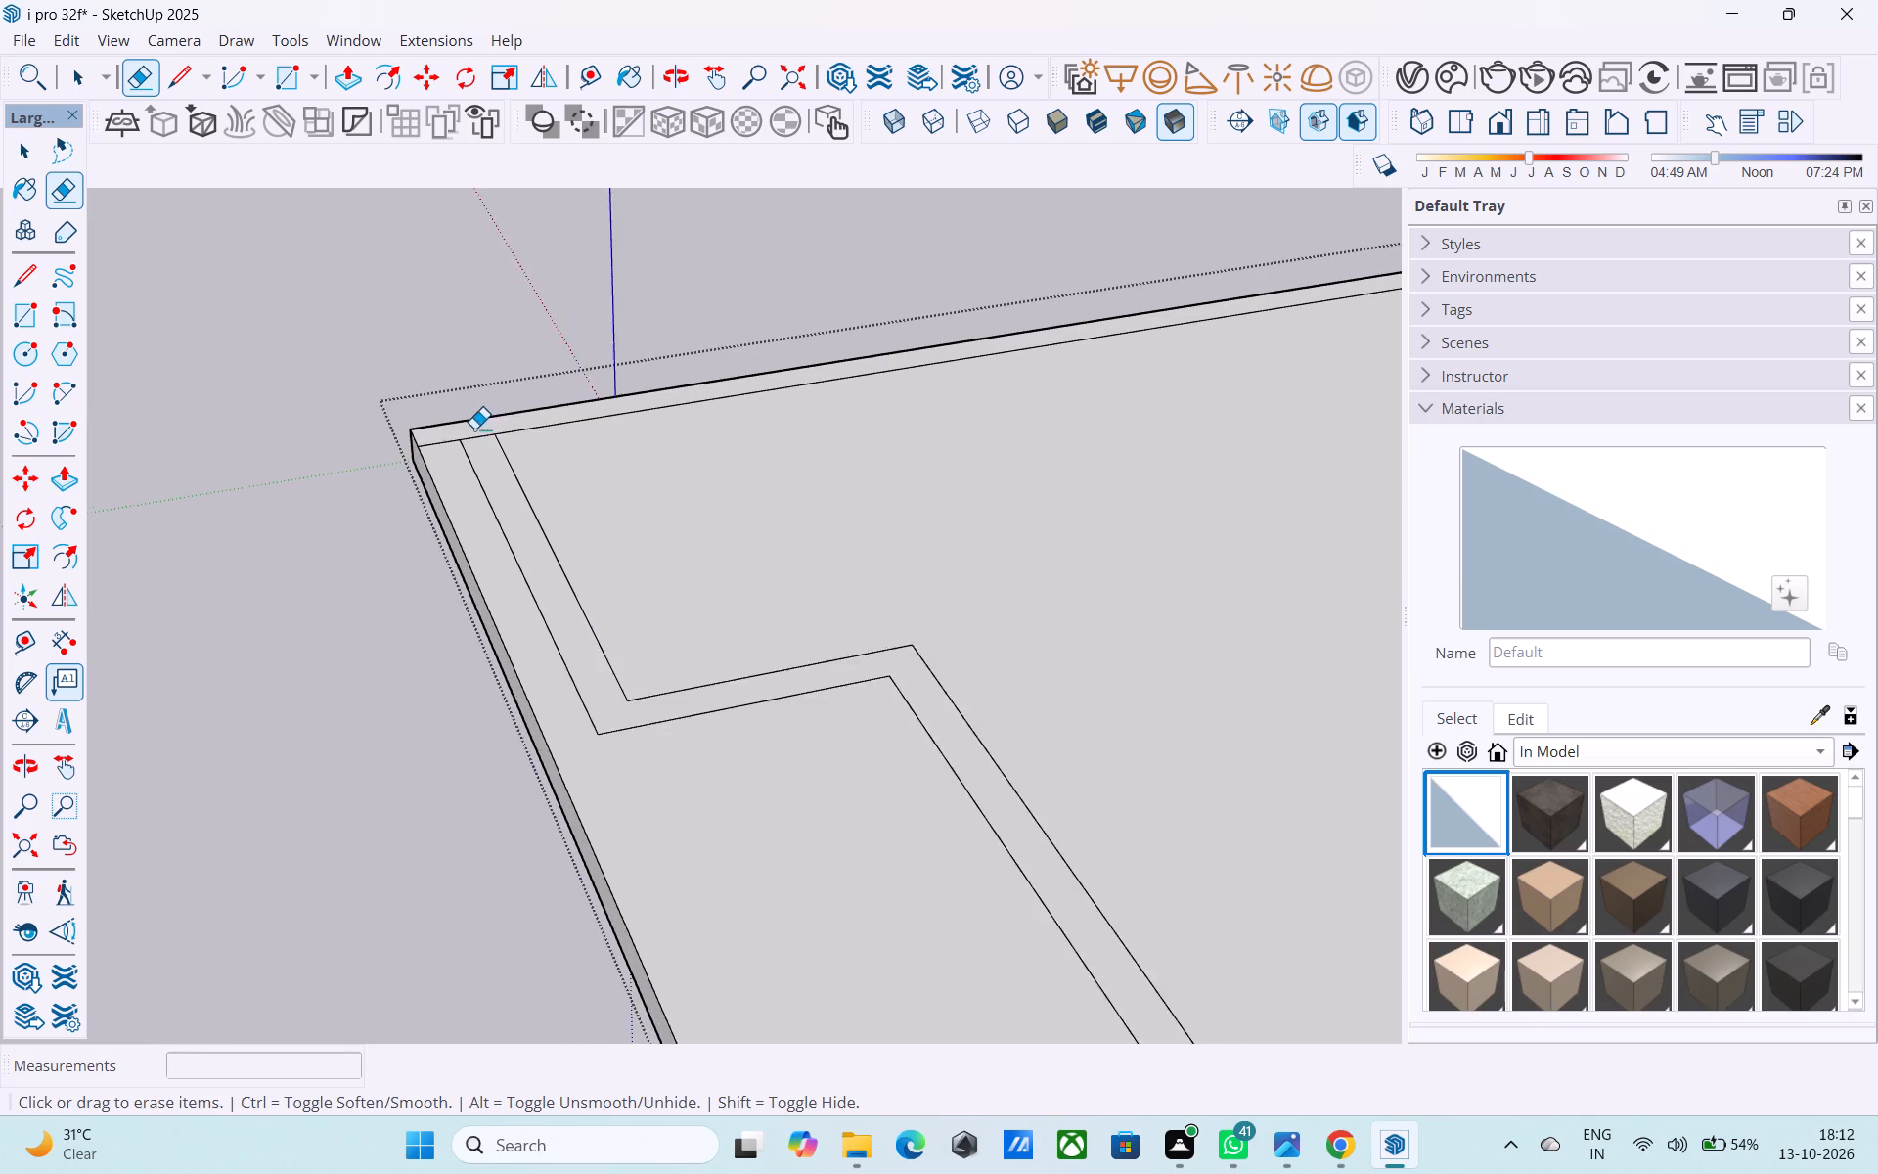
Erase the short piece of the inset back-edge line between the roof's side edge and the outer band line.
scroll(474, 429, "up", 3)
left_click(439, 444)
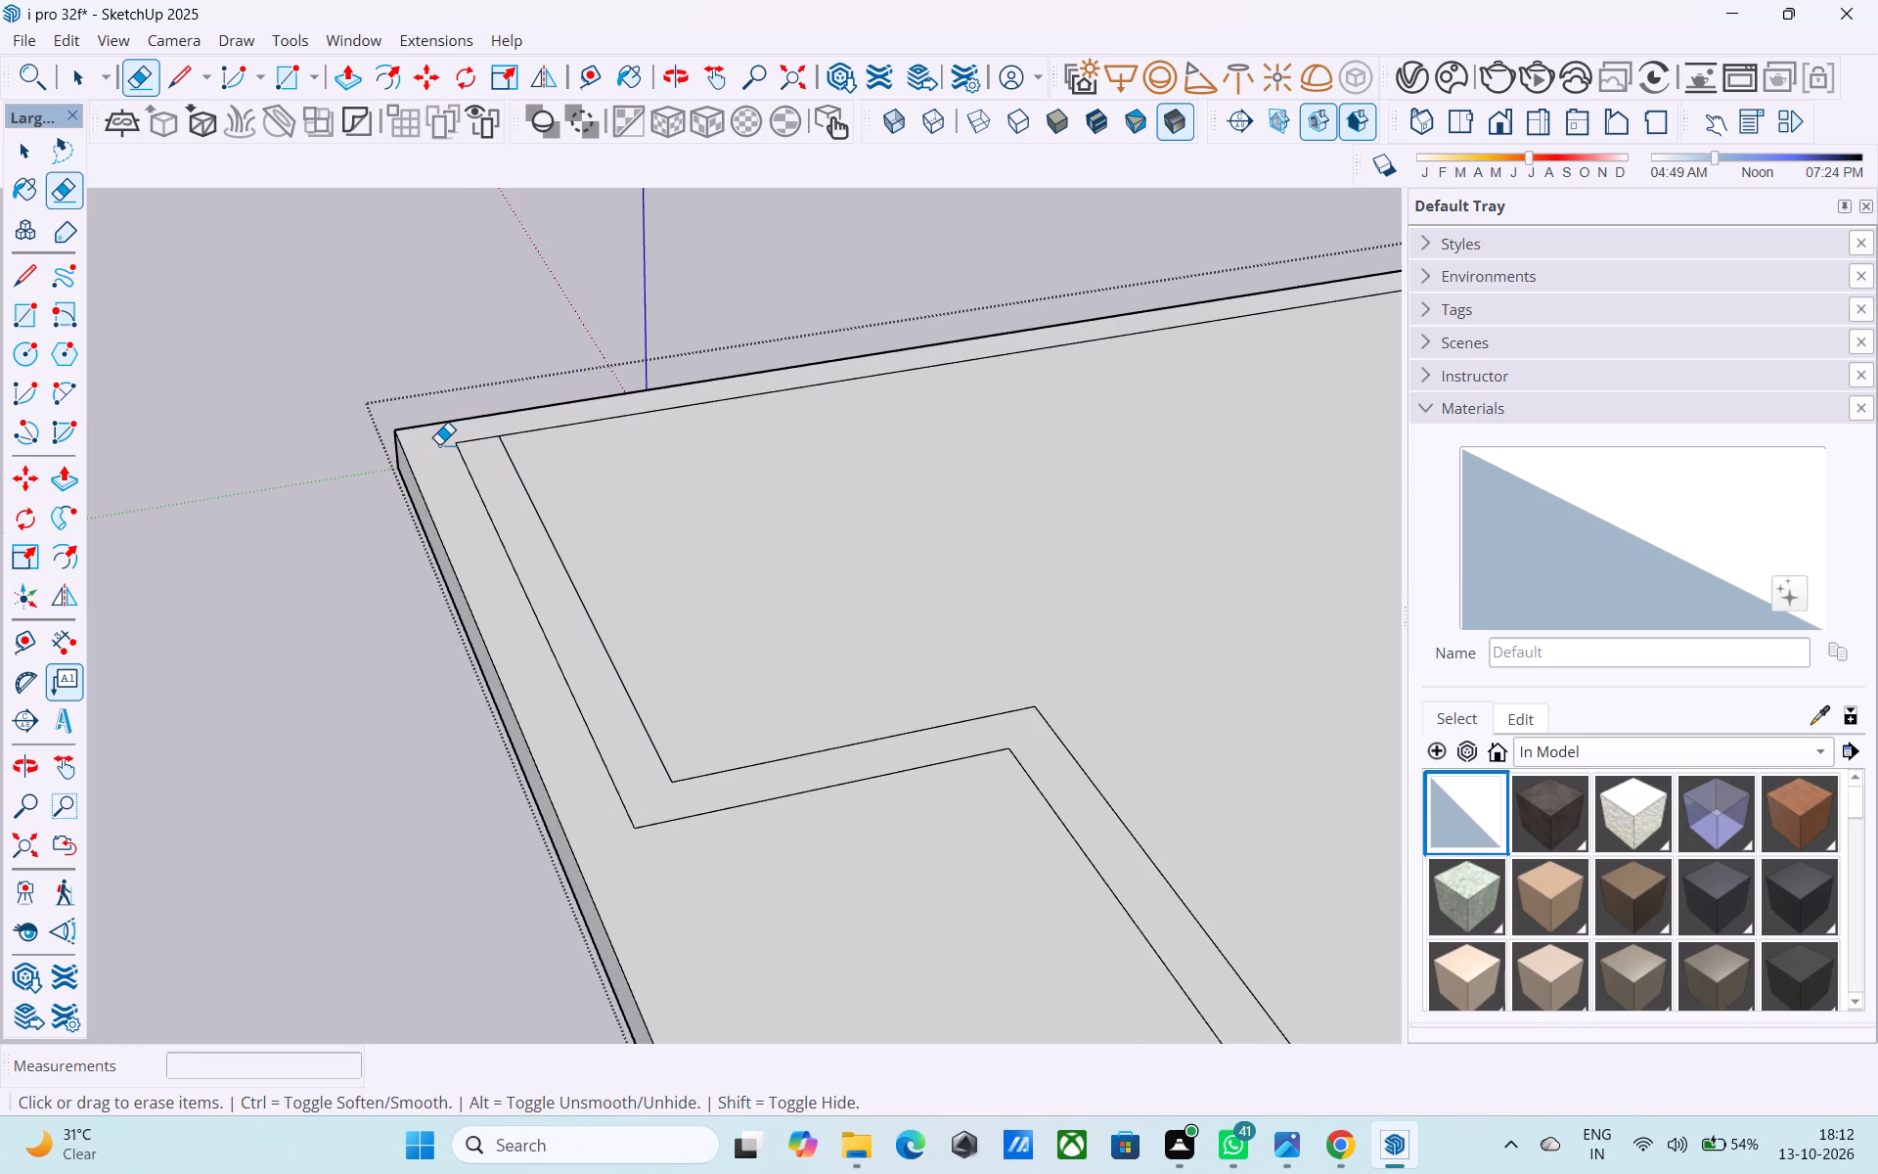
Draw a 6" line from the outer band line's end at the inset back-edge line to the roof's back edge.
key("l")
left_click(456, 454)
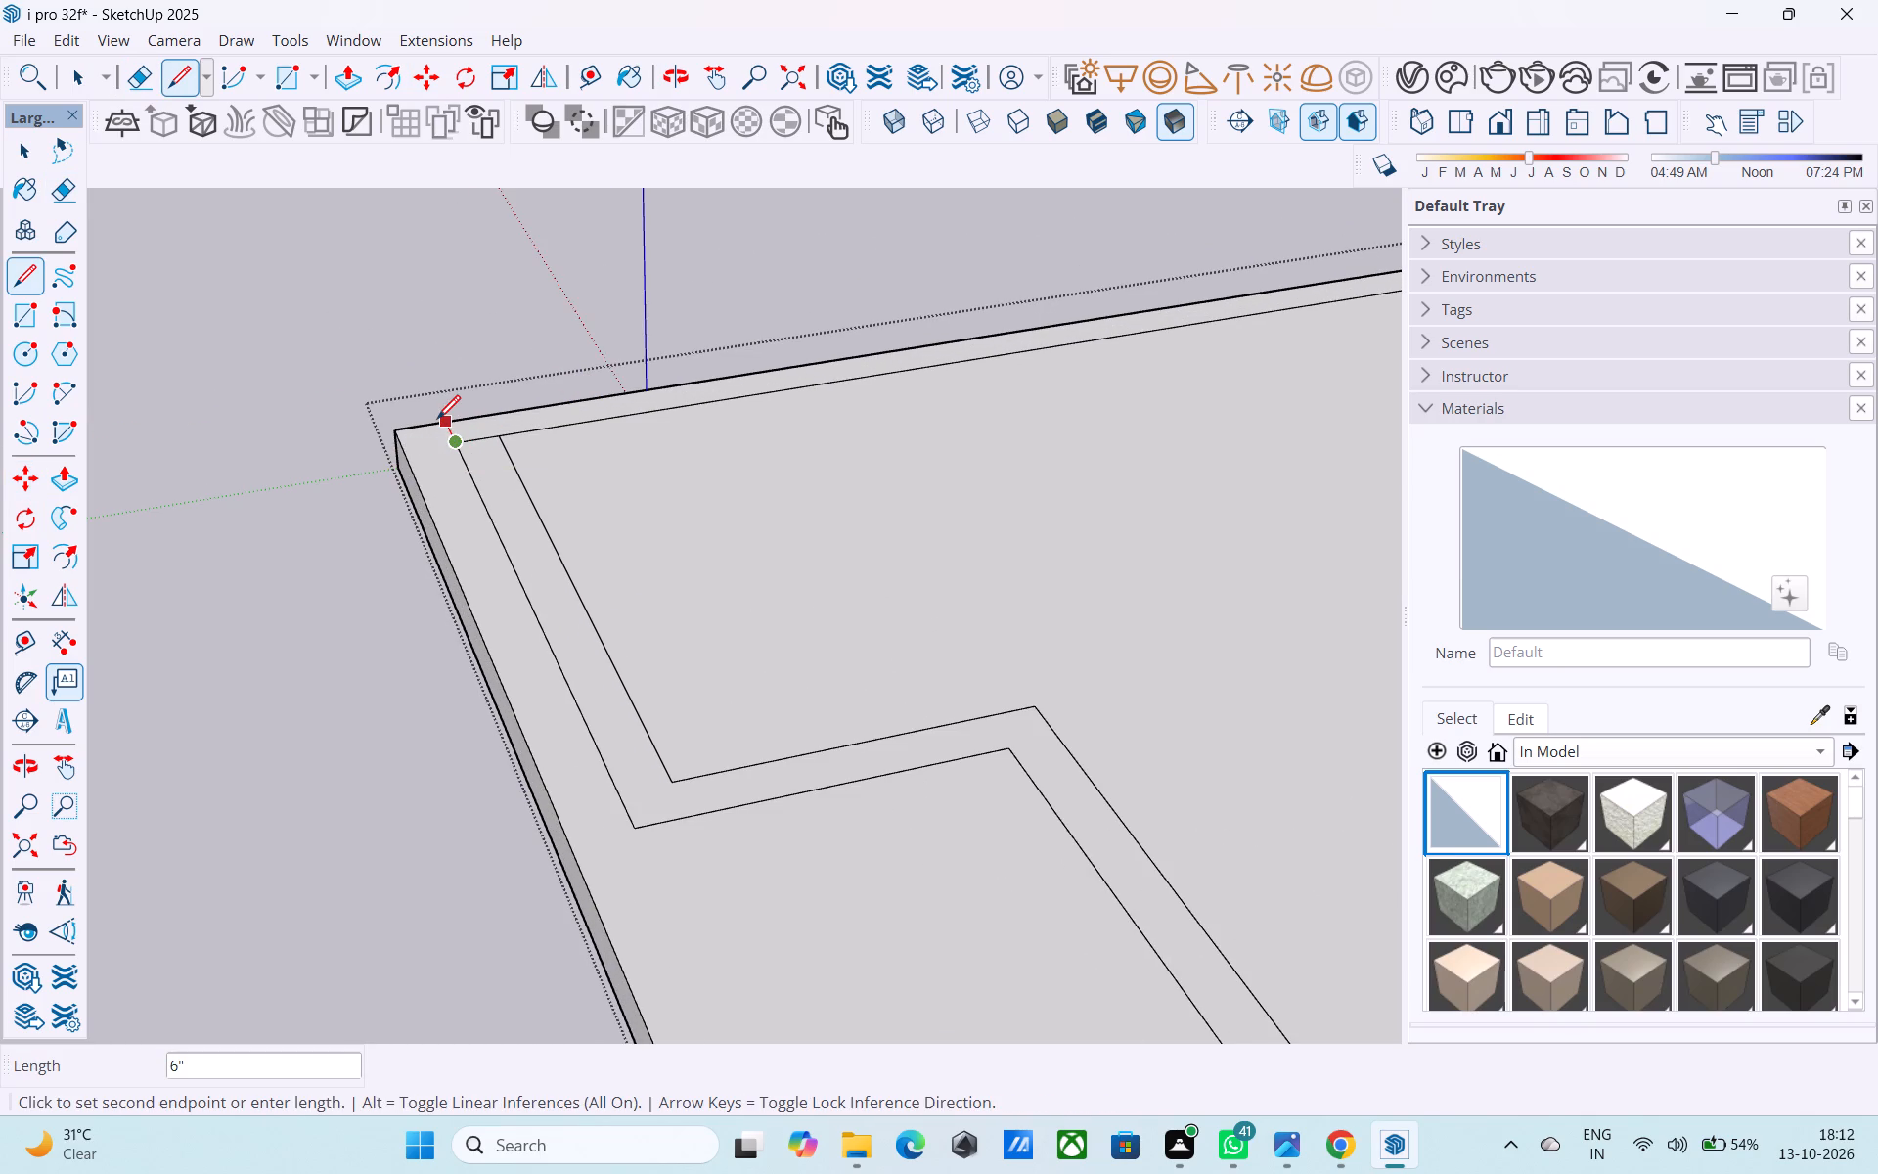
left_click(437, 421)
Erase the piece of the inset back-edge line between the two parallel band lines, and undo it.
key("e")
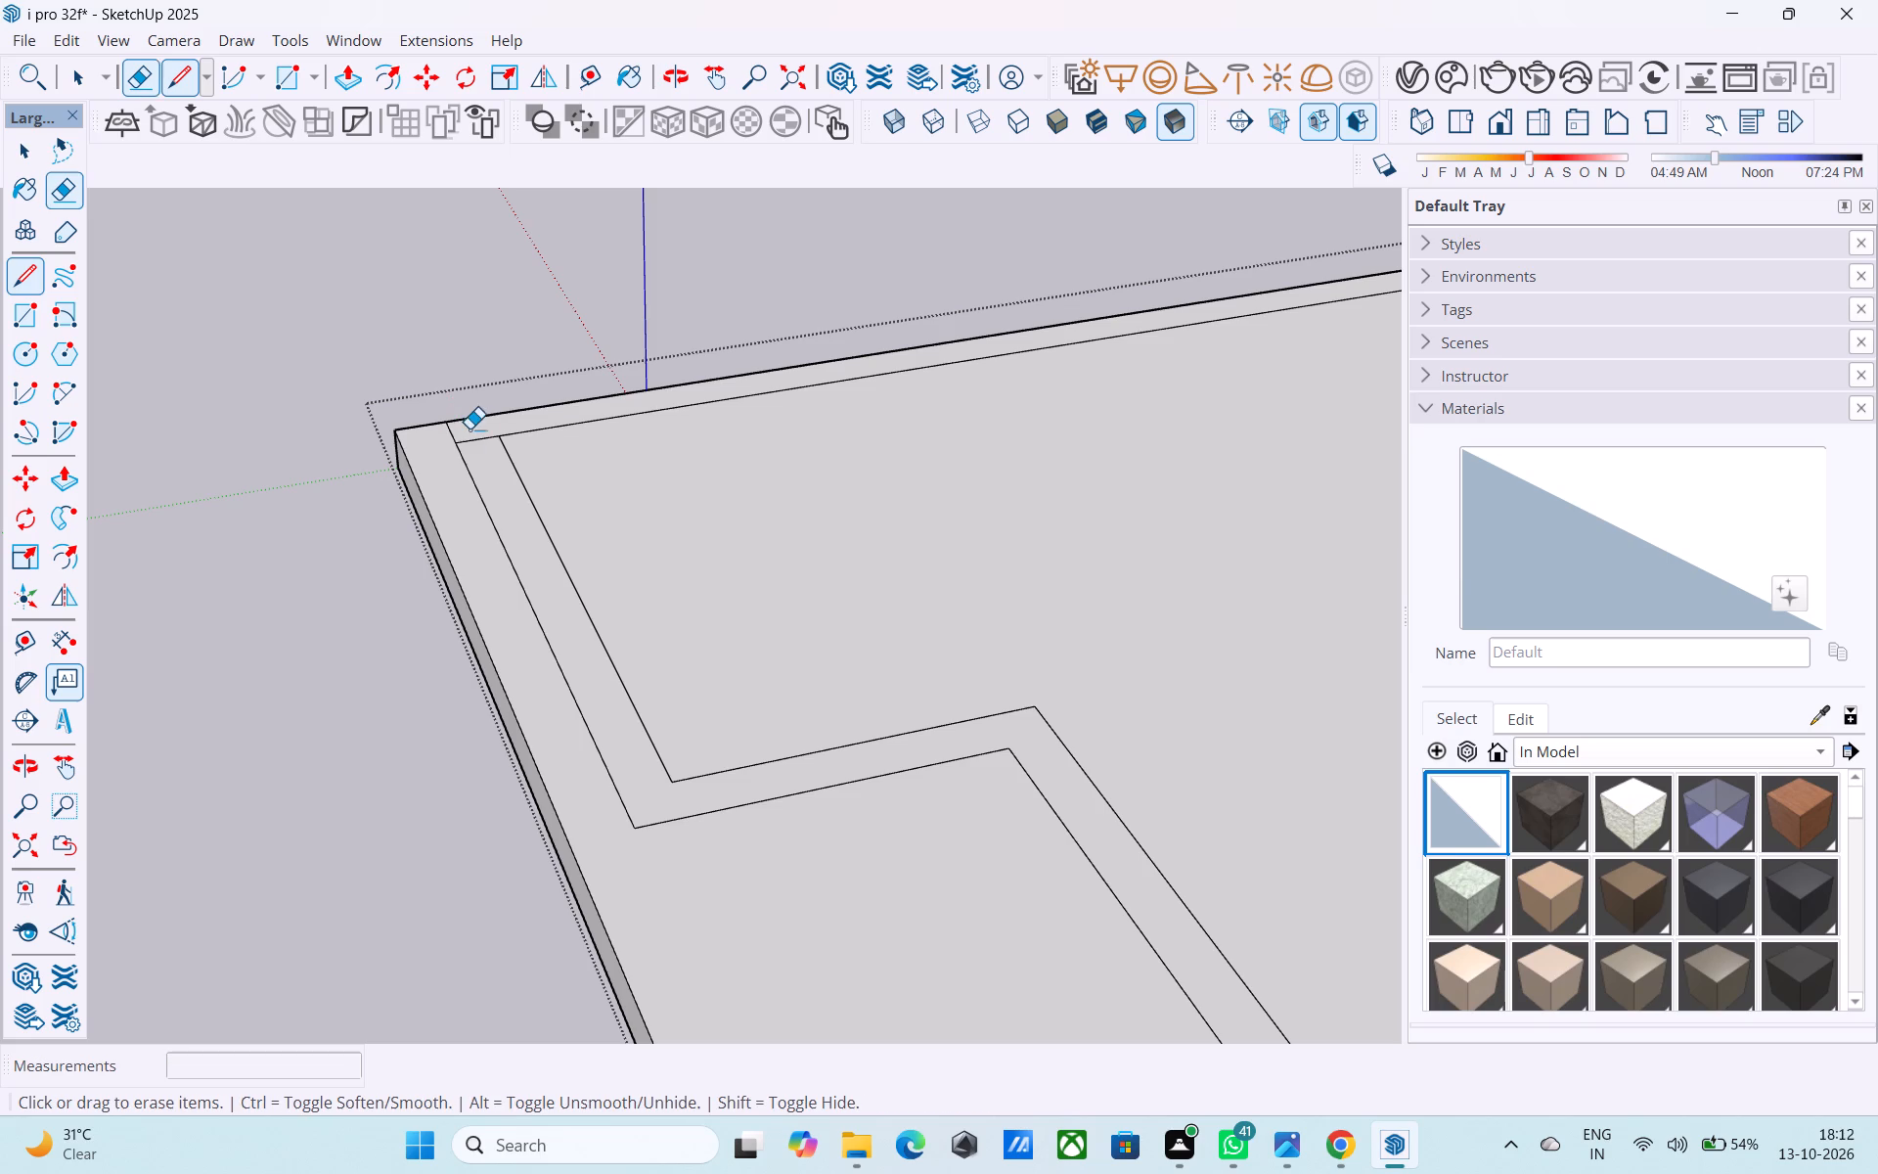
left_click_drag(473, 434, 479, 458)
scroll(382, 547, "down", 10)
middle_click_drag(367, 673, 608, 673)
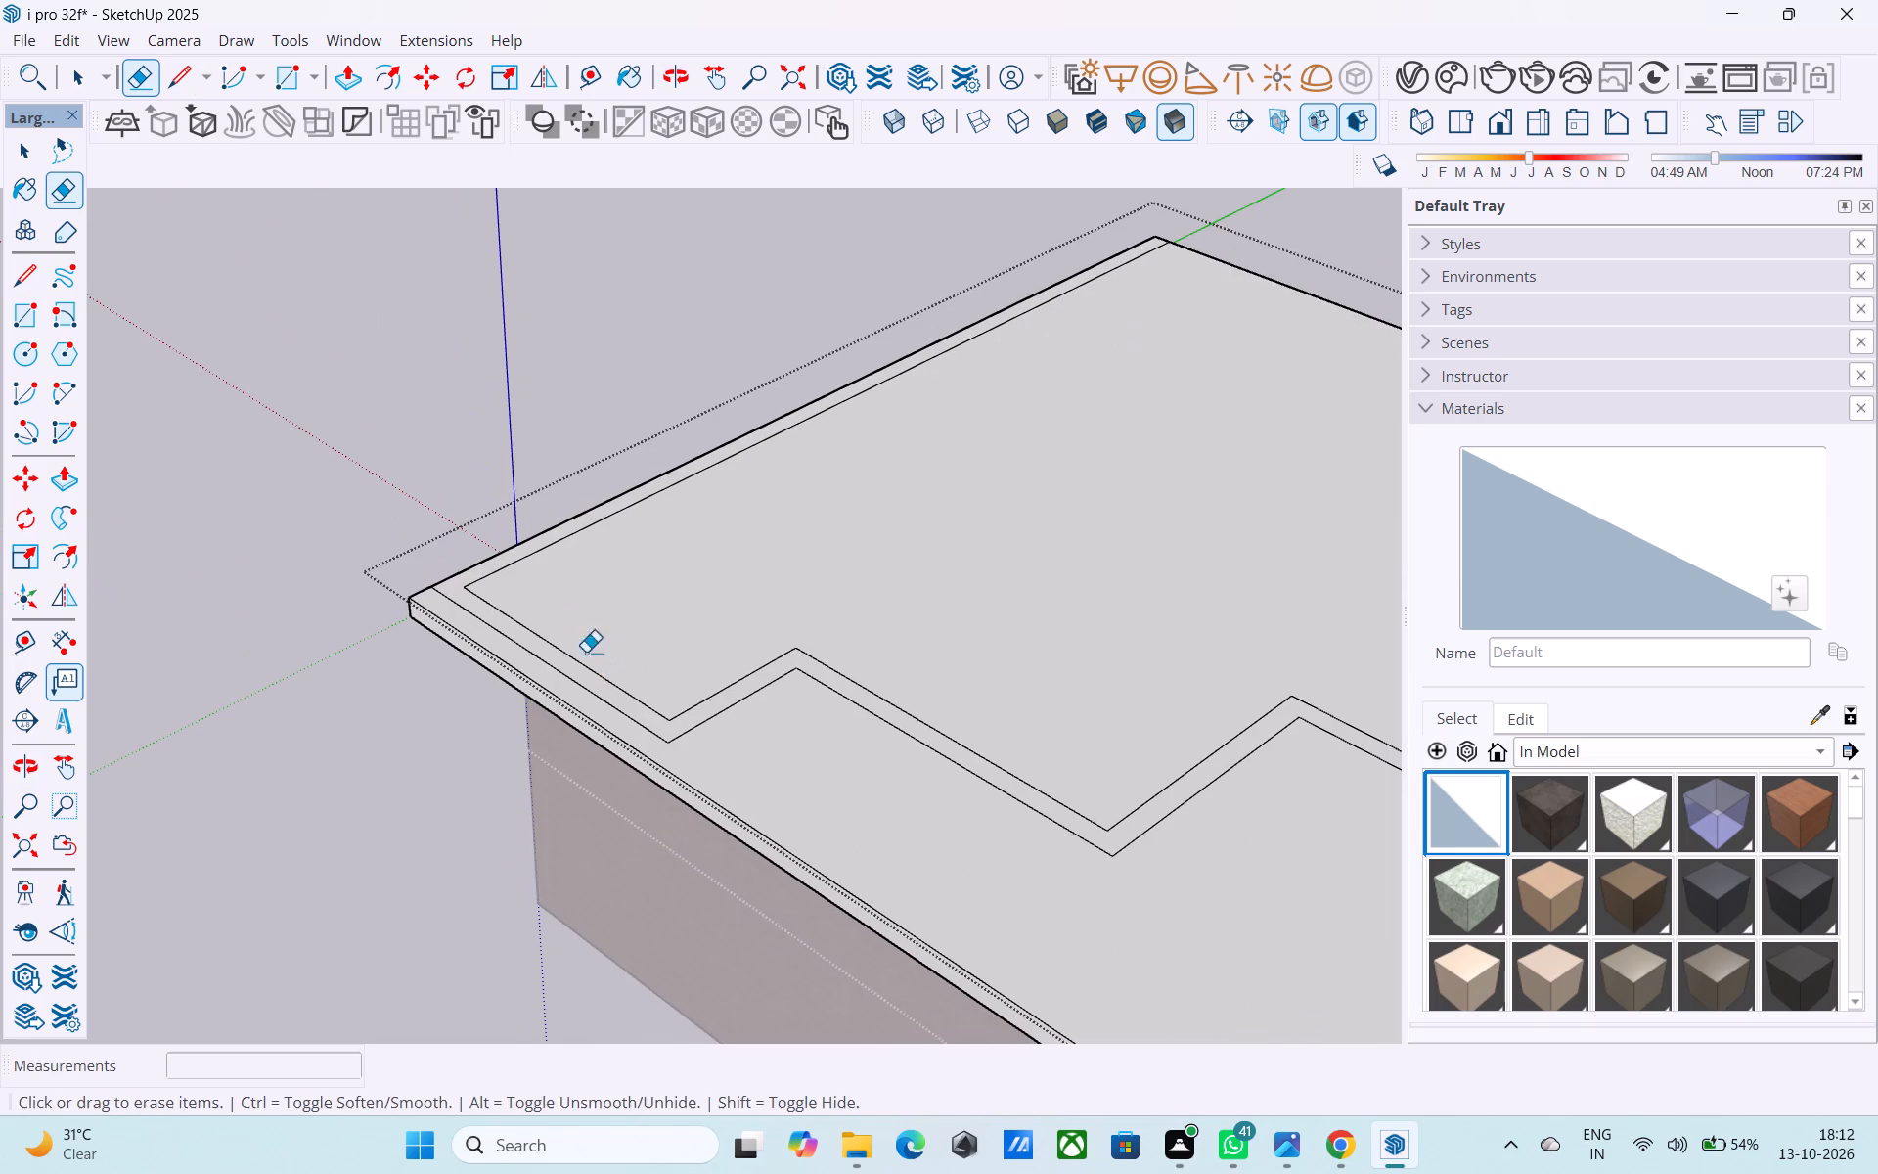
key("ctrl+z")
Copy the inset back-edge line 6" inward along the inner band line.
scroll(524, 602, "up", 4)
middle_click_drag(492, 595, 506, 604)
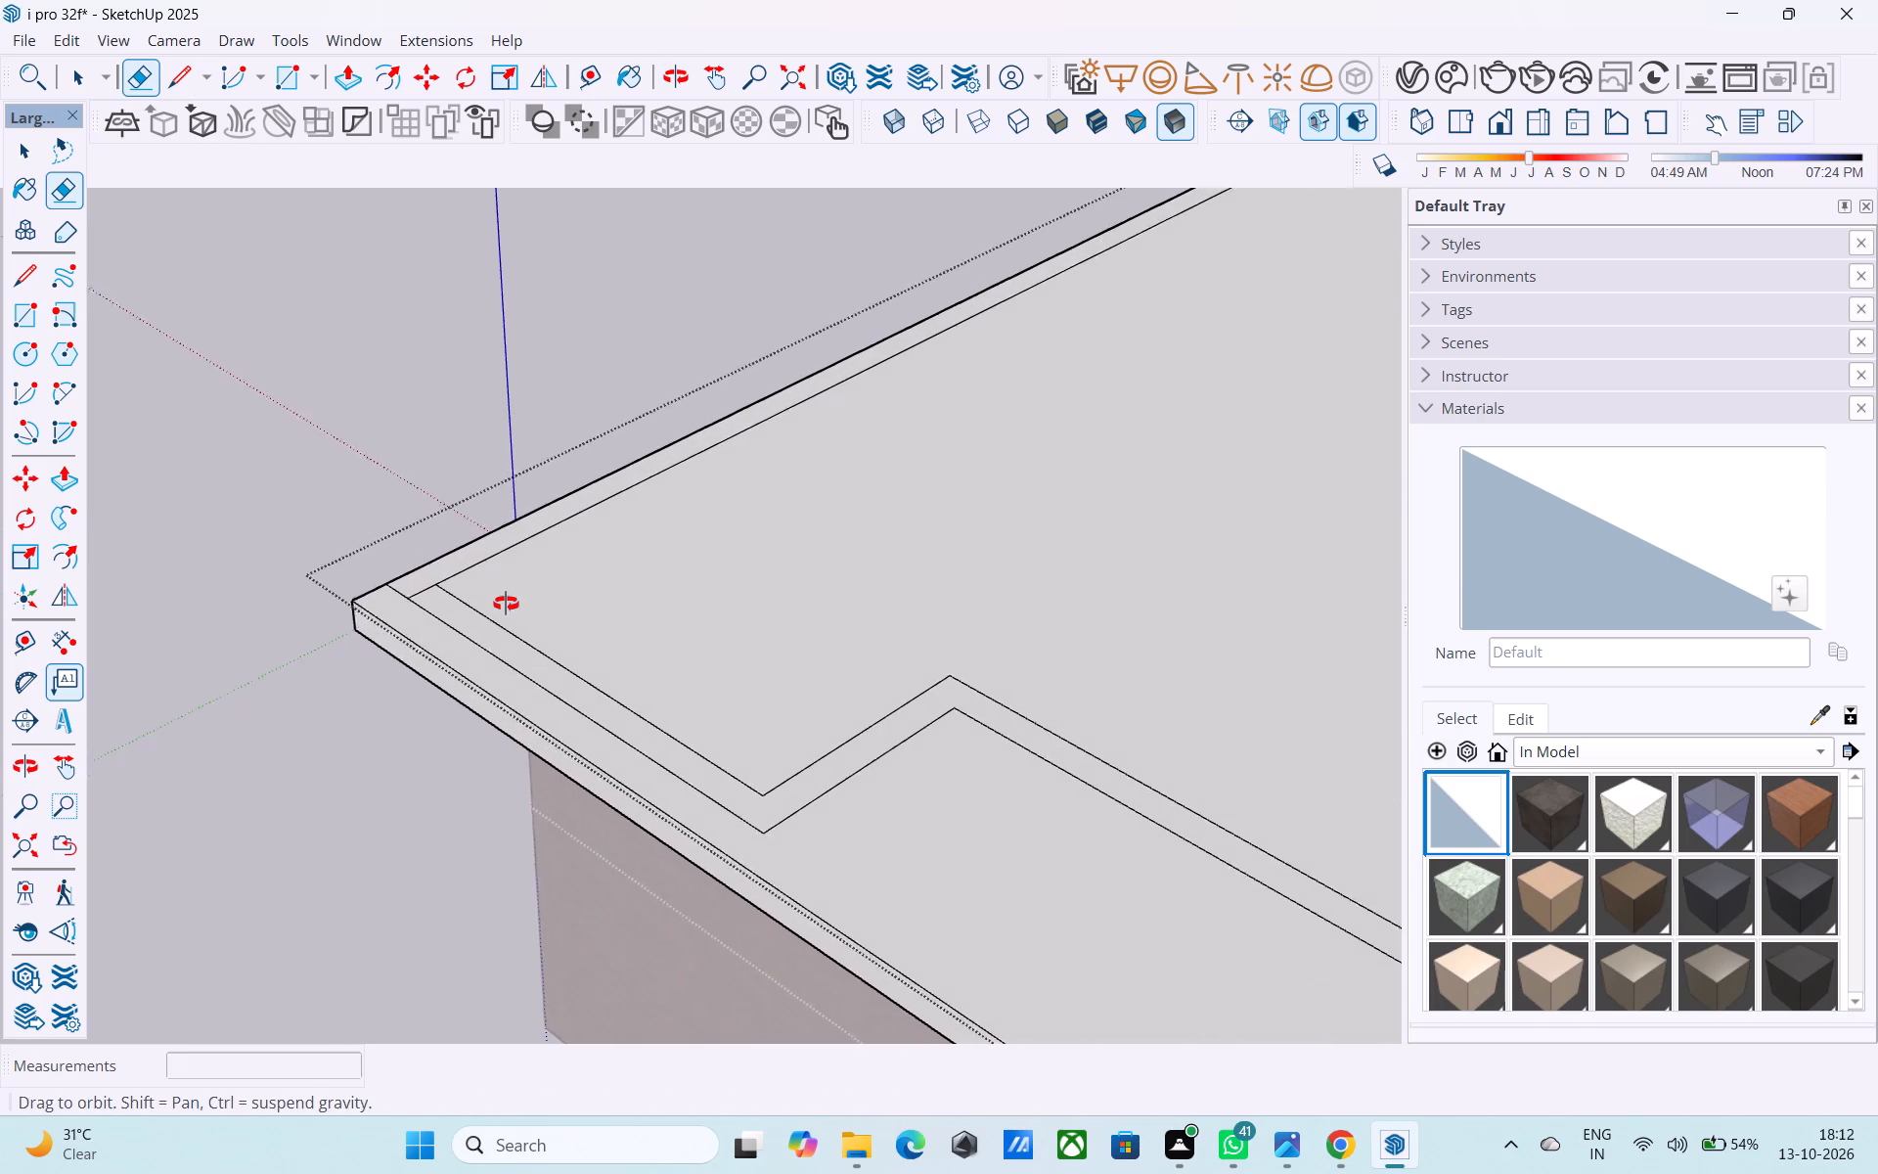
middle_click_drag(506, 604, 513, 608)
scroll(513, 608, "up", 4)
key("space")
left_click(460, 562)
key("m")
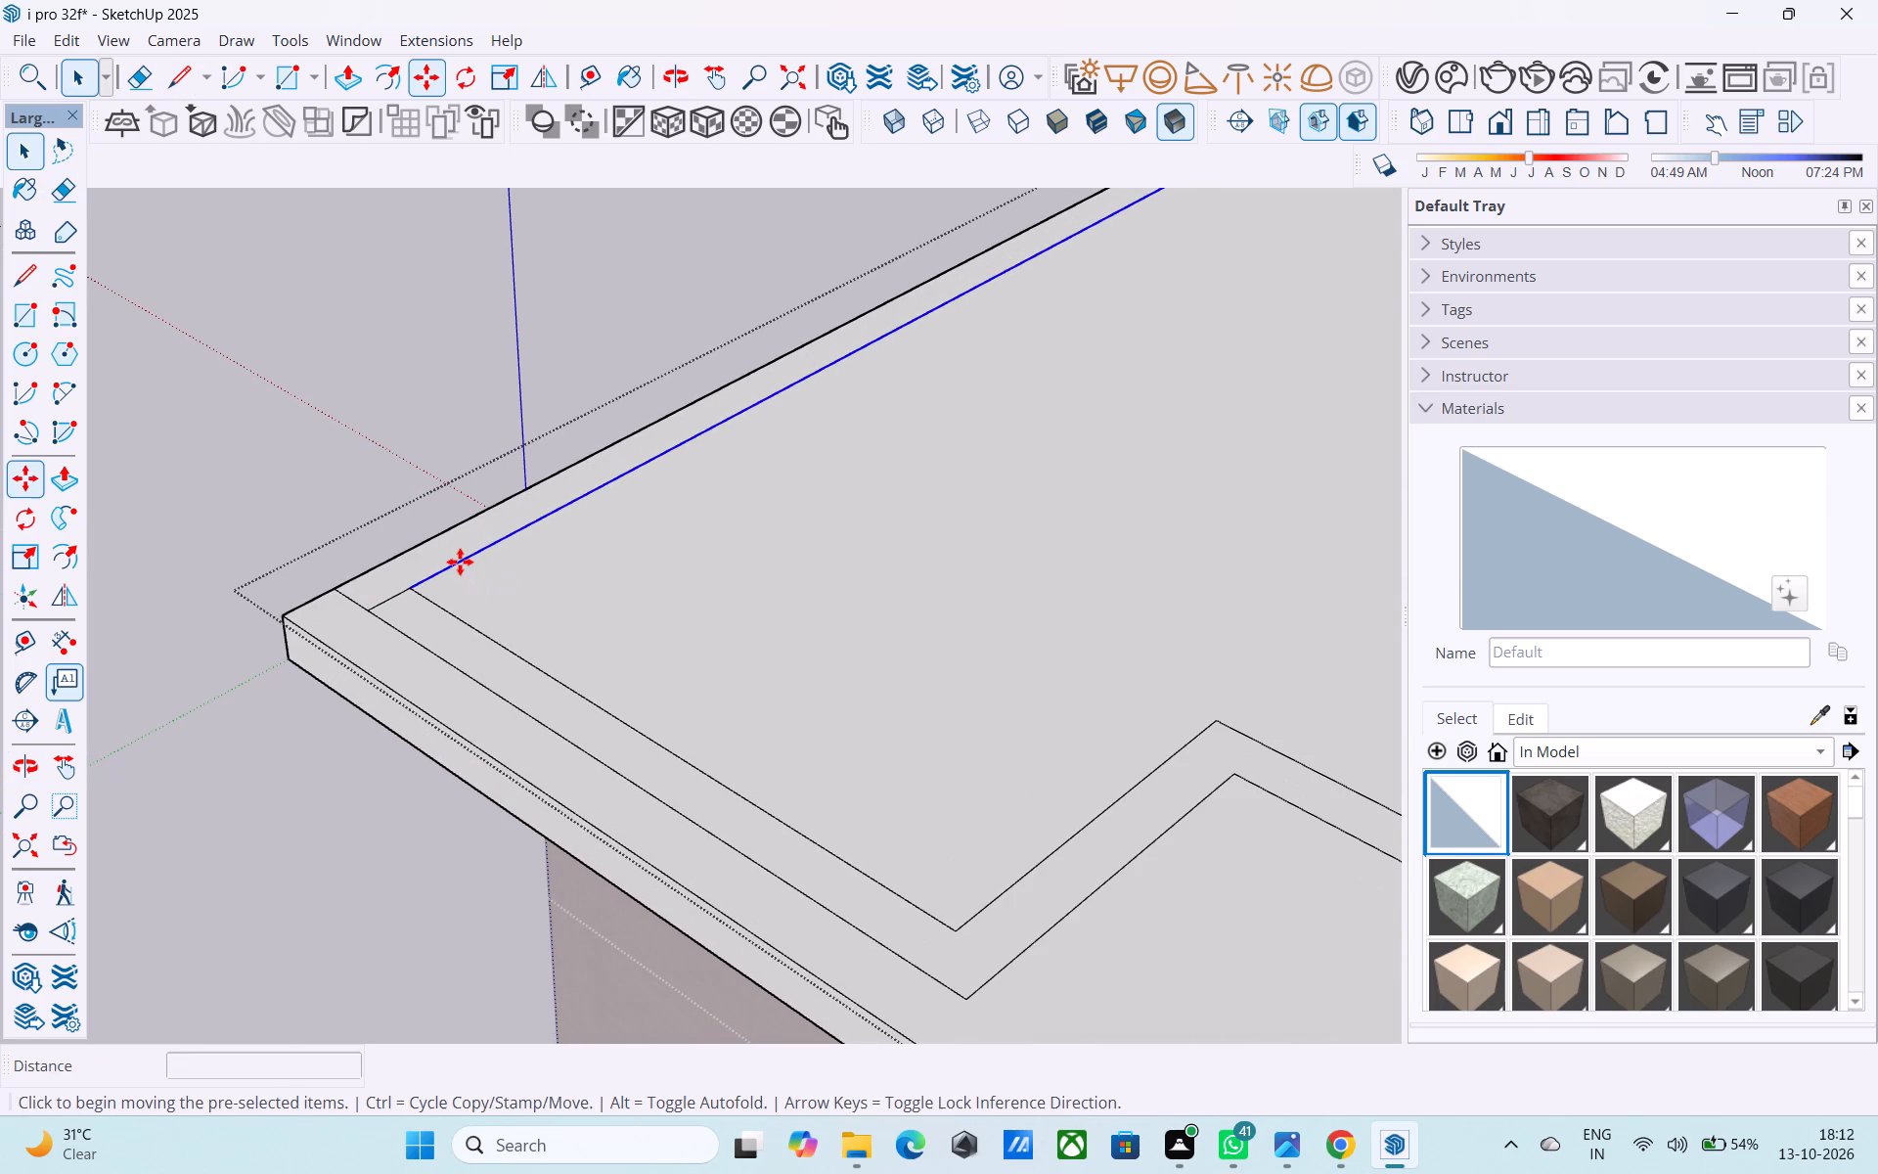
left_click(413, 590)
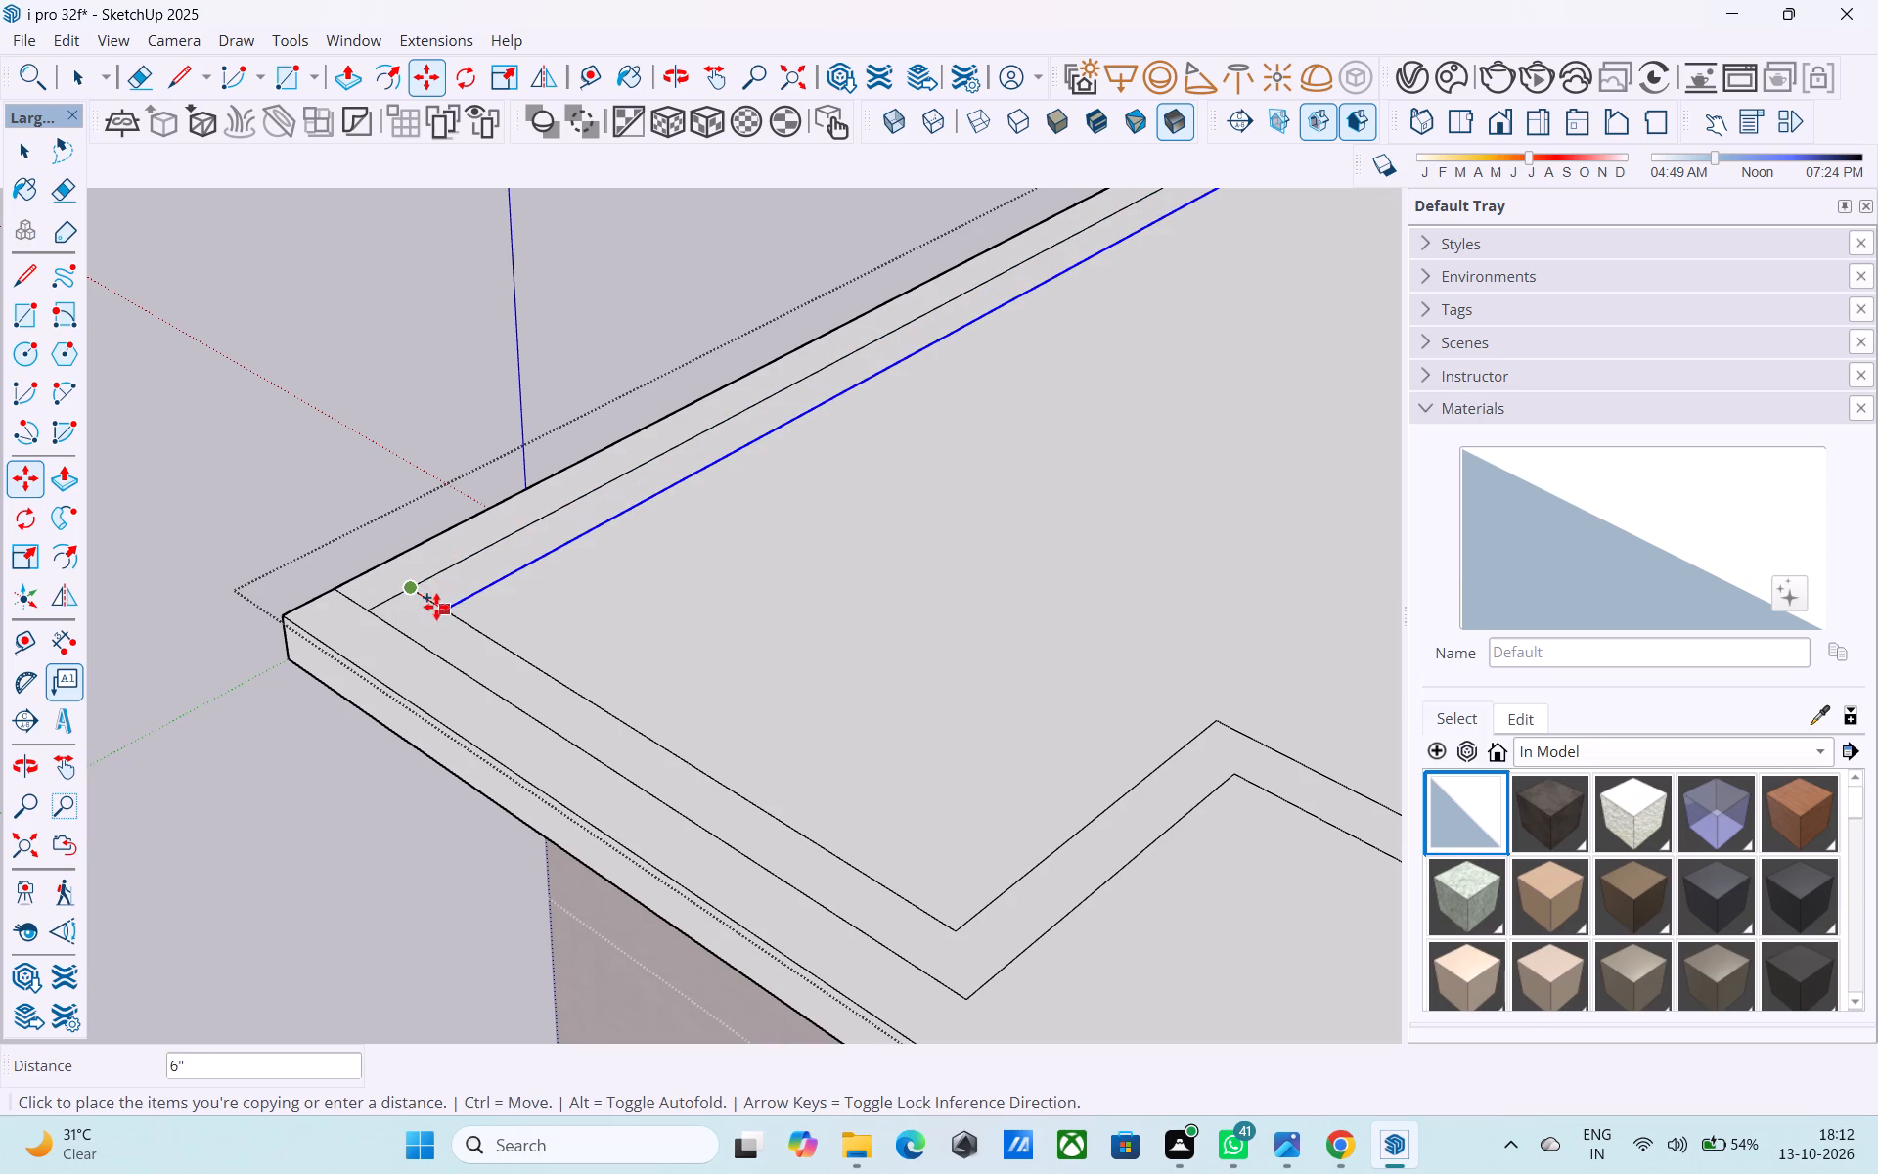
left_click(439, 609)
Erase the leftover piece of the inner band line between the two parallel back-edge lines.
key("e")
left_click(426, 600)
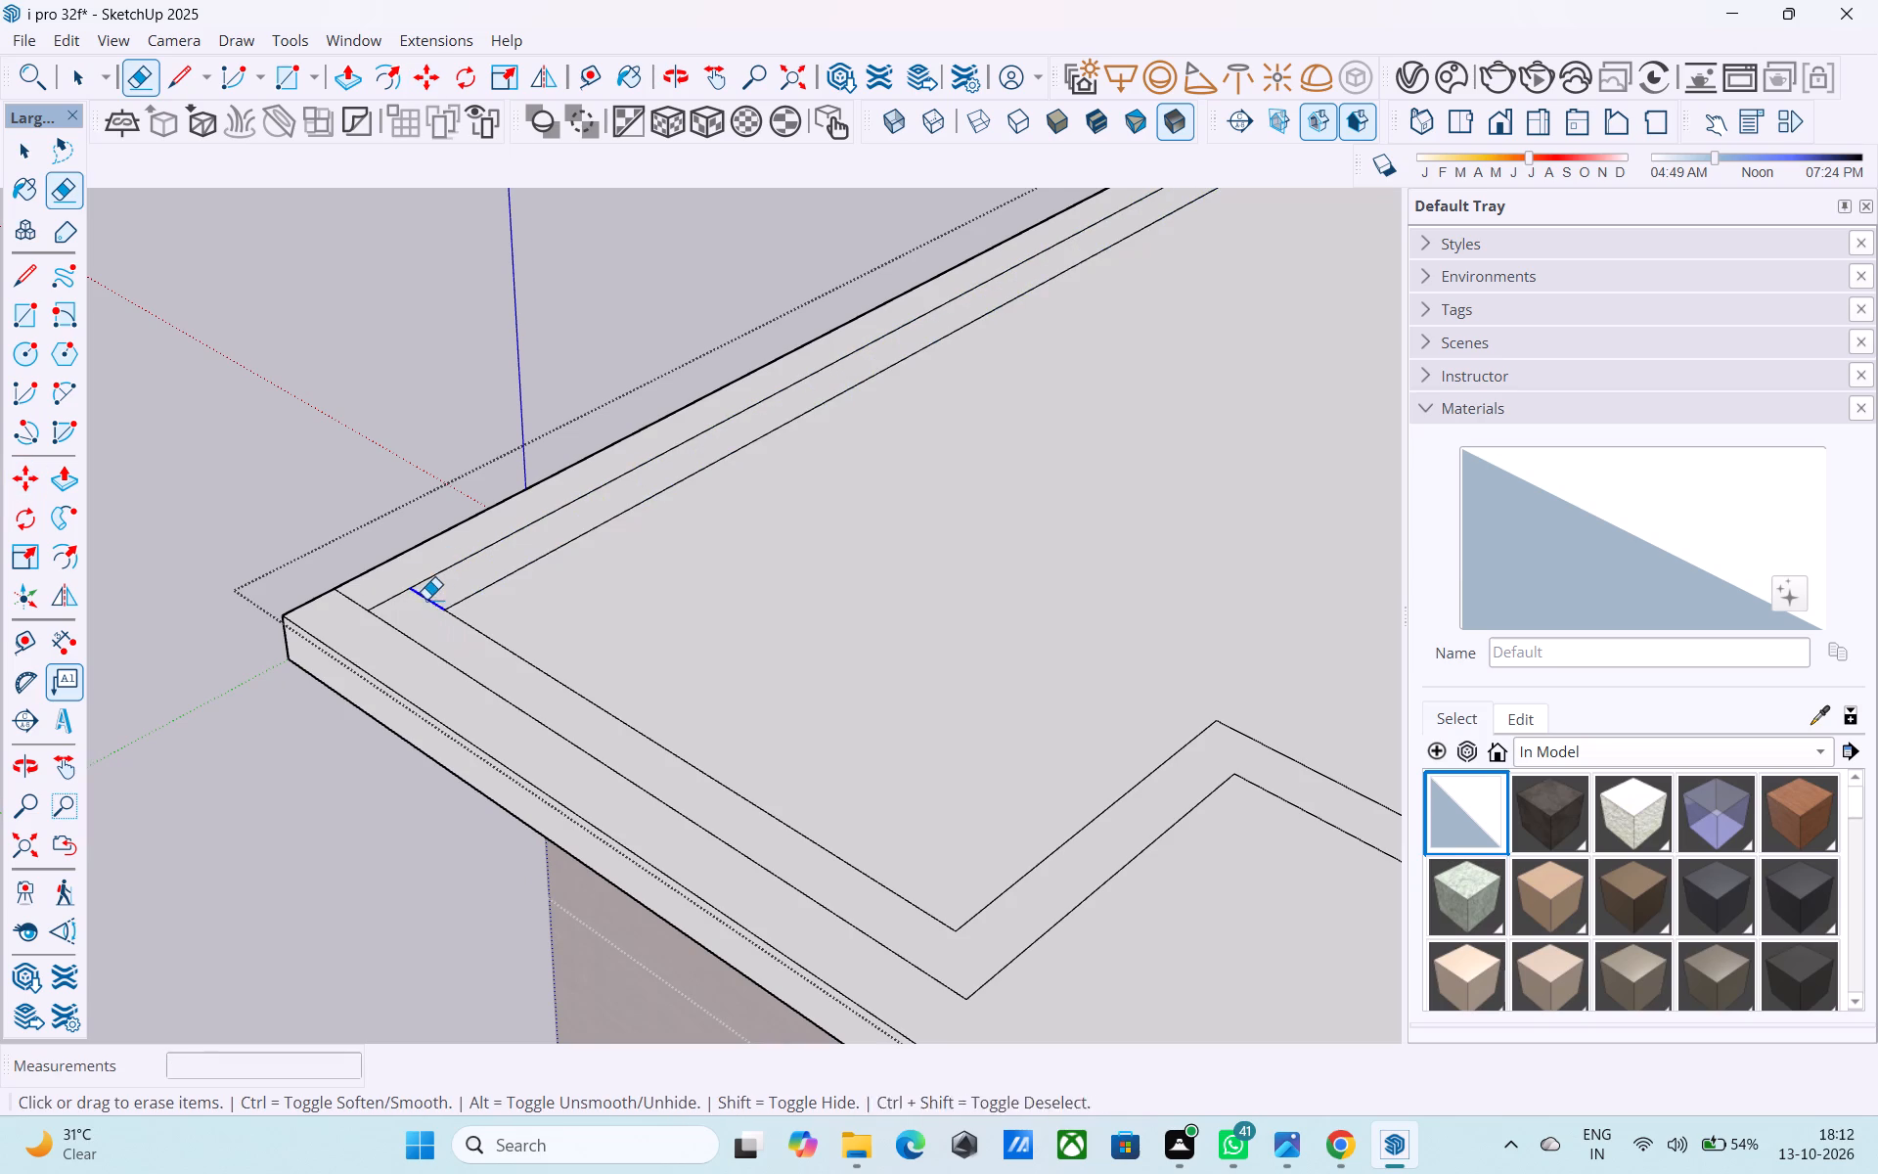
Copy the roof's opposite side edge 6" inward, and copy that new line another 6" inward on the top face.
scroll(329, 655, "down", 9)
middle_click_drag(805, 697, 700, 692)
scroll(627, 683, "down", 5)
middle_click_drag(843, 687, 413, 654)
middle_click_drag(845, 704, 953, 643)
middle_click_drag(1109, 668, 701, 670, "shift")
scroll(811, 673, "up", 10)
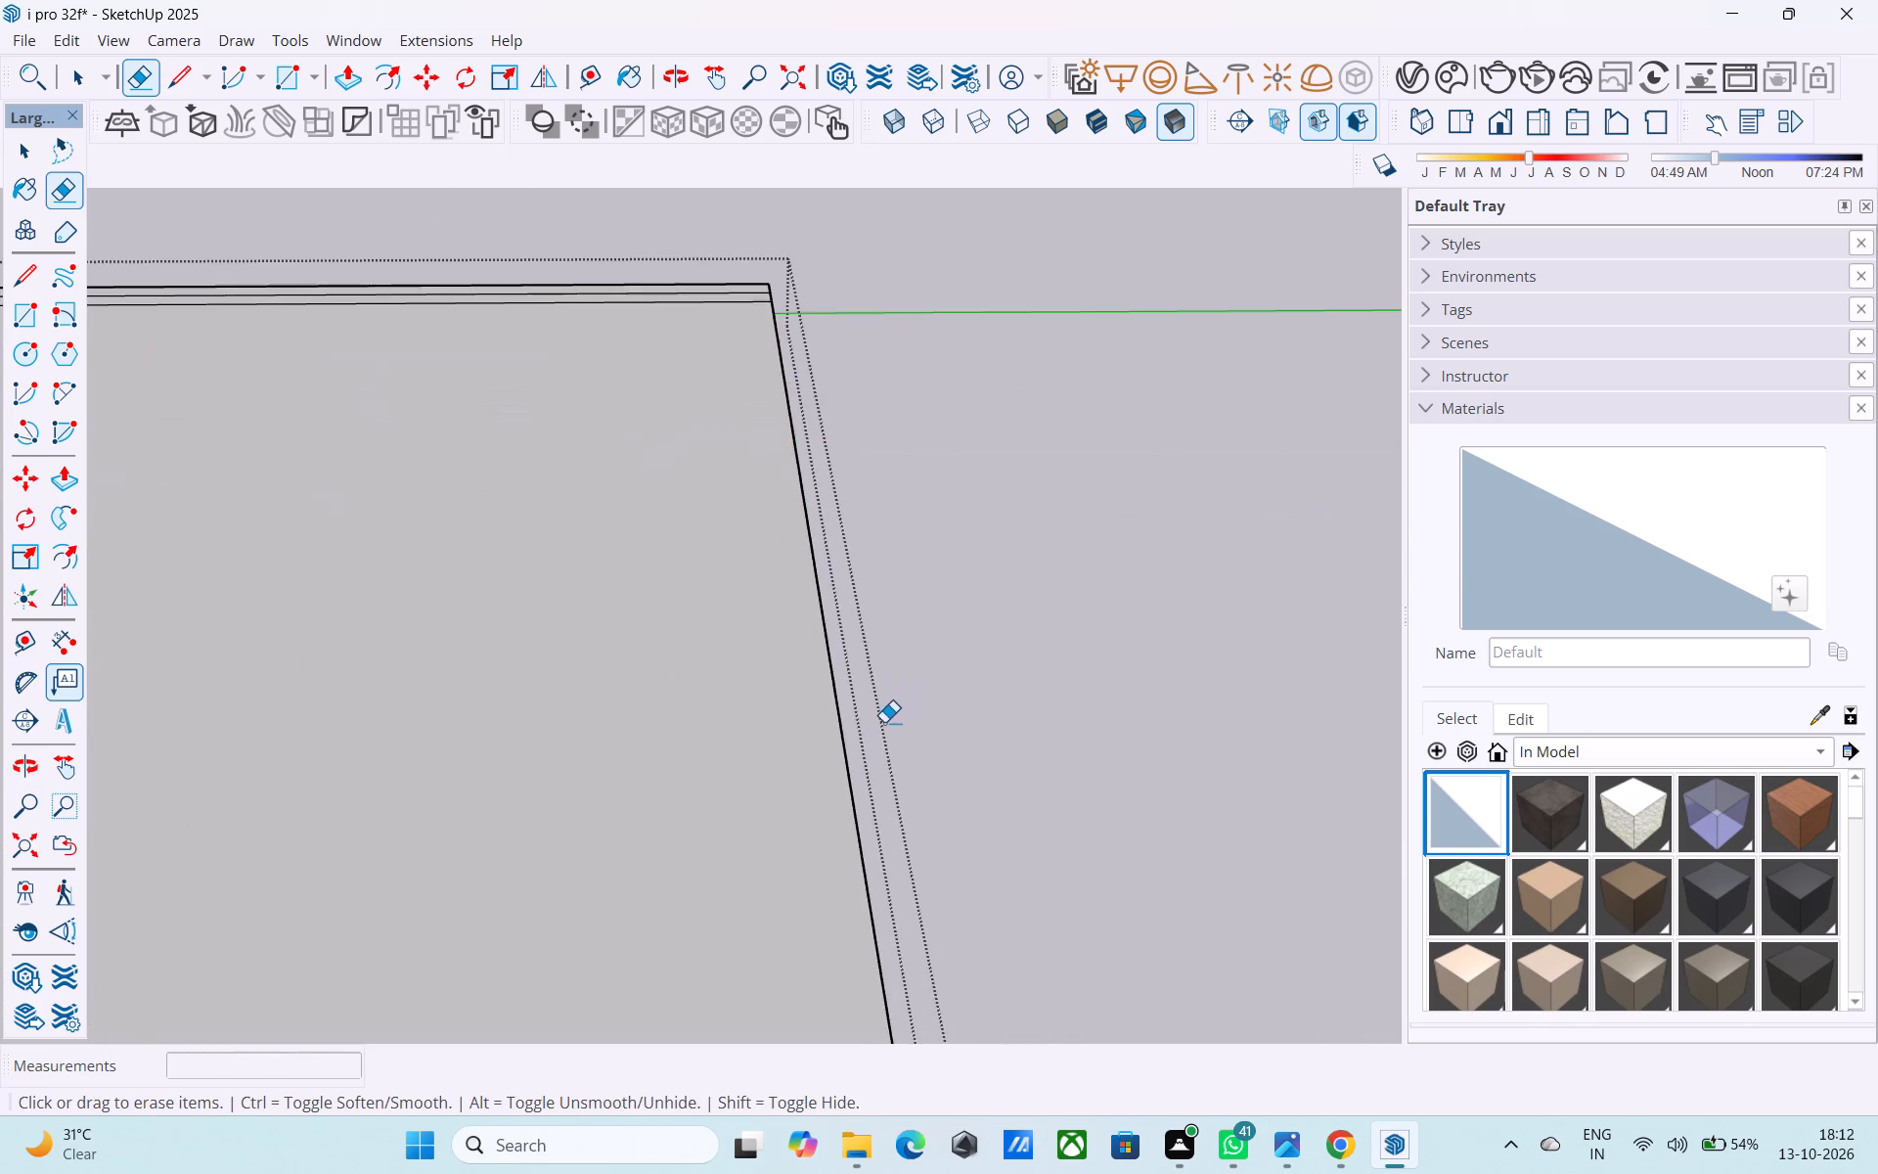
middle_click_drag(883, 722, 815, 690)
scroll(815, 690, "up", 1)
key("space")
left_click(633, 630)
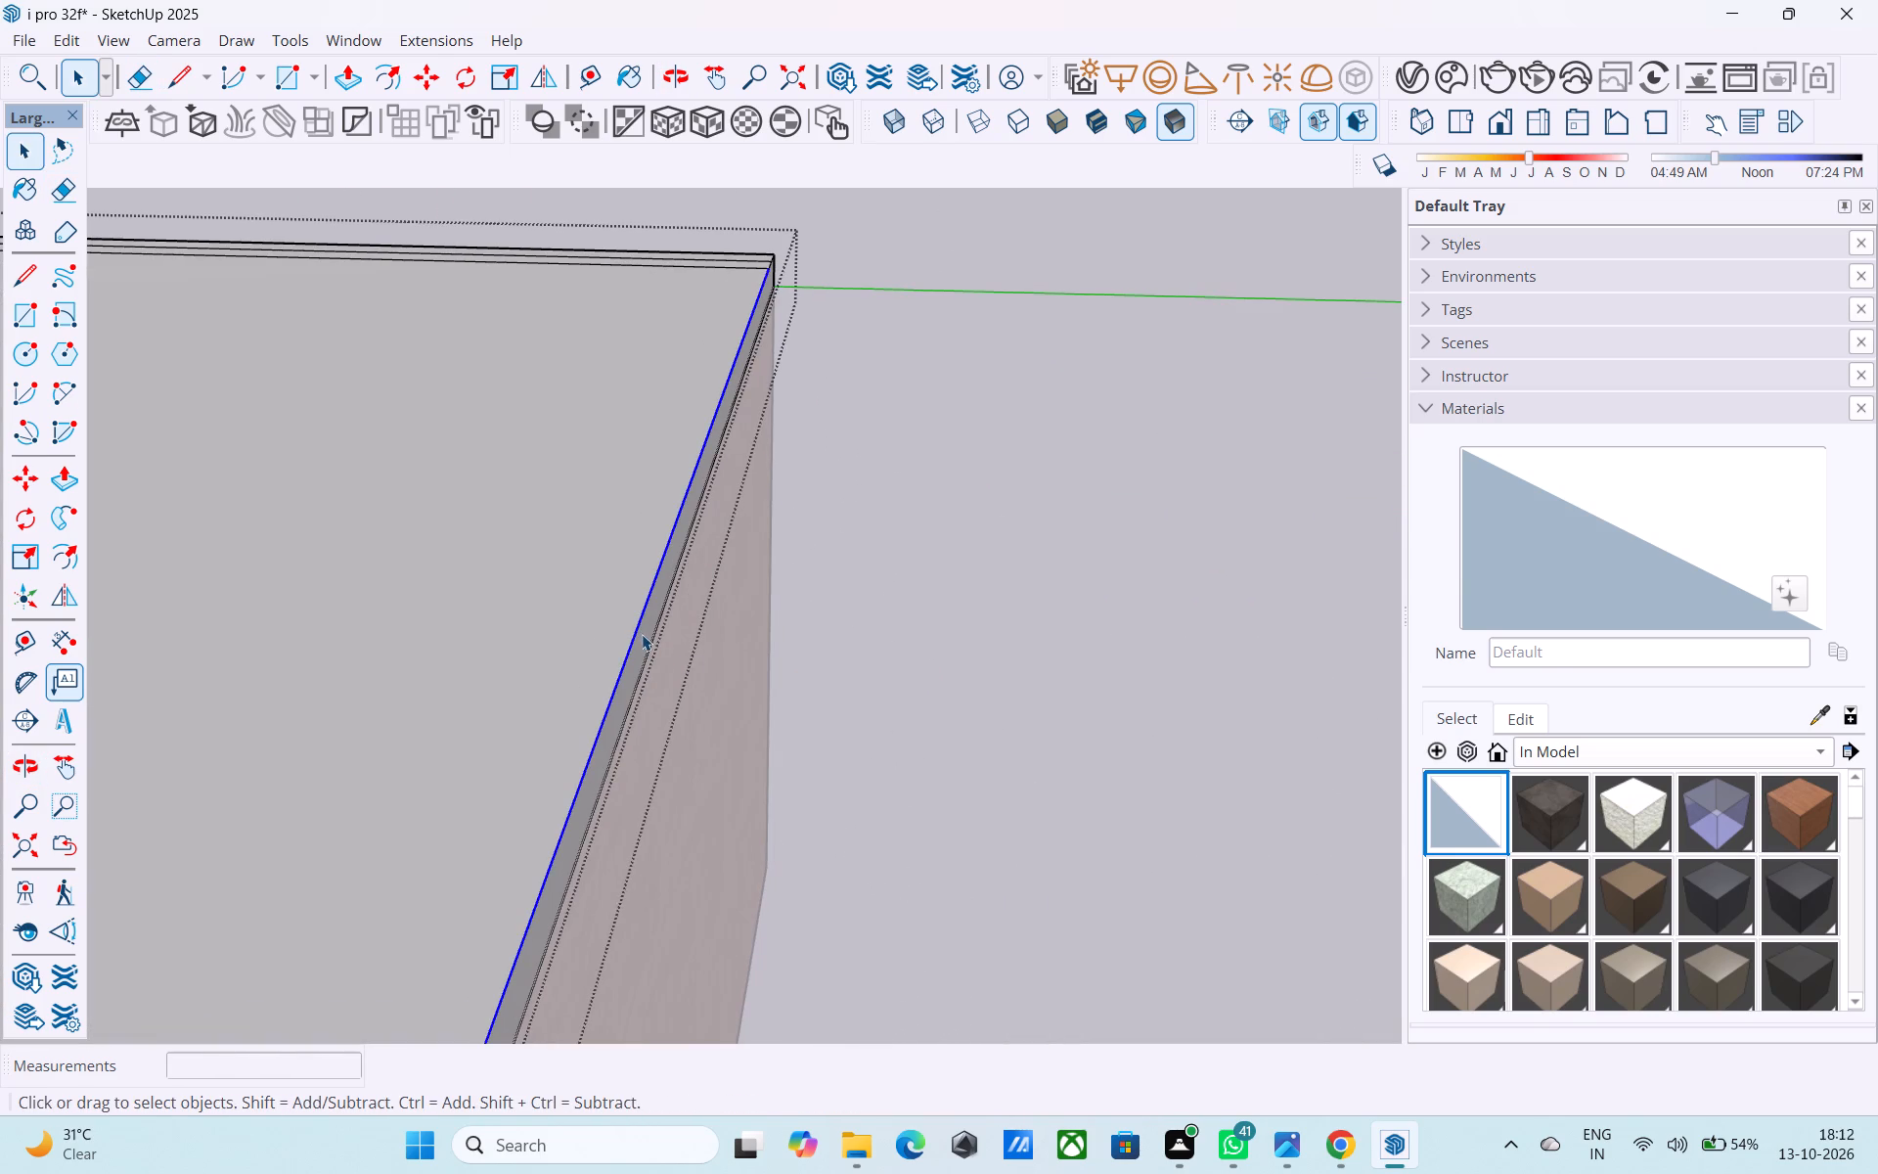
key("m")
left_click(635, 630)
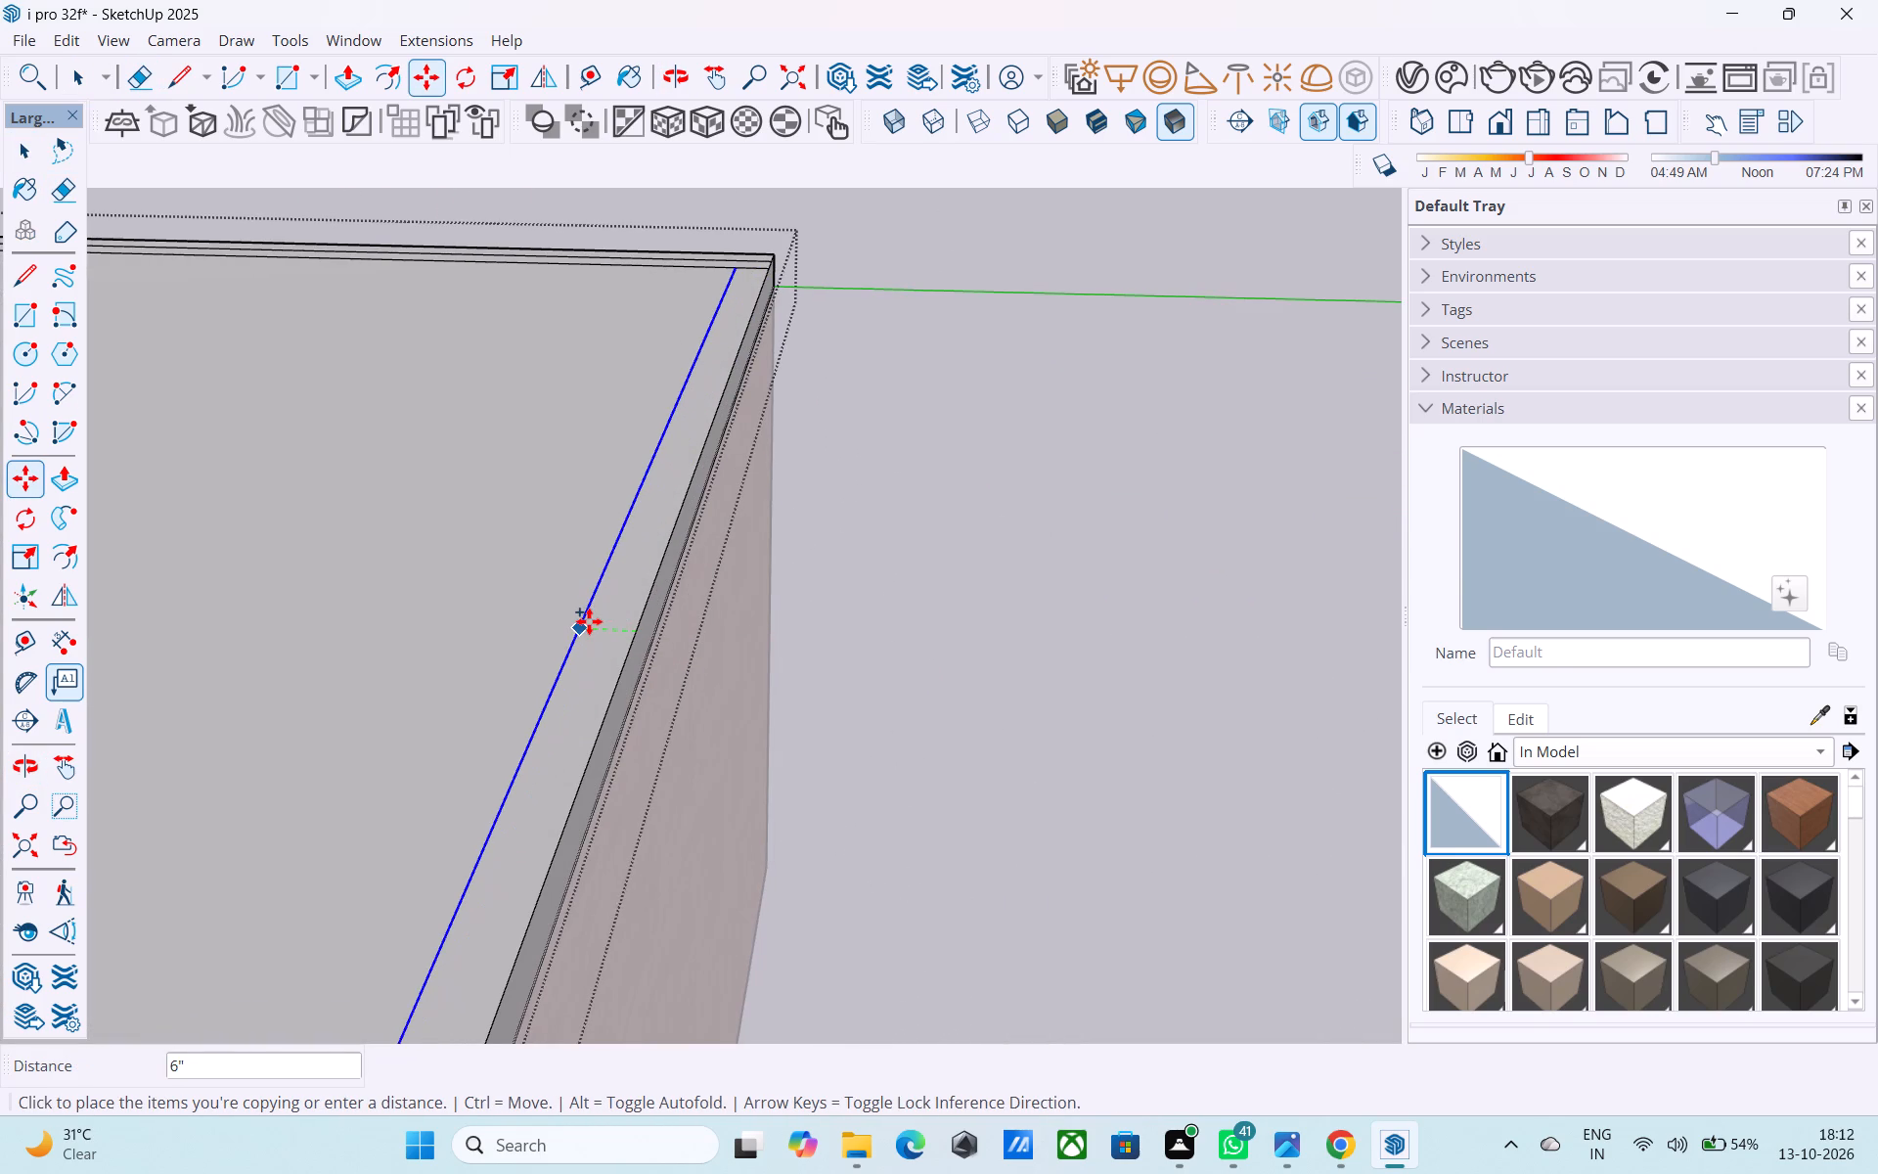
left_click(589, 621)
left_click(582, 626)
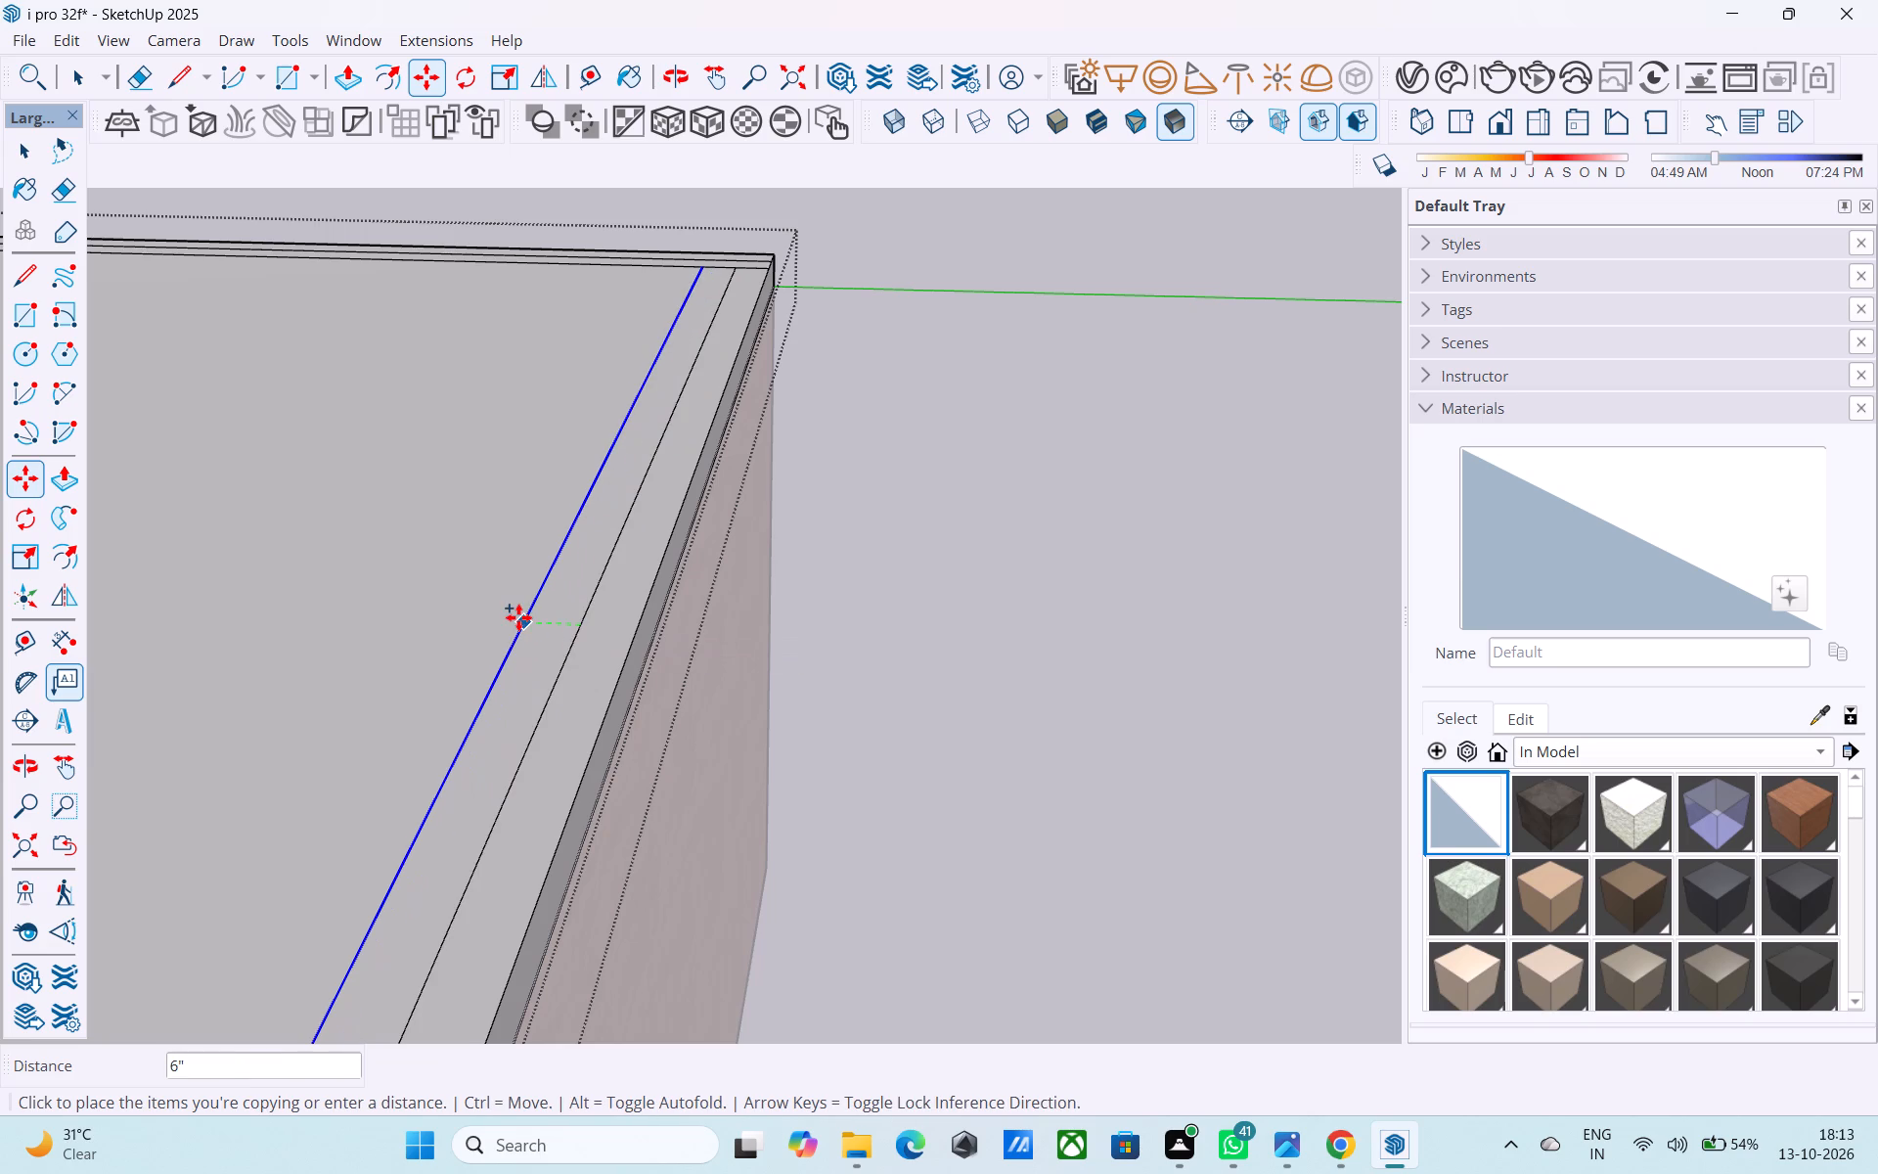
left_click(518, 617)
Erase the piece of the inner back-edge line between the two new parallel lines at the opposite side.
middle_click_drag(560, 645, 655, 749, "shift")
key("e")
middle_click_drag(717, 320, 721, 446)
scroll(747, 378, "up", 4)
left_click_drag(737, 299, 739, 317)
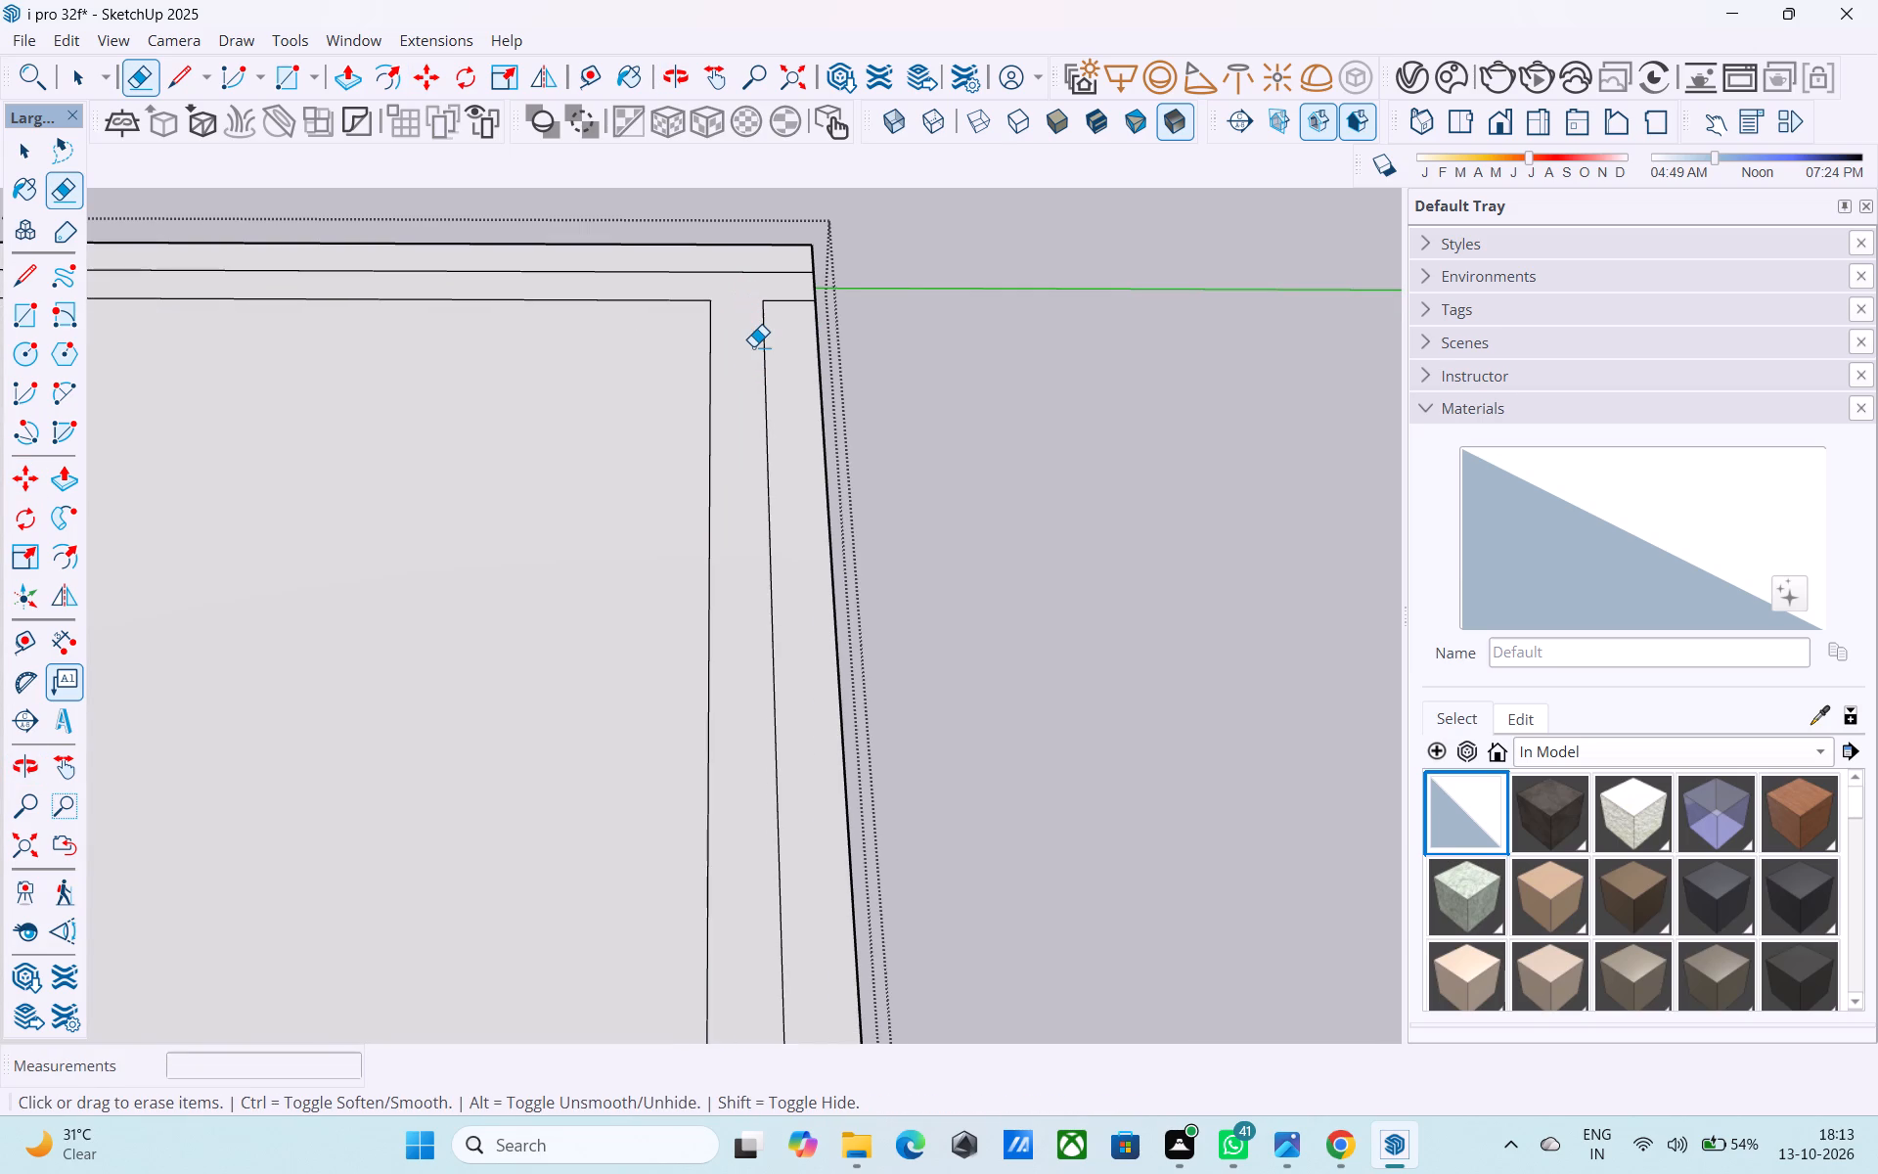
Draw a 6" line extending the outer side line to the outer back-edge line at the corner.
key("l")
left_click(764, 295)
left_click(762, 276)
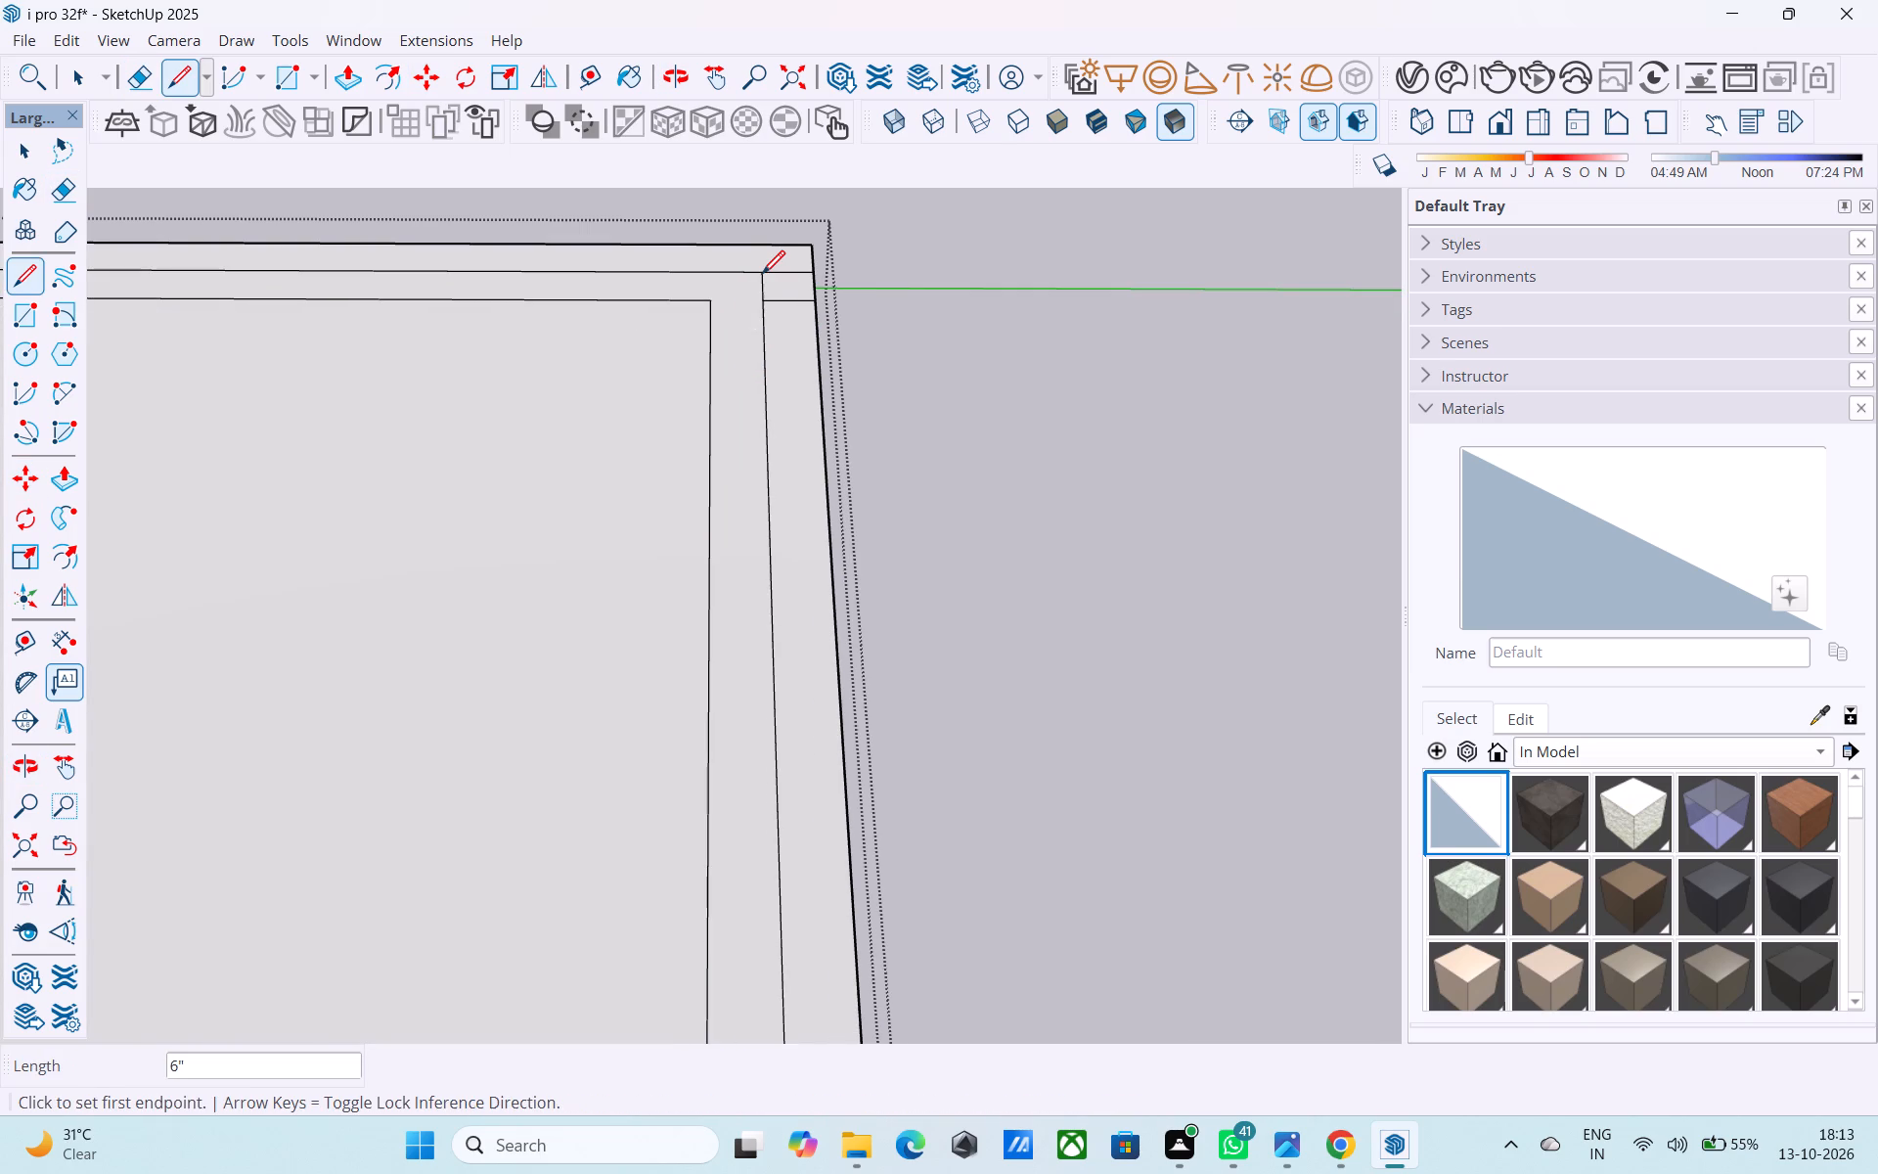
Erase the leftover pieces of both back-edge lines between the outer side line and the roof's opposite side edge.
key("e")
left_click(795, 272)
left_click_drag(789, 308, 785, 321)
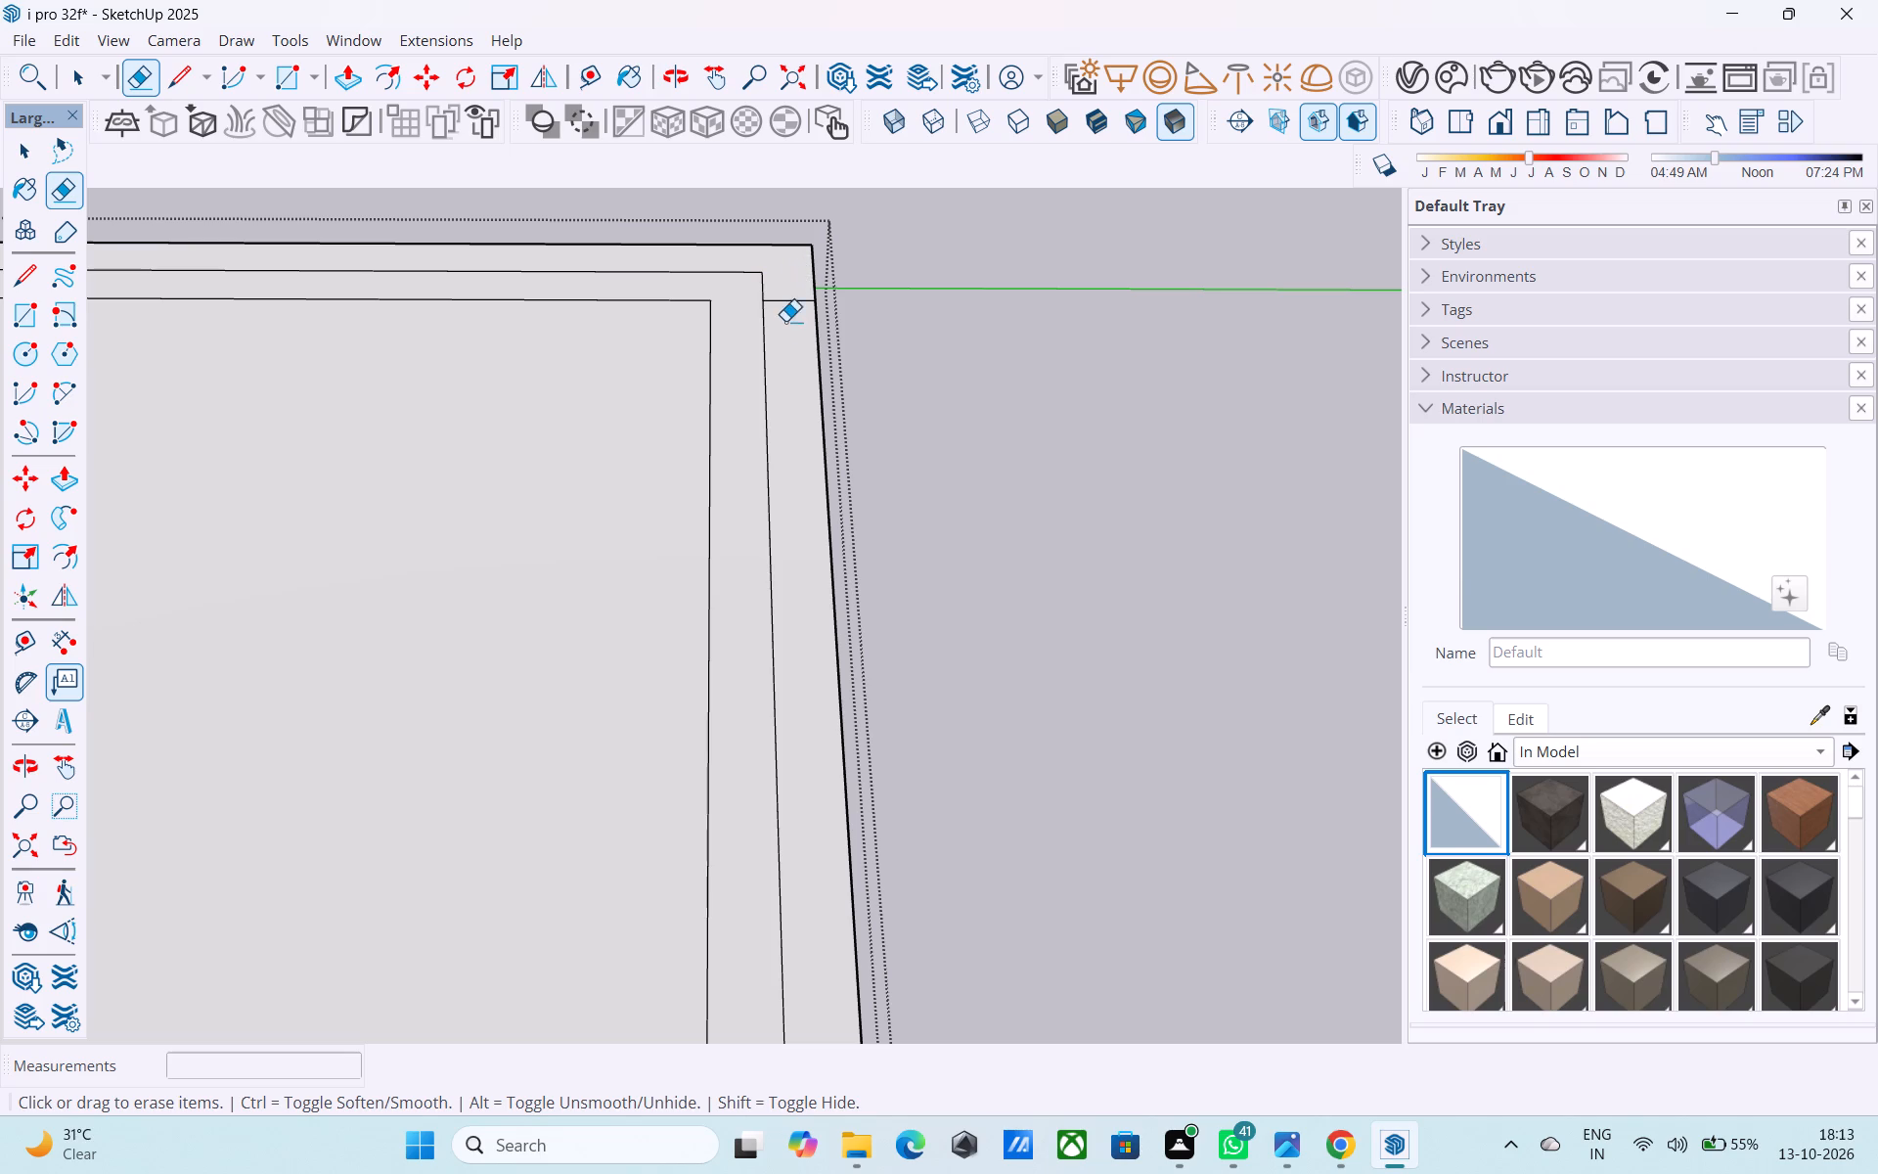
left_click_drag(785, 321, 785, 324)
left_click(786, 298)
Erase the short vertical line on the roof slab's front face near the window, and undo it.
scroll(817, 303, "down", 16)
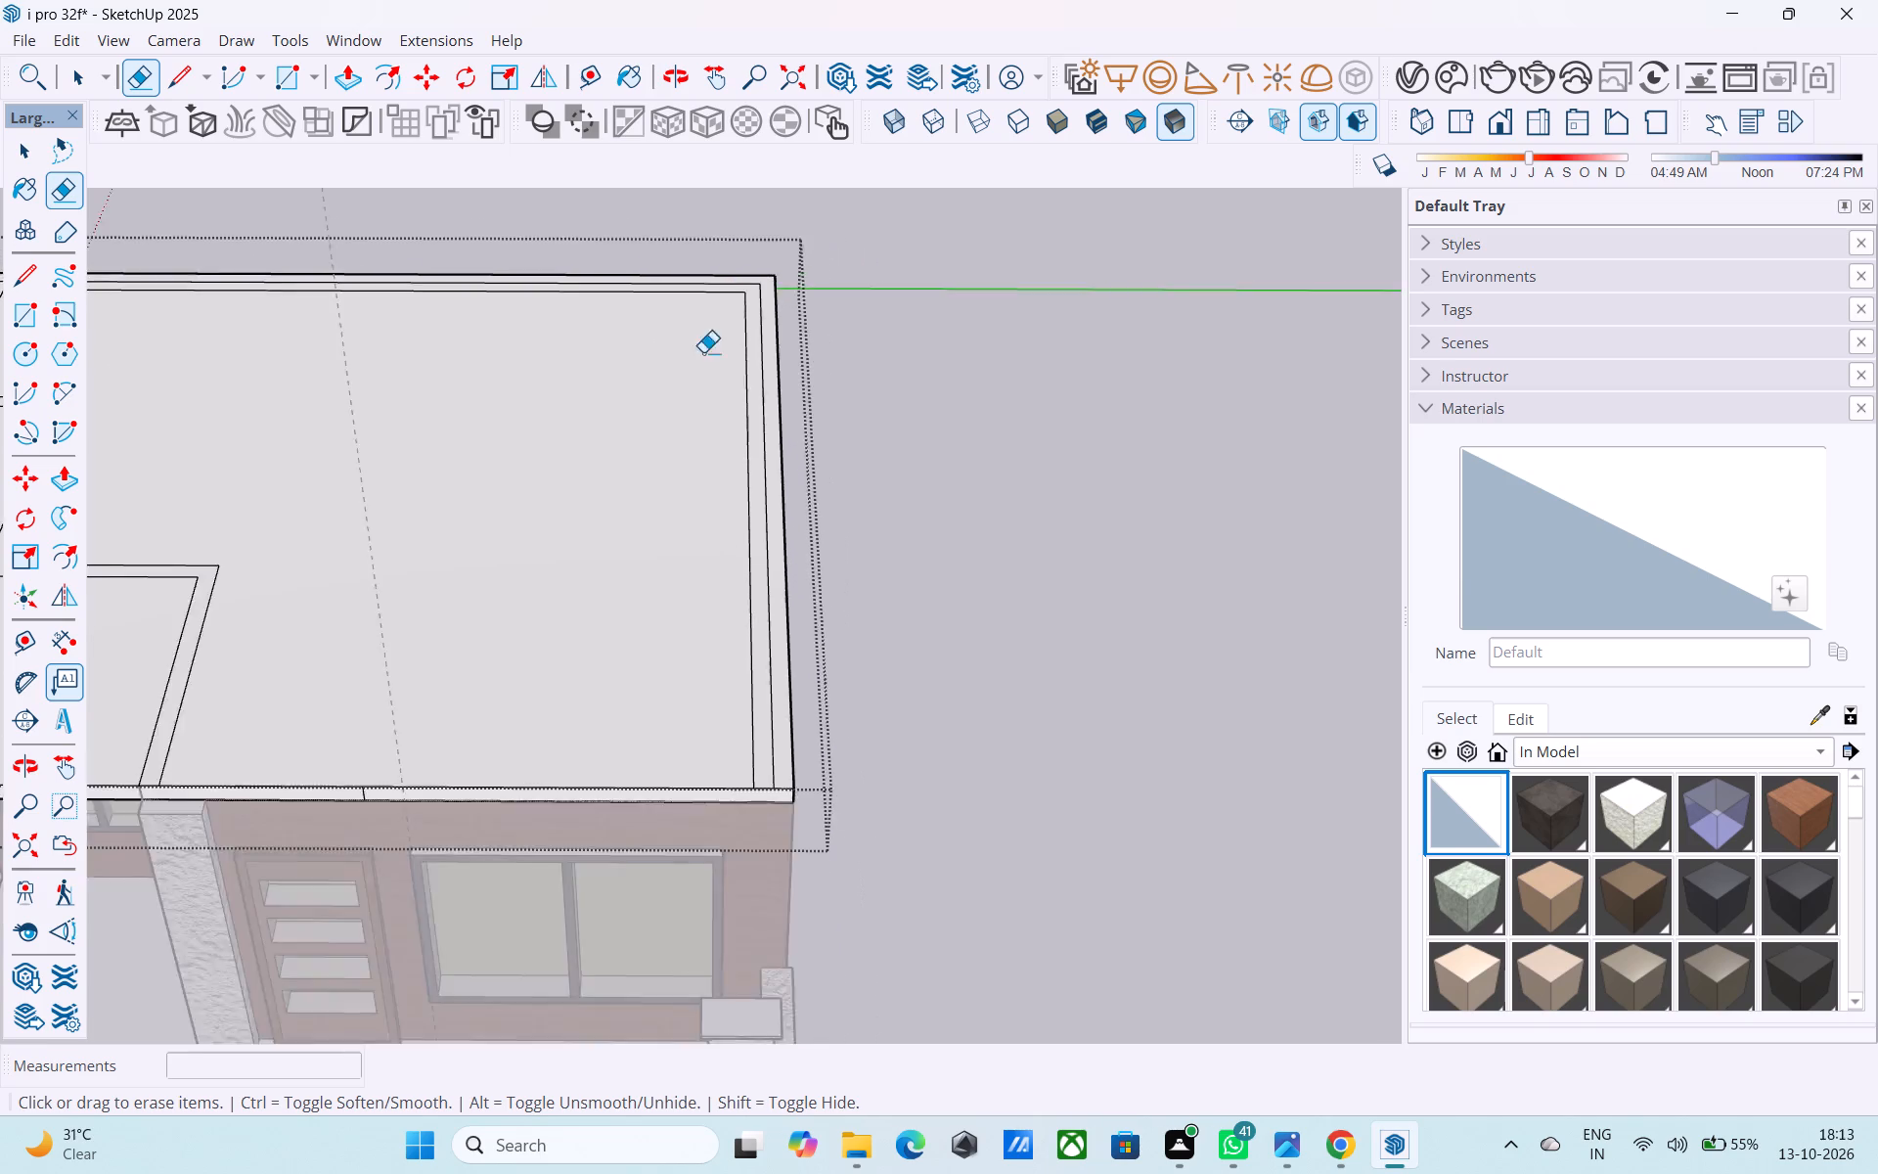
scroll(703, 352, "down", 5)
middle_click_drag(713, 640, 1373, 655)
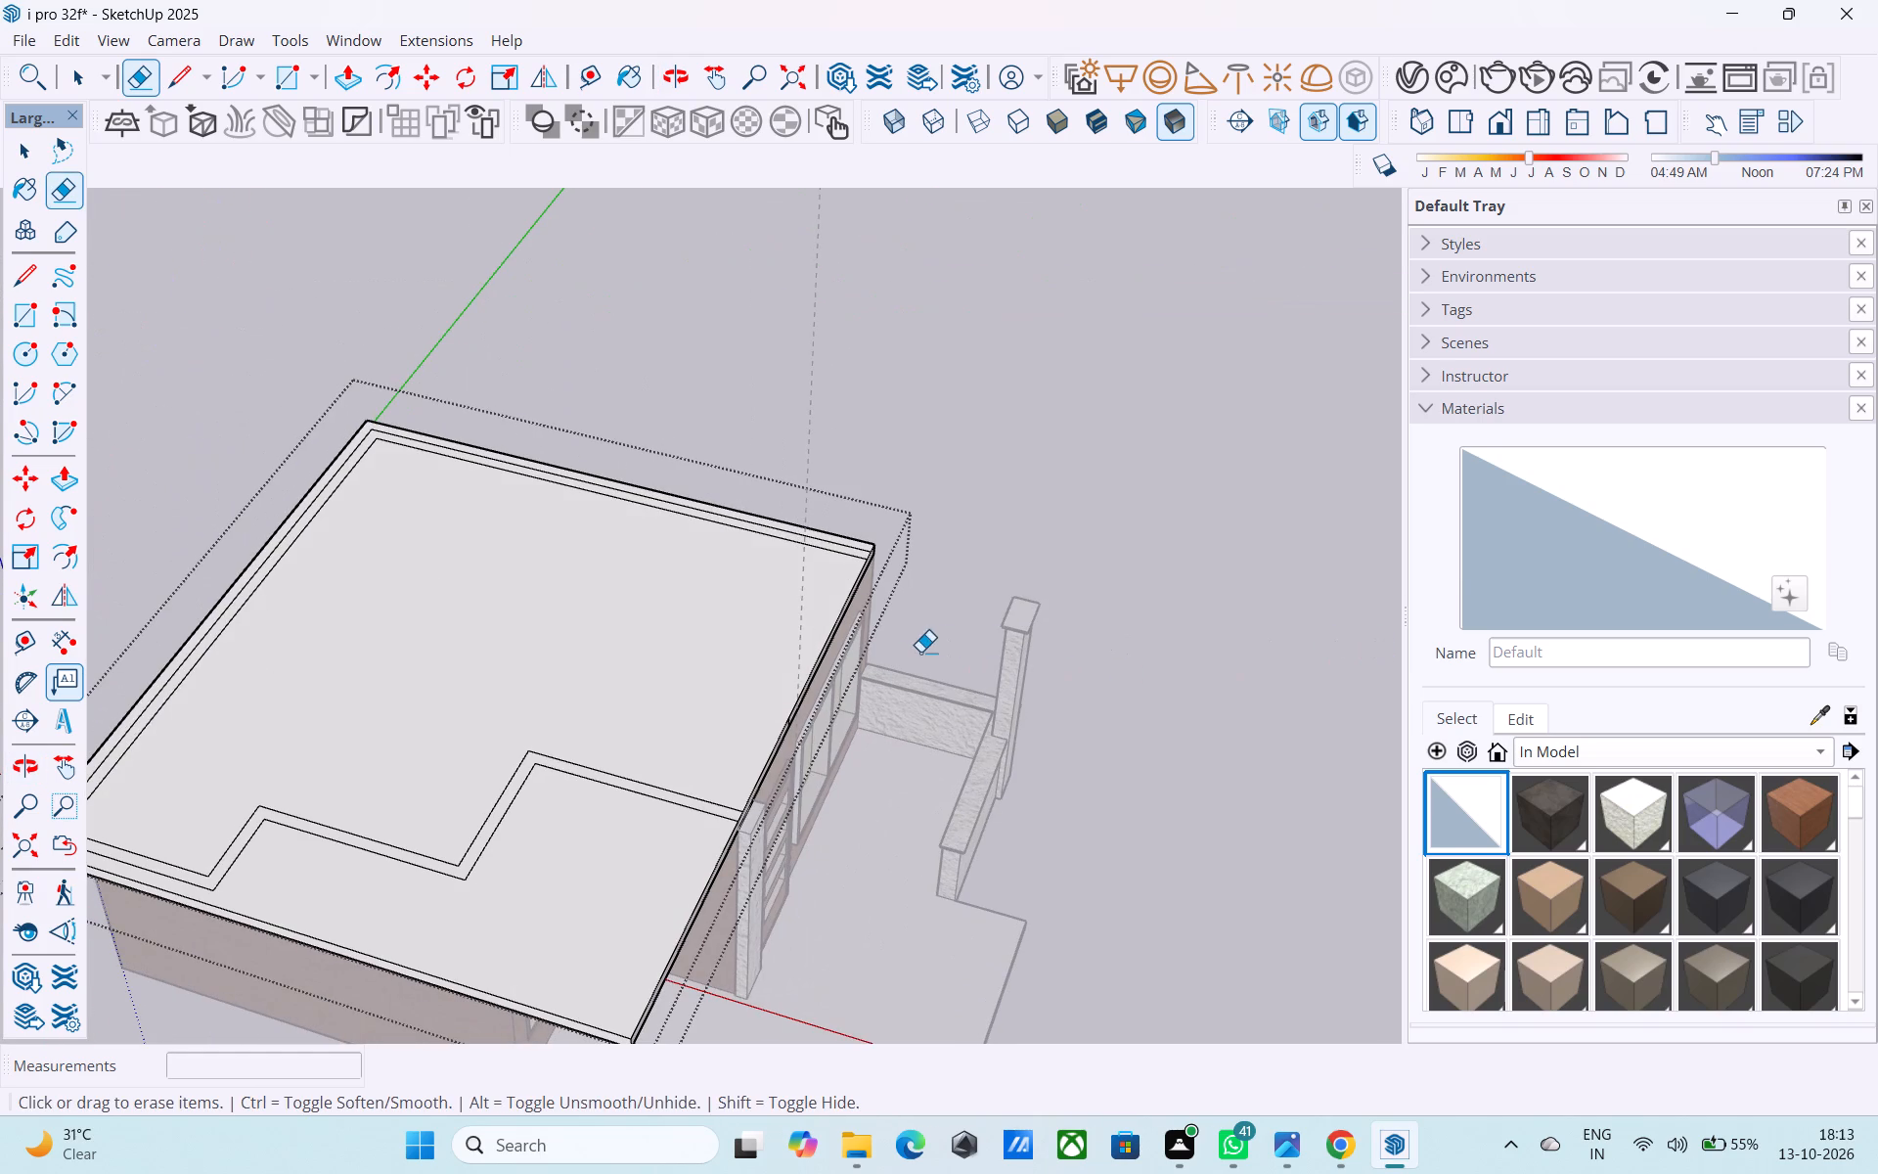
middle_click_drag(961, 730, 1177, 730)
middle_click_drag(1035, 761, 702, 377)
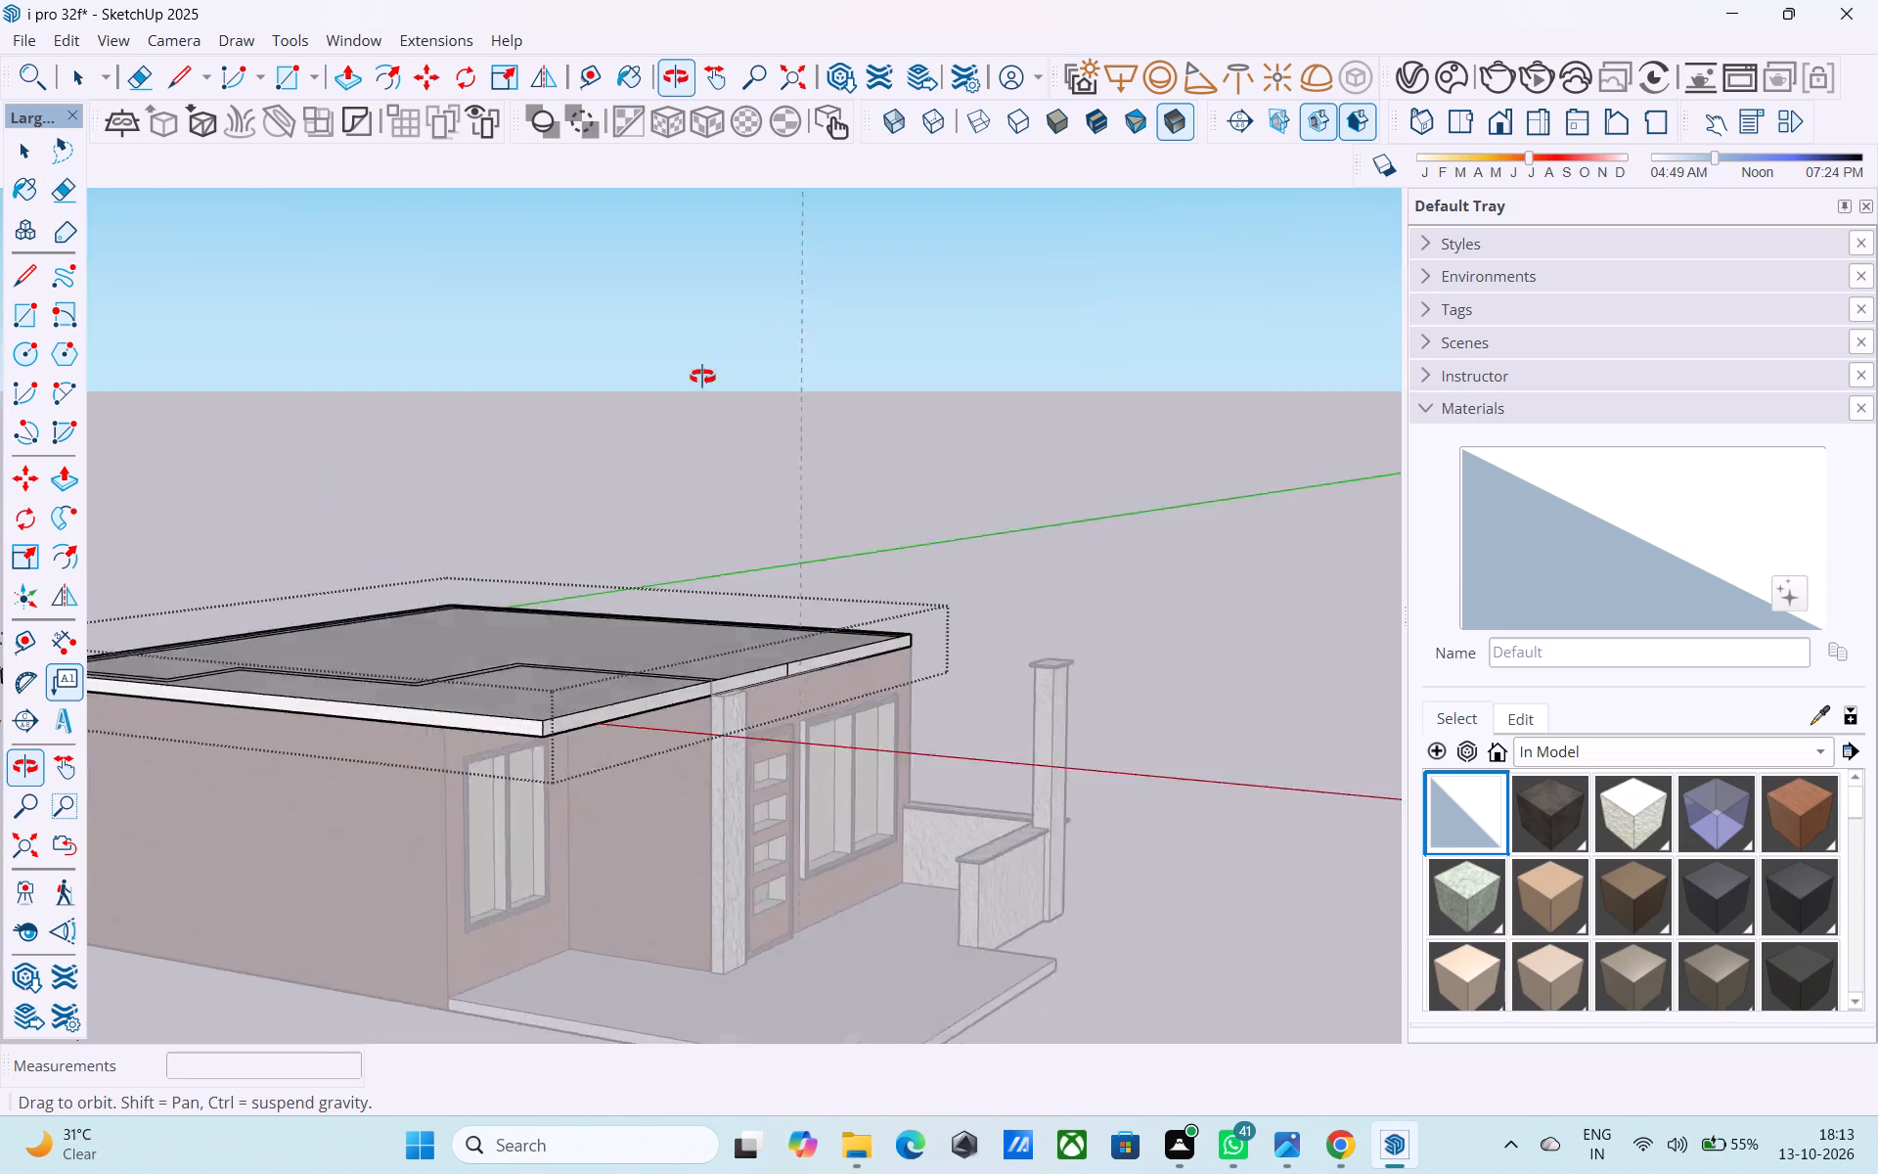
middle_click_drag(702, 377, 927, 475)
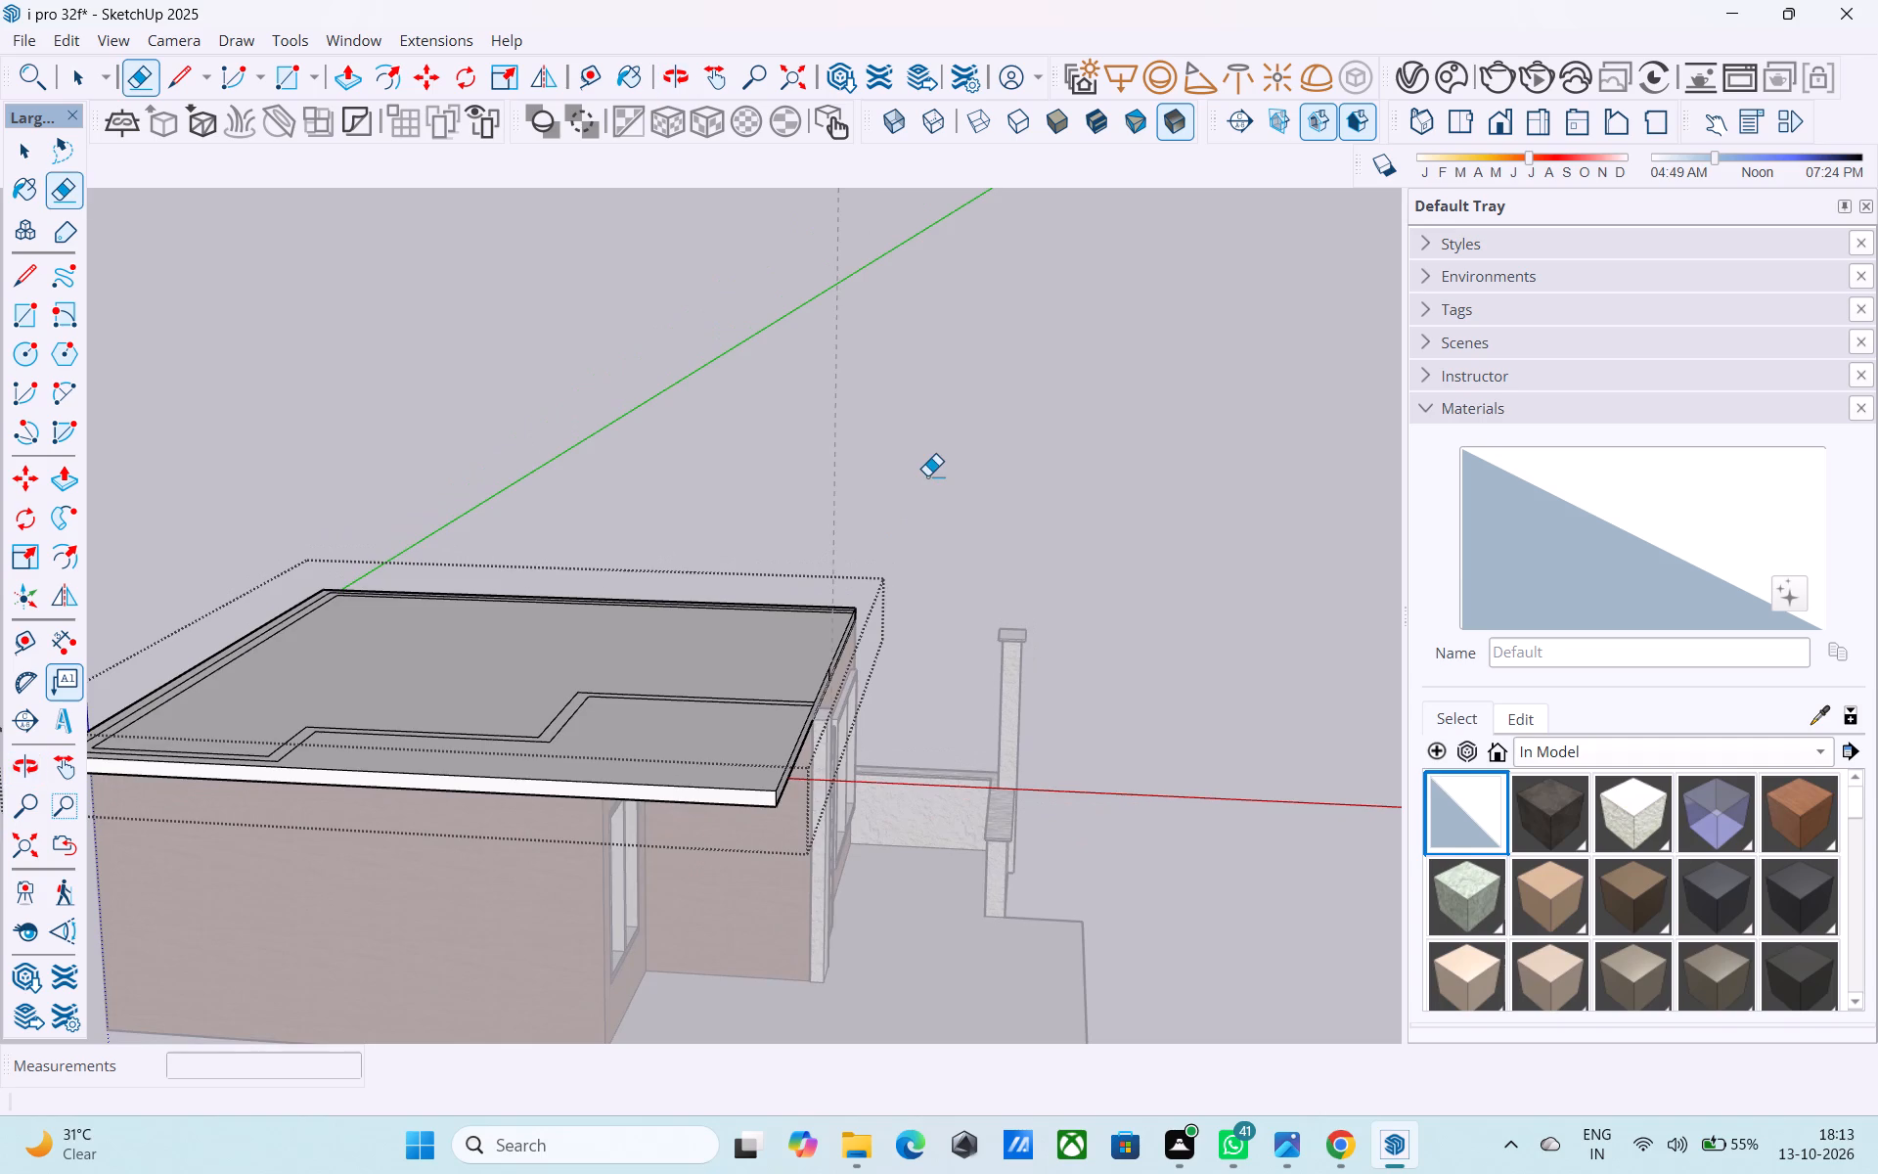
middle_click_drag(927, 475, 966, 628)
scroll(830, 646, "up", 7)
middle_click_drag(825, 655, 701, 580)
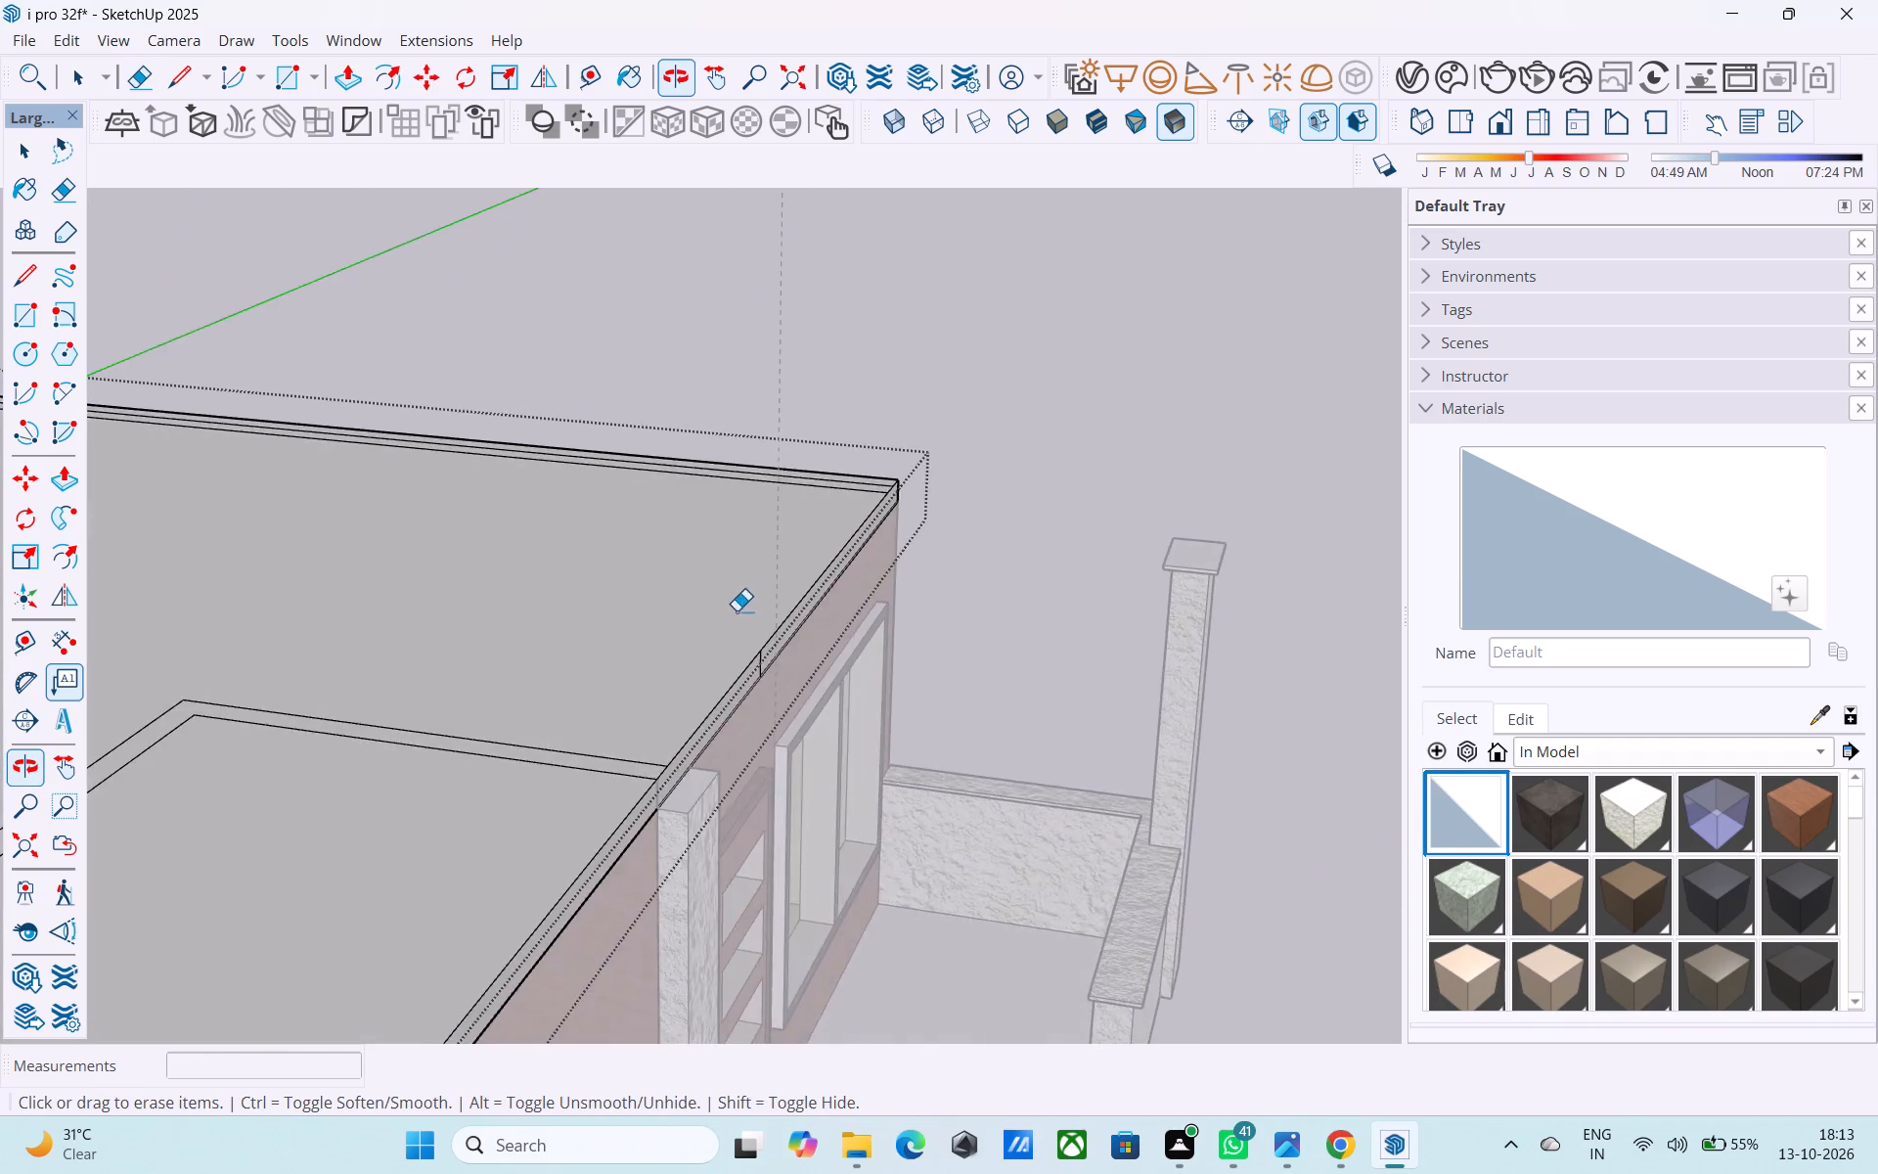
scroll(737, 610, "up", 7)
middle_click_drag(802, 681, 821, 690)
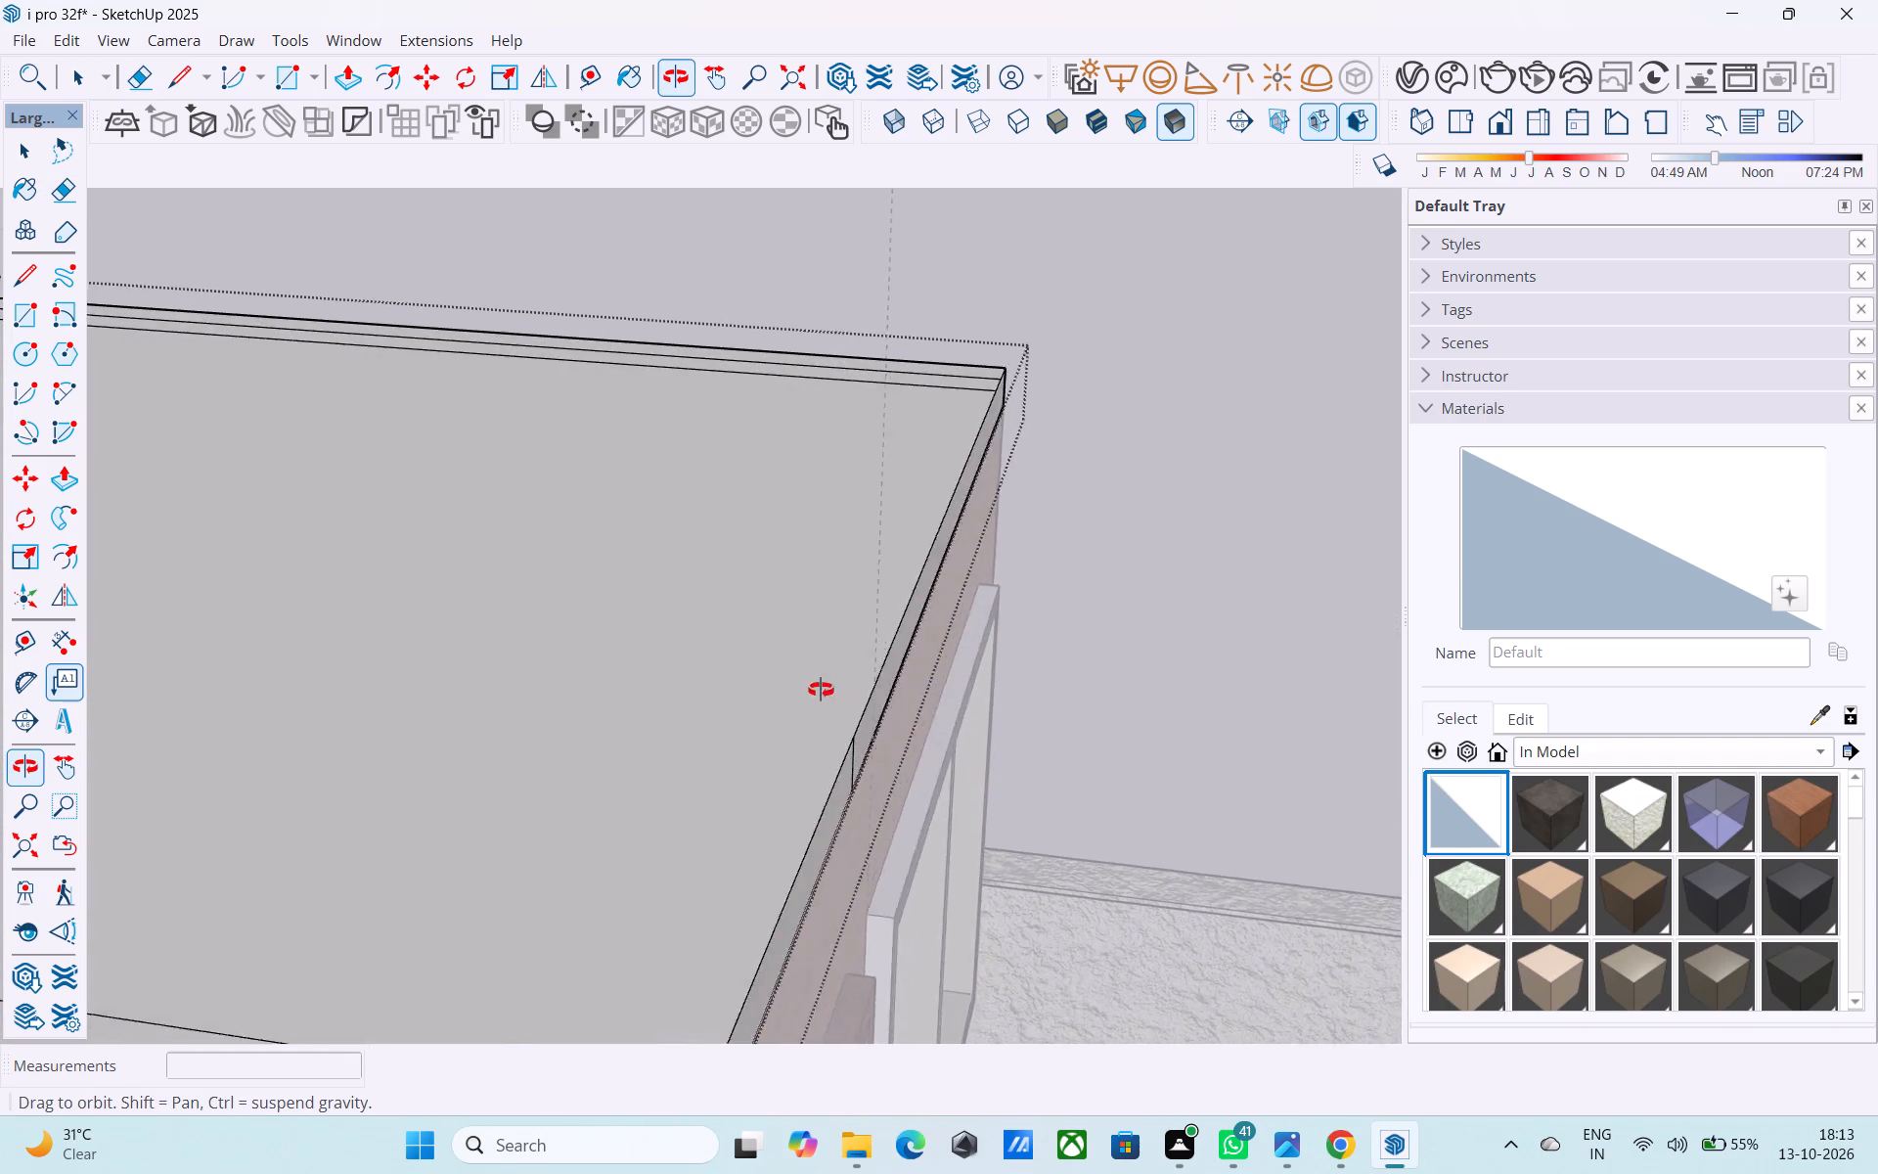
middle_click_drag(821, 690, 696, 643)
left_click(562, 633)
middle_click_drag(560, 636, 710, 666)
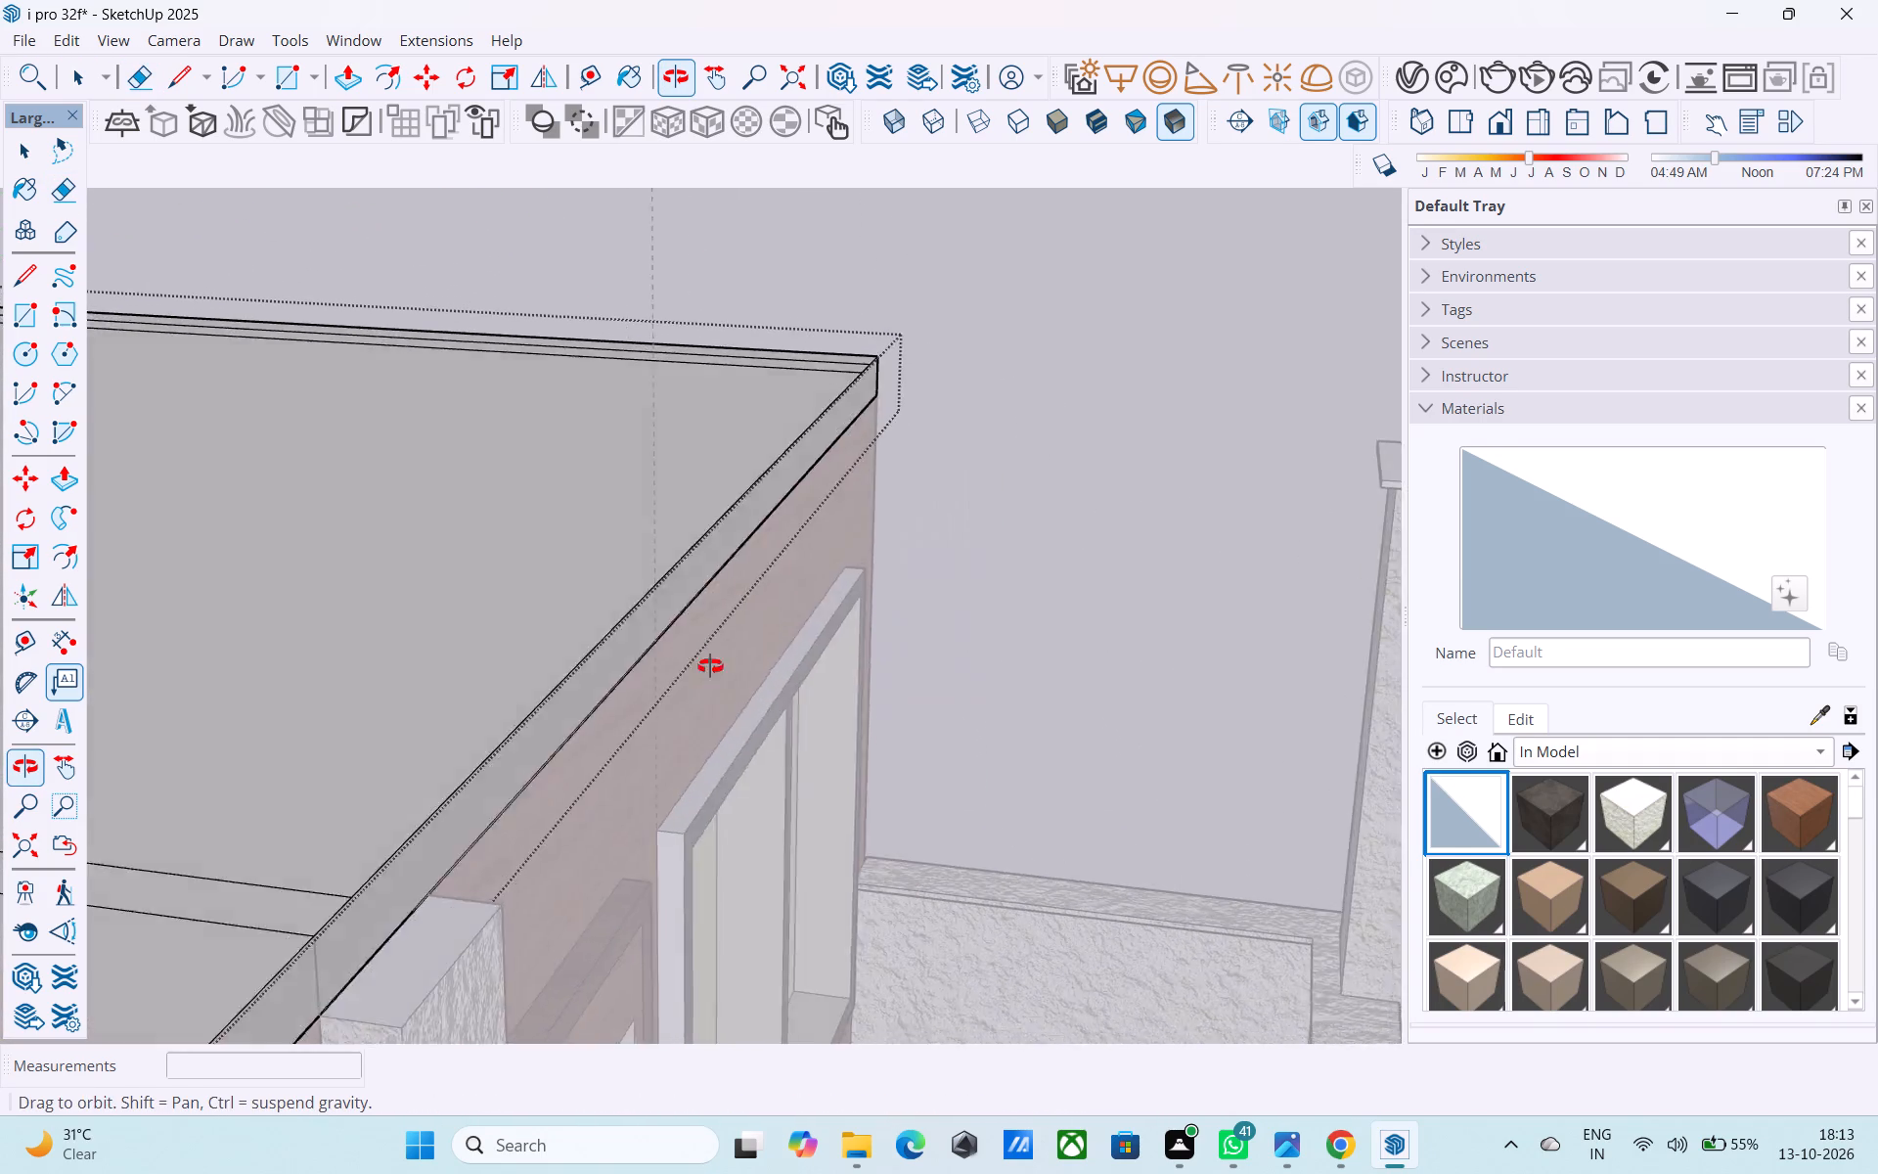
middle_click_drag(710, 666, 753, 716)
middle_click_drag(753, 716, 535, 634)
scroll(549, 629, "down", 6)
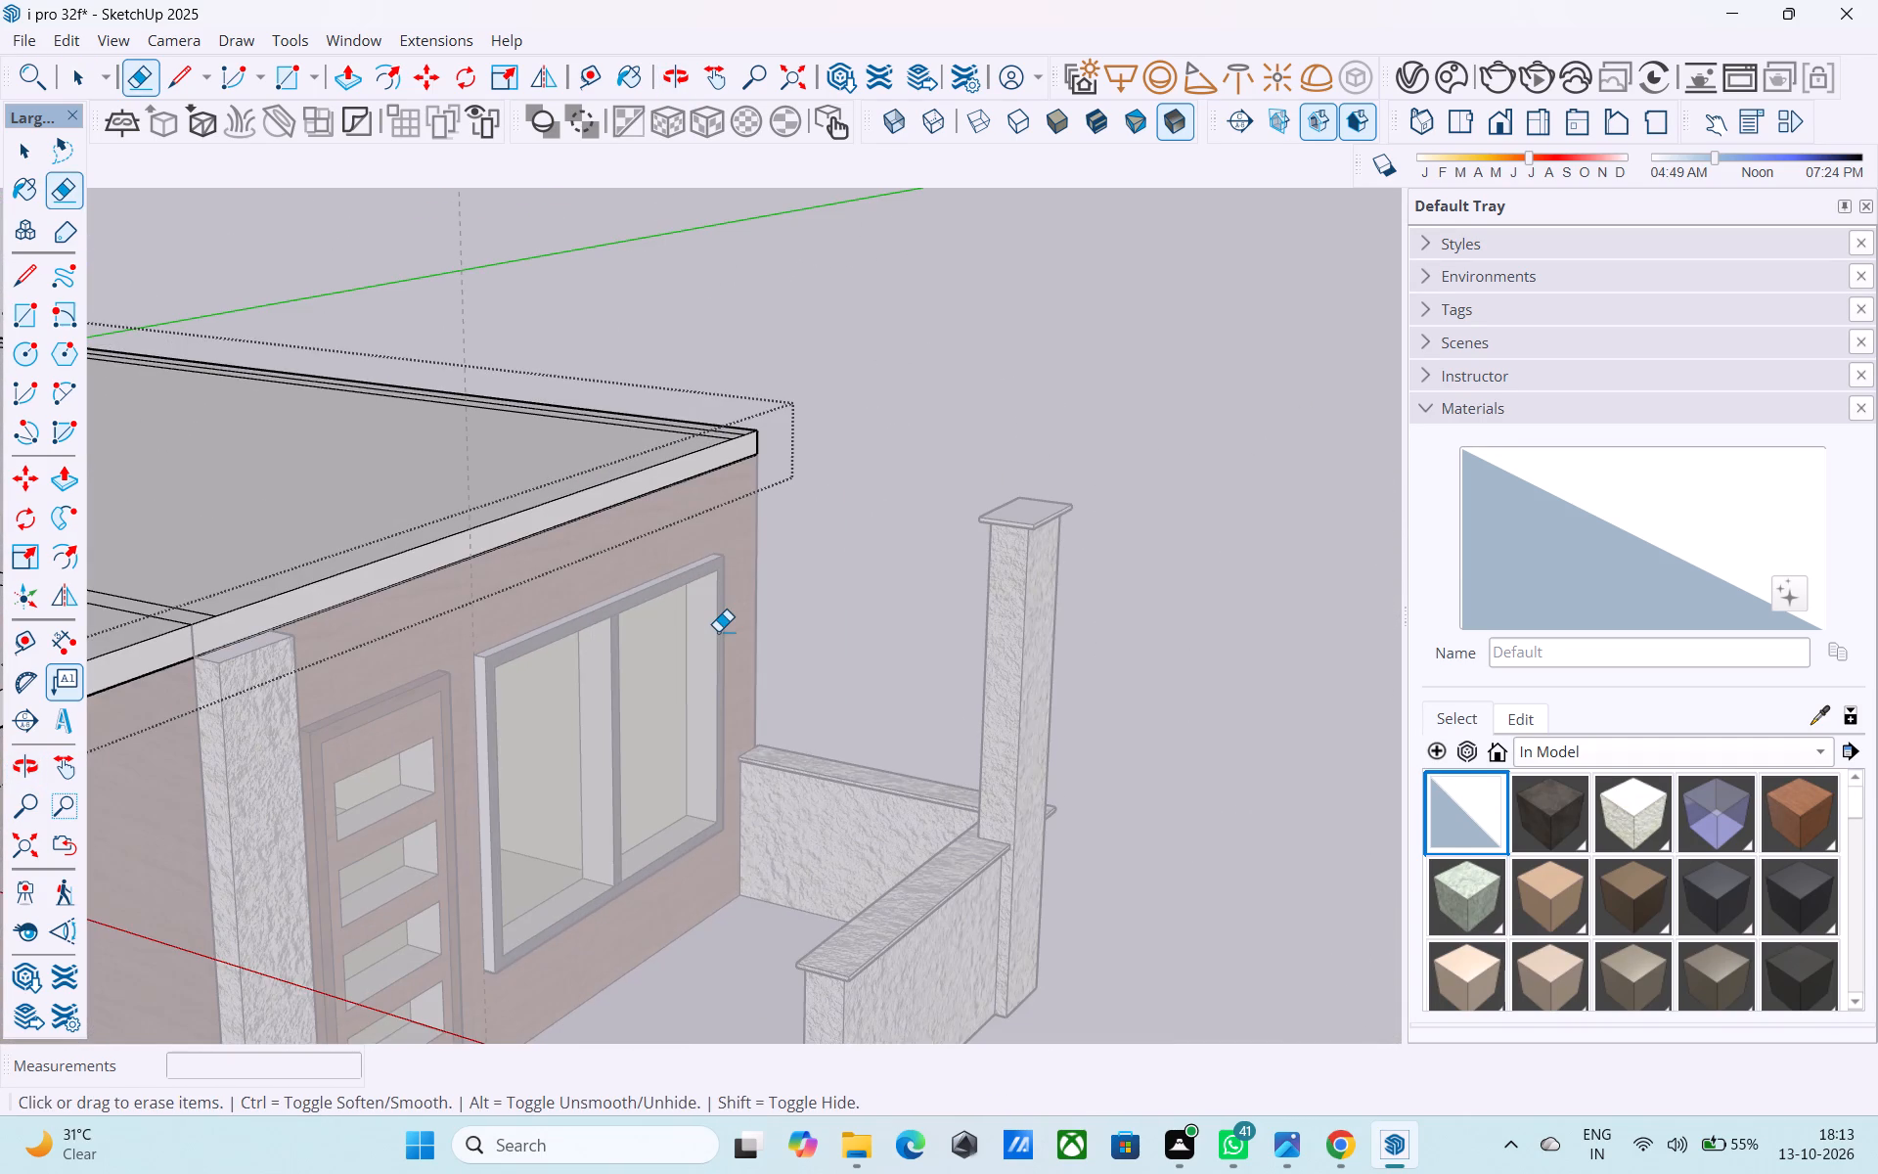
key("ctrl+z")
Copy the corner segment of the roof's front edge above the window a short distance inward on the top face.
middle_click_drag(472, 591, 756, 754, "shift")
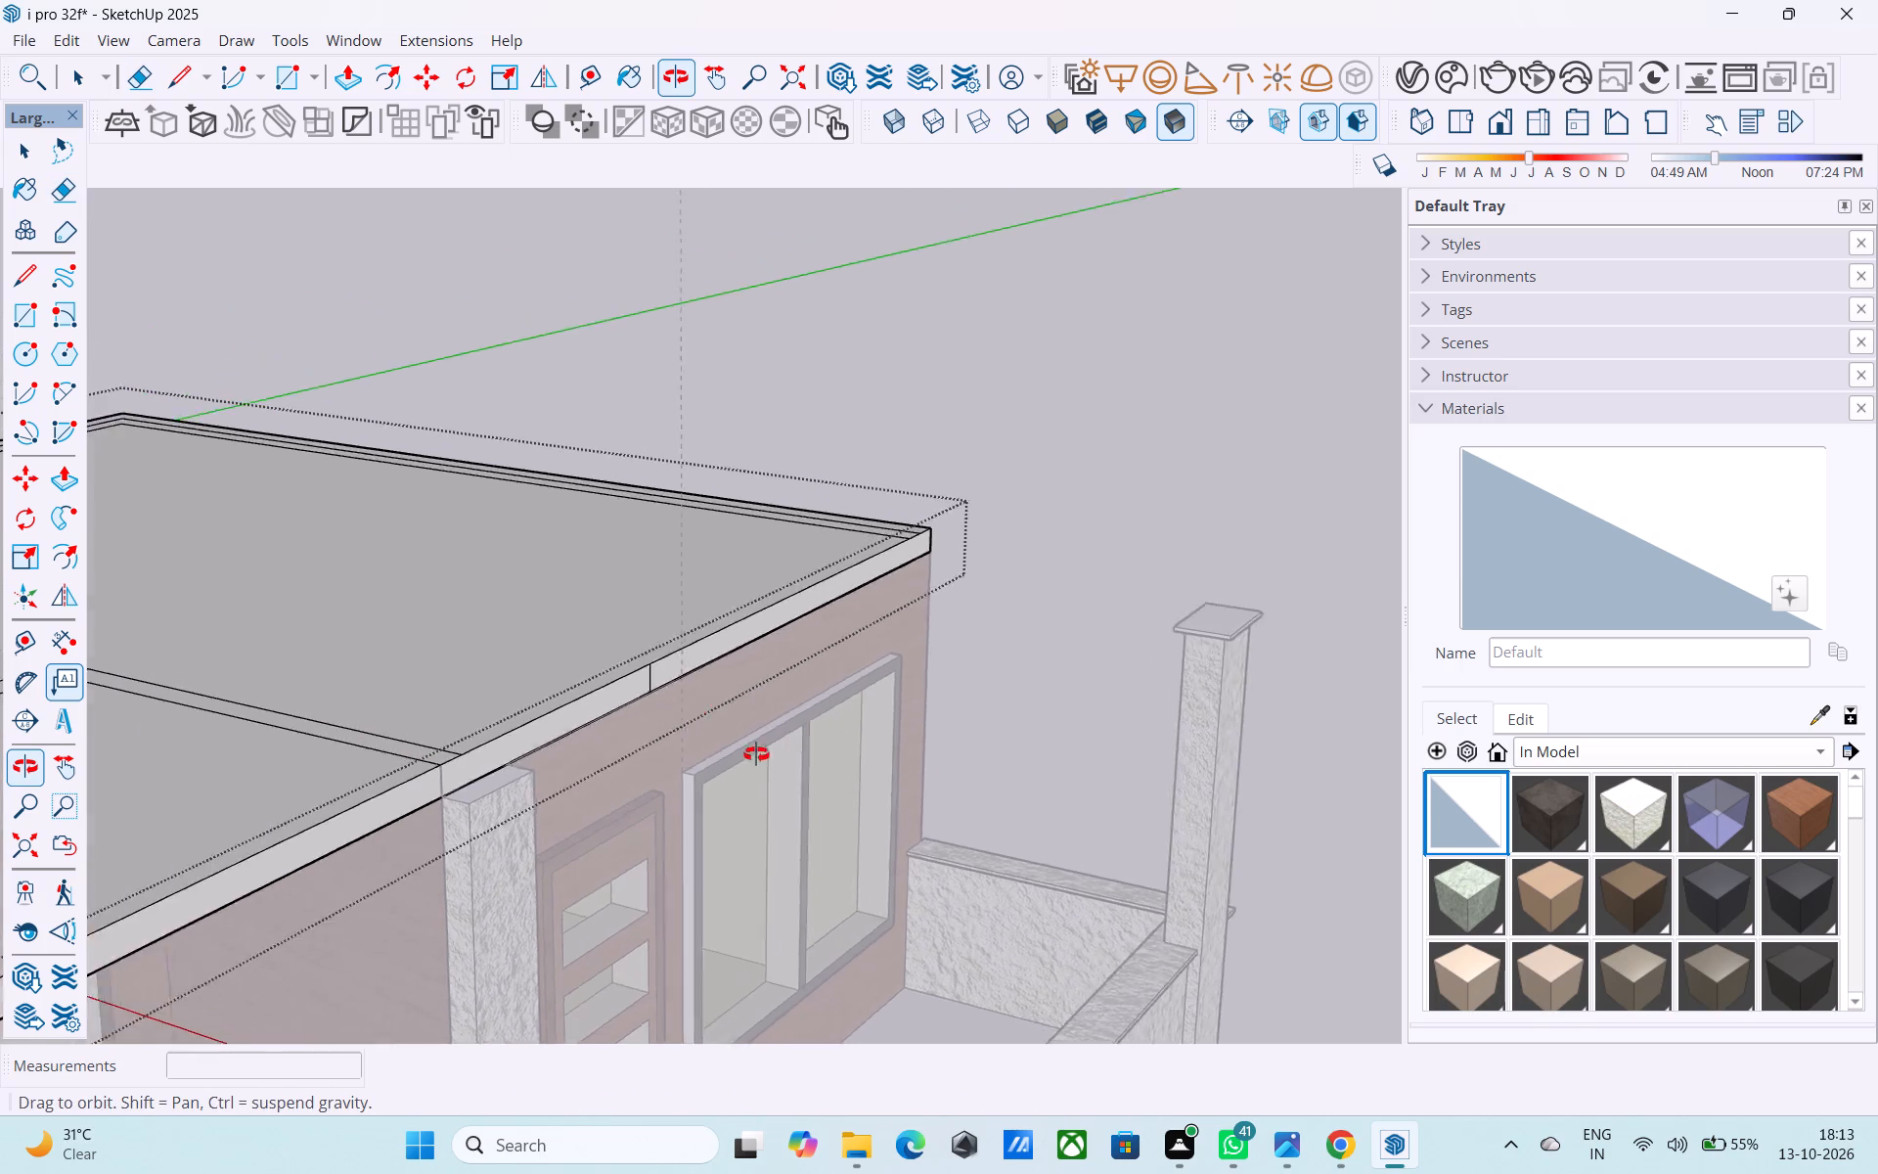
middle_click_drag(756, 754, 973, 878, "shift")
scroll(973, 815, "up", 4)
key("space")
left_click(998, 759)
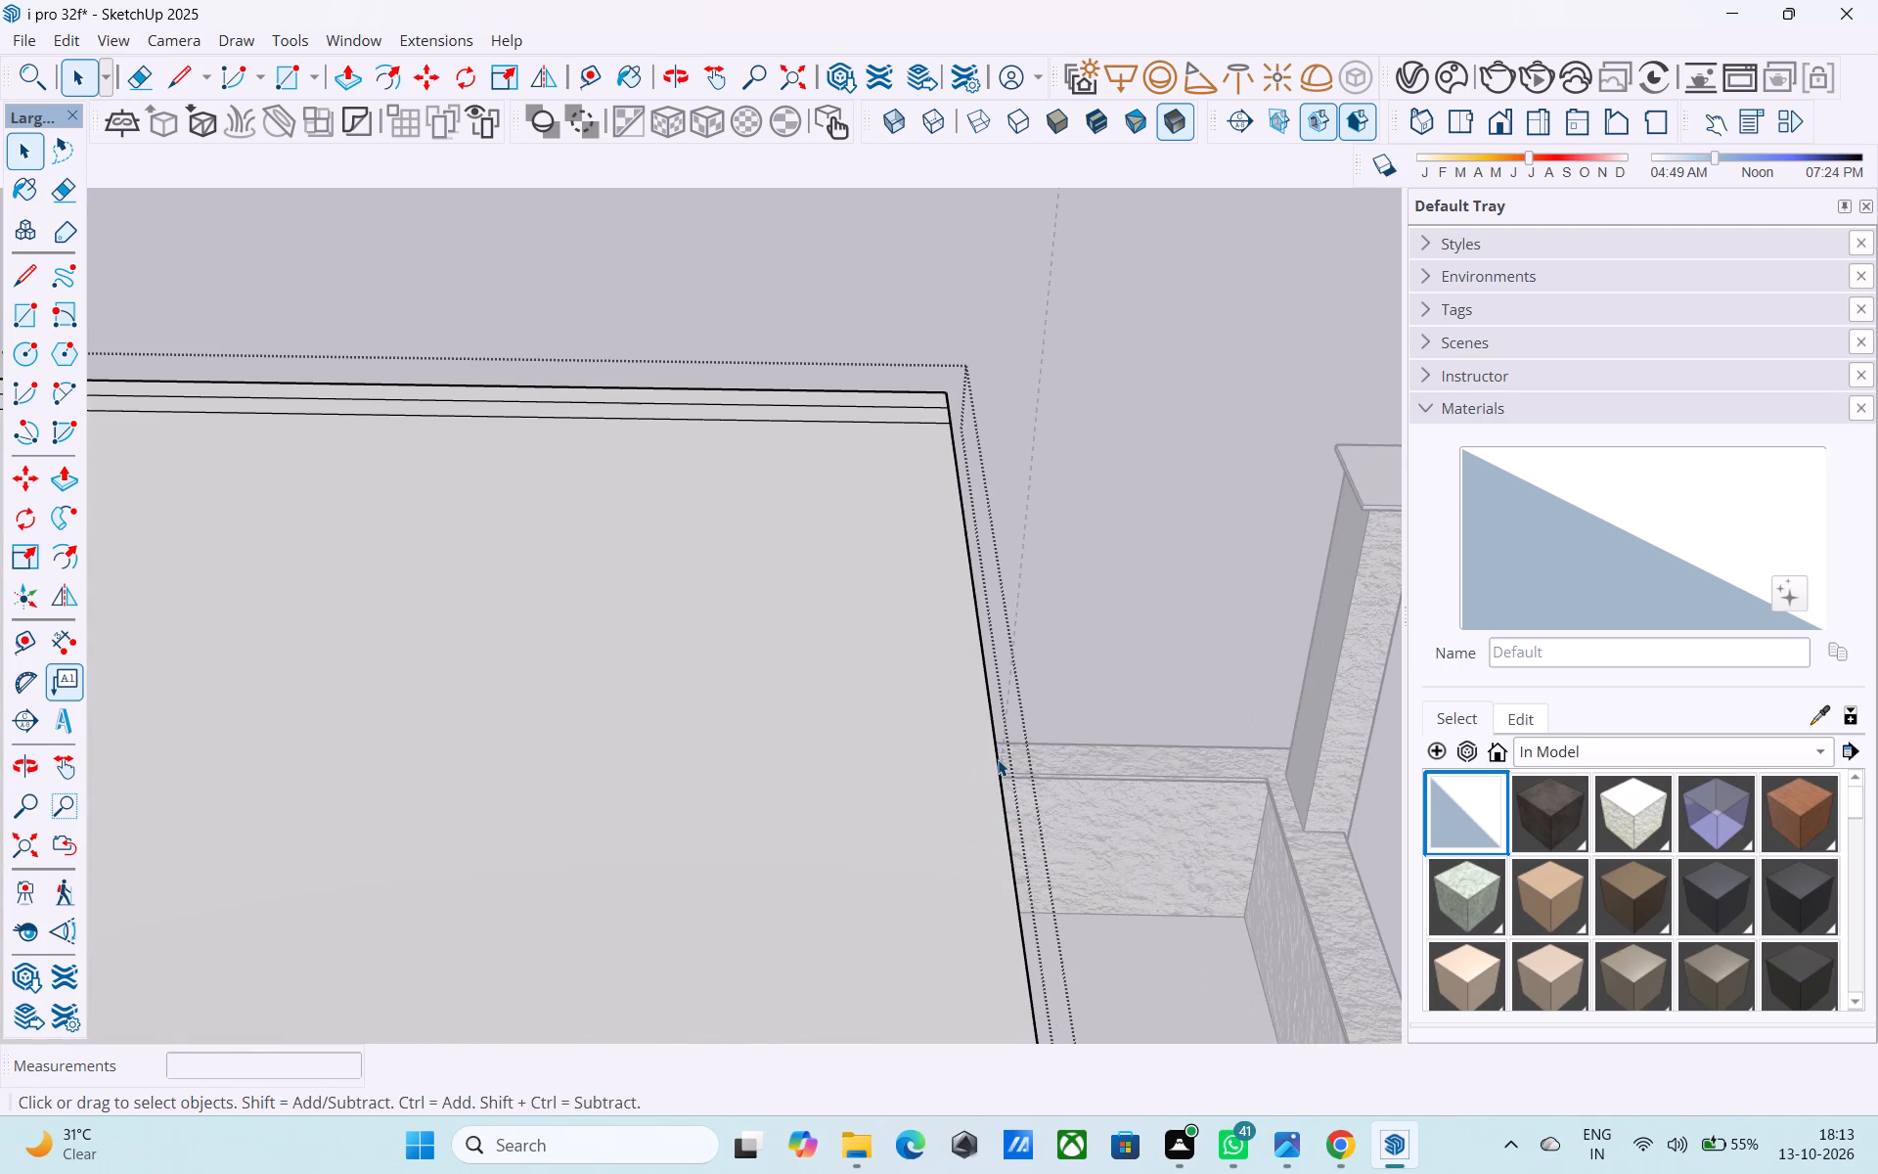
key("m")
left_click(998, 759)
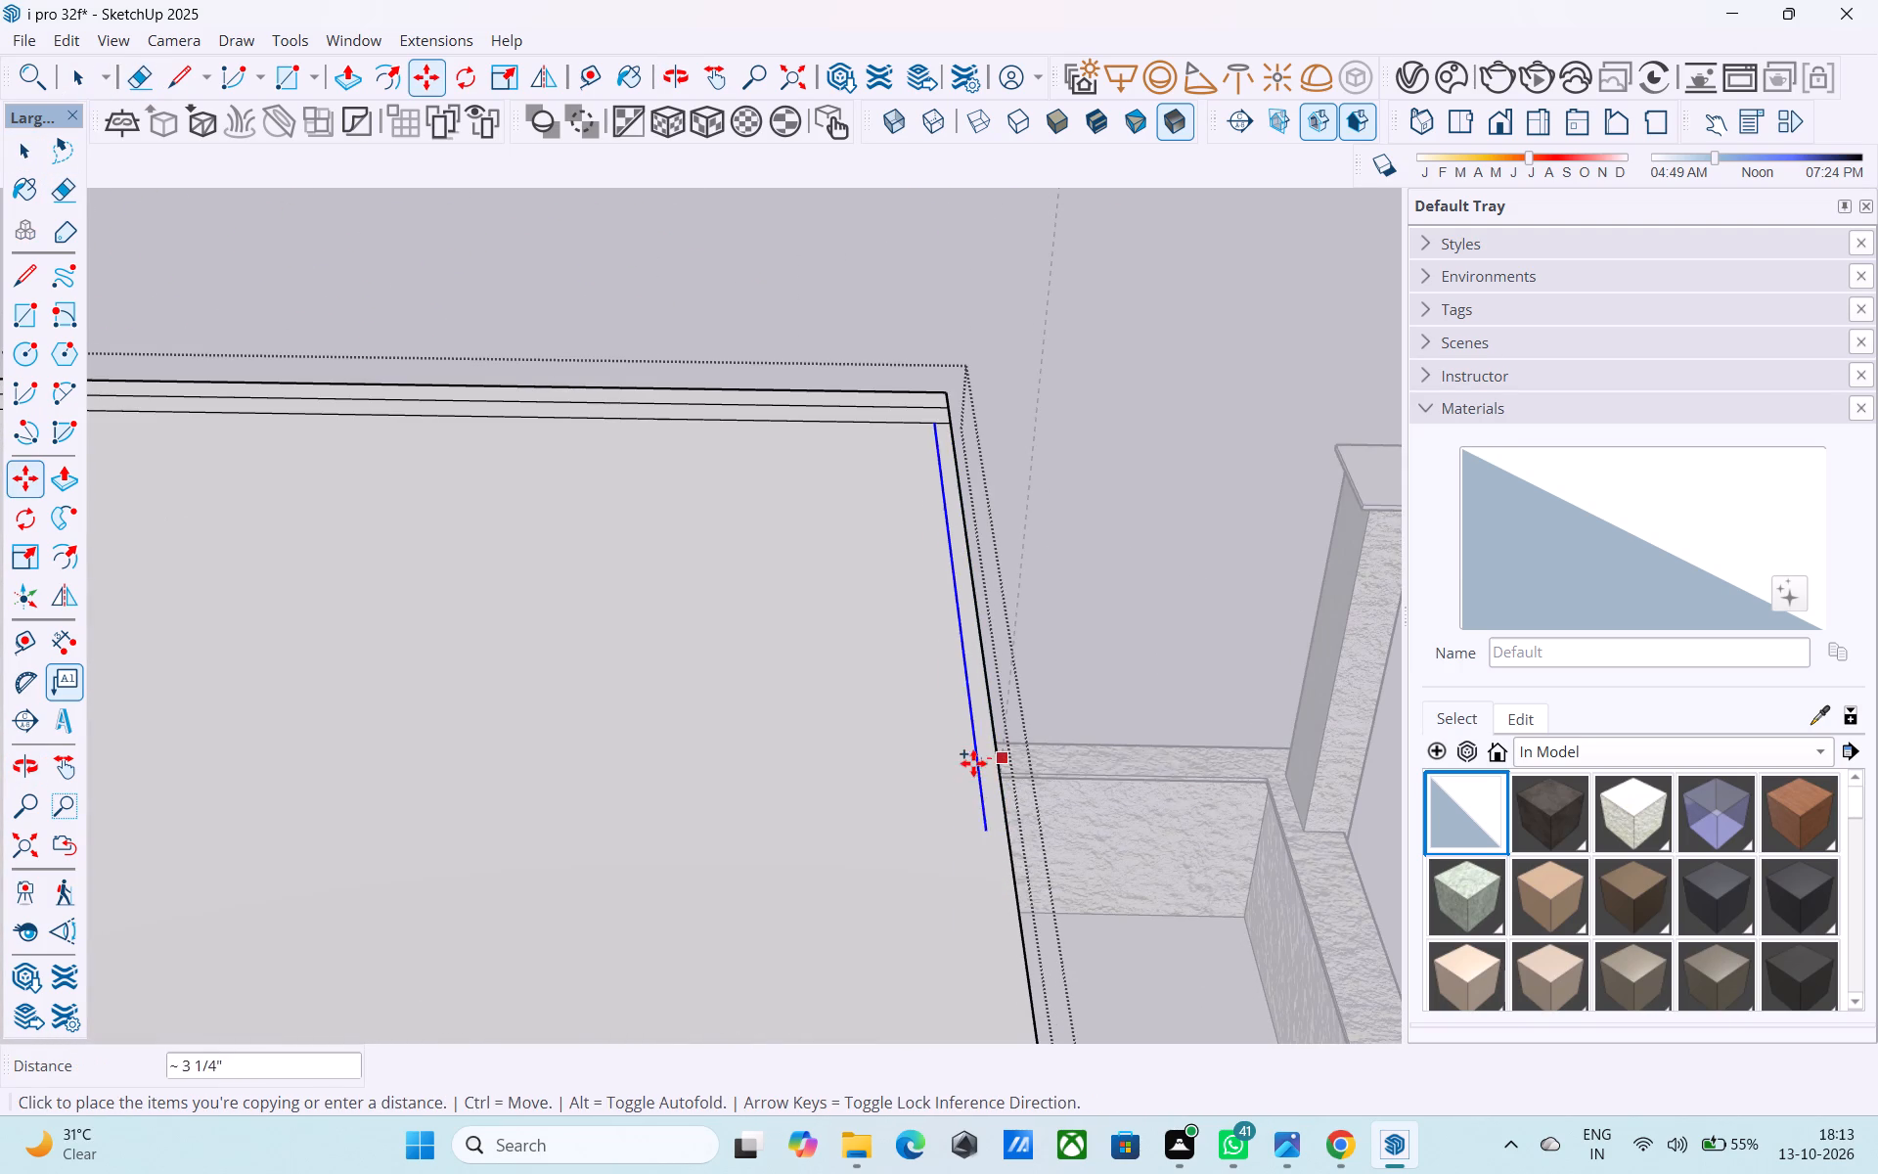
left_click(959, 765)
Draw a short line extending the inset front line from the inner side line to the outer side line.
key("e")
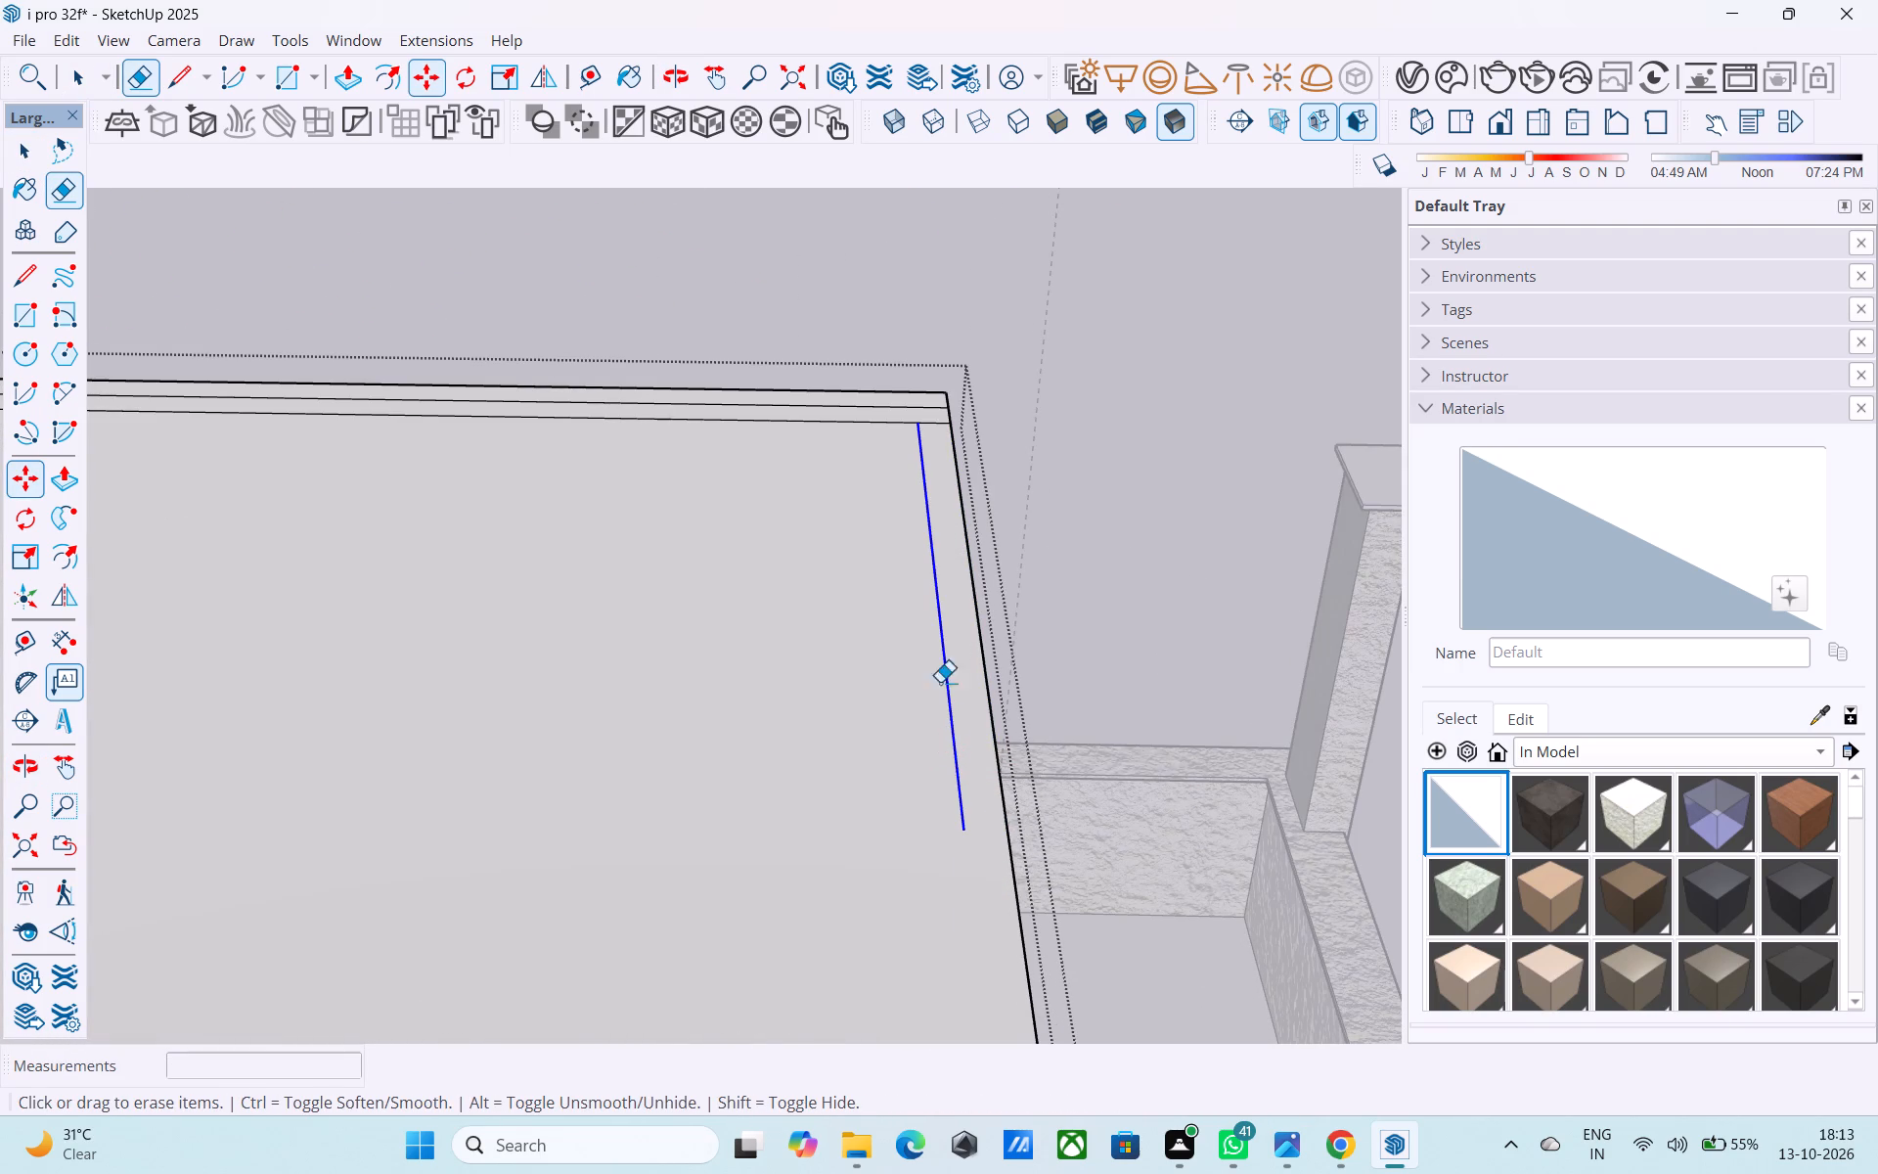
key("l")
scroll(917, 423, "up", 6)
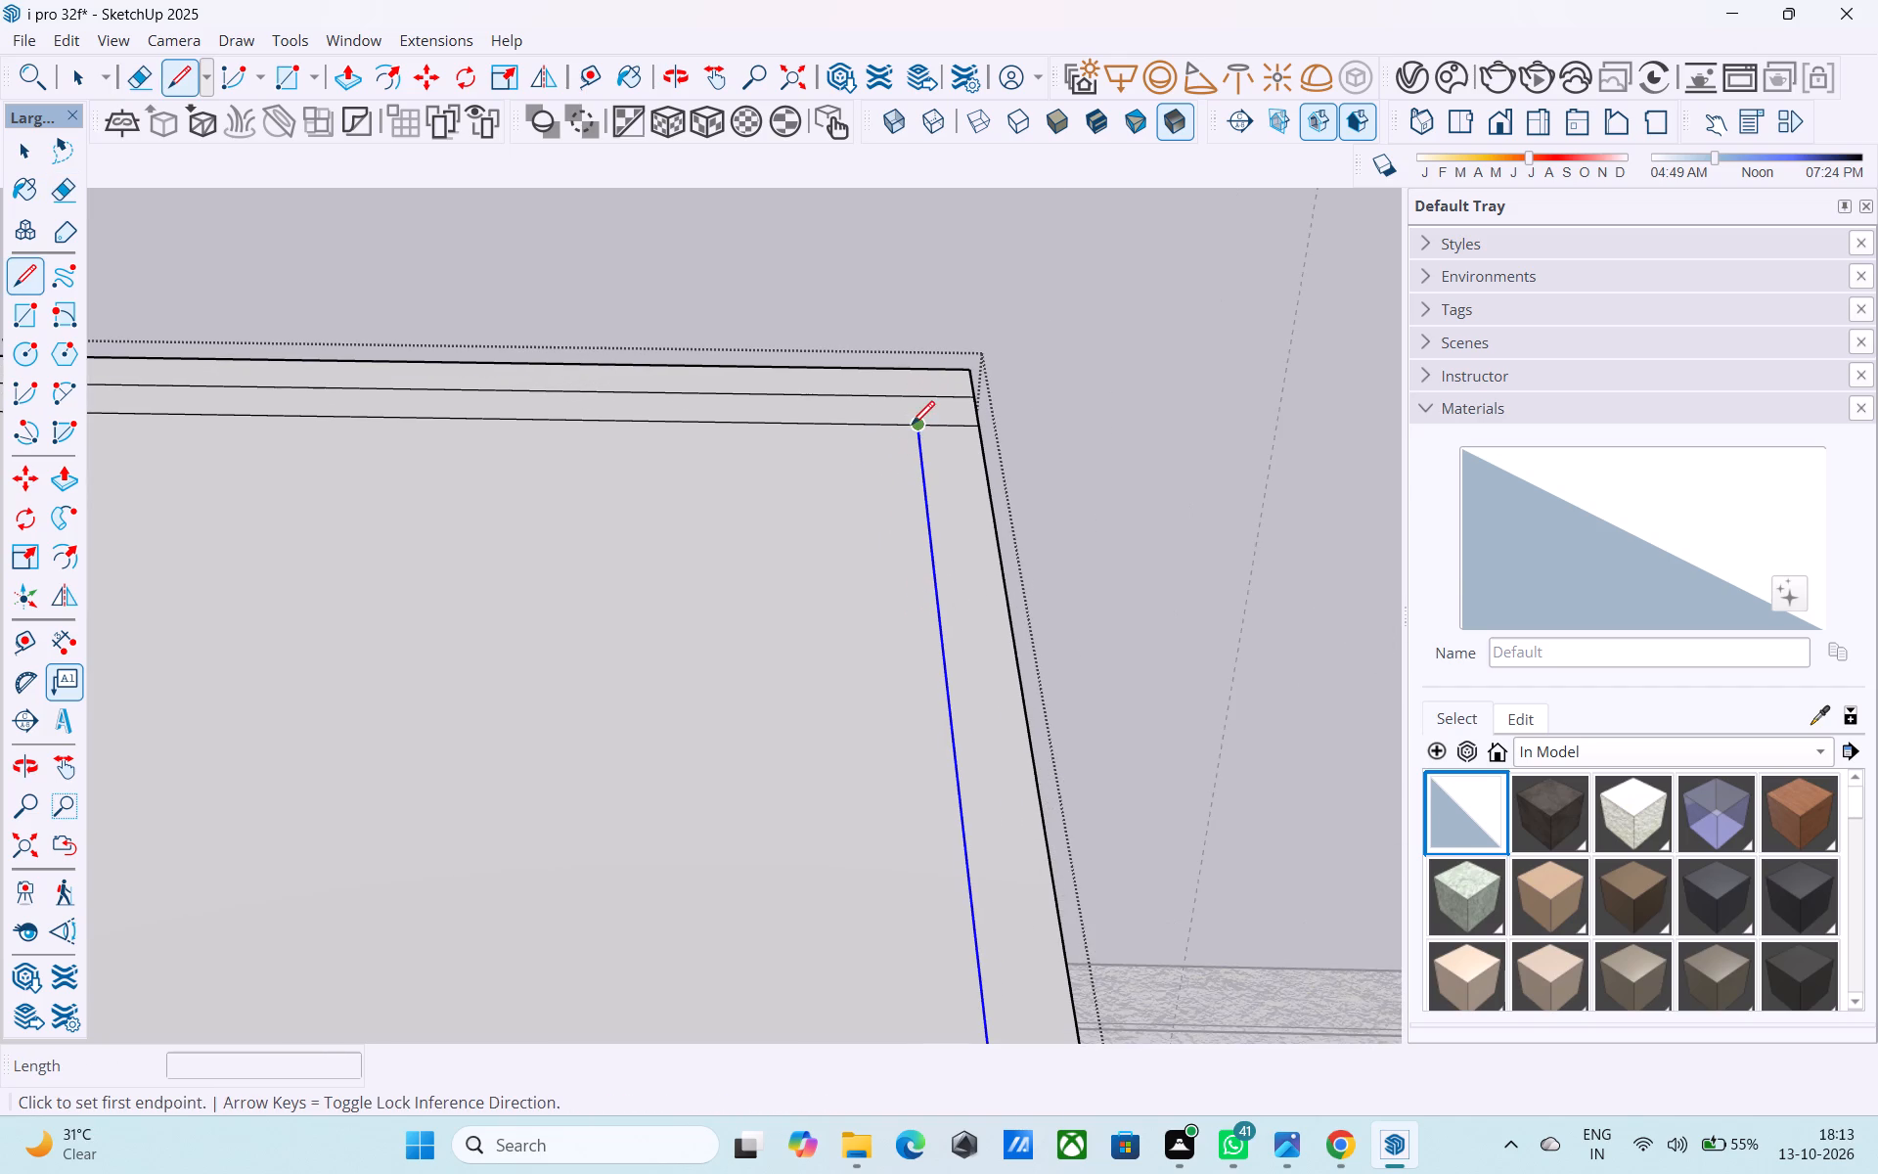
left_click(914, 427)
left_click(908, 390)
Erase the leftover pieces of both side lines between the inset front line and the roof's front edge.
key("e")
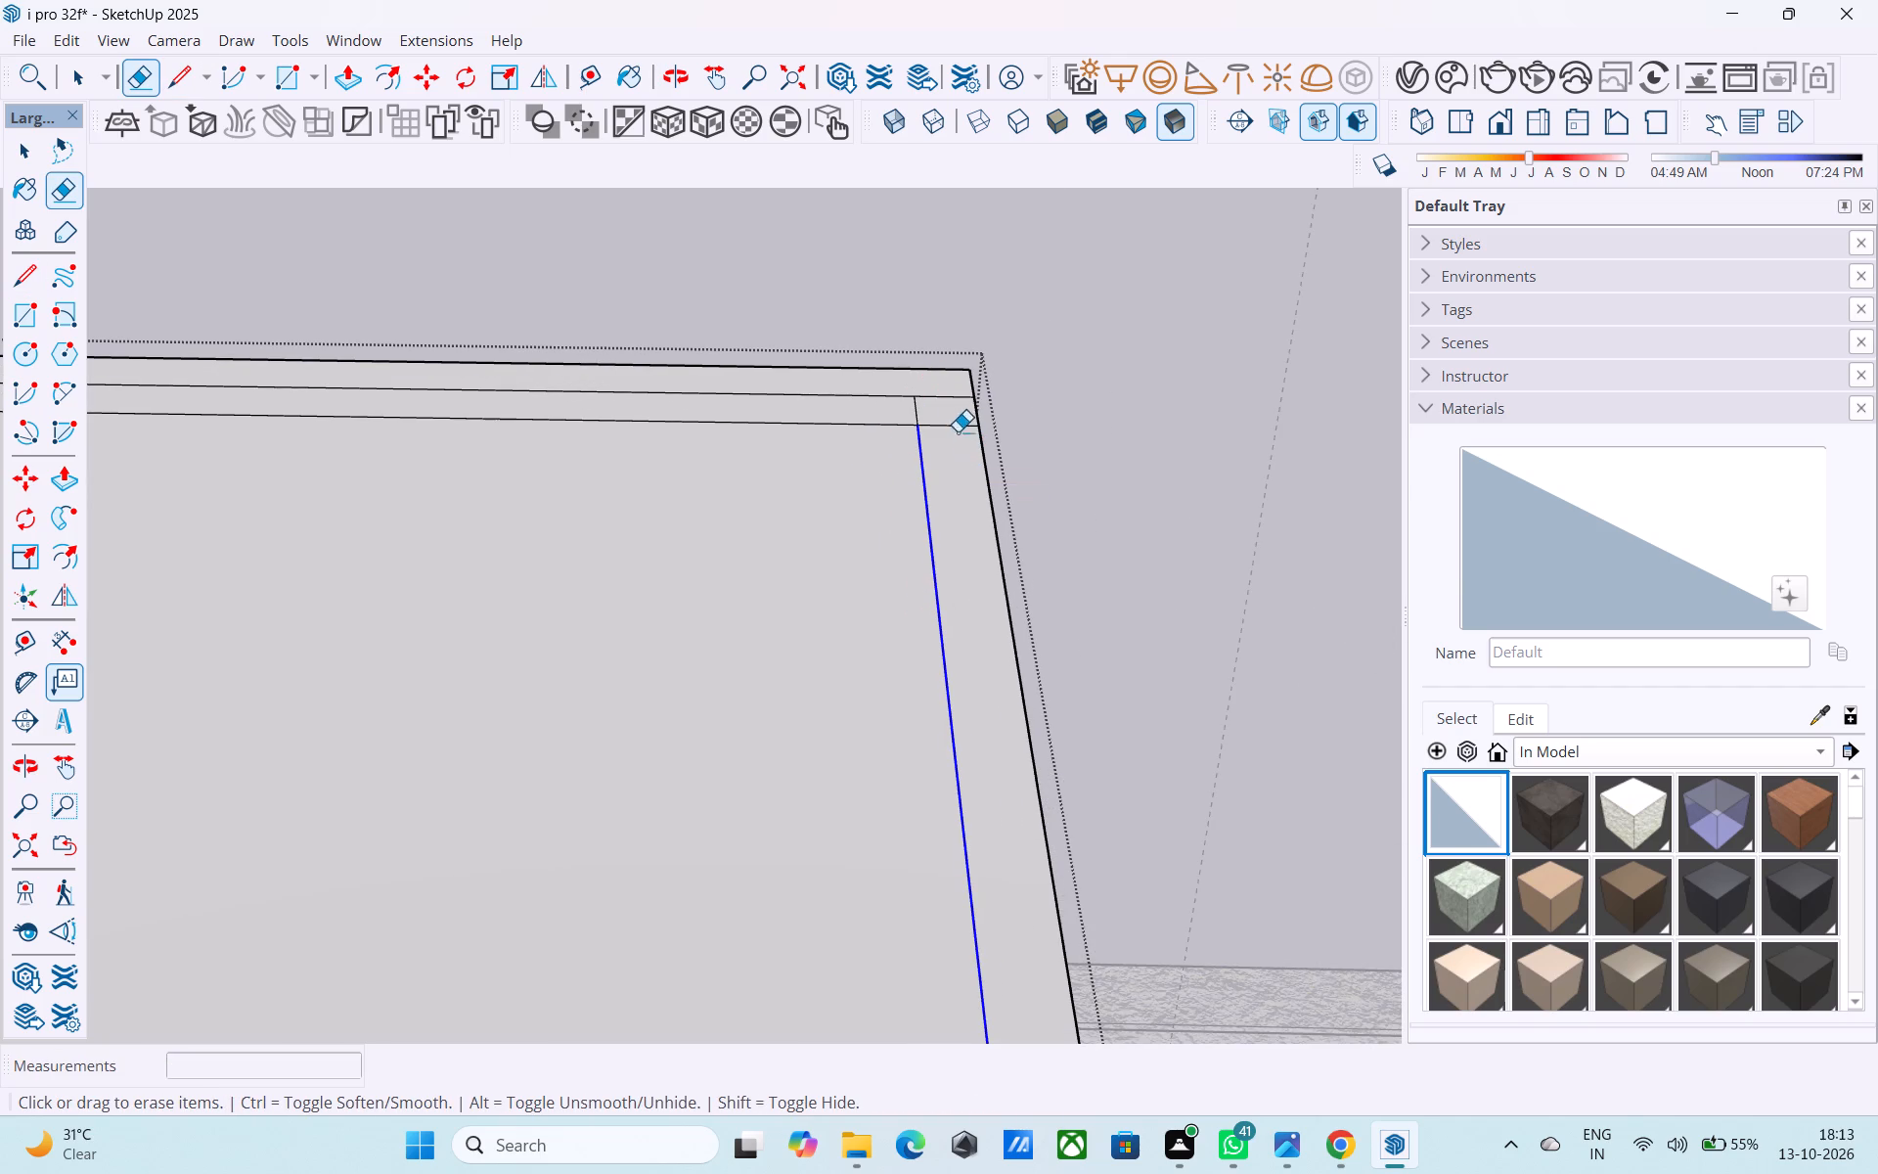
left_click_drag(952, 415, 940, 398)
left_click_drag(938, 392, 942, 412)
left_click_drag(946, 422, 950, 440)
Copy the inset front line 6" further inward on the roof's top face.
scroll(909, 460, "down", 8)
scroll(839, 458, "up", 1)
scroll(839, 458, "down", 2)
scroll(851, 570, "up", 5)
key("space")
left_click(943, 579)
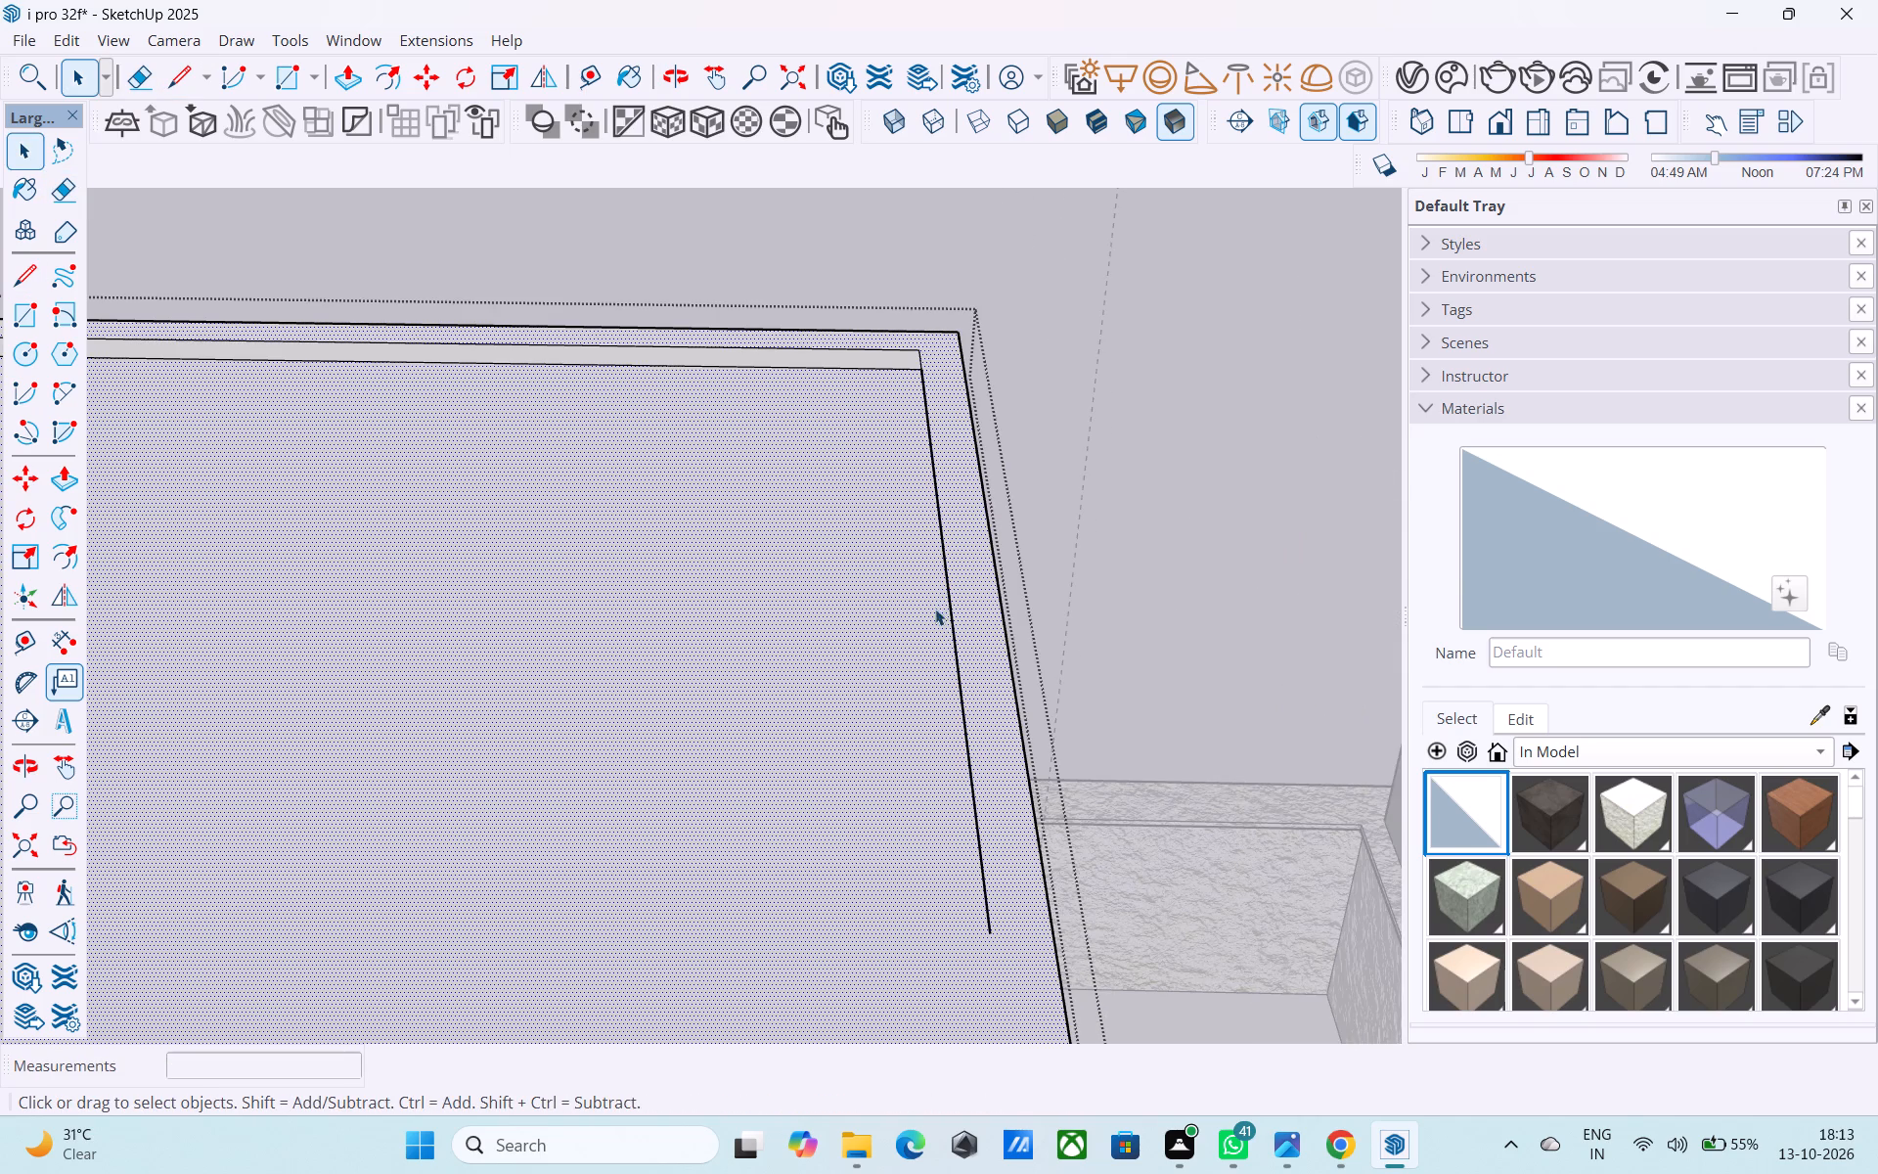
left_click(951, 627)
key("m")
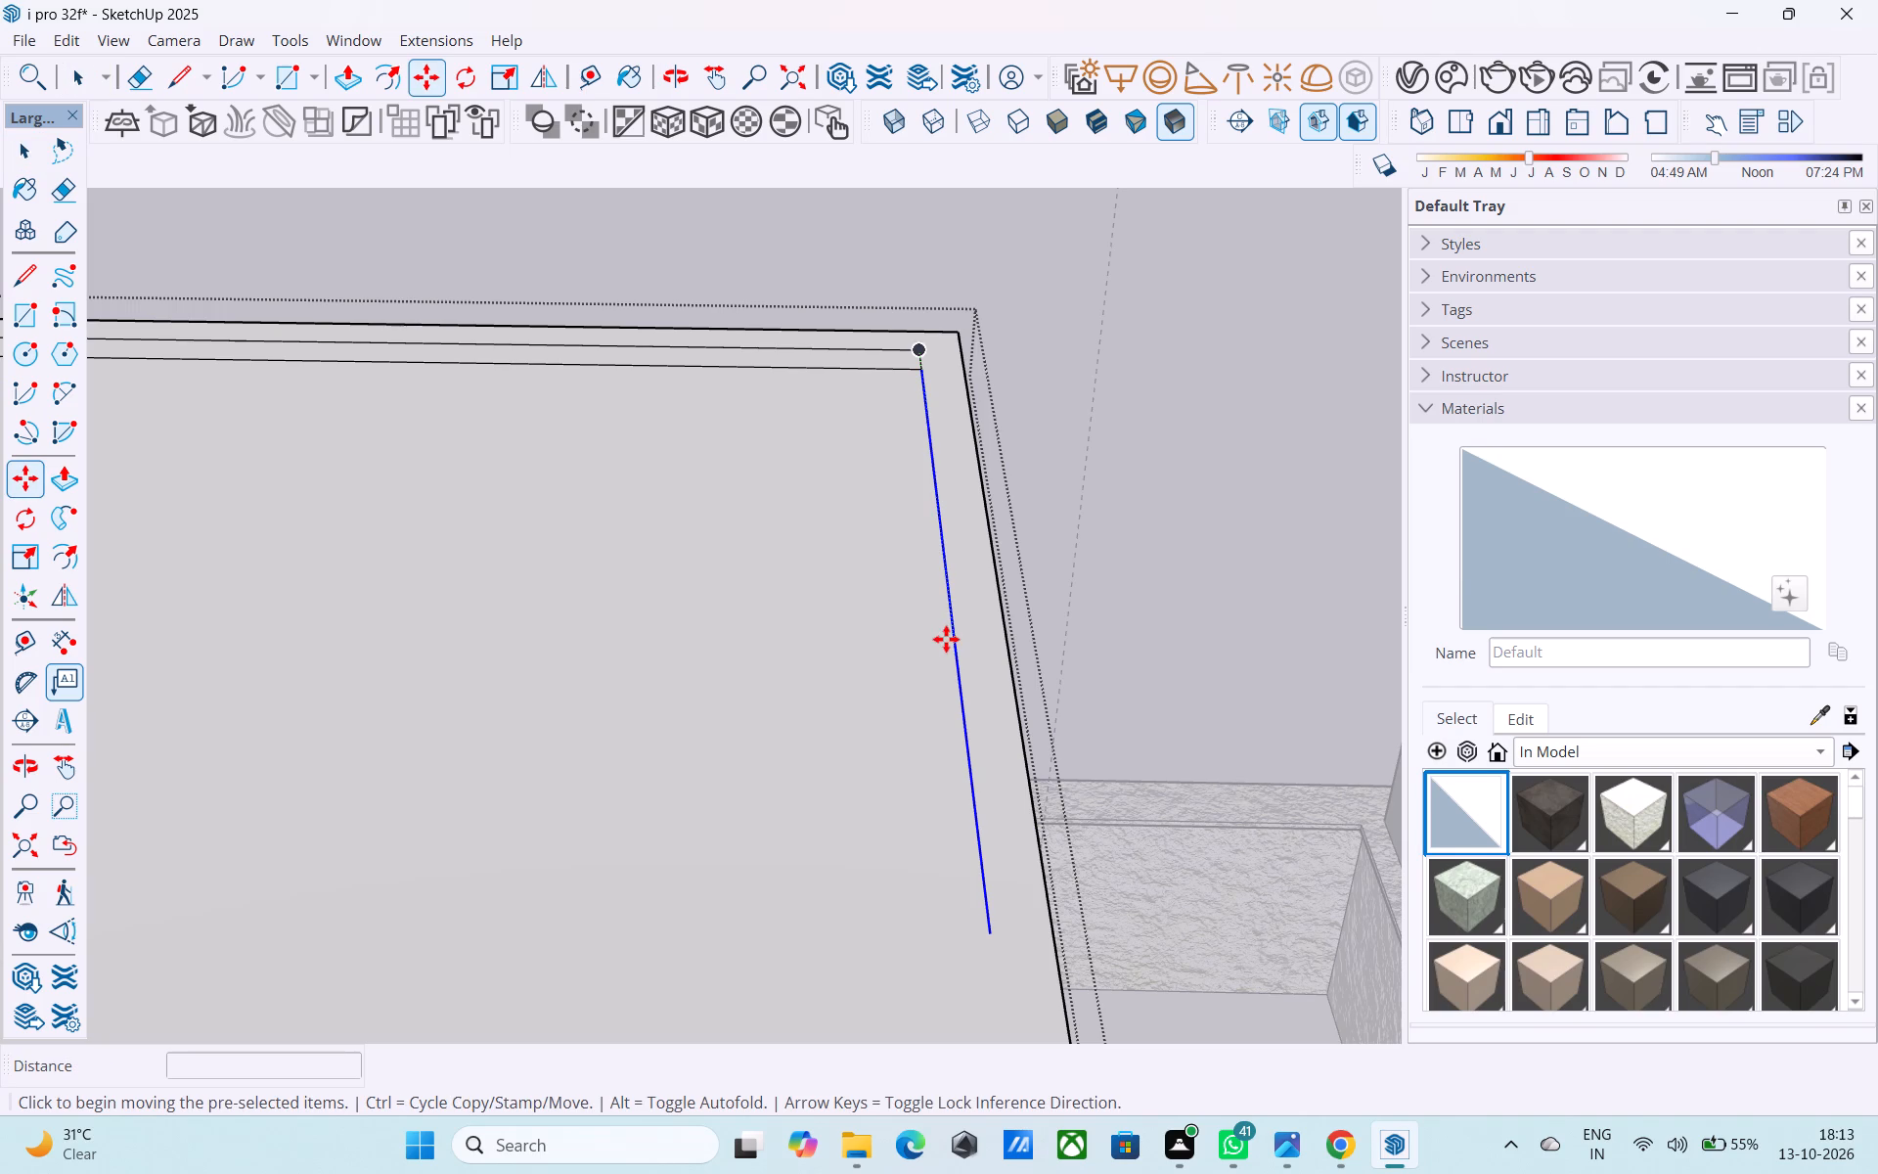
left_click(997, 925)
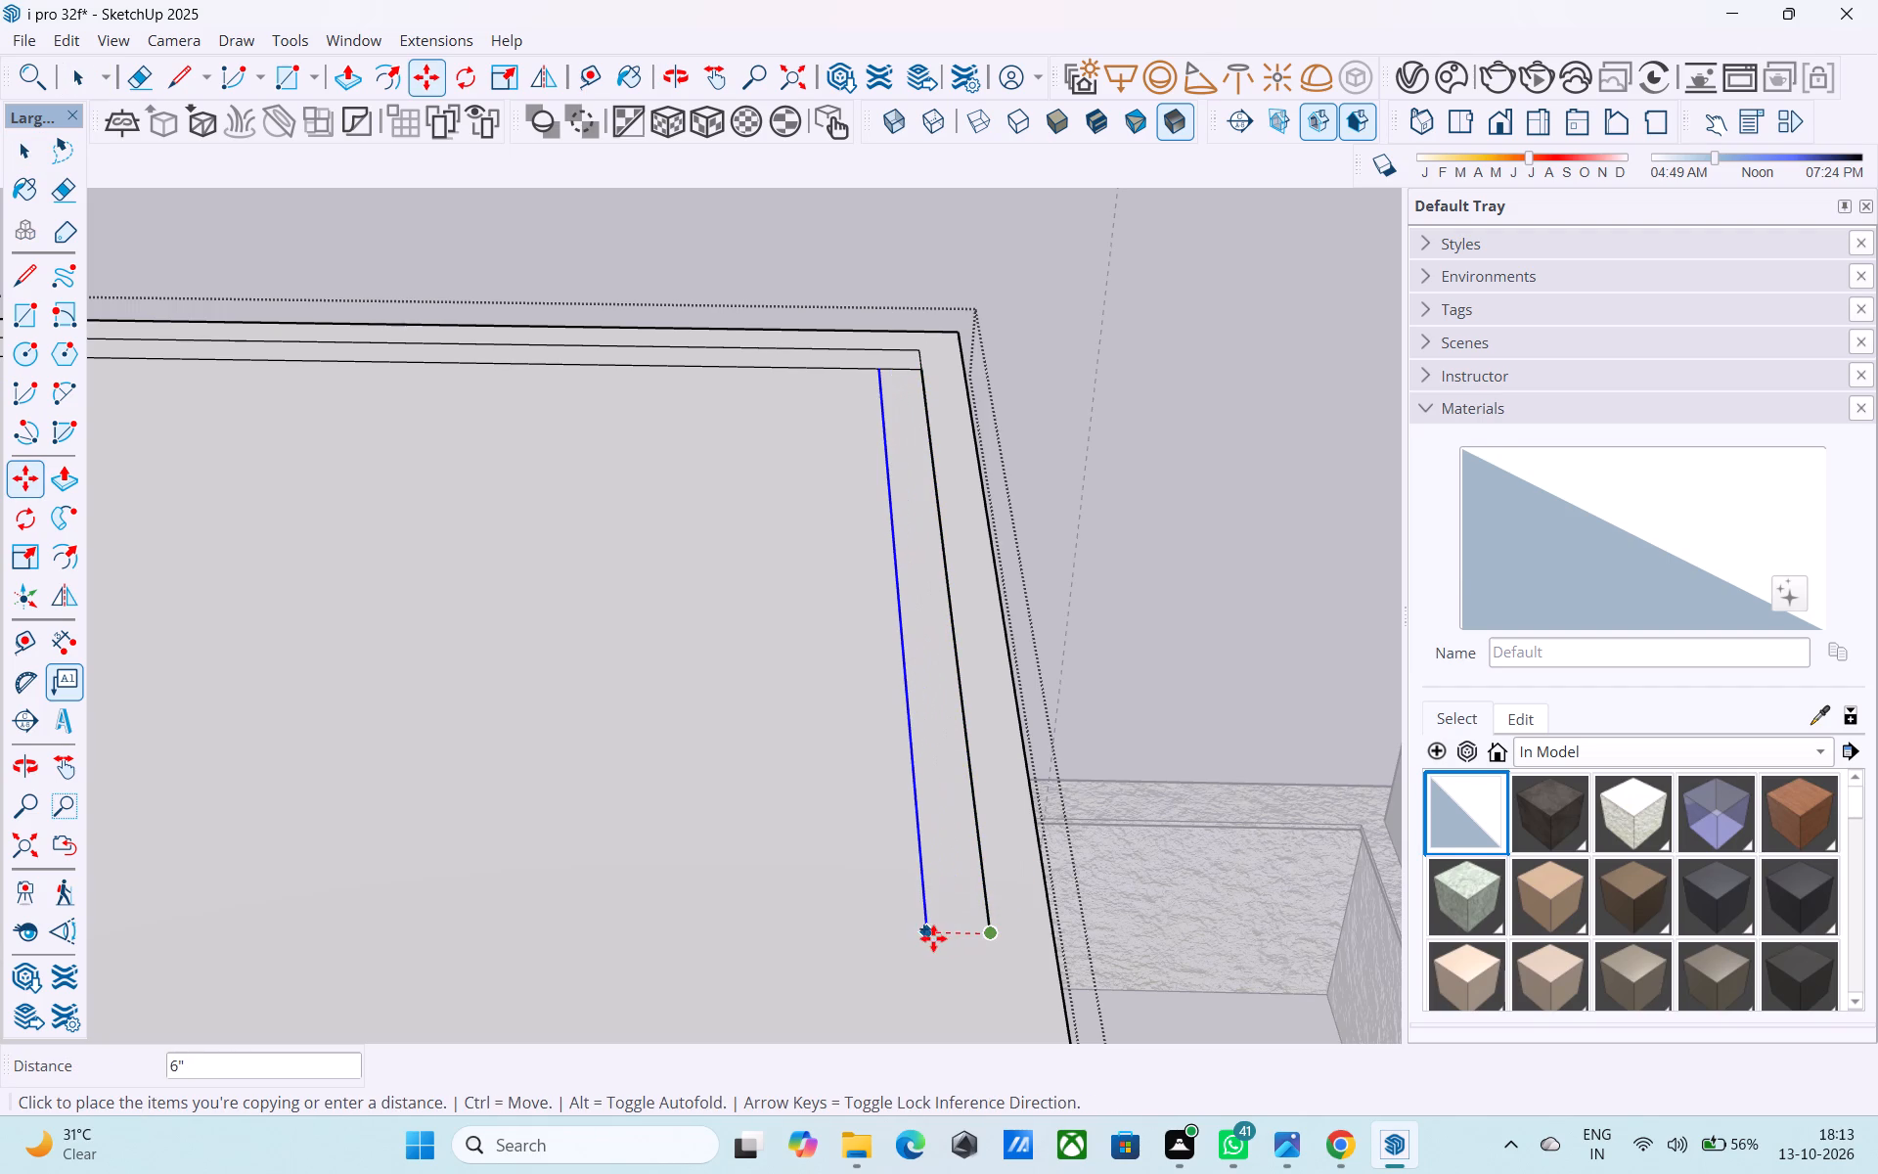
left_click(933, 938)
Erase the leftover piece of the inner side line between the two parallel front lines.
key("e")
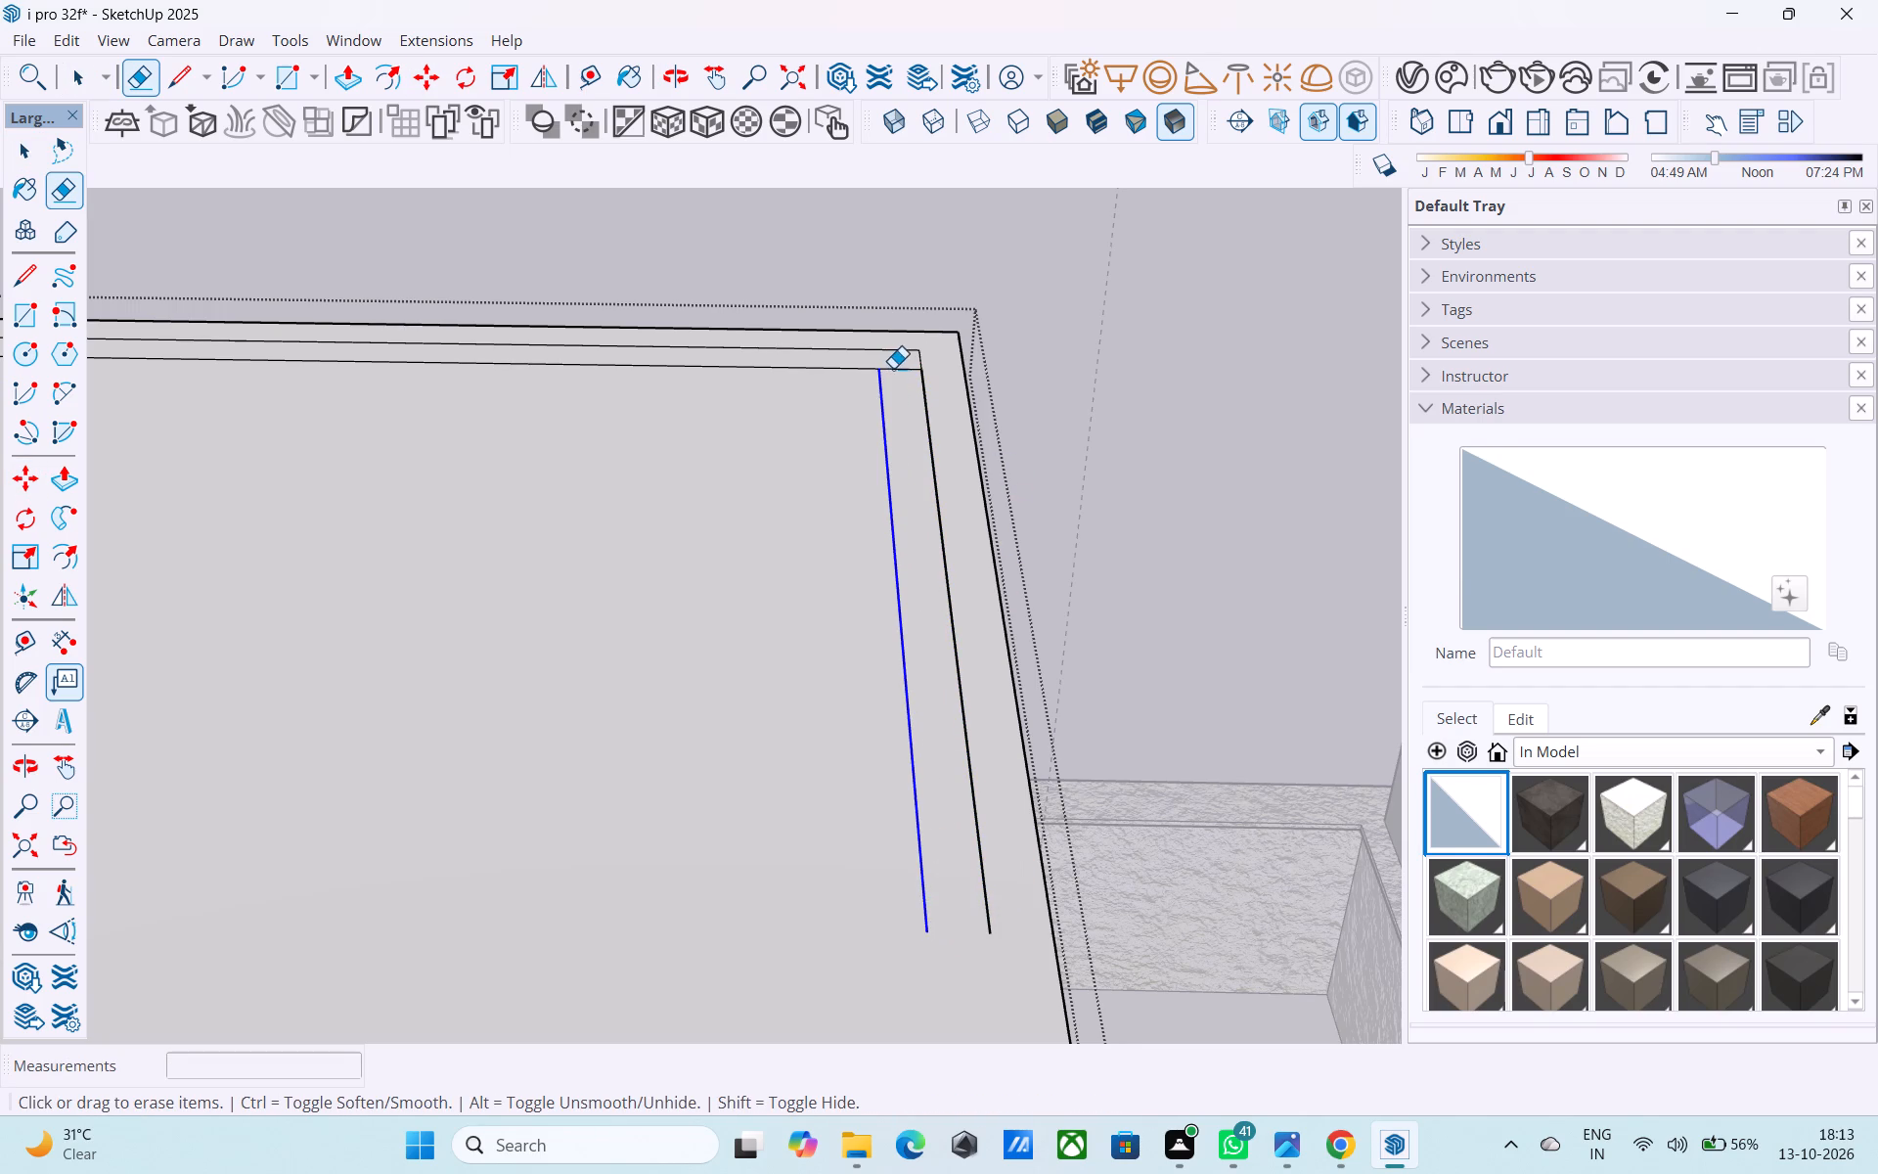
left_click_drag(894, 368, 904, 375)
scroll(977, 590, "down", 9)
middle_click_drag(1020, 834, 512, 743)
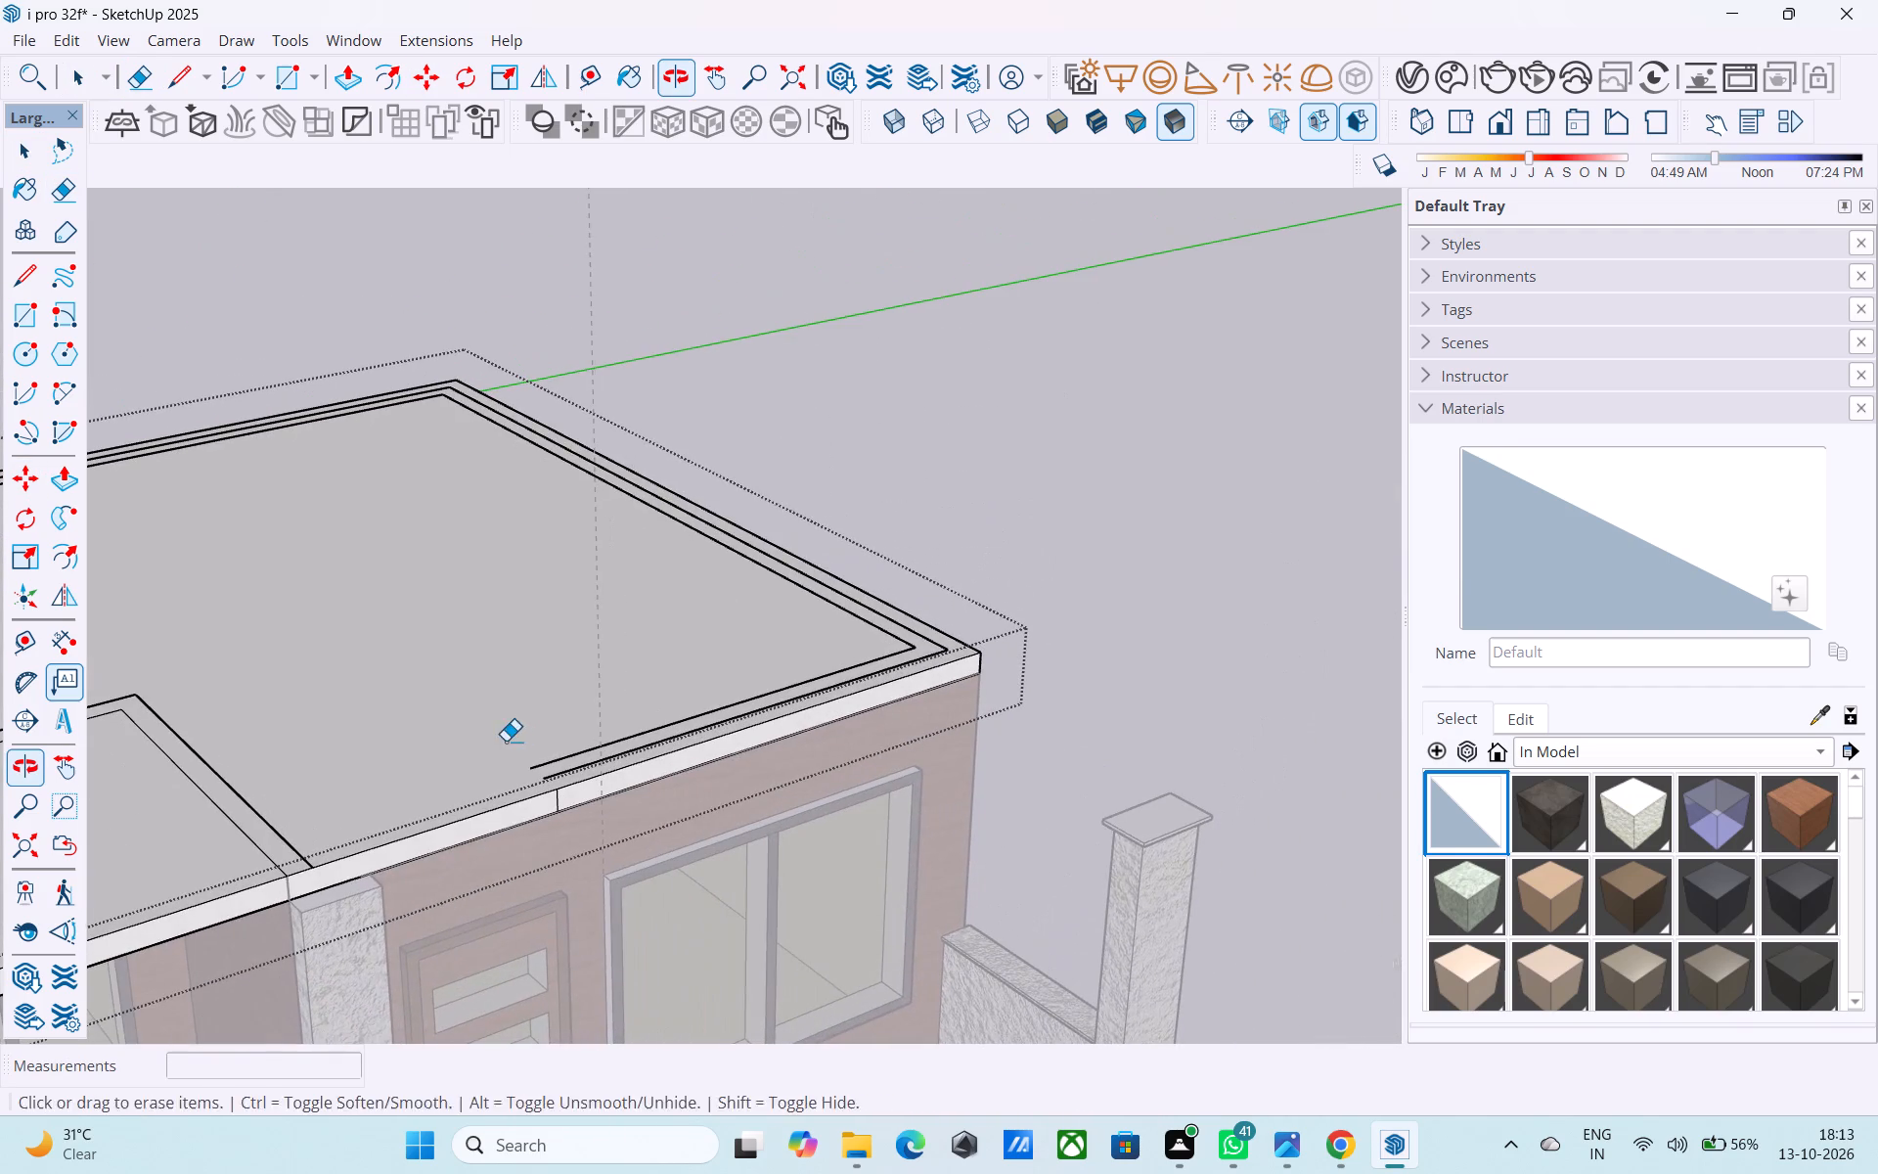
middle_click_drag(506, 741, 829, 666)
middle_click_drag(824, 745, 996, 778)
scroll(996, 723, "up", 4)
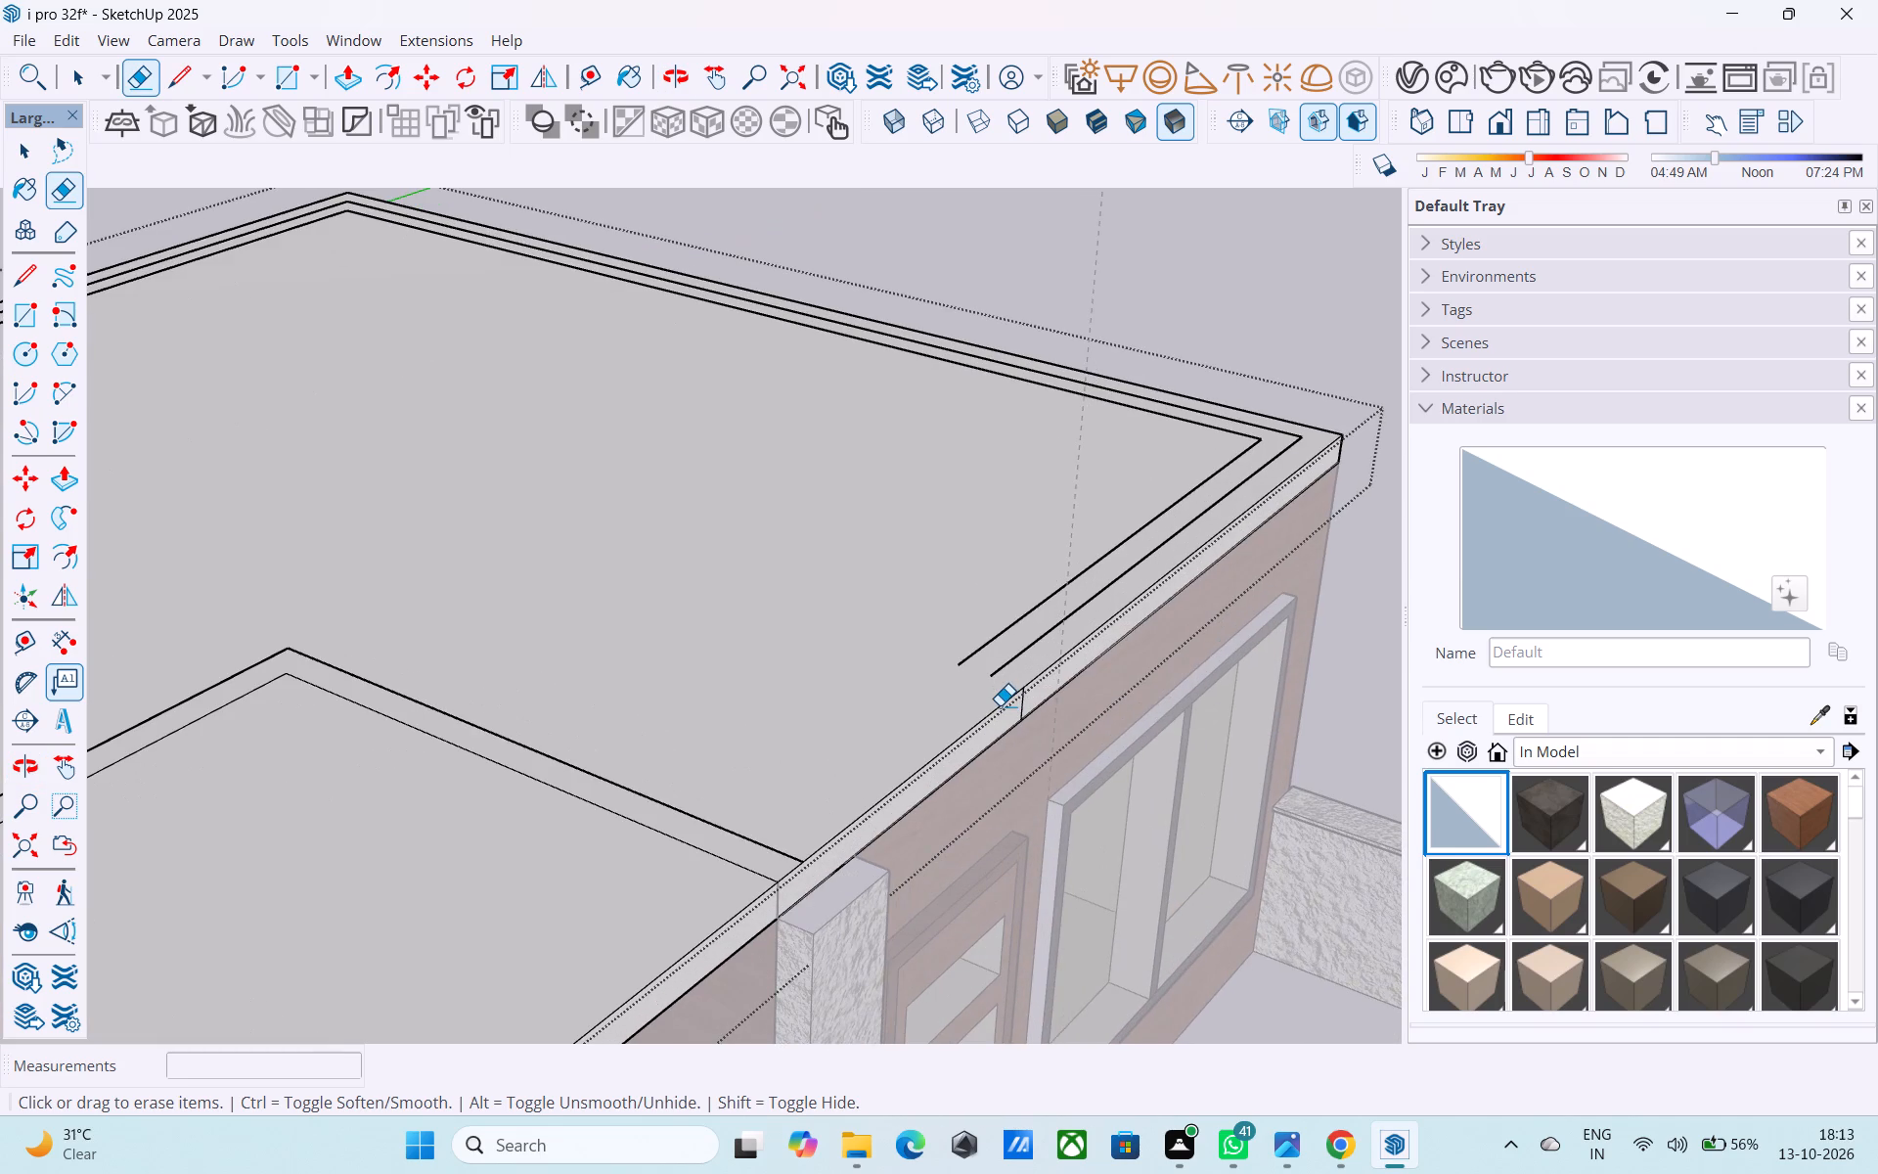
Draw lines extending both band lines above the door-and-window wall about 5' 1" to the stepped outline, continuing the outer one 6" further.
key("l")
left_click(963, 659)
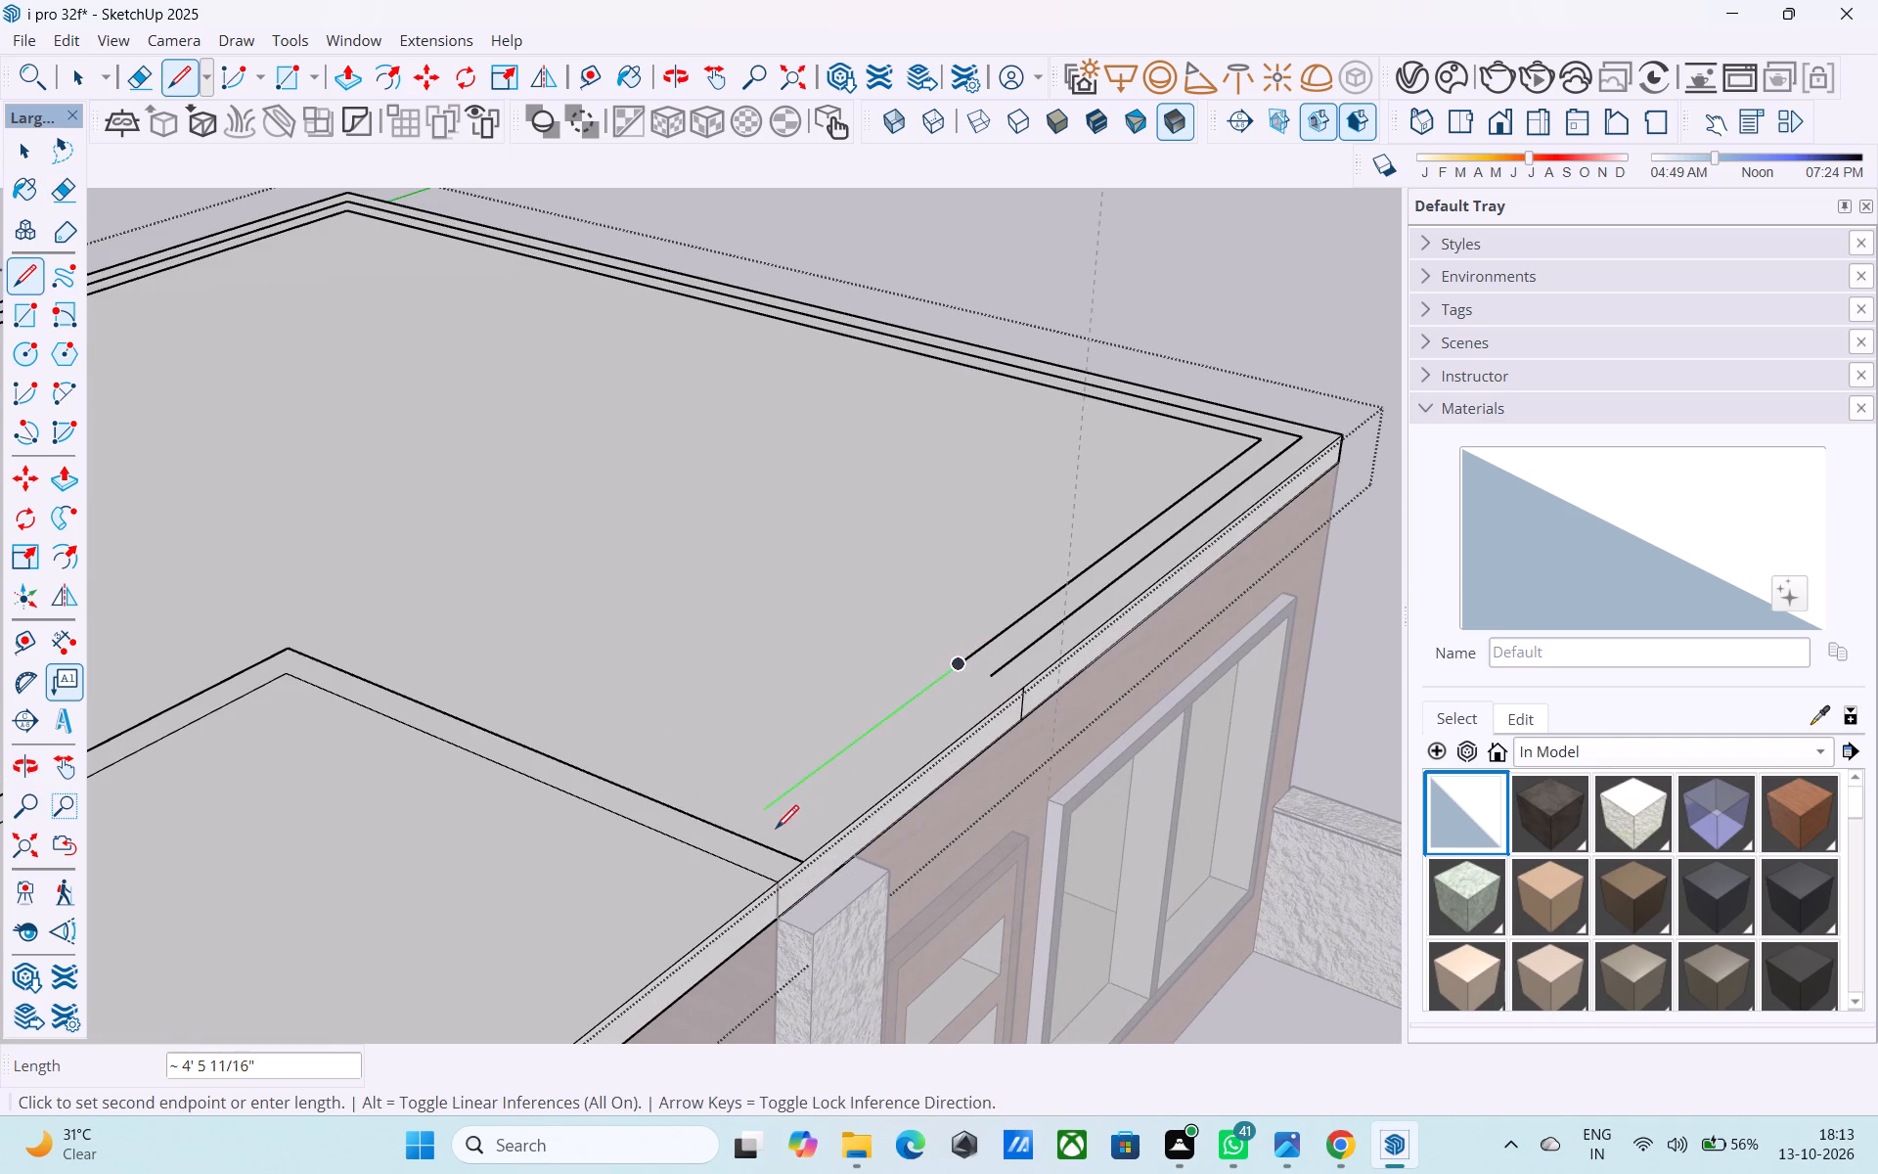
left_click(738, 835)
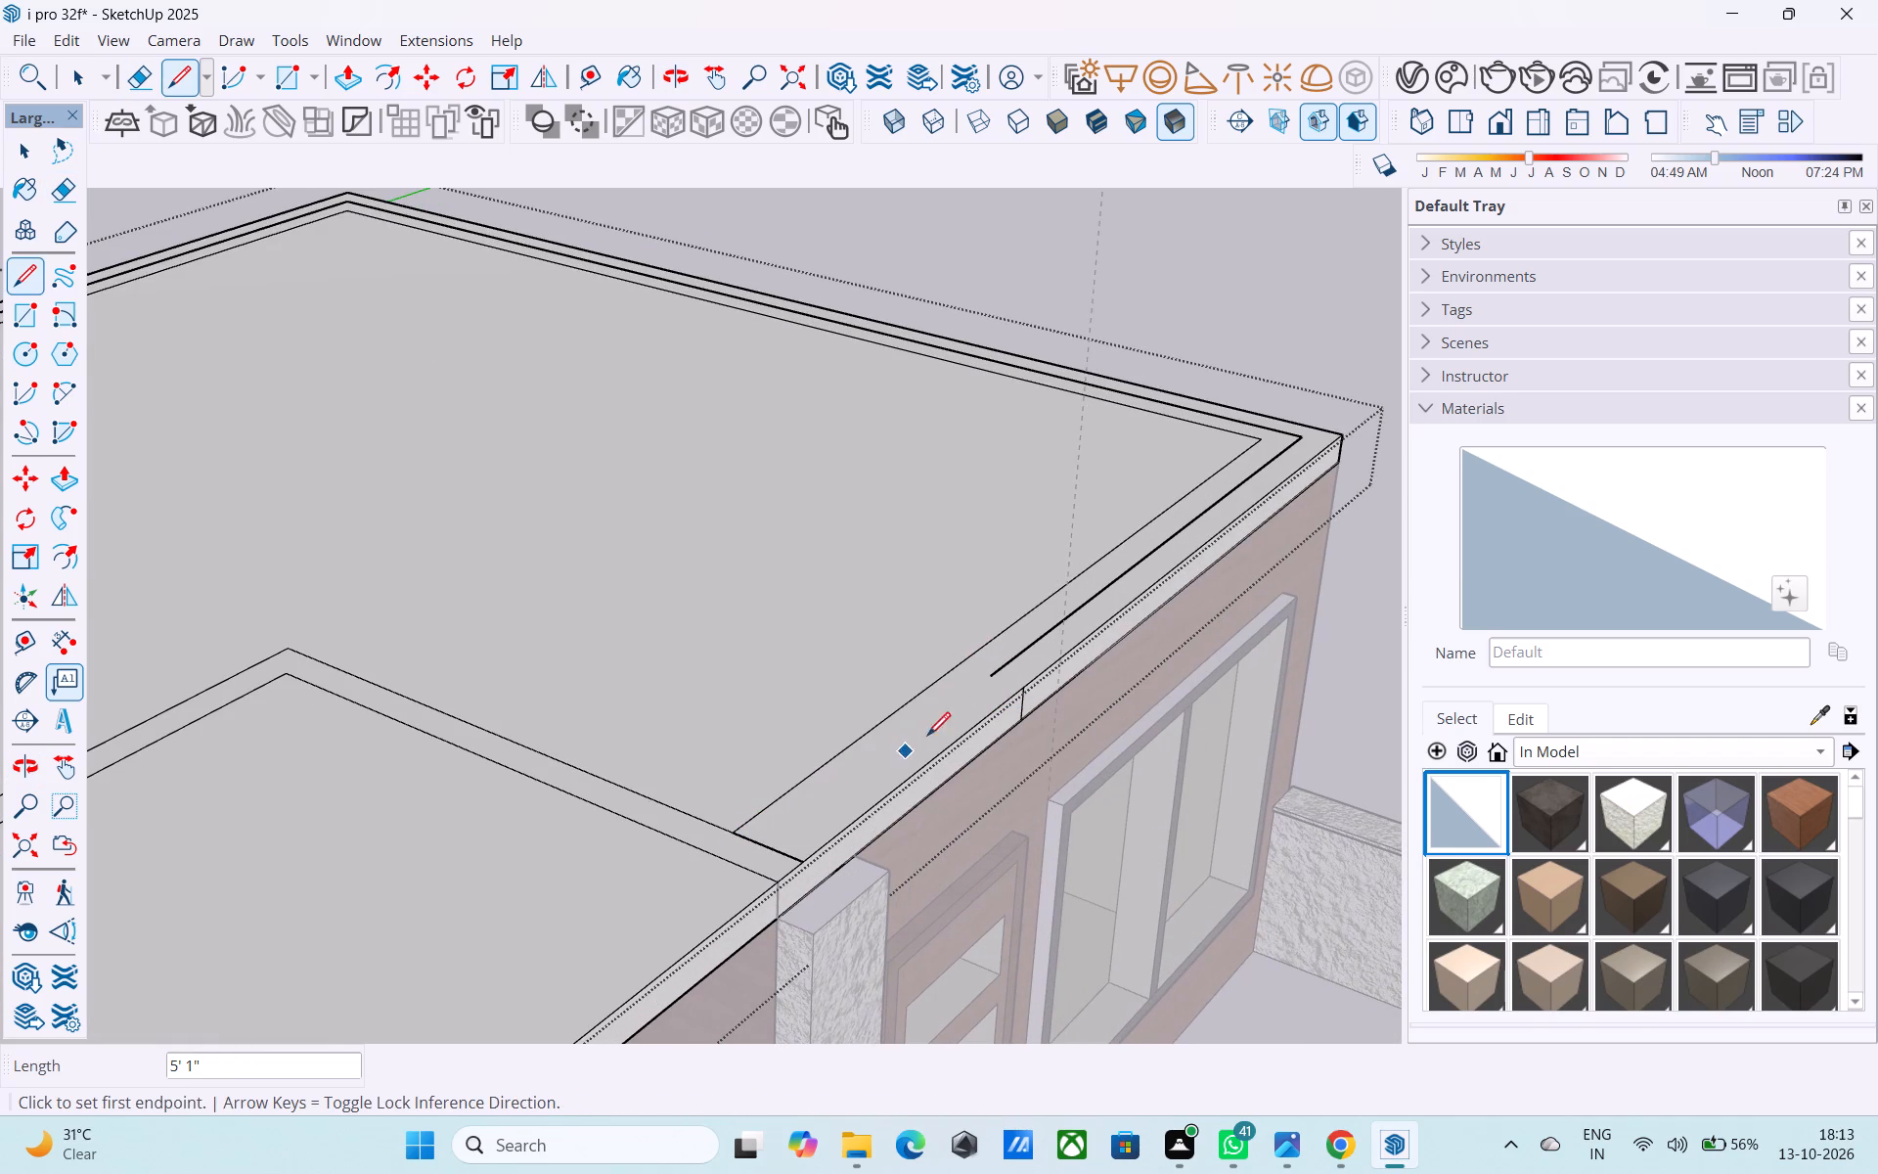
left_click(995, 678)
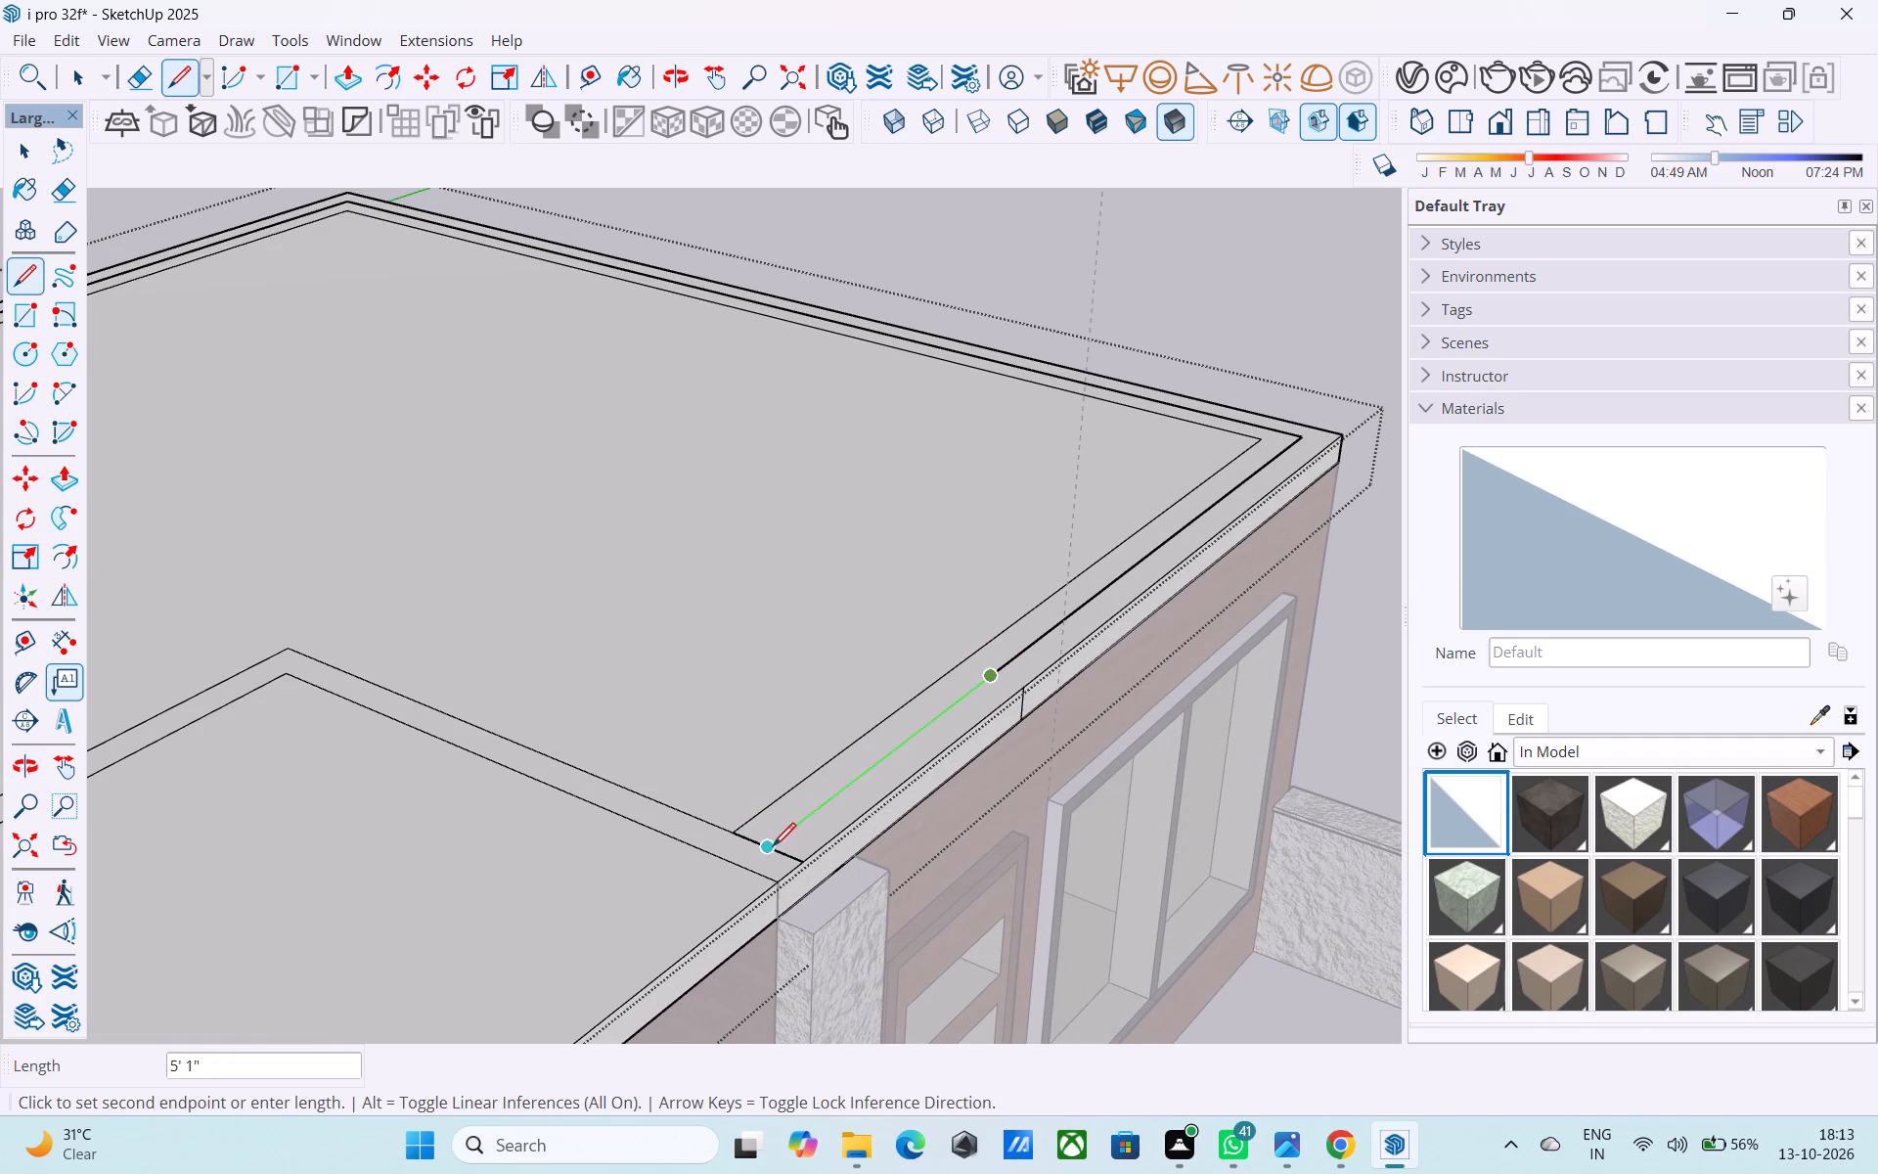
left_click(773, 848)
left_click(773, 848)
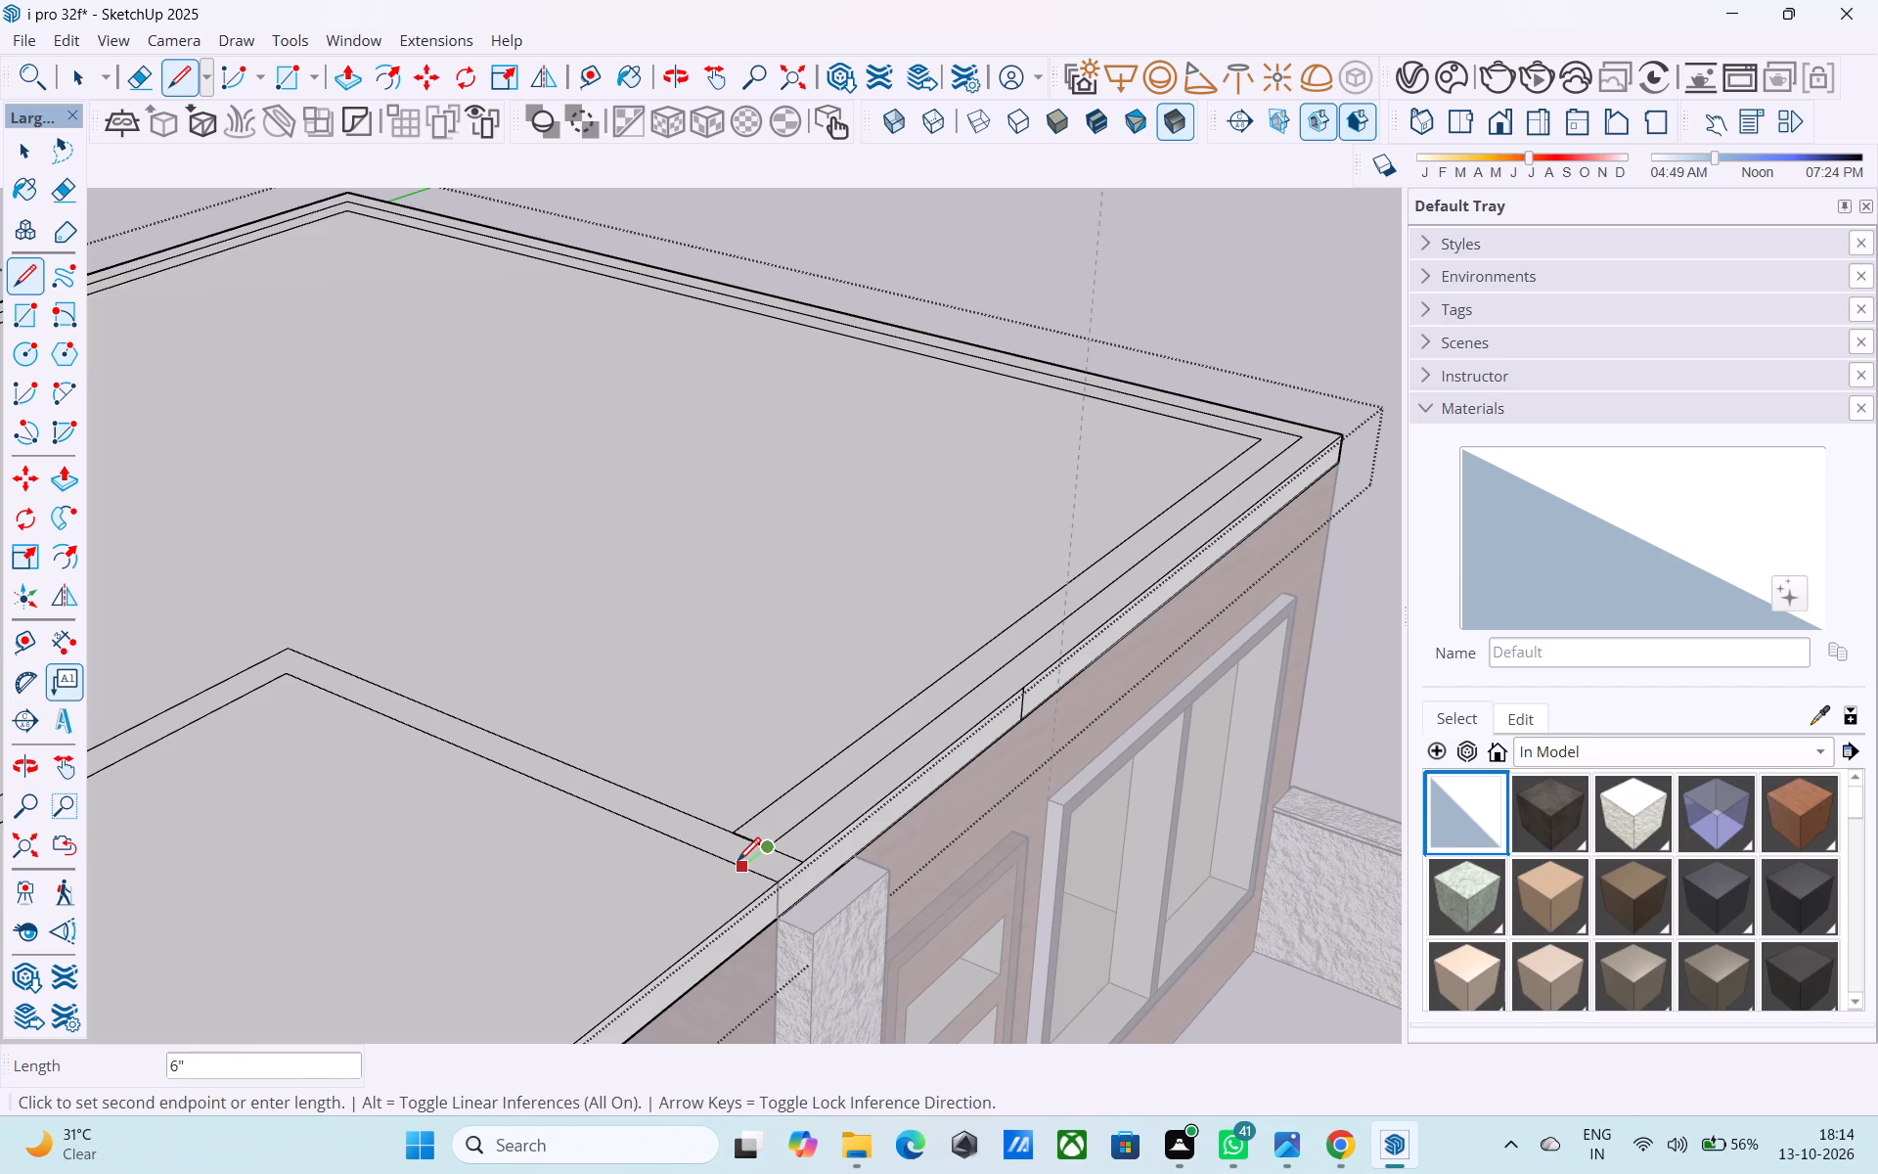
left_click(738, 863)
Erase the overshooting and crossing line pieces at that corner so the band runs continuously into the stepped outline.
key("e")
scroll(798, 879, "up", 7)
left_click(785, 827)
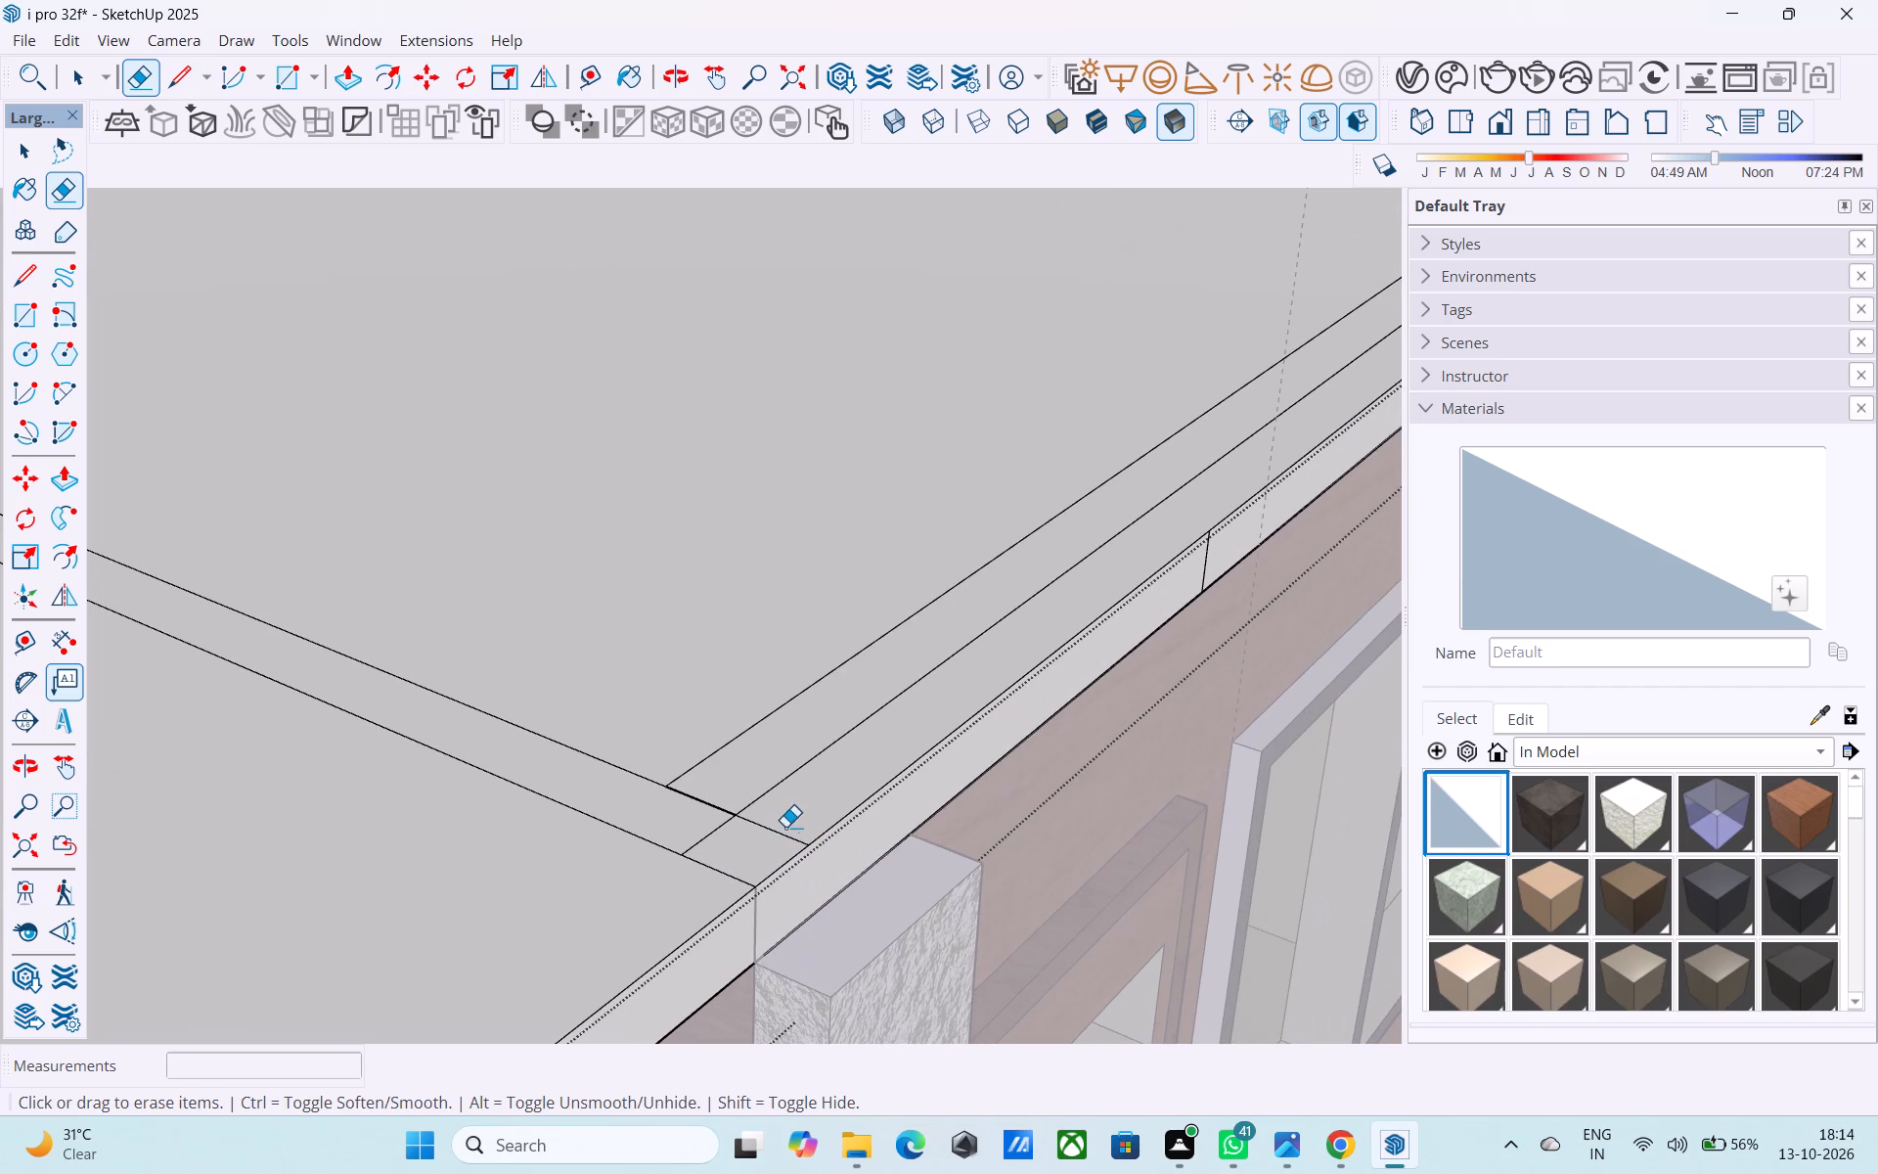
left_click_drag(742, 865, 706, 895)
left_click(761, 830)
left_click_drag(736, 801, 720, 809)
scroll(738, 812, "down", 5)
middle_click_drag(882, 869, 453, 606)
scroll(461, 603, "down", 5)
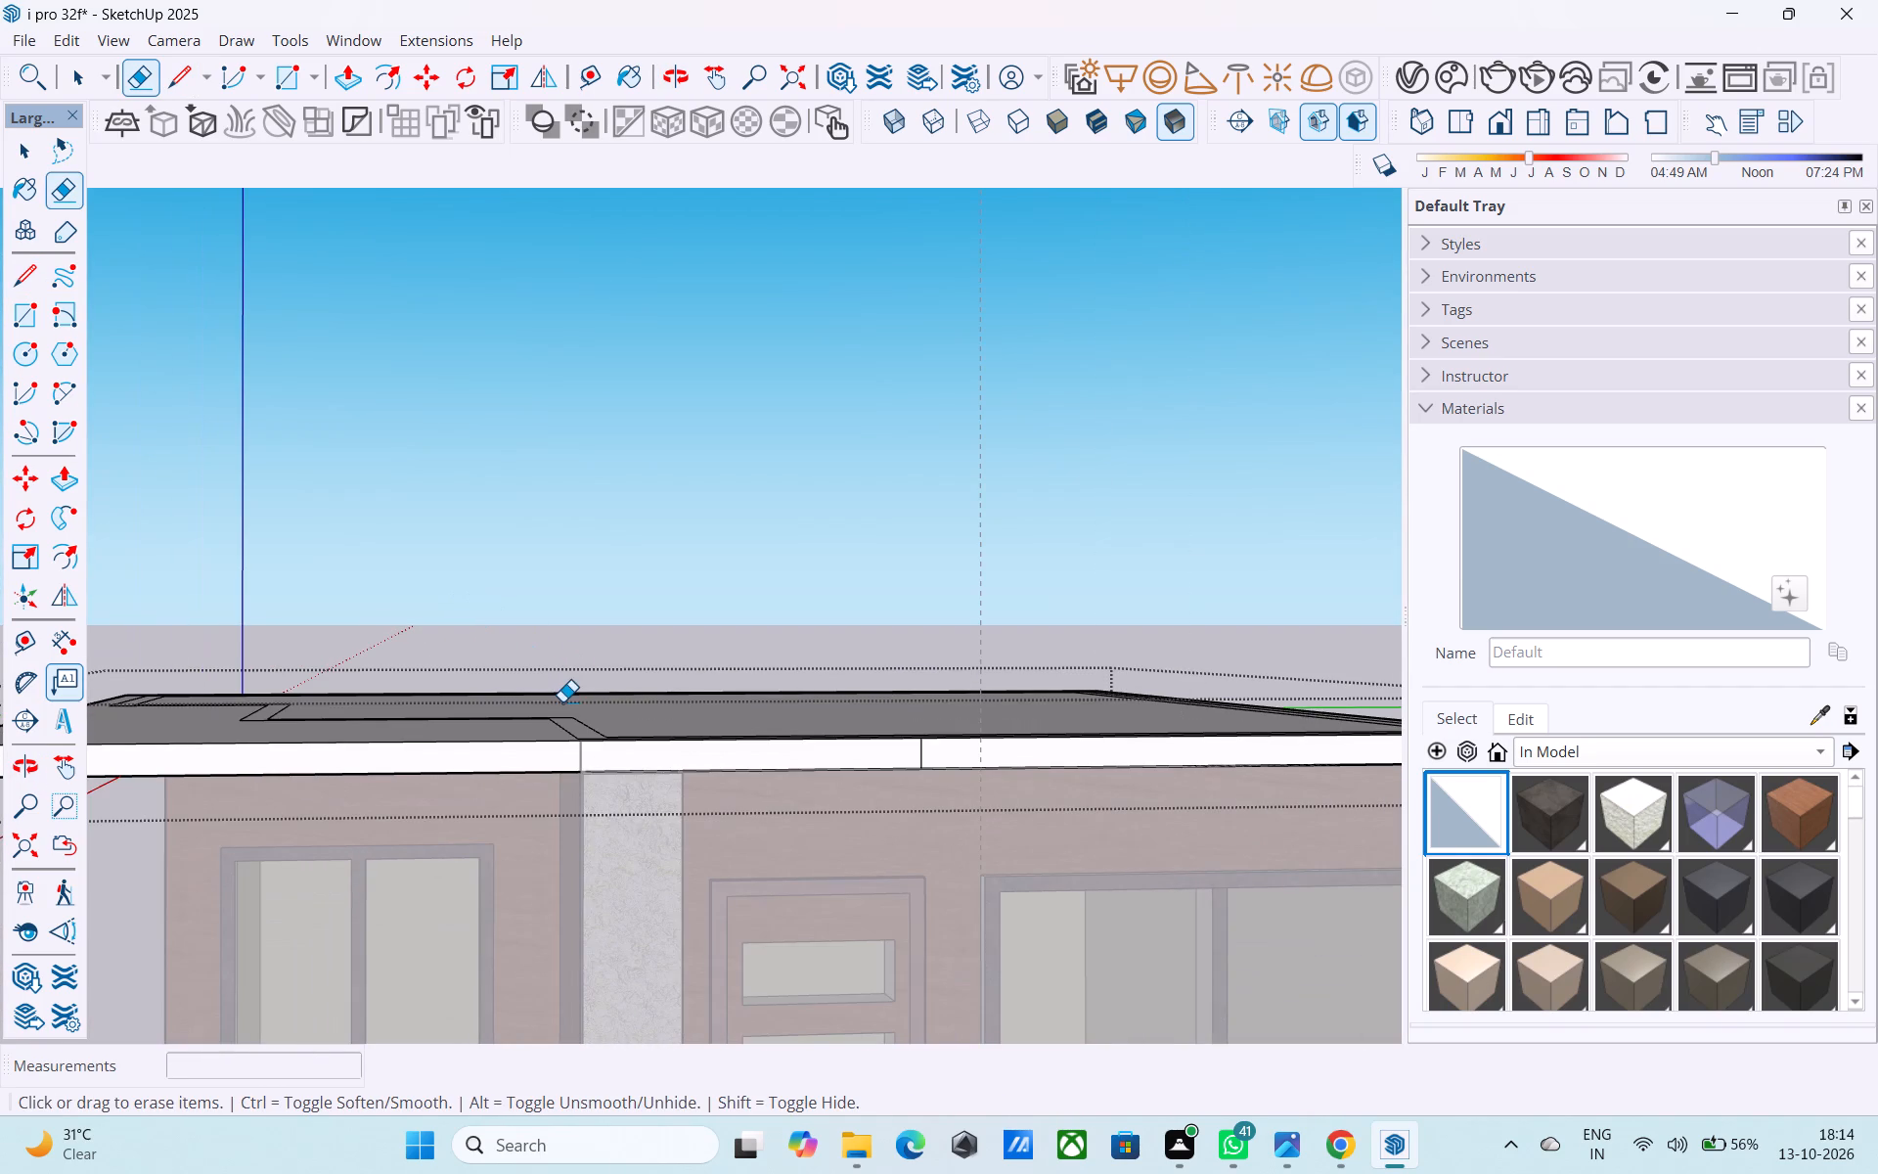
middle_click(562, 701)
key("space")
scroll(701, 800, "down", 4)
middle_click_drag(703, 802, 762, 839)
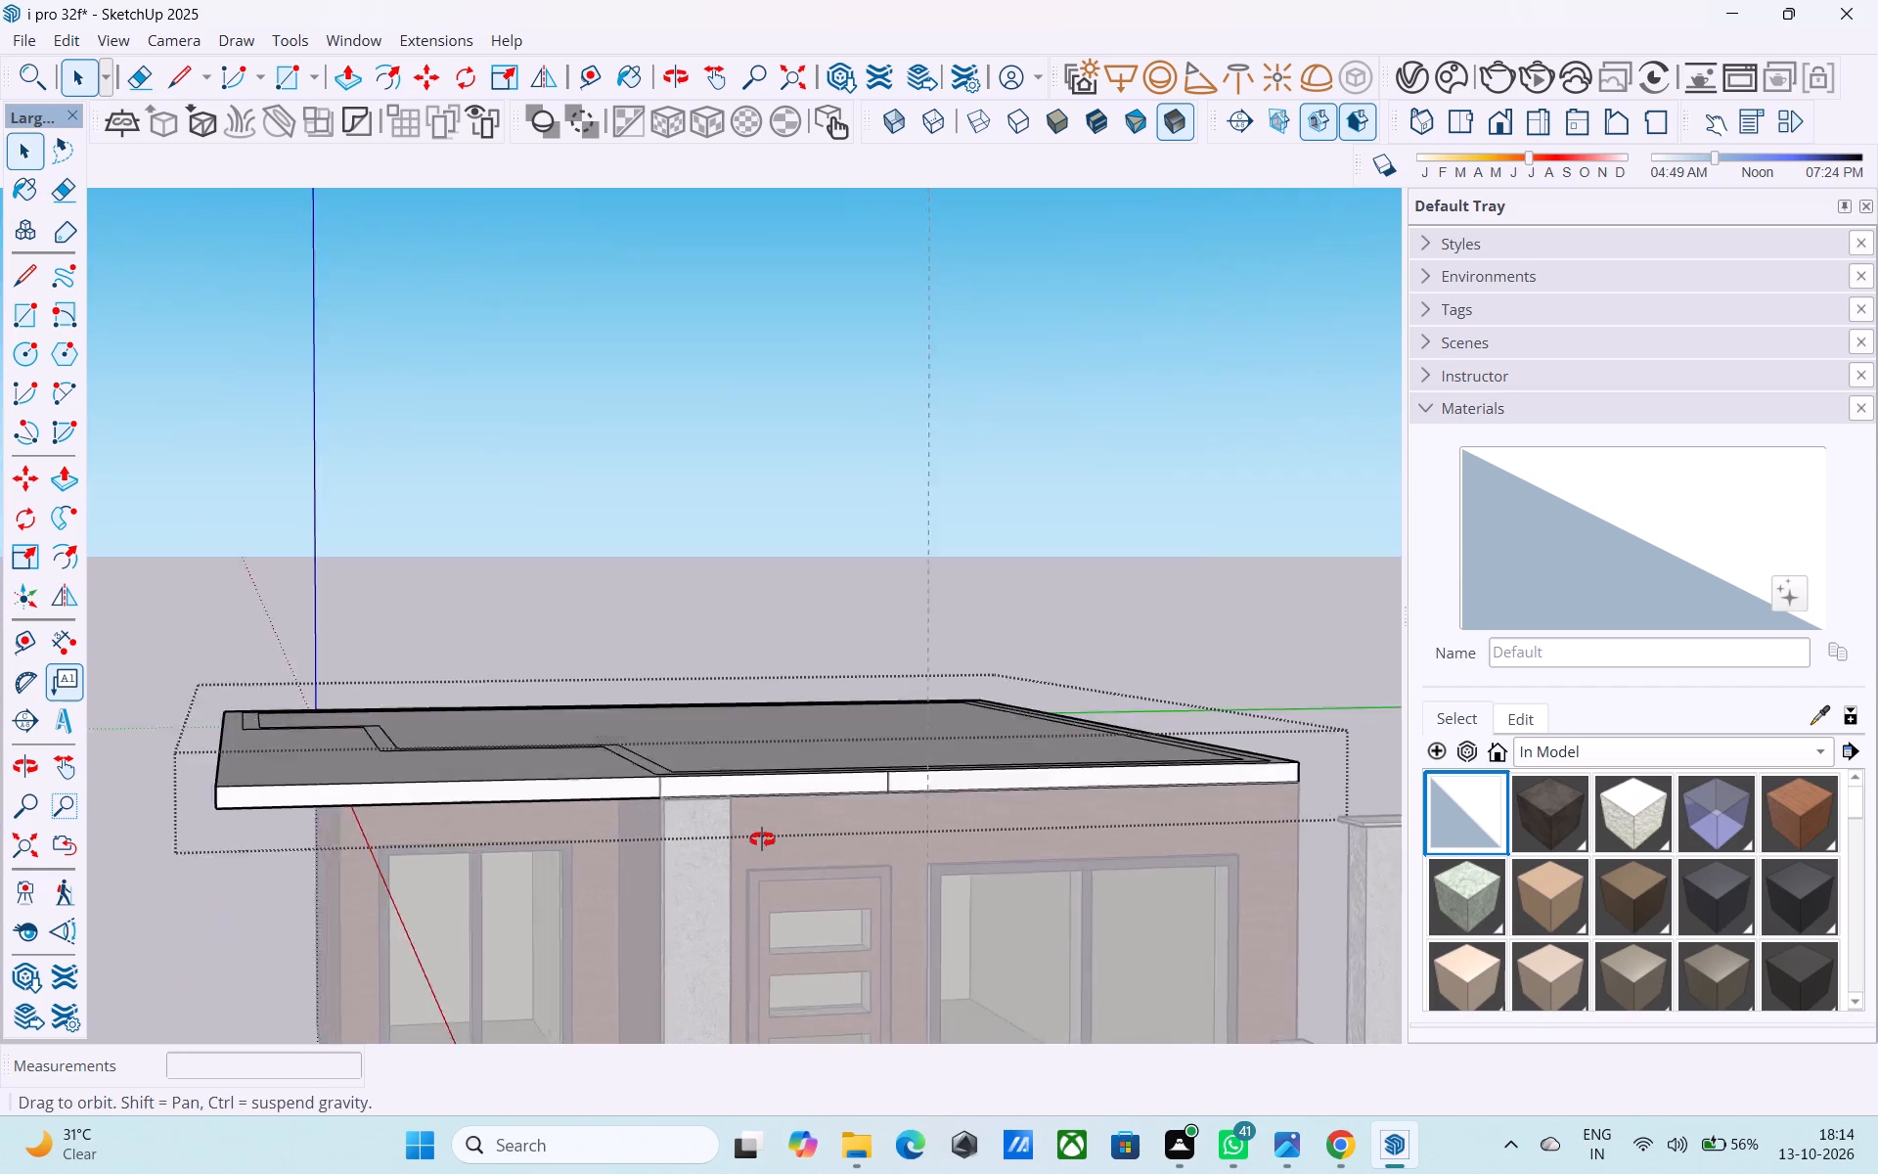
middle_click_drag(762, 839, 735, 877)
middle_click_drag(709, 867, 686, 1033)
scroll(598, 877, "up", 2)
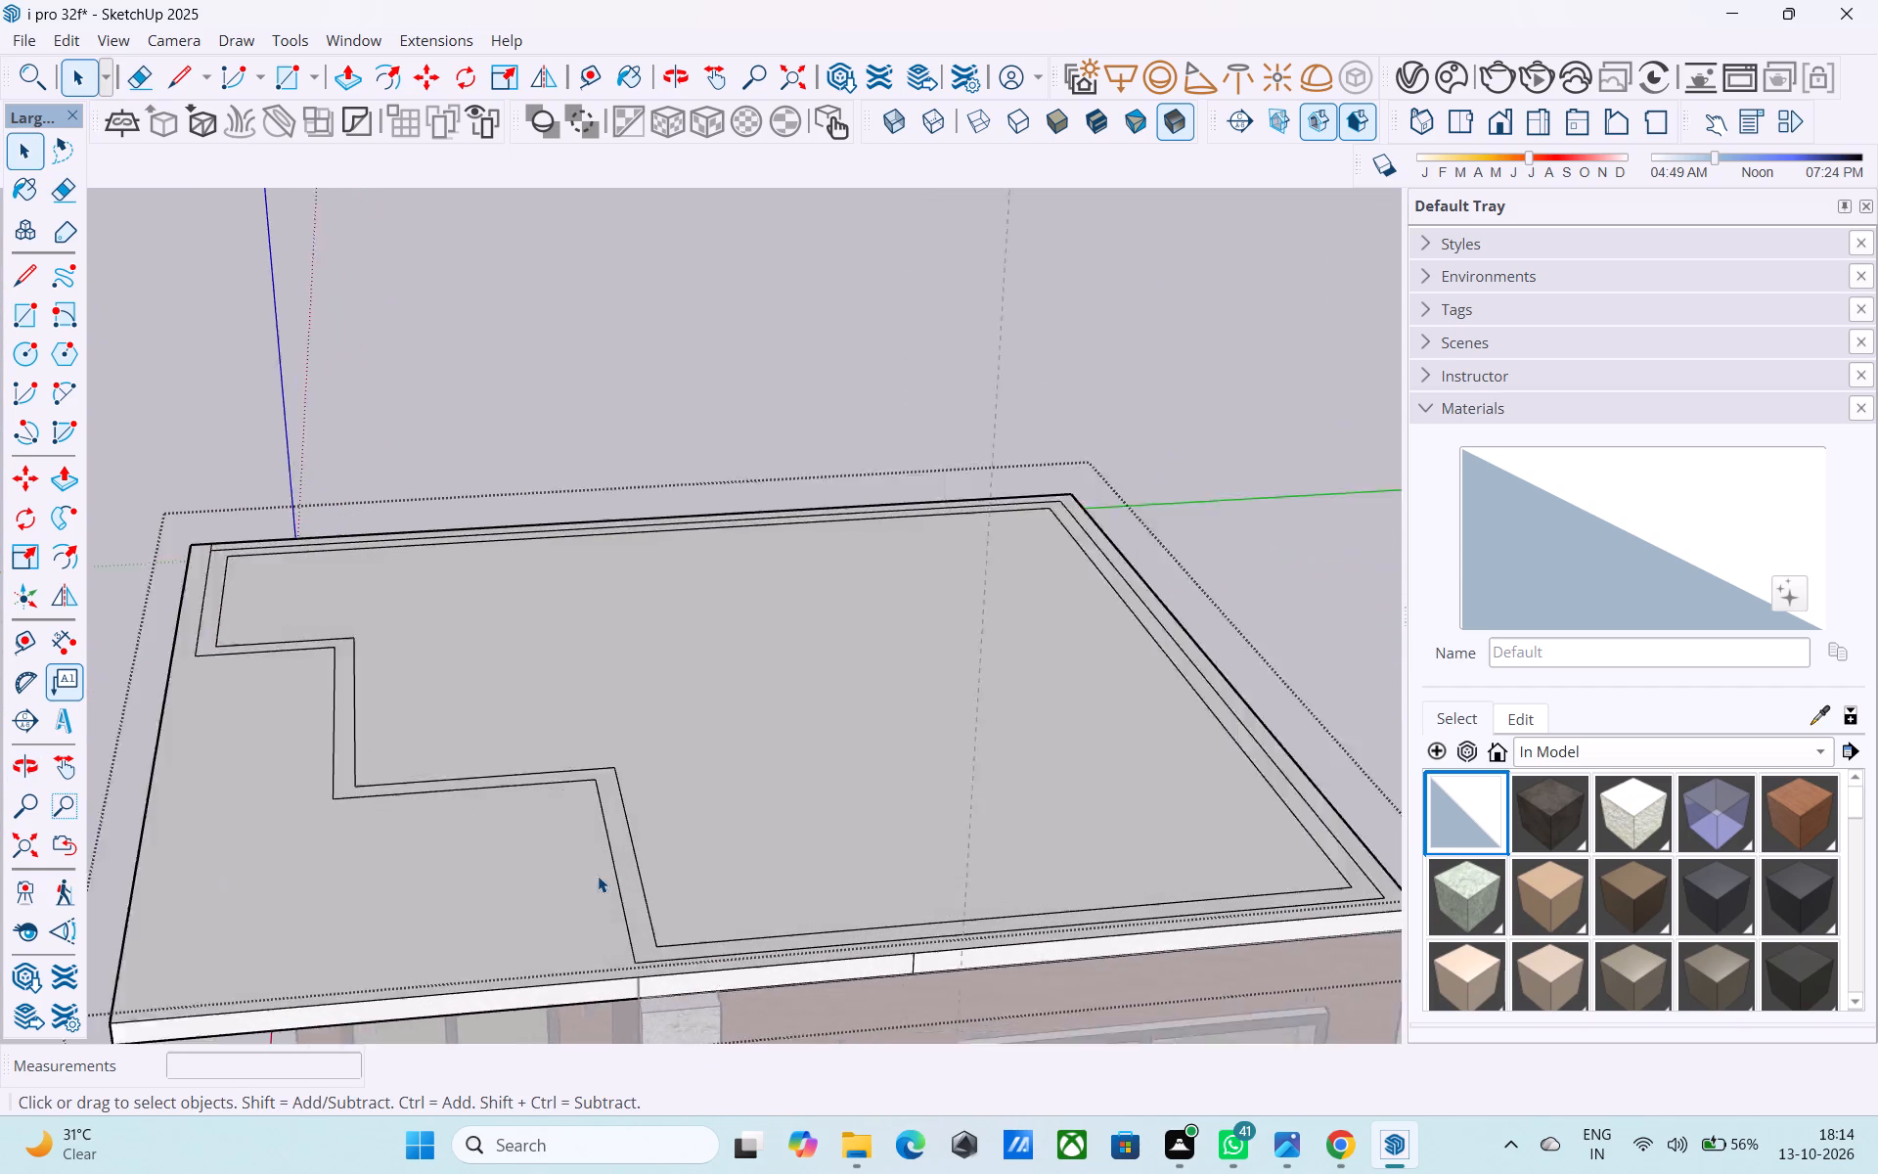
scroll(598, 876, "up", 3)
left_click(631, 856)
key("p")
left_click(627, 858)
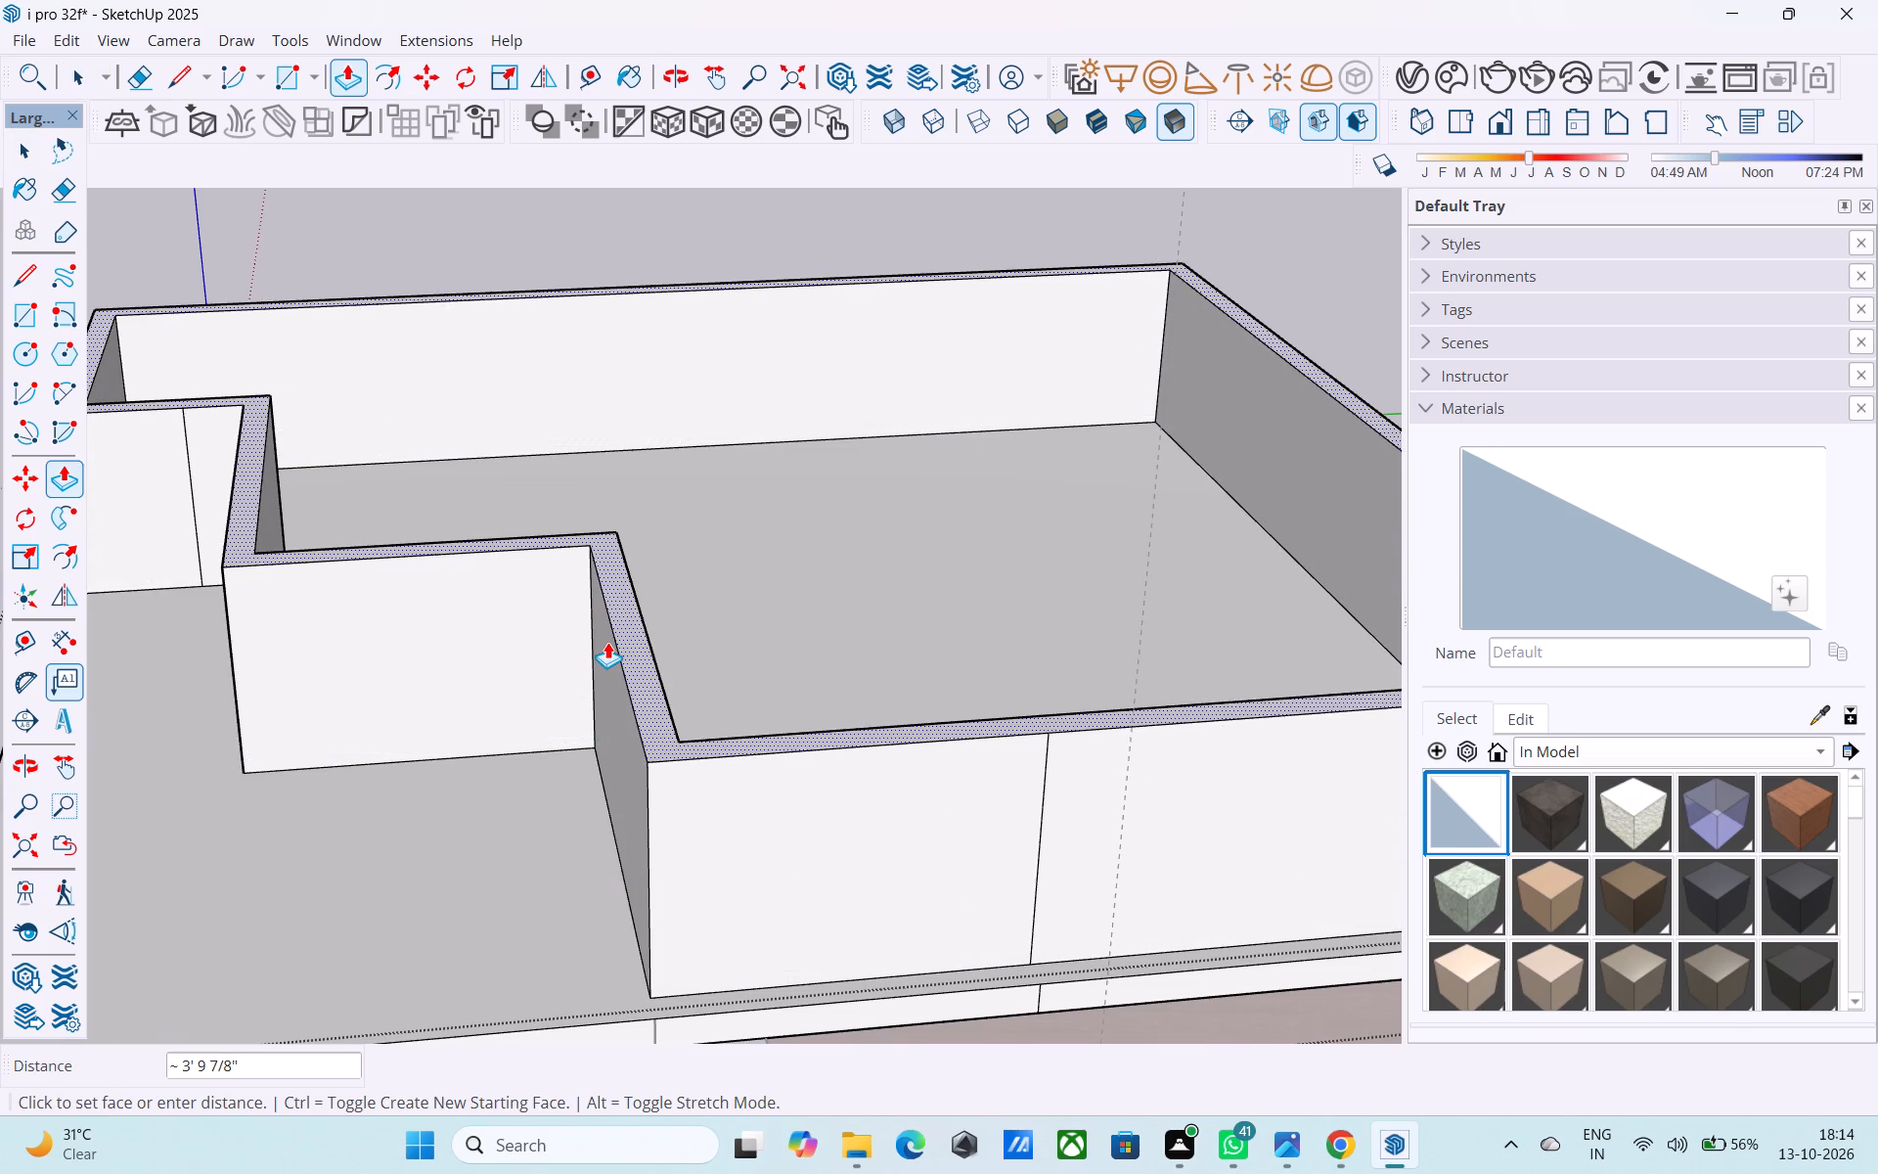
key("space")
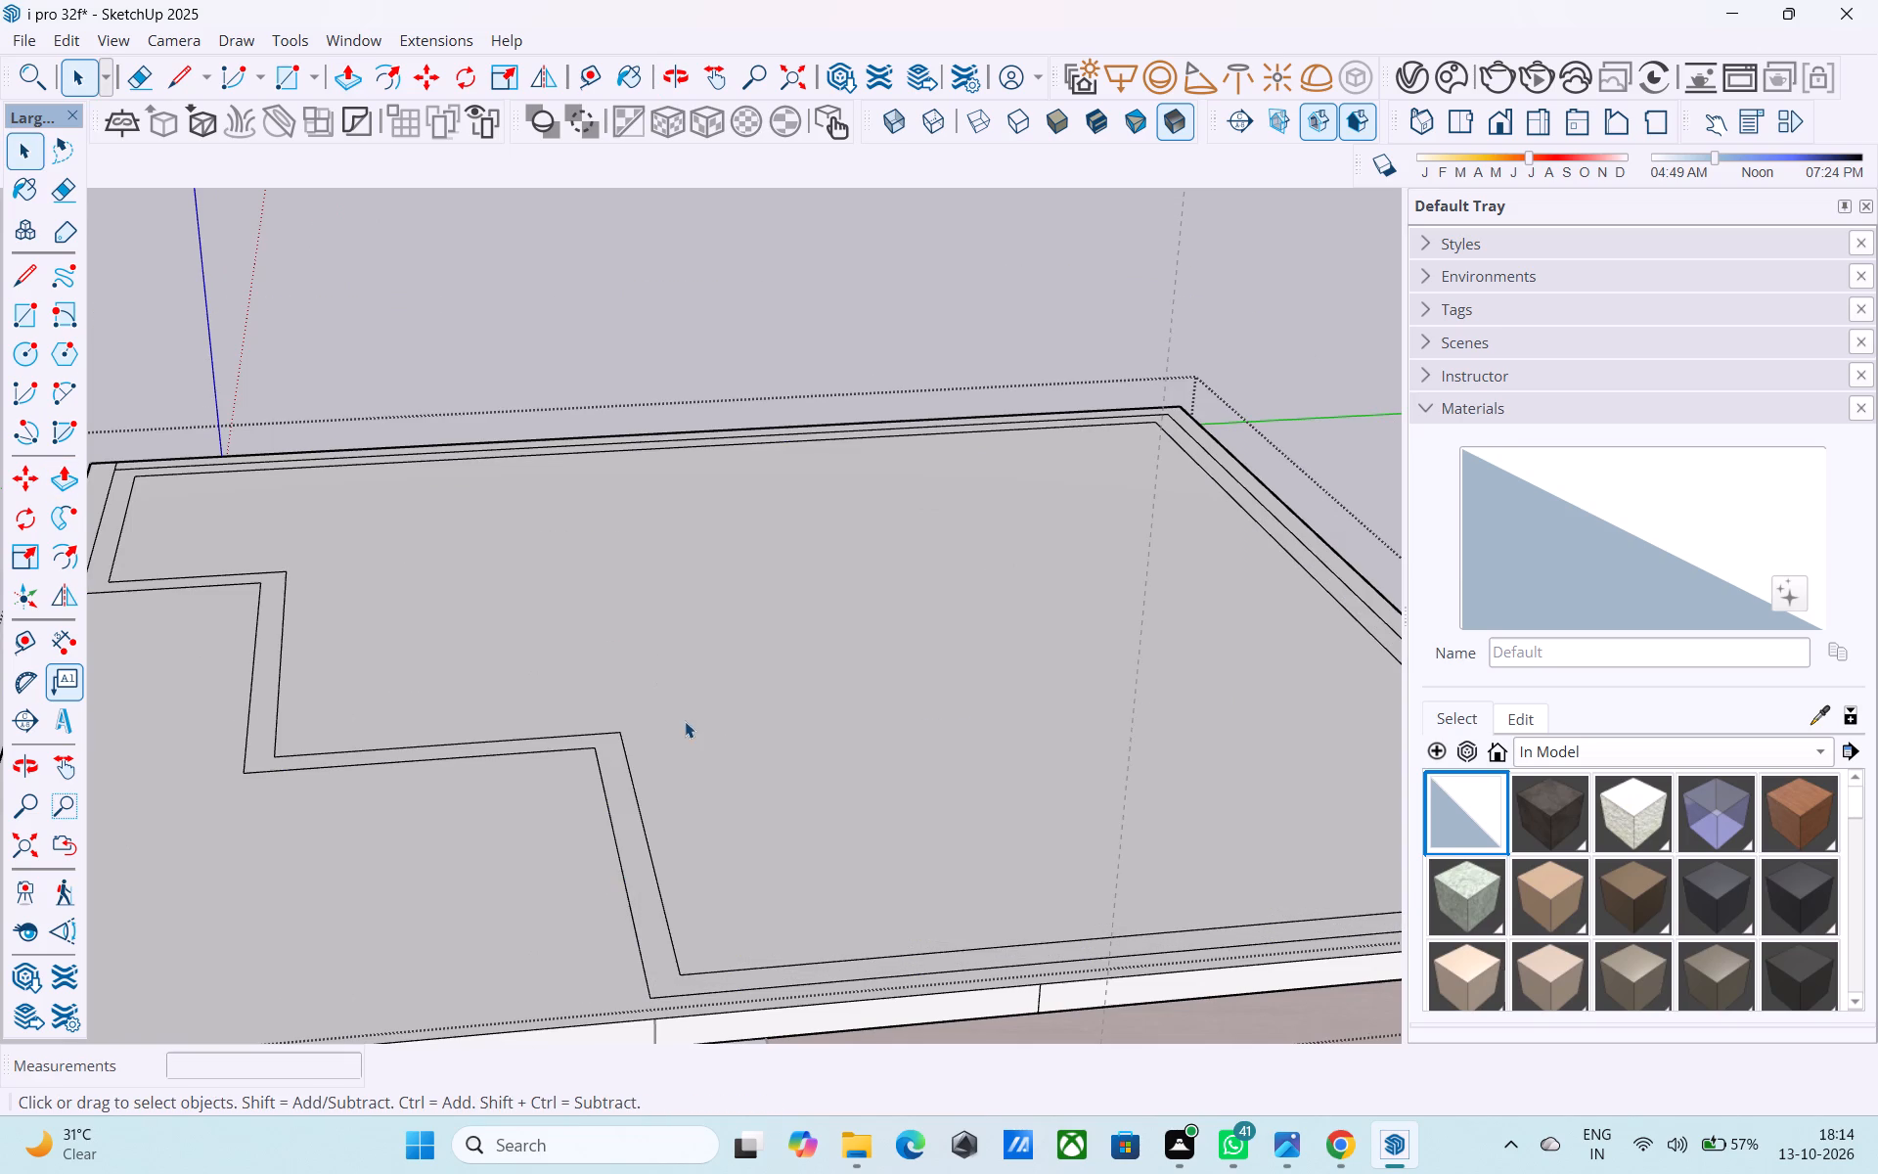
Copy the band's inner line on the straight side opposite the steps a short distance further inward on the roof.
middle_click_drag(685, 721, 597, 607)
scroll(592, 601, "down", 5)
middle_click_drag(852, 644, 939, 843)
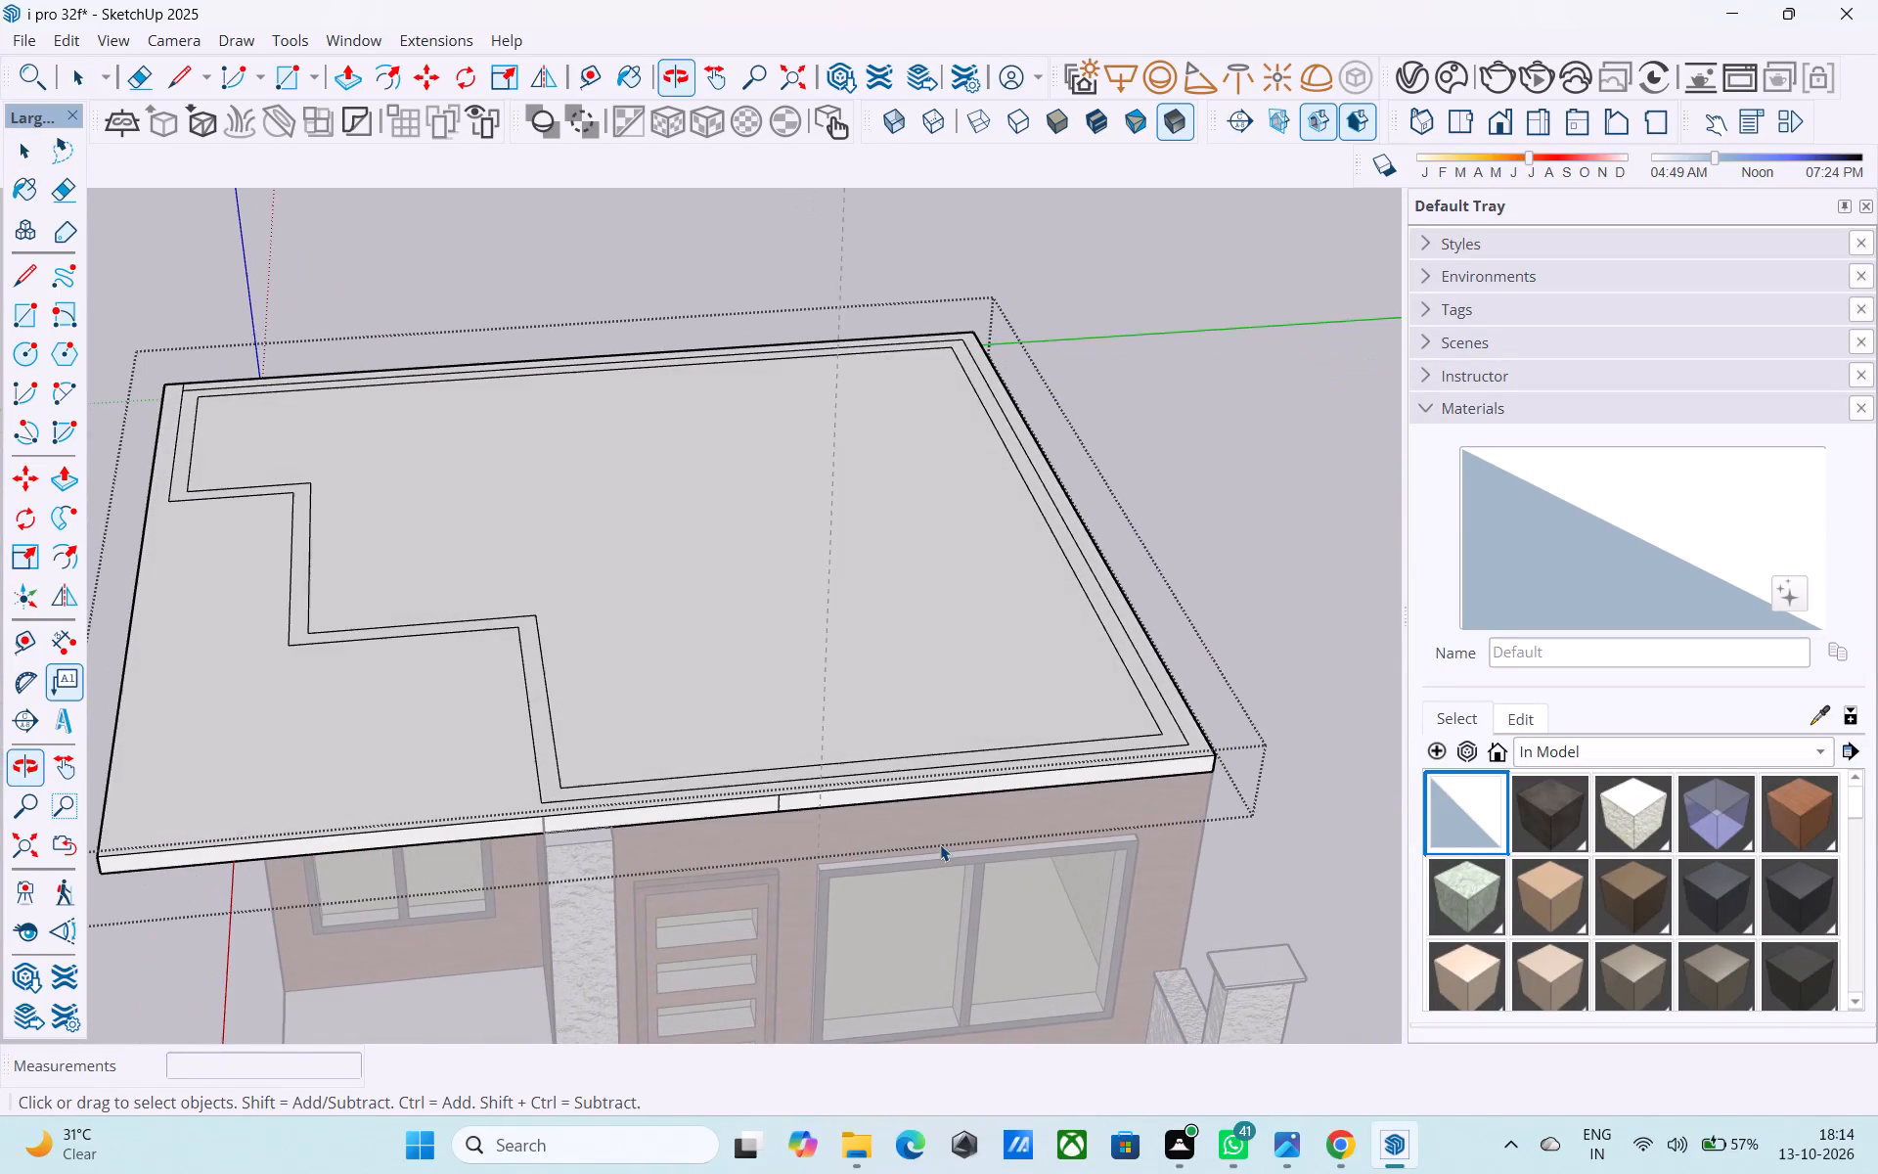
middle_click_drag(1136, 842, 1089, 778)
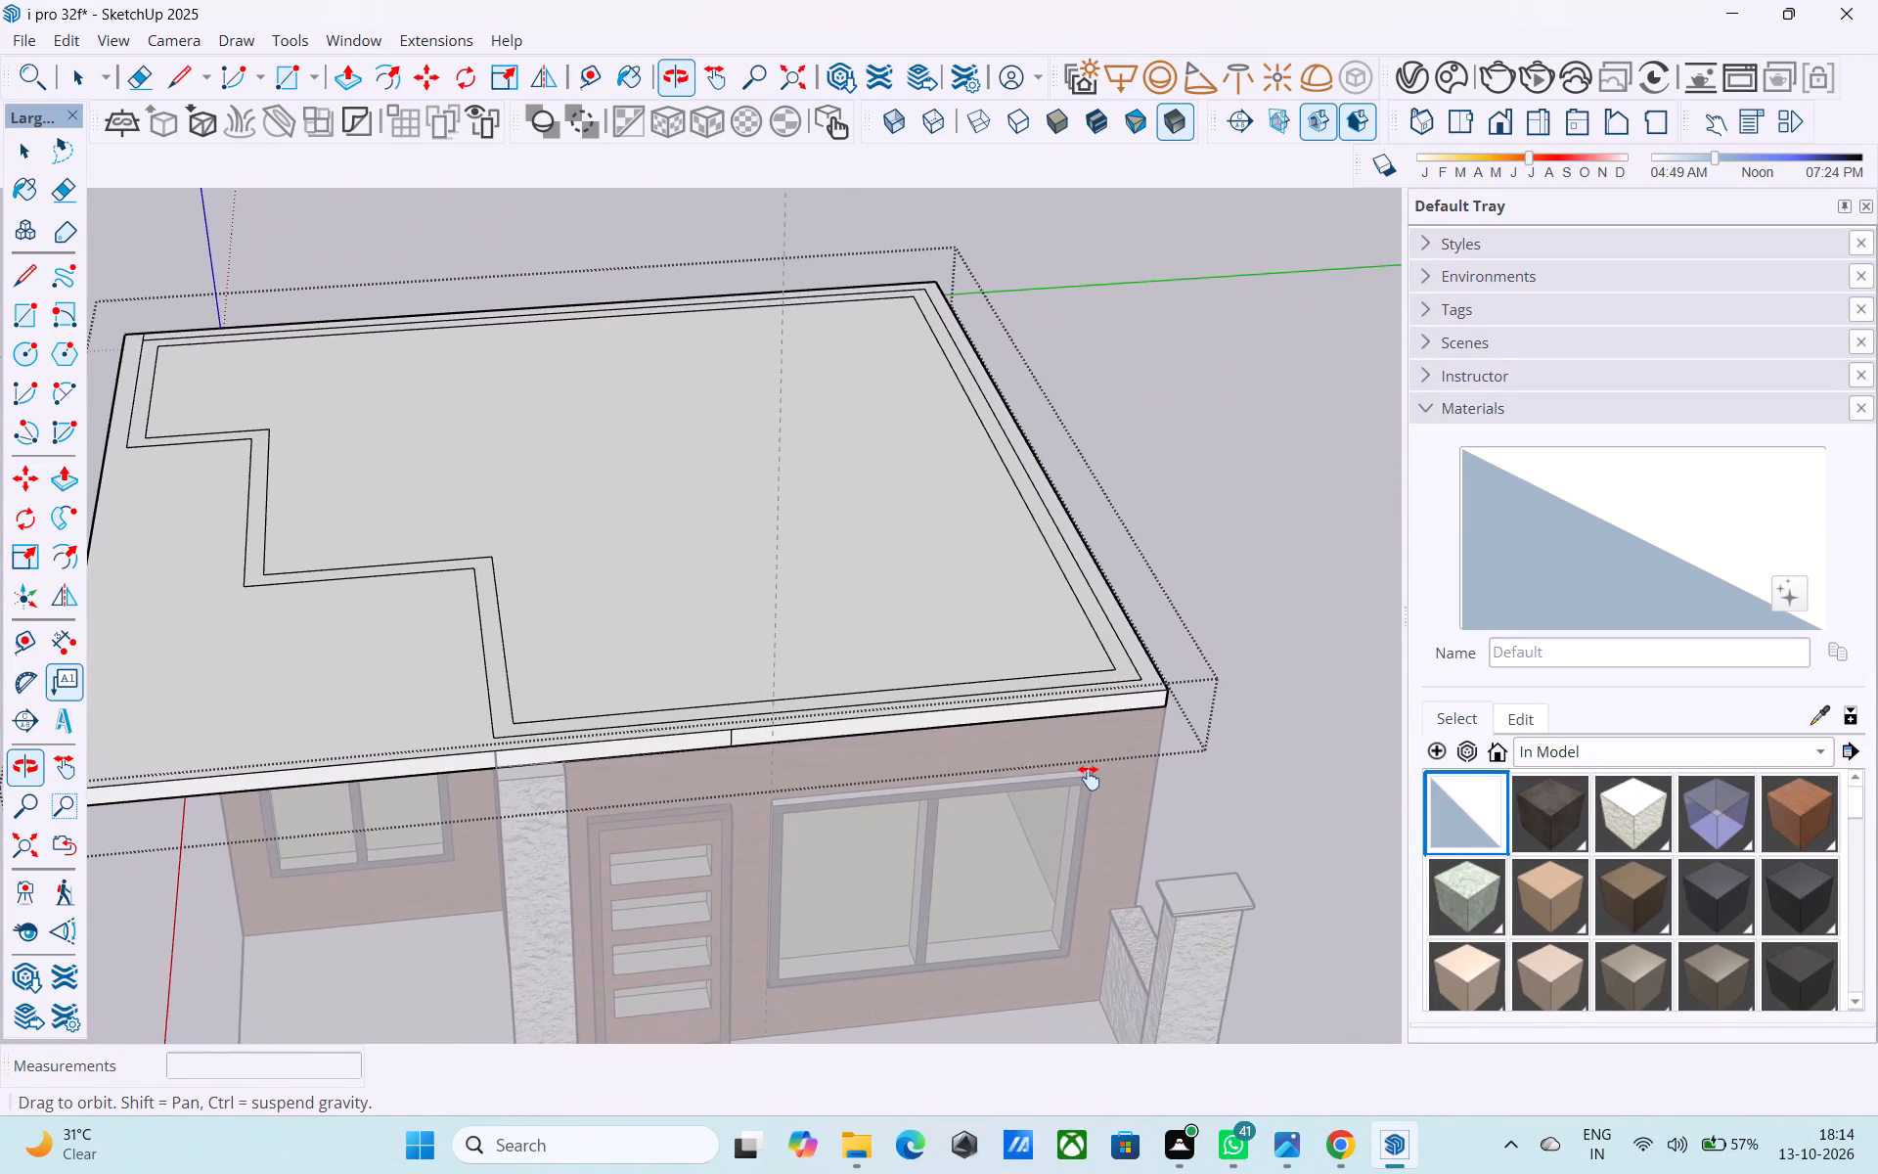
middle_click_drag(1089, 778, 1239, 885)
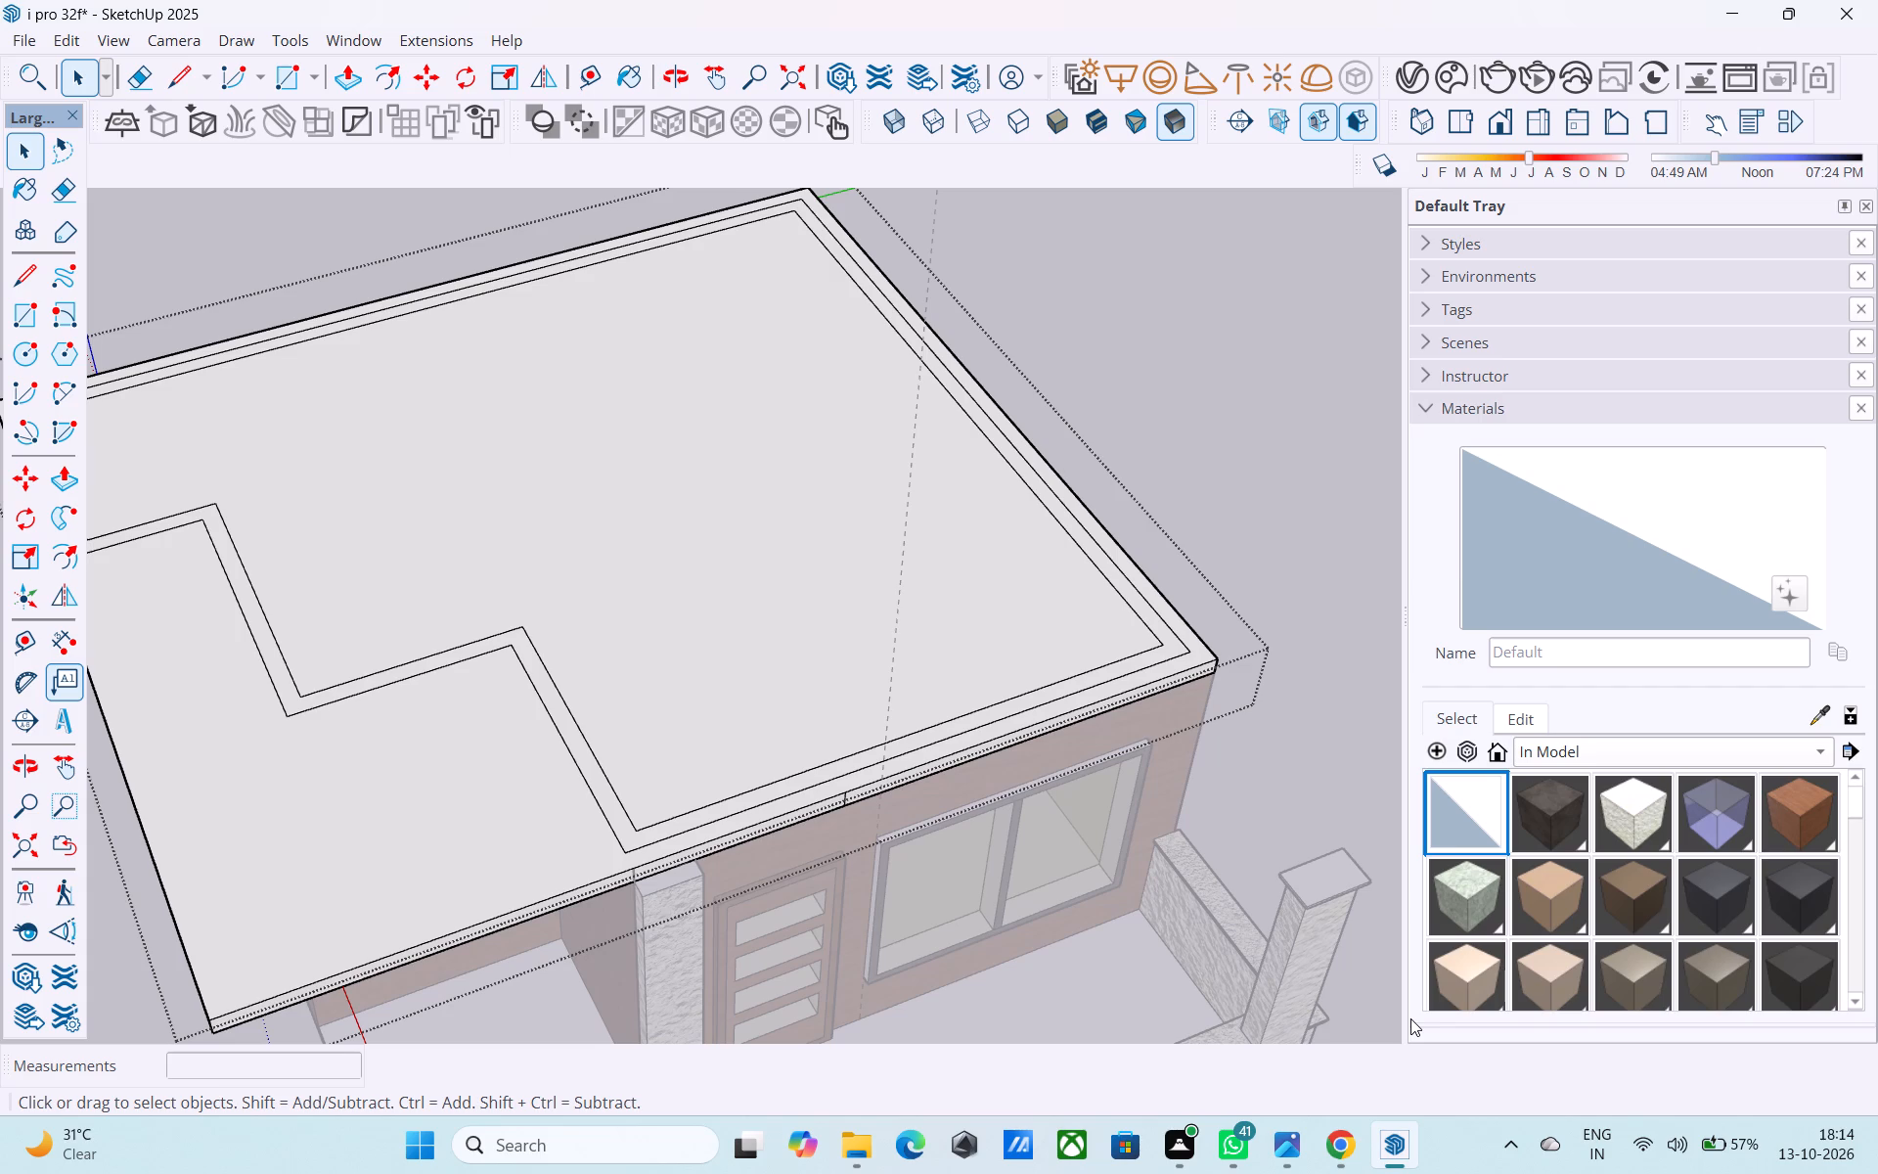
middle_click_drag(1604, 1043, 1397, 1070)
middle_click_drag(1321, 609, 946, 614)
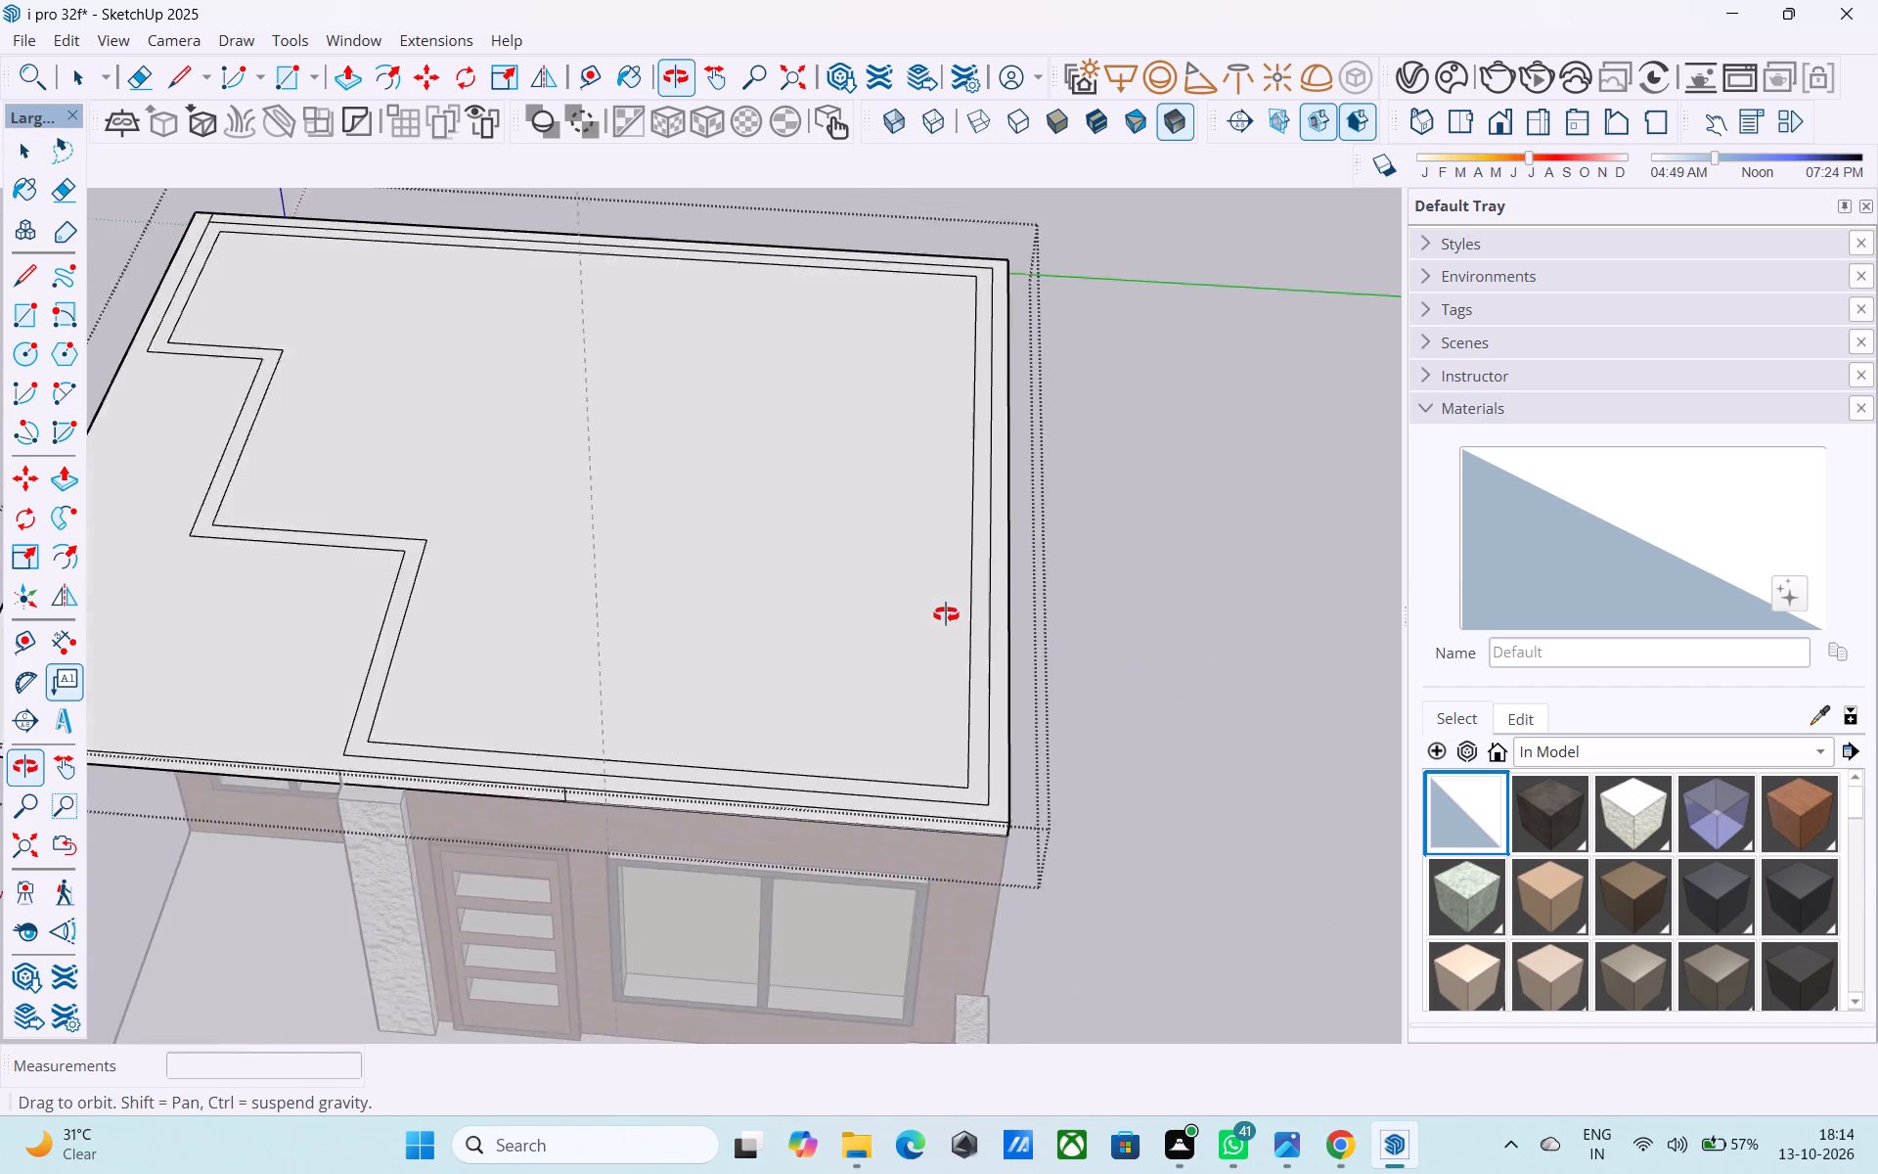
middle_click_drag(946, 614, 969, 604)
scroll(994, 636, "up", 4)
middle_click_drag(945, 749, 990, 657)
left_click(1015, 664)
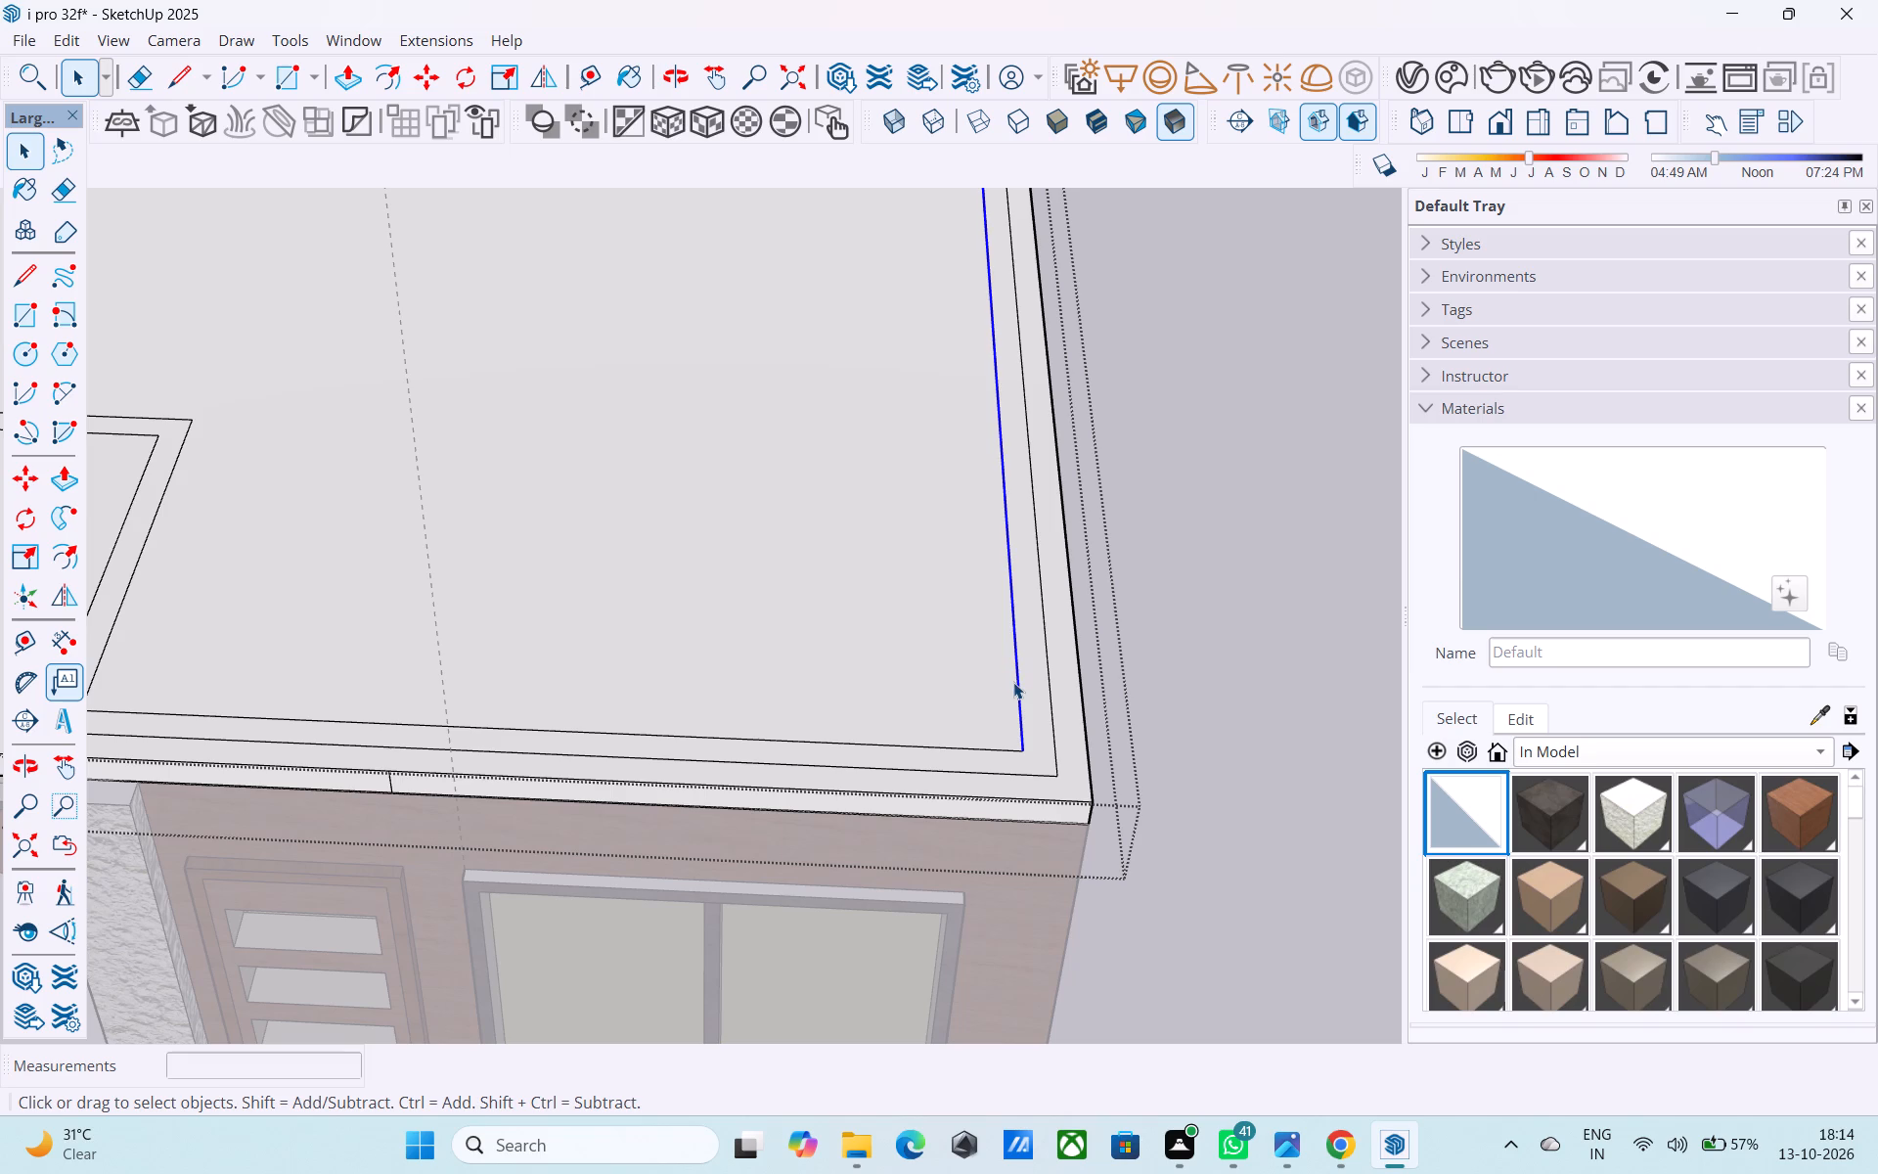
key("m")
left_click(1024, 744)
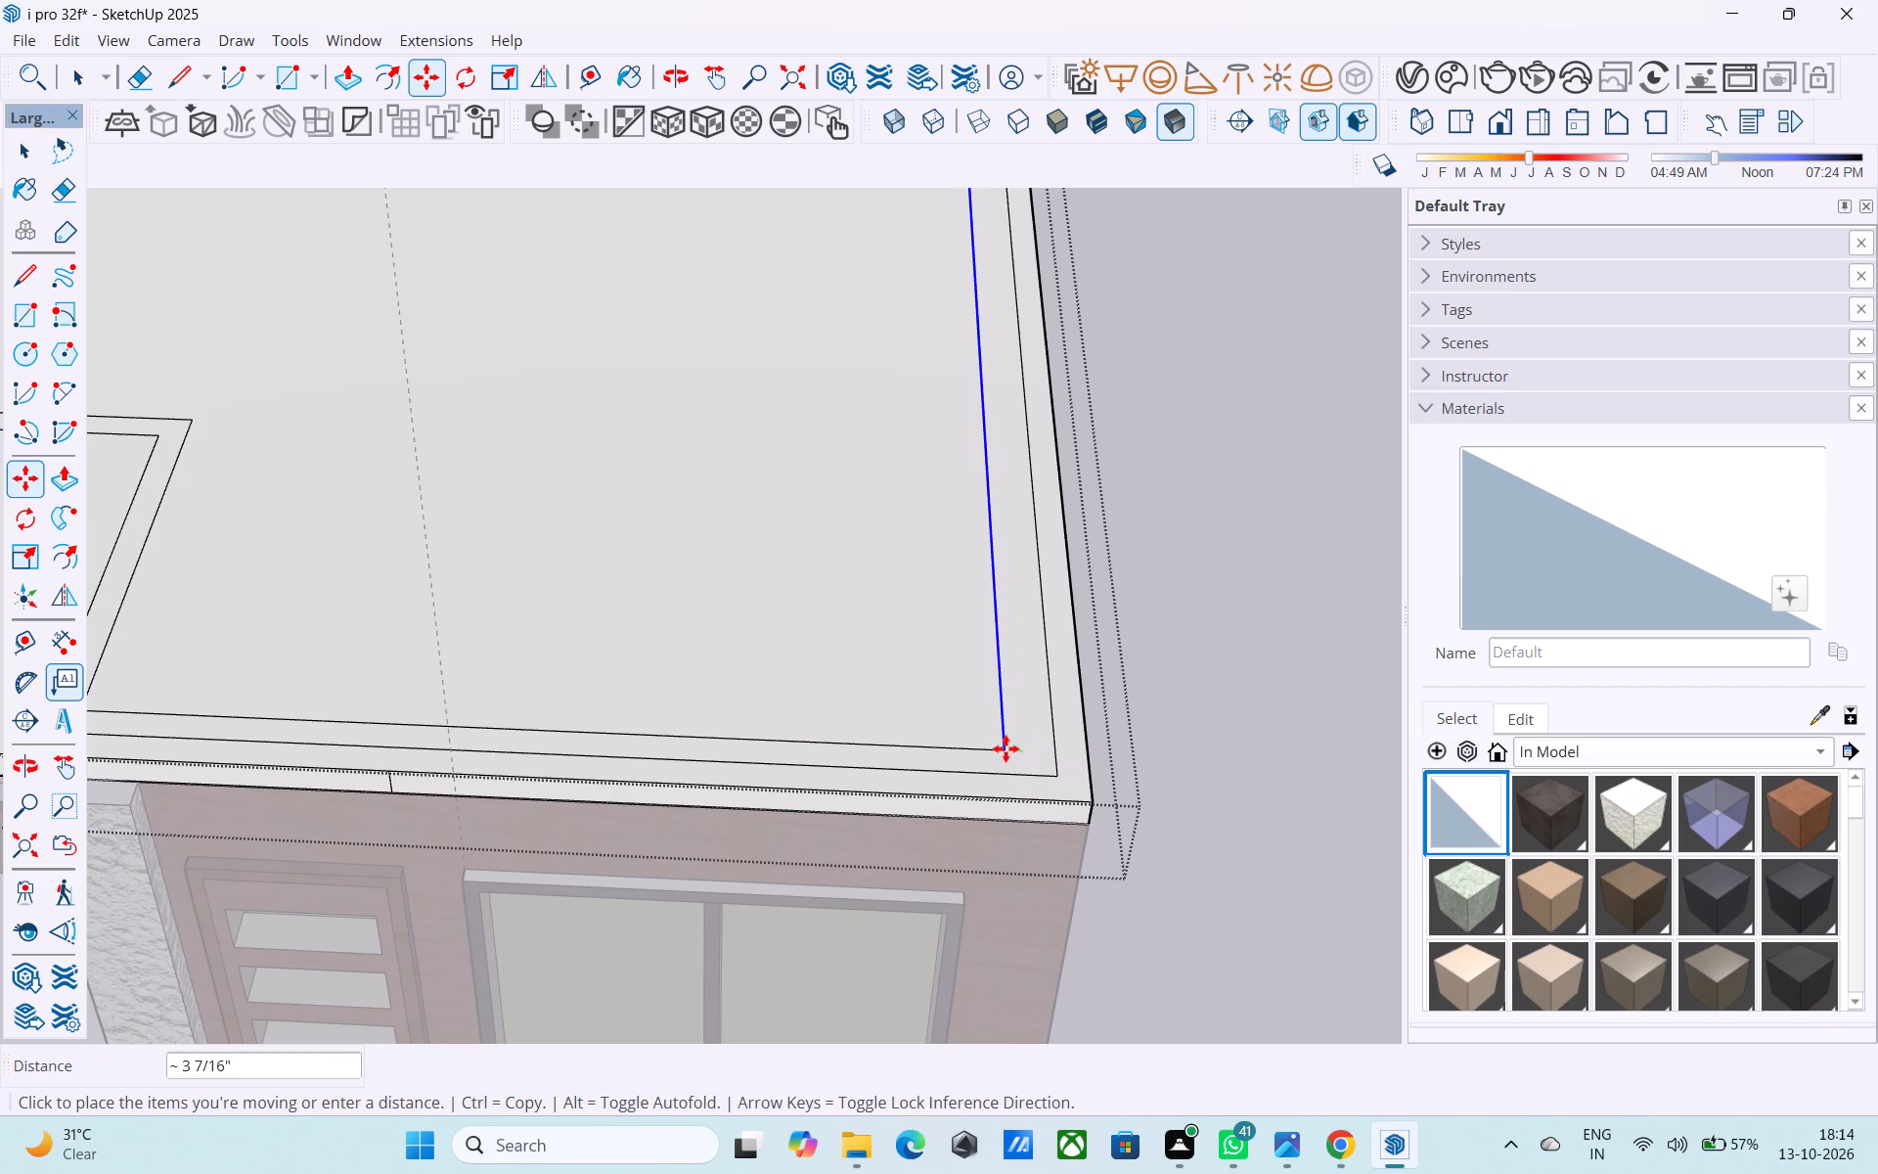
left_click(996, 747)
Erase the original inner line on that side and the leftover stubs beyond the copied line at both corners.
key("e")
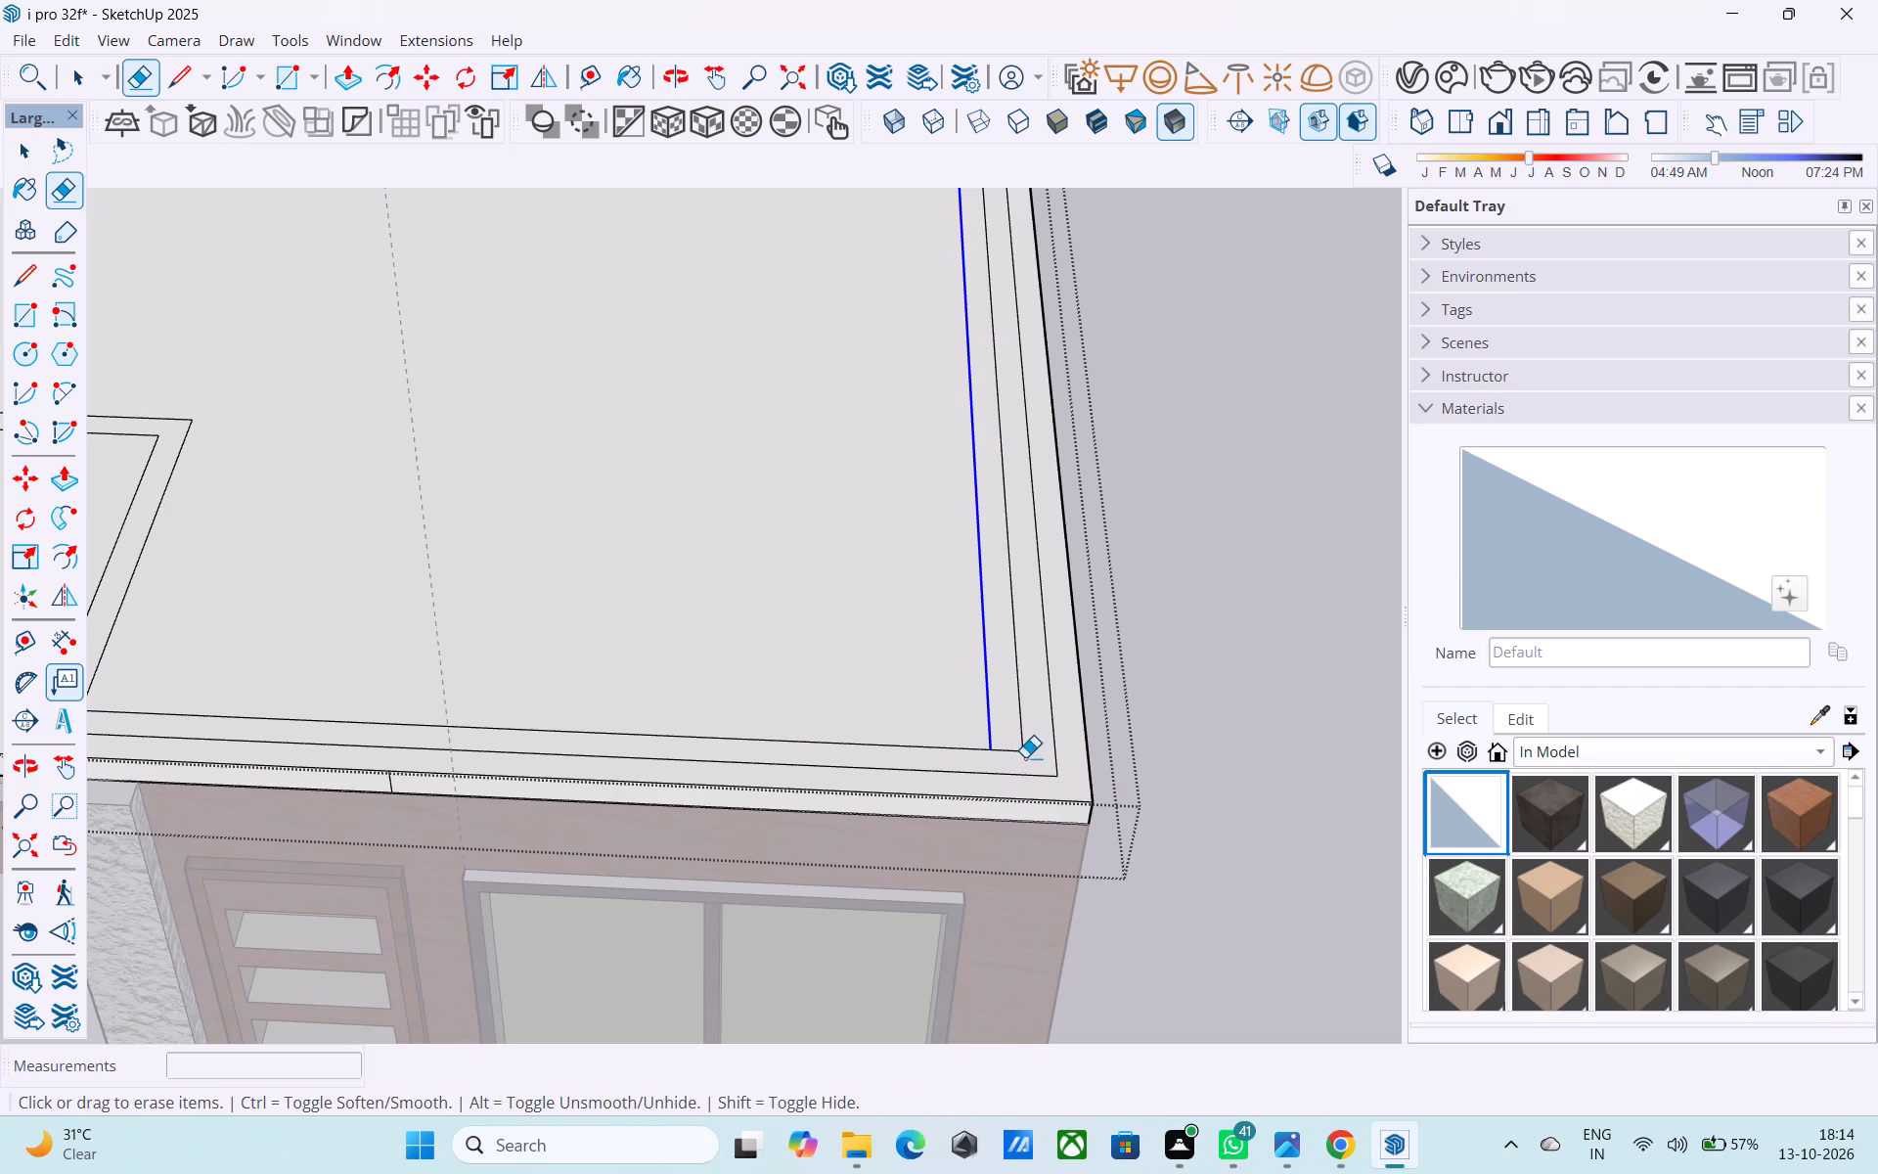
left_click(1025, 745)
scroll(1015, 745, "down", 4)
middle_click_drag(1019, 753, 1020, 1005)
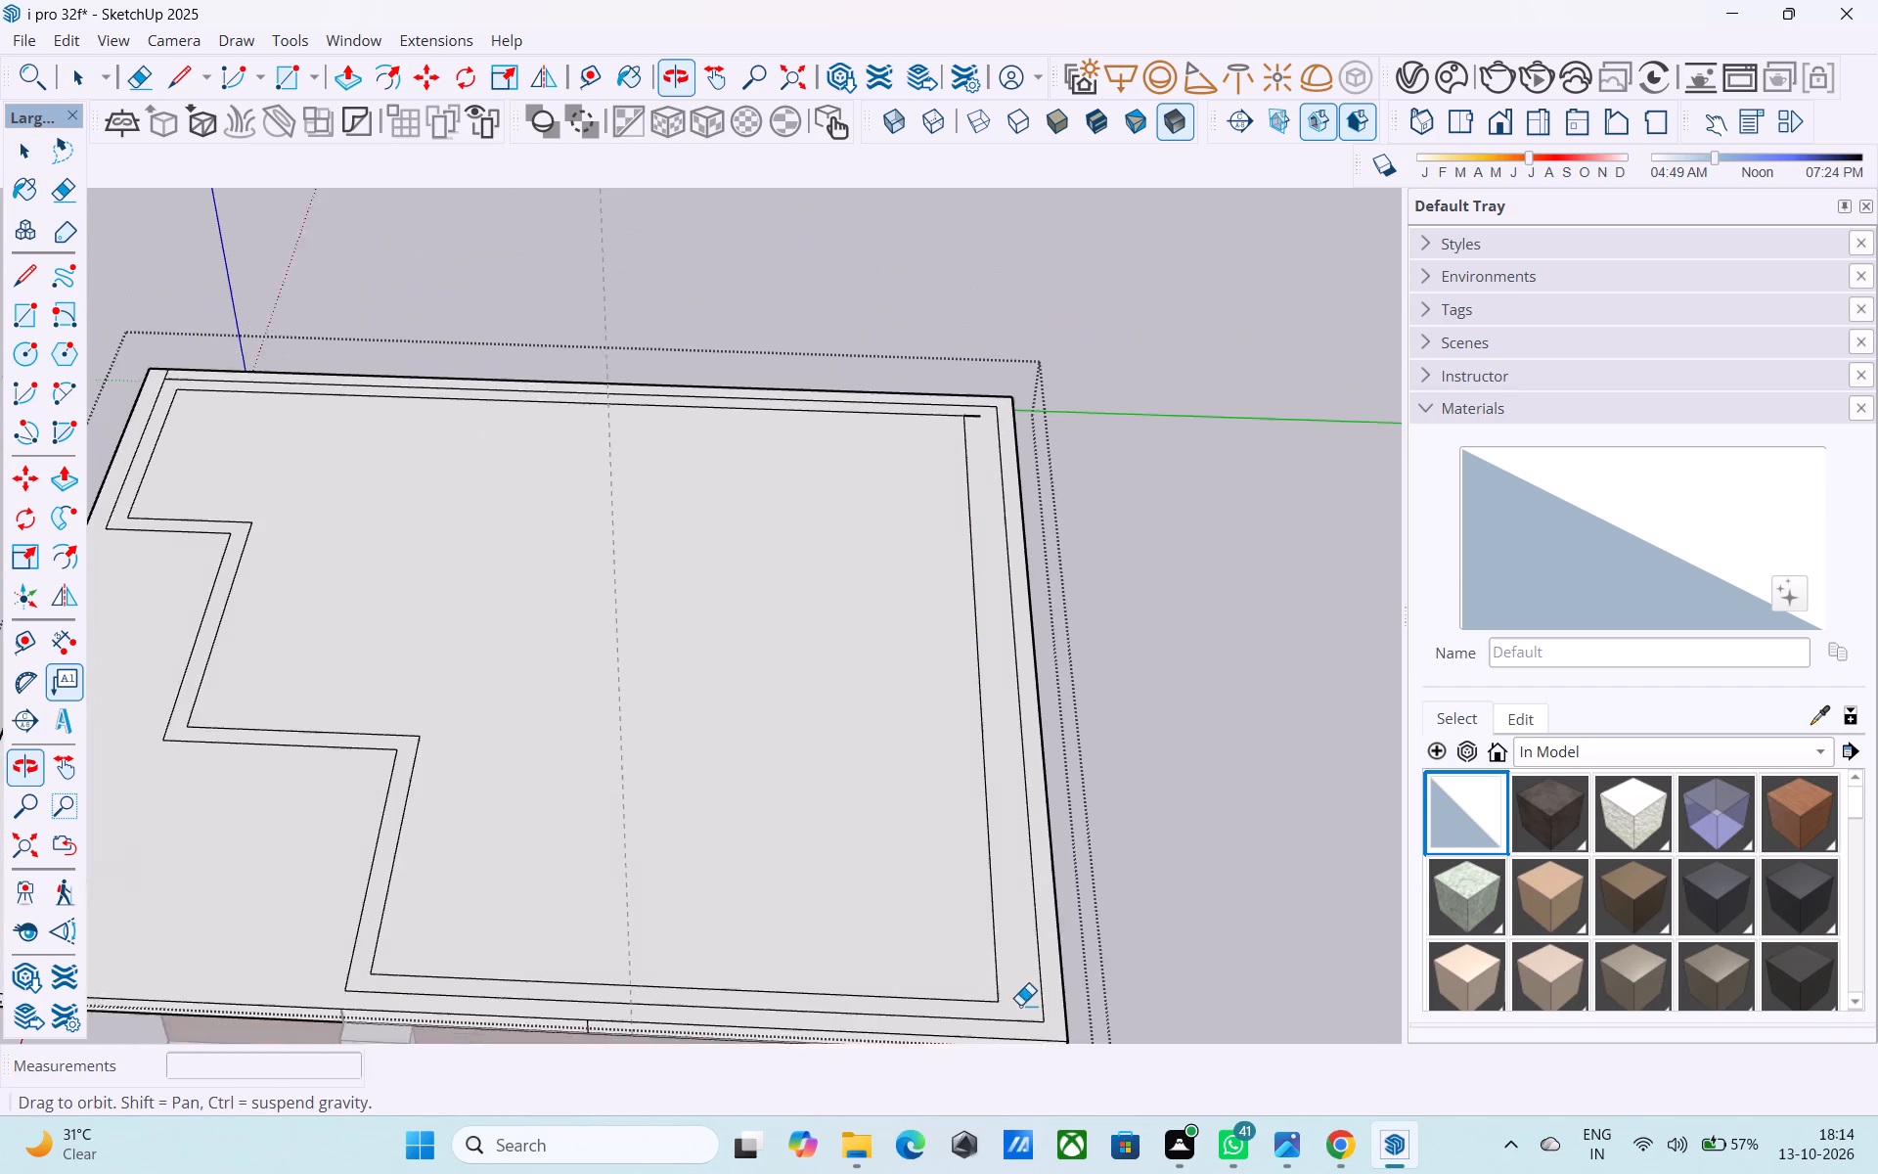
middle_click_drag(1020, 1005, 1020, 1011)
scroll(975, 431, "up", 7)
left_click(977, 416)
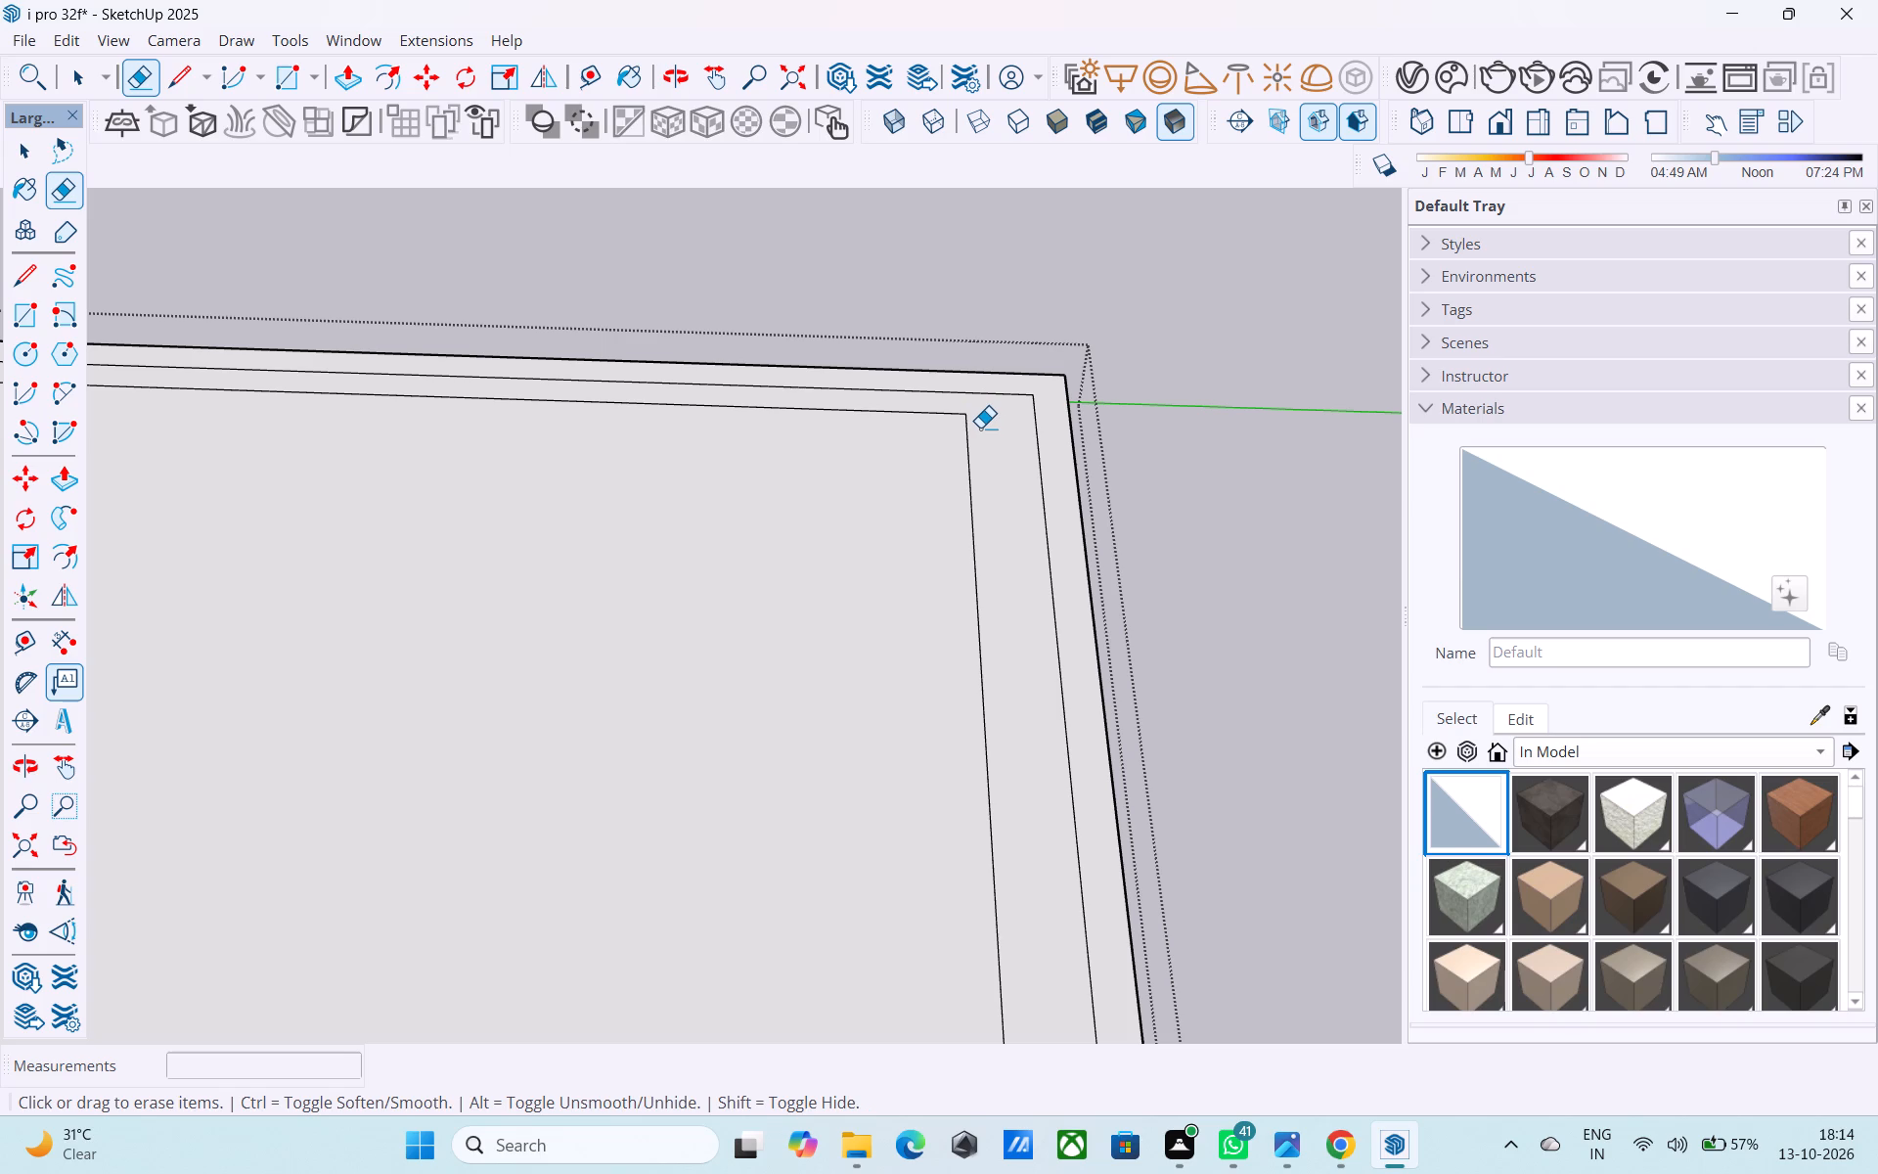
Draw a short 6" line at each end of the copied line across to the band's outer line, closing off the side strip.
key("l")
left_click(966, 413)
left_click(967, 391)
scroll(963, 387, "down", 3)
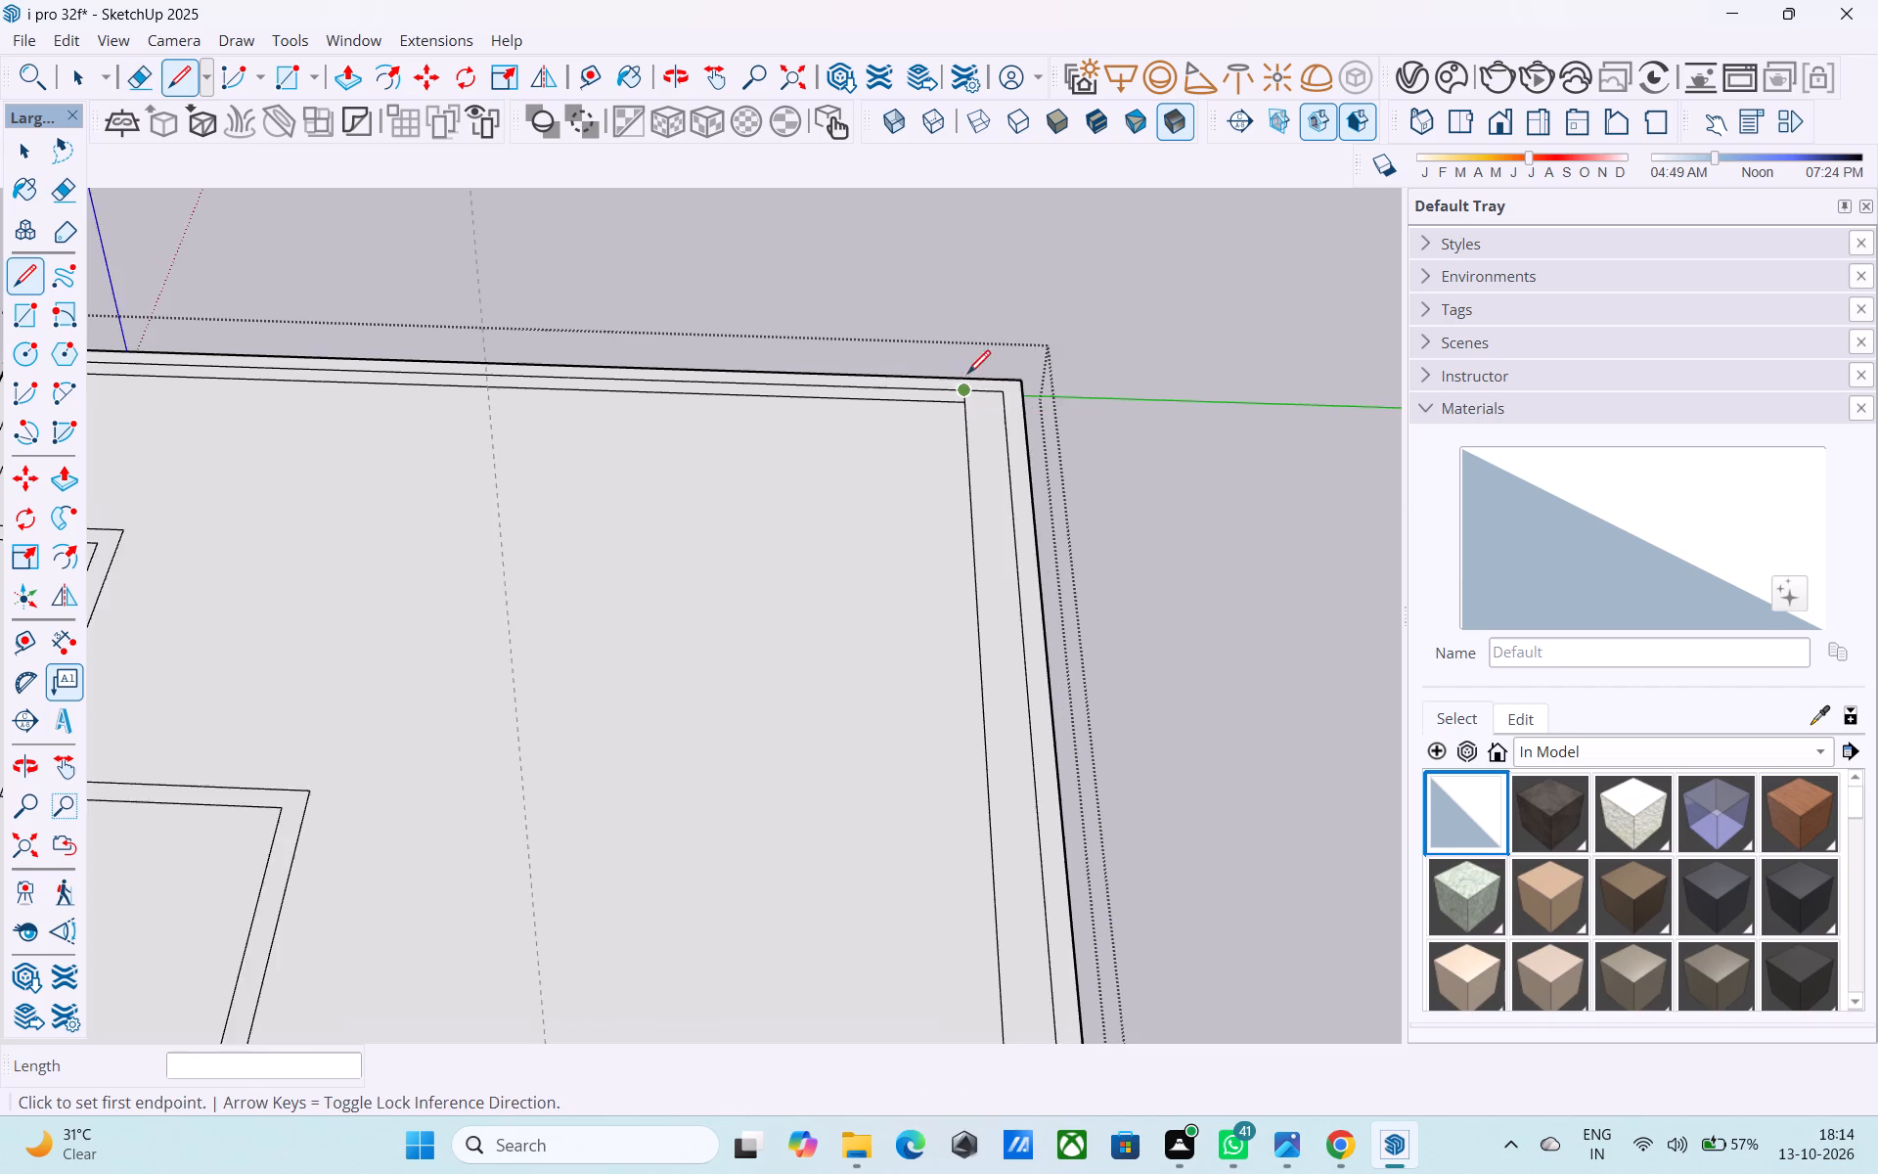
scroll(967, 376, "down", 8)
scroll(995, 844, "up", 4)
left_click(995, 844)
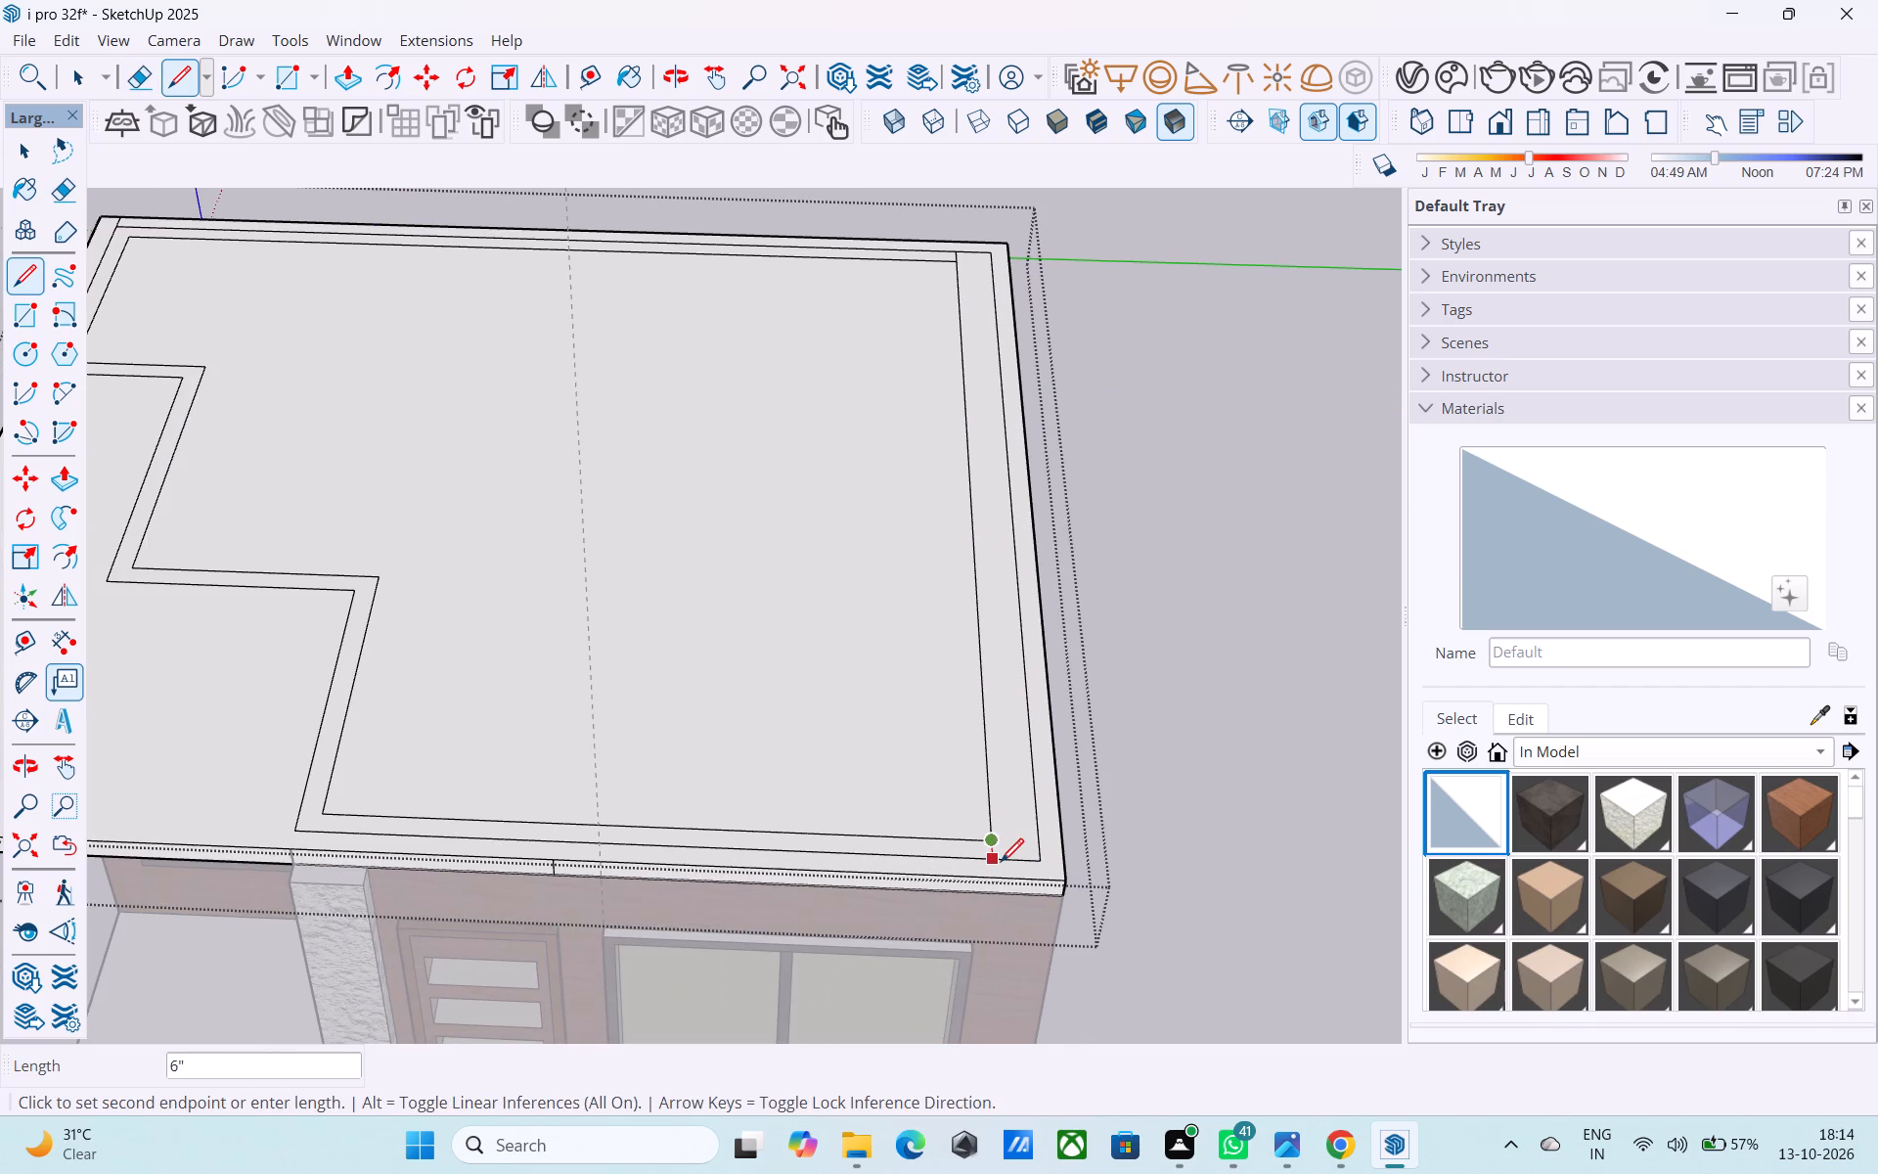
left_click(1001, 864)
Push/Pull the straight side strip opposite the steps upward by 4' as a parapet wall.
key("space")
left_click(1006, 846)
key("l")
key("p")
left_click(1007, 842)
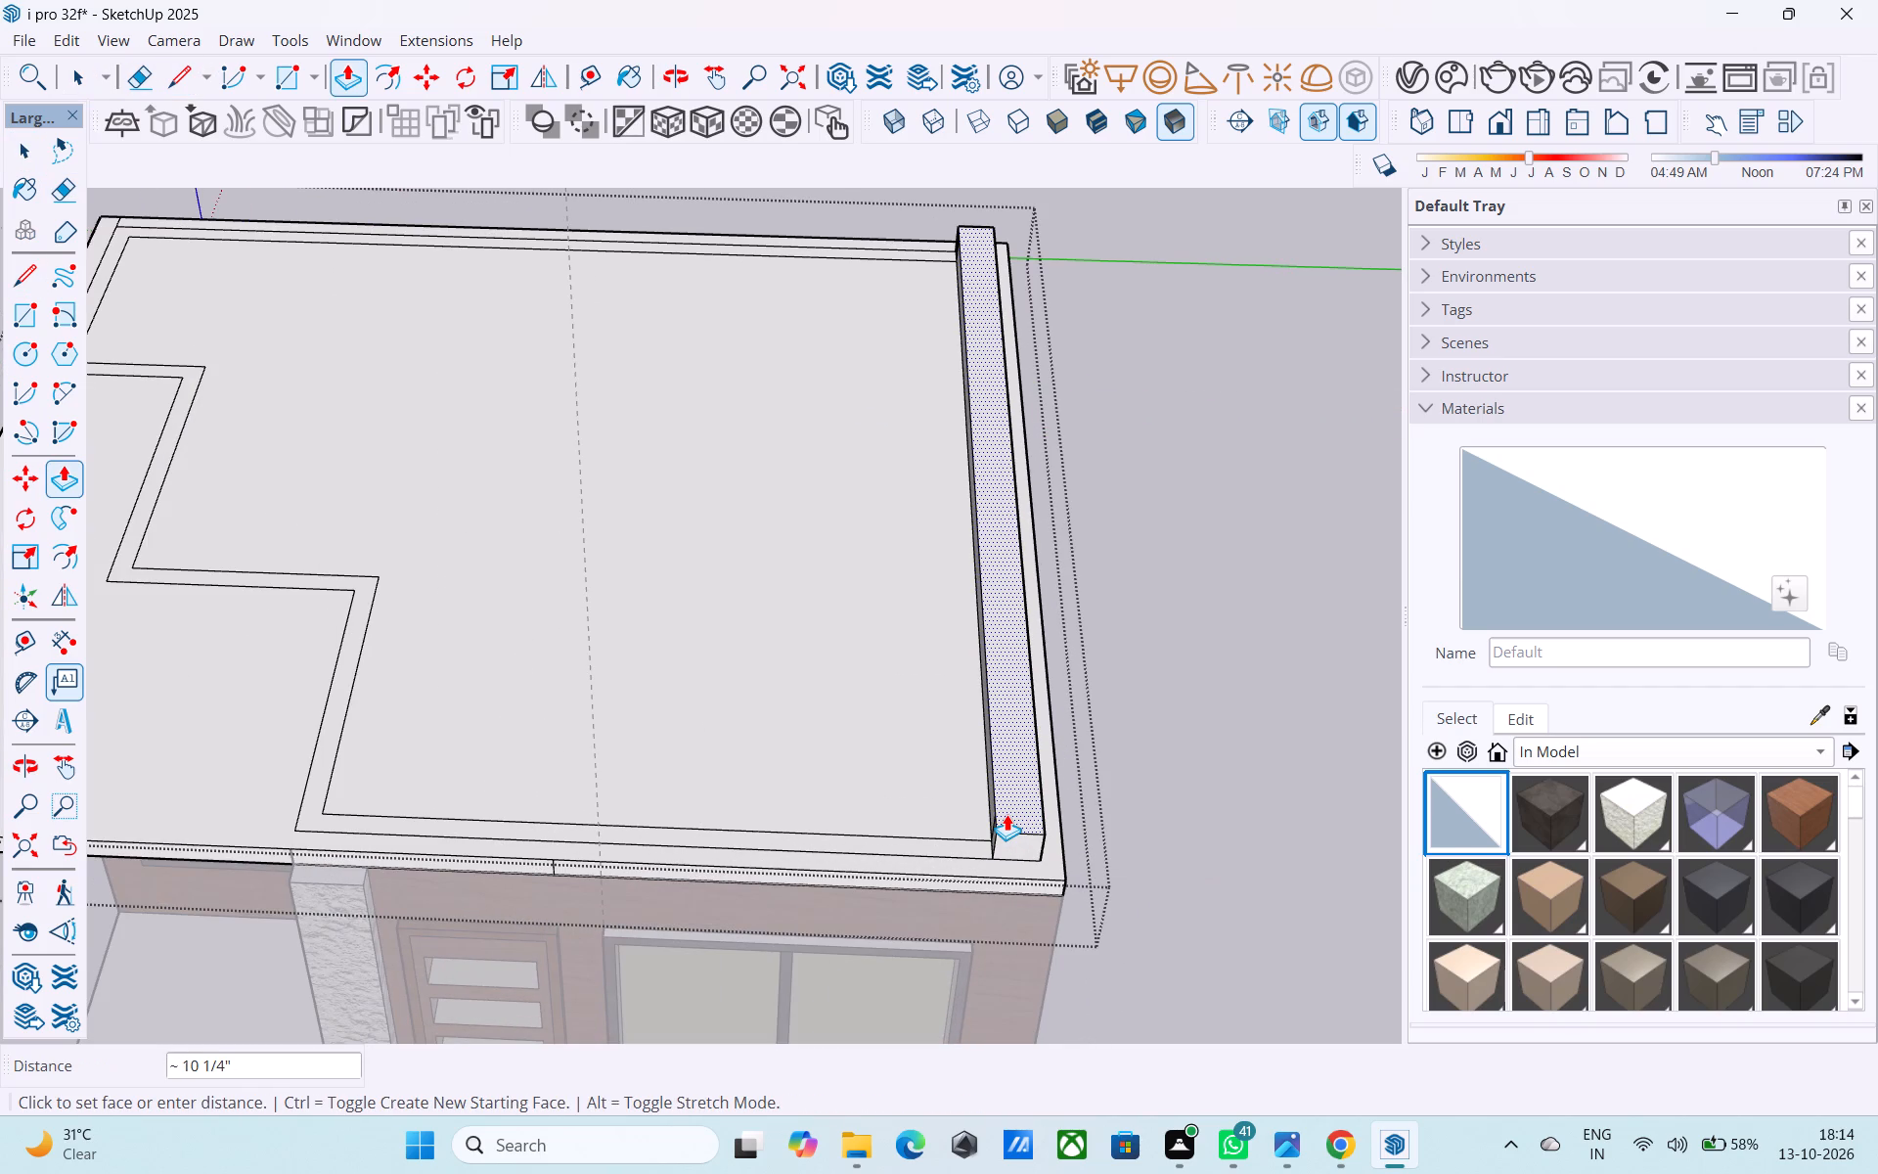
type("4'")
key("Return")
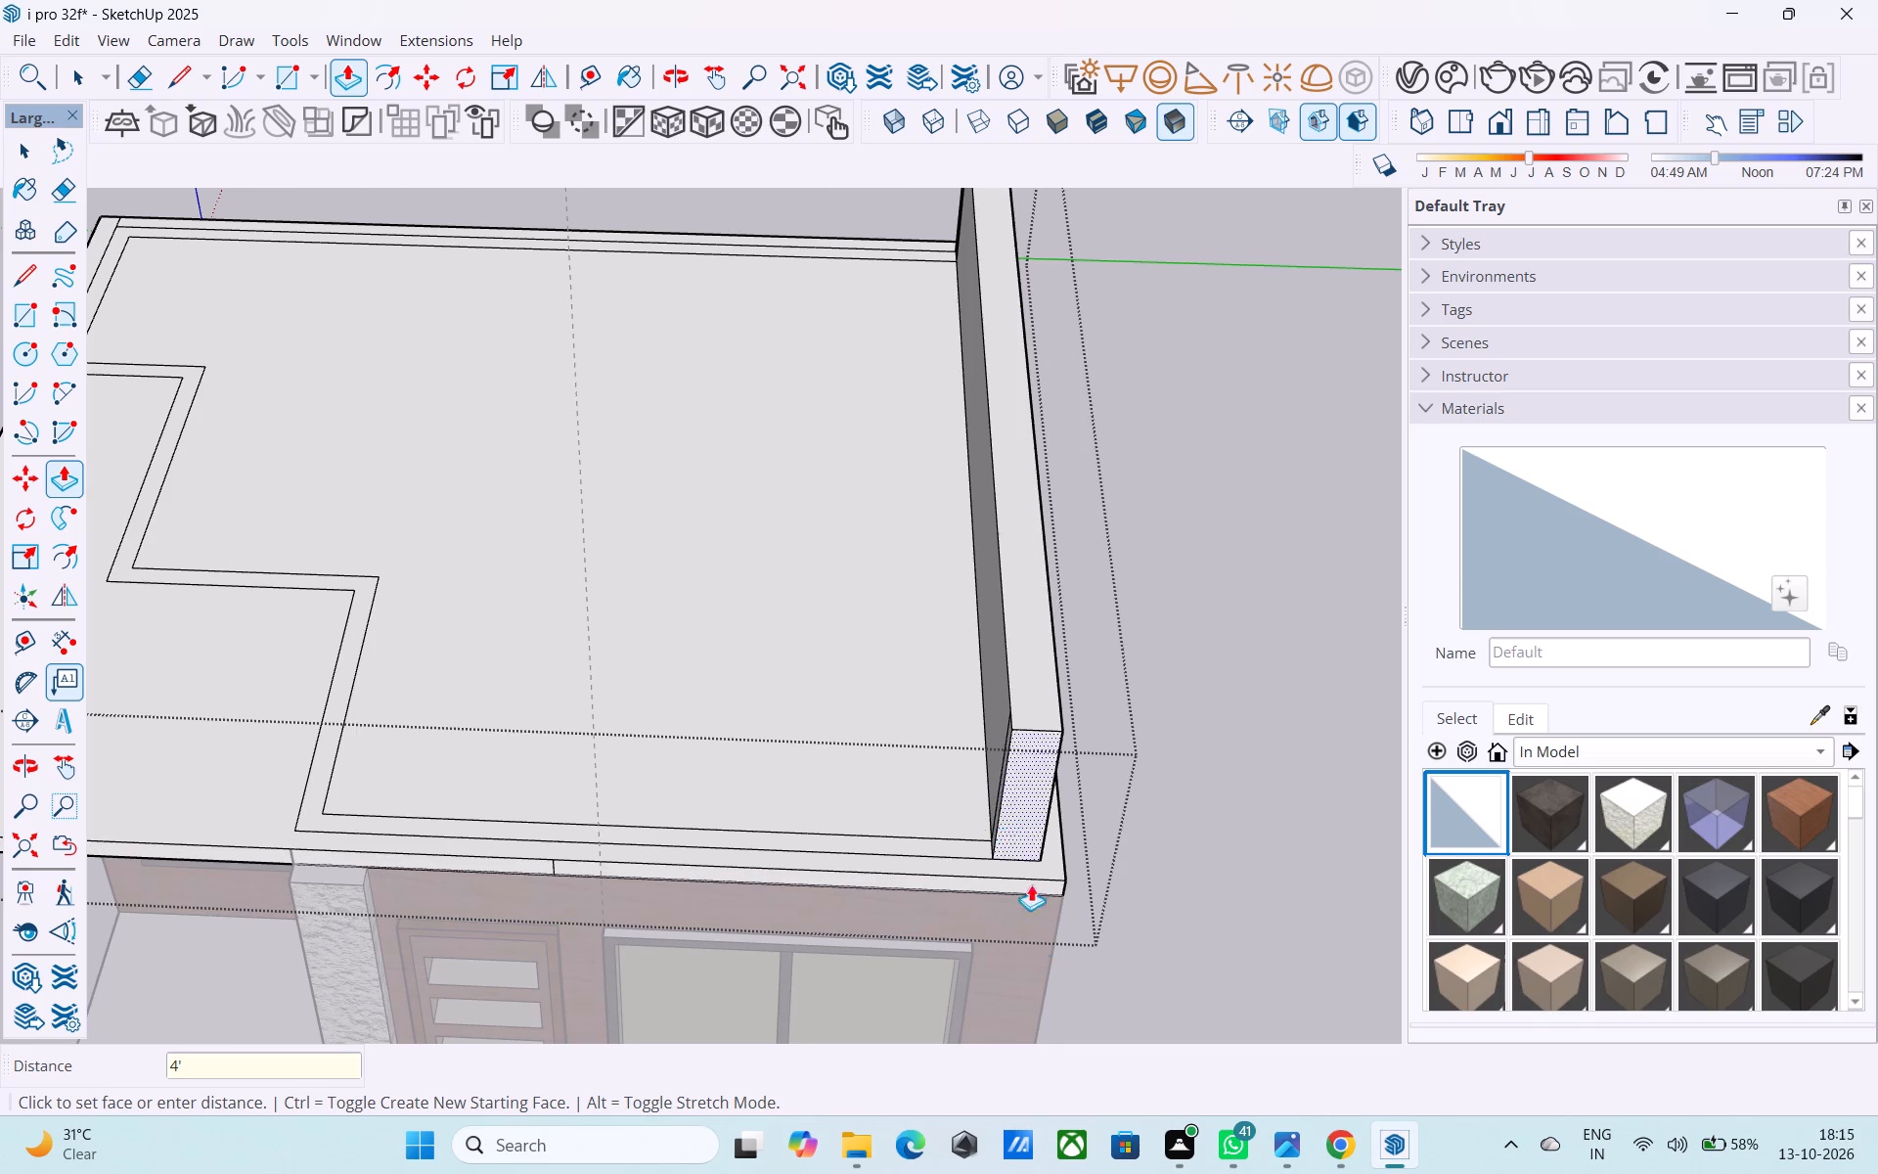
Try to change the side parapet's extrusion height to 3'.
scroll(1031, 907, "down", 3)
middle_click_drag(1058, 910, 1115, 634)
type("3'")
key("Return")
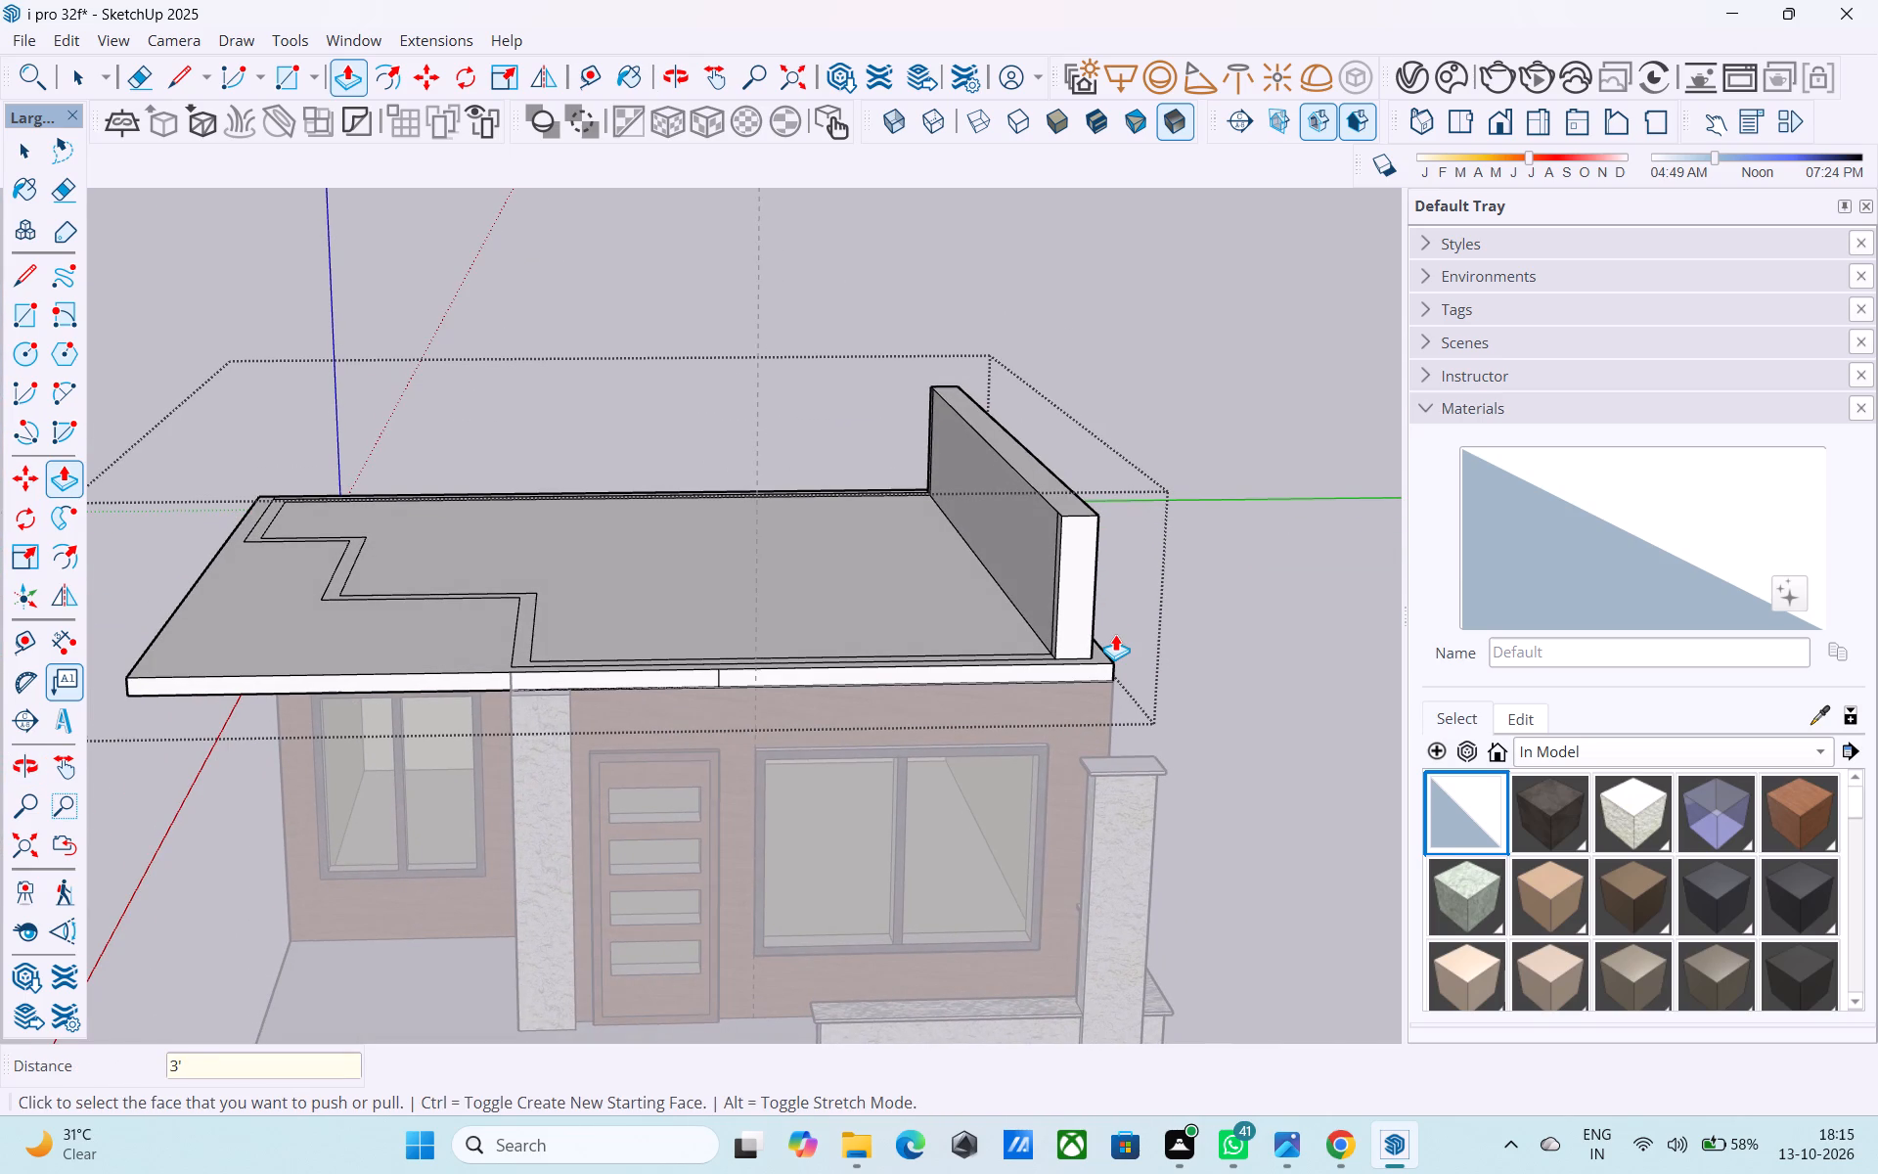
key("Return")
Measure the side parapet's height along its vertical end edge.
key("l")
middle_click_drag(1115, 634, 1111, 682)
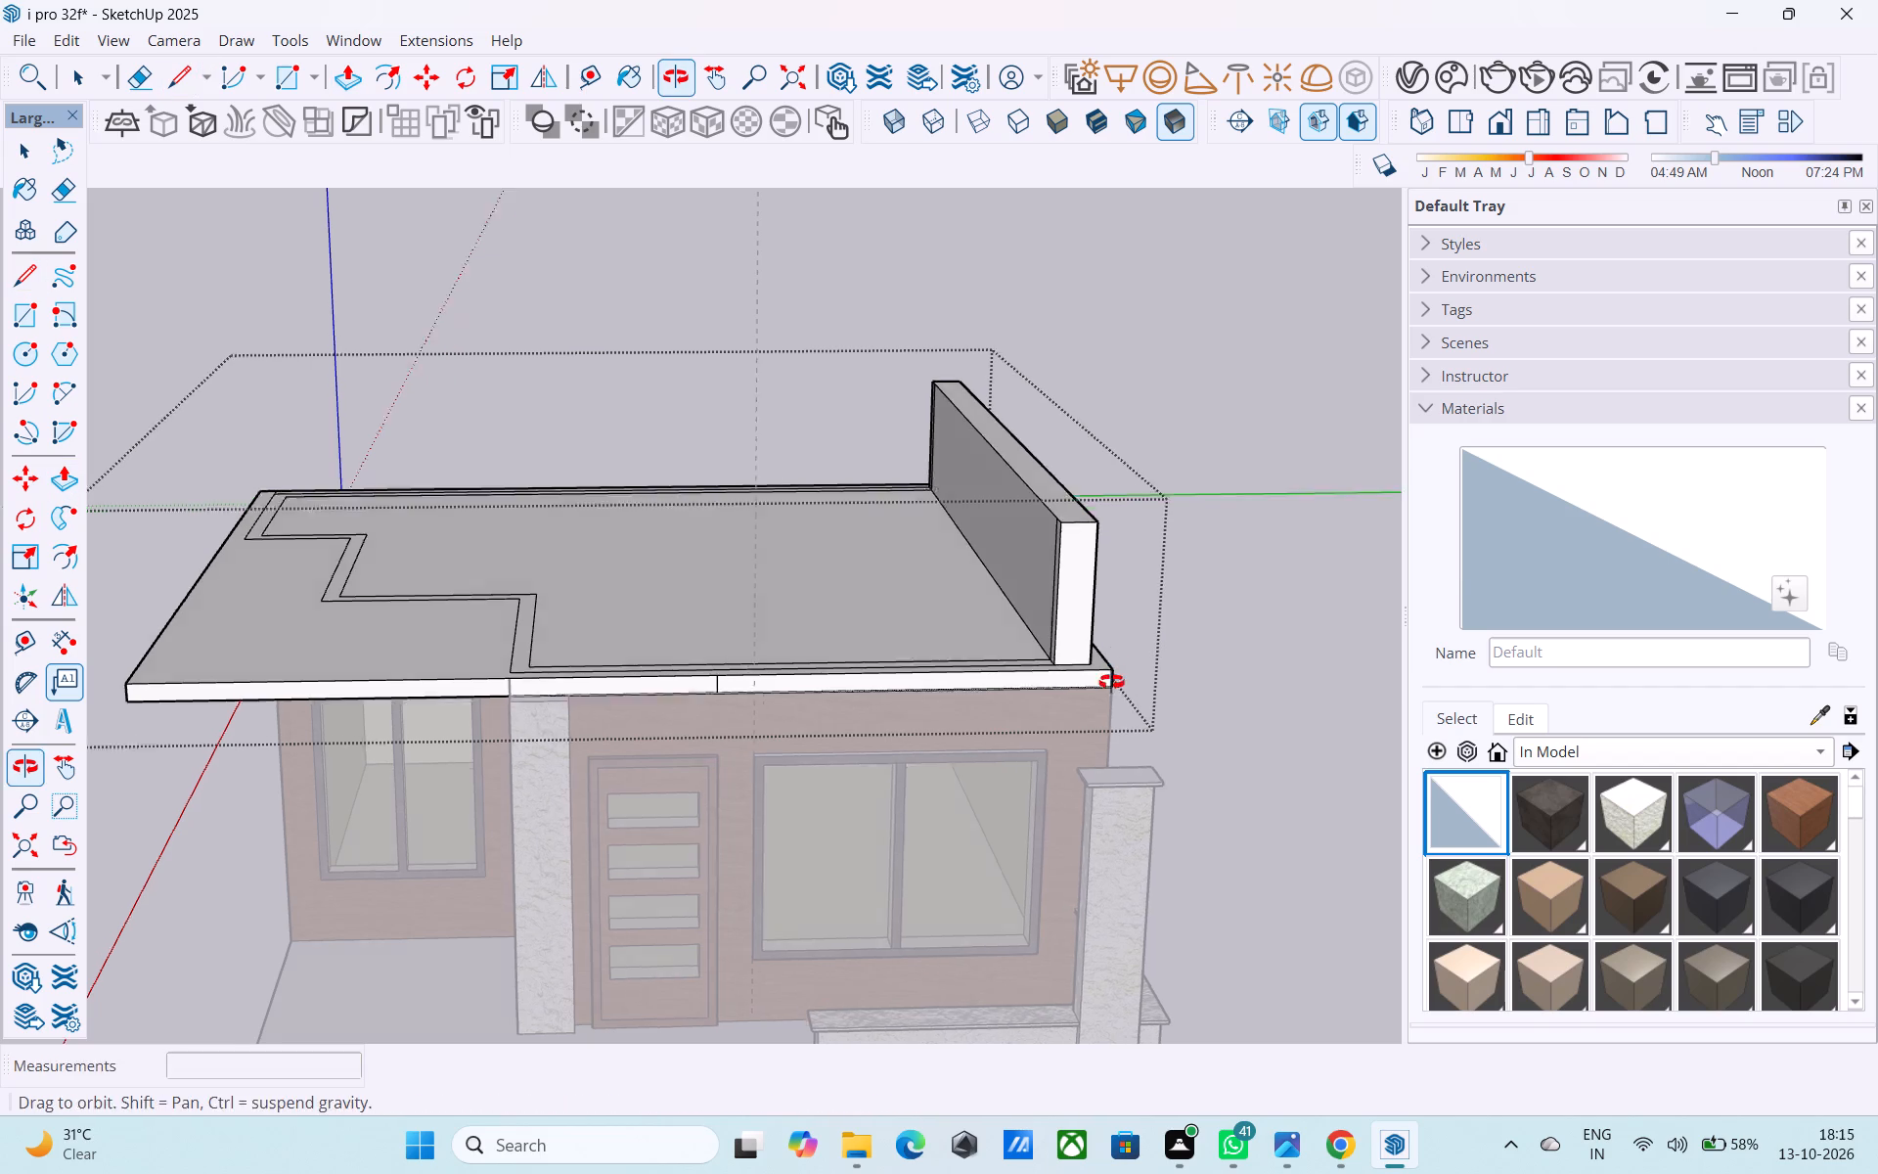
middle_click_drag(1111, 682, 1111, 683)
scroll(1090, 685, "up", 1)
scroll(1090, 685, "down", 1)
scroll(1090, 685, "up", 3)
left_click(1079, 690)
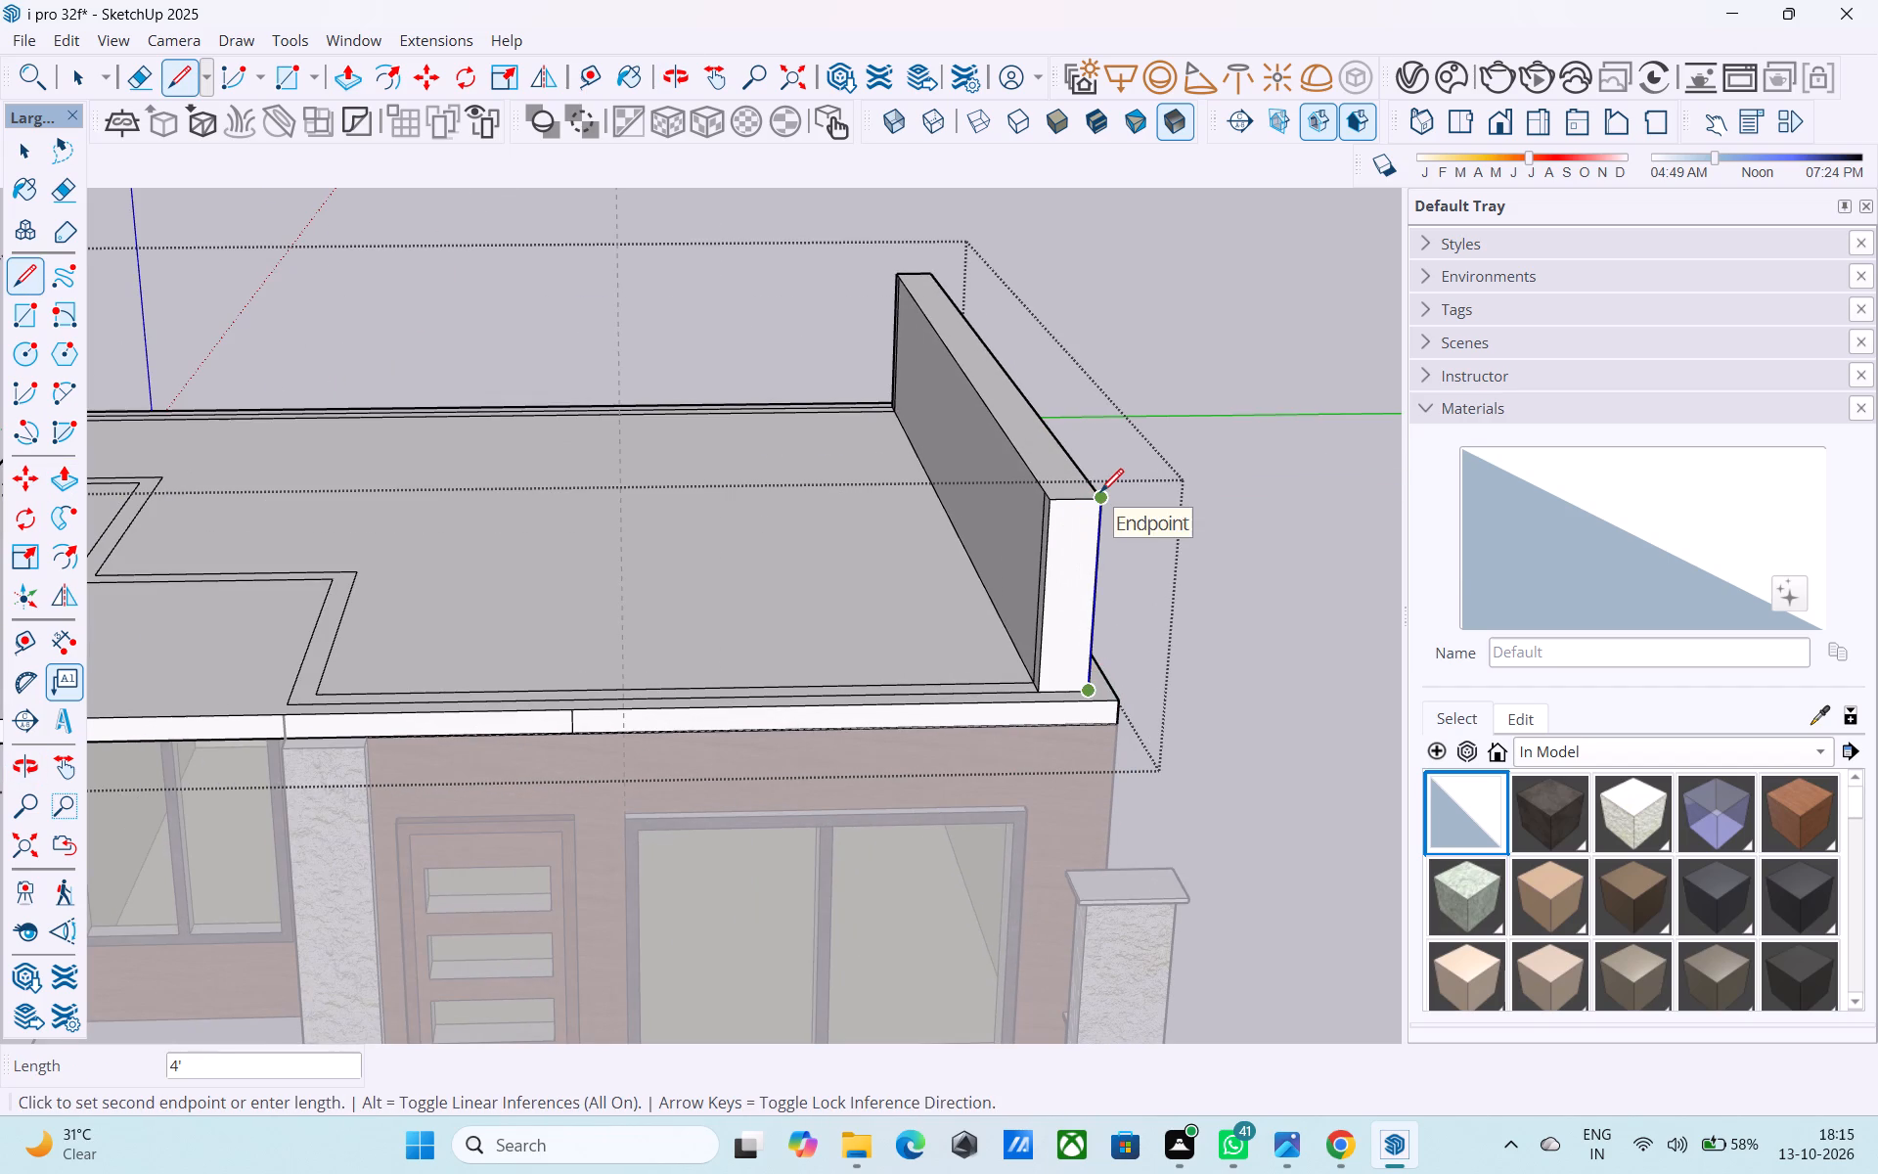
key("space")
Push/Pull the side parapet's top face down by 1'.
left_click(1076, 486)
key("p")
left_click(1076, 486)
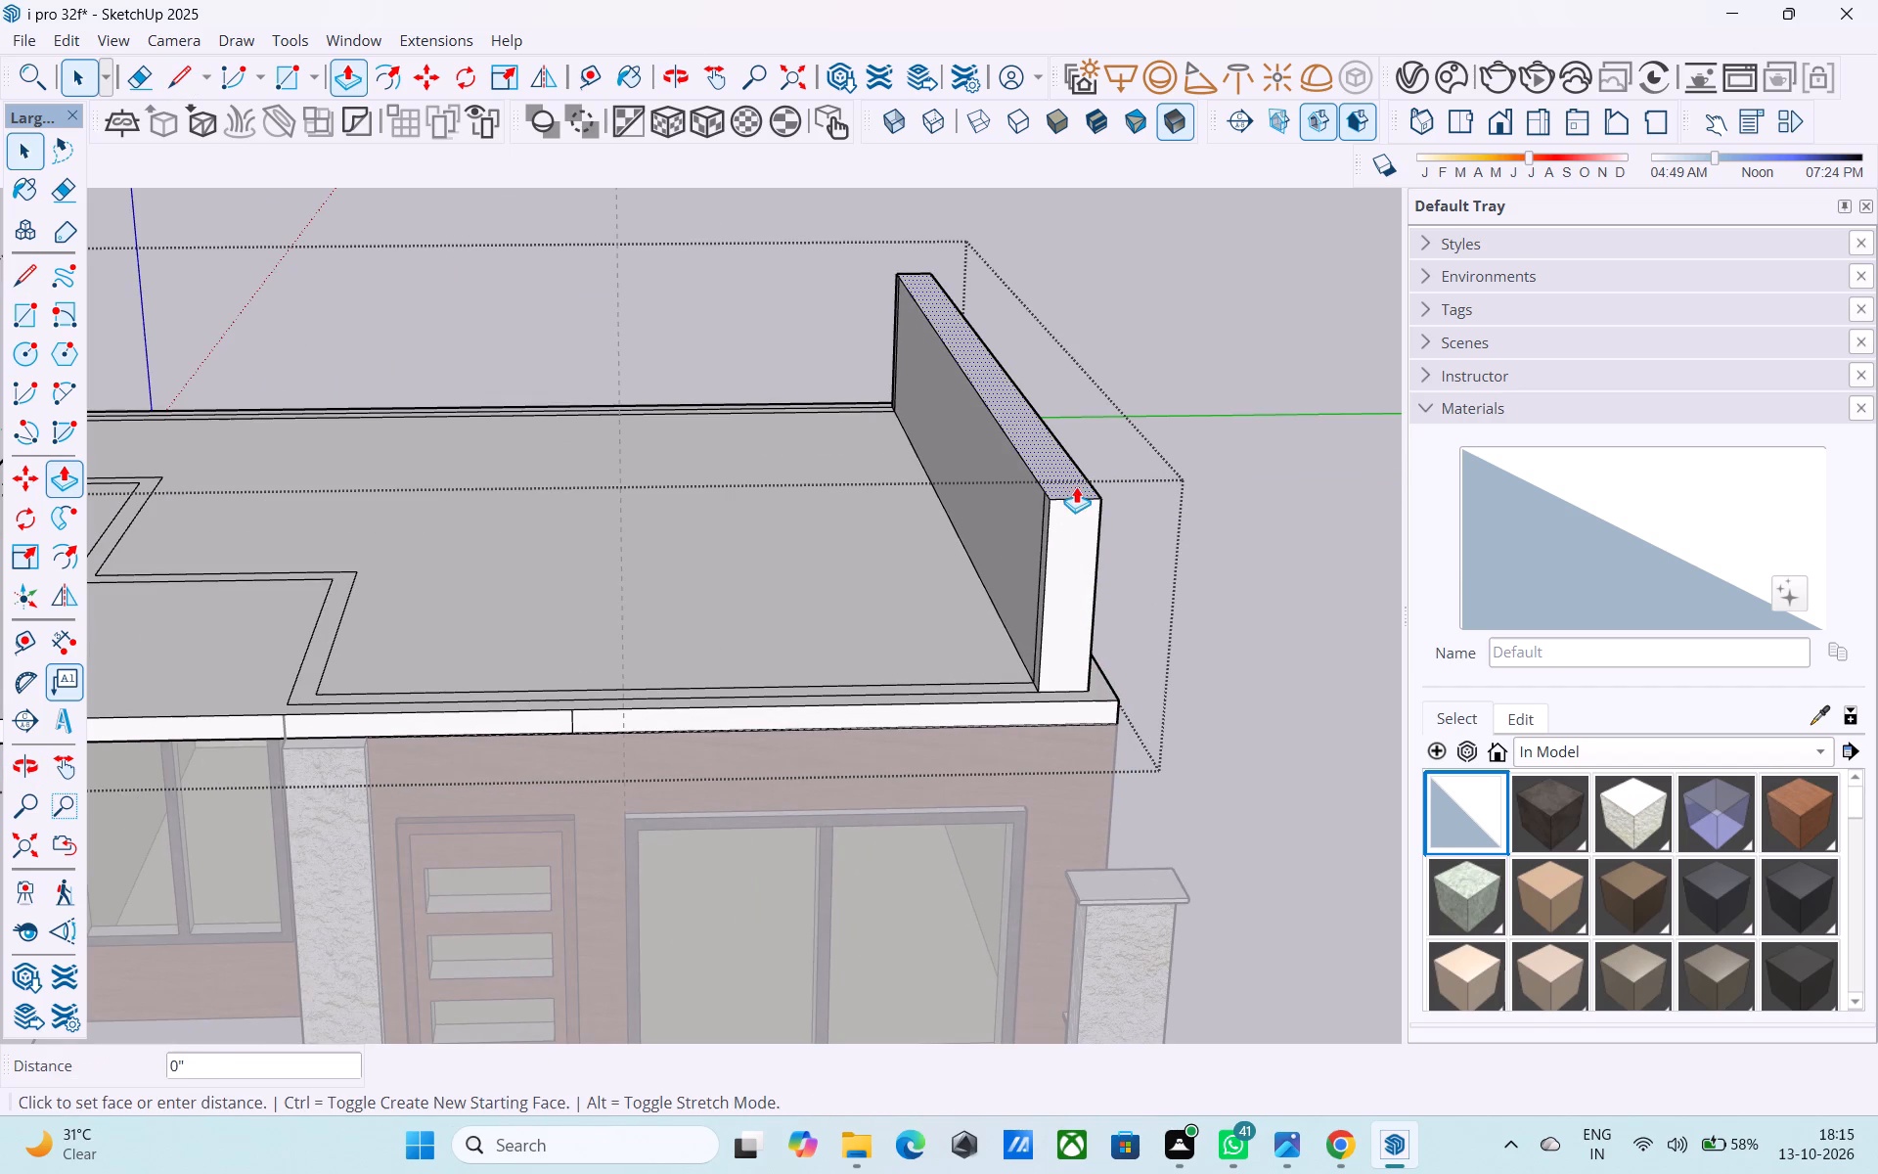
type("1'")
key("Return")
key("space")
Draw a 6" line across the roof band where the stepped section meets the straight front strip.
scroll(1050, 507, "down", 3)
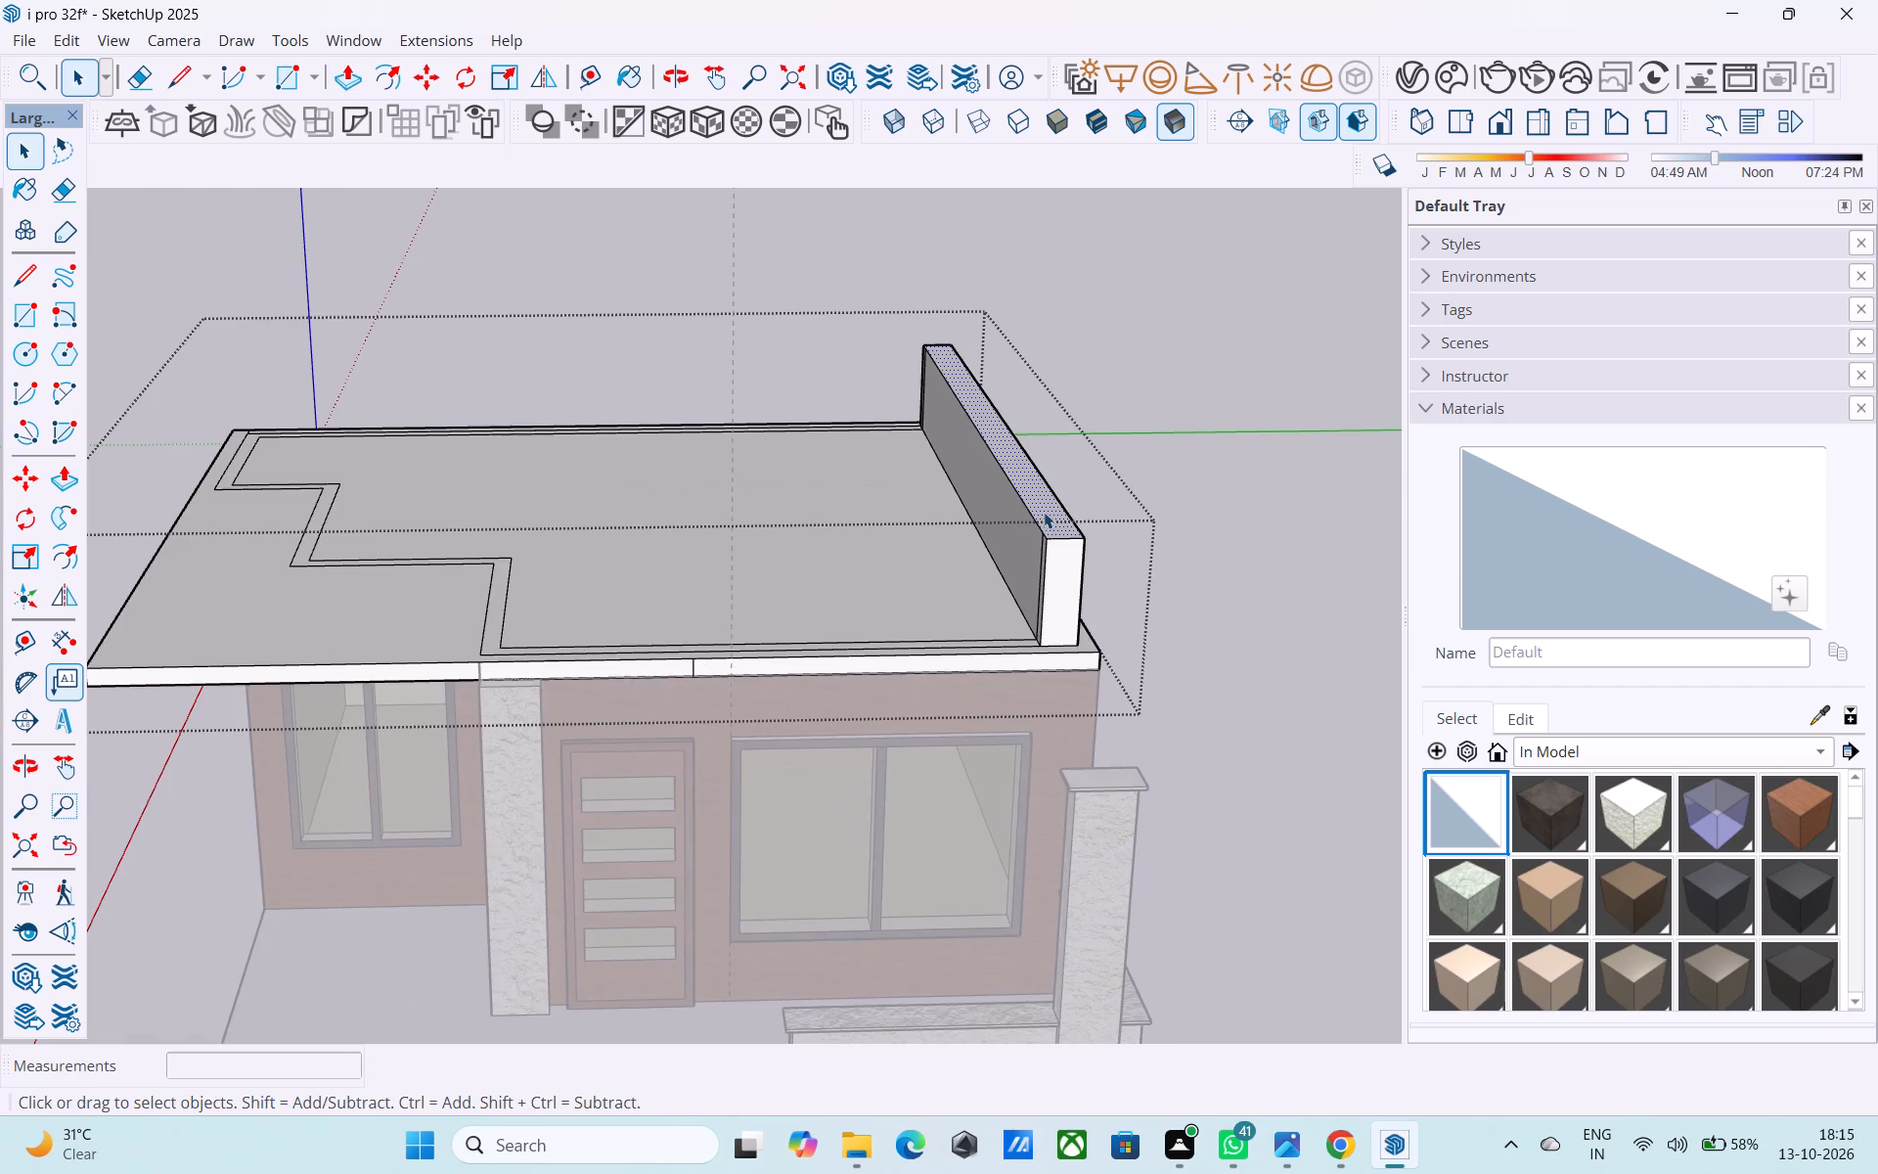
middle_click_drag(592, 518, 915, 536, "shift")
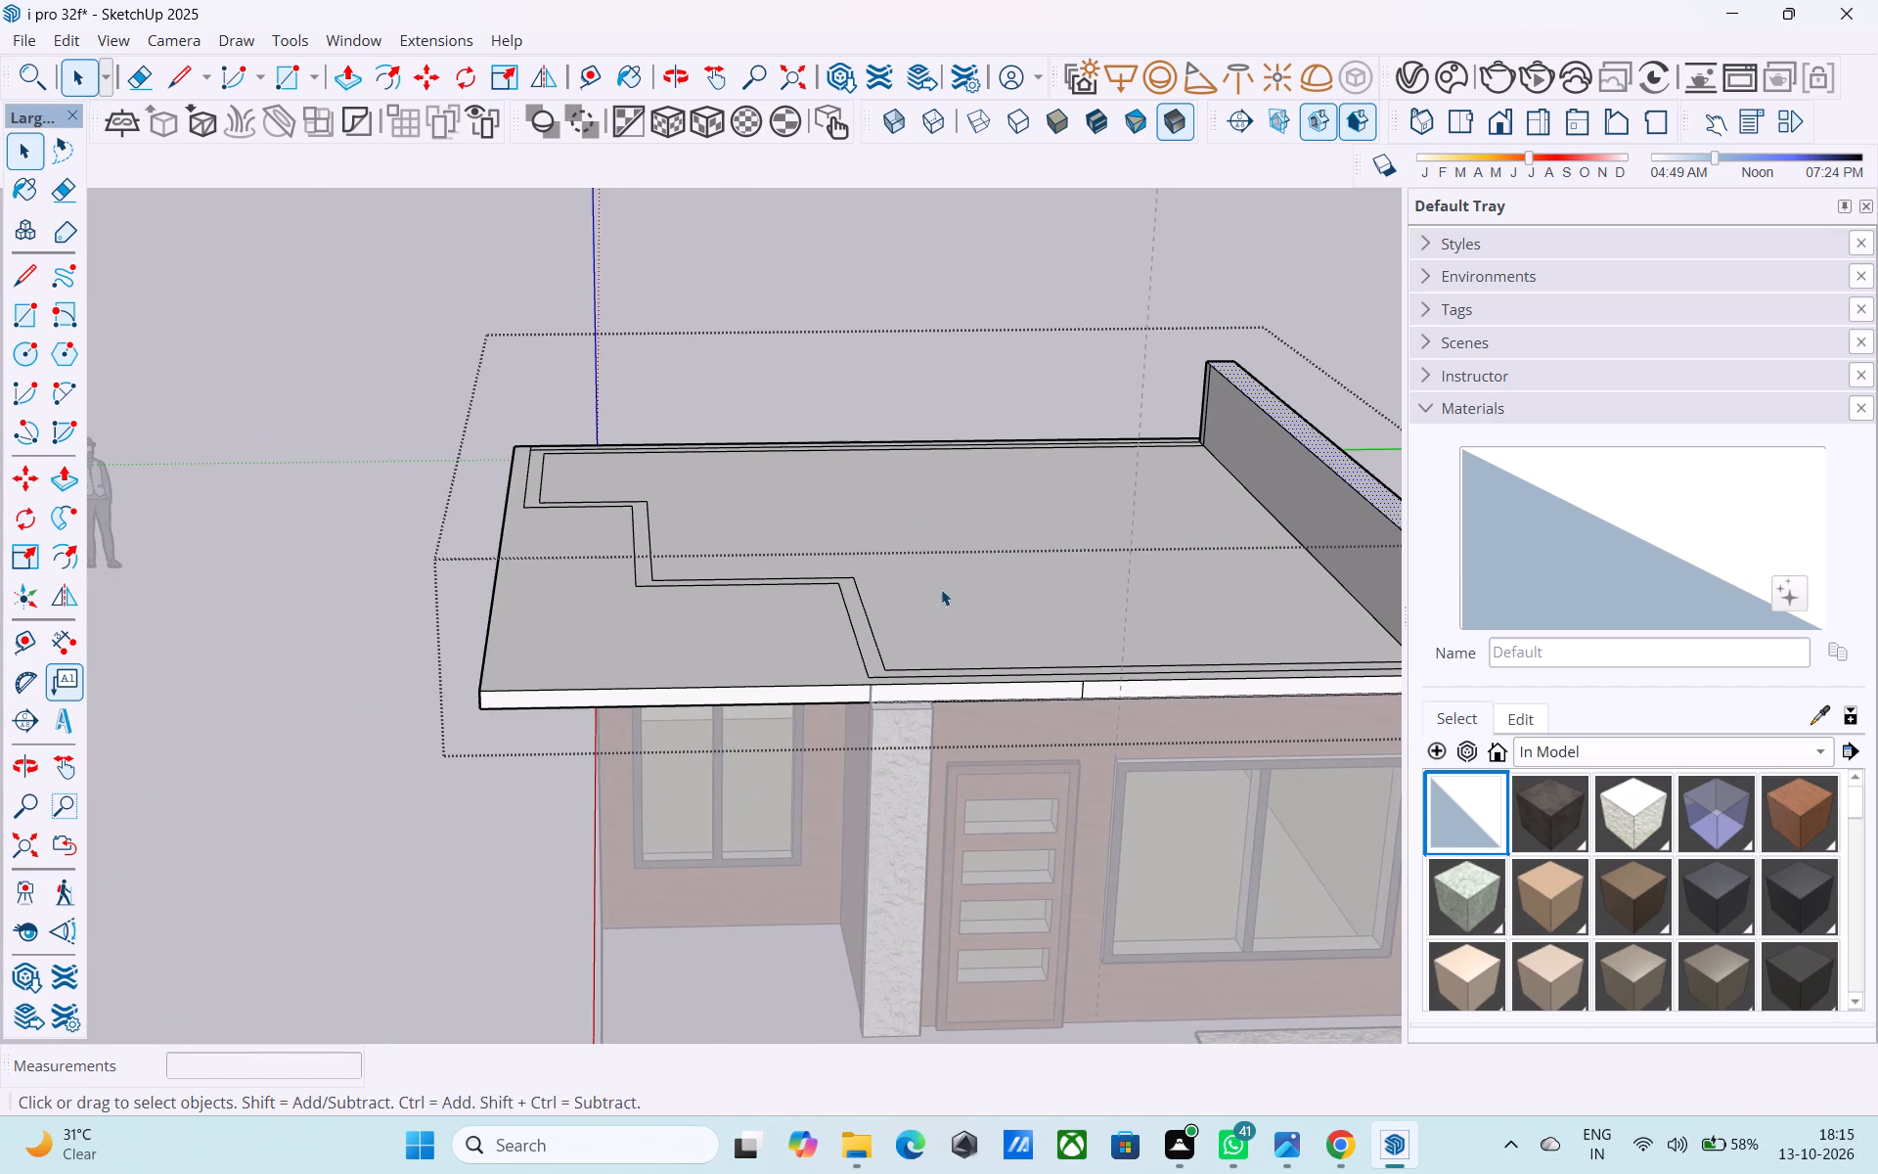
middle_click_drag(935, 629, 895, 586)
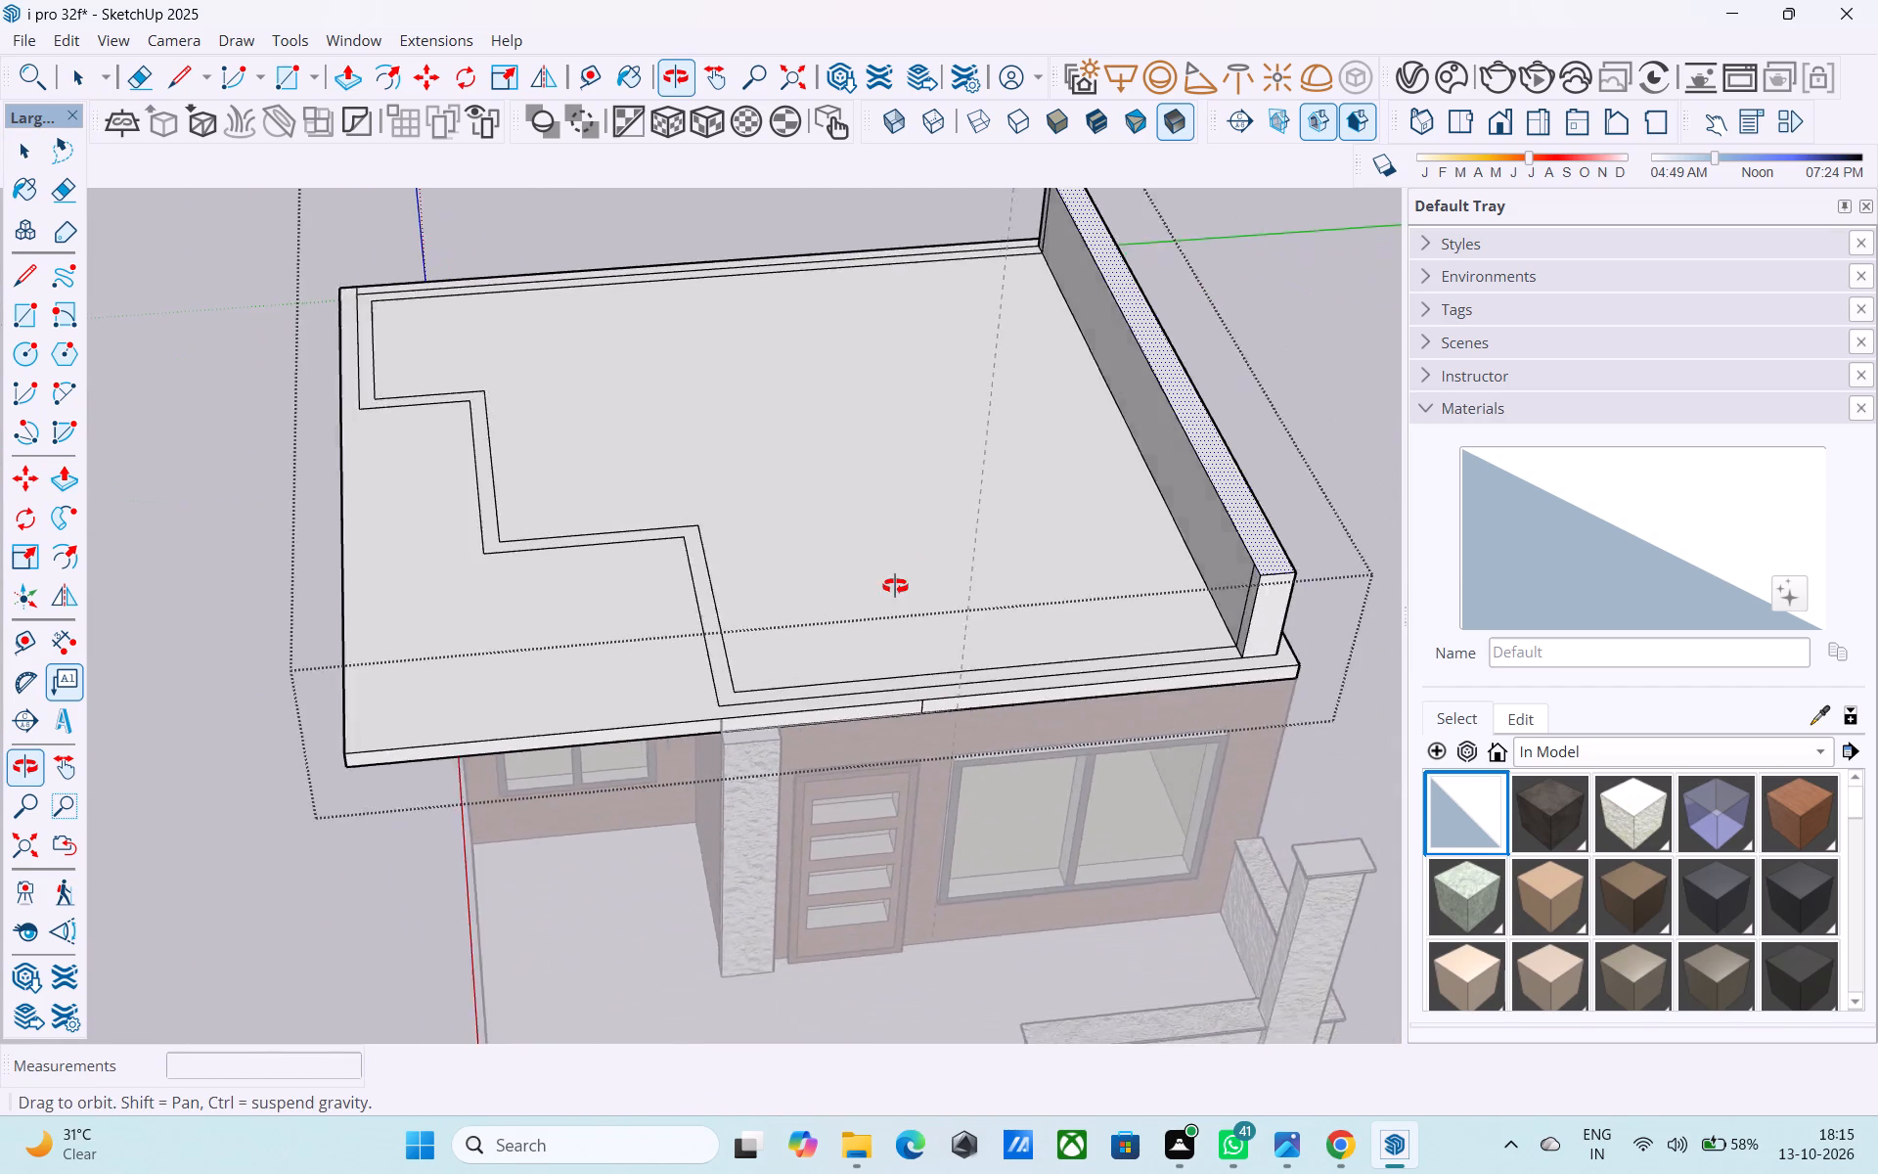
middle_click_drag(895, 586, 1086, 576)
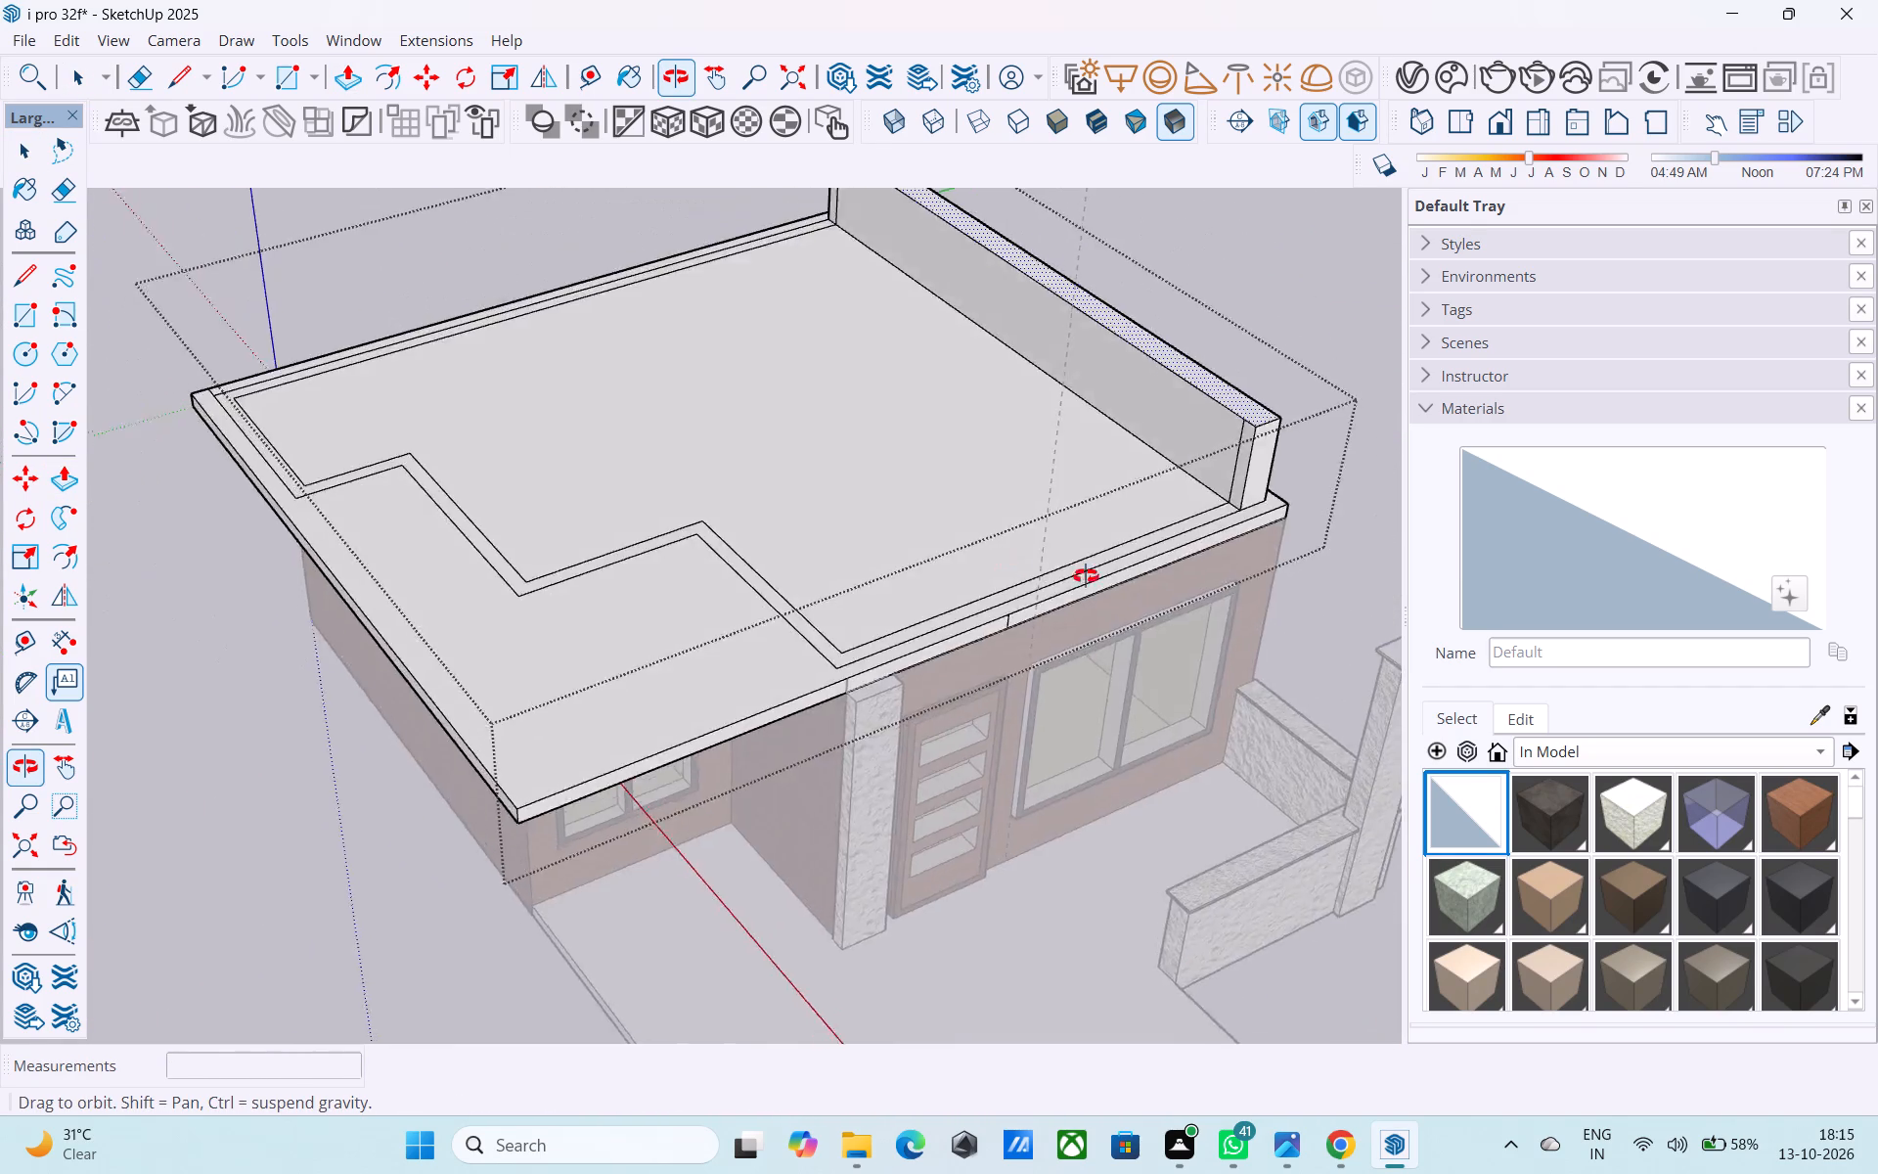
middle_click_drag(1086, 576, 1275, 578)
scroll(842, 583, "up", 3)
left_click(847, 577)
scroll(847, 592, "down", 2)
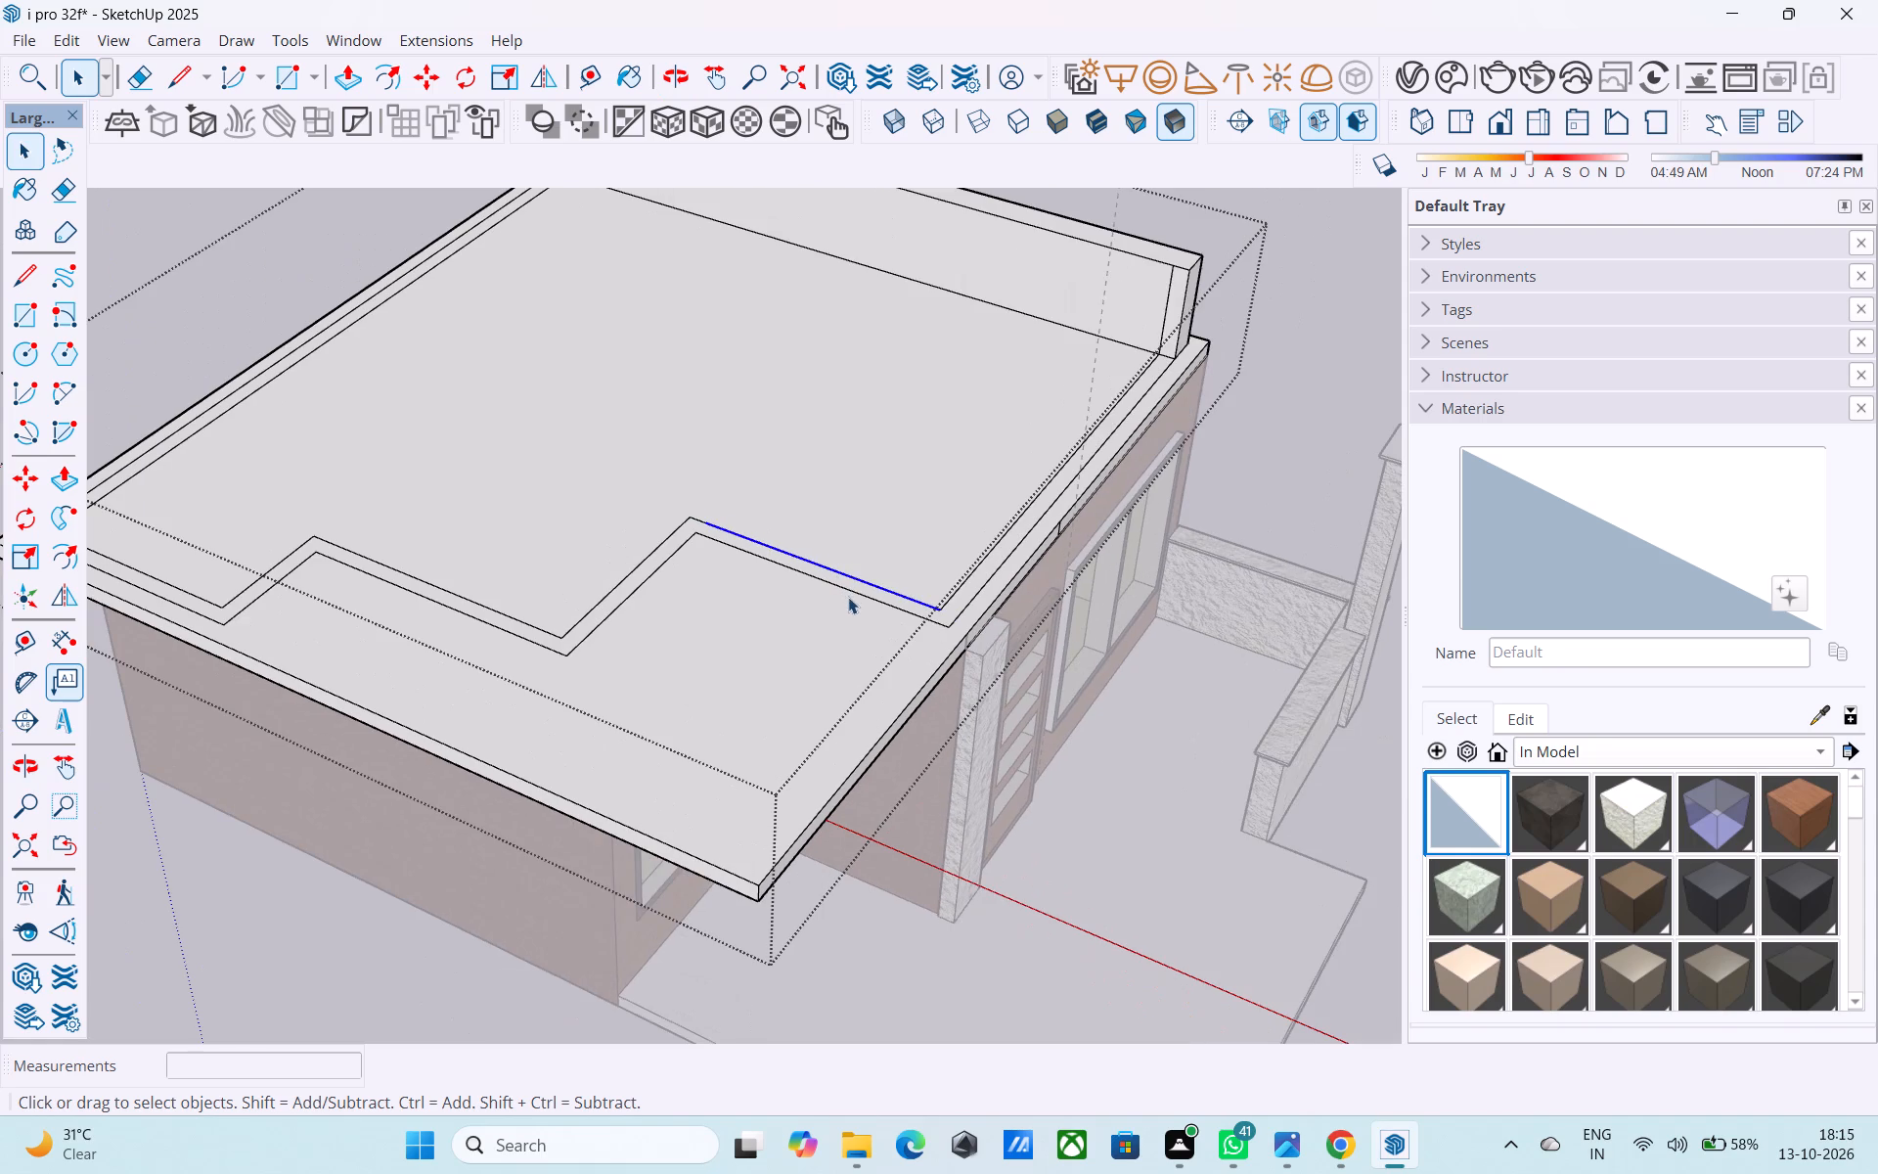
left_click(852, 584)
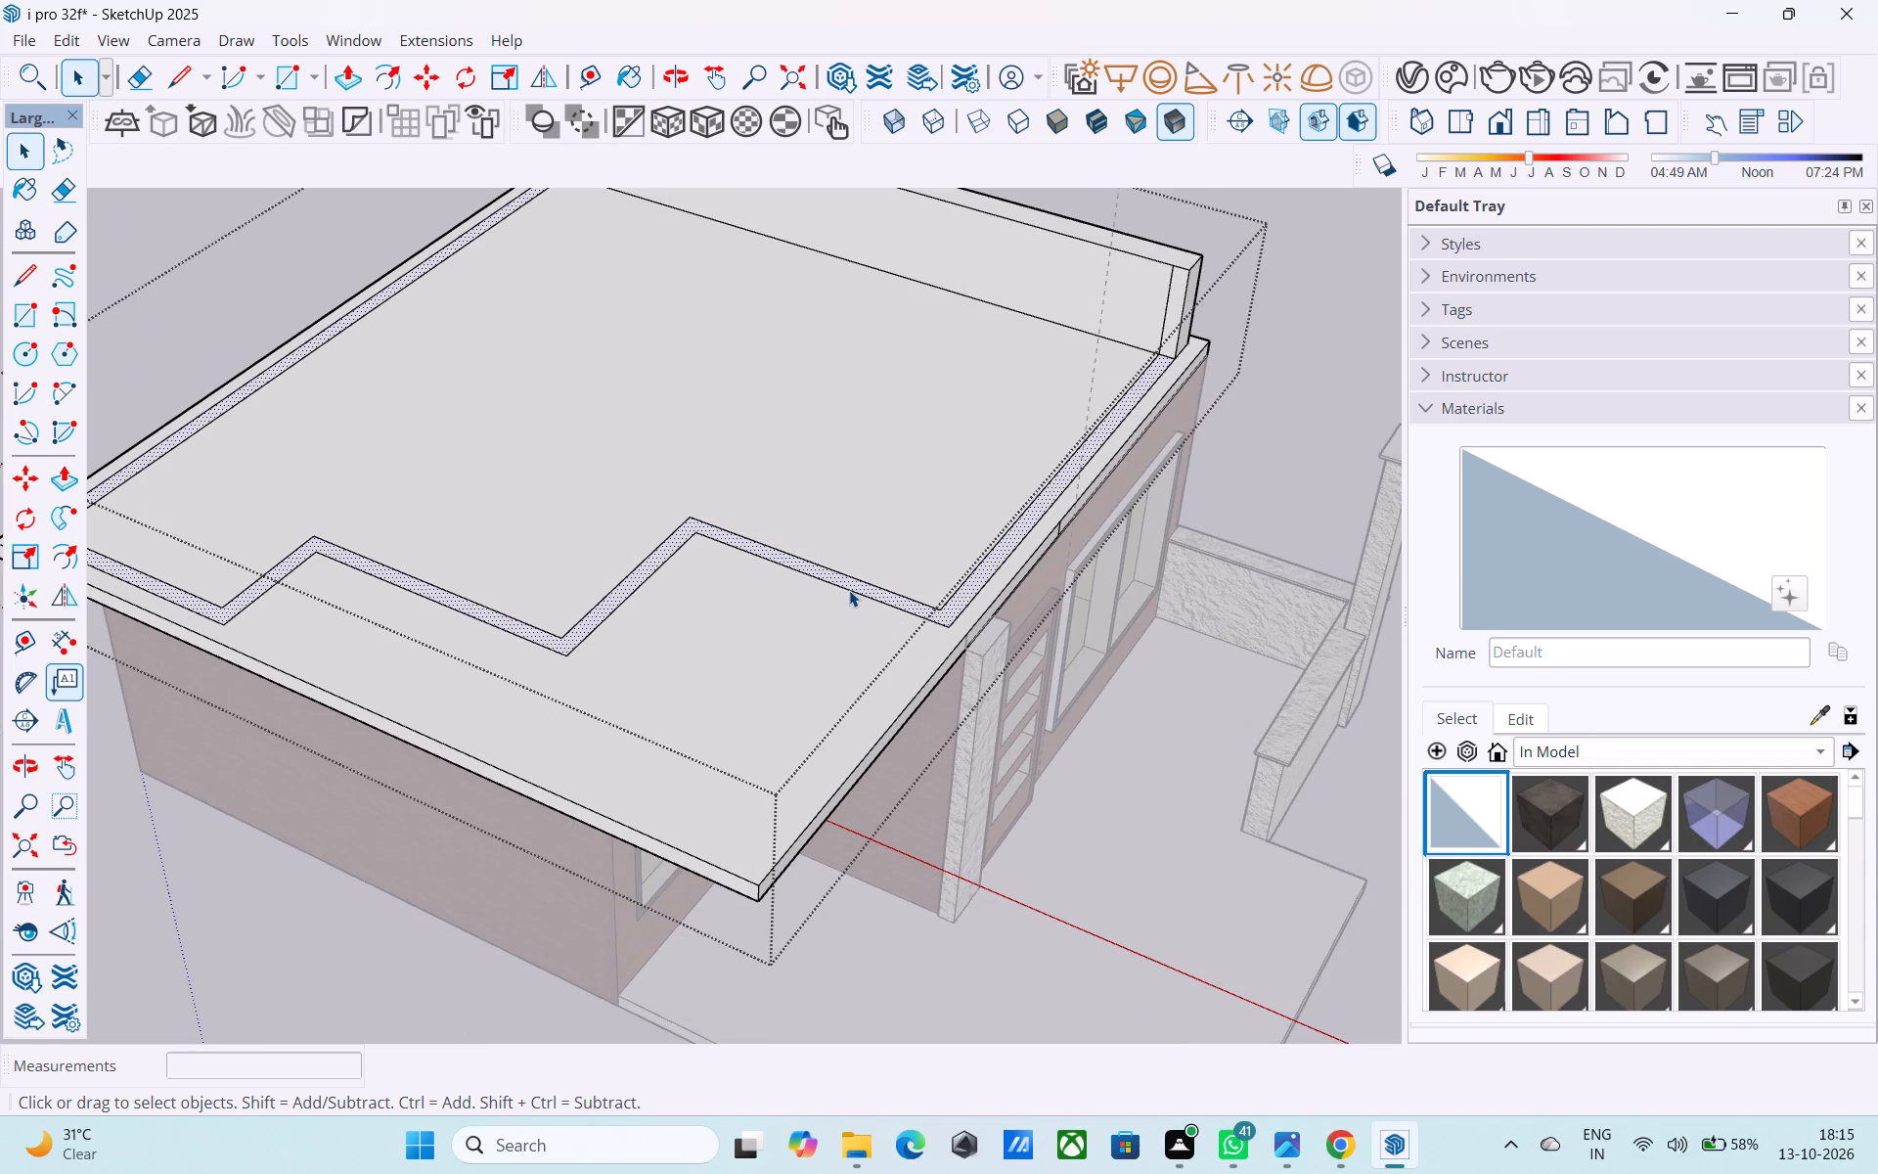
key("l")
scroll(874, 596, "up", 5)
left_click(970, 611)
left_click(993, 620)
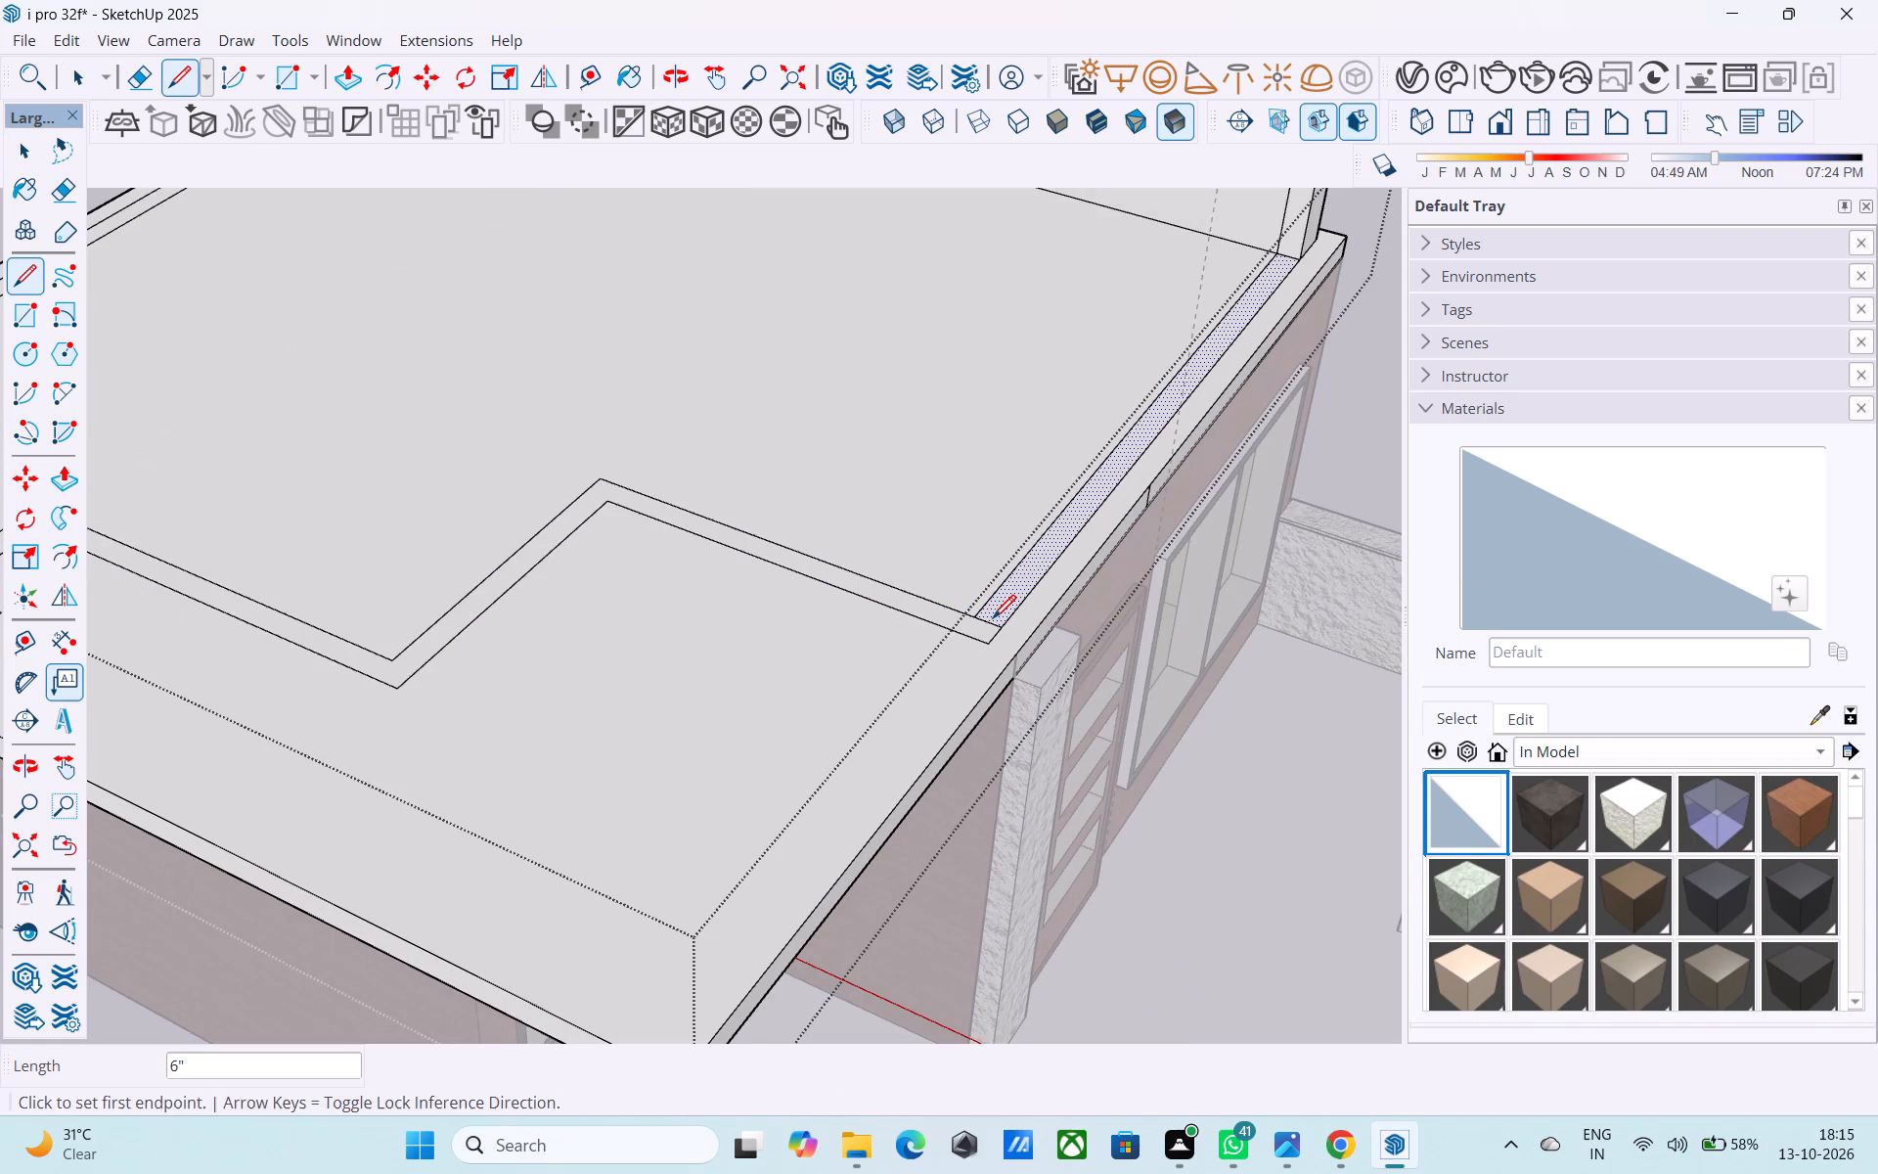
Draw a 6" line across the band at the far corner, separating the stepped section from the straight rear strip.
scroll(975, 619, "down", 3)
middle_click_drag(914, 600, 1327, 704, "shift")
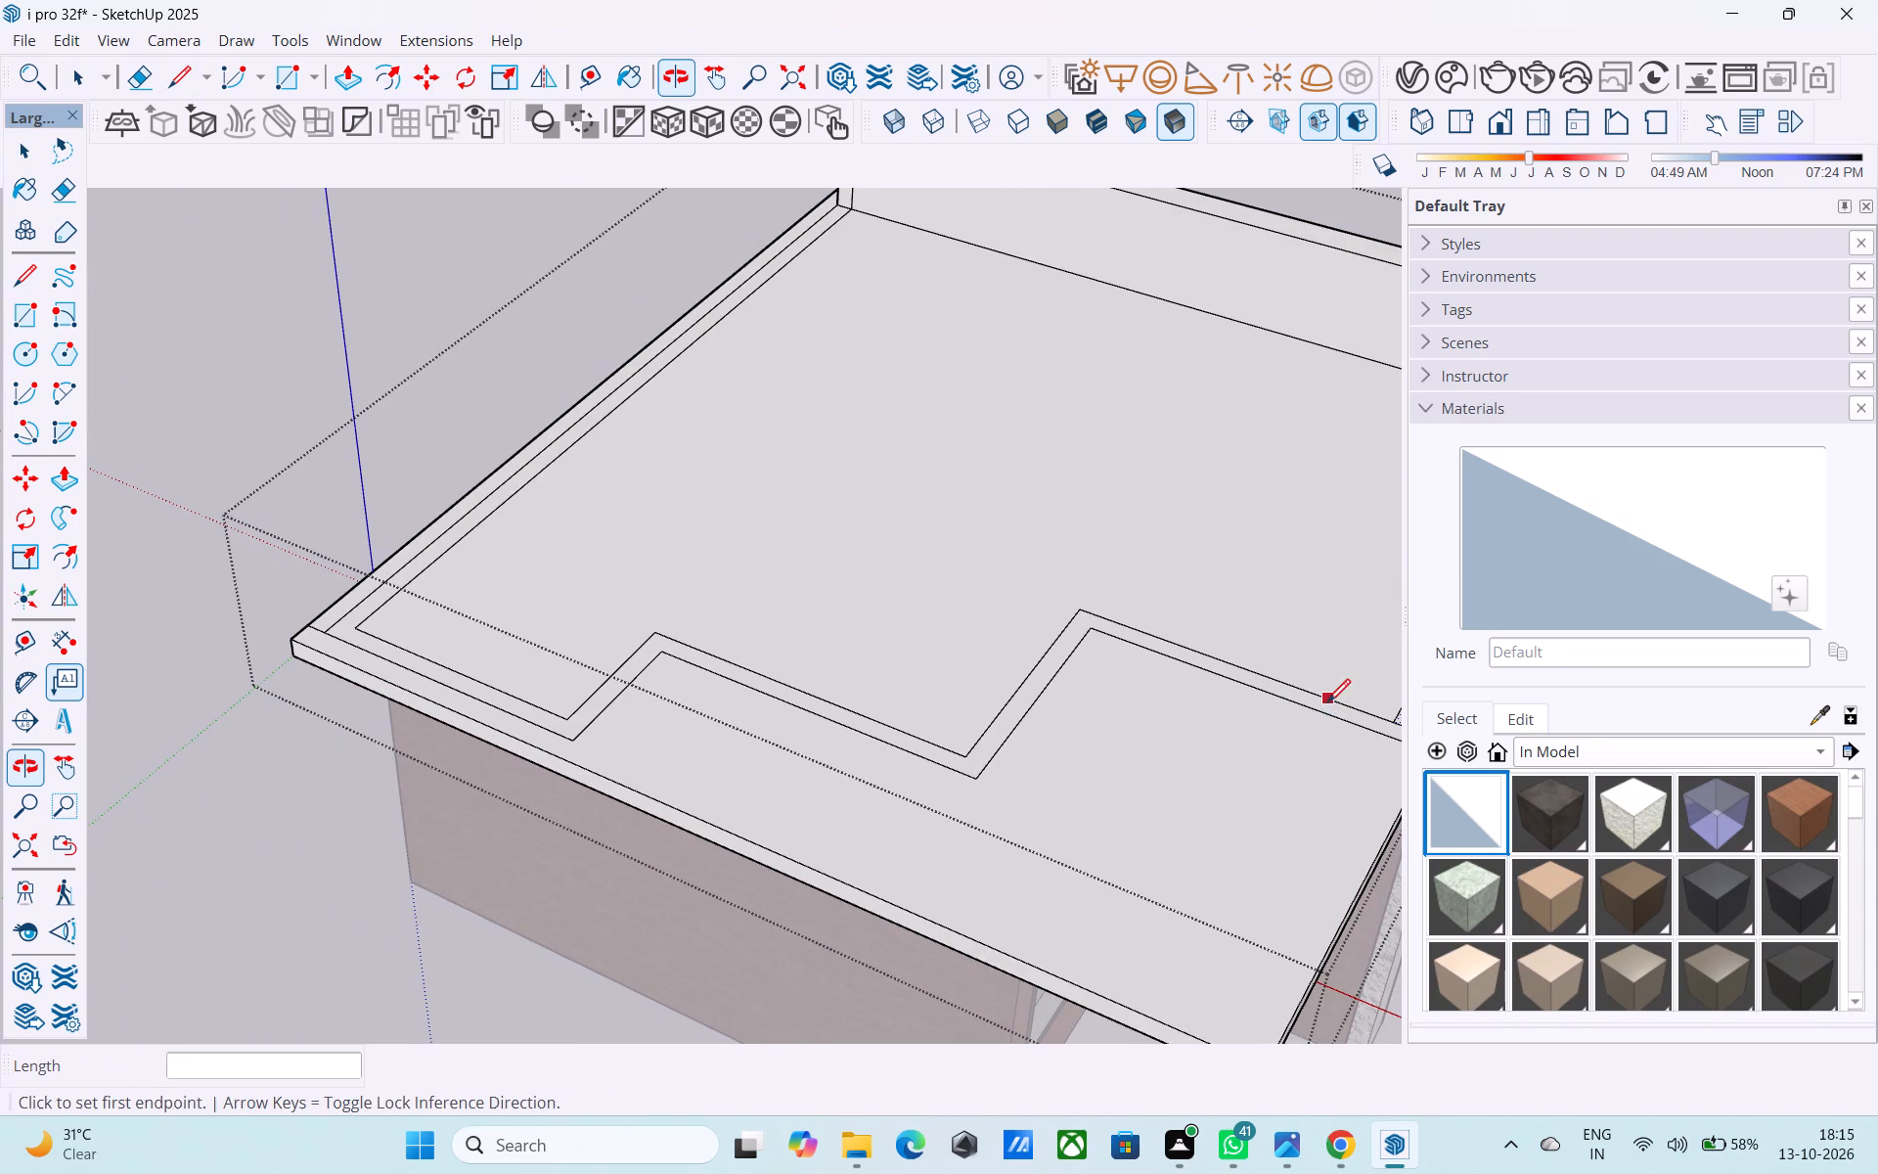
middle_click_drag(1010, 676, 1100, 700, "shift")
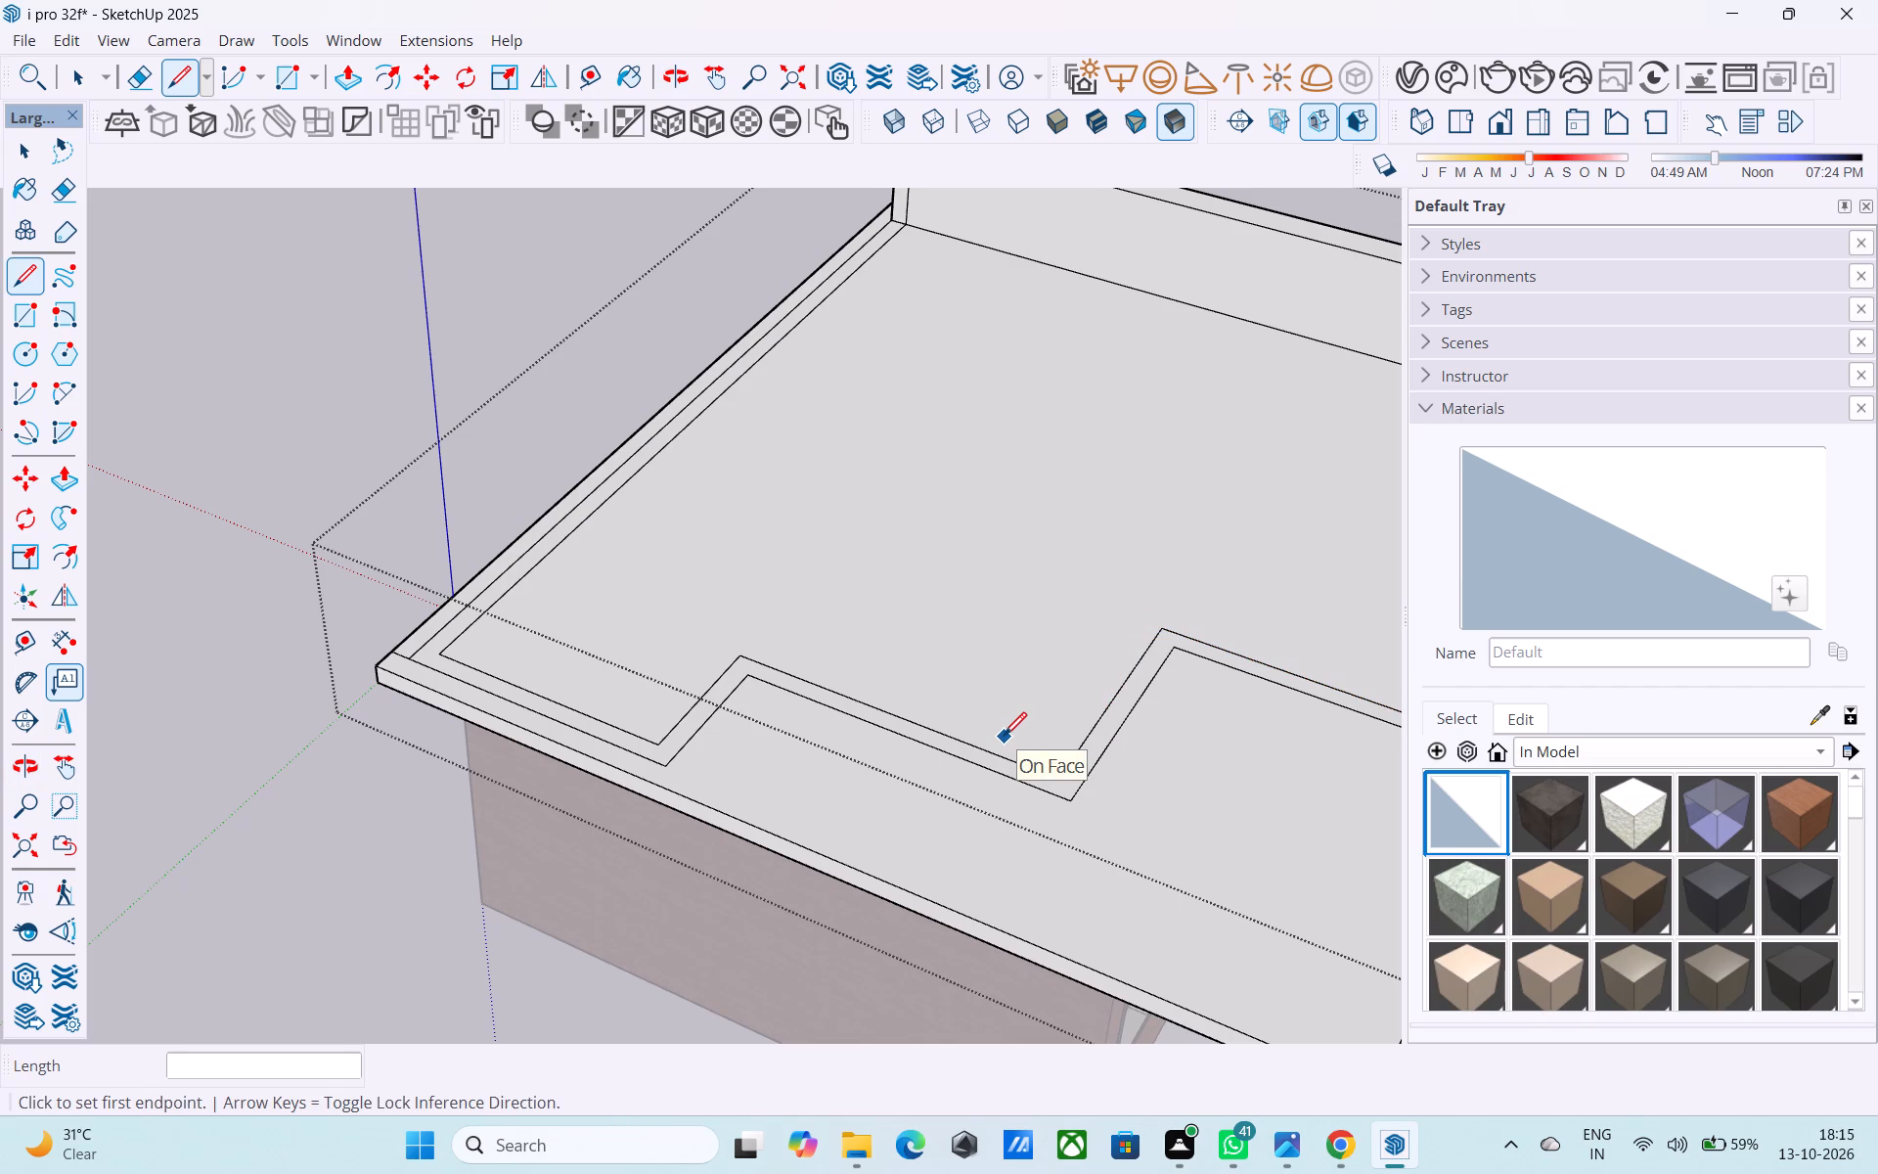
middle_click_drag(544, 665, 522, 651)
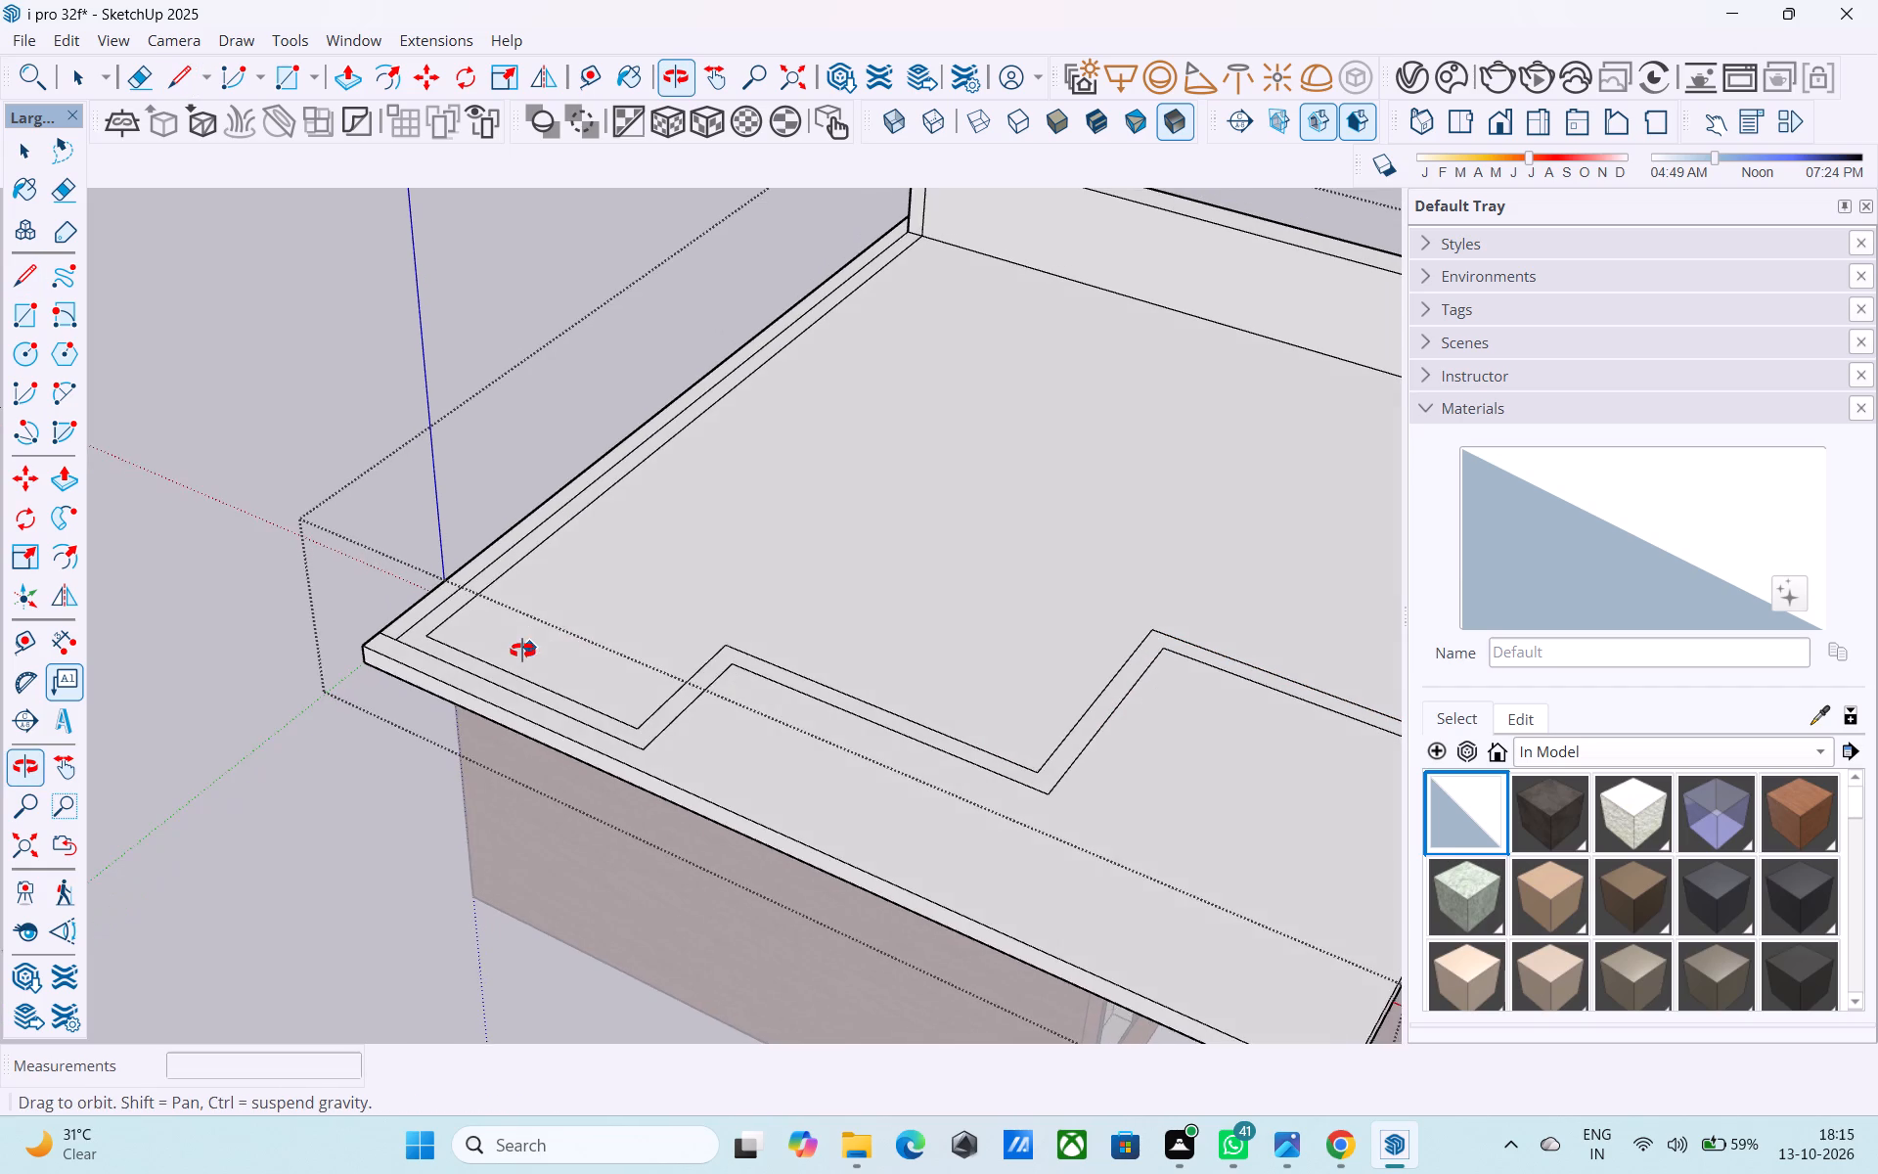
middle_click_drag(522, 651, 857, 657)
scroll(722, 716, "up", 4)
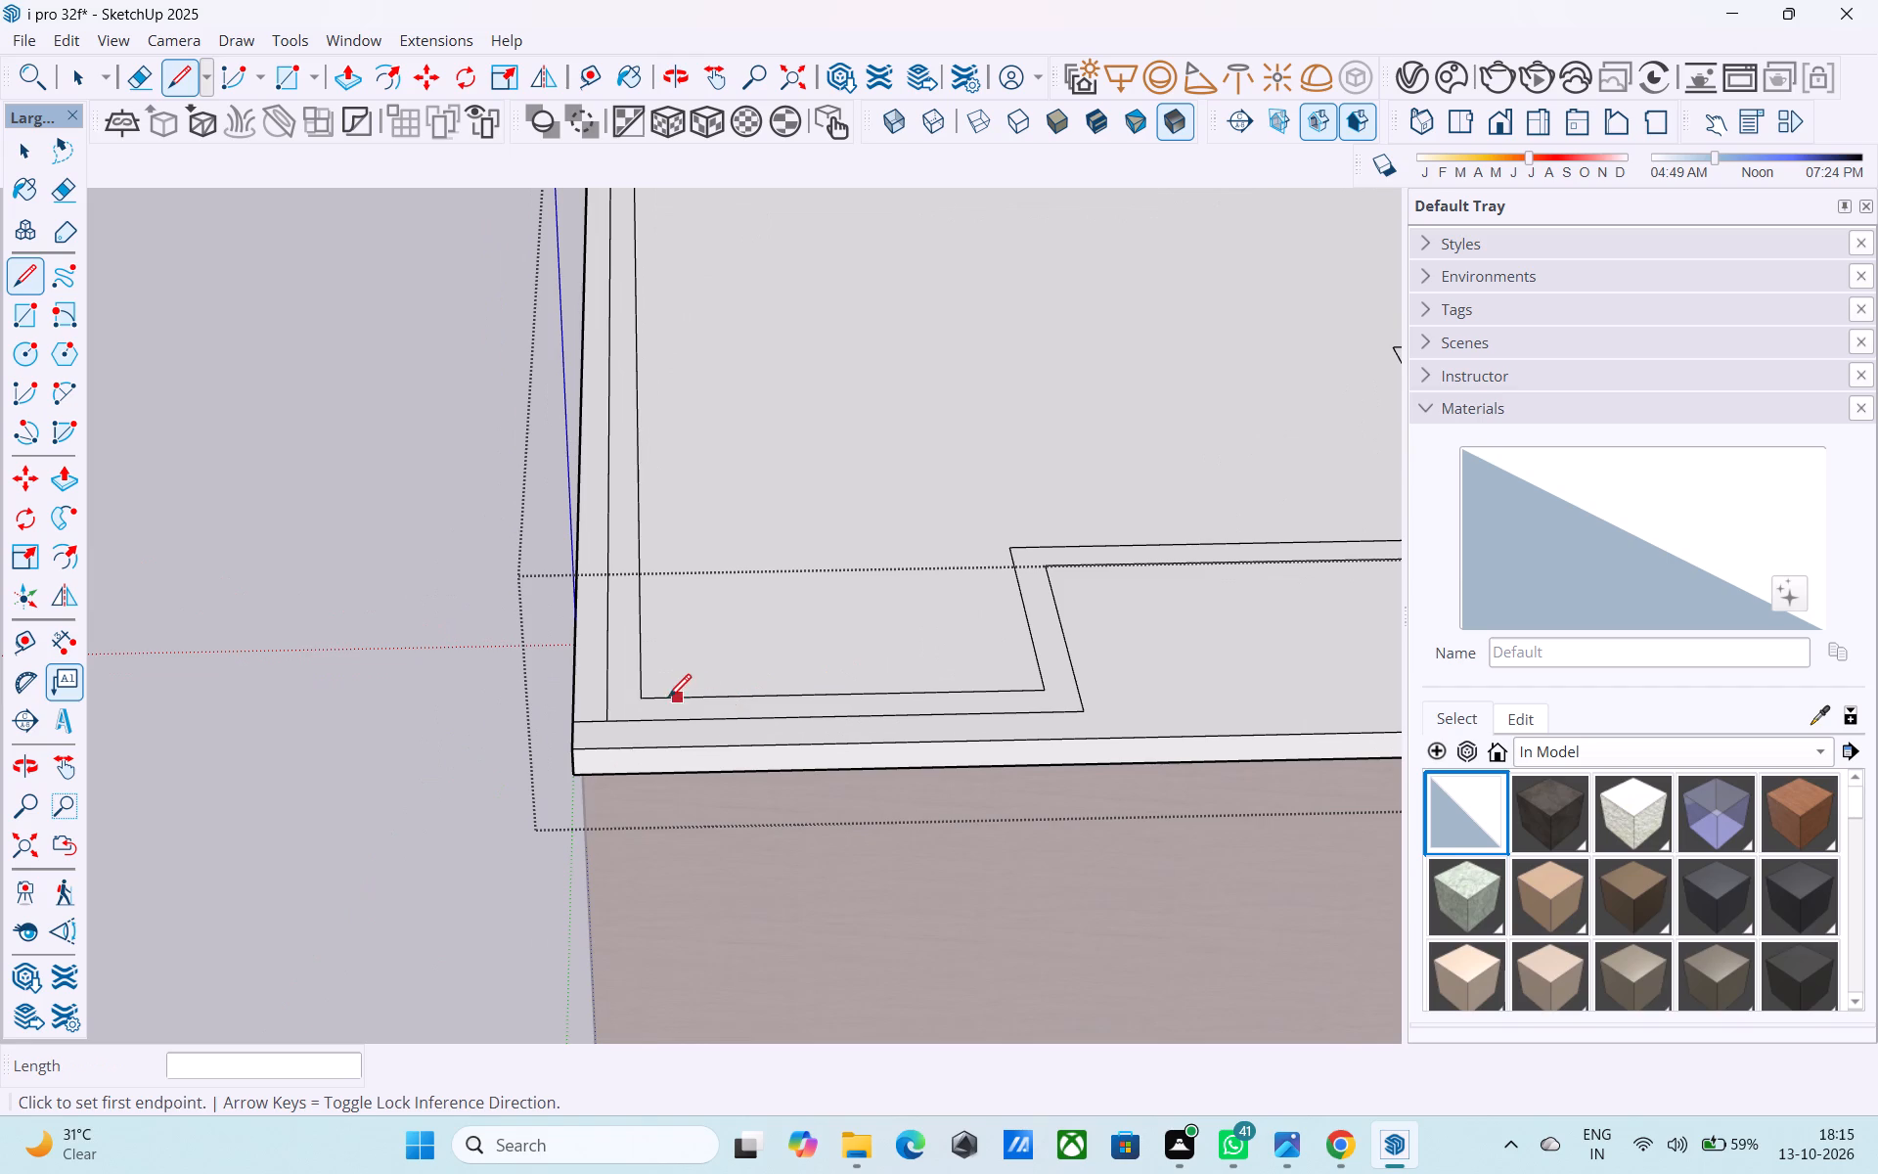
left_click(638, 698)
left_click(603, 703)
Push/Pull the separated stepped section of the band upward by 10' as a wall.
key("space")
left_click(688, 713)
middle_click_drag(944, 725, 661, 631)
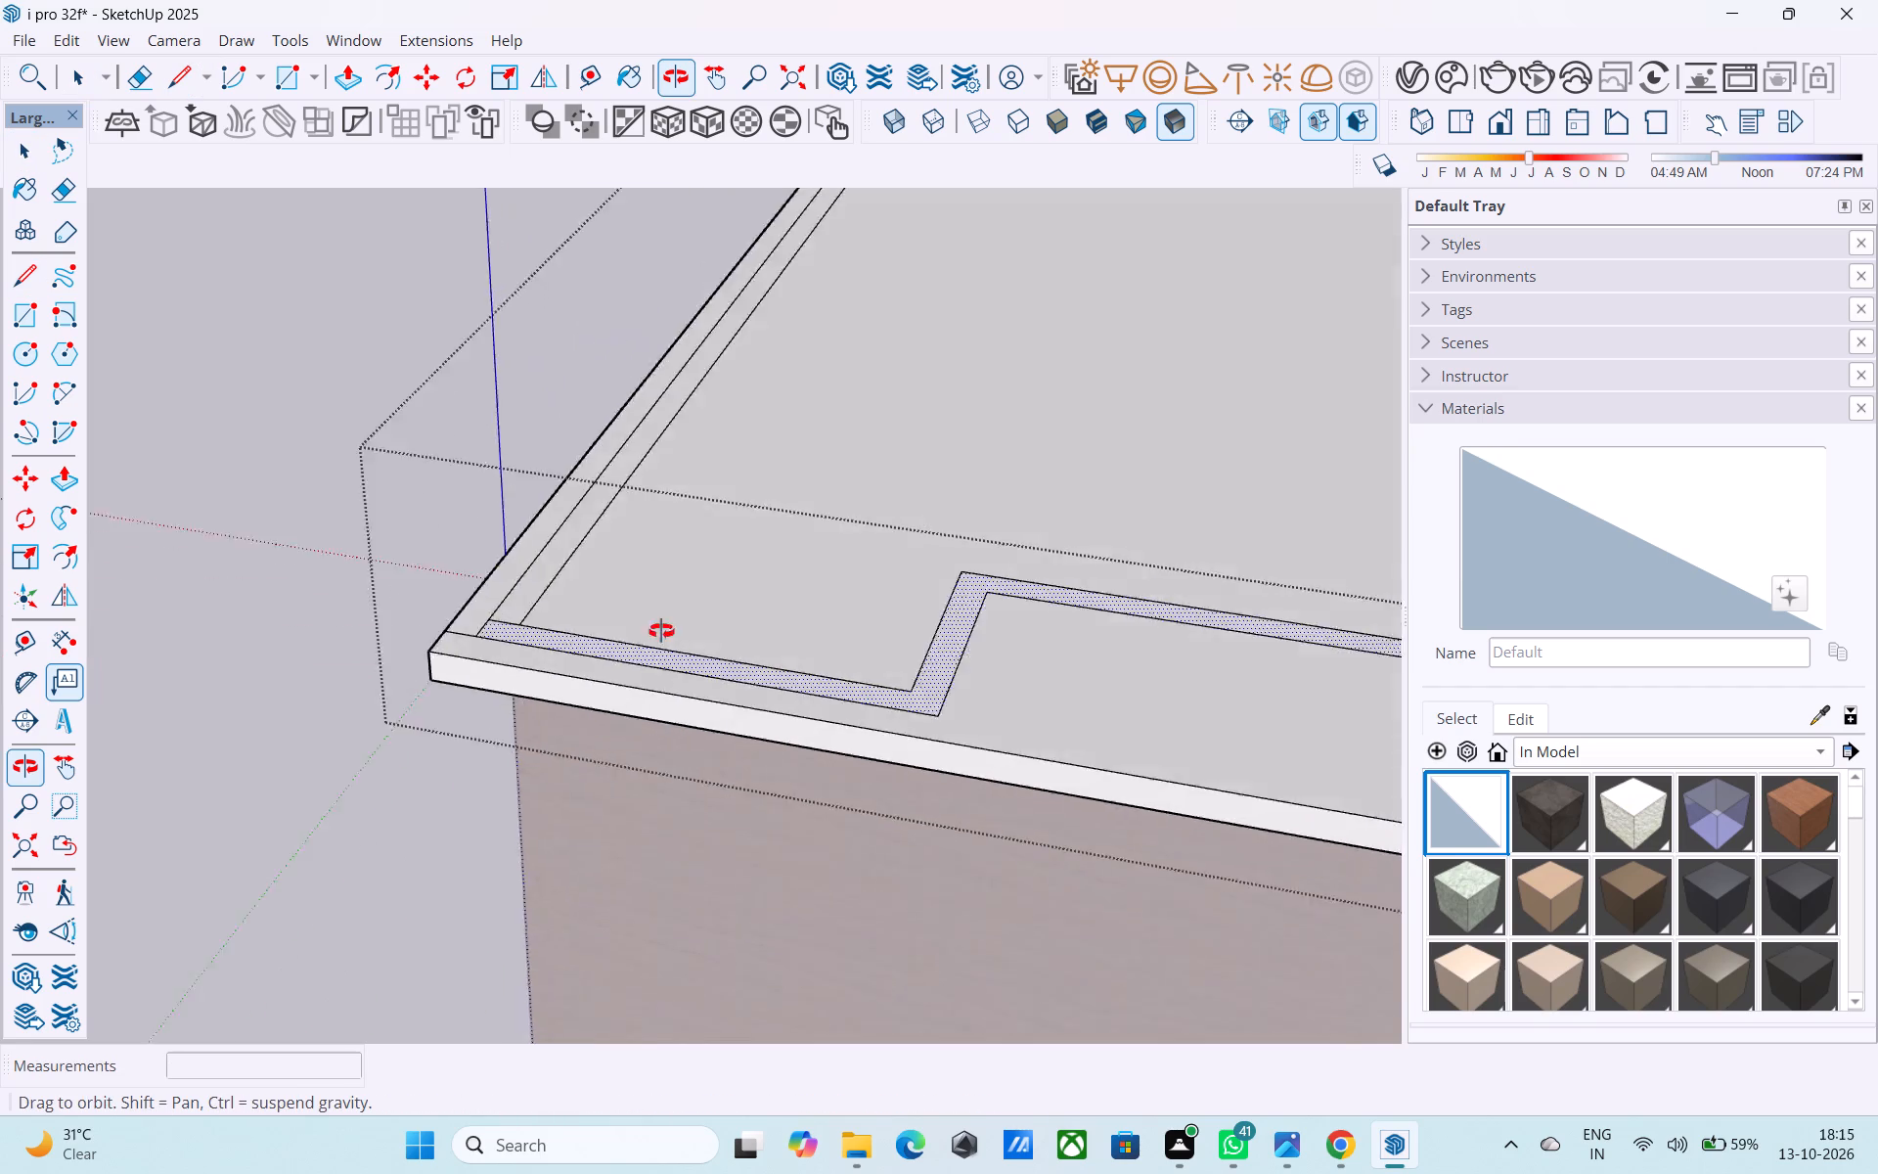
middle_click_drag(661, 631, 408, 500)
scroll(379, 472, "up", 1)
scroll(368, 460, "down", 5)
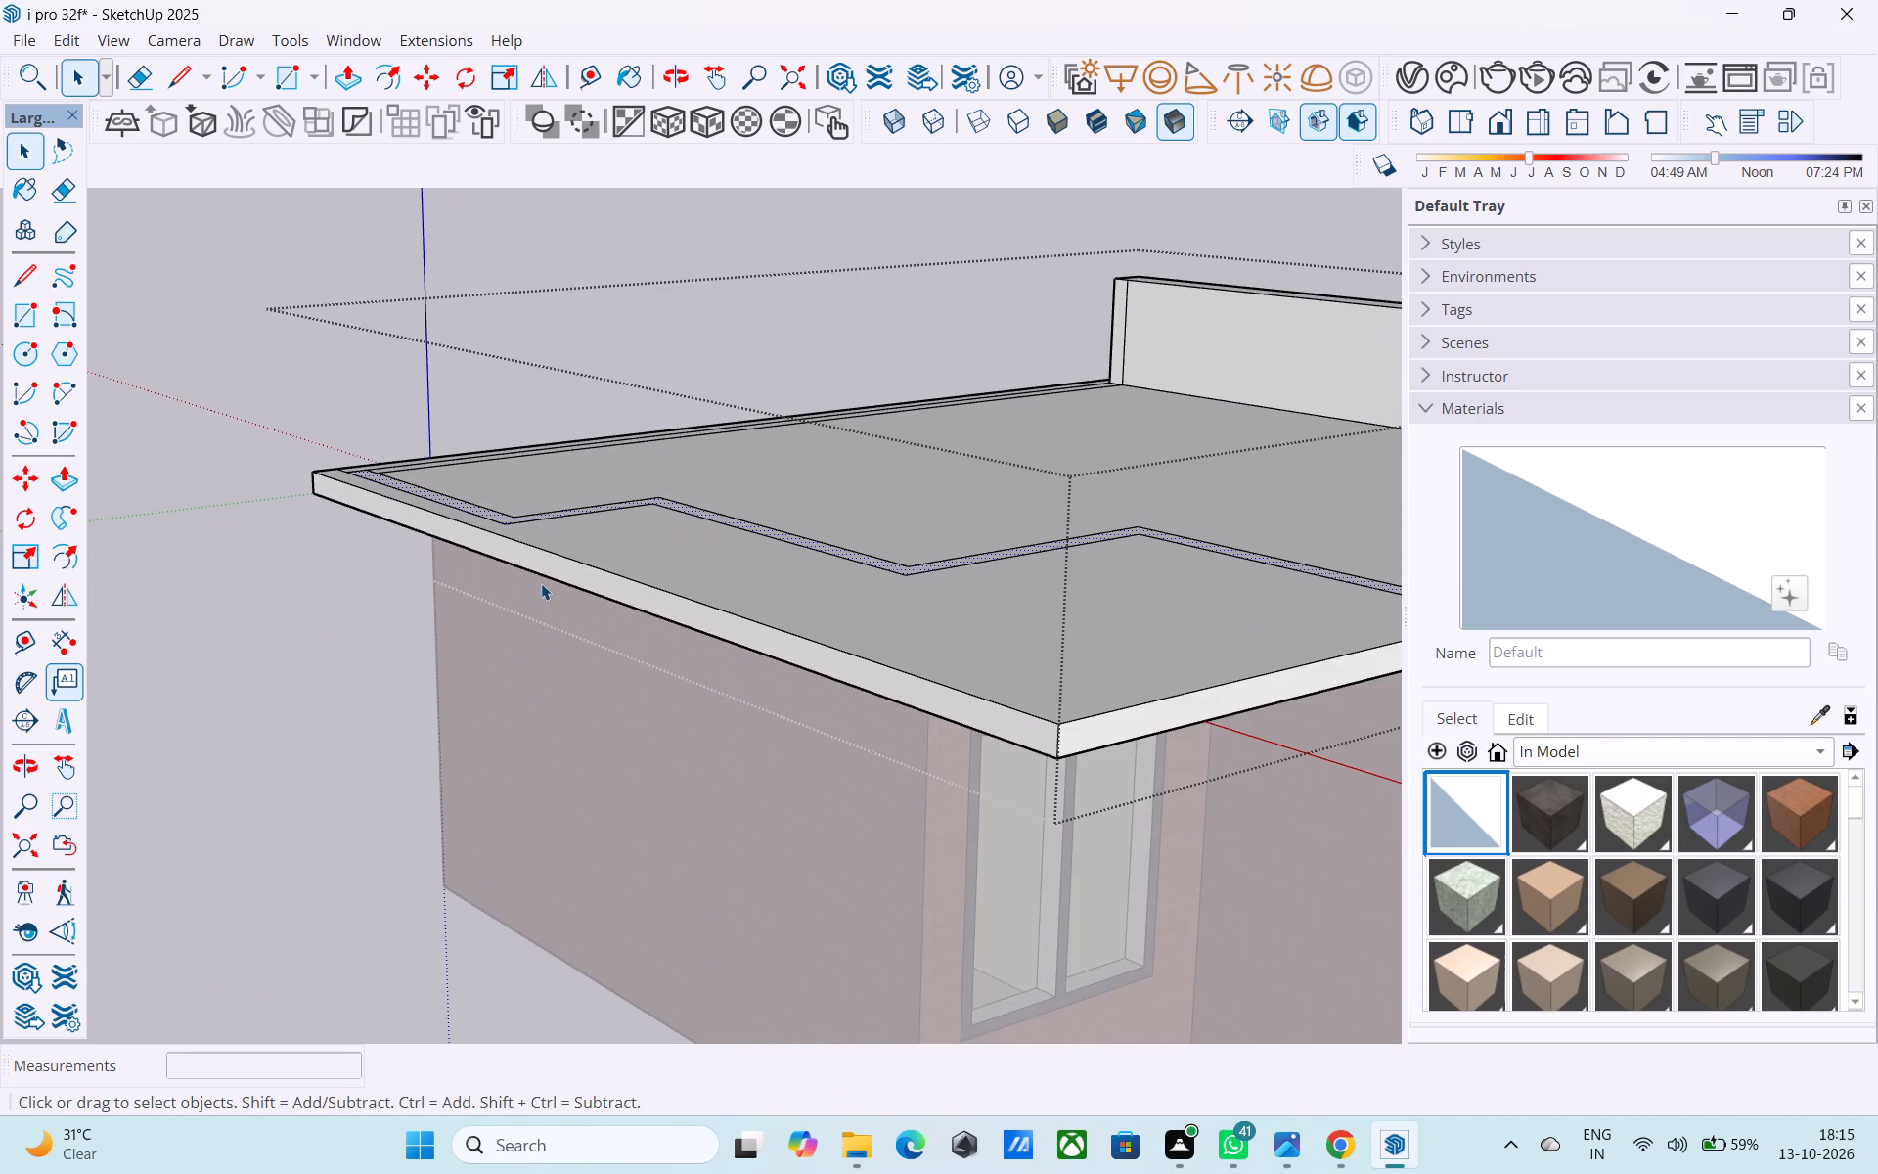
middle_click_drag(677, 595, 441, 604)
key("p")
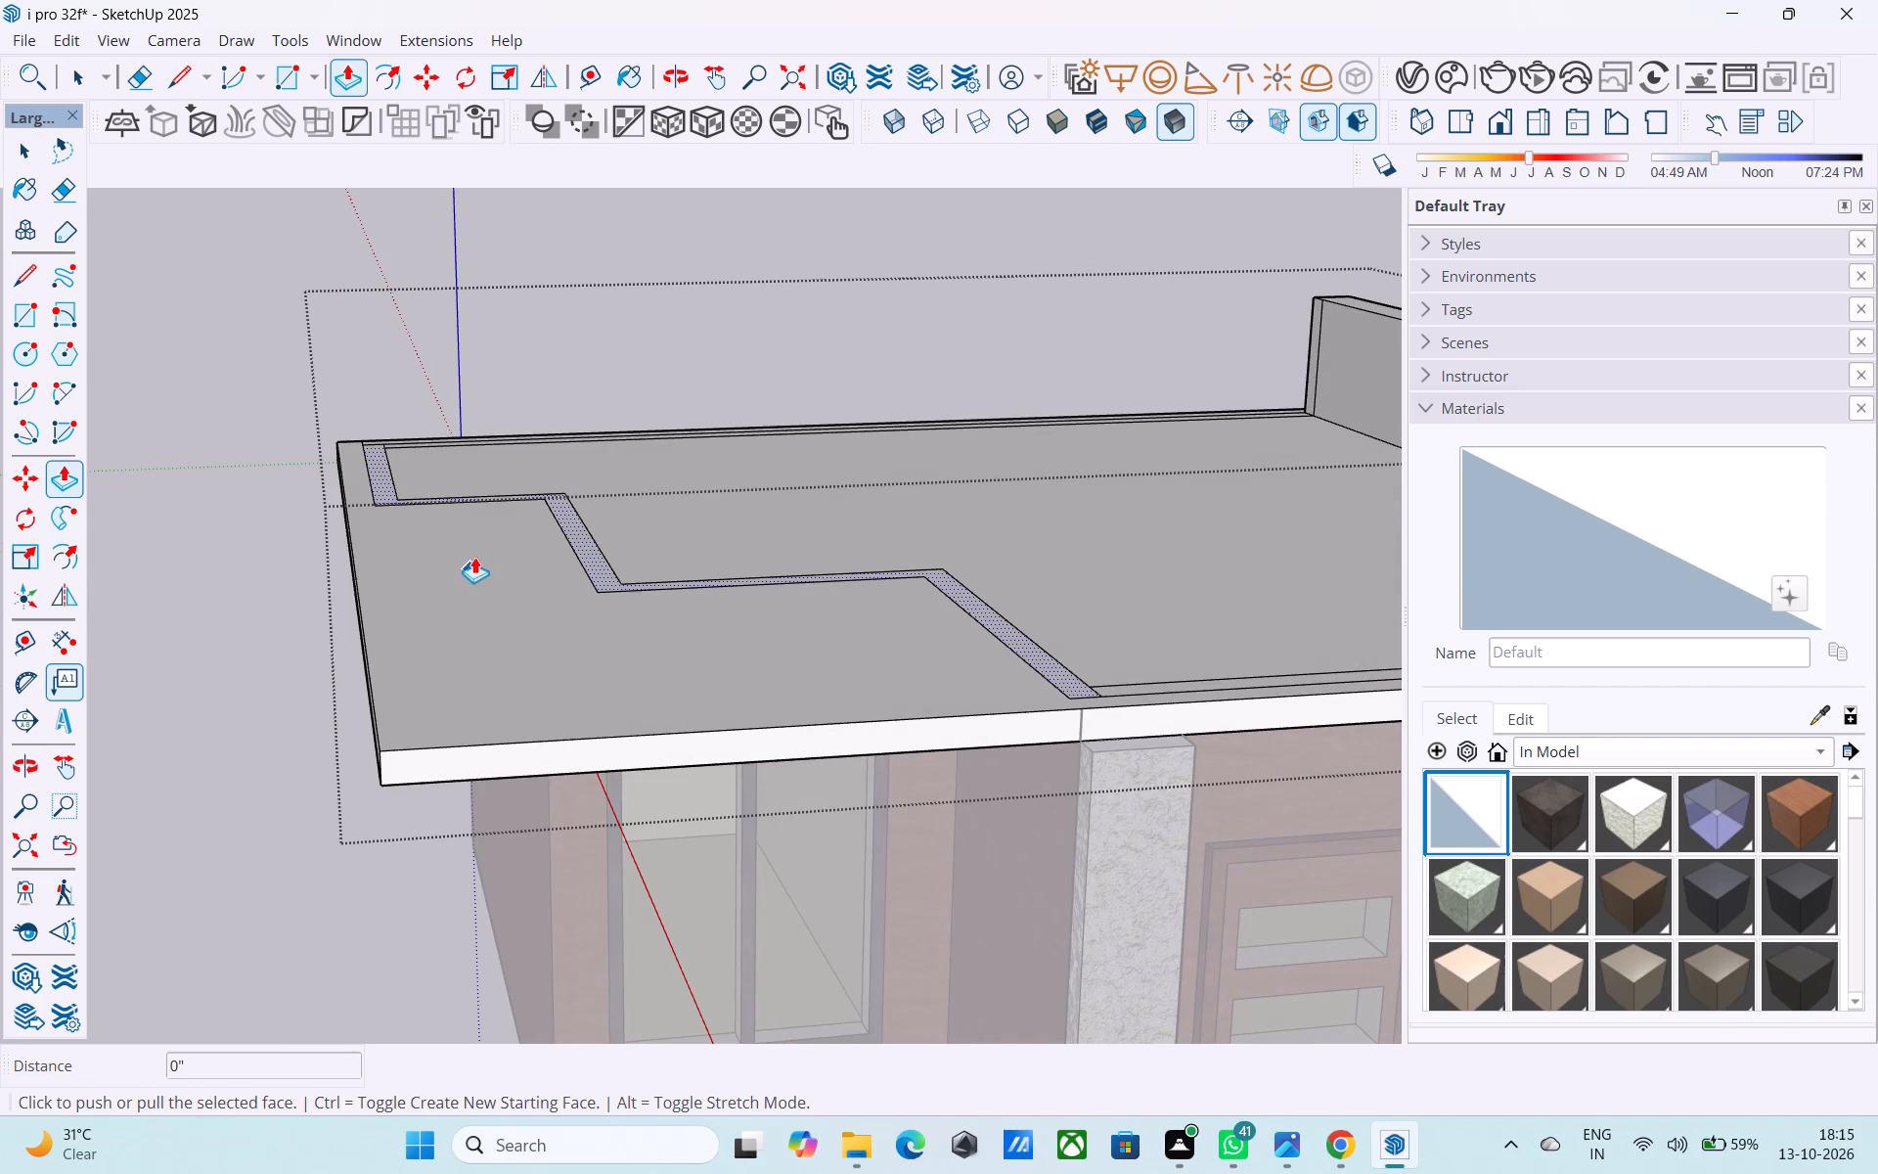
left_click(475, 553)
type("10'")
key("Return")
key("v")
scroll(500, 328, "down", 4)
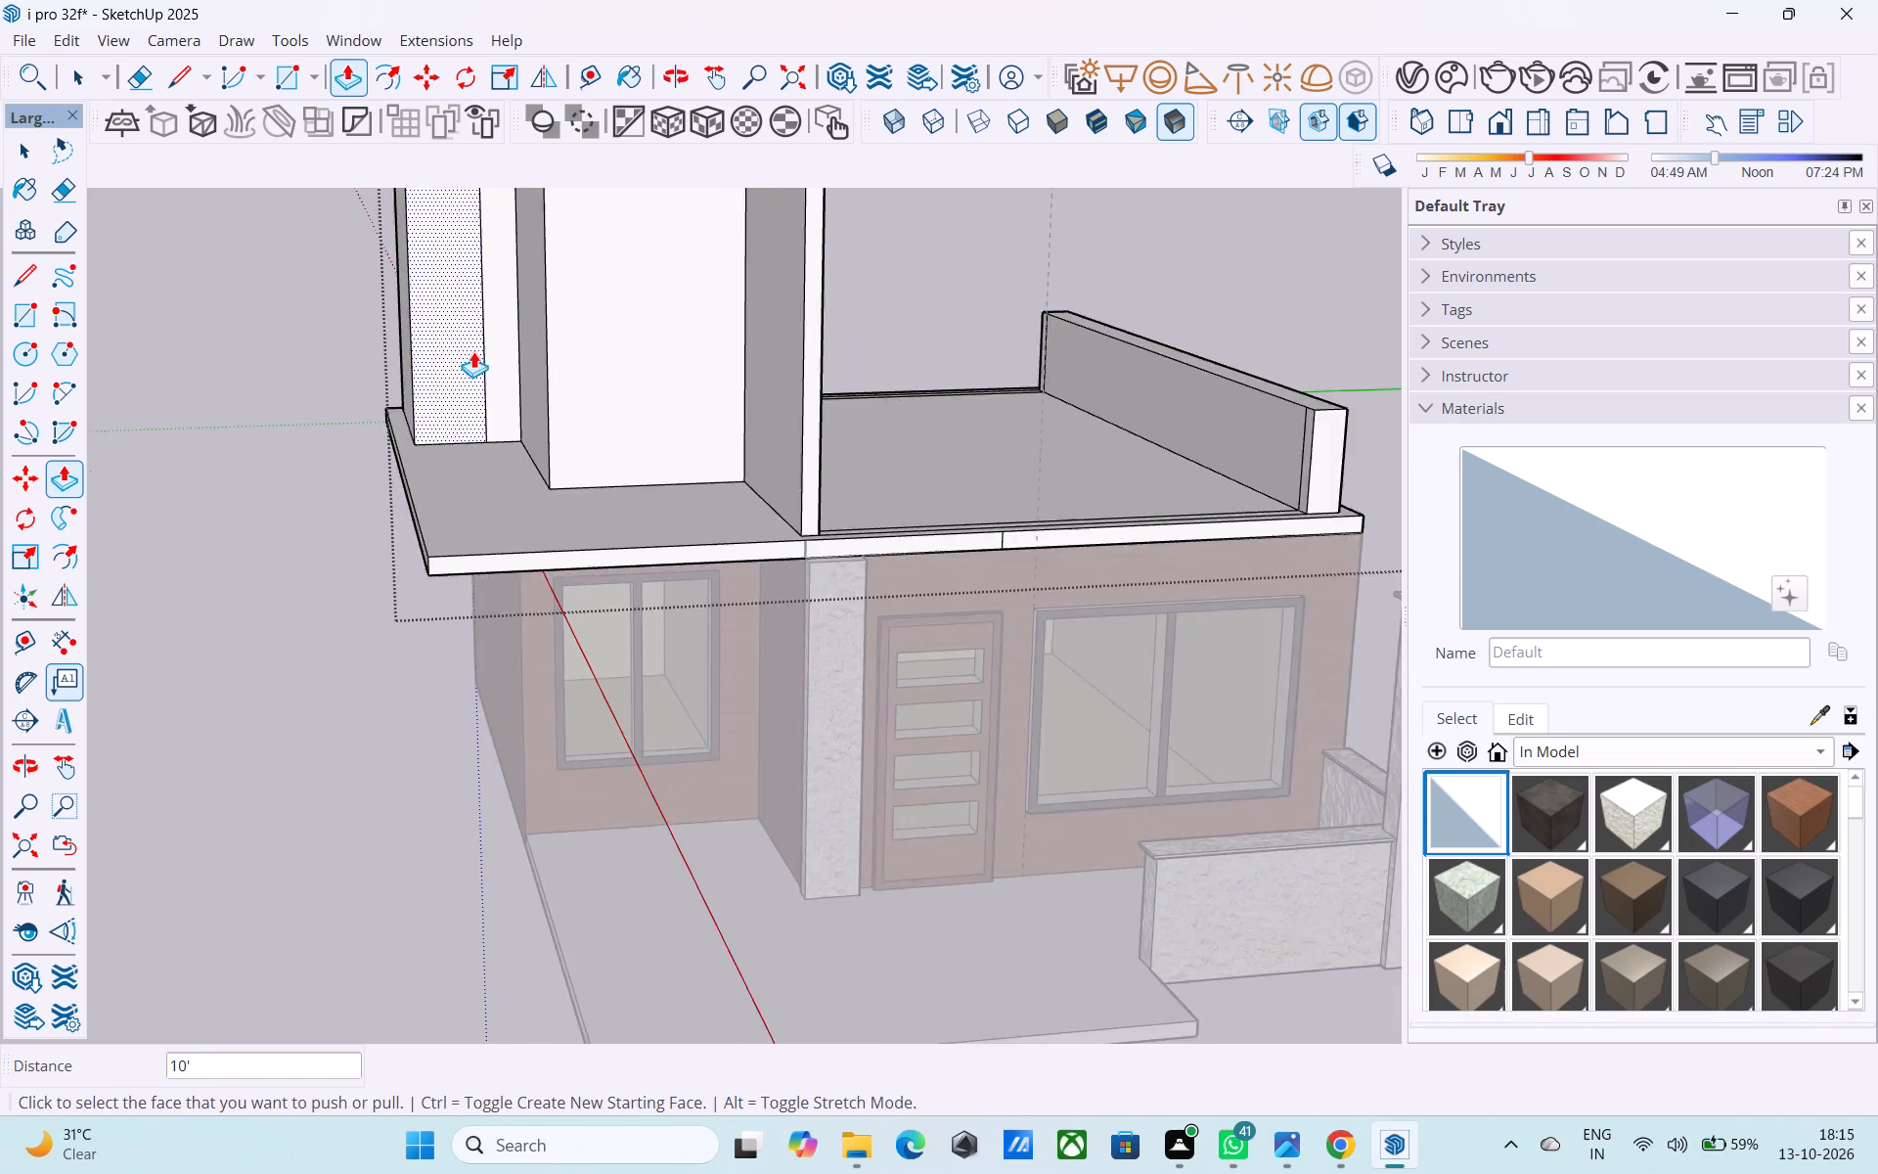
scroll(473, 351, "down", 9)
key("space")
Draw a sloping line about 15' 11" long from the side parapet's front top corner to the stepped wall's front top corner.
middle_click_drag(688, 387, 629, 429, "shift")
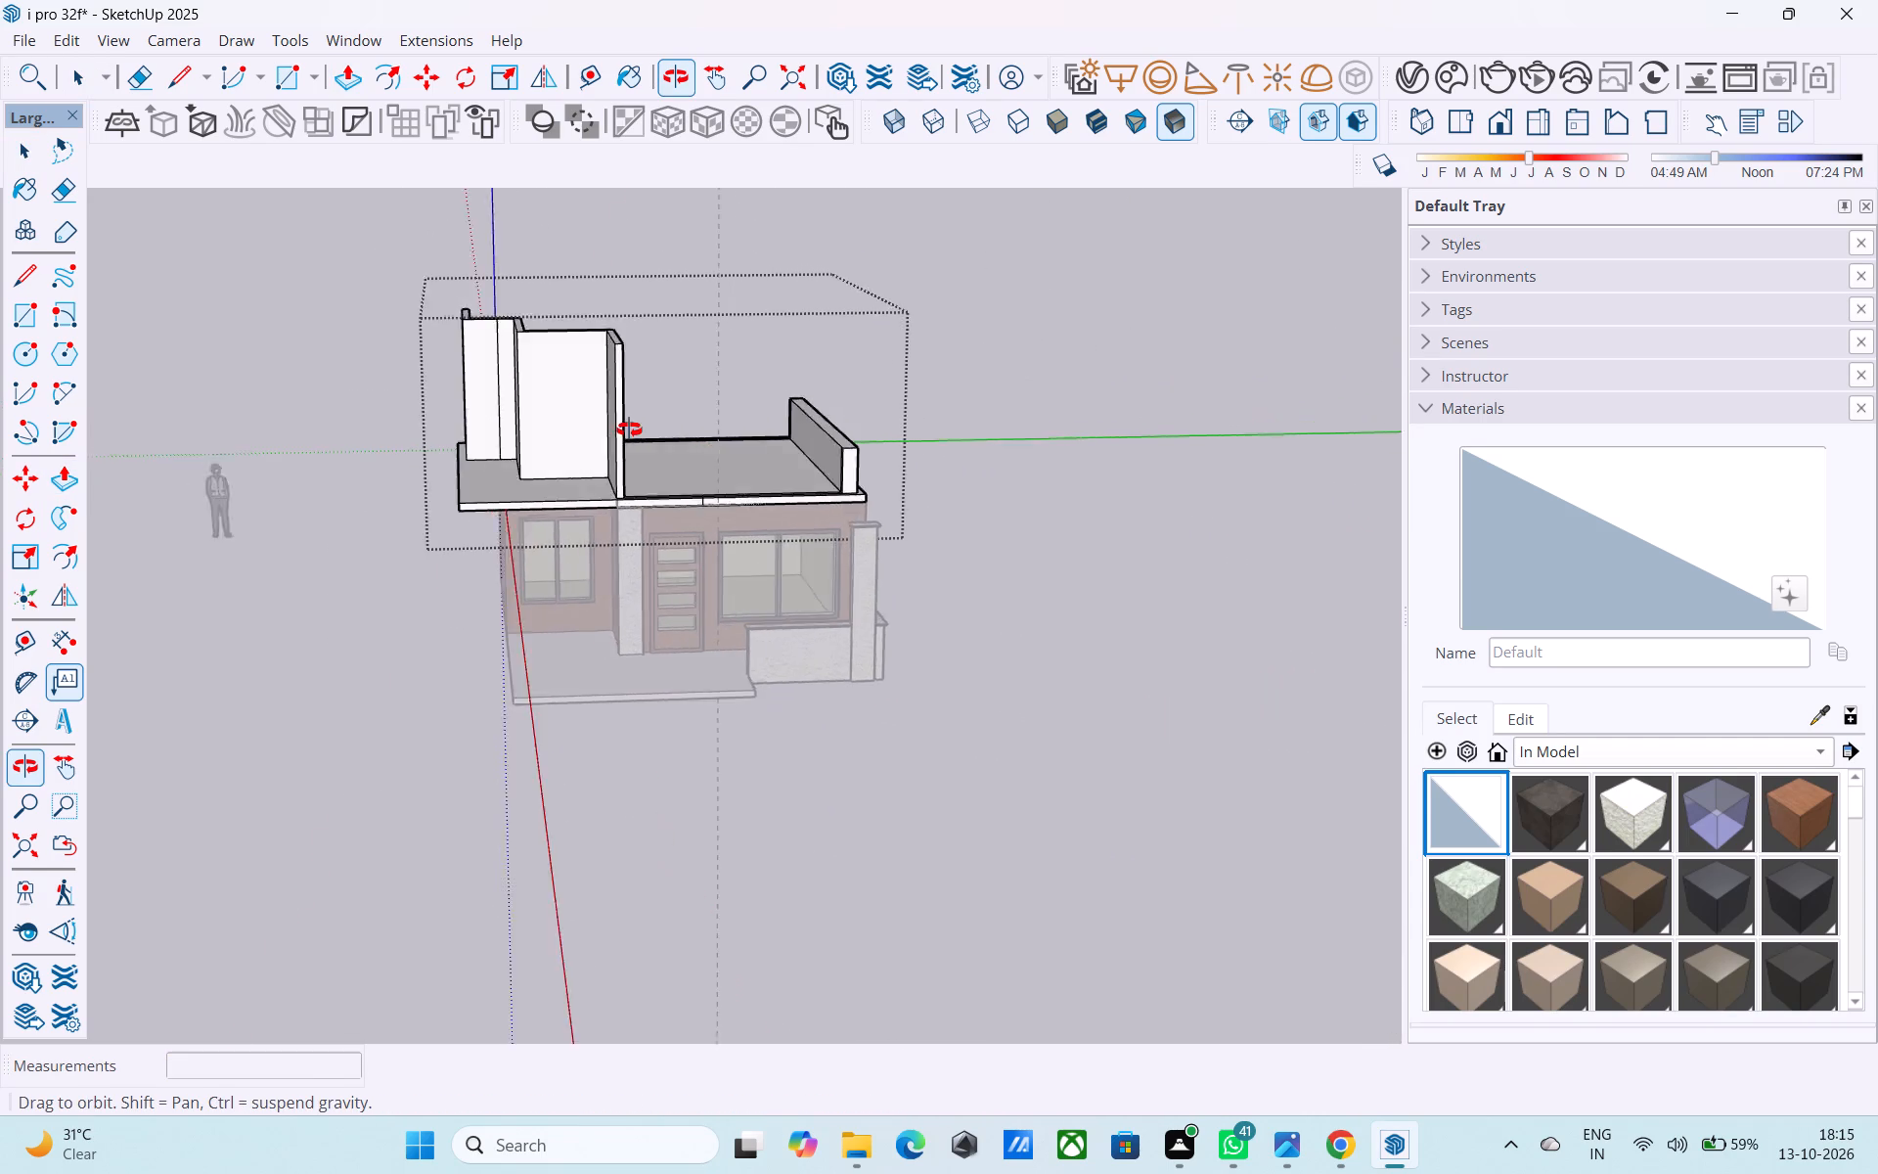
middle_click_drag(629, 429, 665, 450, "shift")
scroll(854, 448, "up", 2)
middle_click_drag(833, 444, 843, 350)
middle_click_drag(843, 352, 866, 423)
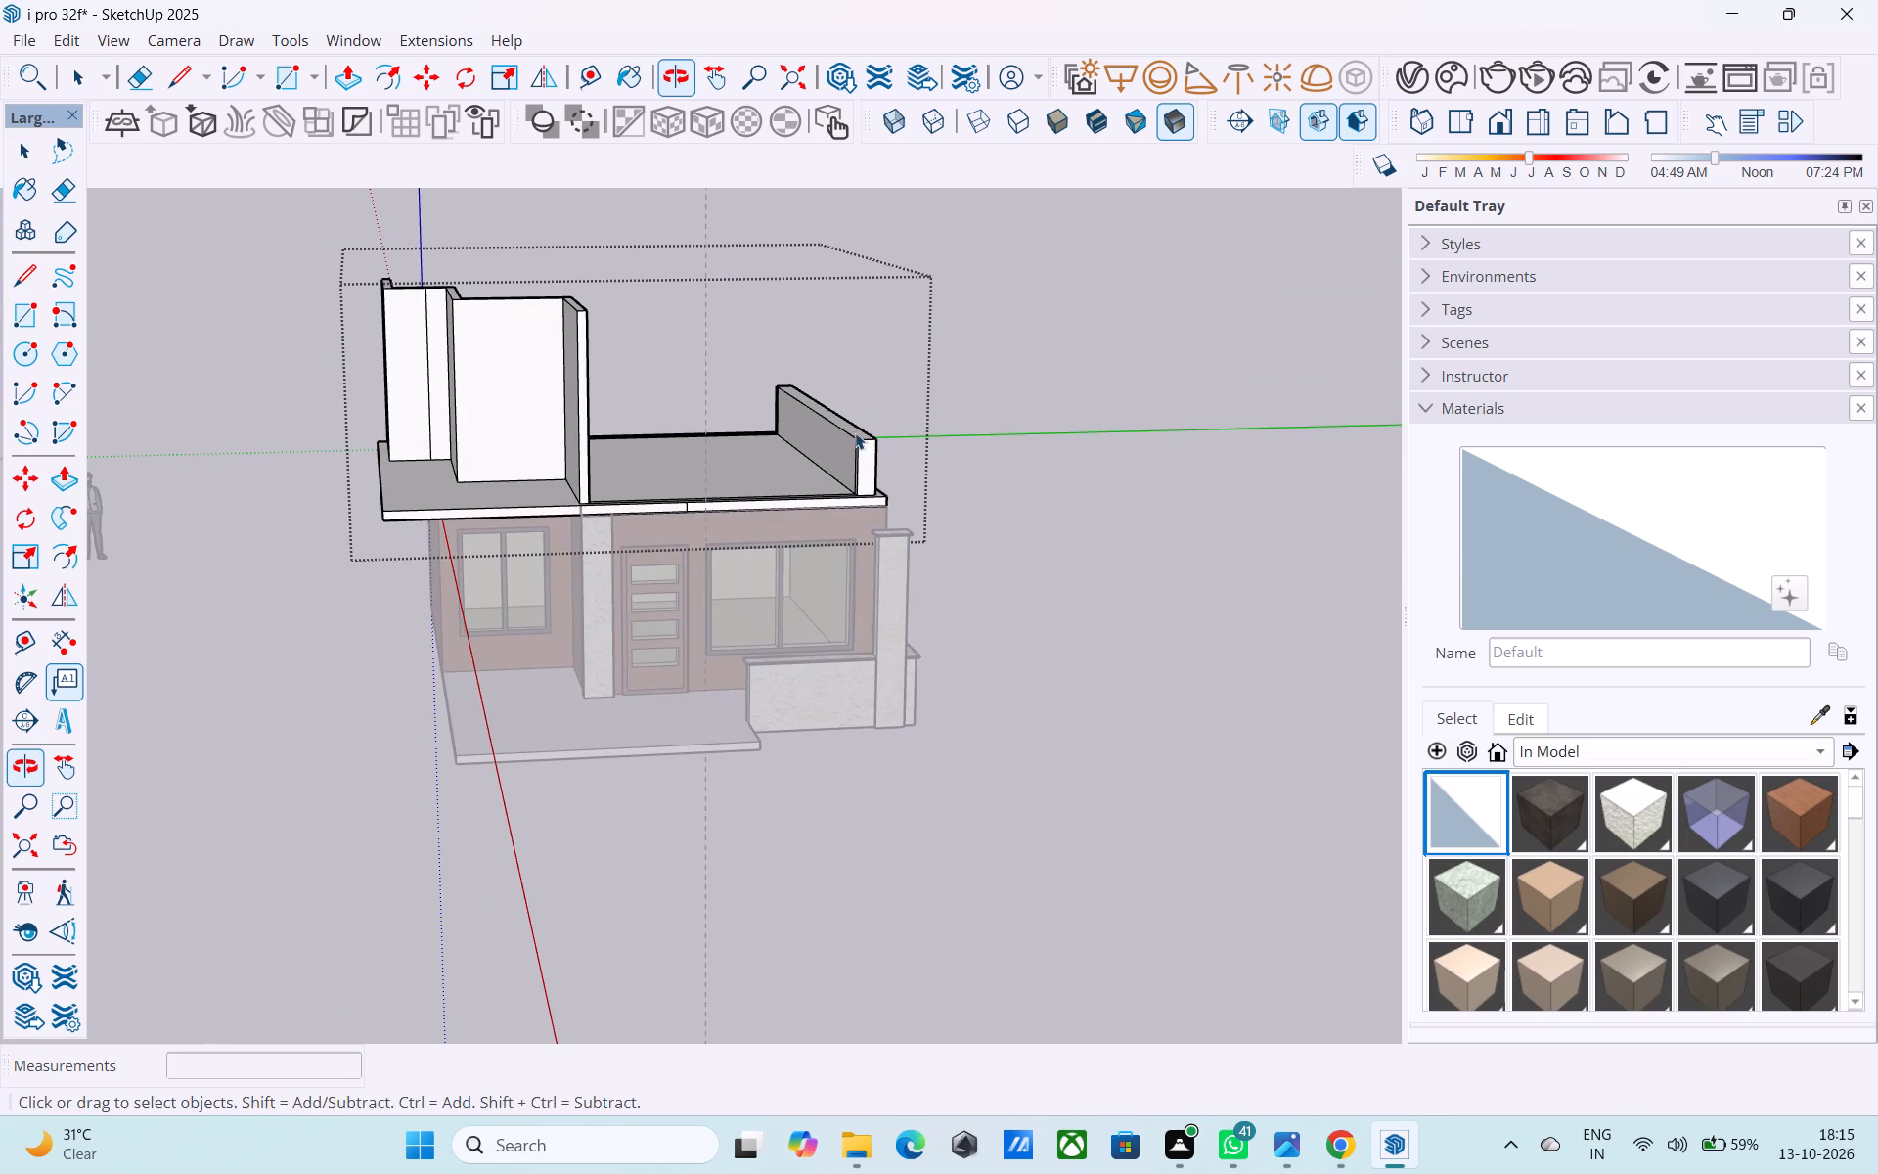
key("l")
scroll(859, 460, "up", 6)
left_click(856, 422)
scroll(517, 249, "down", 1)
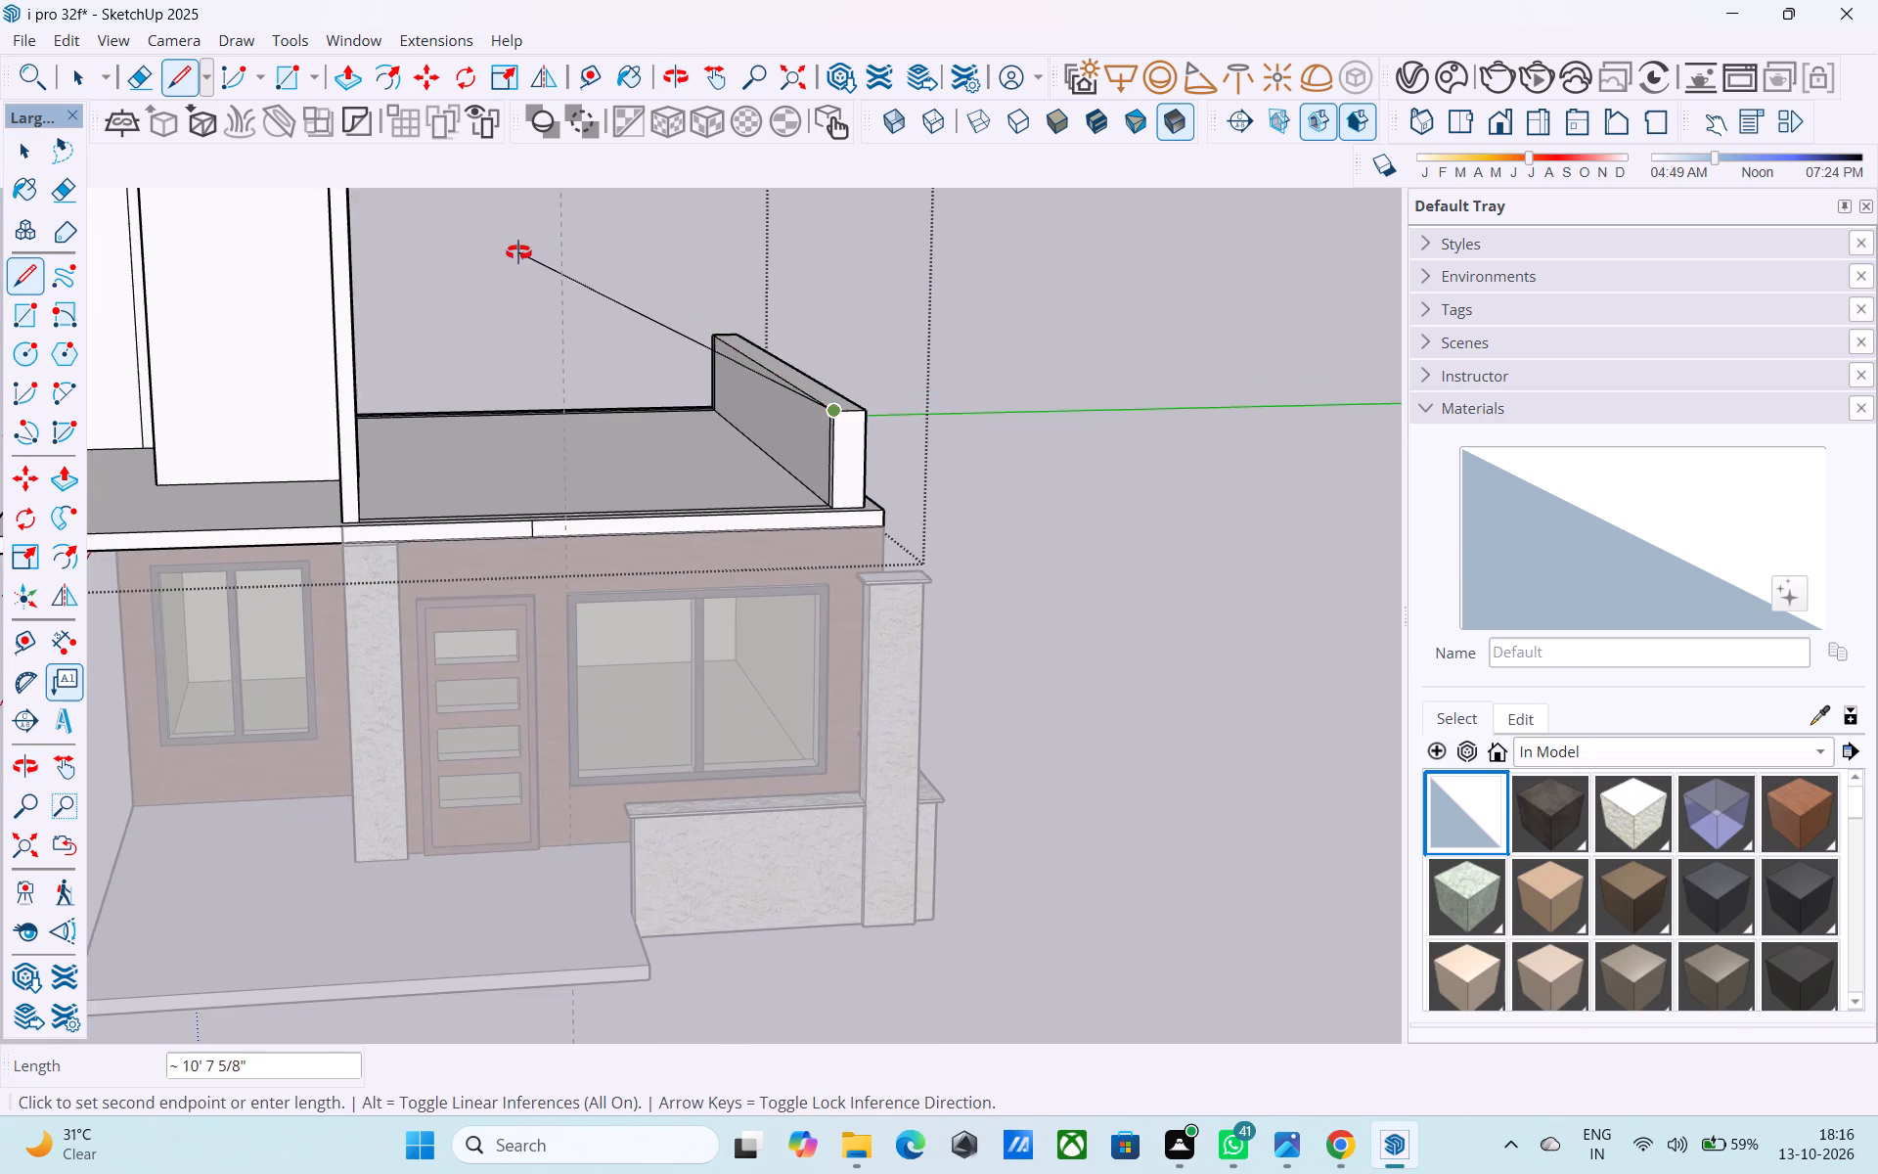
middle_click_drag(518, 252, 427, 493)
scroll(423, 493, "up", 2)
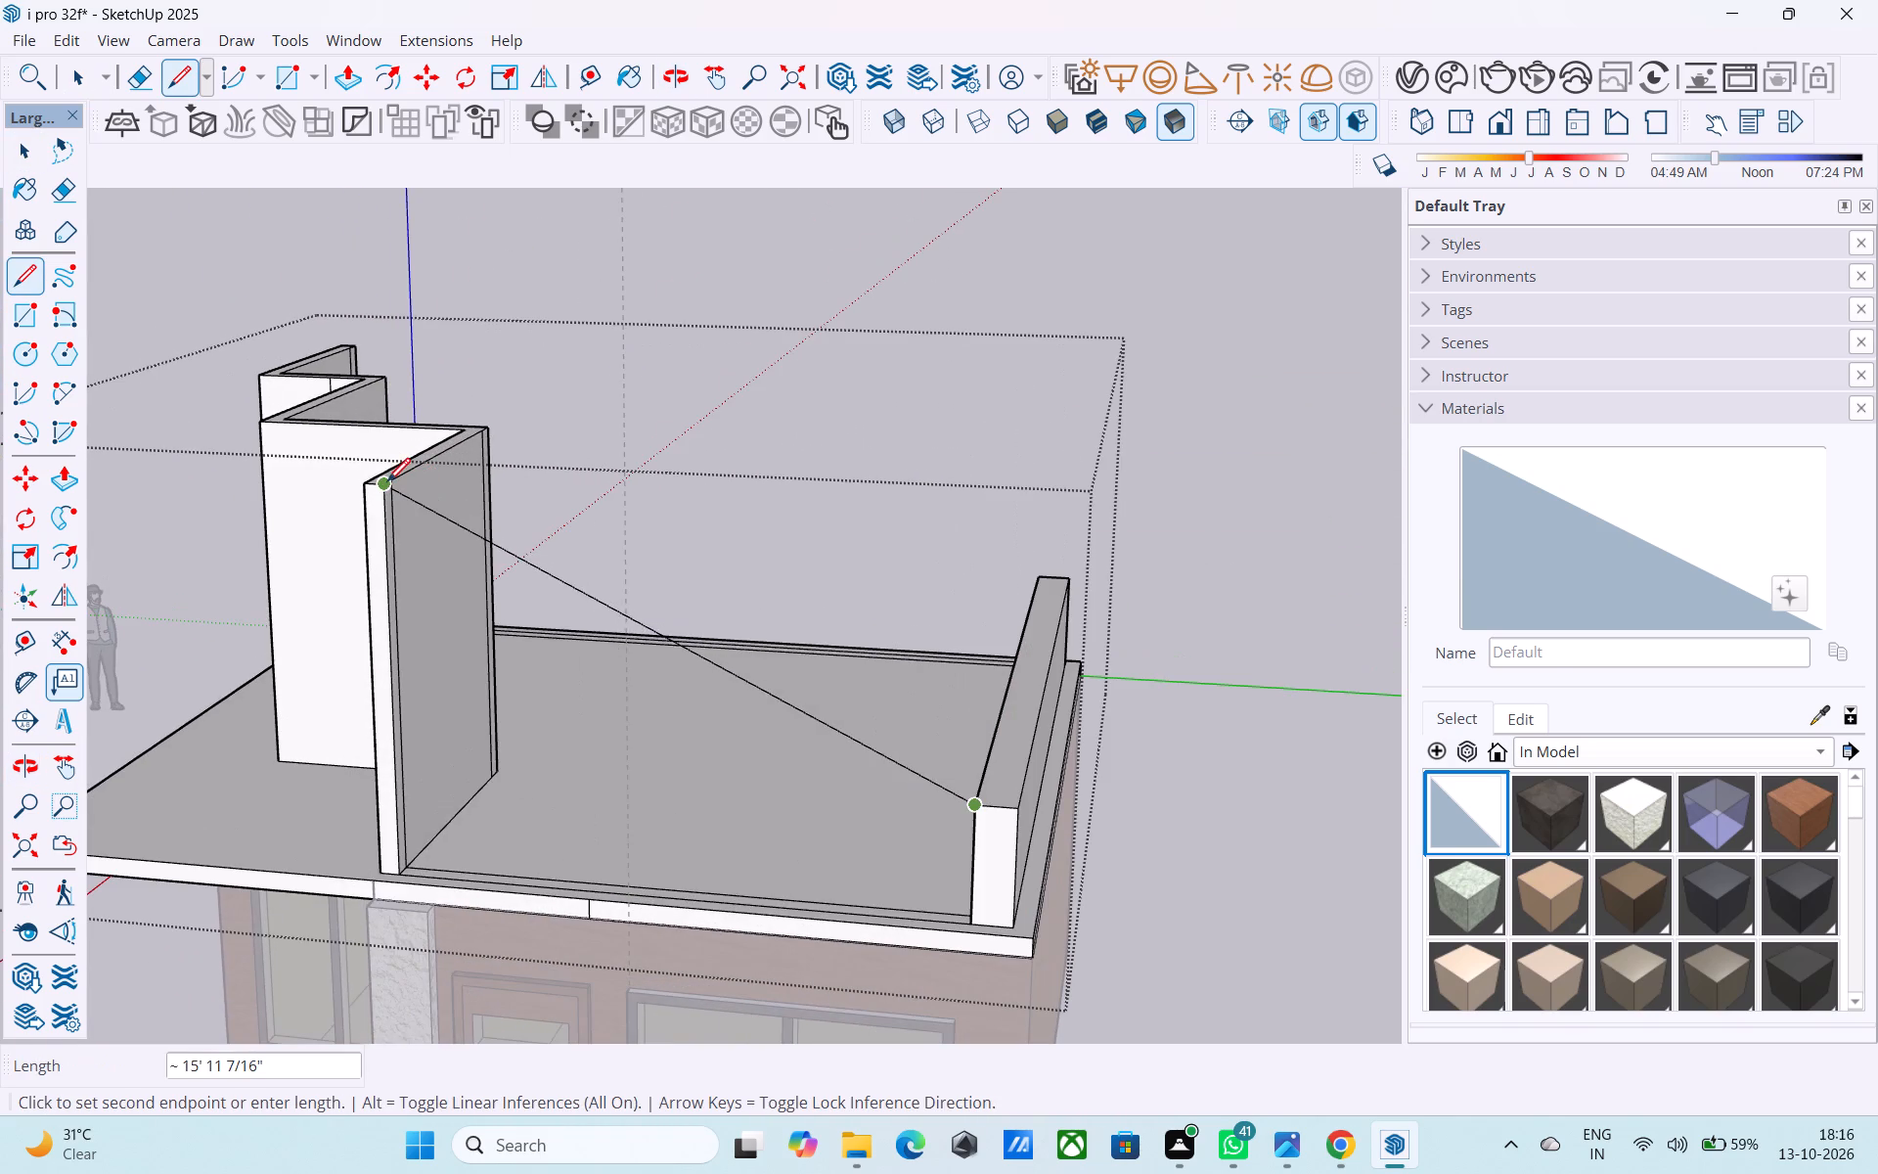
left_click(386, 483)
Draw a matching sloping line about 15' 11" long between the inner top corners, closing the front wall's slanted top.
middle_click_drag(656, 584, 809, 616)
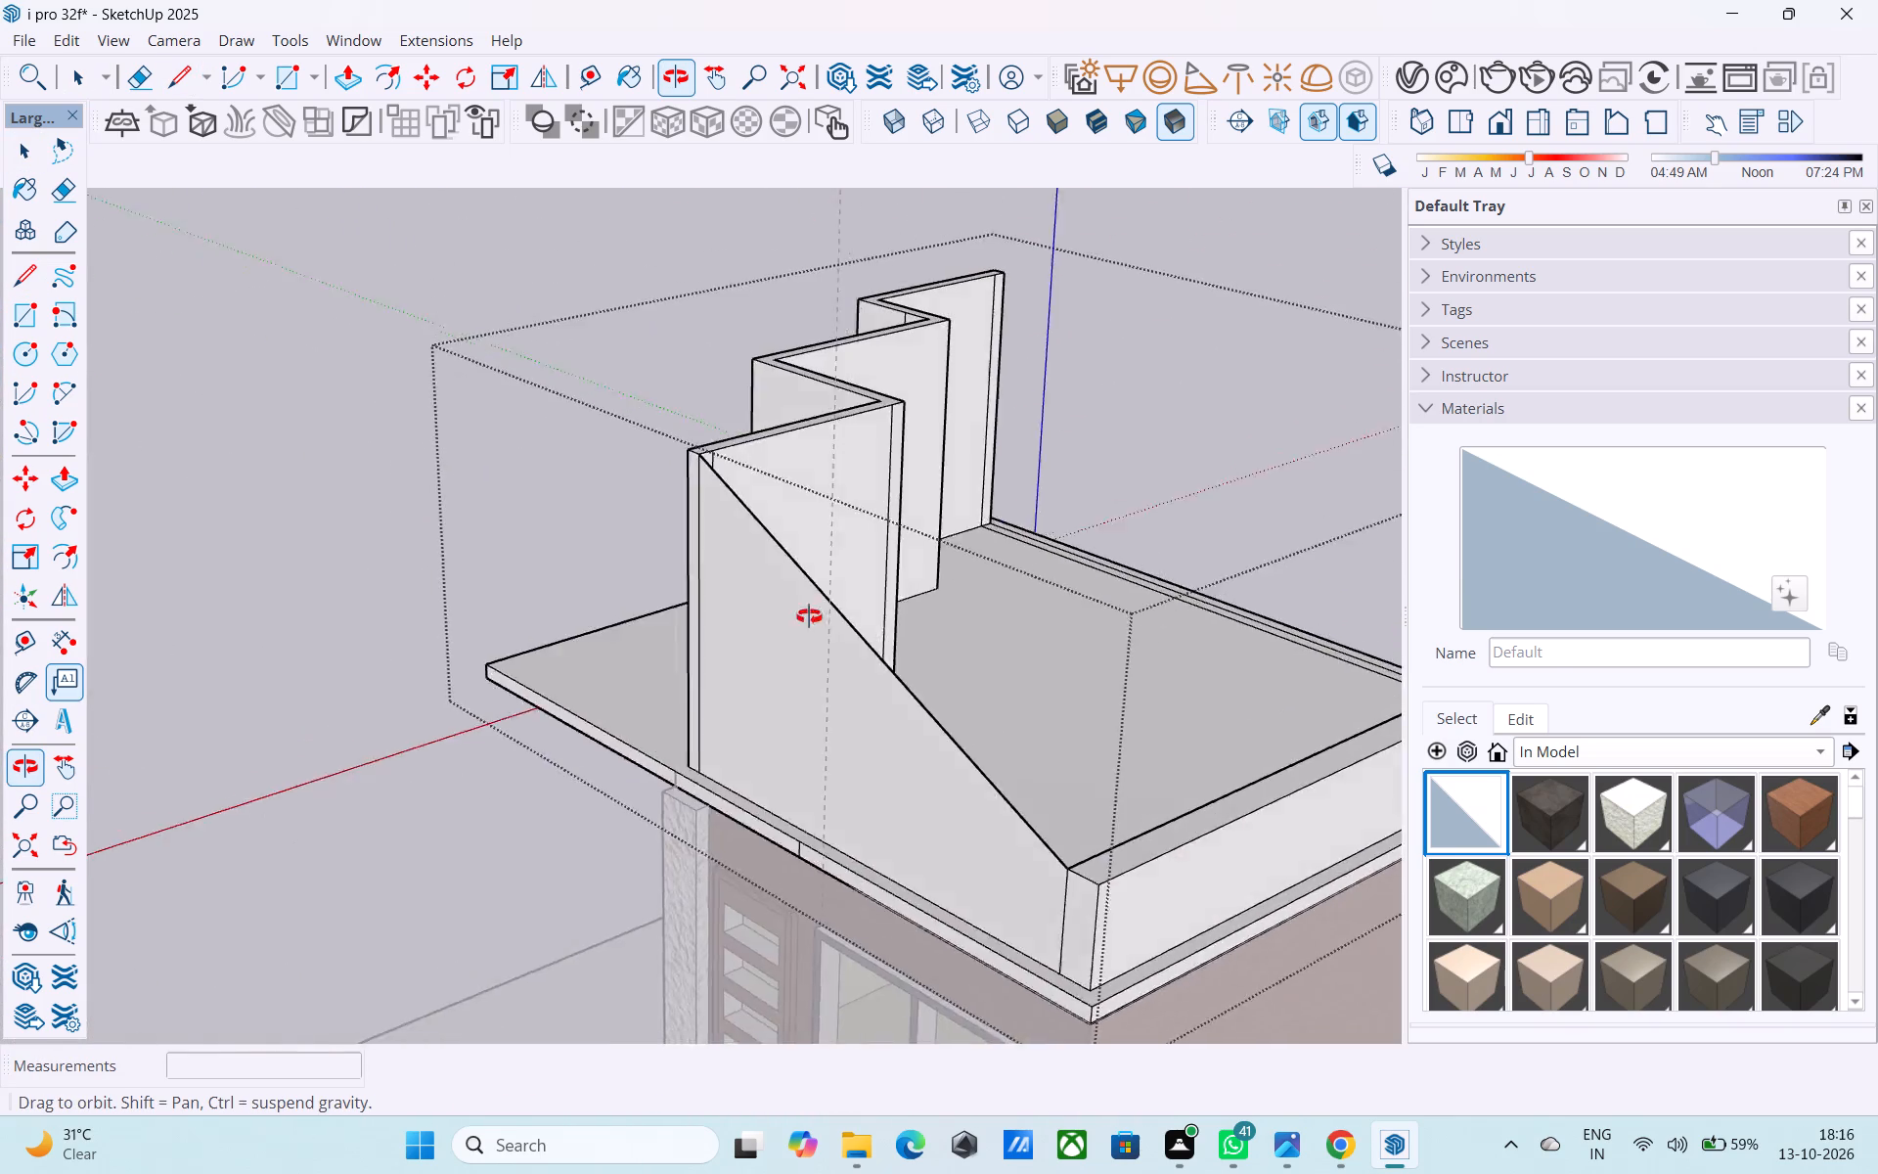
middle_click_drag(809, 616, 826, 513)
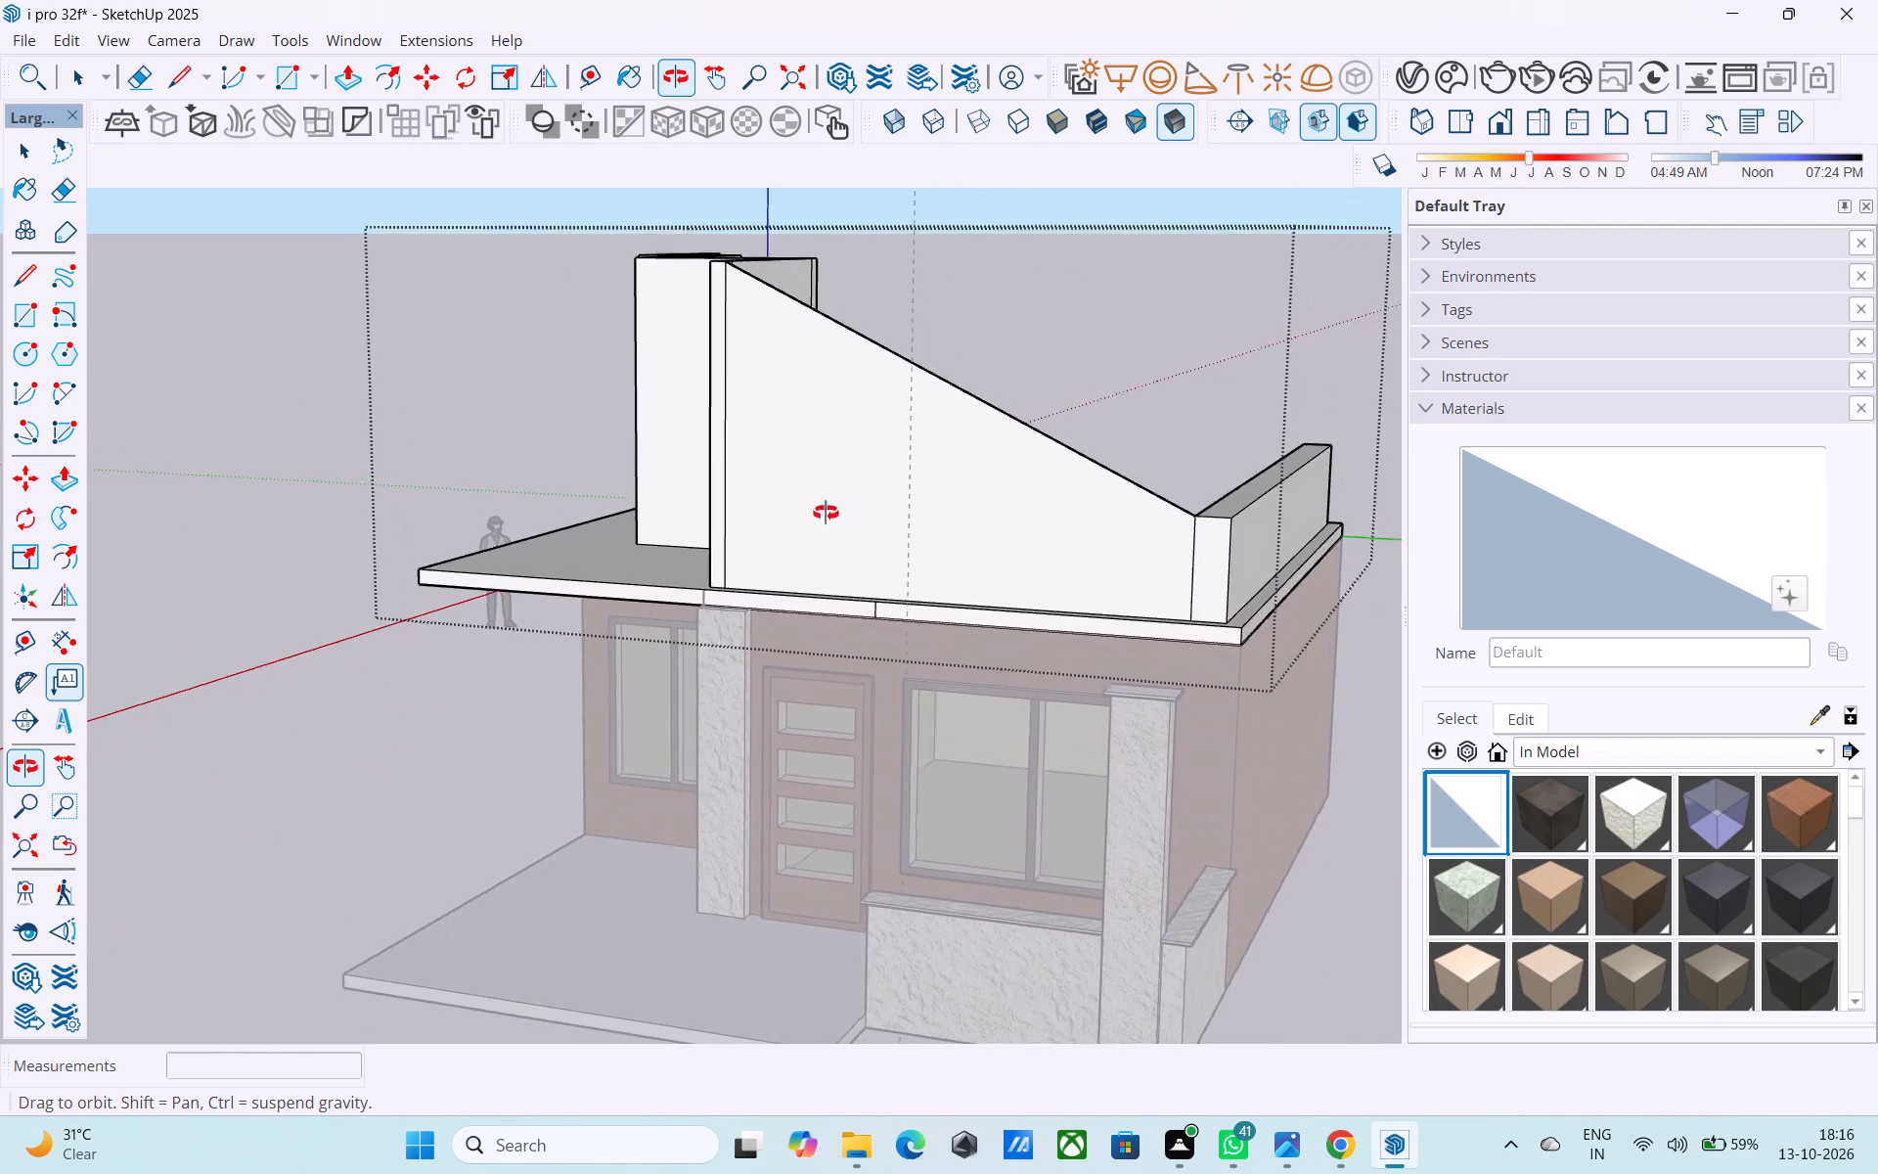
middle_click_drag(826, 513, 530, 611)
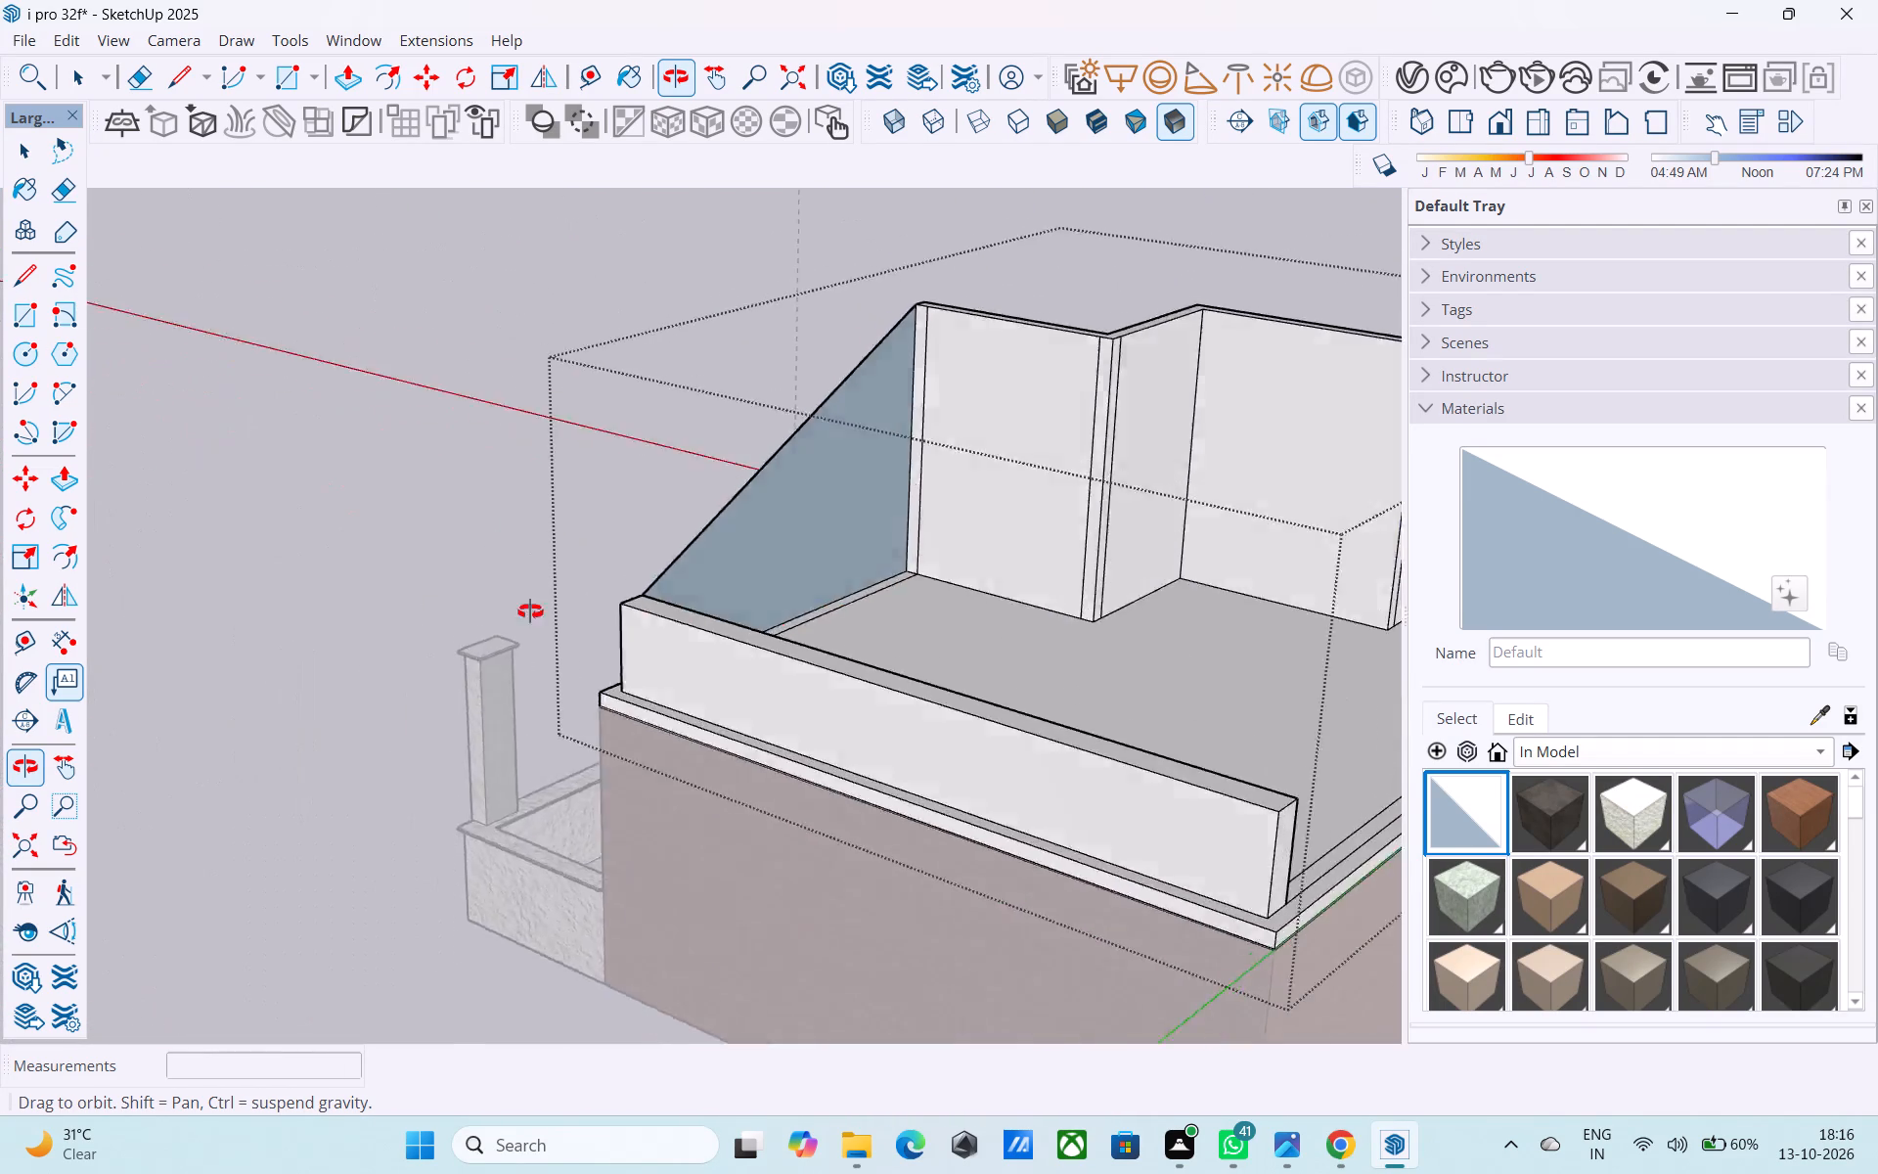
middle_click_drag(530, 611, 217, 611)
middle_click_drag(646, 646, 560, 624)
scroll(560, 587, "up", 12)
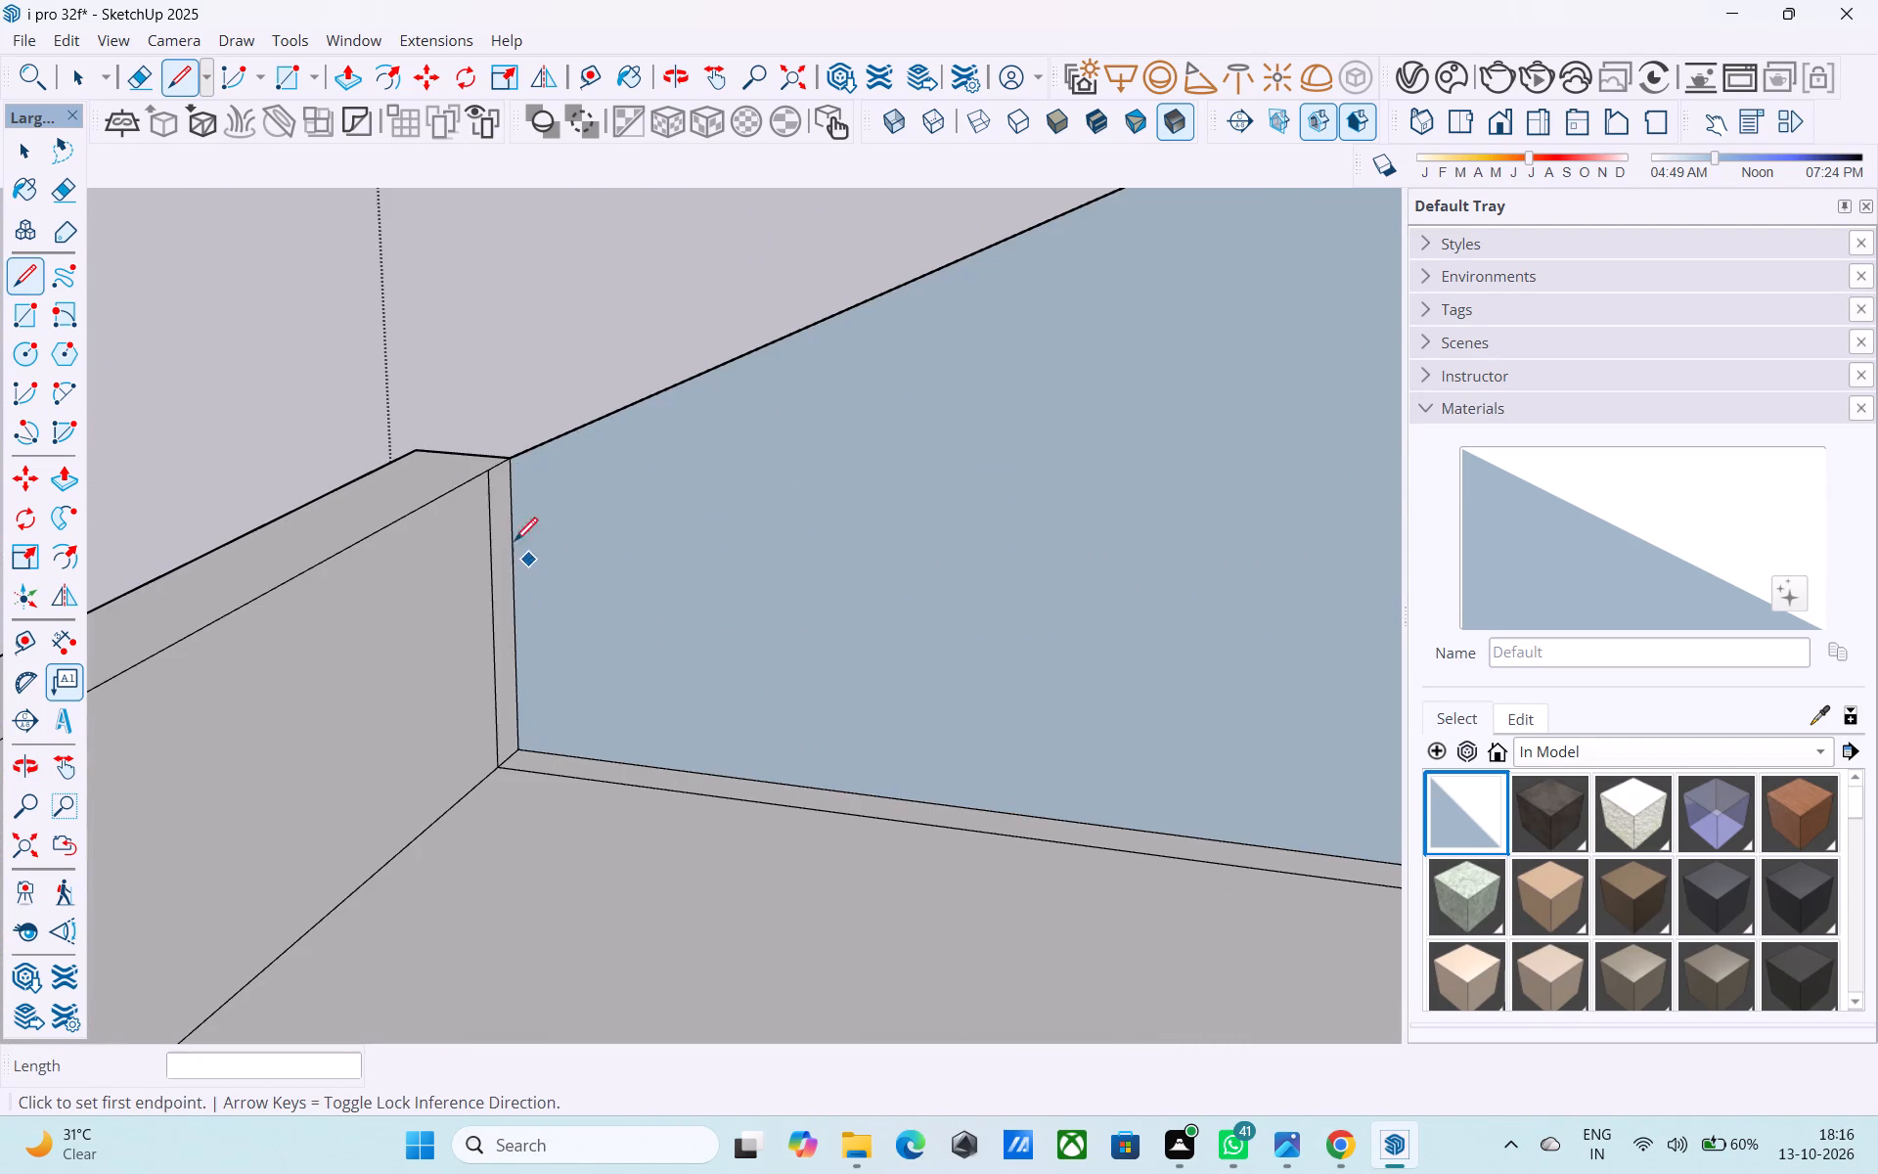
left_click(485, 474)
scroll(666, 477, "down", 3)
middle_click_drag(608, 526, 29, 864)
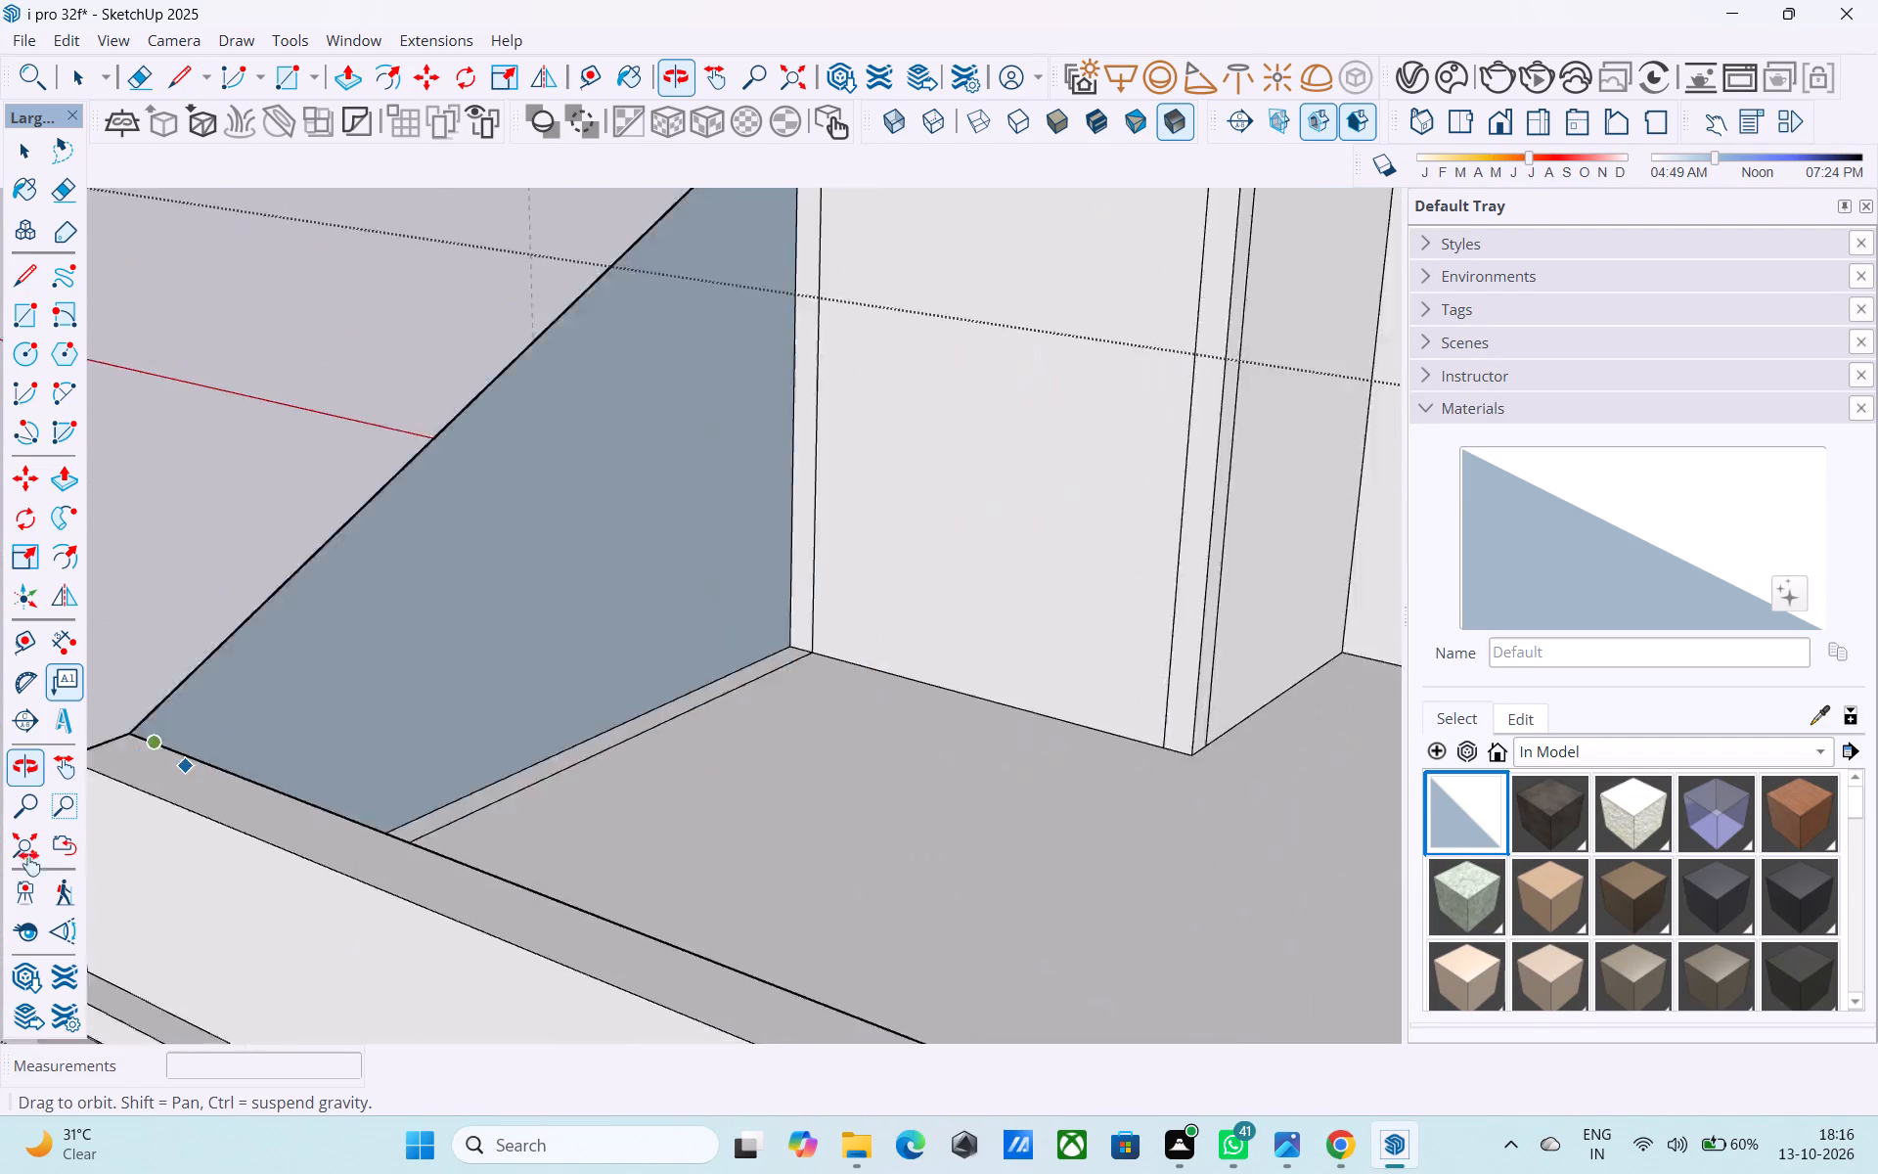
middle_click_drag(29, 864, 4, 896)
middle_click_drag(520, 434, 452, 779)
left_click(634, 468)
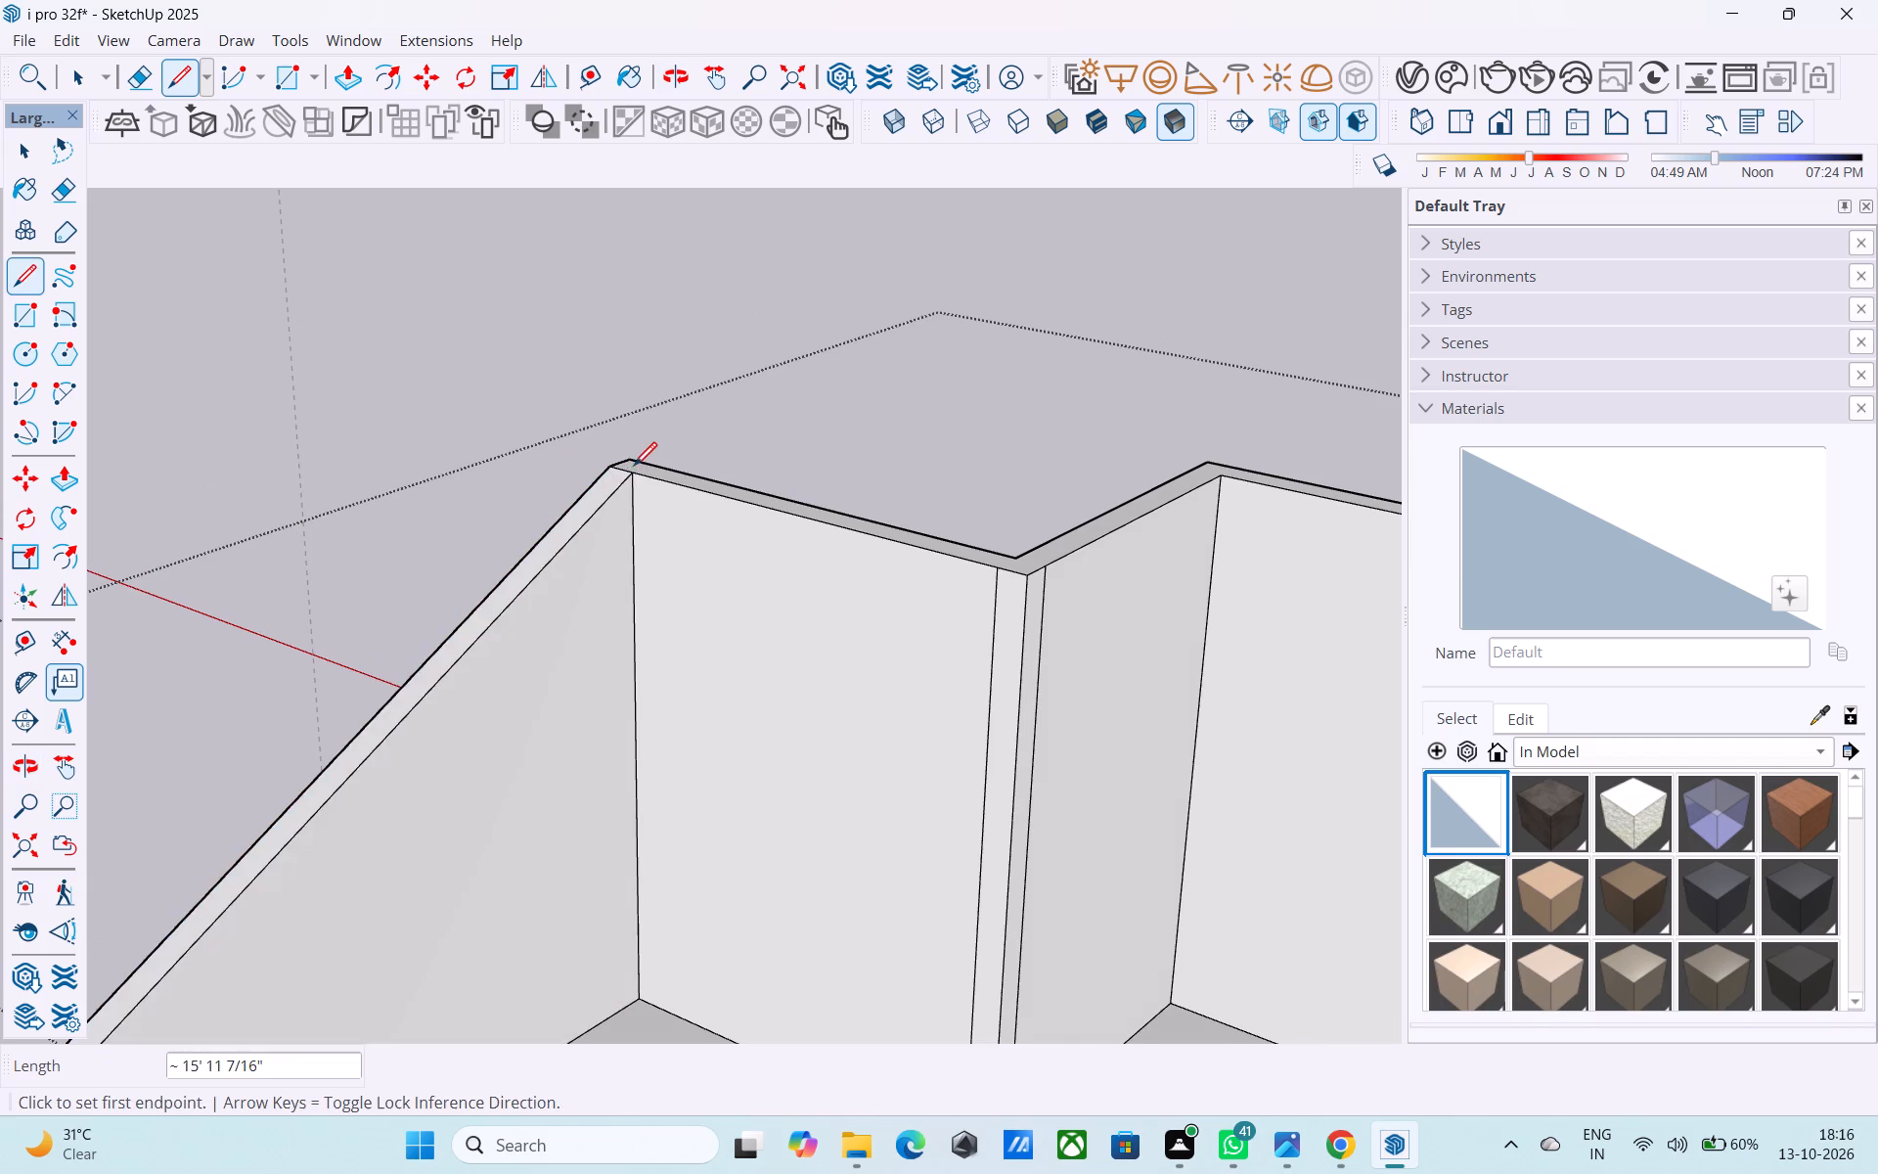
Examine the sloped front wall and the stepped wall's top corners from the front, the side and above.
middle_click_drag(674, 788, 1166, 483)
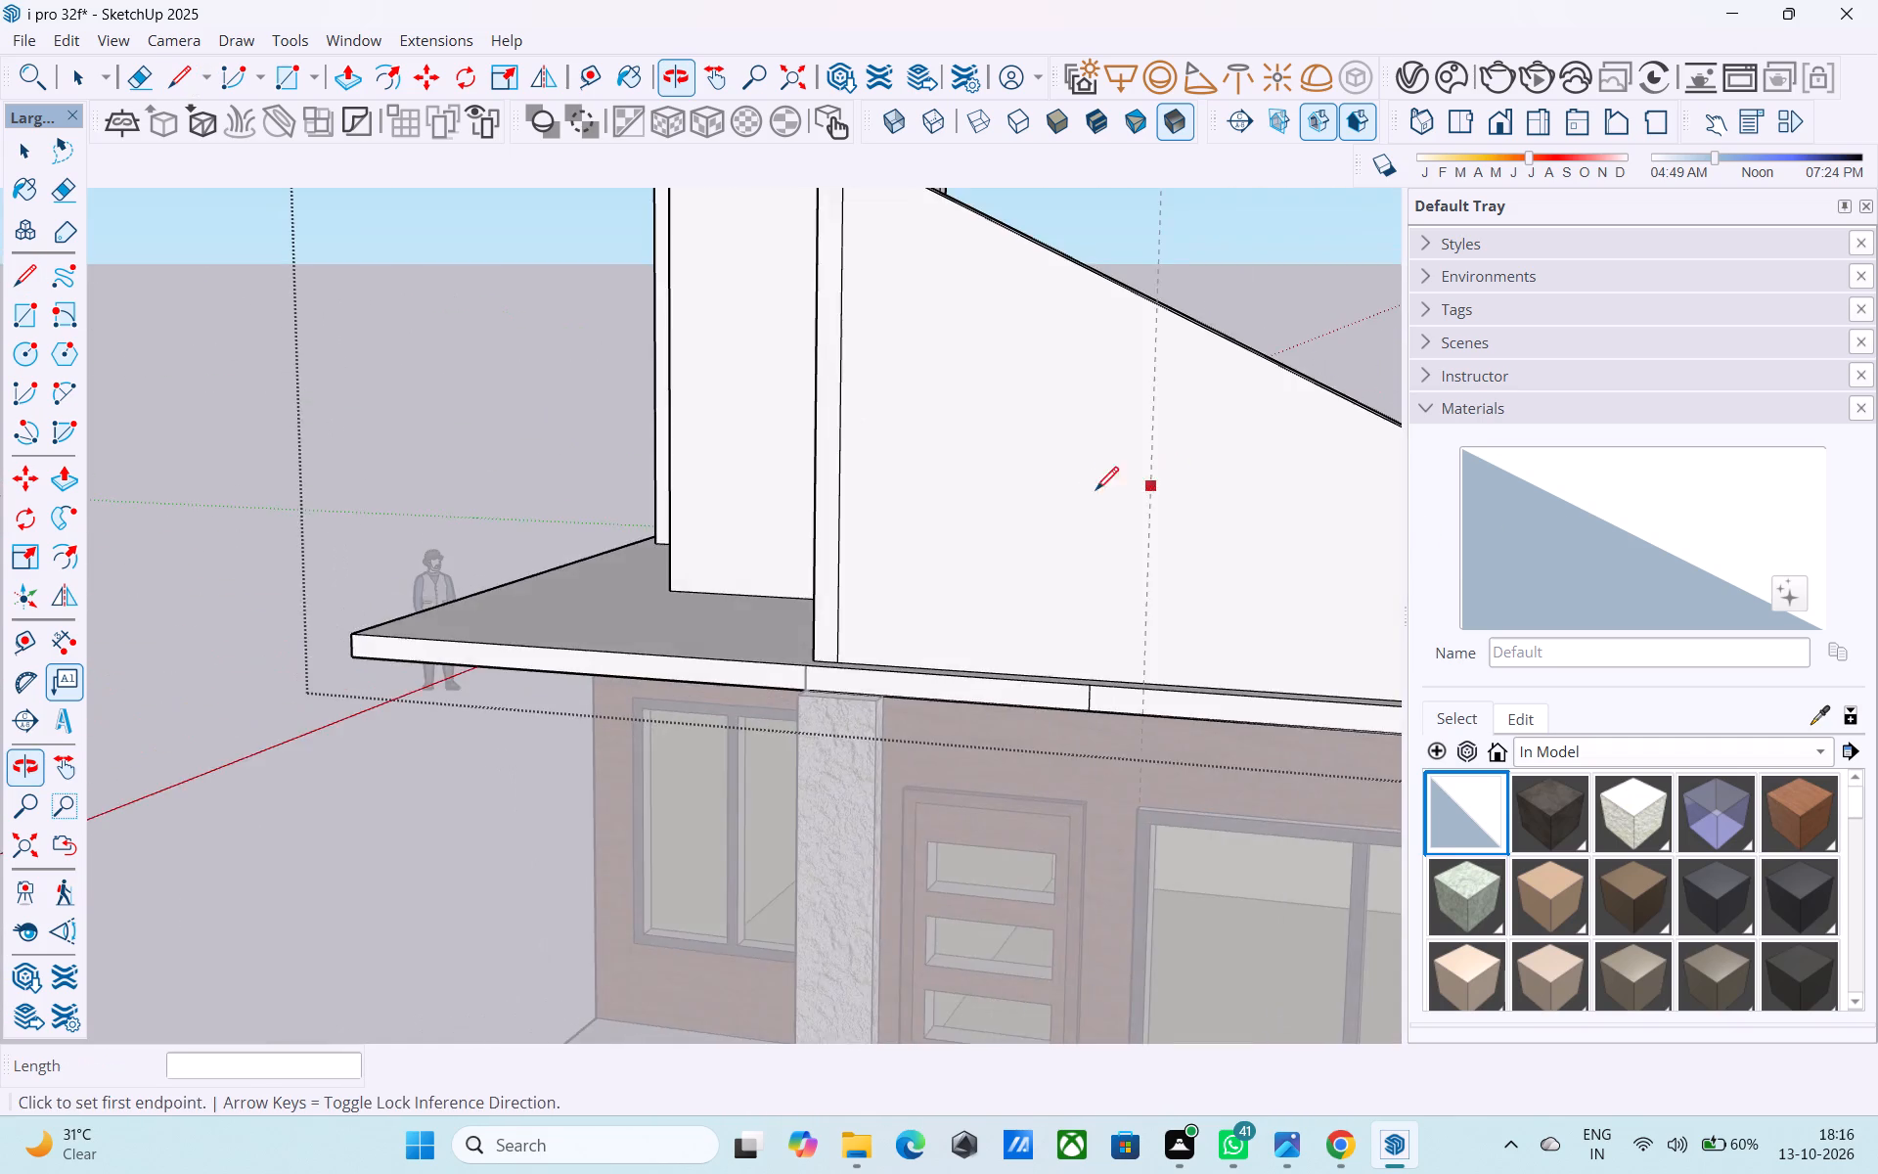
scroll(1067, 511, "down", 6)
middle_click_drag(828, 702, 1044, 647, "shift")
middle_click_drag(1094, 676, 1075, 676)
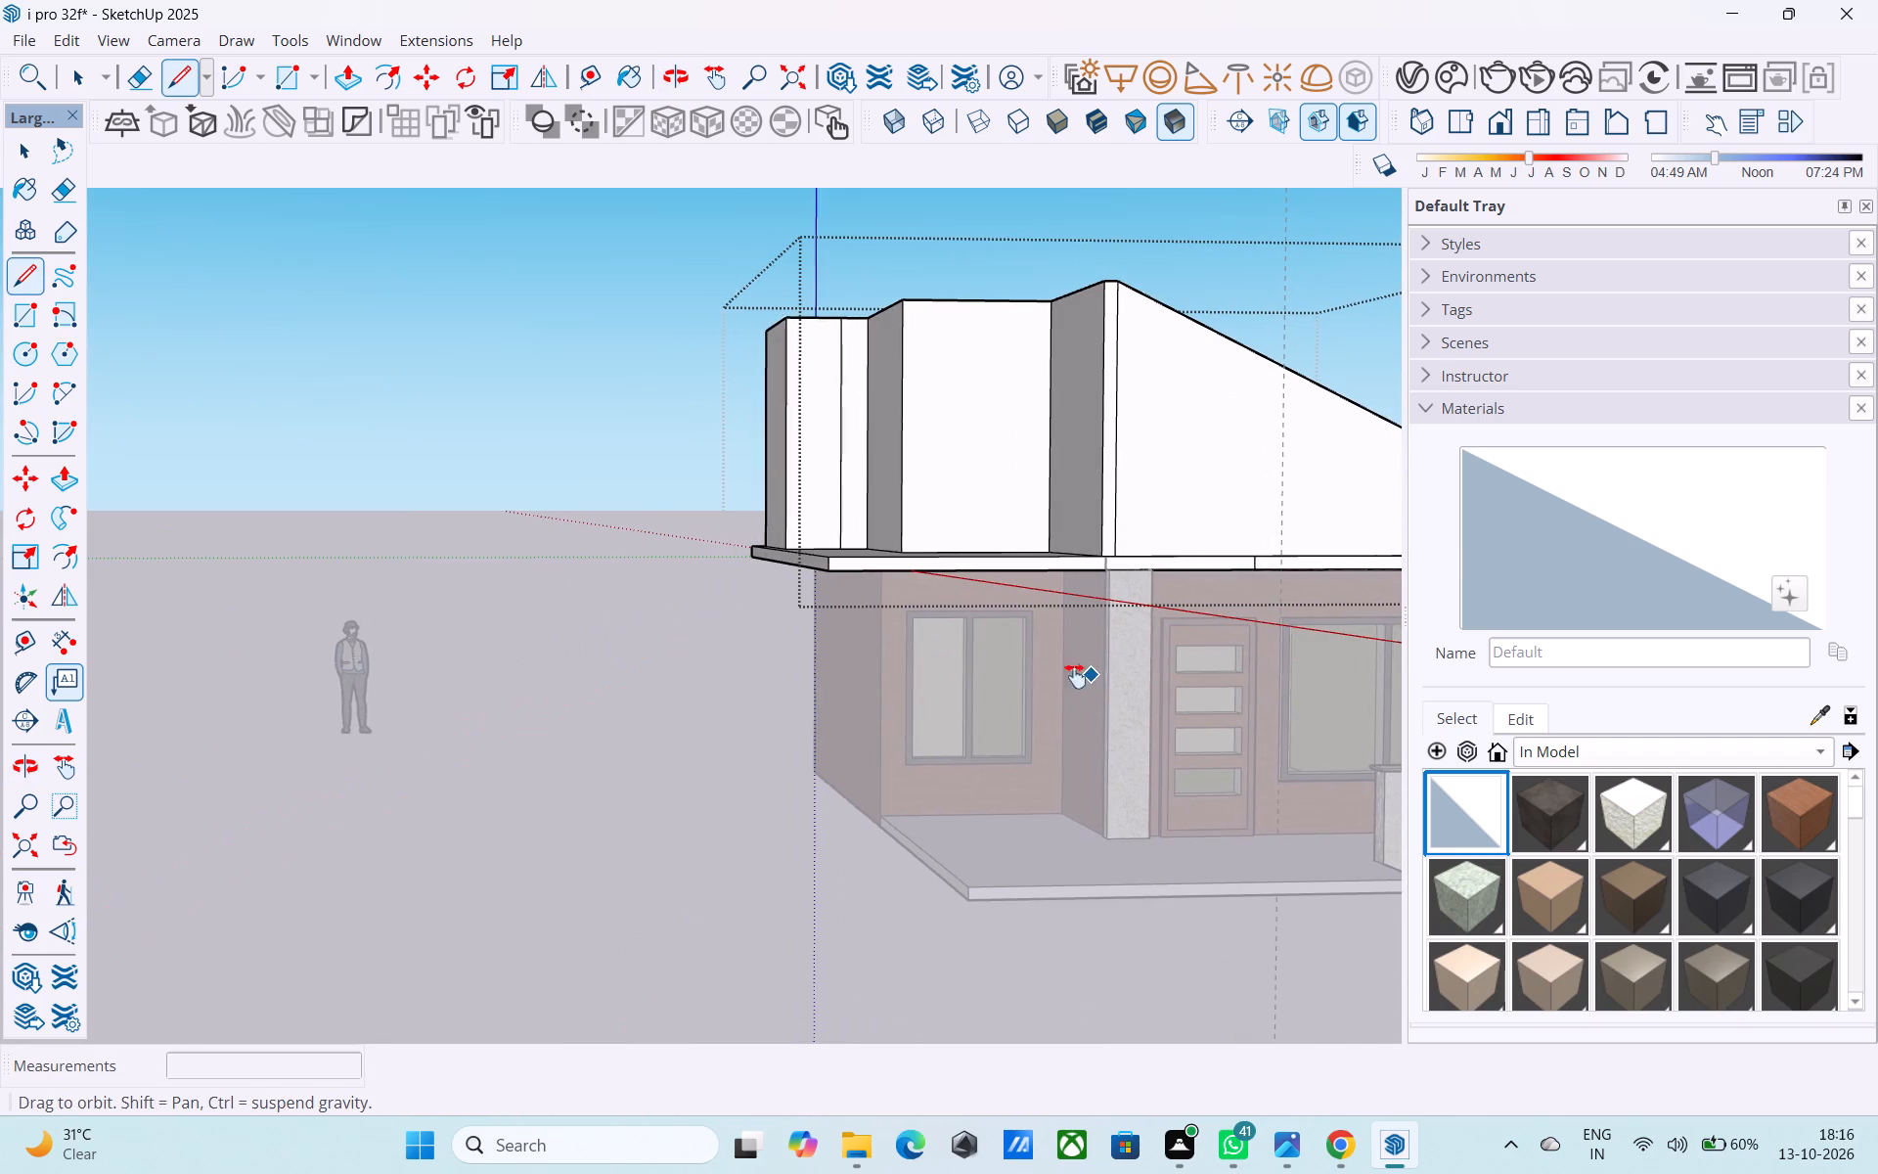
middle_click_drag(1075, 676, 752, 779)
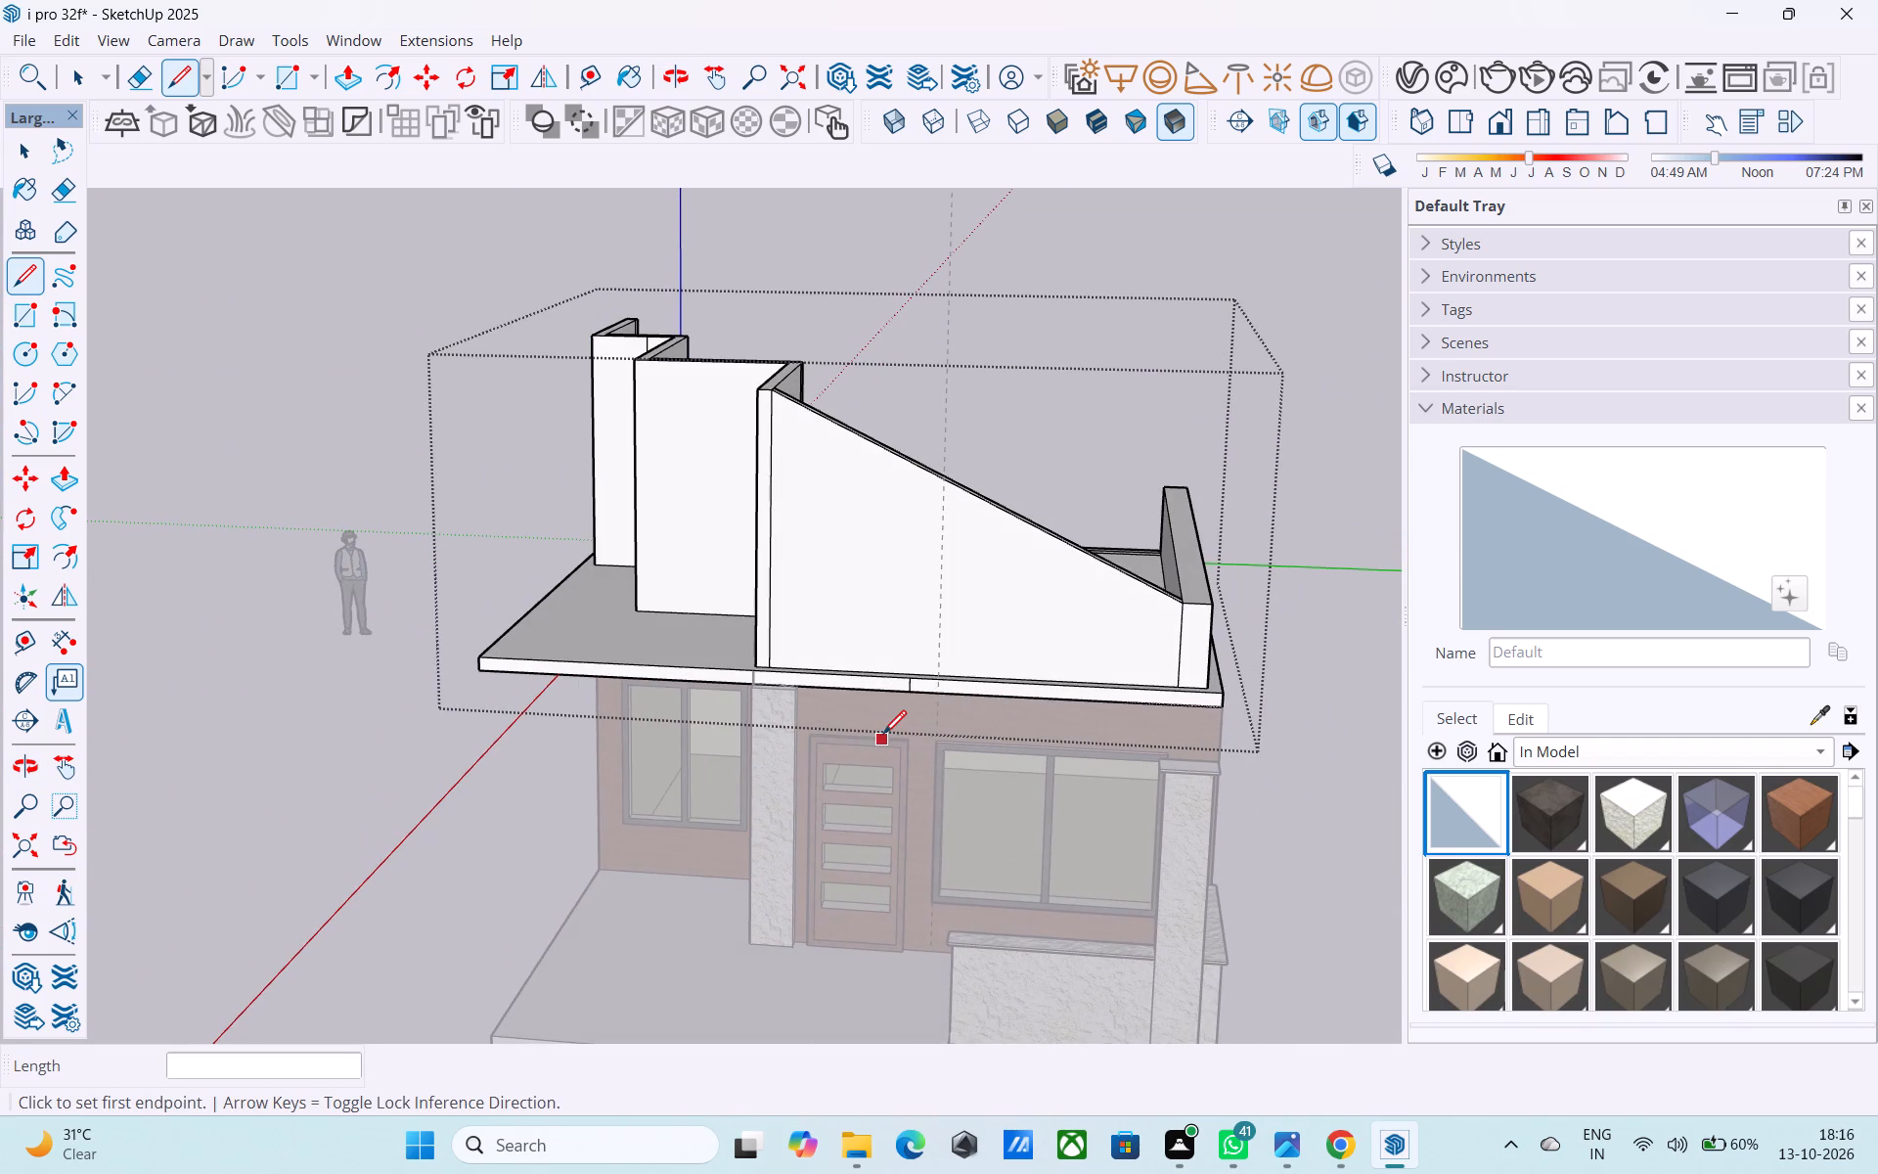
middle_click_drag(883, 736, 945, 672)
scroll(973, 546, "up", 4)
scroll(980, 537, "down", 4)
middle_click_drag(980, 537, 912, 763, "shift")
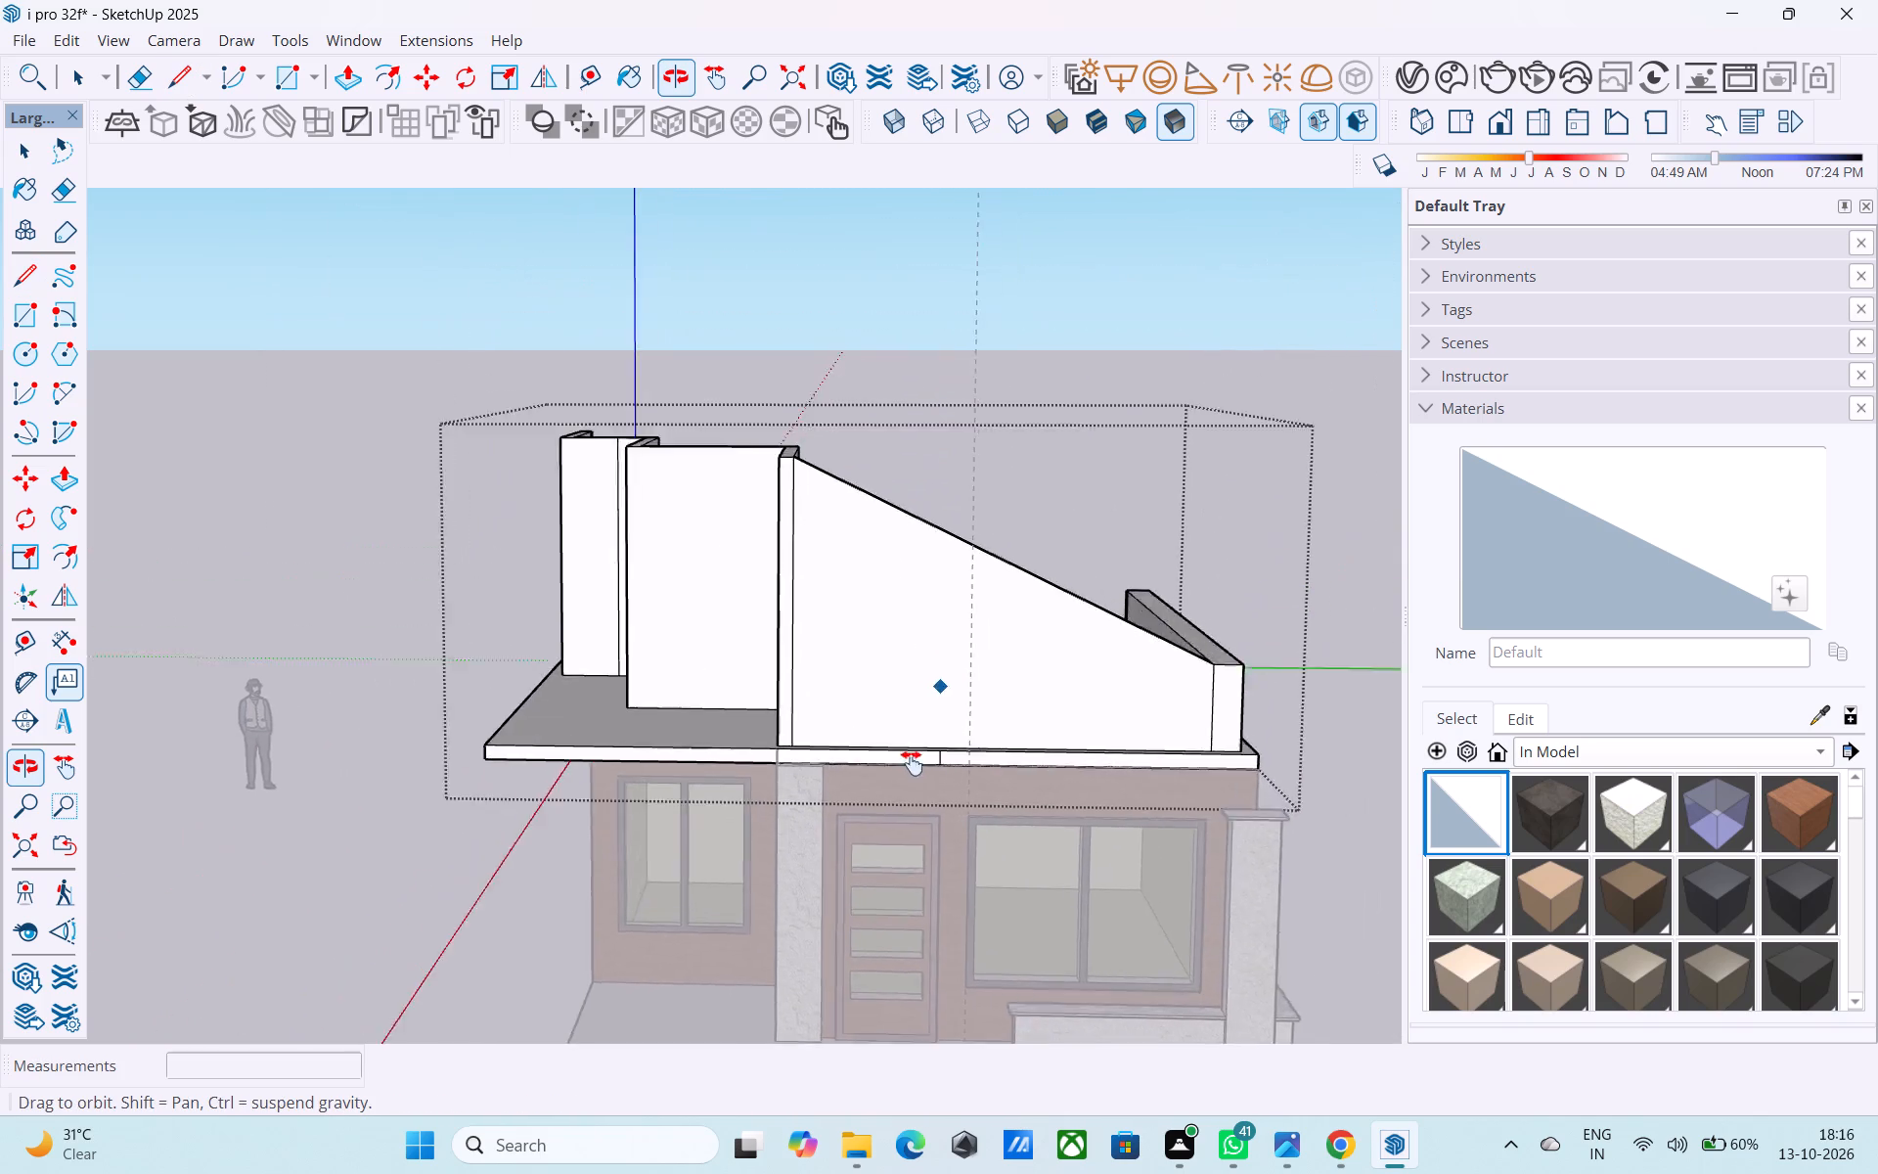
middle_click_drag(912, 763, 1155, 819, "shift")
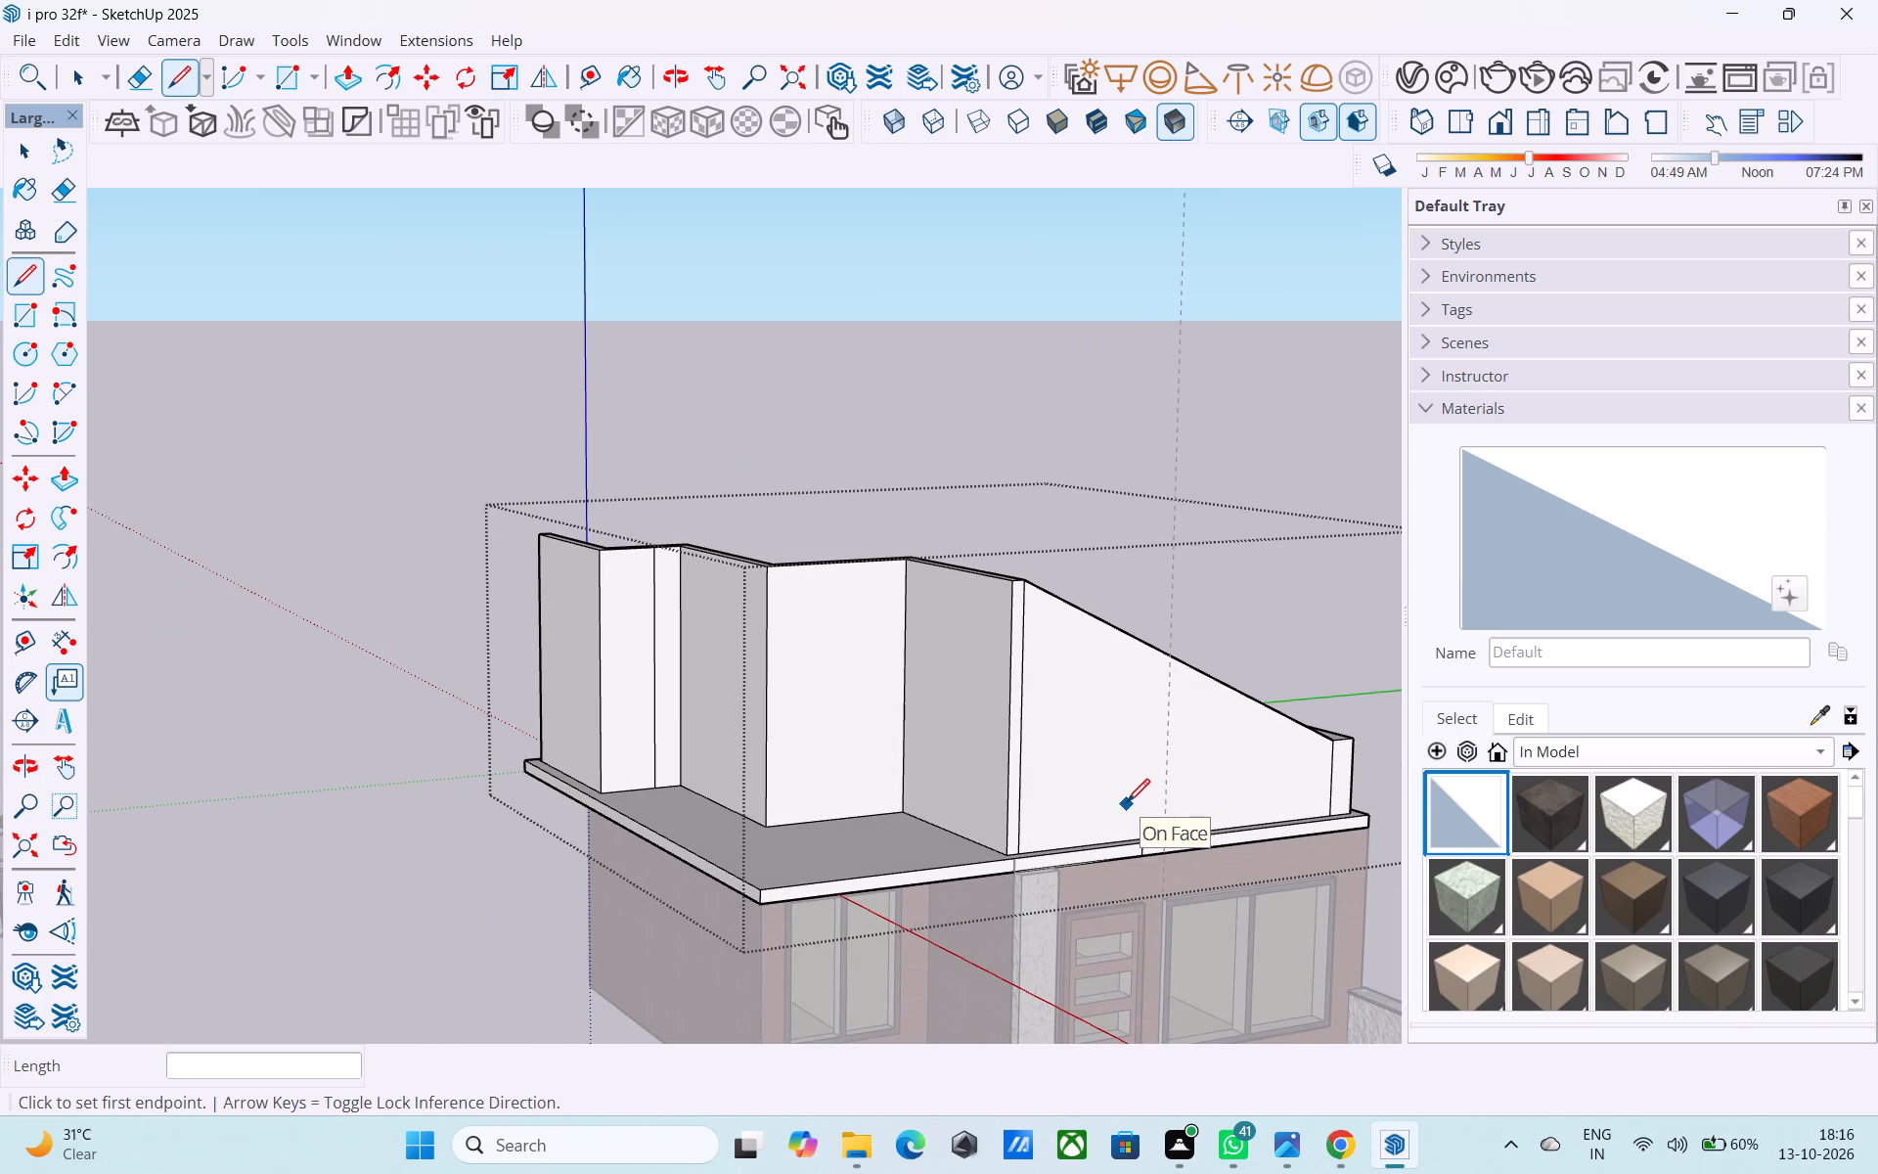
middle_click_drag(1057, 676, 1050, 827, "shift")
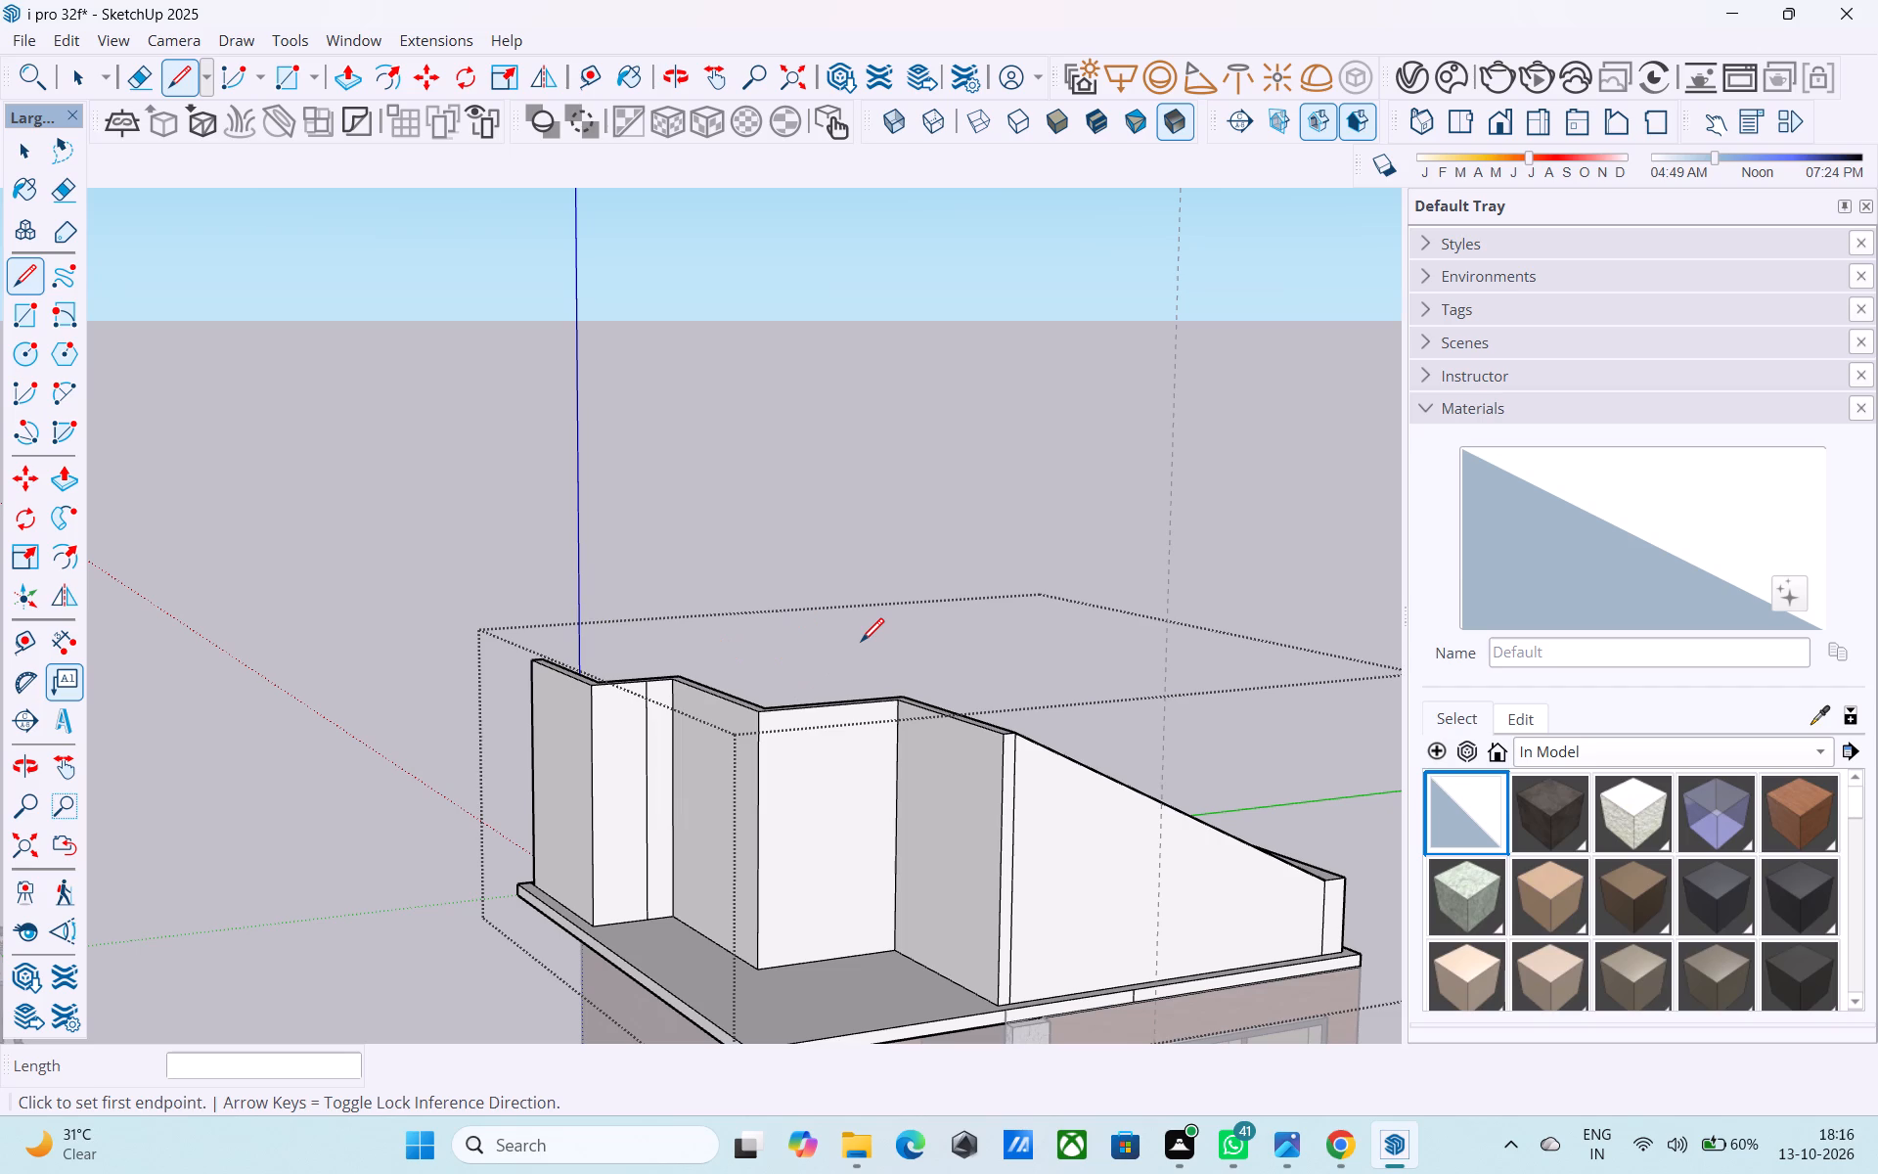
middle_click_drag(829, 753, 674, 780)
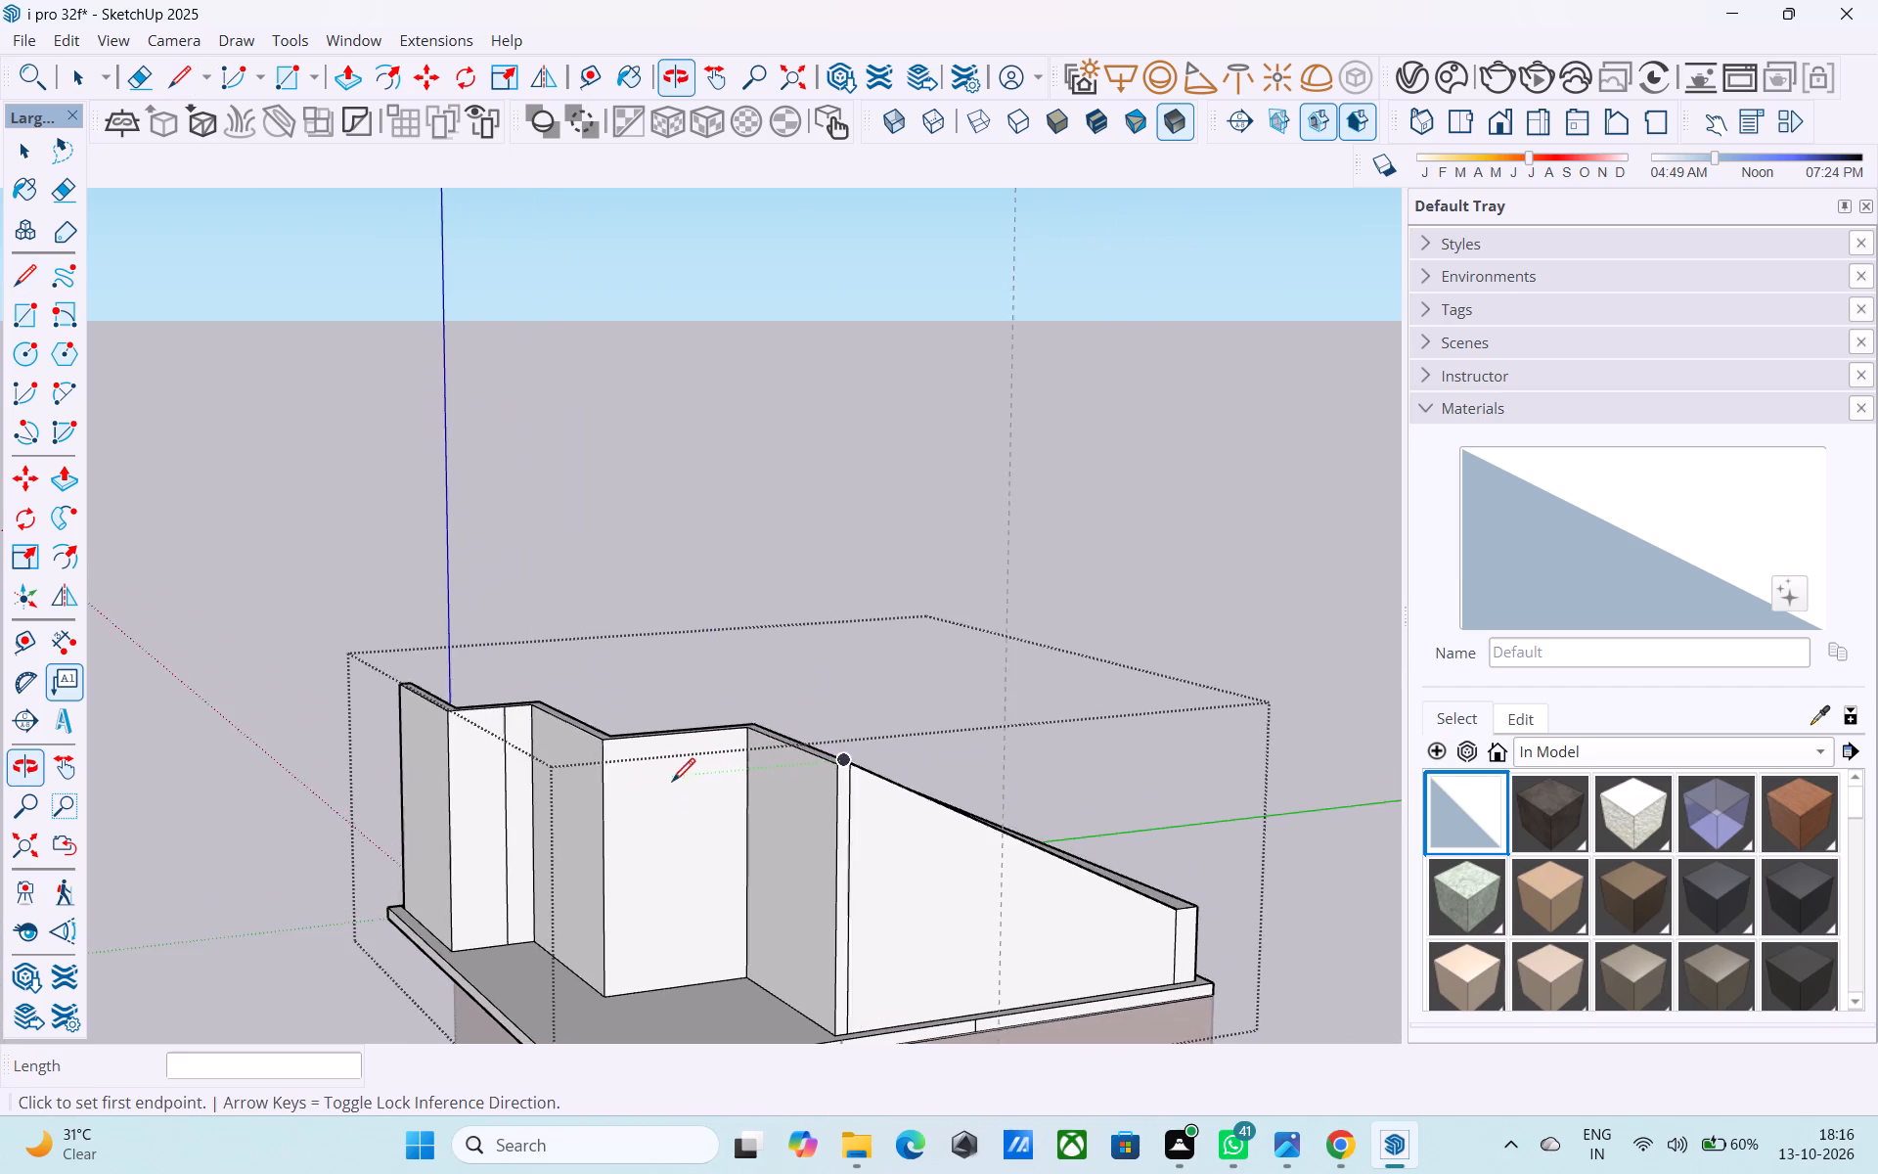
scroll(756, 726, "up", 2)
middle_click_drag(756, 726, 1154, 1002)
scroll(1154, 1002, "up", 1)
scroll(931, 754, "up", 6)
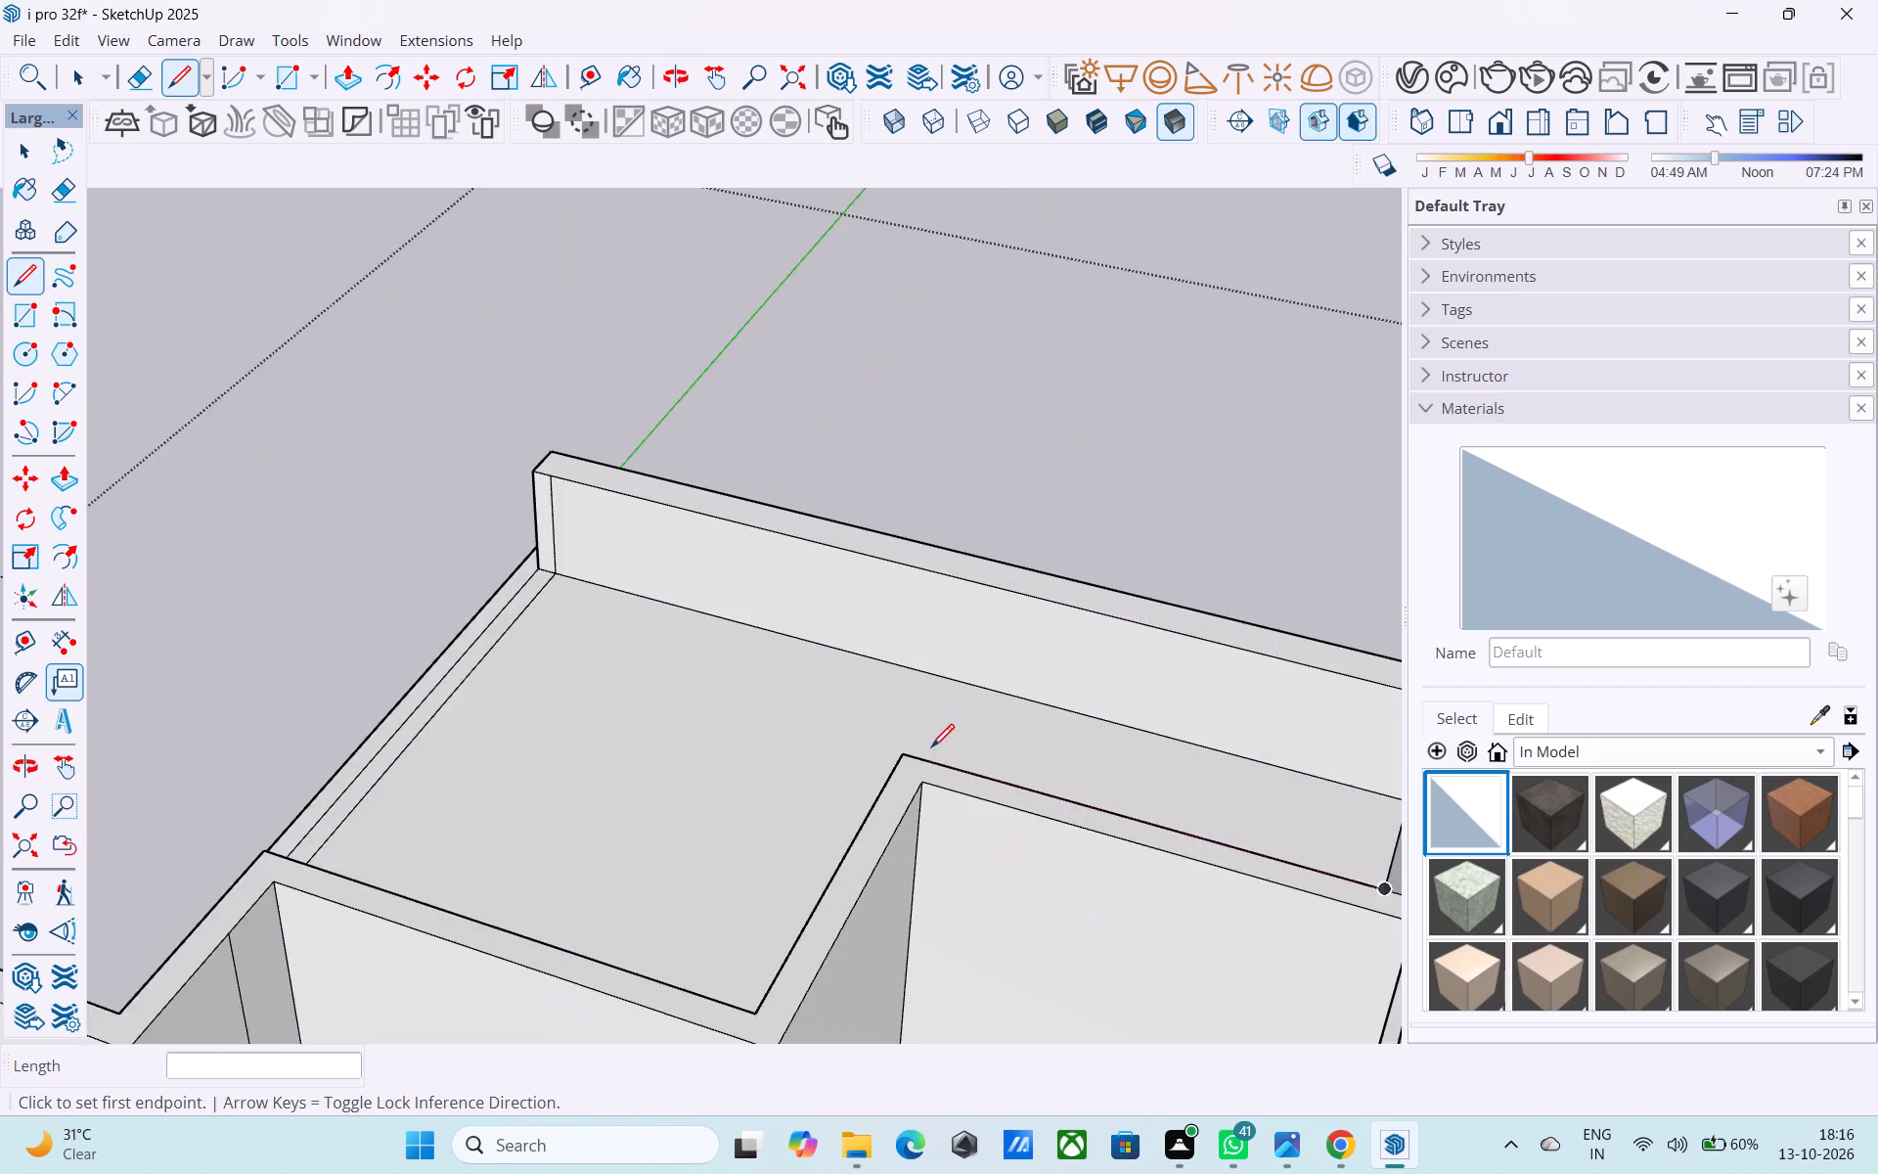
scroll(931, 749, "up", 3)
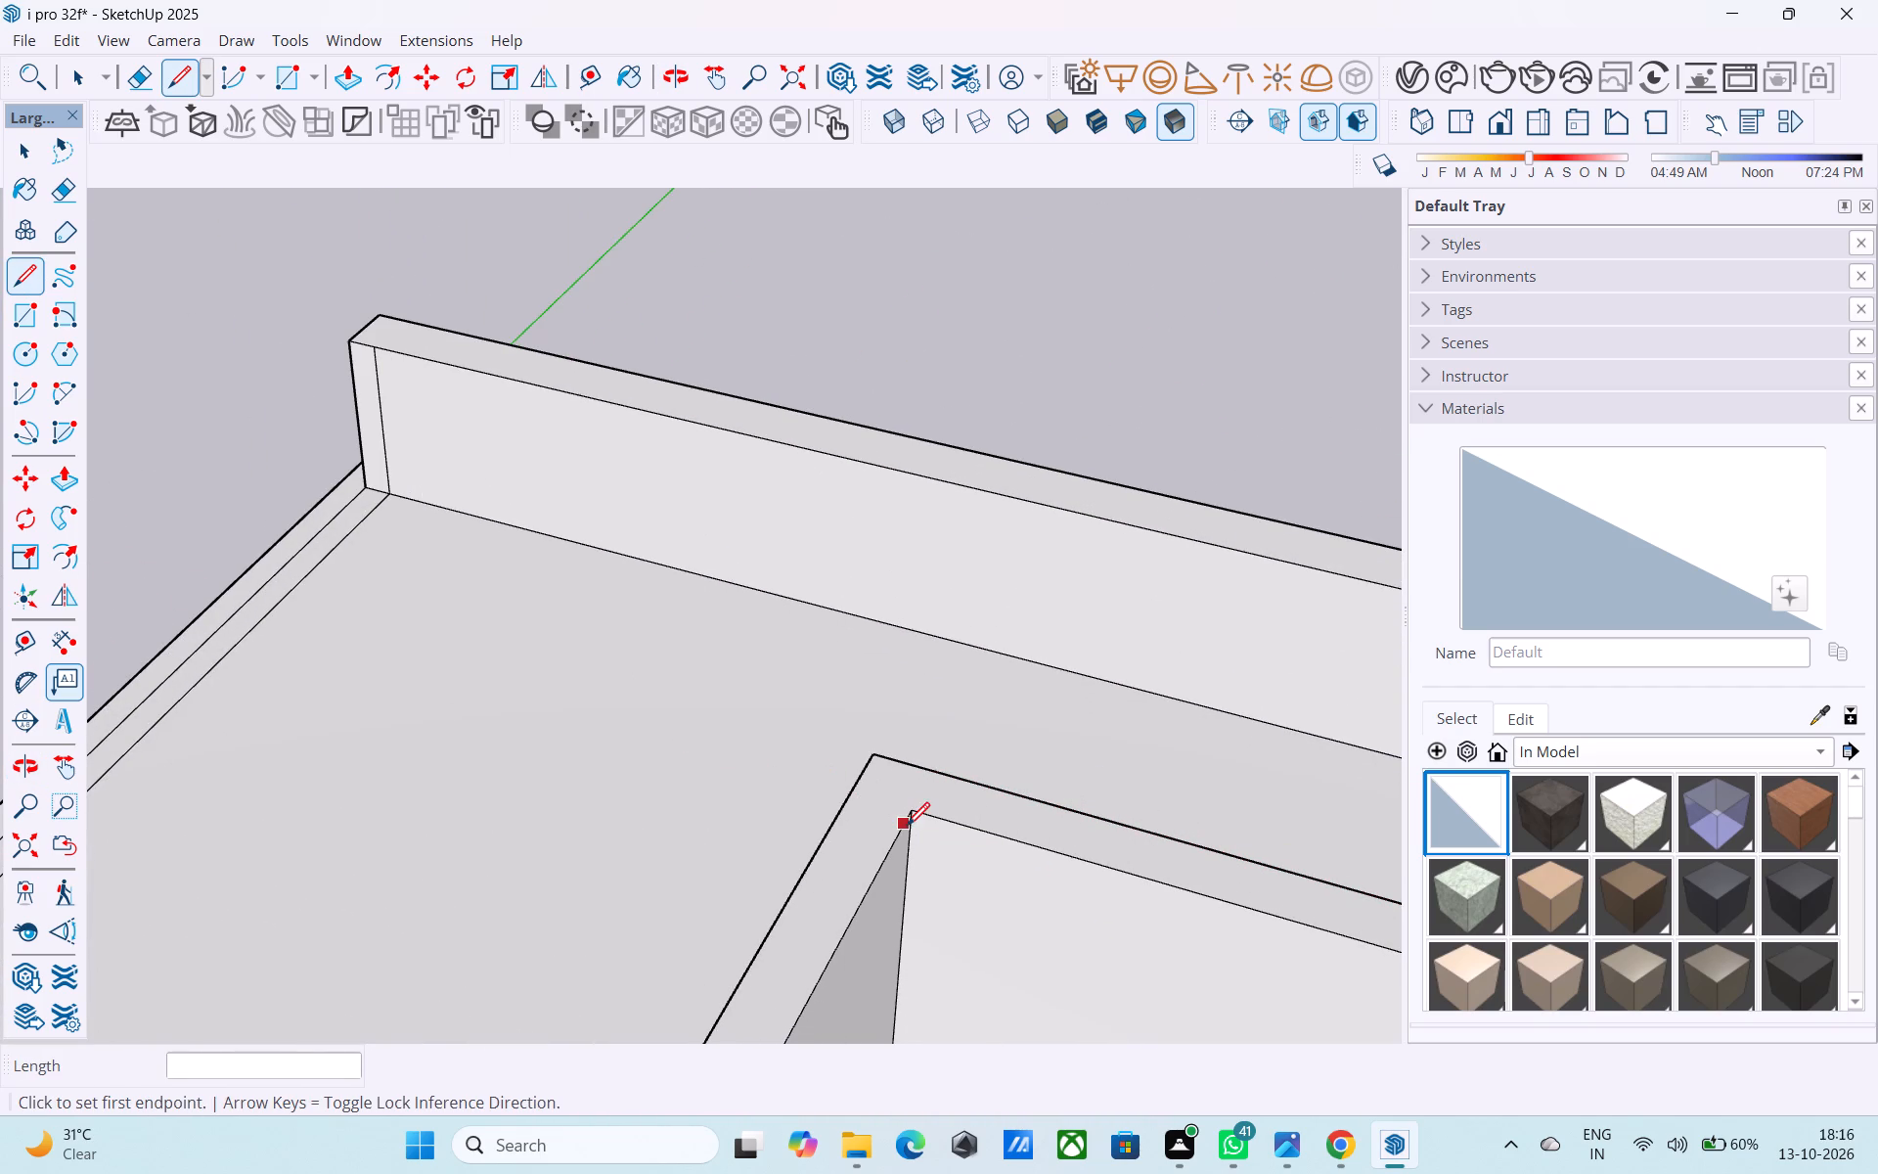
Draw a horizontal line along the red axis from the stepped wall's inner top corner, out over the open part of the roof.
left_click(911, 821)
middle_click_drag(707, 761, 1140, 736)
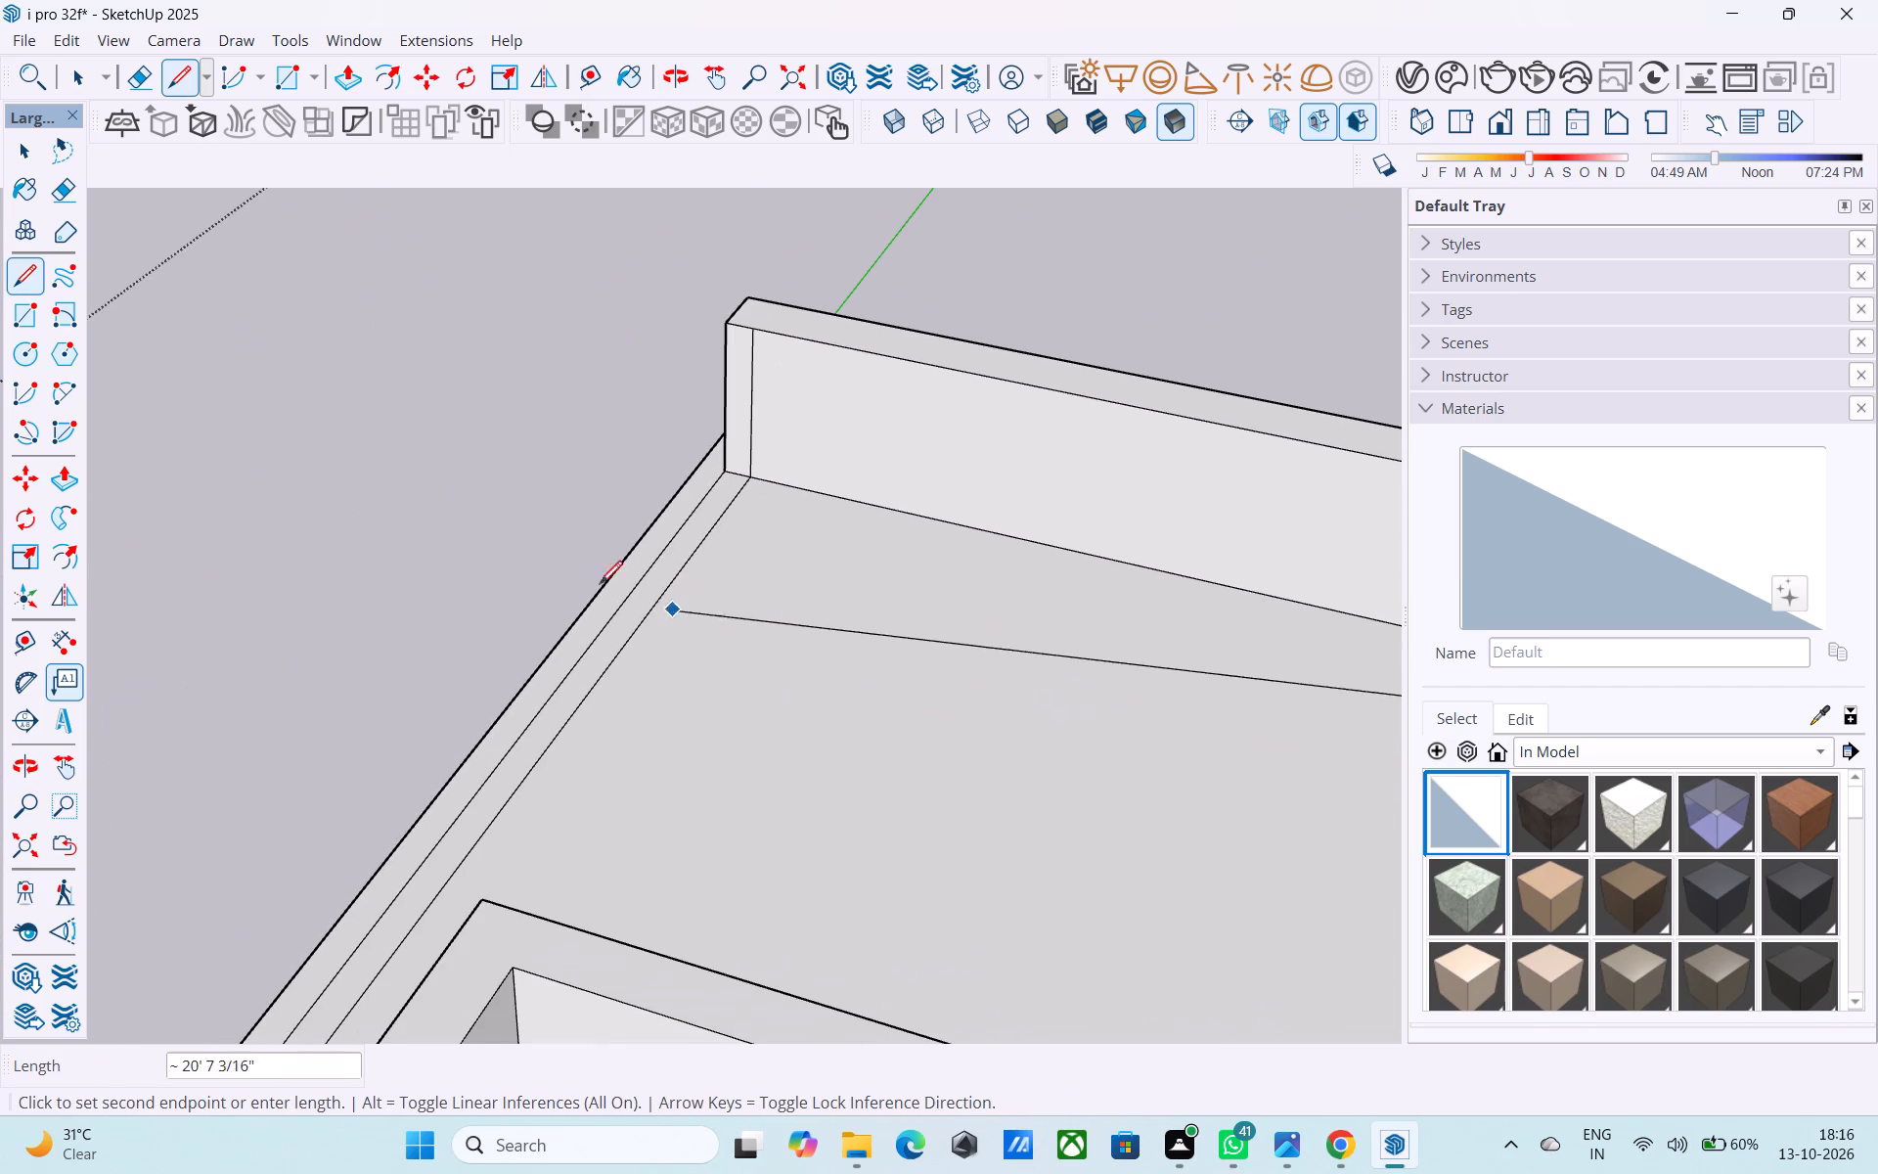
scroll(476, 507, "down", 5)
middle_click_drag(837, 667, 941, 646)
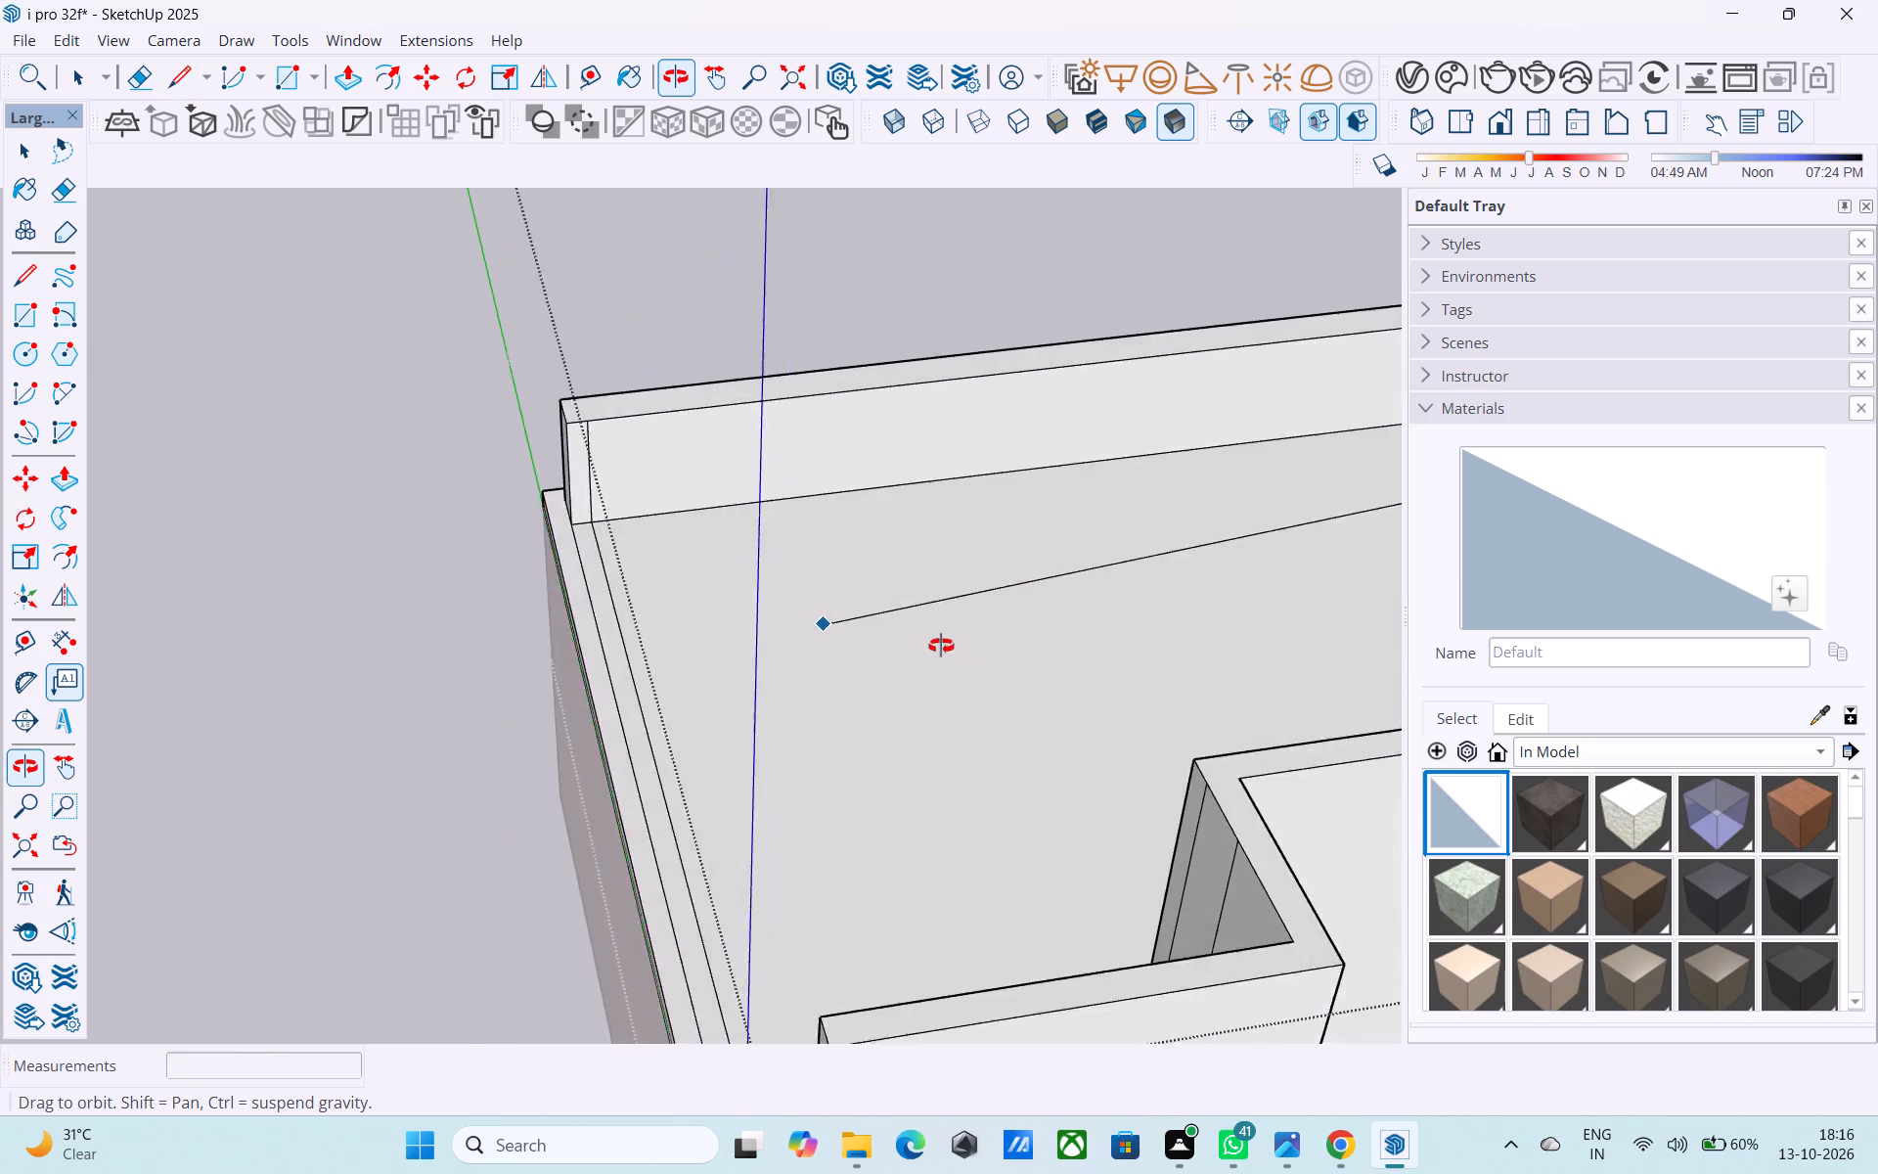
middle_click_drag(941, 646, 636, 577)
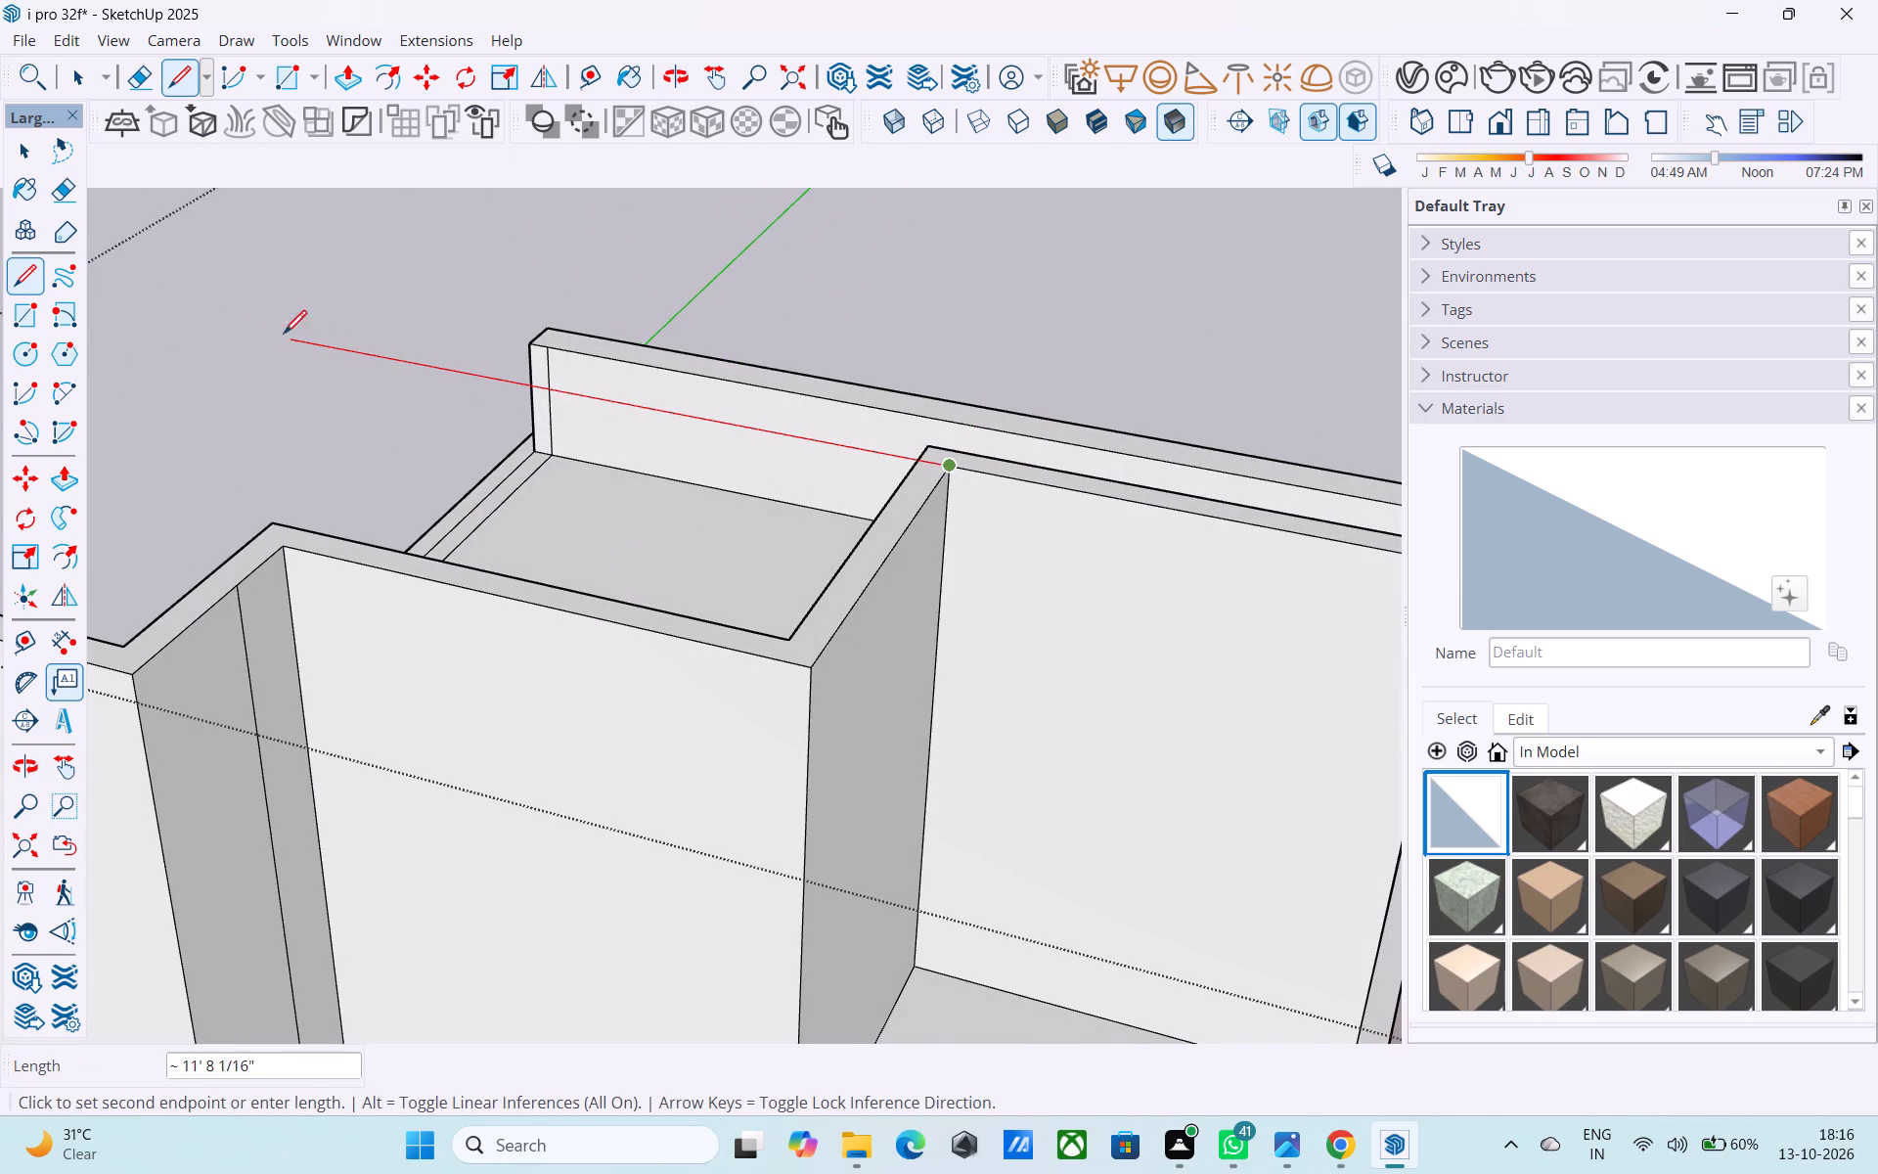
middle_click_drag(170, 309, 391, 361)
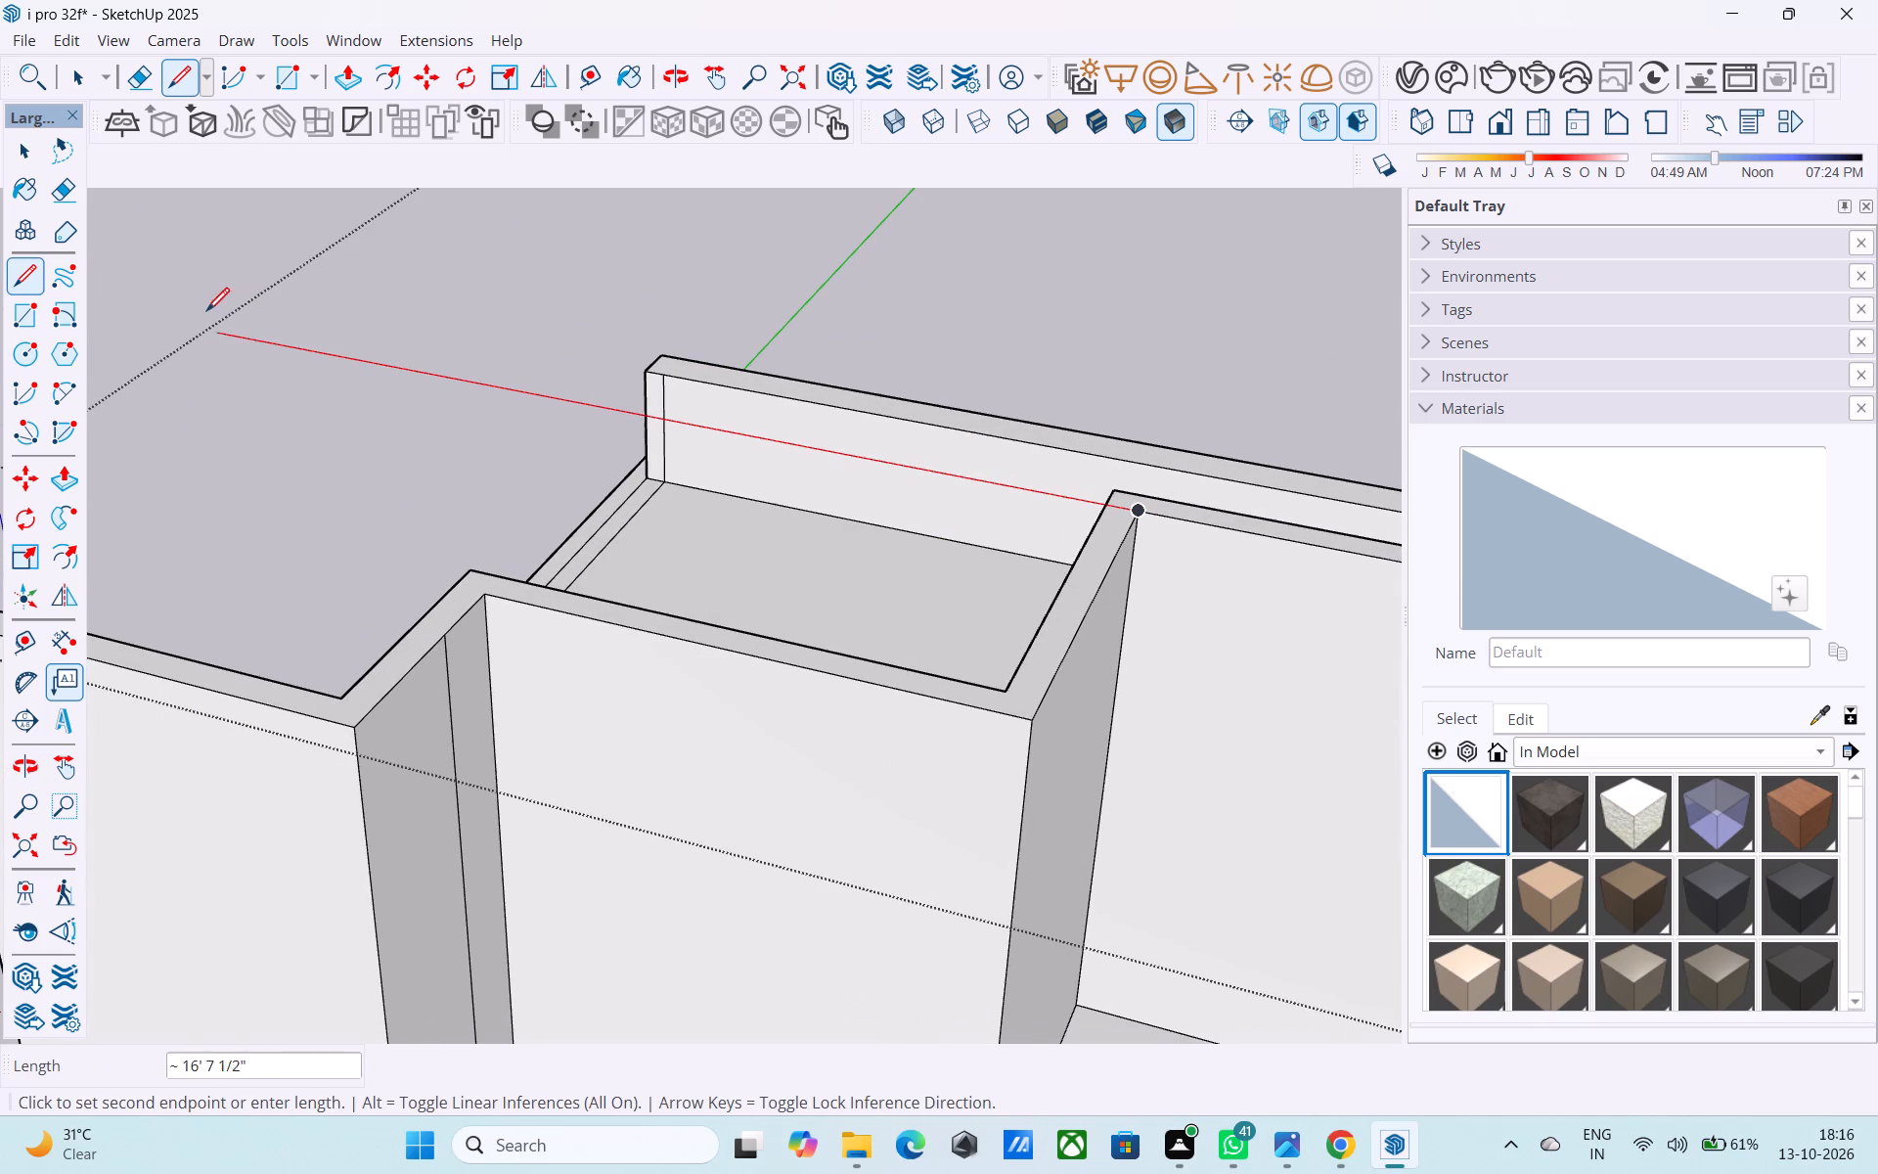
left_click(156, 308)
Draw a parallel horizontal line about 17' 5" long from the stepped wall's adjacent top corner.
scroll(591, 450, "down", 4)
middle_click_drag(710, 489, 693, 566)
scroll(890, 584, "up", 3)
key("l")
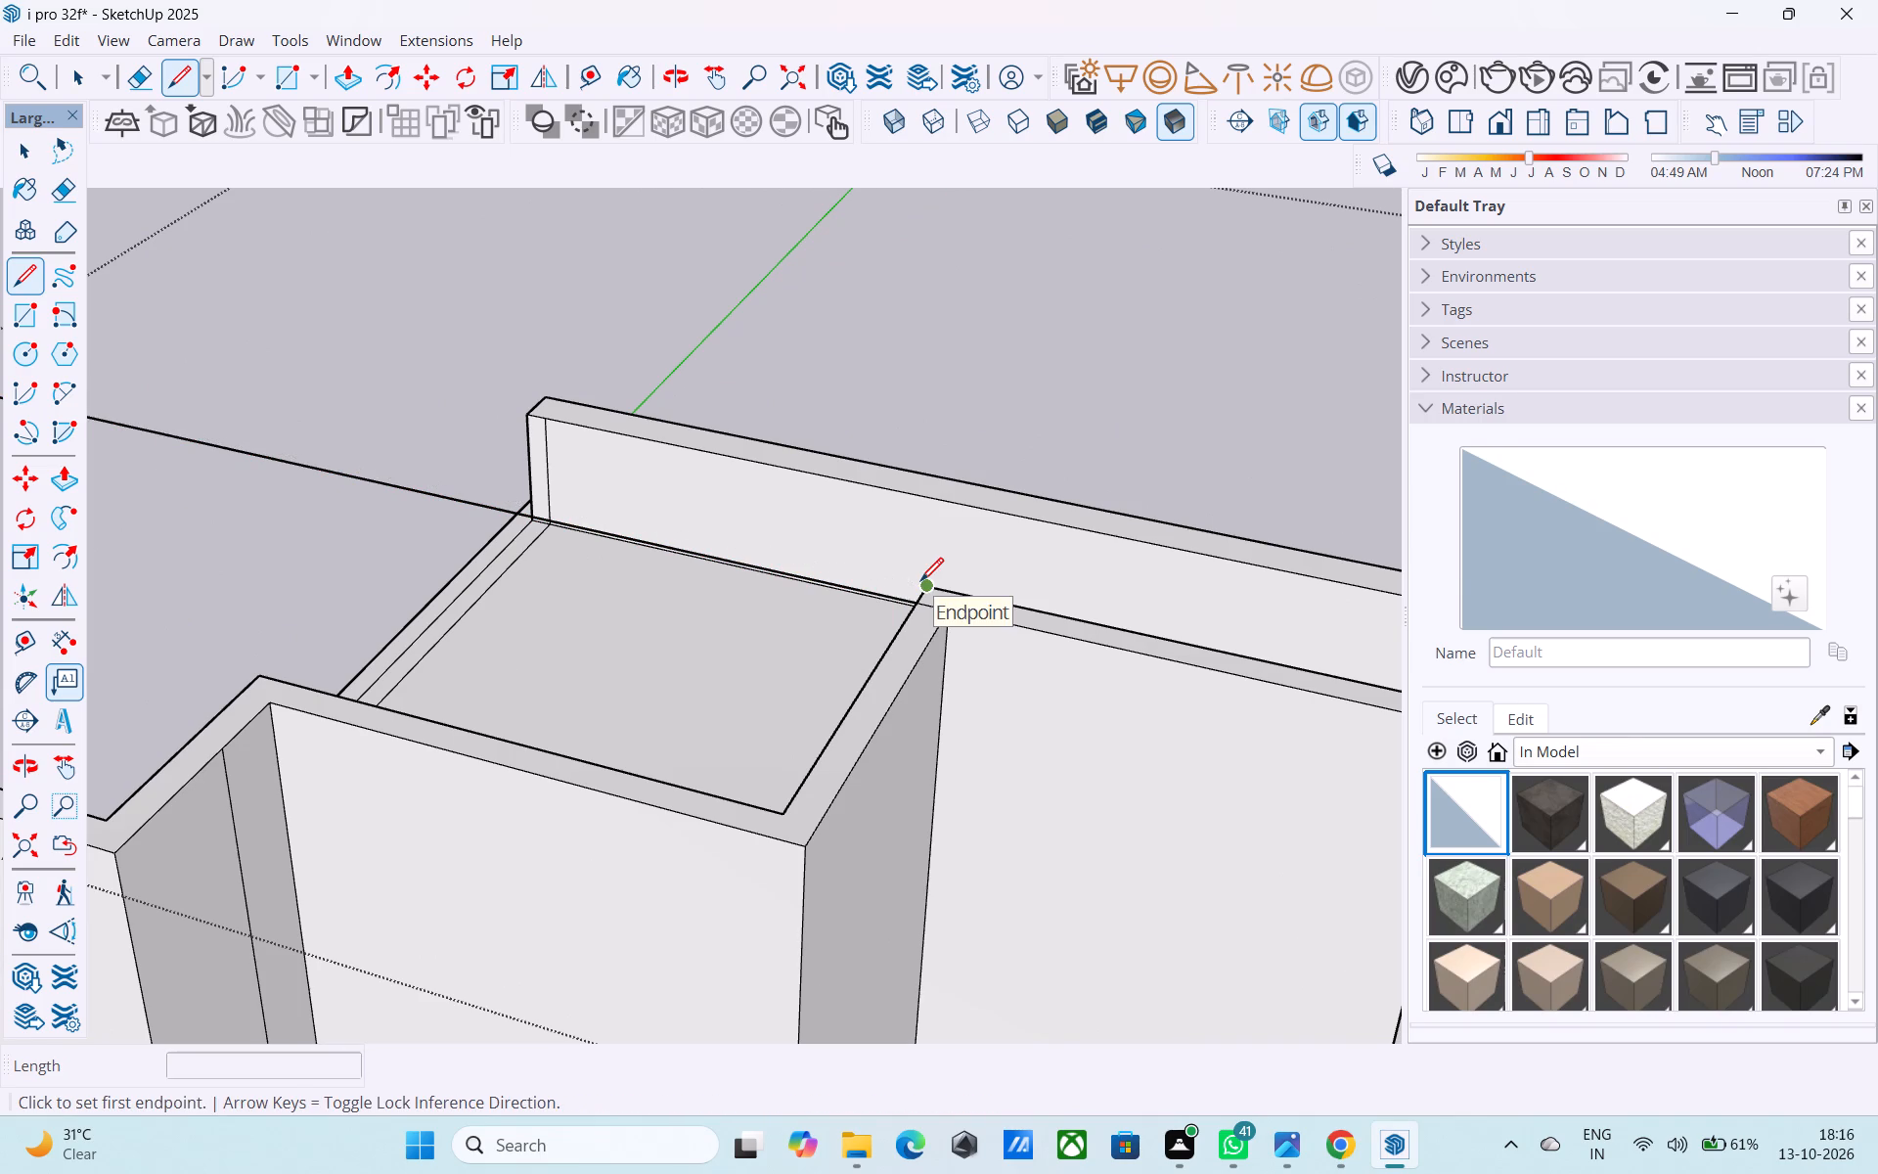
left_click(920, 583)
middle_click_drag(604, 459, 712, 482)
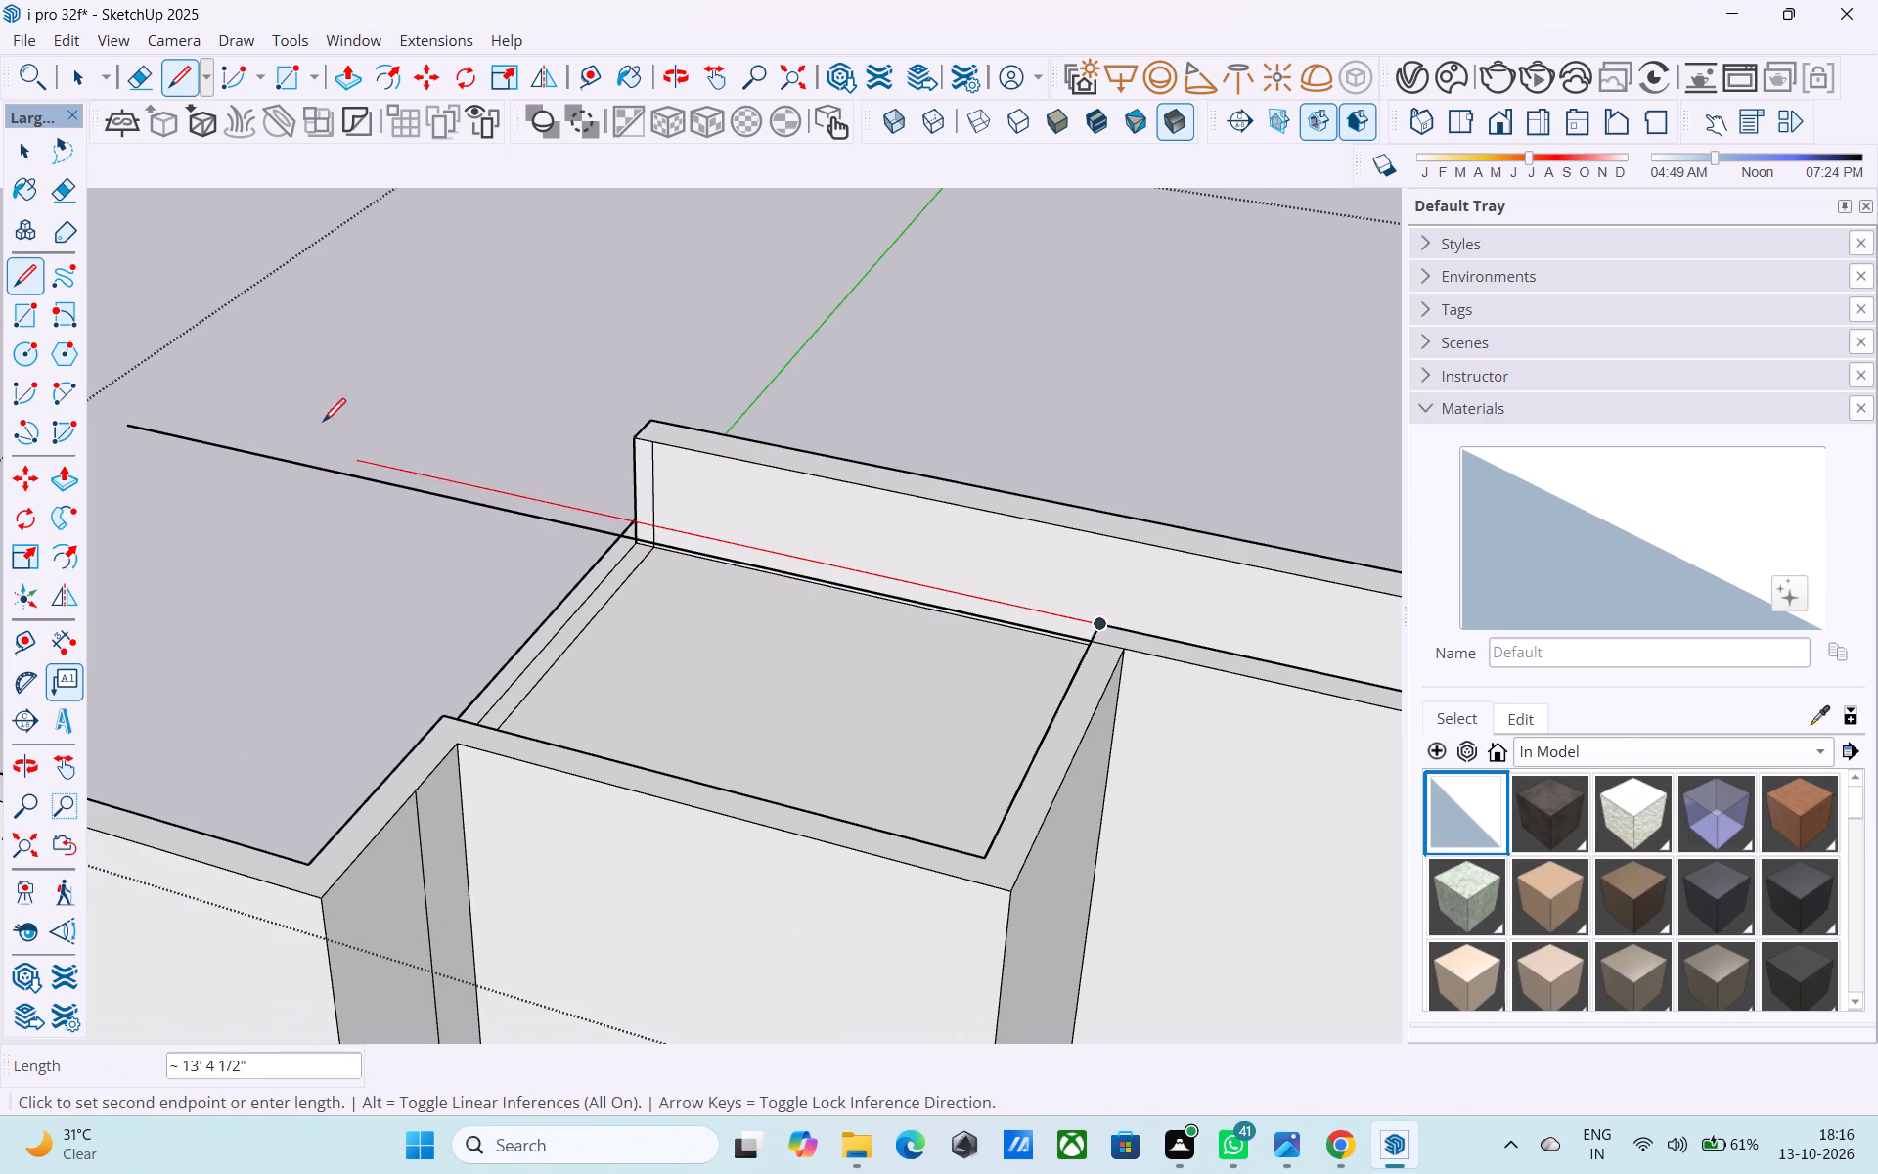
left_click(135, 419)
scroll(491, 480, "down", 4)
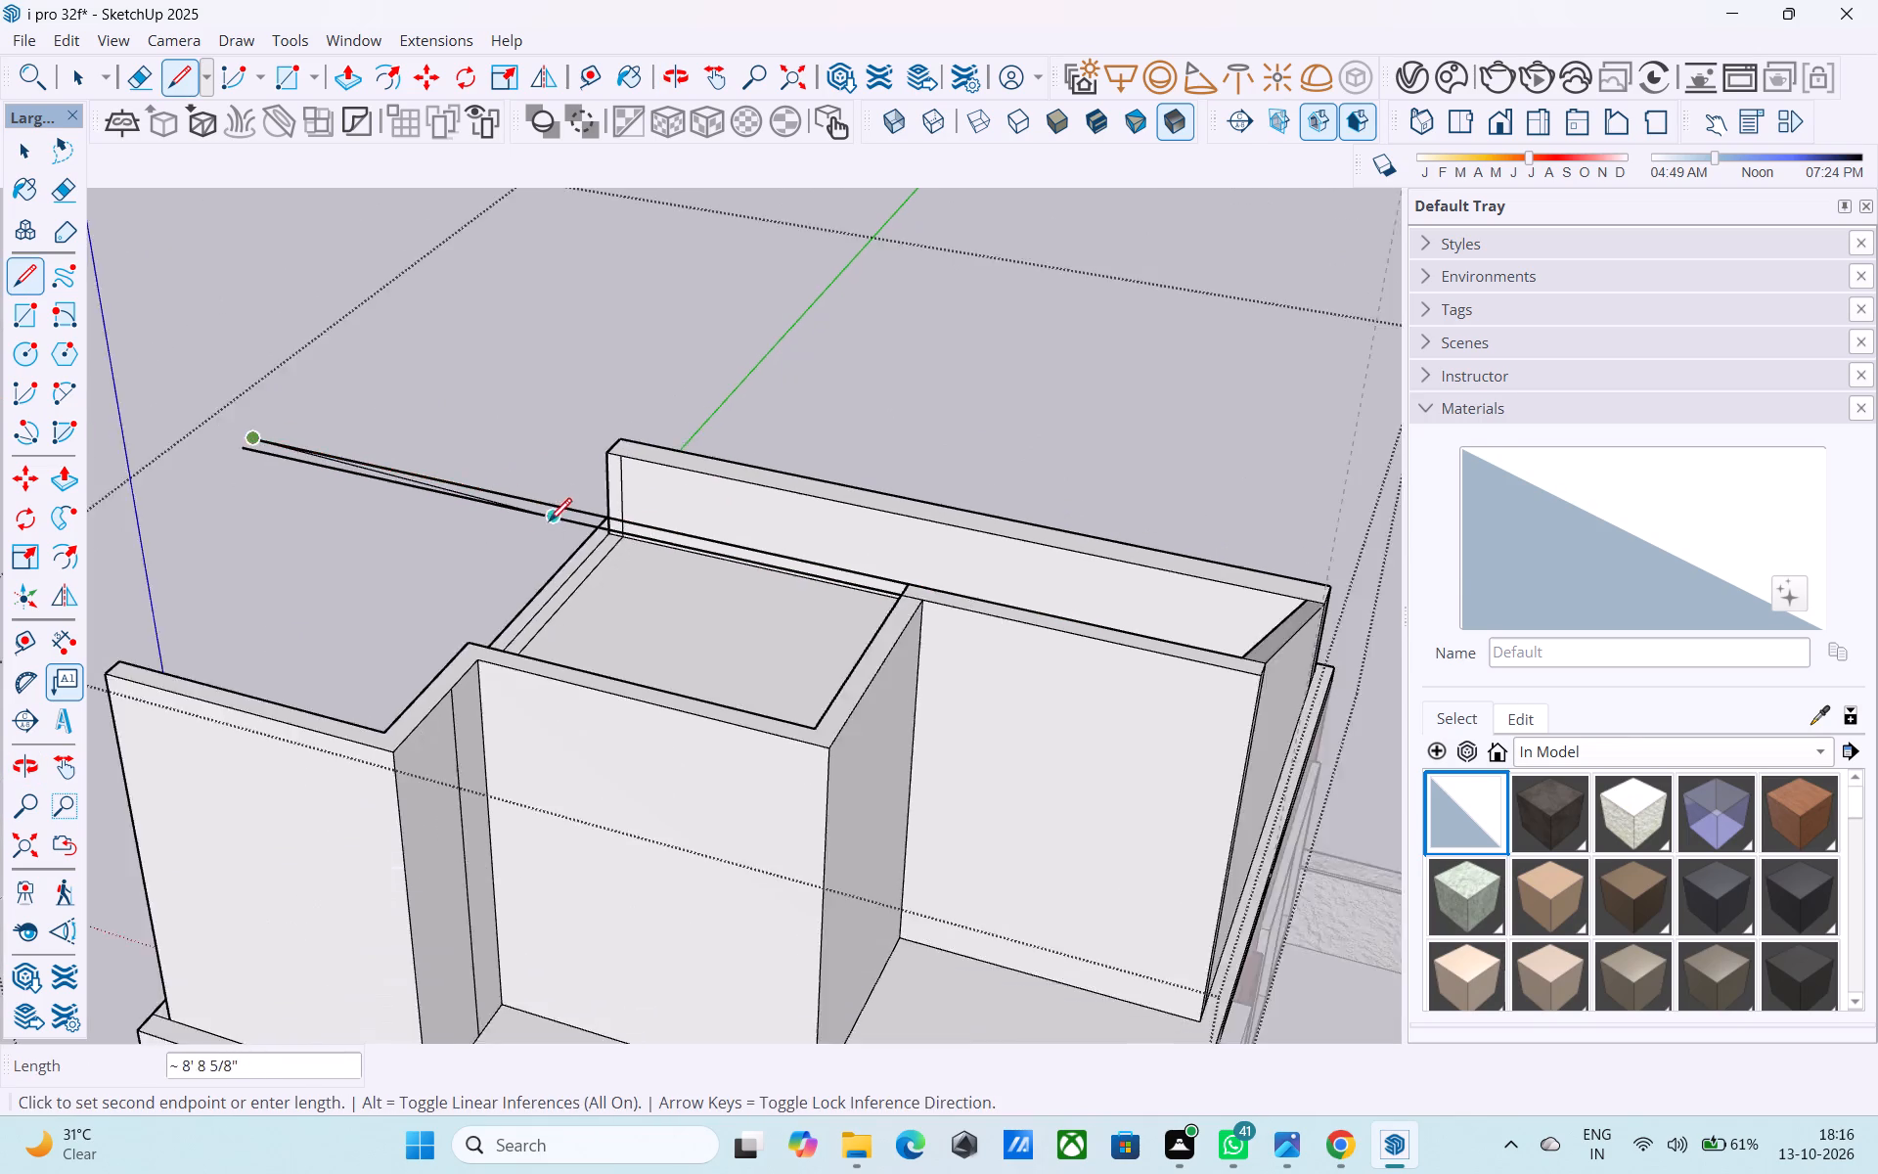
middle_click_drag(549, 523, 874, 551)
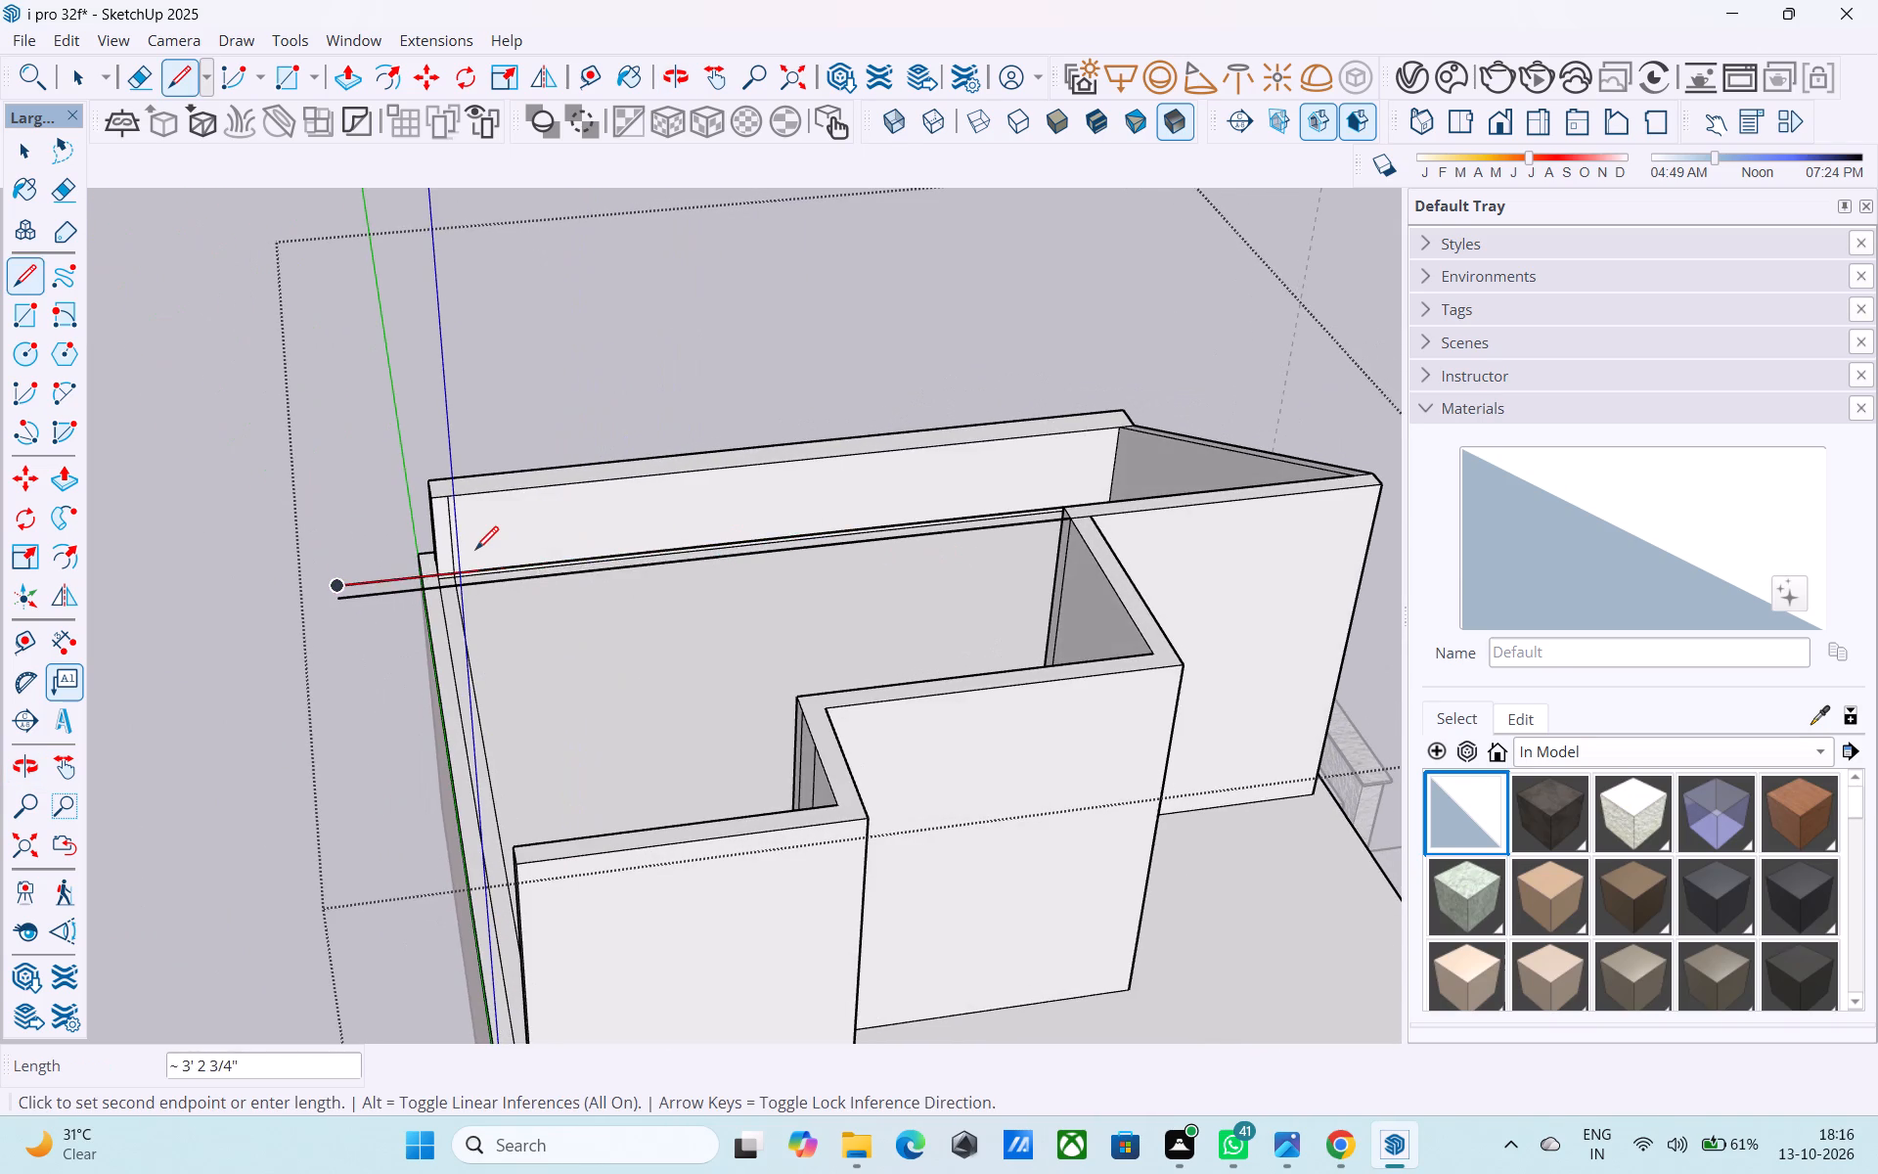
middle_click_drag(475, 552, 500, 586, "shift")
key("space")
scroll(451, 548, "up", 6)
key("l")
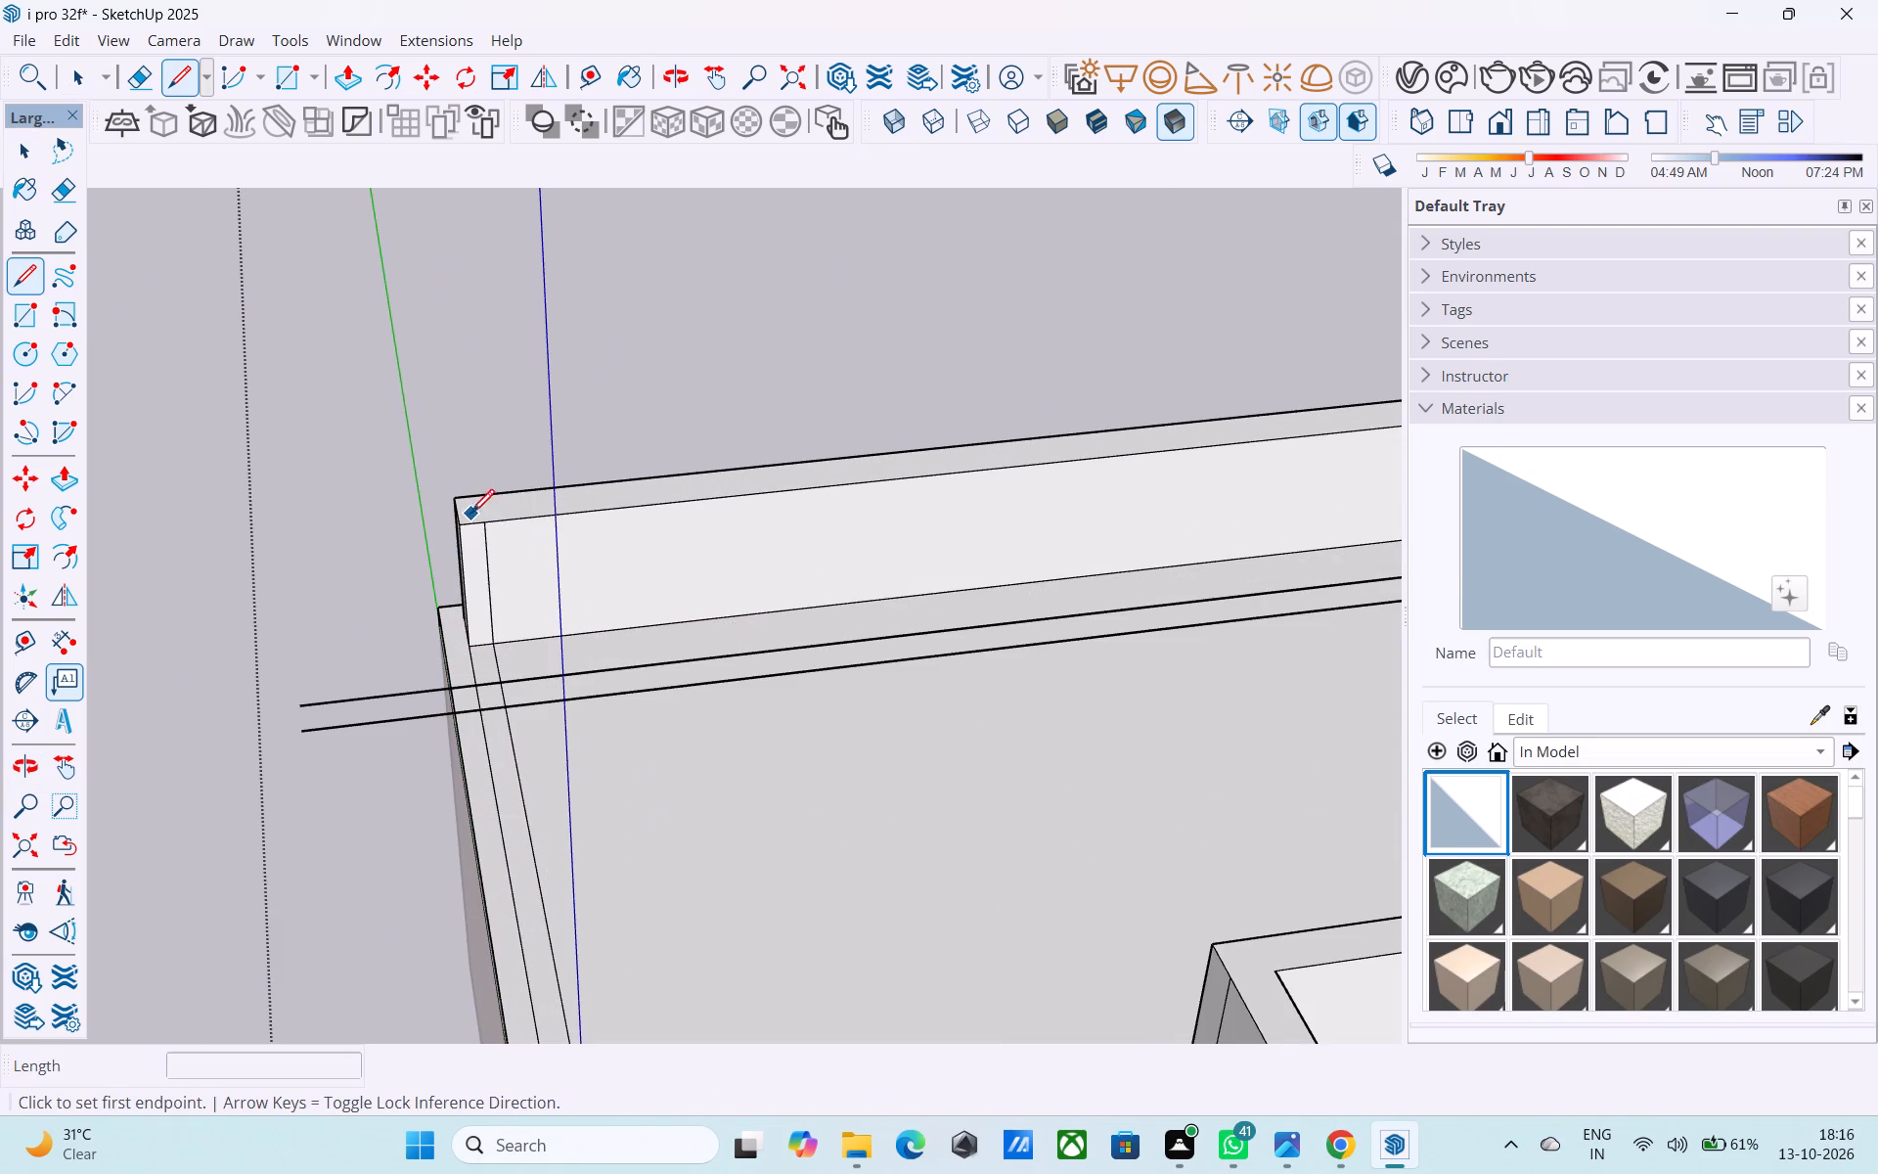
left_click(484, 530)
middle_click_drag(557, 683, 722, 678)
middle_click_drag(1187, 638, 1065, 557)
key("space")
Draw two parallel 14' lines across the roof slab from the stepped wall's base corners to the inner line of the edge band.
scroll(922, 710, "down", 4)
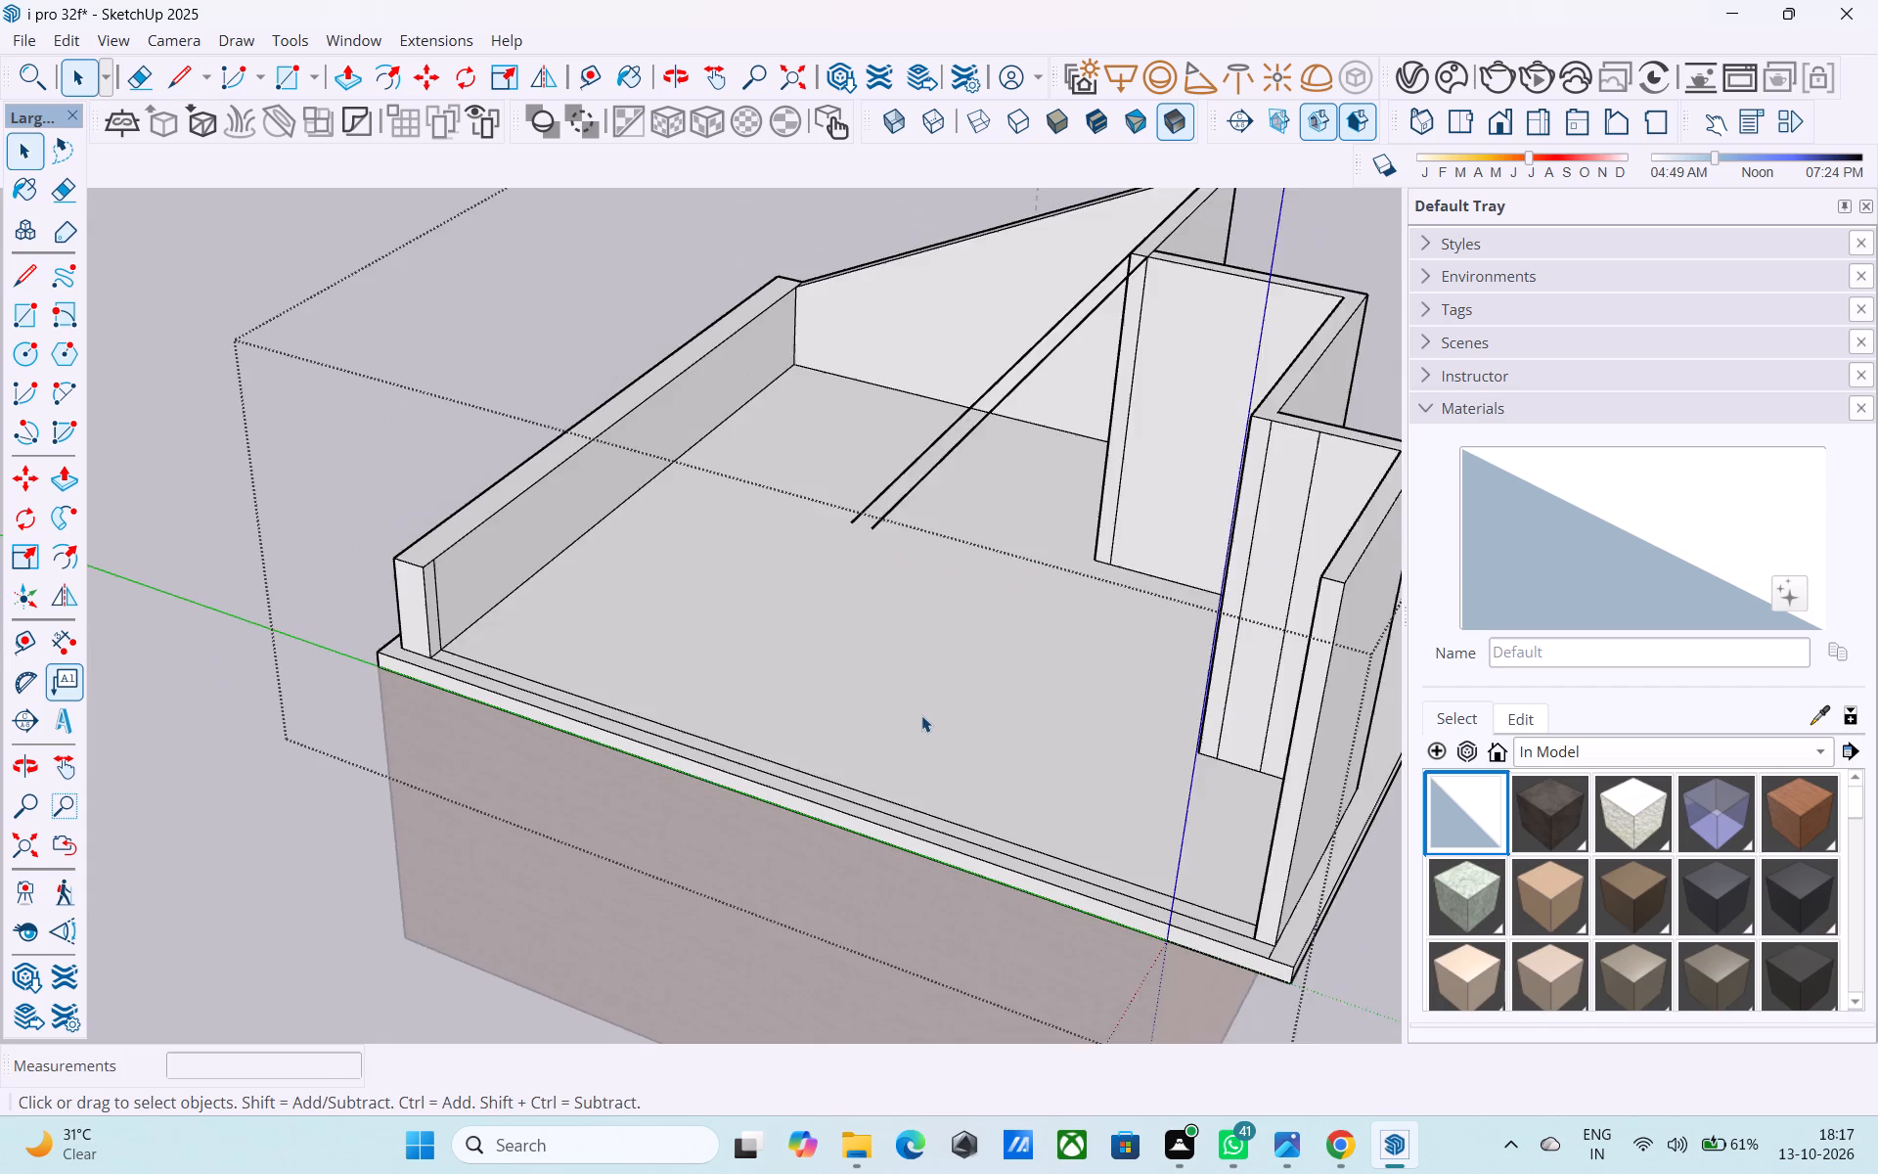
middle_click_drag(936, 713, 976, 703)
key("l")
left_click(1090, 532)
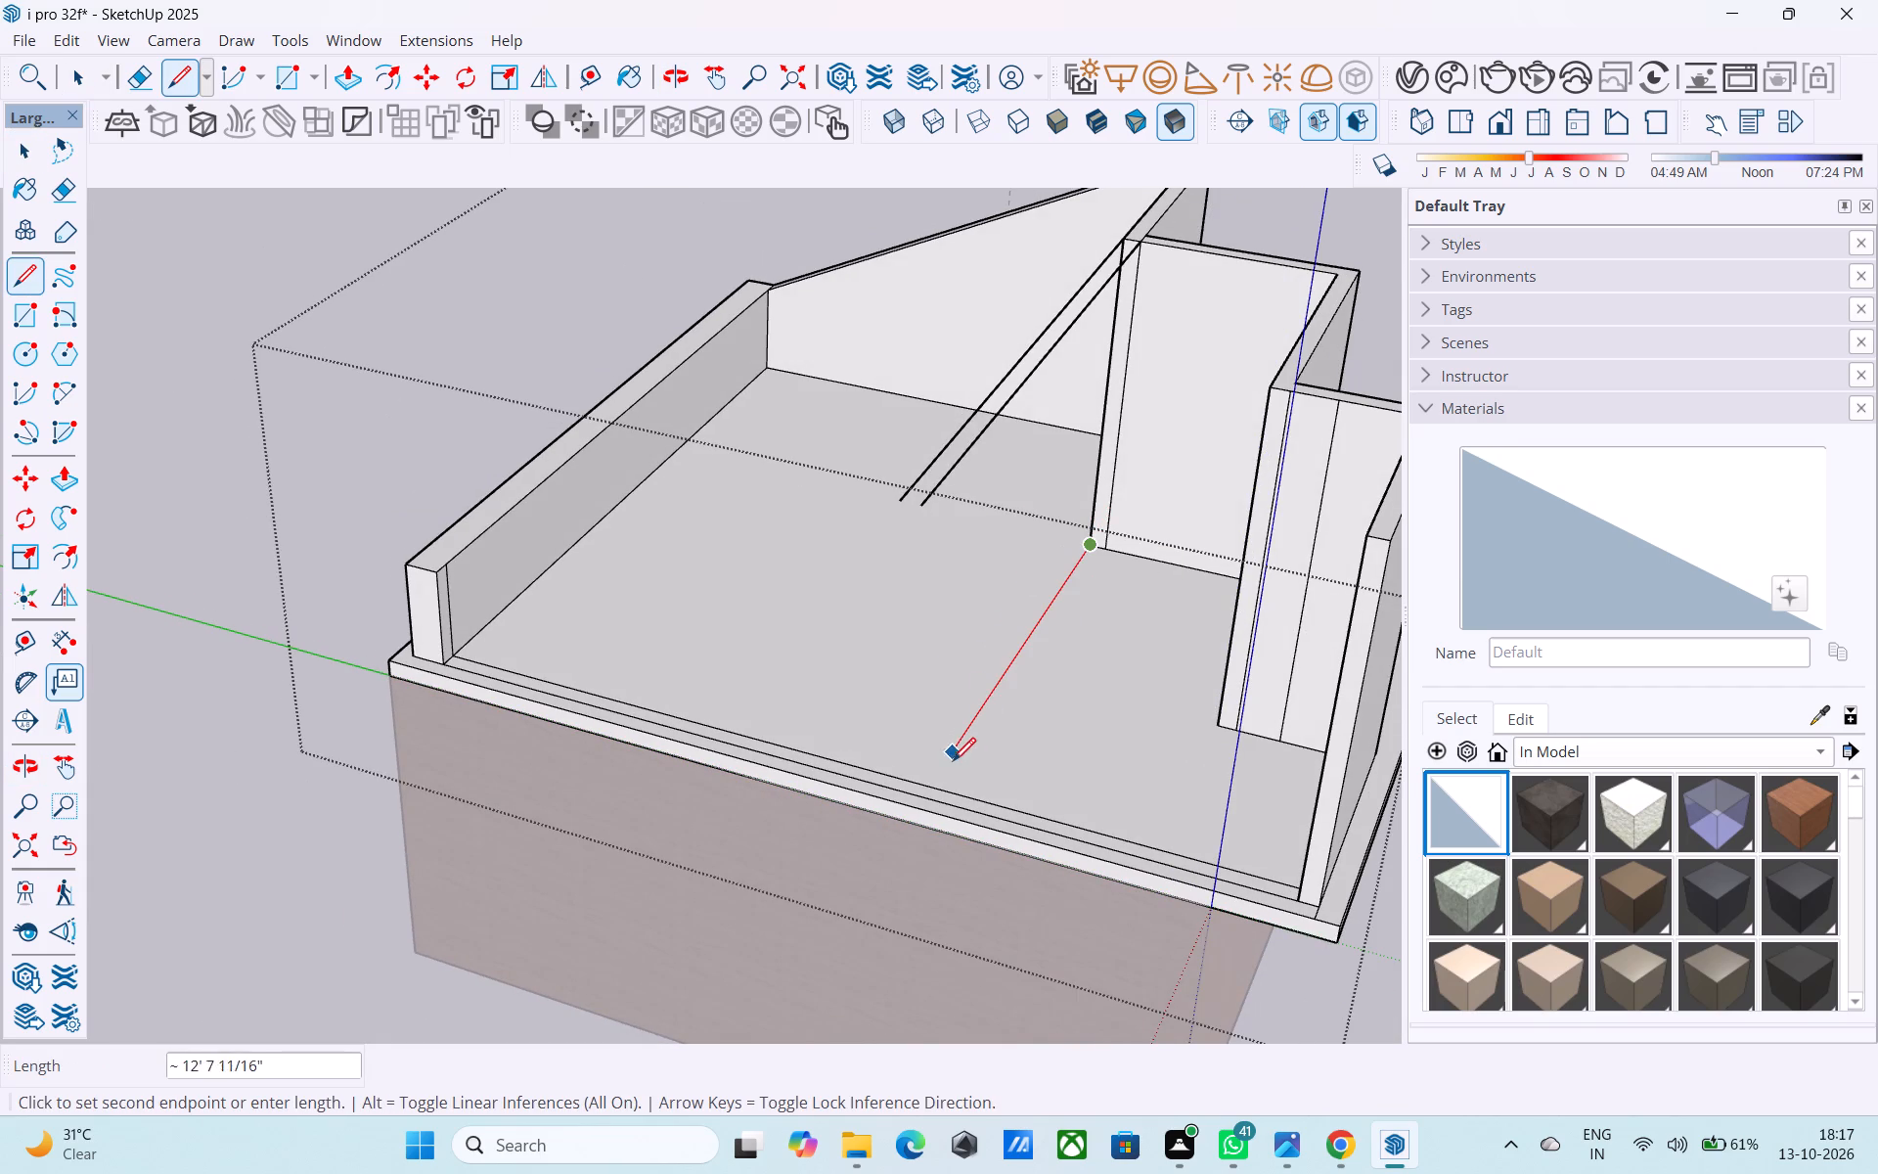
left_click(938, 780)
left_click(1111, 554)
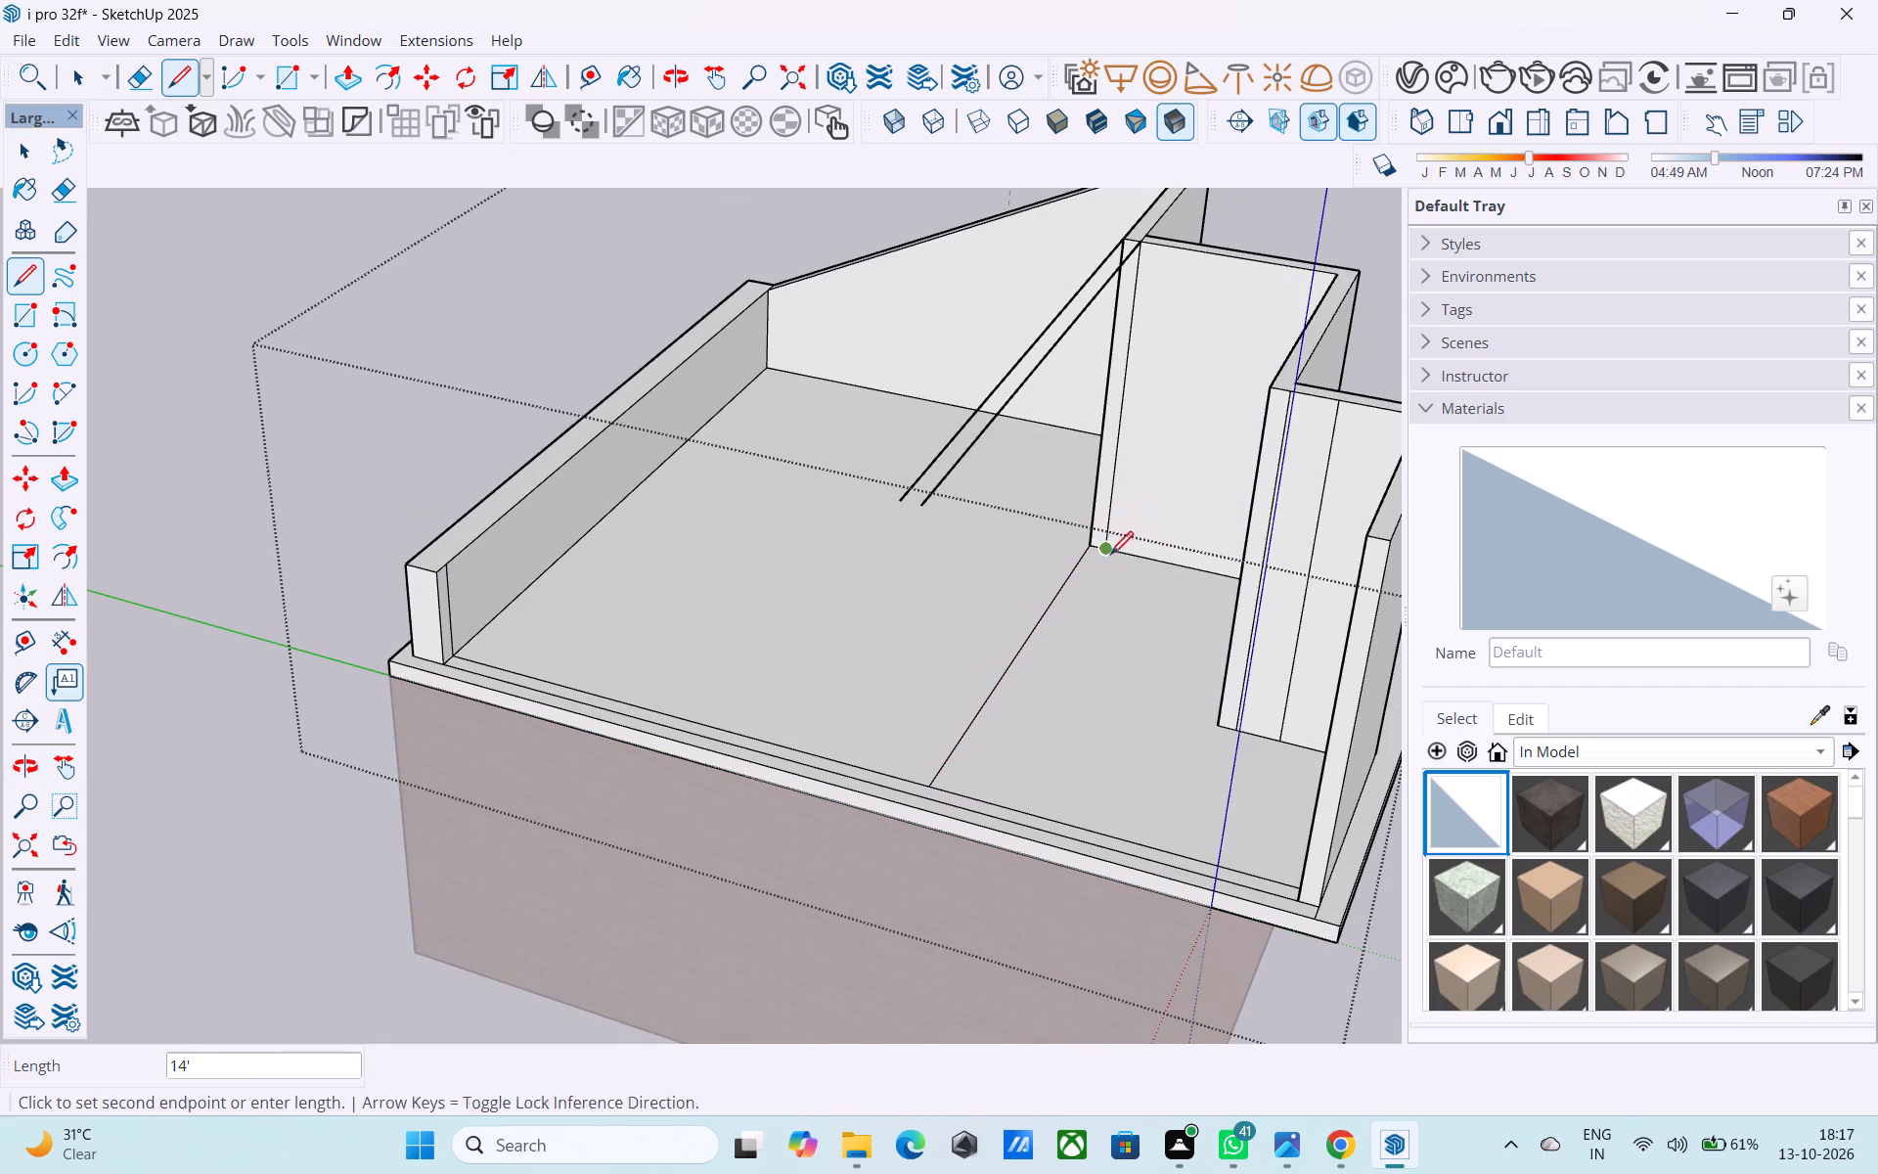
left_click(950, 792)
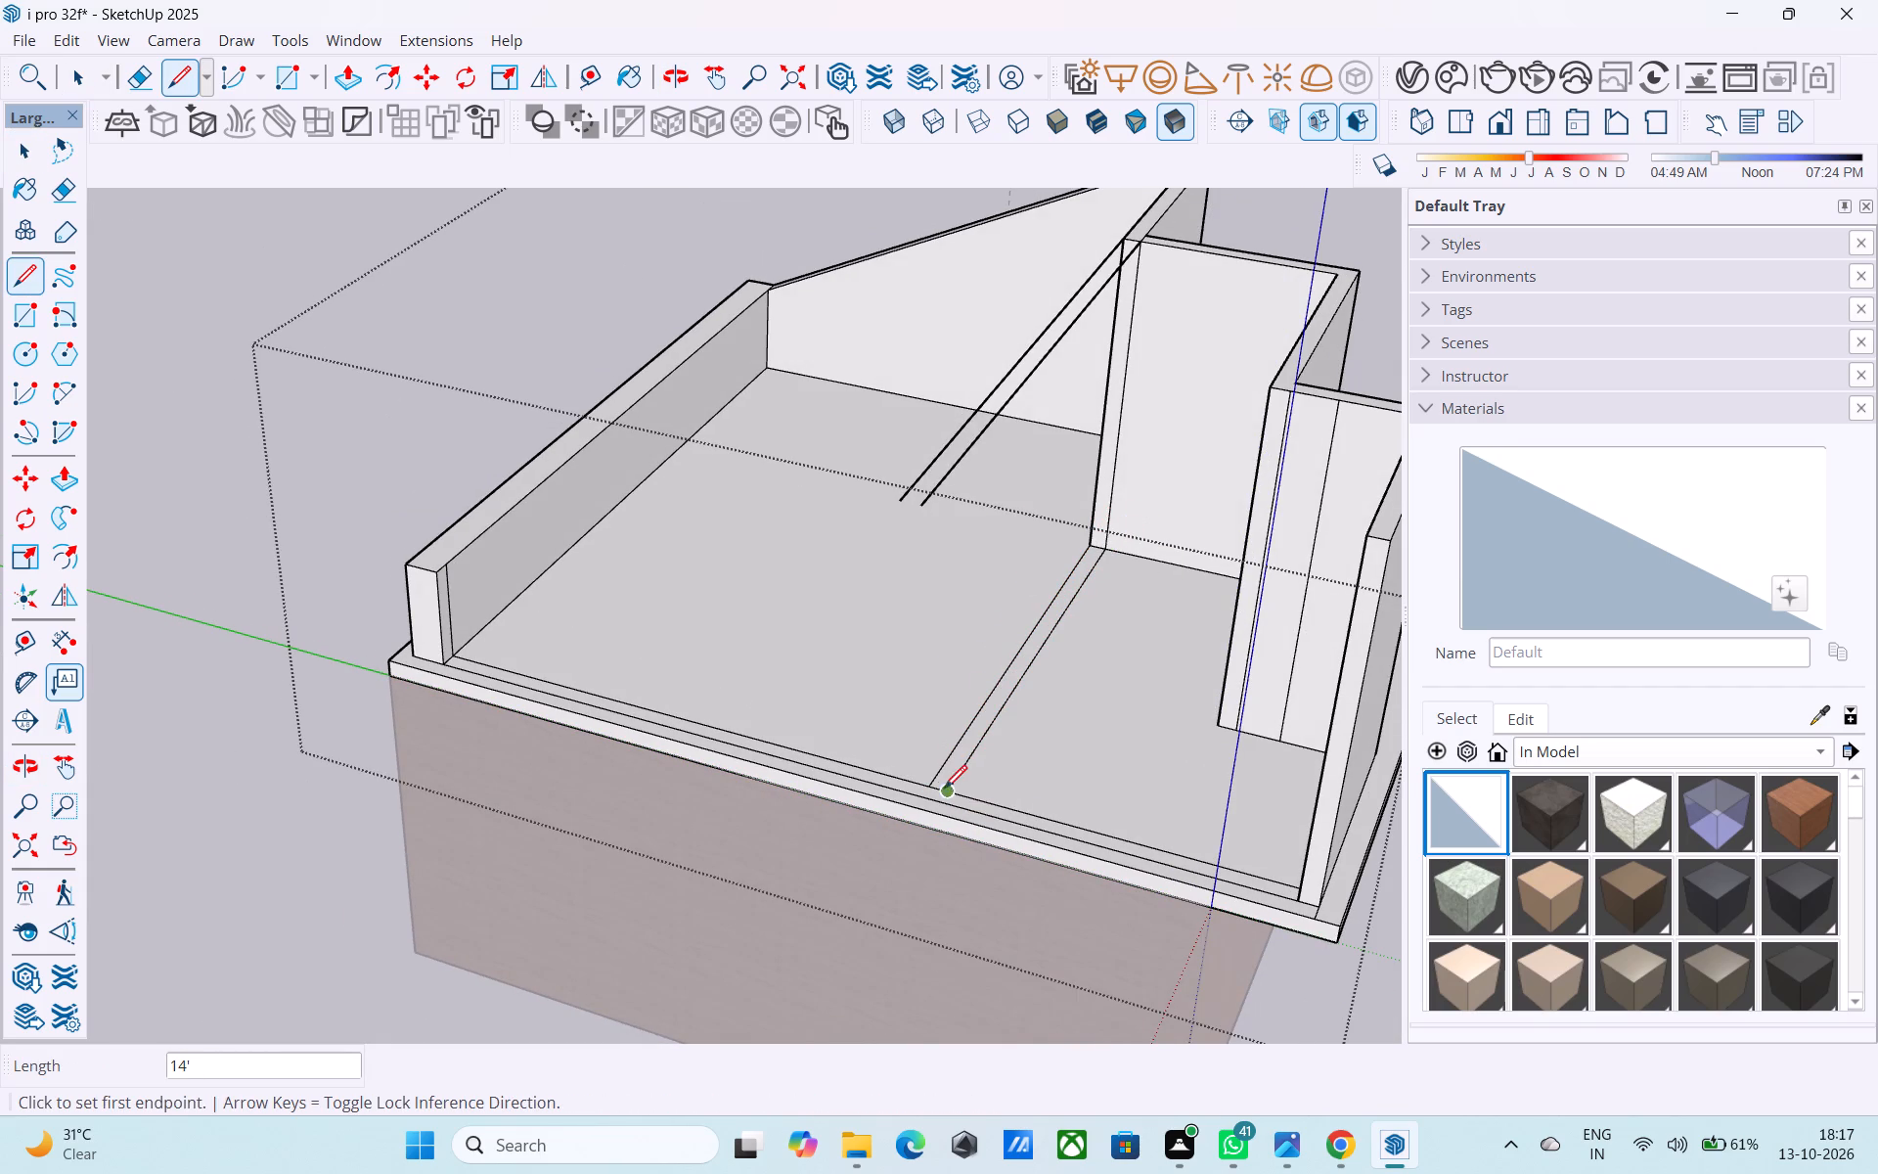
Draw two 10' vertical lines from the ends of the slab lines up to the overhead lines, forming the partition wall's two faces.
left_click(937, 788)
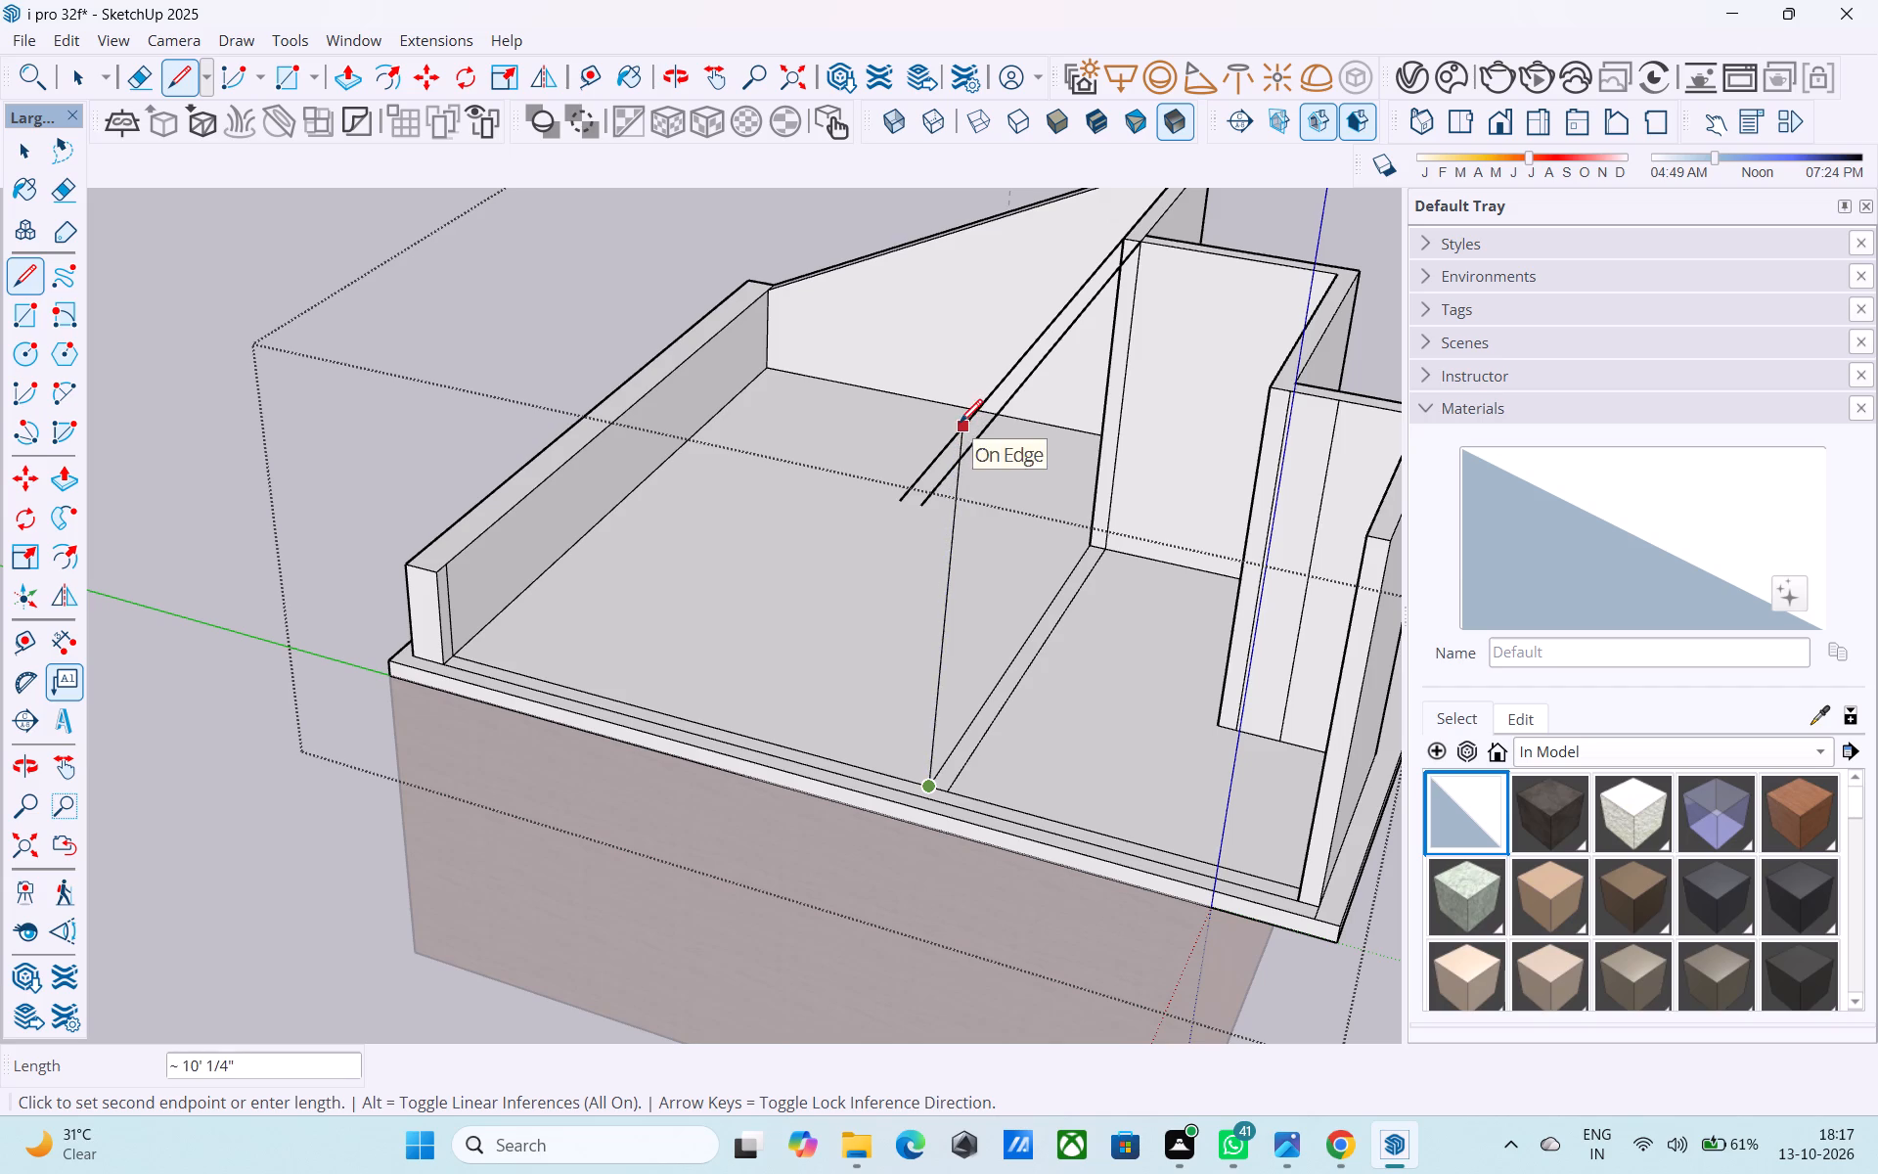
left_click(956, 429)
left_click(957, 794)
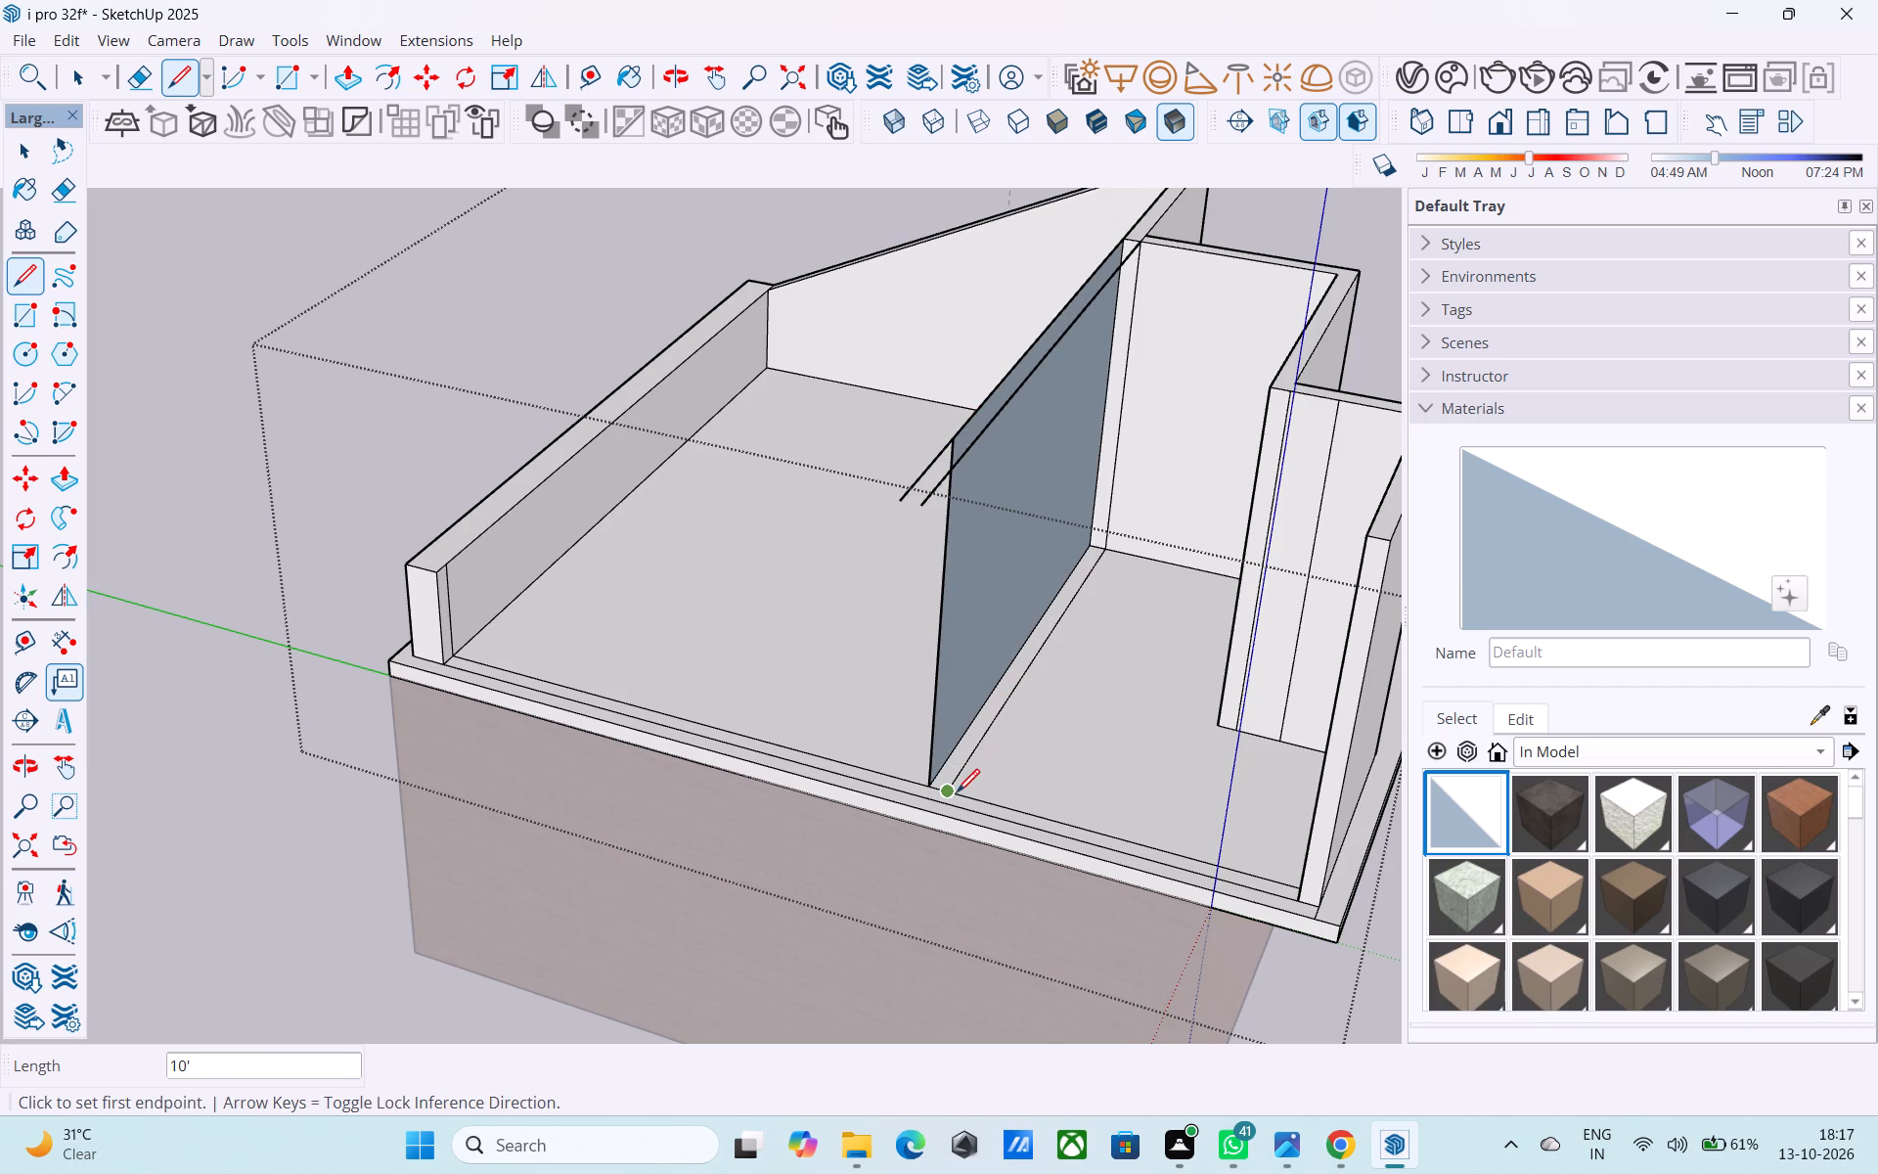
left_click(977, 450)
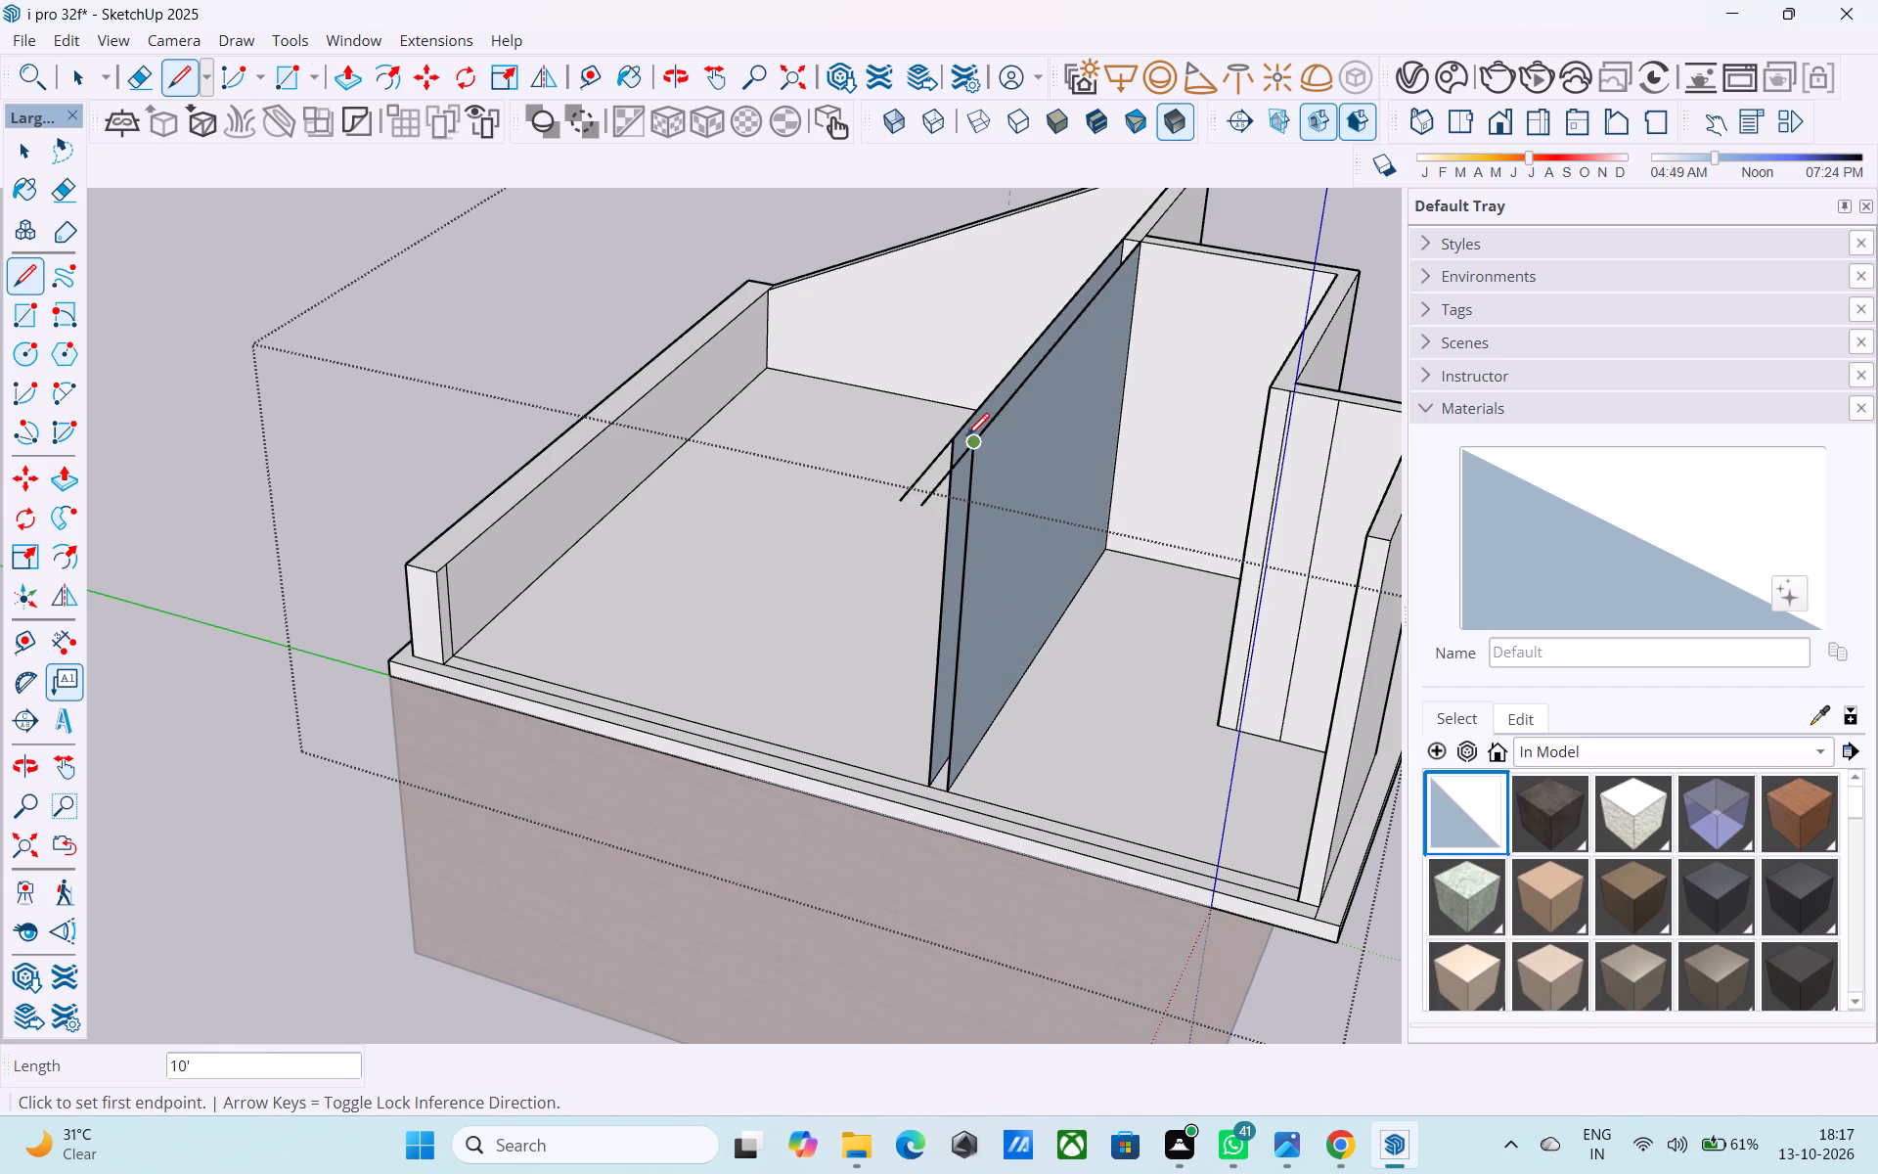
Draw a sloping line about 15' 11" long from the partition's end top corner to the inner point near the side parapet's end.
left_click(957, 437)
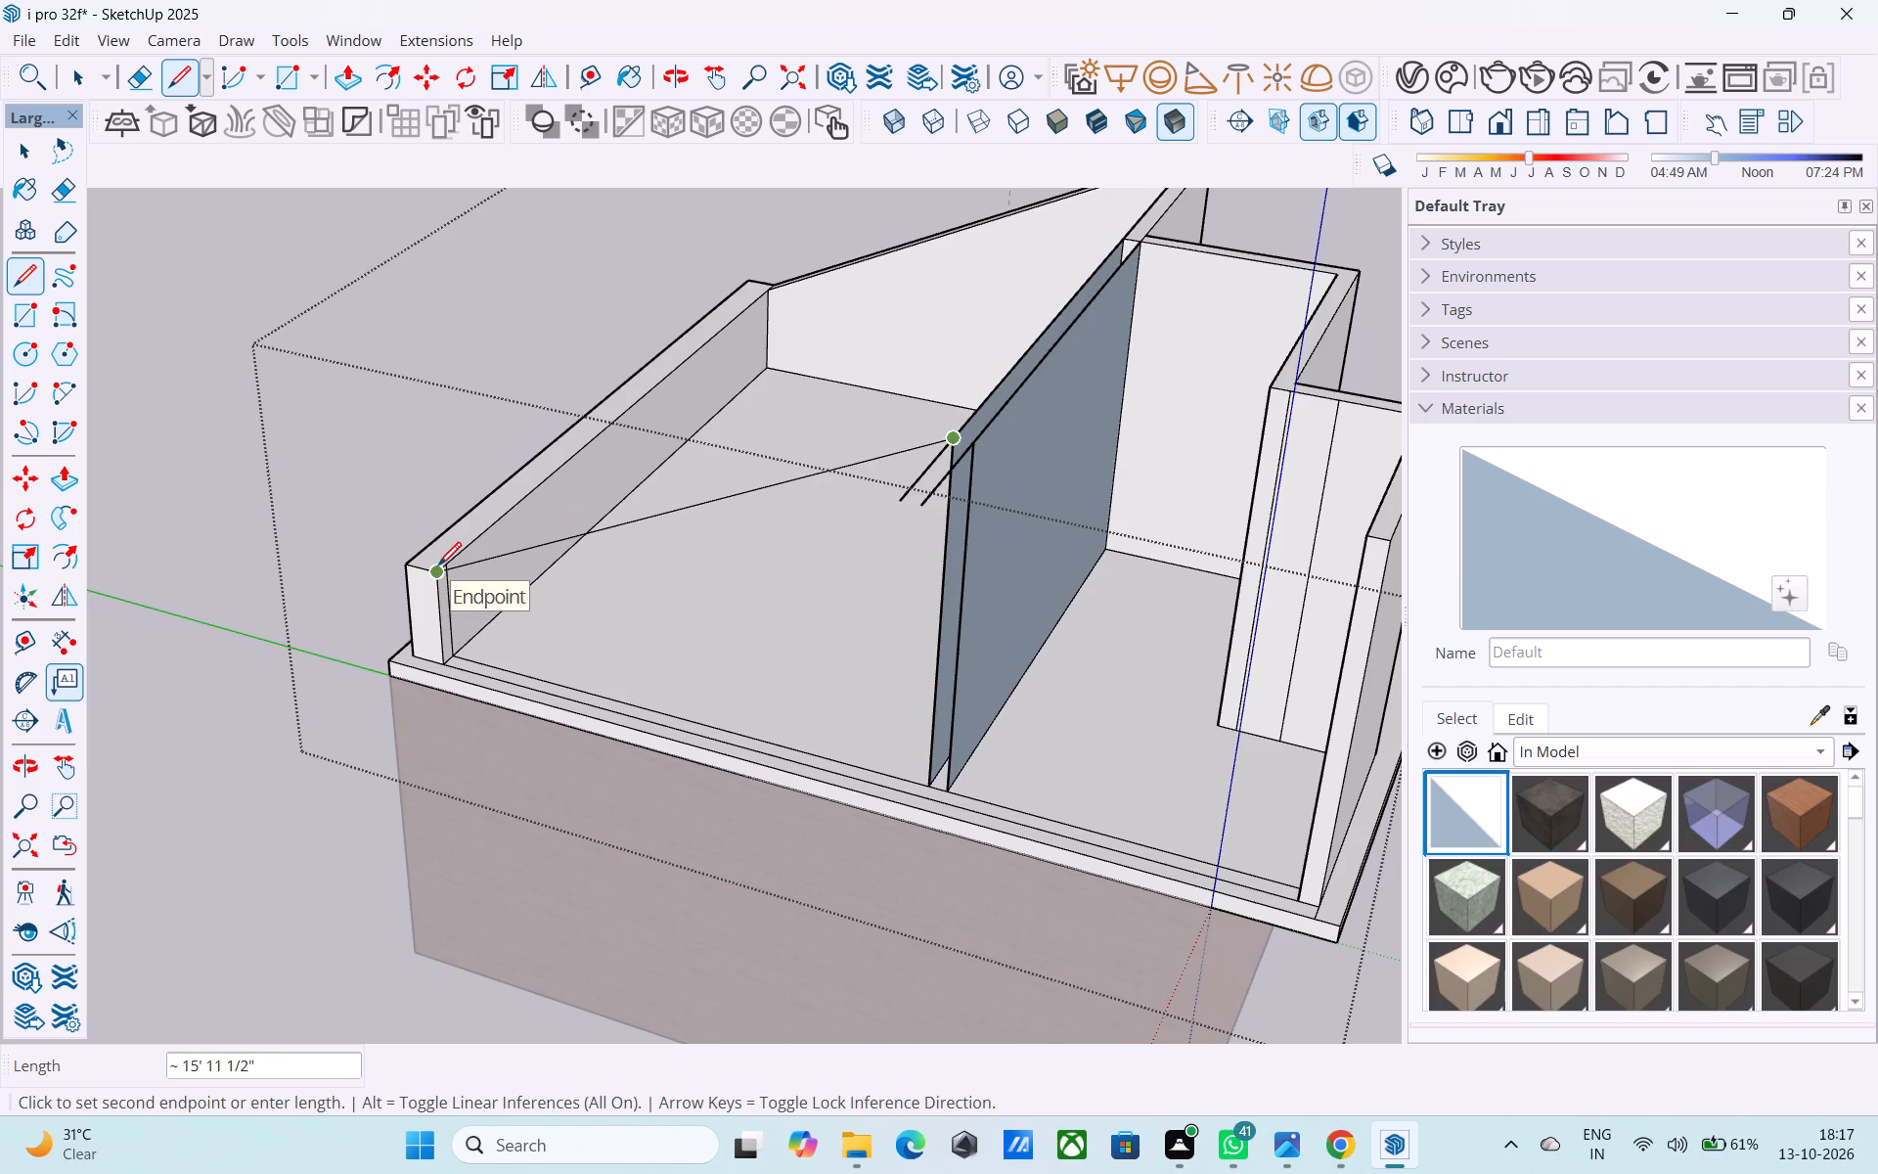
middle_click_drag(440, 566, 1388, 628)
middle_click_drag(970, 601, 184, 597)
middle_click_drag(329, 554, 248, 559)
scroll(353, 550, "up", 7)
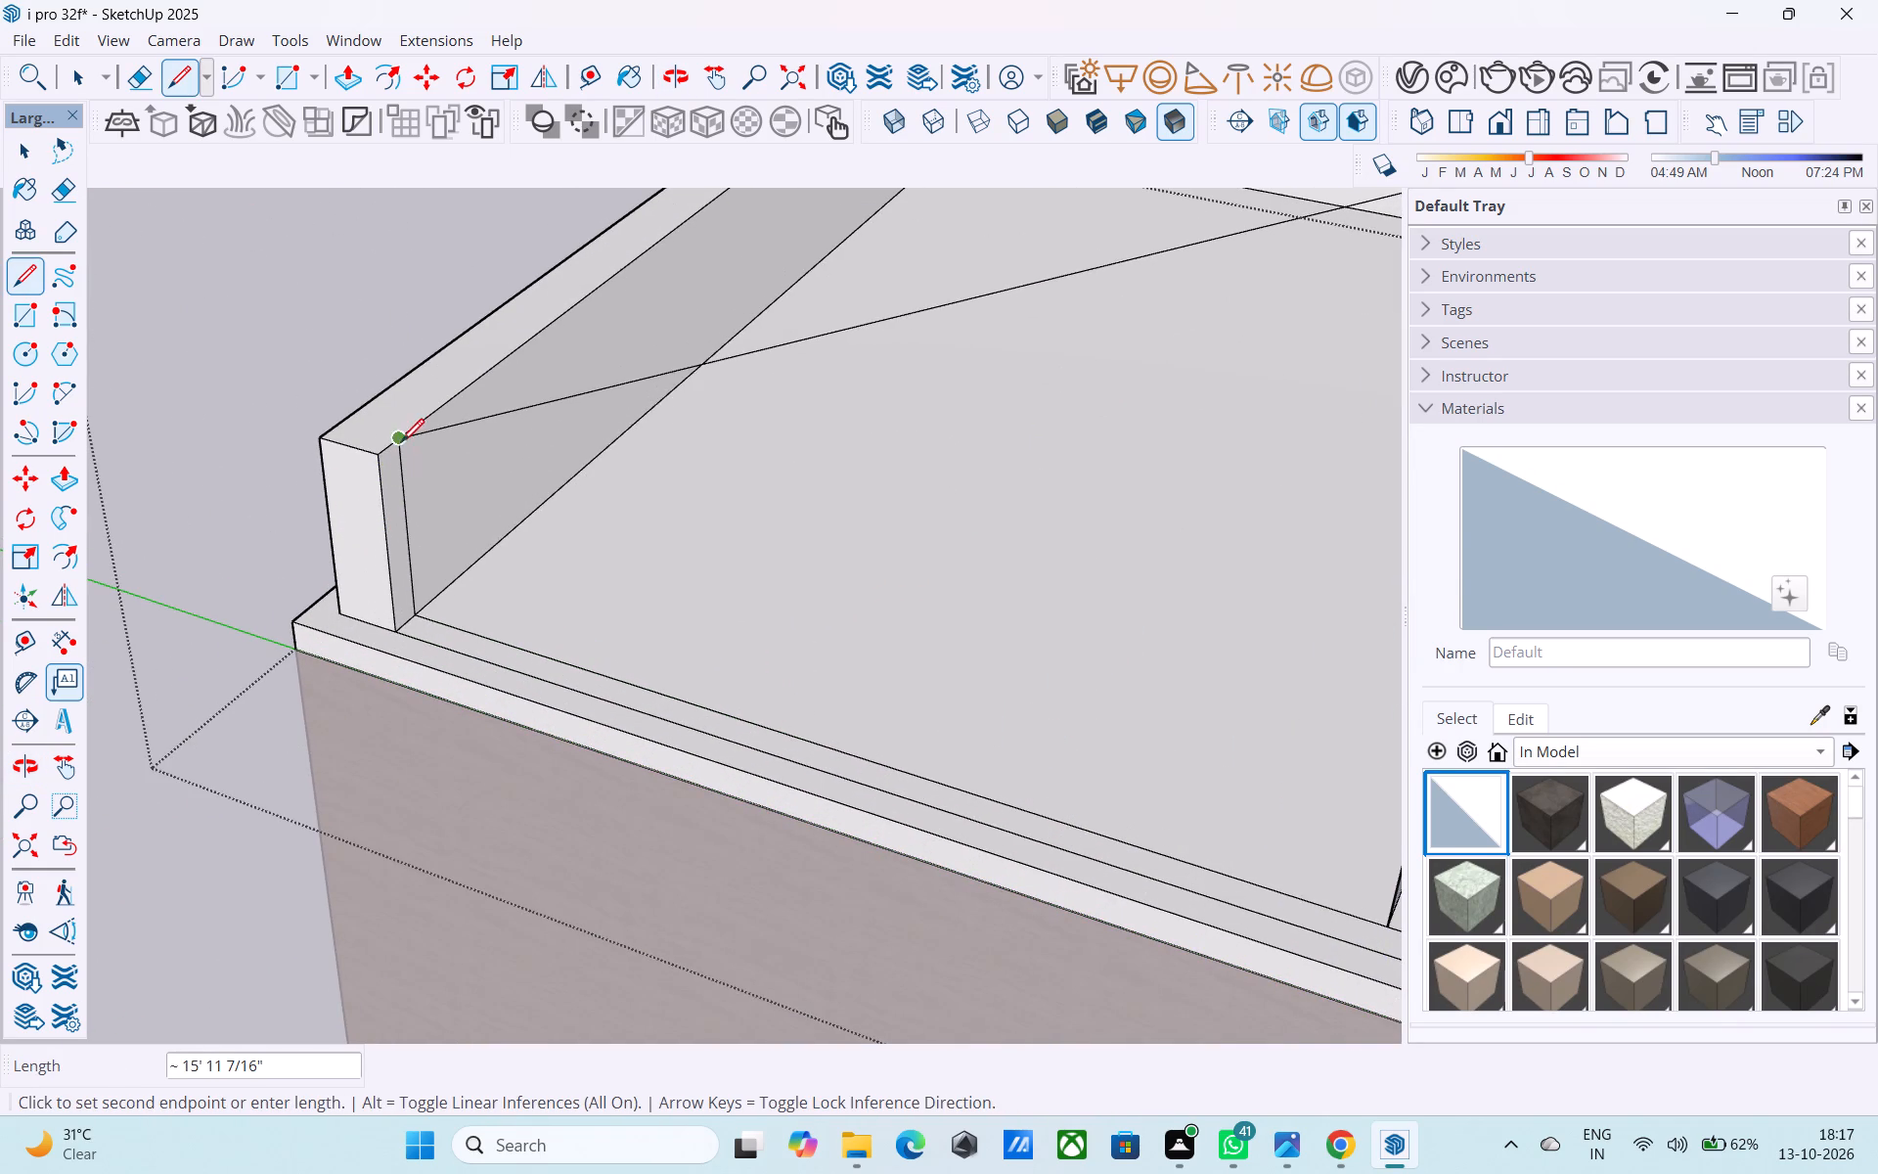
left_click(401, 441)
Draw a matching outer sloping line about 15' 11" long from the parapet's end corner and a vertical line from its upper end to the slab band.
left_click(373, 463)
scroll(436, 466, "down", 5)
middle_click_drag(470, 509, 430, 600)
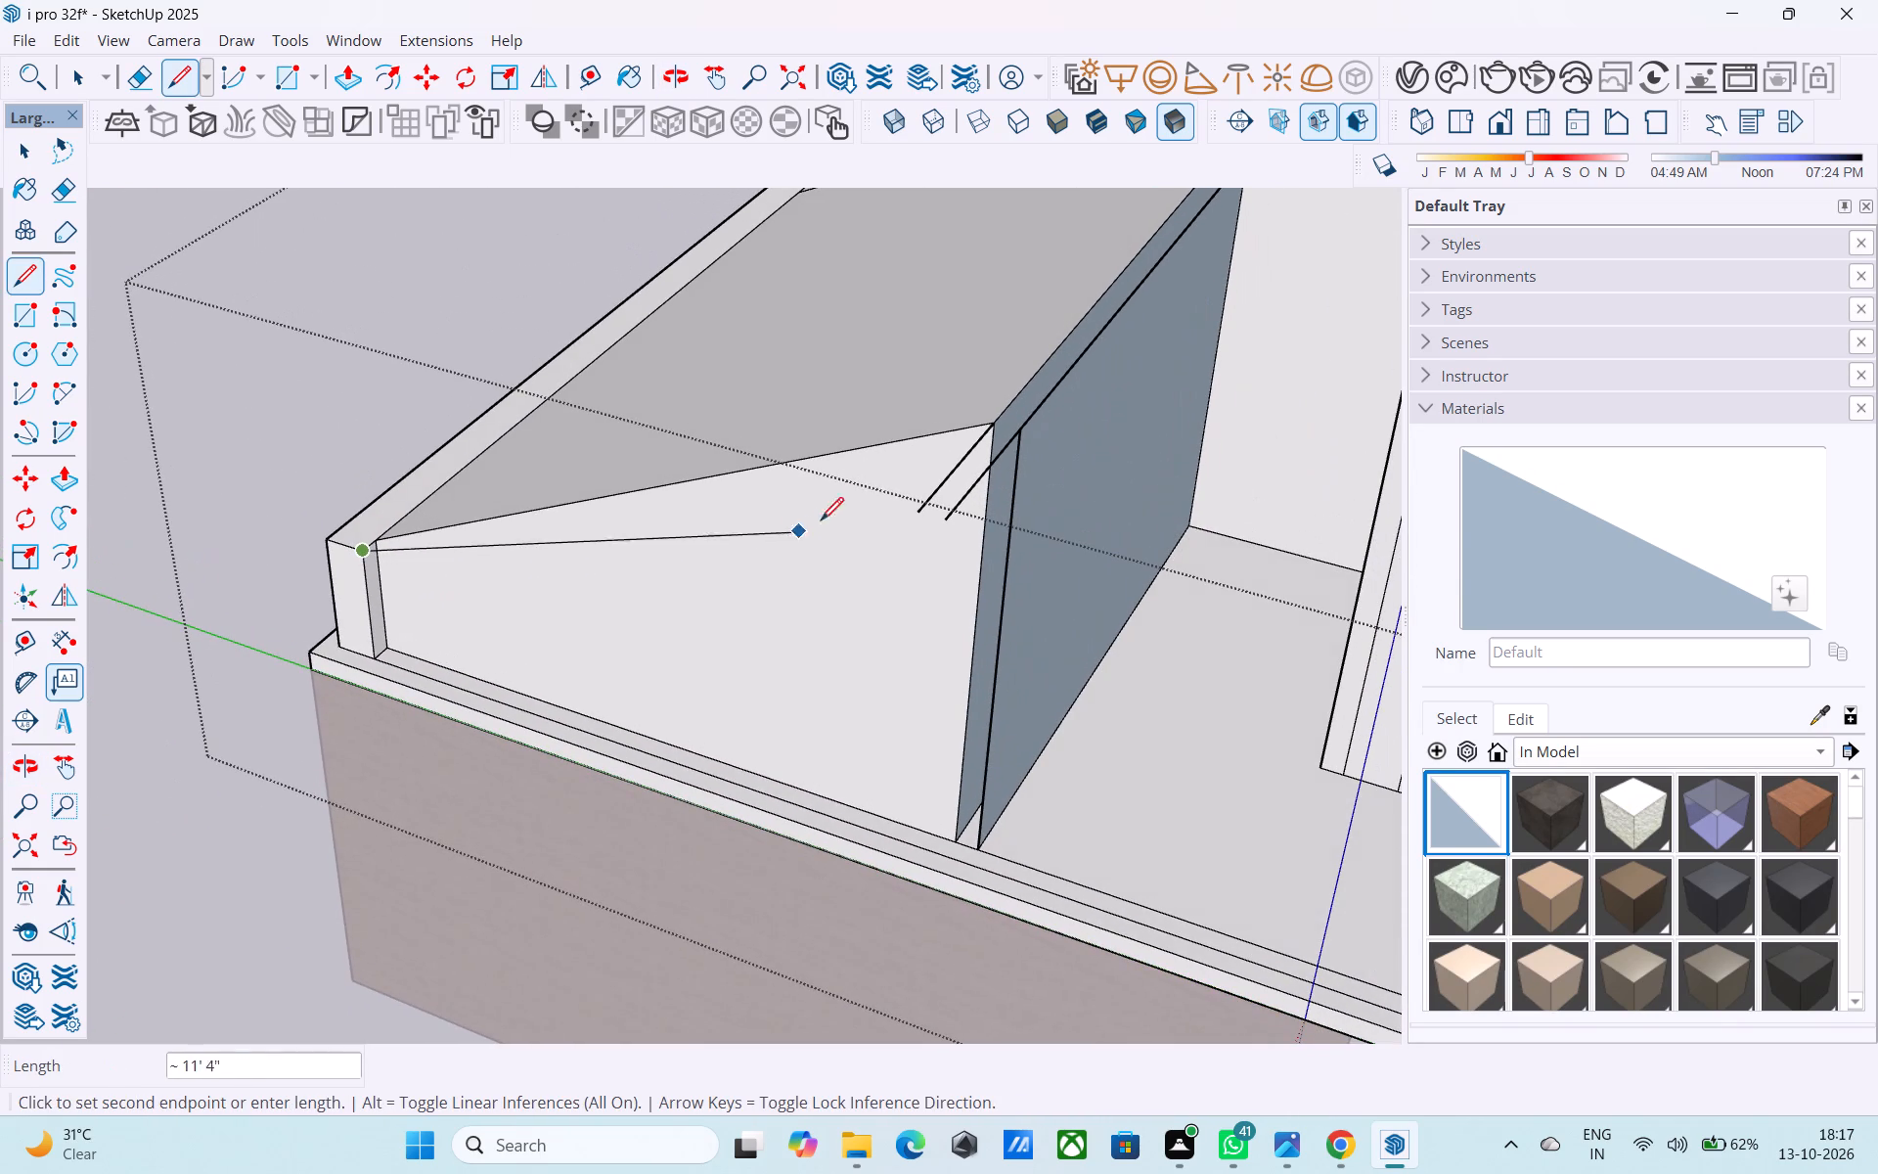
left_click(979, 445)
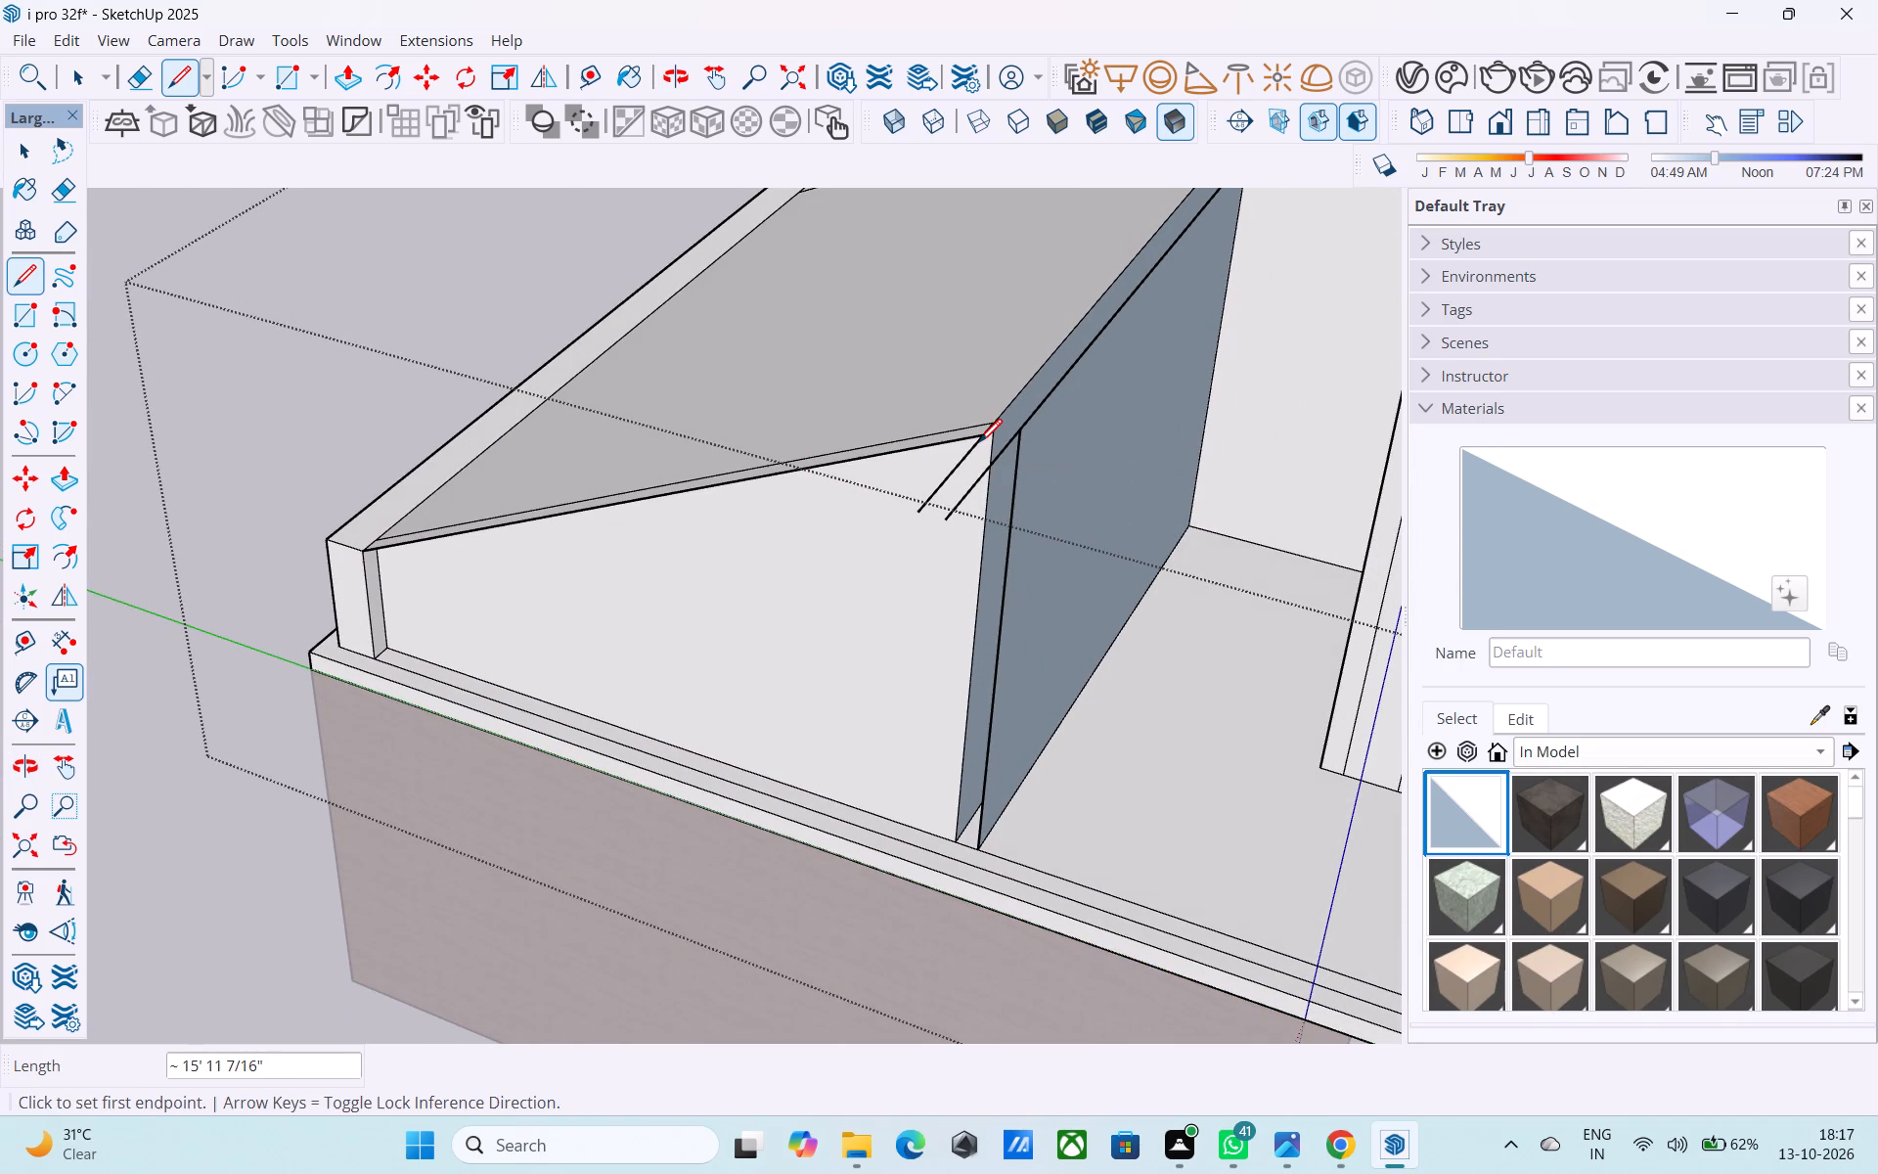
left_click(981, 442)
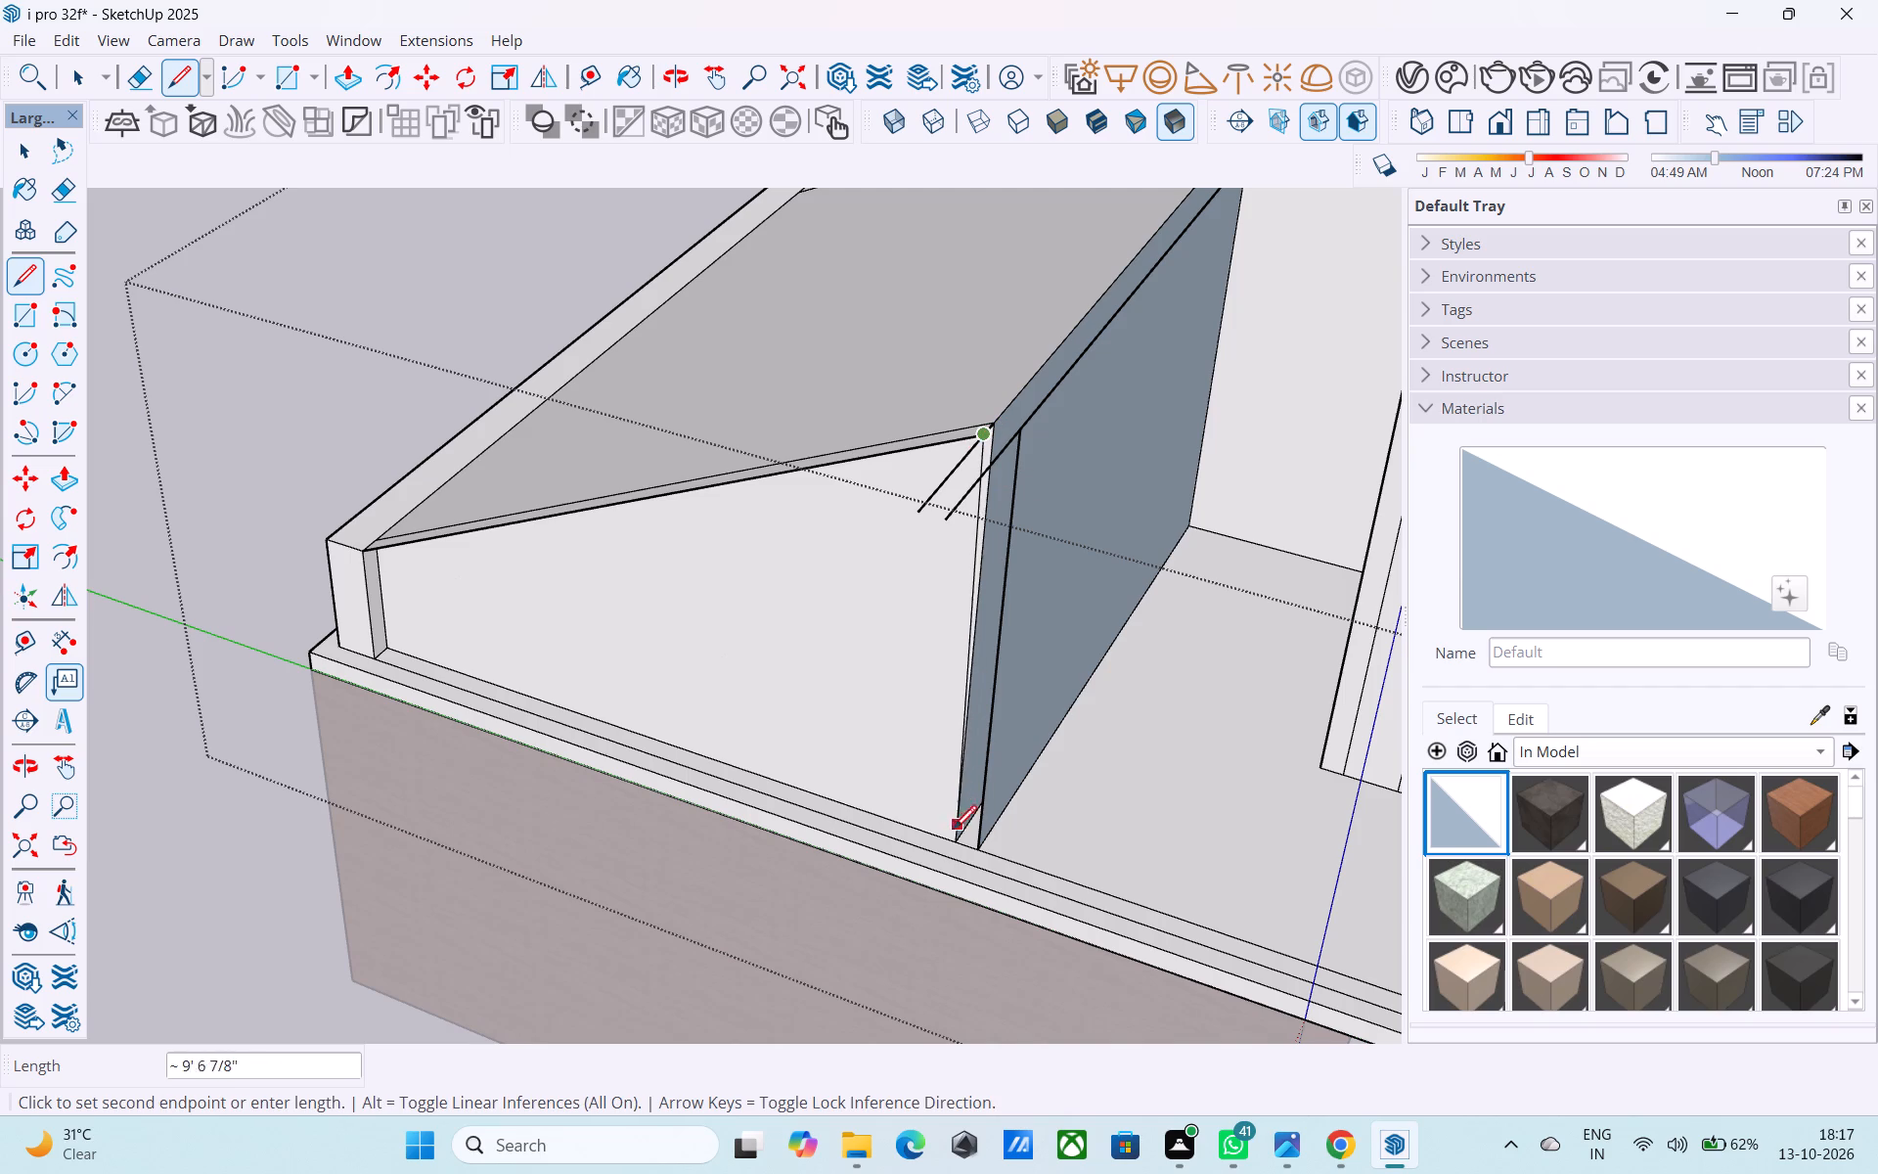
left_click(953, 852)
Reverse the partition wall's large back-facing face.
middle_click_drag(1000, 697, 866, 736)
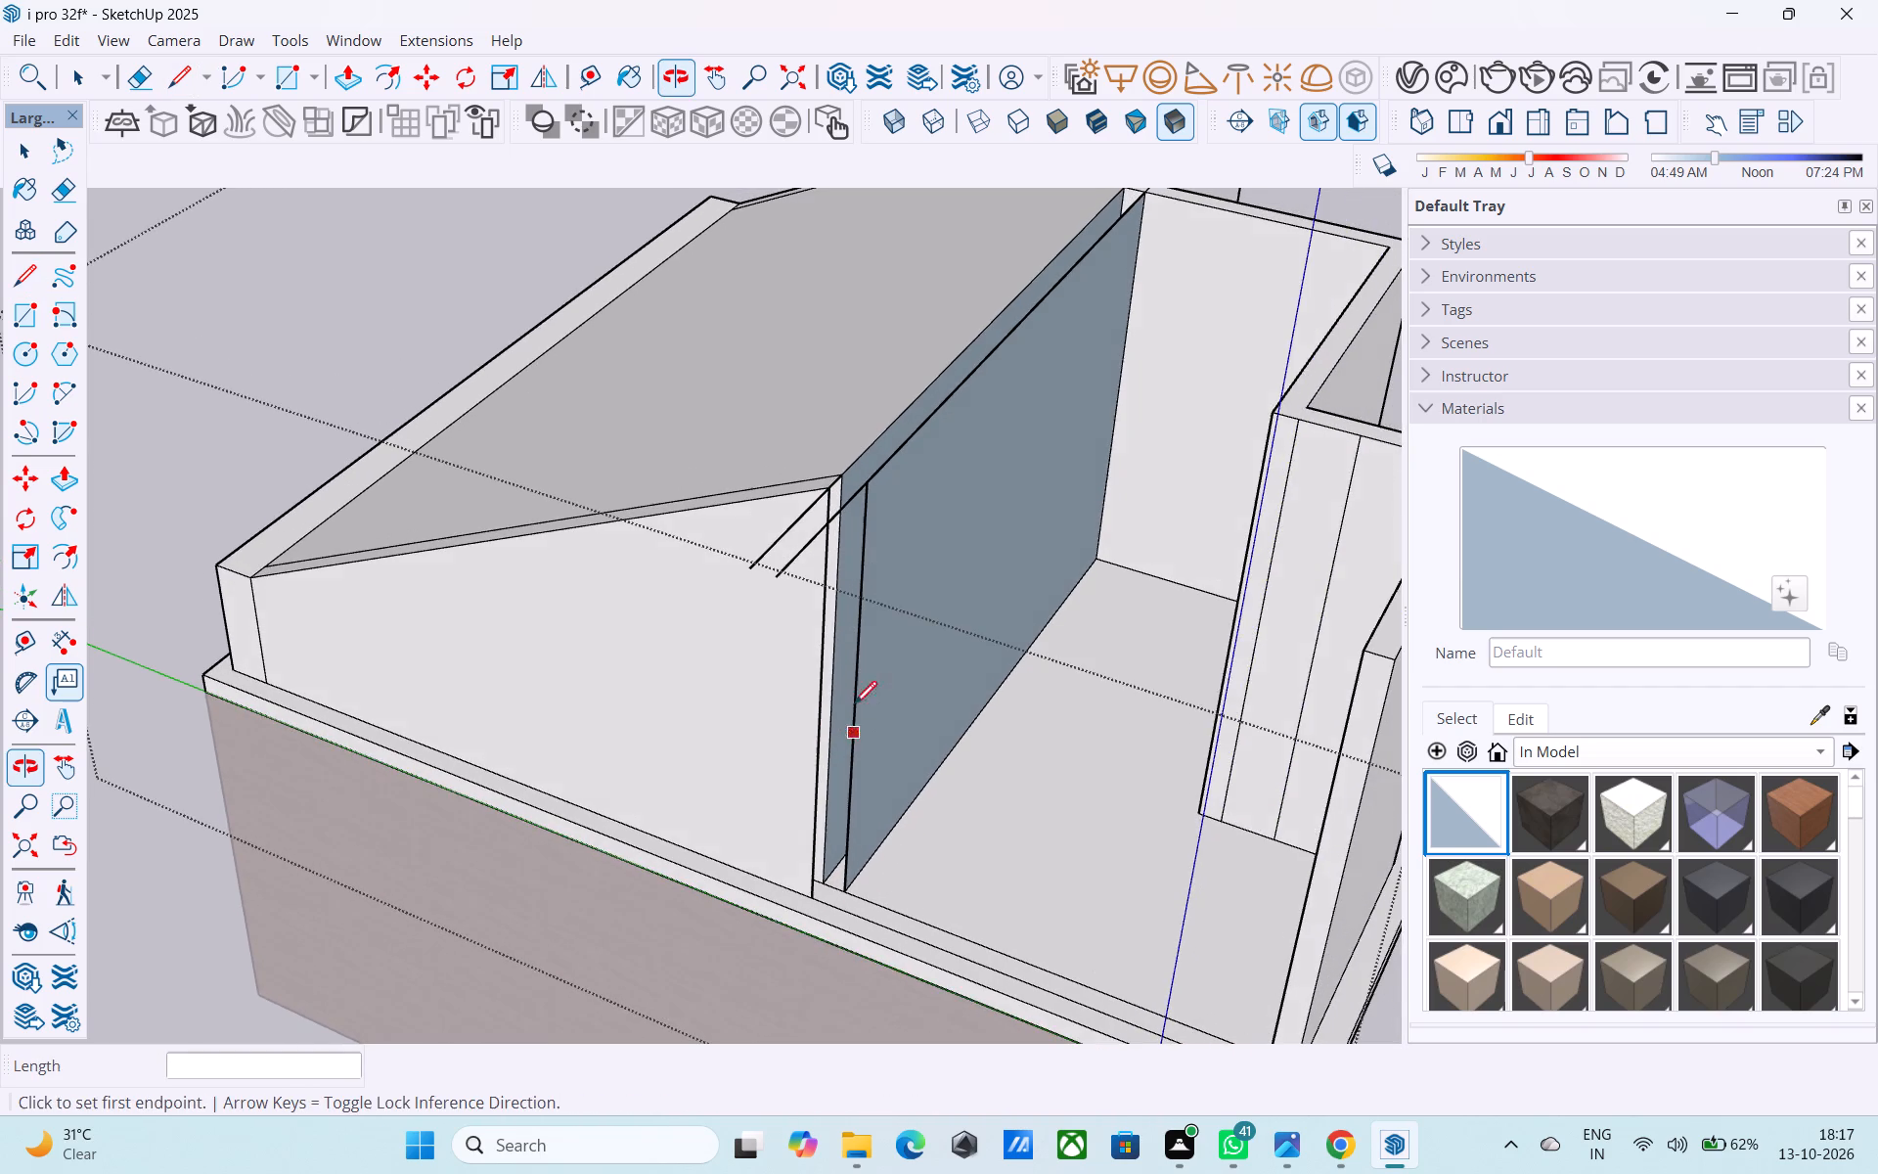
middle_click_drag(879, 554, 656, 512)
key("space")
left_click(702, 509)
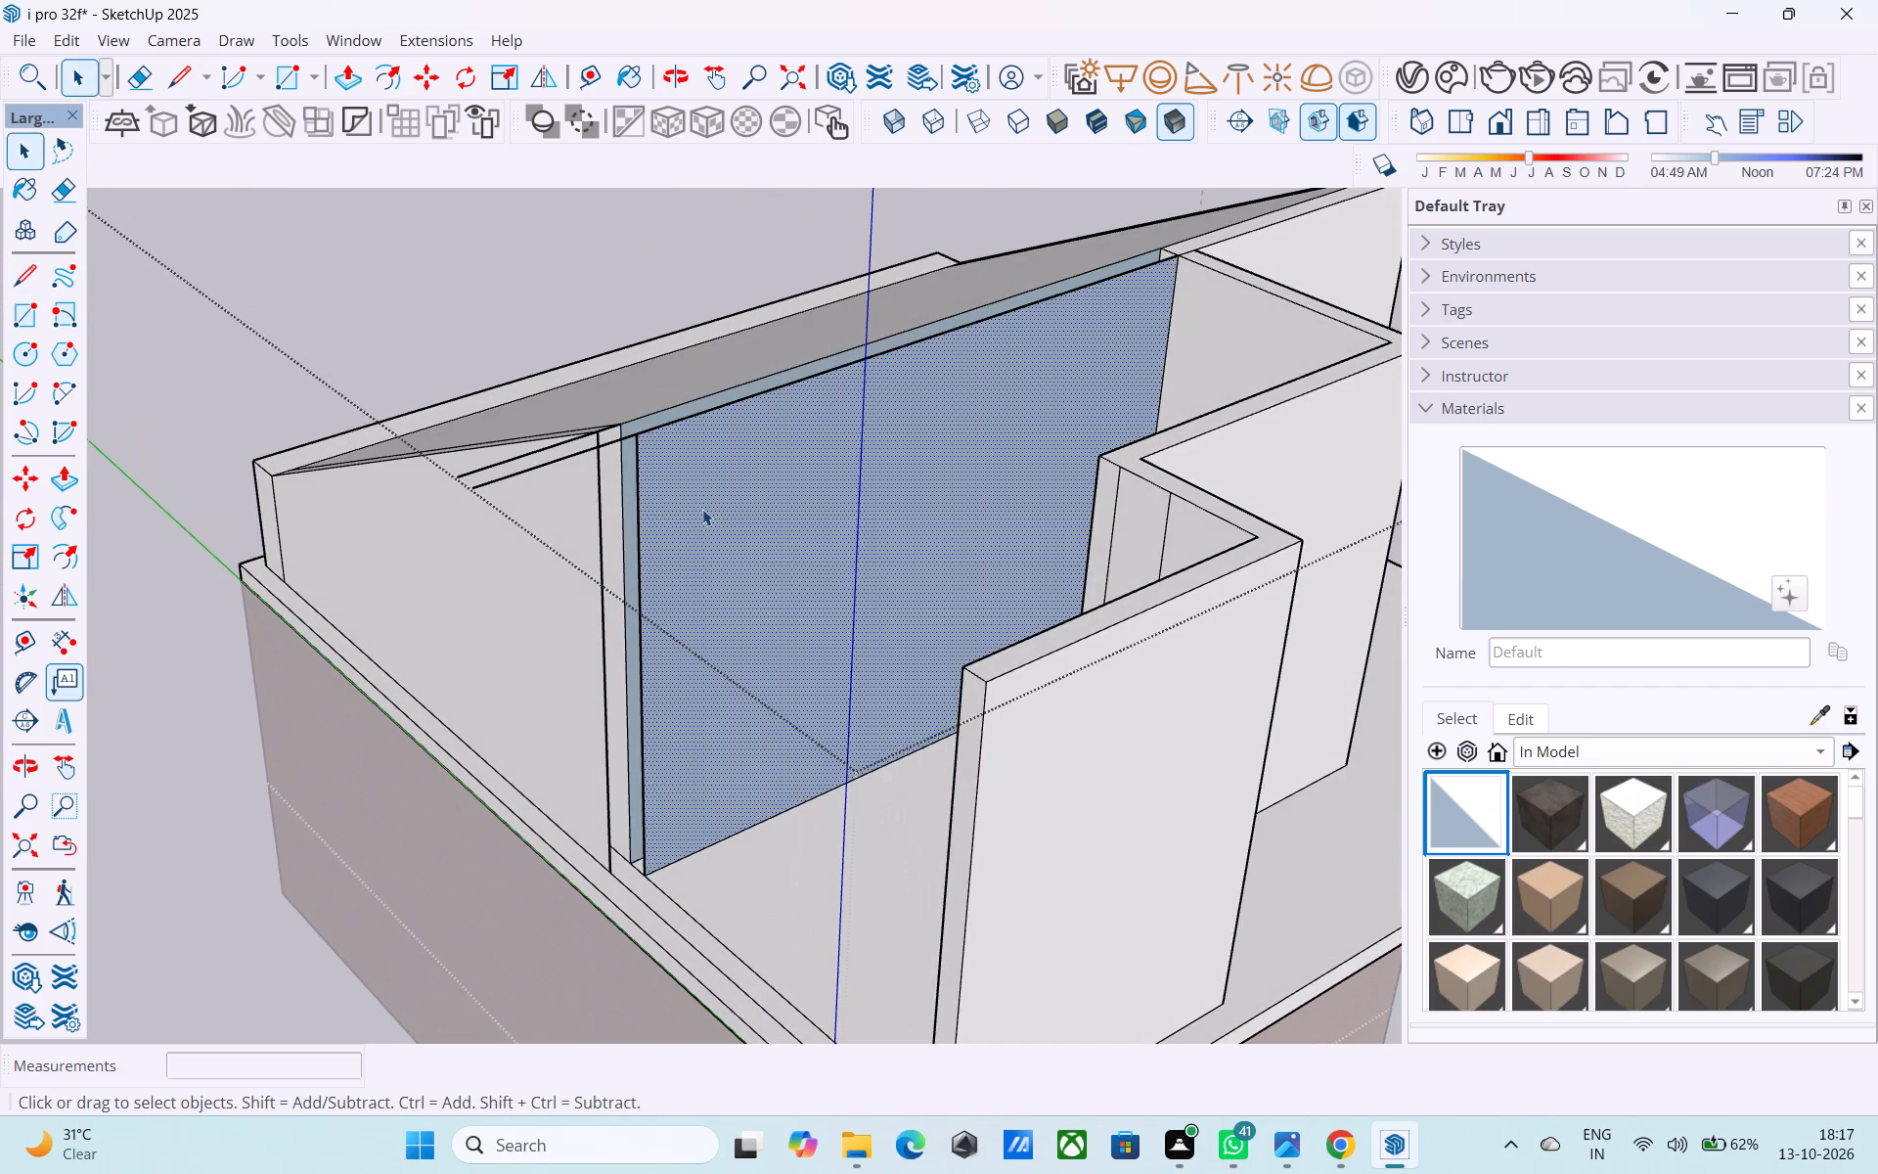
right_click(702, 509)
left_click(807, 835)
Delete the sloping face that covers the space between the two slanted walls.
middle_click_drag(736, 590, 1047, 631)
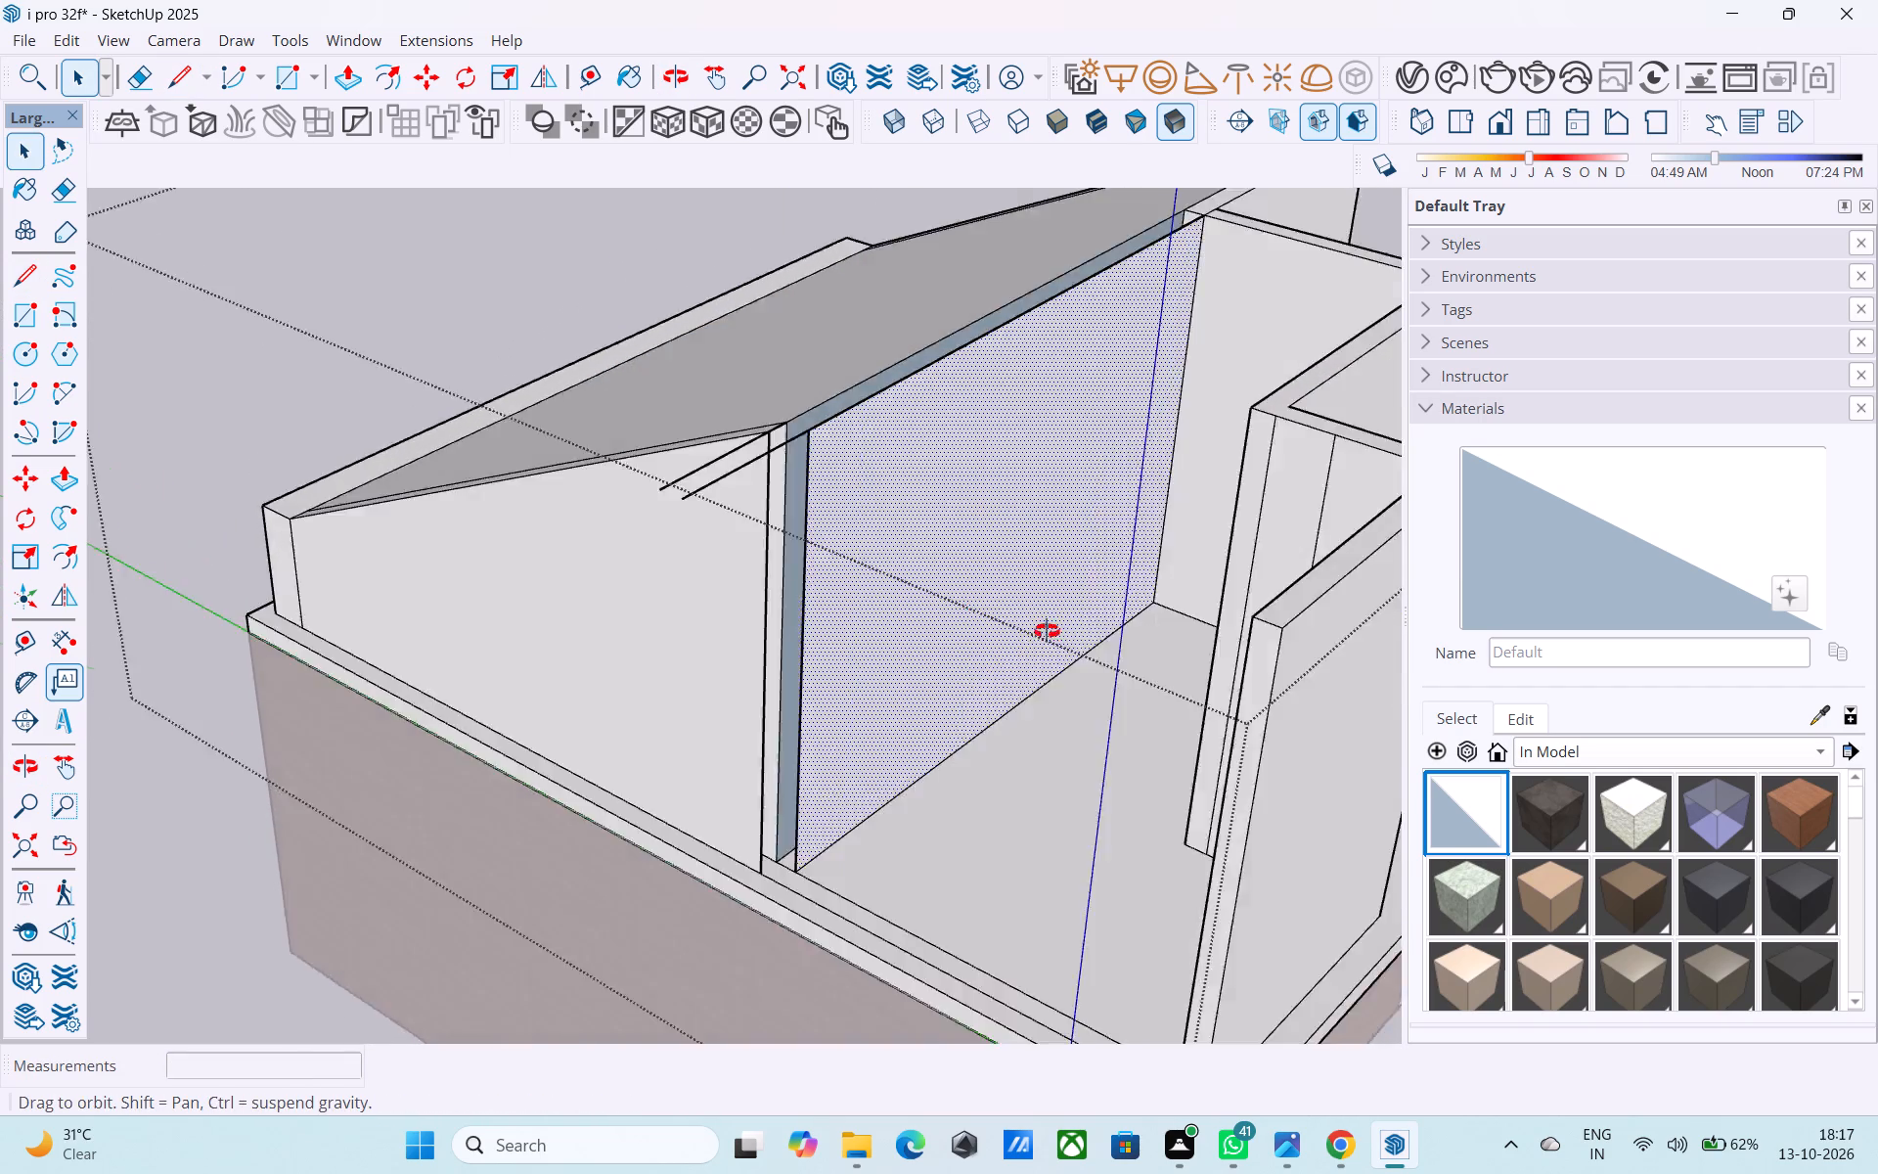
middle_click_drag(1047, 631, 1465, 725)
middle_click_drag(1311, 530, 1285, 529)
left_click(994, 446)
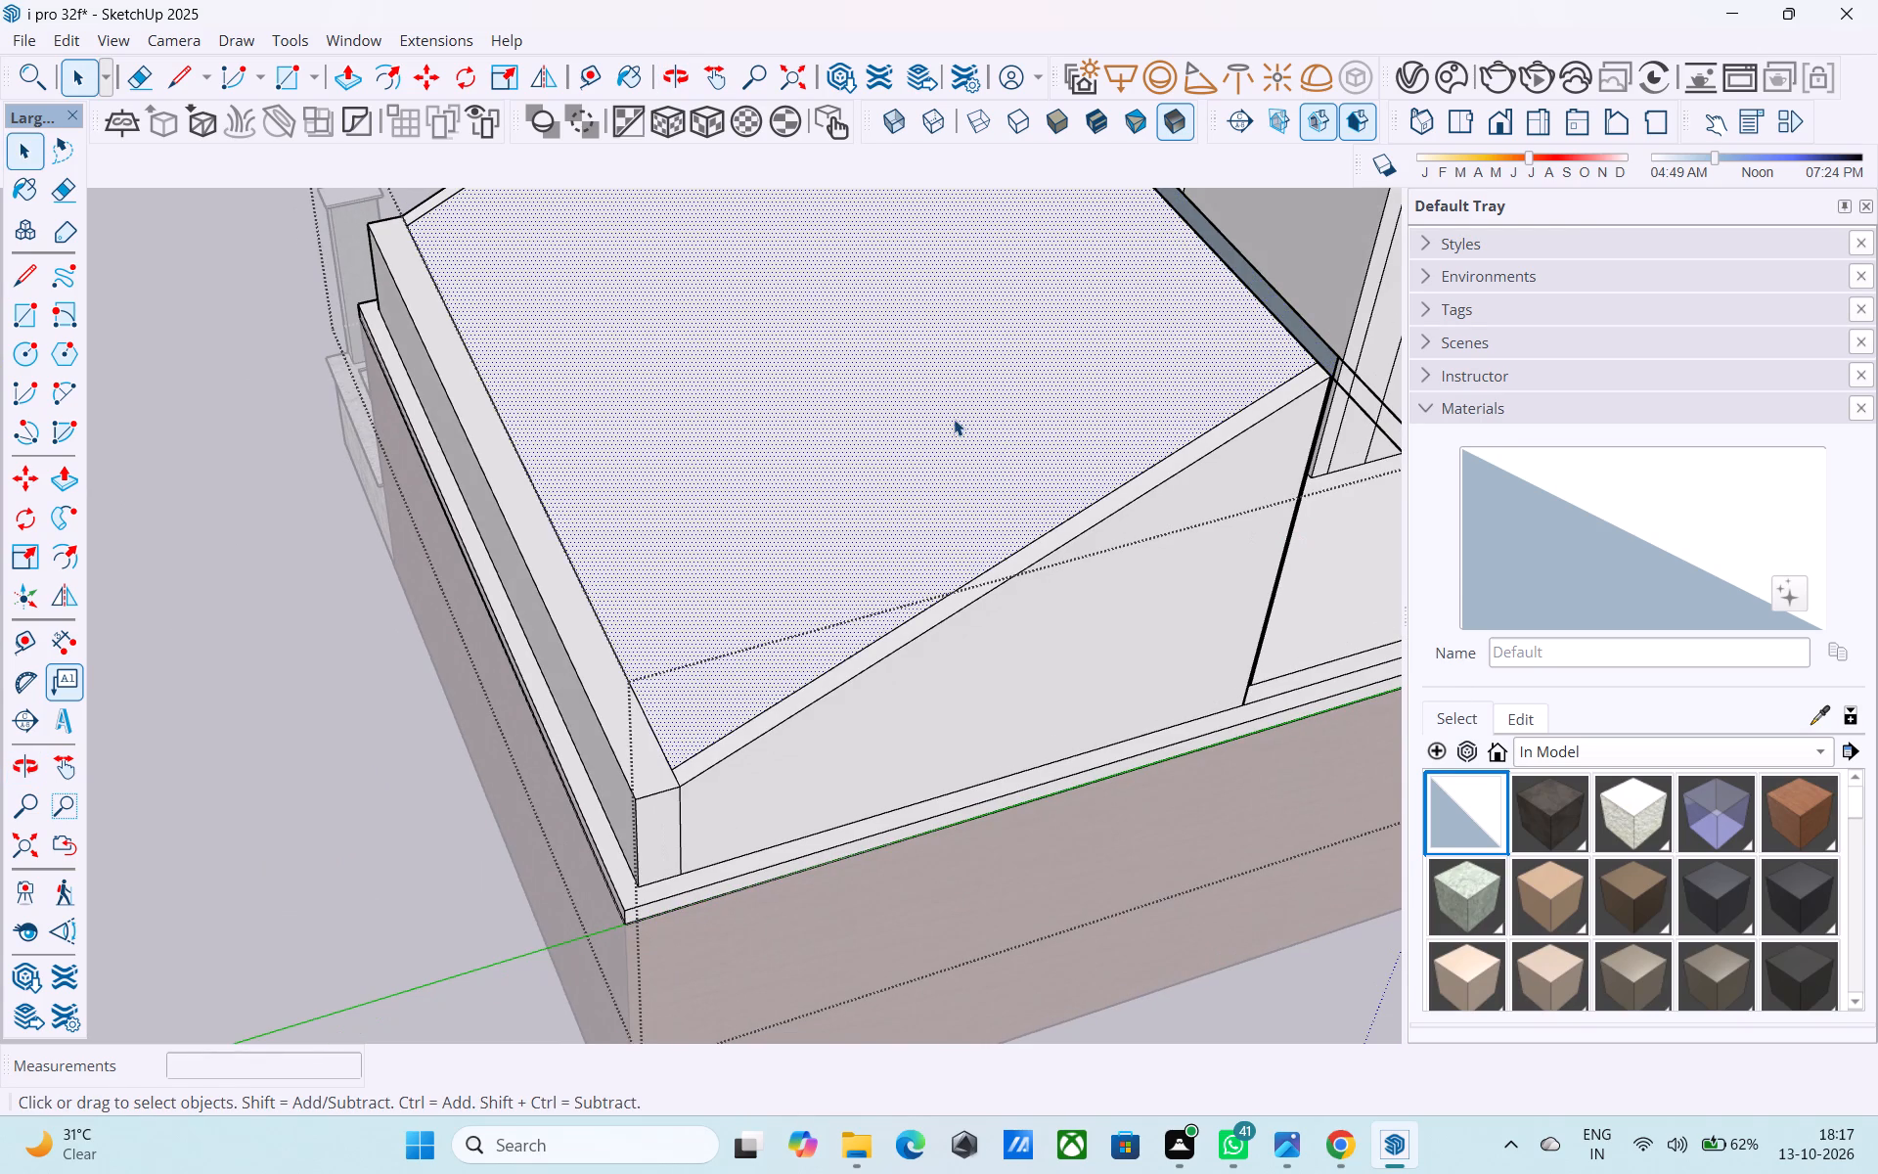
key("Delete")
Erase the stray vertical edges between the stepped wall and the new partition wall.
middle_click_drag(954, 425, 985, 574)
scroll(929, 449, "down", 1)
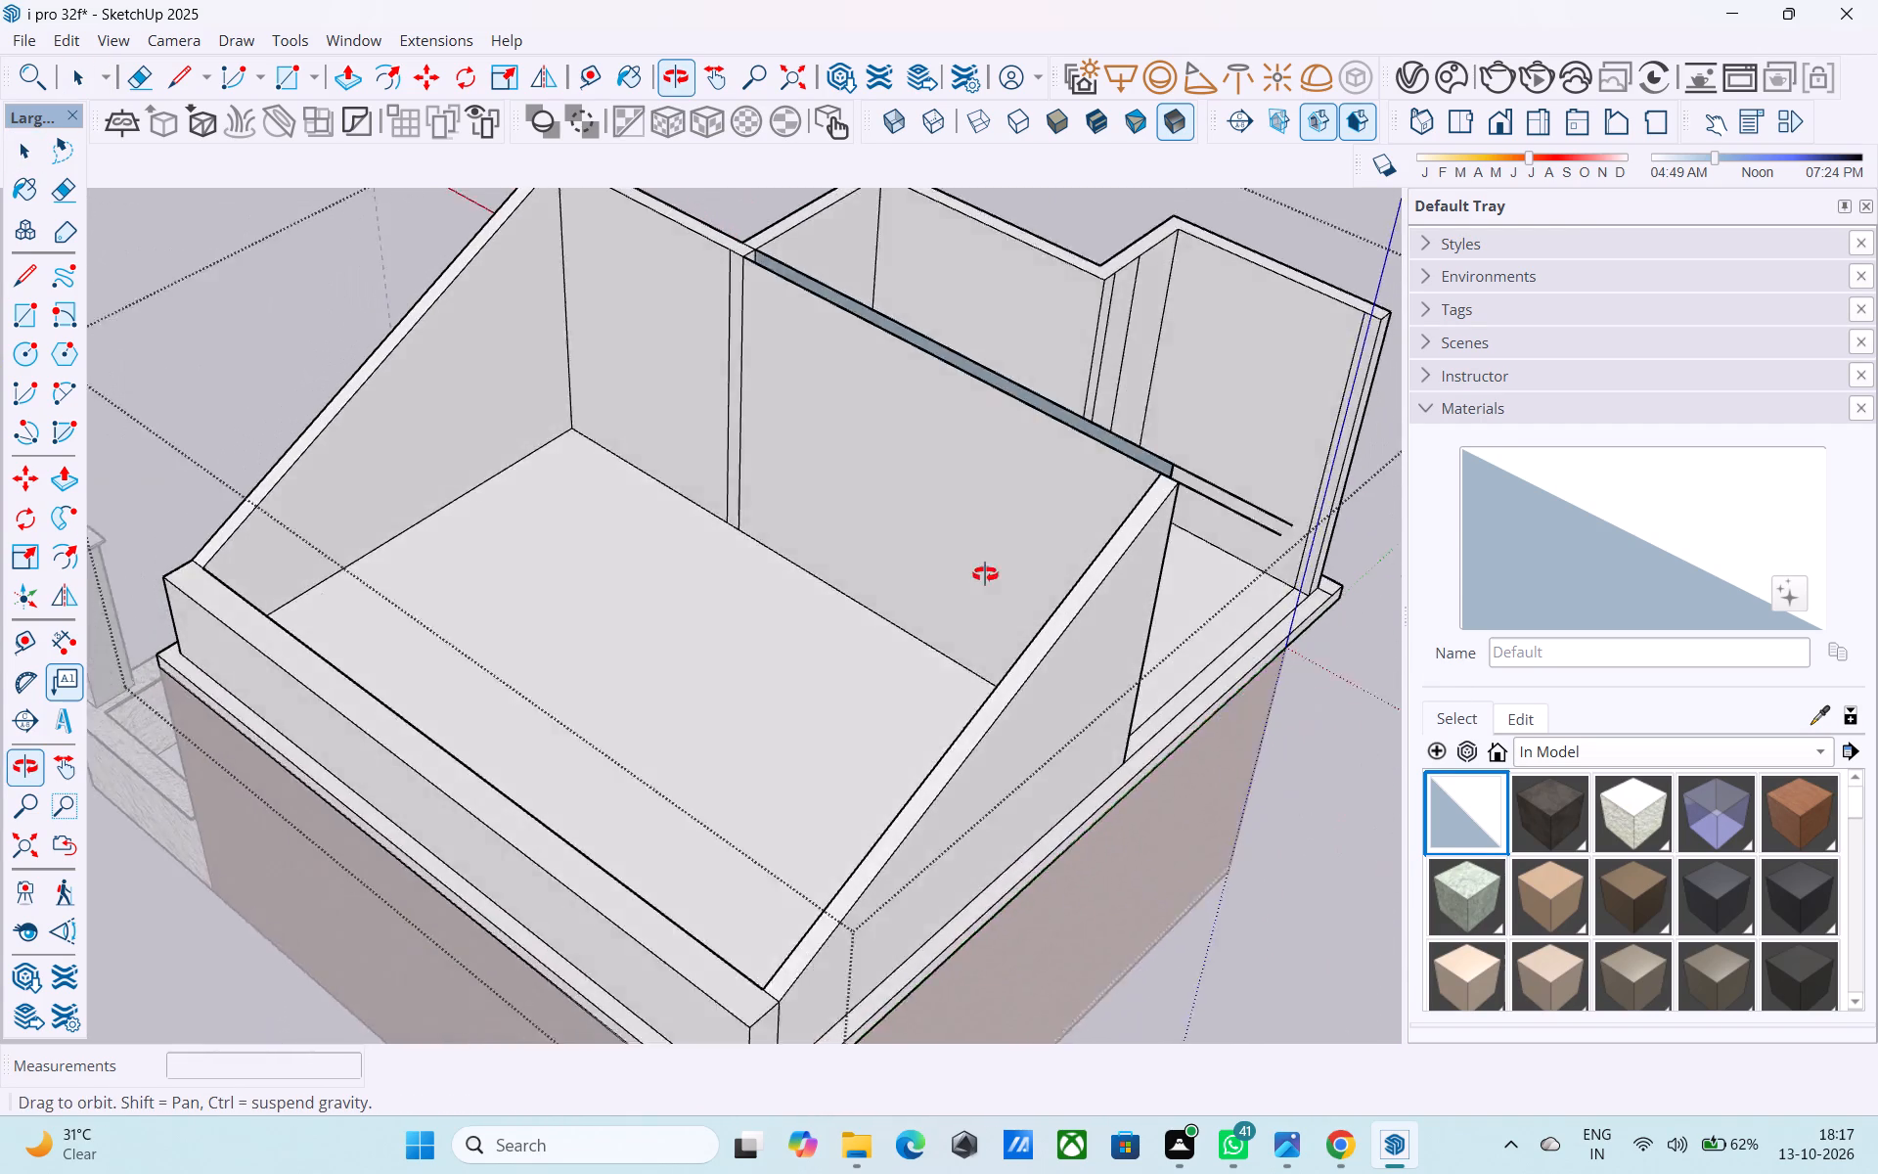
middle_click_drag(985, 574, 1008, 757)
scroll(848, 698, "up", 1)
key("e")
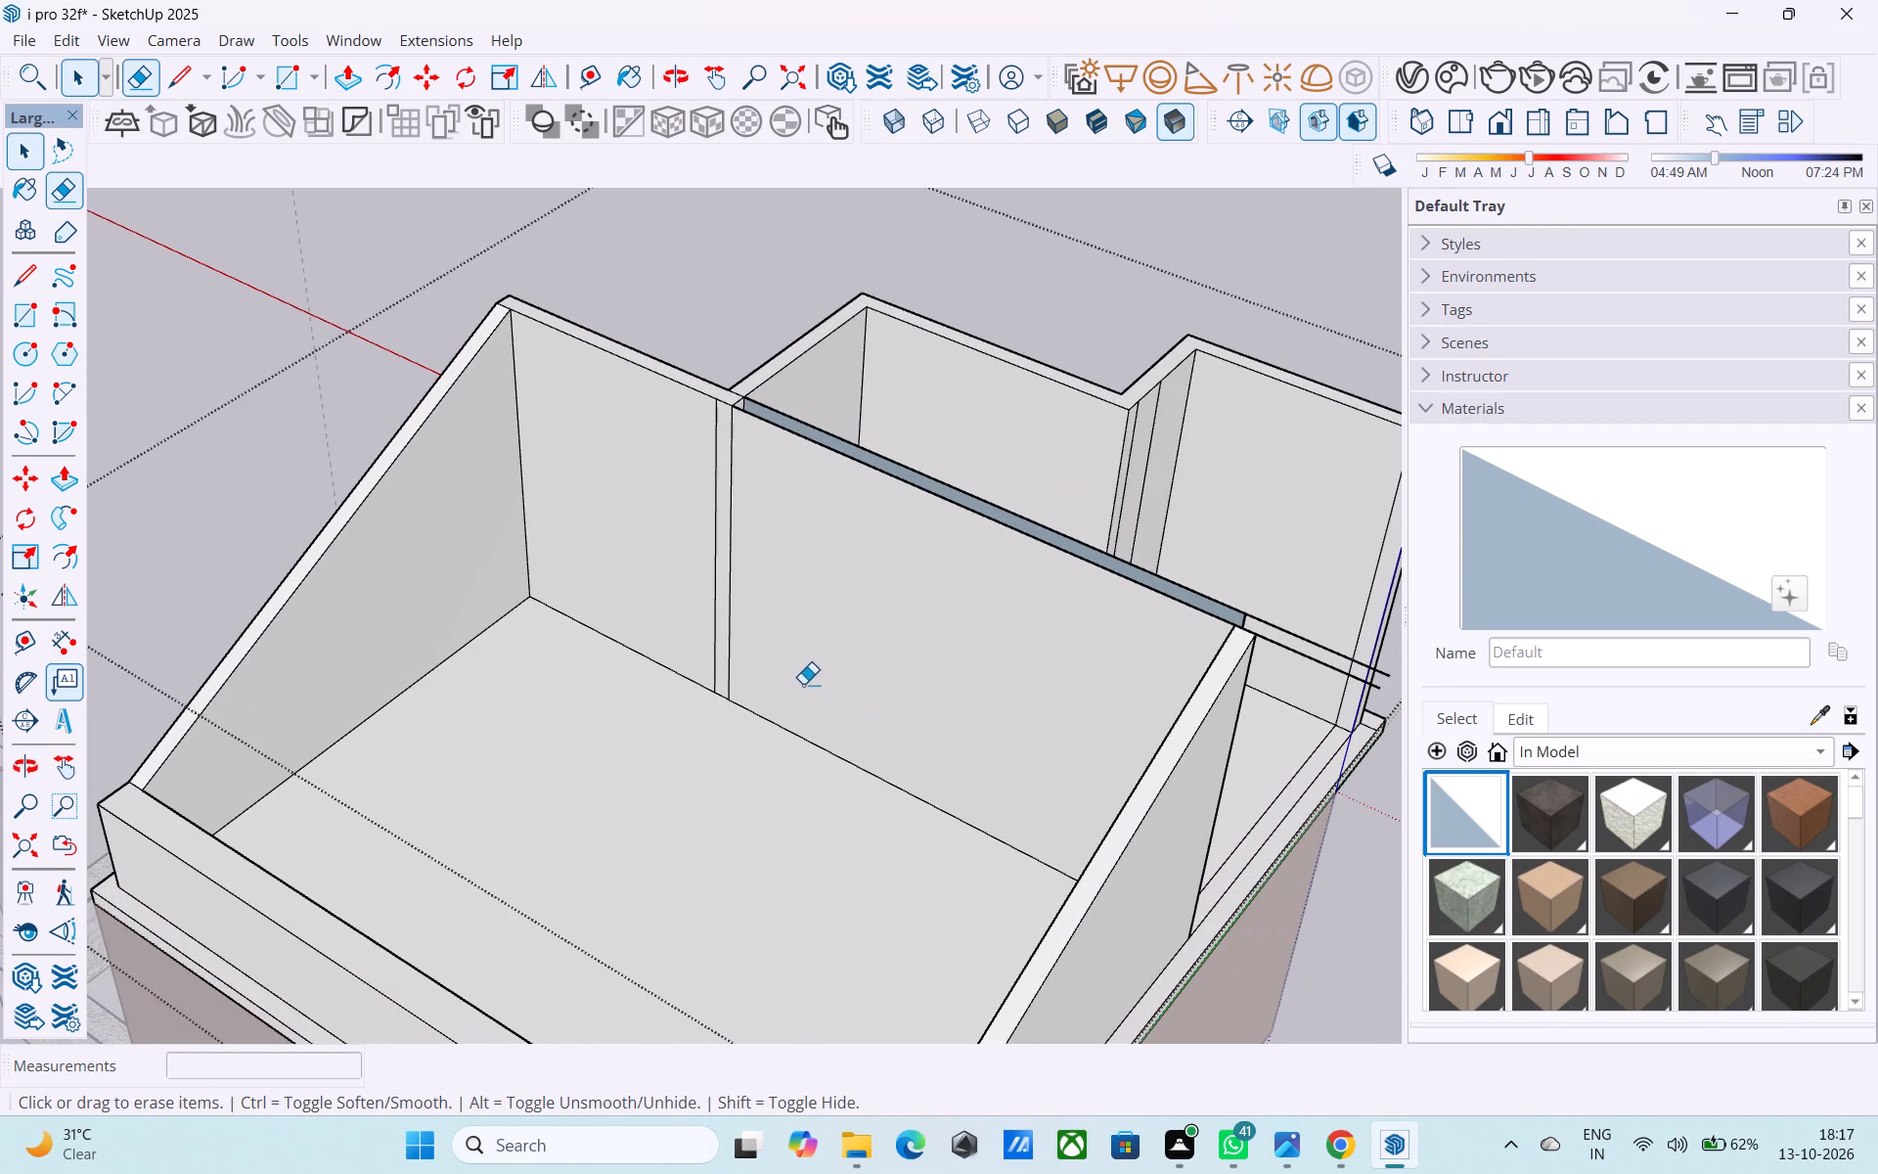
left_click_drag(755, 634, 682, 587)
Examine the partition wall, its joint with the stepped wall and its open outer end from several sides.
middle_click_drag(681, 586, 389, 584)
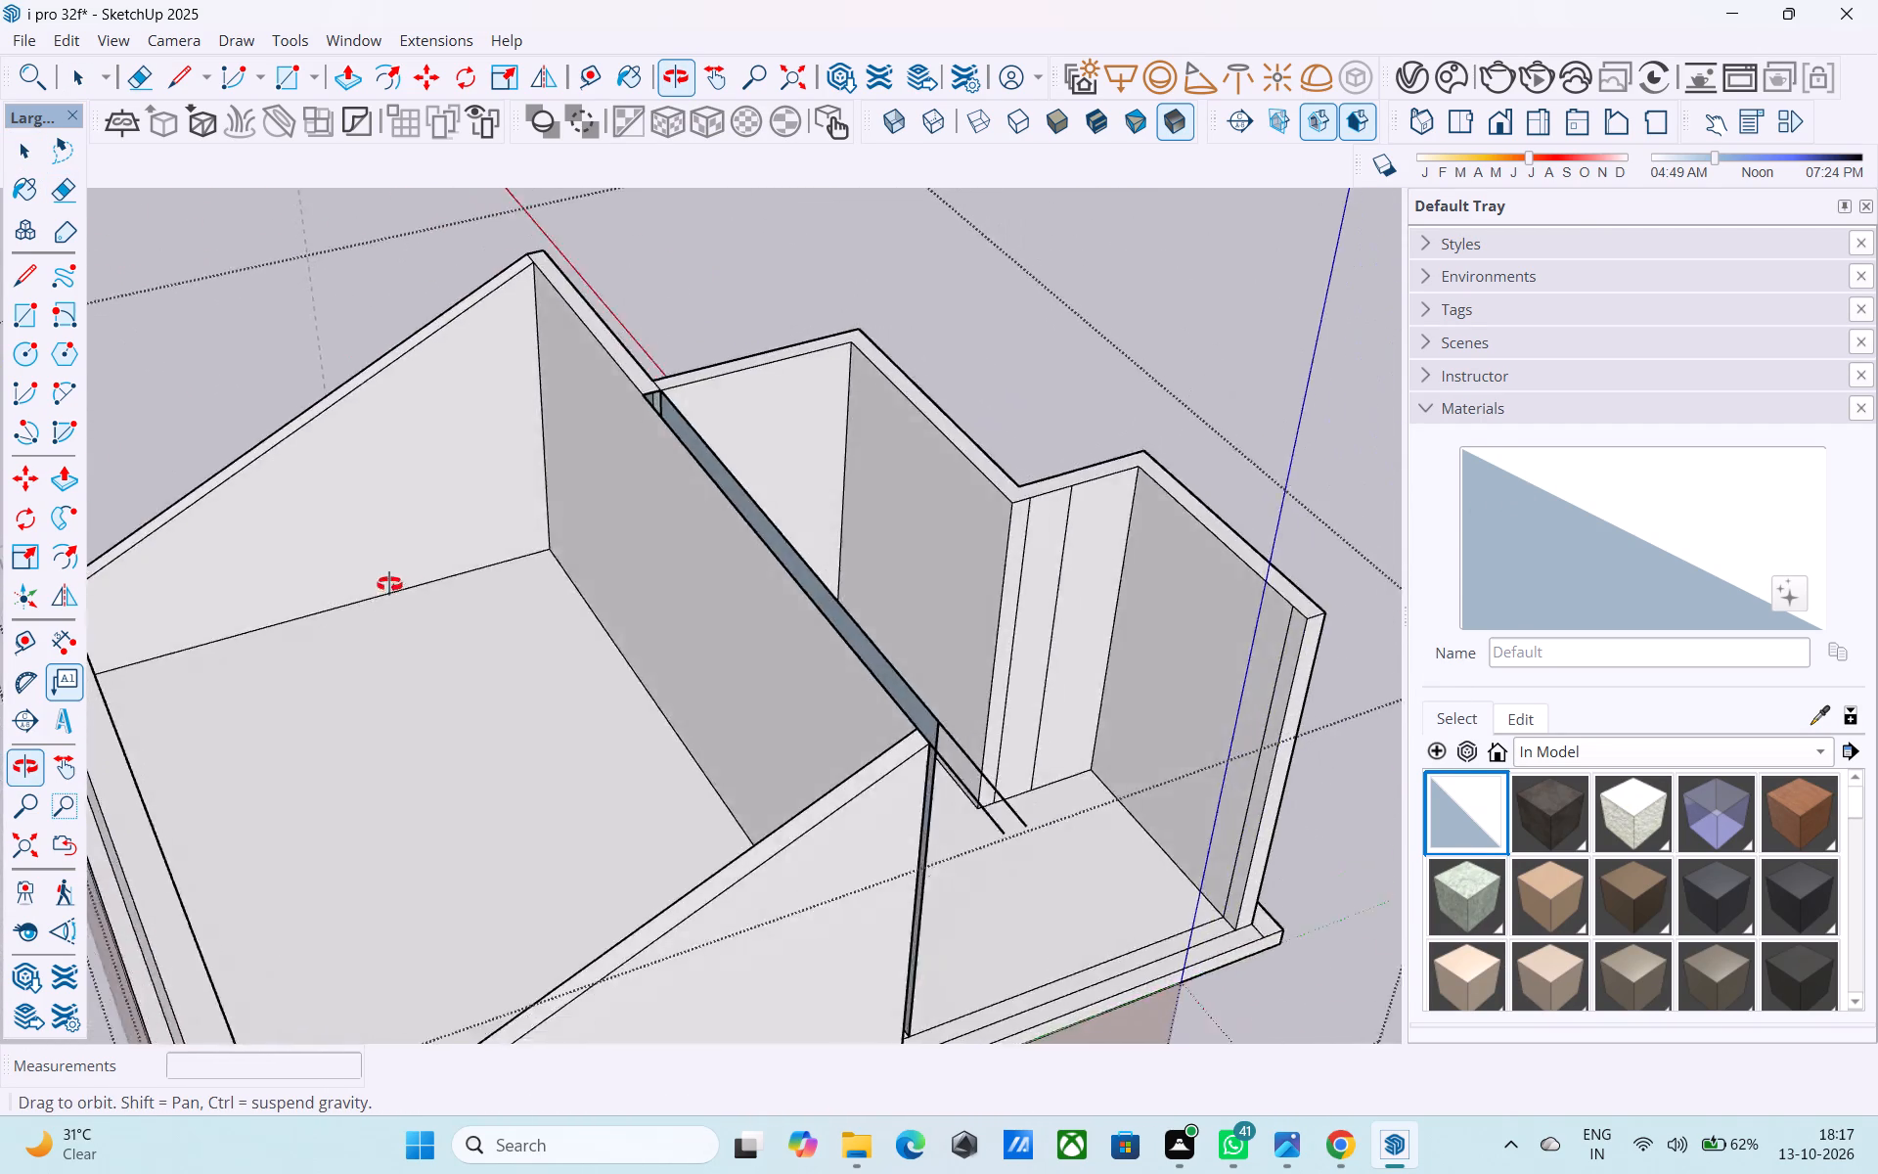
middle_click_drag(389, 584, 254, 584)
middle_click_drag(544, 478, 1247, 387)
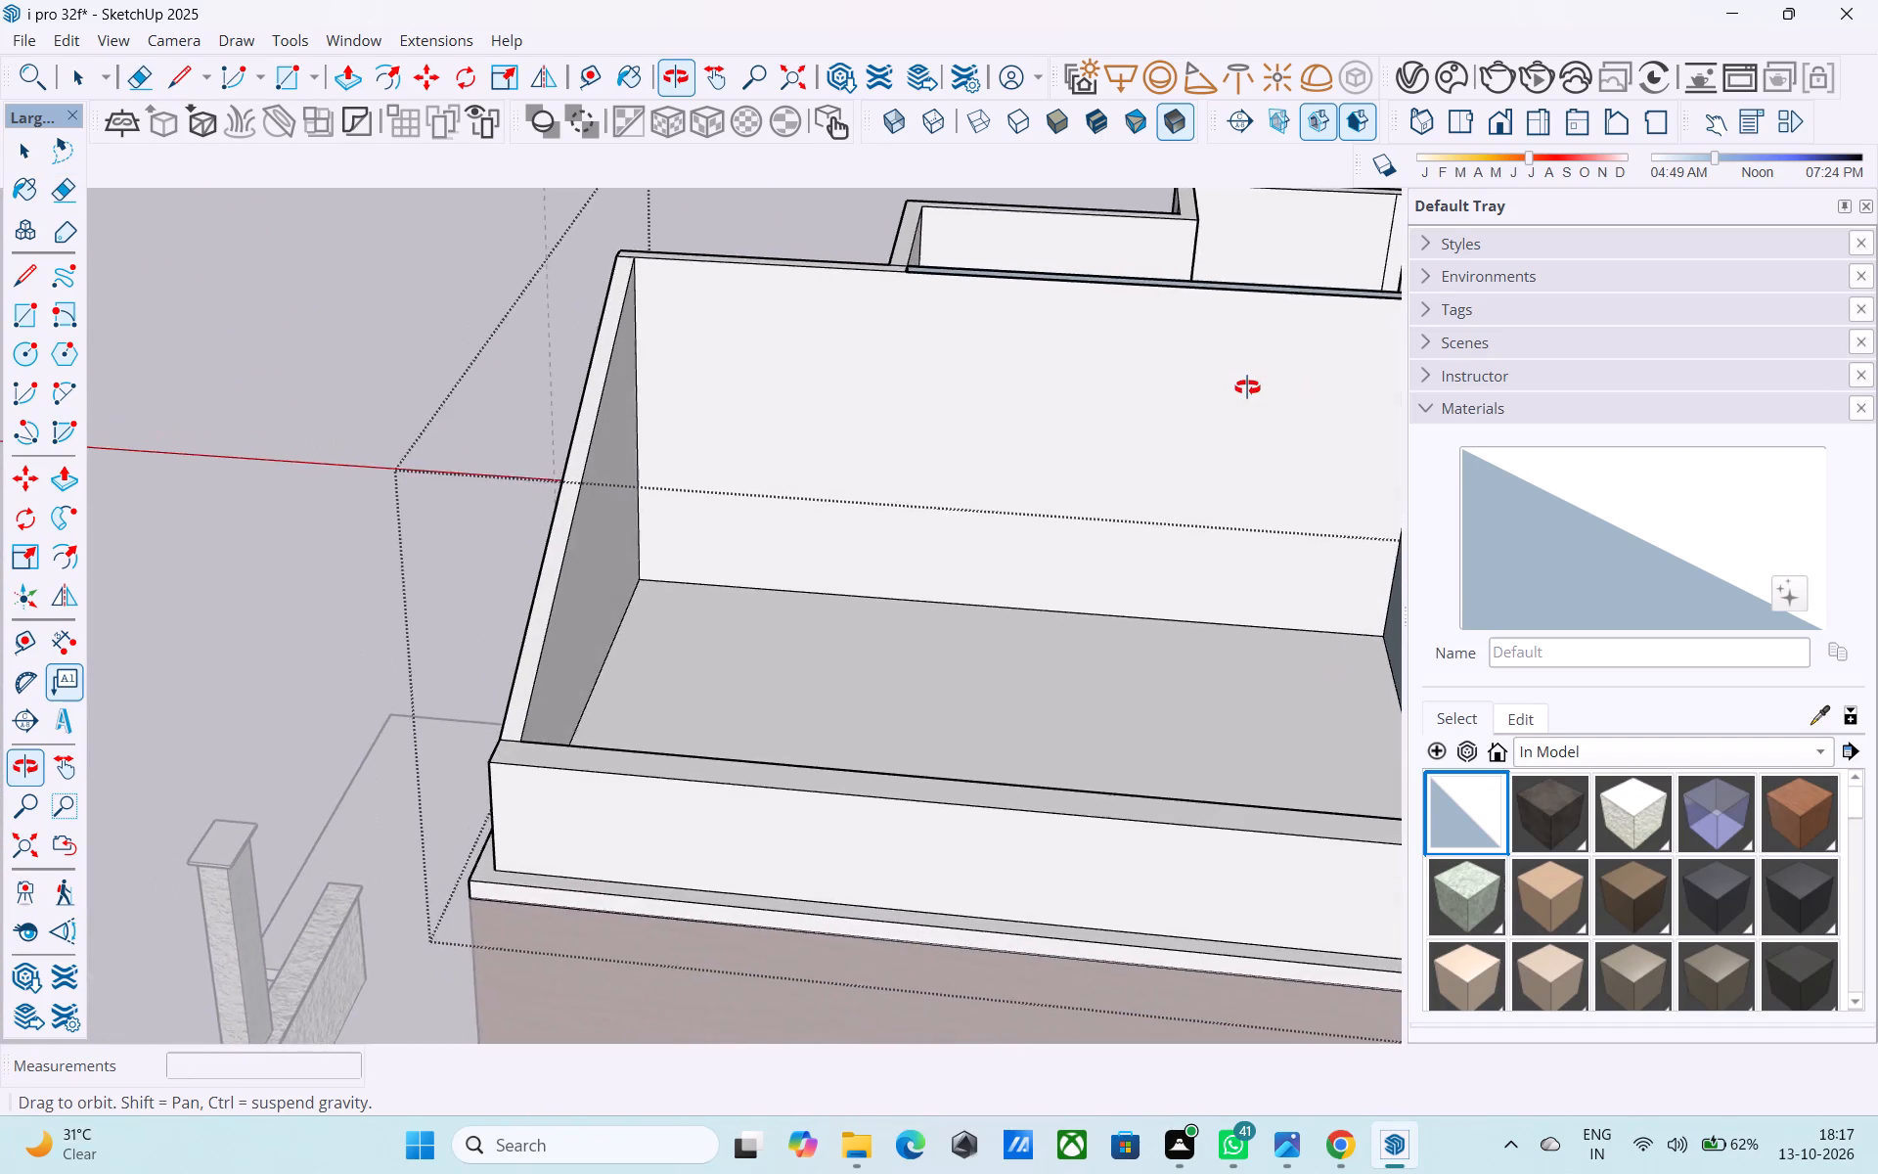
middle_click_drag(1247, 387, 411, 602)
middle_click_drag(747, 669, 700, 491, "shift")
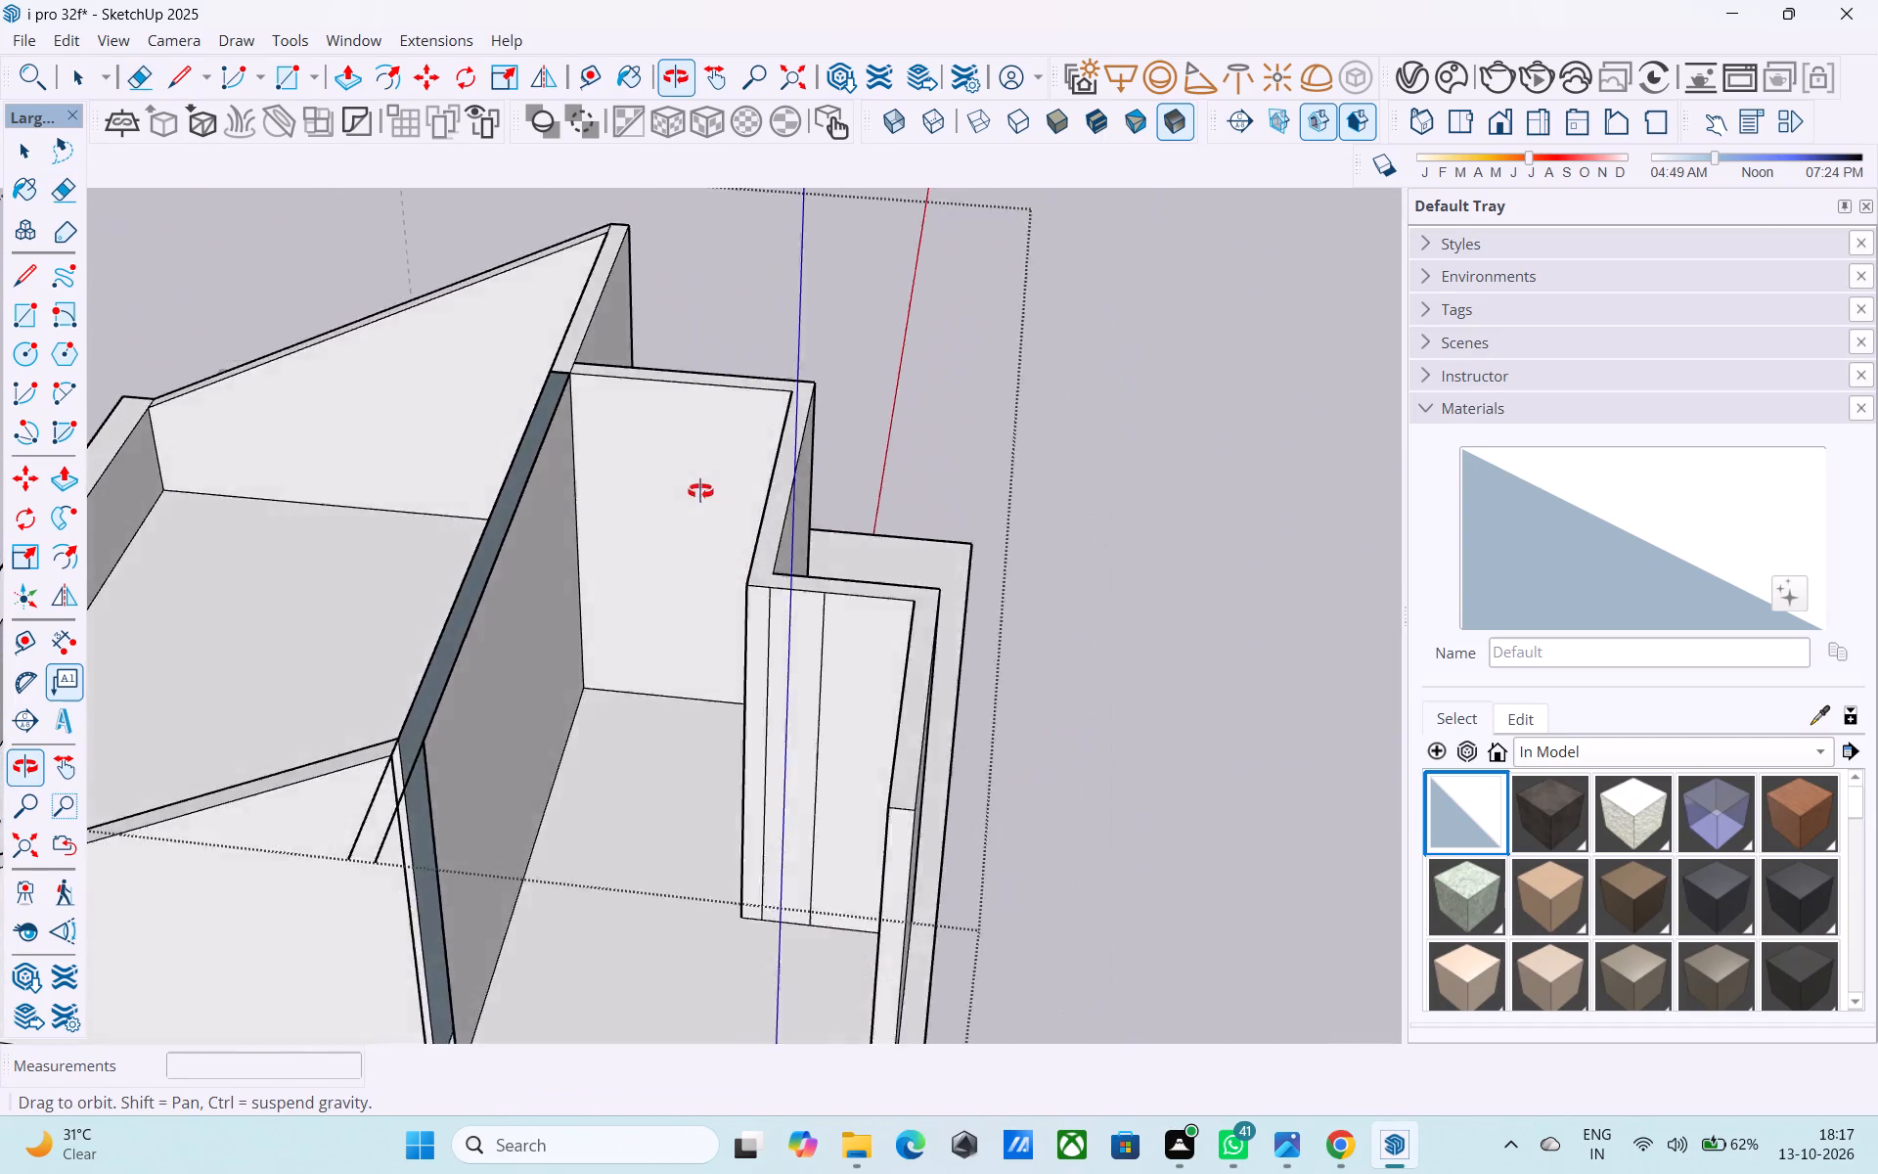
middle_click_drag(700, 491, 740, 516, "shift")
middle_click_drag(644, 575, 691, 539)
middle_click_drag(607, 741, 521, 456)
Close the partition wall's outer end with a 6" base extension, a 10' vertical line and a short line across the top.
middle_click_drag(486, 621, 495, 651)
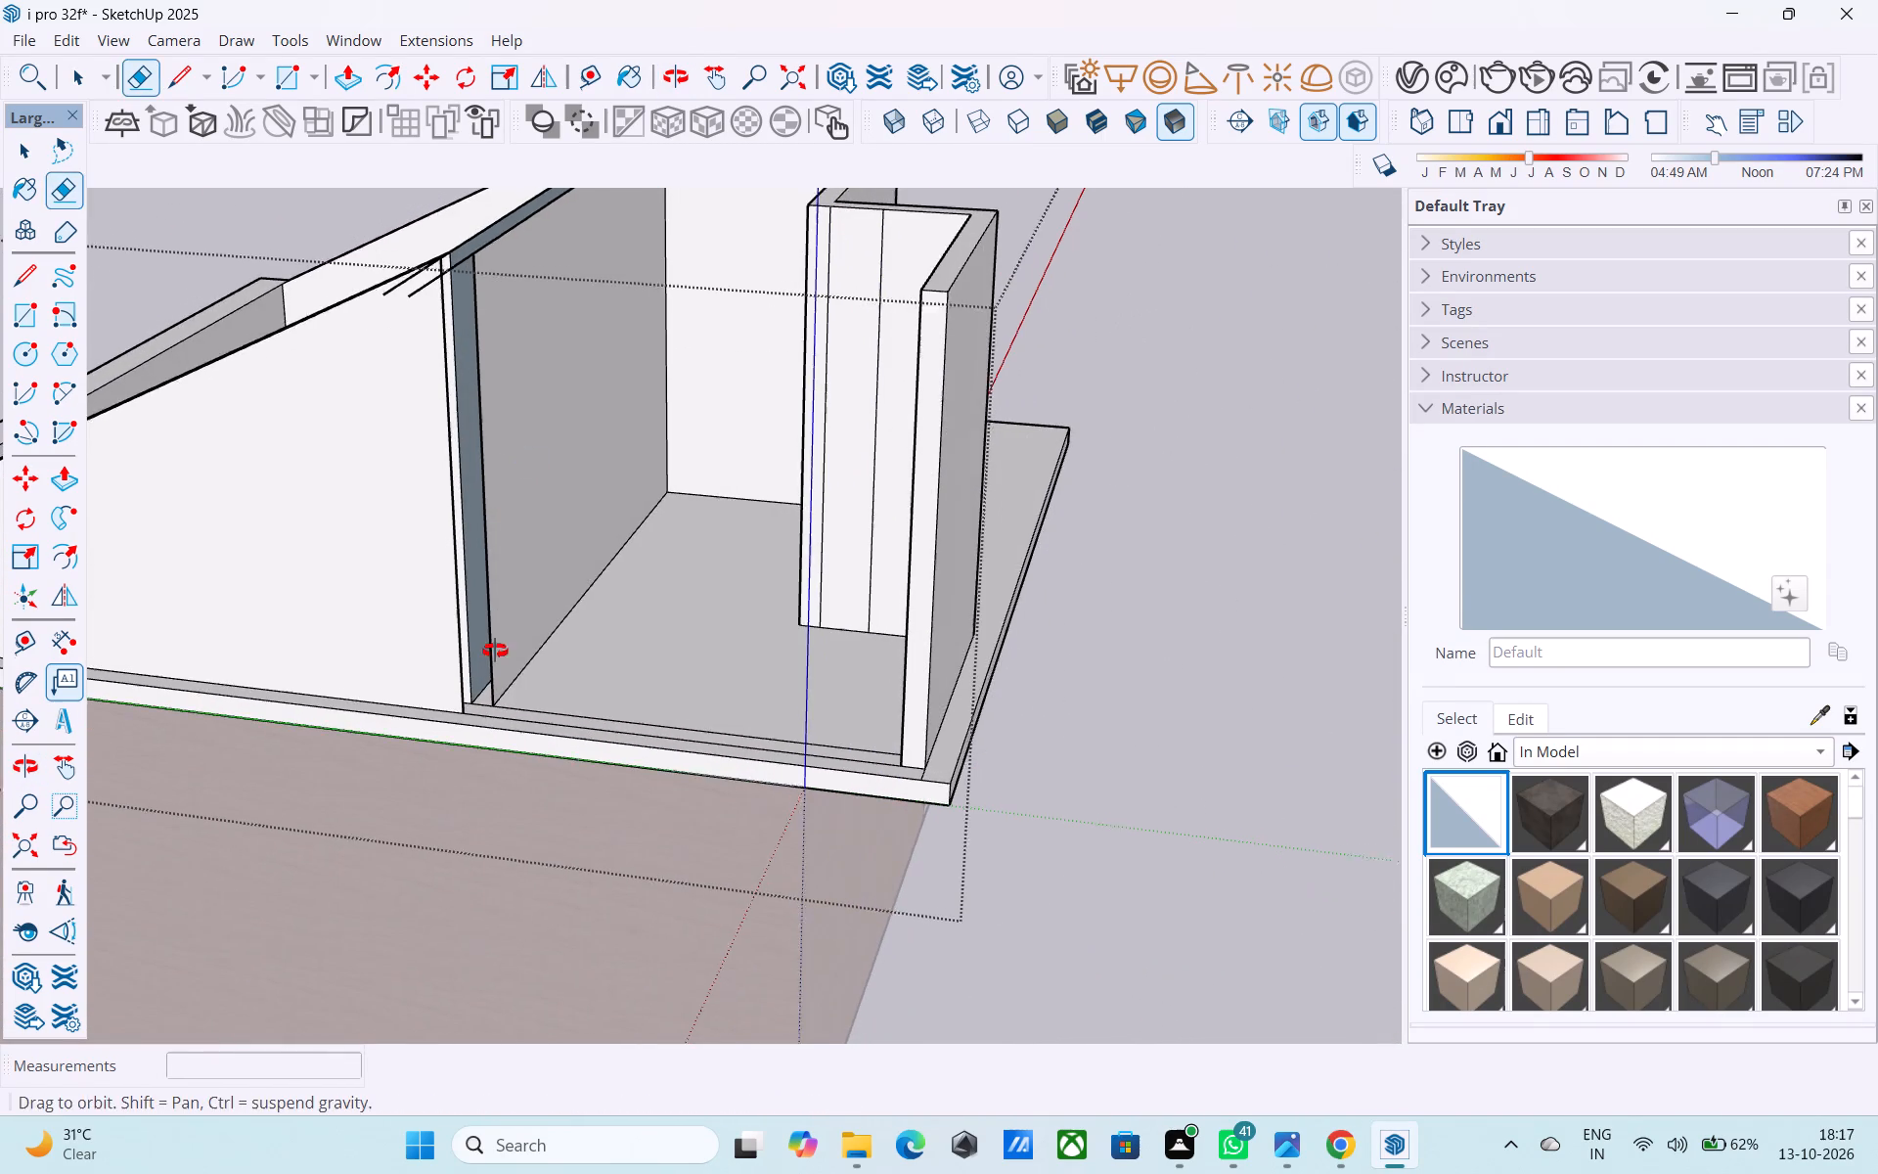
middle_click_drag(495, 651, 501, 659)
key("l")
scroll(501, 660, "up", 2)
left_click(526, 780)
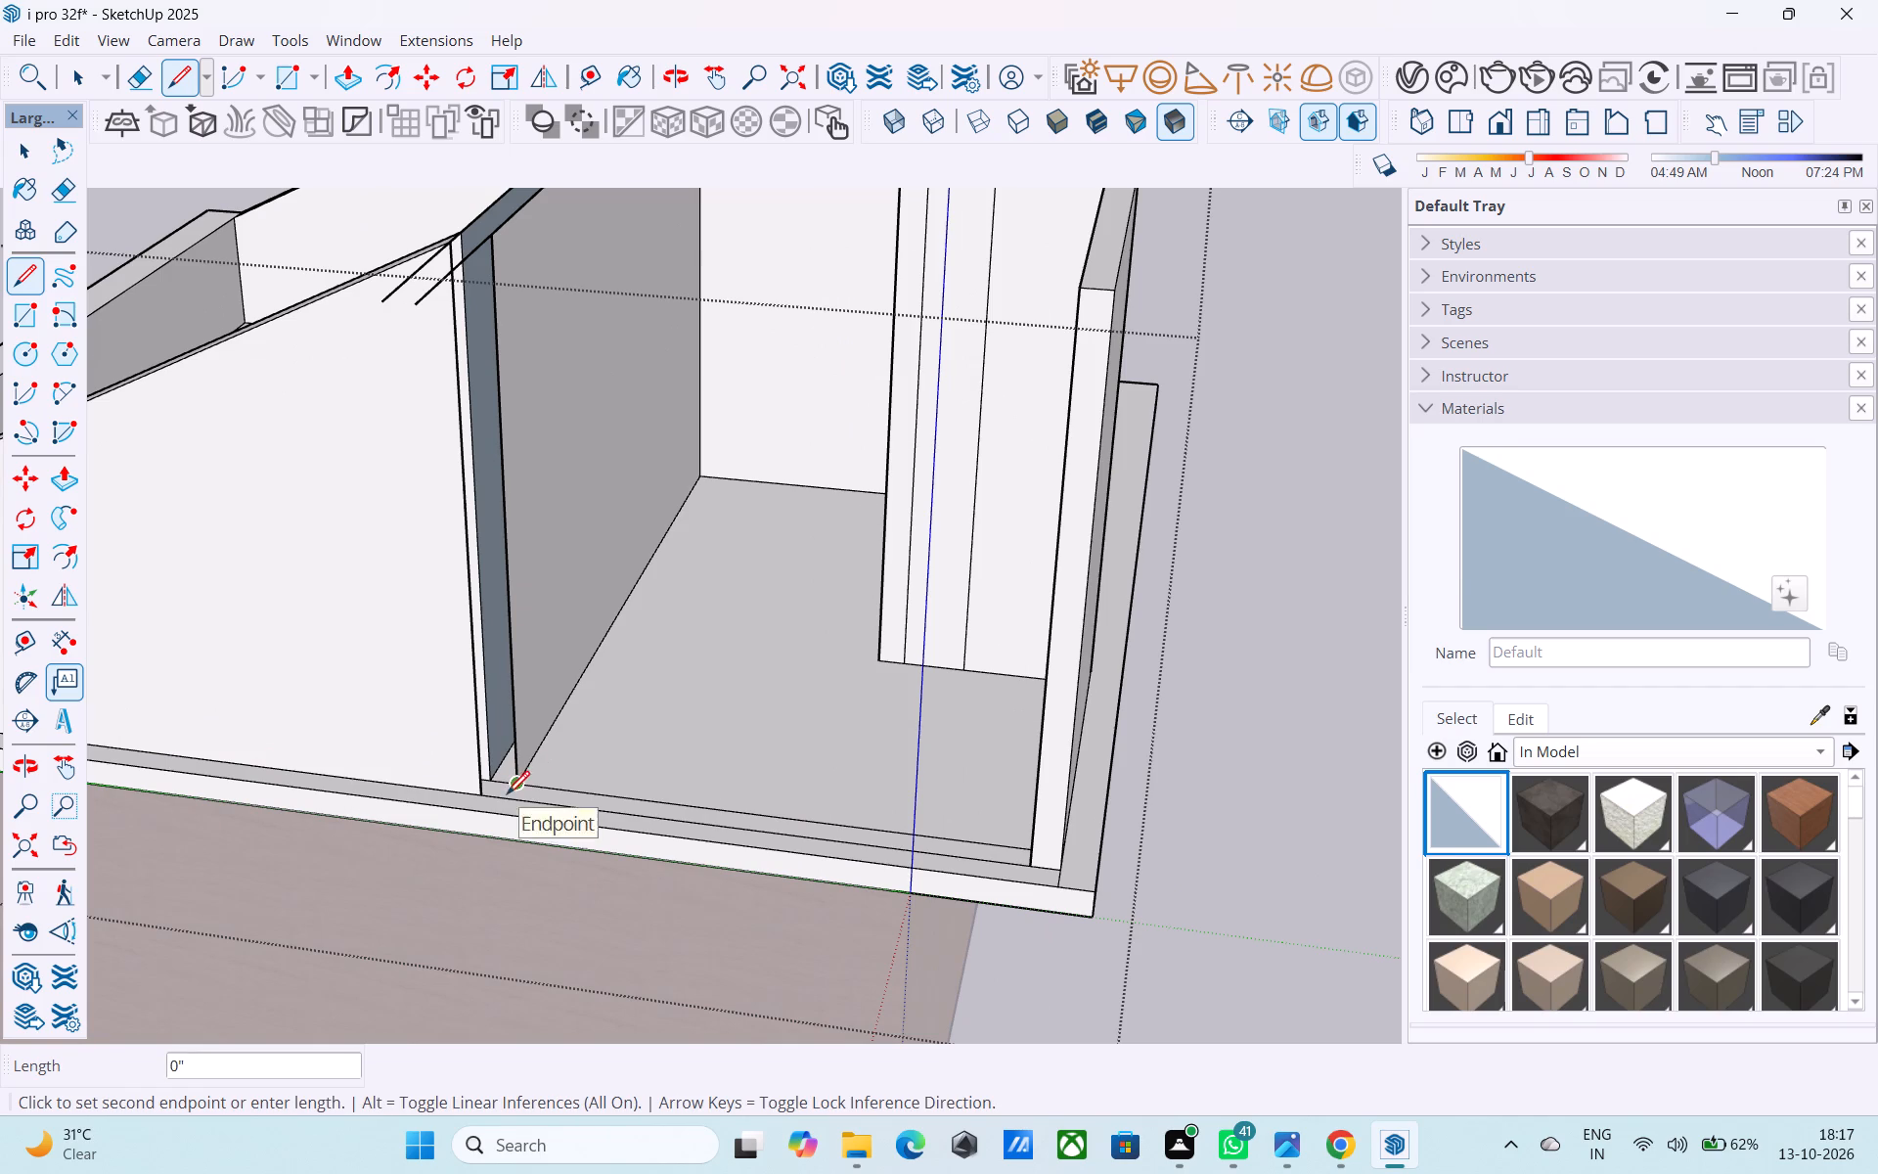
left_click(509, 805)
left_click(506, 802)
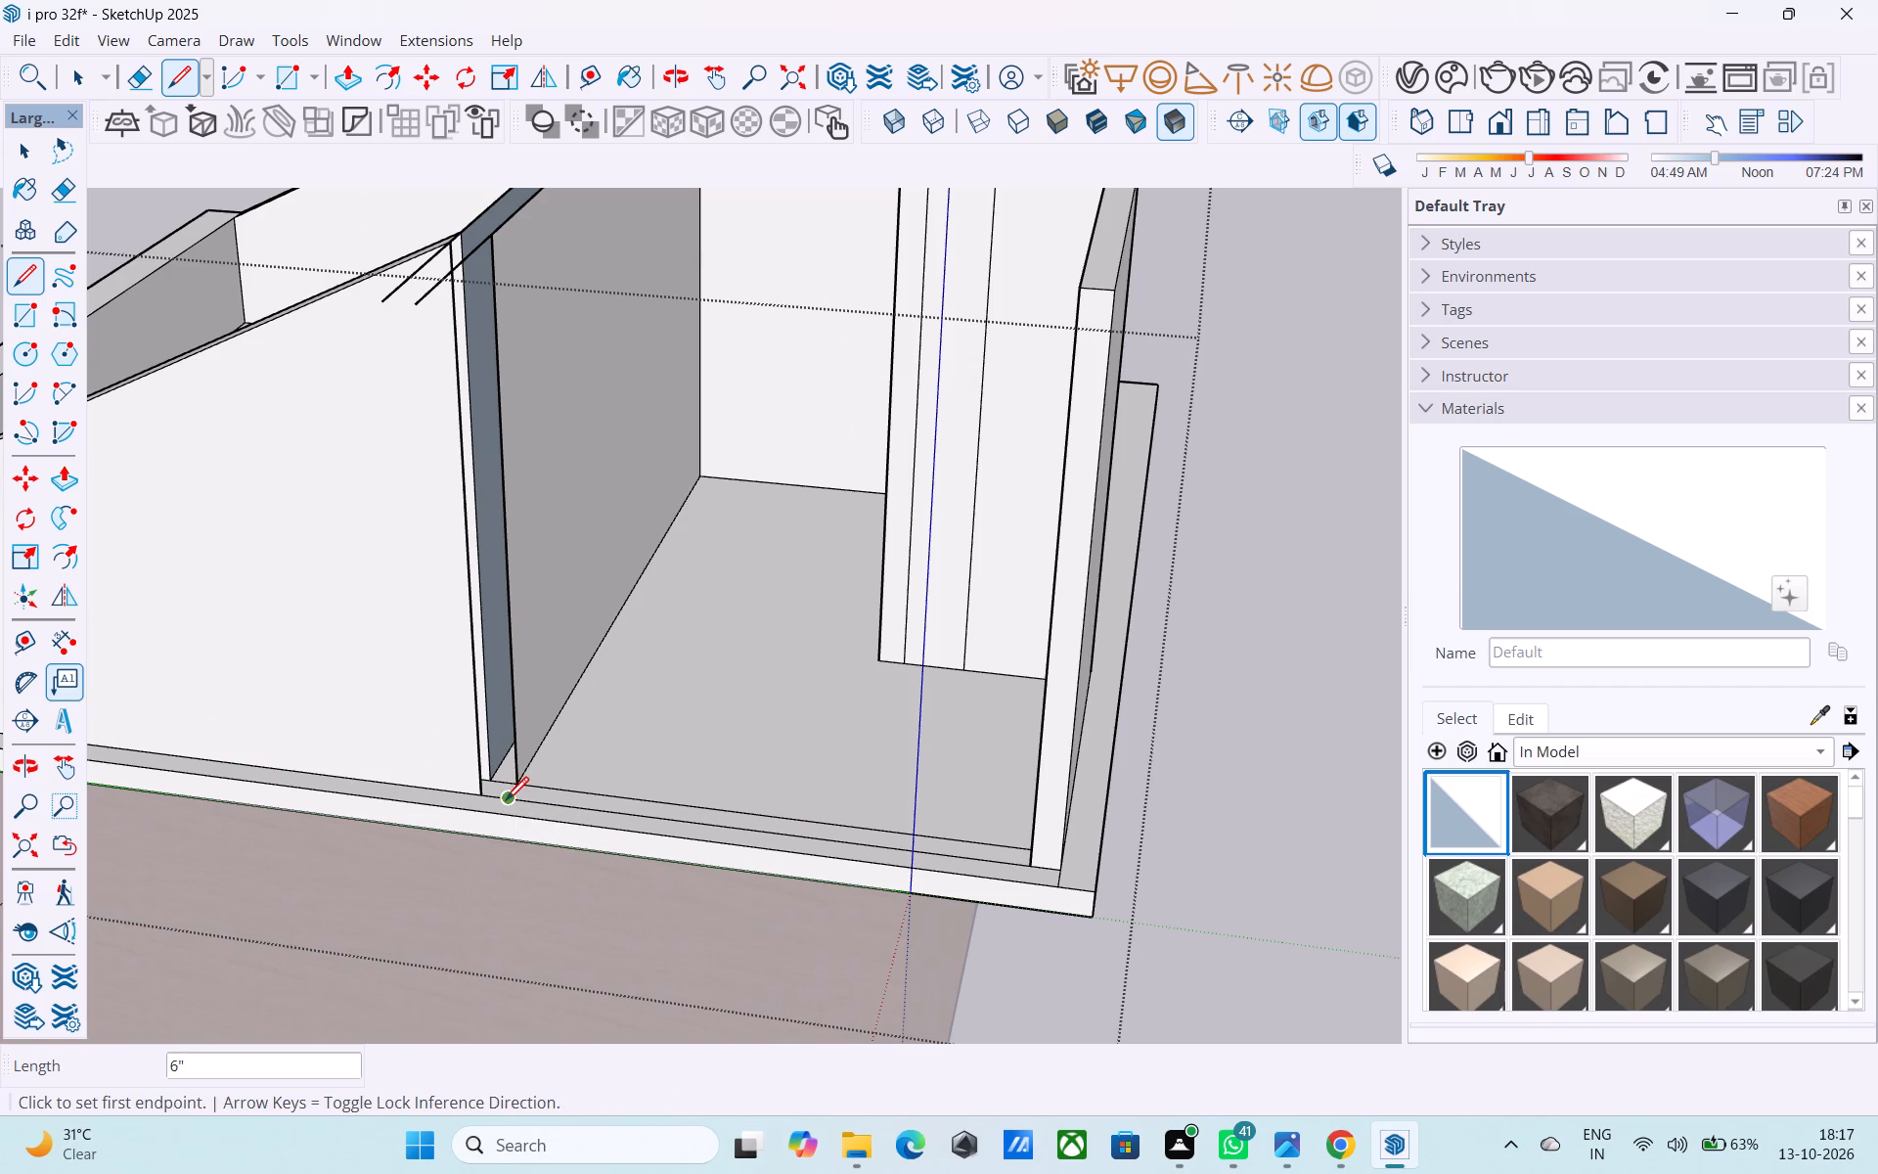
left_click(479, 252)
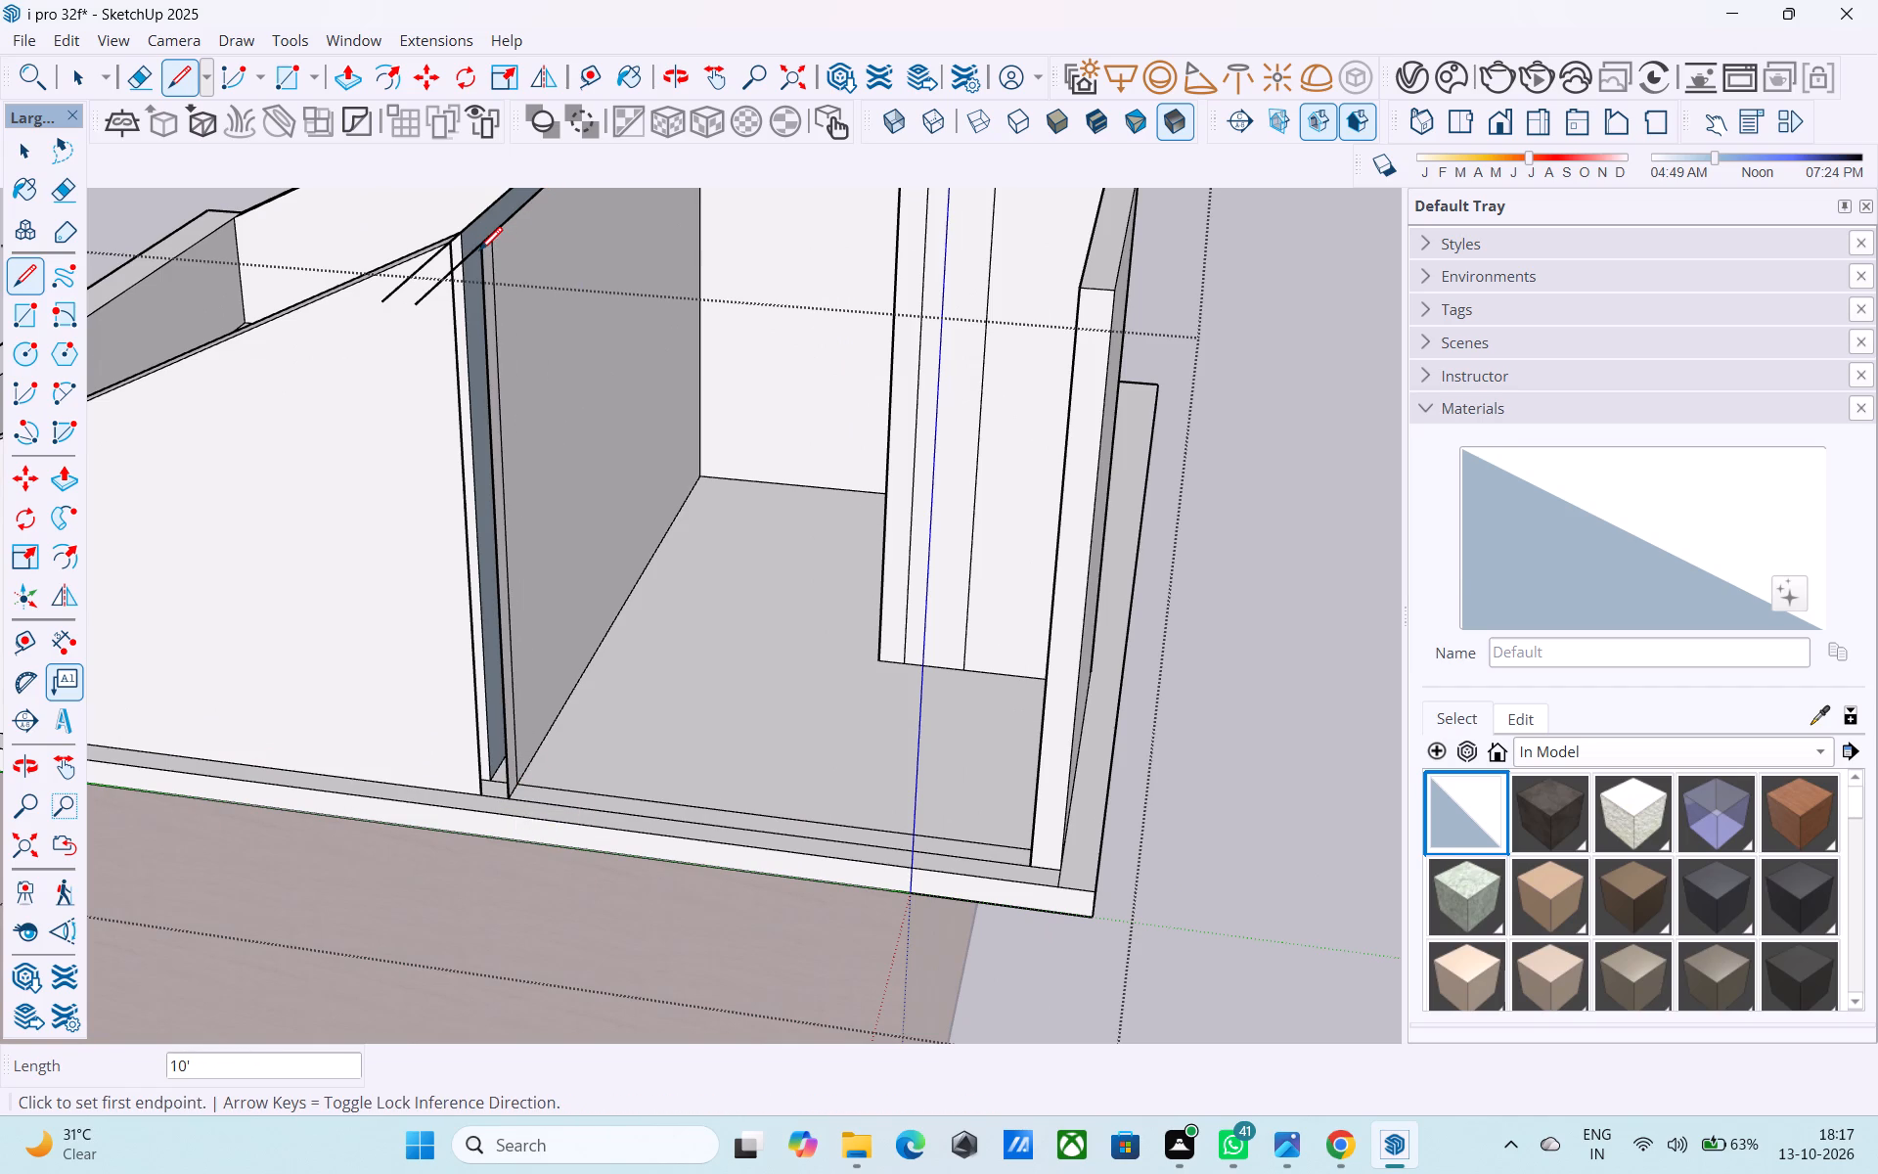
left_click(479, 252)
left_click(459, 243)
scroll(478, 348, "down", 3)
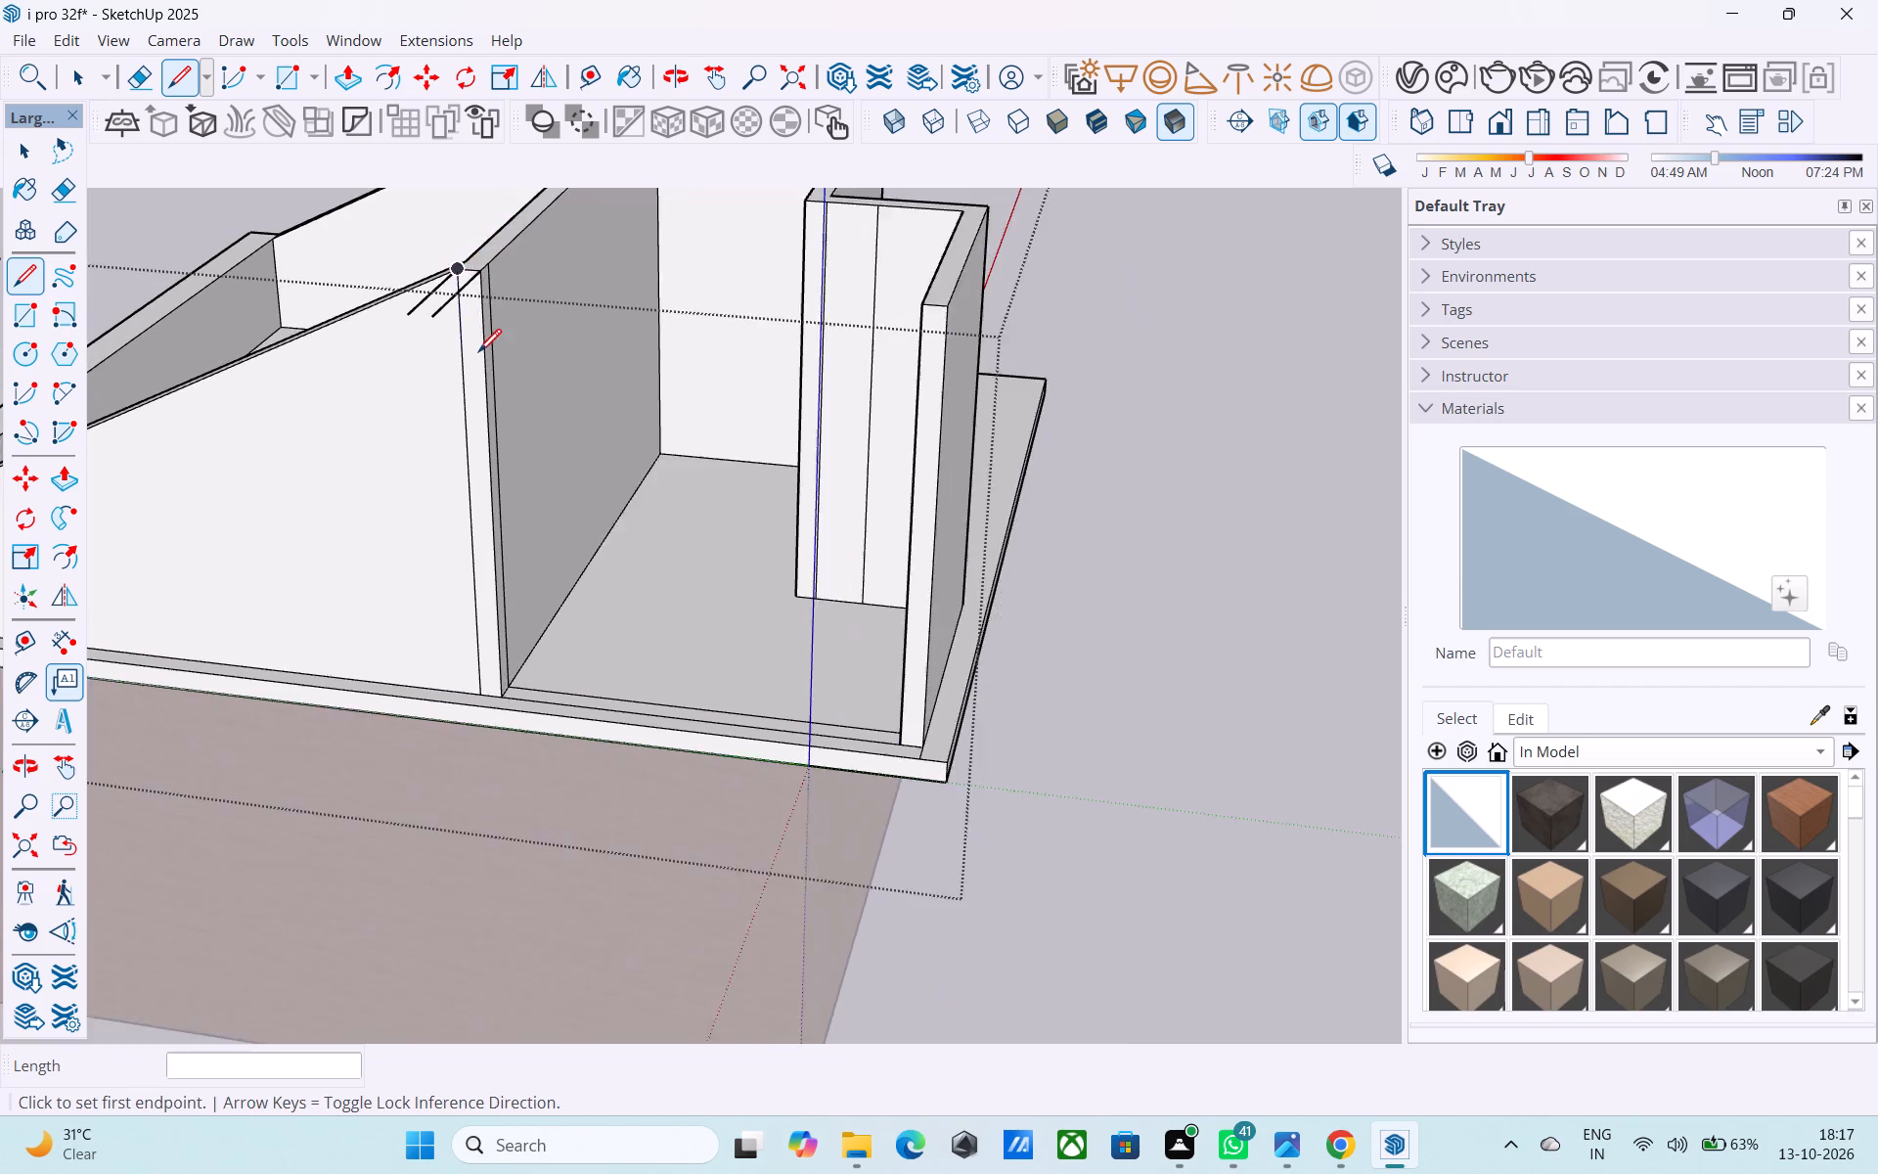
Erase the two stray edges sticking out past the top corner of the tall wall beside the stepped walls.
middle_click_drag(478, 354, 313, 420)
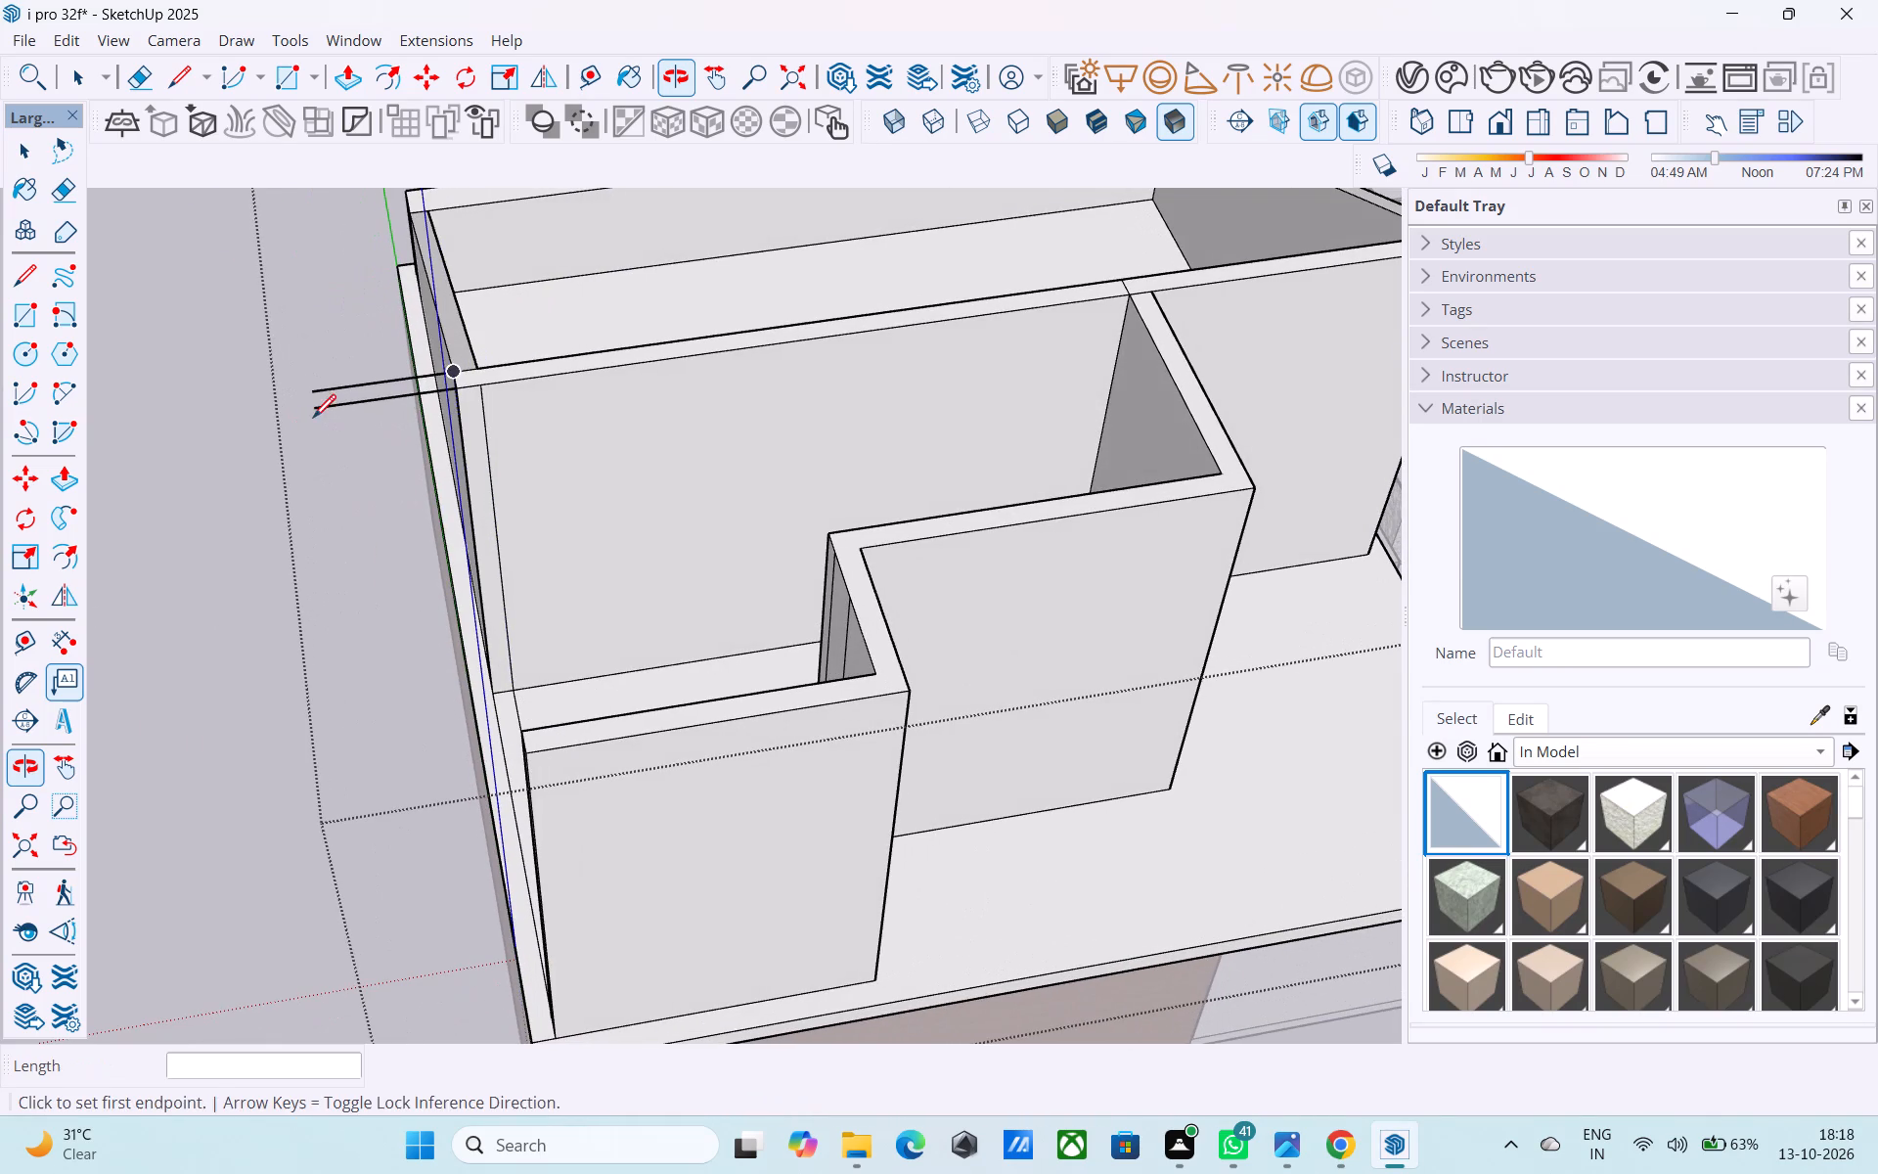
key("e")
left_click_drag(369, 352, 408, 564)
scroll(408, 515, "down", 1)
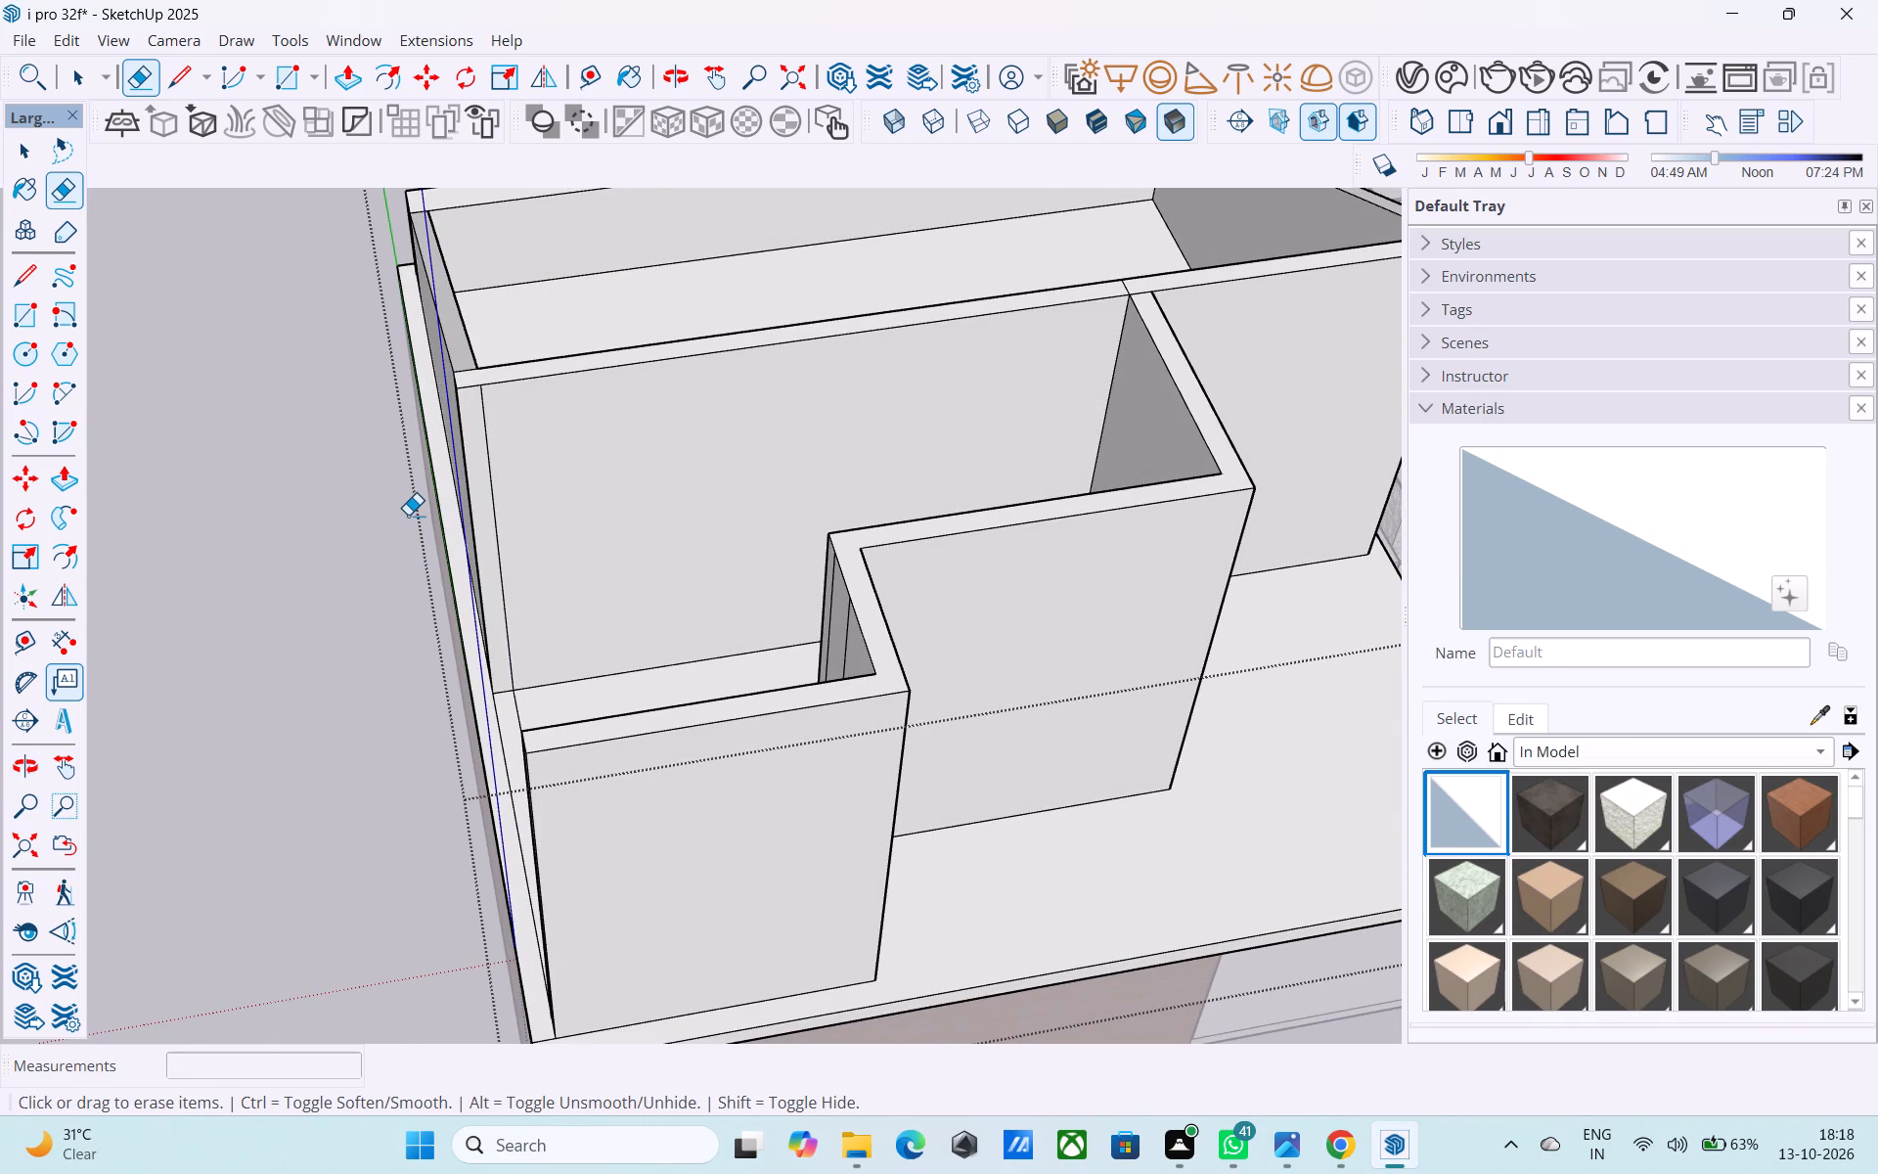
Examine the rooftop walls, the partition's closed end and the sloped walls from several sides.
middle_click_drag(408, 515, 1185, 405, "shift")
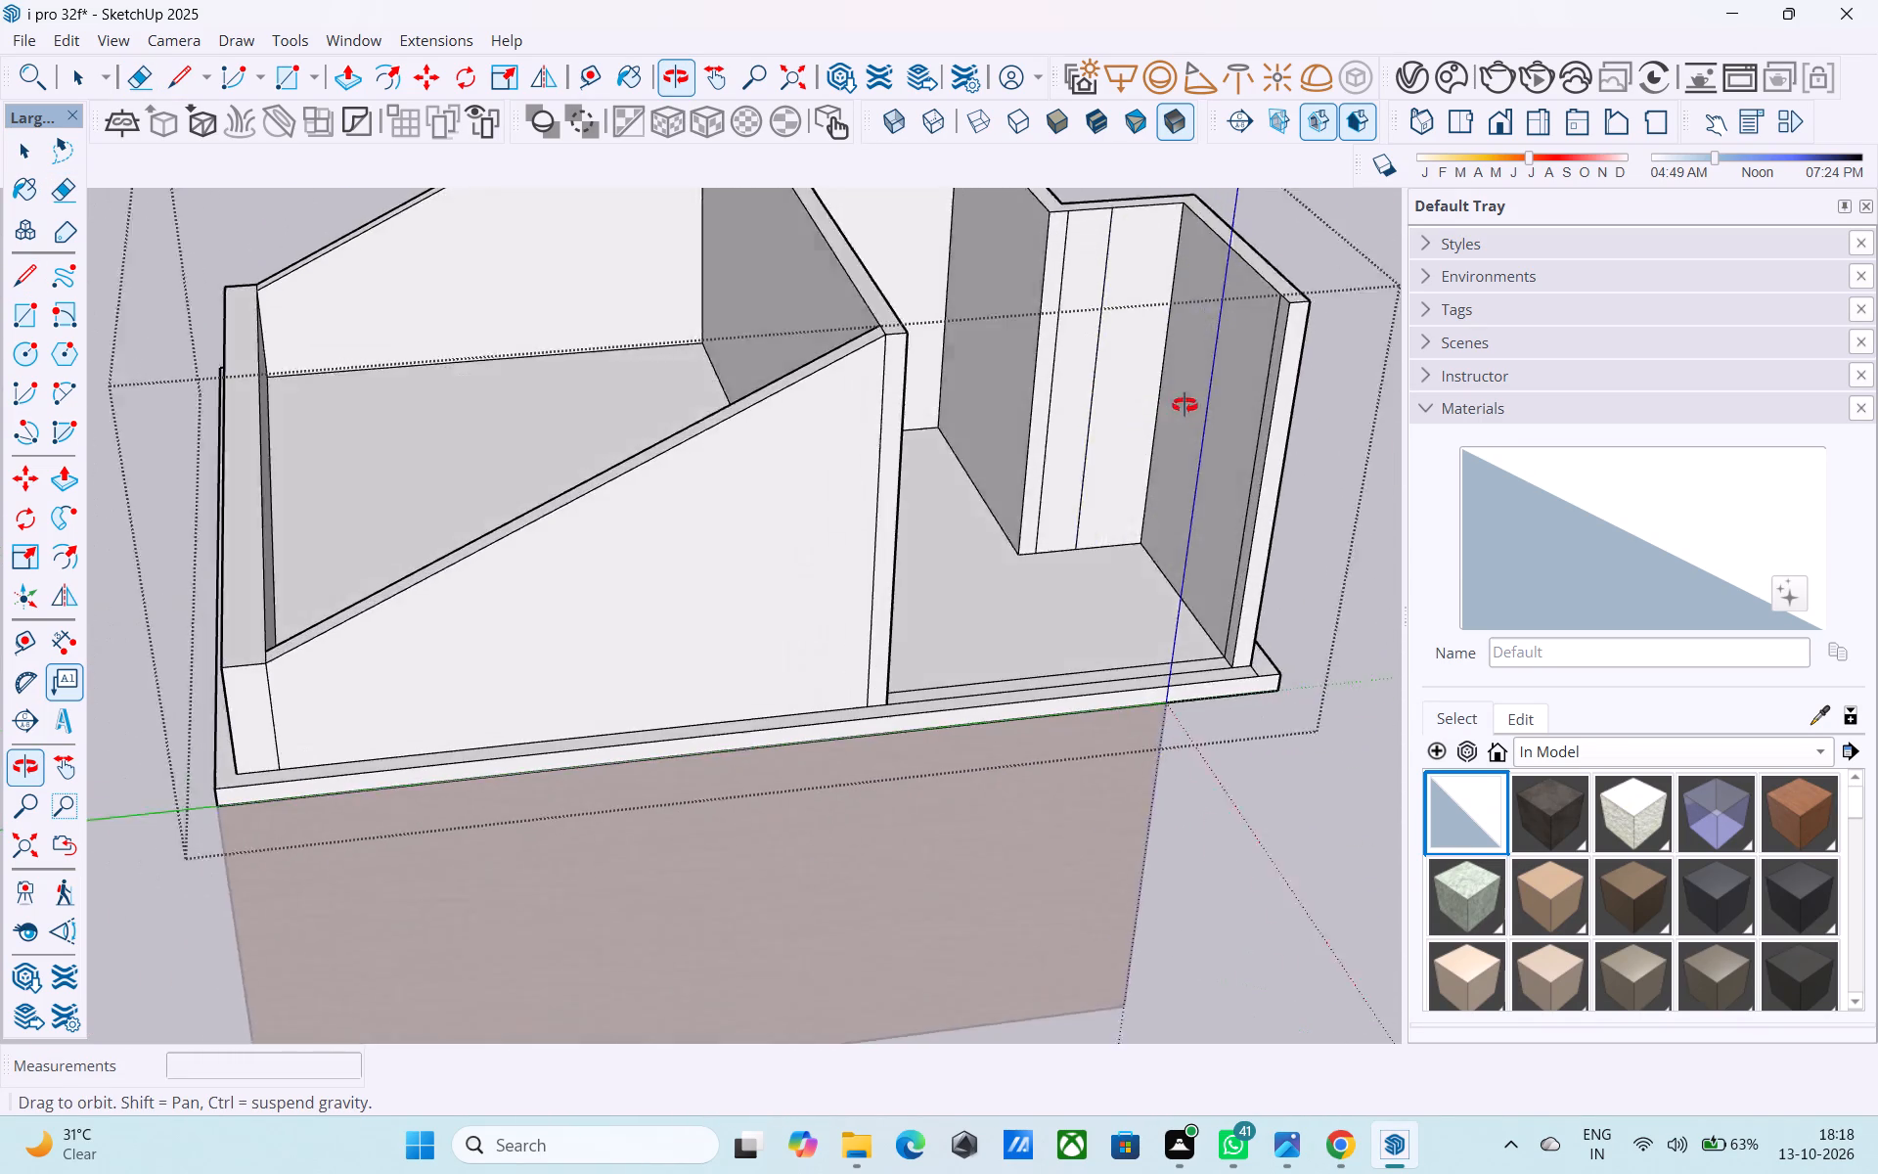
middle_click_drag(1185, 405, 1212, 399, "shift")
middle_click_drag(1126, 416, 1230, 614, "shift")
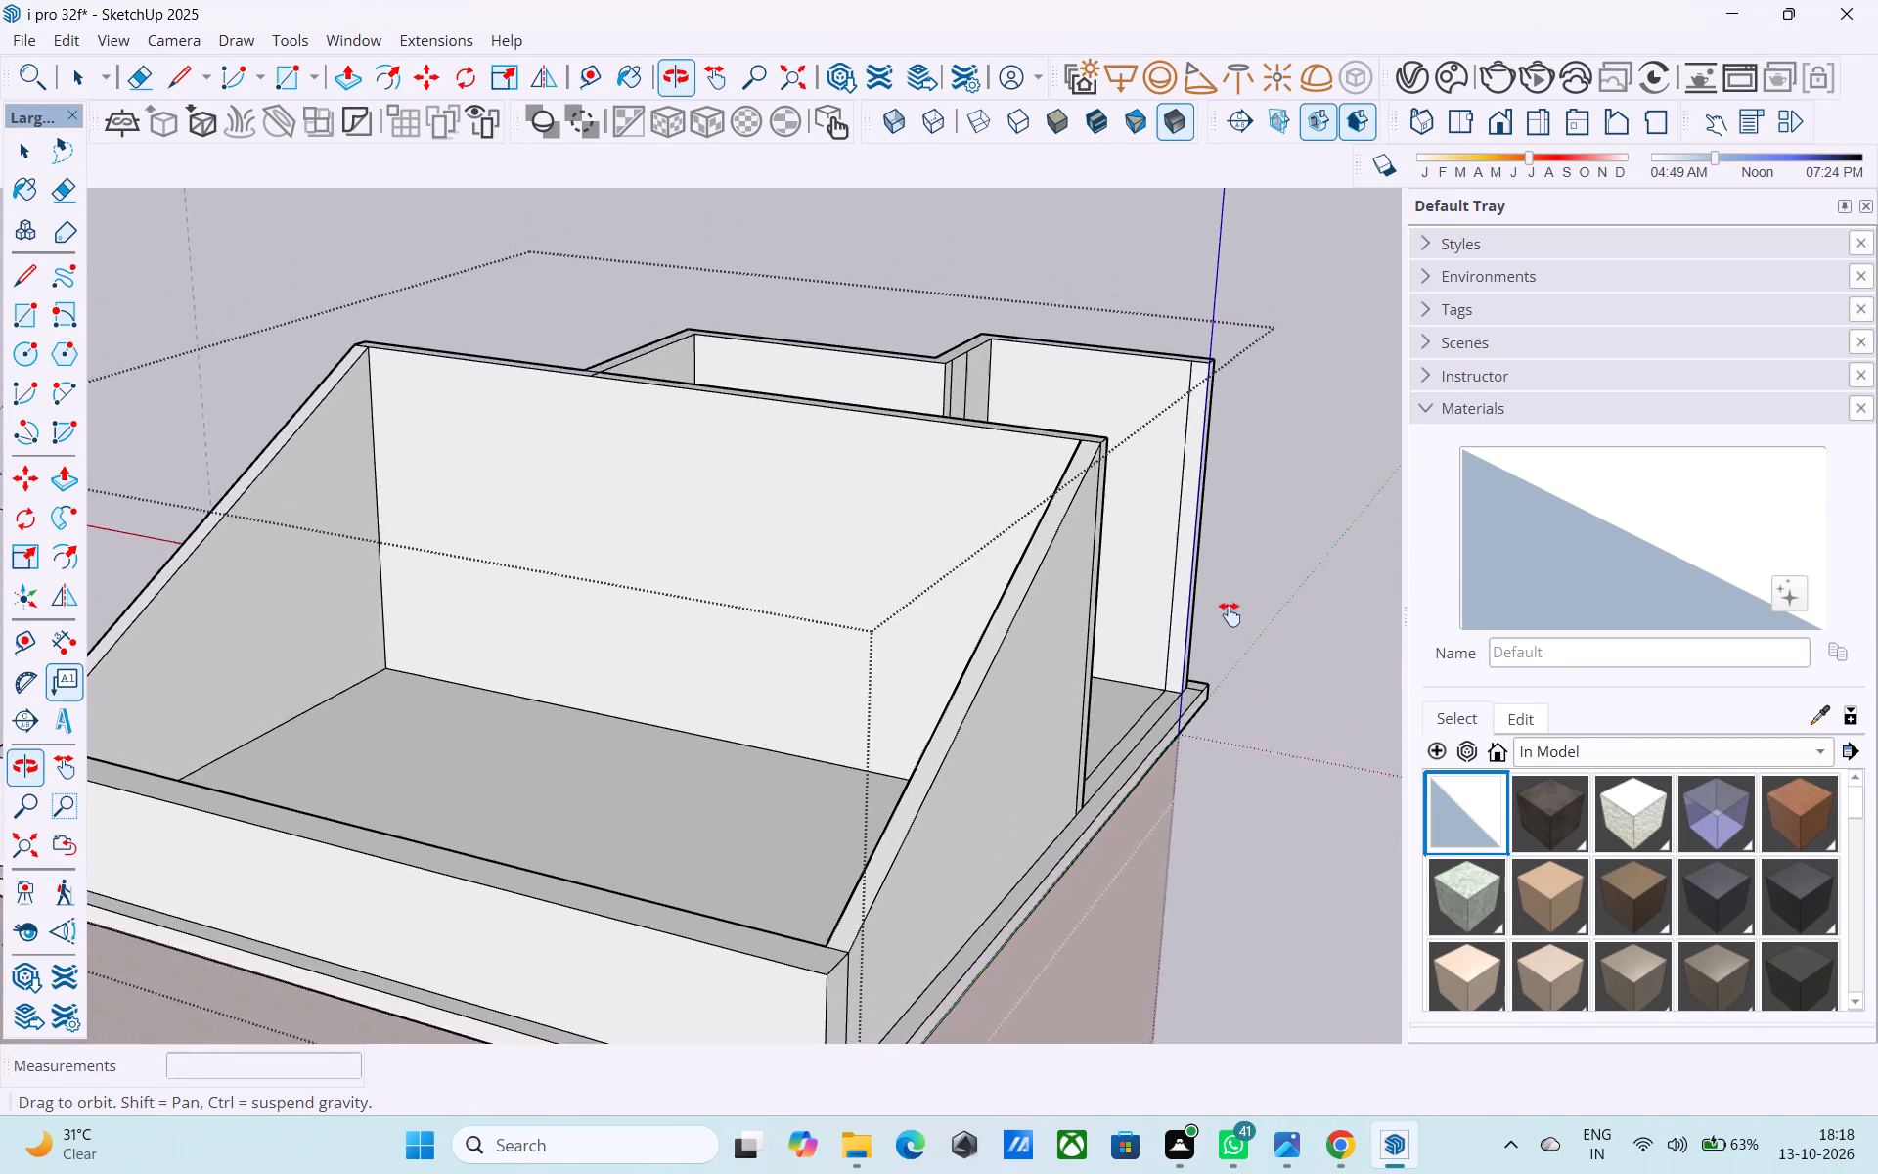
middle_click_drag(1230, 614, 882, 586, "shift")
middle_click_drag(874, 584, 874, 630)
middle_click_drag(767, 582, 793, 541)
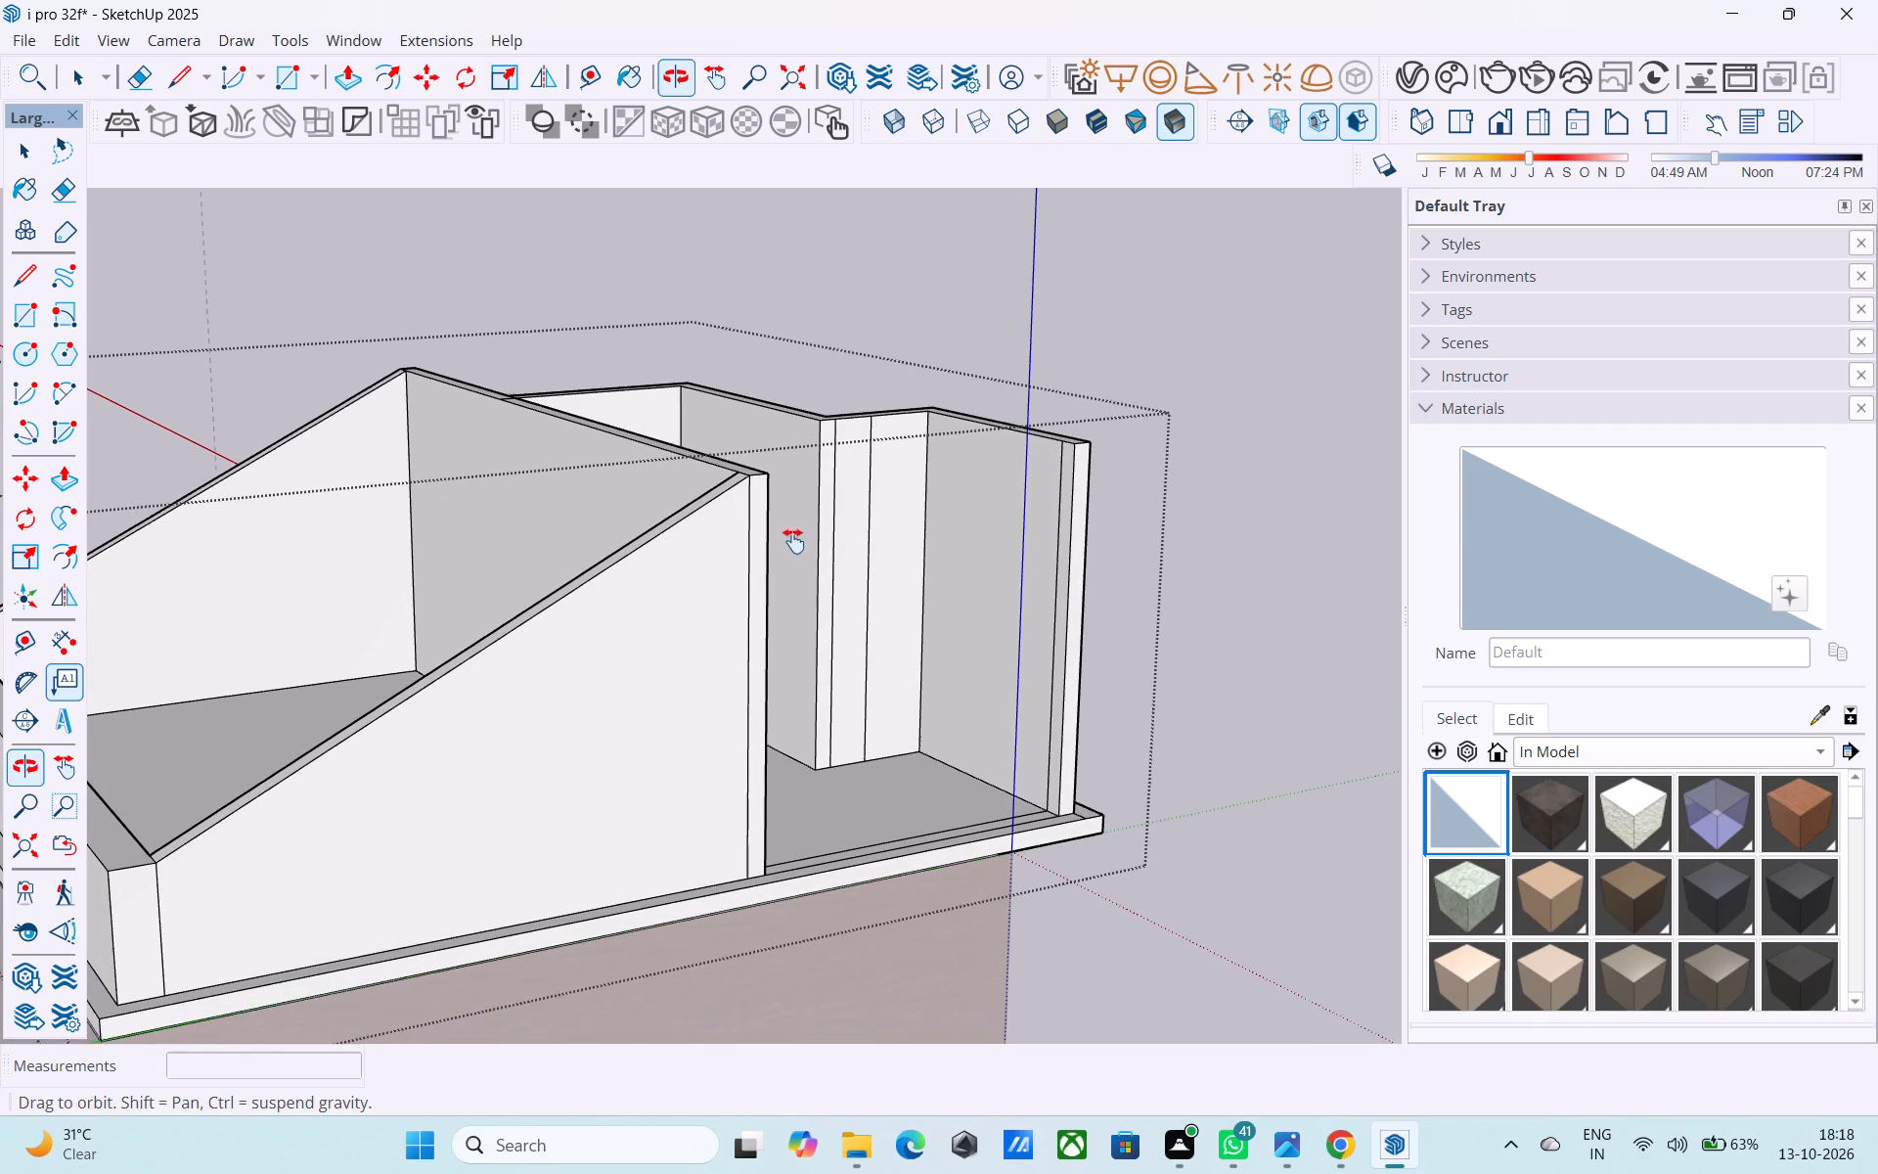
middle_click_drag(793, 541, 793, 540)
scroll(800, 527, "down", 3)
middle_click_drag(800, 527, 1197, 592, "shift")
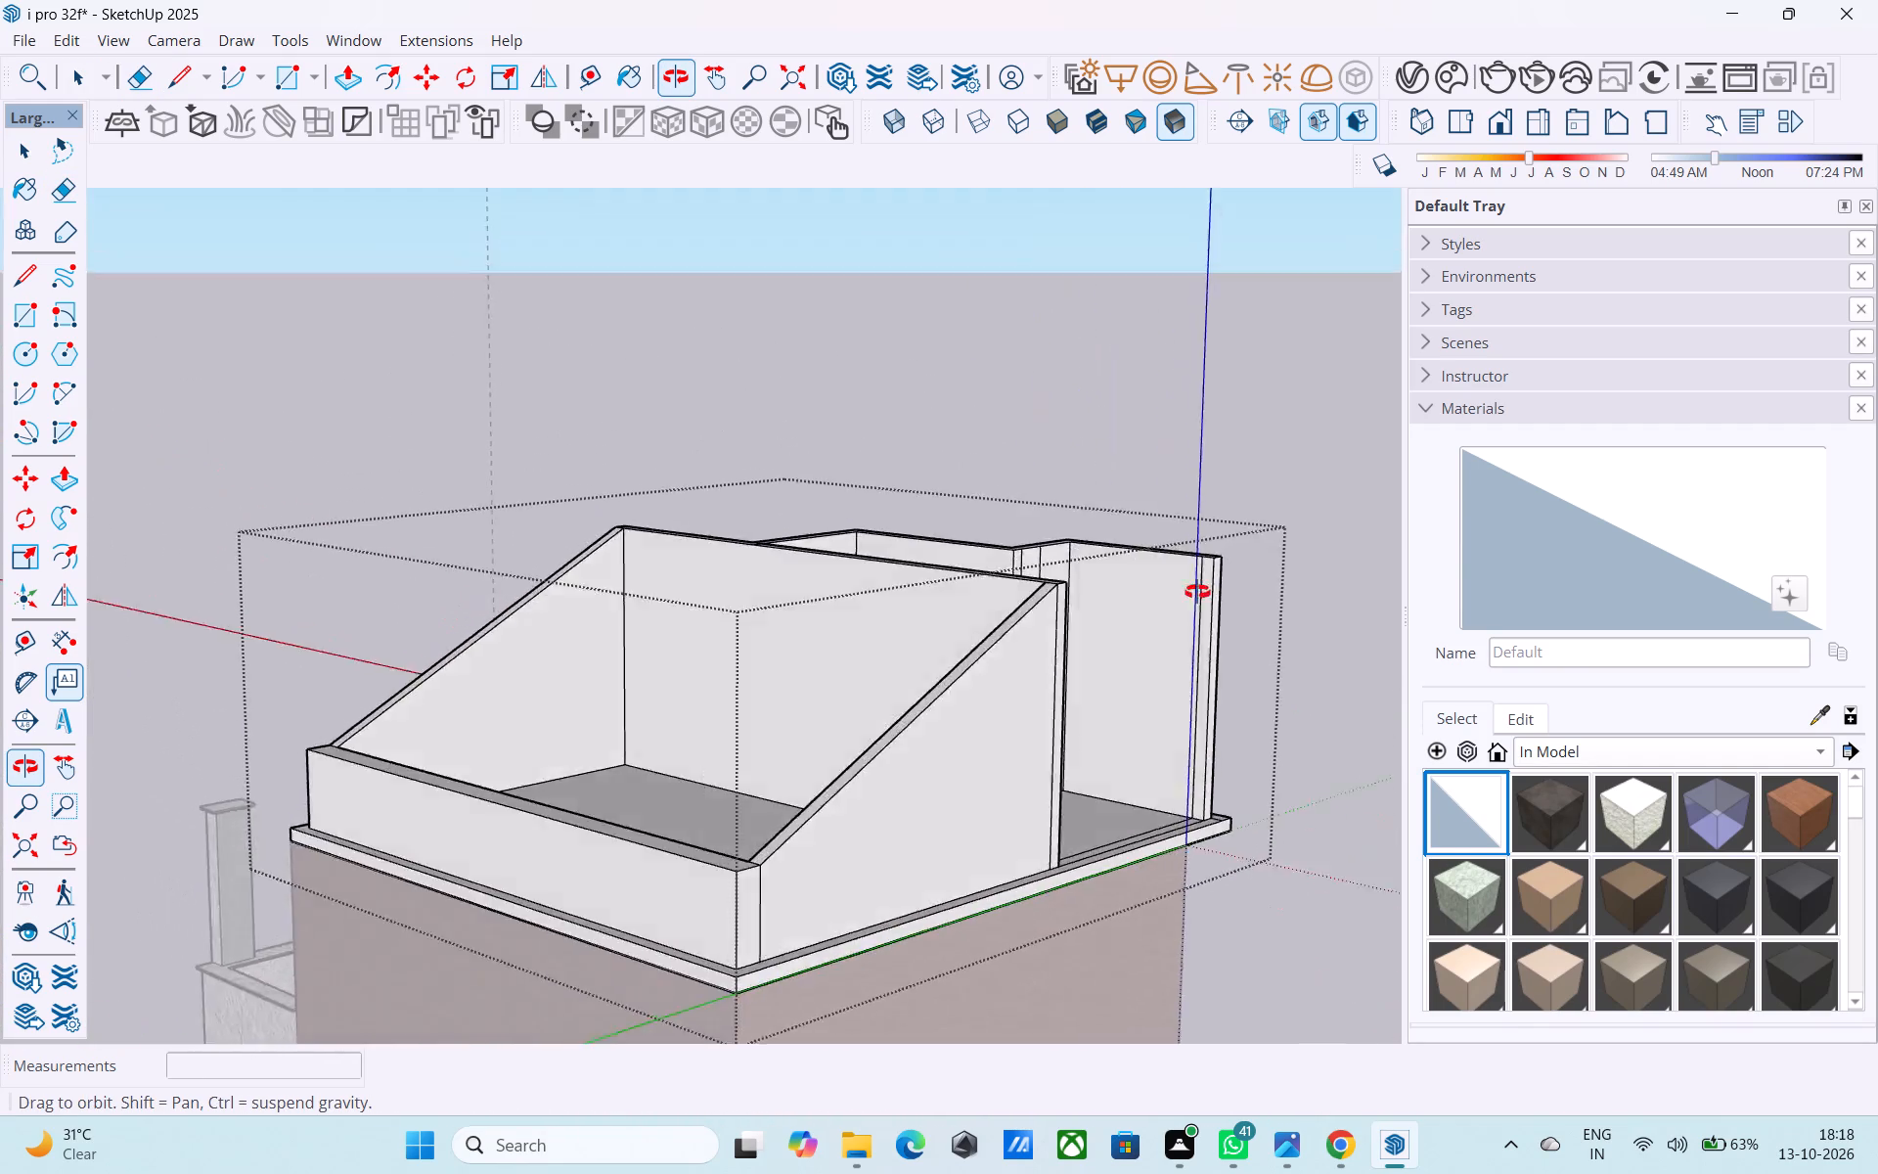
middle_click_drag(1197, 592, 1479, 542, "shift")
middle_click_drag(738, 561, 1168, 618)
Save the model.
key("ctrl+s")
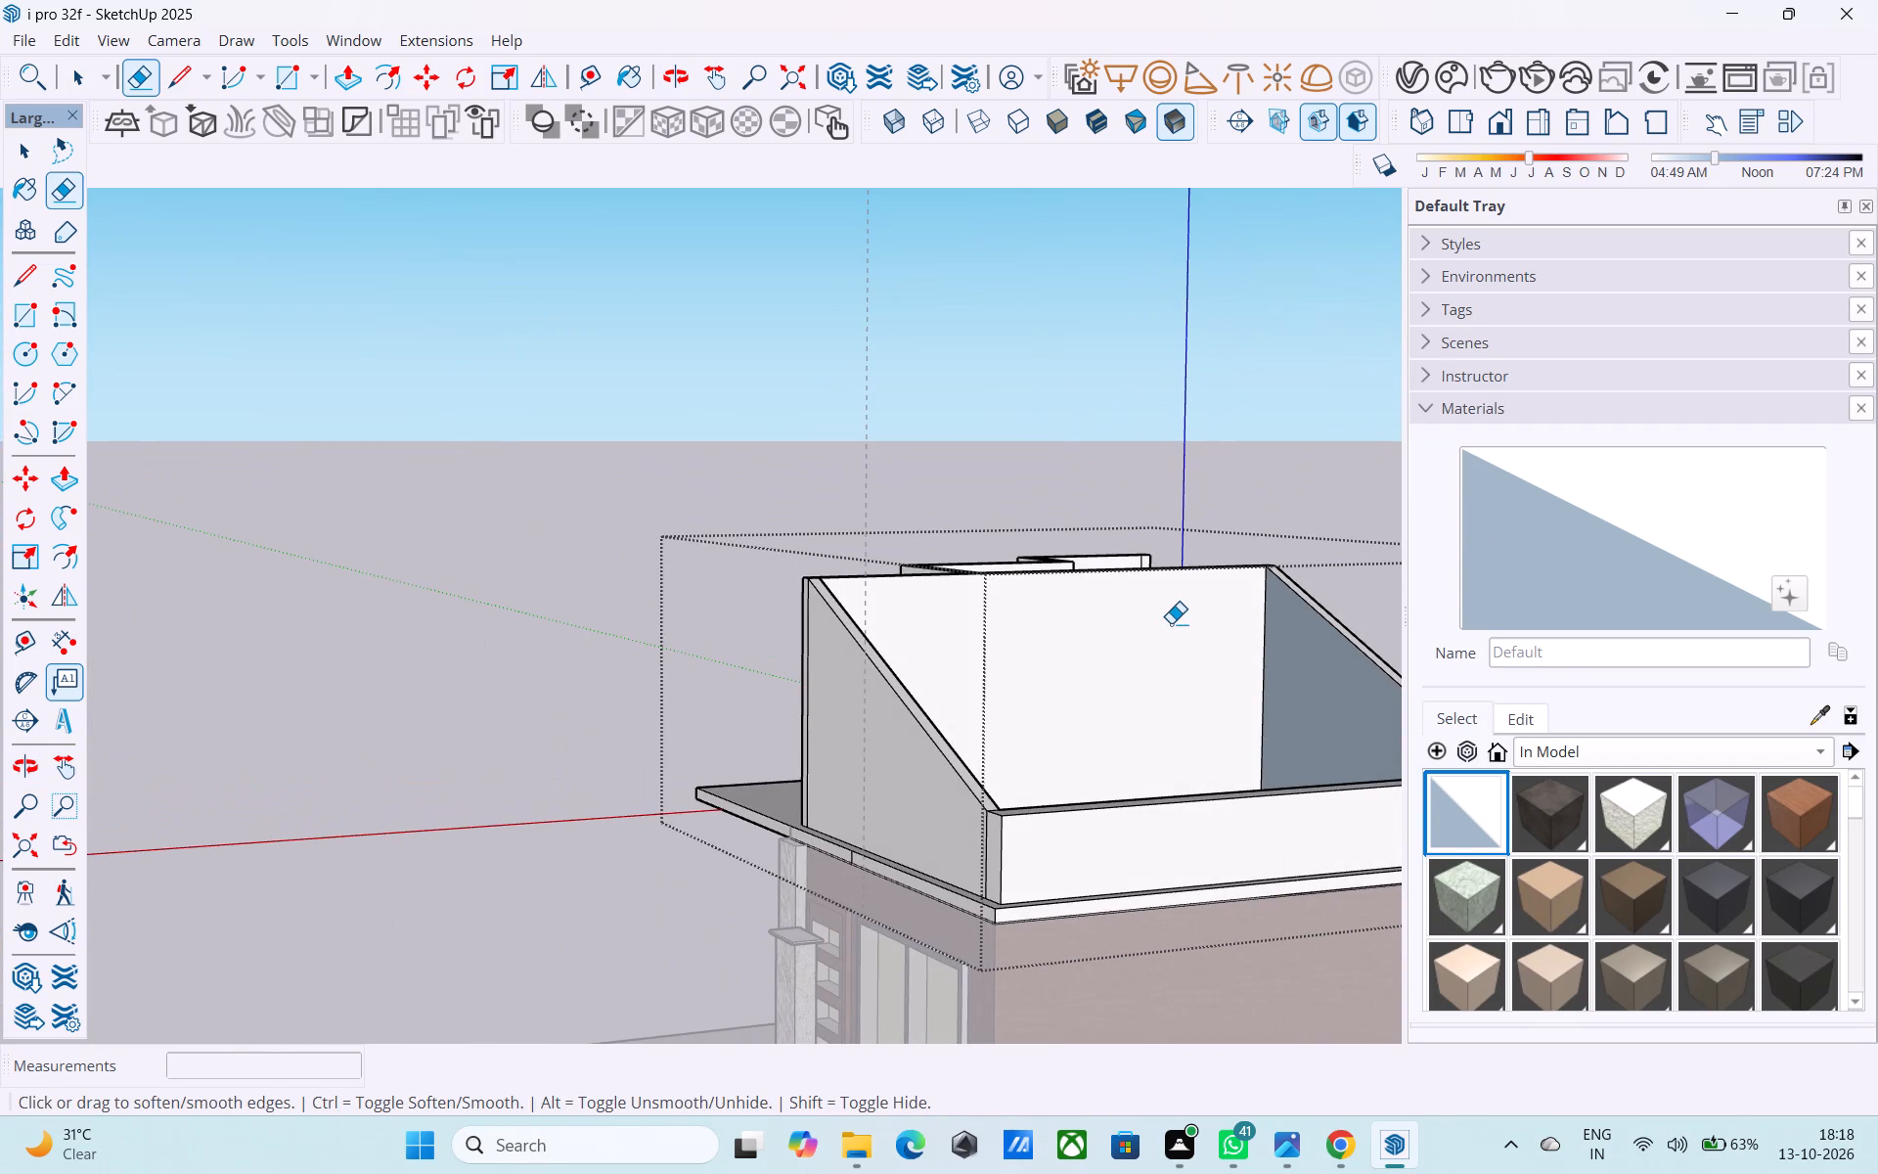
Examine the sloped wall's upper corner and its junction with the tall wall from several sides.
middle_click_drag(1167, 623, 1238, 688, "shift")
key("space")
middle_click_drag(974, 675, 800, 686)
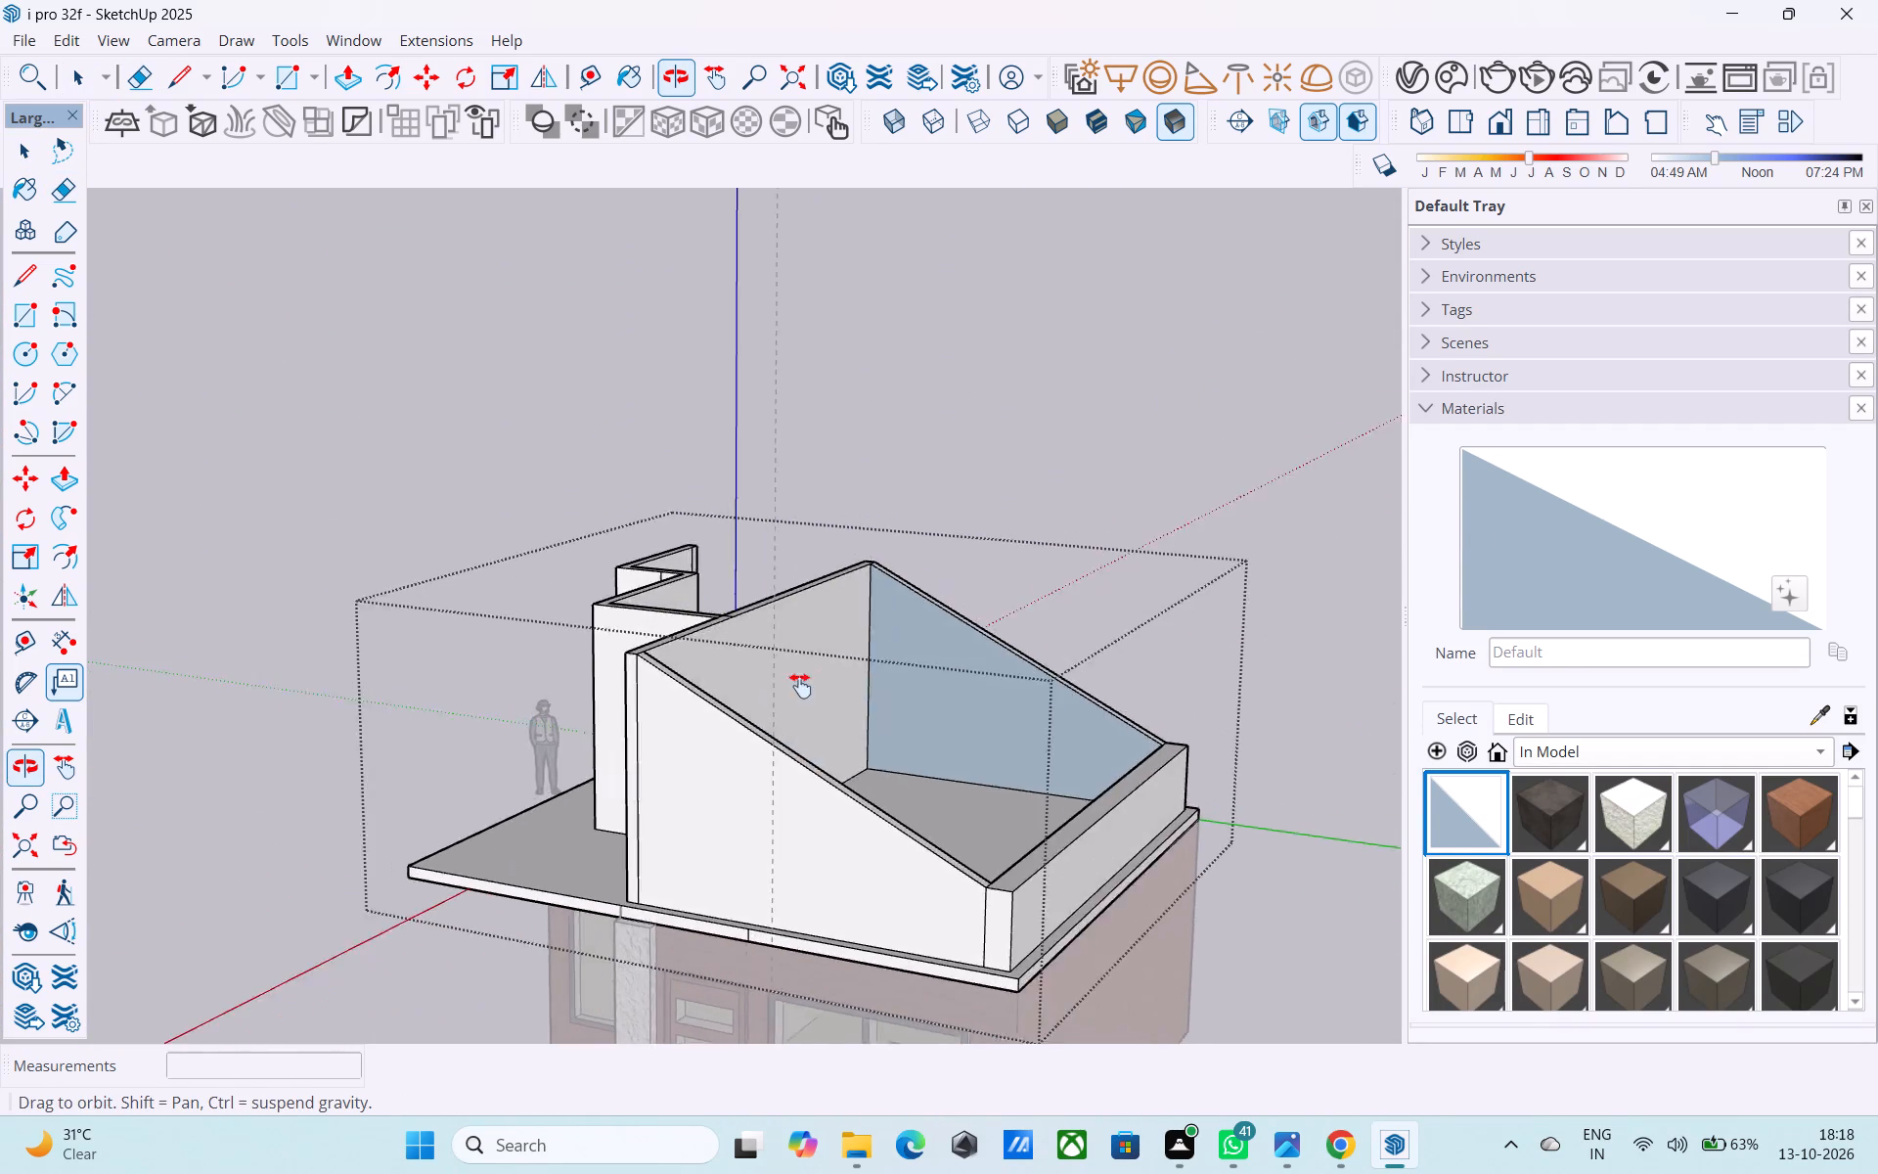
middle_click_drag(800, 686, 1274, 660)
middle_click_drag(1271, 660, 1047, 652, "shift")
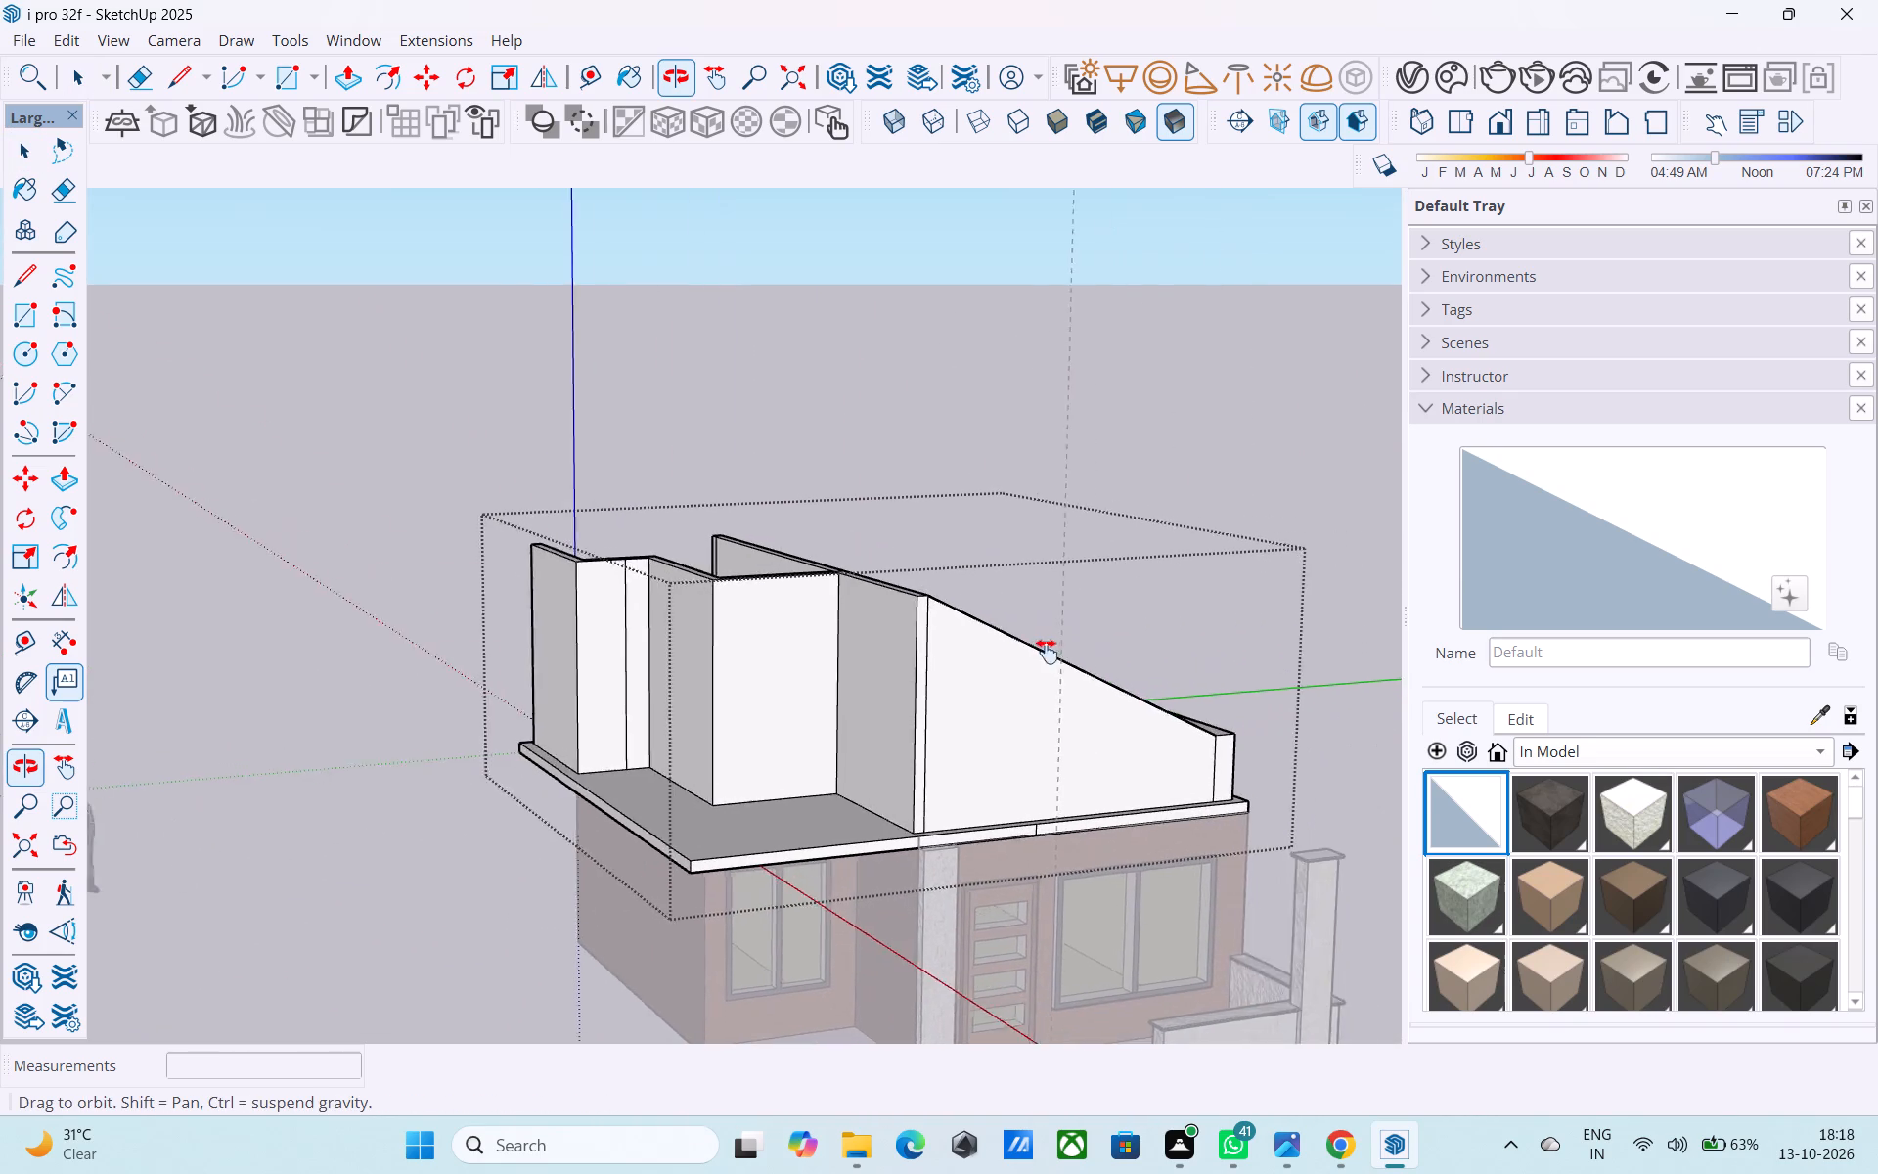
middle_click_drag(1047, 652, 755, 626, "shift")
scroll(679, 607, "up", 3)
middle_click_drag(662, 600, 662, 587)
scroll(665, 596, "up", 4)
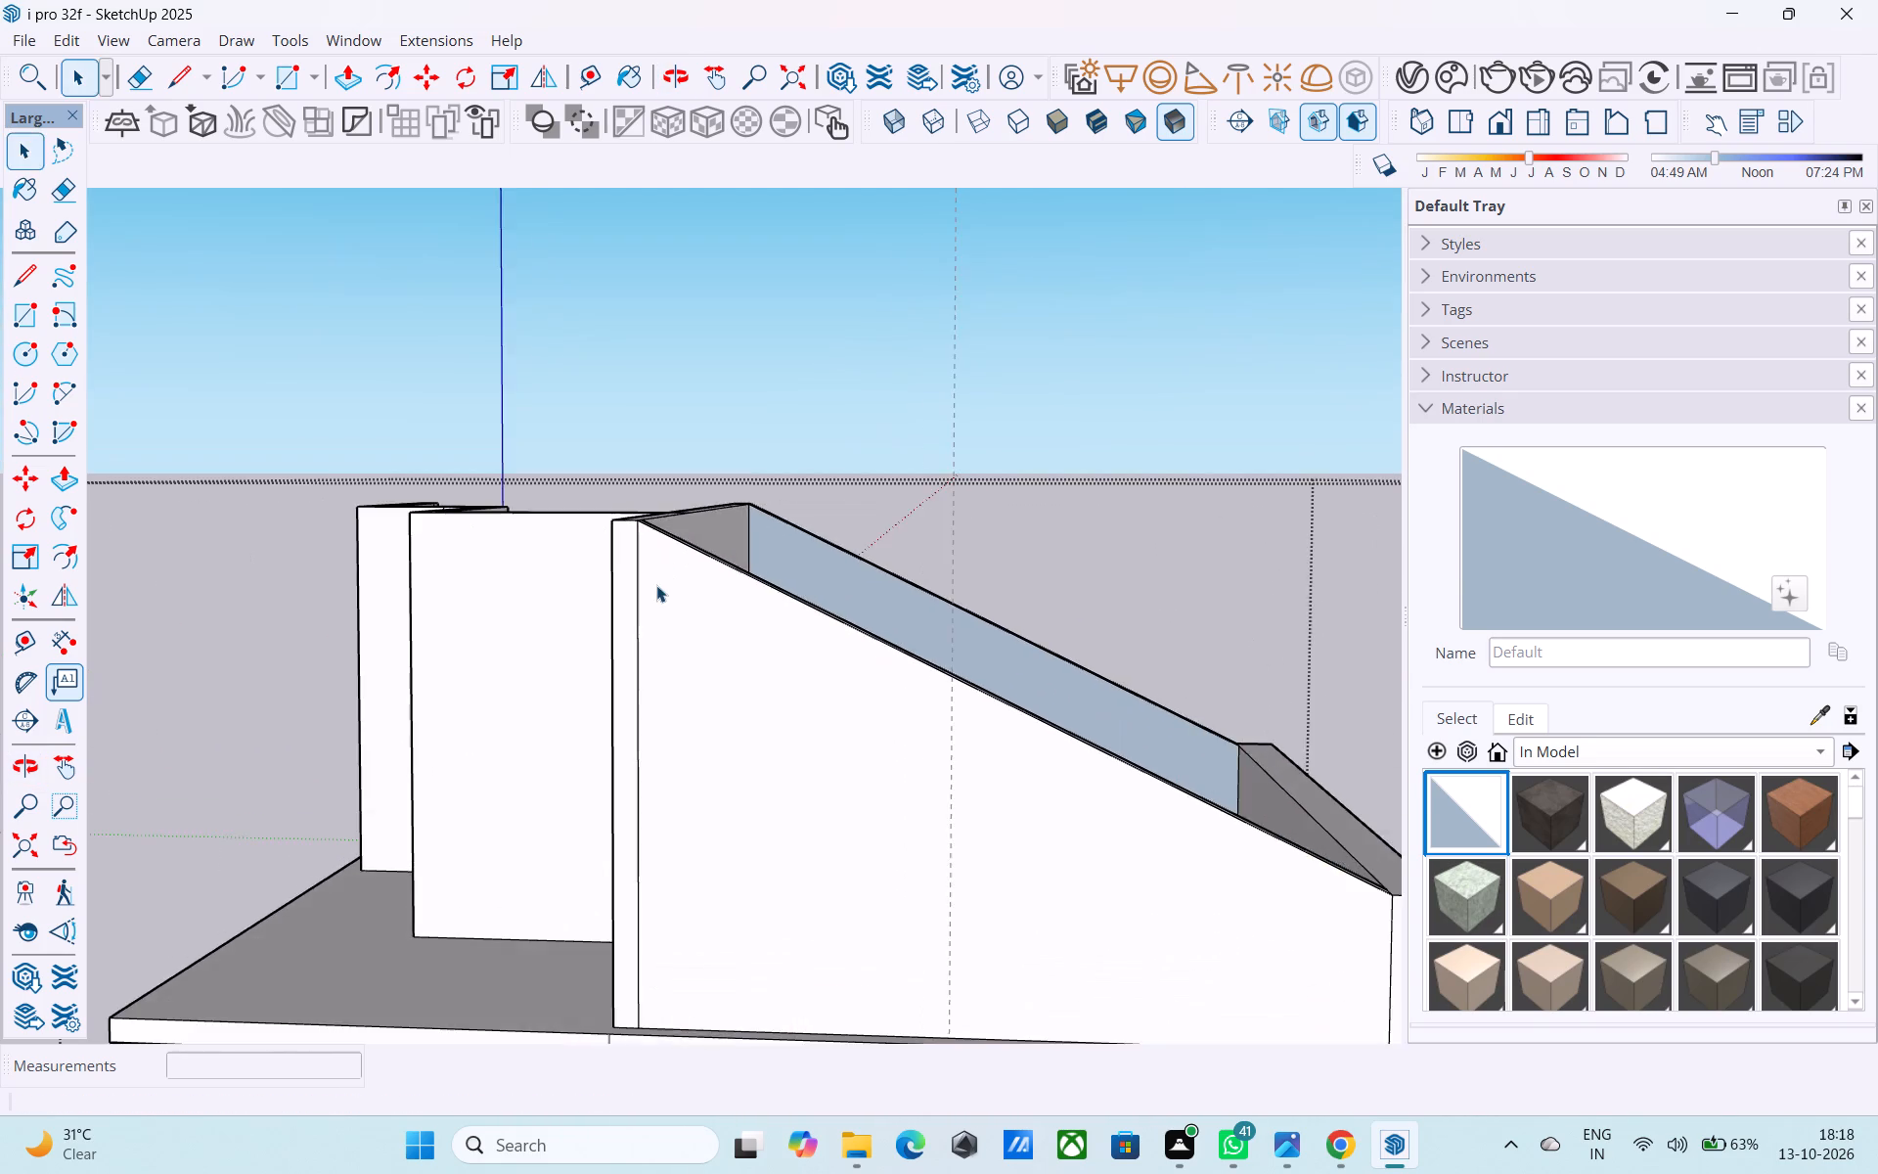
middle_click_drag(655, 584, 614, 713)
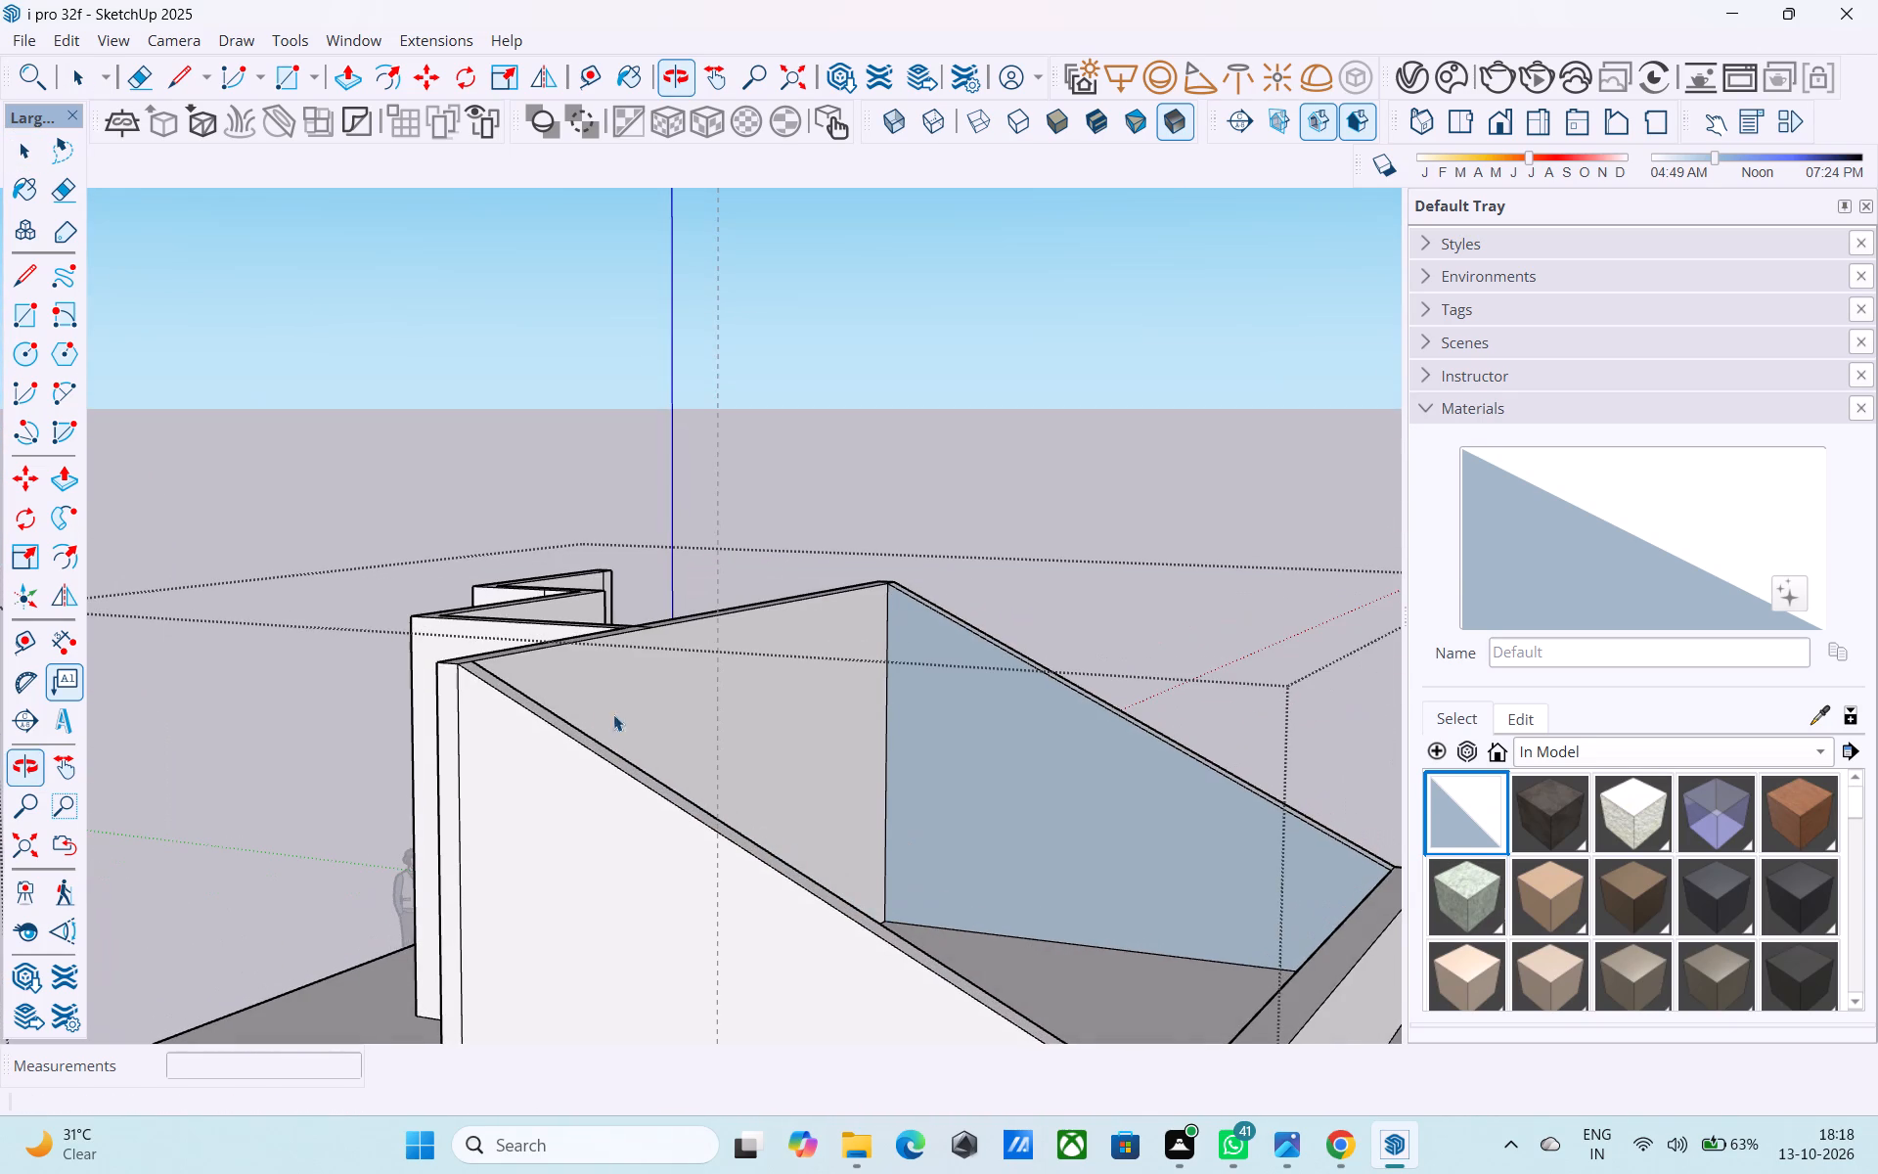
middle_click_drag(534, 733, 671, 769)
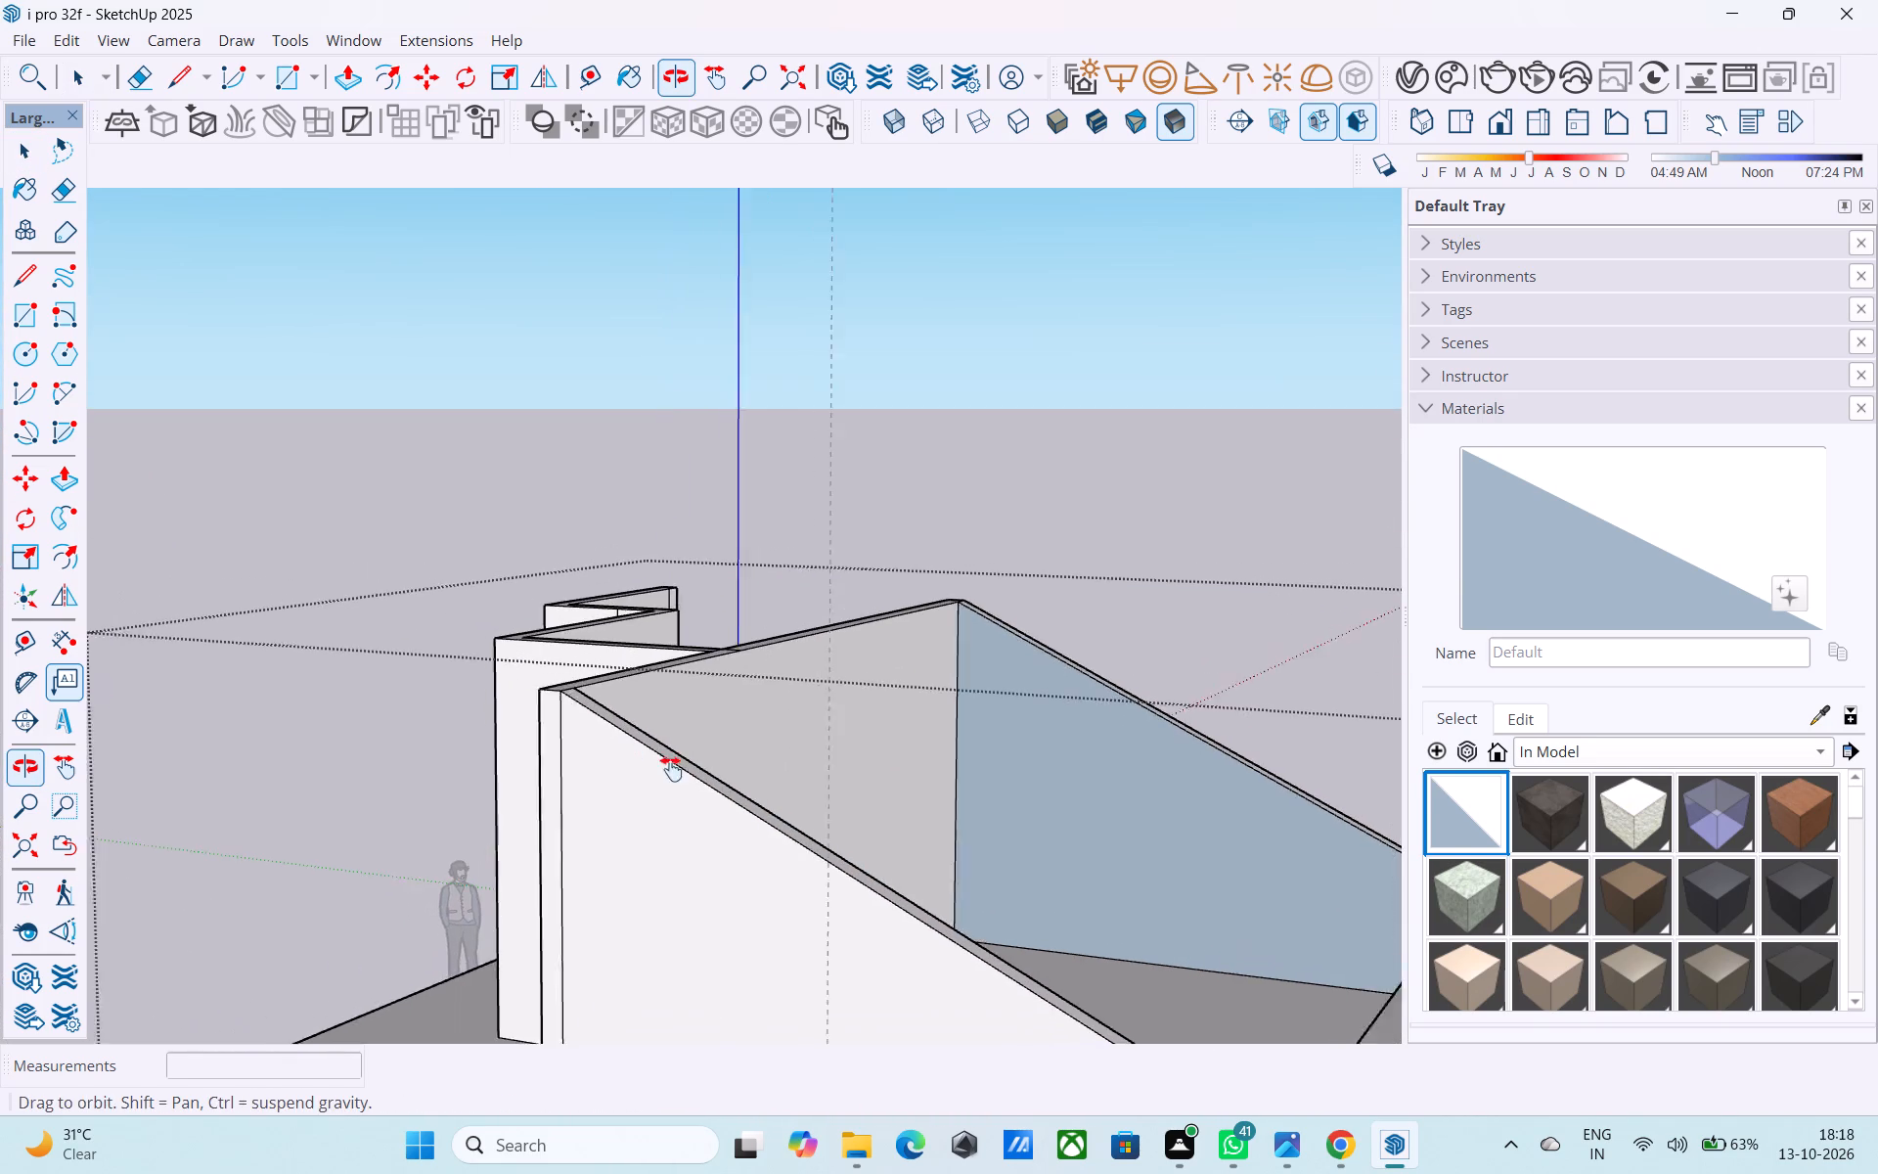
middle_click_drag(671, 769, 681, 772)
scroll(665, 768, "up", 4)
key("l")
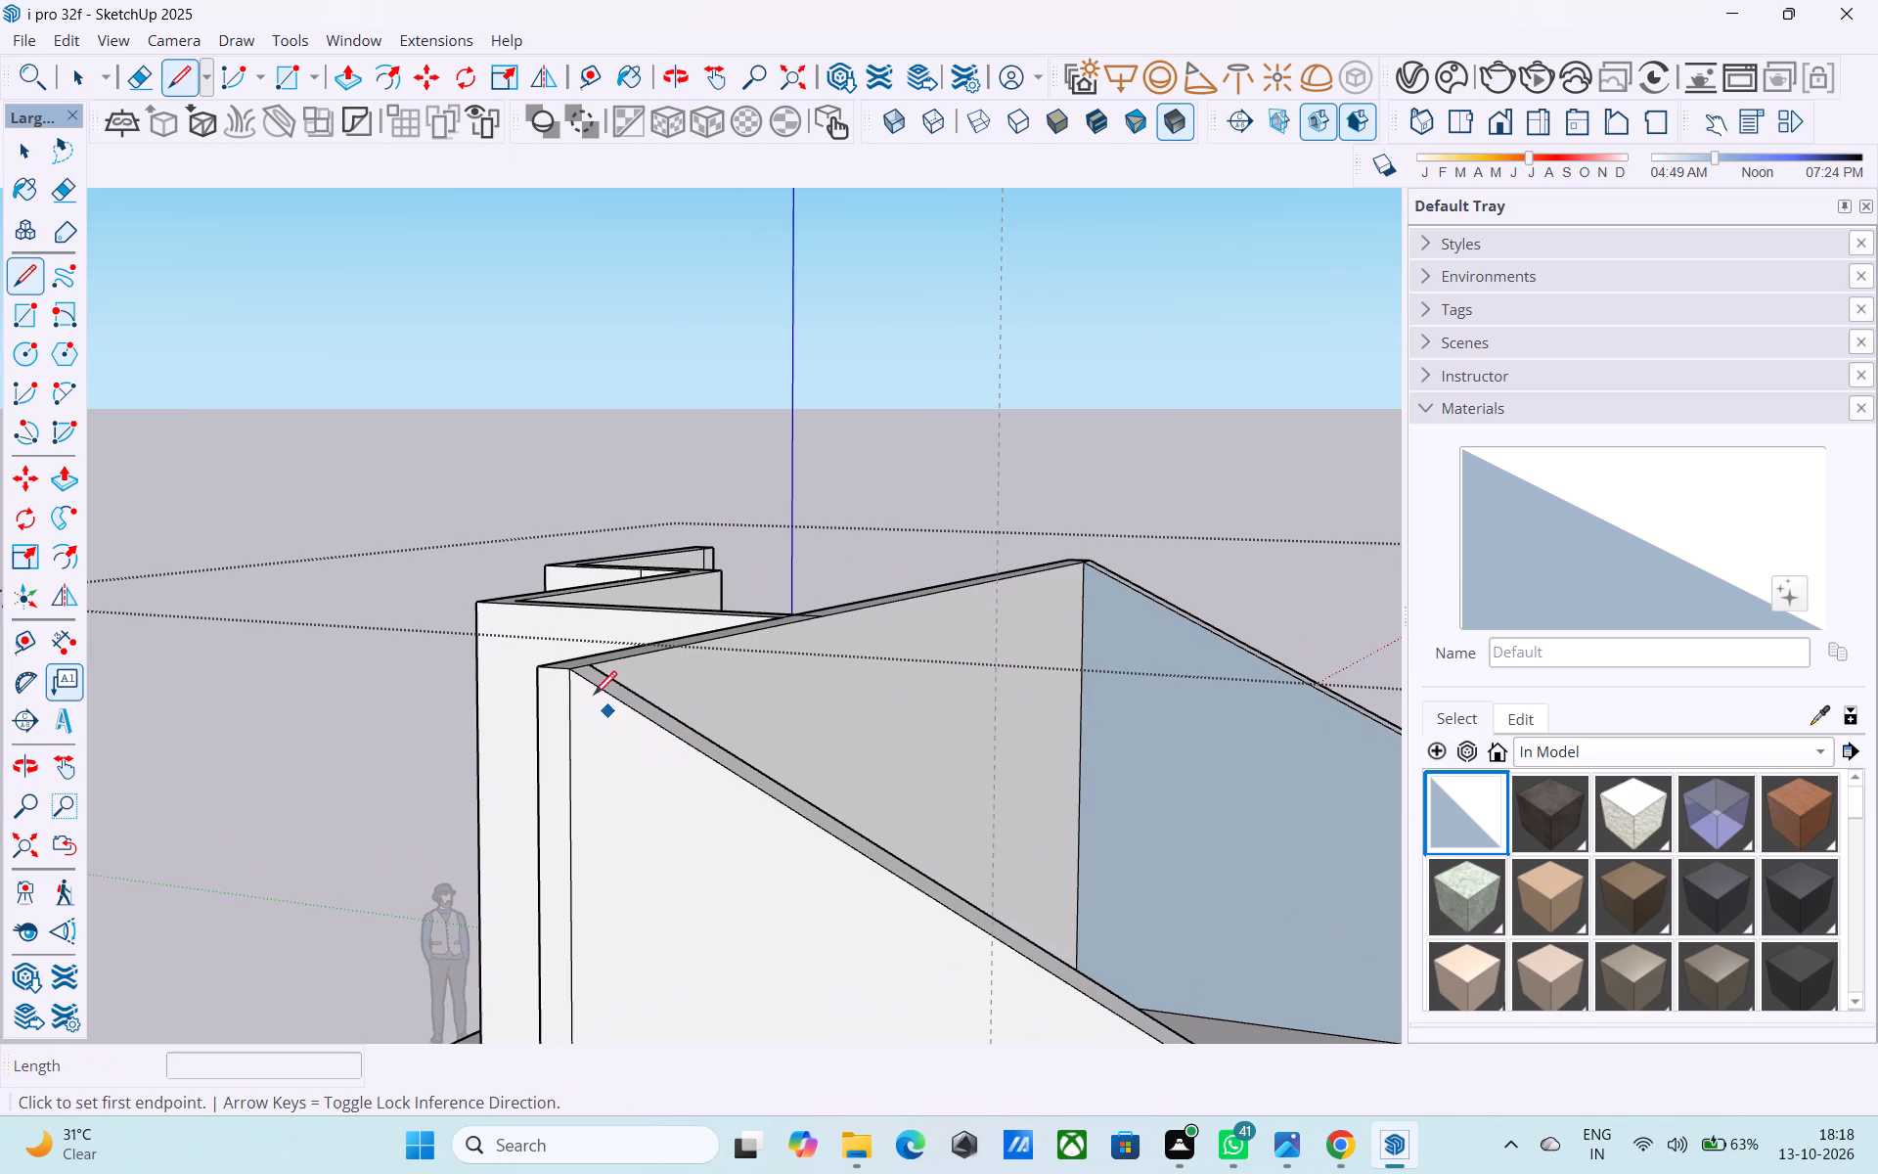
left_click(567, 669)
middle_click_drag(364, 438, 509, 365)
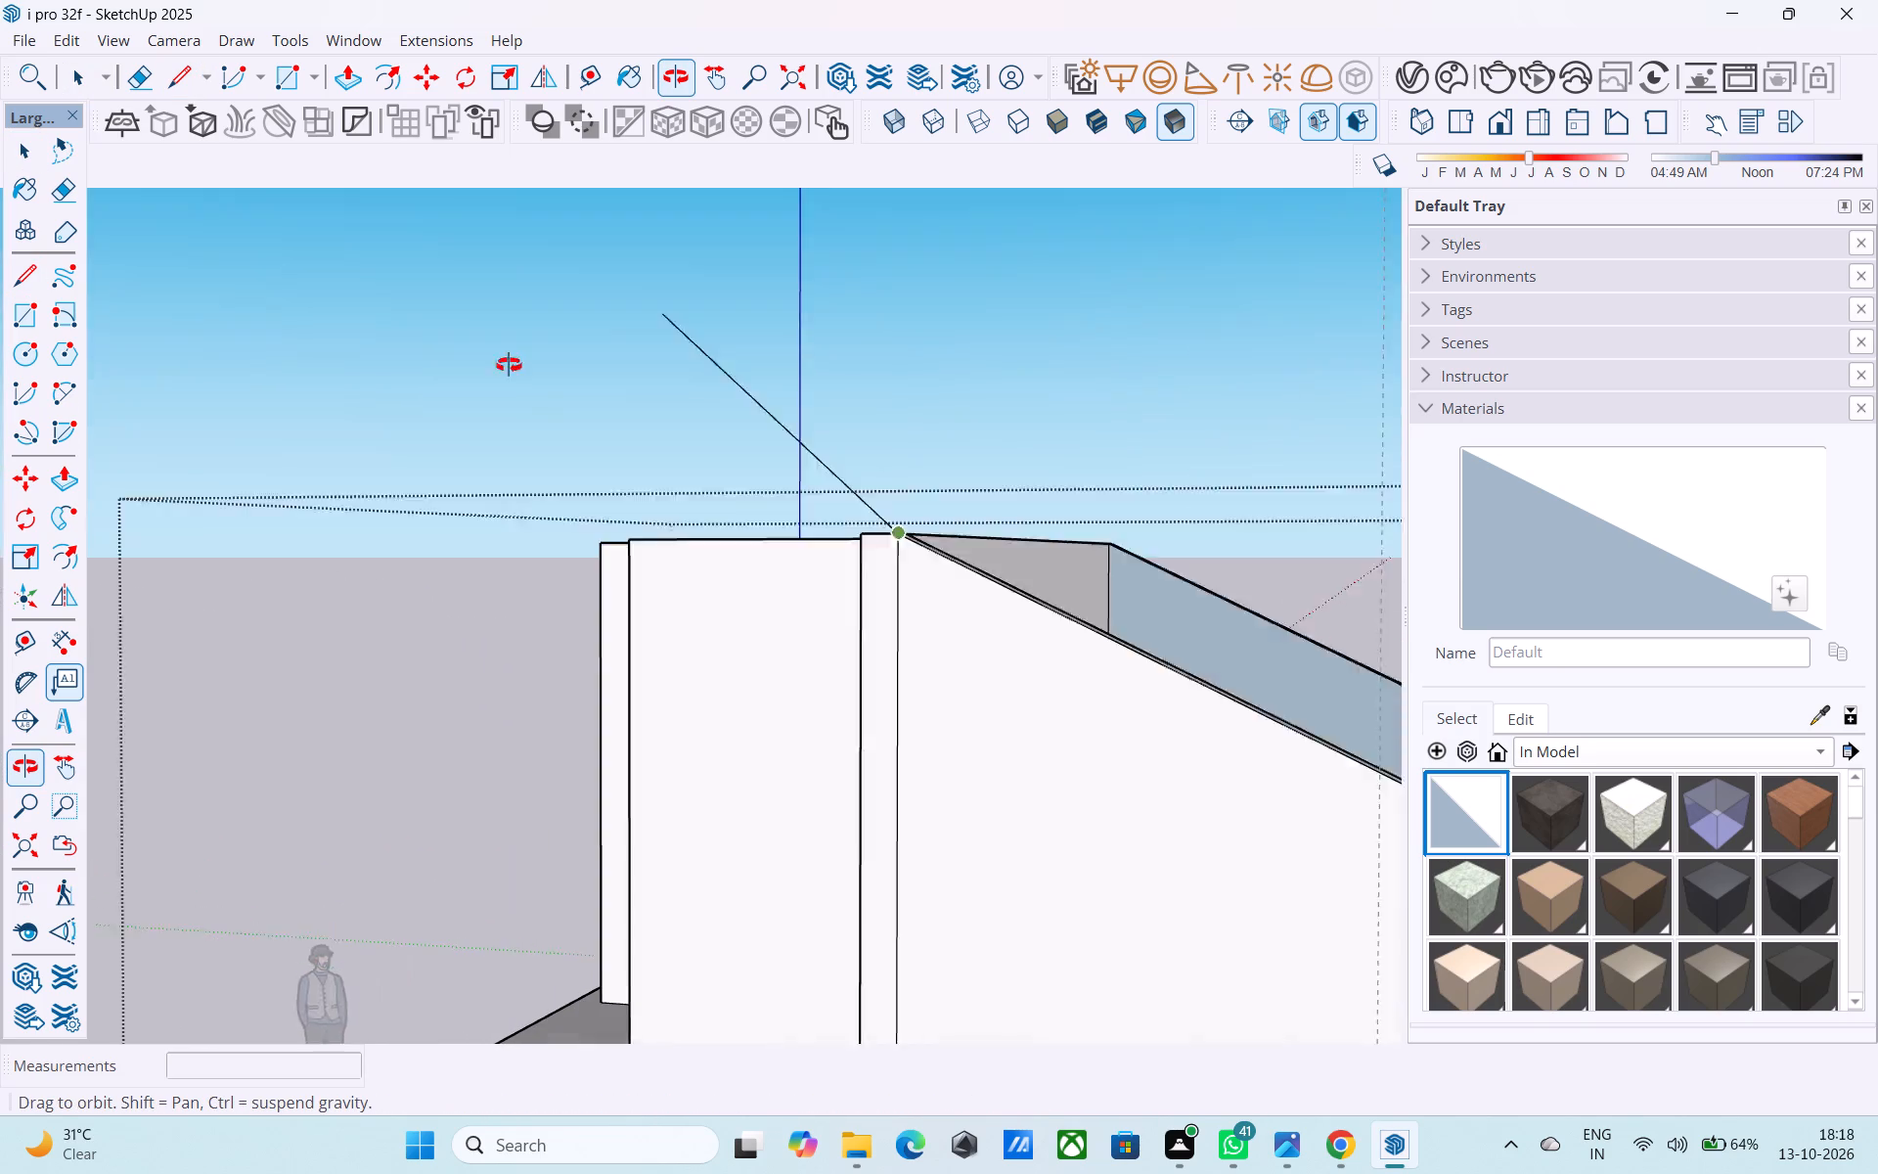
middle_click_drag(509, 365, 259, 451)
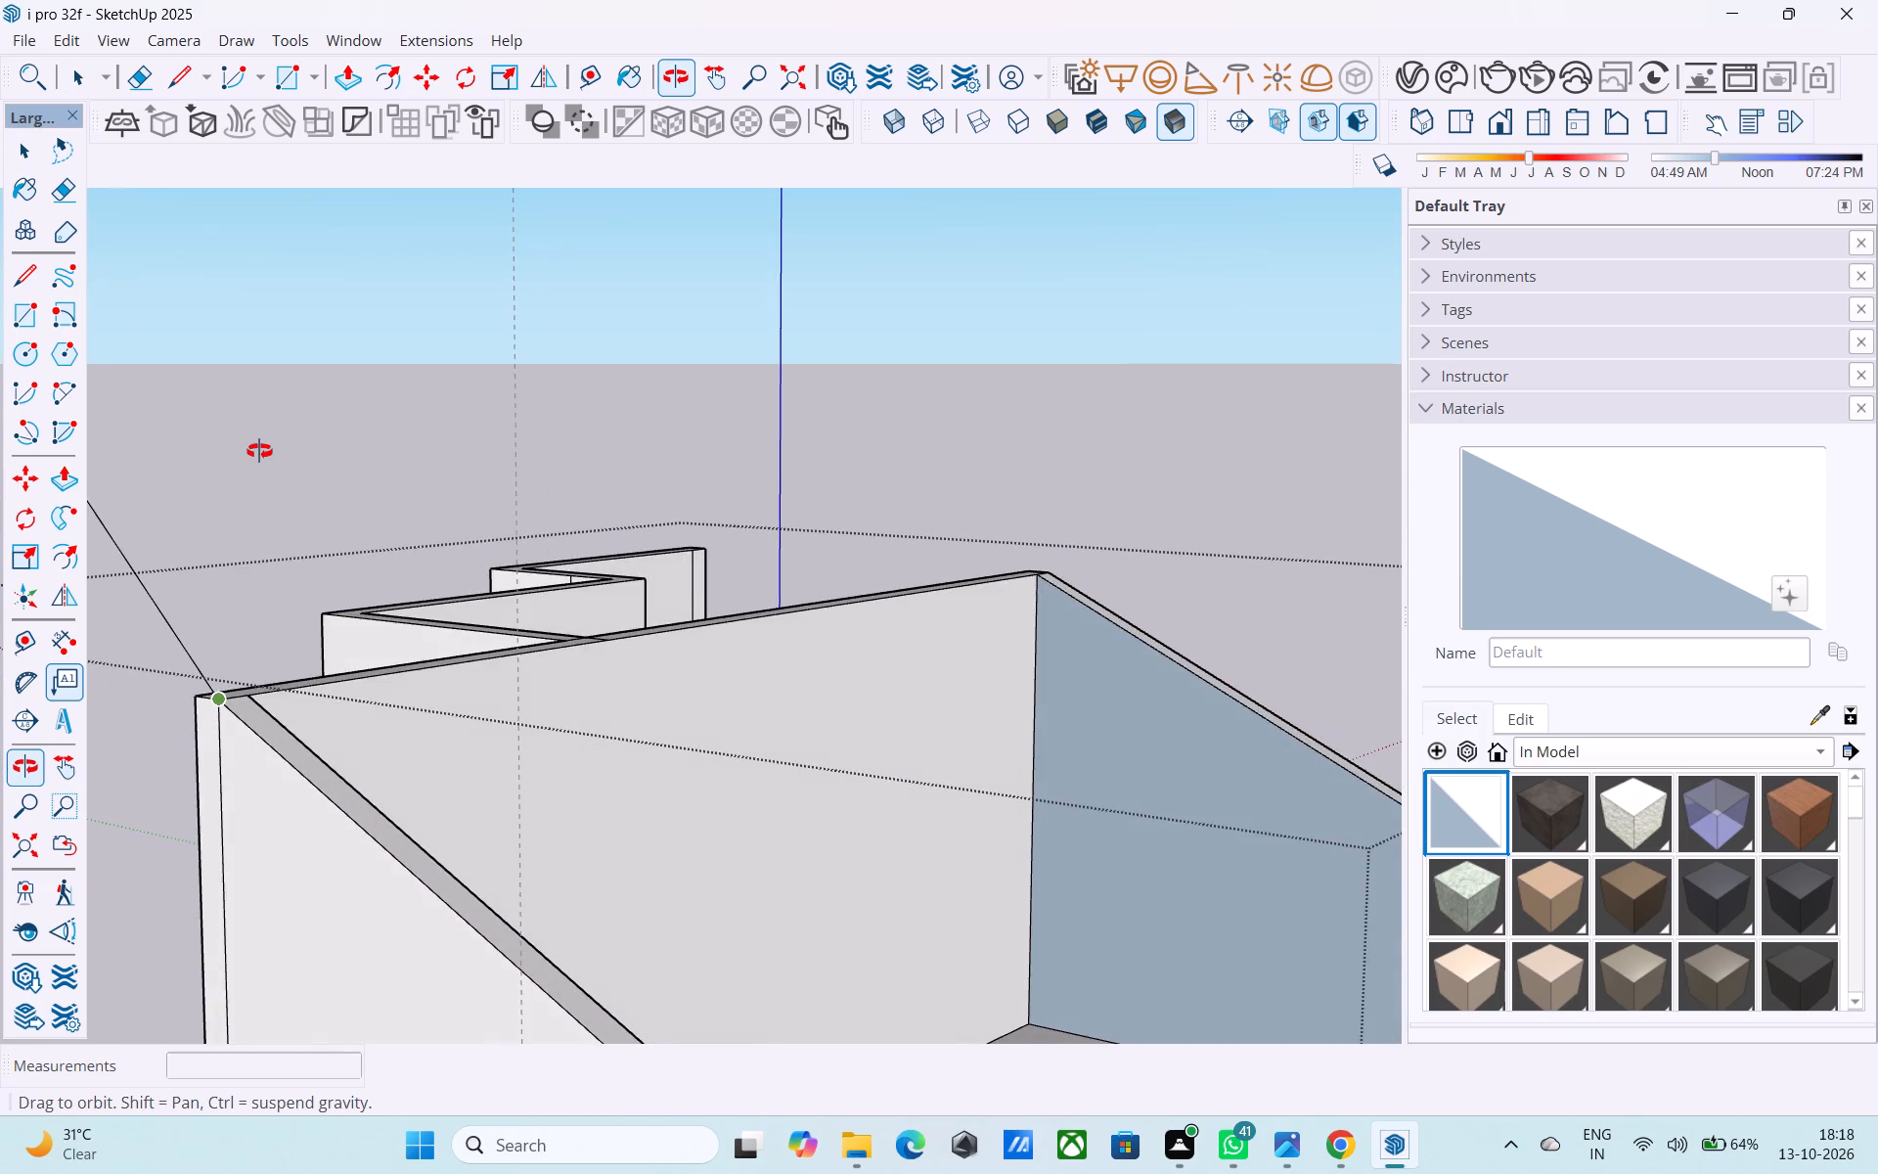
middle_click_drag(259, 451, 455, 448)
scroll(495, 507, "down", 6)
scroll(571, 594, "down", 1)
Draw a line about 33' long from the sloped wall's lower outer corner along its slope, extending past the upper corner.
key("l")
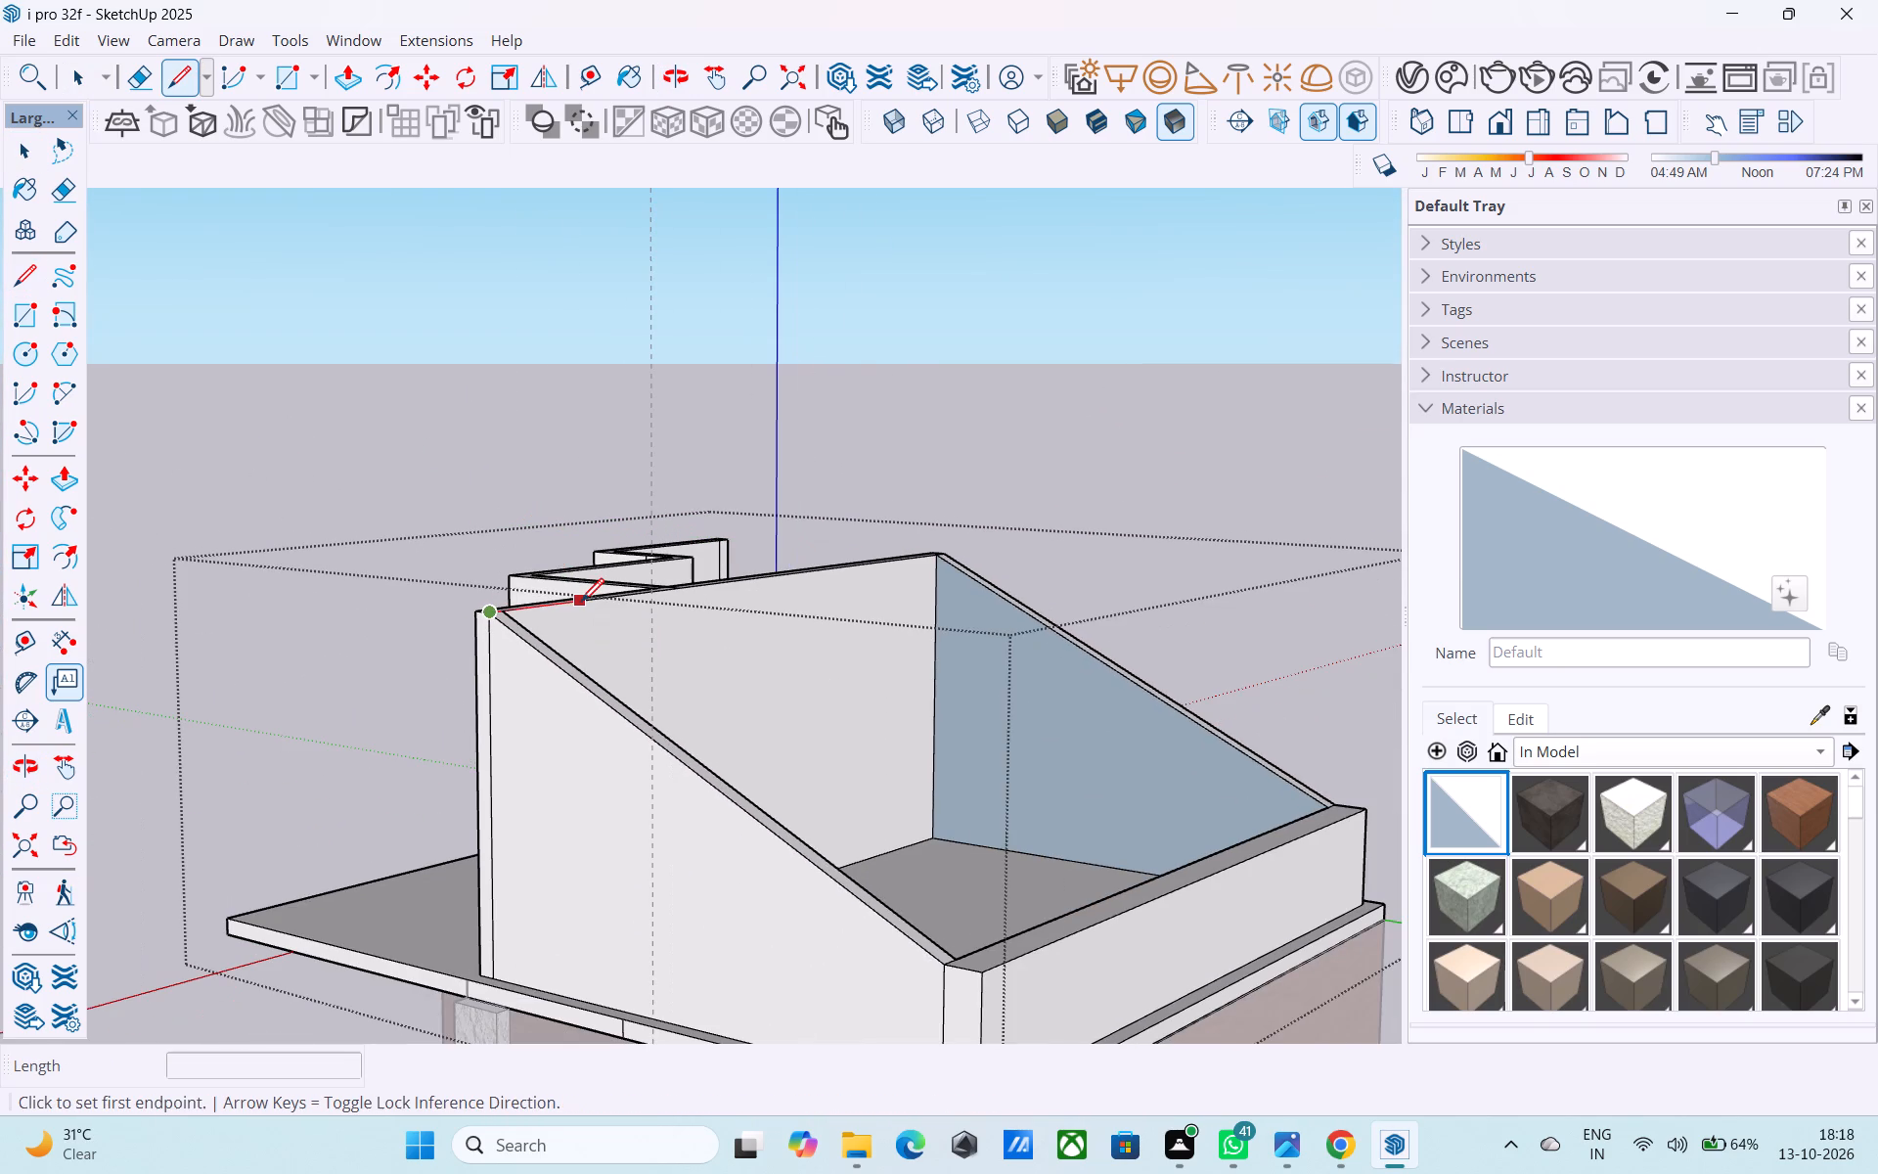
left_click(951, 970)
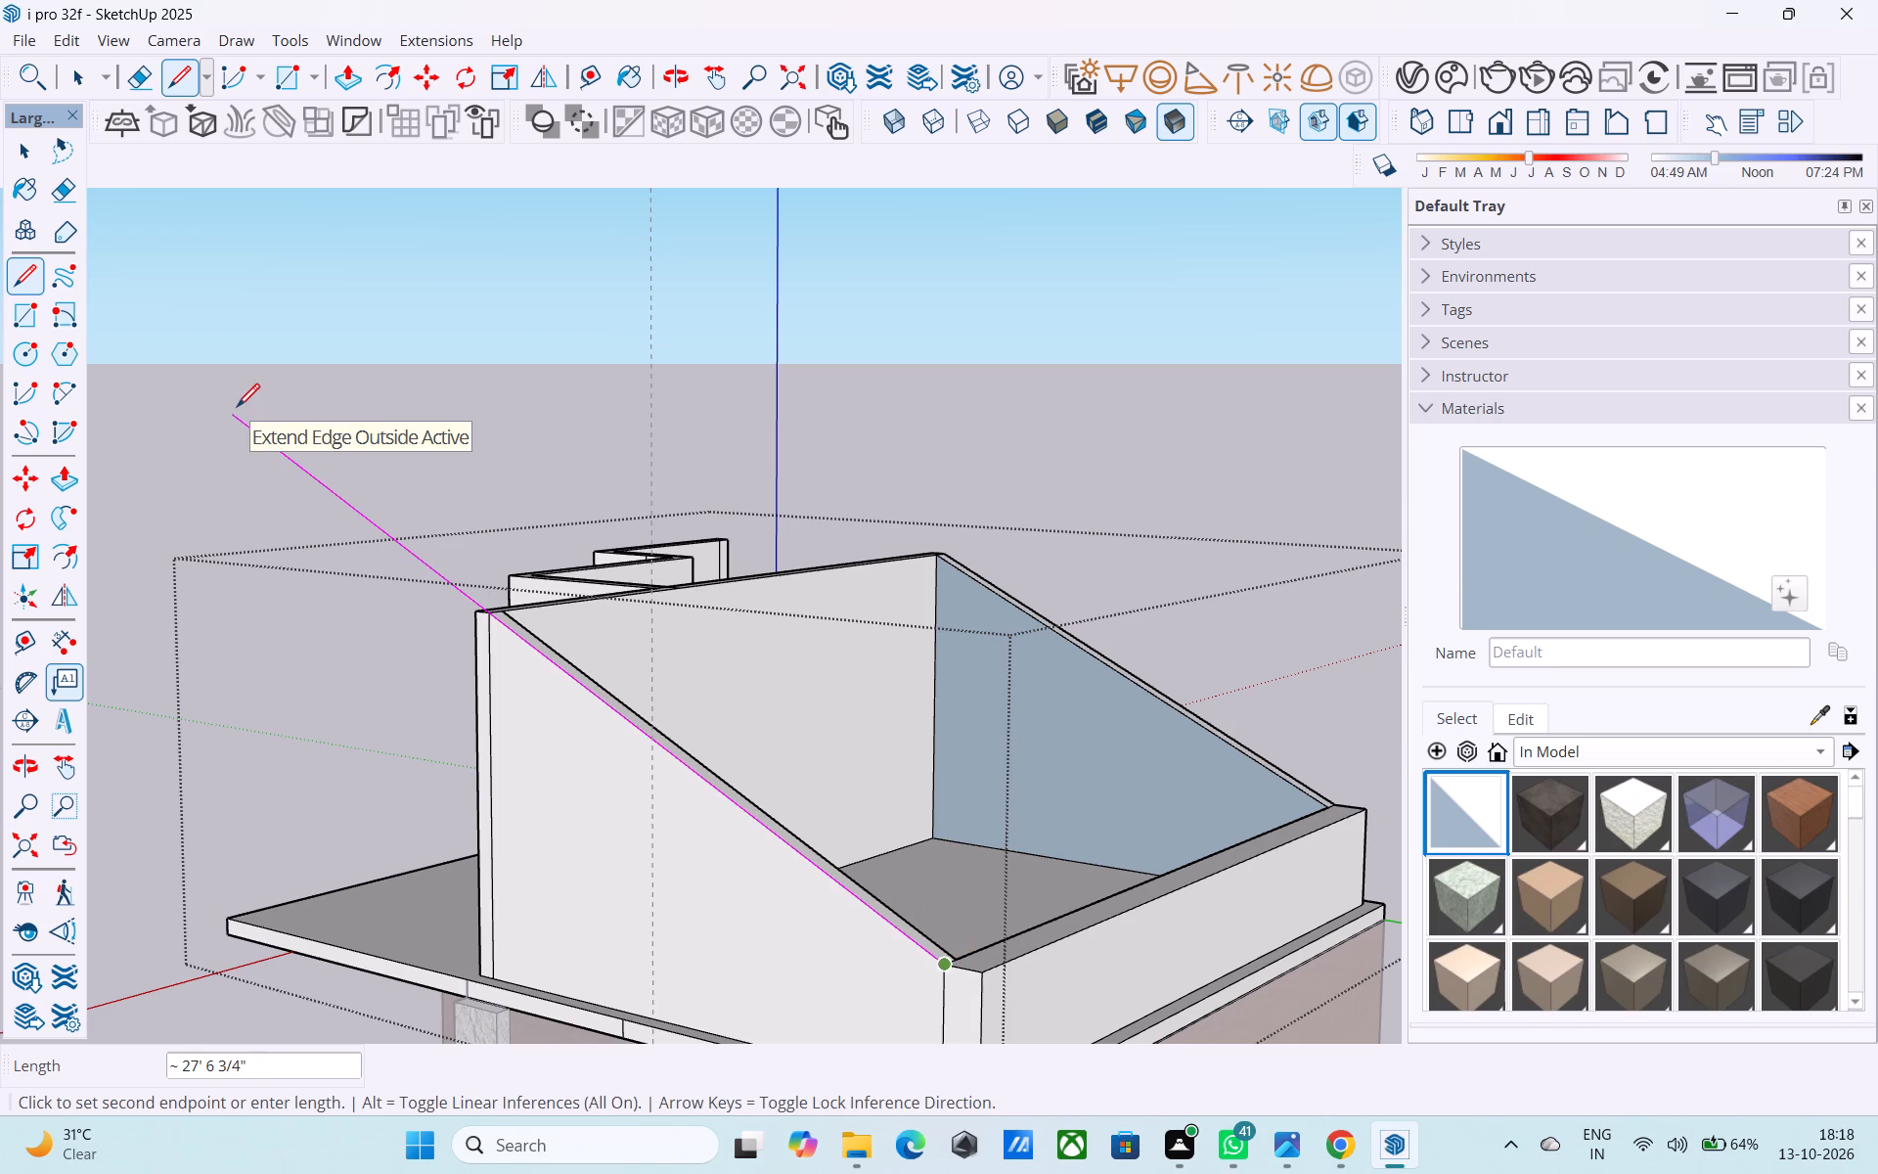
middle_click_drag(237, 409, 484, 646)
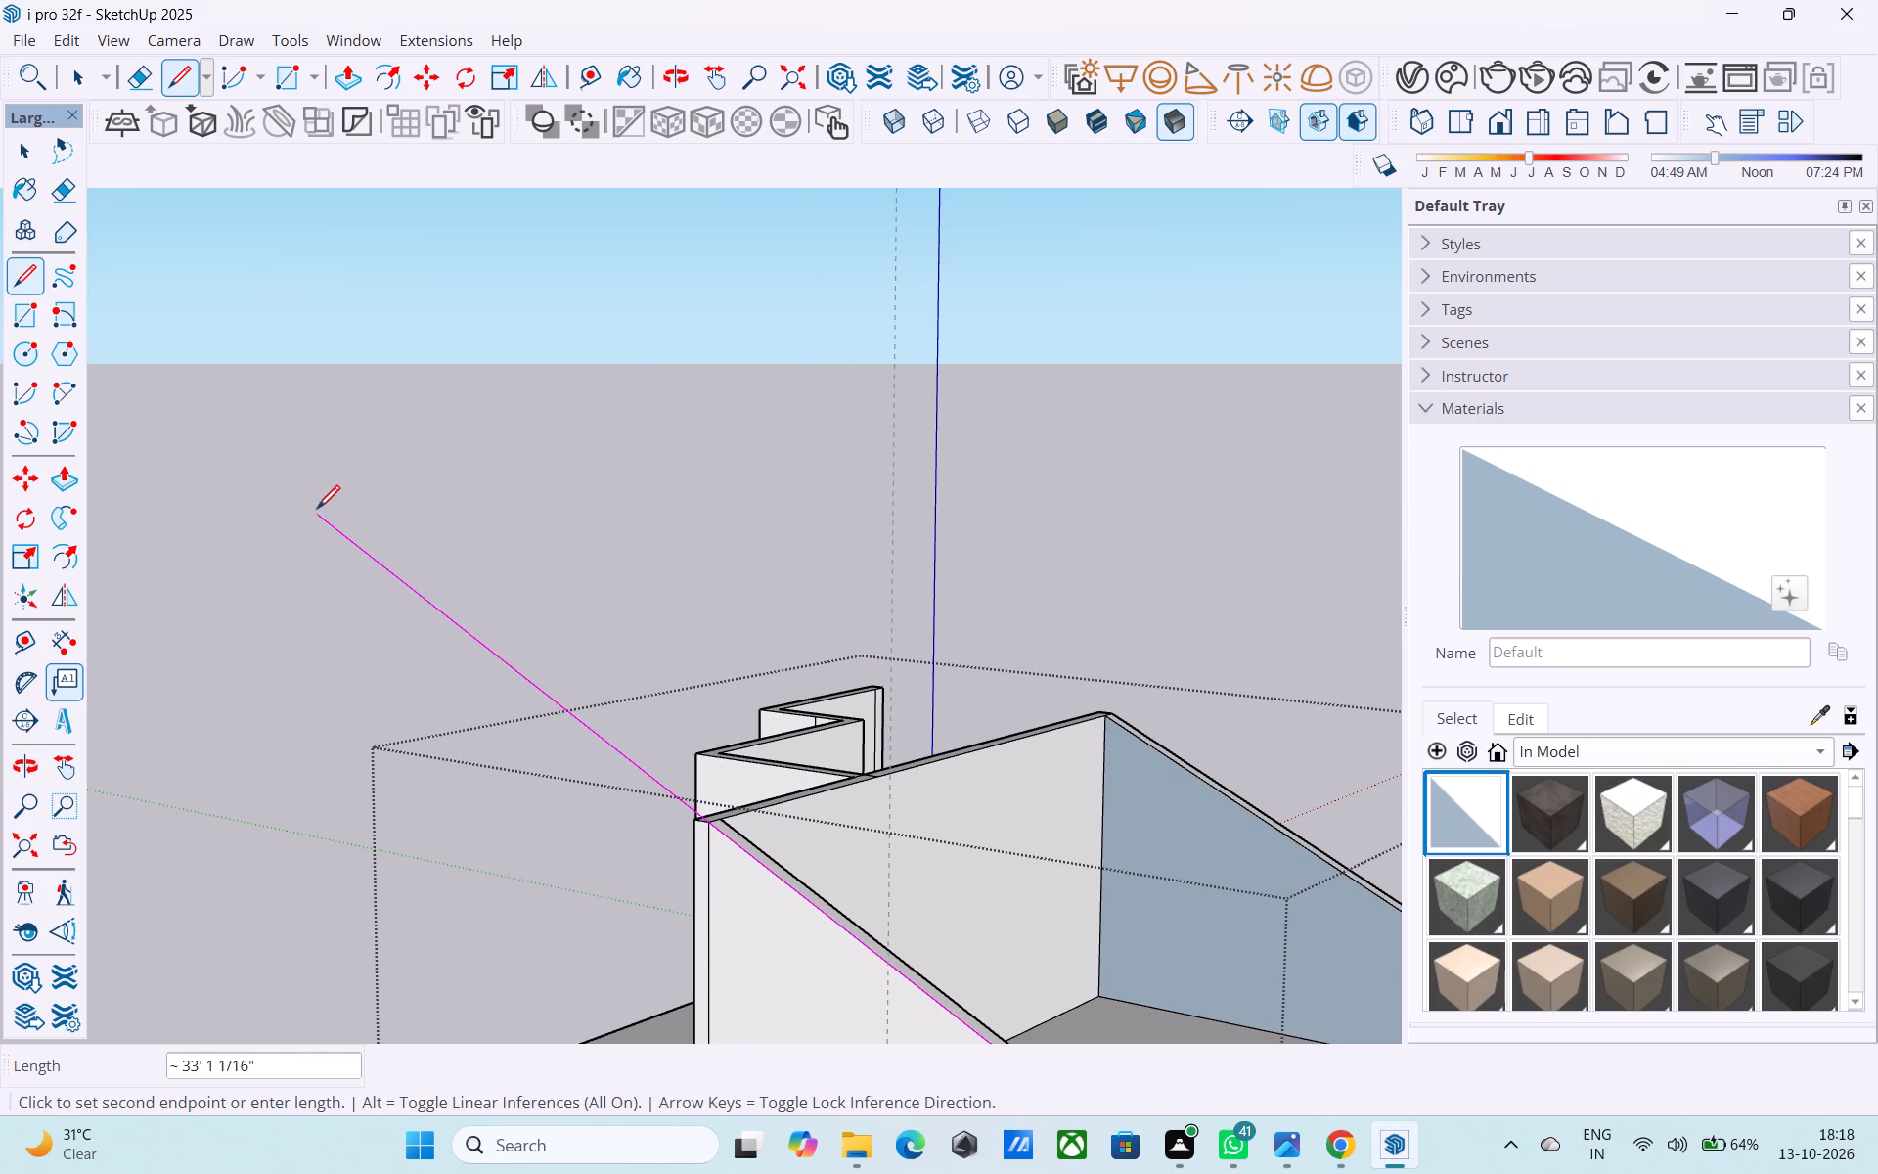
left_click(302, 500)
scroll(302, 528, "down", 4)
scroll(472, 696, "down", 4)
key("space")
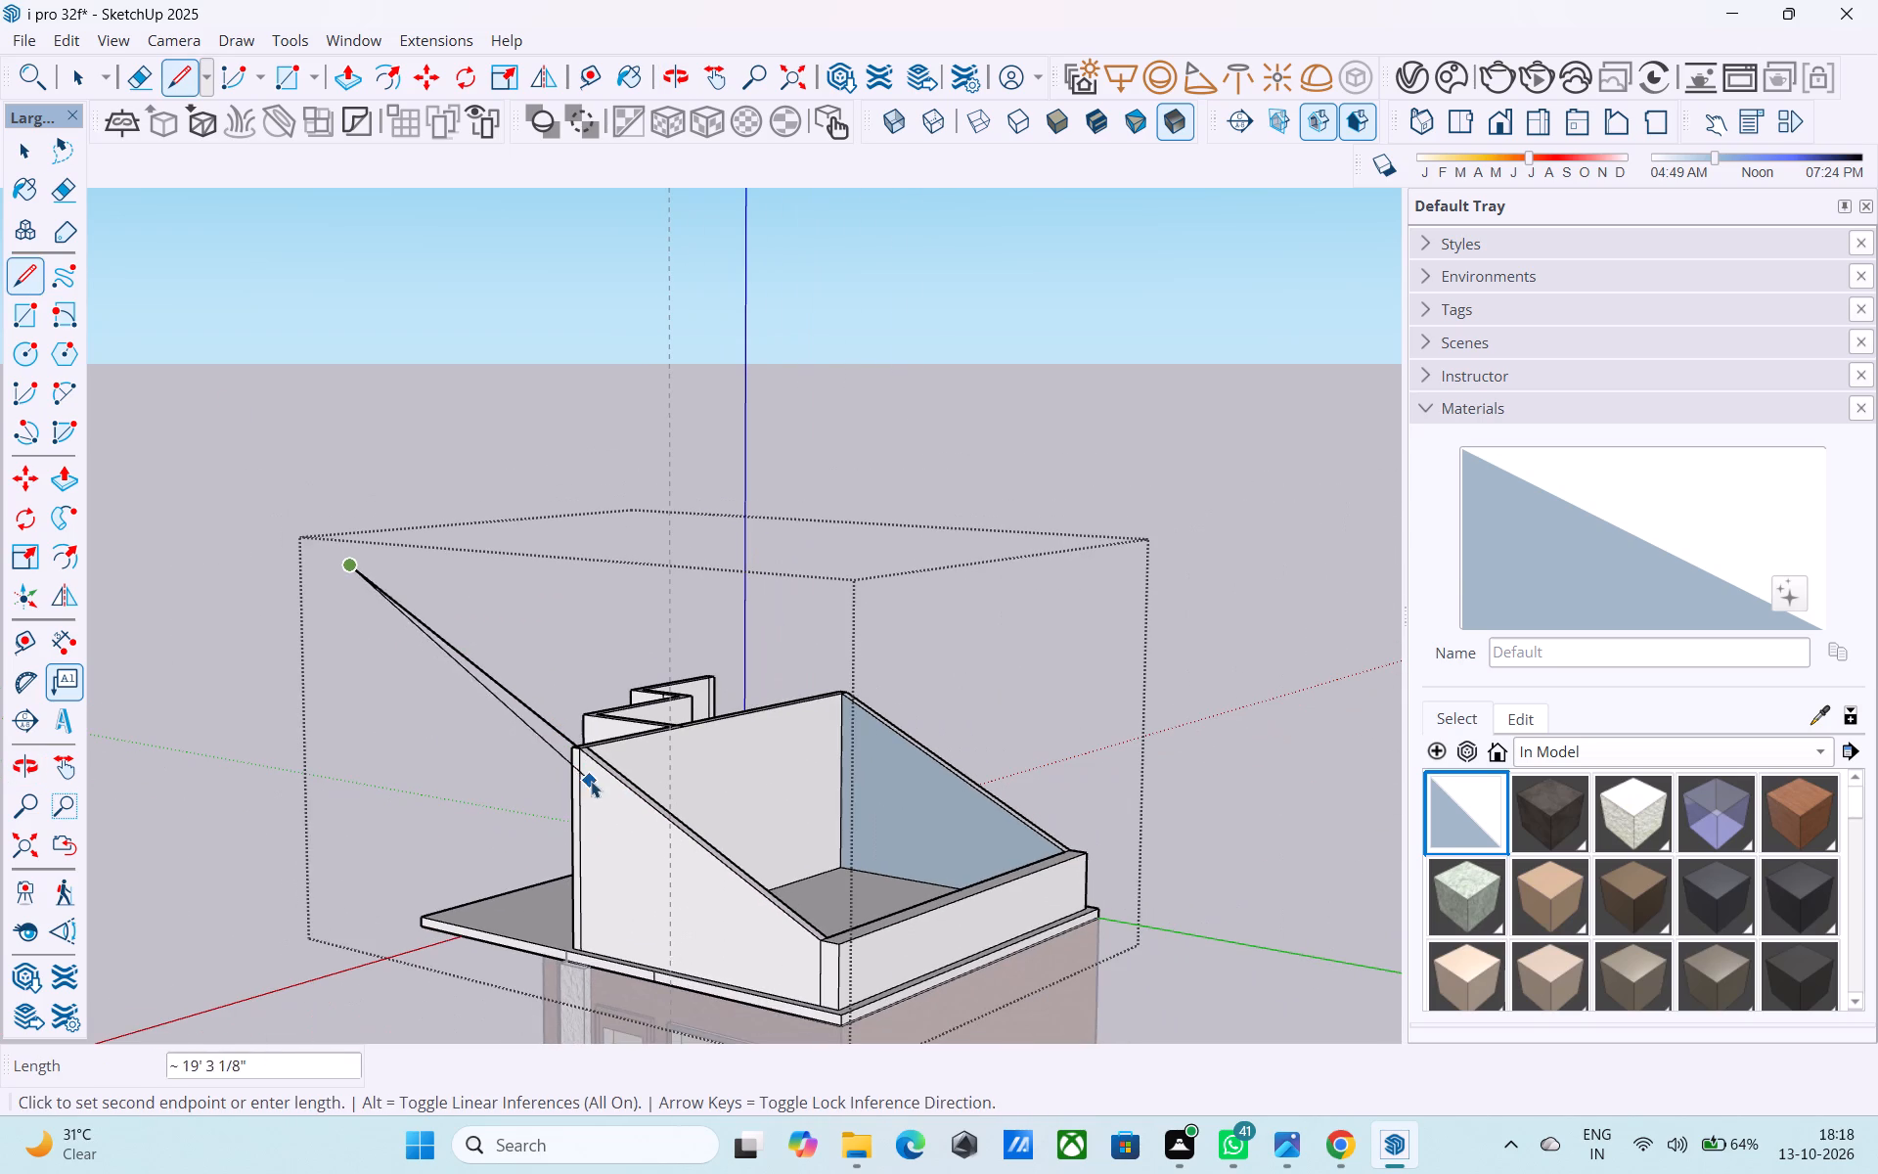
Draw a line of about 6" across the tall wall's top, continuing the edge of the adjoining stepped wall.
middle_click_drag(602, 778, 707, 902)
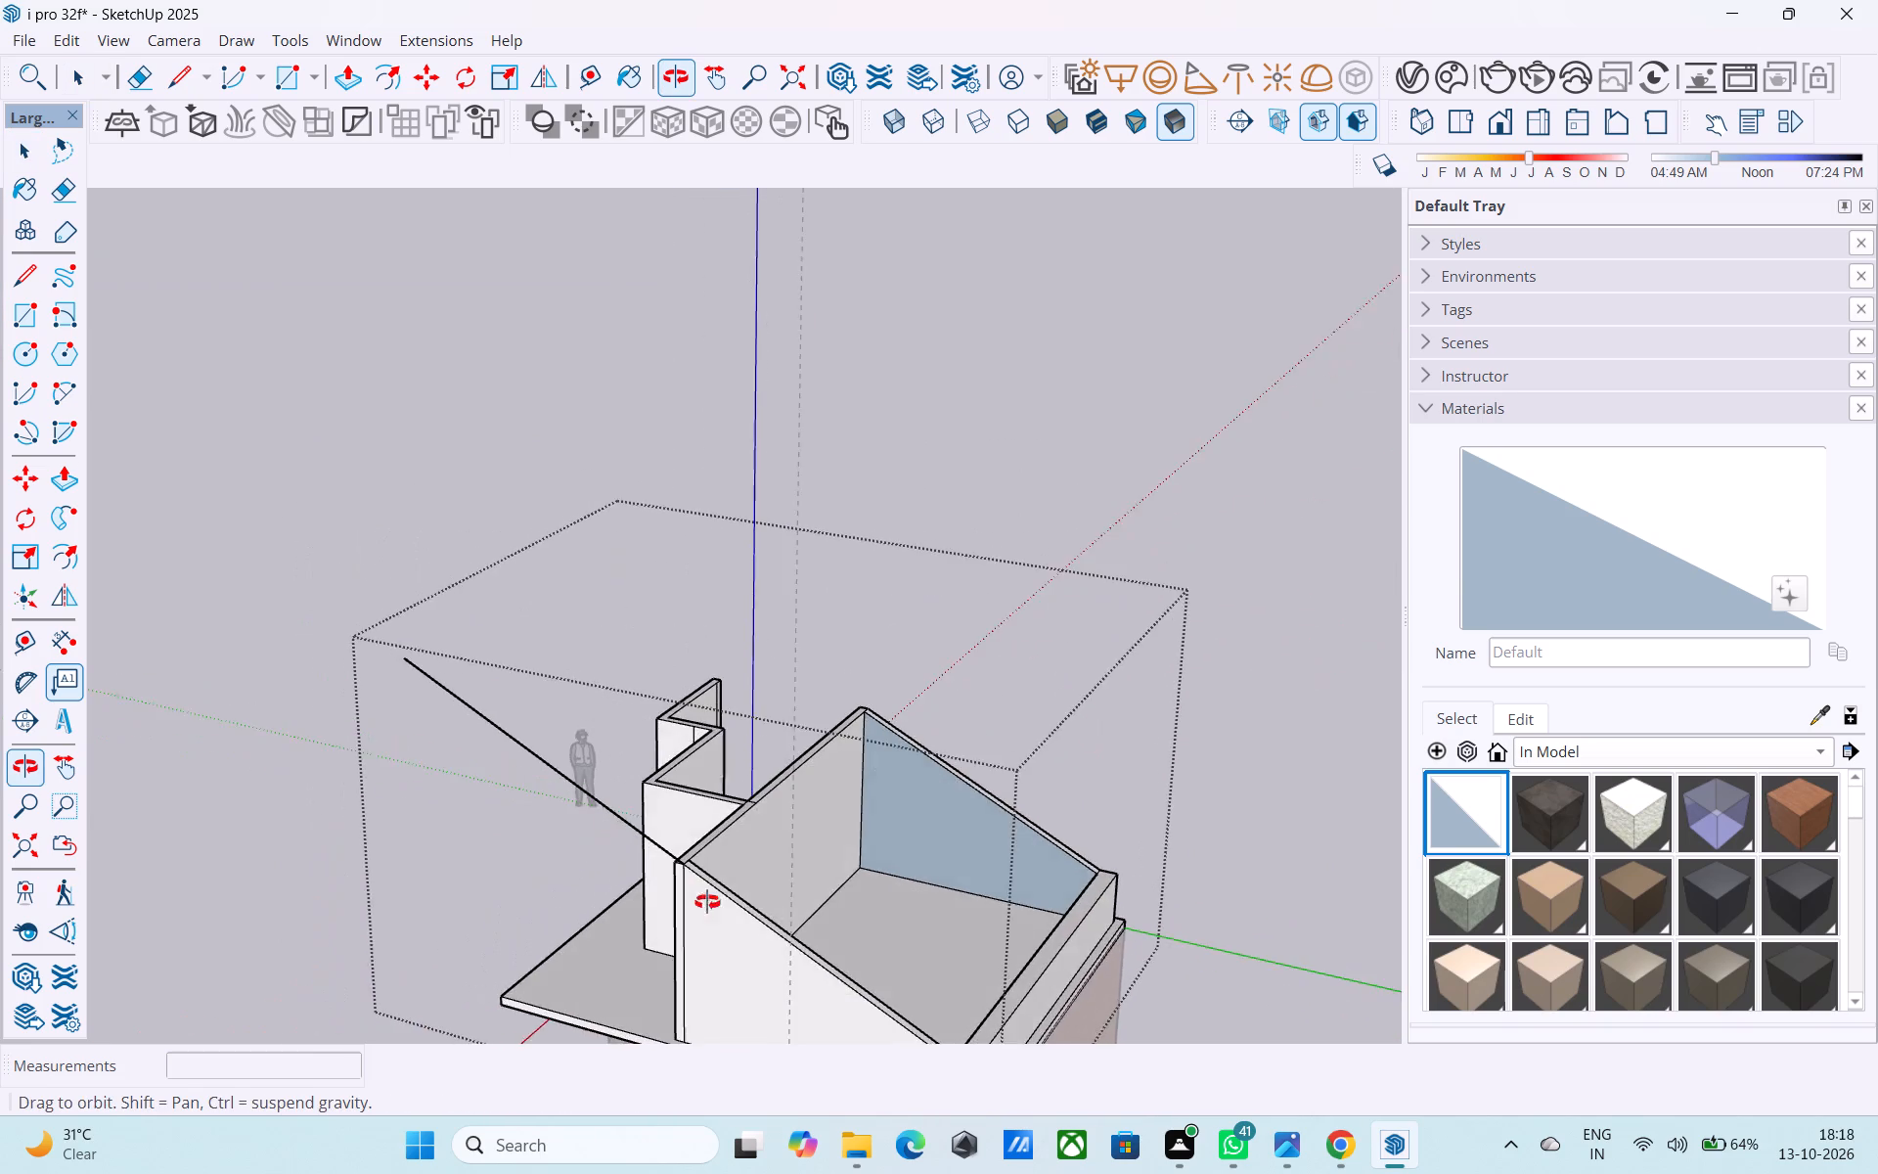
middle_click_drag(707, 902, 711, 899)
scroll(736, 870, "up", 6)
scroll(741, 847, "down", 5)
middle_click_drag(929, 824, 703, 848)
scroll(520, 789, "up", 6)
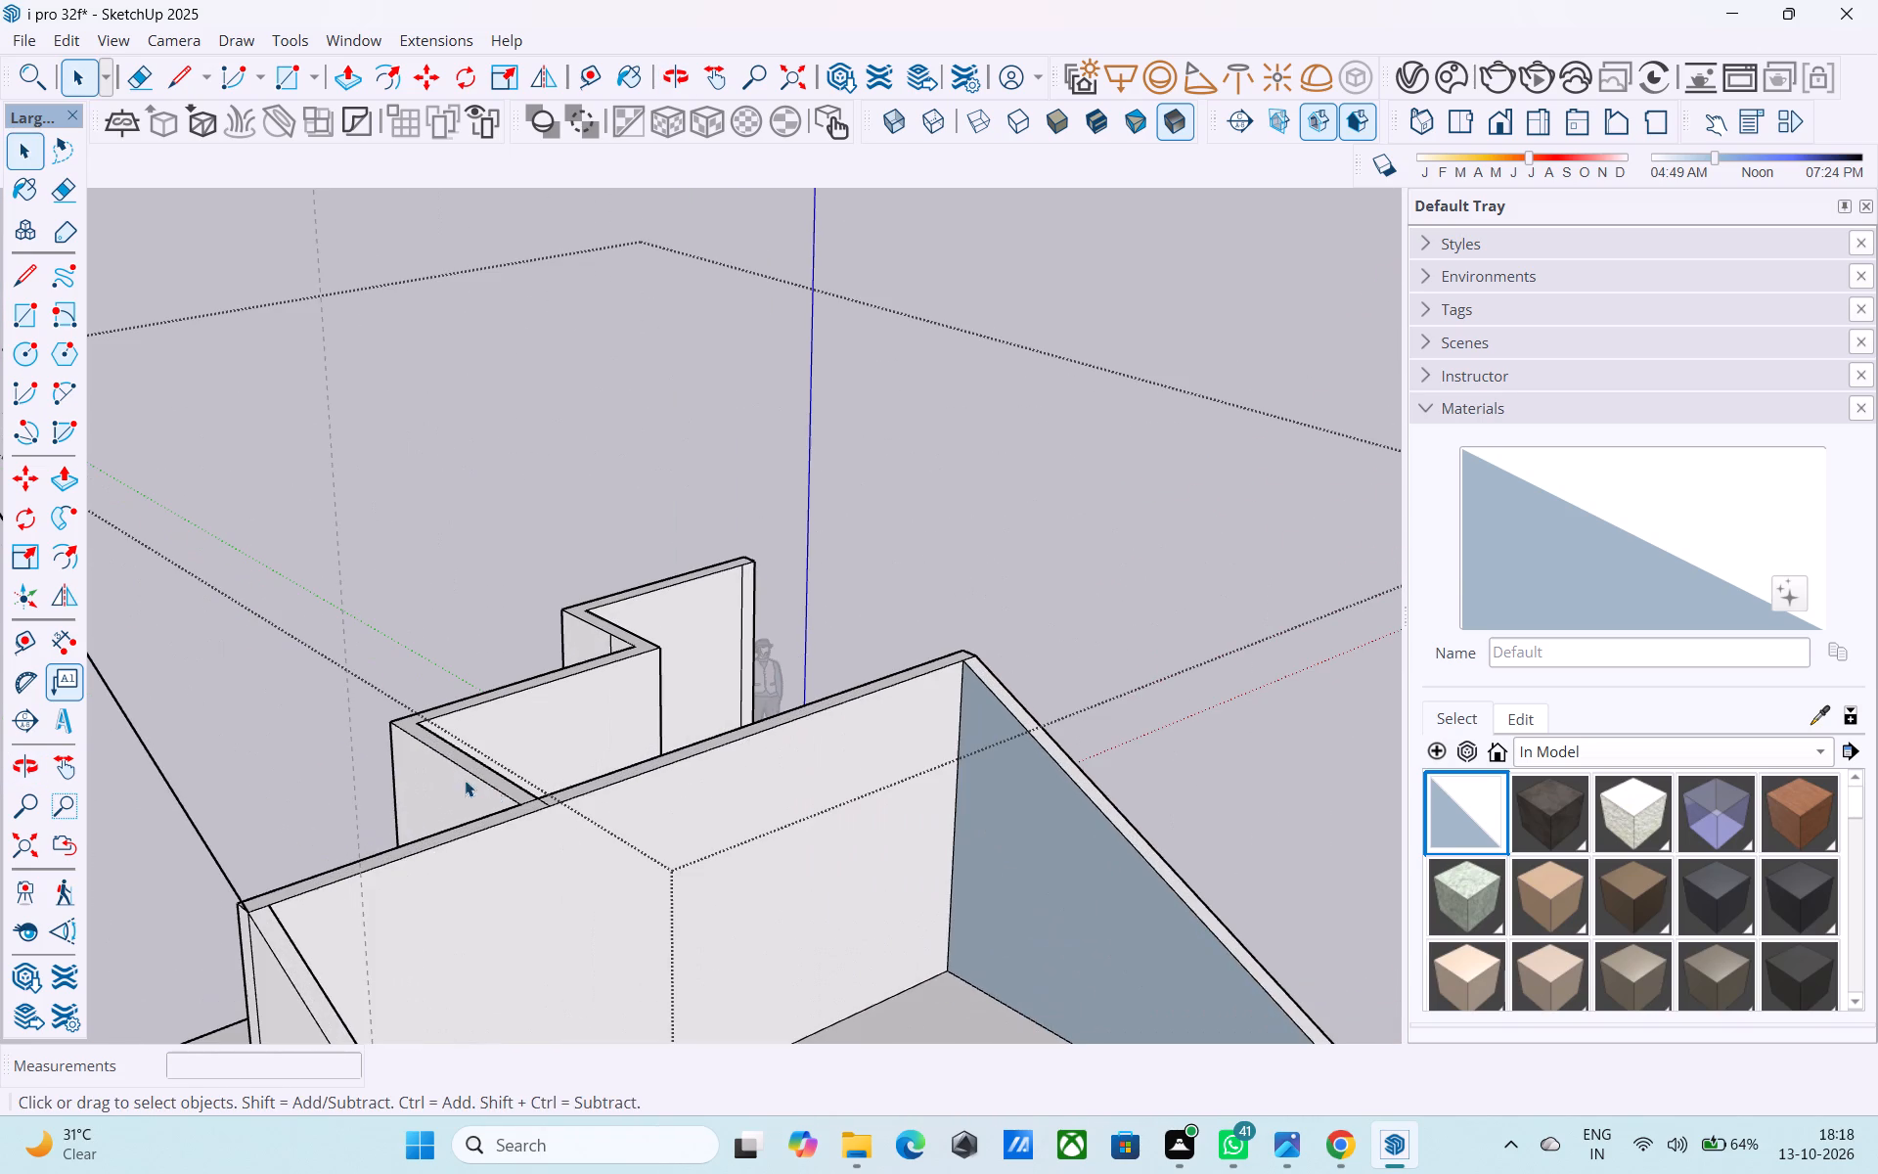
key("l")
scroll(500, 790, "up", 3)
left_click(520, 802)
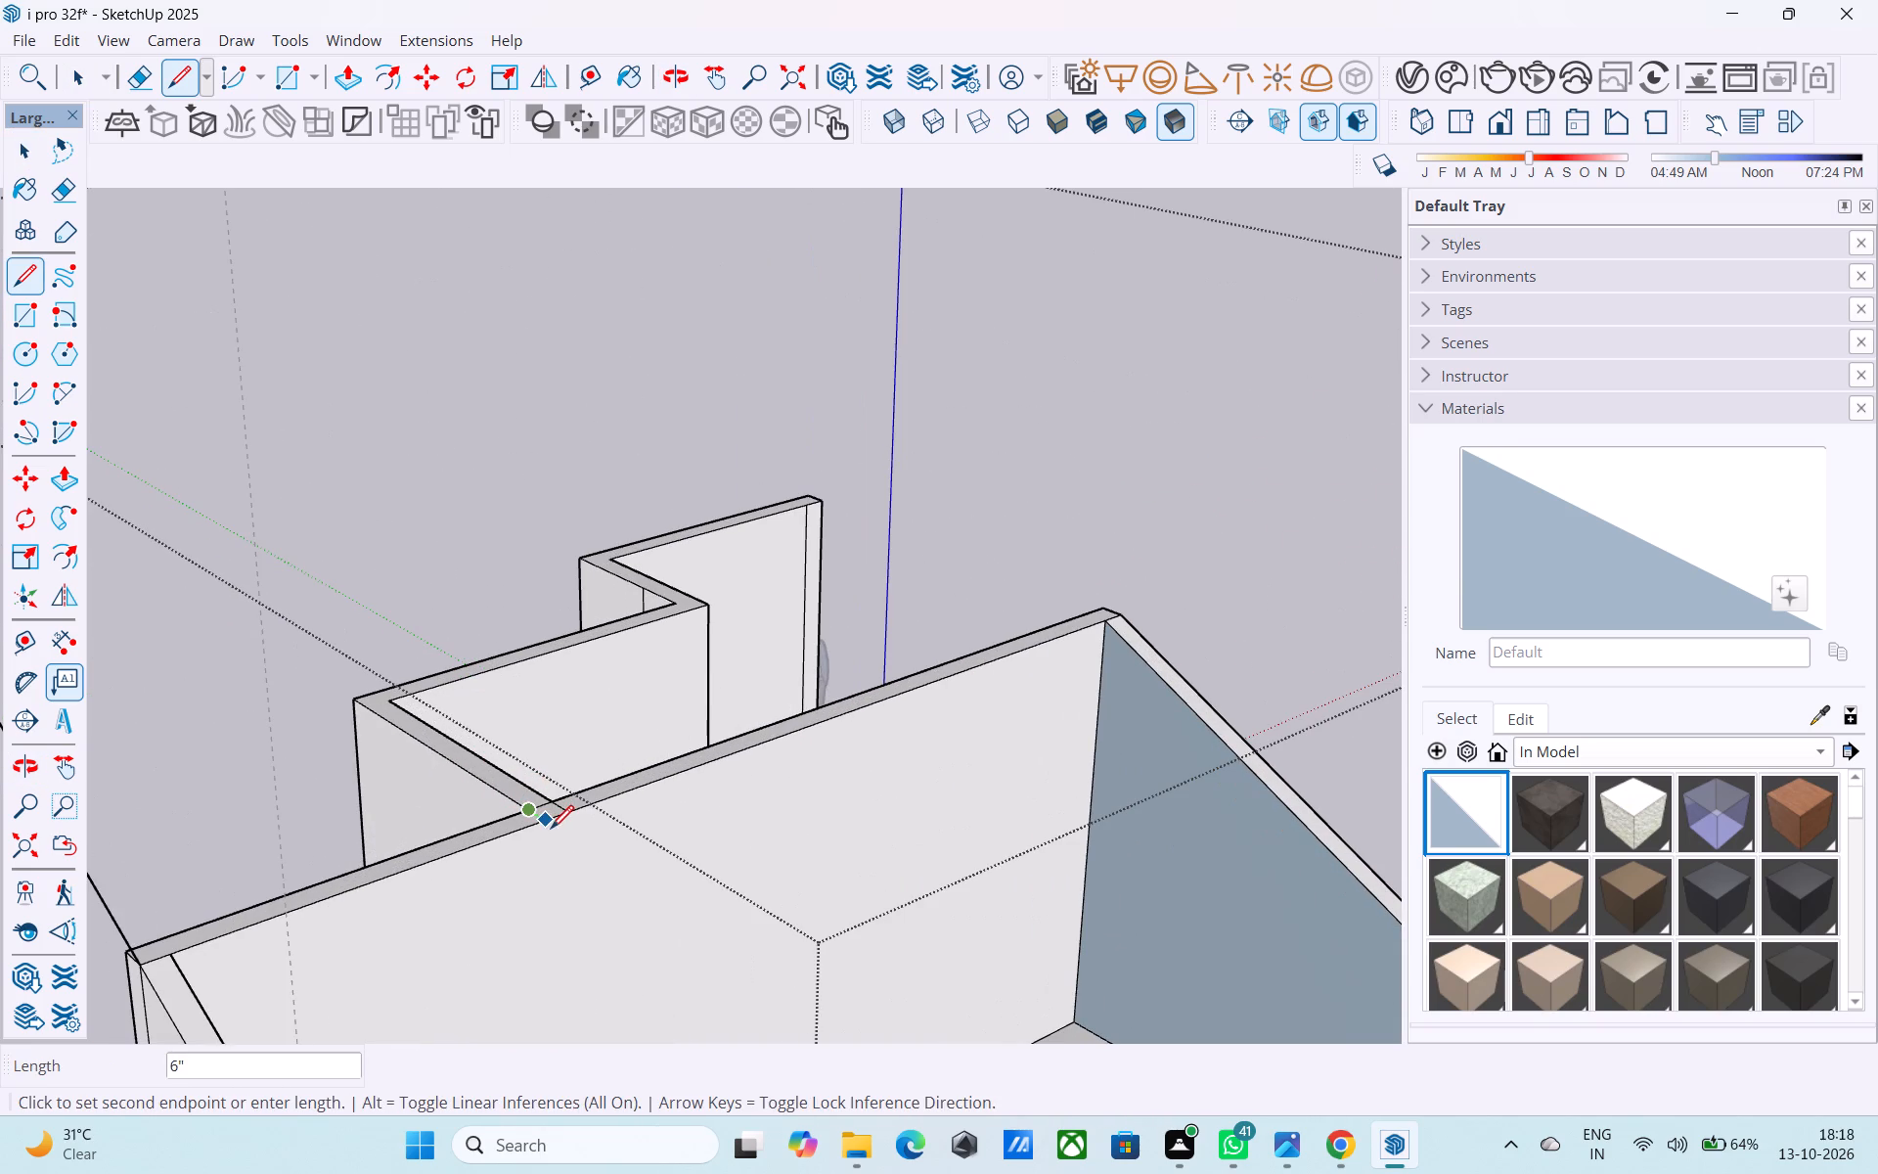
left_click(551, 831)
scroll(561, 822, "down", 4)
Draw two parallel 10' vertical lines down the tall wall's inner face to the floor, aligned with the stepped wall's thickness.
middle_click_drag(735, 848, 872, 642)
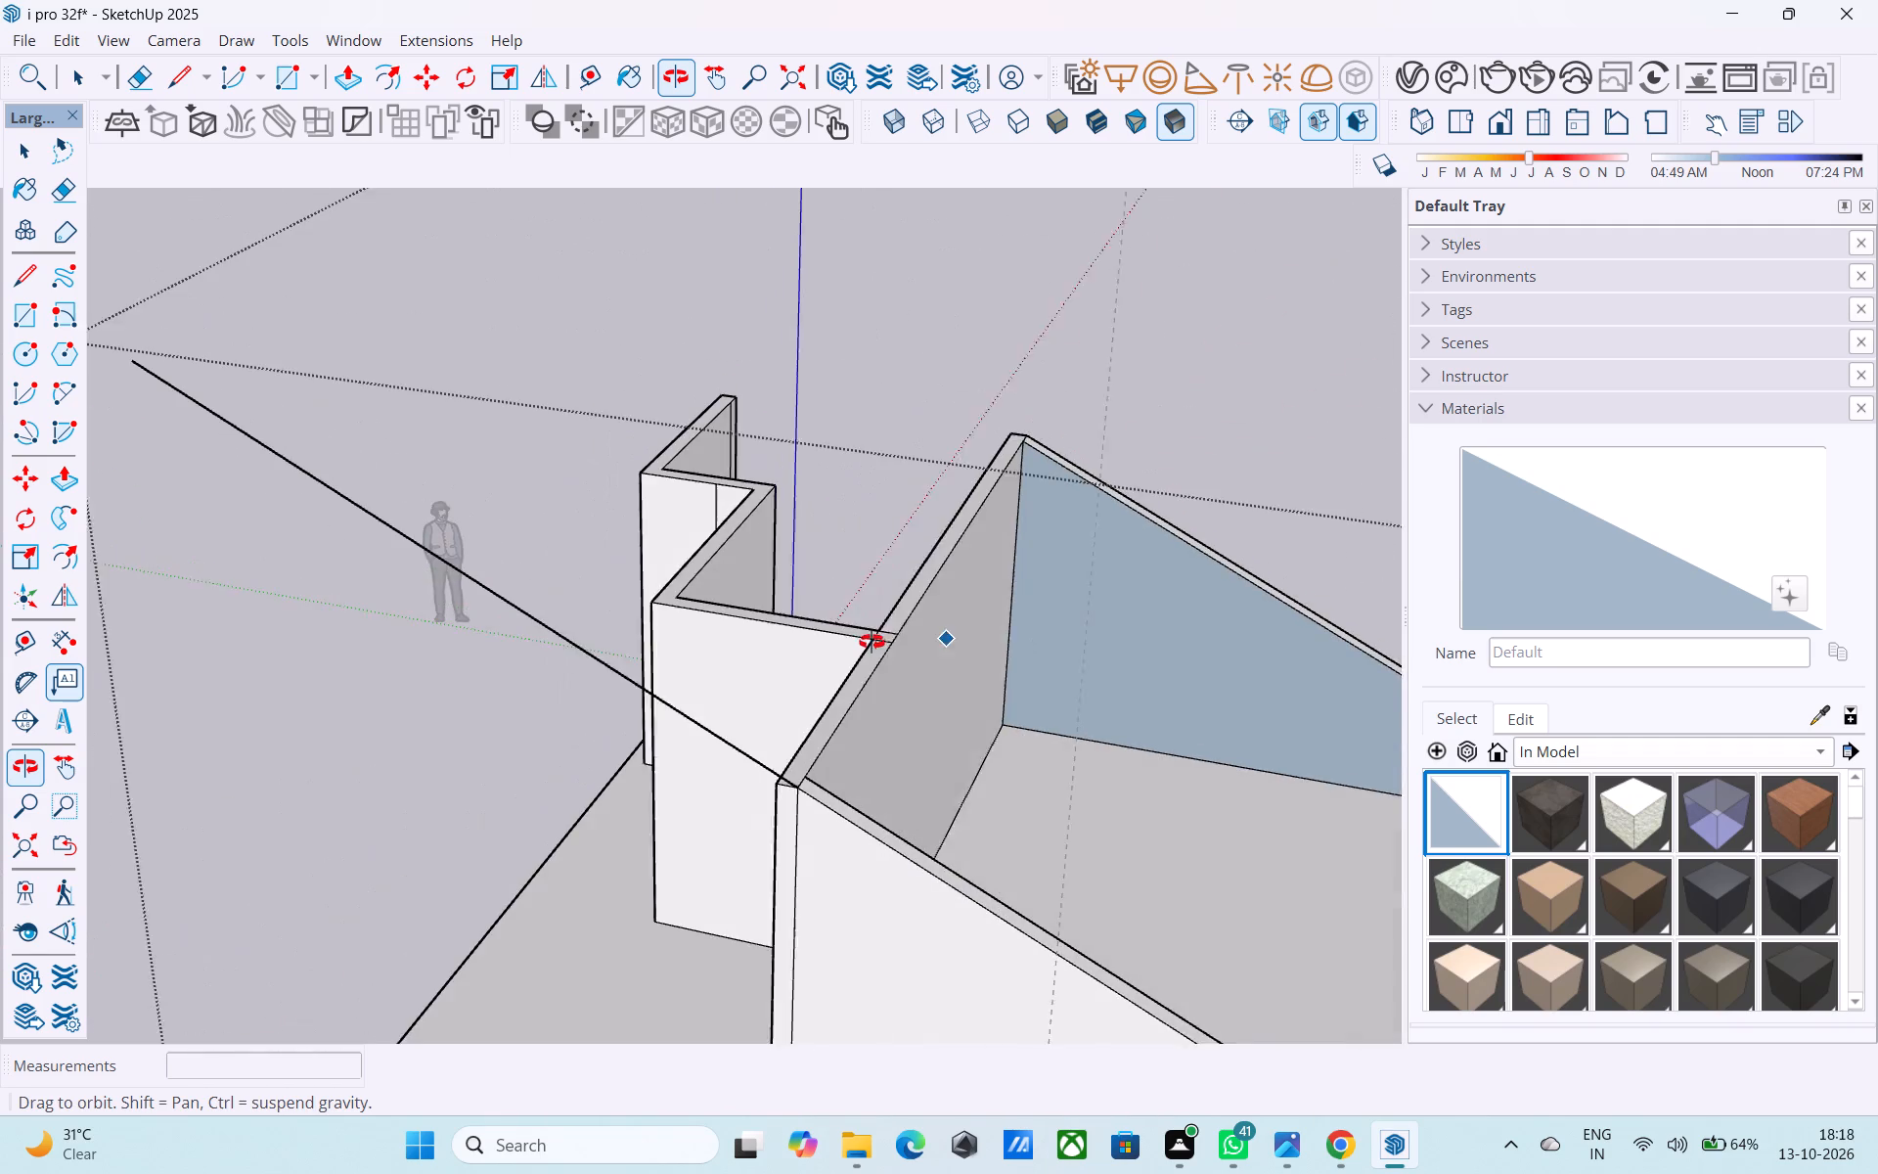
middle_click_drag(872, 642, 856, 641)
middle_click_drag(1070, 702, 675, 618, "shift")
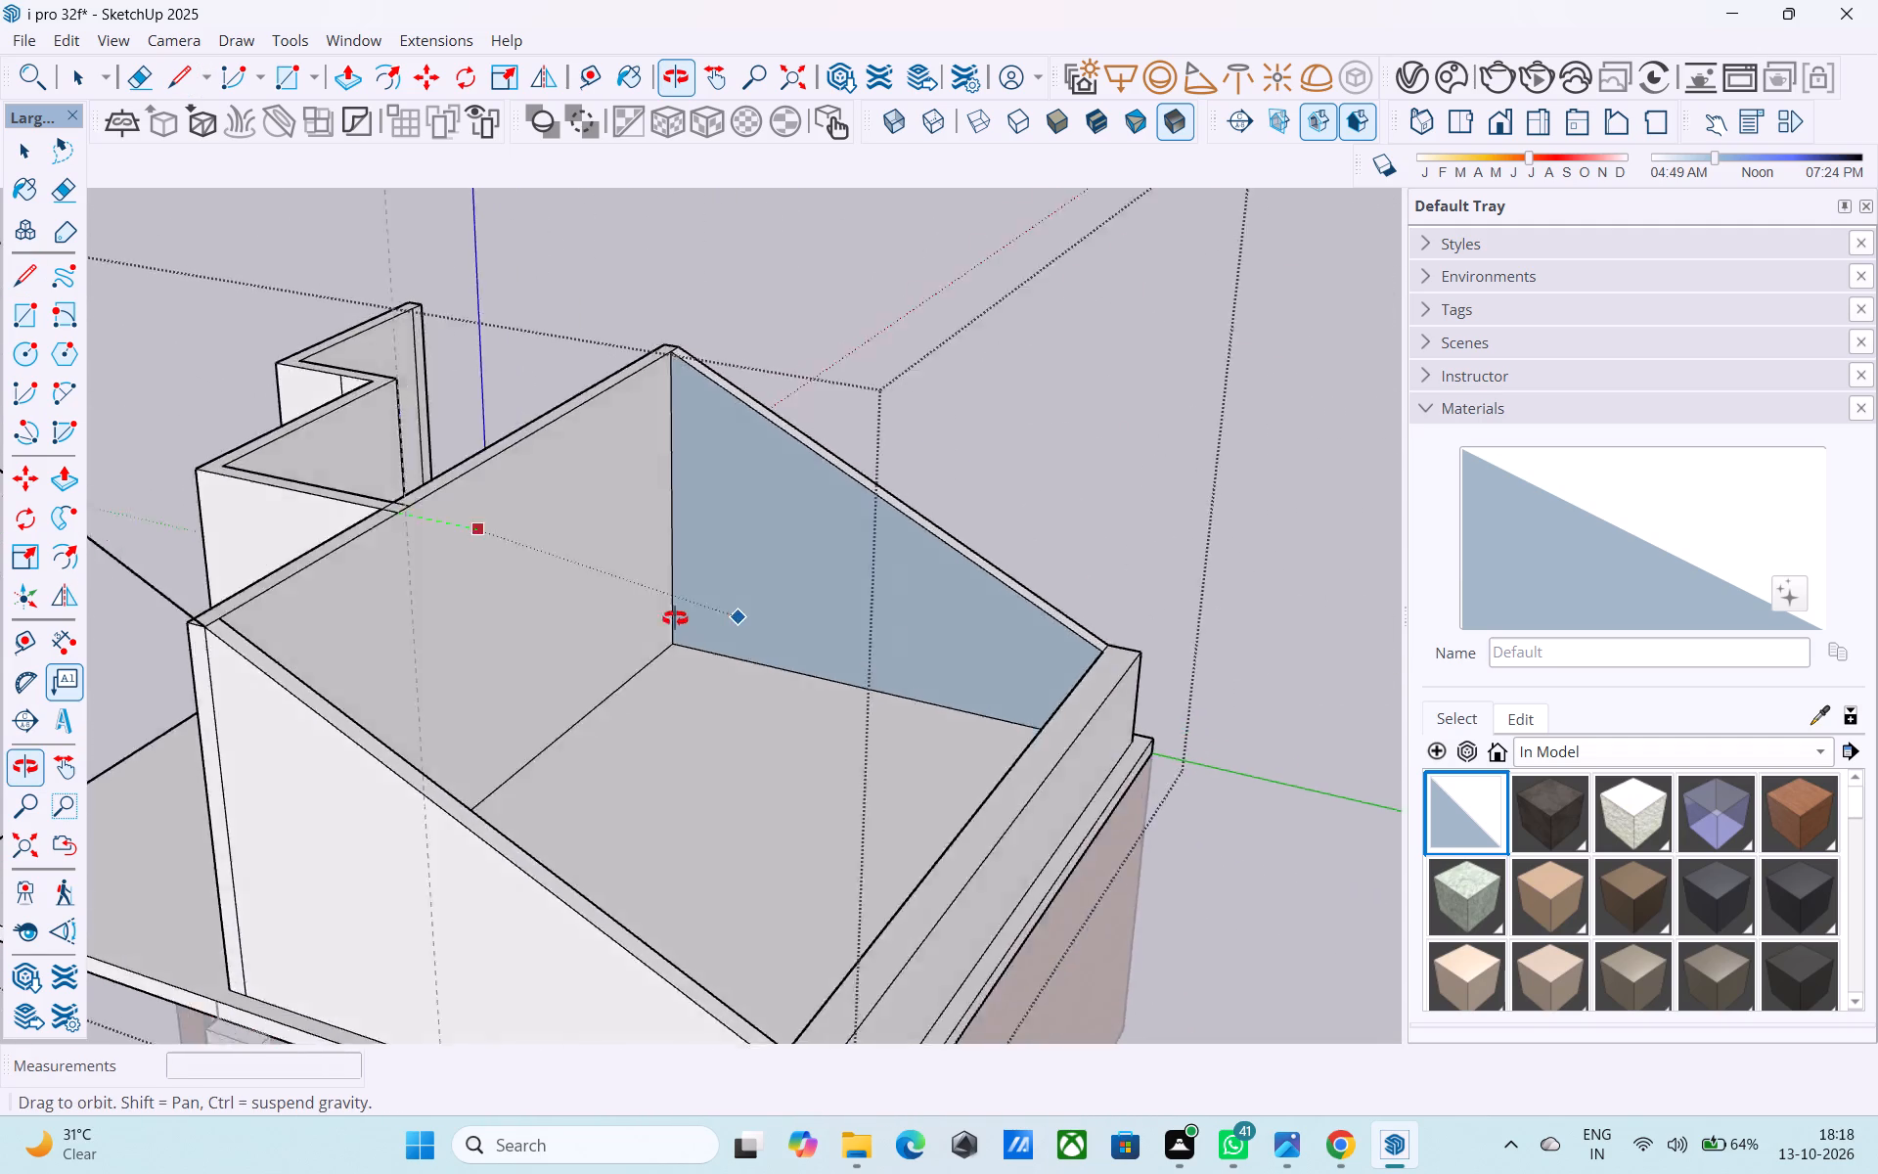
middle_click_drag(675, 618, 753, 581, "shift")
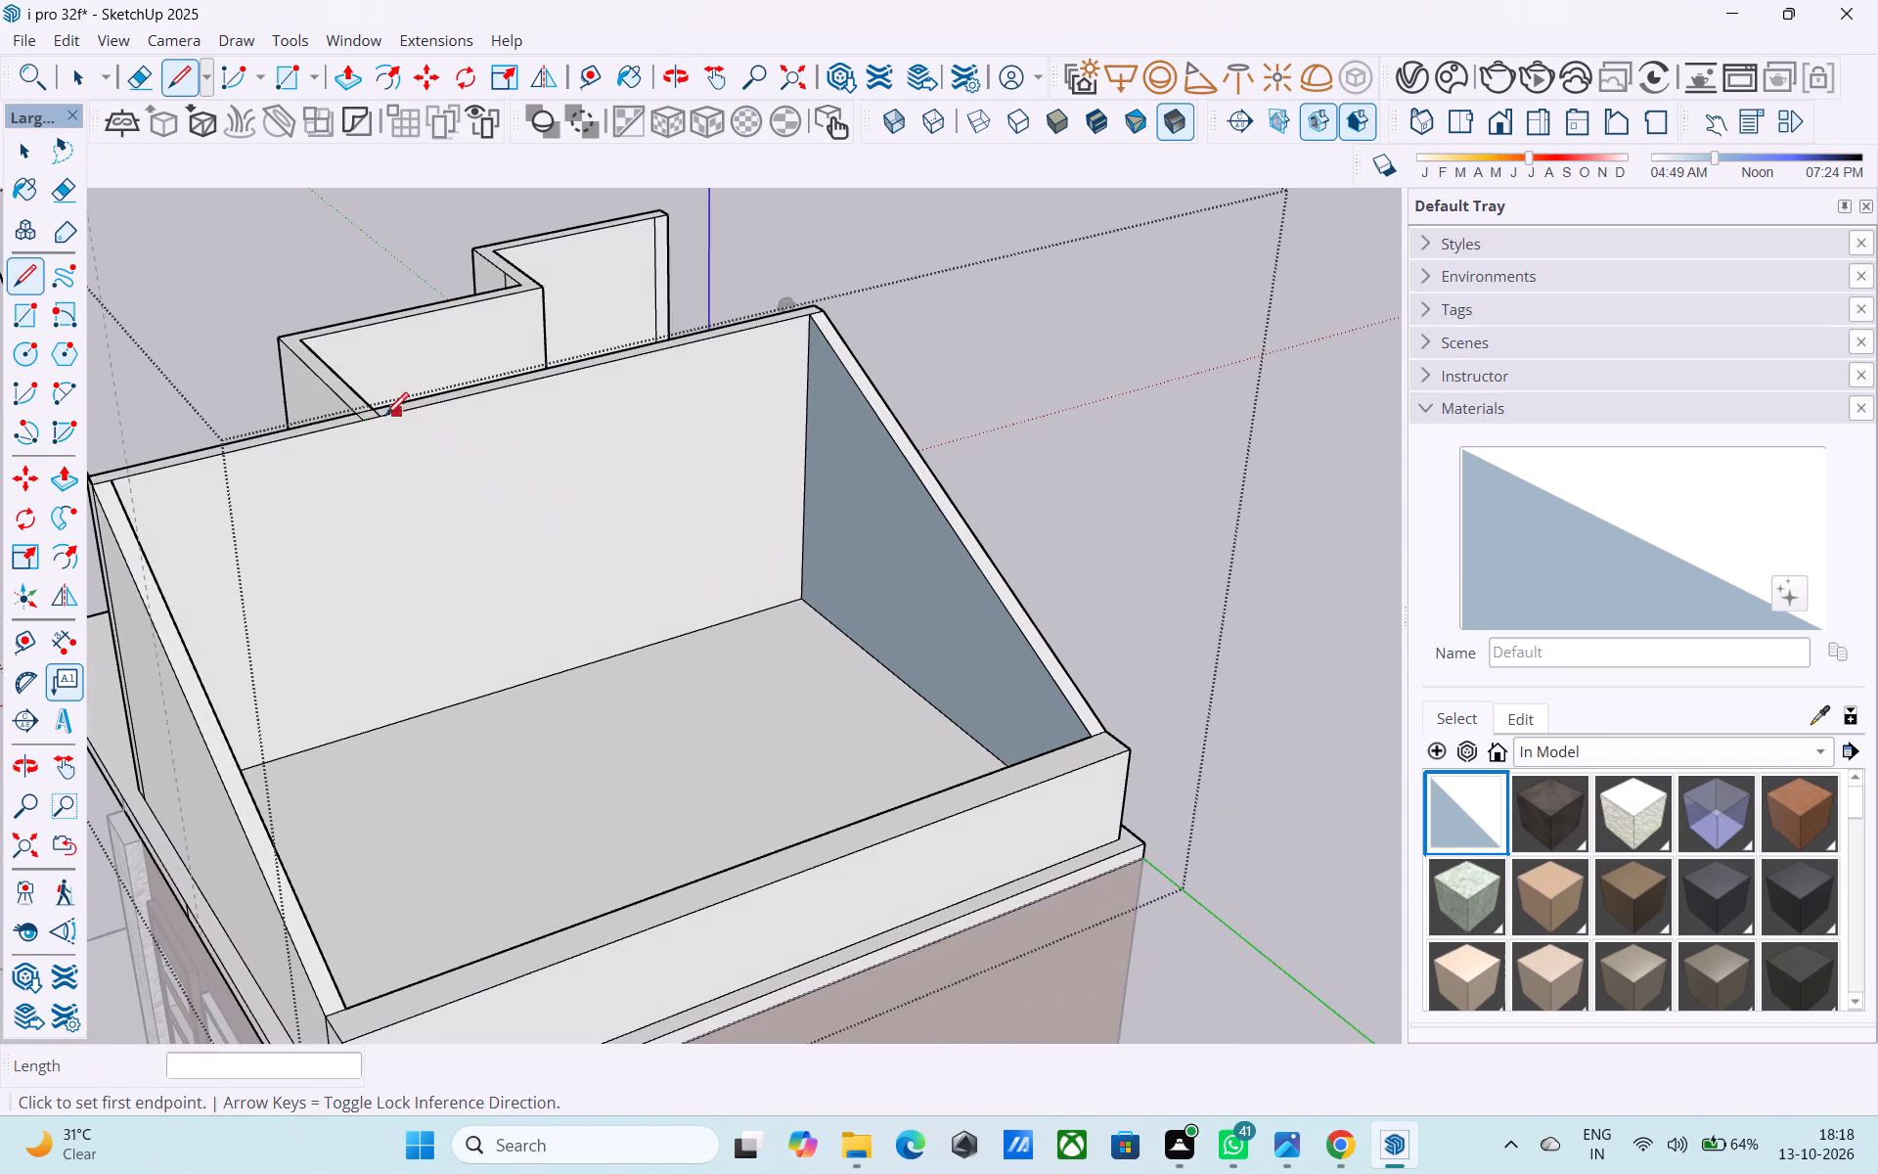
left_click(357, 426)
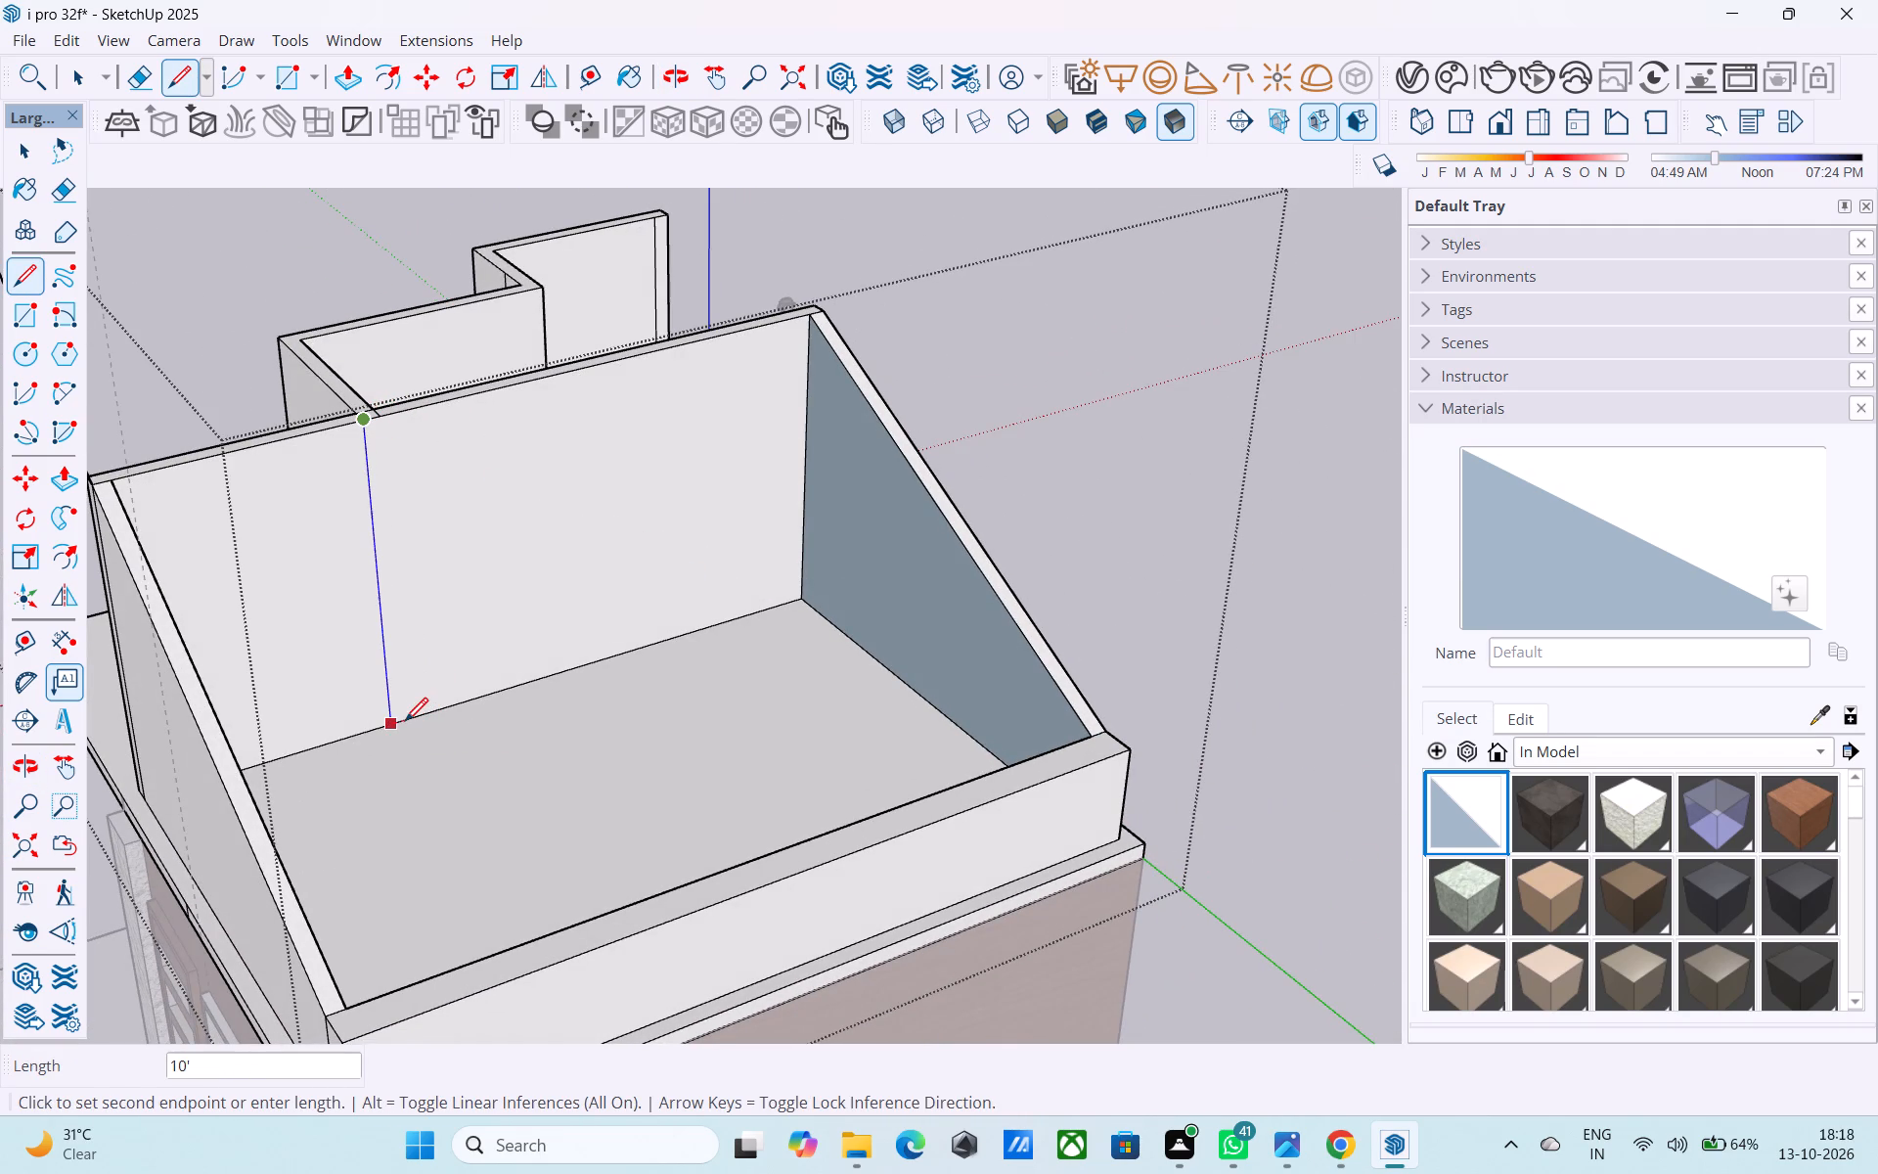
left_click(405, 723)
left_click(377, 417)
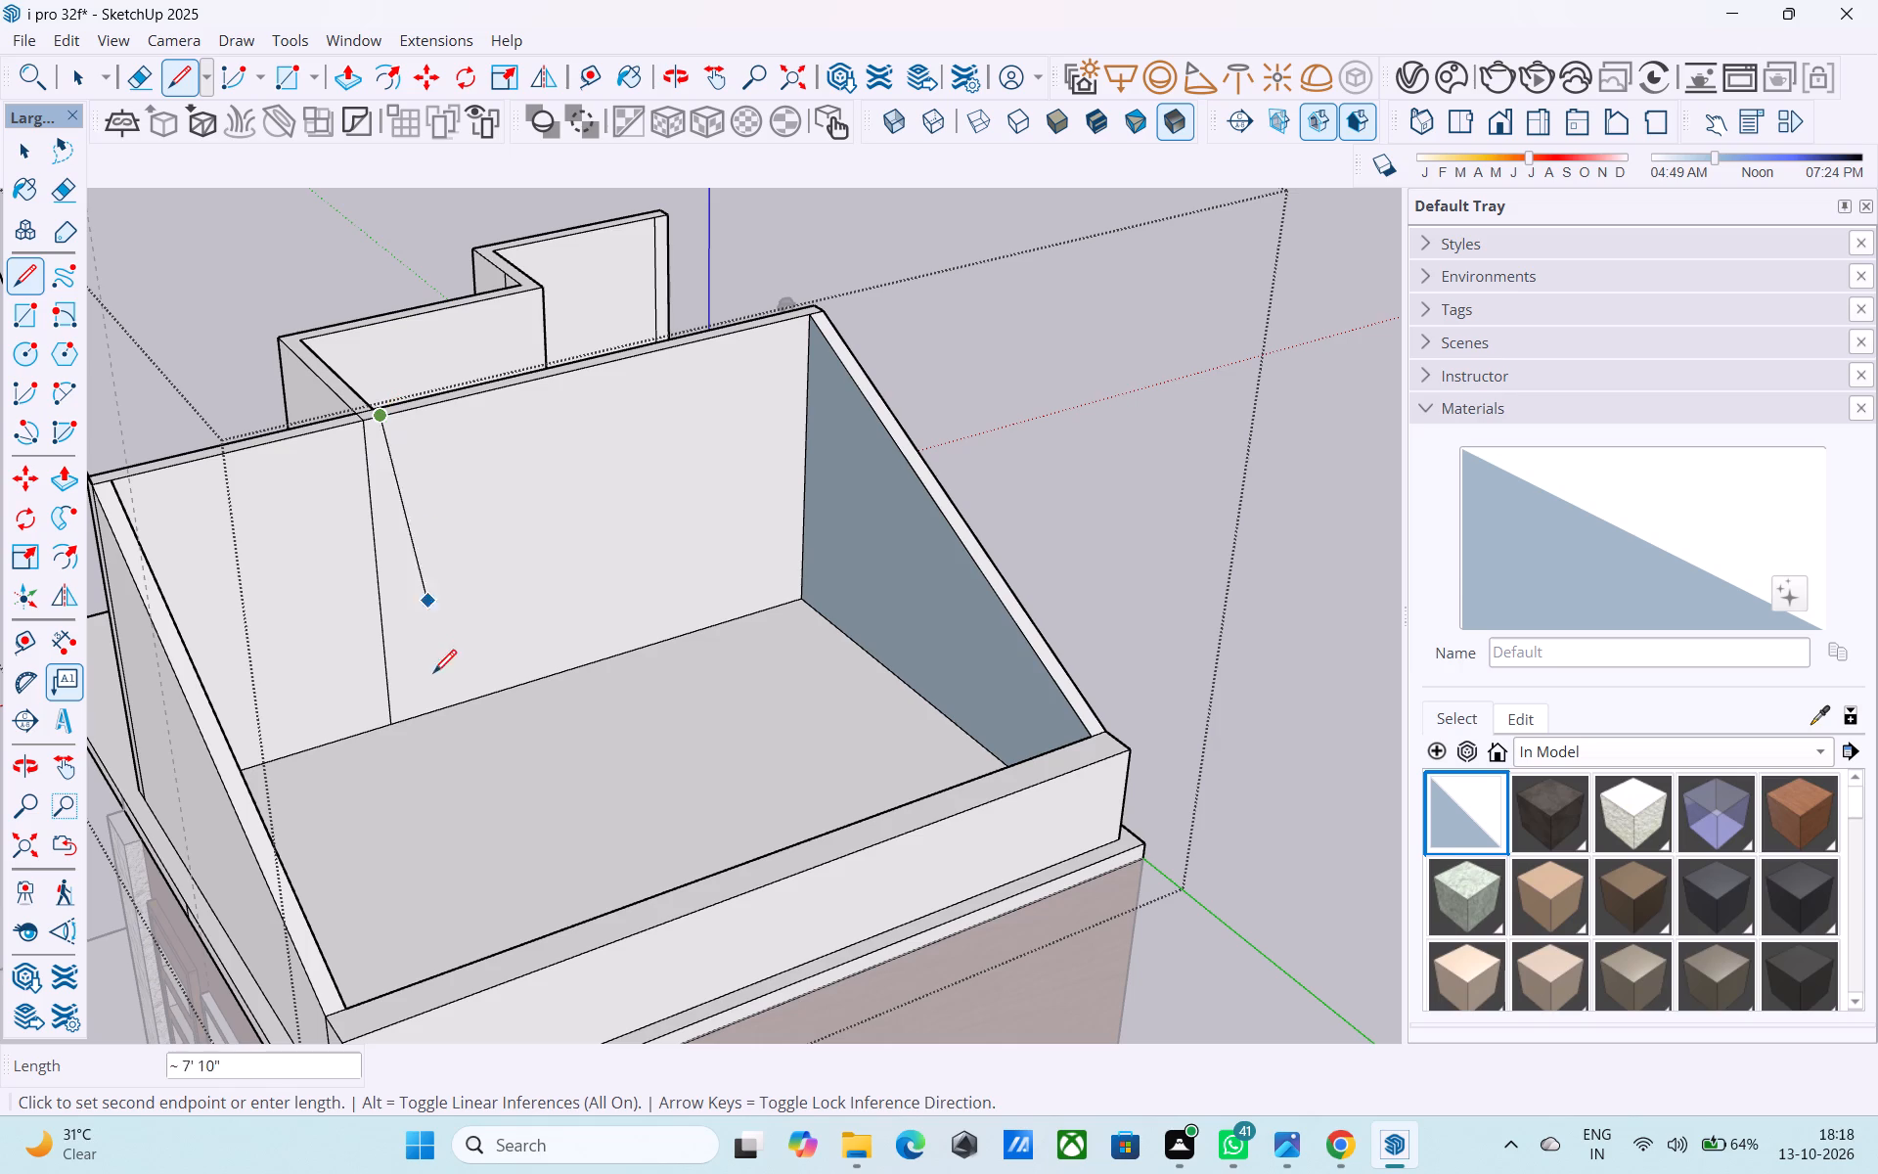
left_click(418, 714)
Draw two parallel 14' 4" lines across the room floor from the bases of the vertical lines to the opposite parapet.
middle_click_drag(490, 783, 500, 685, "shift")
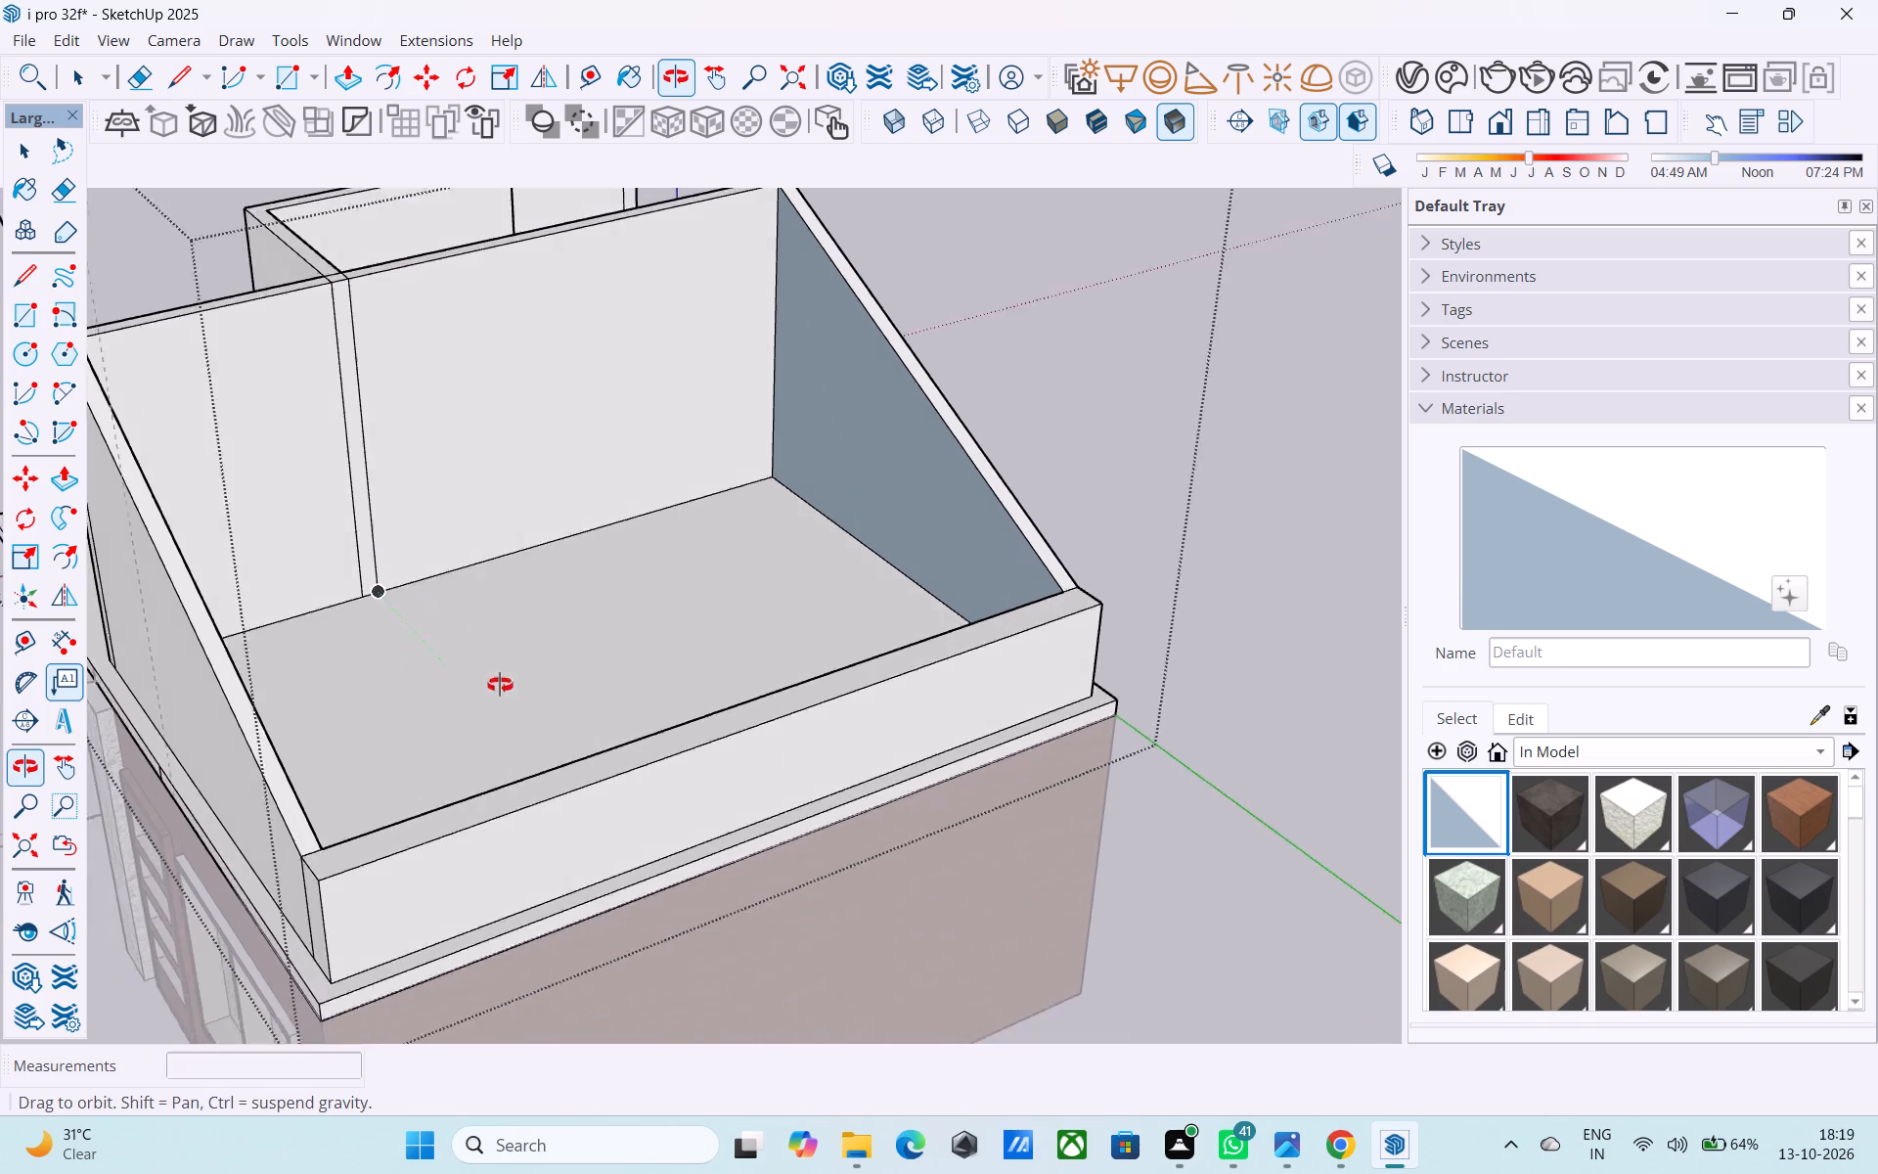
middle_click_drag(500, 685, 207, 757, "shift")
scroll(438, 591, "up", 5)
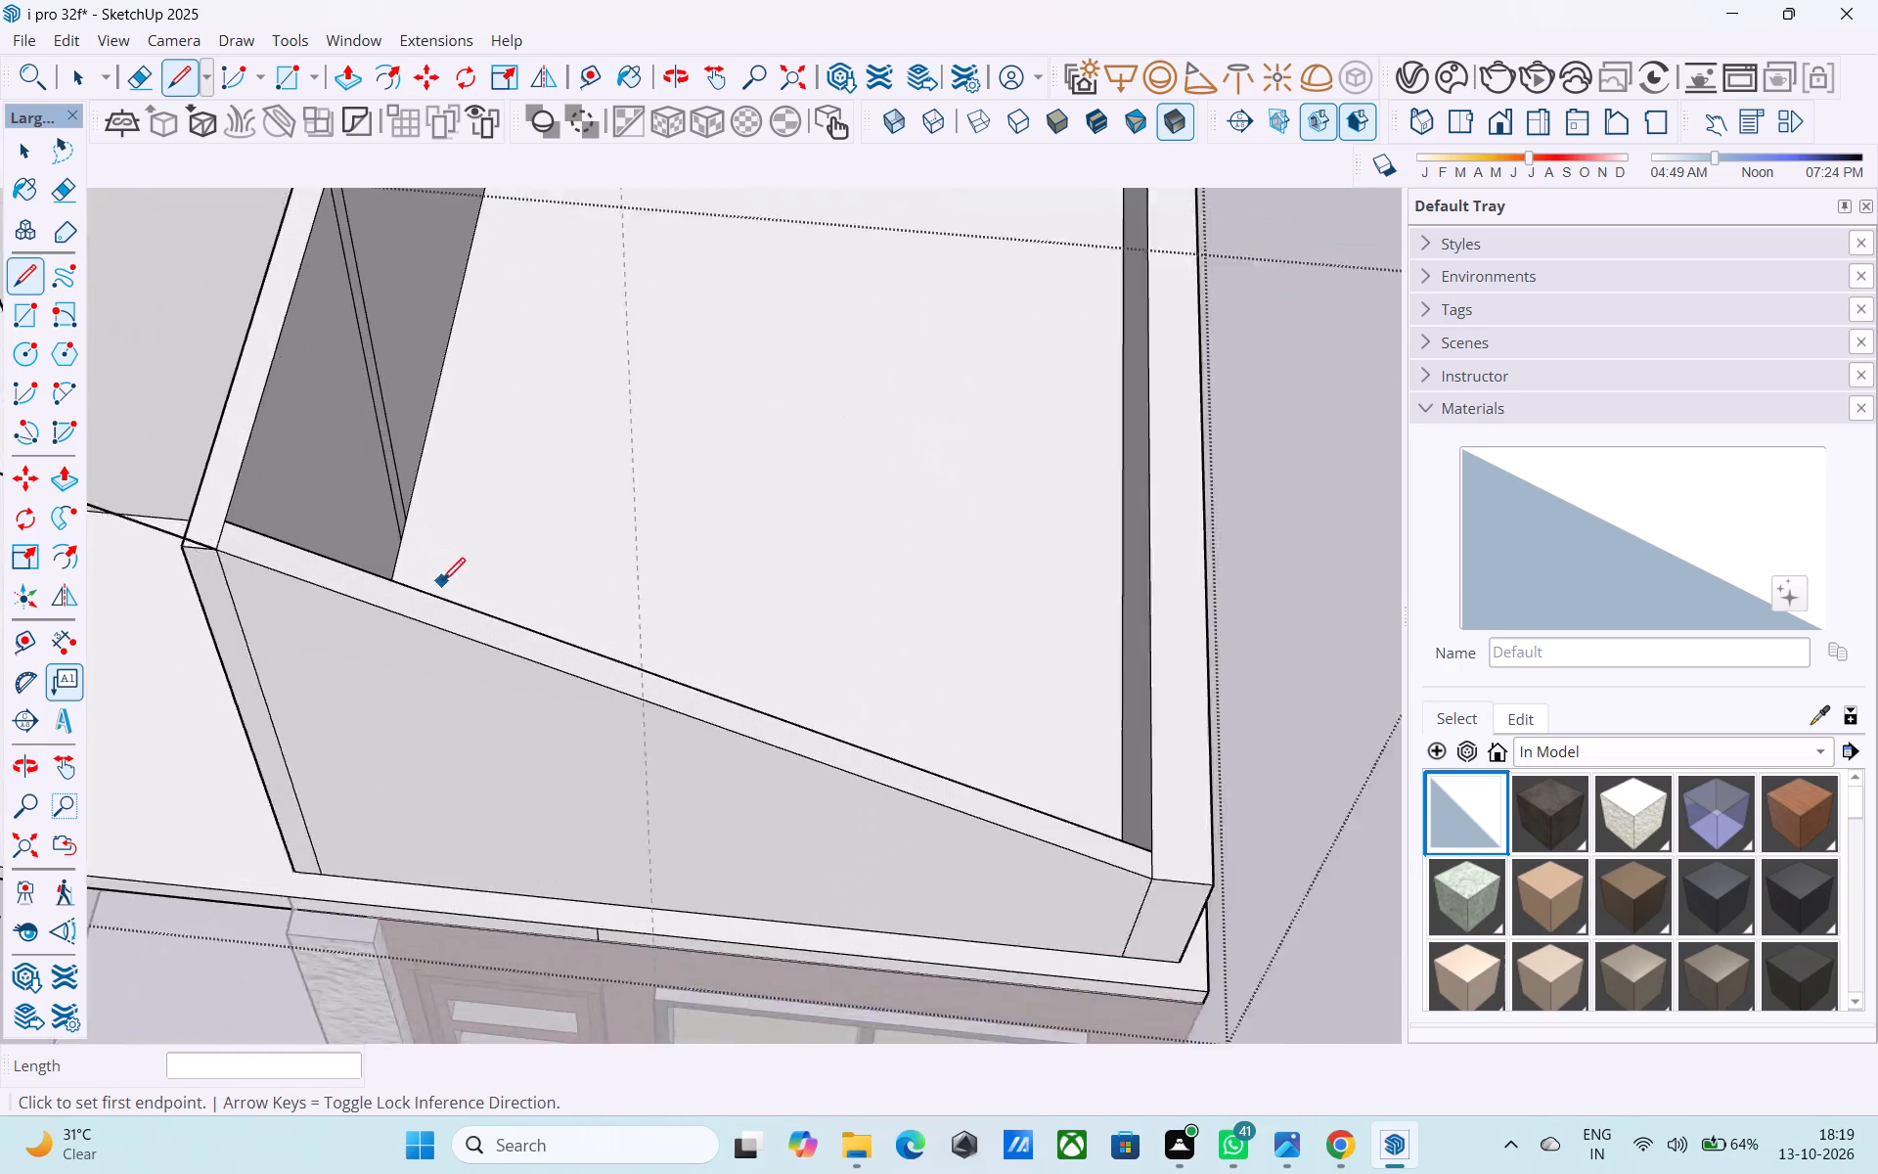
scroll(442, 583, "up", 2)
middle_click_drag(416, 549, 413, 576)
scroll(413, 576, "up", 2)
left_click(397, 527)
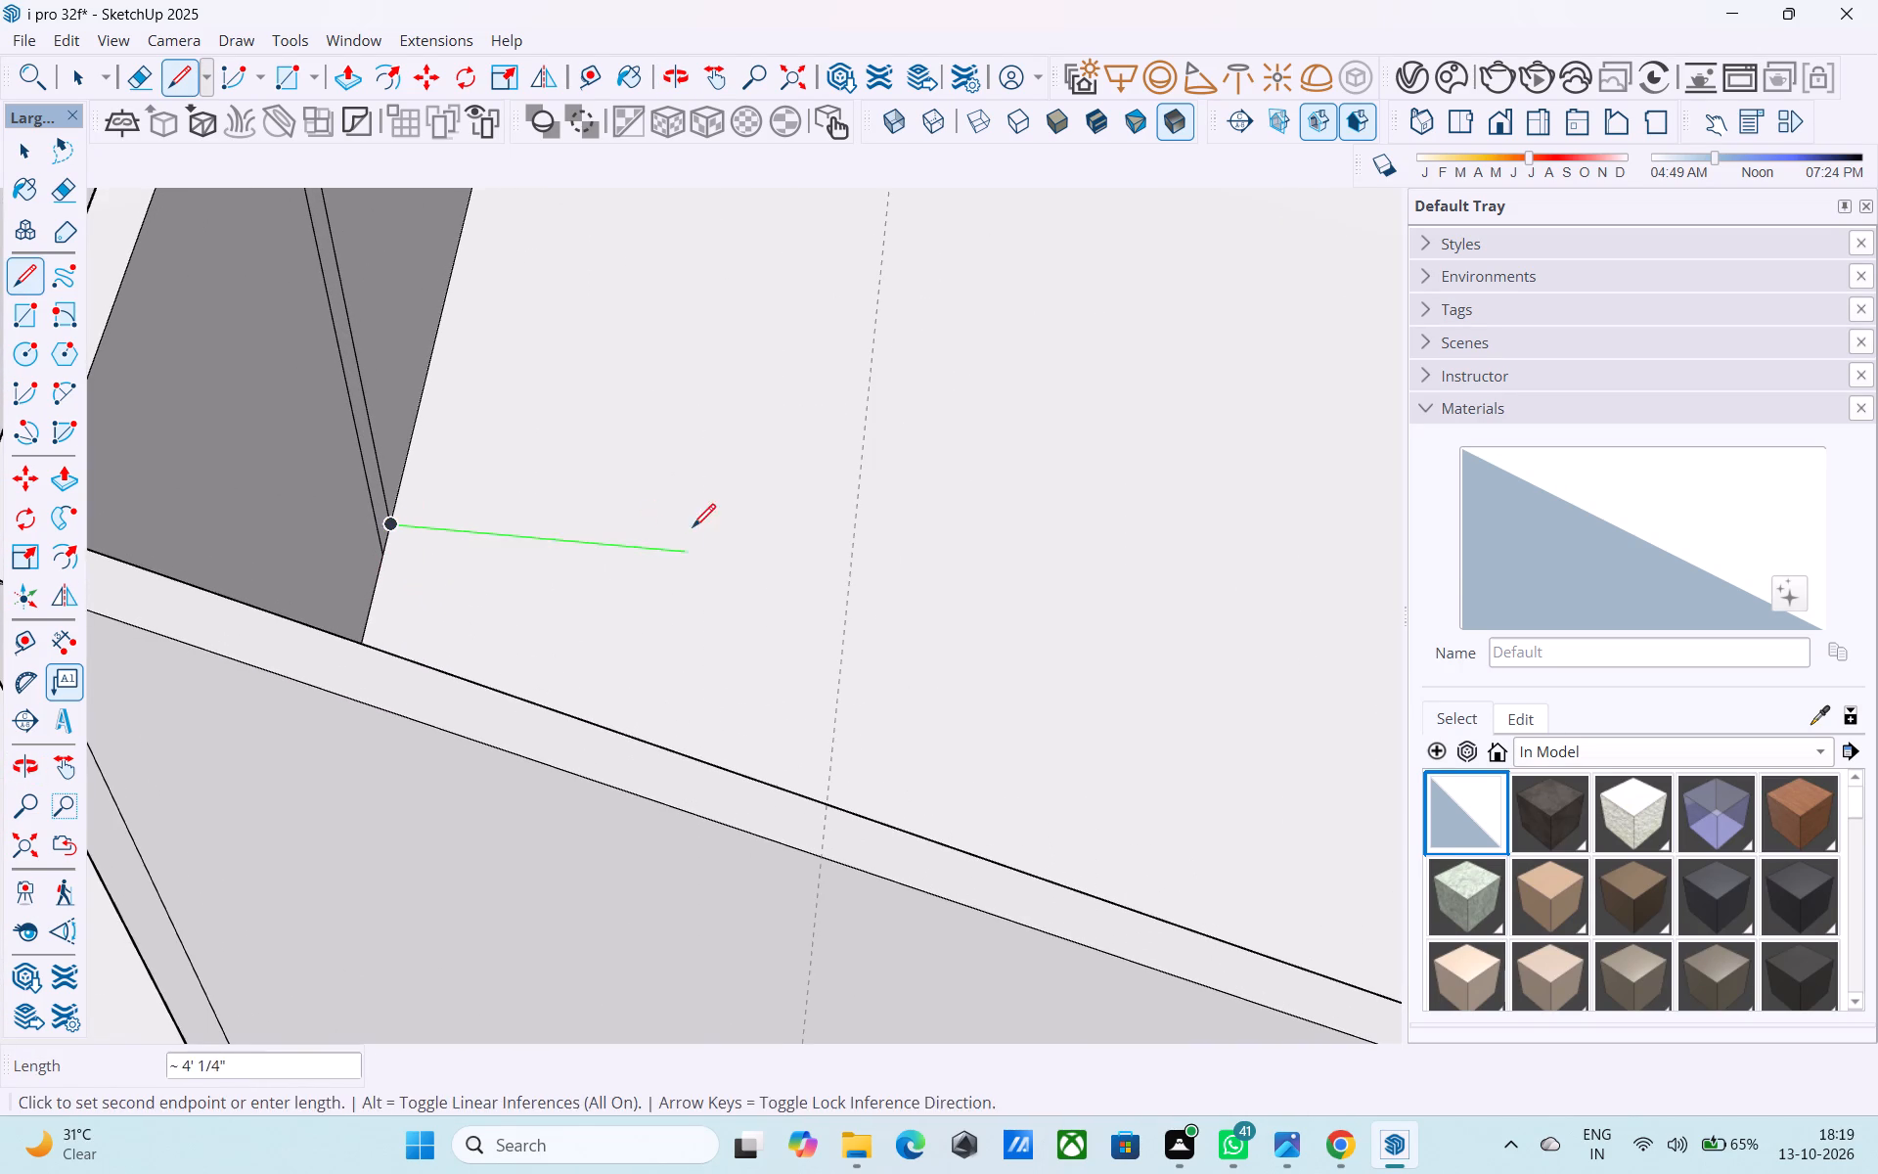
middle_click_drag(693, 529, 524, 532)
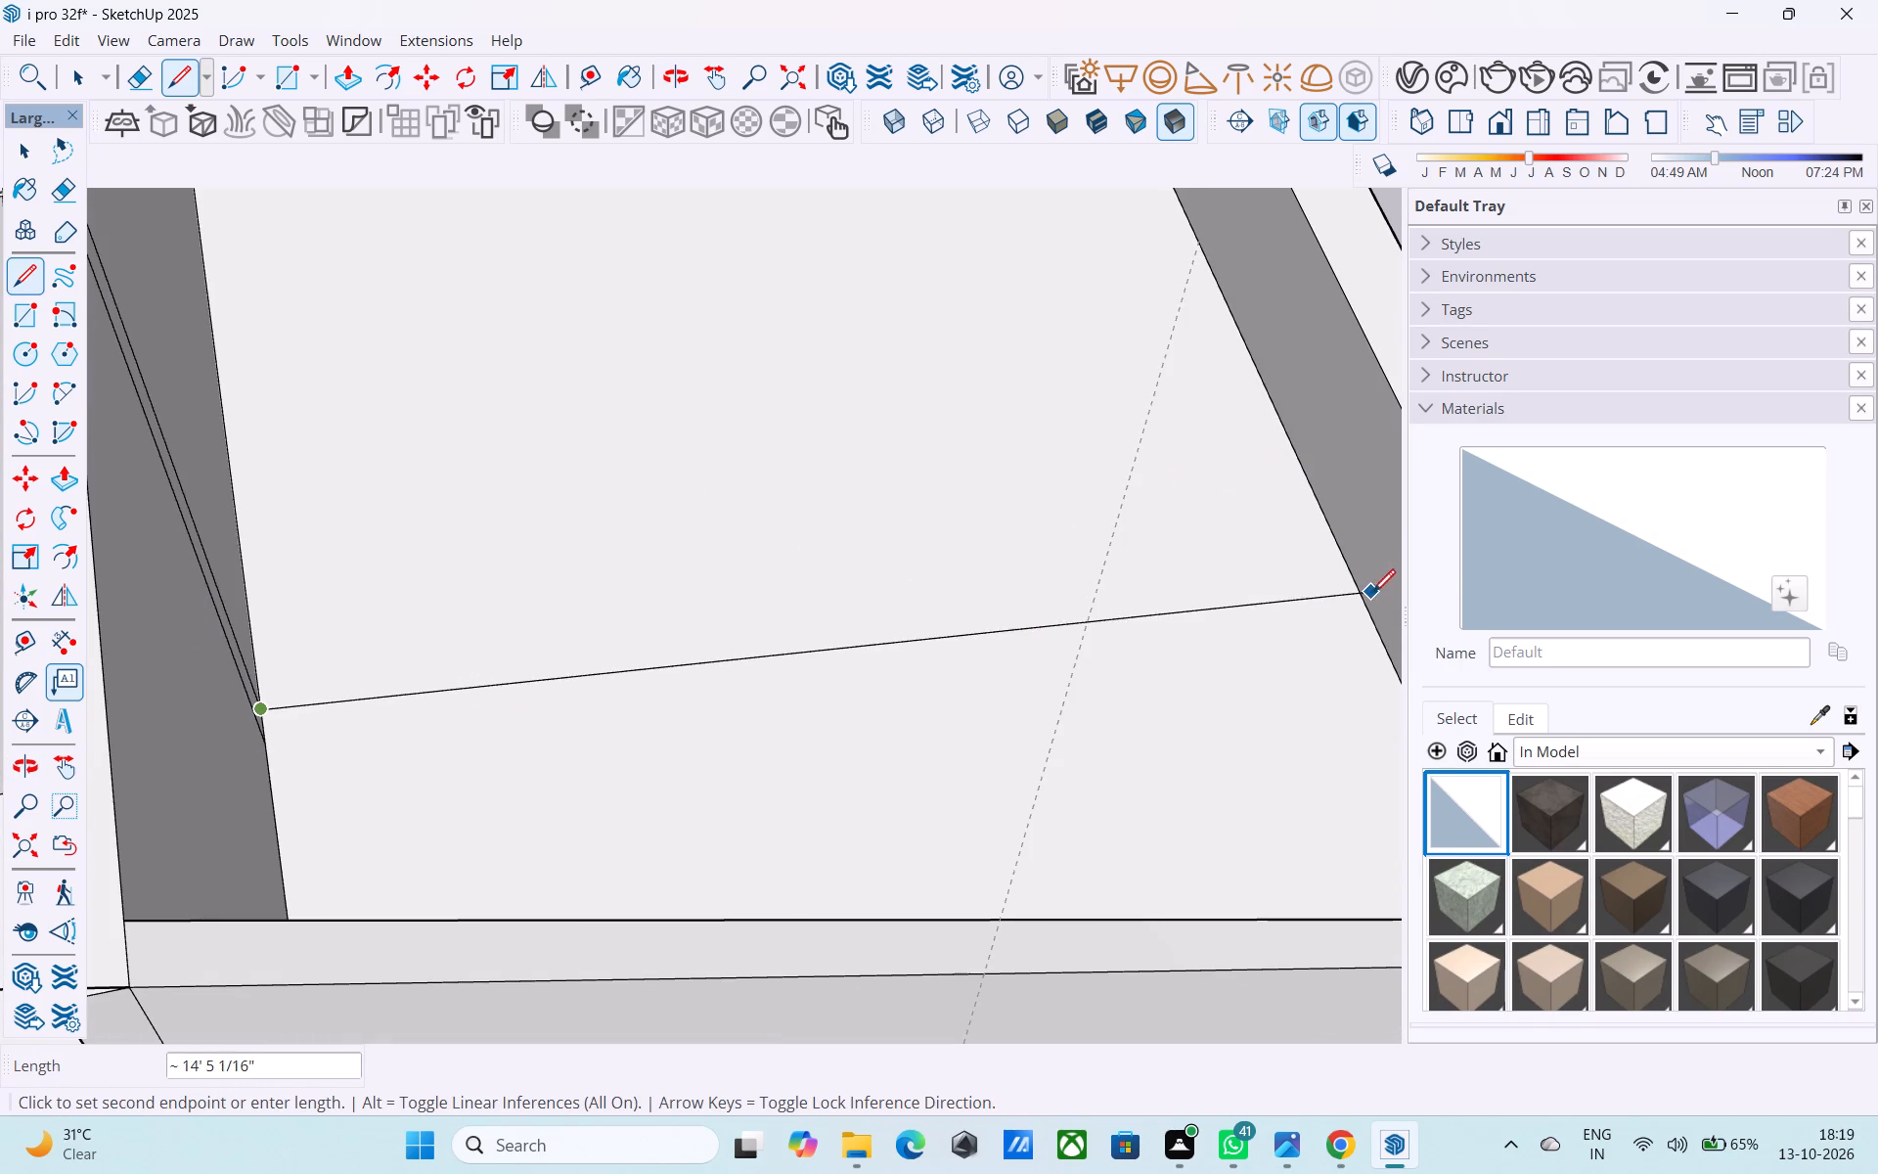
left_click(1322, 513)
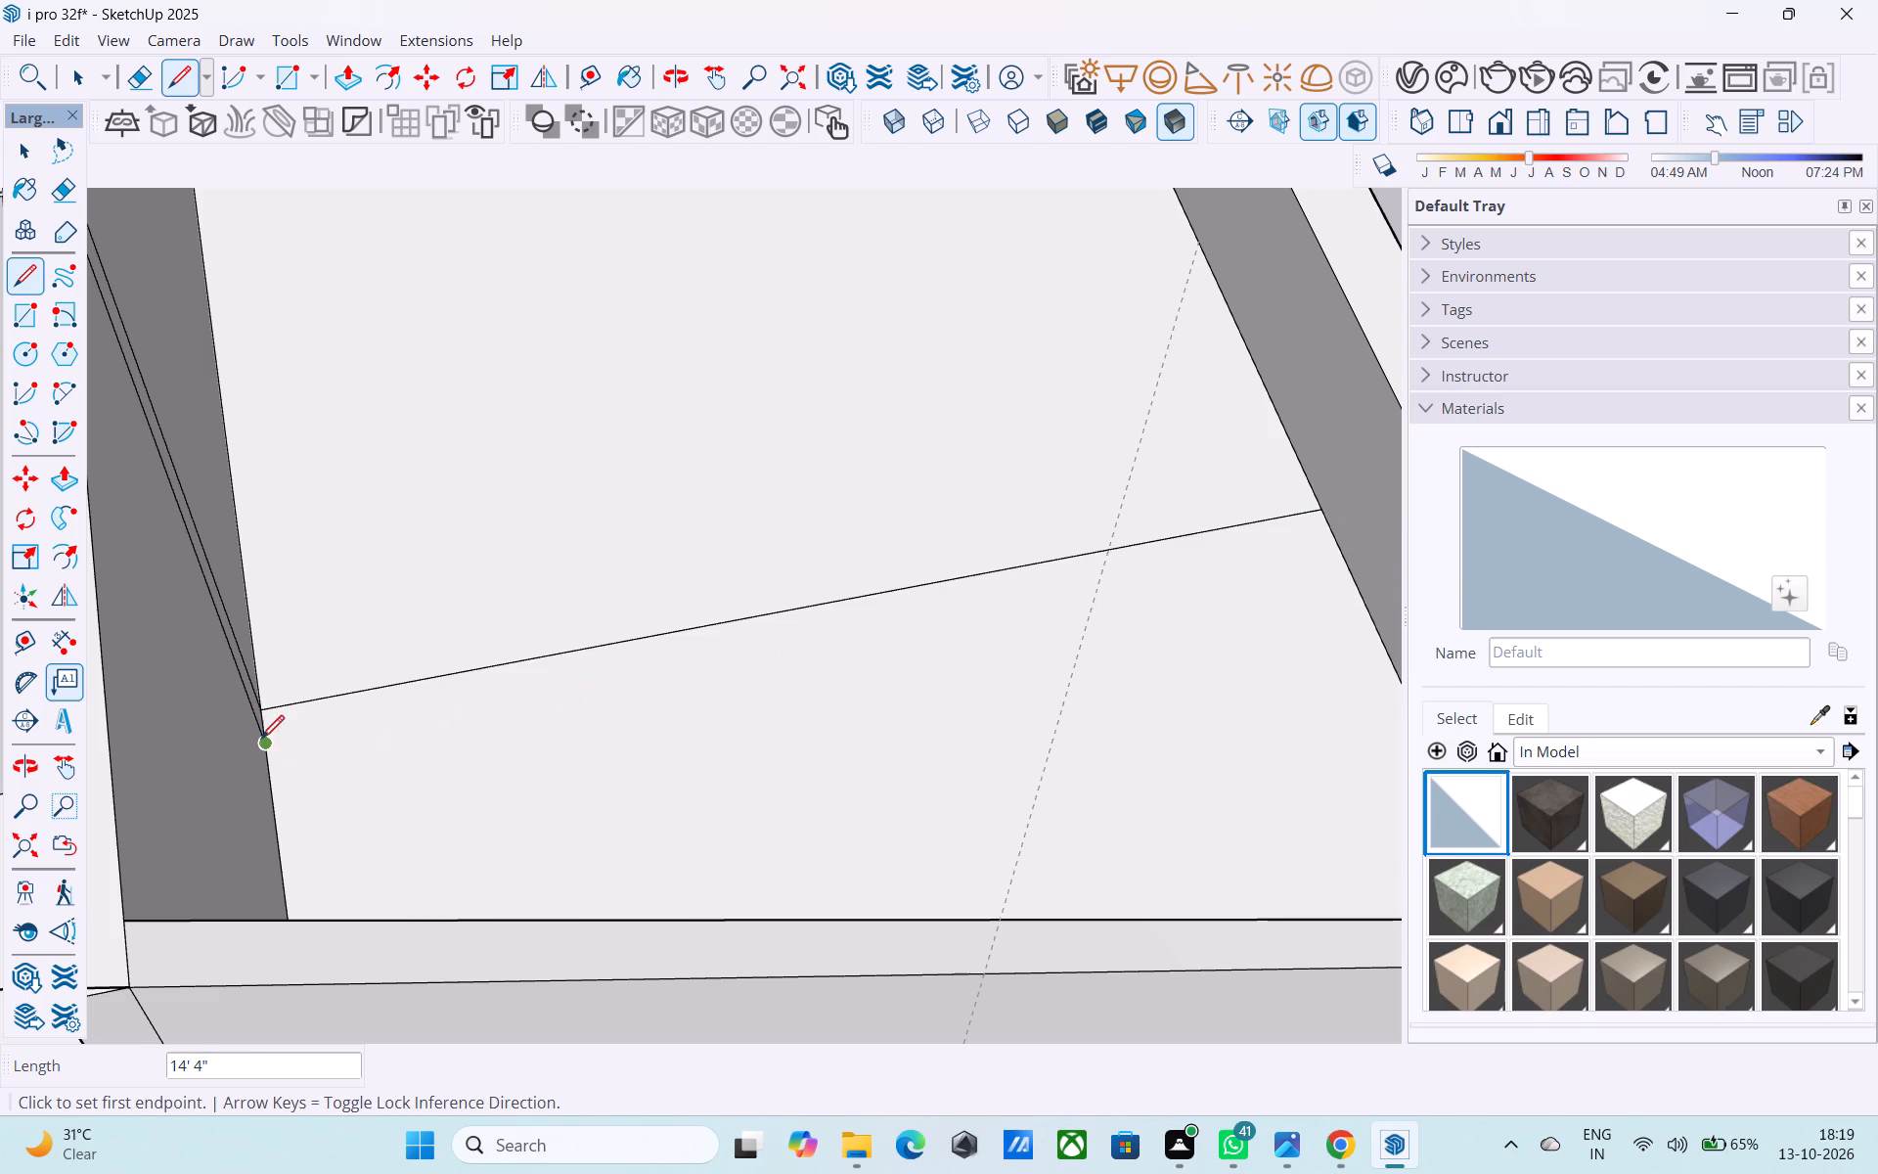
left_click(264, 741)
left_click(1330, 528)
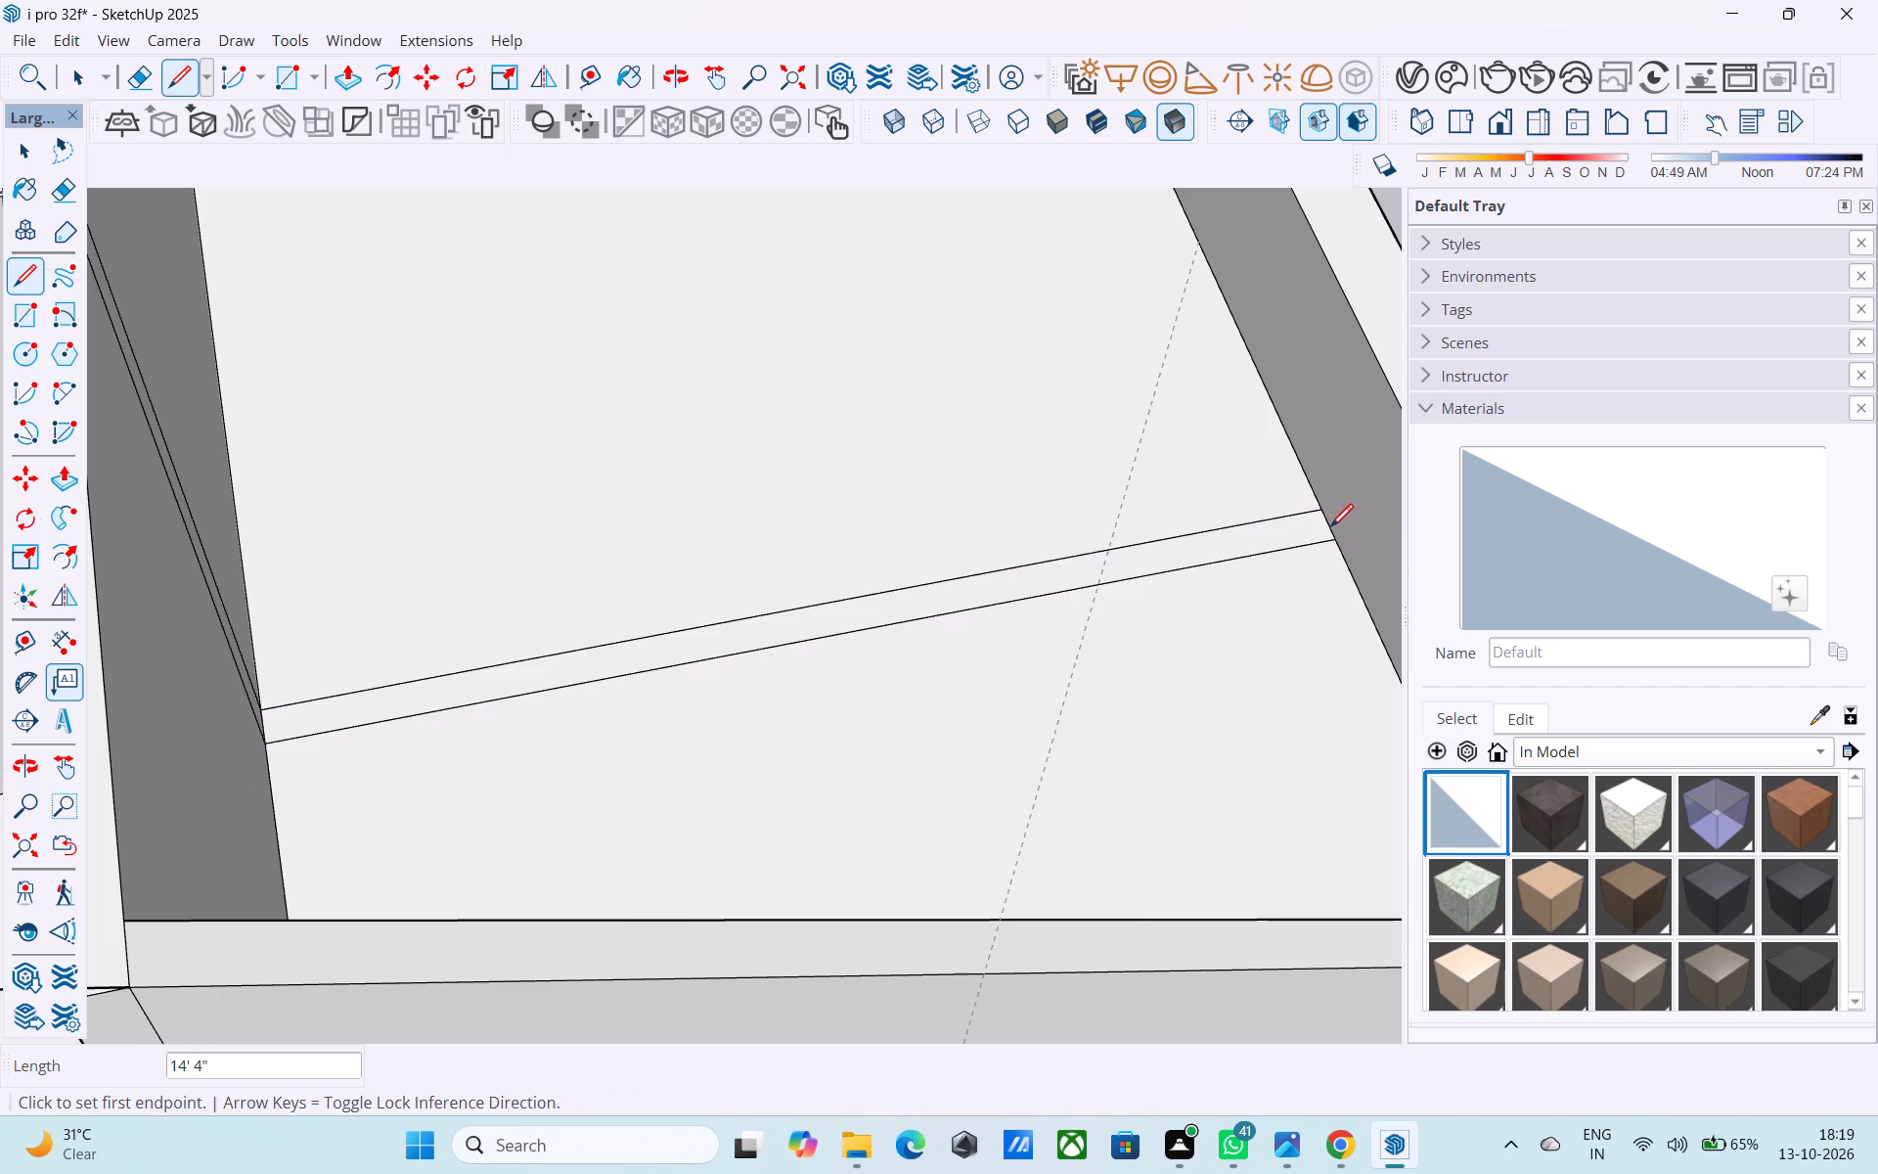
left_click(1332, 542)
Draw two parallel 3' vertical lines up the parapet's inner face from the ends of the two floor lines.
middle_click_drag(1386, 465, 1183, 517)
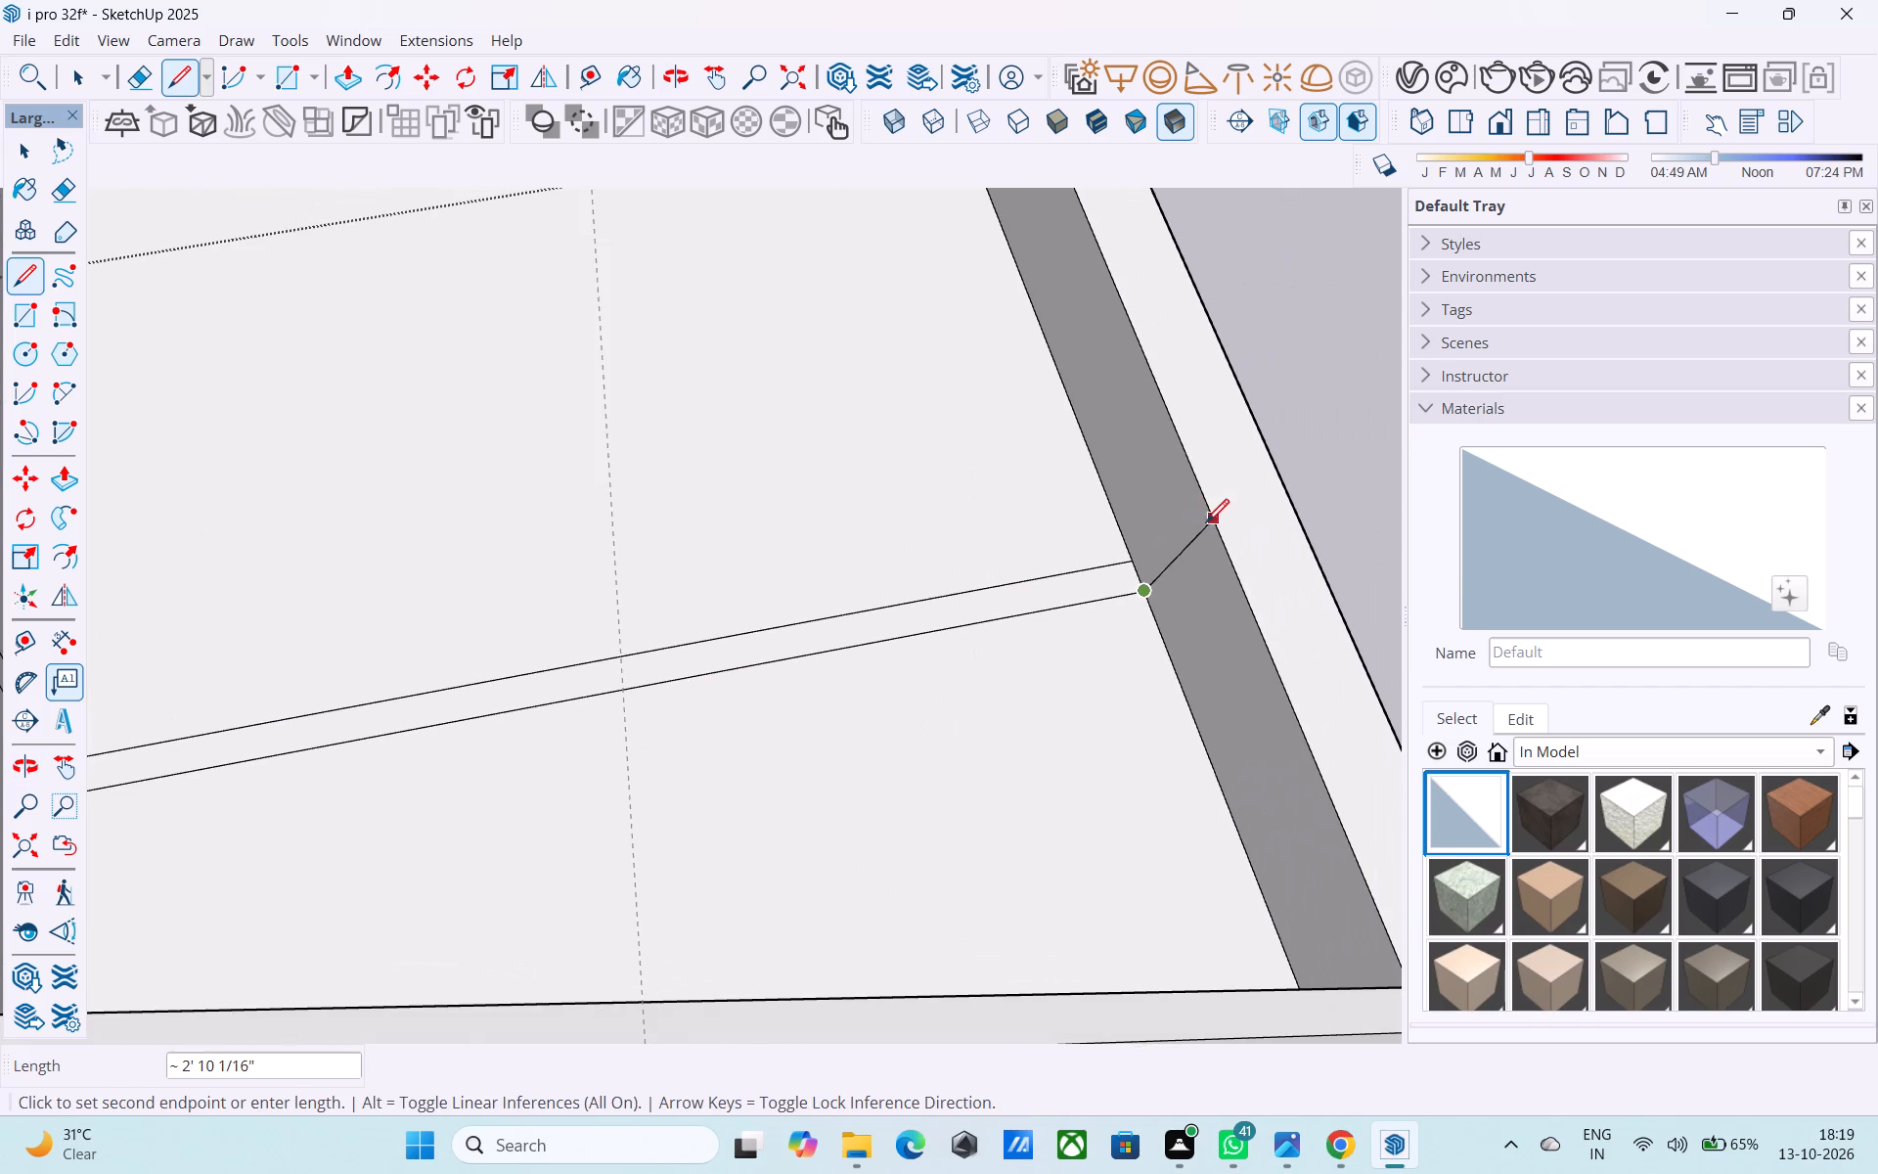
left_click(1184, 460)
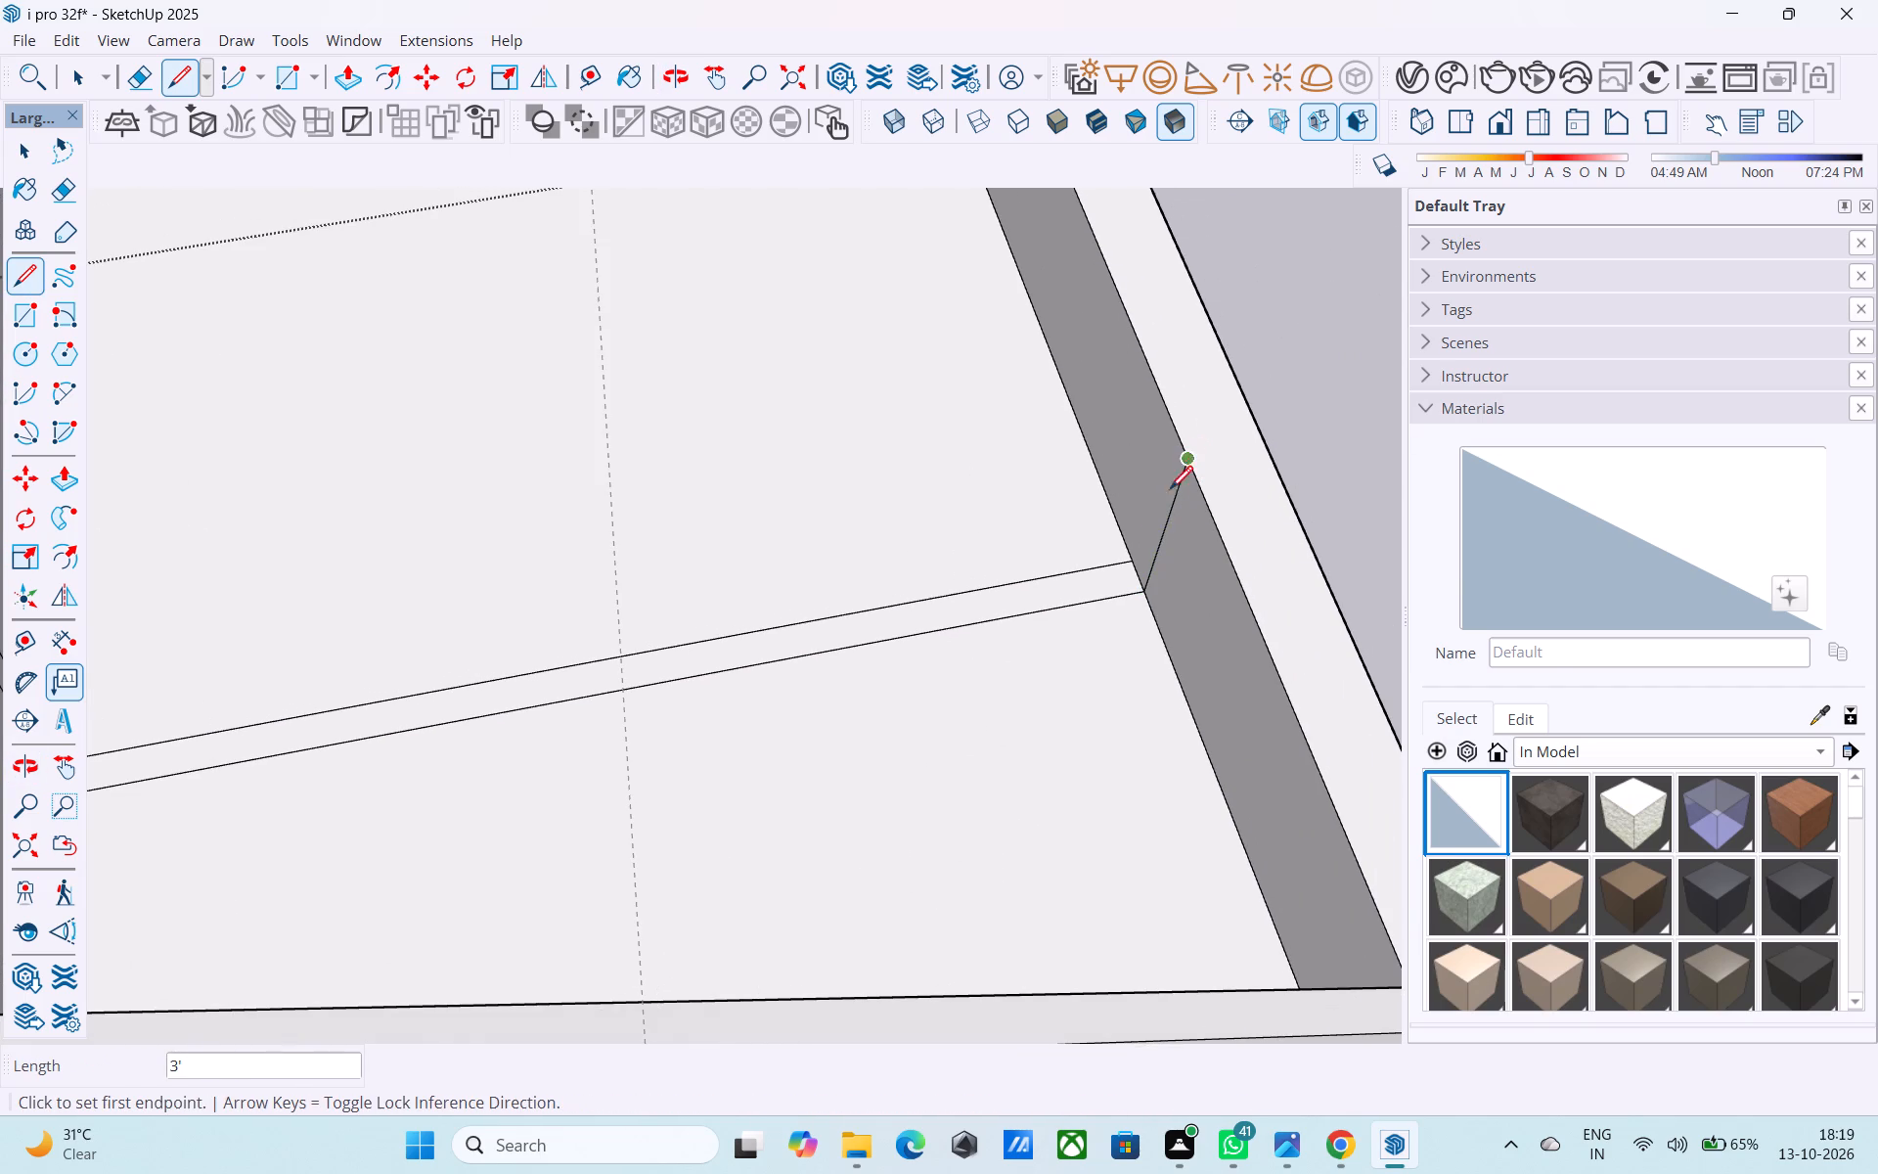
left_click(1135, 559)
left_click(1174, 439)
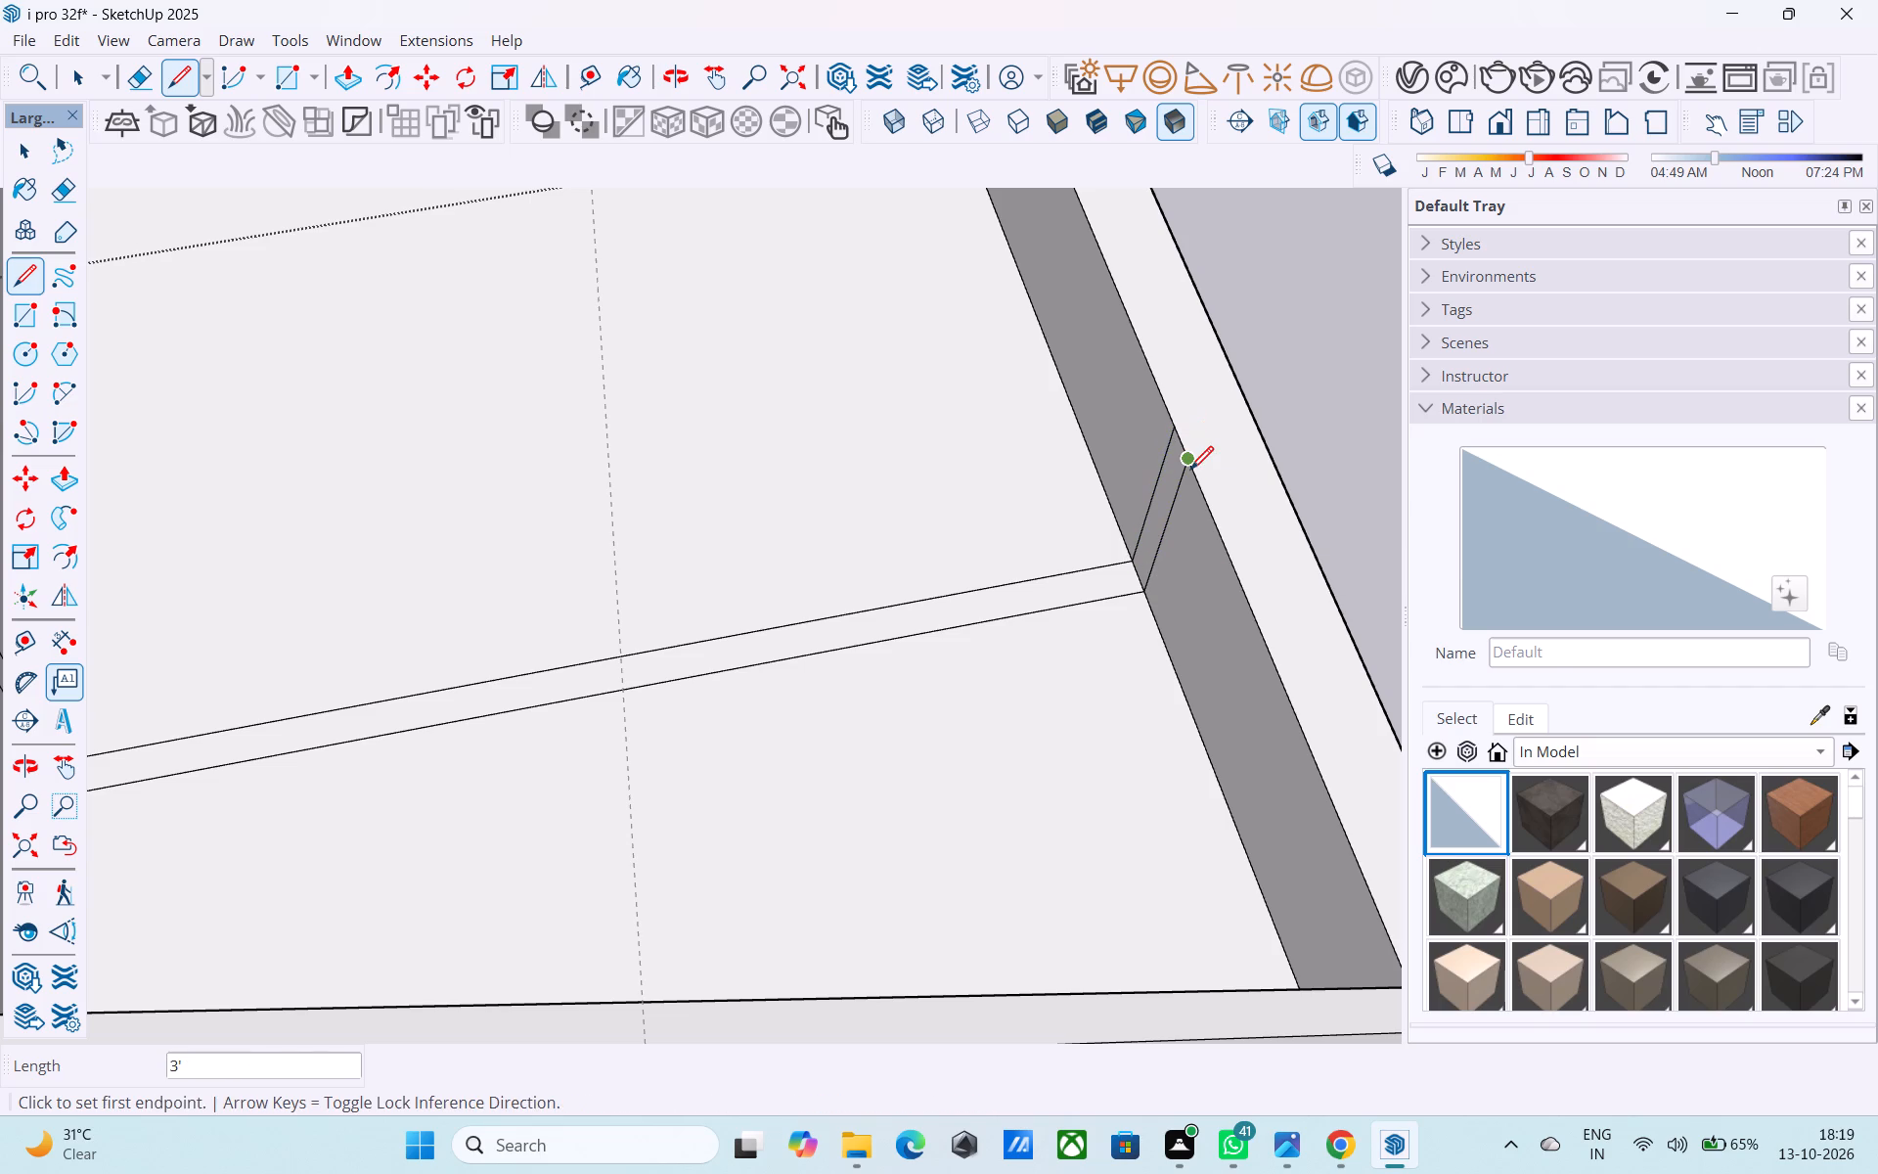
Draw a sloped partition edge from the vertical line's upper end on the parapet to the matching point on the tall wall's top.
left_click(1190, 470)
scroll(1170, 464, "down", 7)
middle_click_drag(1180, 481, 981, 541)
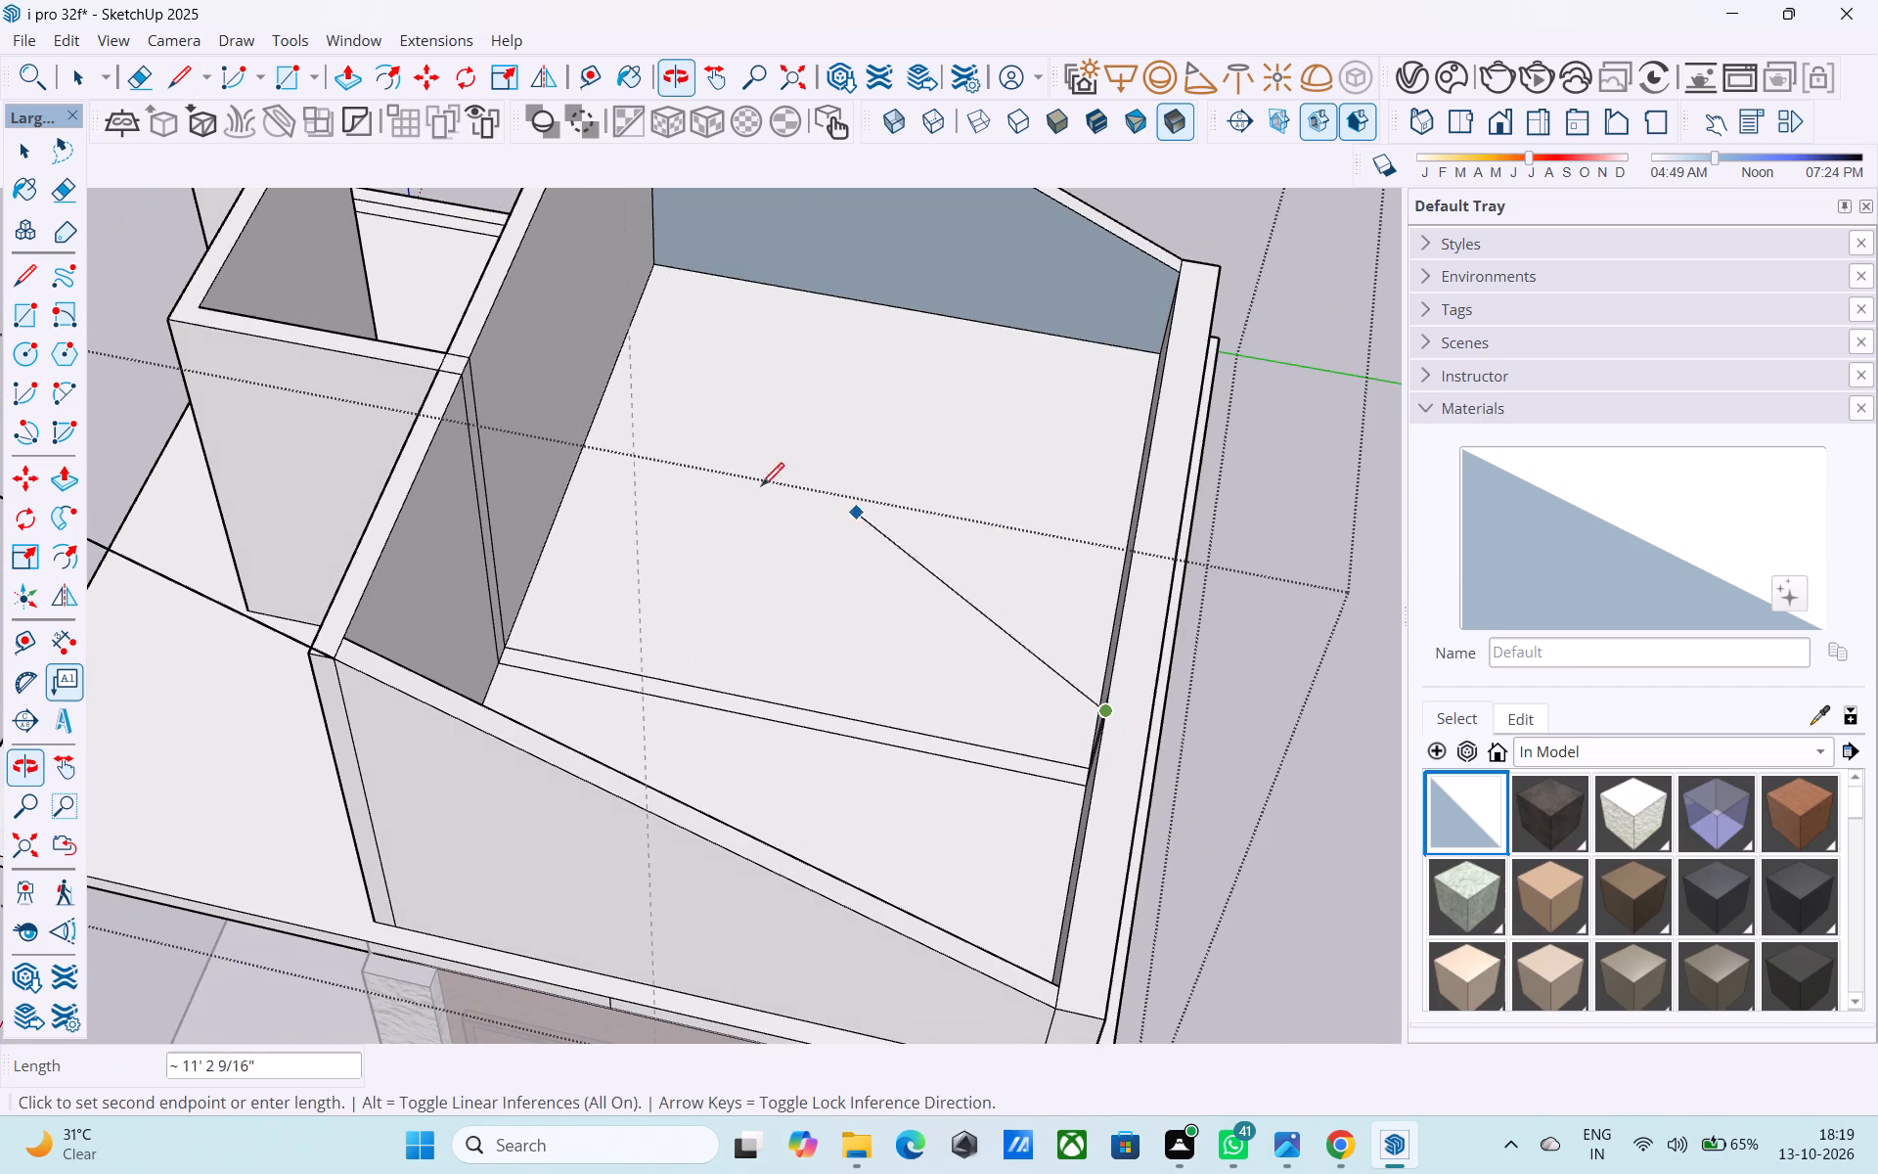
left_click(459, 373)
middle_click_drag(459, 373, 484, 393)
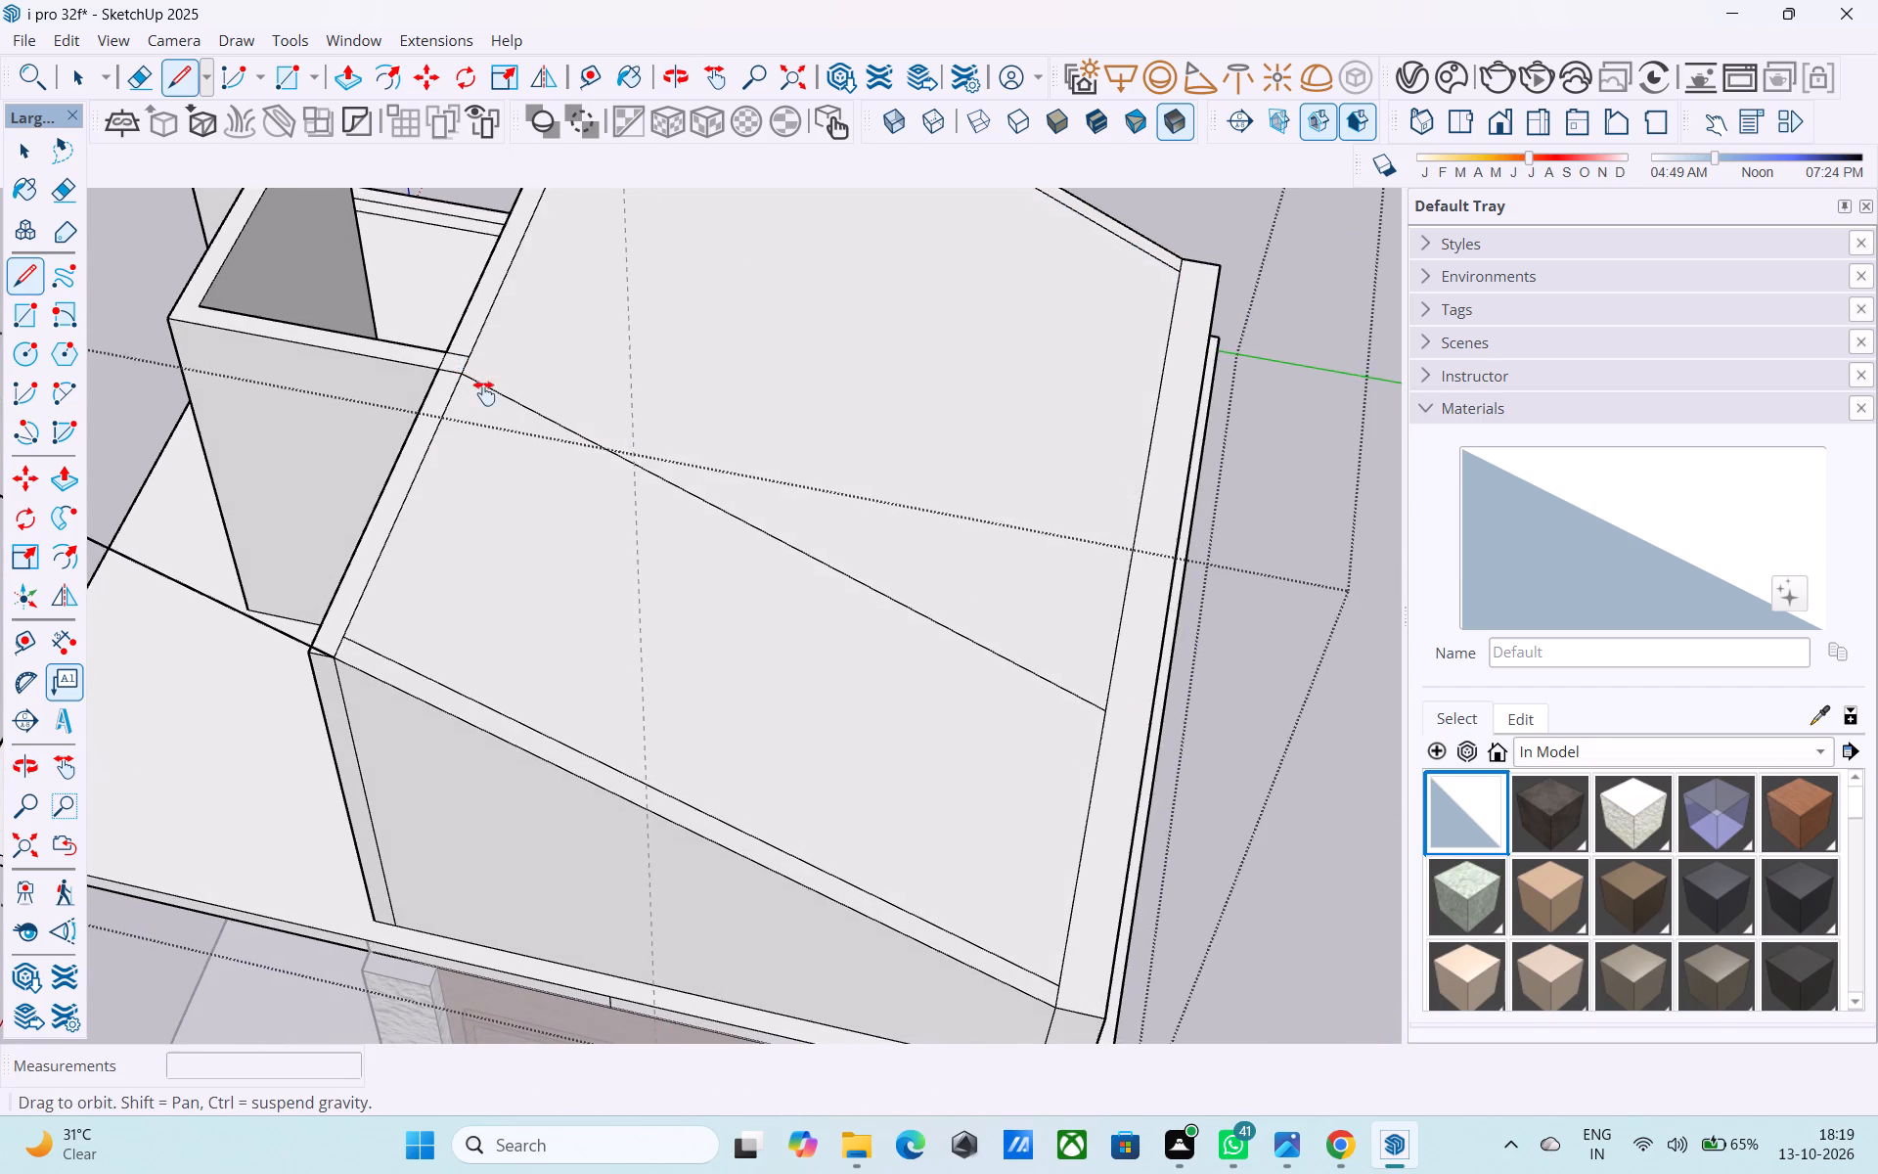
middle_click_drag(484, 393, 612, 481)
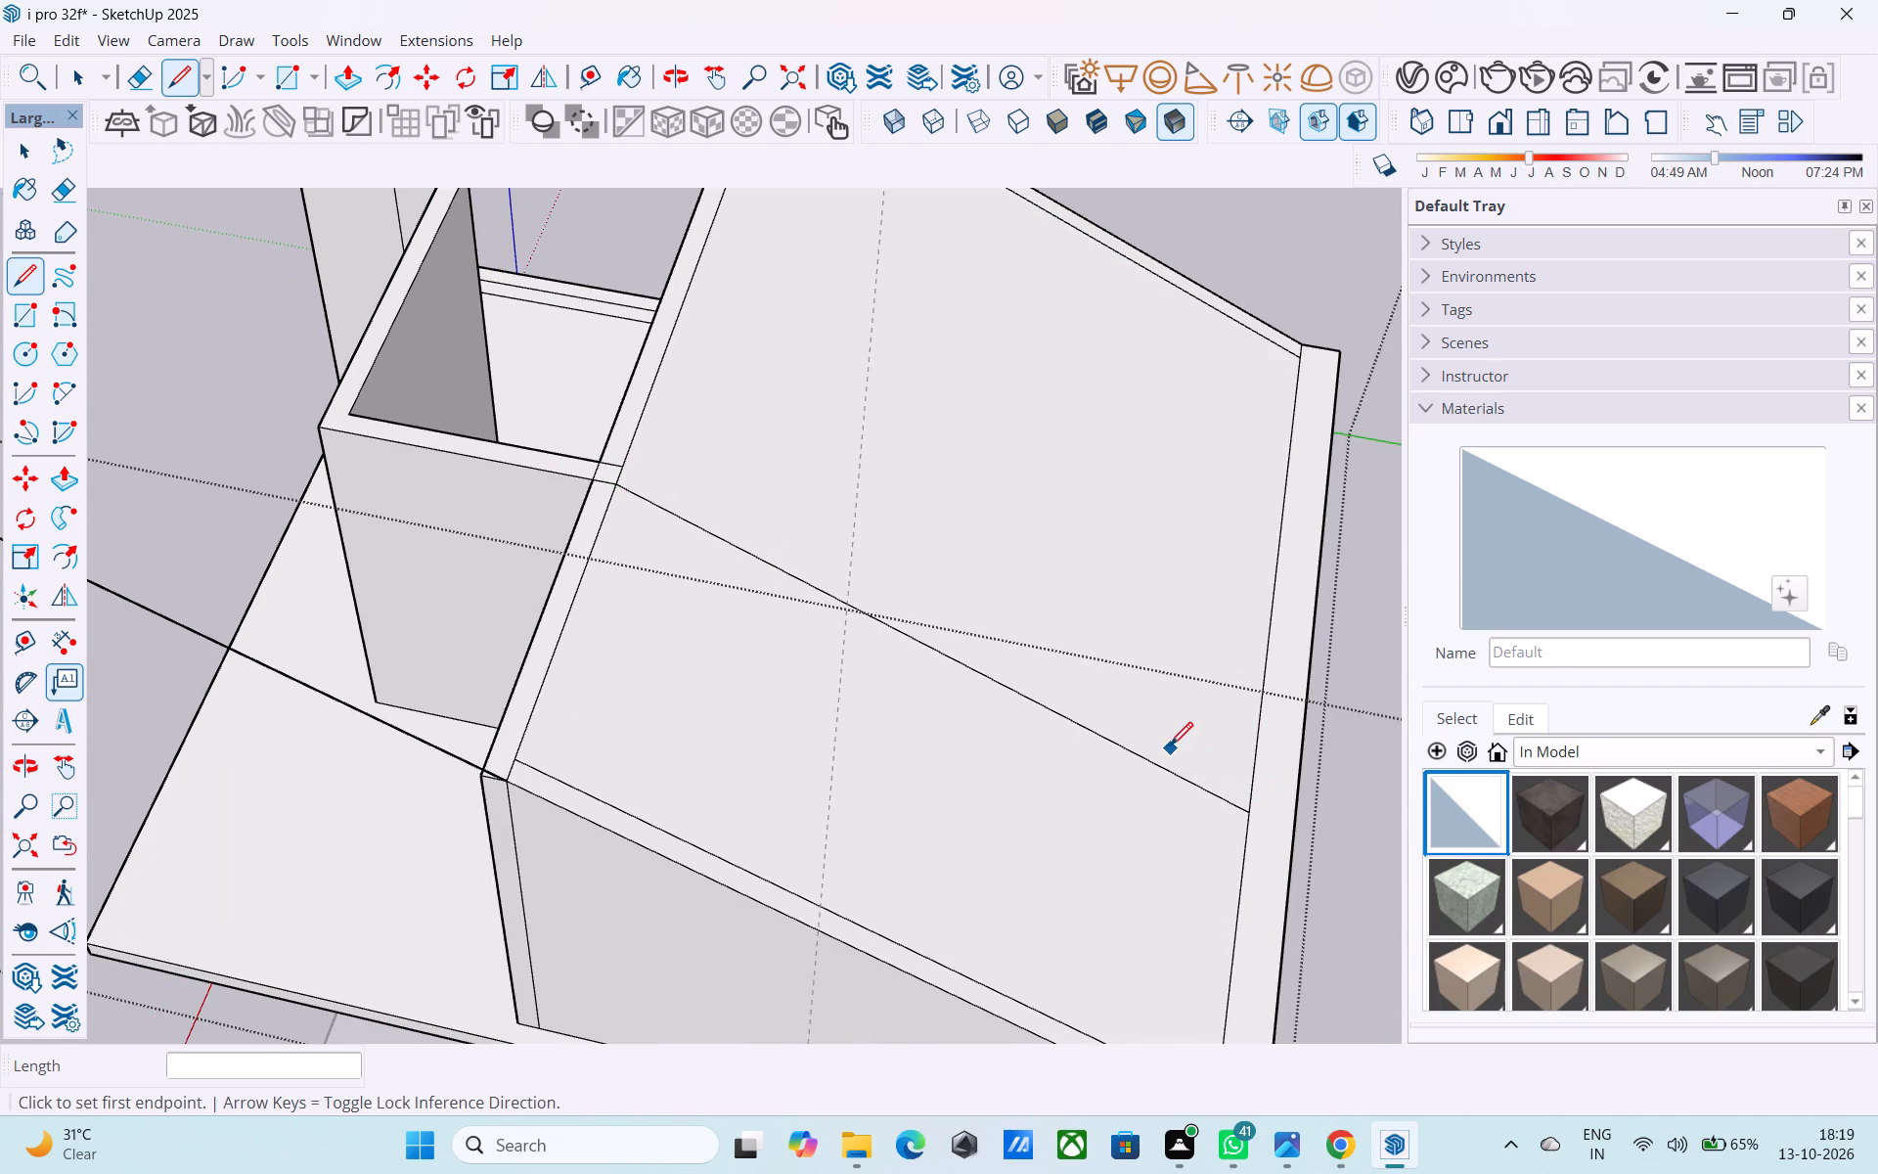
Delete the two sloped faces covering the room on either side of the new partition edge.
key("space")
left_click_drag(1167, 741, 1167, 721)
key("Delete")
left_click(901, 884)
key("Delete")
left_click(1006, 630)
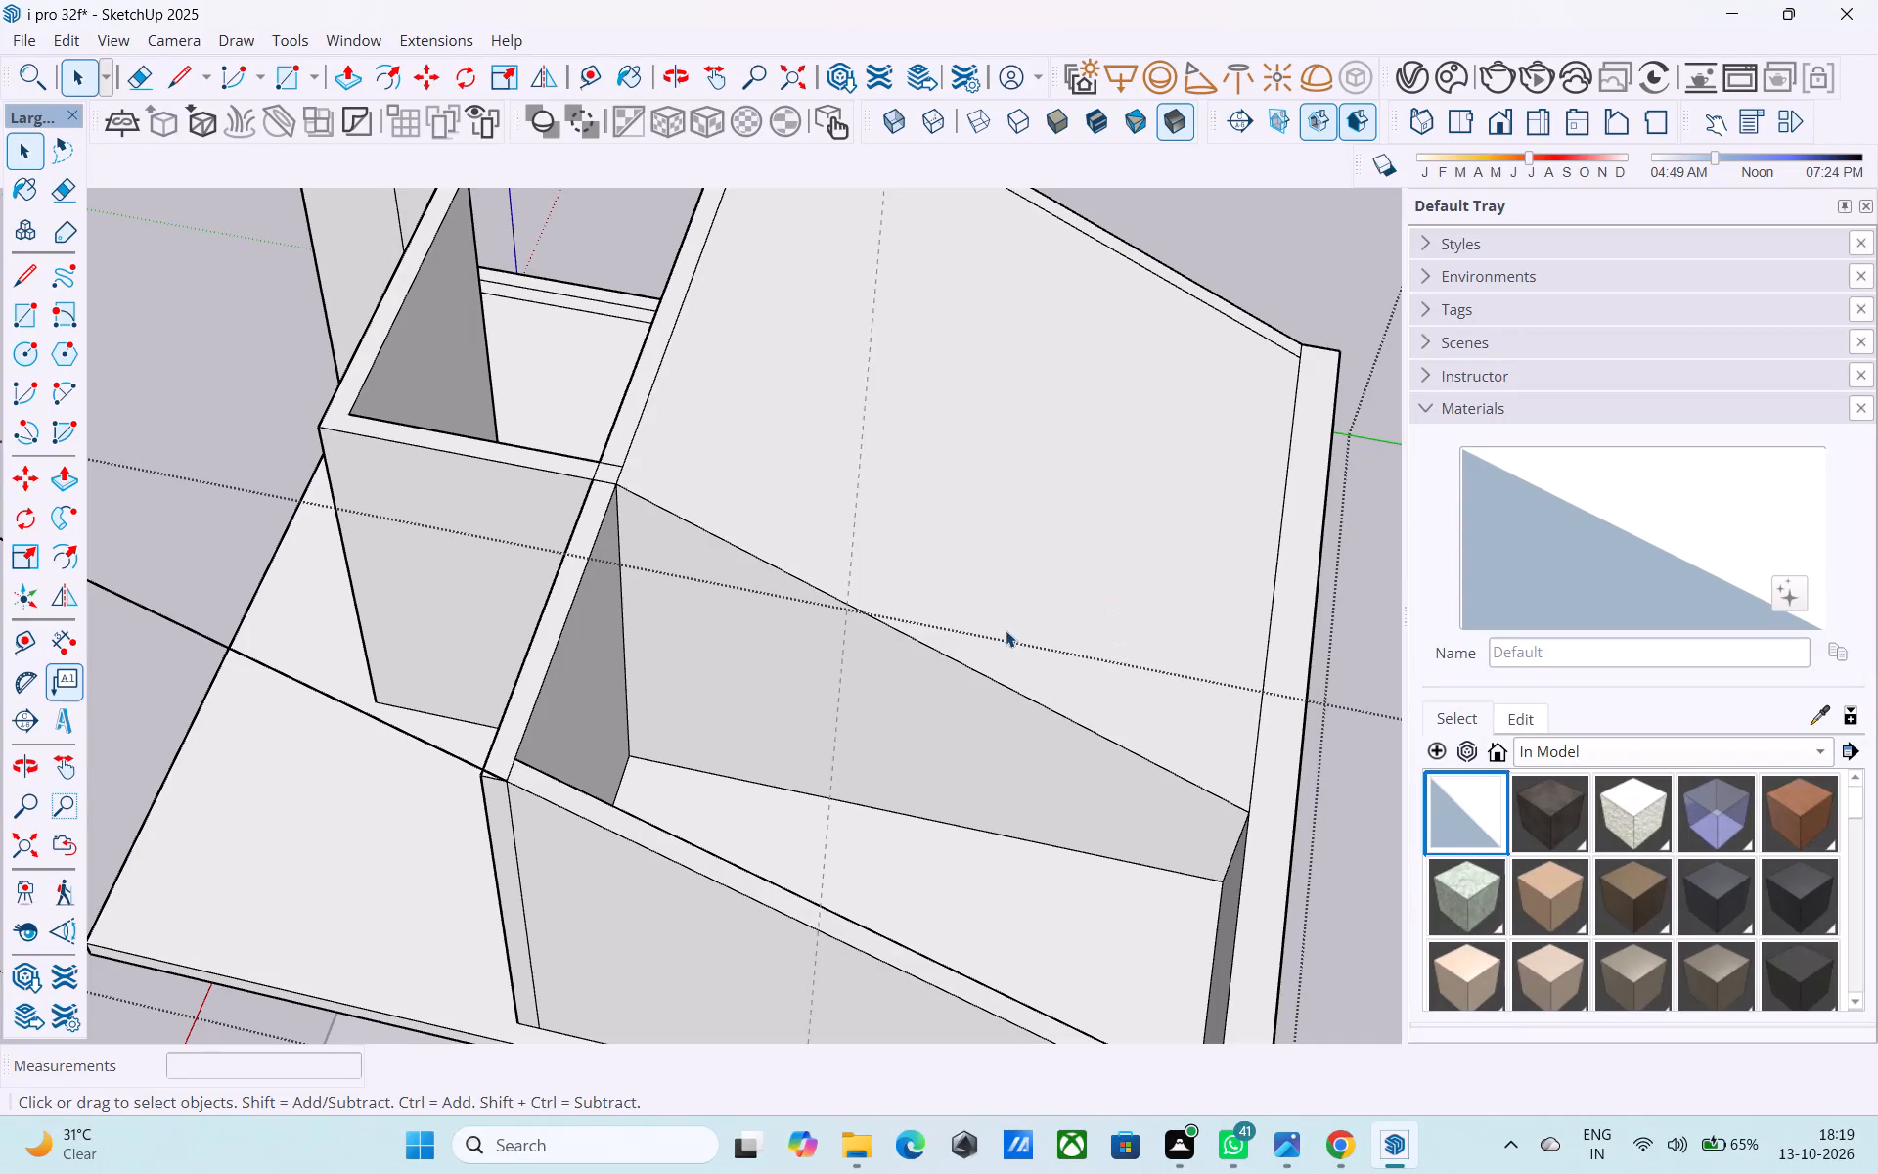
key("Delete")
Reverse the blue inner face of the sloped wall at the room's far end.
left_click(1070, 360)
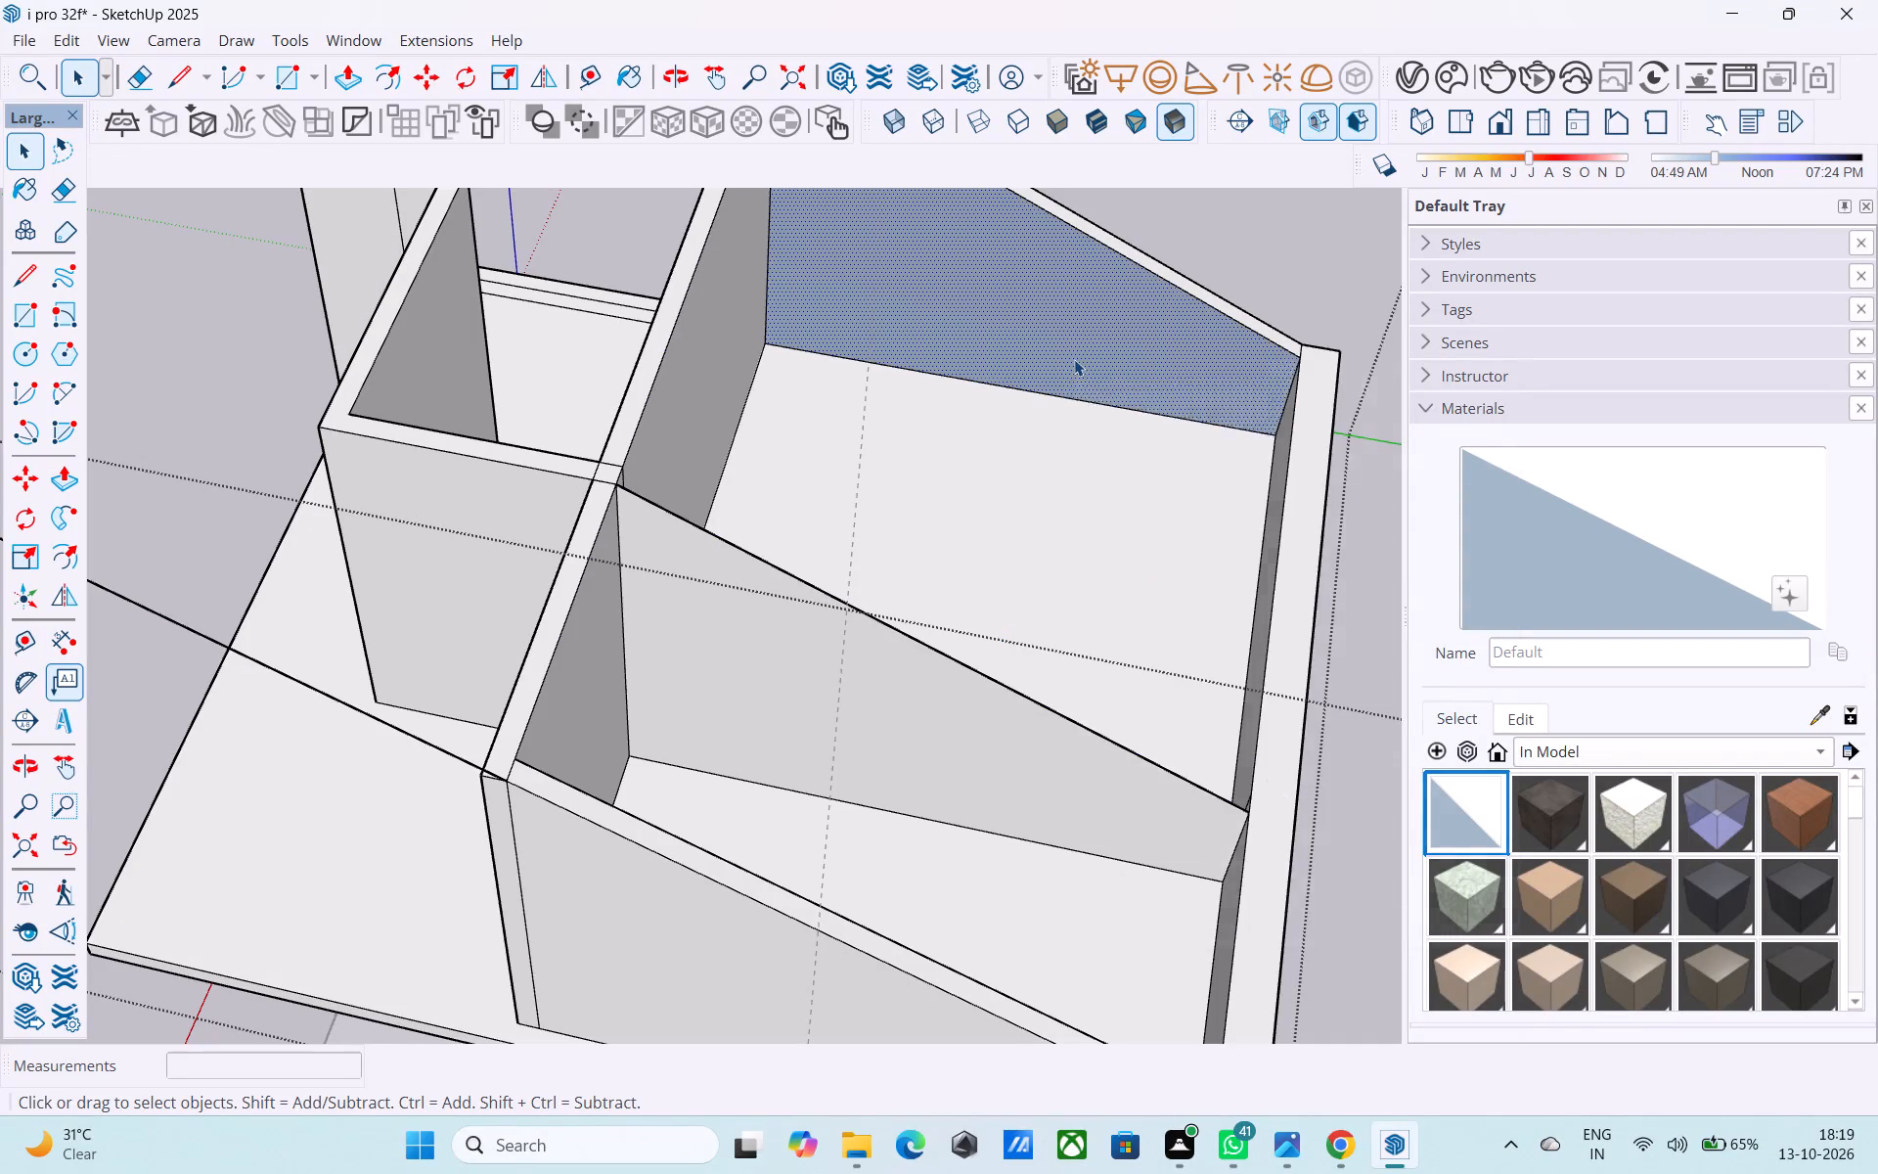
right_click(1074, 359)
left_click(1172, 696)
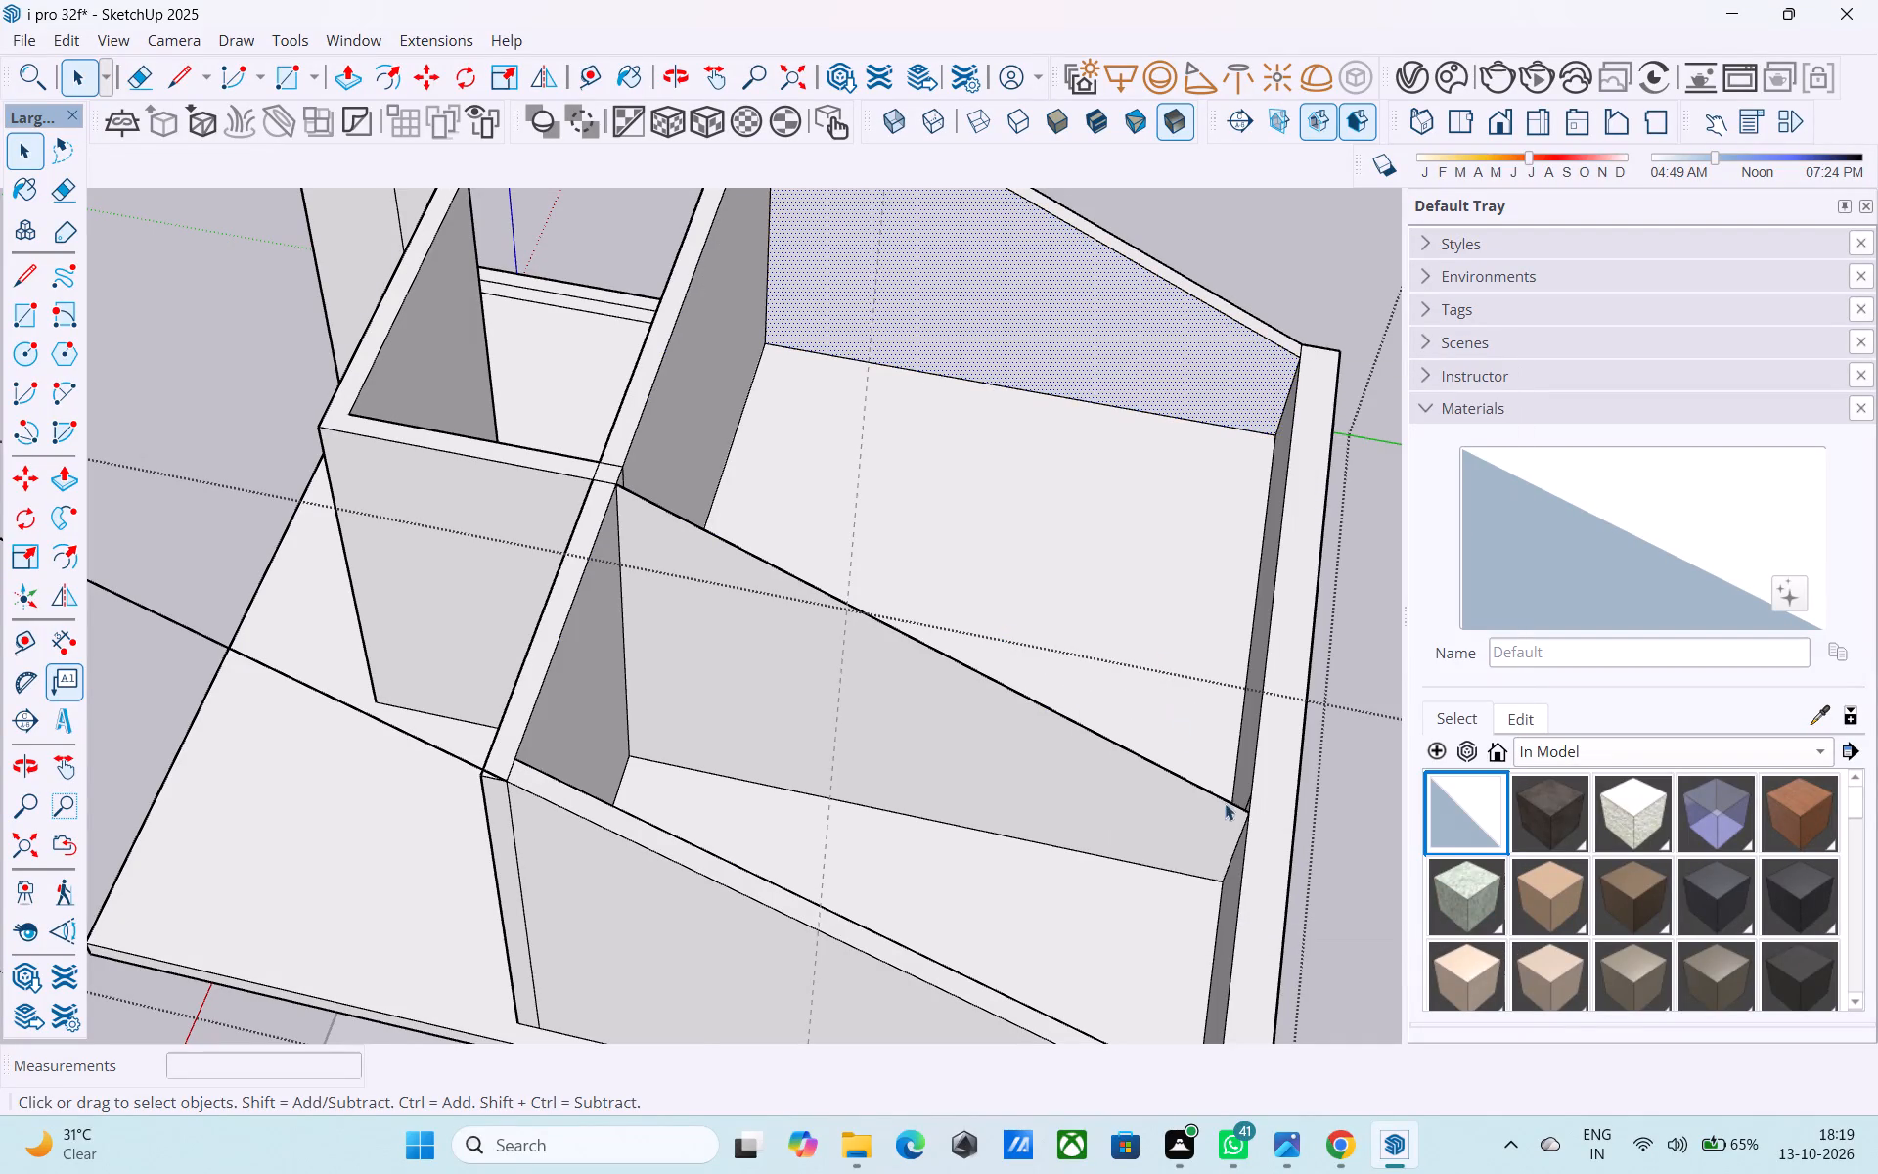
Draw a line about 35' long from the partition's lower corner at the parapet along its slope, extending past the tall wall.
scroll(1233, 804, "up", 2)
key("l")
left_click(1249, 807)
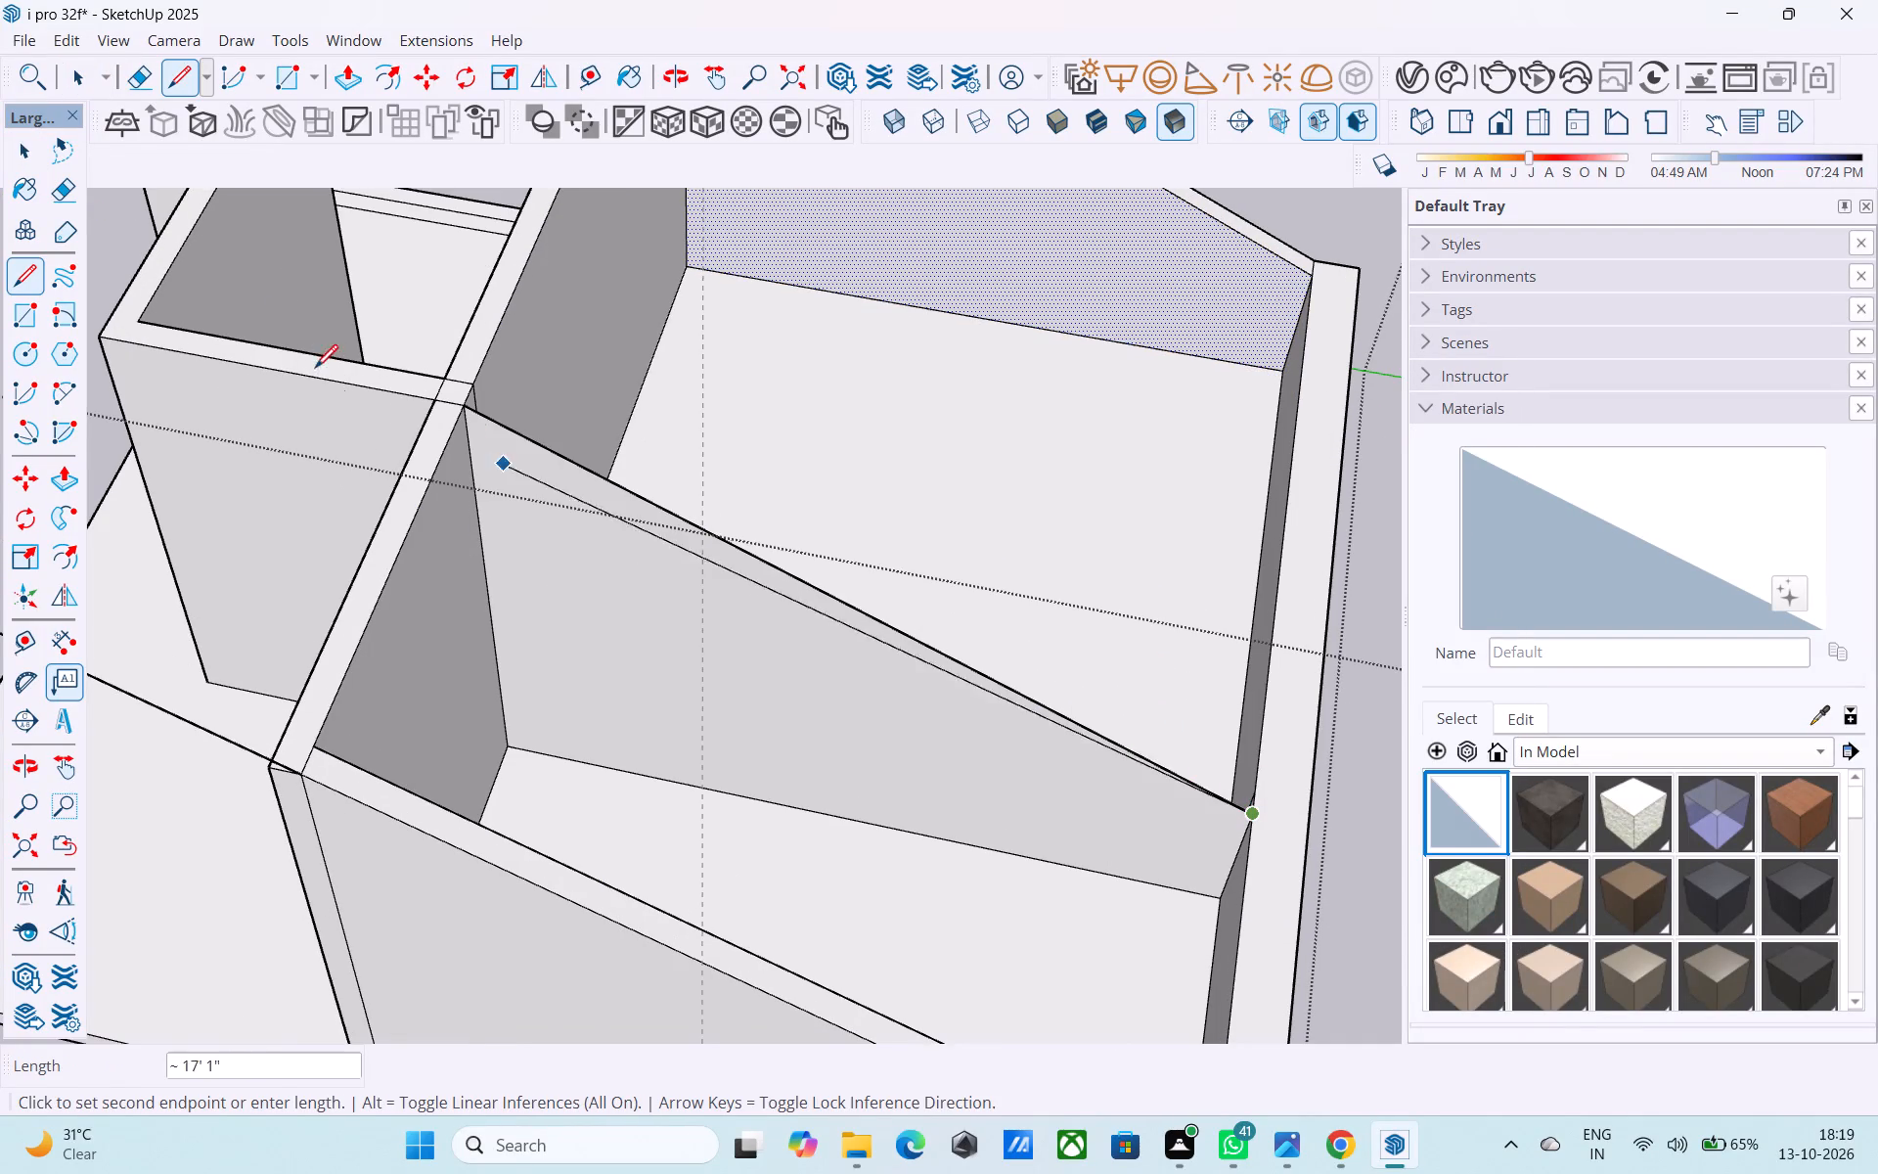
middle_click_drag(298, 300, 518, 358)
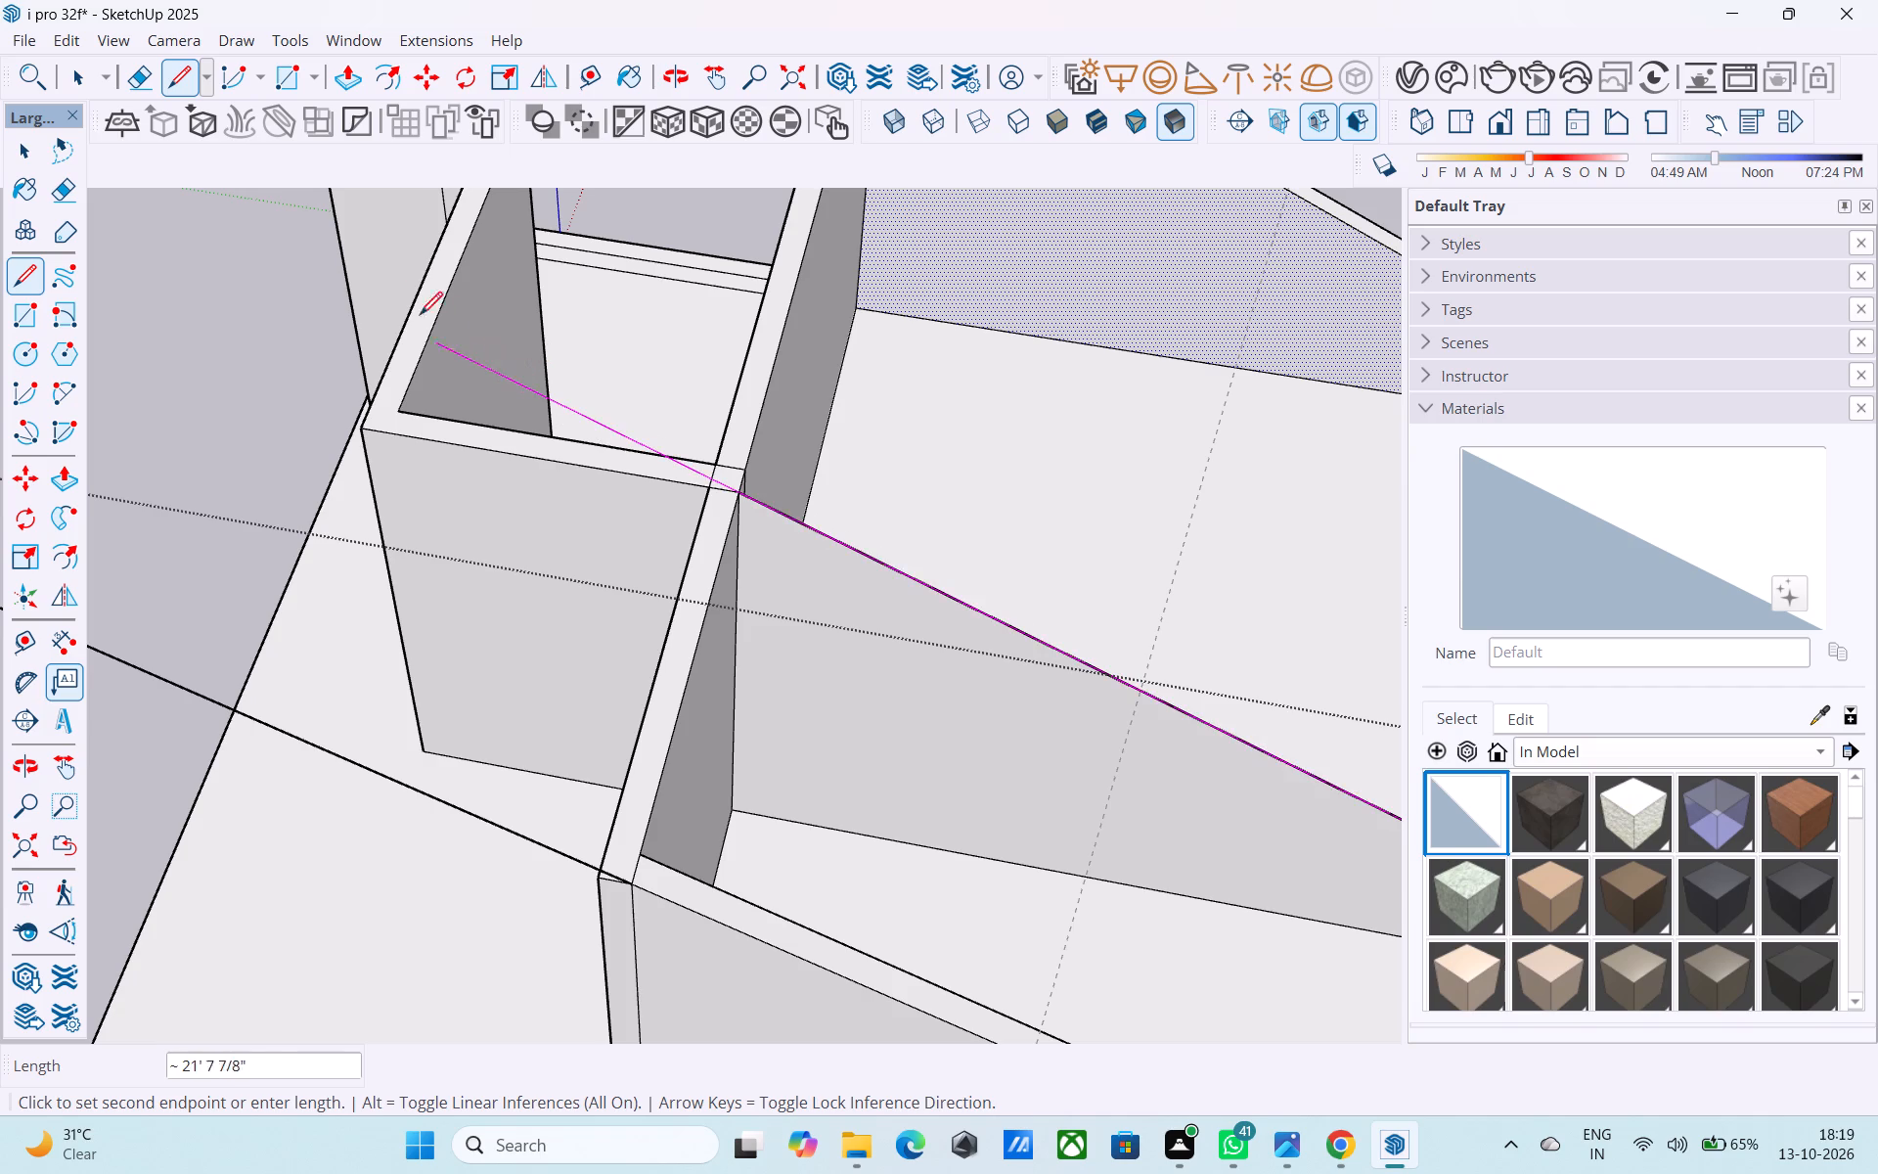
middle_click_drag(254, 263, 460, 301)
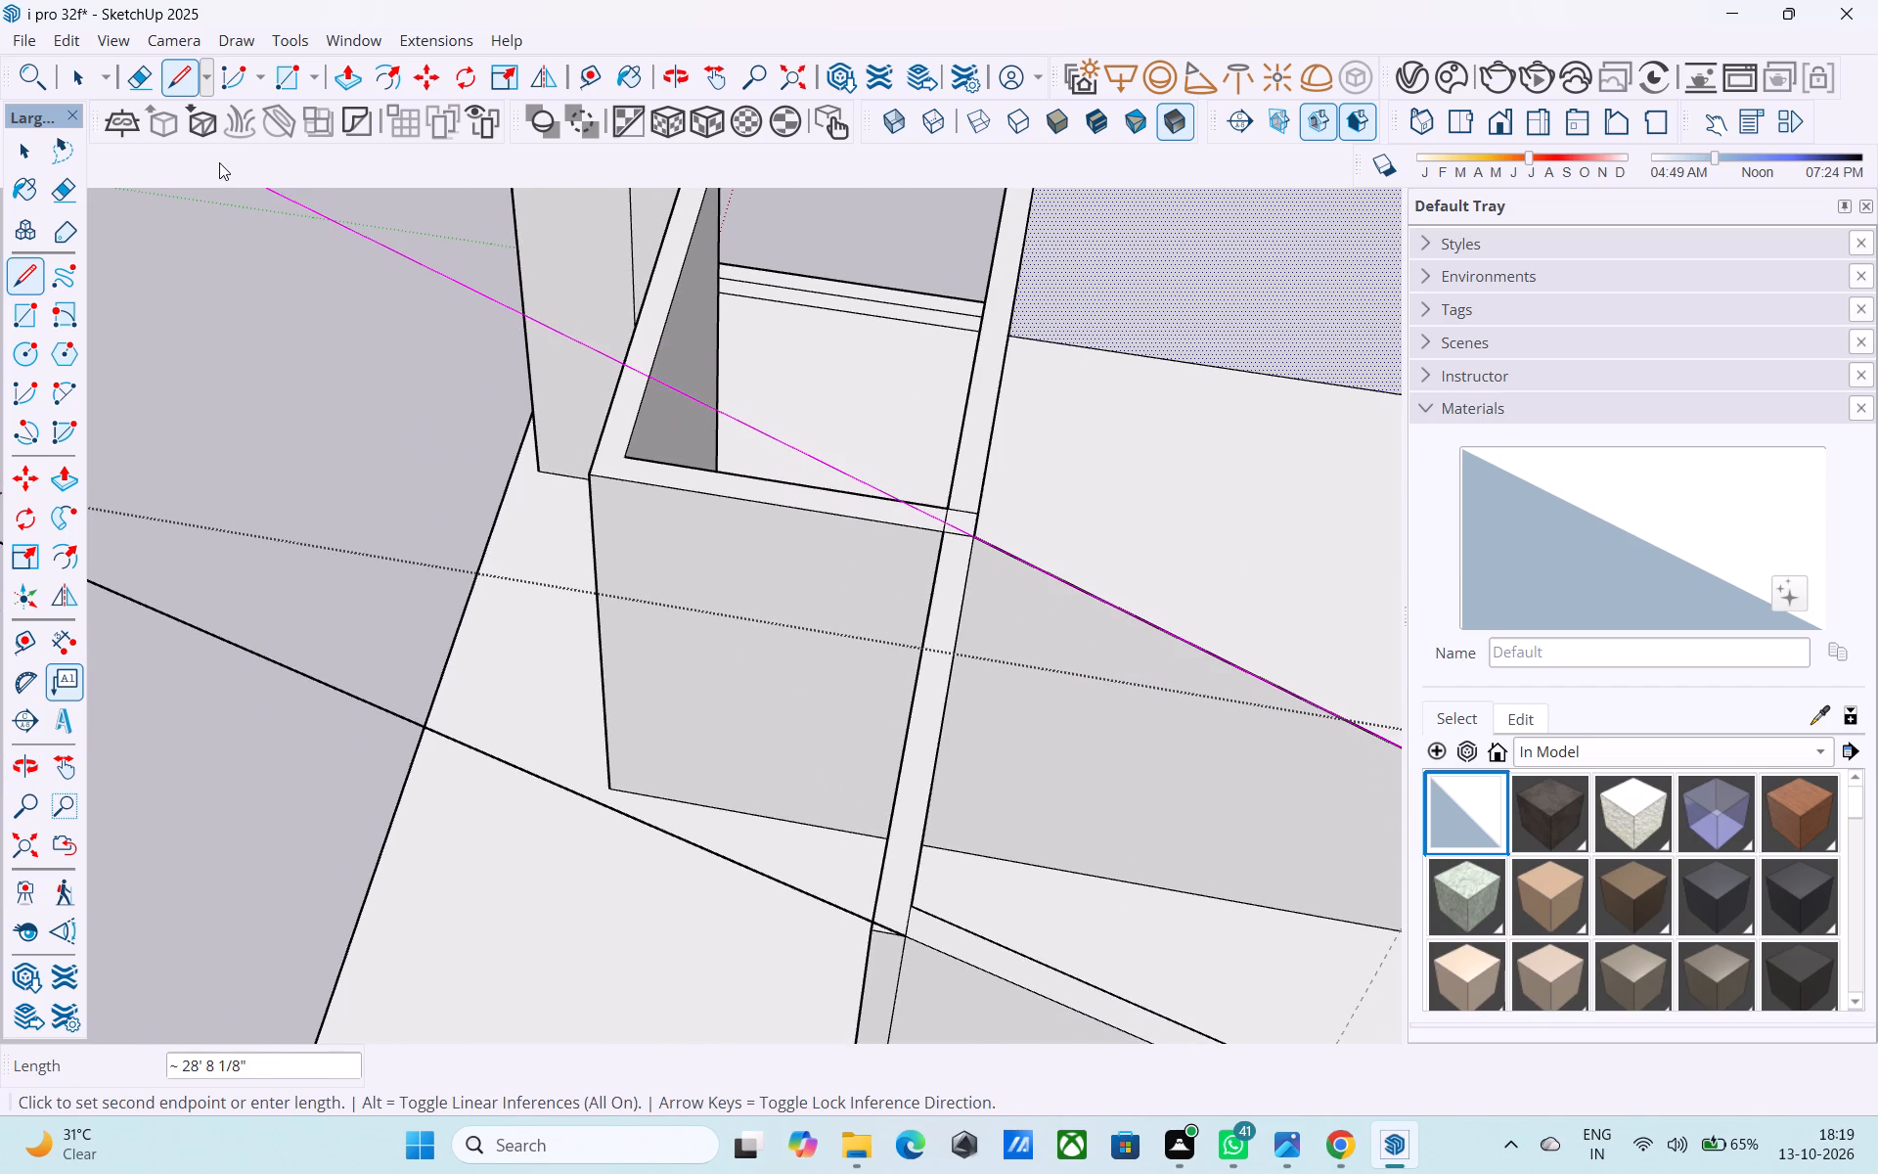
middle_click_drag(223, 162, 469, 310, "shift")
scroll(469, 310, "down", 2, "shift")
middle_click_drag(469, 310, 772, 459)
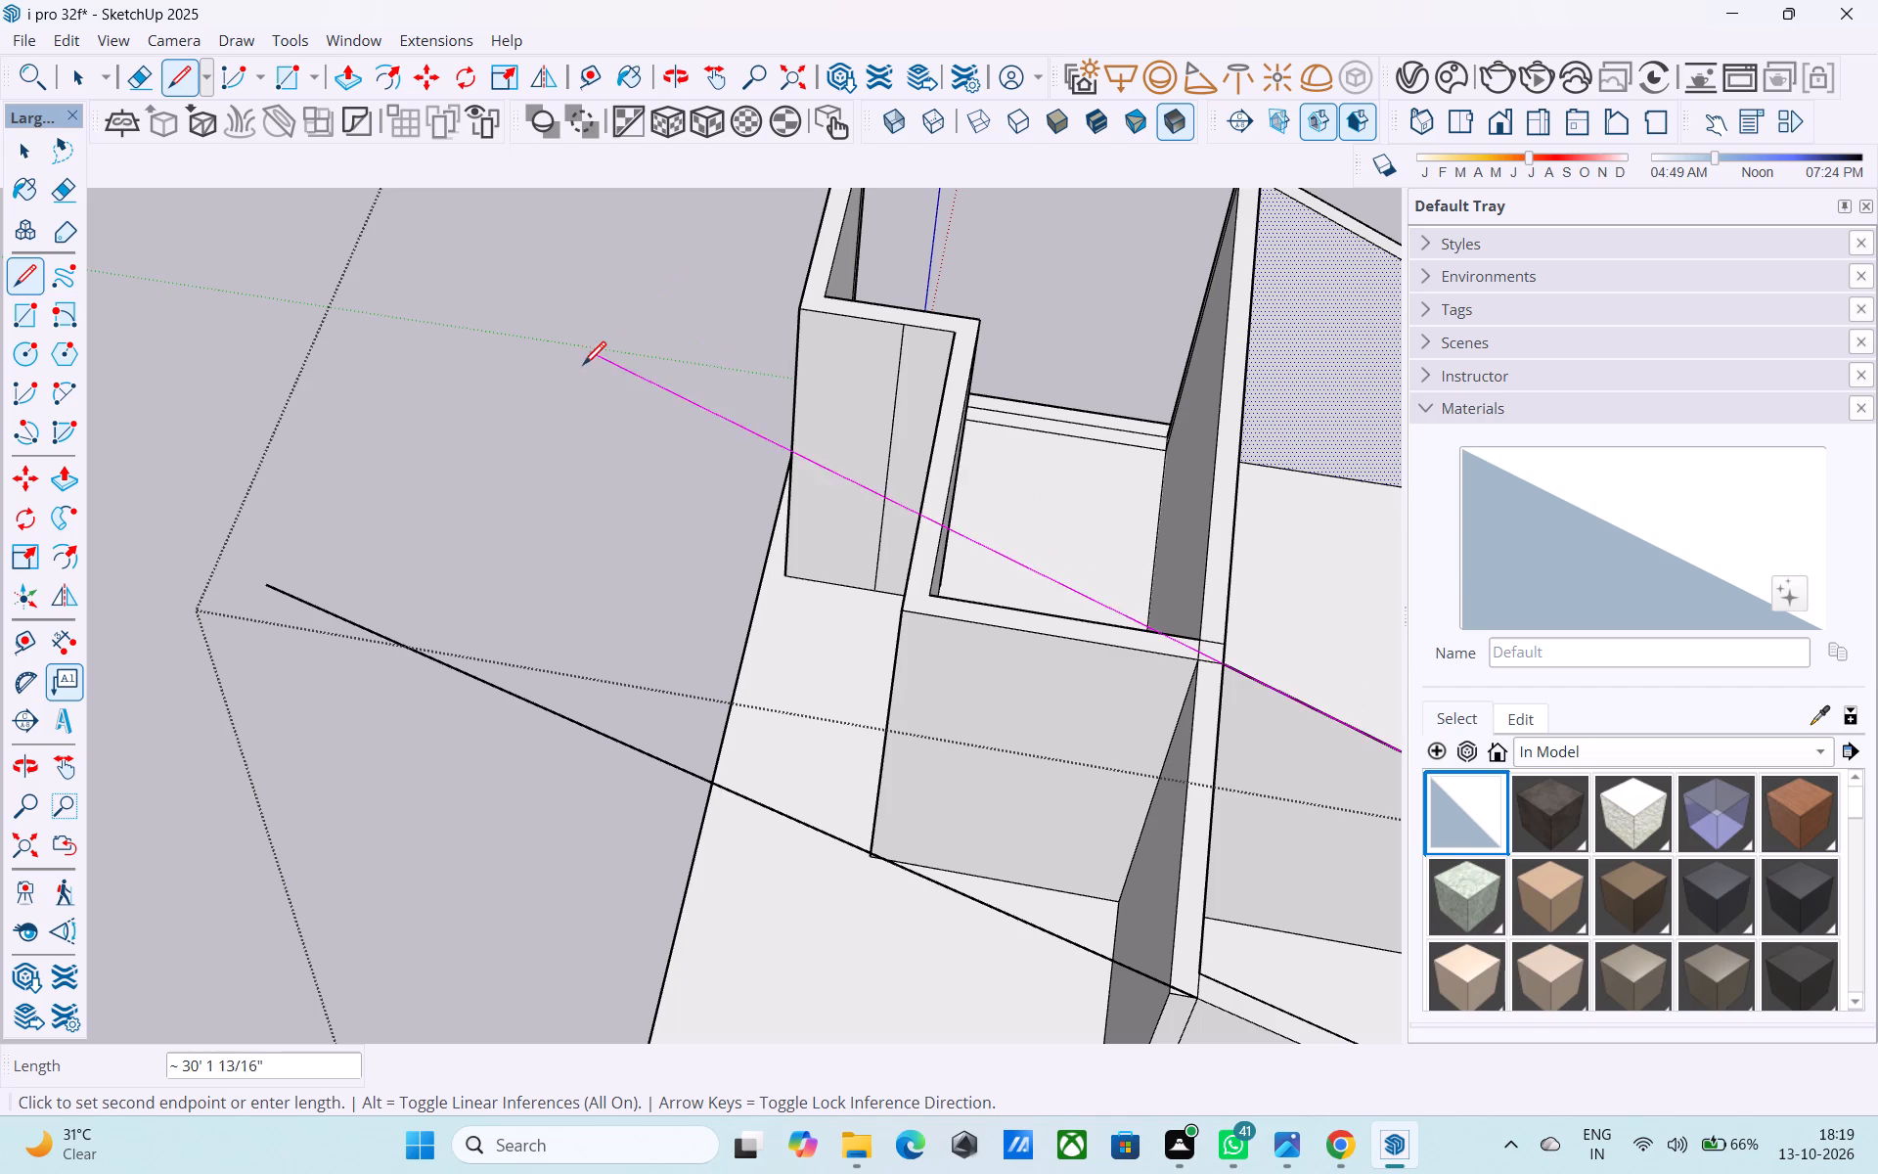
left_click(565, 341)
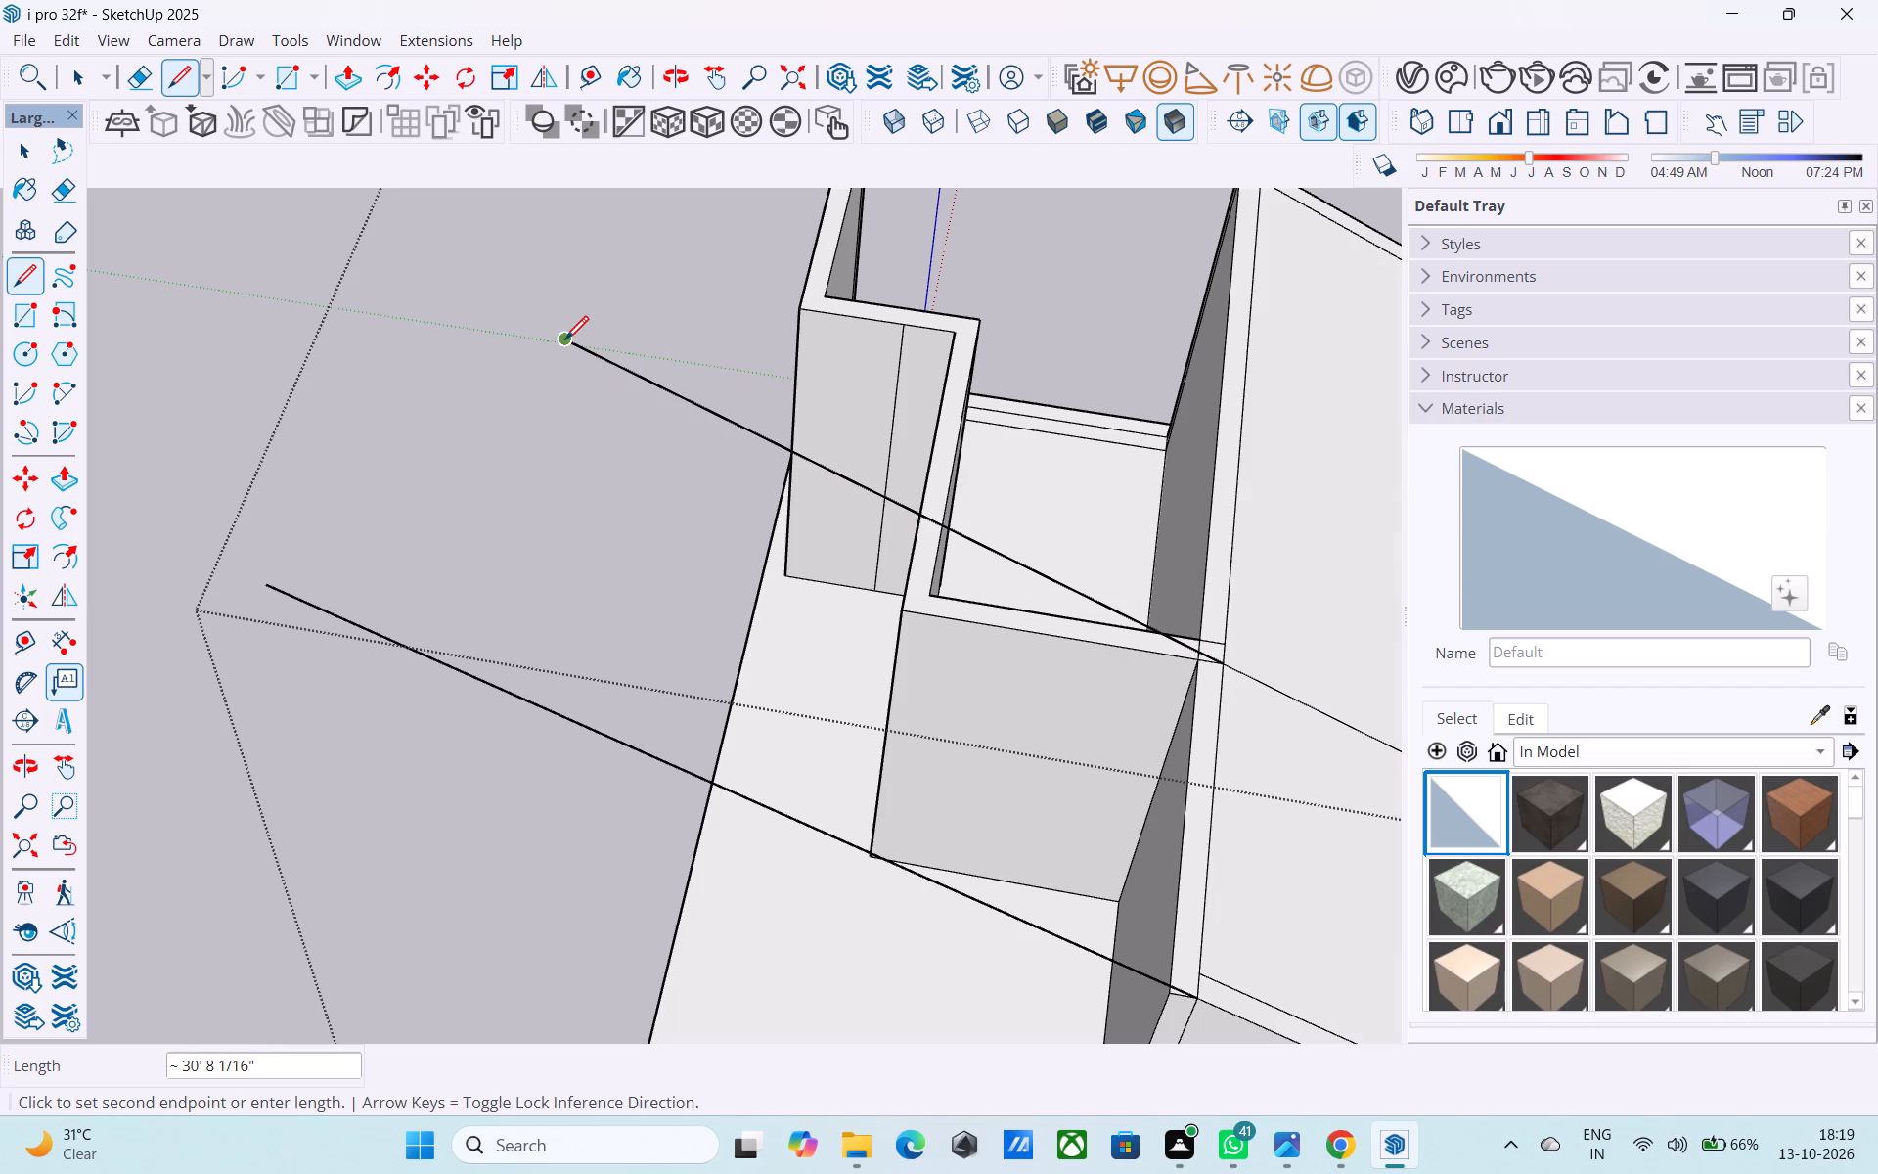
left_click(358, 232)
scroll(718, 455, "down", 5)
middle_click_drag(758, 515, 287, 391)
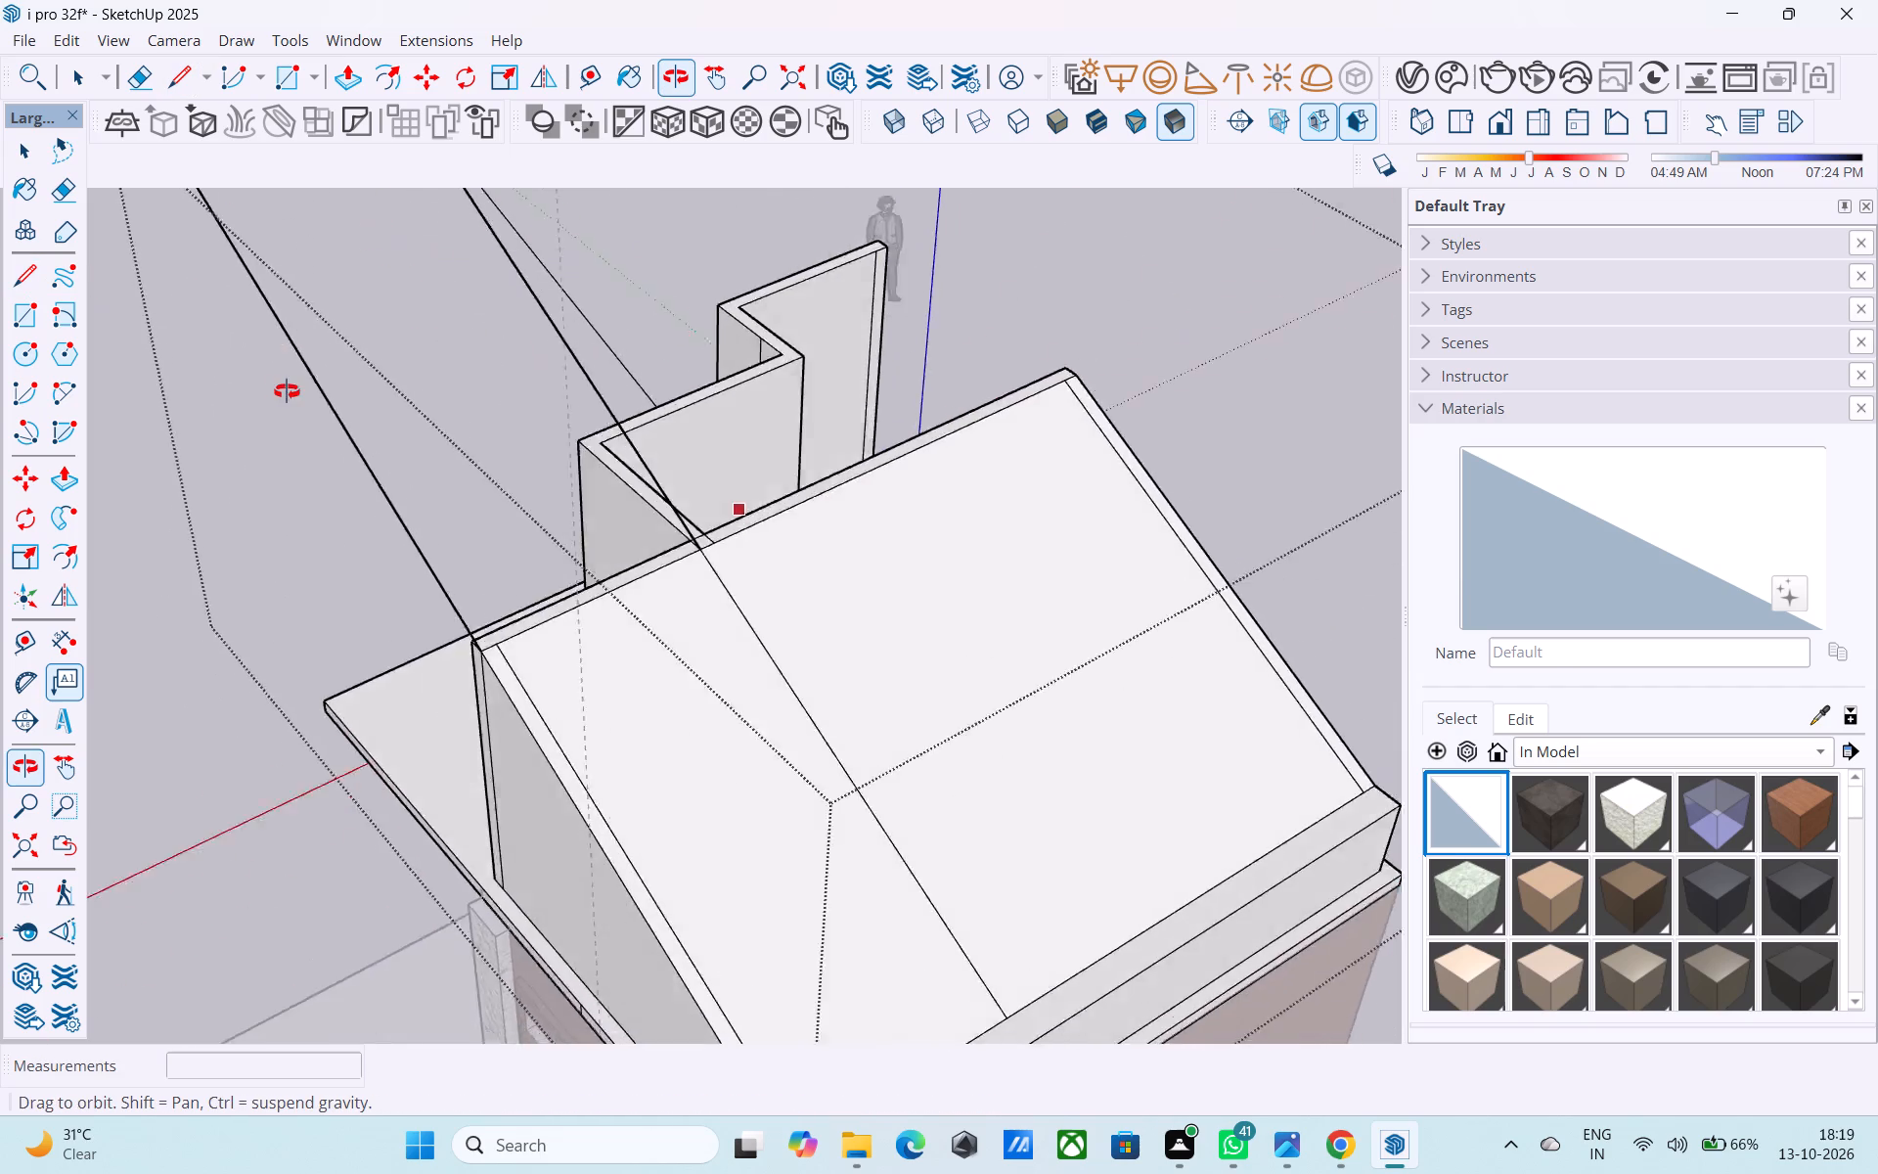
middle_click_drag(287, 391, 327, 584)
Delete the sloped face covering the larger part of the room beside the partition.
key("space")
scroll(425, 613, "down", 4)
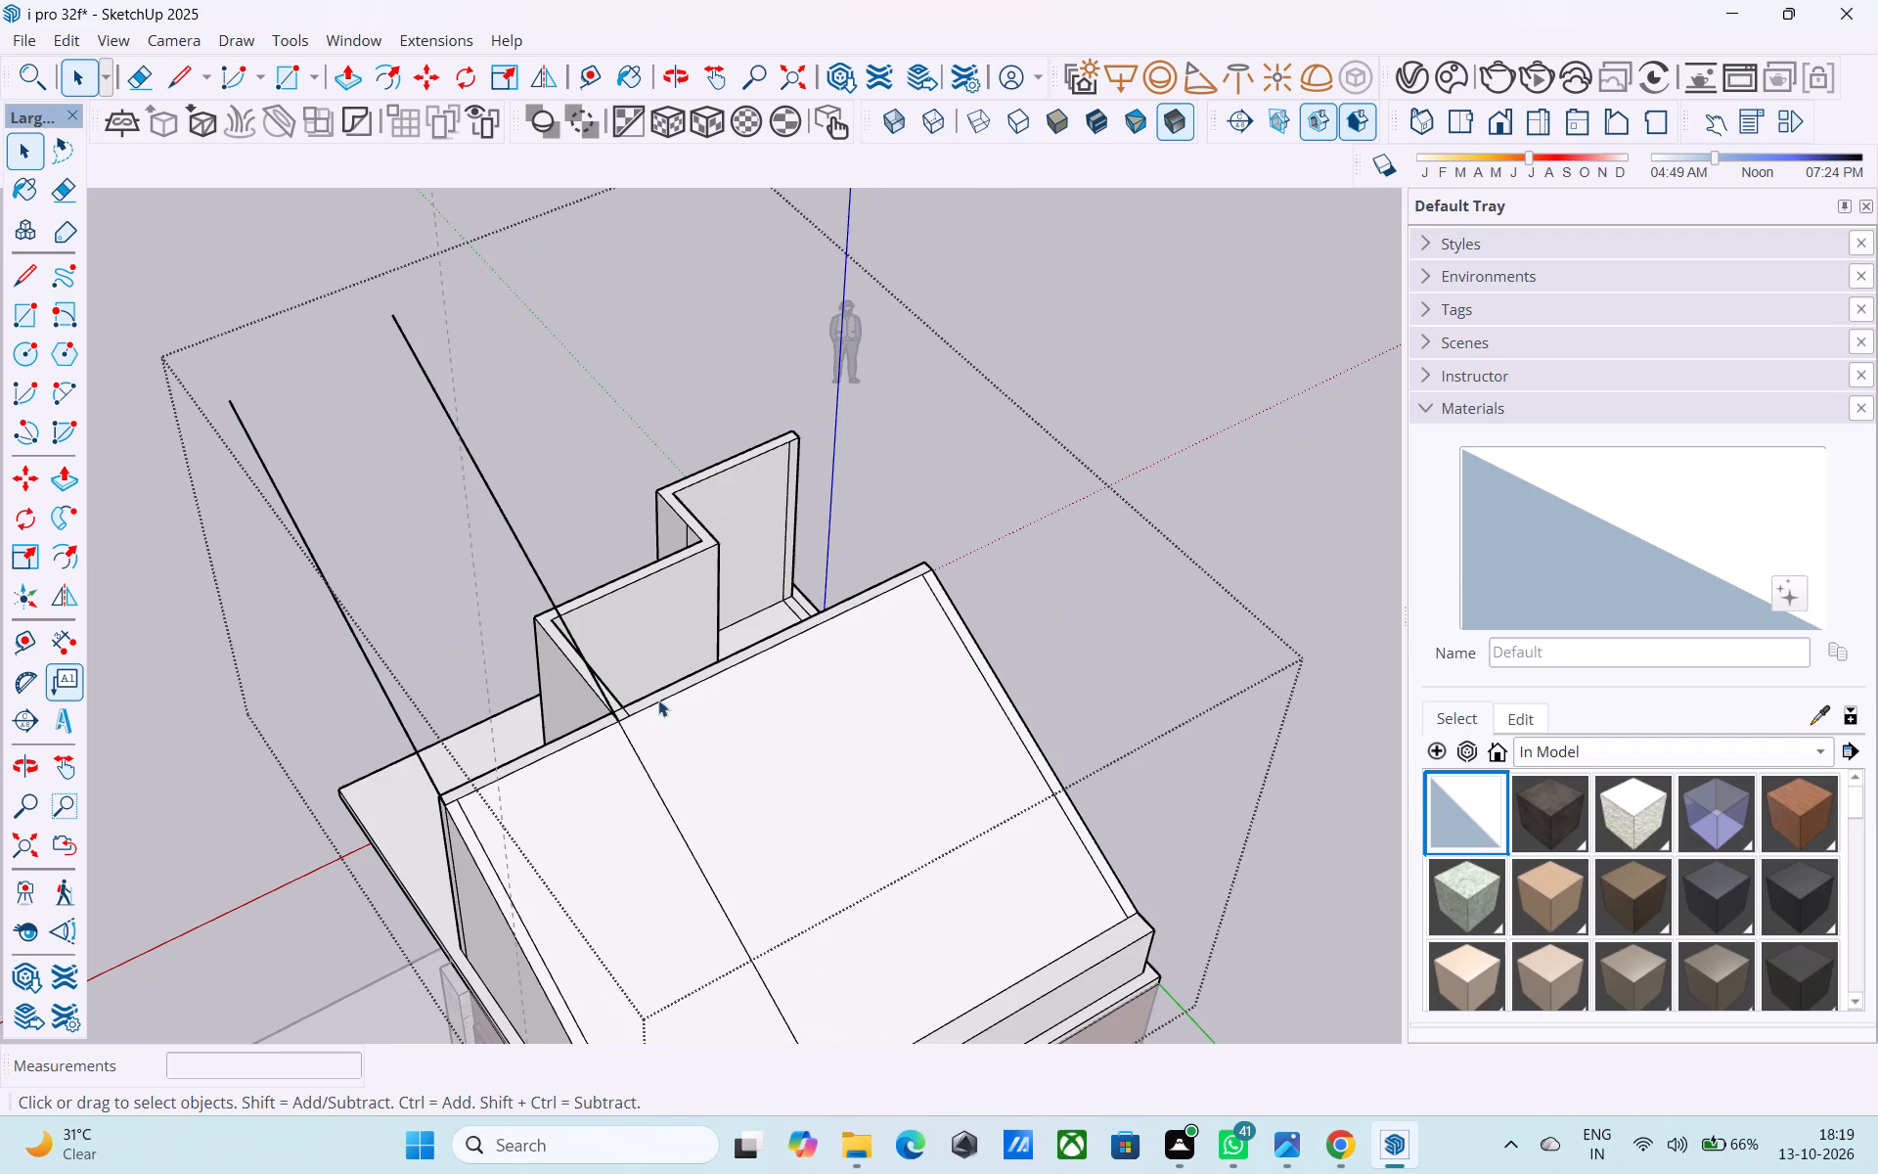
left_click(880, 826)
key("Delete")
Draw the partition's second sloped top edge from its other corner on the parapet to the tall wall's top.
middle_click_drag(775, 773, 734, 770)
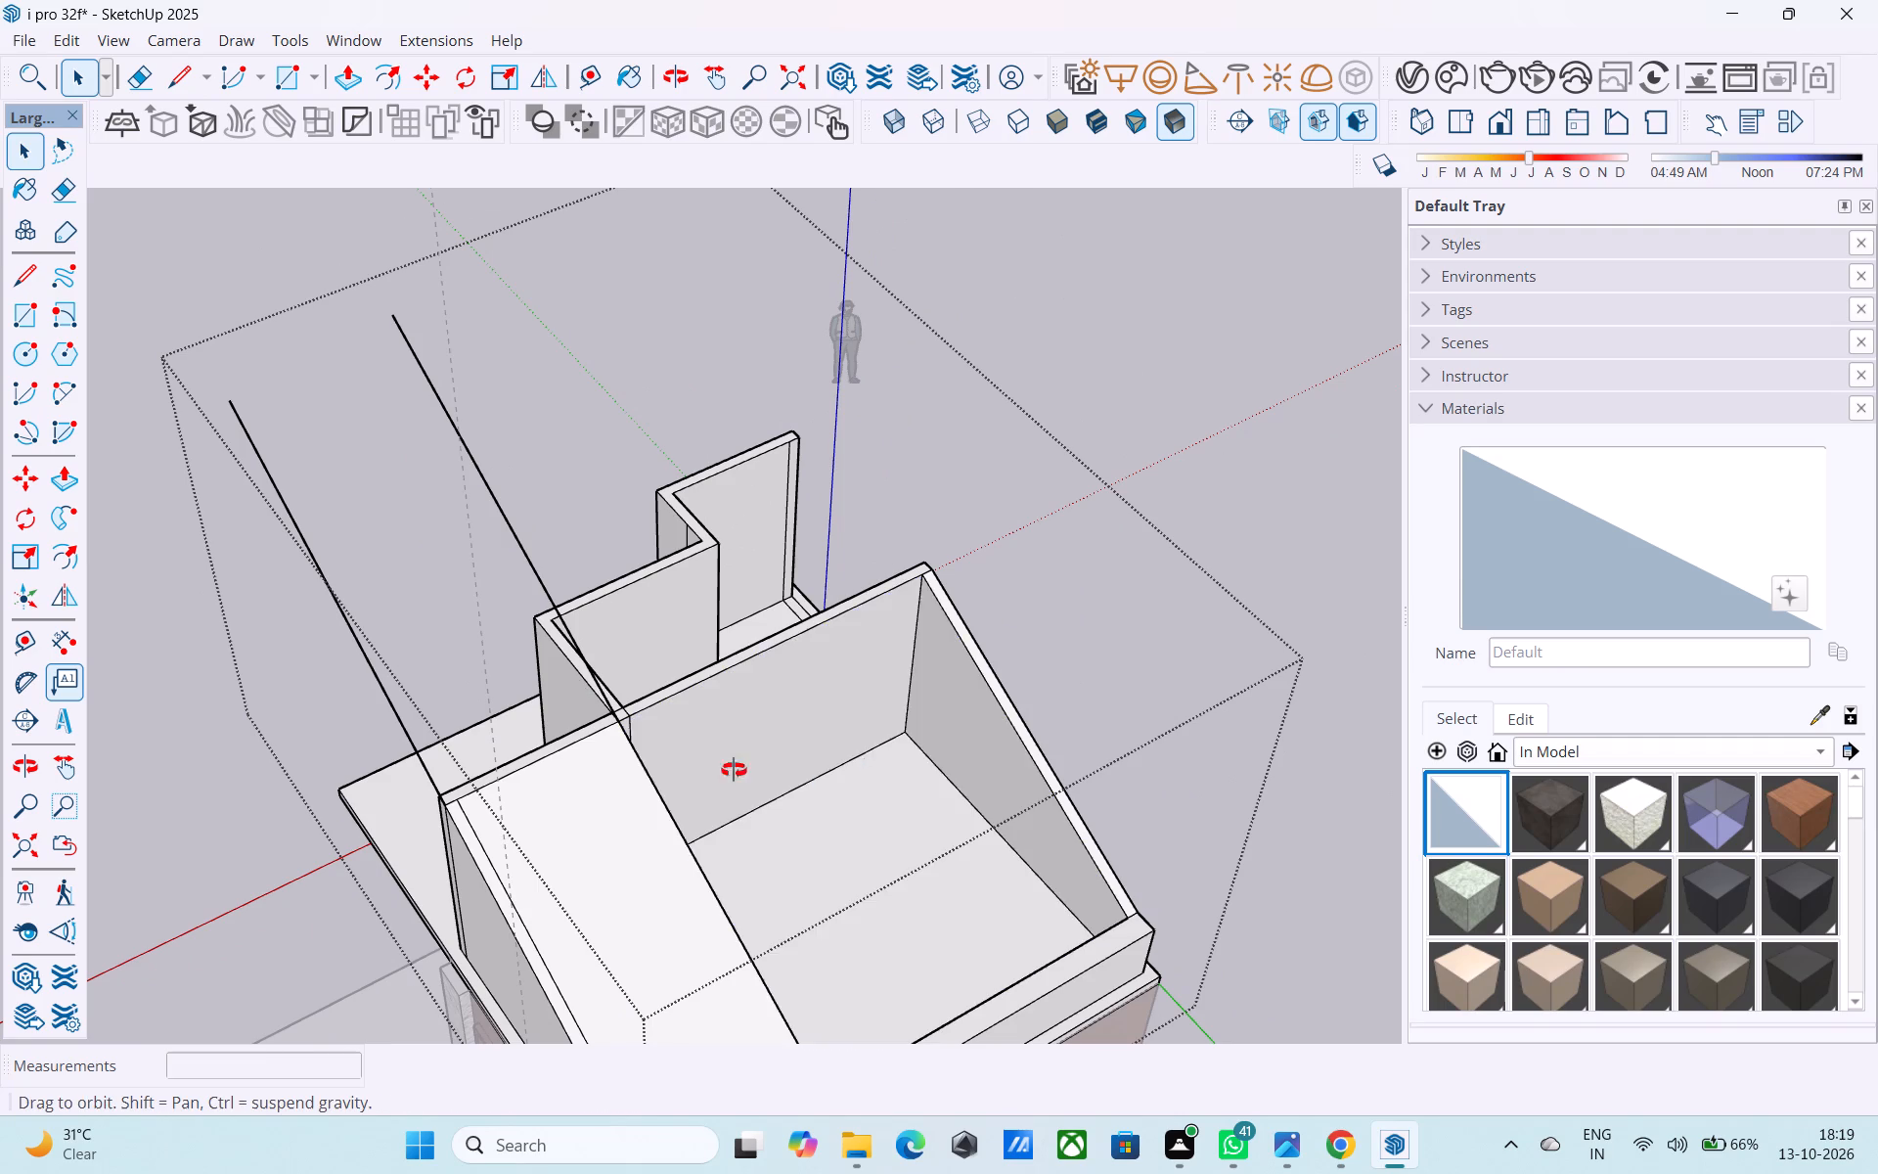
middle_click_drag(734, 770, 145, 706)
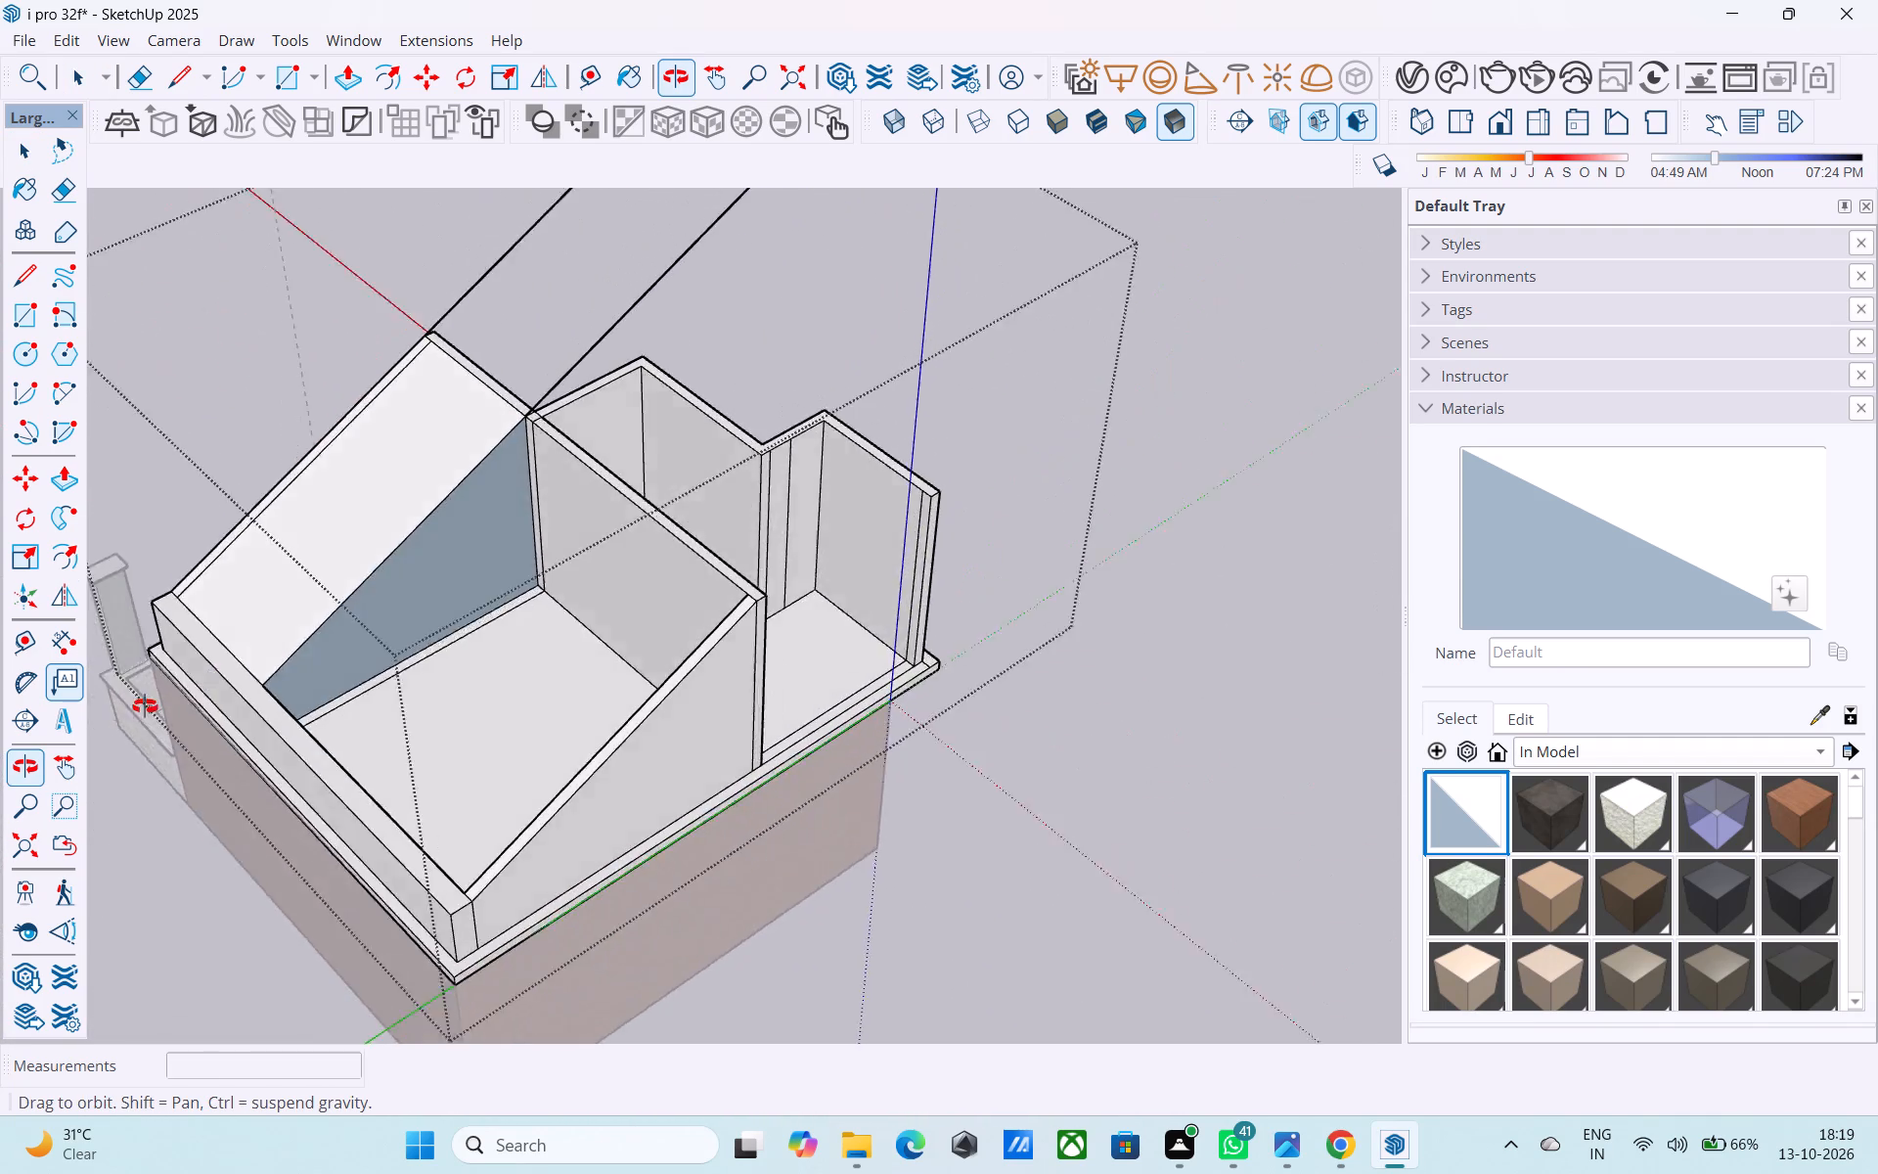
middle_click_drag(145, 706, 92, 701)
middle_click_drag(242, 655, 103, 682)
middle_click_drag(509, 629, 451, 638)
scroll(444, 657, "up", 6)
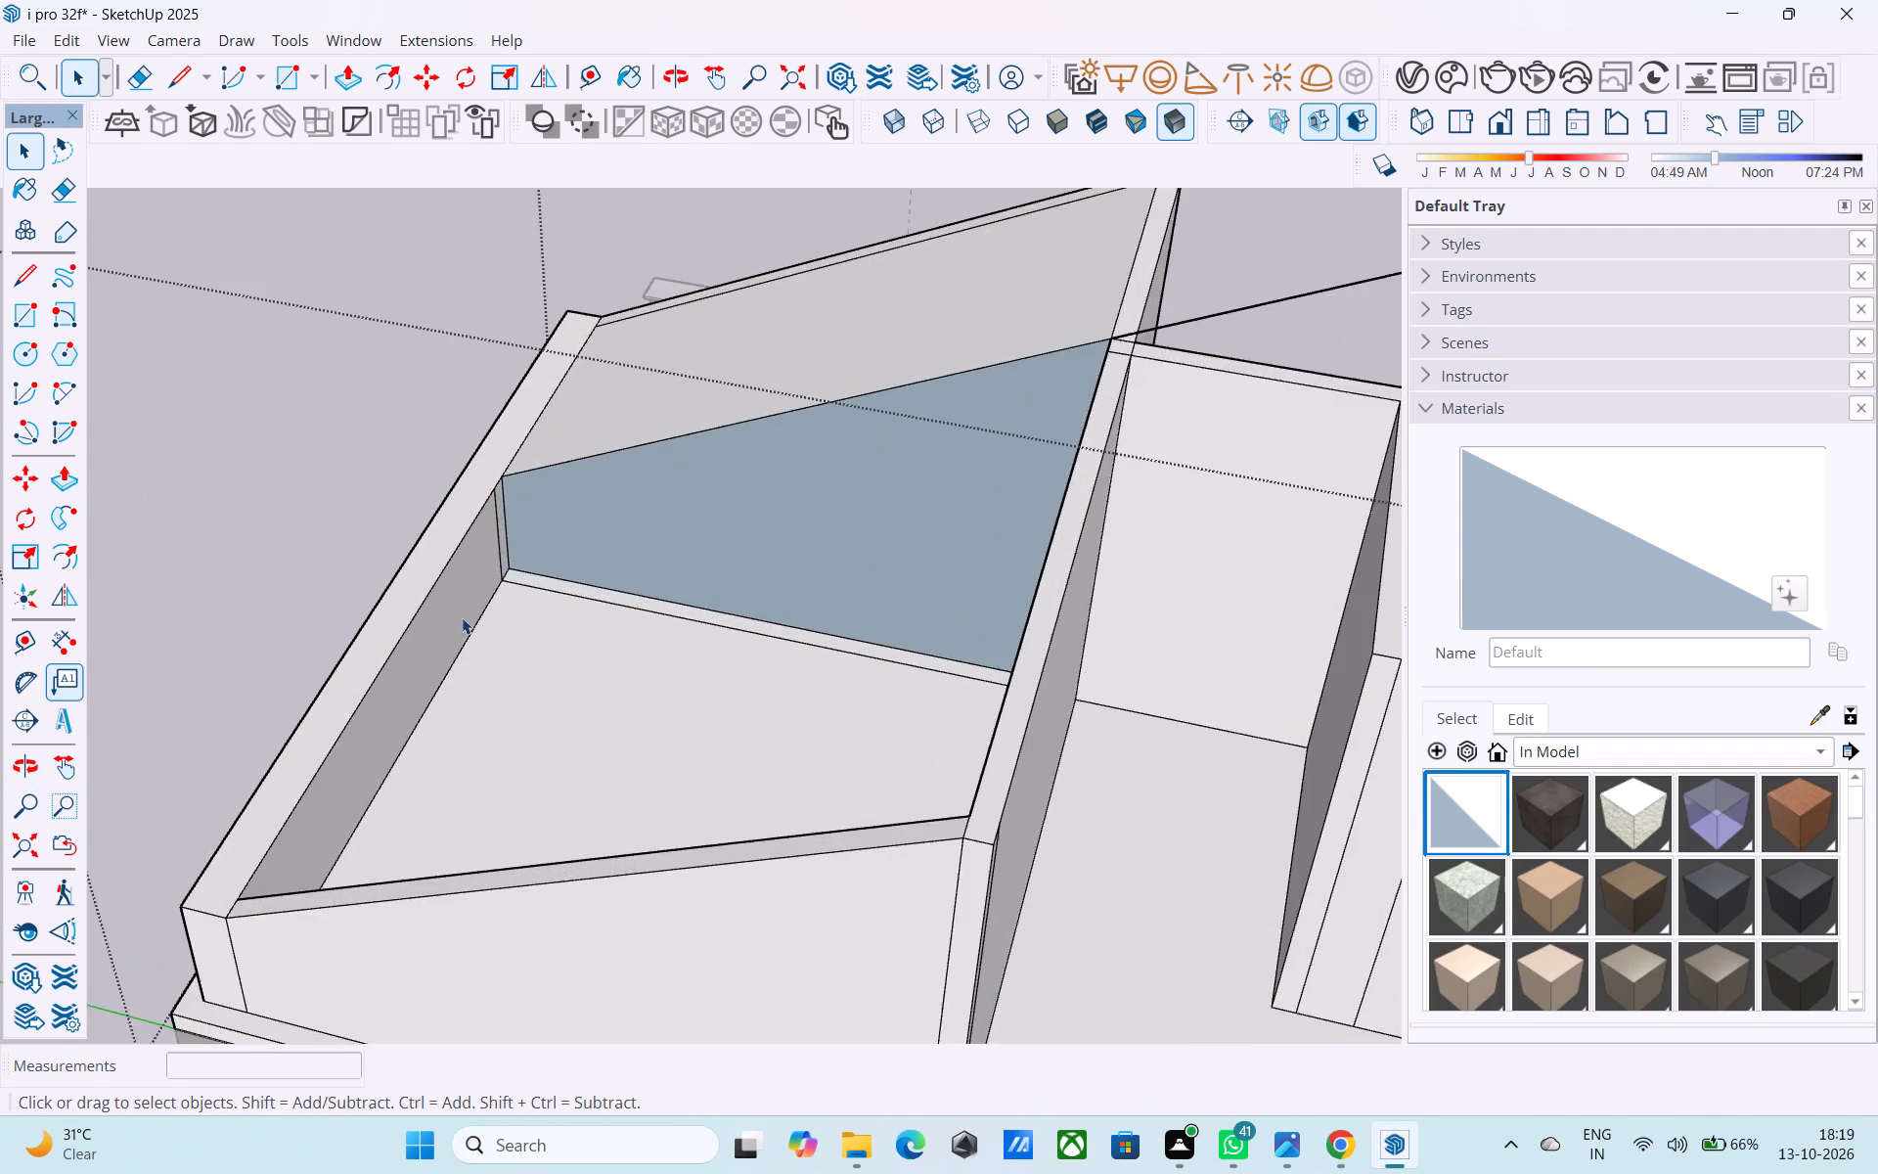
middle_click_drag(462, 617, 335, 761, "shift")
key("l")
scroll(401, 652, "up", 4)
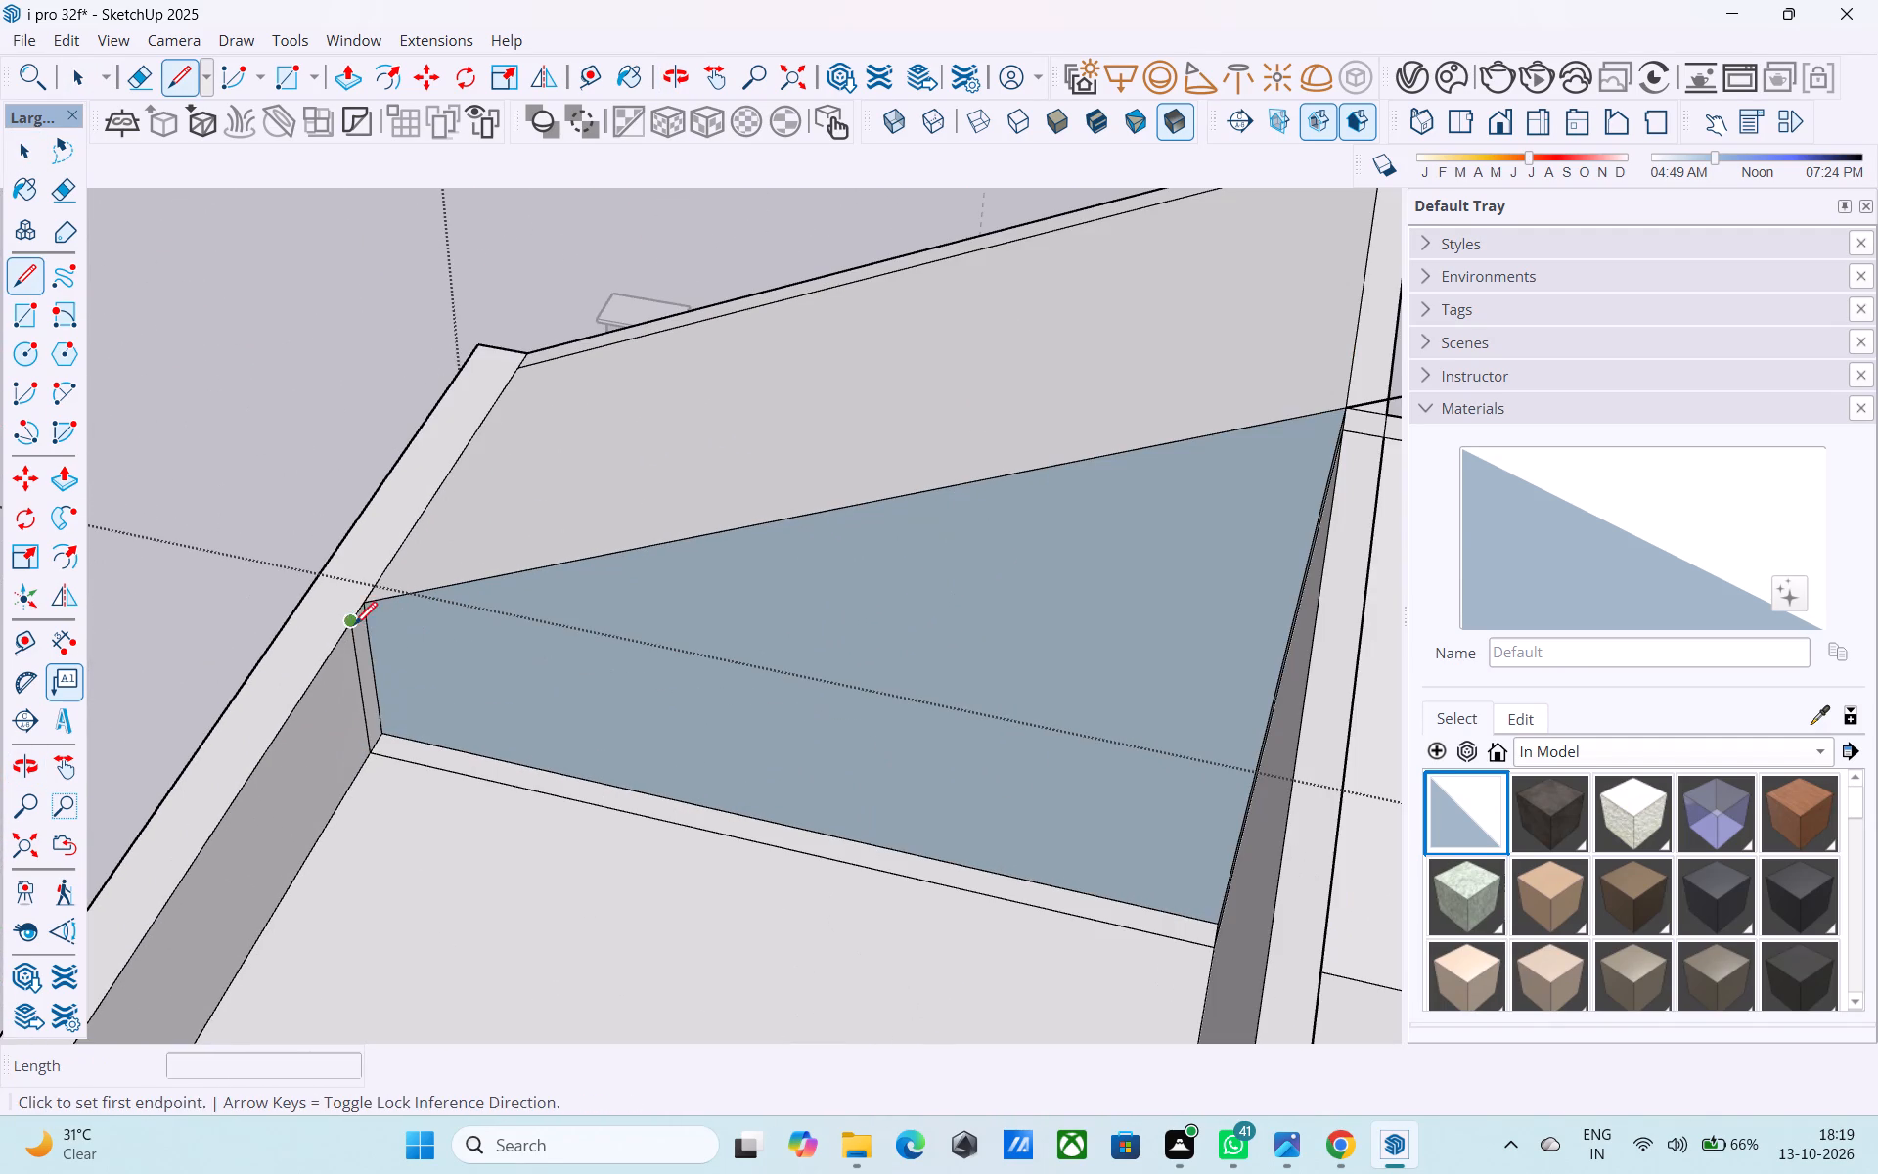
left_click(345, 622)
scroll(359, 617, "down", 4)
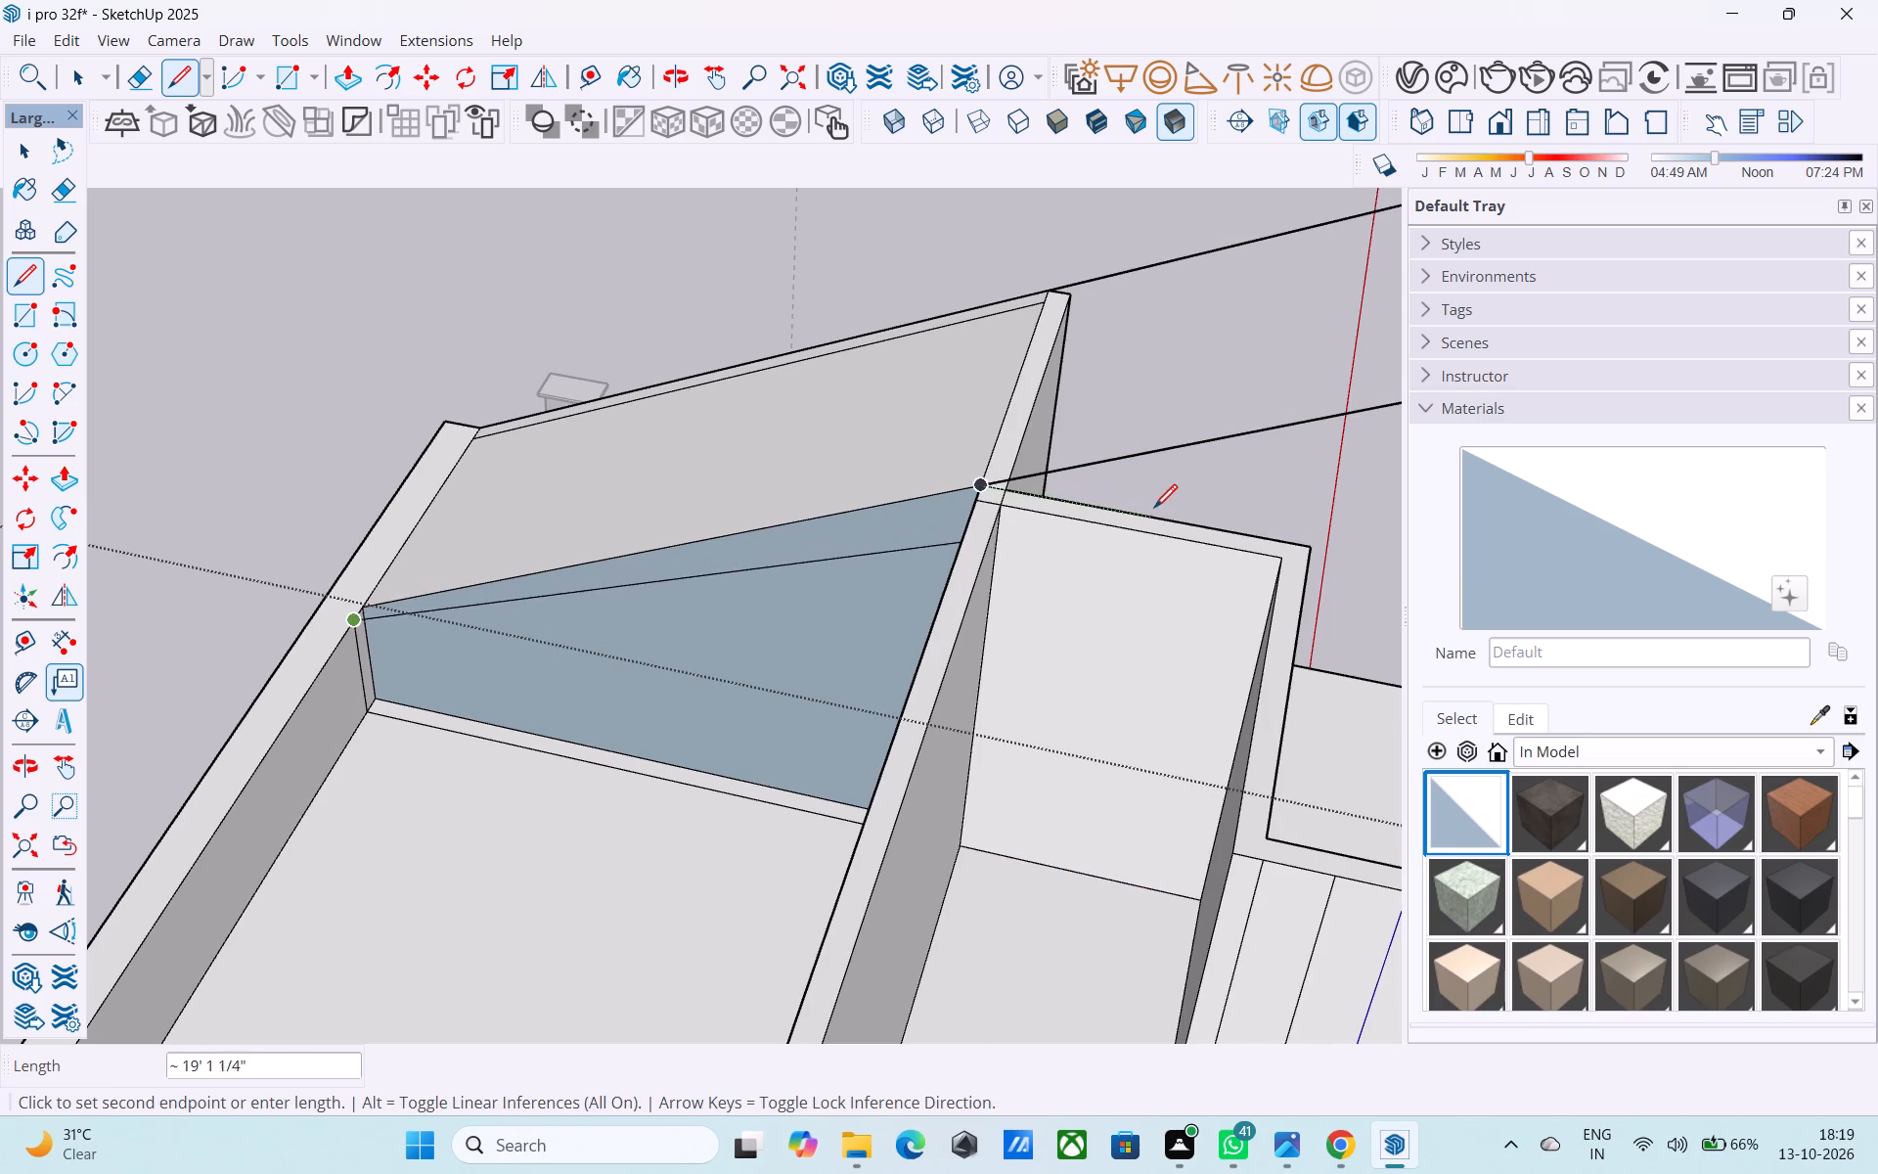
scroll(1154, 510, "down", 5)
middle_click_drag(1131, 532, 706, 585)
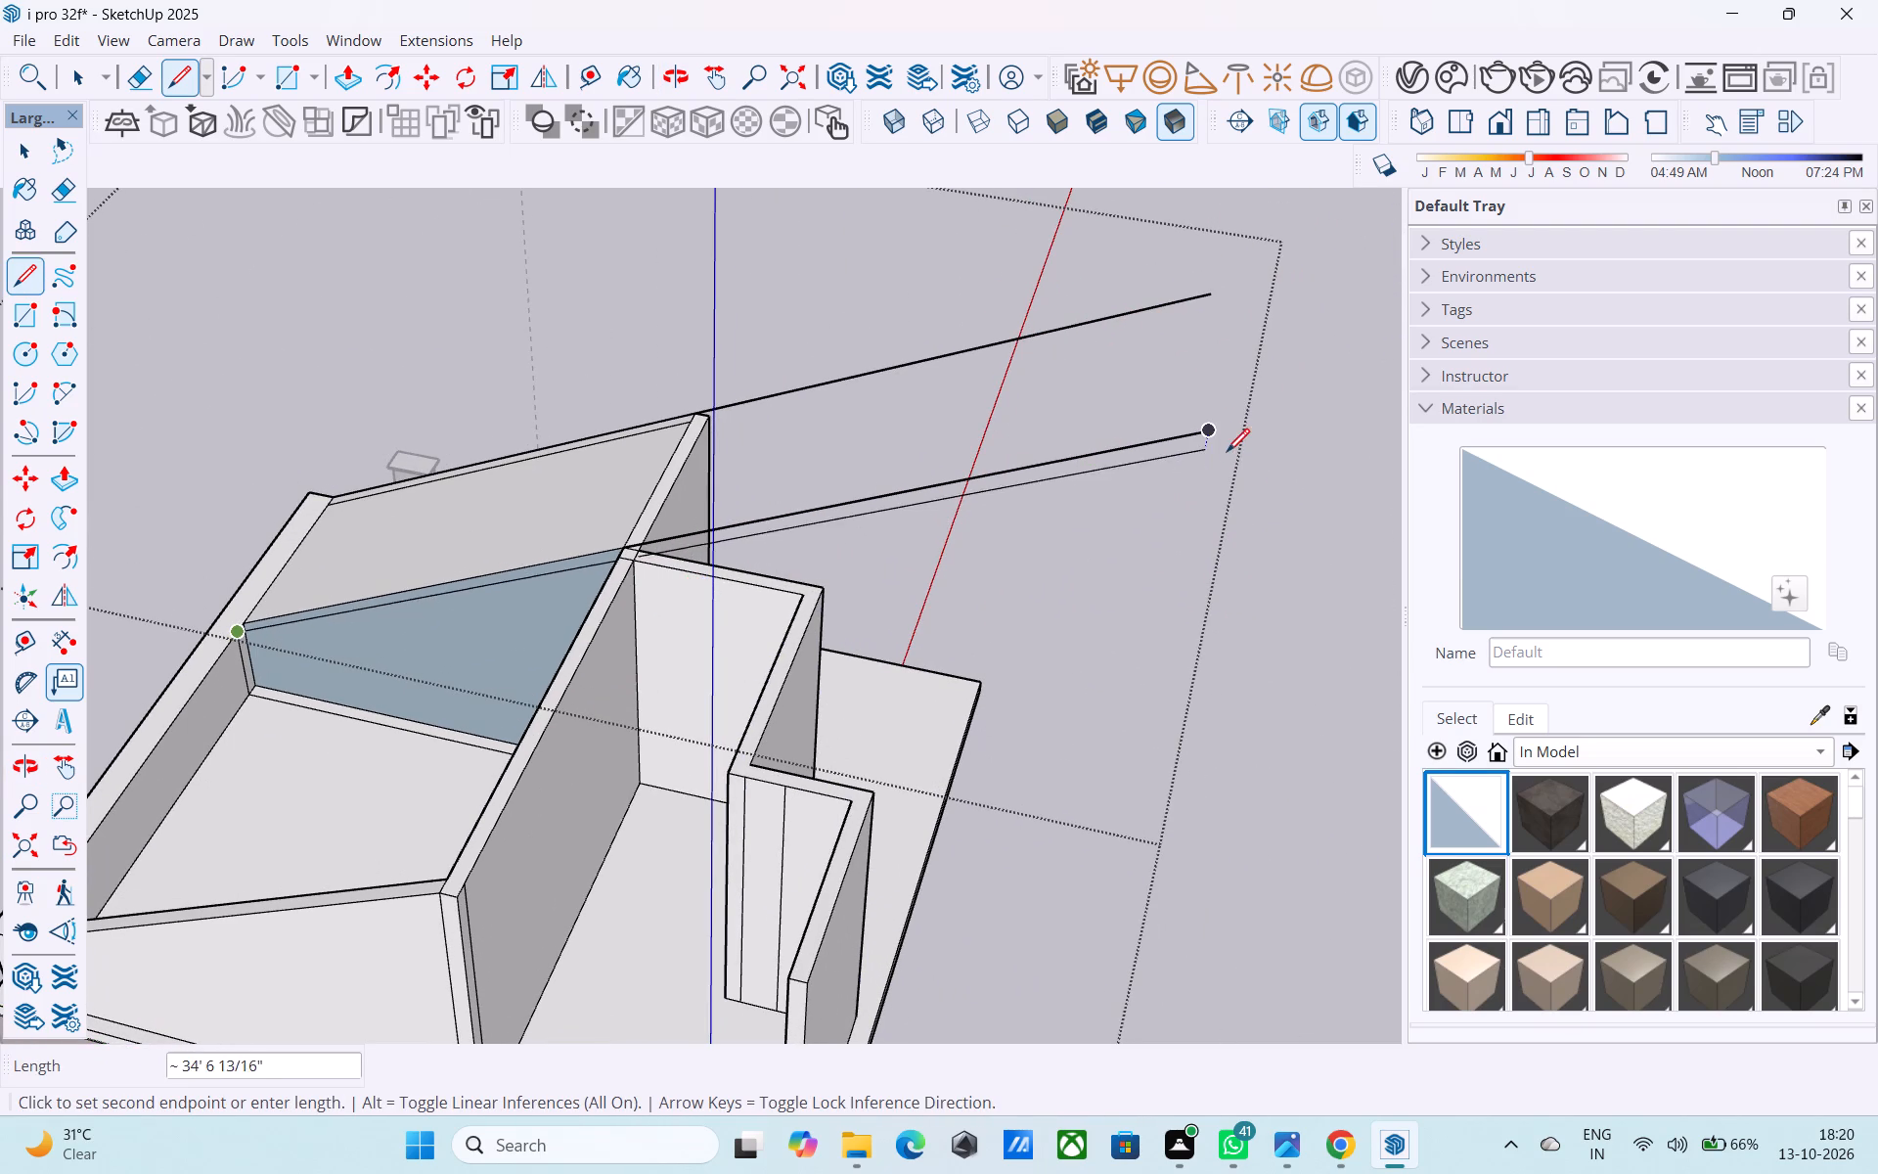
middle_click_drag(1191, 469, 694, 574)
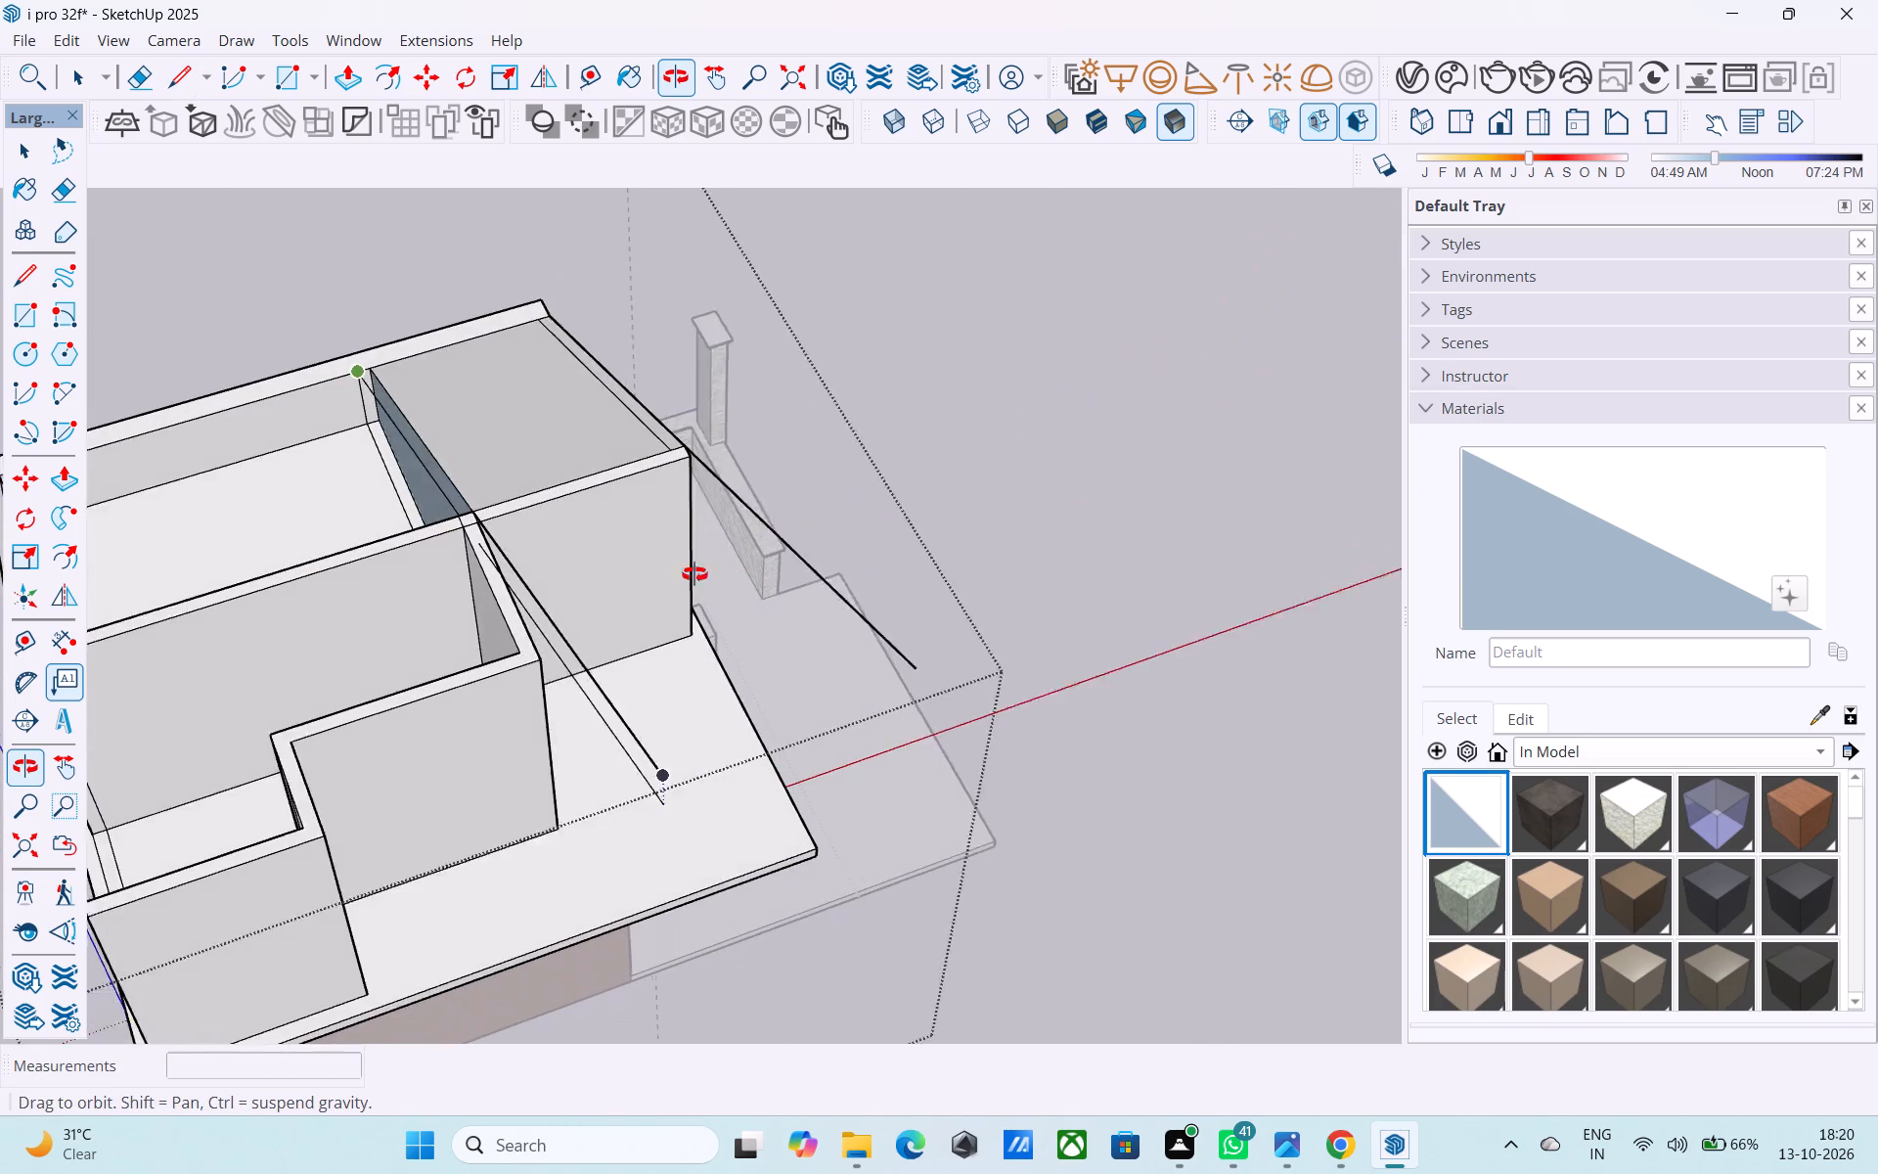
middle_click_drag(694, 574, 677, 569)
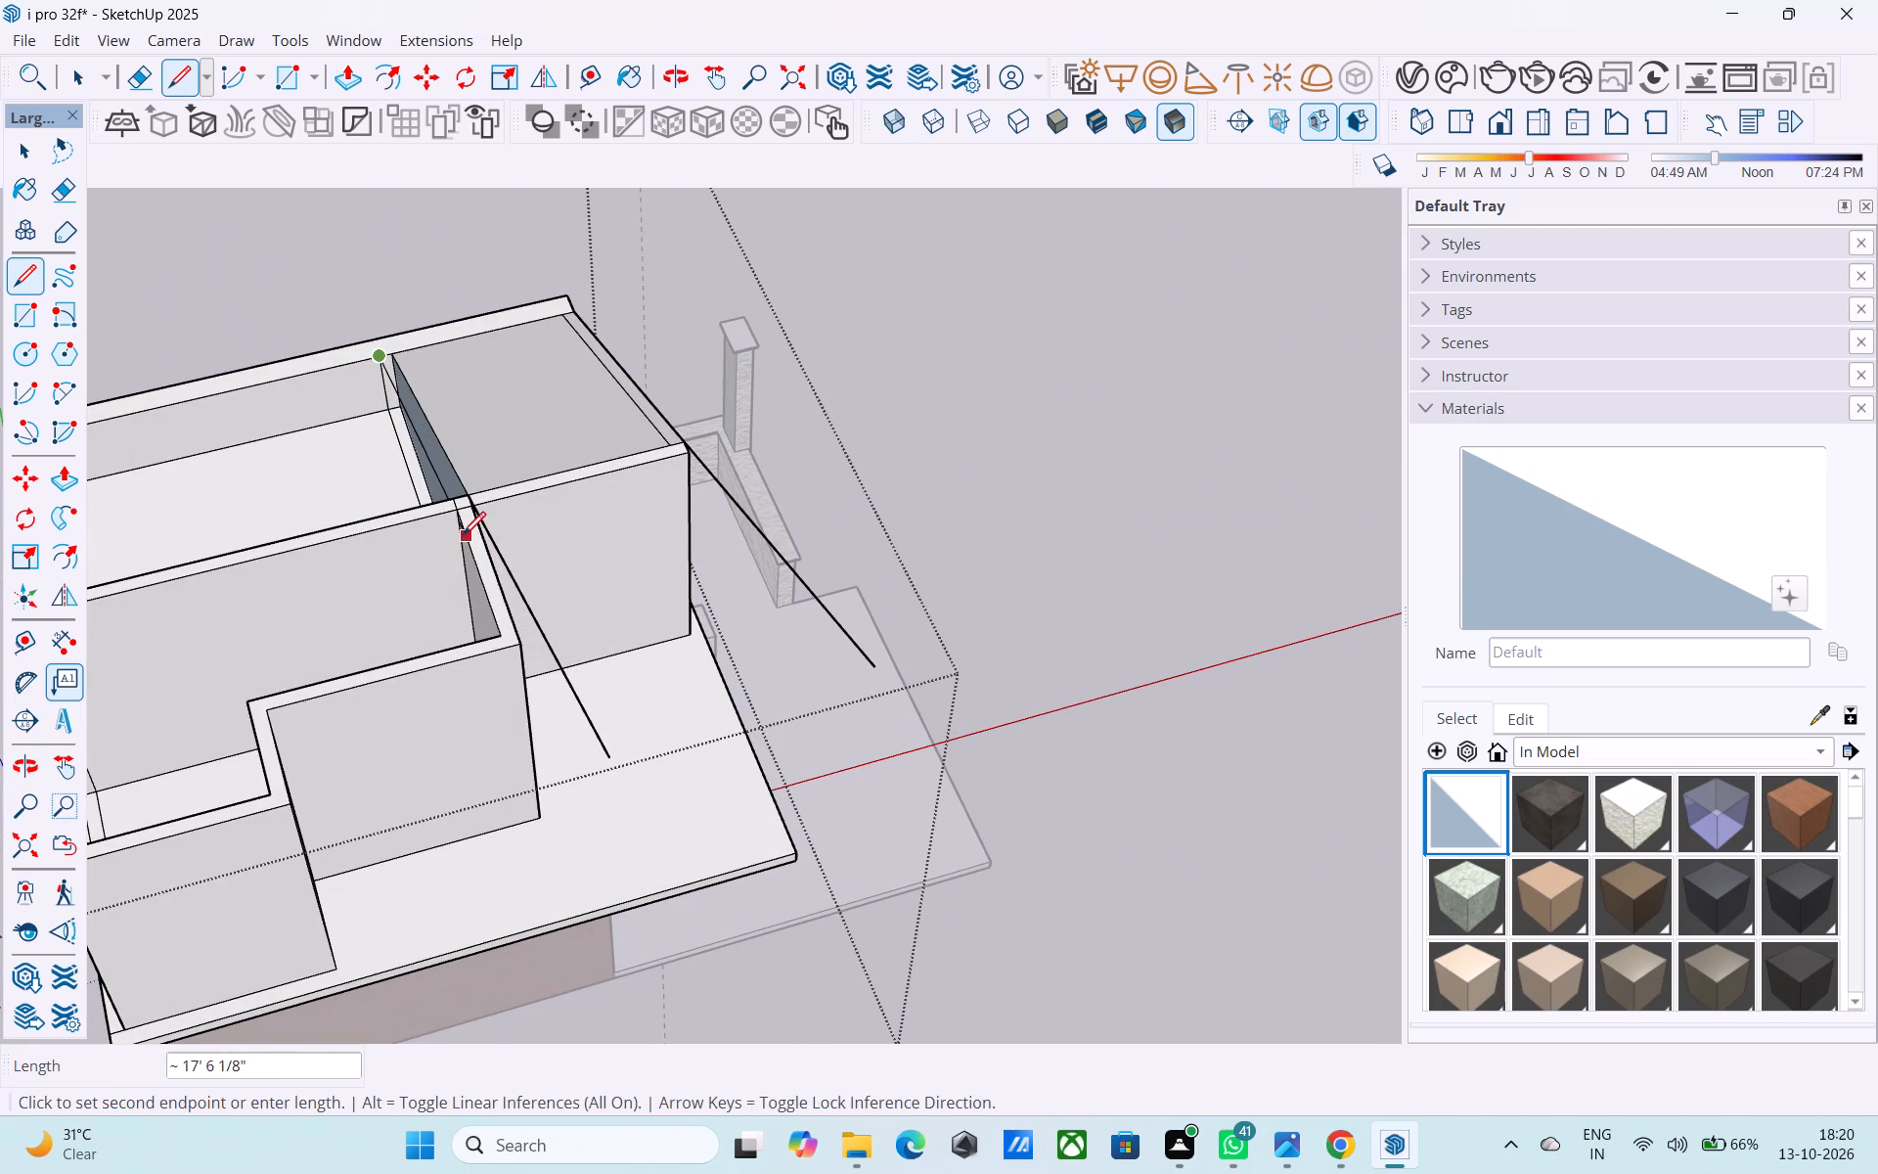
left_click(456, 503)
Draw a line about 35' long from the second edge's lower corner along its slope, ending level with the neighbouring extended line.
middle_click_drag(454, 507, 886, 530)
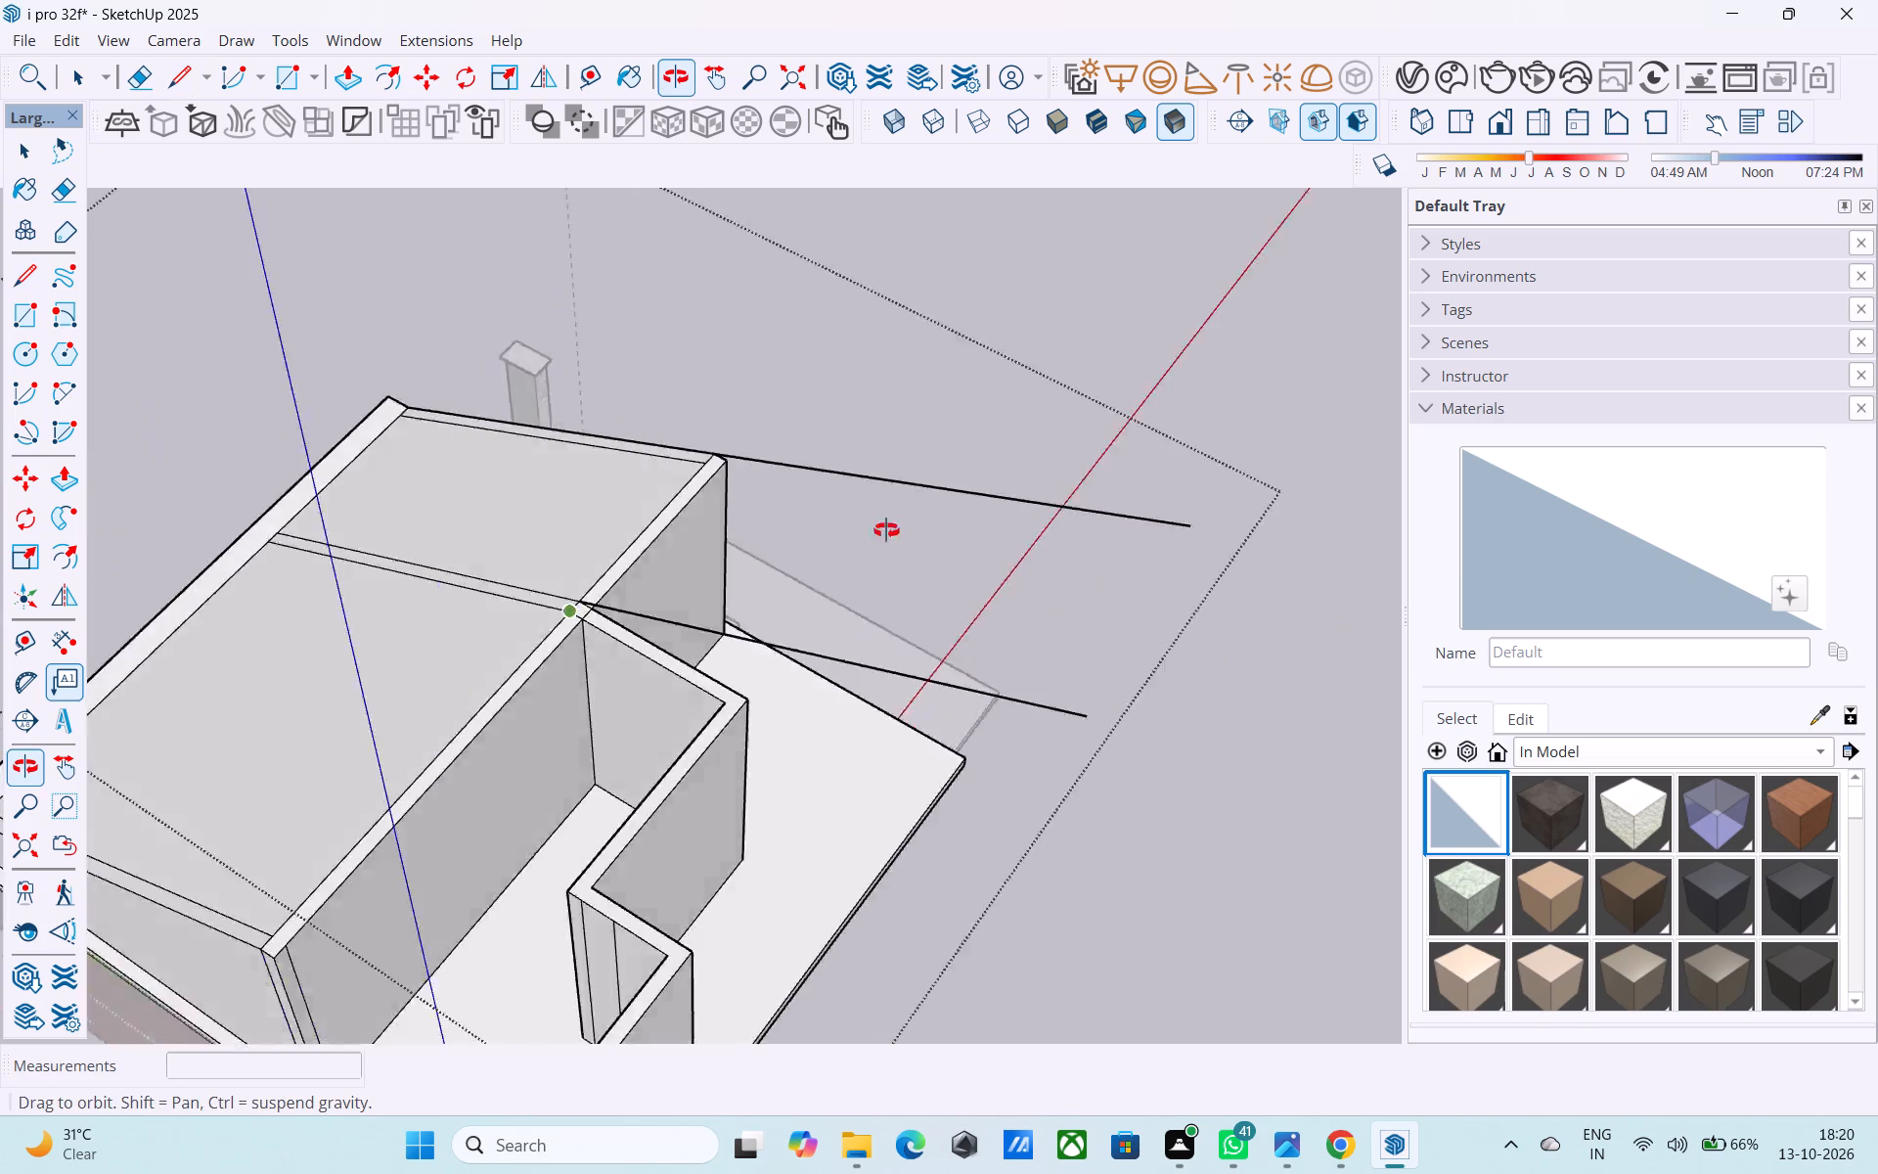
middle_click_drag(886, 530, 1059, 495)
left_click(296, 695)
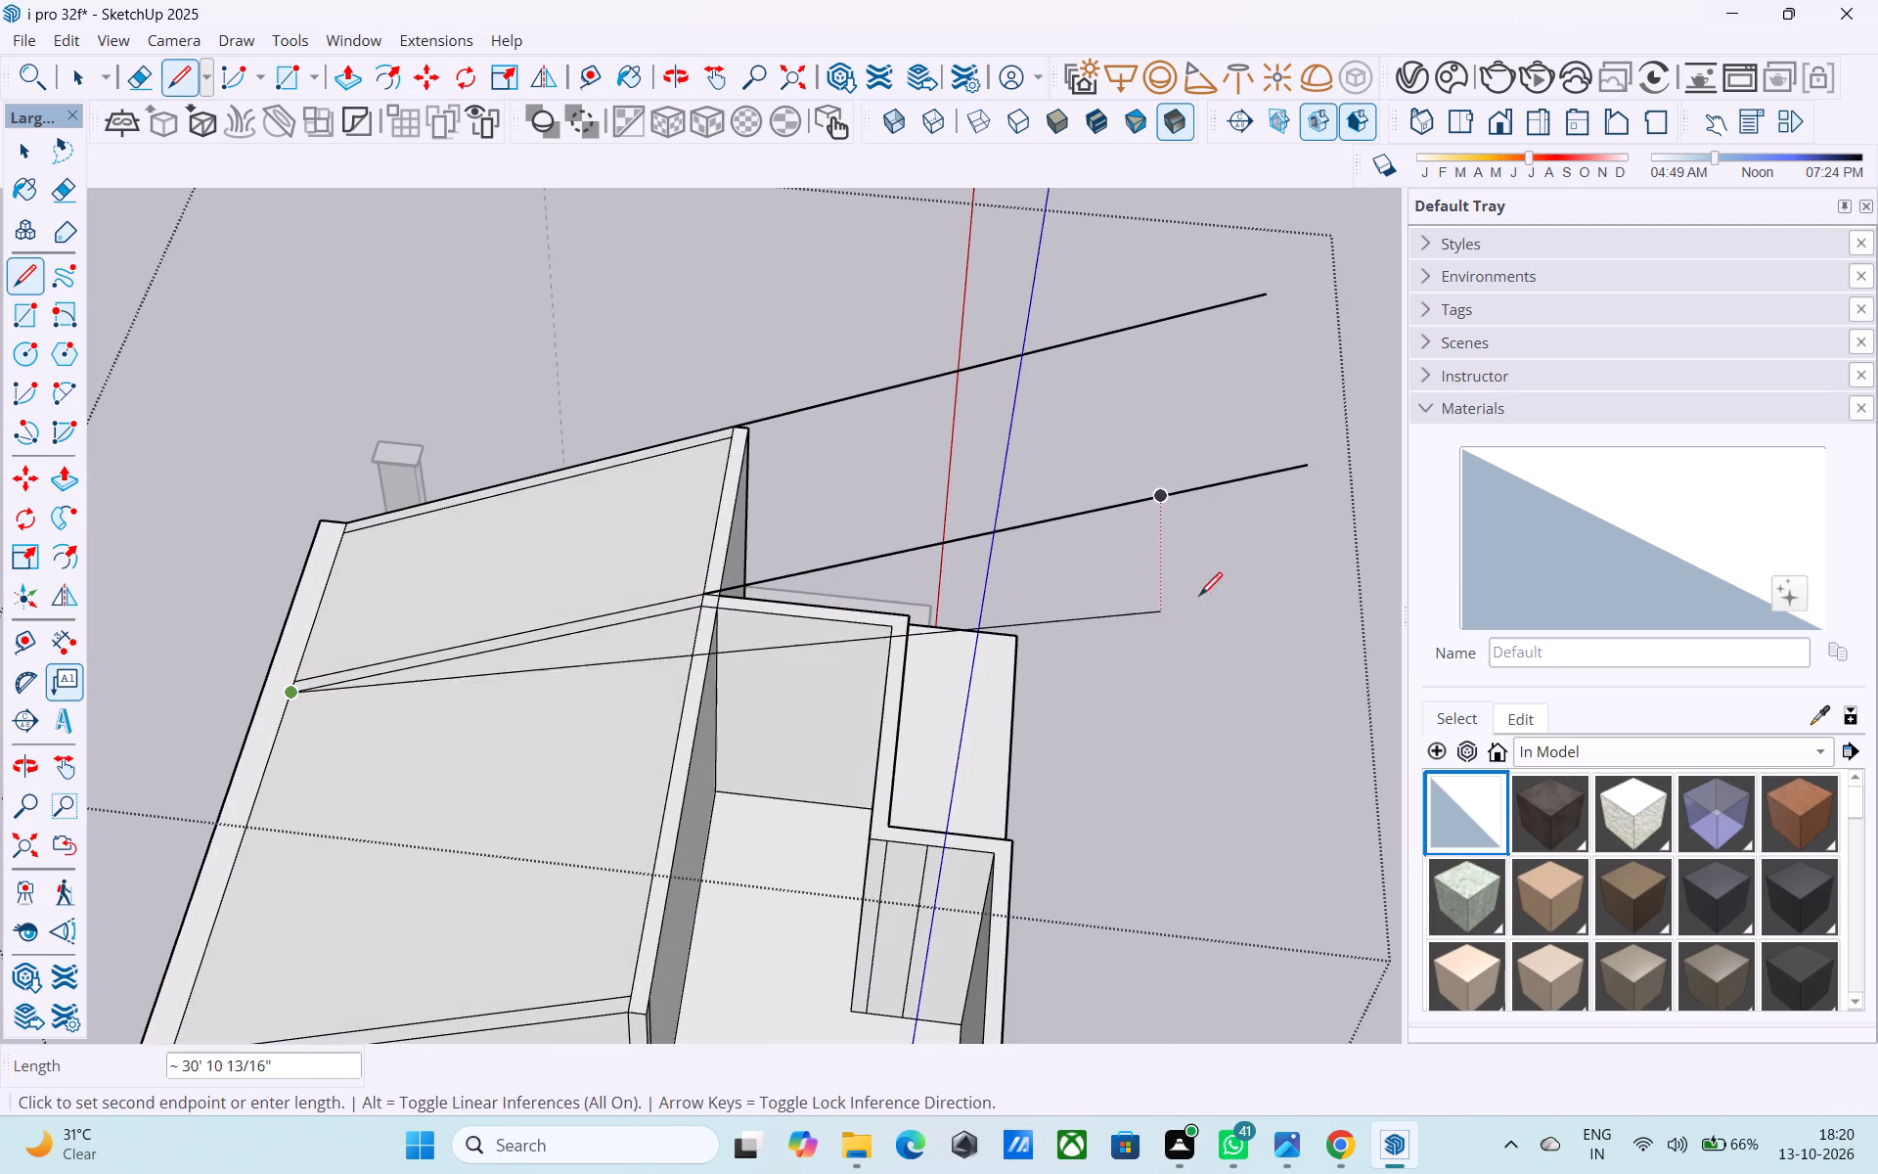
left_click(1315, 488)
Delete the sloped face covering the larger part of the room beside the partition's second edge.
key("space")
left_click(587, 761)
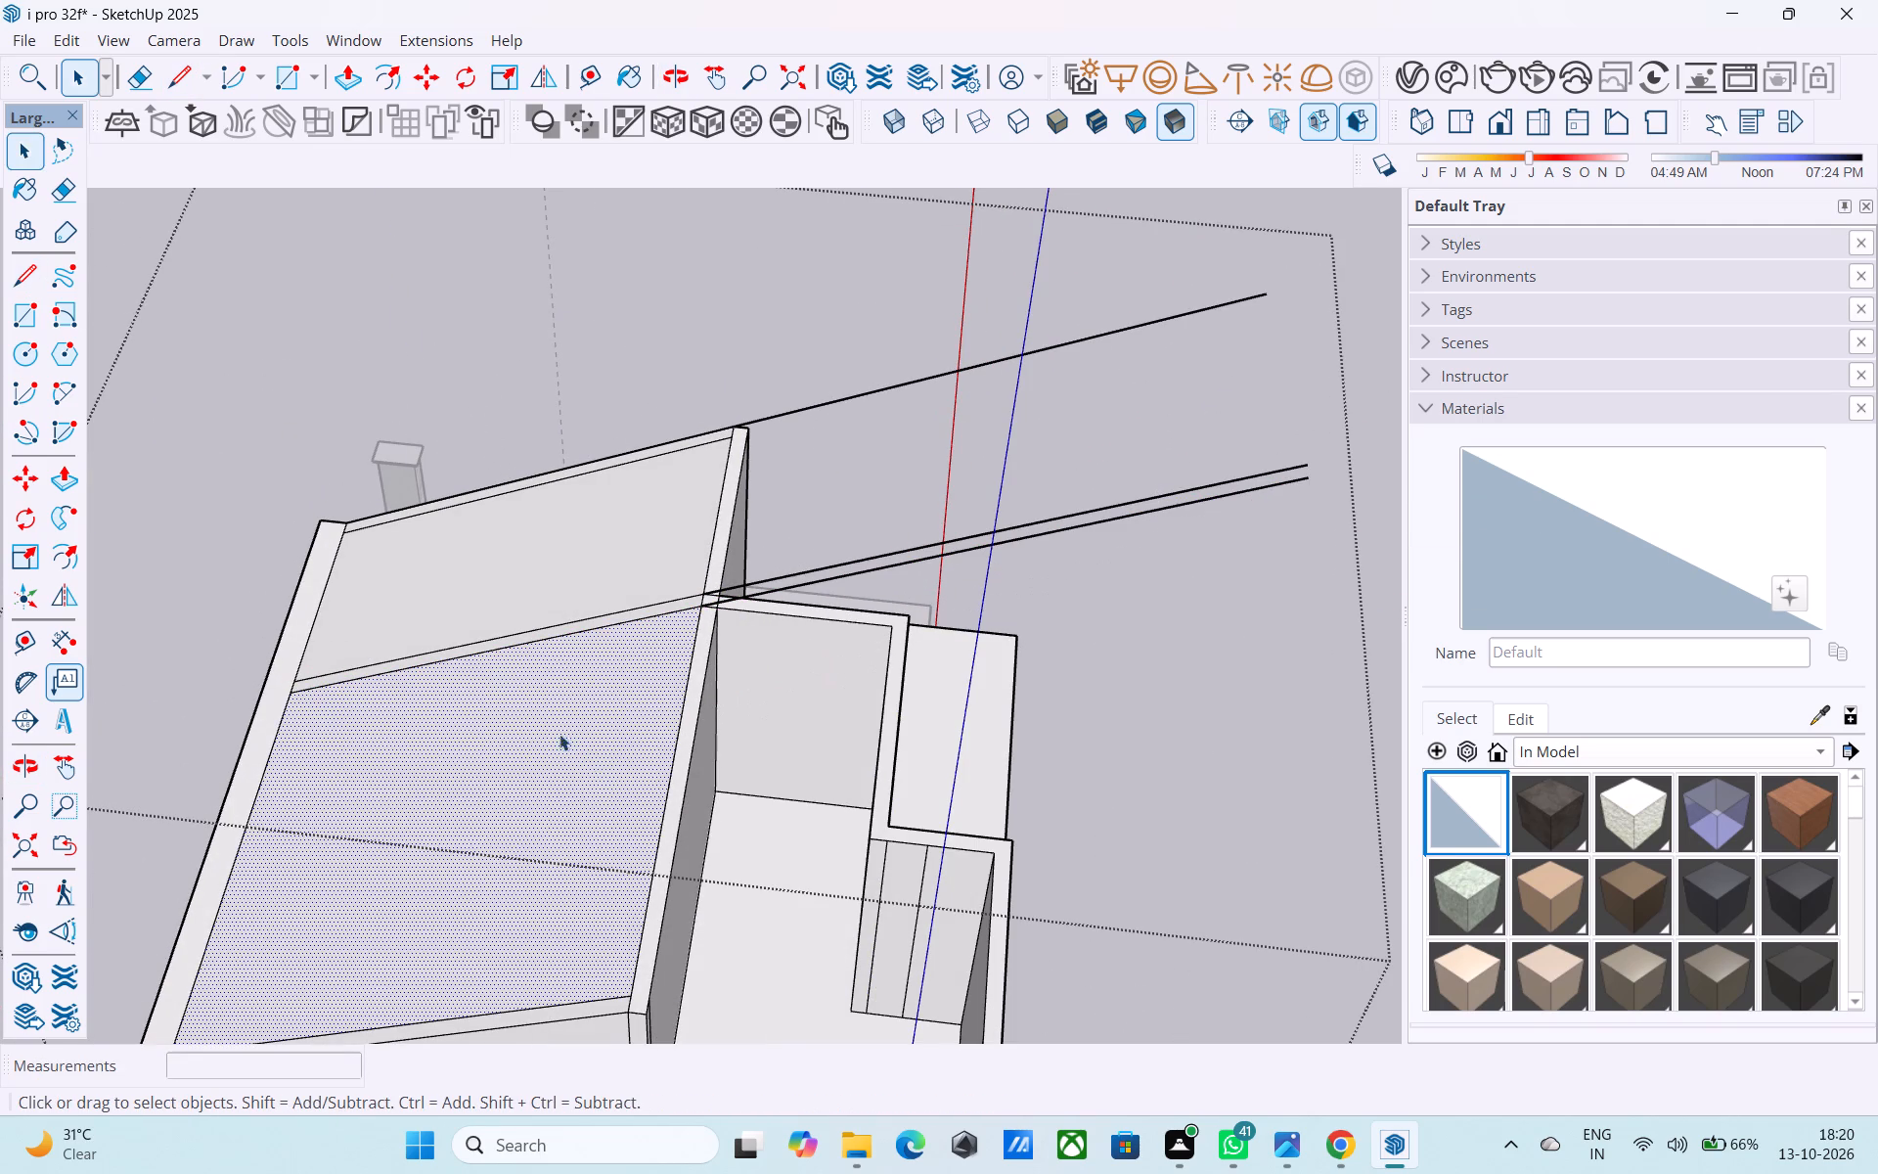
key("Delete")
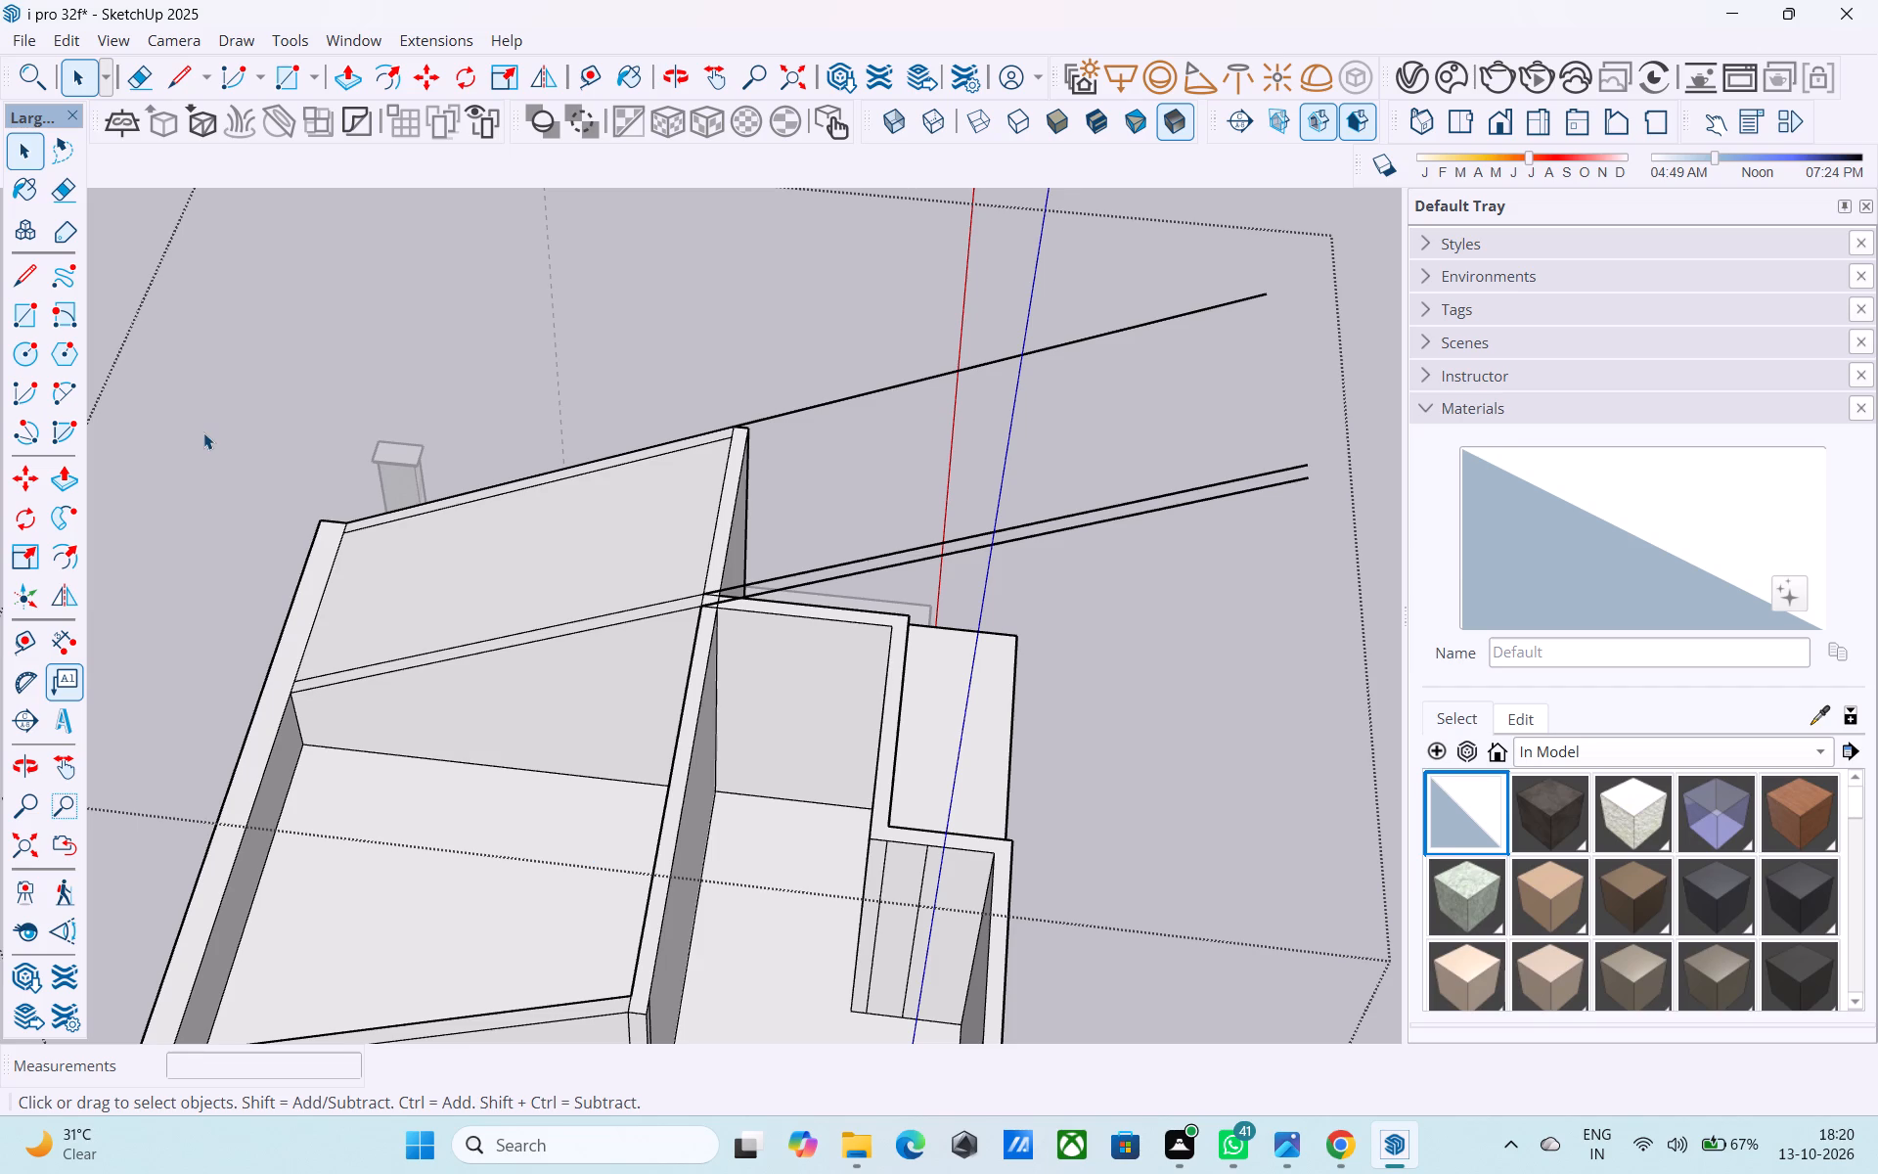
Draw a line about 33' 6" long from the sloped end wall's inner lower corner, parallel to its outer extended line past the tall wall.
key("l")
scroll(201, 435, "down", 1)
middle_click_drag(215, 439, 149, 665, "shift")
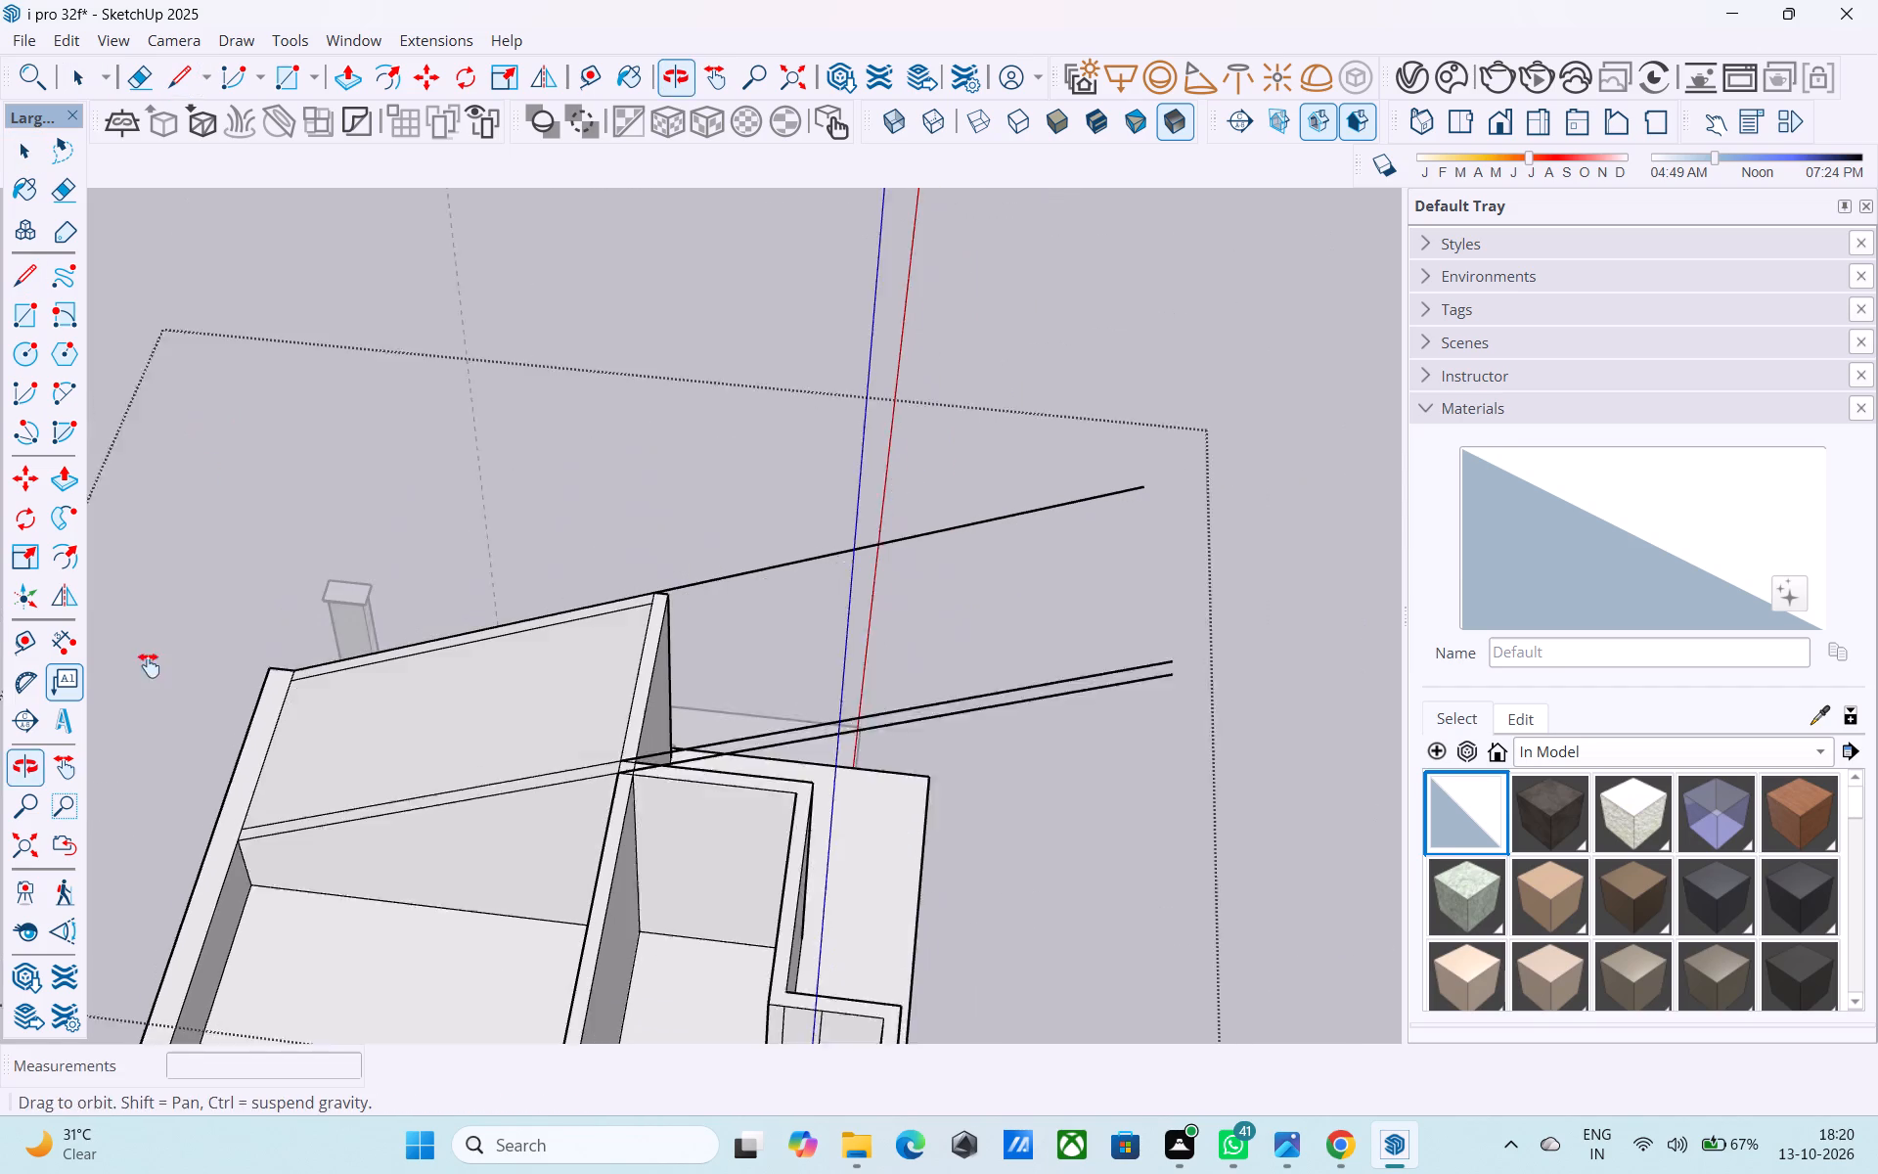
middle_click_drag(149, 665, 154, 666, "shift")
scroll(269, 699, "up", 8)
left_click(287, 737)
middle_click_drag(1172, 596, 871, 589, "shift")
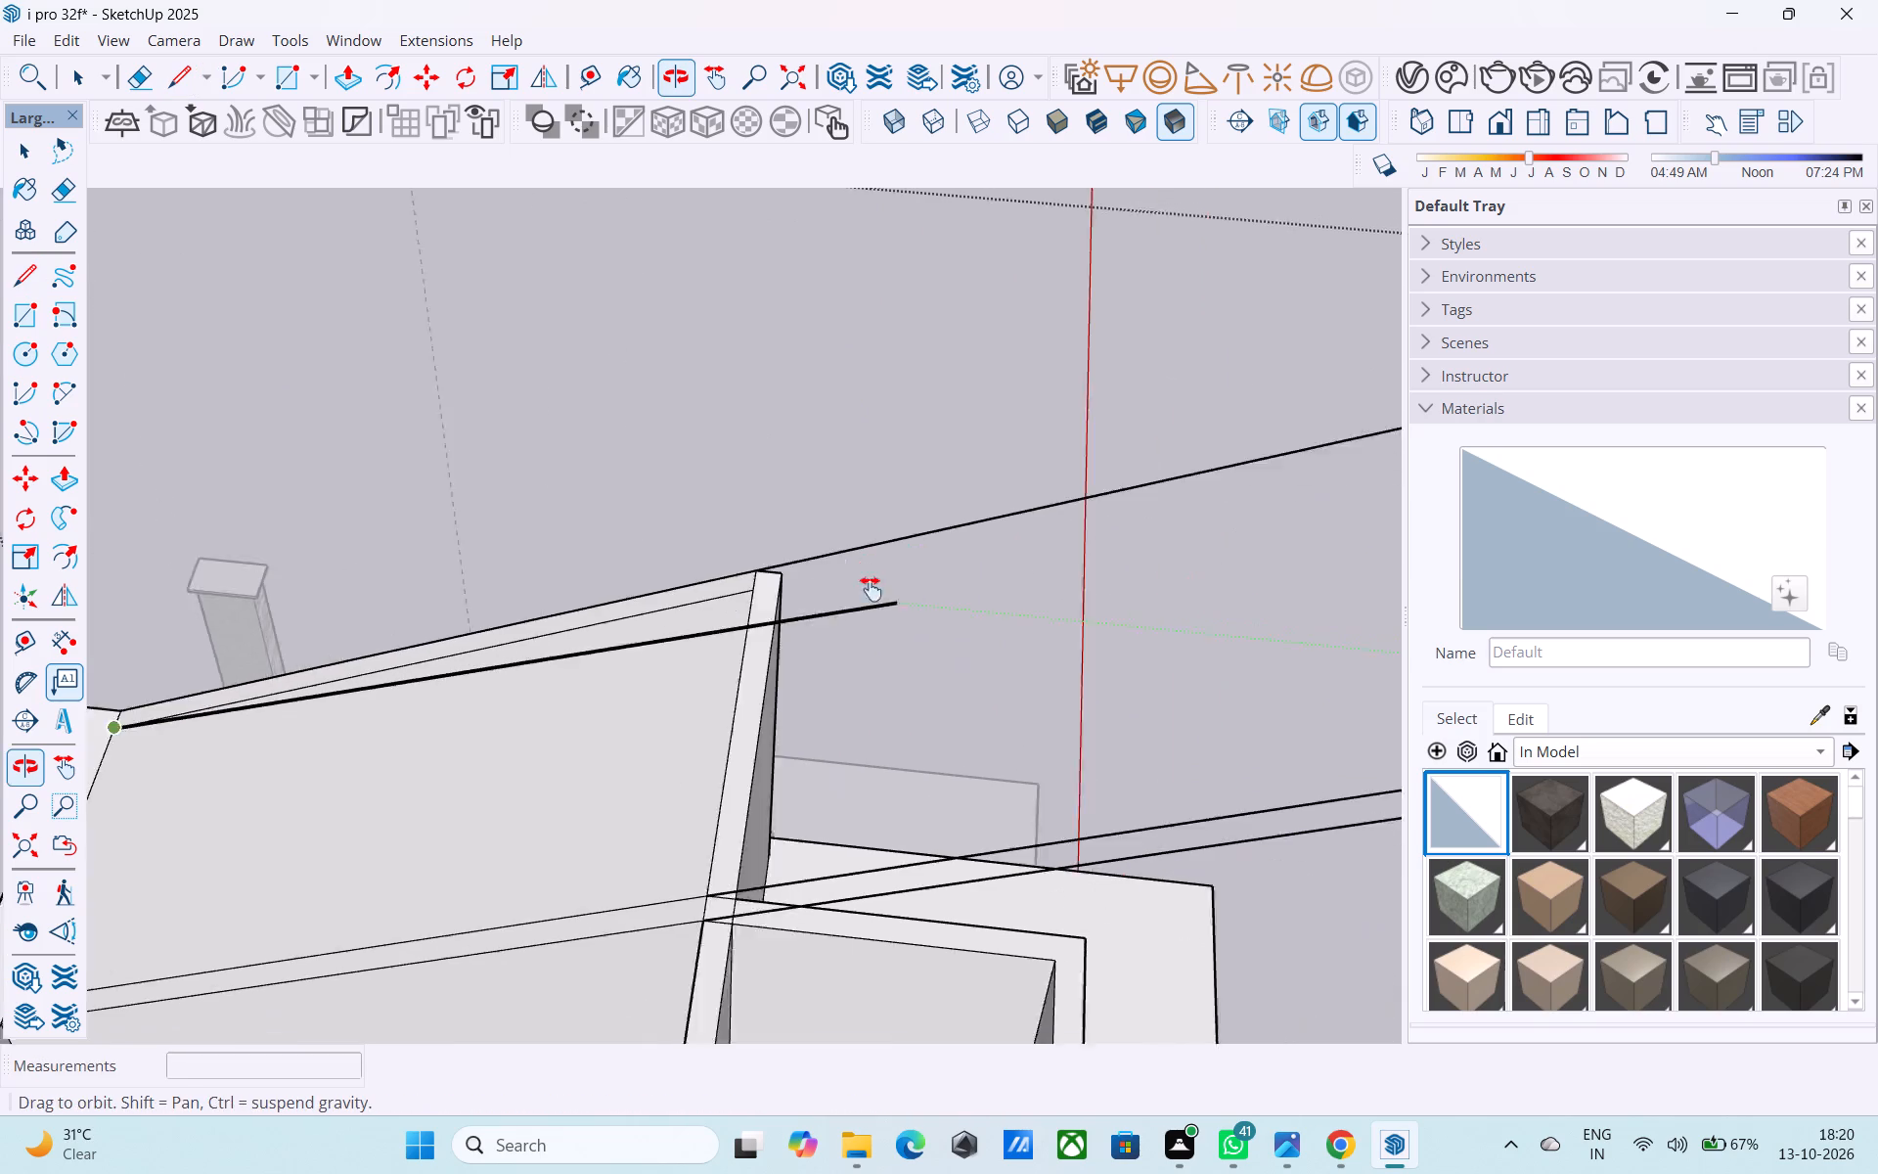
middle_click_drag(871, 589, 801, 623, "shift")
scroll(1112, 543, "down", 2)
middle_click_drag(1105, 547, 674, 581, "shift")
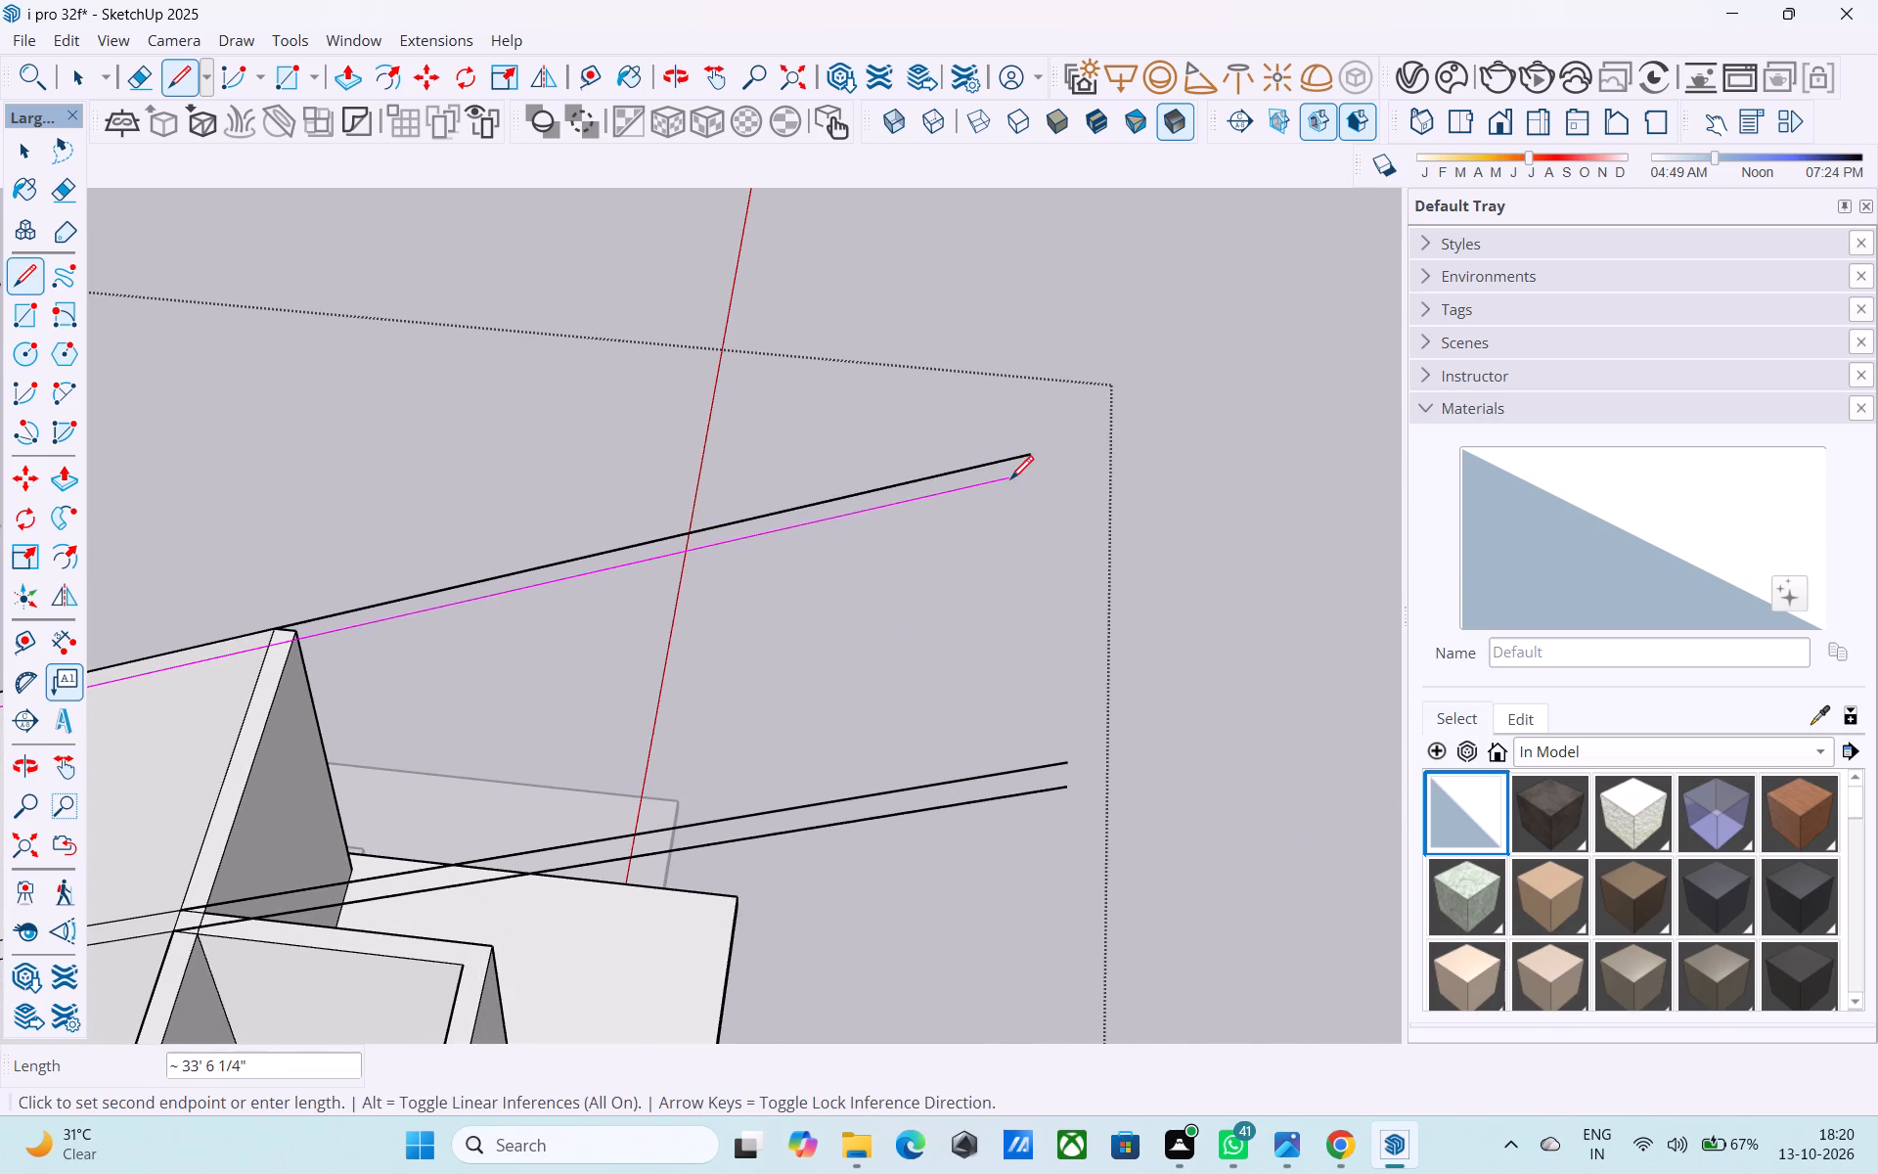
left_click(1030, 474)
scroll(1028, 482, "down", 4)
middle_click_drag(1025, 489, 1290, 442)
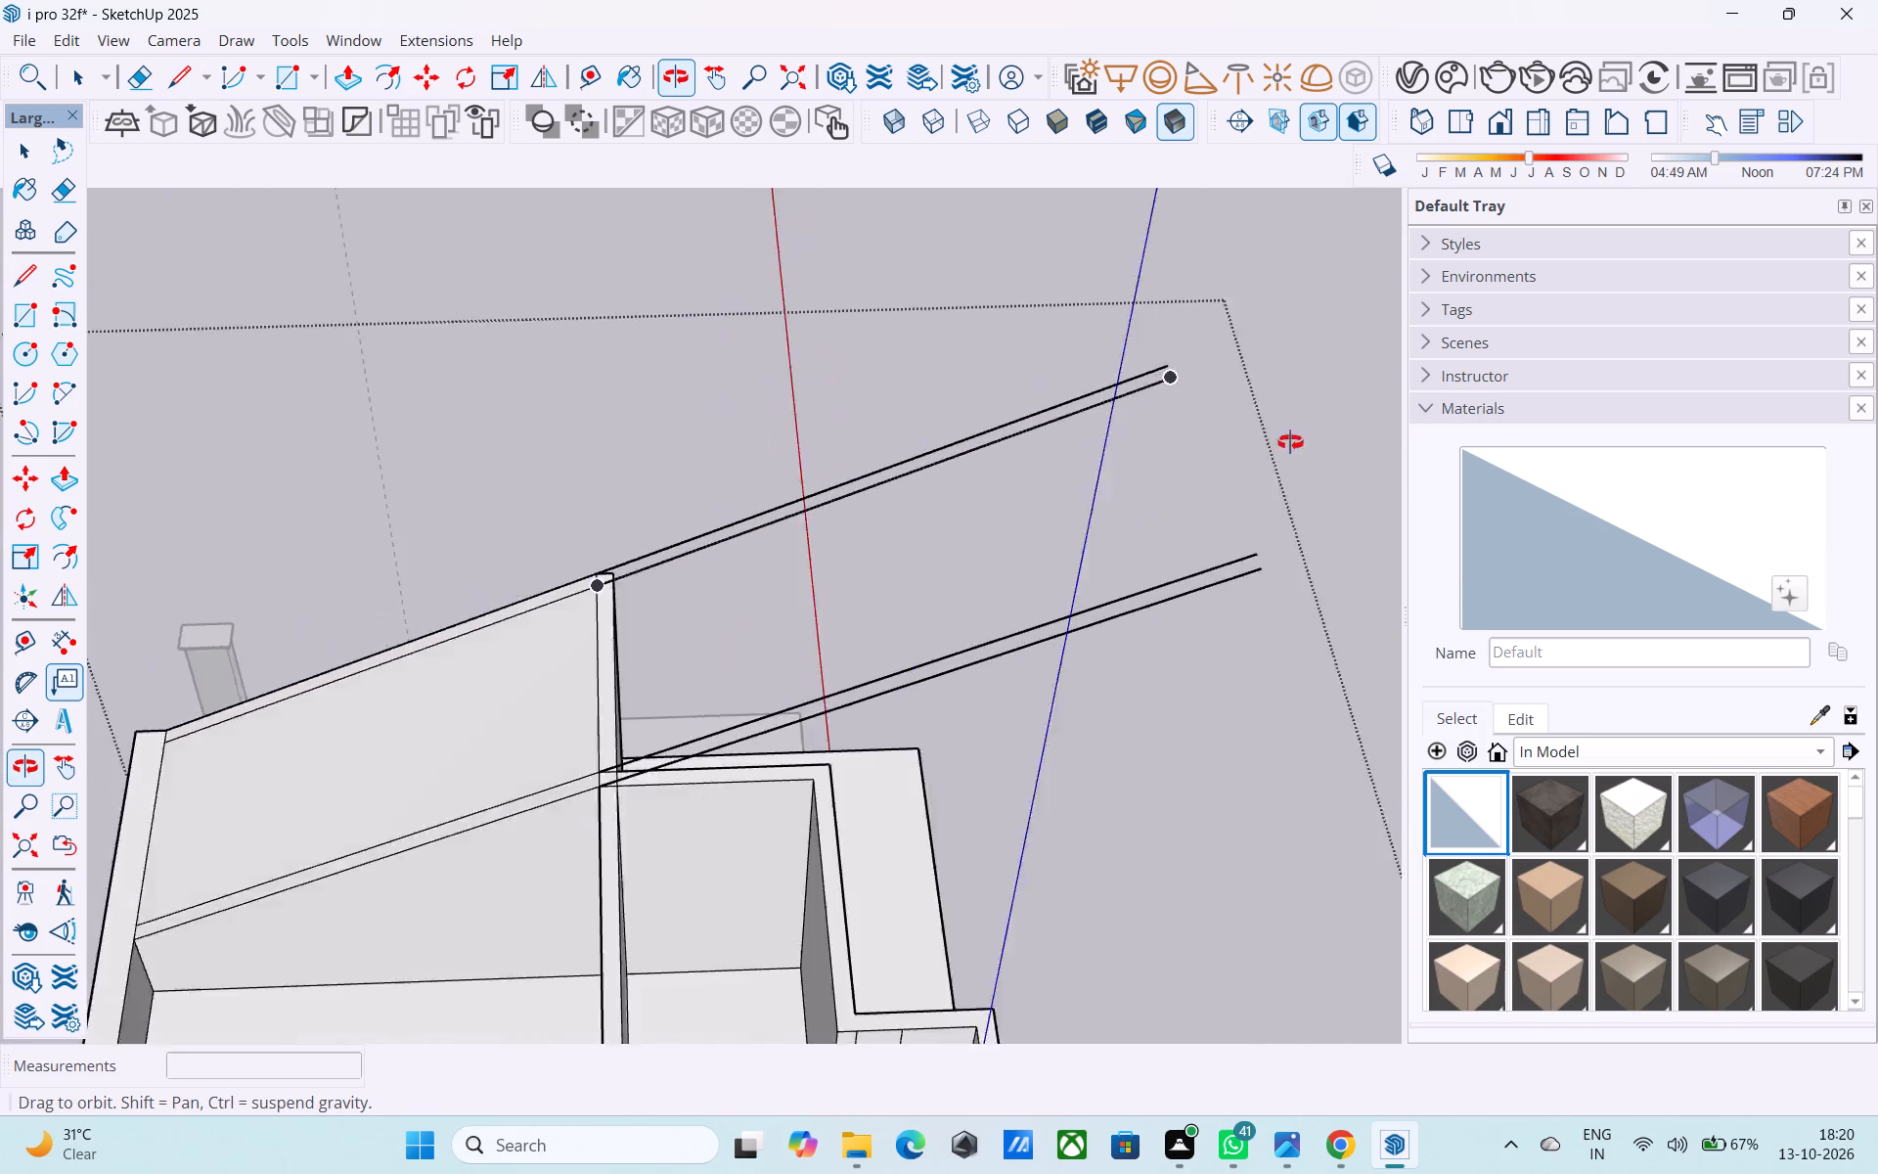
middle_click_drag(1290, 442, 1119, 277)
scroll(1038, 407, "down", 3)
middle_click_drag(912, 506, 919, 468)
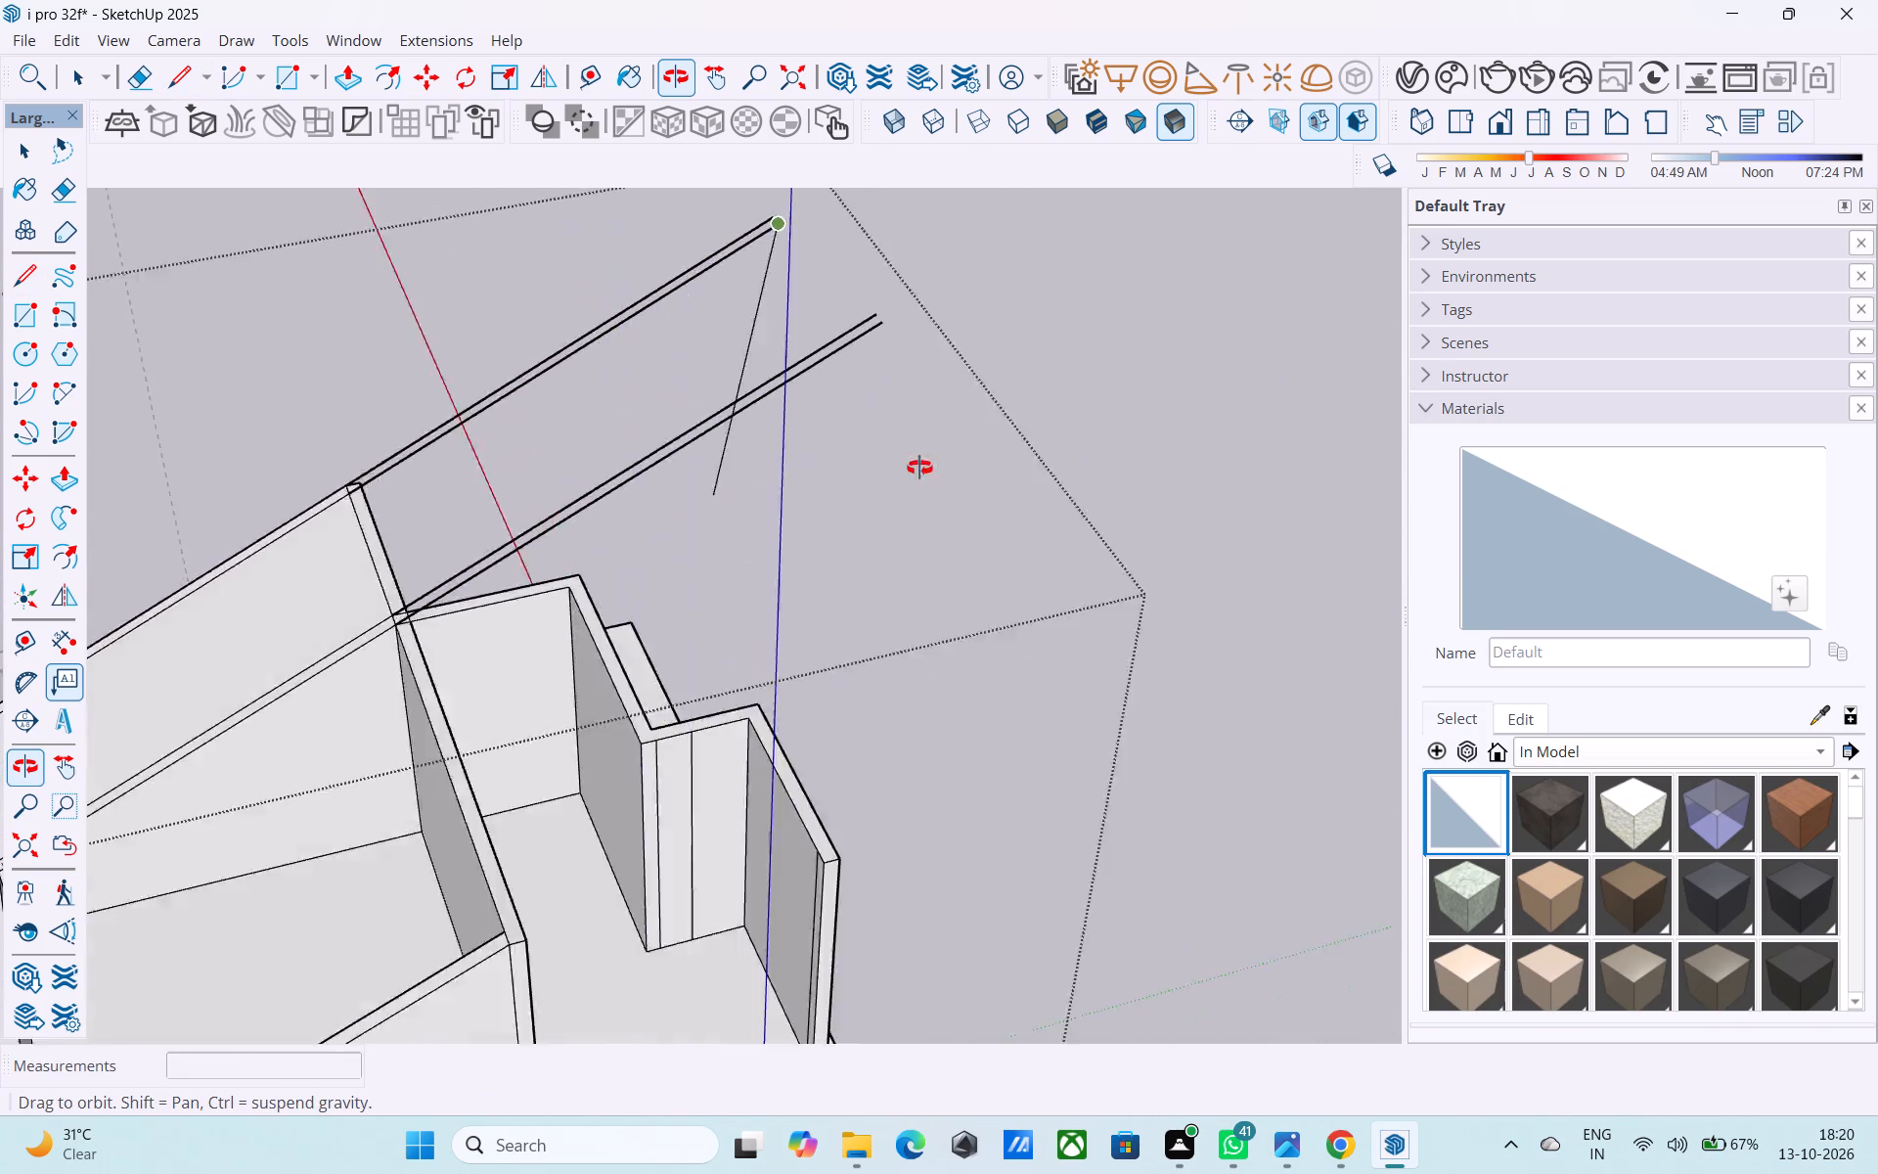
middle_click_drag(919, 468, 969, 477)
key("space")
Save the model.
scroll(631, 547, "down", 2)
middle_click_drag(629, 551, 995, 456)
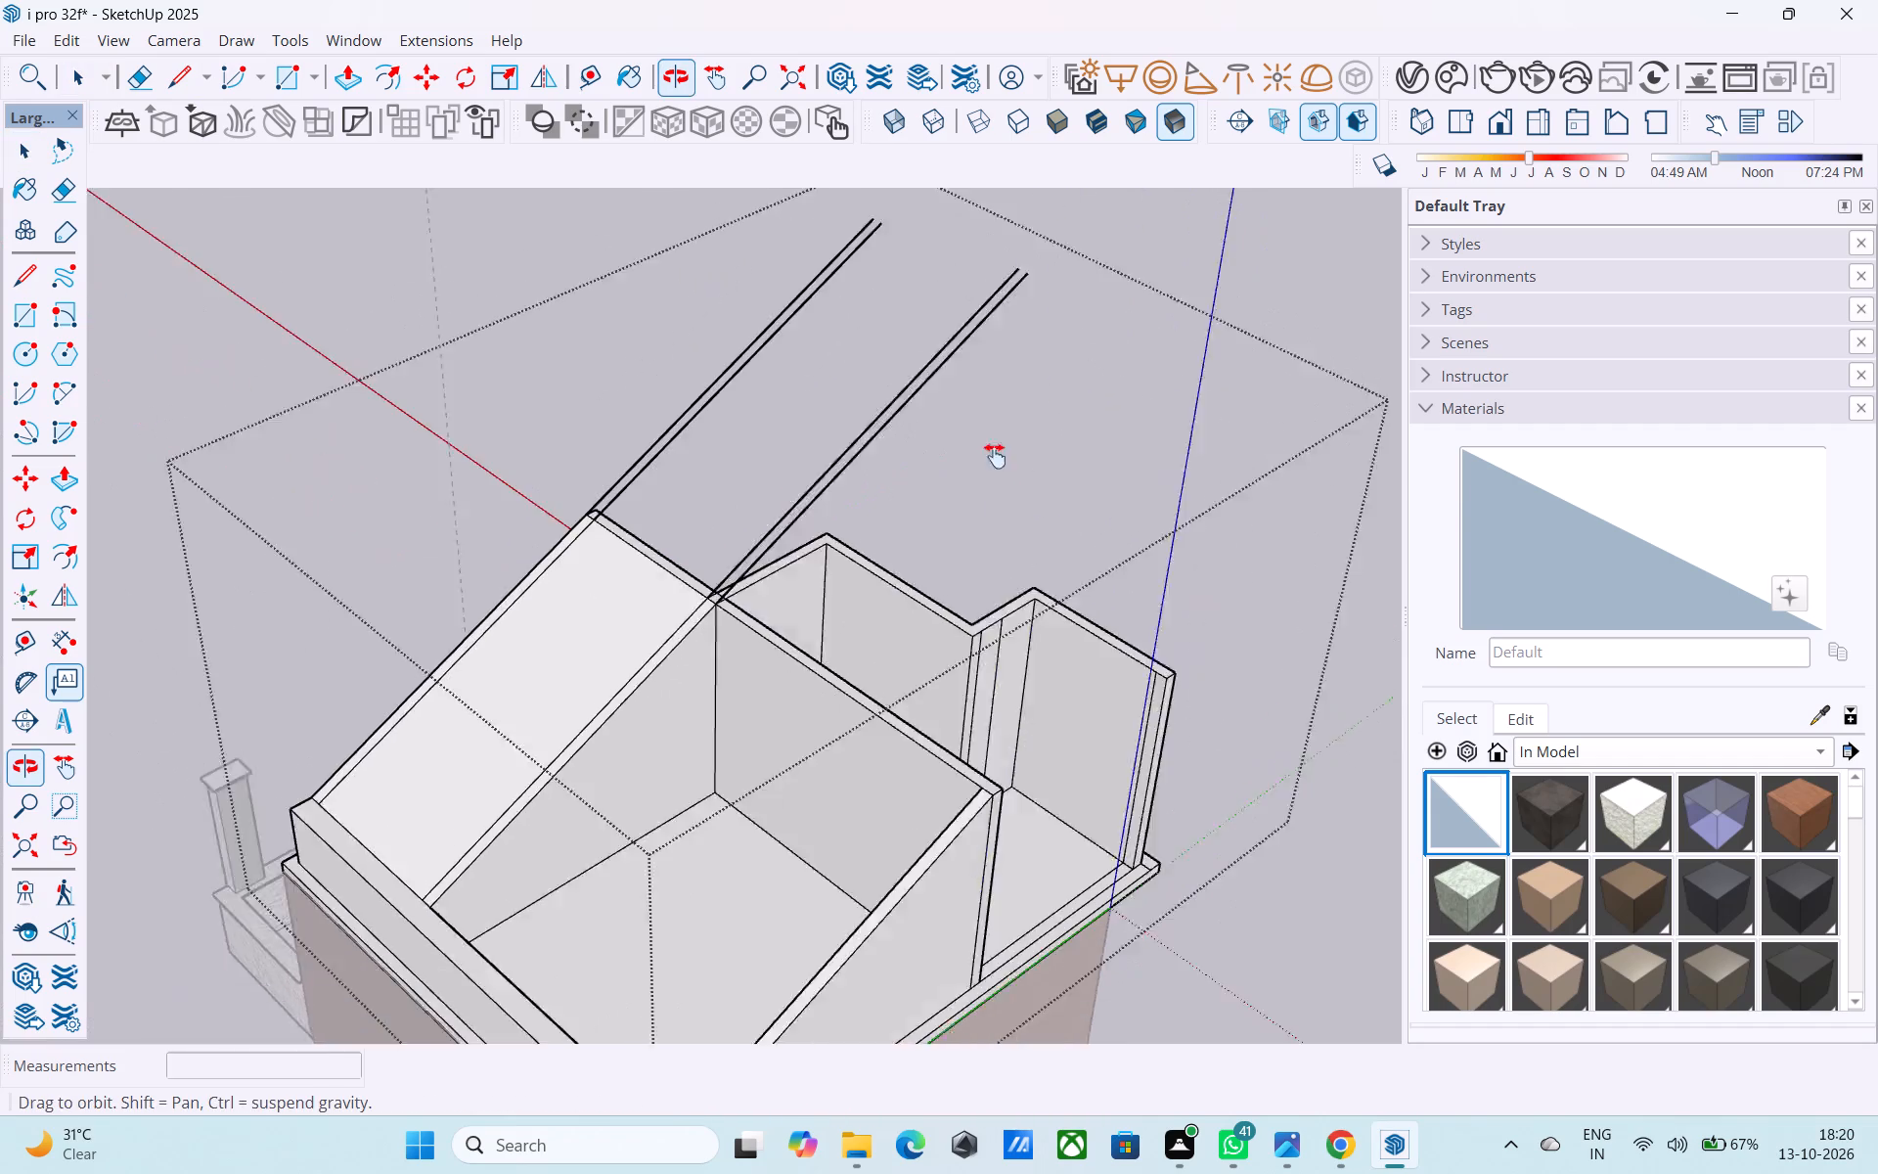
middle_click_drag(995, 456, 1054, 438)
key("ctrl+s")
scroll(1019, 496, "down", 4)
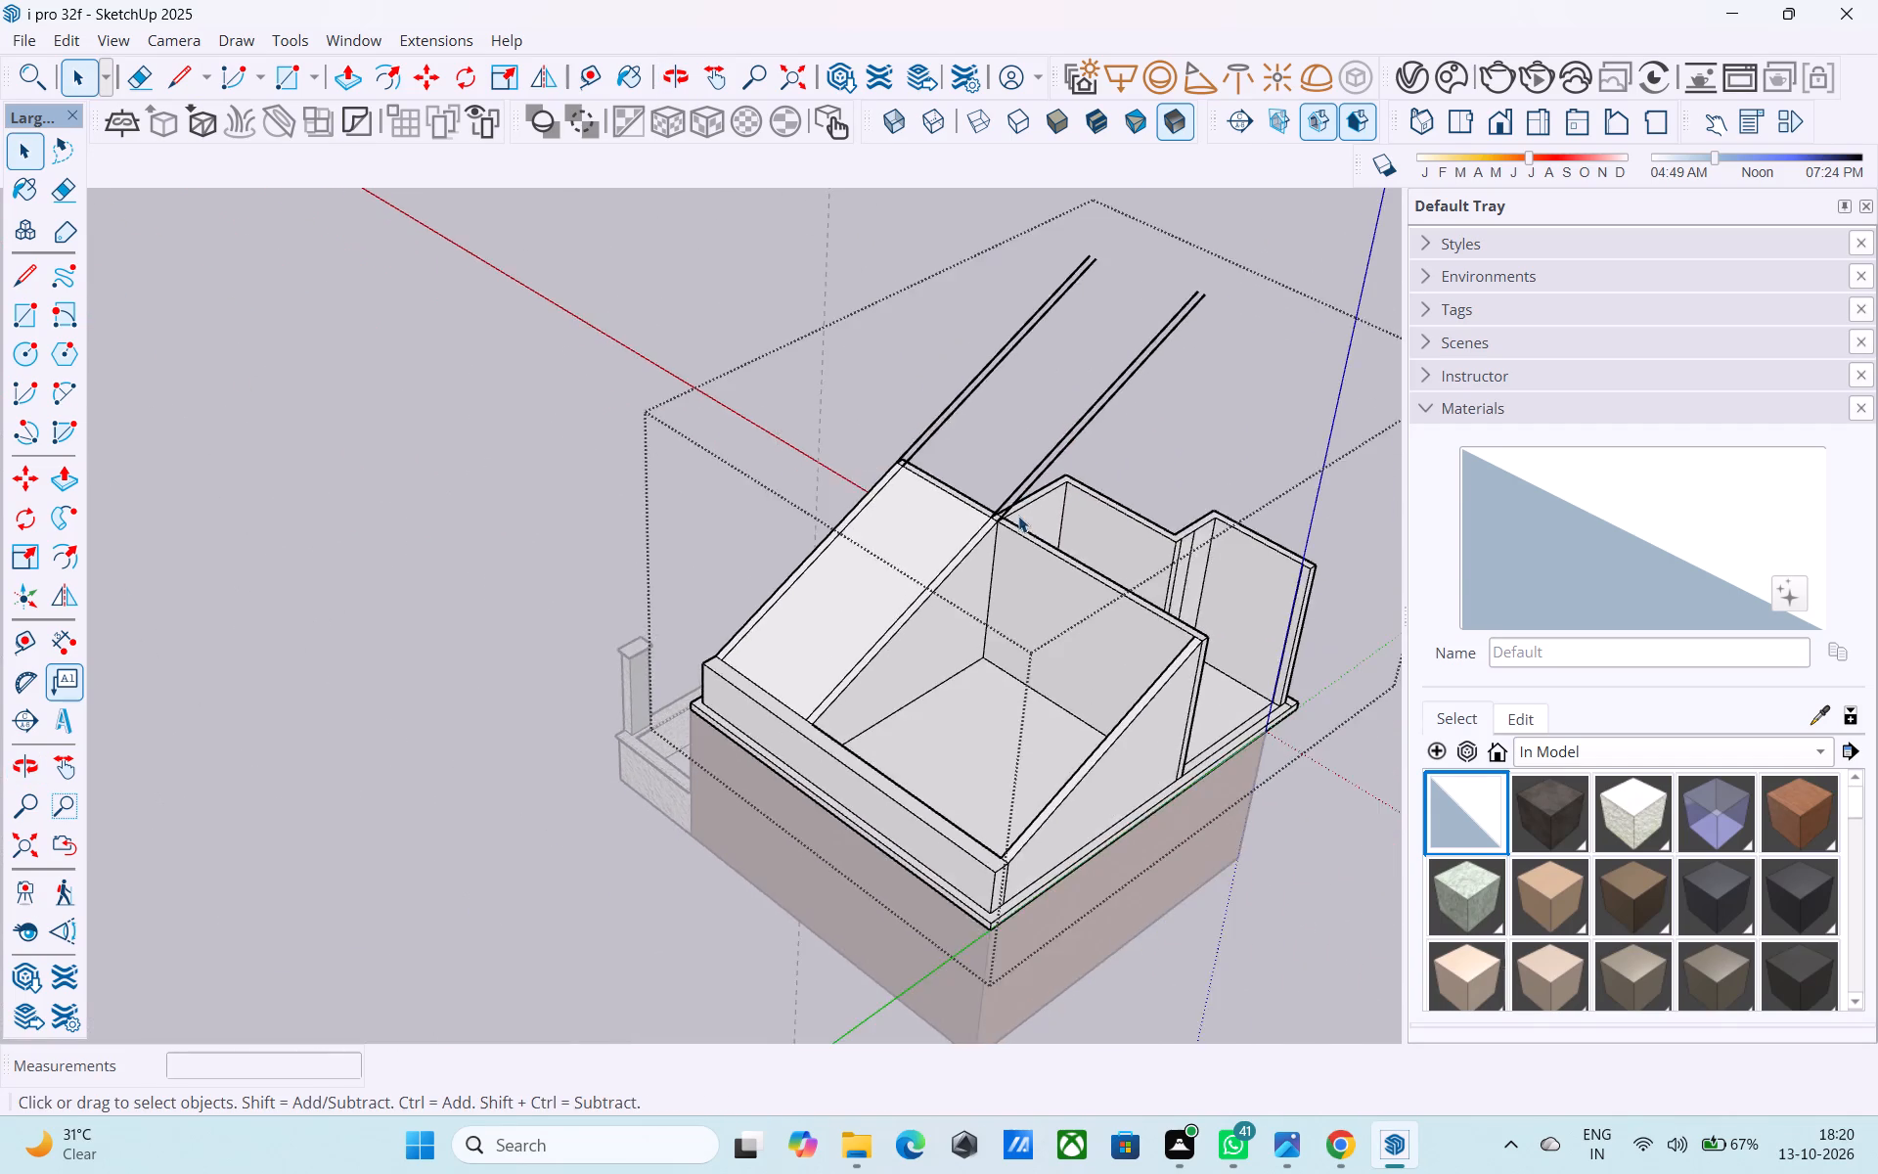
Draw a line about 33' long from the opposite sloped end wall's outer lower corner, along its slope past the tall wall.
middle_click_drag(1018, 516, 788, 487)
middle_click_drag(926, 607, 874, 490)
middle_click_drag(782, 799, 773, 833)
scroll(773, 833, "up", 5)
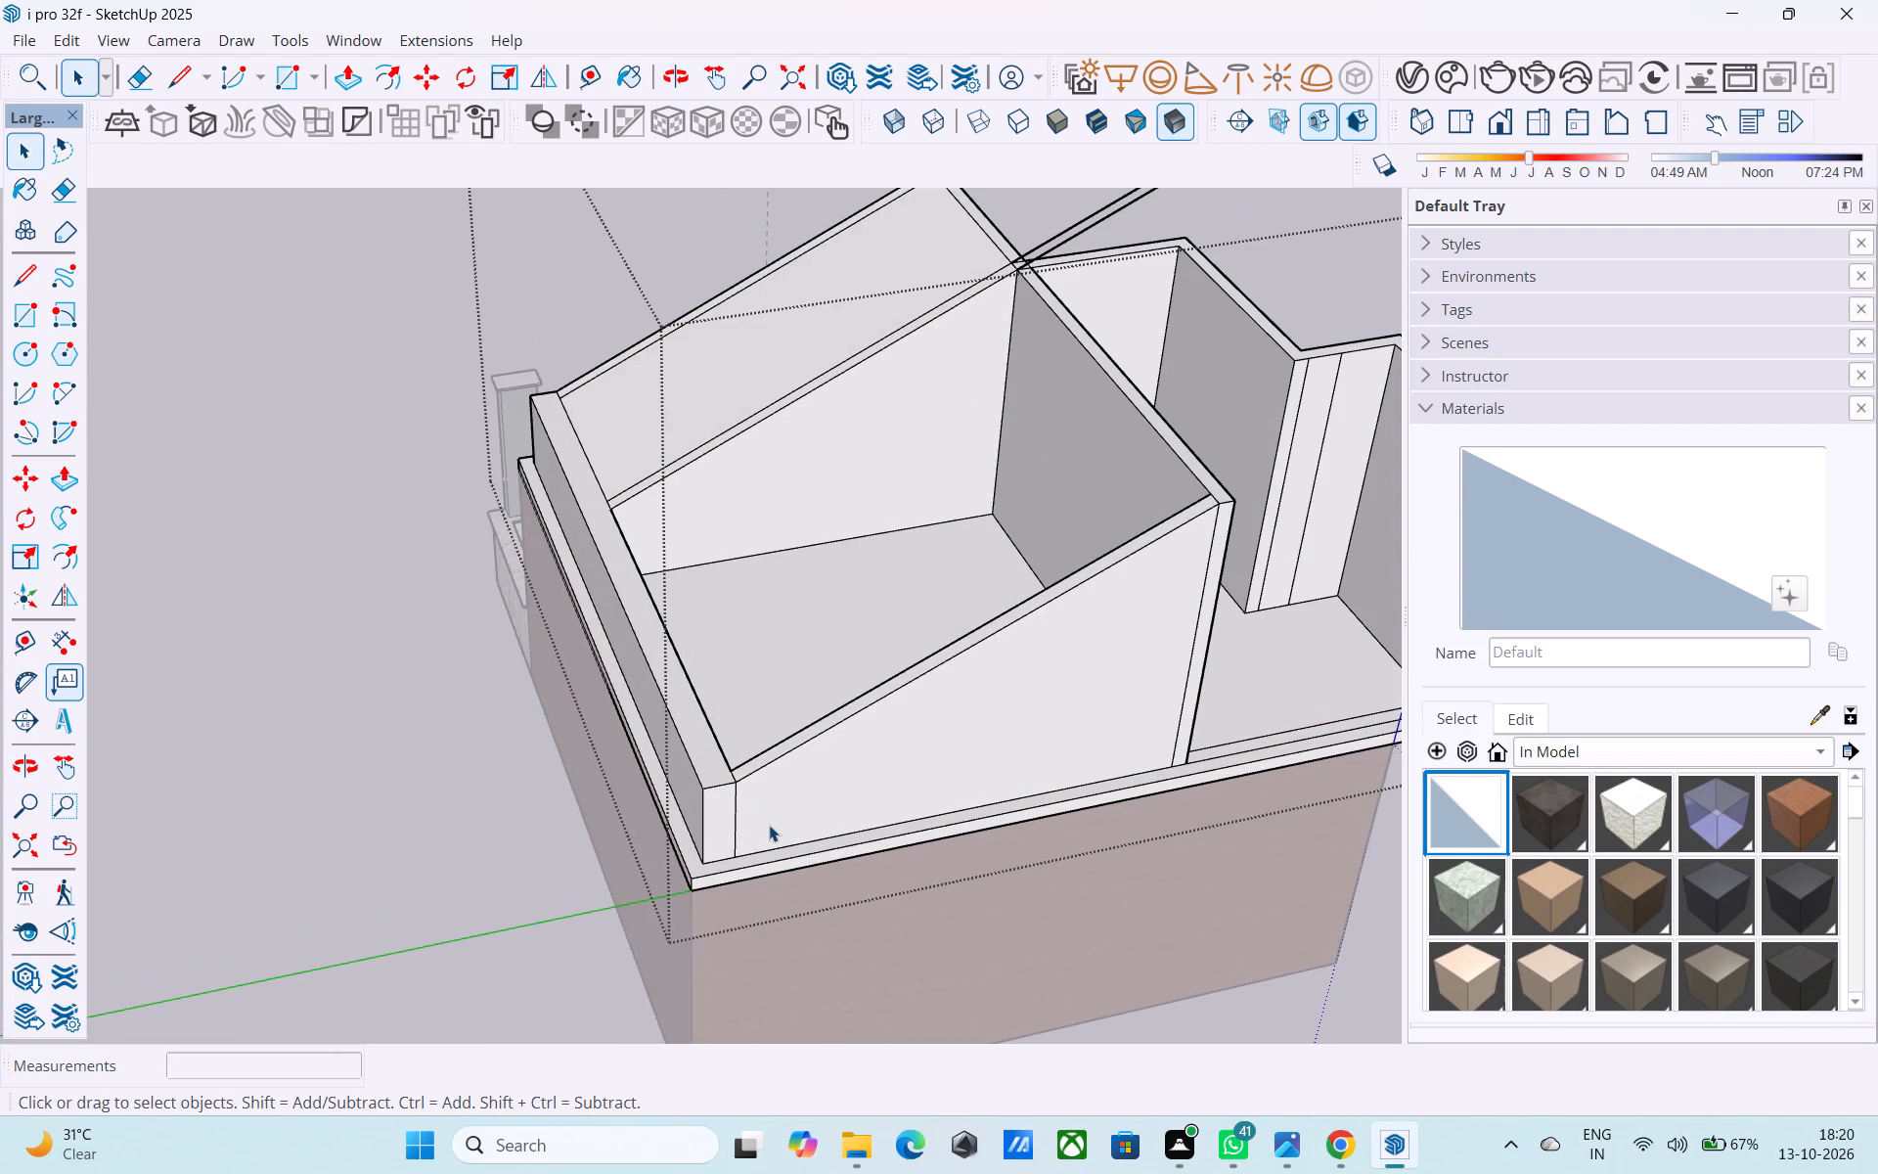
key("l")
middle_click_drag(766, 825, 666, 863, "shift")
scroll(656, 857, "up", 5)
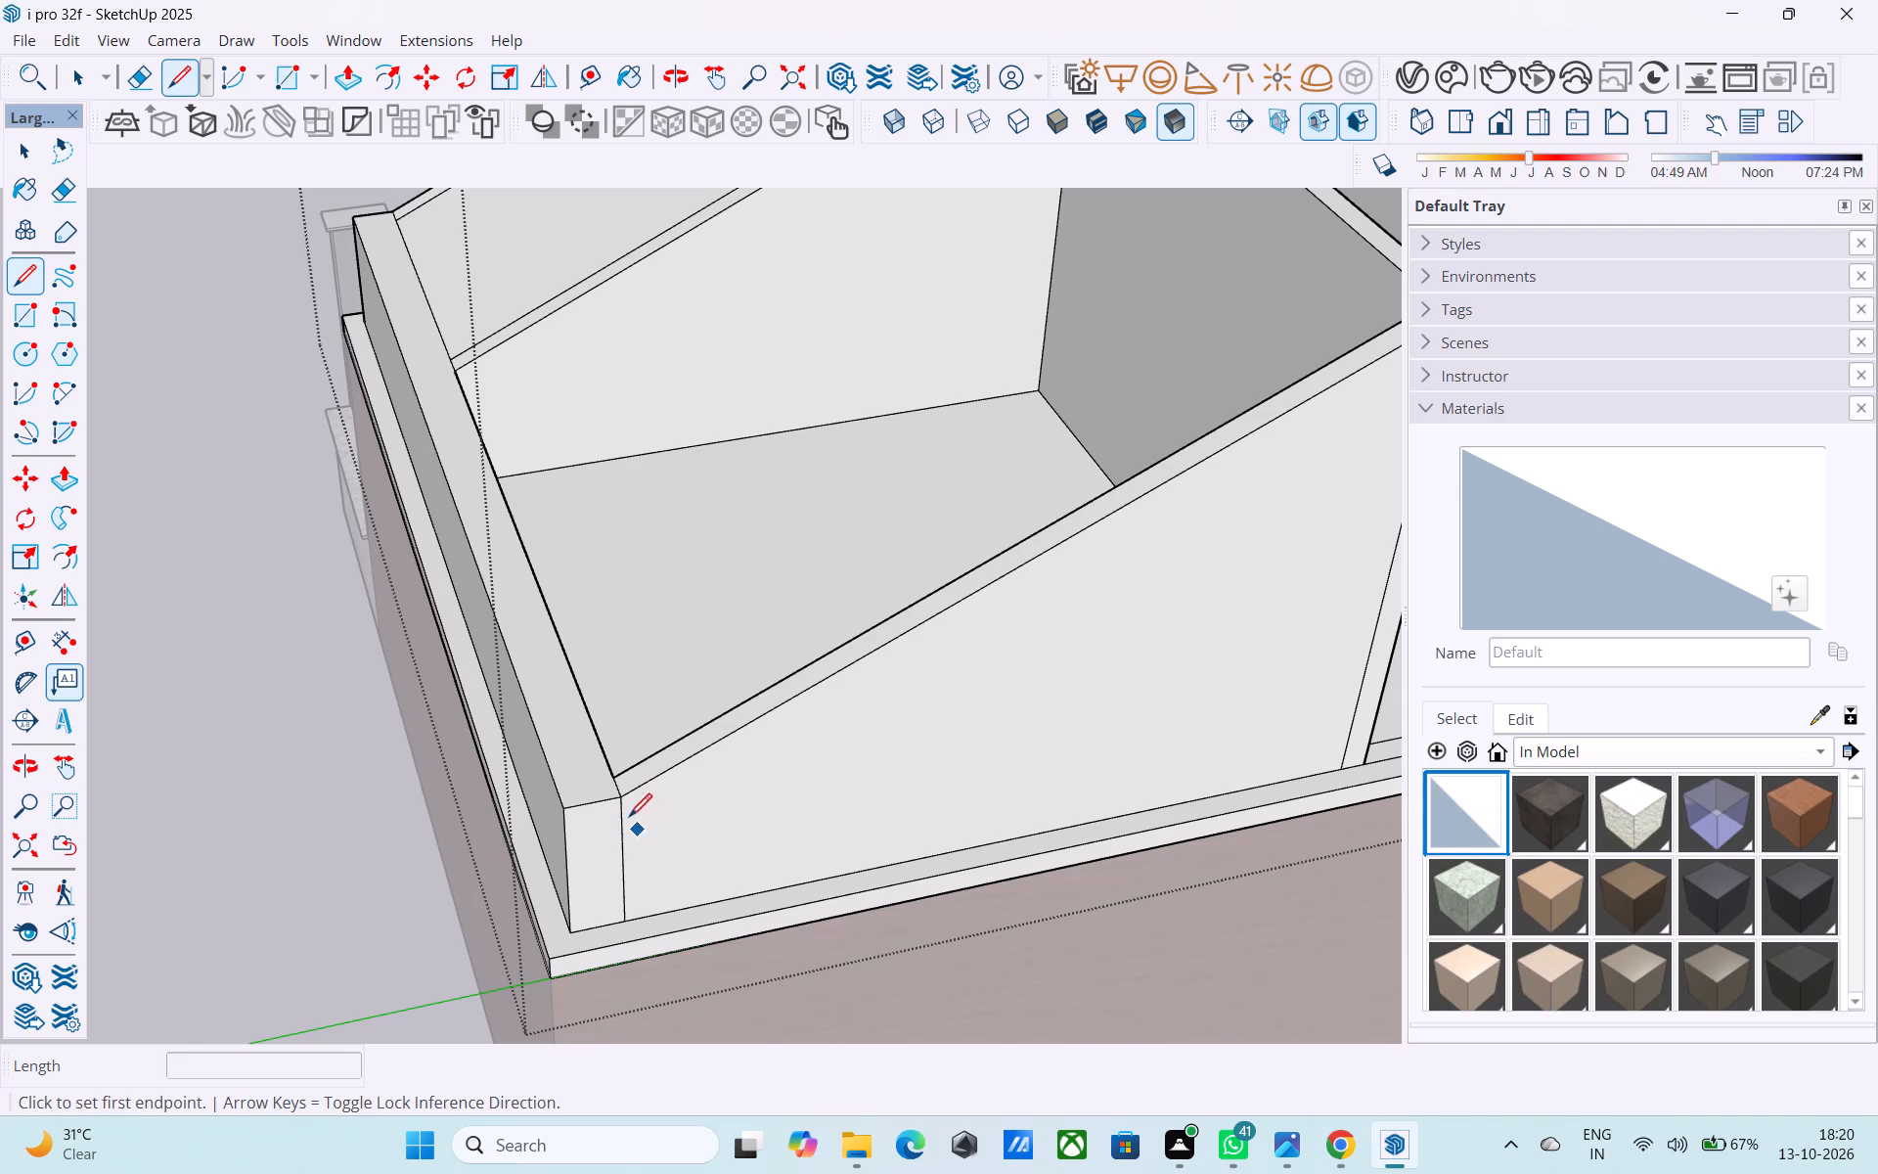
left_click(623, 793)
scroll(622, 796, "down", 4)
middle_click_drag(620, 836, 276, 991, "shift")
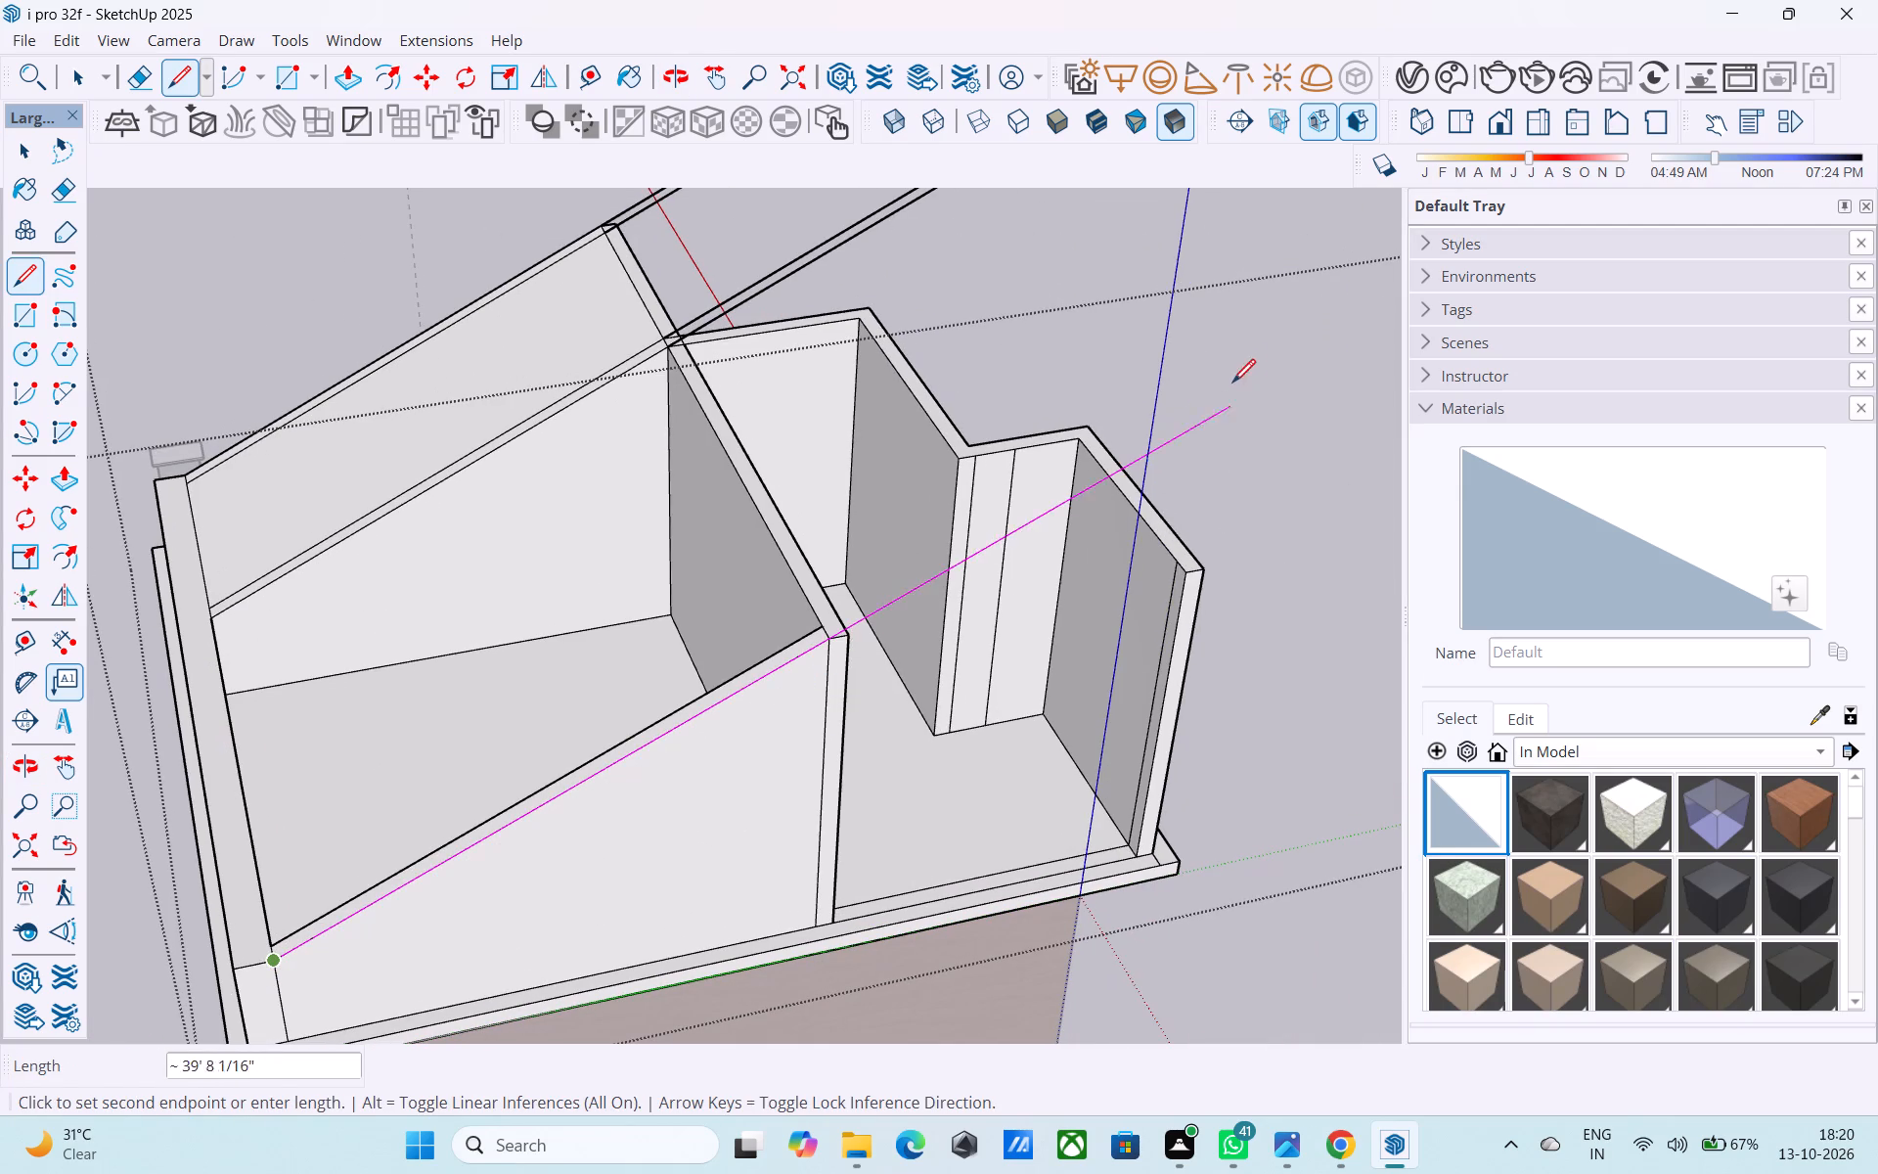
scroll(1289, 369, "down", 2)
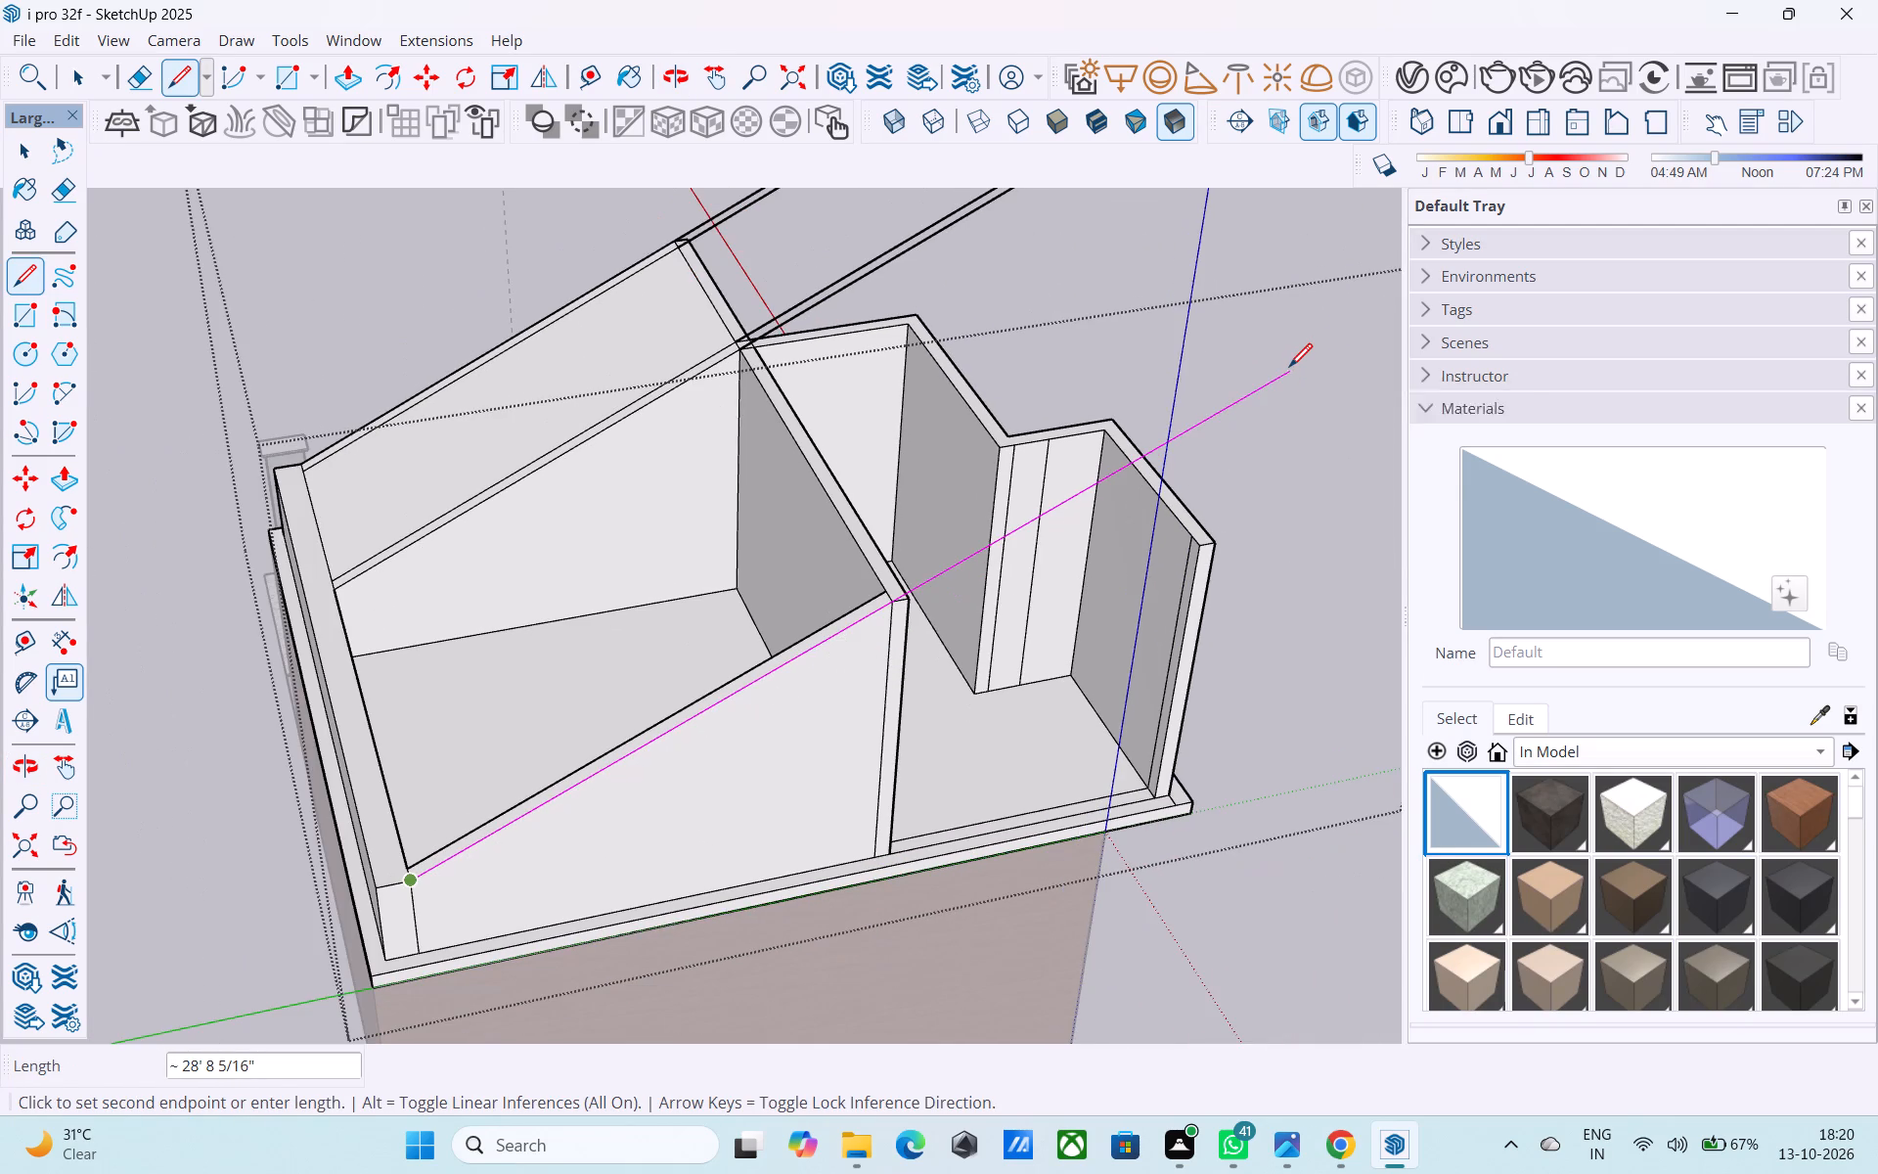
middle_click_drag(1304, 360, 1026, 552, "shift")
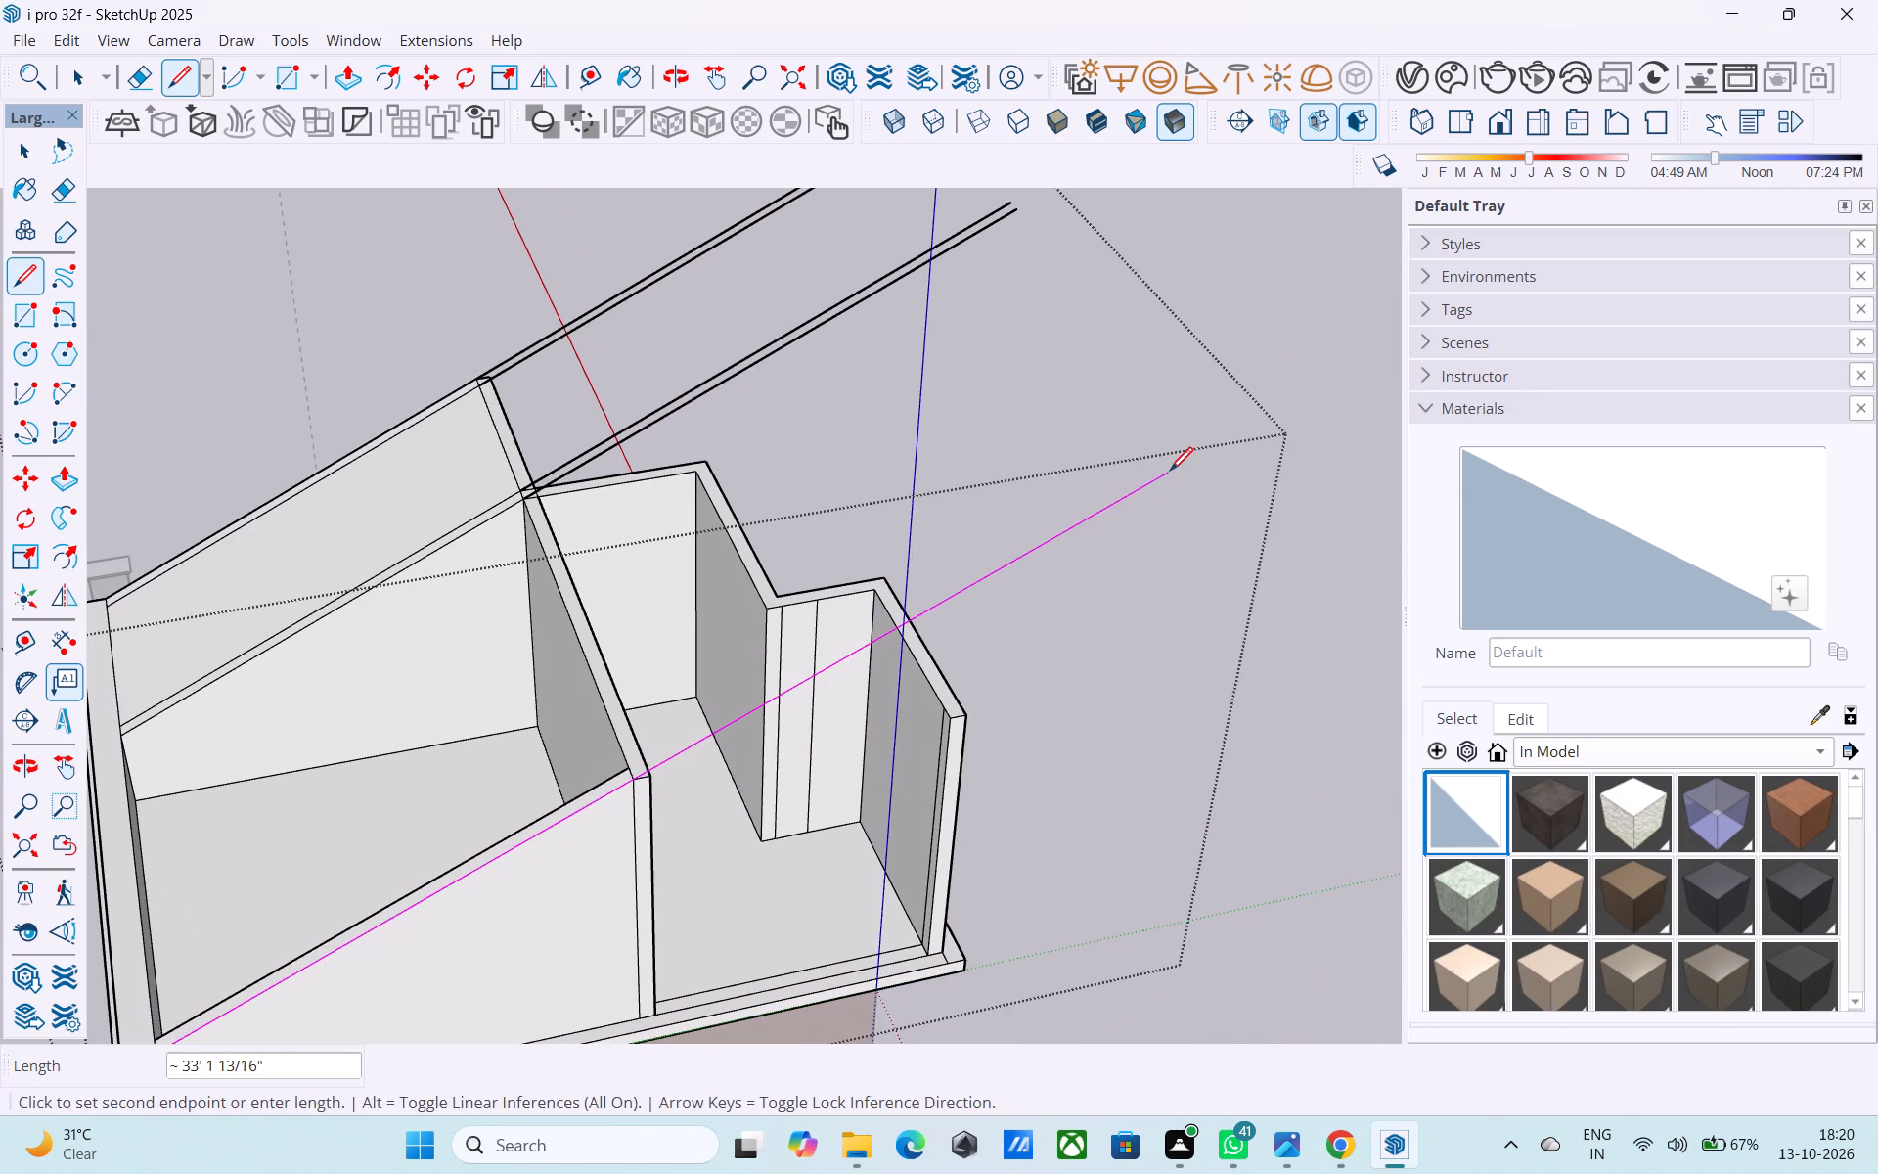
left_click(1170, 473)
Draw a parallel line of about 33' from the same sloped wall's inner lower corner, ending beside the outer extended line.
middle_click_drag(243, 945, 530, 781, "shift")
key("l")
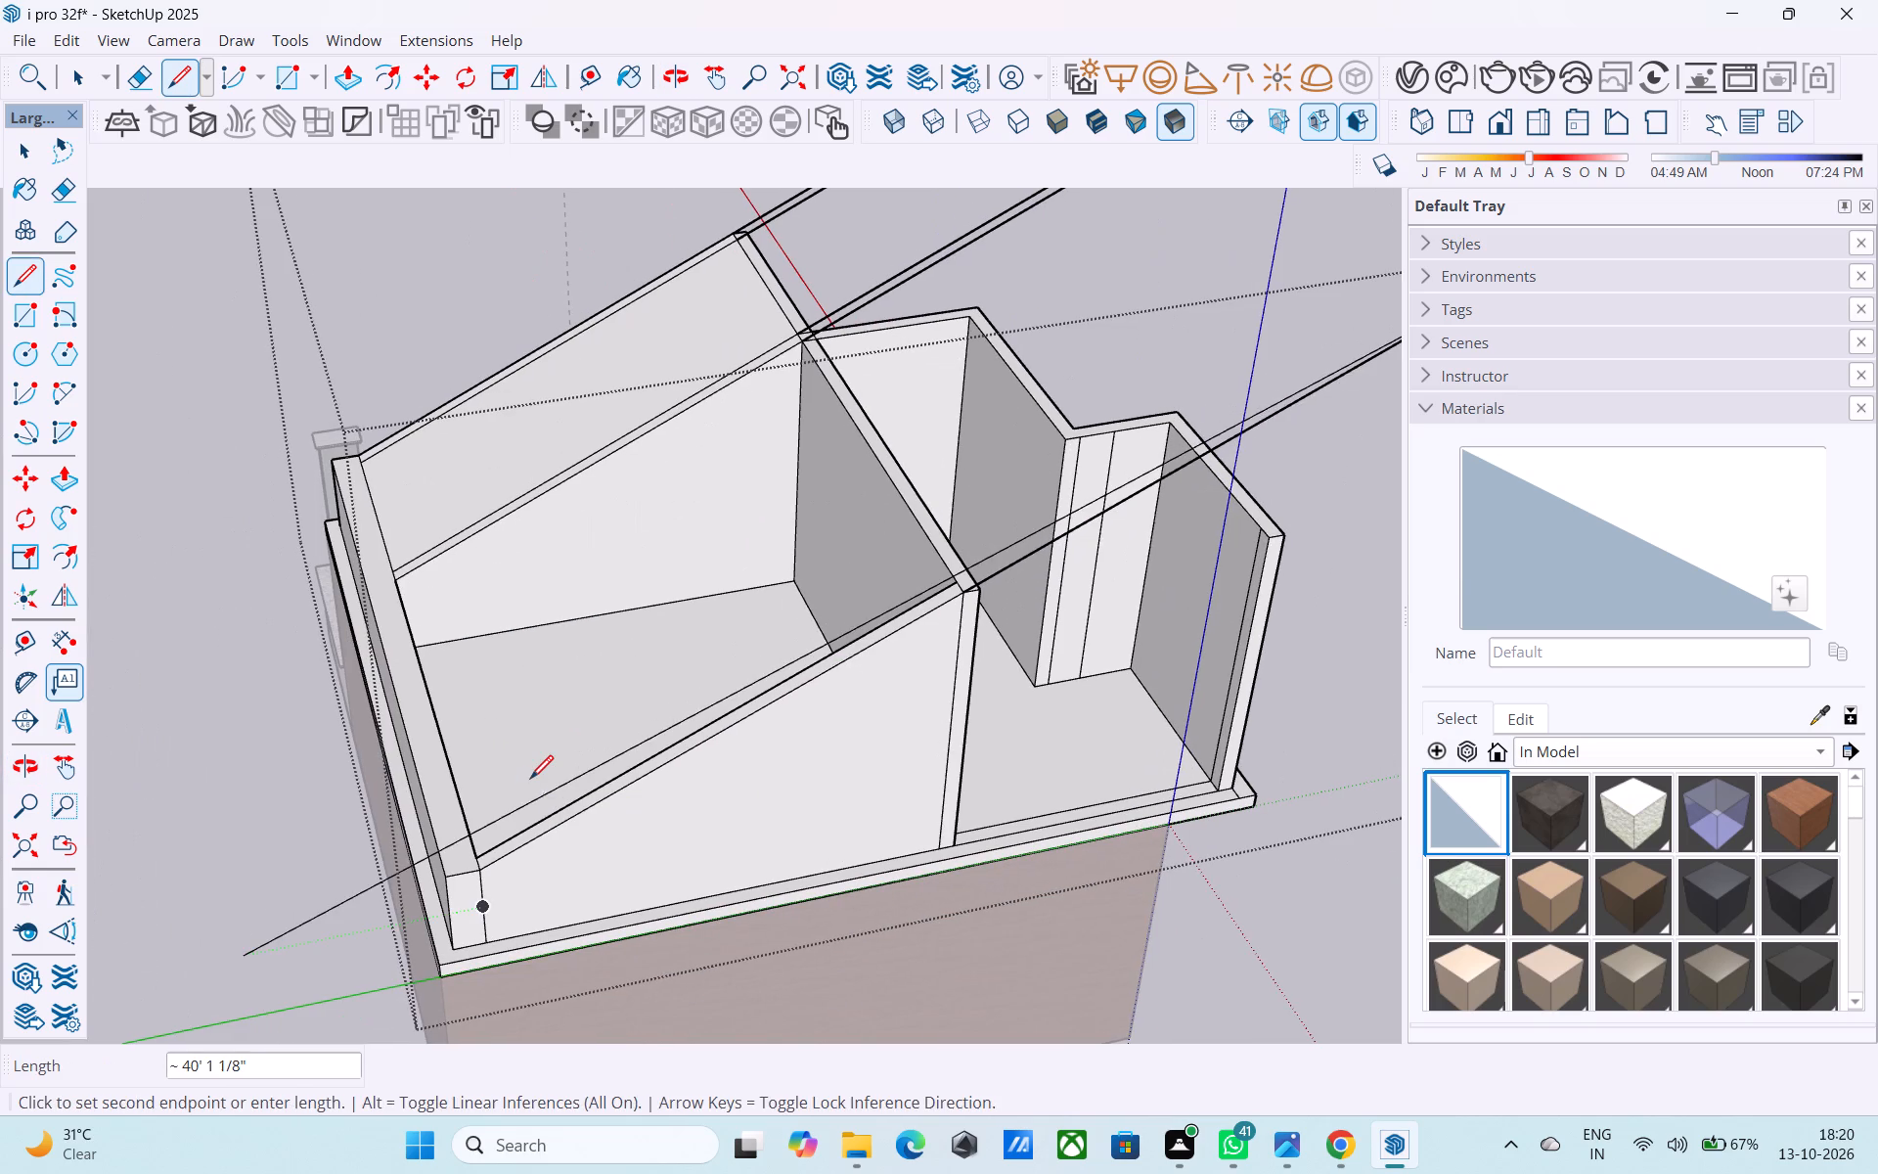
scroll(435, 898, "up", 7)
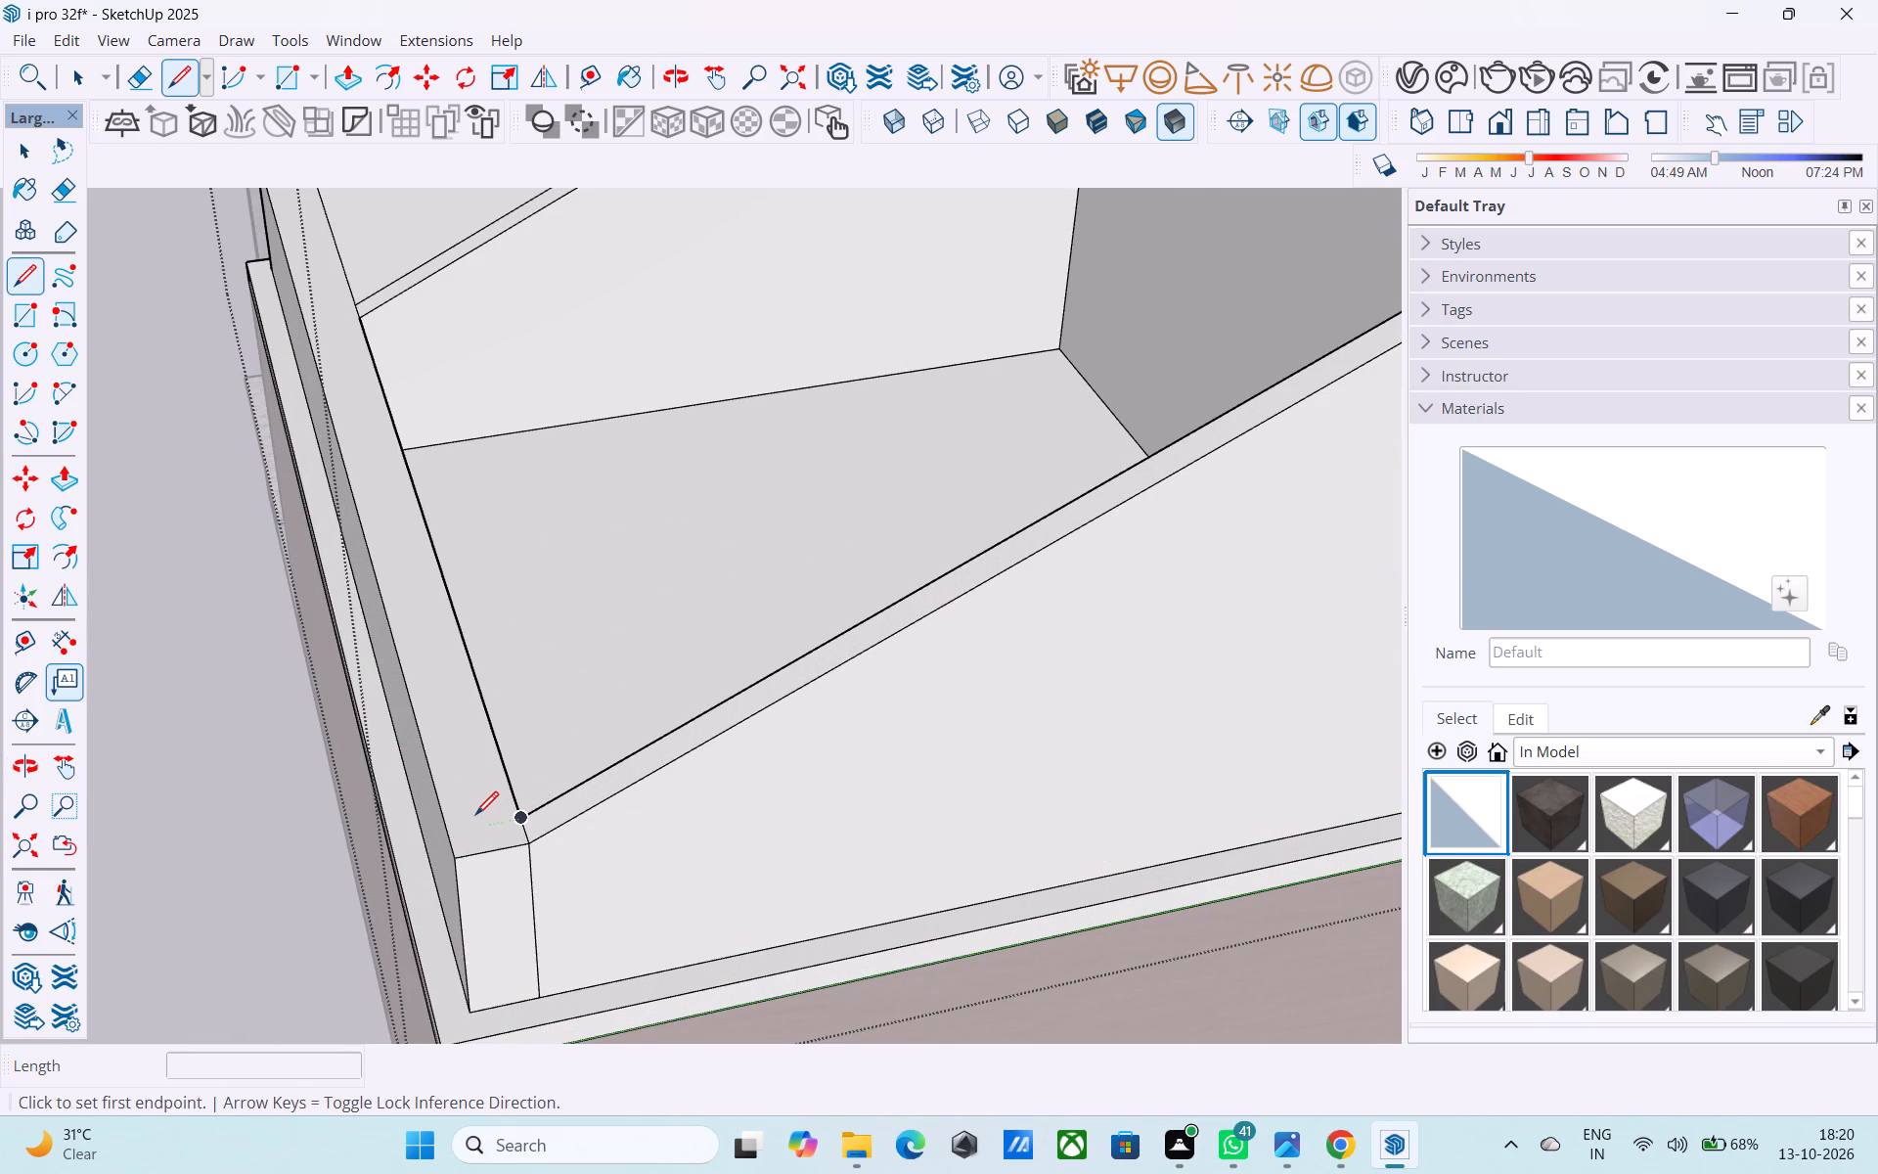
scroll(475, 816, "down", 2)
middle_click_drag(475, 816, 388, 811)
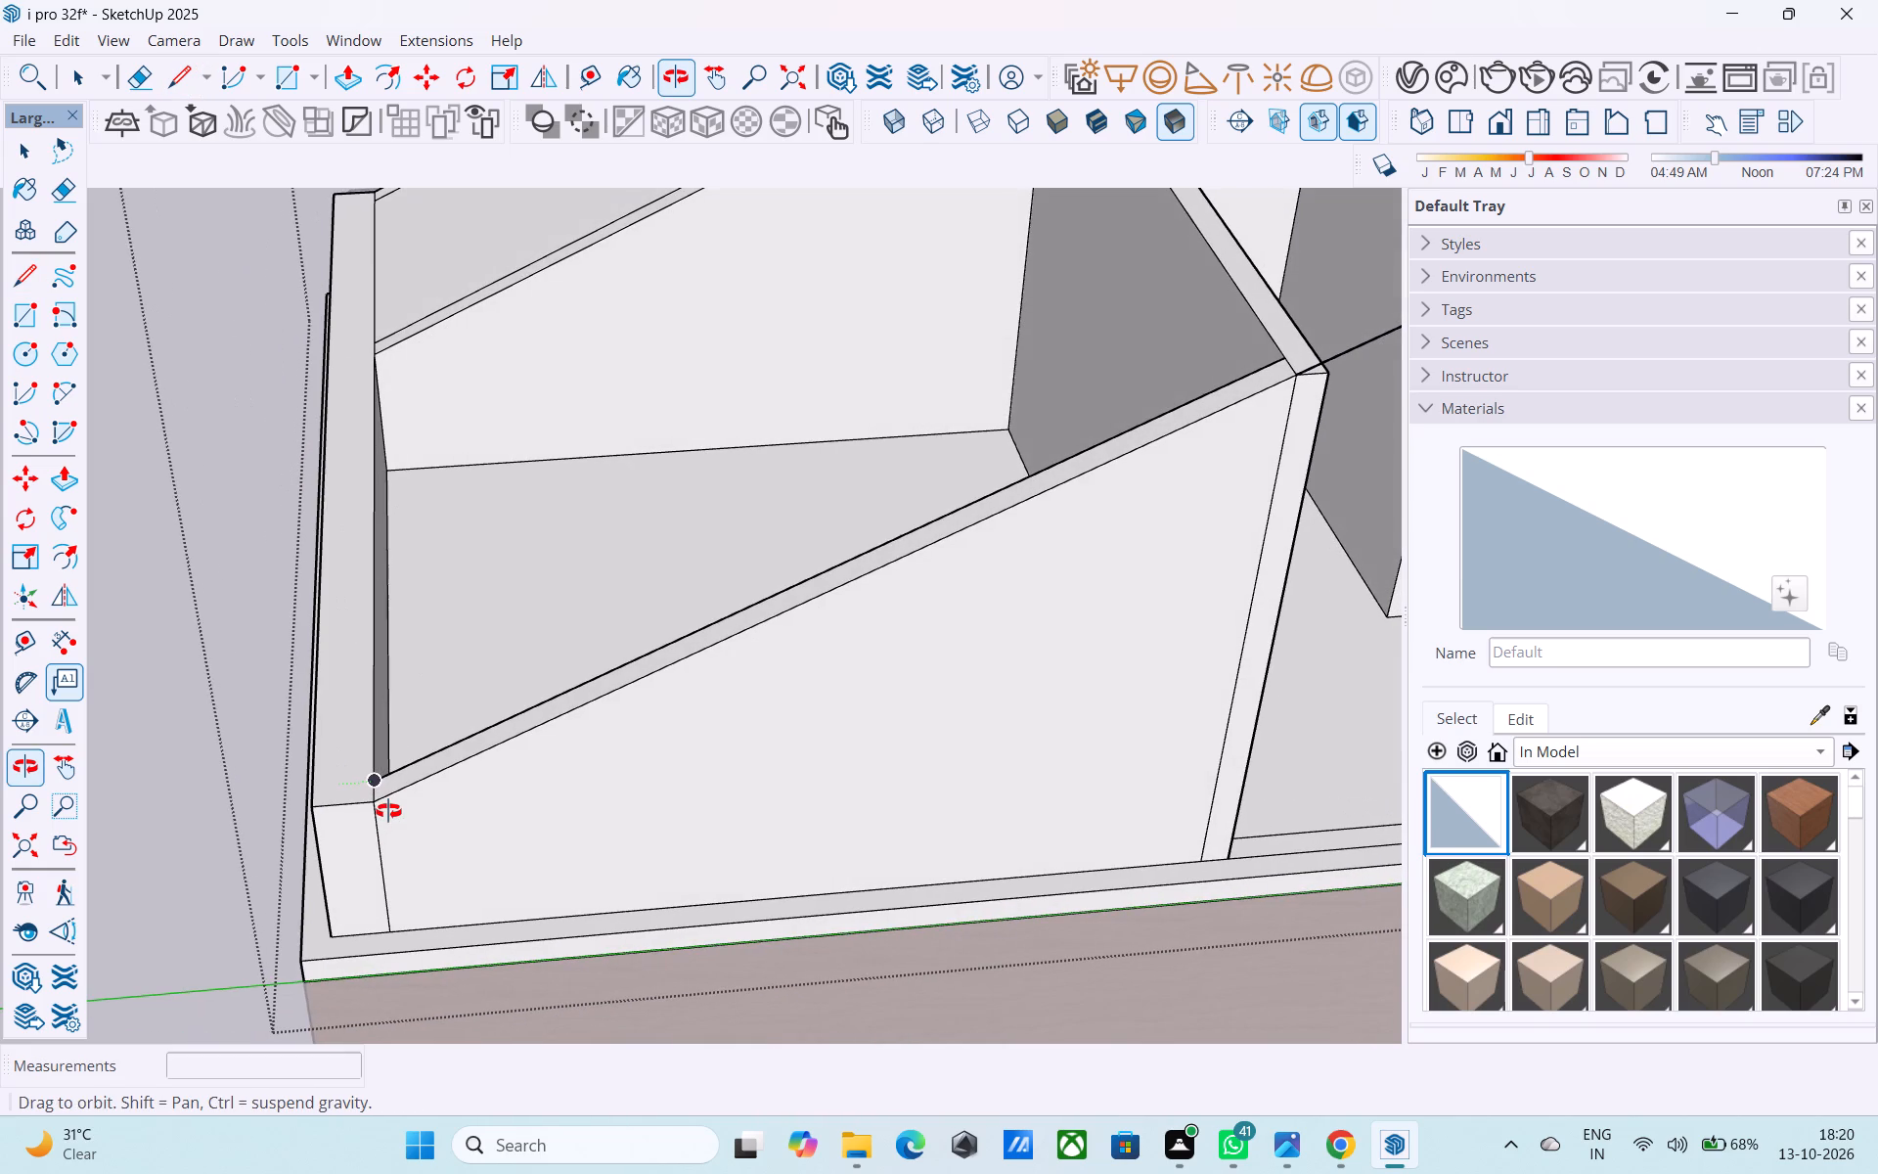
middle_click_drag(388, 811, 349, 911)
scroll(339, 909, "up", 4)
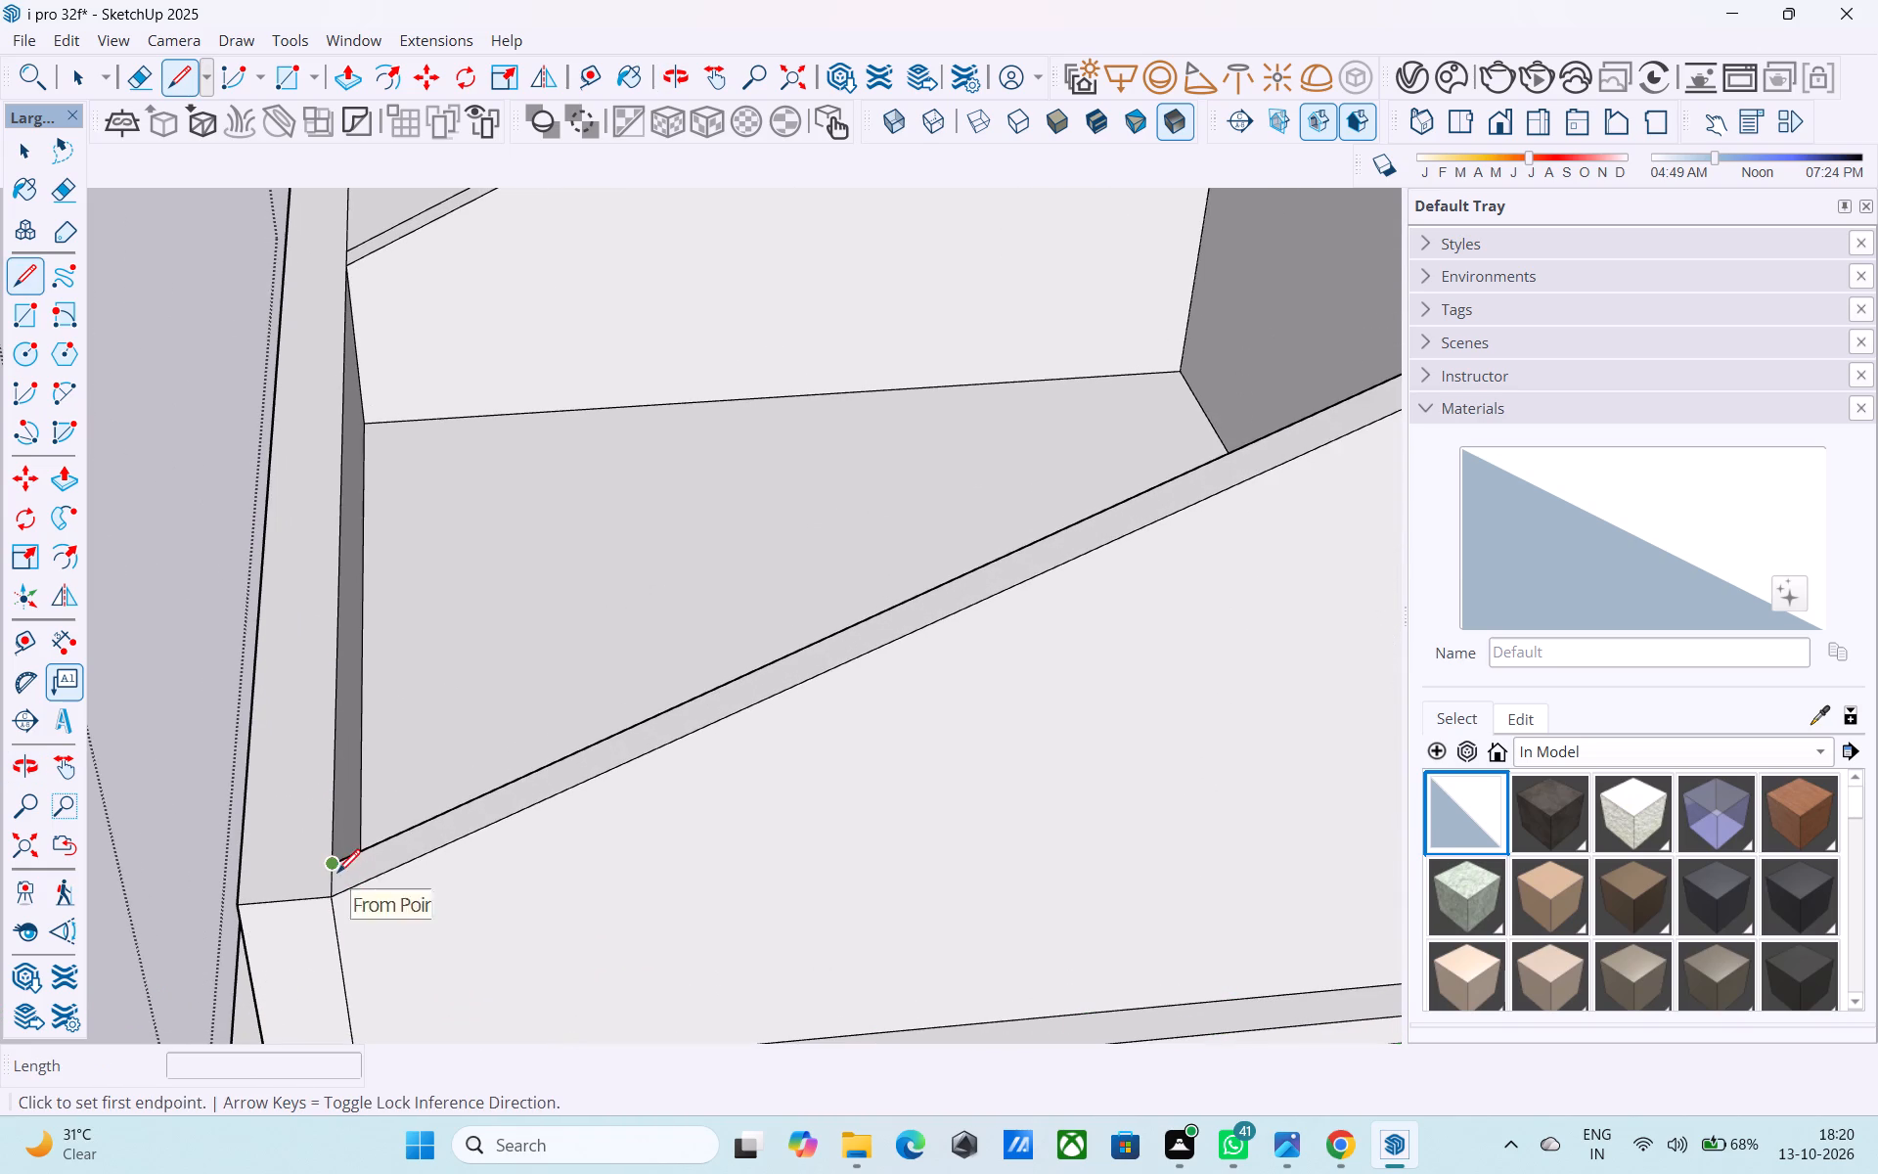
left_click(335, 871)
scroll(659, 726, "down", 4)
middle_click_drag(648, 756, 196, 876)
scroll(191, 876, "down", 5)
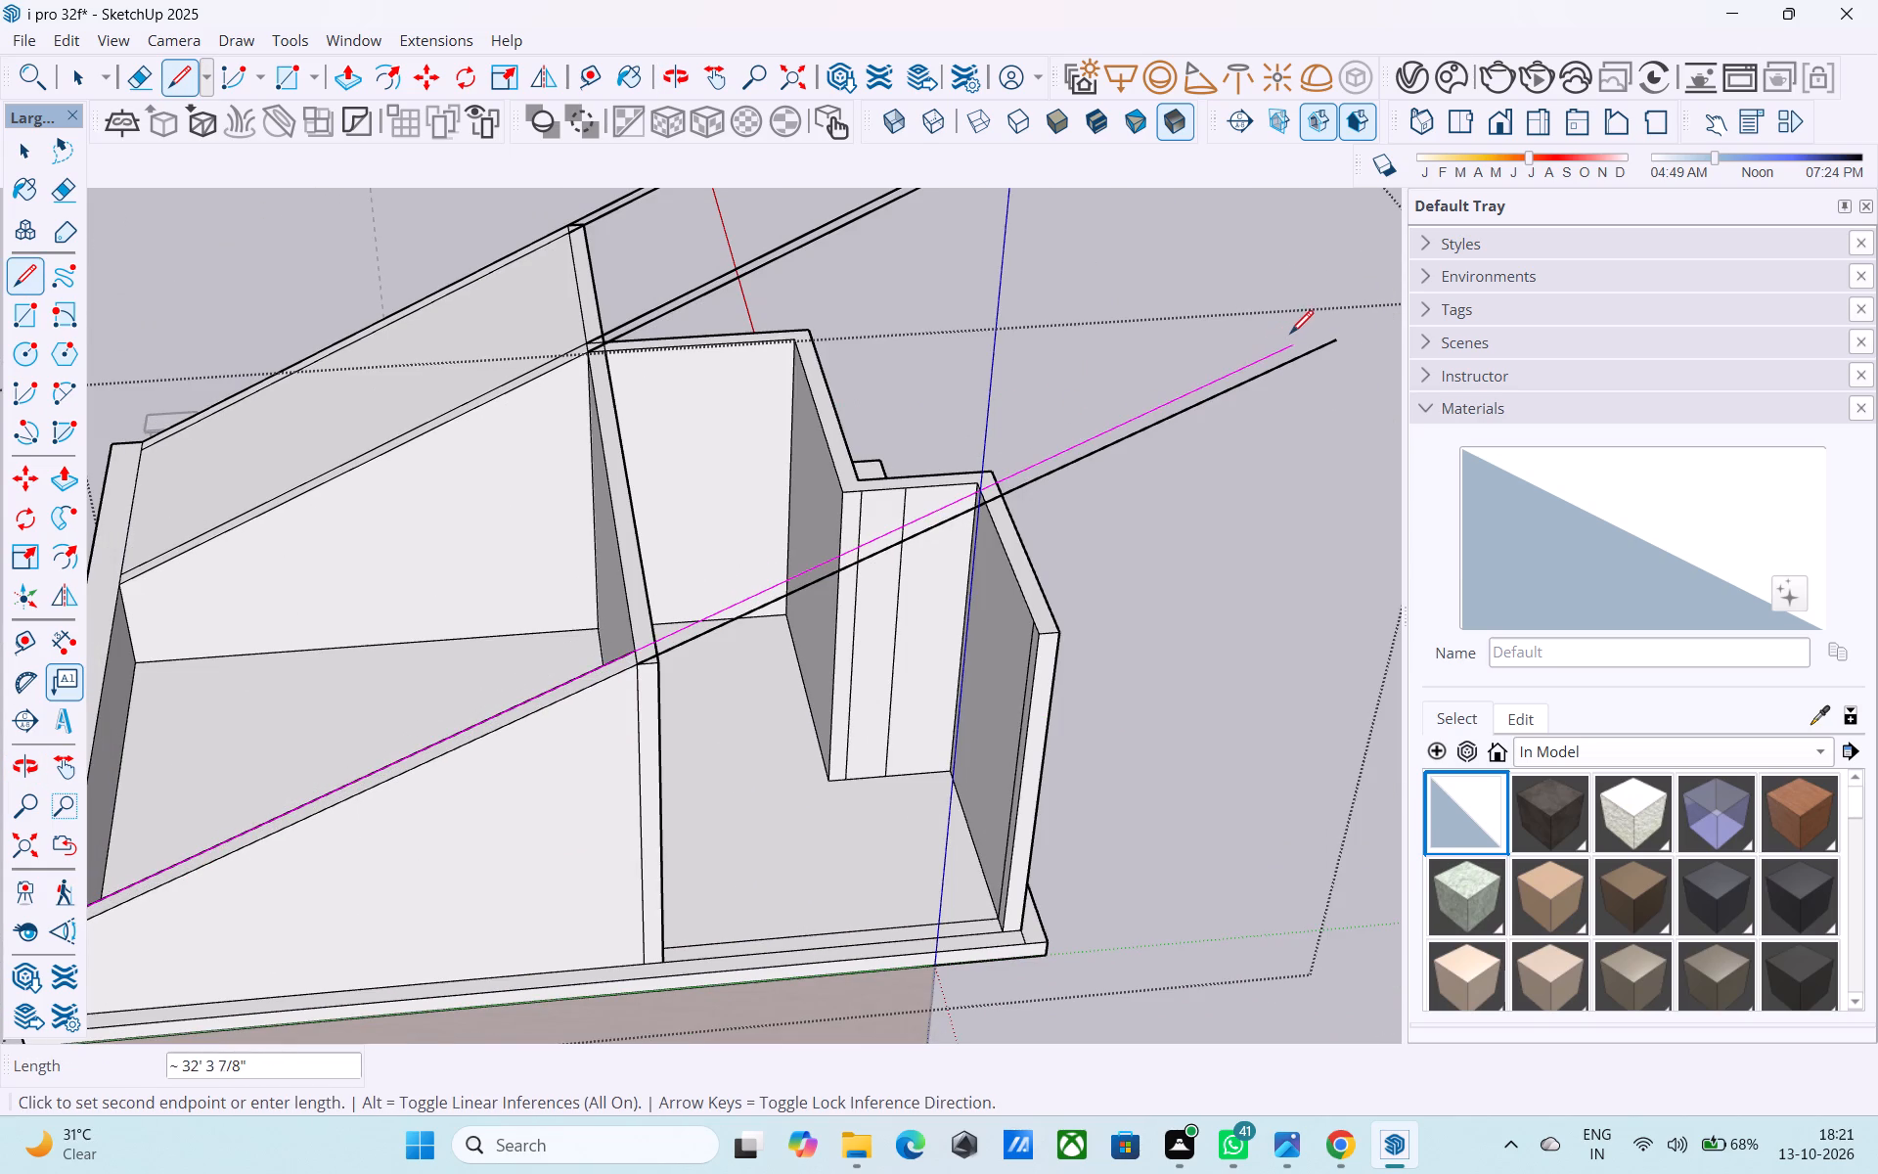
left_click(1323, 326)
scroll(1292, 374, "down", 4)
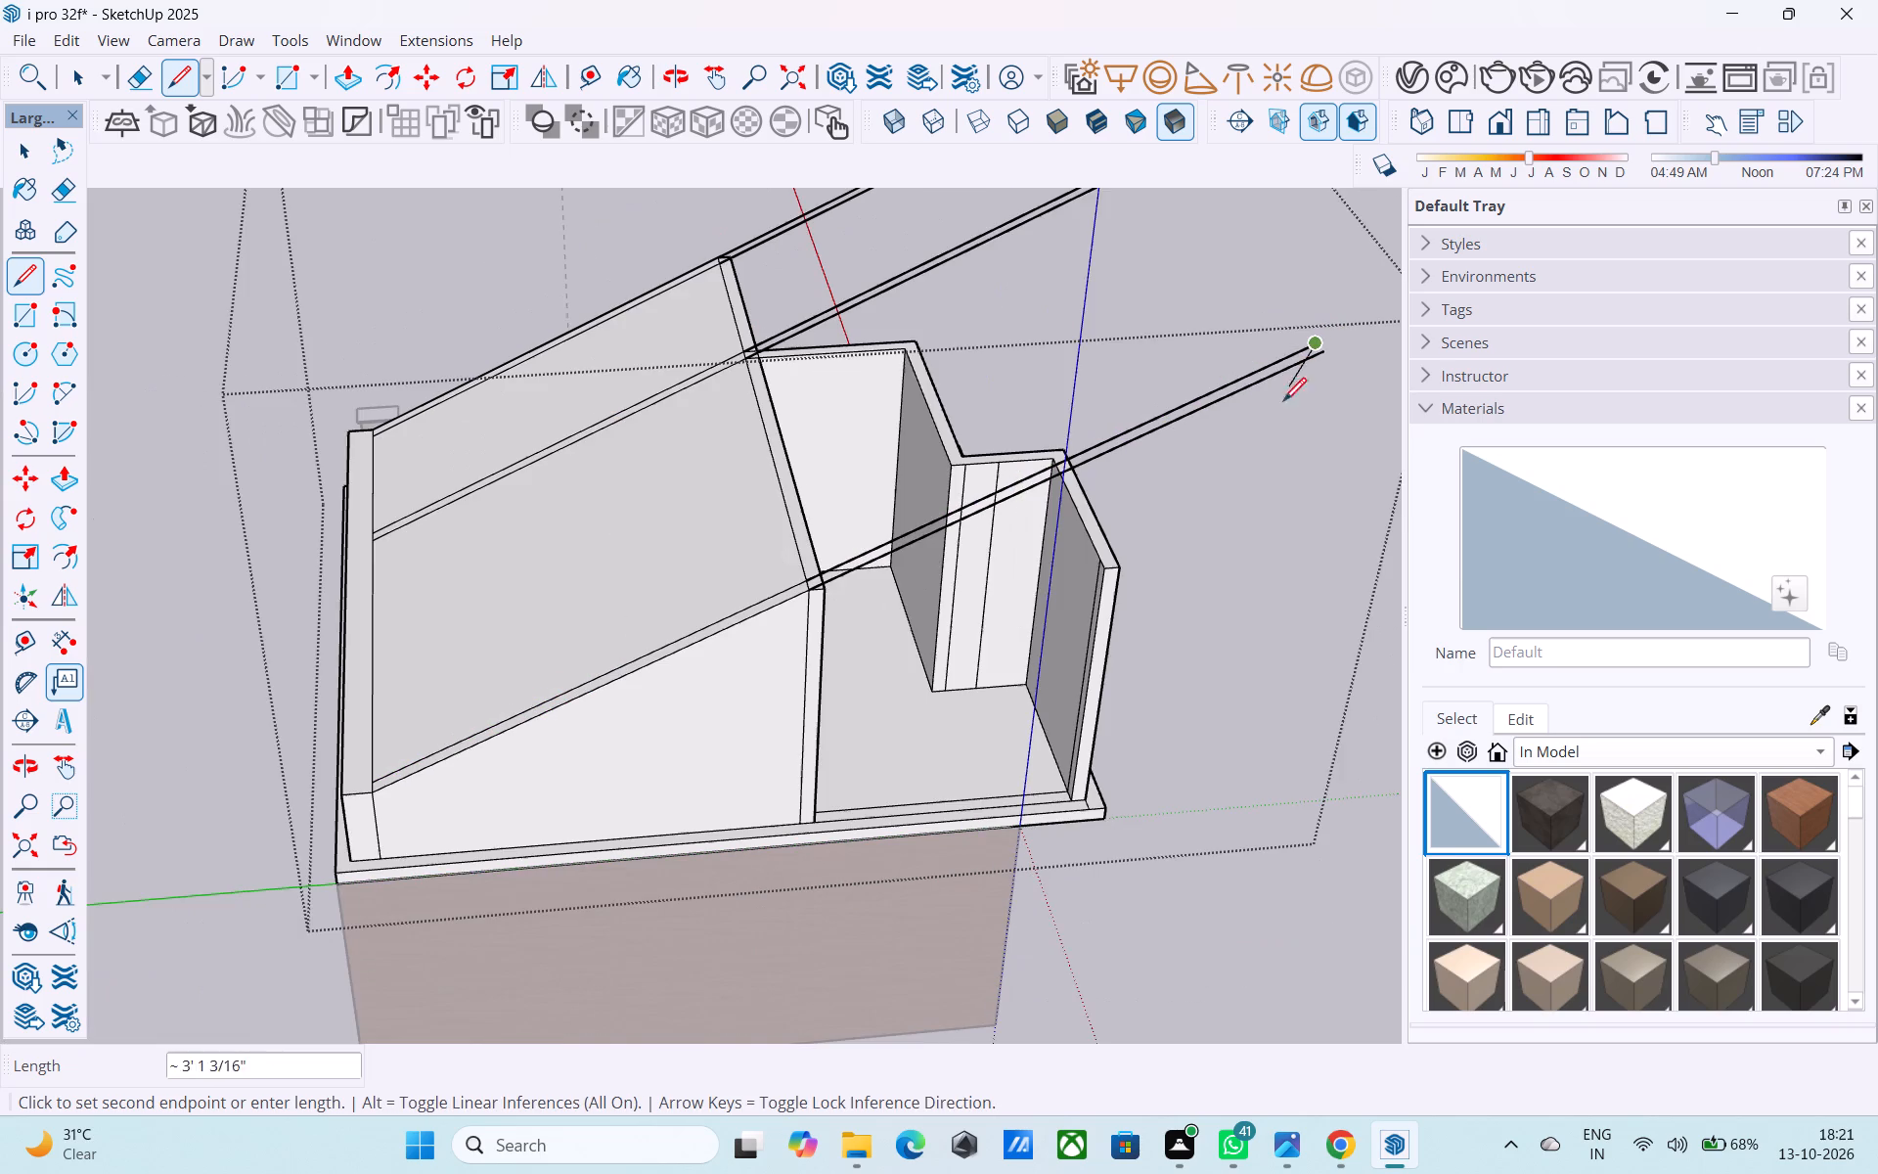
scroll(782, 577, "down", 3)
middle_click_drag(772, 589, 1087, 571)
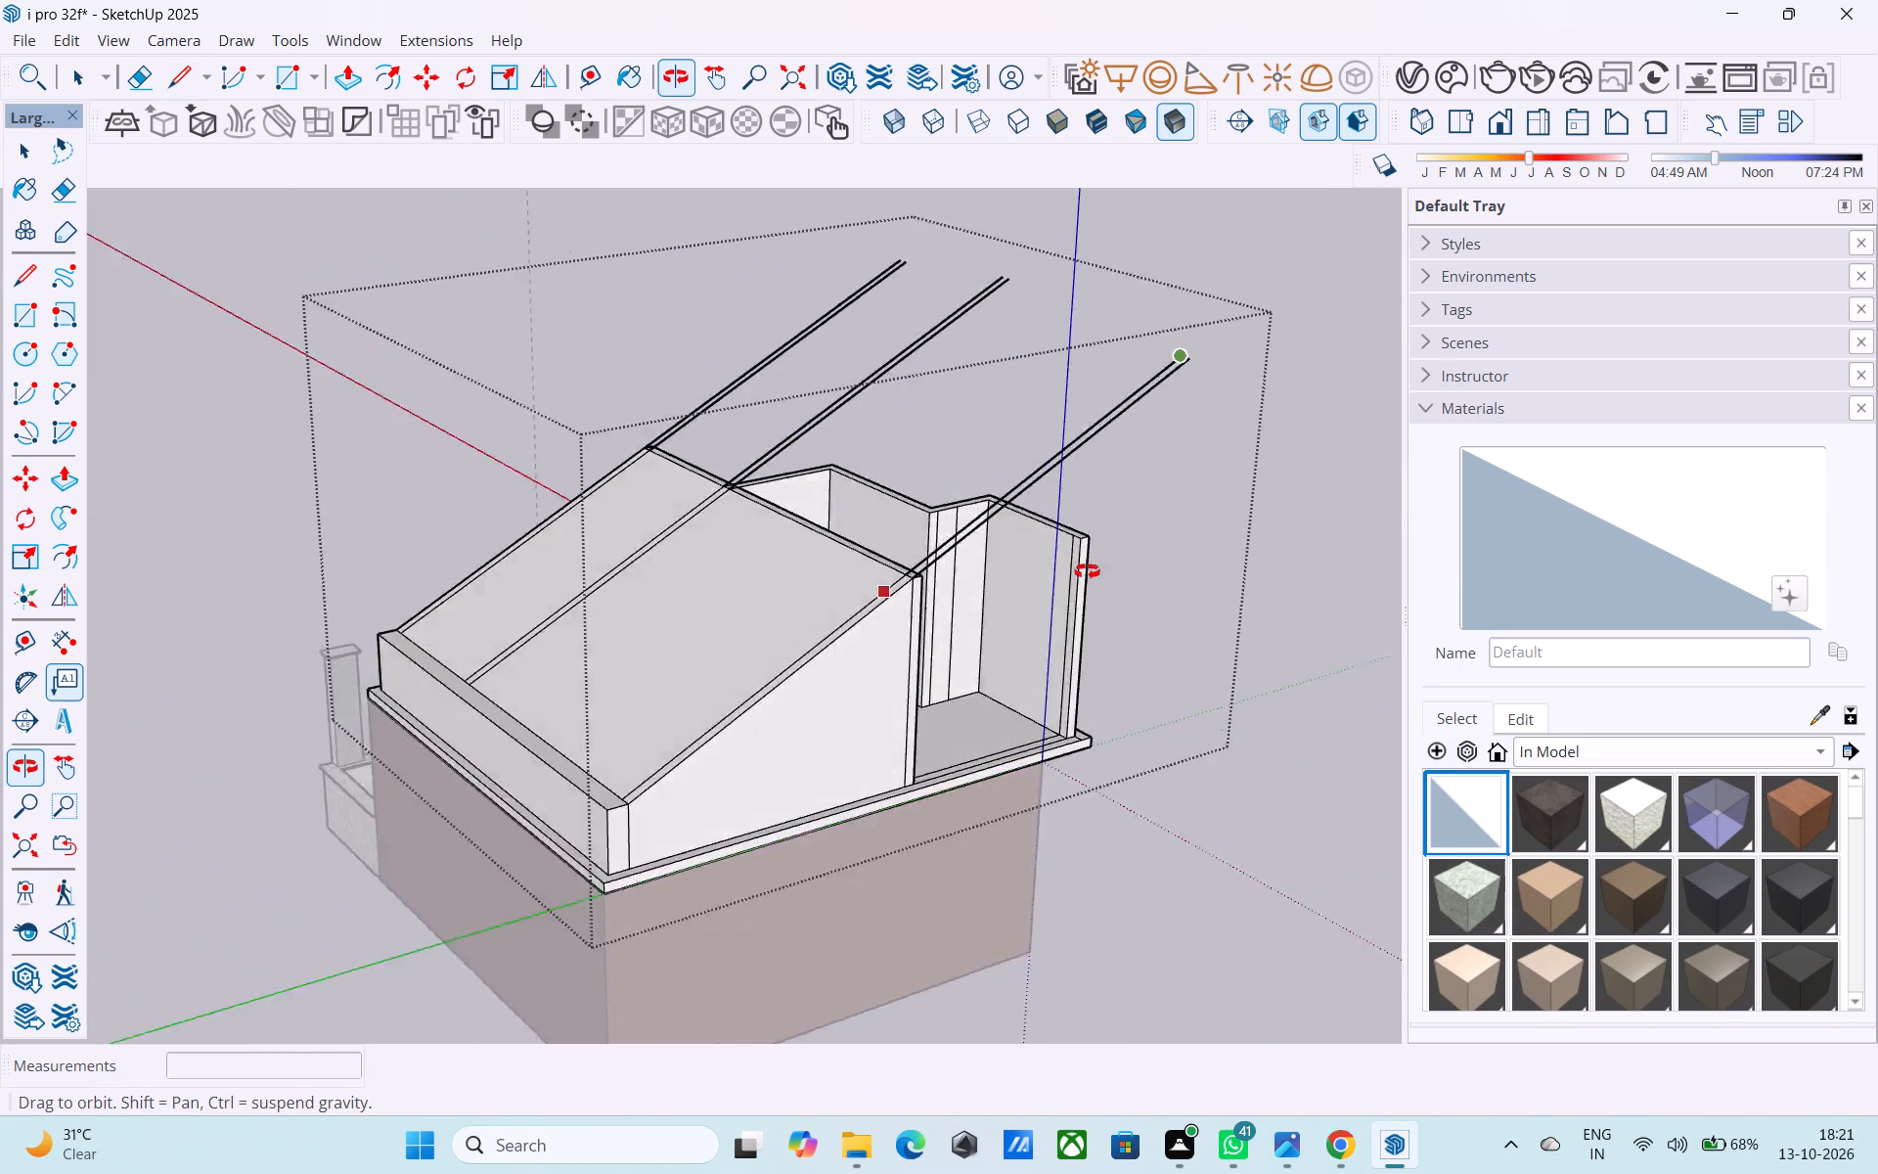
middle_click_drag(1087, 571, 1295, 529)
scroll(973, 548, "up", 6)
key("space")
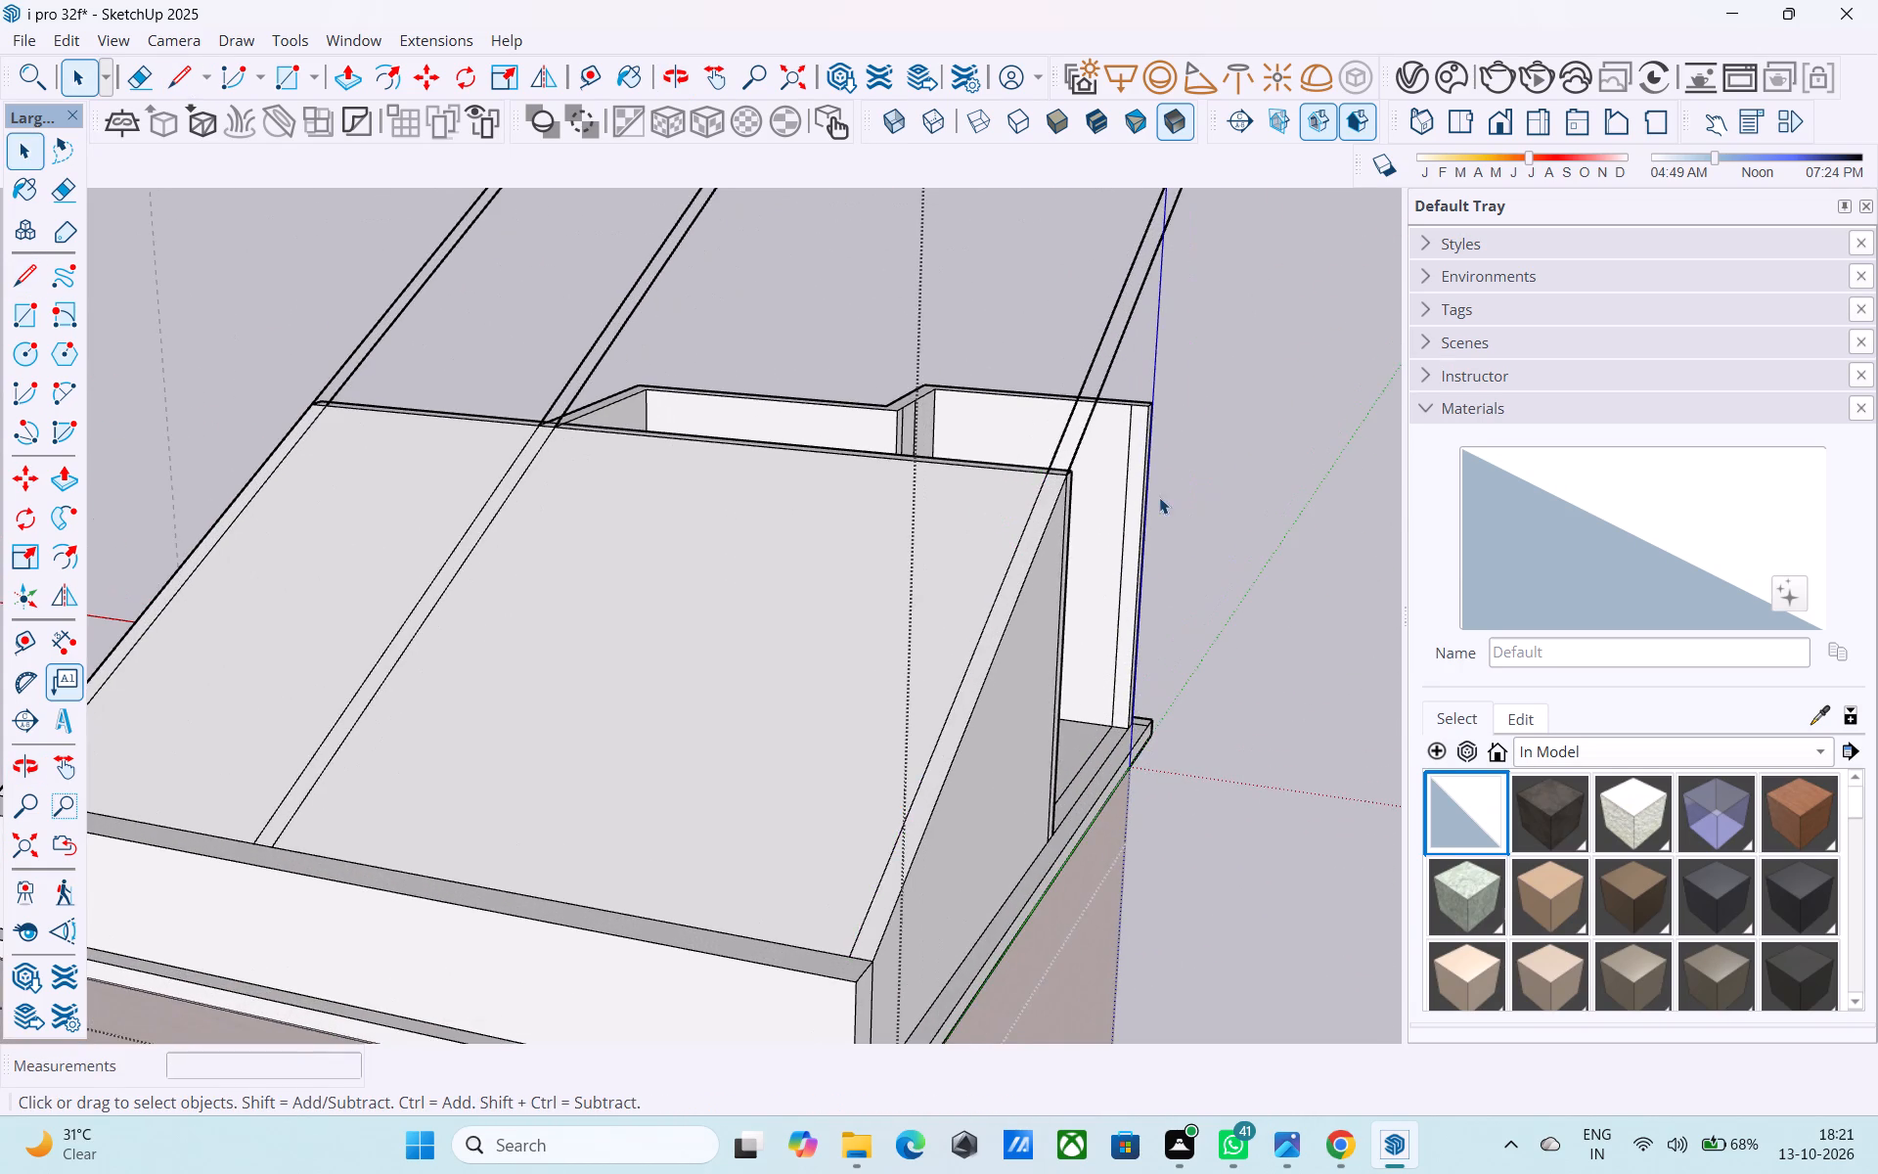
Push/Pull the short corner wall's narrow end face about 9' 1" to meet the tall wall, closing the room's open side.
scroll(1158, 497, "up", 4)
left_click(1127, 483)
key("p")
left_click(1120, 486)
scroll(1092, 520, "down", 1)
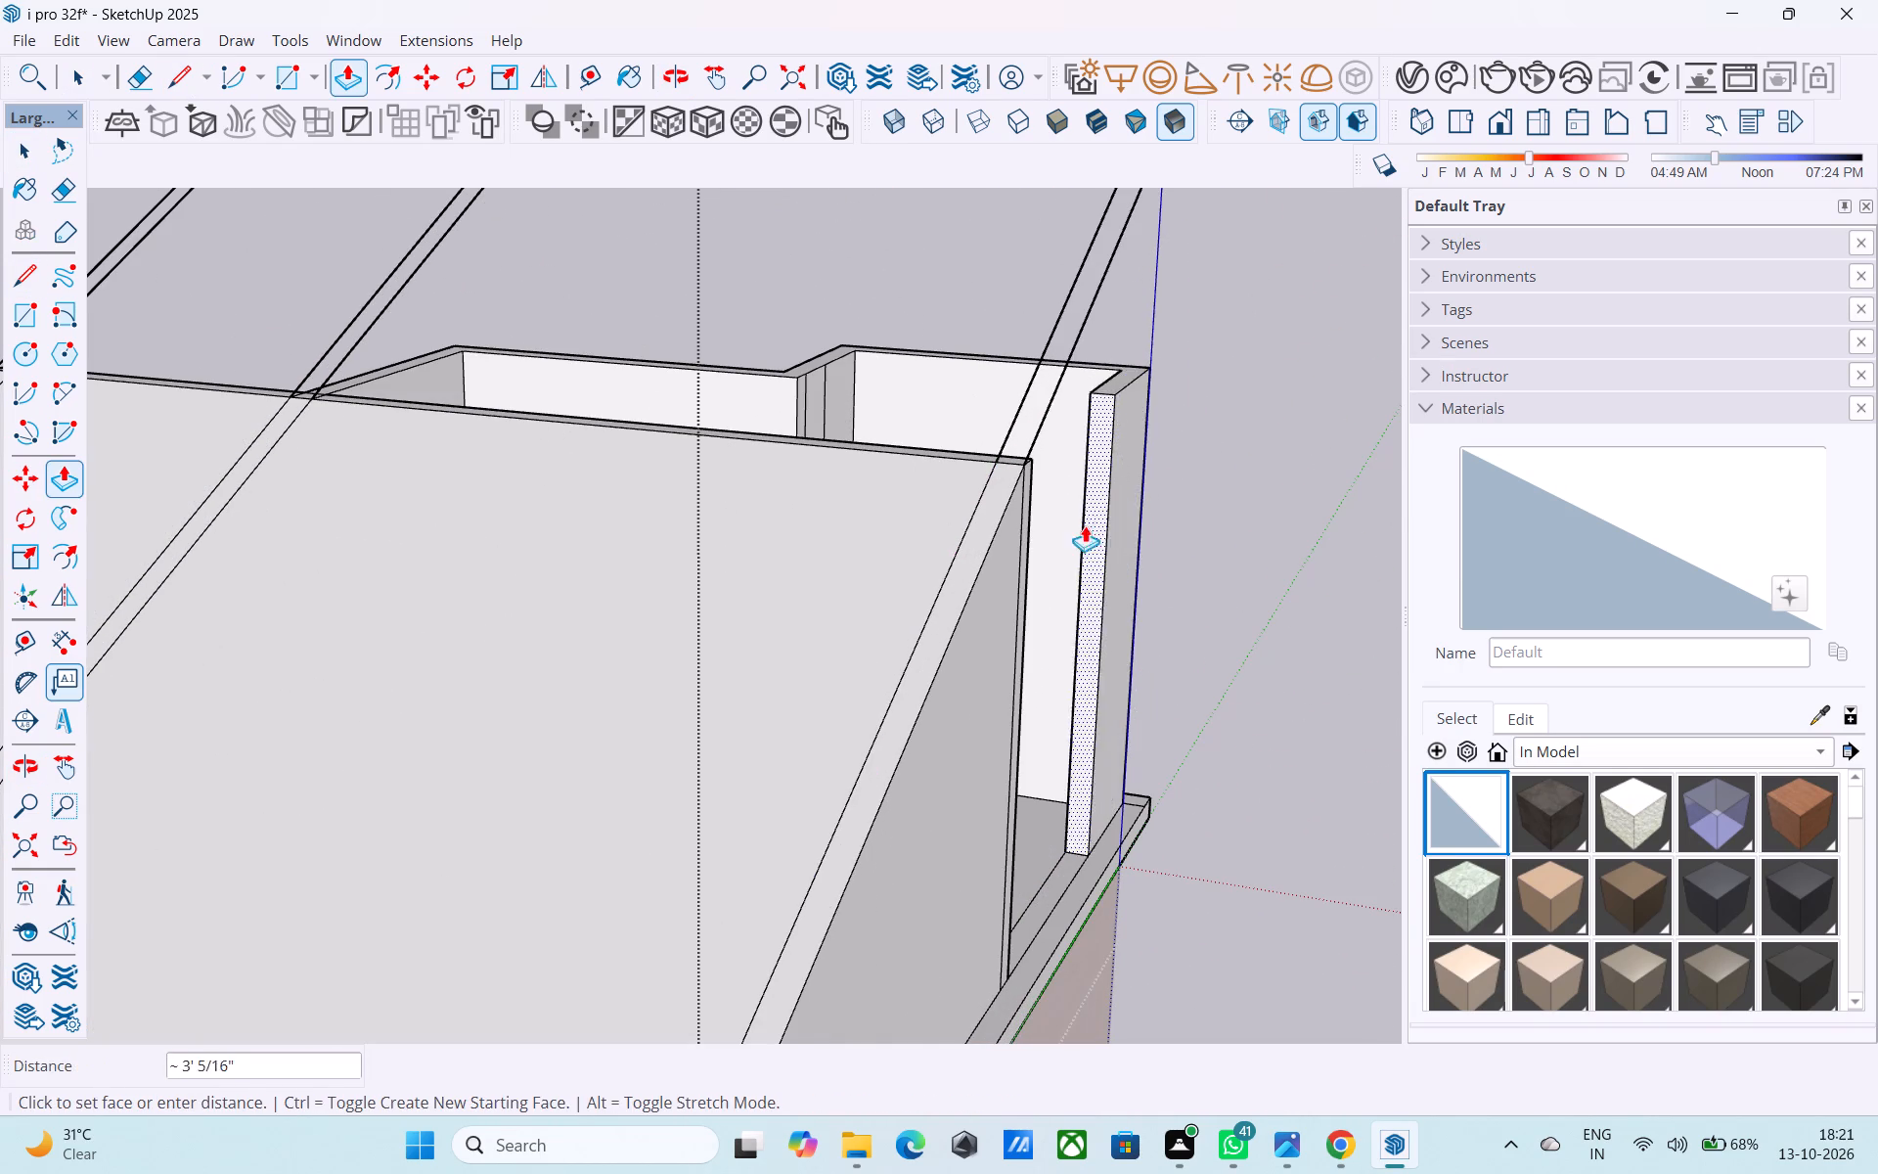
scroll(1085, 525, "down", 2)
middle_click_drag(1002, 552, 338, 596)
scroll(319, 595, "up", 3)
left_click(318, 595)
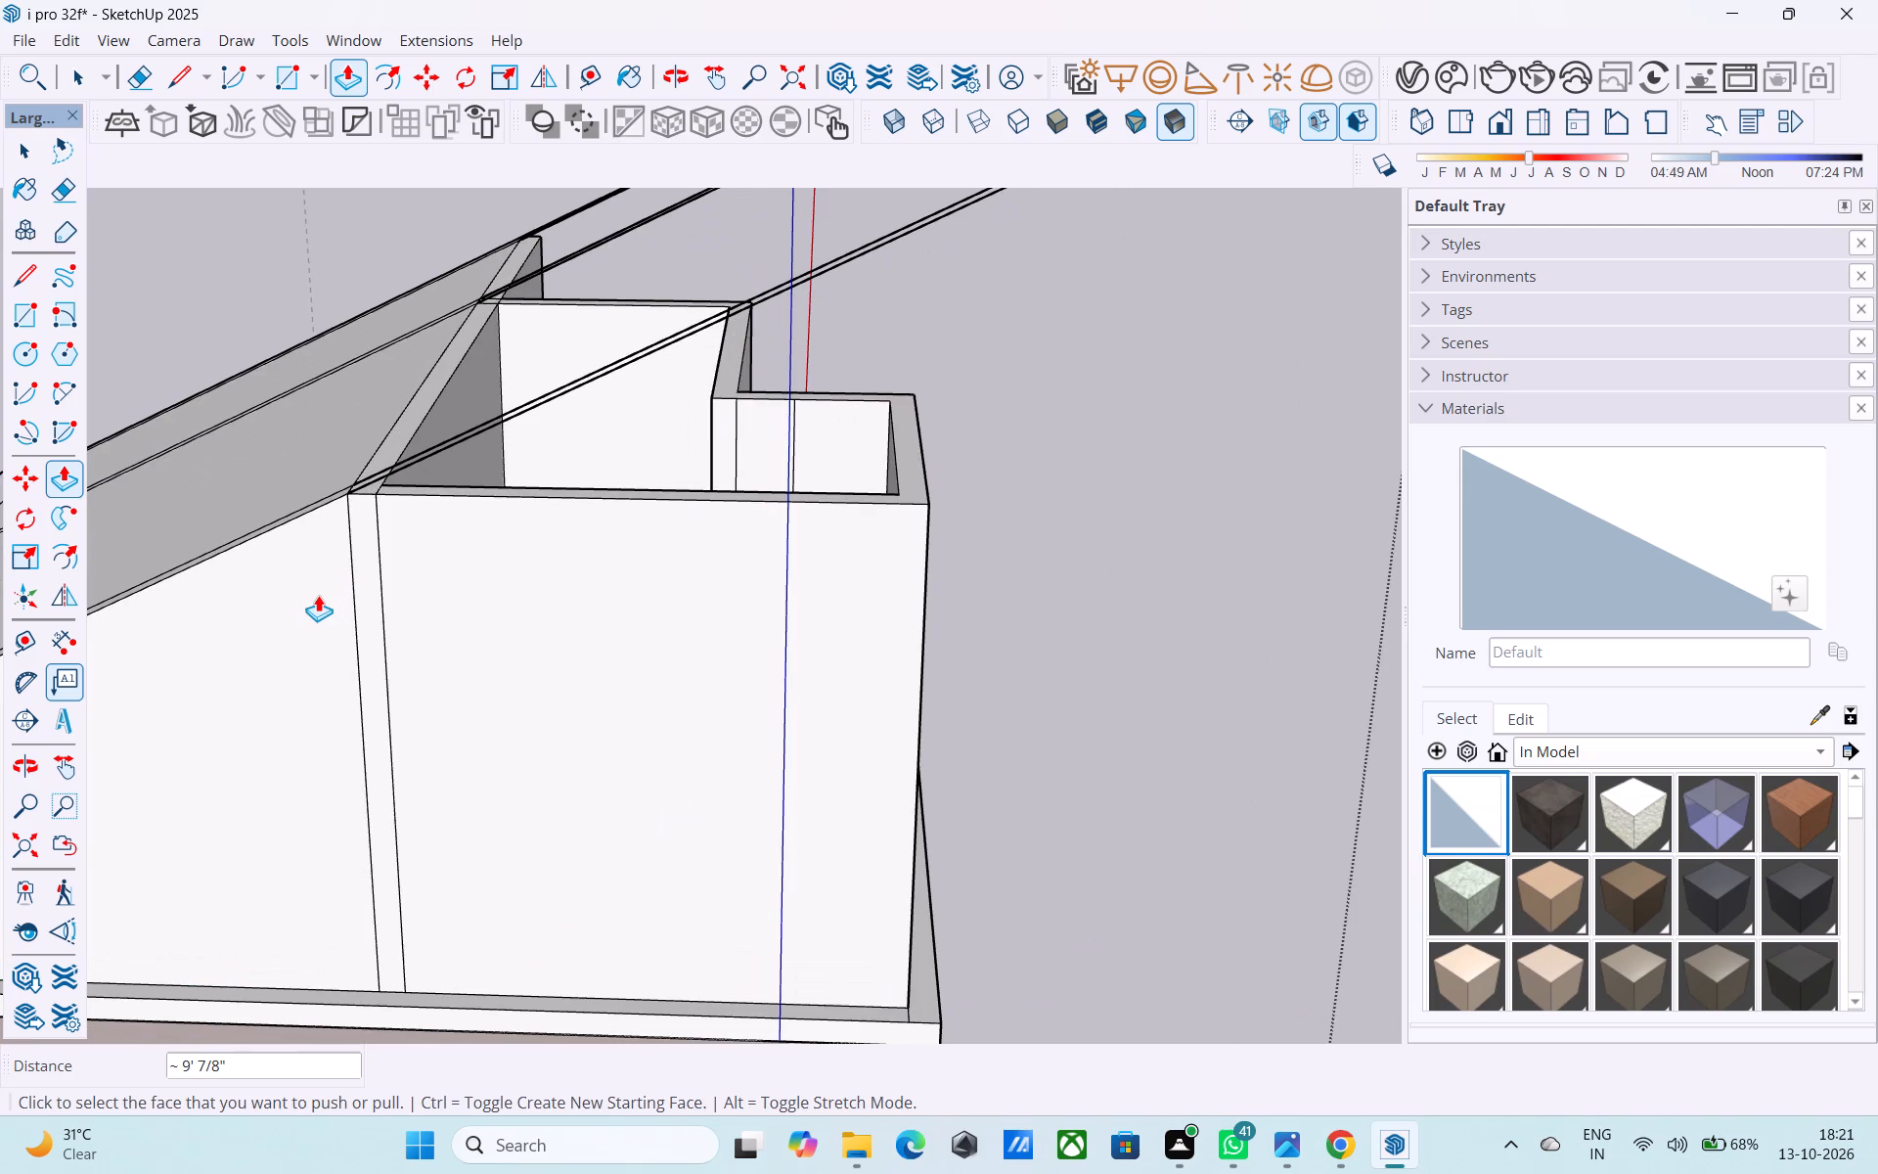
Erase the leftover vertical edge on the outer face of the stepped wall's recessed section.
scroll(540, 625, "down", 7)
middle_click_drag(513, 662, 1362, 655)
middle_click_drag(557, 693, 1127, 644)
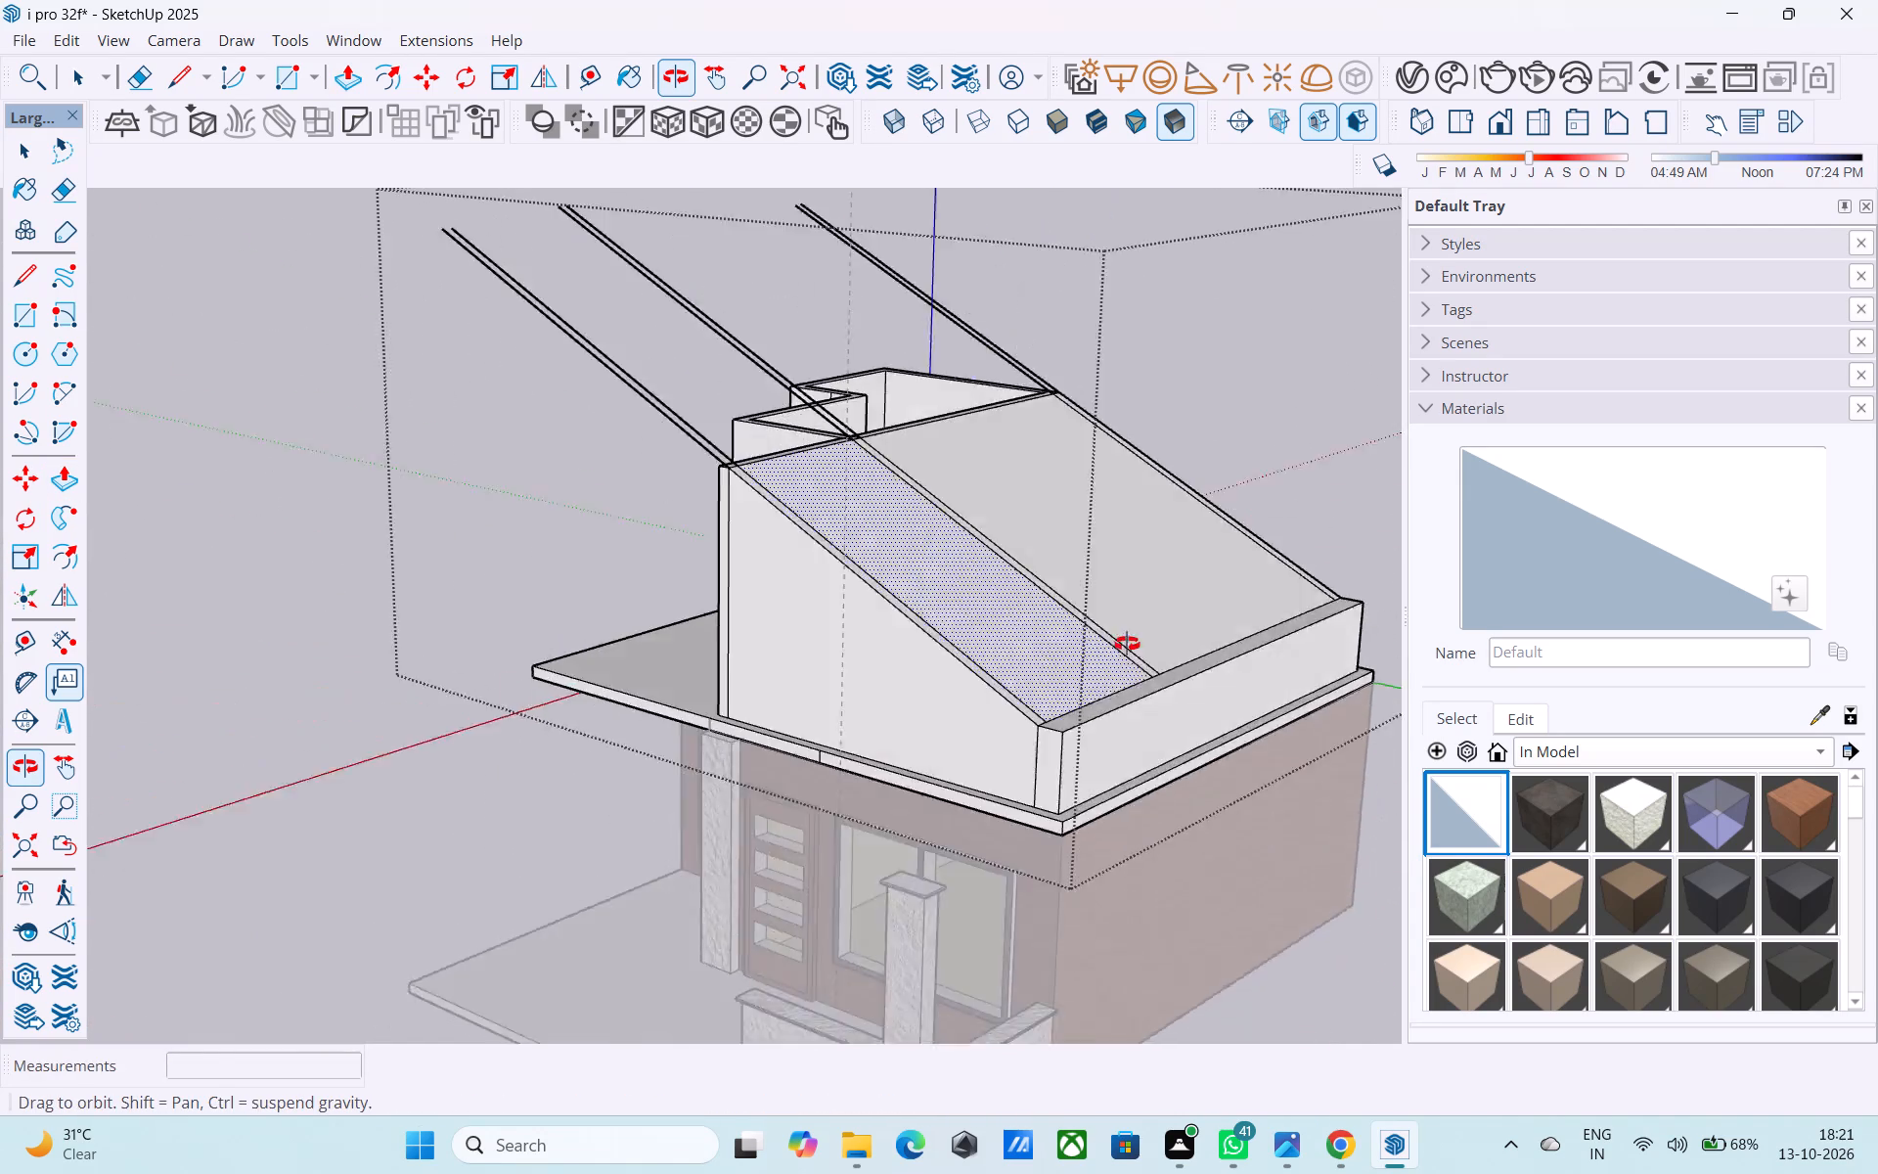
middle_click_drag(1127, 644, 1428, 572)
middle_click_drag(1010, 663, 1080, 735)
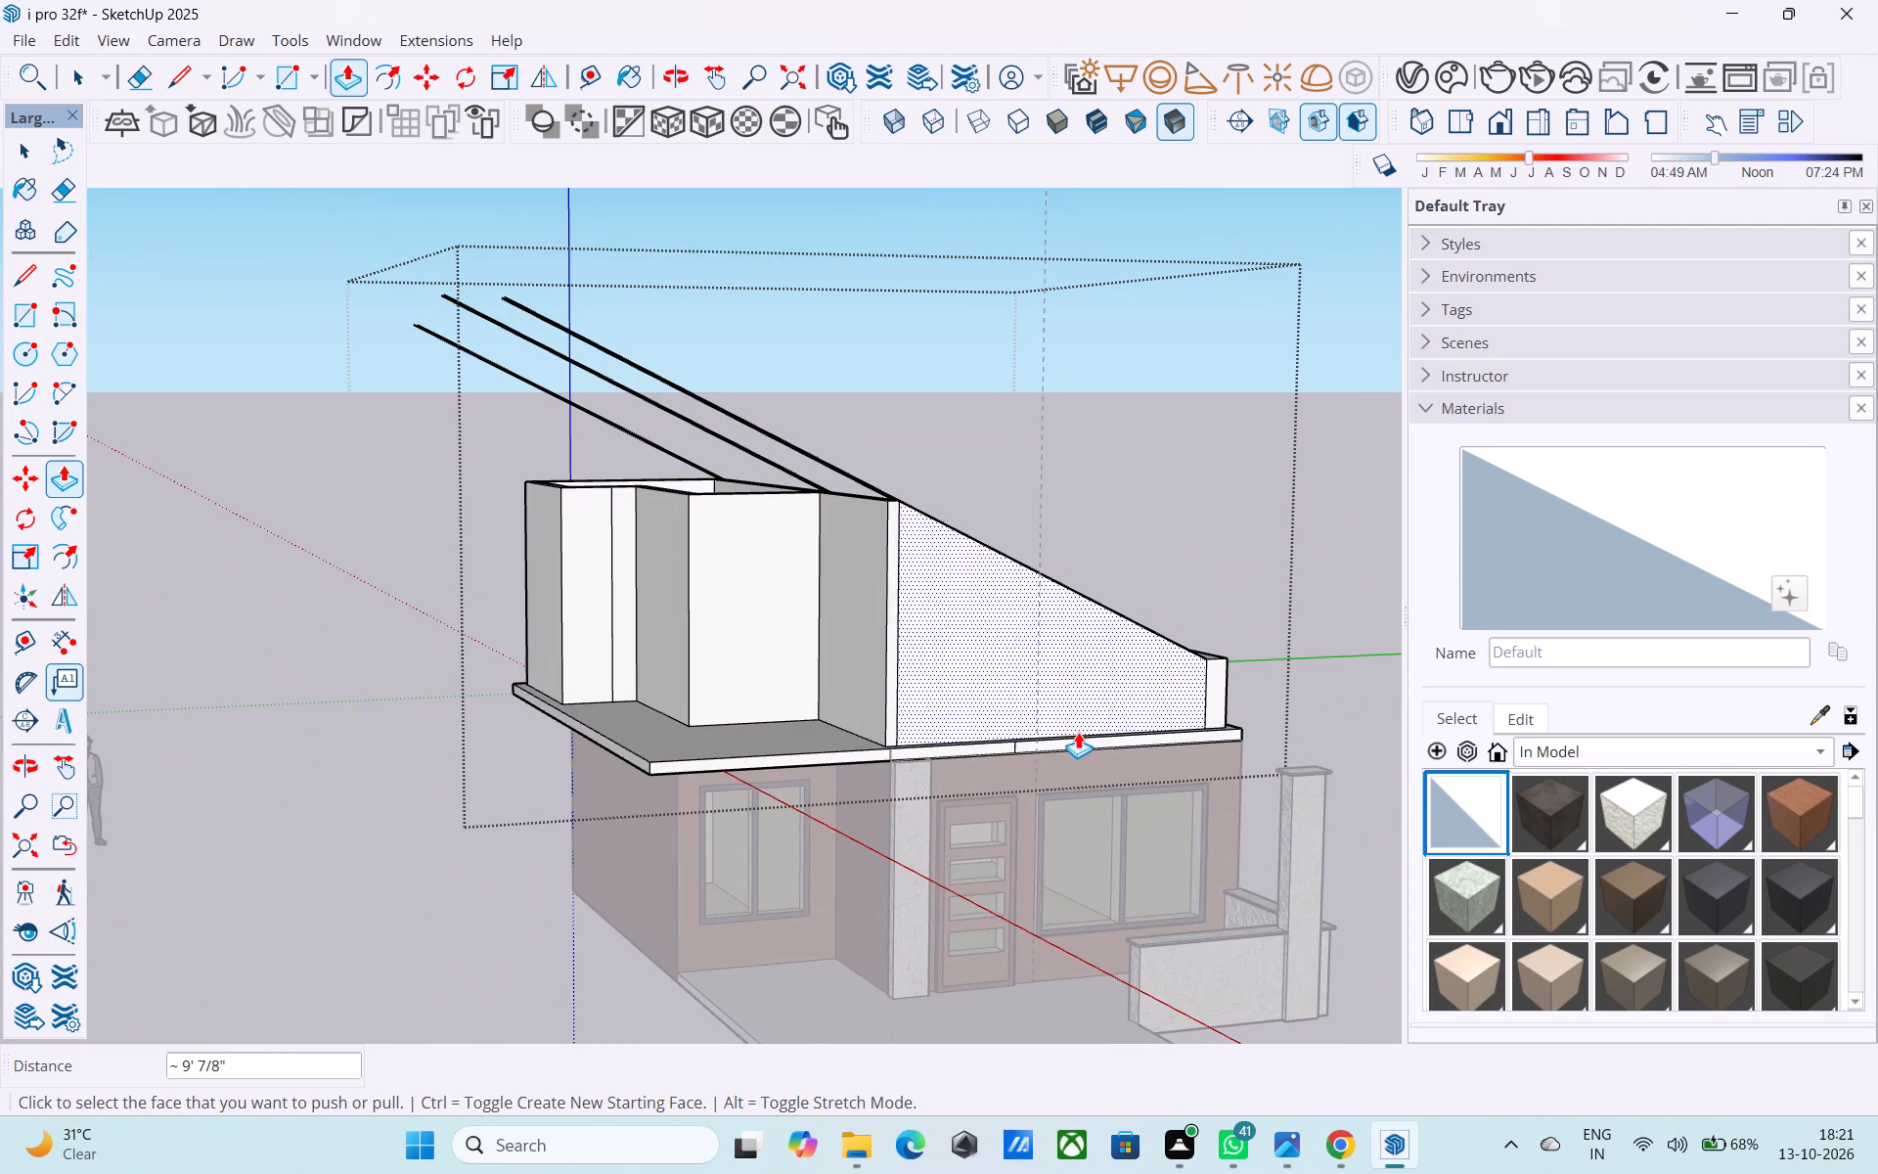
middle_click_drag(995, 731, 946, 742)
scroll(906, 749, "up", 4)
key("e")
scroll(664, 630, "up", 3)
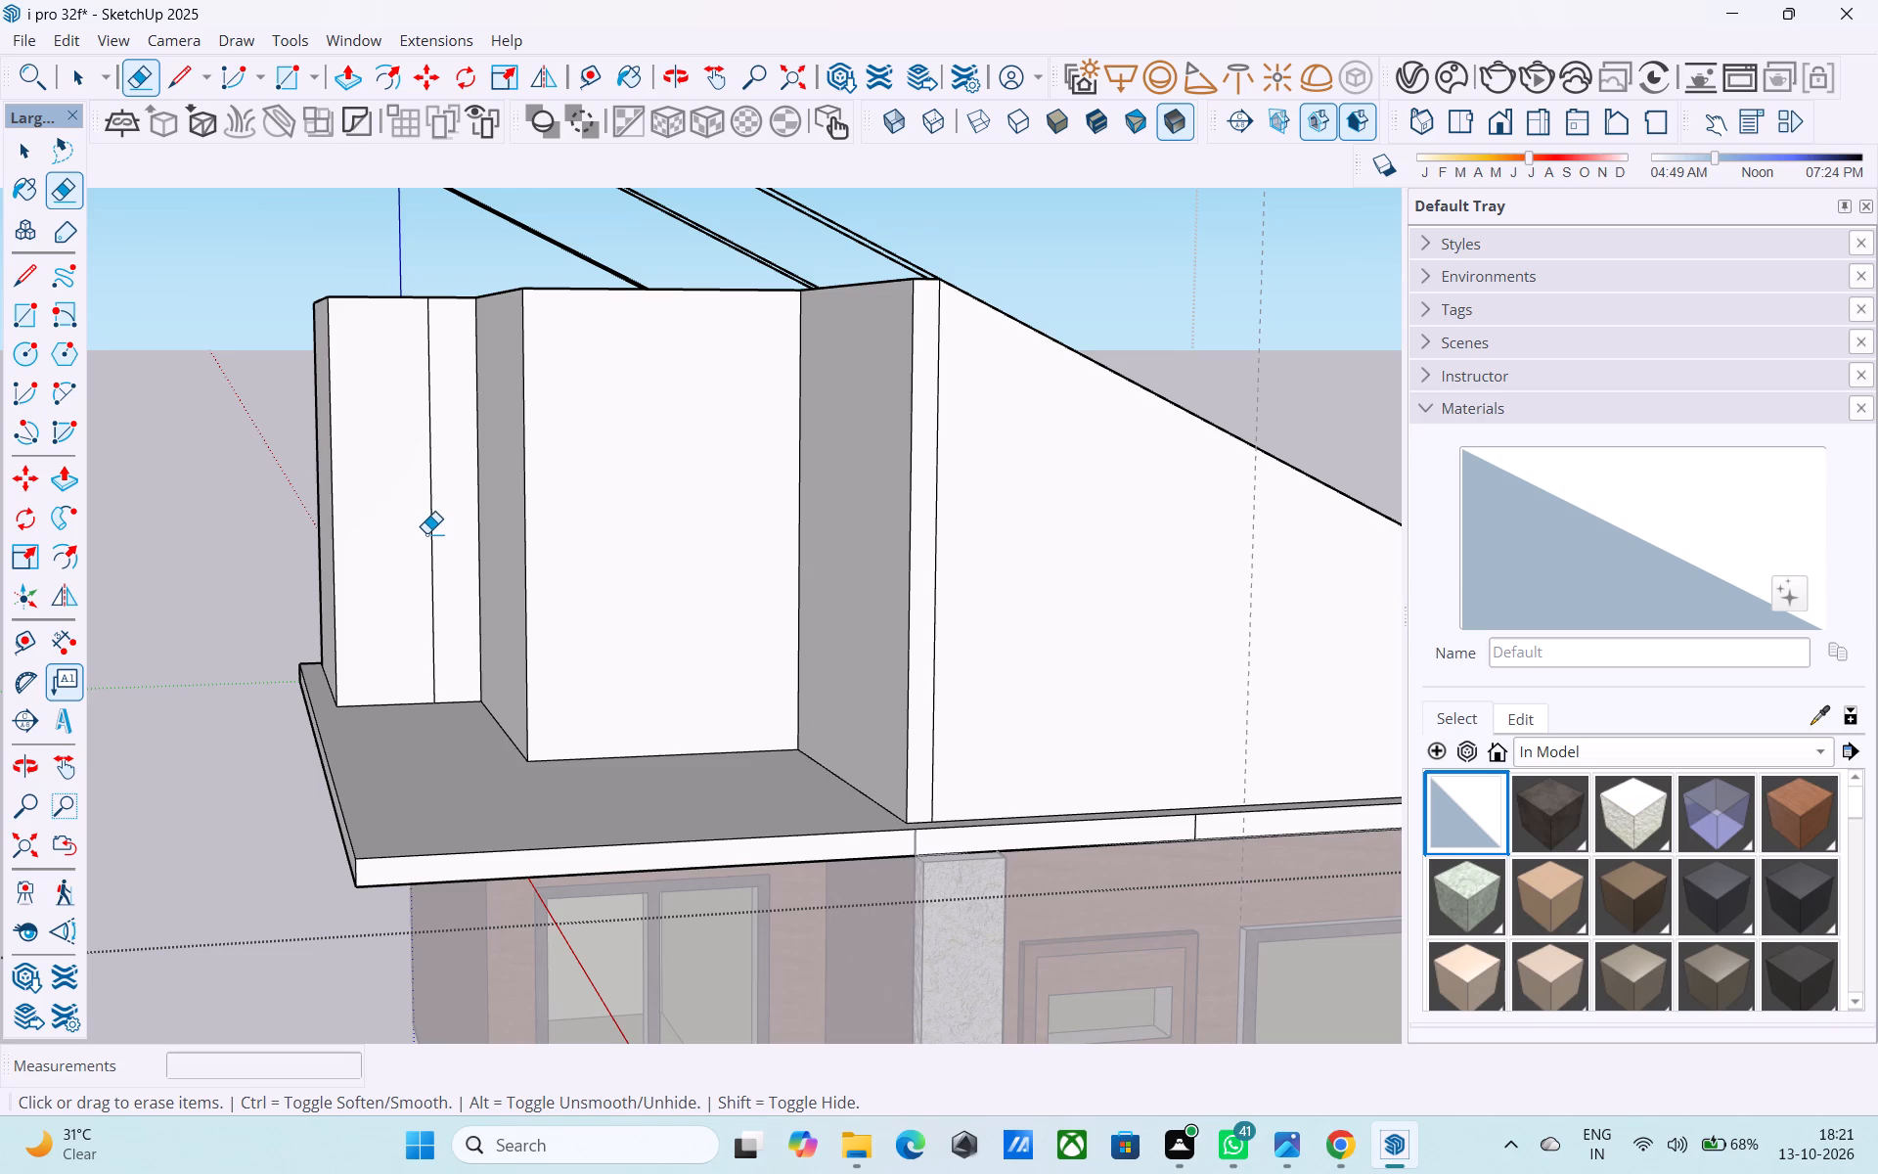
left_click(425, 533)
left_click(431, 532)
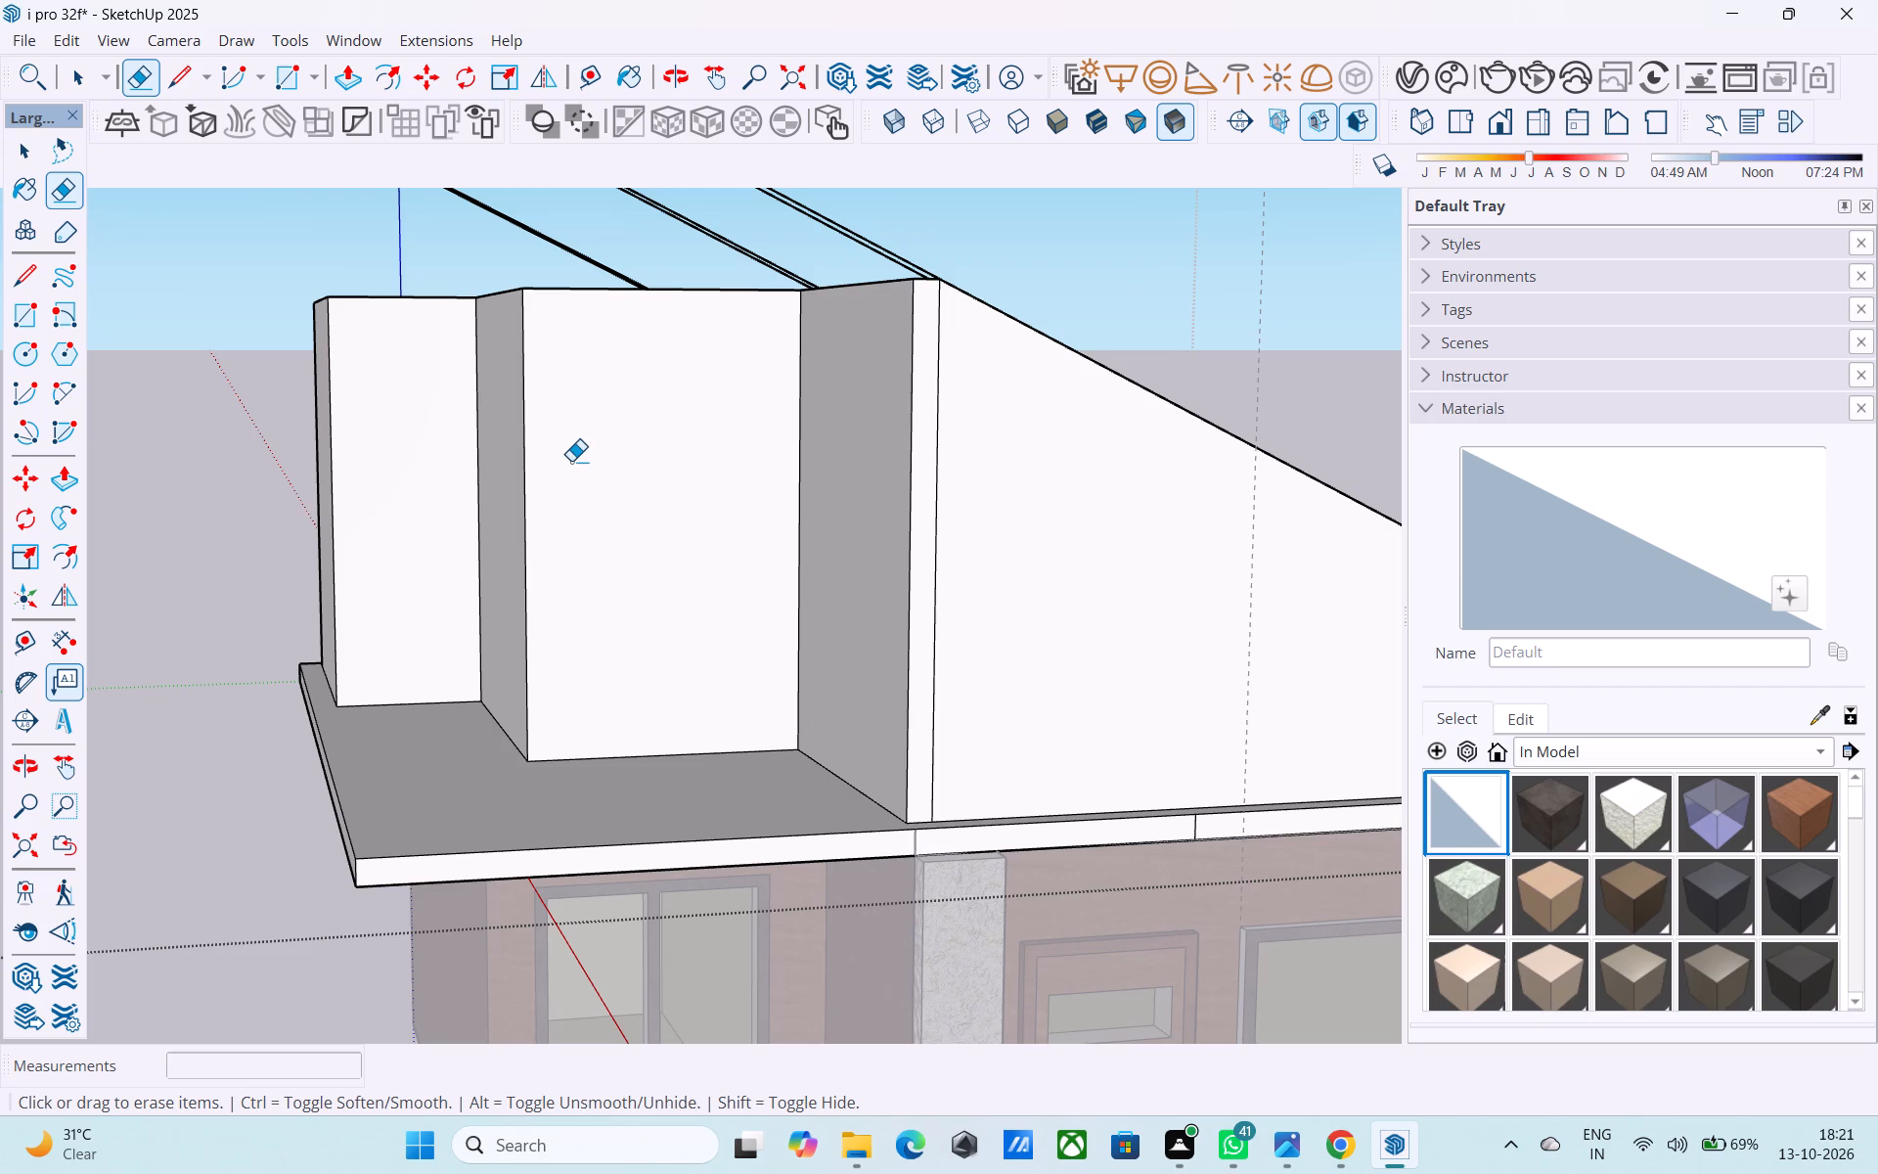
key("space")
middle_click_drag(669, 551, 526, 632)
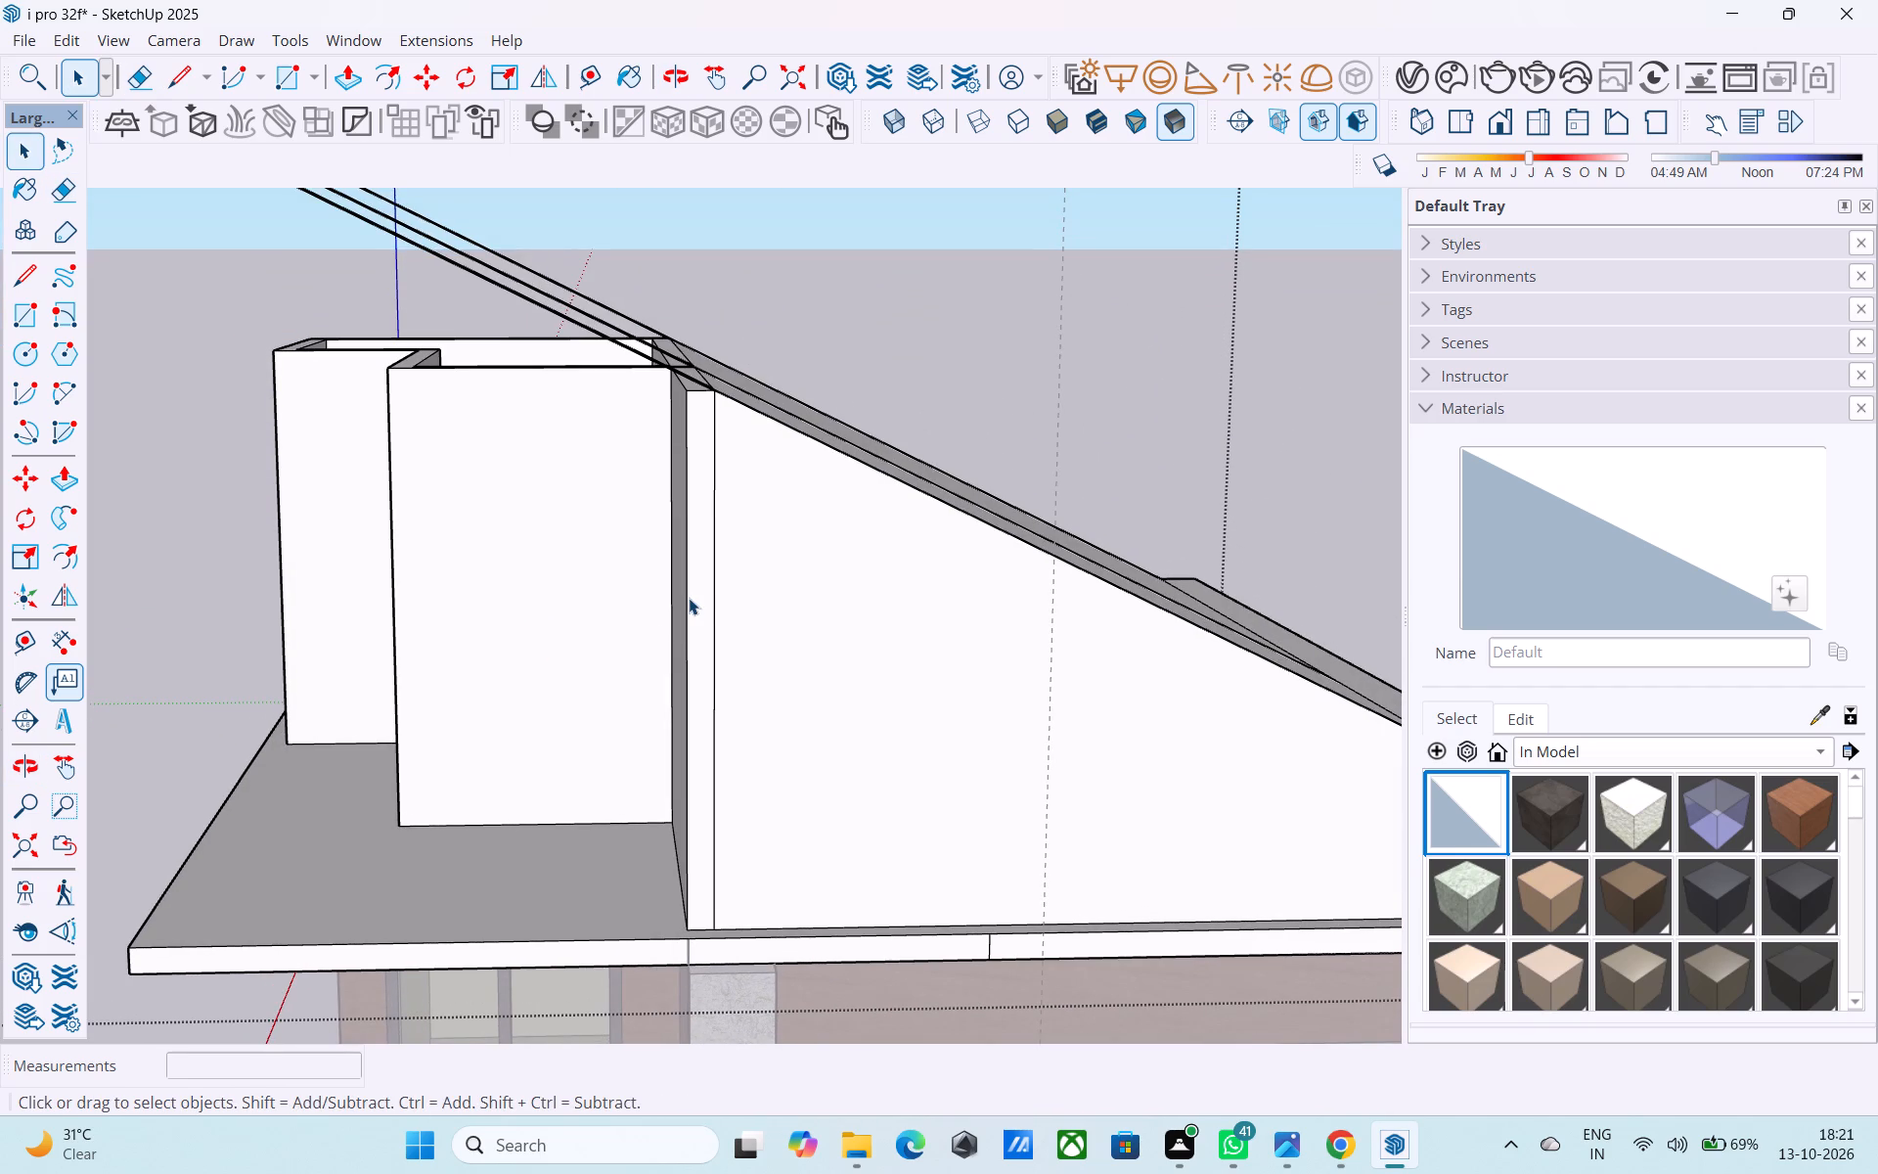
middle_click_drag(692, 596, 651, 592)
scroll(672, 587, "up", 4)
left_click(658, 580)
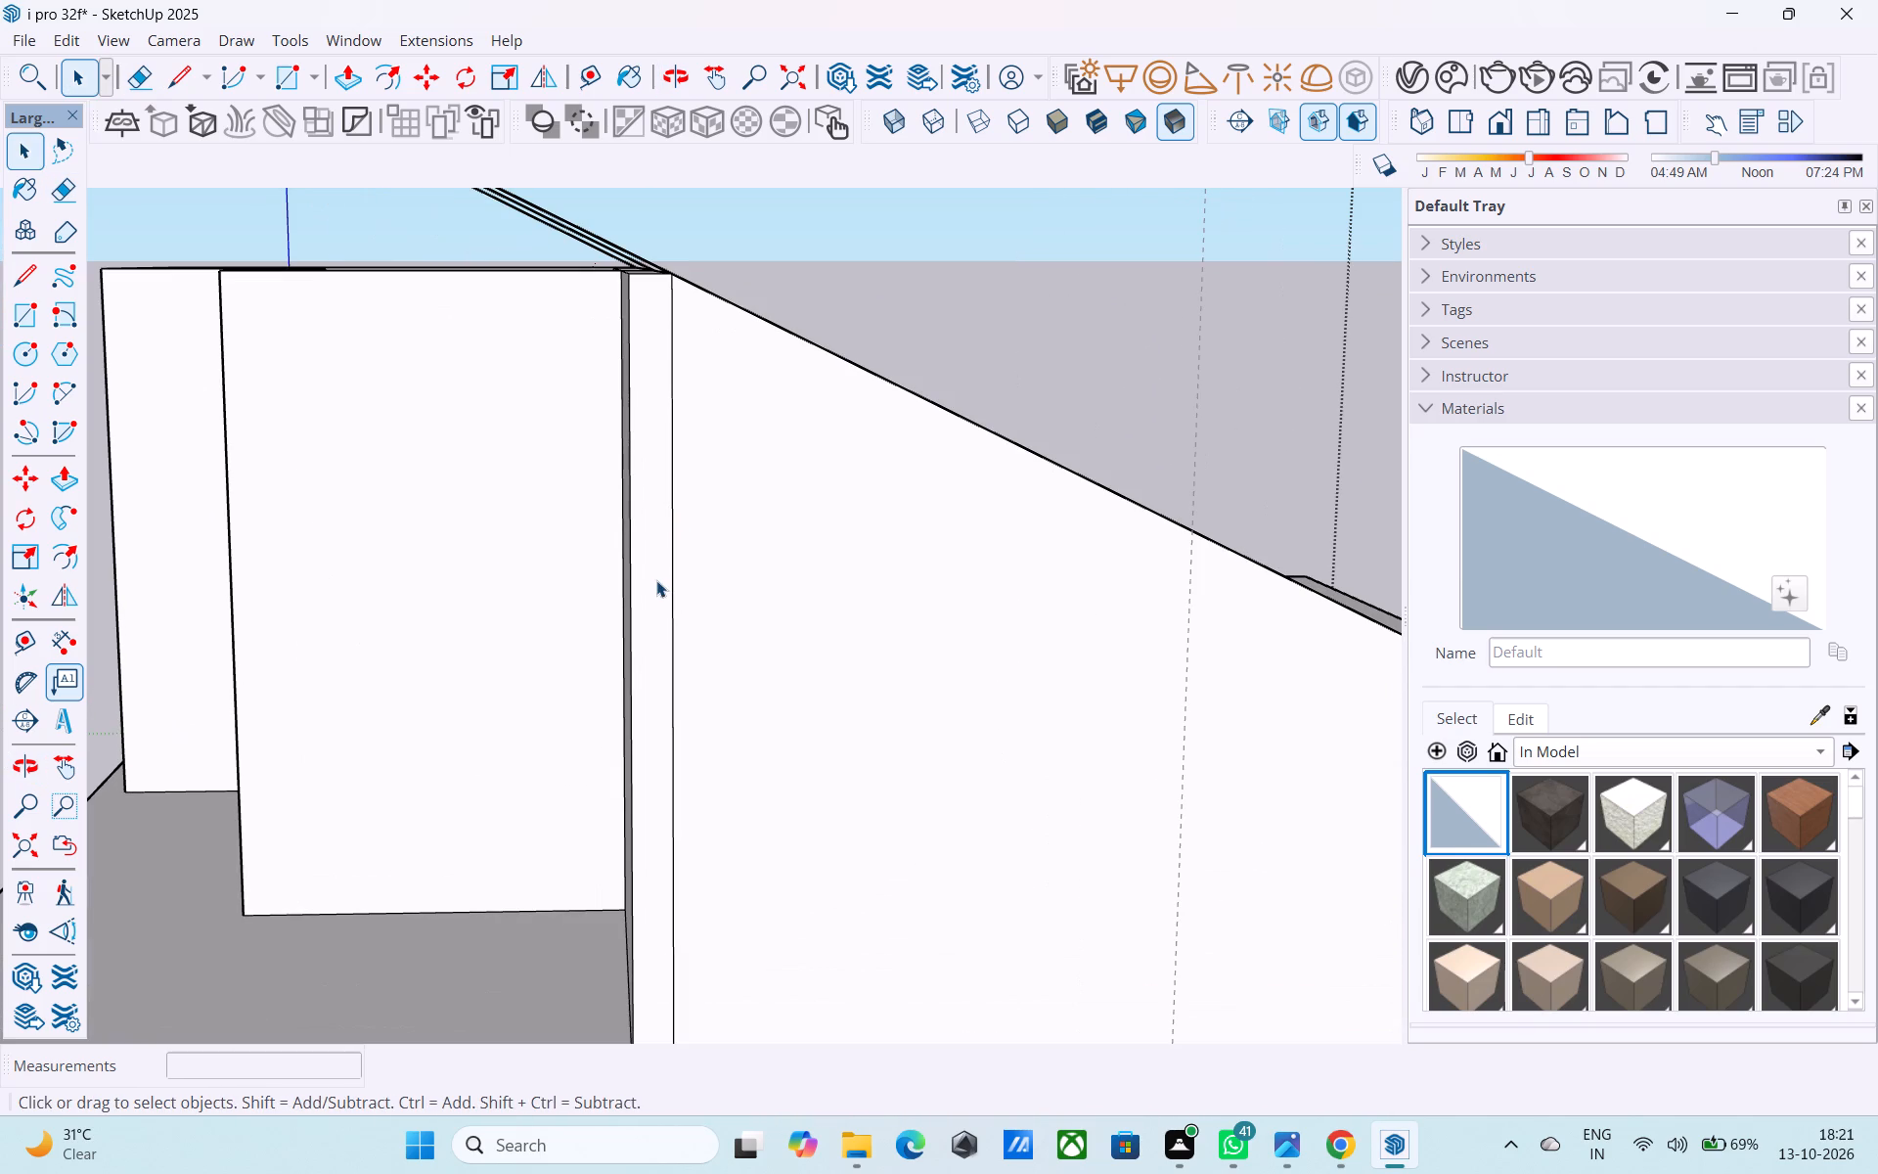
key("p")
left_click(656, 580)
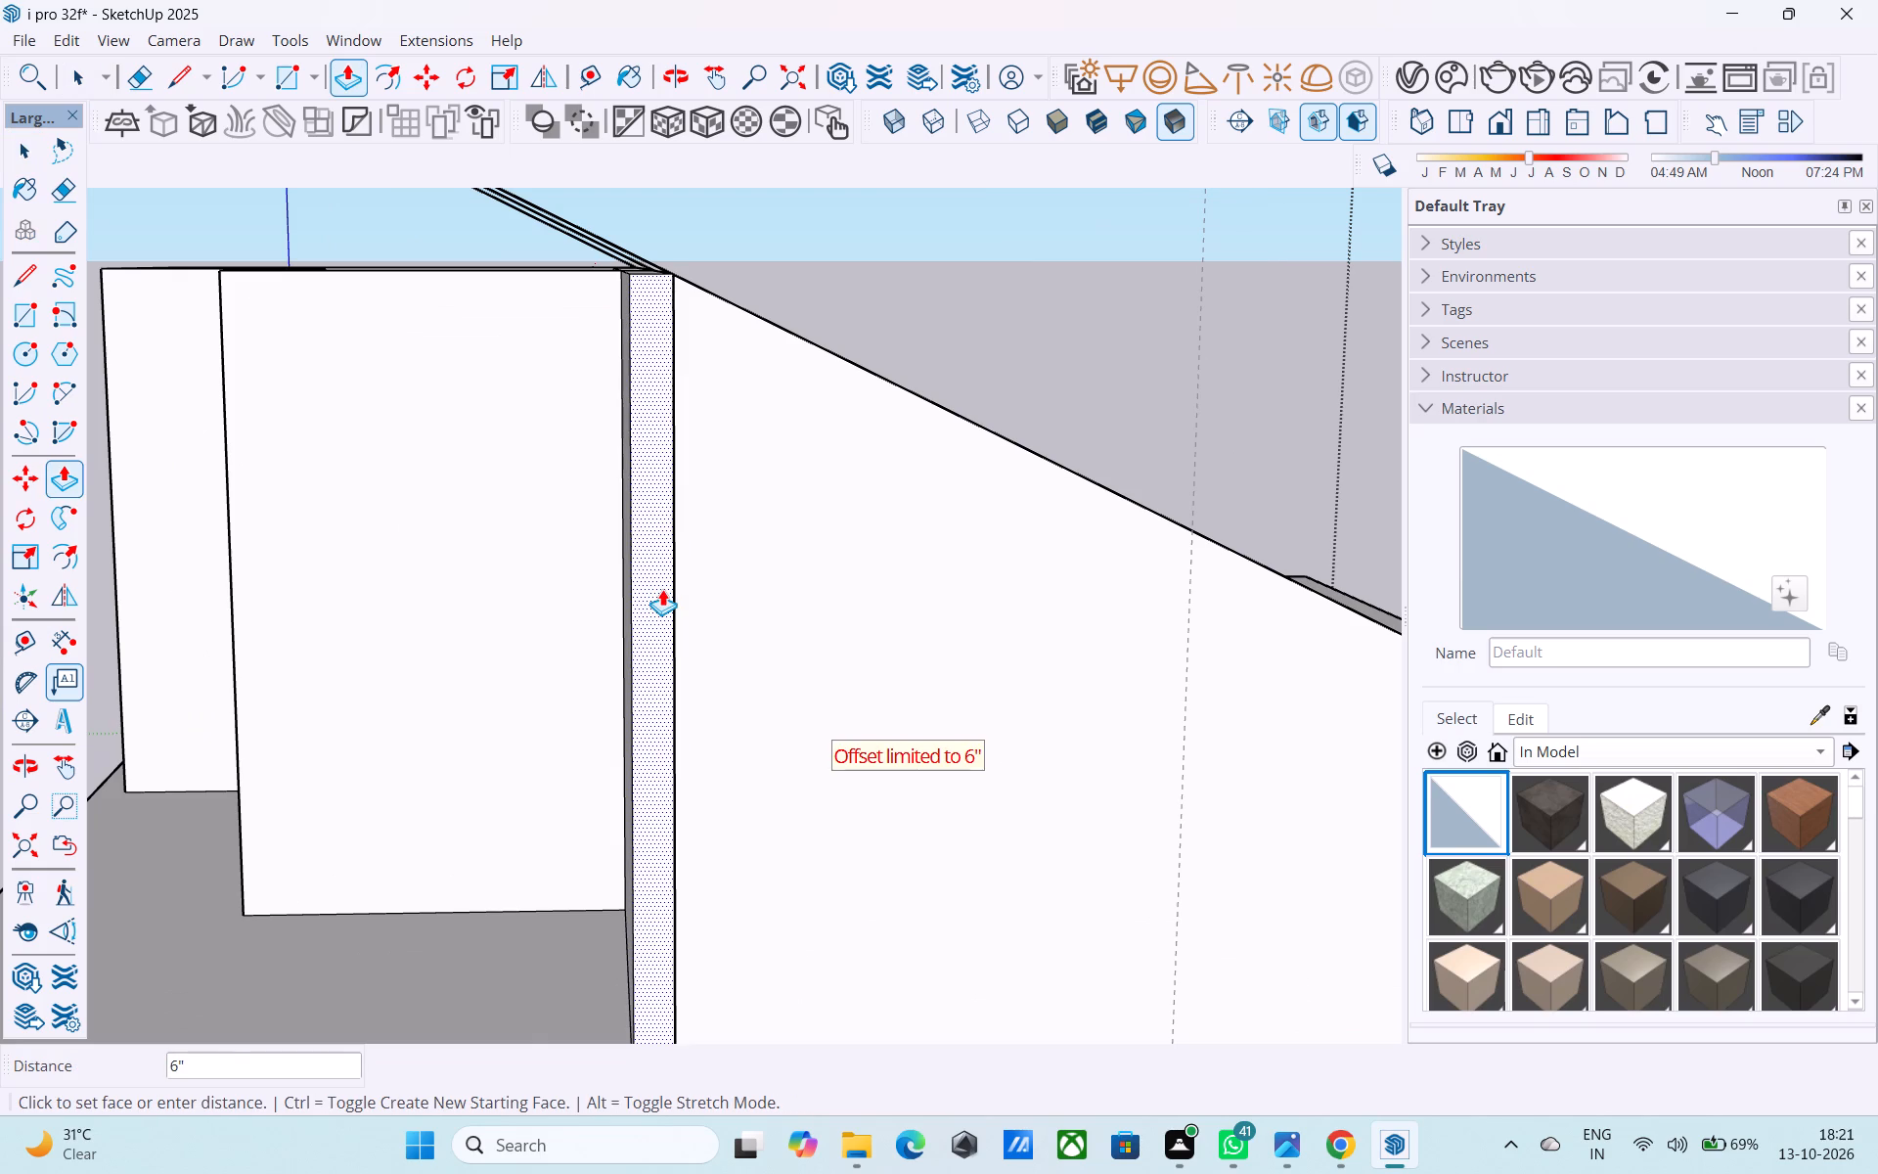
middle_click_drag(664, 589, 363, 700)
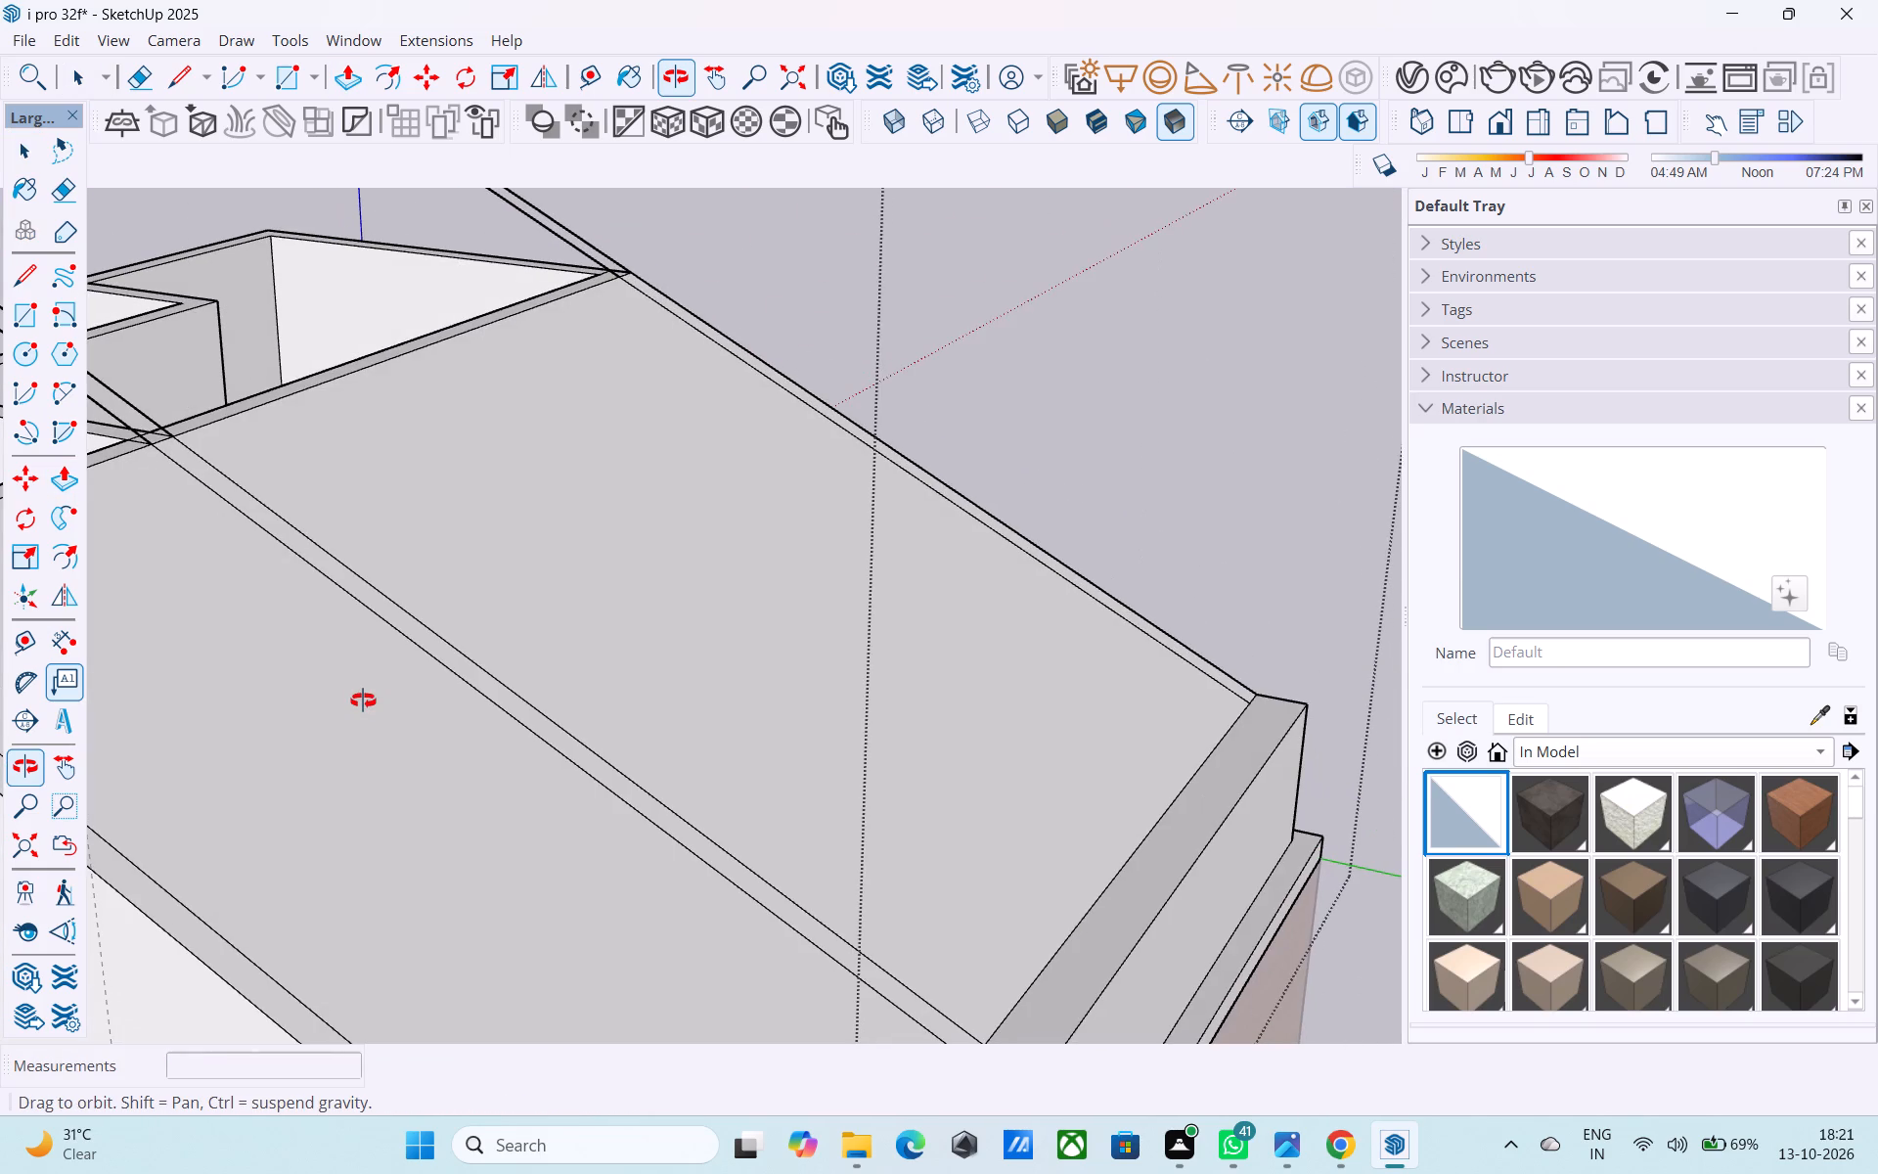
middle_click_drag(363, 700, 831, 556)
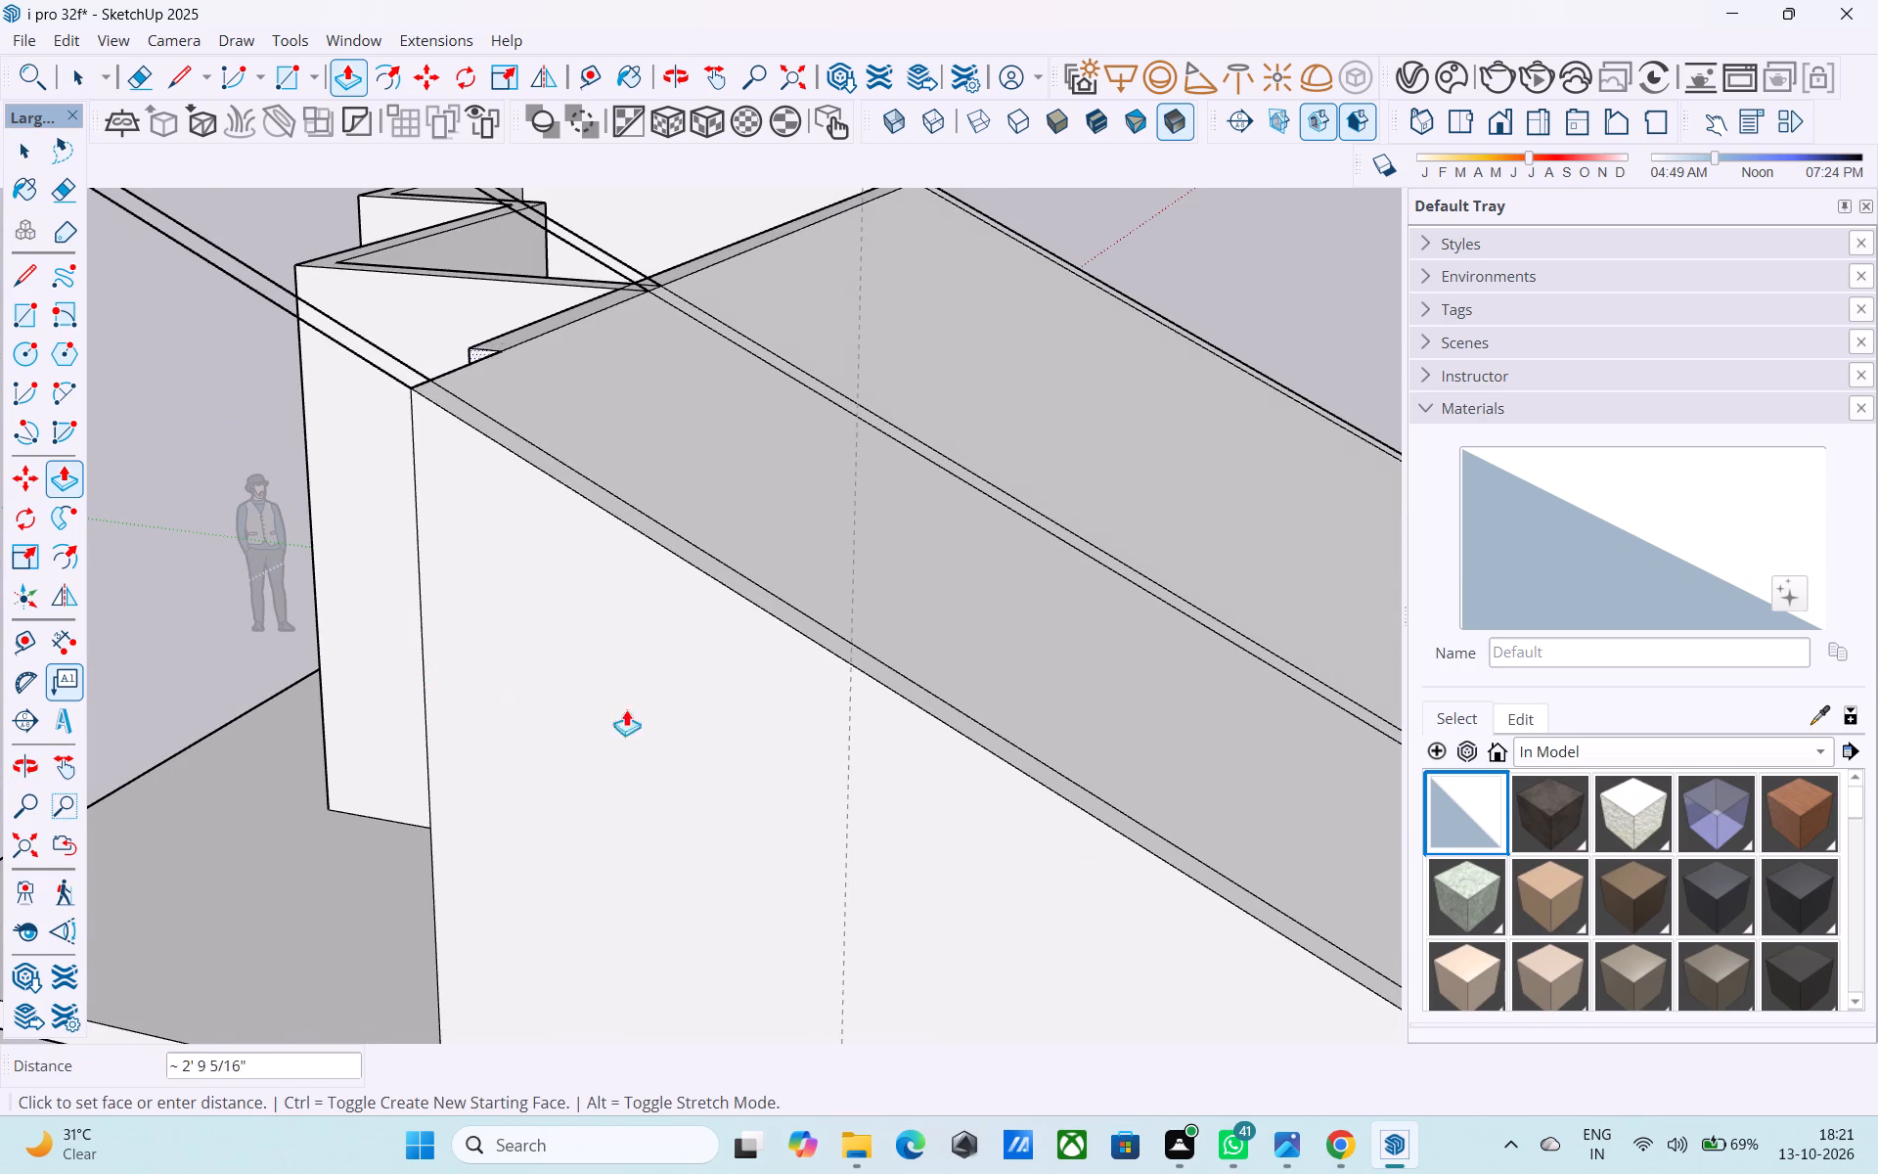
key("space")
Push/Pull the tall wall's narrow end face outward 3" beyond the sloped end wall.
left_click(400, 637)
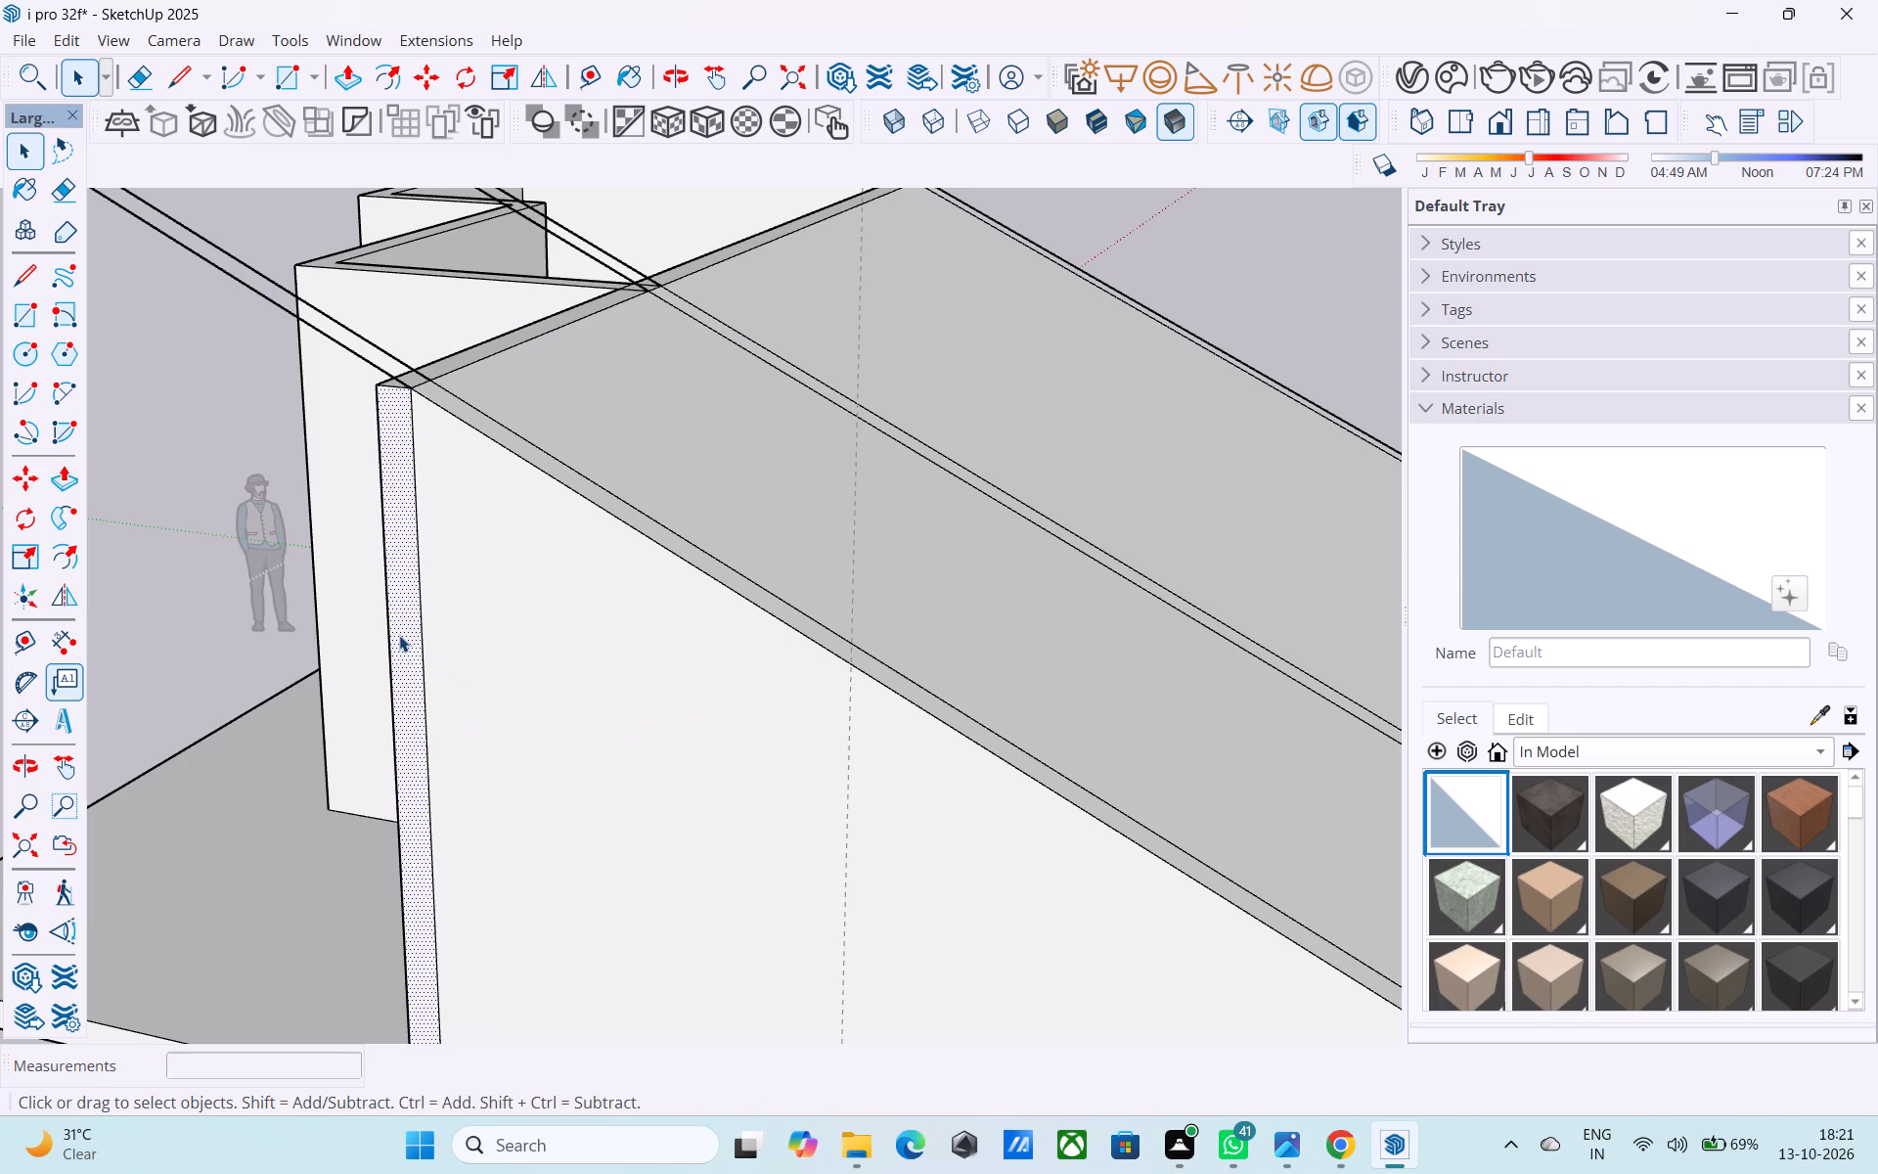
key("p")
left_click(399, 635)
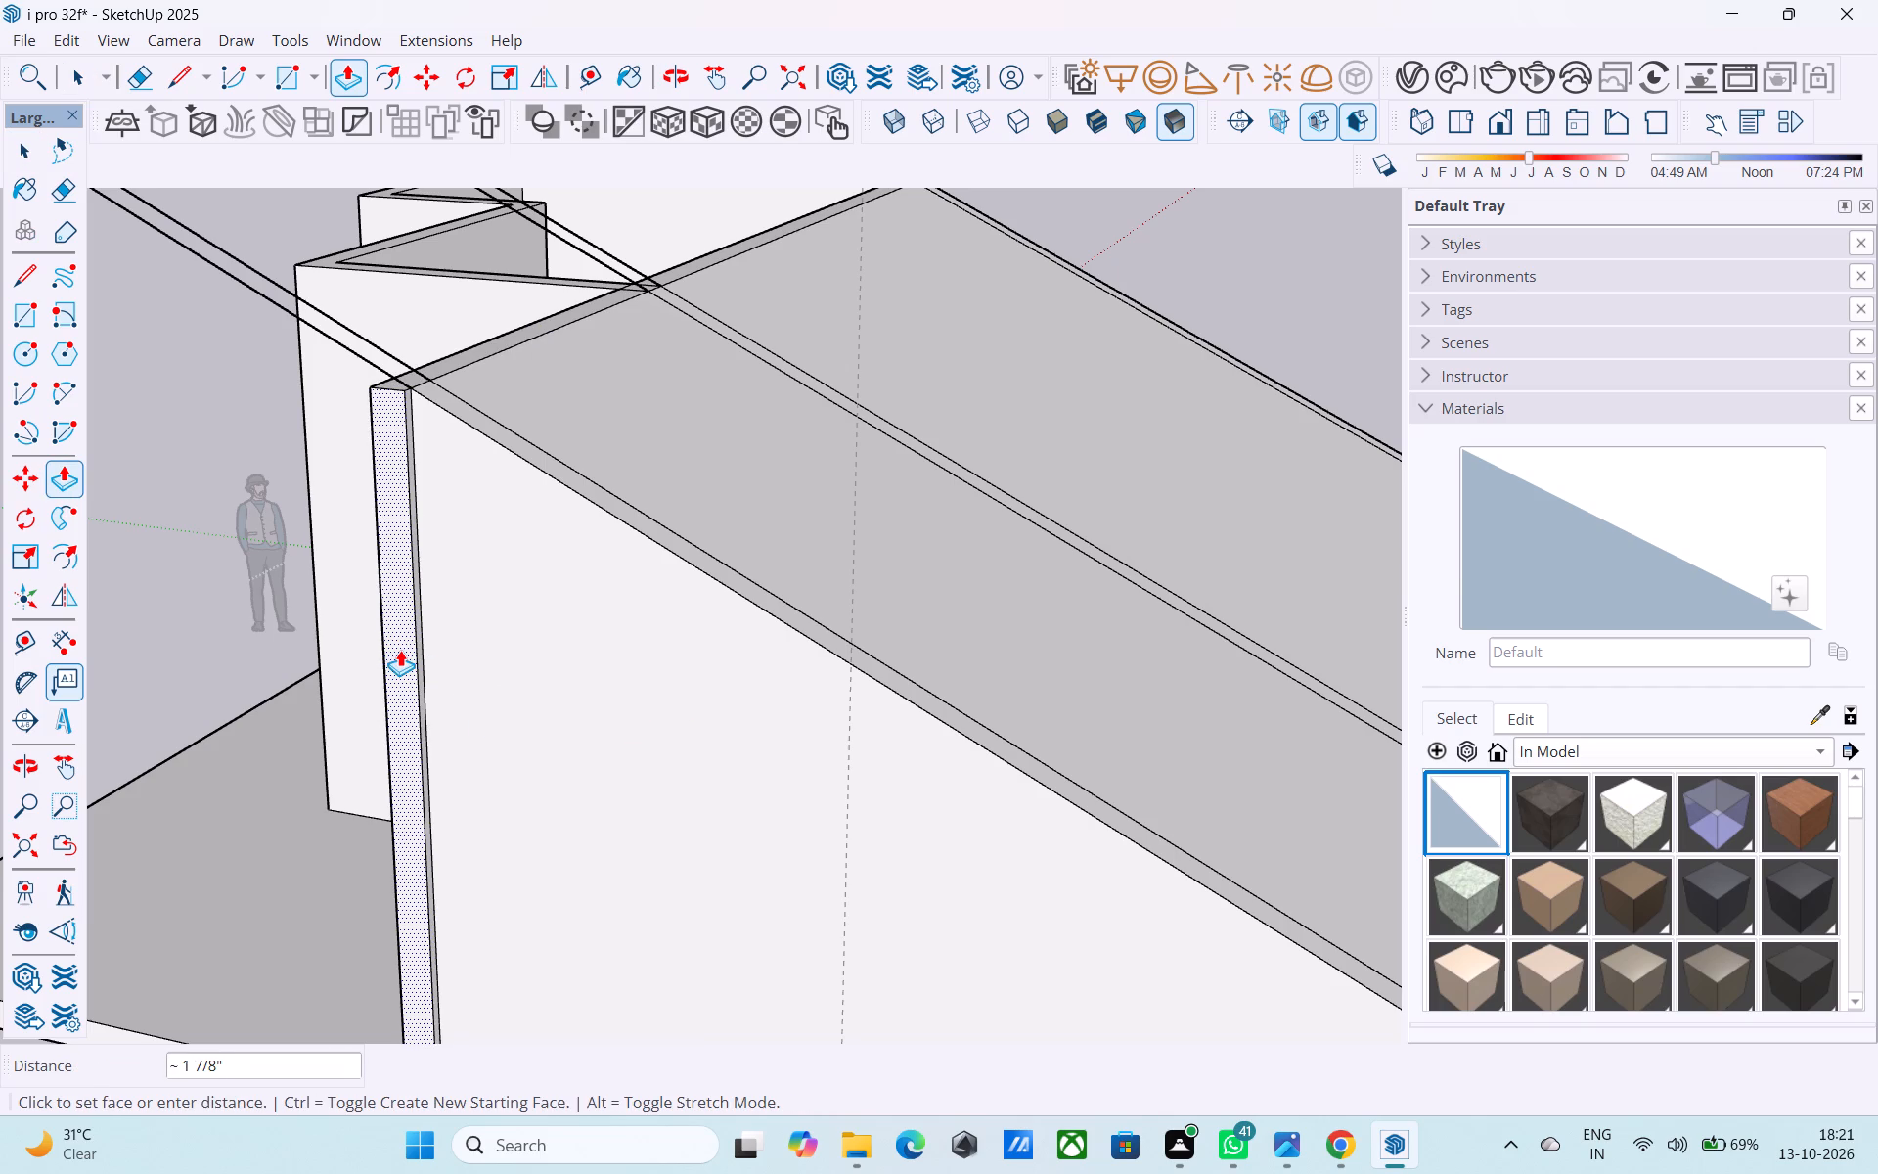
type("3\"")
key("Return")
key("space")
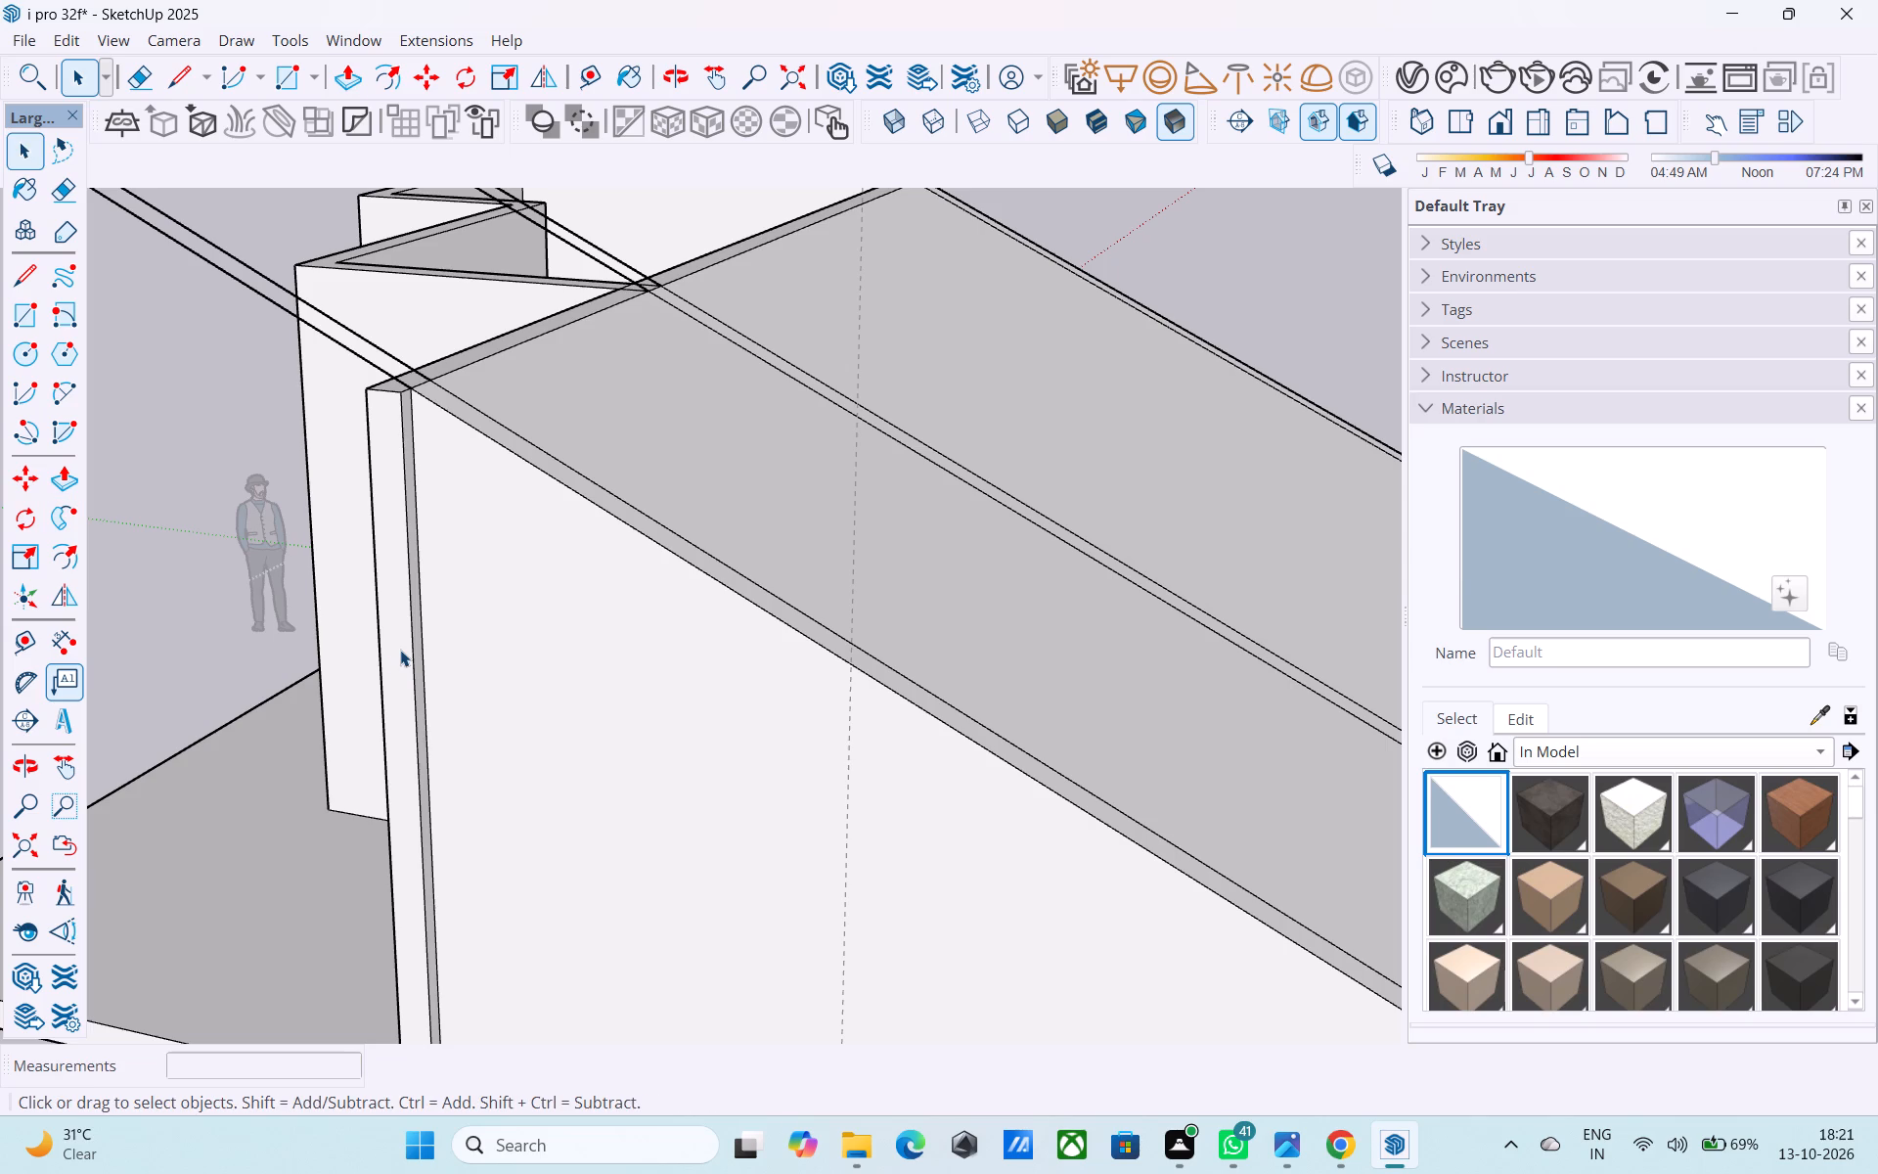
Copy the vertical corner edge of the tall wall's projecting end 3" inward along the wall face on the stepped-wall side.
middle_click_drag(431, 665, 979, 834)
scroll(929, 801, "down", 3)
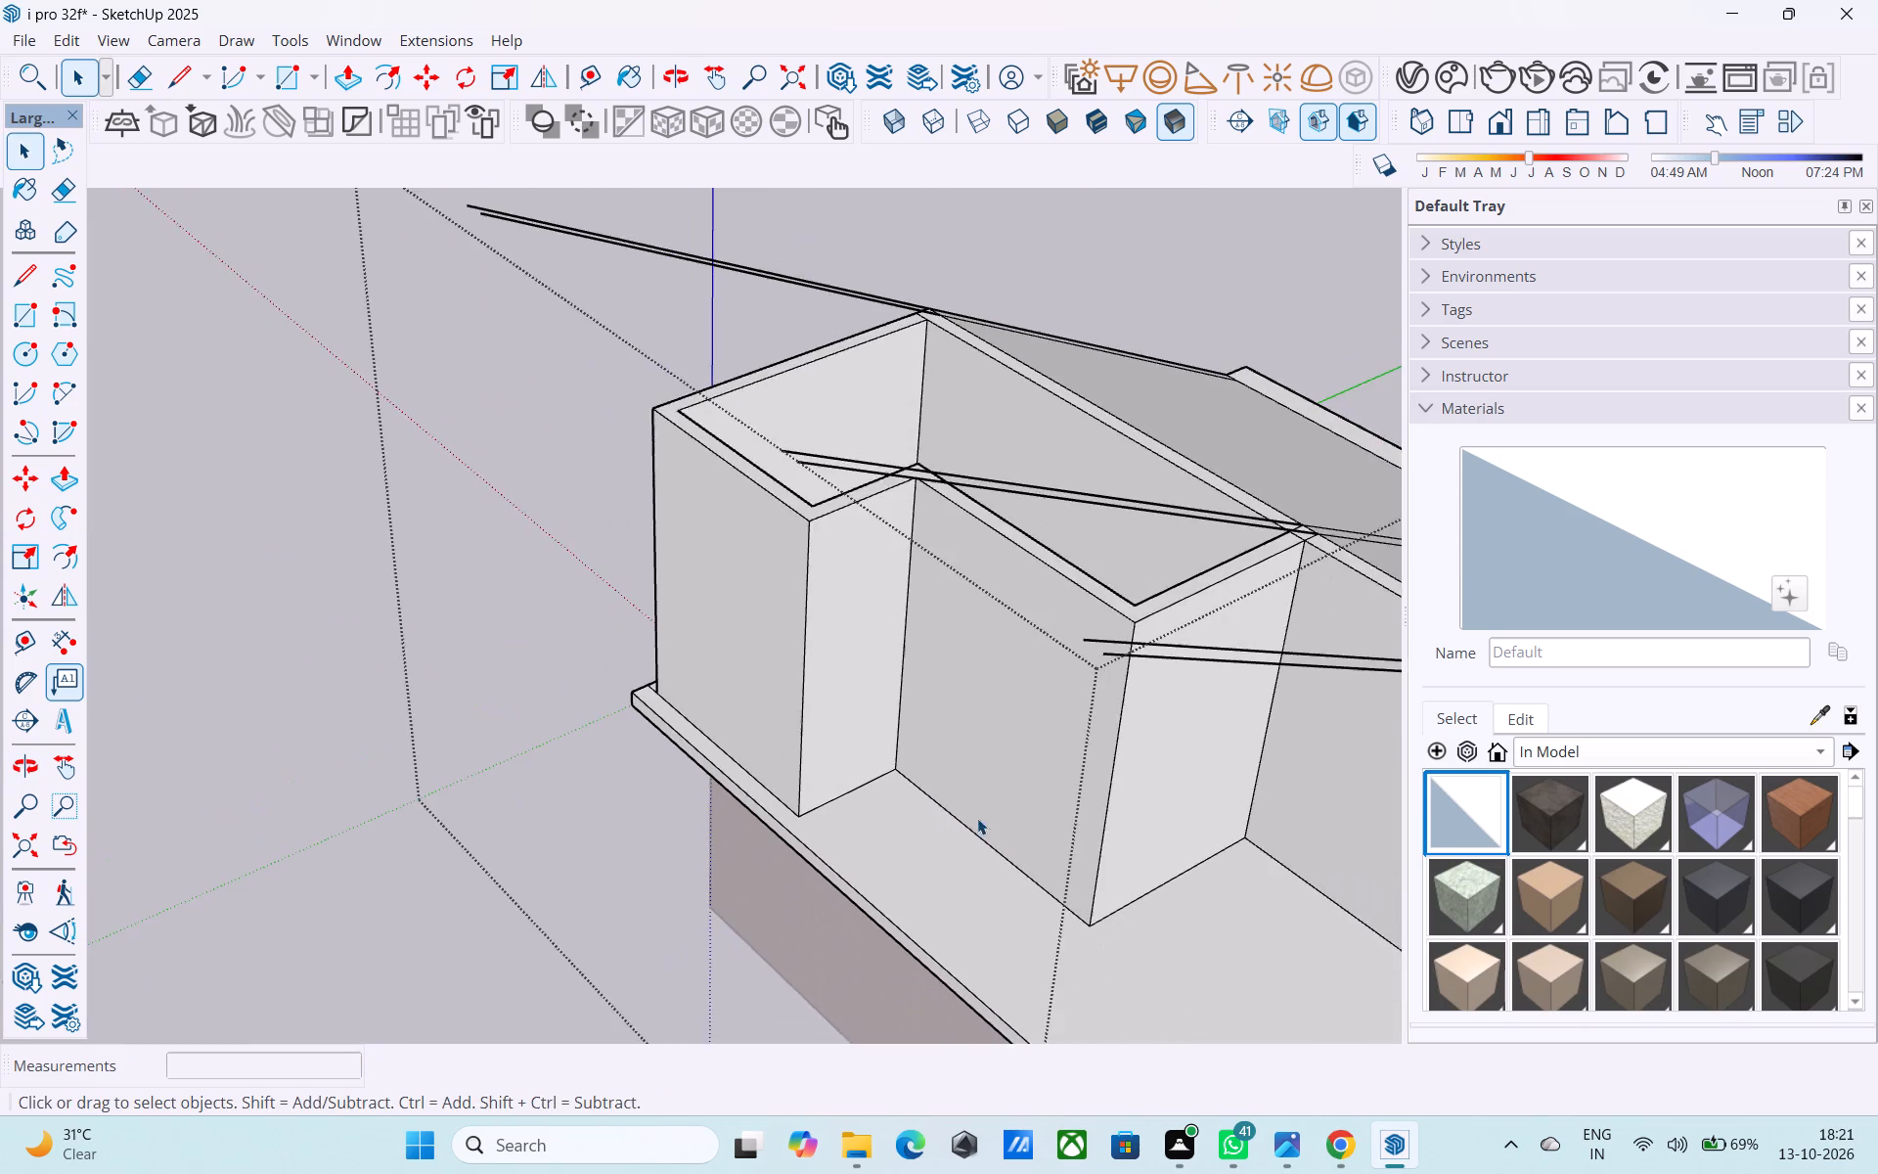
middle_click_drag(1002, 820, 434, 725, "shift")
middle_click_drag(973, 880, 1000, 750, "shift")
scroll(1006, 619, "up", 2)
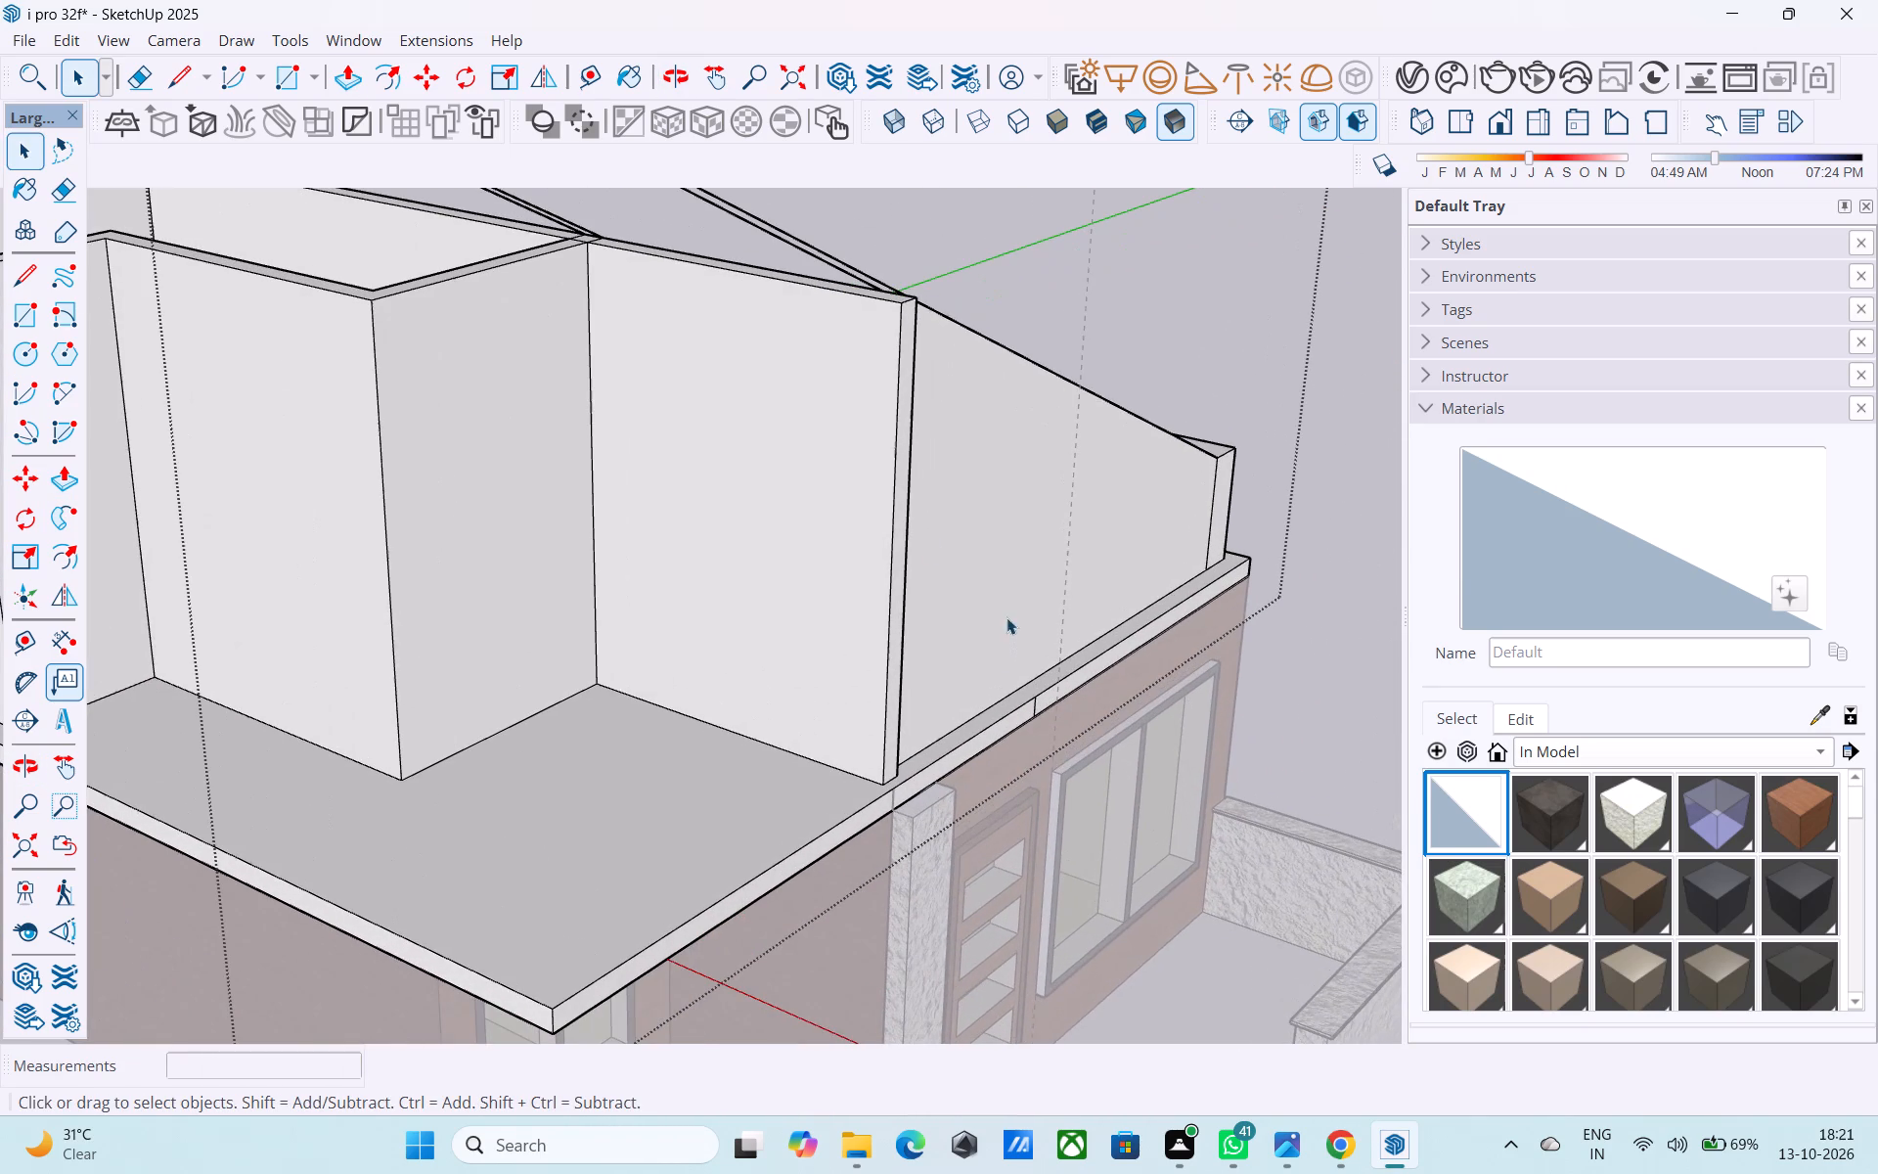
left_click(890, 449)
left_click(895, 453)
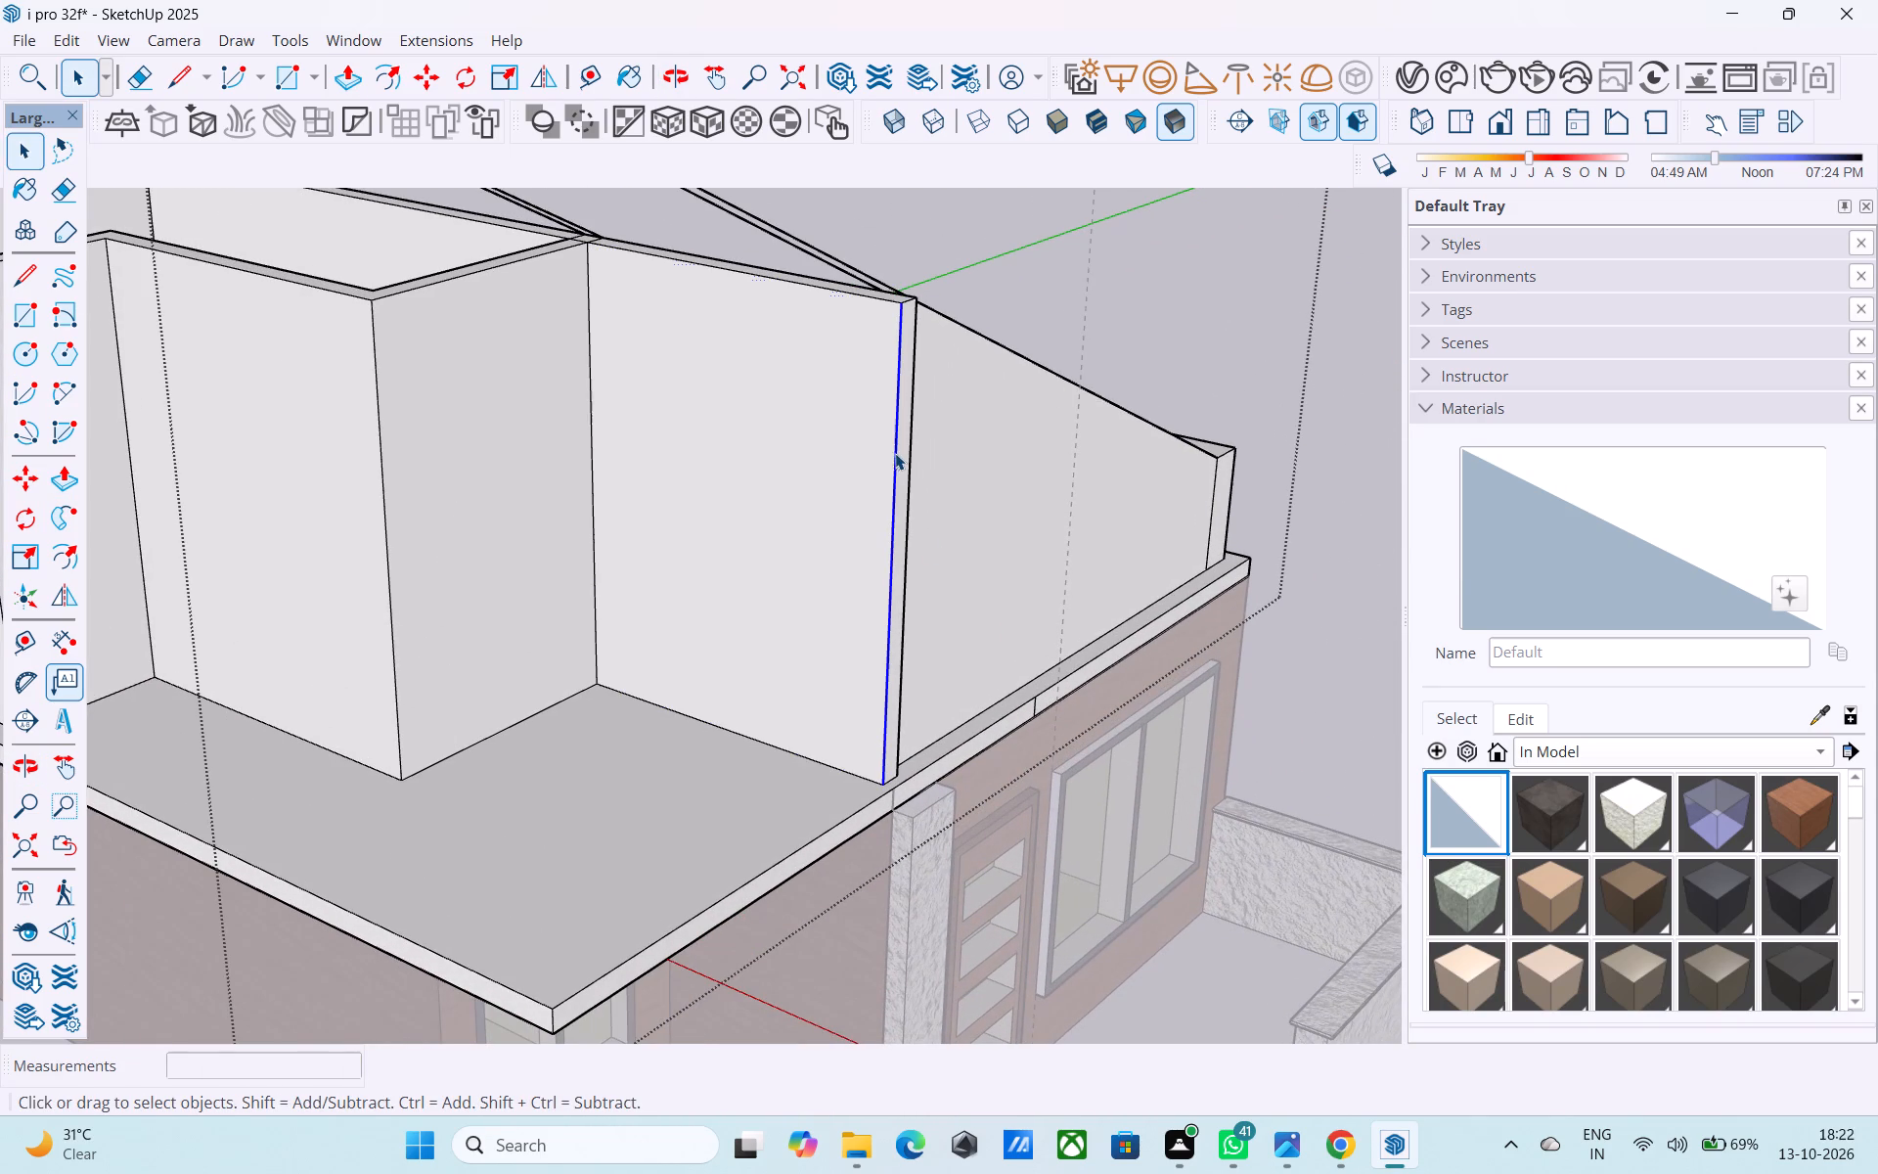
key("m")
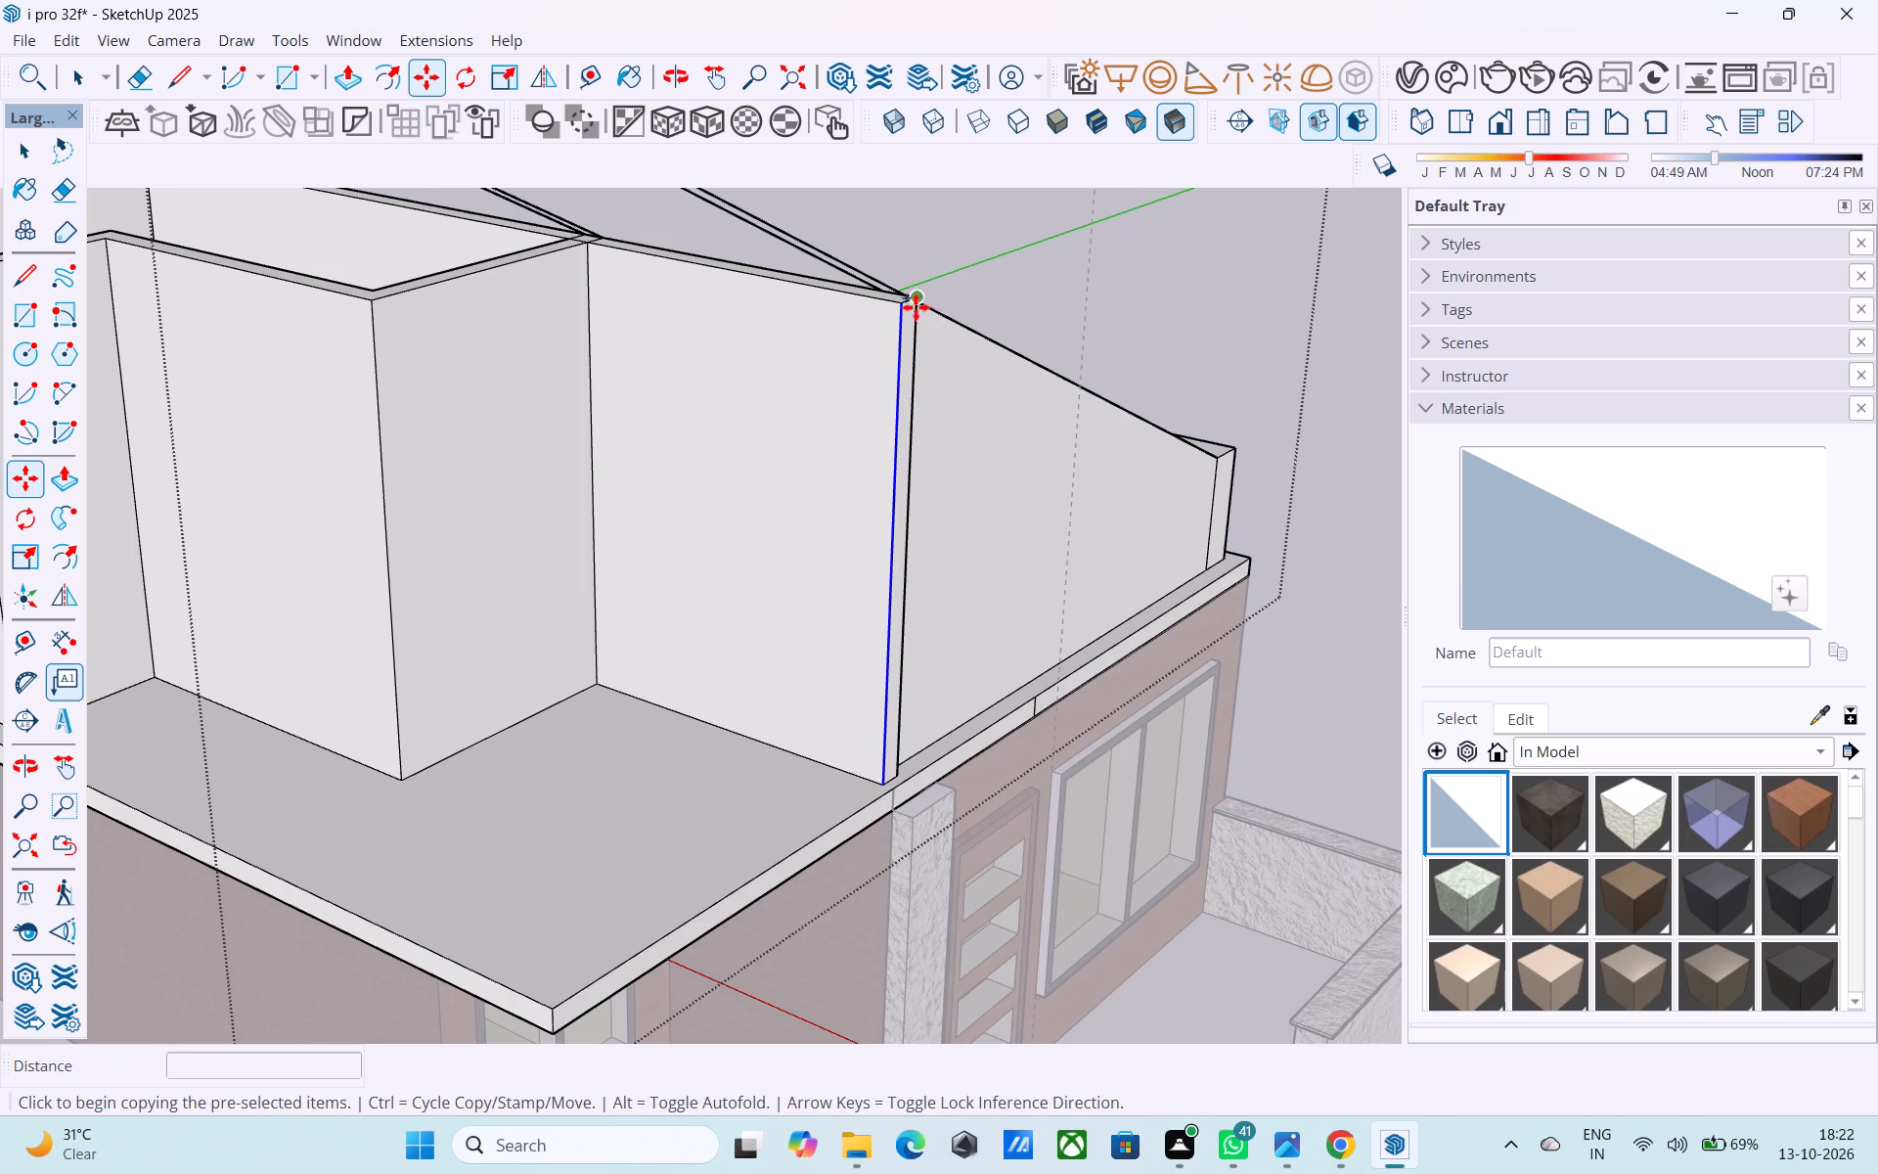
left_click(909, 308)
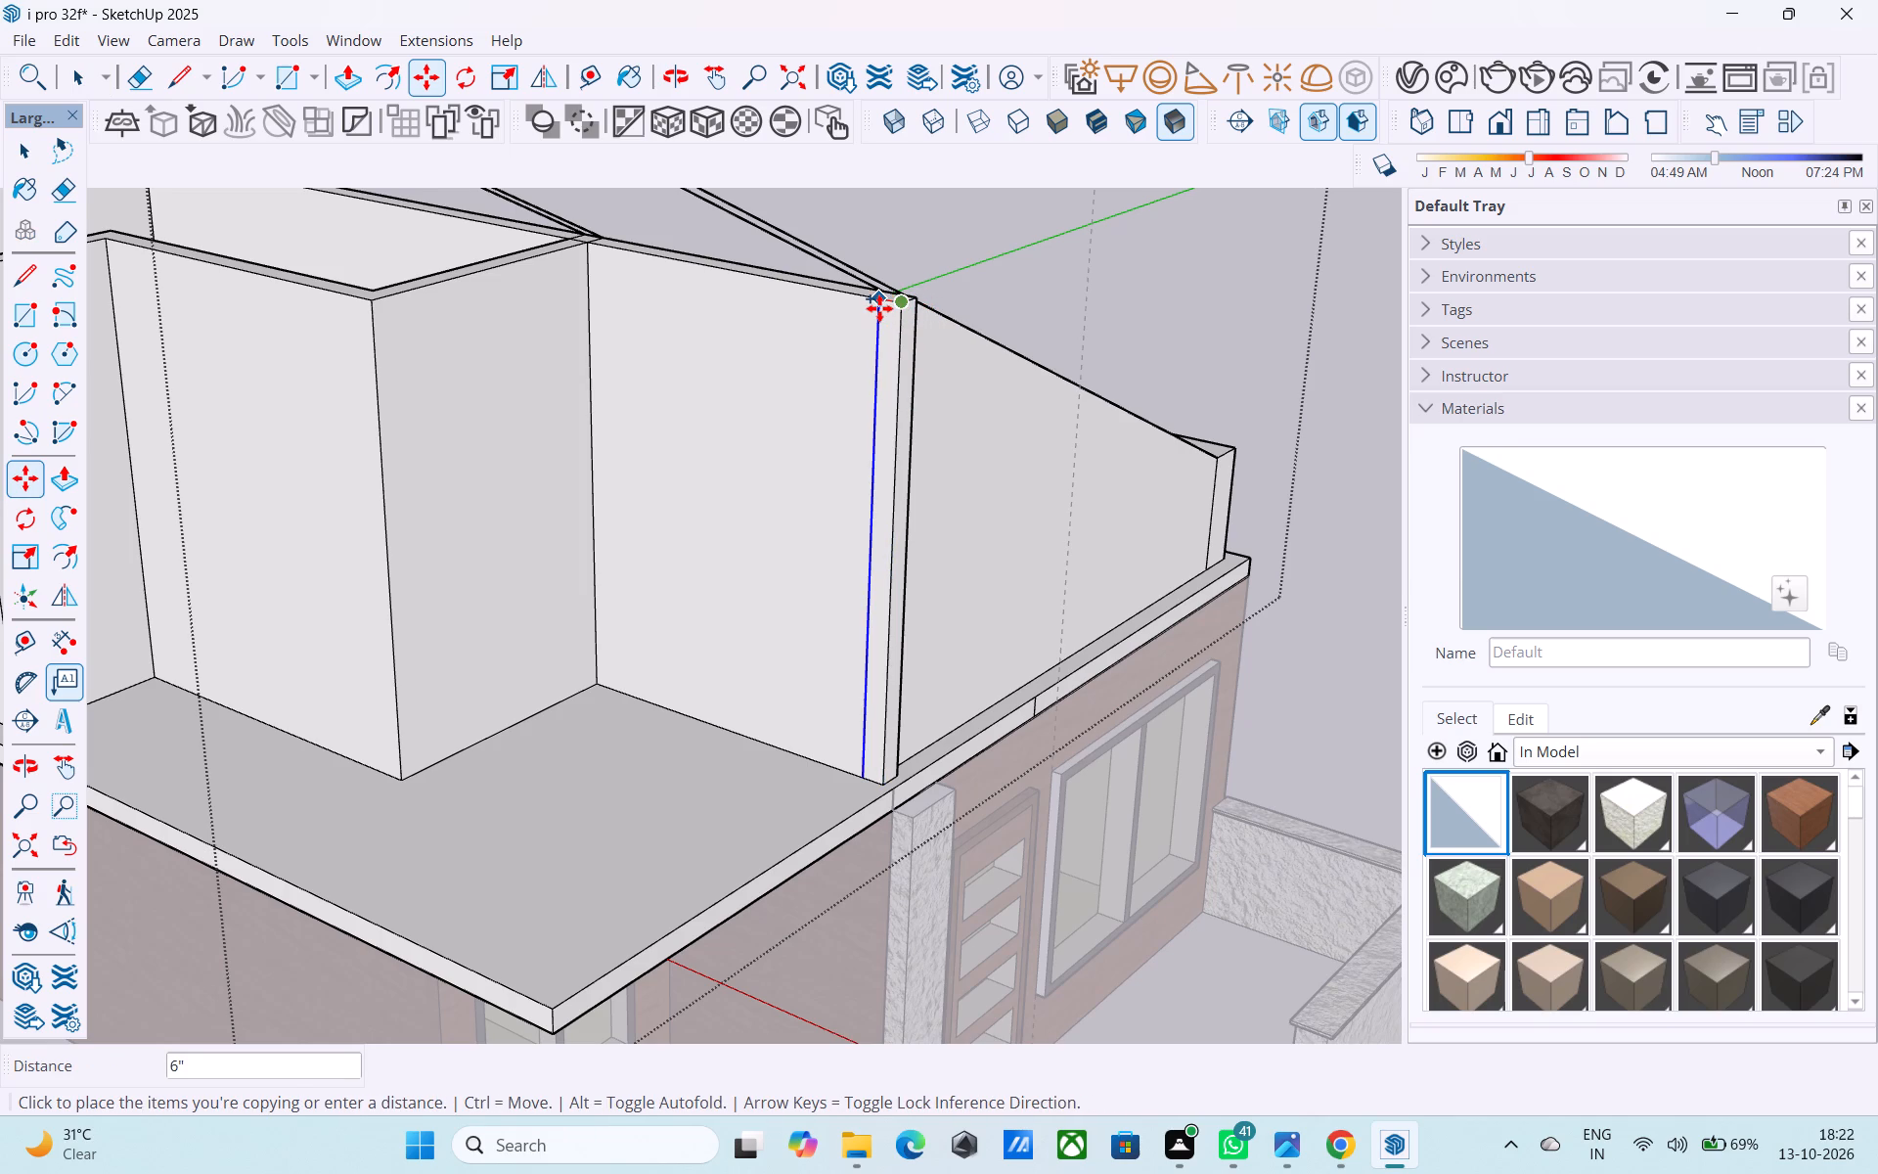
key("3")
key("shift+quotedbl")
key("Return")
key("space")
middle_click_drag(875, 310, 541, 324)
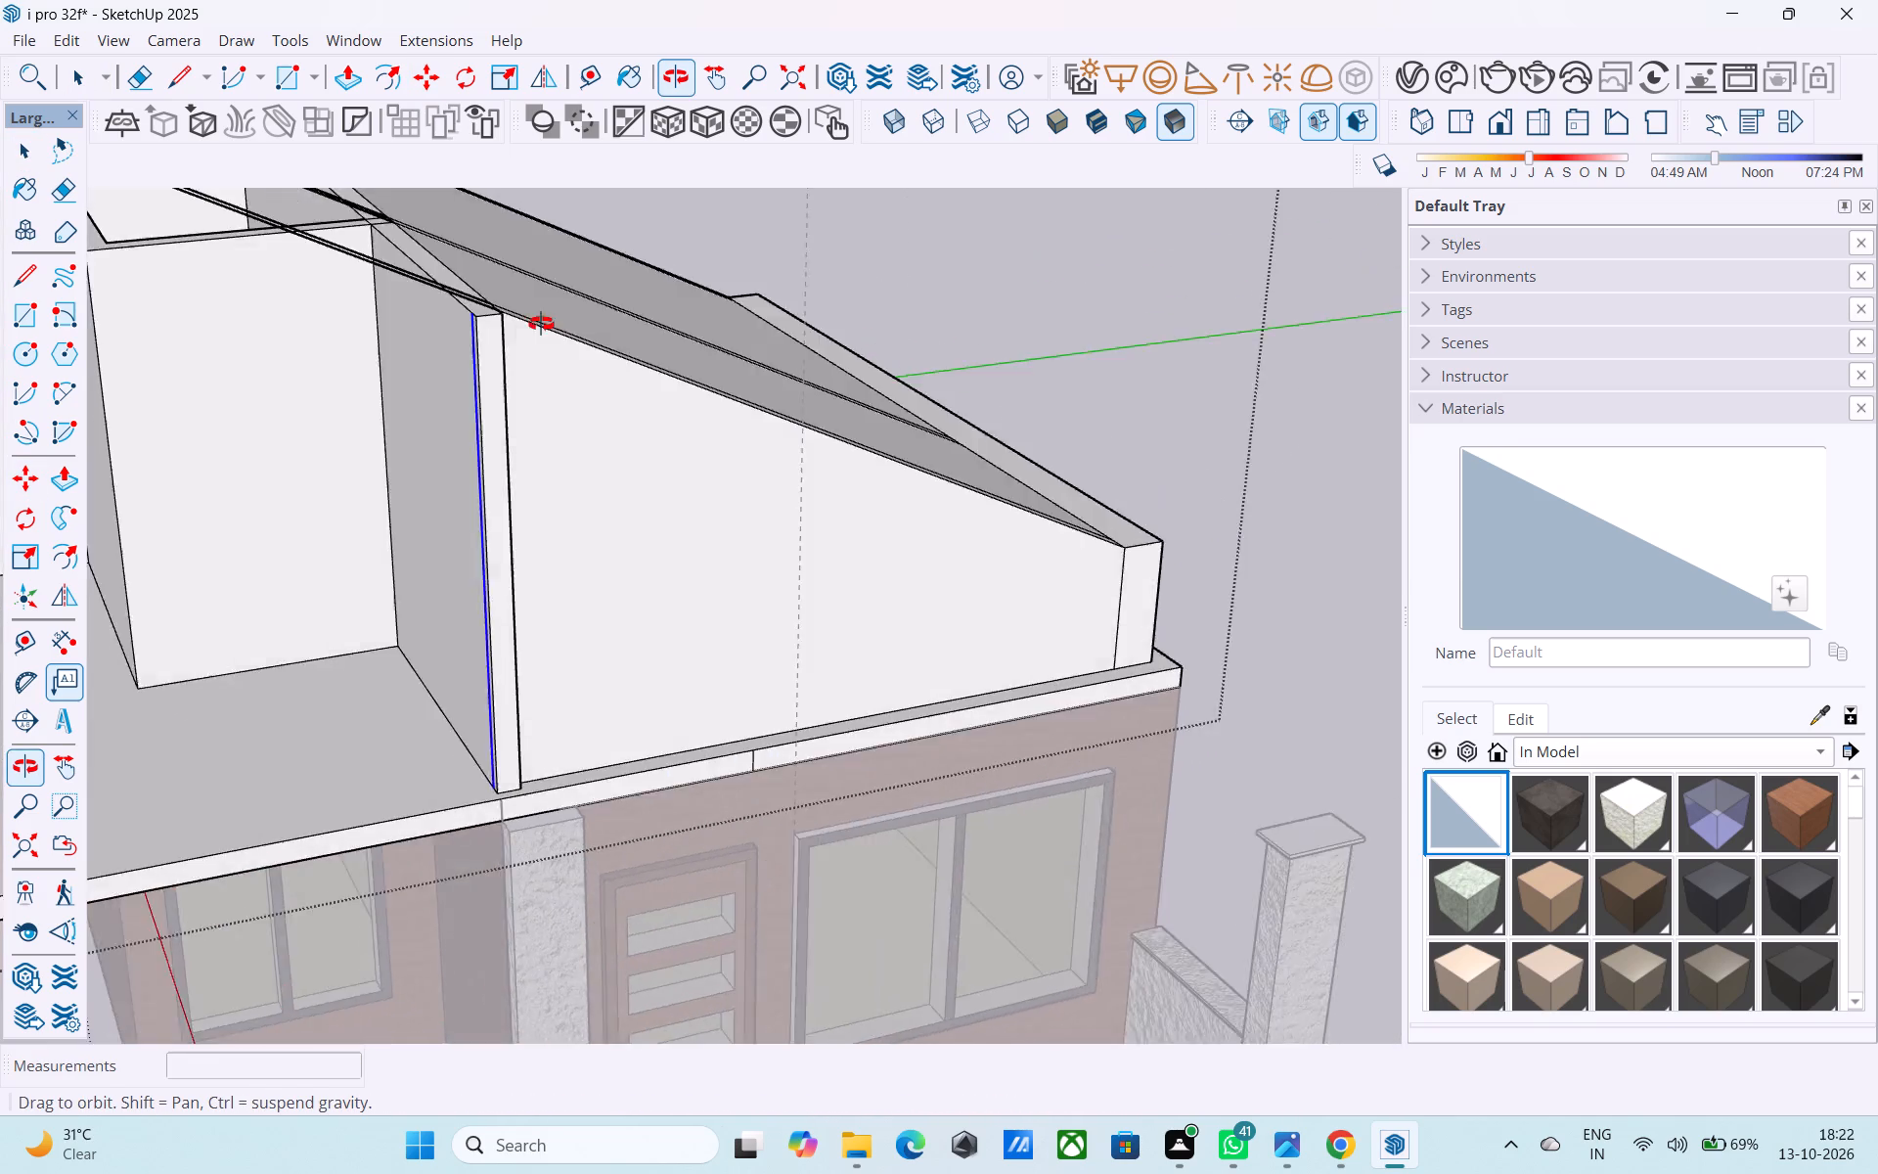
Paint the tall wall's projecting end, its end face and both narrow 3" side strips, with the ThomThom - Buttons1 material.
middle_click_drag(541, 324, 511, 489)
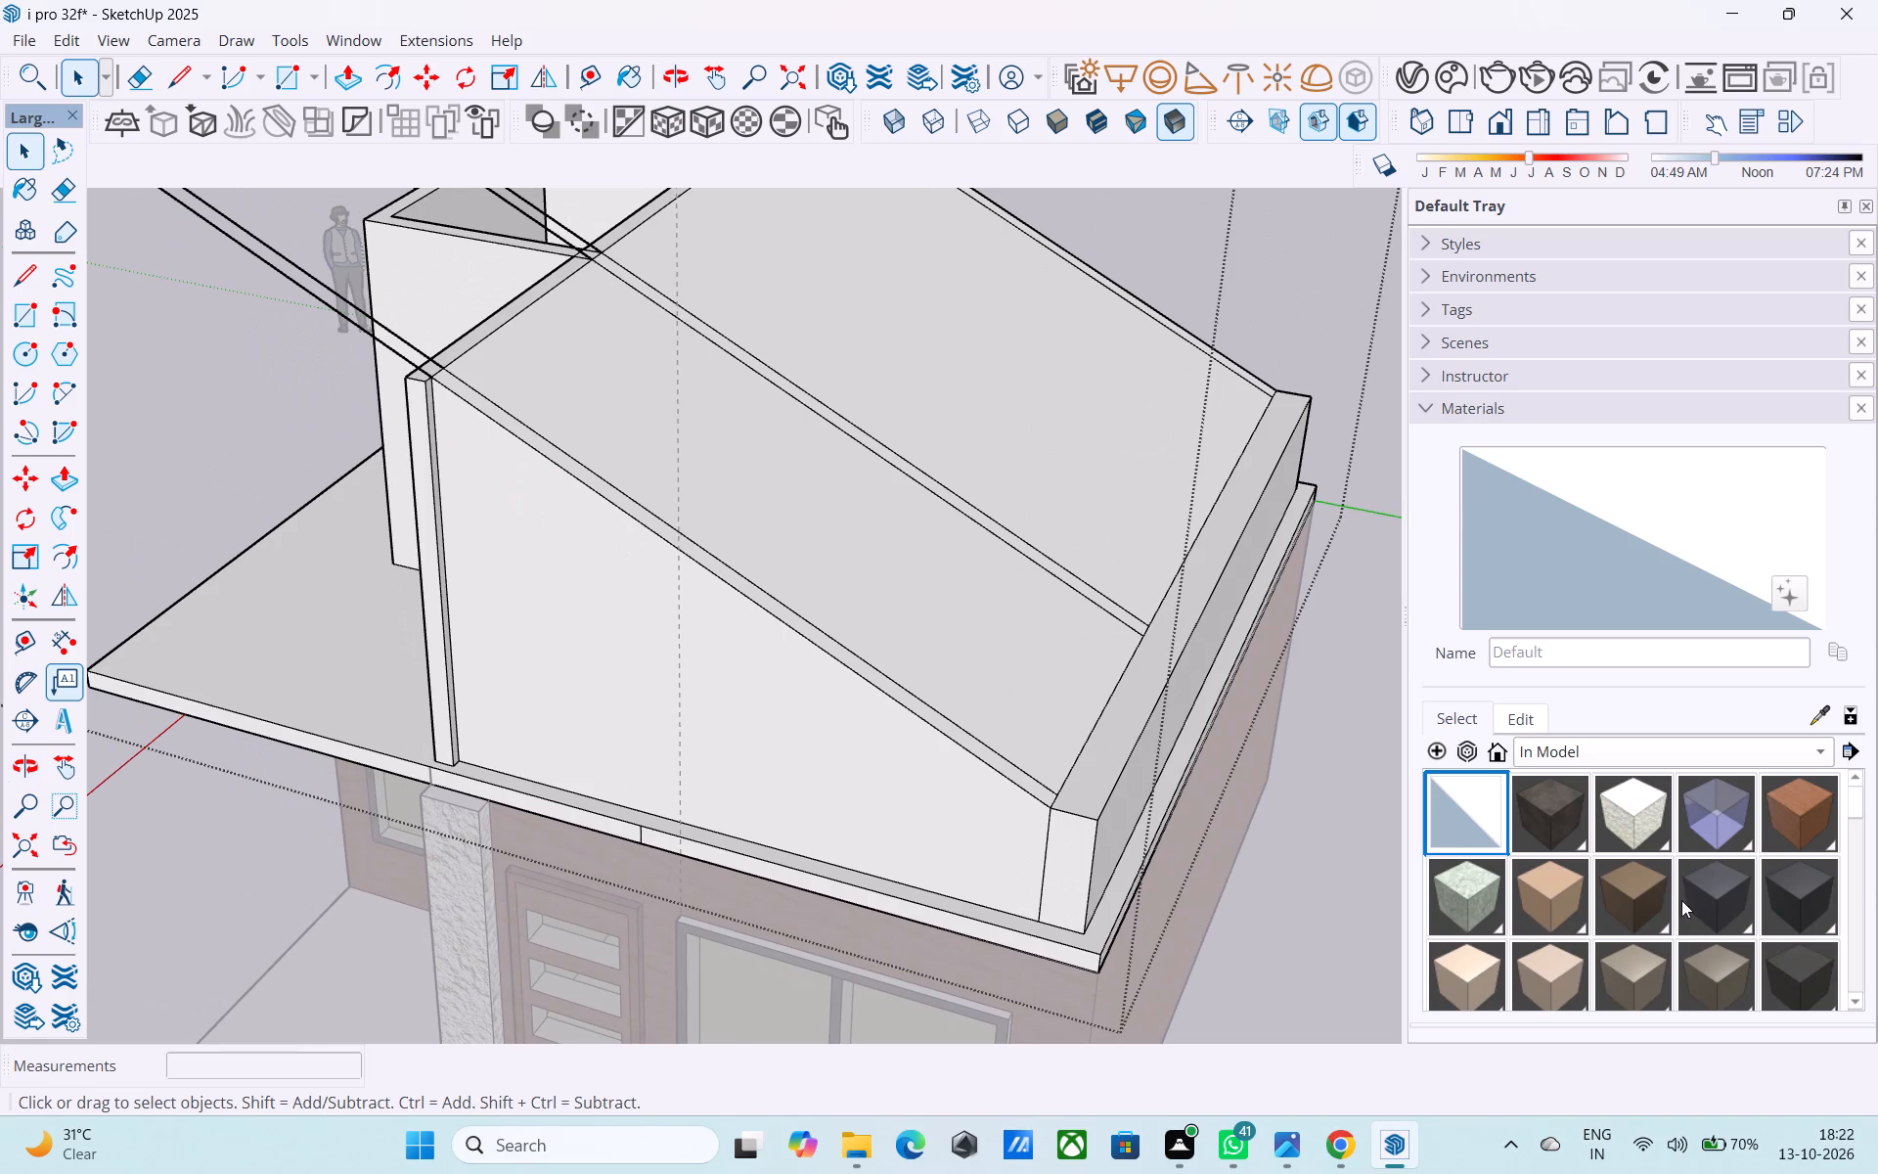
left_click(1734, 899)
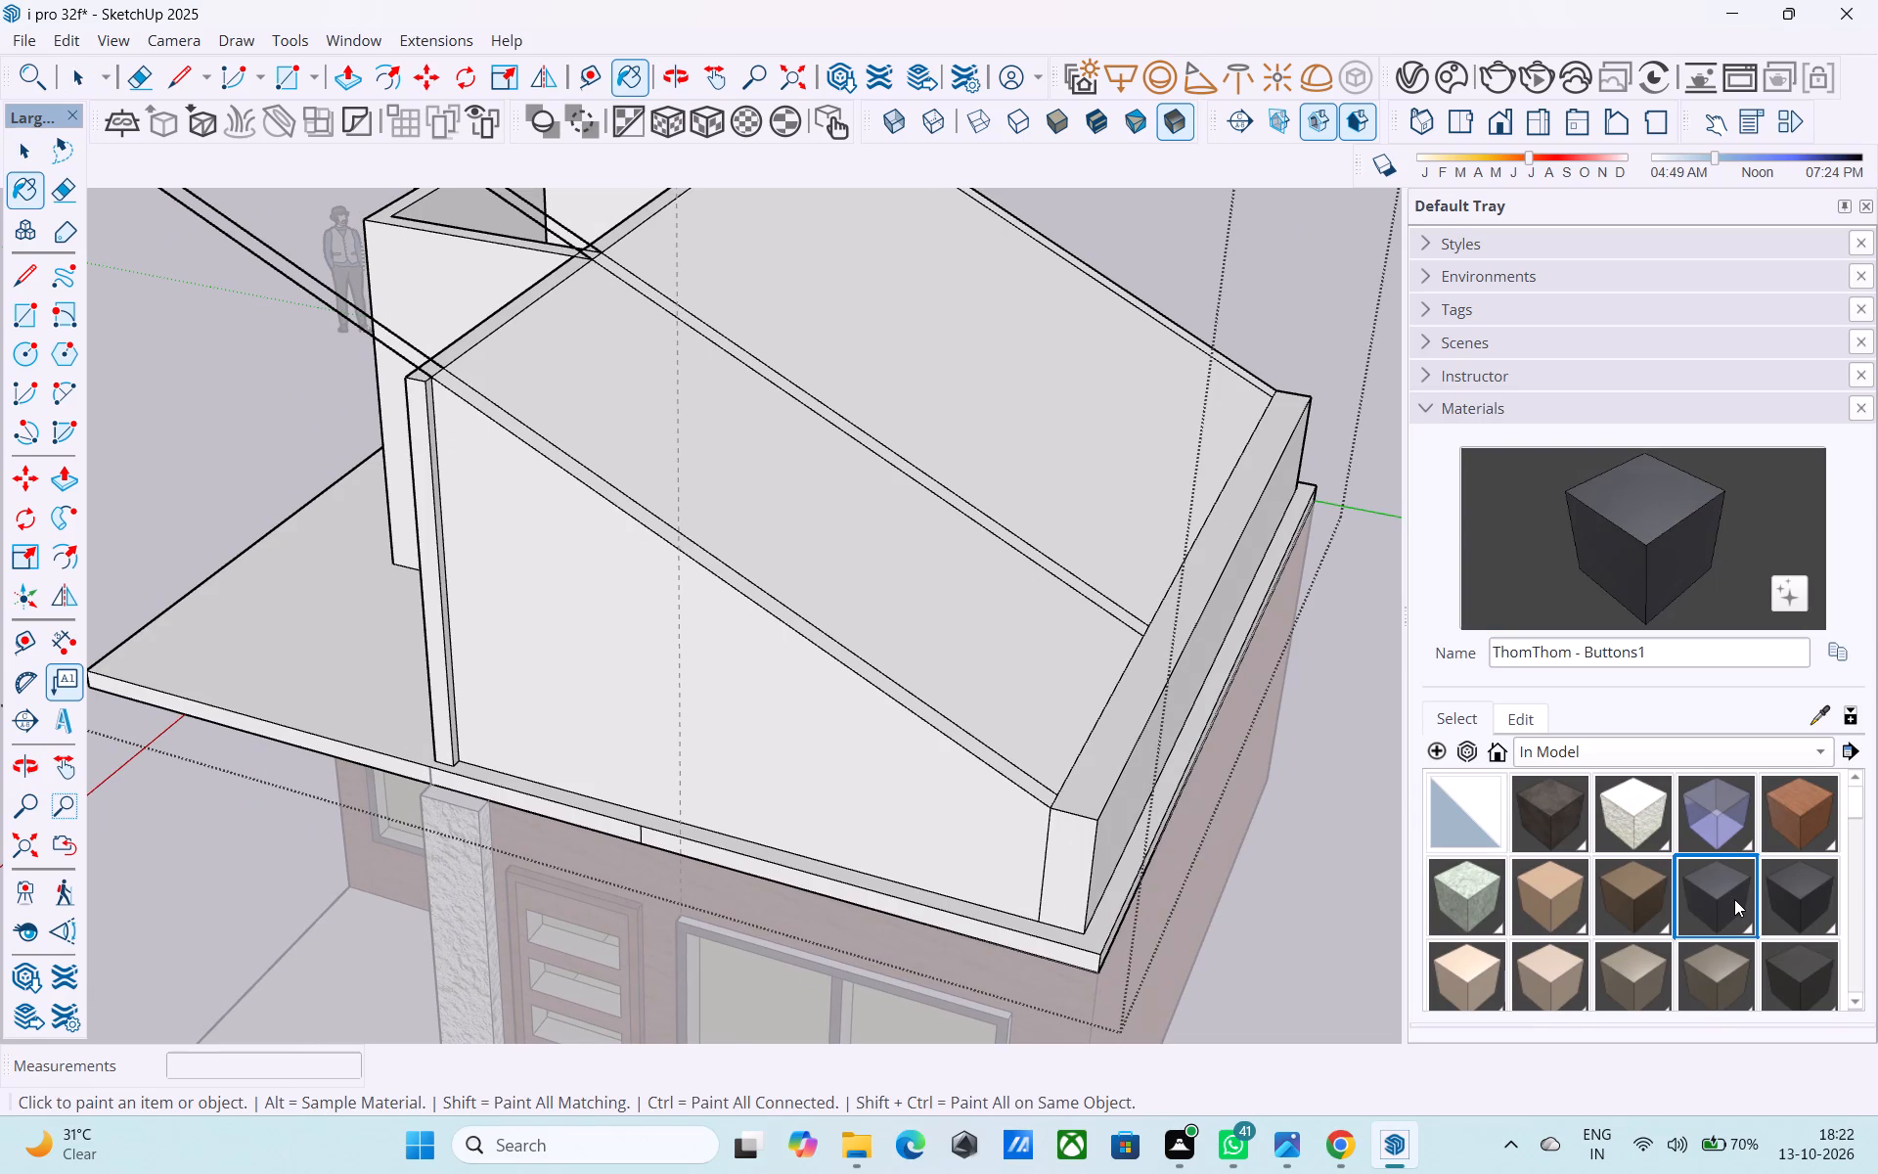
scroll(418, 483, "up", 4)
left_click(425, 479)
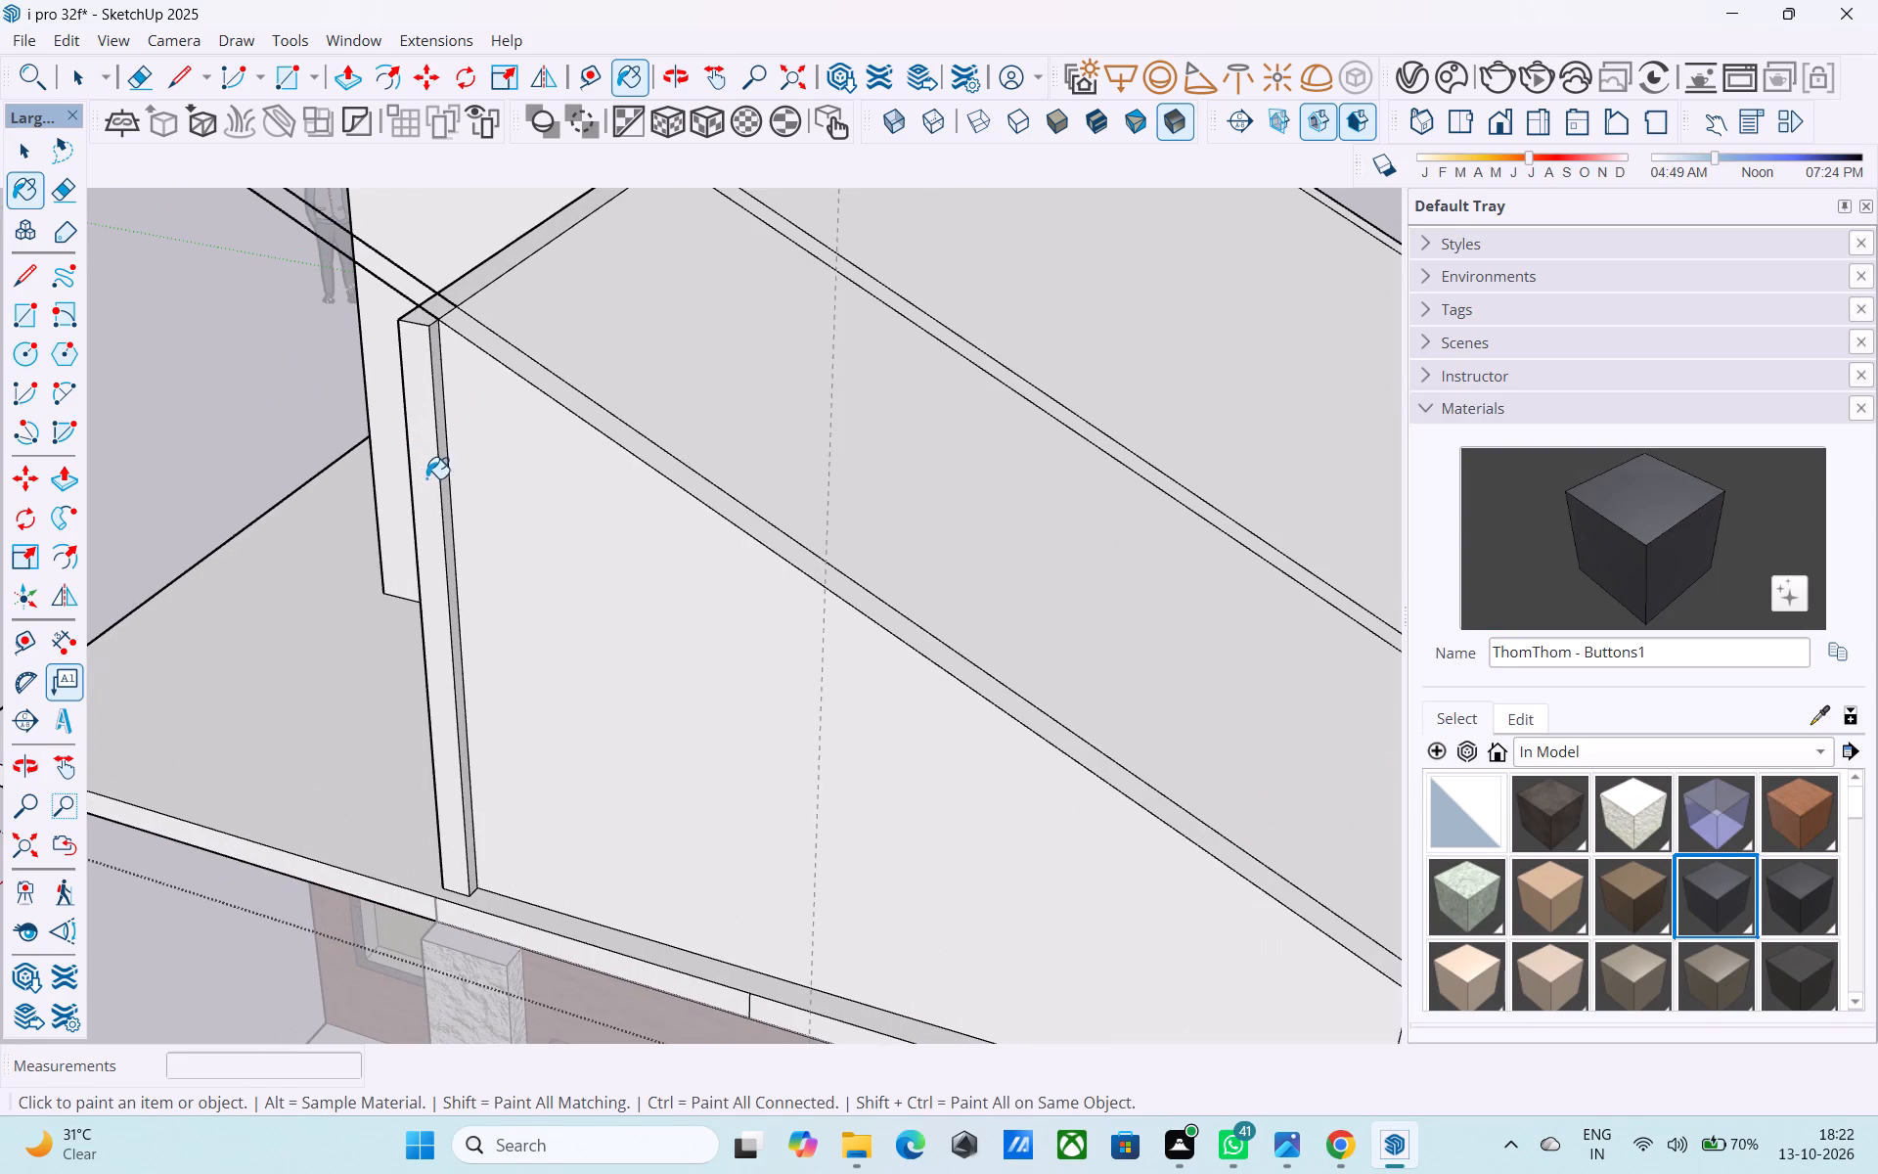
scroll(430, 474, "up", 4)
left_click(451, 450)
scroll(450, 450, "down", 4)
middle_click_drag(461, 464, 806, 505)
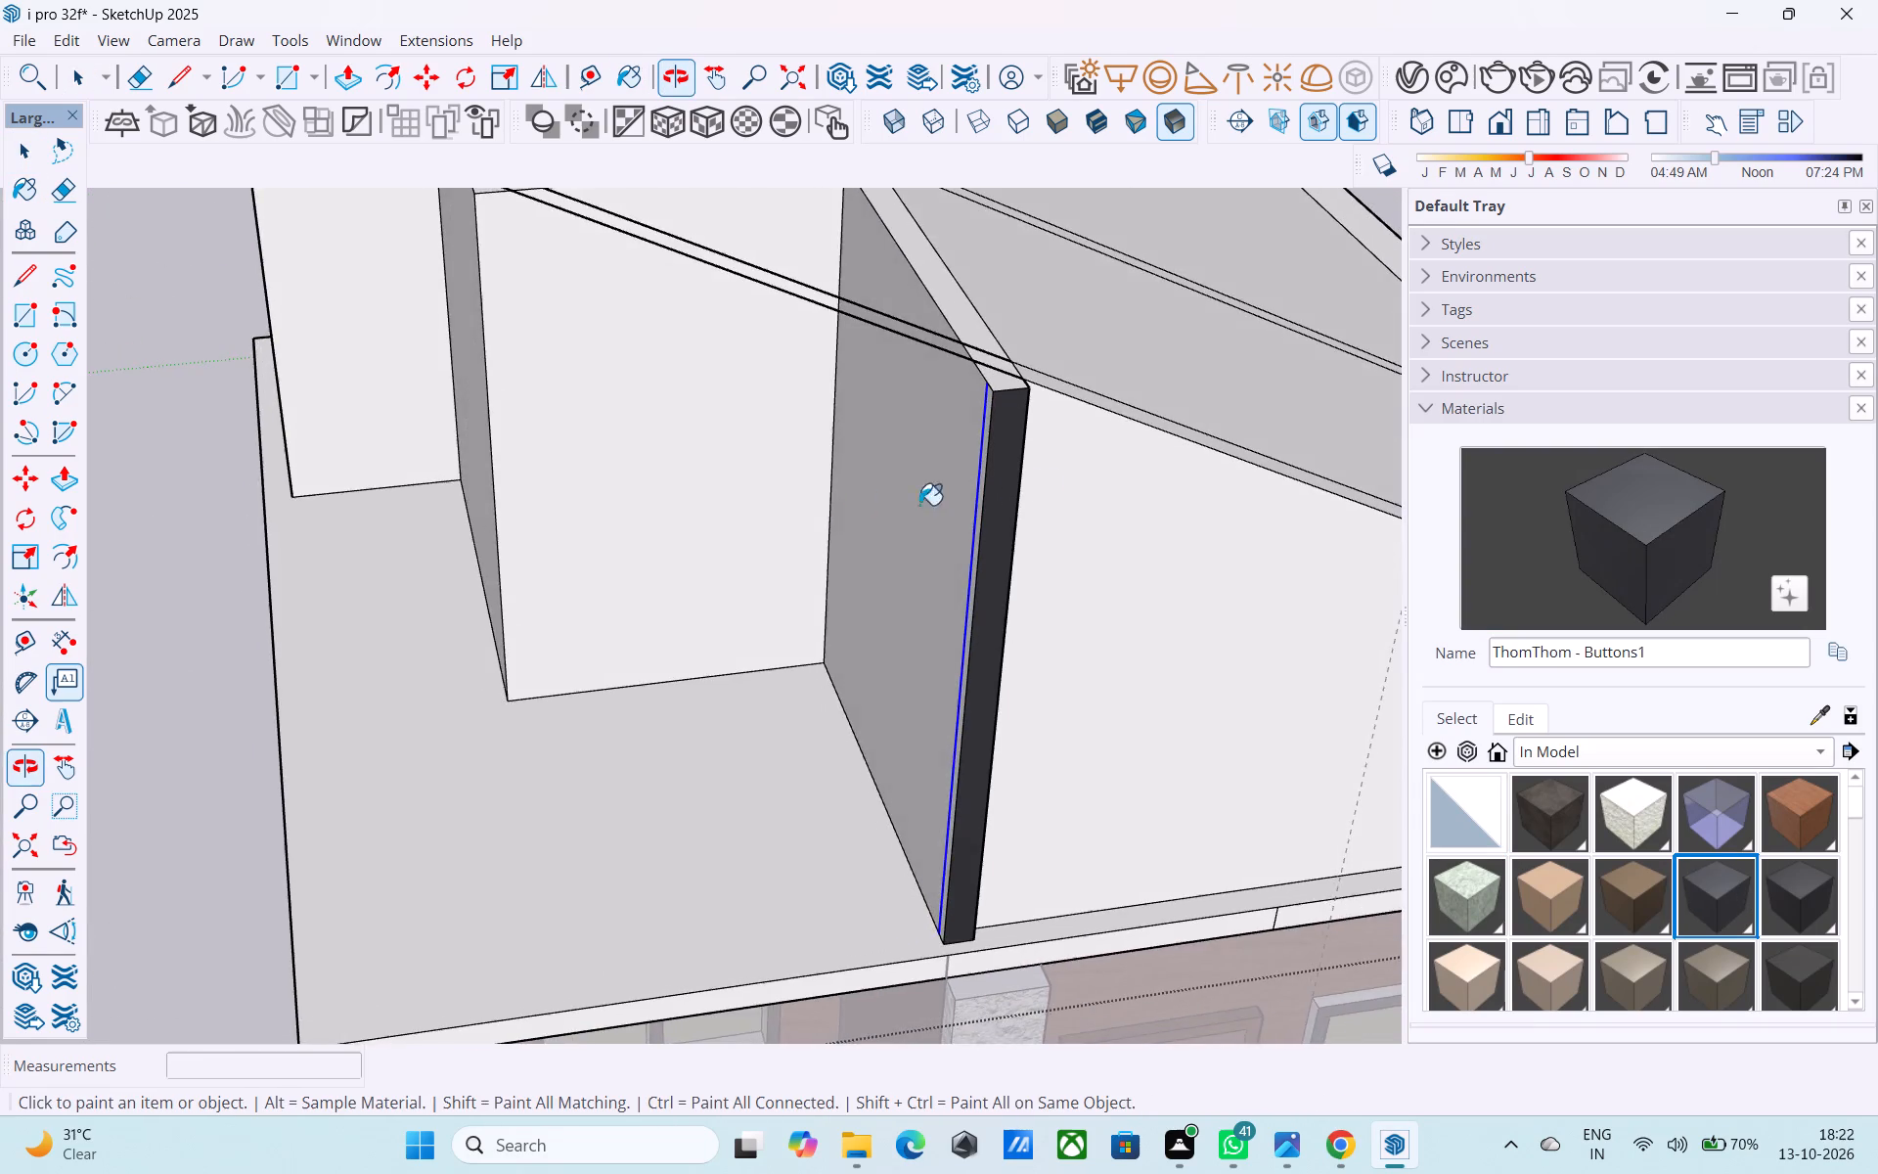
scroll(1035, 491, "up", 7)
left_click(964, 404)
scroll(964, 404, "down", 4)
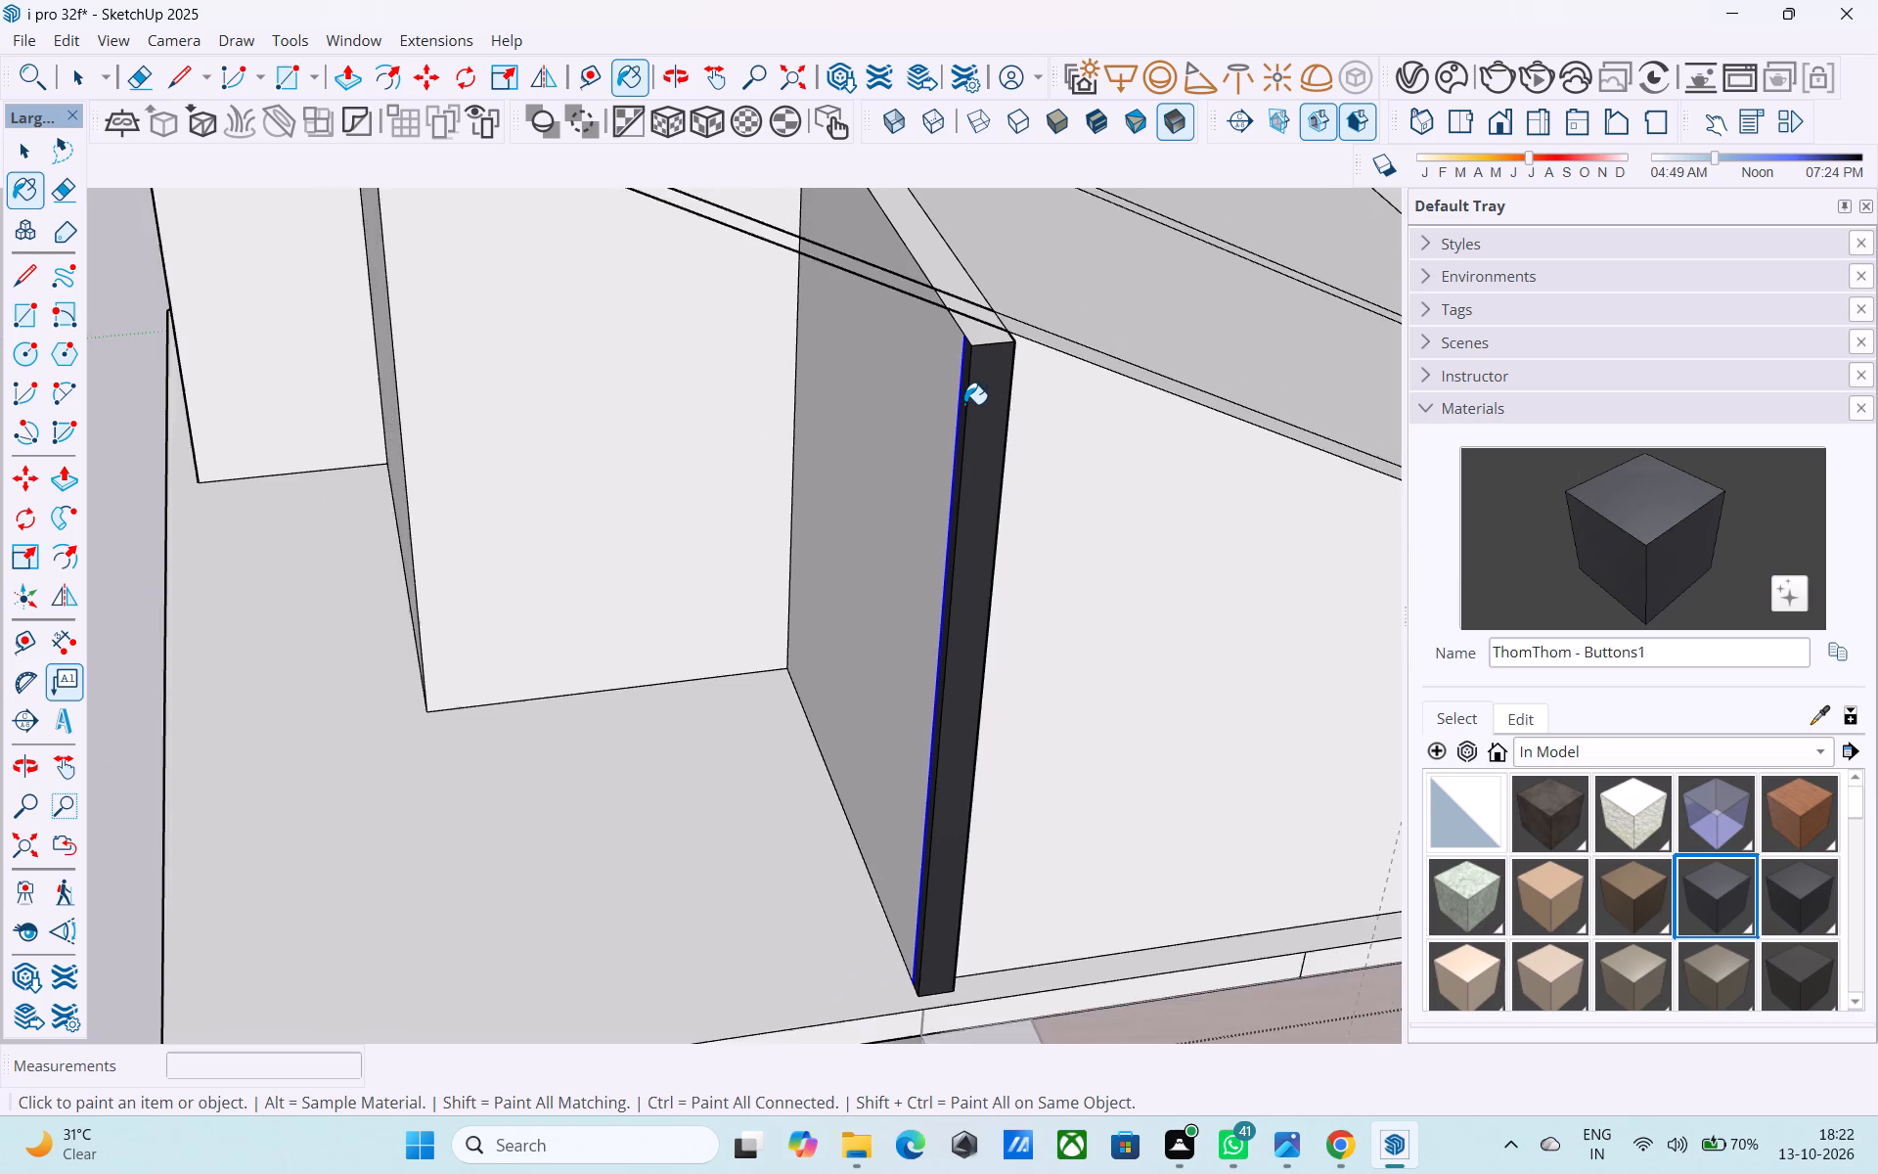
Push/Pull the front edge face of the rooftop slab below the tall wall's dark end outward about 6' 11".
scroll(964, 404, "down", 12)
middle_click_drag(867, 676, 781, 577)
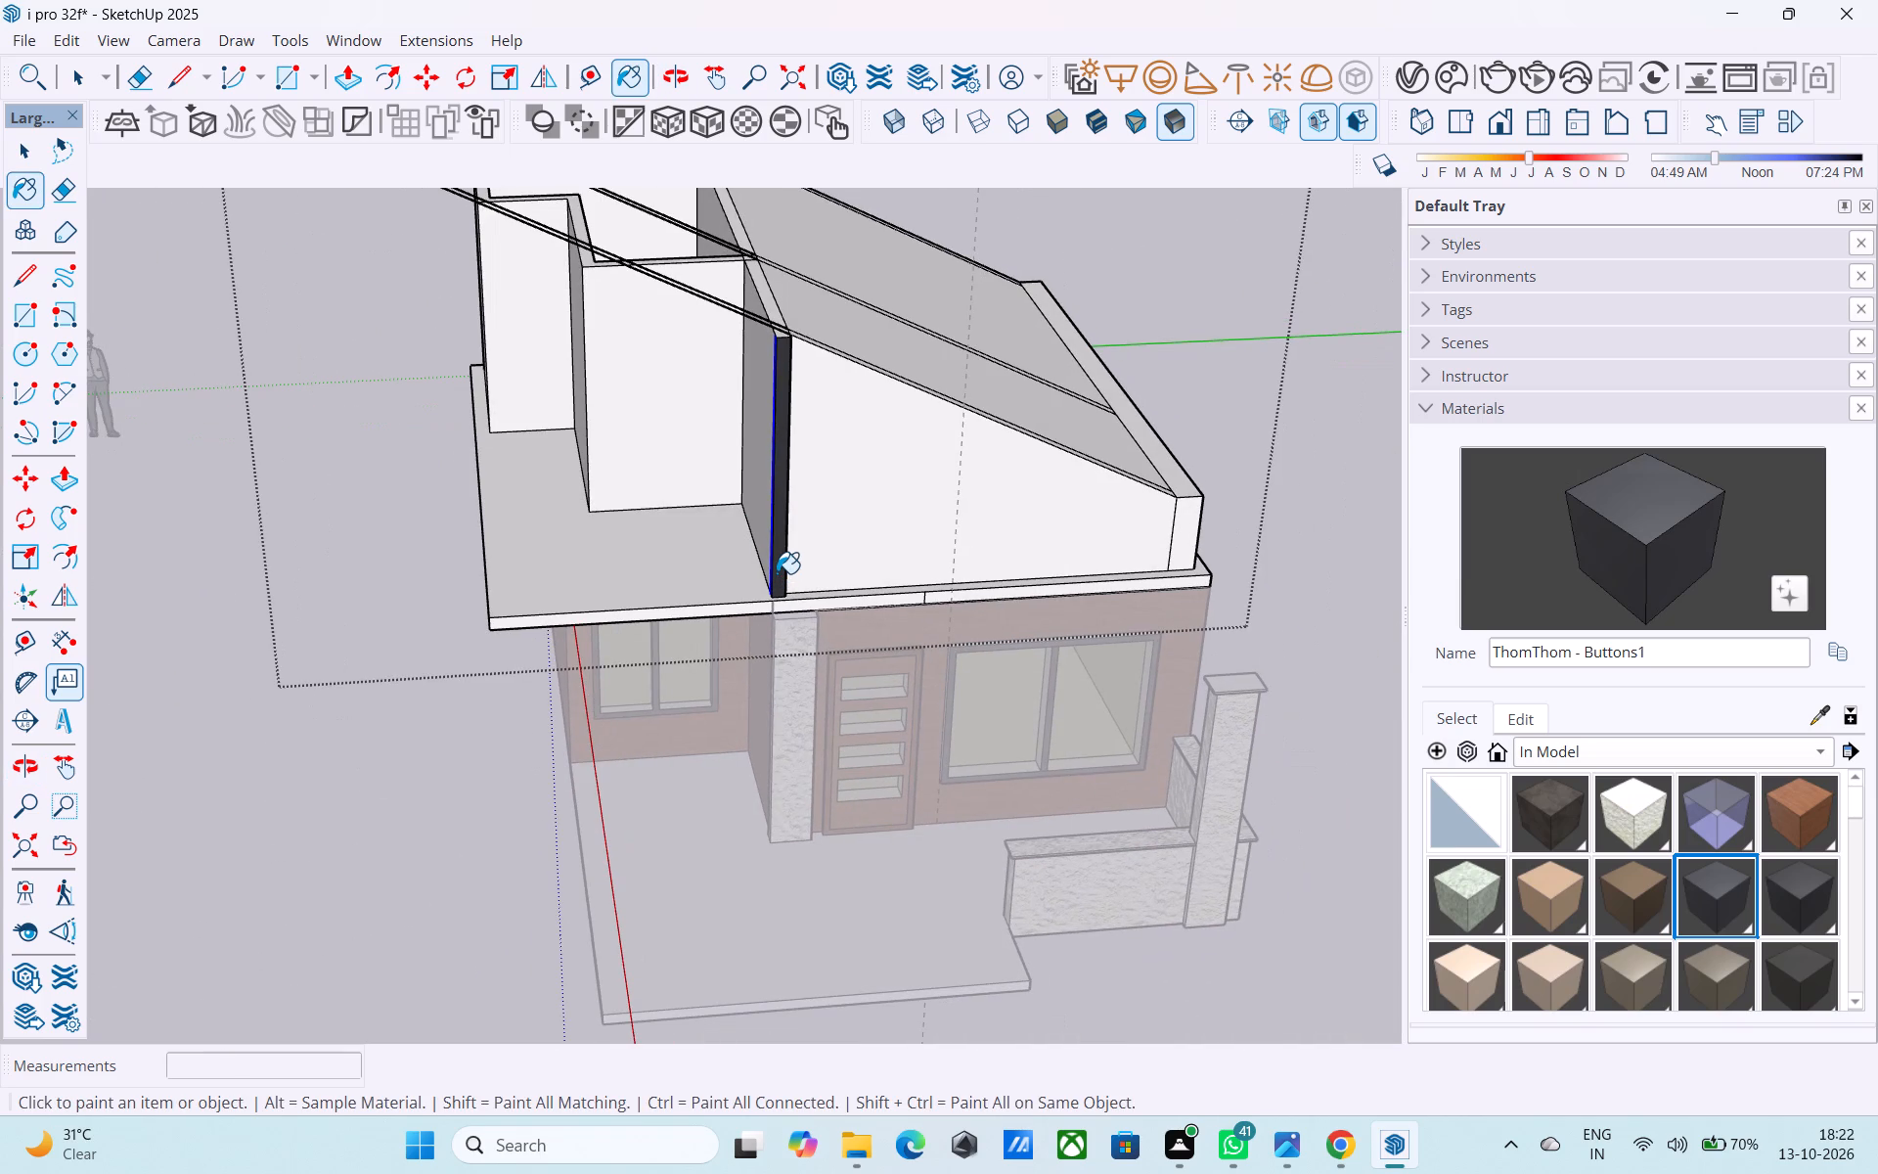
scroll(773, 568, "down", 4)
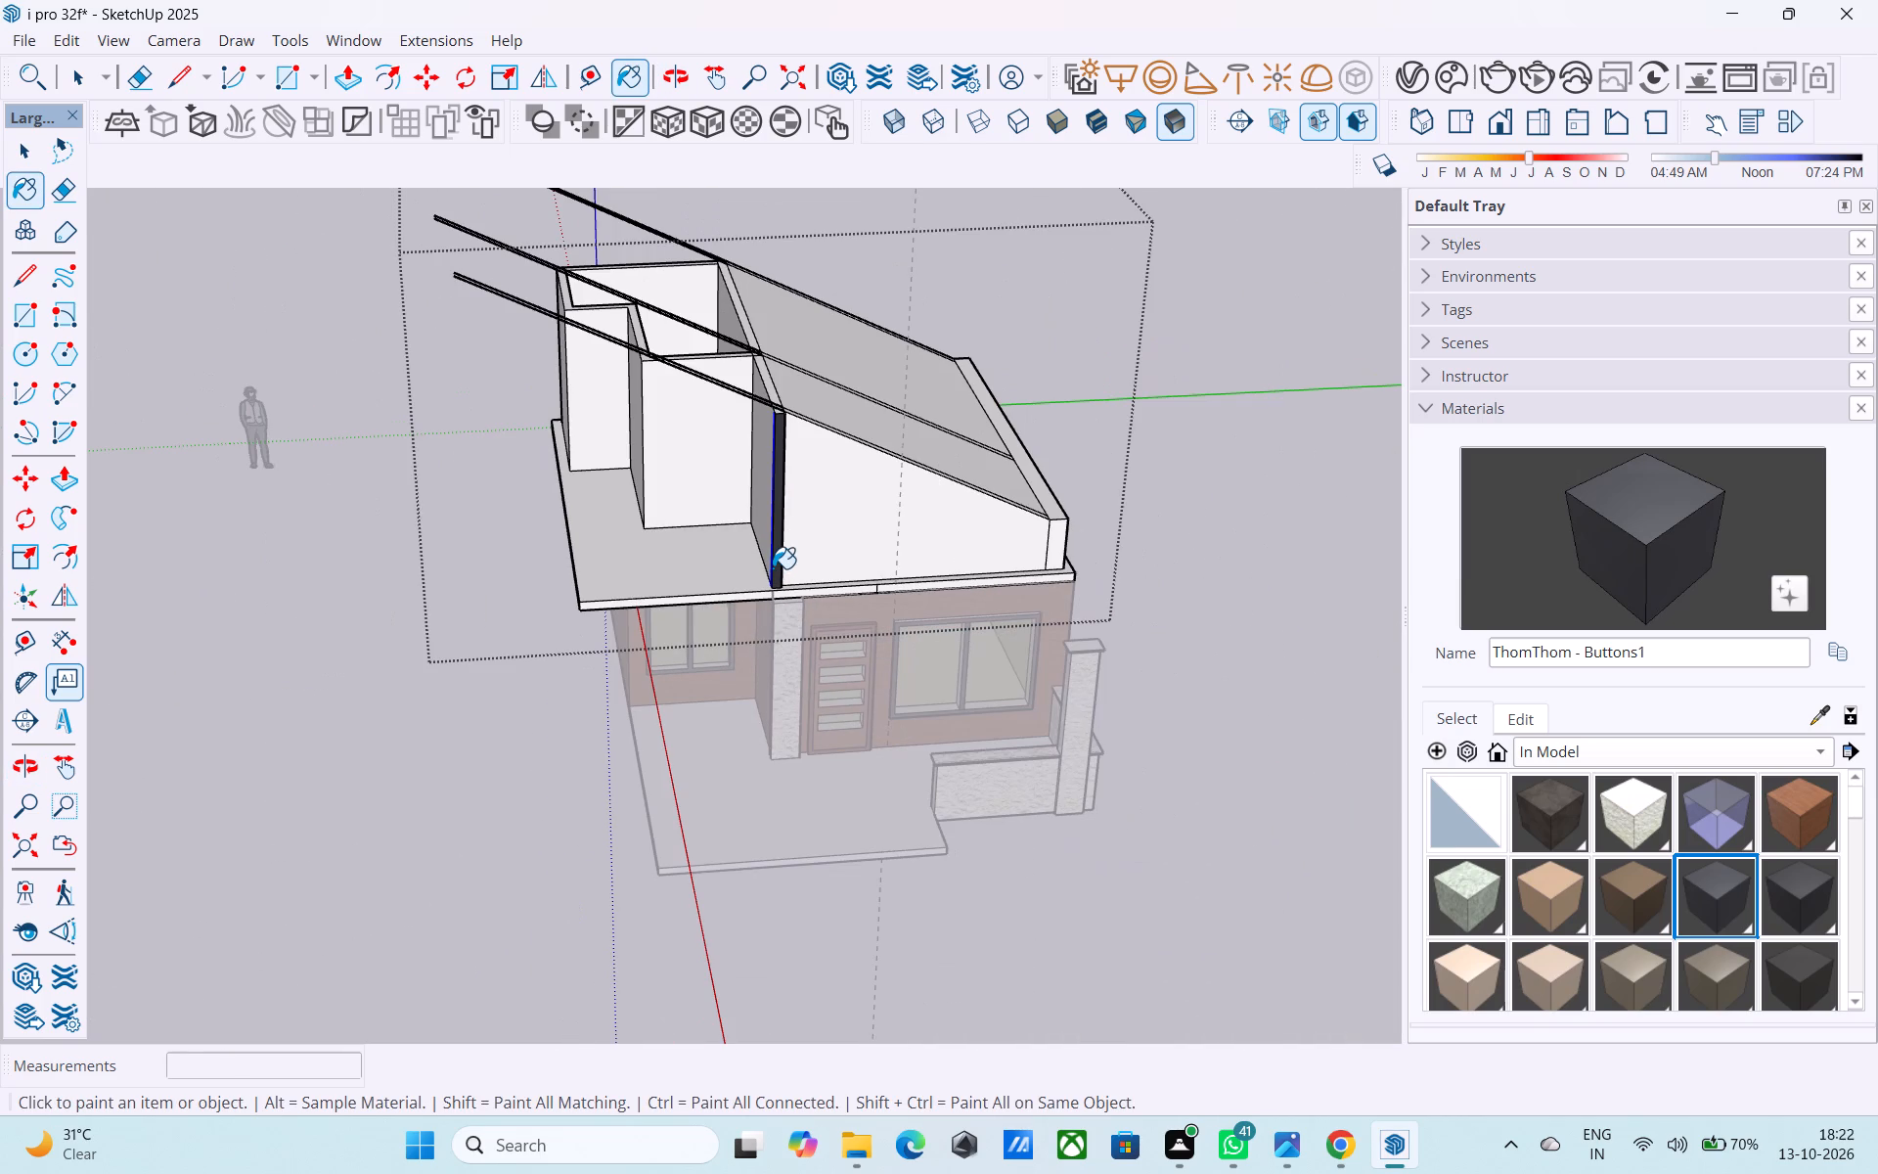
scroll(773, 568, "up", 4)
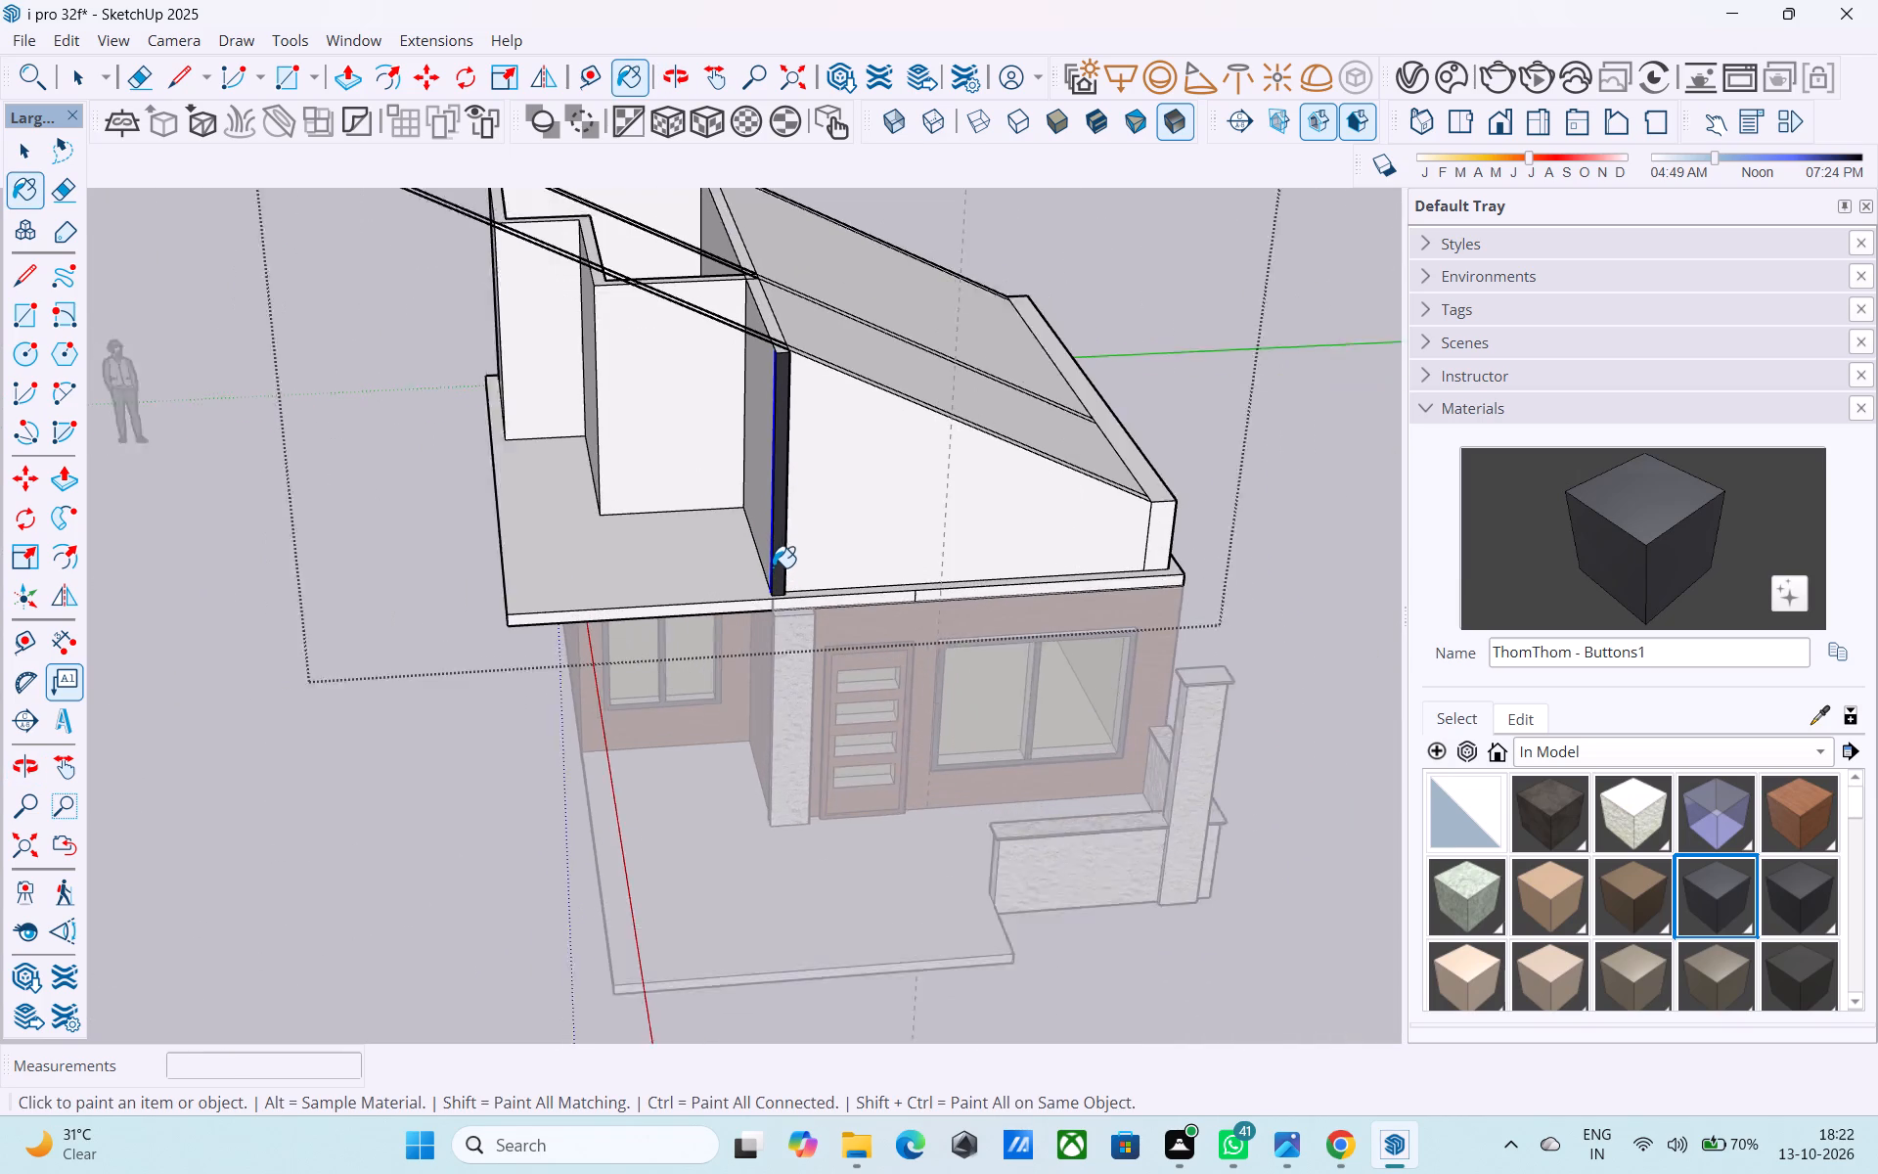
key("space")
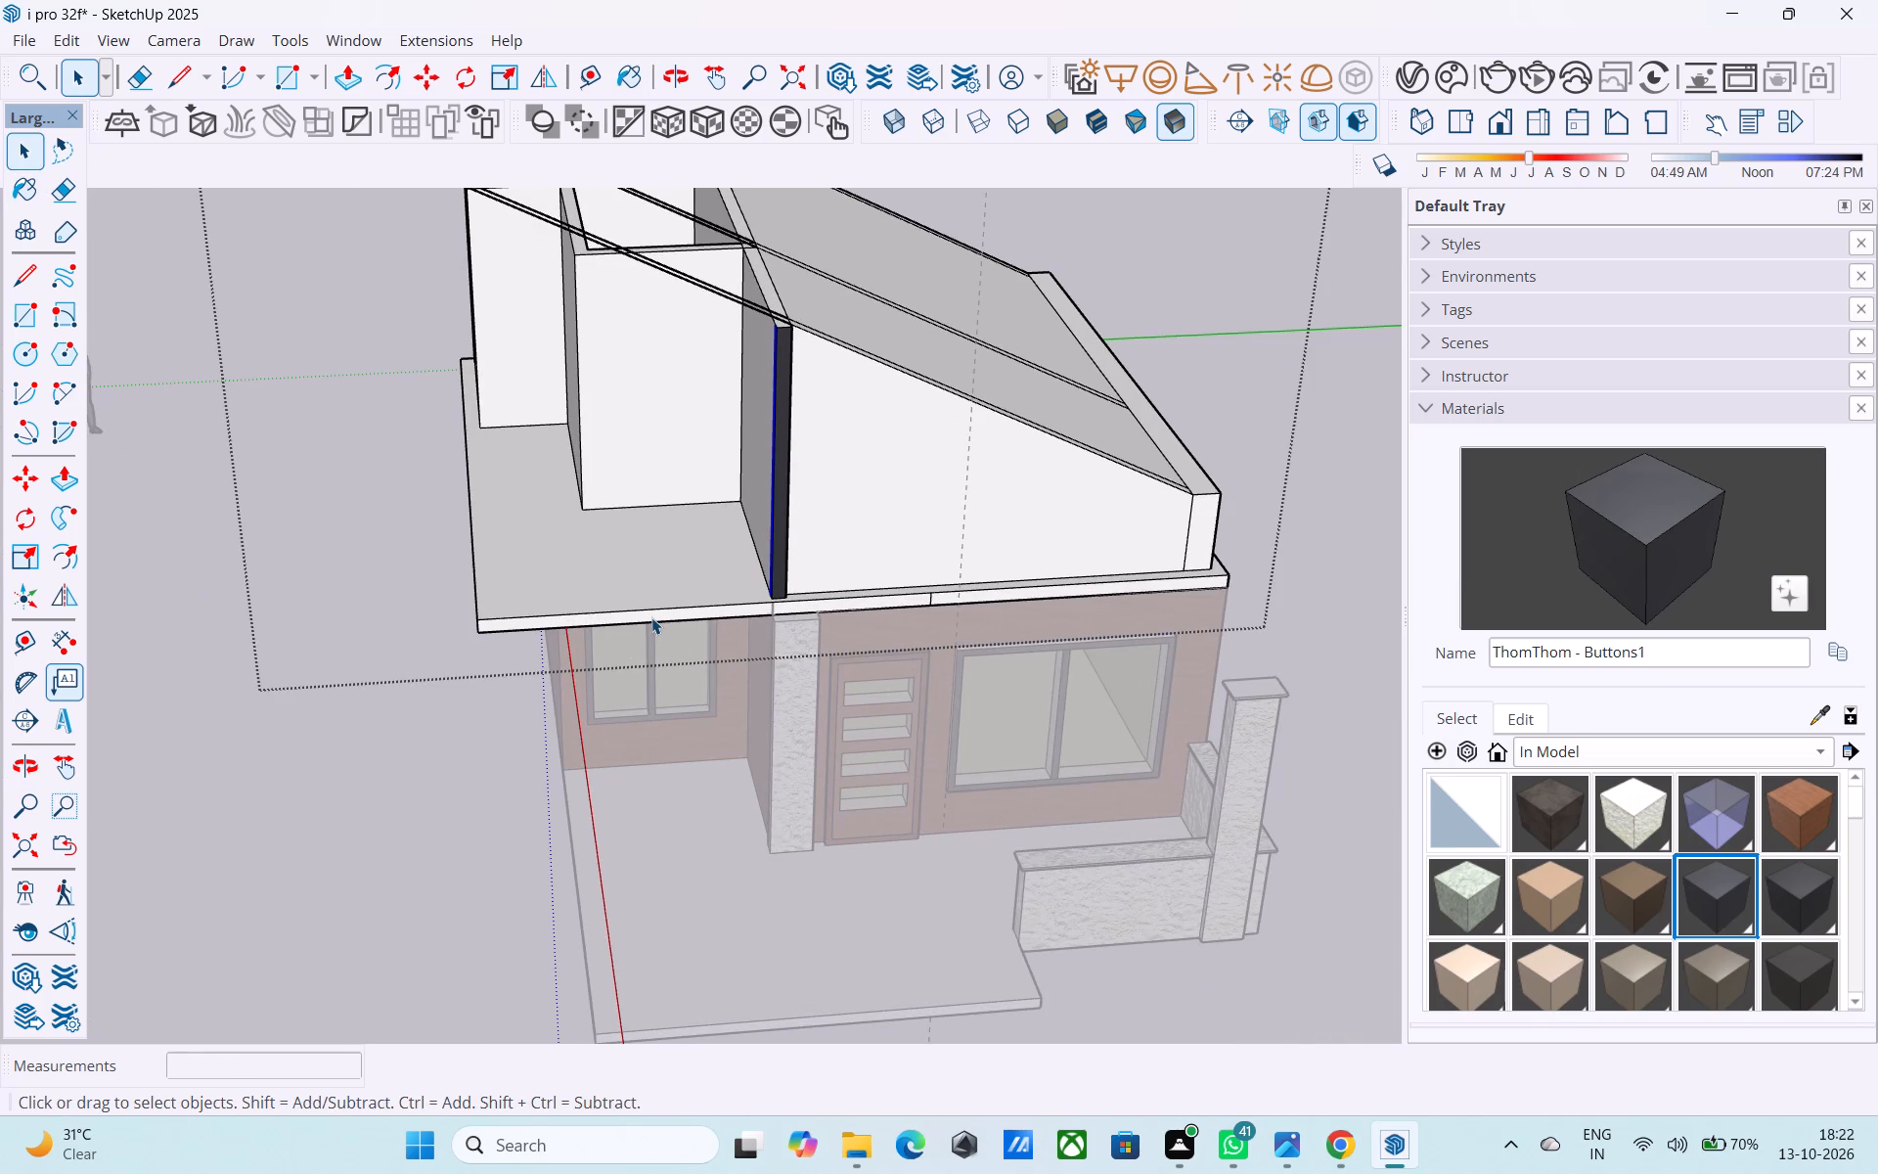
left_click(651, 617)
key("p")
left_click(651, 617)
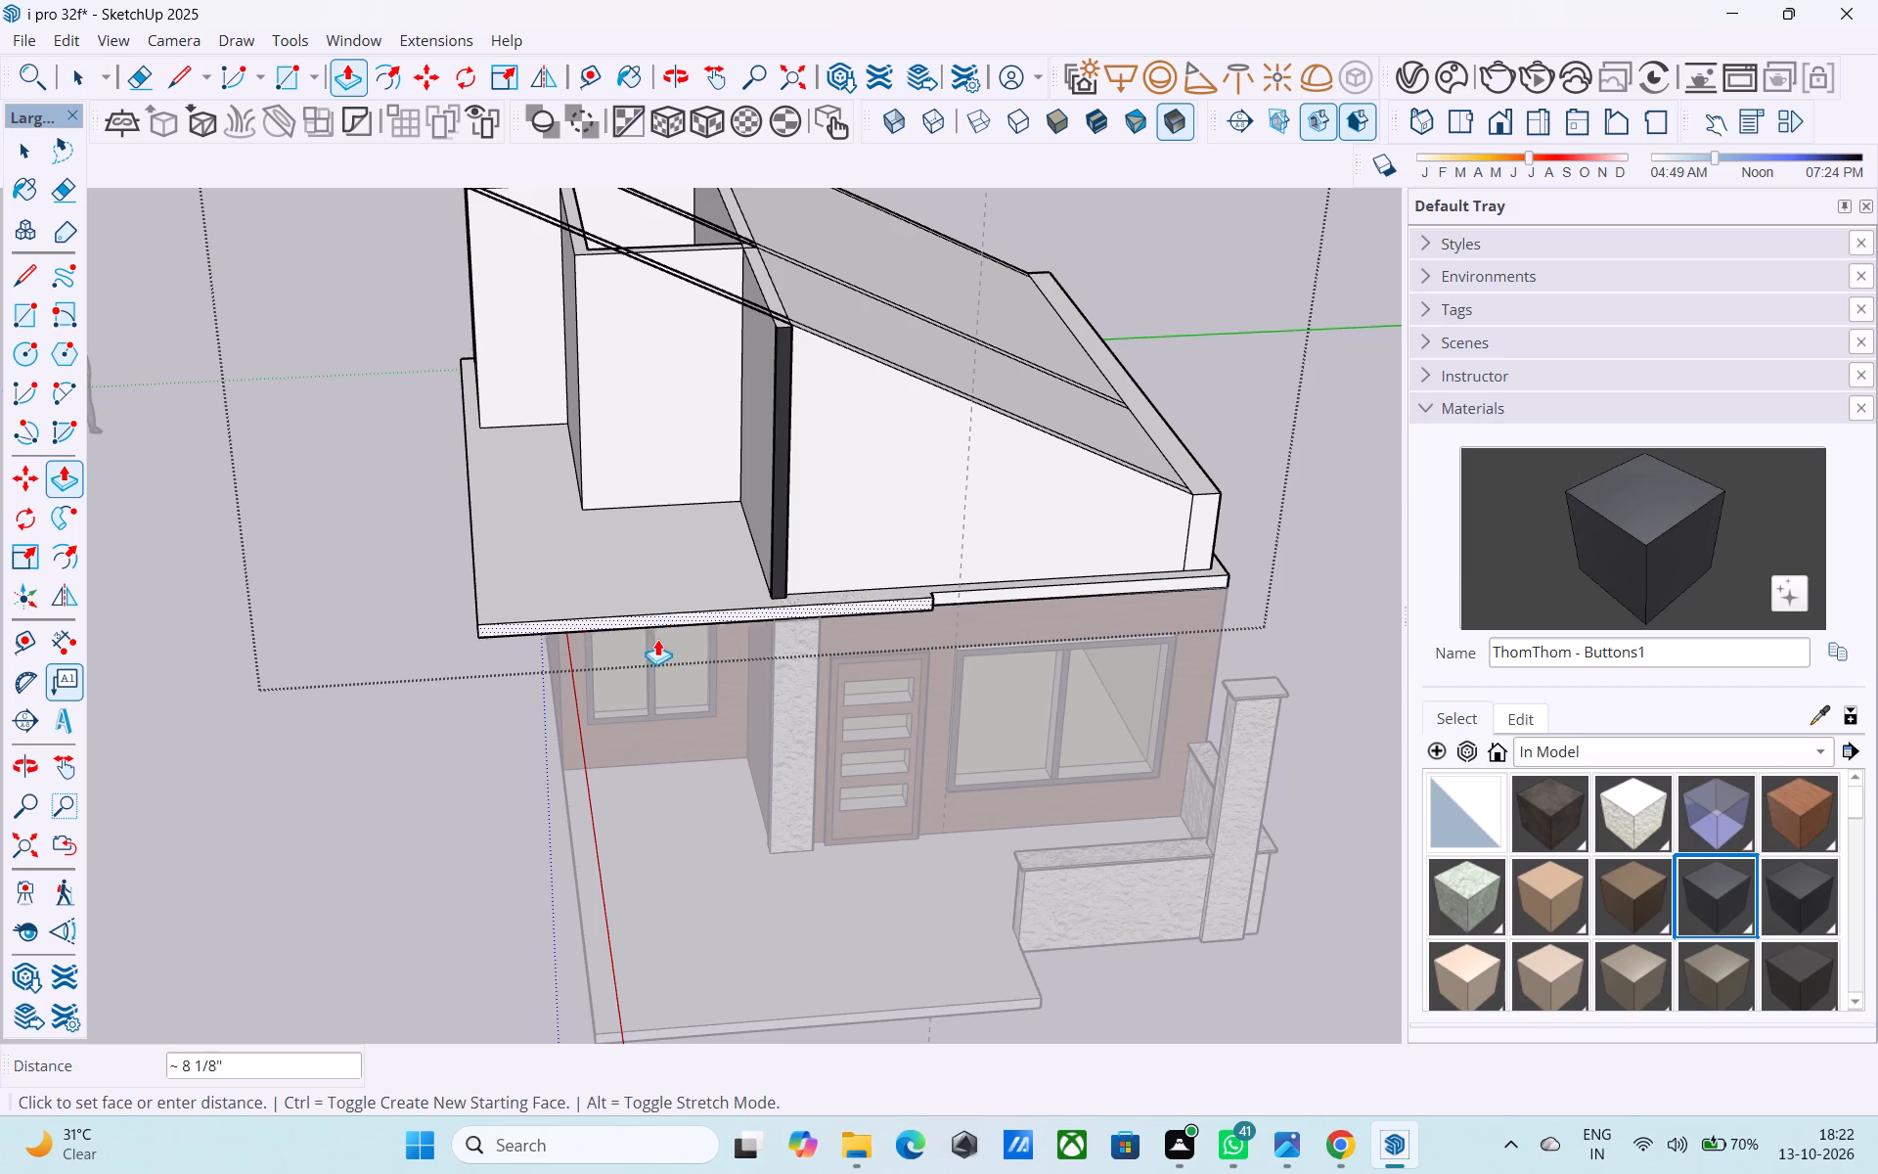
left_click(1101, 860)
key("space")
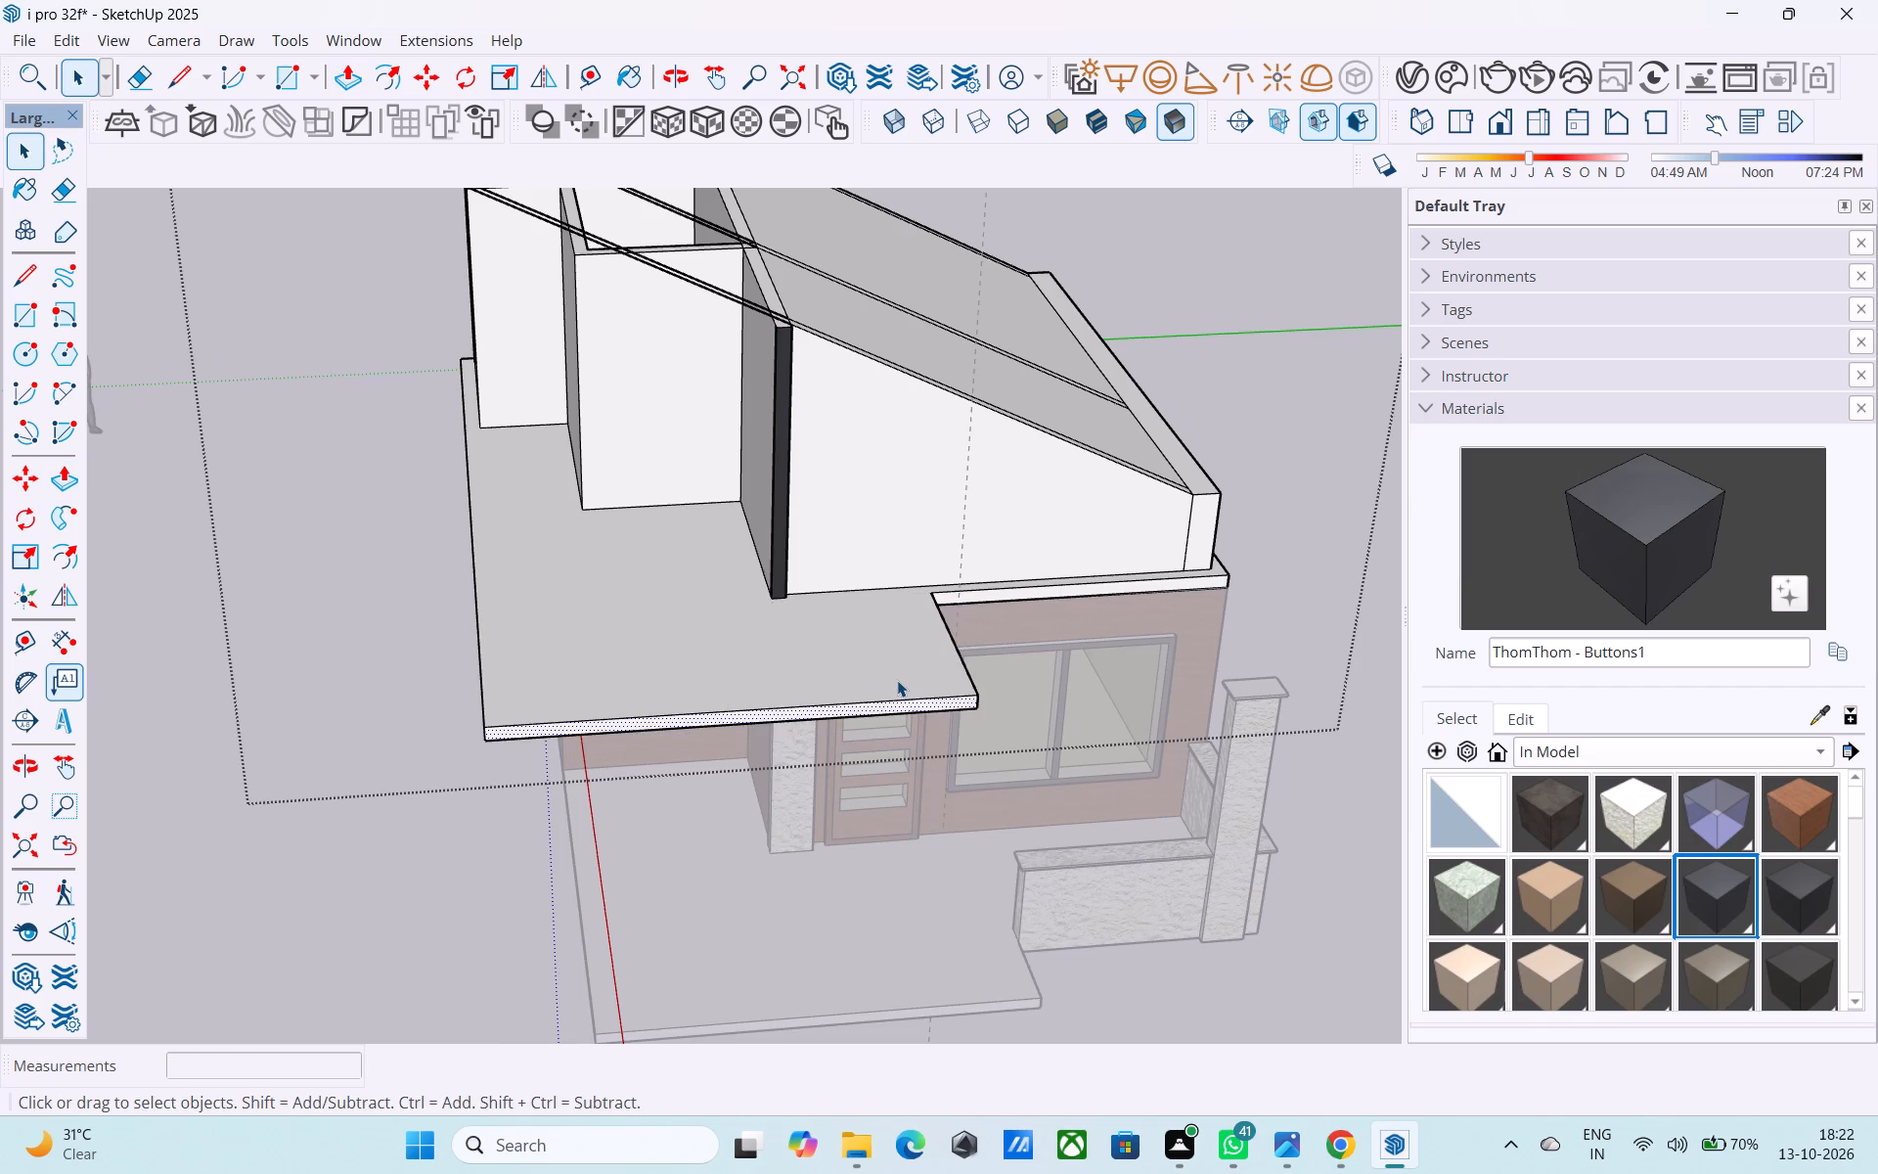
Draw lines on the slab from the tall wall's end base and from the stepped wall's nearest outer corner, outlining a rectangular floor area.
middle_click_drag(897, 679, 1154, 801)
scroll(939, 701, "up", 7)
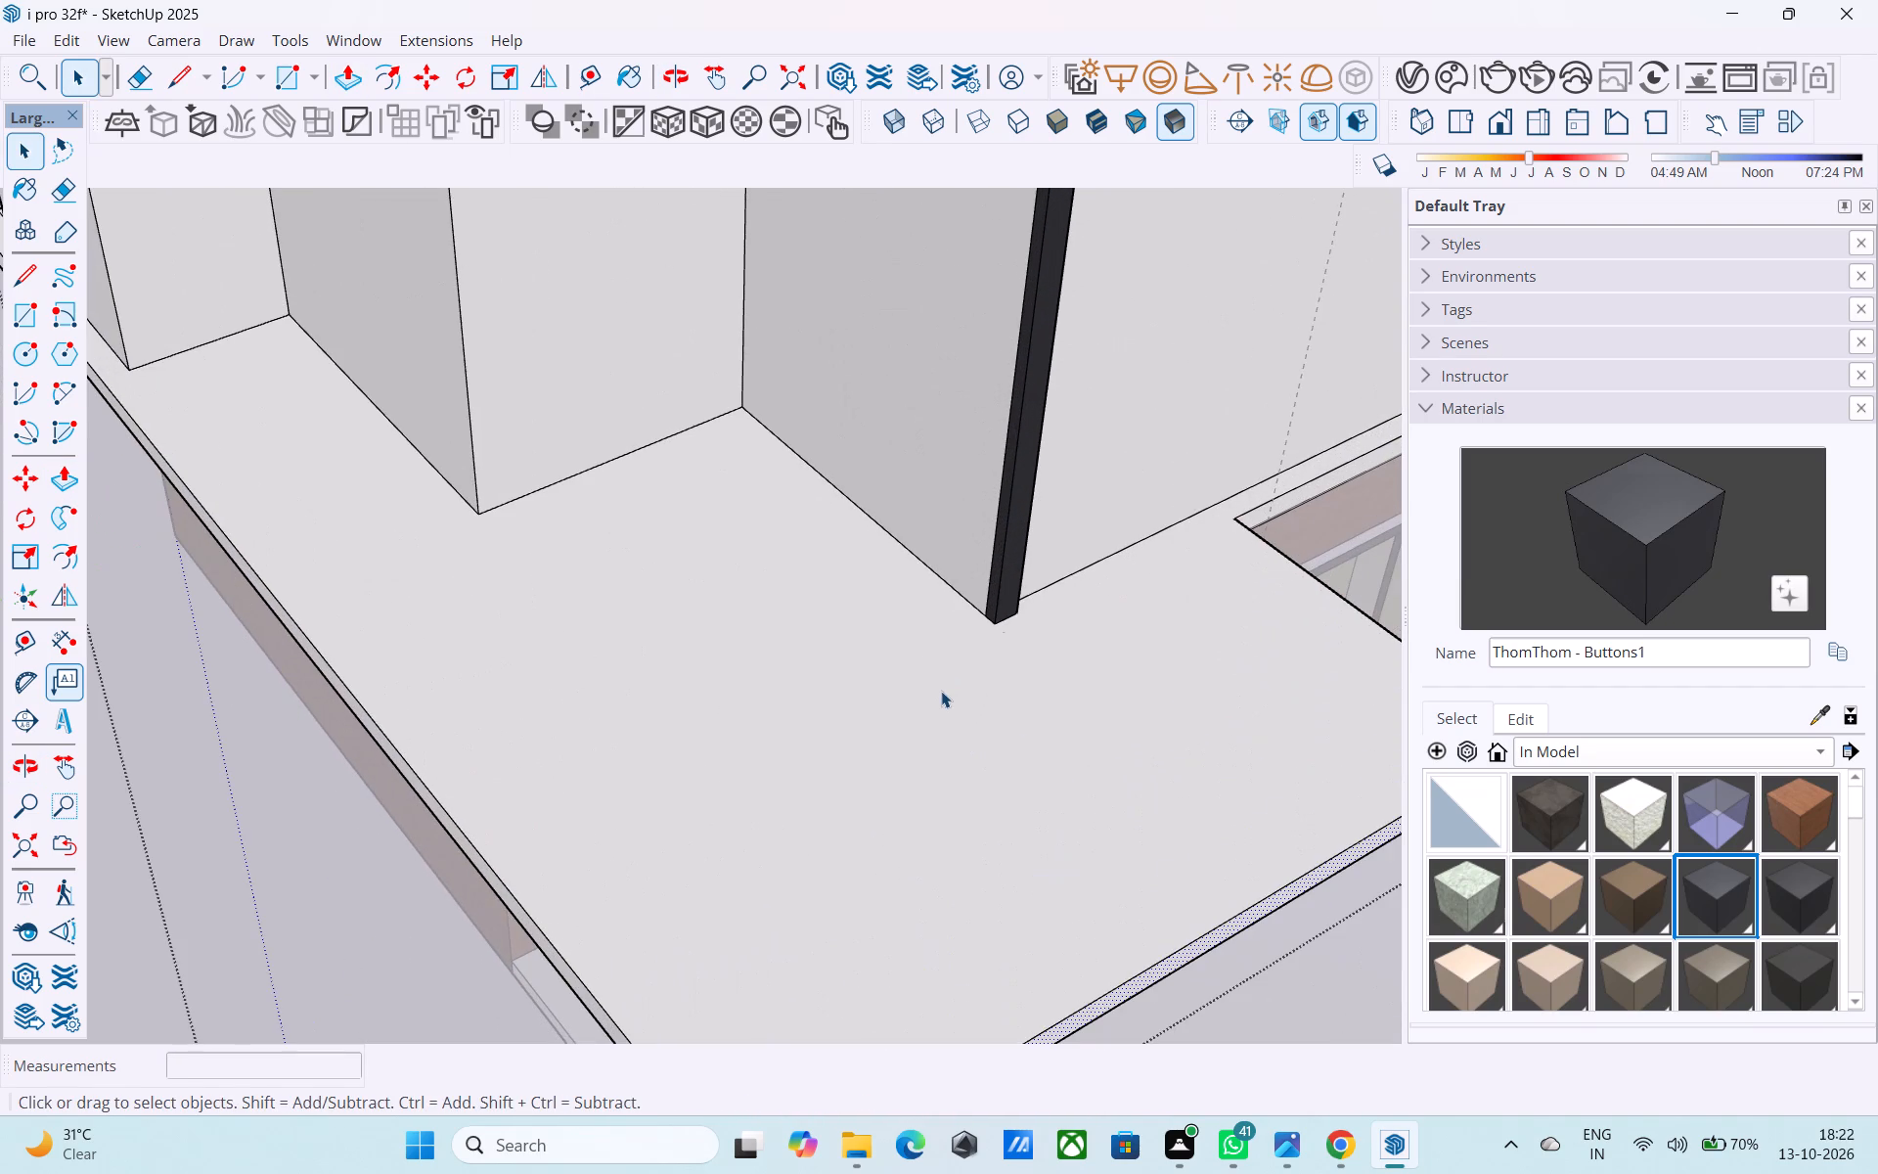
key("l")
scroll(953, 669, "up", 5)
left_click(1007, 590)
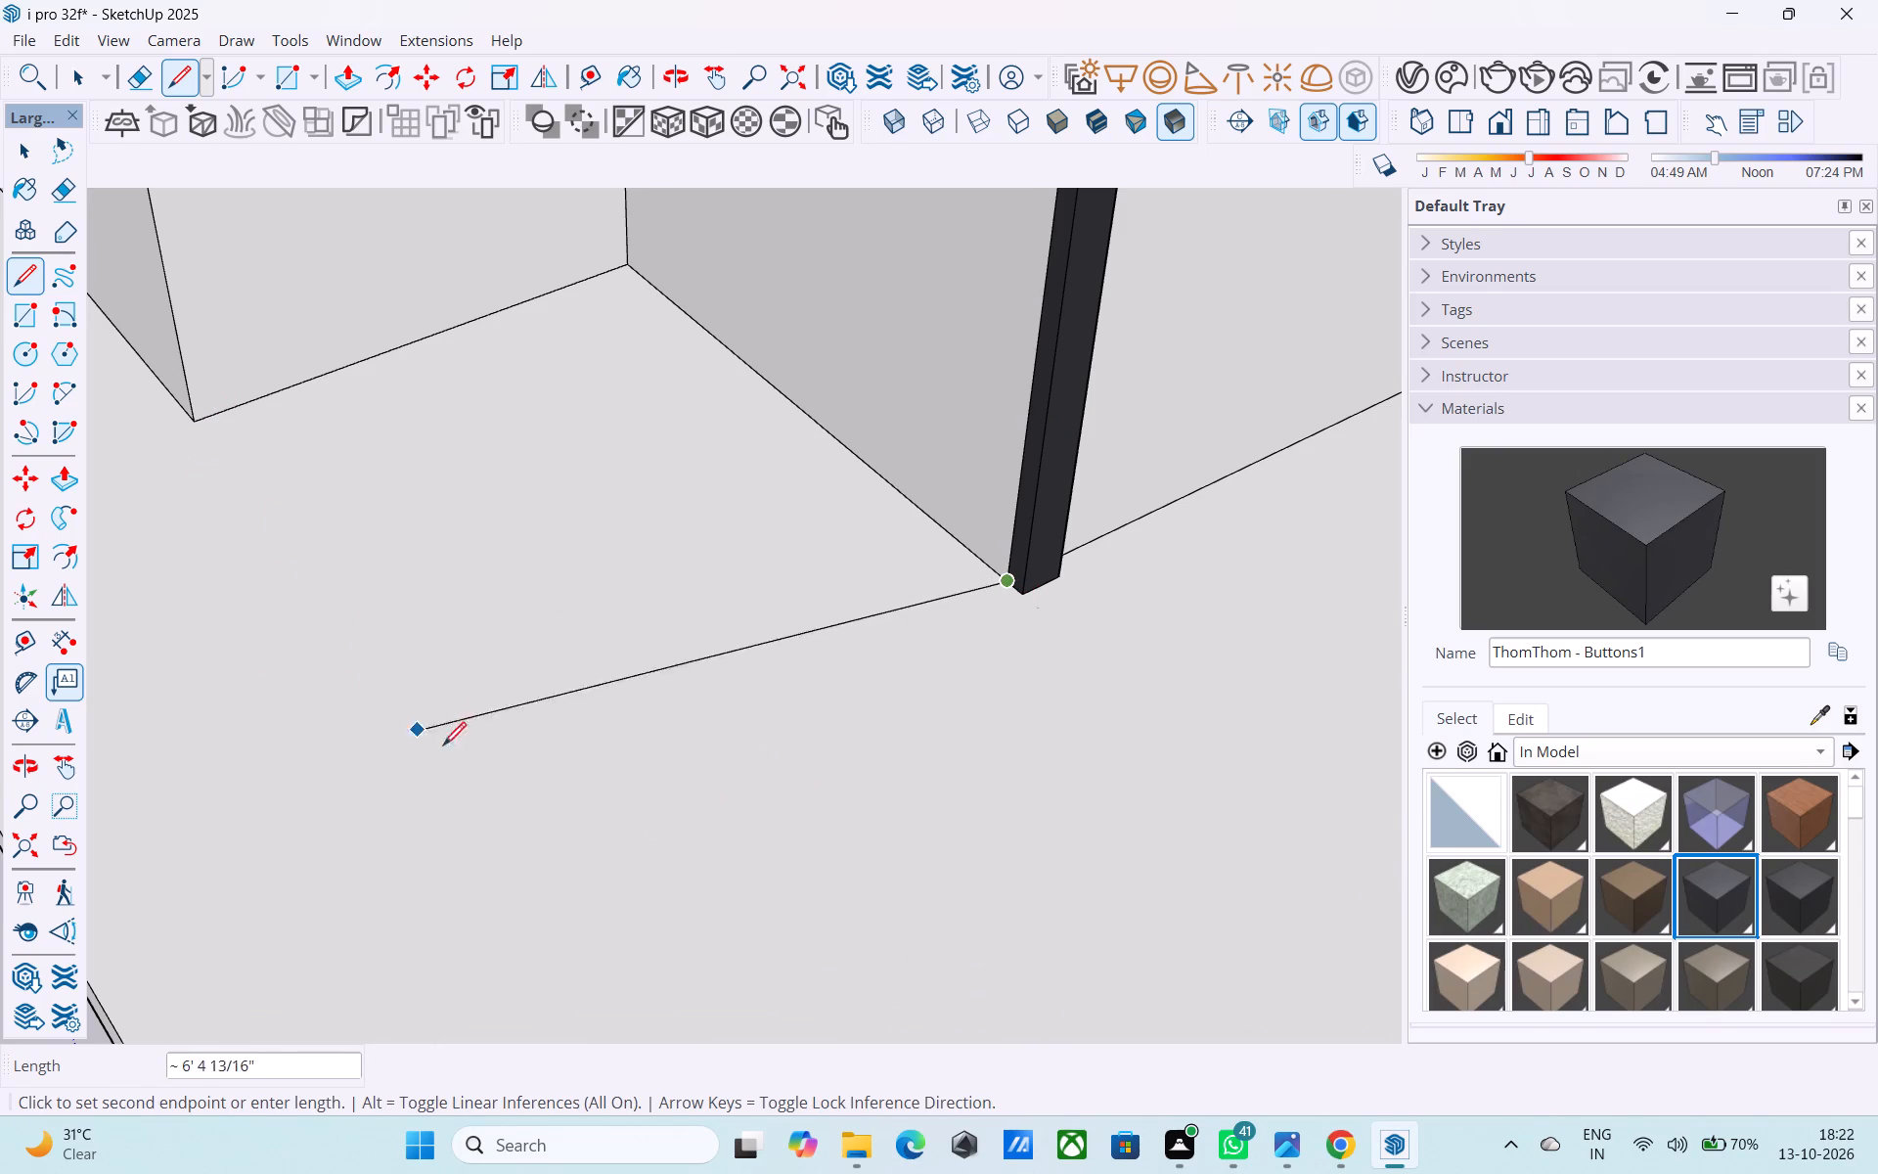
scroll(489, 764, "down", 6)
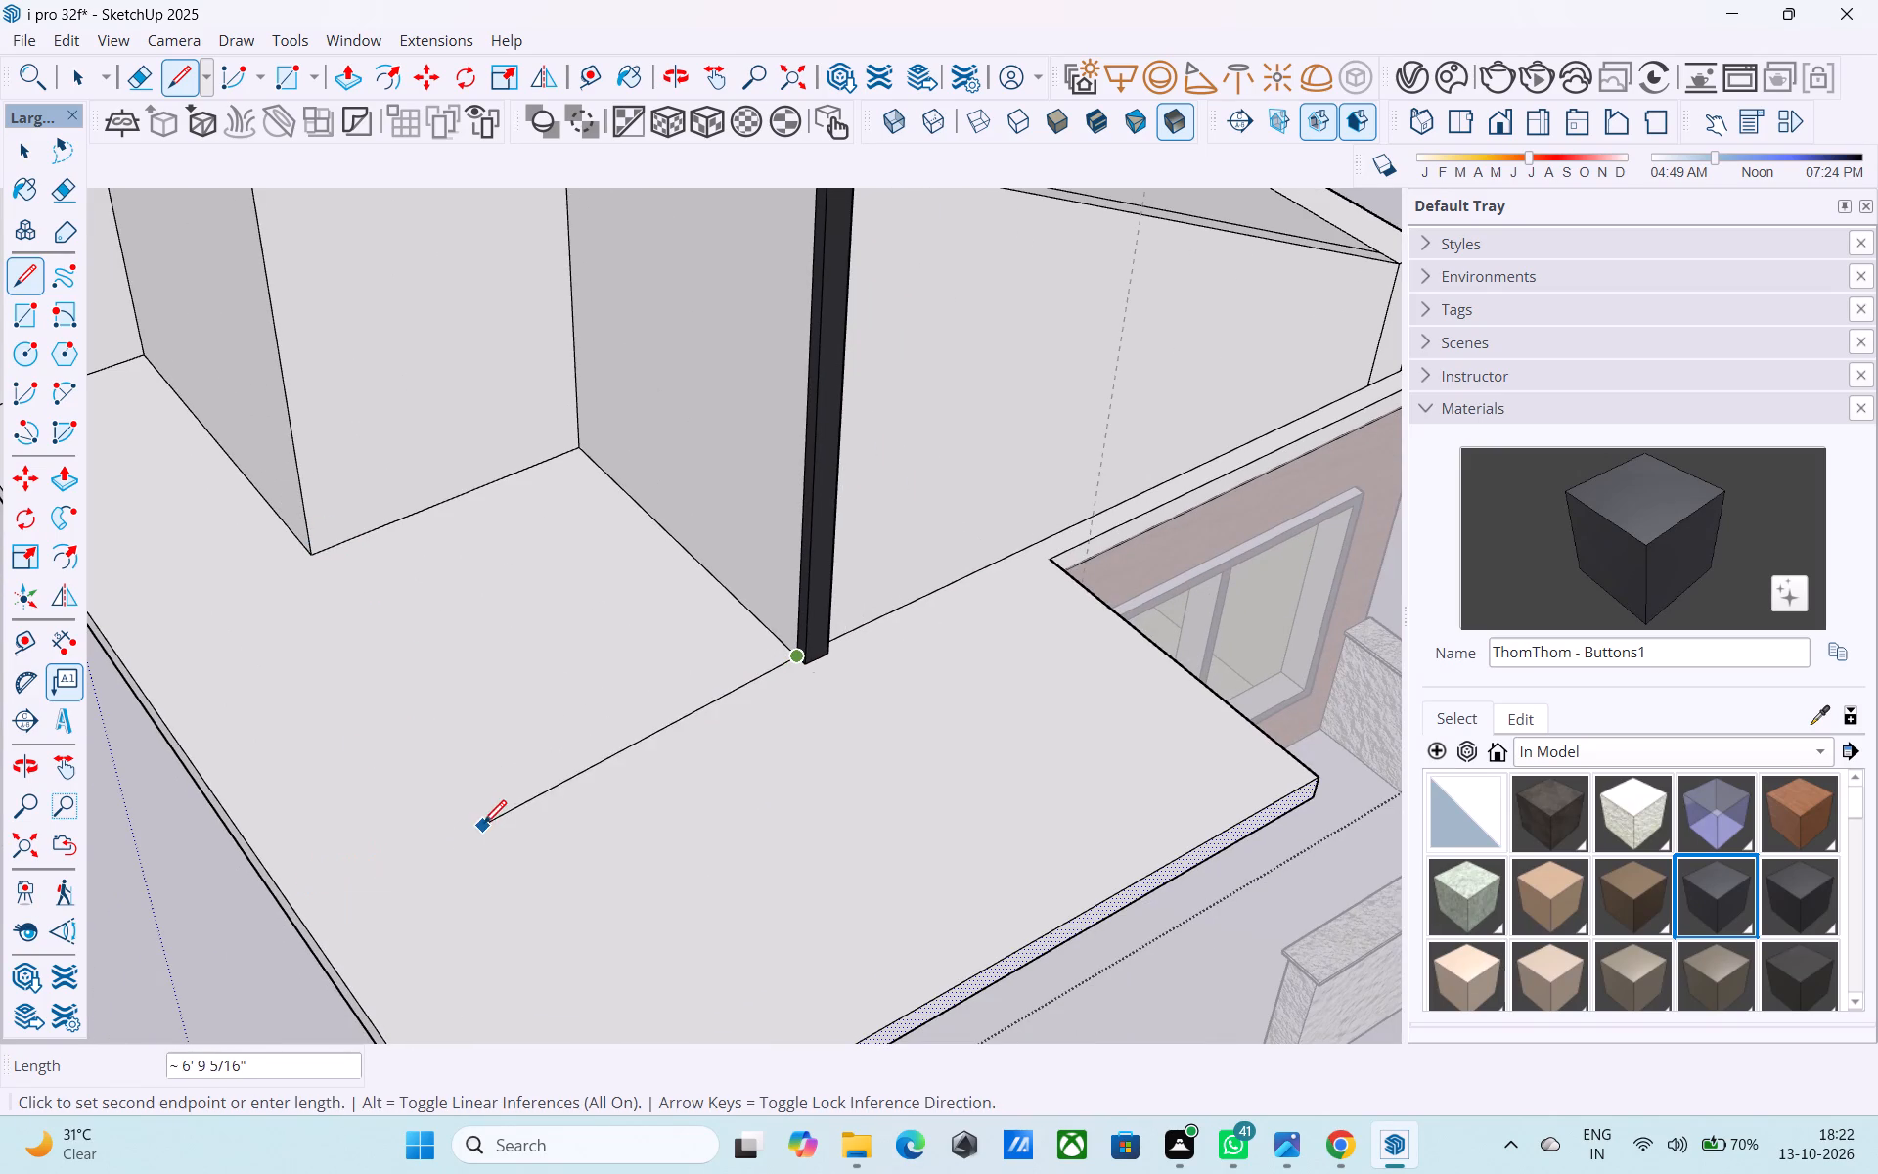
left_click(438, 817)
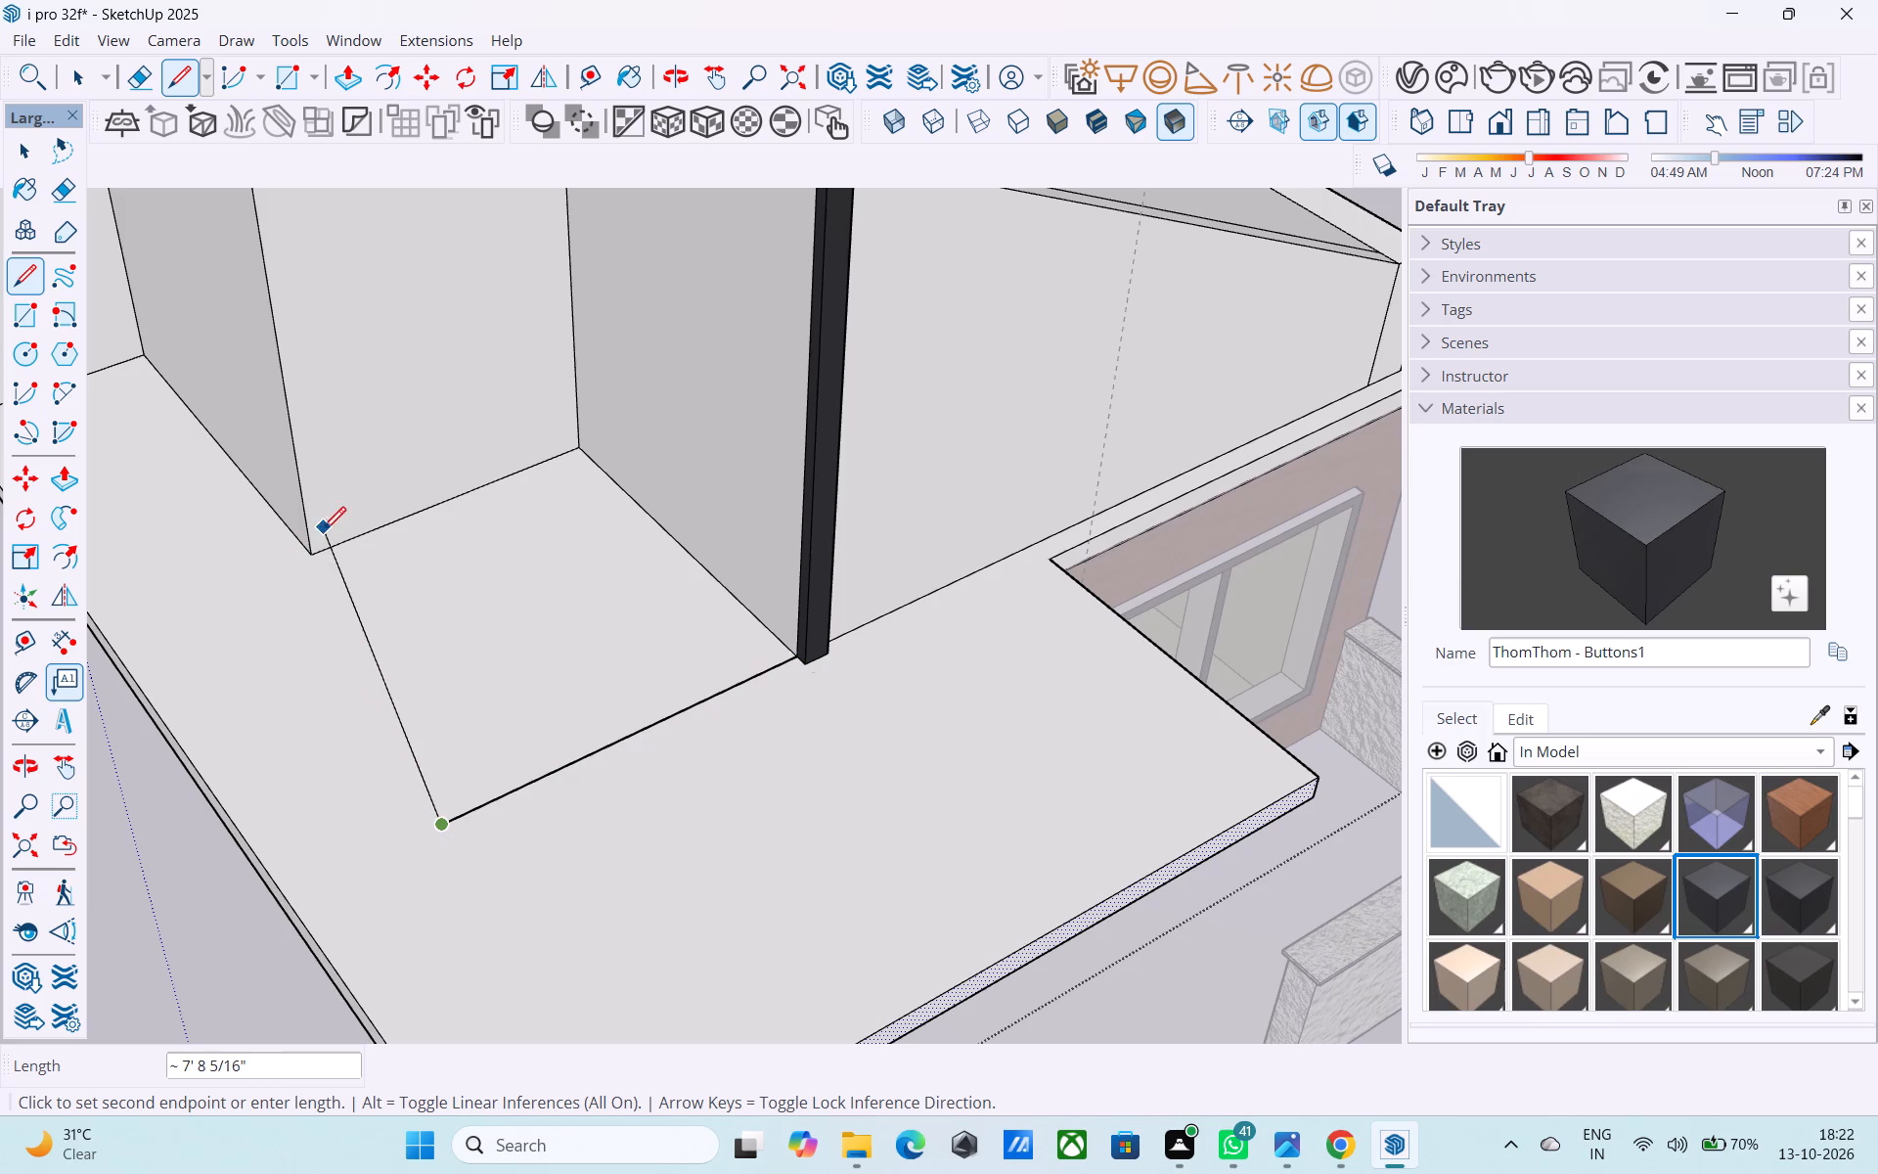
left_click(316, 547)
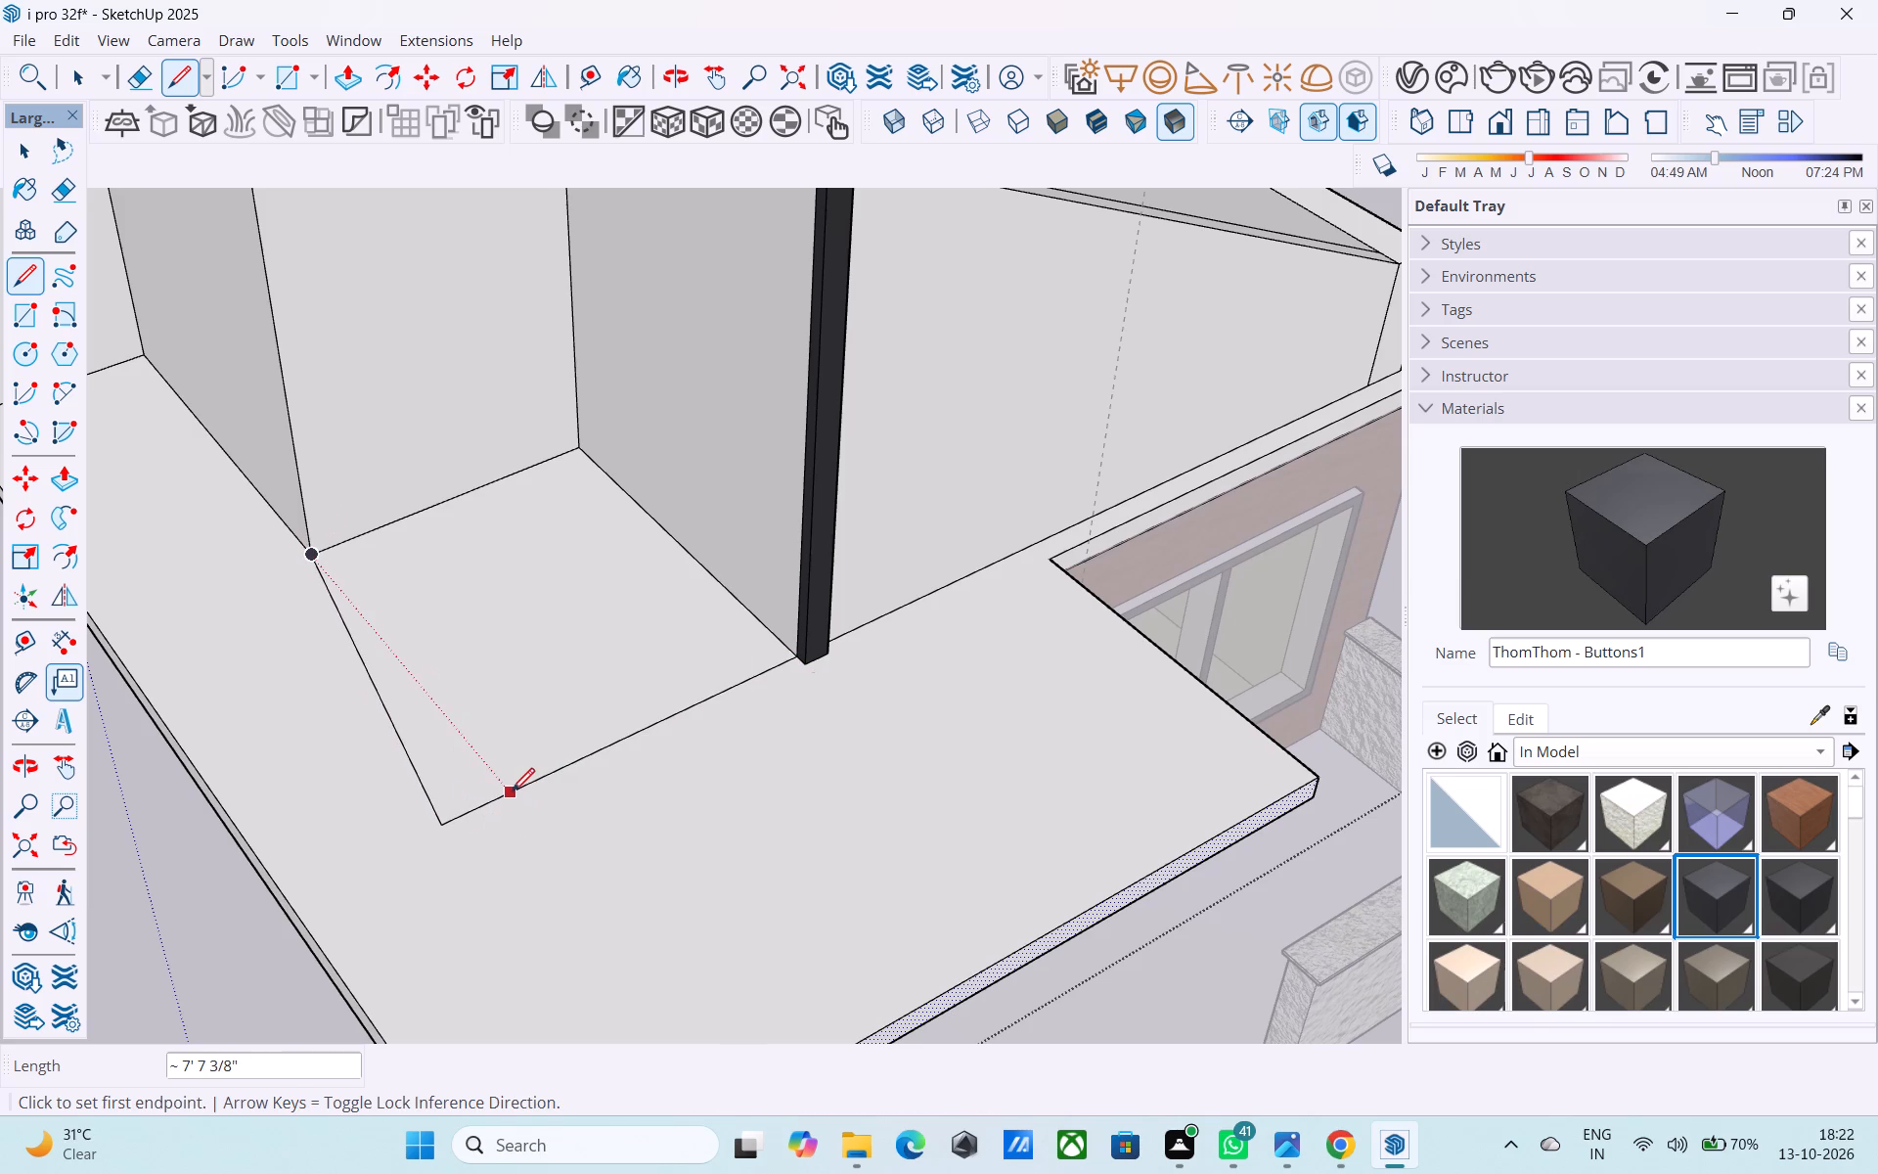
left_click(512, 793)
left_click(318, 547)
Erase the diagonal line and the overhanging line end beside the rectangular floor outline.
key("e")
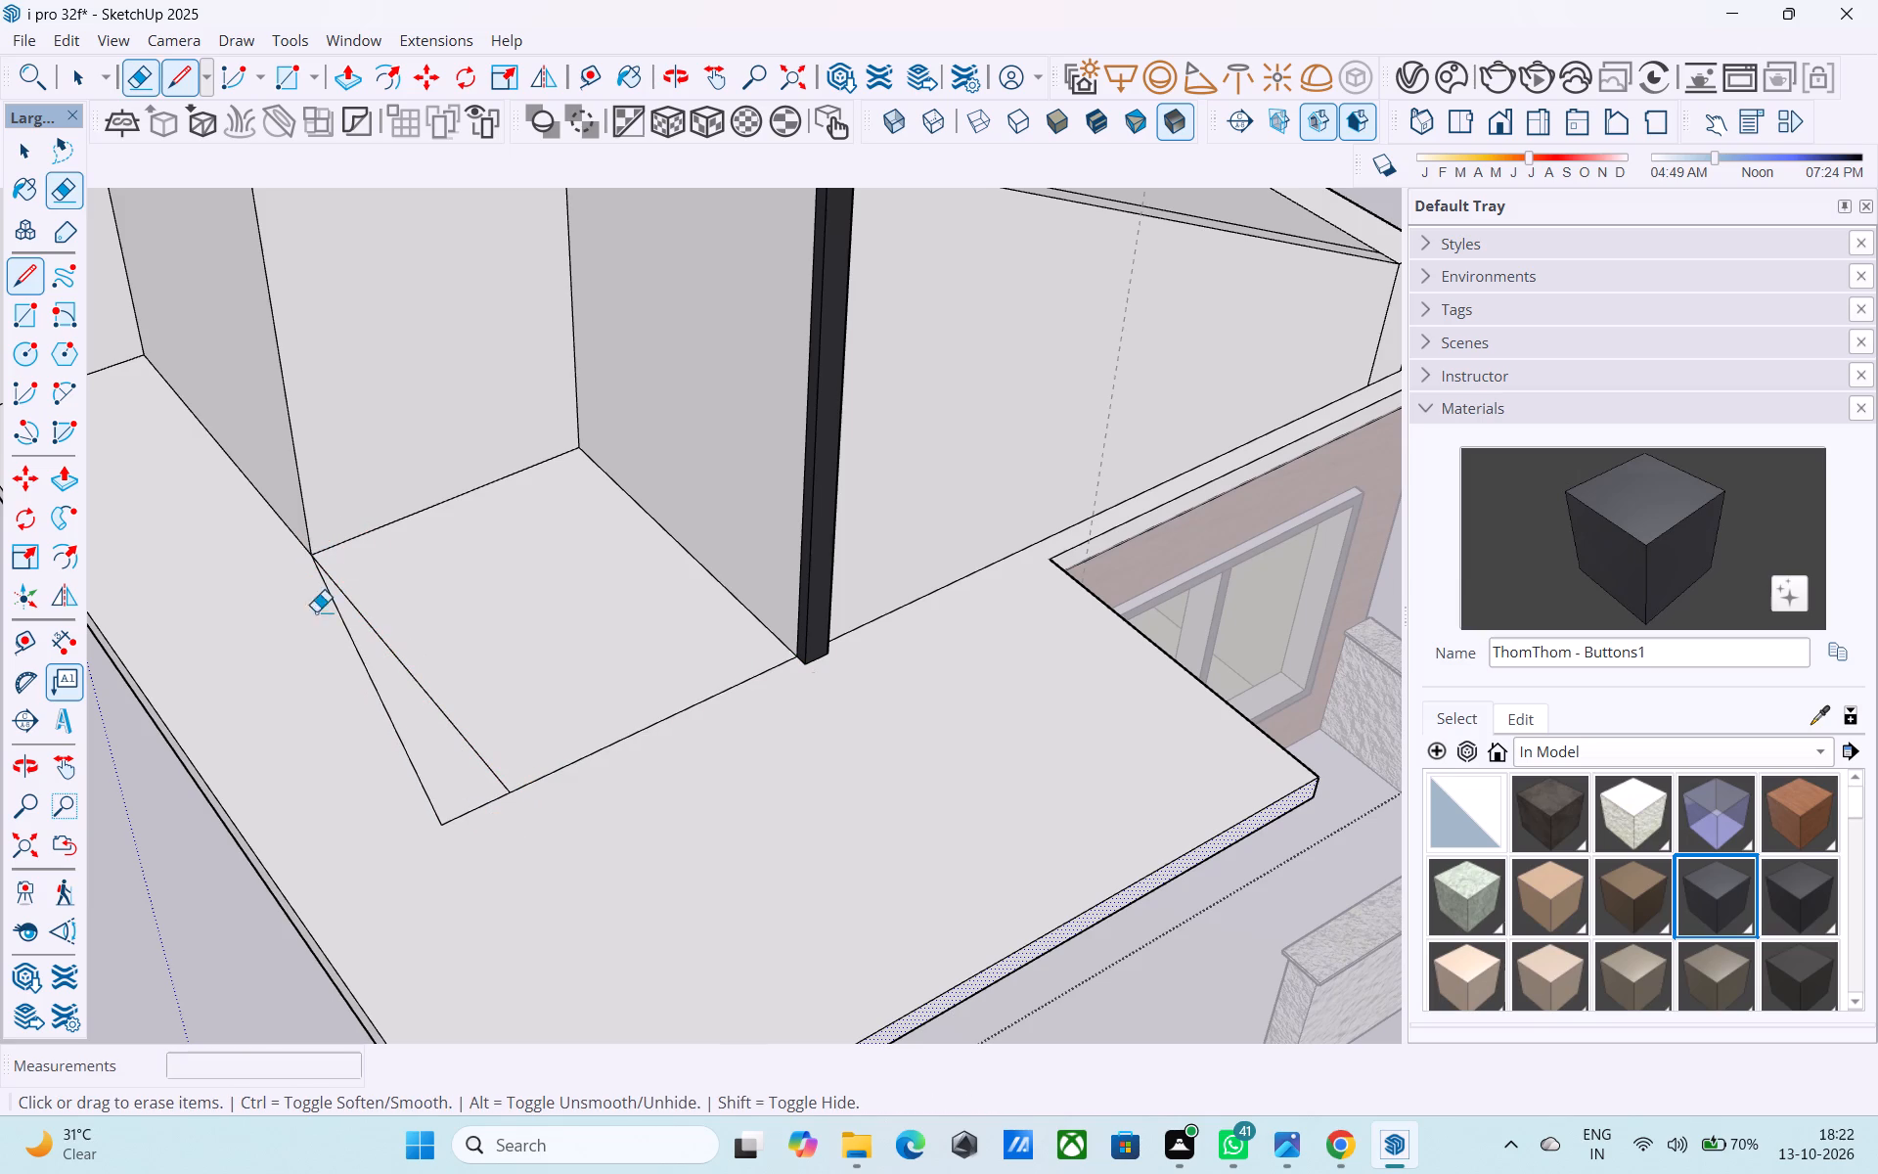
left_click(365, 670)
left_click_drag(471, 801, 493, 827)
Draw a 4' 2" line from the stepped wall's middle corner to the slab edge, and a crossing line from its far outer corner.
scroll(550, 839, "down", 6)
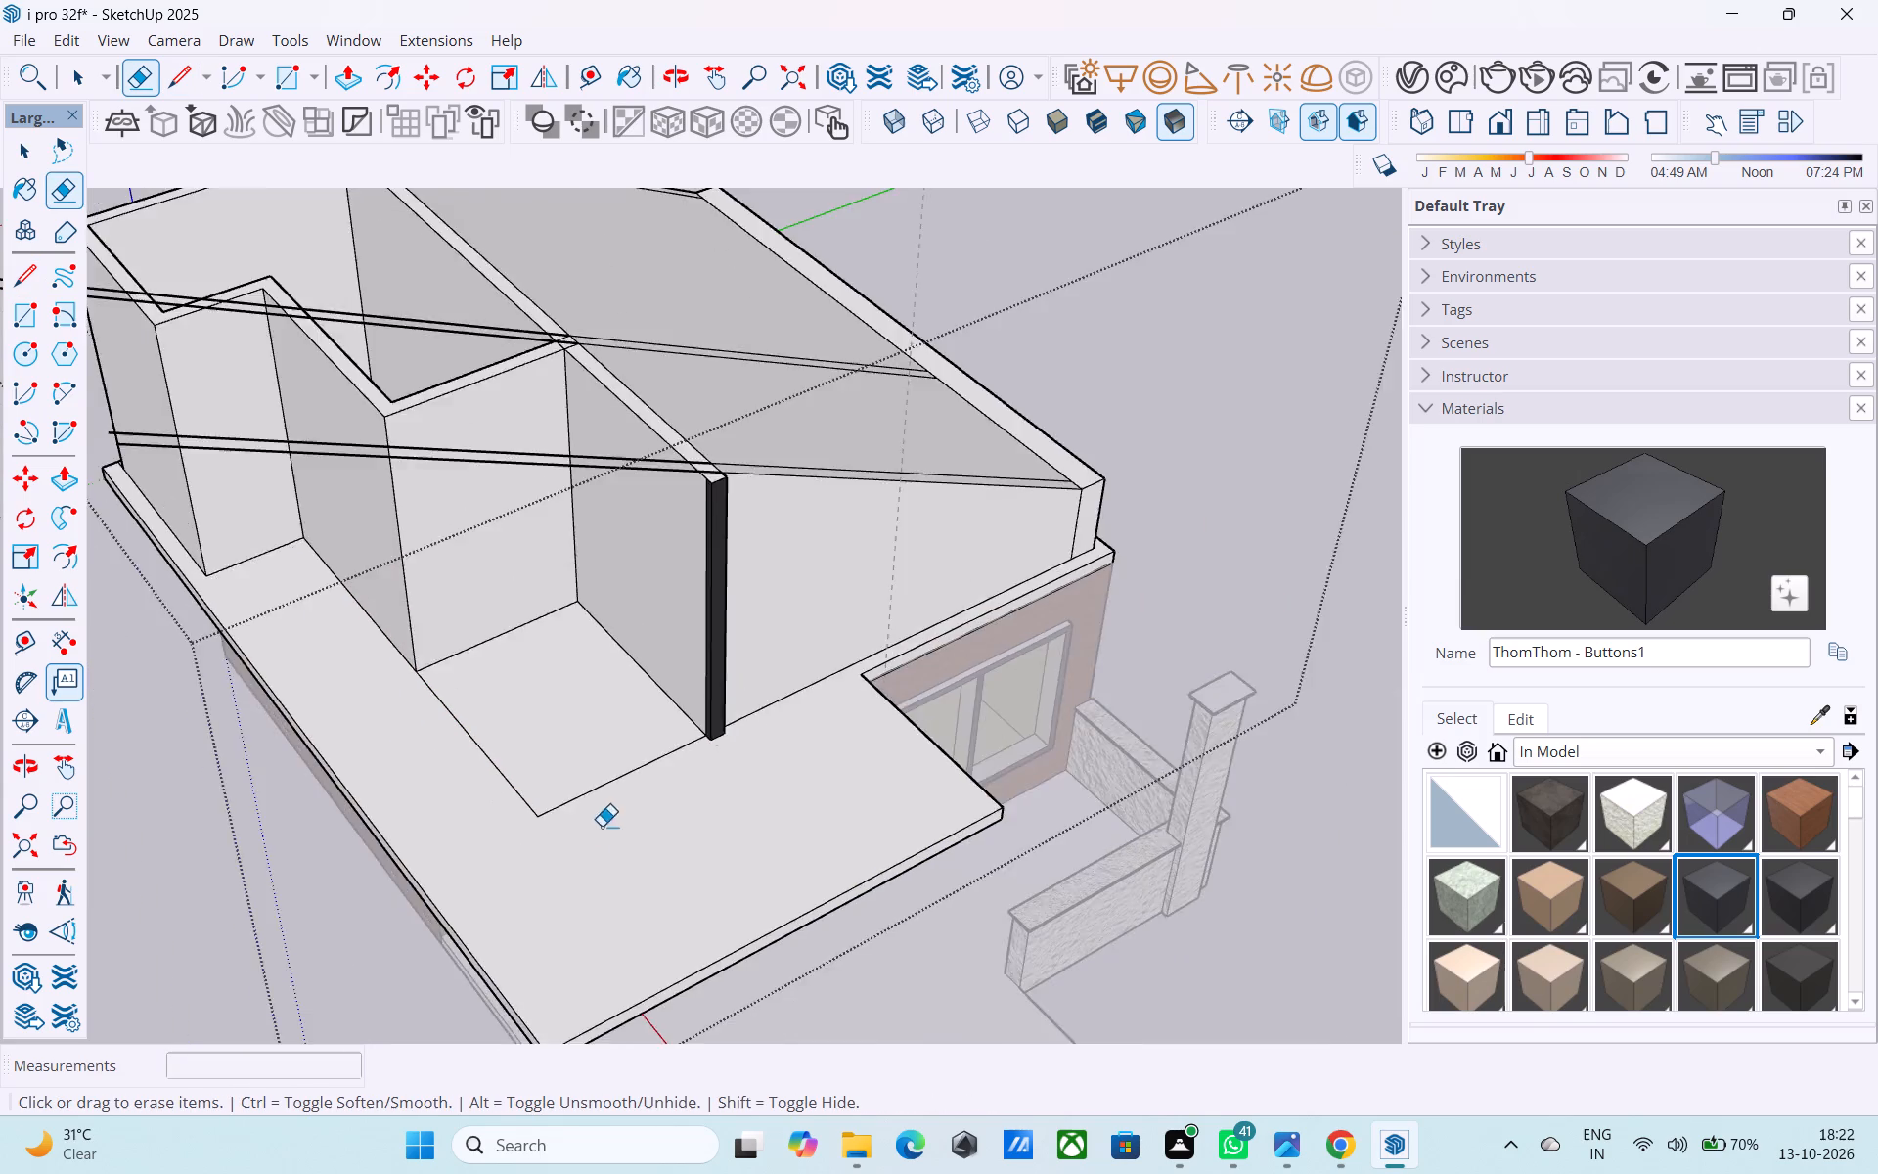
scroll(602, 826, "down", 4)
middle_click_drag(635, 875, 558, 805)
scroll(466, 718, "up", 6)
key("l")
scroll(467, 709, "up", 4)
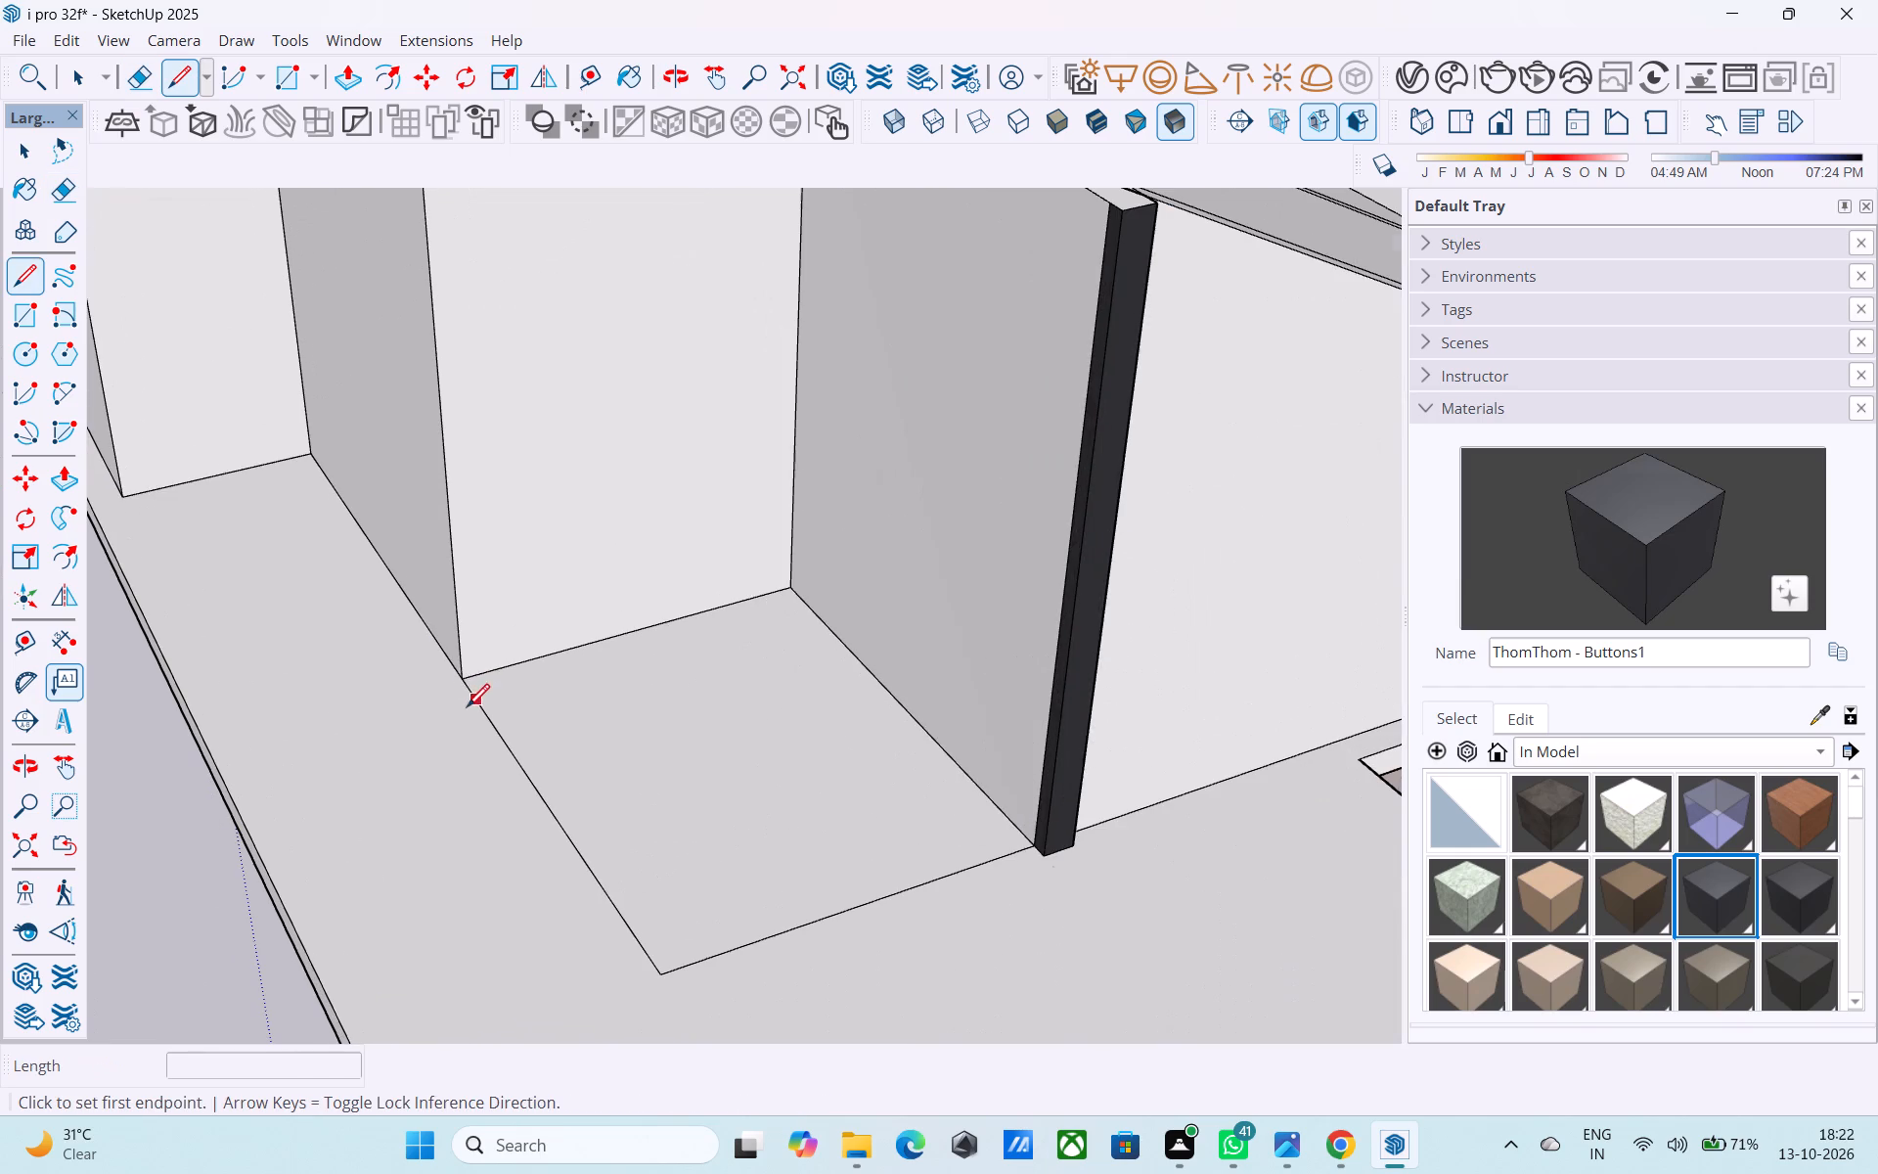
left_click(469, 686)
left_click(206, 740)
left_click(110, 487)
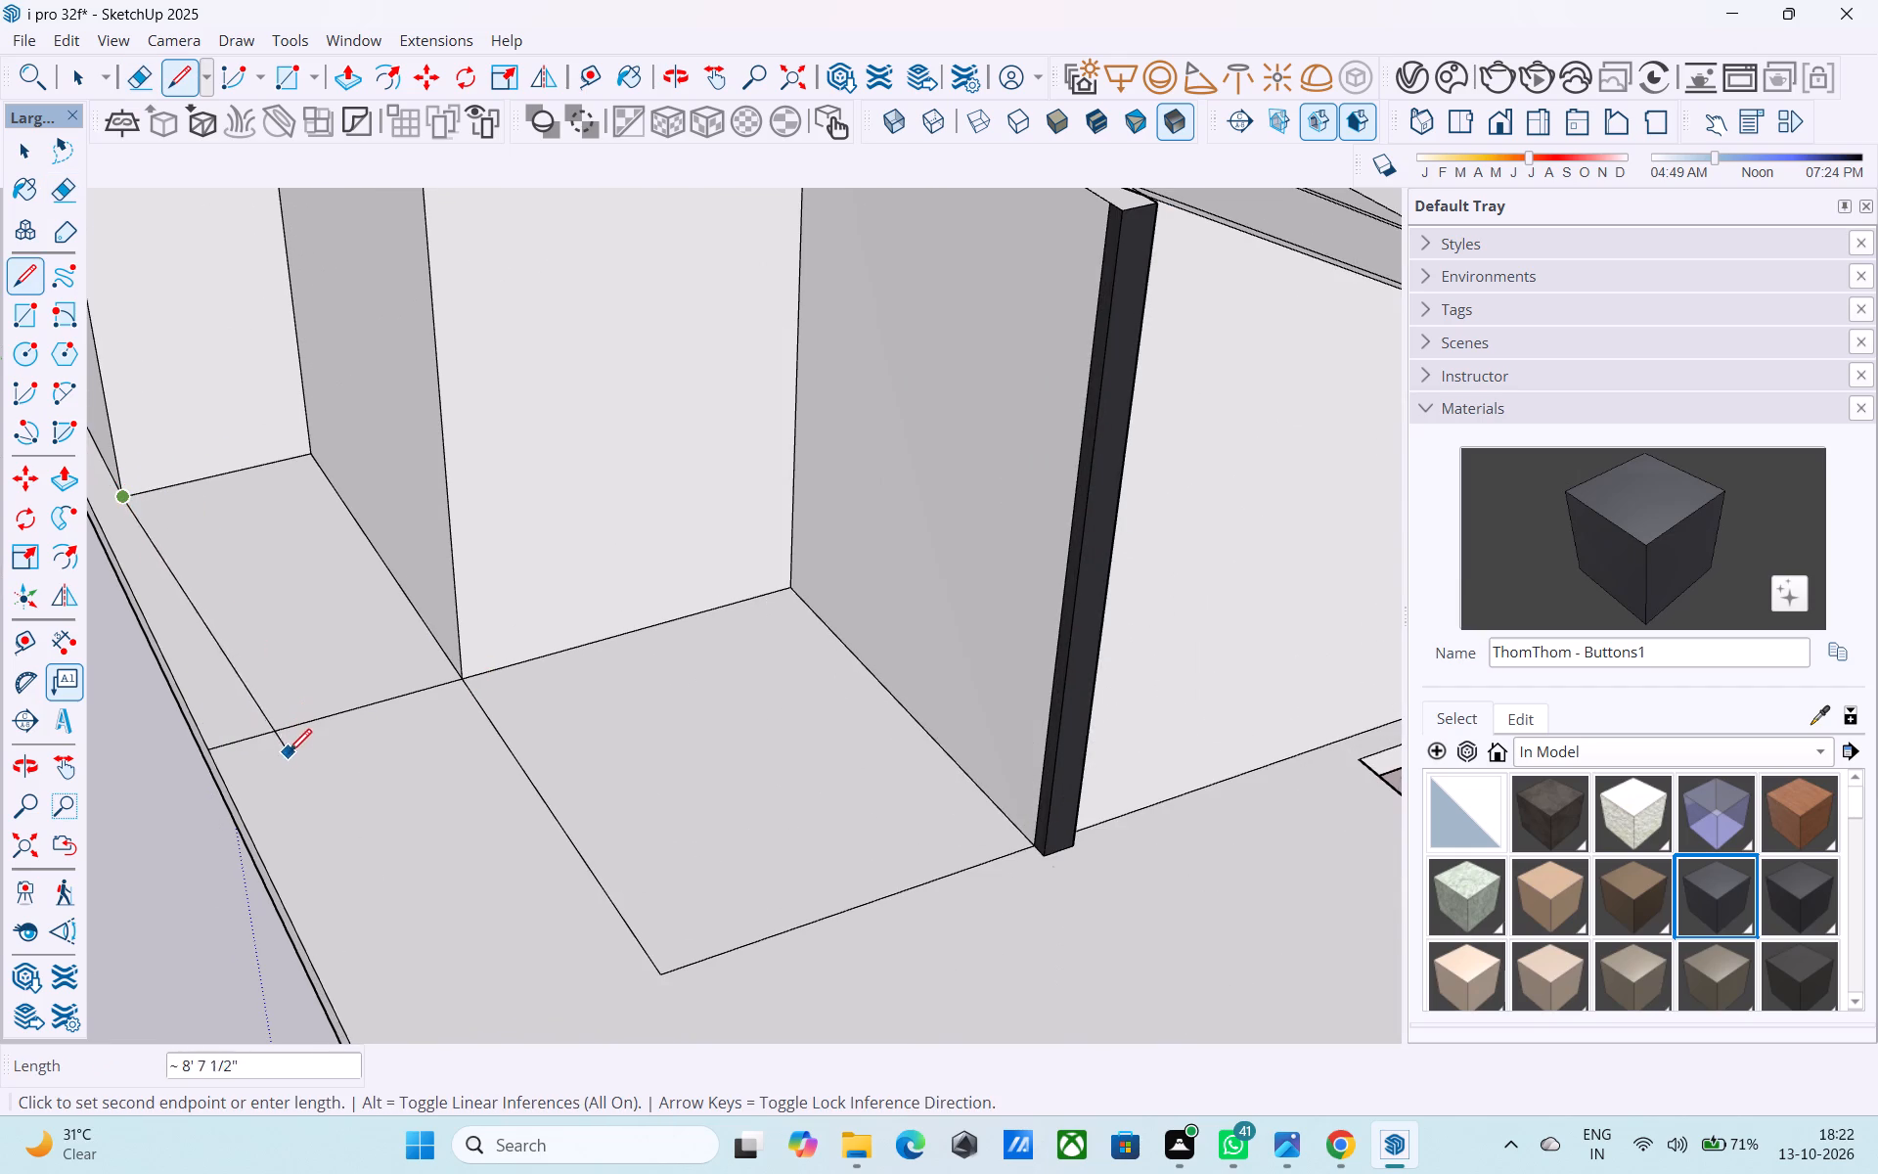
left_click(274, 766)
Erase the line ends overhanging the second floor outline where the two lines cross near the slab edge.
key("e")
left_click_drag(274, 766, 262, 763)
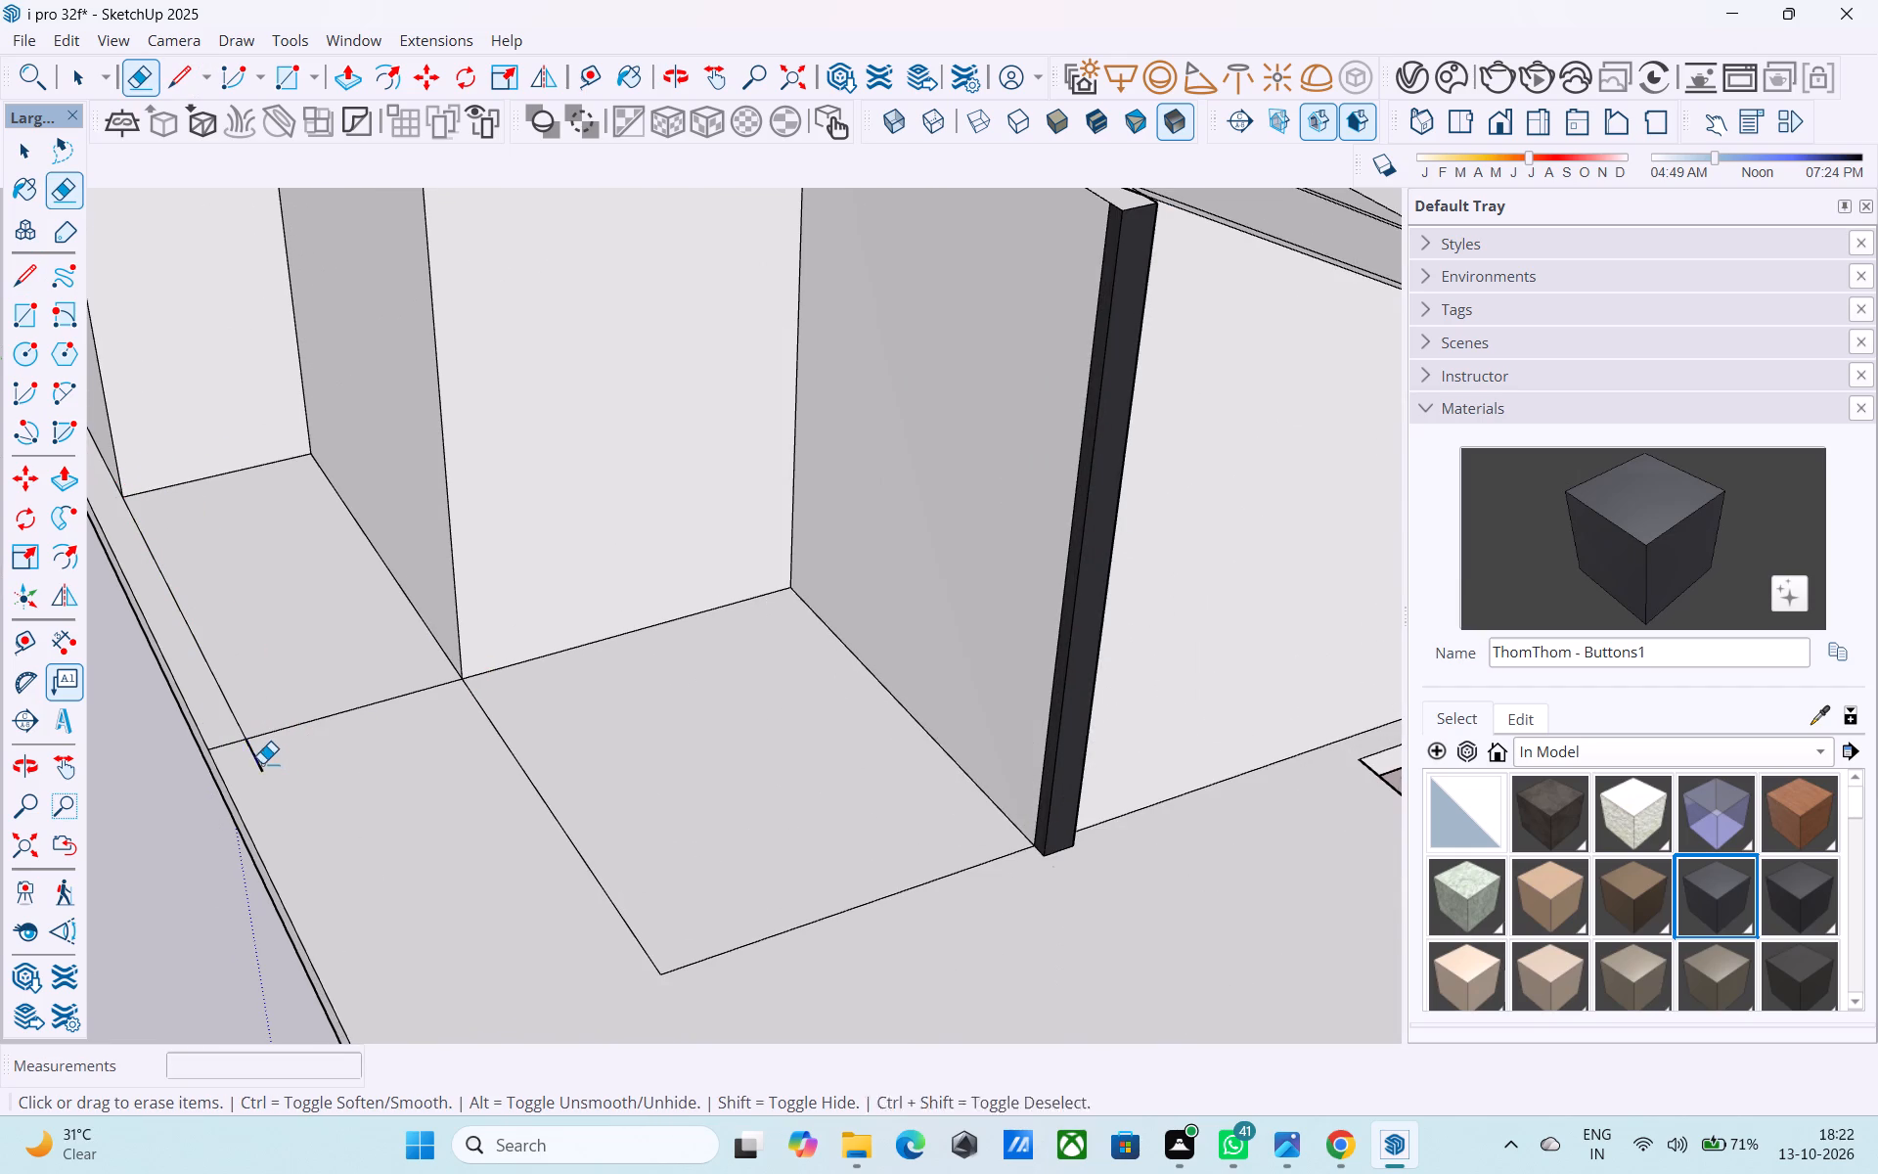
left_click_drag(262, 763, 263, 764)
left_click_drag(239, 746, 218, 733)
key("space")
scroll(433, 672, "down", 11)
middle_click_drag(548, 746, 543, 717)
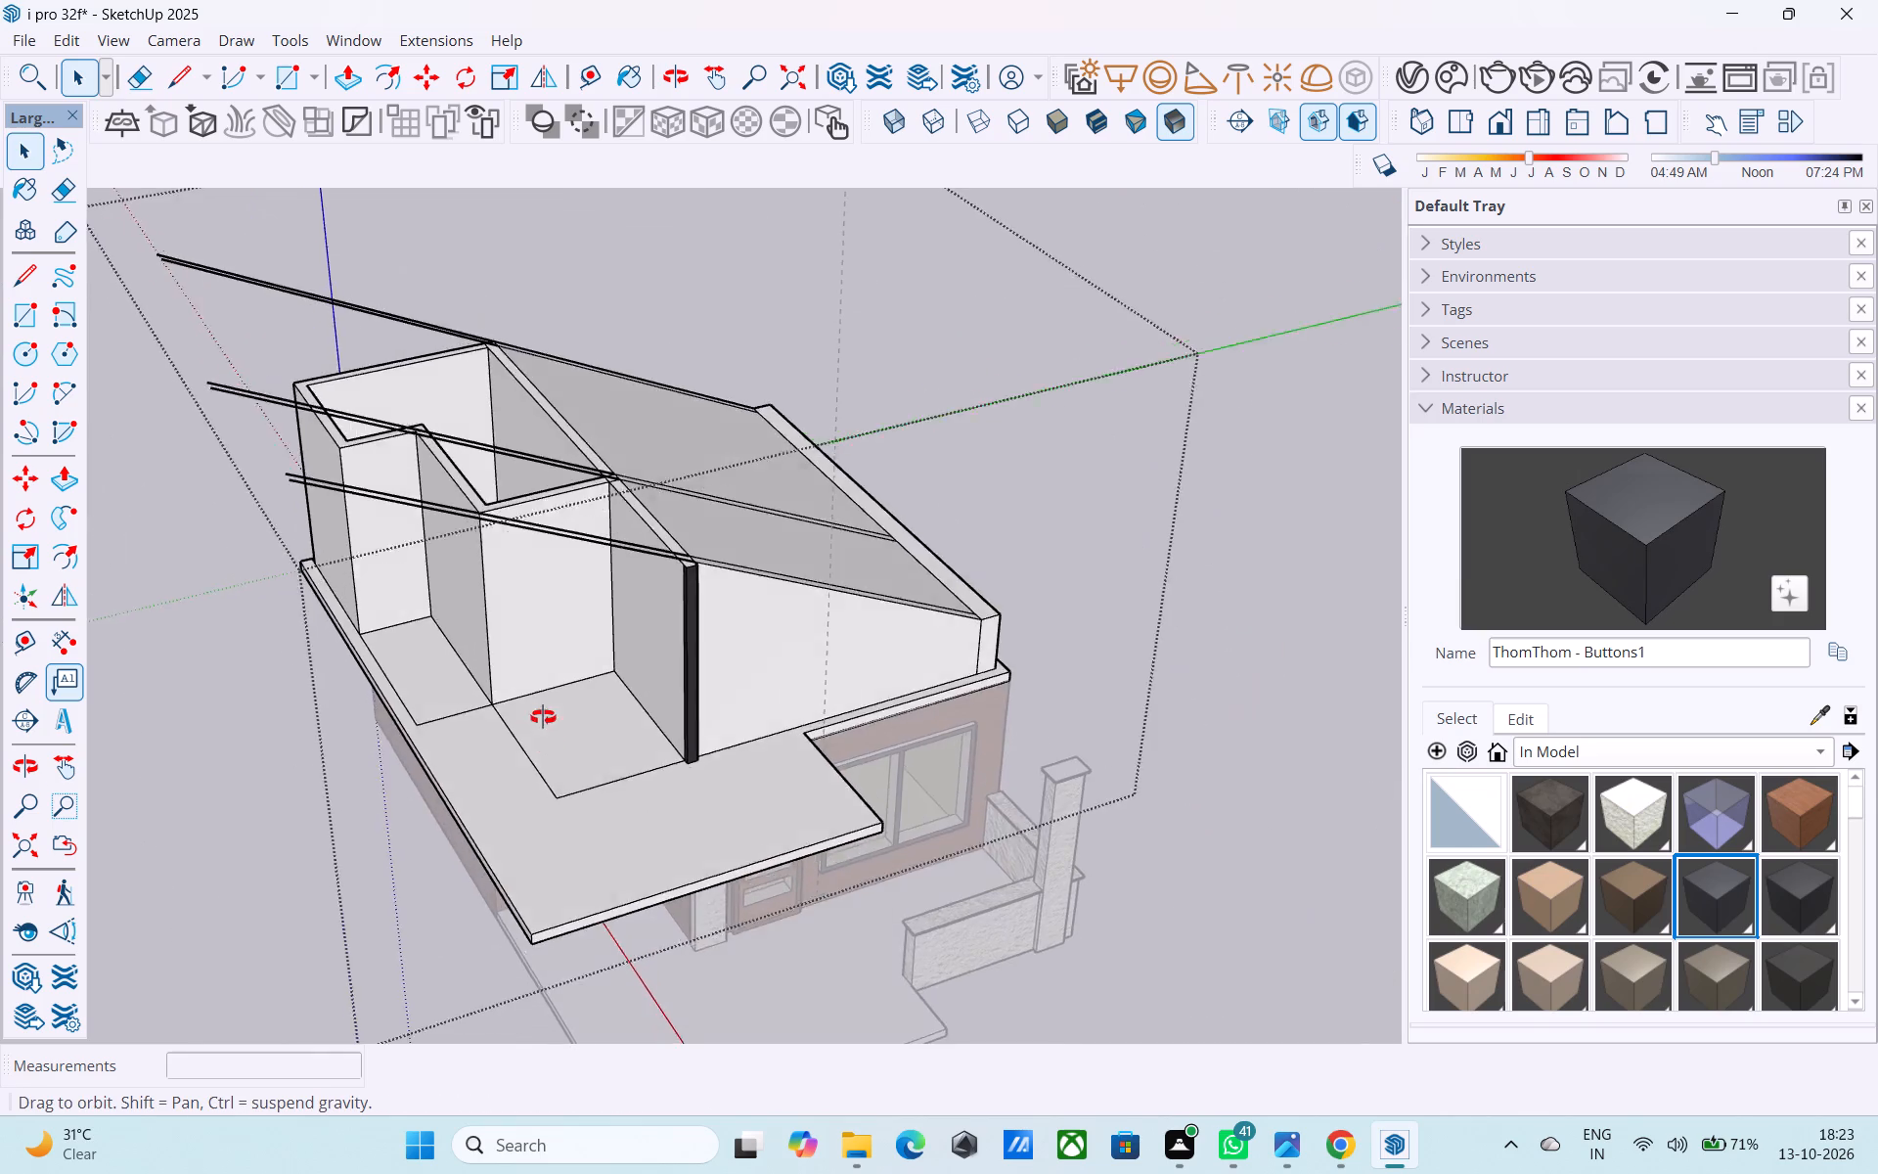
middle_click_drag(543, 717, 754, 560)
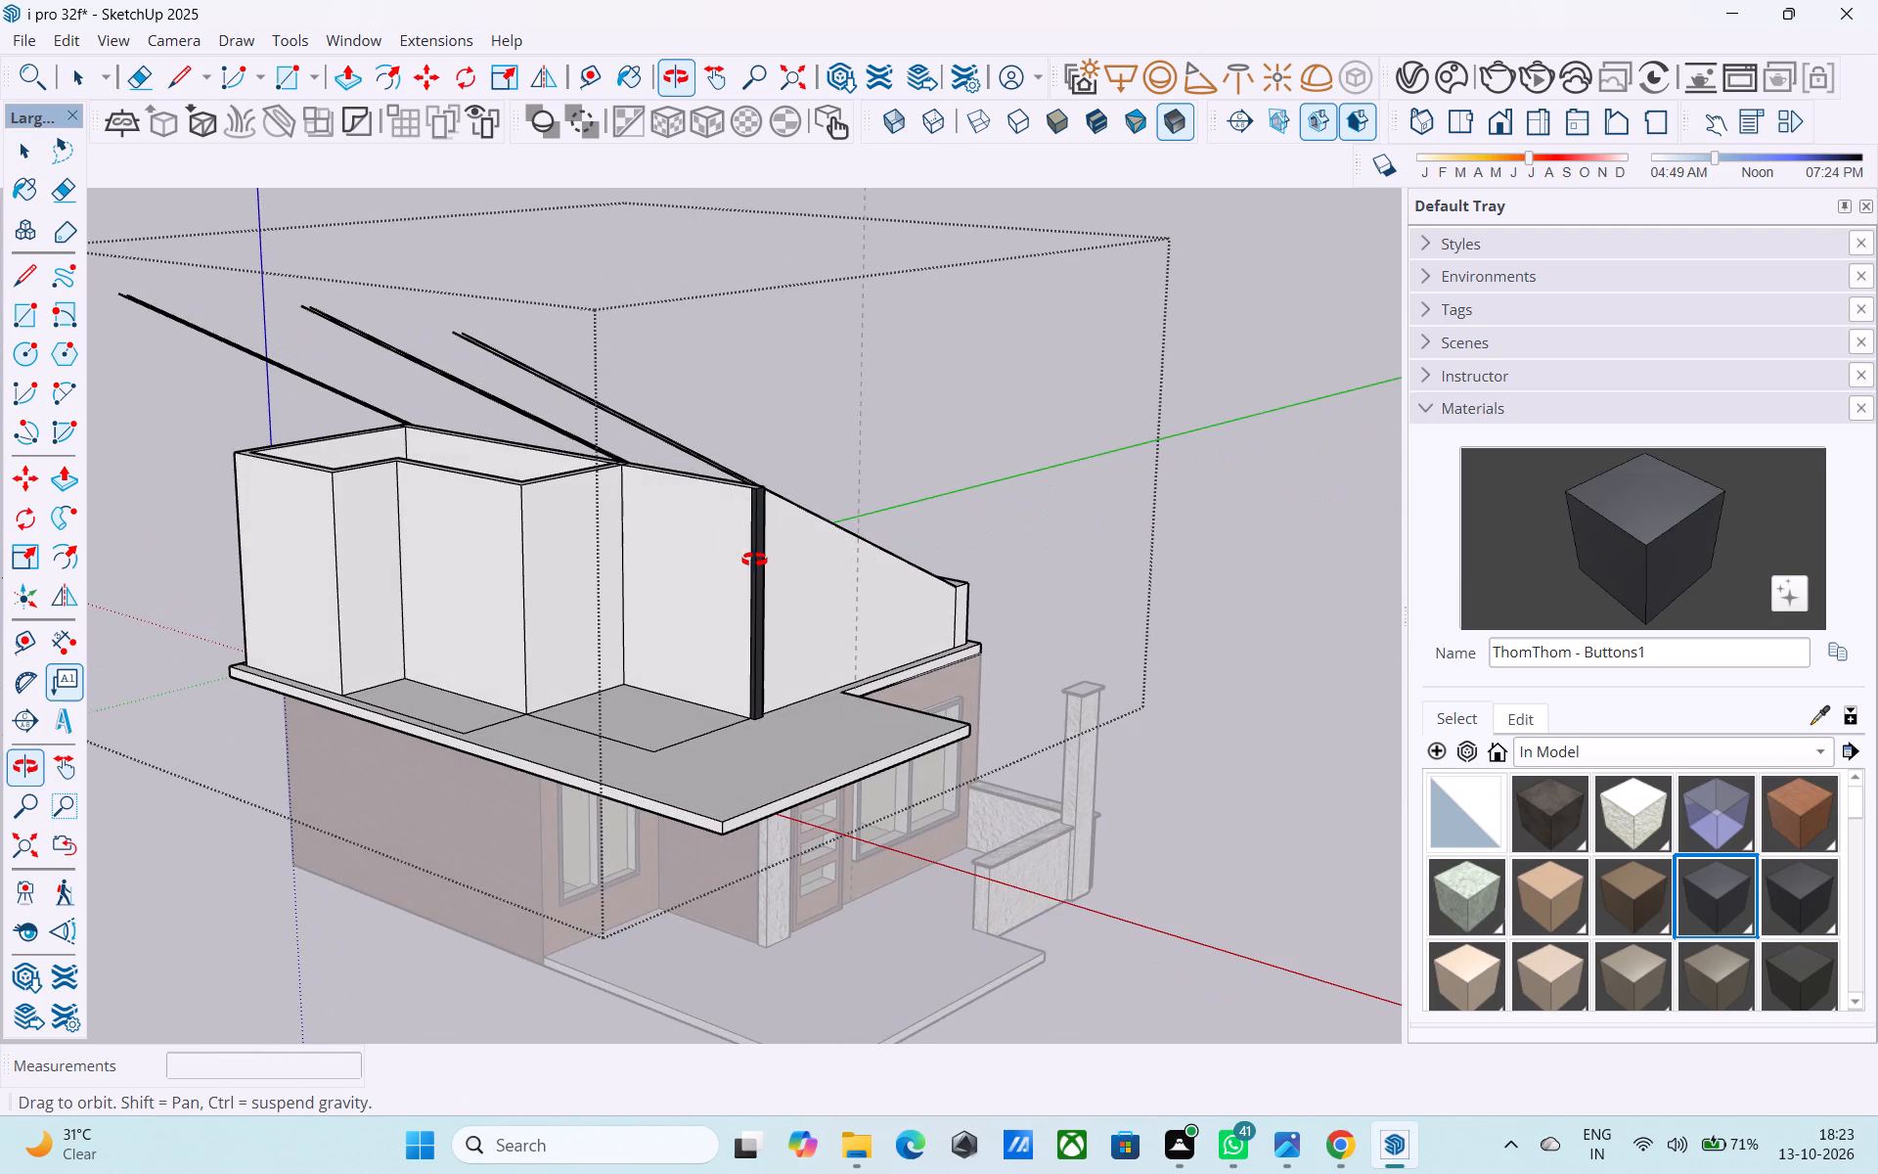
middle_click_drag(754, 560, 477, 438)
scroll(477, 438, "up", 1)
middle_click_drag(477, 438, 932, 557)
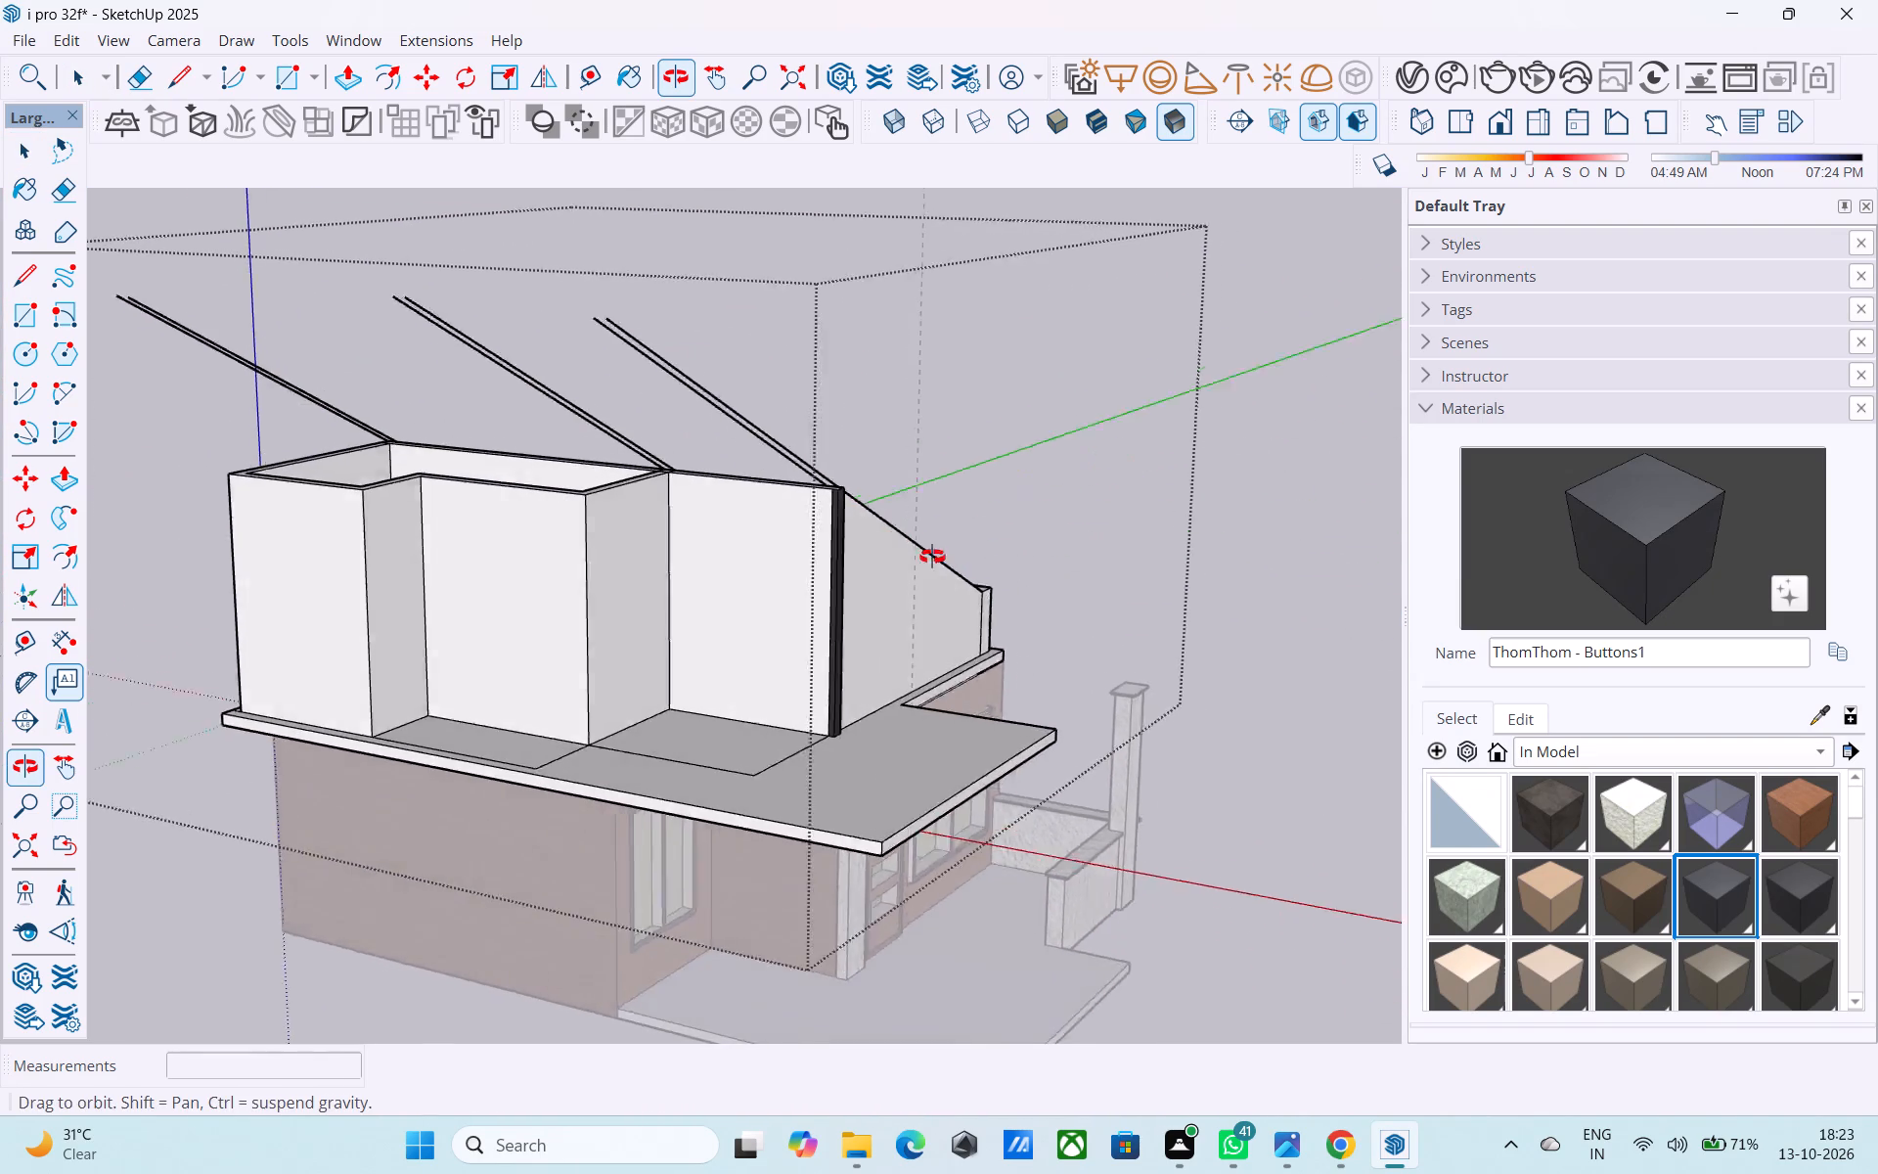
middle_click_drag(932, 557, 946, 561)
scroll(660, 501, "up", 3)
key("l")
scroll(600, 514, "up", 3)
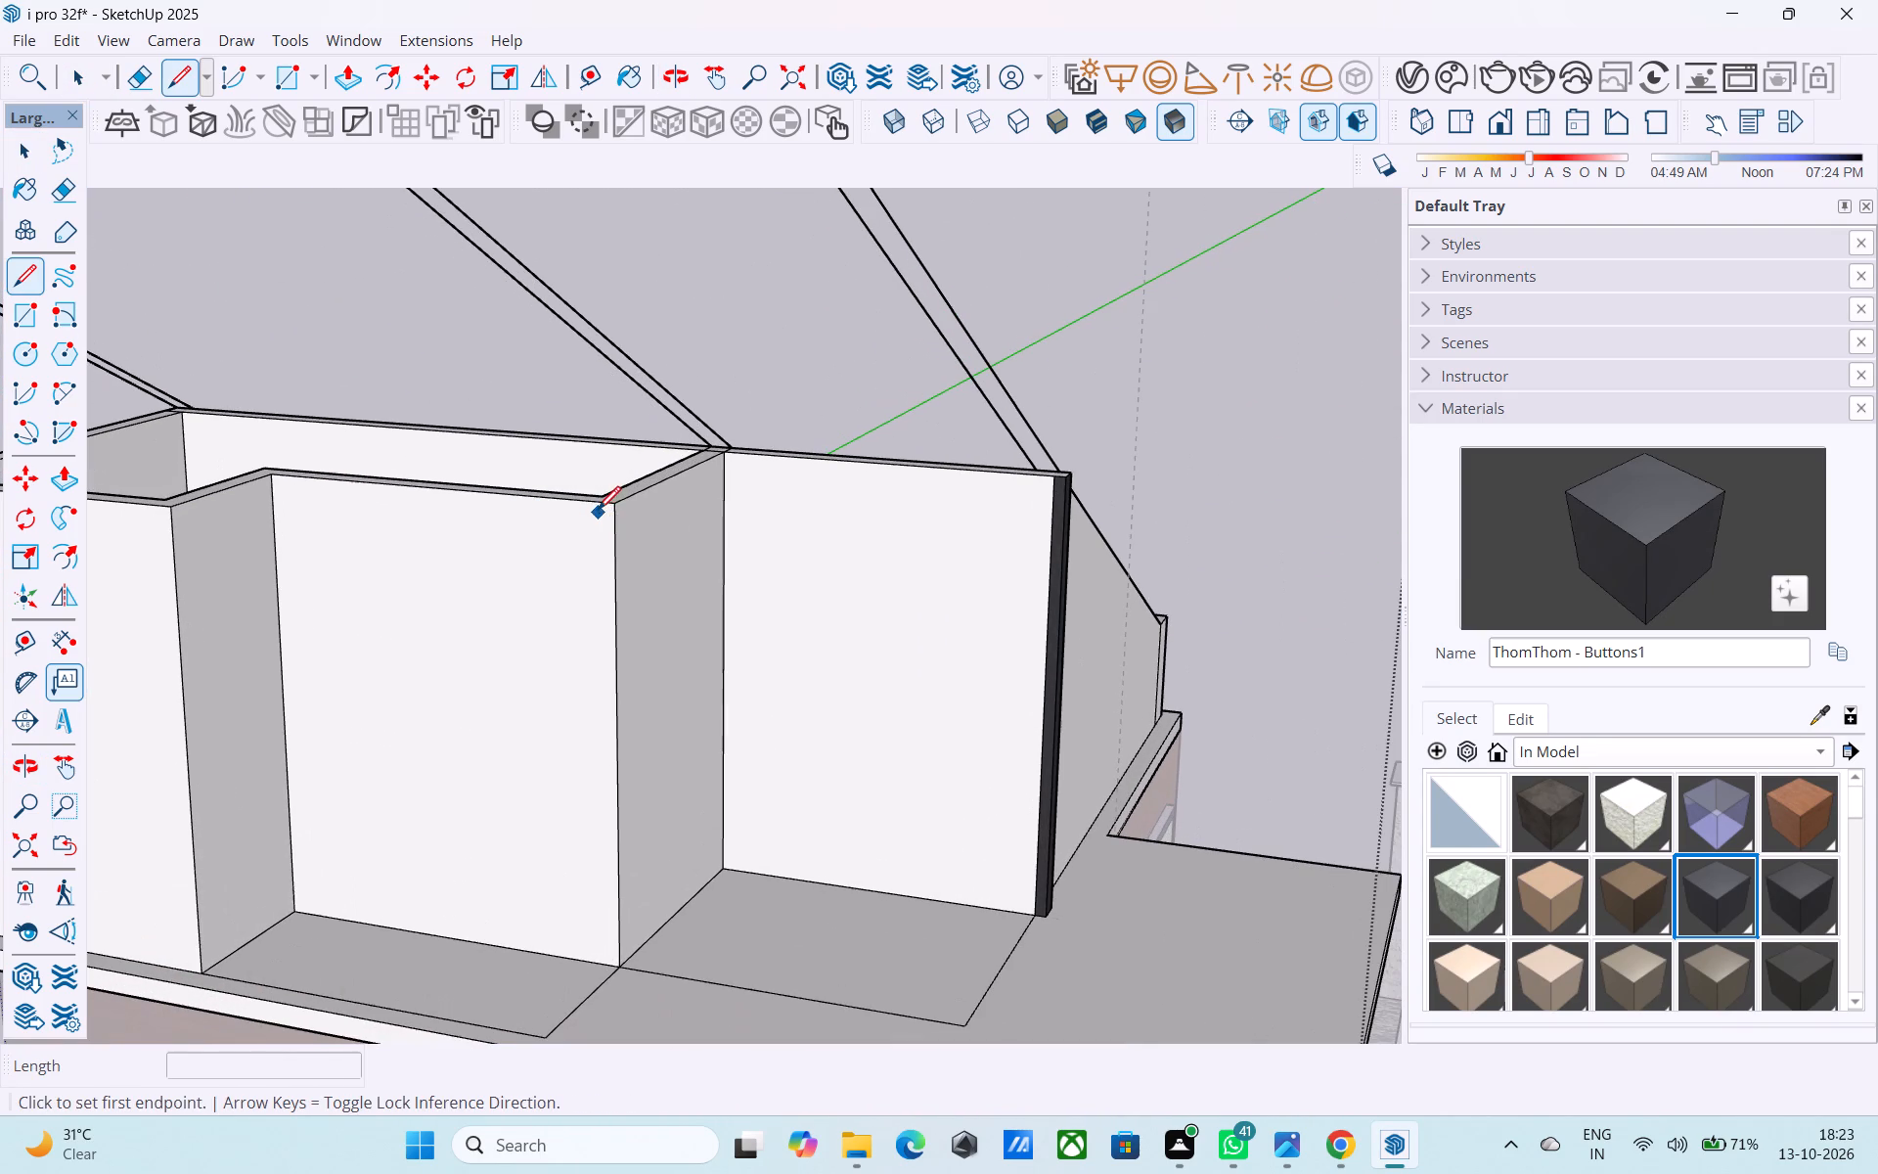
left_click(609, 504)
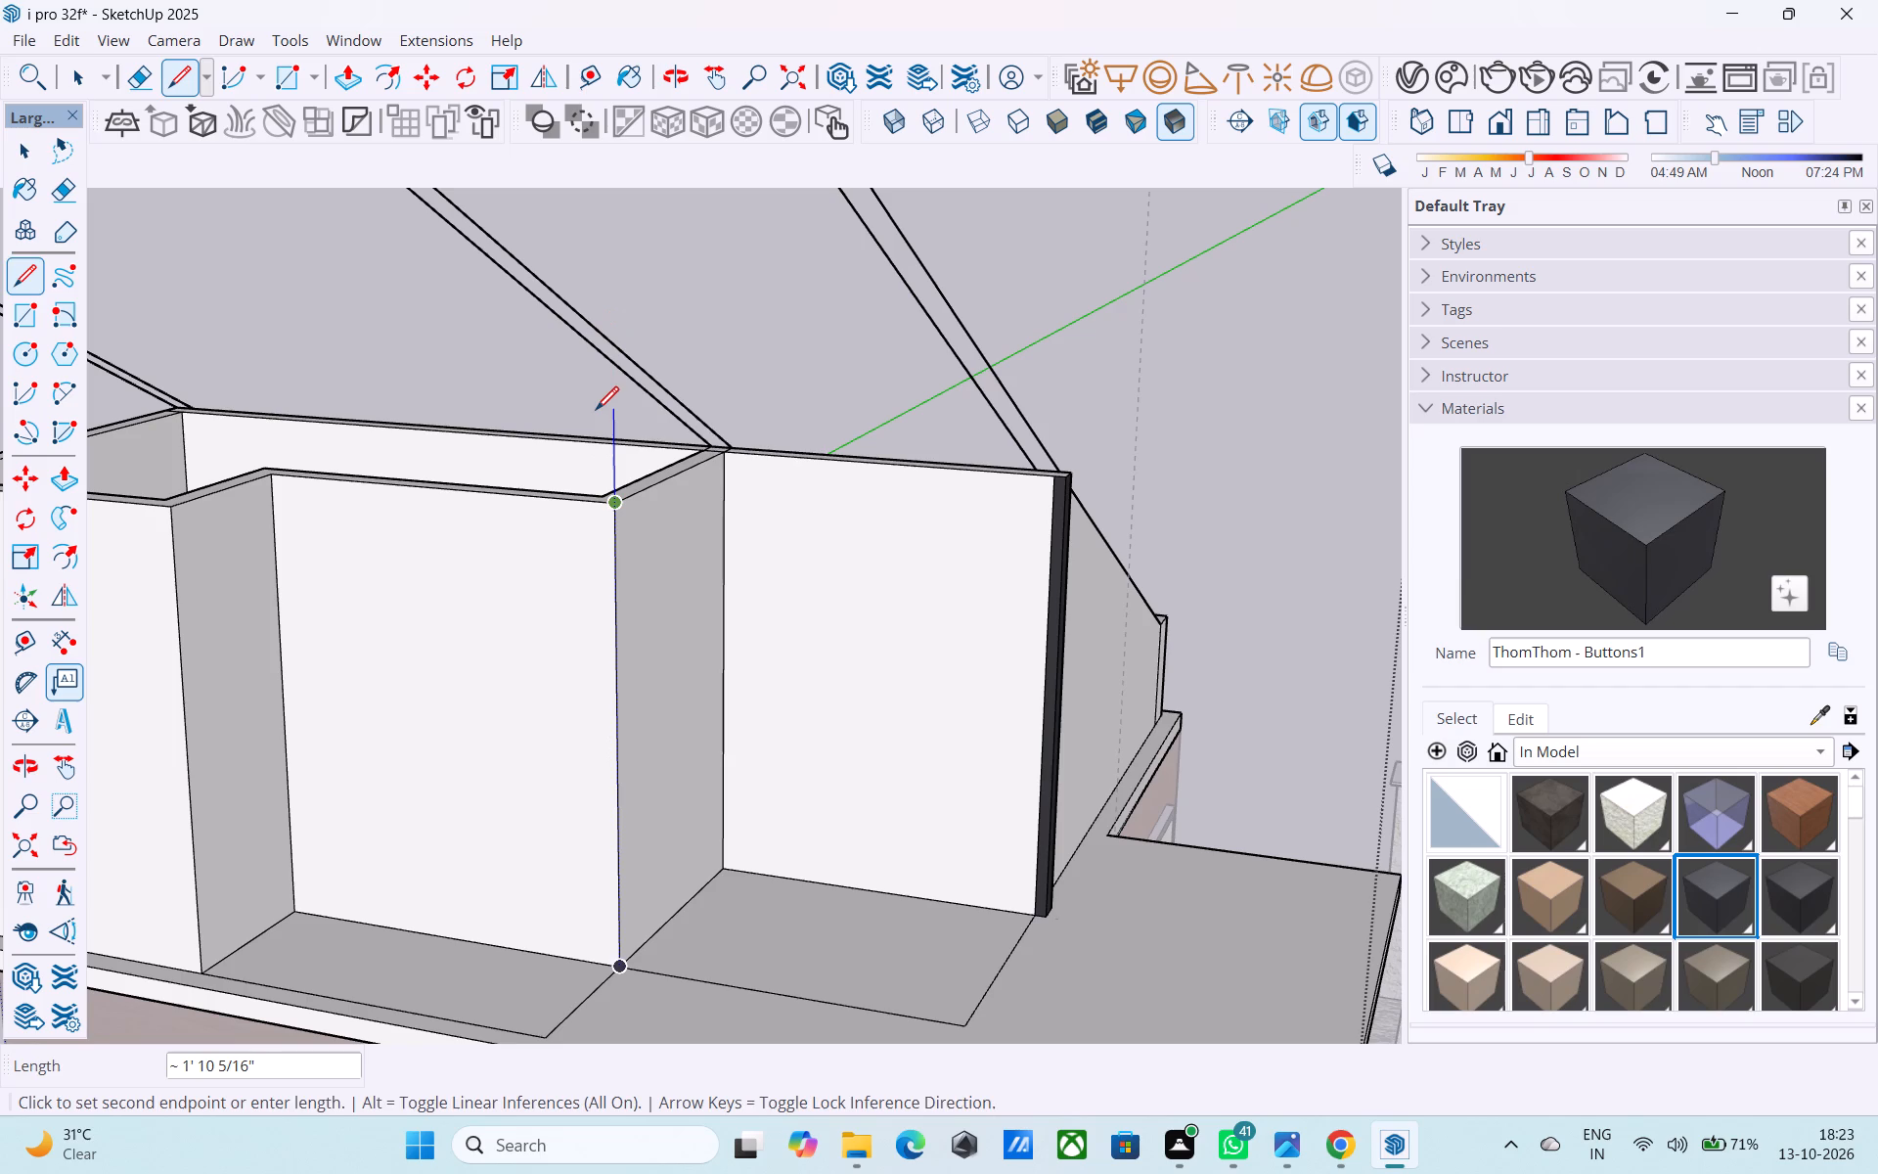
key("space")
Draw two 6" lines across the stepped wall's top at its inner step corner, marking out a small corner square.
type("l")
scroll(477, 487, "down", 1)
middle_click_drag(469, 494, 705, 768, "shift")
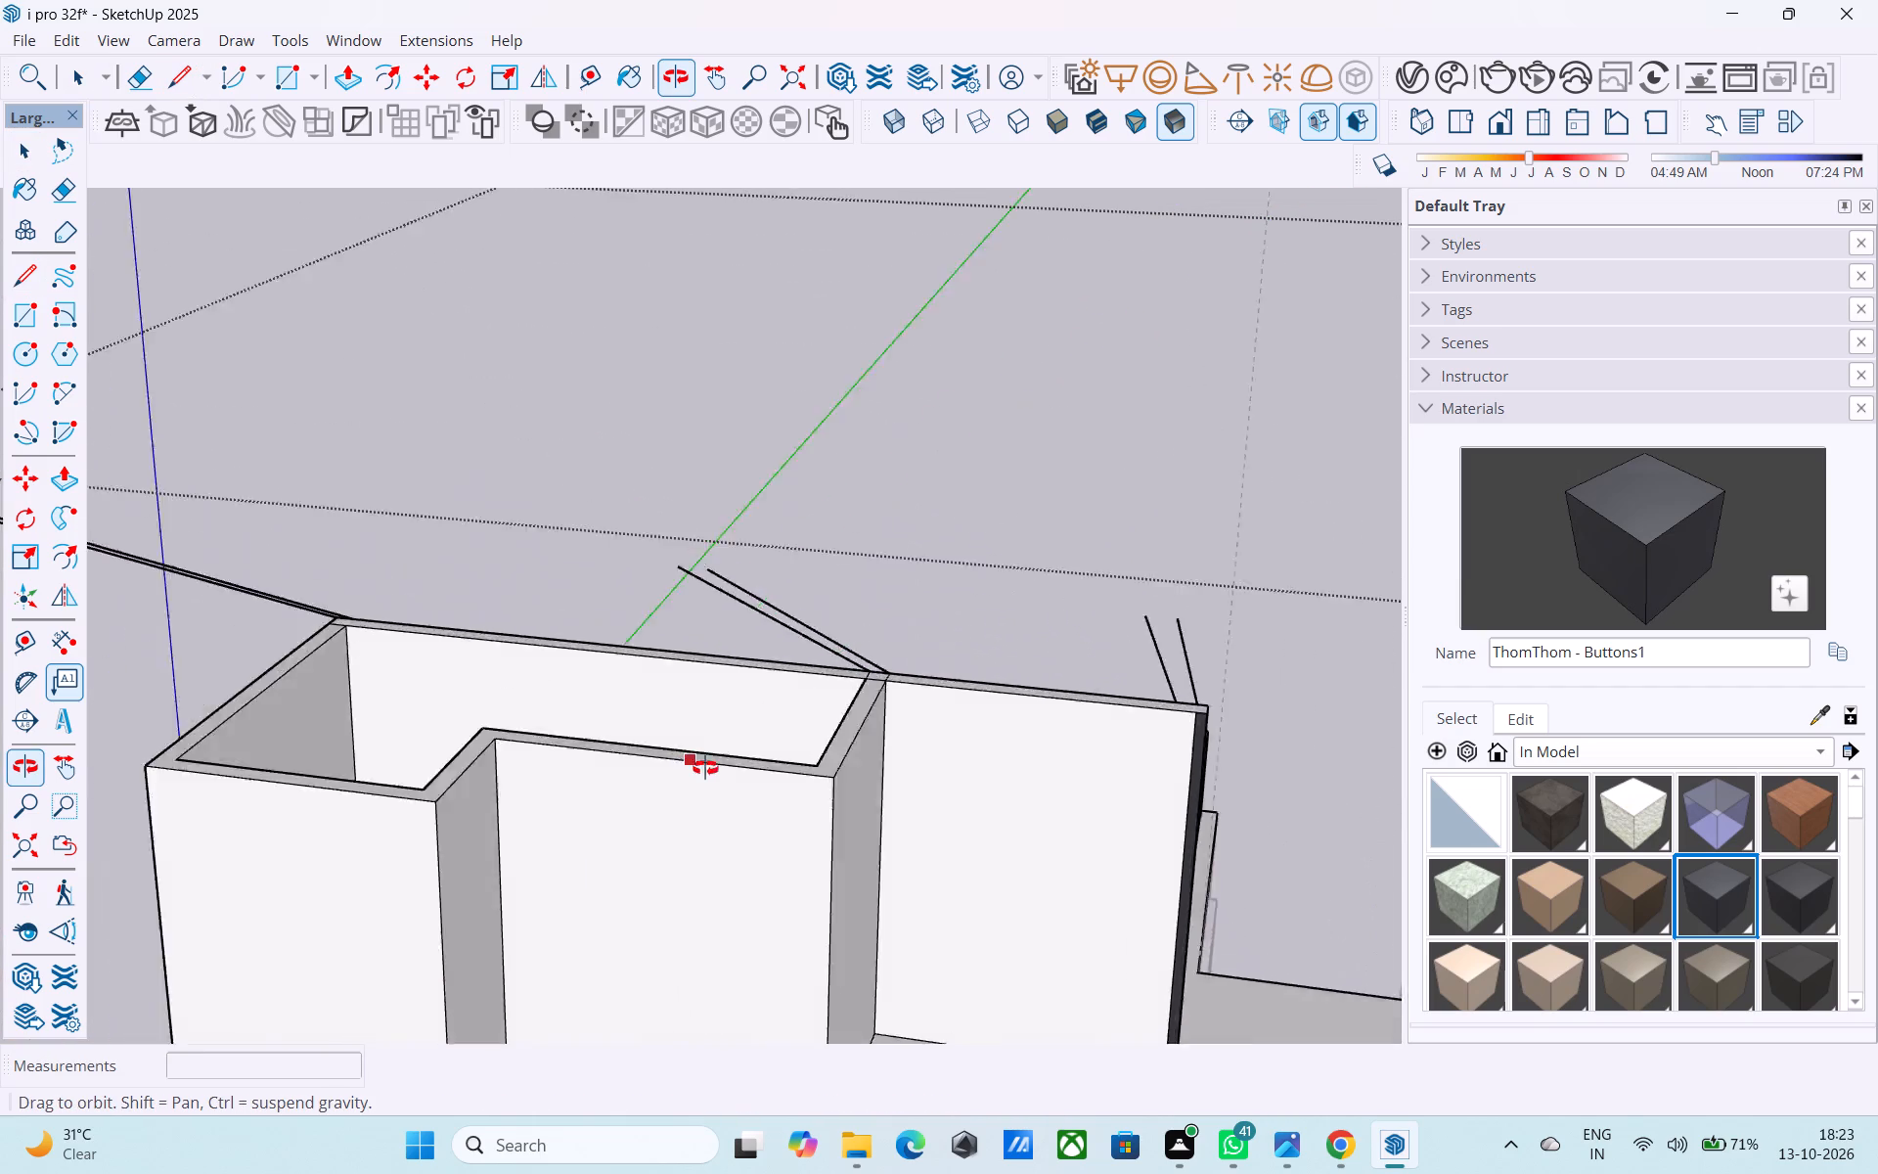
middle_click_drag(705, 768, 738, 806, "shift")
middle_click_drag(748, 838, 709, 770, "shift")
scroll(613, 821, "up", 3)
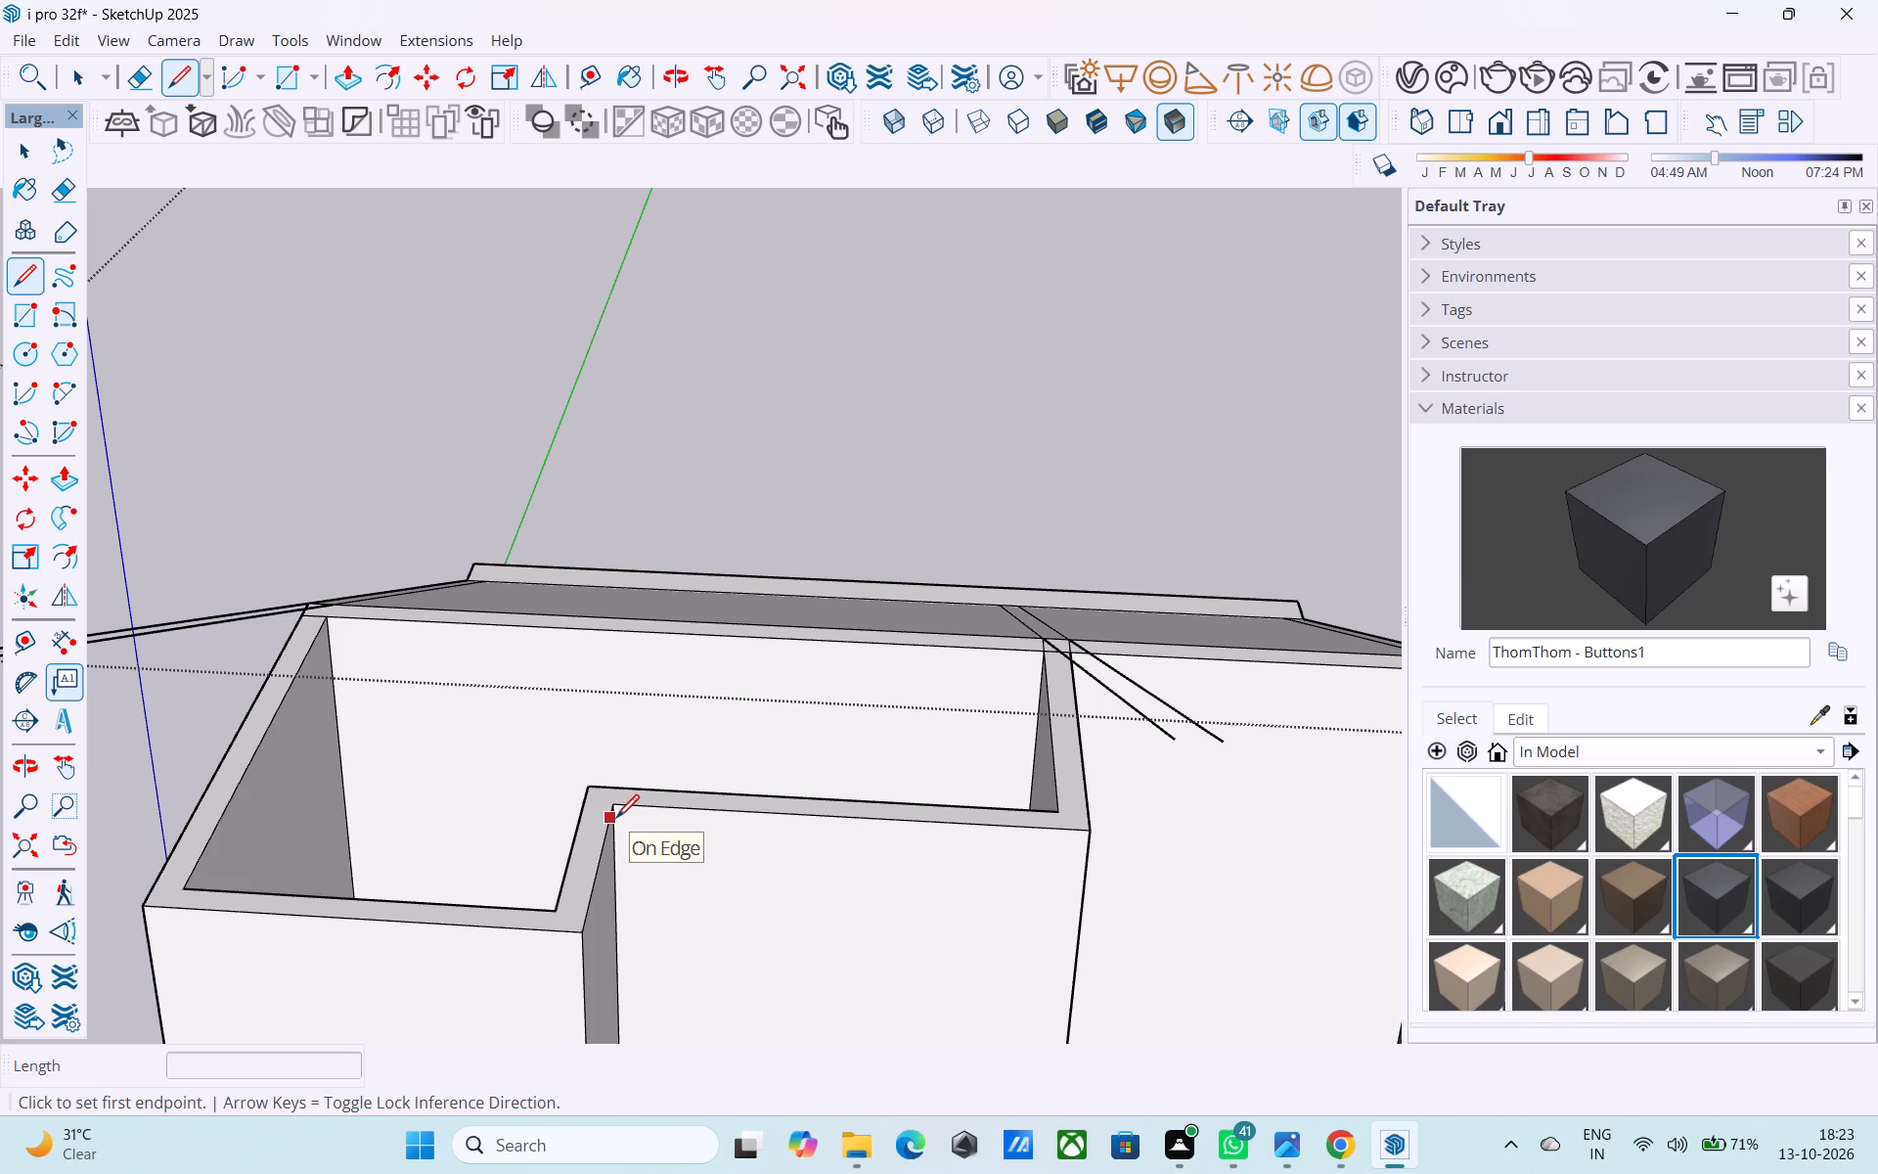
scroll(616, 820, "up", 3)
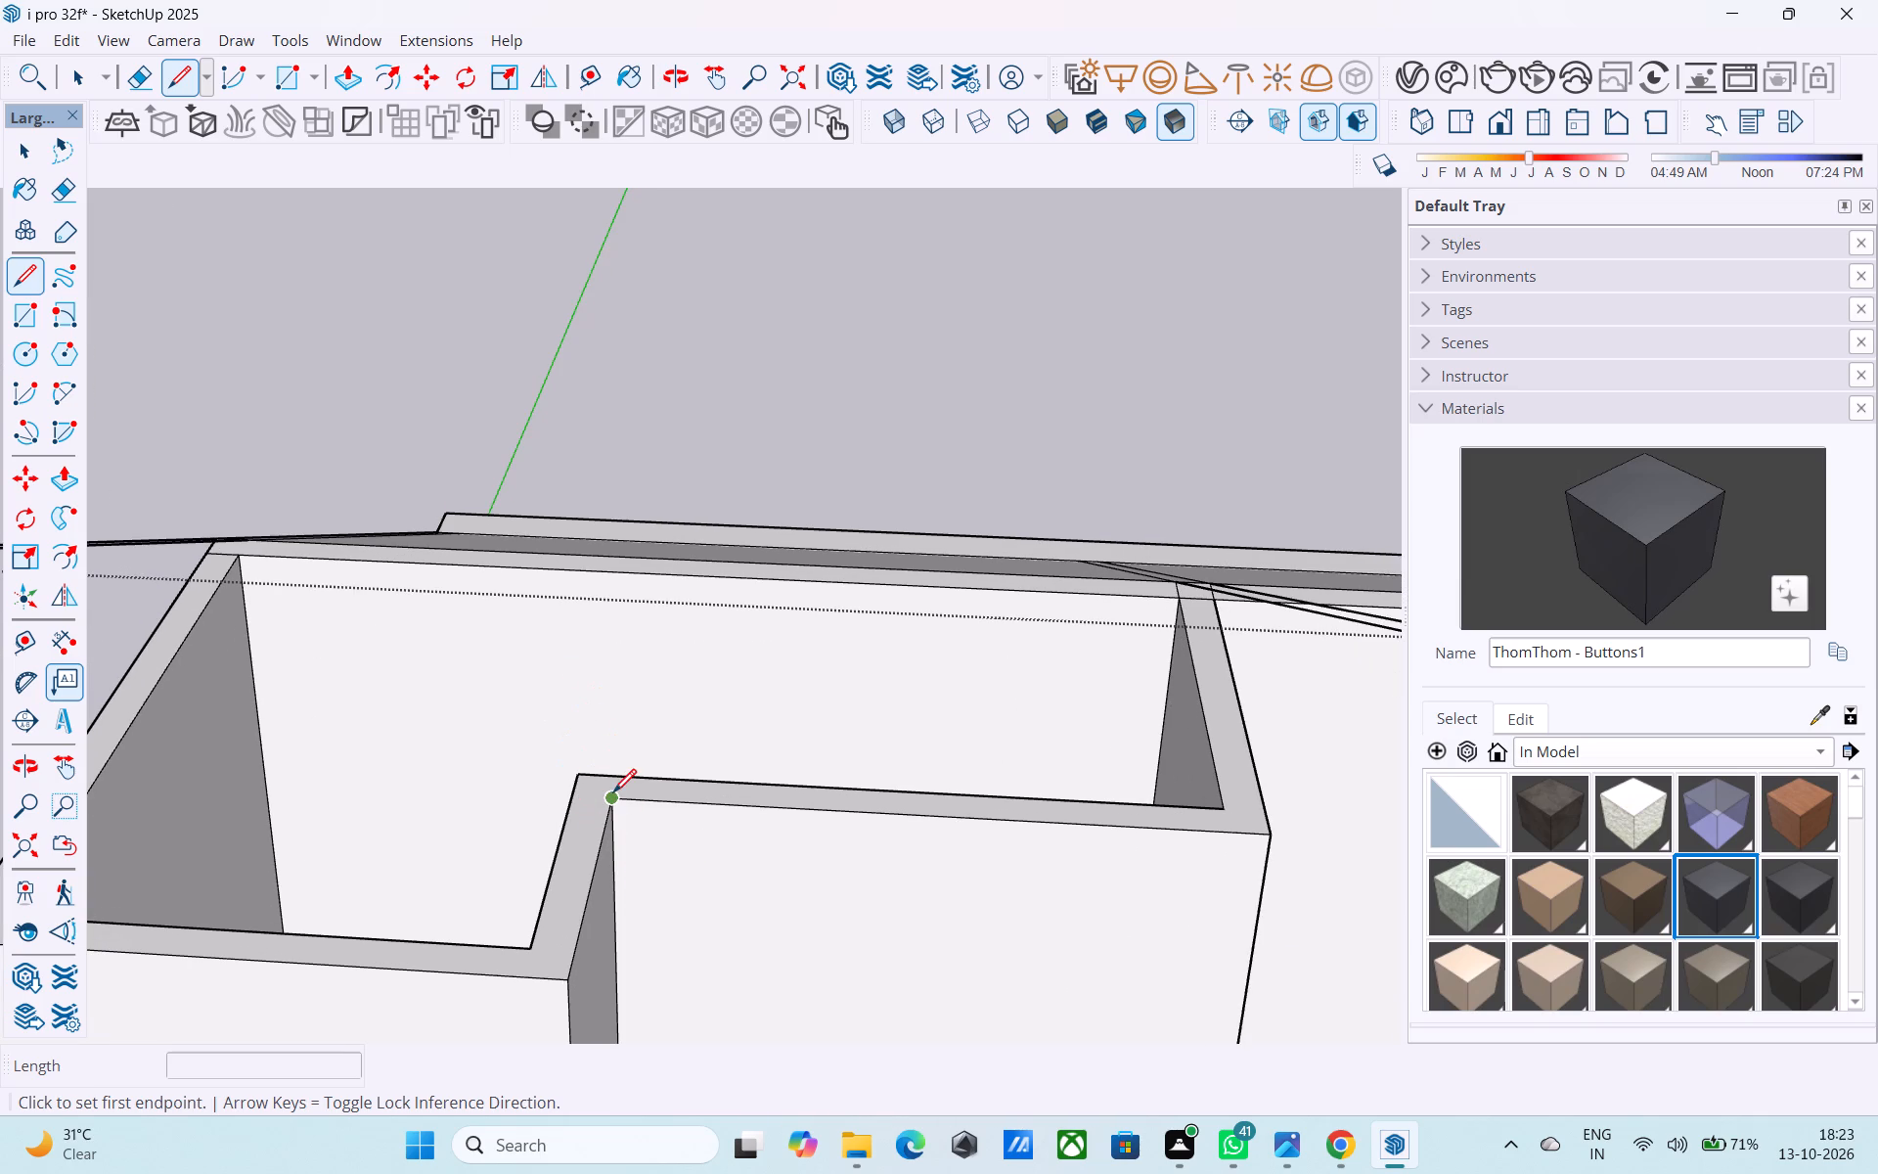
left_click(613, 794)
left_click(617, 772)
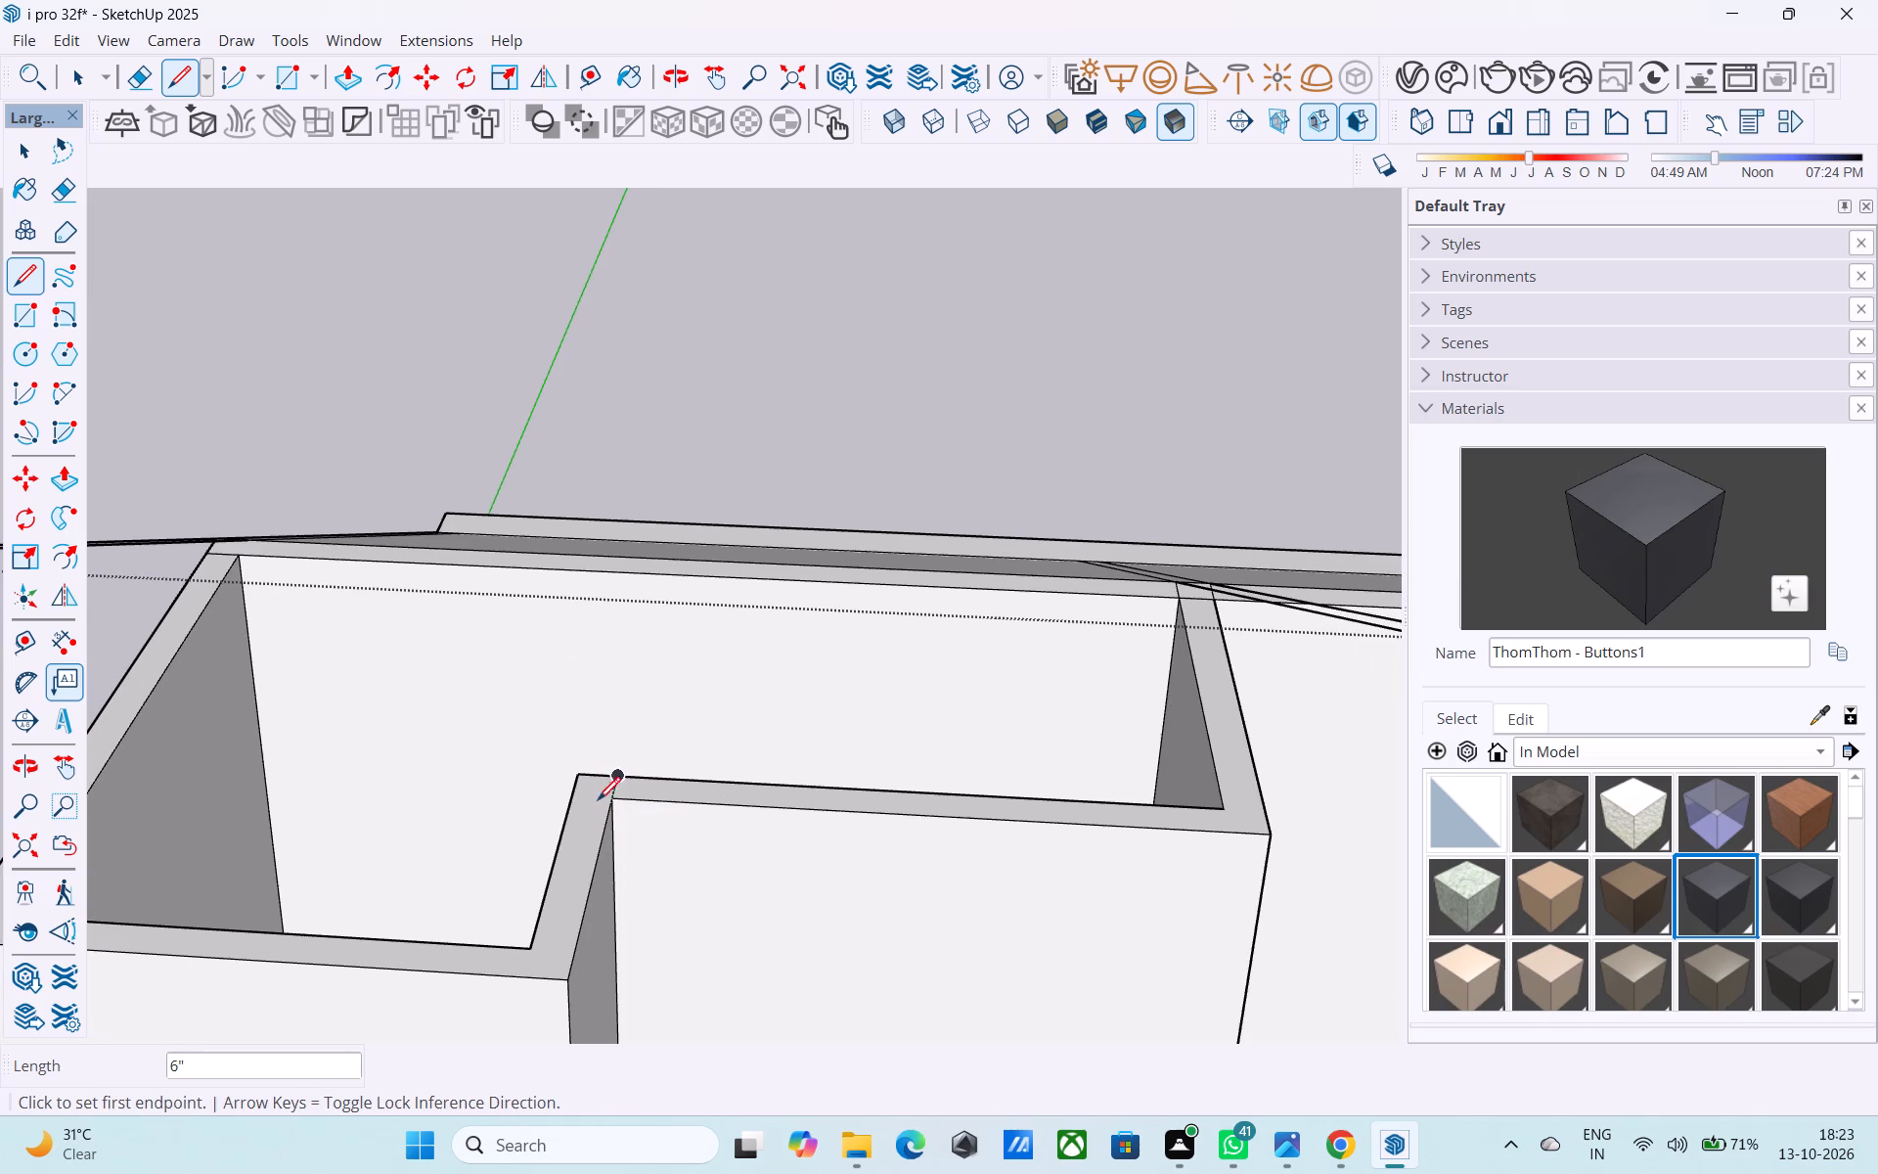
left_click(608, 807)
left_click(575, 800)
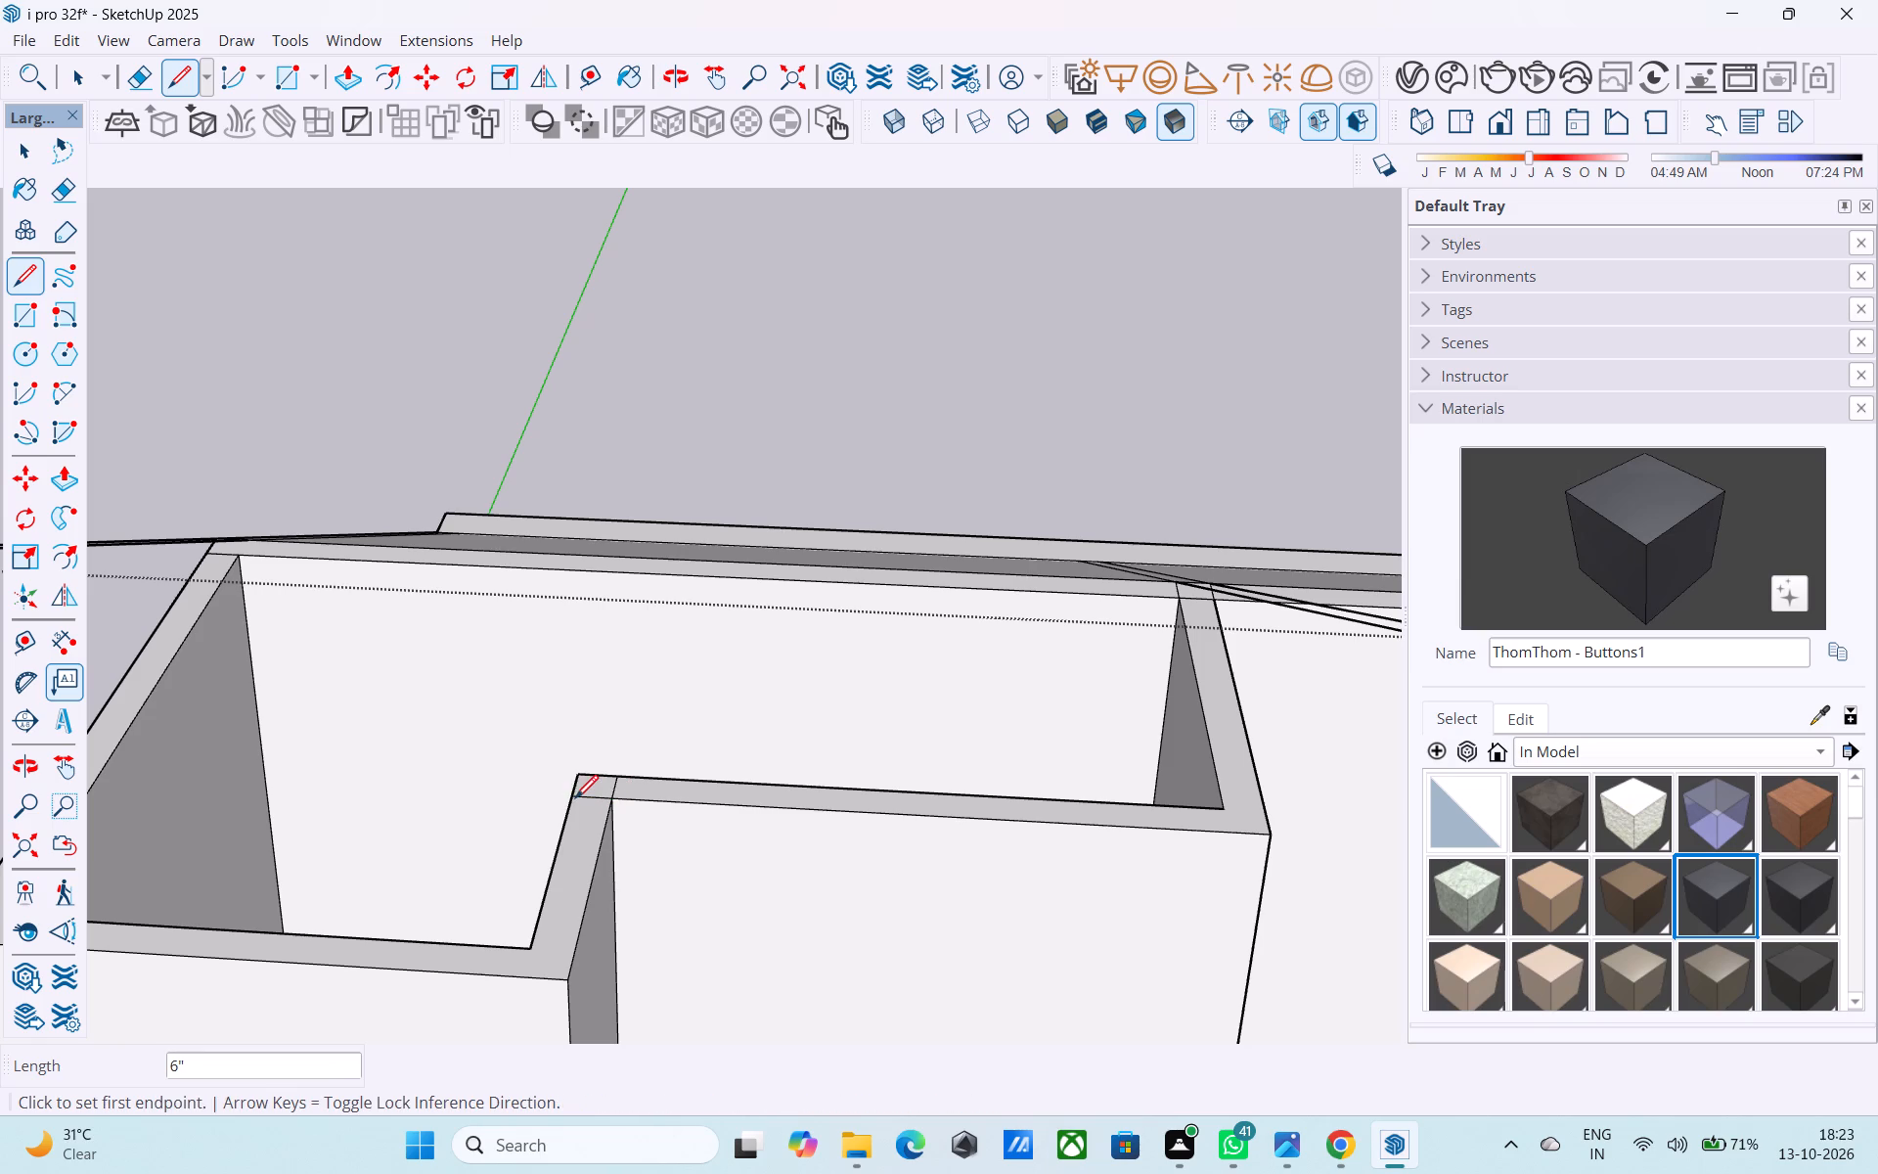
Draw two parallel vertical lines about 6' 4" tall upward from the corners of the small square on the stepped wall.
left_click(574, 802)
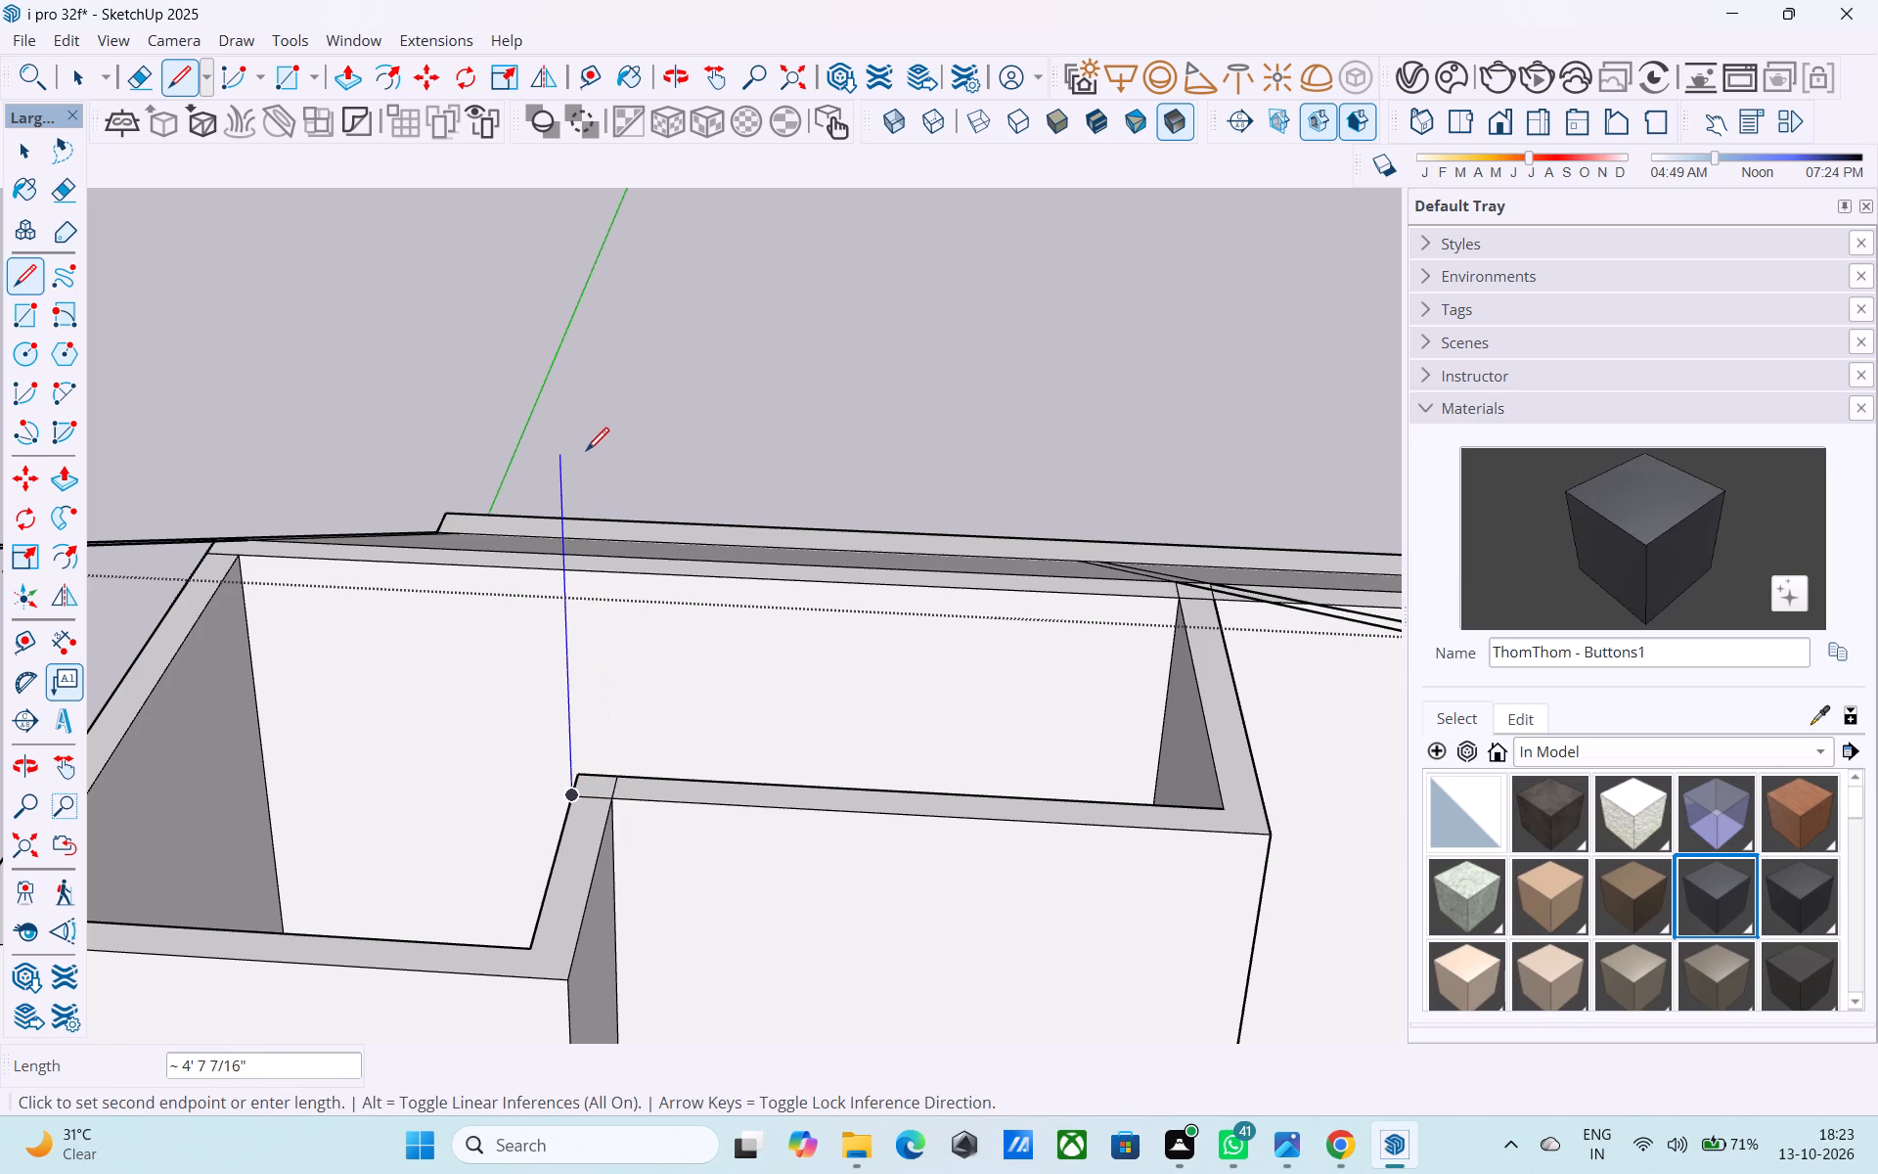
left_click(575, 313)
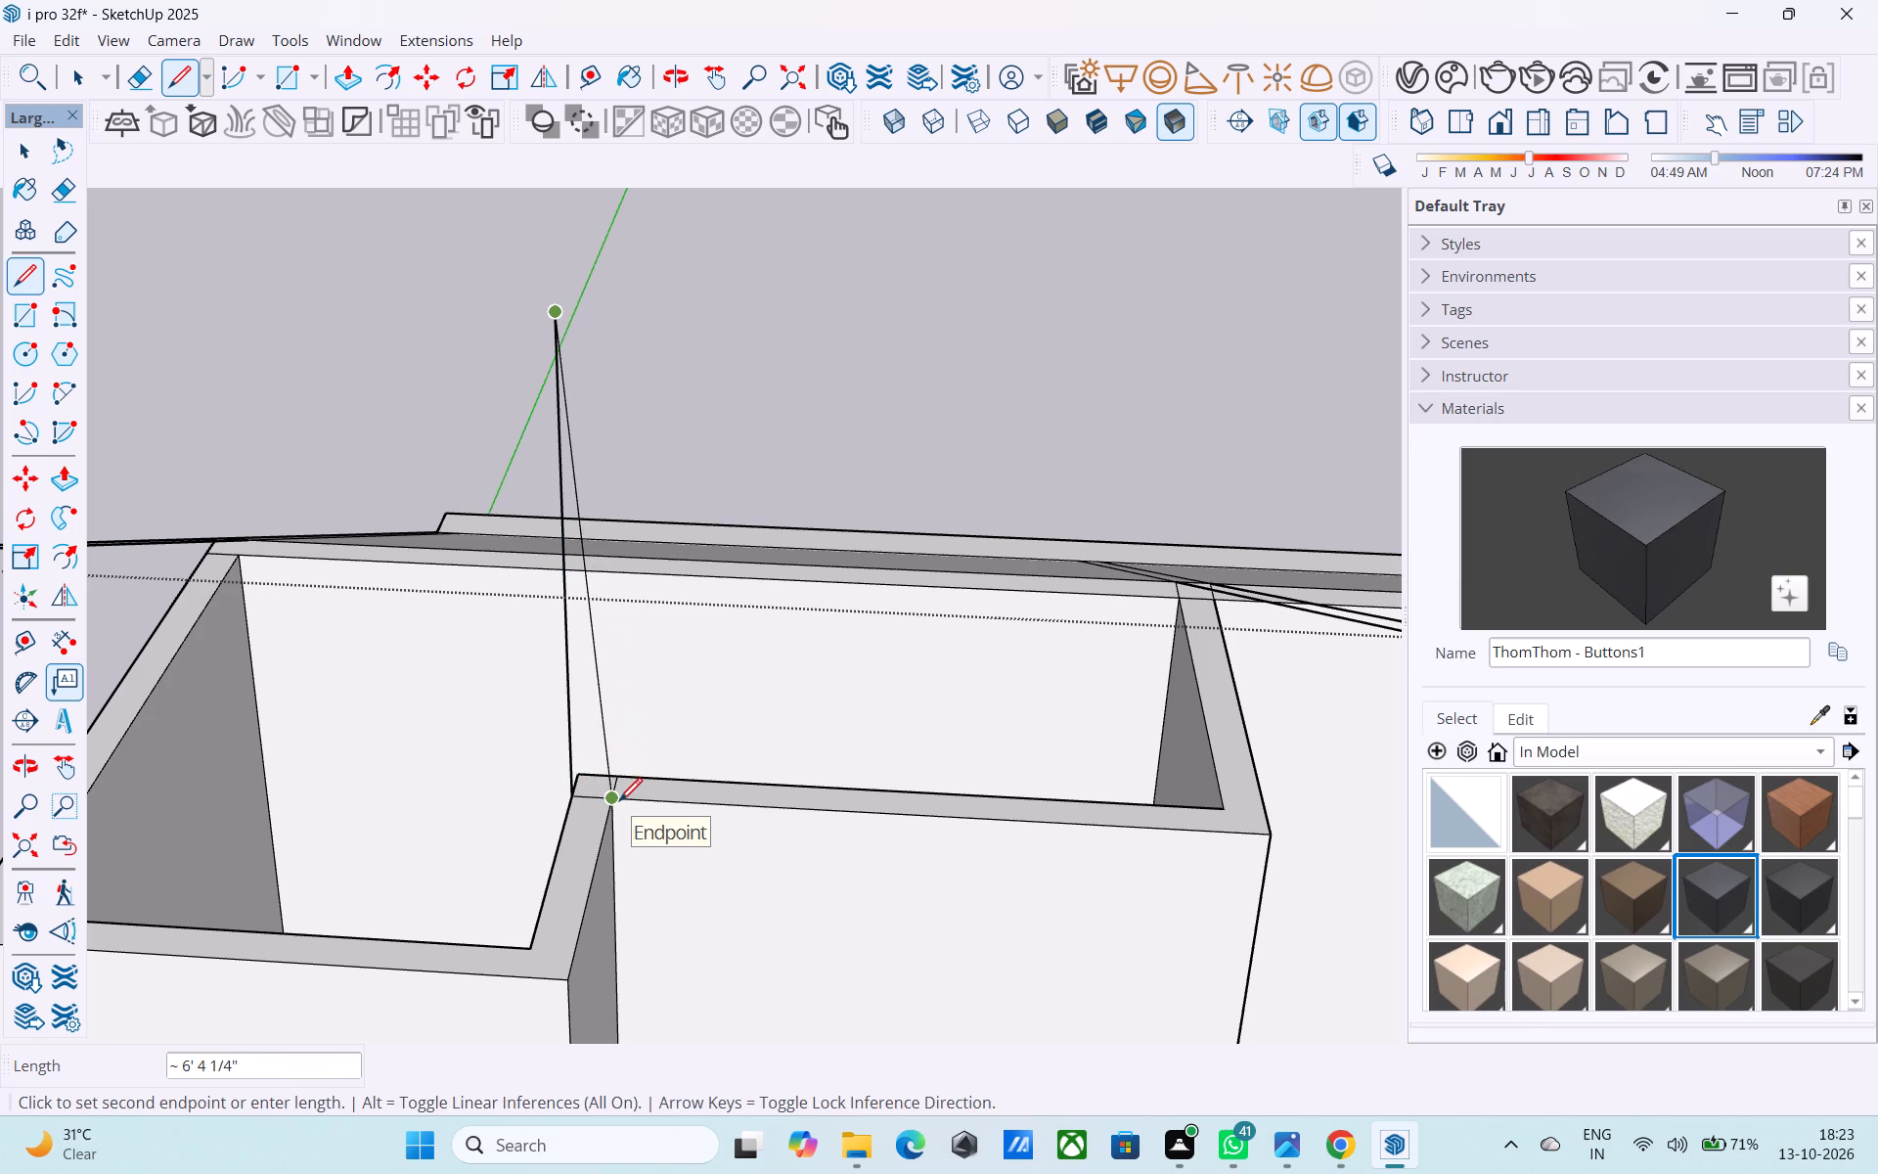
key("l")
left_click(619, 803)
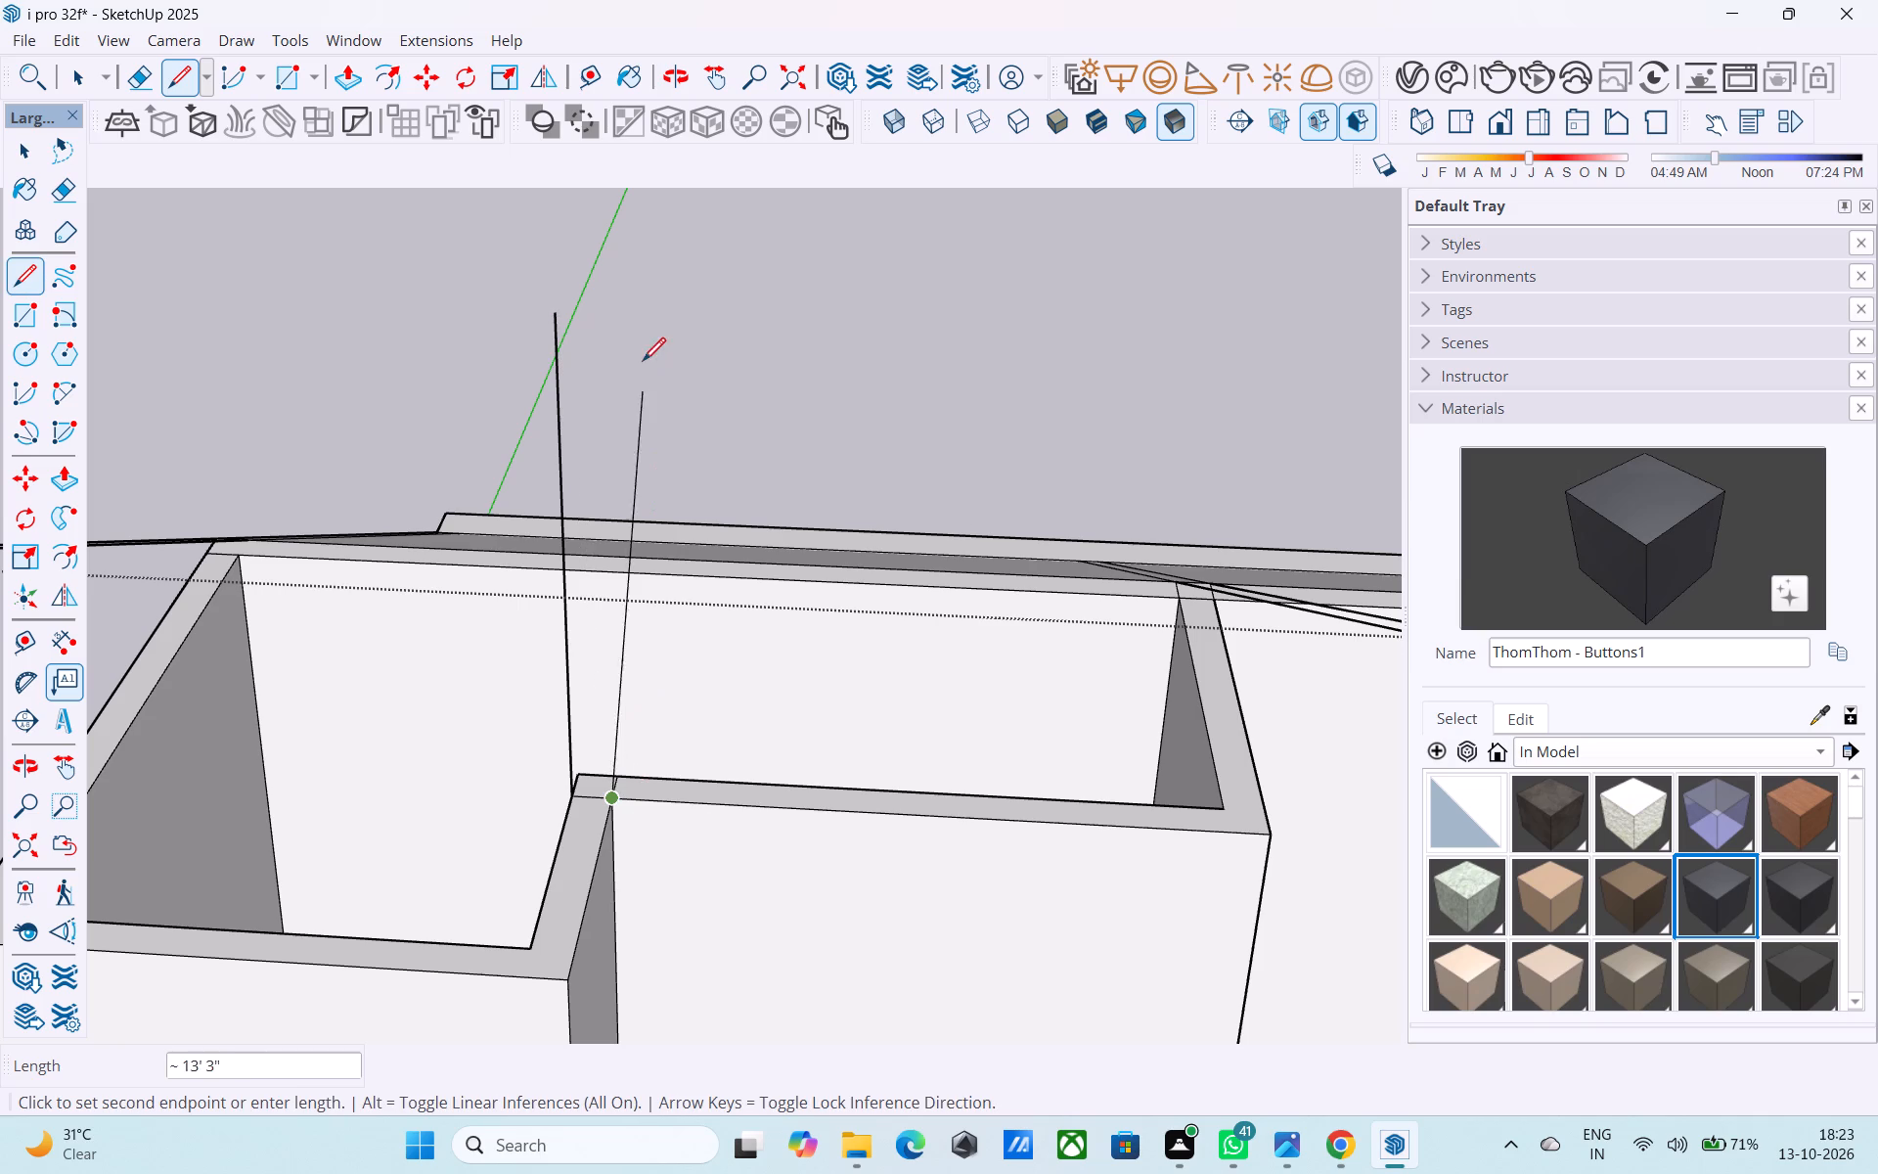
left_click(600, 315)
key("space")
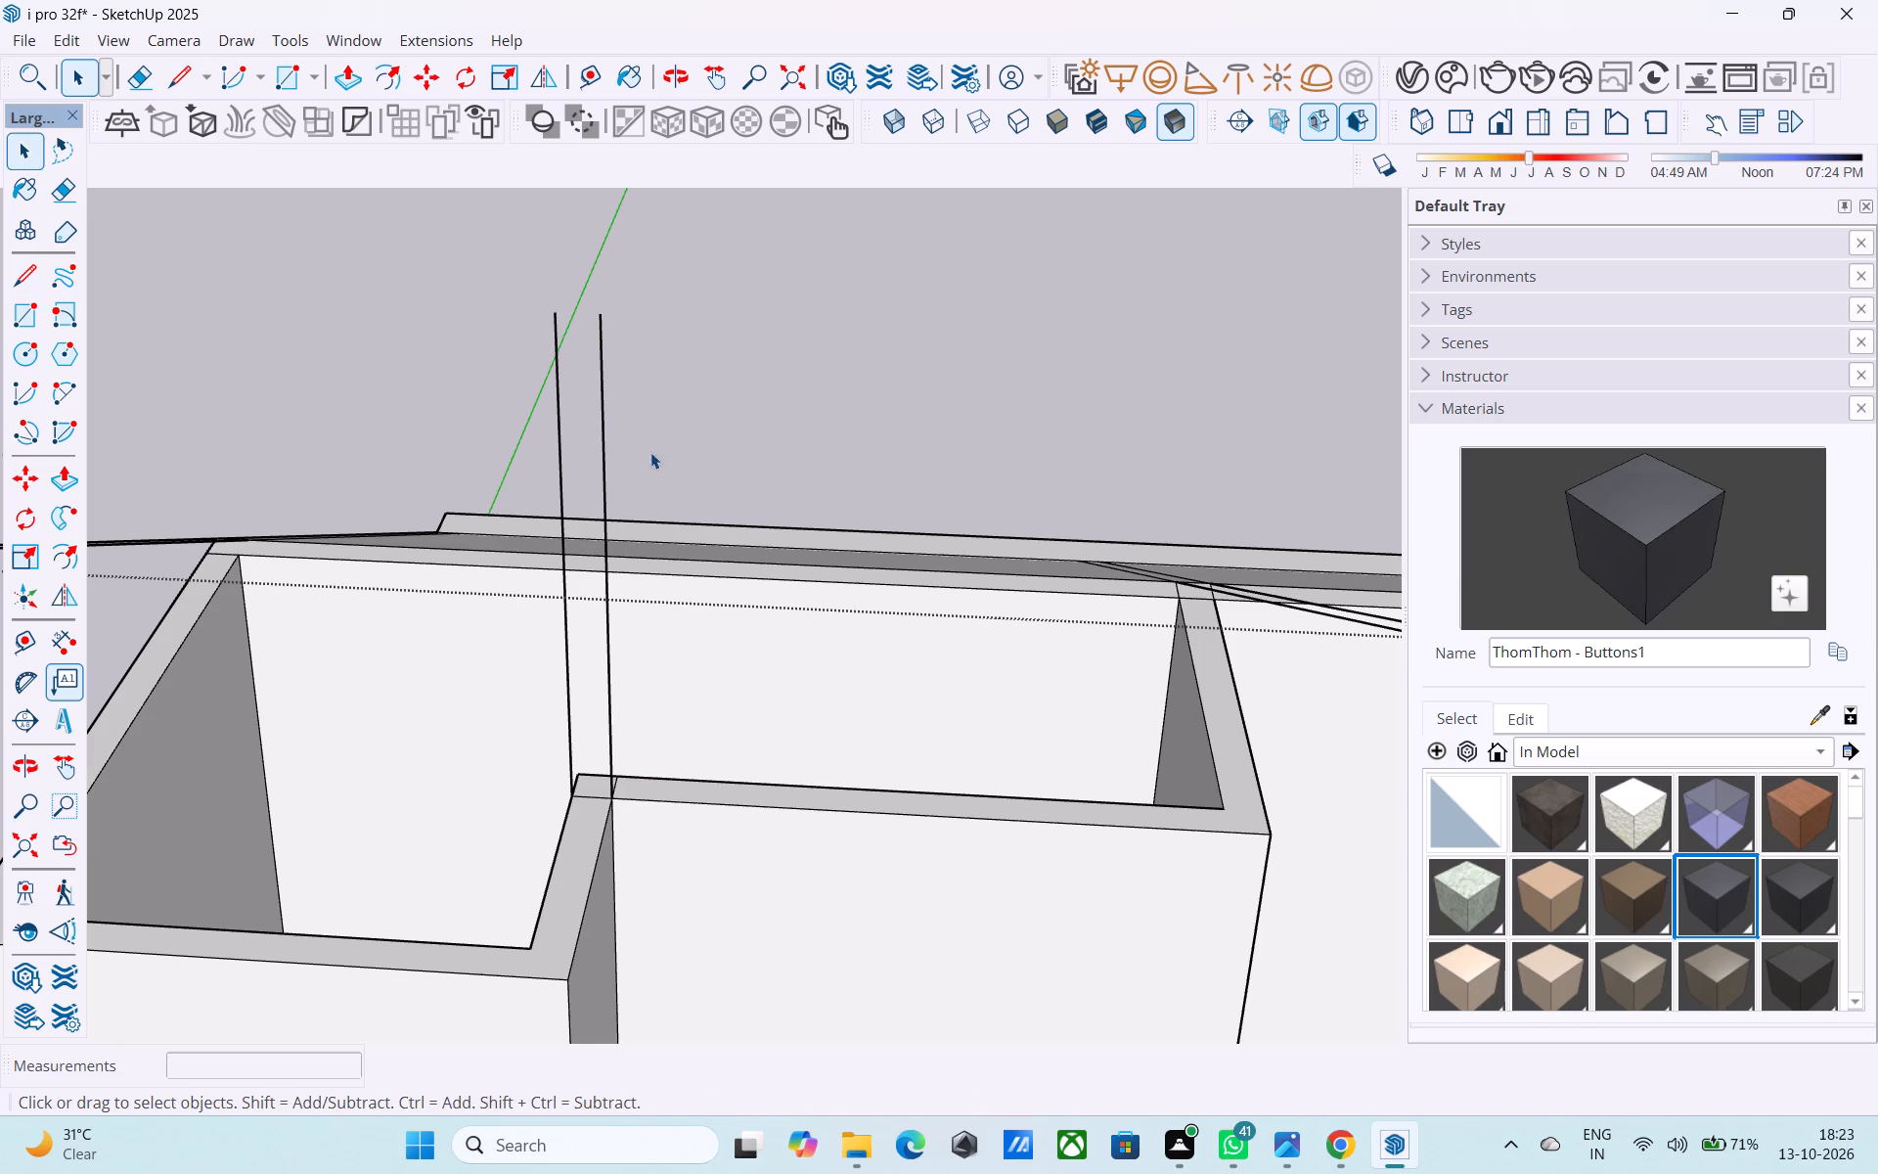
Draw a 6" line across the wall top at the projecting outer corner and two vertical lines about 3' 2" up from its ends.
scroll(652, 474, "down", 6)
middle_click_drag(681, 636, 443, 557)
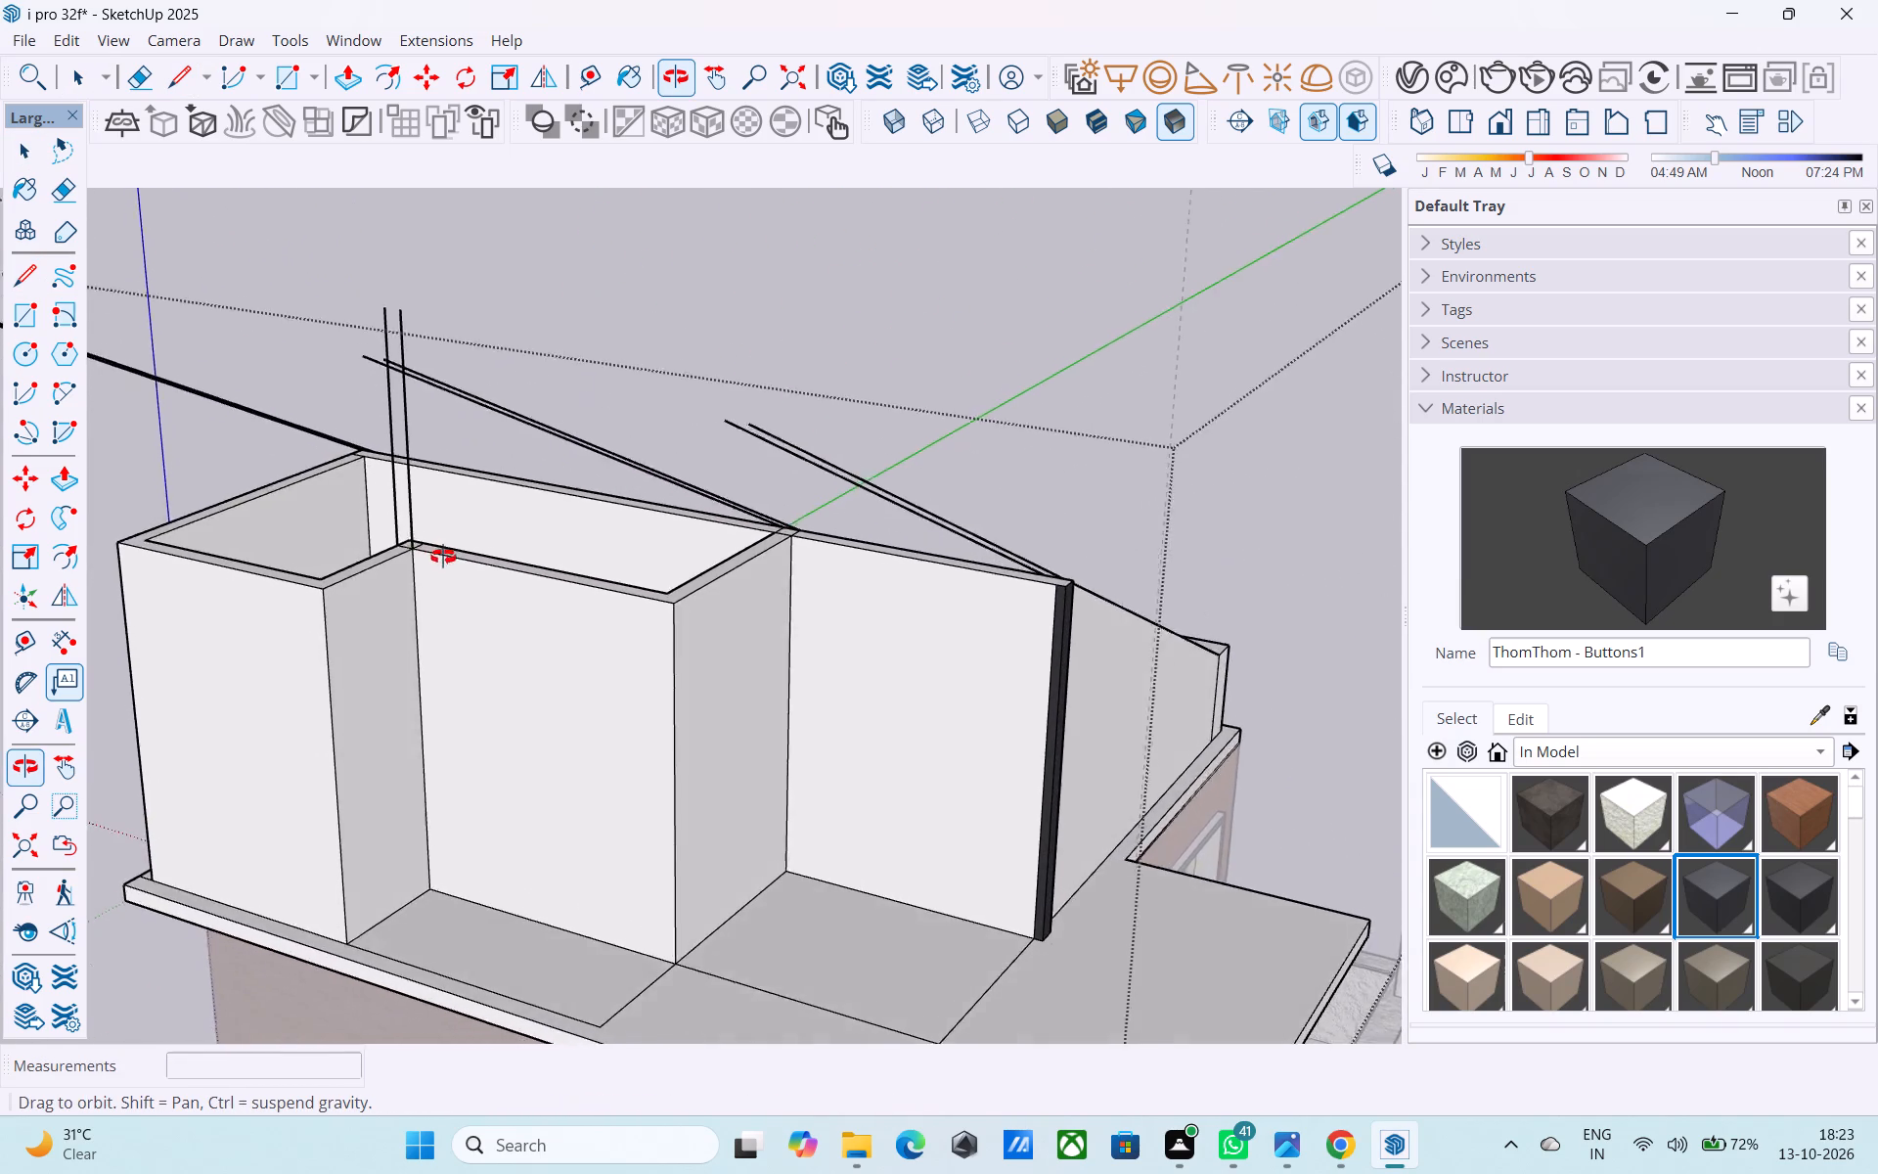
middle_click_drag(443, 557, 356, 626)
middle_click_drag(543, 677, 622, 736)
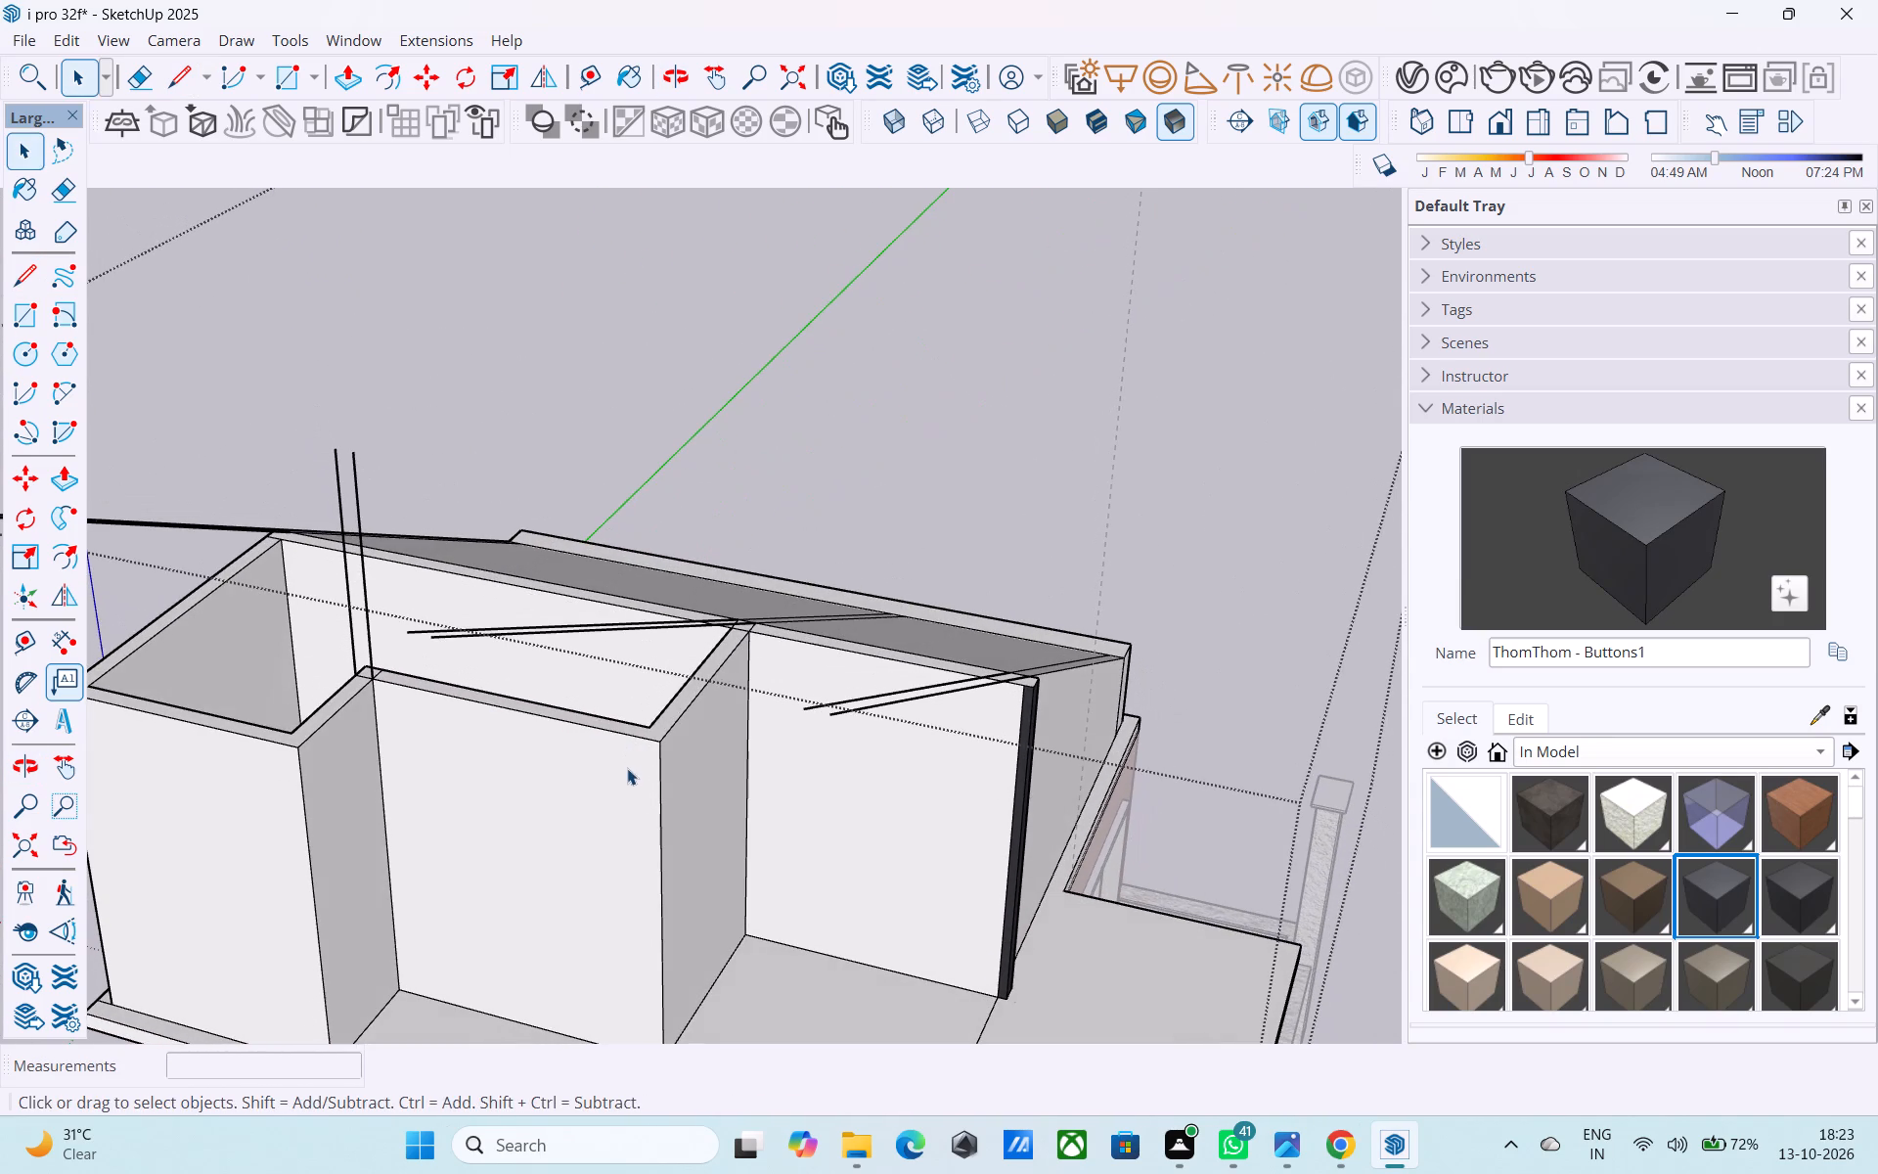
key("l")
scroll(628, 756, "up", 4)
left_click(650, 709)
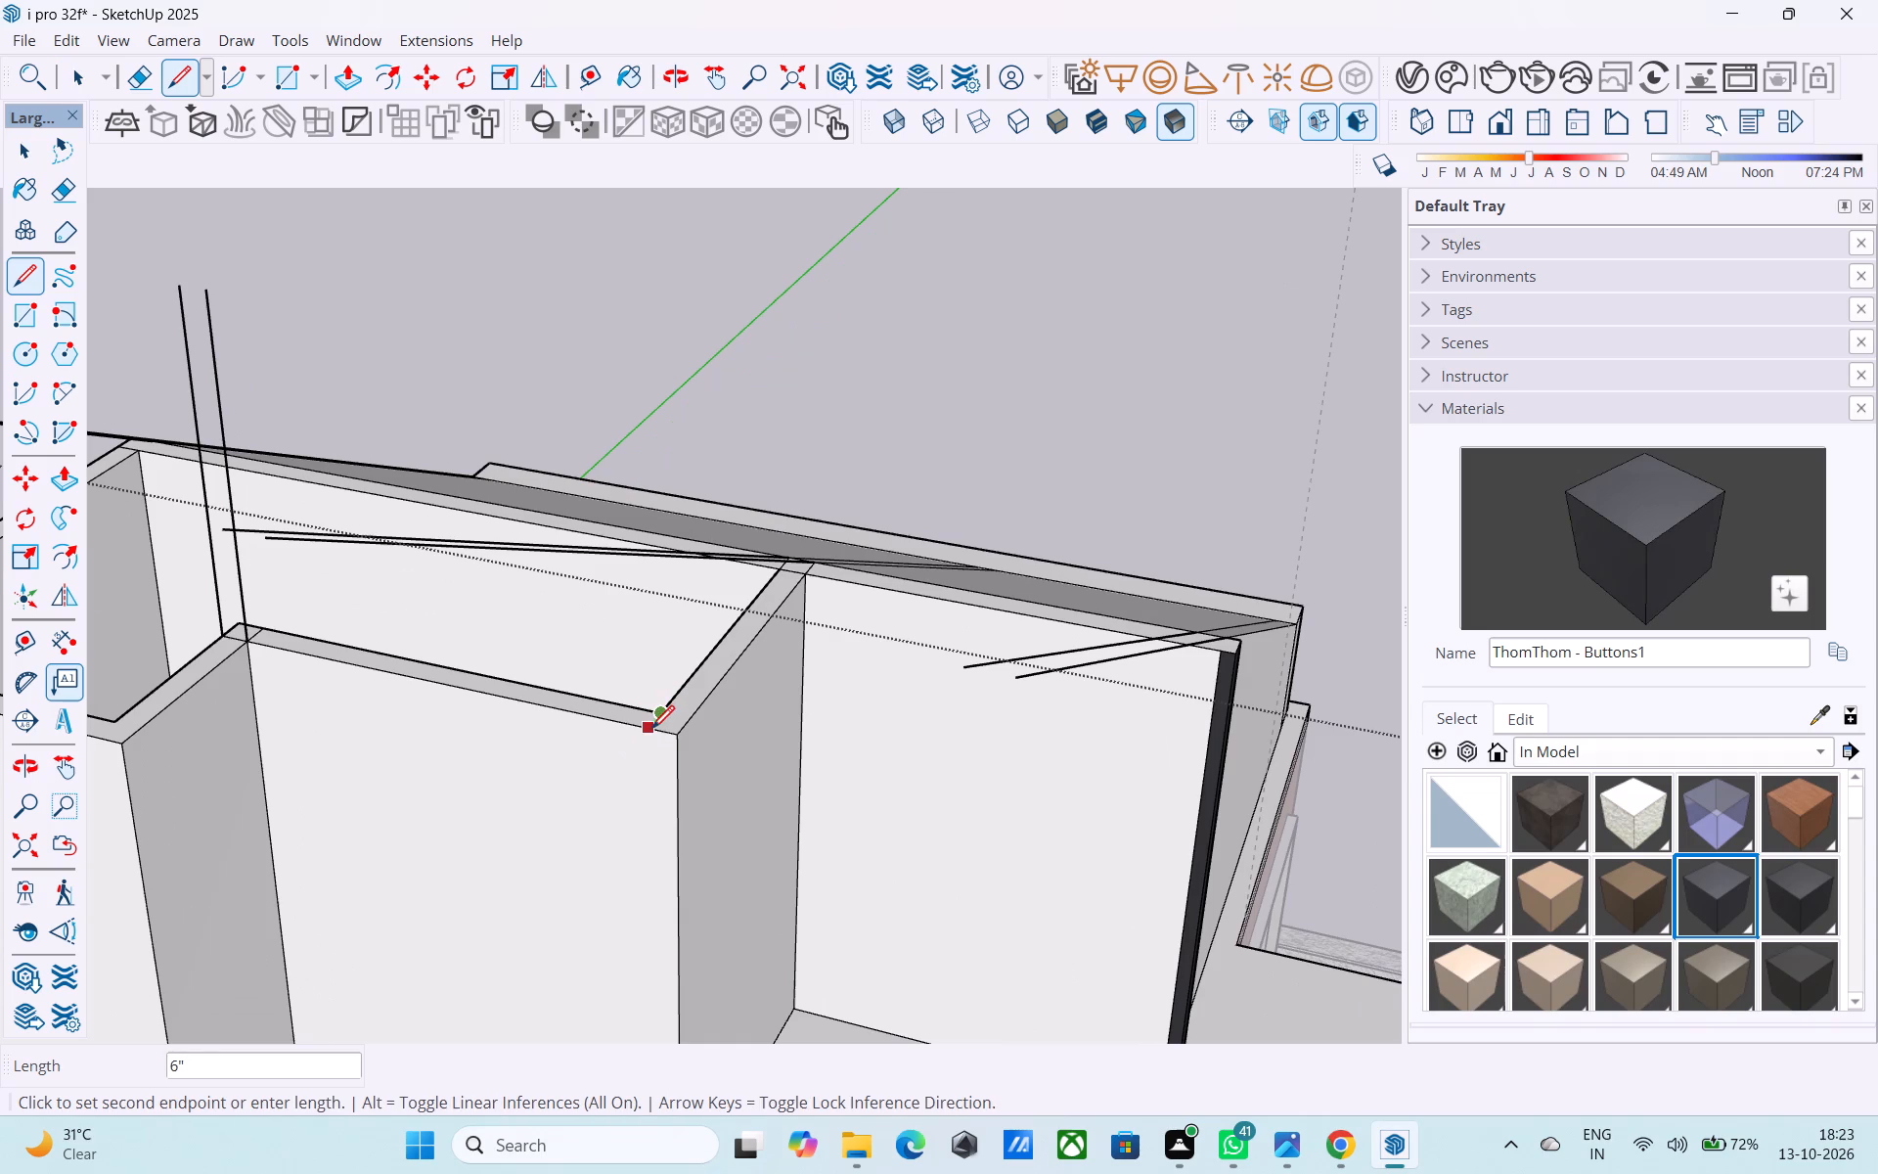
left_click(651, 731)
left_click(680, 738)
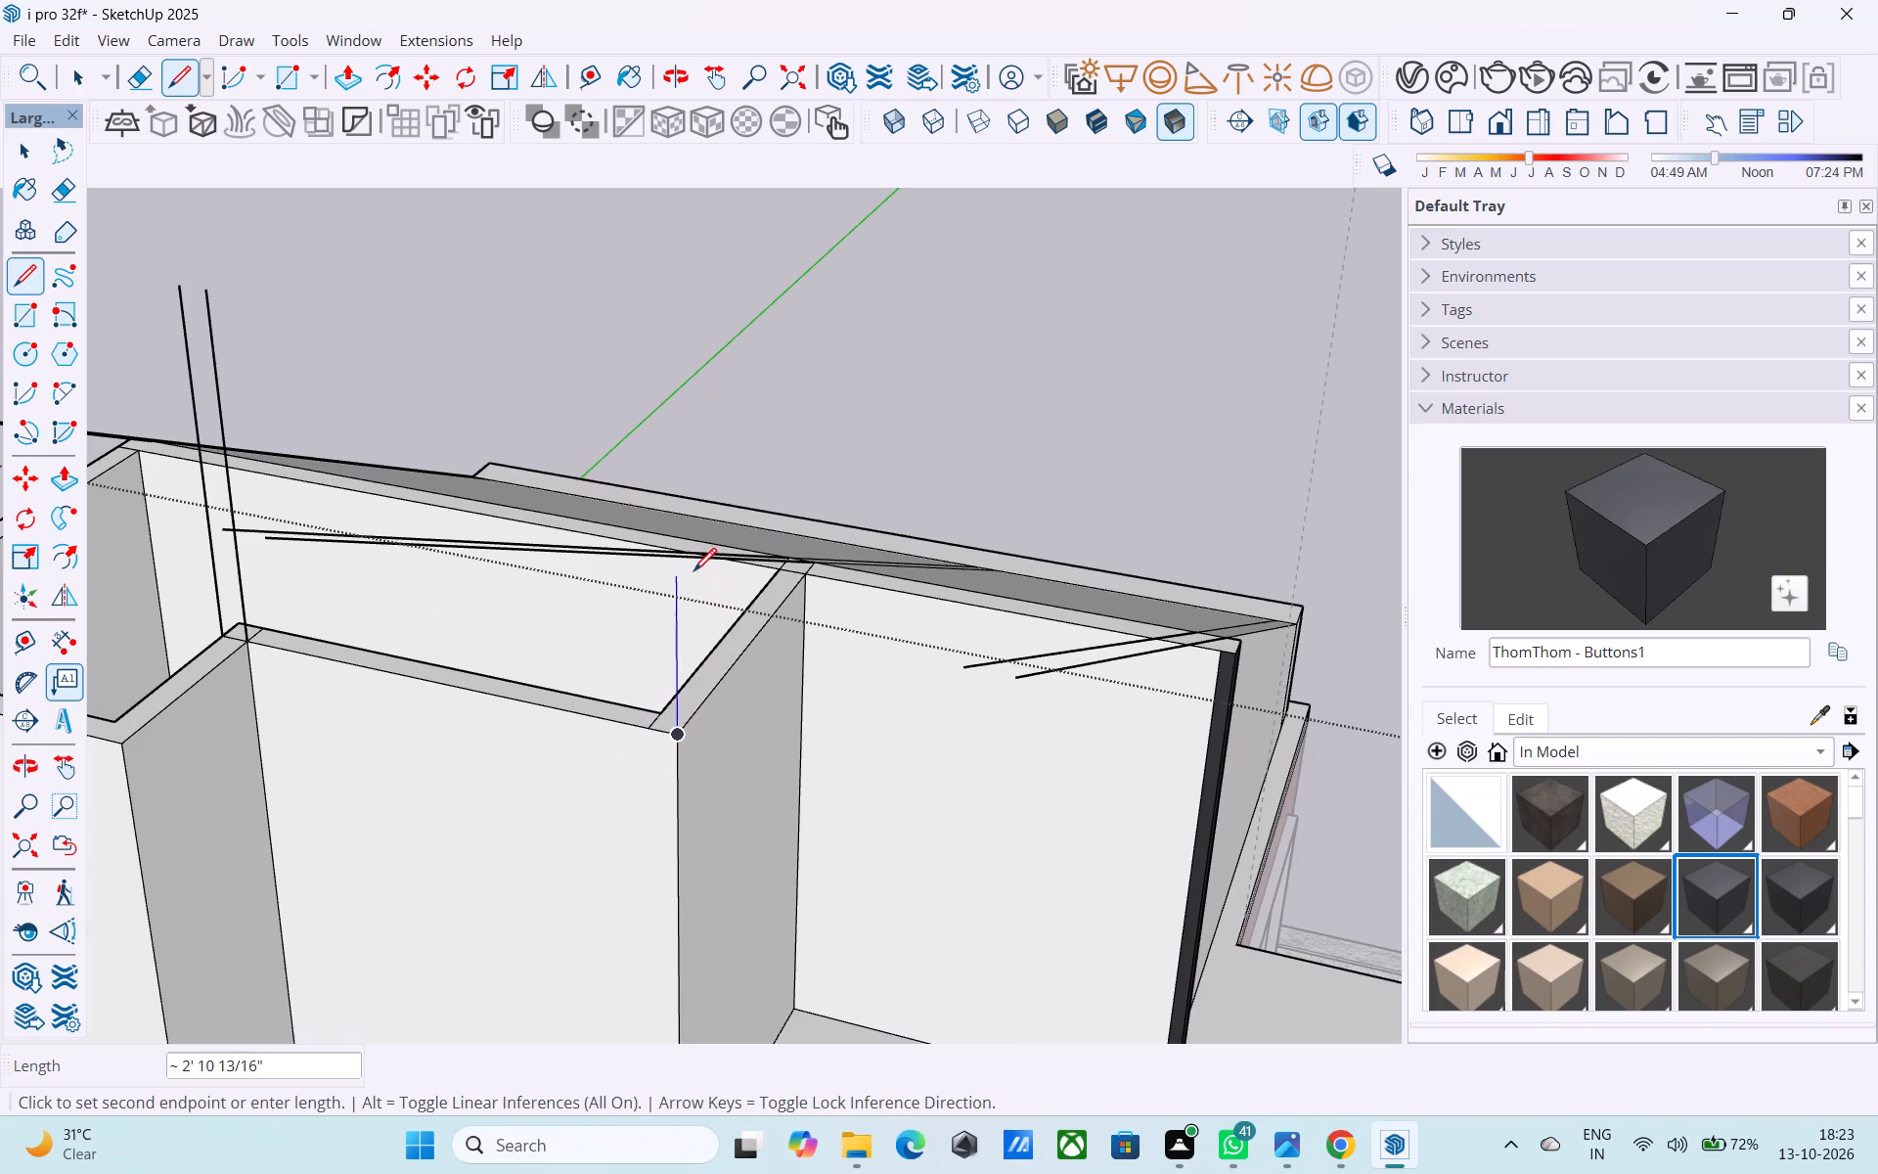
left_click(675, 556)
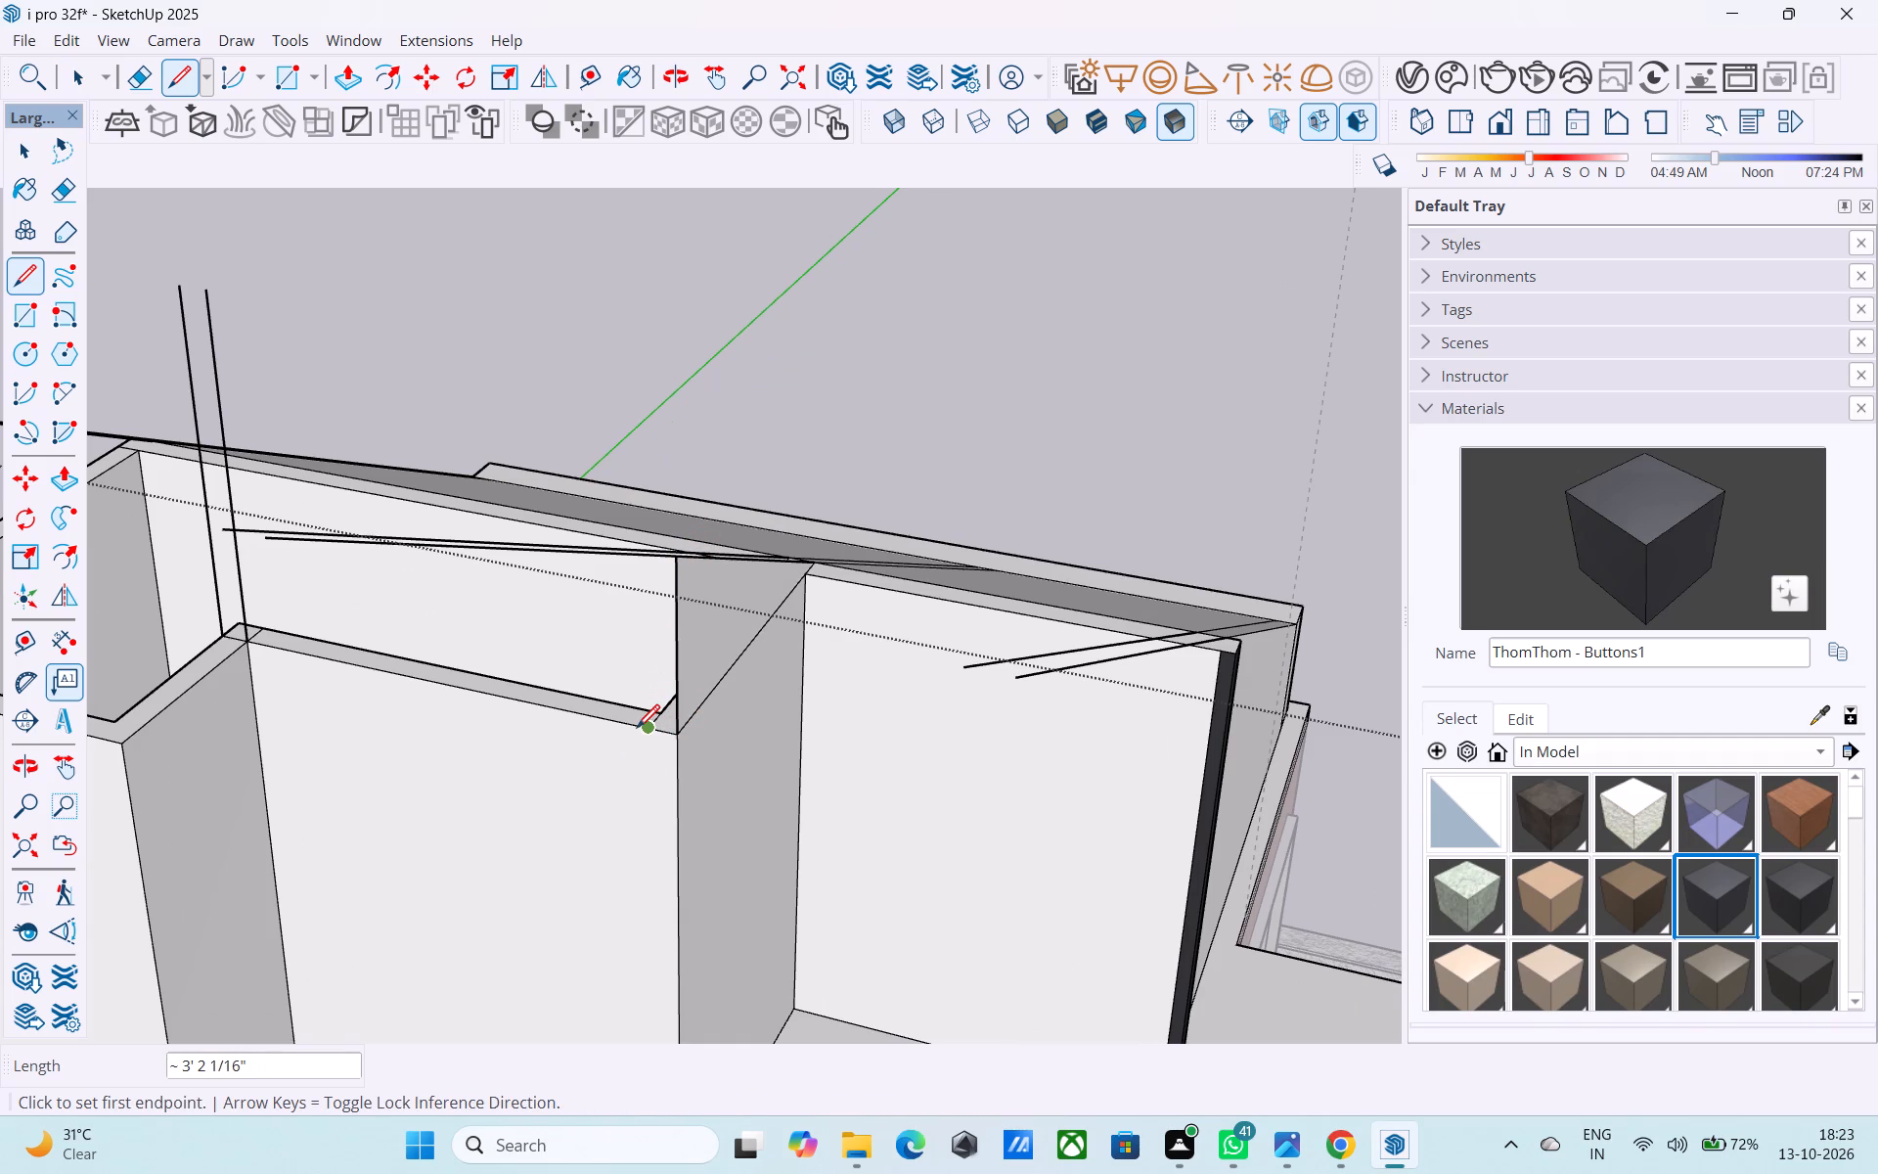
left_click(637, 730)
left_click(640, 549)
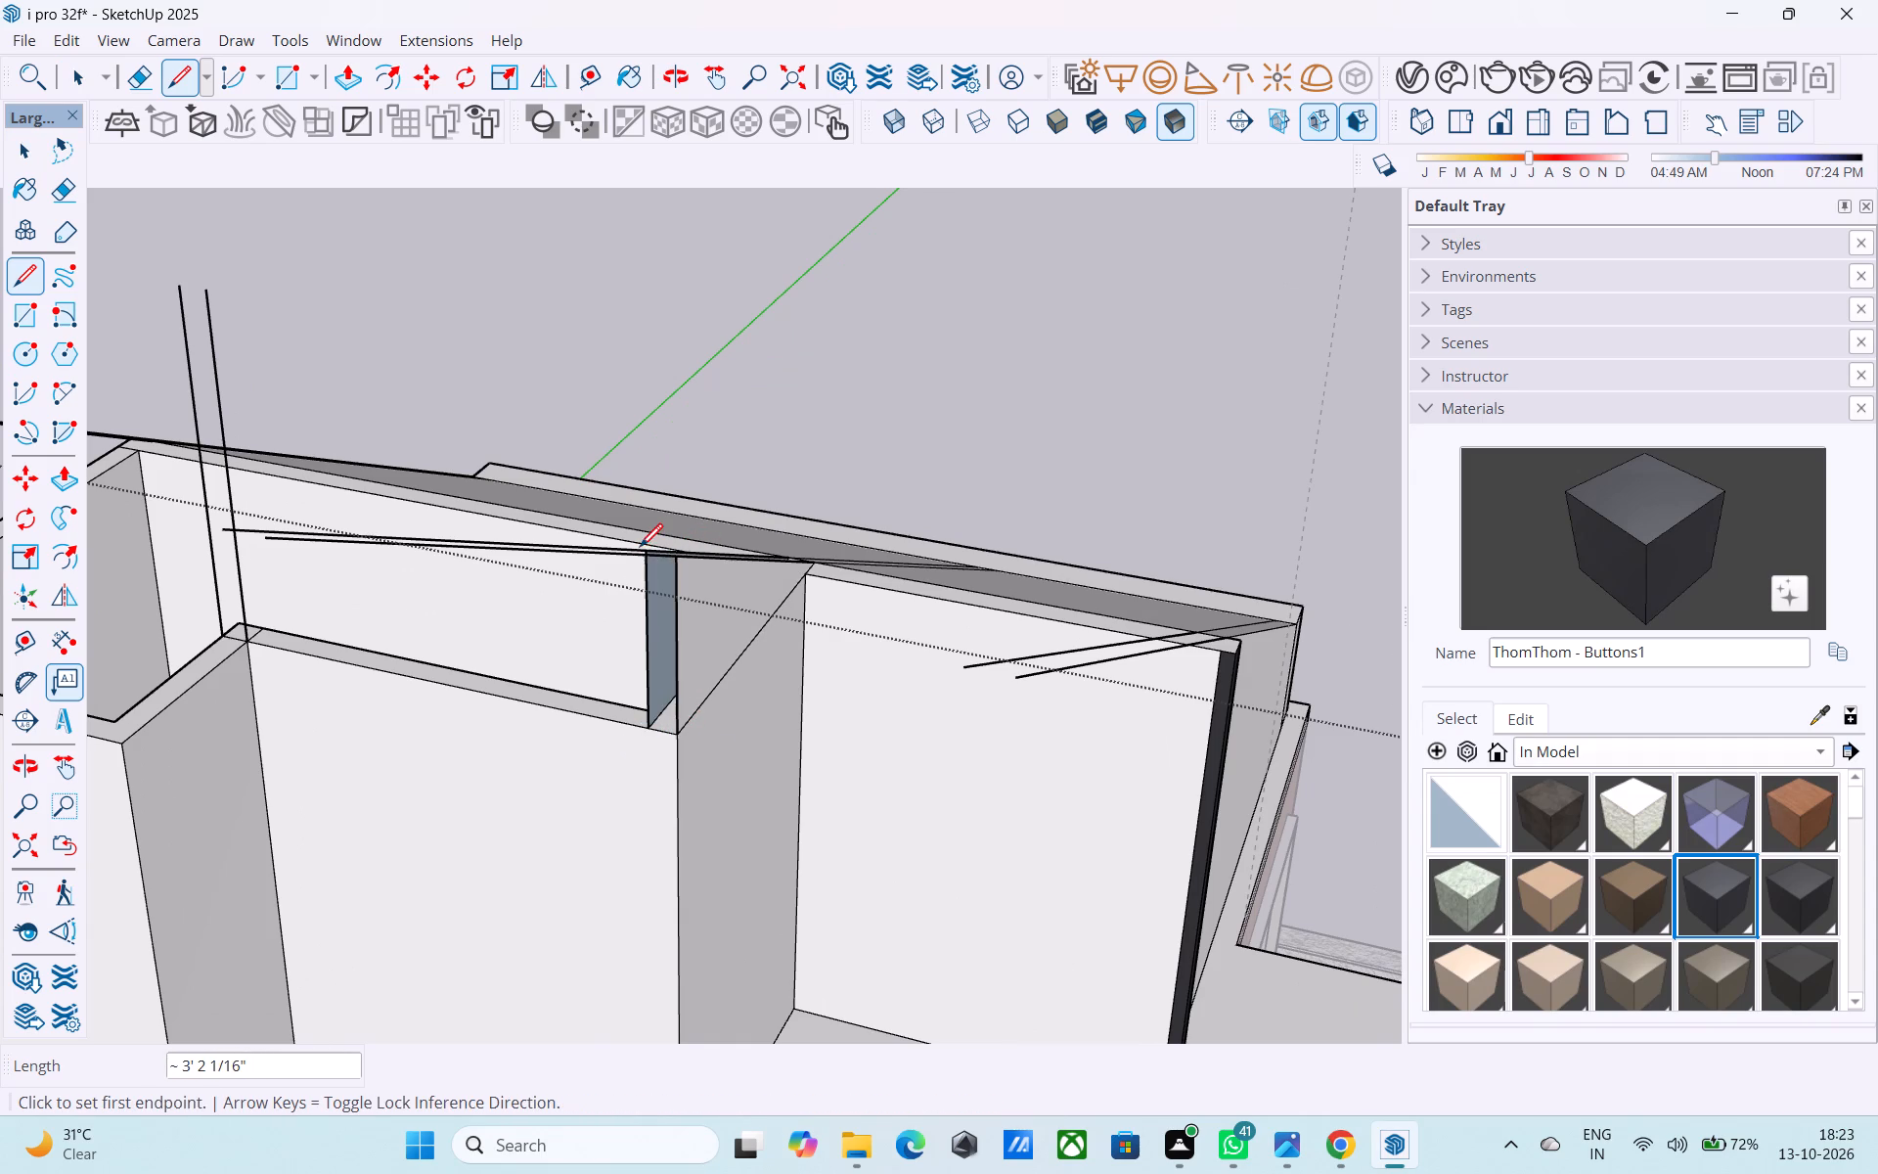
Join the upper ends of the two vertical lines at the projecting outer corner with a short horizontal line.
scroll(647, 567, "down", 3)
middle_click_drag(645, 575, 740, 587)
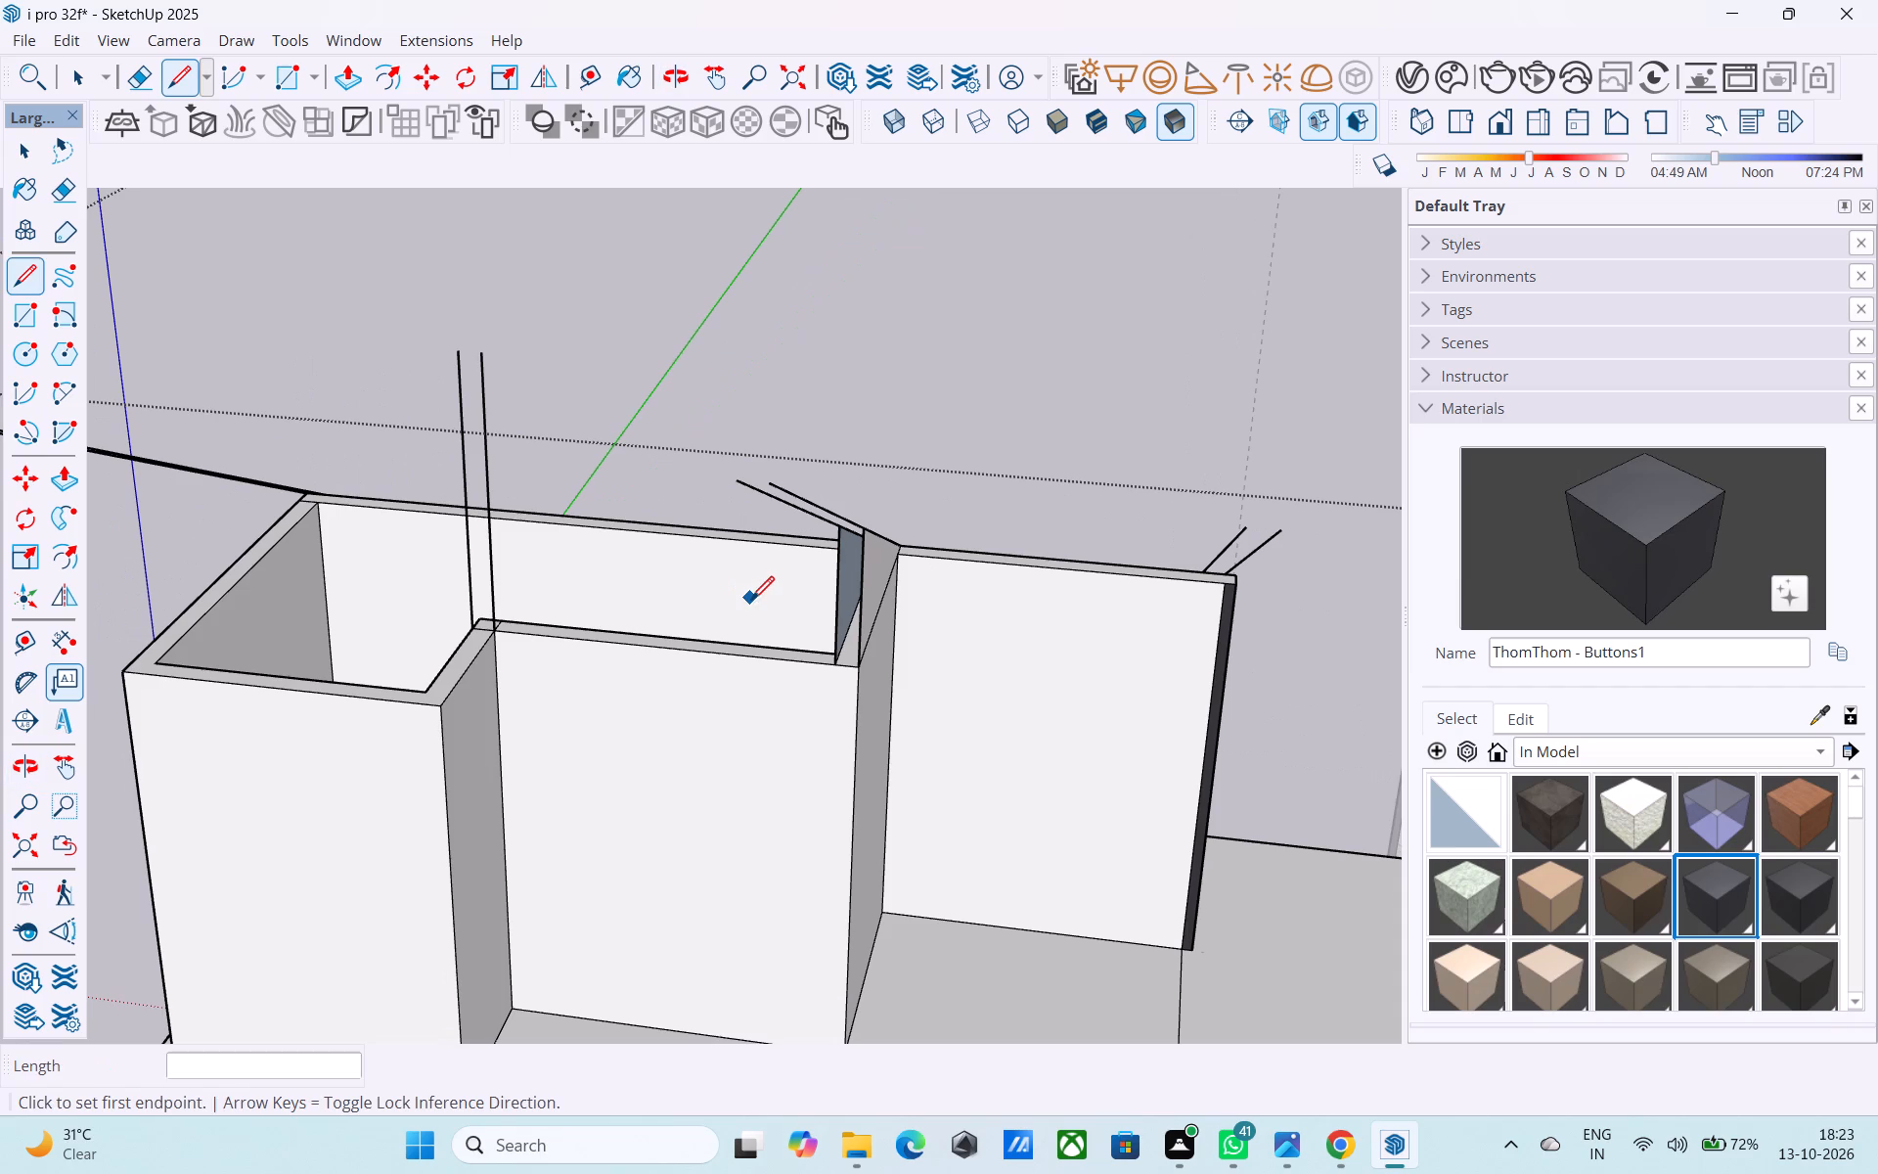
middle_click_drag(786, 684, 779, 689, "shift")
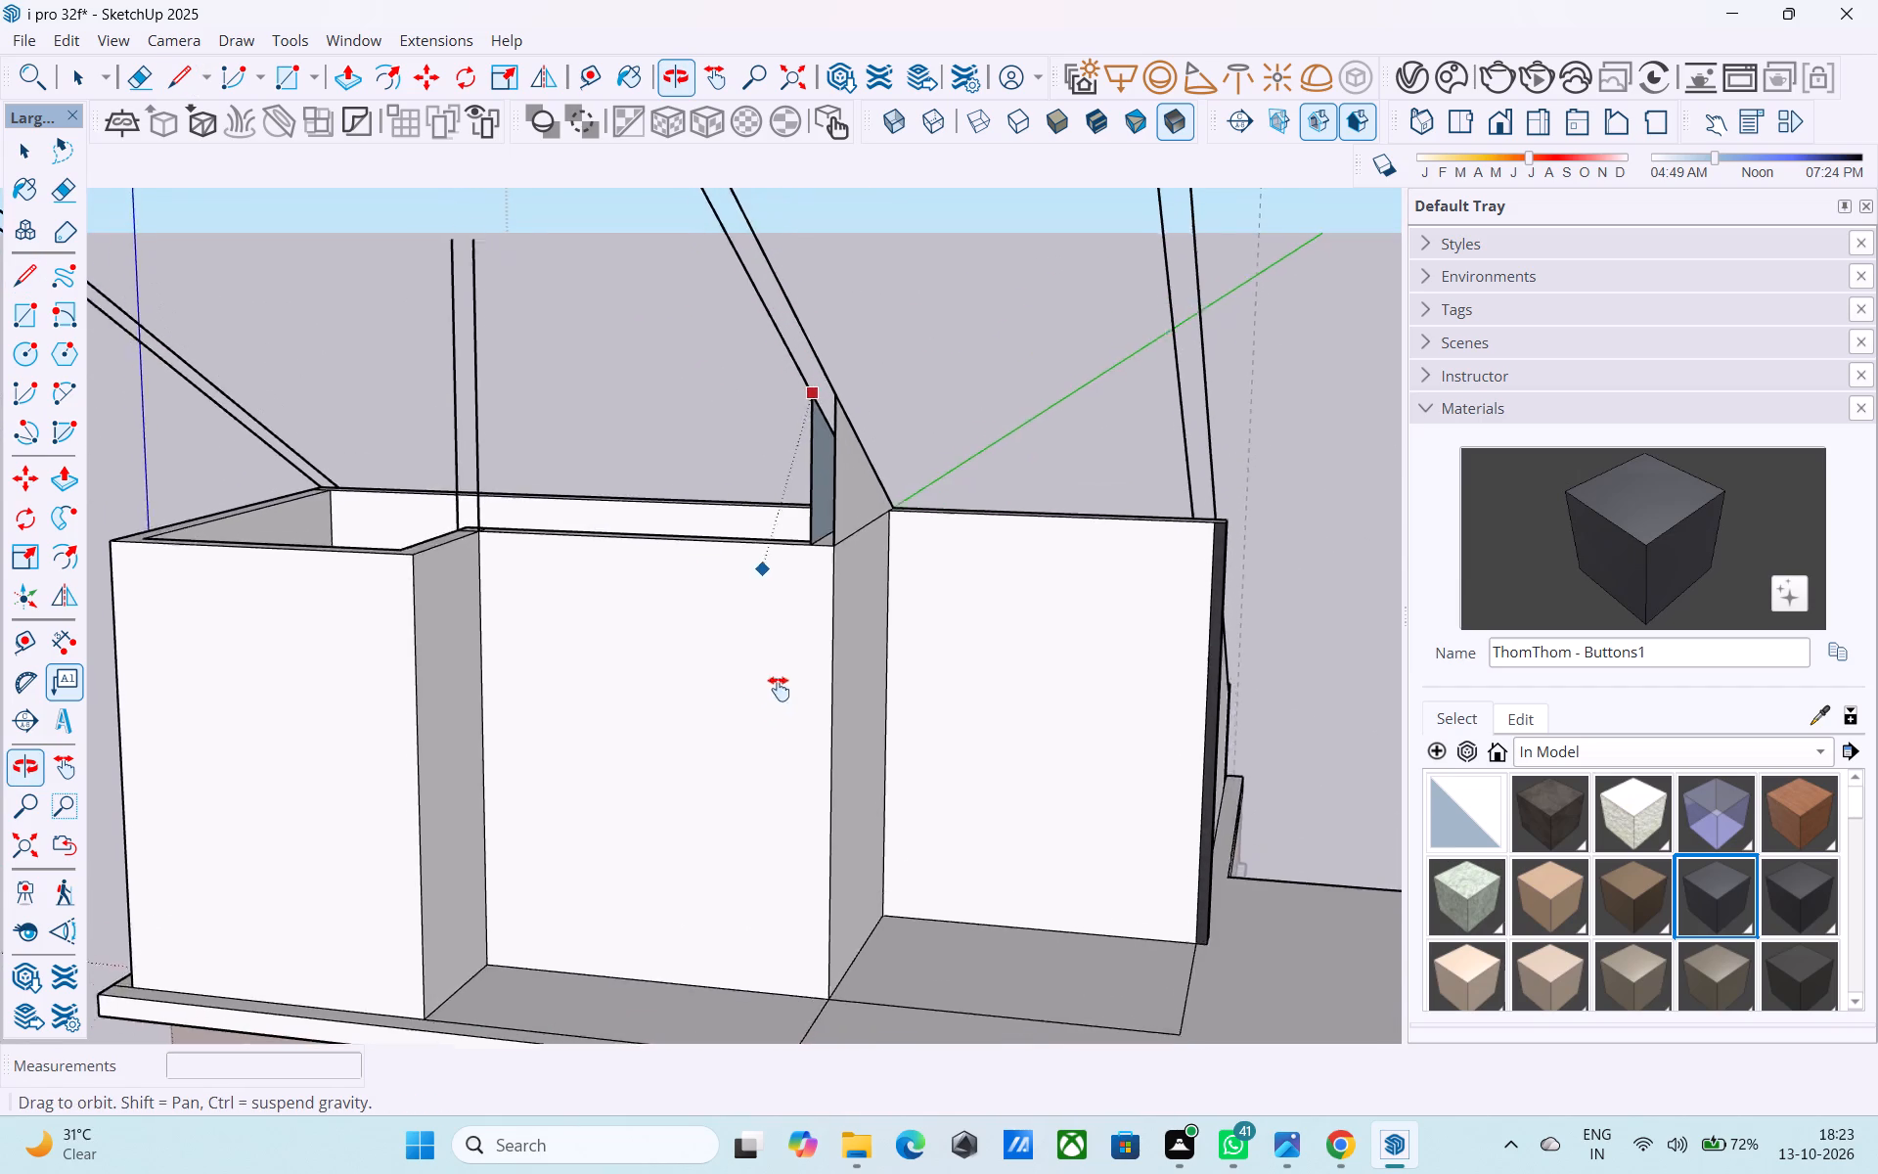
middle_click_drag(779, 689, 745, 784, "shift")
scroll(815, 508, "up", 4)
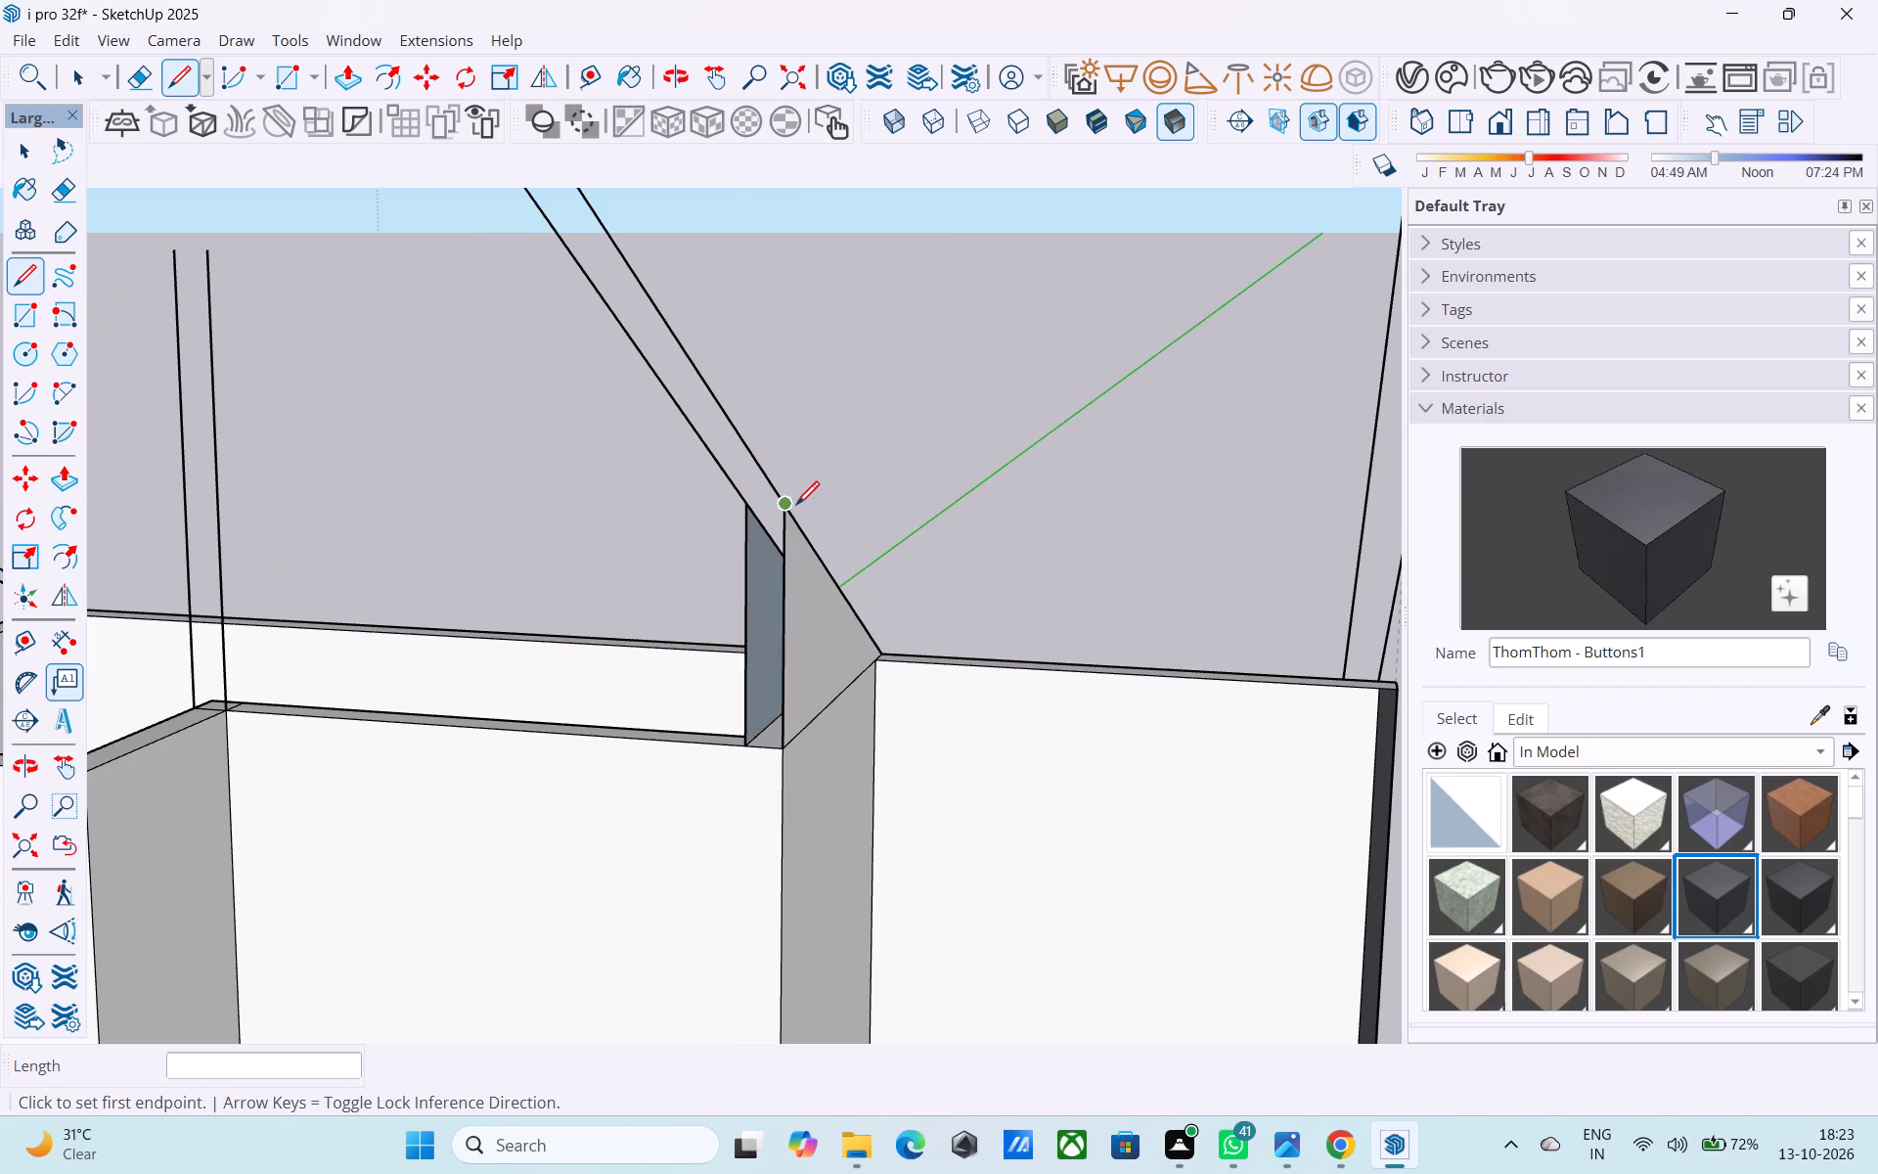
left_click(794, 509)
left_click(745, 510)
Draw two parallel lines, 6' and 6' 6" long, from the inner corner square to the opposite wall, extending the shorter 6" across that wall's top.
scroll(508, 735, "down", 3)
middle_click_drag(508, 735, 798, 764)
middle_click_drag(953, 769, 476, 783)
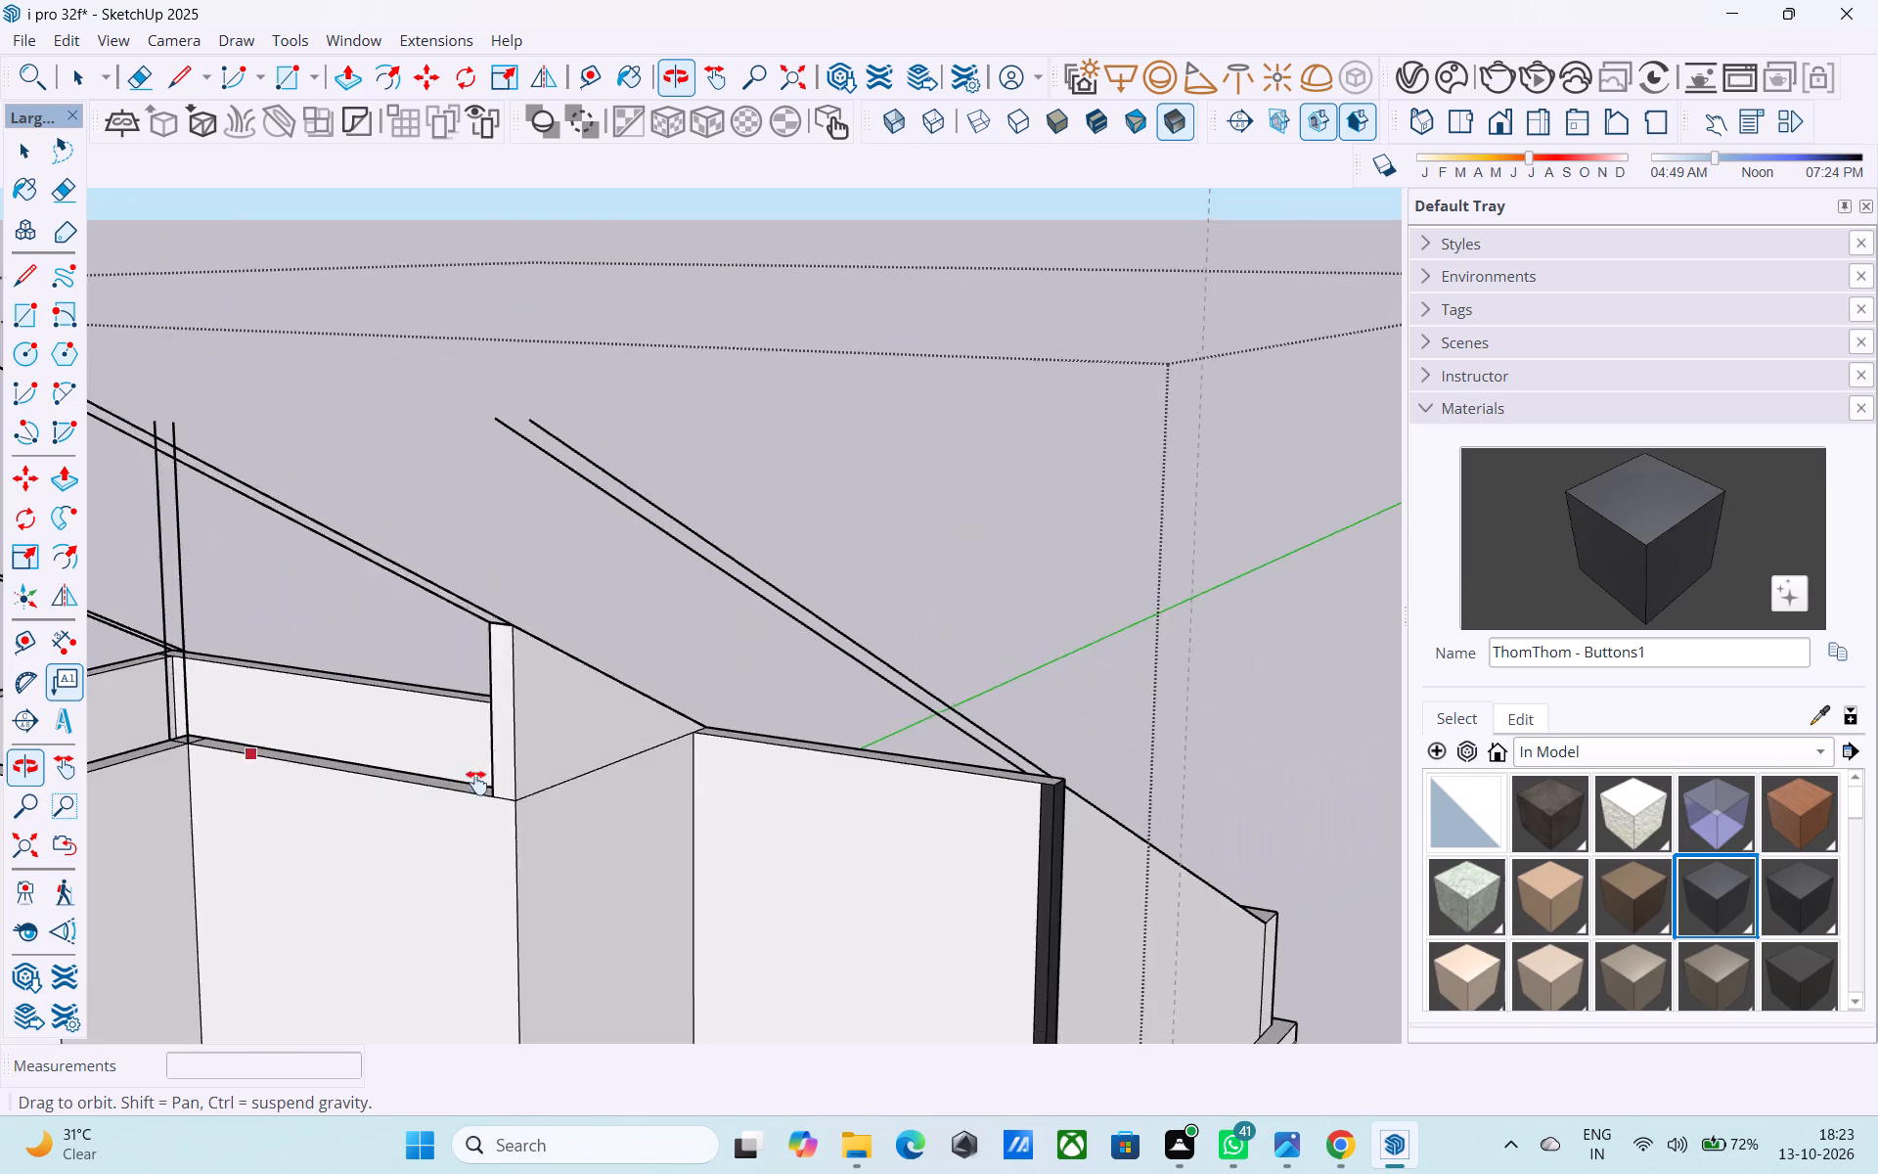
middle_click_drag(476, 783, 883, 880)
middle_click_drag(812, 790, 820, 744)
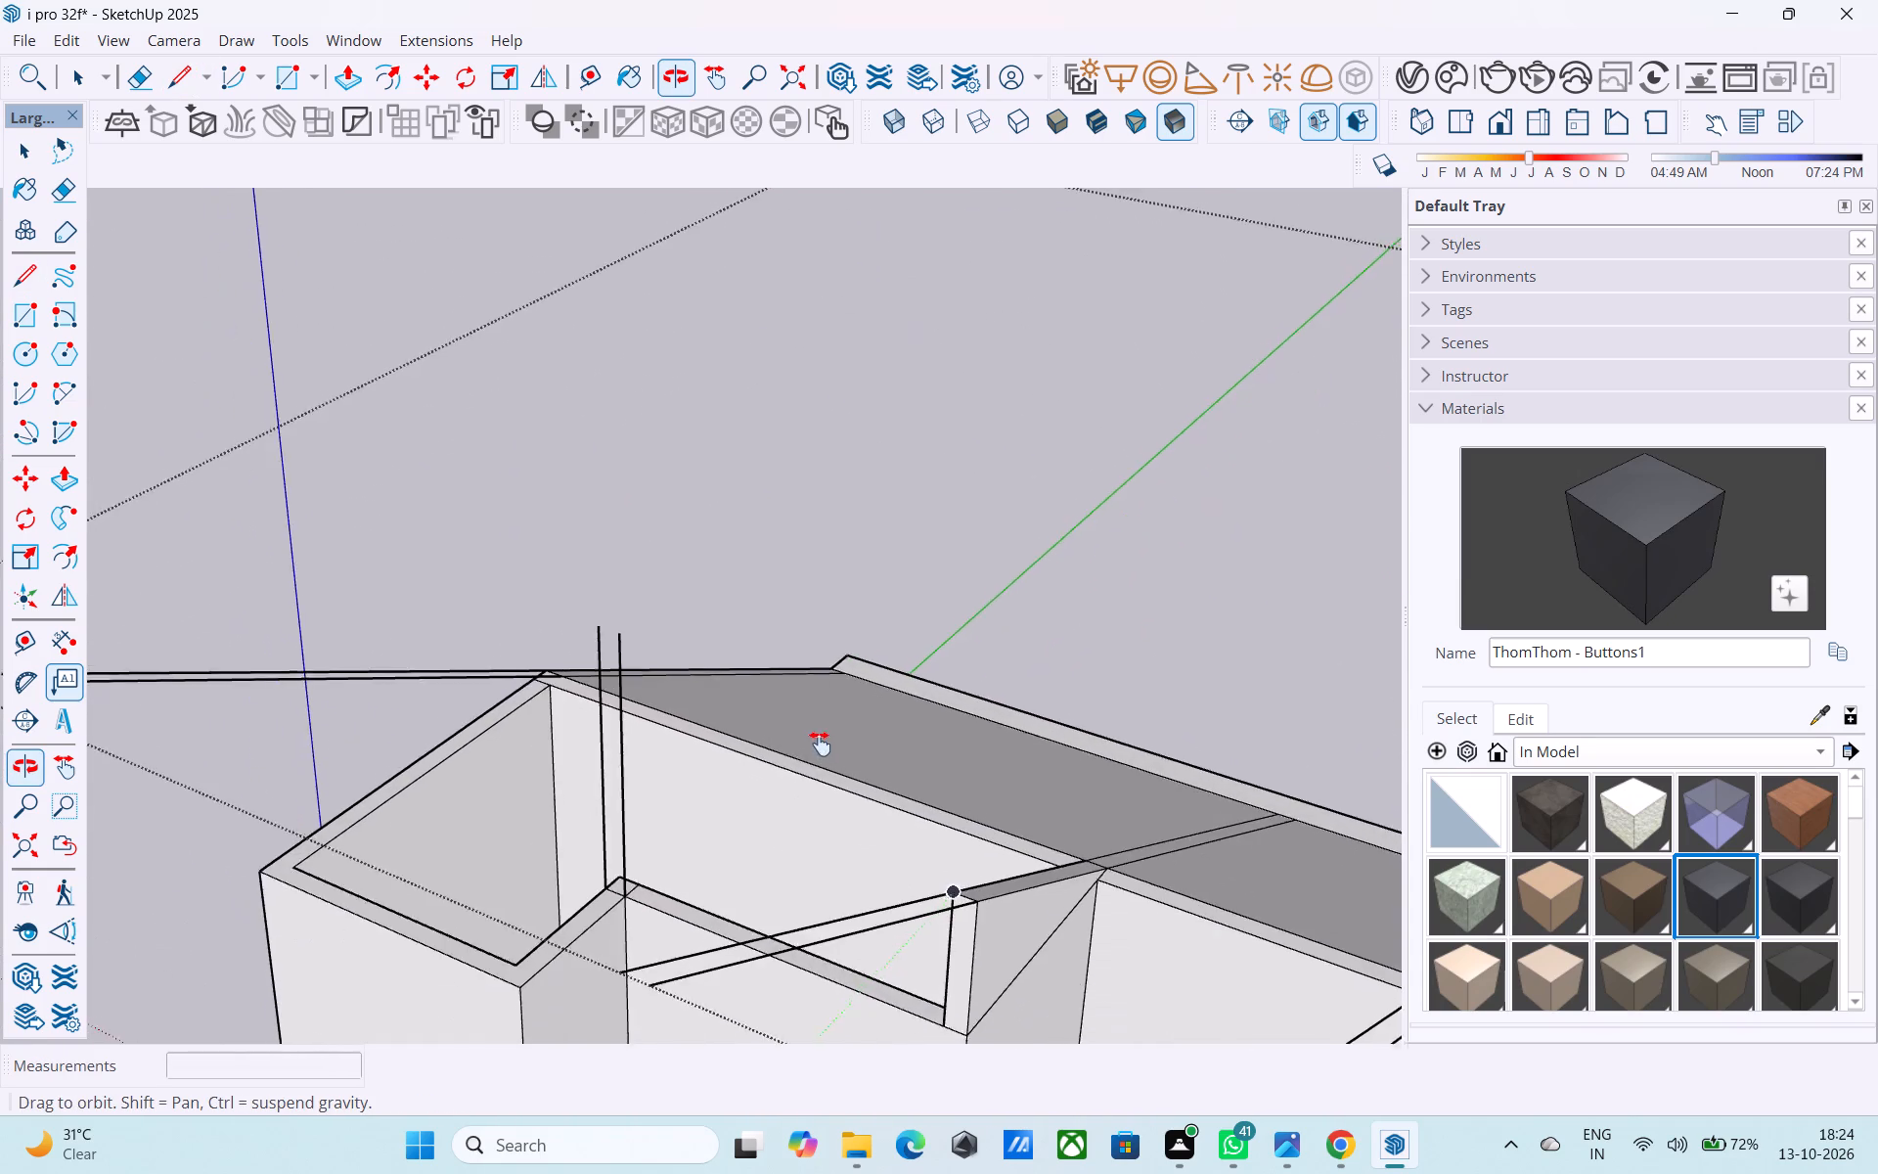
middle_click_drag(820, 744, 524, 734)
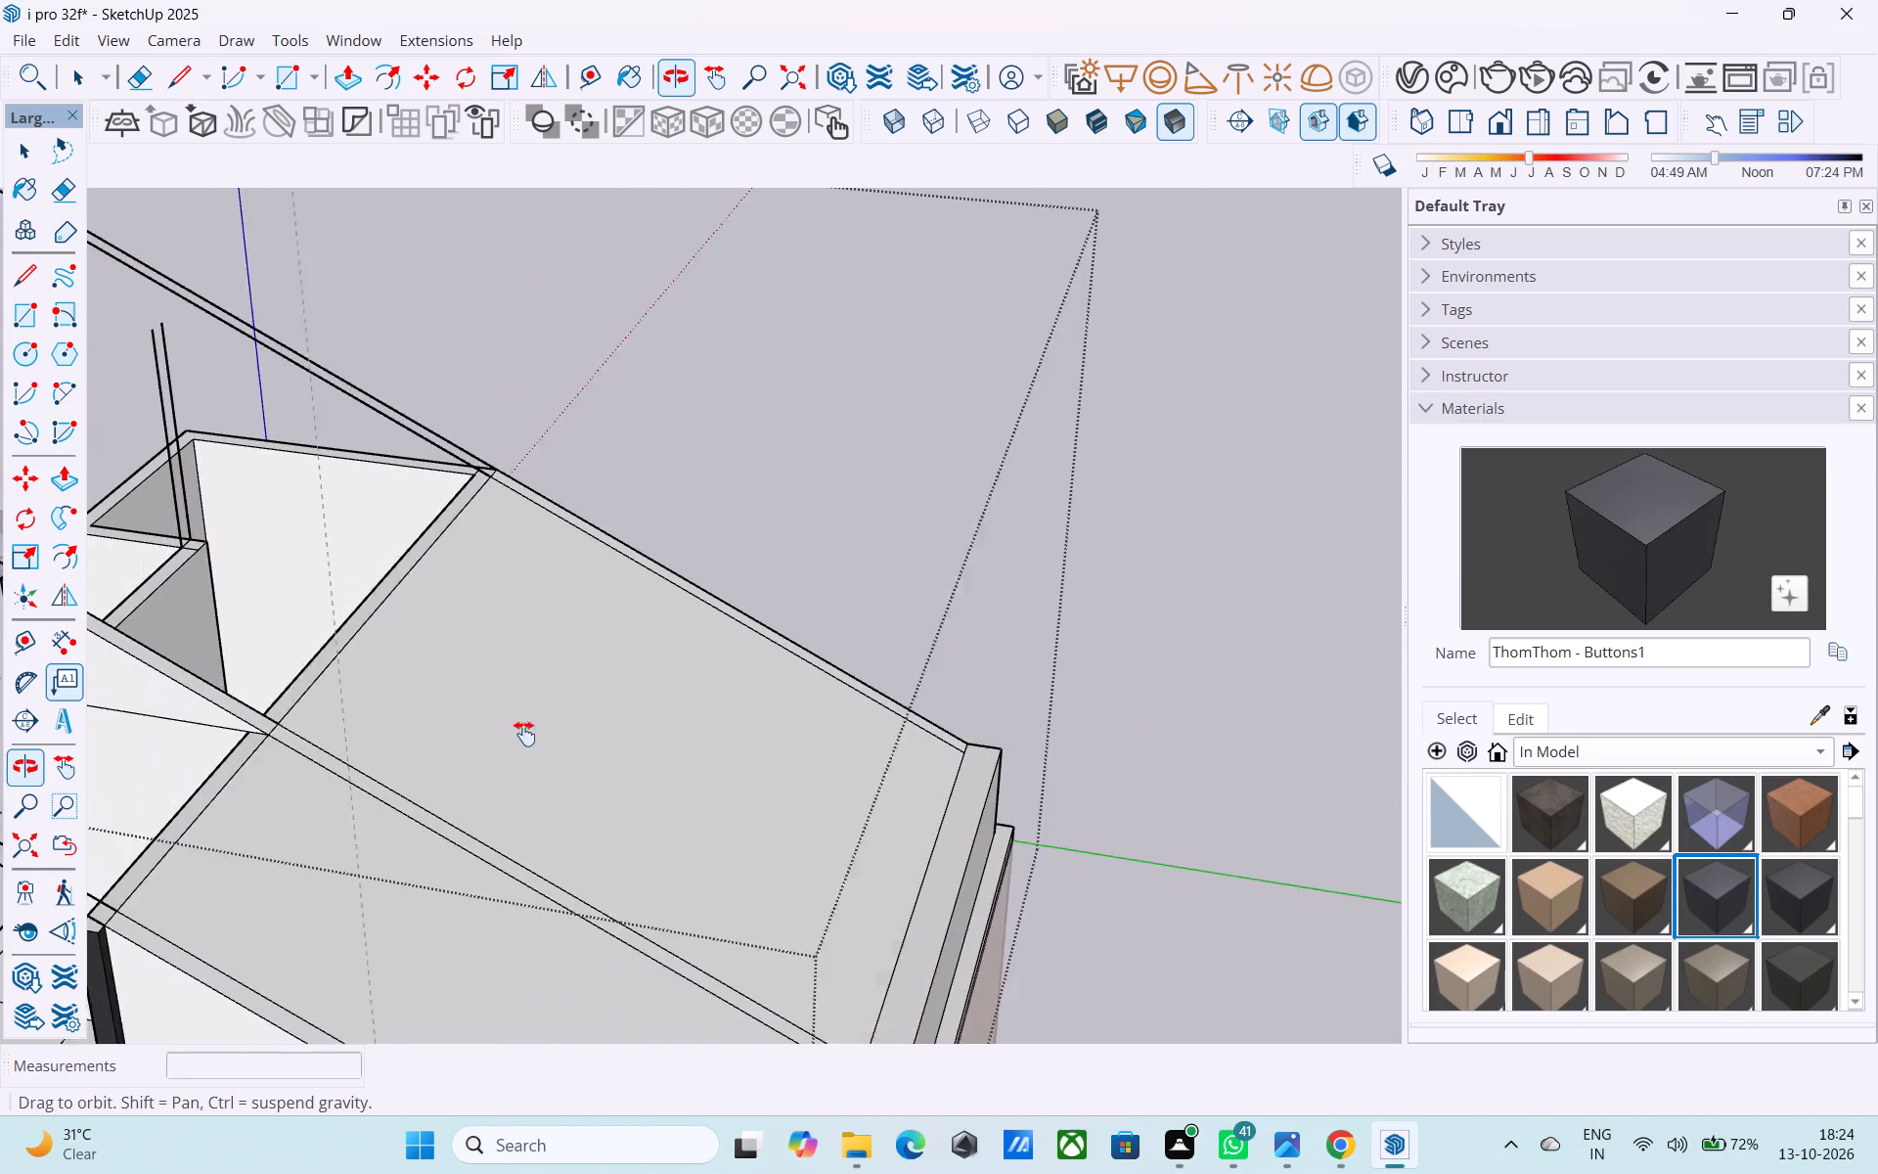
middle_click_drag(524, 734, 531, 742)
middle_click_drag(1009, 846, 904, 981)
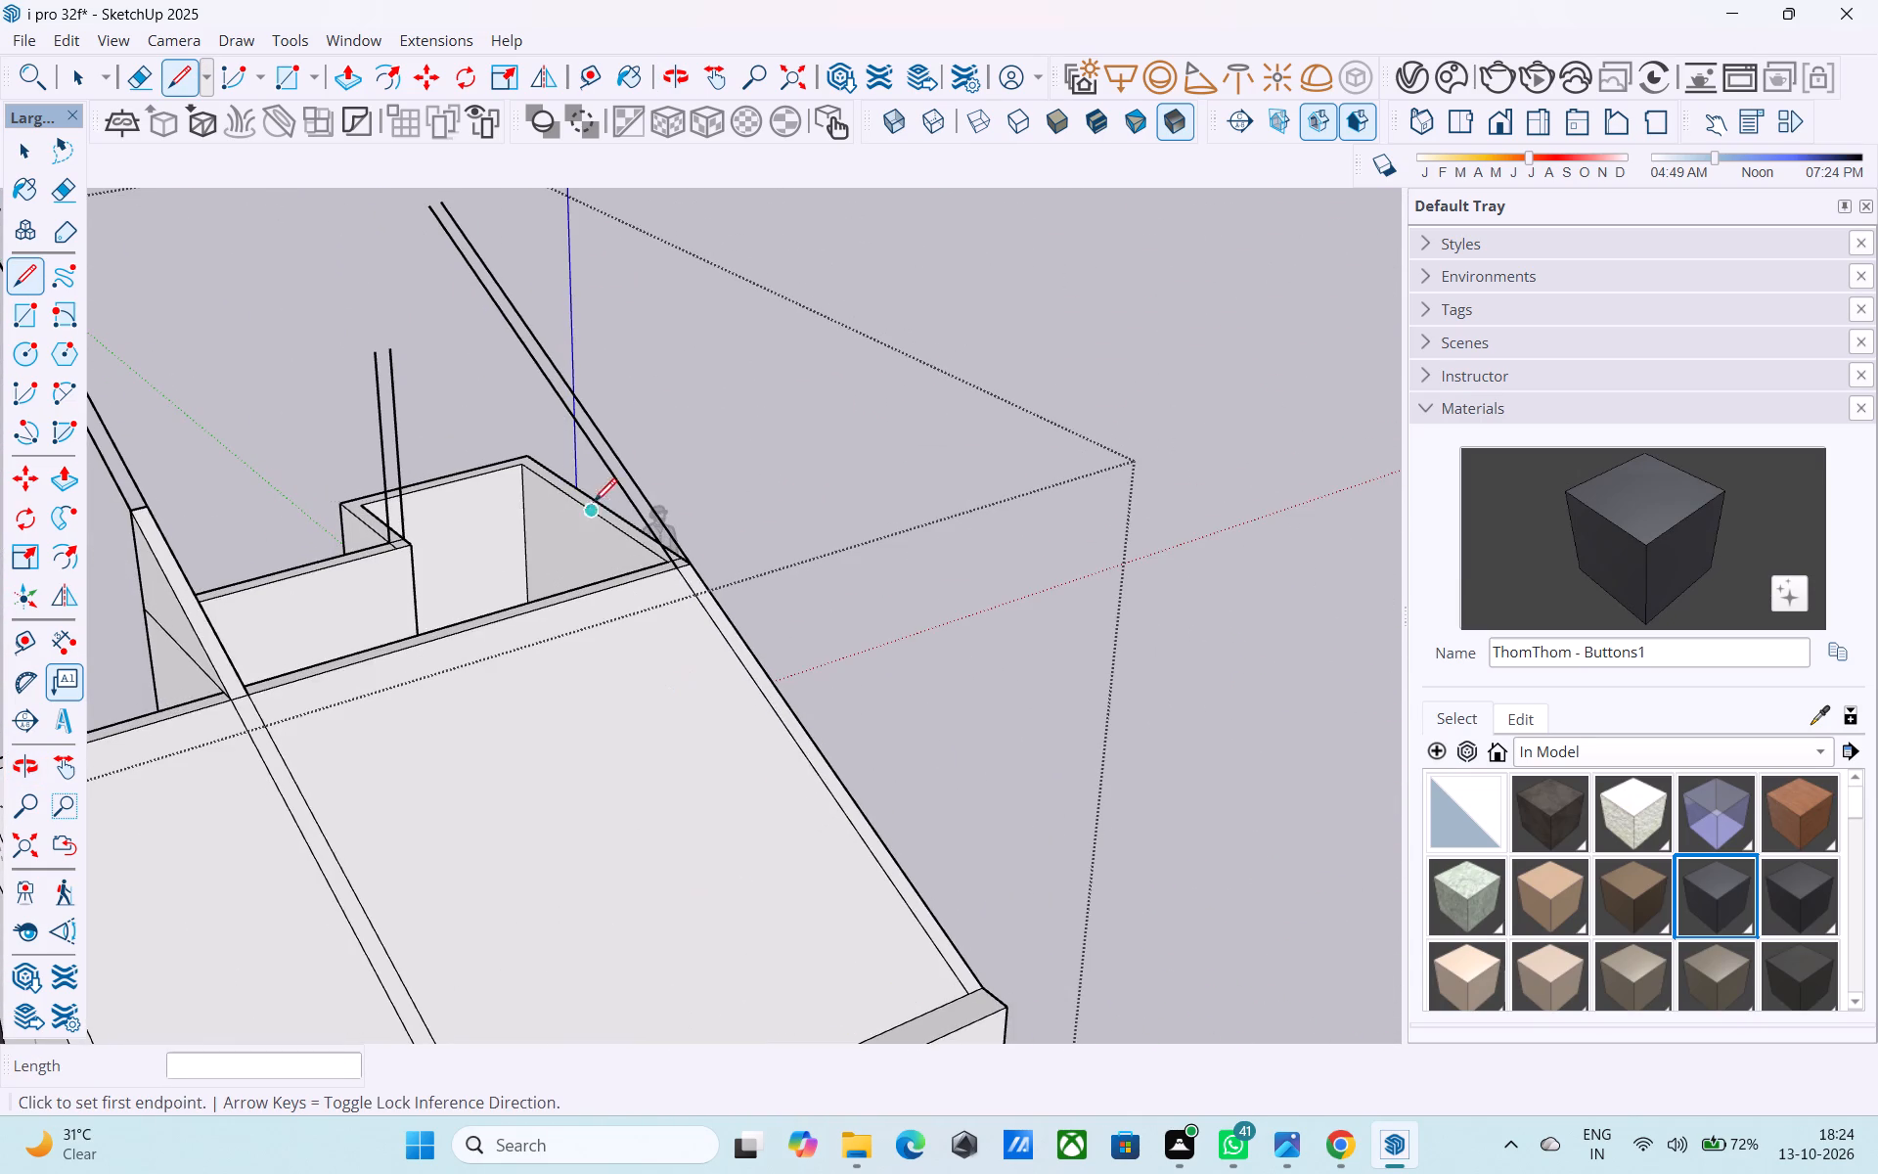
scroll(350, 578, "up", 7)
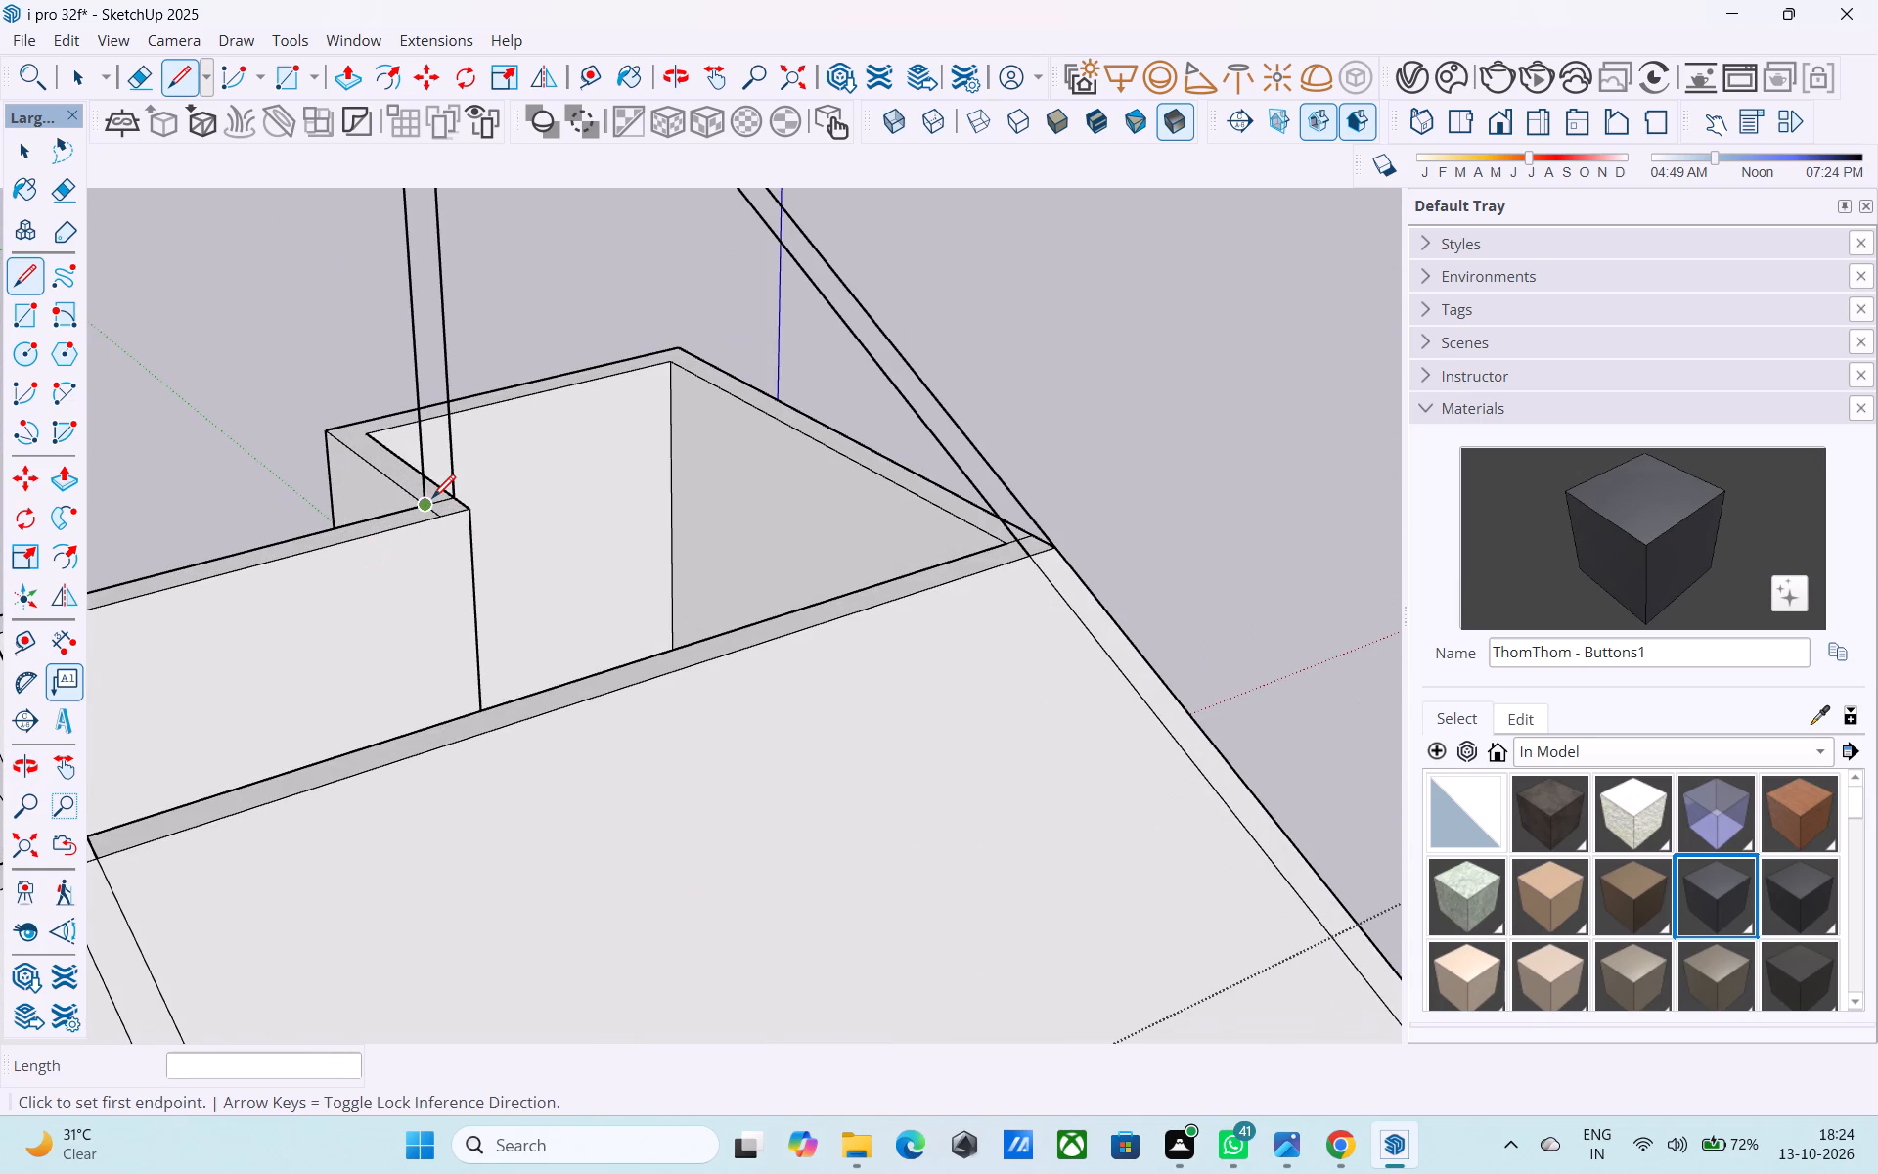
left_click(432, 500)
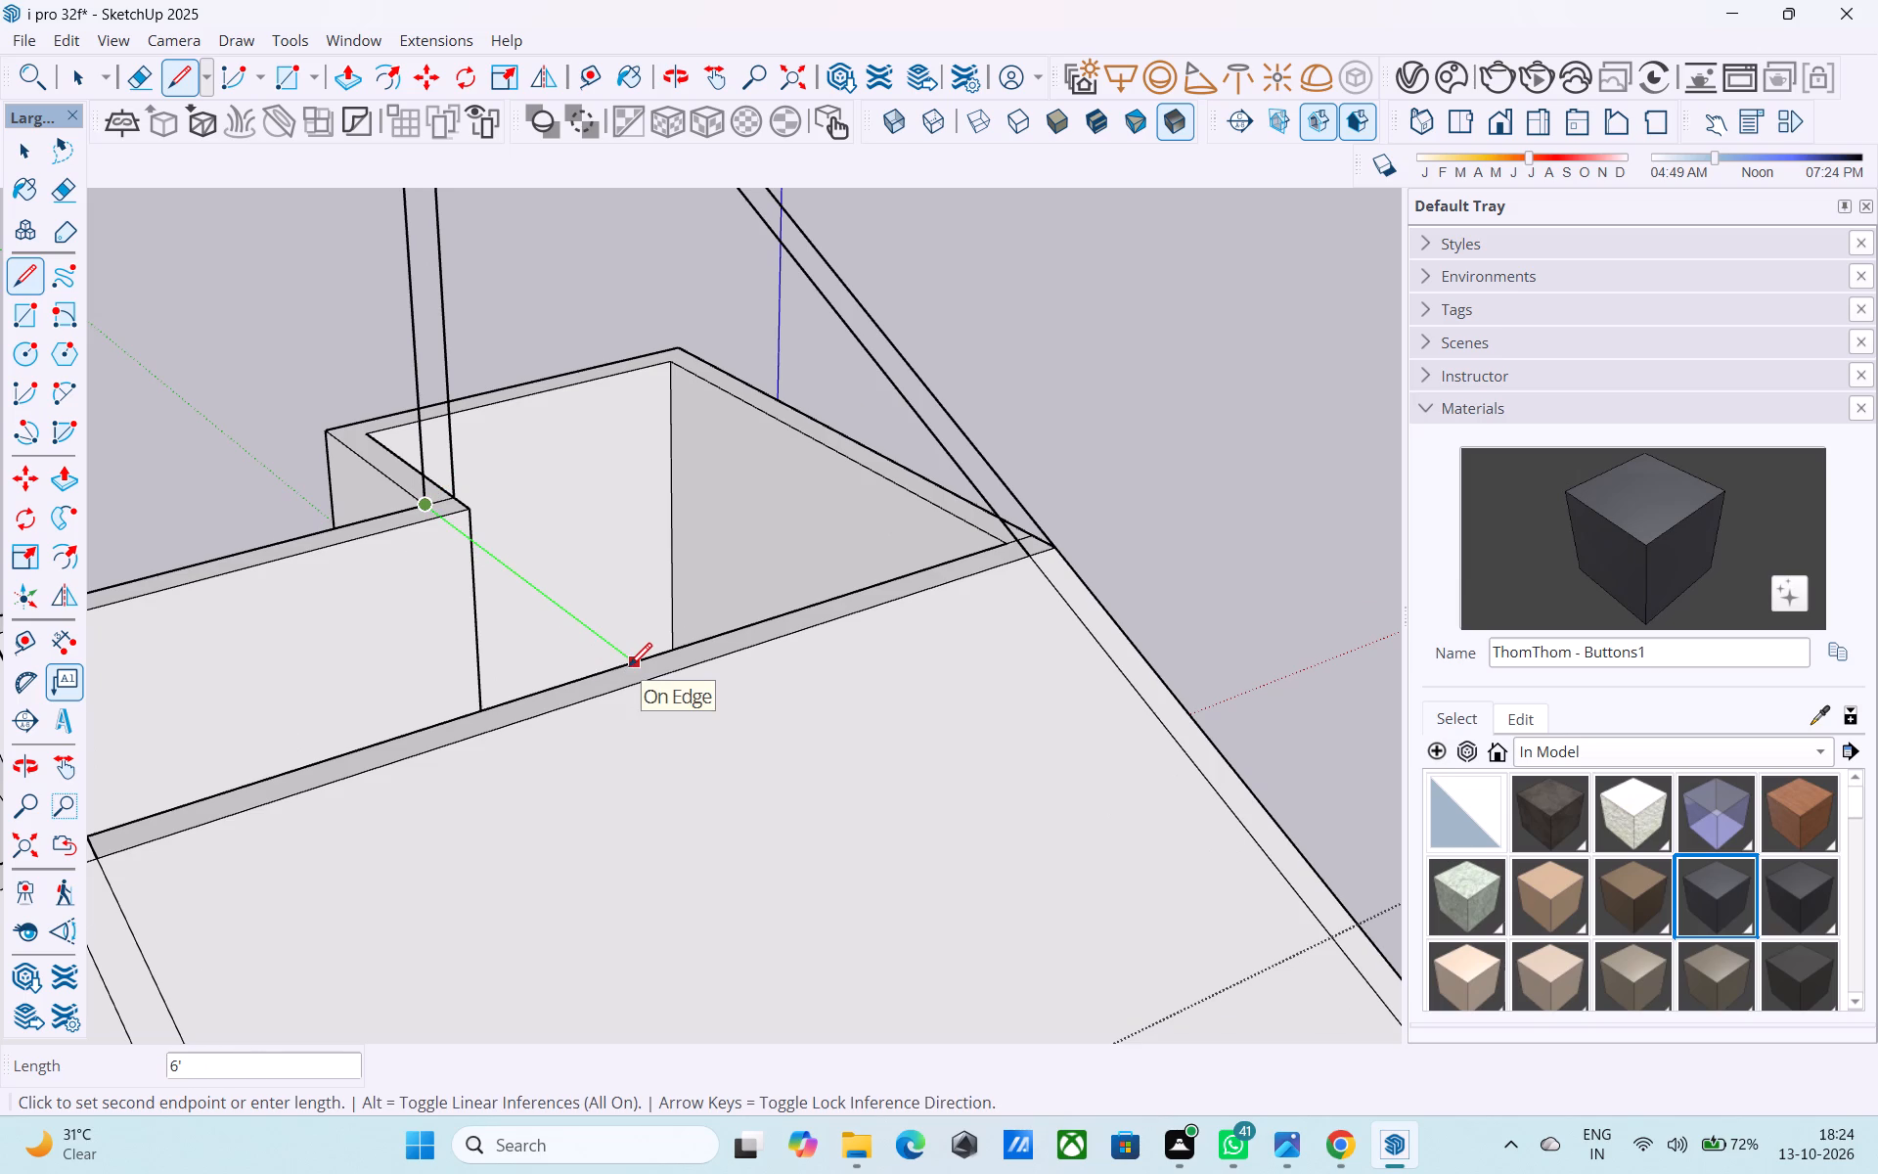
left_click(632, 666)
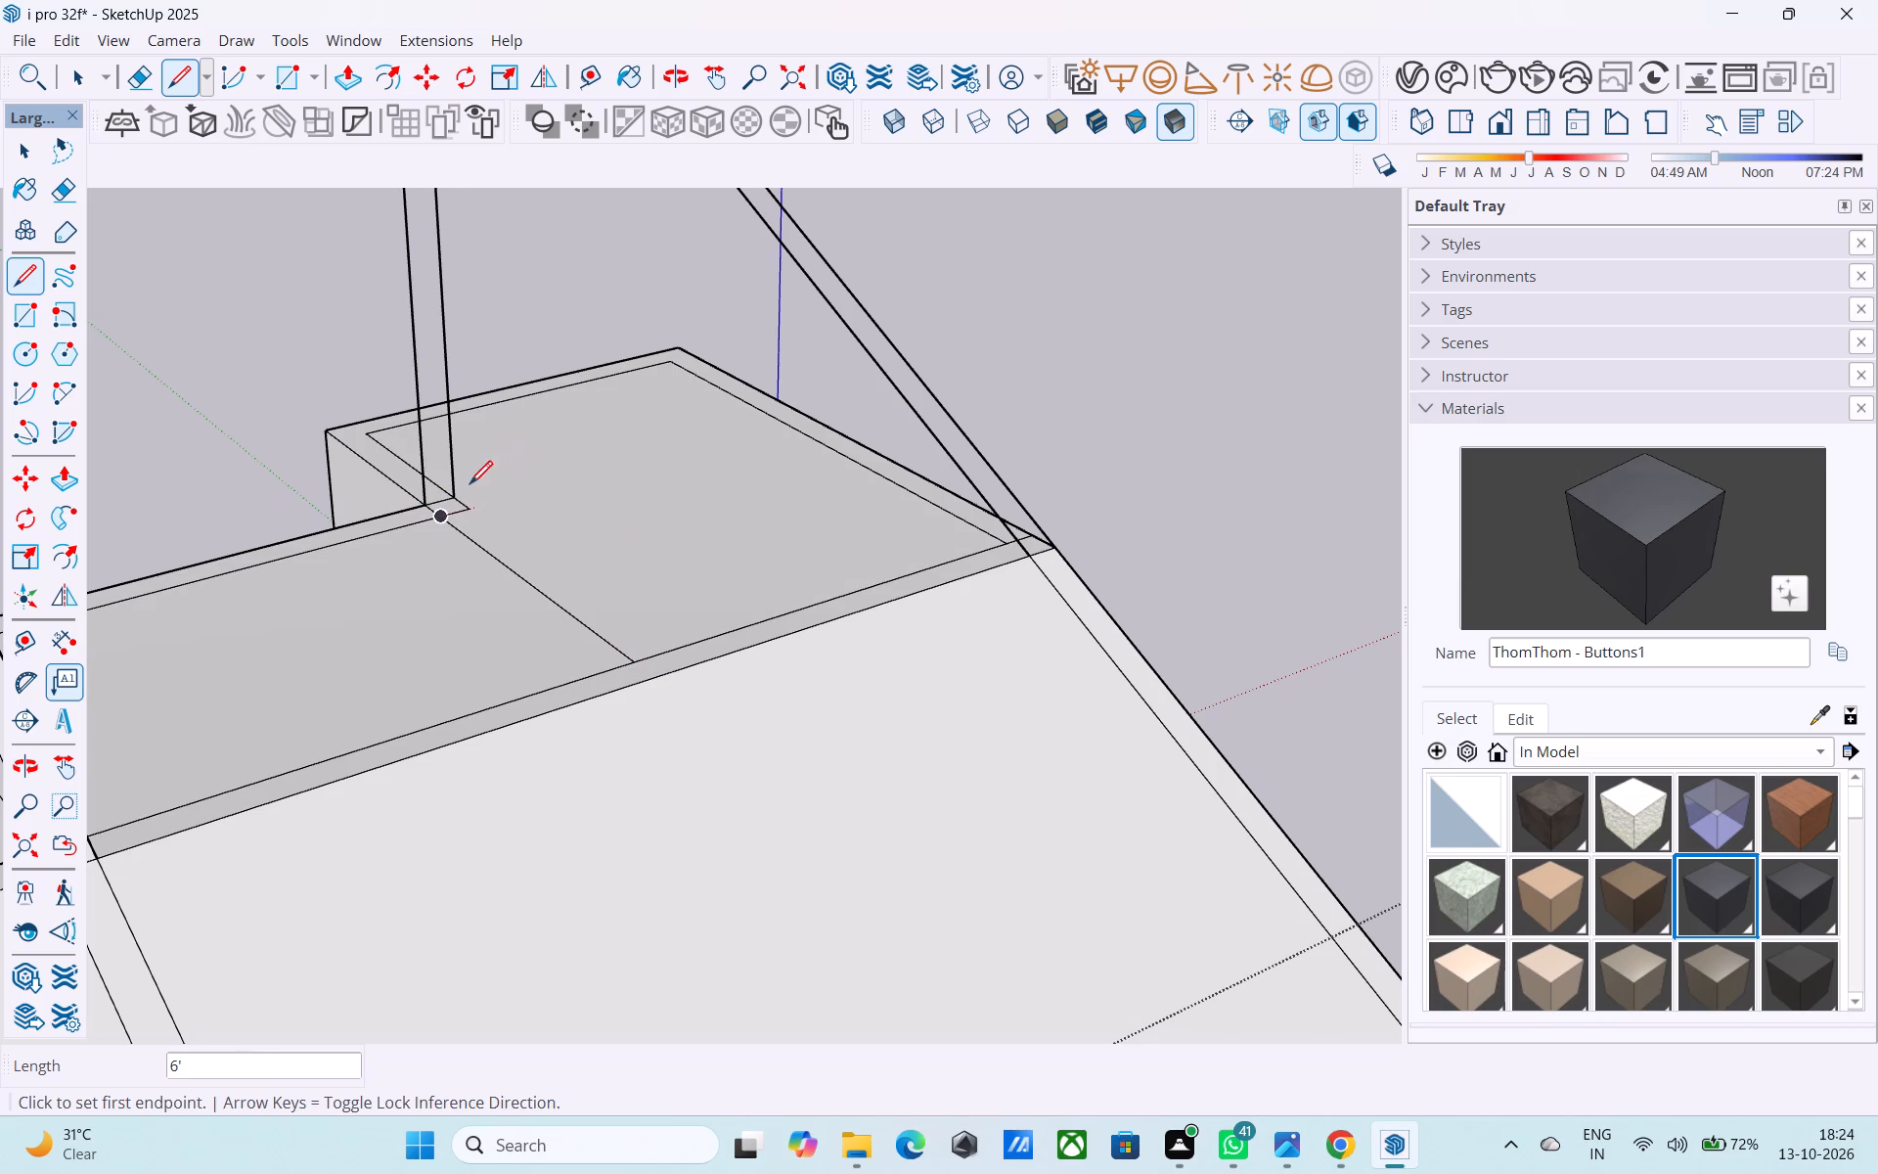
left_click(459, 491)
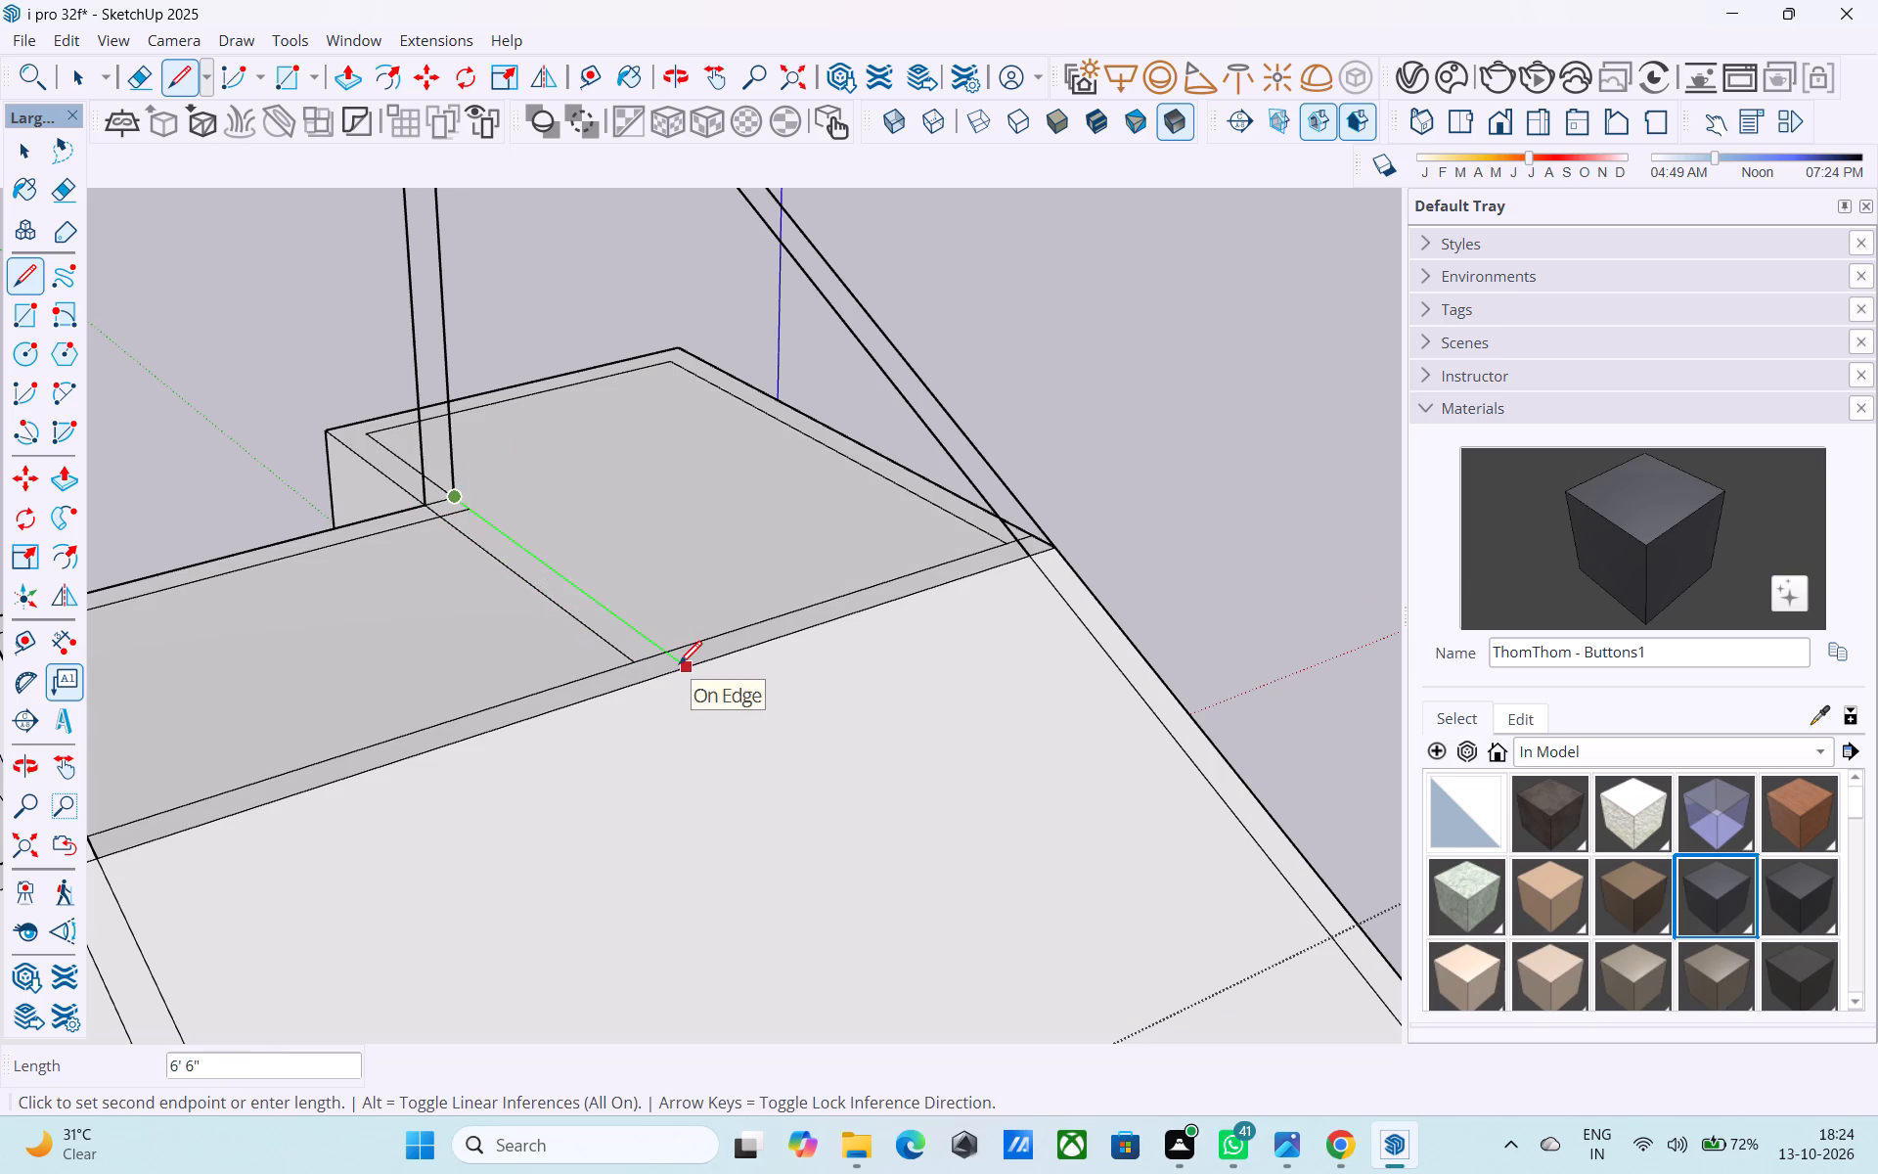
left_click(679, 666)
left_click(641, 653)
left_click(655, 684)
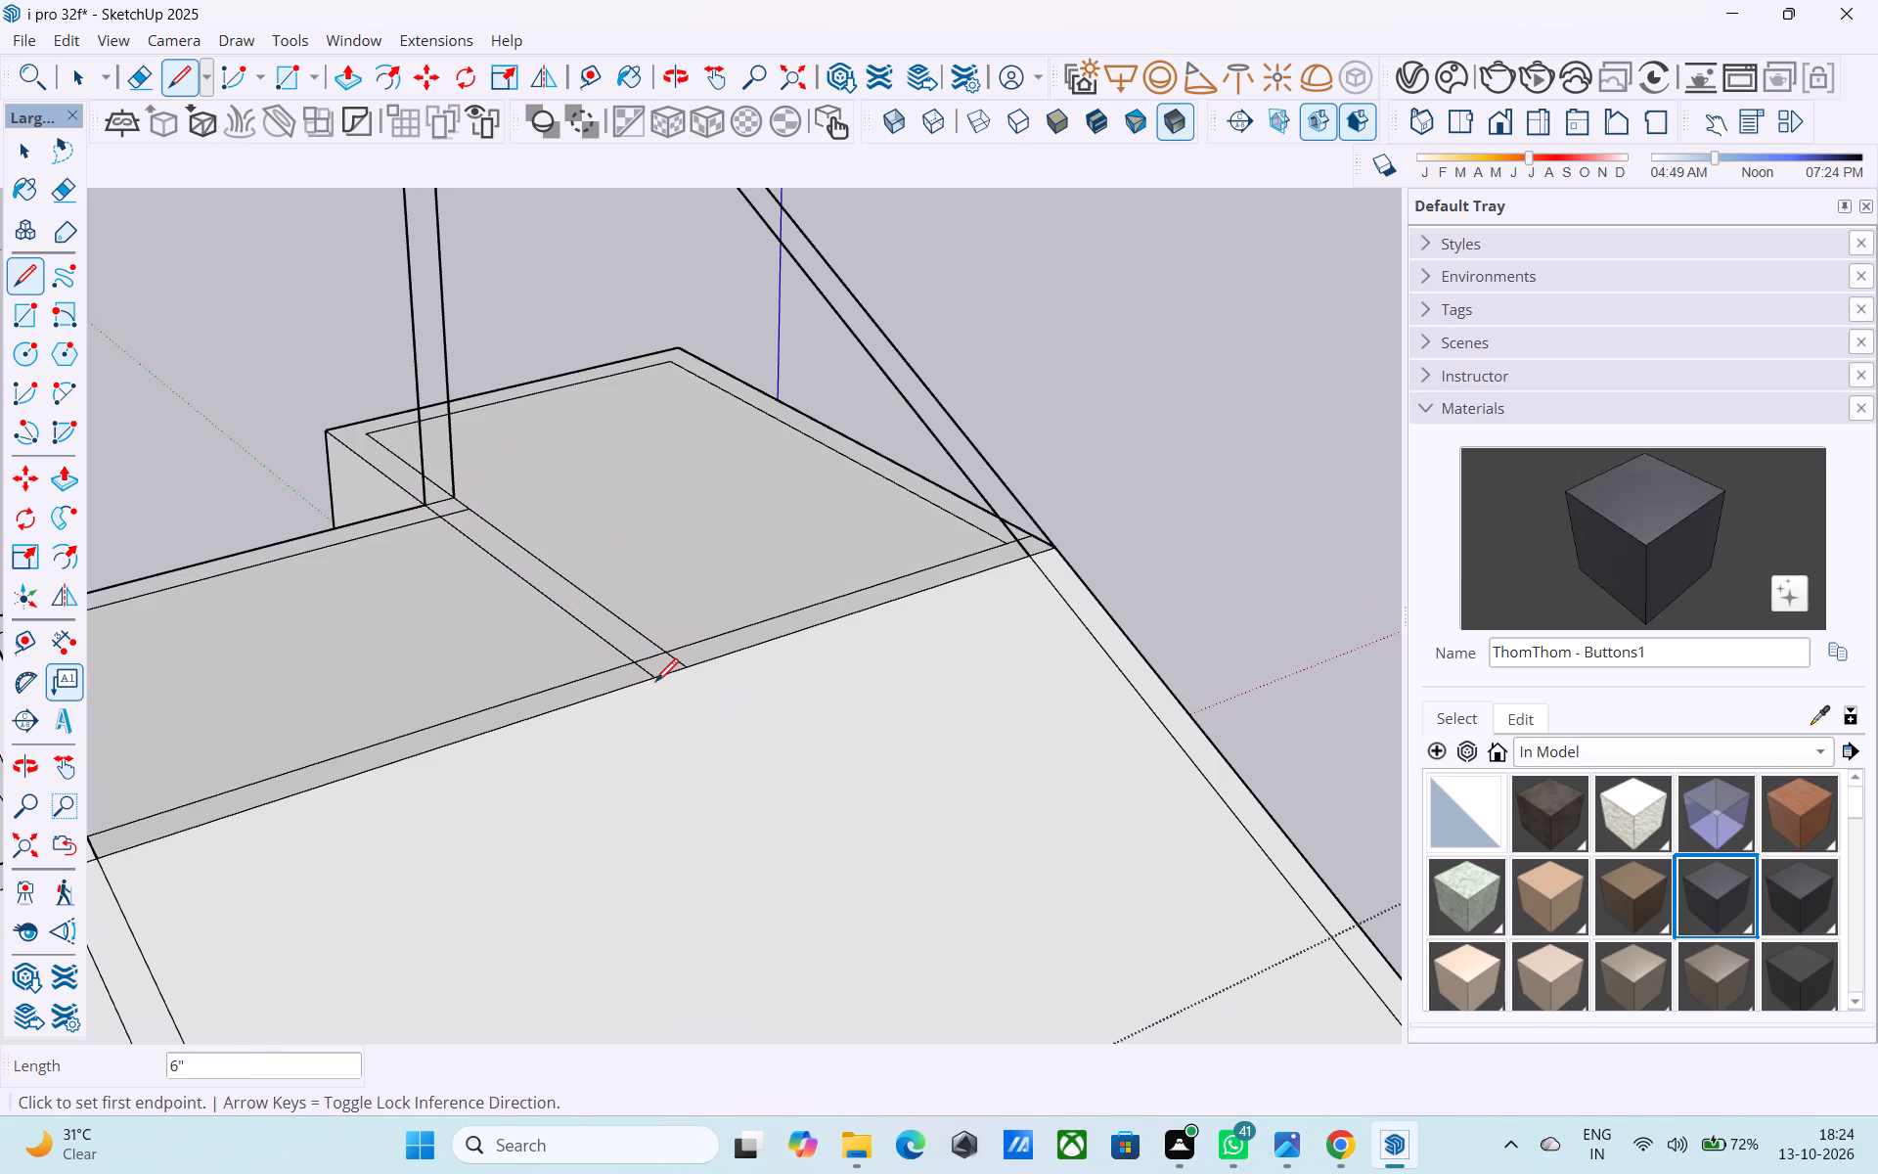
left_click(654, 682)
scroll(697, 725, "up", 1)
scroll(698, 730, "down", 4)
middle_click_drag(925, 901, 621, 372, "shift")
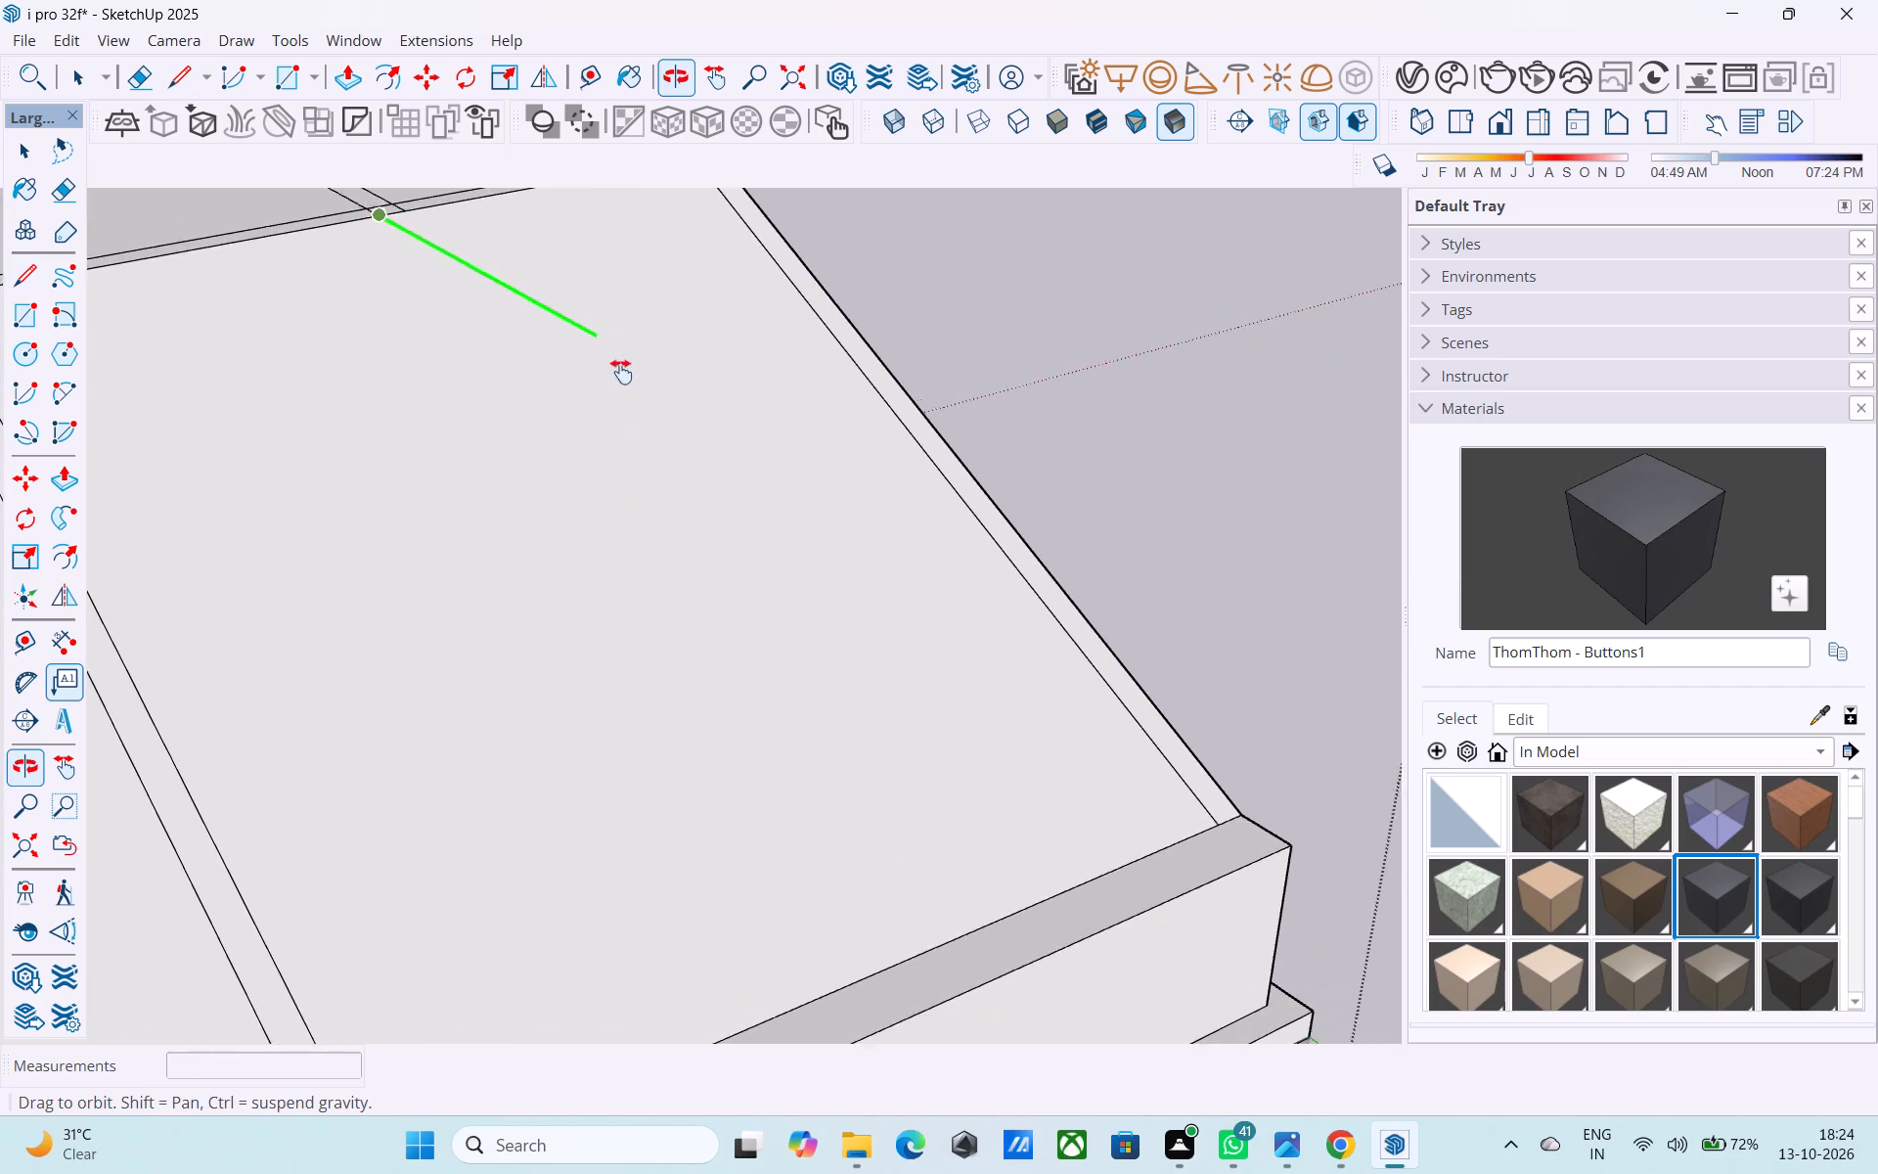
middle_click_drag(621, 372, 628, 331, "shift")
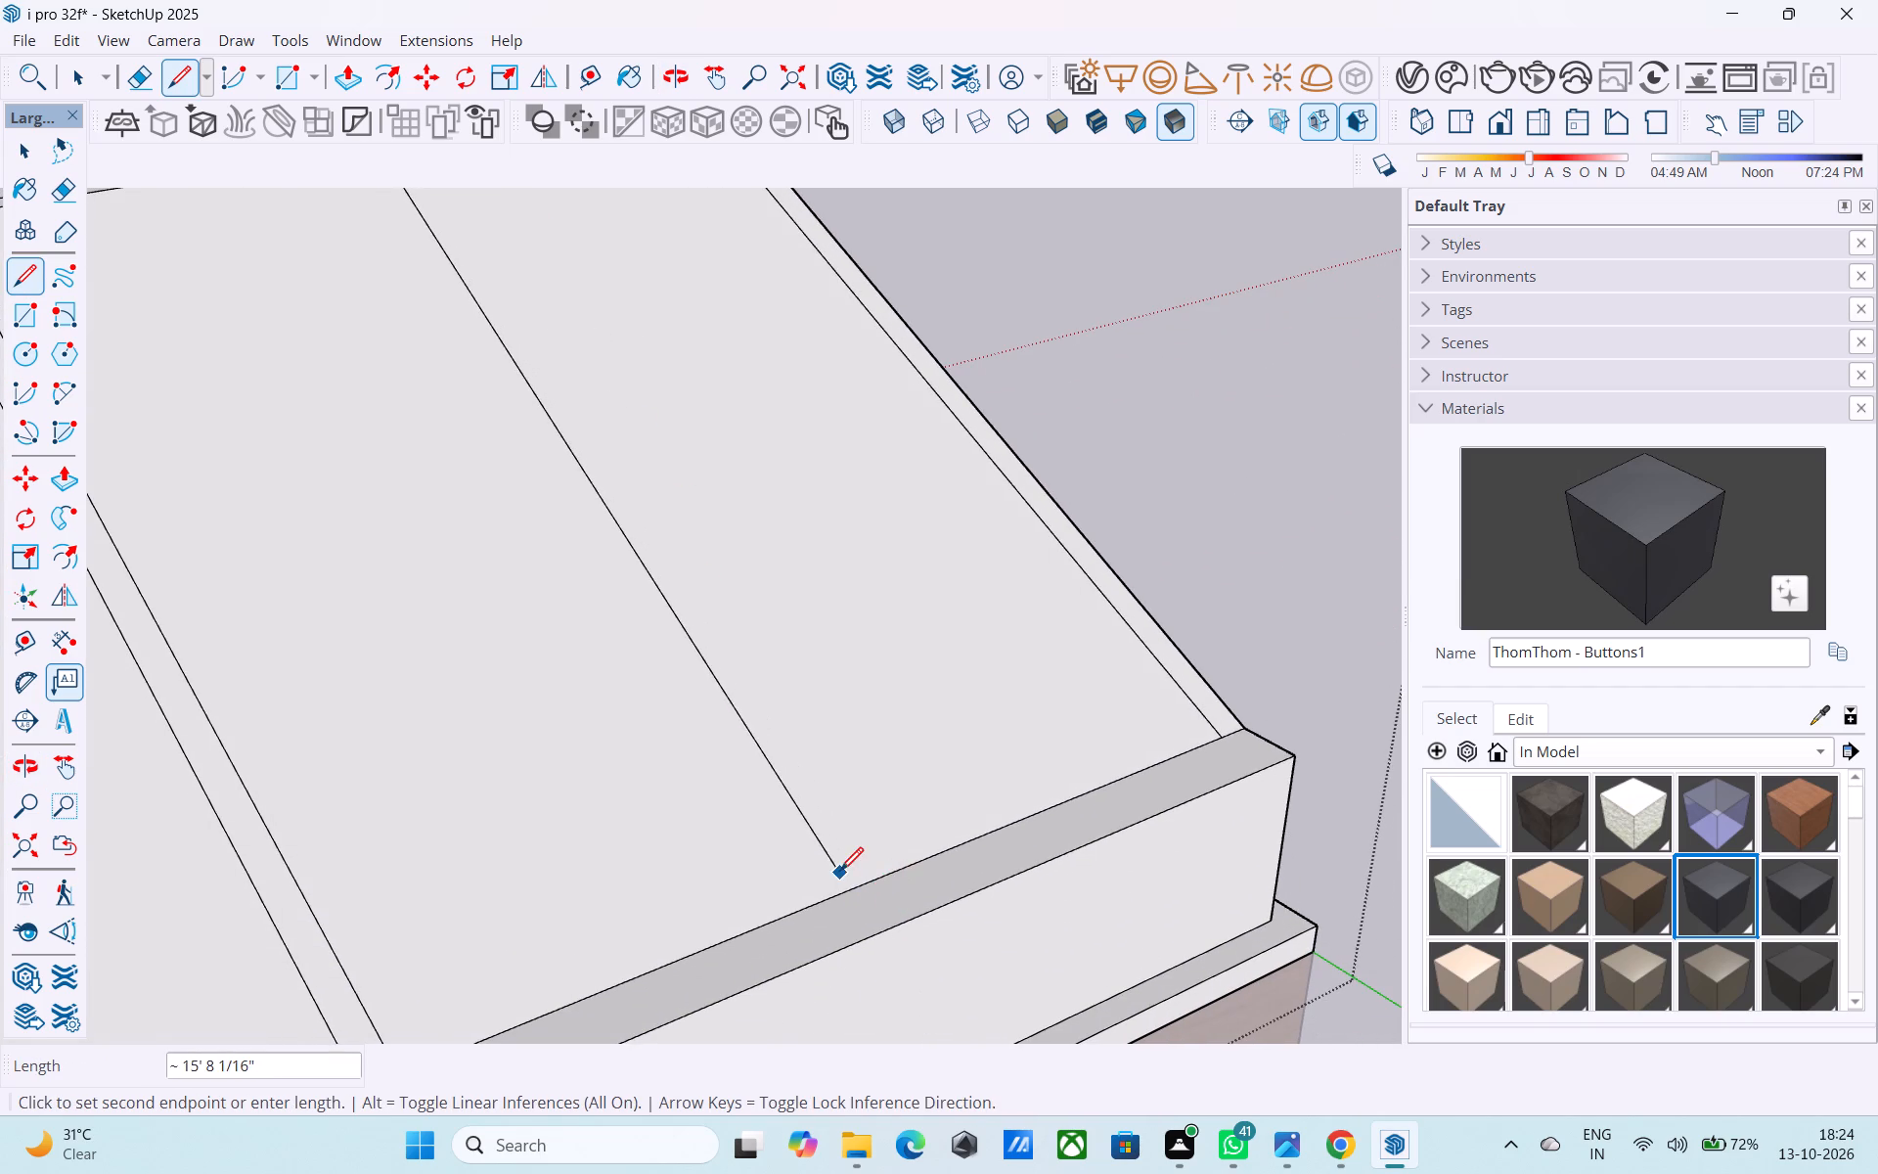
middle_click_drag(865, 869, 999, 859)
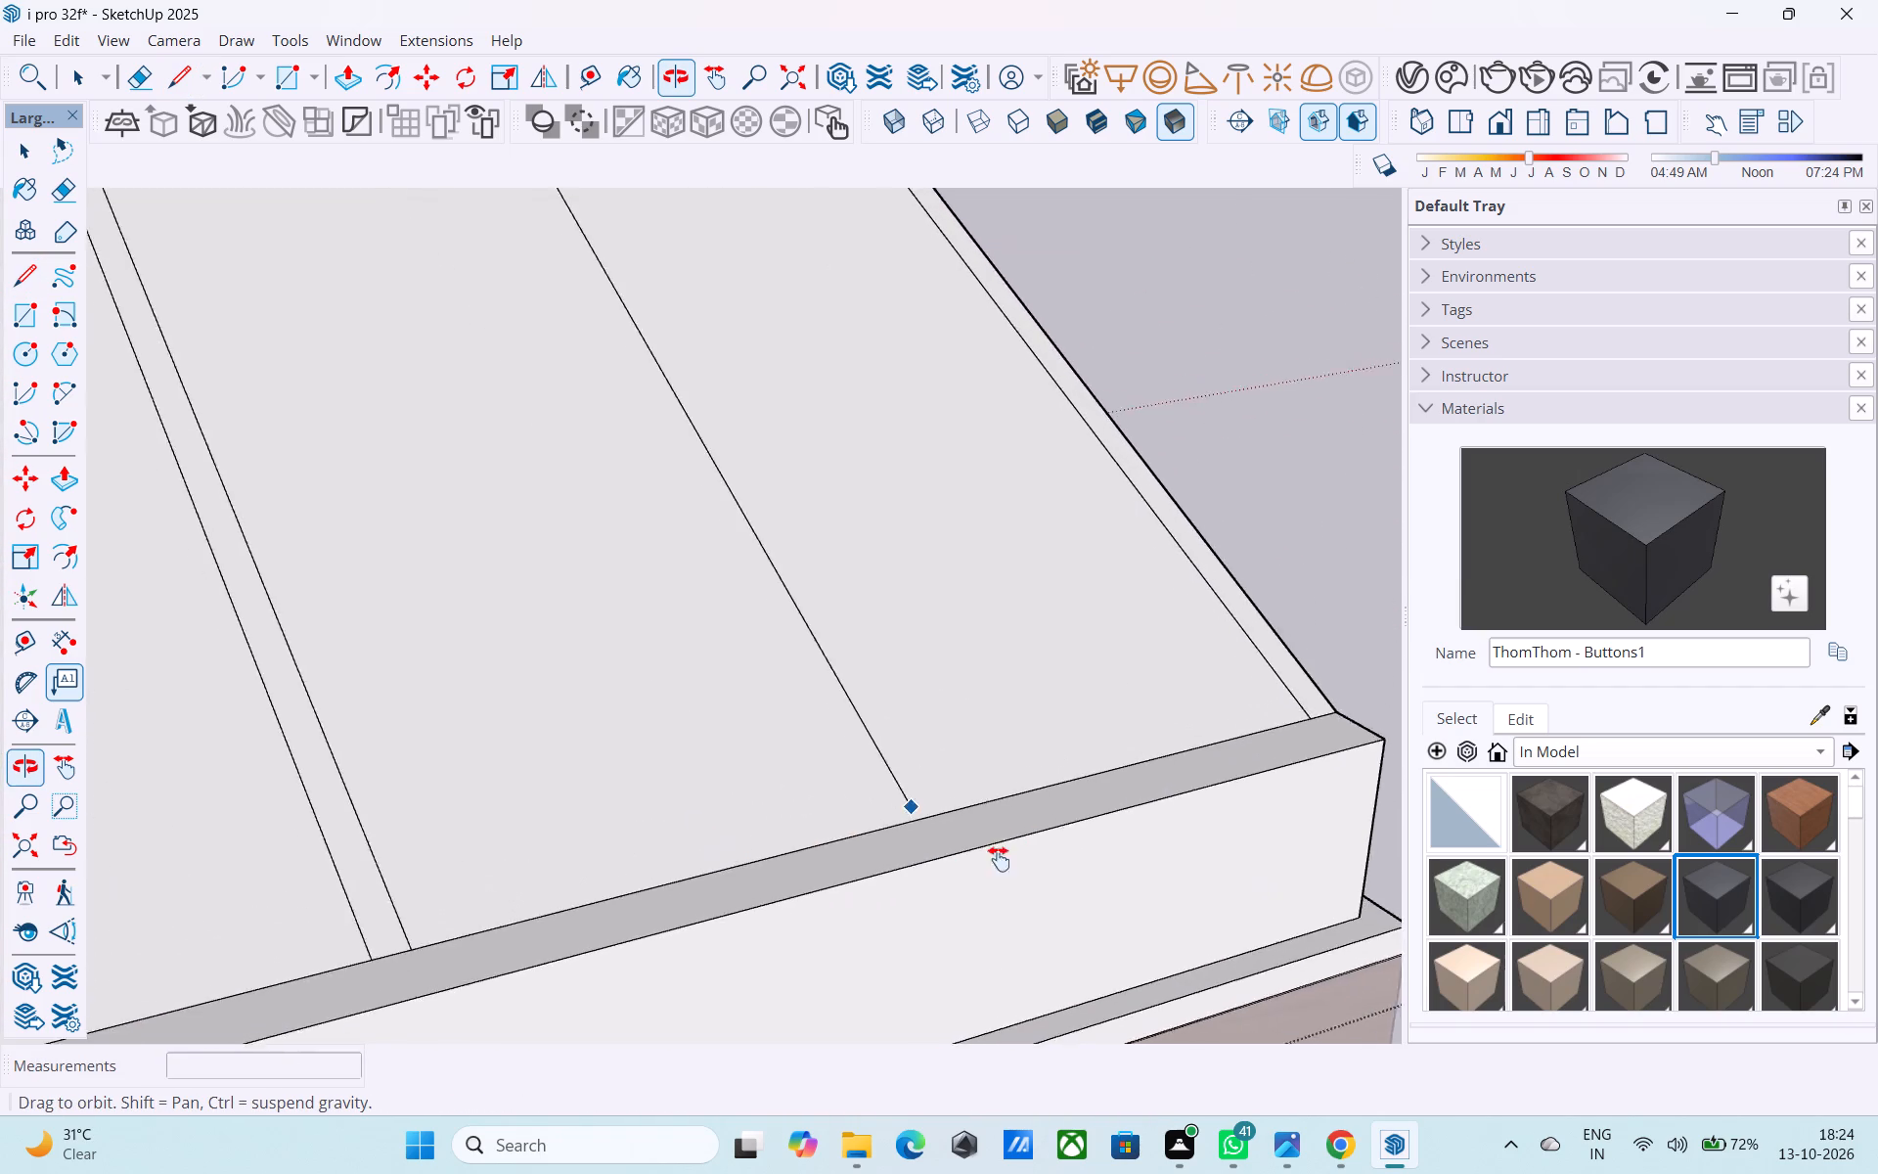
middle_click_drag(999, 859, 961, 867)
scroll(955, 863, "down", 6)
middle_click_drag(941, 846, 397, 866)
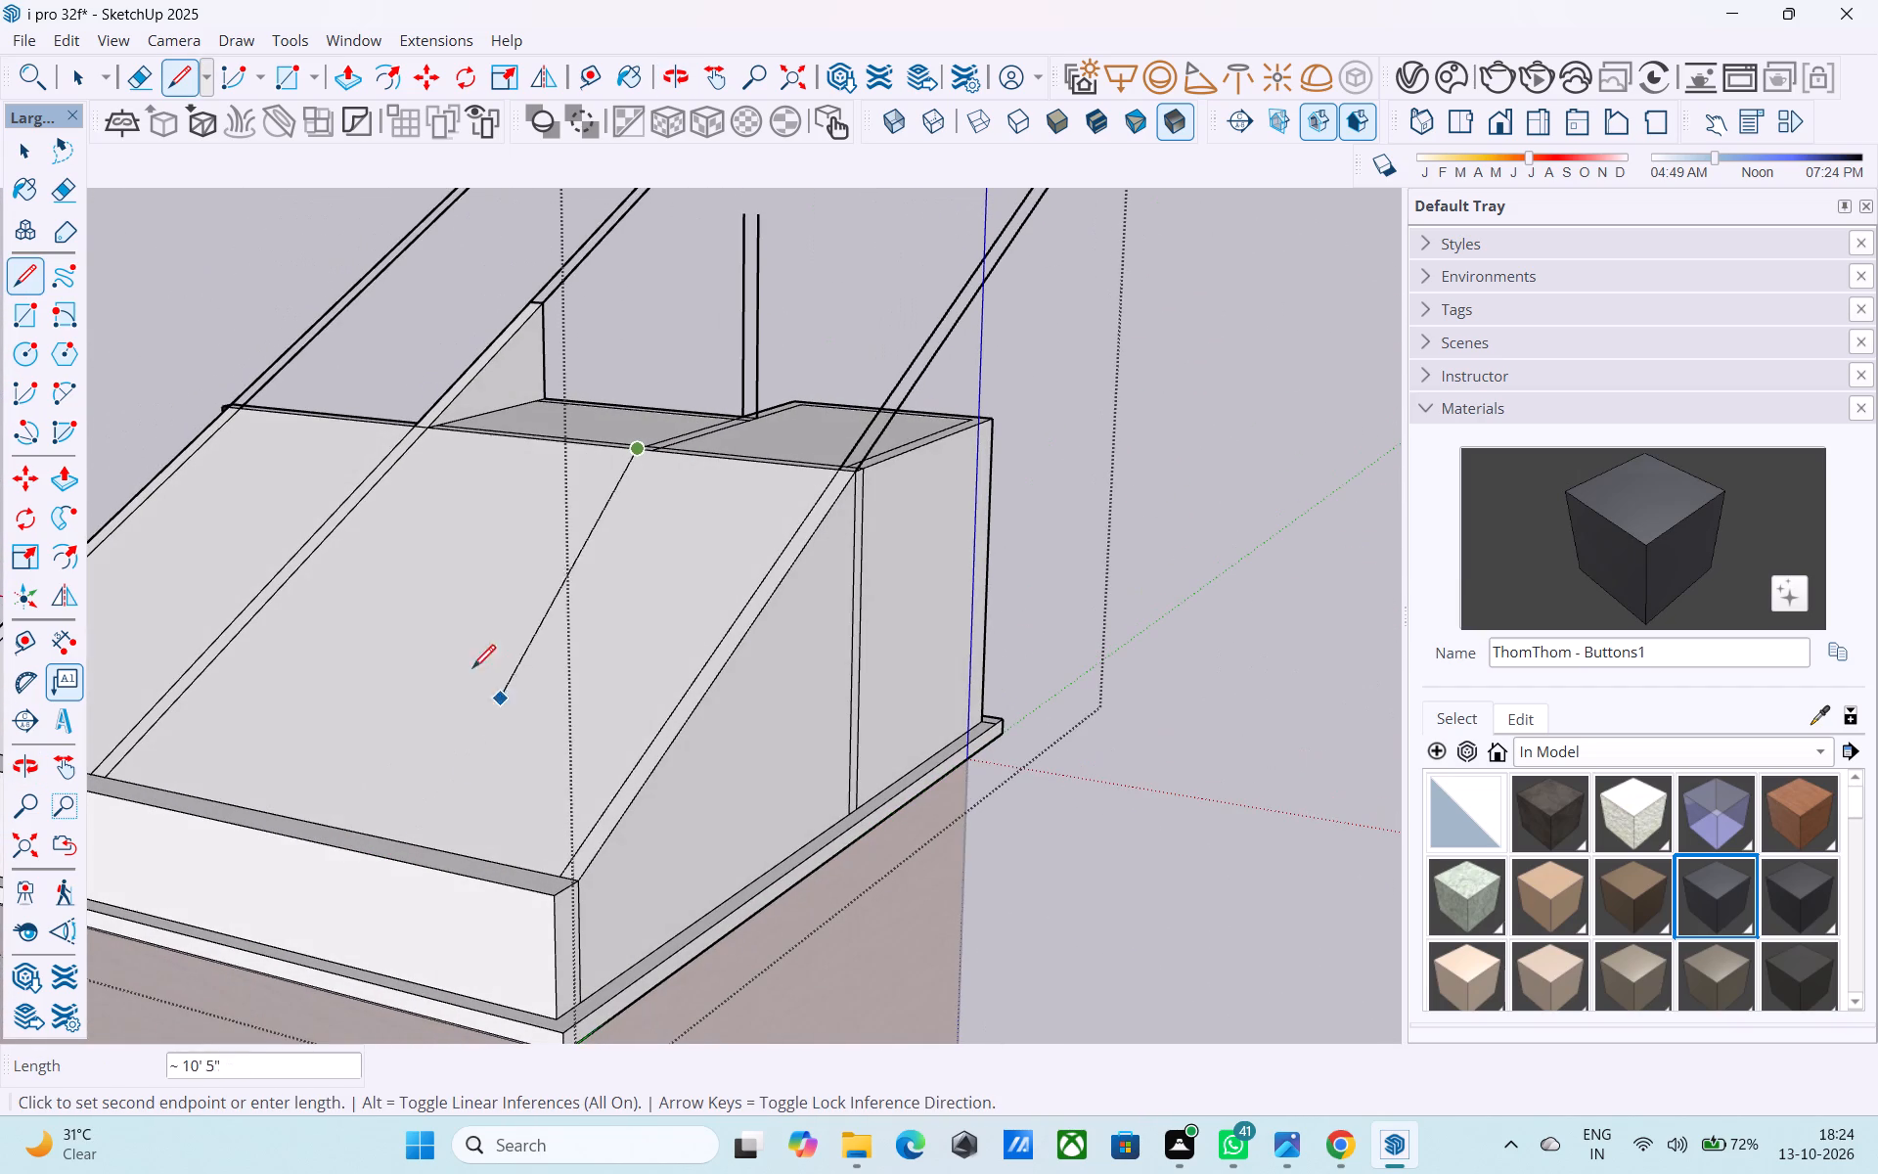
Delete the sloping face covering the space between the partition wall and the outer side wall.
key("space")
left_click(419, 734)
key("Delete")
Draw a 10' vertical line down the cross wall's face from the end of the first parallel line to the floor.
scroll(425, 690, "down", 2)
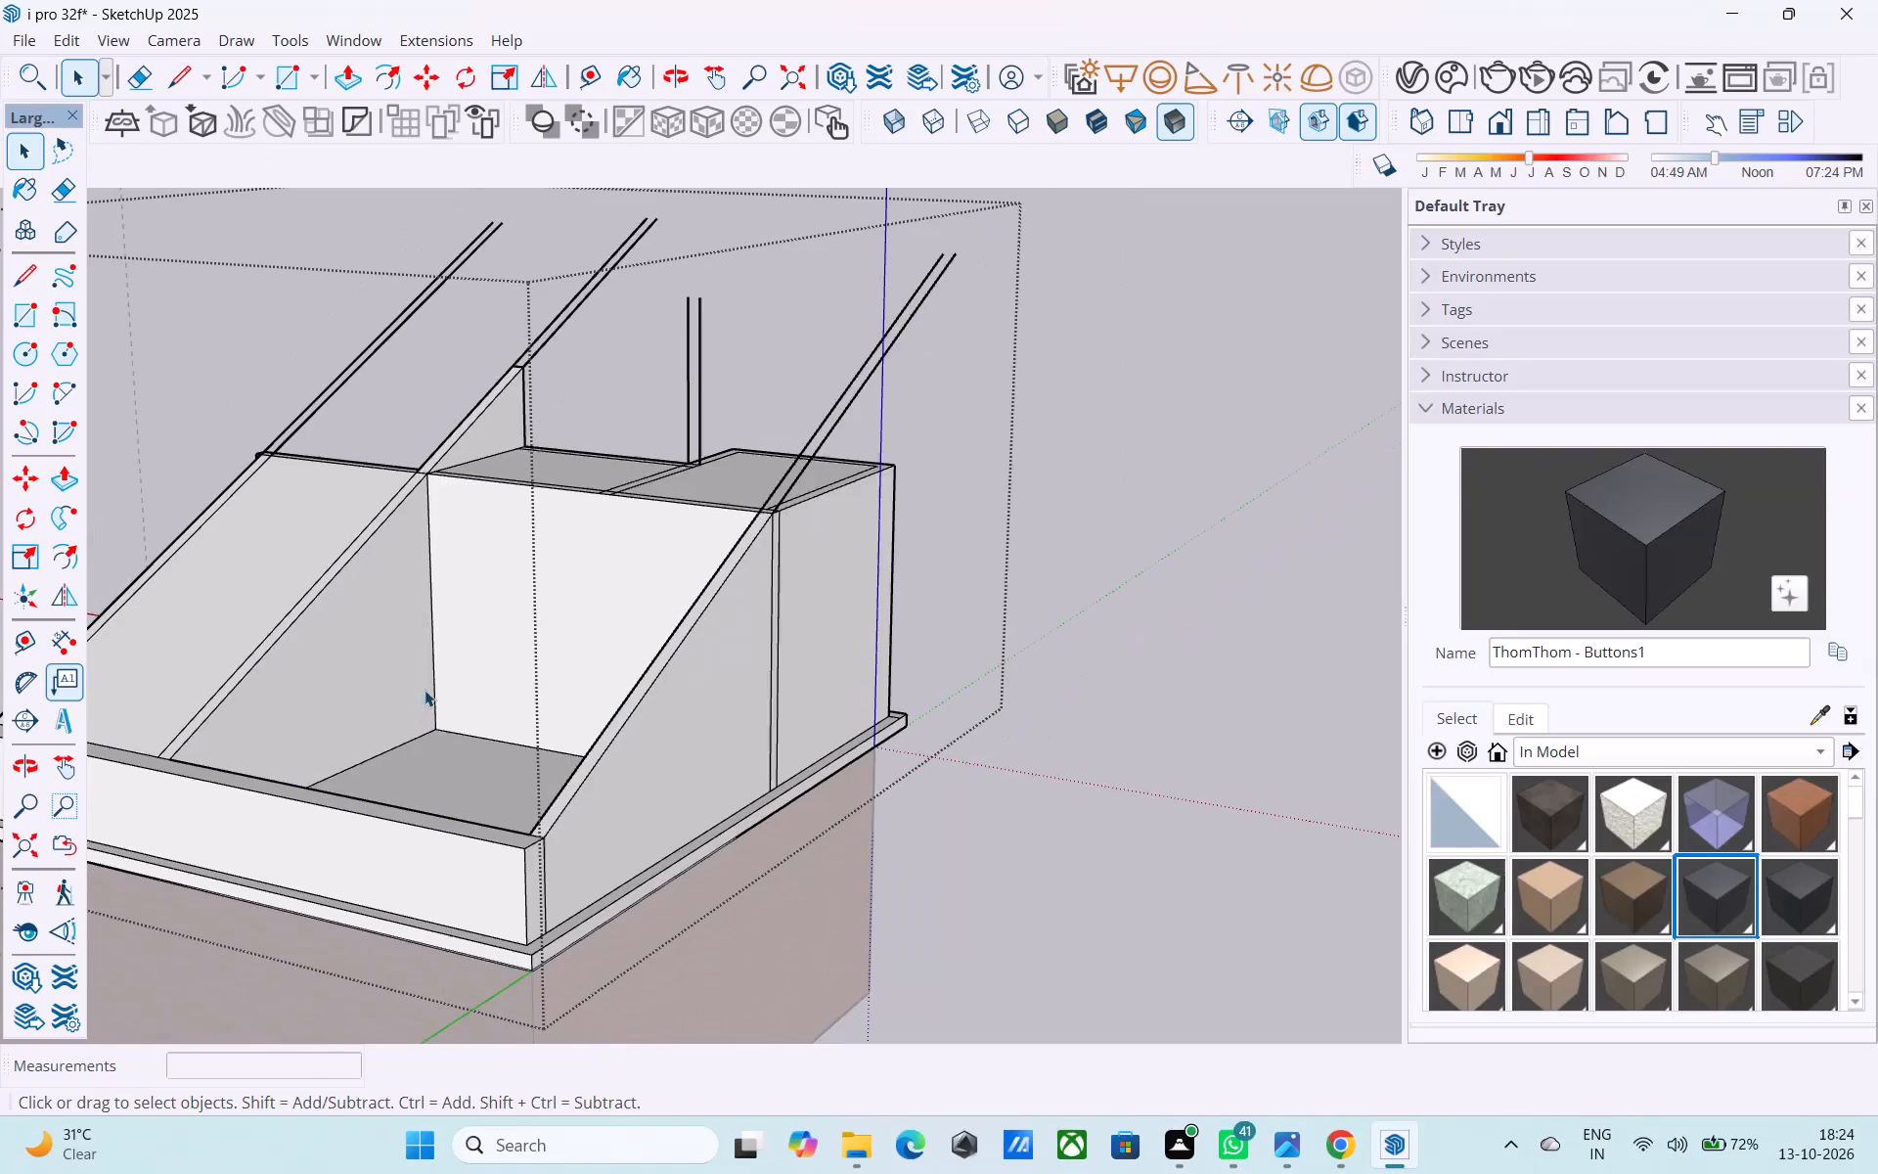
middle_click_drag(425, 690, 615, 1019)
key("l")
scroll(718, 694, "up", 7)
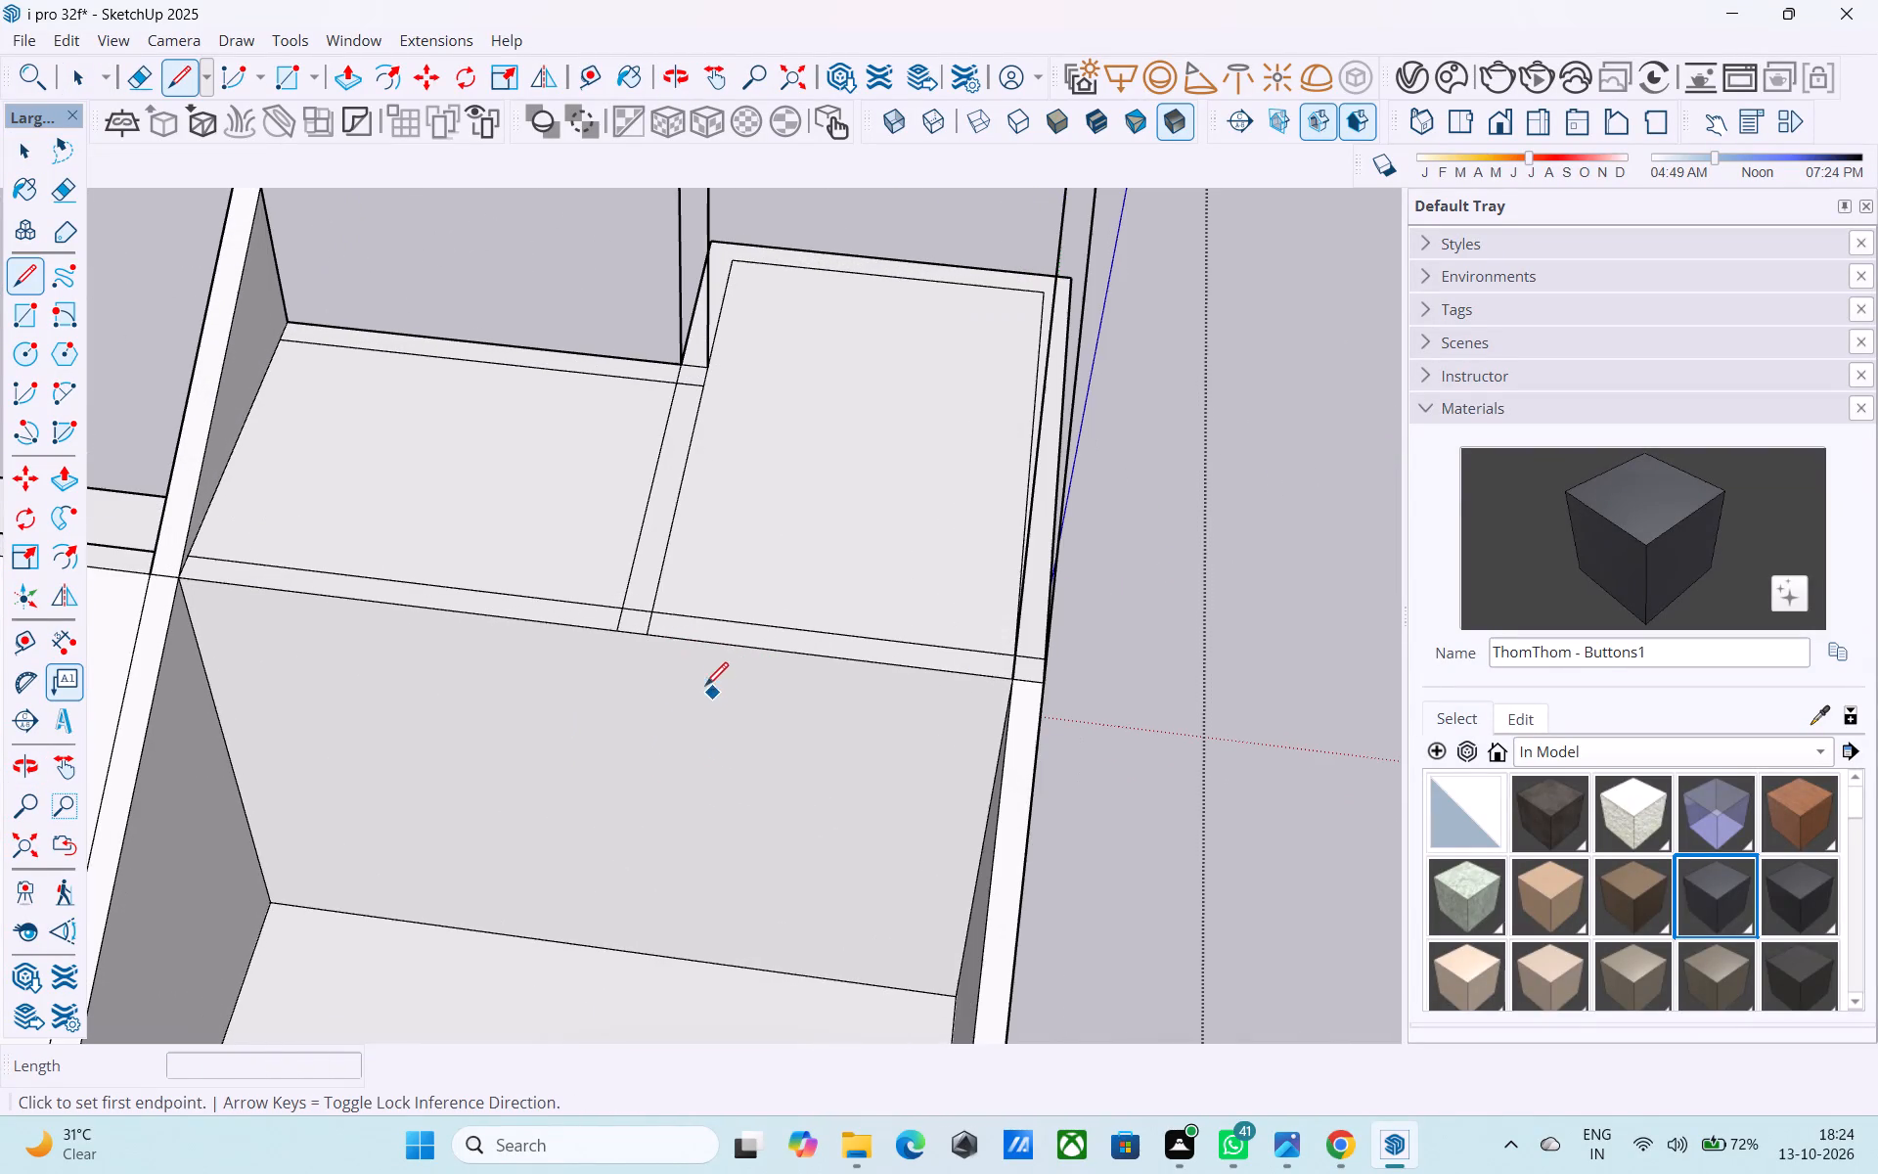
left_click(618, 630)
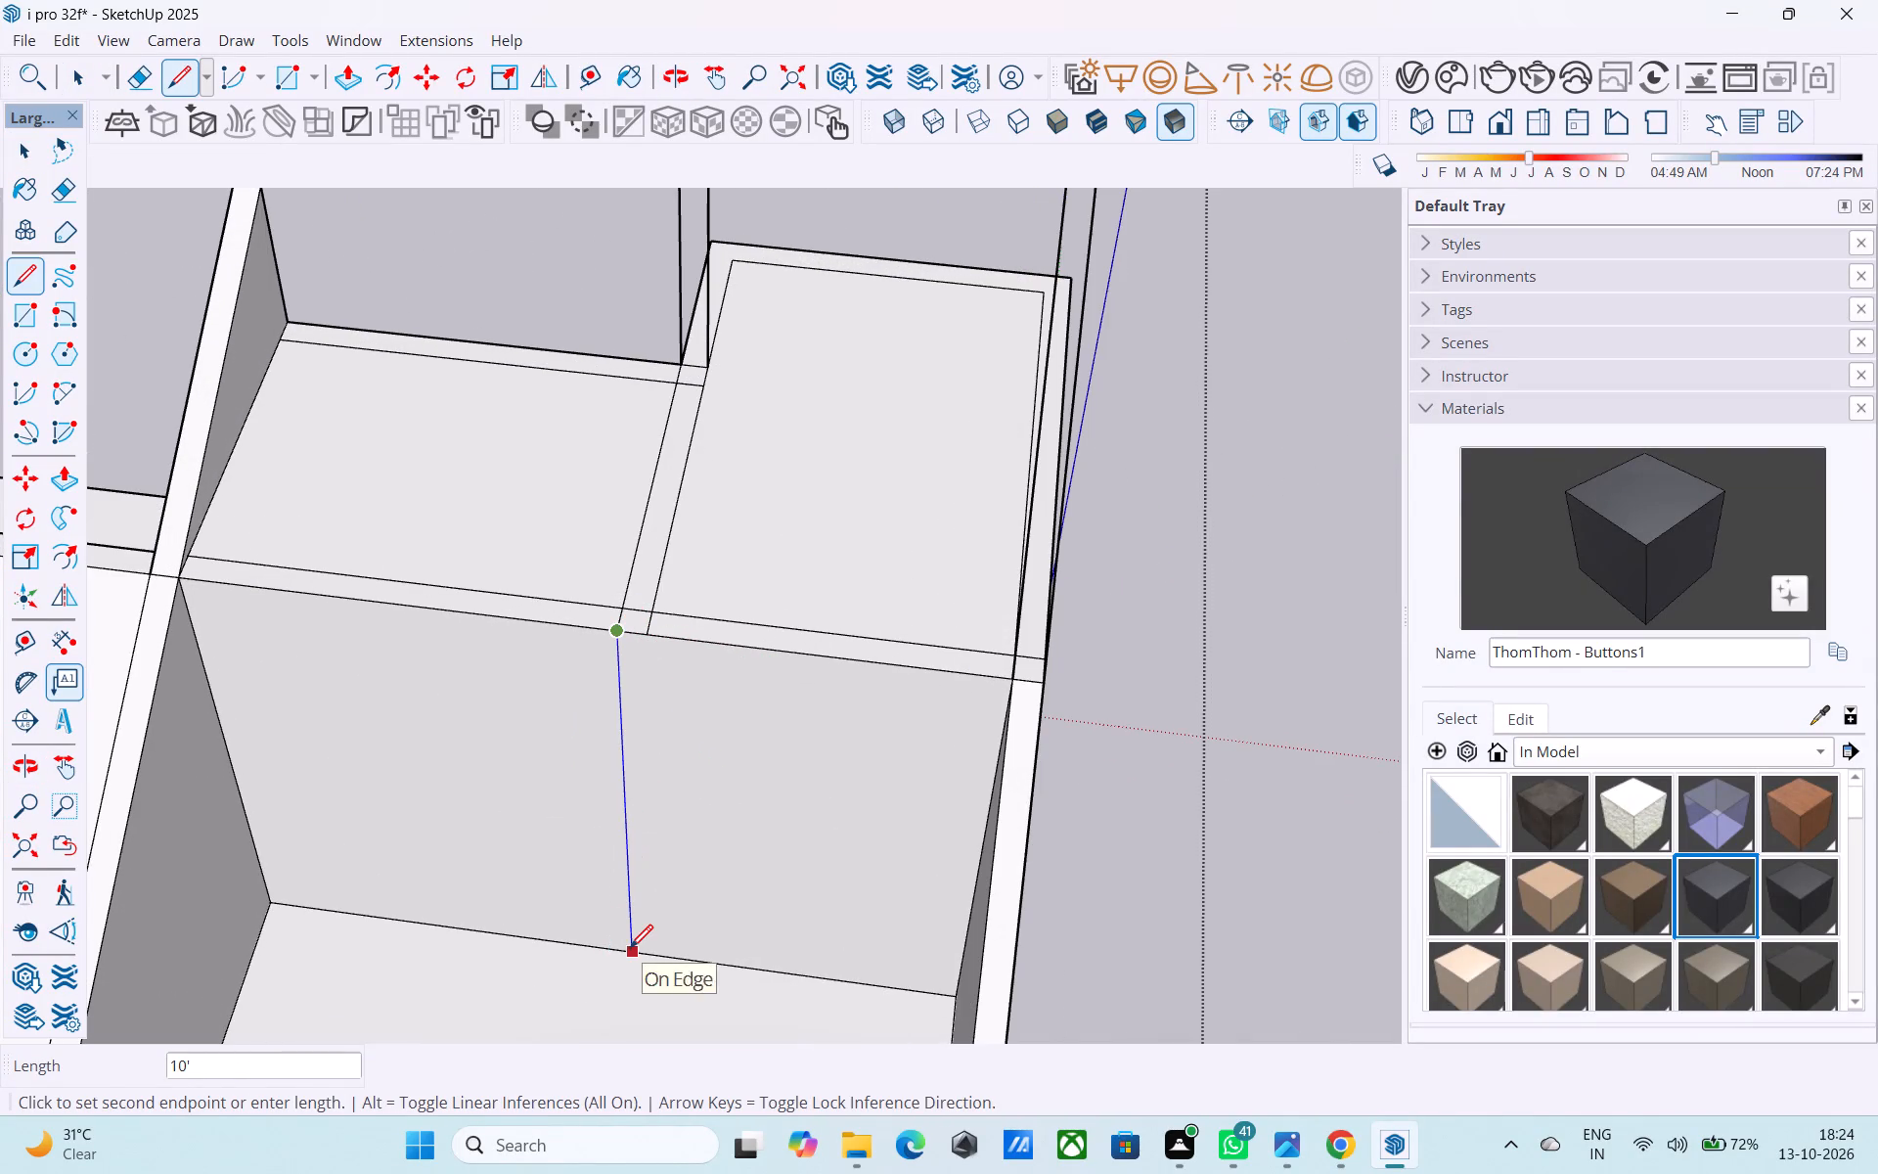
left_click(630, 950)
Draw a 14' 4" line across the floor from the foot of the cross wall's vertical line to the low end wall.
scroll(627, 950, "down", 5)
middle_click_drag(626, 952, 804, 964)
middle_click_drag(997, 904, 886, 850, "shift")
scroll(684, 812, "up", 3)
left_click(464, 725)
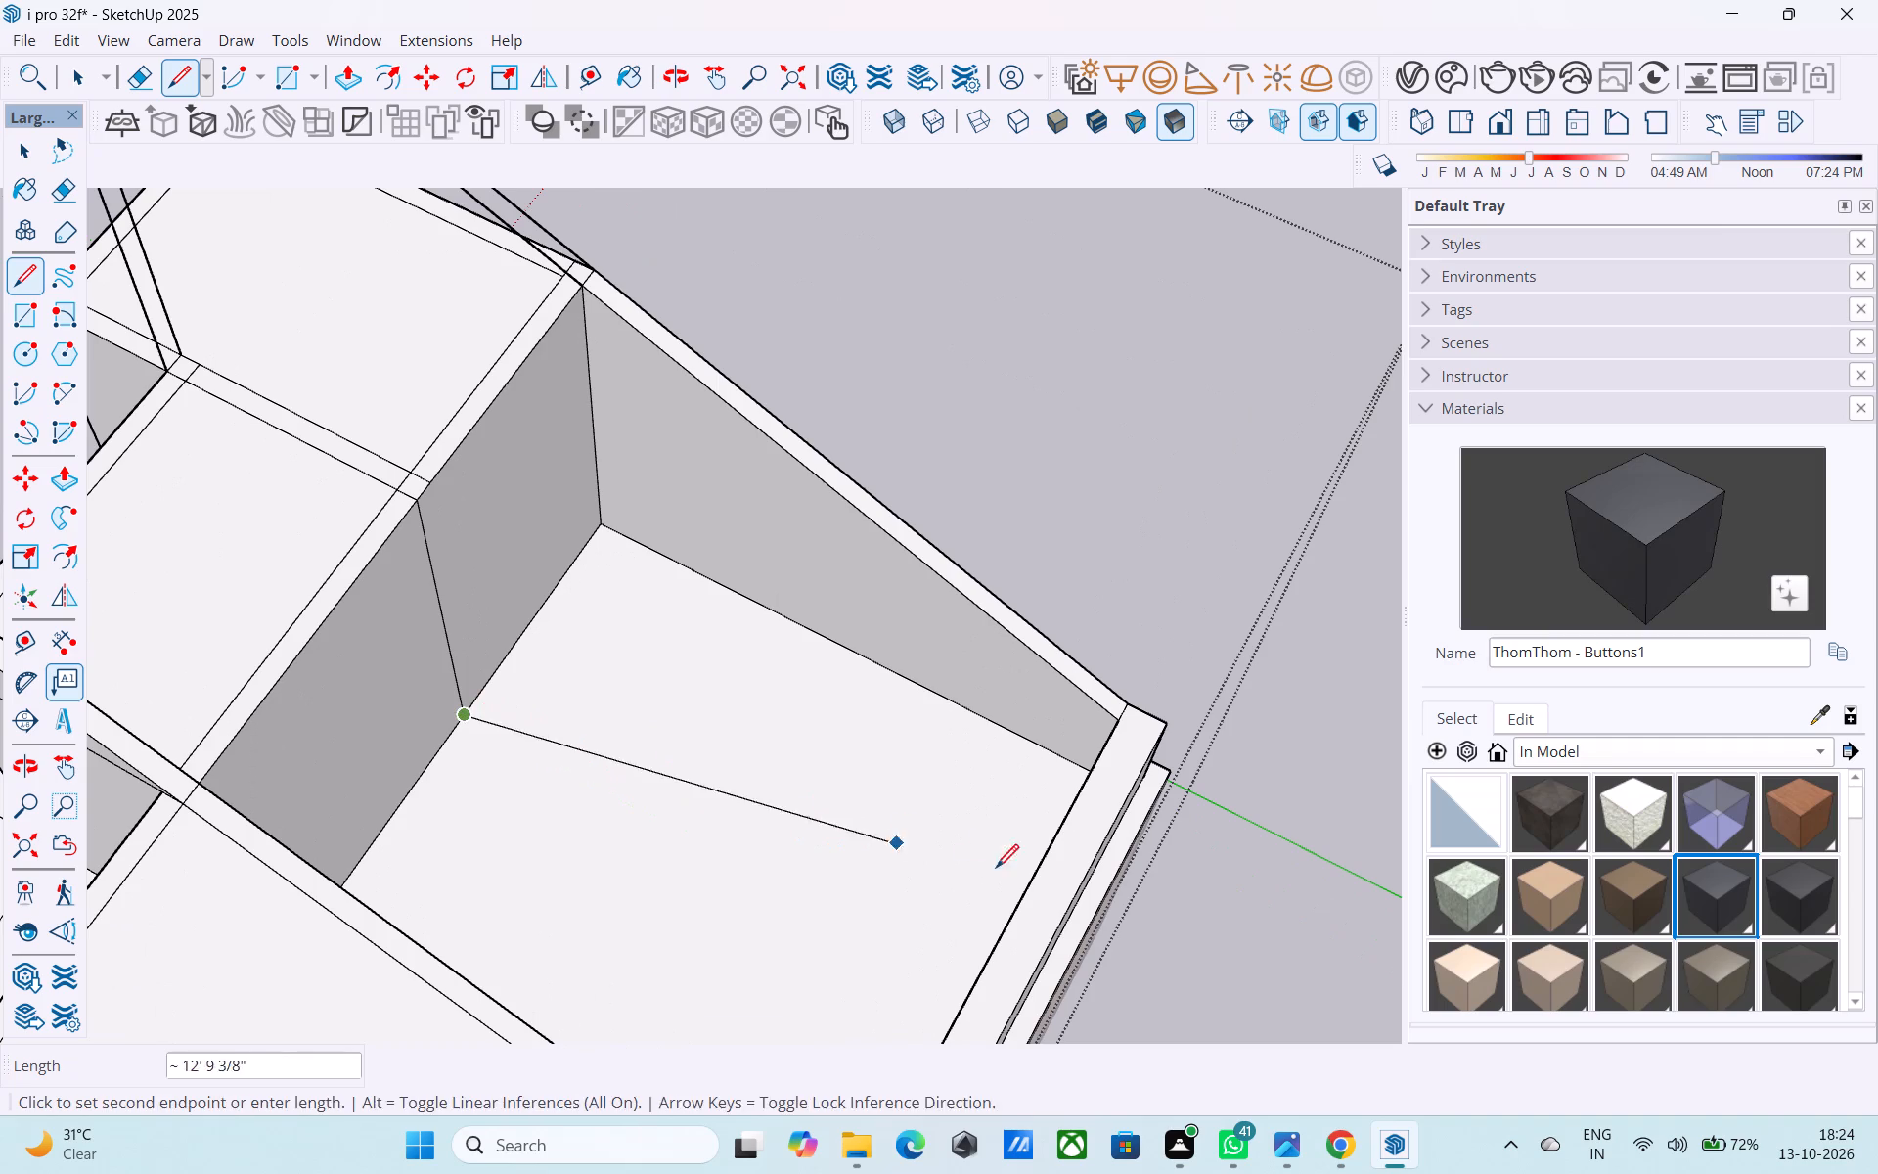
middle_click_drag(1016, 871, 1328, 780, "shift")
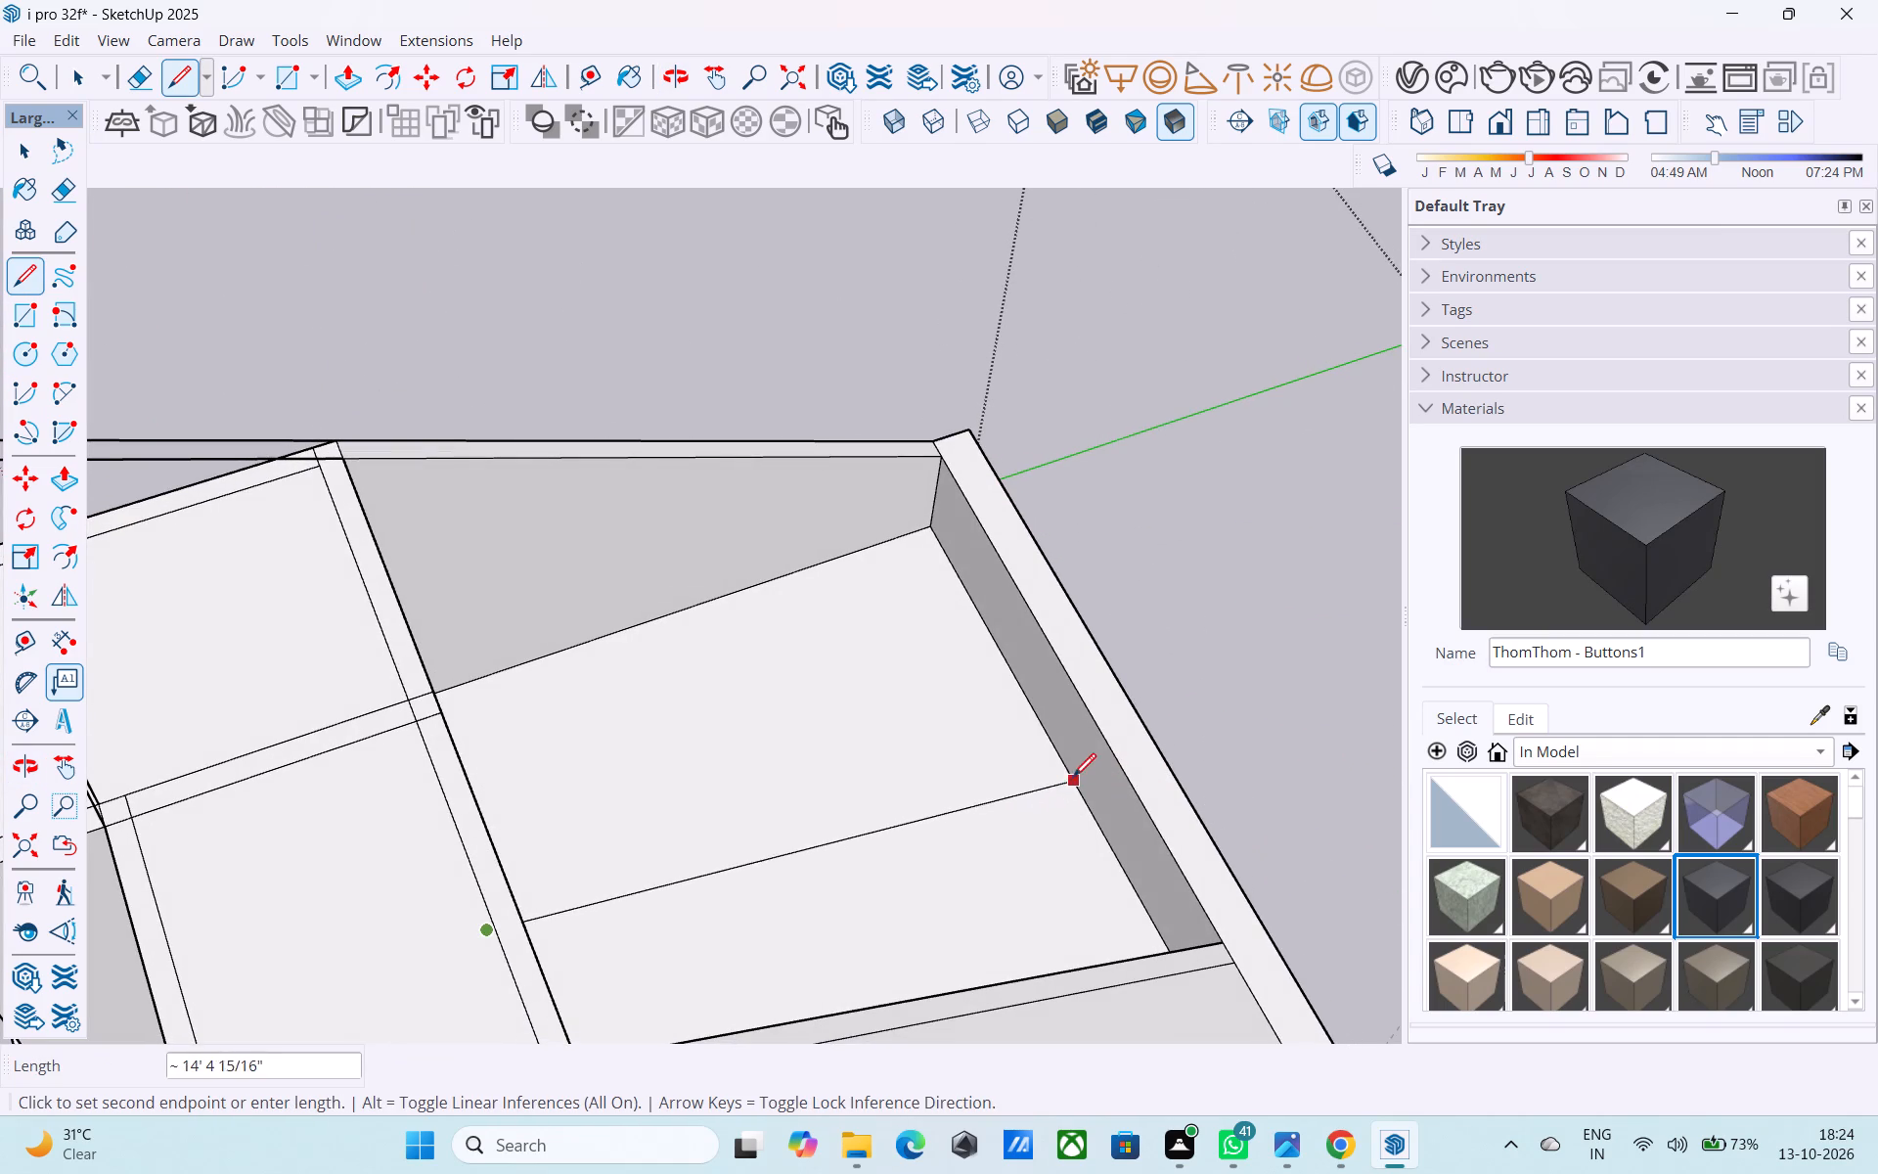
scroll(1059, 753, "up", 4)
middle_click_drag(1054, 754, 1036, 707, "shift")
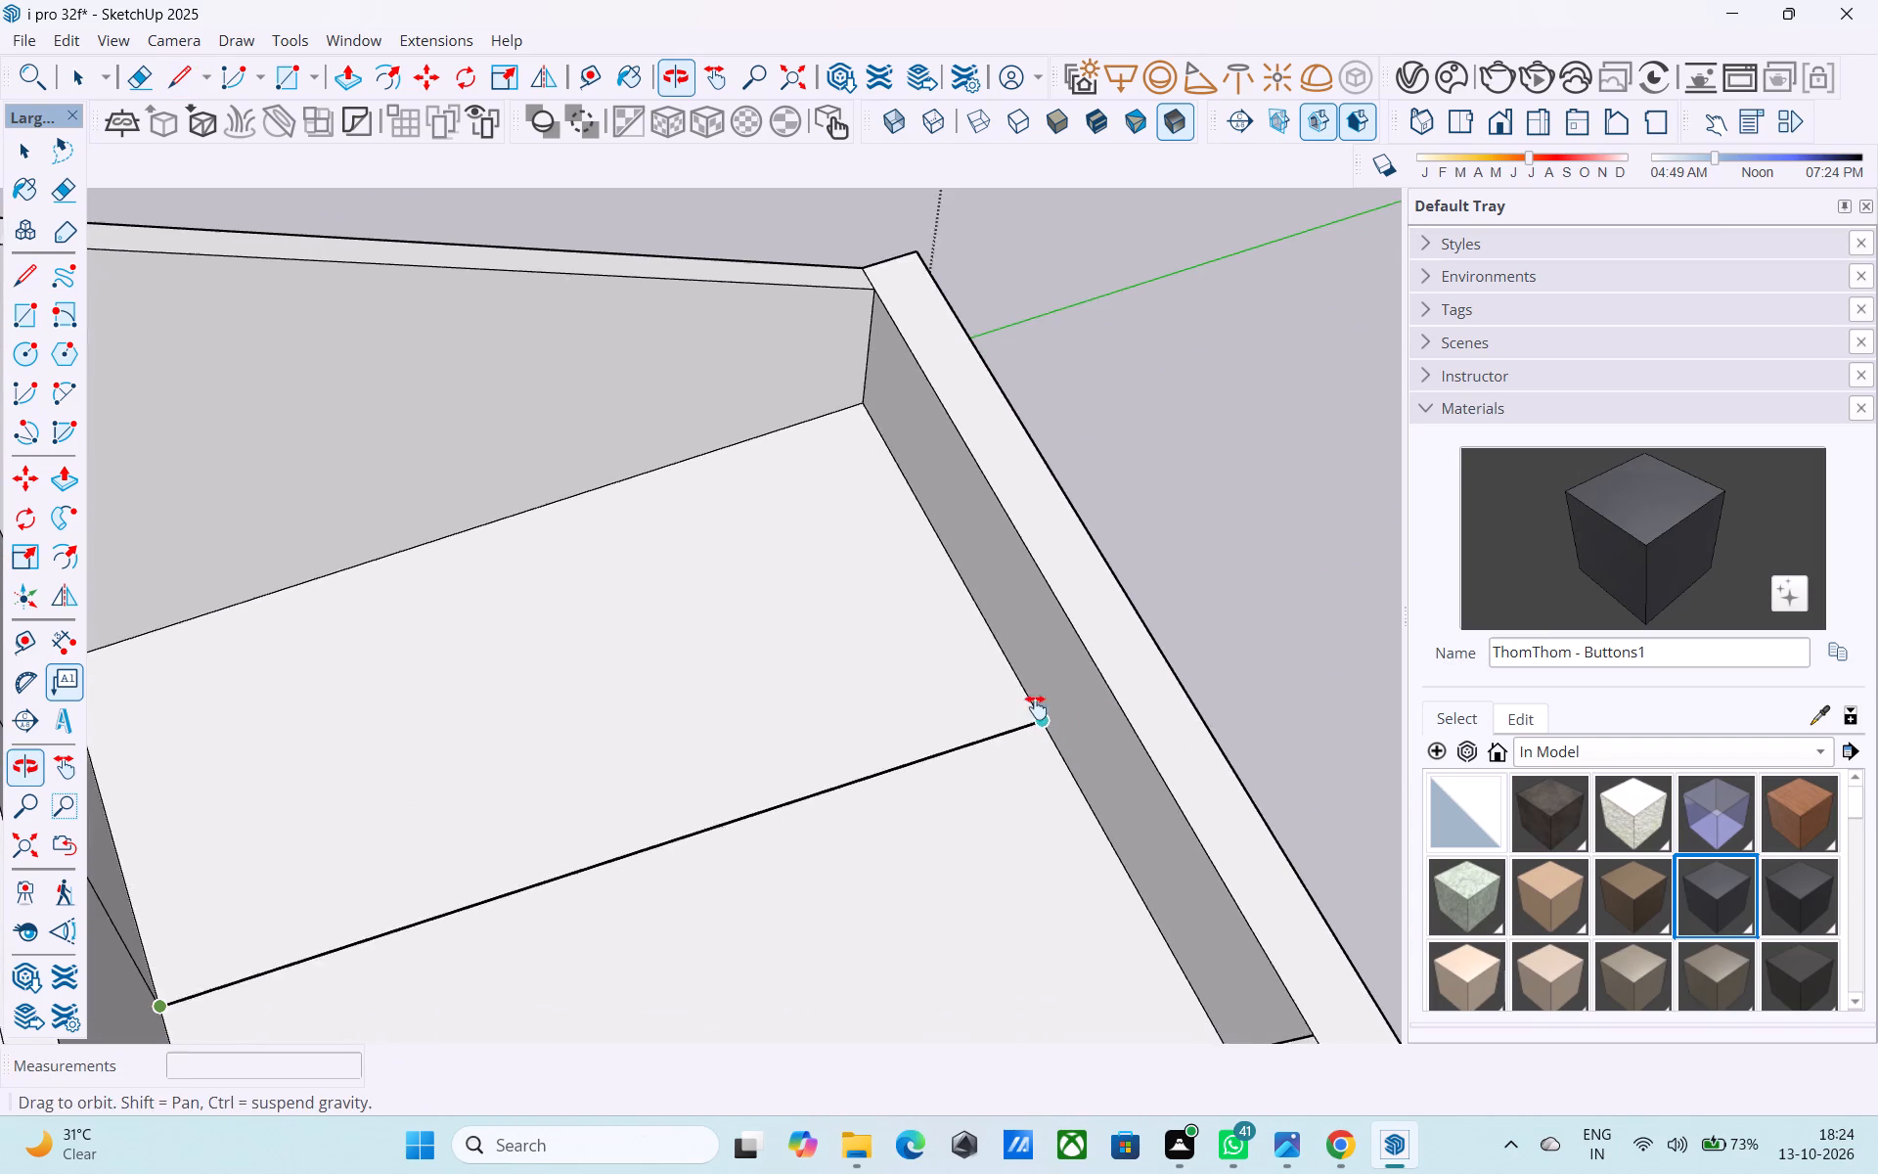
middle_click_drag(1036, 707, 1032, 696, "shift")
scroll(1037, 704, "up", 3)
scroll(1037, 704, "down", 3)
middle_click_drag(1037, 704, 1125, 644, "shift")
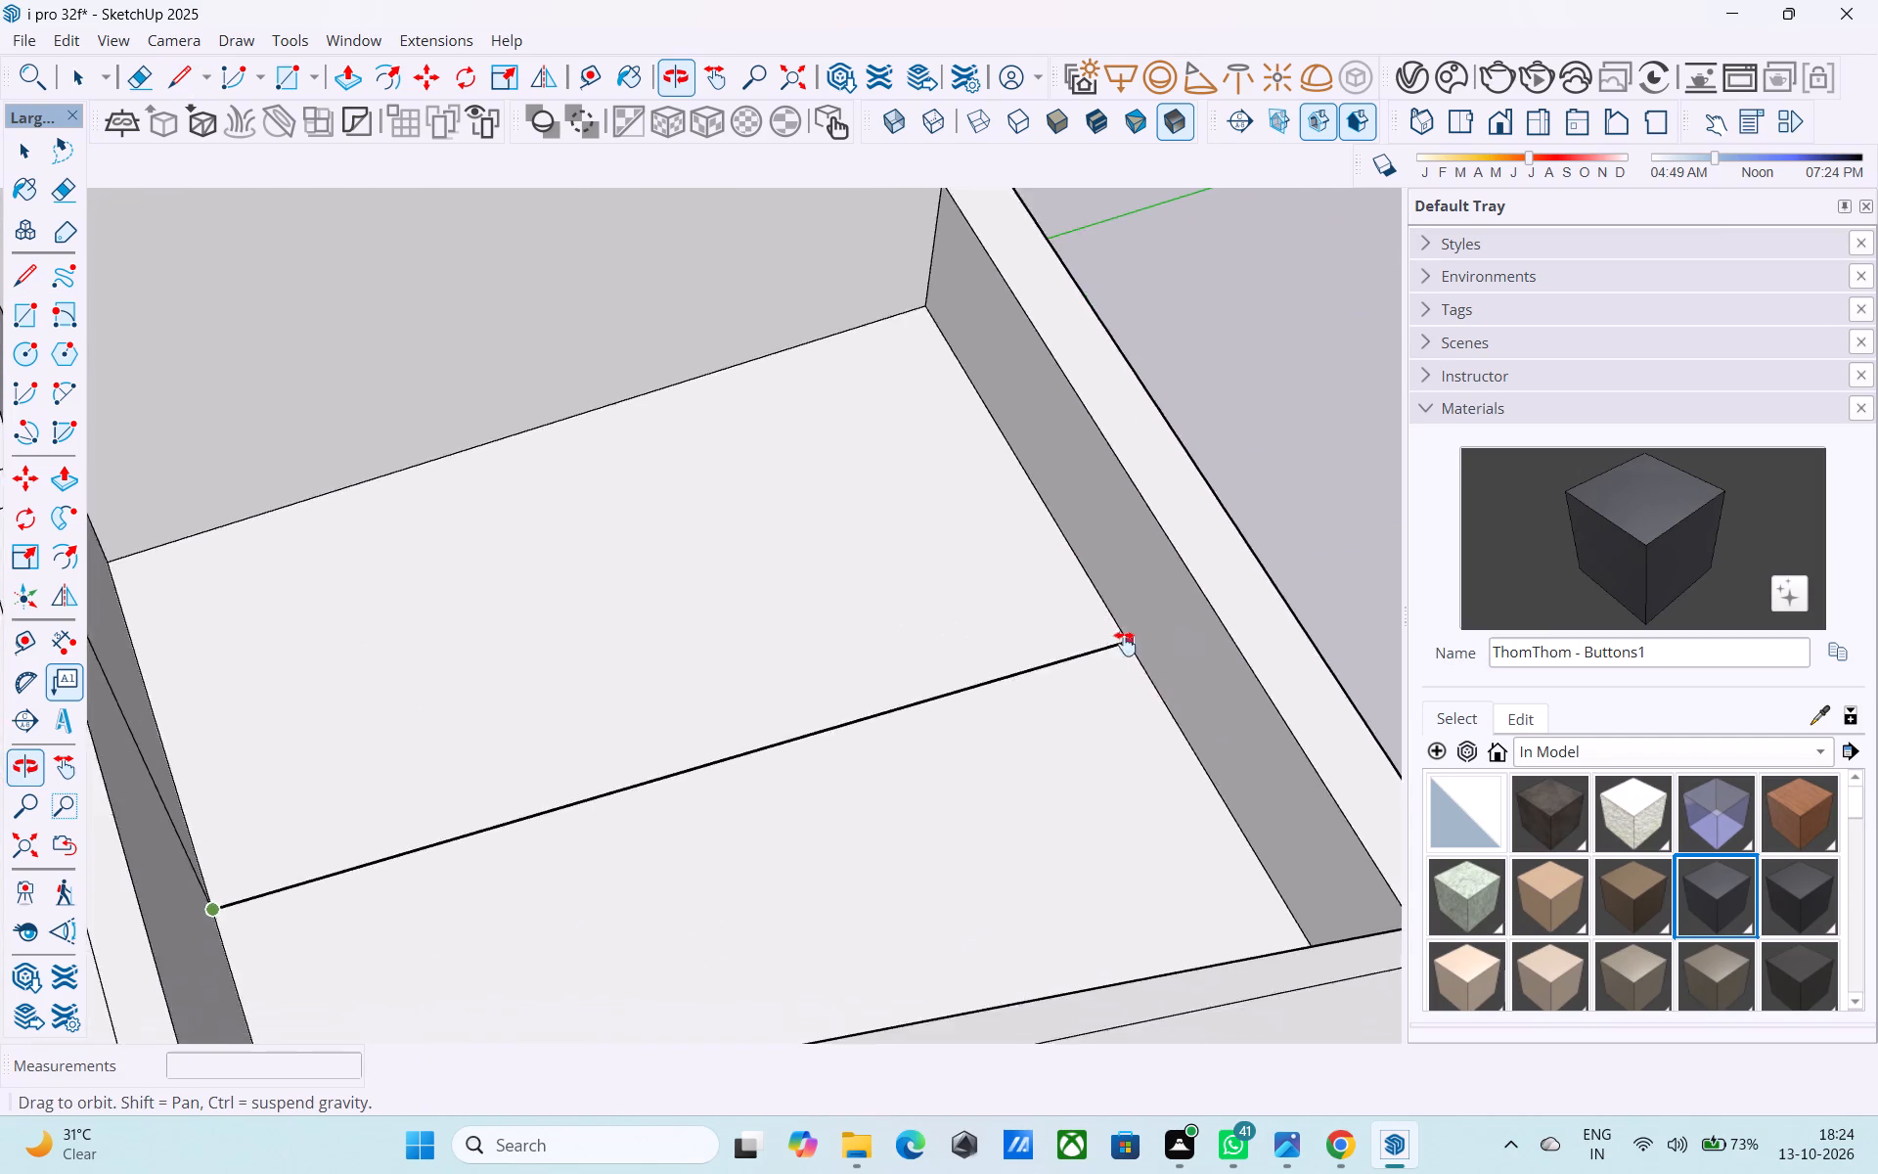
middle_click_drag(1125, 644, 778, 532, "shift")
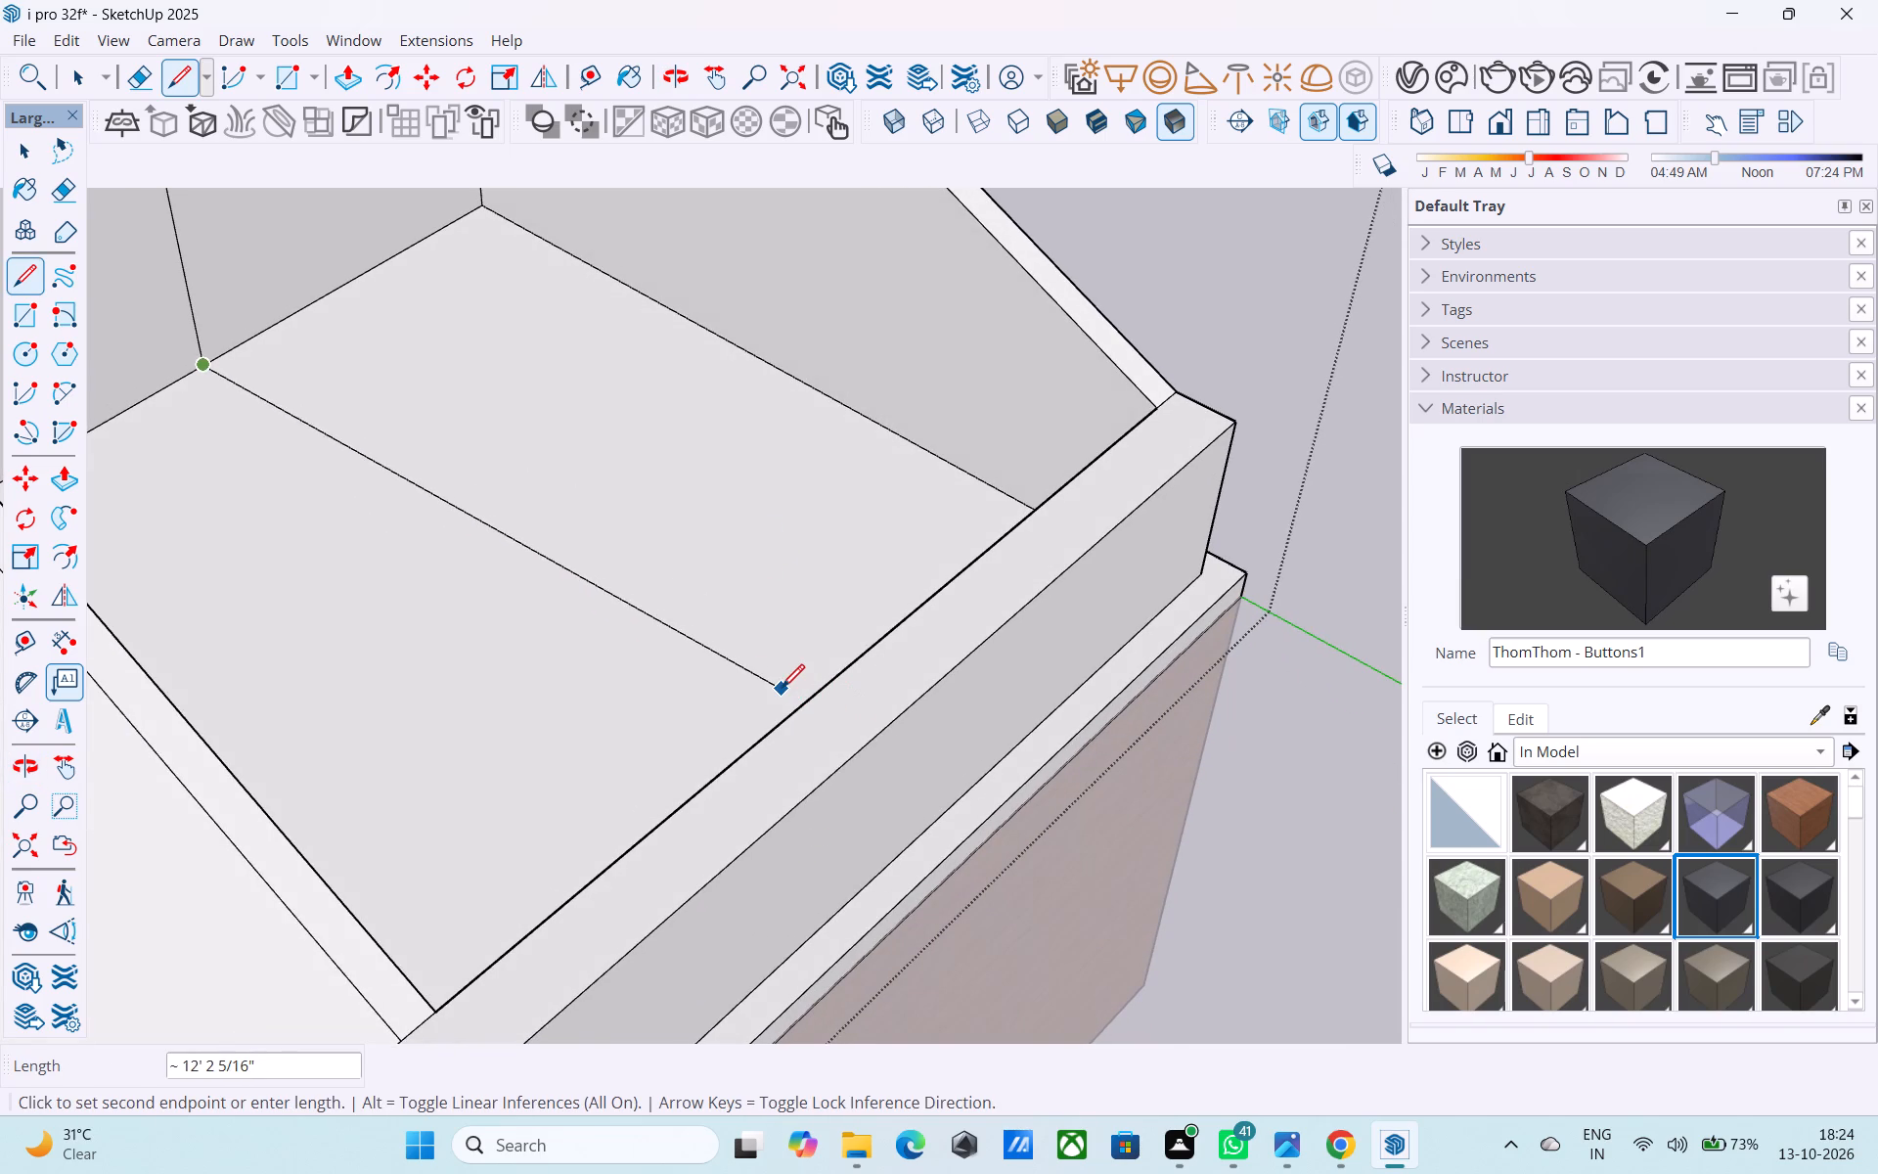
middle_click_drag(785, 692, 974, 725)
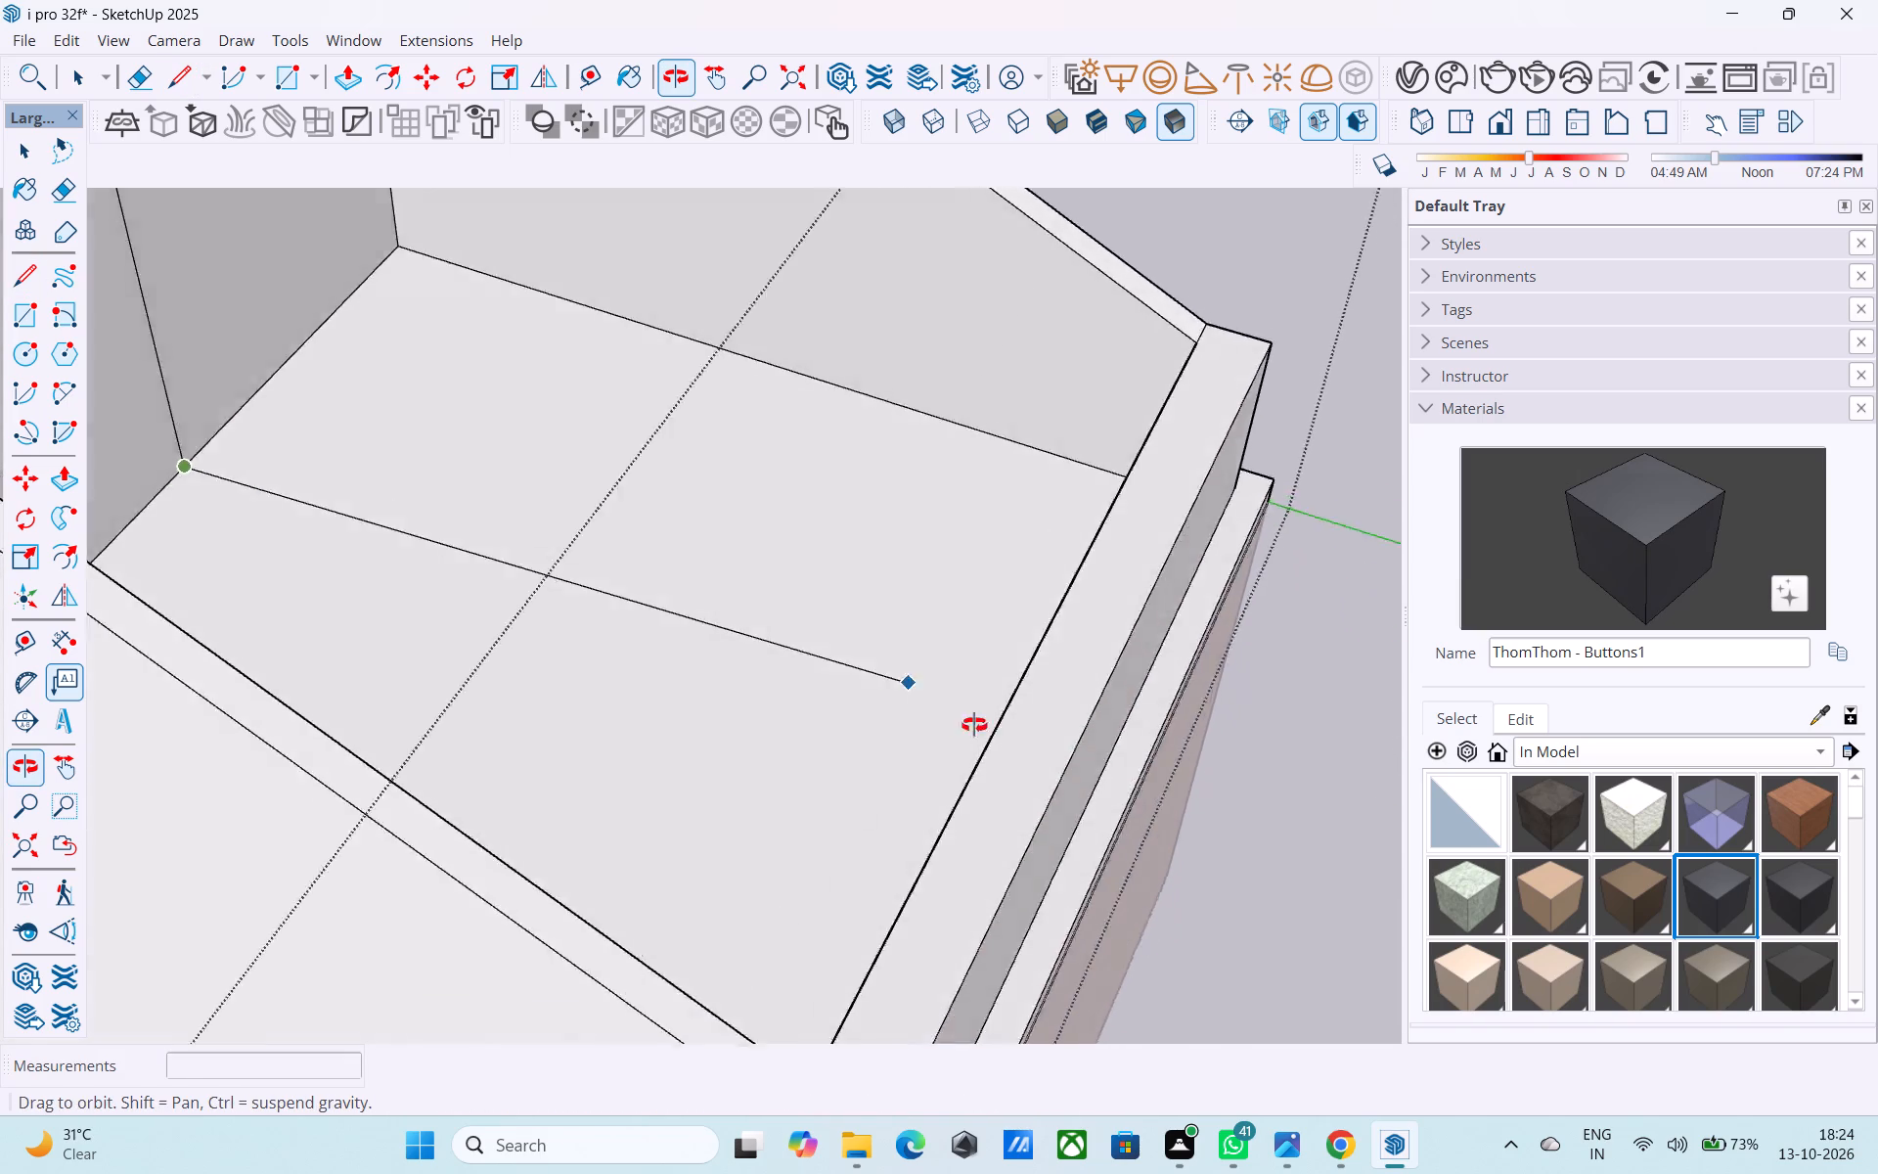
middle_click_drag(974, 725, 1059, 754)
scroll(1058, 741, "up", 1)
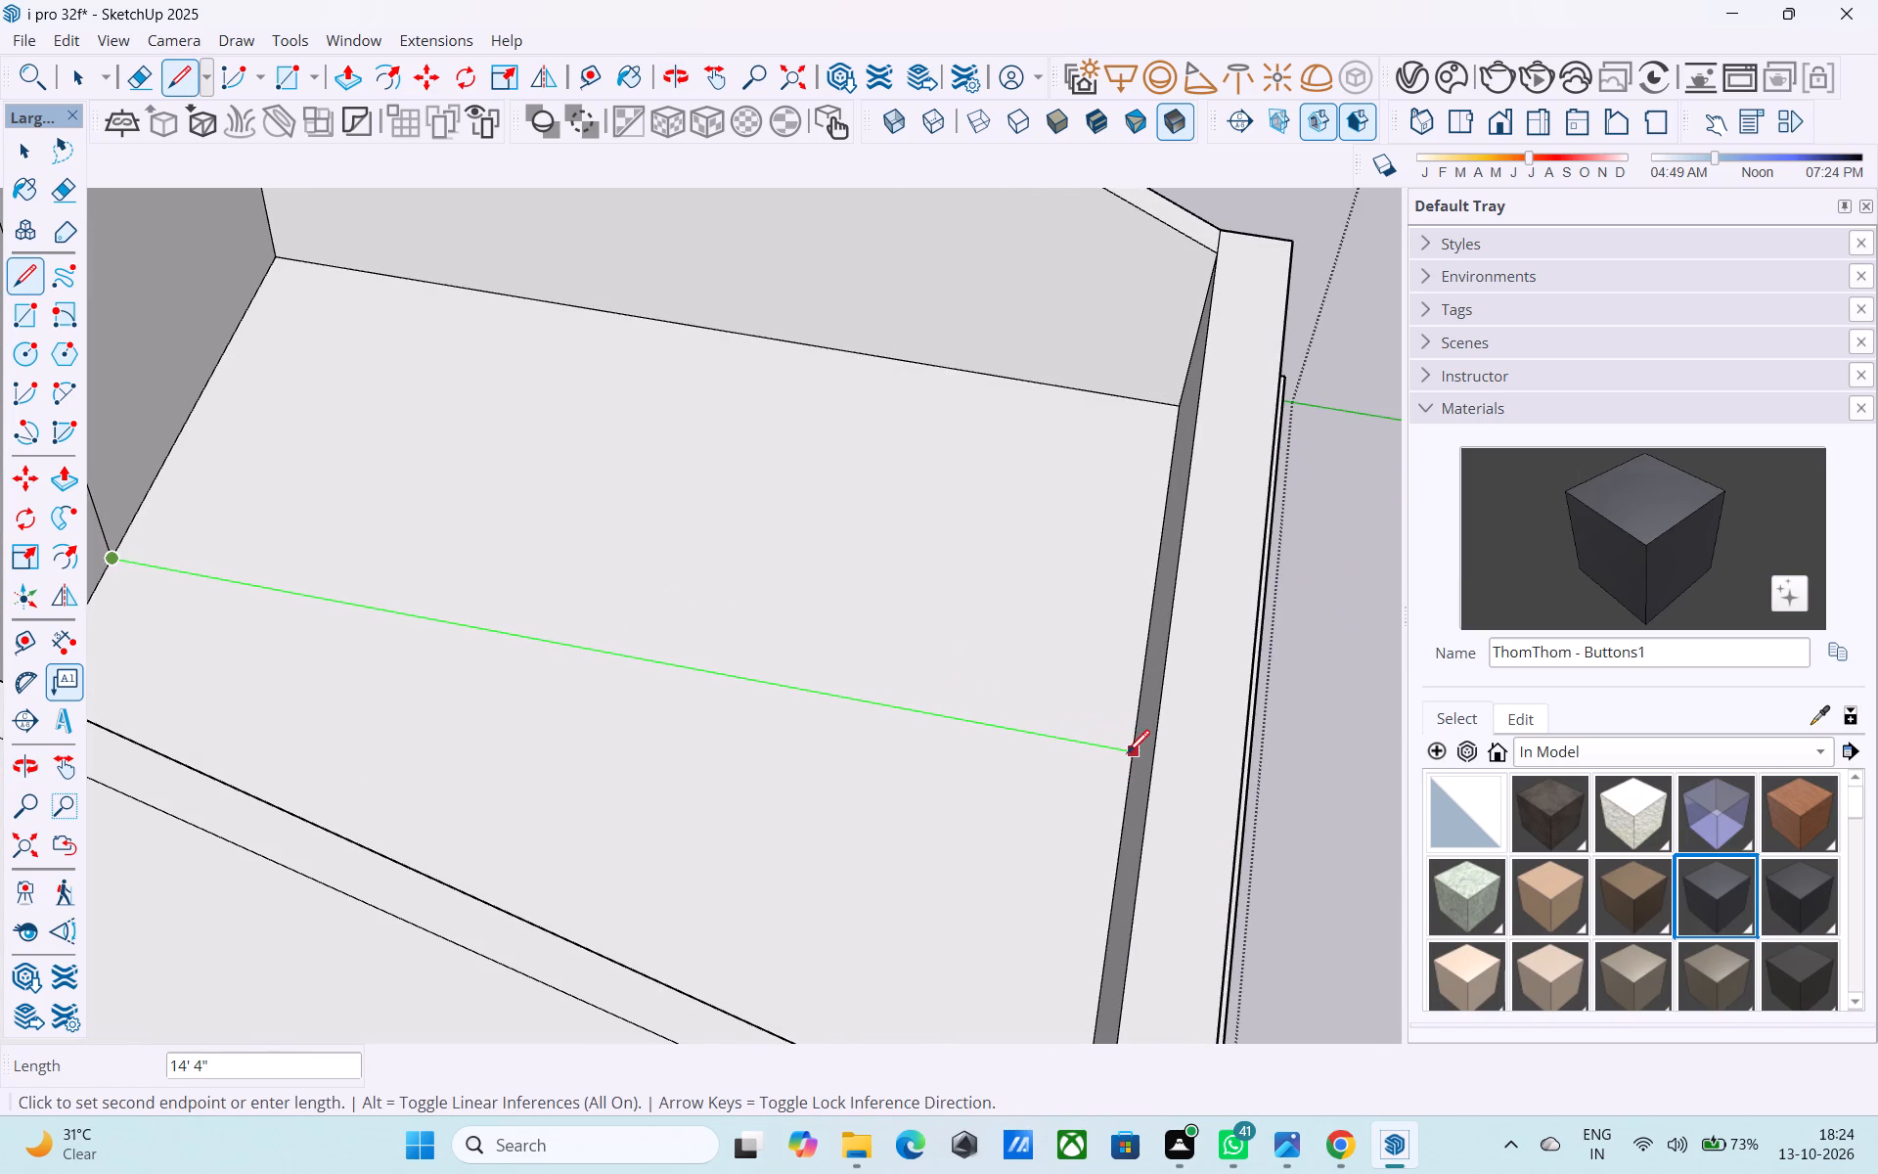
left_click(1127, 755)
Draw a second 10' vertical line down the cross wall and a parallel 14' 4" floor line from its foot to the end wall.
scroll(1092, 713, "down", 4)
middle_click_drag(1094, 725, 1223, 885, "shift")
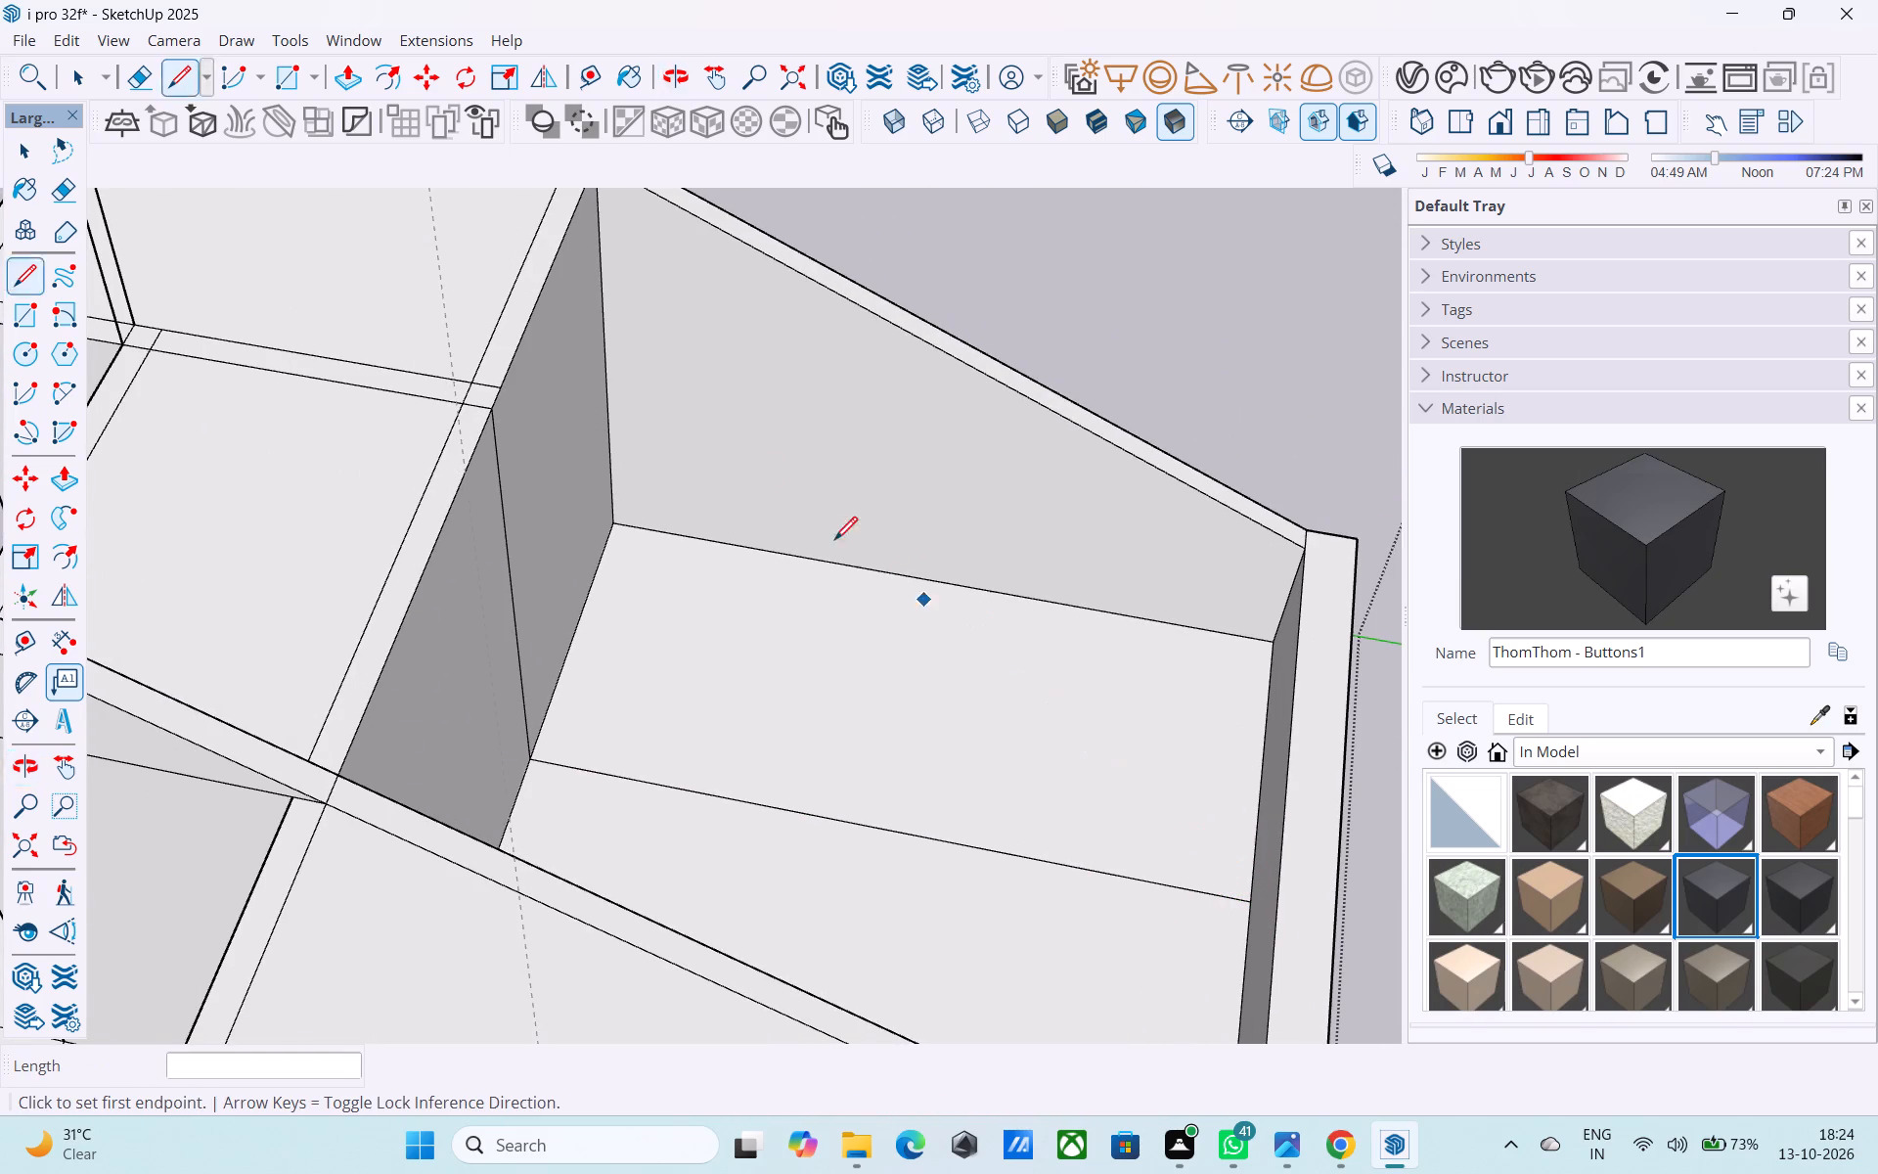
left_click(501, 389)
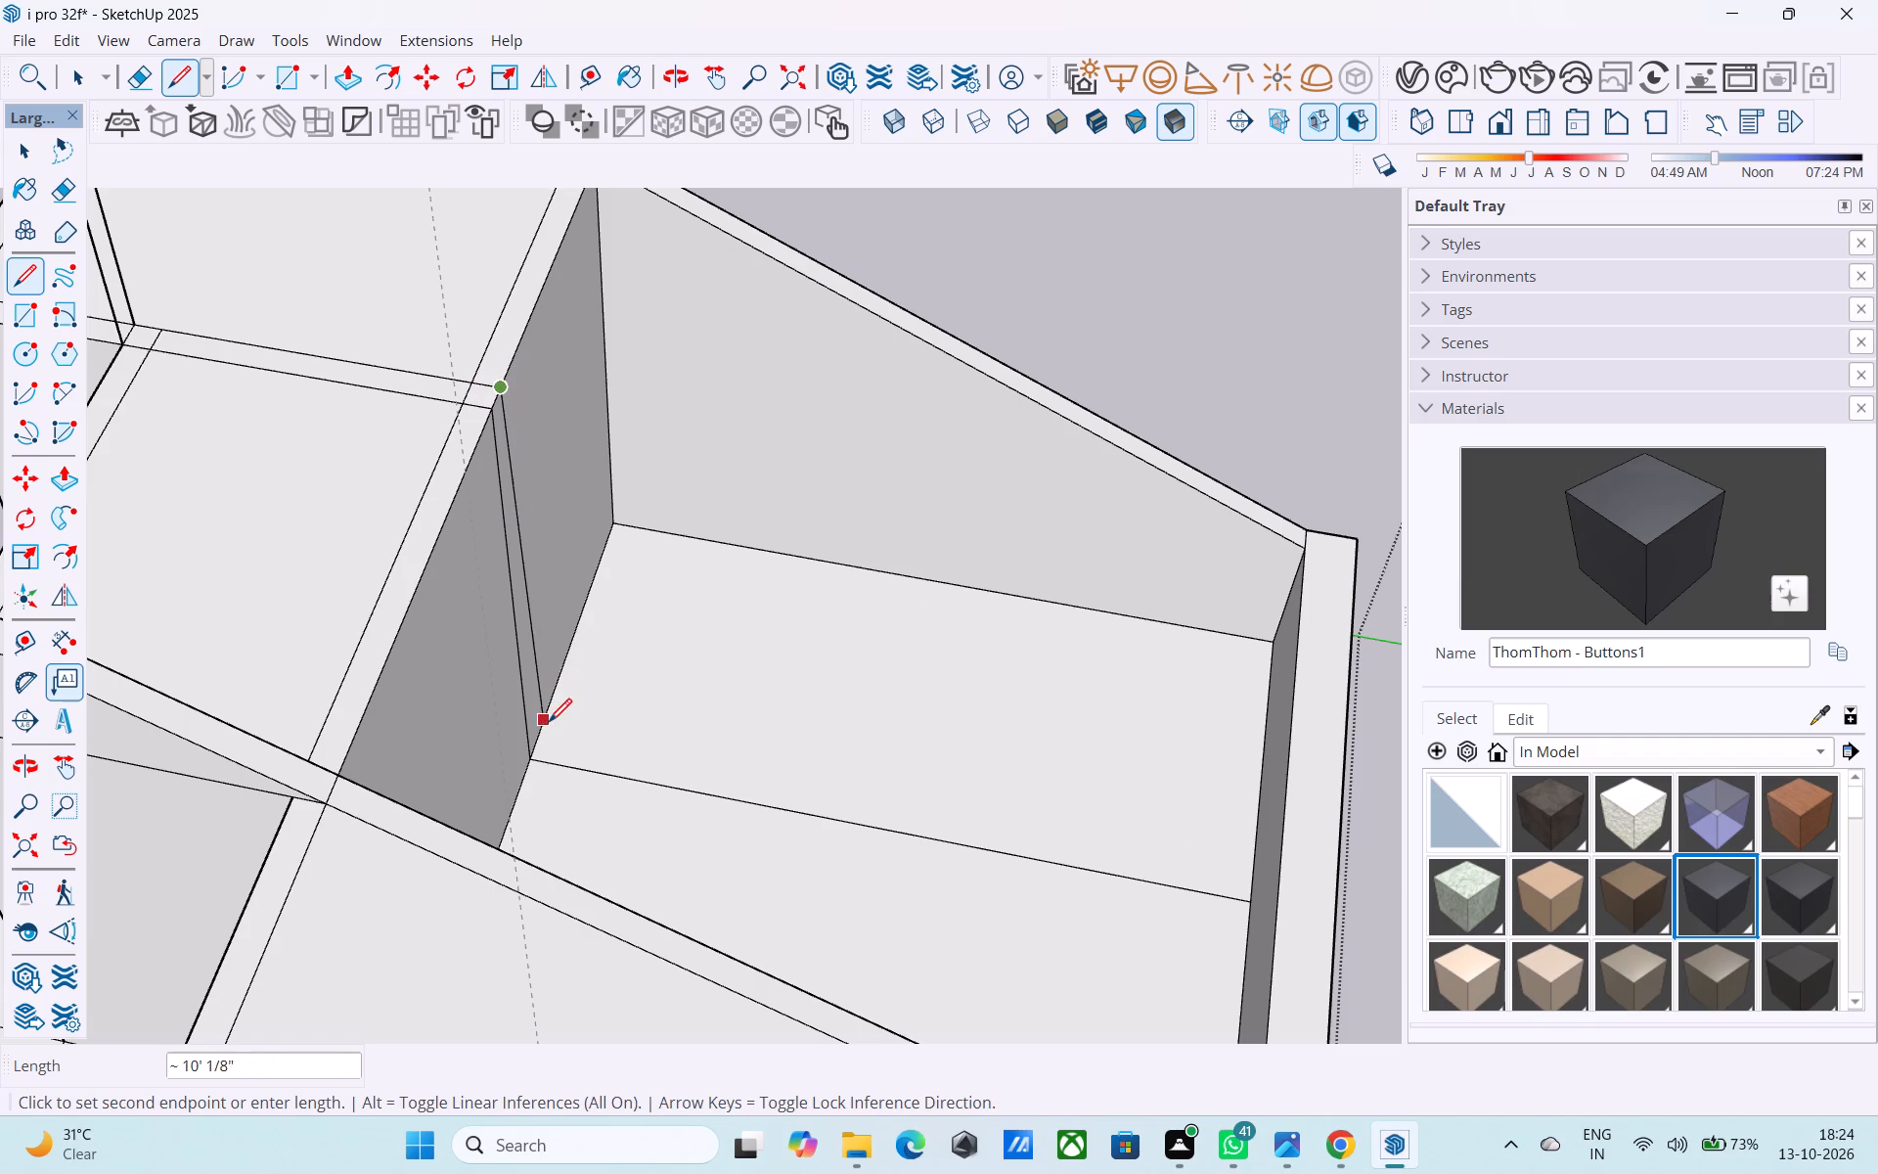
left_click(545, 726)
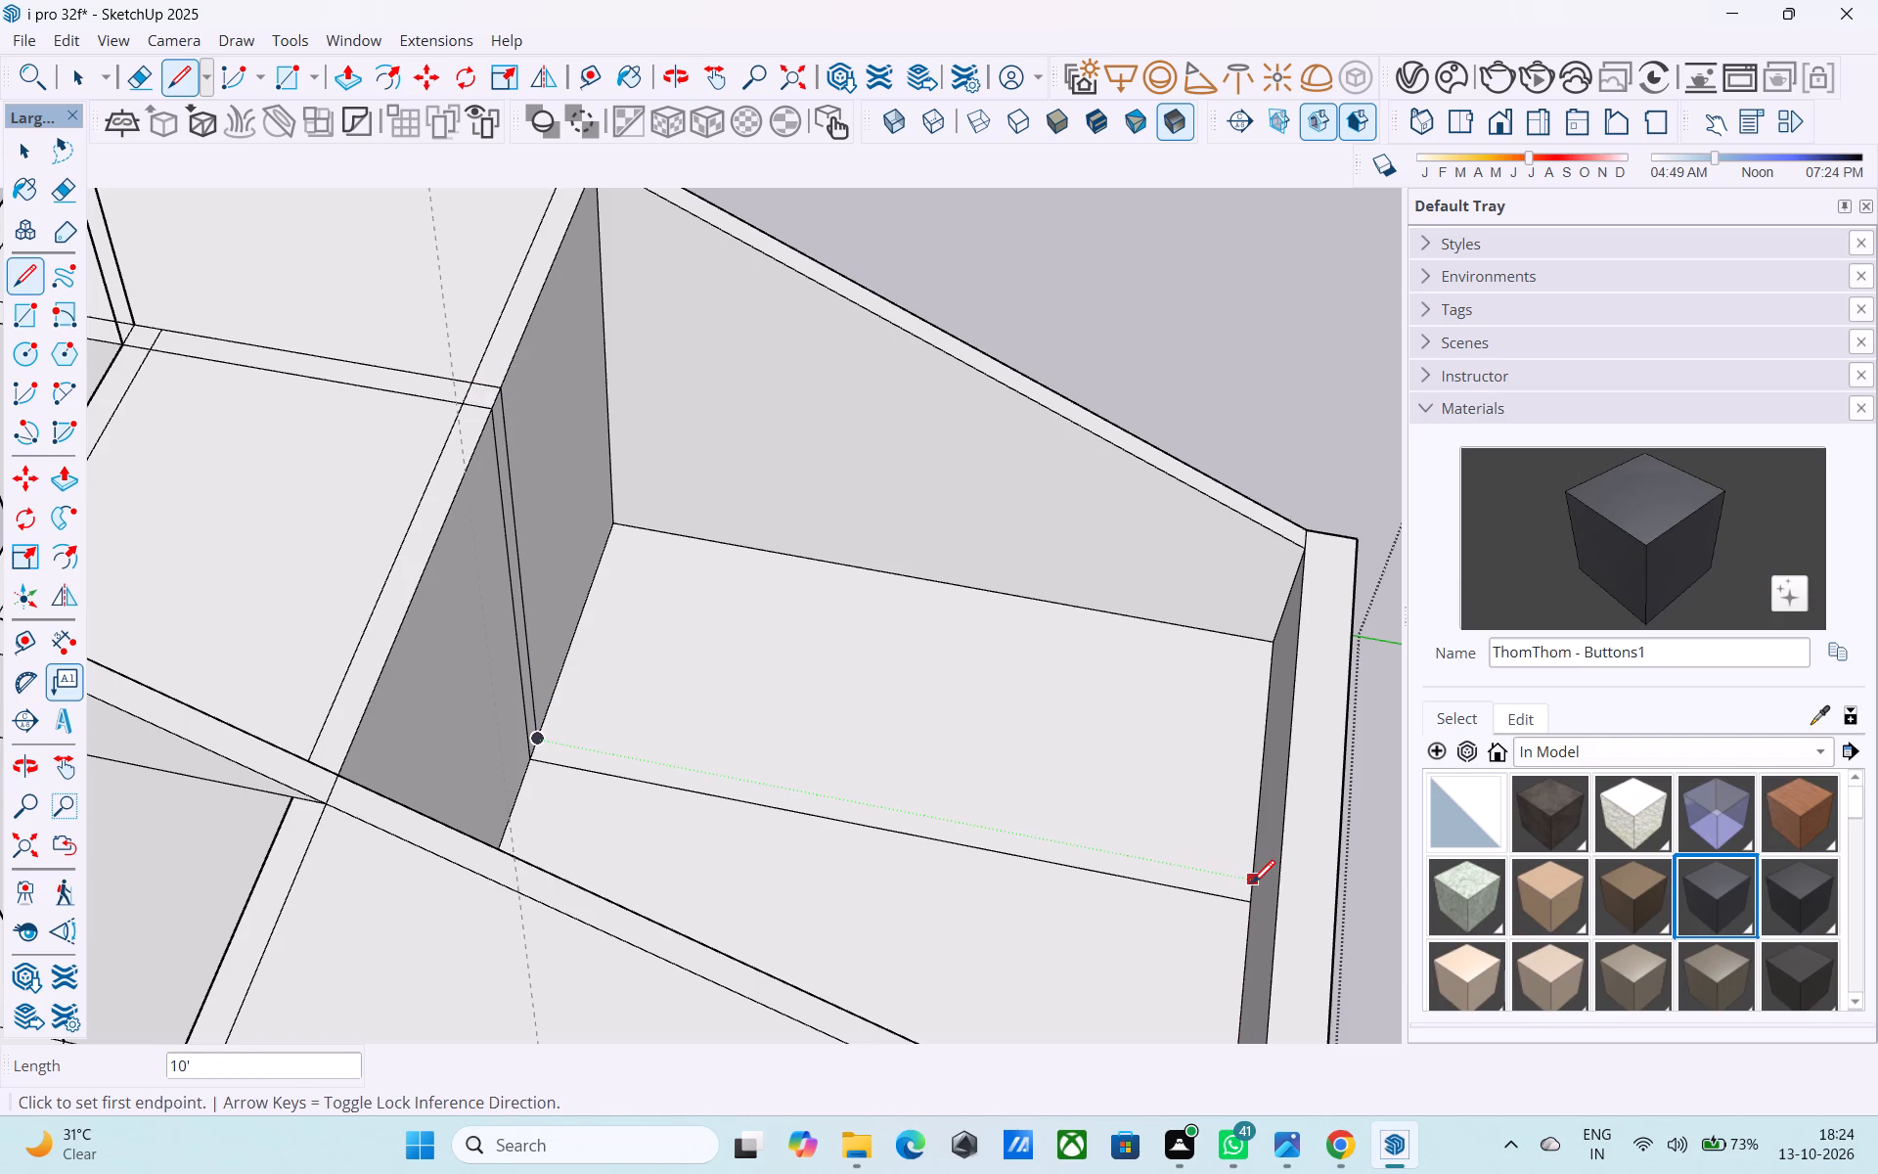
left_click(1252, 885)
left_click(536, 732)
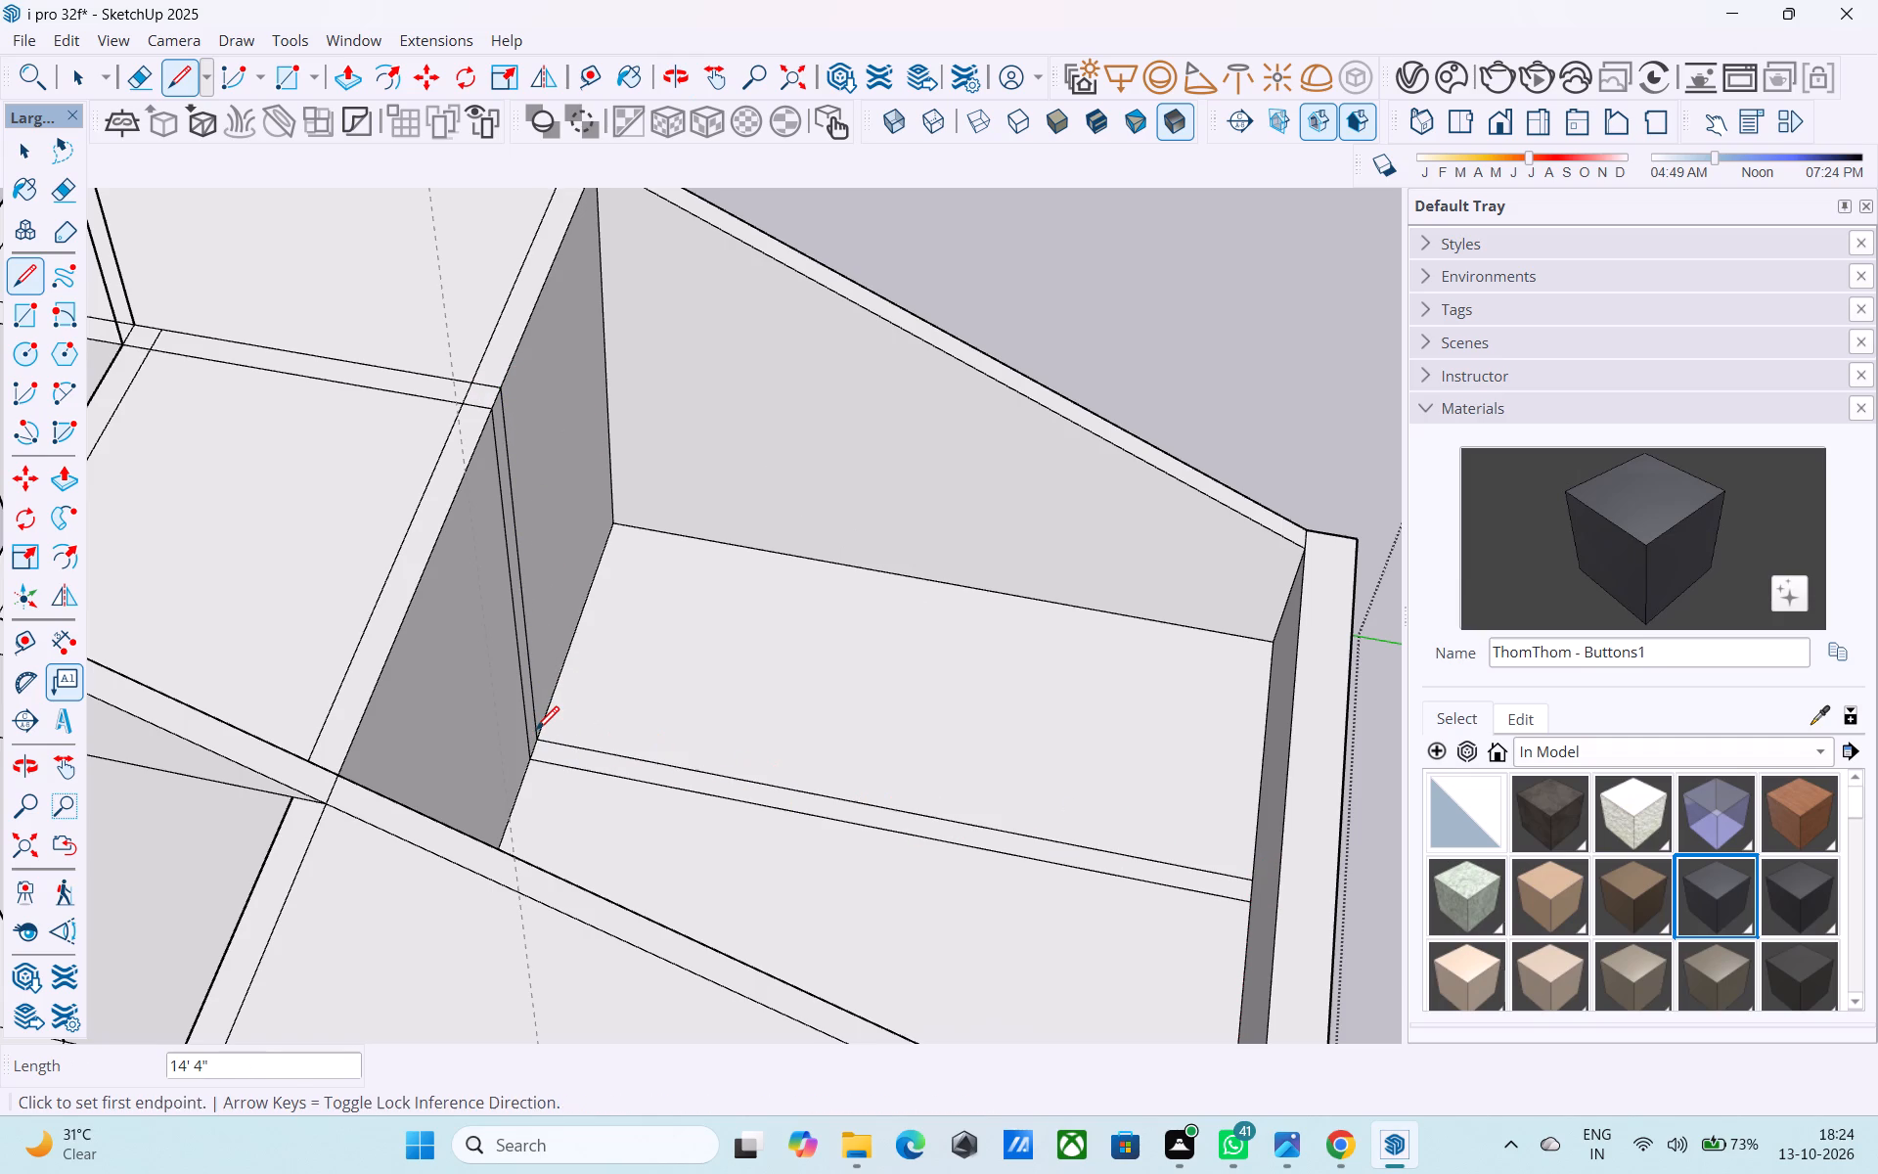
Draw two 3' vertical lines up the low end wall from the ends of the parallel floor lines to the wall's top edge.
scroll(1232, 860, "up", 3)
left_click(1252, 879)
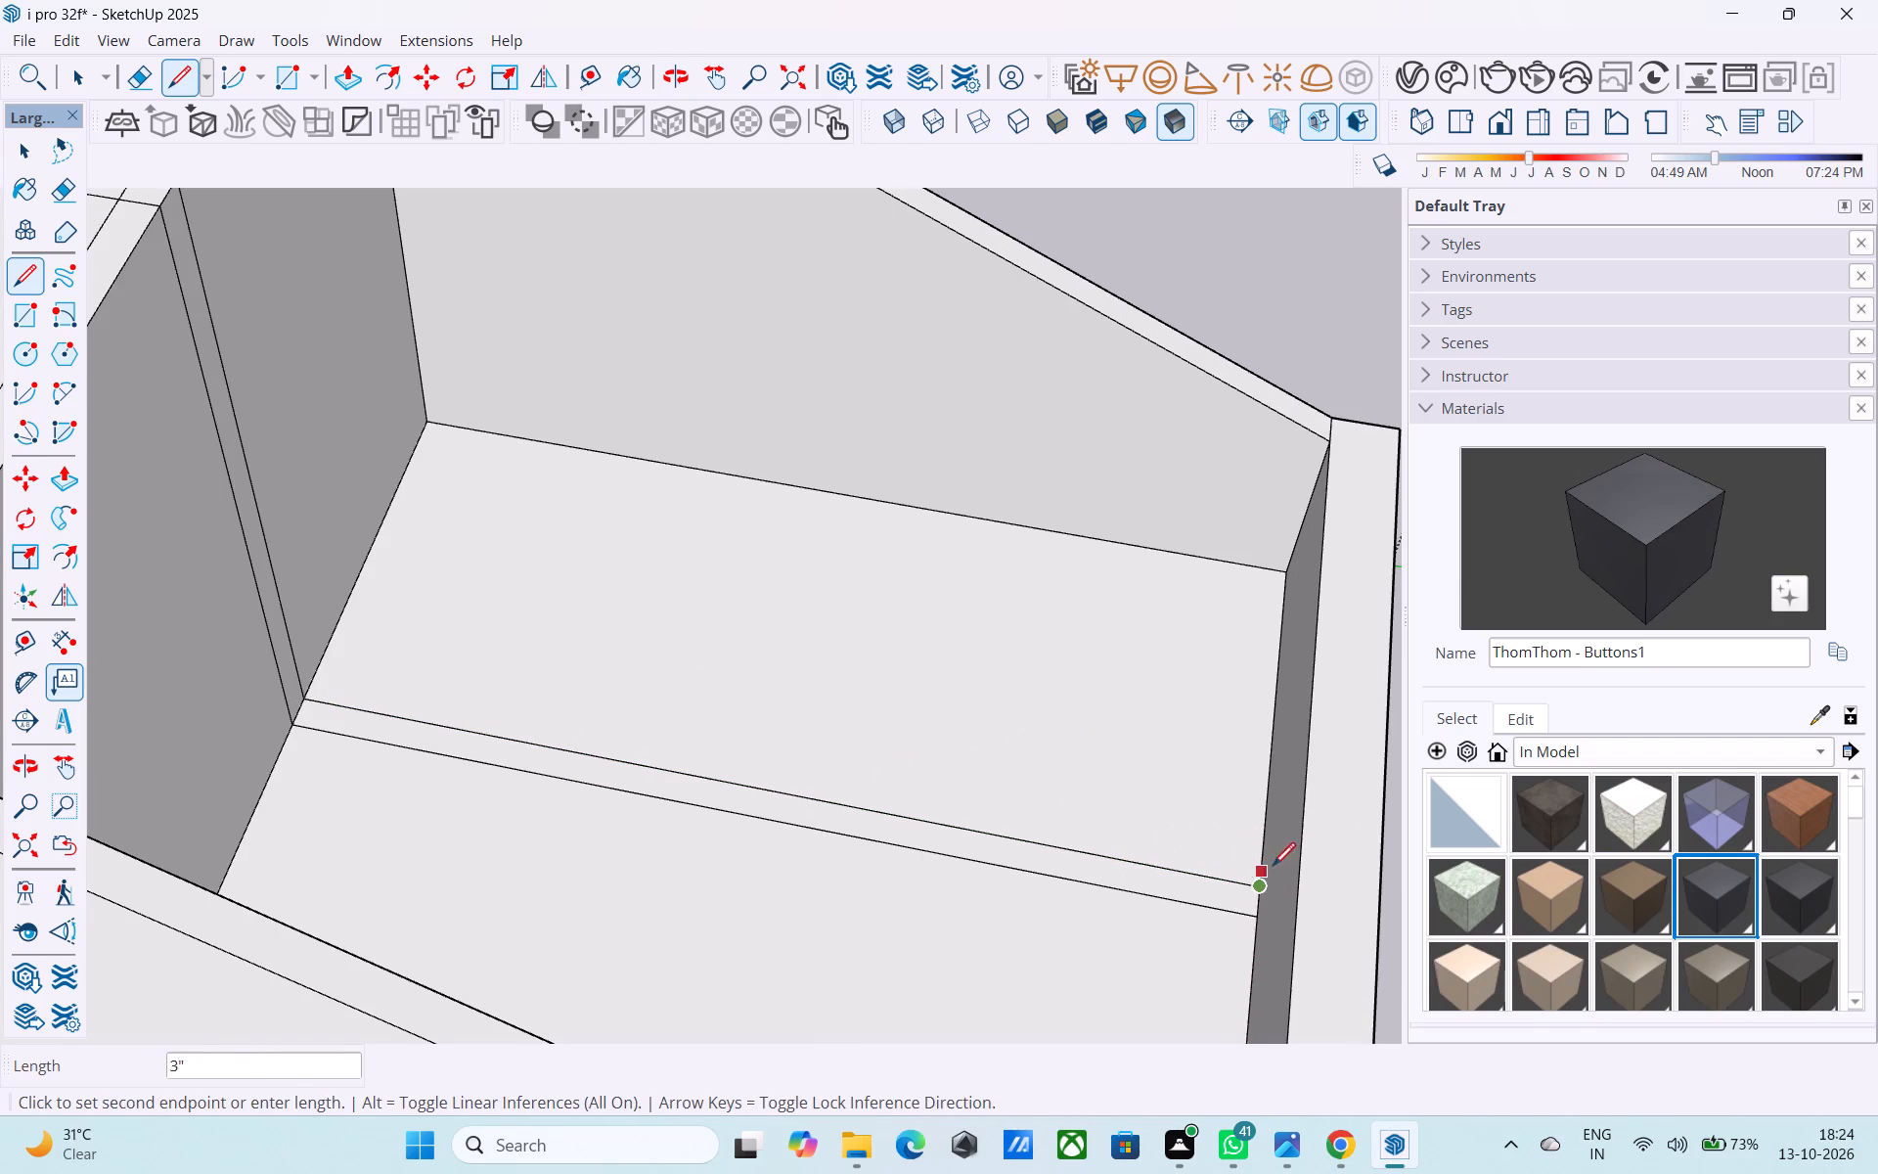
left_click(1307, 769)
left_click(1265, 922)
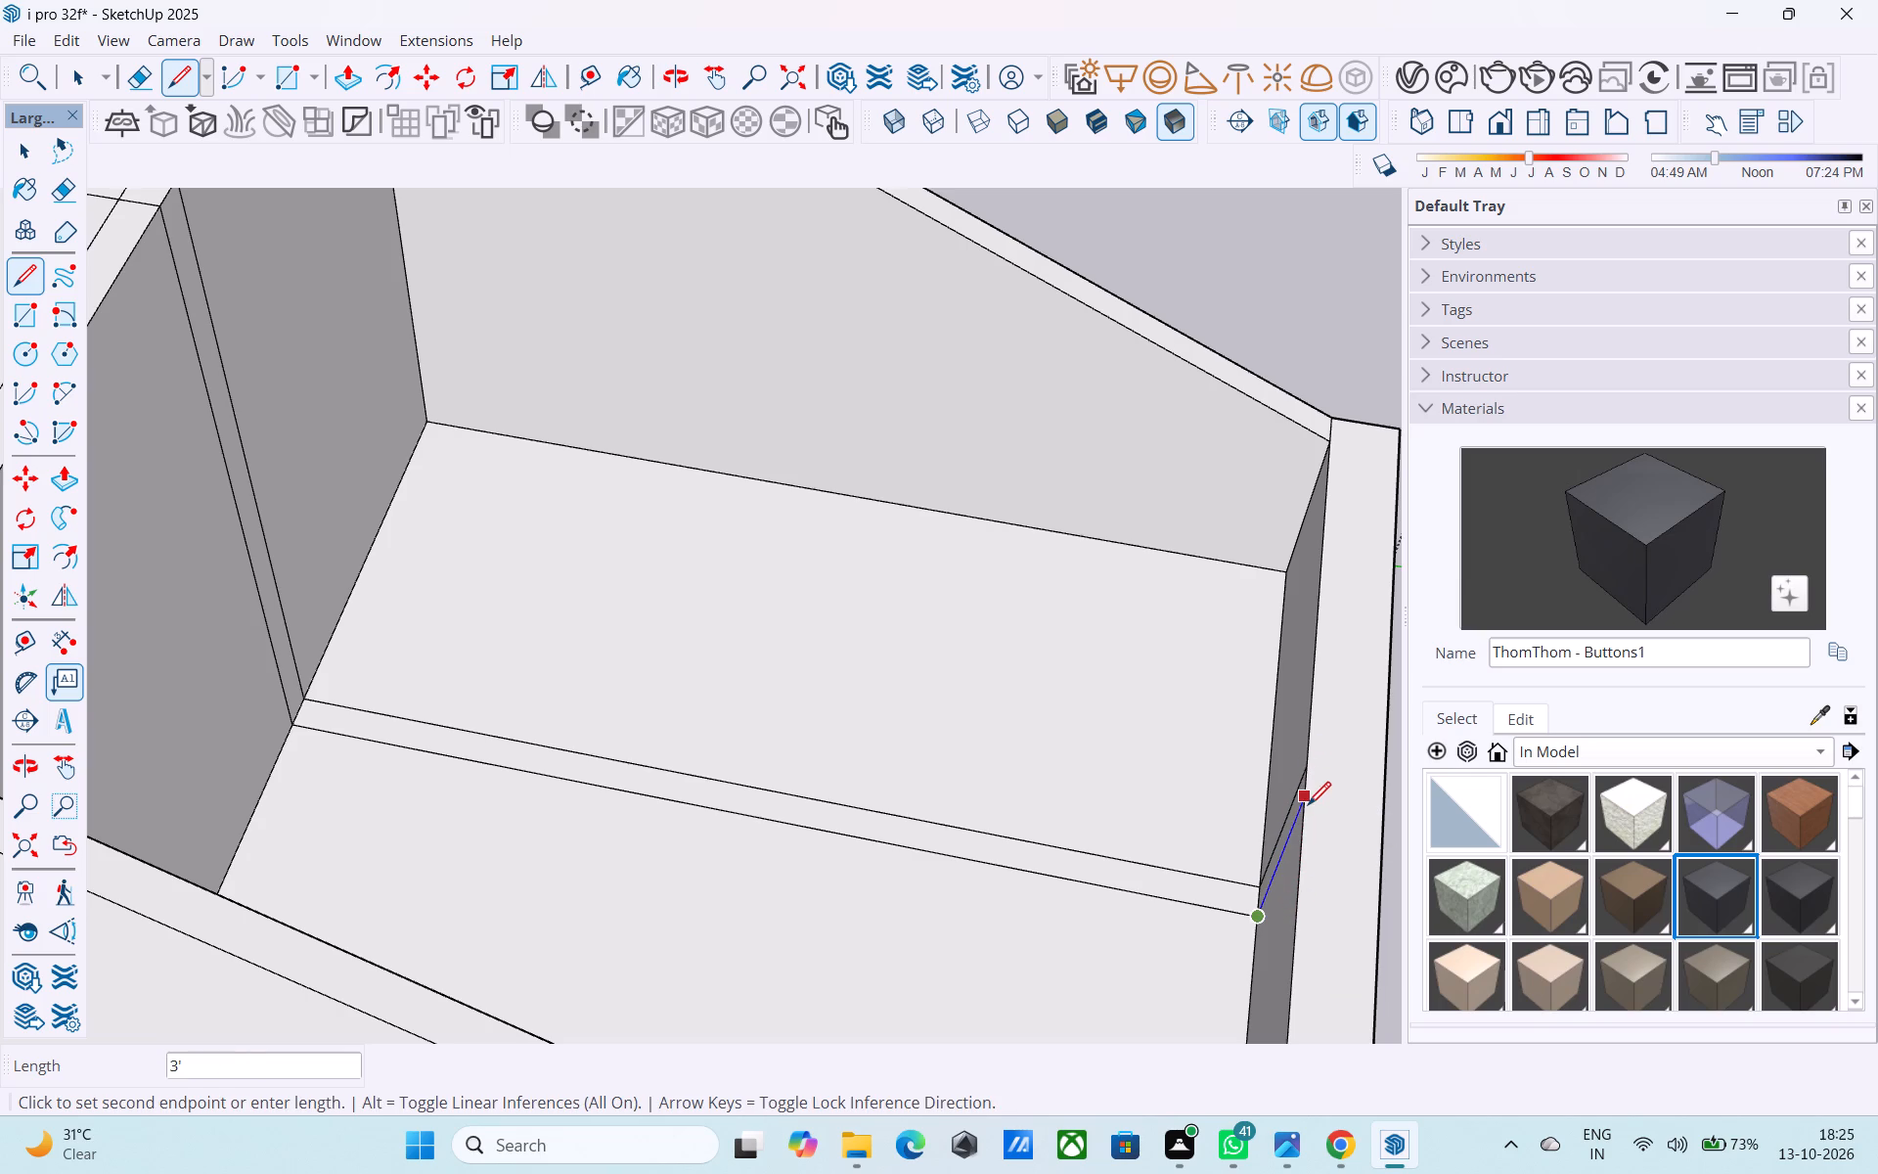
left_click(1310, 804)
Draw a sloping line about 15' 11" long from the far vertical's top on the end wall to the cross wall's matching top point.
left_click(1306, 763)
scroll(1310, 773, "down", 5)
middle_click_drag(1316, 785, 1441, 963)
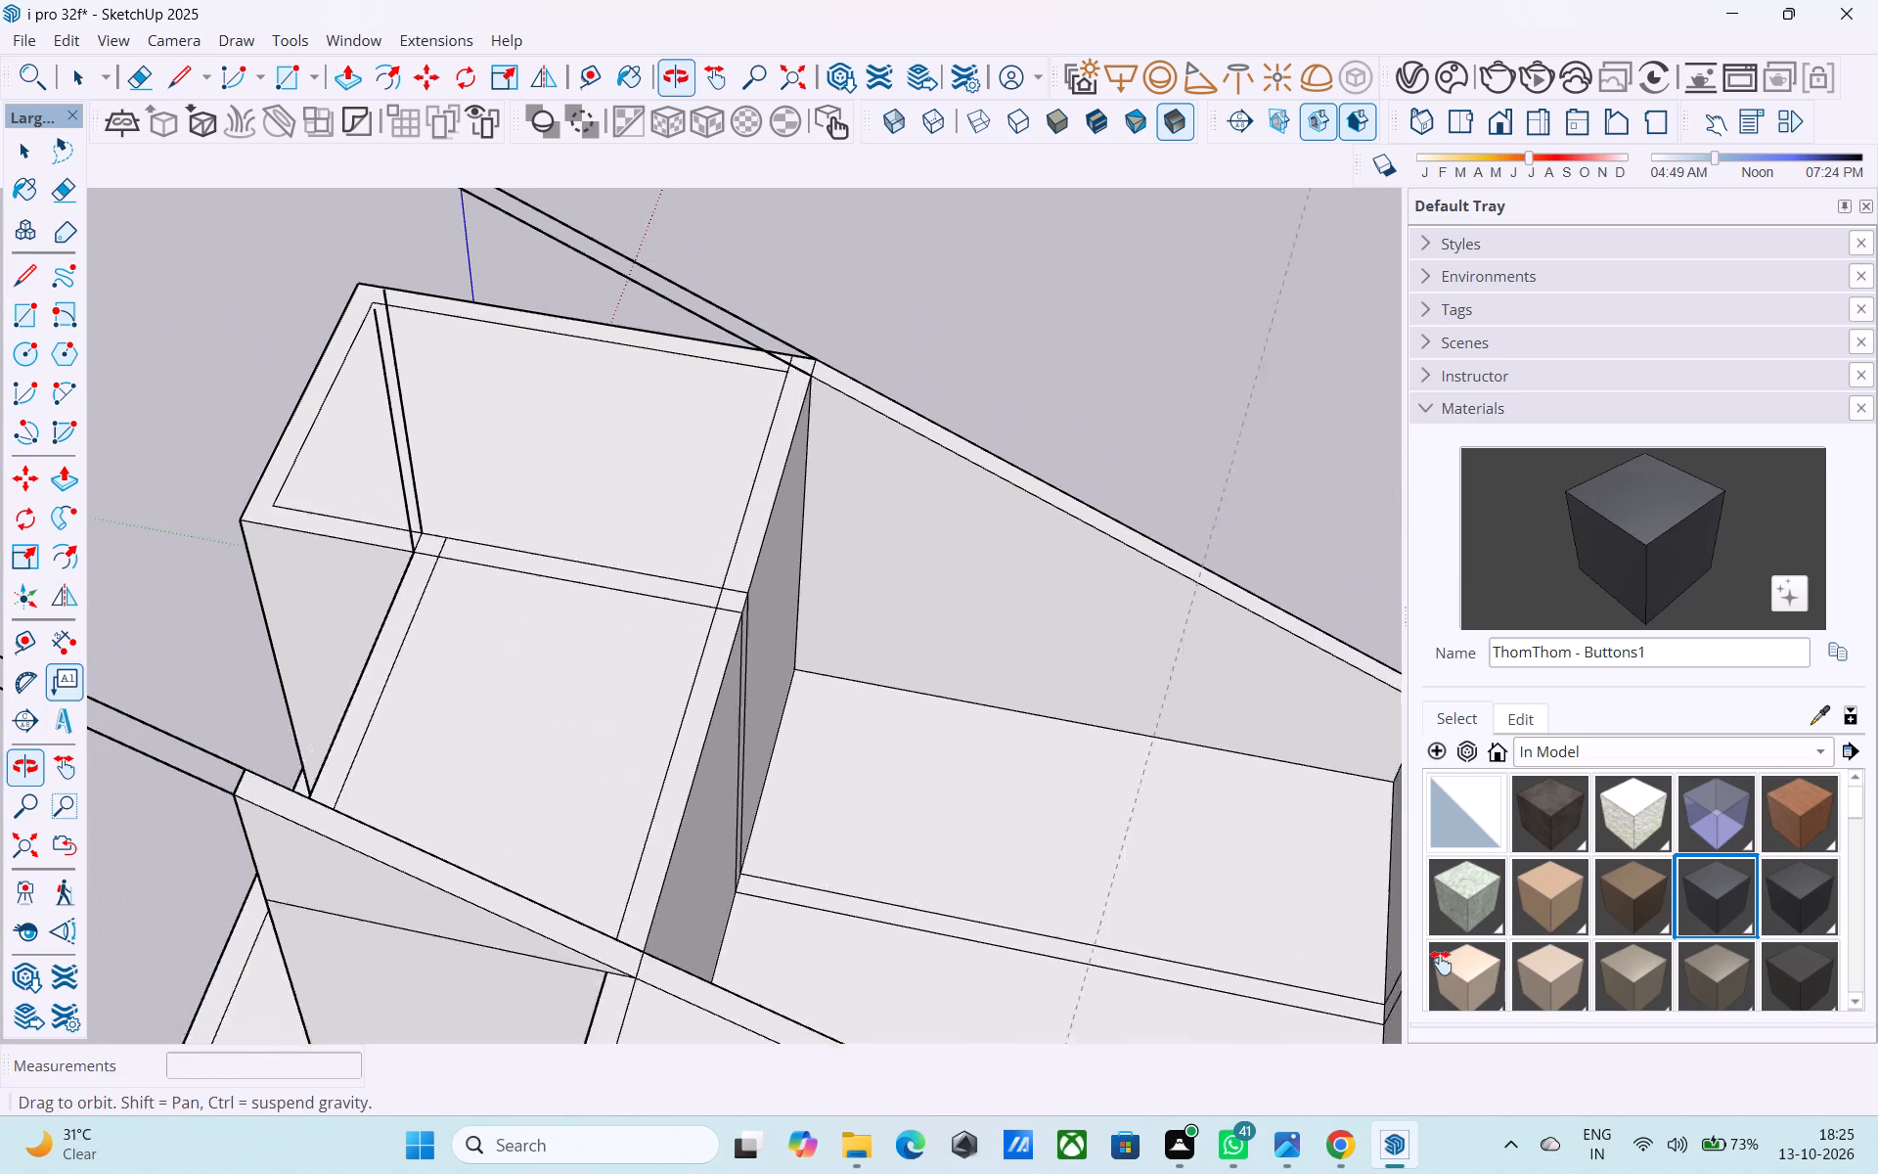
middle_click_drag(1441, 963, 1444, 967)
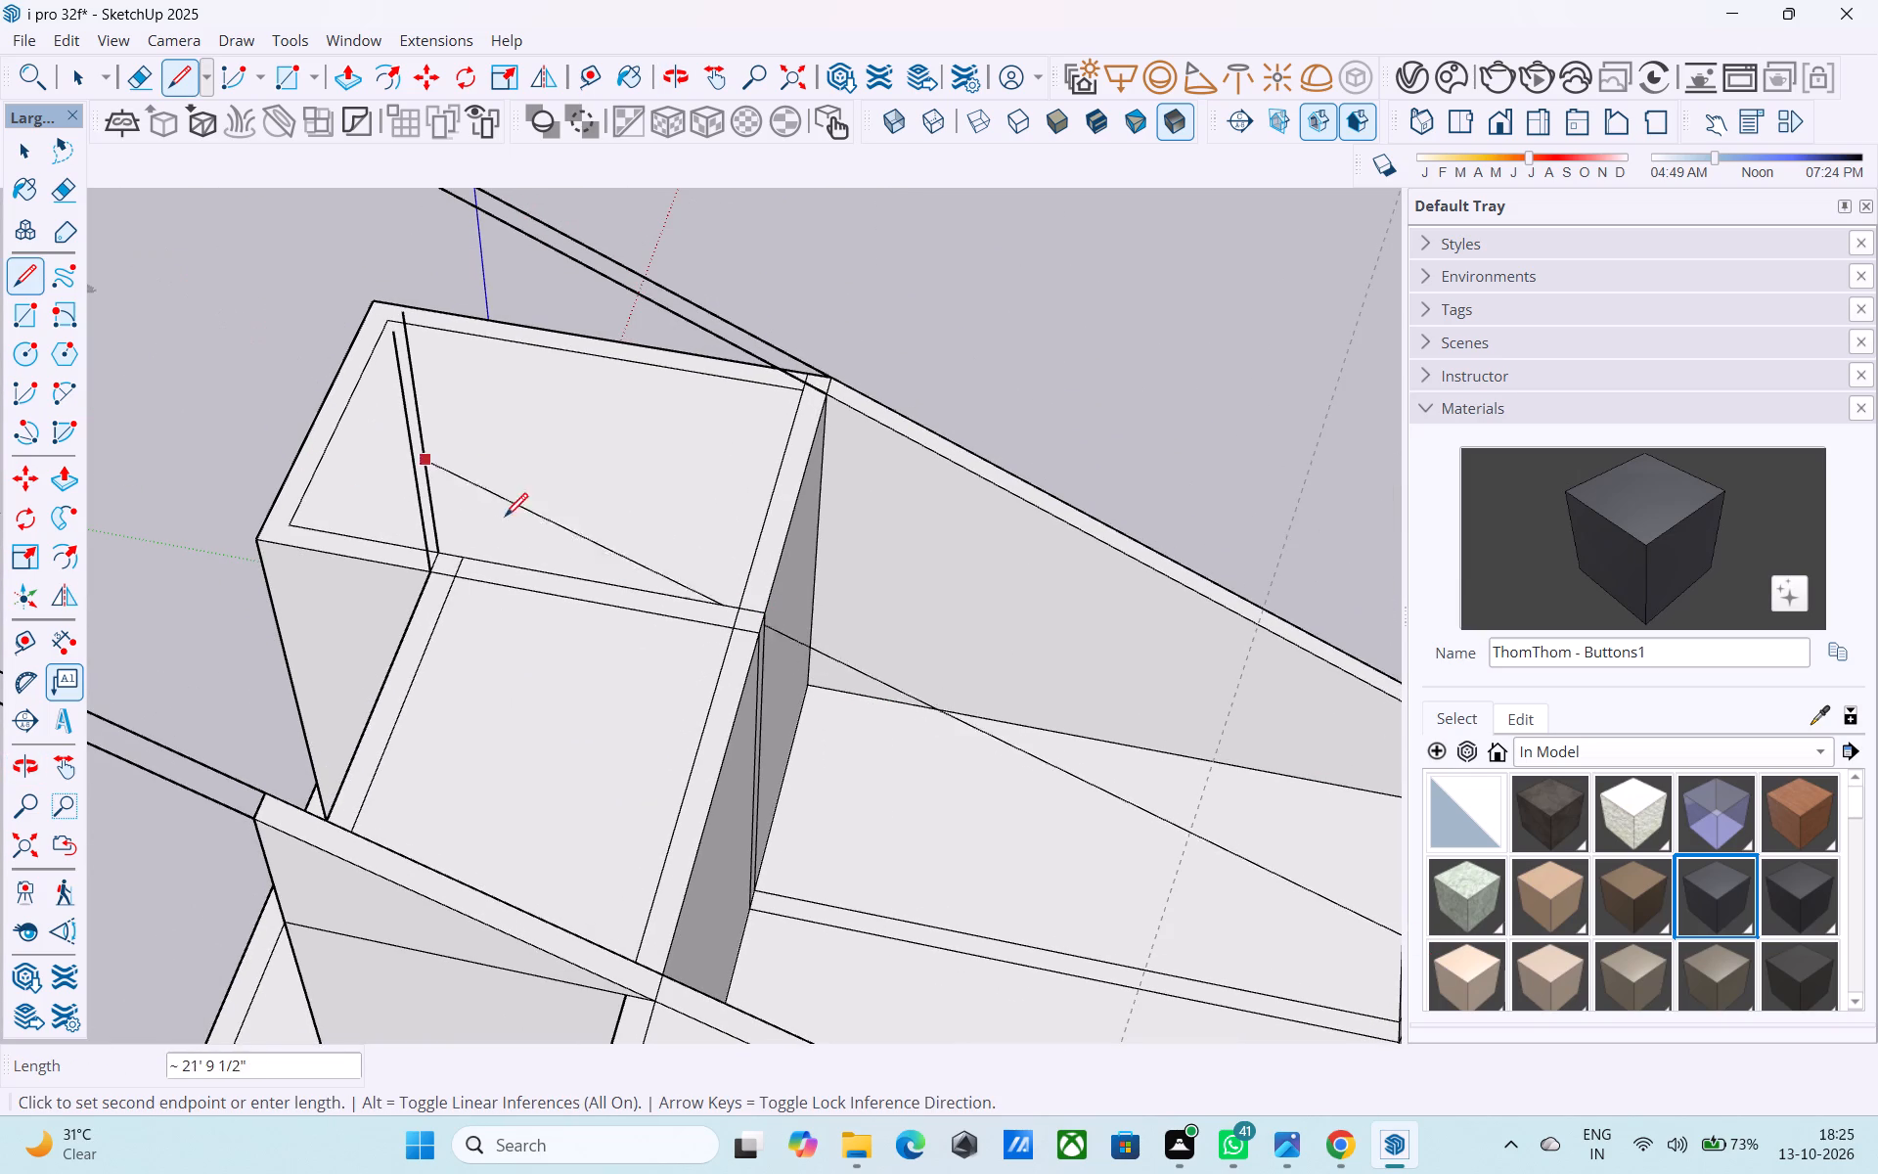
left_click(763, 621)
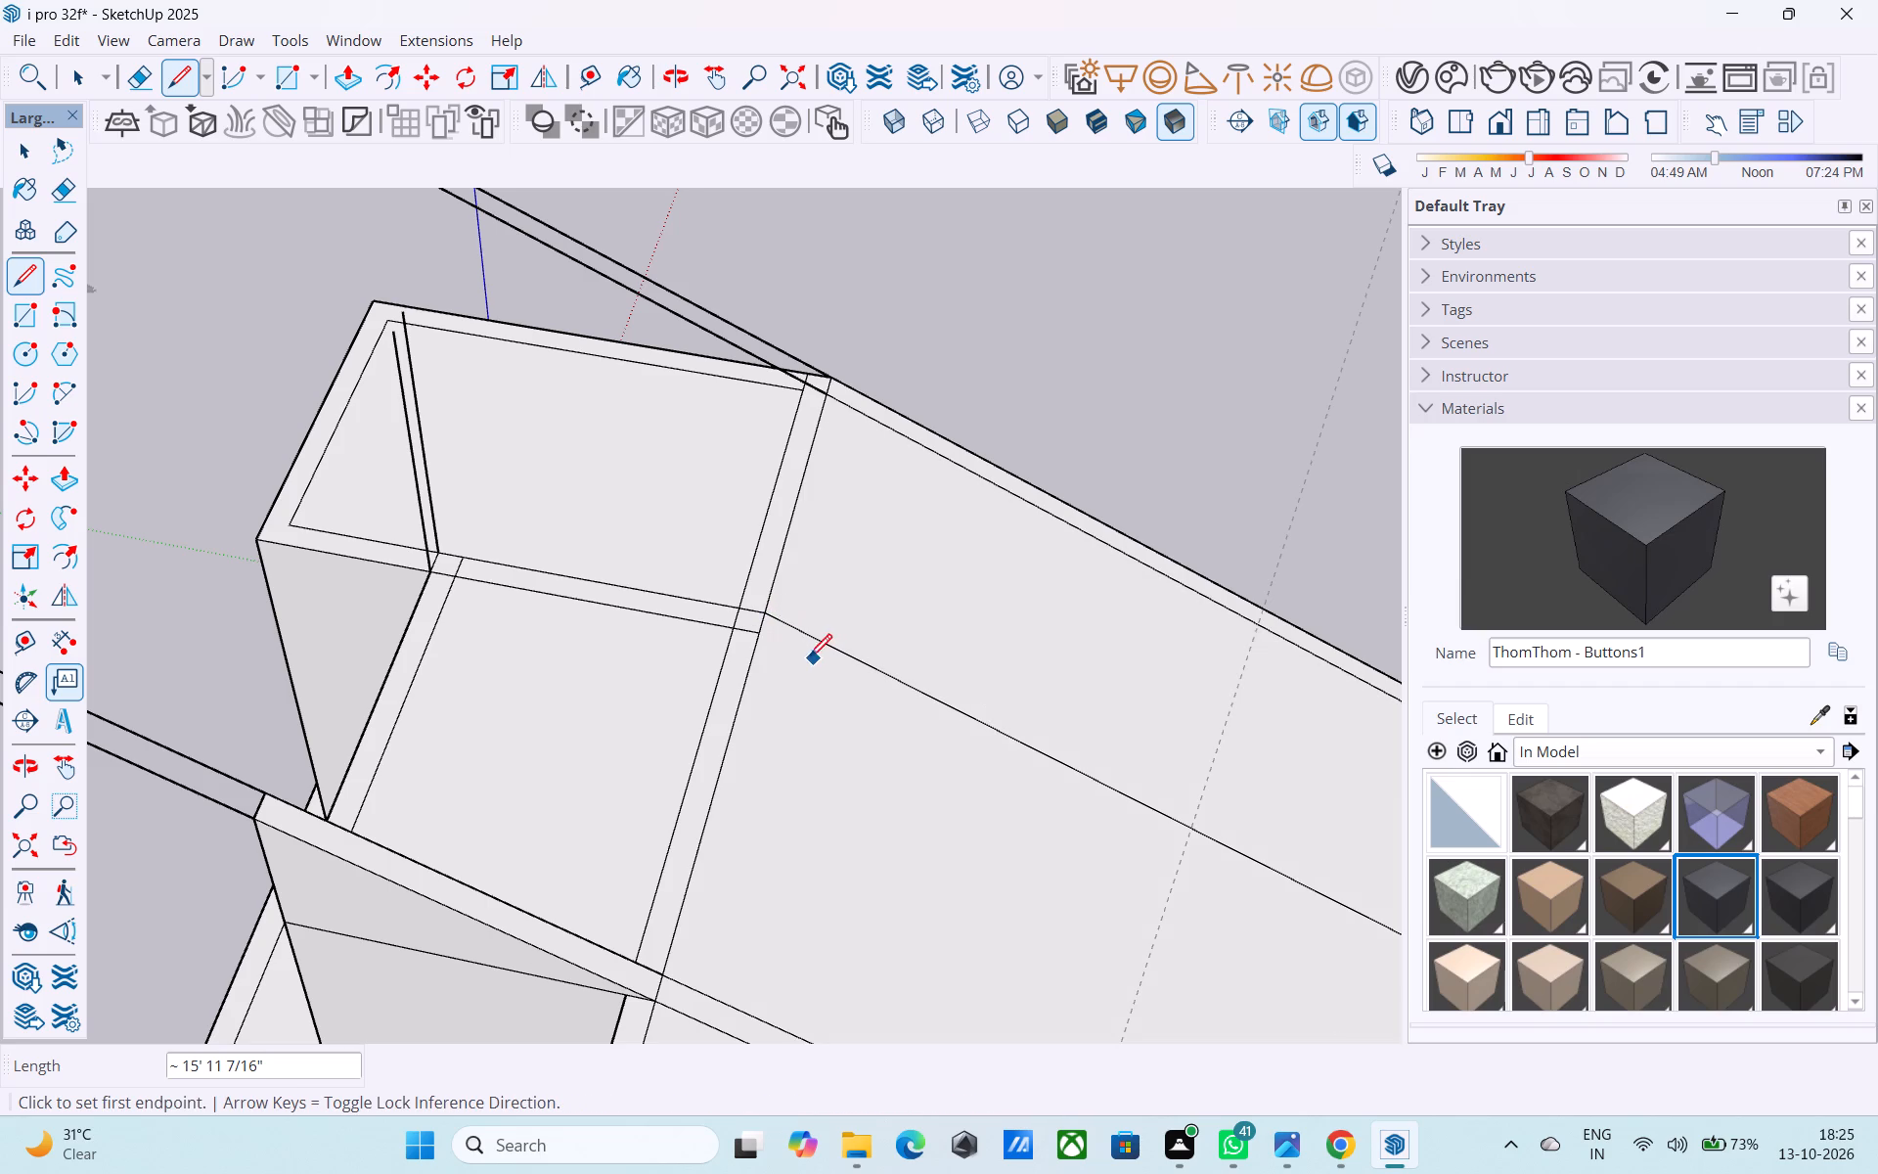
Delete the larger sloping face covering the space beside the new sloping line.
scroll(807, 695, "down", 5)
middle_click_drag(812, 705, 504, 619, "shift")
key("space")
left_click(609, 745)
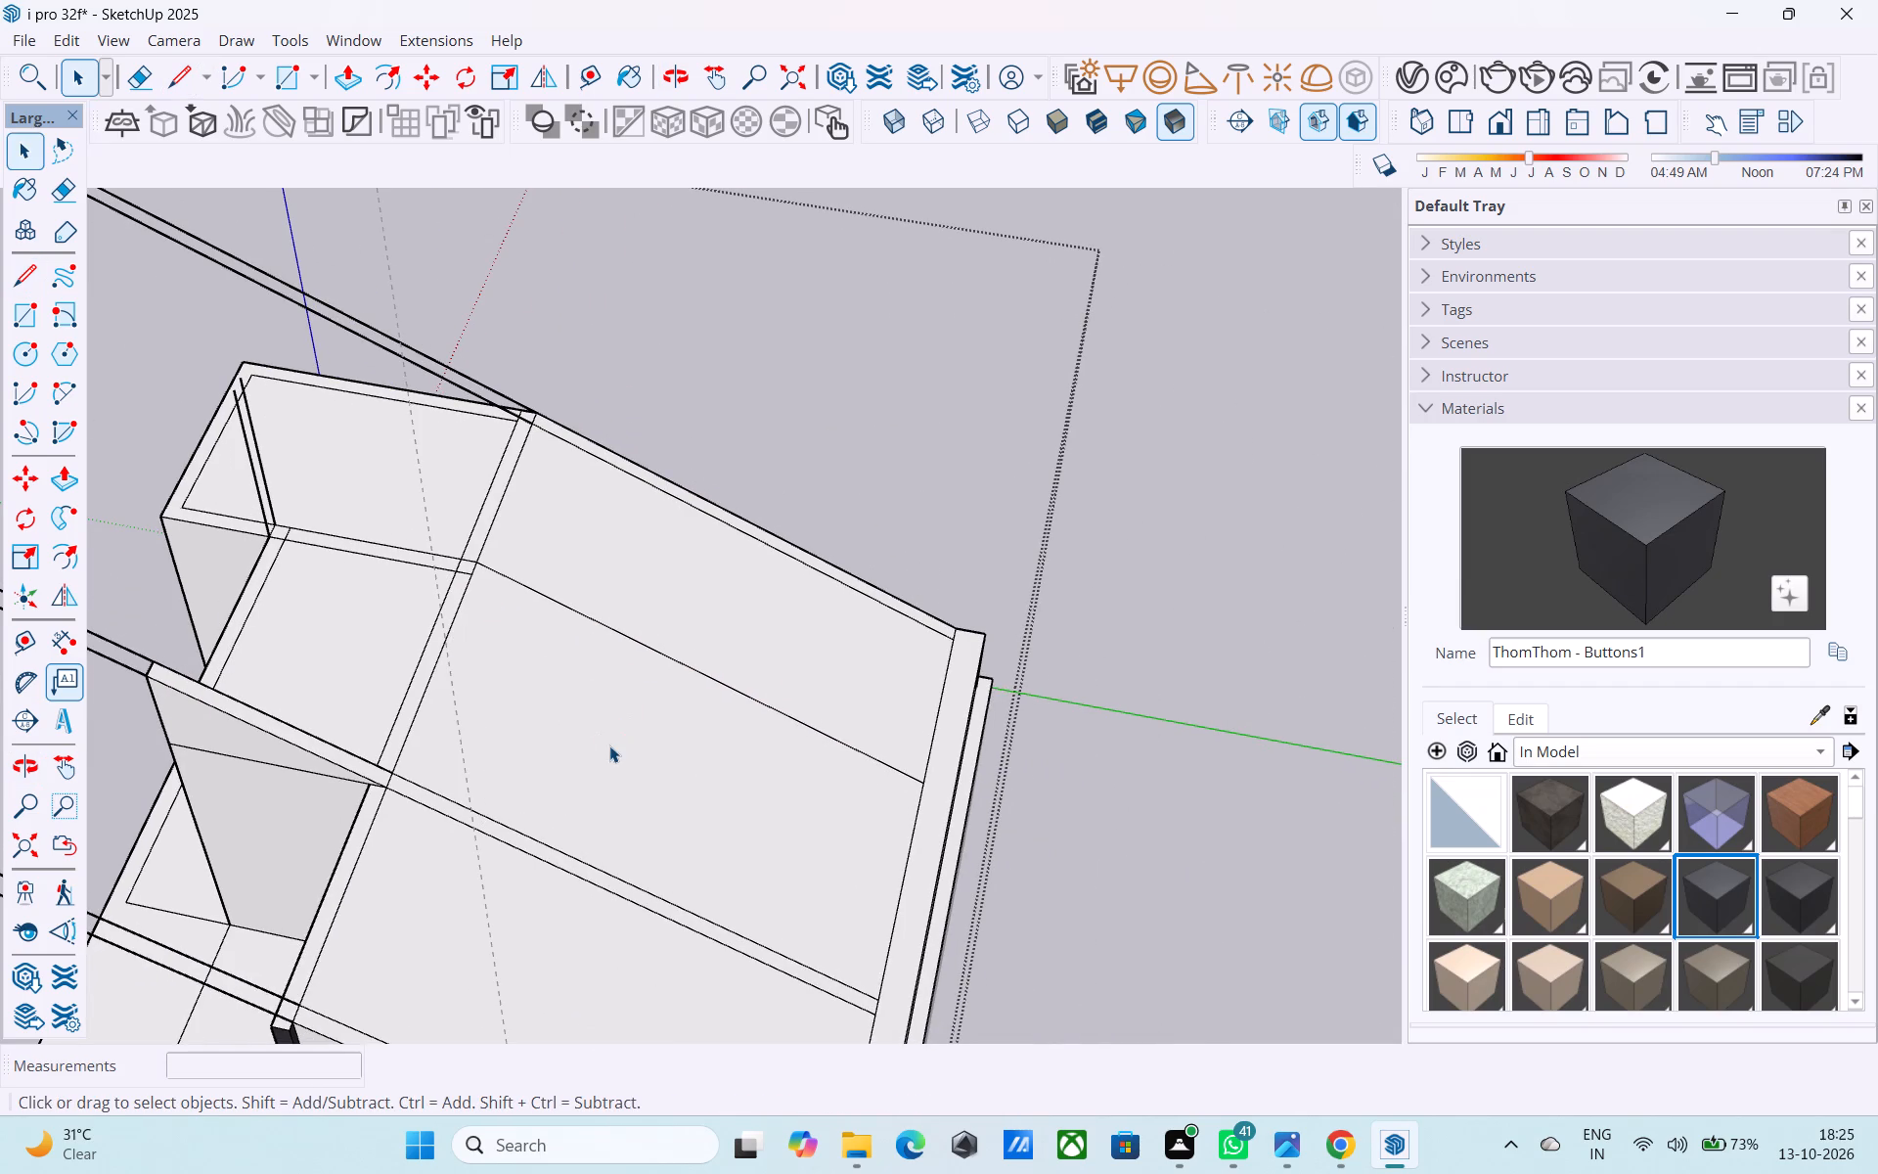
right_click(617, 740)
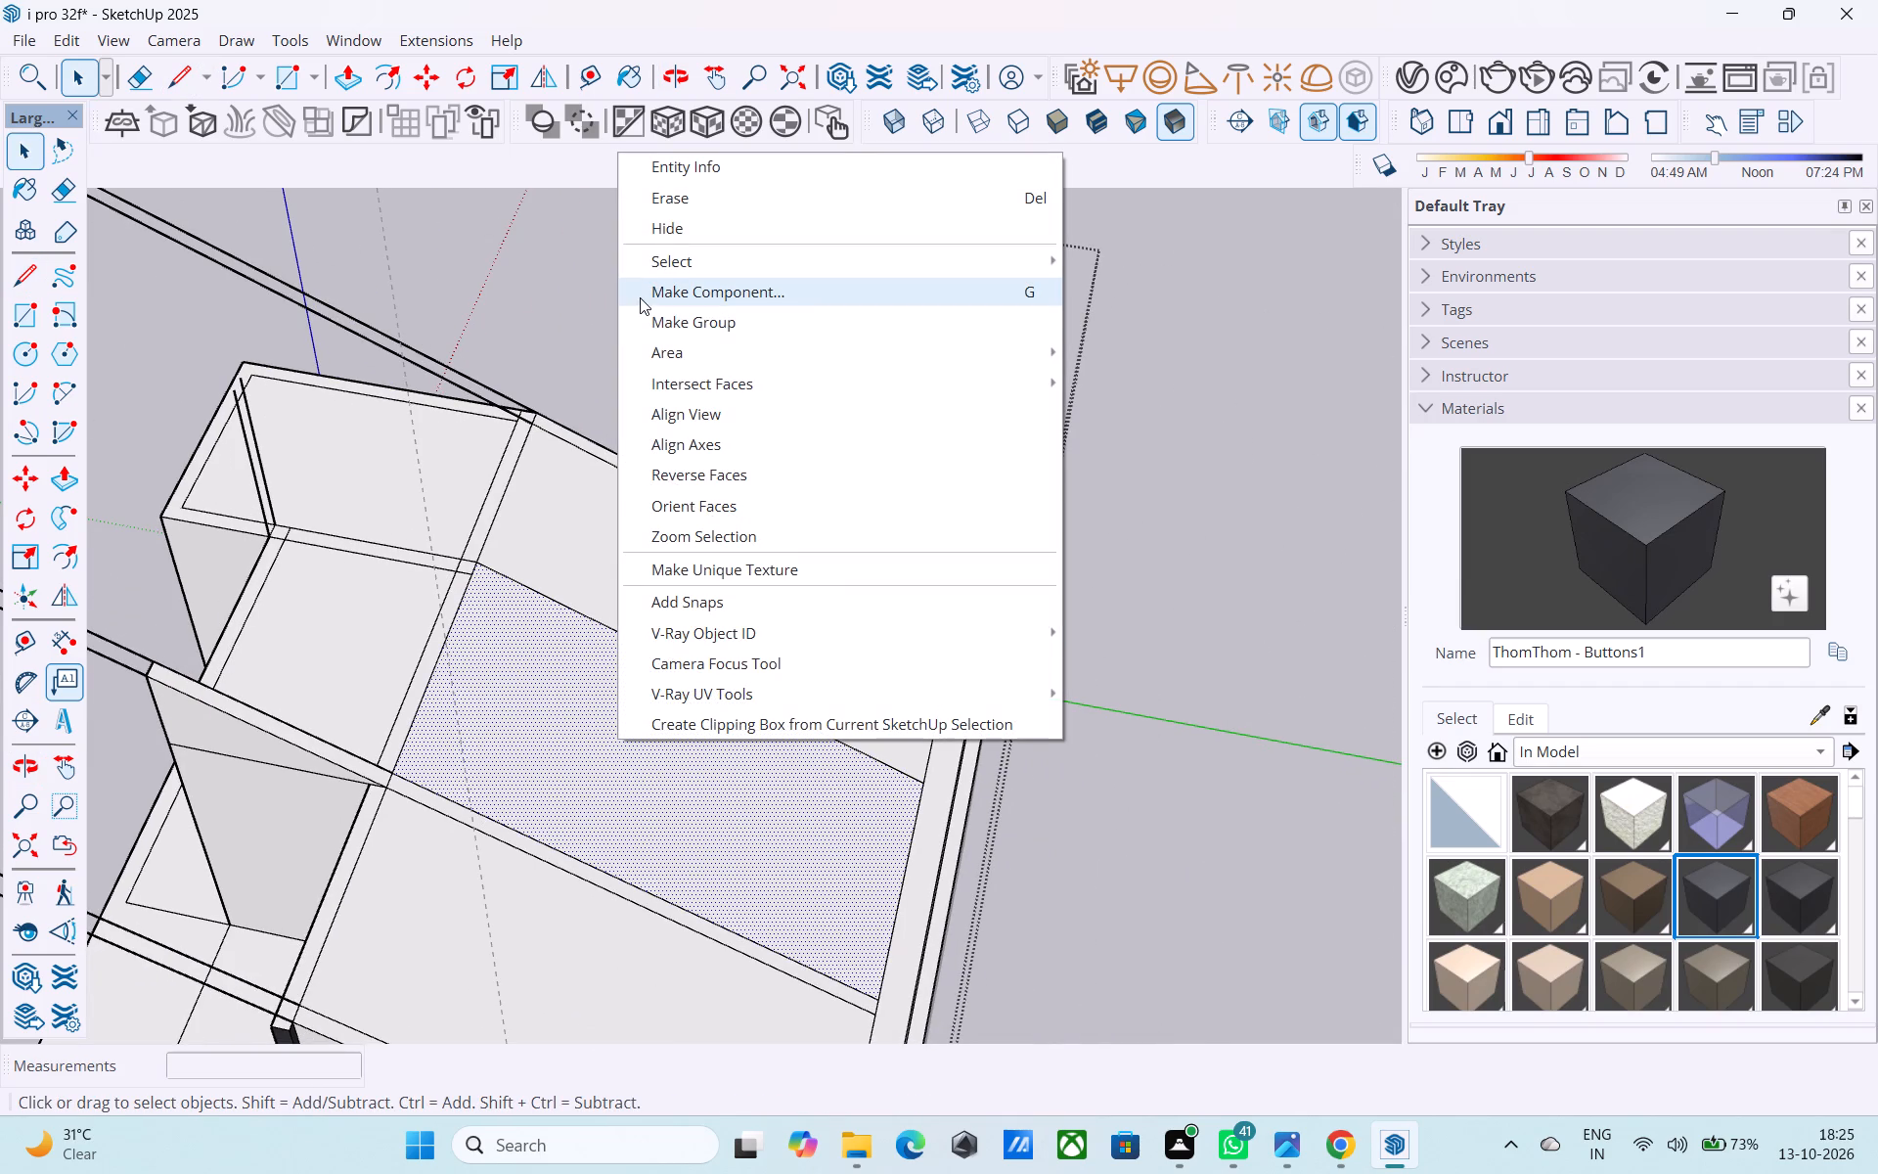
left_click(683, 203)
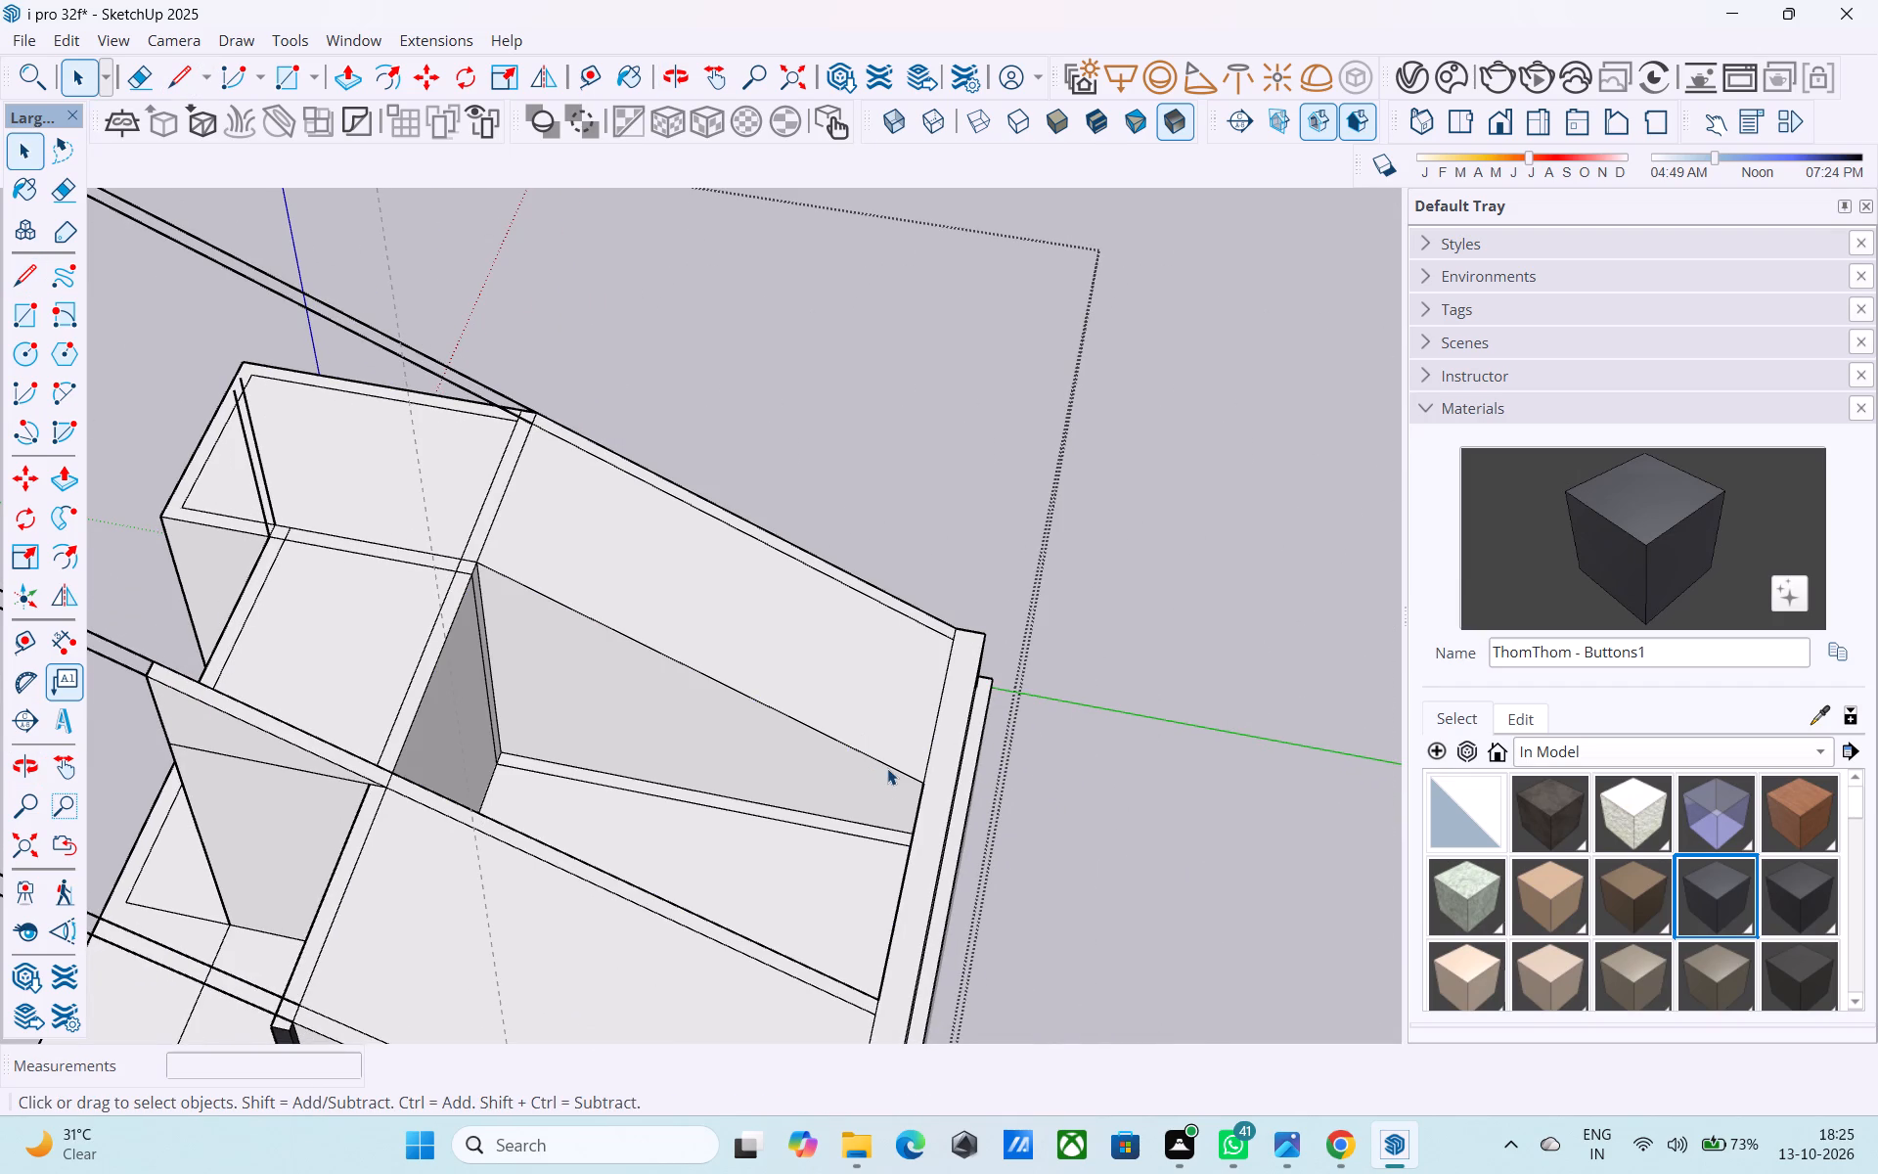
Draw a second, parallel sloping line about 15' 11" long from the near vertical's top on the end wall to the cross wall's top.
key("l")
middle_click_drag(993, 768, 1185, 751)
scroll(1109, 732, "up", 2)
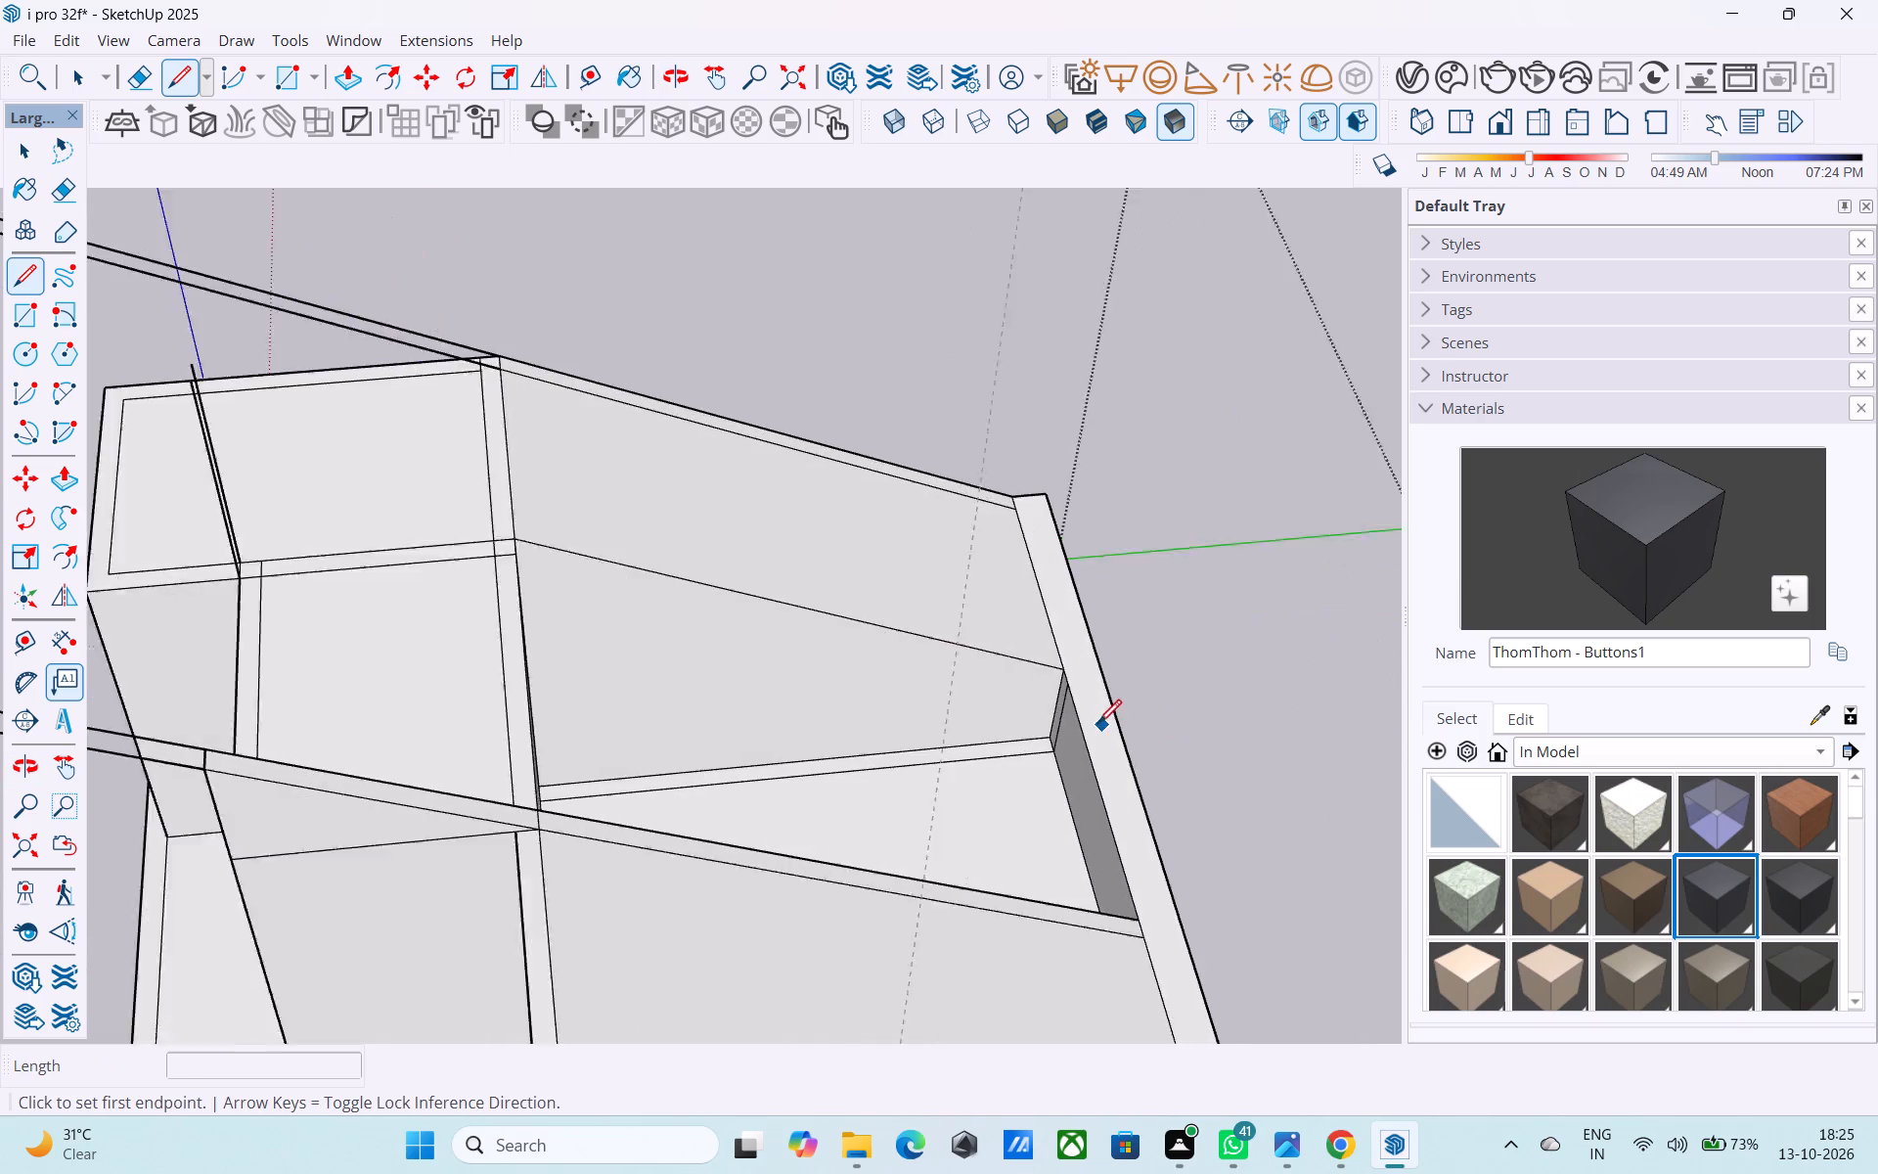
scroll(1098, 725, "up", 5)
left_click(1040, 669)
scroll(1042, 668, "down", 5)
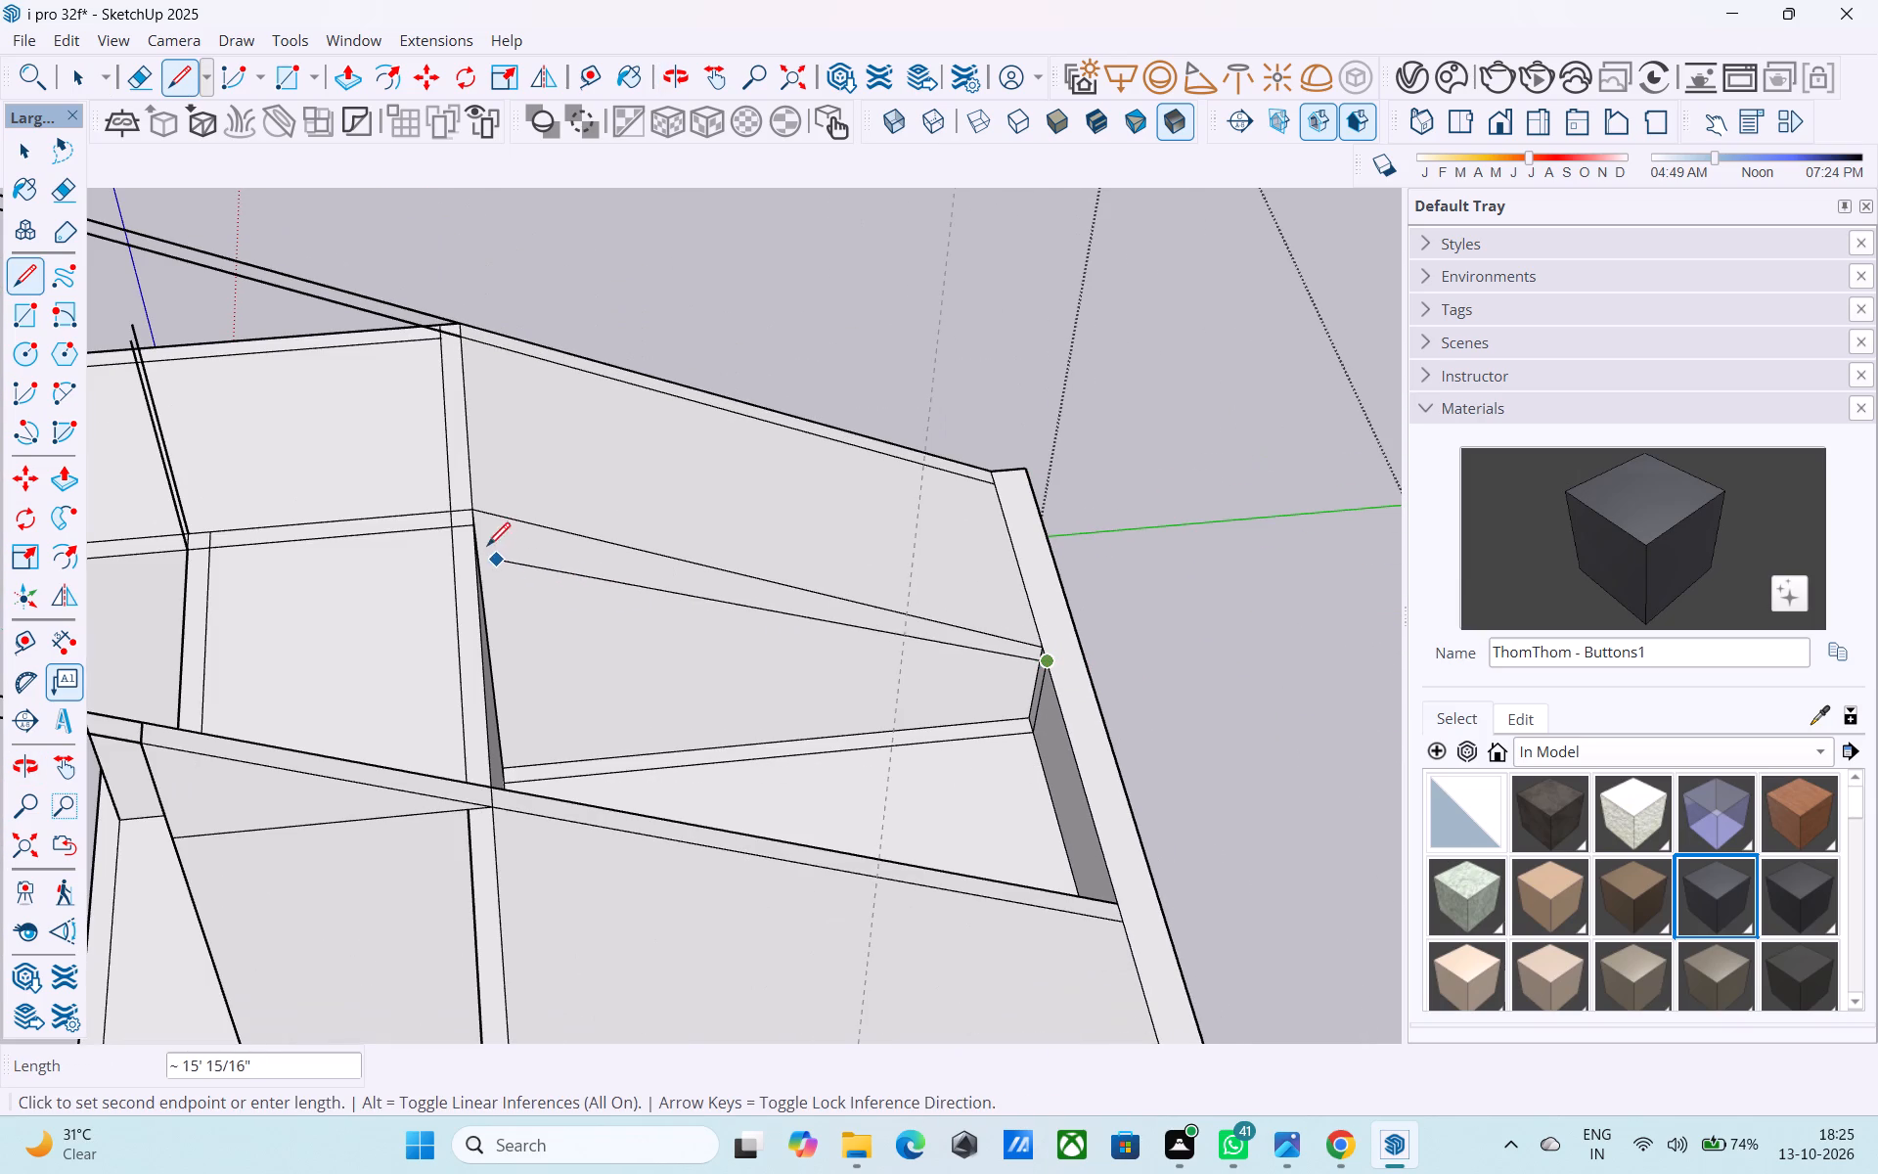
left_click(477, 530)
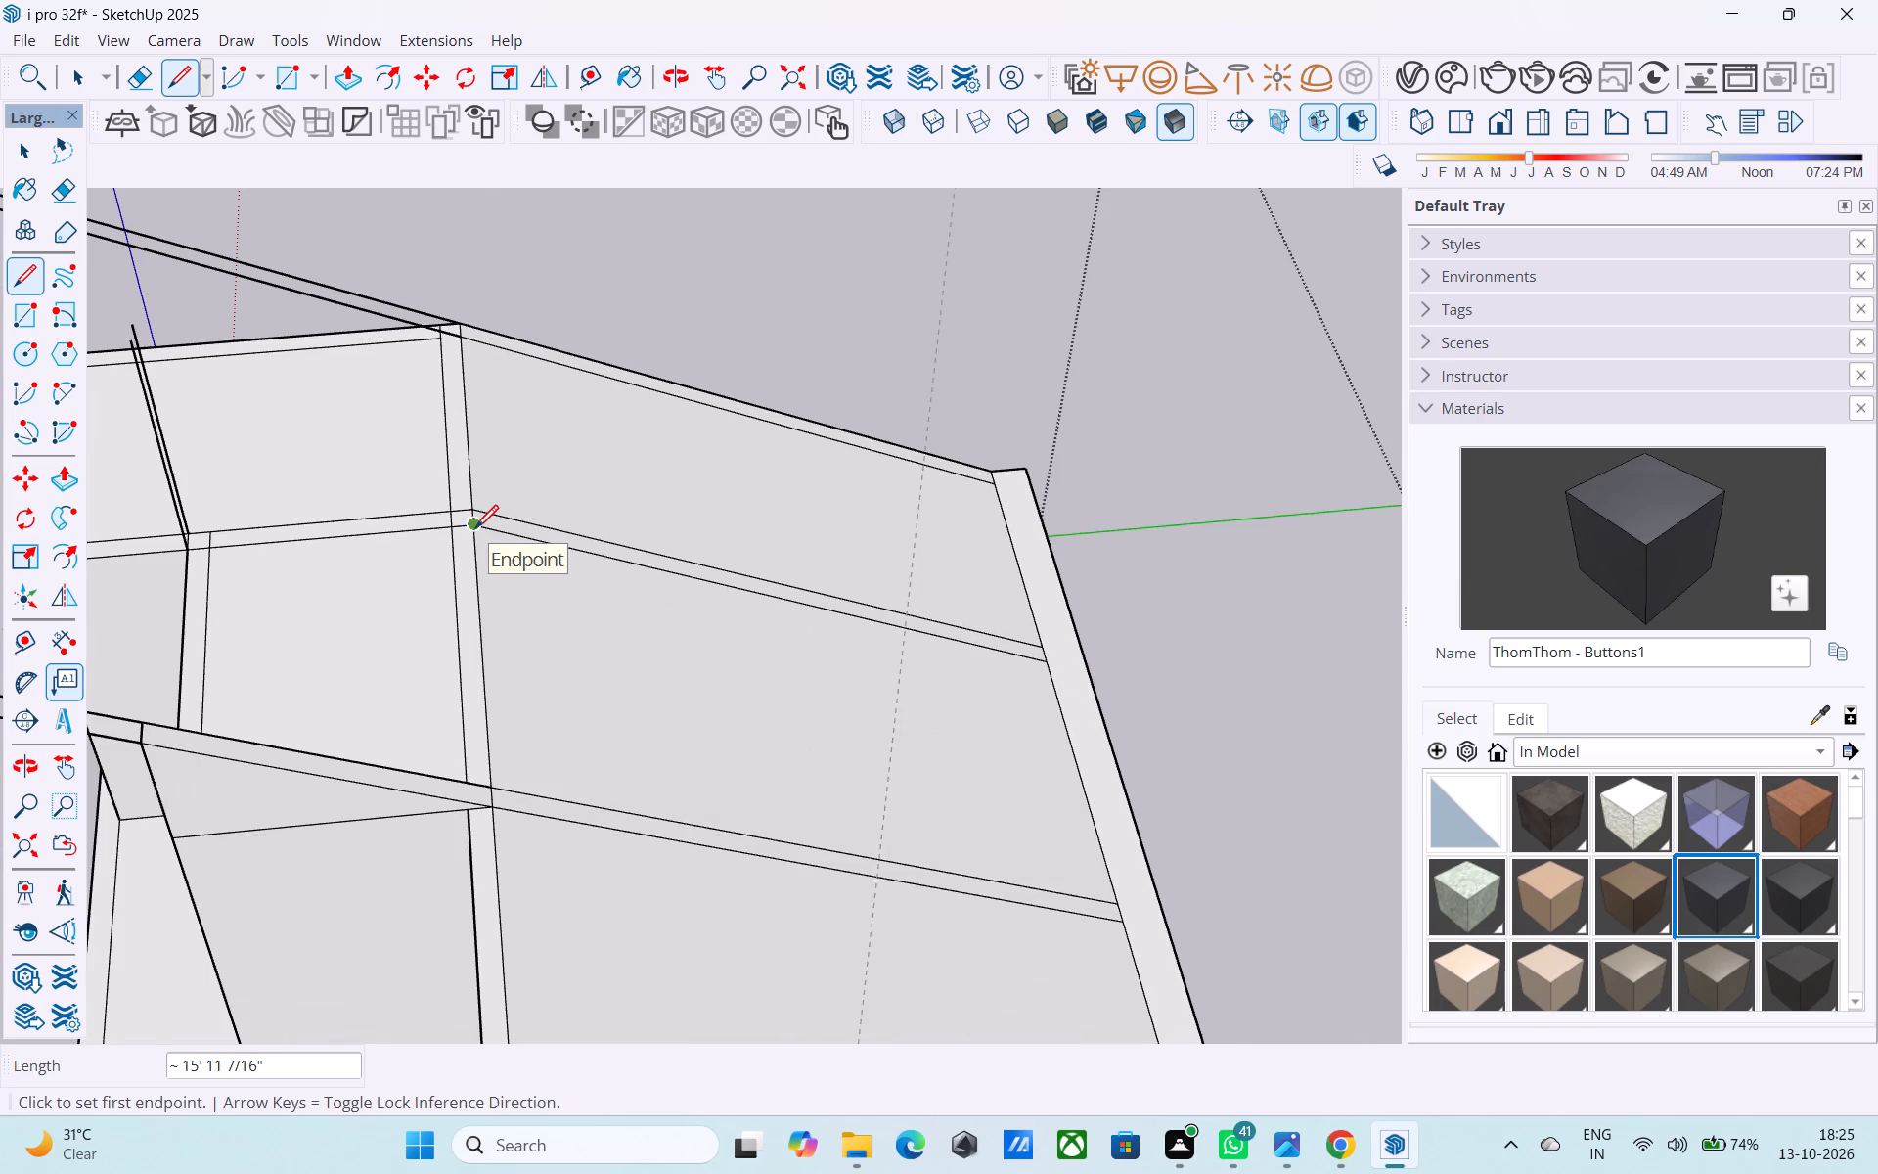
Delete the sloping face covering the room beside the second sloping line, keeping the narrow strip between the two lines.
key("space")
left_click(568, 586)
right_click(568, 586)
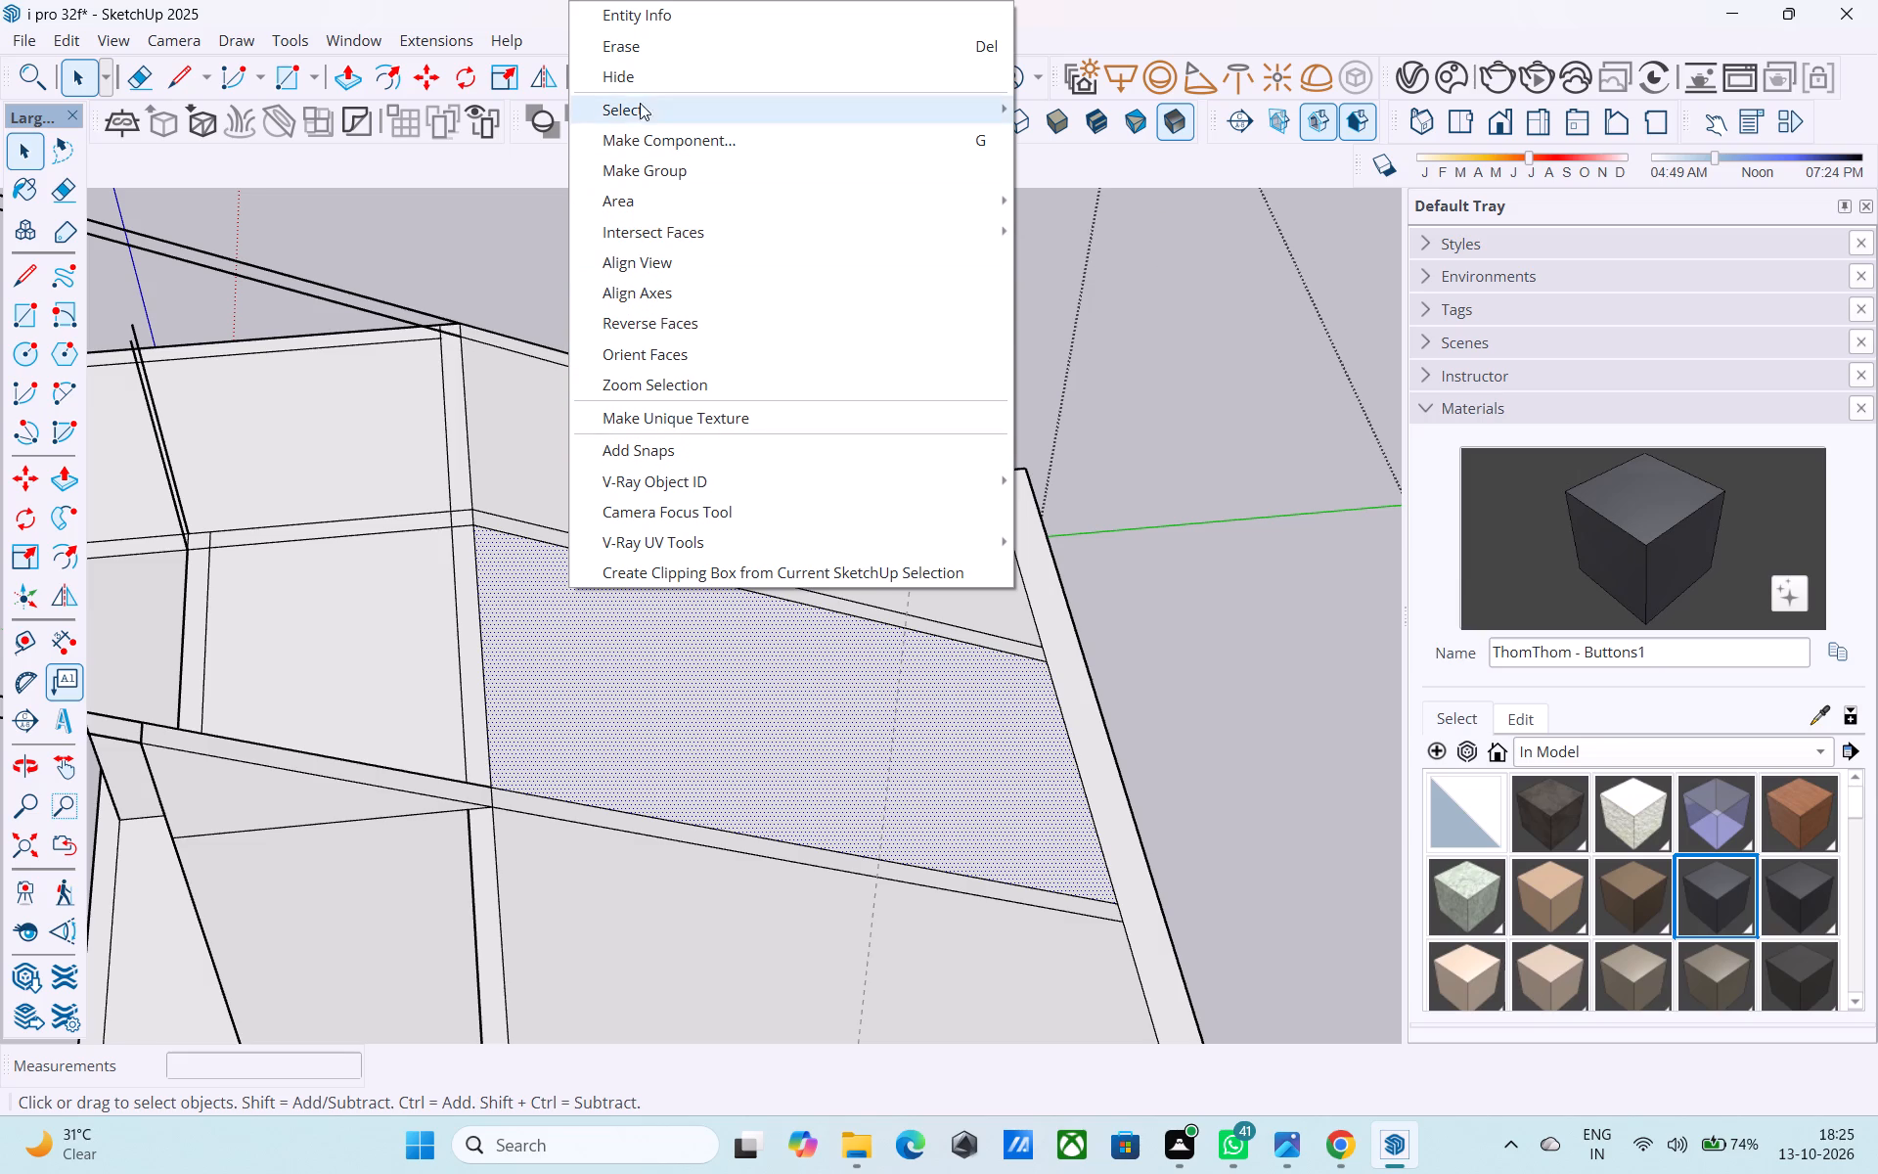
left_click(640, 53)
scroll(660, 509, "down", 1)
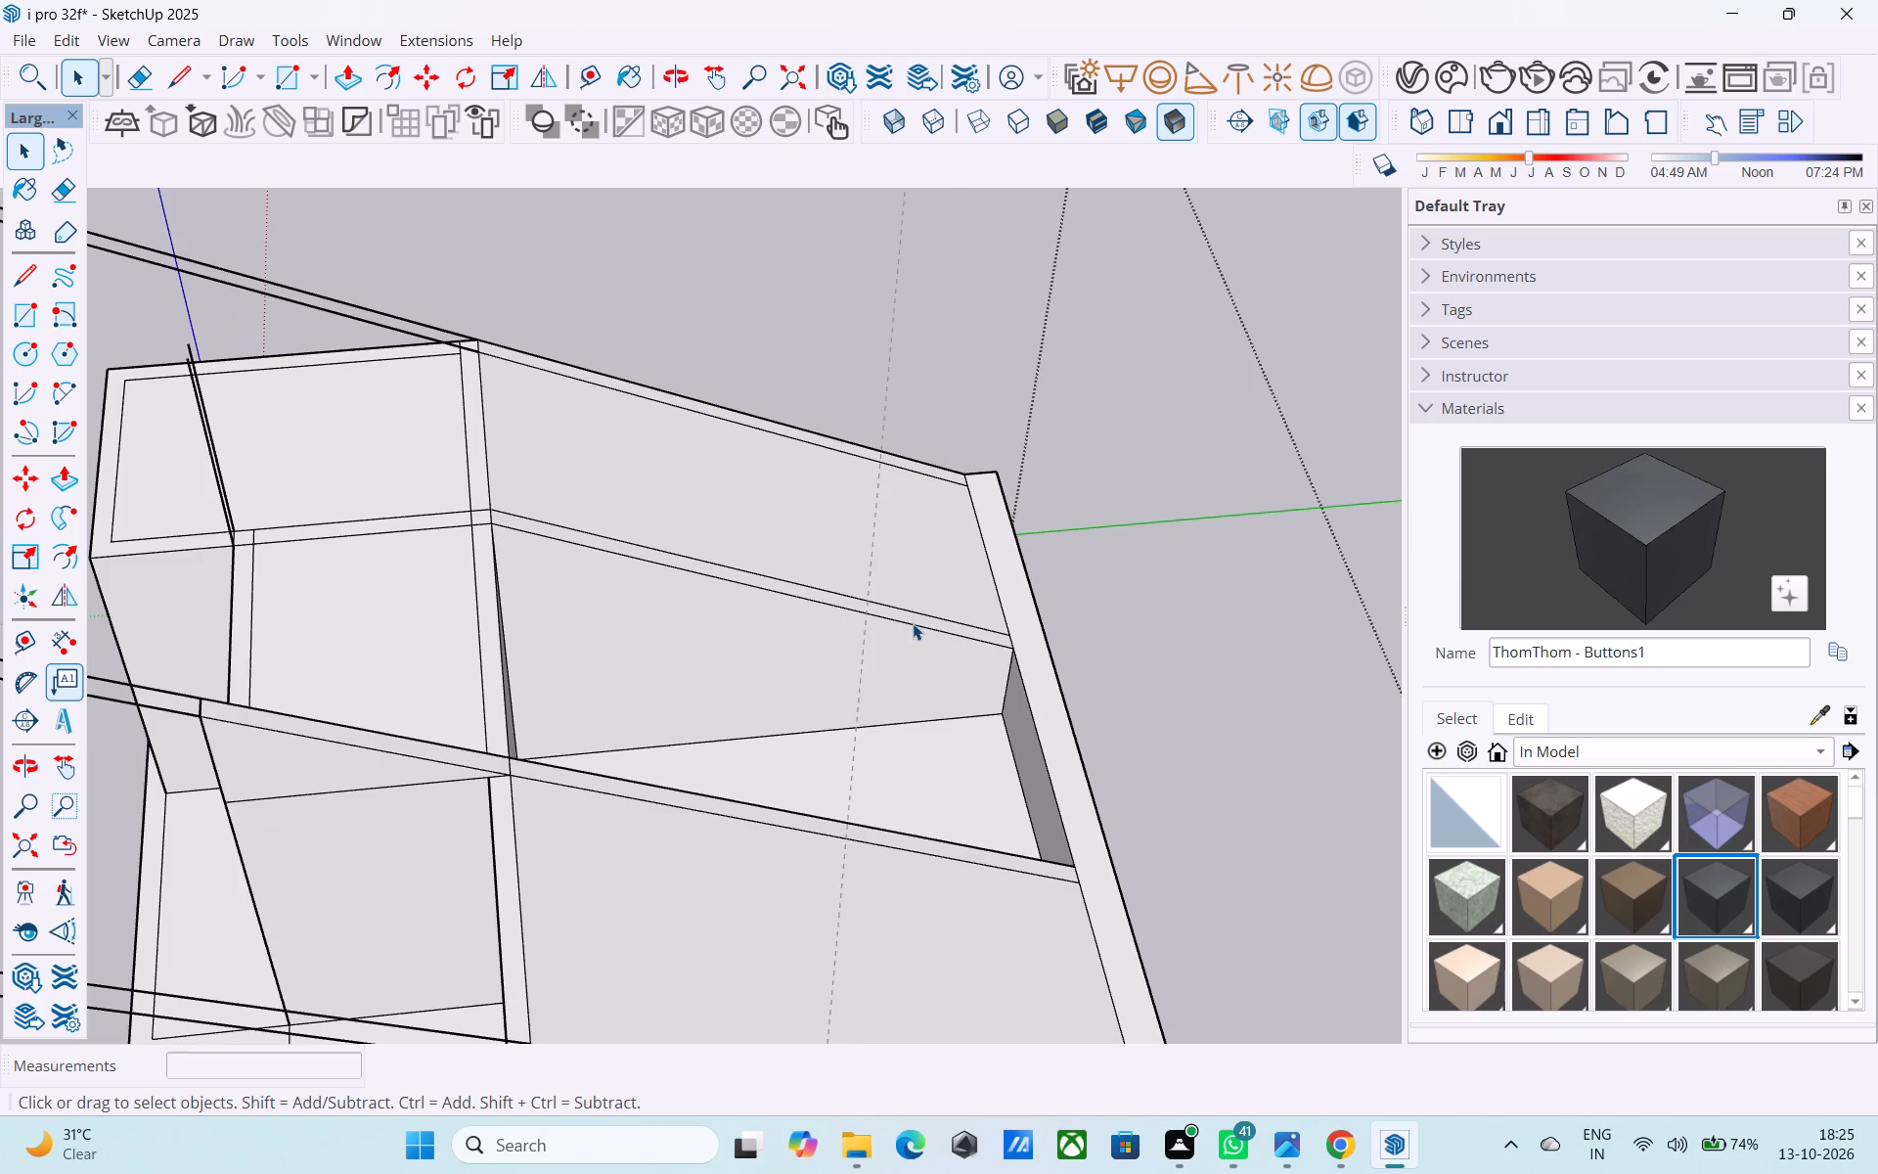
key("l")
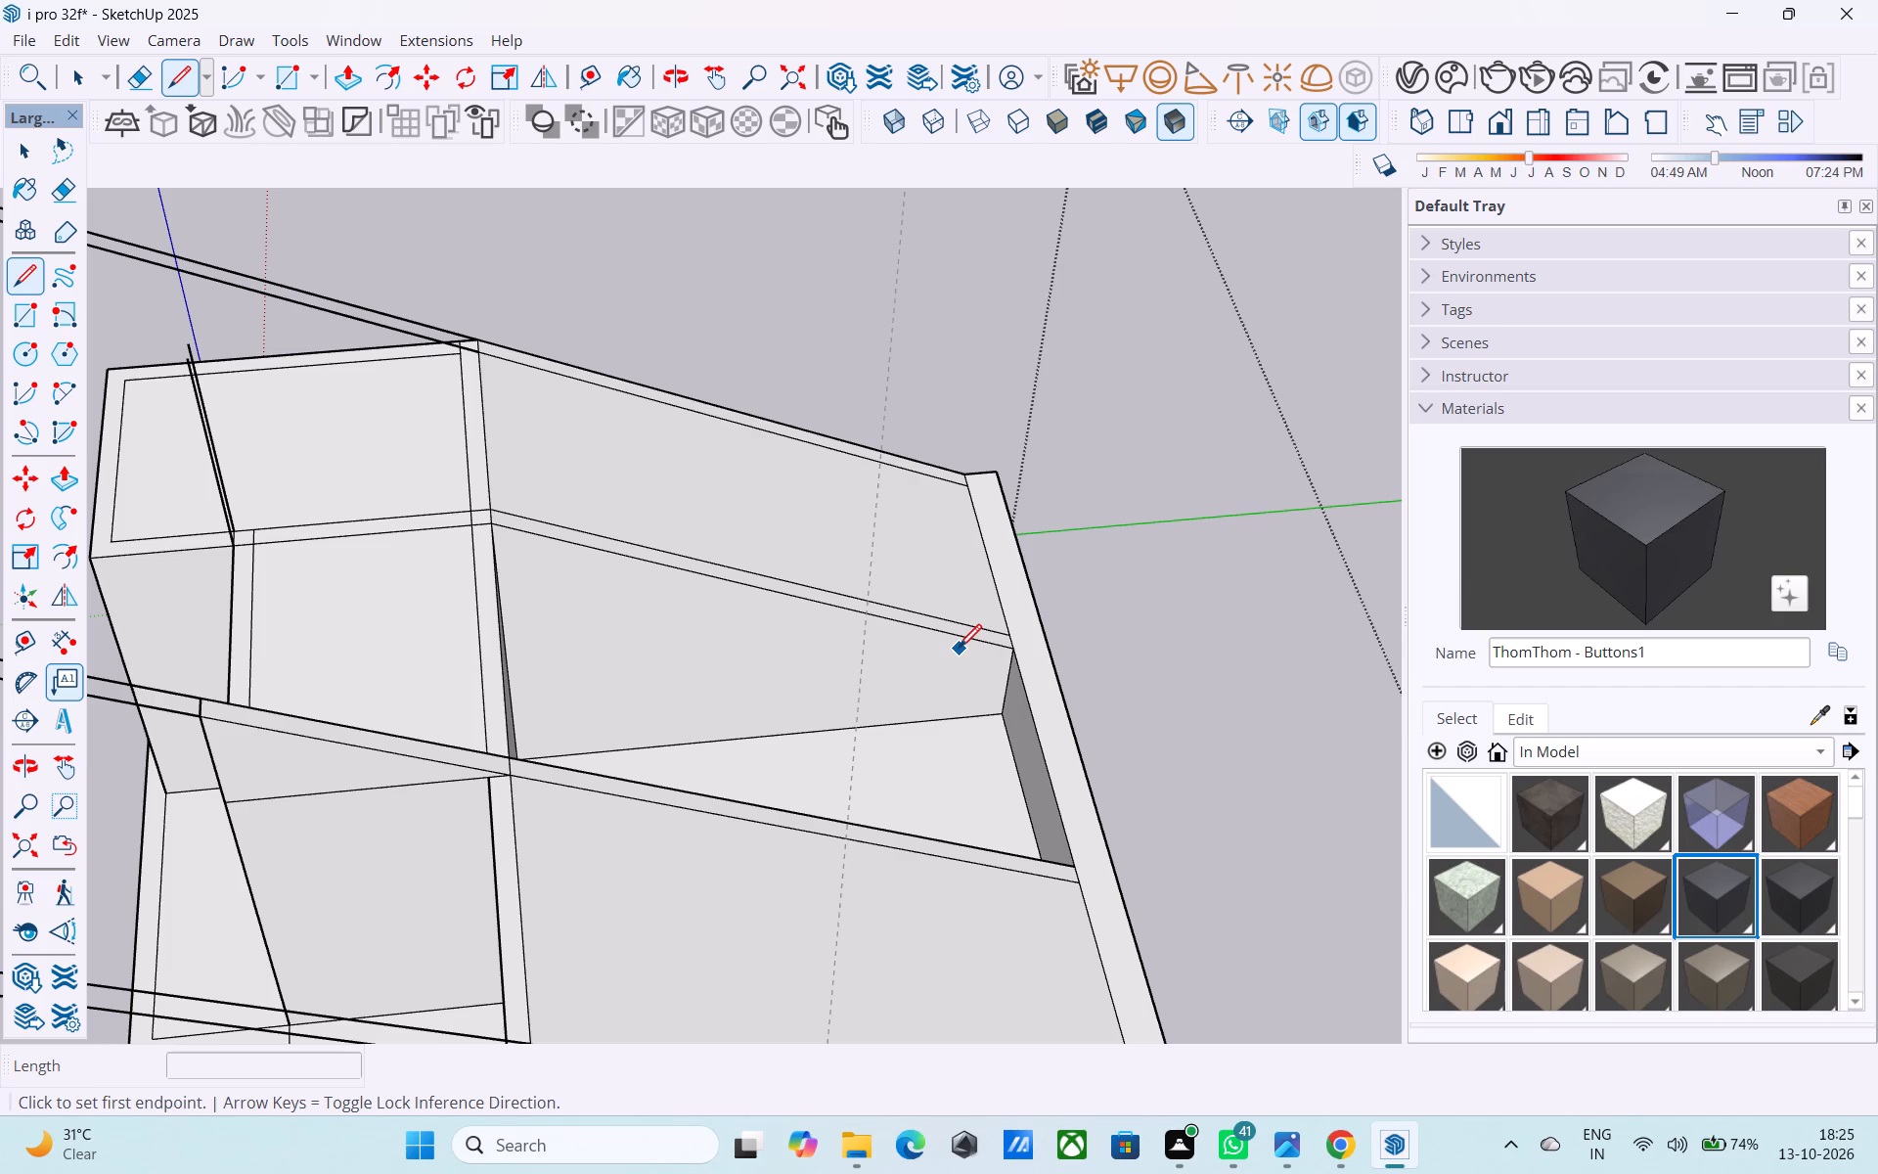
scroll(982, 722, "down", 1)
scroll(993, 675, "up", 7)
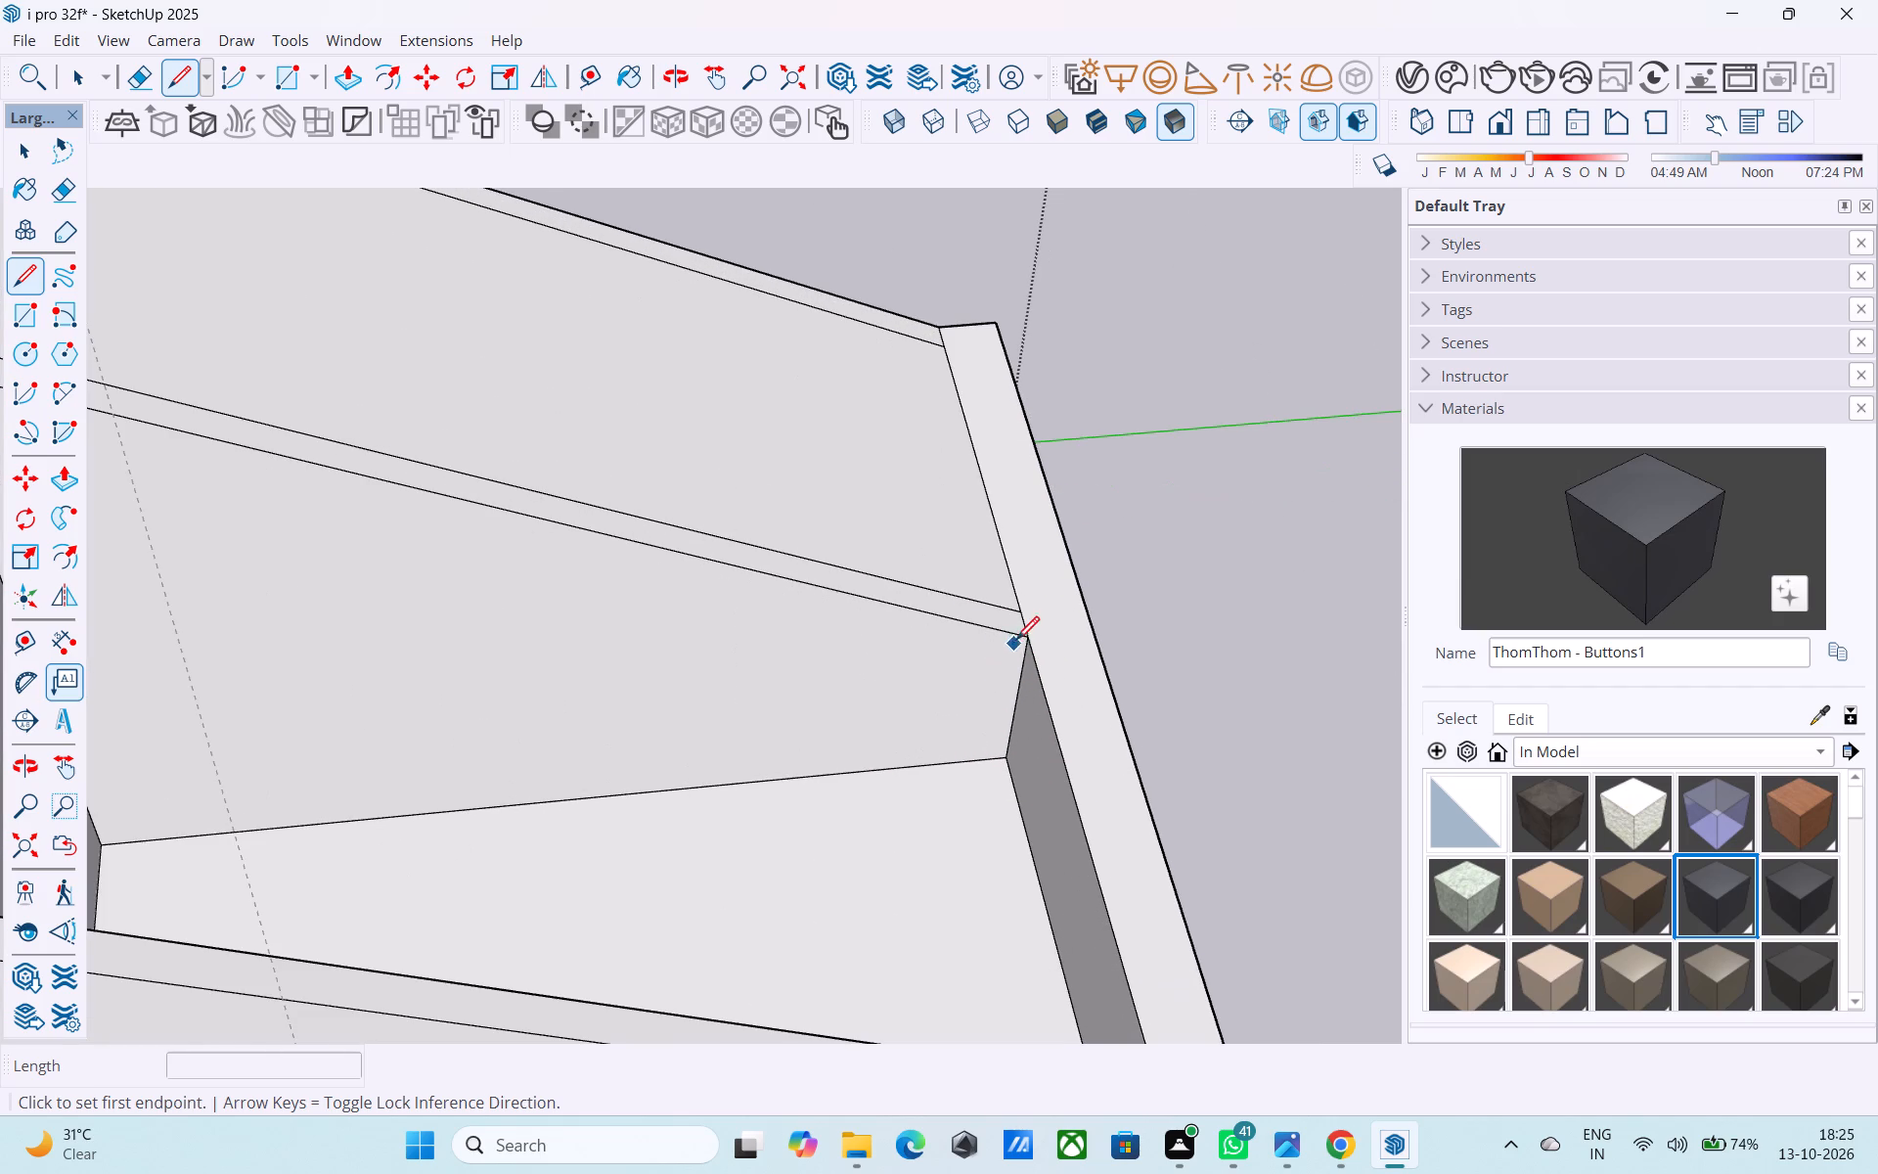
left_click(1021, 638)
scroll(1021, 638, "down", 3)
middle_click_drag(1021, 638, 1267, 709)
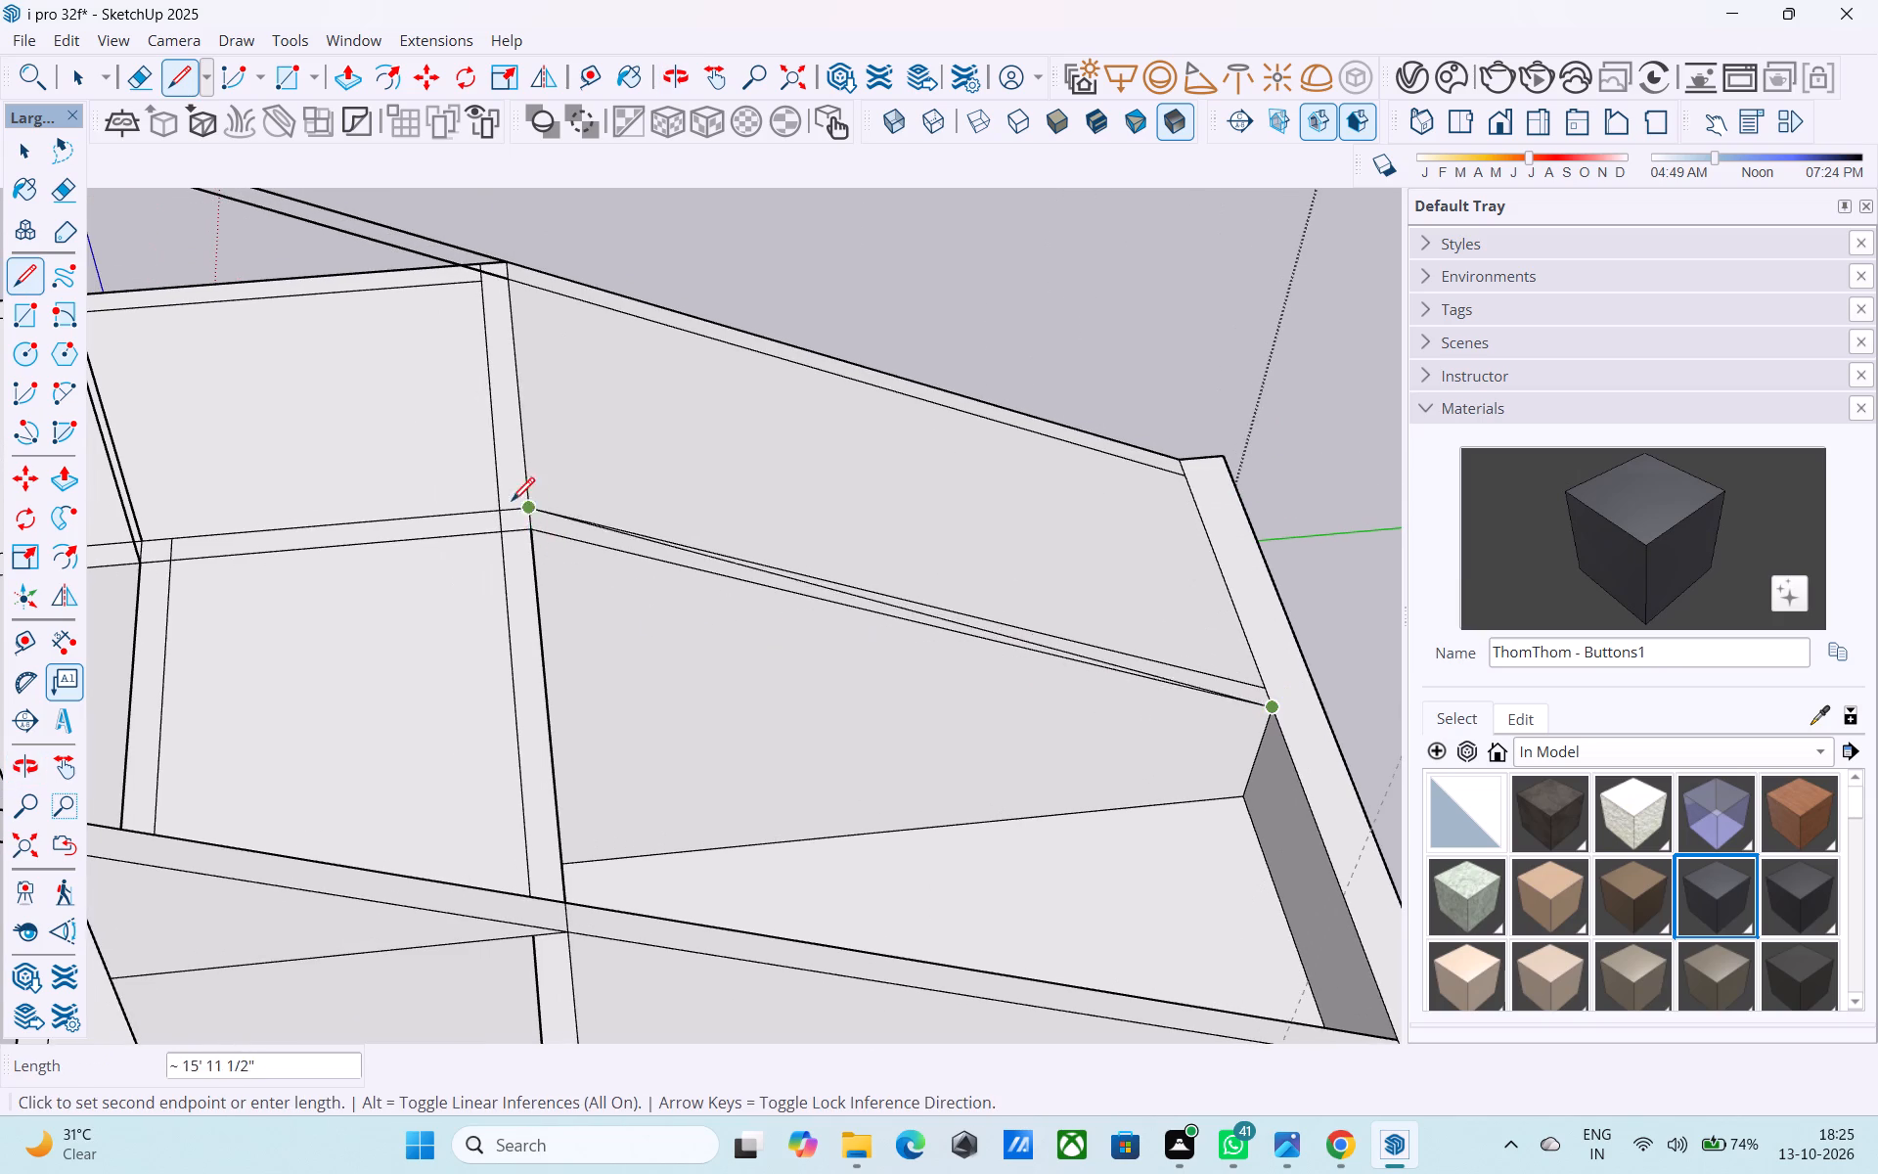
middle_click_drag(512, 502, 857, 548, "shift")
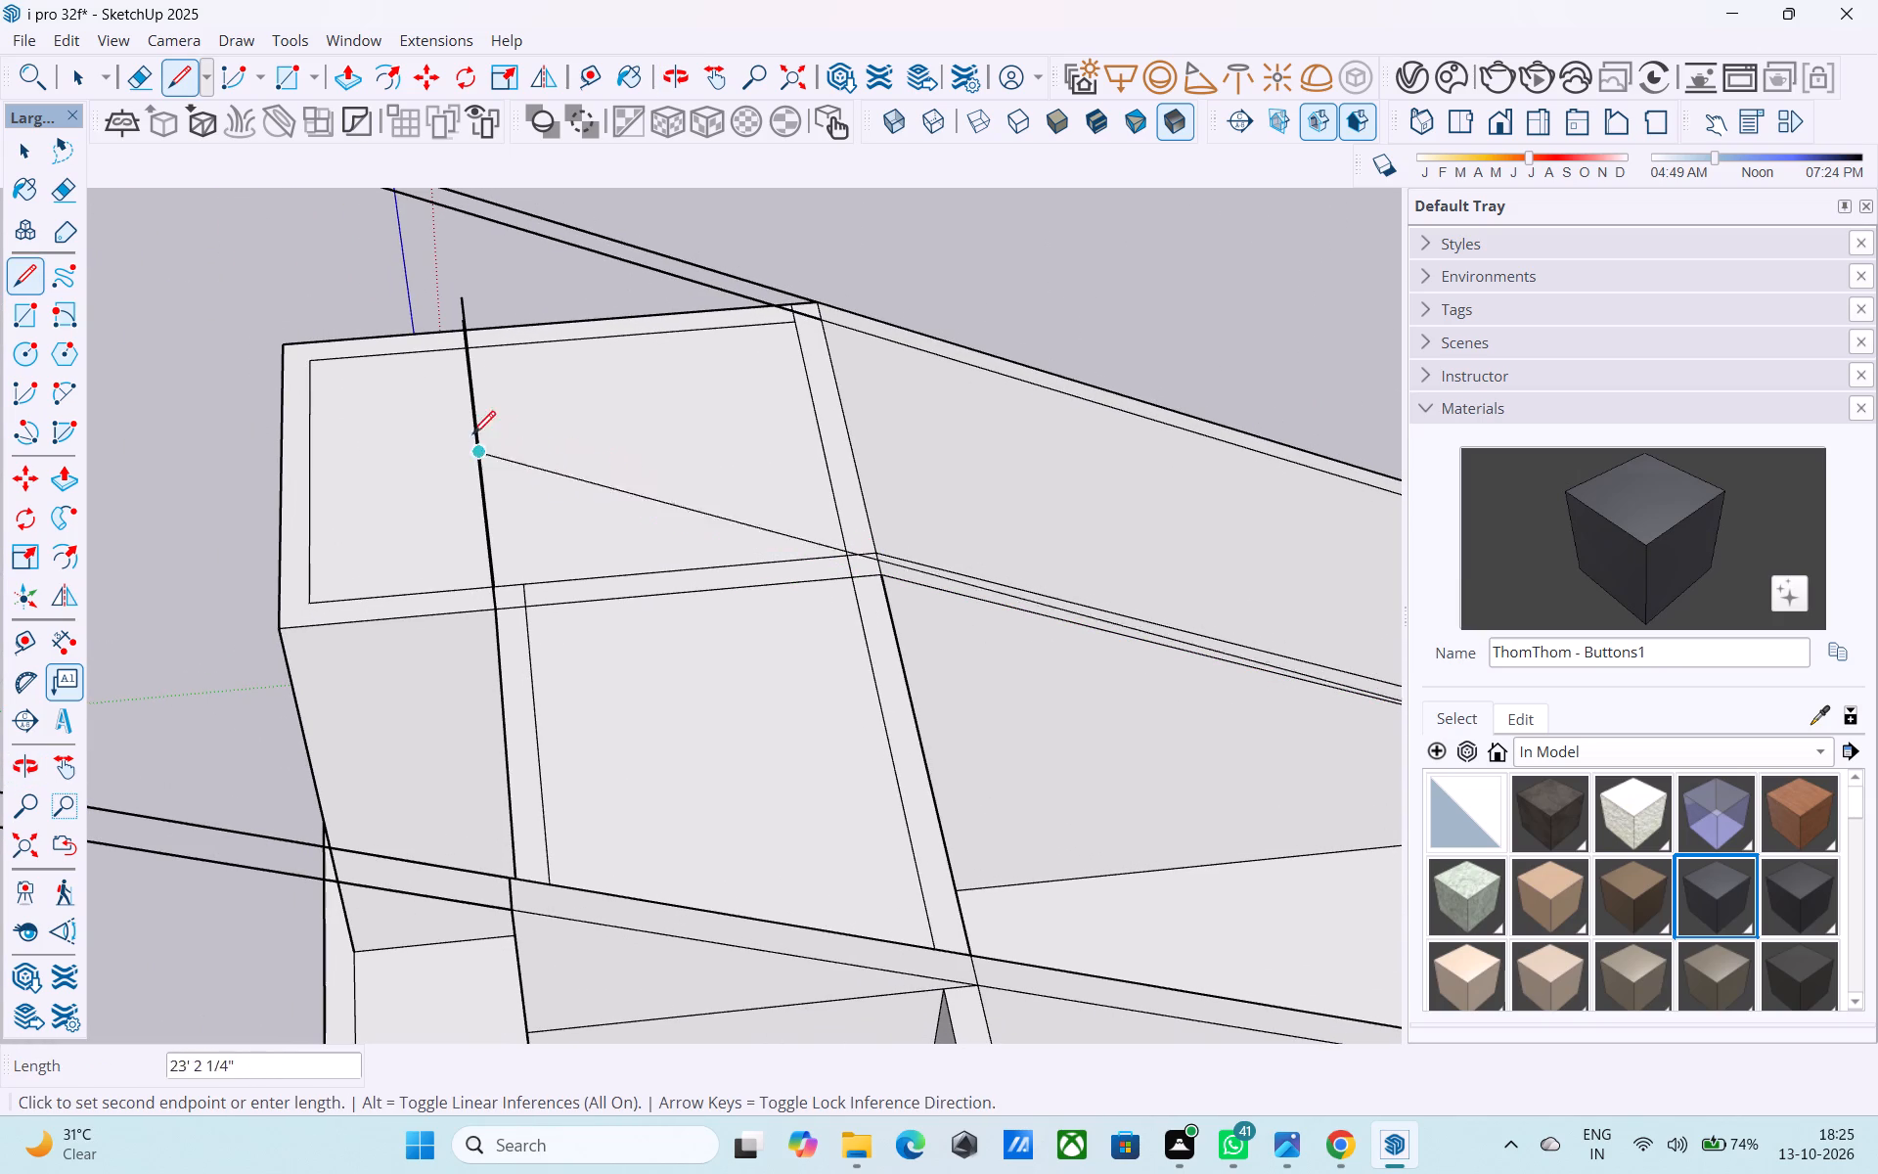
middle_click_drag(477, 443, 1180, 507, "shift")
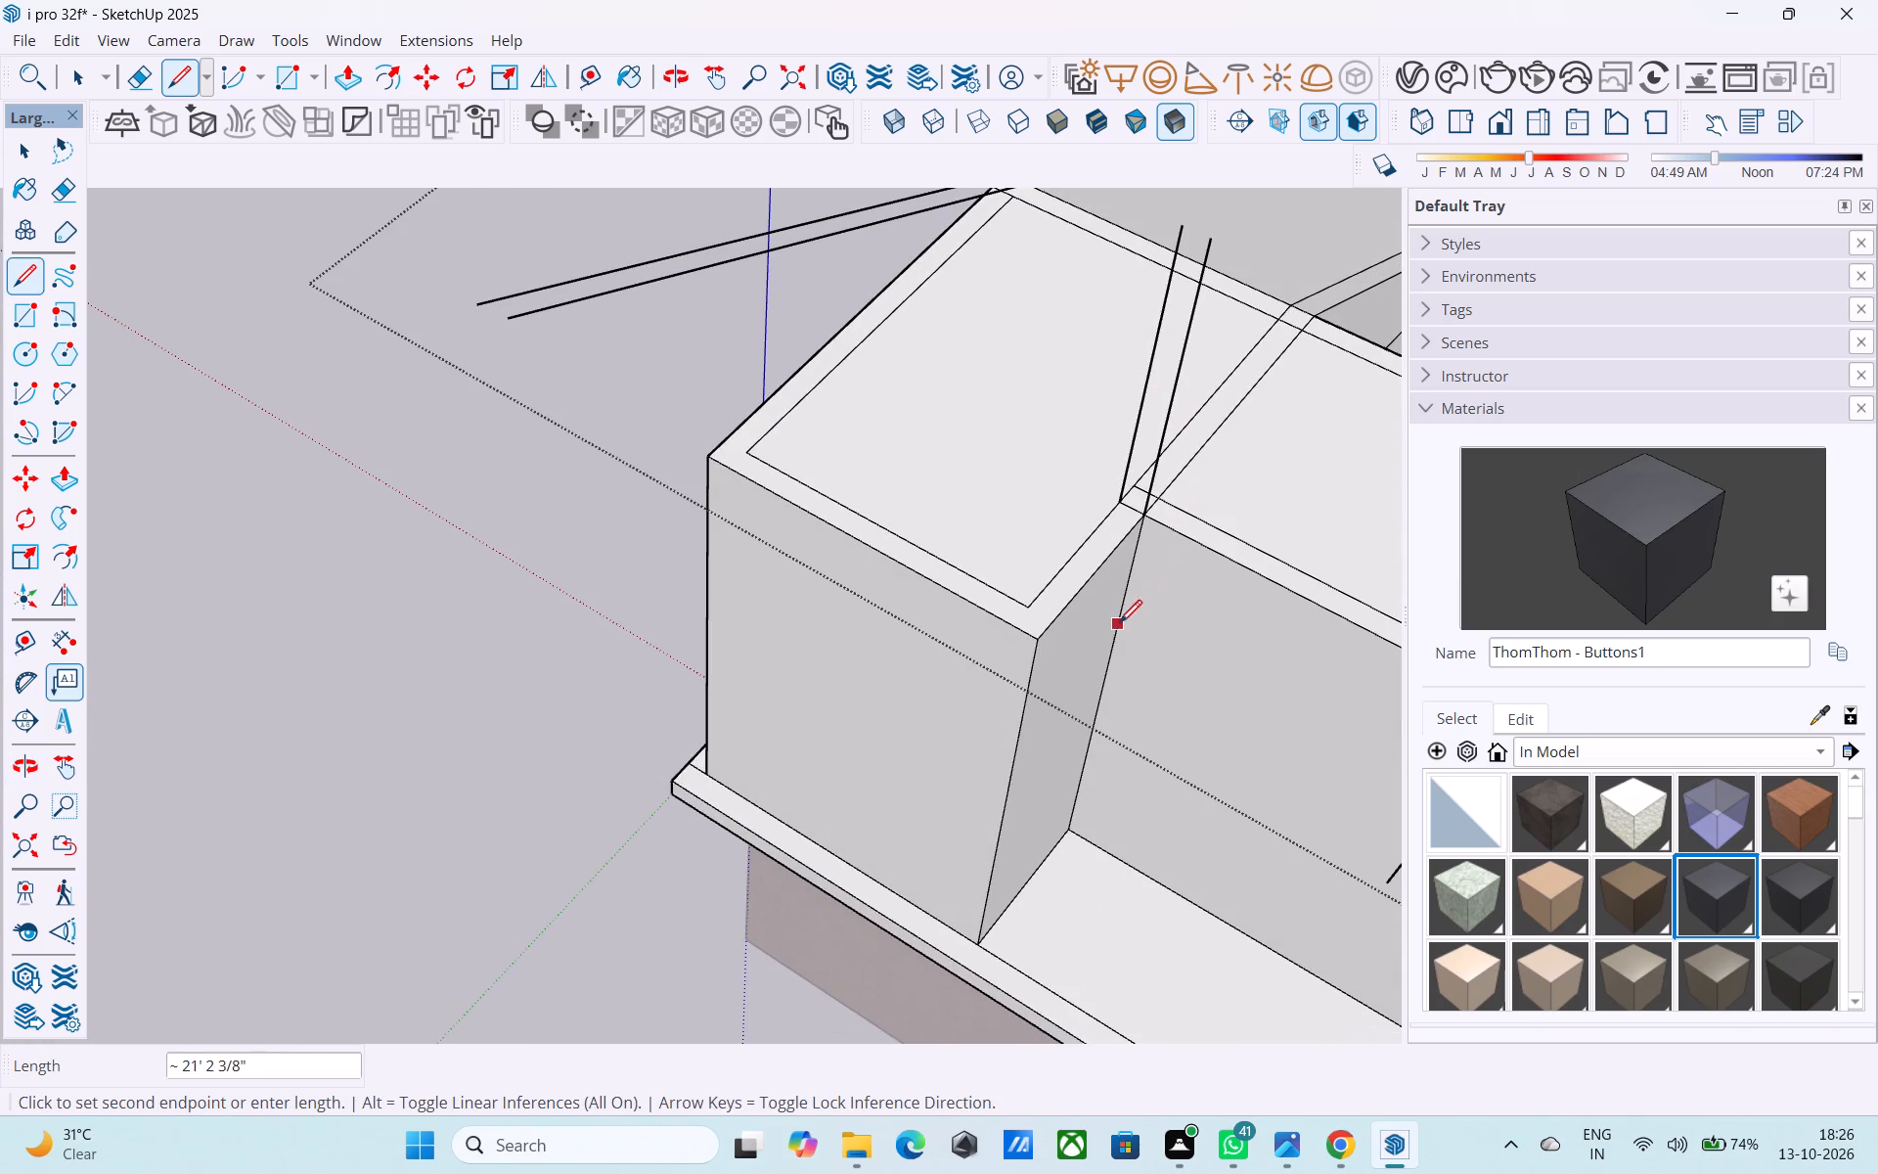
Draw a vertical line about 12' 4" up from the raised block's outer top corner, and a slanting line back down to the adjoining top edge.
key("l")
left_click(1034, 643)
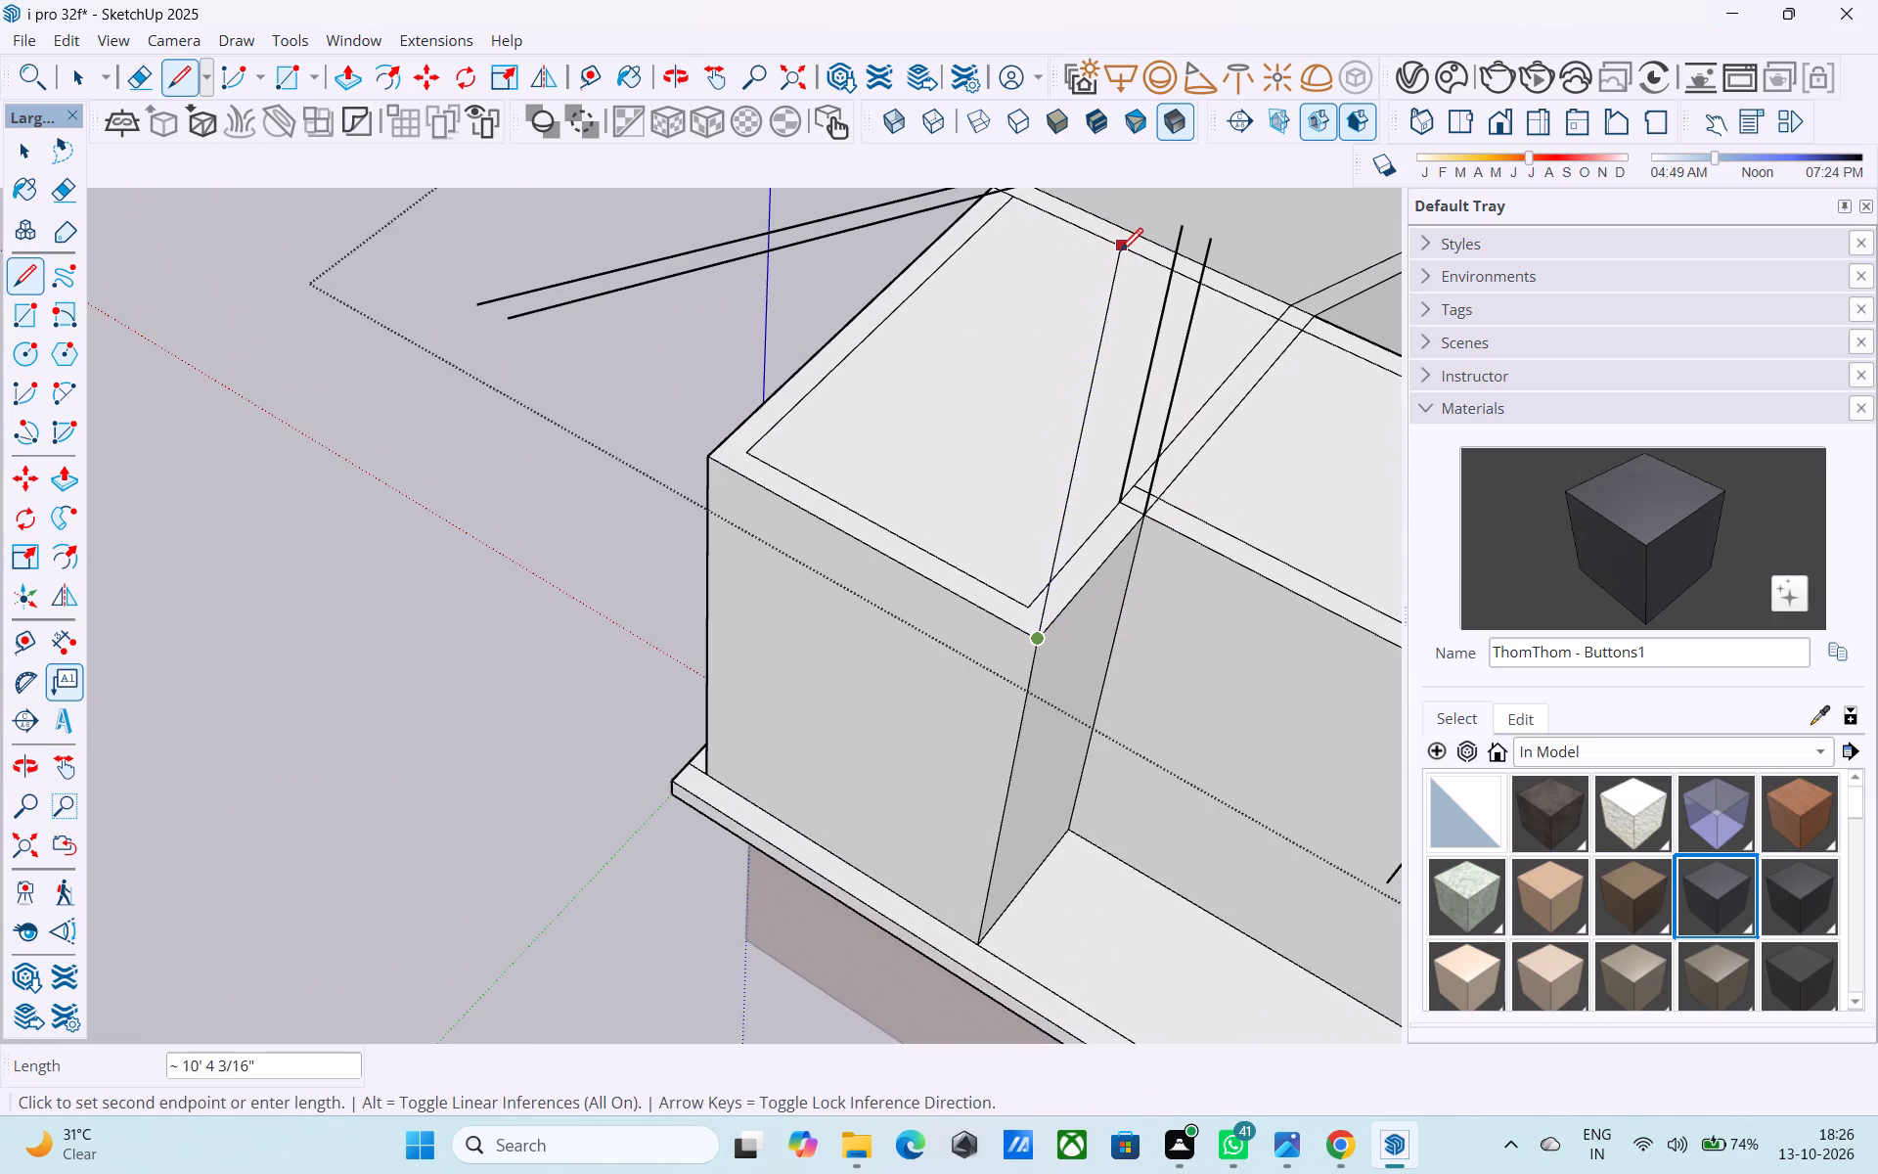
middle_click_drag(1120, 253, 1010, 519, "shift")
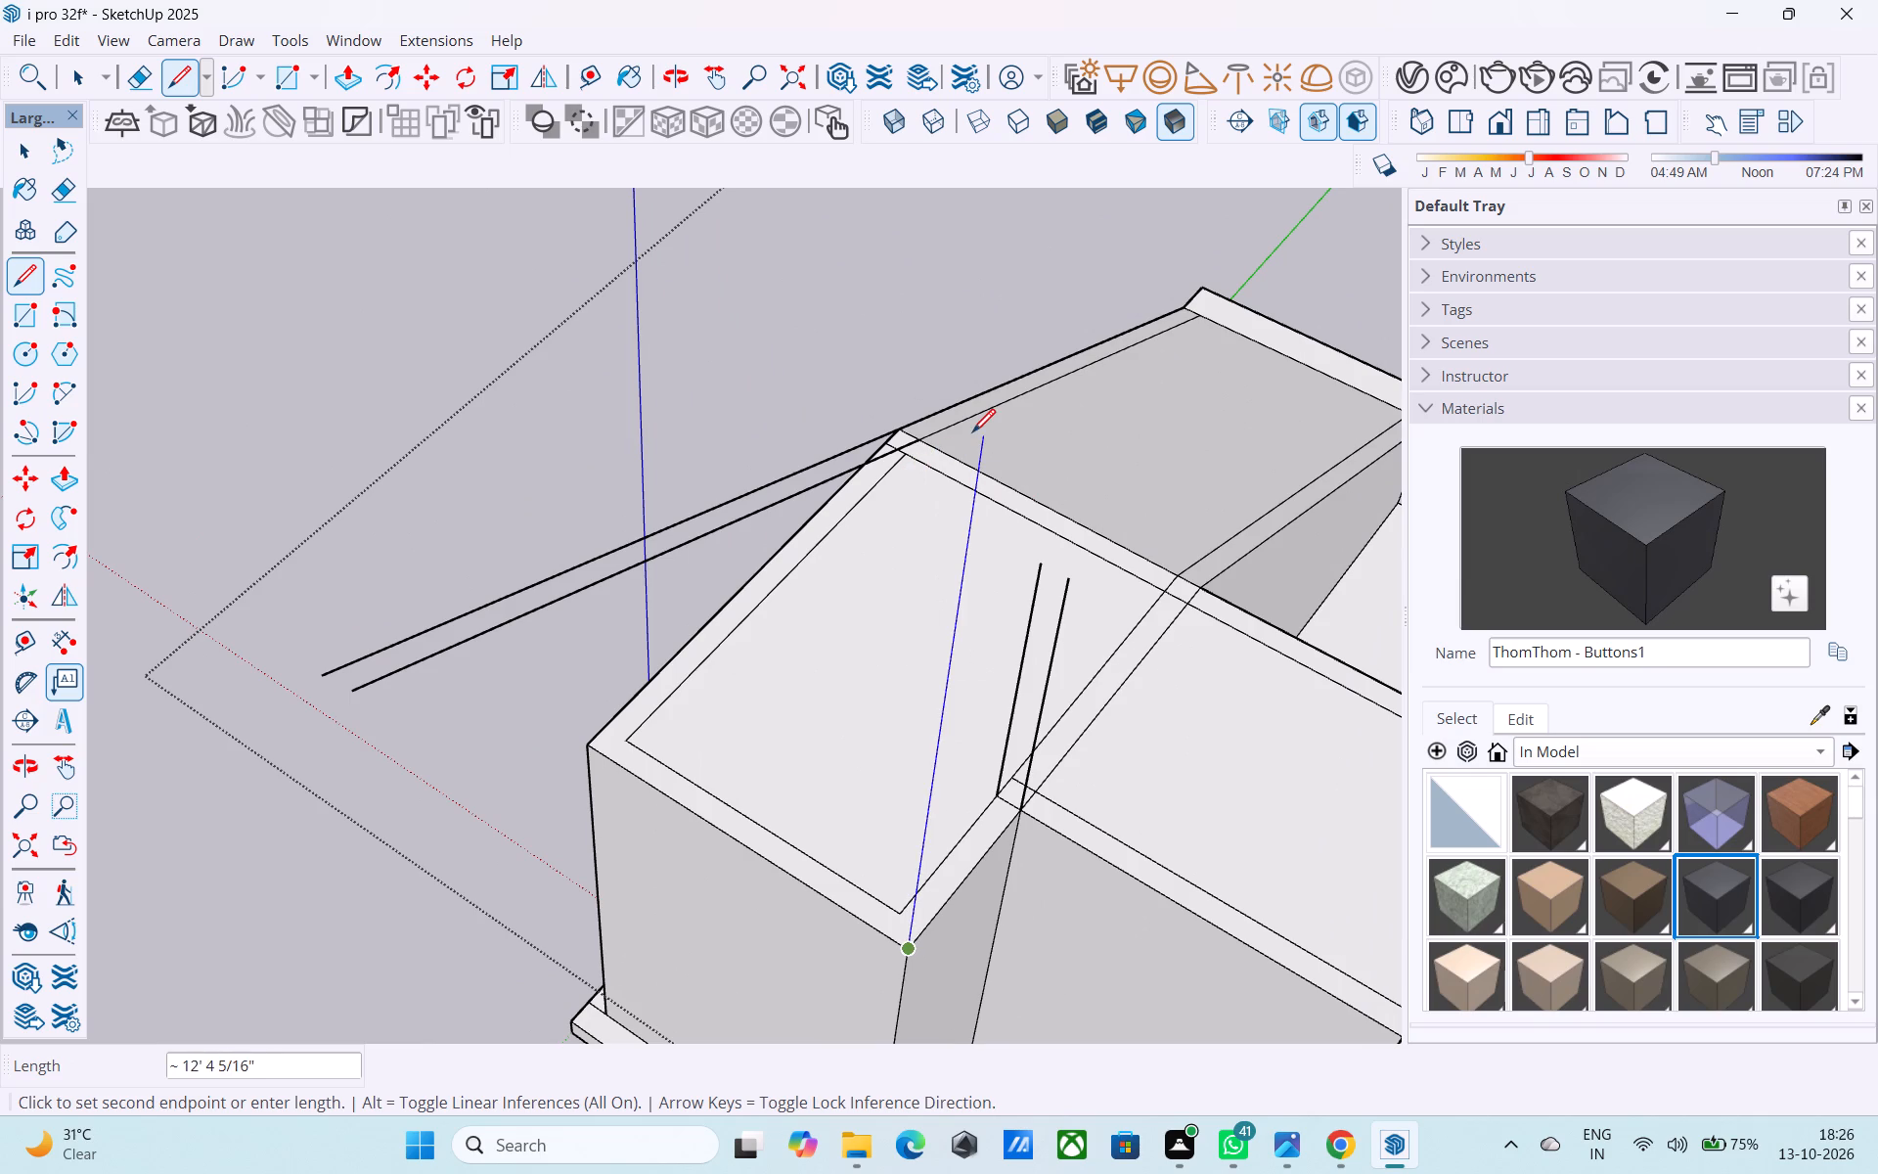
left_click(972, 433)
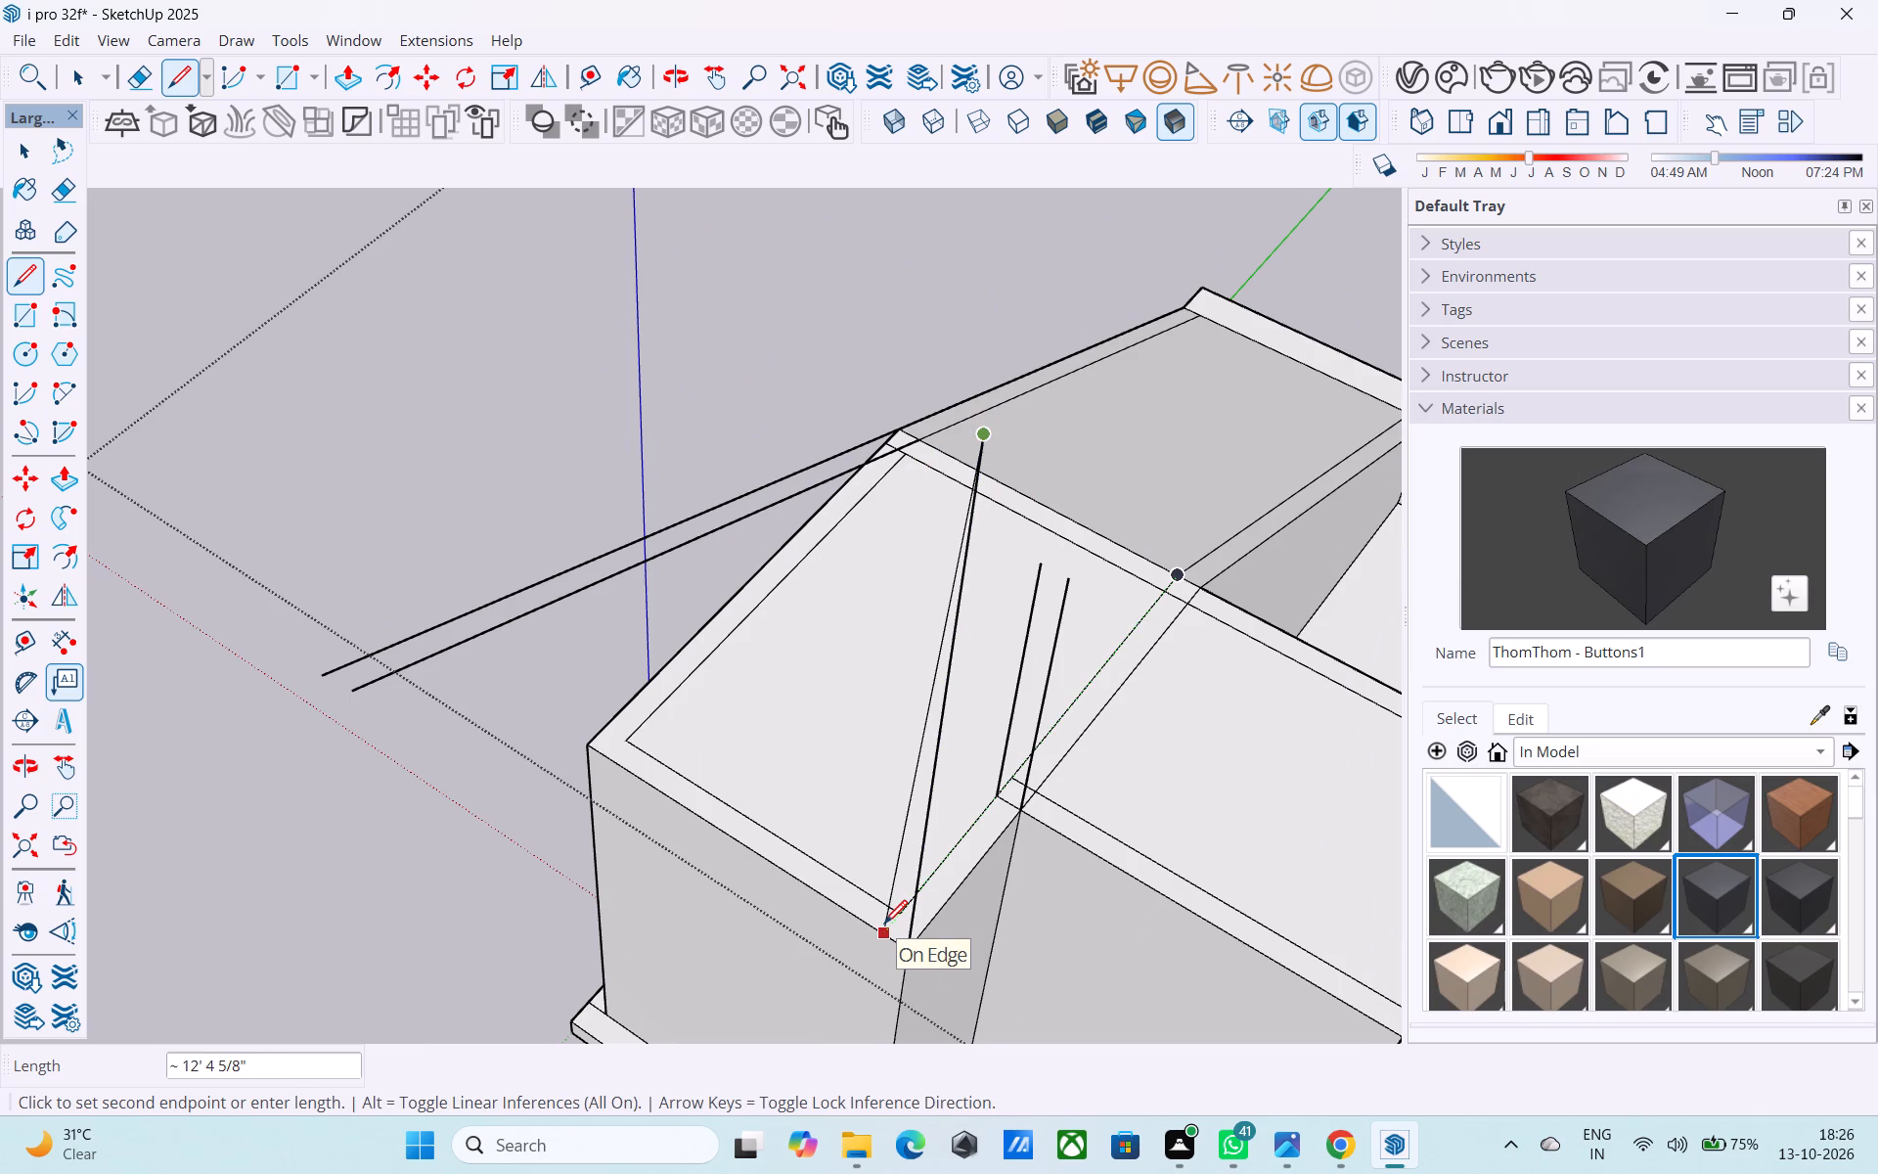
left_click(884, 926)
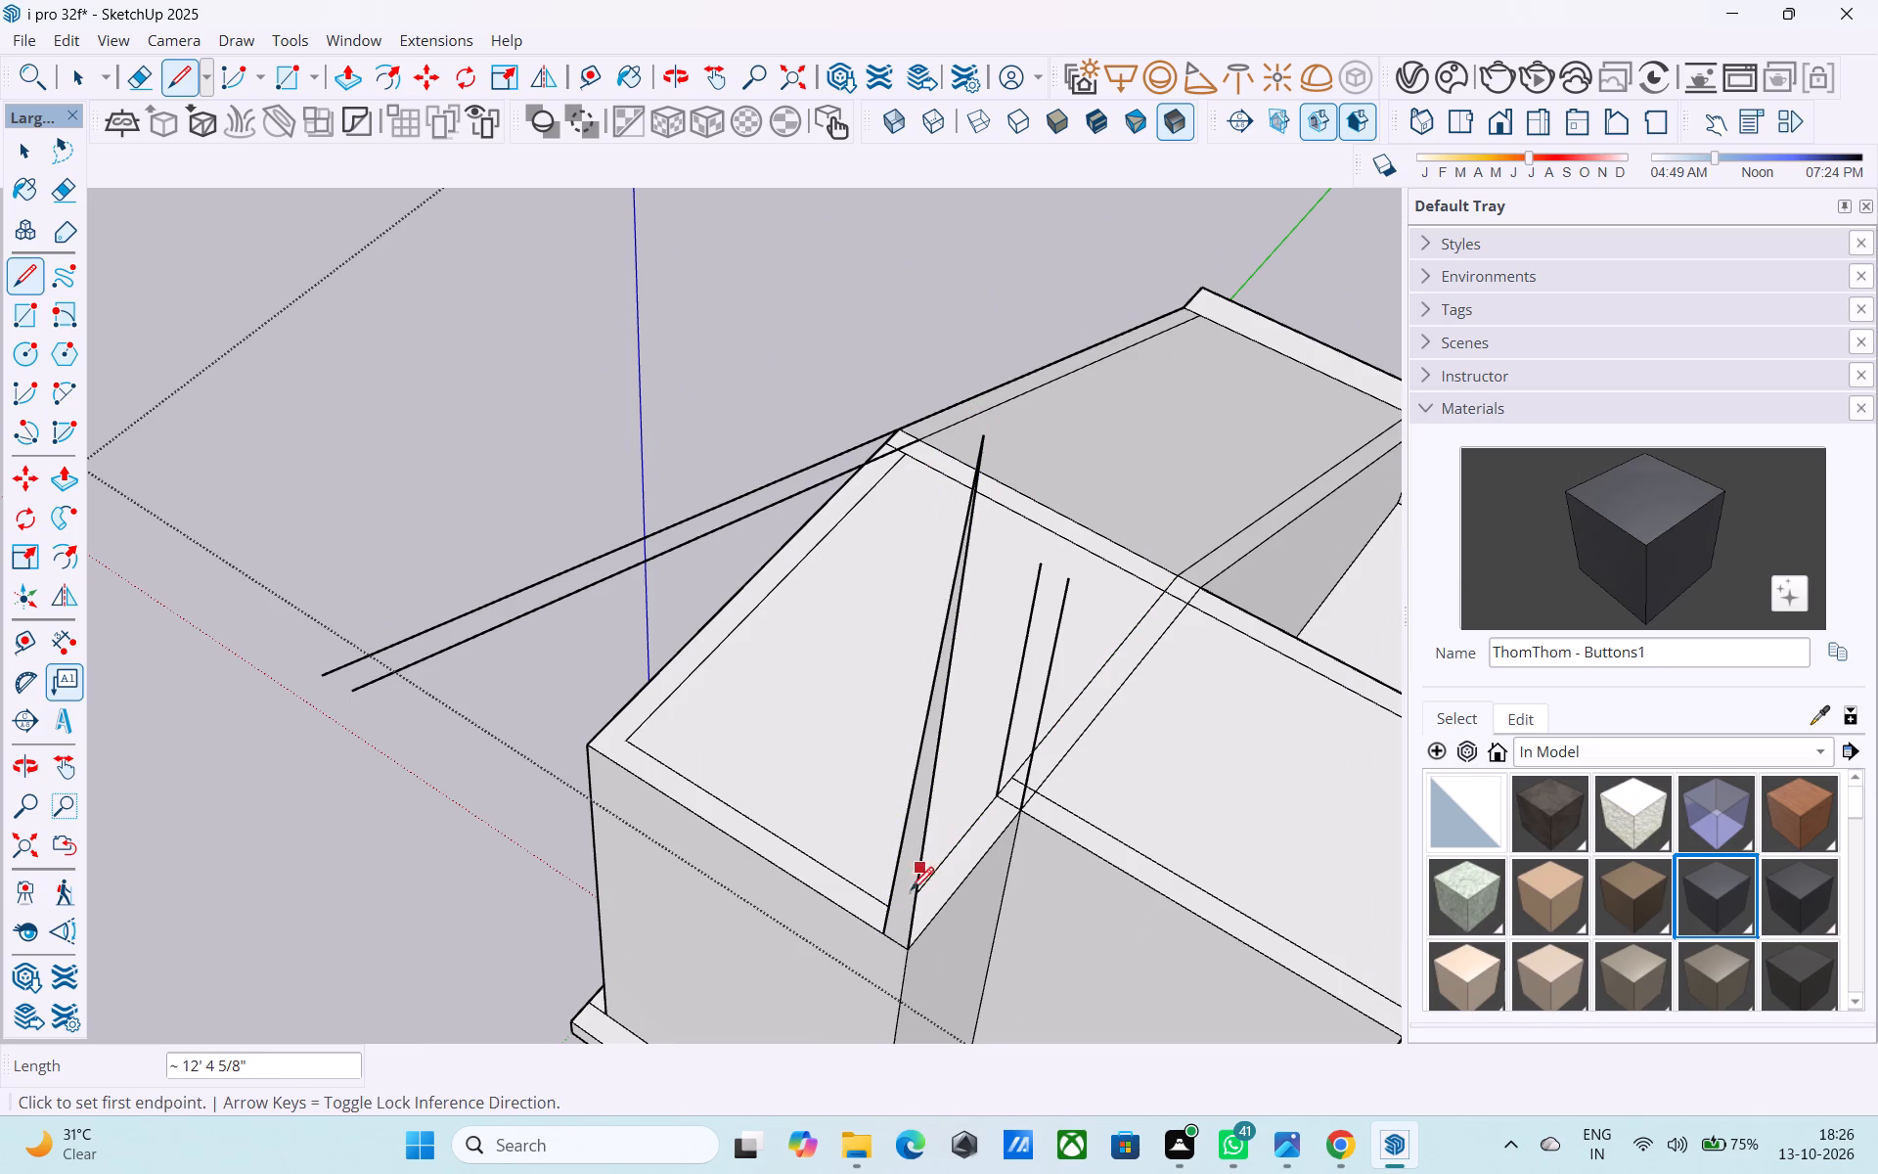
Draw another upright line beside the corner vertical, starting from the slanting line's foot on the wall's top edge.
left_click(888, 933)
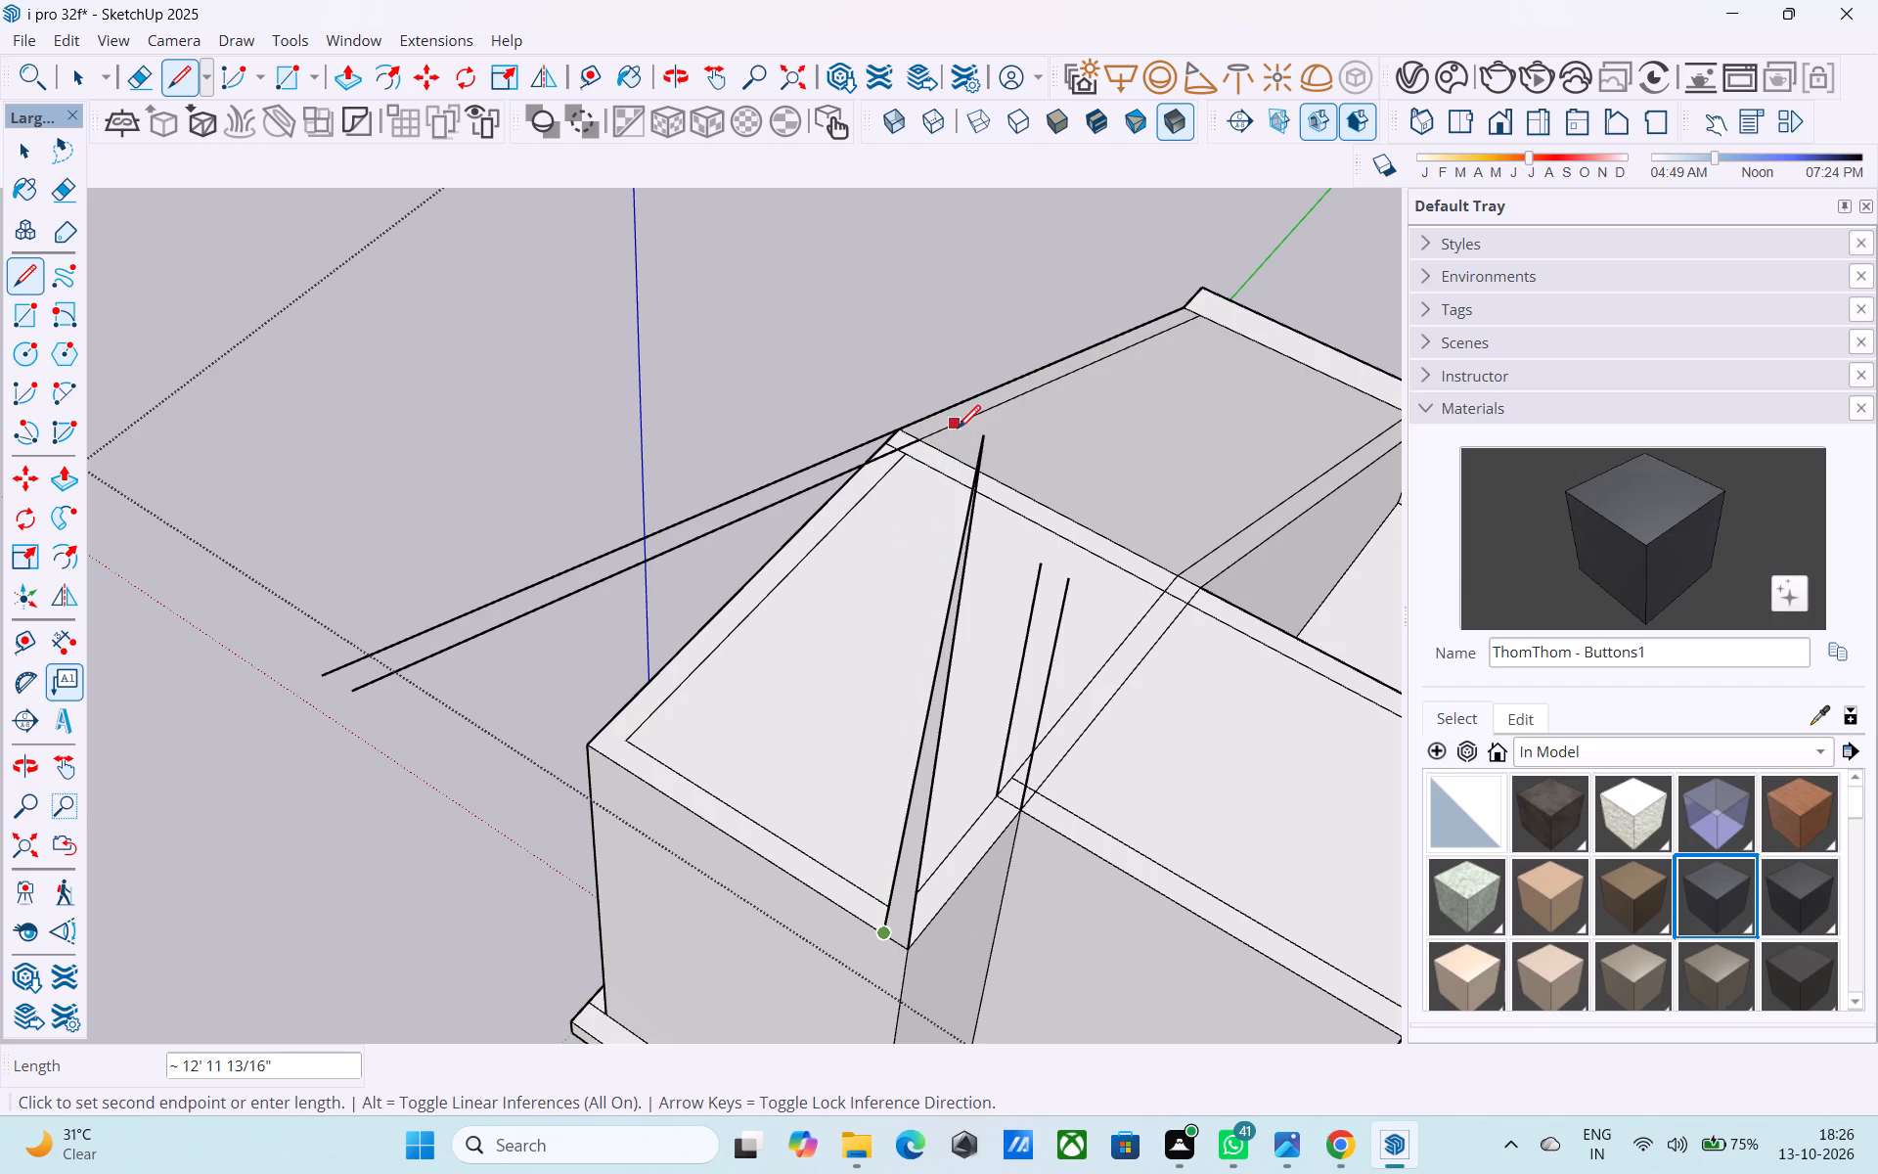
left_click(945, 440)
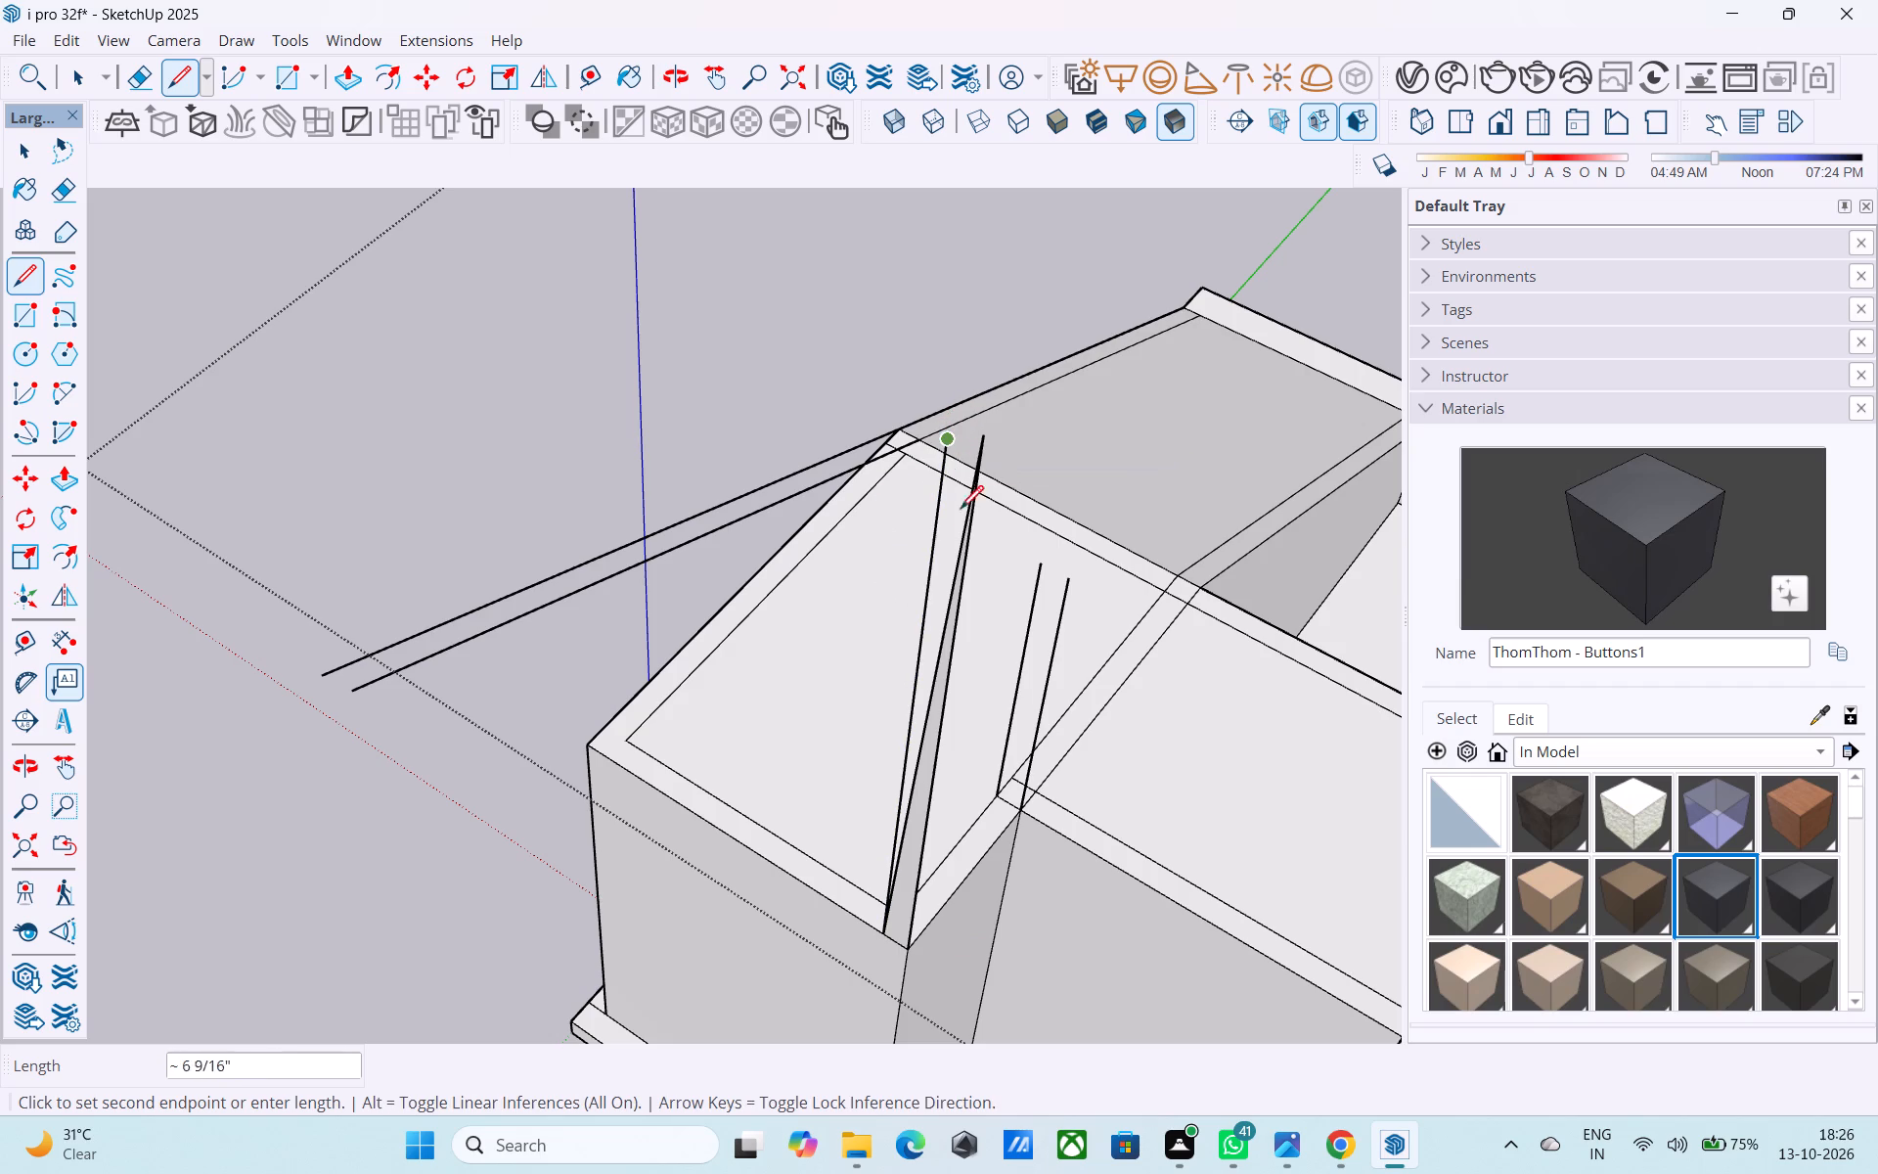
Erase the slanting line between the two tall uprights at the raised block's corner.
key("e")
middle_click_drag(946, 643, 1034, 528)
scroll(959, 594, "up", 3)
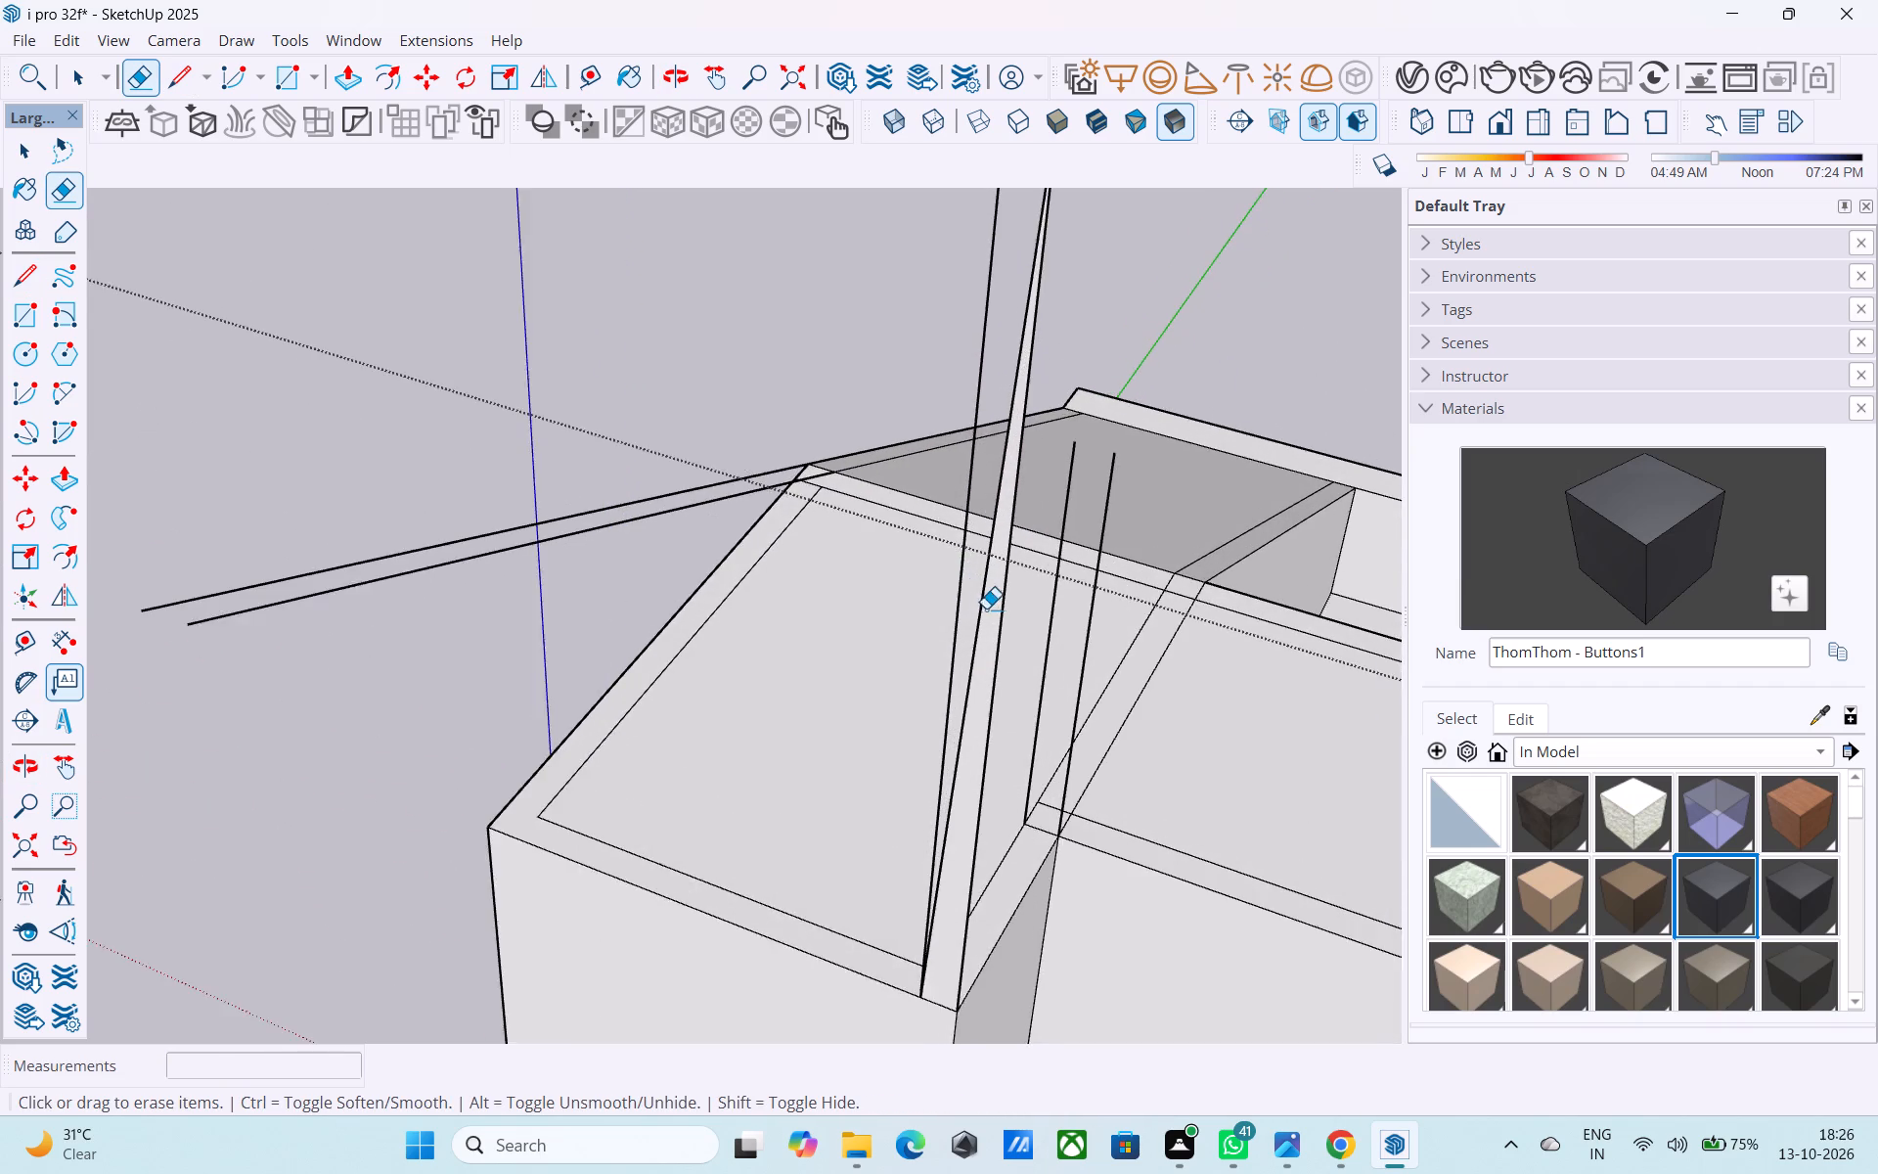
scroll(986, 609, "up", 2)
left_click(983, 602)
scroll(986, 620, "down", 5)
scroll(1010, 709, "down", 1)
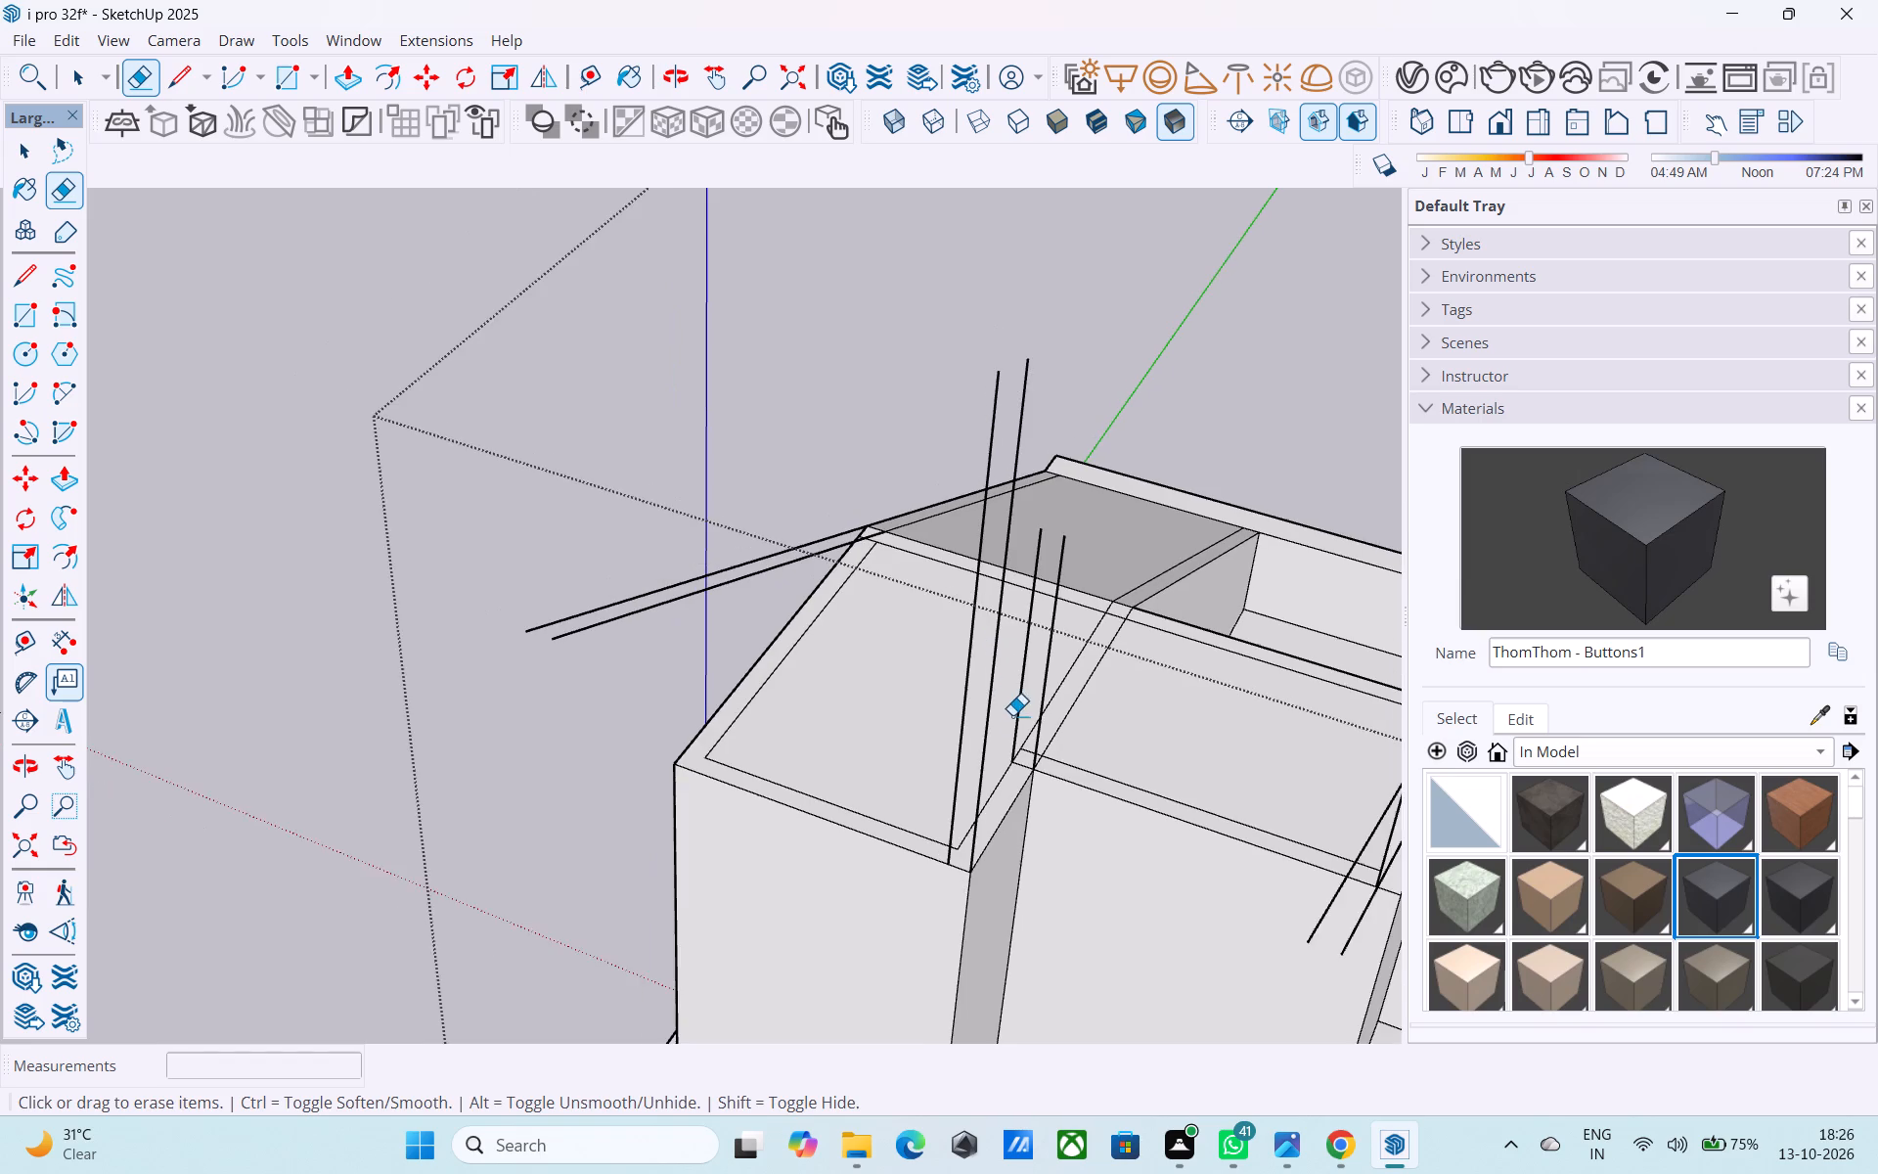
Draw a sloping line about 27' 2" long from the low outer wall along the middle partition's top edge to the tall corner upright.
middle_click_drag(1014, 728, 844, 749)
middle_click_drag(891, 760, 1118, 671)
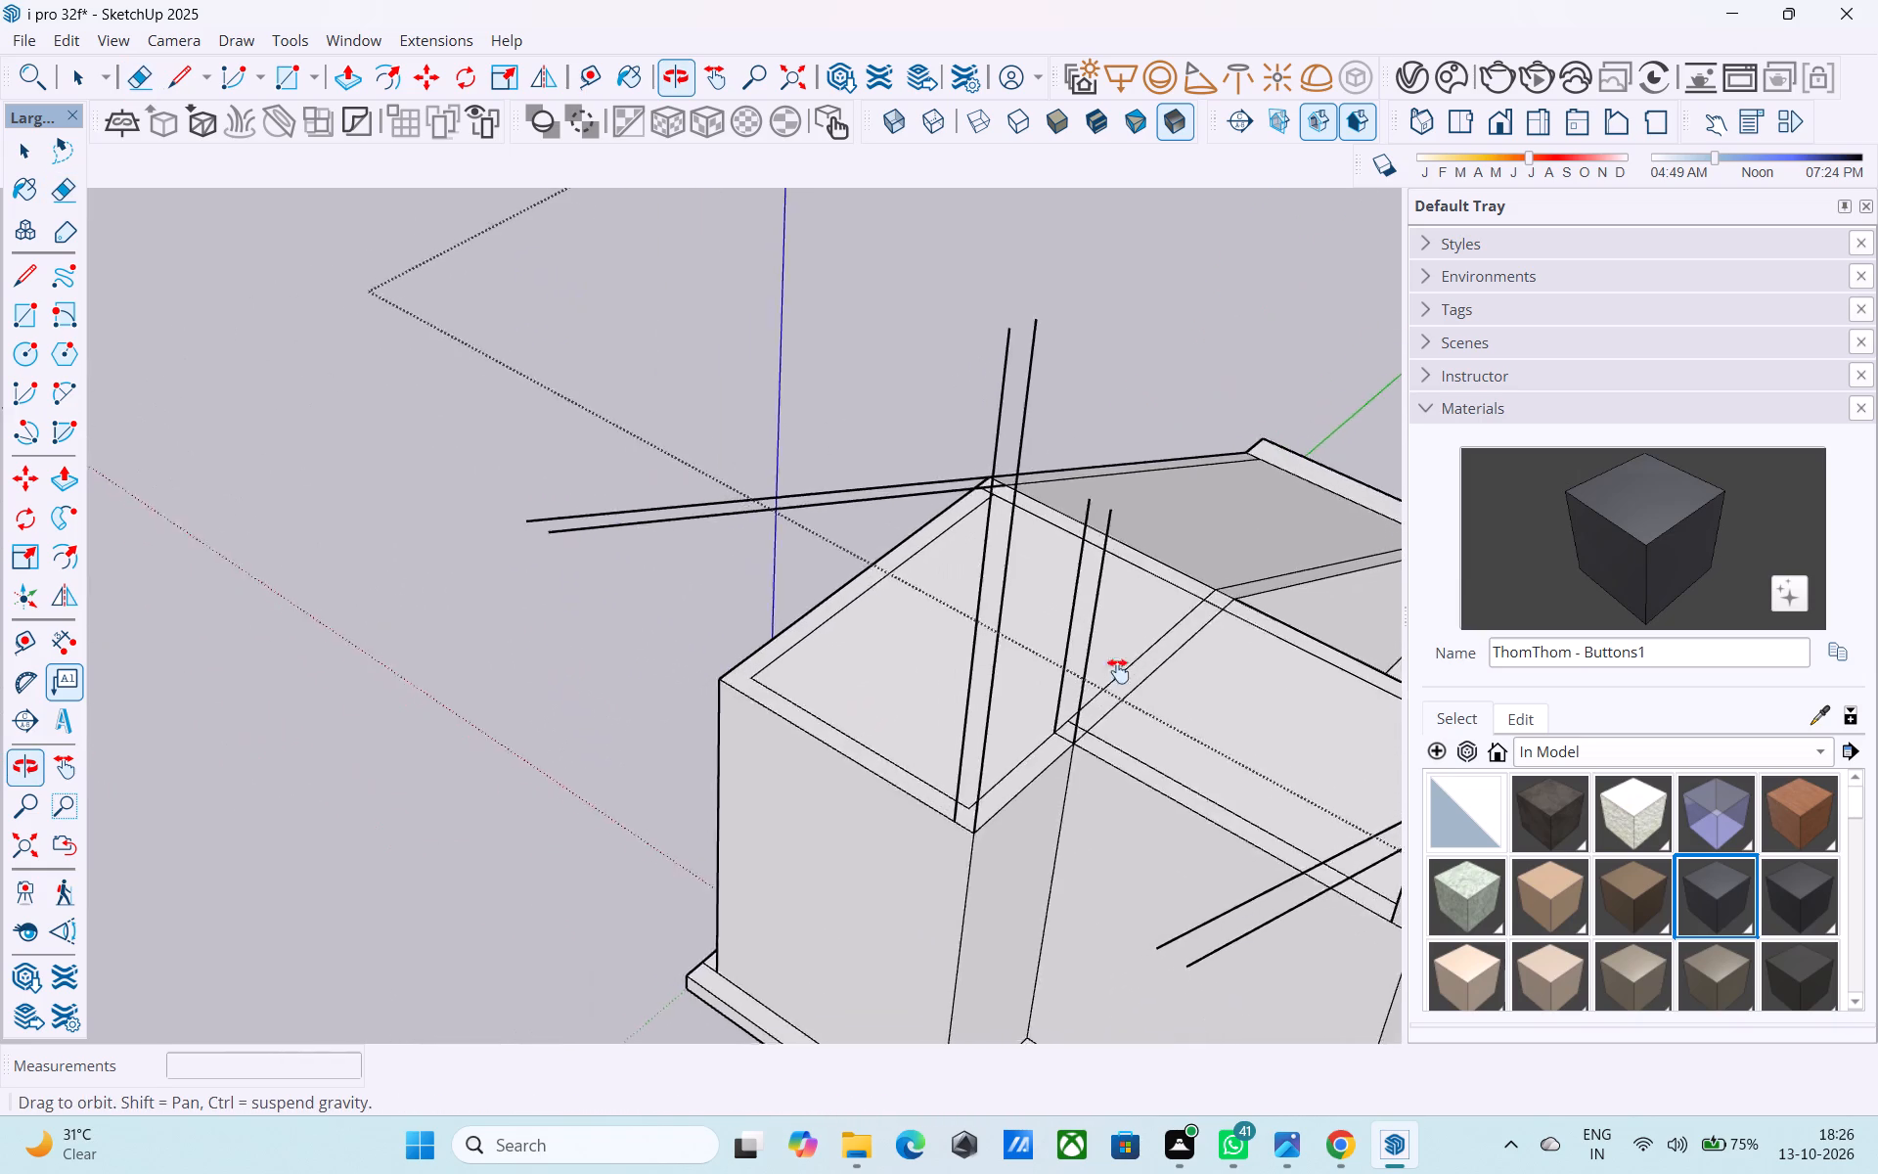
middle_click_drag(1118, 671, 725, 670)
middle_click_drag(849, 806, 738, 722, "shift")
key("l")
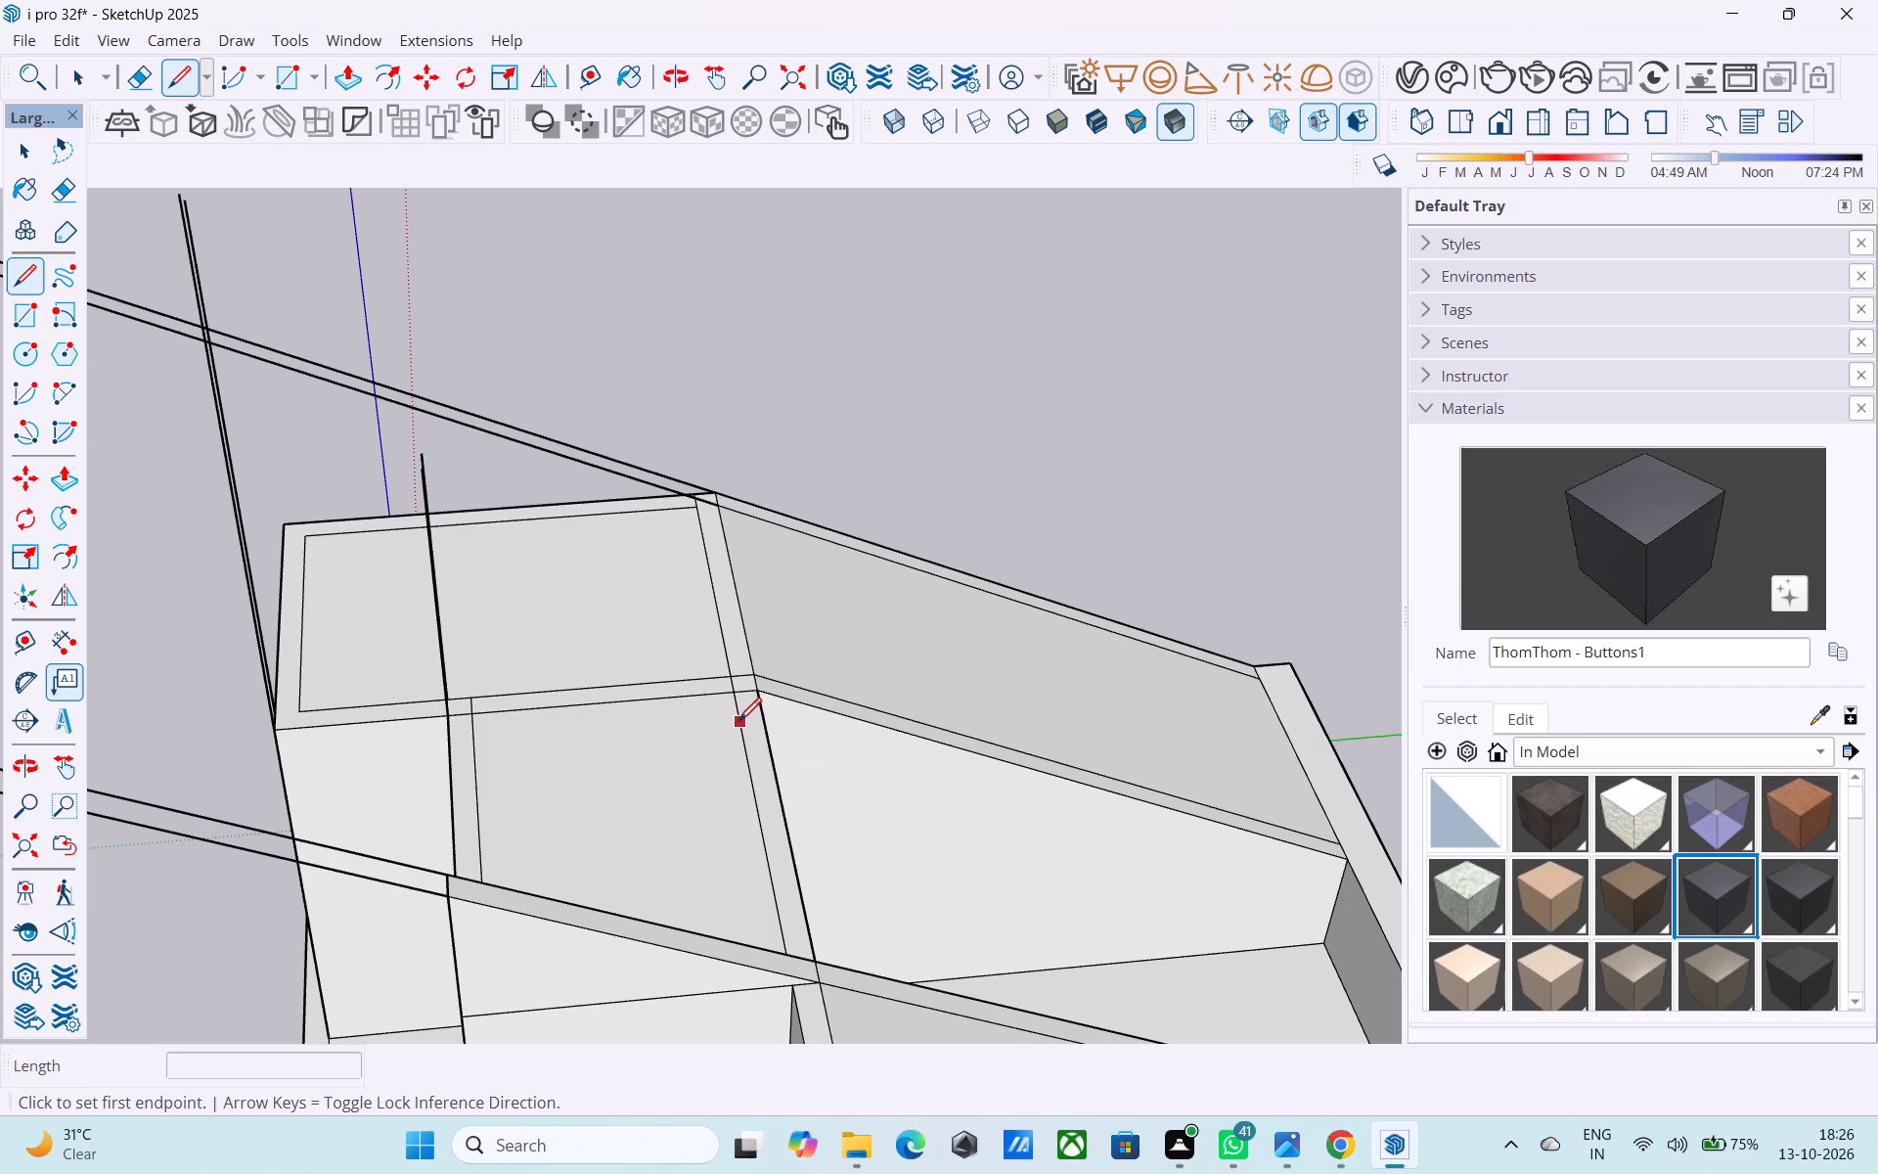
middle_click(1249, 836)
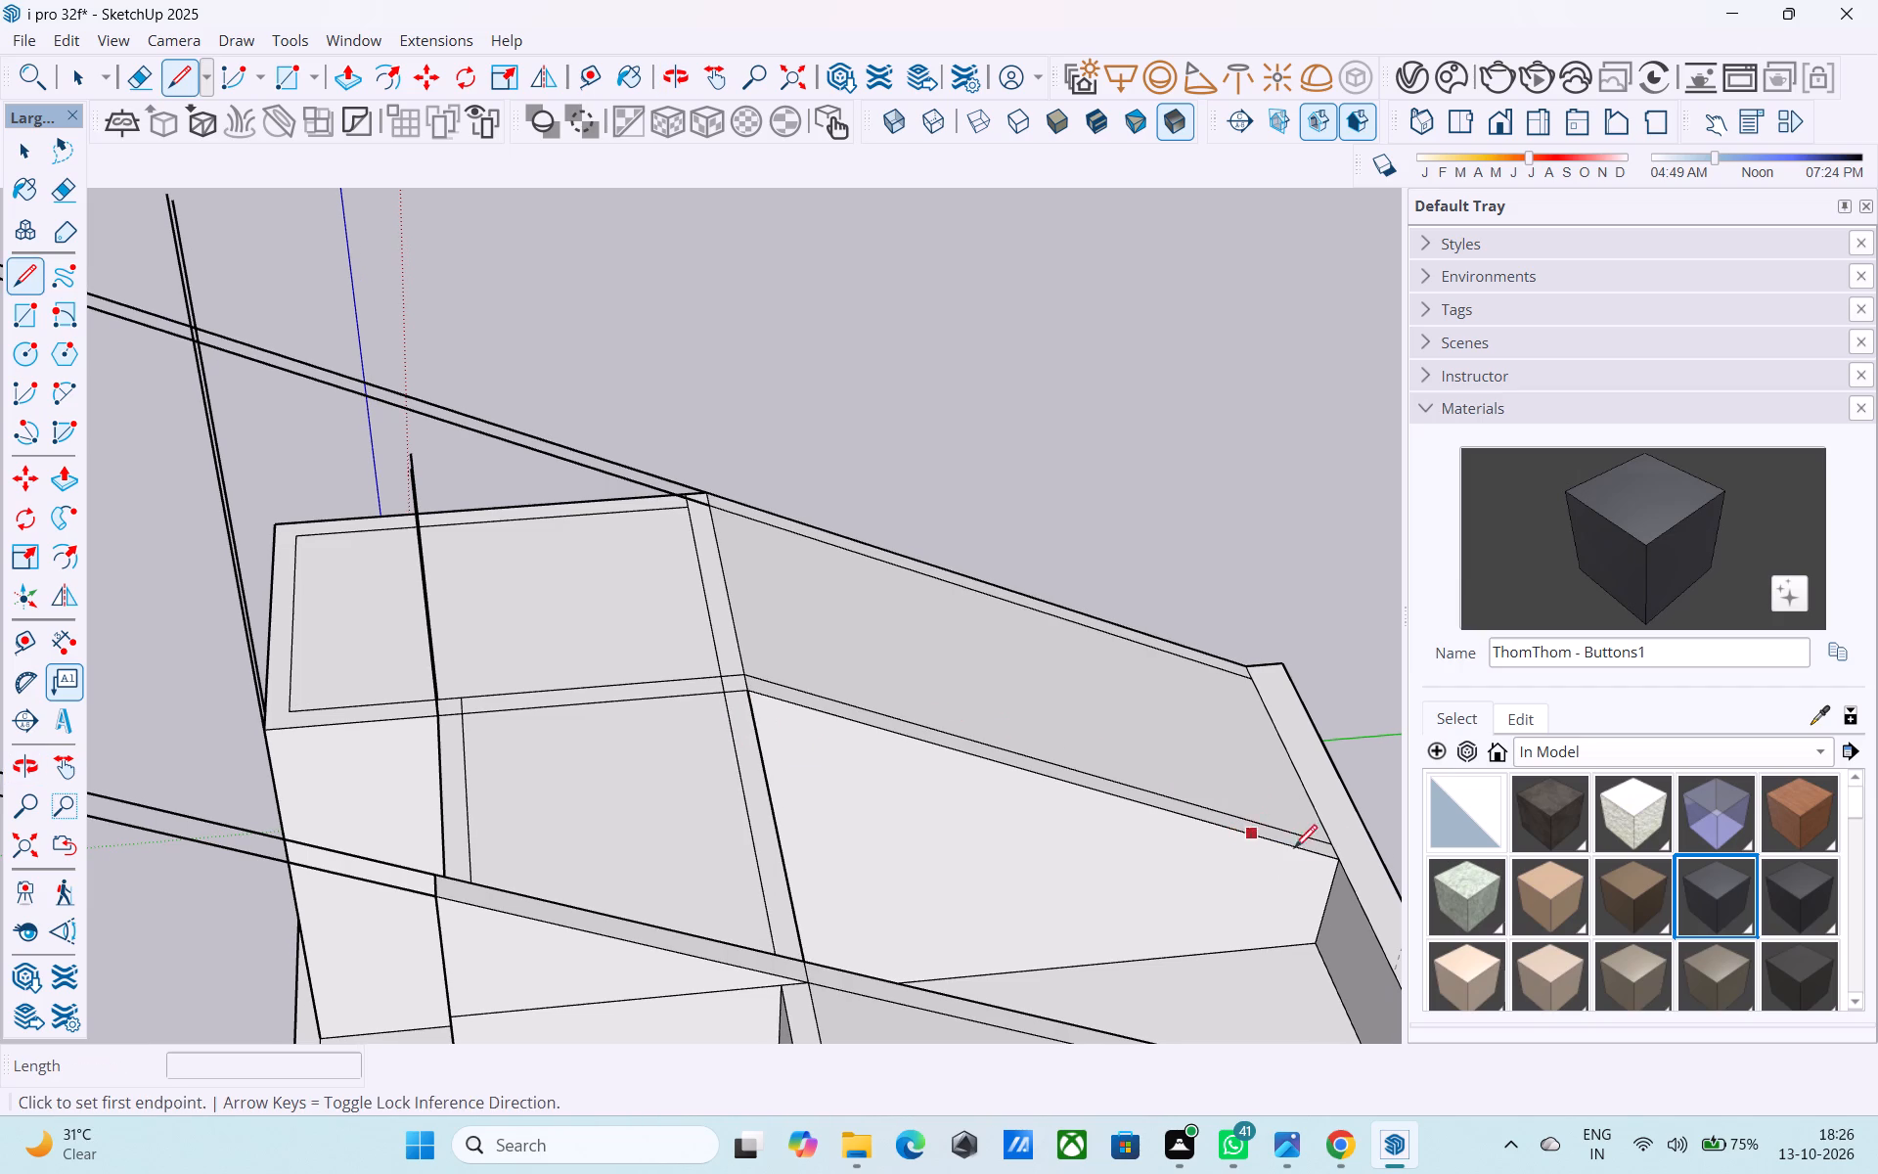
left_click(1336, 865)
middle_click_drag(582, 637, 756, 660)
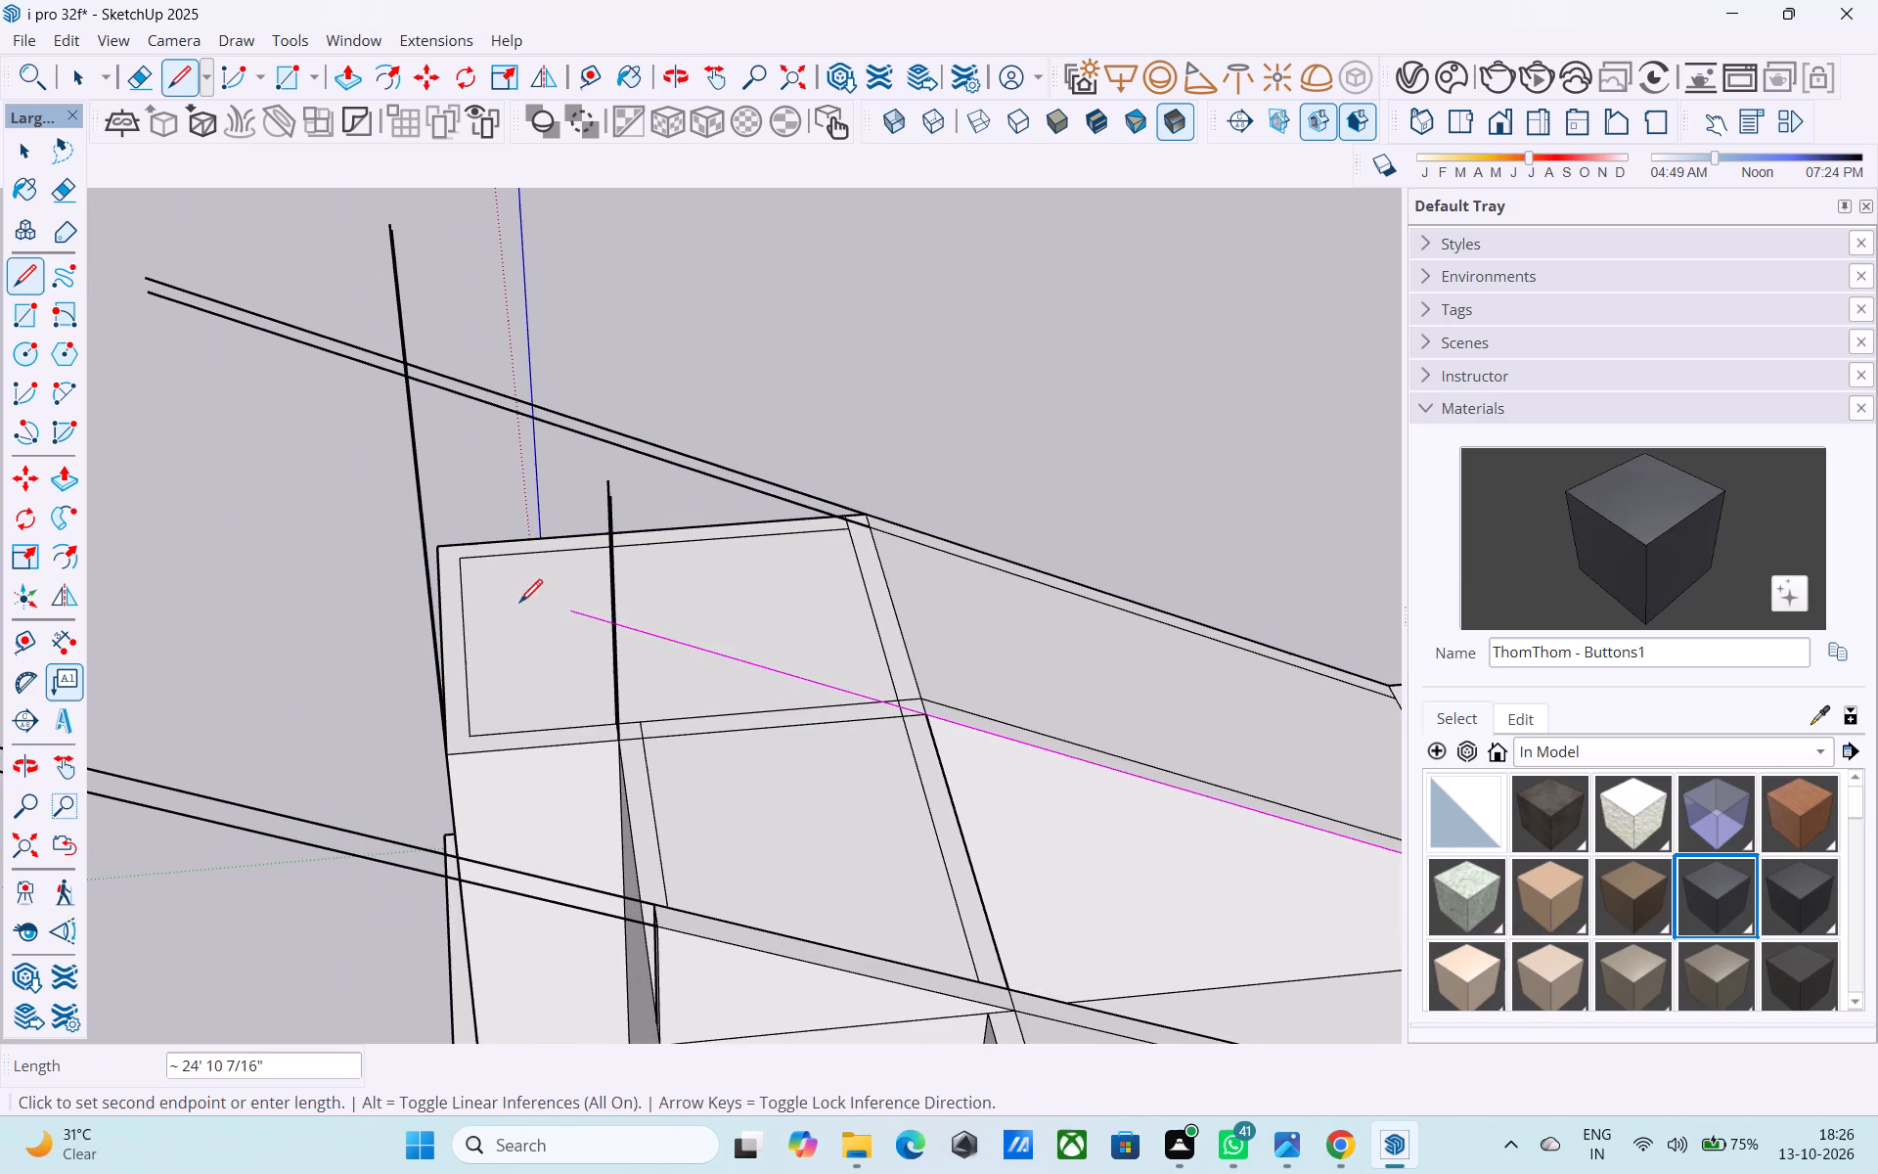
left_click(422, 570)
Draw a second, parallel sloping line about 27' 2" long along the middle partition's other top edge to the second tall upright.
middle_click_drag(507, 657, 646, 380, "shift")
scroll(648, 384, "down", 1, "shift")
middle_click_drag(642, 411, 587, 478, "shift")
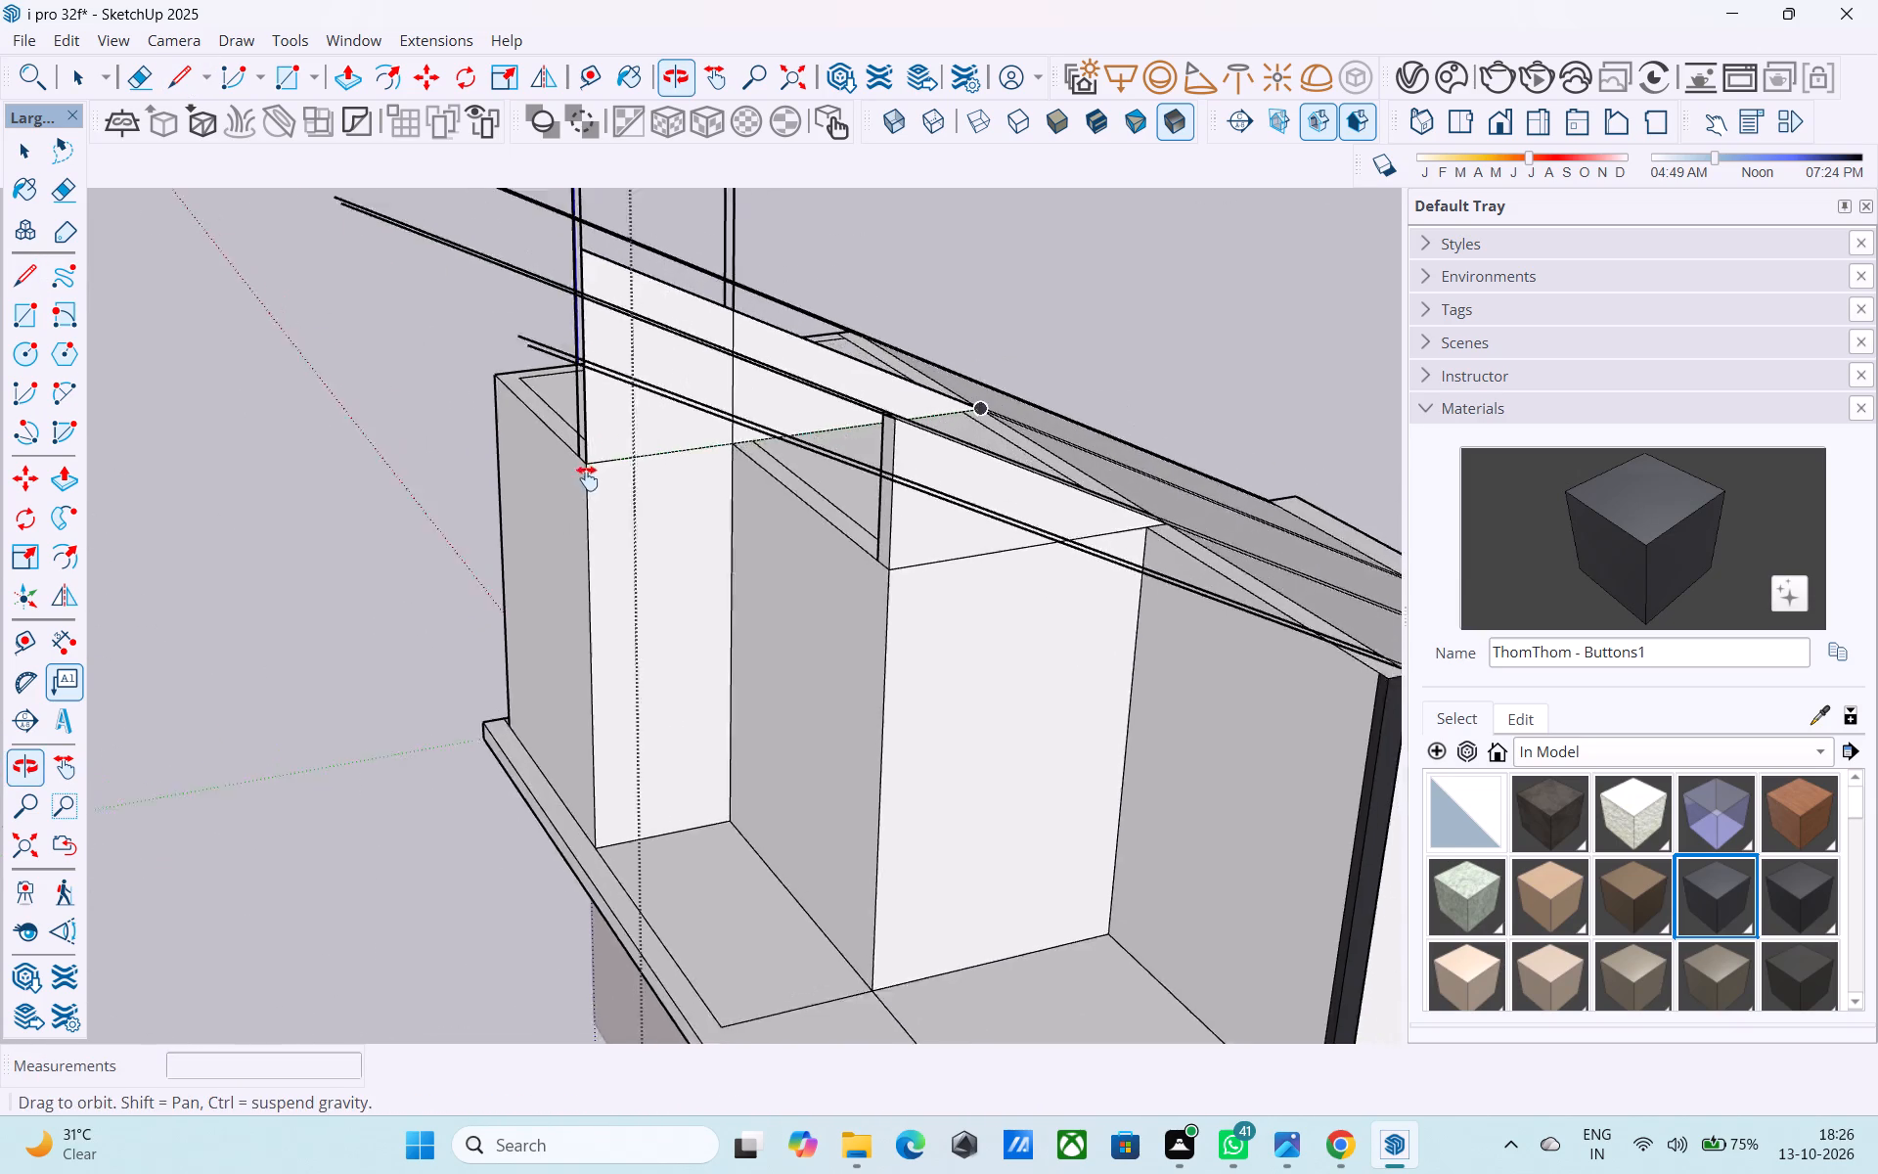
middle_click_drag(587, 478, 408, 755, "shift")
middle_click_drag(641, 769, 1373, 849)
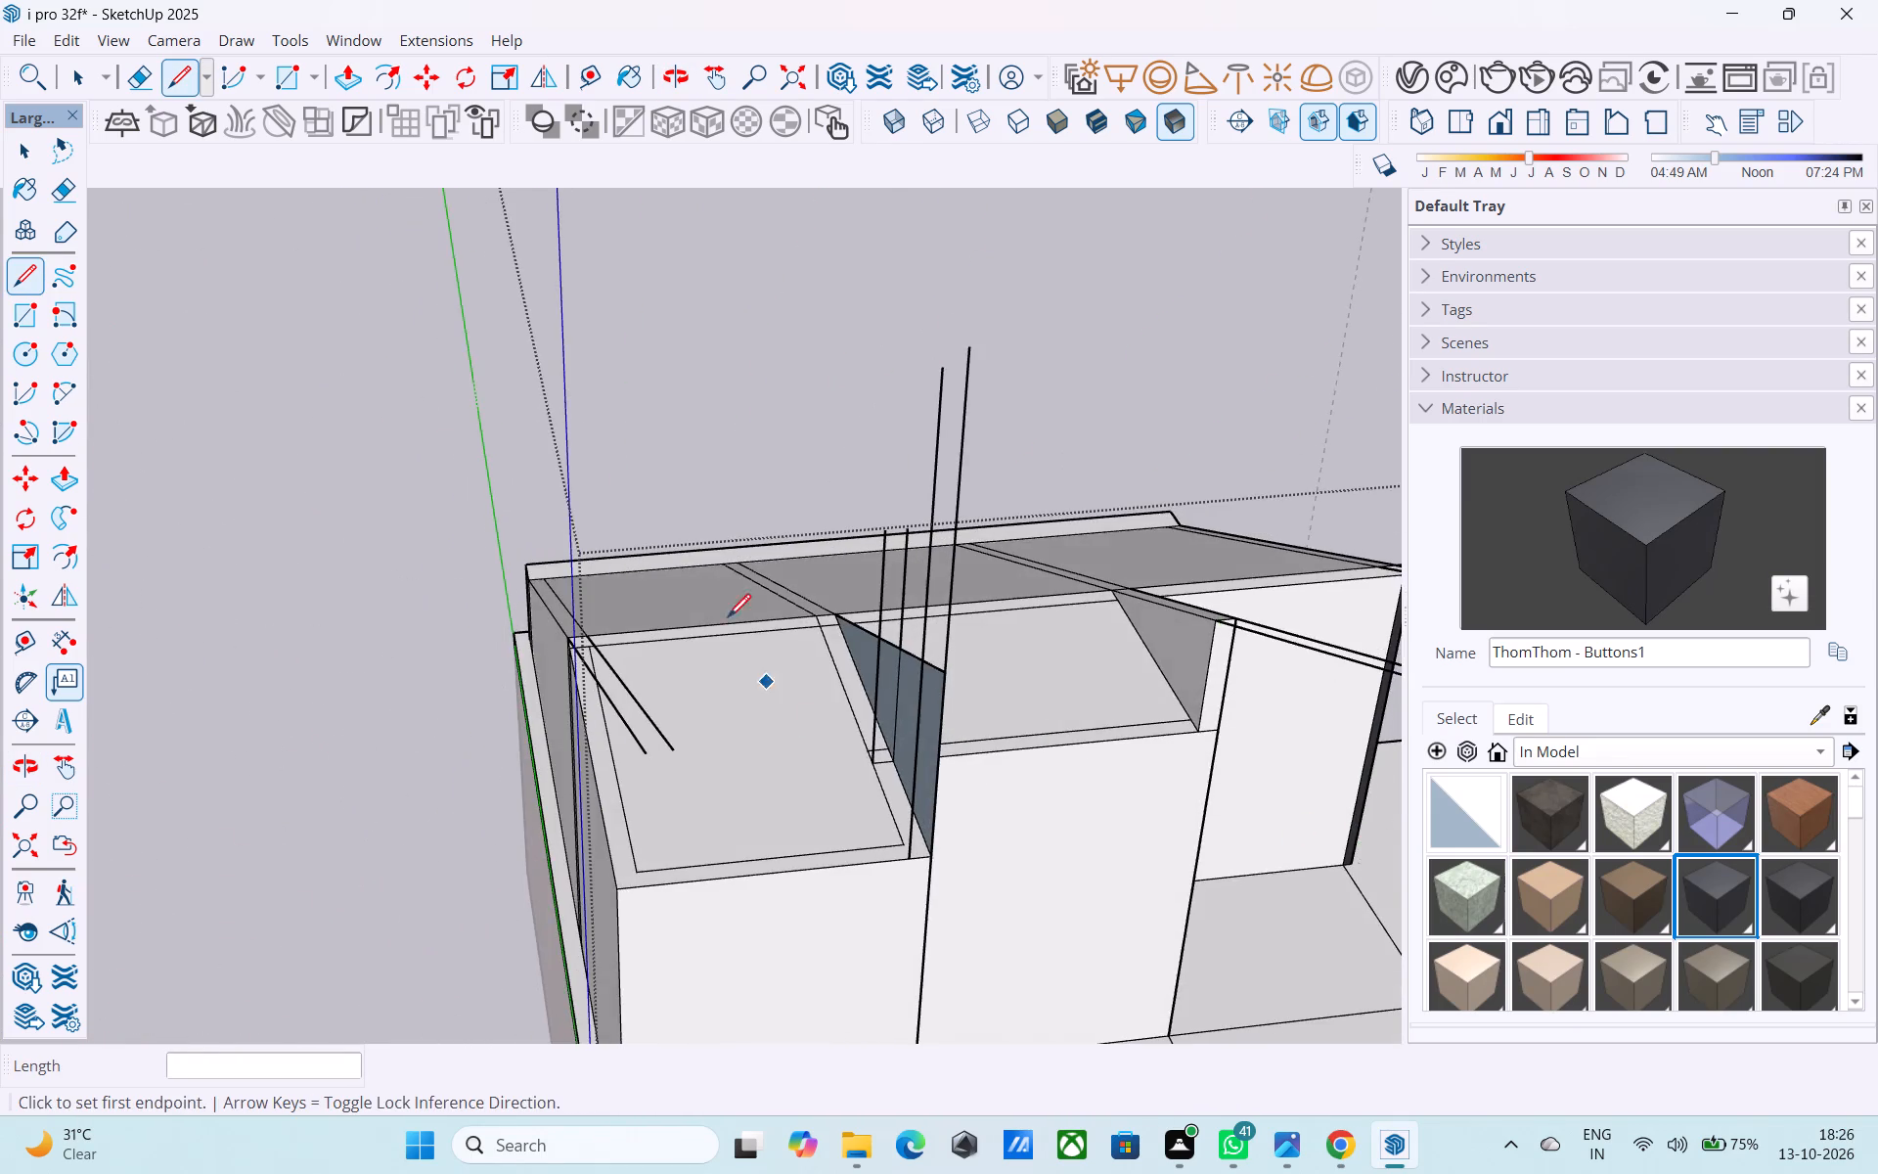
scroll(721, 609, "up", 3)
middle_click_drag(719, 583, 1105, 747)
left_click(560, 515)
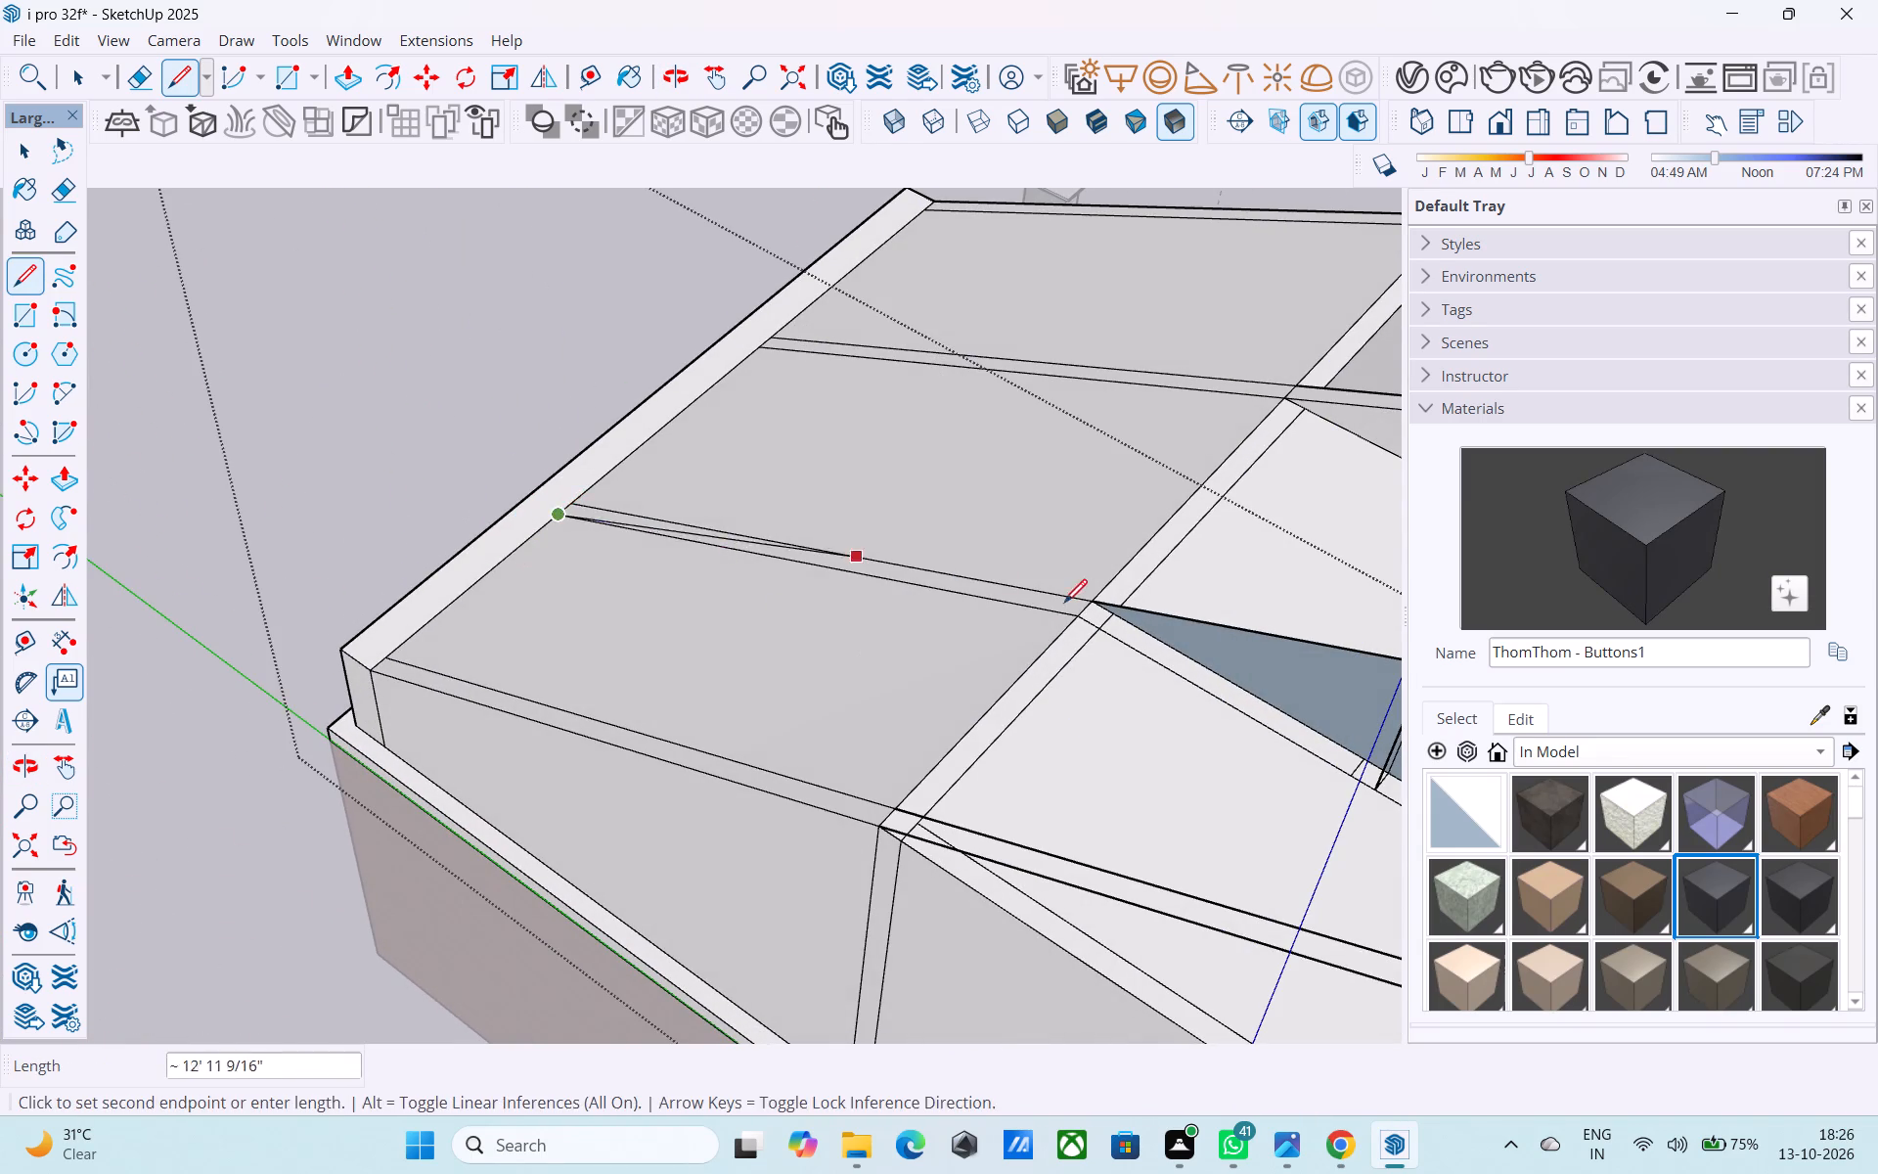
middle_click_drag(1064, 605, 158, 715)
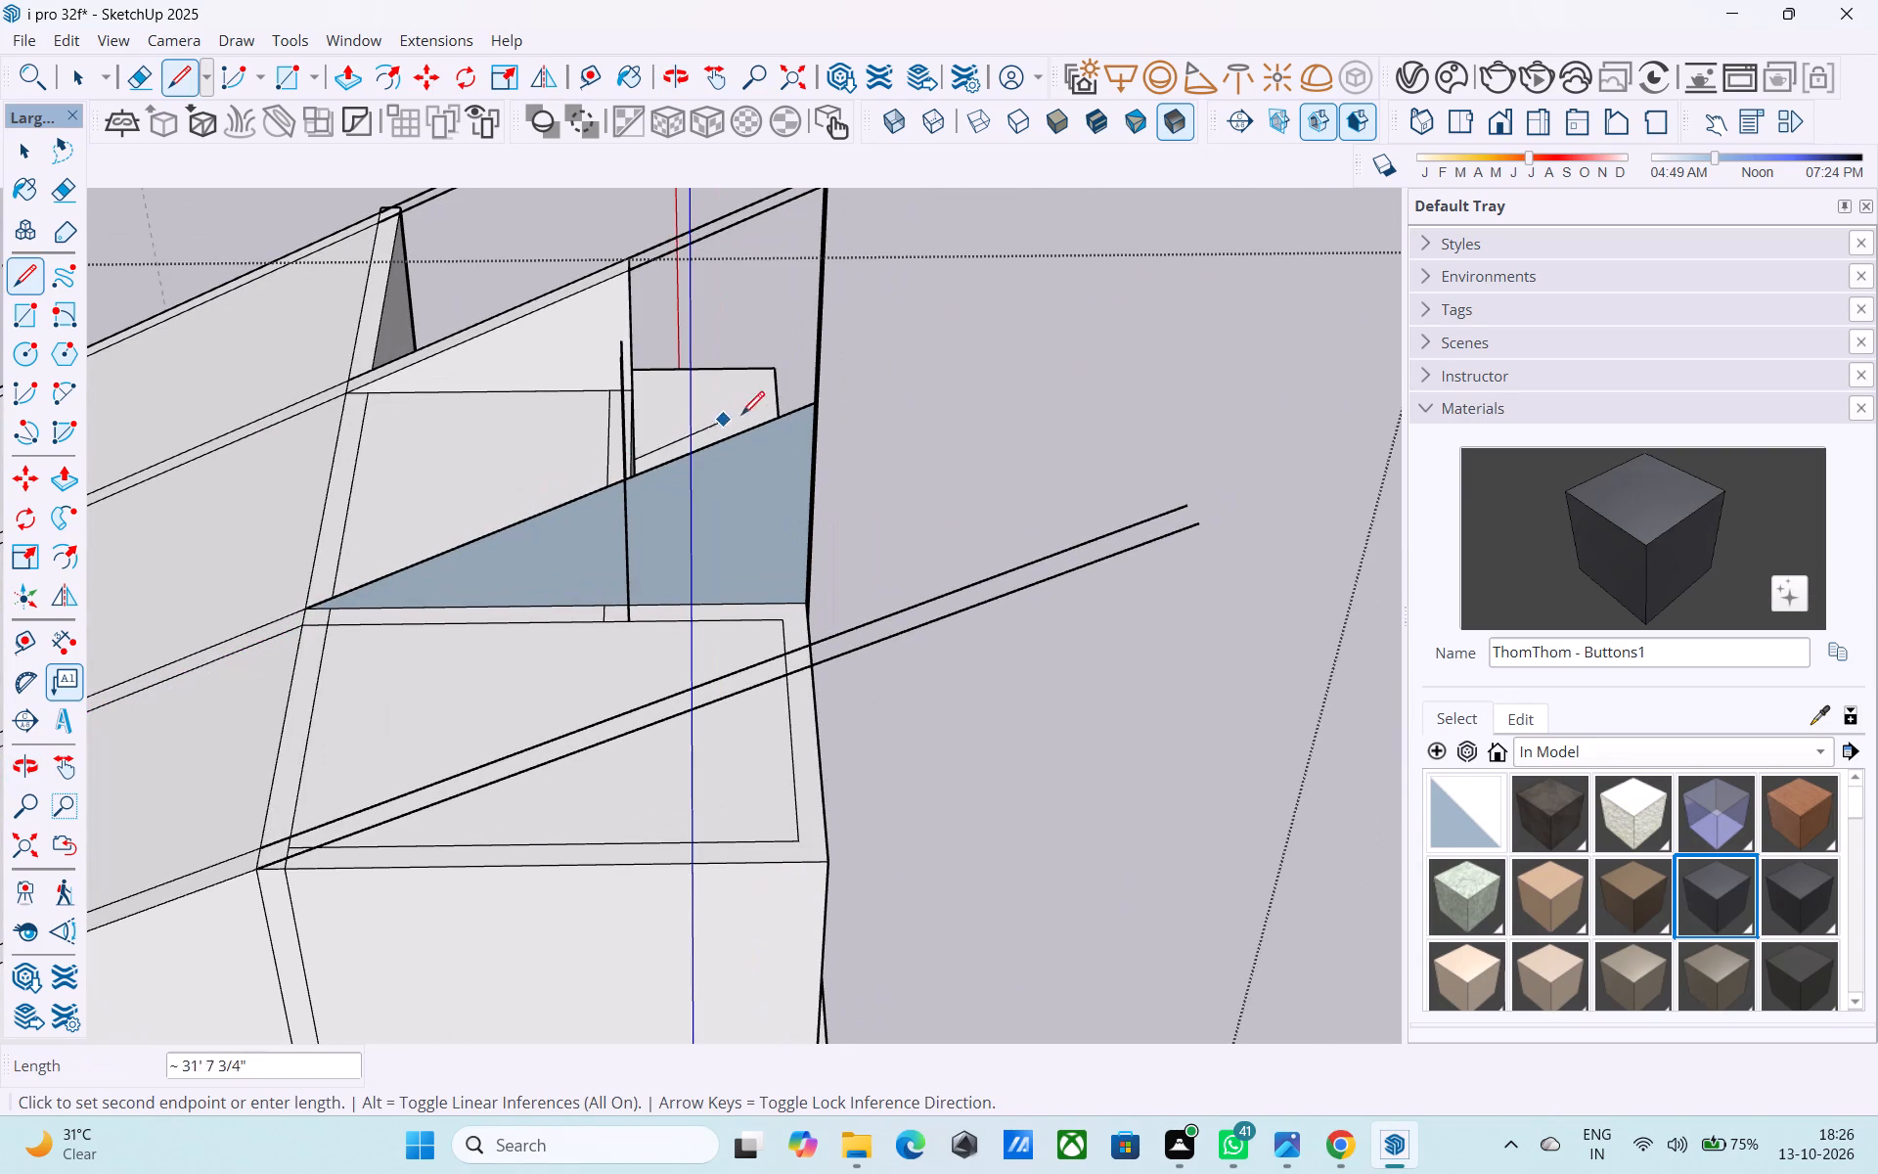
left_click(816, 423)
Erase the short vertical edge dividing the triangular face above the middle partition.
middle_click_drag(815, 423, 1062, 374, "shift")
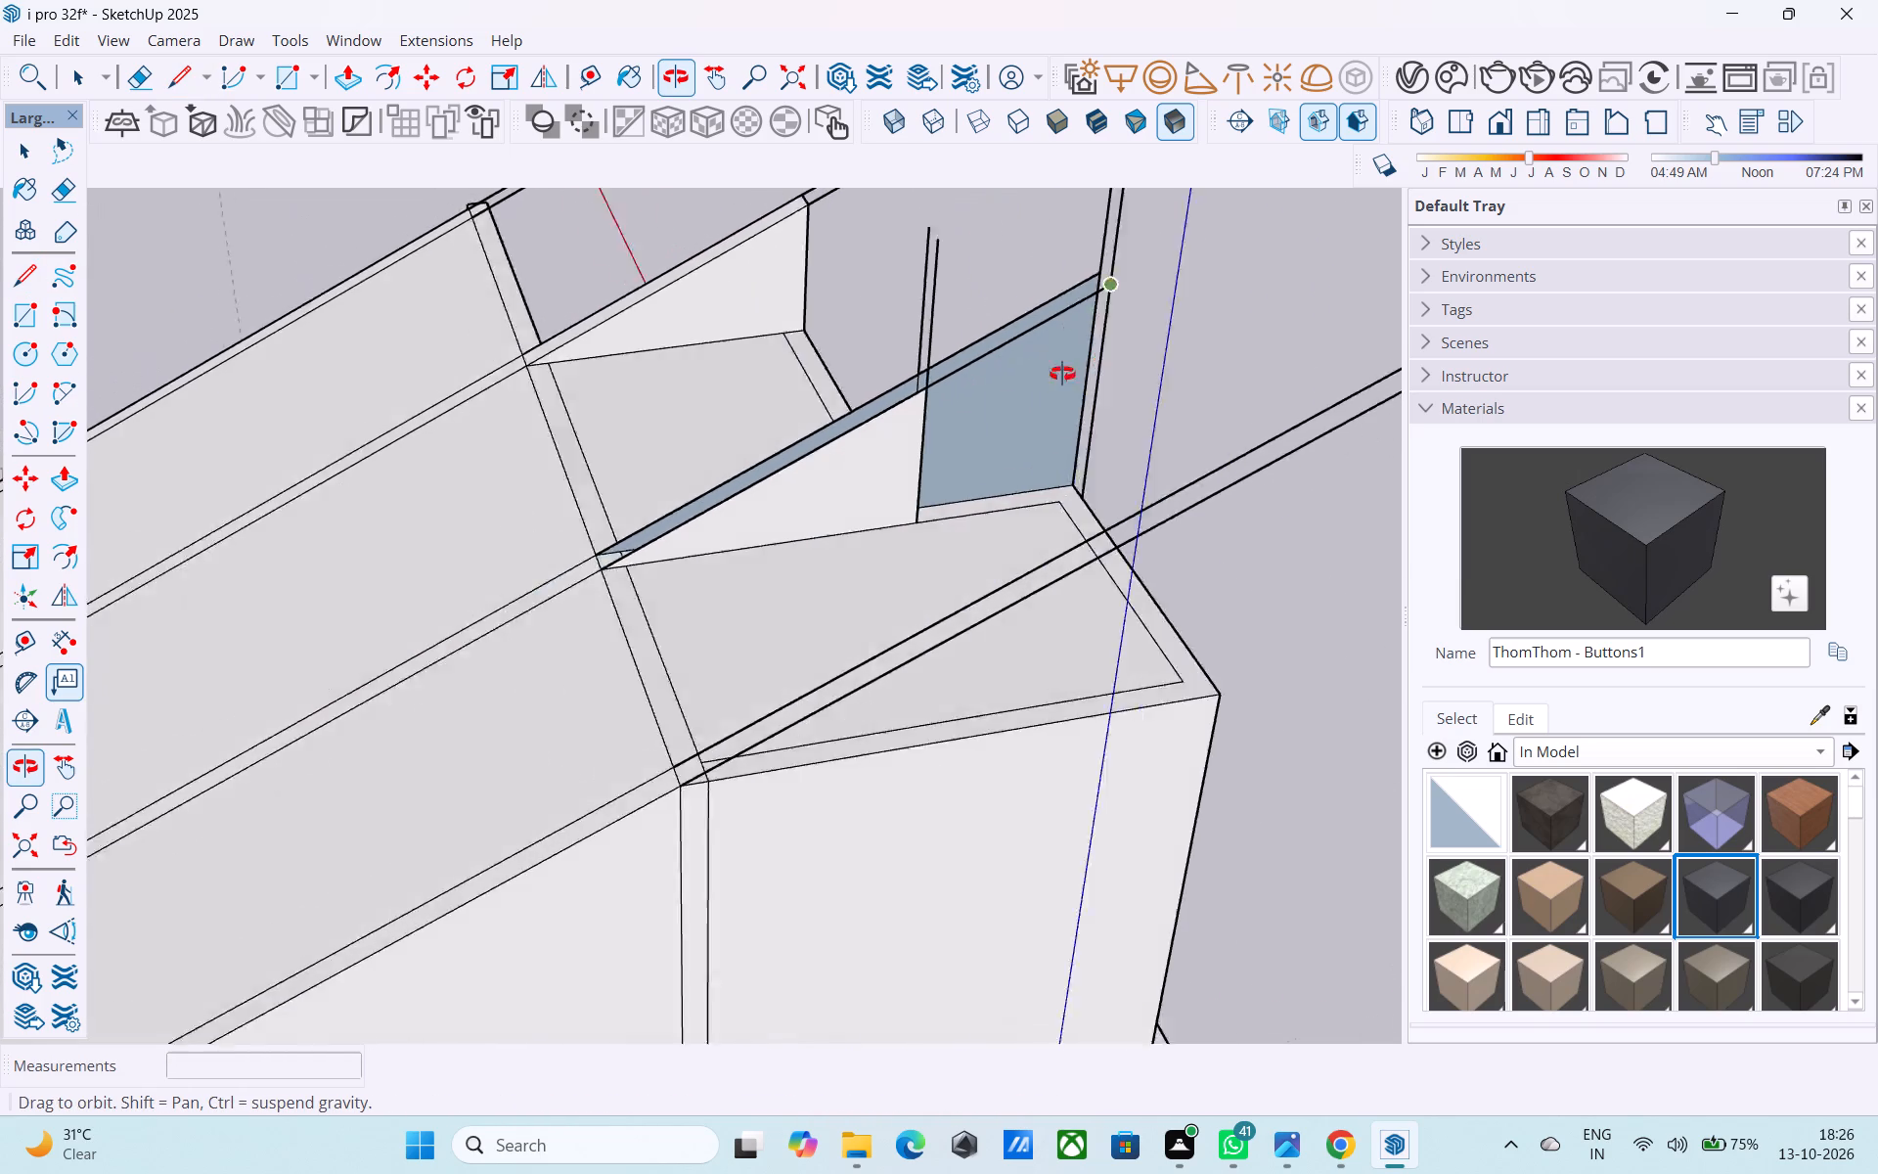
middle_click_drag(1062, 374, 1072, 370, "shift")
key("e")
left_click(1028, 387)
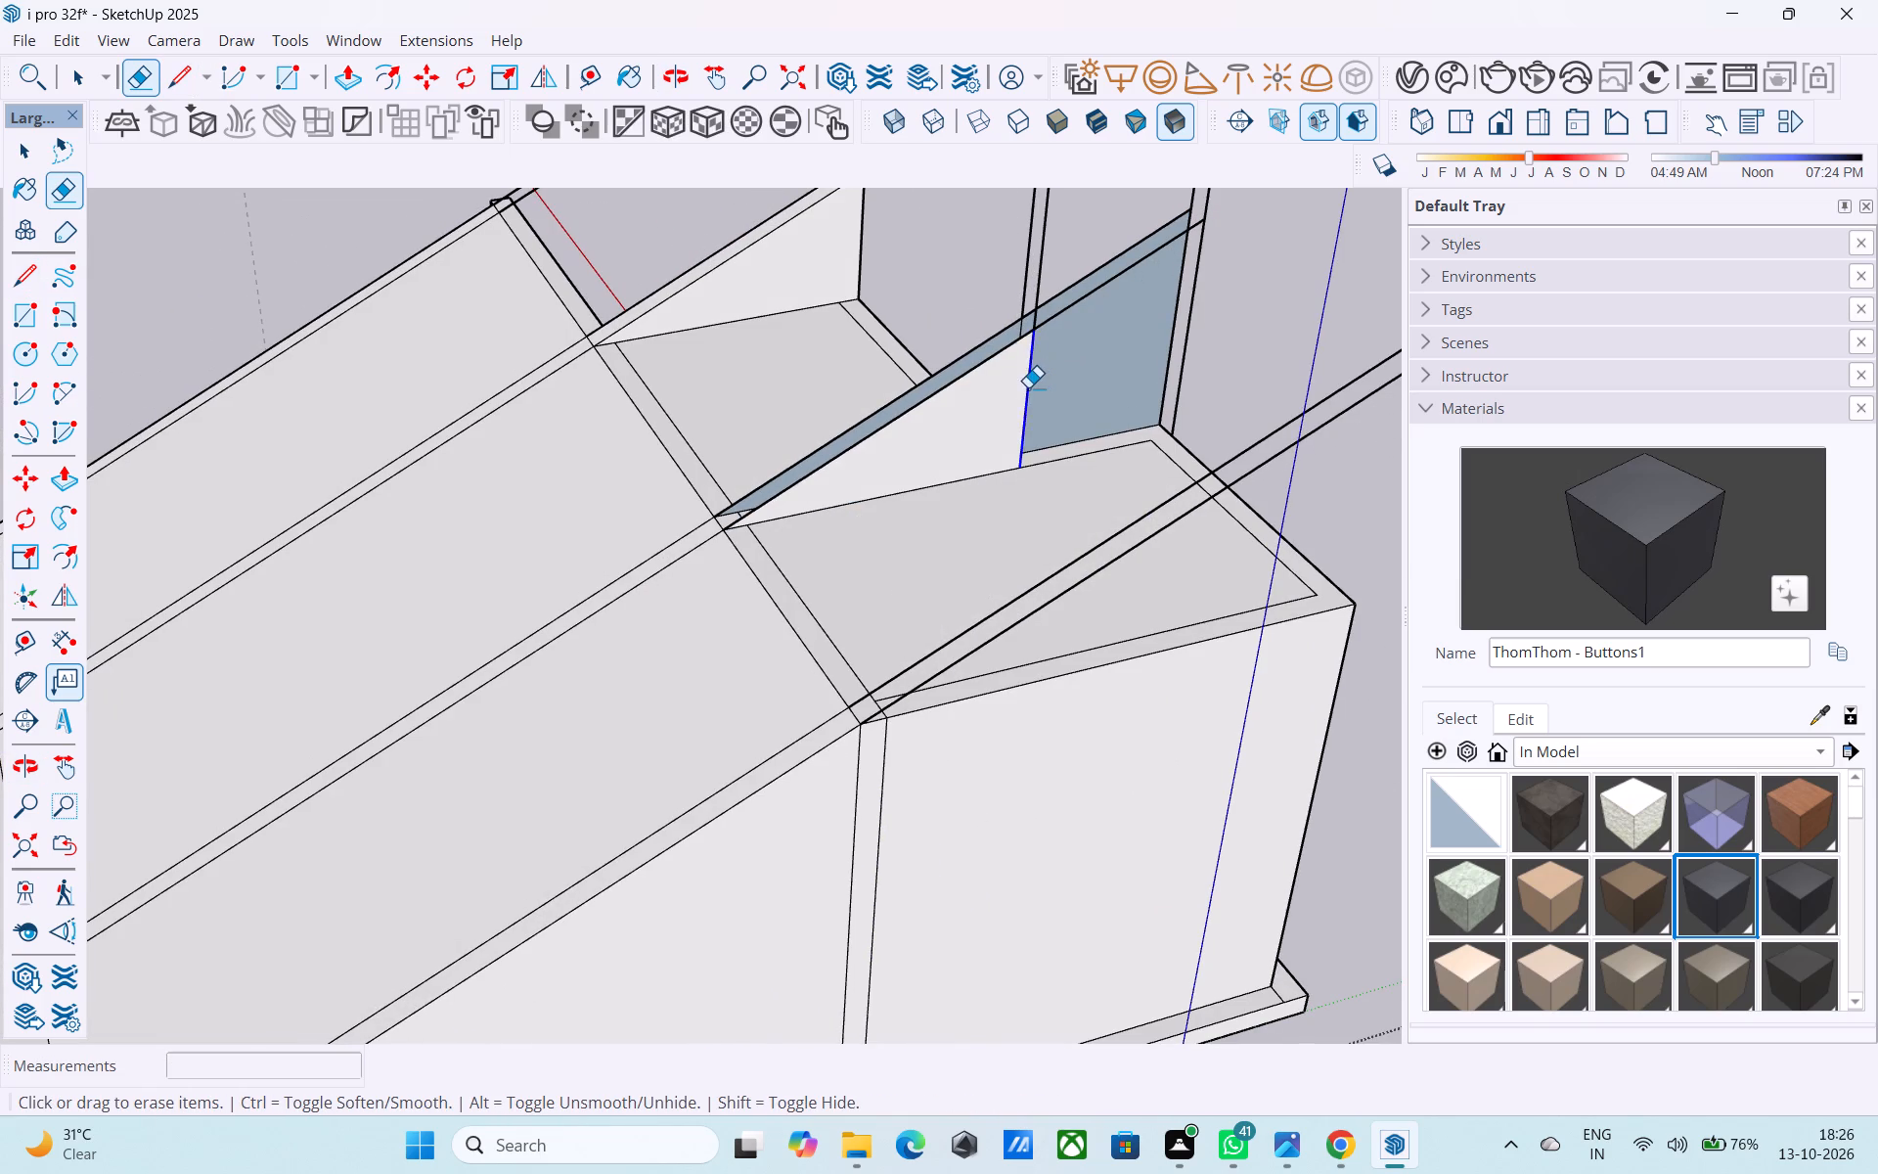
scroll(987, 417, "down", 1)
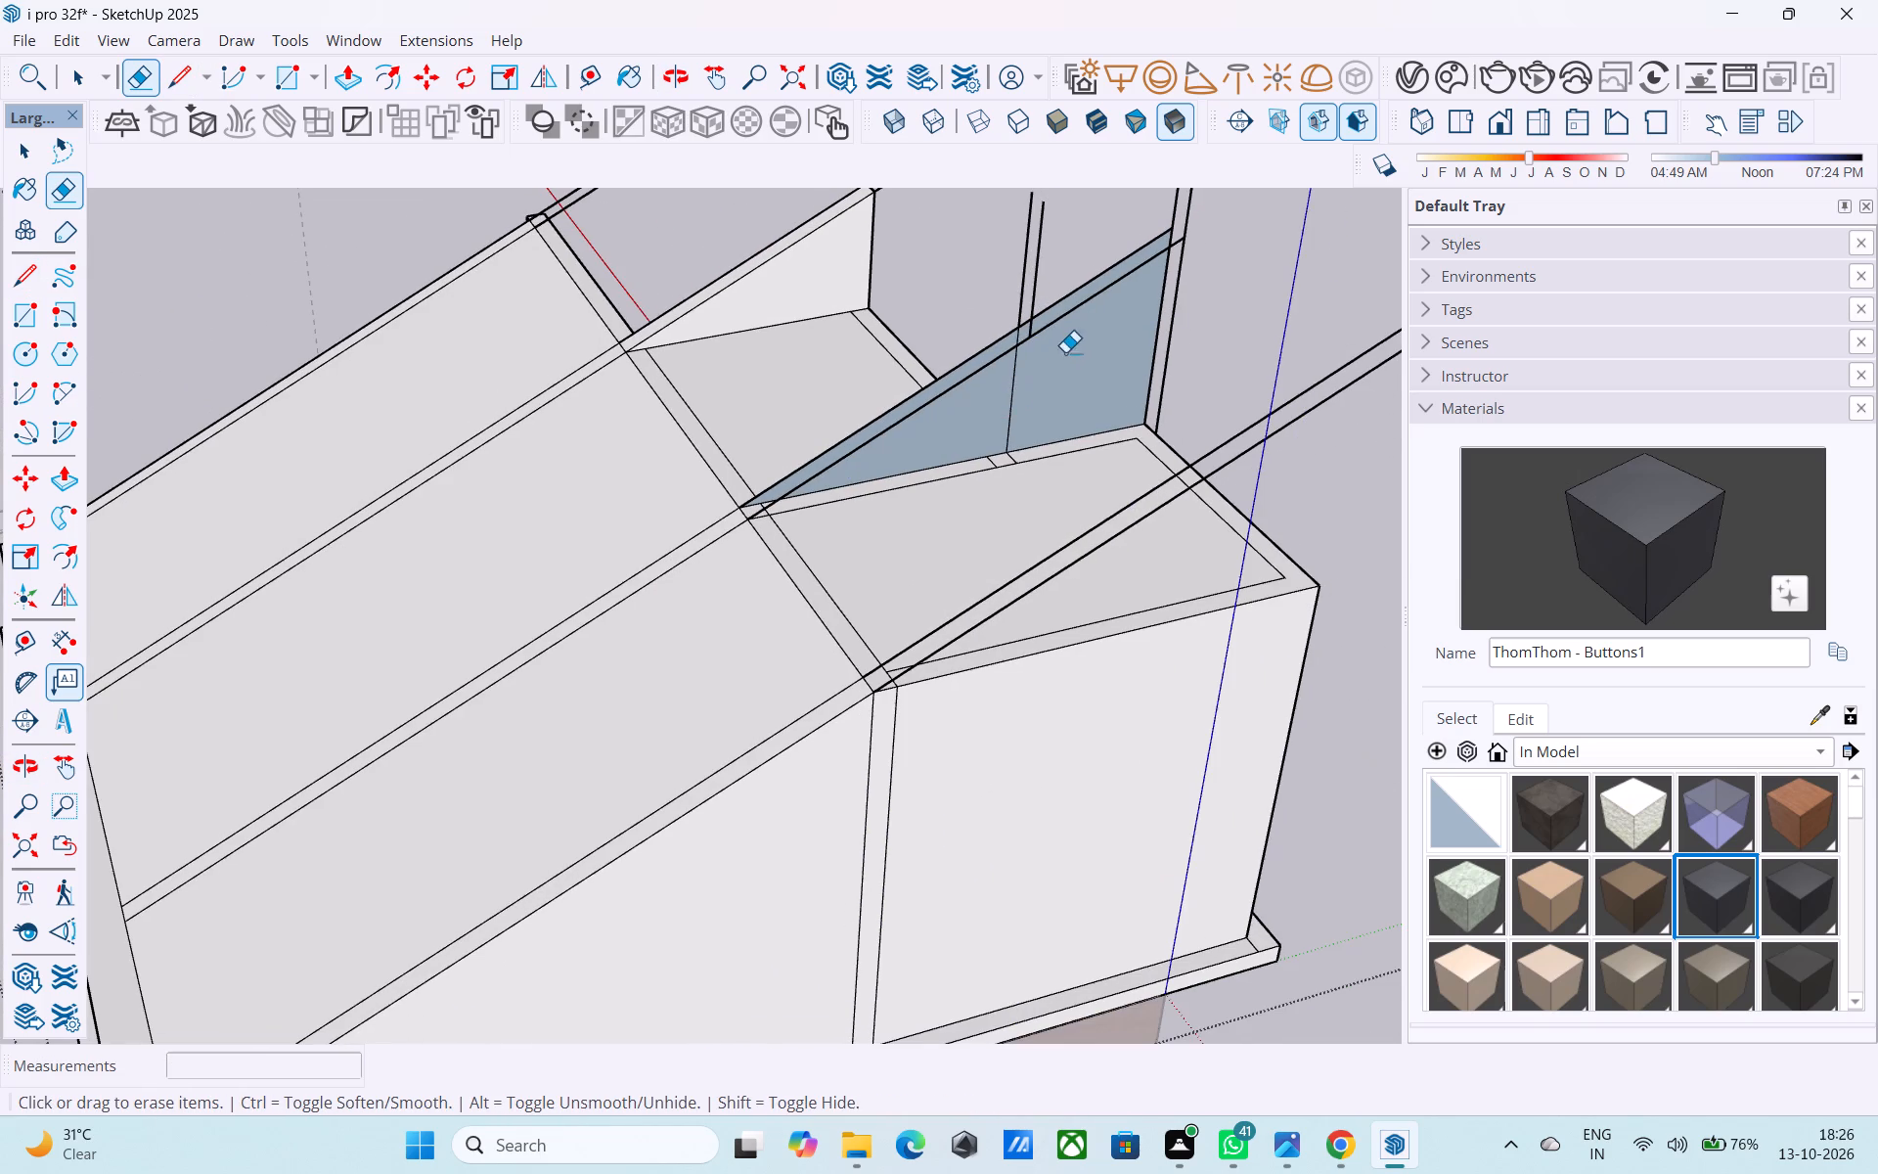
Draw 6" cross lines at the foot and top of the middle partition's raised free end, joining its two sides.
middle_click_drag(1065, 351, 1105, 467)
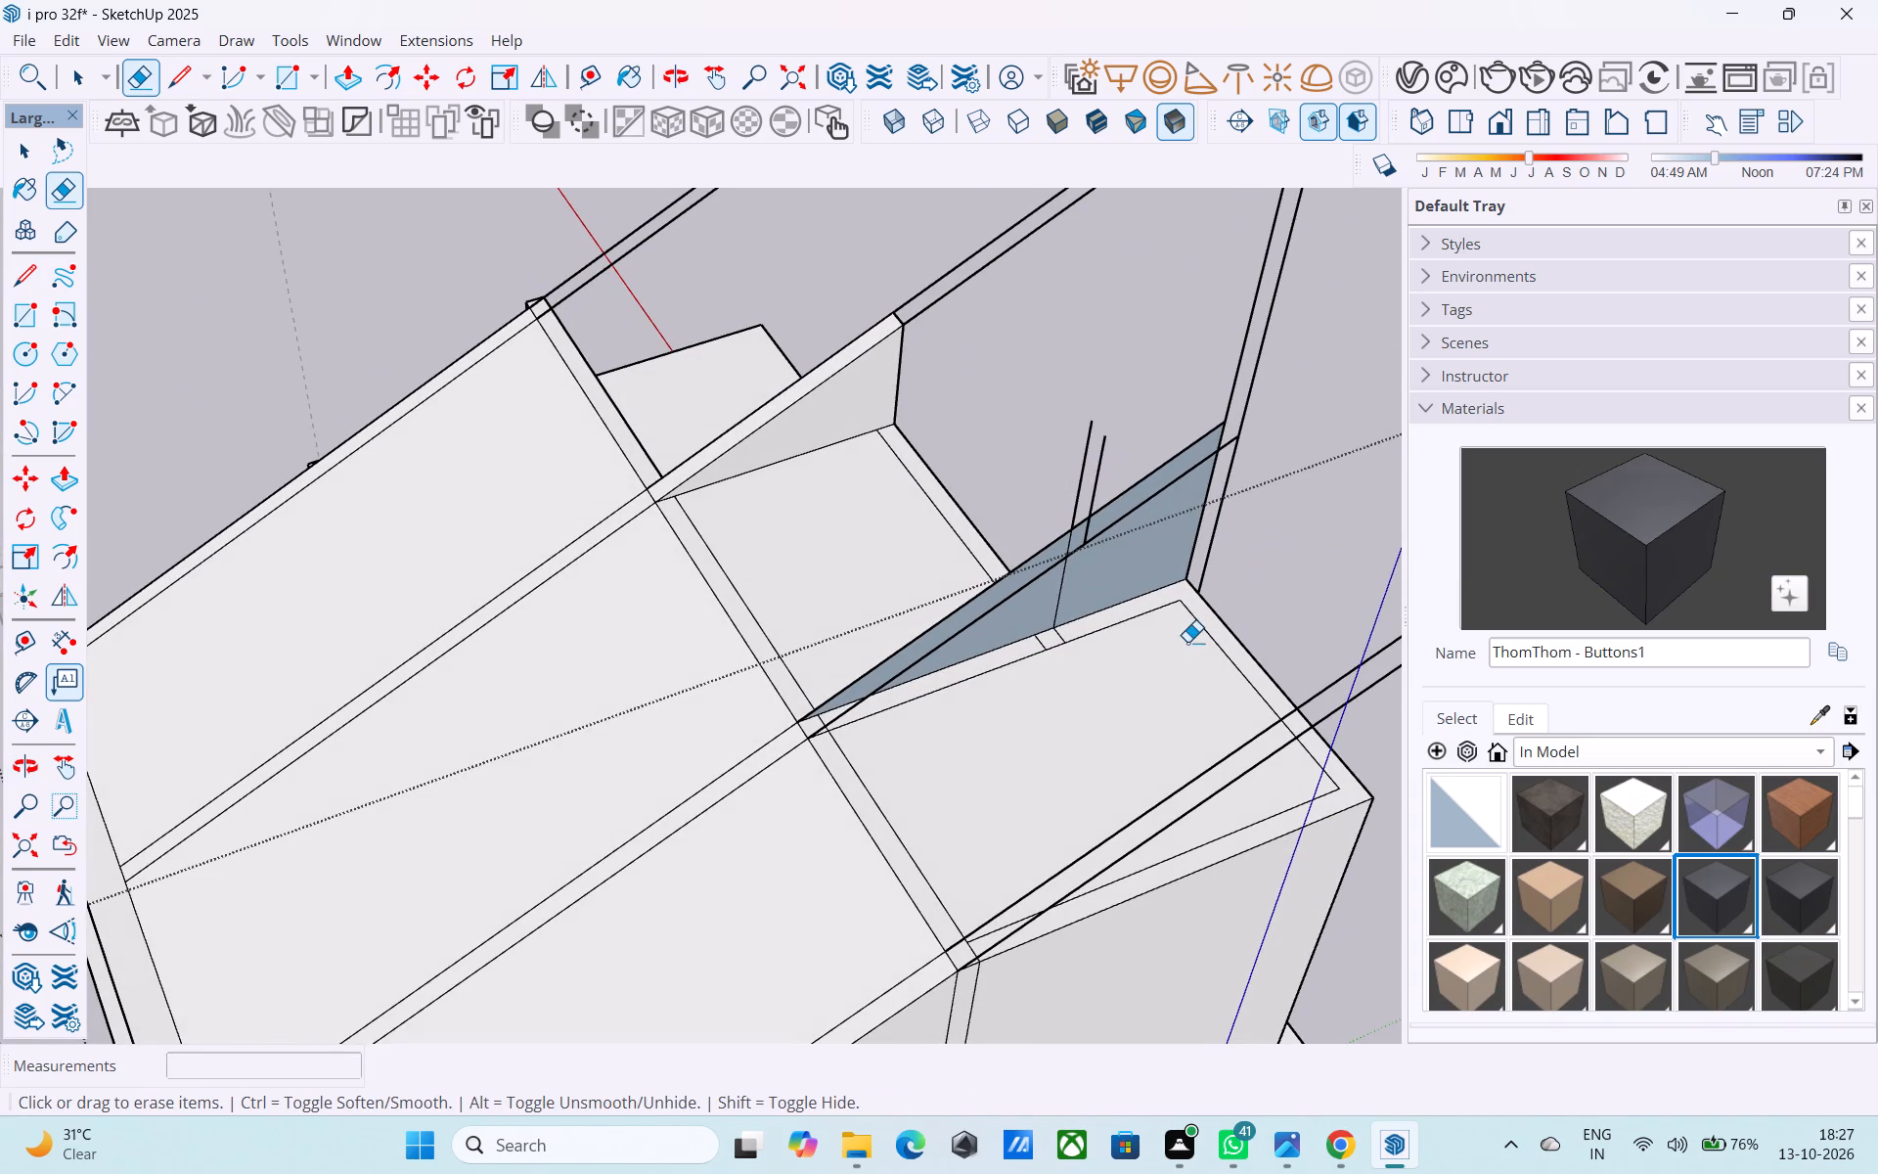
key("l")
scroll(1185, 642, "up", 3)
left_click(1179, 587)
left_click(1210, 569)
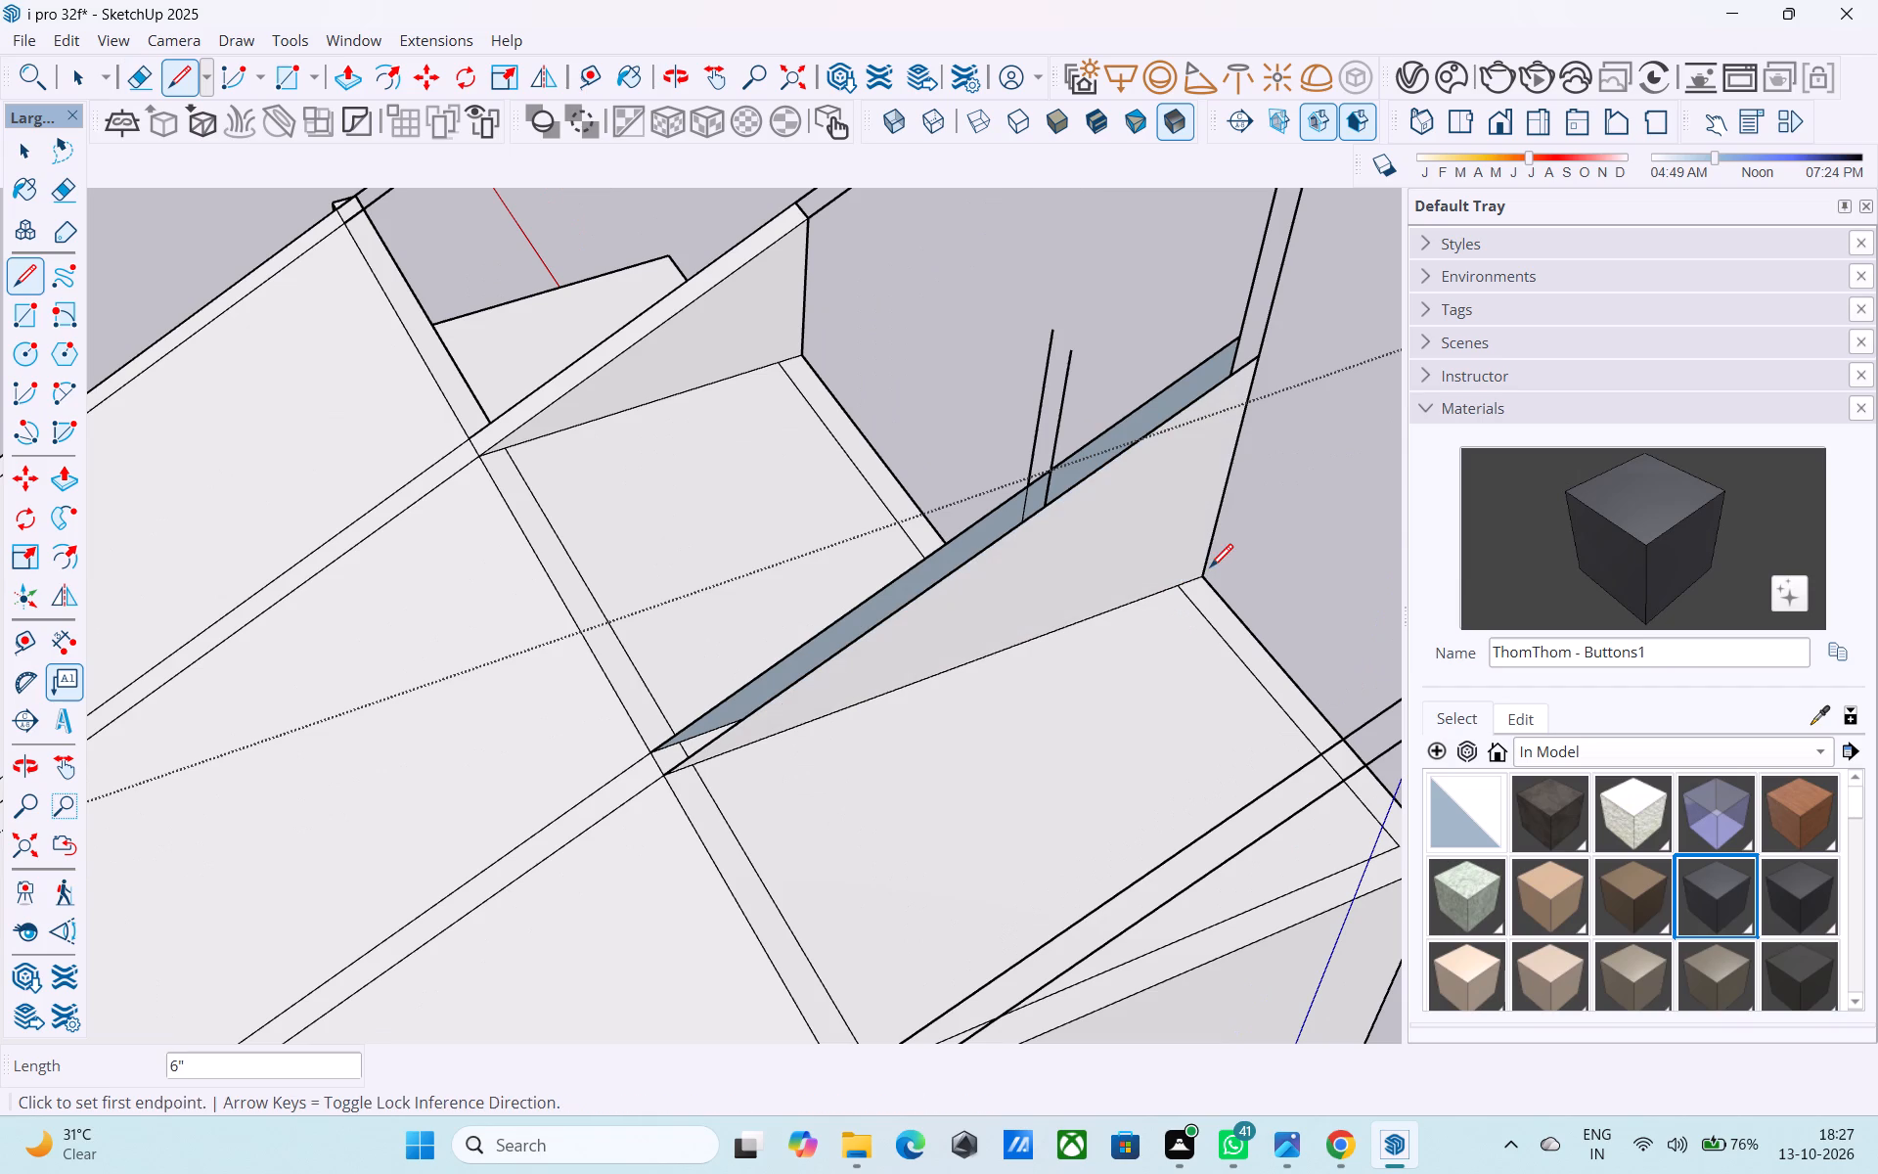
left_click(1237, 344)
left_click(1253, 362)
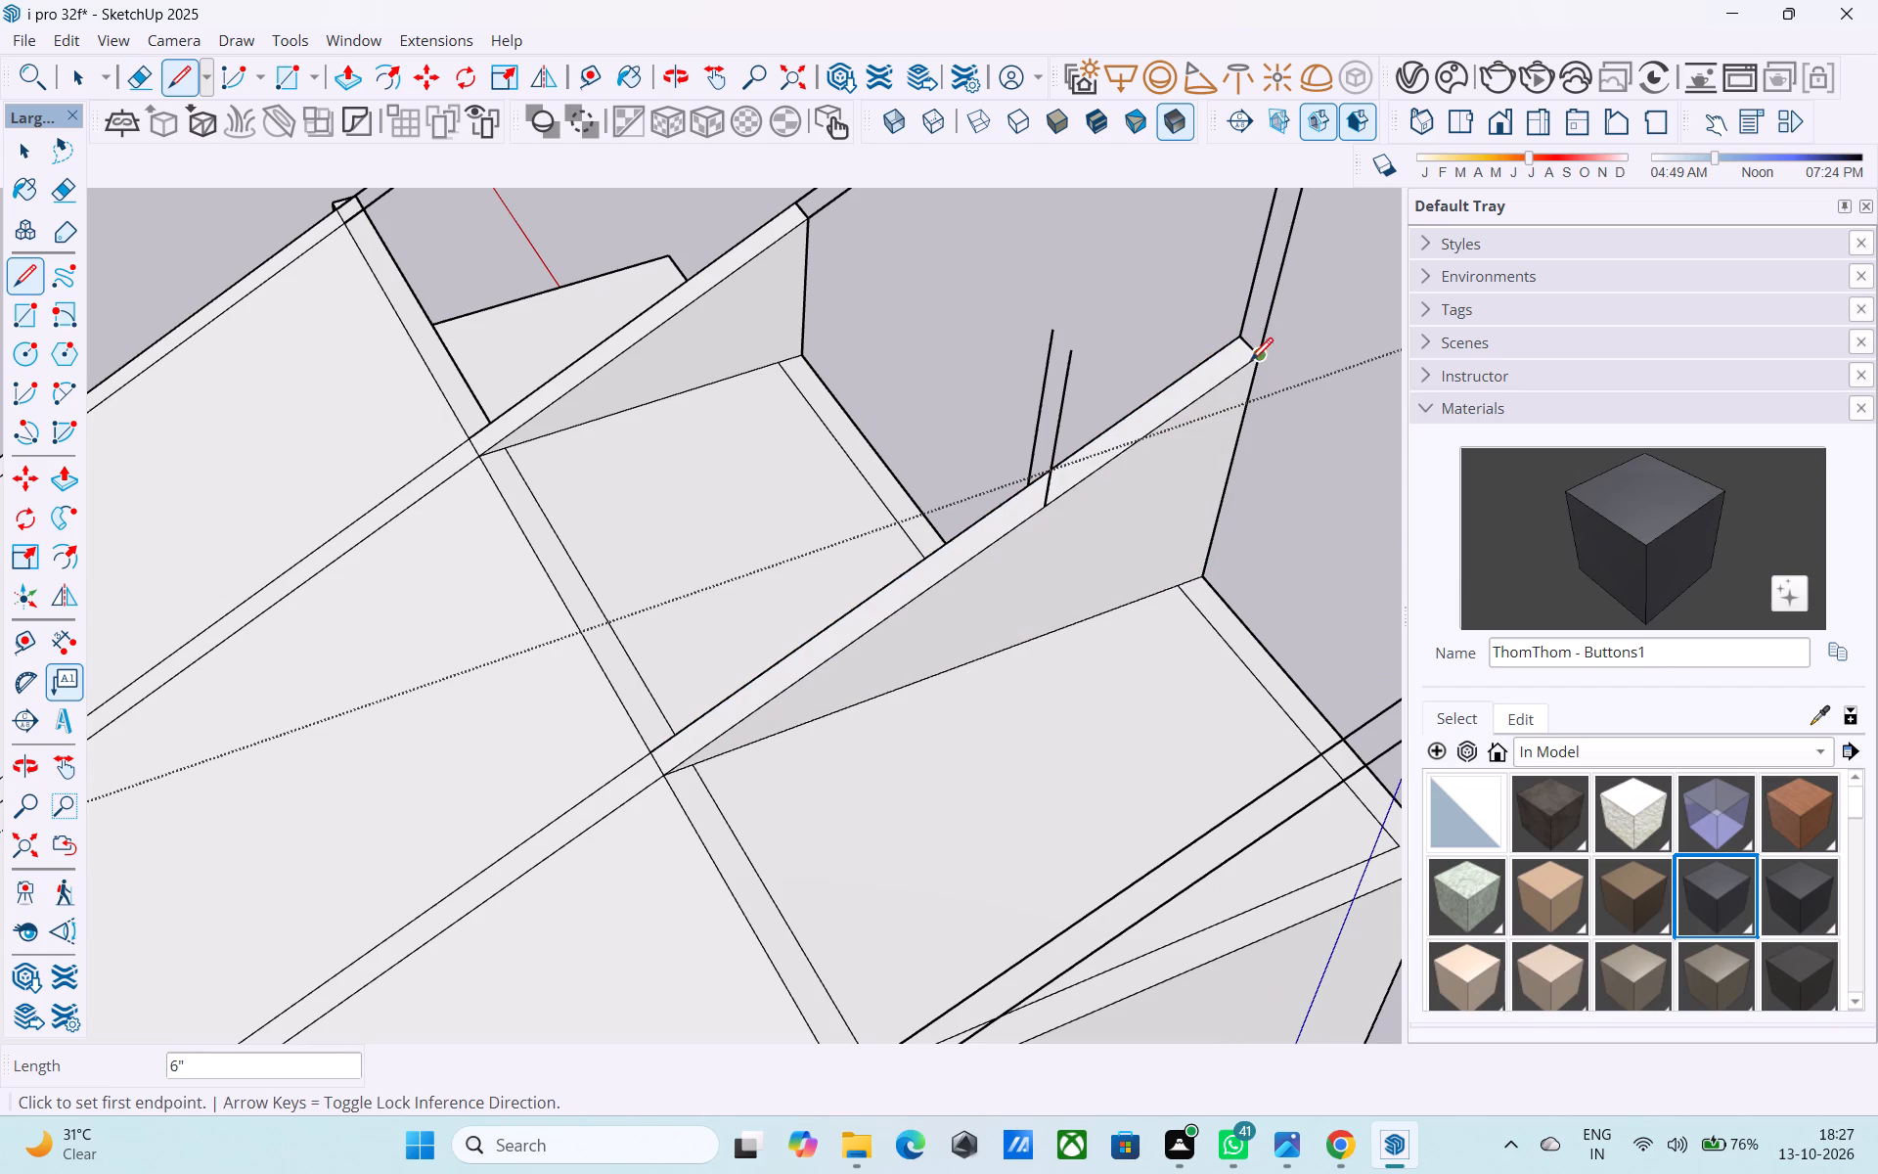
Erase the two short leftover uprights standing on the middle partition's sloping top.
middle_click_drag(1140, 421, 1190, 326)
key("e")
middle_click_drag(1117, 228, 1101, 384, "shift")
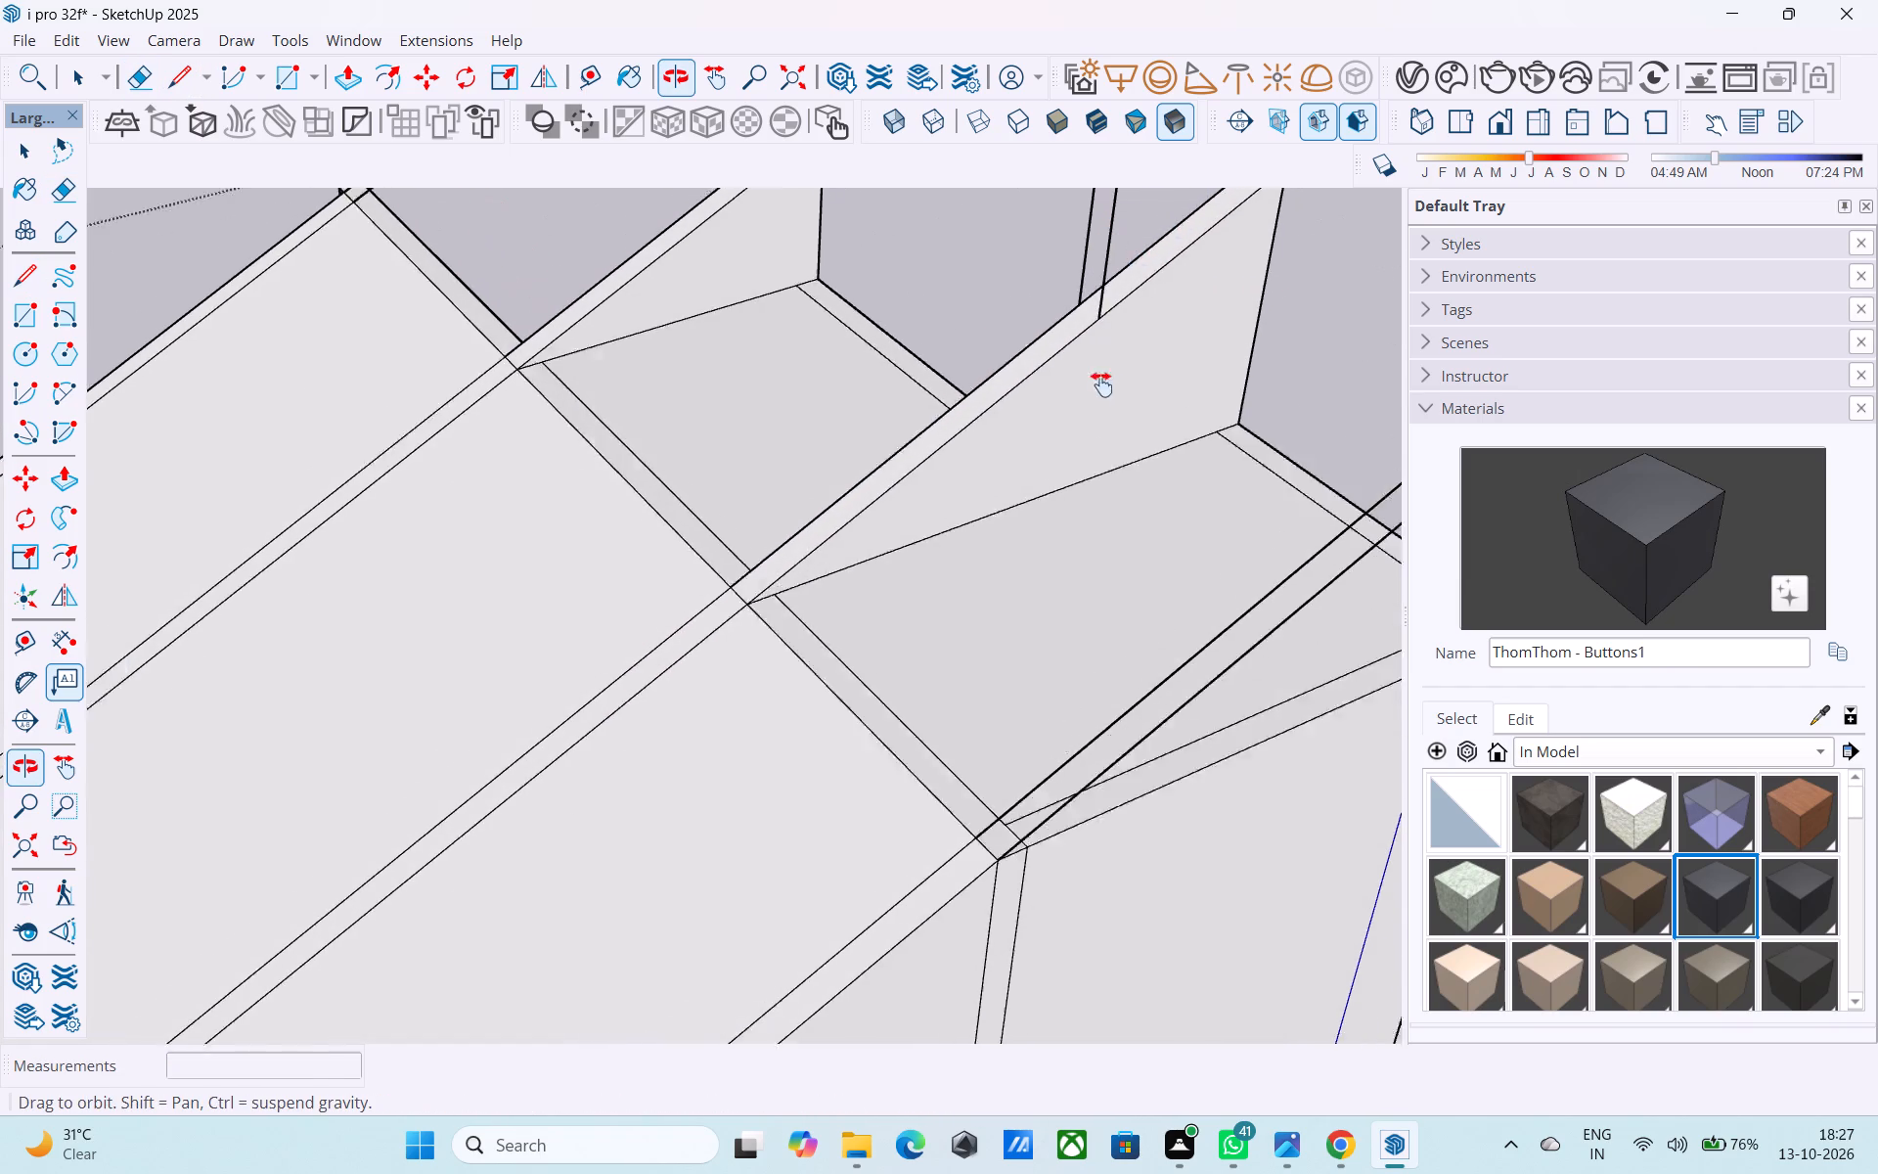
middle_click_drag(1101, 384, 1096, 385, "shift")
left_click_drag(1101, 266, 1074, 264)
scroll(1074, 322, "down", 2)
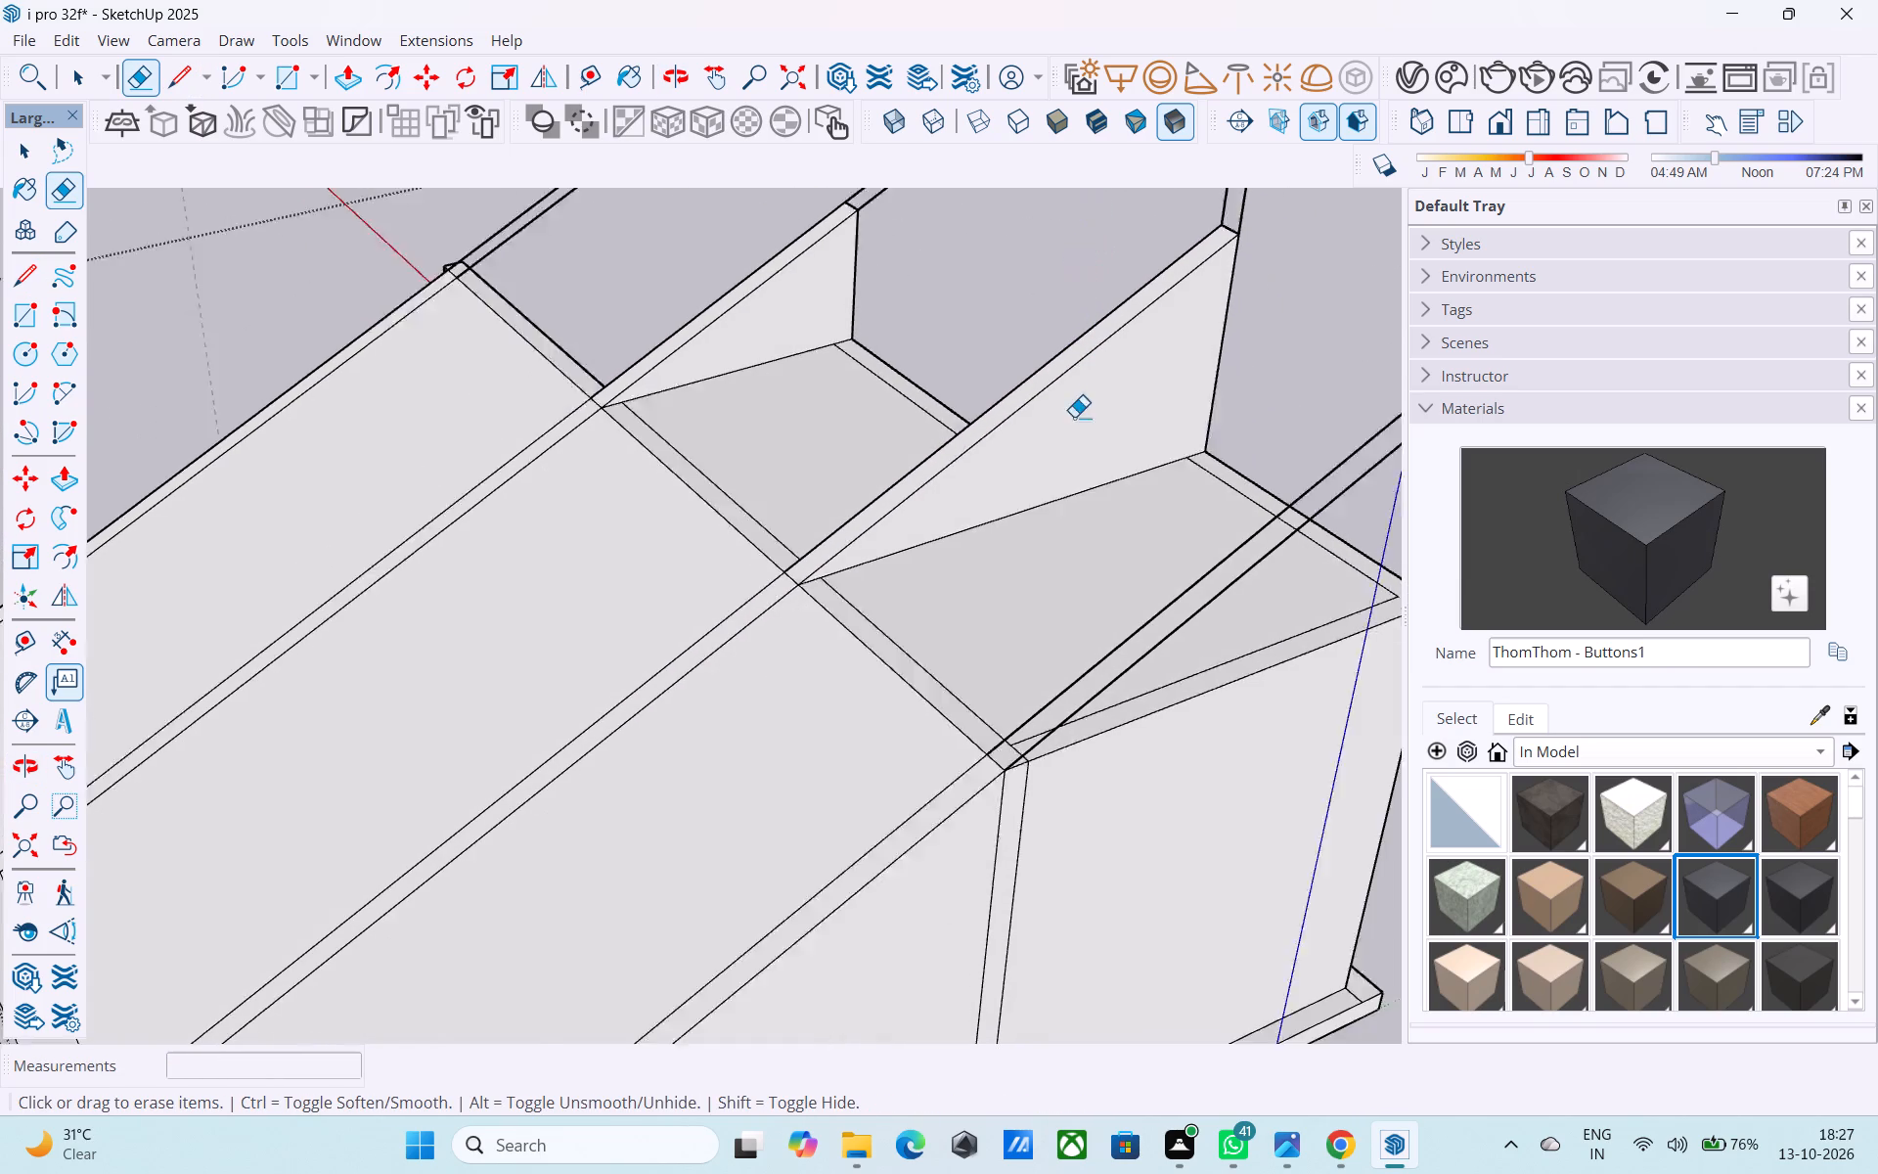
scroll(1074, 417, "down", 4)
Draw an upright line from the remaining block's outer top corner to the sloping line above it, filling the outer wall's triangle.
middle_click_drag(1061, 479, 809, 502, "shift")
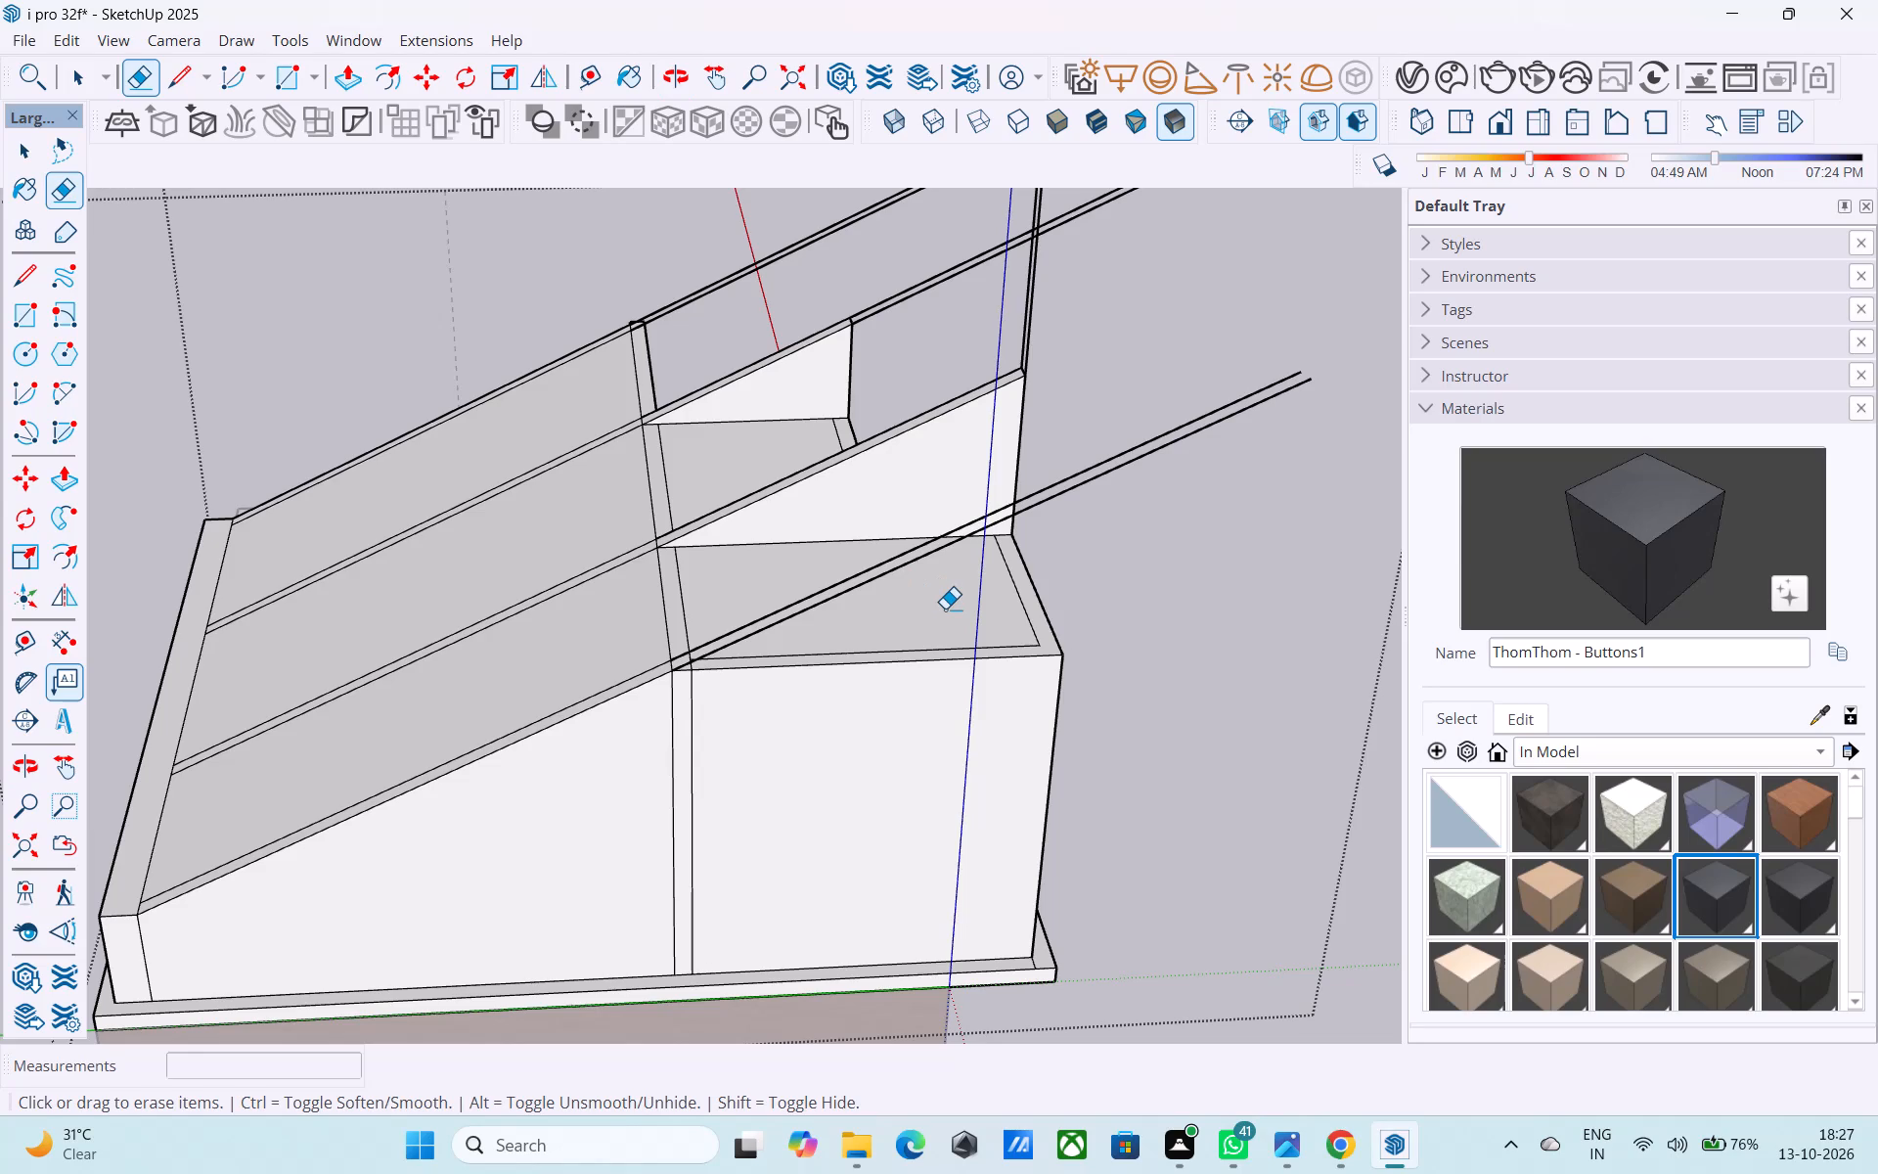
key("l")
left_click(1060, 658)
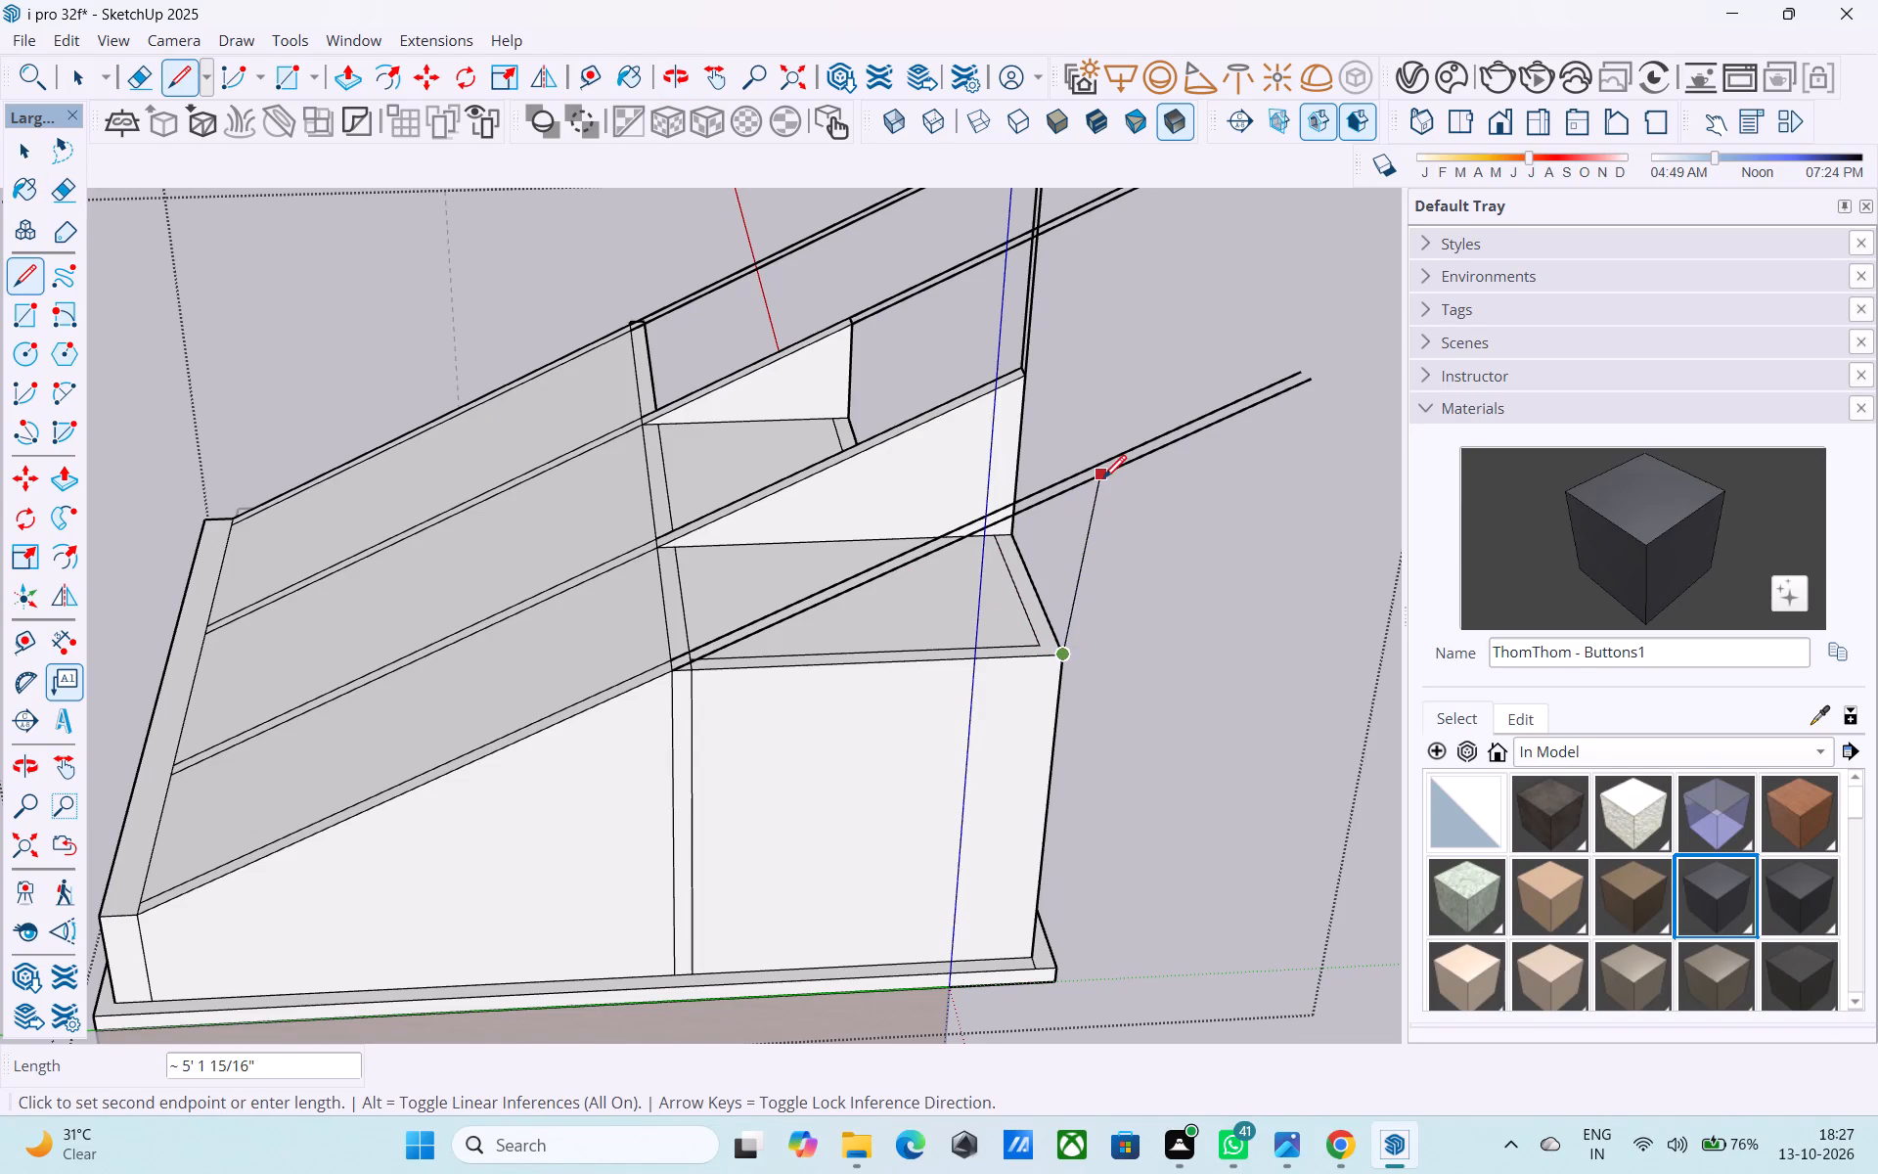
left_click(1088, 481)
Give the outer wall's raised triangle its 6" thickness with an inner upright and 6" cross lines at its base and top.
middle_click_drag(1089, 504, 490, 610)
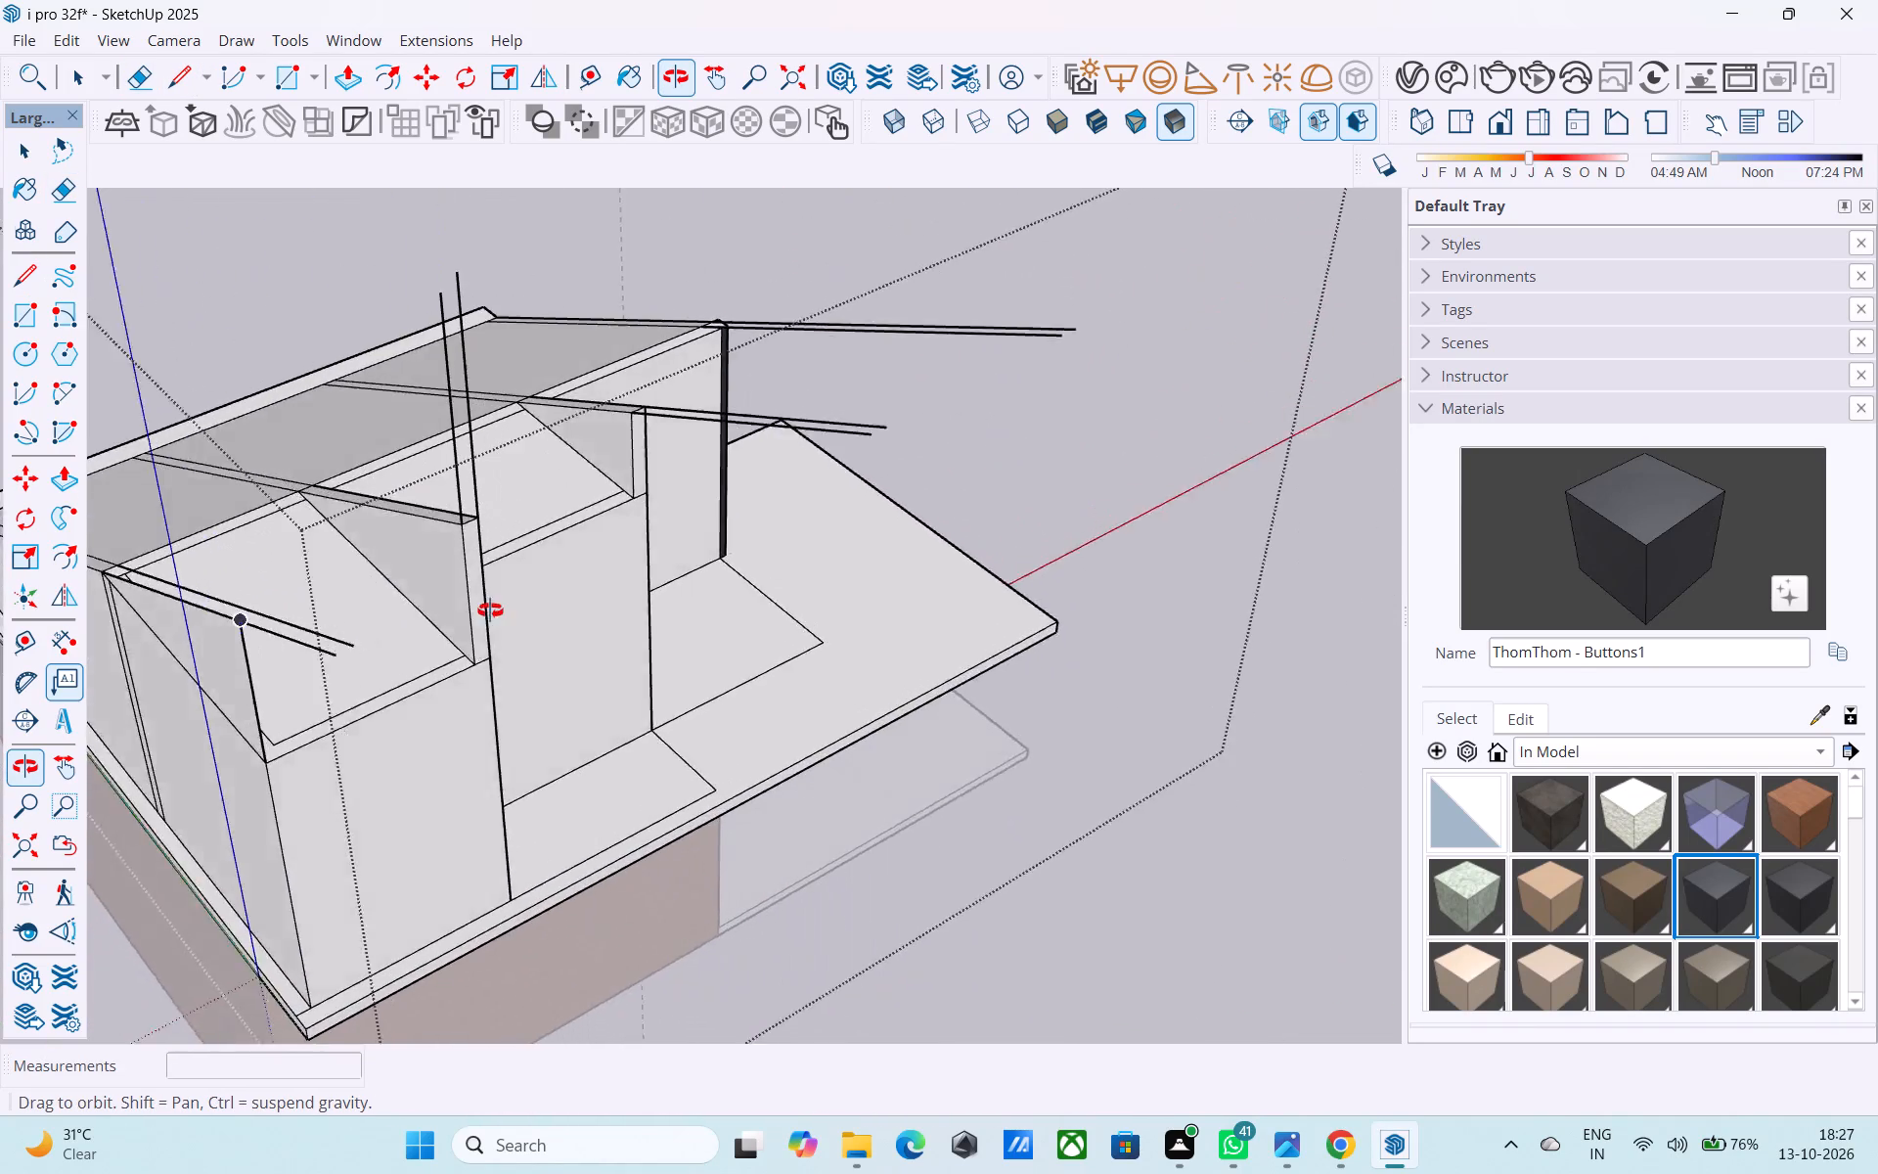
middle_click_drag(490, 610, 668, 634)
scroll(488, 570, "up", 4)
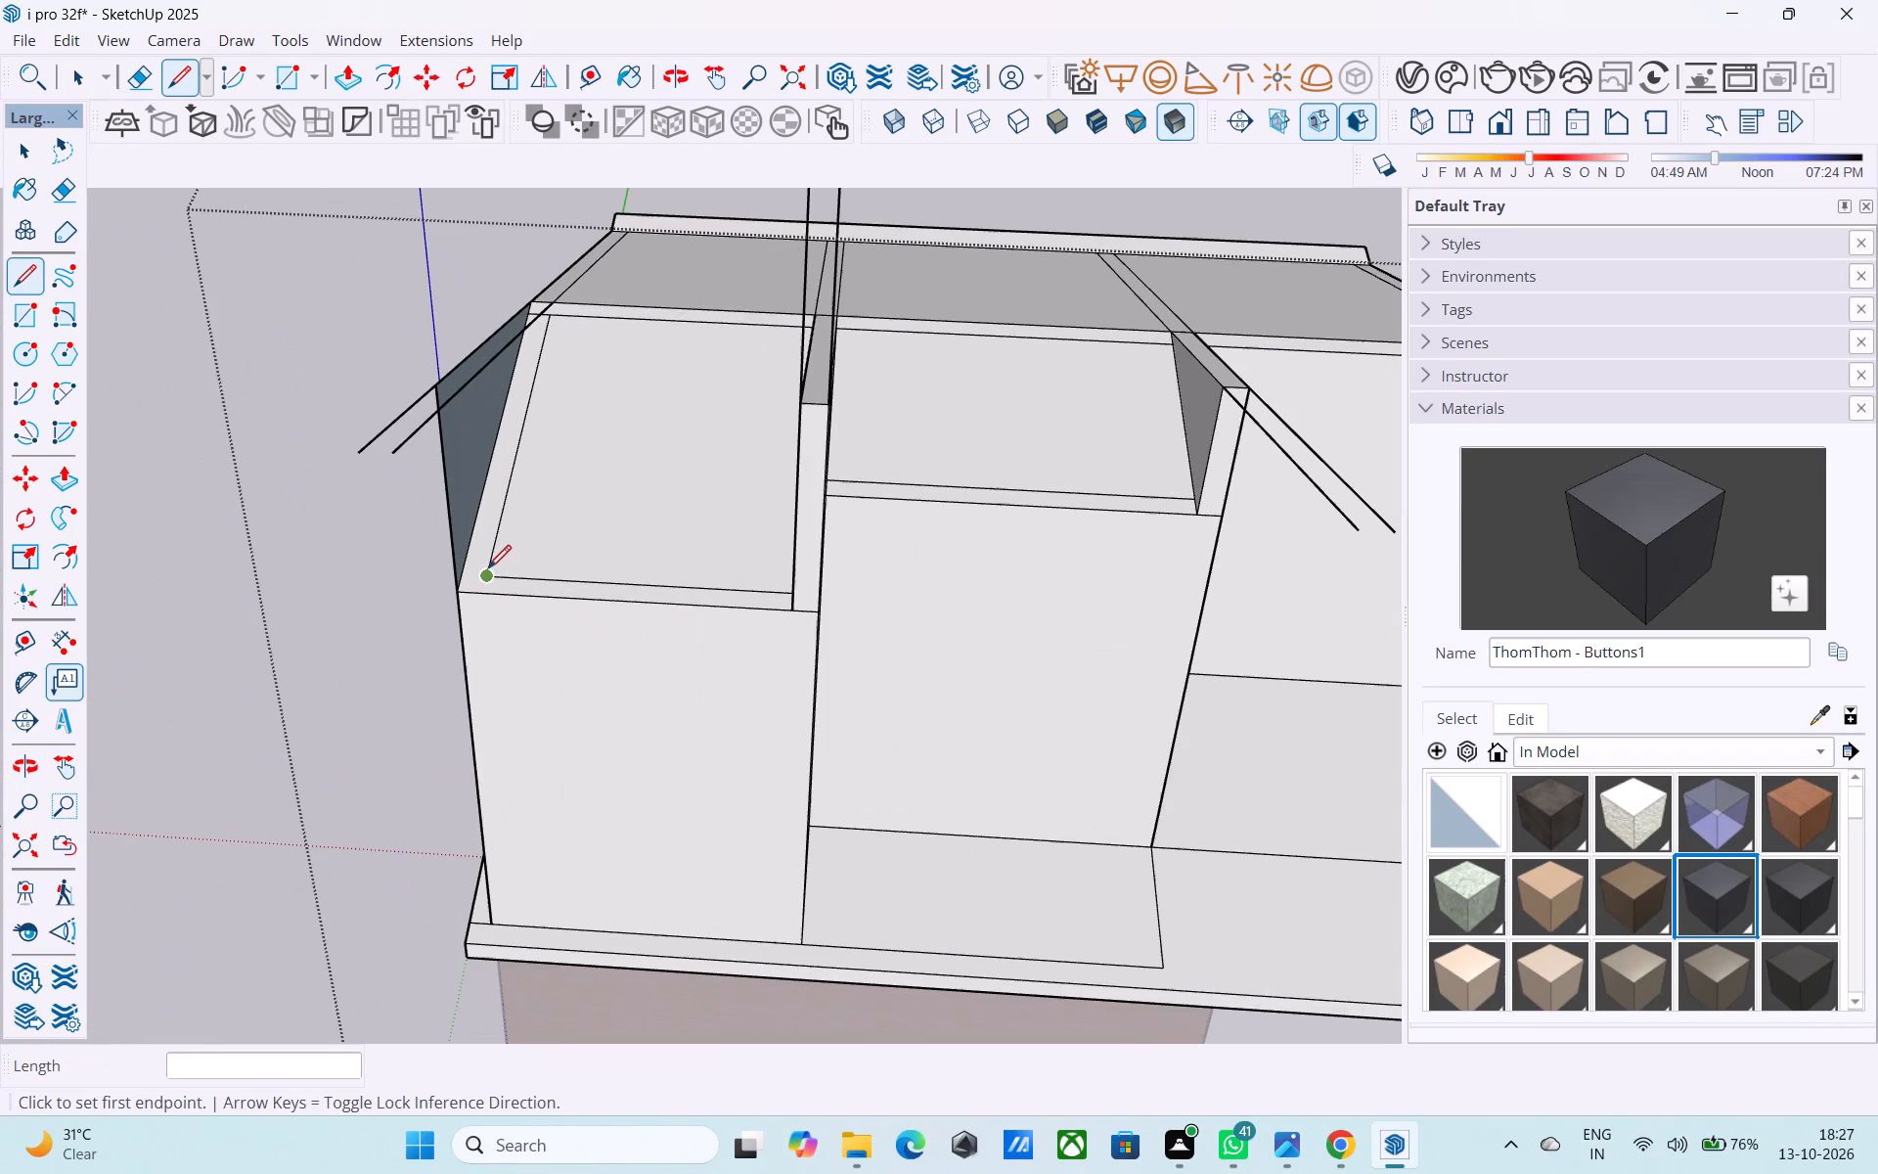
left_click(489, 570)
left_click(484, 590)
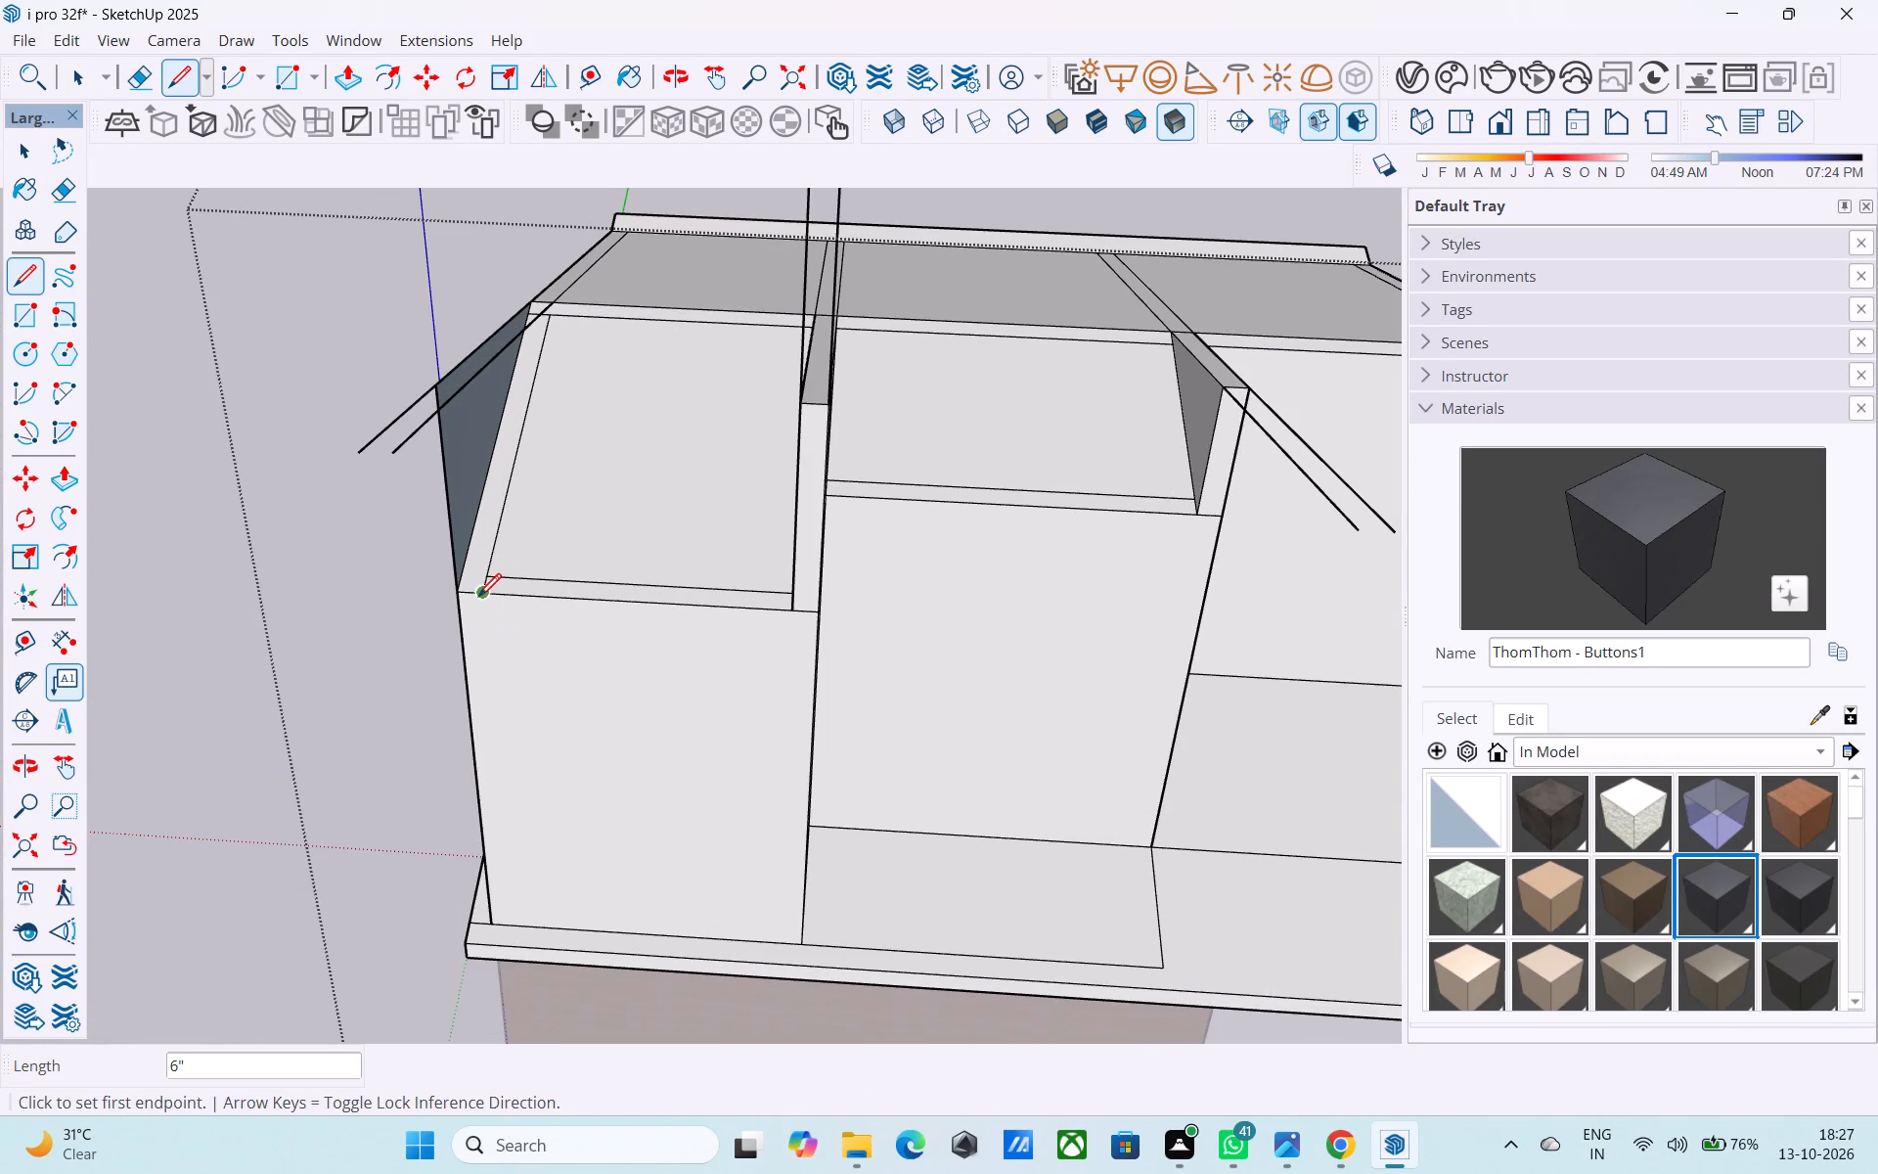
left_click(478, 599)
left_click(471, 389)
left_click(456, 389)
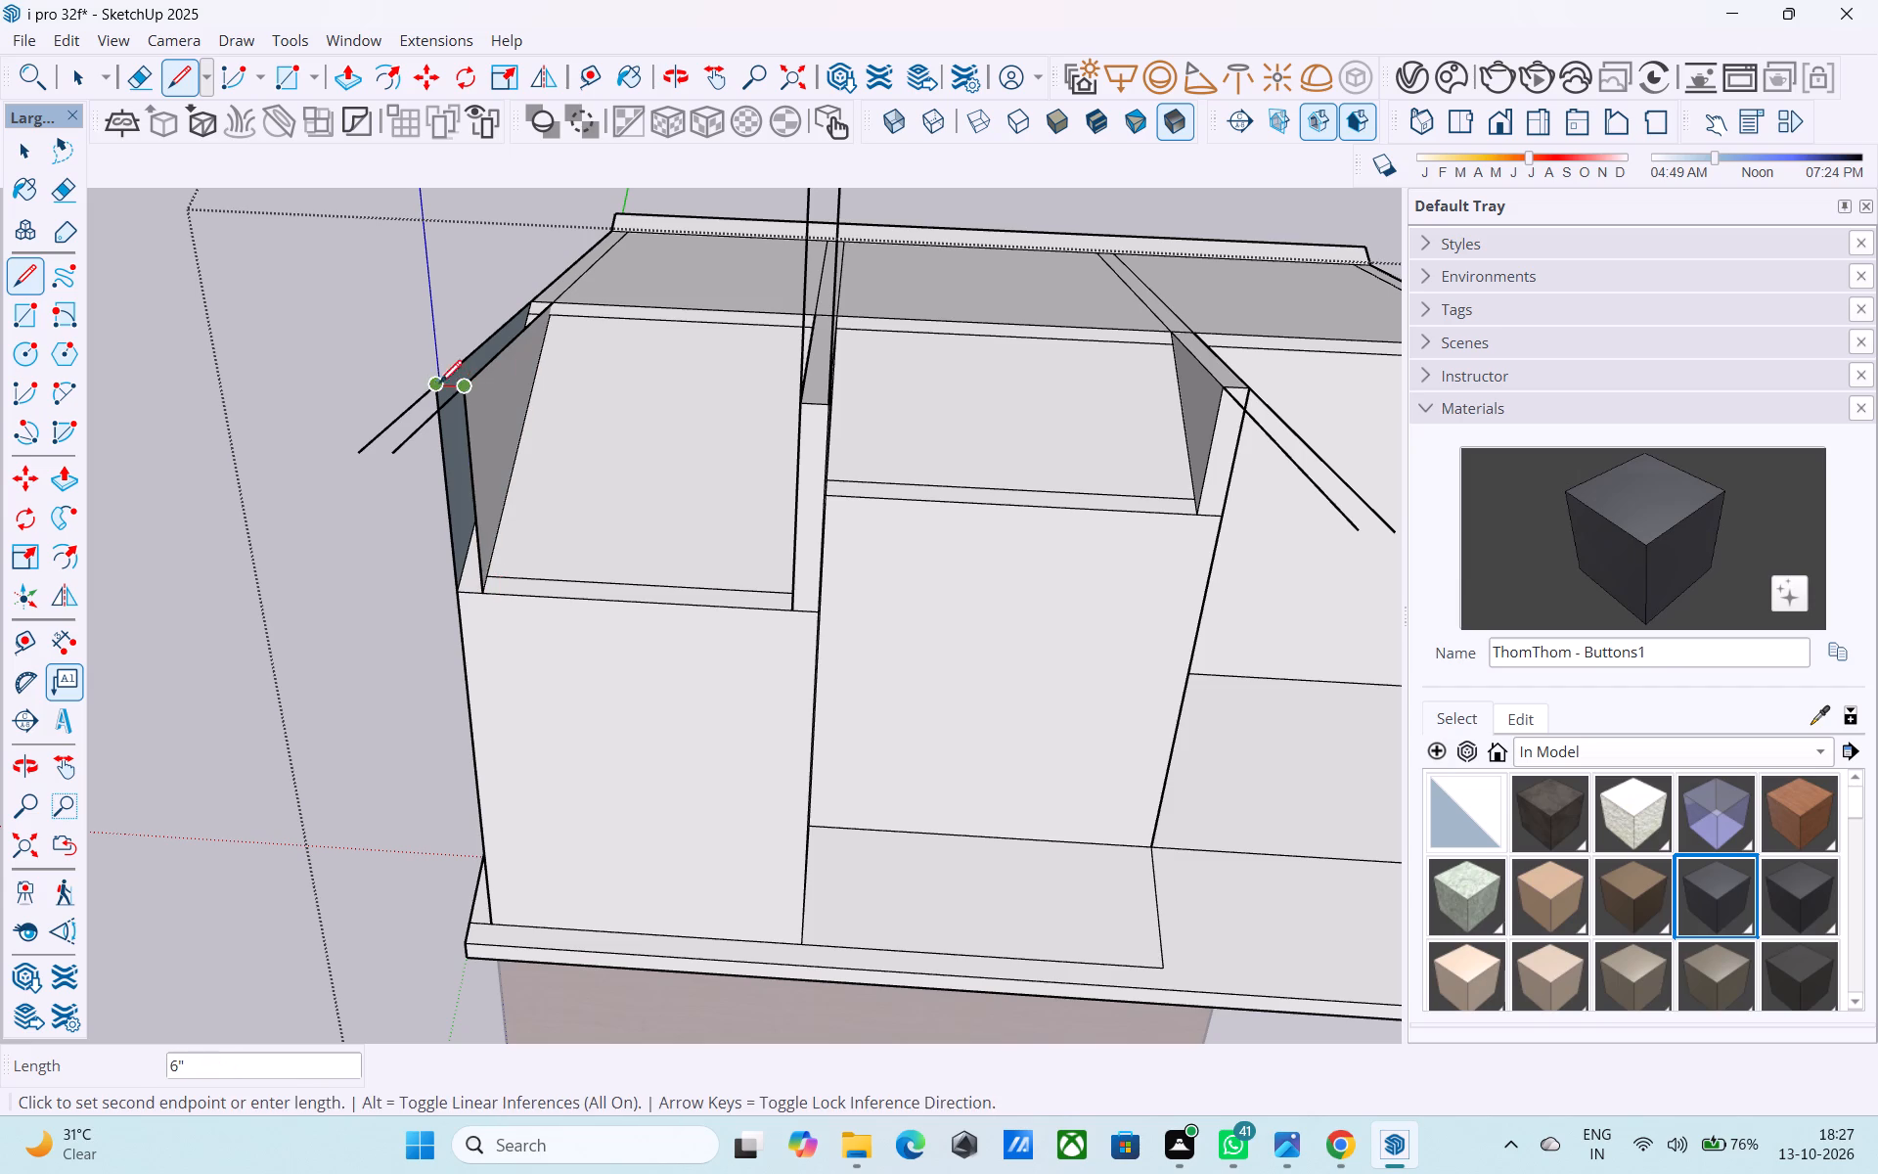
left_click(434, 383)
middle_click_drag(484, 479, 937, 531)
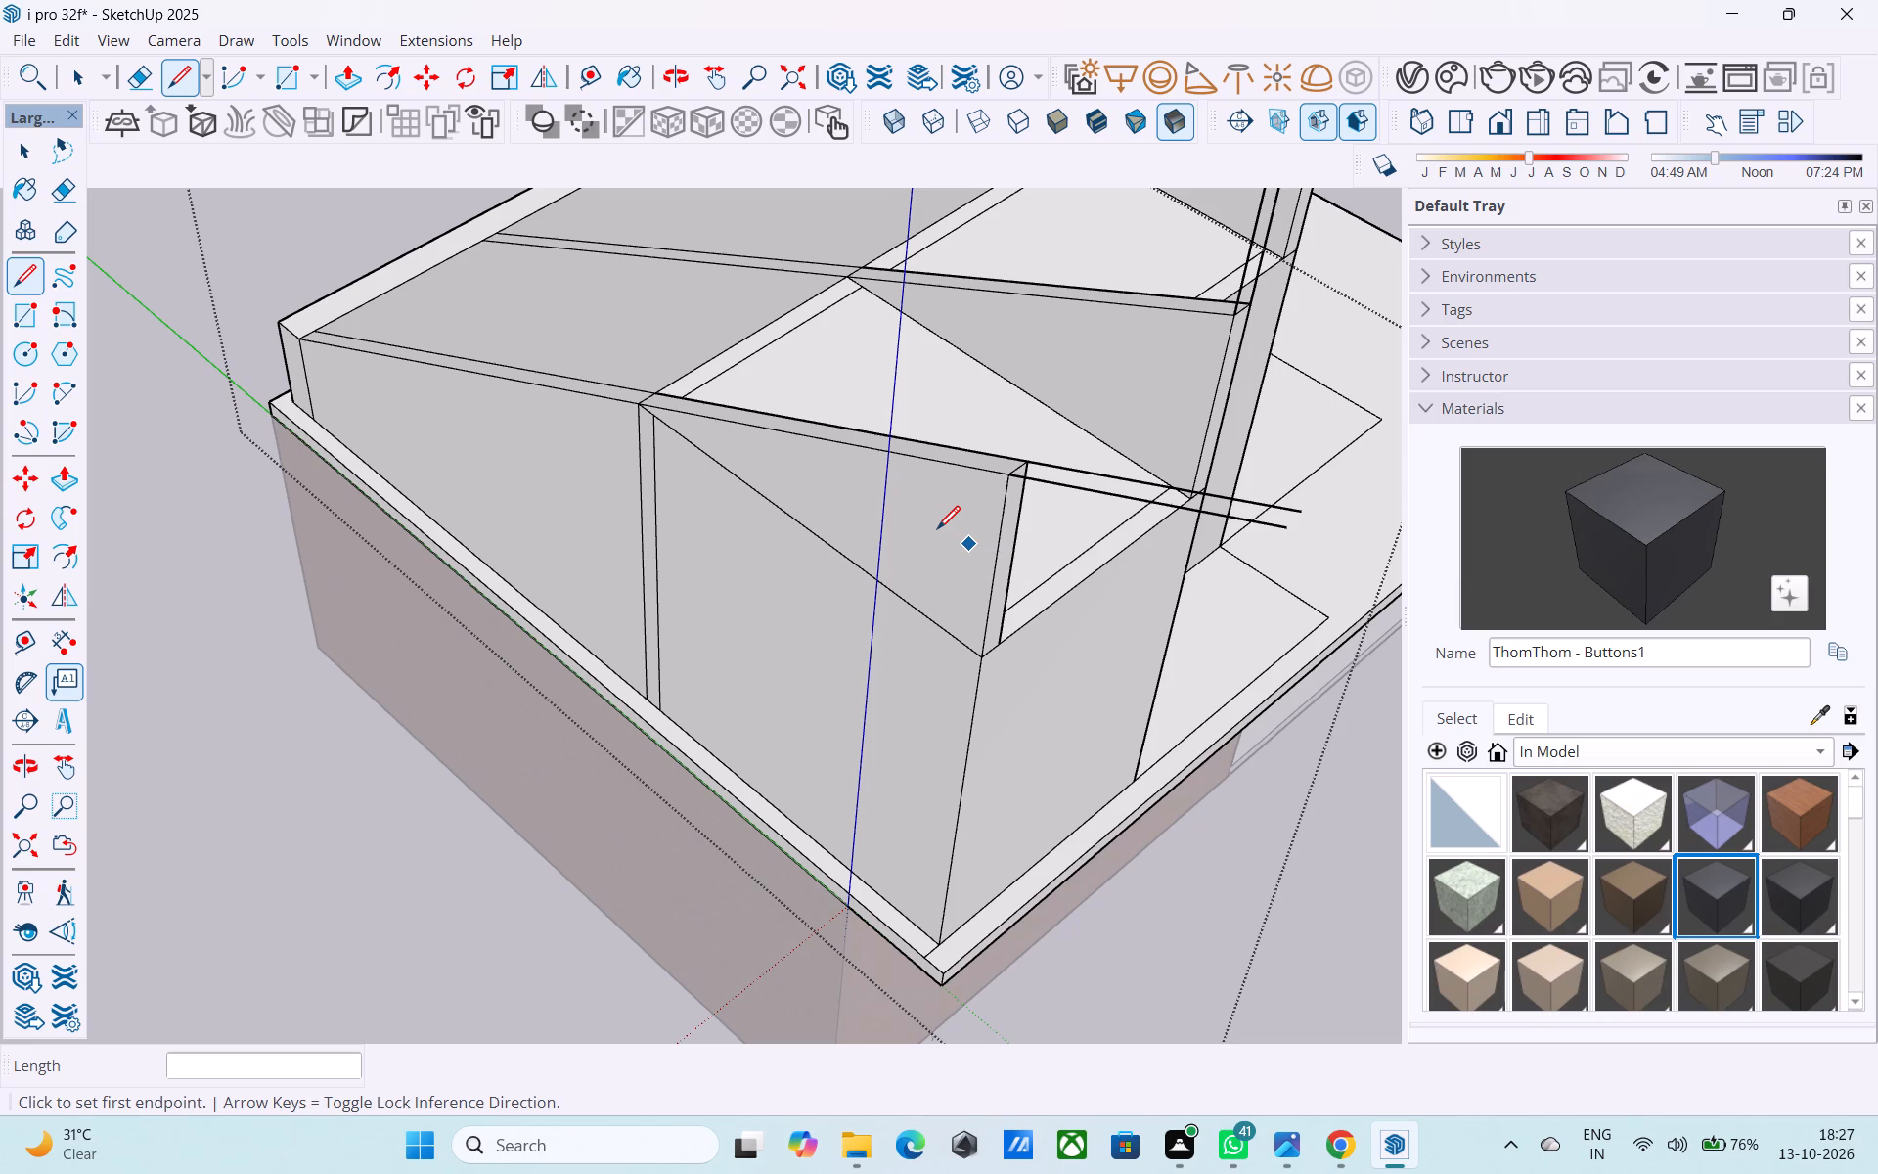
Save the model.
key("ctrl+s")
key("space")
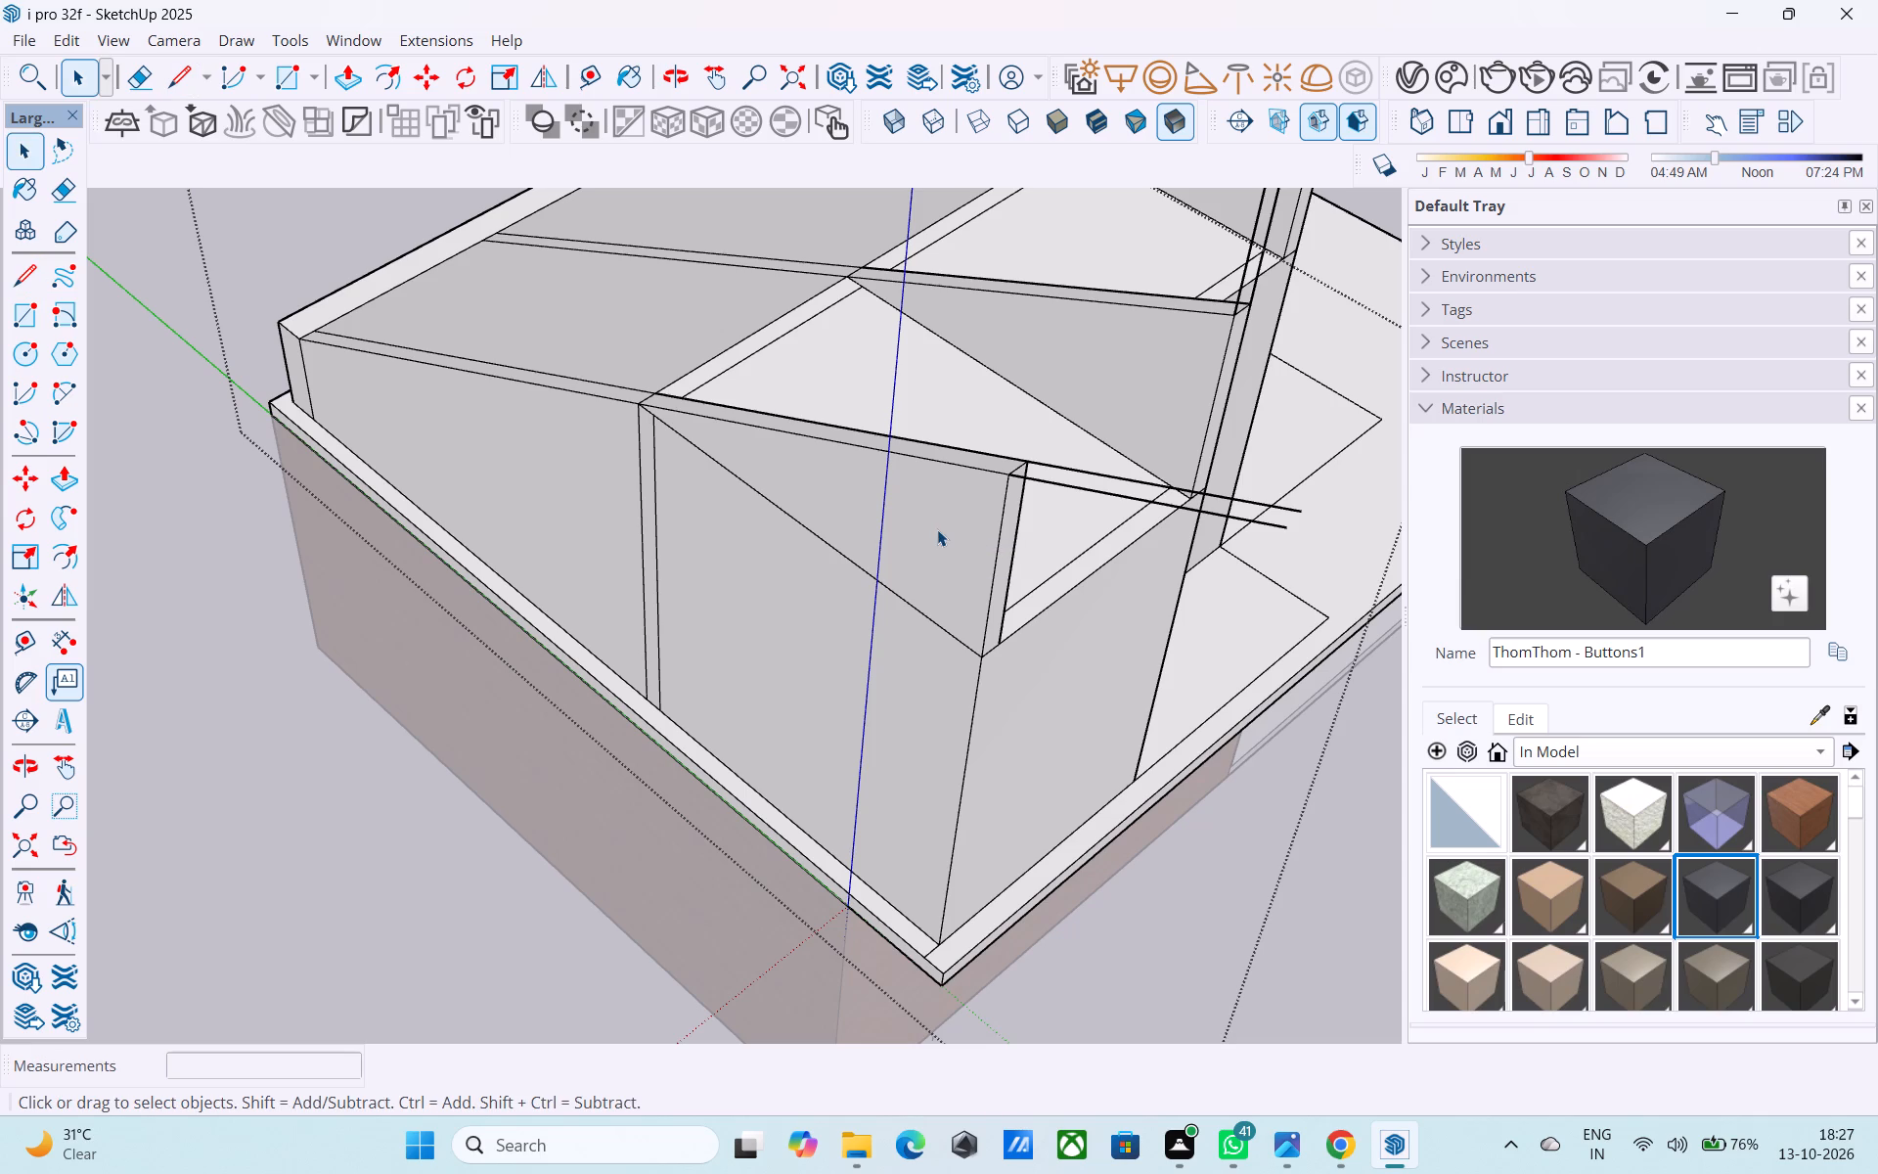
Erase the leftover uprights and the sloping line ends projecting beyond the three raised wall tops.
middle_click_drag(1011, 572, 1051, 597)
scroll(1054, 596, "down", 6)
middle_click_drag(972, 667, 1101, 684)
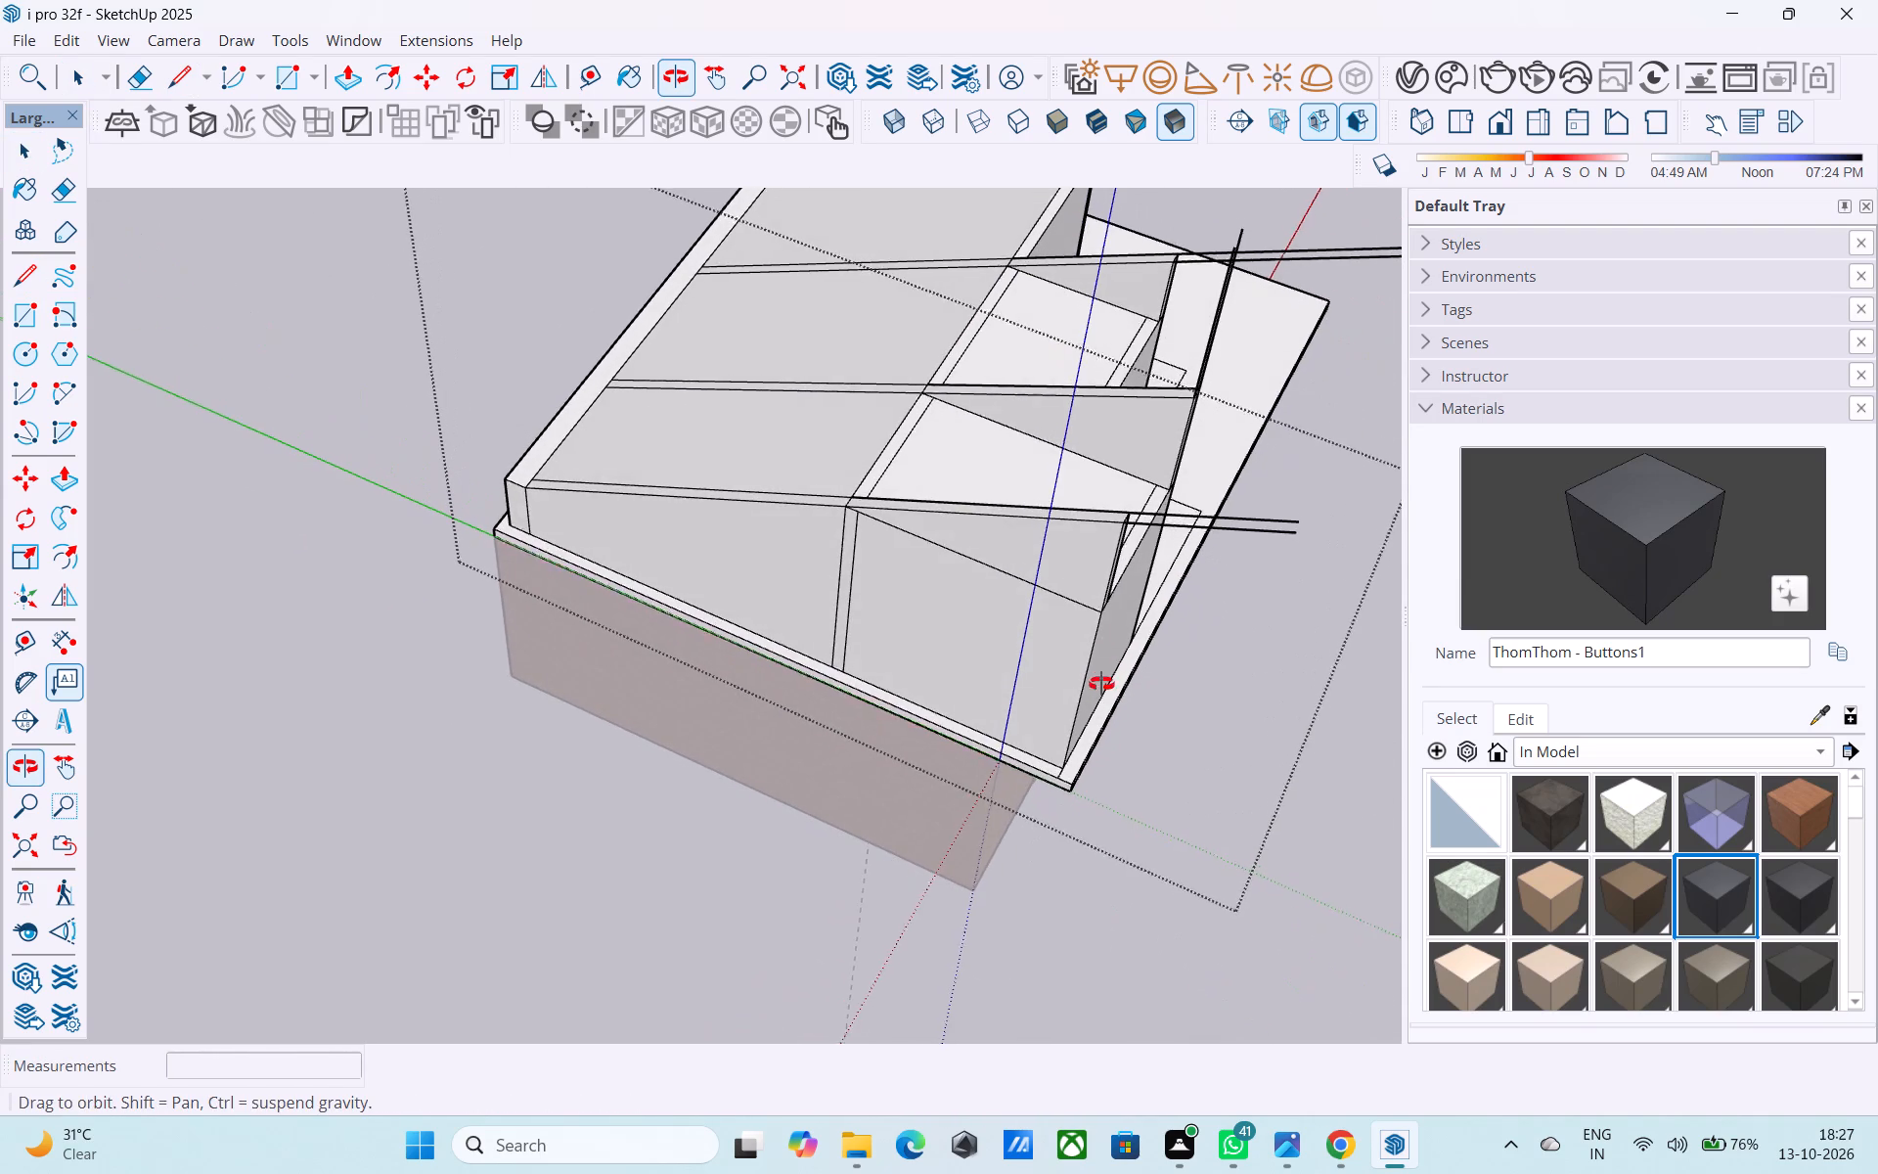
middle_click_drag(1101, 684, 1101, 682)
middle_click_drag(1086, 686, 901, 896, "shift")
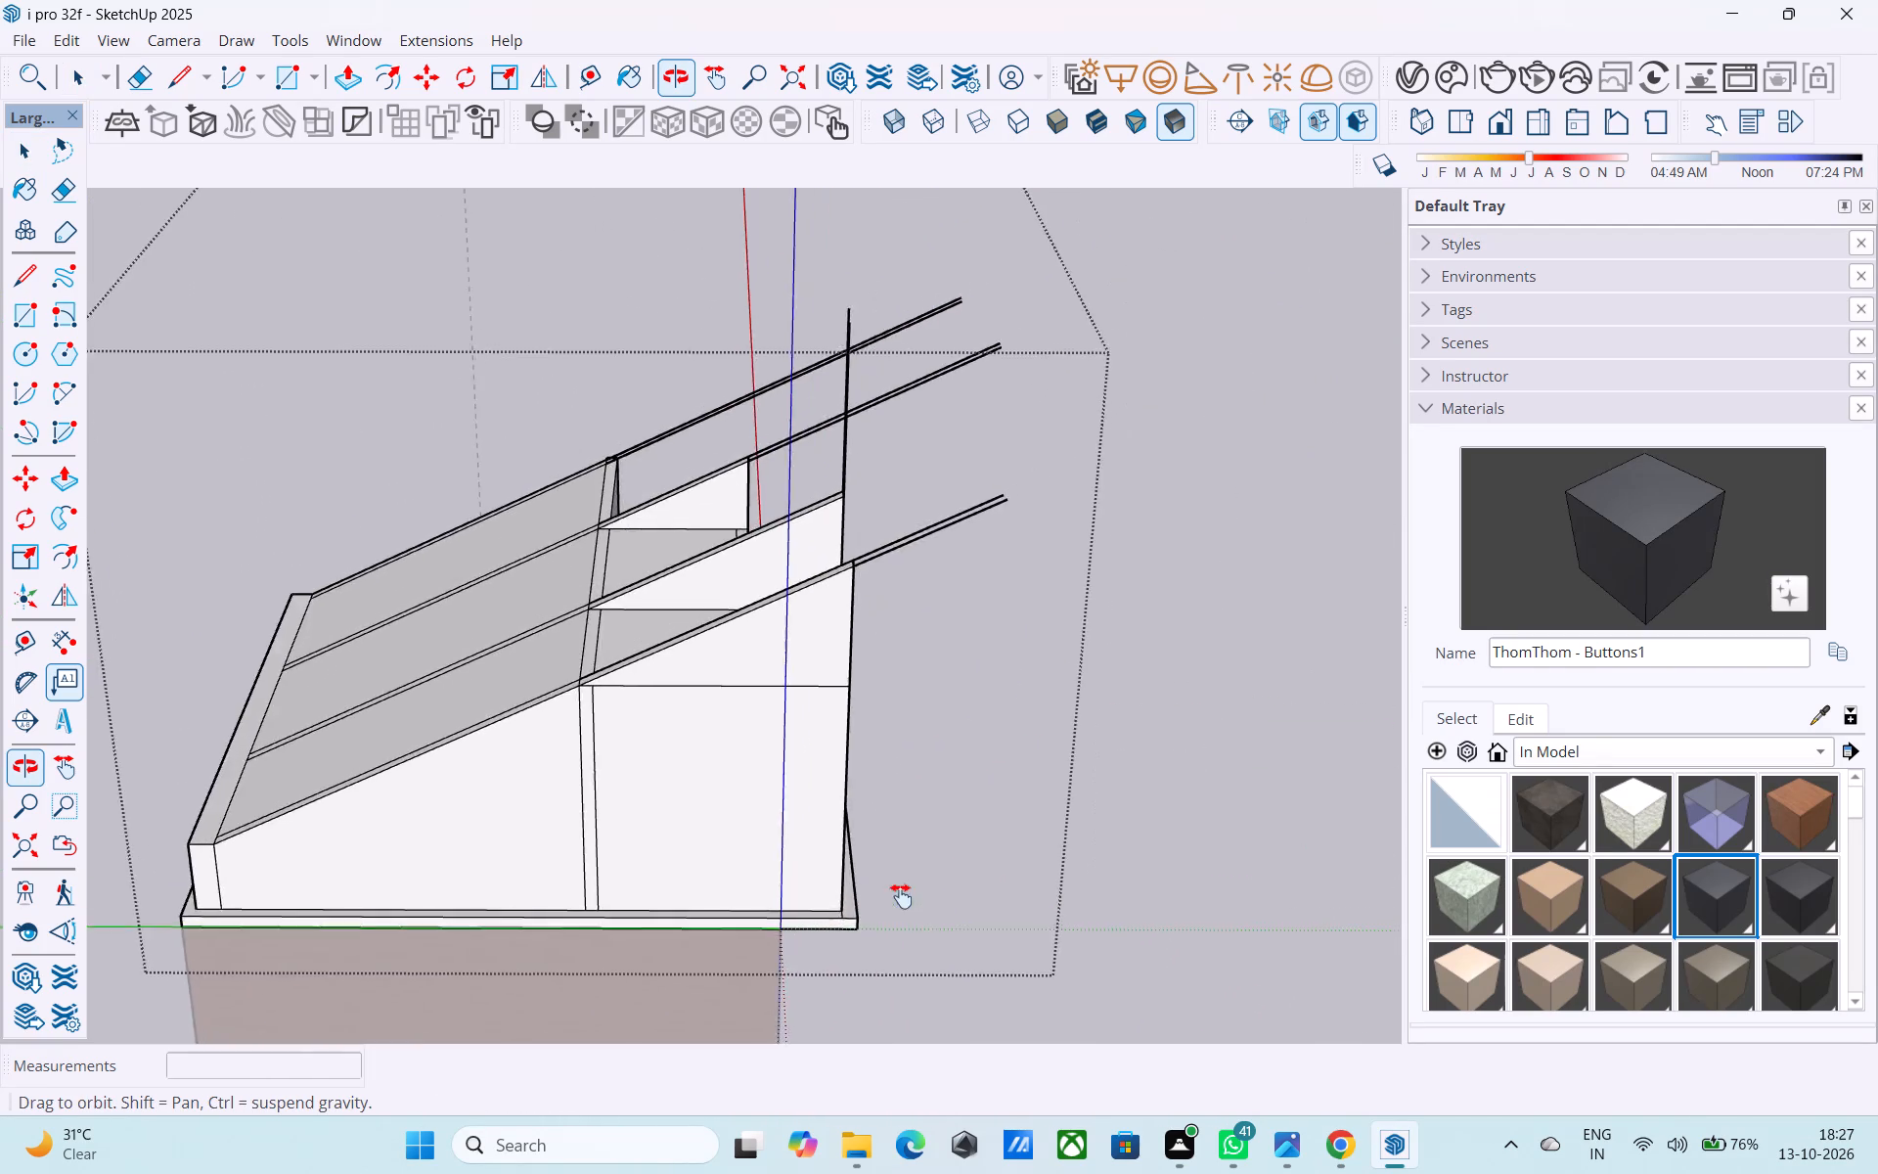
middle_click_drag(901, 896, 1119, 972, "shift")
key("e")
left_click_drag(1093, 571, 1081, 536)
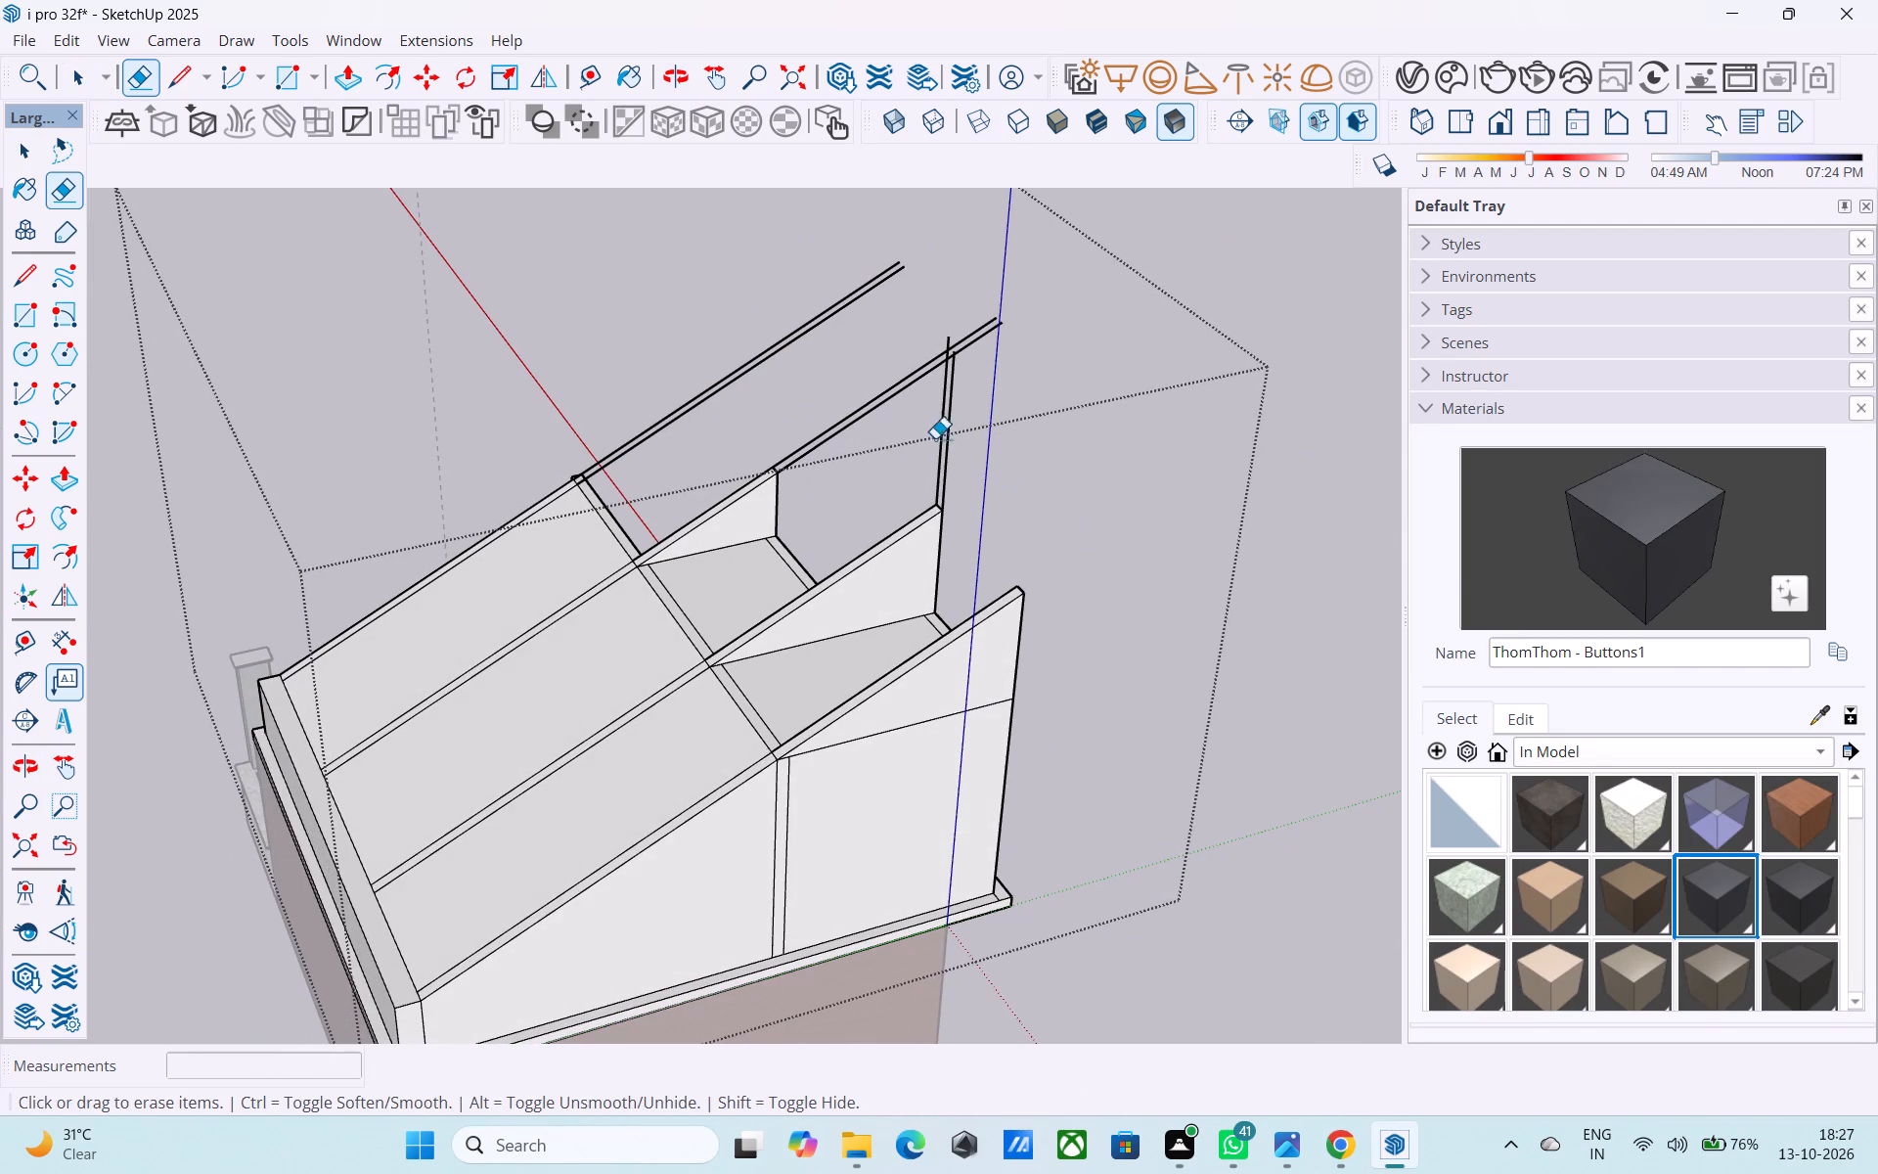
left_click_drag(949, 415, 1035, 411)
left_click_drag(961, 339, 981, 353)
left_click_drag(929, 379, 981, 394)
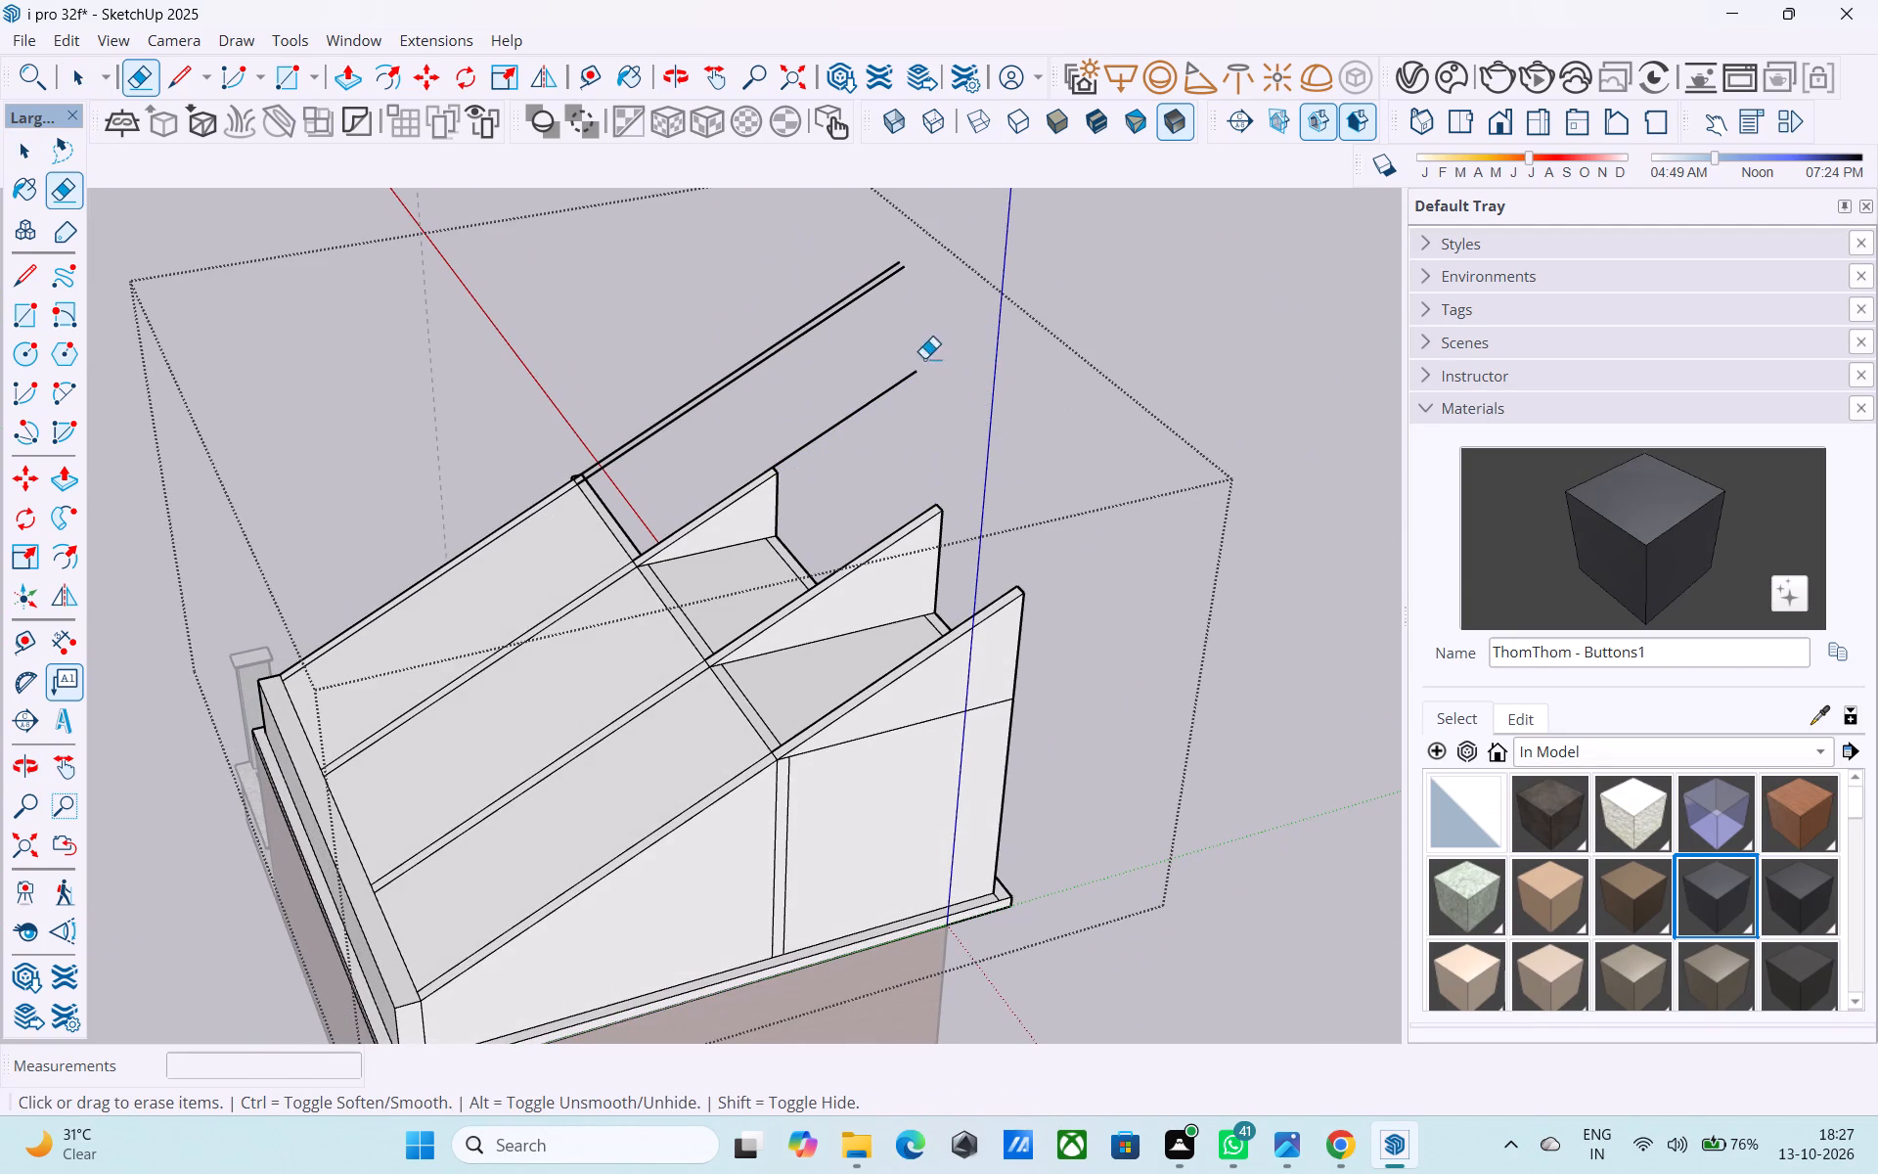
left_click_drag(914, 354, 909, 394)
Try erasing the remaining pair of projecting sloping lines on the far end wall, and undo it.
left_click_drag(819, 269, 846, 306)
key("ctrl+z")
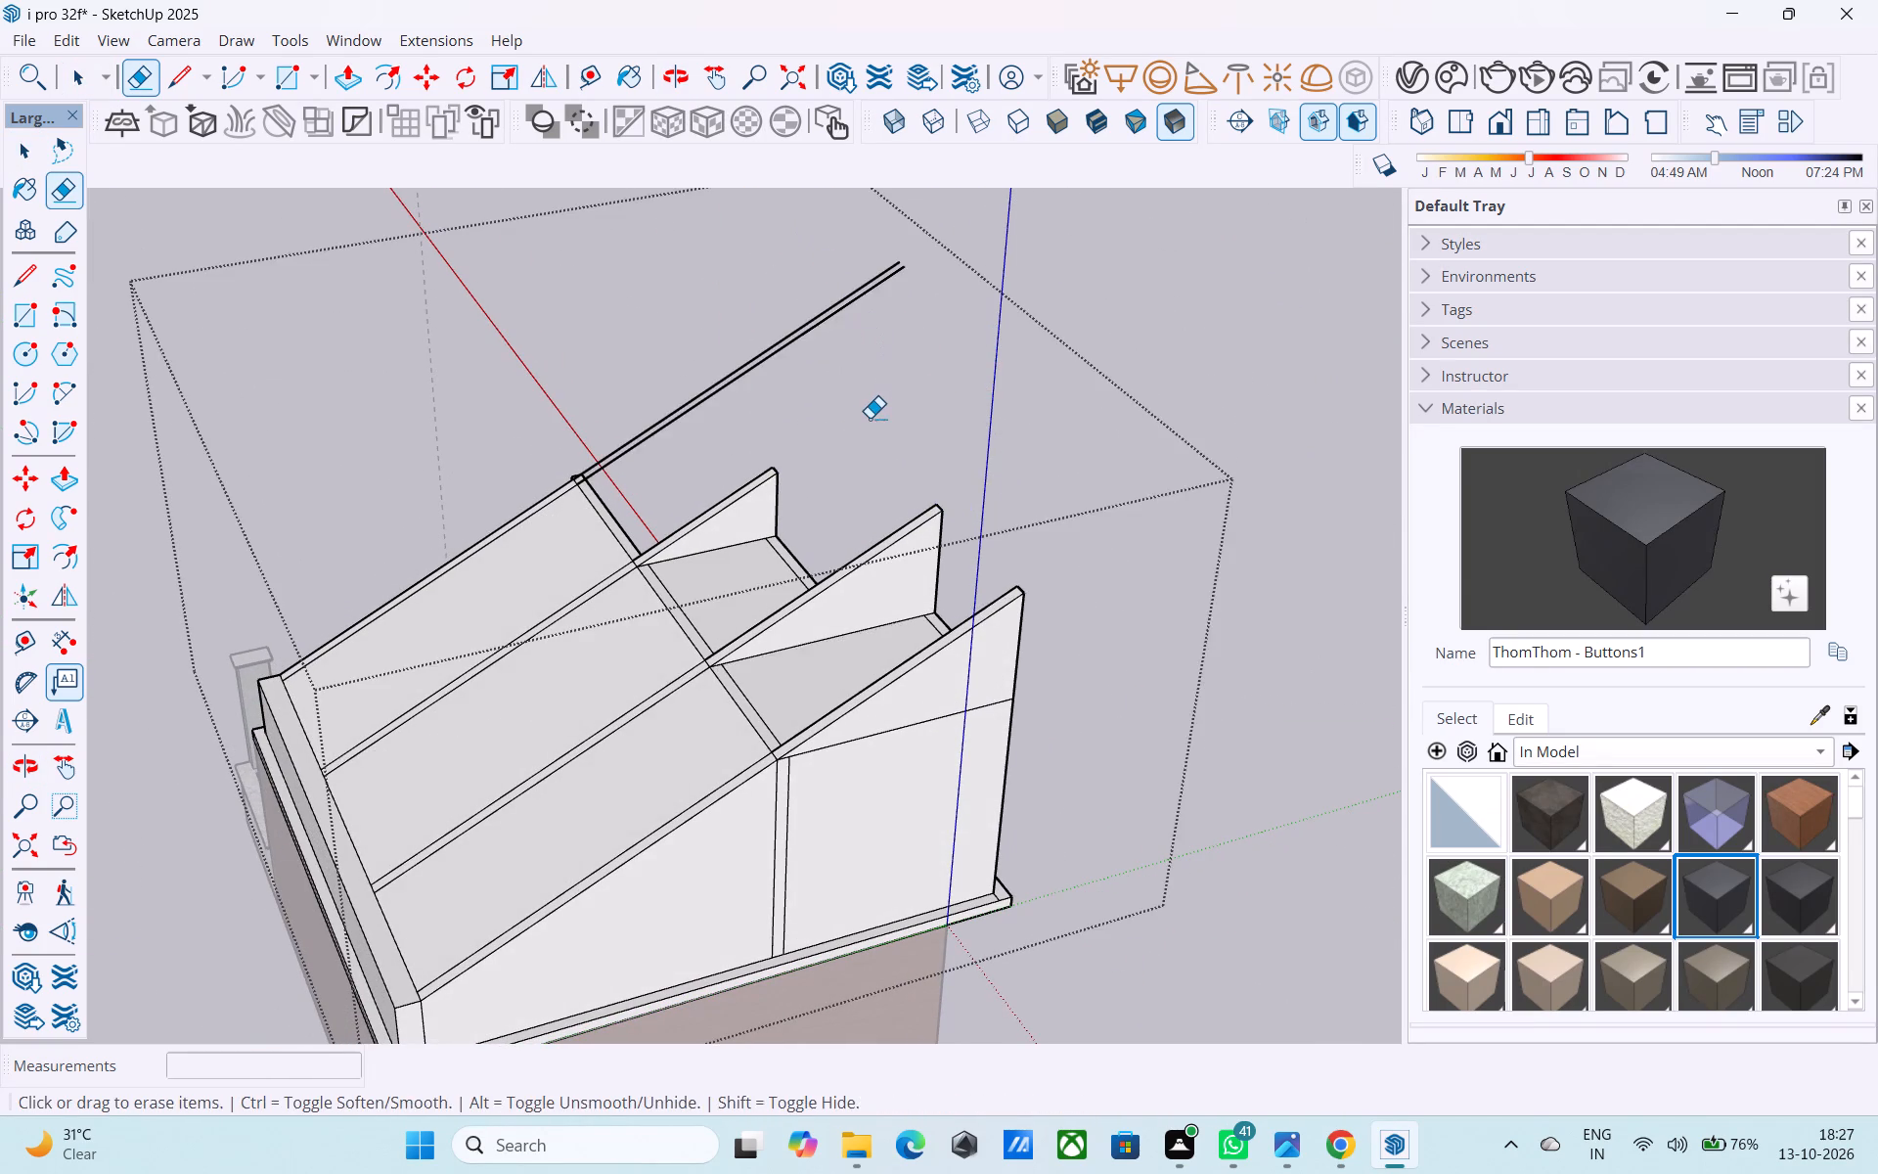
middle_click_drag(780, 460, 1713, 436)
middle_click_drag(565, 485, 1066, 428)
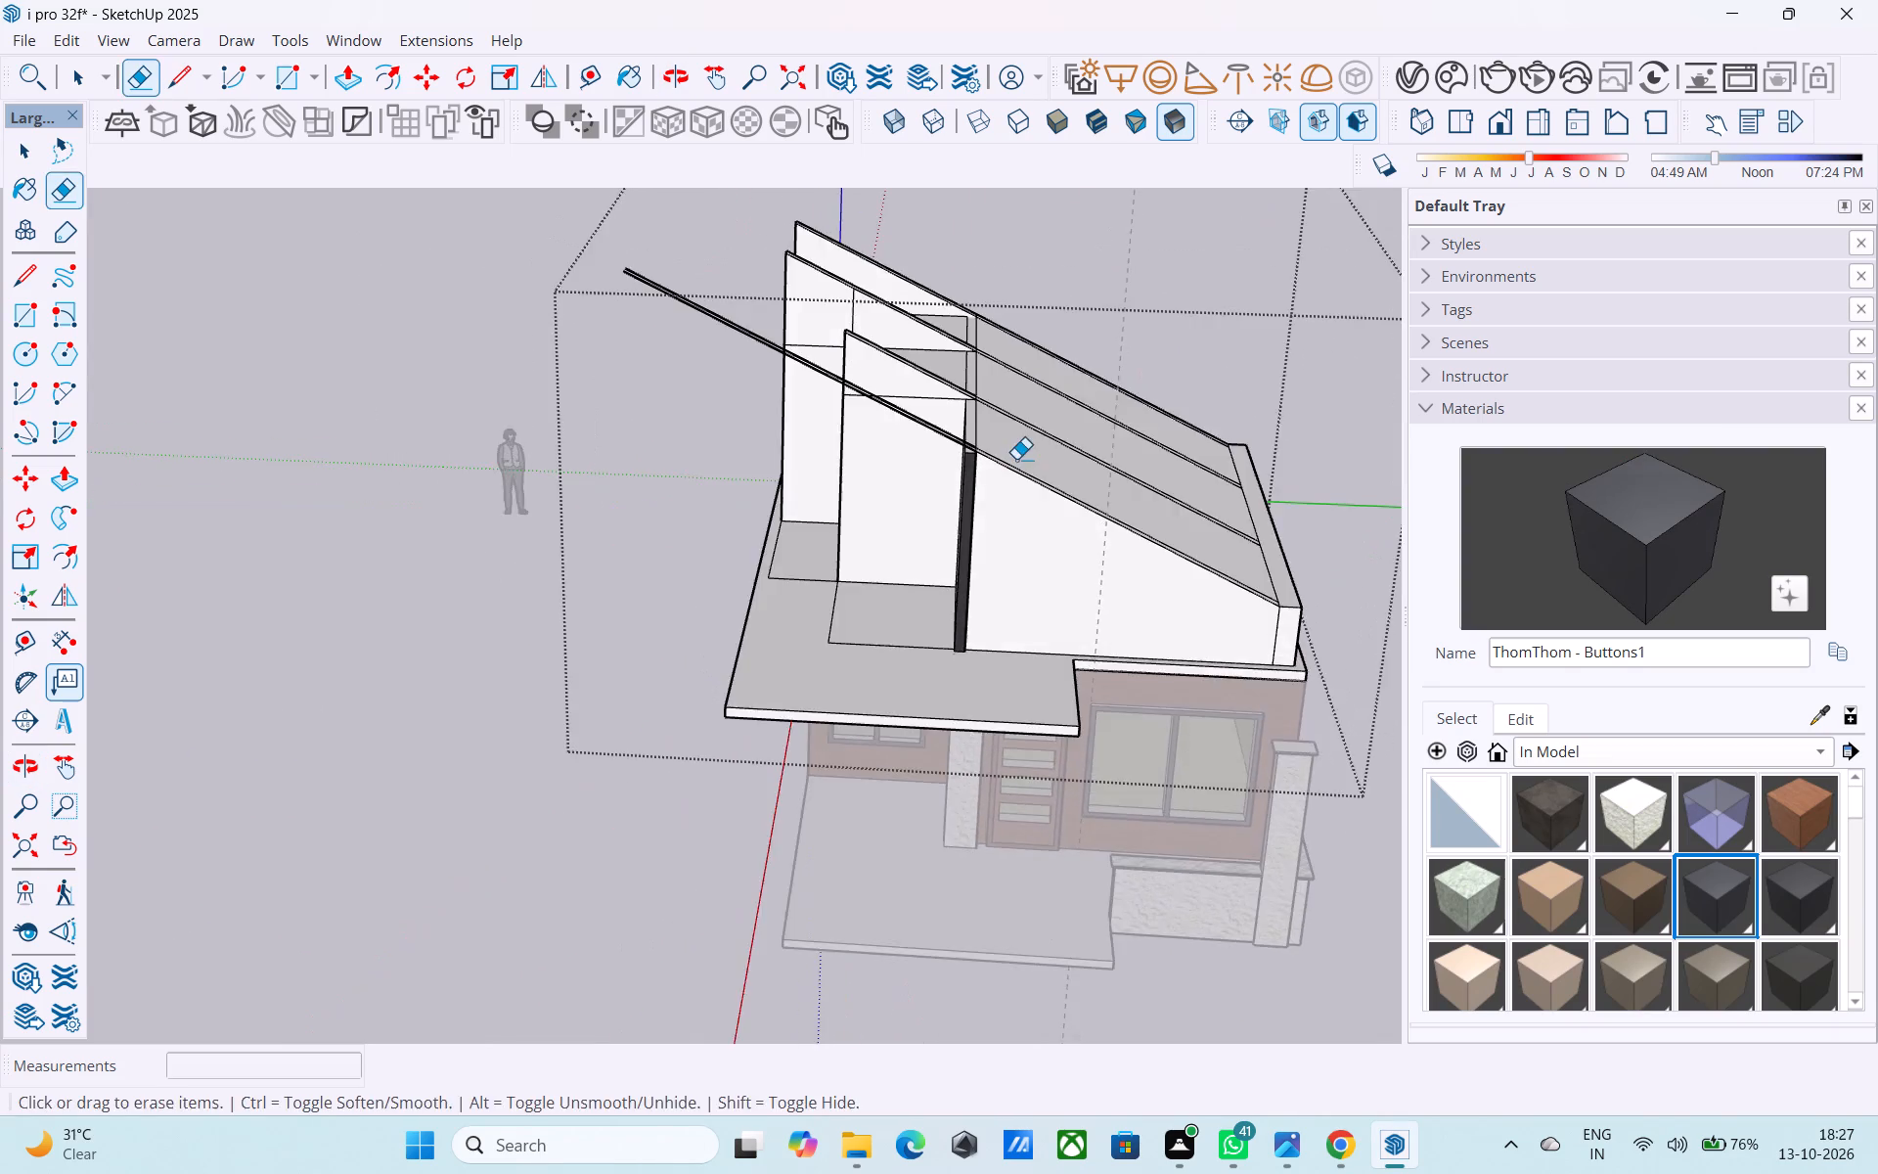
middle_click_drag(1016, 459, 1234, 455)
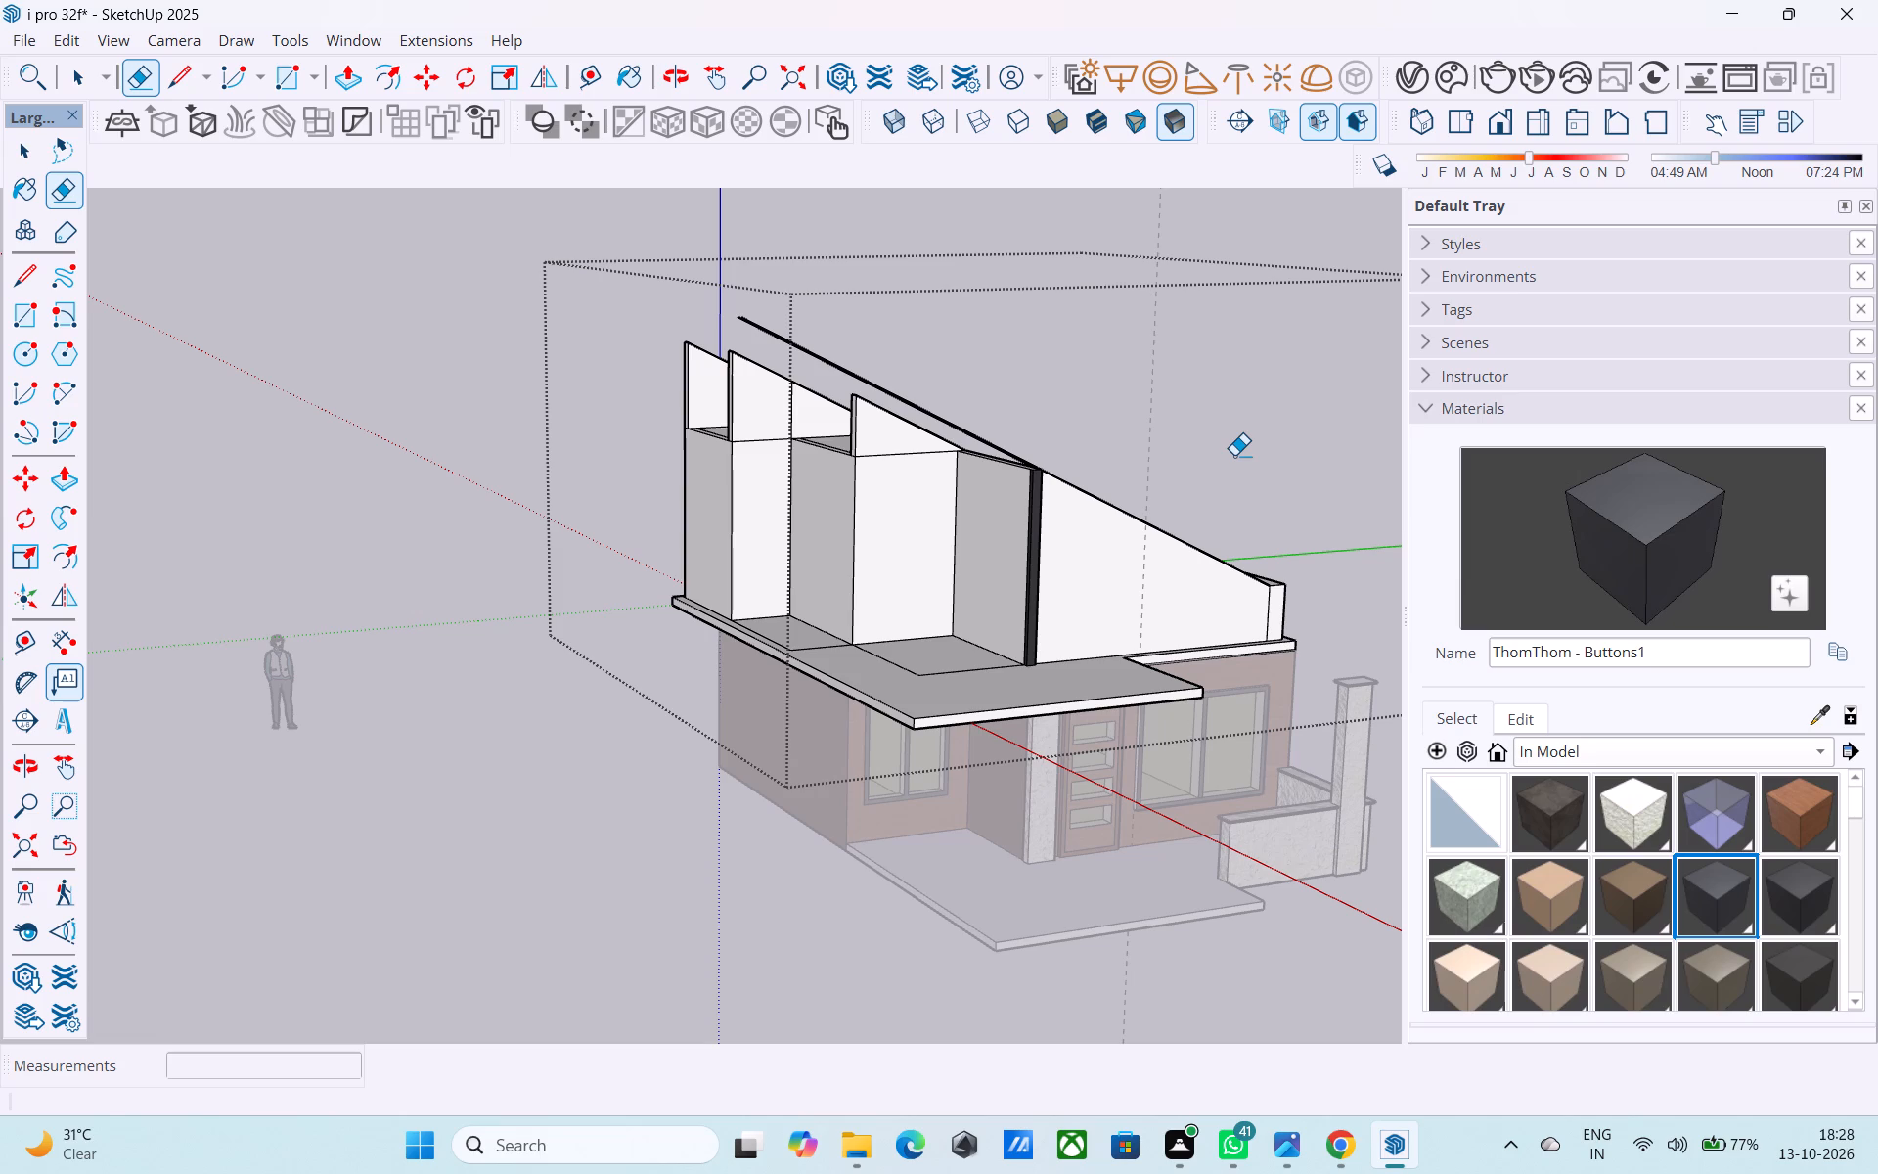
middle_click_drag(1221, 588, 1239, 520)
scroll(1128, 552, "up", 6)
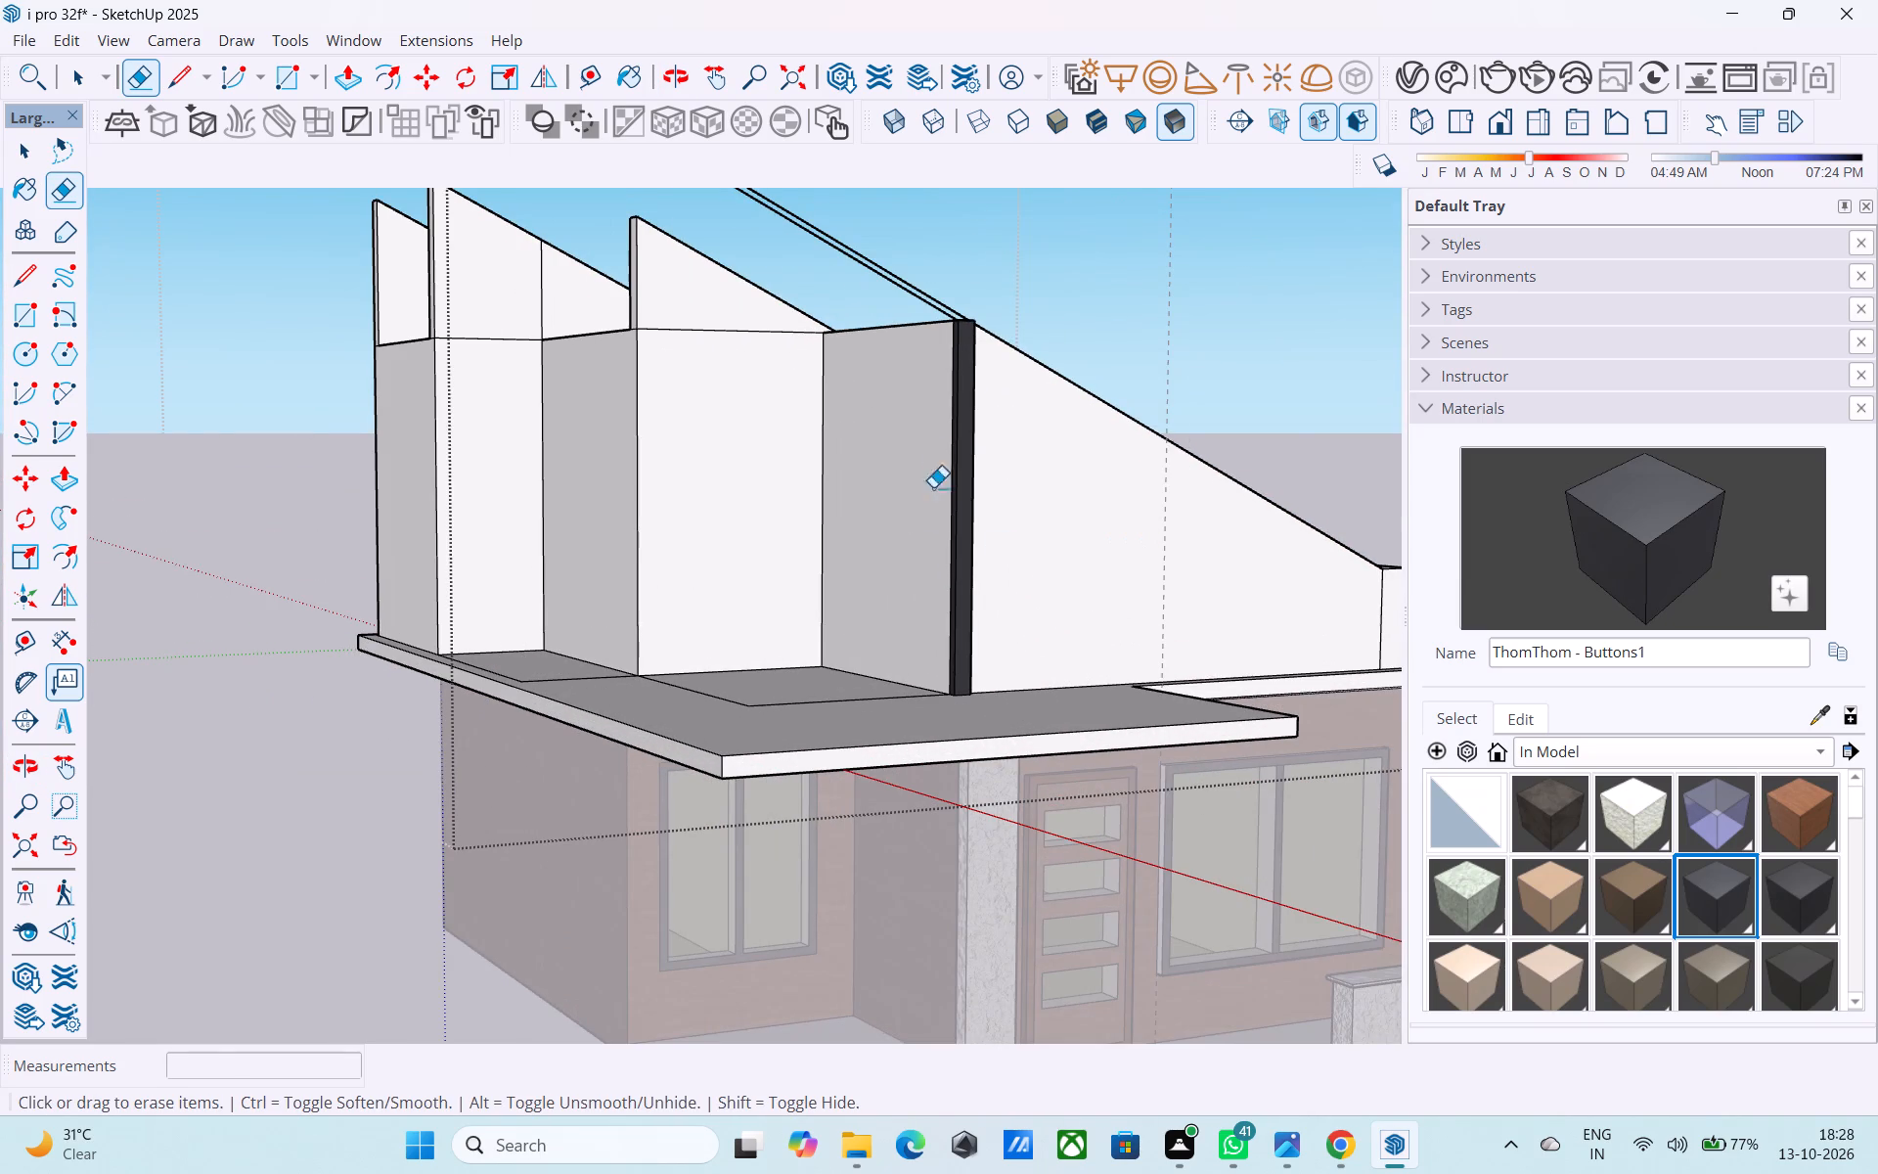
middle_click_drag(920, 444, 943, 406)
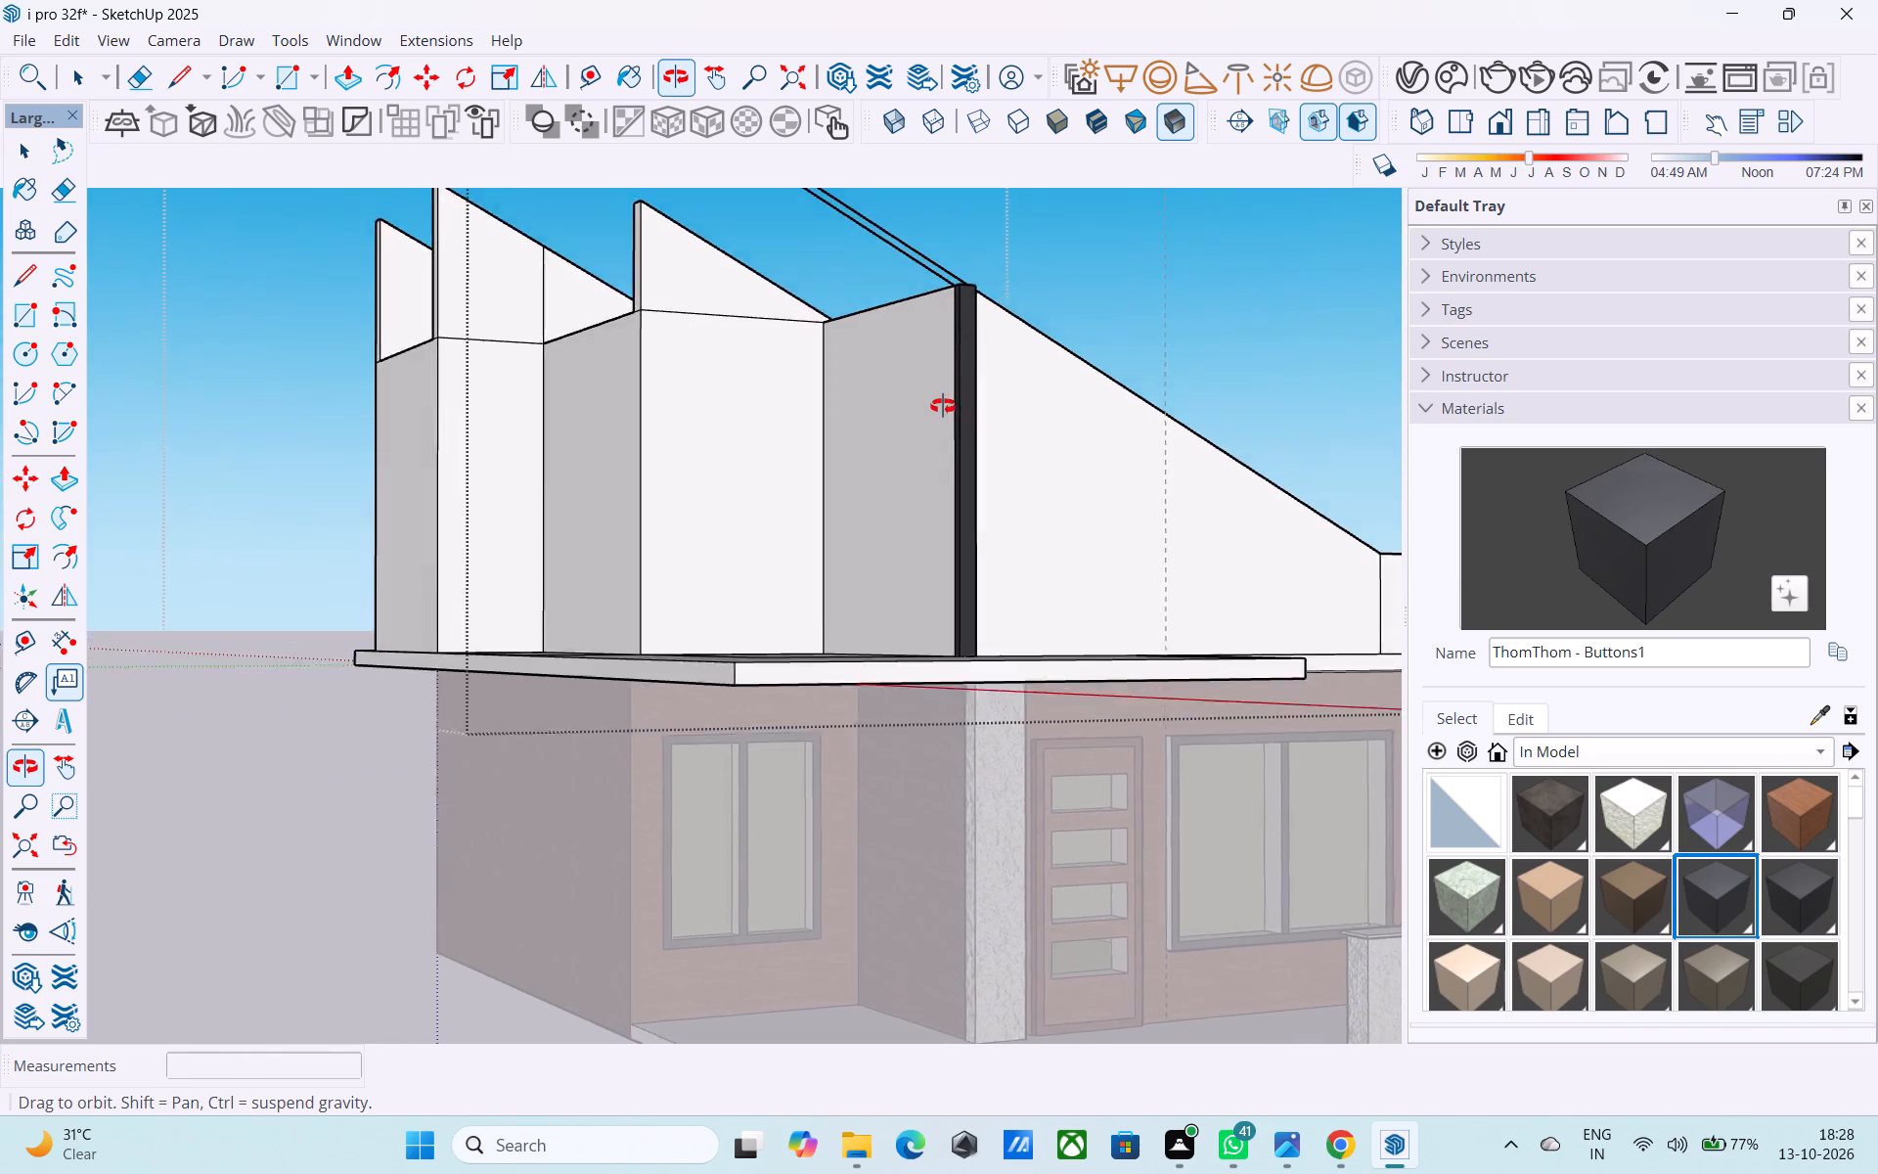
Draw a vertical line from the outer corner of the floor outline up to the end wall's projecting sloping line.
middle_click_drag(943, 406, 1059, 587)
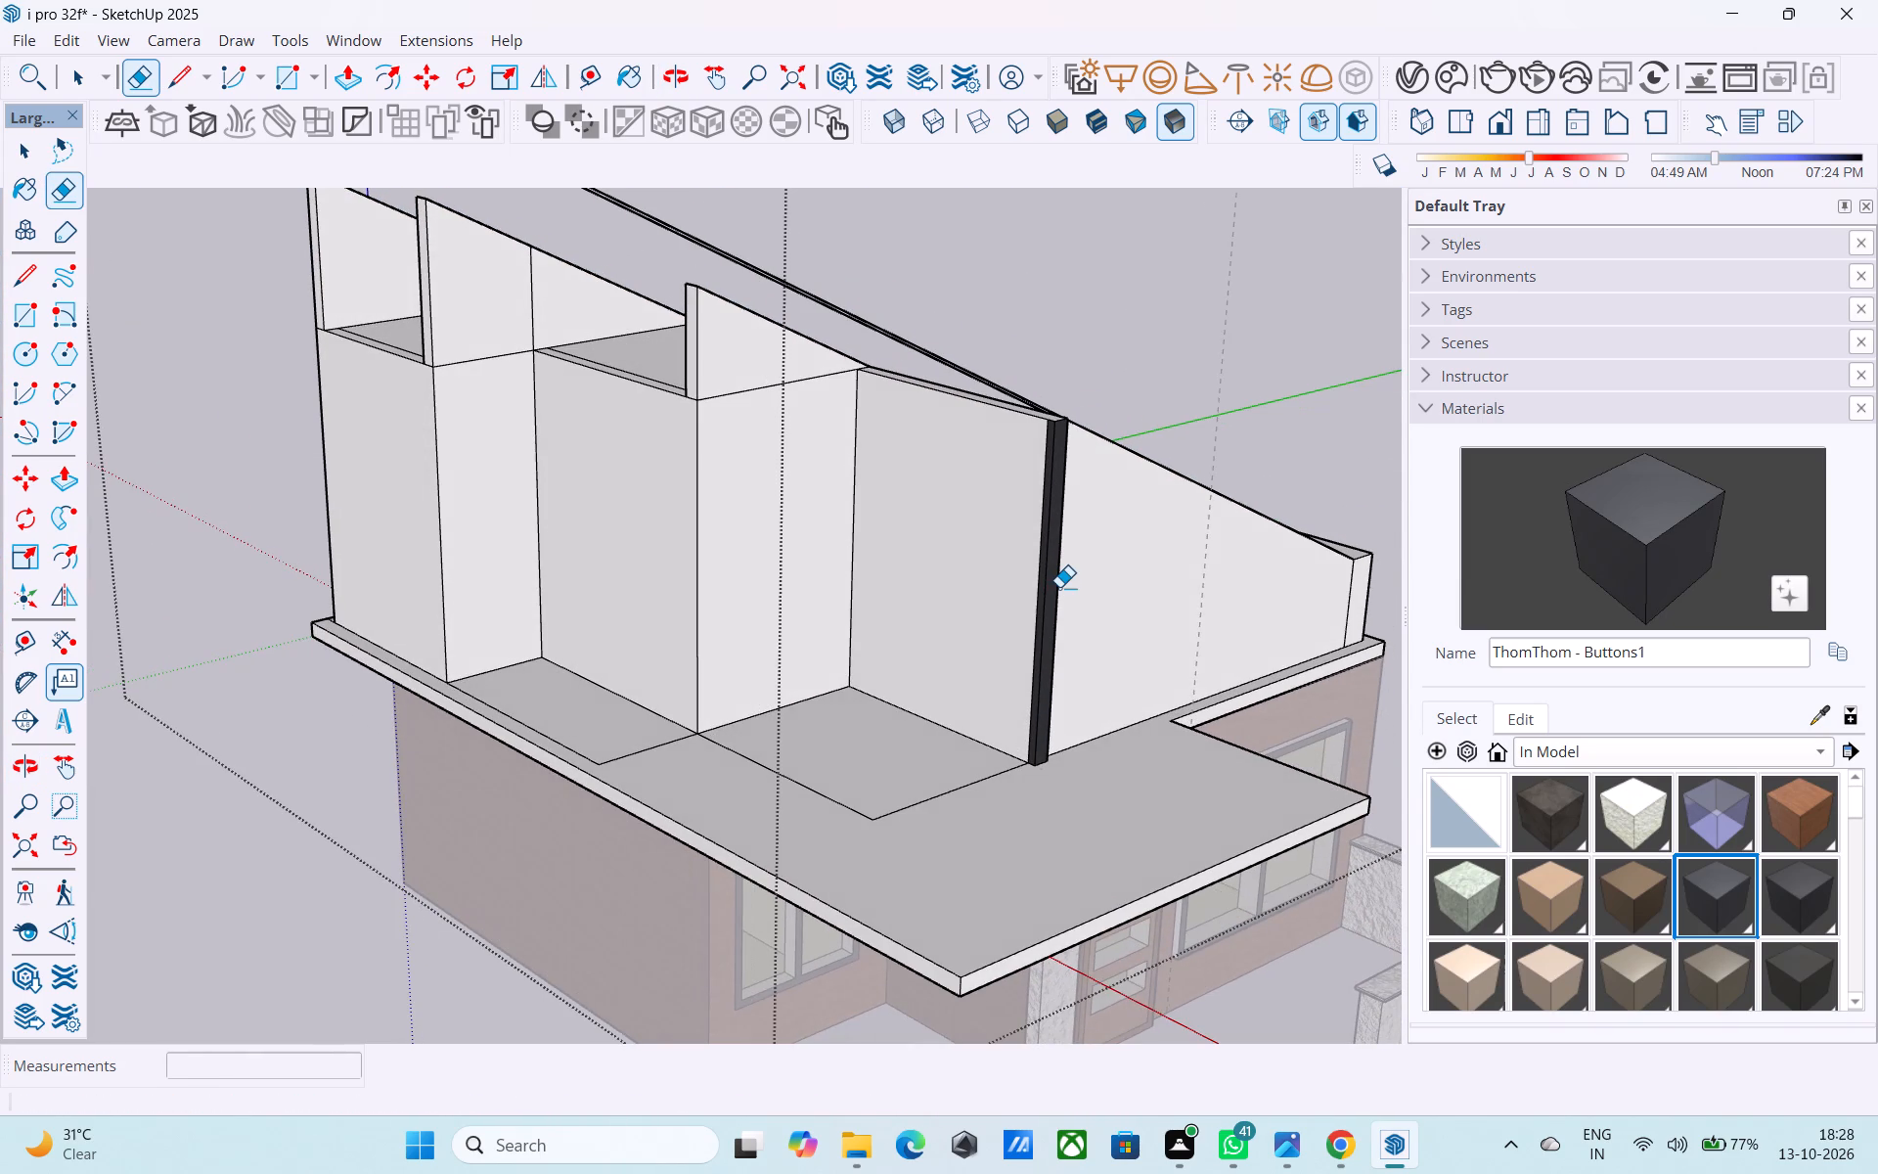
middle_click_drag(1048, 579, 937, 588)
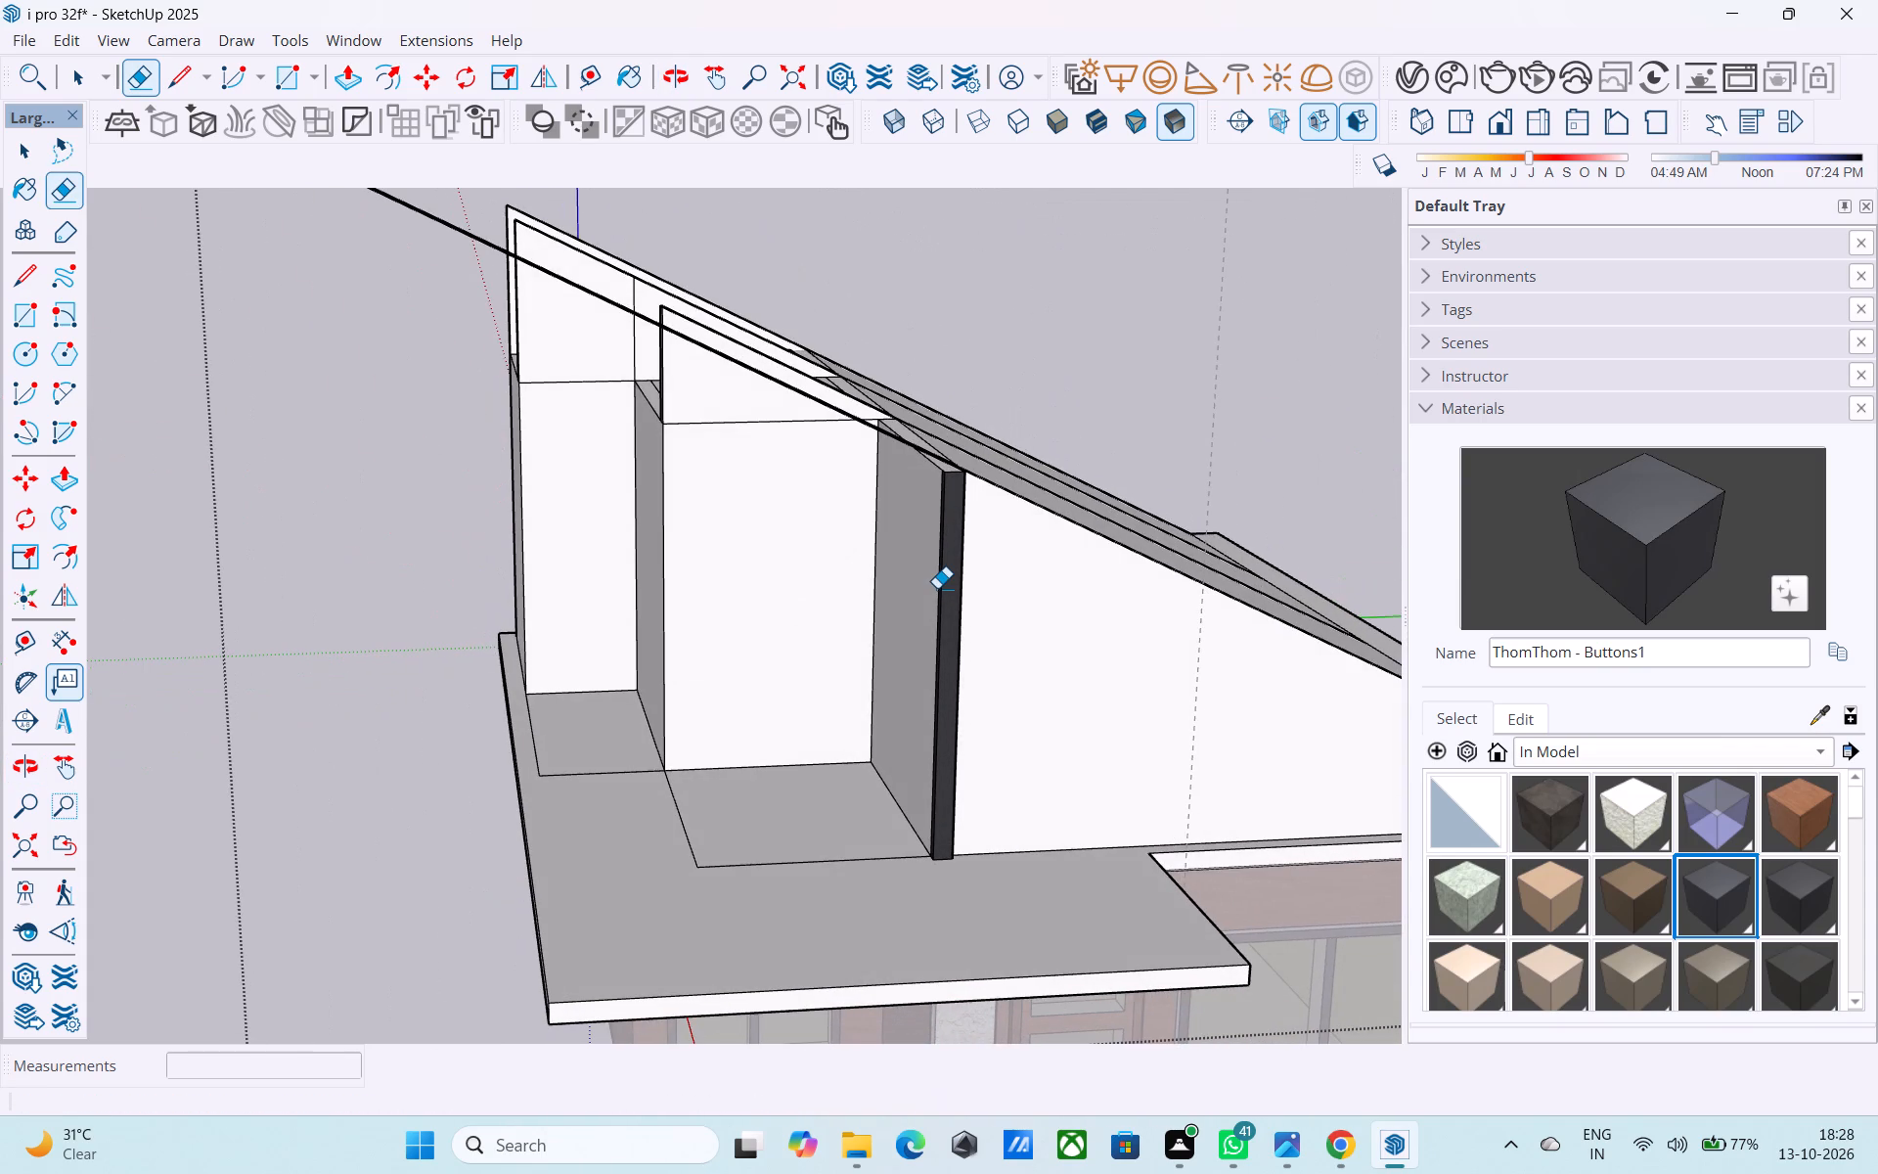
middle_click_drag(937, 588, 984, 719)
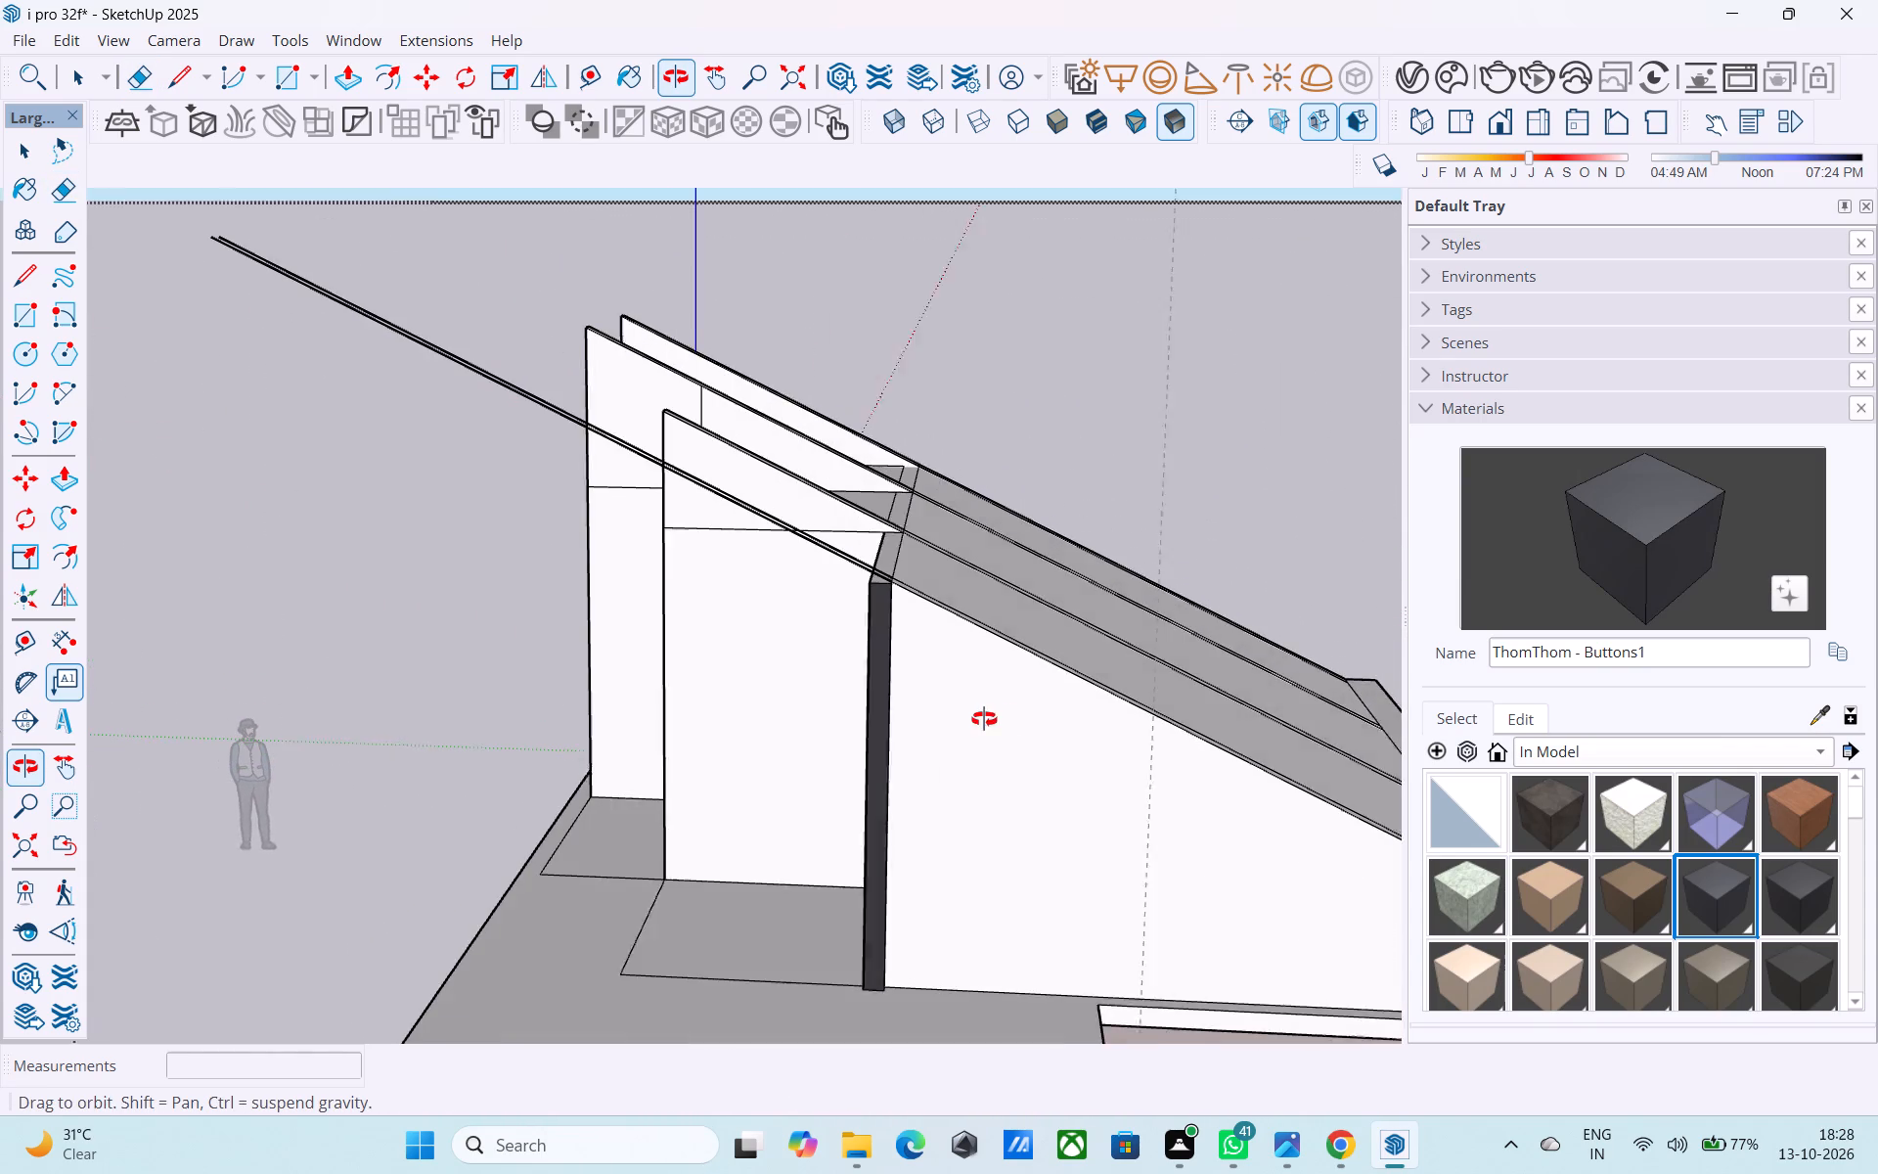
middle_click_drag(984, 719, 983, 719)
middle_click_drag(839, 619, 881, 663)
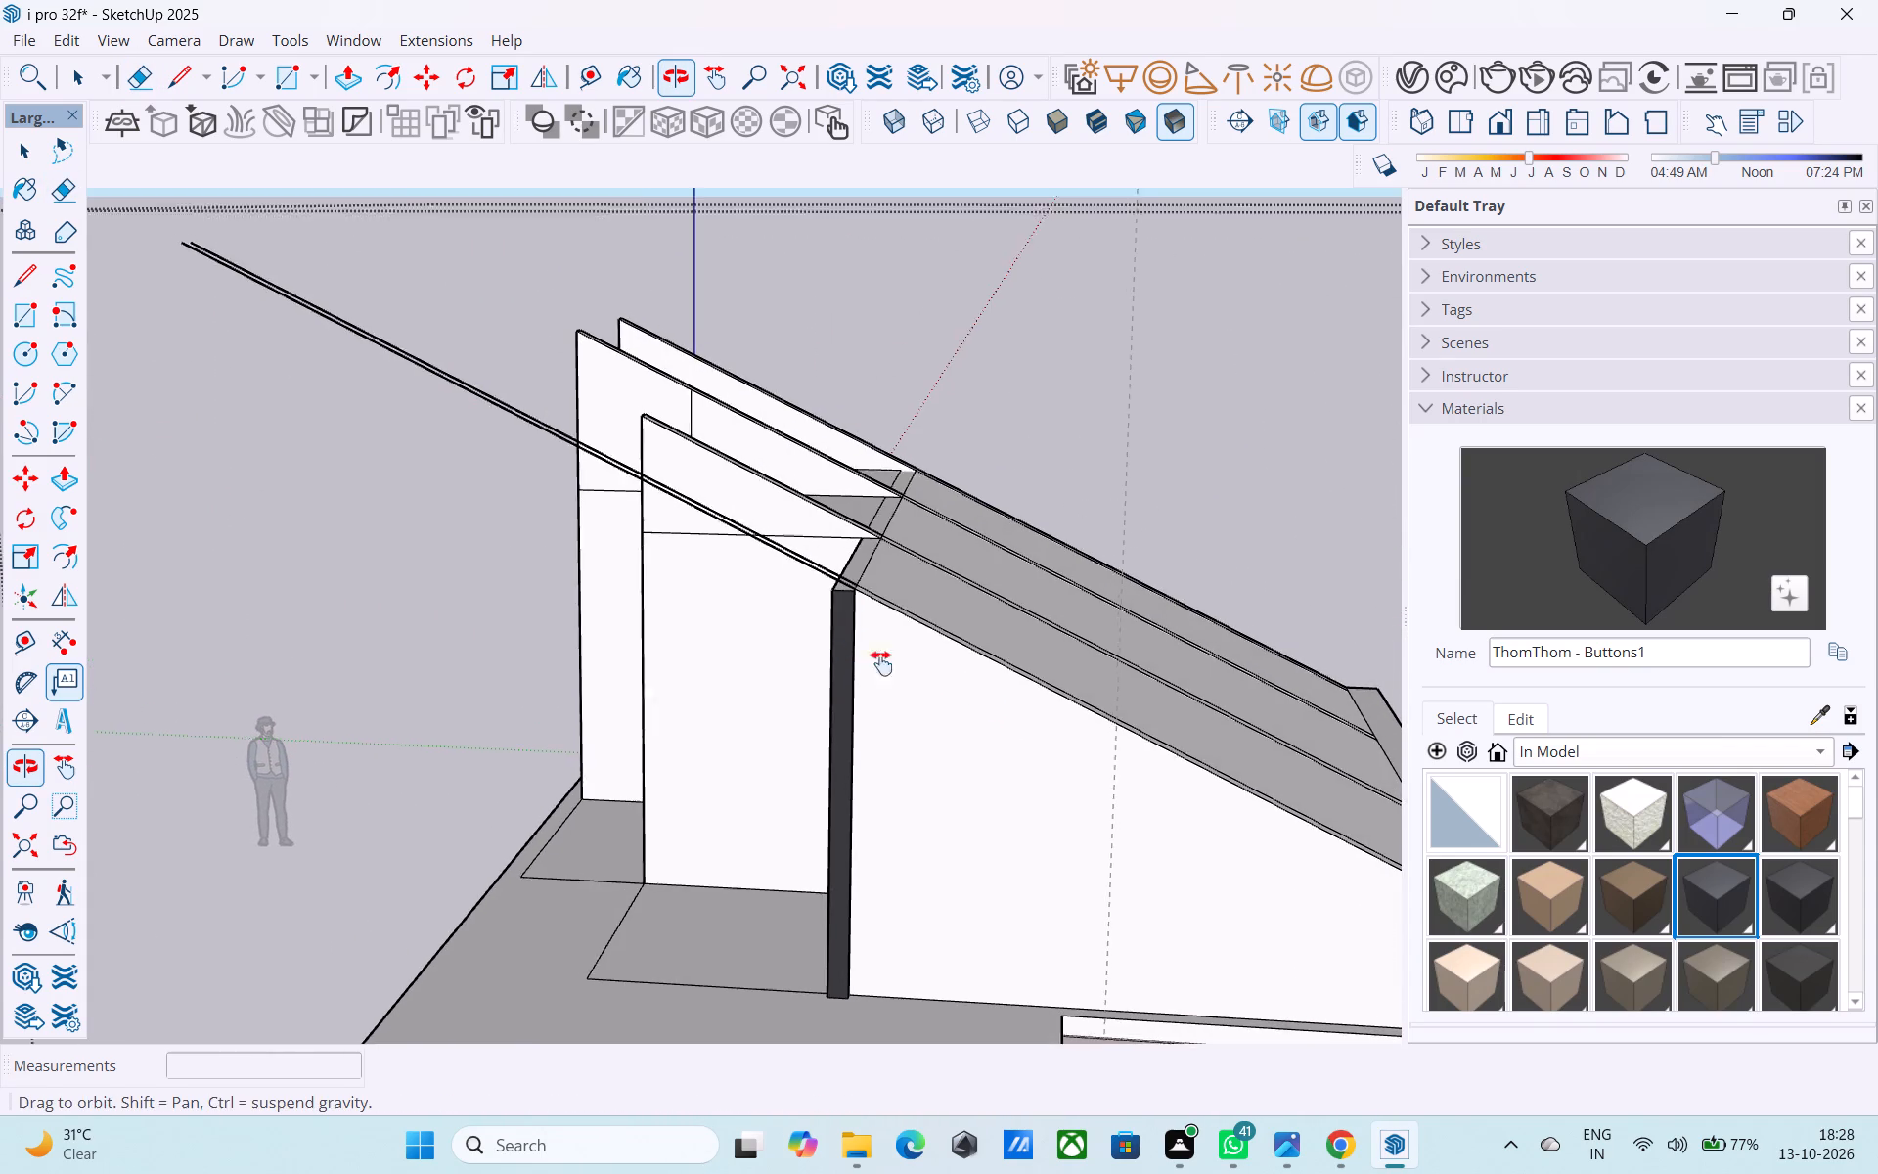
middle_click_drag(881, 663, 971, 899)
scroll(971, 899, "up", 4)
middle_click_drag(1023, 950, 1083, 813)
middle_click_drag(1177, 897, 799, 746)
middle_click_drag(866, 788, 983, 758, "shift")
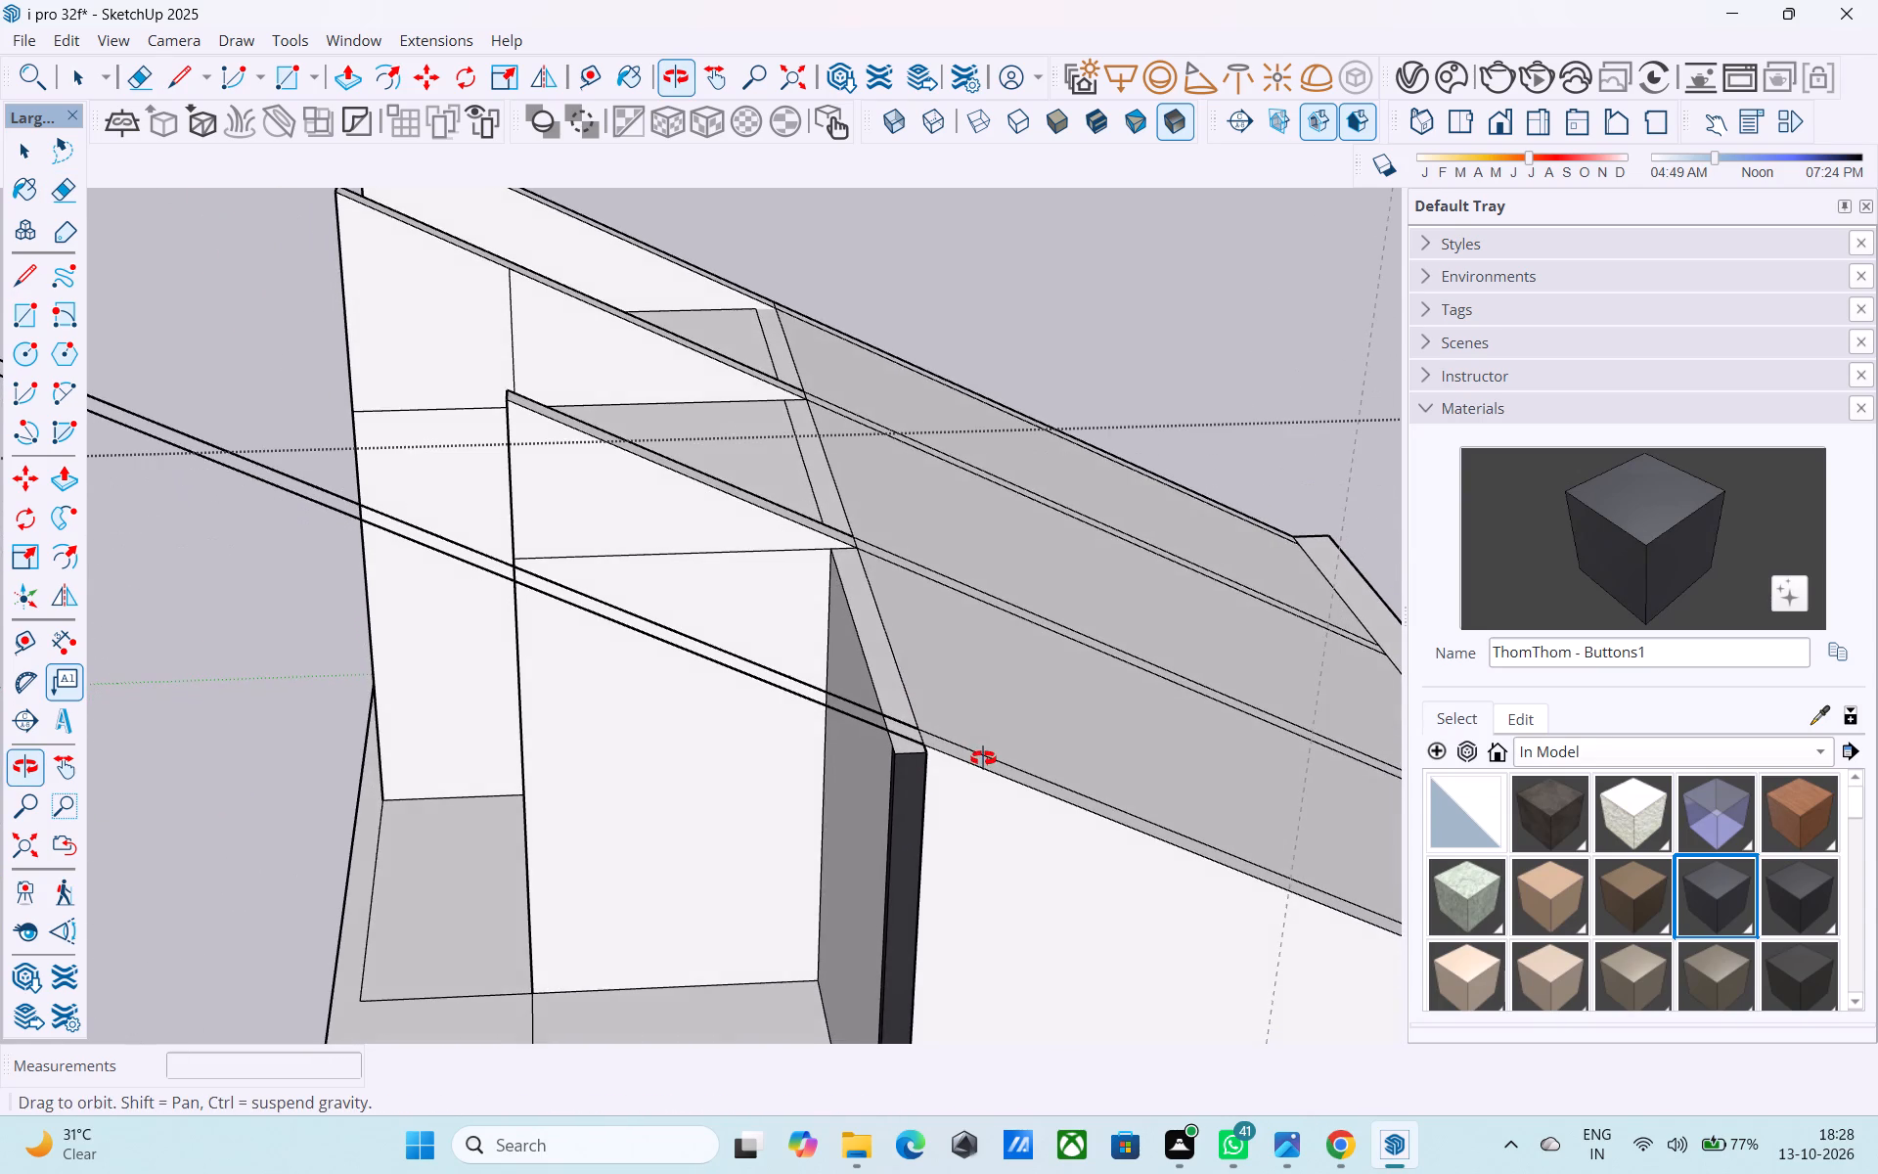
middle_click_drag(983, 758, 983, 757, "shift")
middle_click_drag(951, 759, 951, 674)
middle_click_drag(948, 666, 1015, 719)
scroll(981, 652, "down", 5)
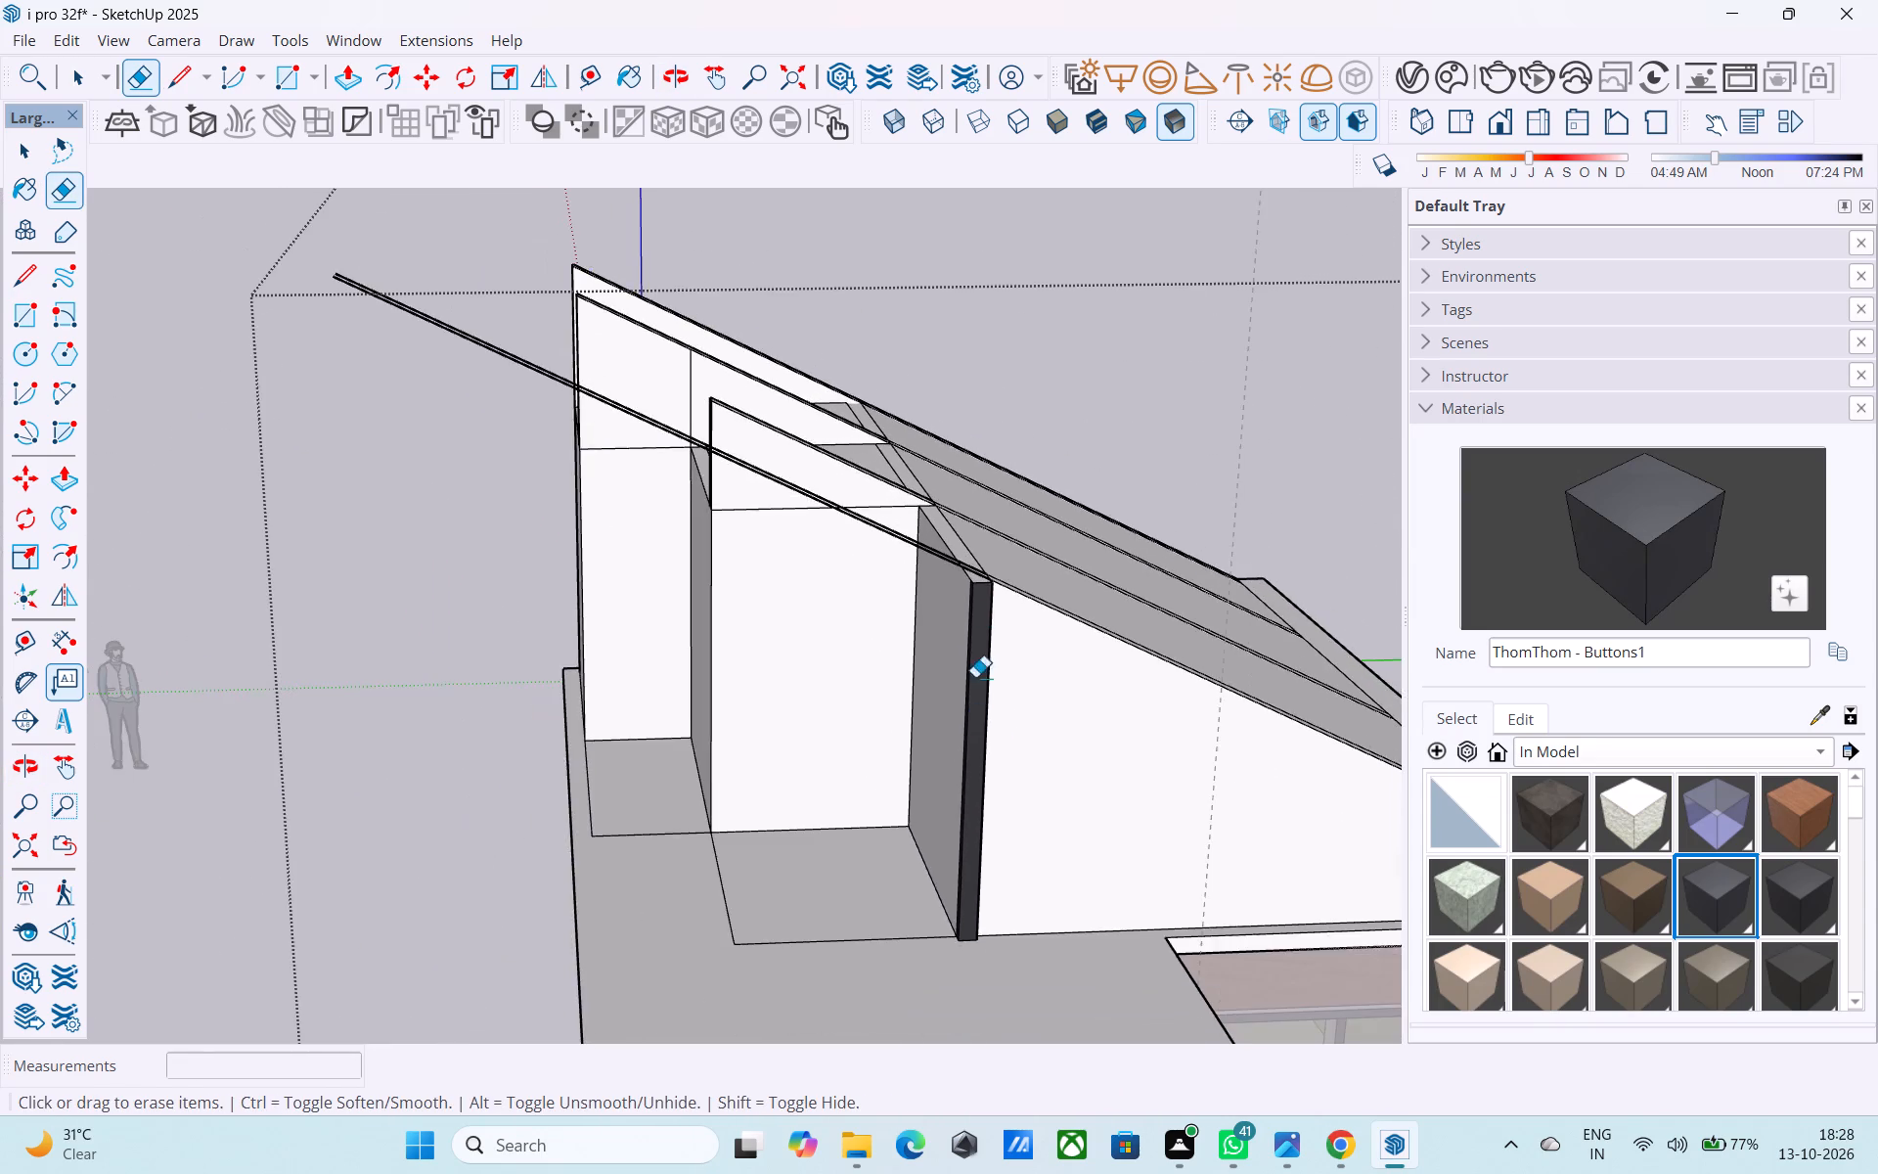
middle_click_drag(945, 779, 968, 672)
key("l")
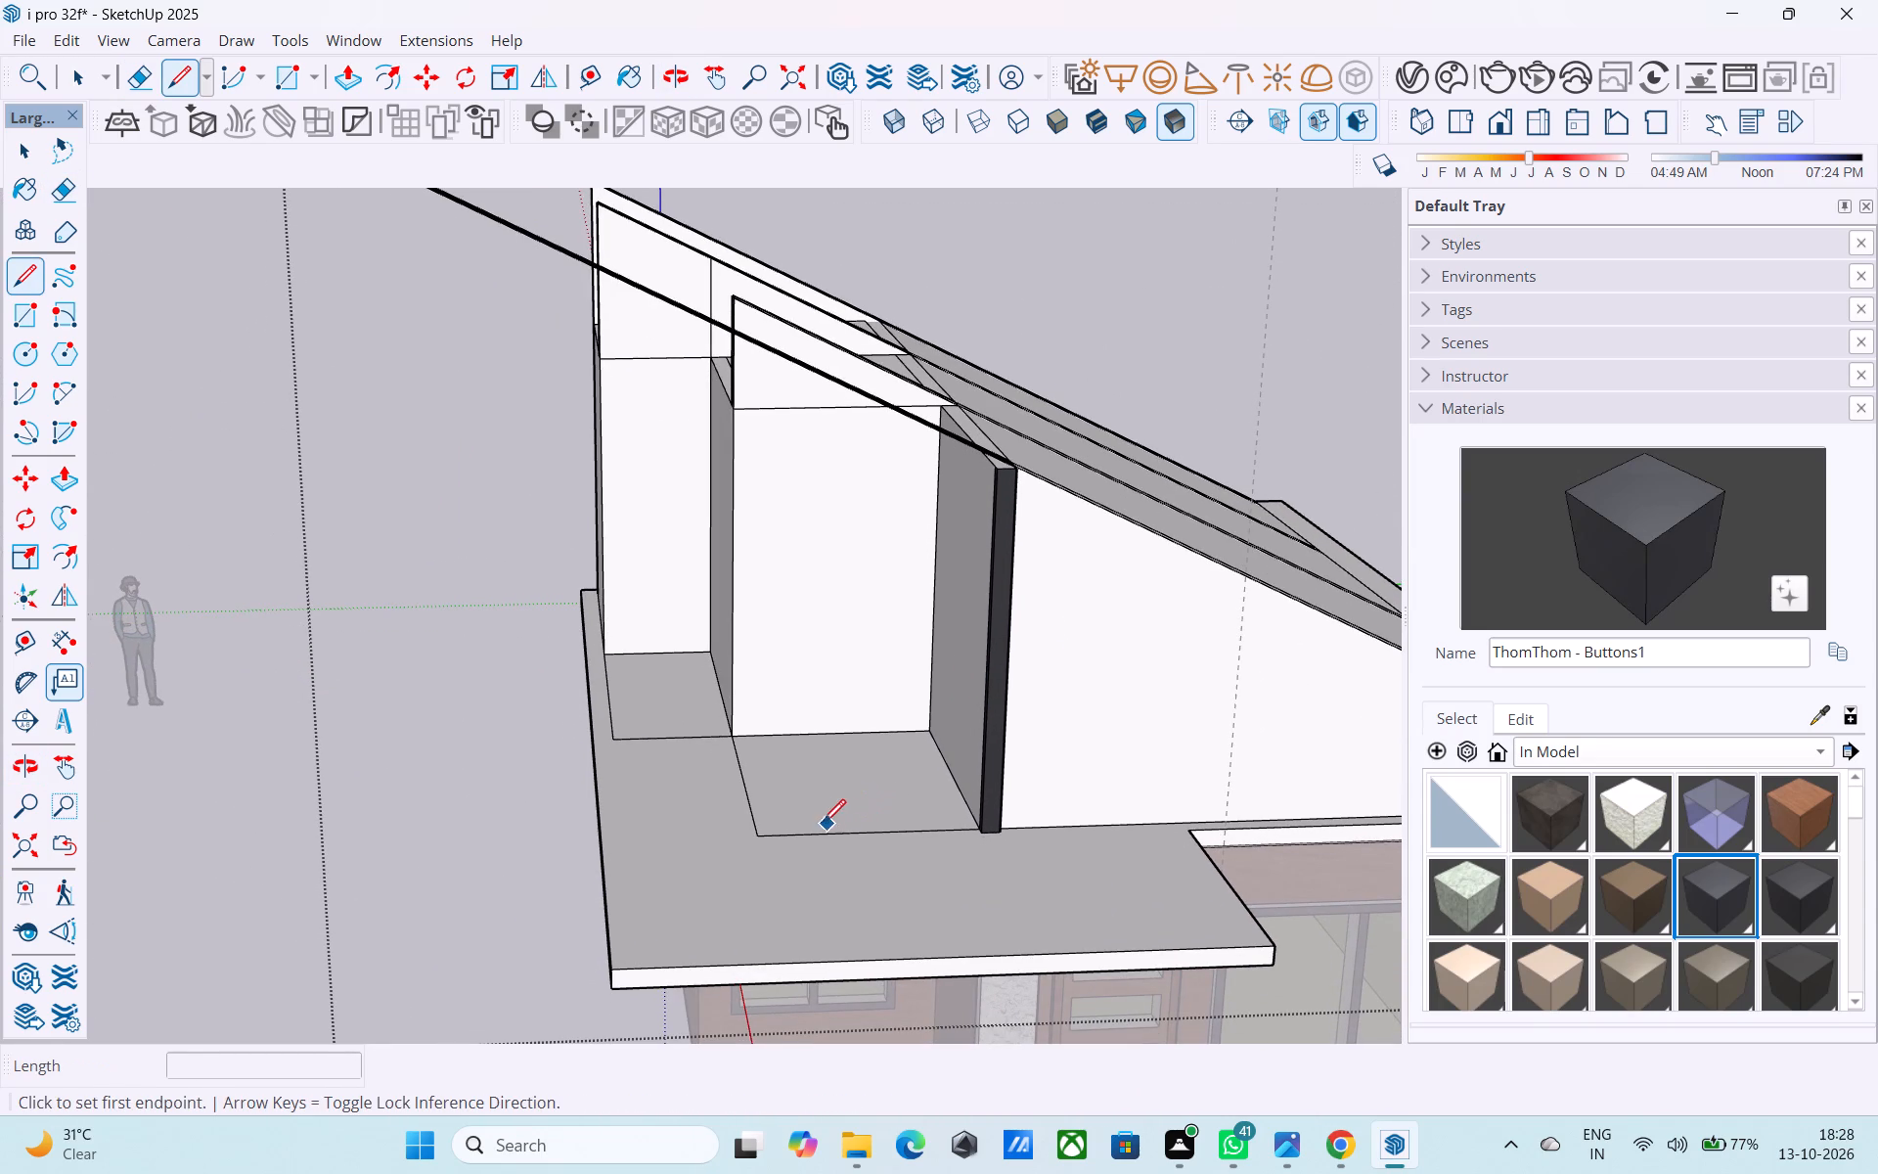
left_click(762, 835)
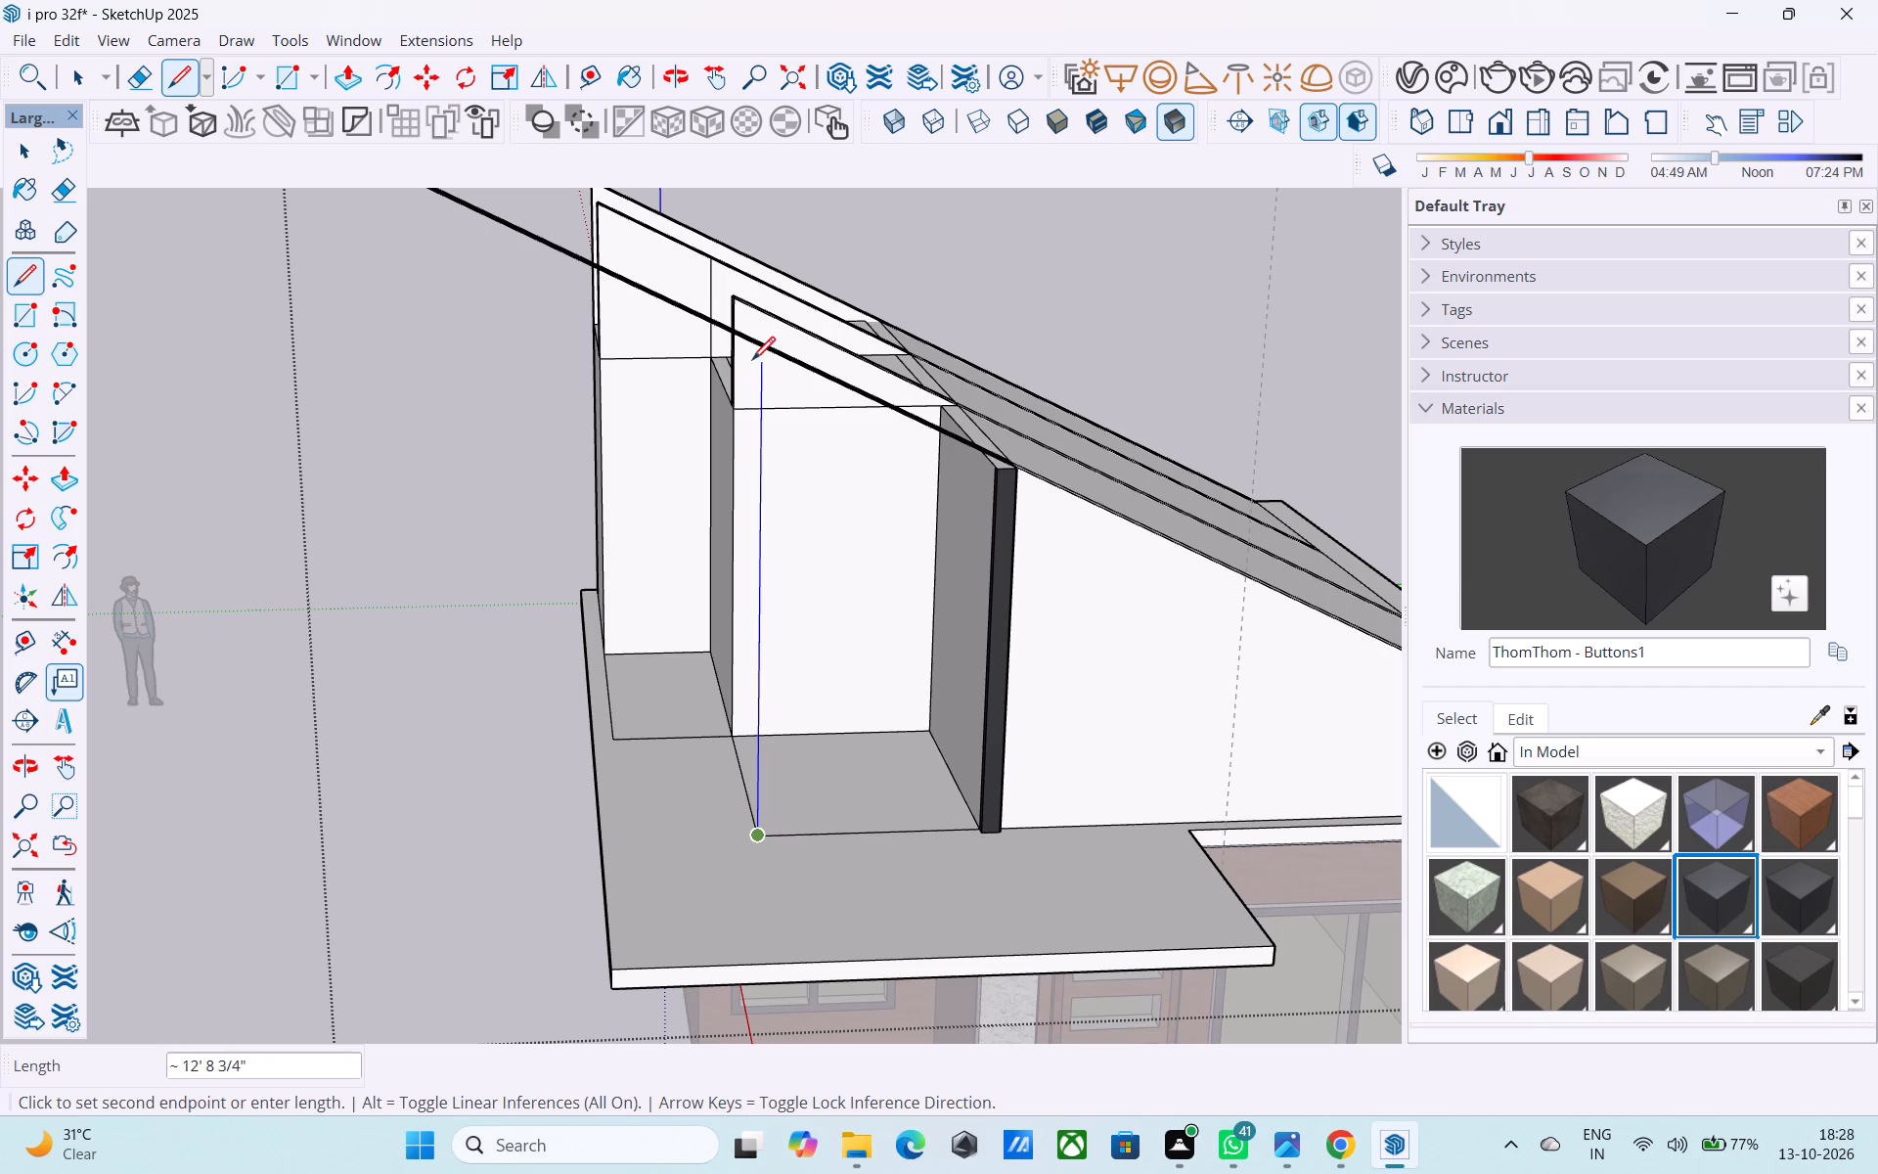
left_click(759, 350)
Give the end wall's new upright its 6" thickness with a top cross line and a second upright about 13' 2" down to the floor.
middle_click_drag(791, 603, 1180, 693)
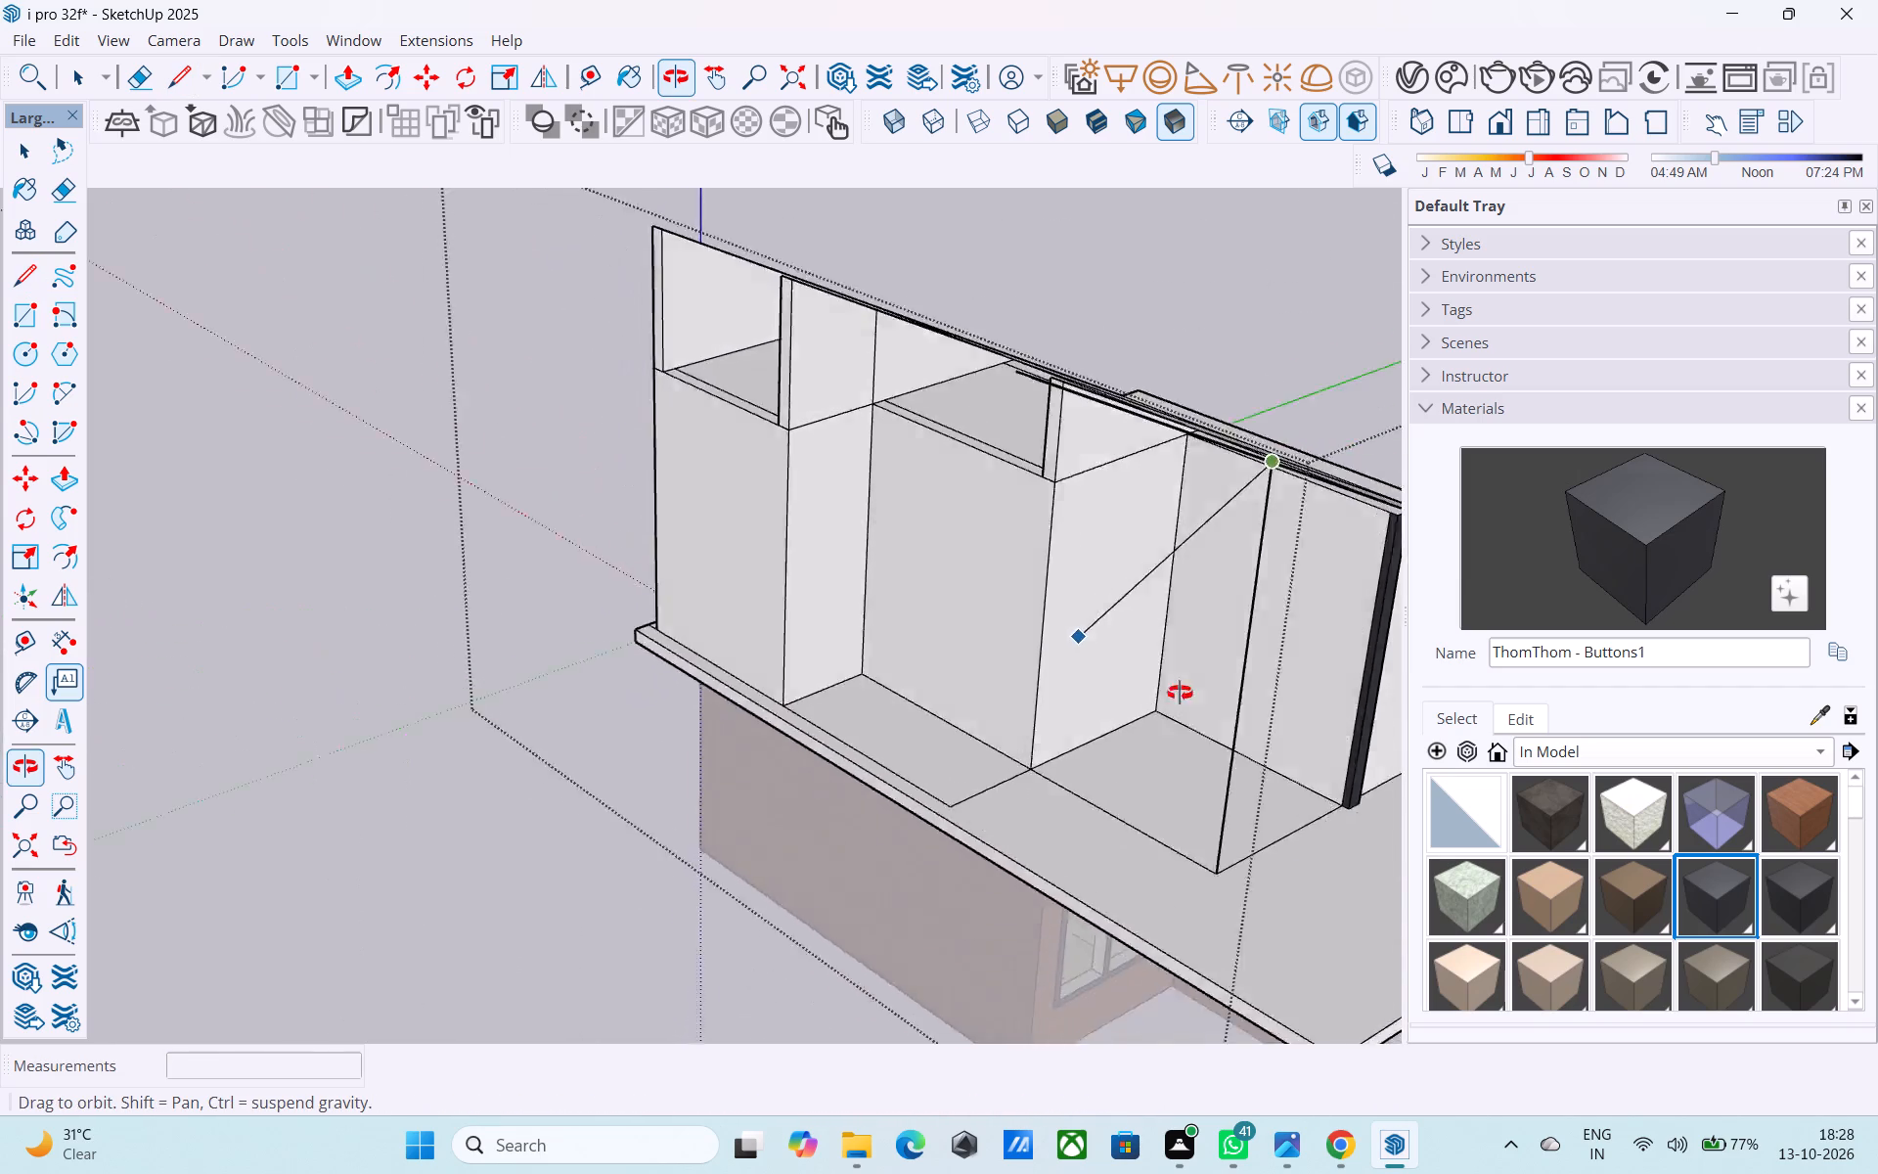
middle_click_drag(1180, 693, 1293, 695)
middle_click_drag(1374, 752, 1187, 747, "shift")
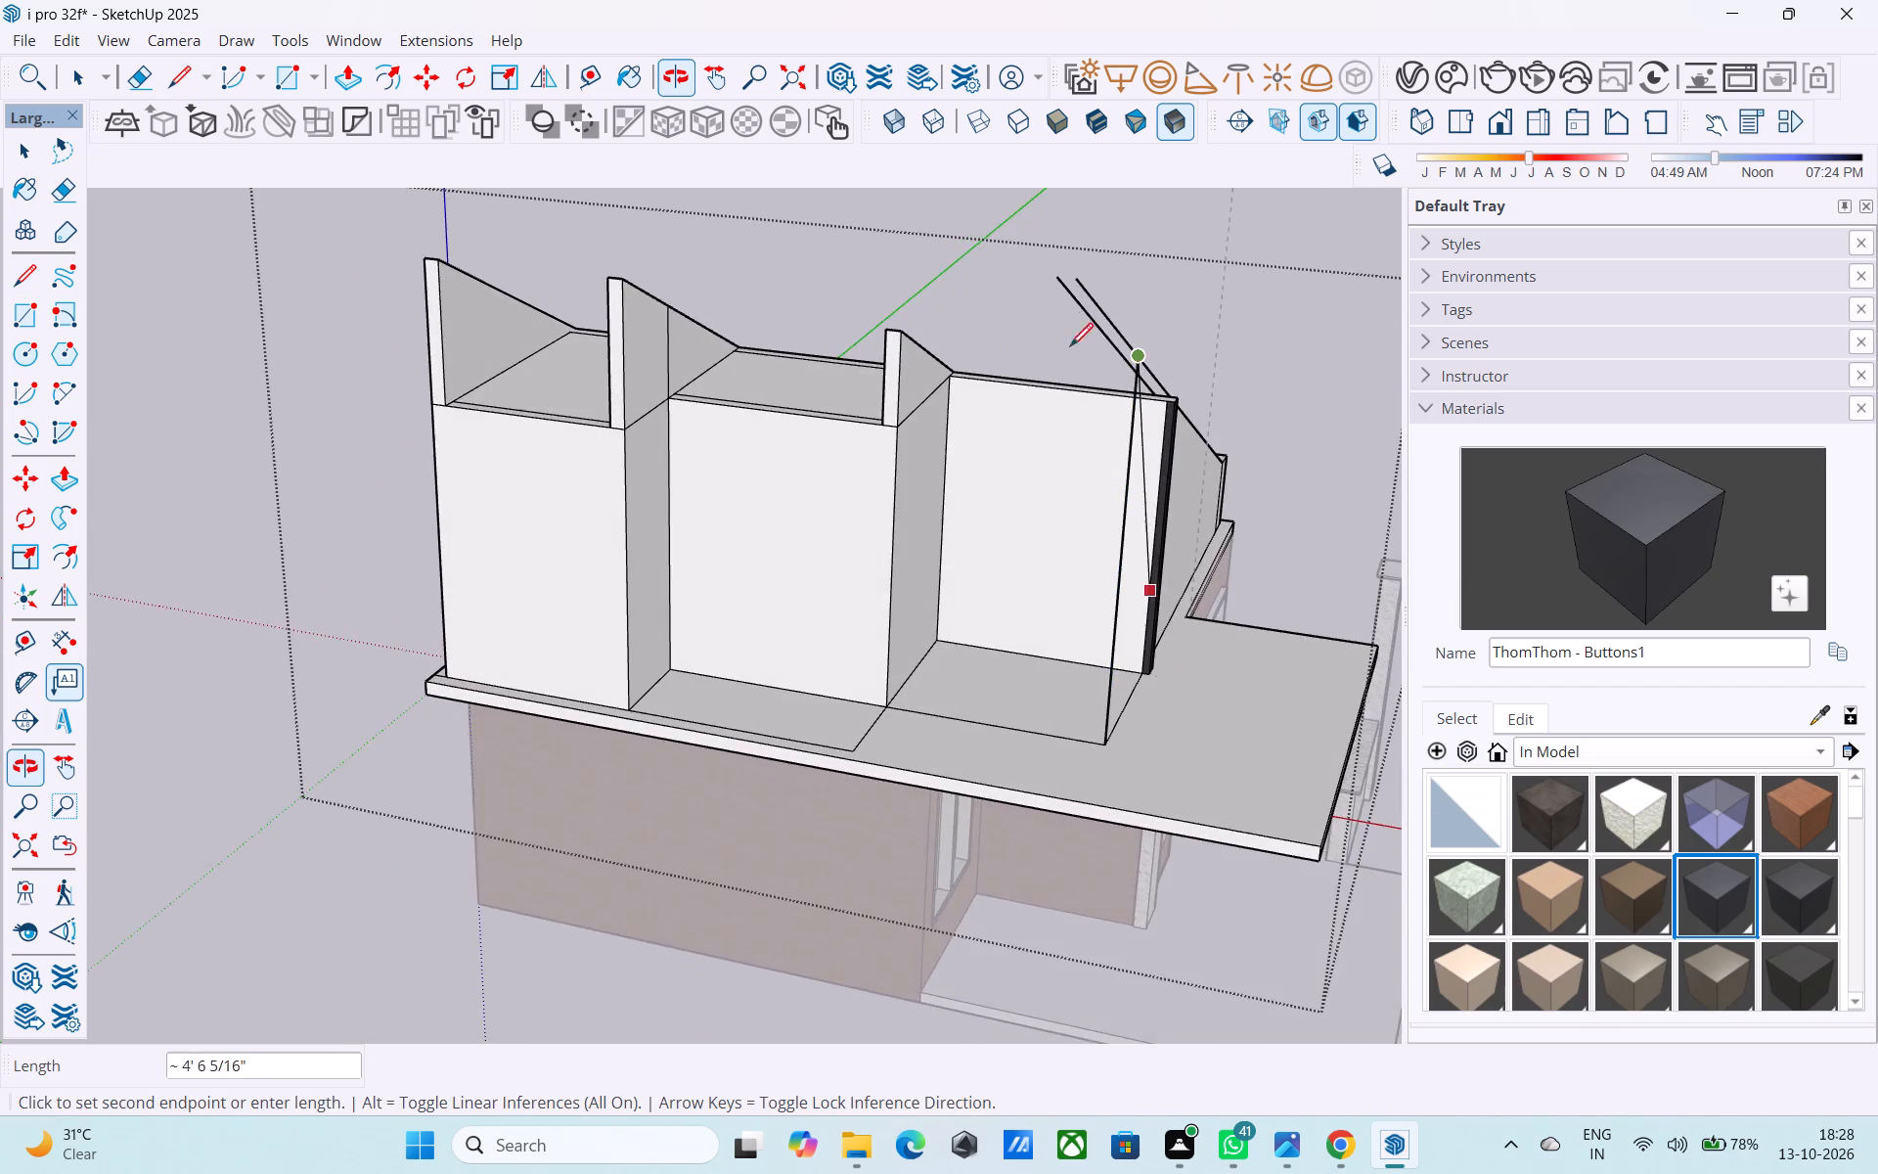
scroll(1065, 333, "up", 8)
left_click(1140, 351)
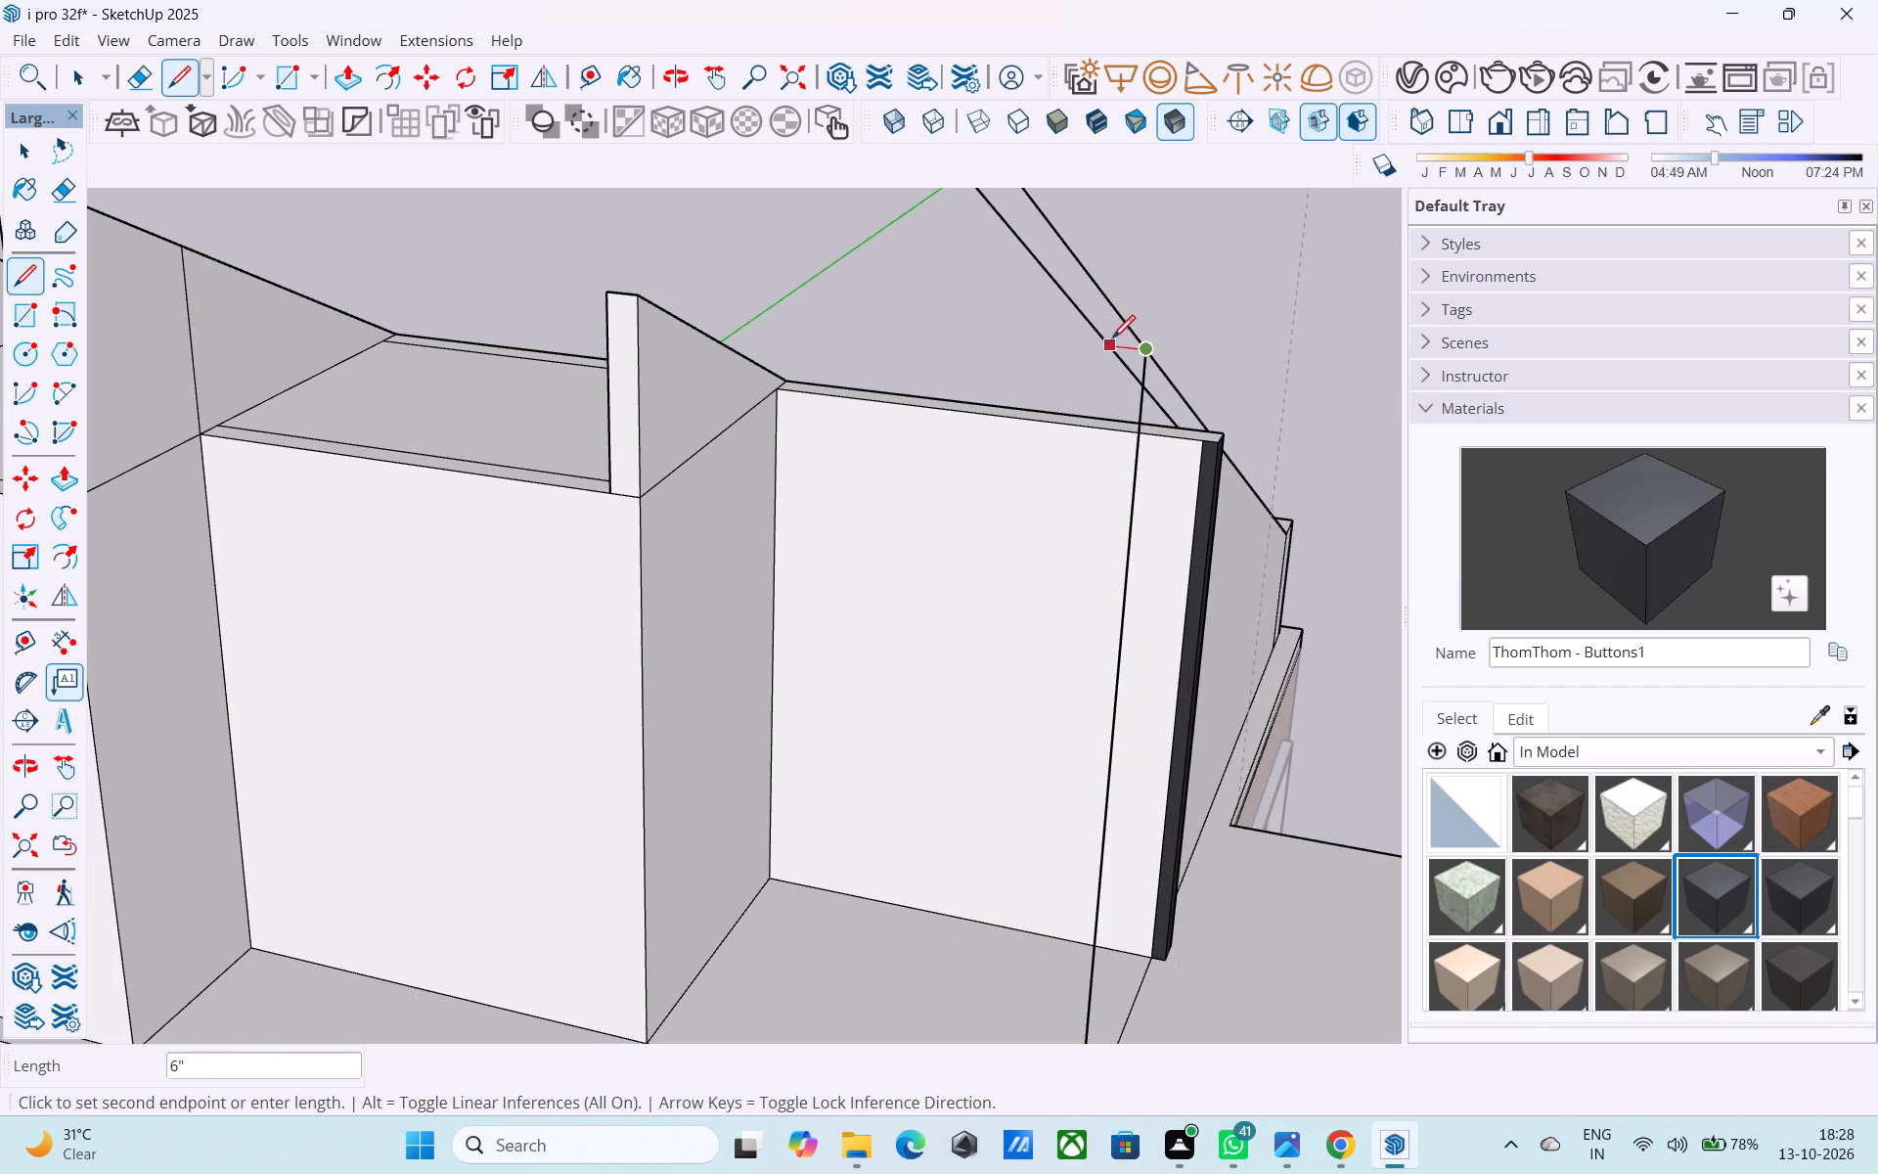
left_click(1108, 340)
left_click(1115, 358)
scroll(1104, 384, "down", 5)
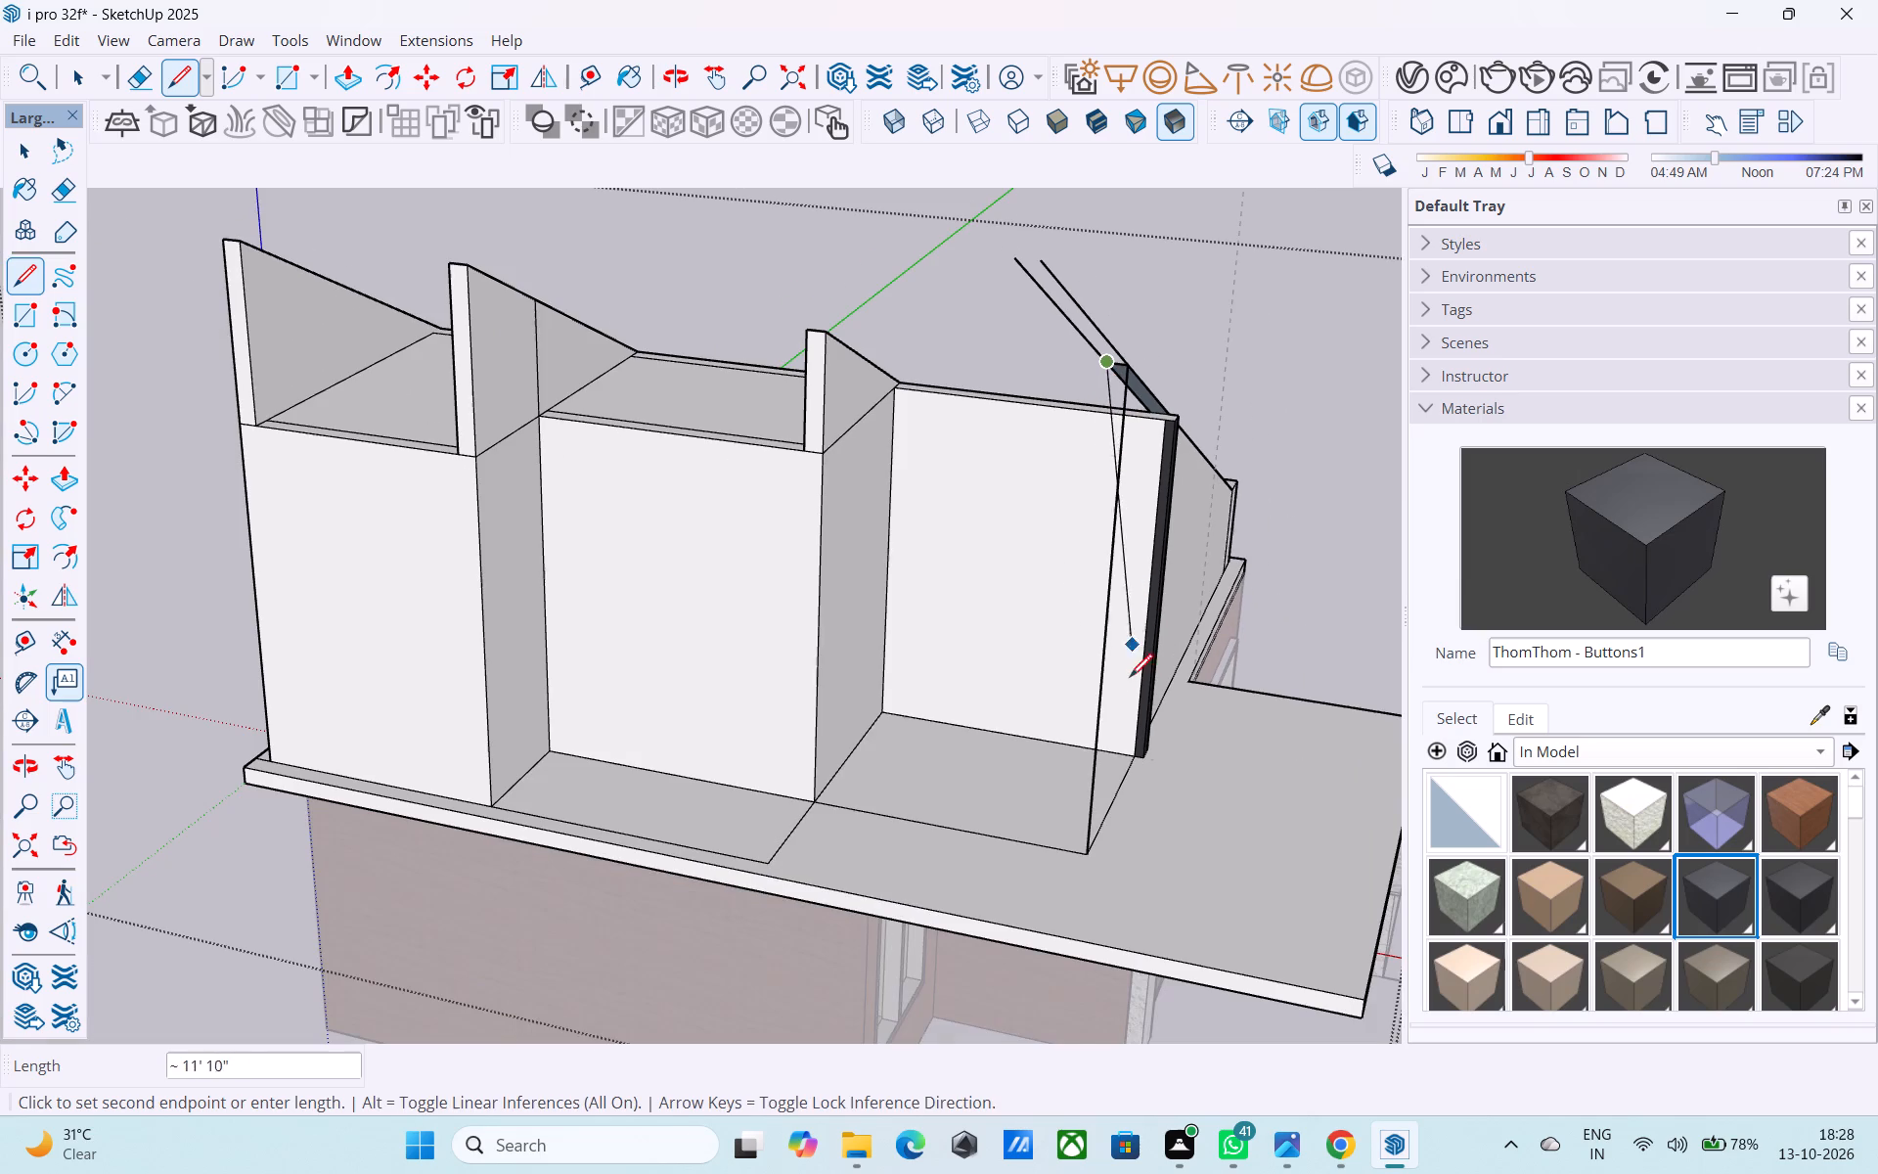
left_click(1064, 854)
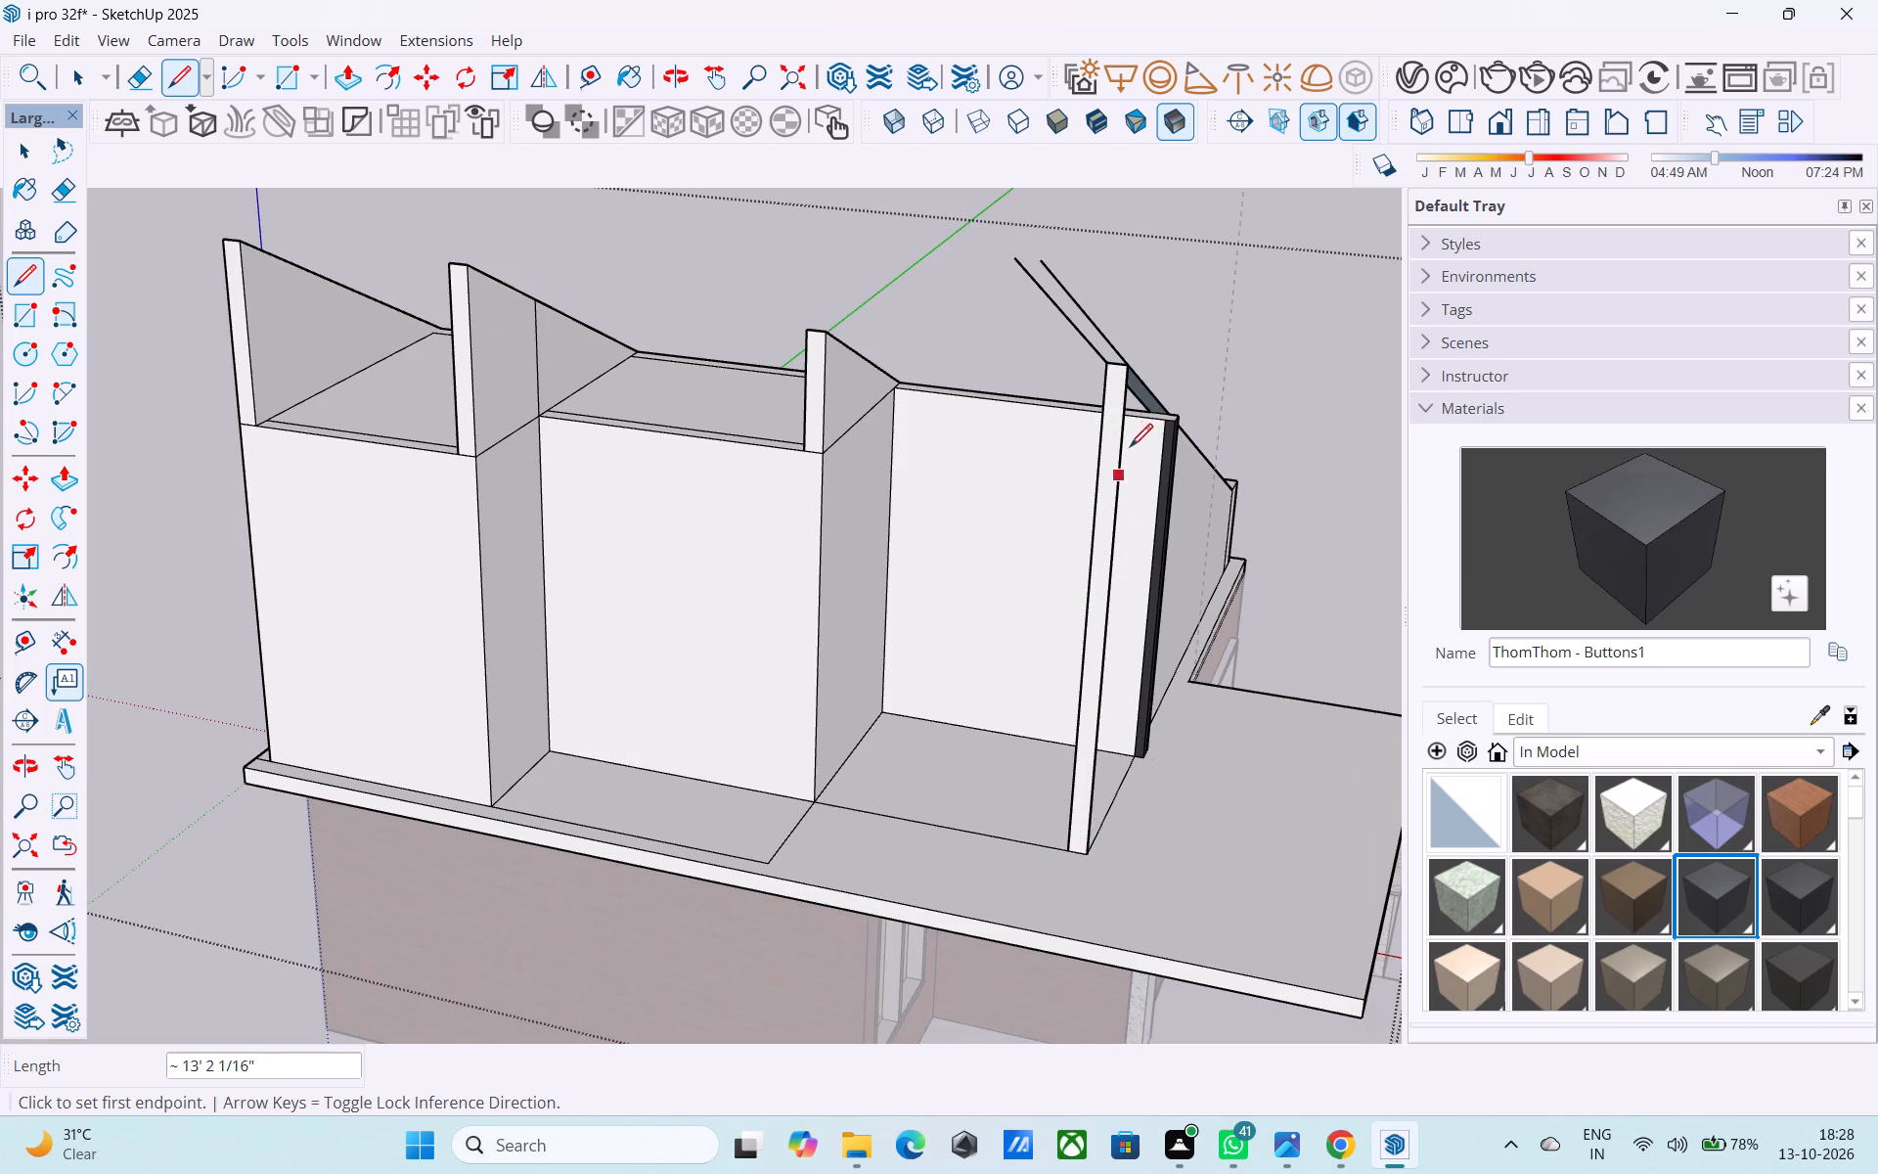
Draw a vertical line about 18' 8" high from the outer floor-outline corner in front of the neighbouring raised partition.
middle_click_drag(1133, 436, 648, 667)
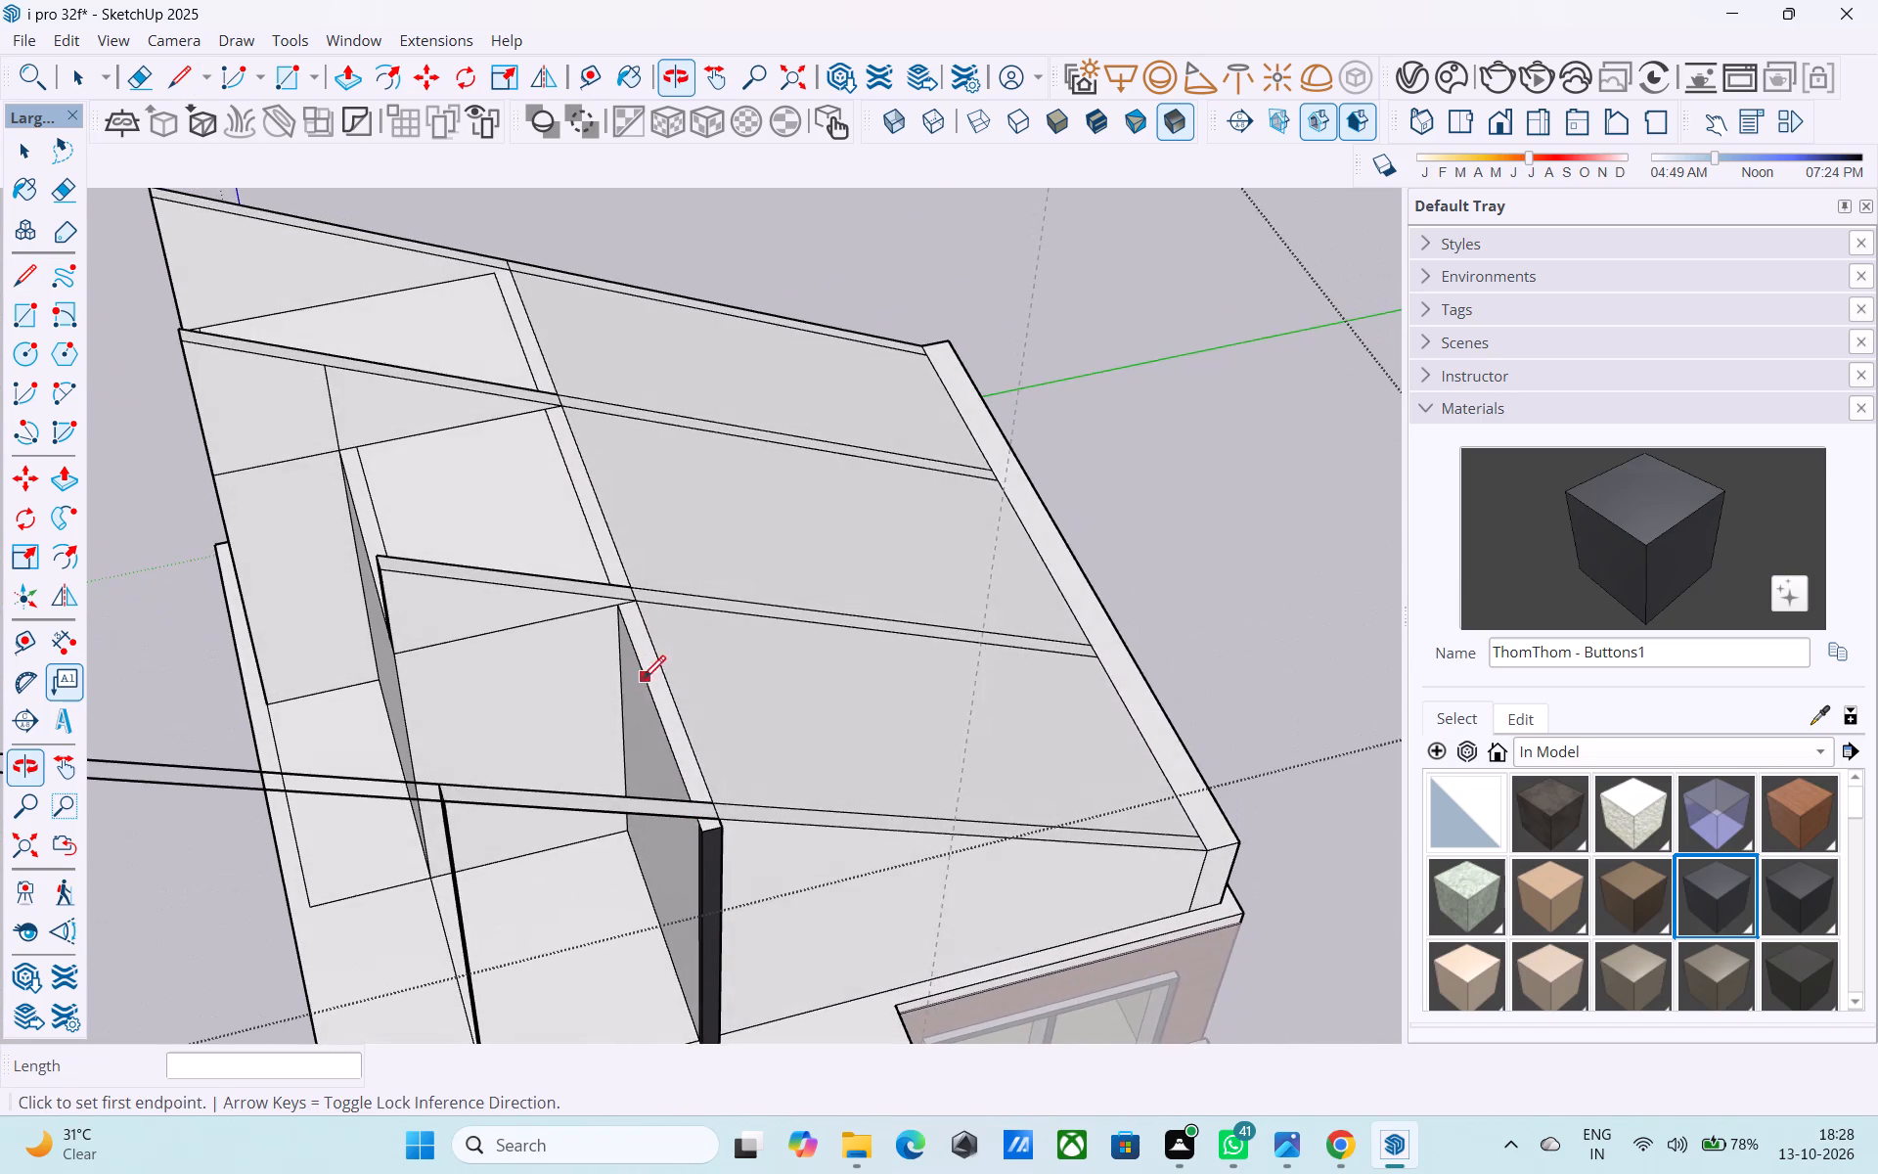
scroll(524, 861, "up", 3)
middle_click_drag(445, 835, 599, 826)
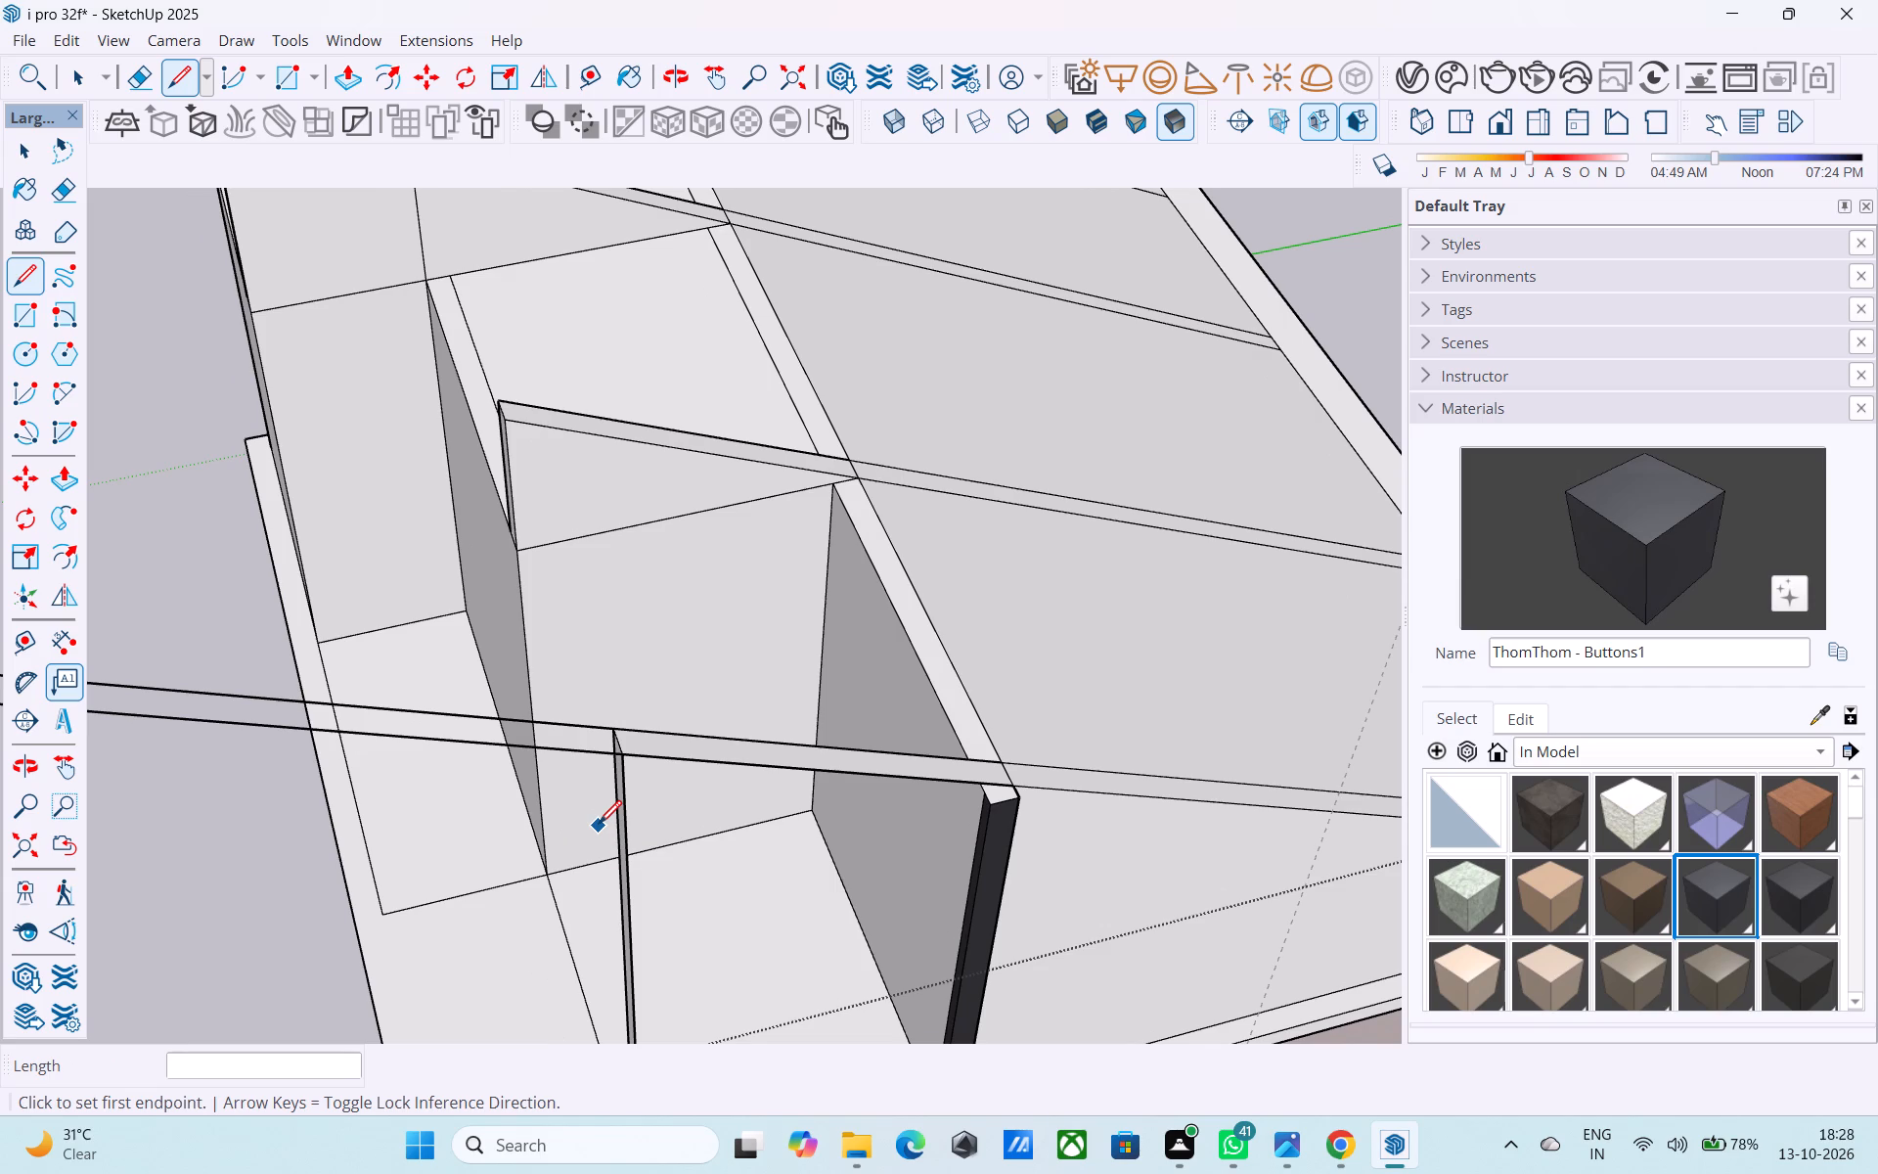
middle_click_drag(548, 718, 731, 690)
scroll(522, 801, "down", 3)
middle_click_drag(525, 808, 681, 867, "shift")
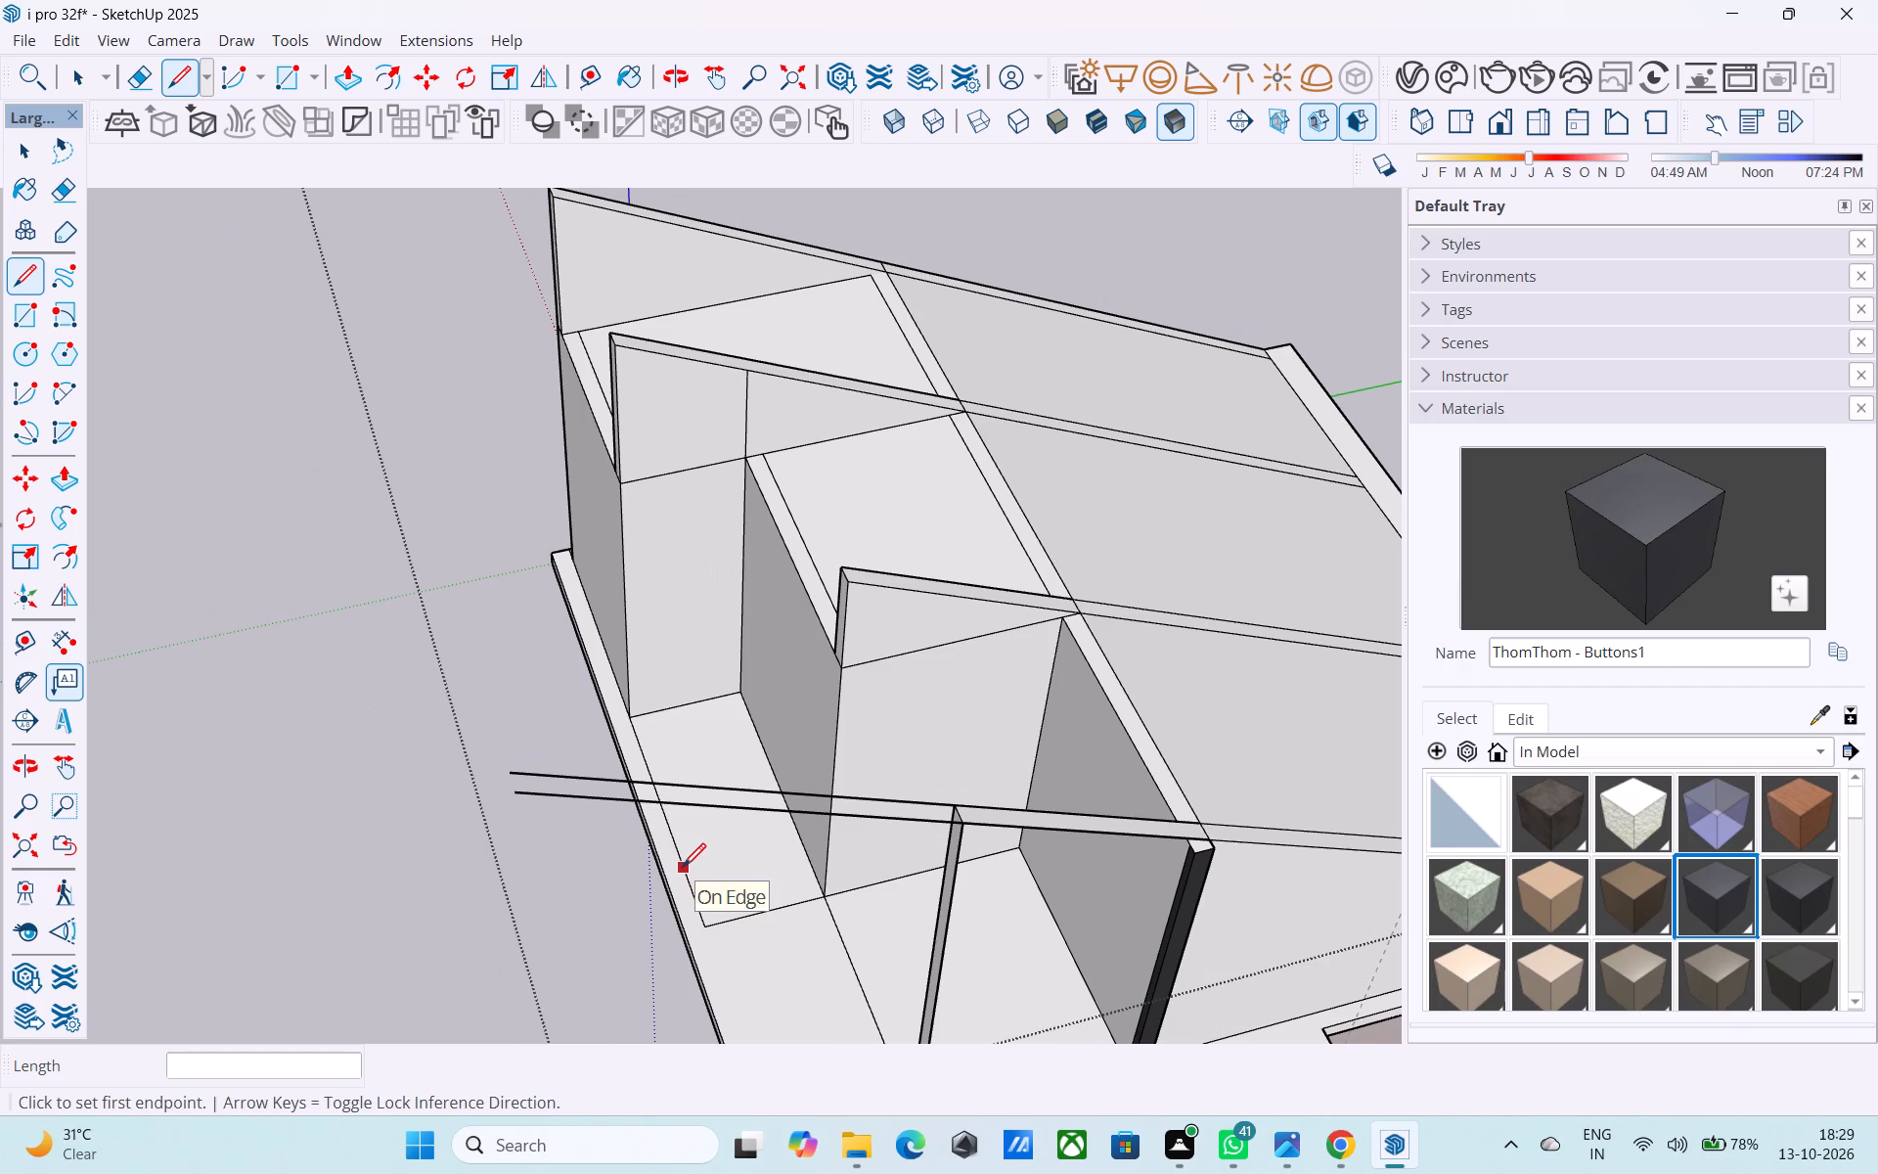
scroll(716, 921, "up", 2)
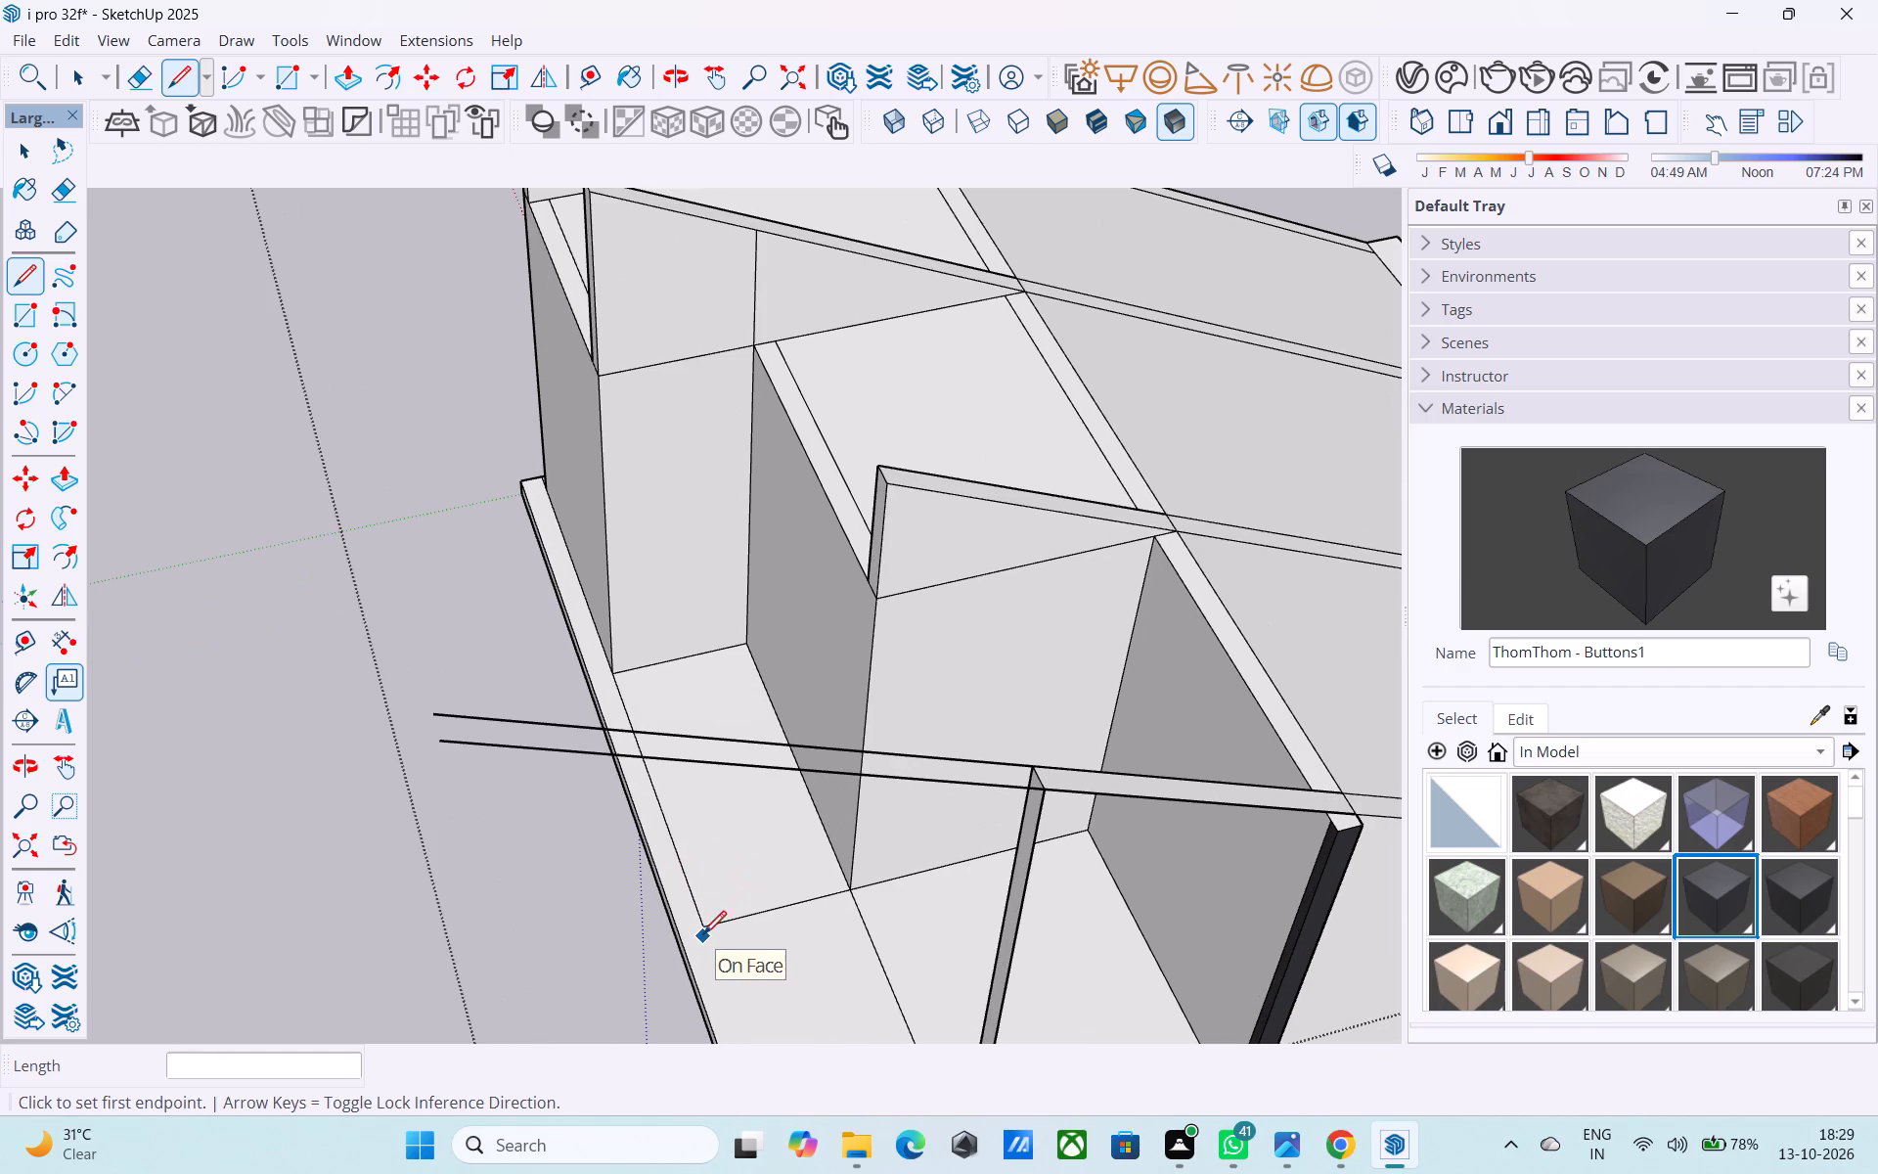
left_click(708, 927)
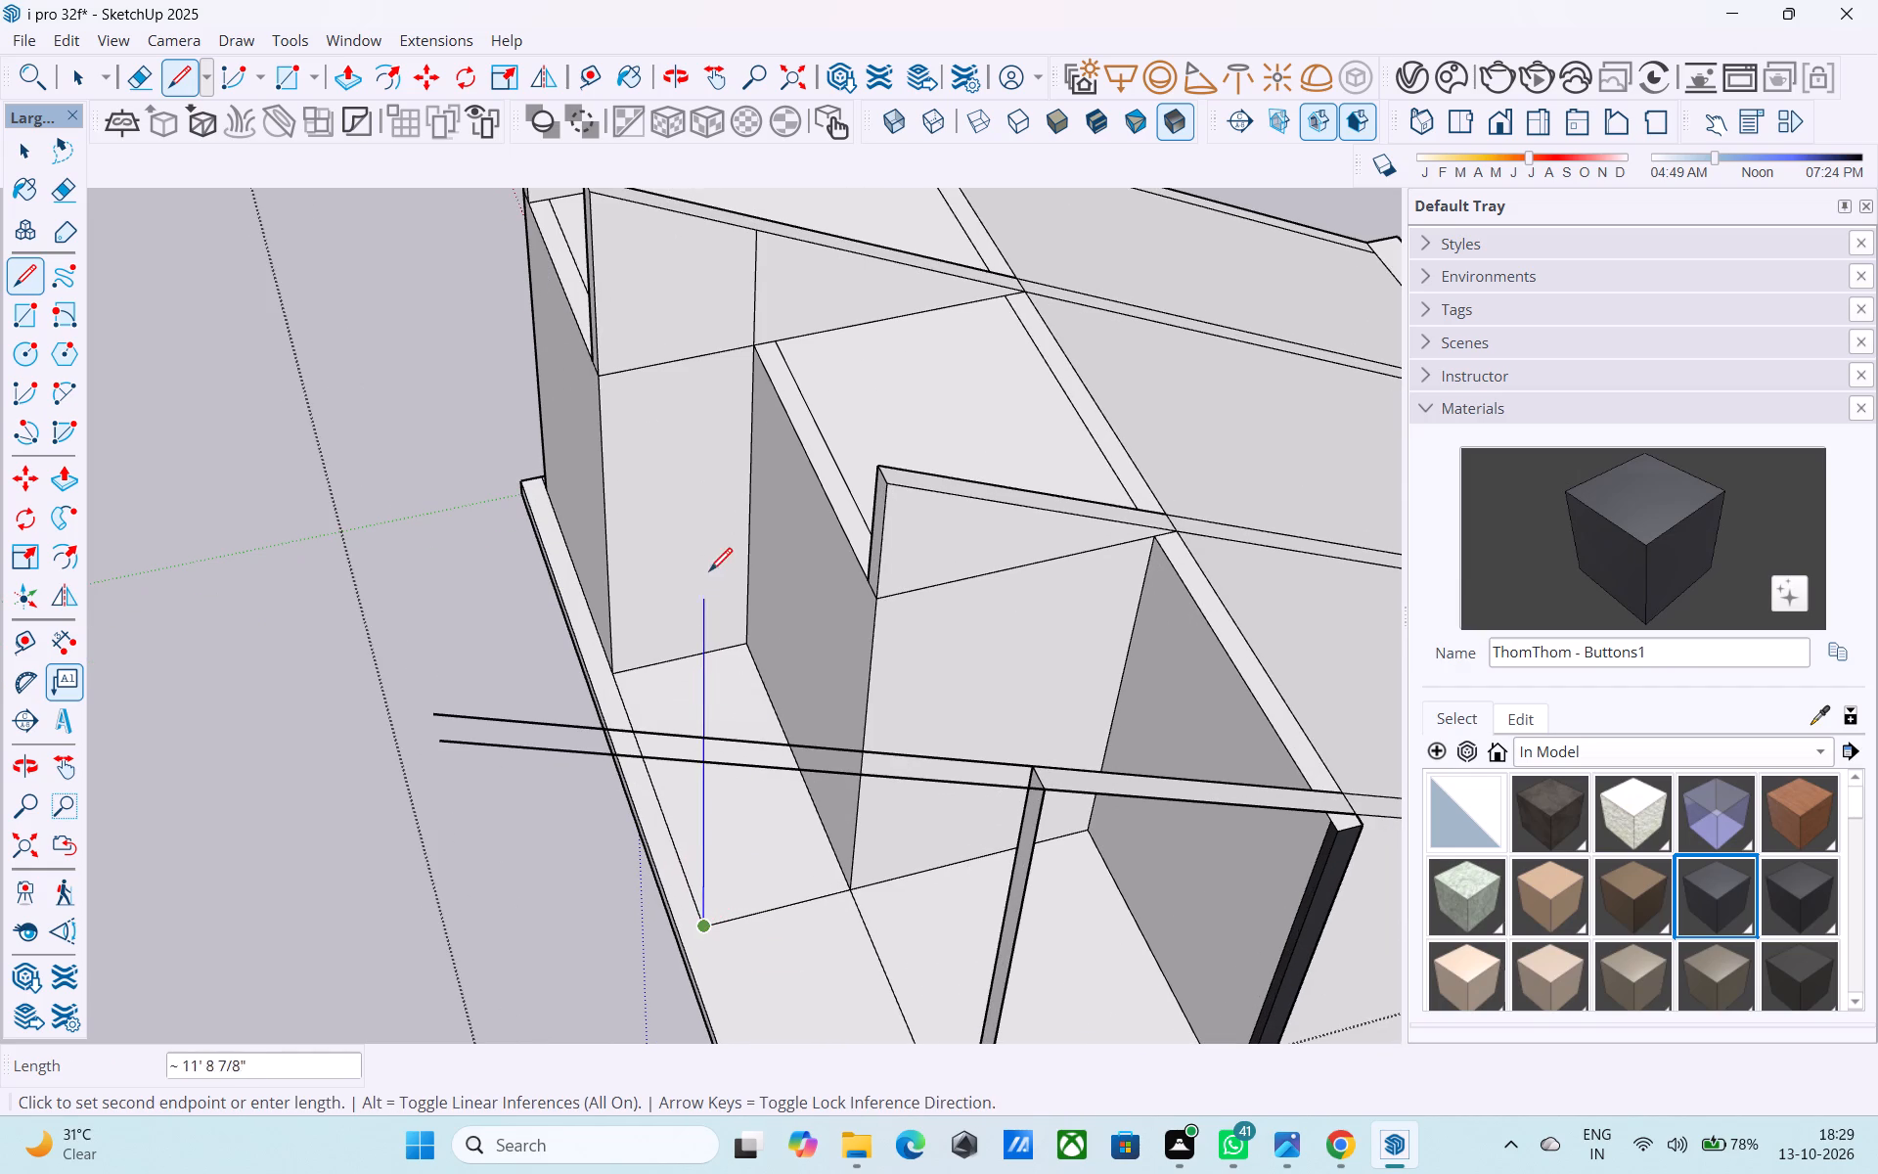
left_click(717, 282)
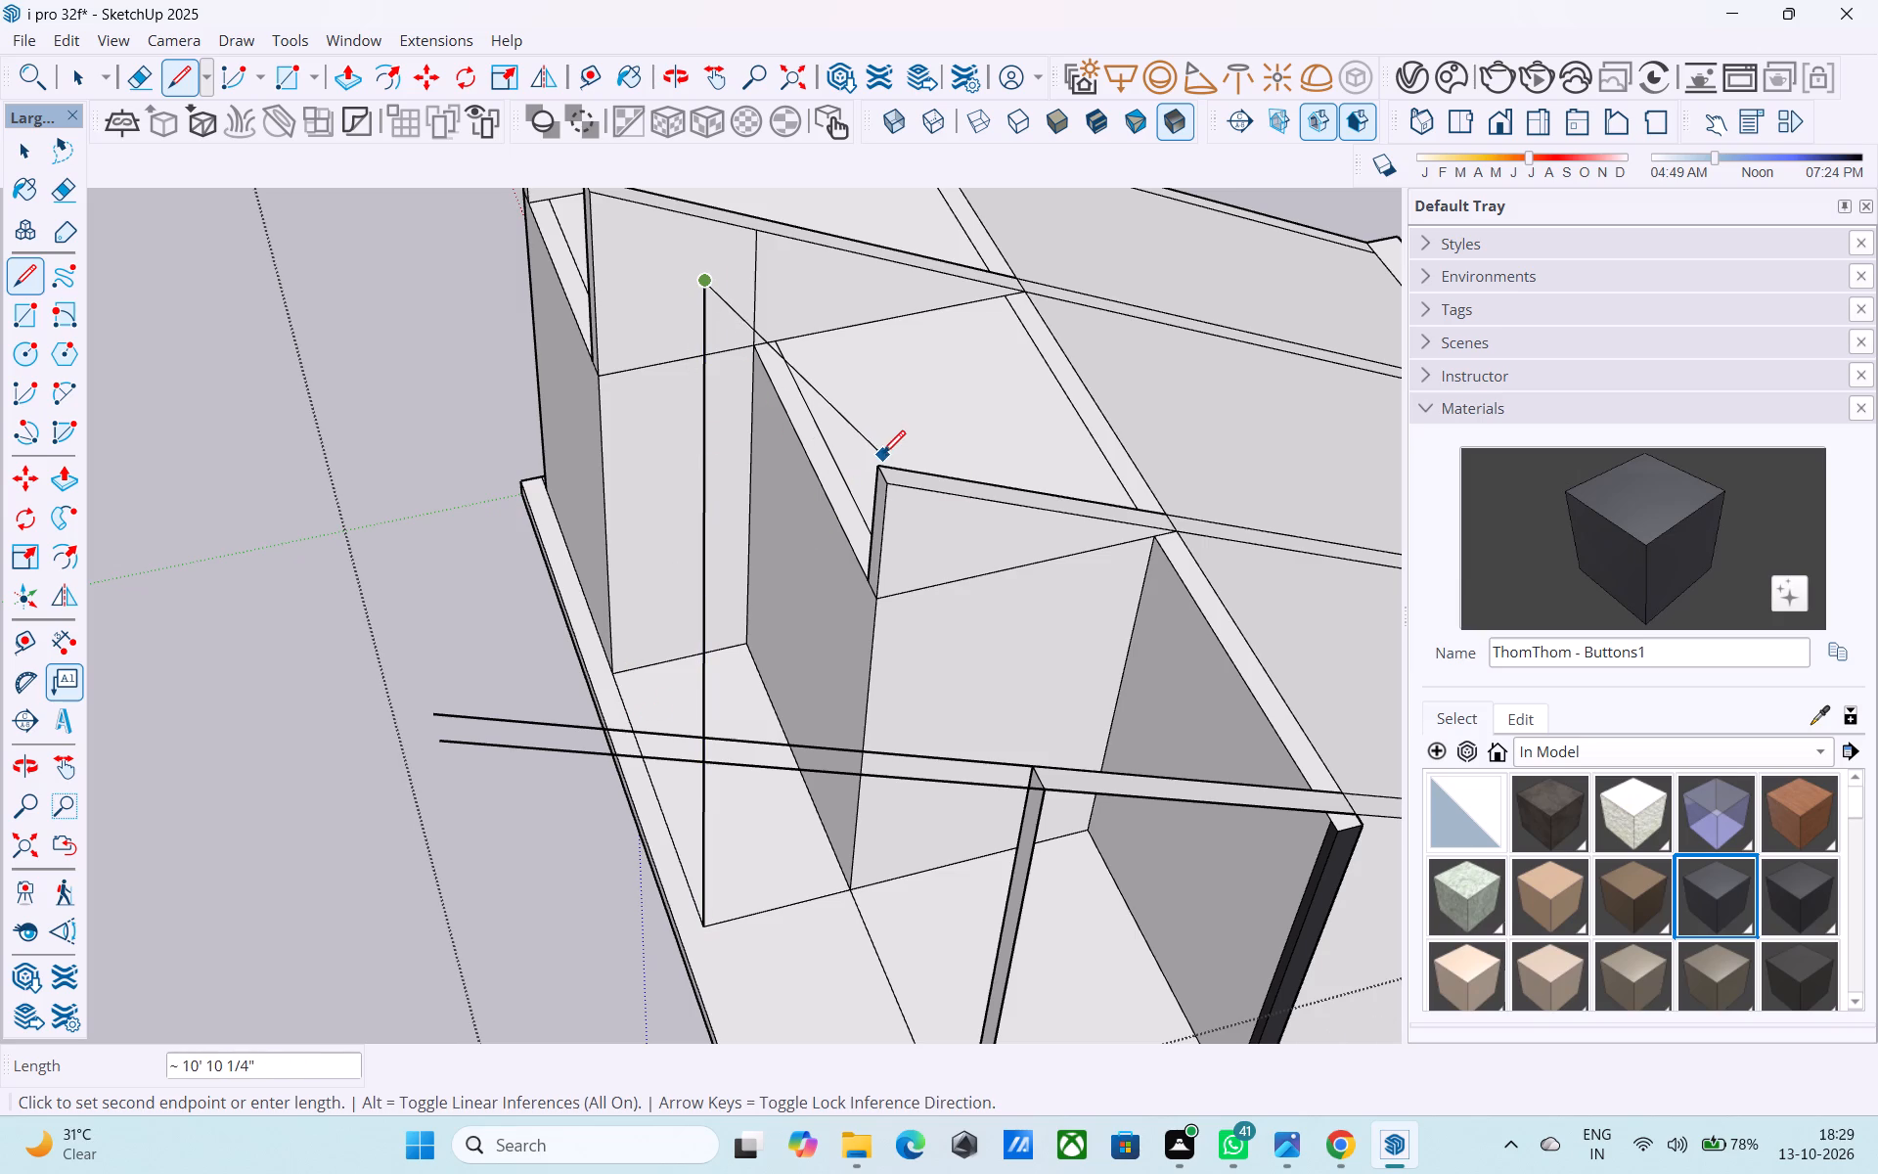
key("space")
Draw a horizontal line about 6' long outward along the green axis from the neighbouring raised partition's top corner.
key("l")
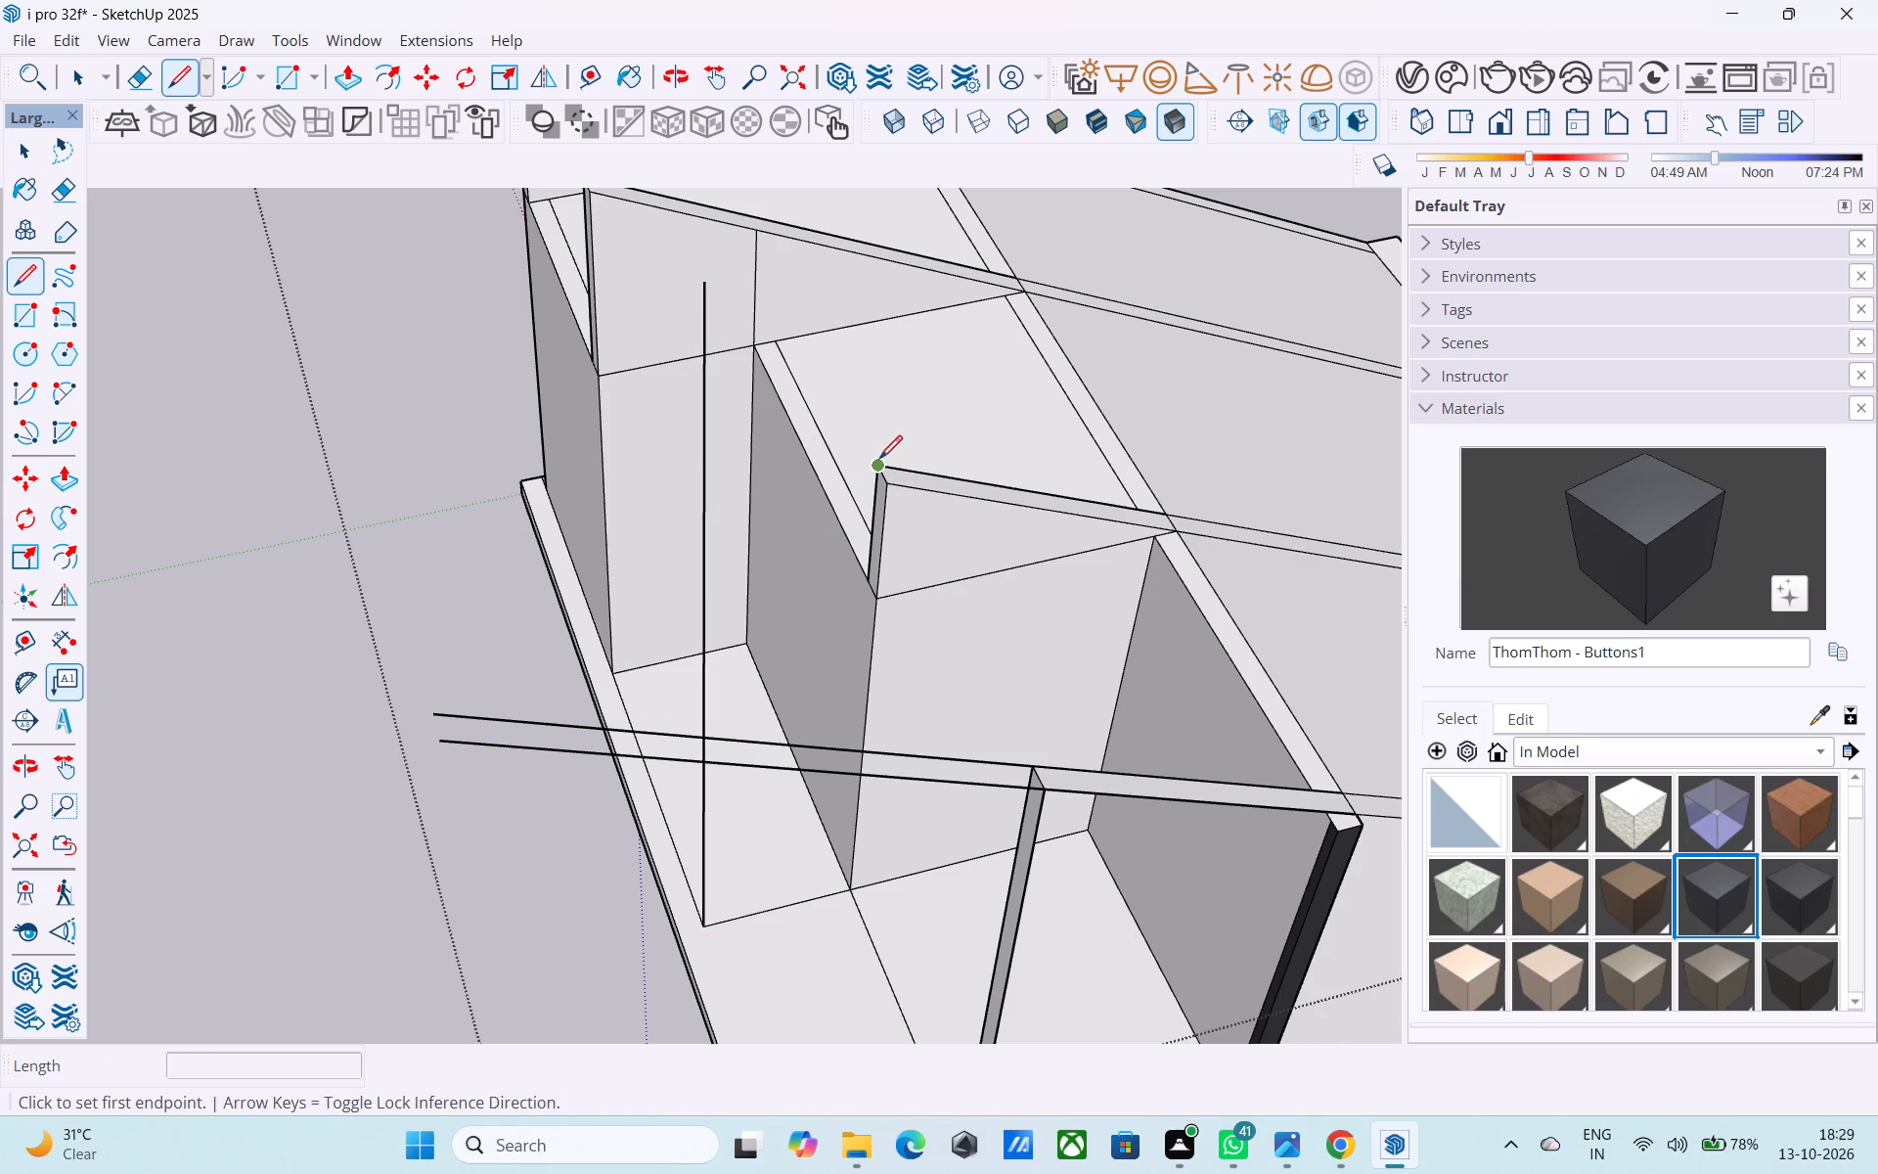
left_click(879, 461)
middle_click_drag(690, 487, 734, 497)
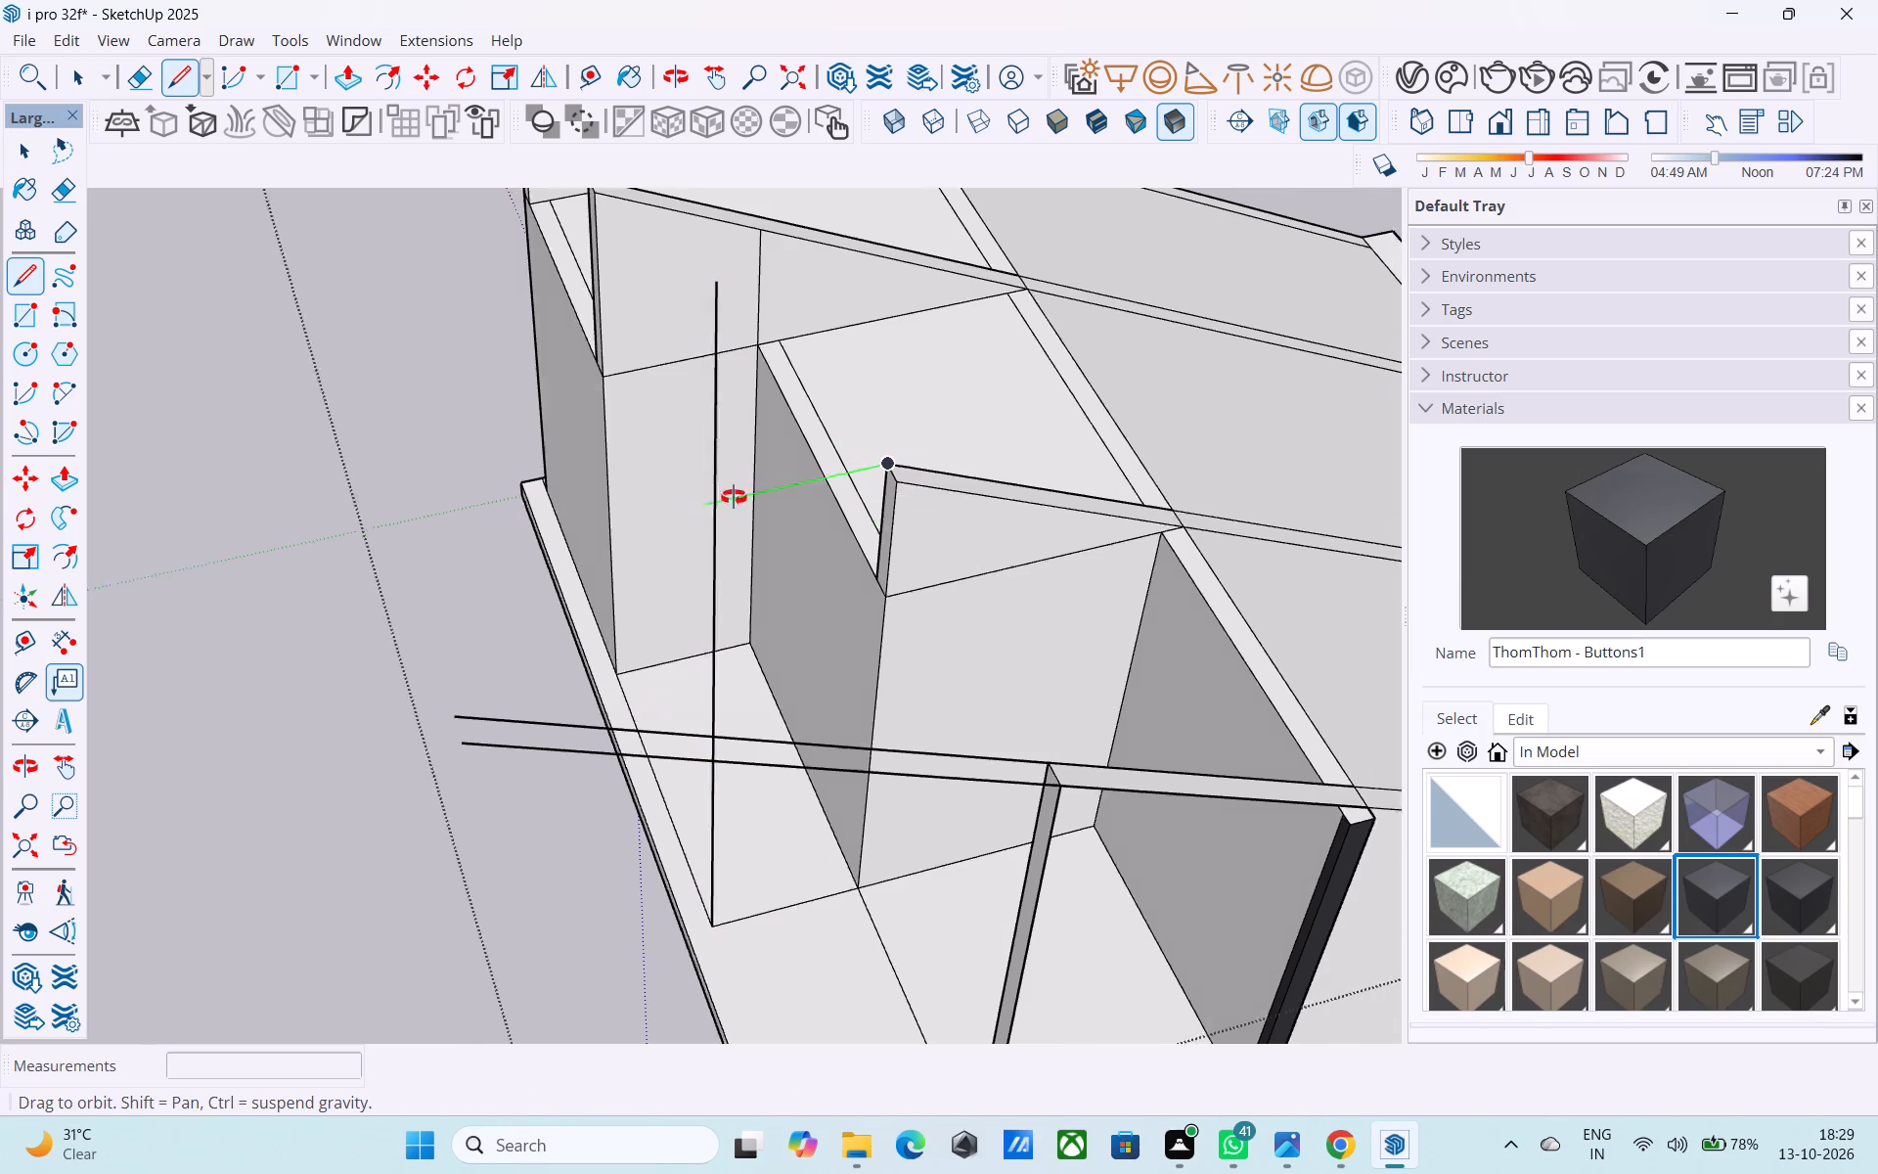
middle_click_drag(734, 497, 1180, 594)
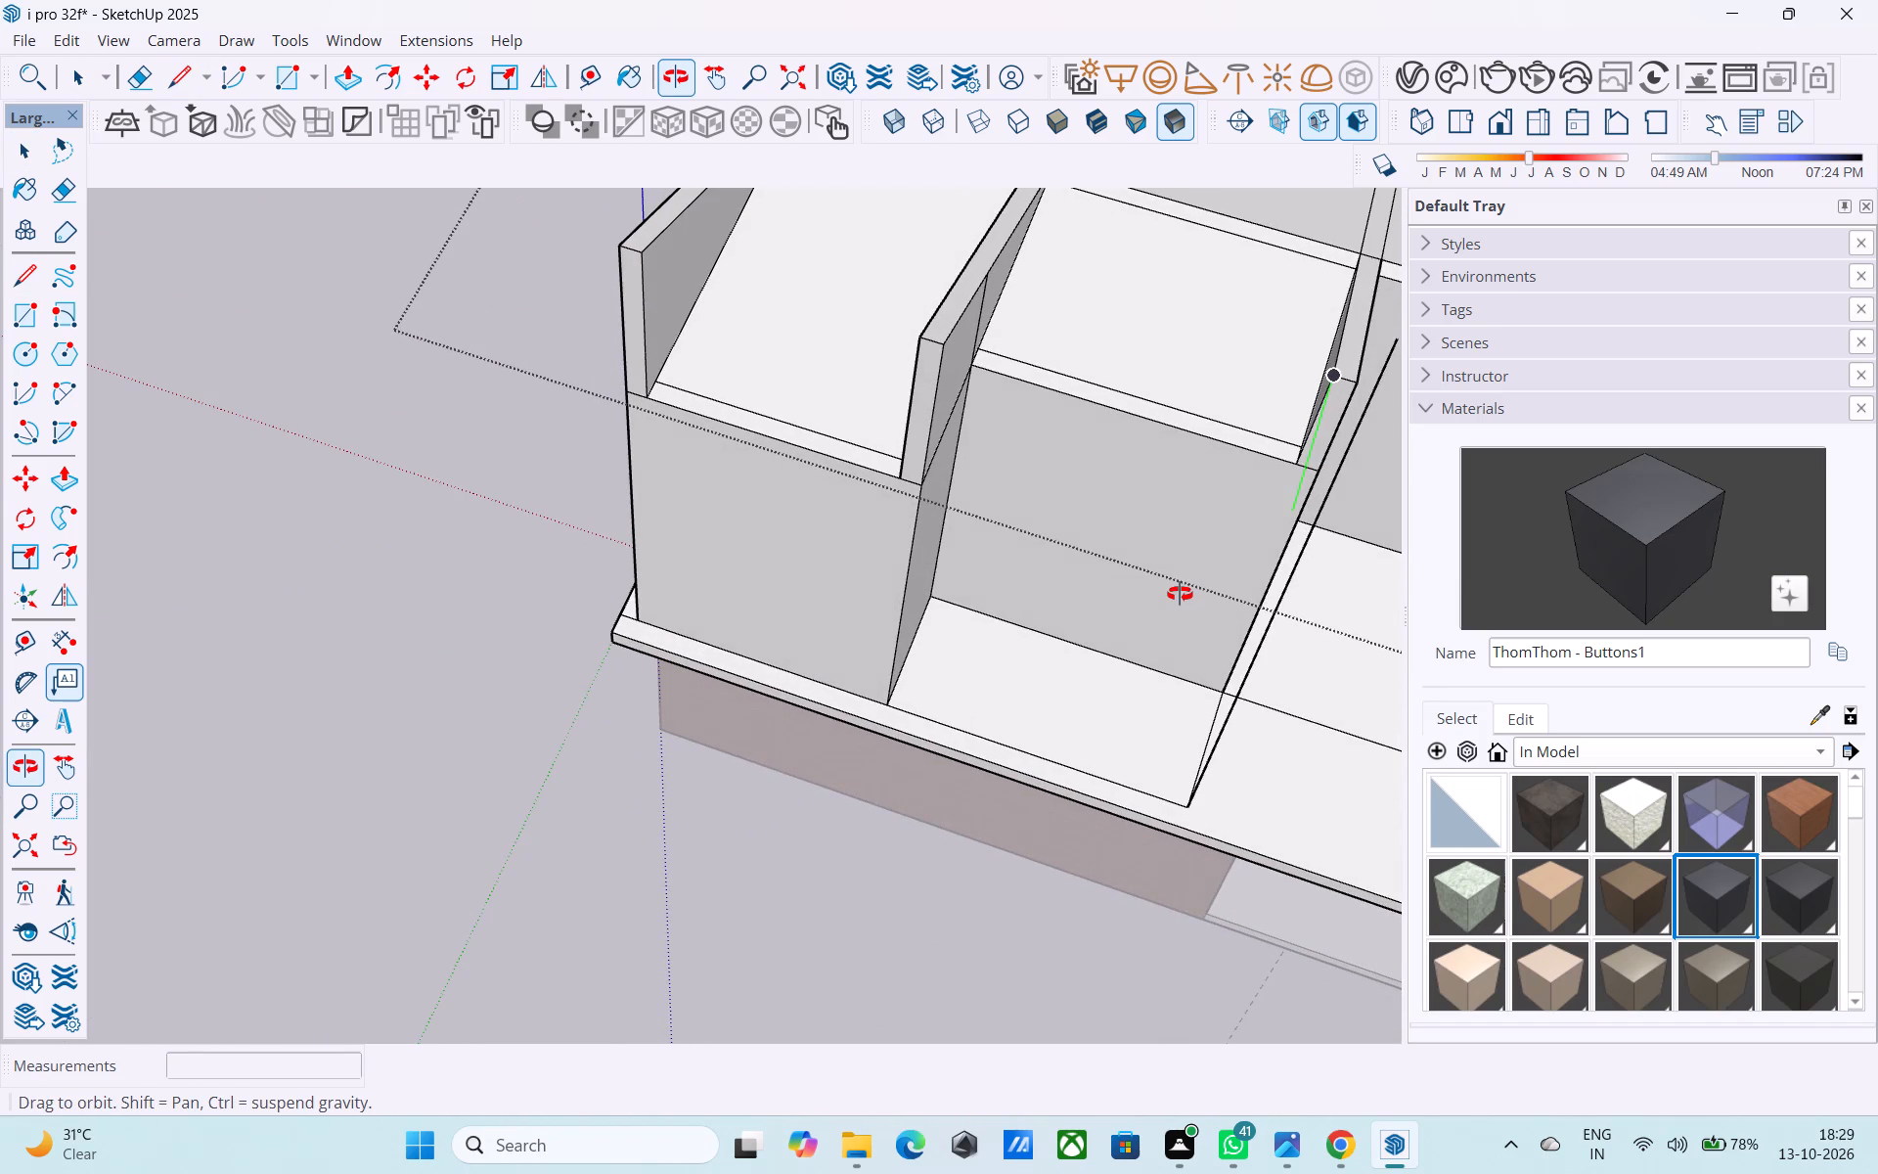
middle_click_drag(1180, 594, 909, 619)
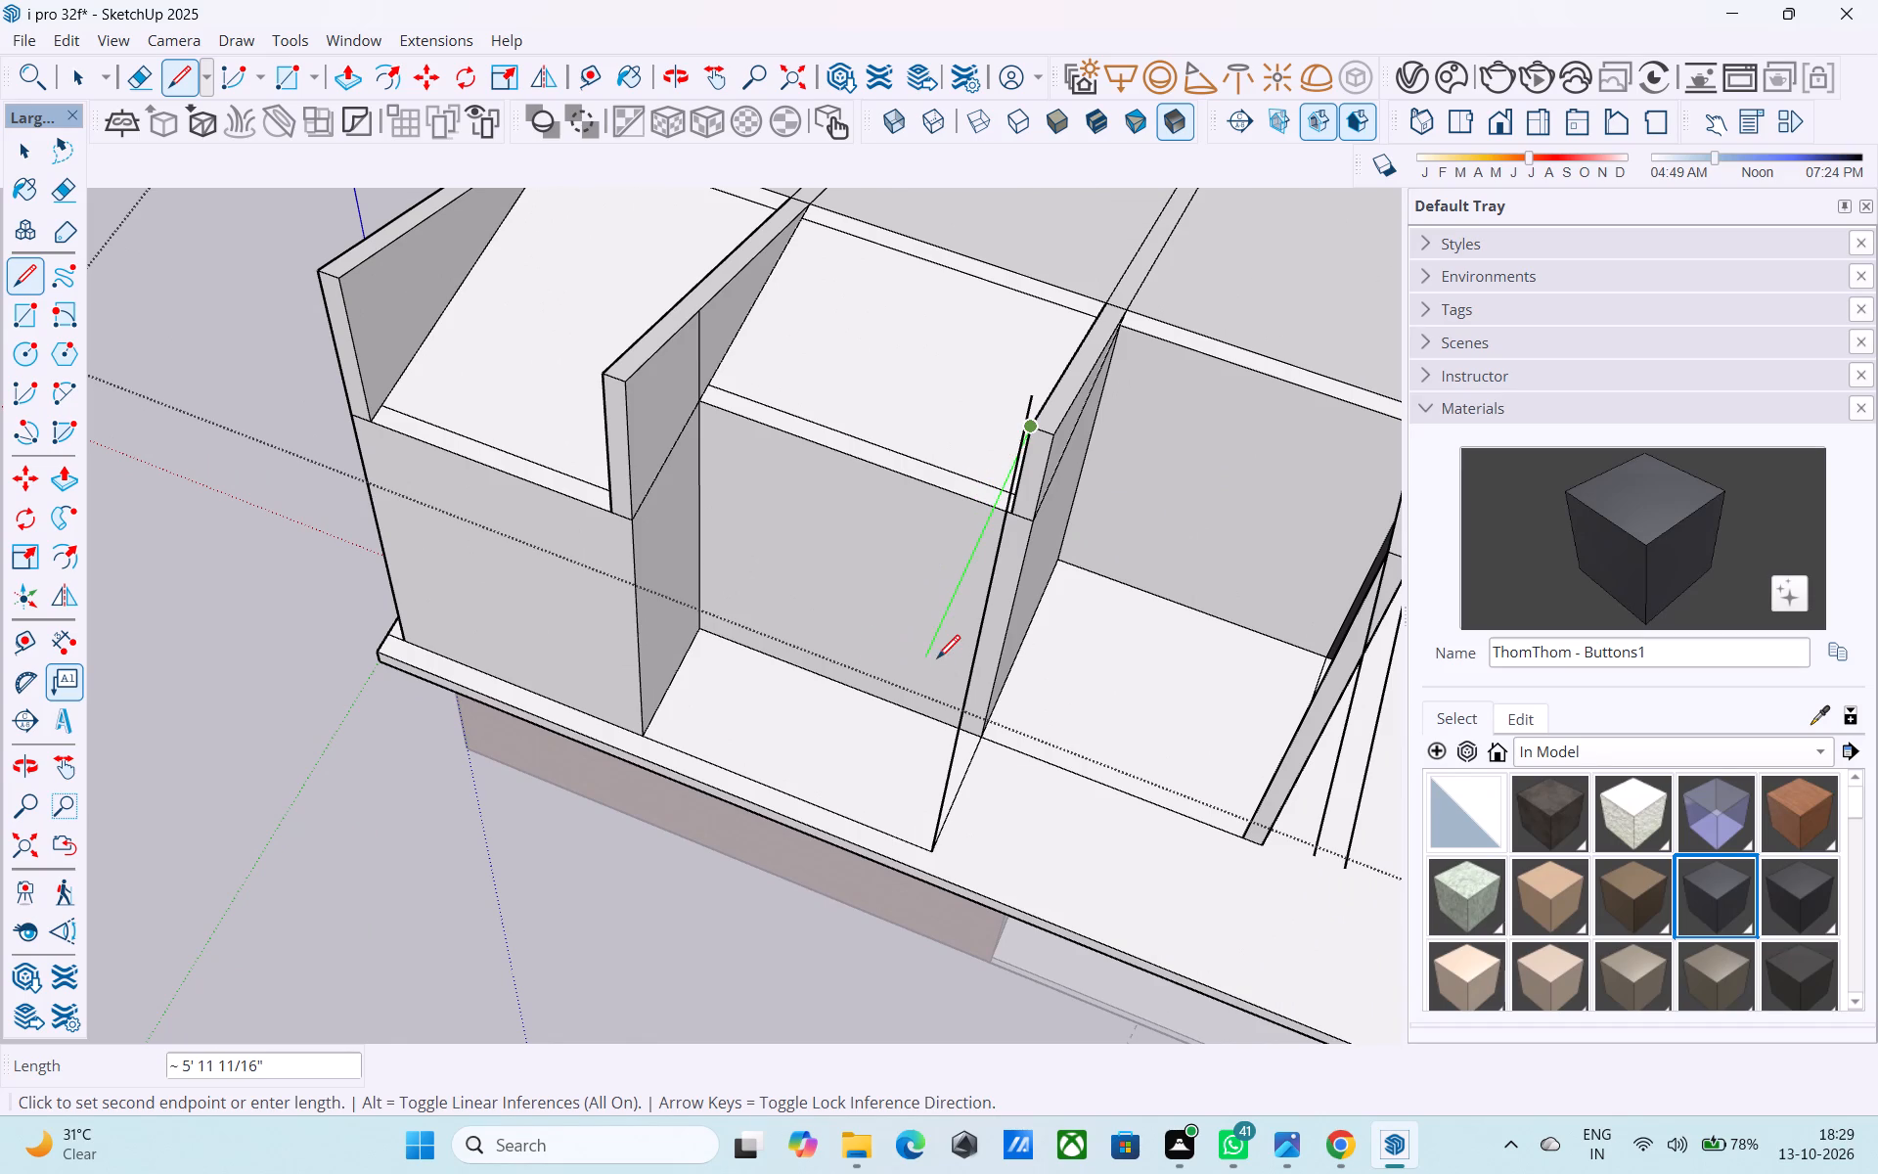
left_click(937, 660)
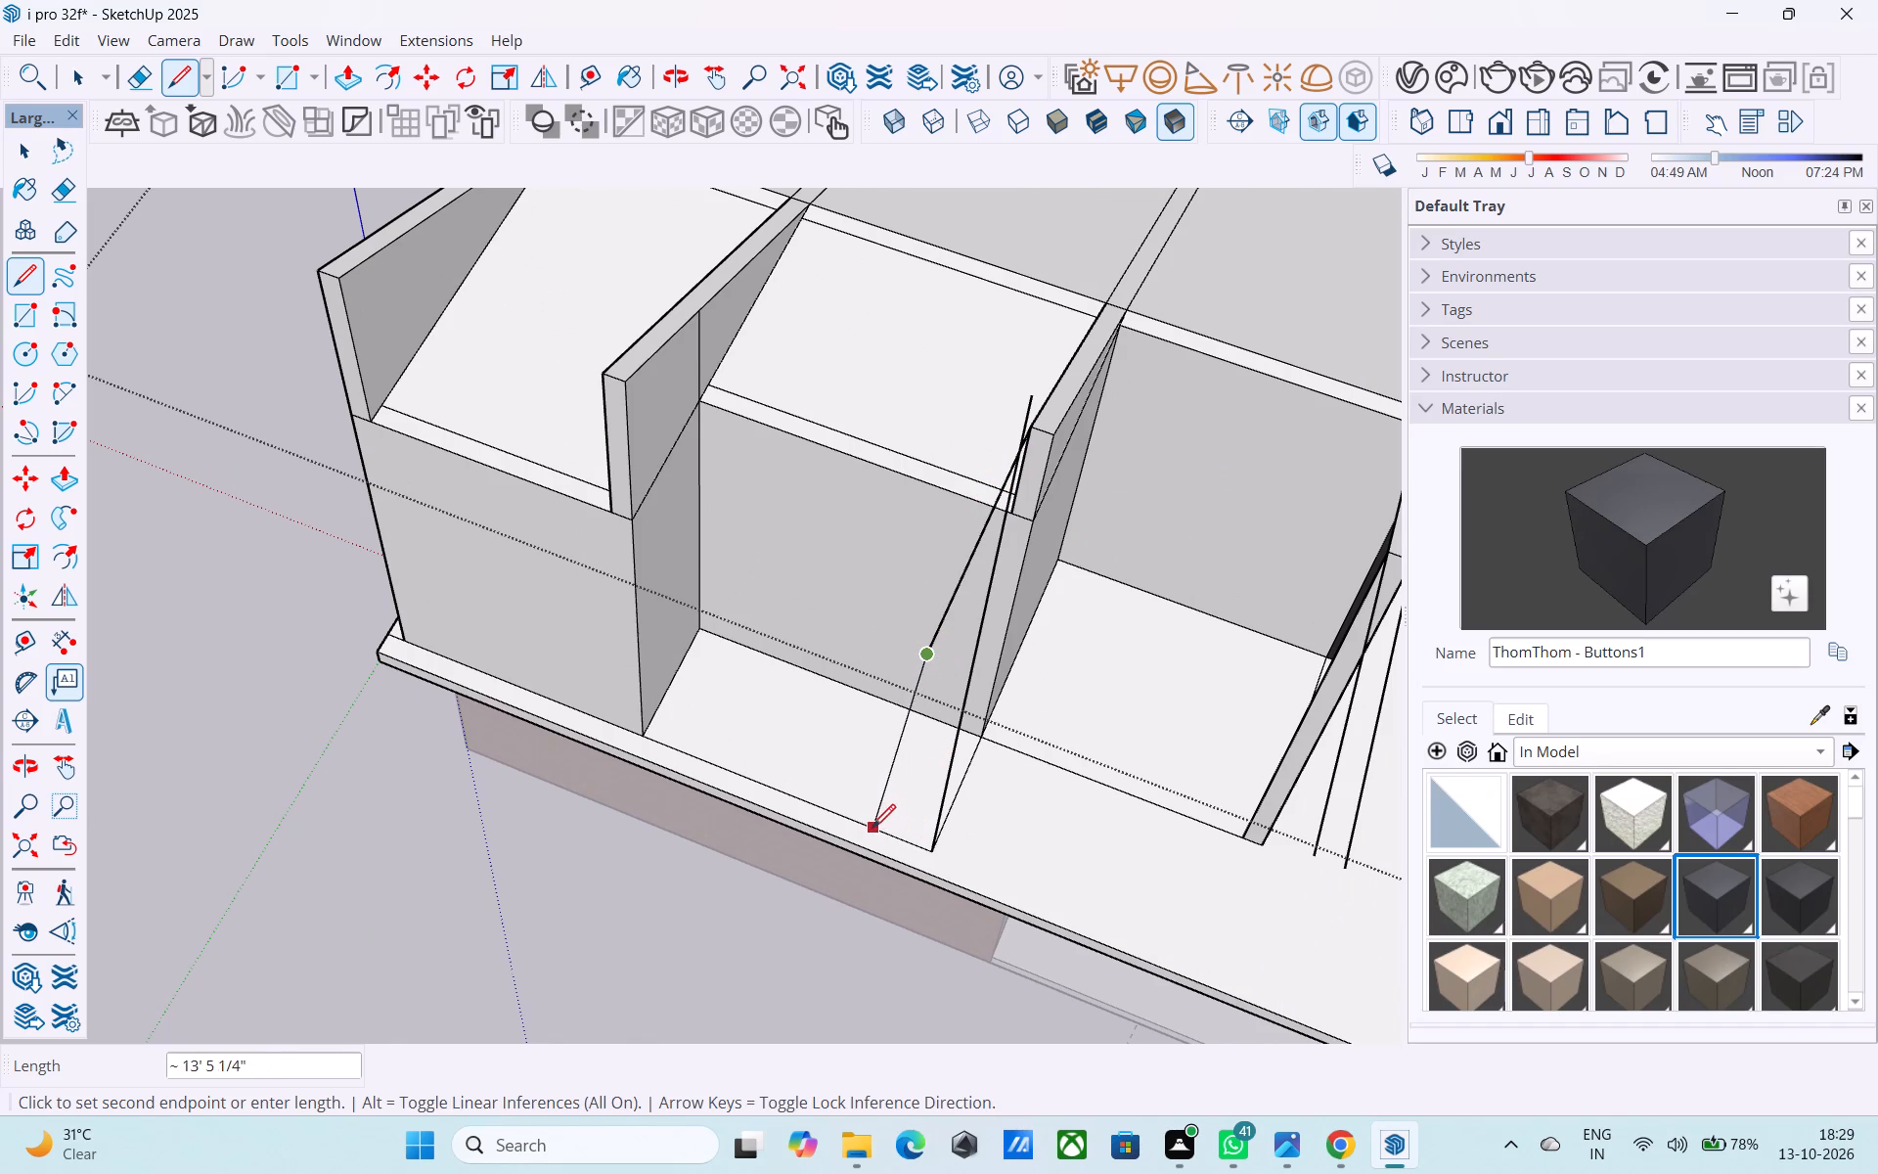
key("space")
Draw two parallel sloping lines about 30' long along that partition's top edges, from the low wall past its raised end.
key("l")
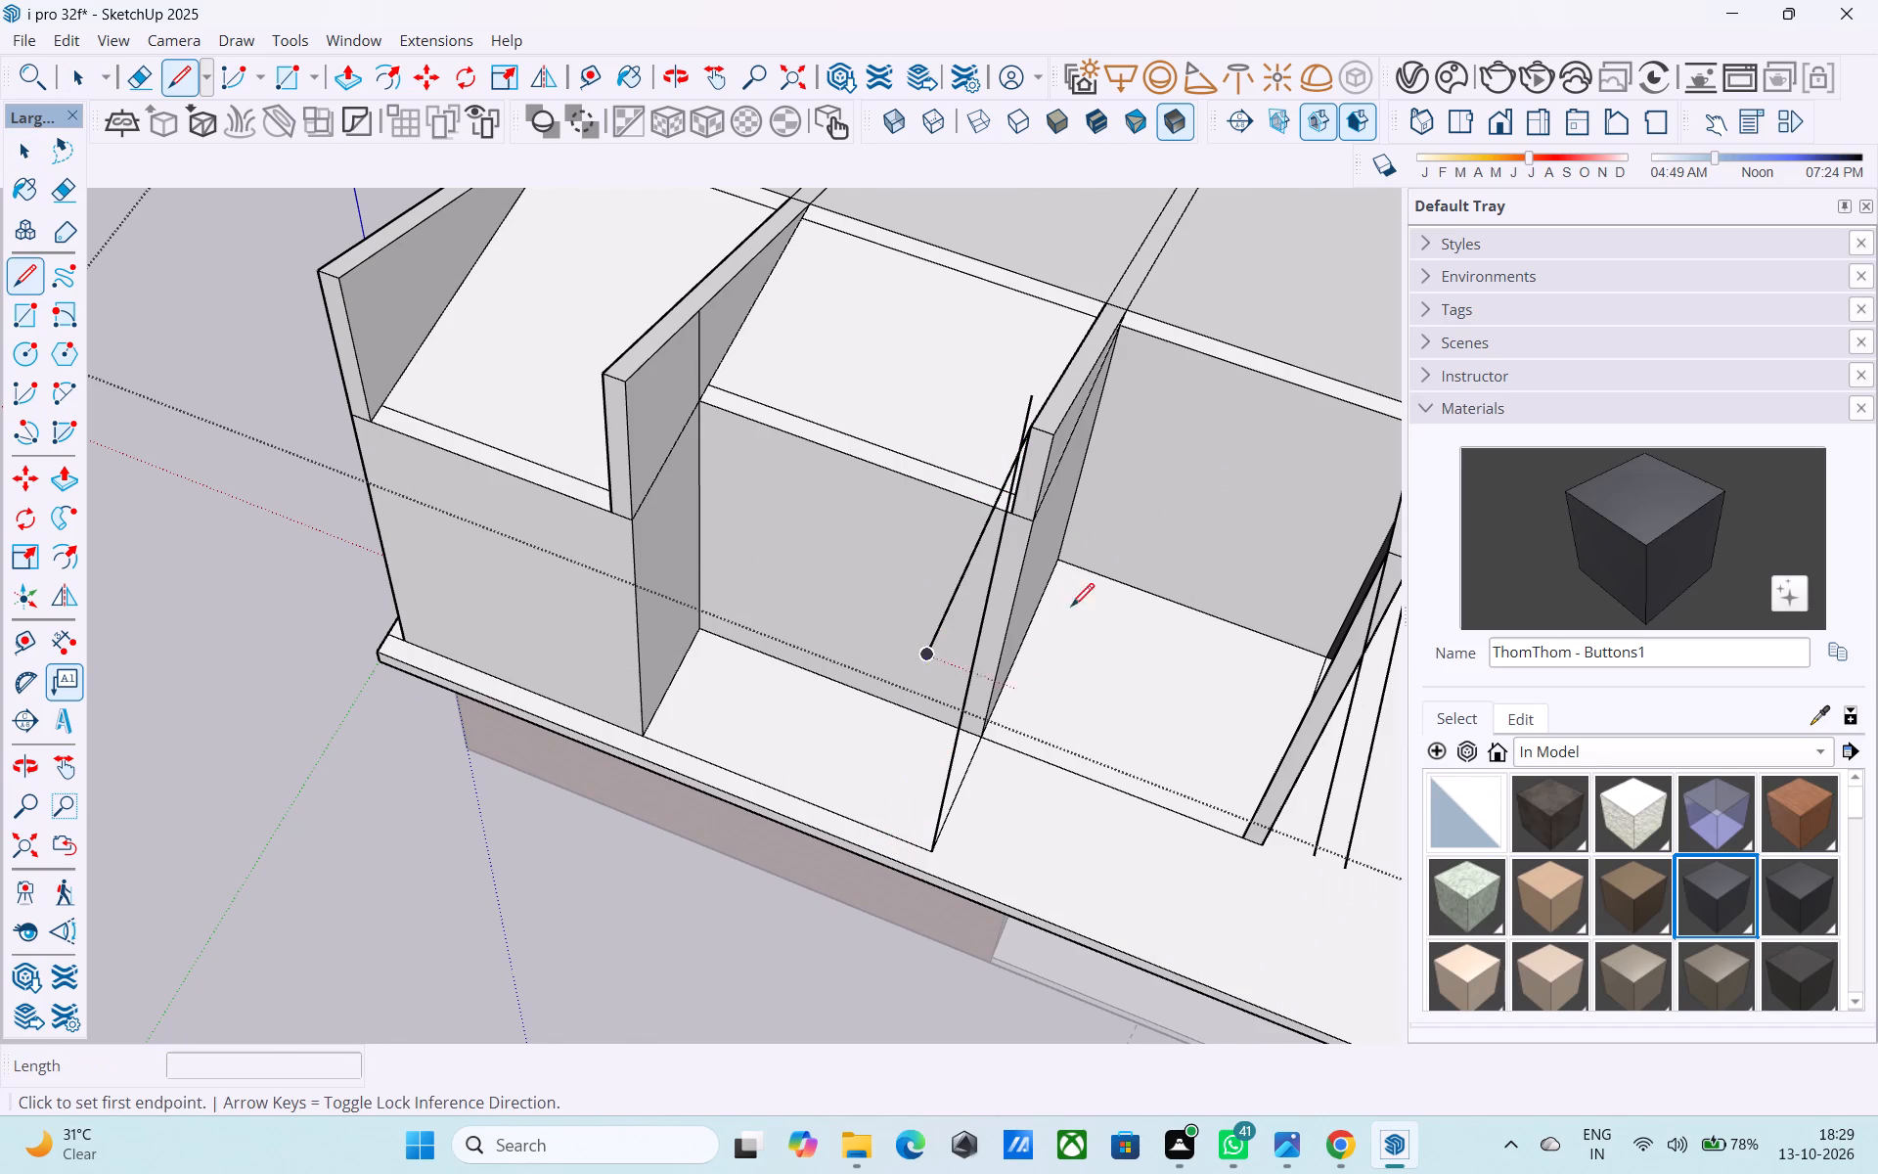
middle_click_drag(1051, 470, 938, 435)
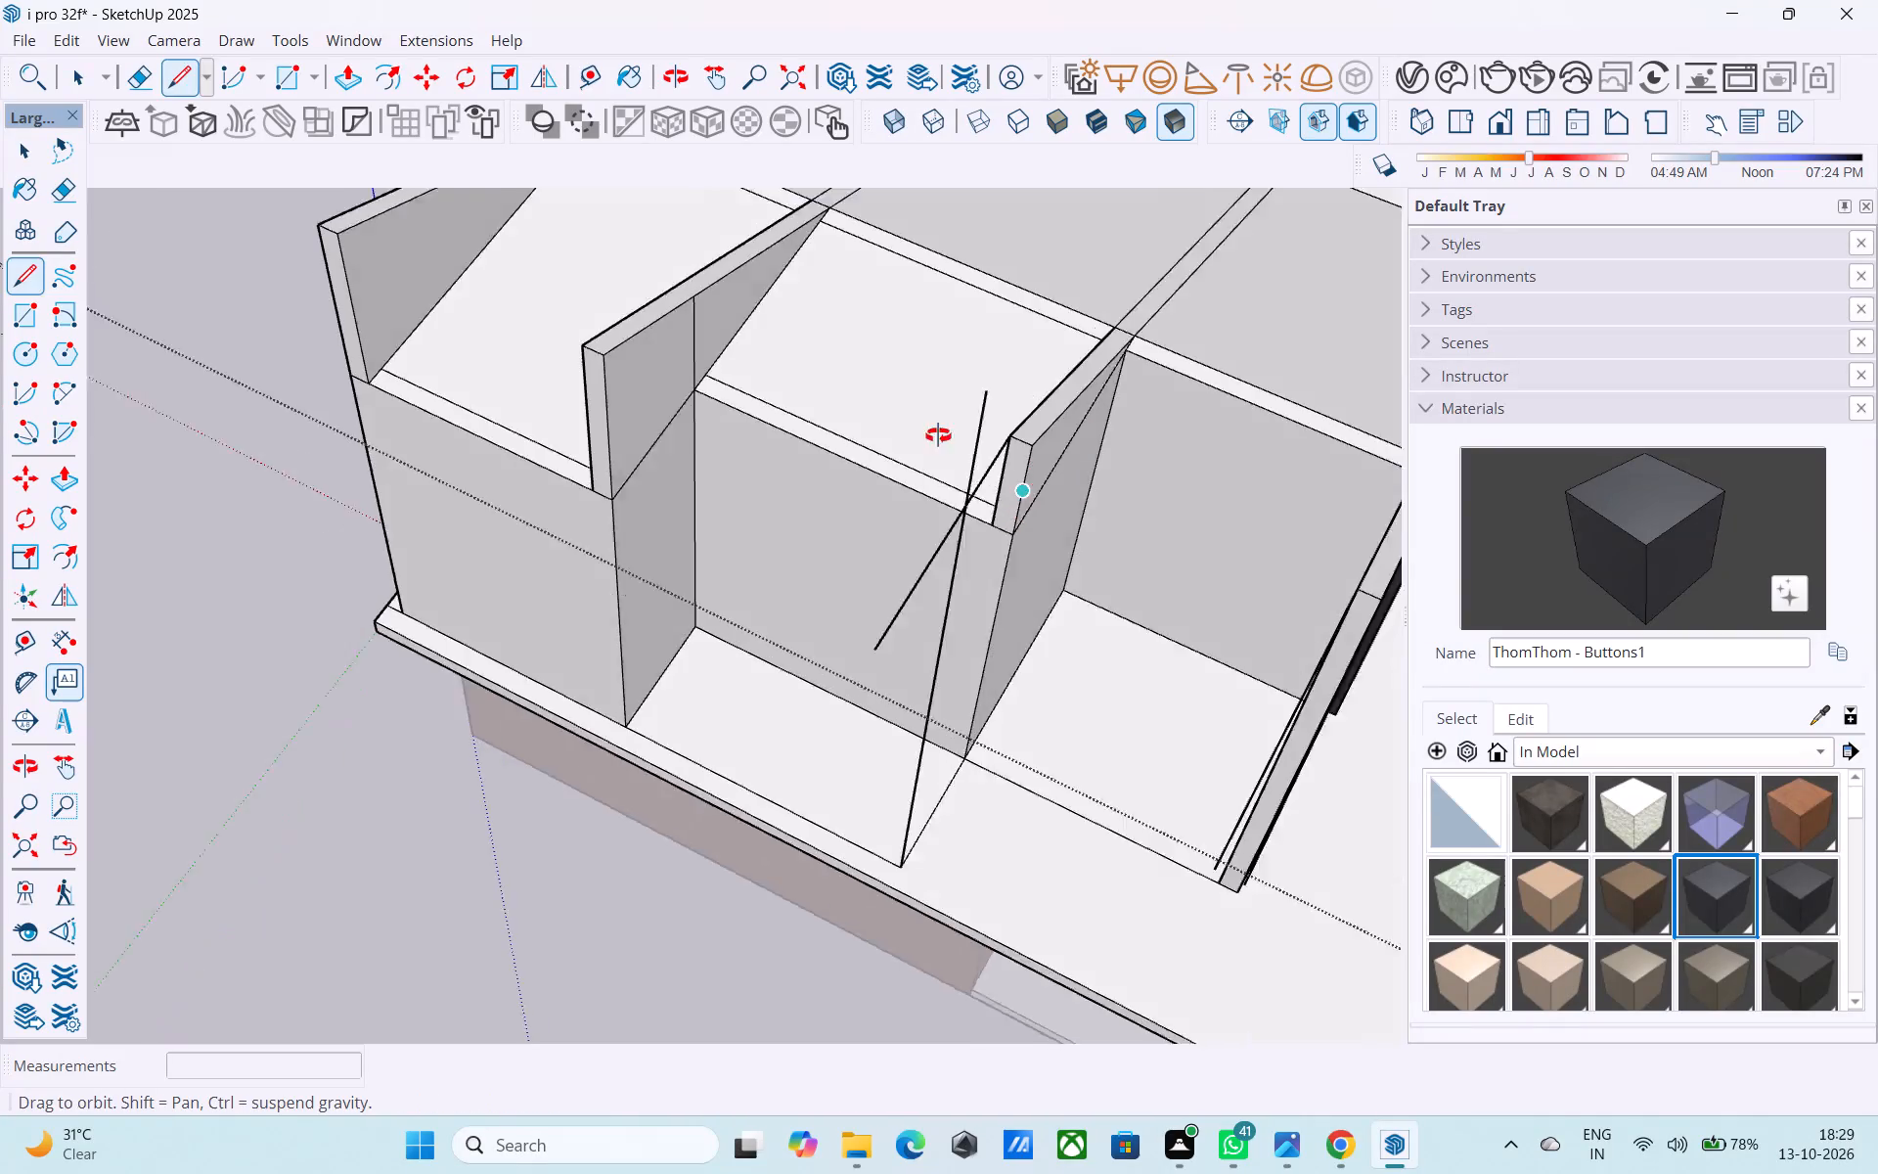
middle_click_drag(938, 435, 571, 337)
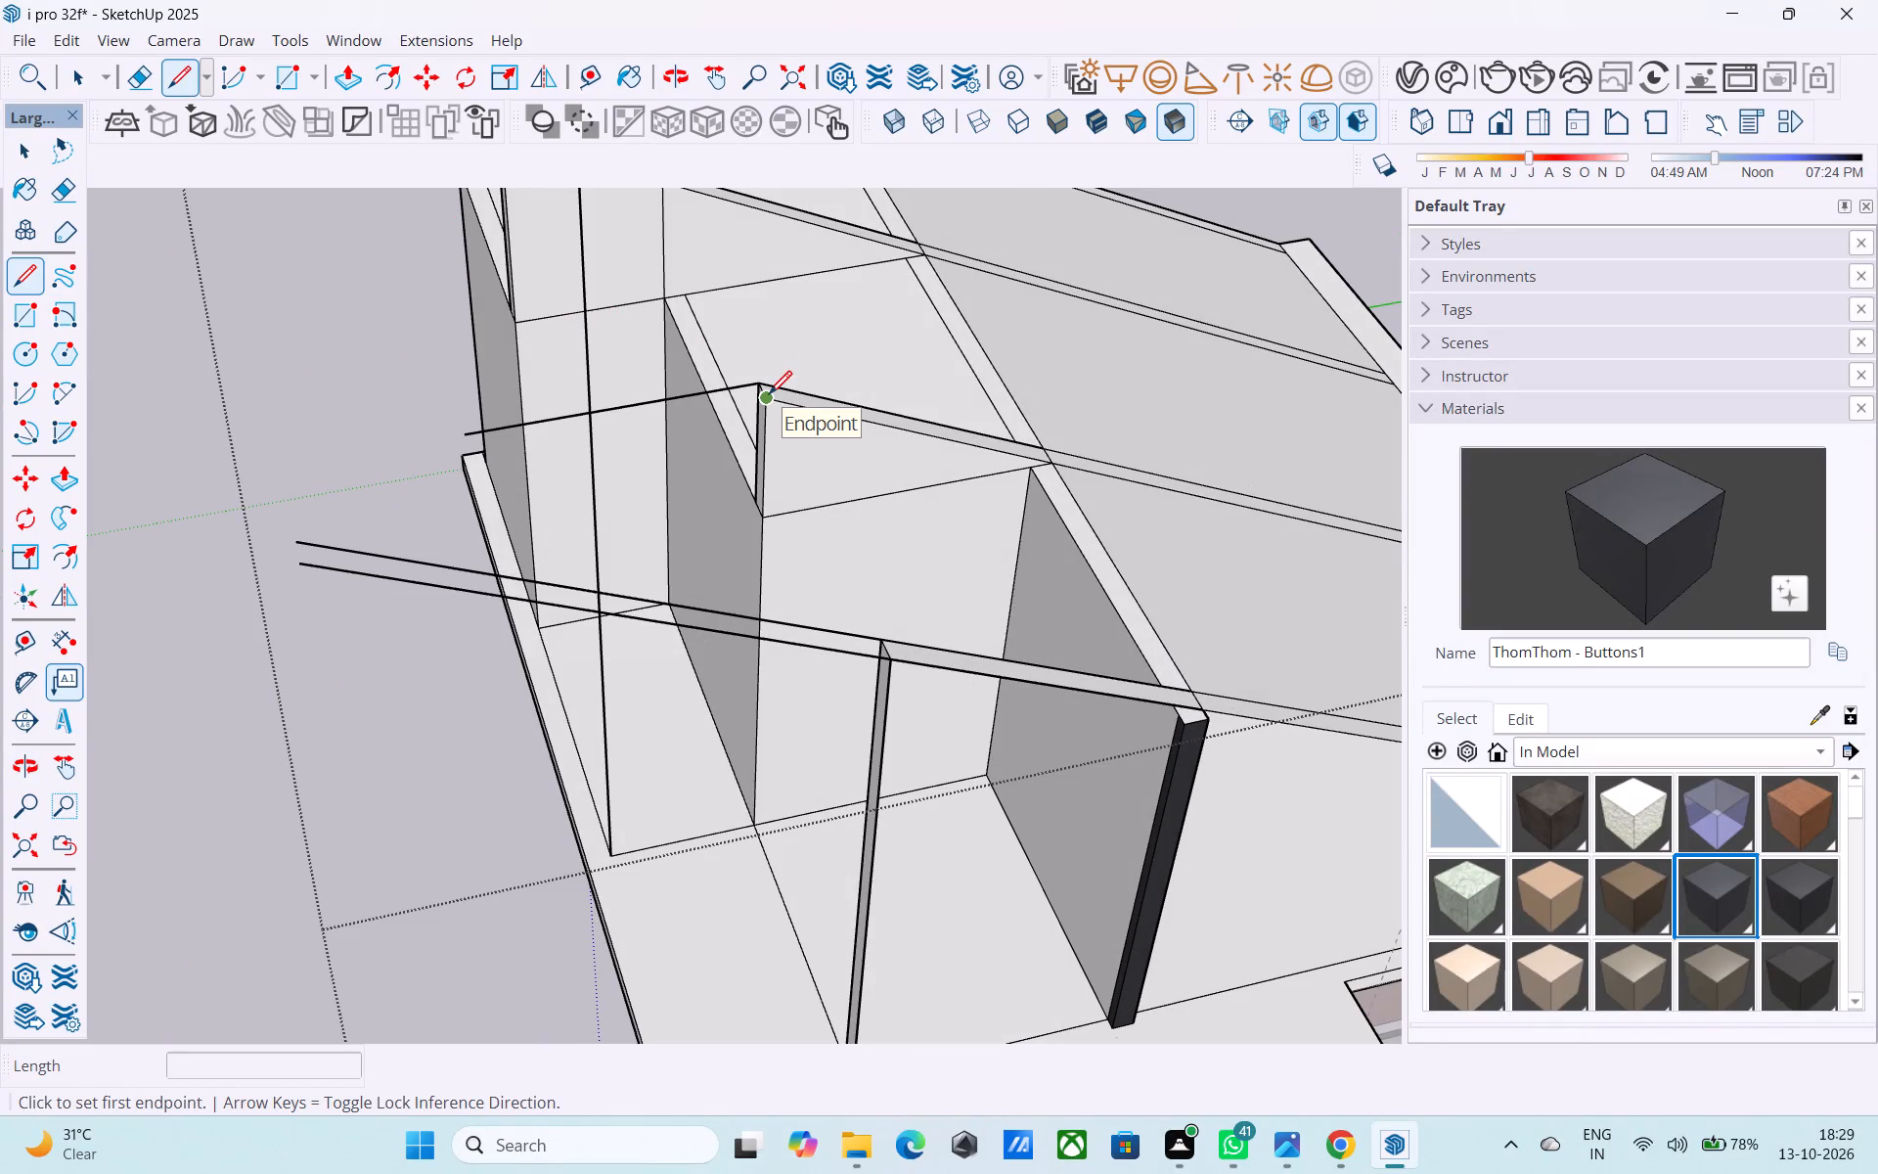
scroll(766, 401, "down", 3)
middle_click_drag(759, 401, 498, 463)
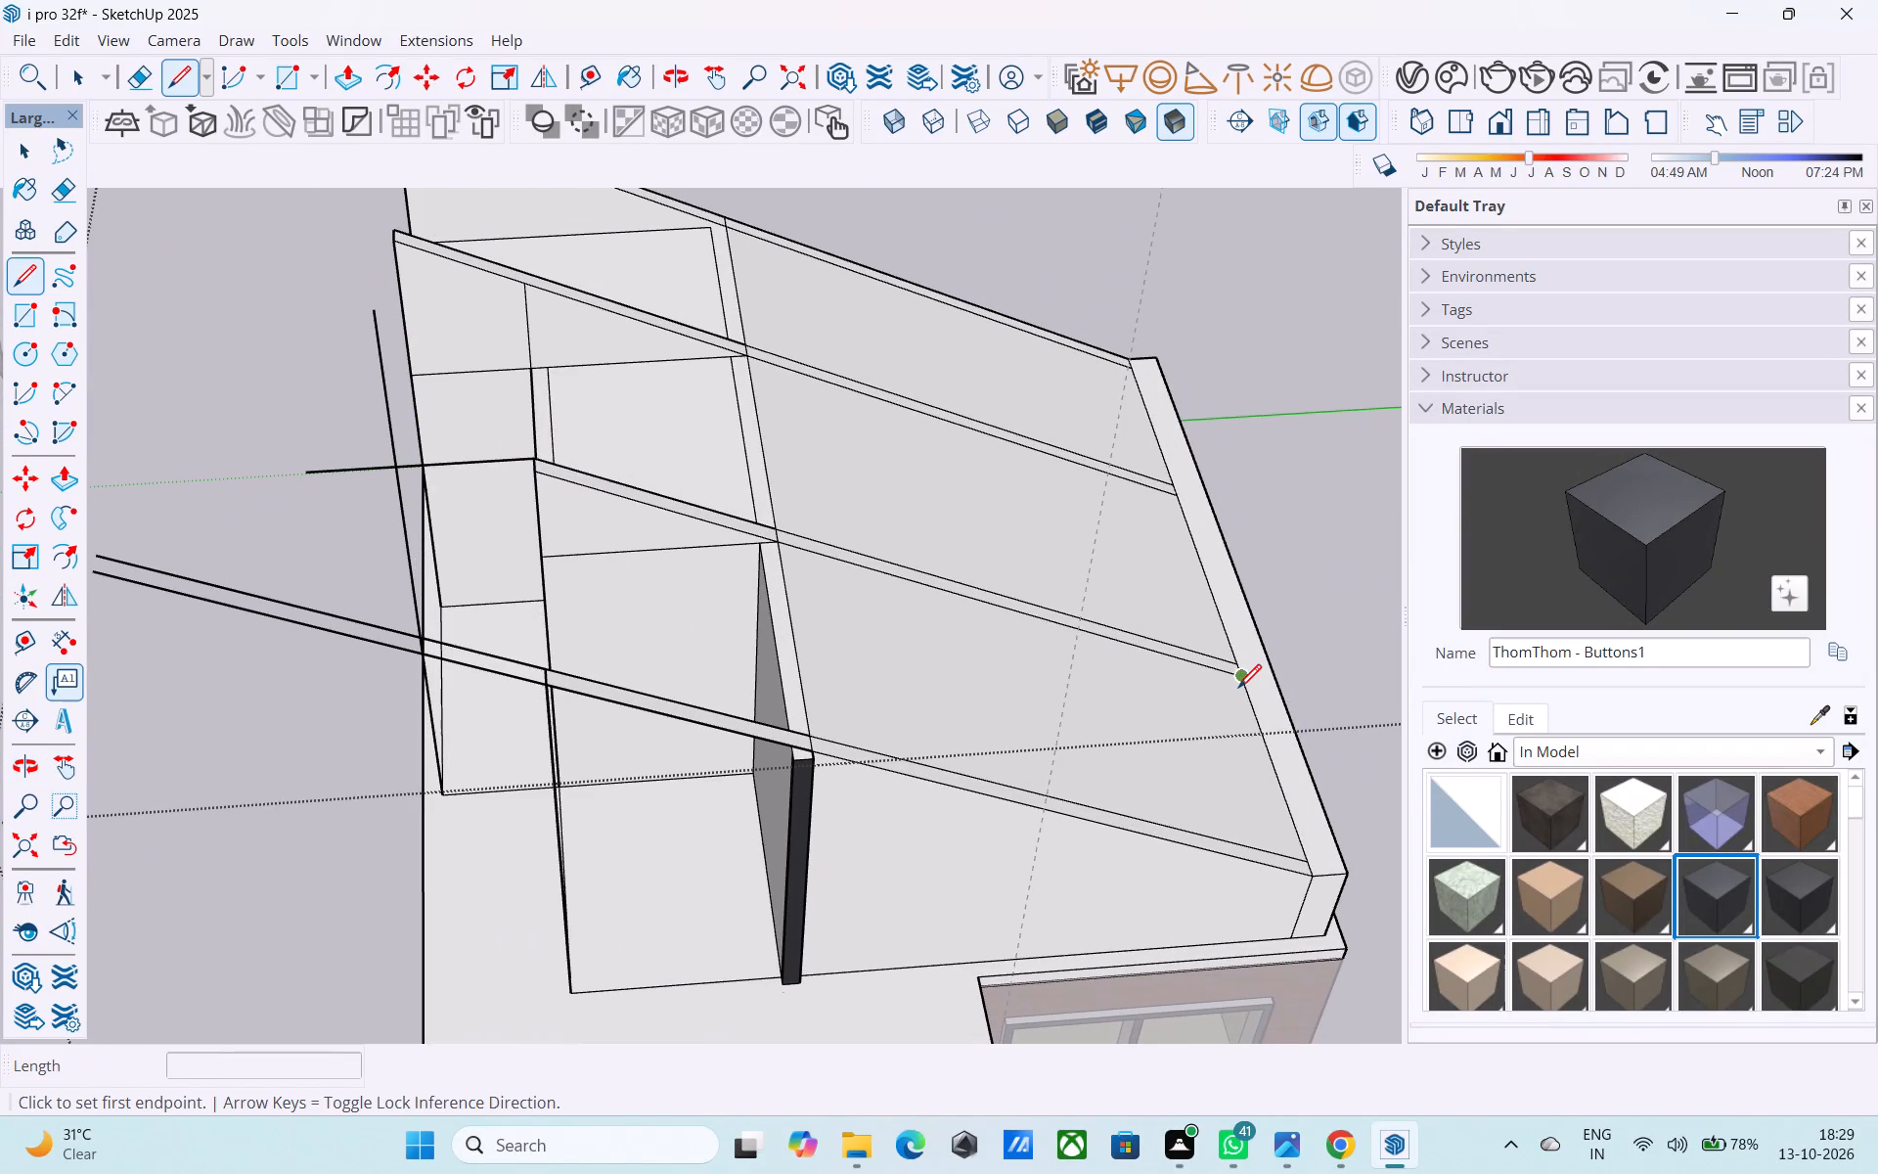
left_click(1238, 690)
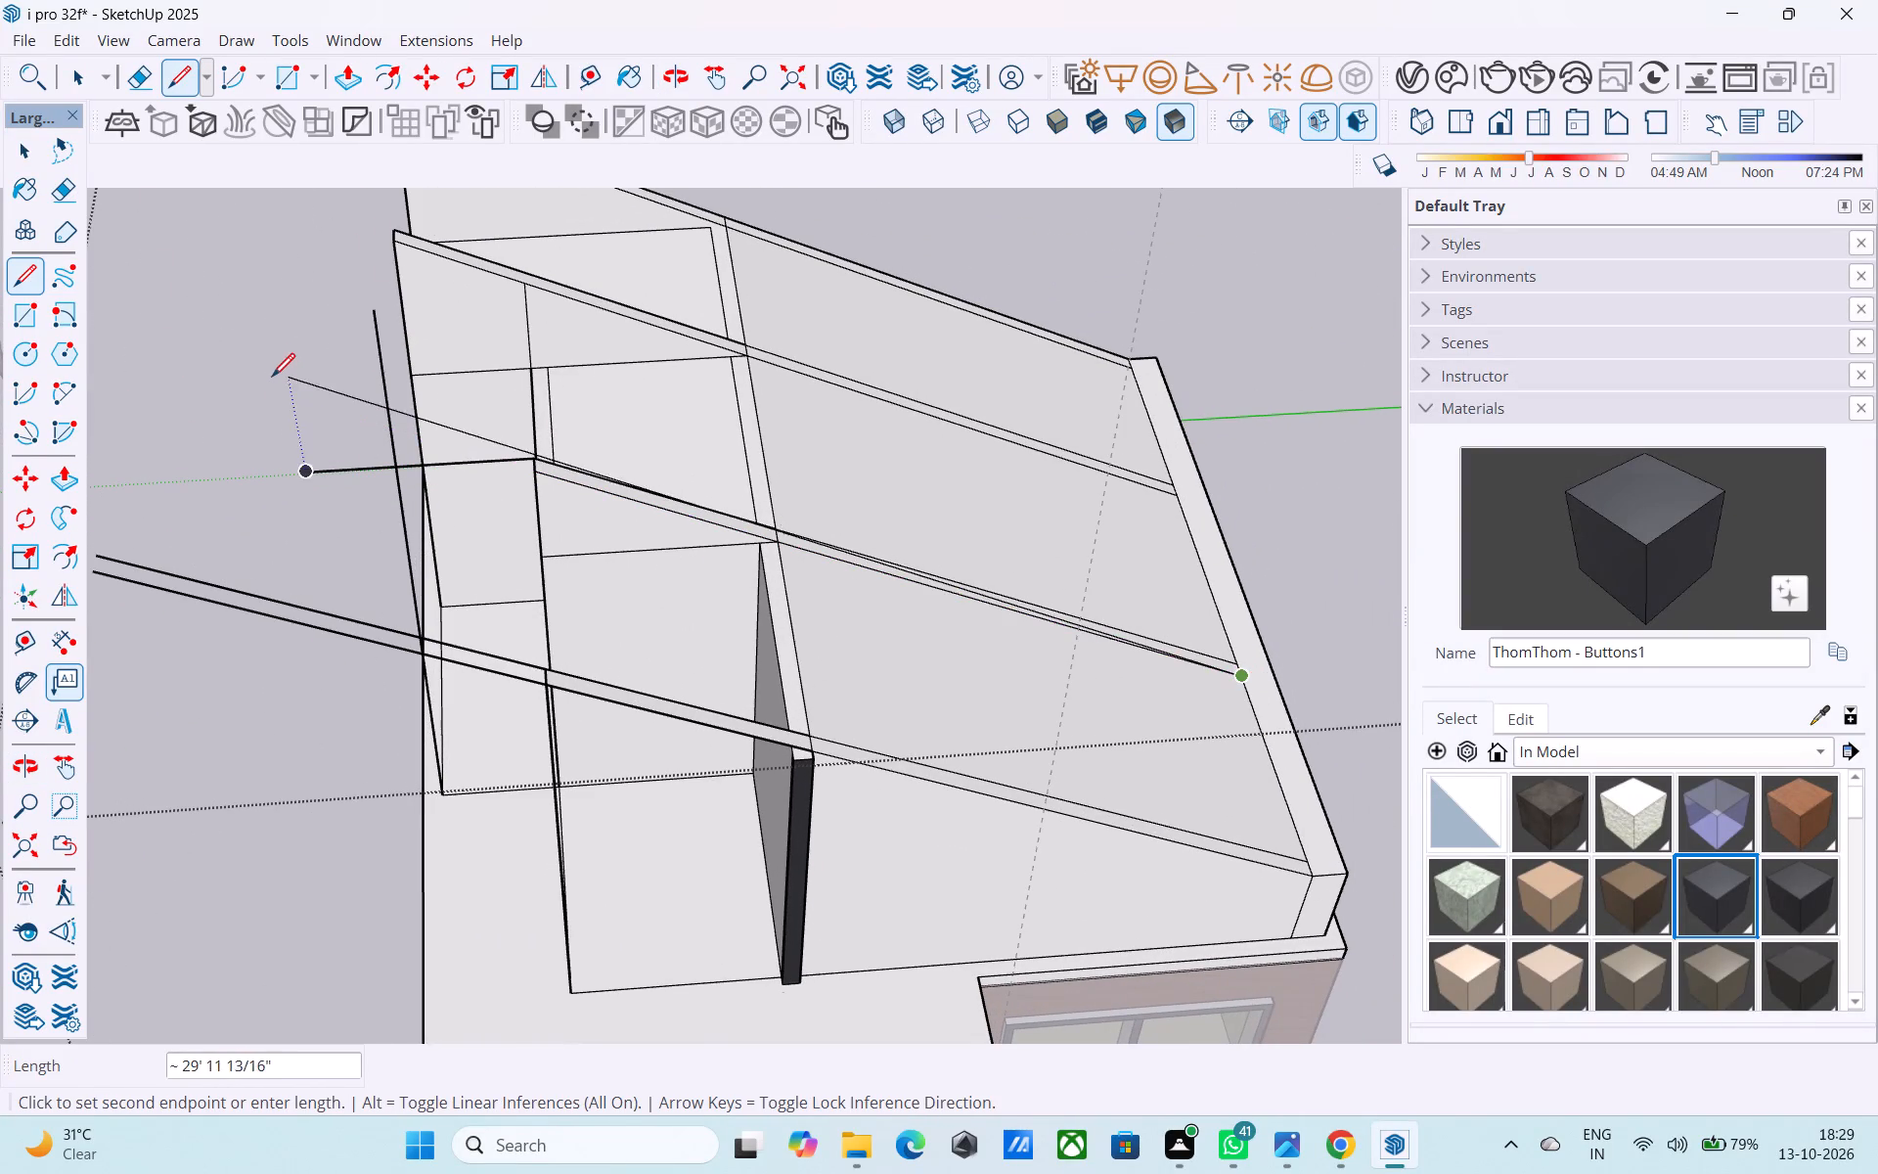
left_click(242, 379)
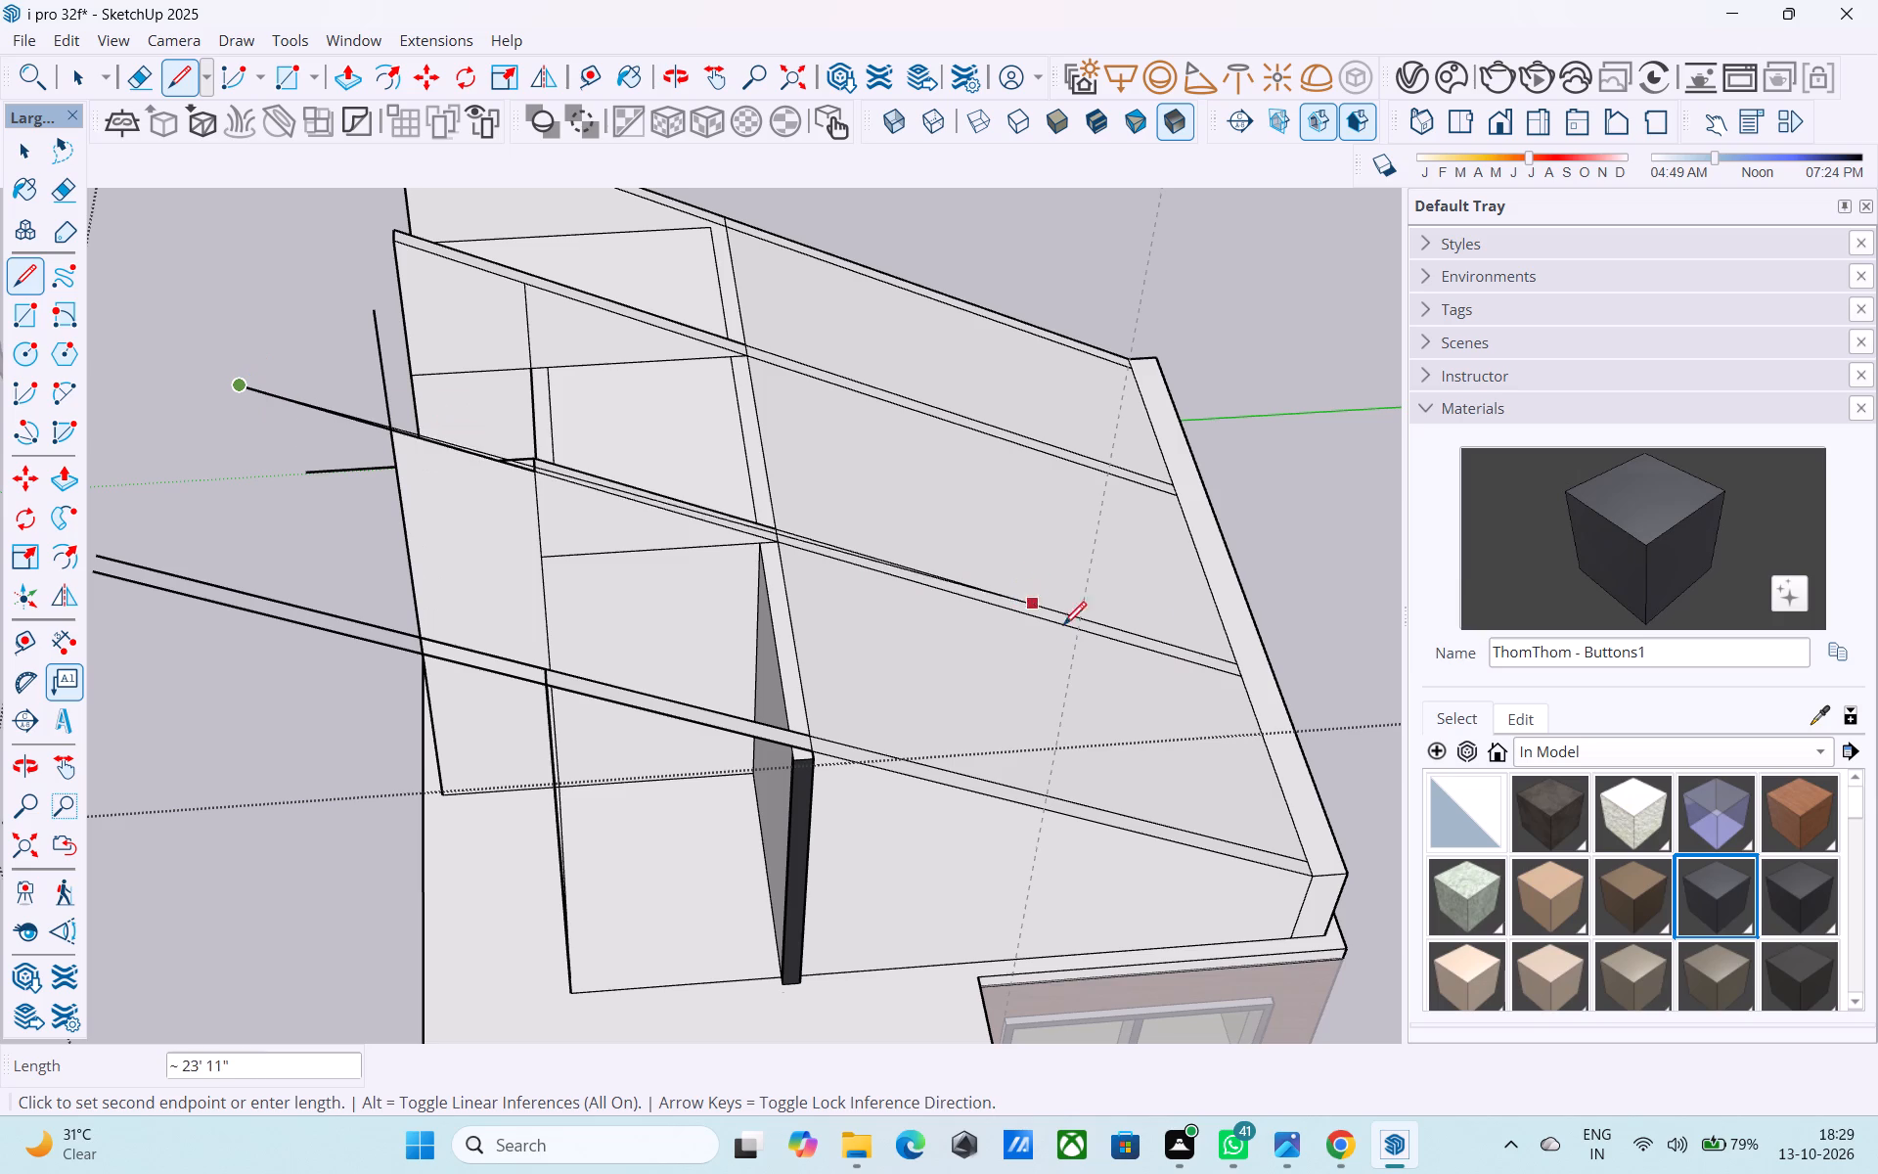
key("l")
left_click(1235, 655)
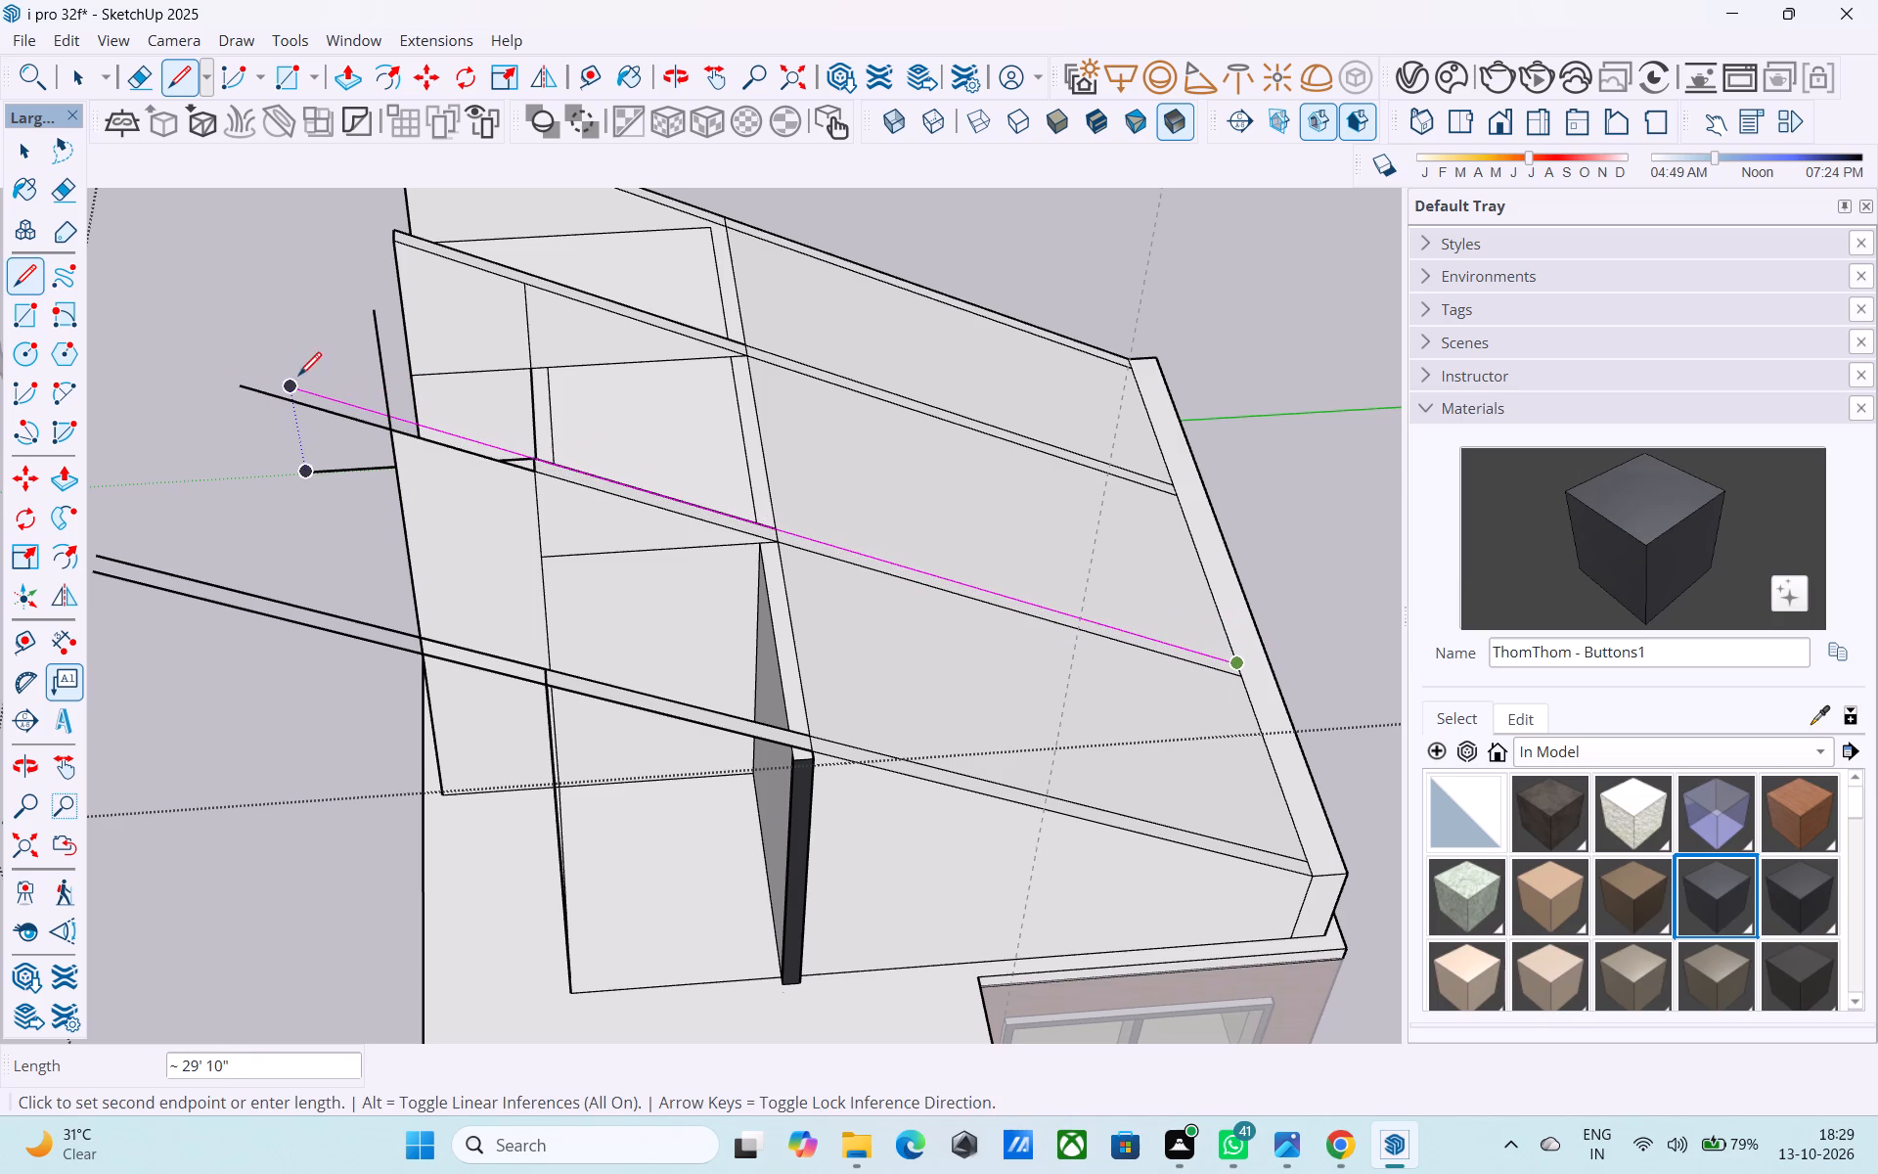
left_click(252, 369)
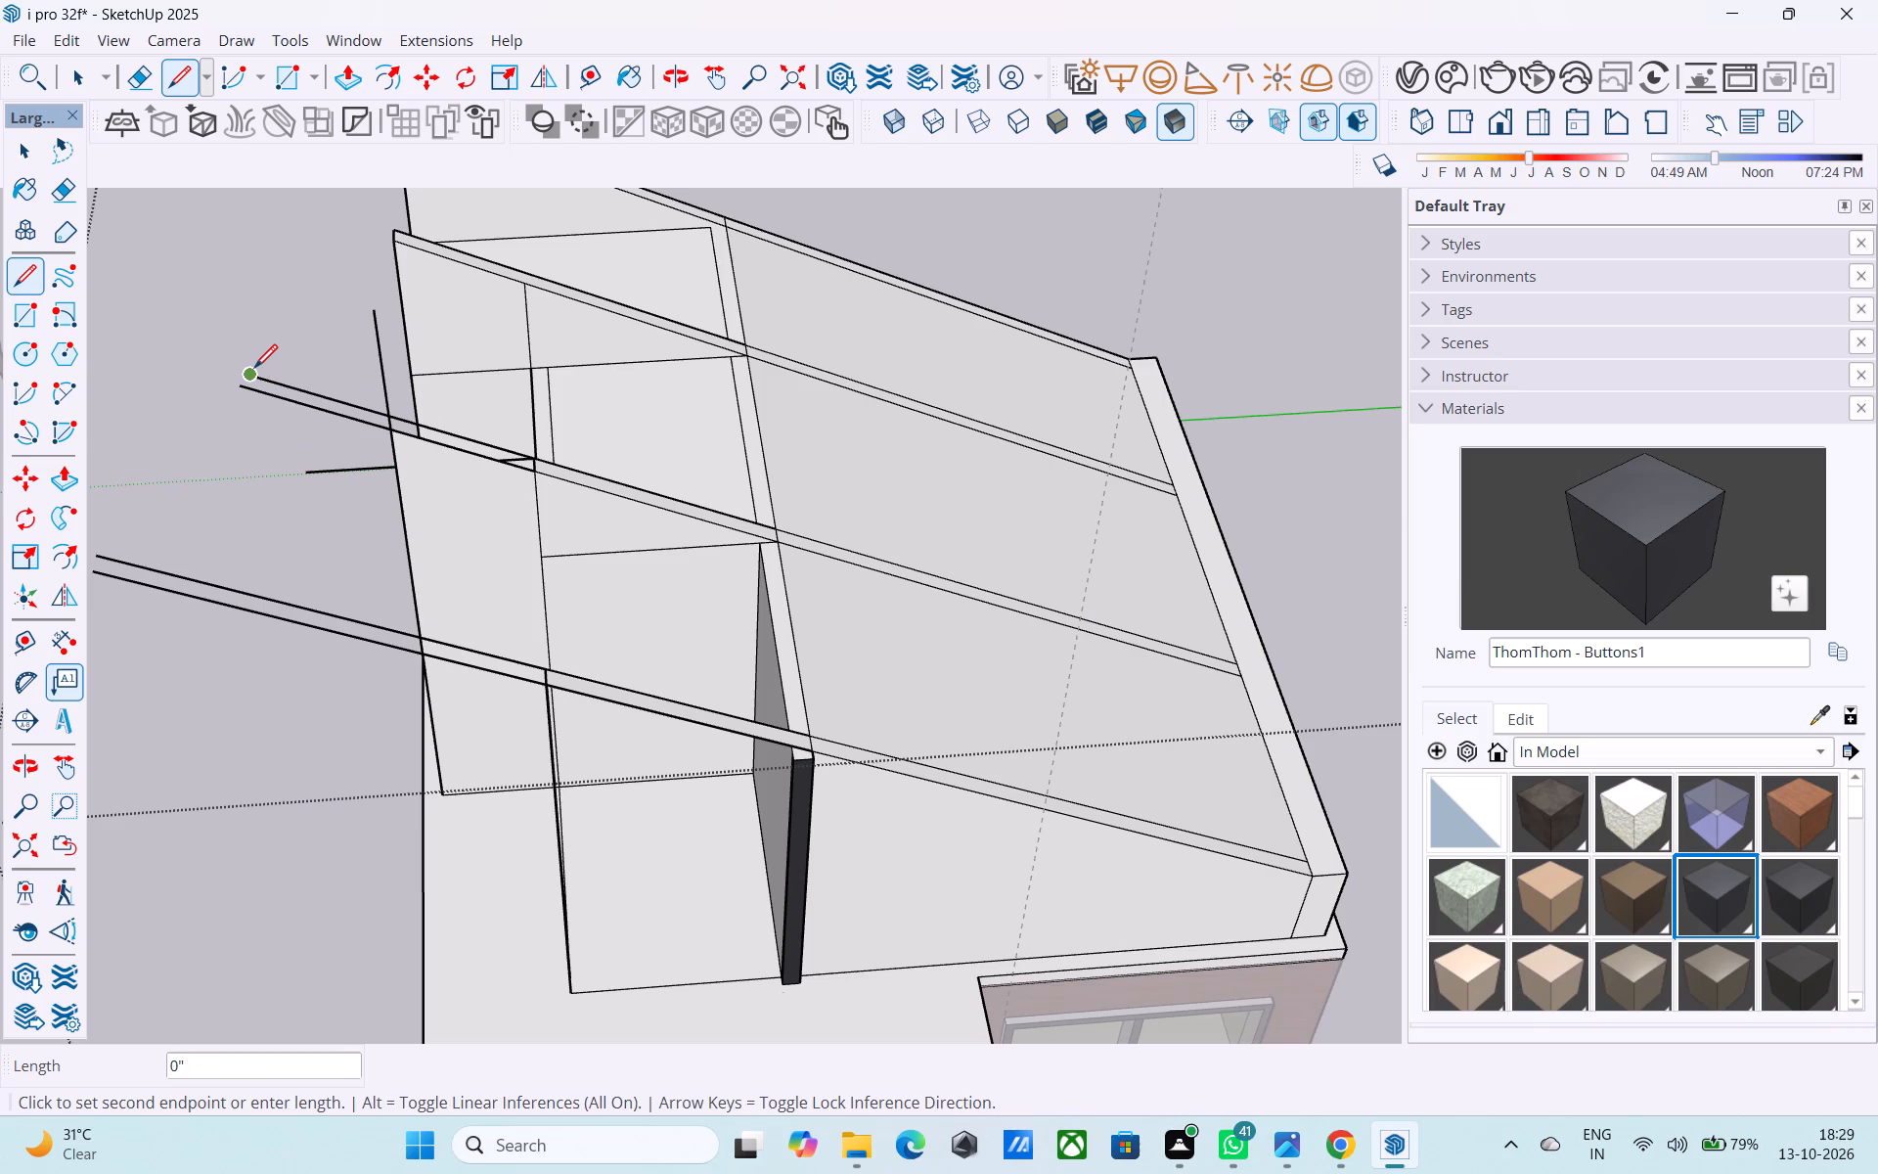
scroll(254, 370, "down", 3)
middle_click_drag(252, 377, 319, 415)
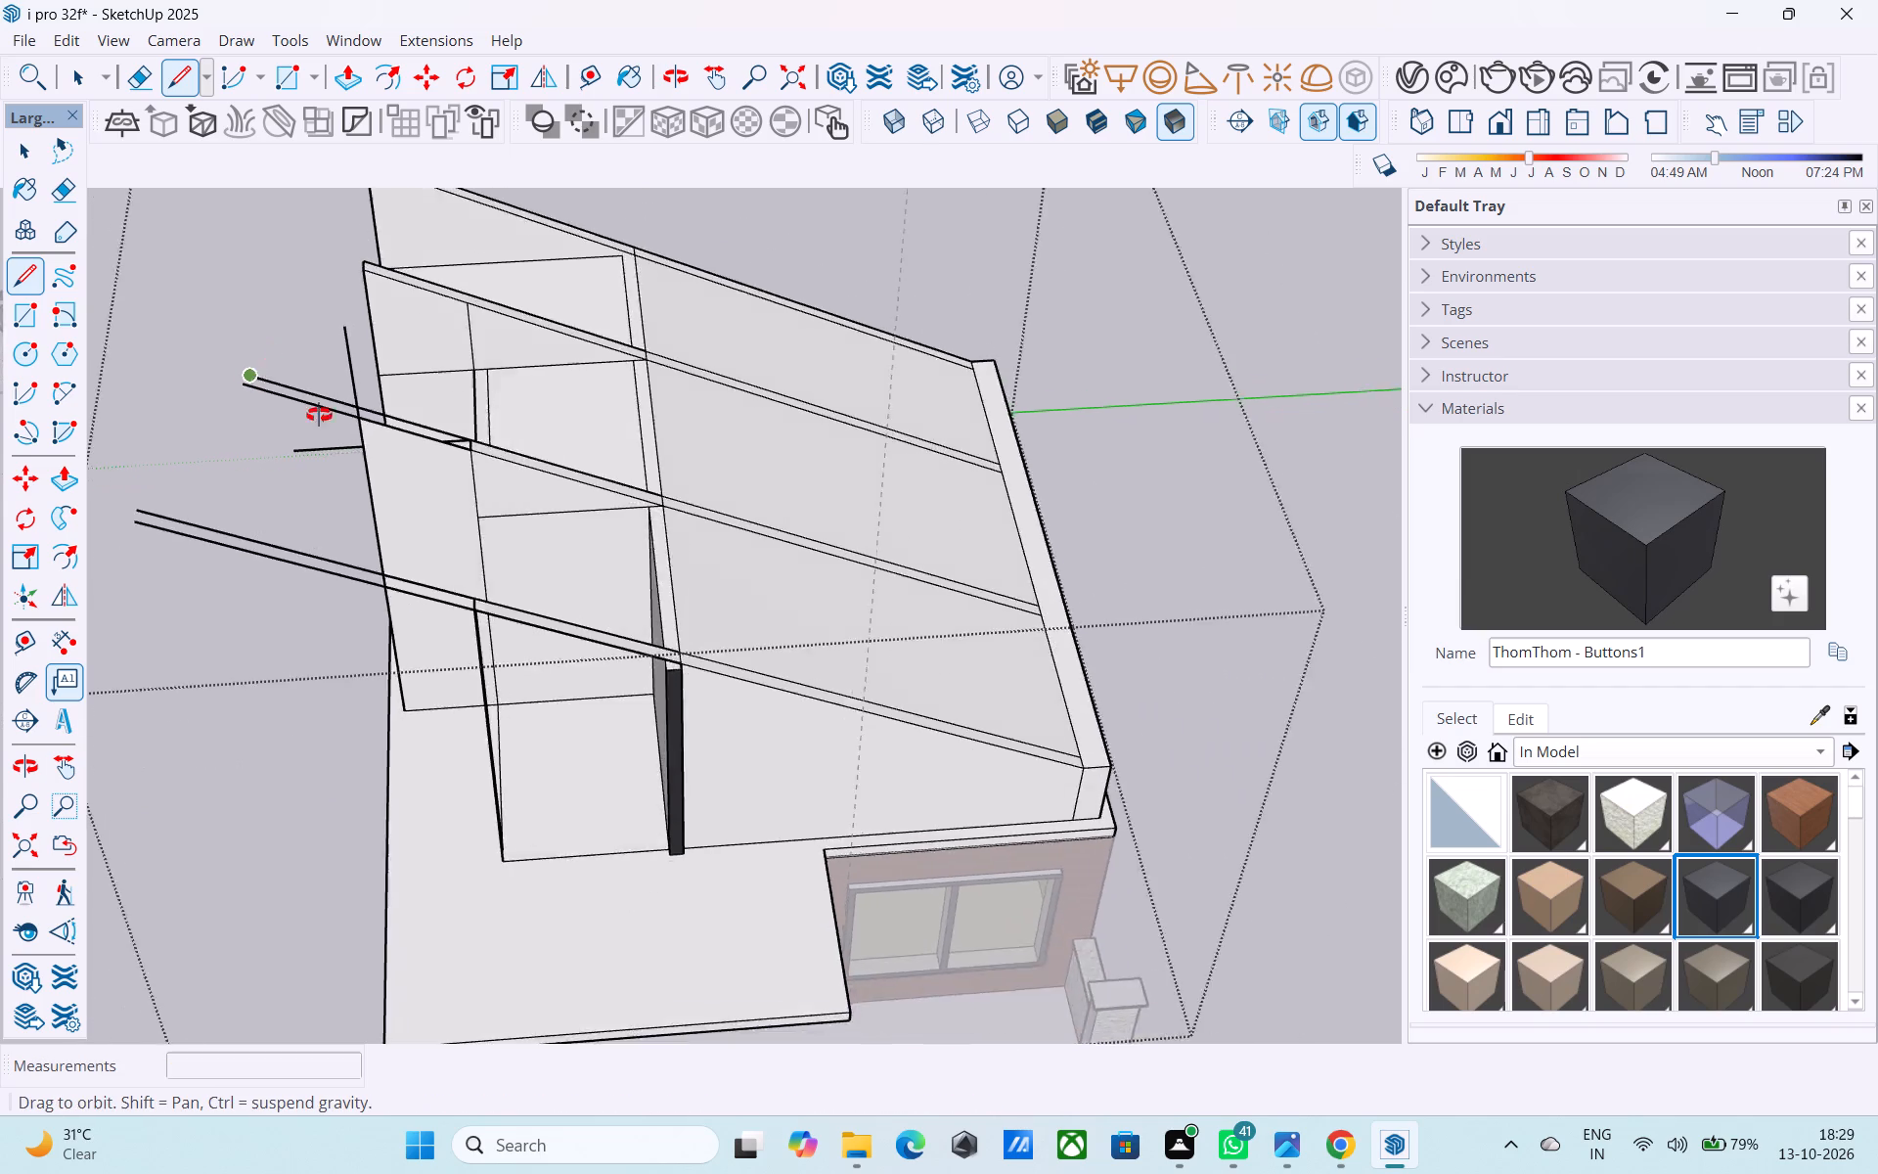
middle_click_drag(319, 415, 786, 390)
middle_click_drag(817, 459, 1021, 339)
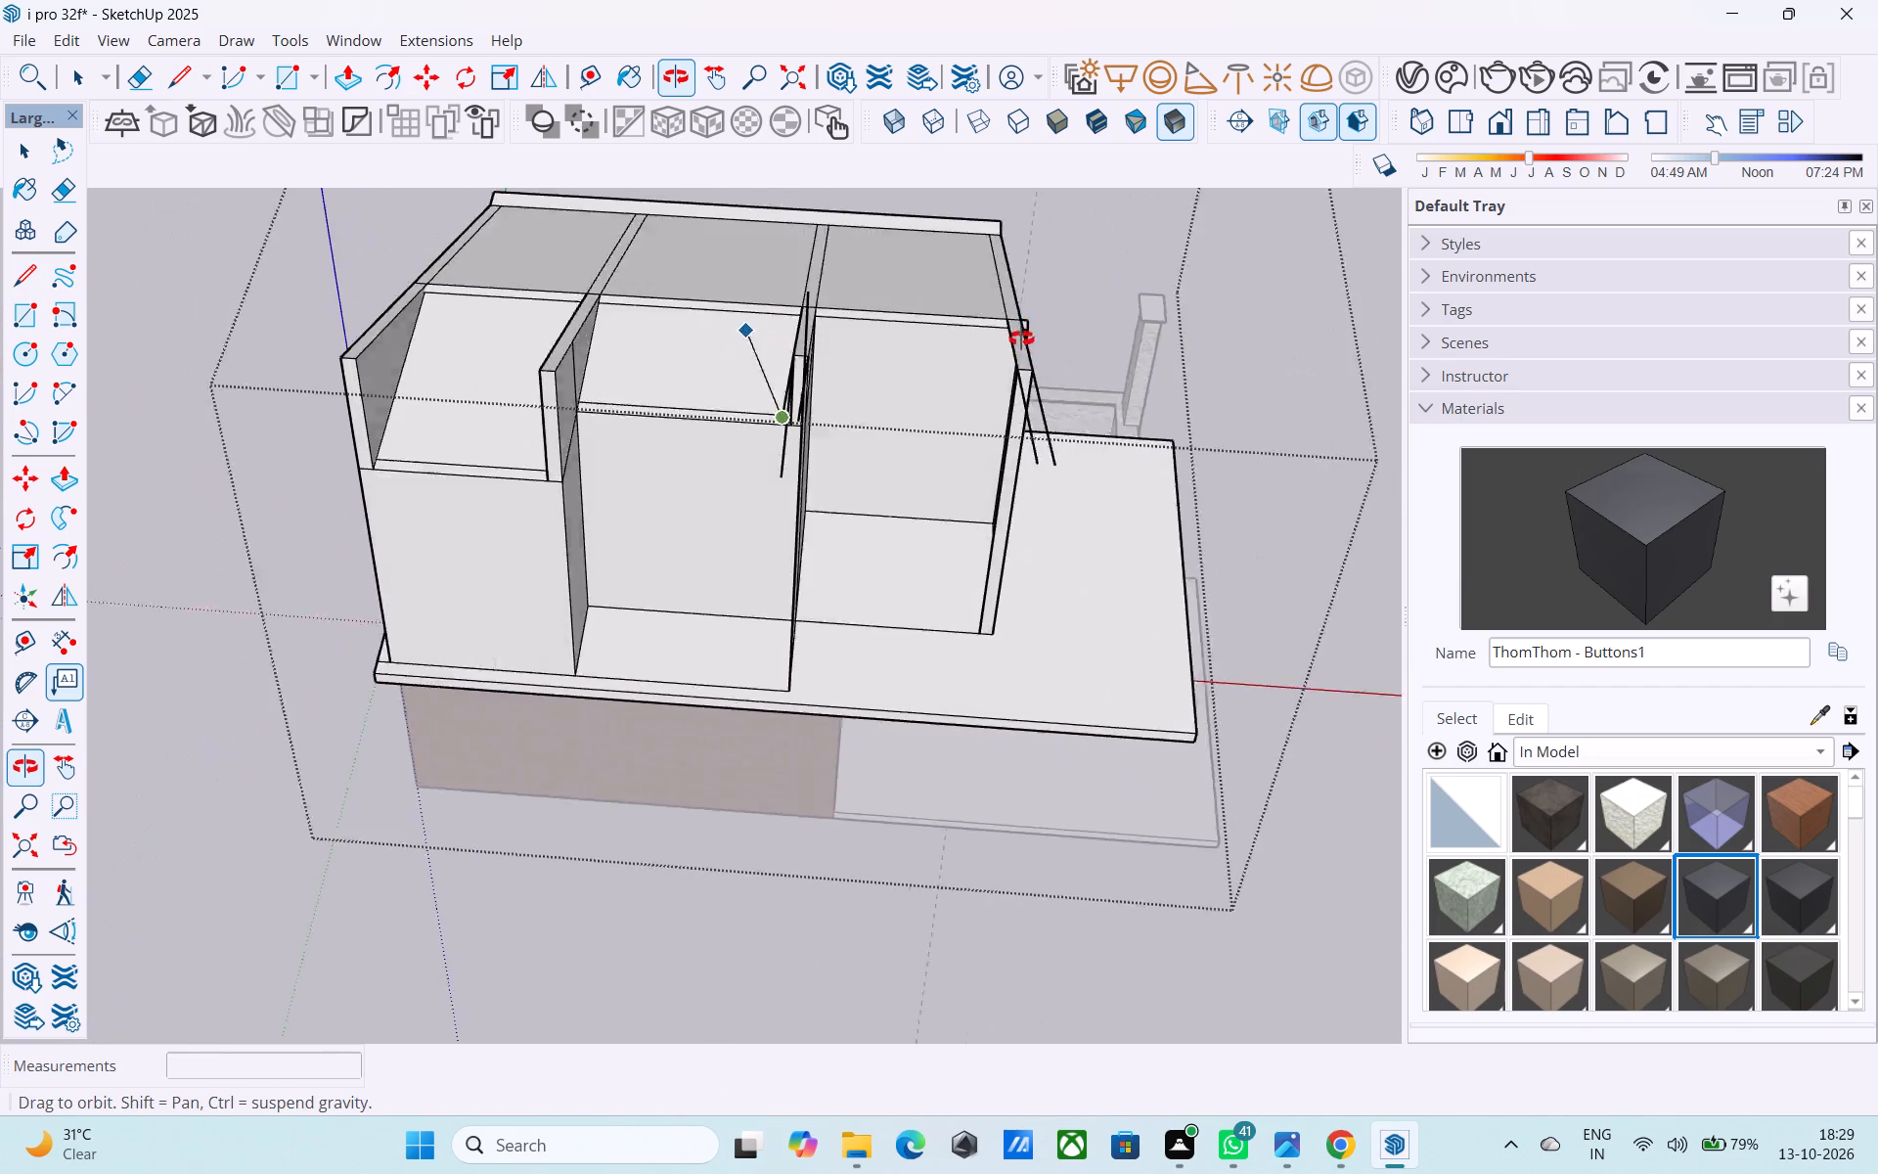
middle_click_drag(1021, 339, 1022, 339)
scroll(766, 366, "up", 4)
key("space")
middle_click_drag(843, 430, 908, 402)
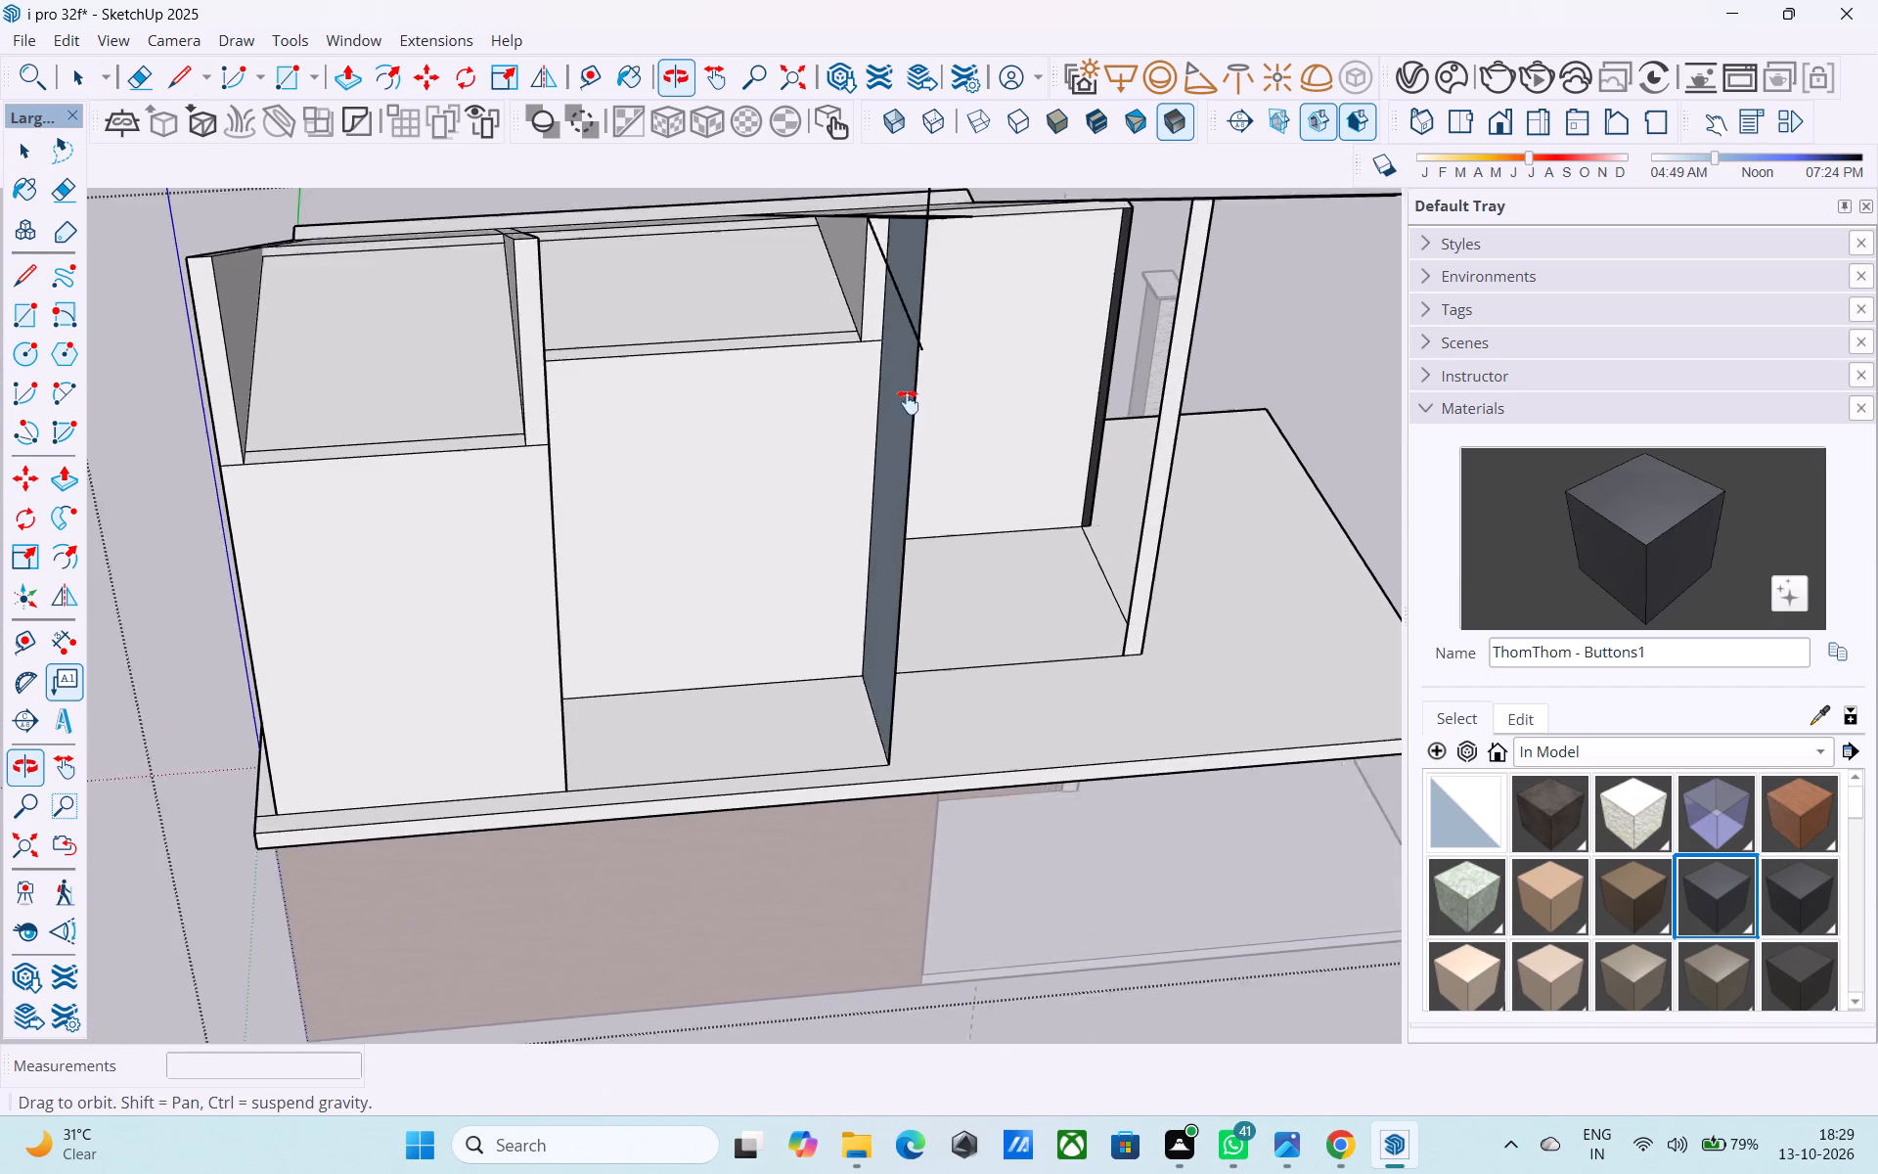
Draw a line about 3' 11 1/2" long outward along the green axis from the partition's corner on the low wall top.
middle_click_drag(908, 402, 1168, 526)
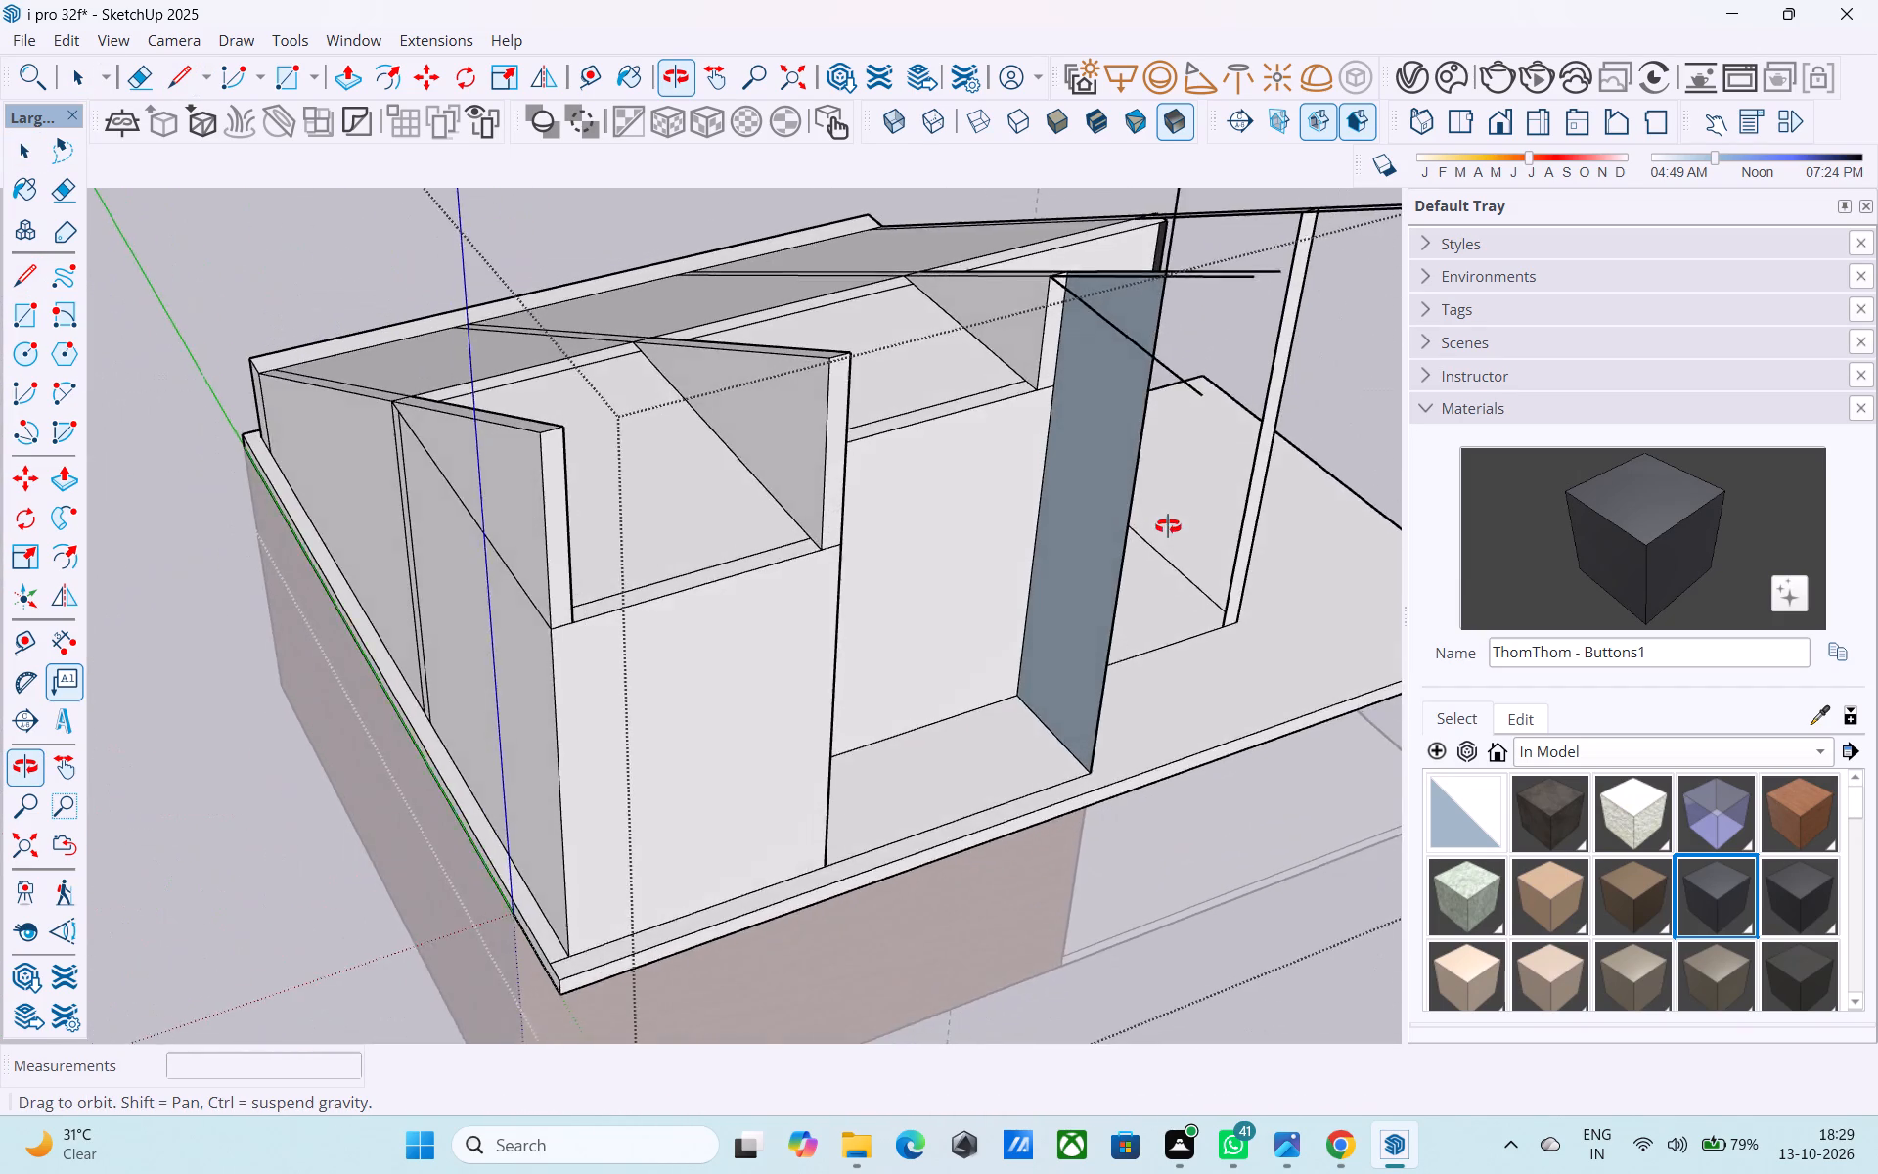
middle_click_drag(1168, 526, 1068, 611)
scroll(1068, 611, "up", 4, "shift")
scroll(949, 500, "down", 3)
middle_click_drag(947, 501, 854, 552, "shift")
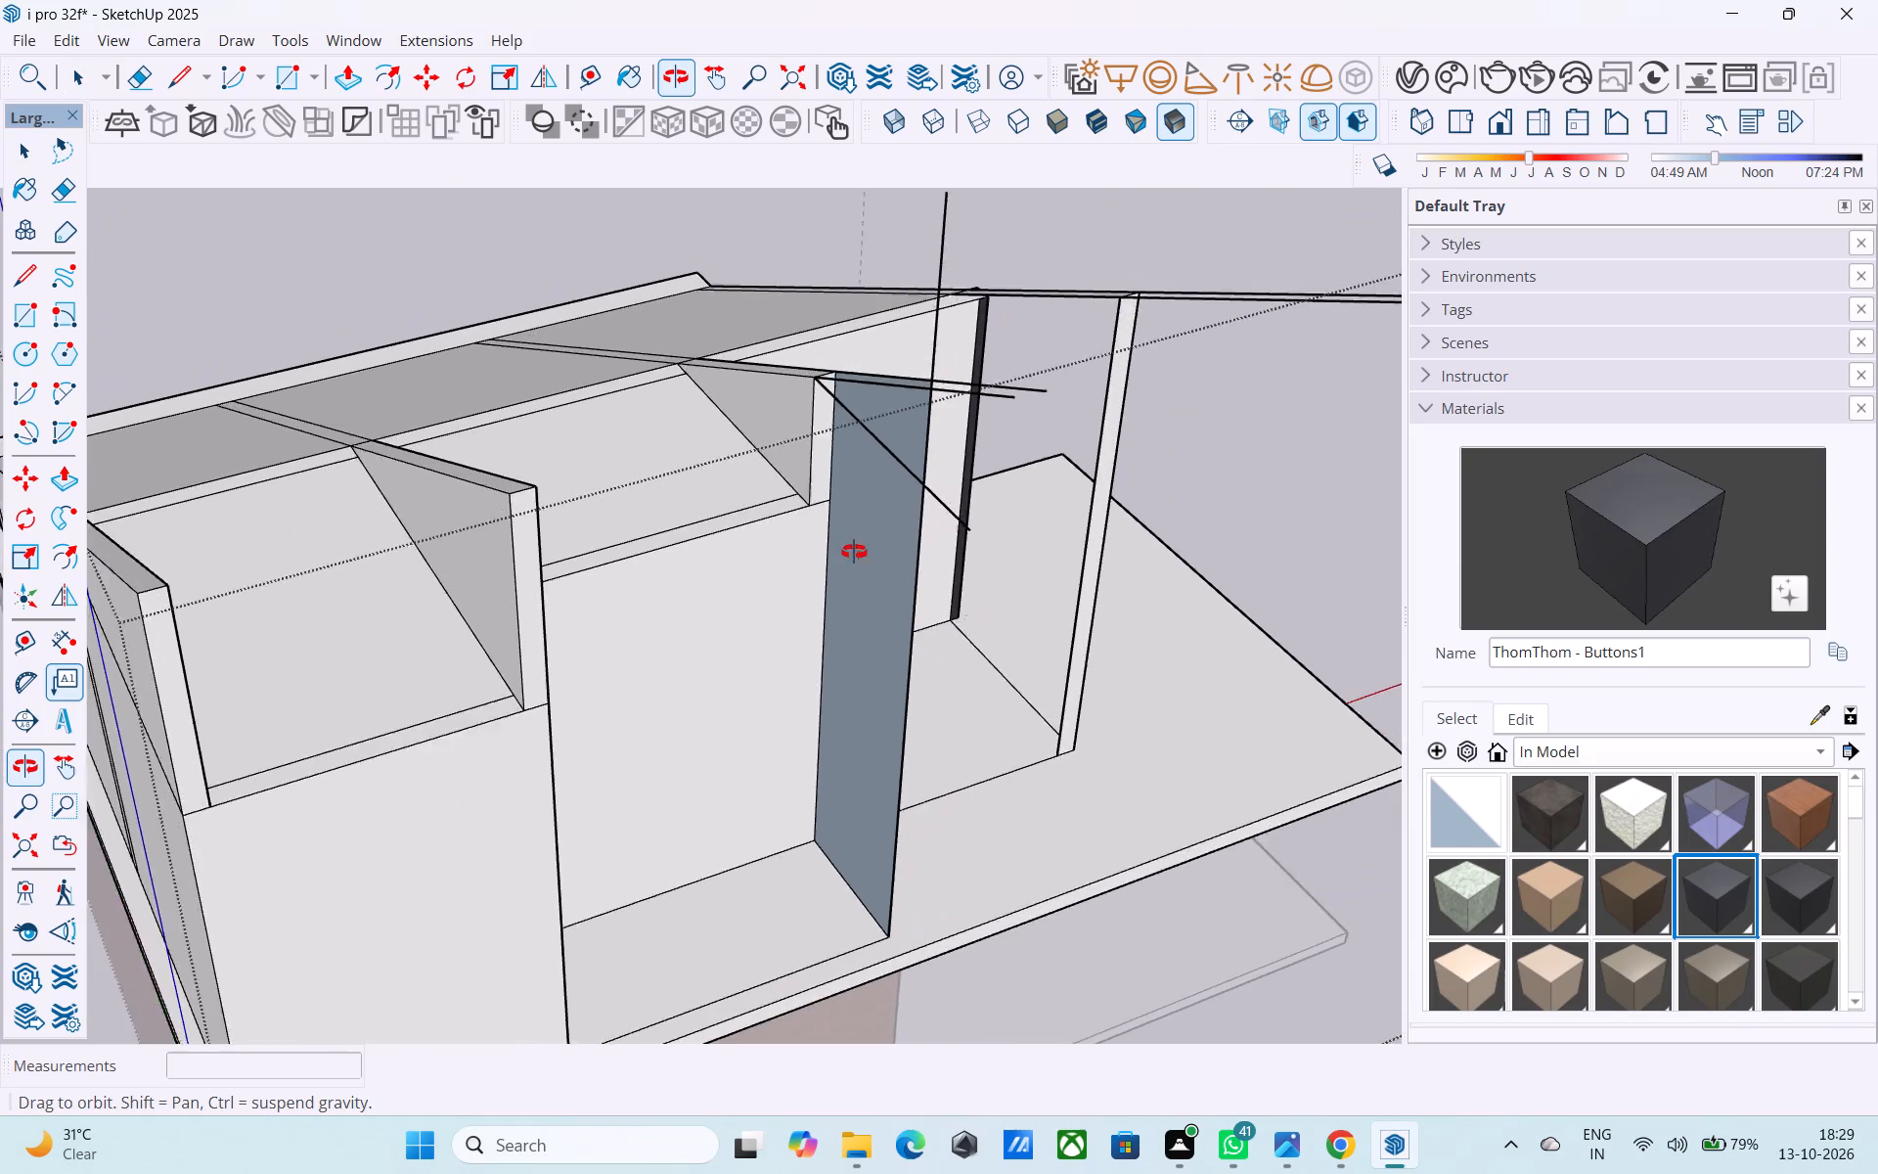
middle_click_drag(854, 552, 809, 646, "shift")
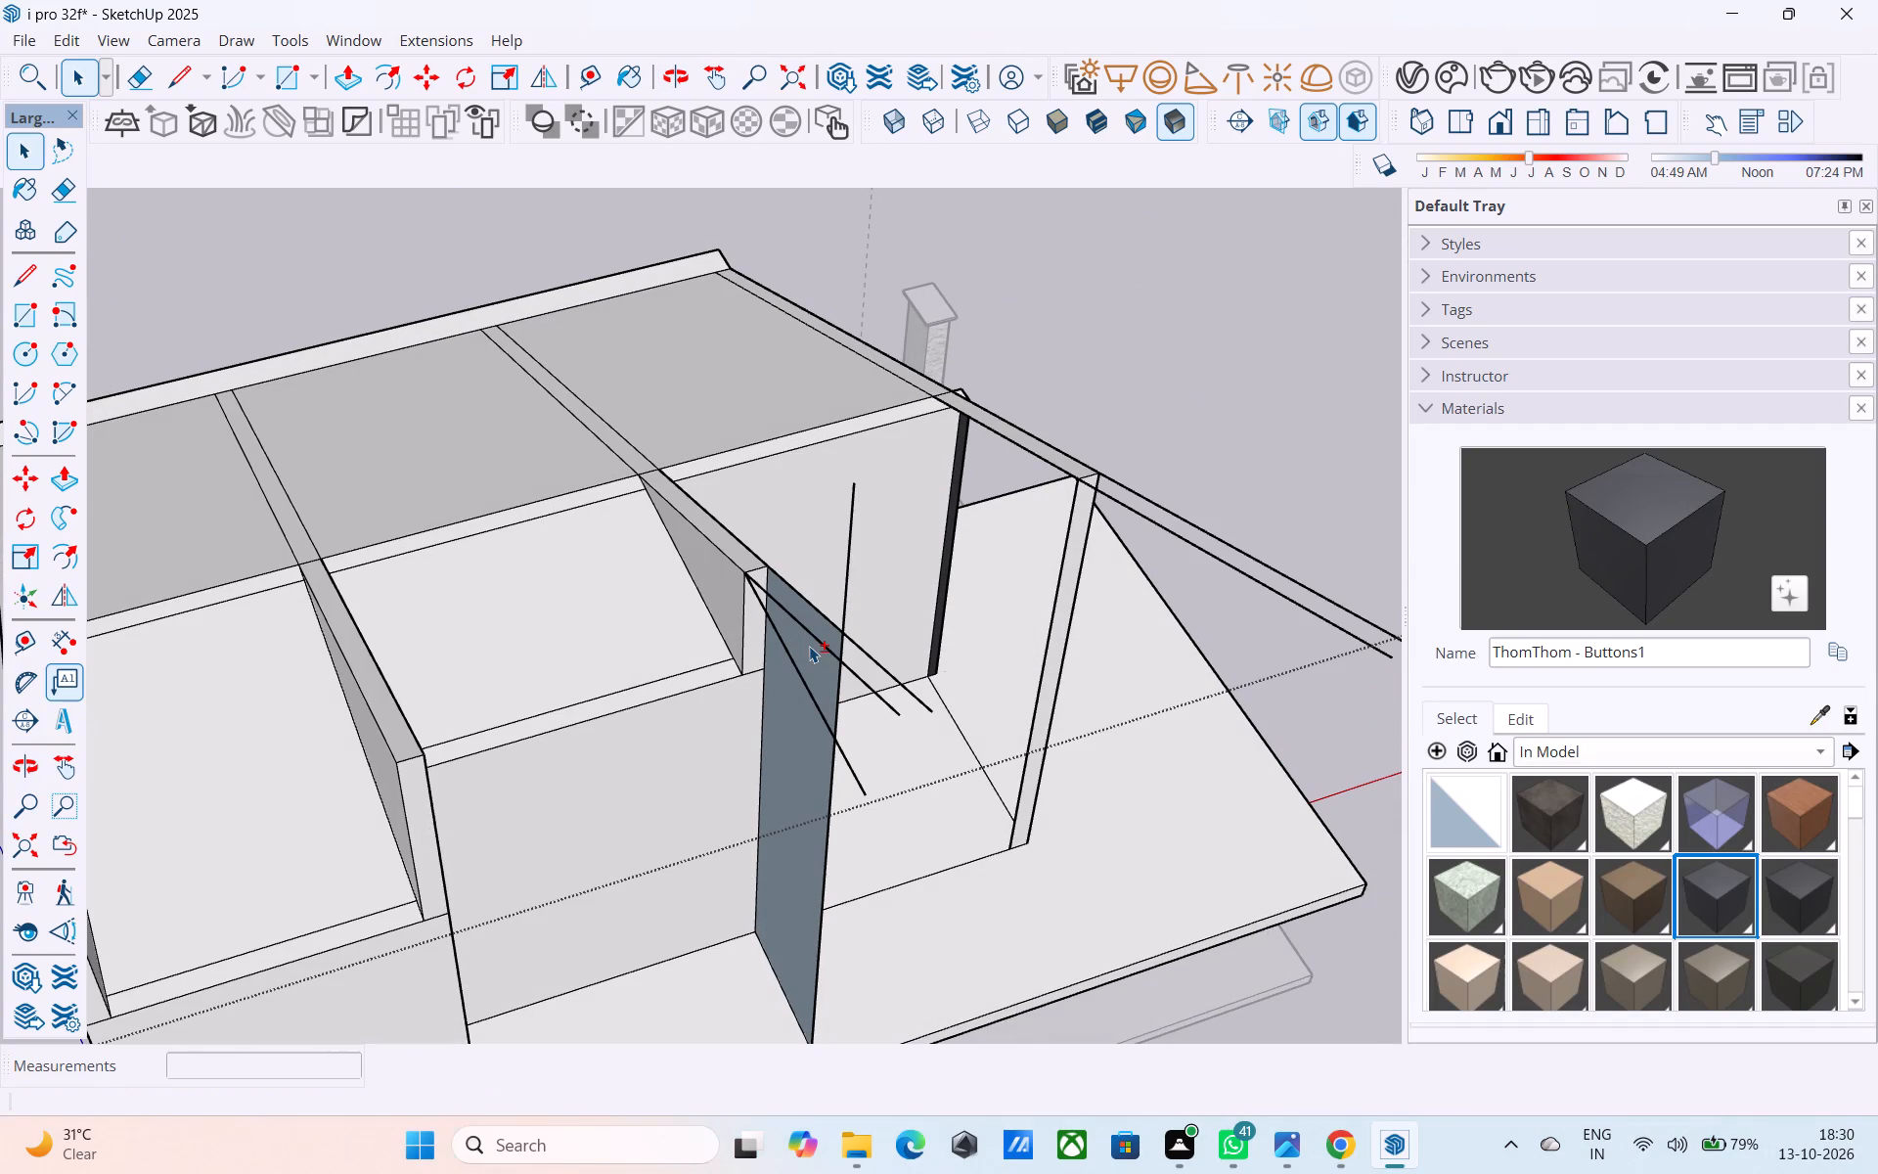
scroll(807, 639, "down", 2)
middle_click_drag(804, 662, 593, 496)
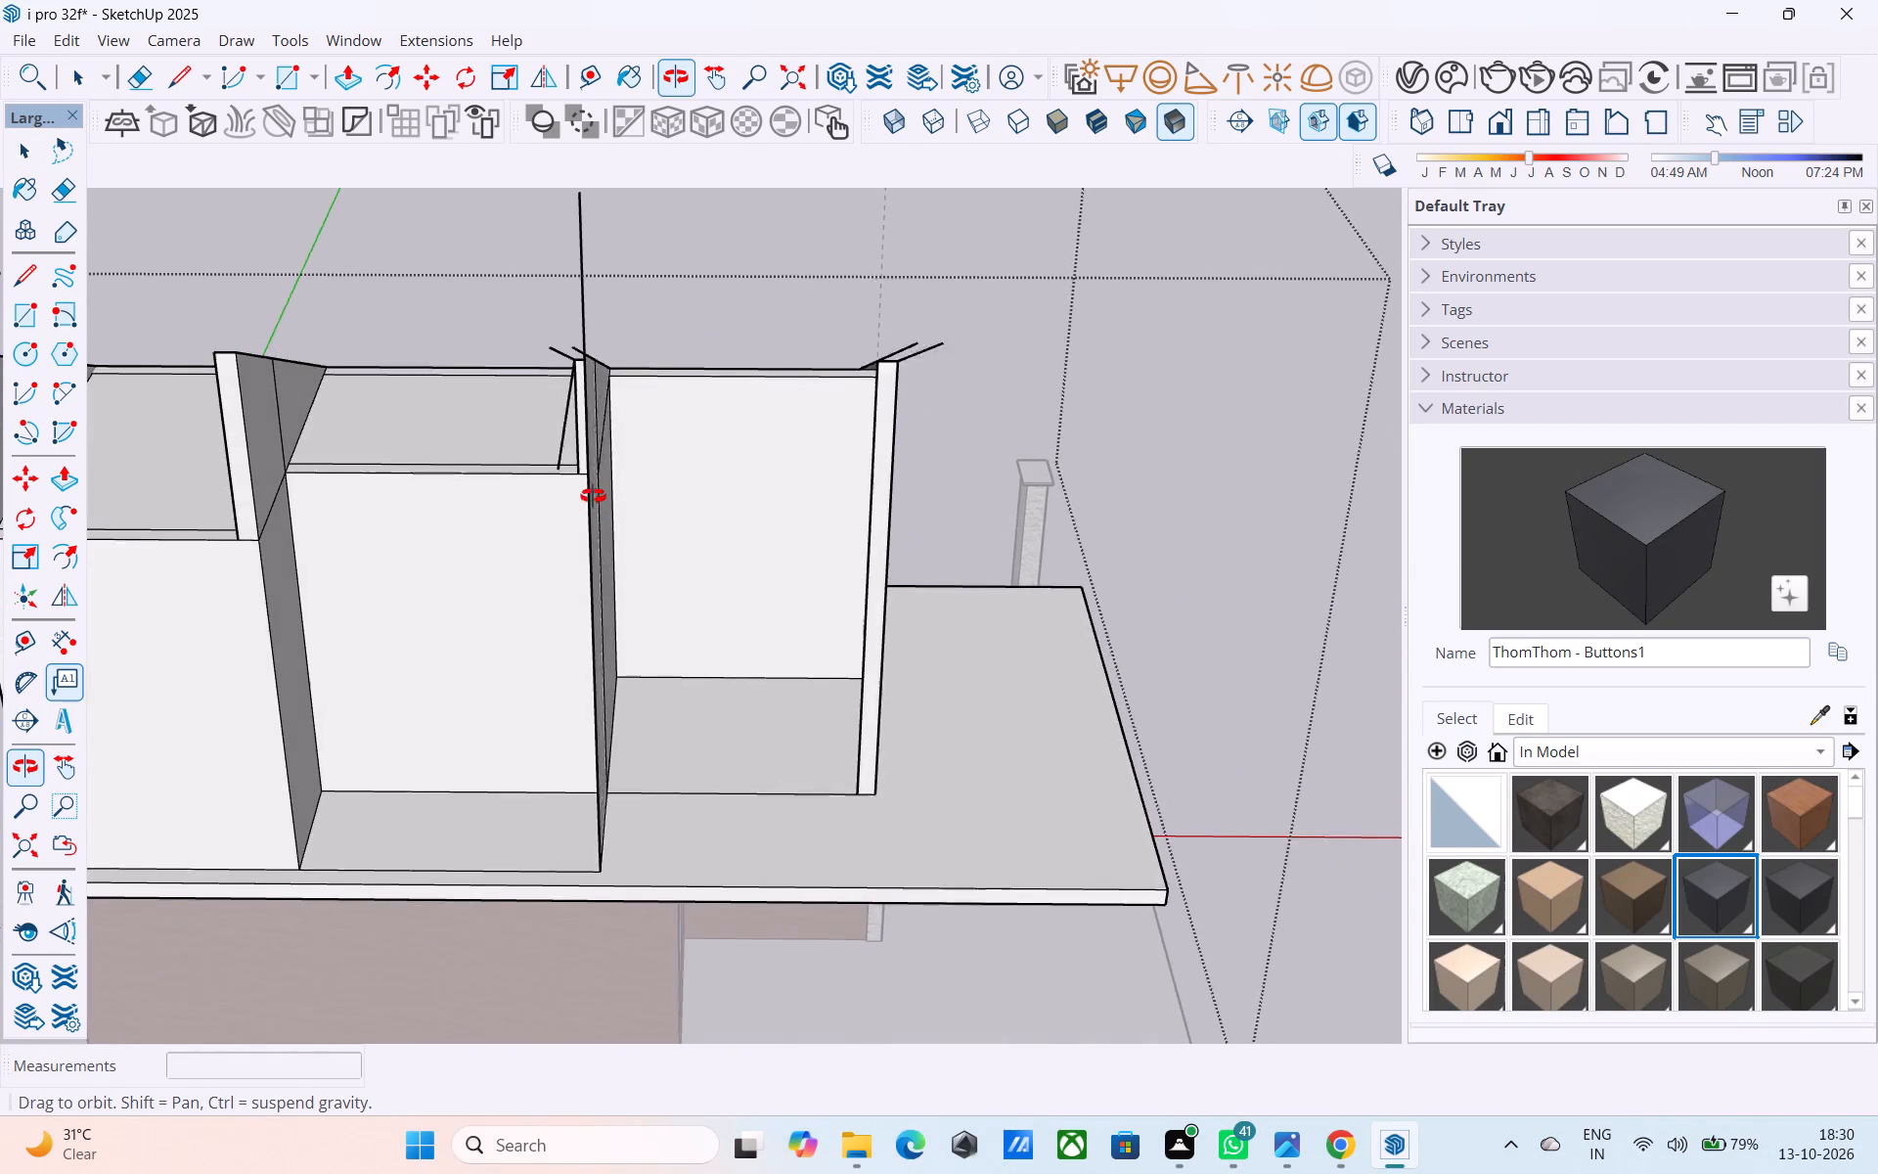
middle_click_drag(593, 496, 803, 472)
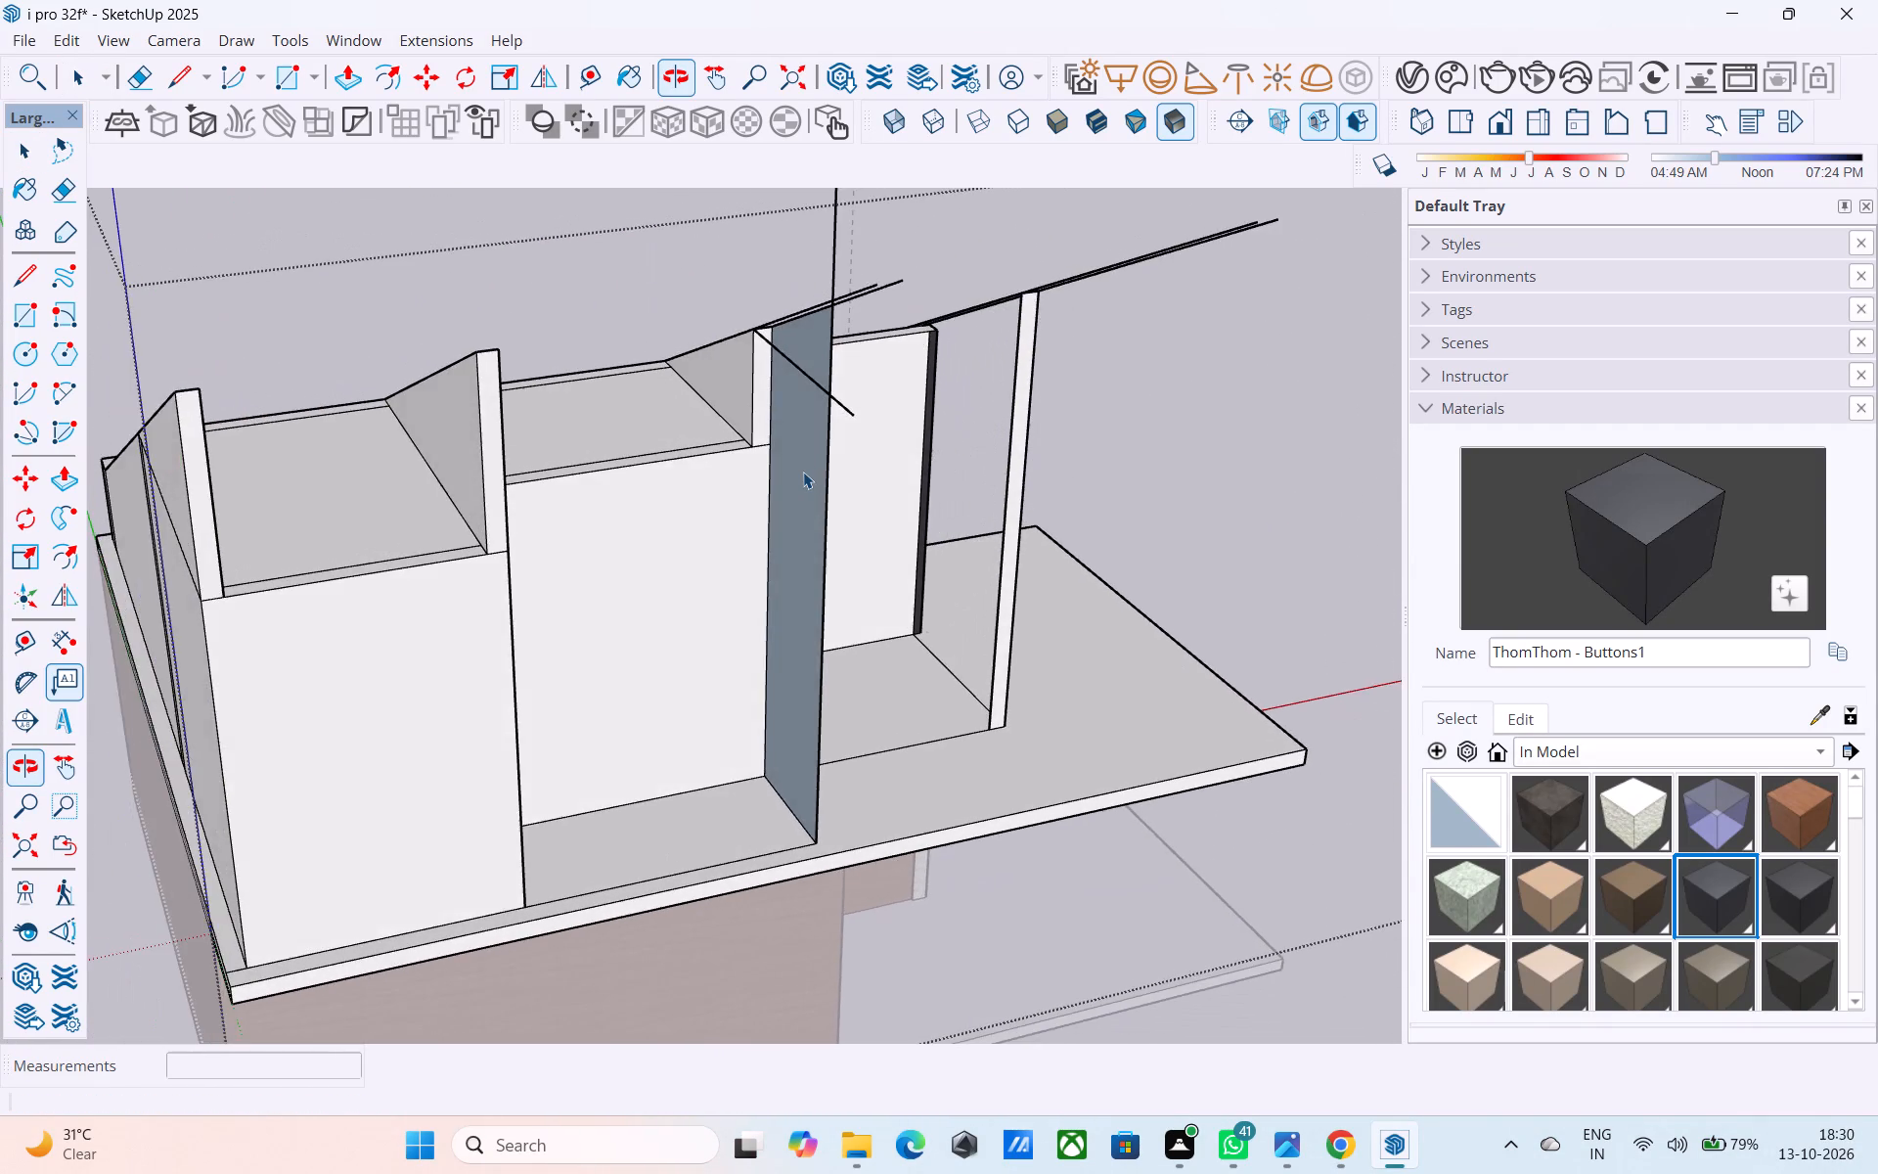
scroll(803, 472, "up", 3)
key("l")
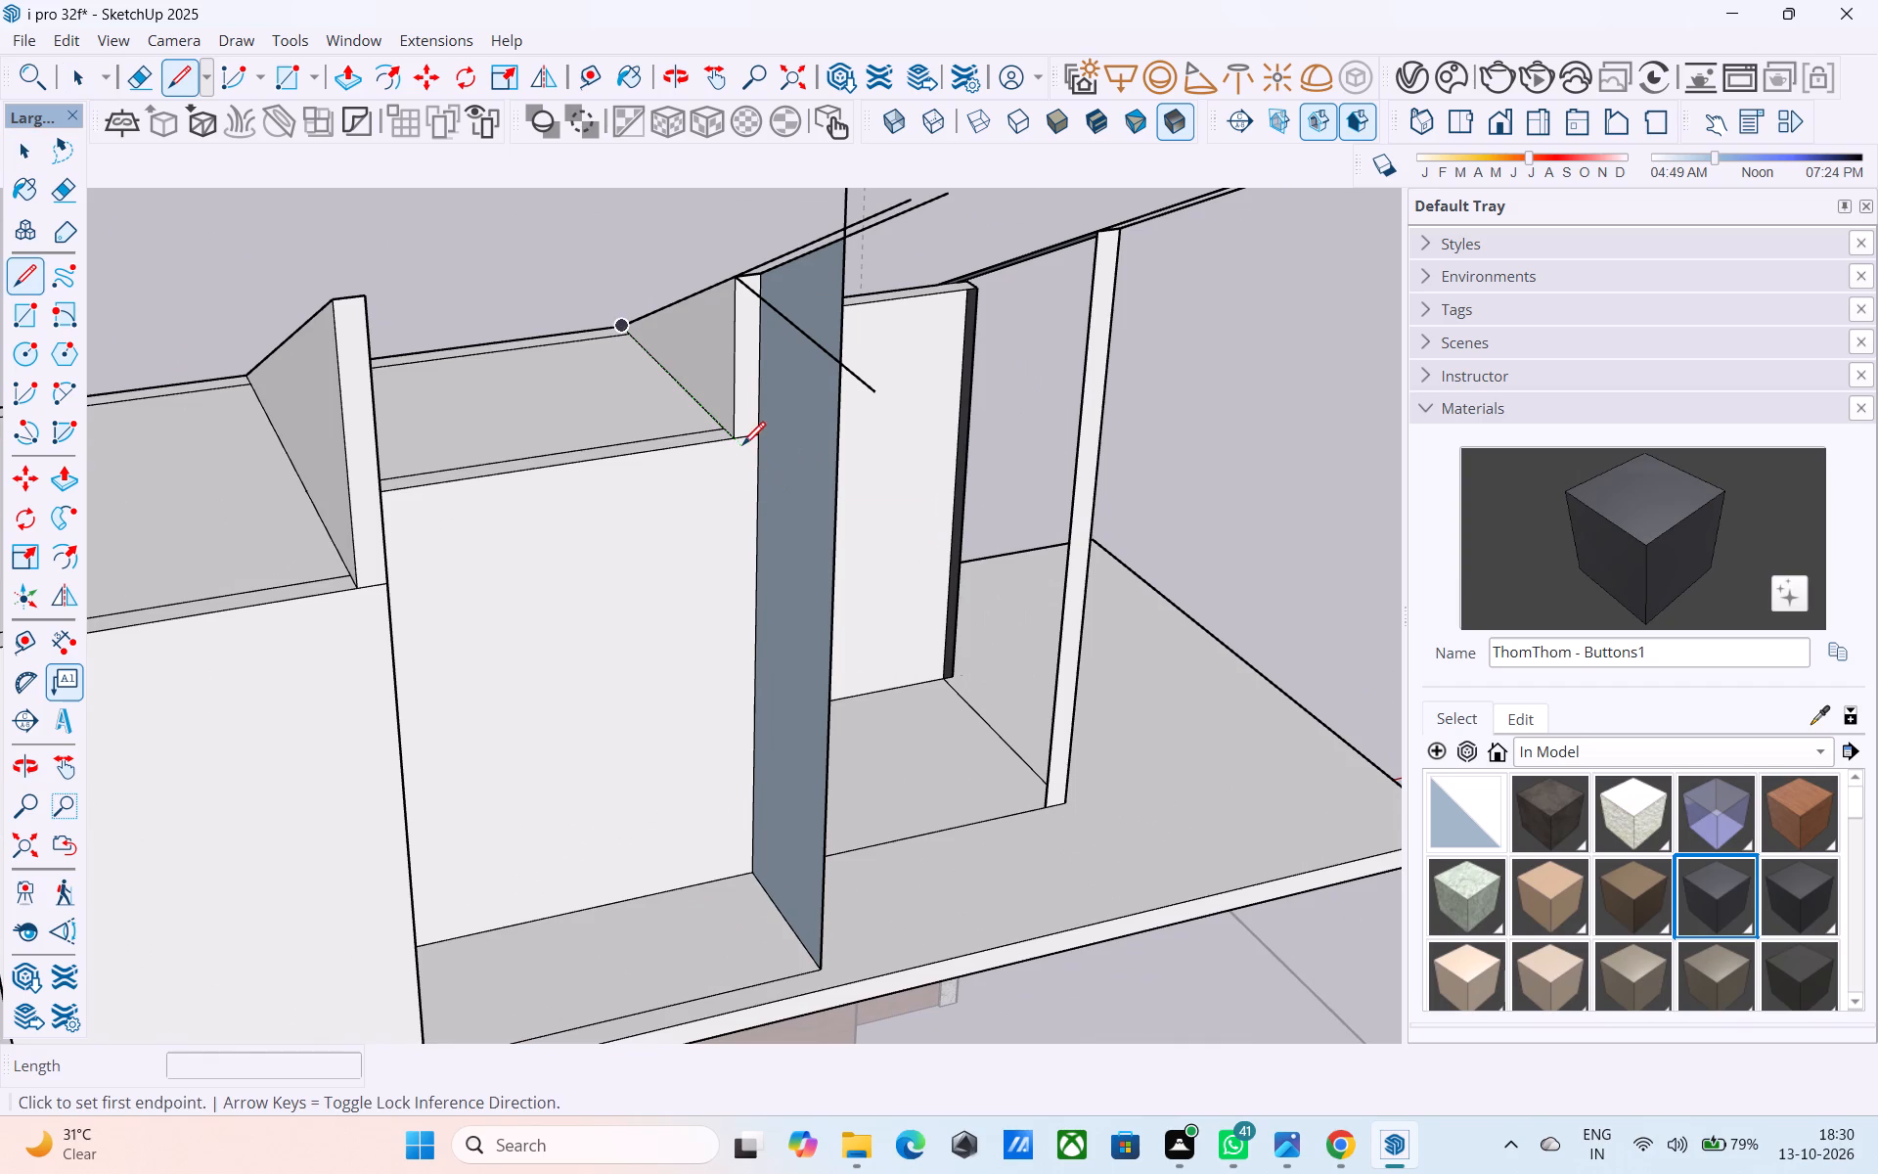
left_click(735, 441)
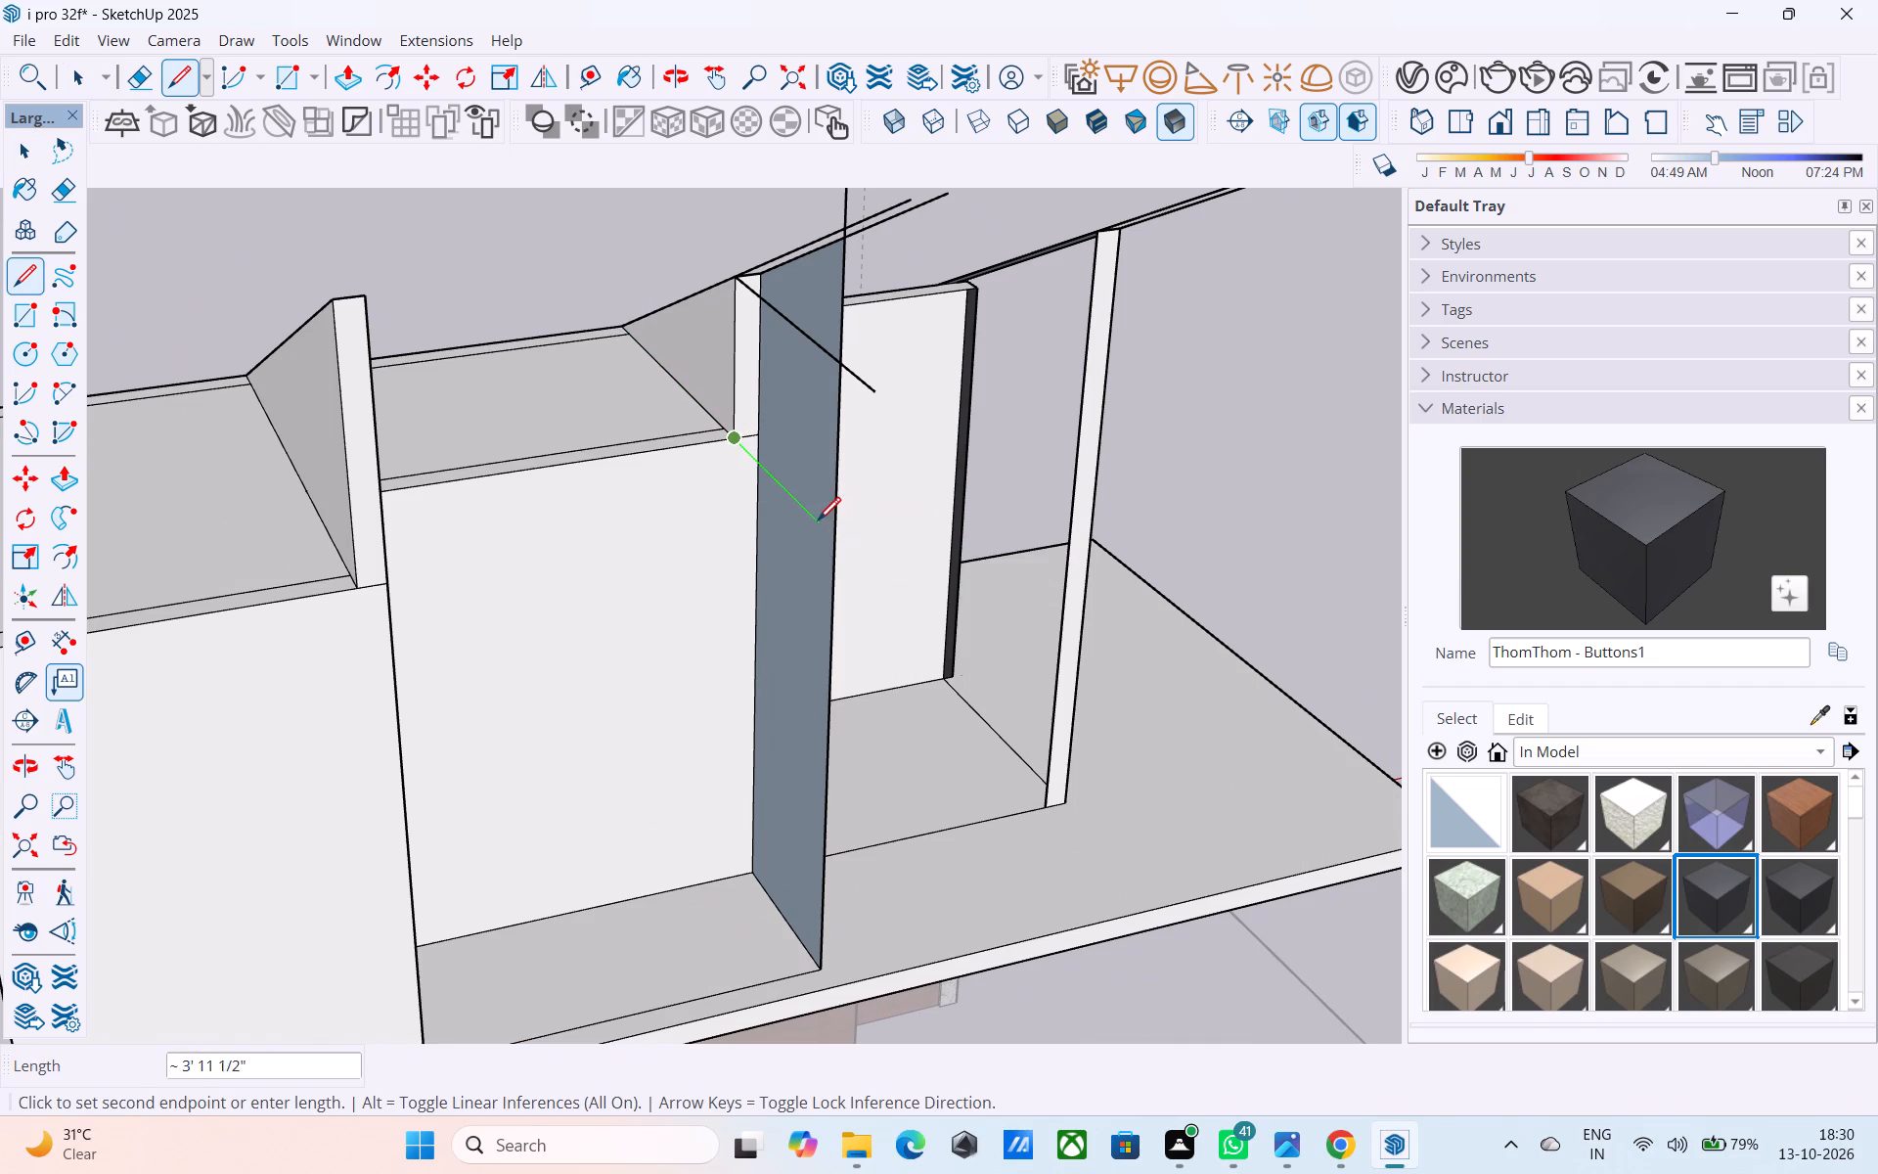
left_click(817, 522)
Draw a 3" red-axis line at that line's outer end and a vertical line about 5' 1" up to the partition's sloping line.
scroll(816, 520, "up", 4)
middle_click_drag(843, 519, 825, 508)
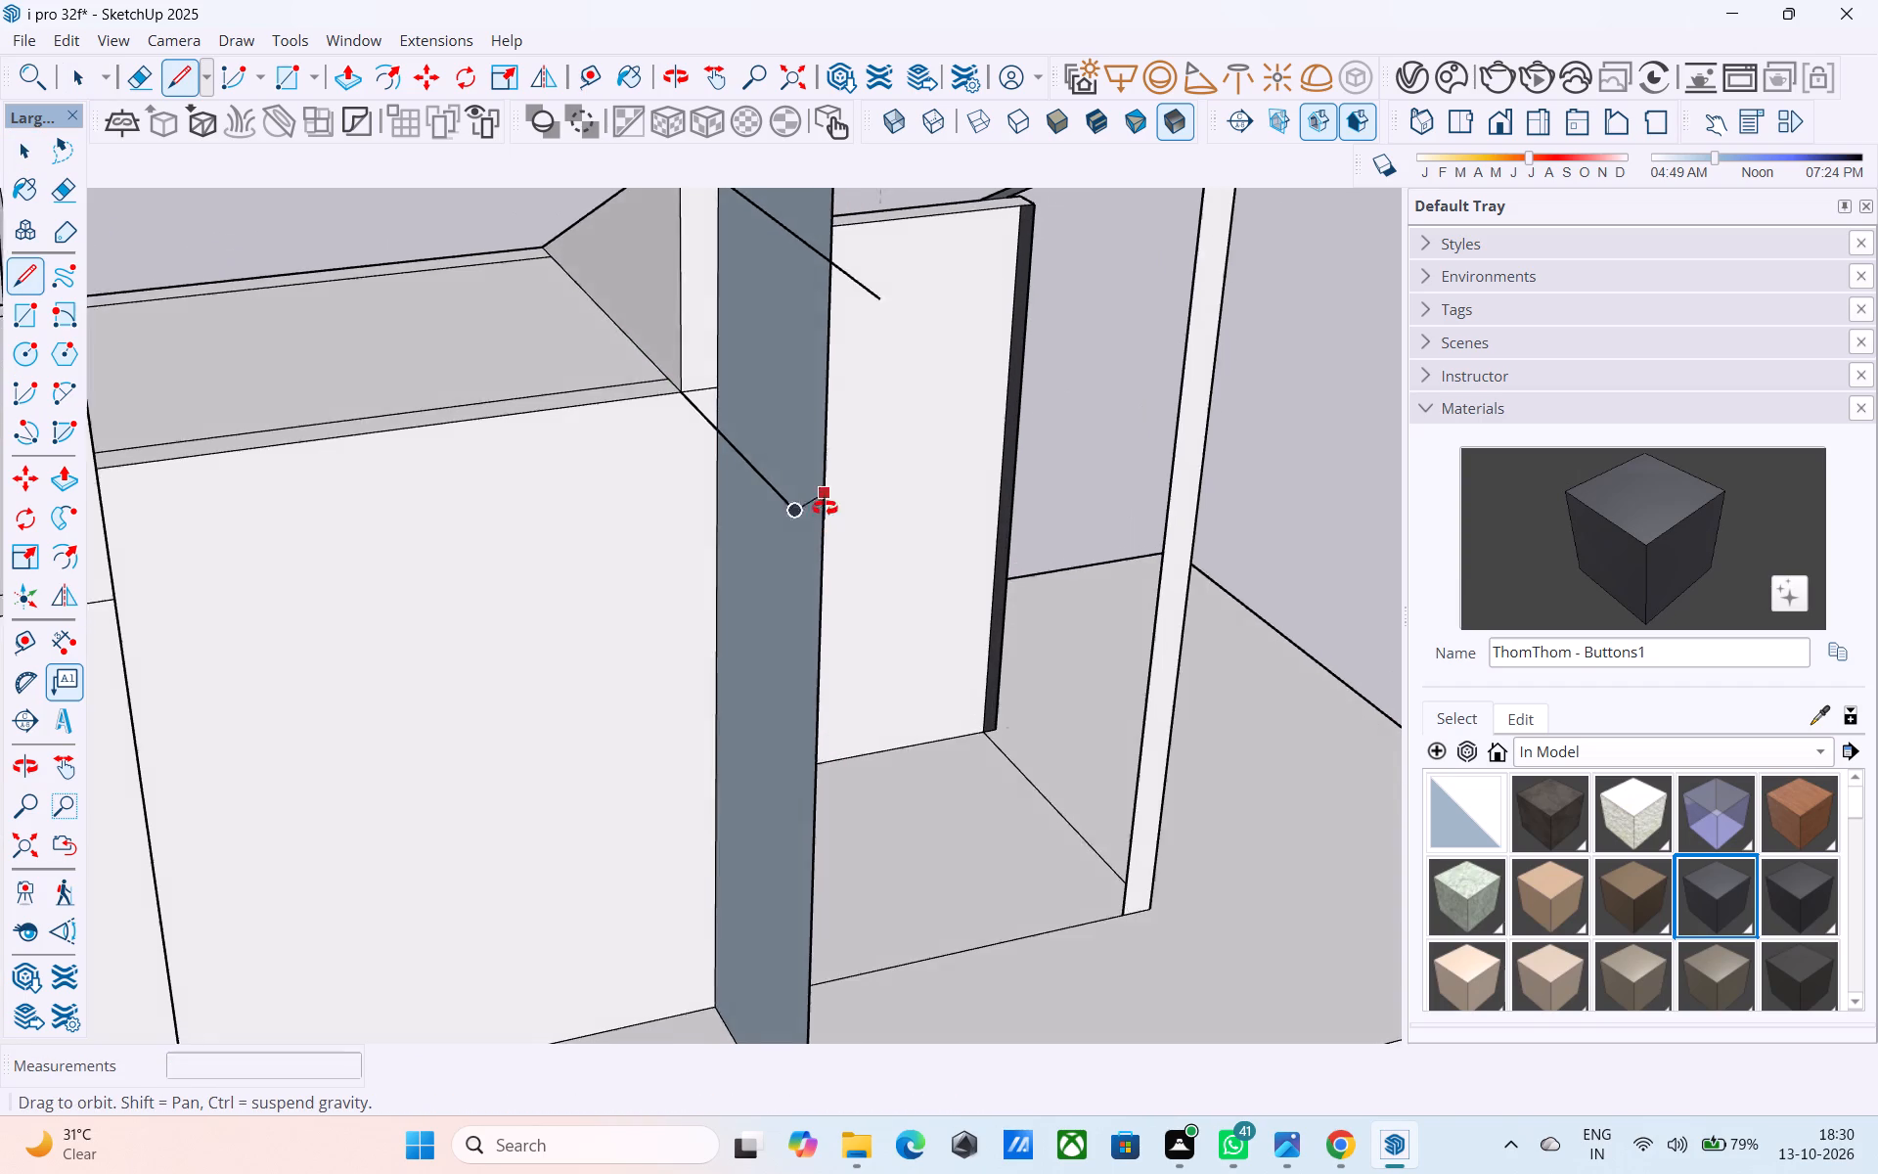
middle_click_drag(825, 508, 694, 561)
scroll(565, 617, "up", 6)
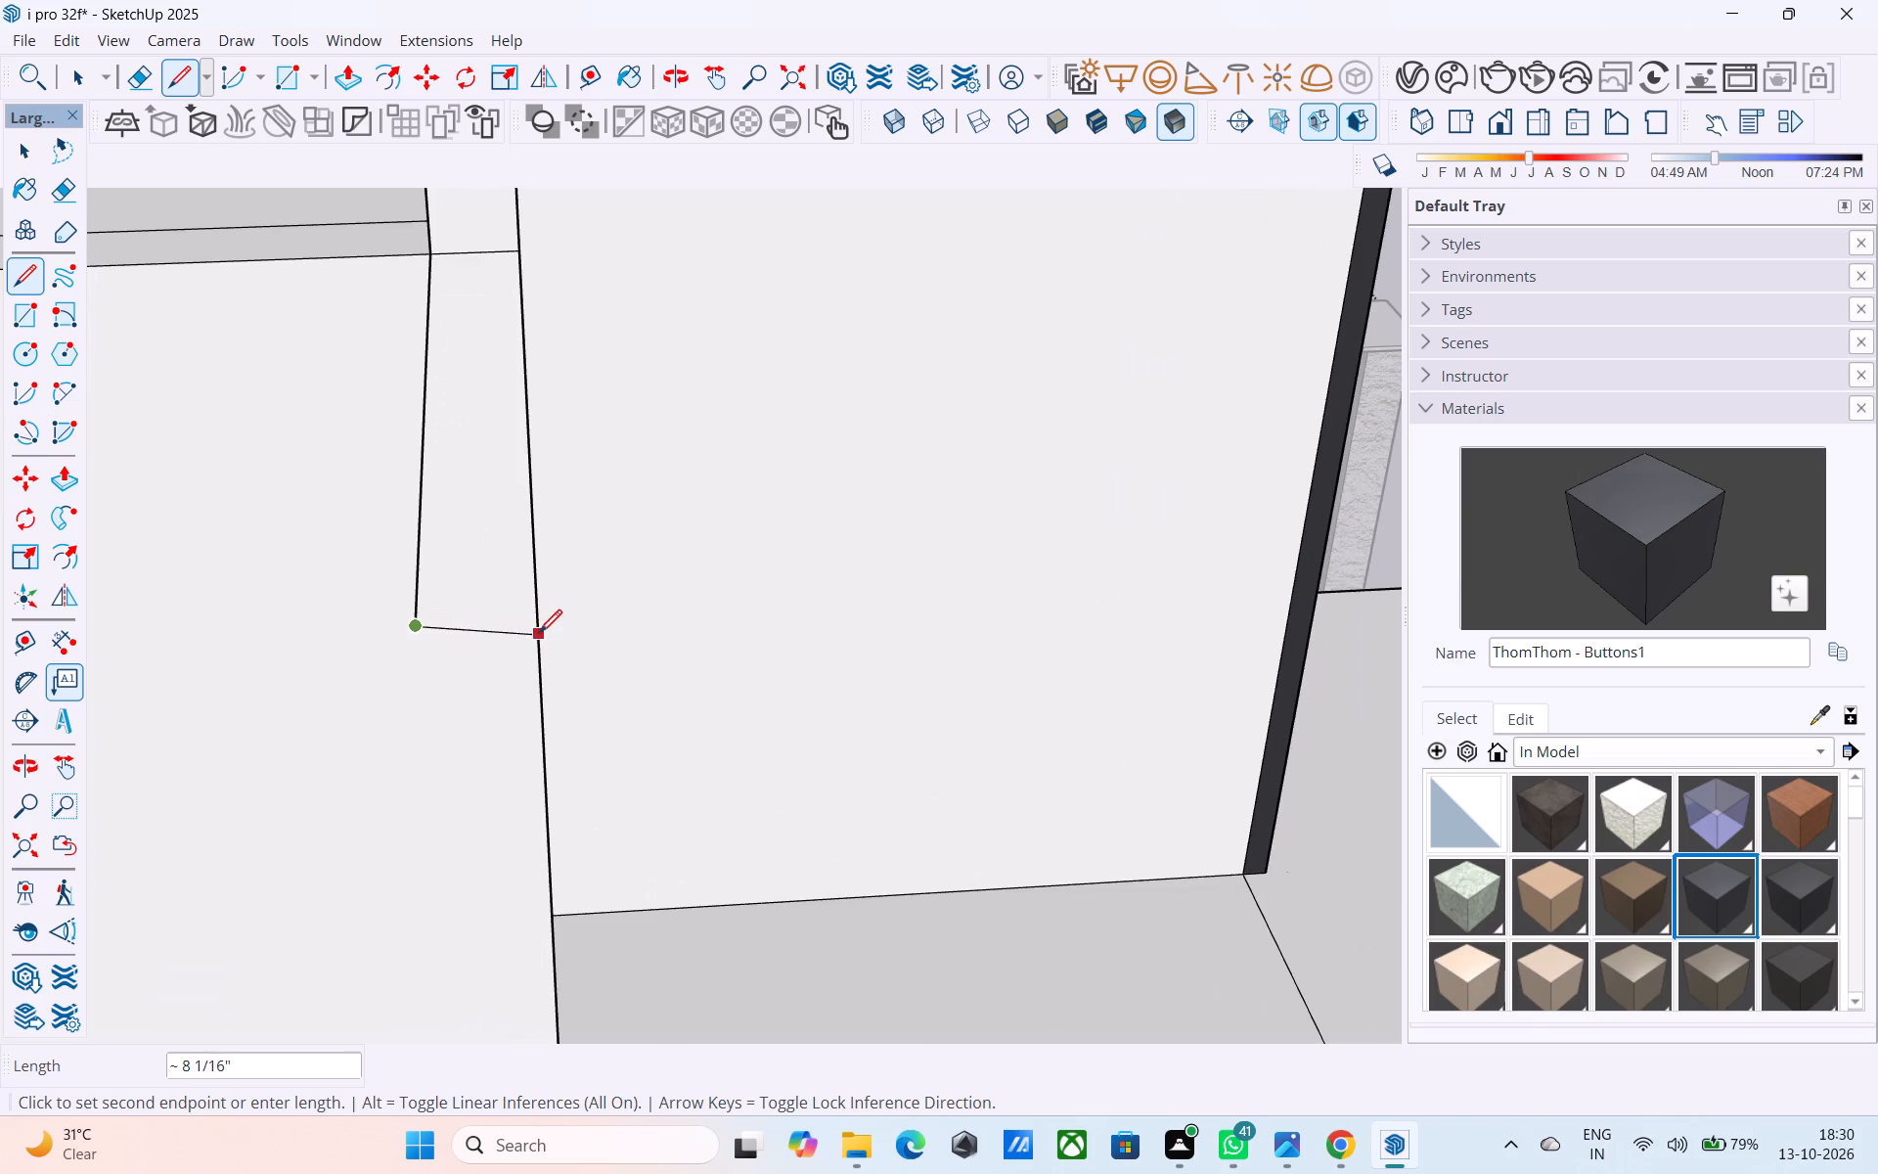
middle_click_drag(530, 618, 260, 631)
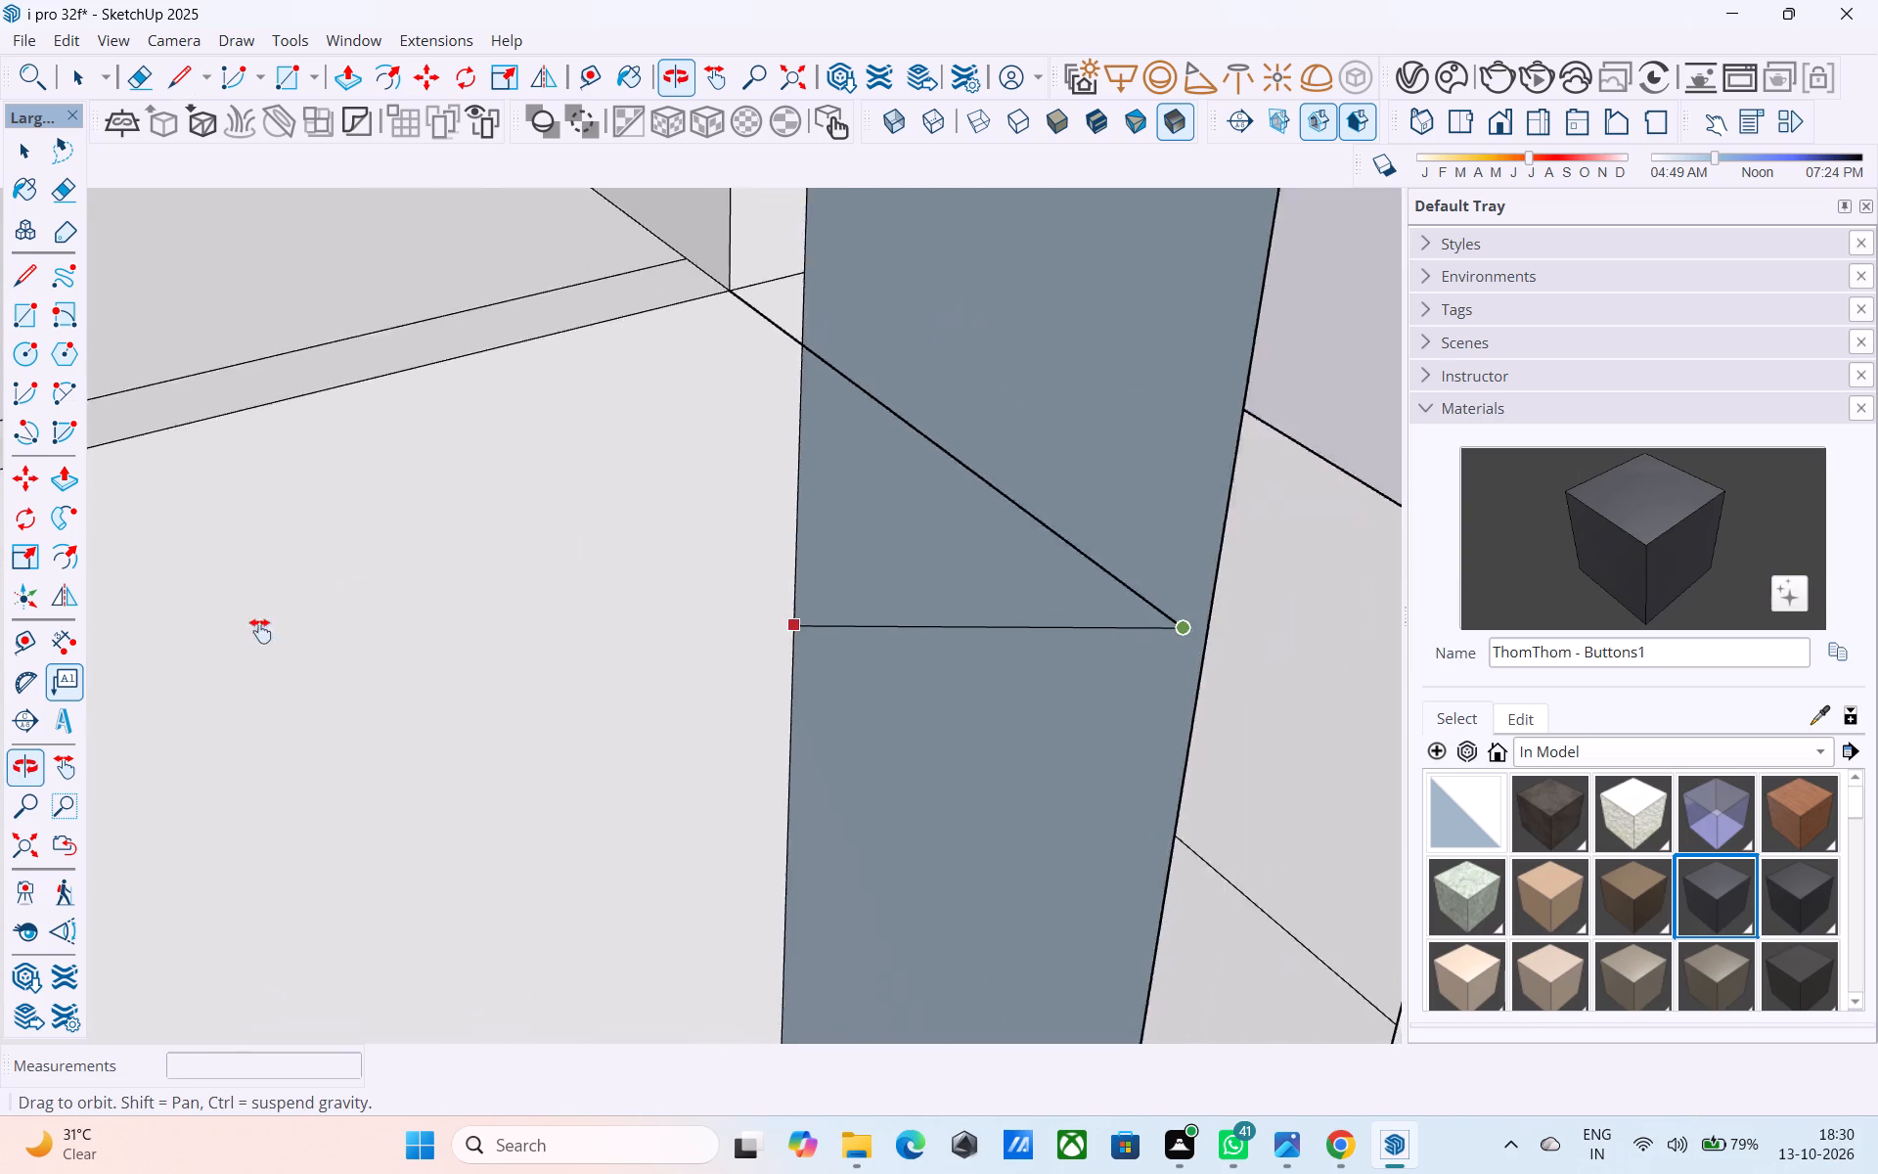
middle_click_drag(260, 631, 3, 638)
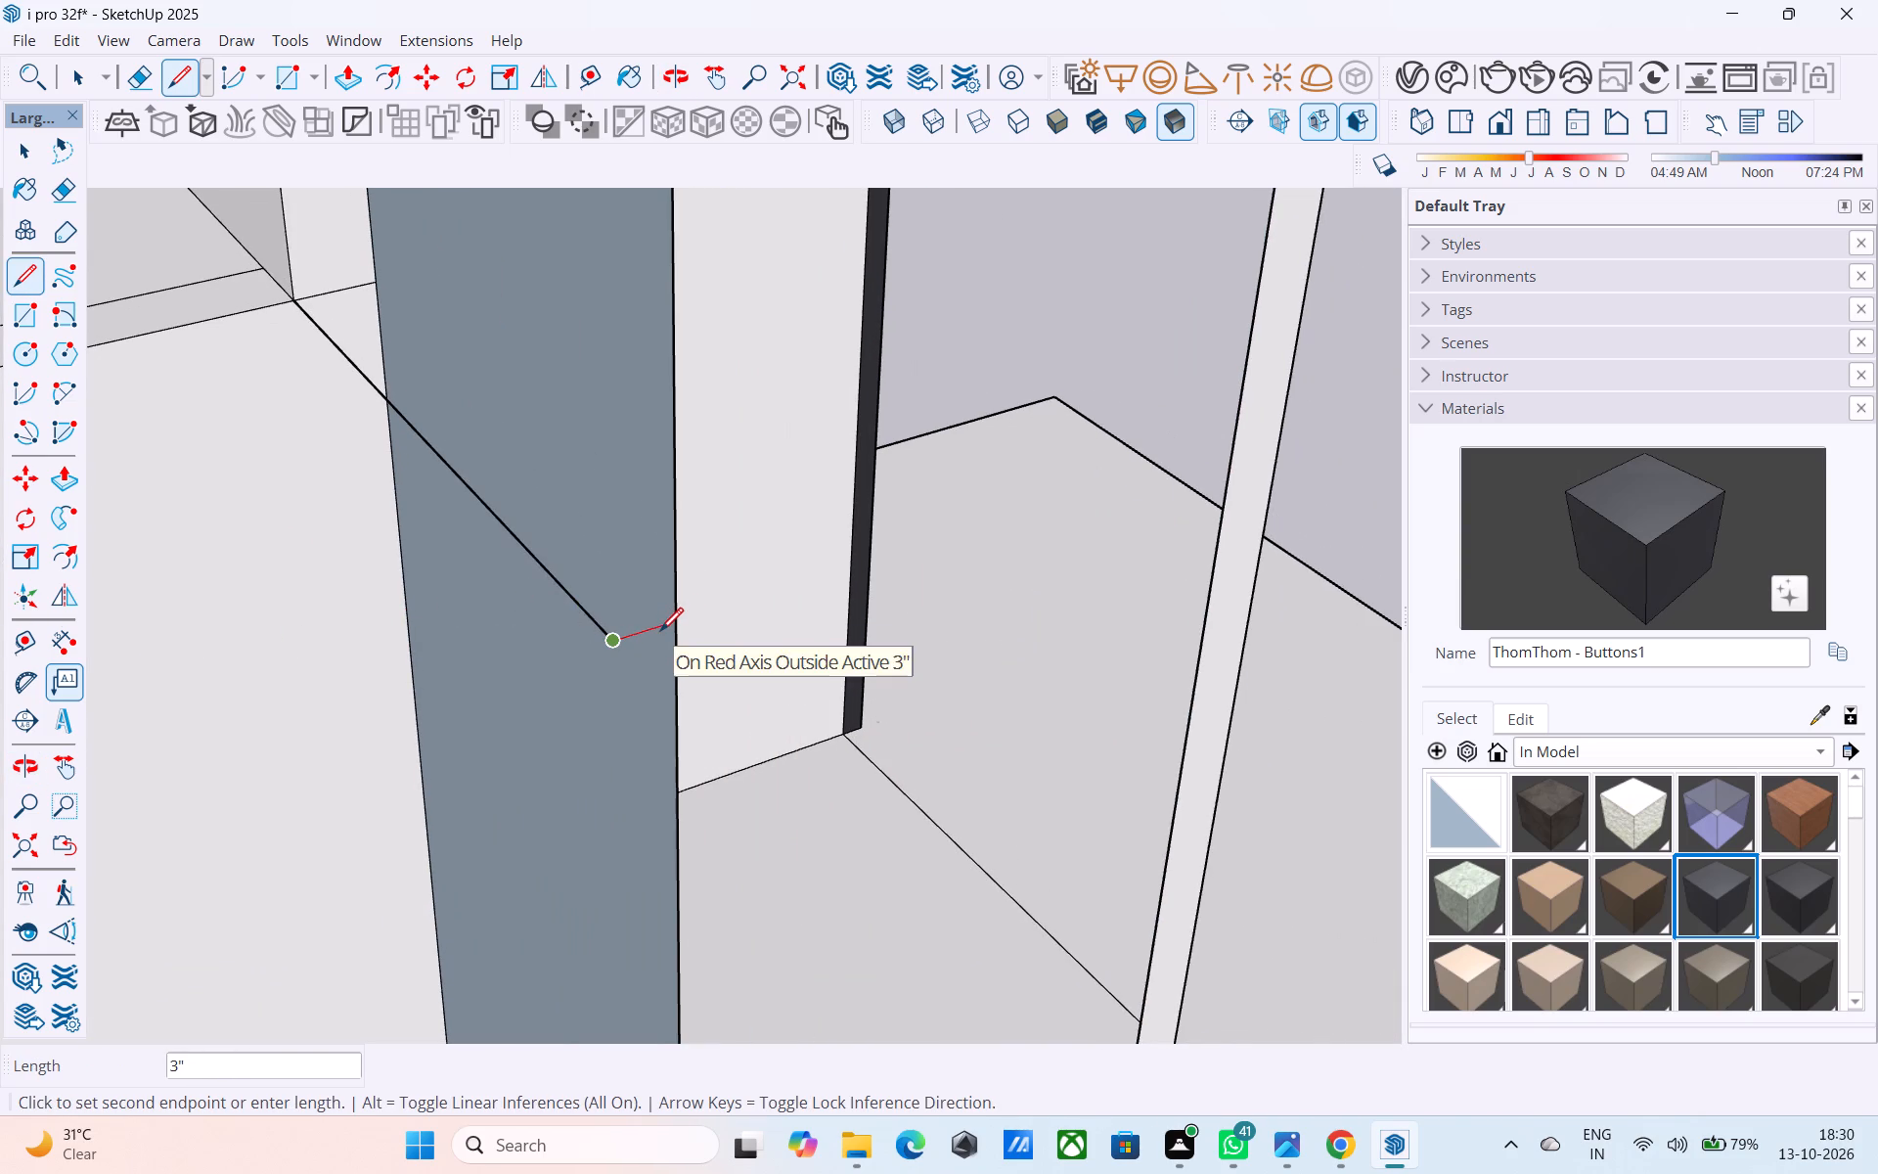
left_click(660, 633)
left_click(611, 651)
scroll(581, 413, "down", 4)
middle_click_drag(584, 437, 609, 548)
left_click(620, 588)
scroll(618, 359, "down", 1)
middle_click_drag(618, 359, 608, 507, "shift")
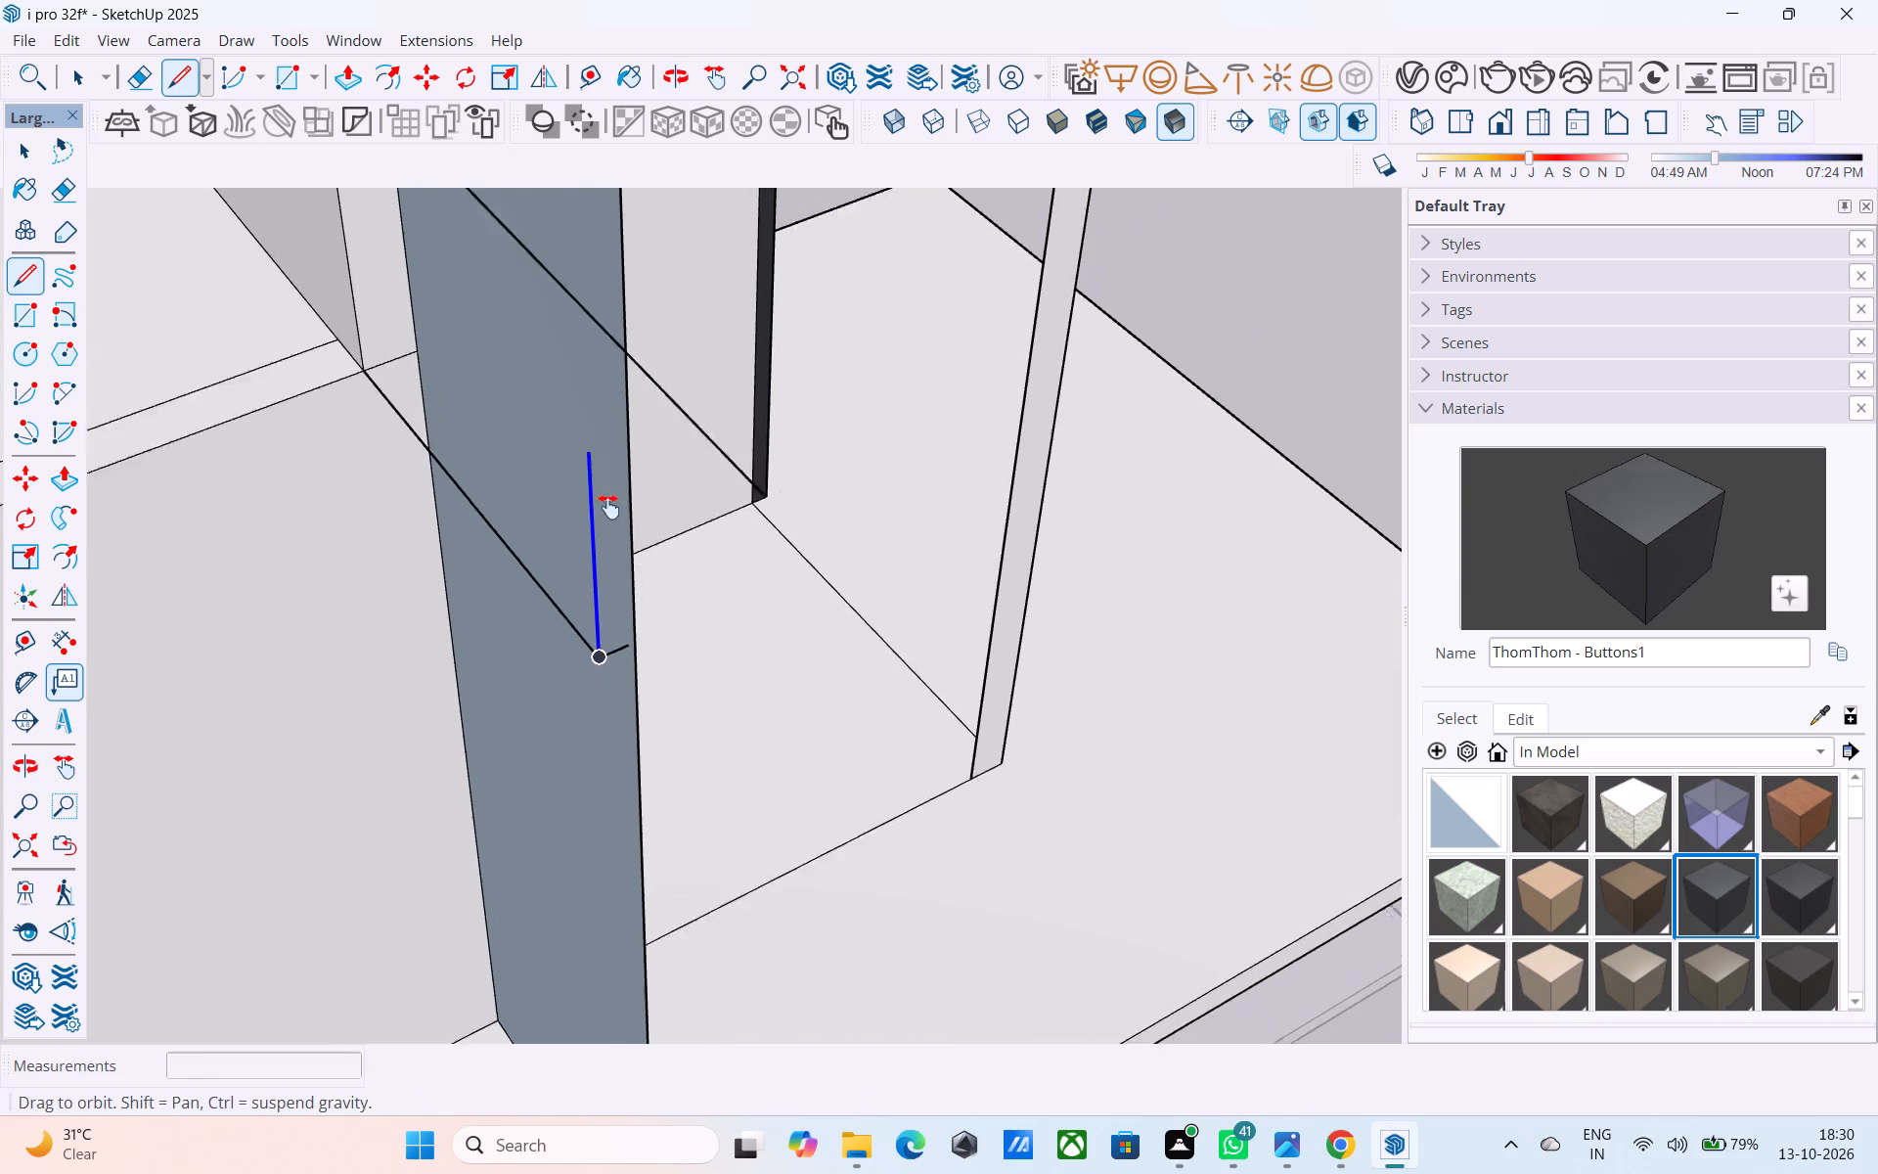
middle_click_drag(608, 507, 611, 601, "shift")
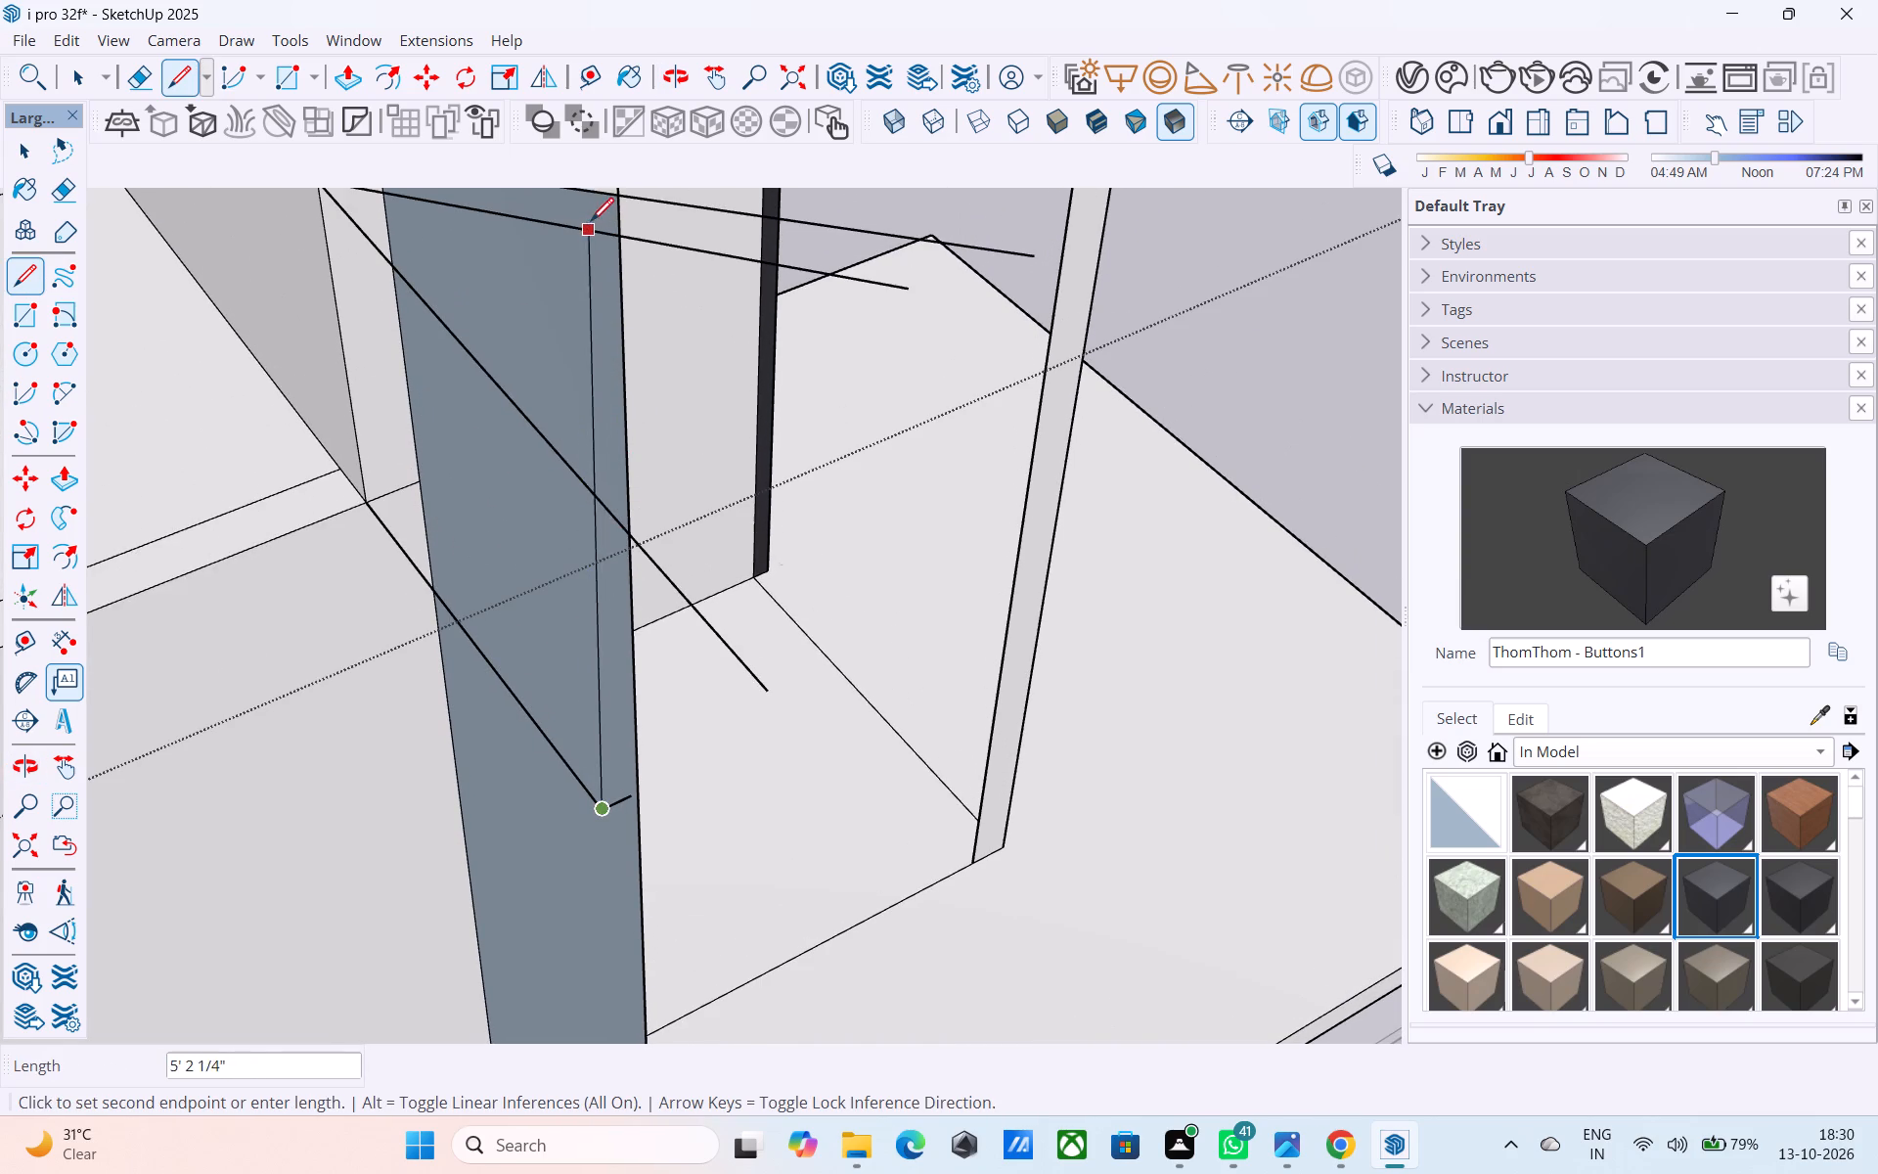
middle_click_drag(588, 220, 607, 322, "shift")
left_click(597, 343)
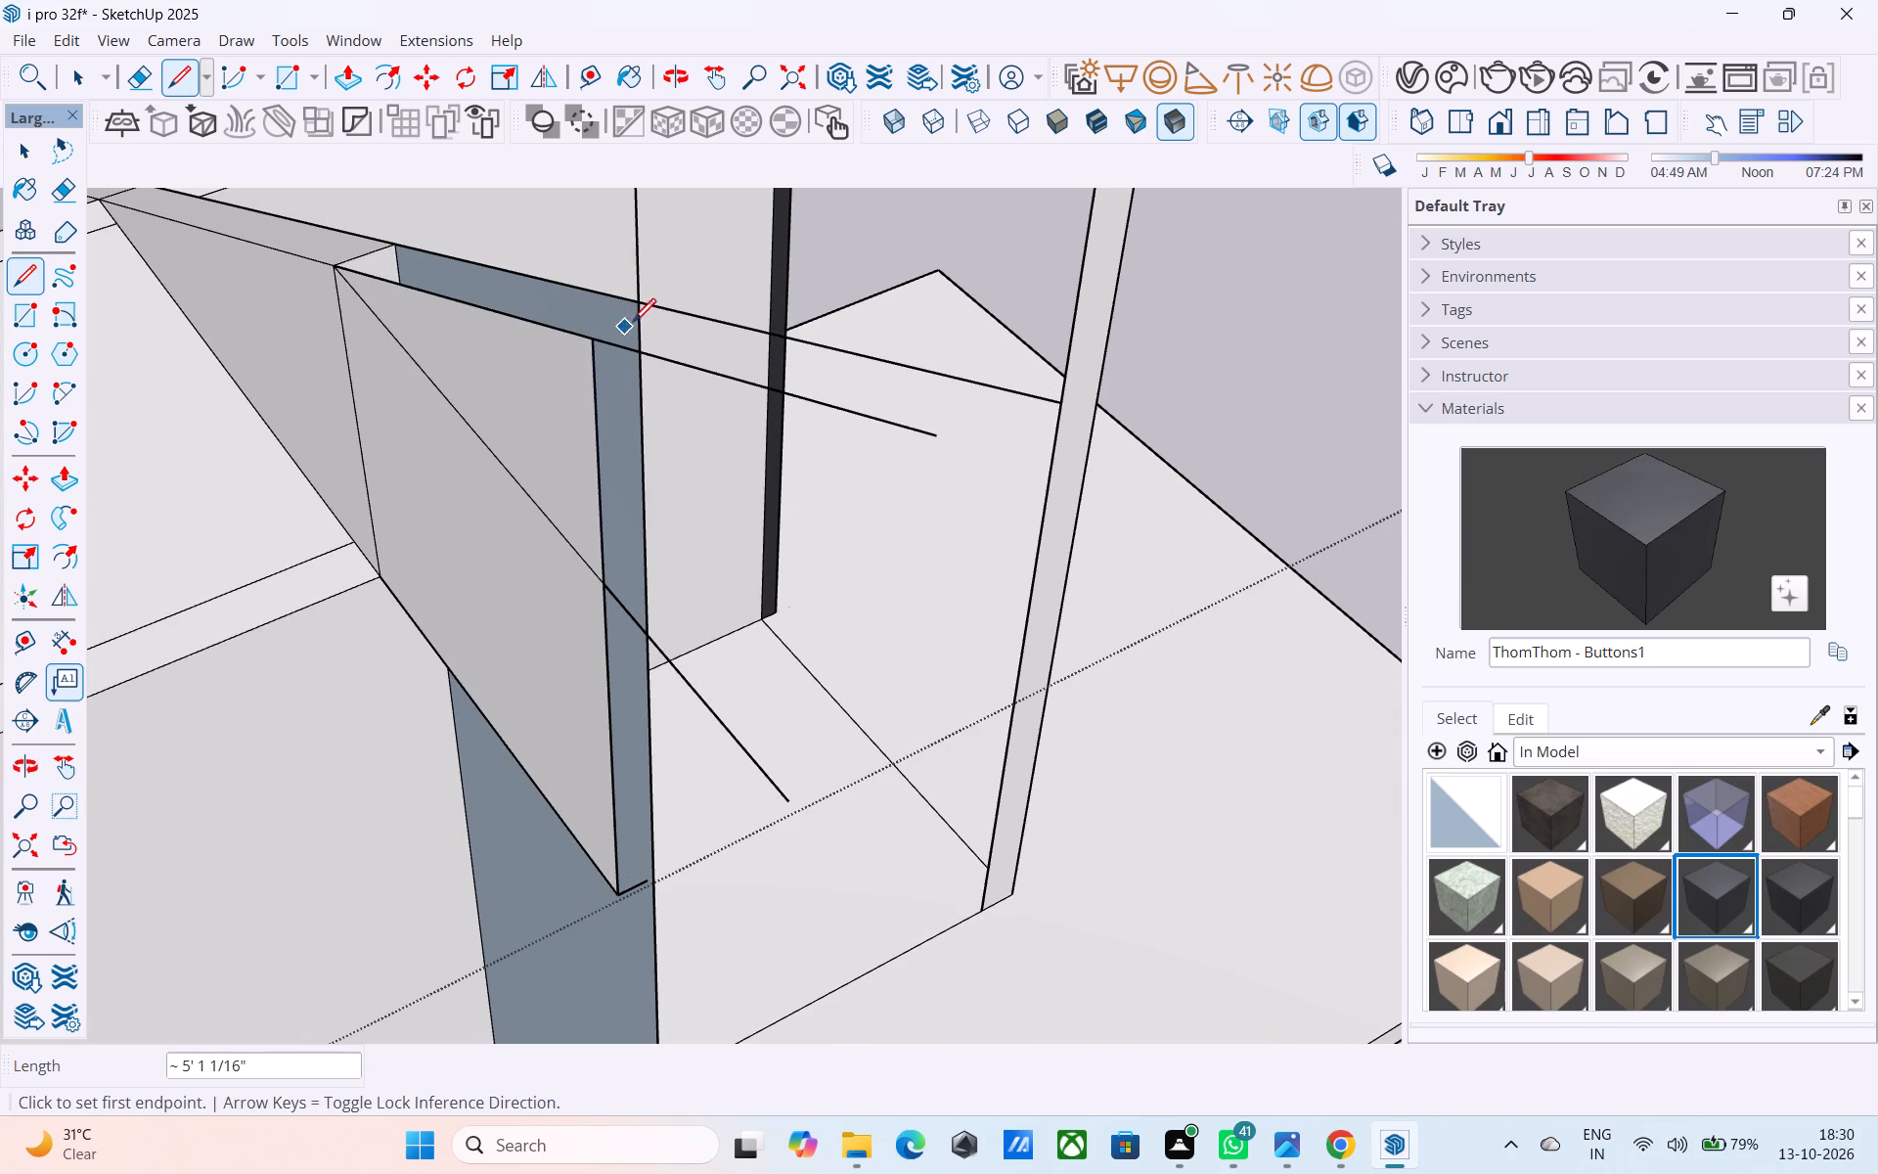
Draw a 6" cross line between the two sloping lines and a vertical line about 4' 11" down to the partition's lower edge.
left_click(644, 305)
scroll(601, 337, "up", 4)
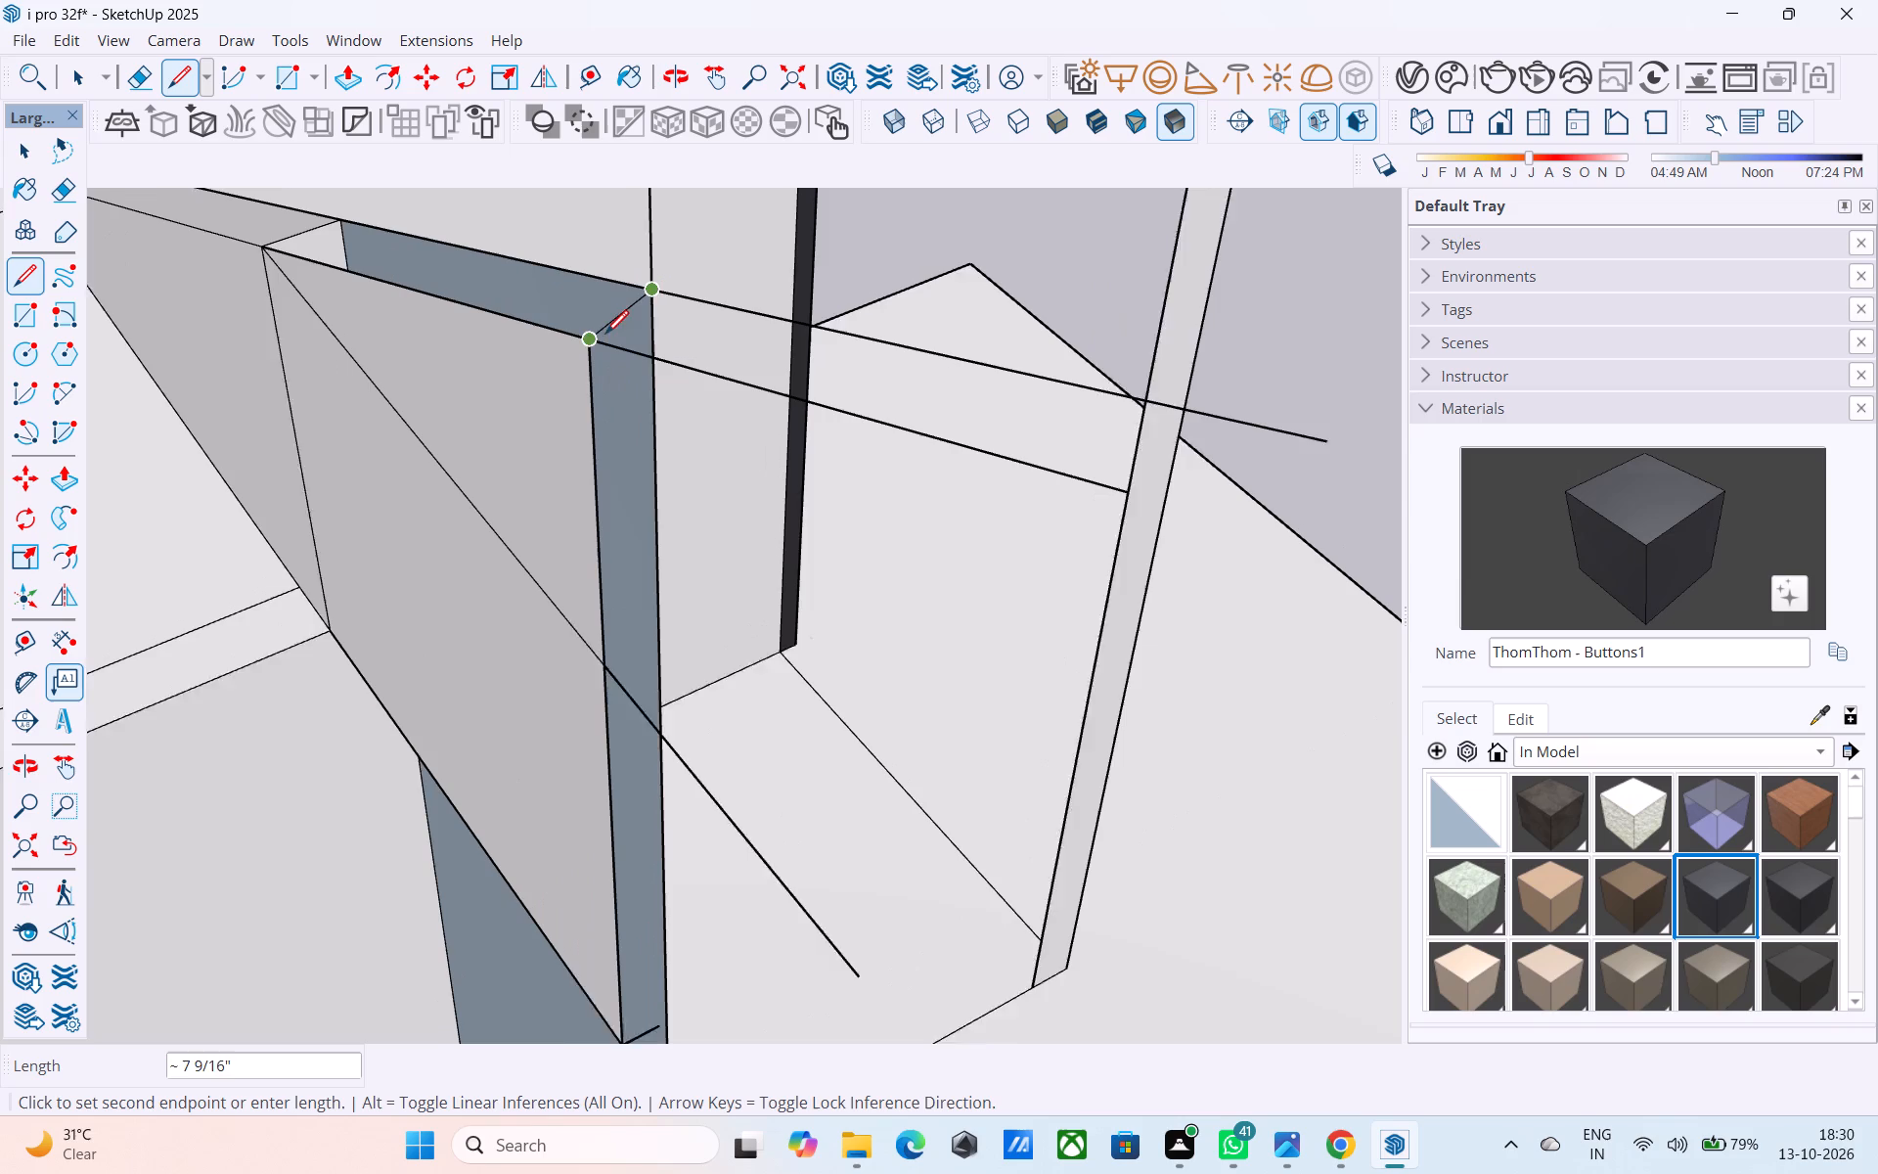
left_click(537, 330)
left_click(537, 332)
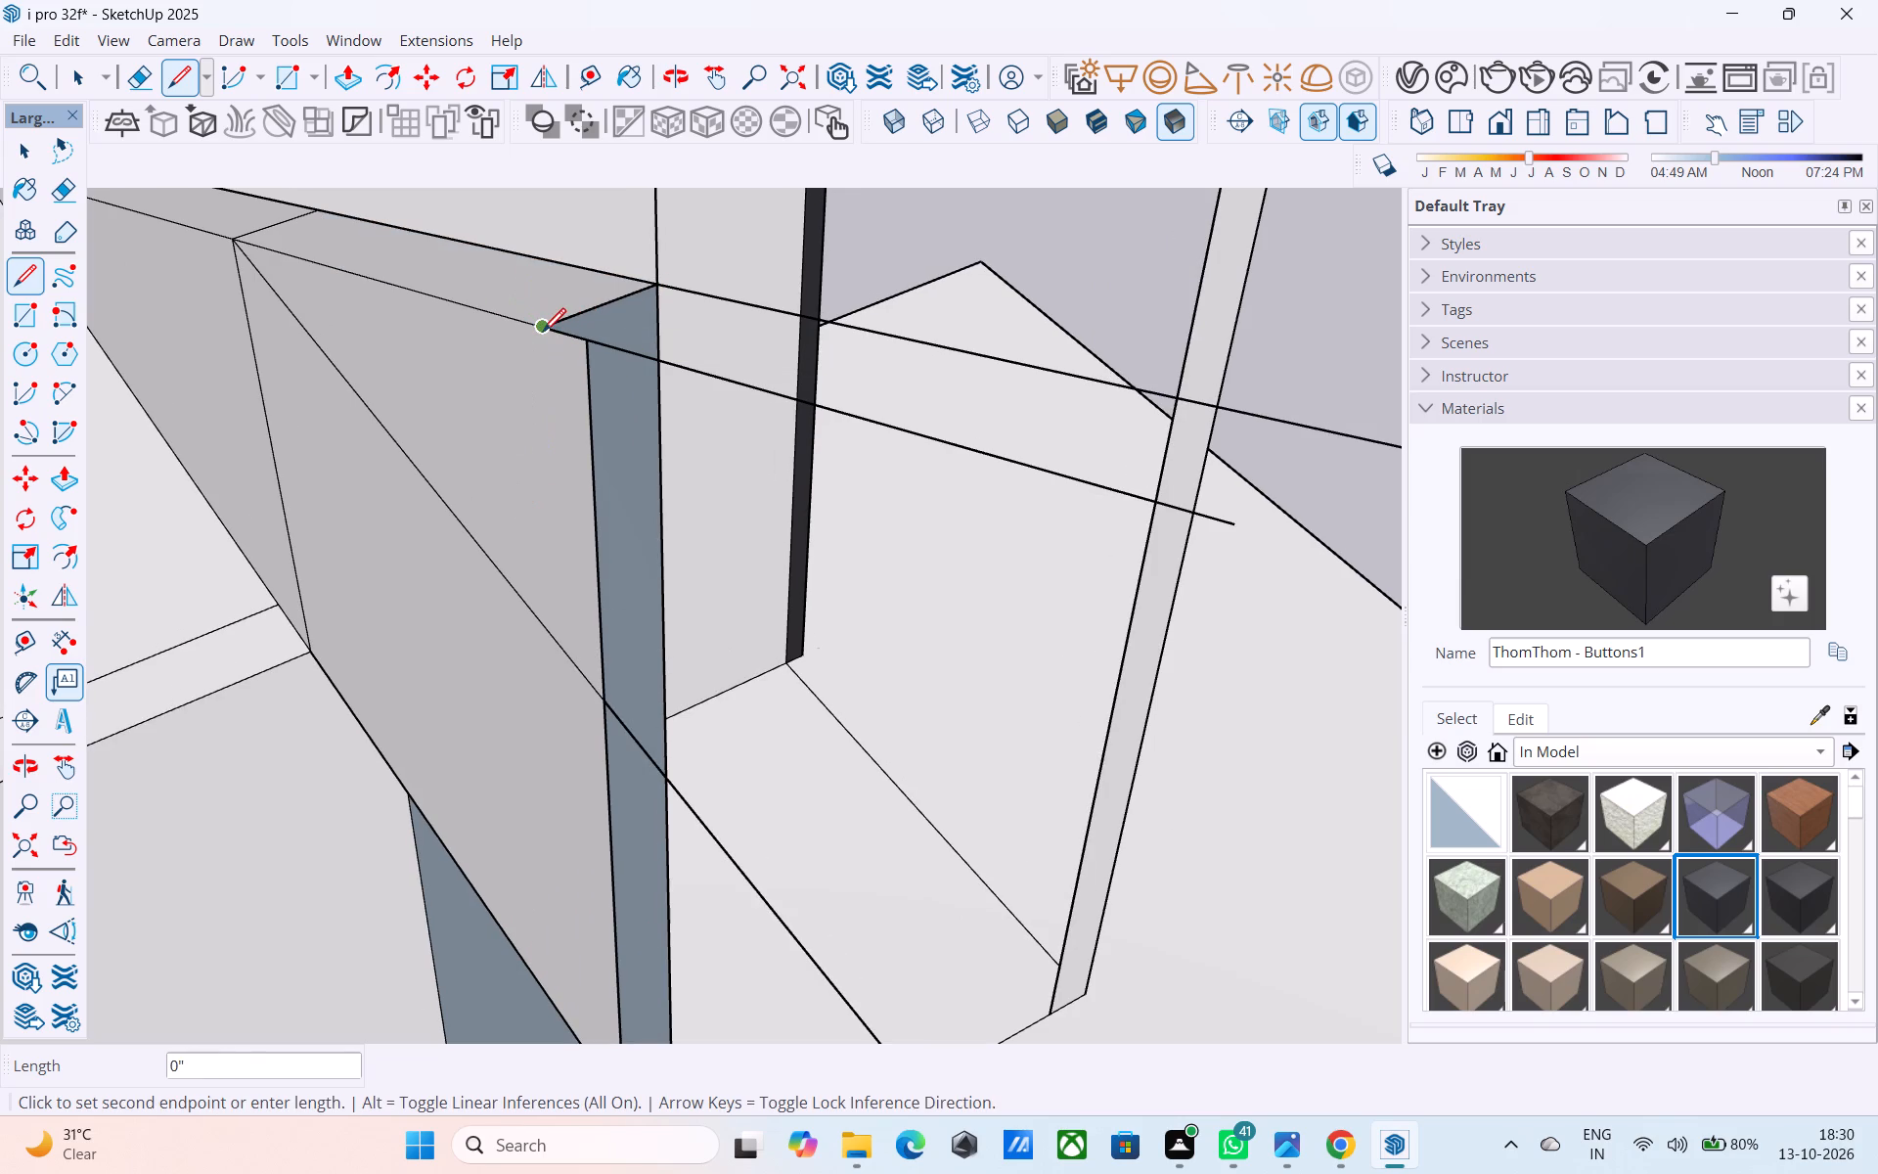
left_click(543, 334)
middle_click_drag(564, 622, 557, 206)
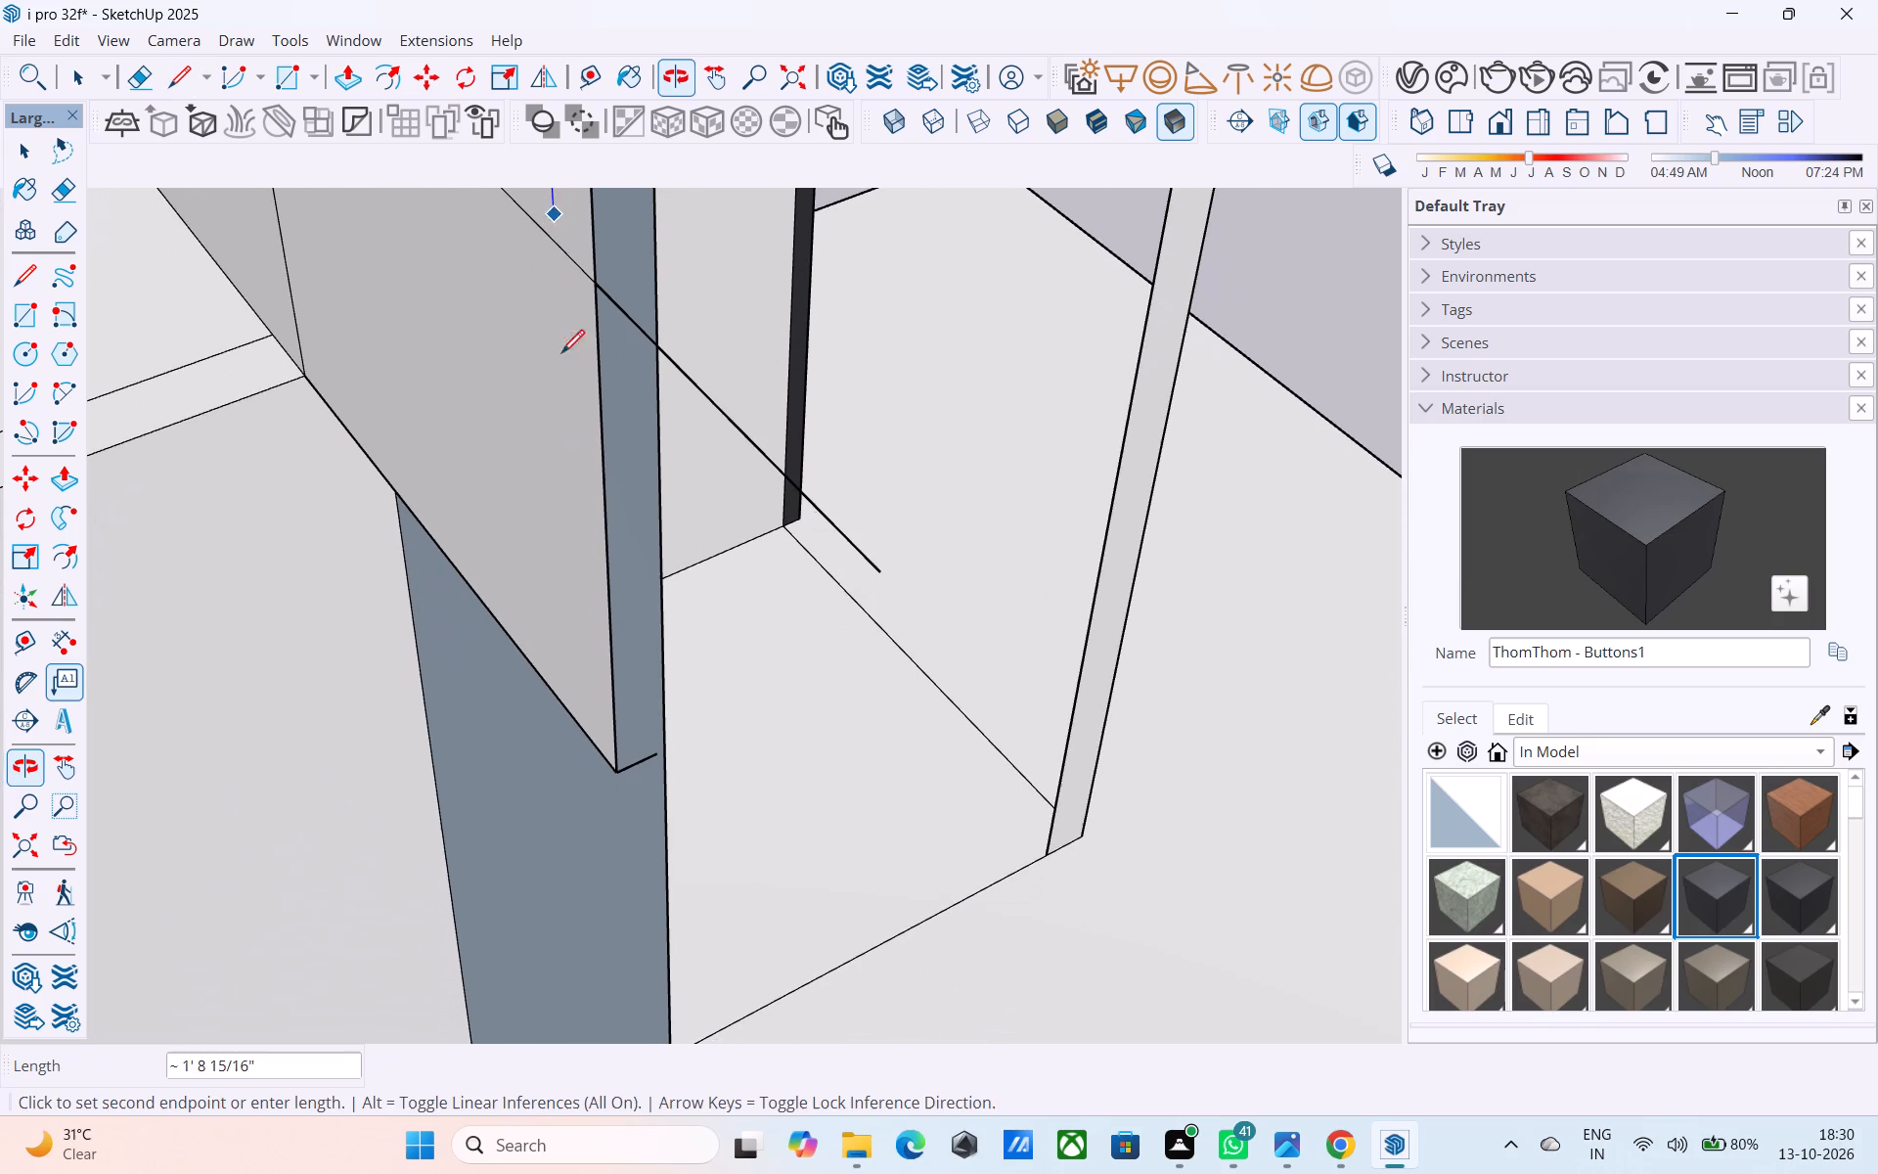
left_click(582, 729)
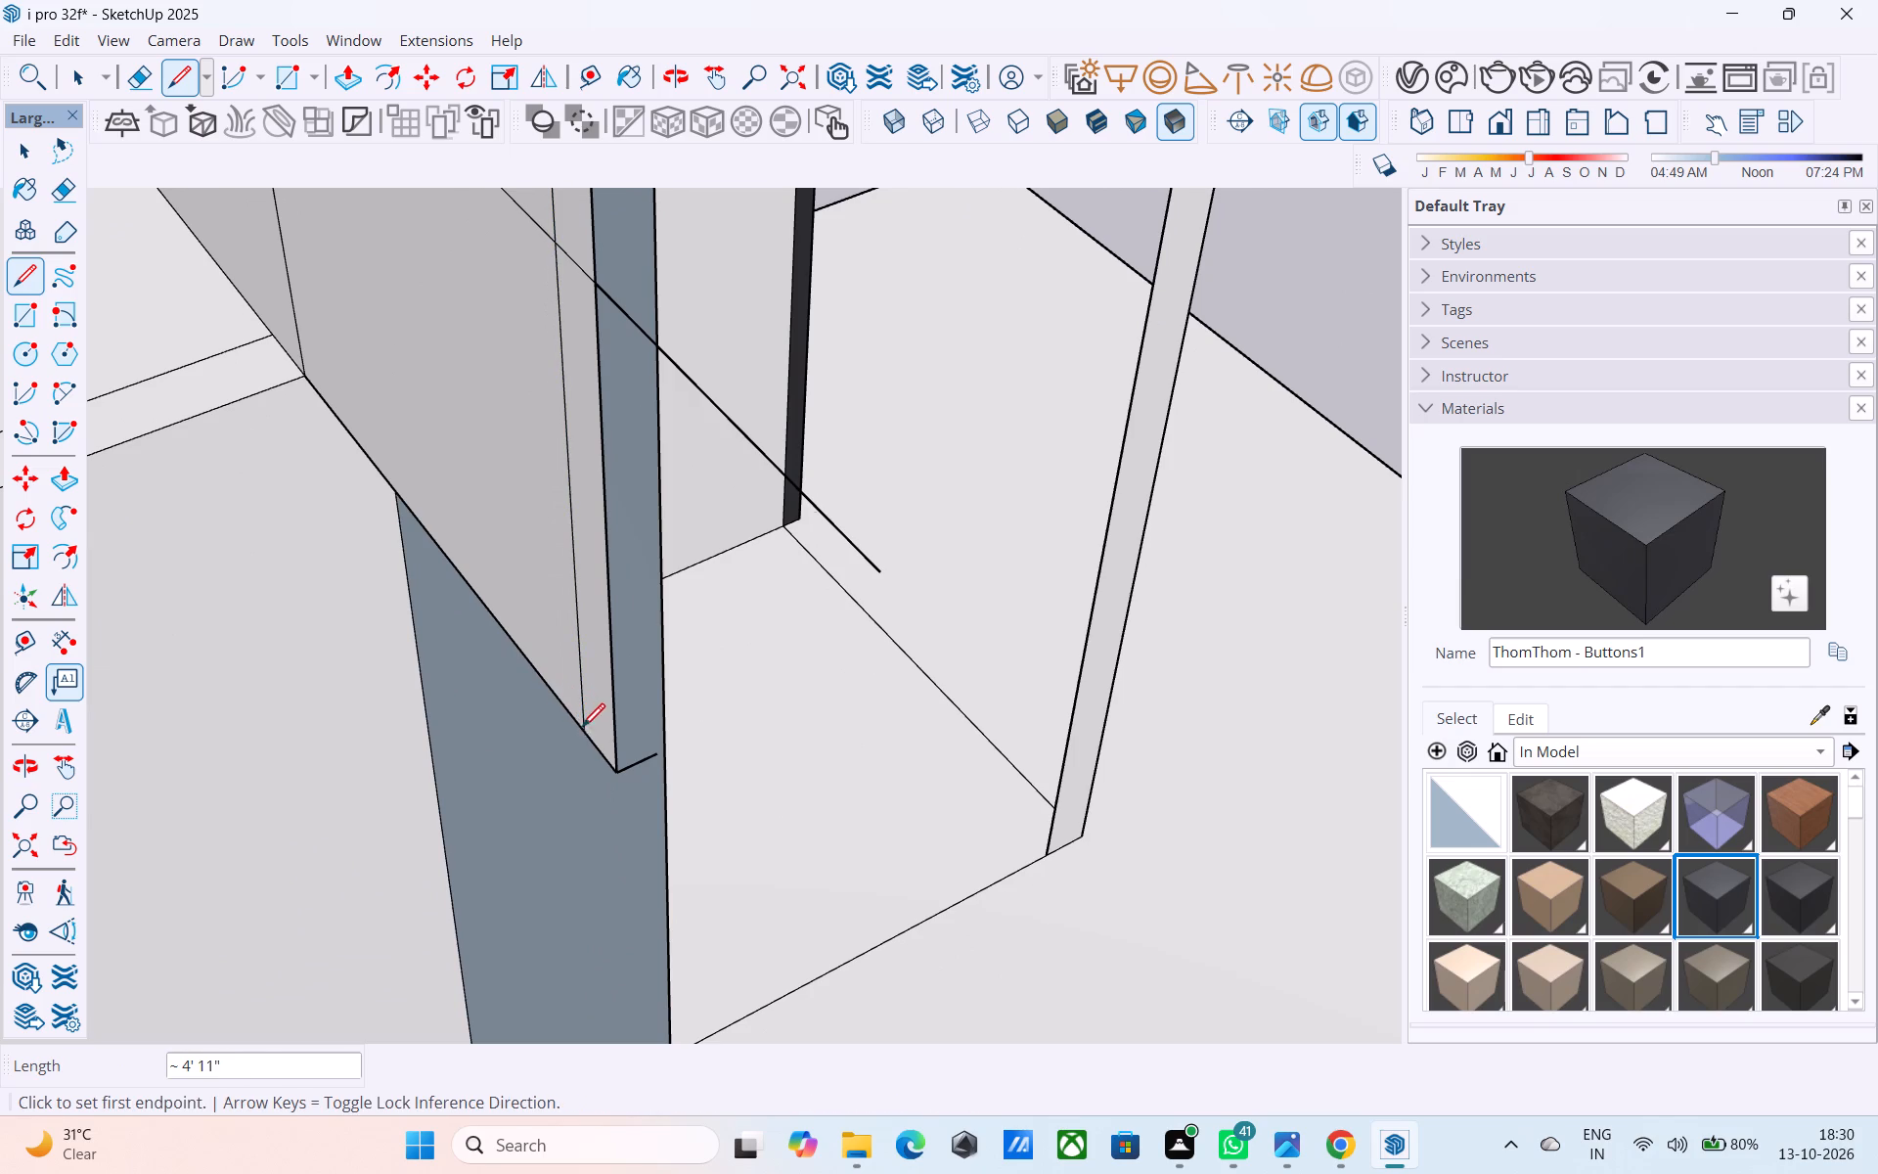
Delete the narrow face pieces beyond the new vertical line at the partition's outer end.
key("space")
left_click(599, 716)
key("Delete")
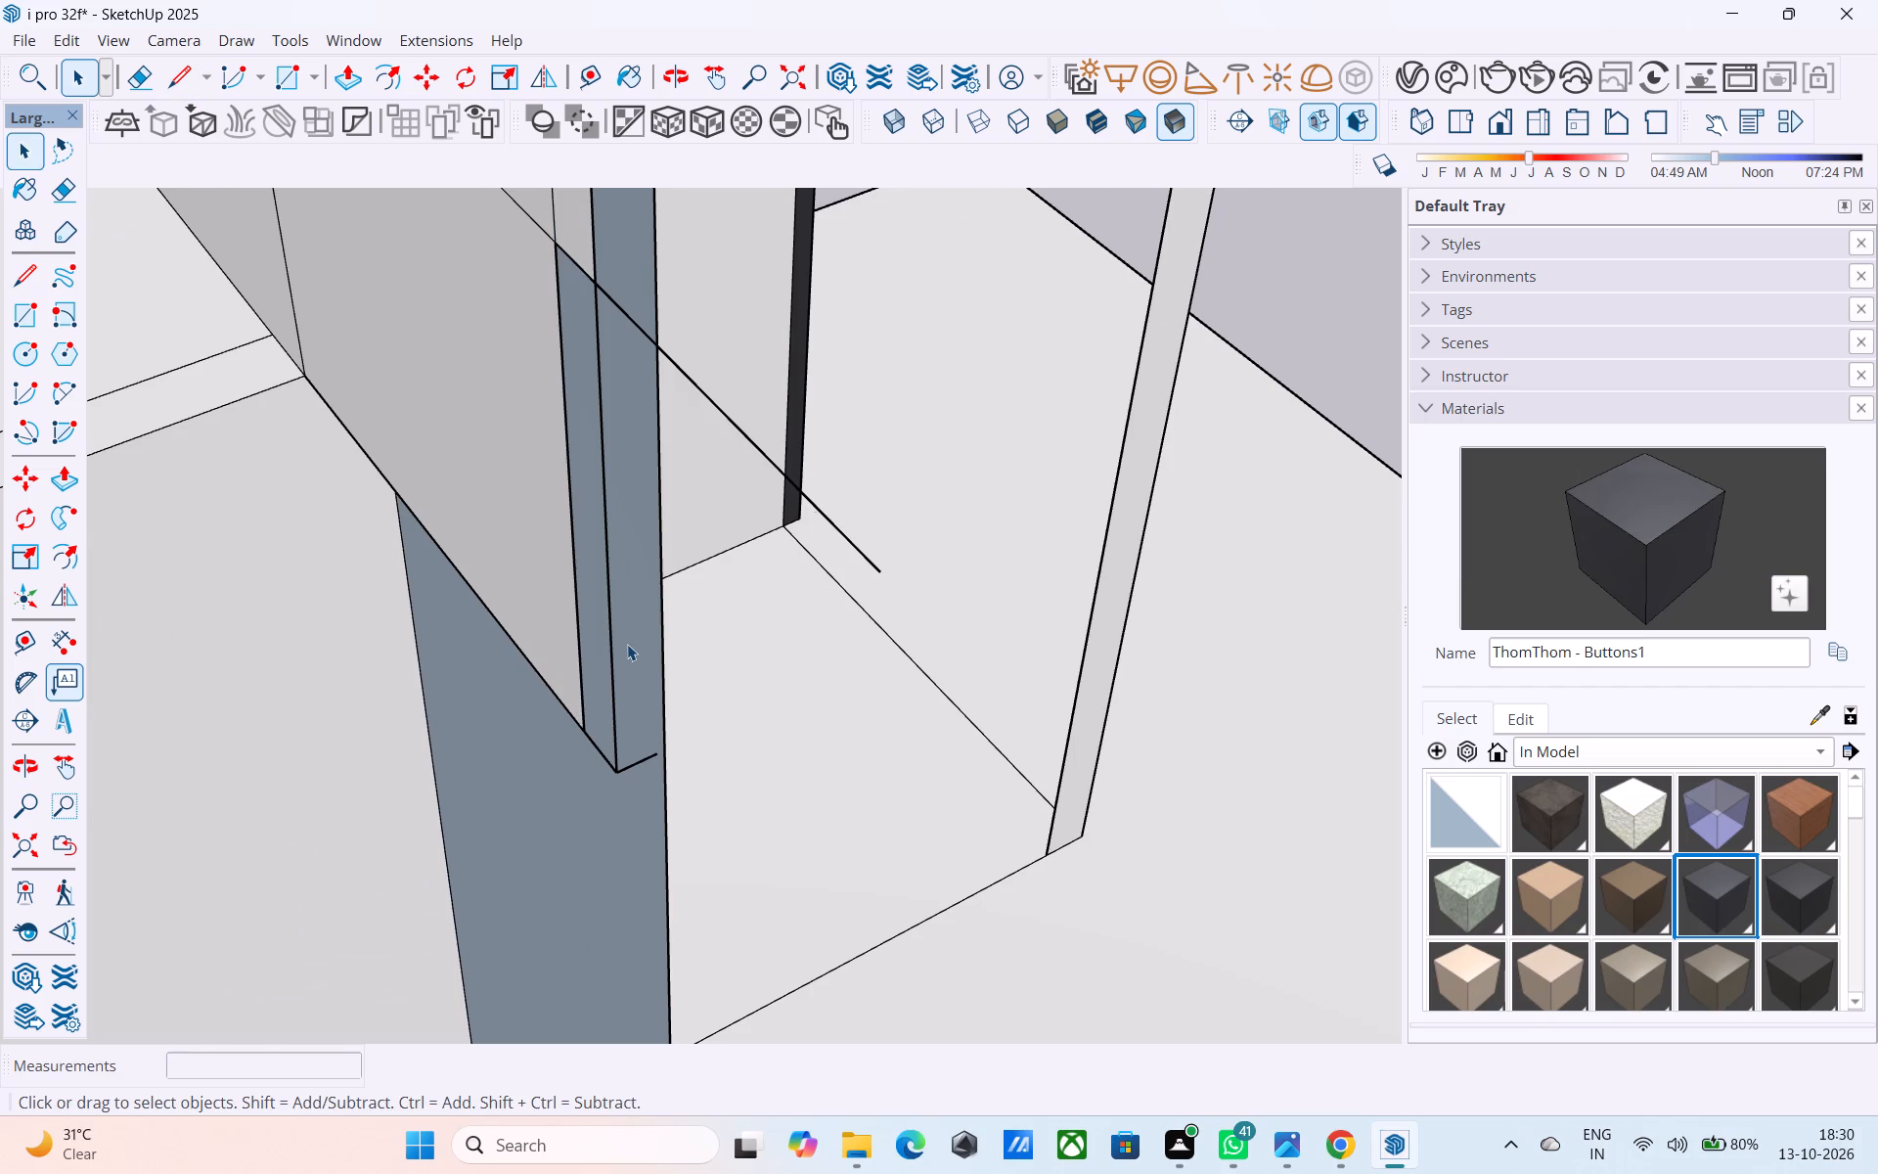
scroll(645, 627, "down", 4)
middle_click_drag(654, 641, 681, 700)
left_click(696, 669)
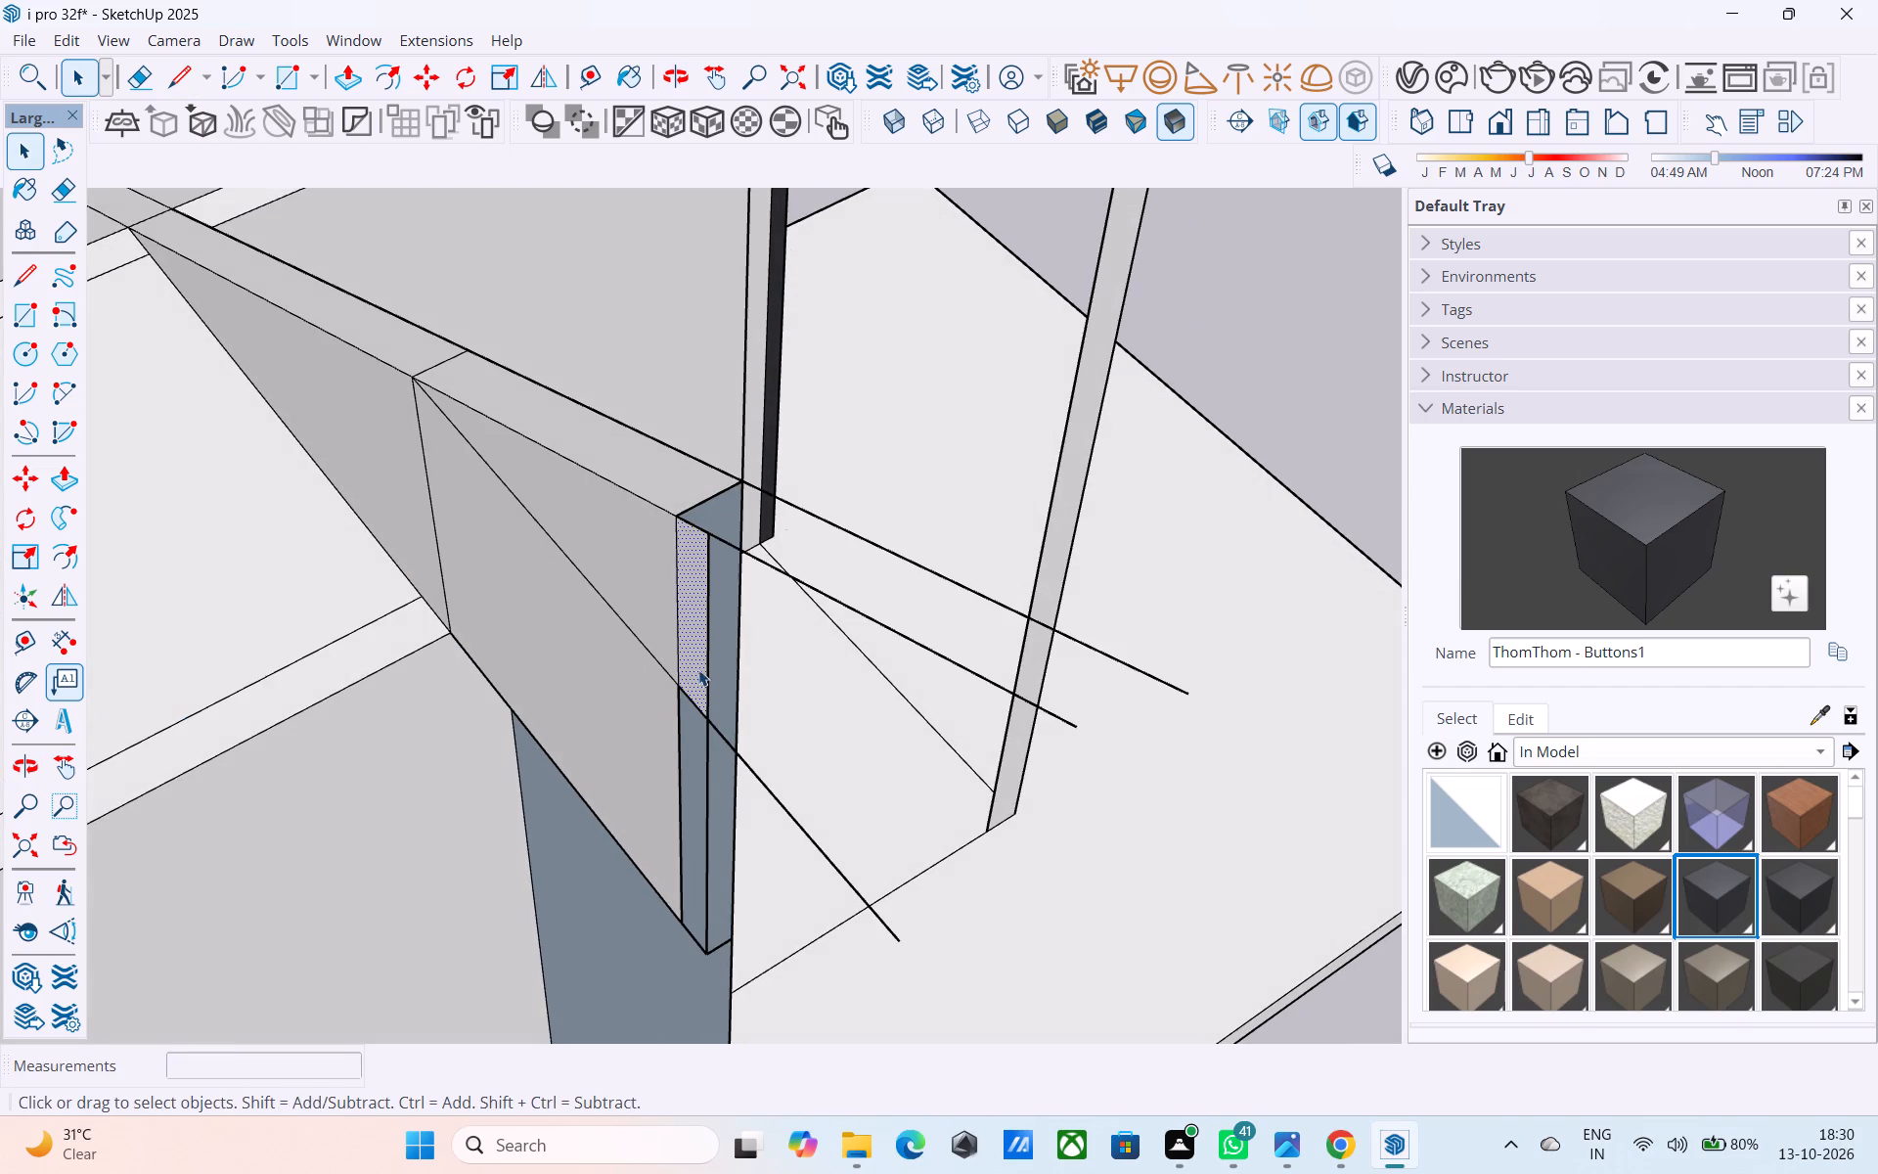
key("Delete")
Erase the diagonal line across the partition, the surplus vertical line and the sloping lines' overshoot past its outer end.
key("e")
left_click(630, 632)
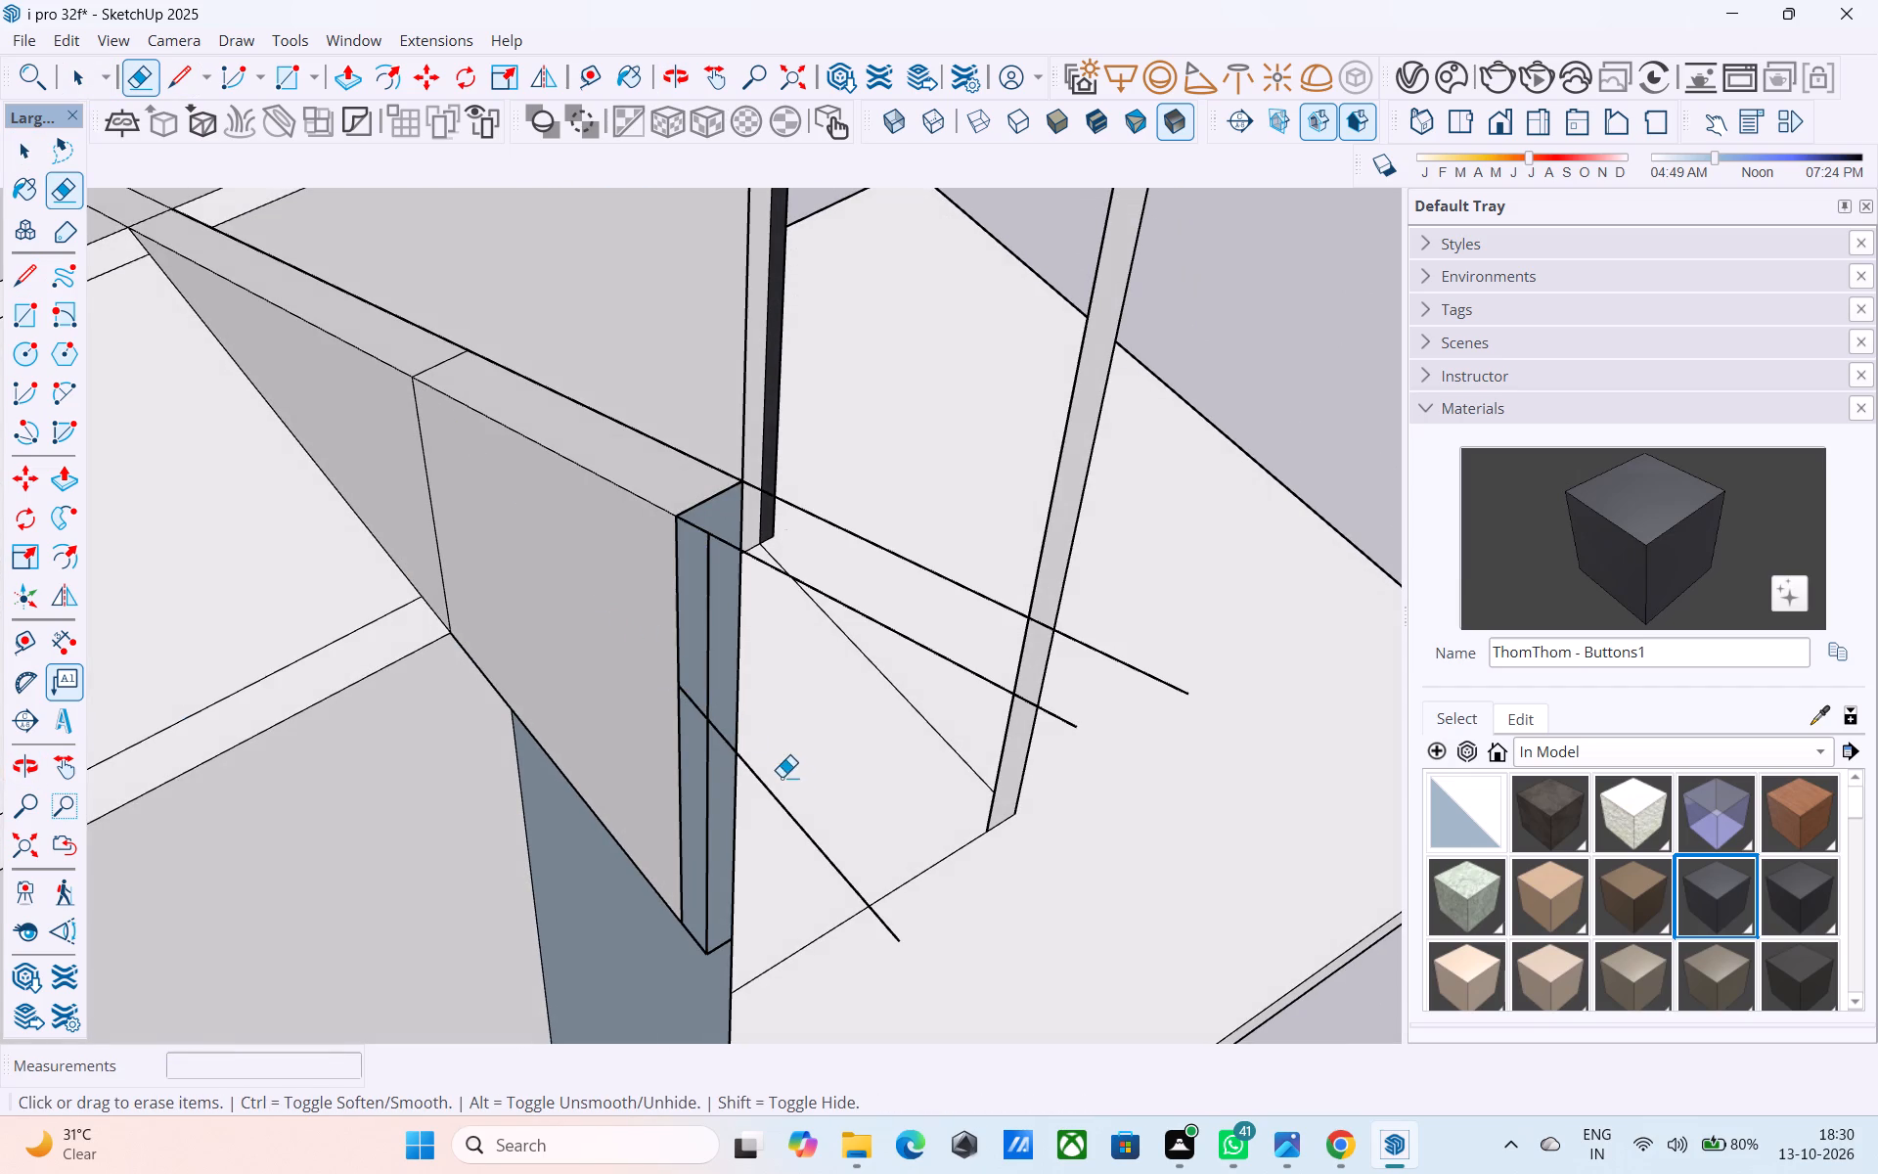
left_click_drag(788, 786, 773, 831)
left_click(693, 705)
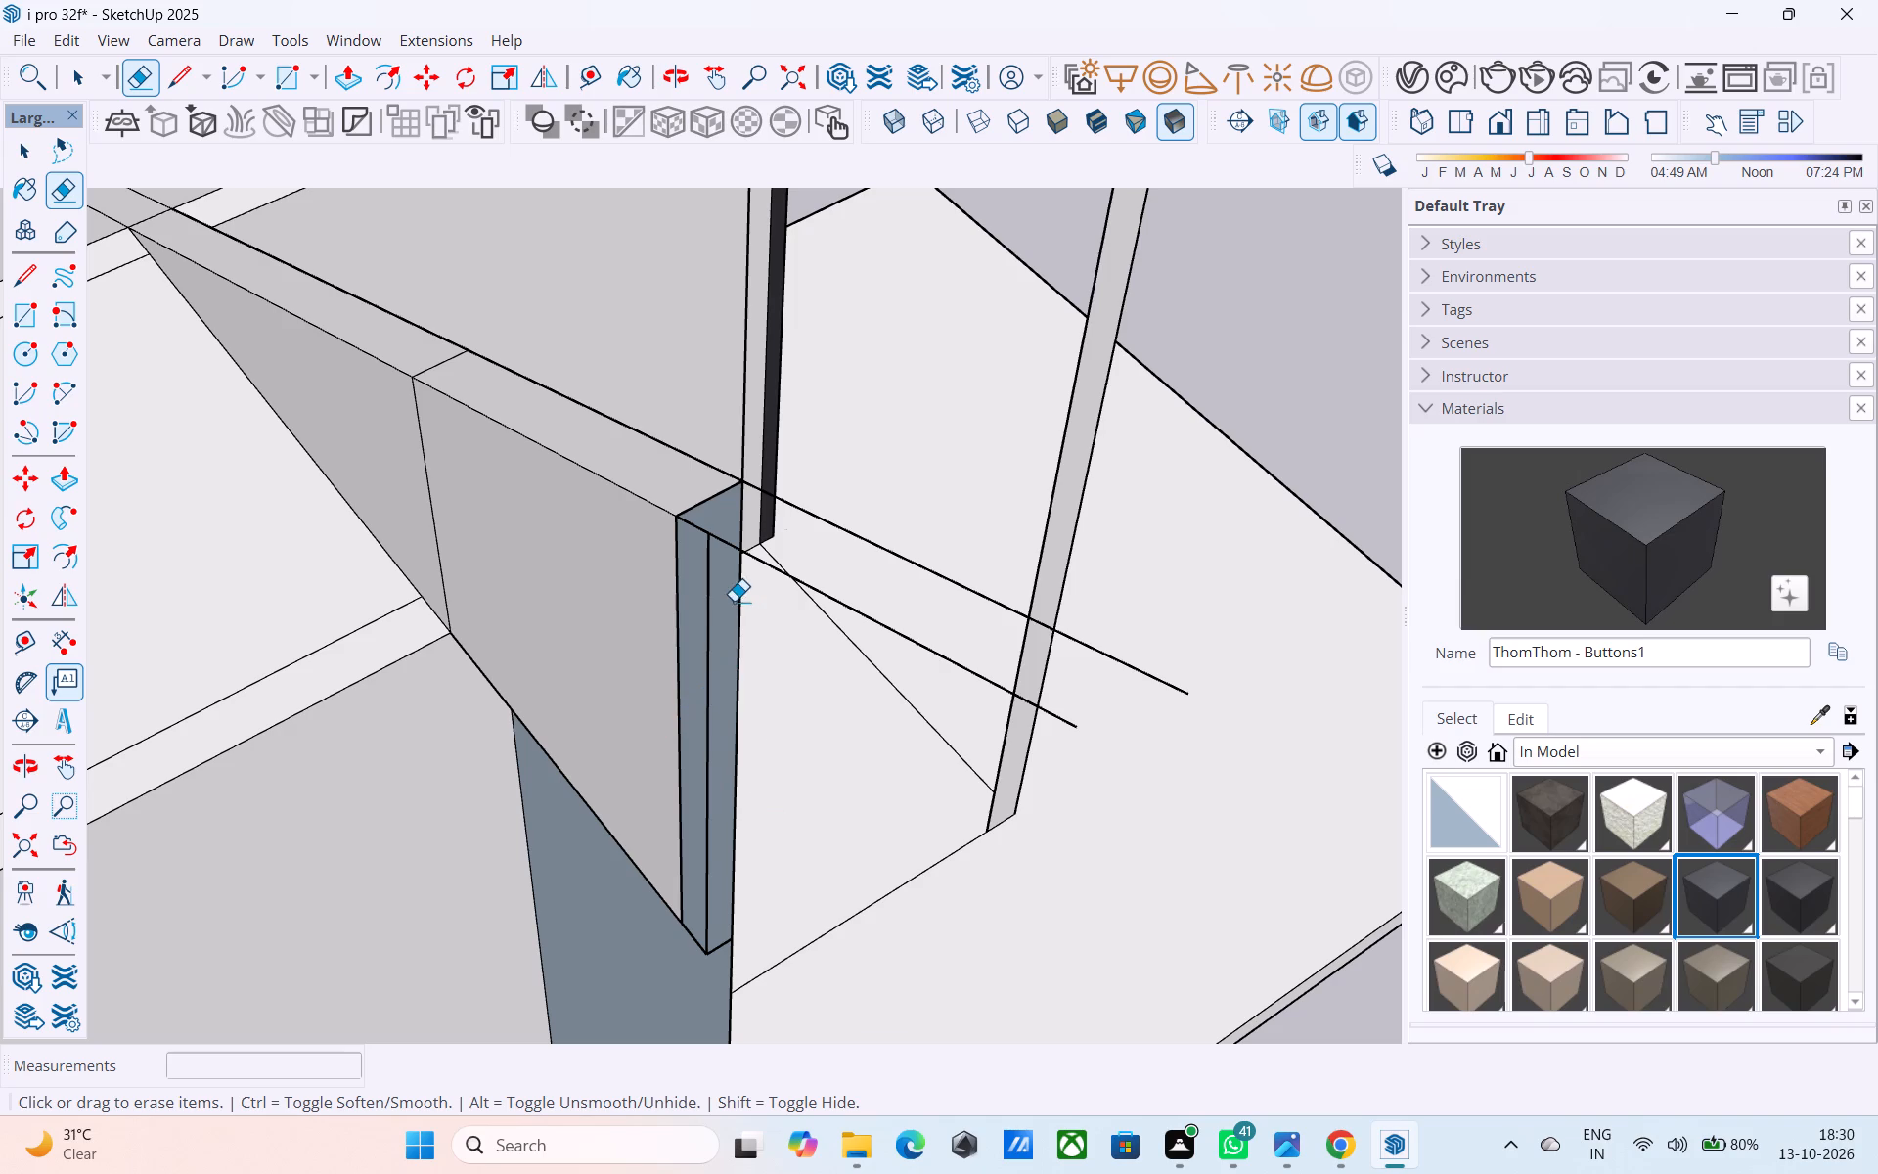
left_click(718, 597)
left_click_drag(804, 587, 804, 603)
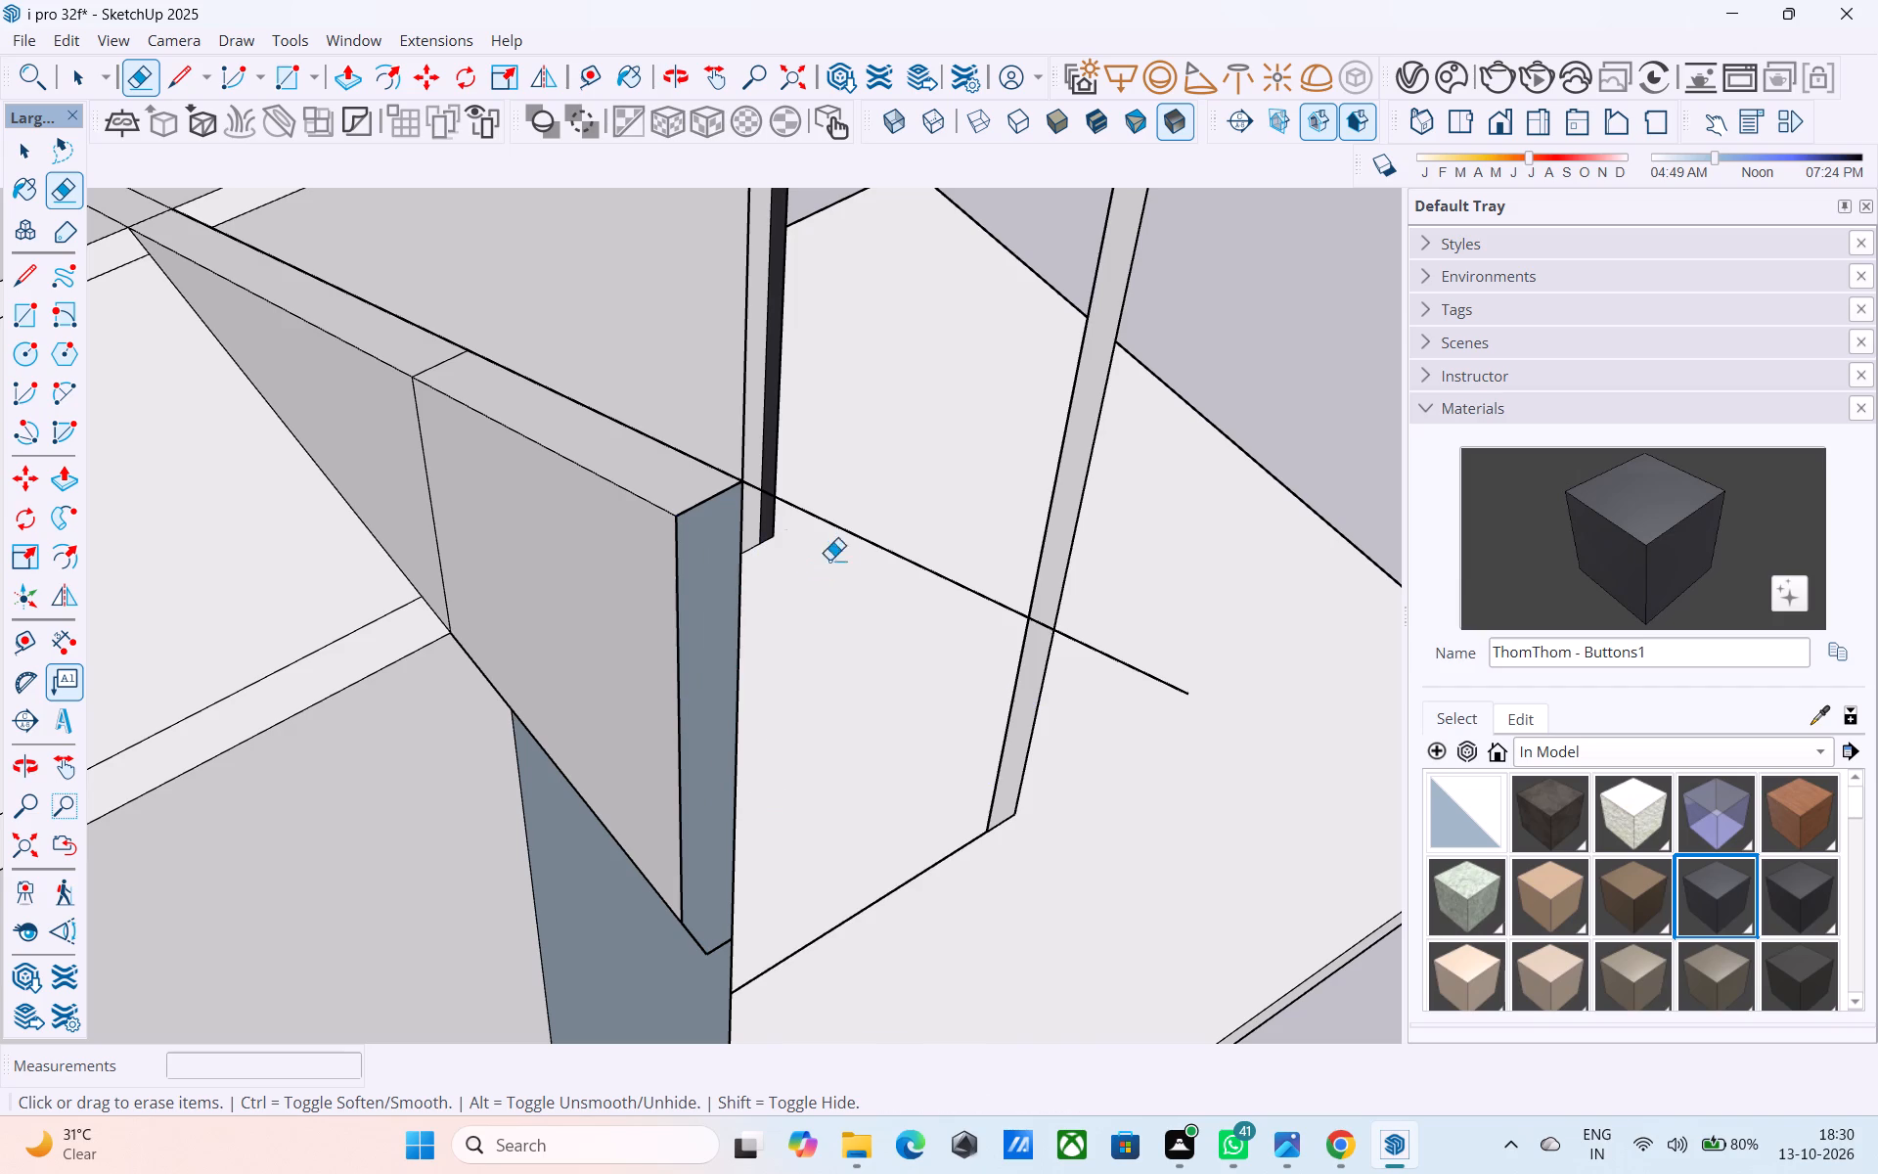
left_click_drag(862, 537, 862, 548)
Erase the part of the tall vertical line that rises above the partition's top outer corner.
scroll(925, 713, "down", 7)
middle_click_drag(998, 825, 800, 769)
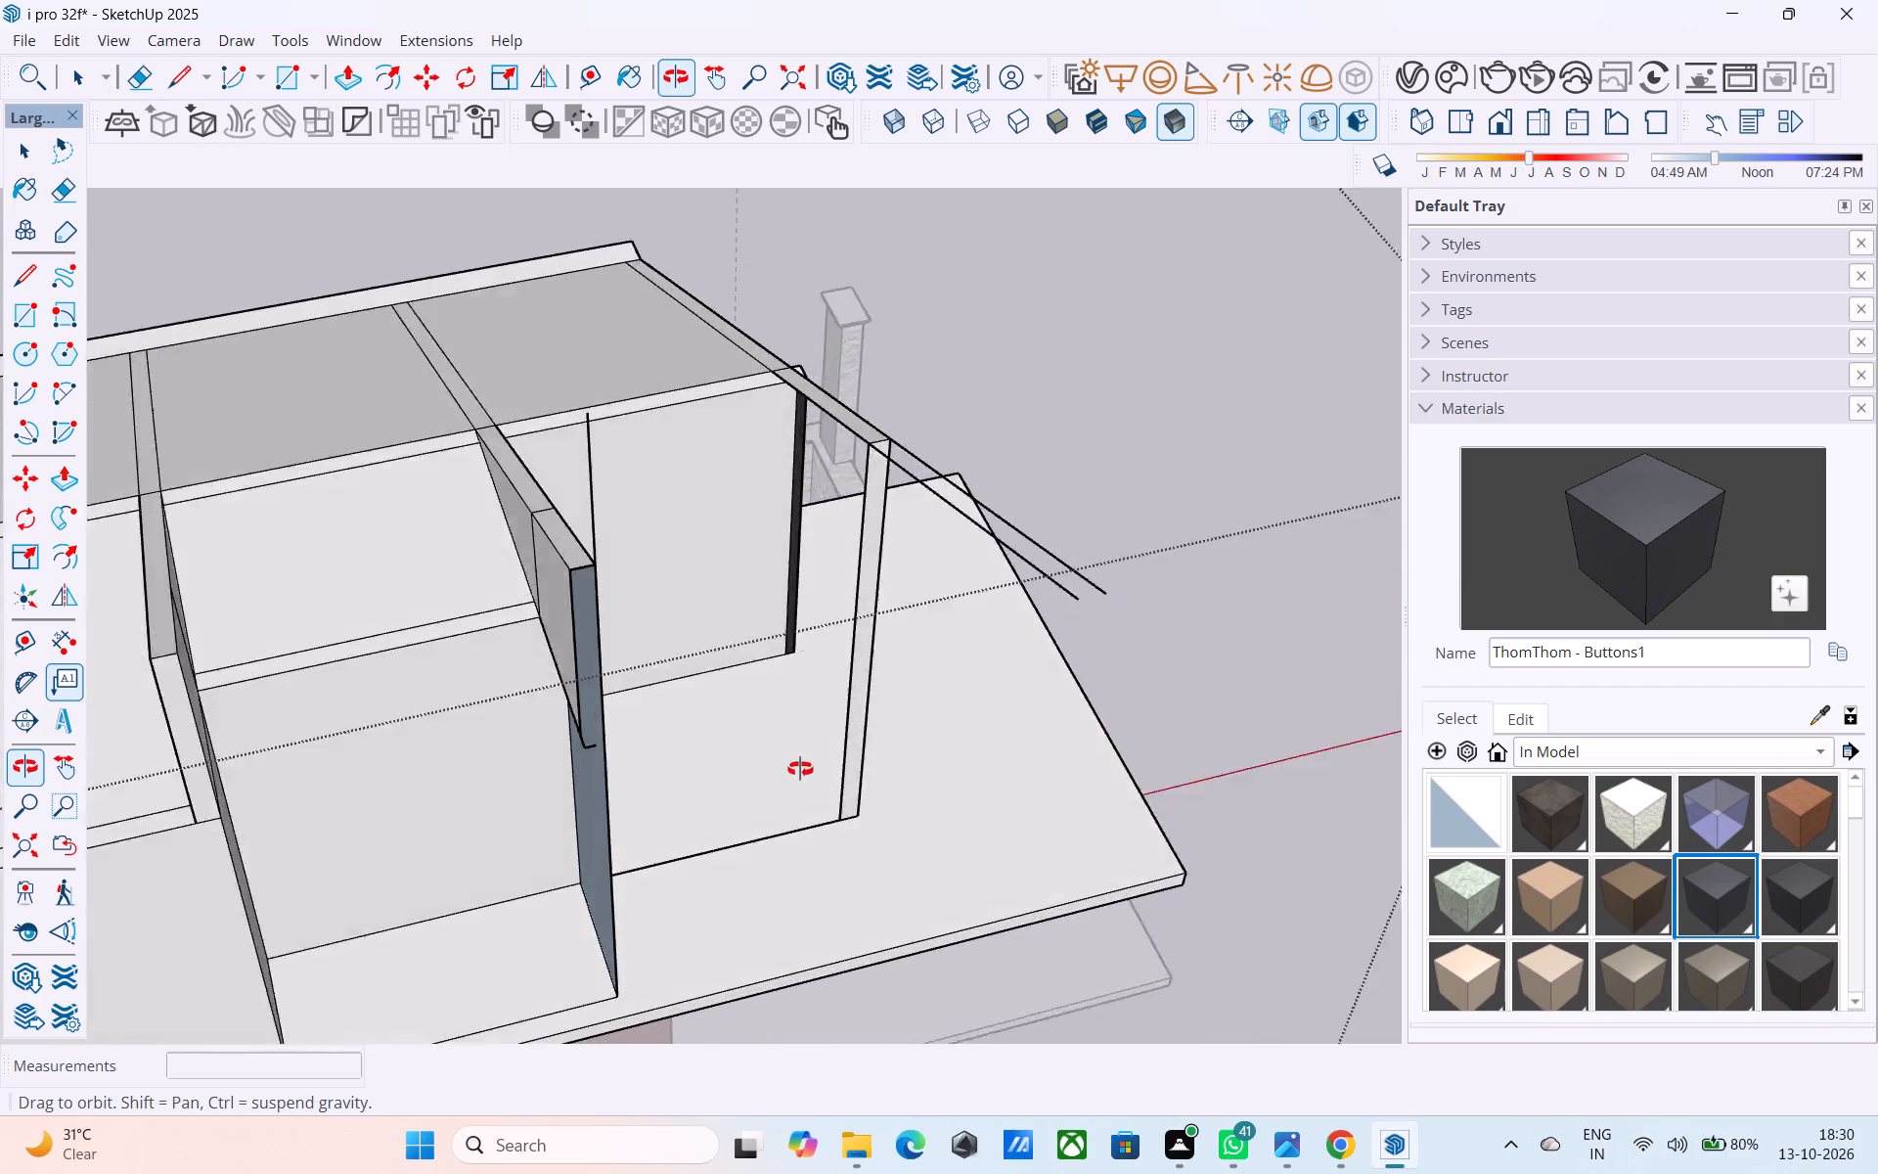
middle_click_drag(800, 769, 1019, 791)
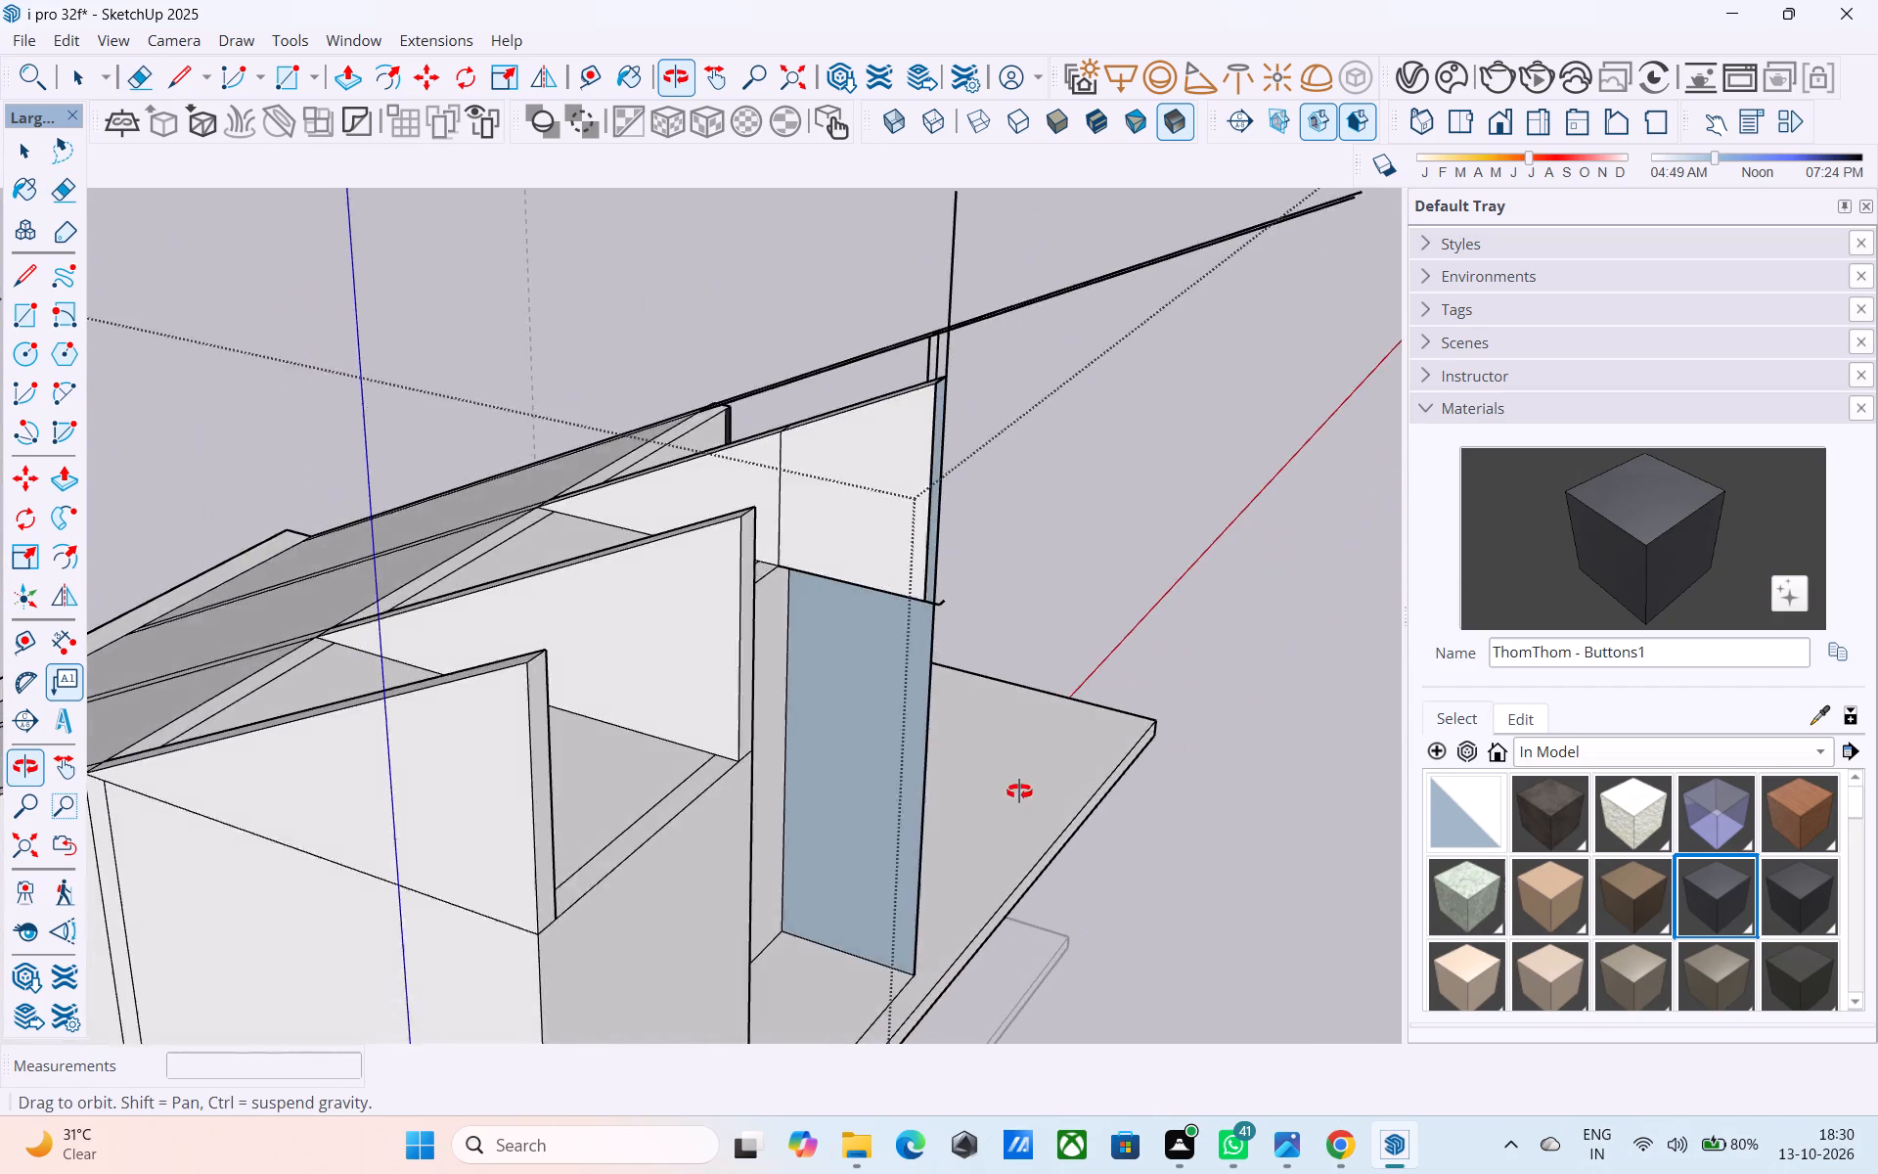
middle_click_drag(1019, 791, 1022, 785)
middle_click_drag(953, 564, 807, 831)
left_click_drag(822, 501, 780, 489)
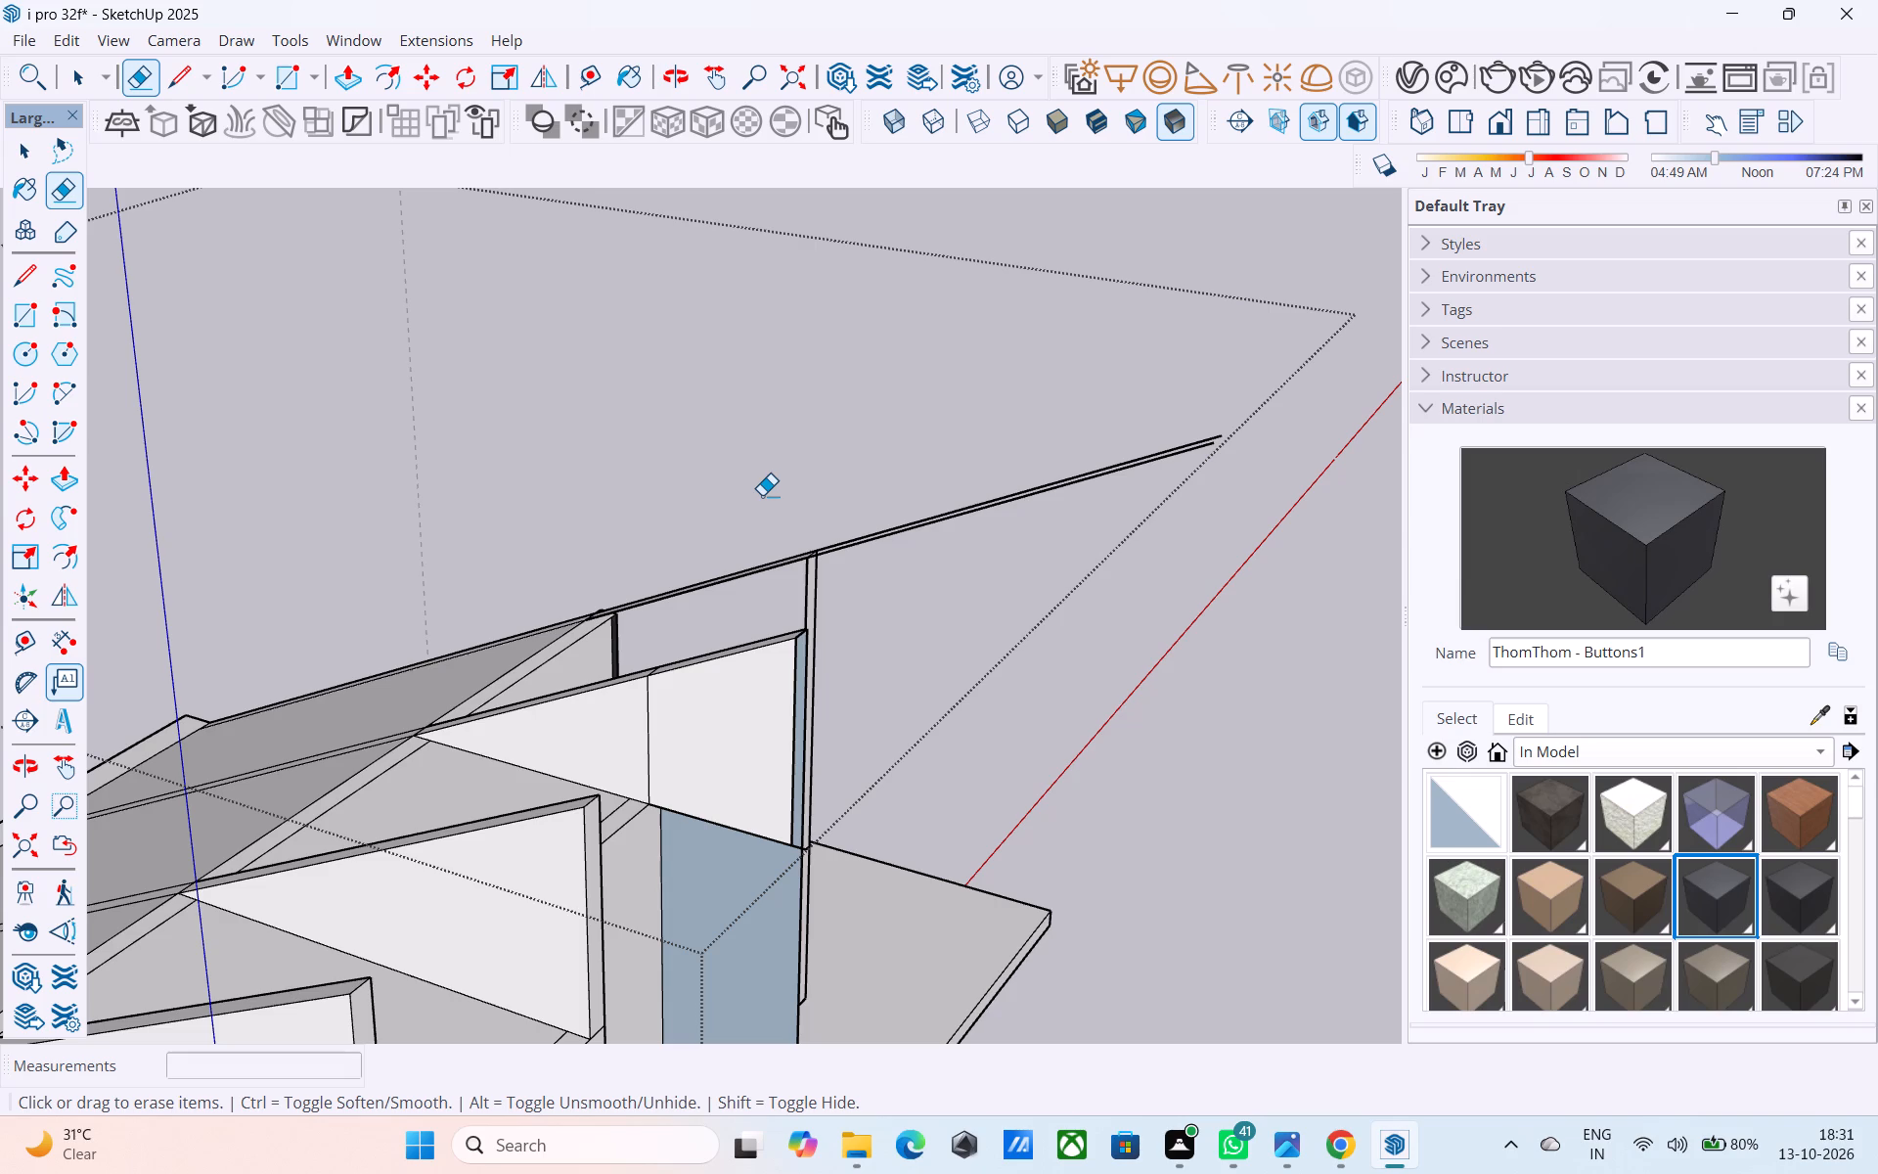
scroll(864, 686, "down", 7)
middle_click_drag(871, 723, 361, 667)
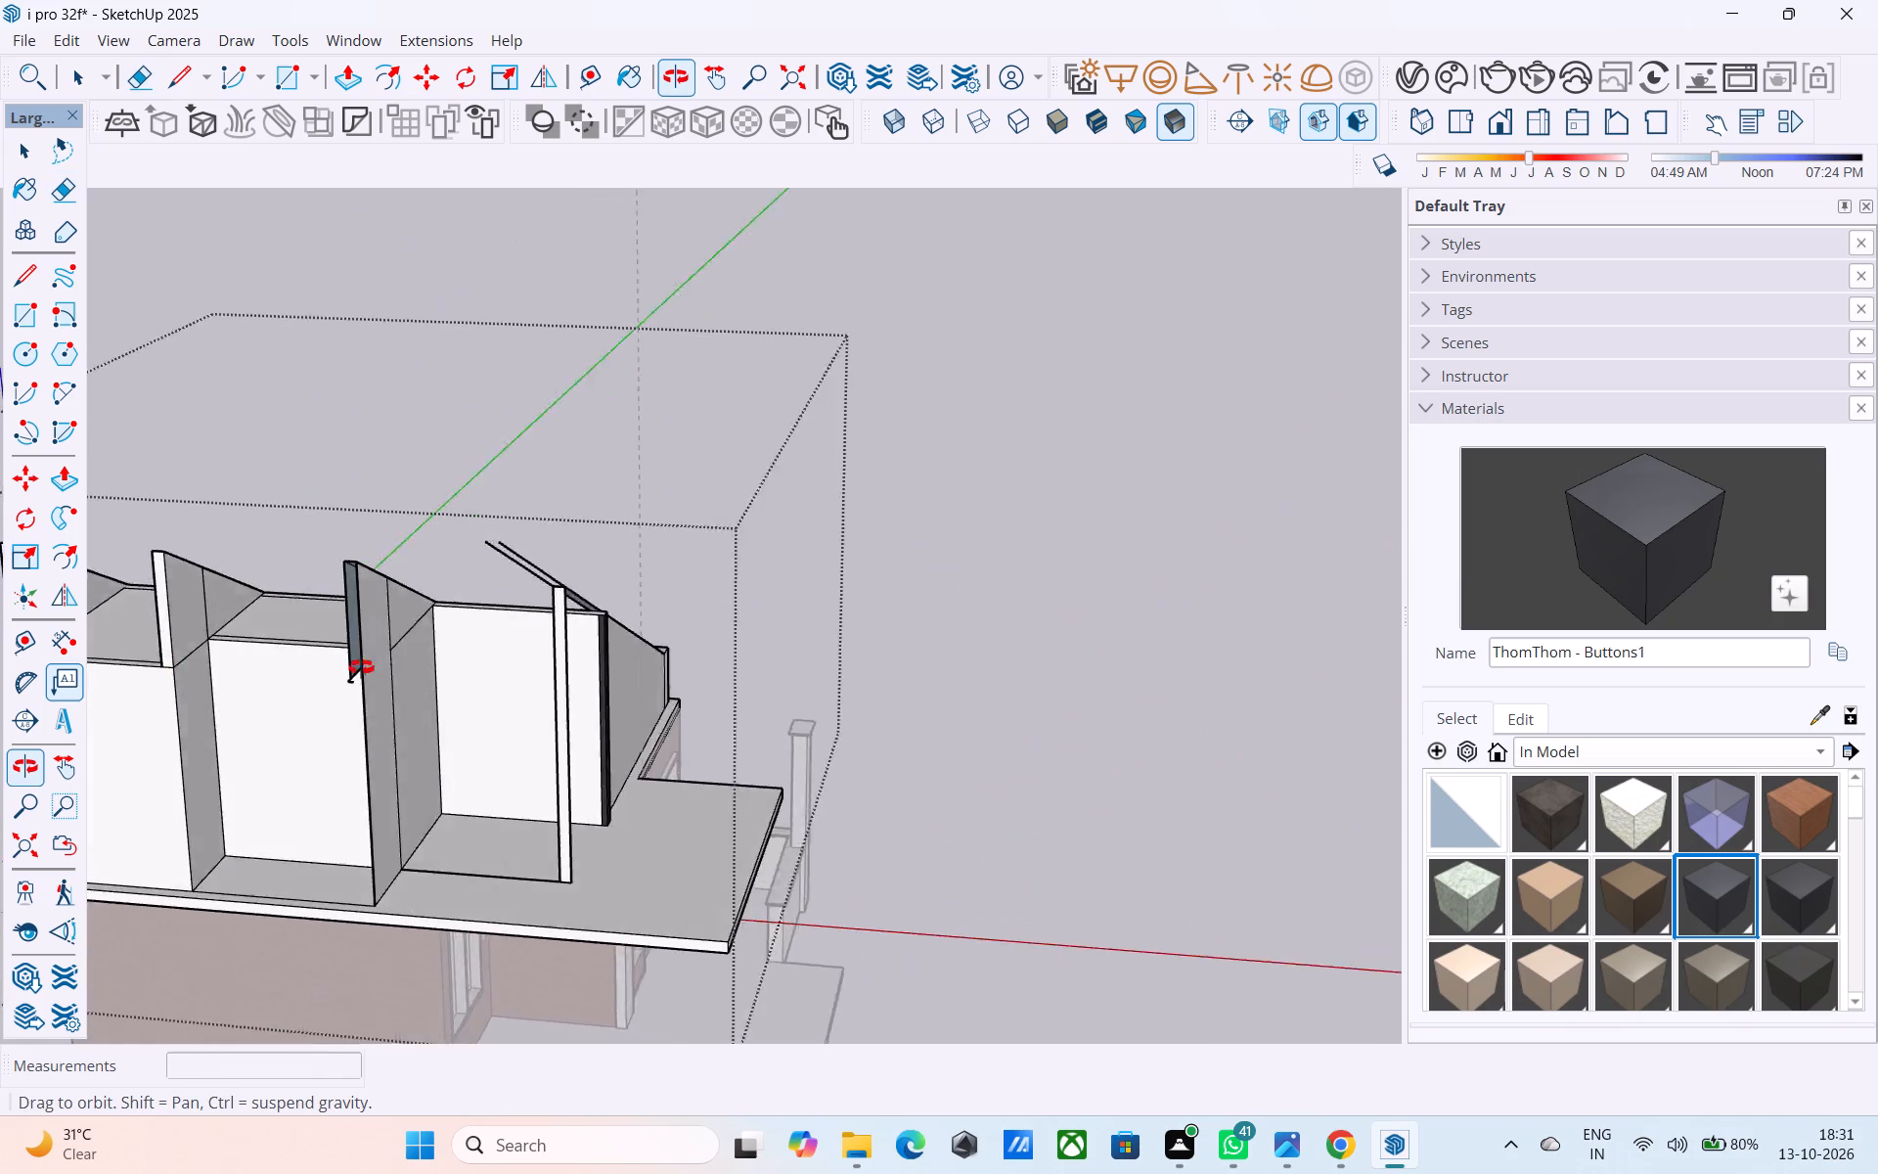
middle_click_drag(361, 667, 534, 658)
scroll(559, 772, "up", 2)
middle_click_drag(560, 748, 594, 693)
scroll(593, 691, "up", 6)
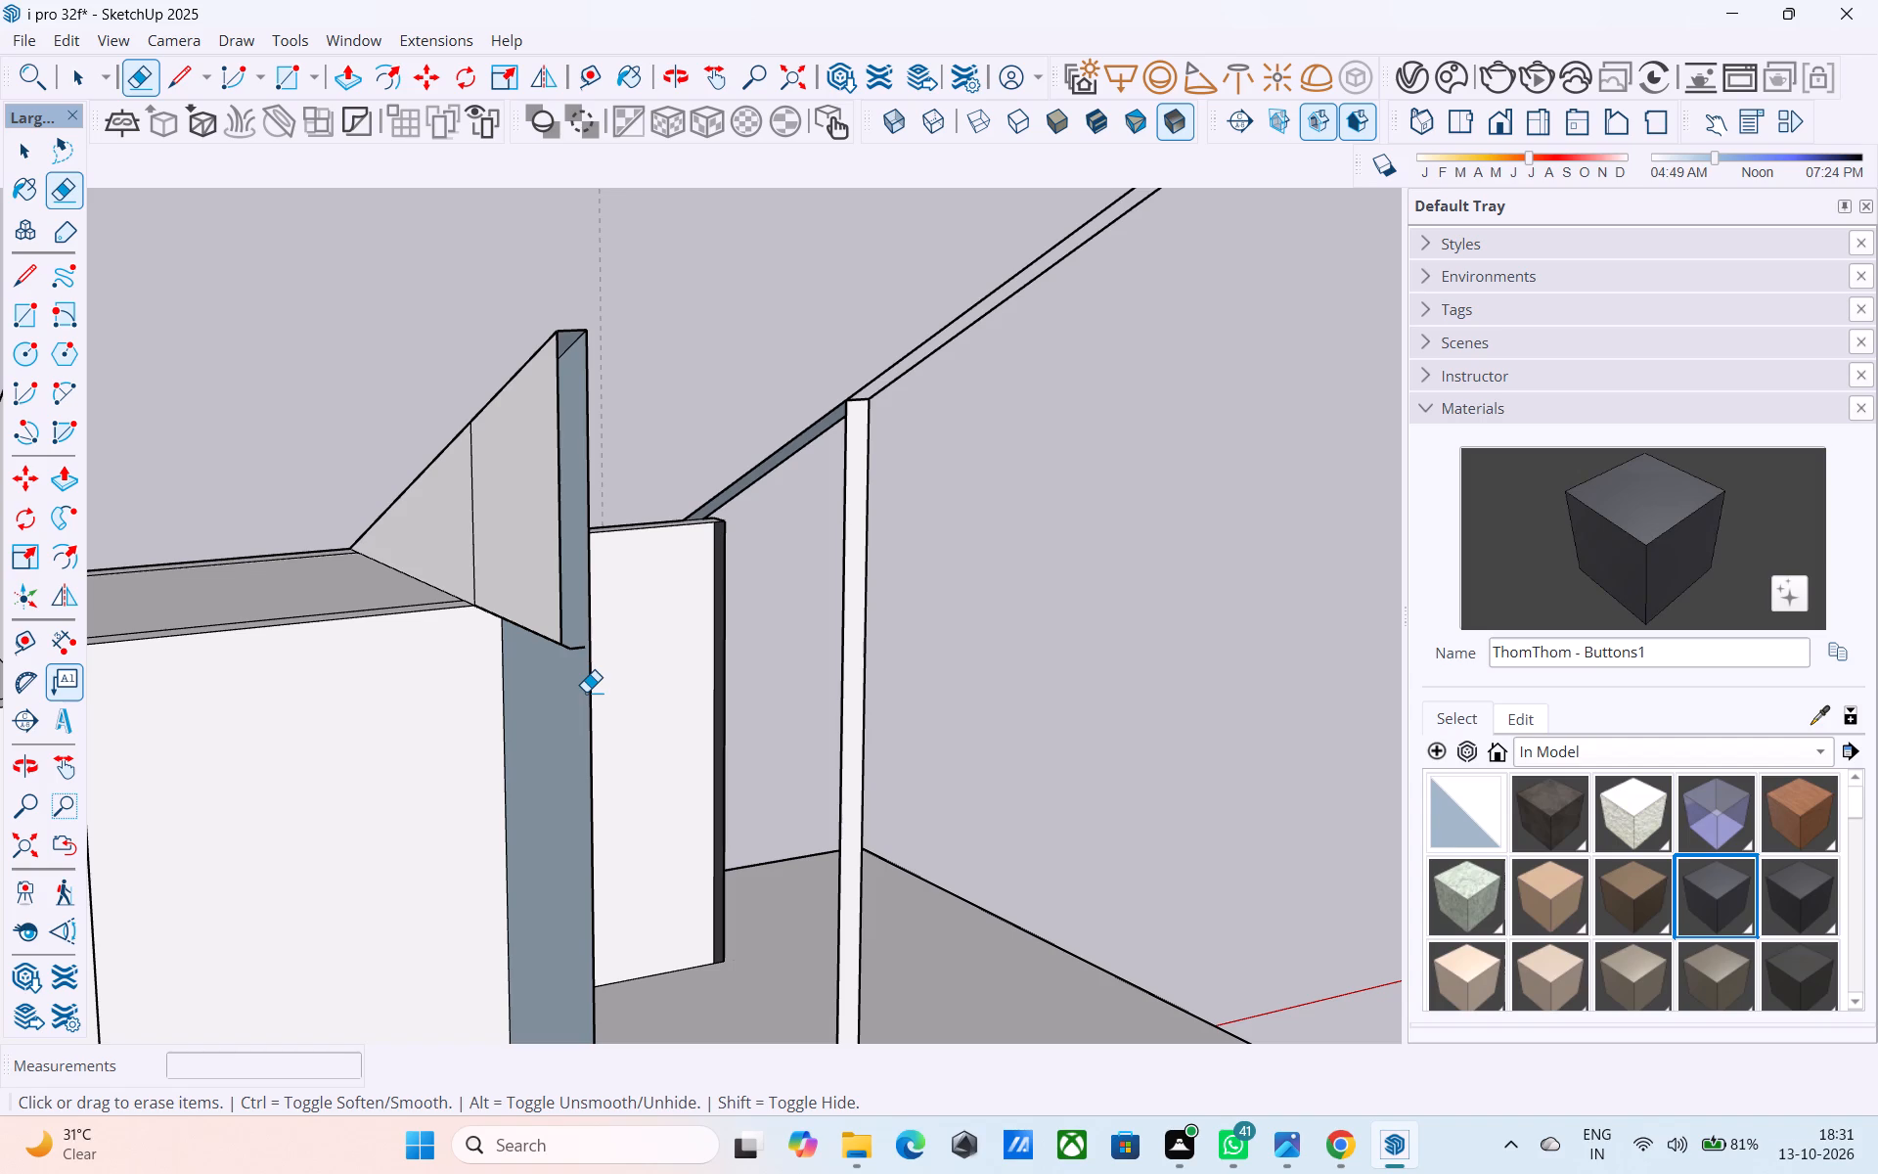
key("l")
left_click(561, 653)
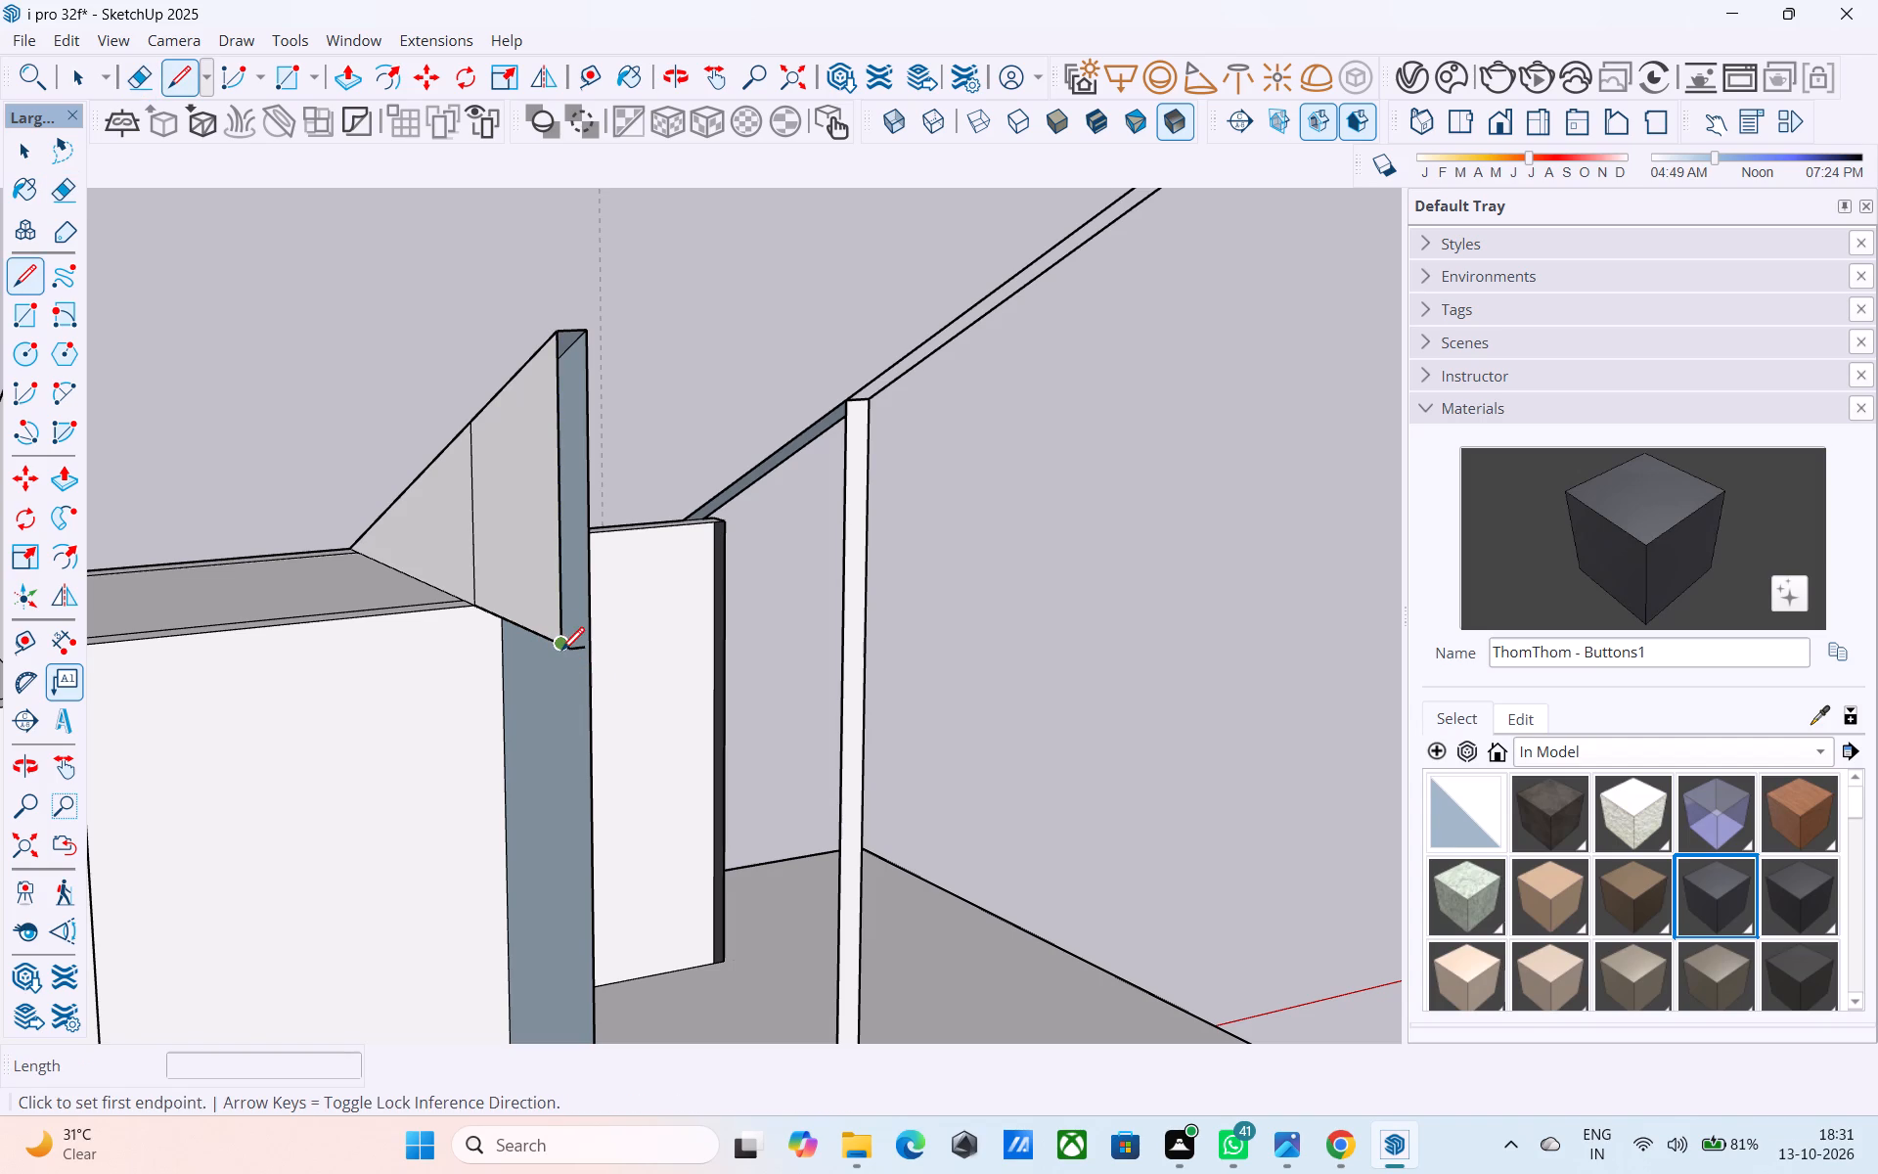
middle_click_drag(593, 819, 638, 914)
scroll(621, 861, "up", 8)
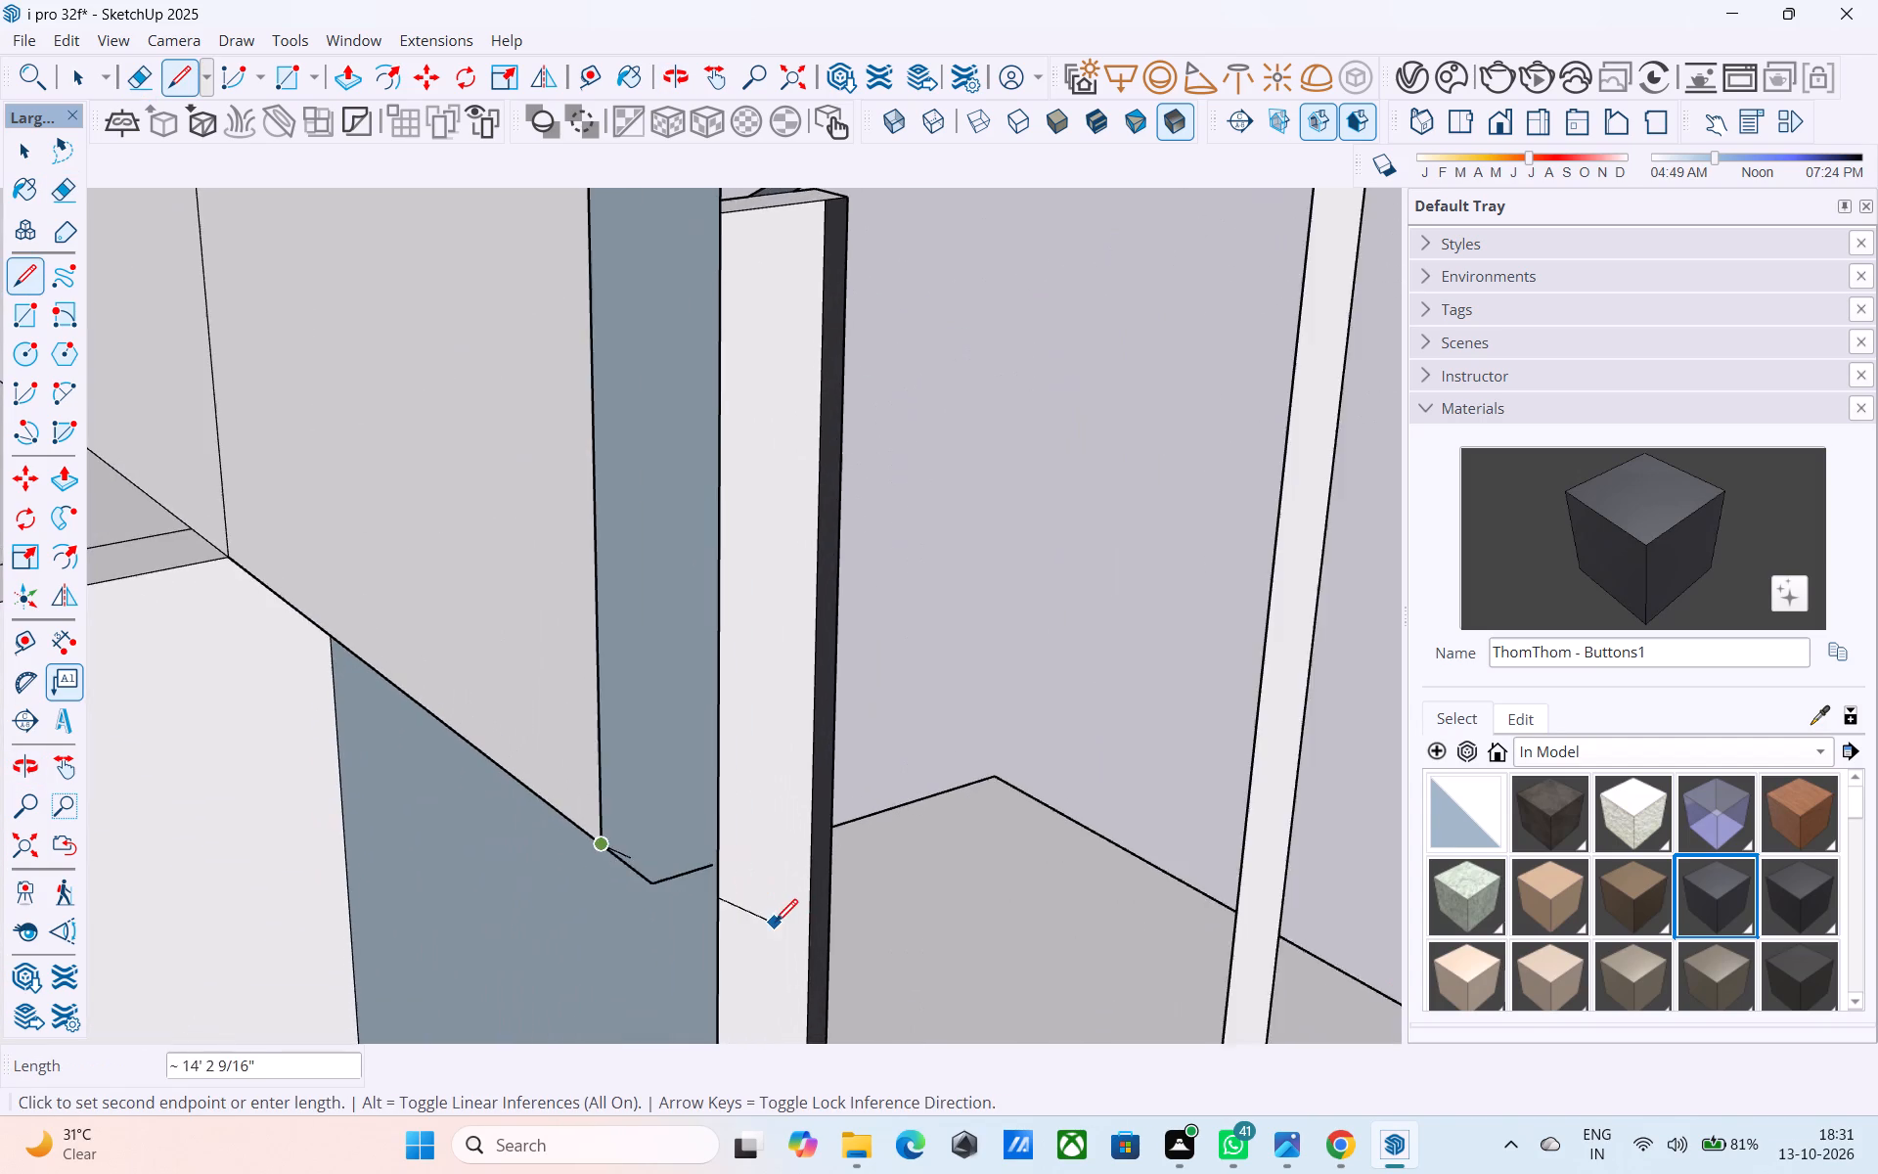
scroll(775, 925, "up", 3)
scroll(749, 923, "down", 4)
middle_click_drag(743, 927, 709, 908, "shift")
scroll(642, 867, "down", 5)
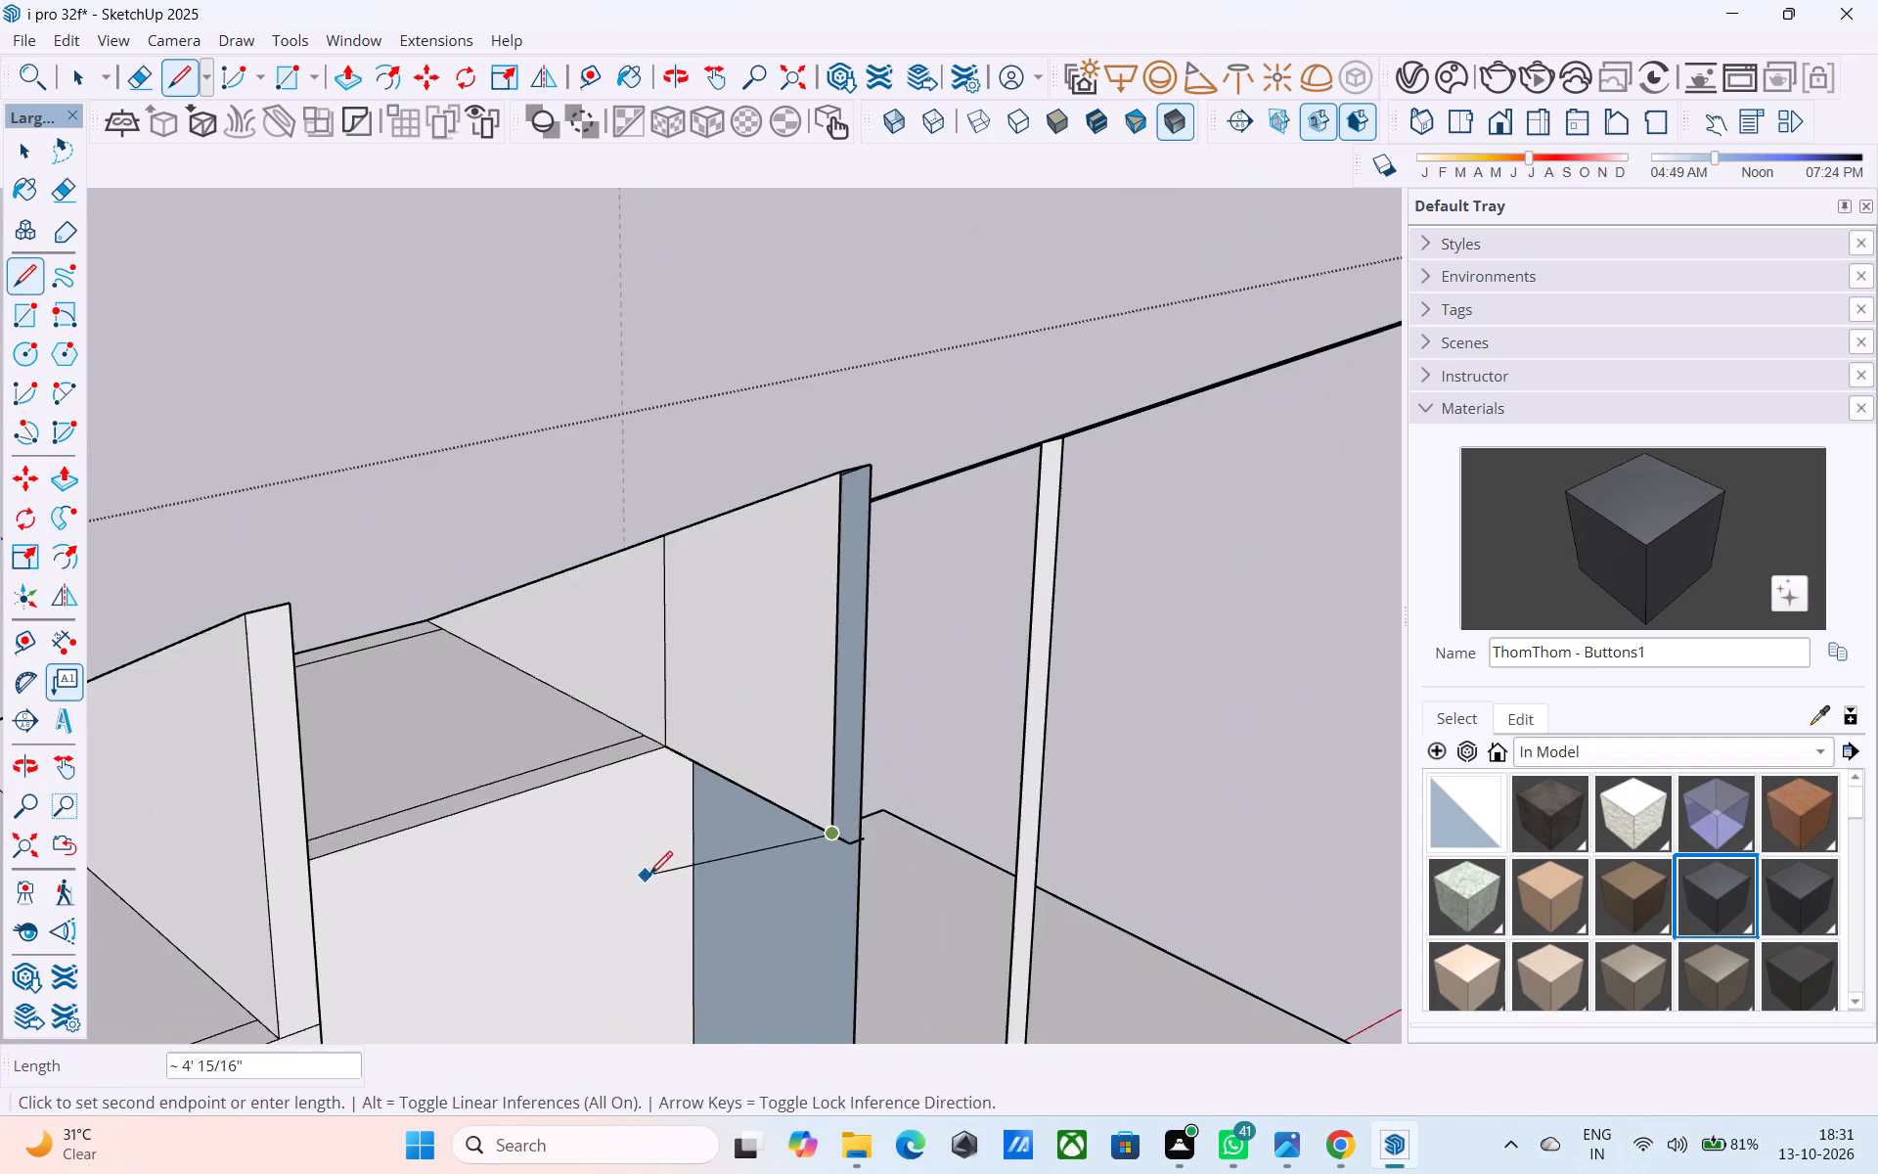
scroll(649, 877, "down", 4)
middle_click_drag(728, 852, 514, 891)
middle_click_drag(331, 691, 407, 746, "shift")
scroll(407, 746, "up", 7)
Draw a rectangle 6" by about 5' 5/8" over the outer end face of the raised partition.
key("r")
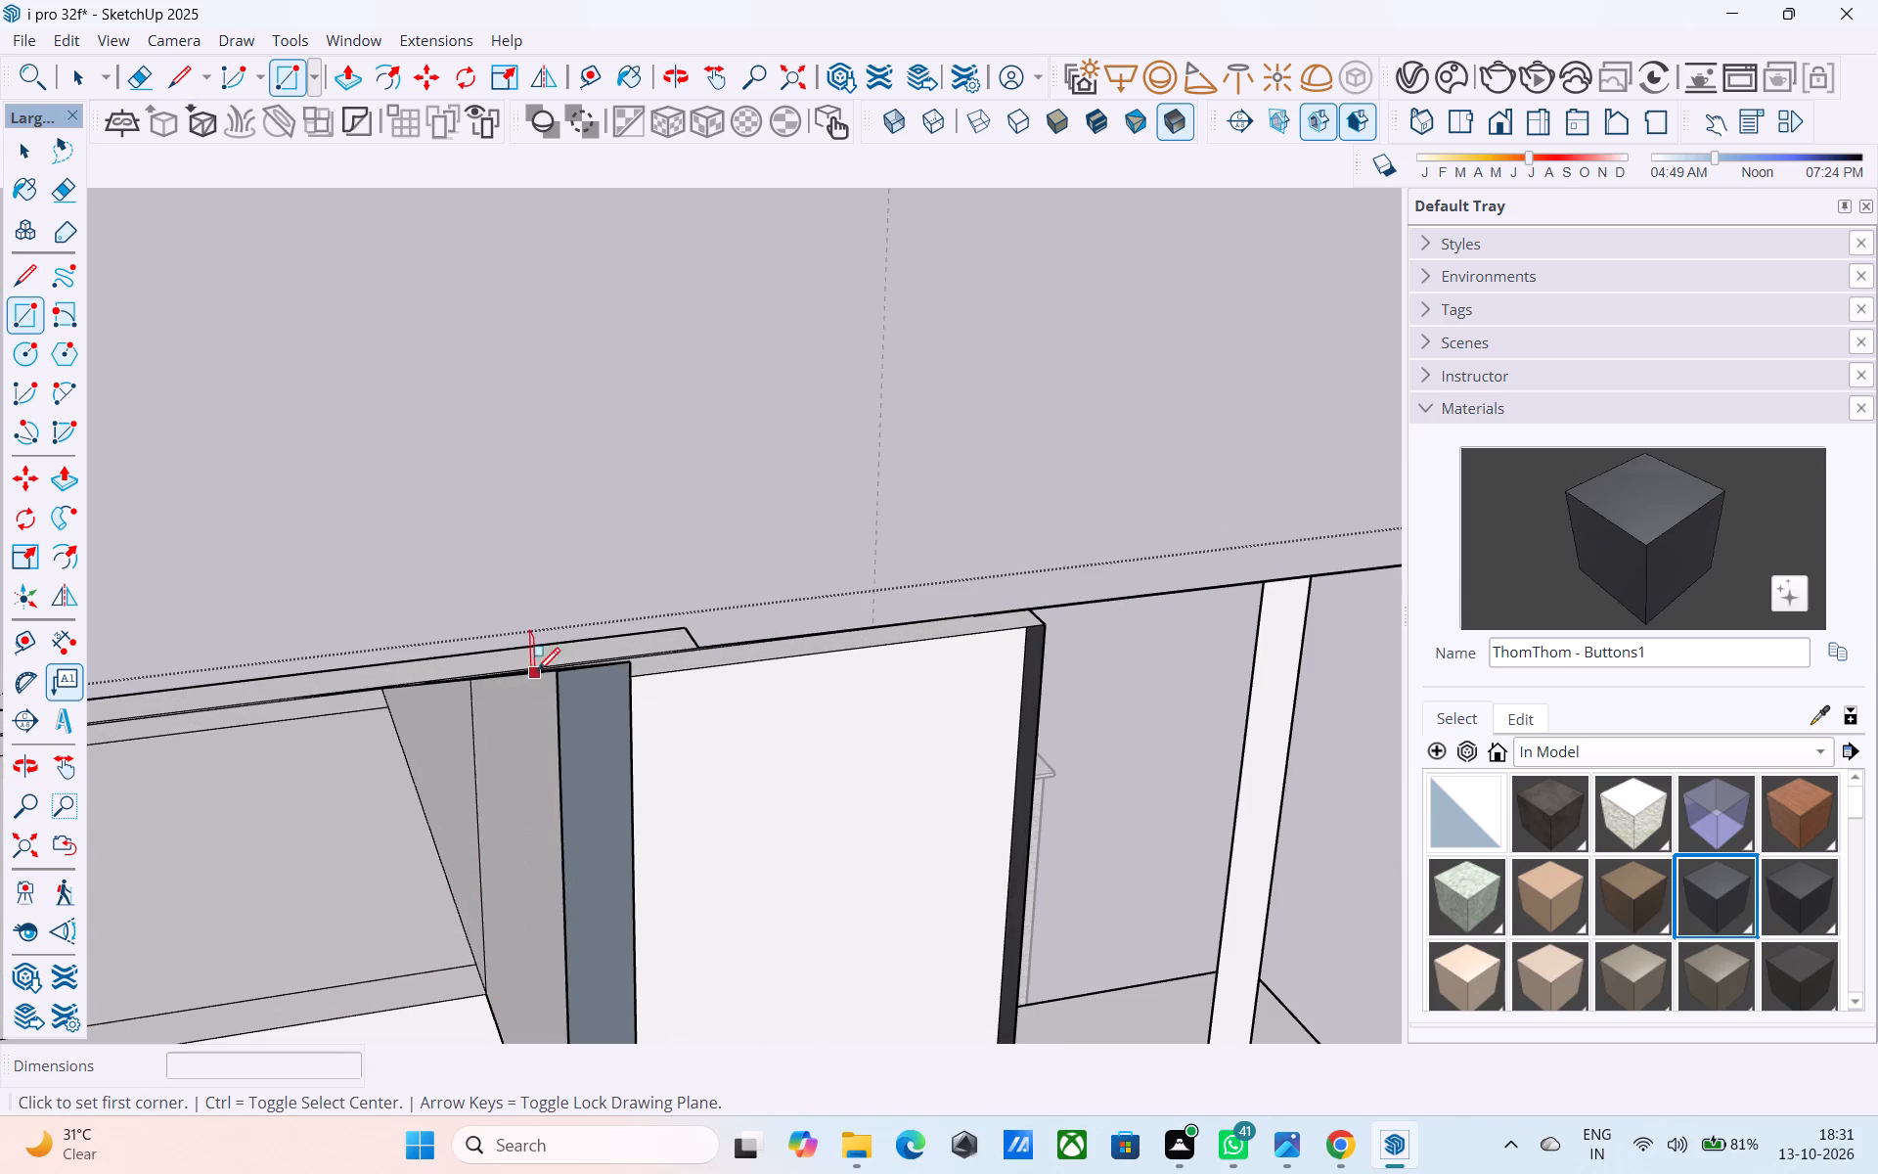
left_click(555, 670)
middle_click_drag(716, 859, 708, 392, "shift")
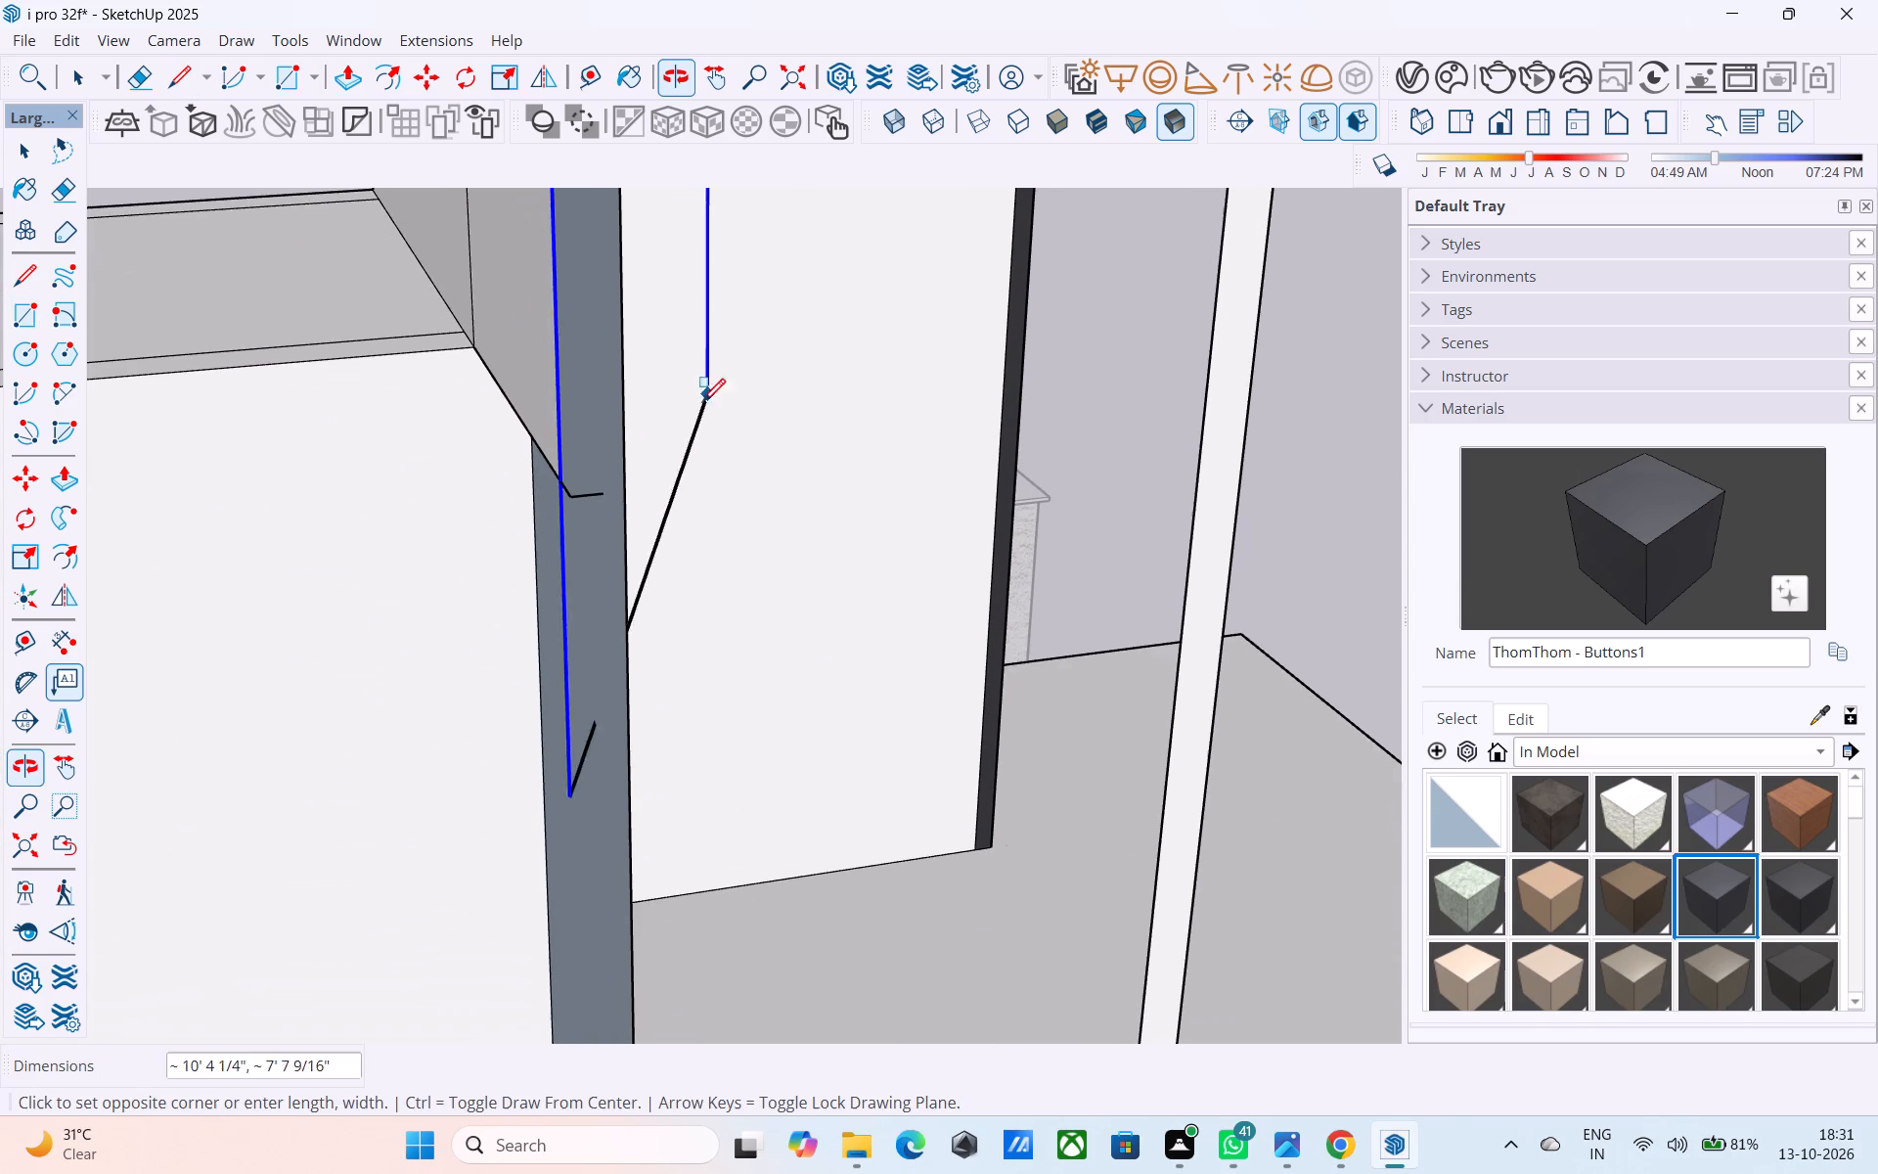
left_click(622, 482)
Erase the leftover short lines sticking out at the lower corner of the raised partition's outer end.
scroll(604, 517, "down", 2)
middle_click_drag(604, 518, 760, 534)
scroll(1097, 613, "up", 3)
middle_click_drag(937, 577, 962, 621)
middle_click_drag(1050, 716, 1297, 635, "shift")
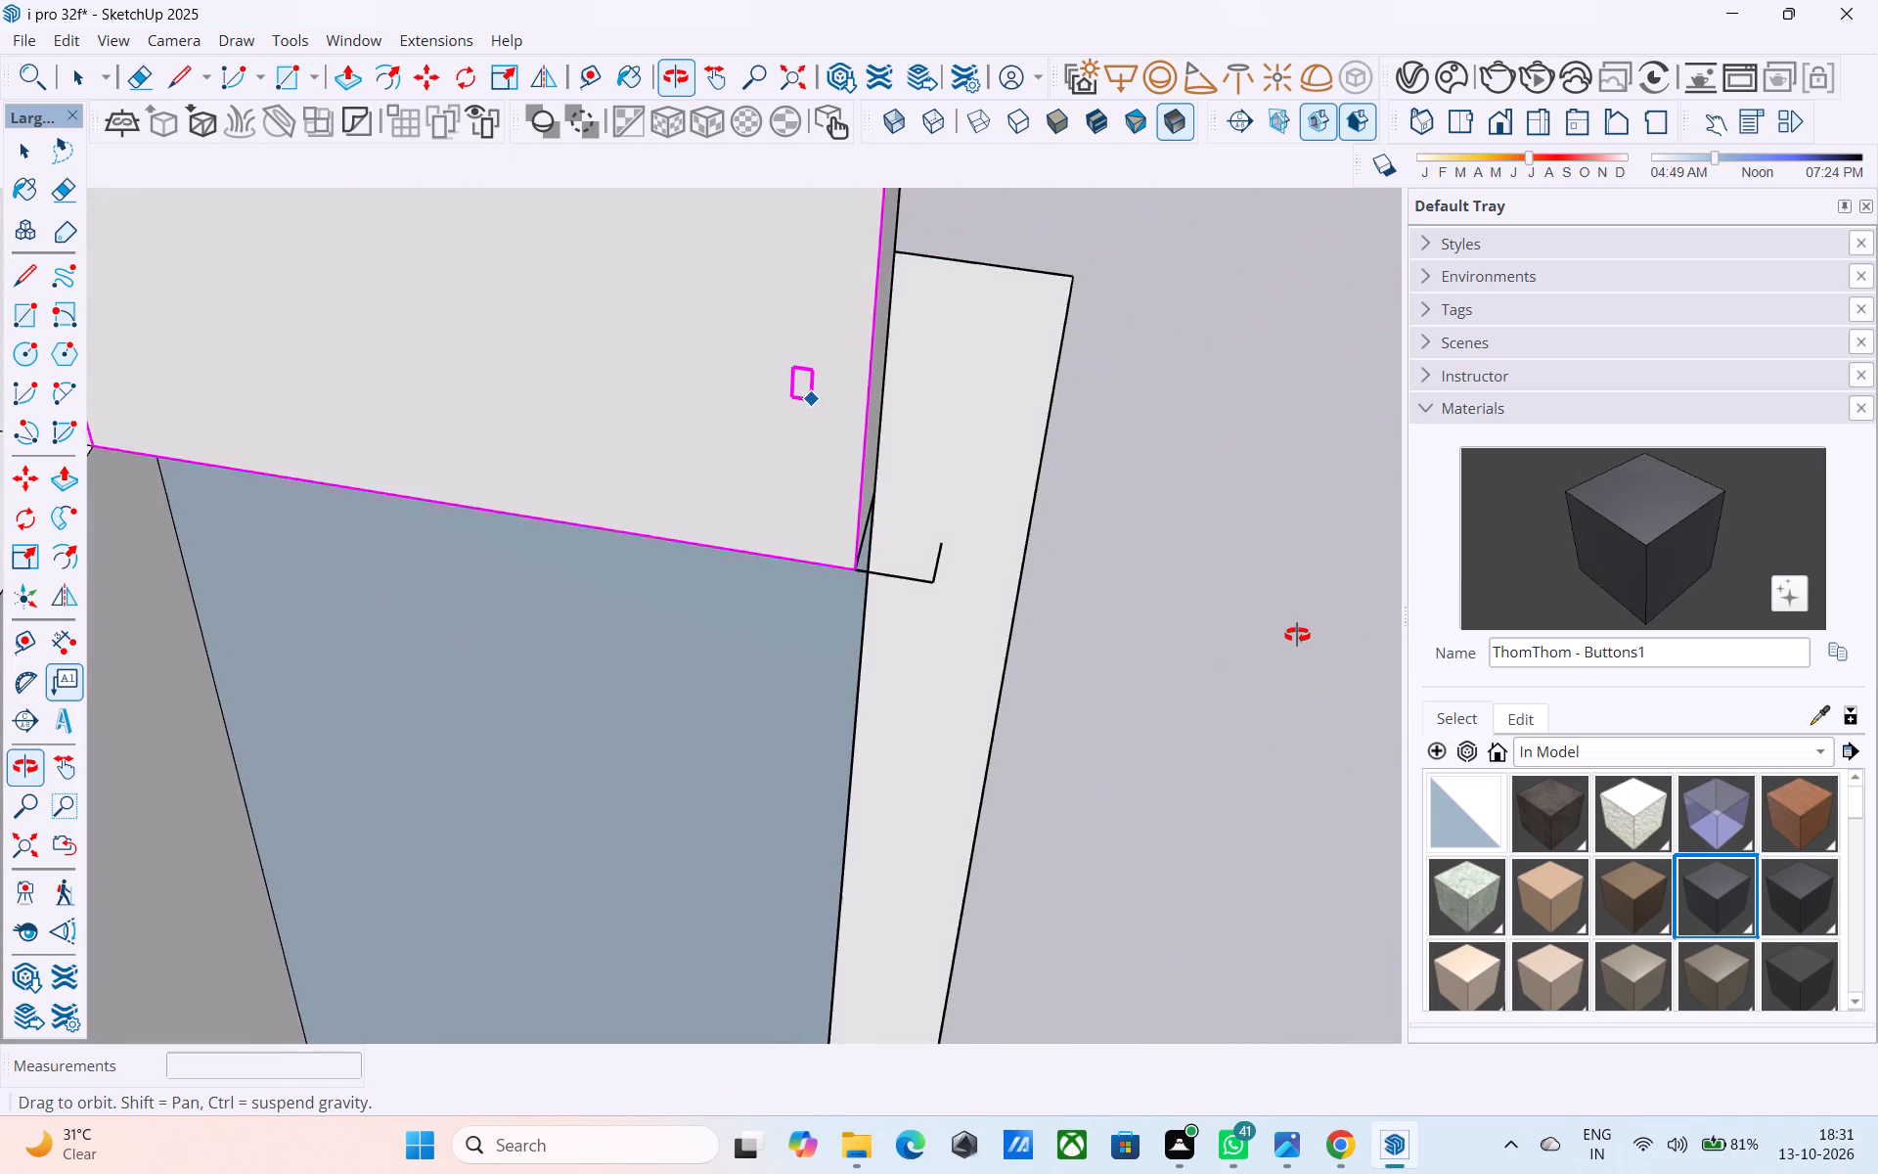
middle_click_drag(1297, 635, 1320, 632, "shift")
key("e")
left_click_drag(925, 540, 929, 592)
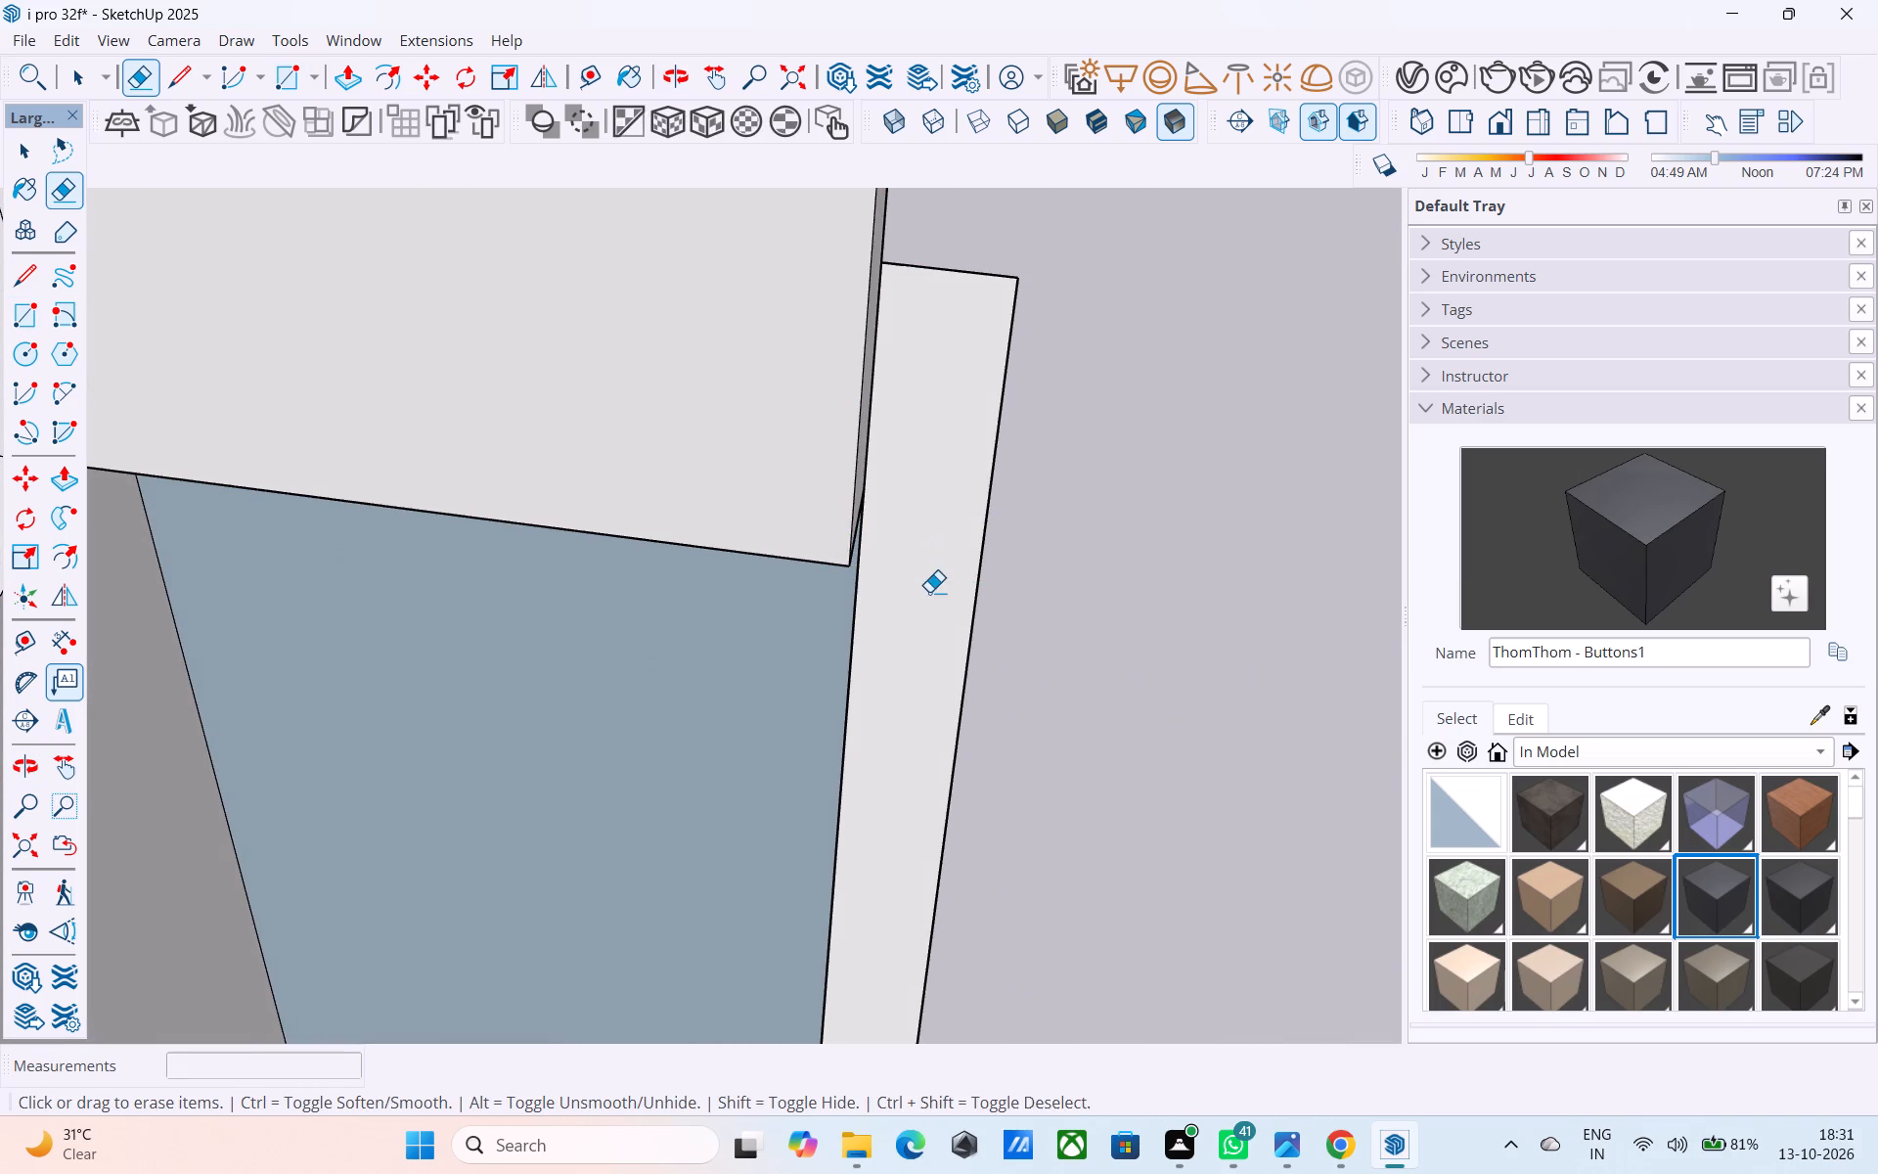
Close the open lower side of the partition's outer extension with two 10' vertical lines and a floor line of about 3' 6 7/8".
scroll(930, 610, "down", 5)
key("l")
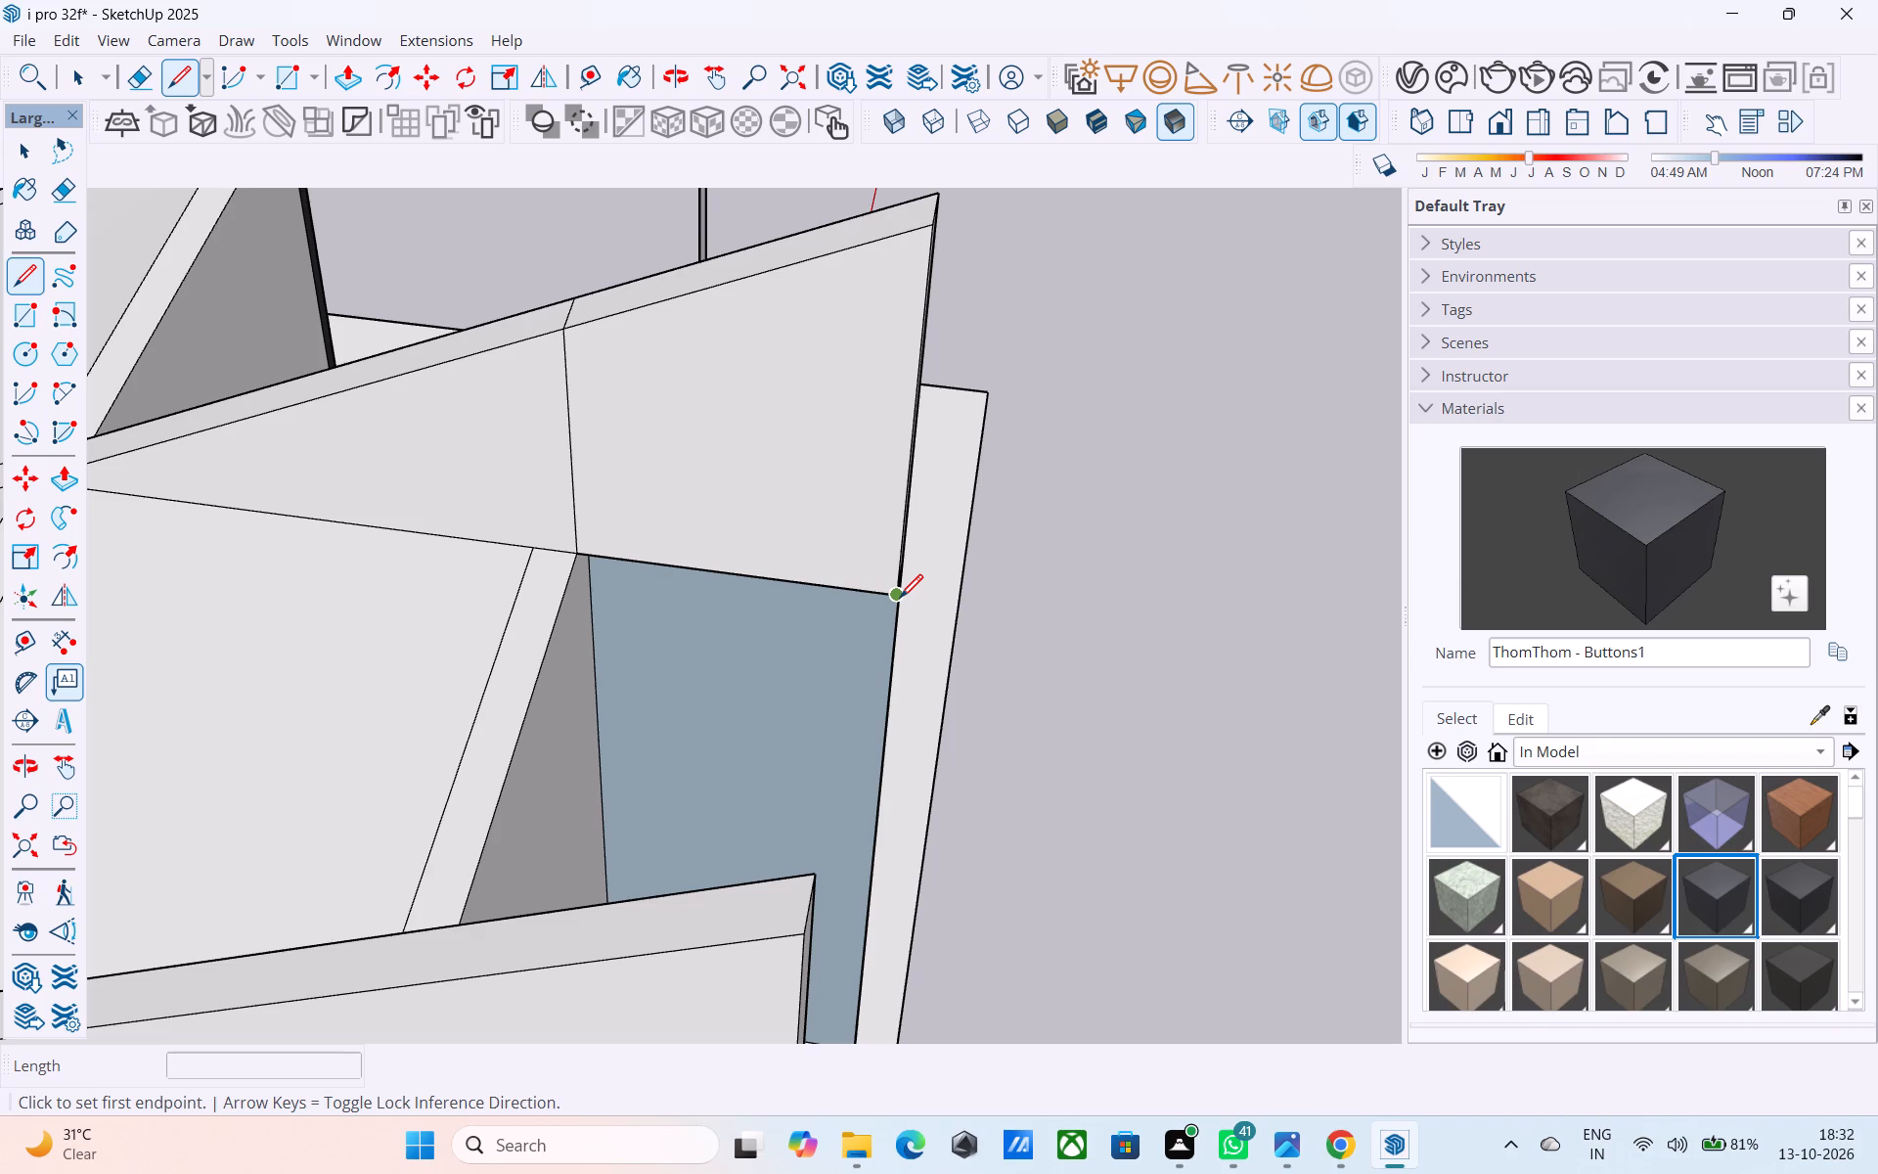
middle_click_drag(892, 624, 644, 584)
middle_click_drag(599, 566, 819, 508, "shift")
left_click(732, 340)
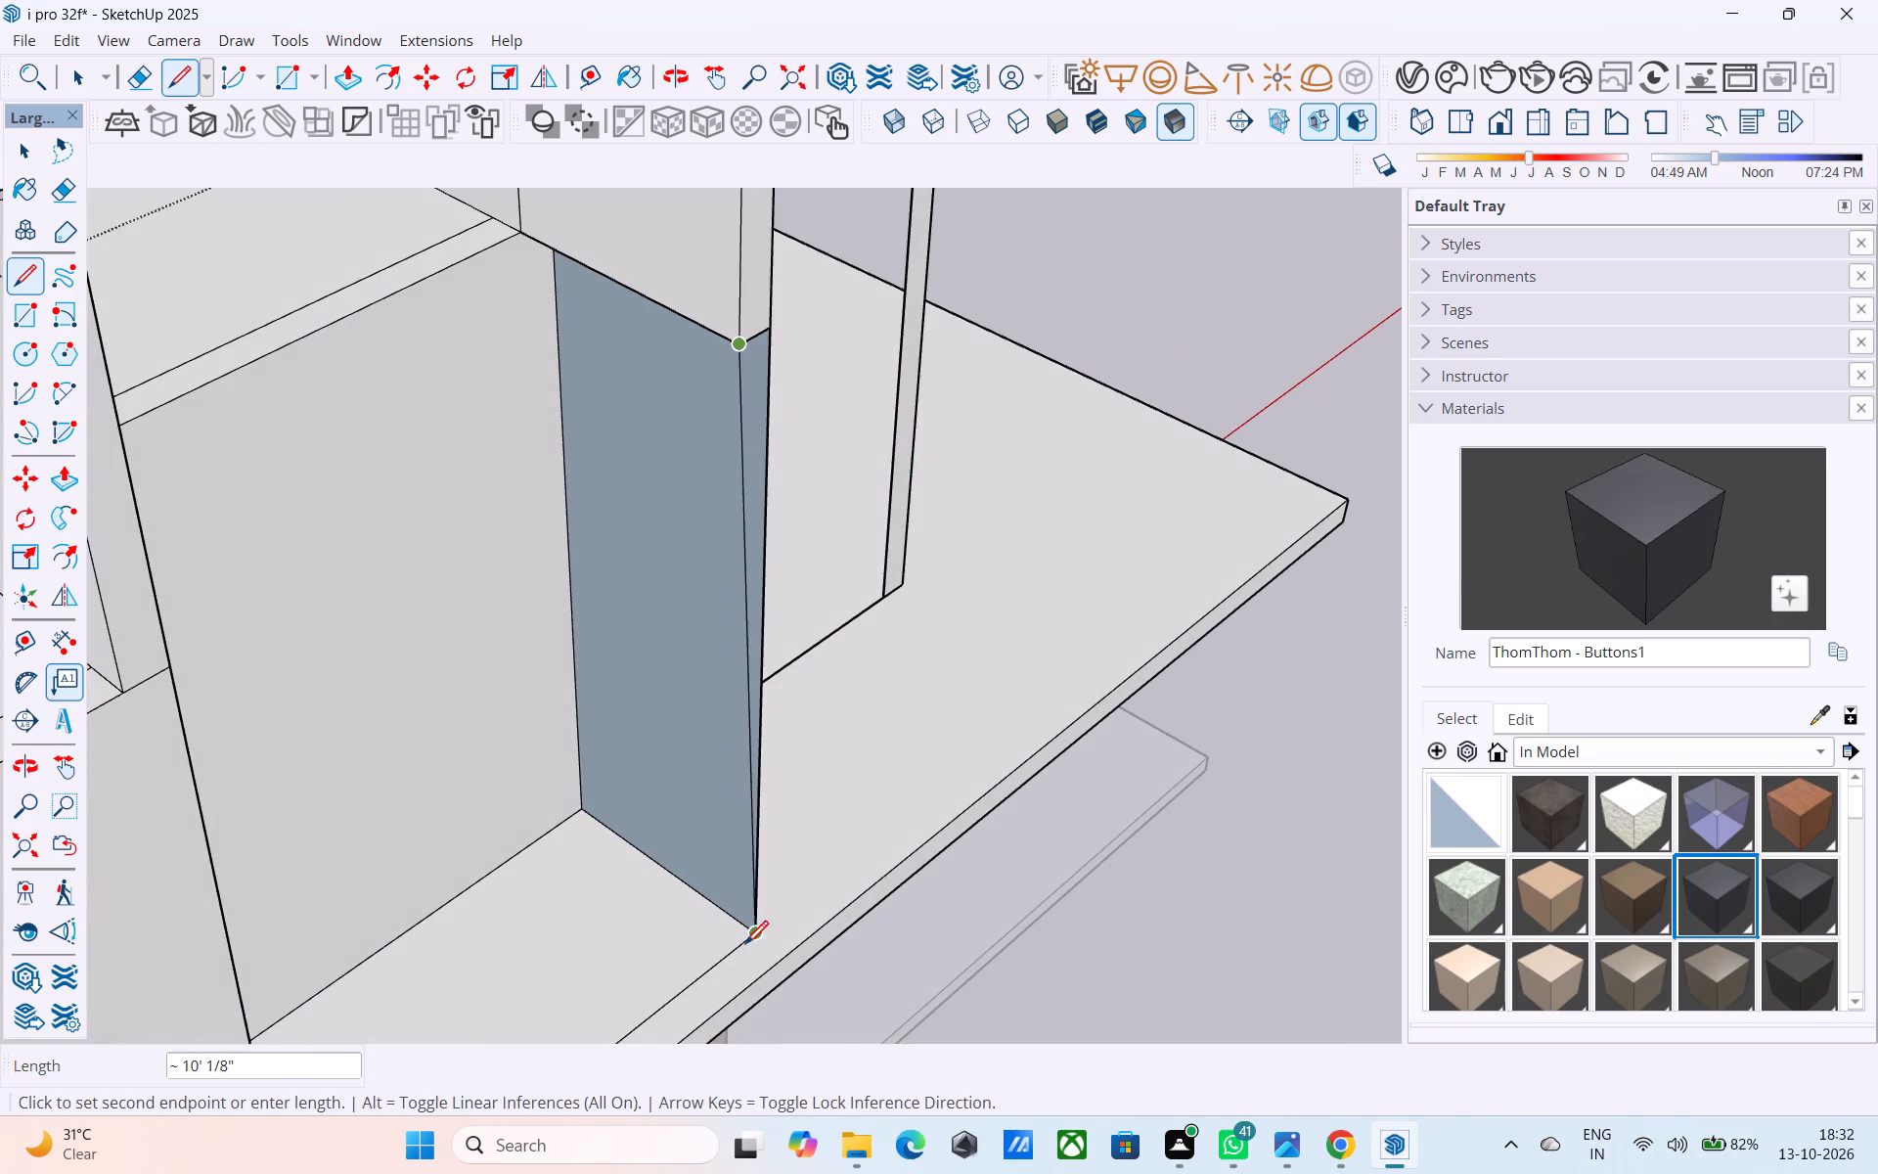
left_click(731, 952)
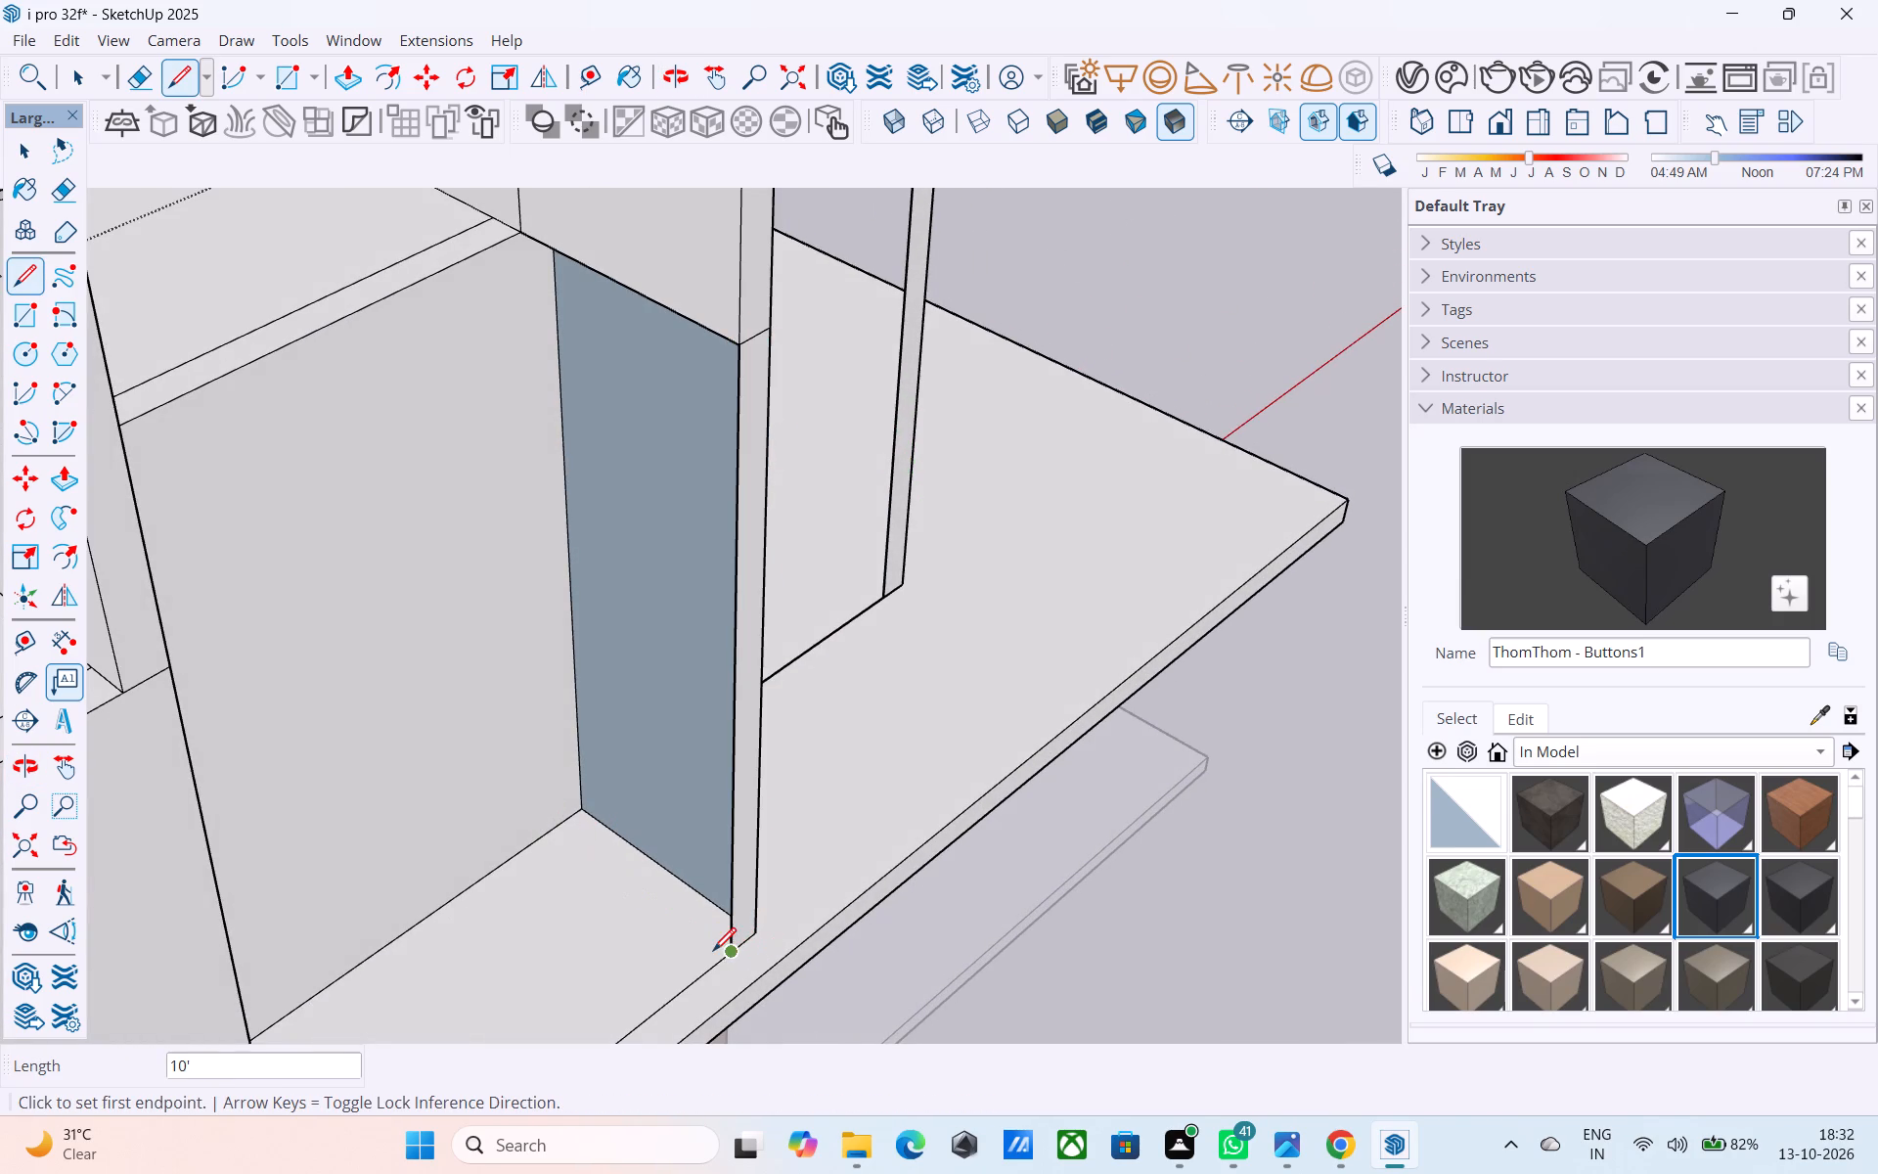
left_click(725, 960)
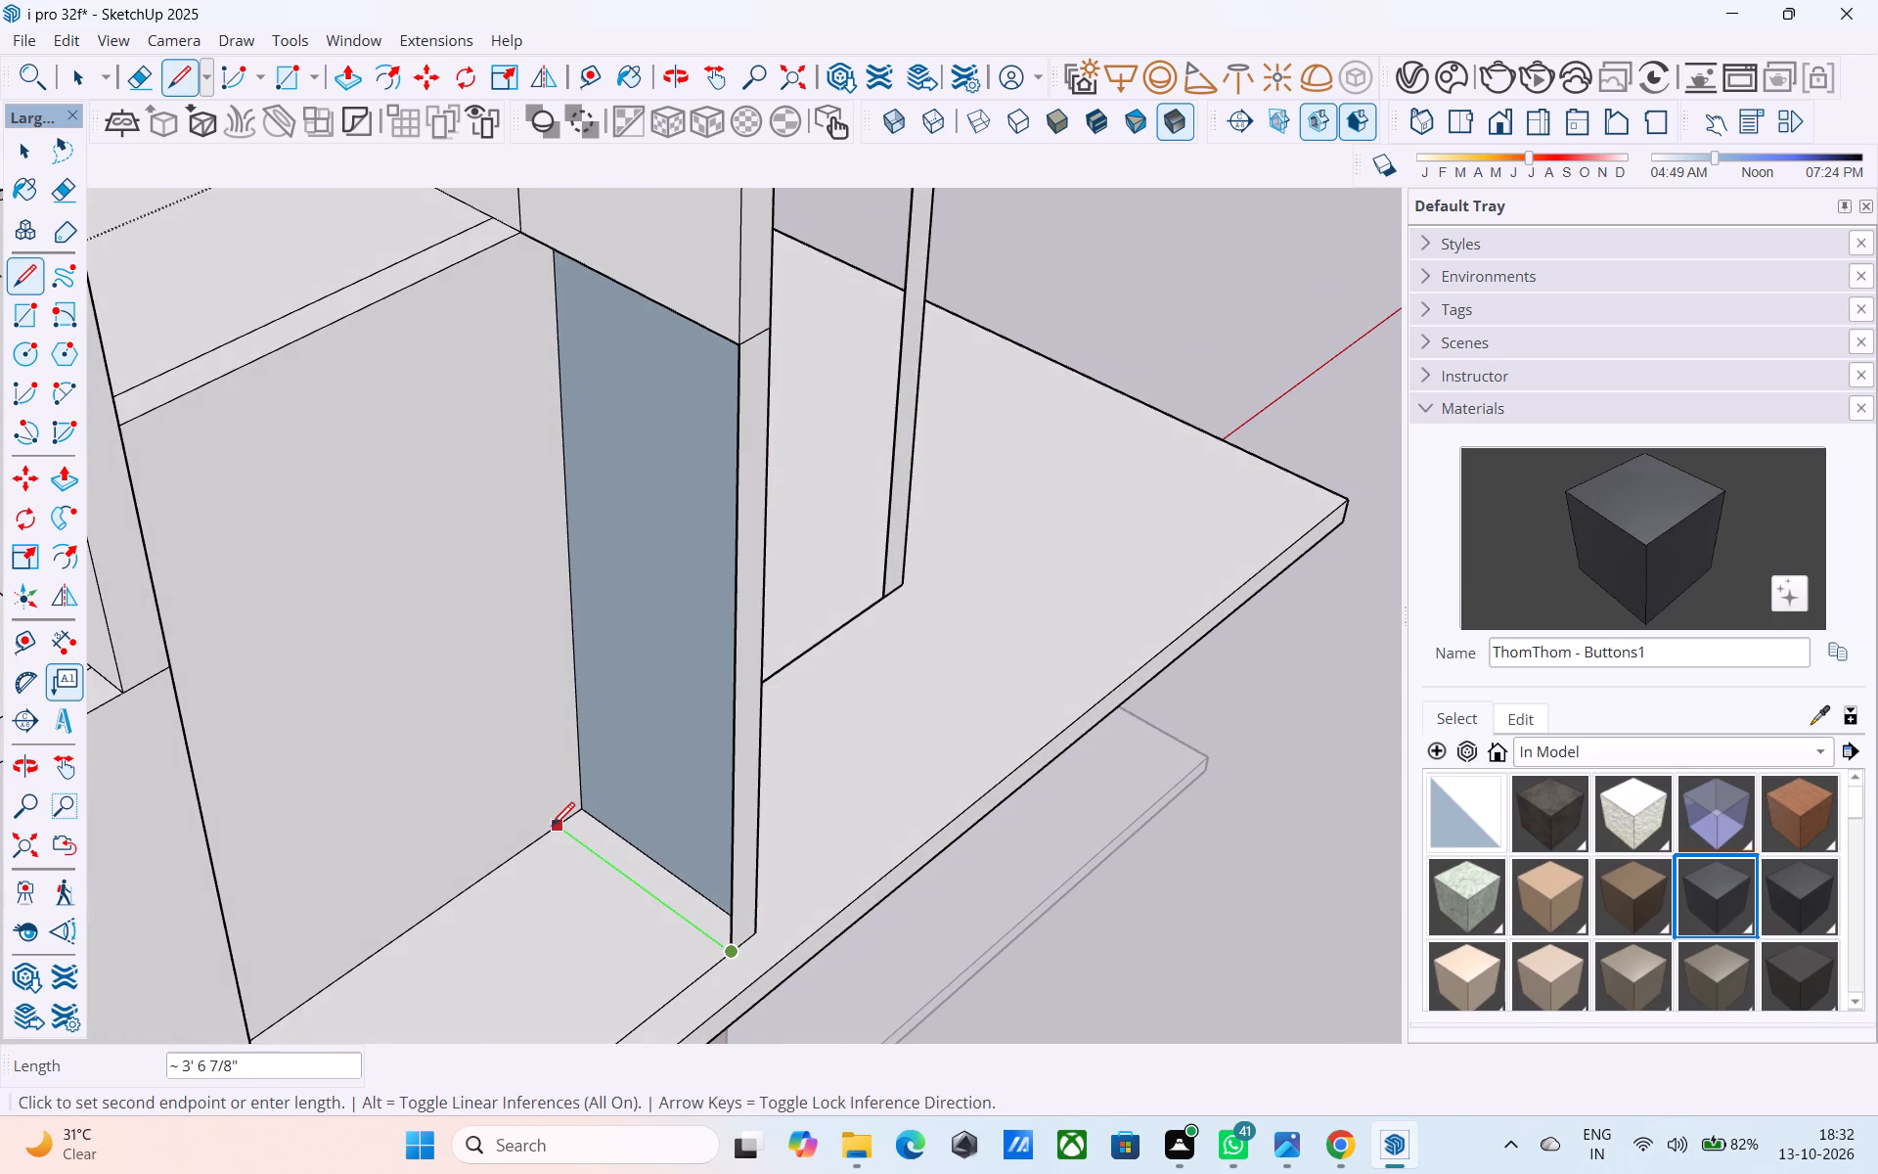
left_click(552, 828)
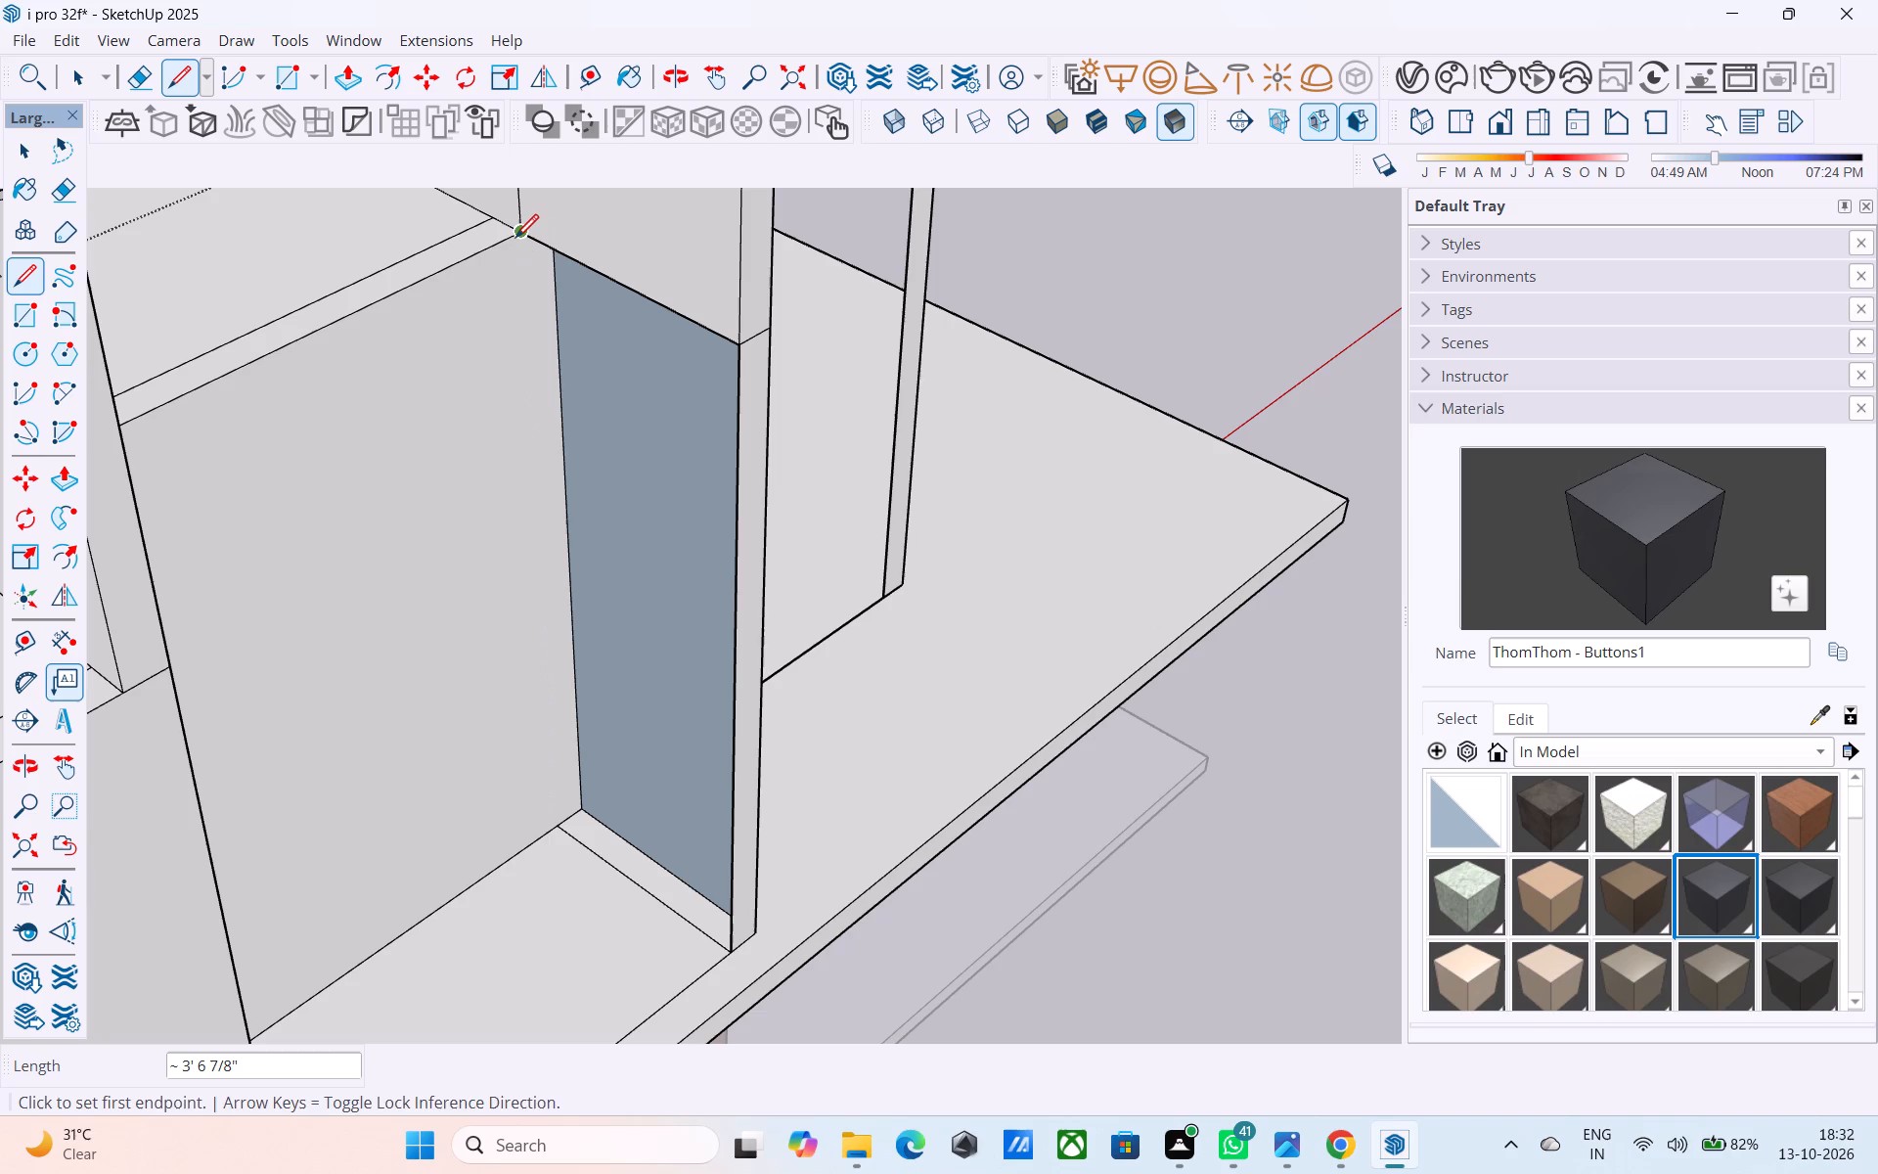
left_click(515, 240)
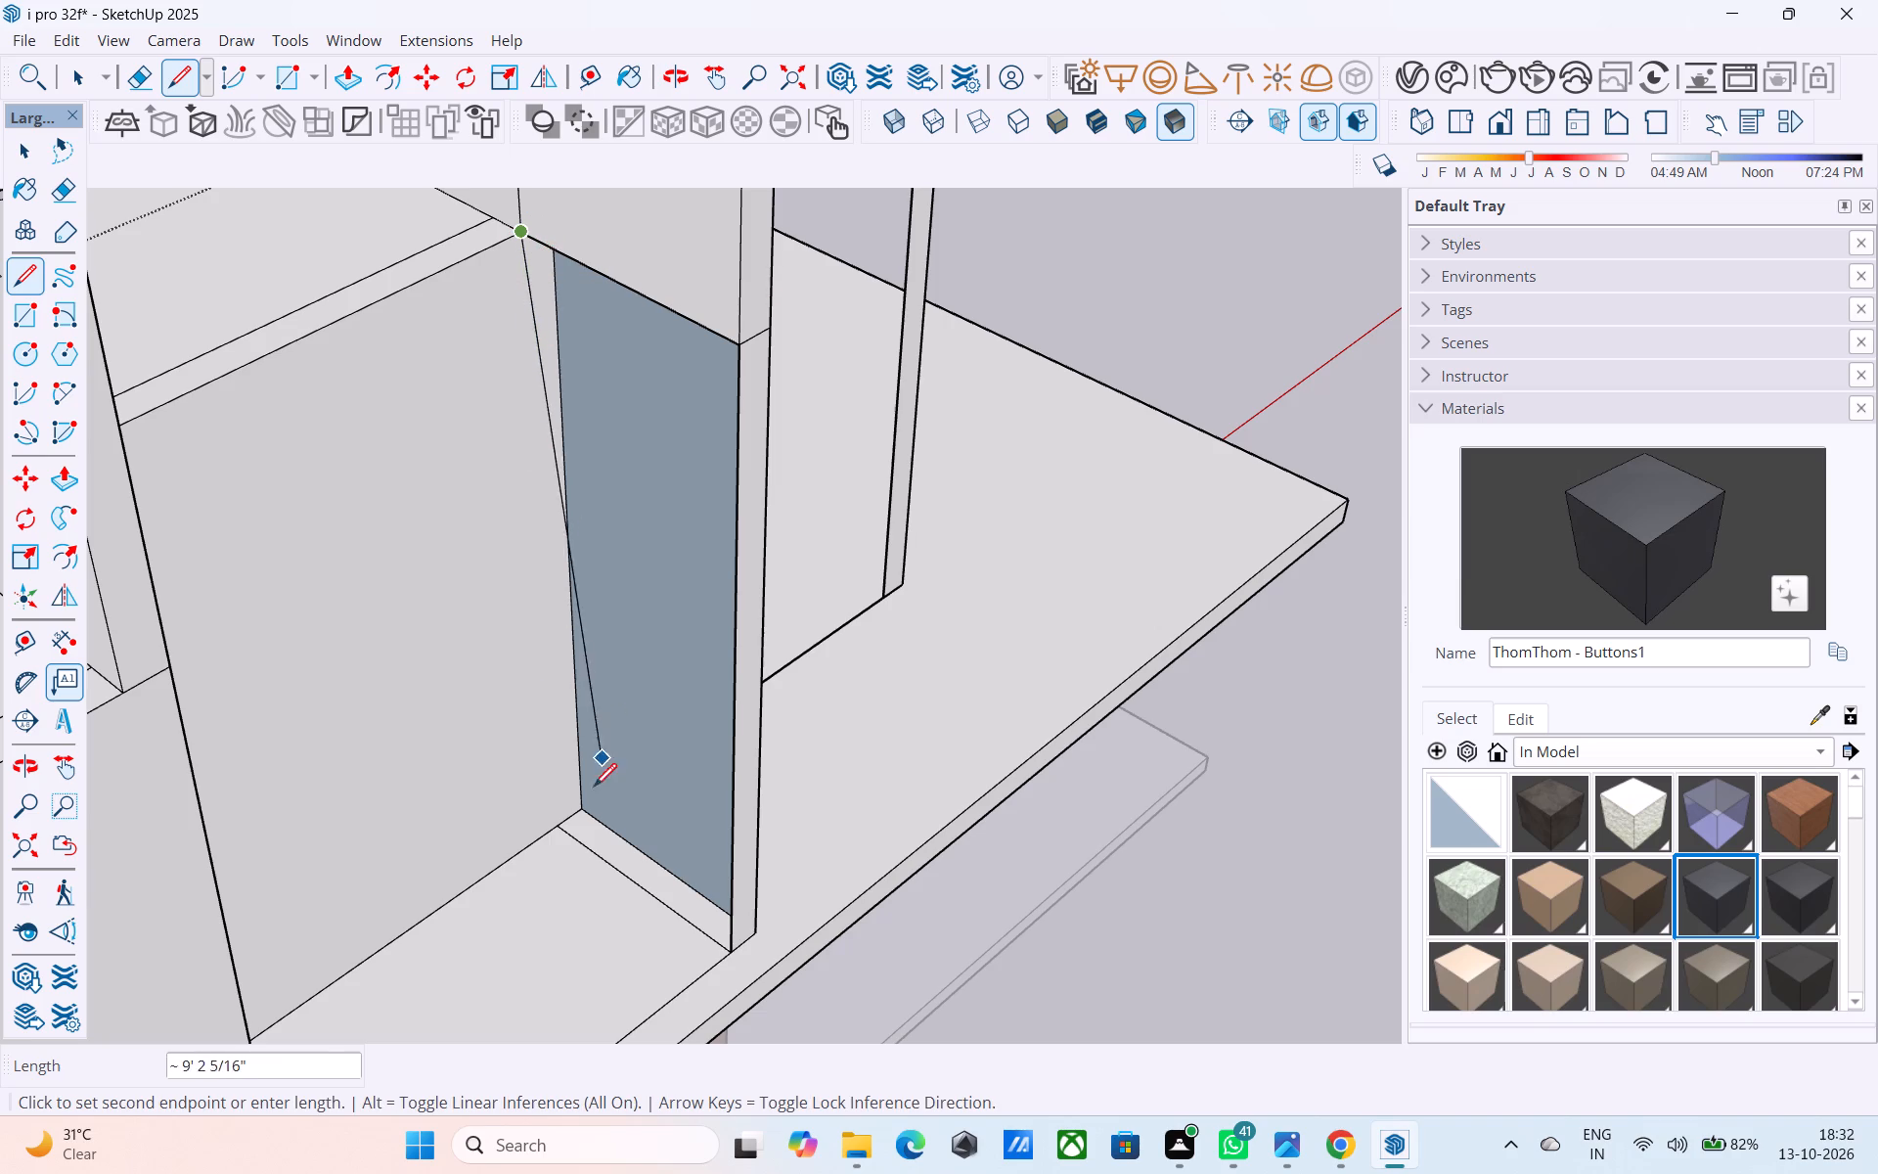
left_click(564, 827)
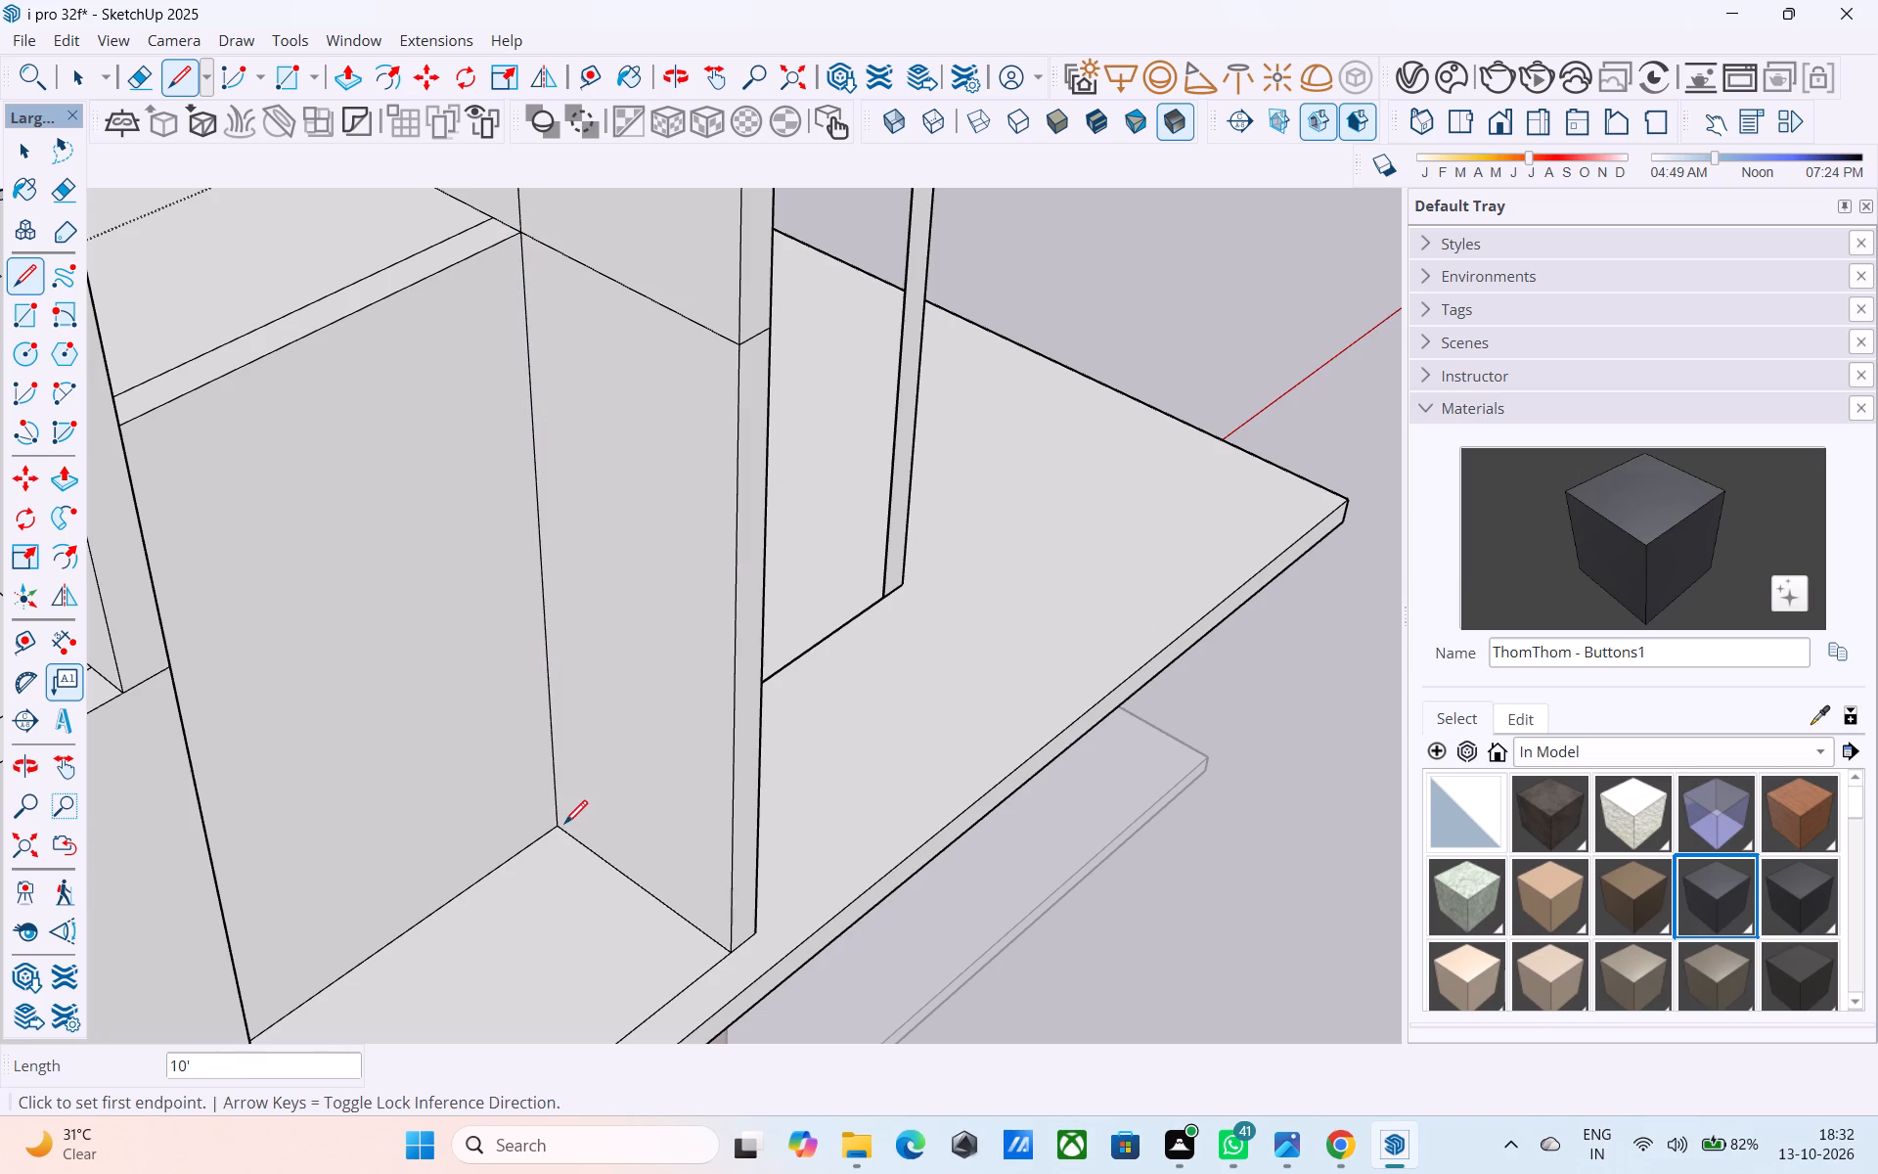
key("space")
Examine the rooftop walls, partitions and overhanging sloping strip from all sides.
scroll(564, 813, "down", 9)
middle_click_drag(567, 815, 417, 758)
scroll(505, 778, "down", 5)
middle_click_drag(529, 787, 1171, 752)
middle_click_drag(1088, 744, 1020, 741)
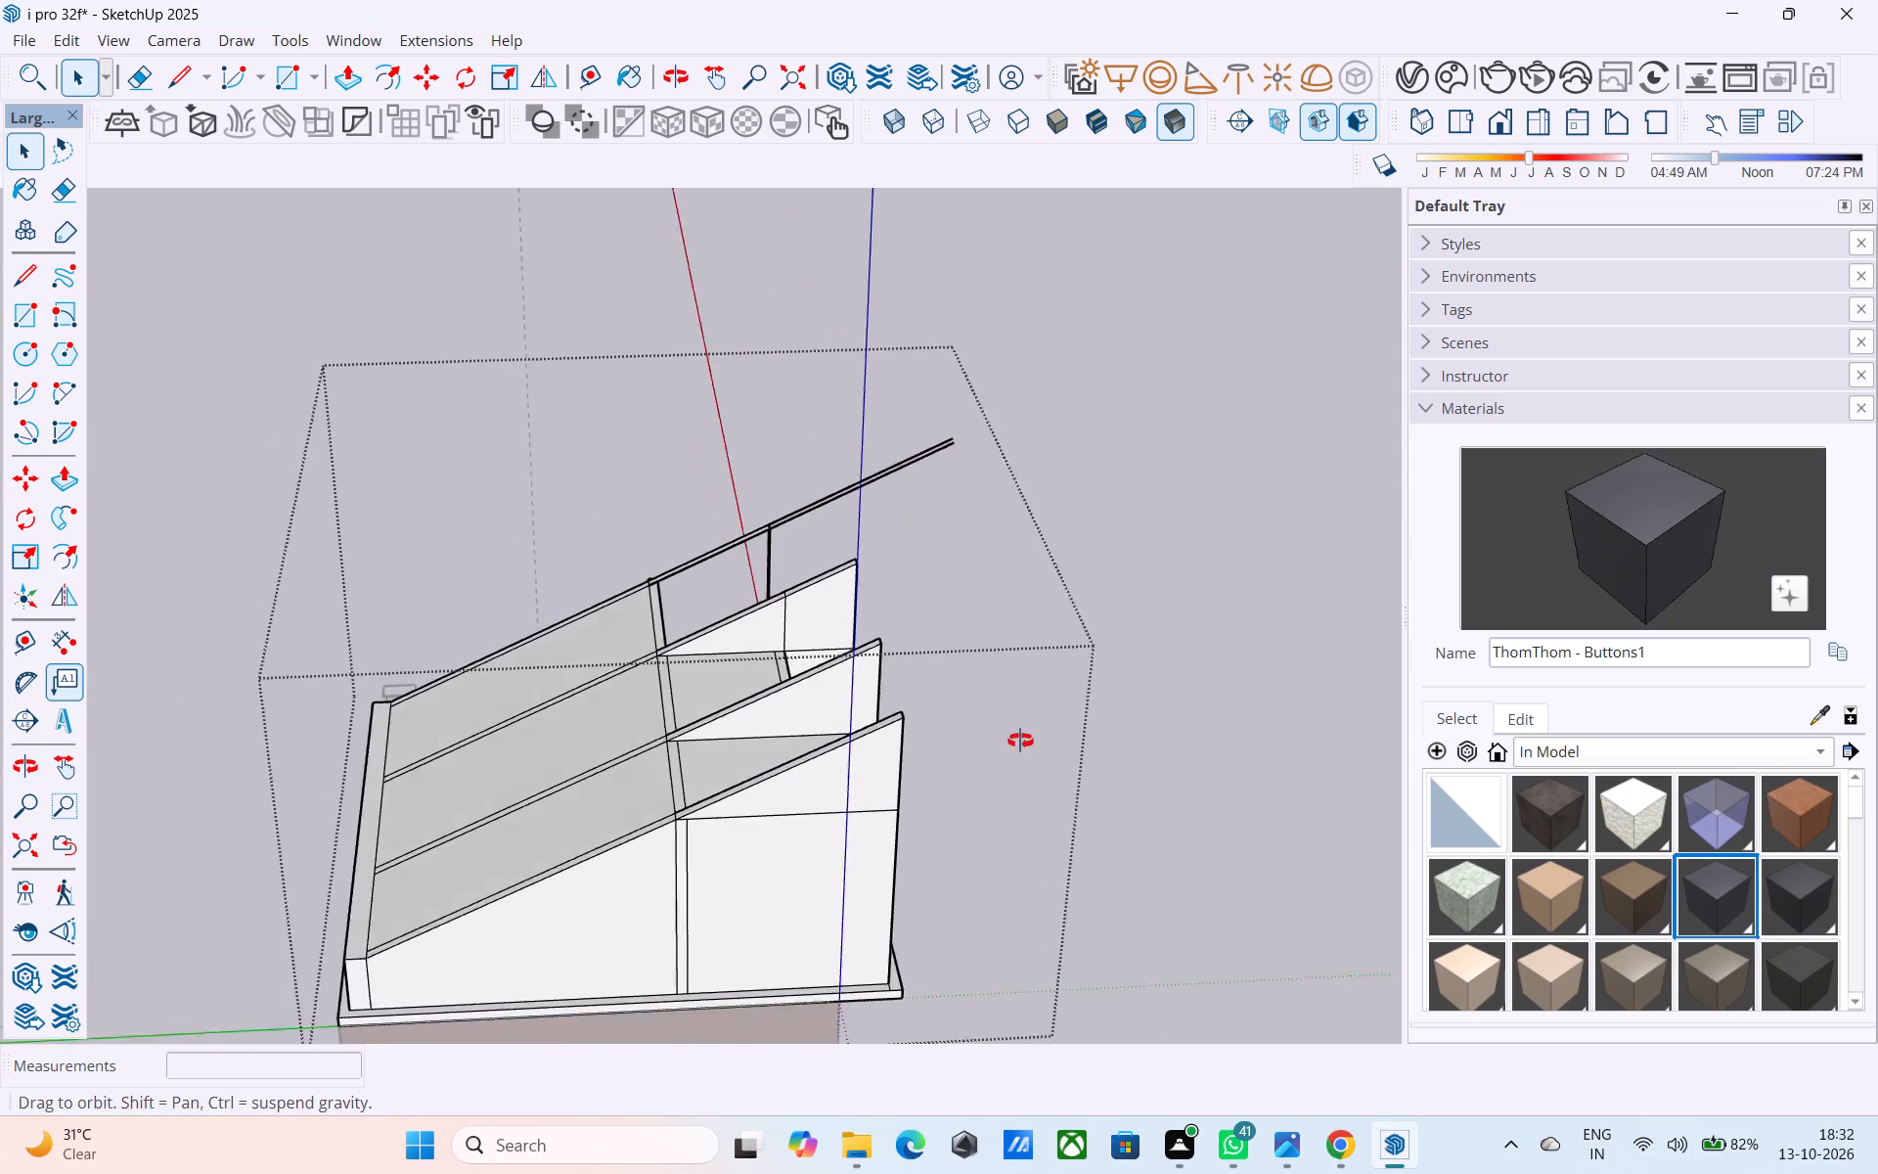
middle_click_drag(1020, 741, 1371, 723)
middle_click_drag(849, 750, 1585, 743)
middle_click_drag(830, 774, 1326, 695)
middle_click_drag(965, 675, 1185, 664)
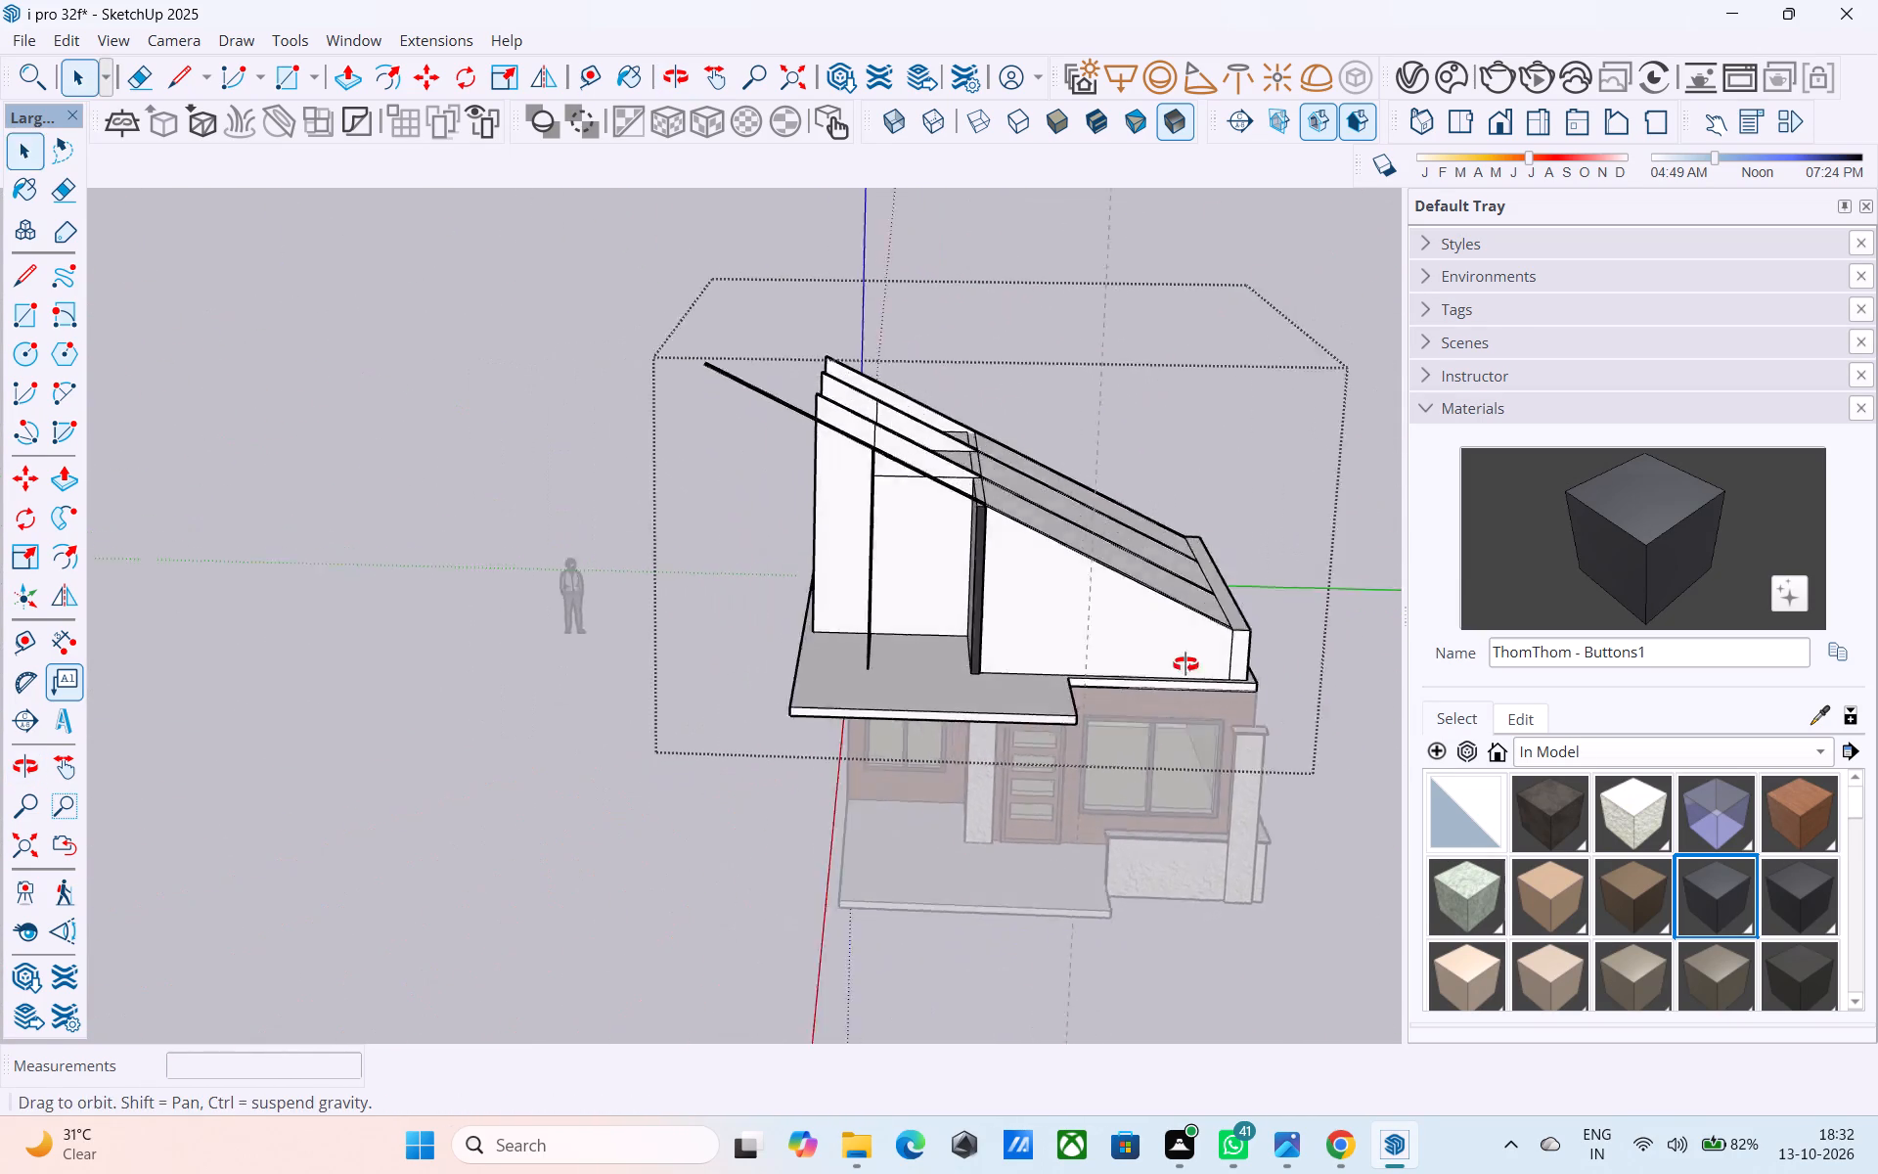
middle_click_drag(1185, 664, 1547, 662)
scroll(1035, 550, "up", 12)
scroll(1062, 617, "down", 2)
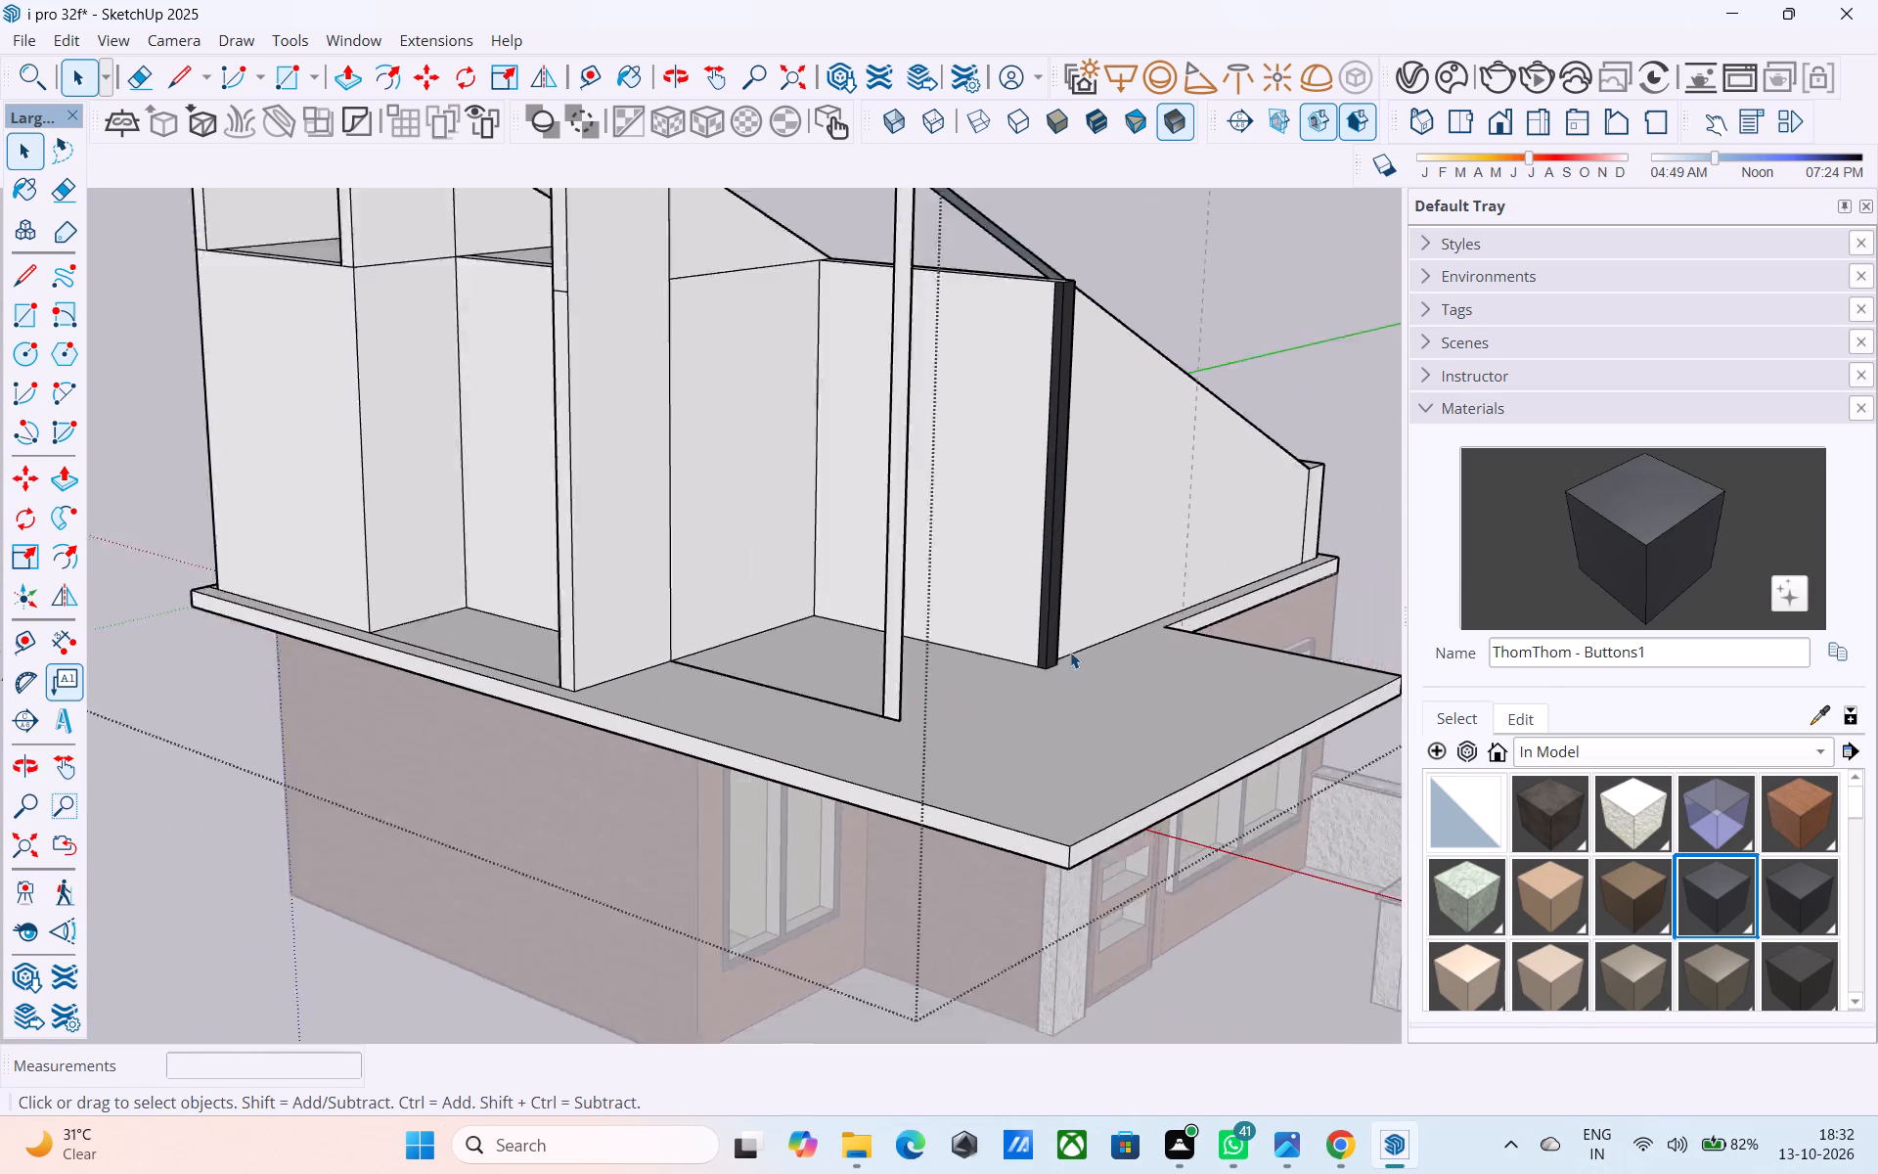
scroll(1070, 652, "down", 4)
middle_click_drag(1075, 655, 642, 667)
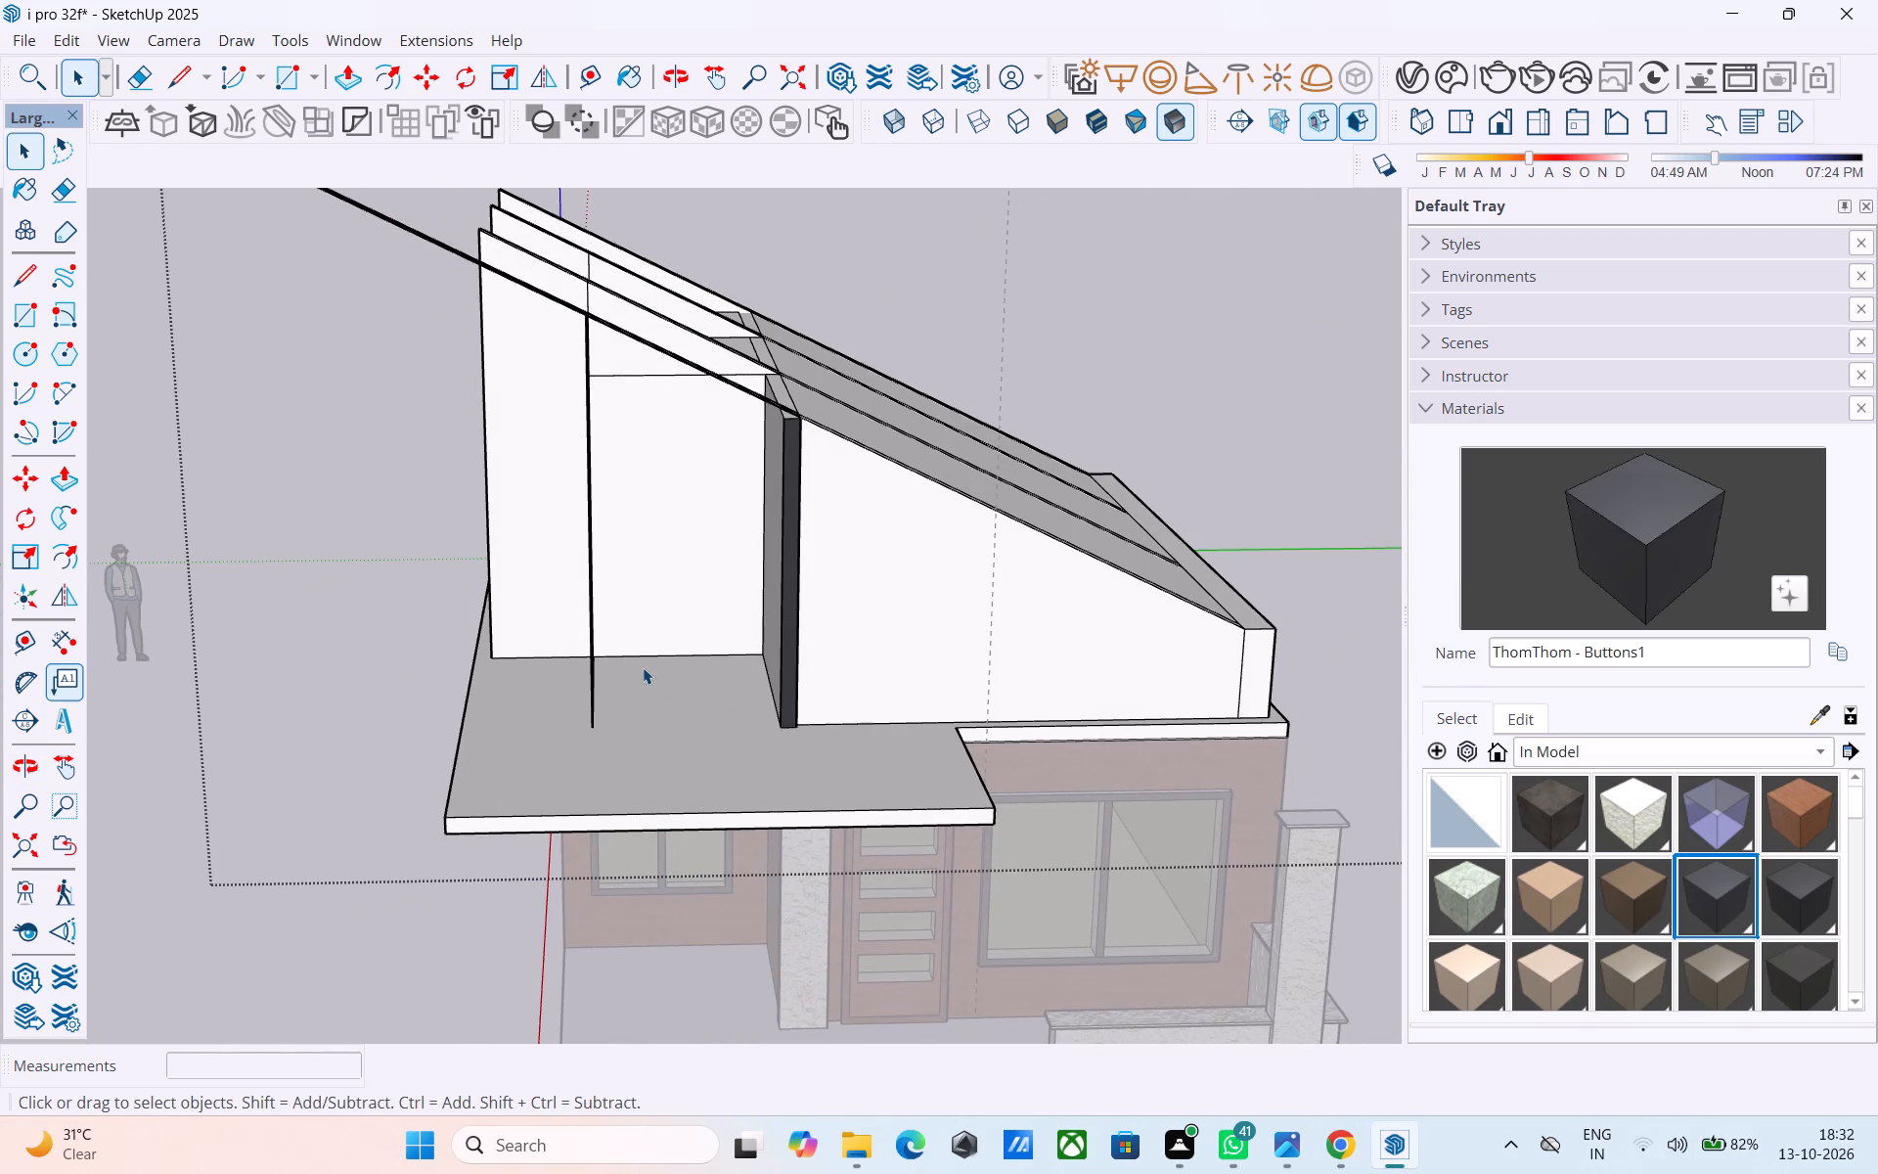
scroll(643, 667, "down", 3)
middle_click_drag(643, 667, 815, 548)
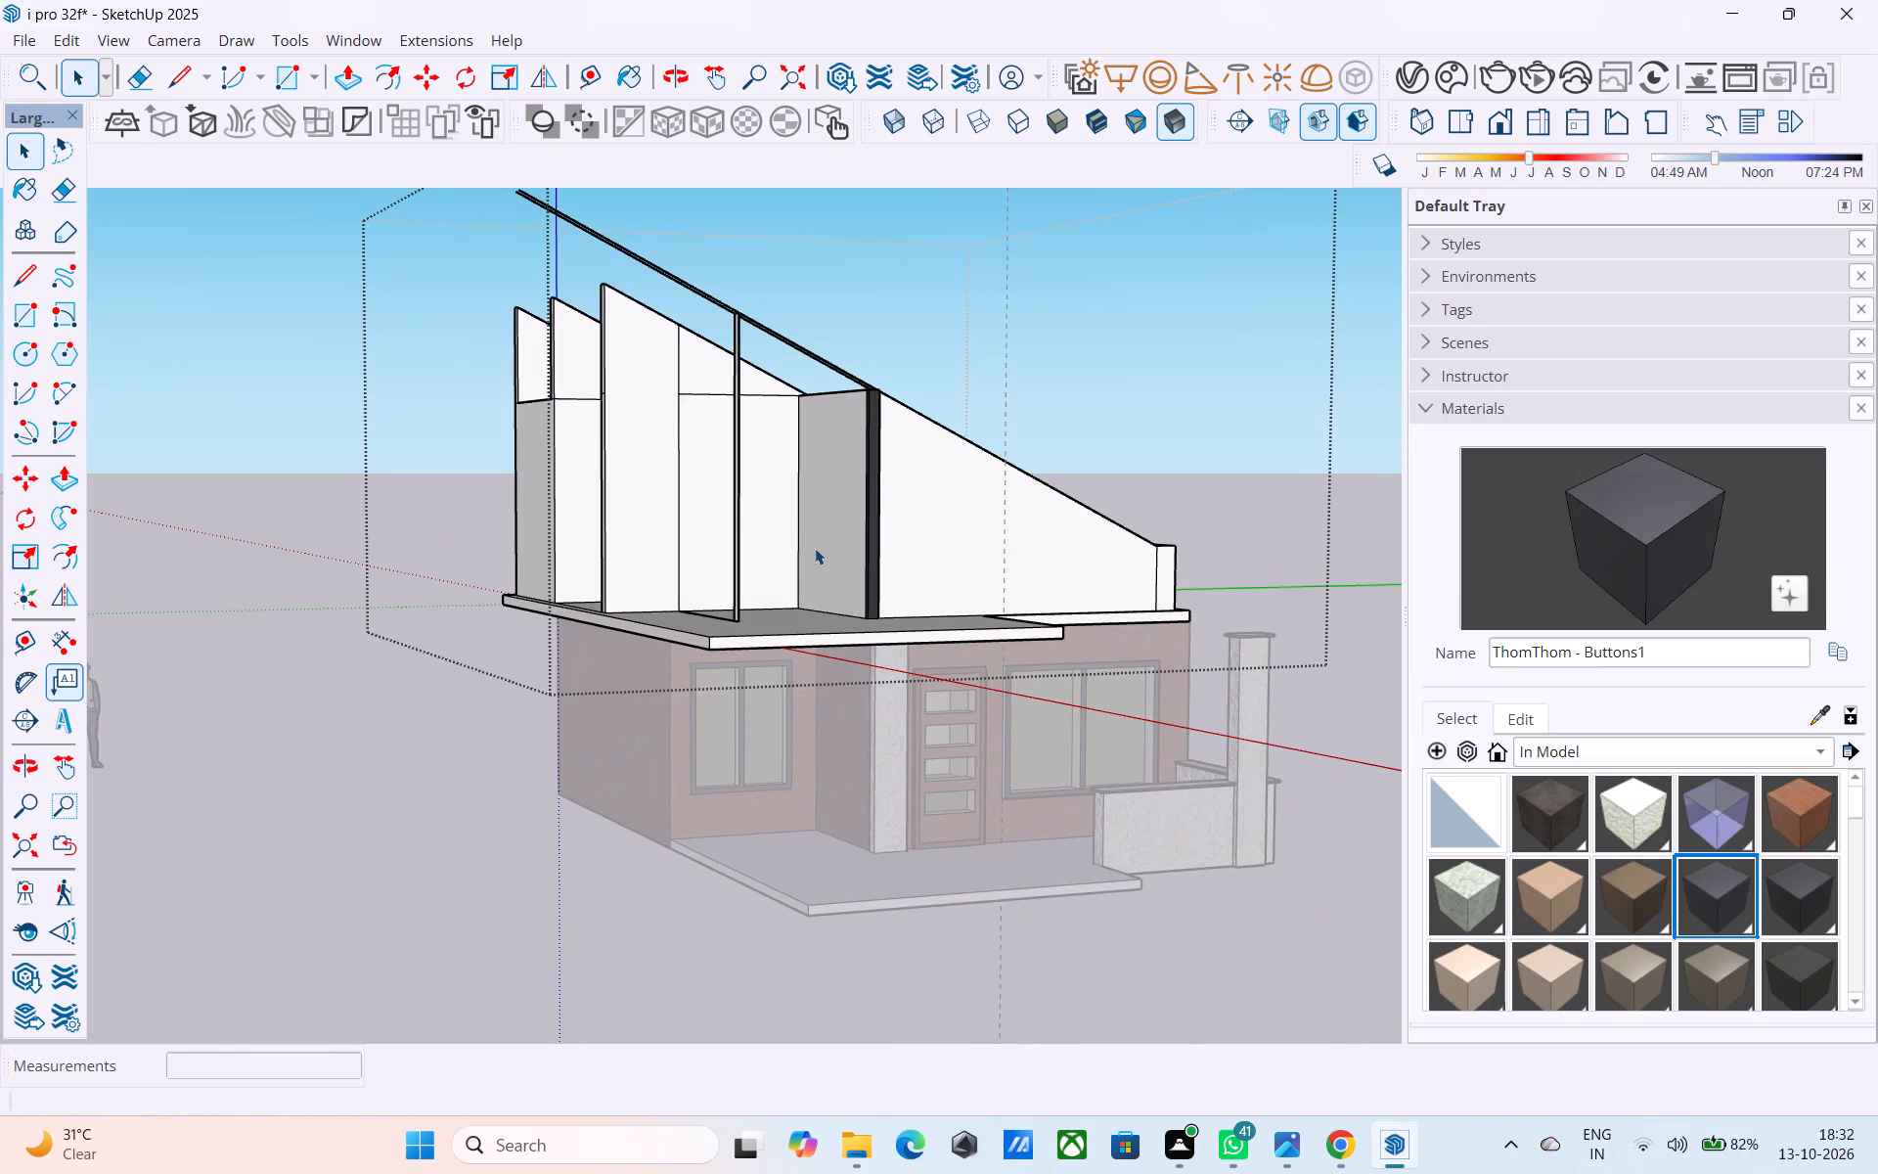
middle_click_drag(663, 632, 741, 610)
scroll(741, 610, "down", 3)
middle_click(741, 610)
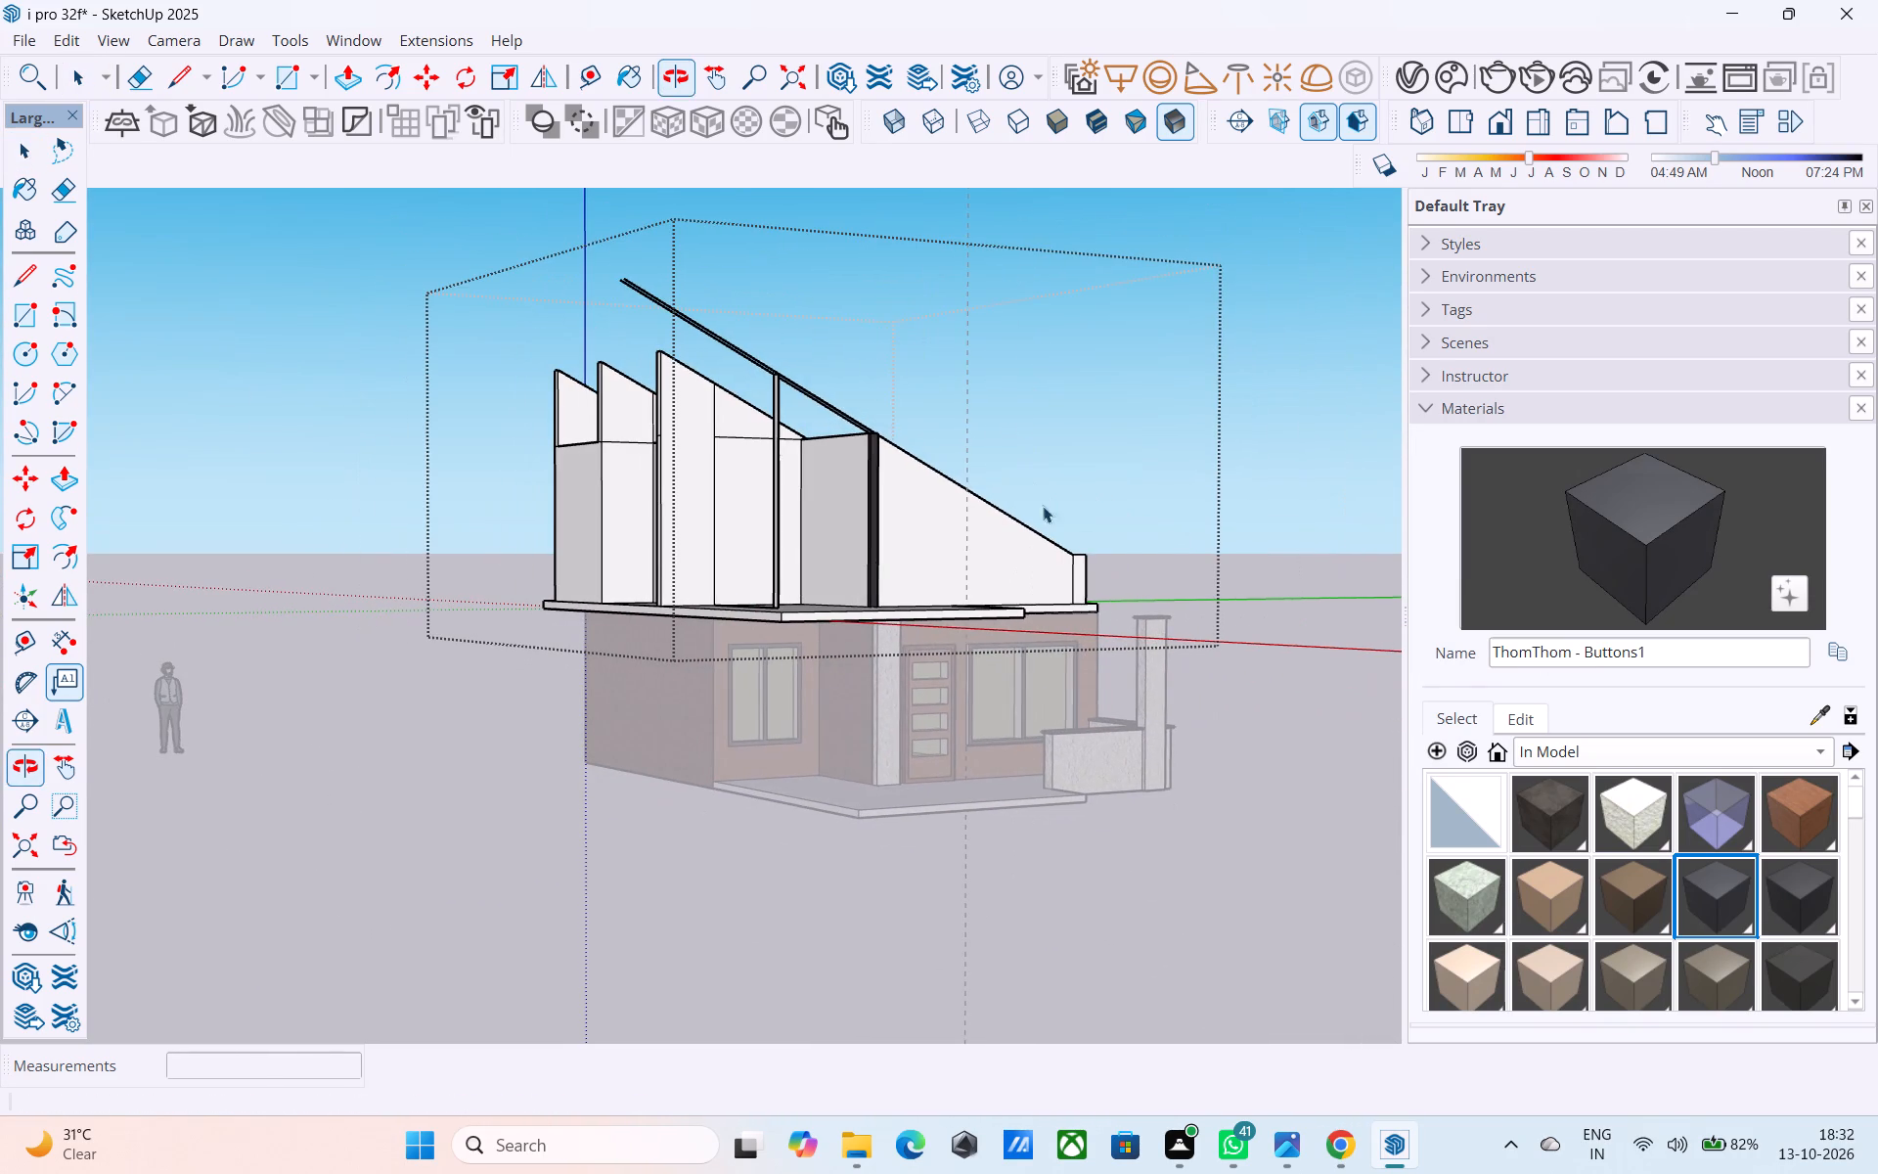
Leave the open rooftop group and examine the sloping strip and thin upright above the front slab.
left_click(1247, 445)
middle_click_drag(1167, 482, 955, 453)
scroll(852, 451, "up", 2)
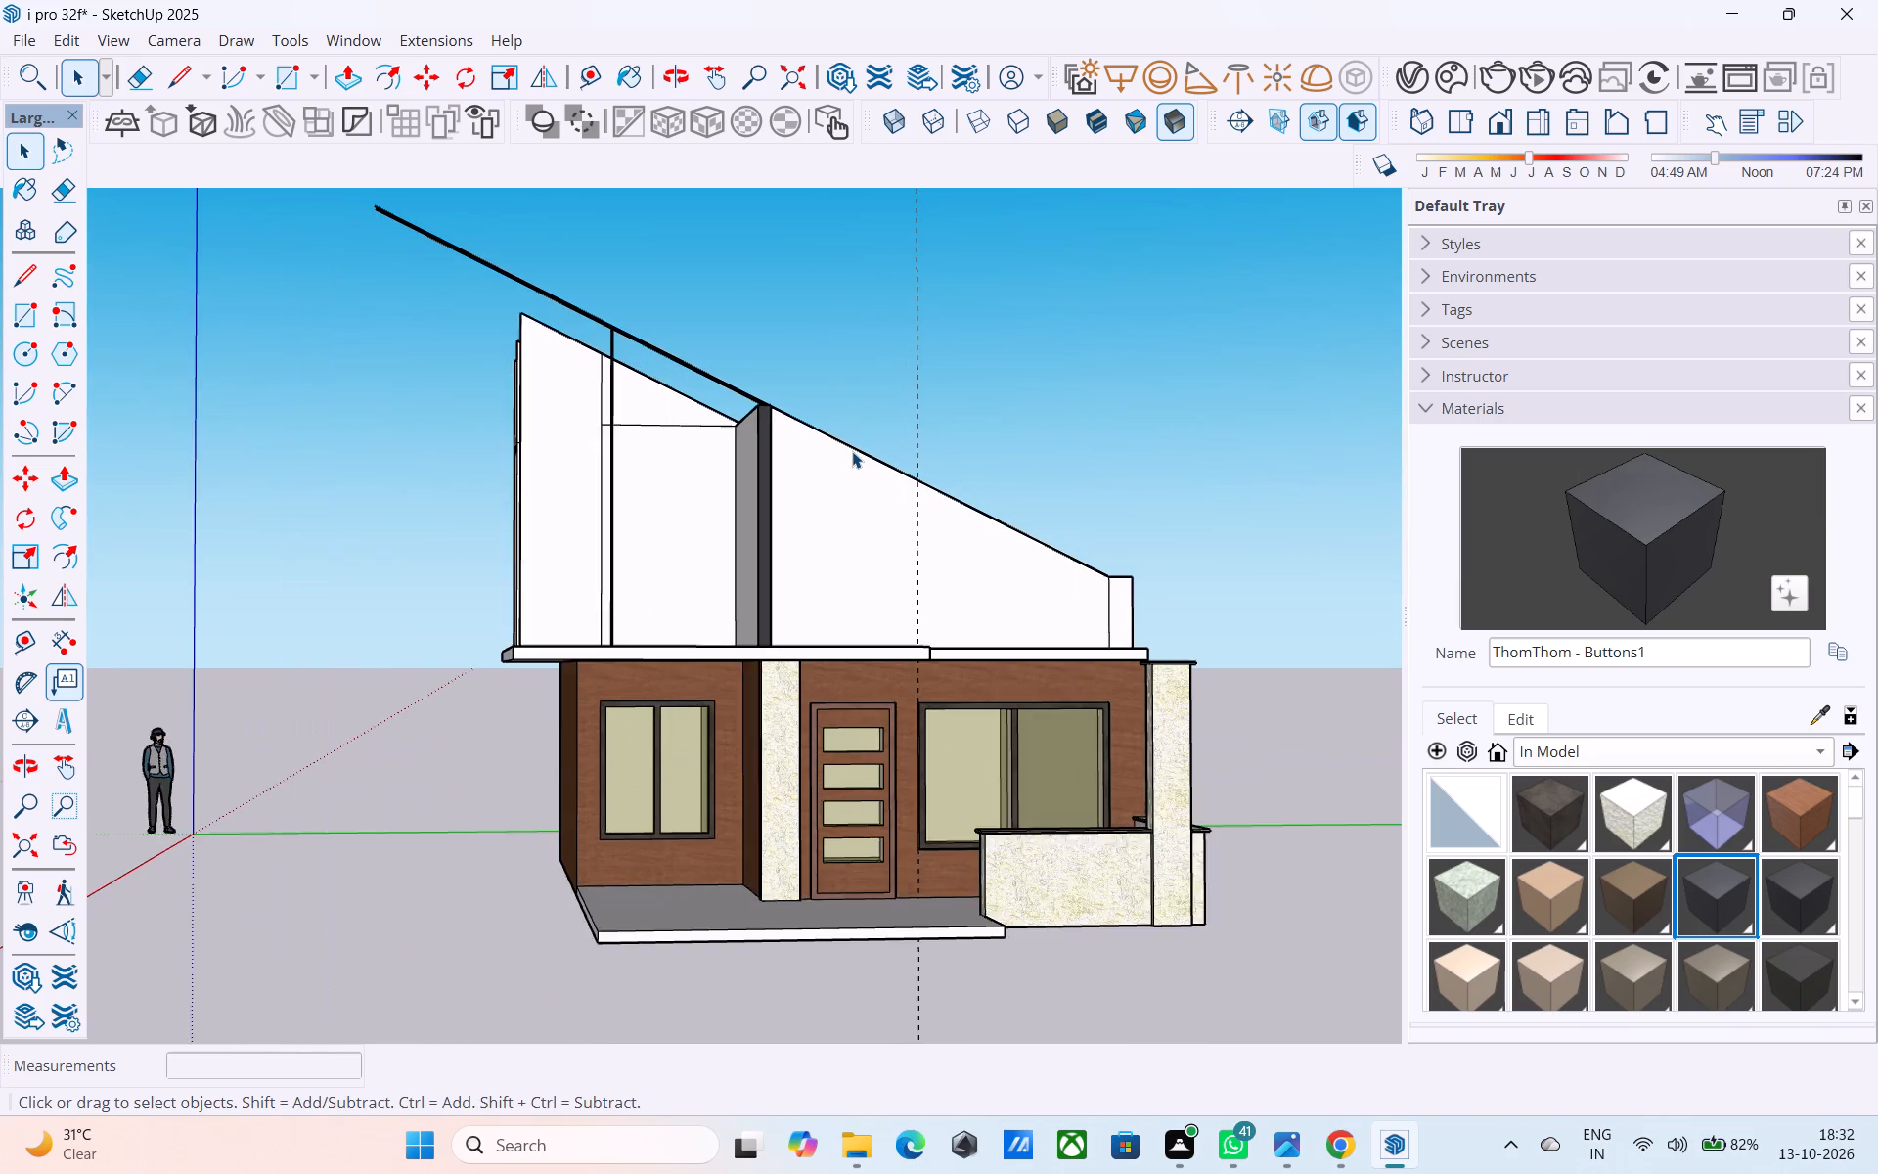
scroll(852, 451, "up", 2)
scroll(767, 455, "up", 1)
middle_click_drag(767, 454, 738, 459)
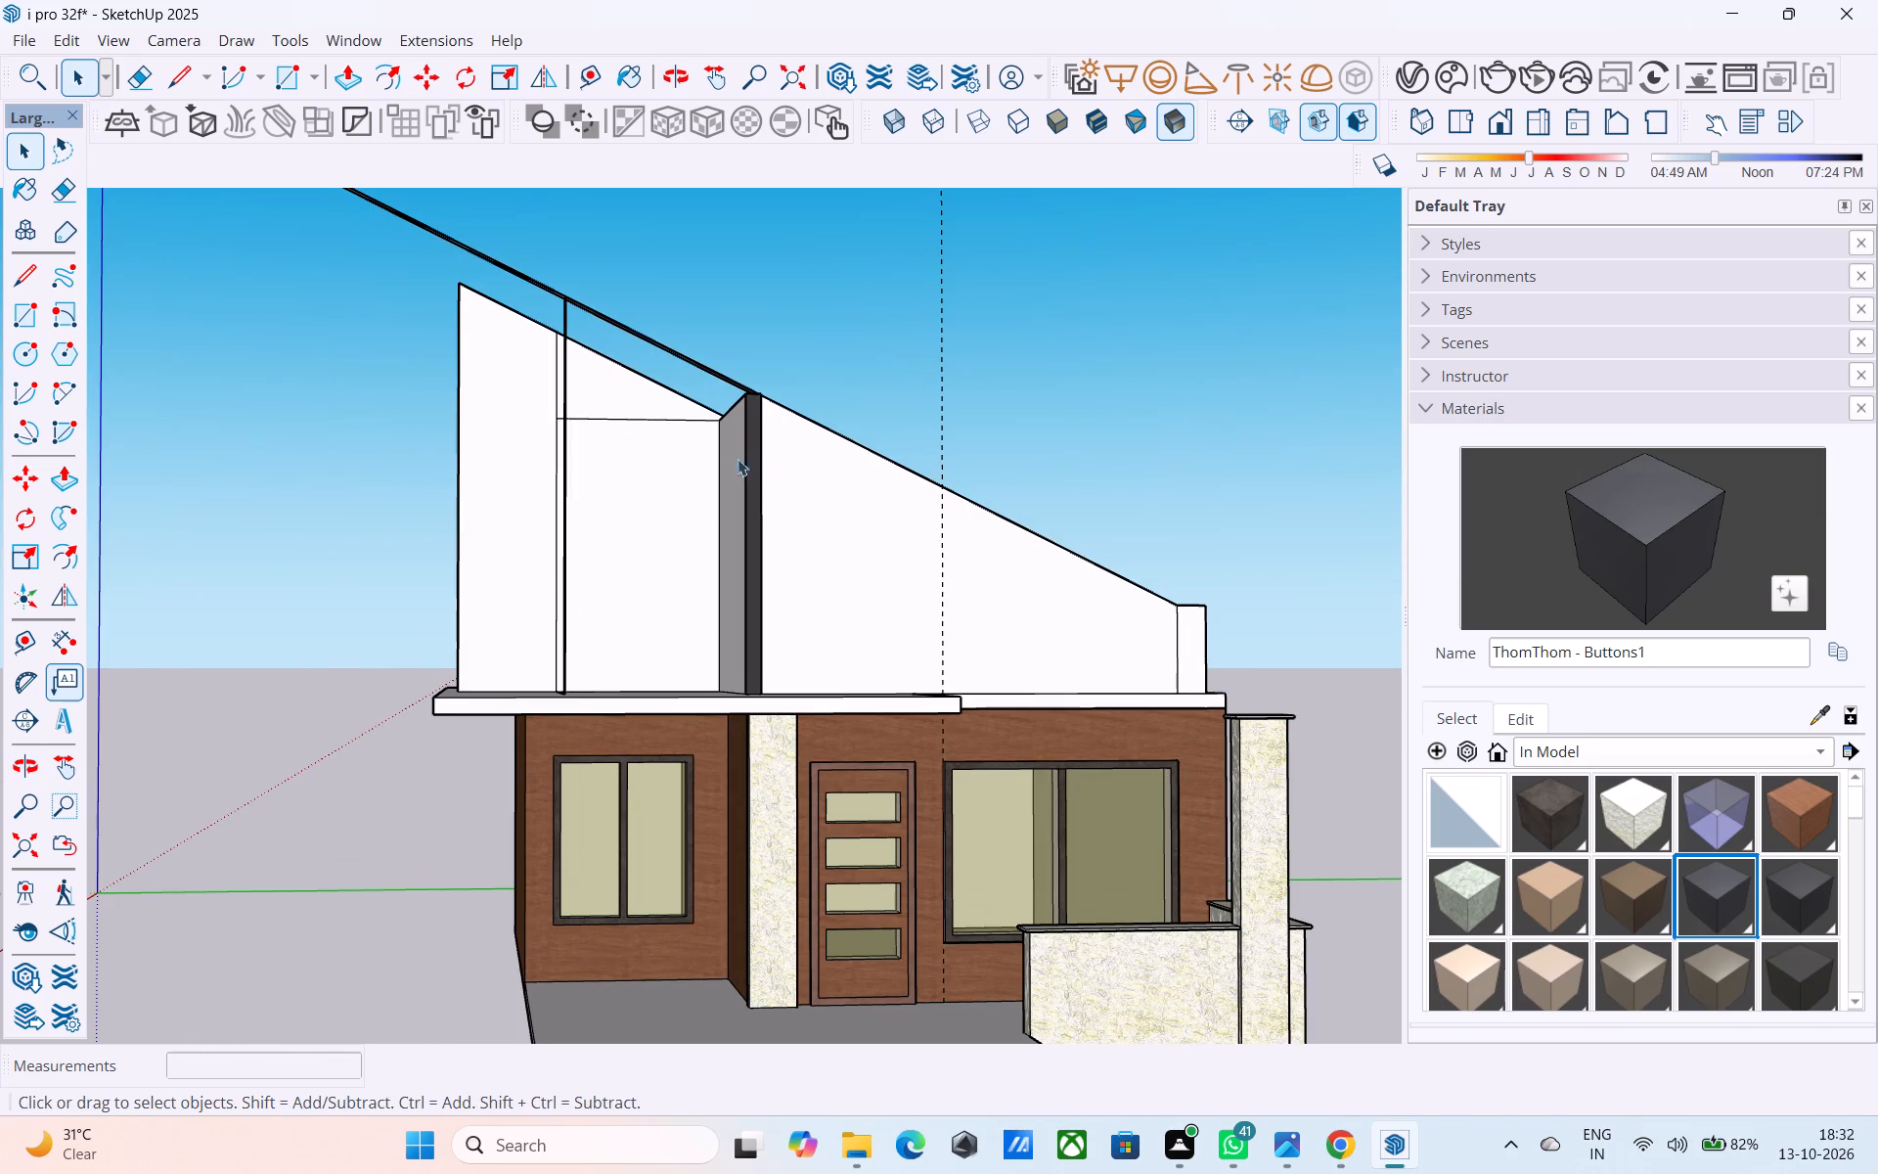
middle_click_drag(738, 459, 673, 472)
scroll(671, 474, "up", 4)
middle_click_drag(637, 488, 691, 523)
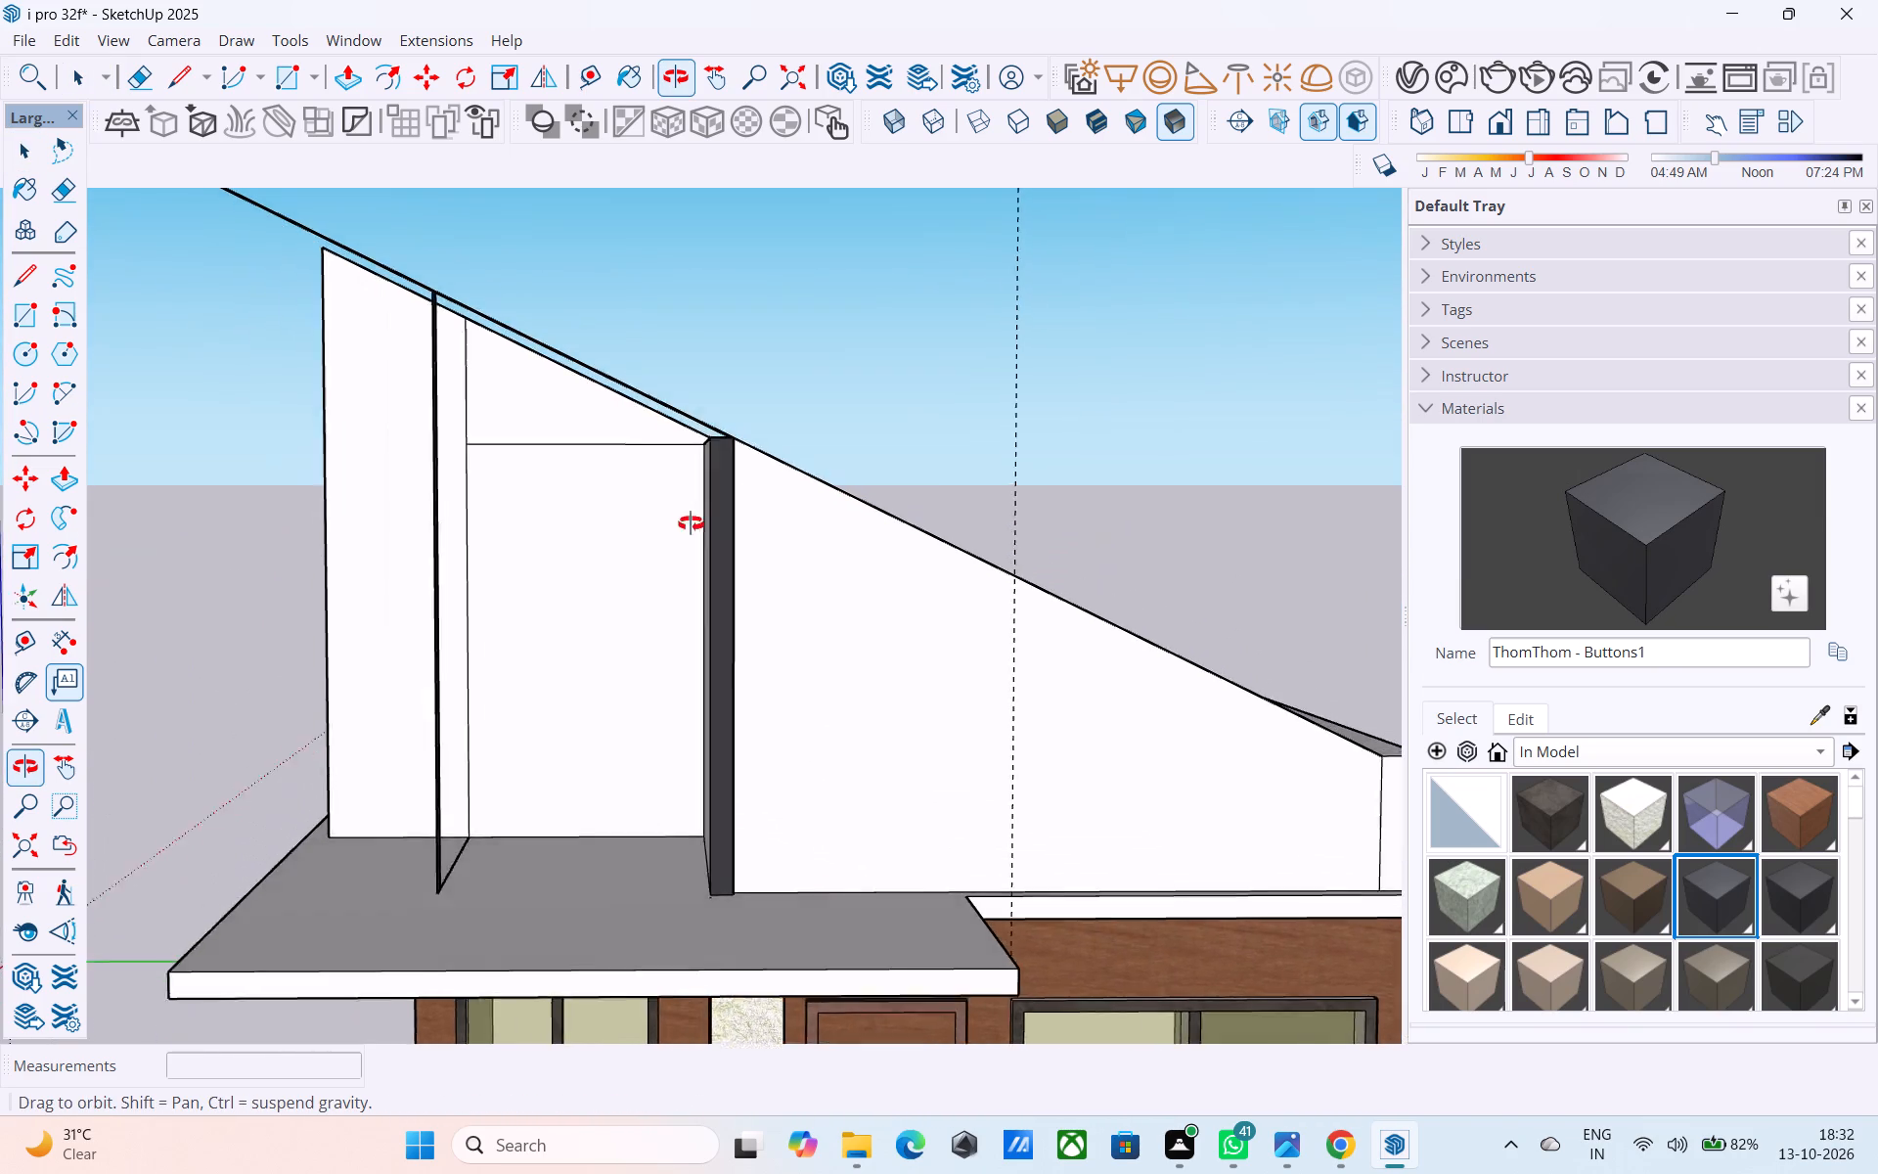
middle_click_drag(691, 523, 703, 530)
scroll(546, 571, "down", 4)
middle_click_drag(546, 571, 613, 619)
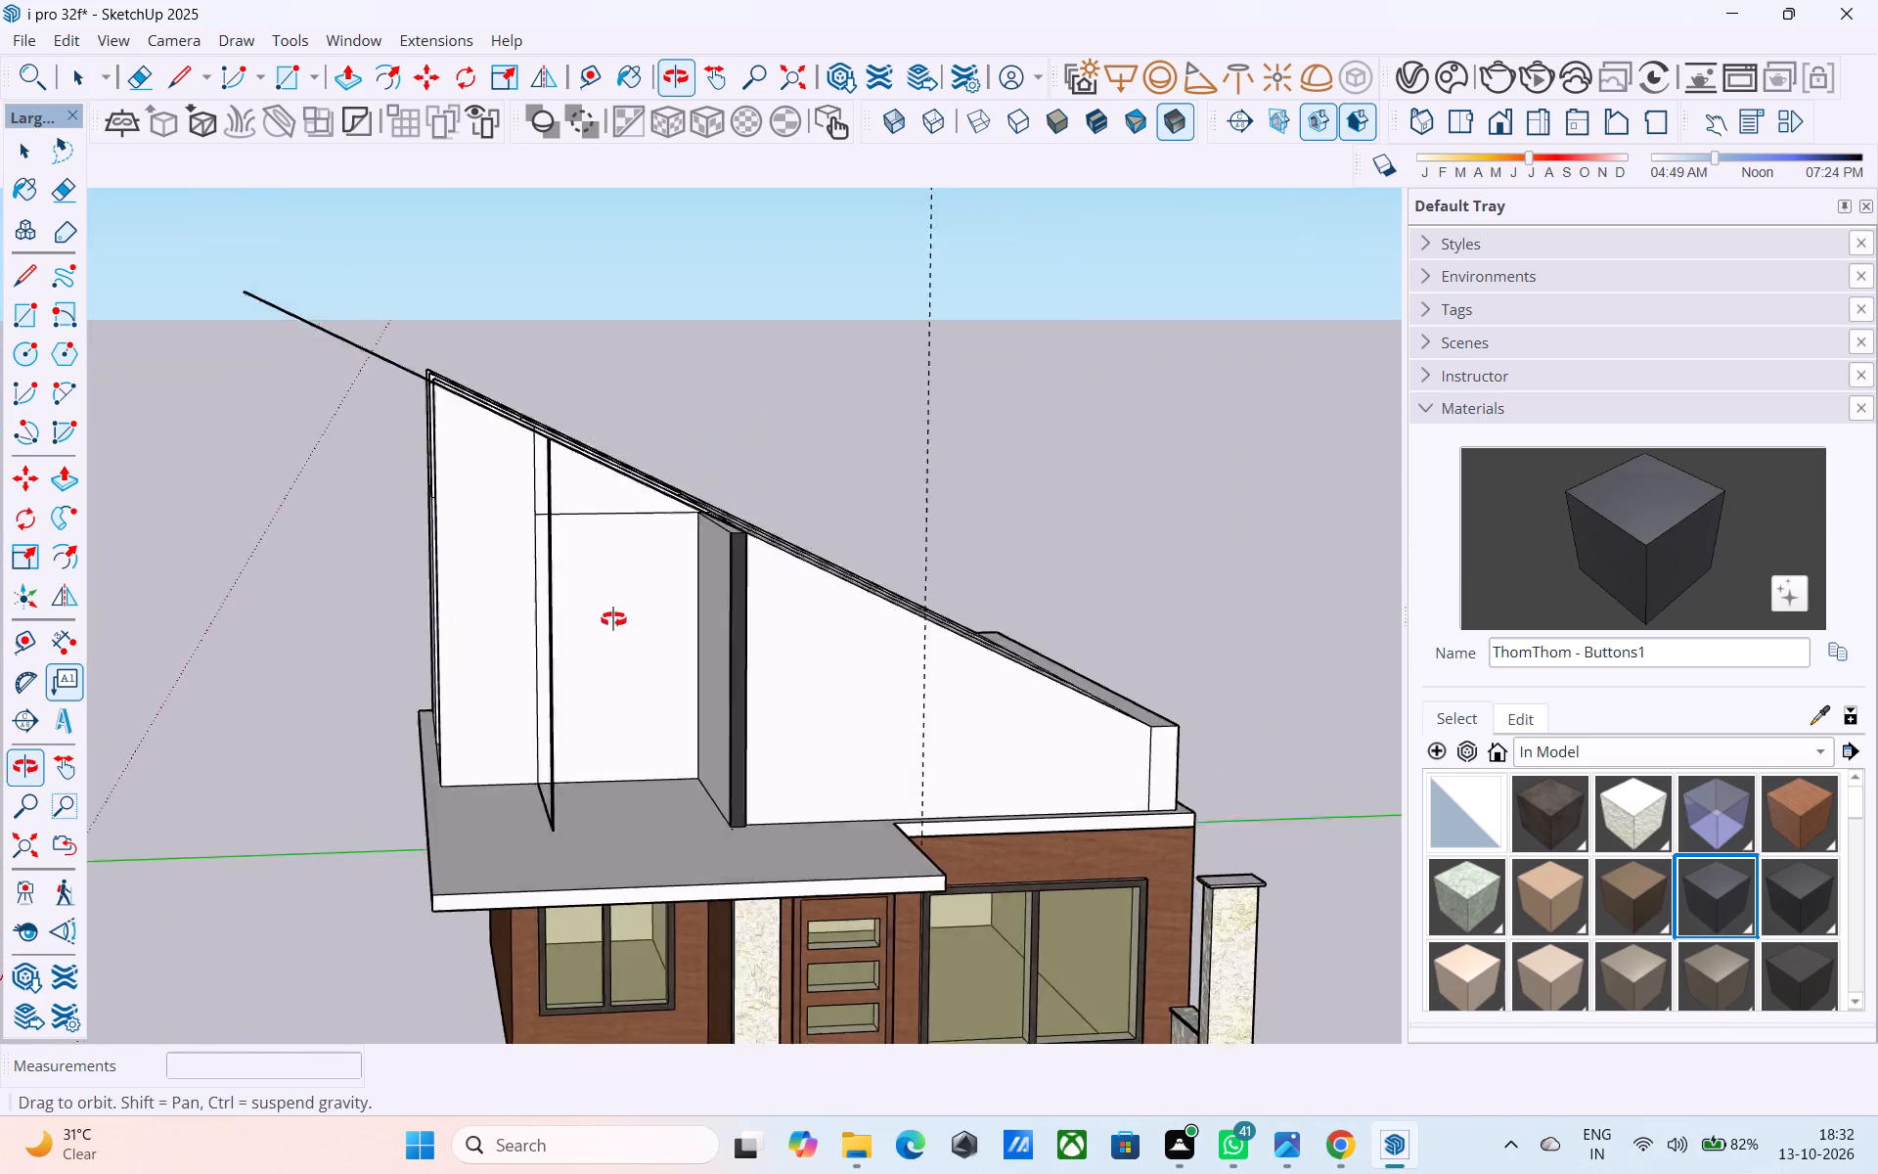
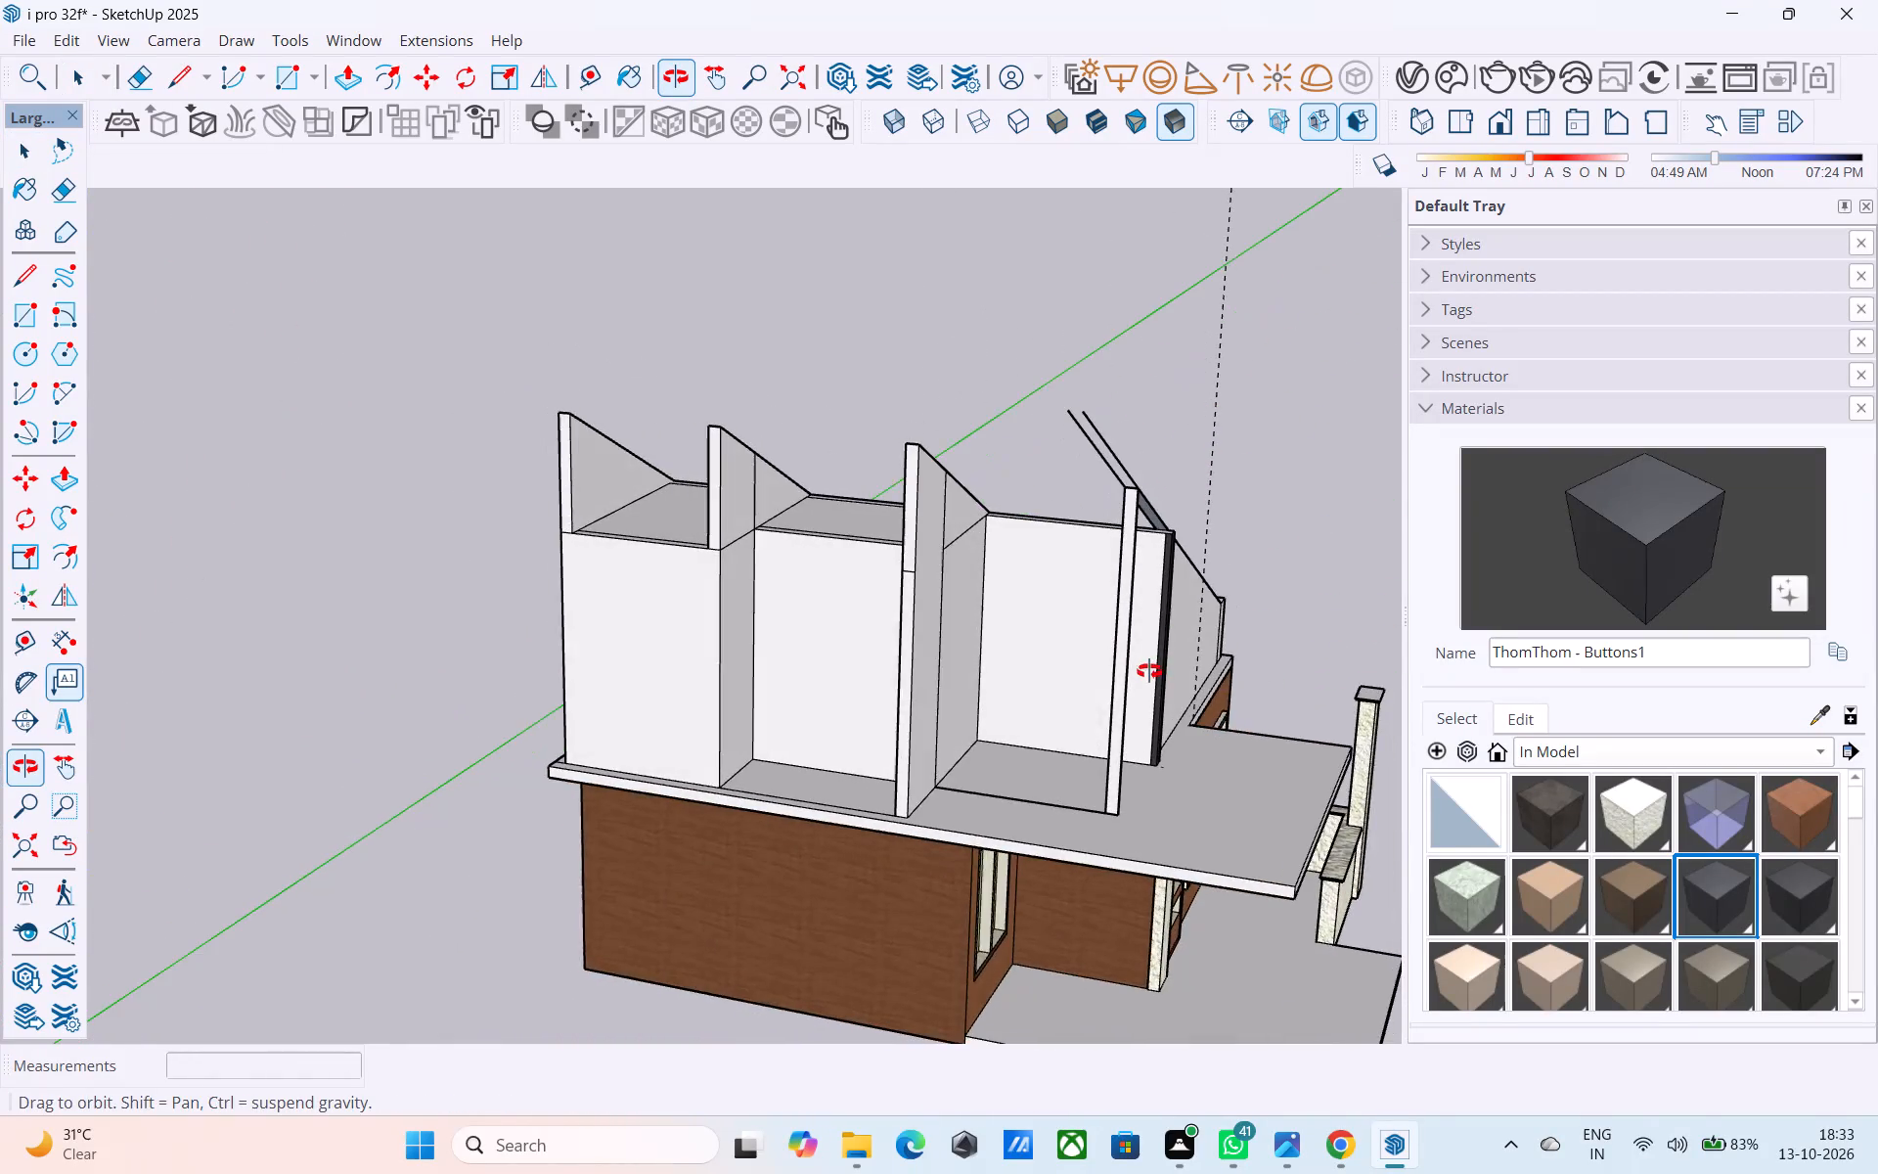
Examine the upper floor's partition walls, sloping roof bays and free-standing post from several sides.
scroll(1149, 671, "up", 4)
scroll(896, 634, "down", 1)
middle_click_drag(903, 630, 1137, 579, "shift")
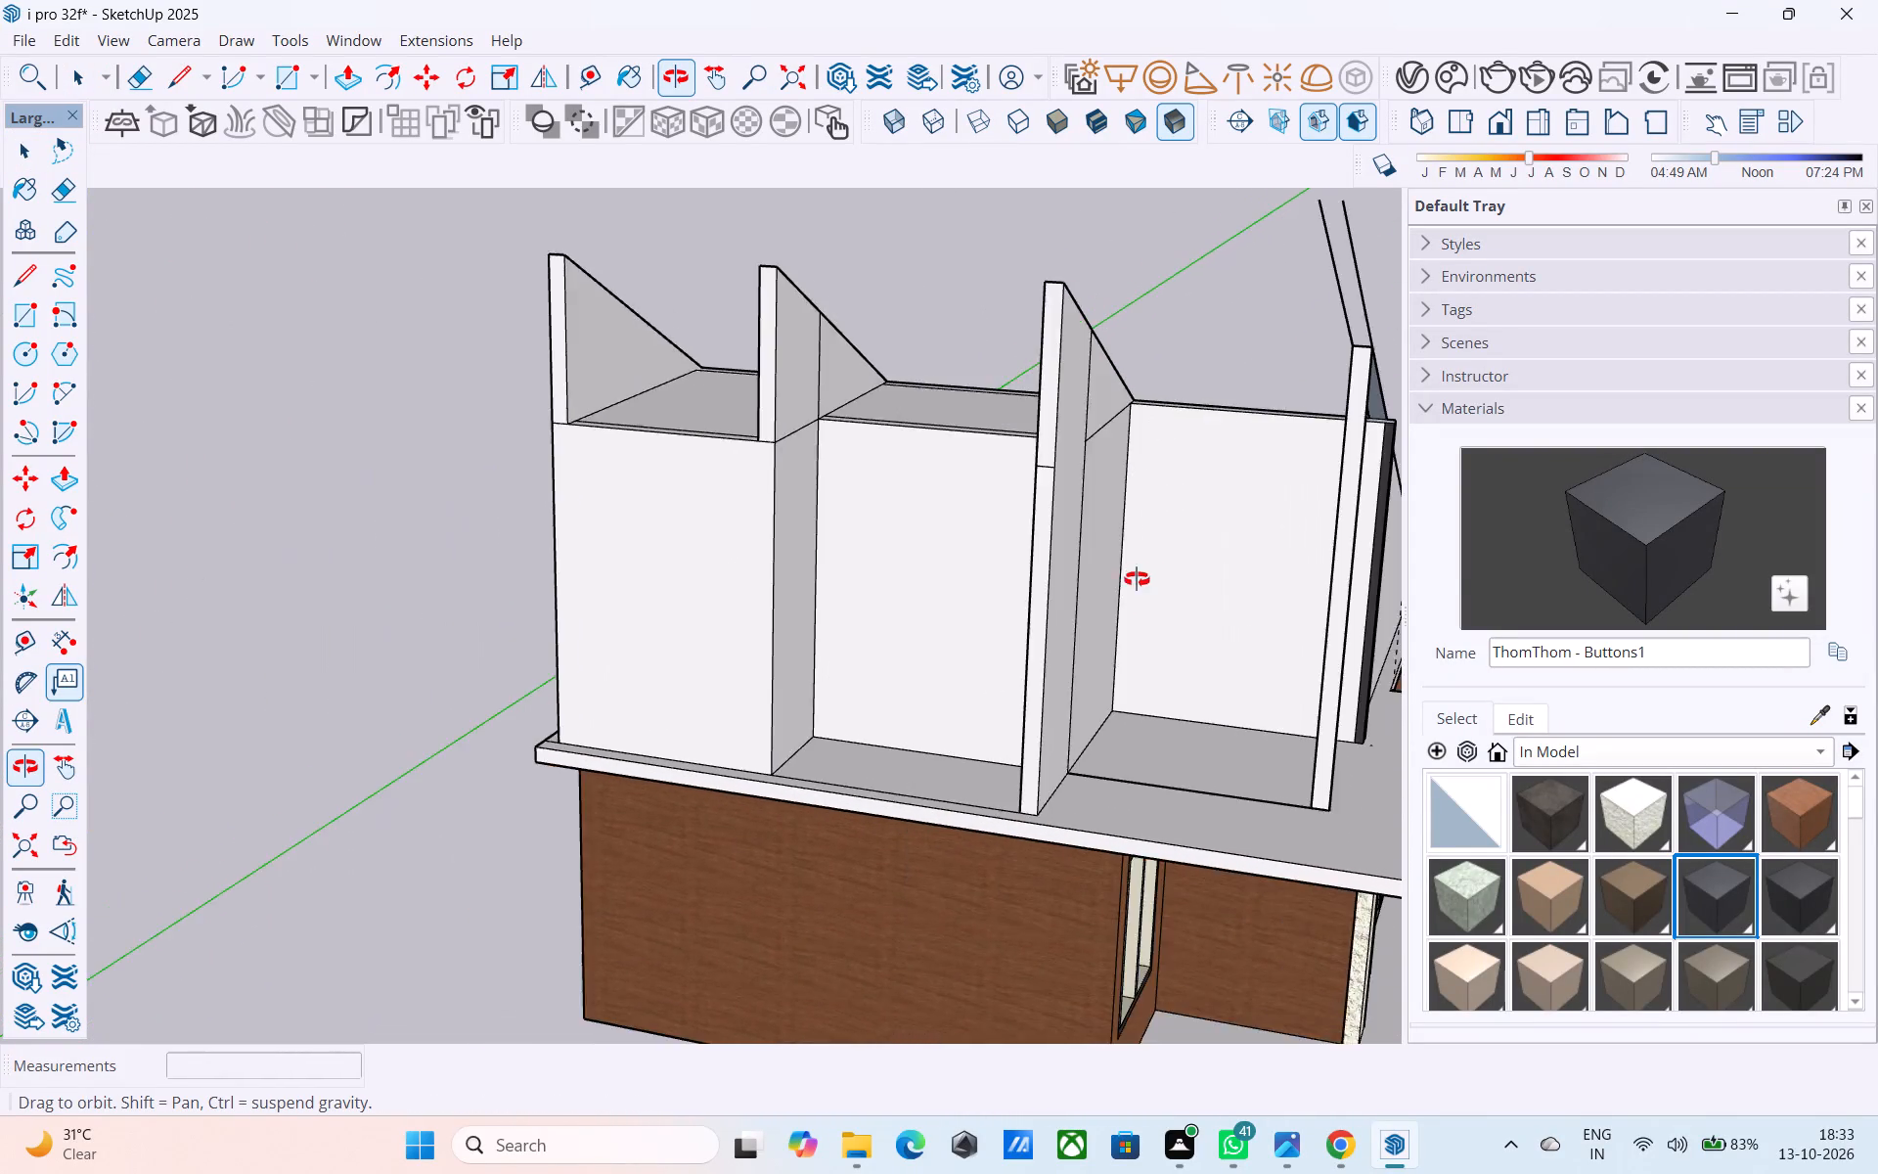
middle_click_drag(1137, 579, 600, 642, "shift")
middle_click_drag(668, 745, 646, 669)
middle_click_drag(691, 753, 1487, 790)
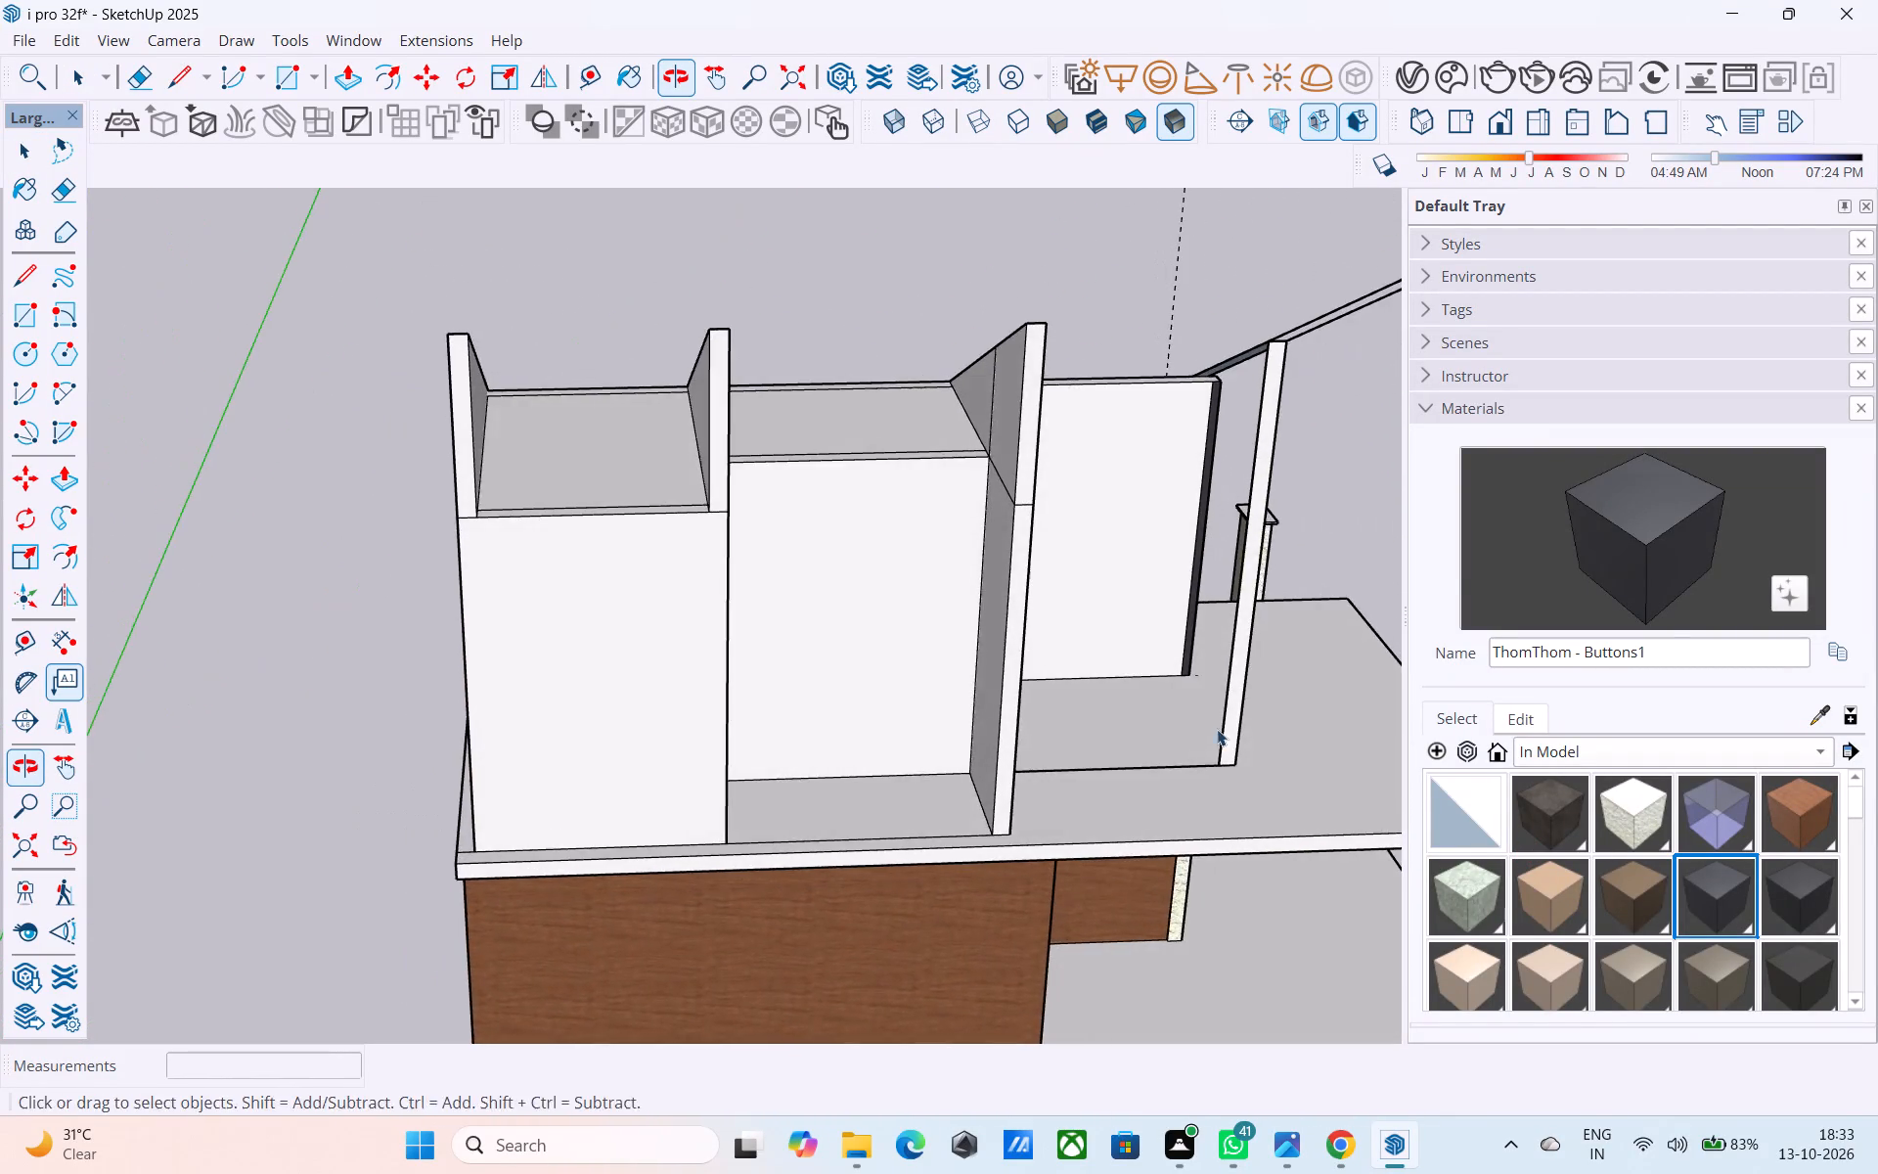
middle_click_drag(1208, 729, 521, 686)
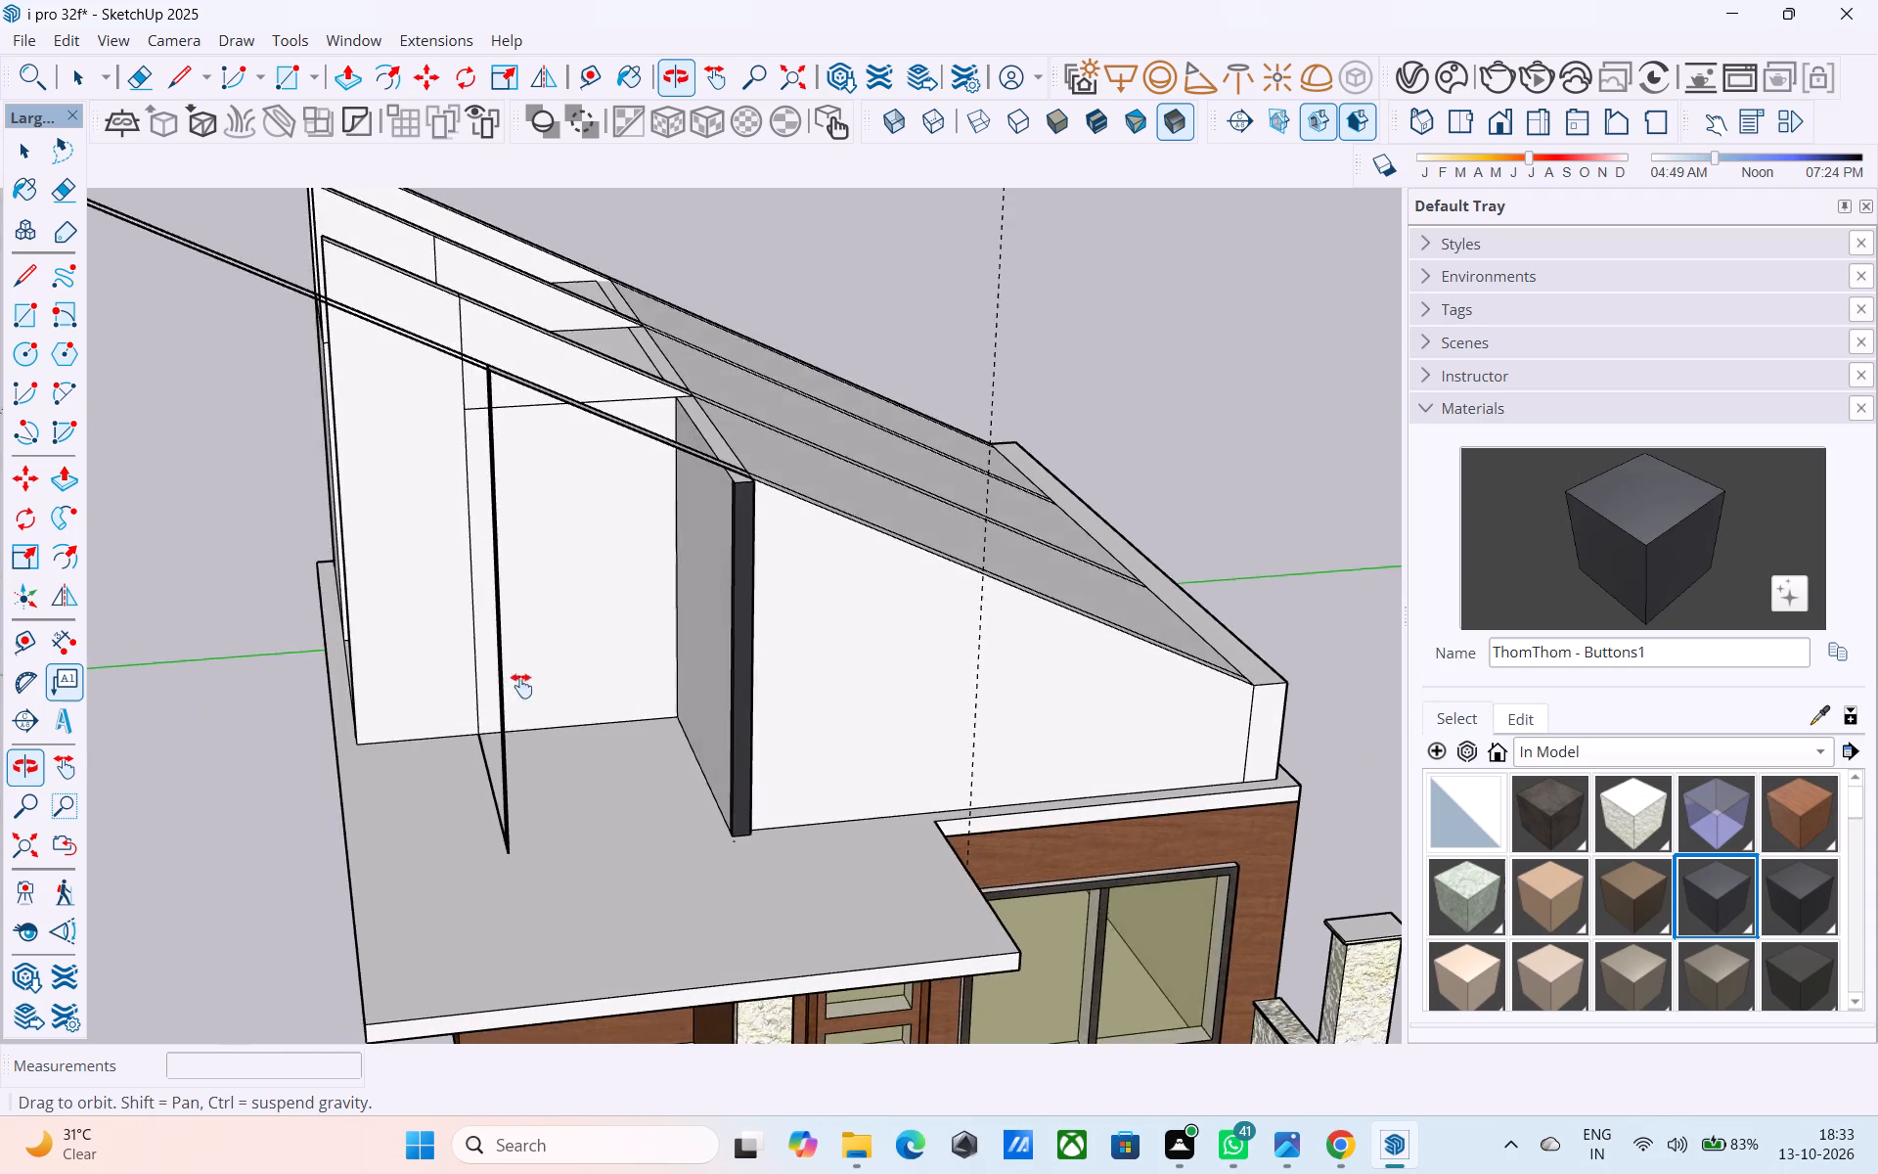
middle_click_drag(521, 686, 697, 823)
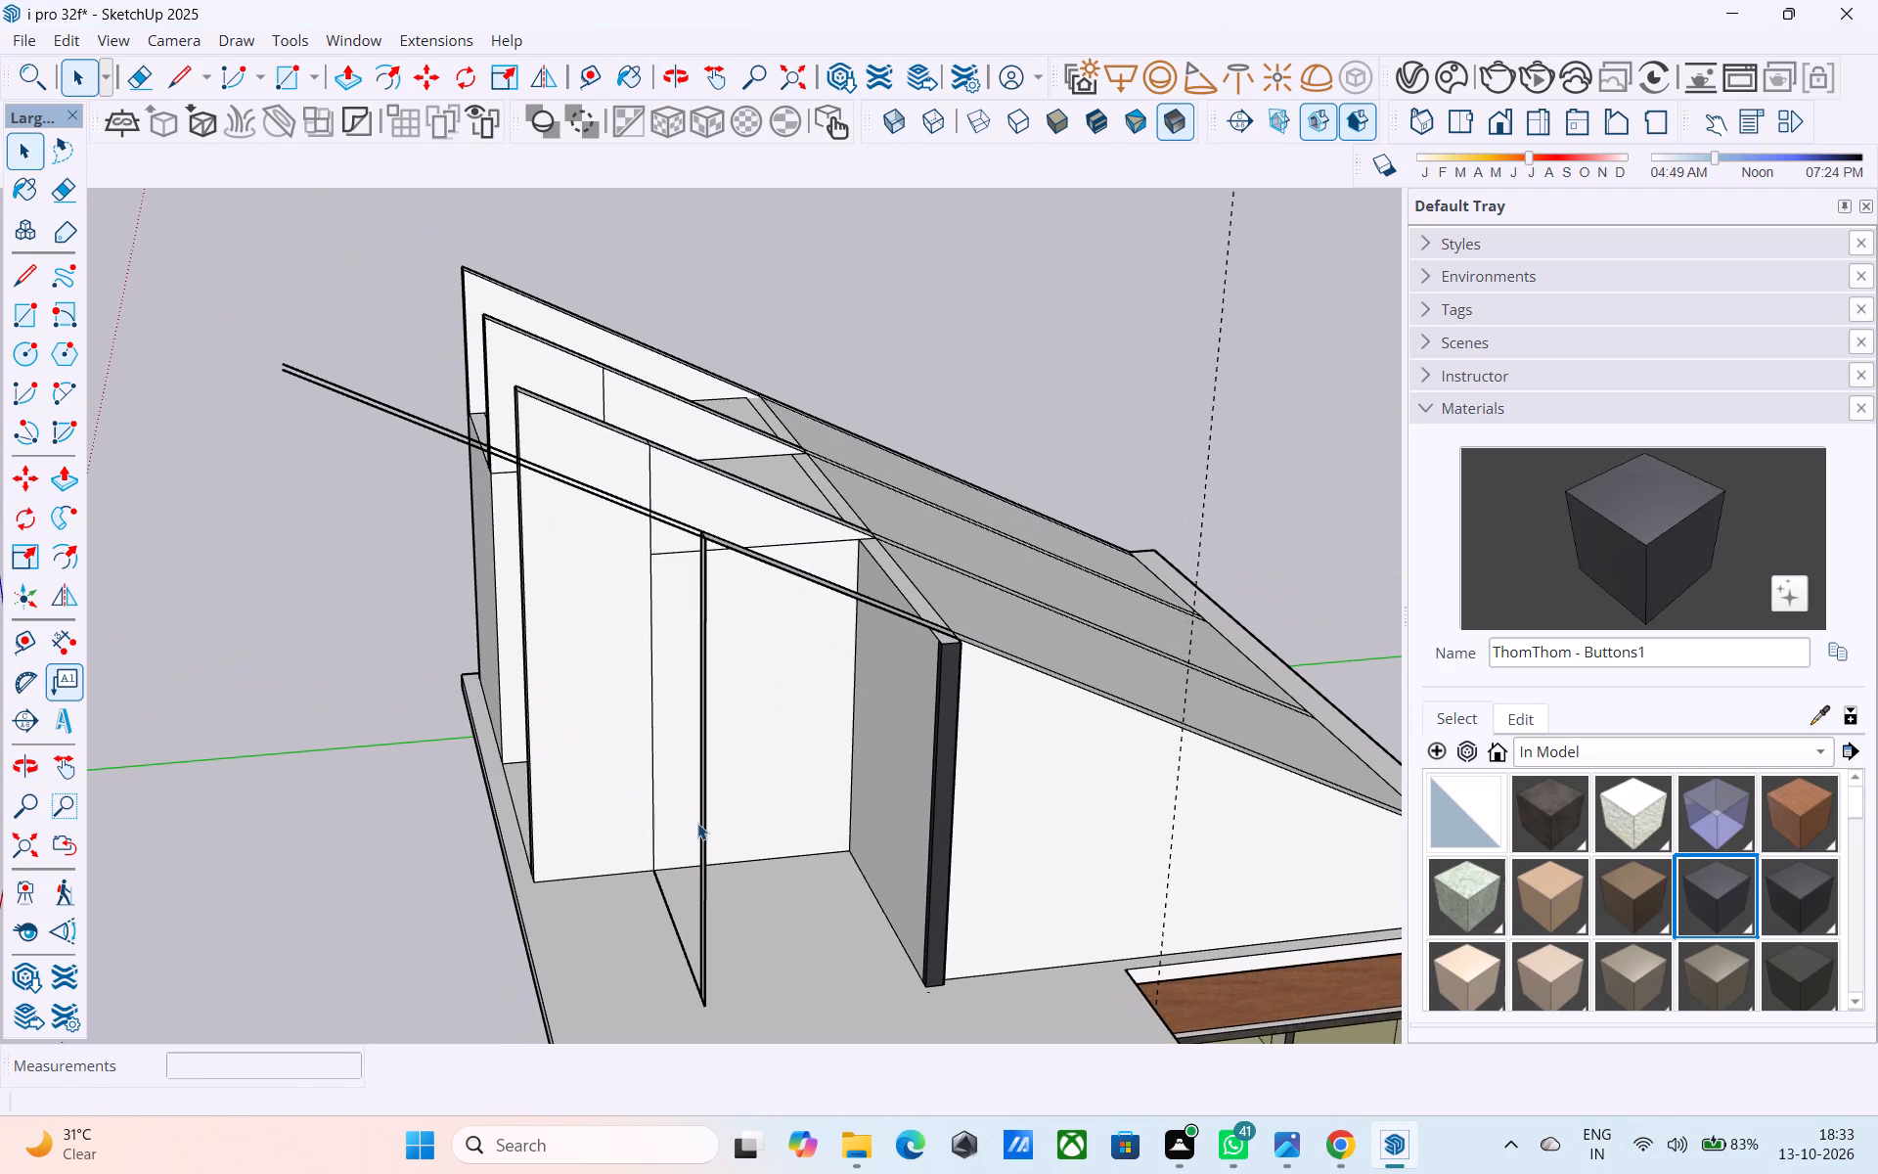
middle_click_drag(697, 823, 667, 800, "shift")
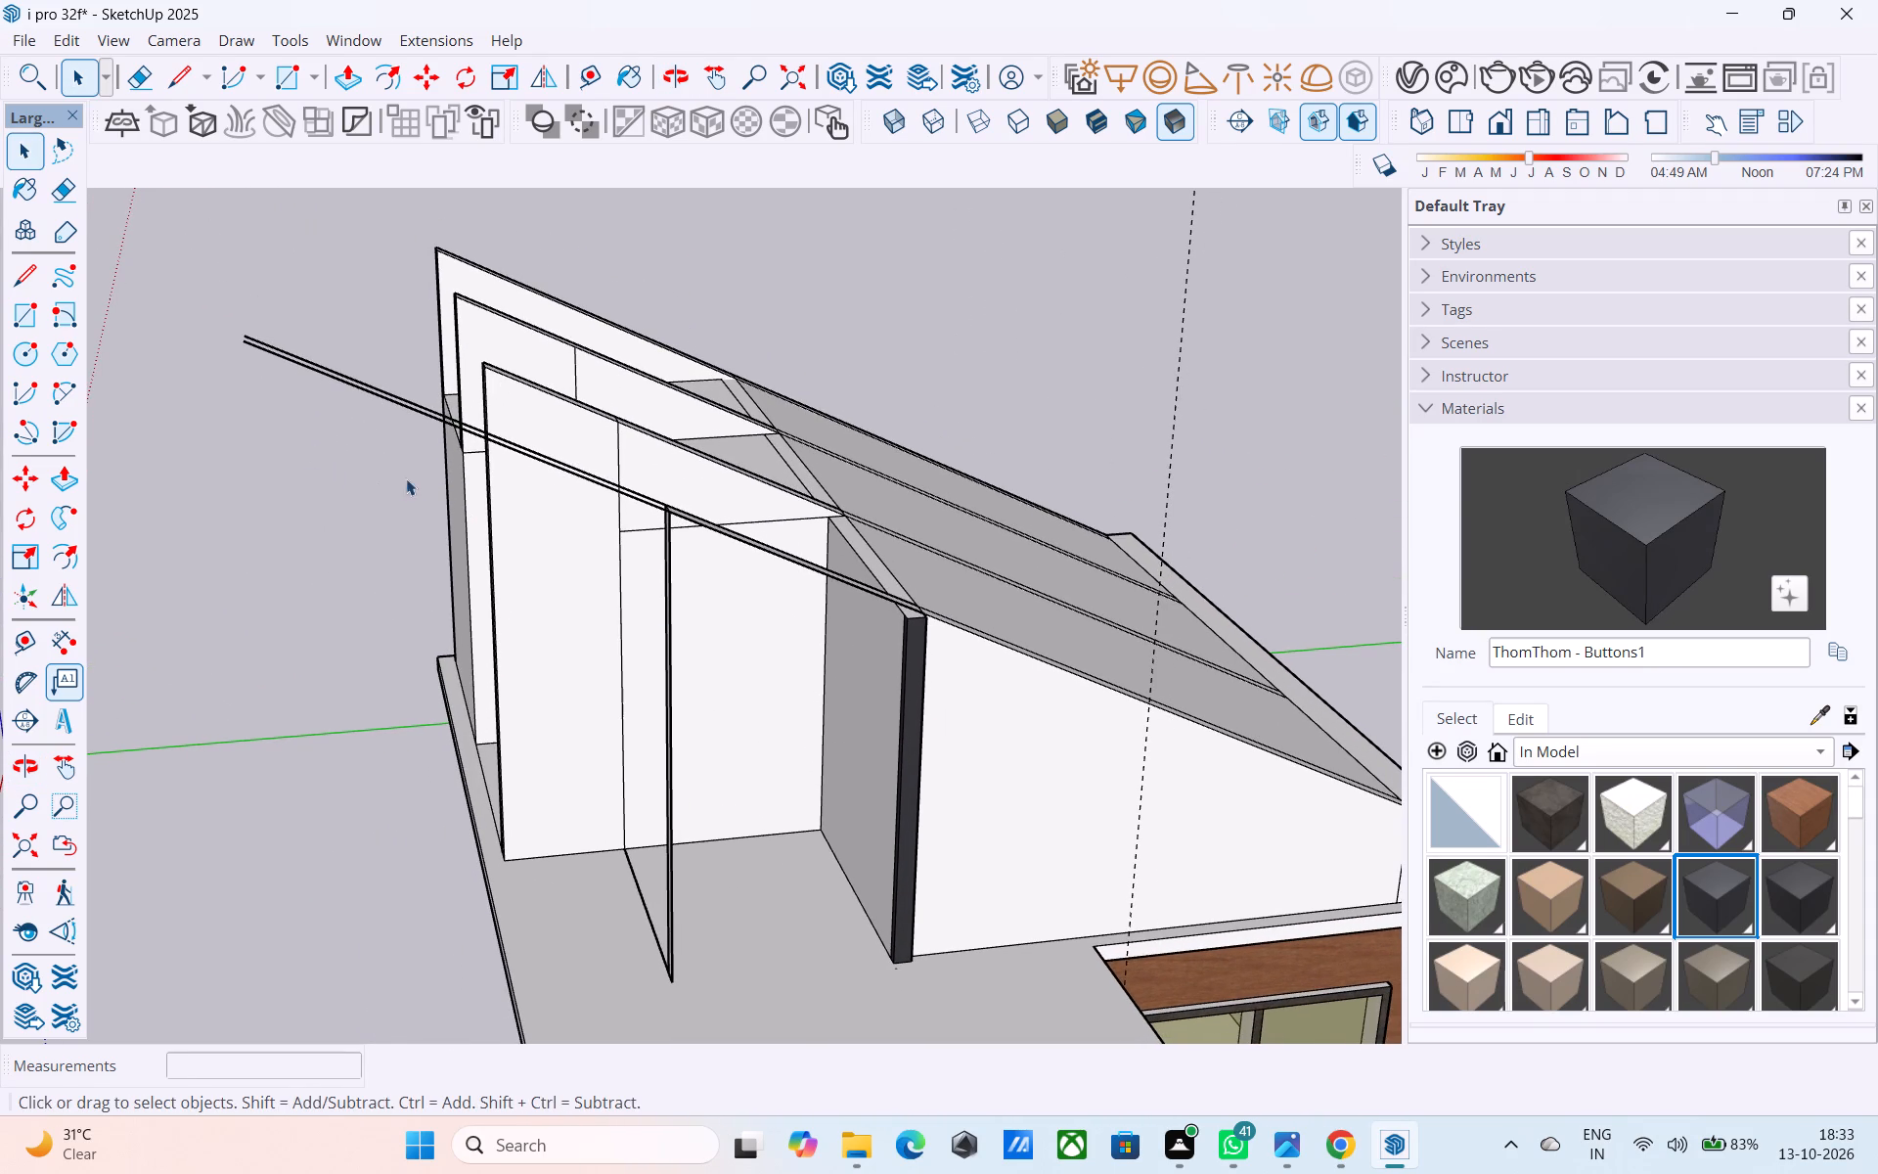
middle_click_drag(442, 494, 390, 571, "shift")
middle_click_drag(678, 714, 904, 750)
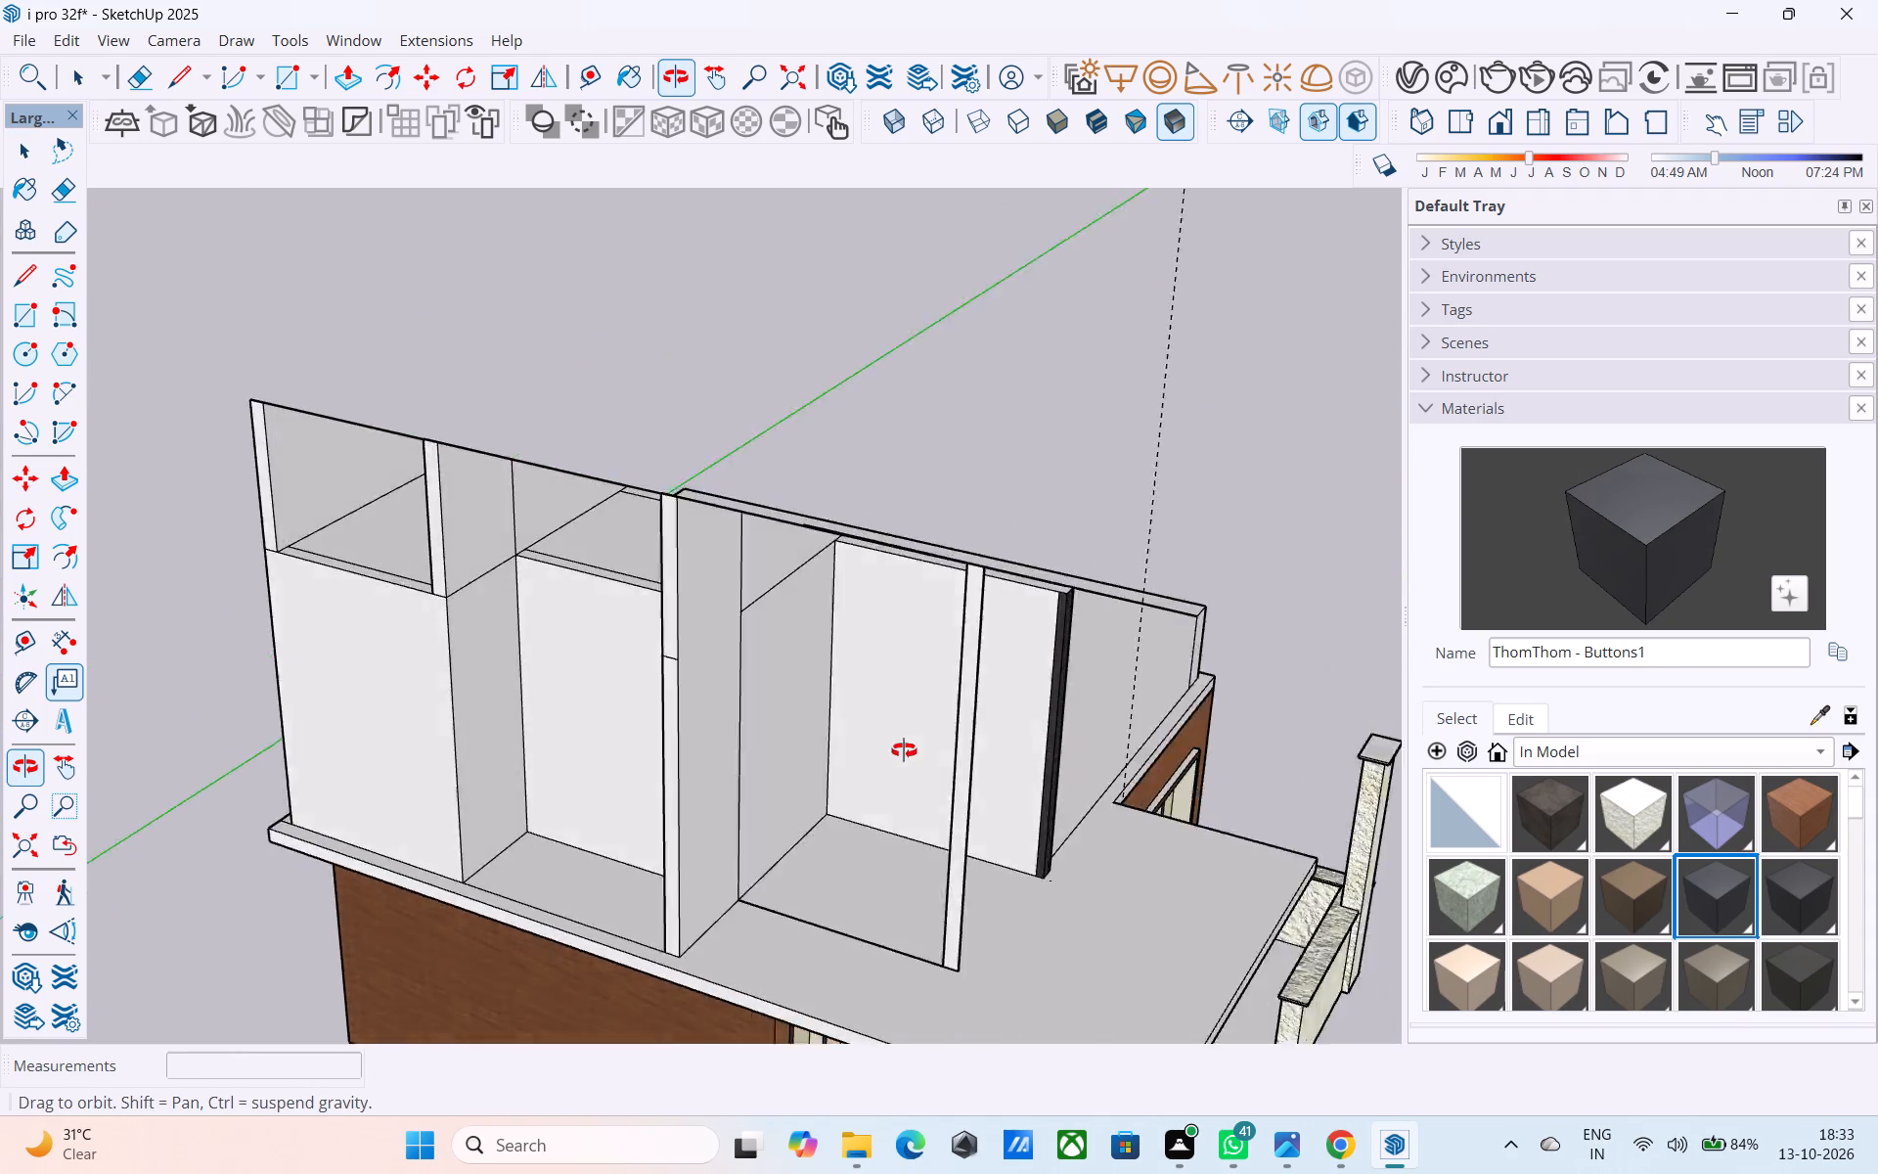
middle_click_drag(904, 750, 304, 679)
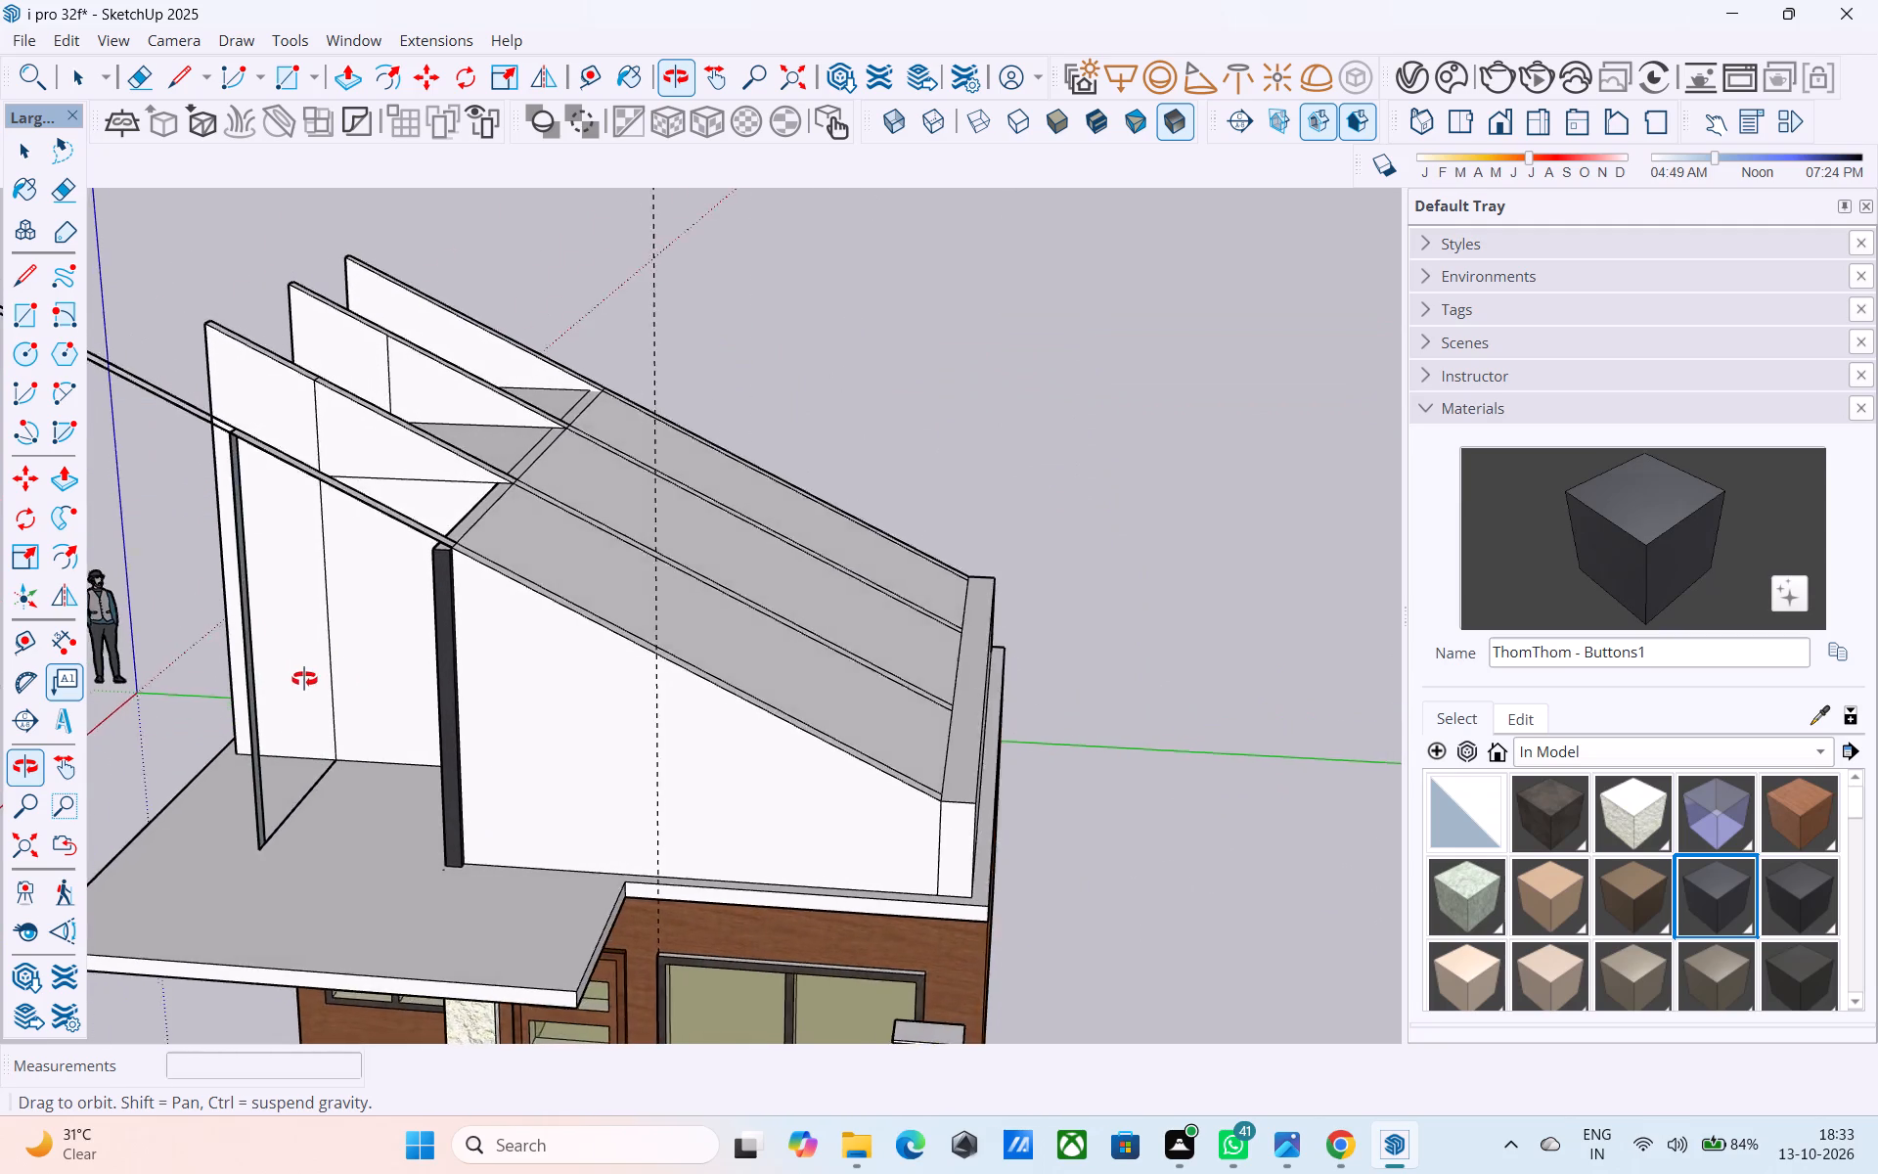
middle_click_drag(304, 679, 520, 703)
Push/Pull the narrow front post's side face 6' to the dark column, forming a wall.
scroll(514, 701, "up", 7)
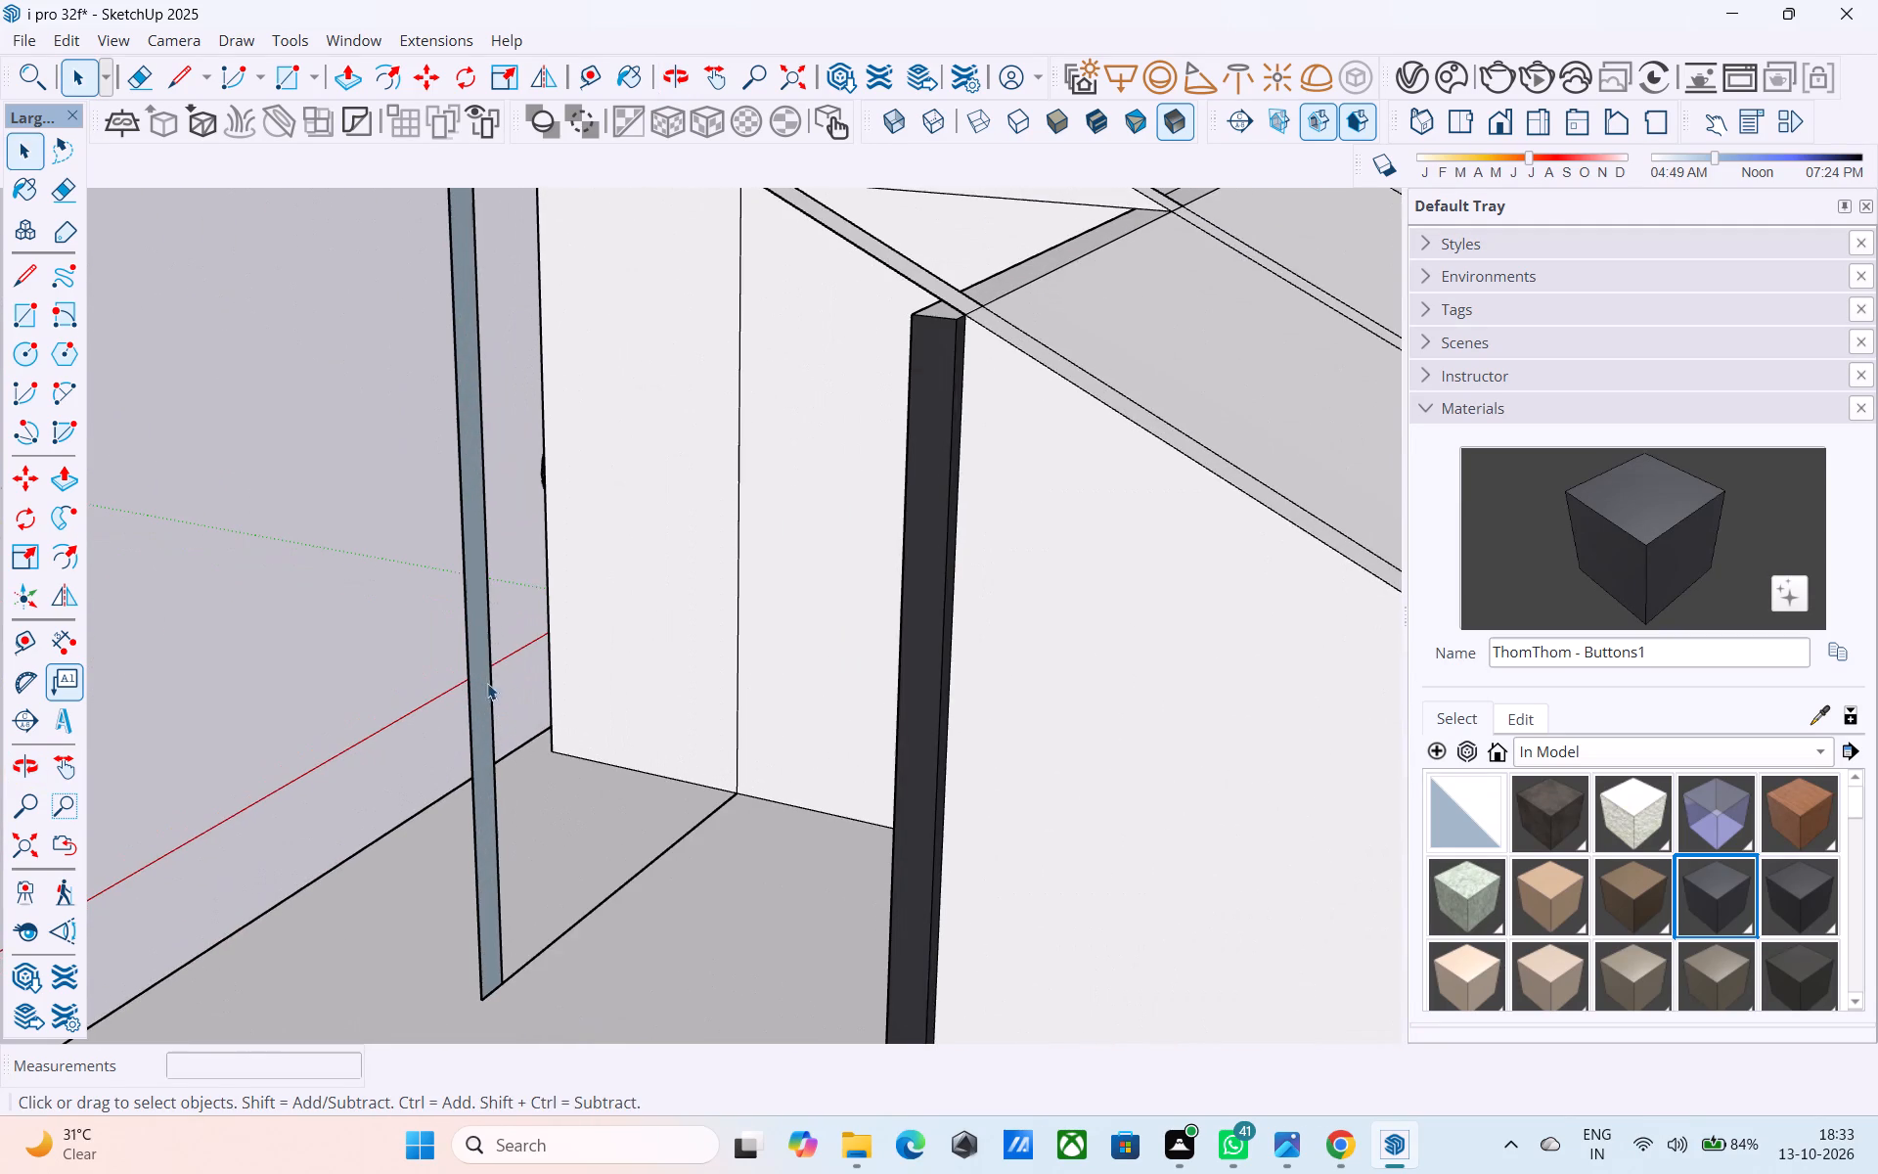
left_click(482, 680)
triple_click(480, 680)
double_click(480, 680)
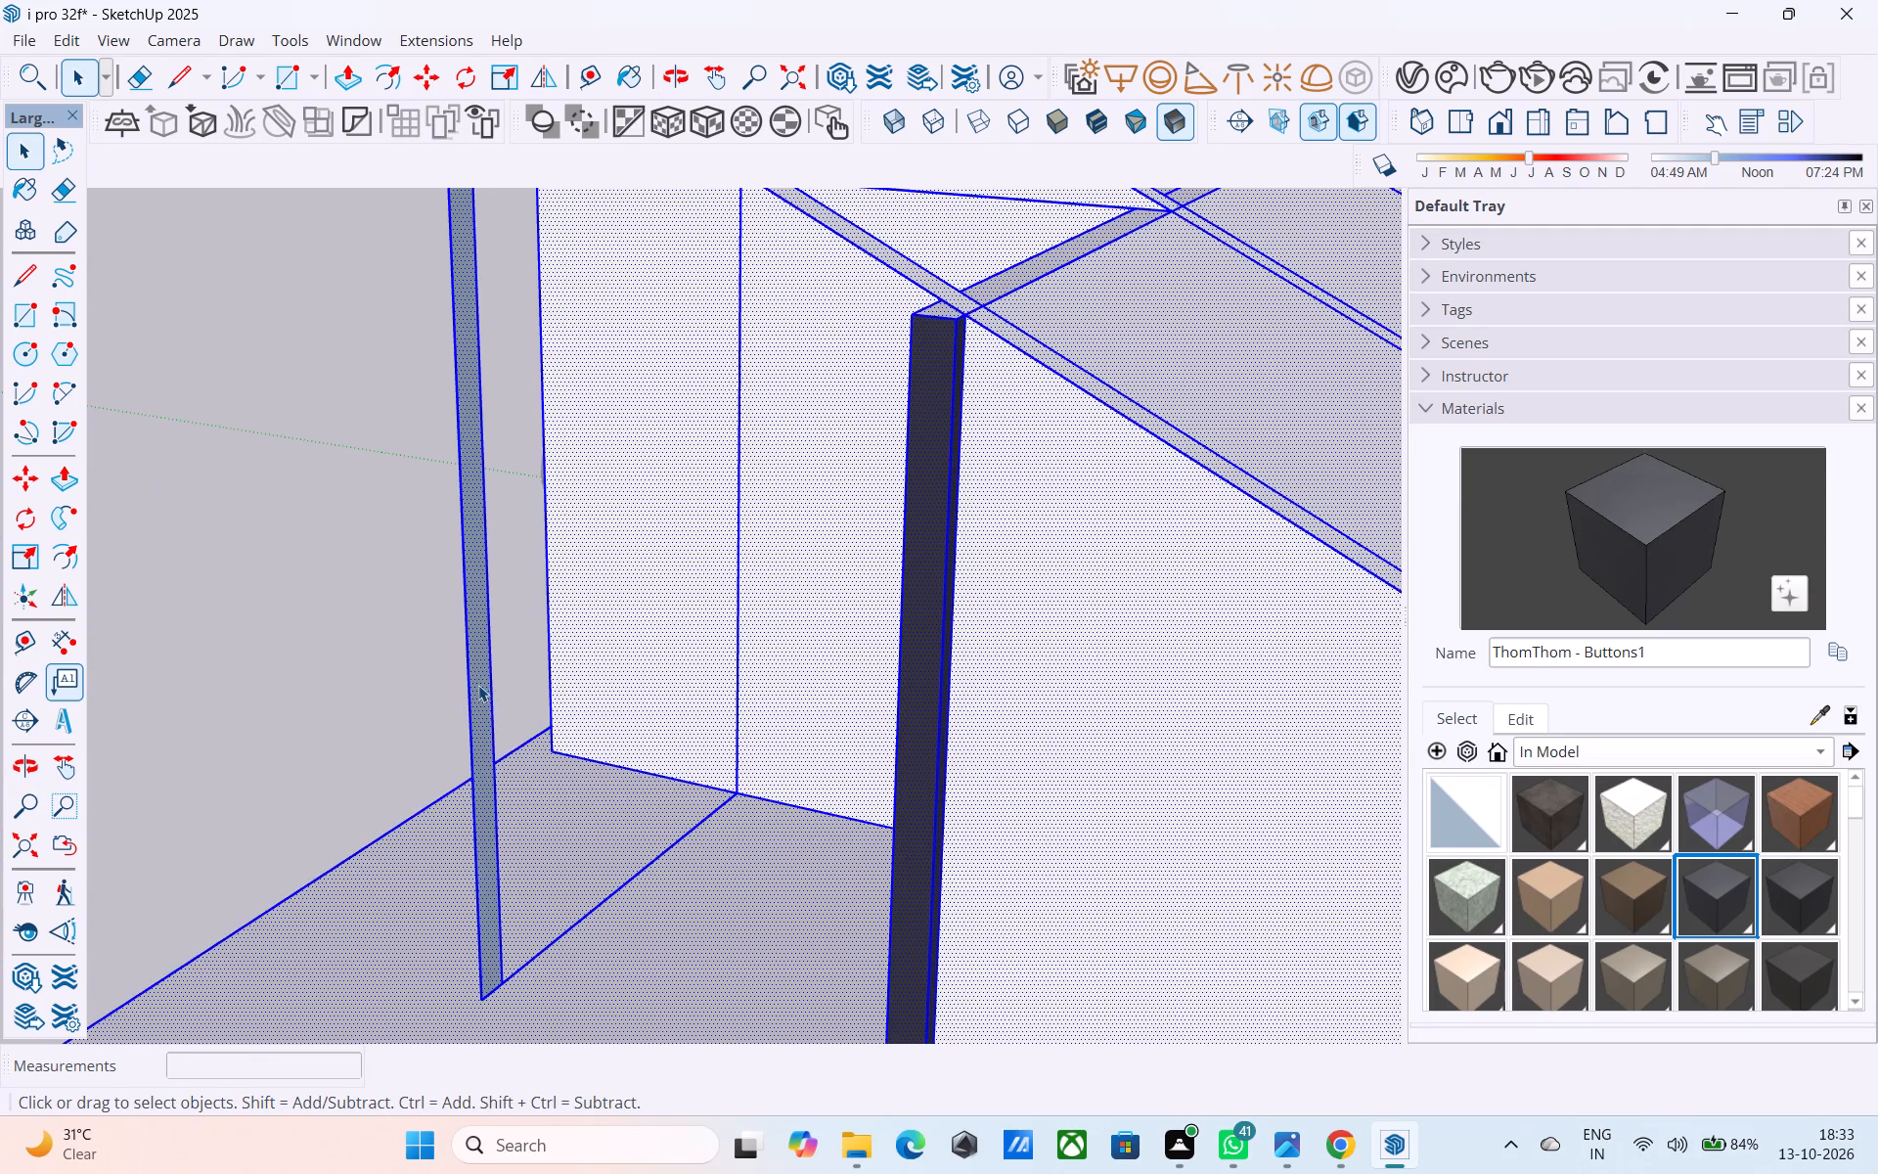
left_click(492, 700)
left_click(487, 701)
left_click(477, 699)
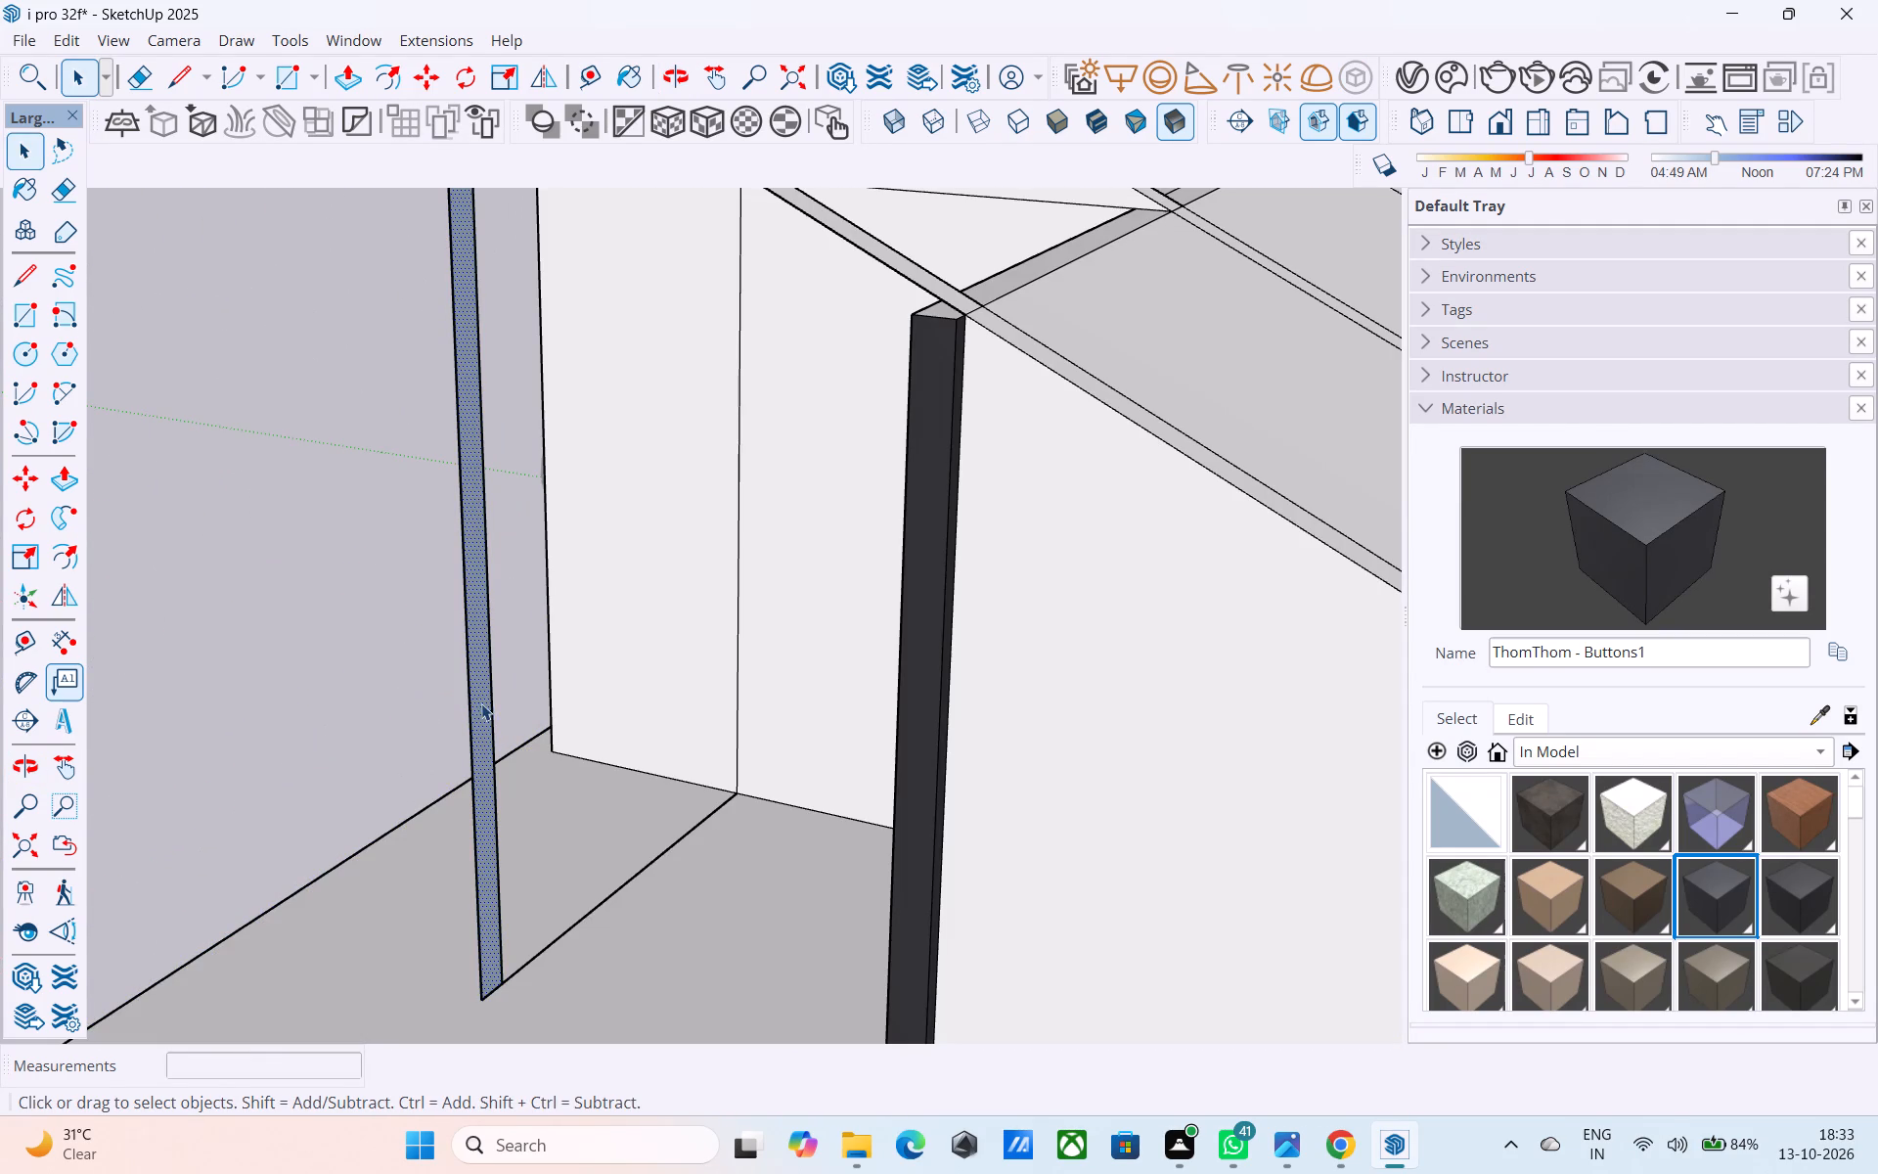
key("p")
left_click(465, 678)
scroll(515, 700, "down", 4)
middle_click_drag(535, 711, 757, 730)
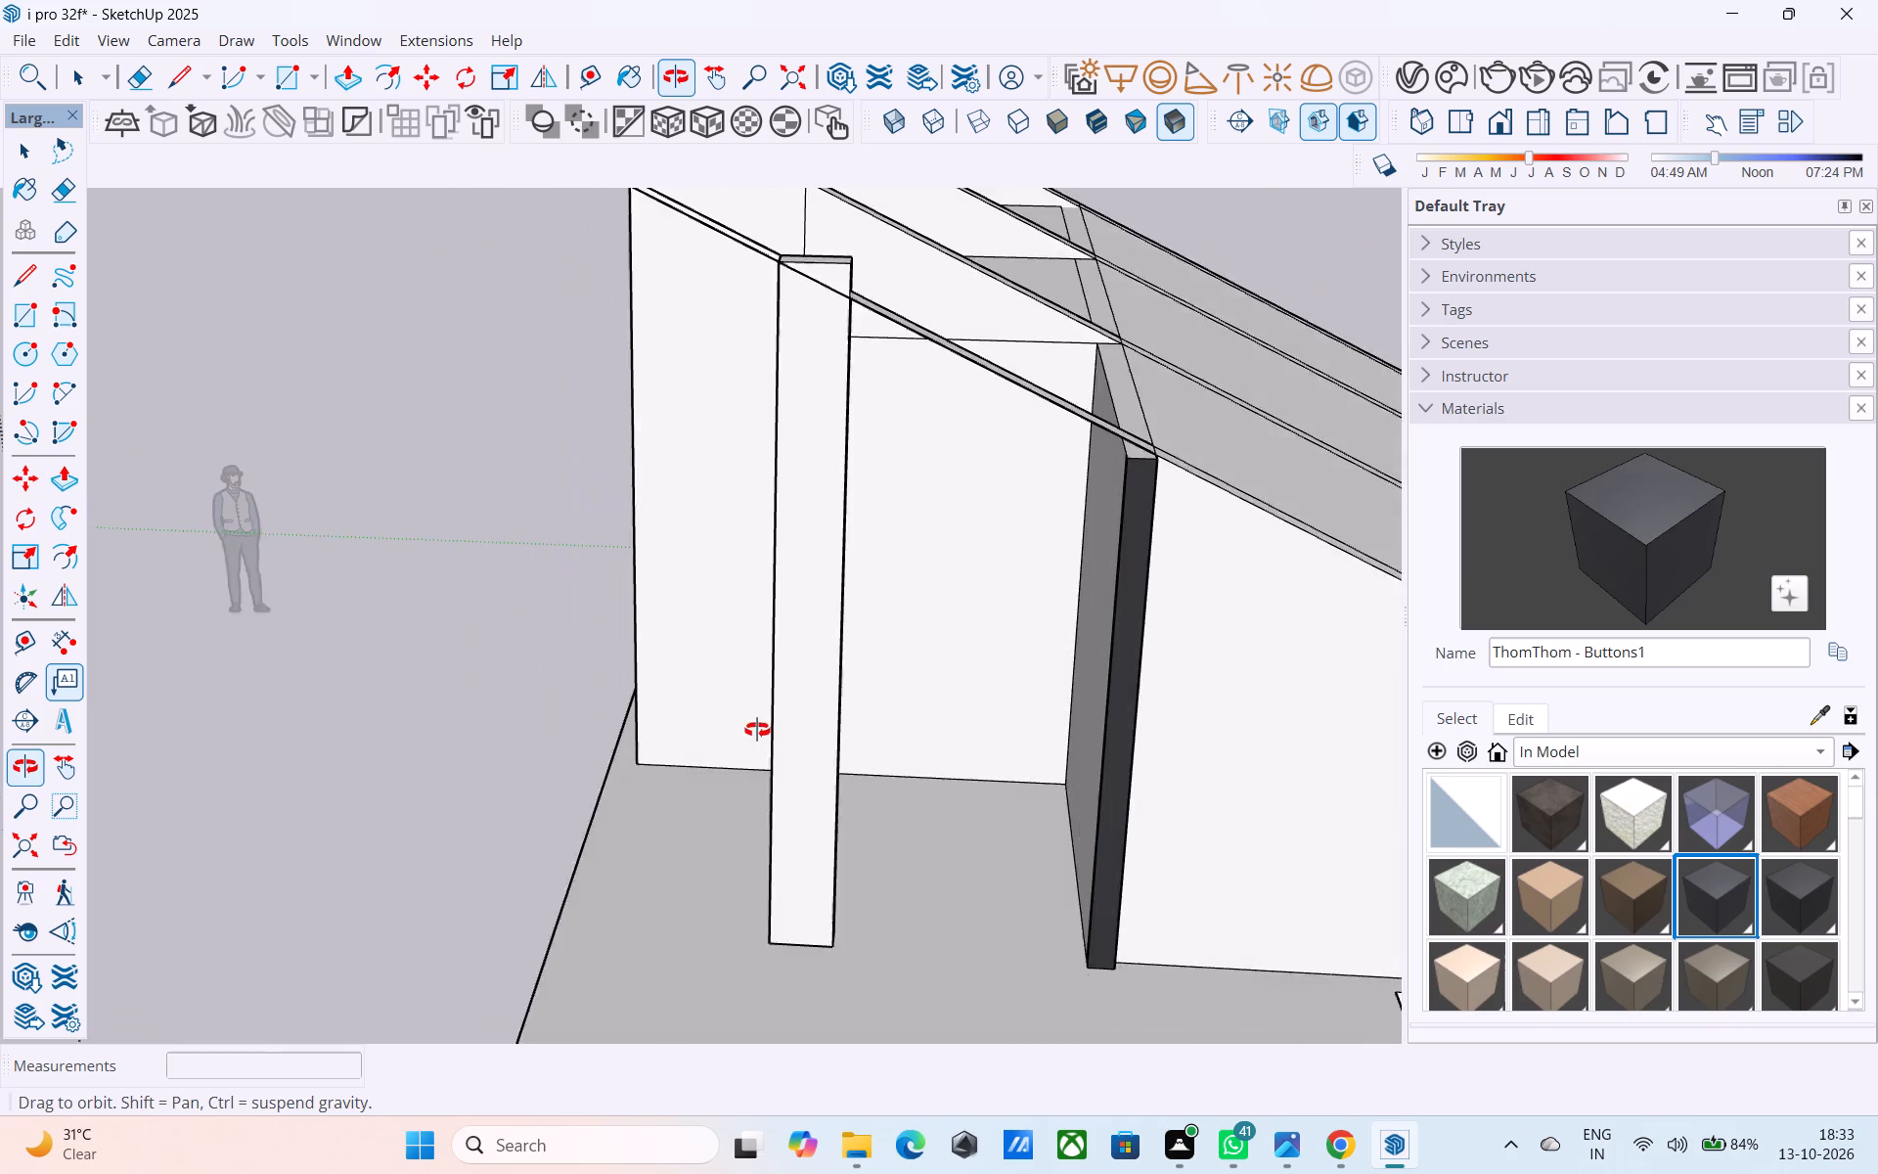
middle_click_drag(757, 730, 560, 830)
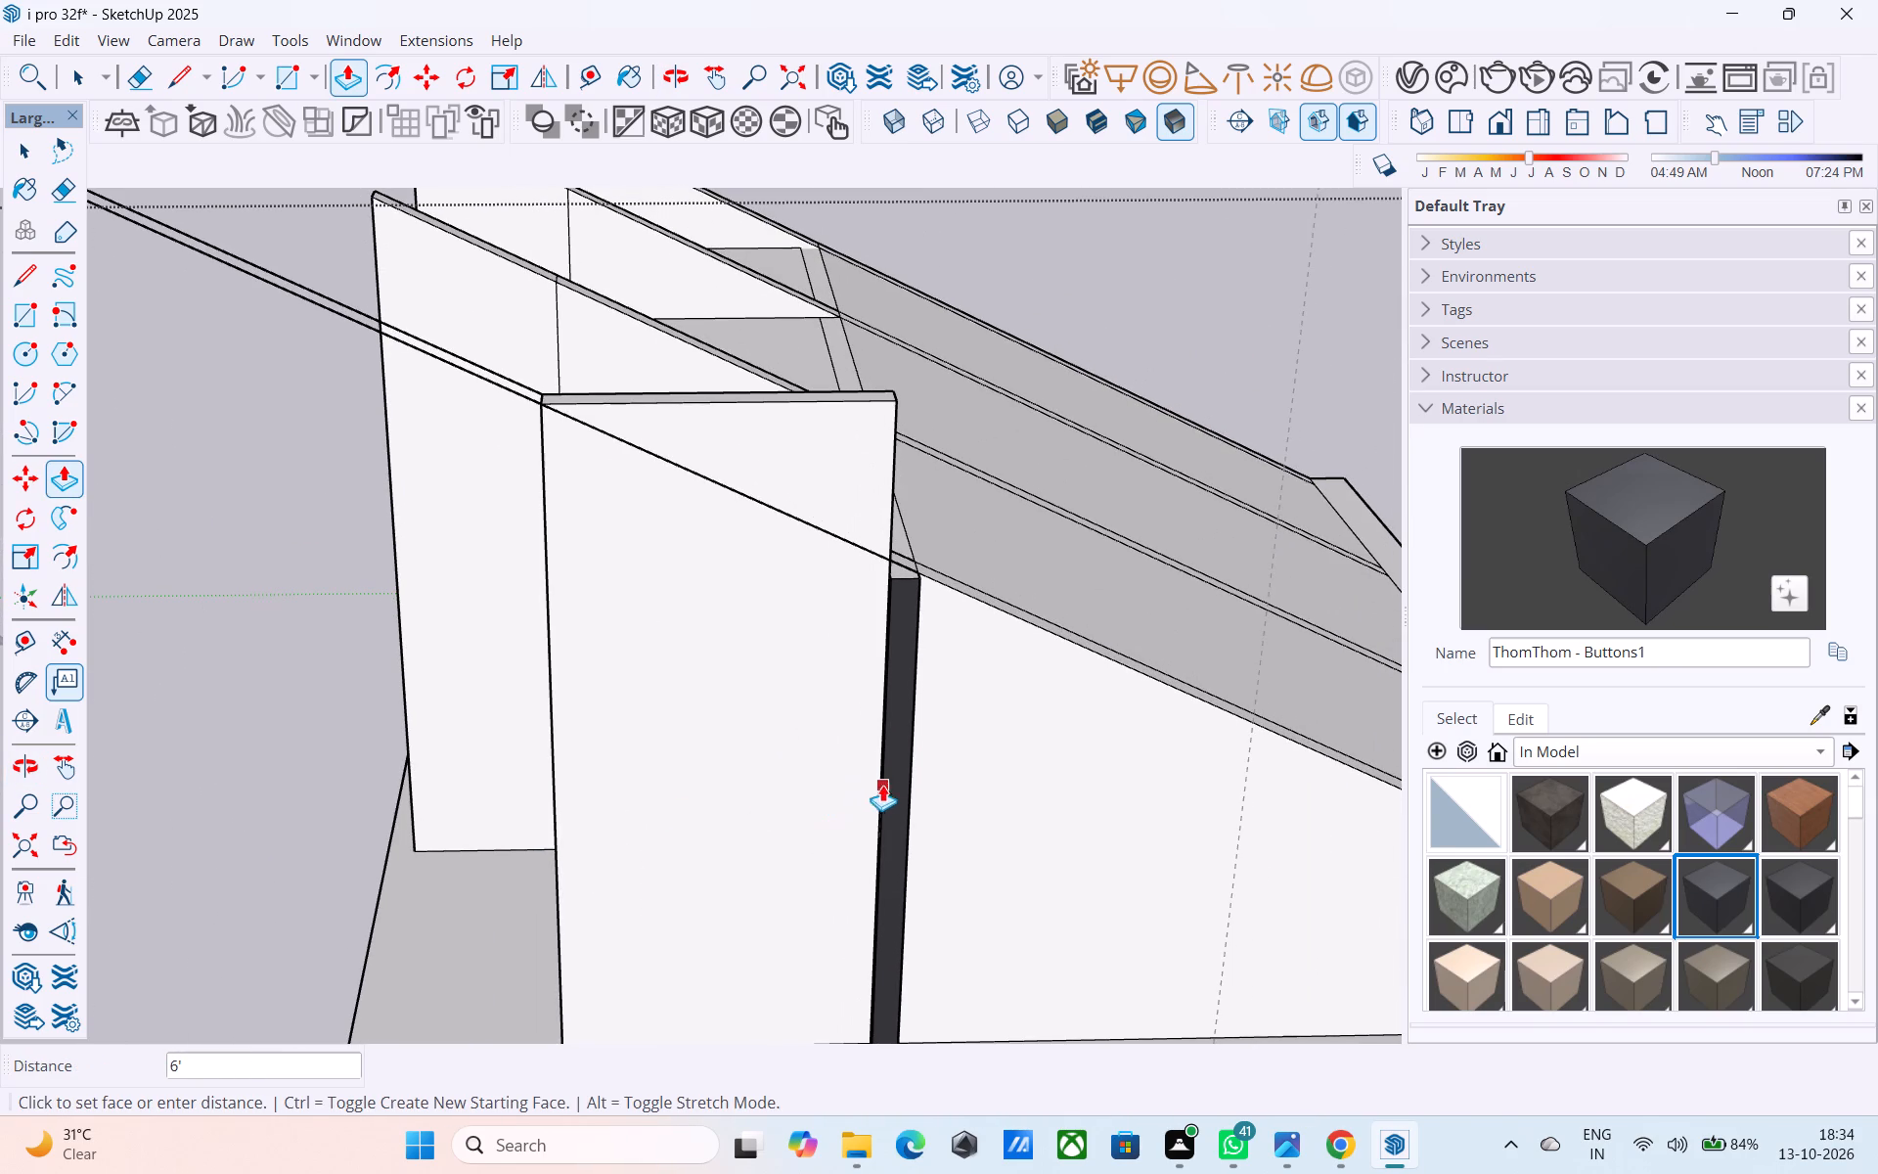
left_click(889, 781)
Push the triangular face above the roof slope back 6" to trim the new wall along the slope.
middle_click_drag(784, 627, 711, 734)
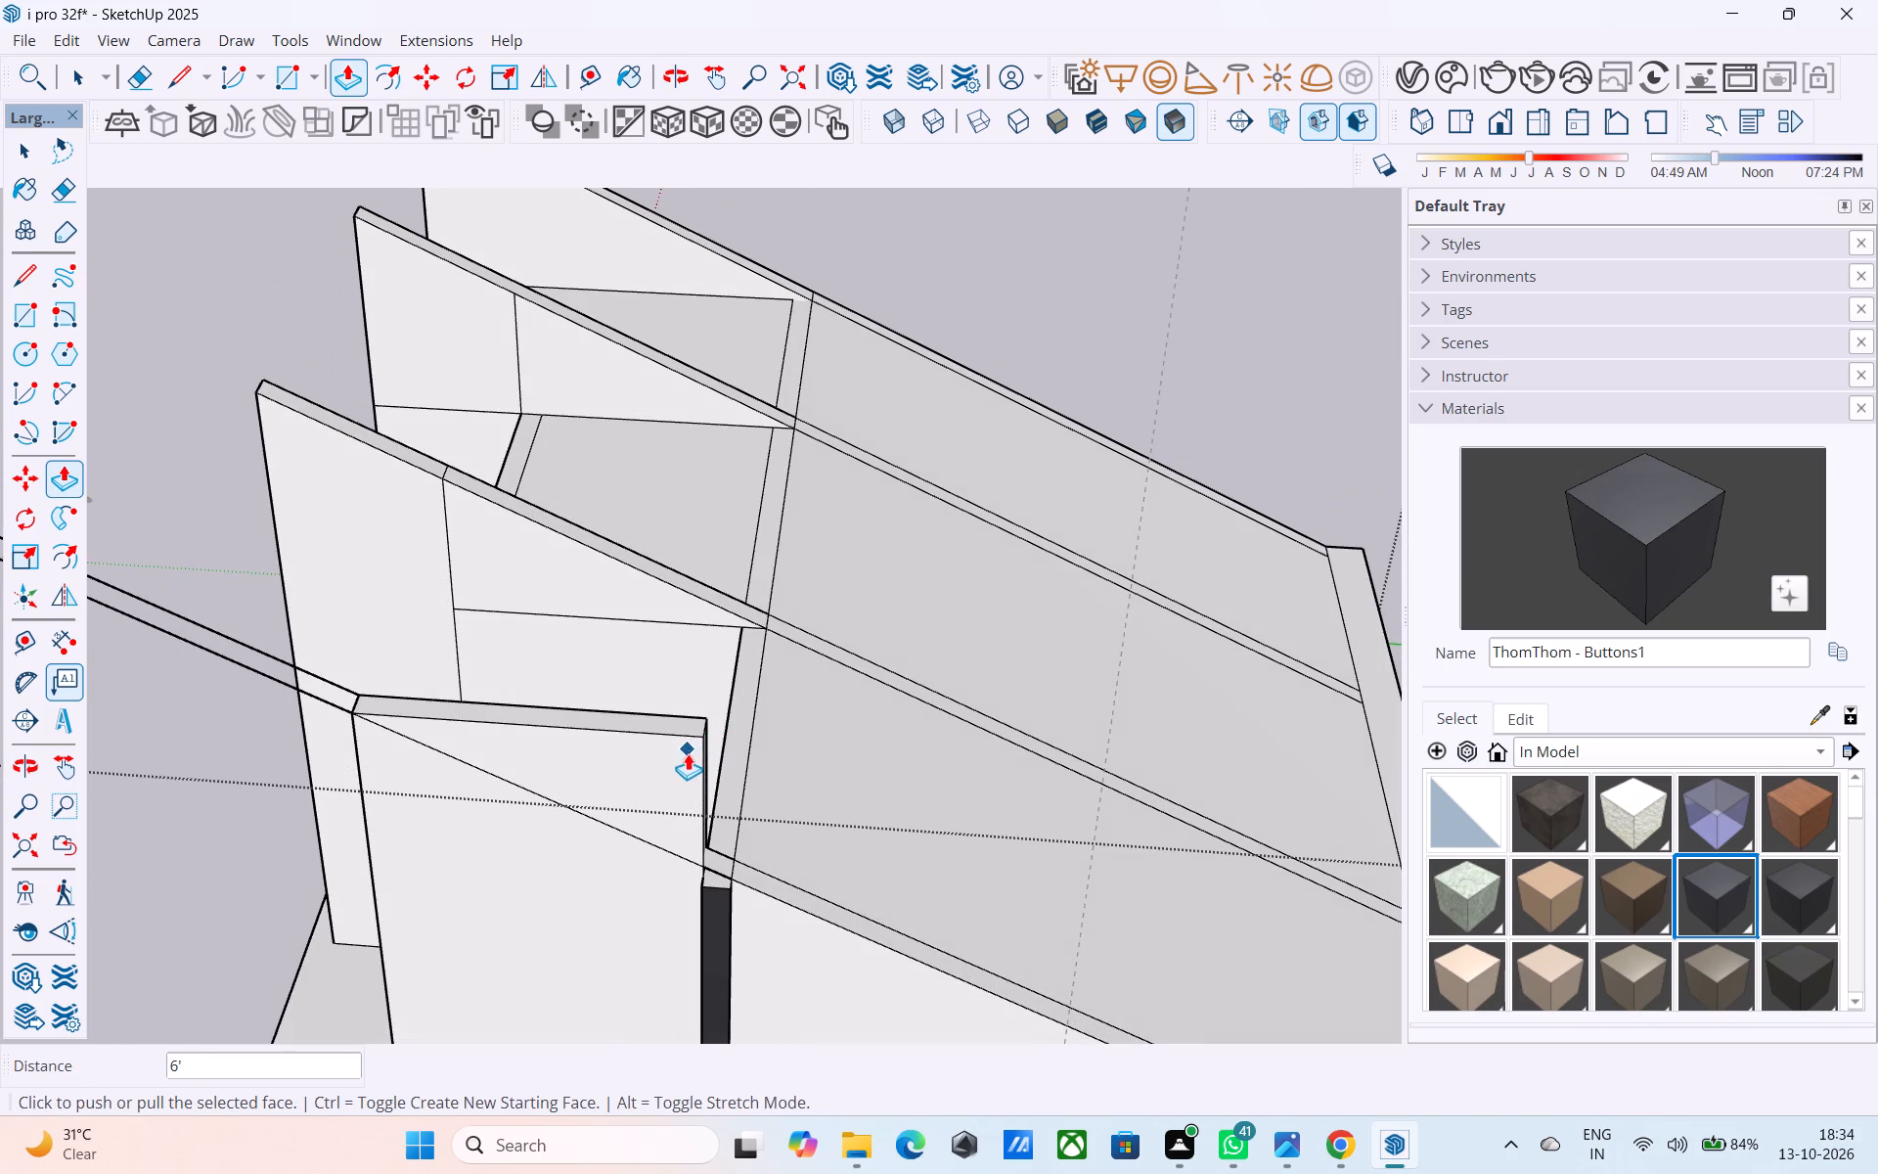
key("space")
left_click(685, 753)
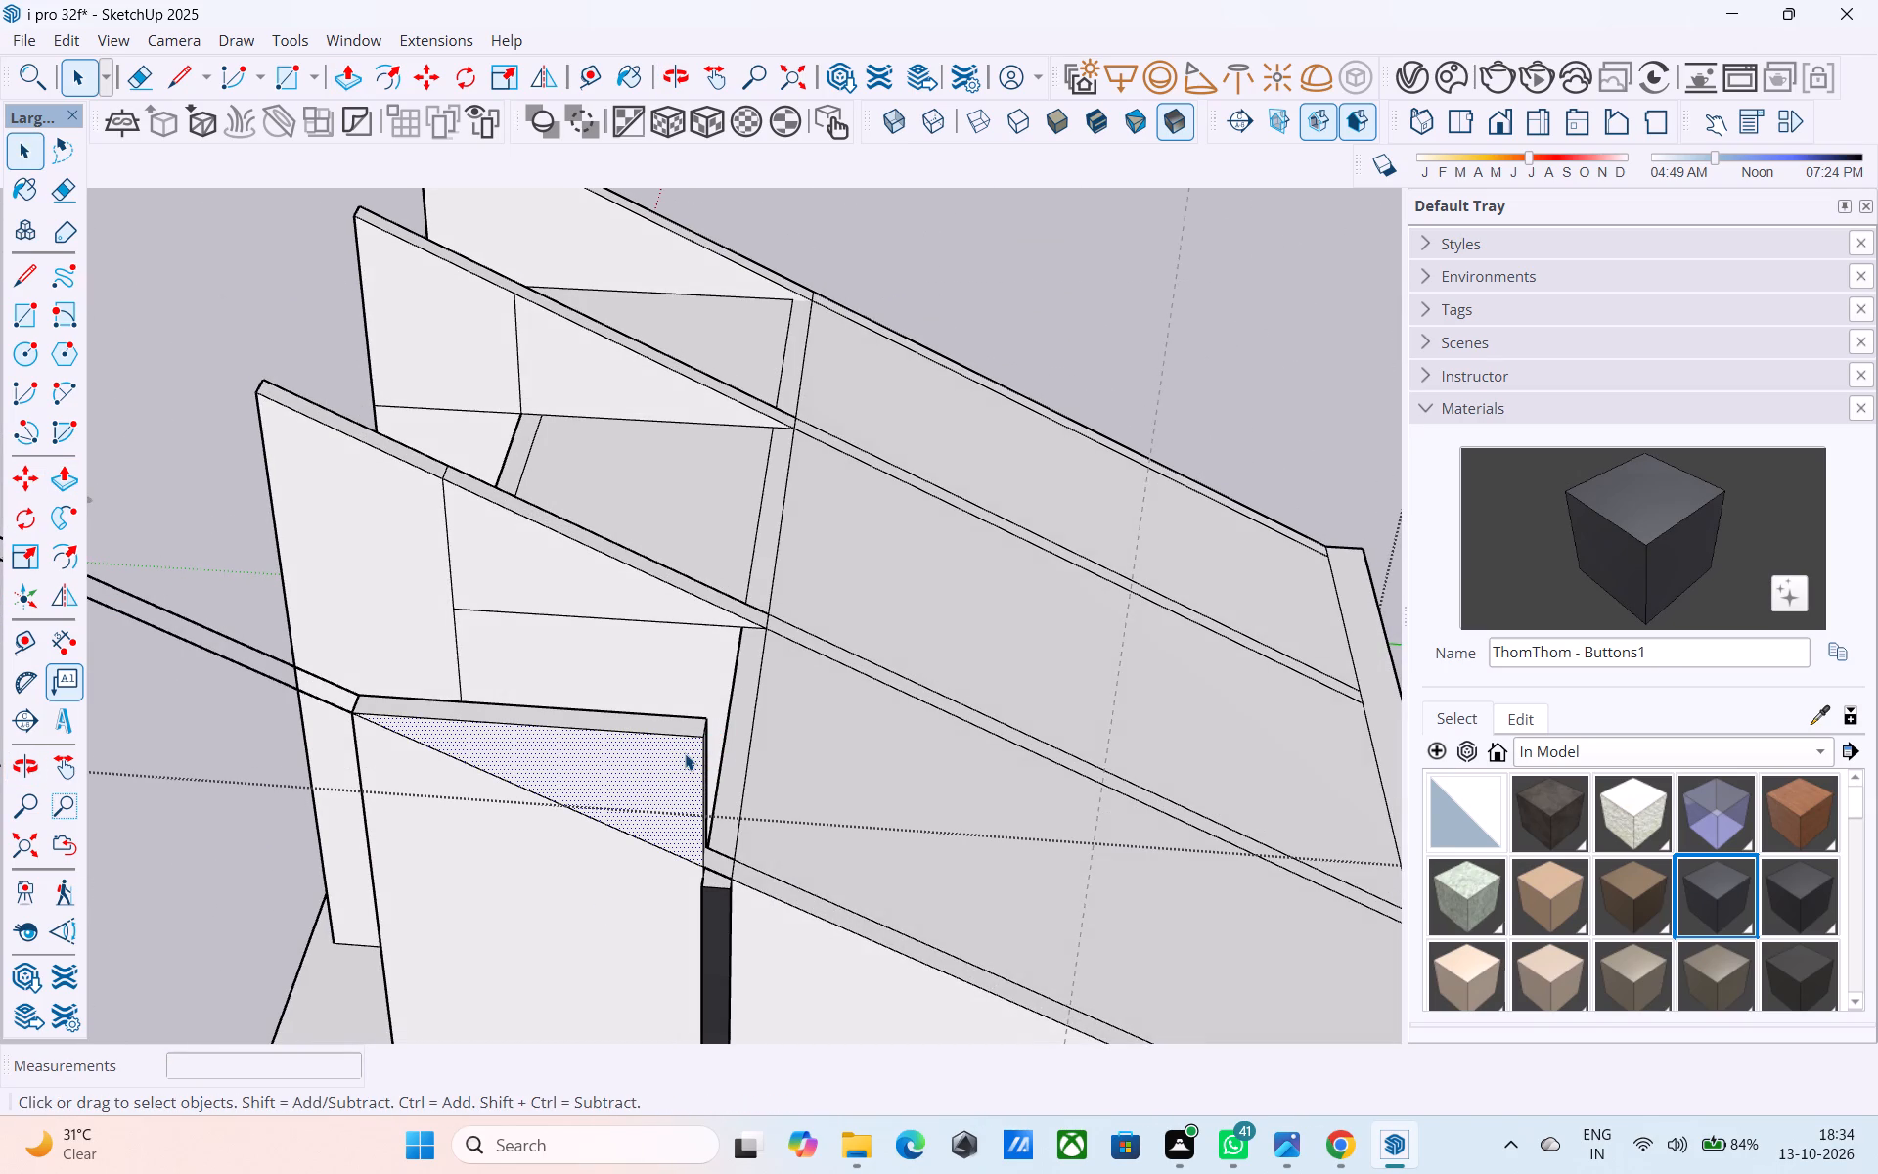
key("p")
left_click(685, 753)
left_click(703, 694)
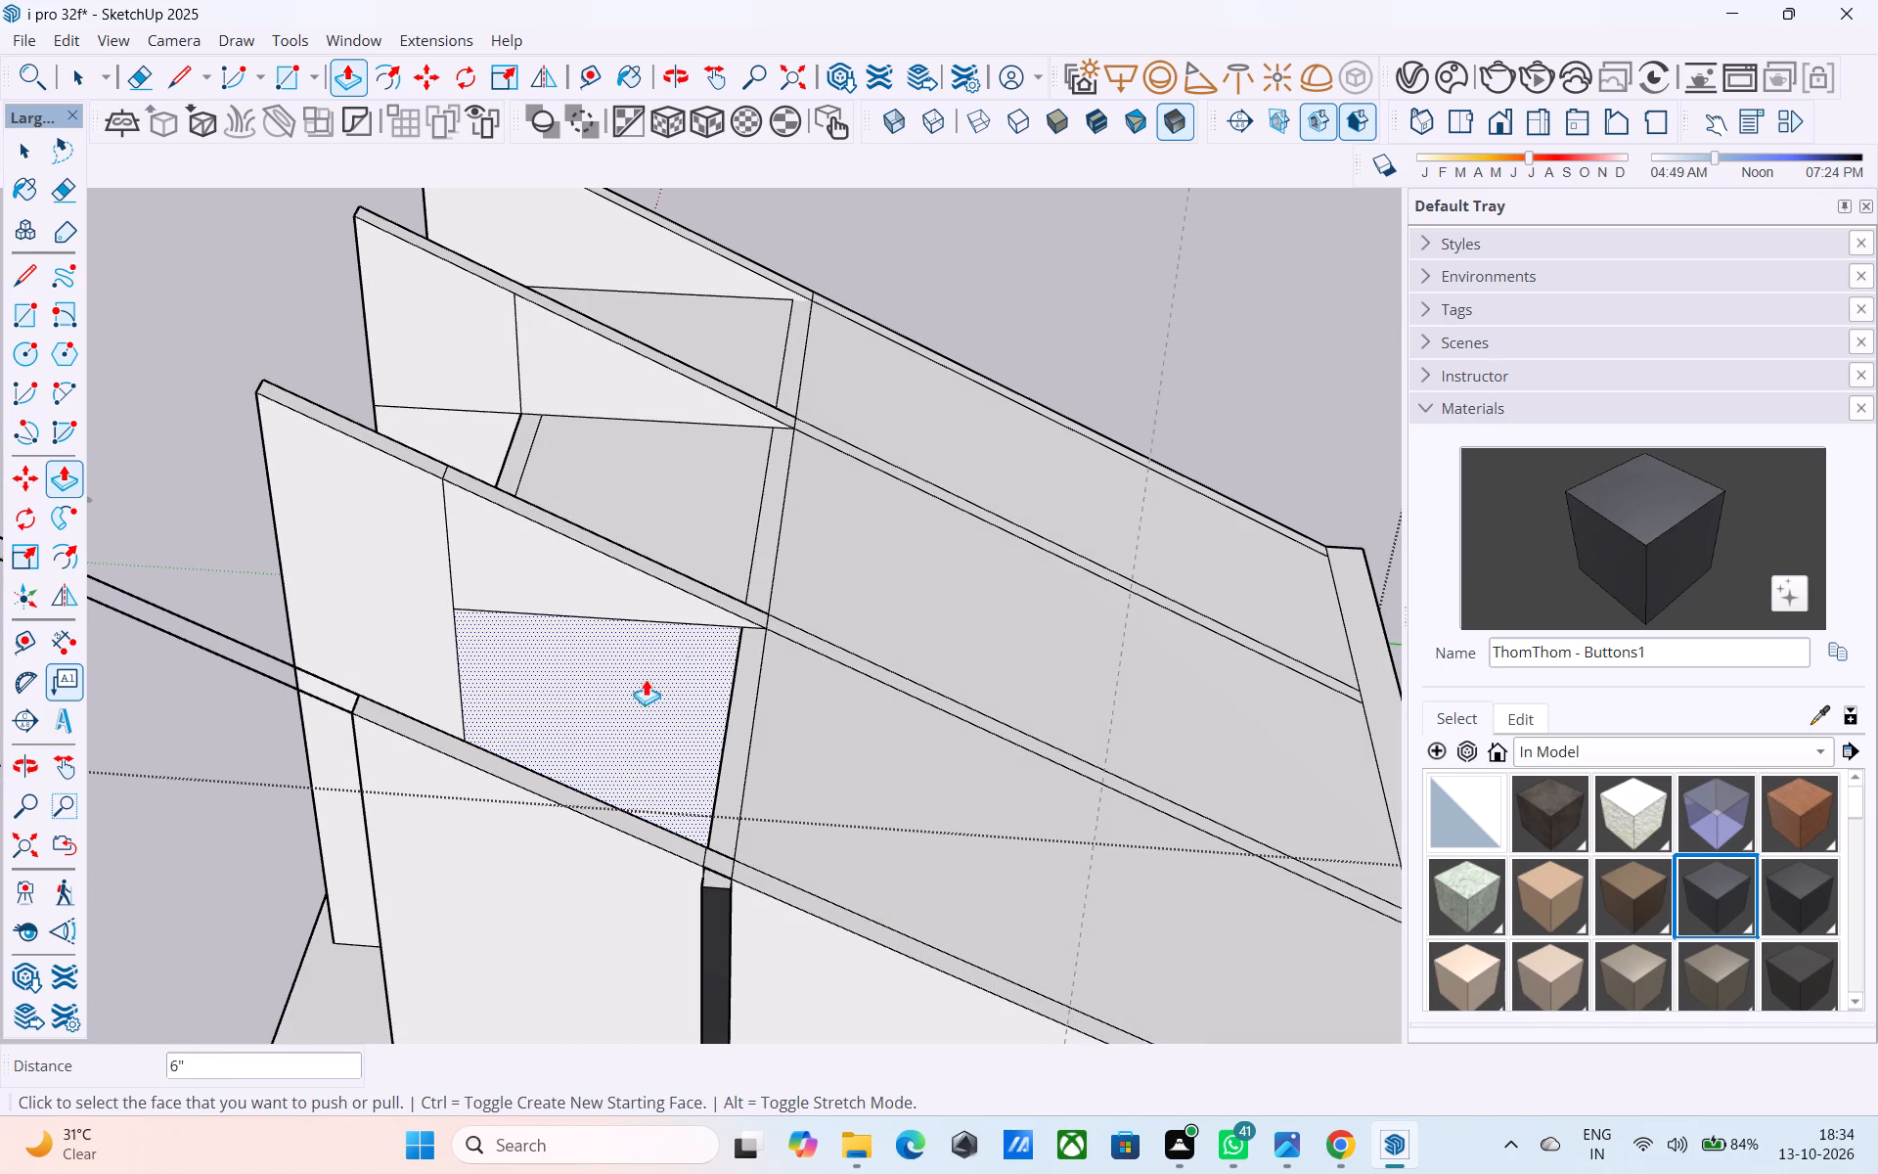
Erase the leftover edges on the side face of the partition wall beside the new wall.
scroll(477, 757, "down", 1)
middle_click_drag(477, 757, 827, 666)
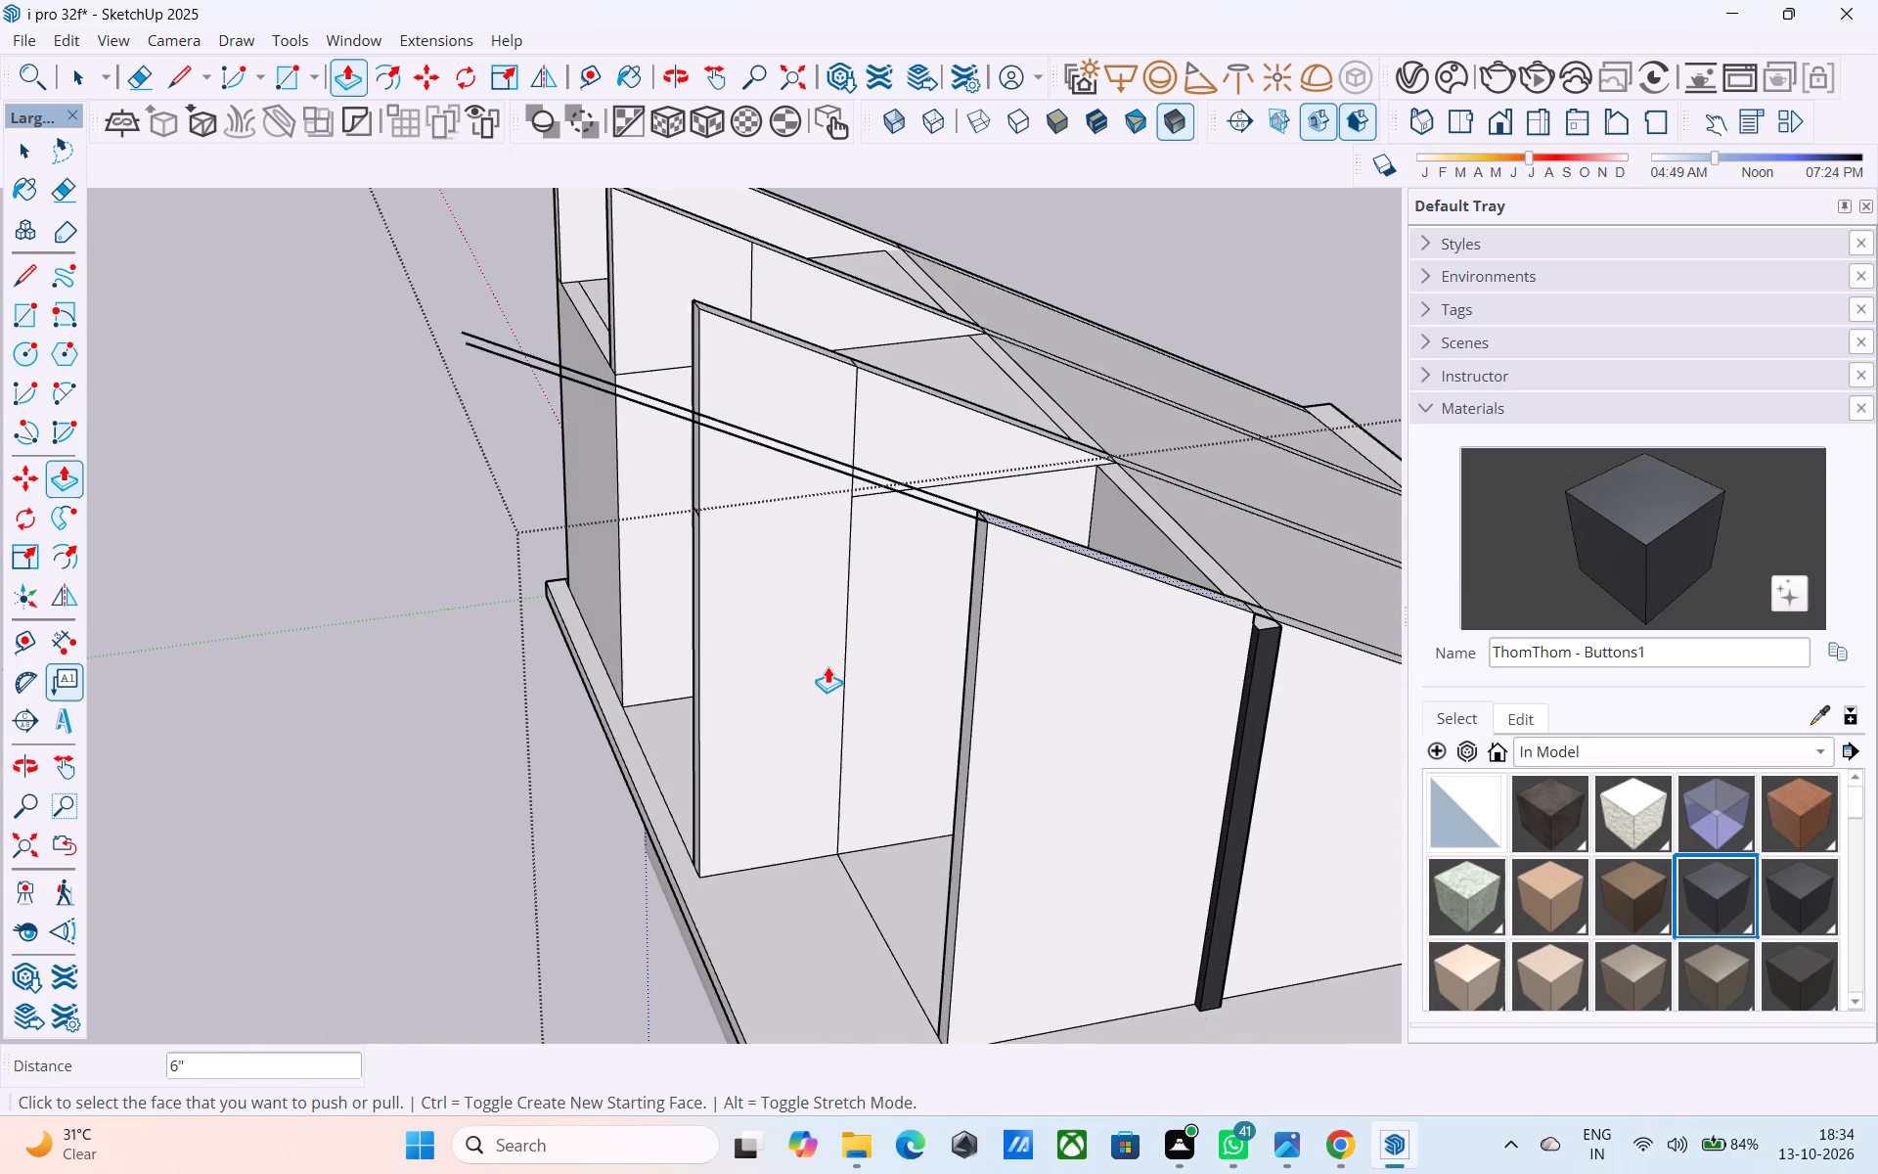
middle_click_drag(821, 670, 636, 630, "shift")
middle_click_drag(624, 602, 631, 652)
key("space")
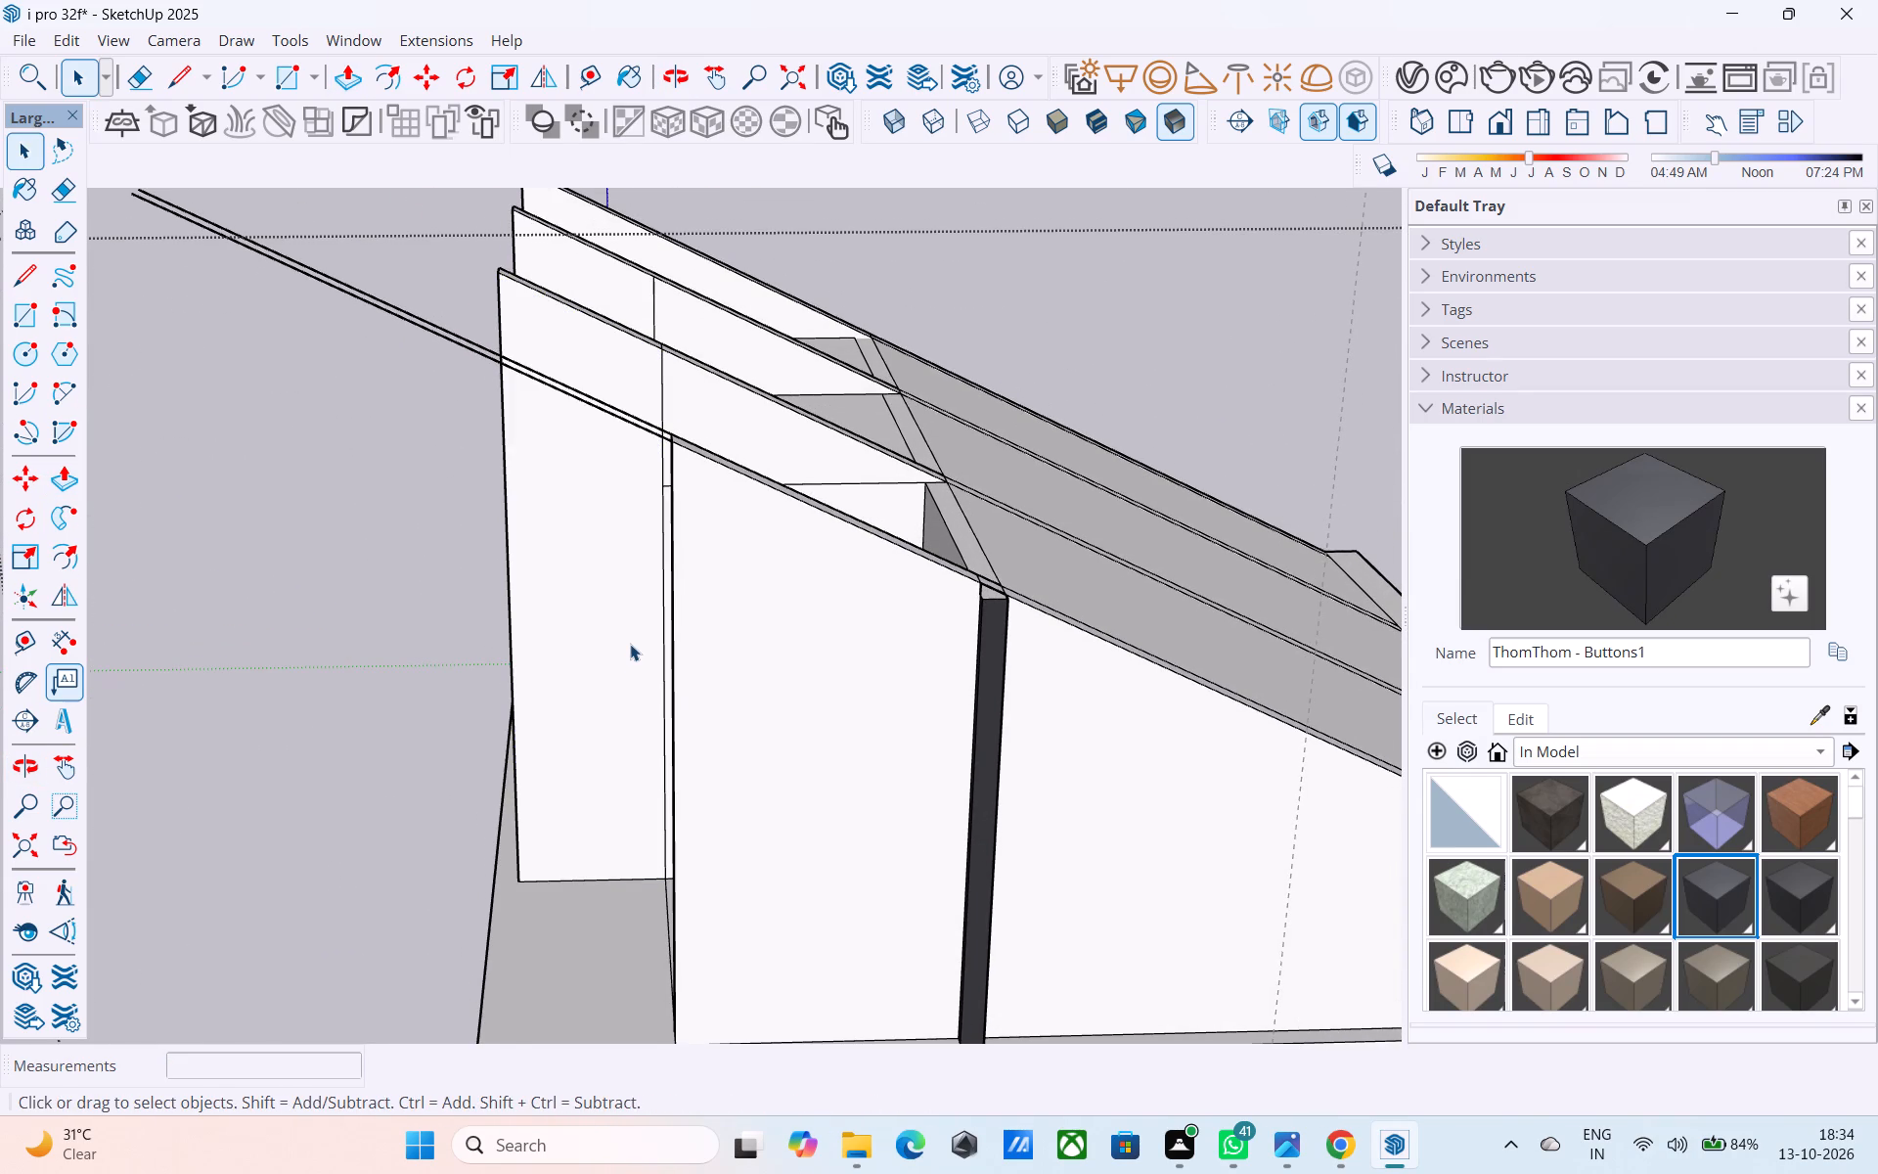
middle_click_drag(630, 644, 717, 702, "shift")
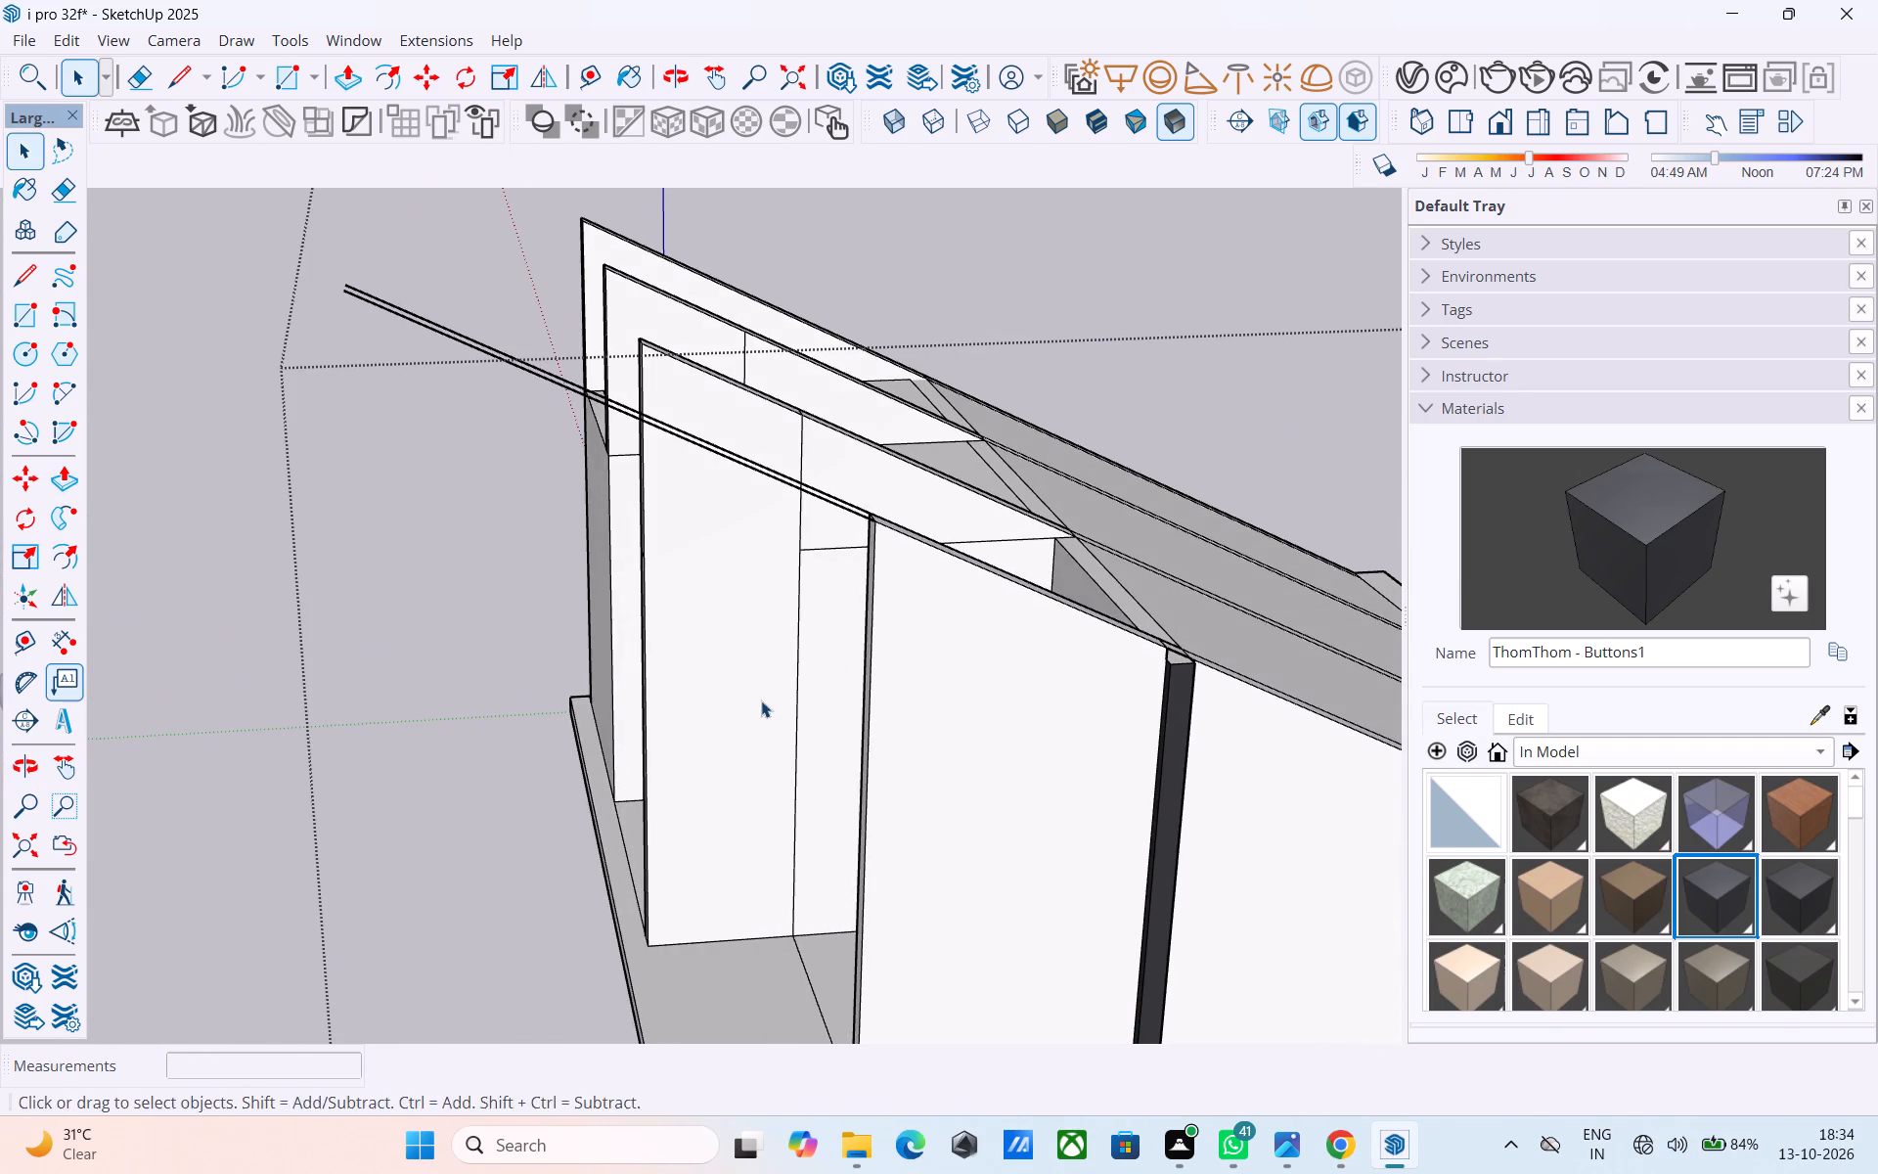
middle_click_drag(761, 700, 1321, 705, "shift")
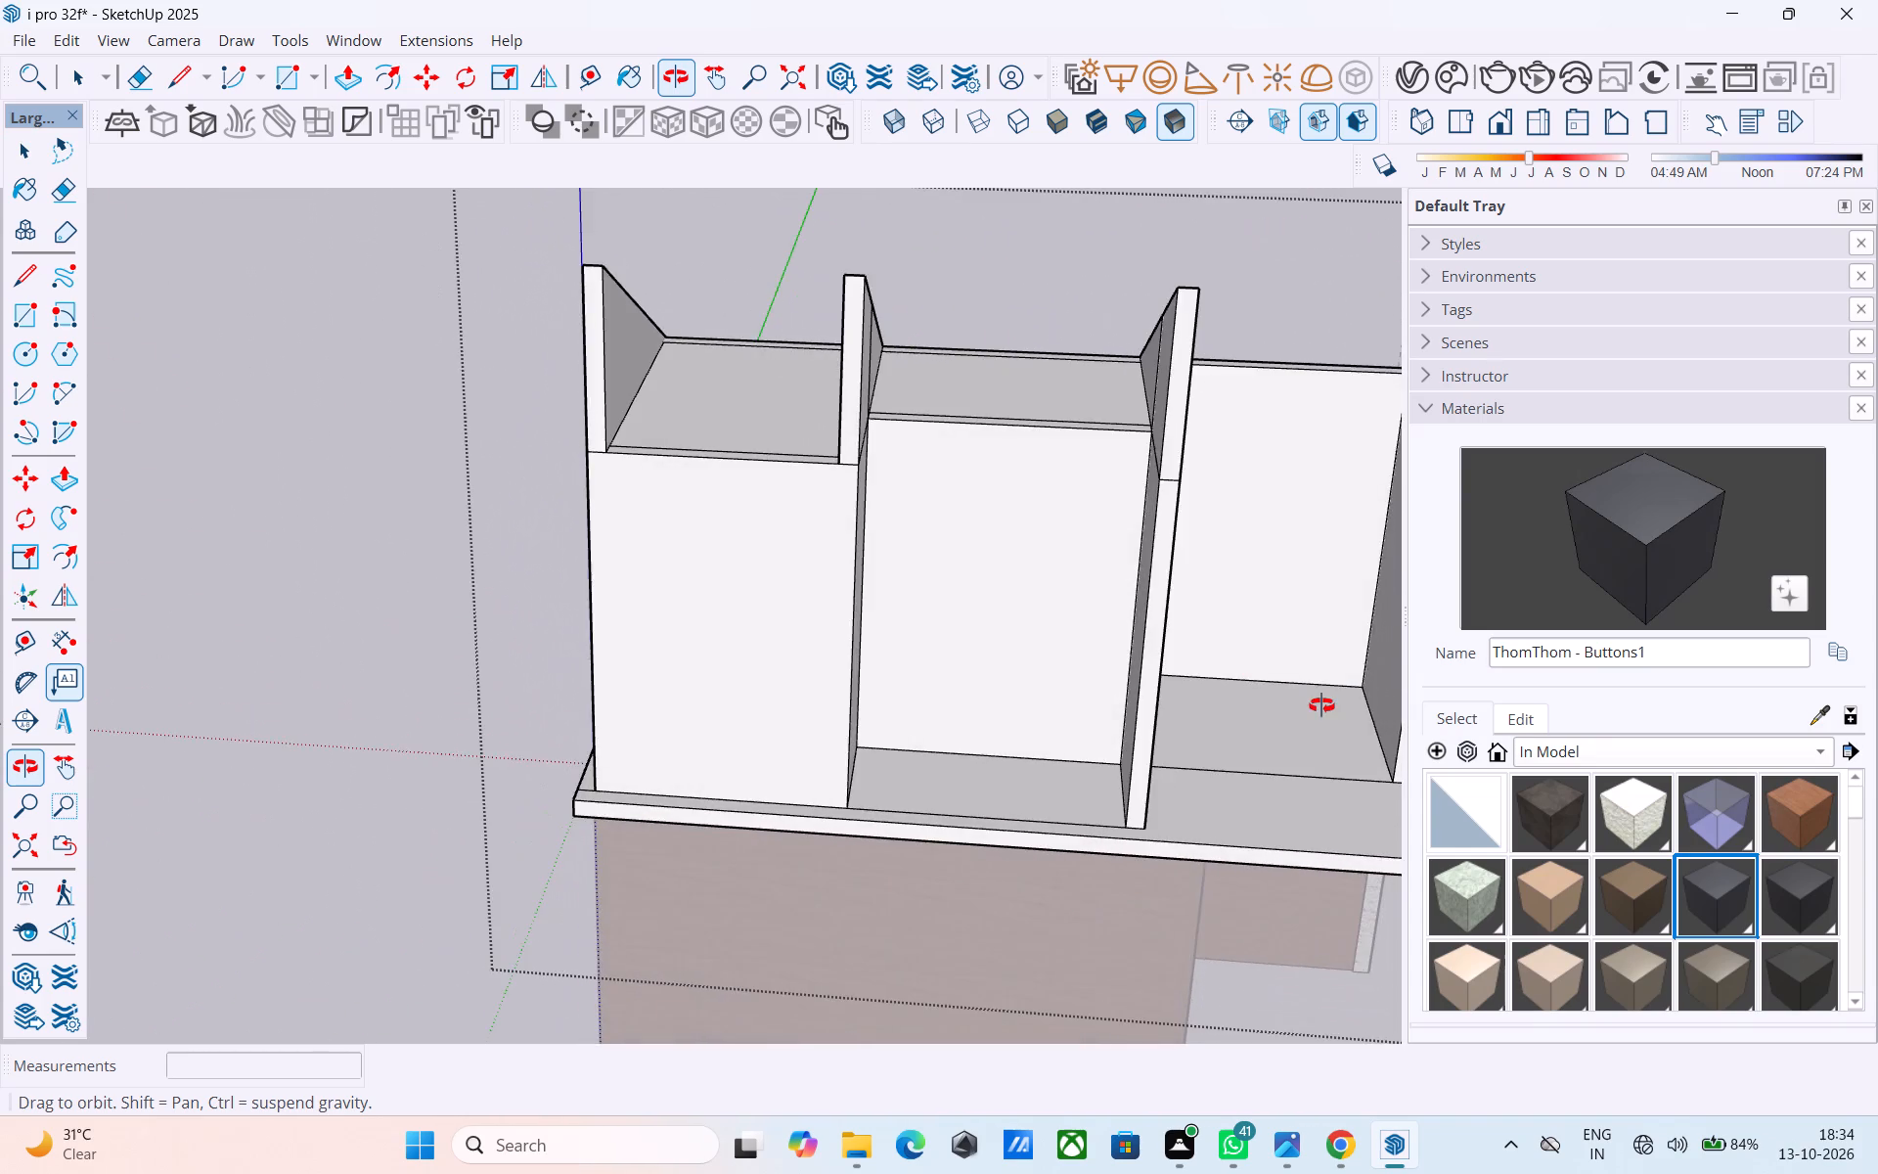
middle_click_drag(1321, 705, 915, 656, "shift")
key("e")
left_click_drag(965, 469, 955, 507)
left_click(961, 475)
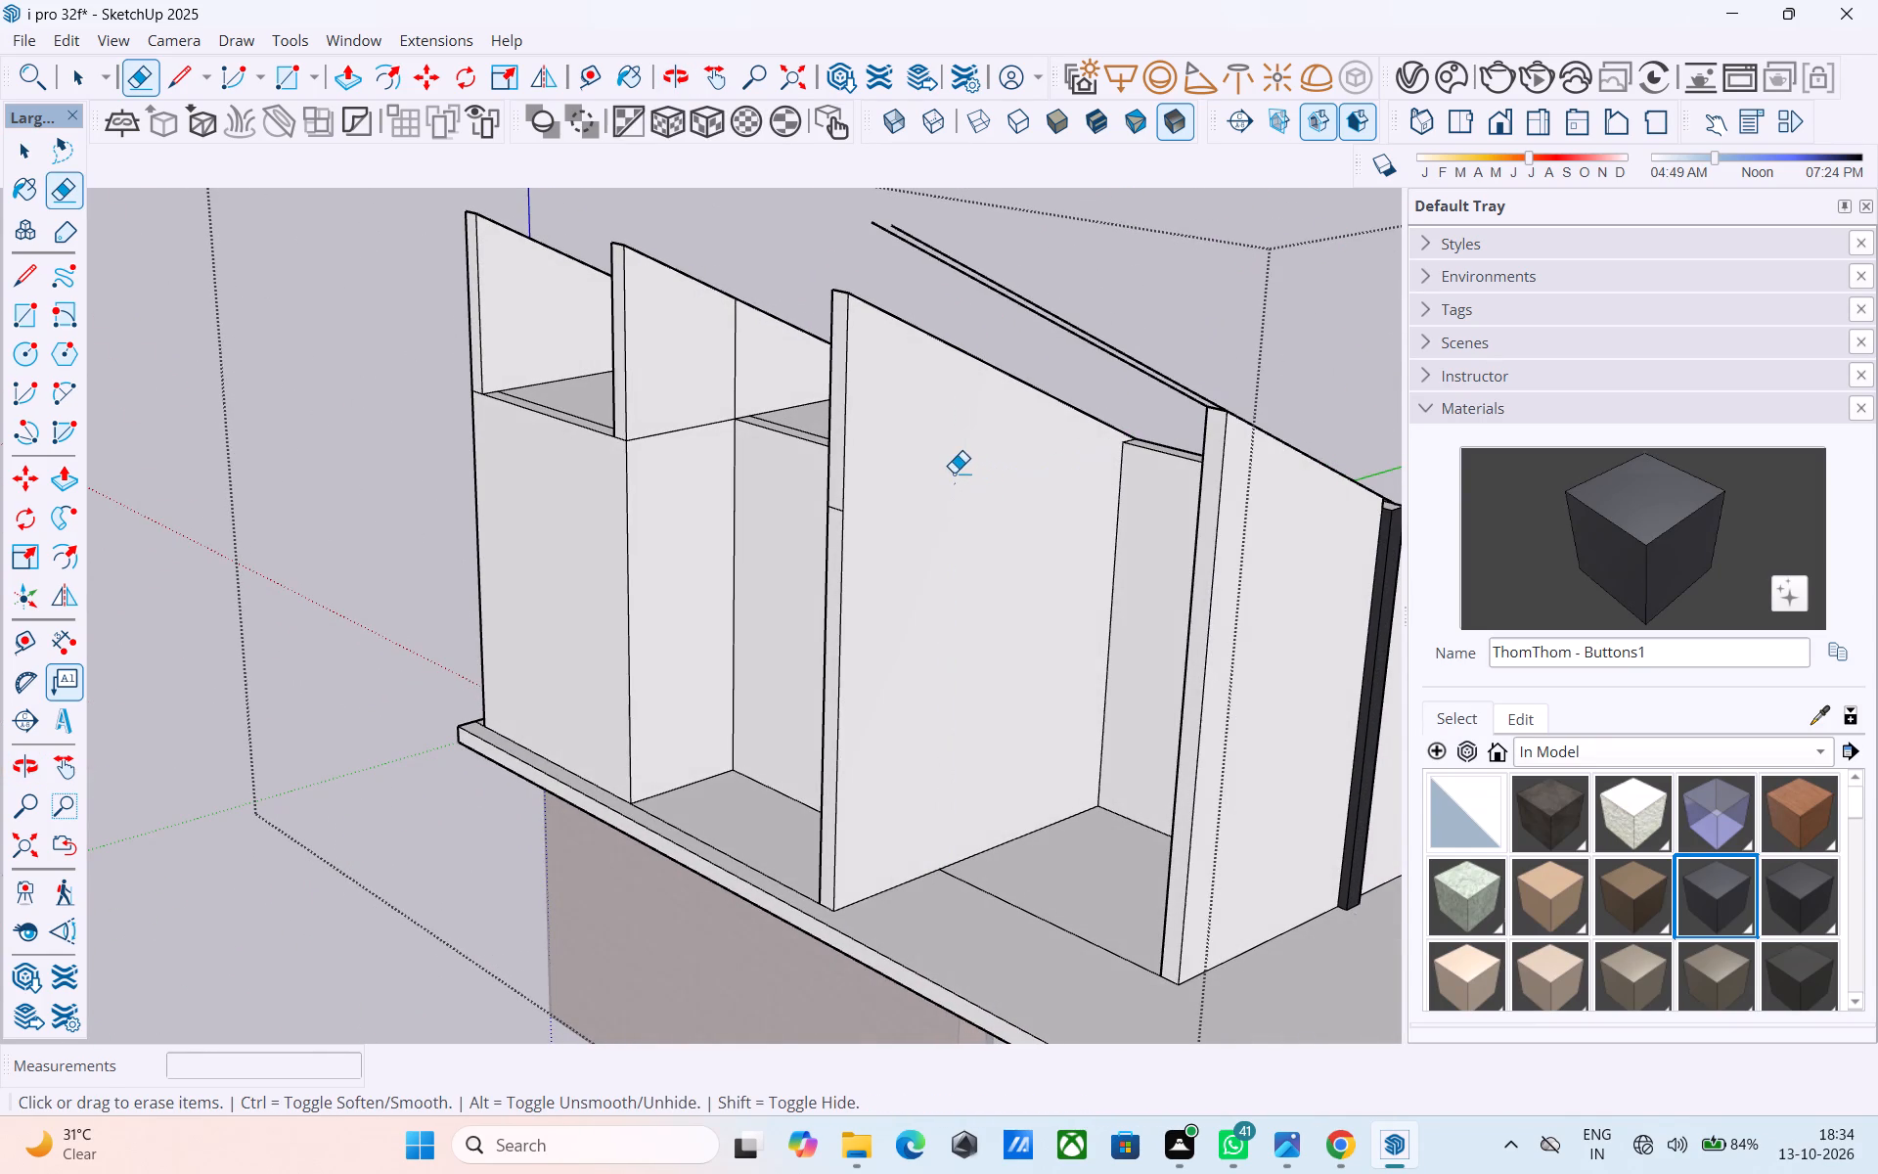
Draw a line from the new wall's upper corner to the neighbouring partition's sloping top edge, closing the roof face between them.
scroll(946, 477, "down", 2)
middle_click_drag(946, 477, 595, 439)
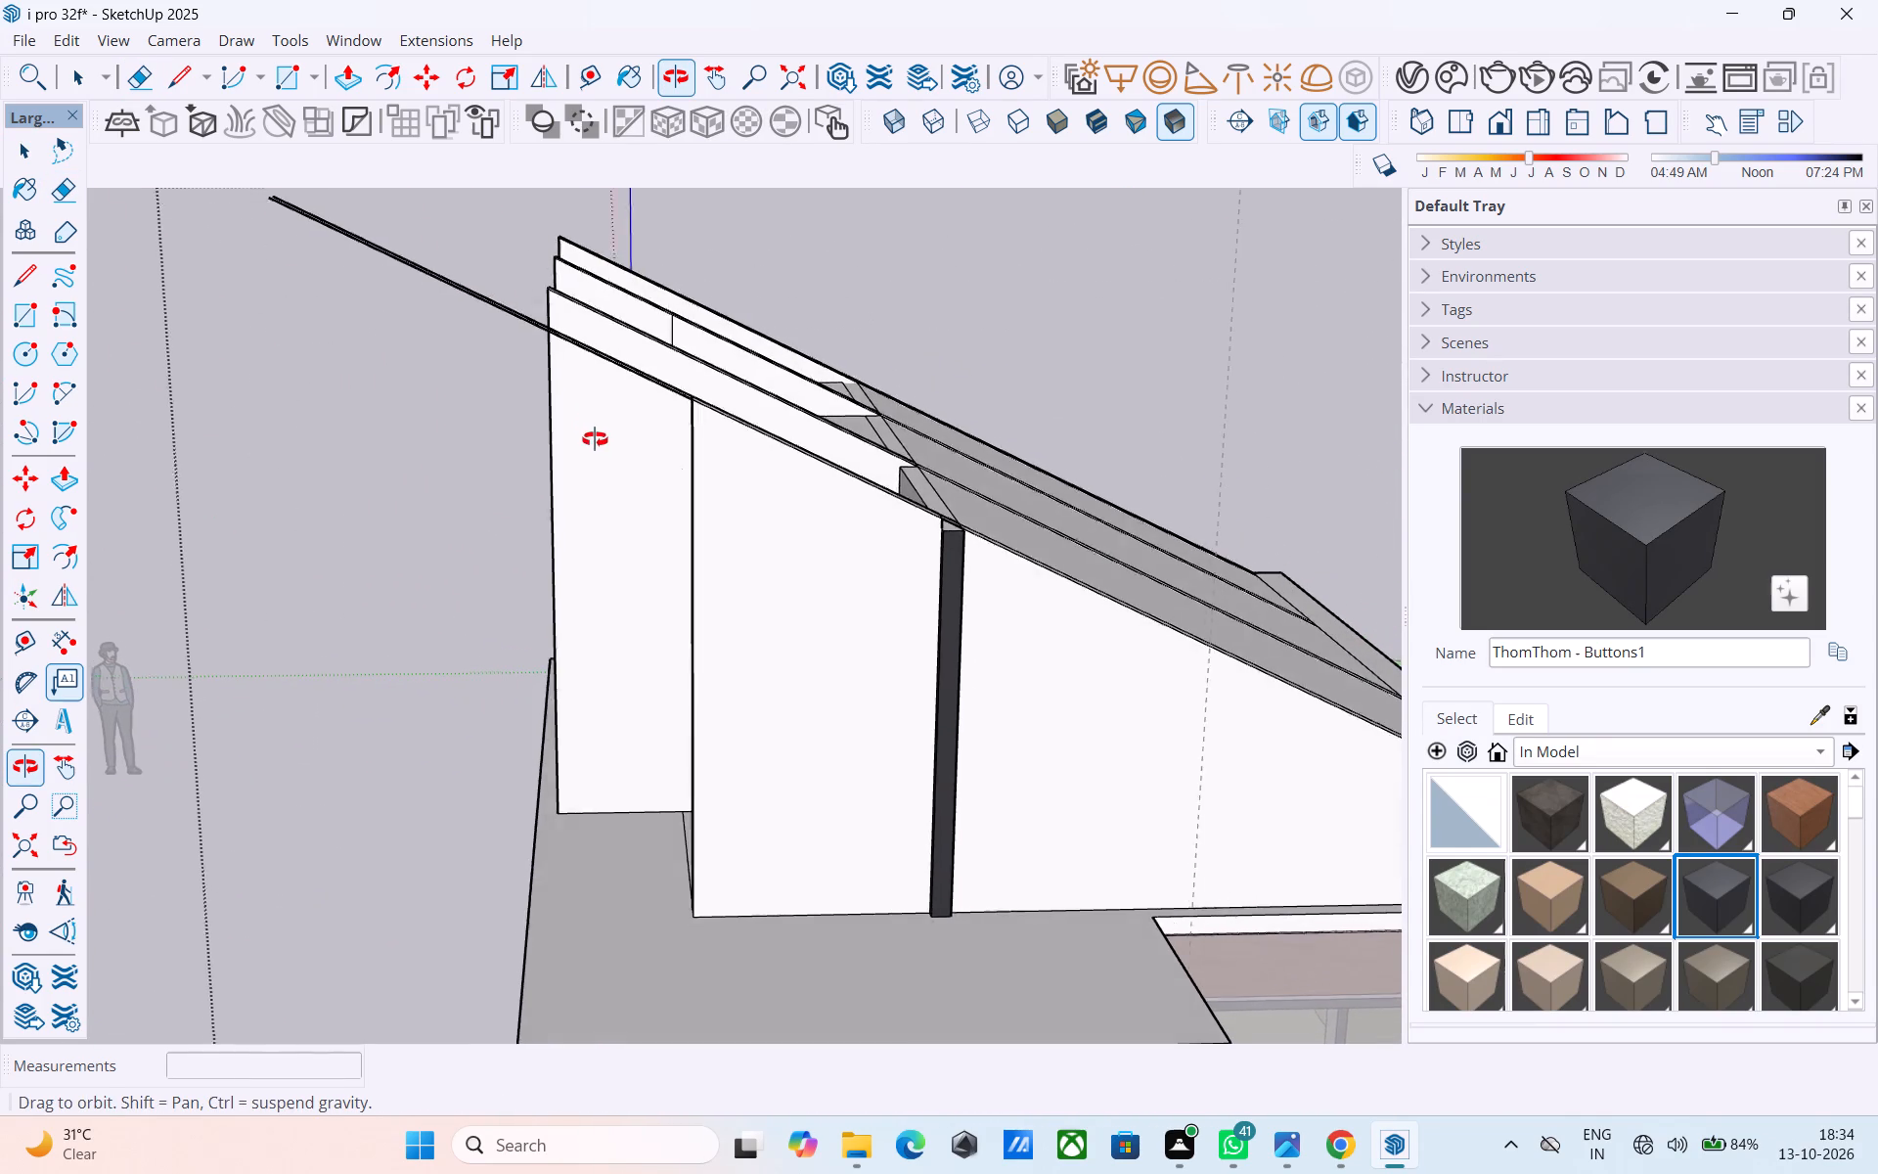
middle_click_drag(595, 439, 591, 434)
middle_click_drag(639, 491, 762, 538)
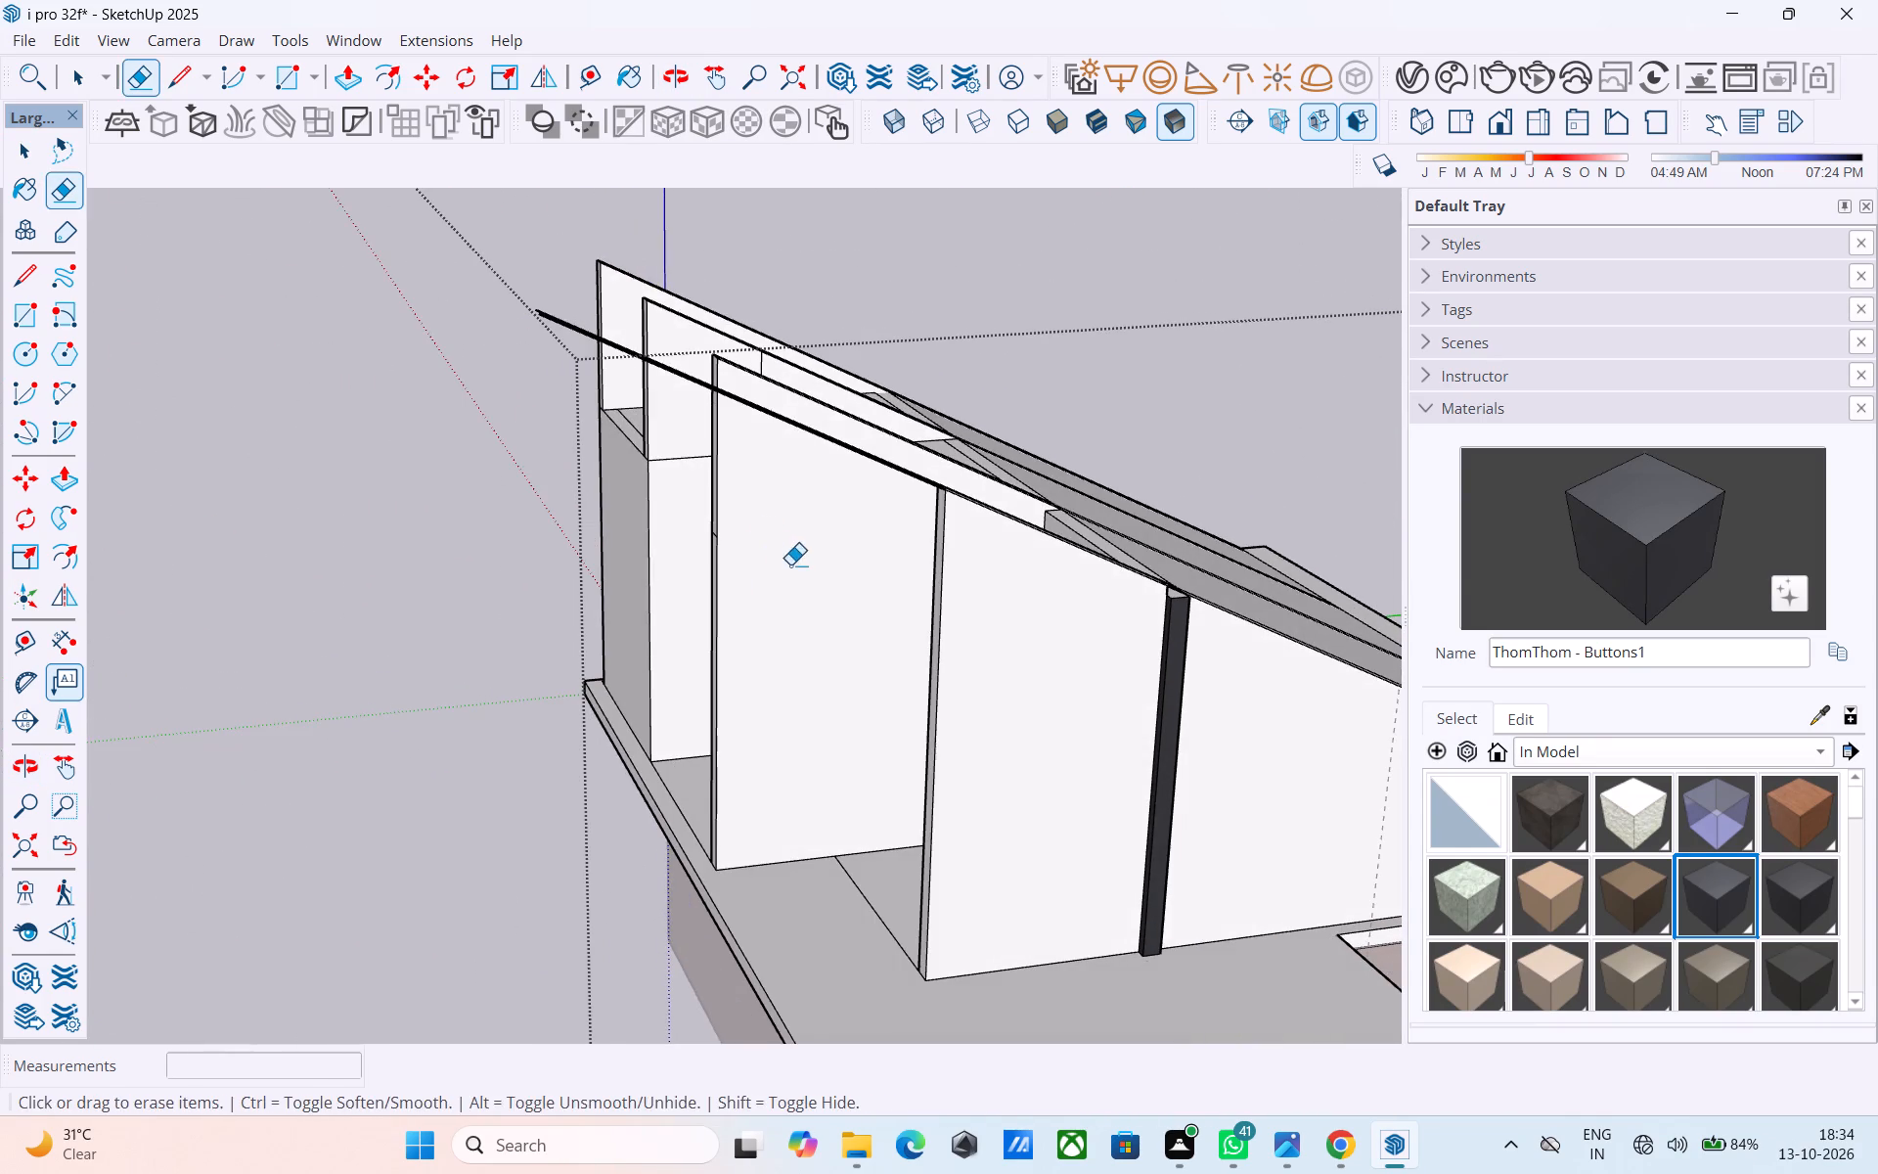
middle_click_drag(781, 570, 695, 596, "shift")
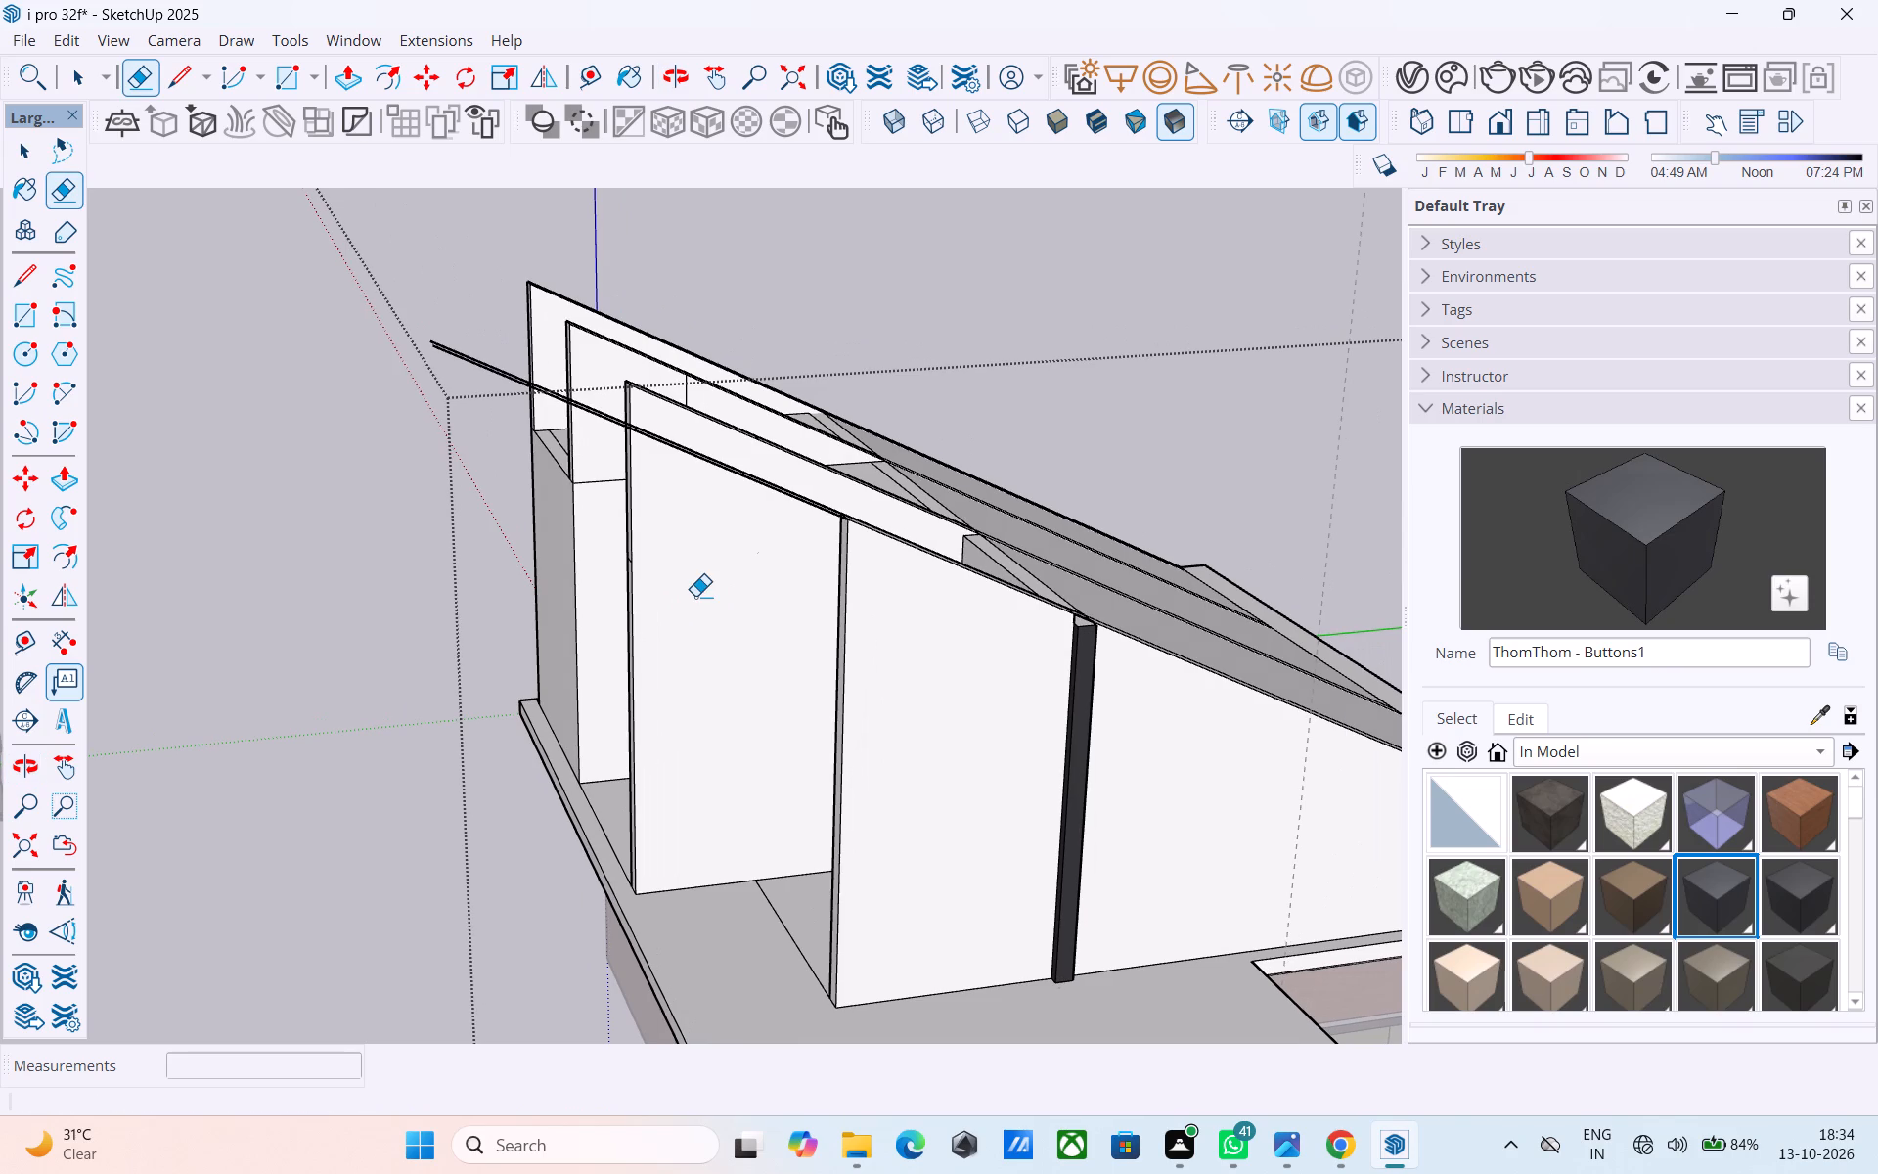
middle_click_drag(693, 596, 610, 707)
key("l")
scroll(626, 687, "up", 4)
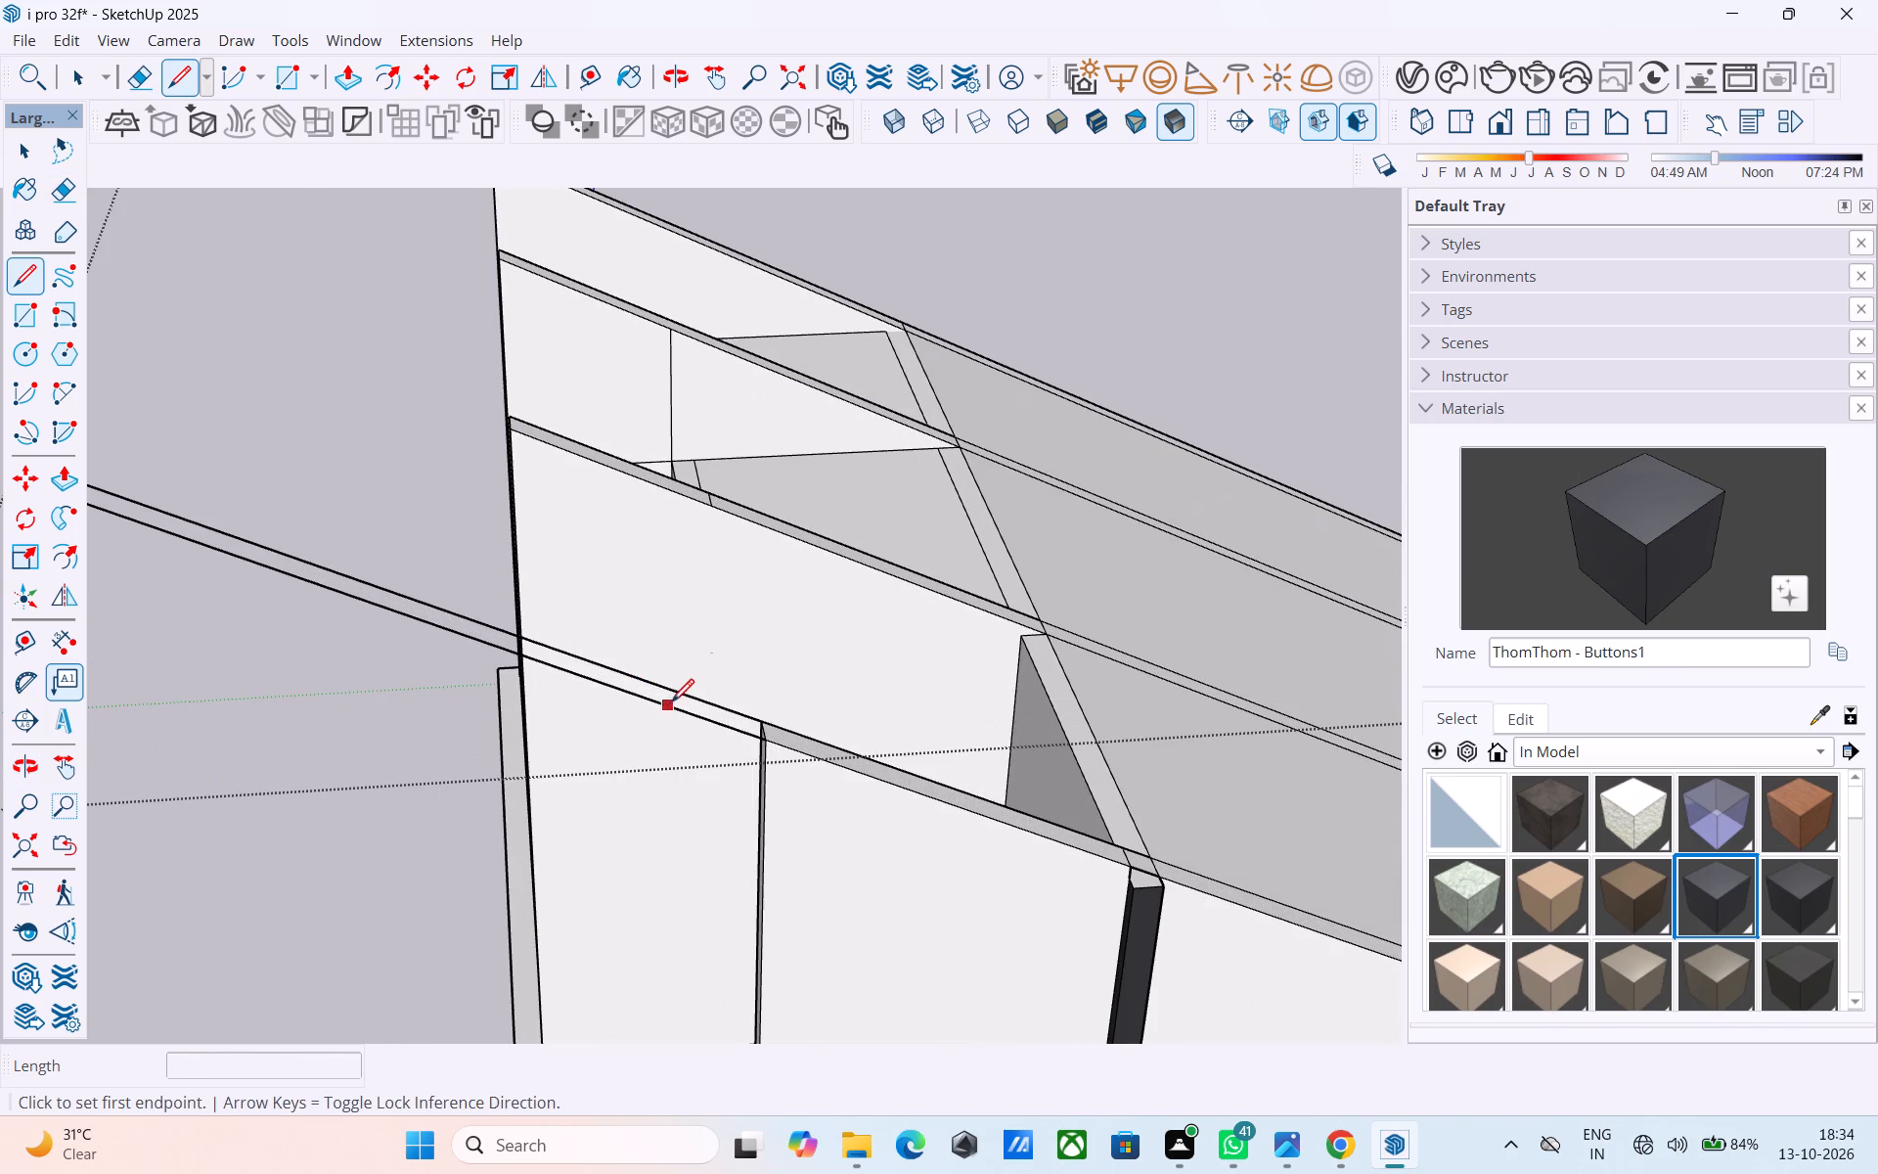
left_click(760, 716)
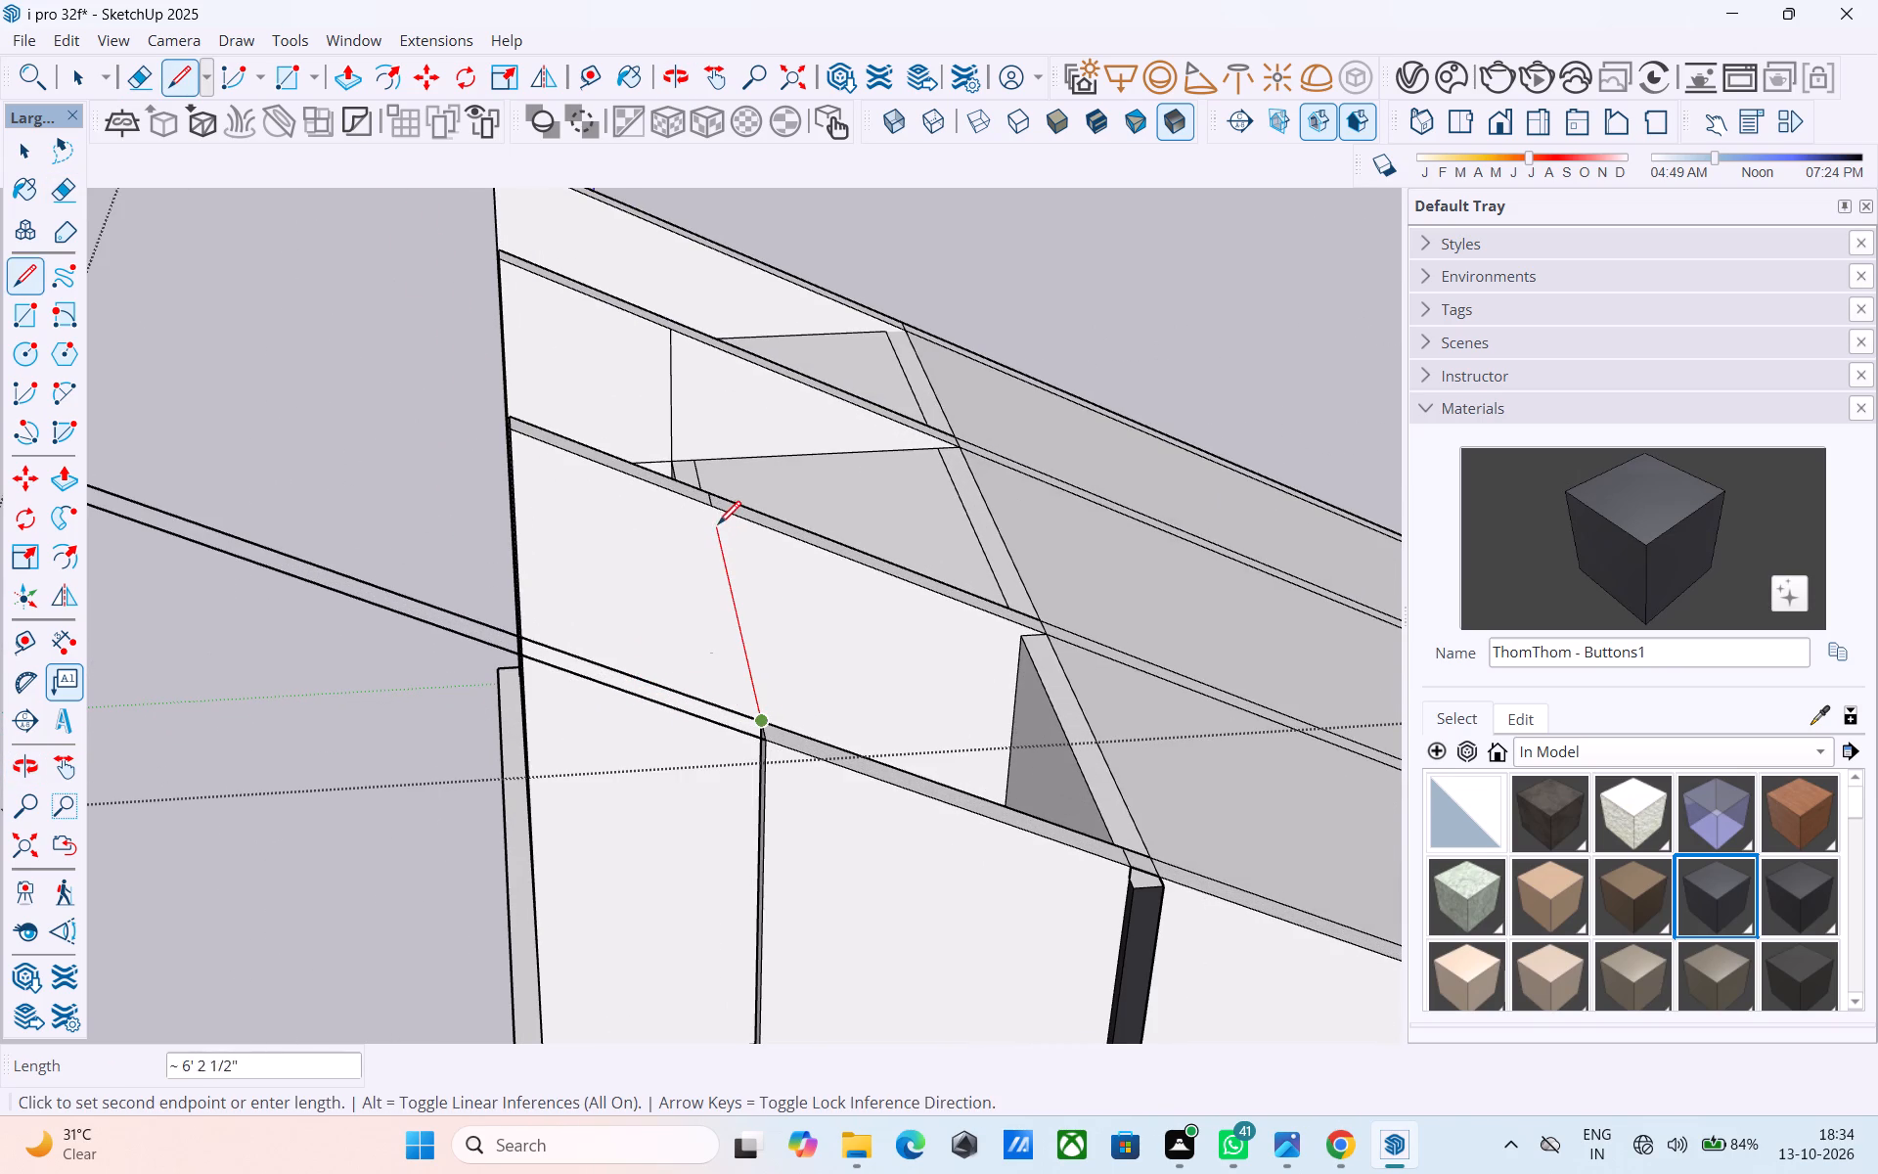
left_click(713, 511)
scroll(715, 510, "down", 5)
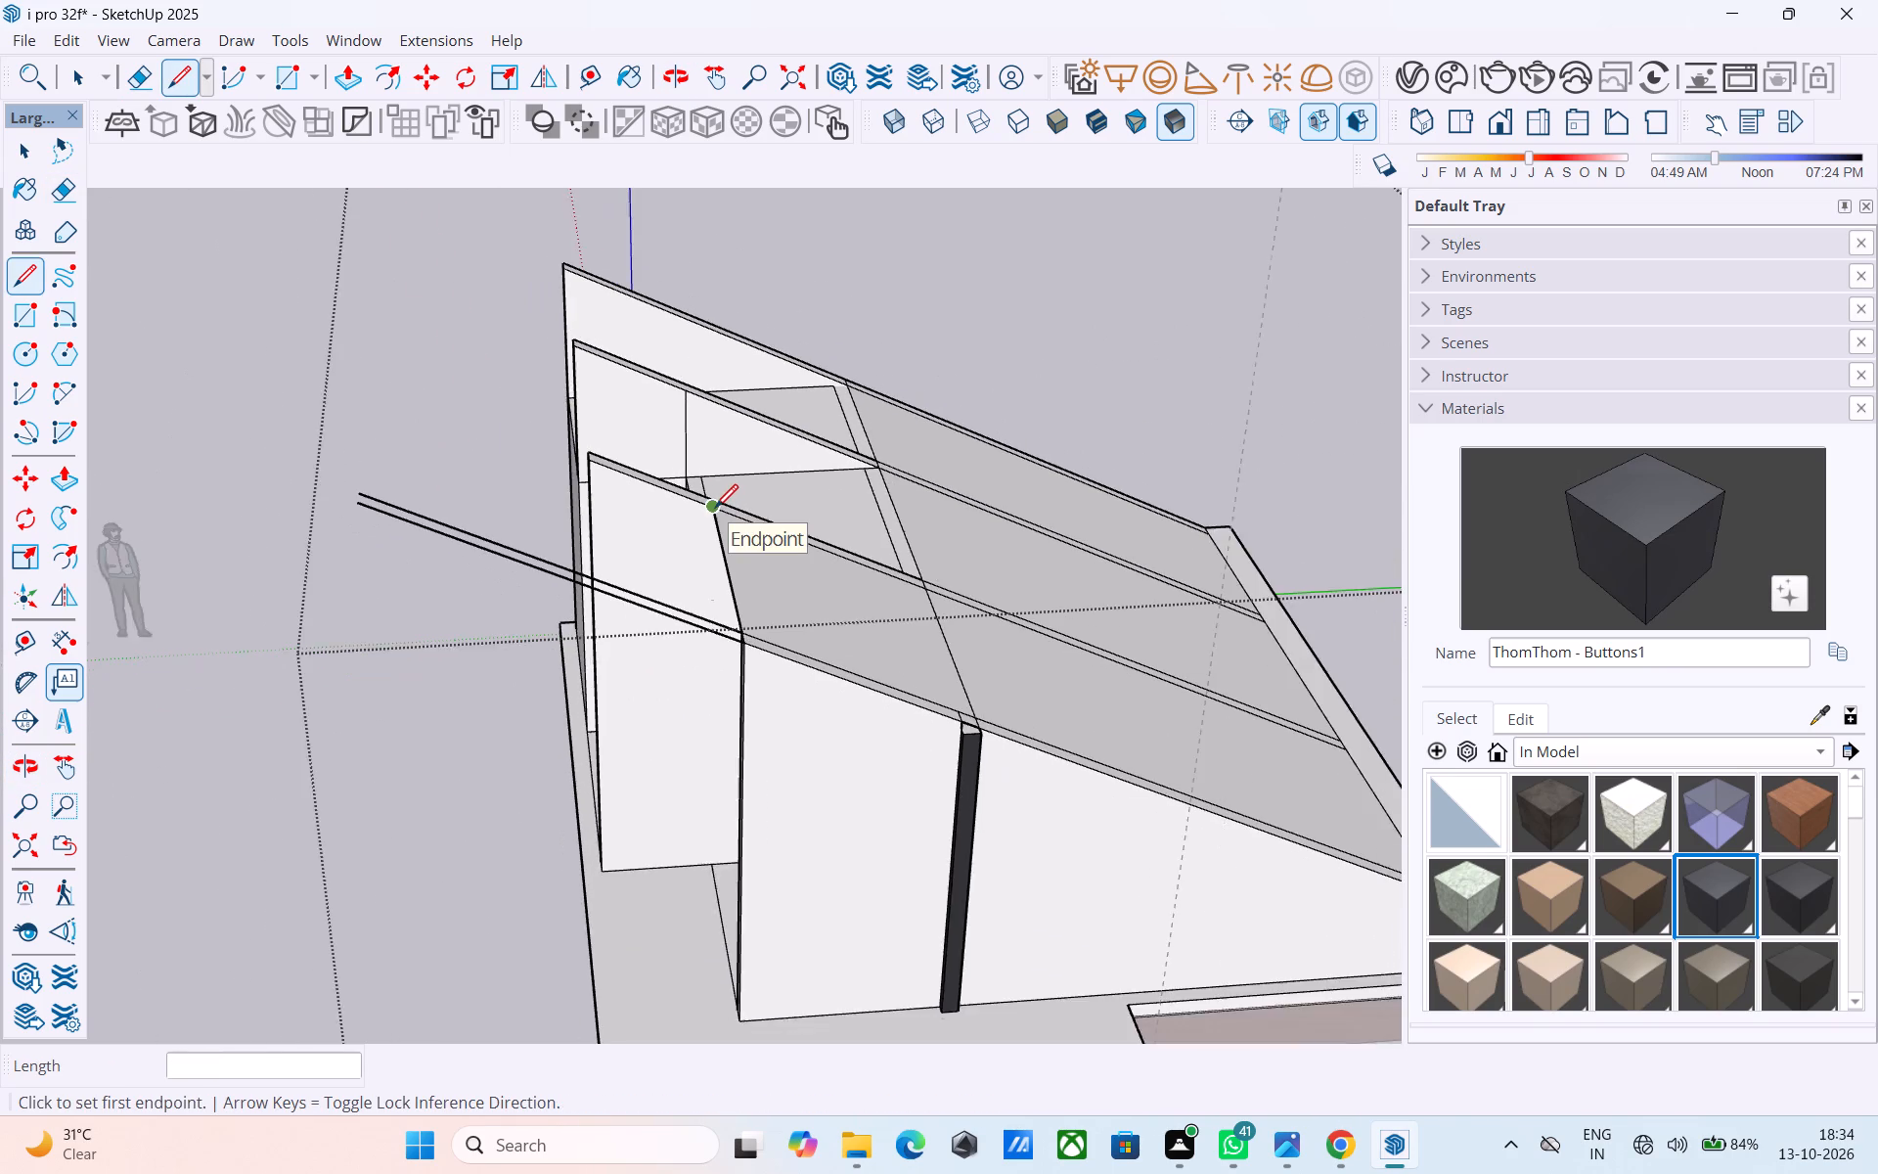
scroll(715, 510, "up", 1)
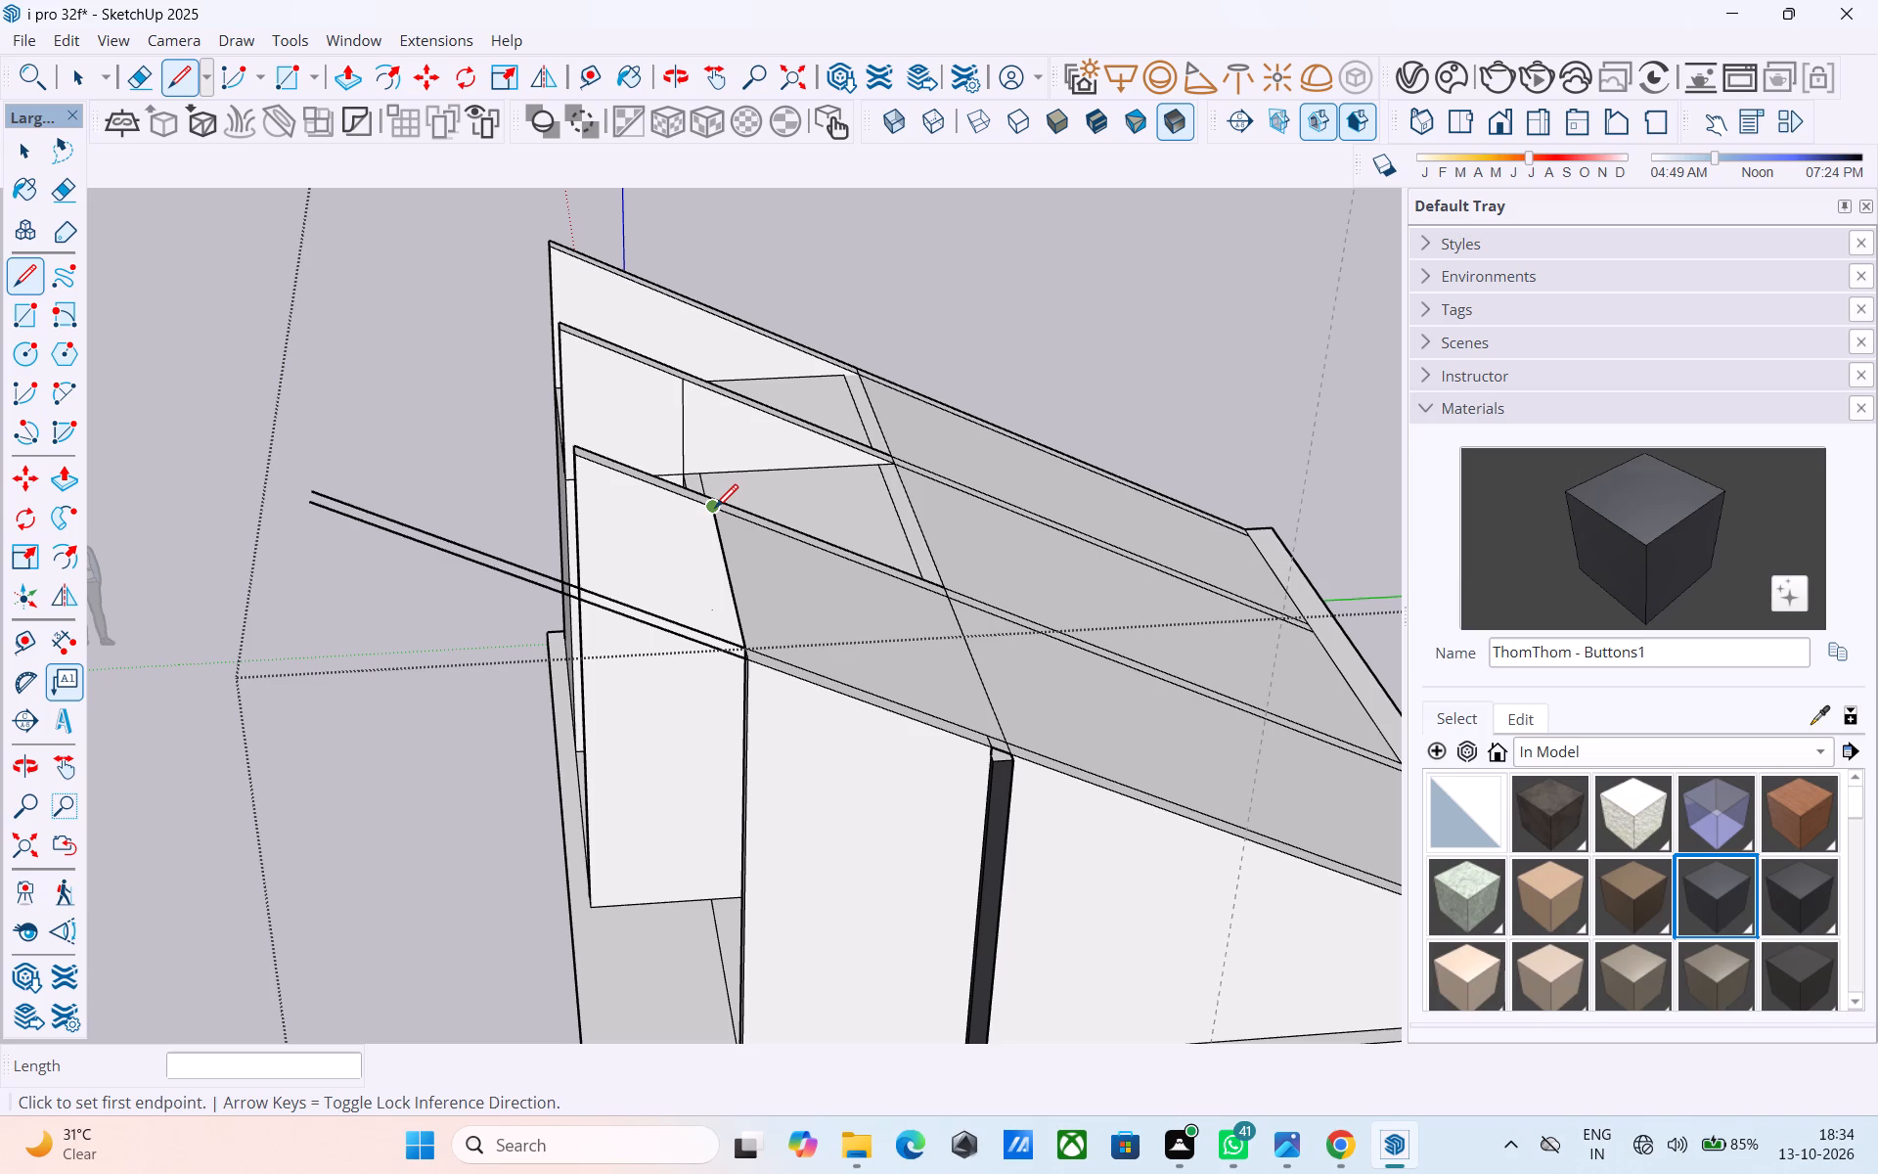
scroll(680, 529, "down", 2)
middle_click_drag(680, 529, 696, 480)
key("space")
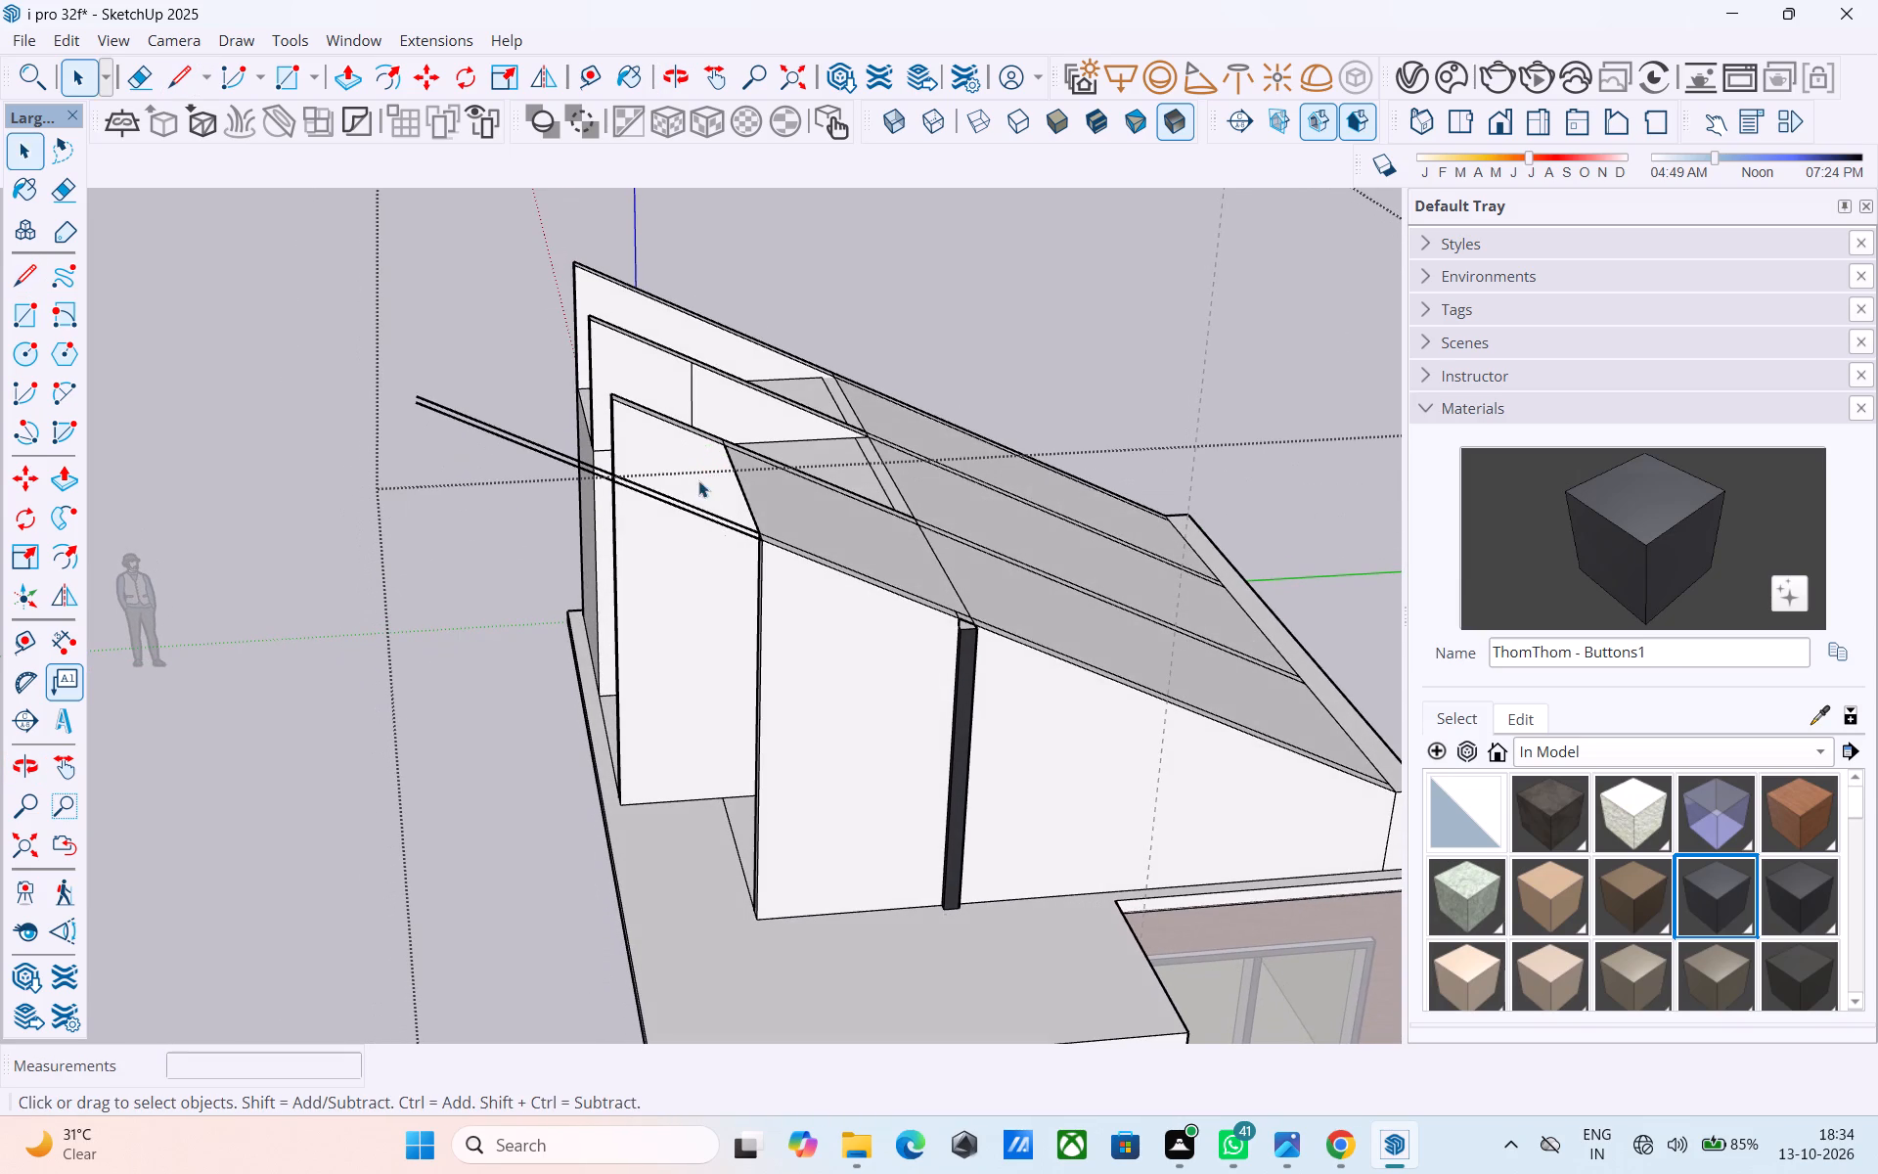
Delete the three long sloping roof faces between the partition walls at the low end of the roof.
middle_click_drag(758, 597, 362, 474, "shift")
left_click(578, 599)
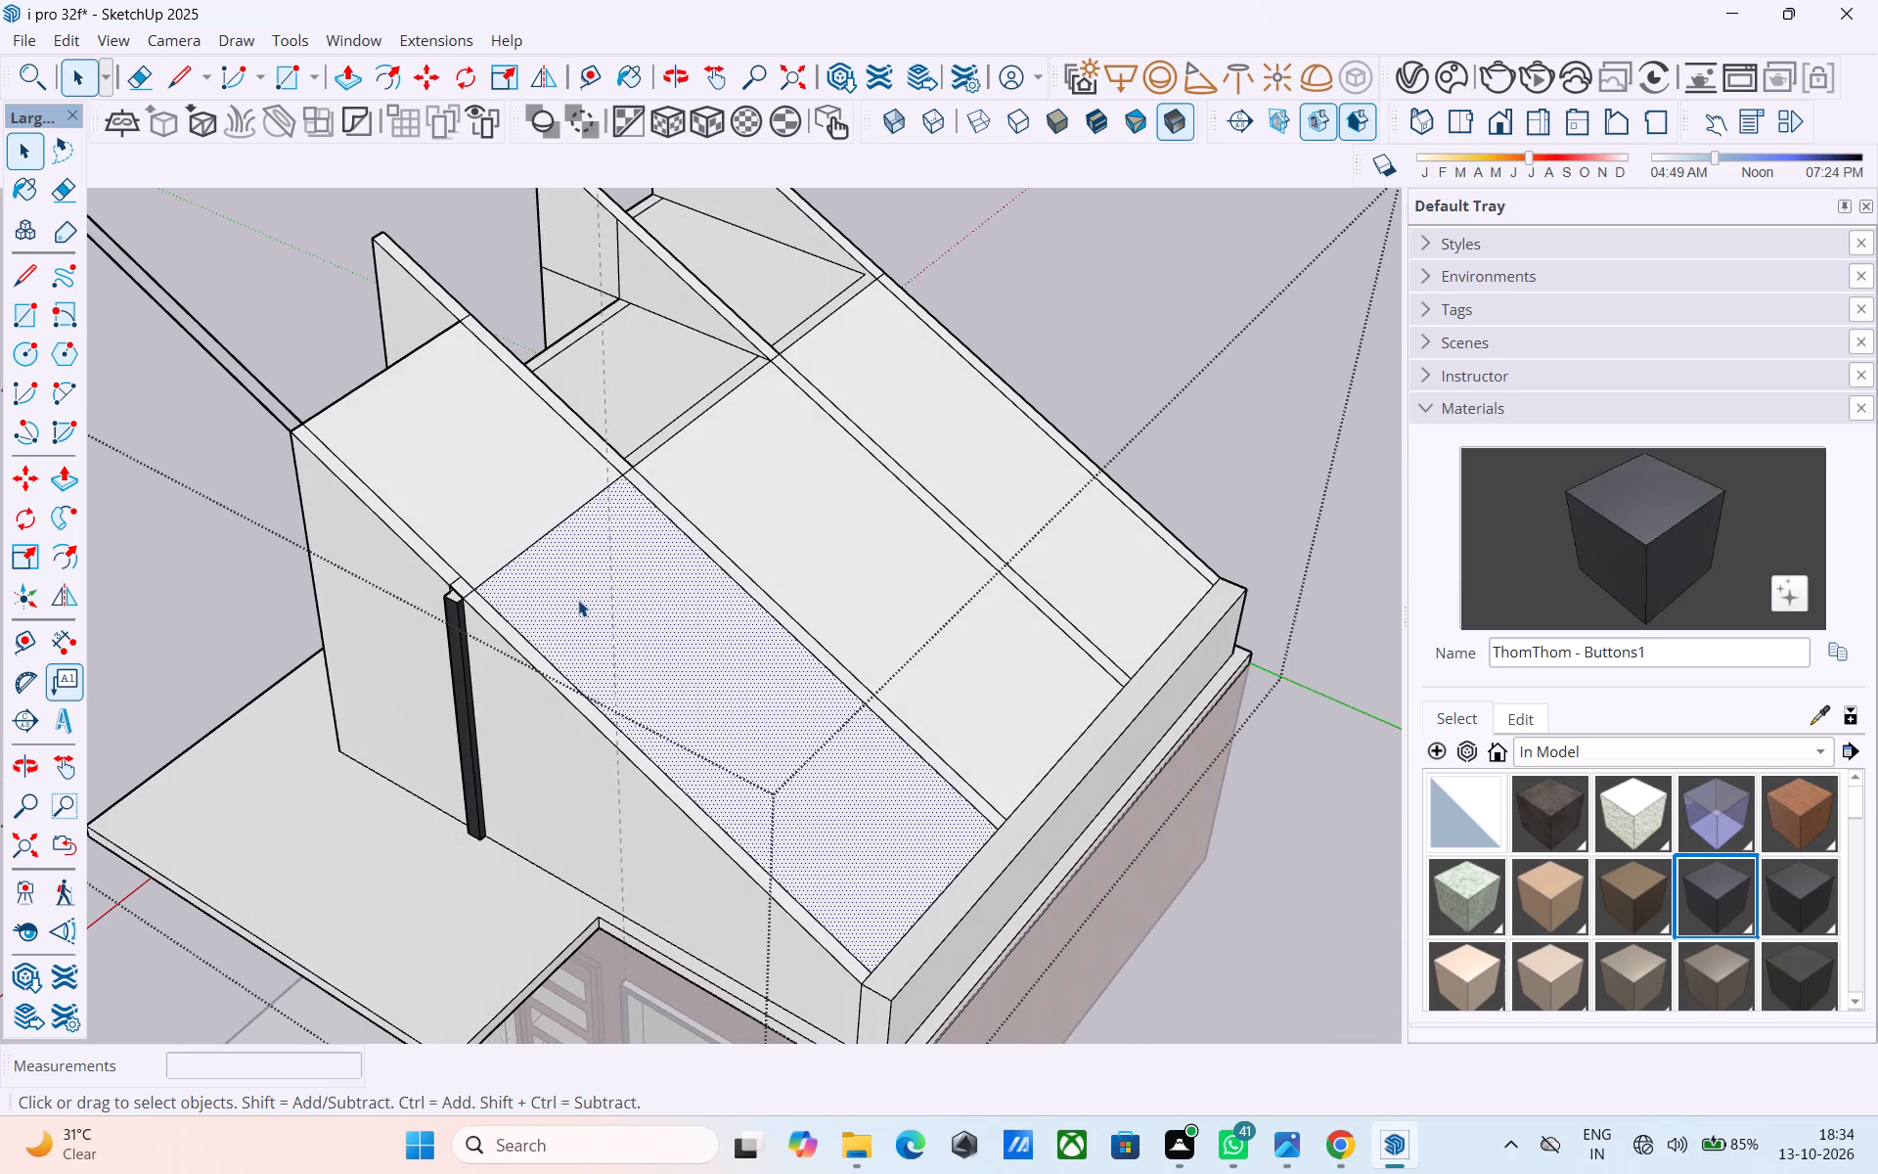
key("Delete")
left_click(824, 518)
key("Delete")
left_click(929, 433)
key("Delete")
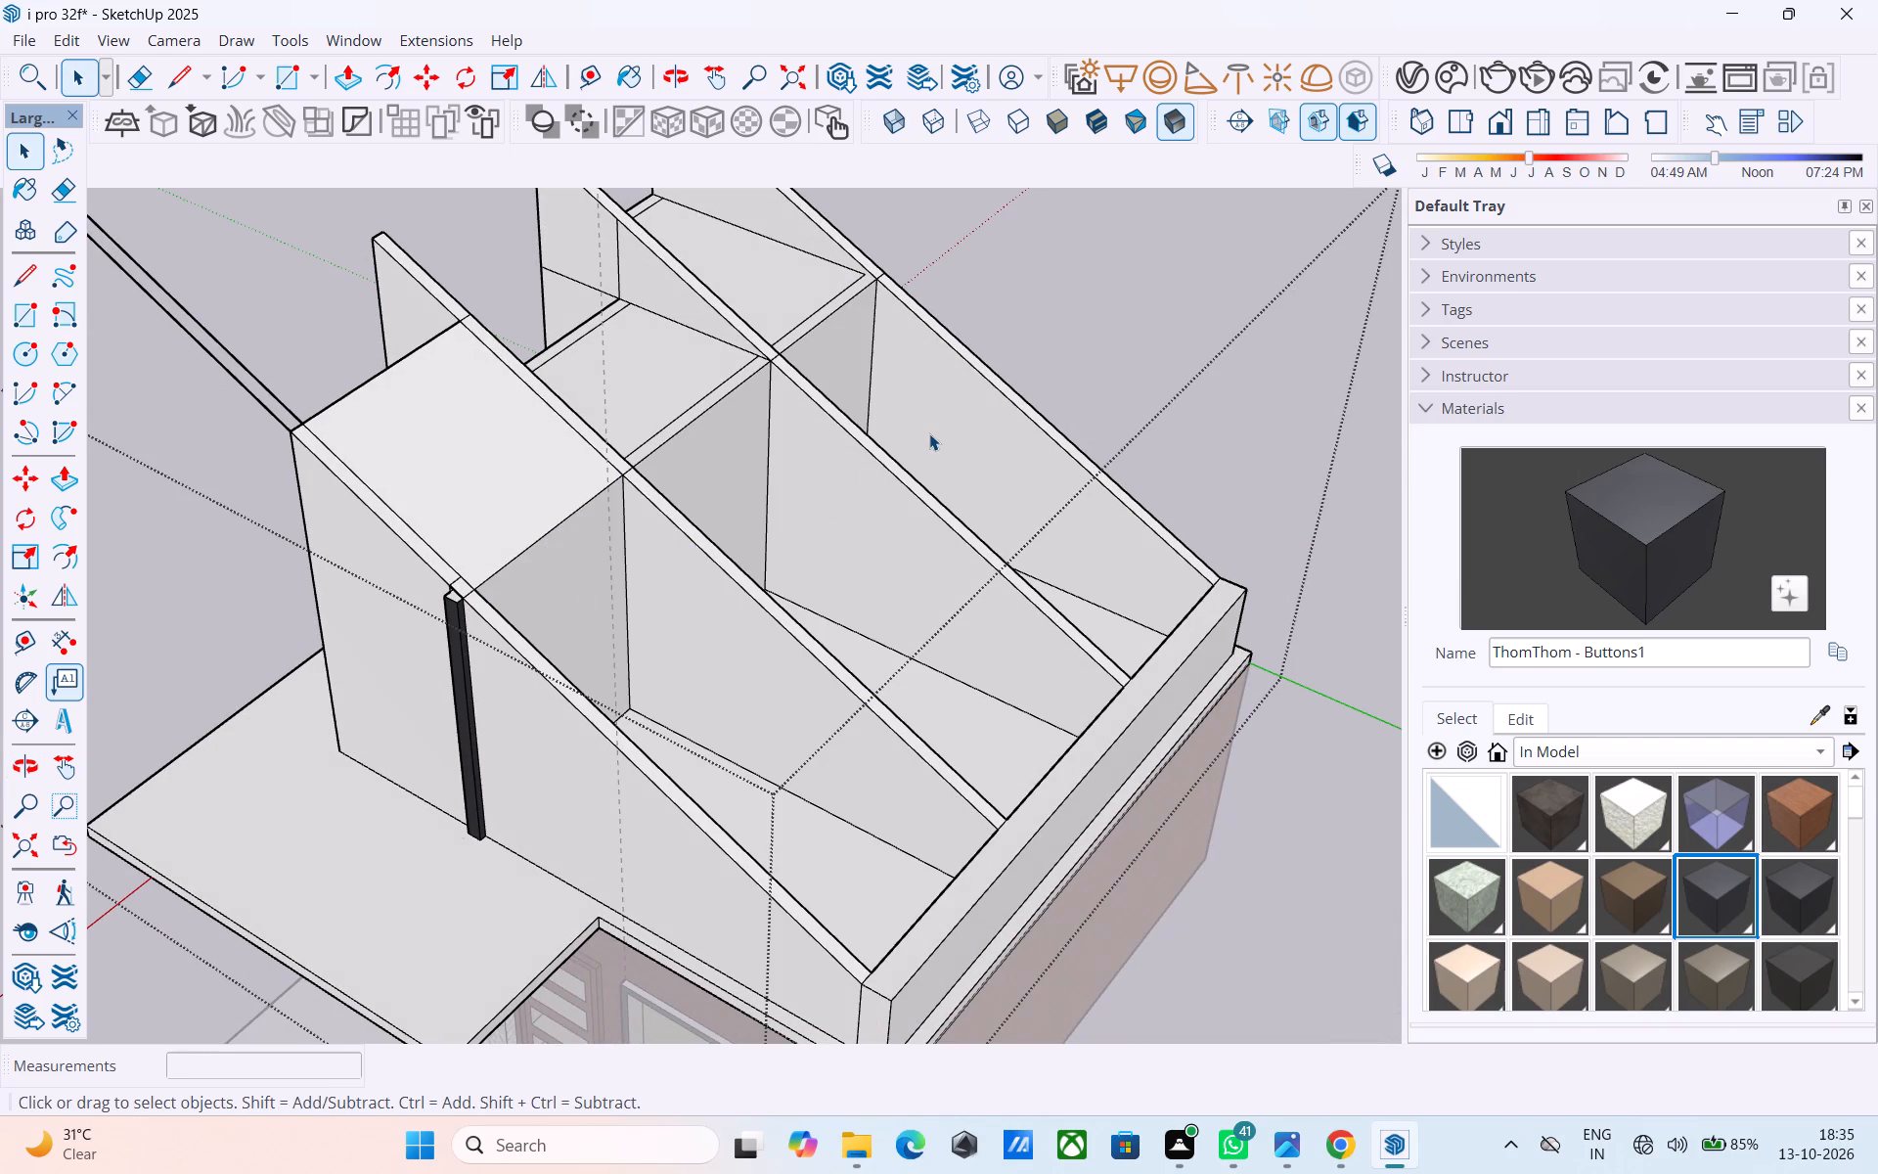
key("space")
Examine the opened roof bays, leave the upper-floor group, and inspect the whole house from the front.
middle_click_drag(767, 526, 1157, 451)
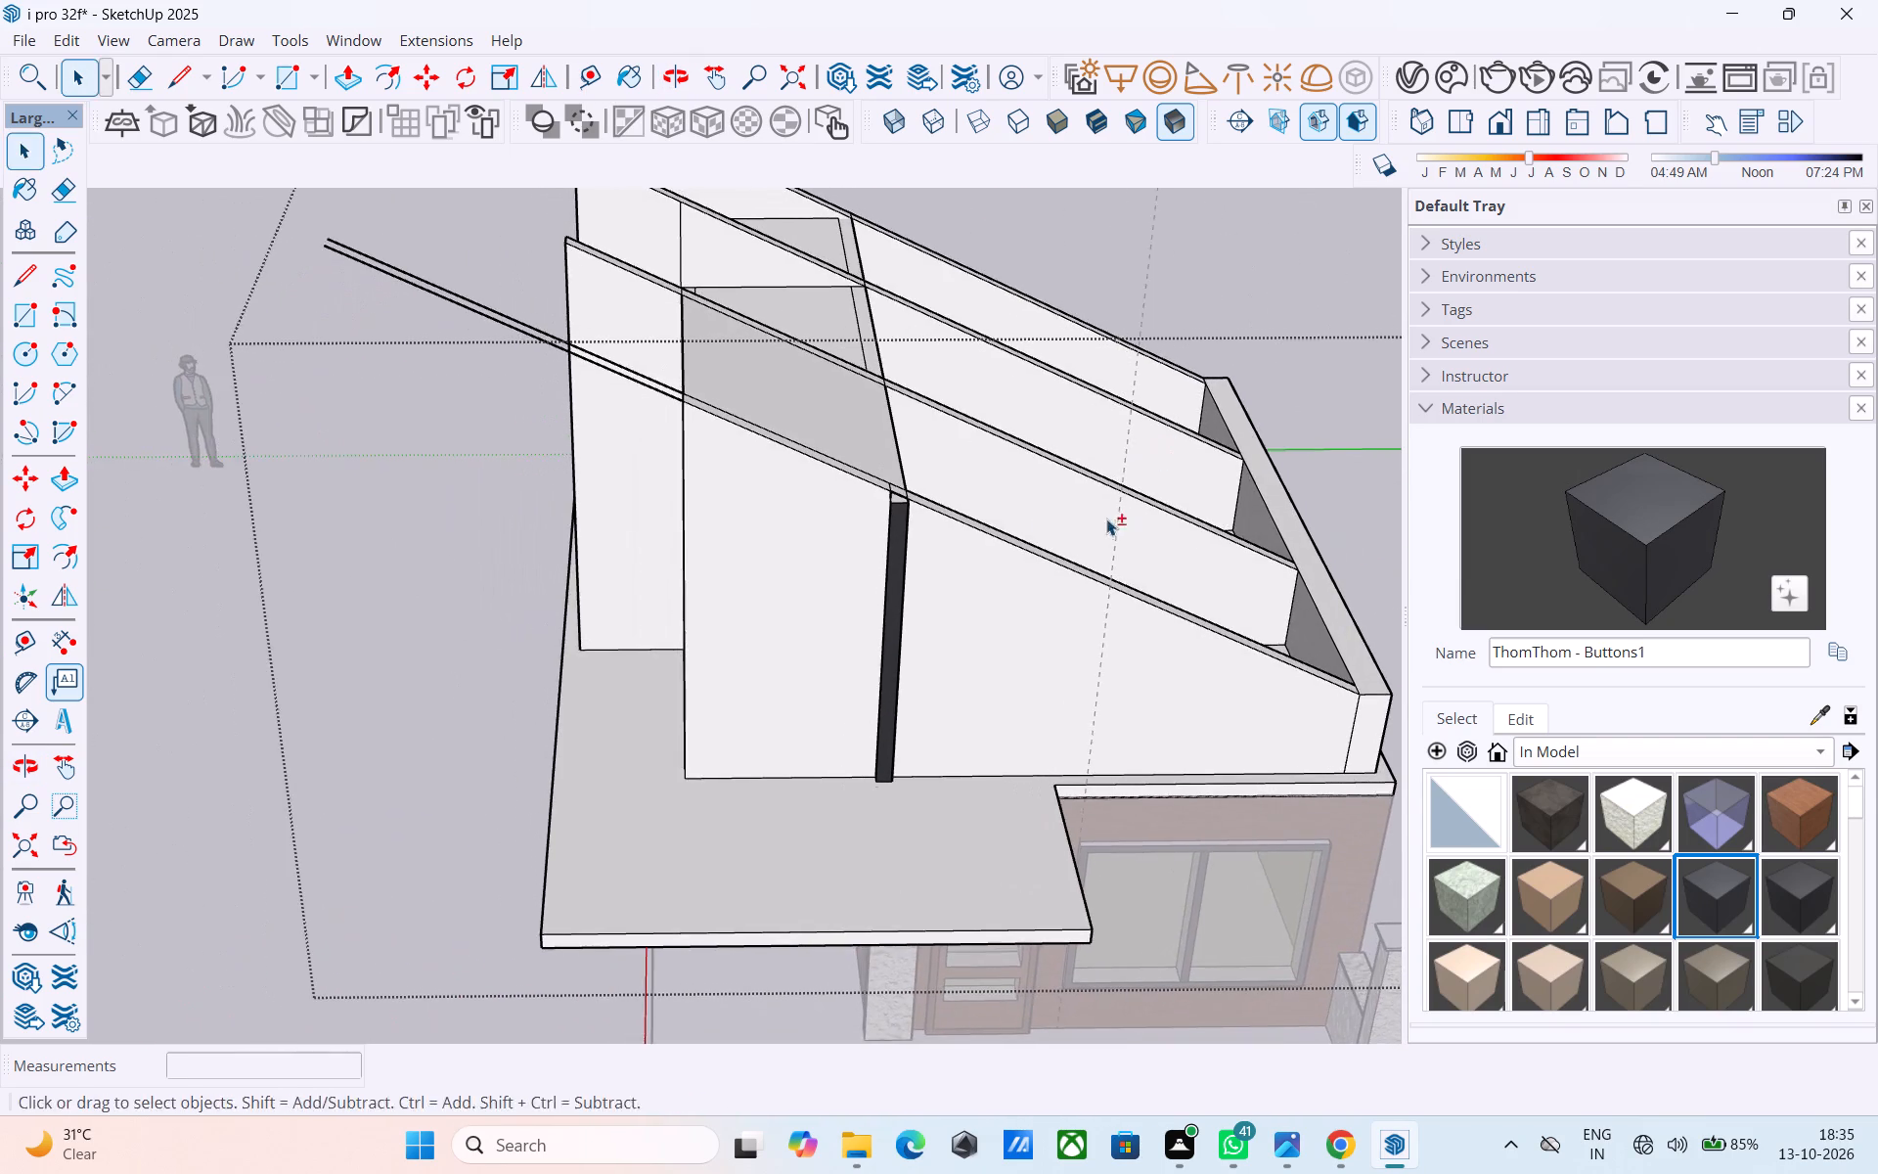
middle_click_drag(1105, 519, 1337, 644, "shift")
middle_click_drag(1113, 751, 1164, 831, "shift")
scroll(1086, 731, "up", 4)
scroll(922, 654, "down", 8)
middle_click_drag(923, 715, 642, 376)
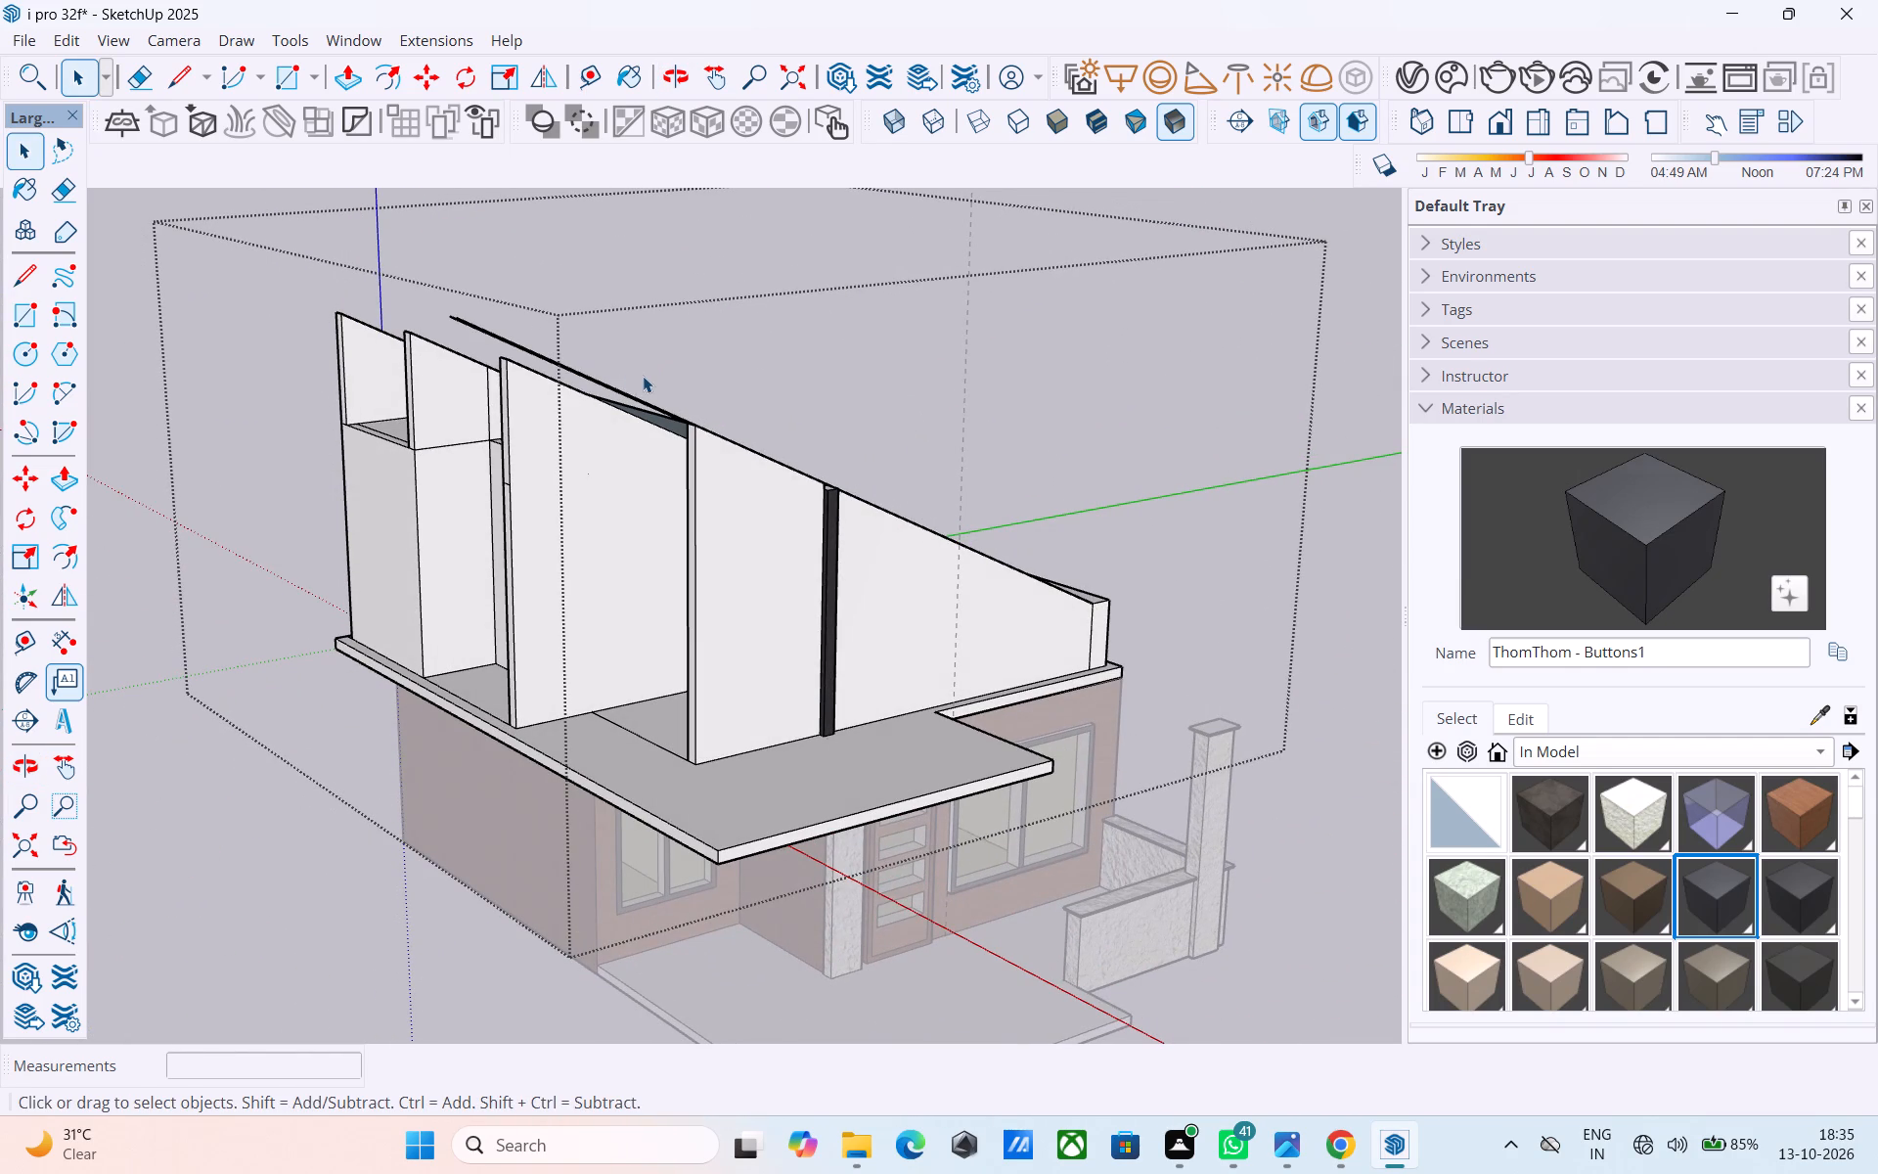
scroll(643, 378, "down", 6)
middle_click_drag(648, 389, 694, 411)
left_click(1154, 396)
middle_click_drag(865, 527, 737, 354)
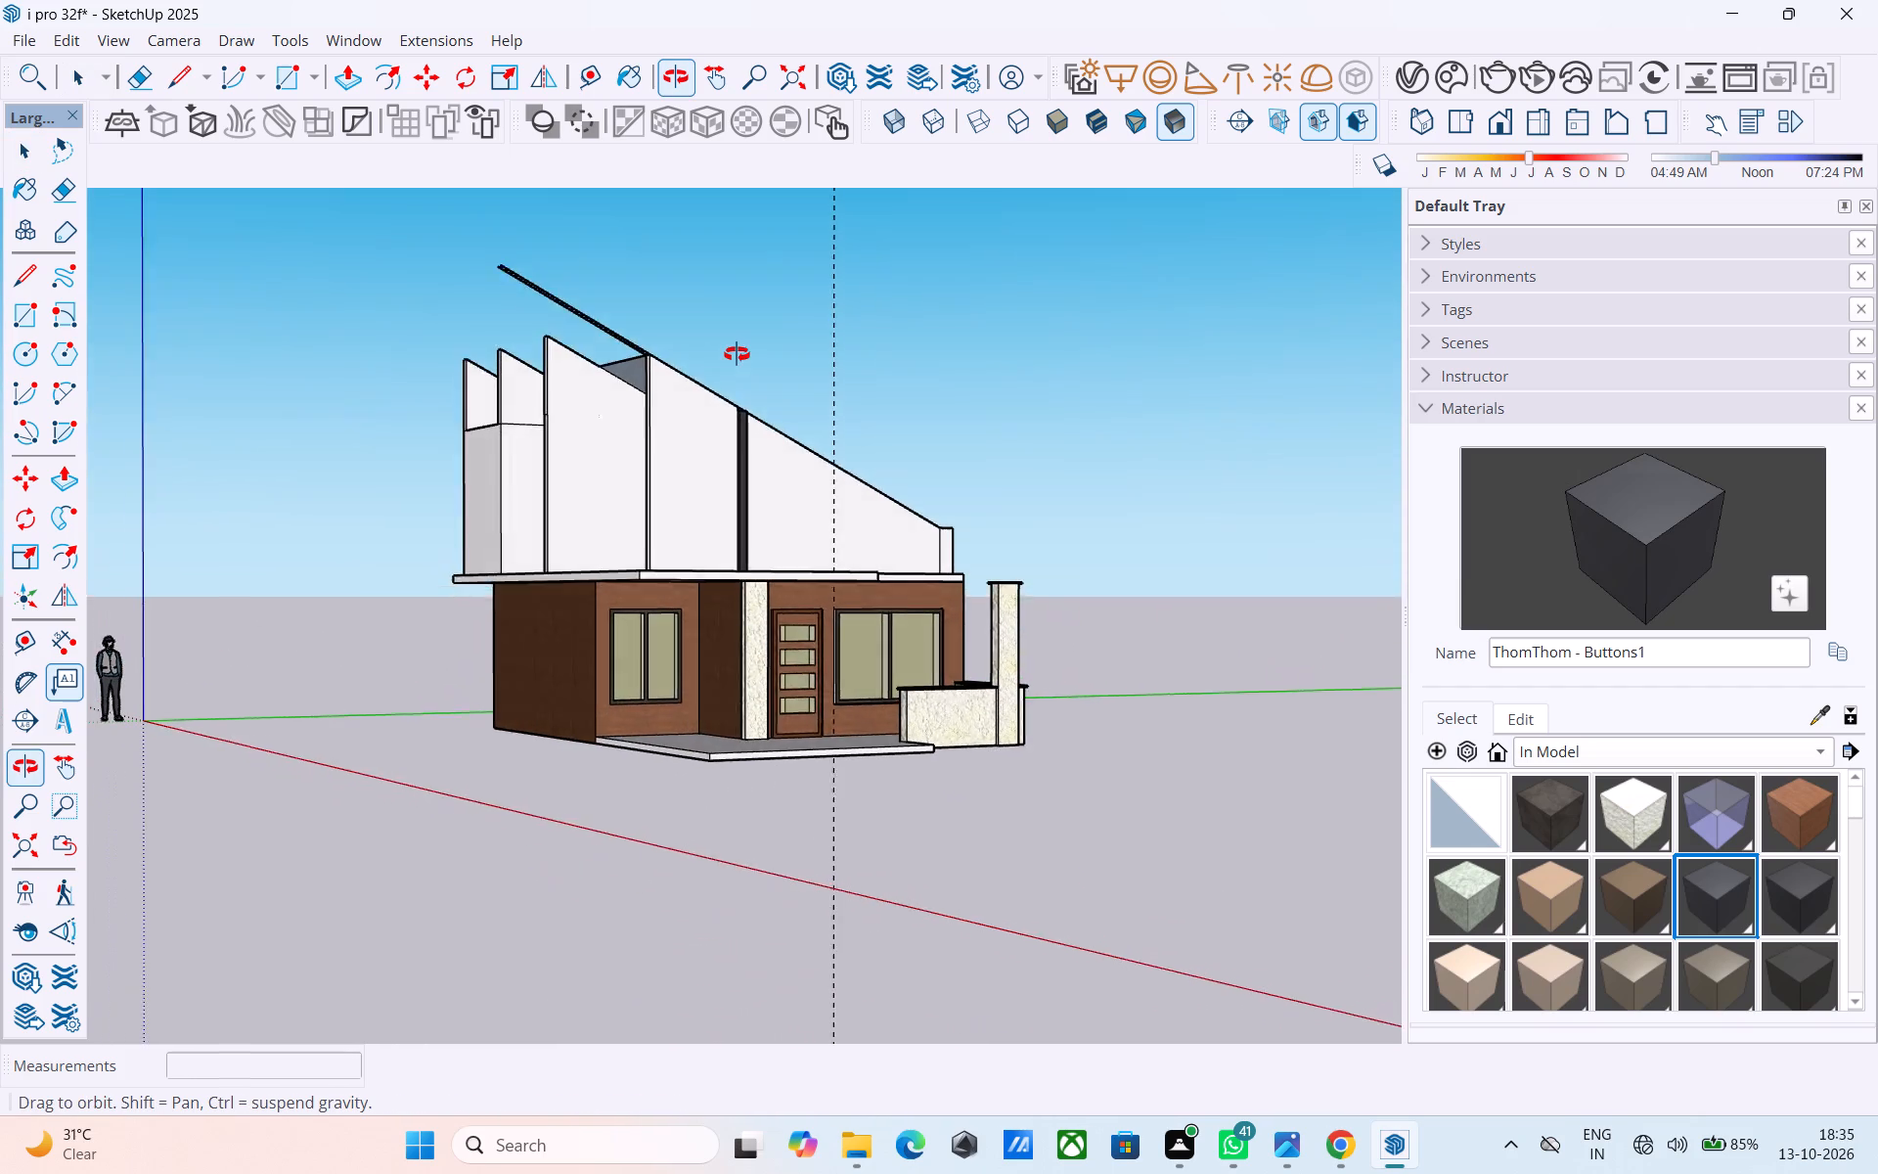
middle_click_drag(737, 354, 696, 316)
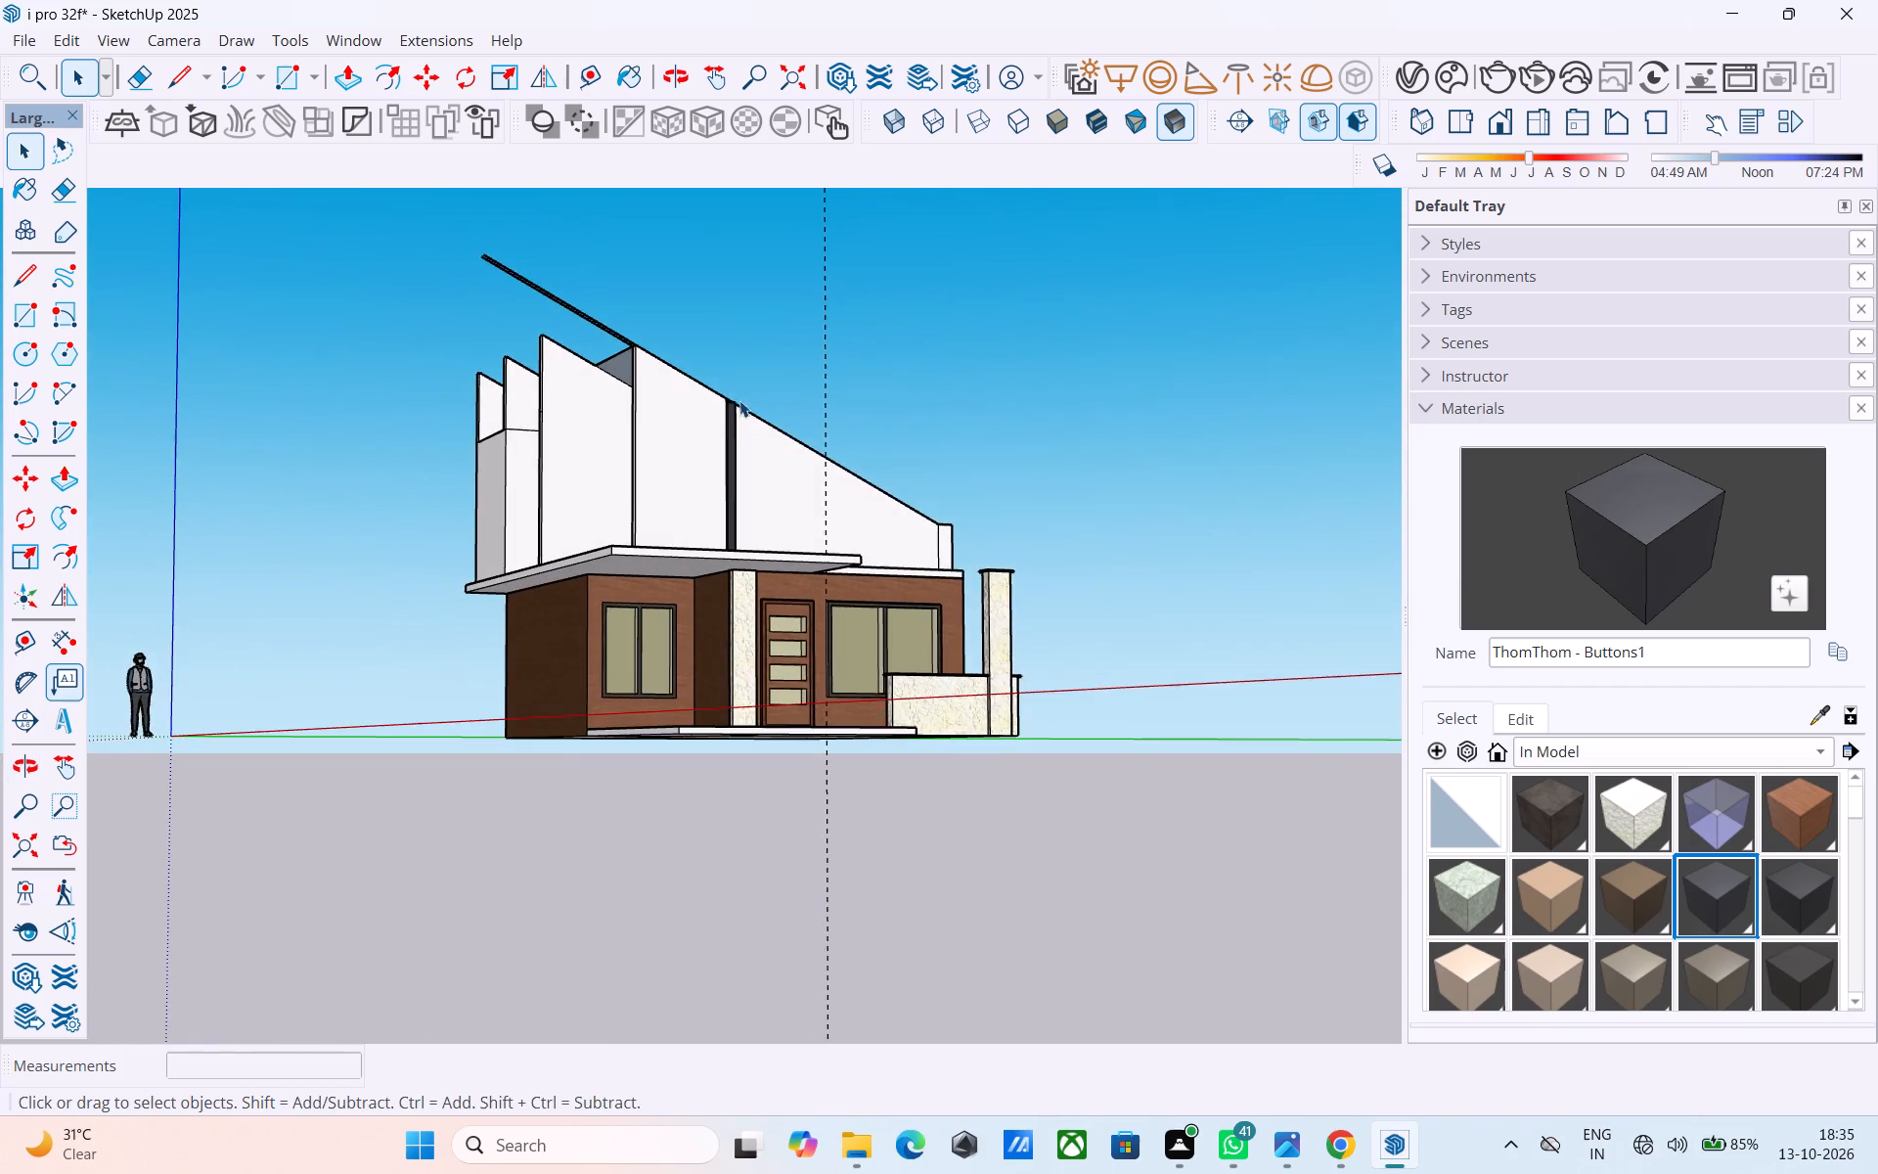
scroll(740, 401, "up", 3)
scroll(759, 434, "down", 1)
middle_click_drag(759, 434, 672, 451)
middle_click_drag(729, 568, 702, 563)
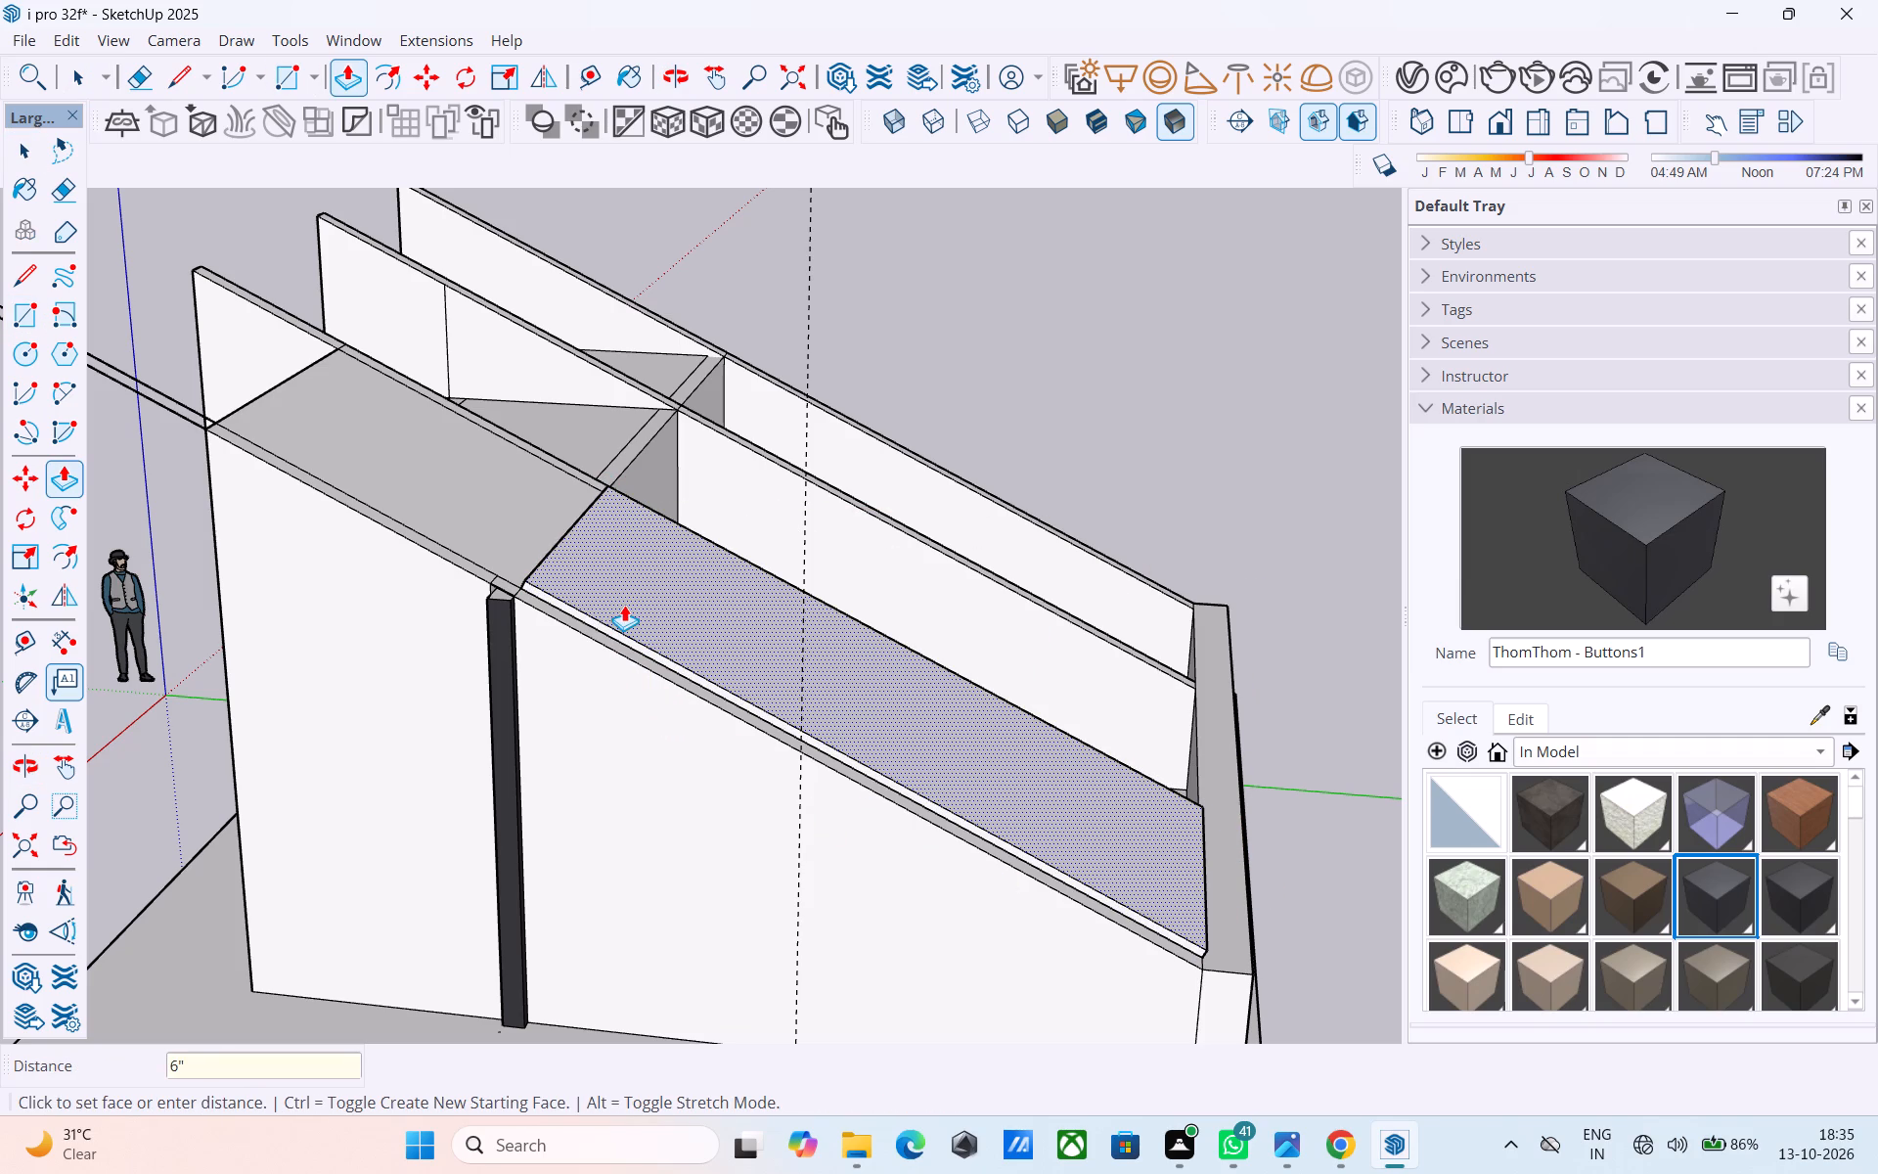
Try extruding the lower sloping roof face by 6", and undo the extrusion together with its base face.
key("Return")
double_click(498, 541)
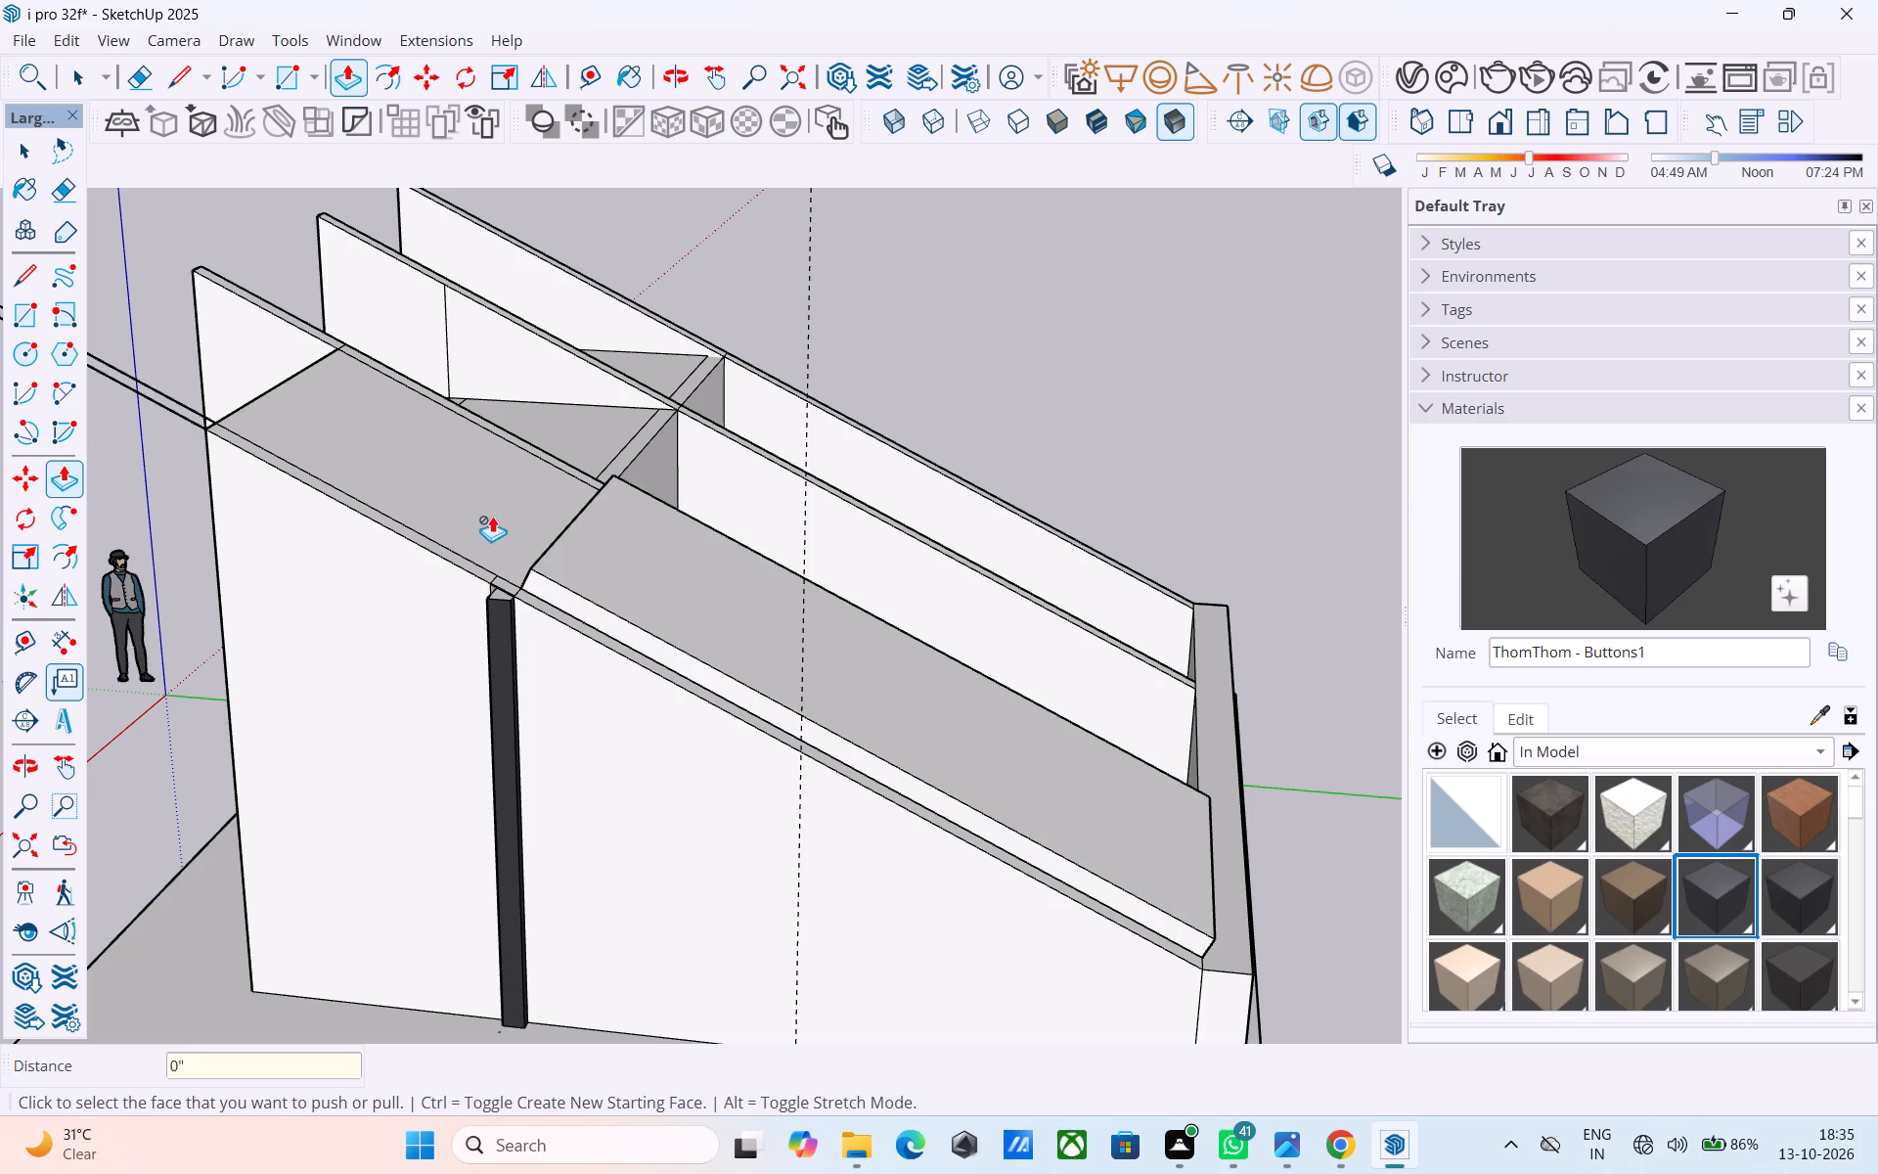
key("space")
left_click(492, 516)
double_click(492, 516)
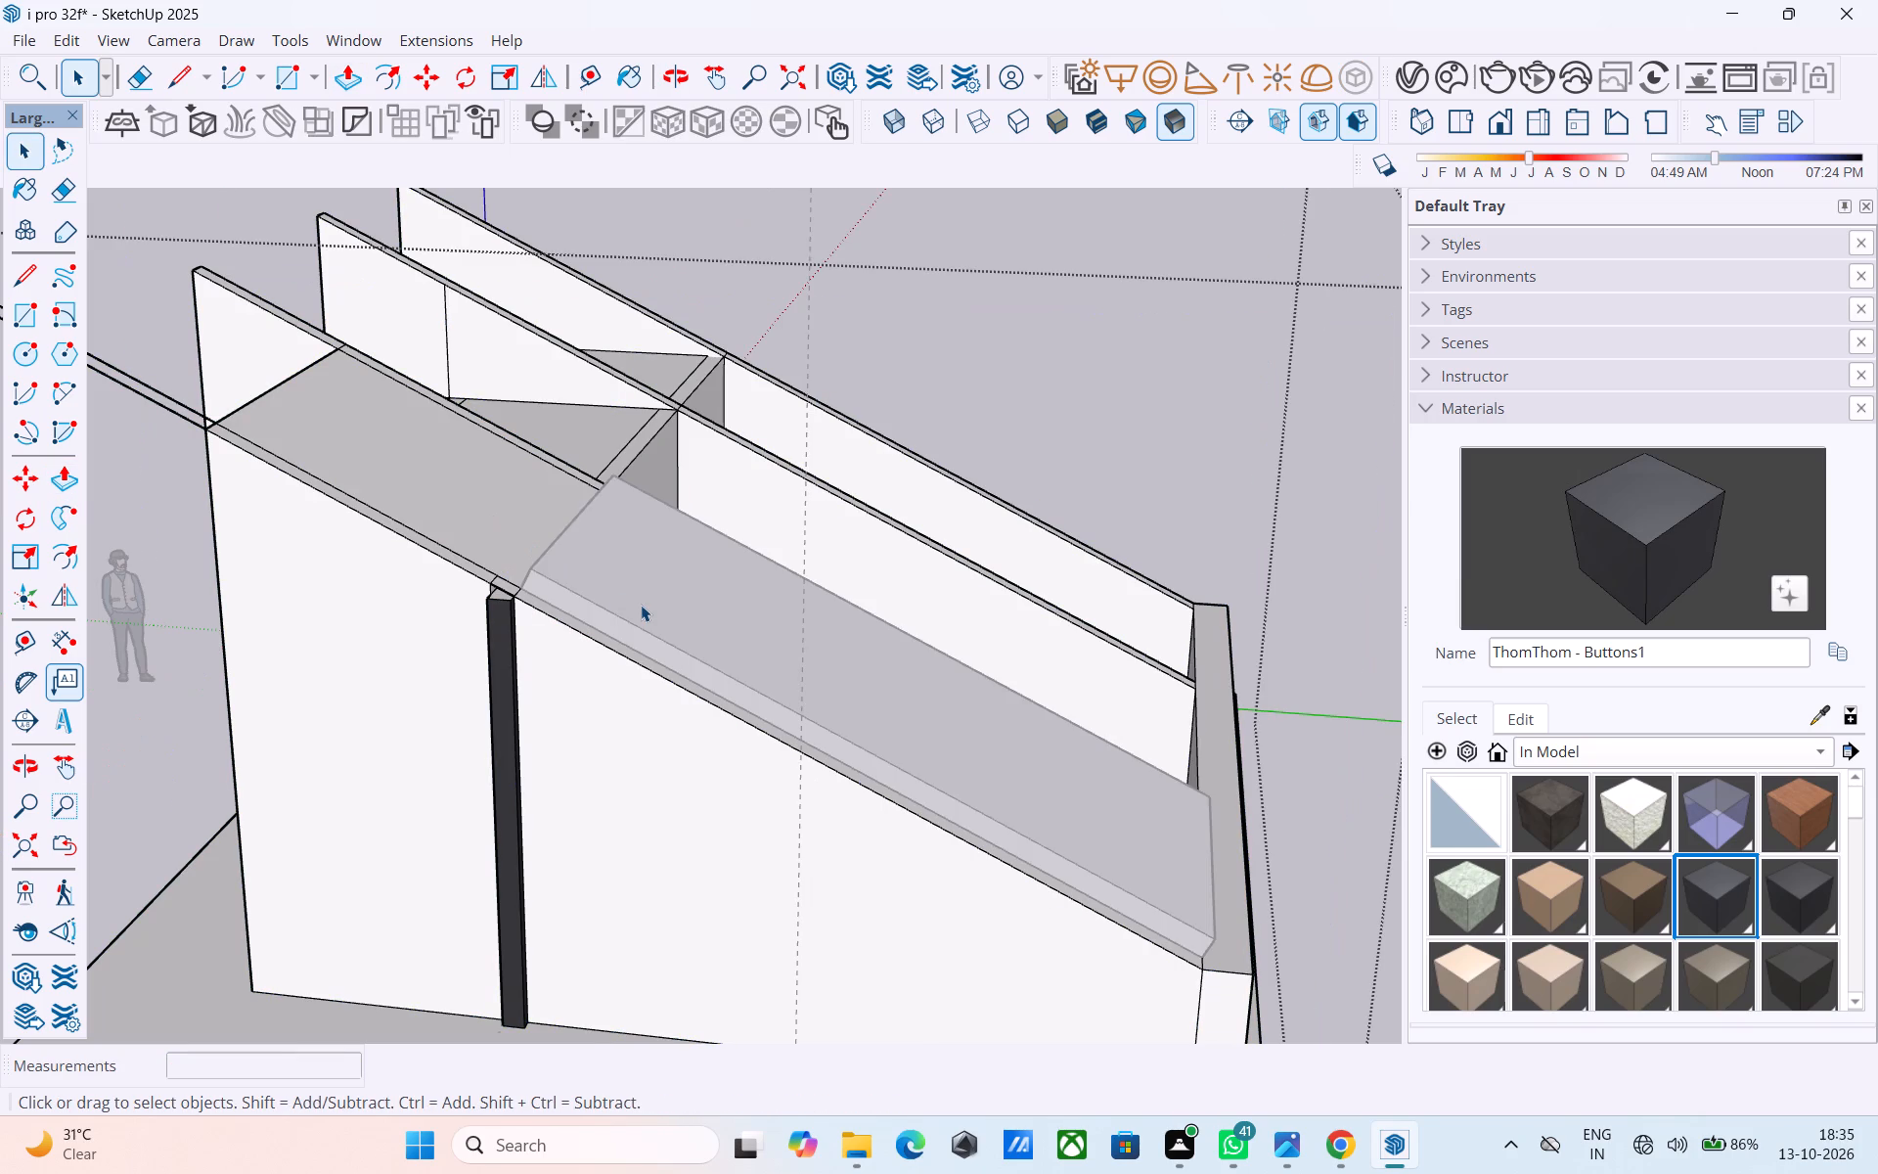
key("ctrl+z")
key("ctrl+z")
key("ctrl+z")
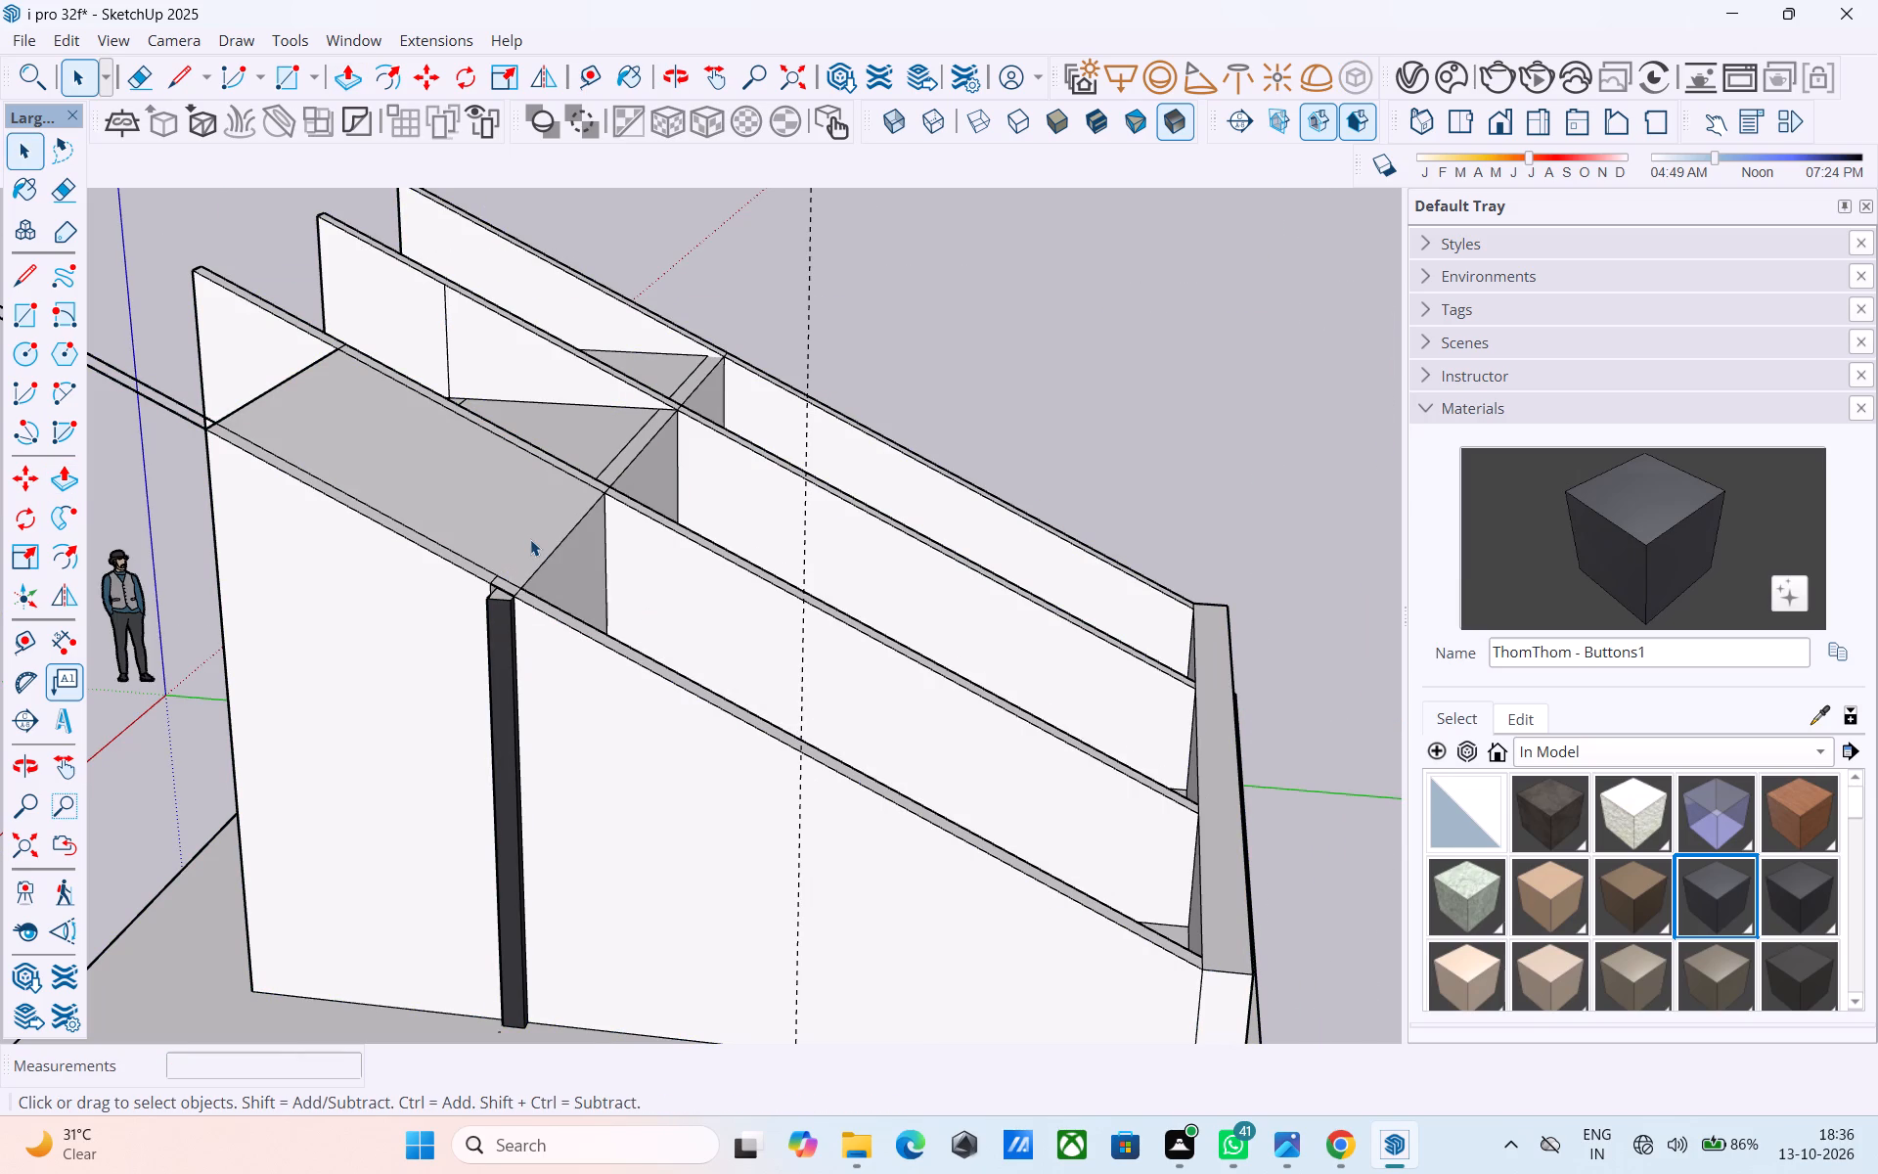
Open the upper-floor group and draw a rectangle closing the lower sloping roof bay between the outer wall and neighbouring partition.
left_click(530, 539)
double_click(529, 539)
left_click(529, 539)
left_click(602, 757)
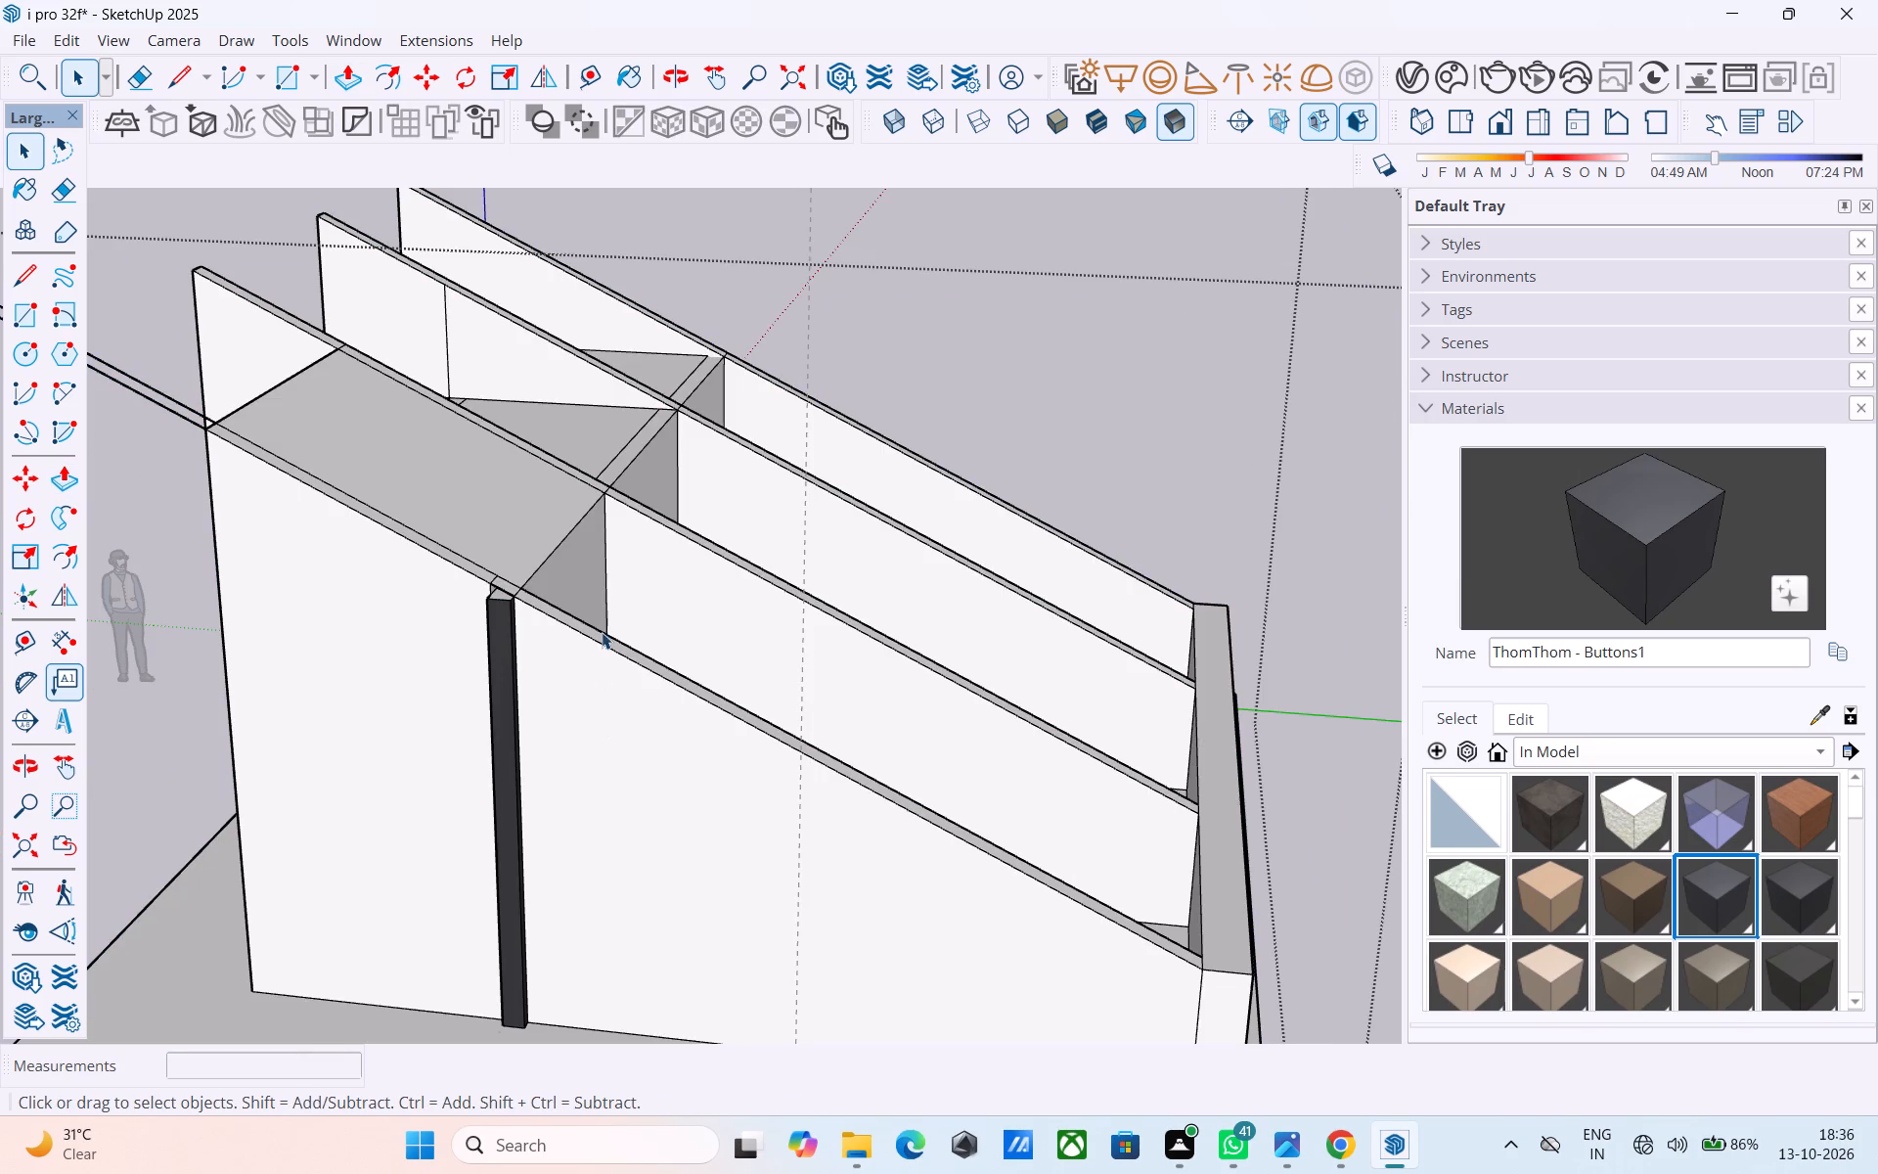
key("r")
left_click(610, 502)
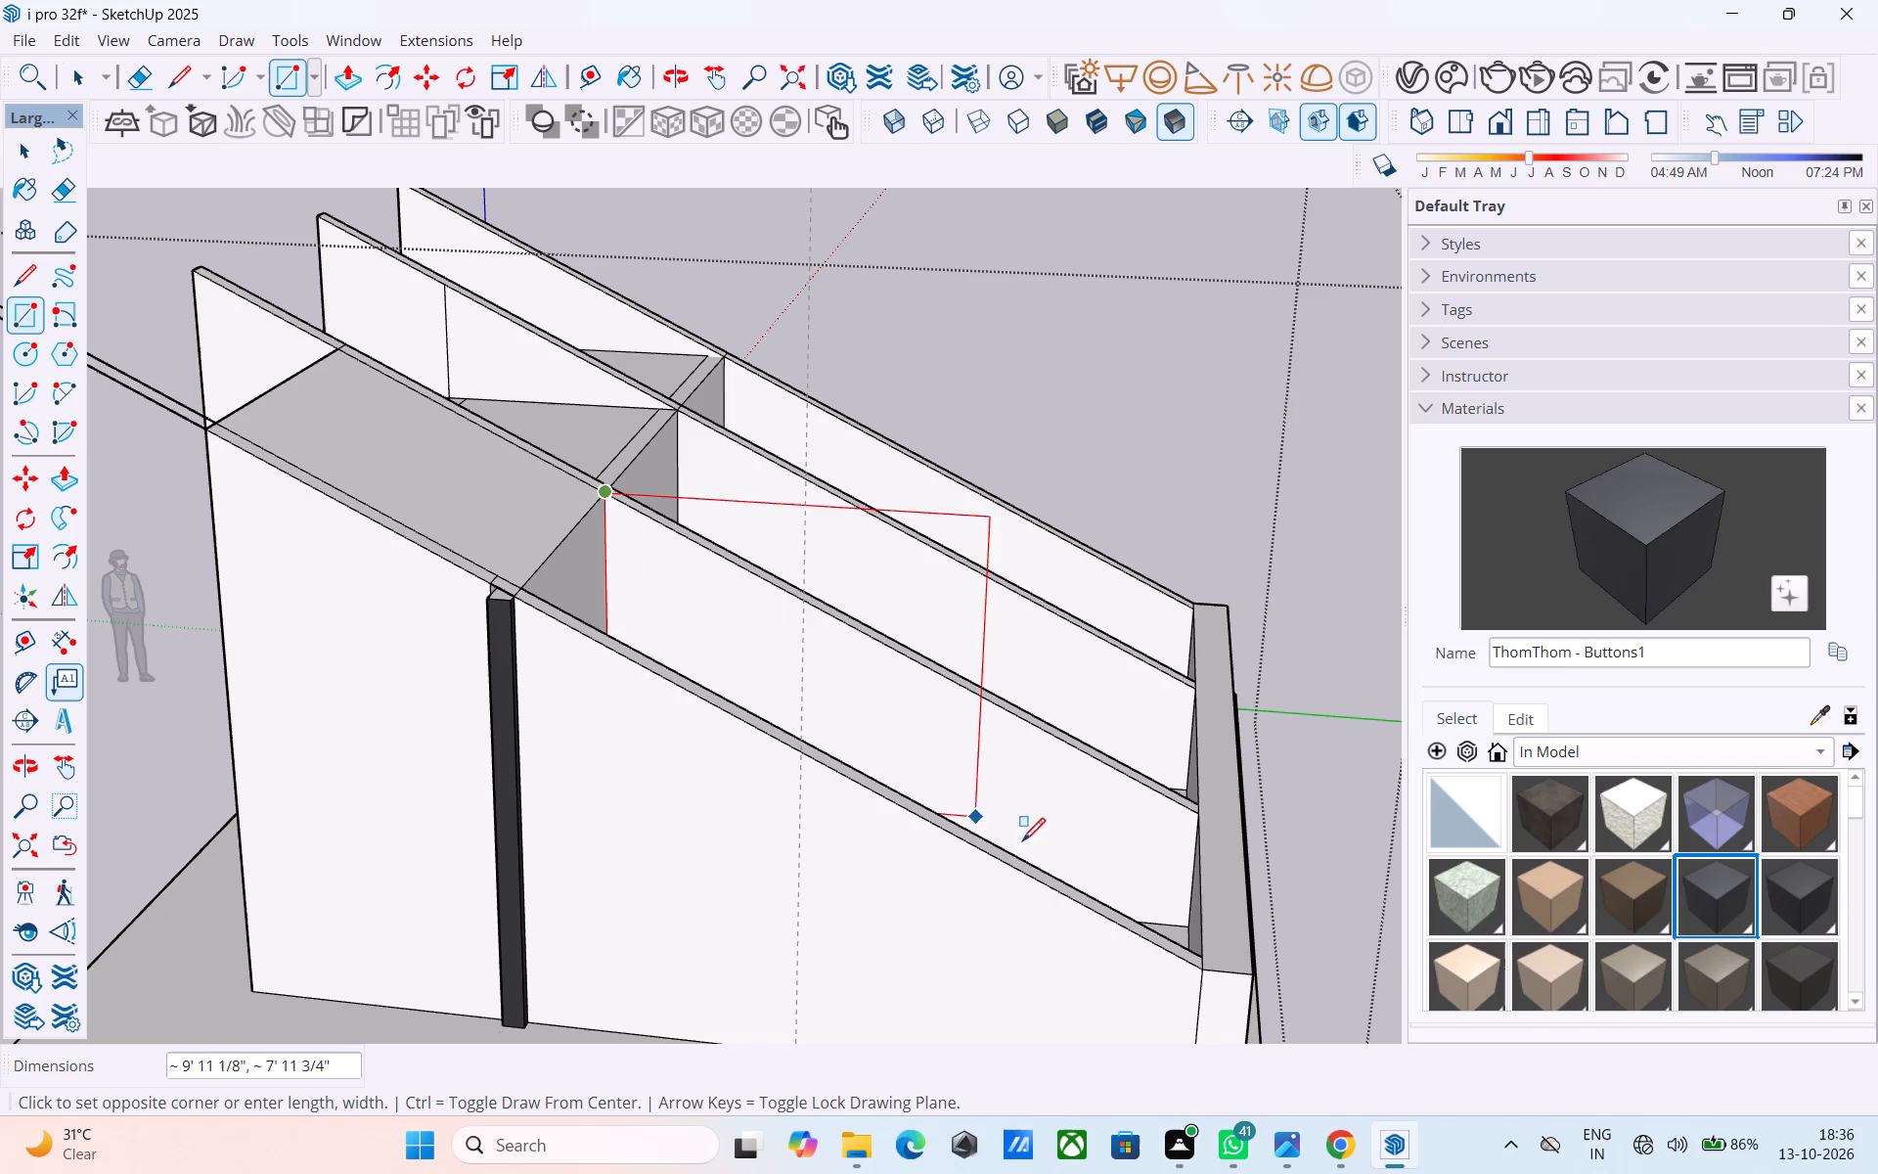
left_click(1201, 955)
Extrude the lower and the adjoining upper sloping roof faces by 6" and erase the edge between them.
key("space")
left_click(1002, 797)
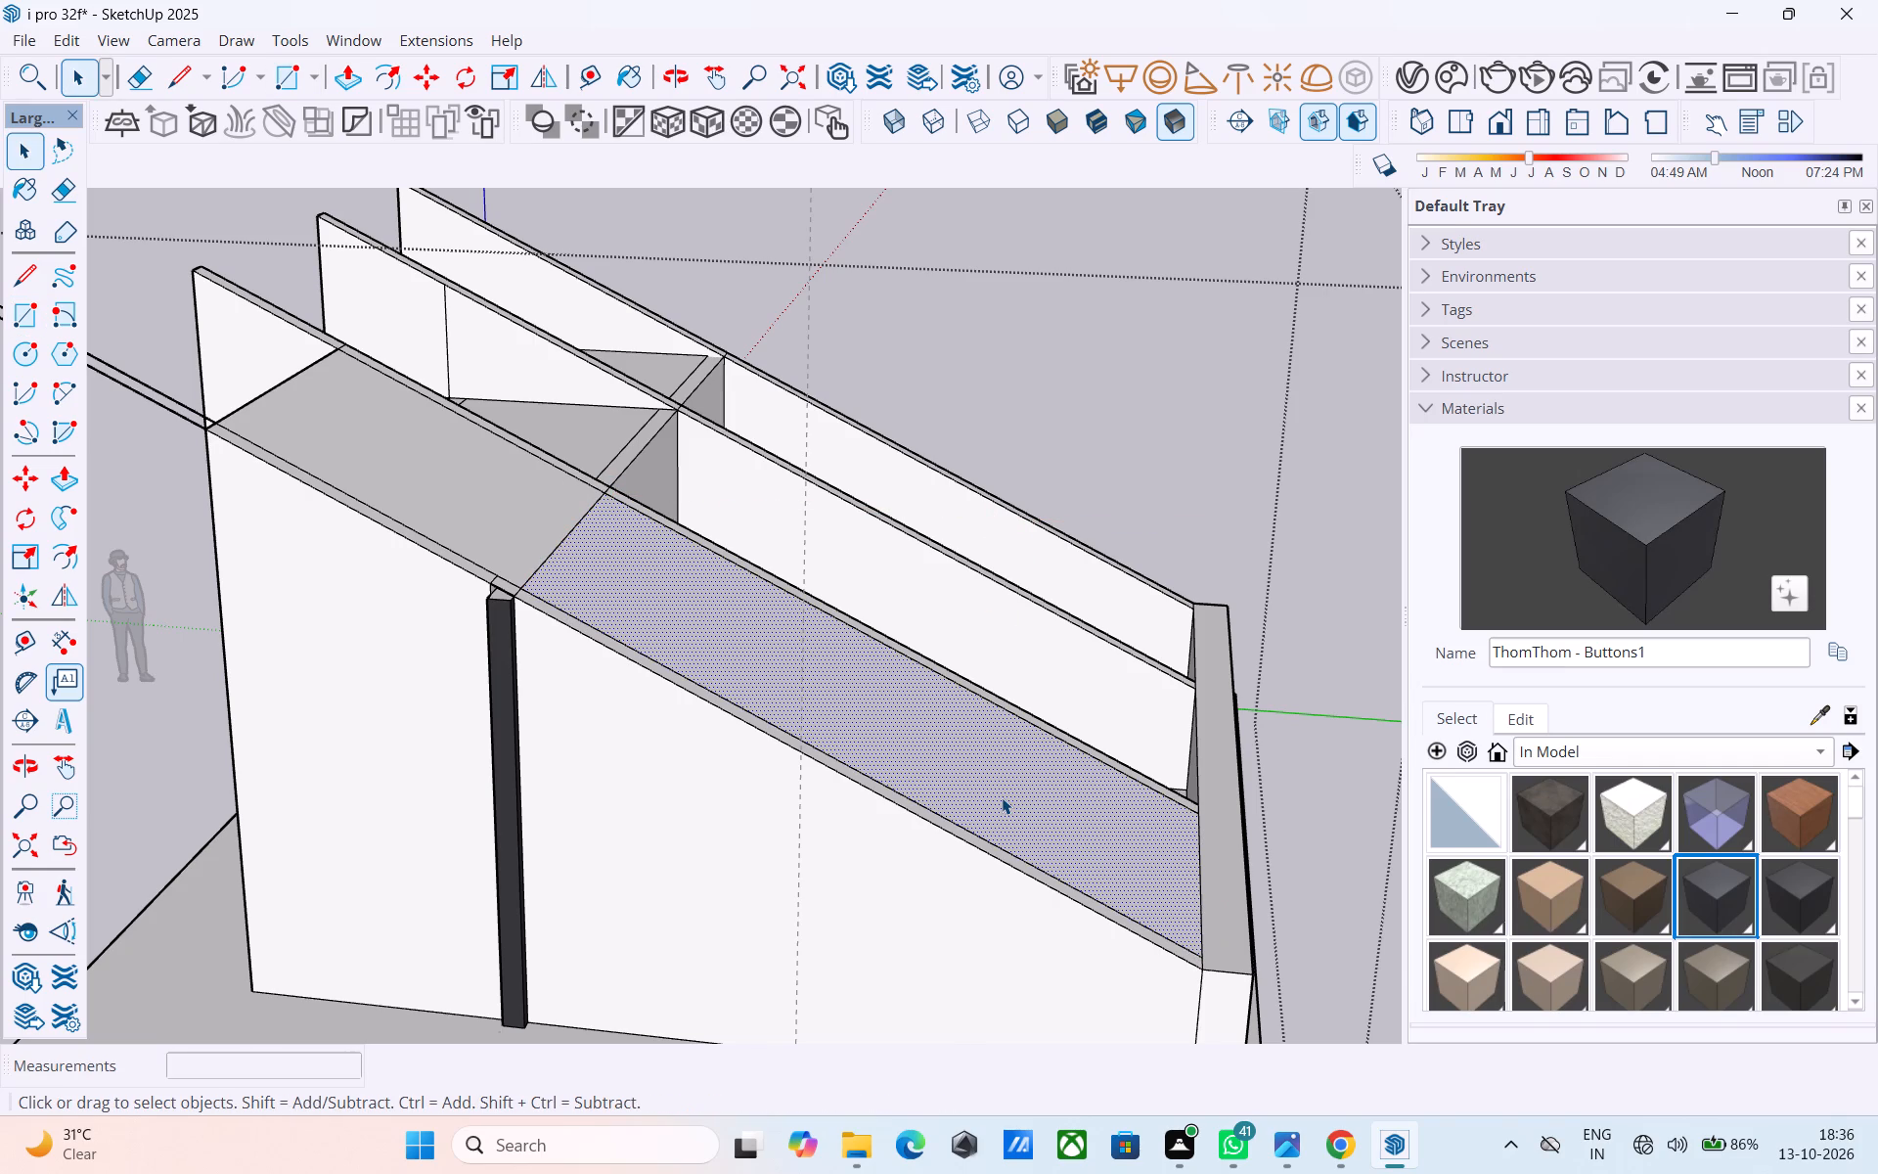
key("p")
left_click(1002, 797)
type("6\"")
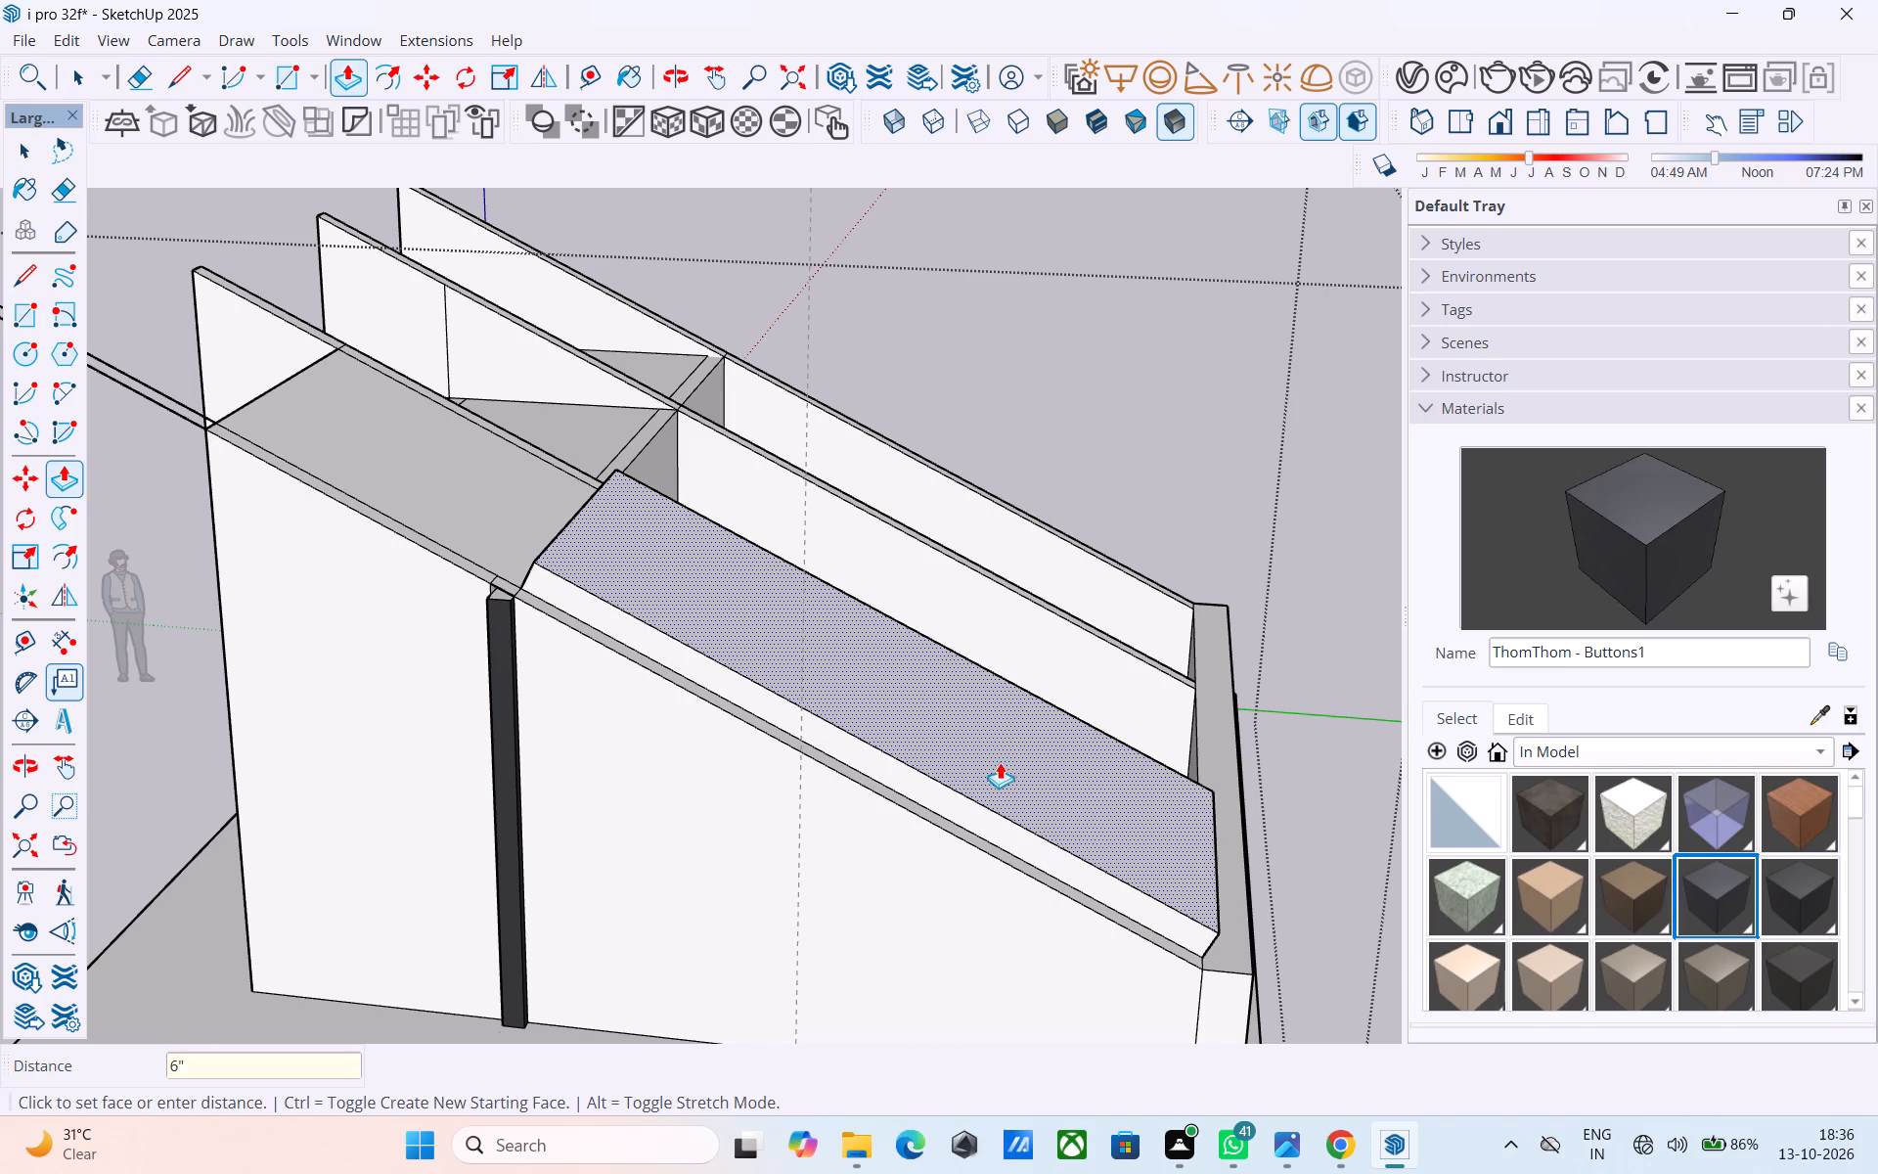
key("Return")
double_click(487, 519)
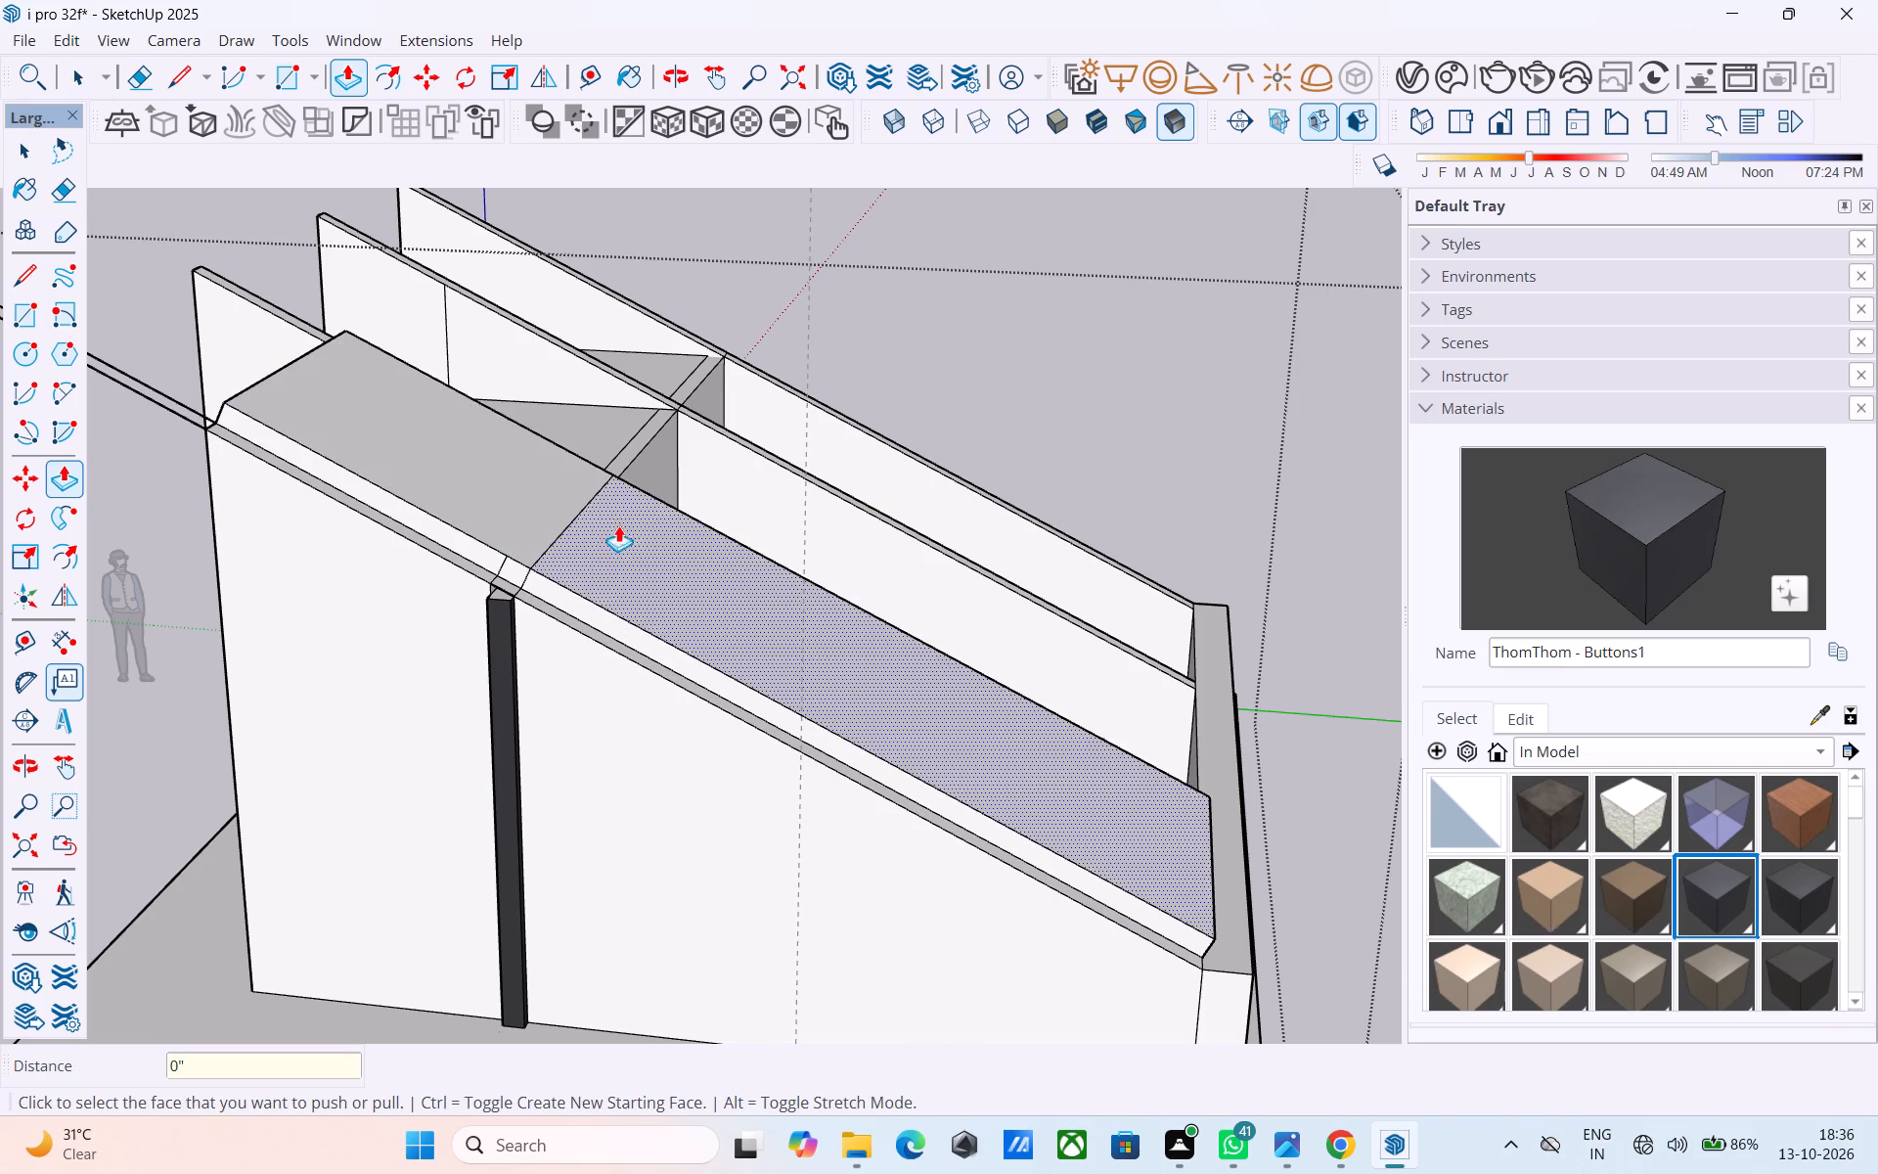
key("e")
left_click_drag(631, 526, 521, 523)
Reverse the blue-grey inverted face on the side of the partition wall beside the open roof bays.
scroll(566, 566, "down", 2)
middle_click_drag(579, 578, 1187, 746)
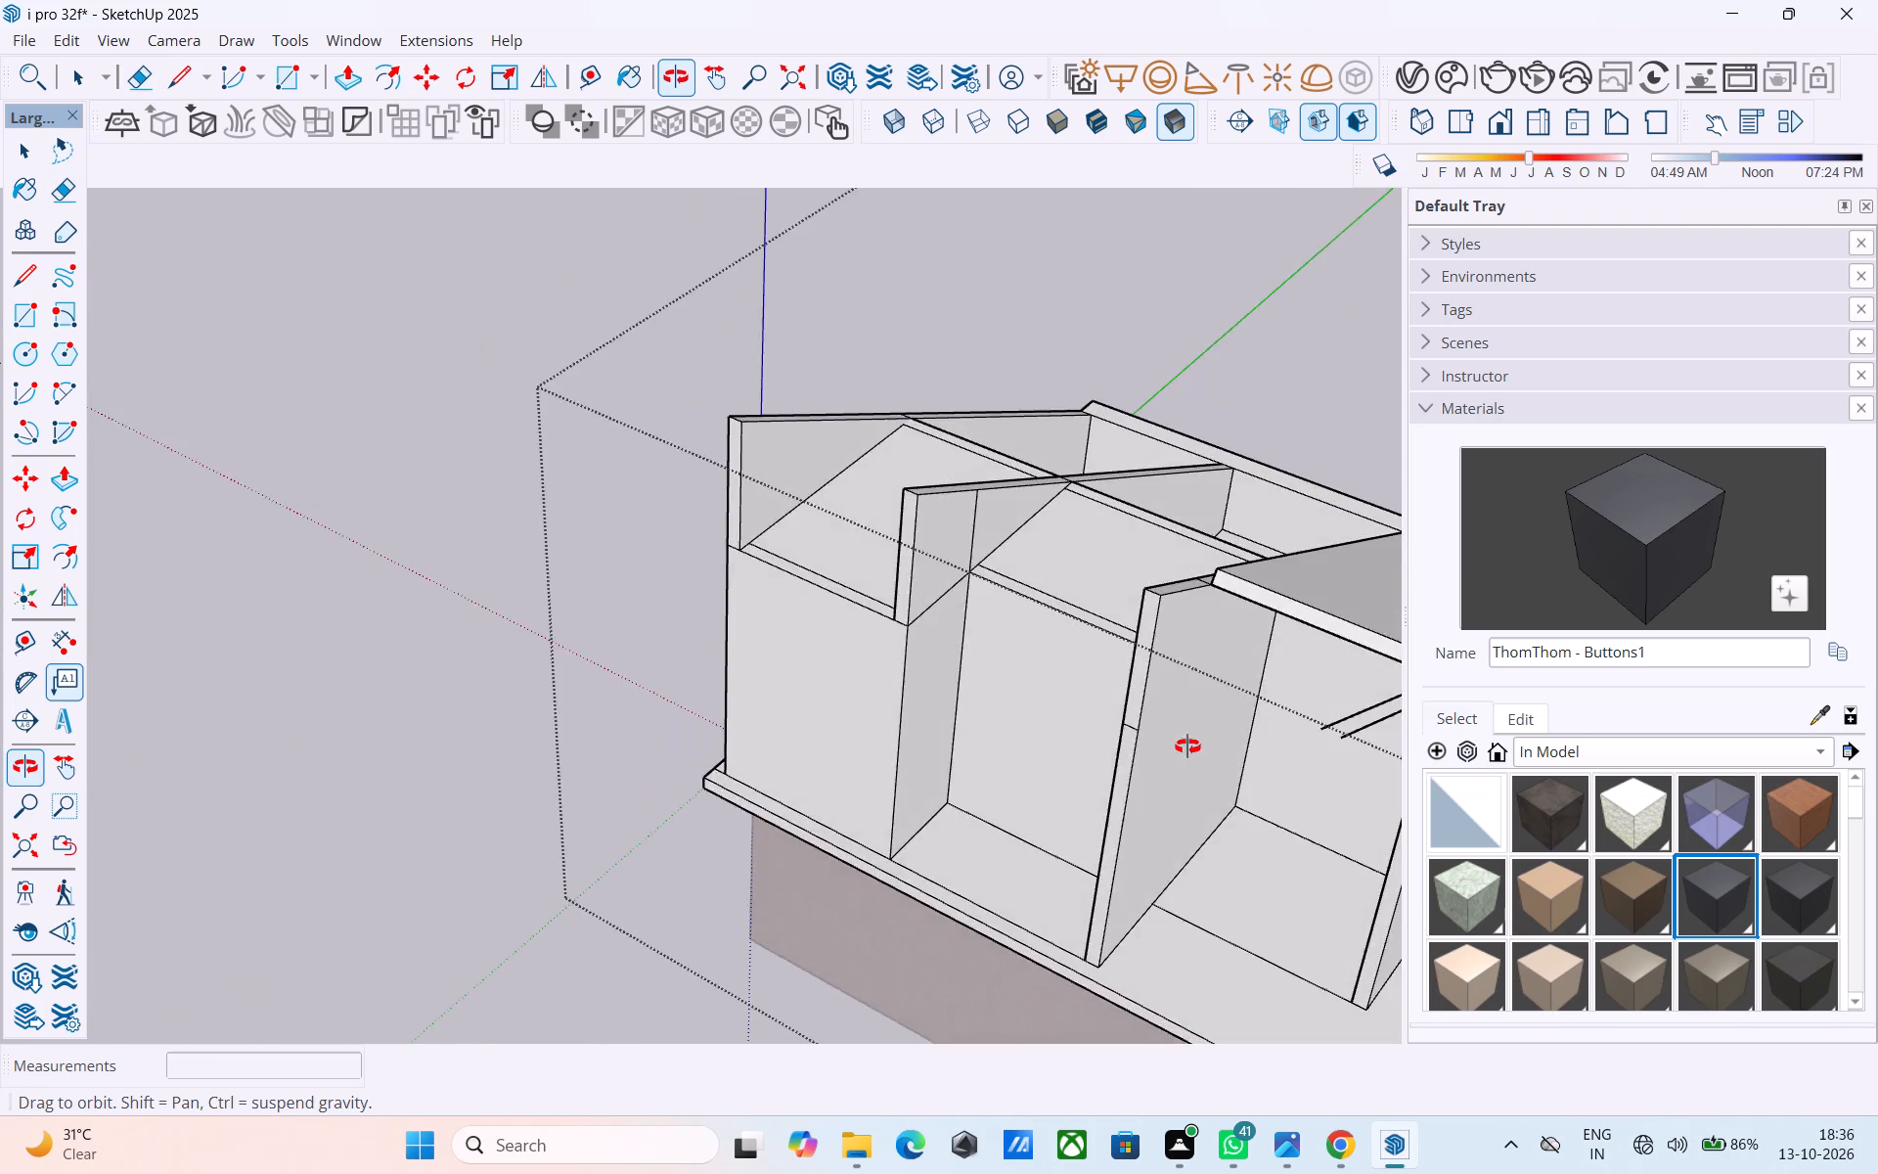
middle_click_drag(1187, 746, 1601, 884)
middle_click_drag(936, 599, 982, 747)
scroll(581, 635, "up", 3)
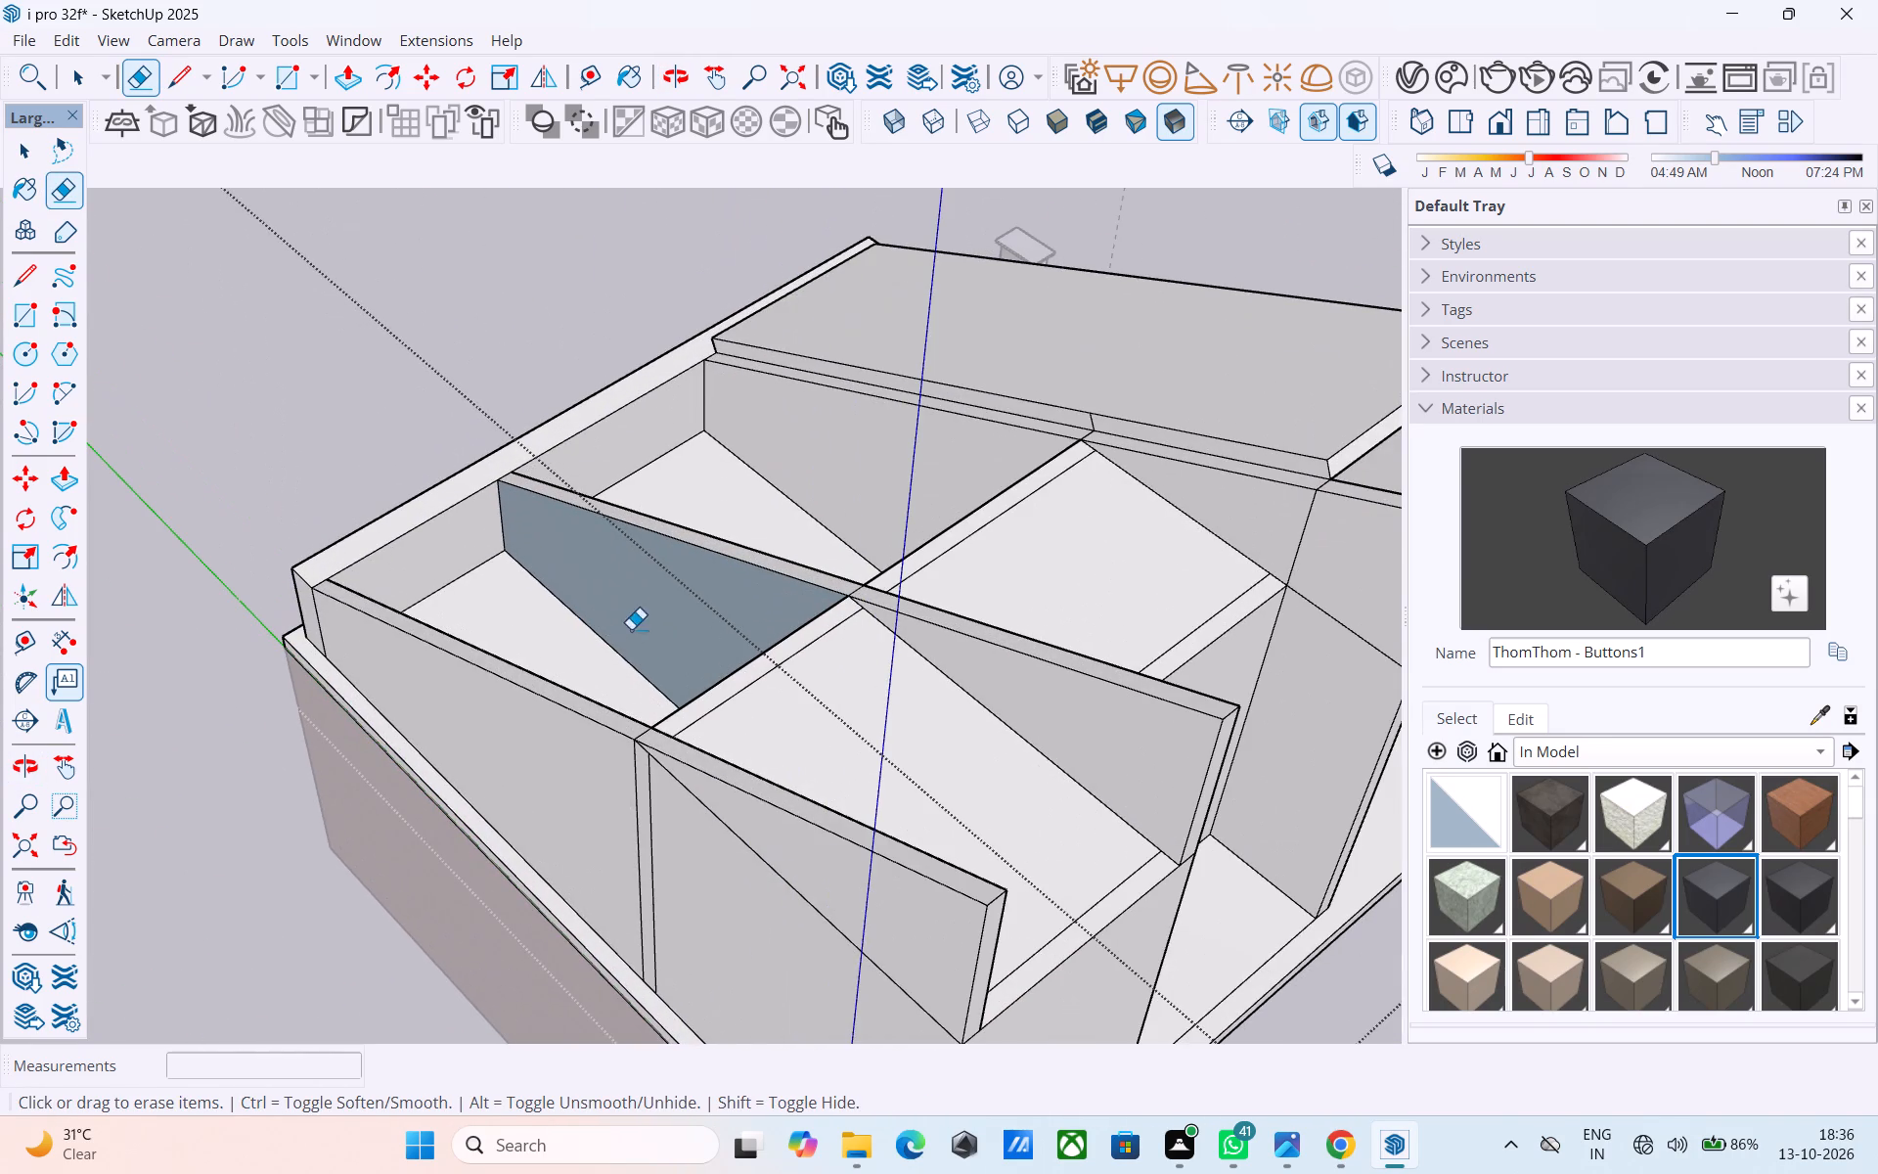
key("space")
left_click(637, 623)
right_click(637, 623)
left_click(686, 361)
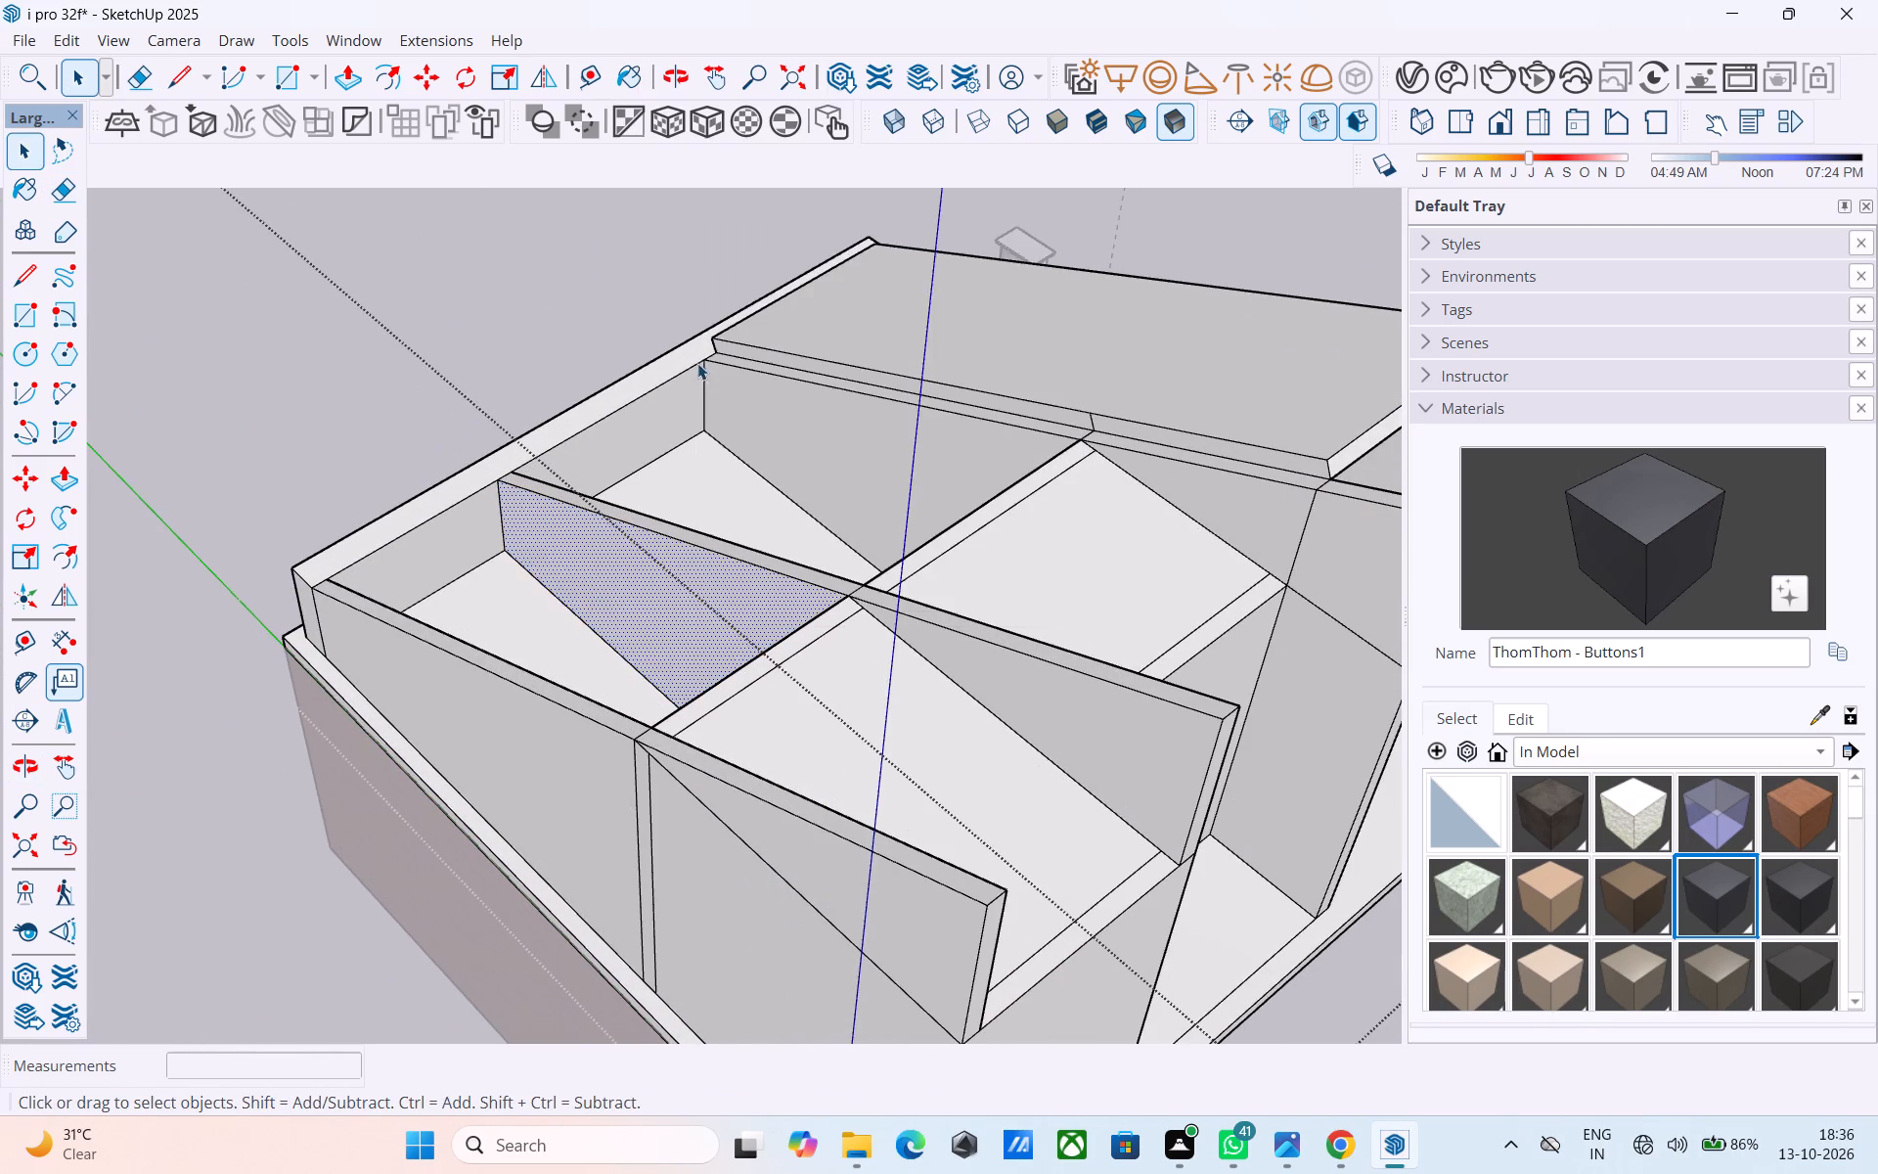
Erase the short edge dividing the roof slab's long narrow side face above the partition wall.
scroll(725, 425, "down", 2)
middle_click_drag(731, 435, 852, 405)
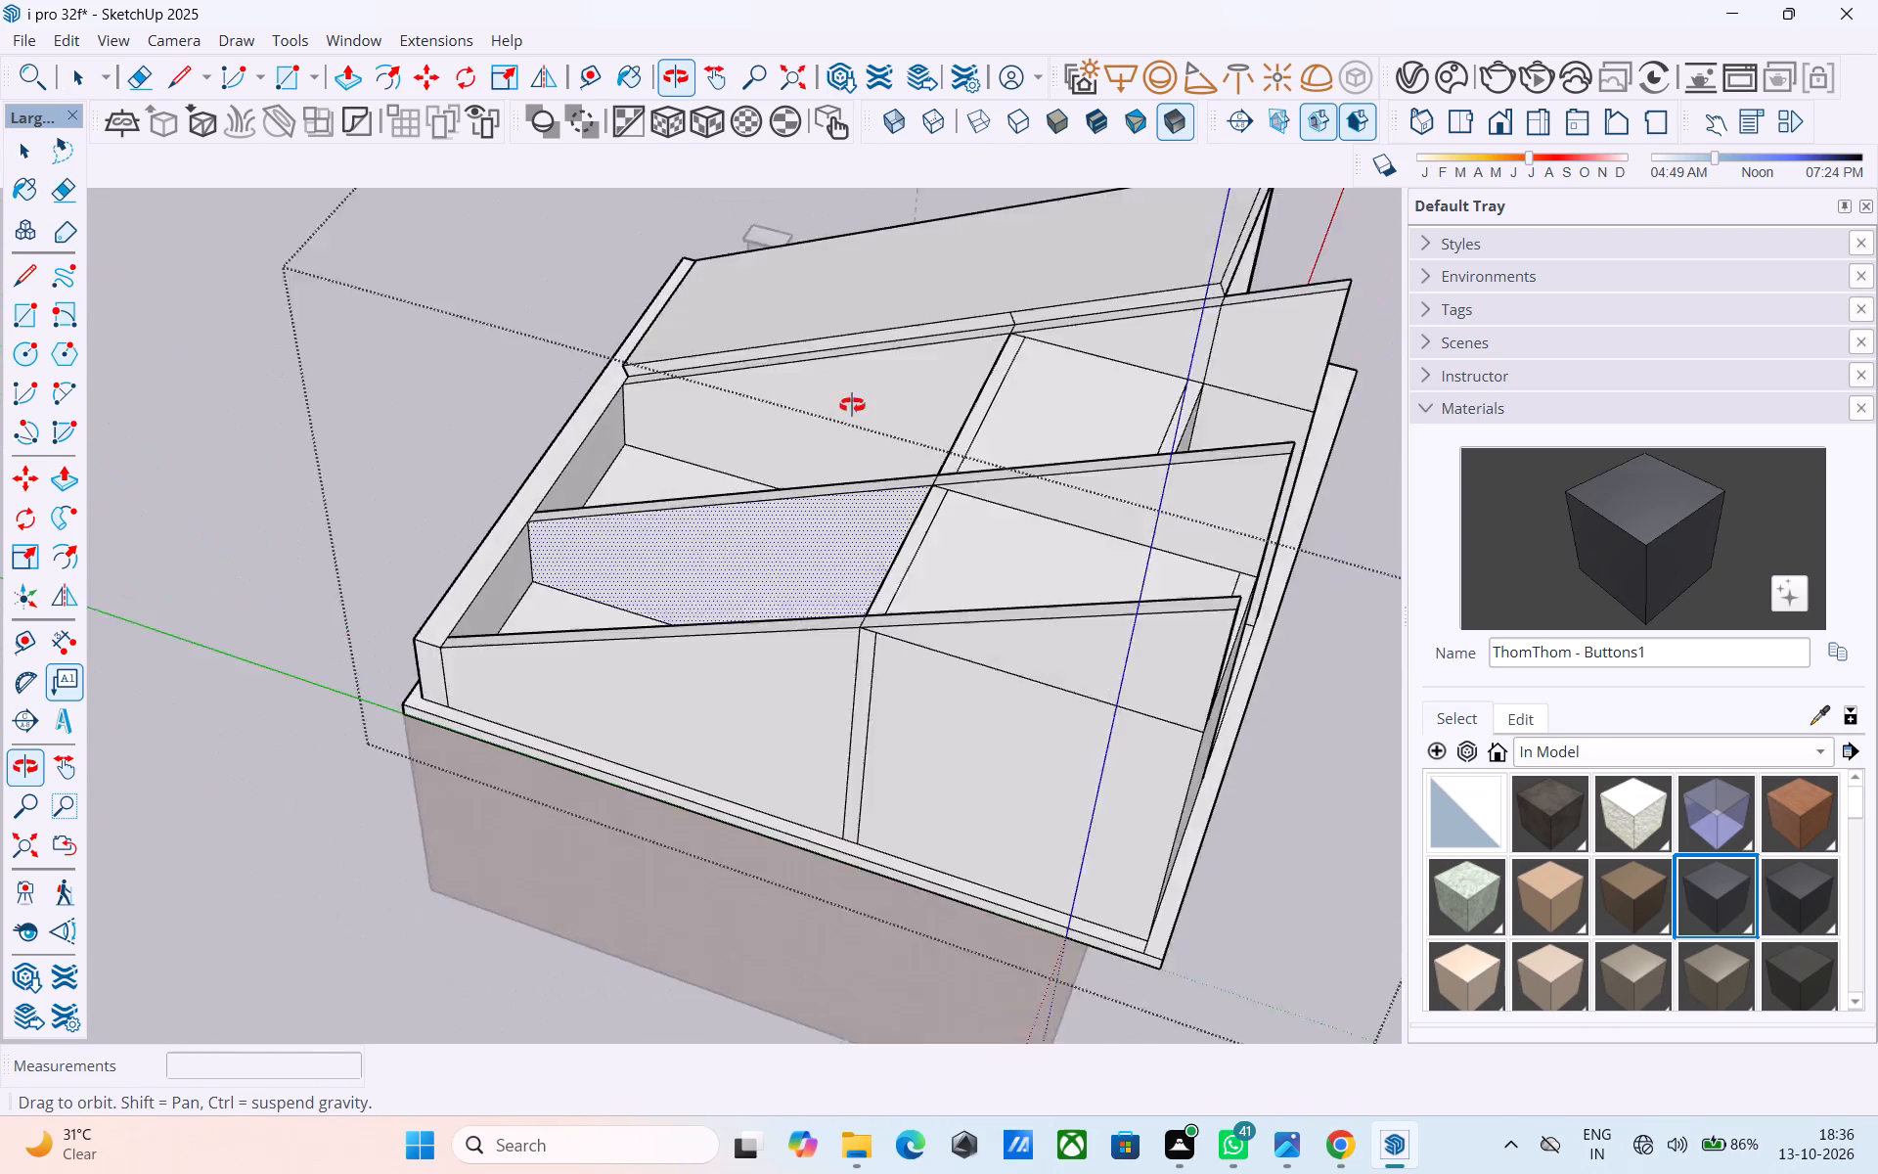
middle_click_drag(852, 405, 887, 361)
scroll(878, 324, "up", 3)
left_click(884, 311)
scroll(1039, 282, "up", 4)
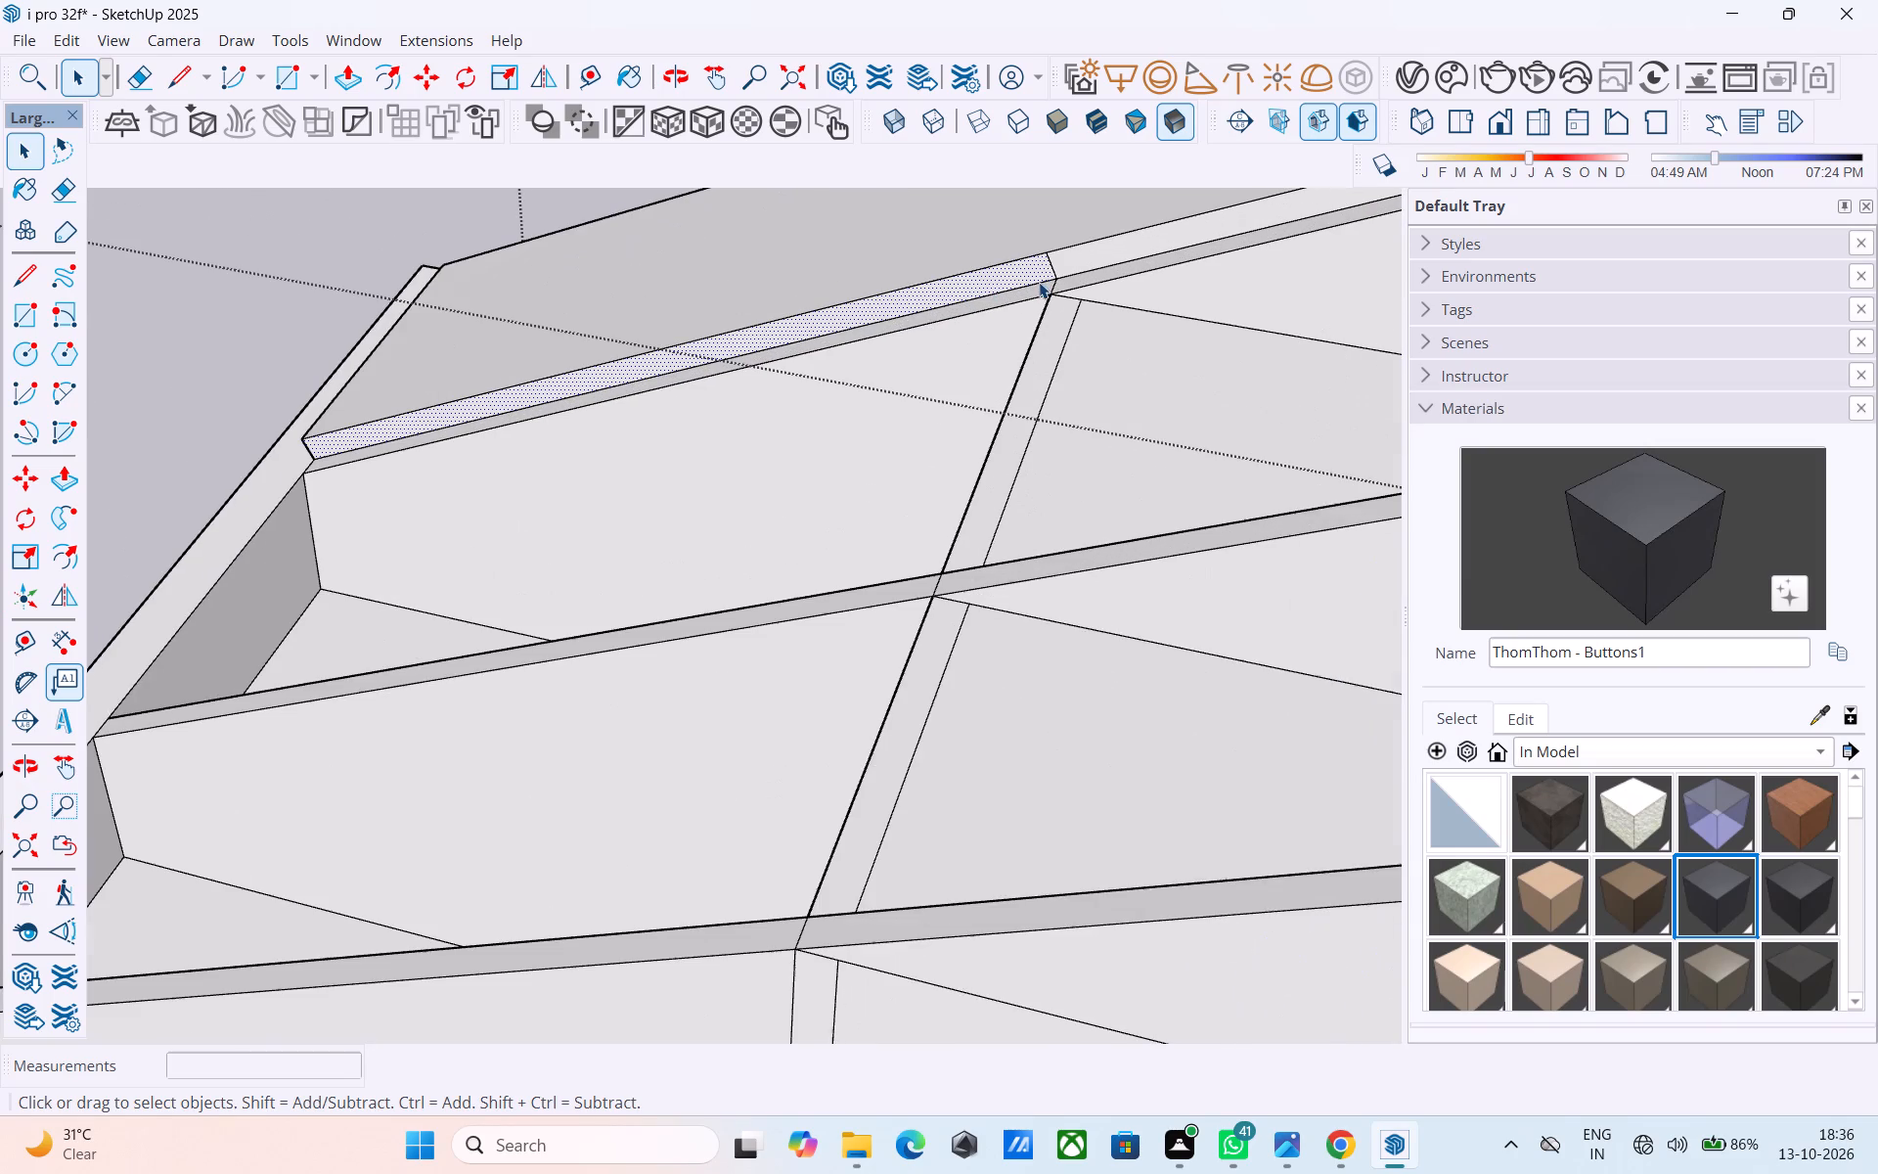
key("e")
left_click(1050, 274)
left_click(1051, 273)
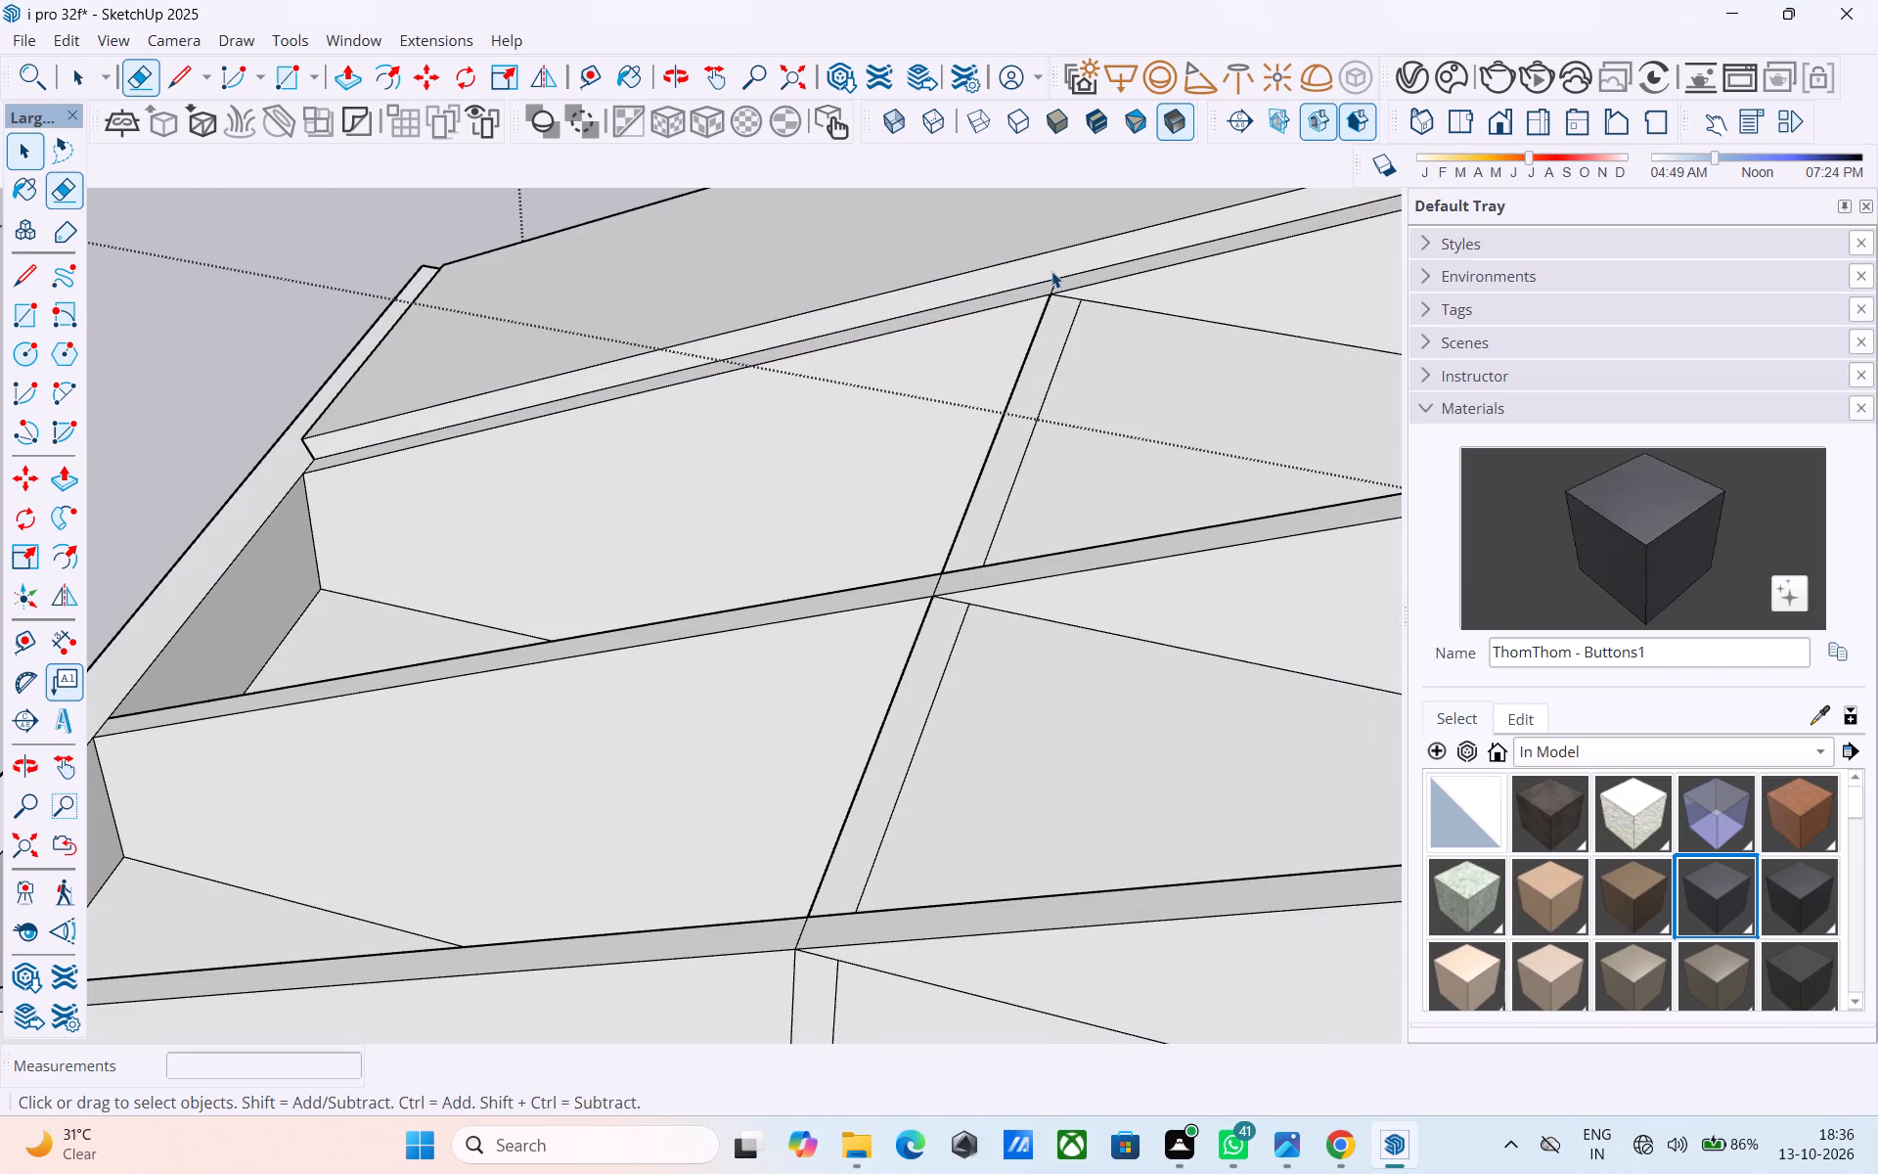
Extrude the roof slab's long side face 15' across the open bays to the far side wall.
key("space")
left_click(1051, 271)
scroll(1051, 270, "down", 4)
key("p")
left_click(1052, 265)
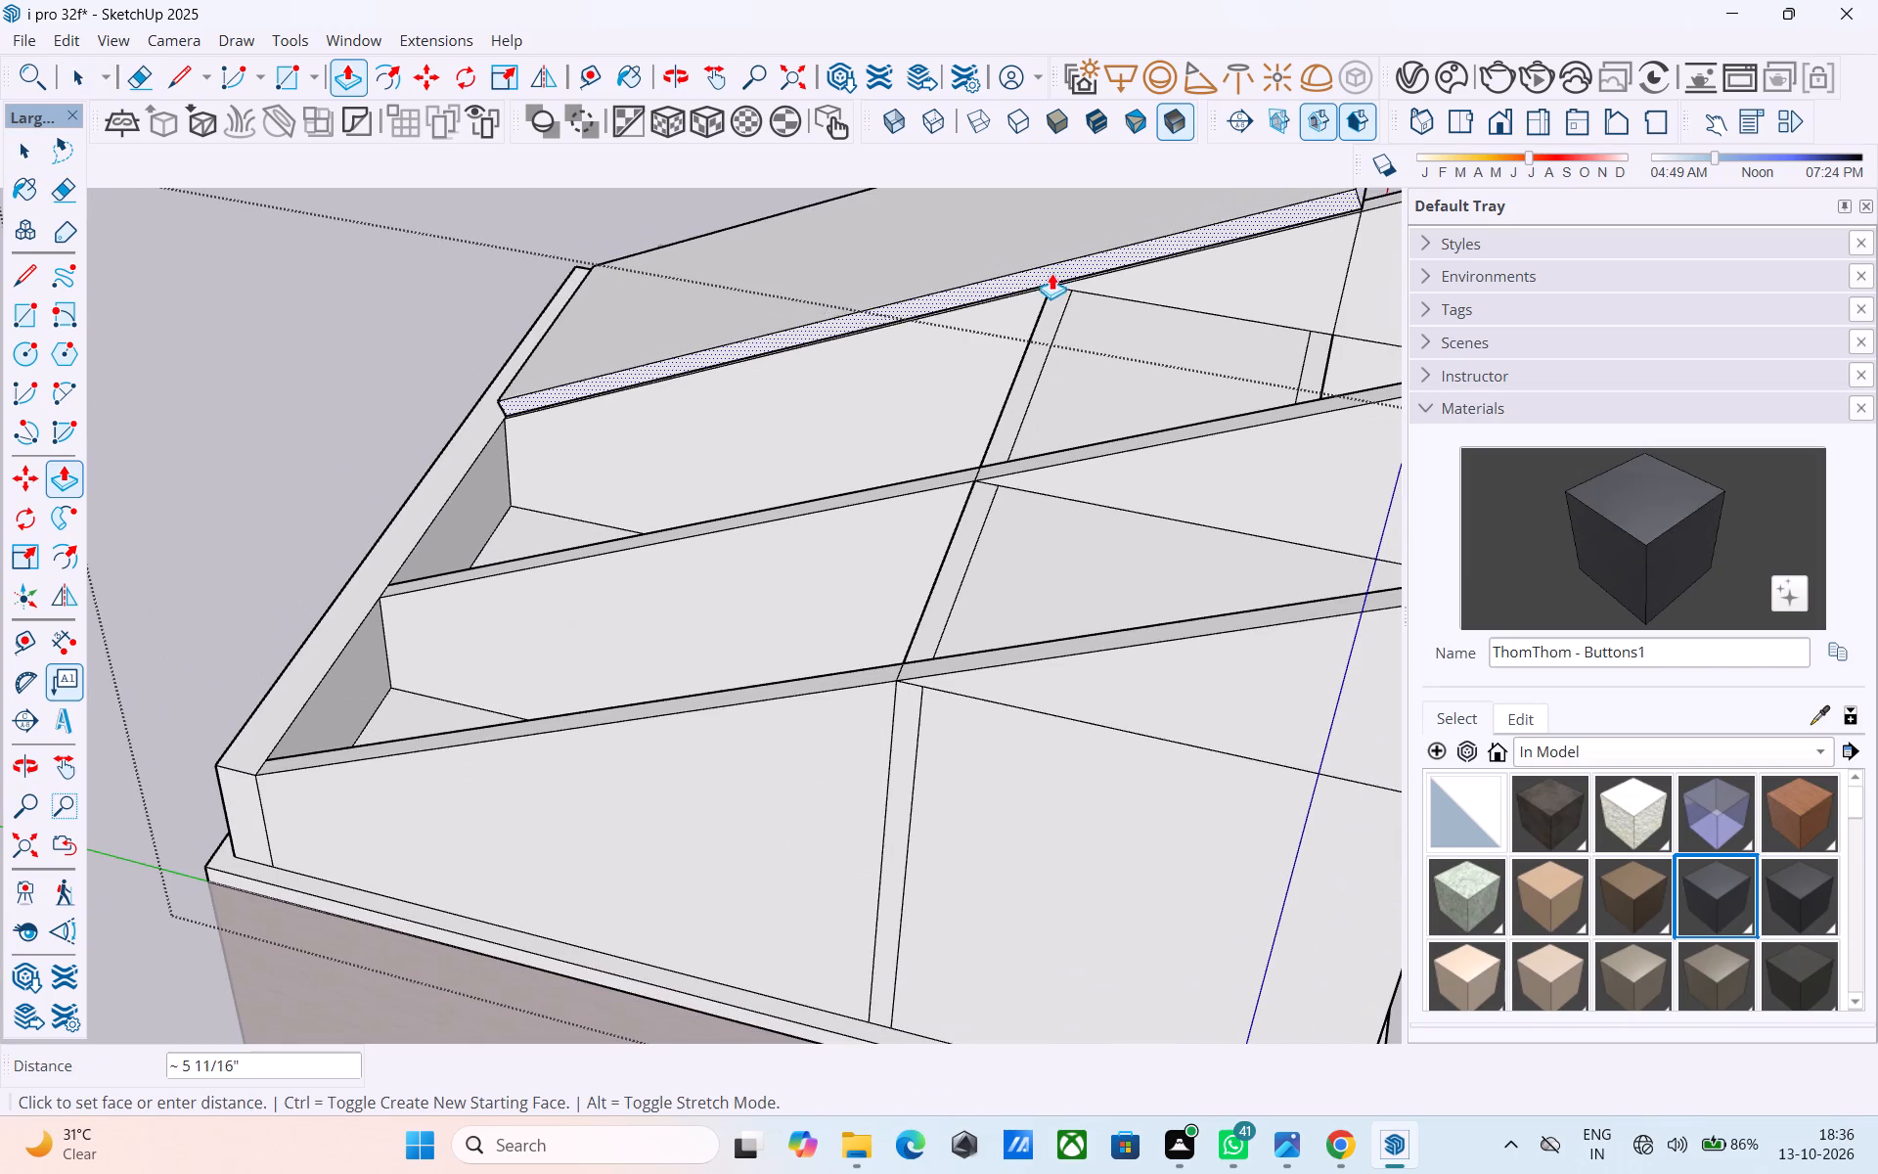
scroll(1044, 277, "down", 6)
left_click(1189, 466)
Extrude the roof slab's high-end face about 3' 11 11/16" to the front ends of the partition walls.
scroll(1183, 466, "down", 2)
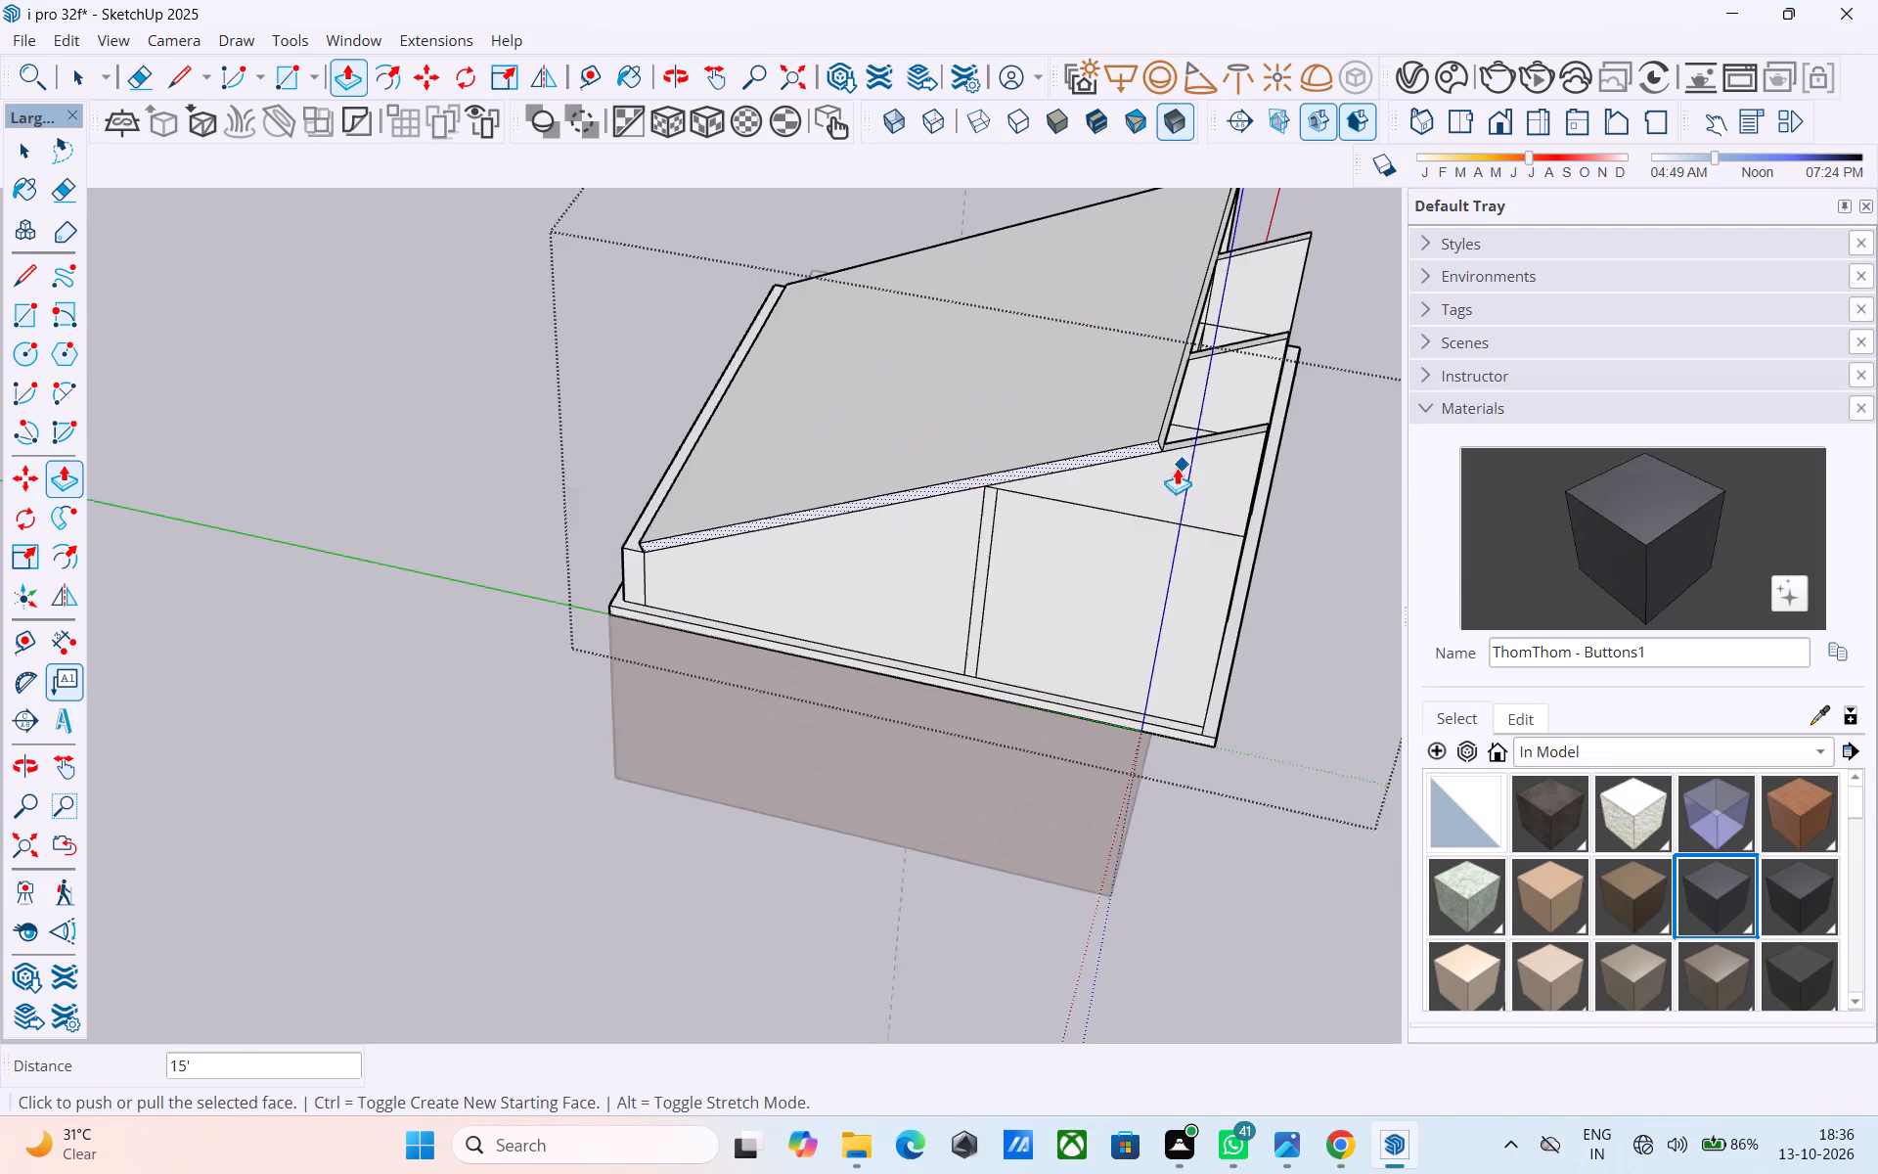
middle_click_drag(1176, 468, 419, 354)
scroll(660, 453, "up", 5)
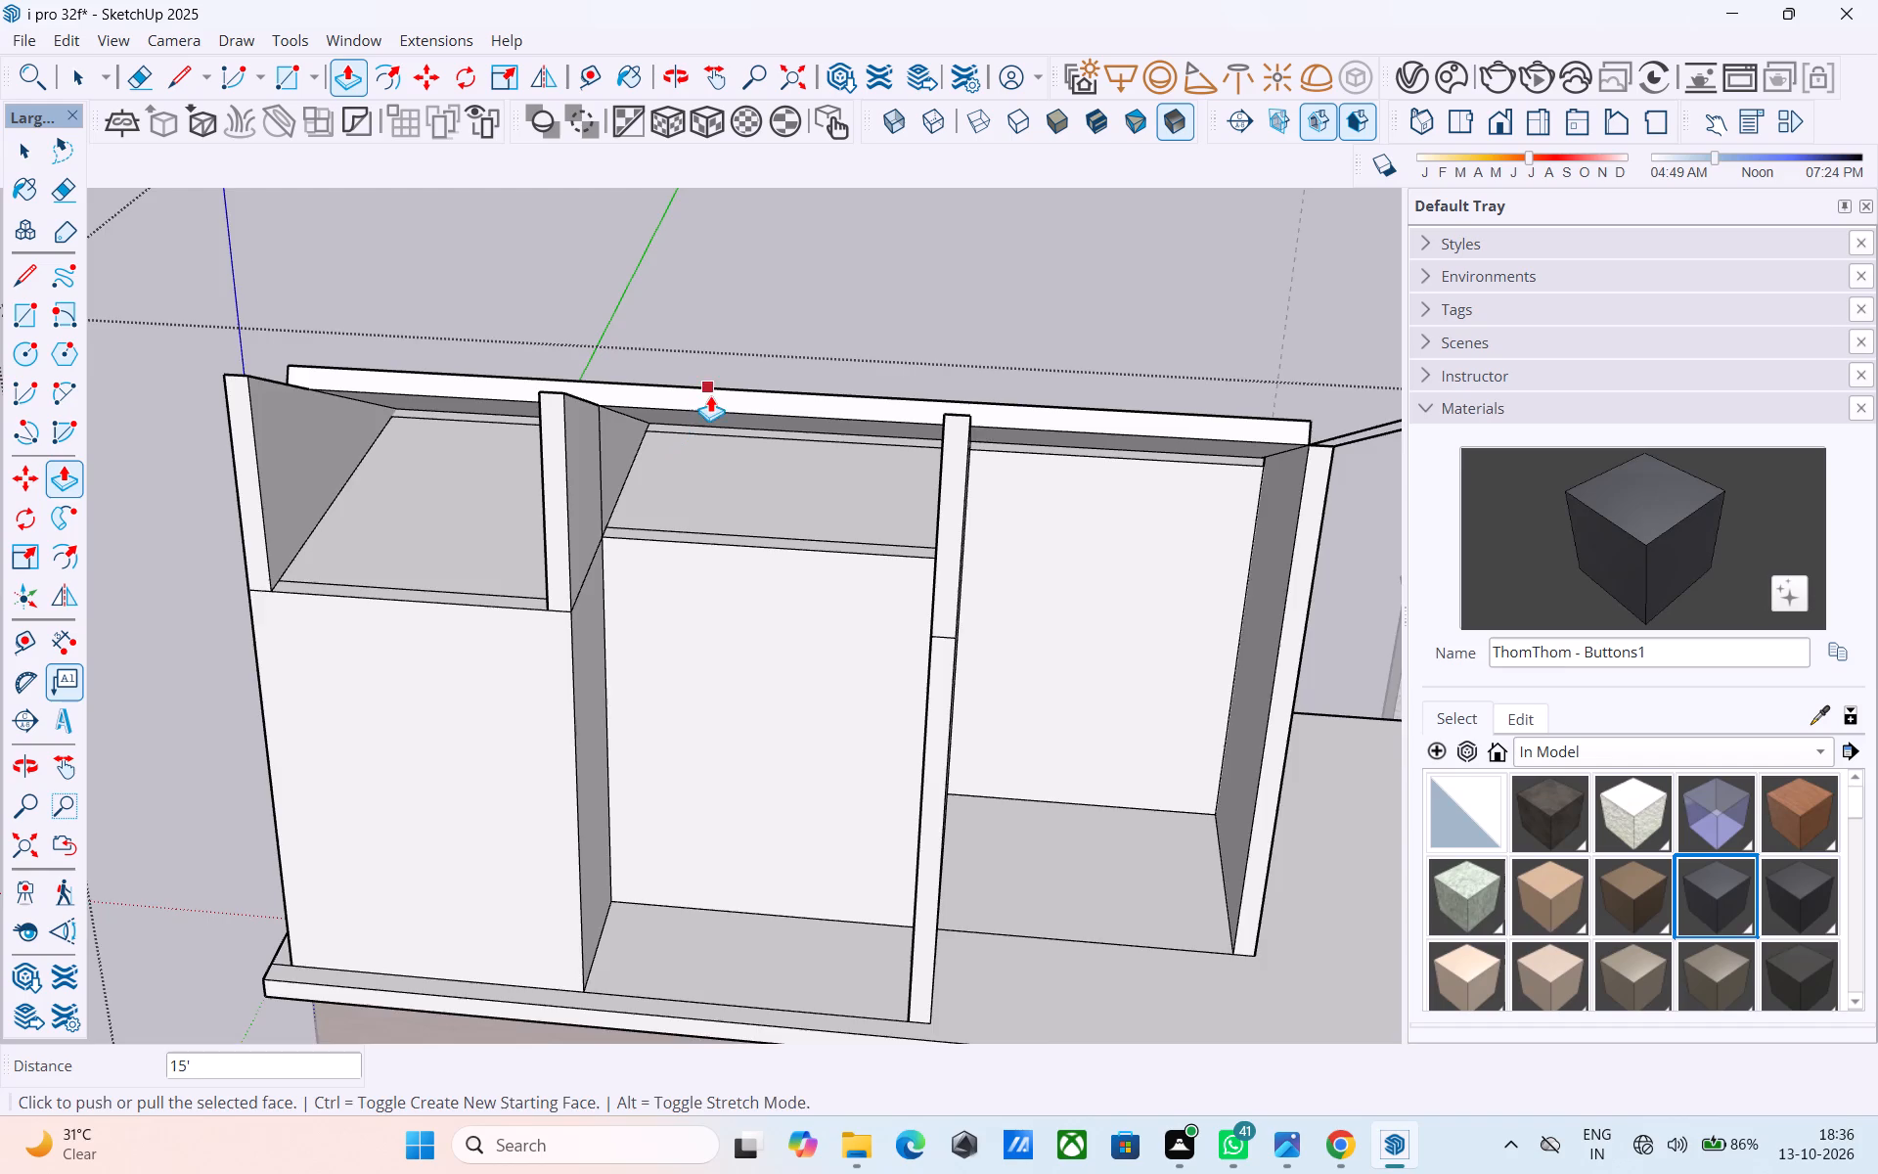
scroll(710, 394, "up", 3)
key("space")
left_click(711, 394)
key("p")
left_click(711, 394)
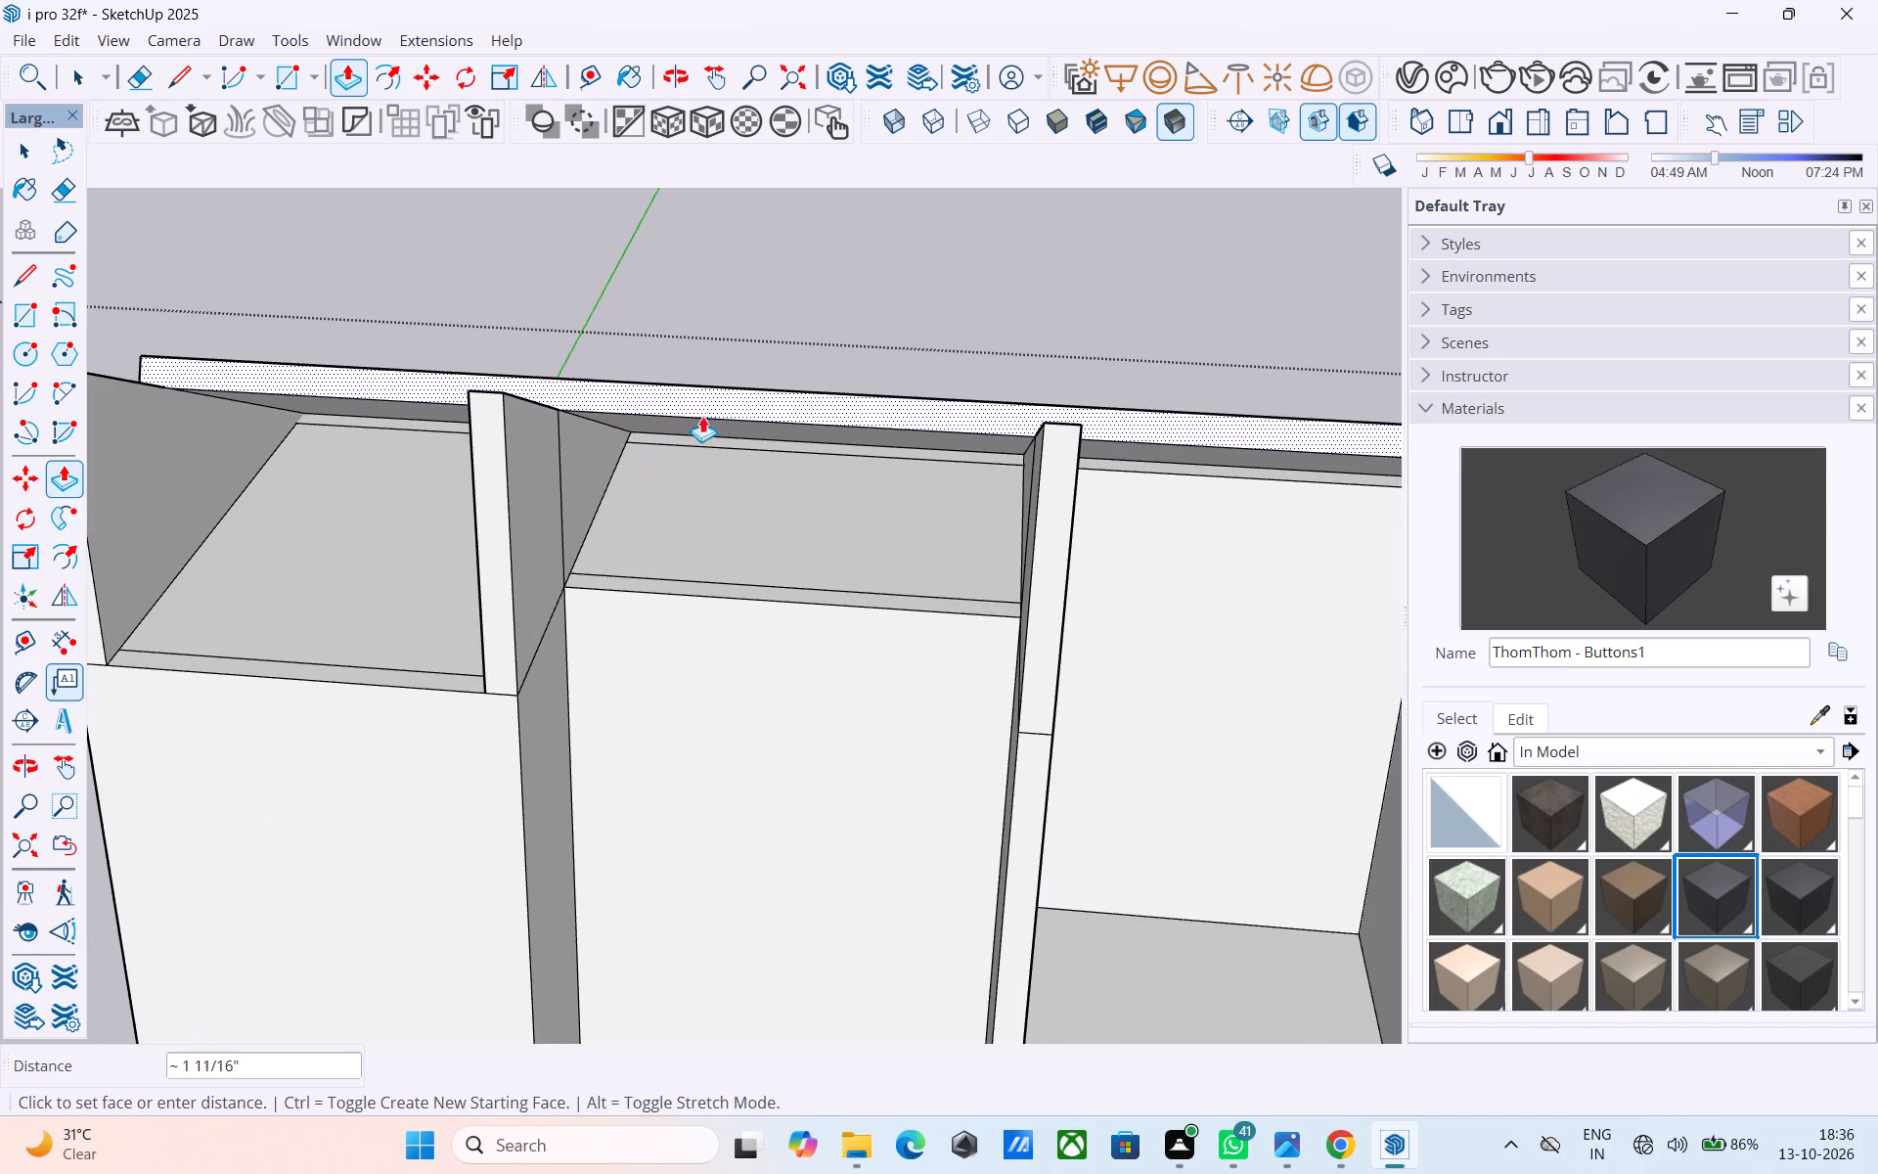
left_click(481, 391)
scroll(523, 453, "down", 5)
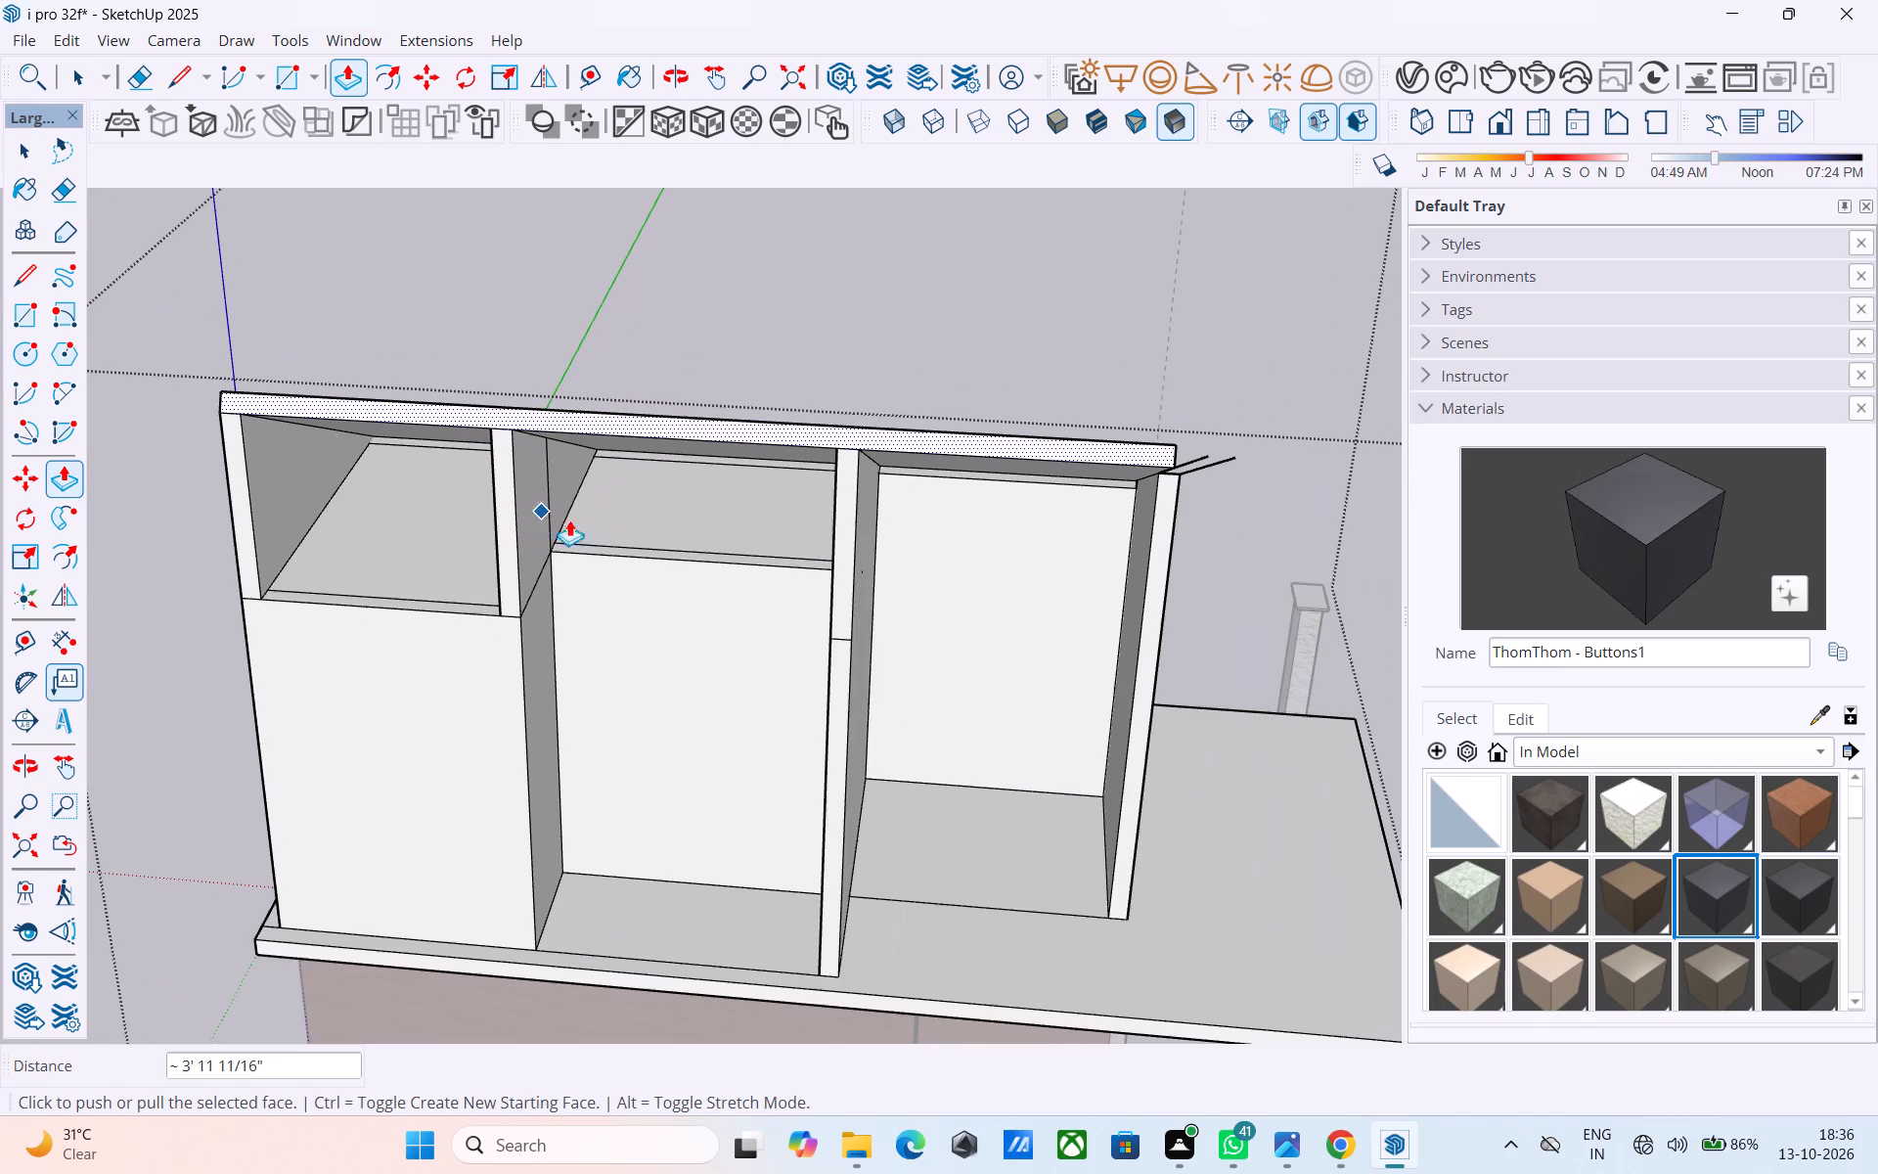
middle_click_drag(572, 519, 162, 373)
key("space")
Draw a line across the roof slab's high-end face at the inner edge of the third partition wall.
scroll(490, 469, "down", 3)
middle_click_drag(621, 507, 0, 344)
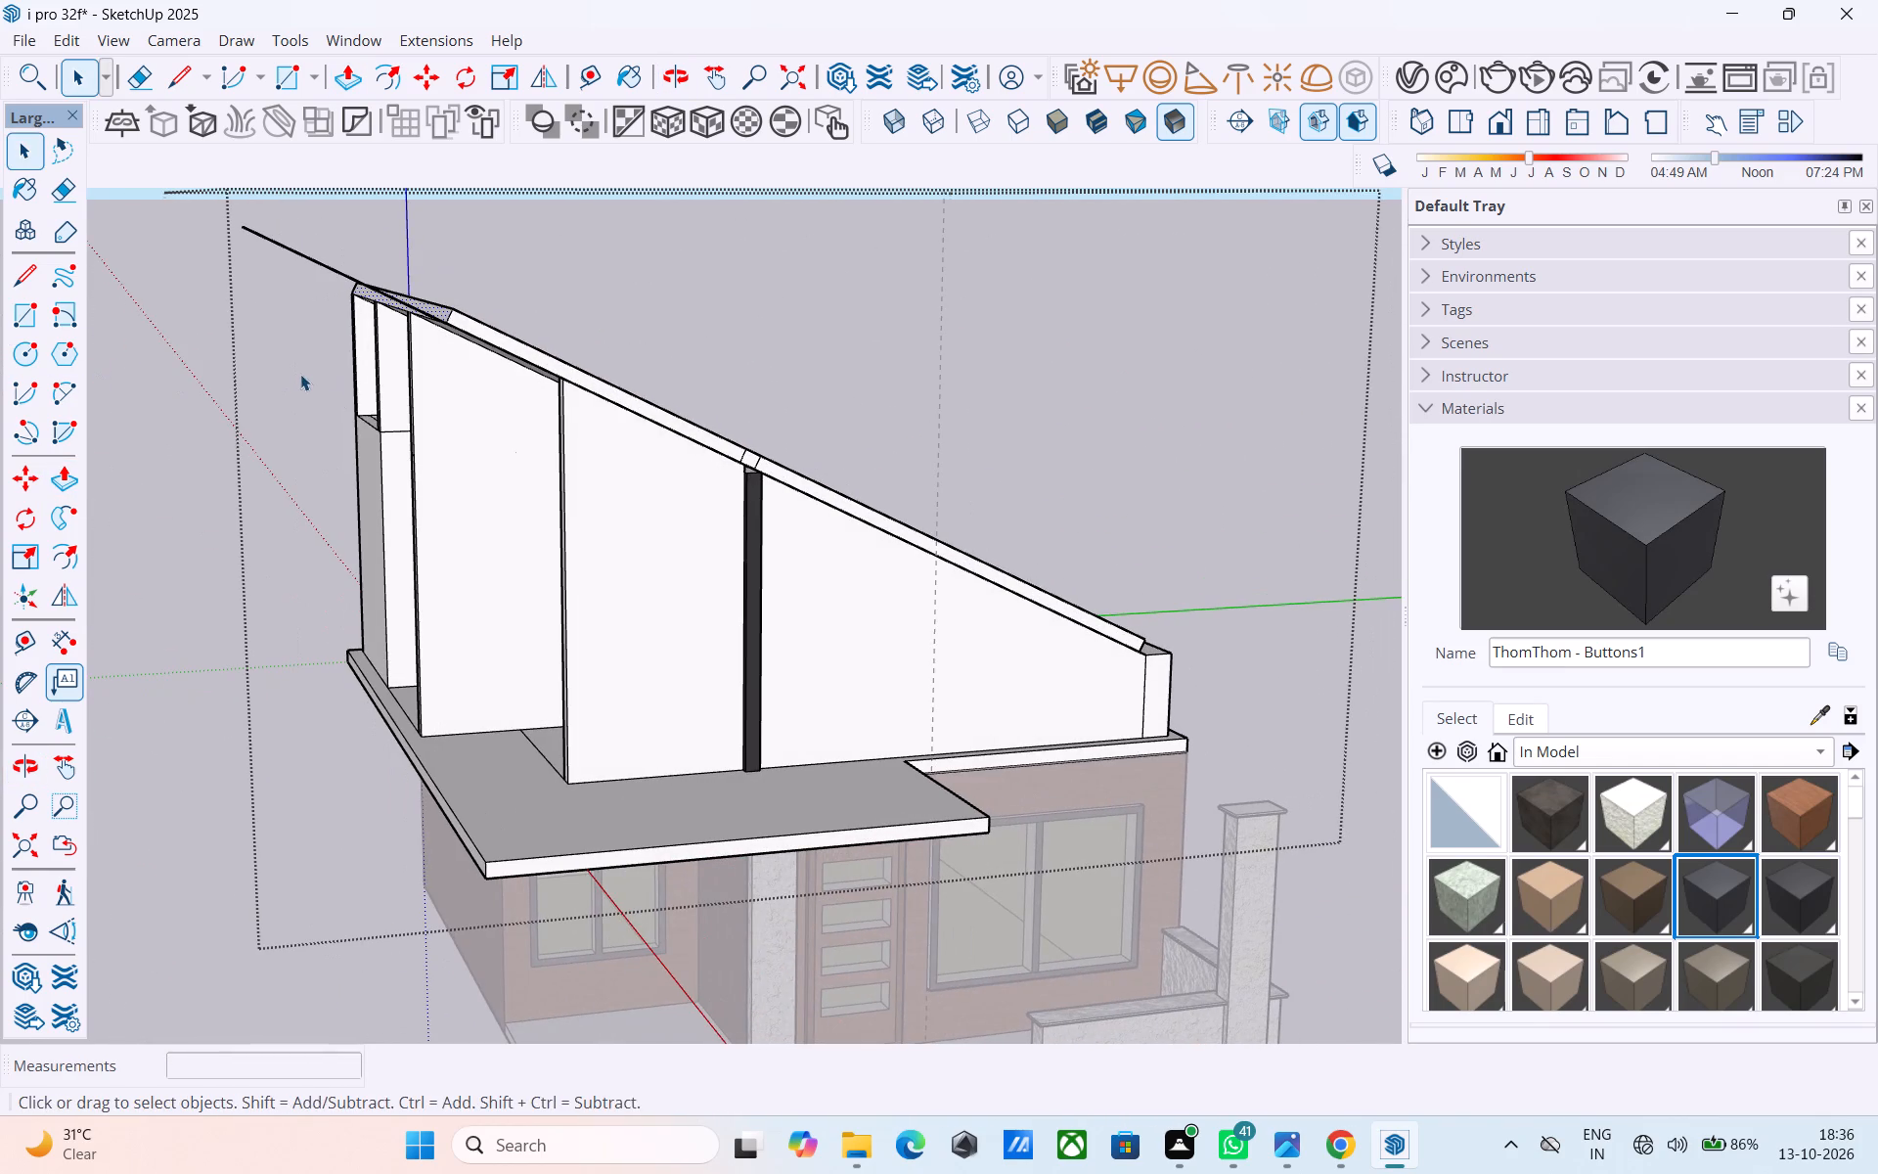
middle_click_drag(433, 418, 821, 588)
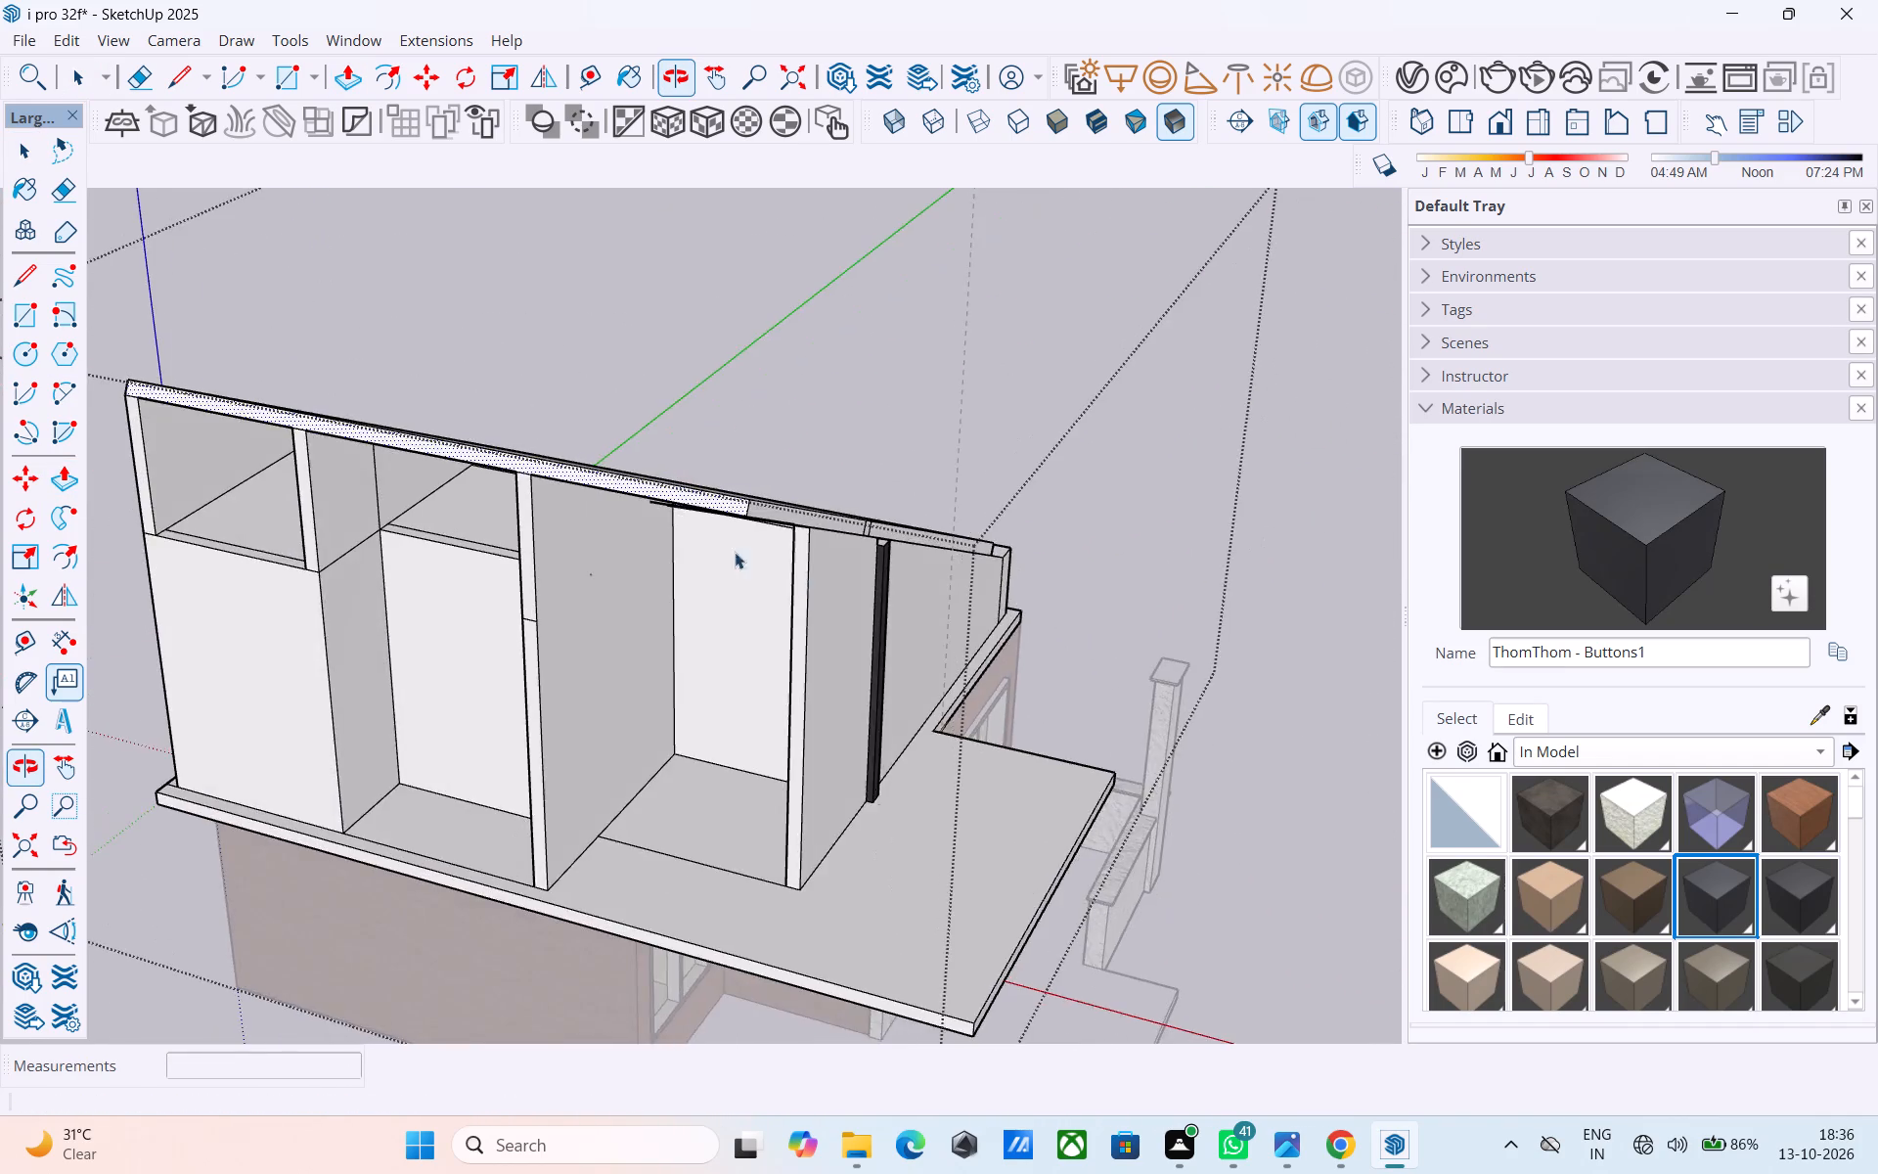
scroll(567, 452, "up", 10)
key("l")
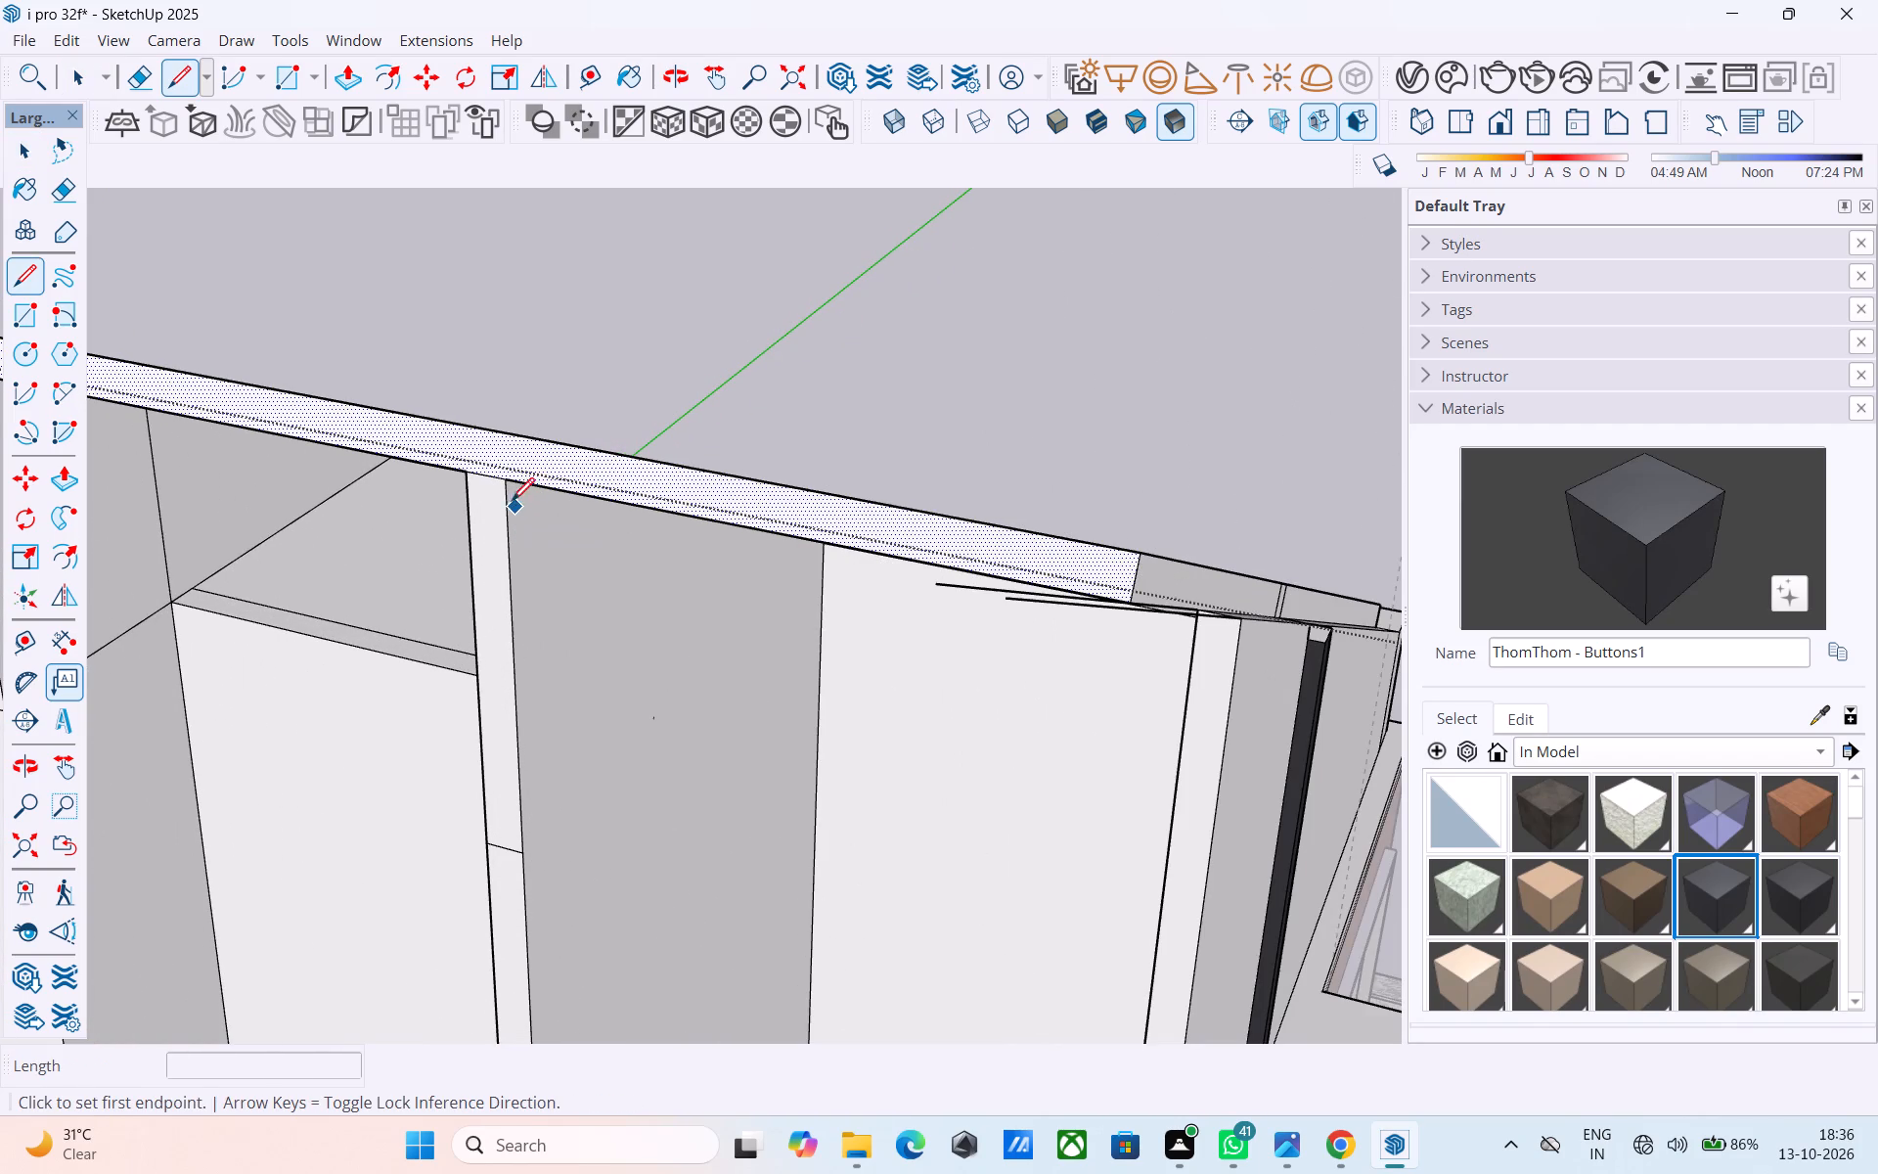
left_click(504, 493)
left_click(507, 437)
Push the split-off part of the slab's high-end face back about 3' 1 3/16" over the recessed bay.
scroll(511, 440, "down", 6)
middle_click_drag(624, 489, 454, 495)
scroll(451, 496, "up", 3)
key("space")
left_click(451, 496)
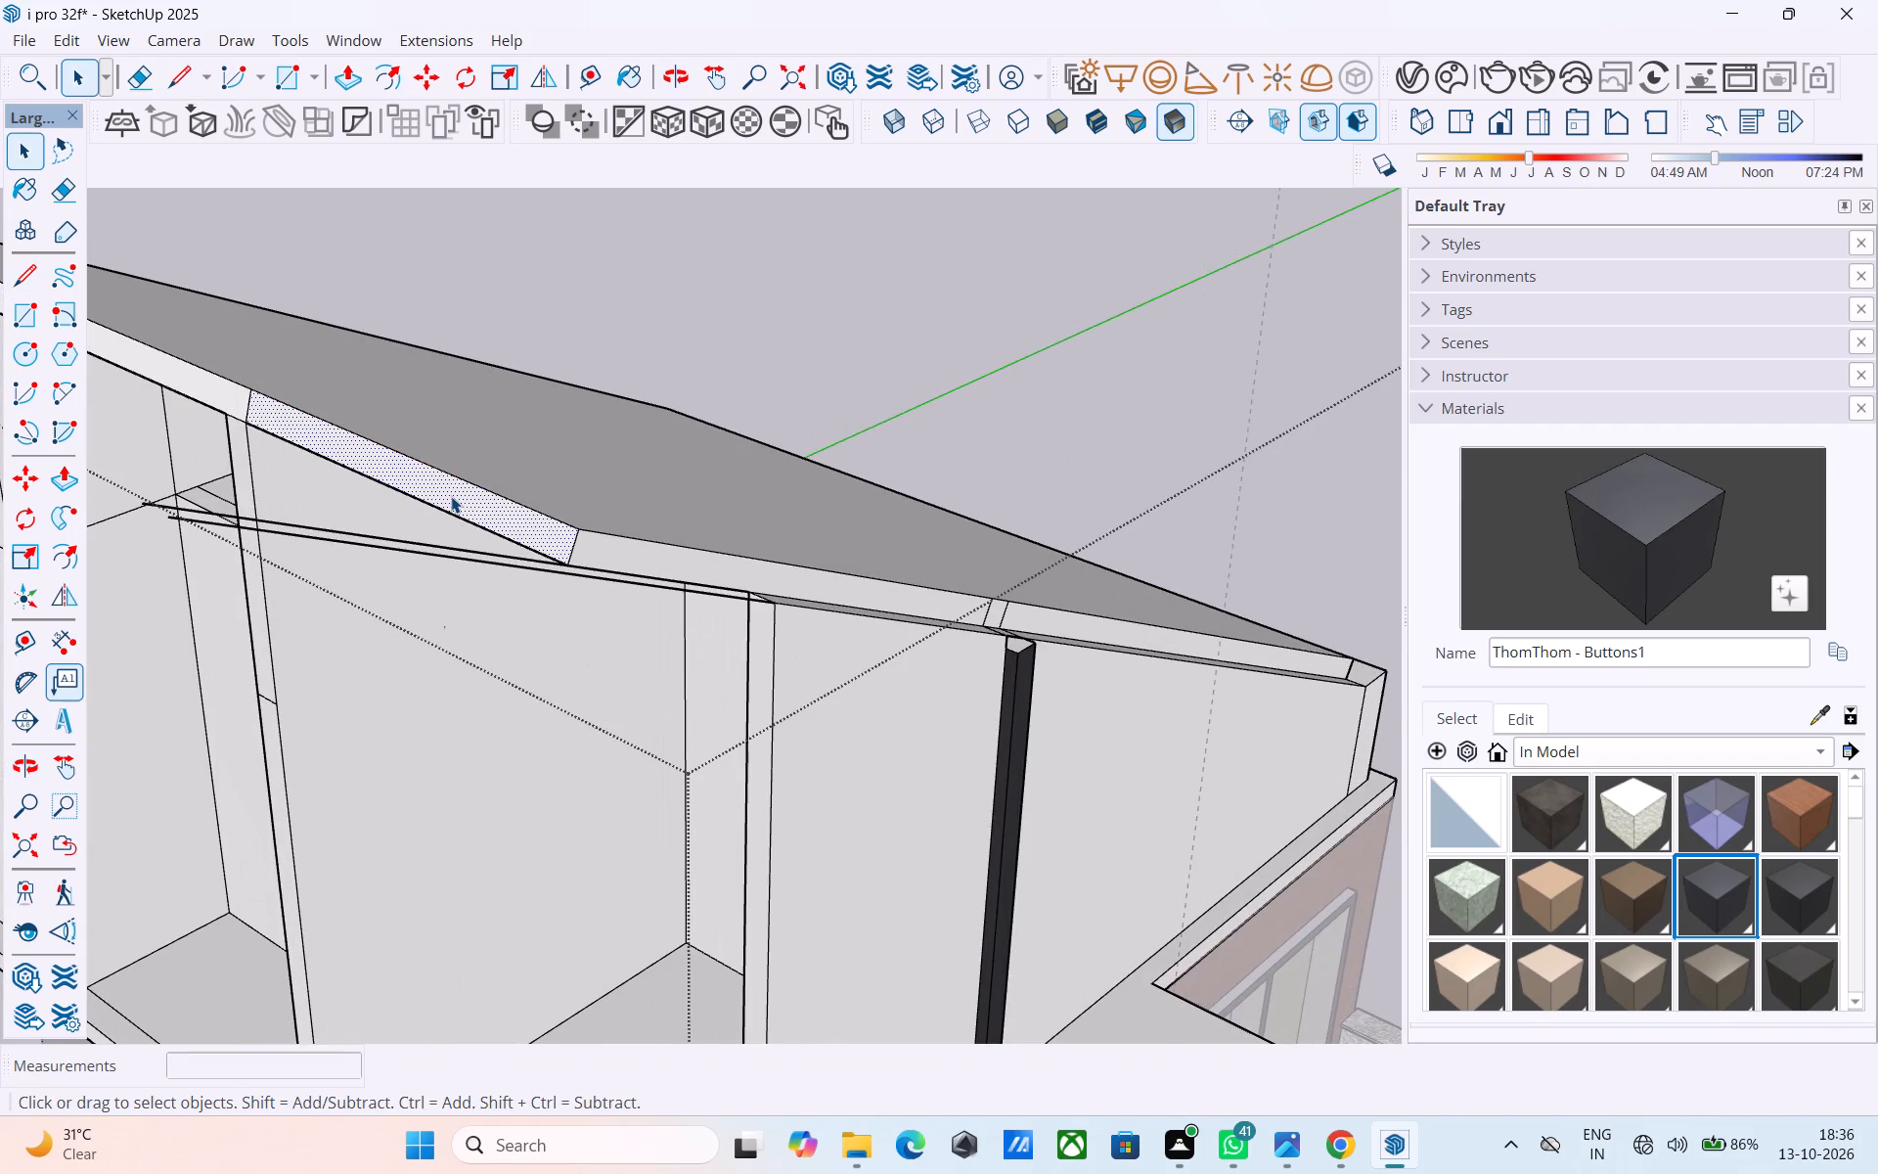
key("p")
left_click(451, 496)
middle_click_drag(593, 539, 368, 399)
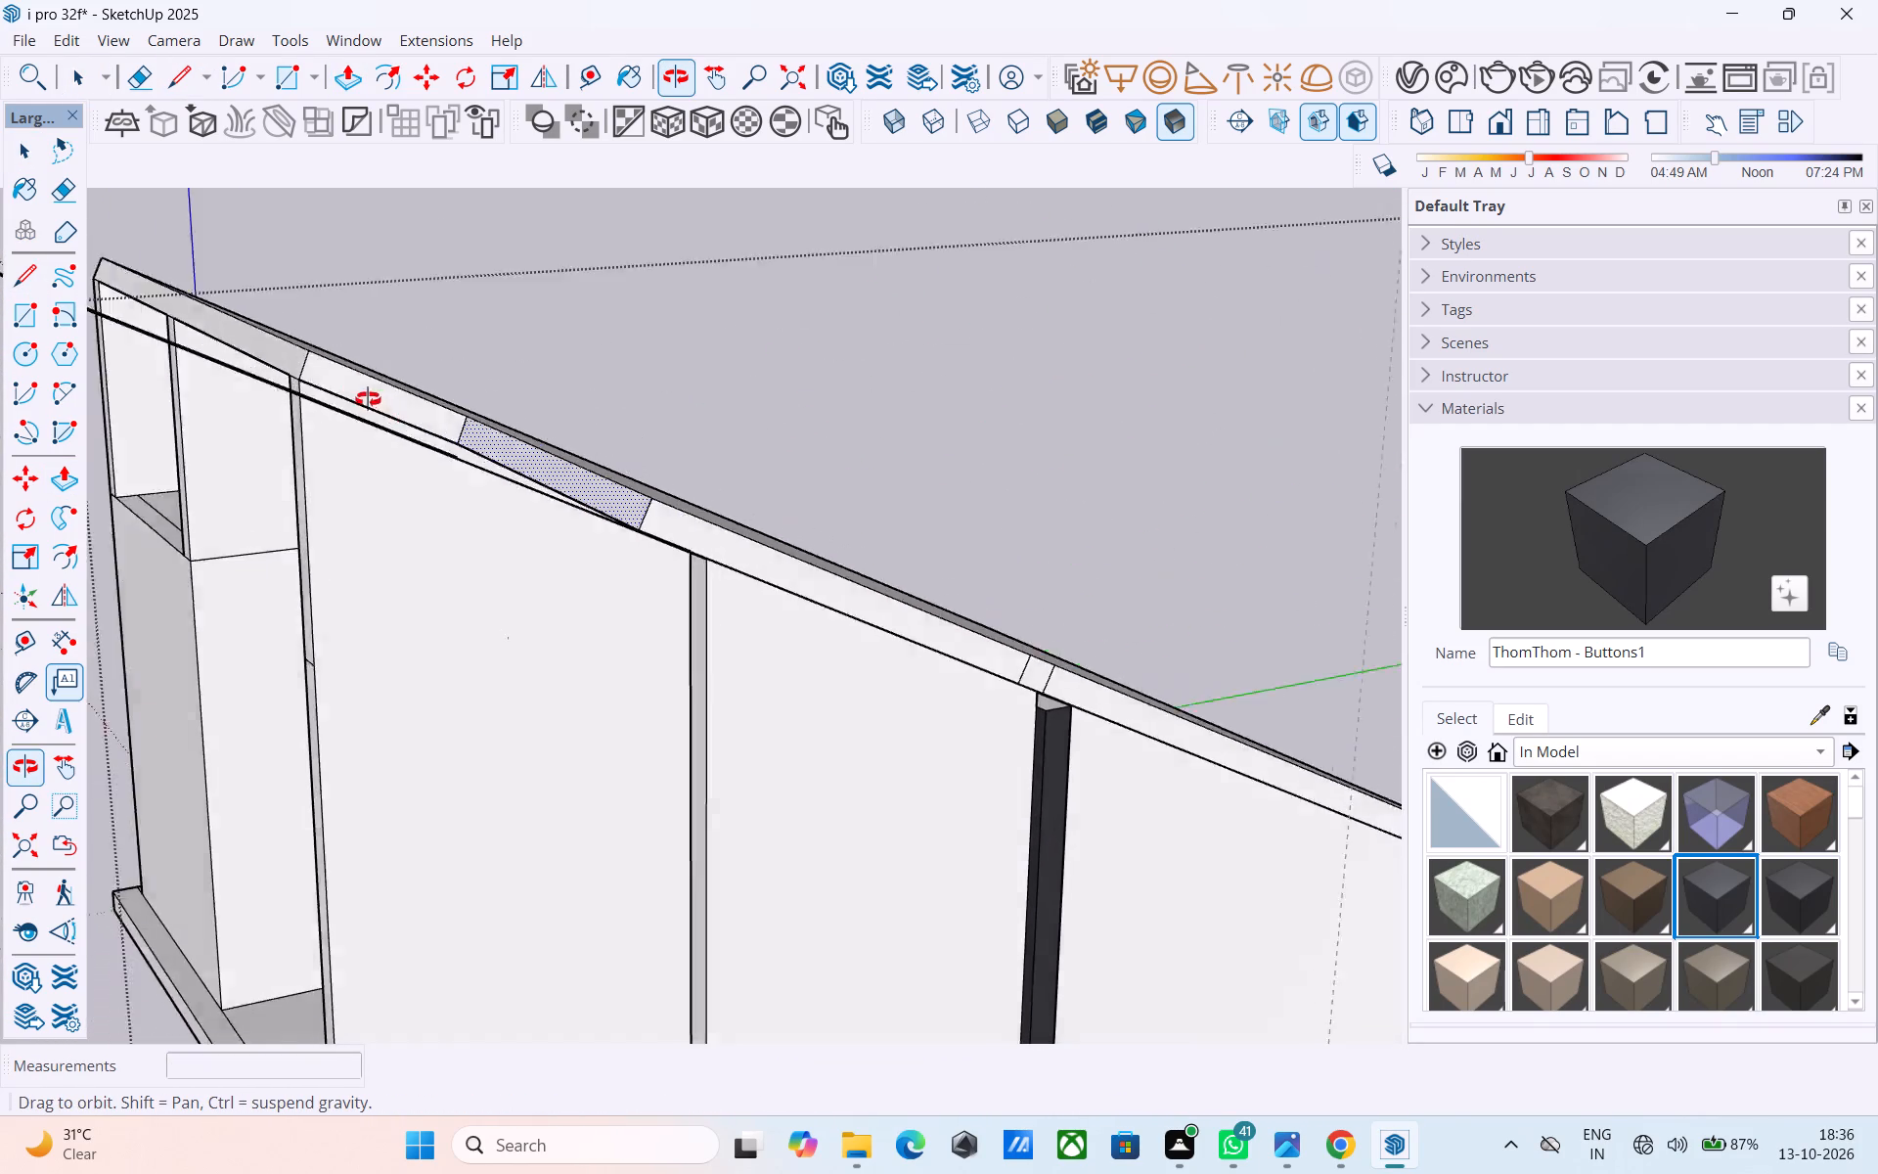
middle_click_drag(368, 399, 310, 369)
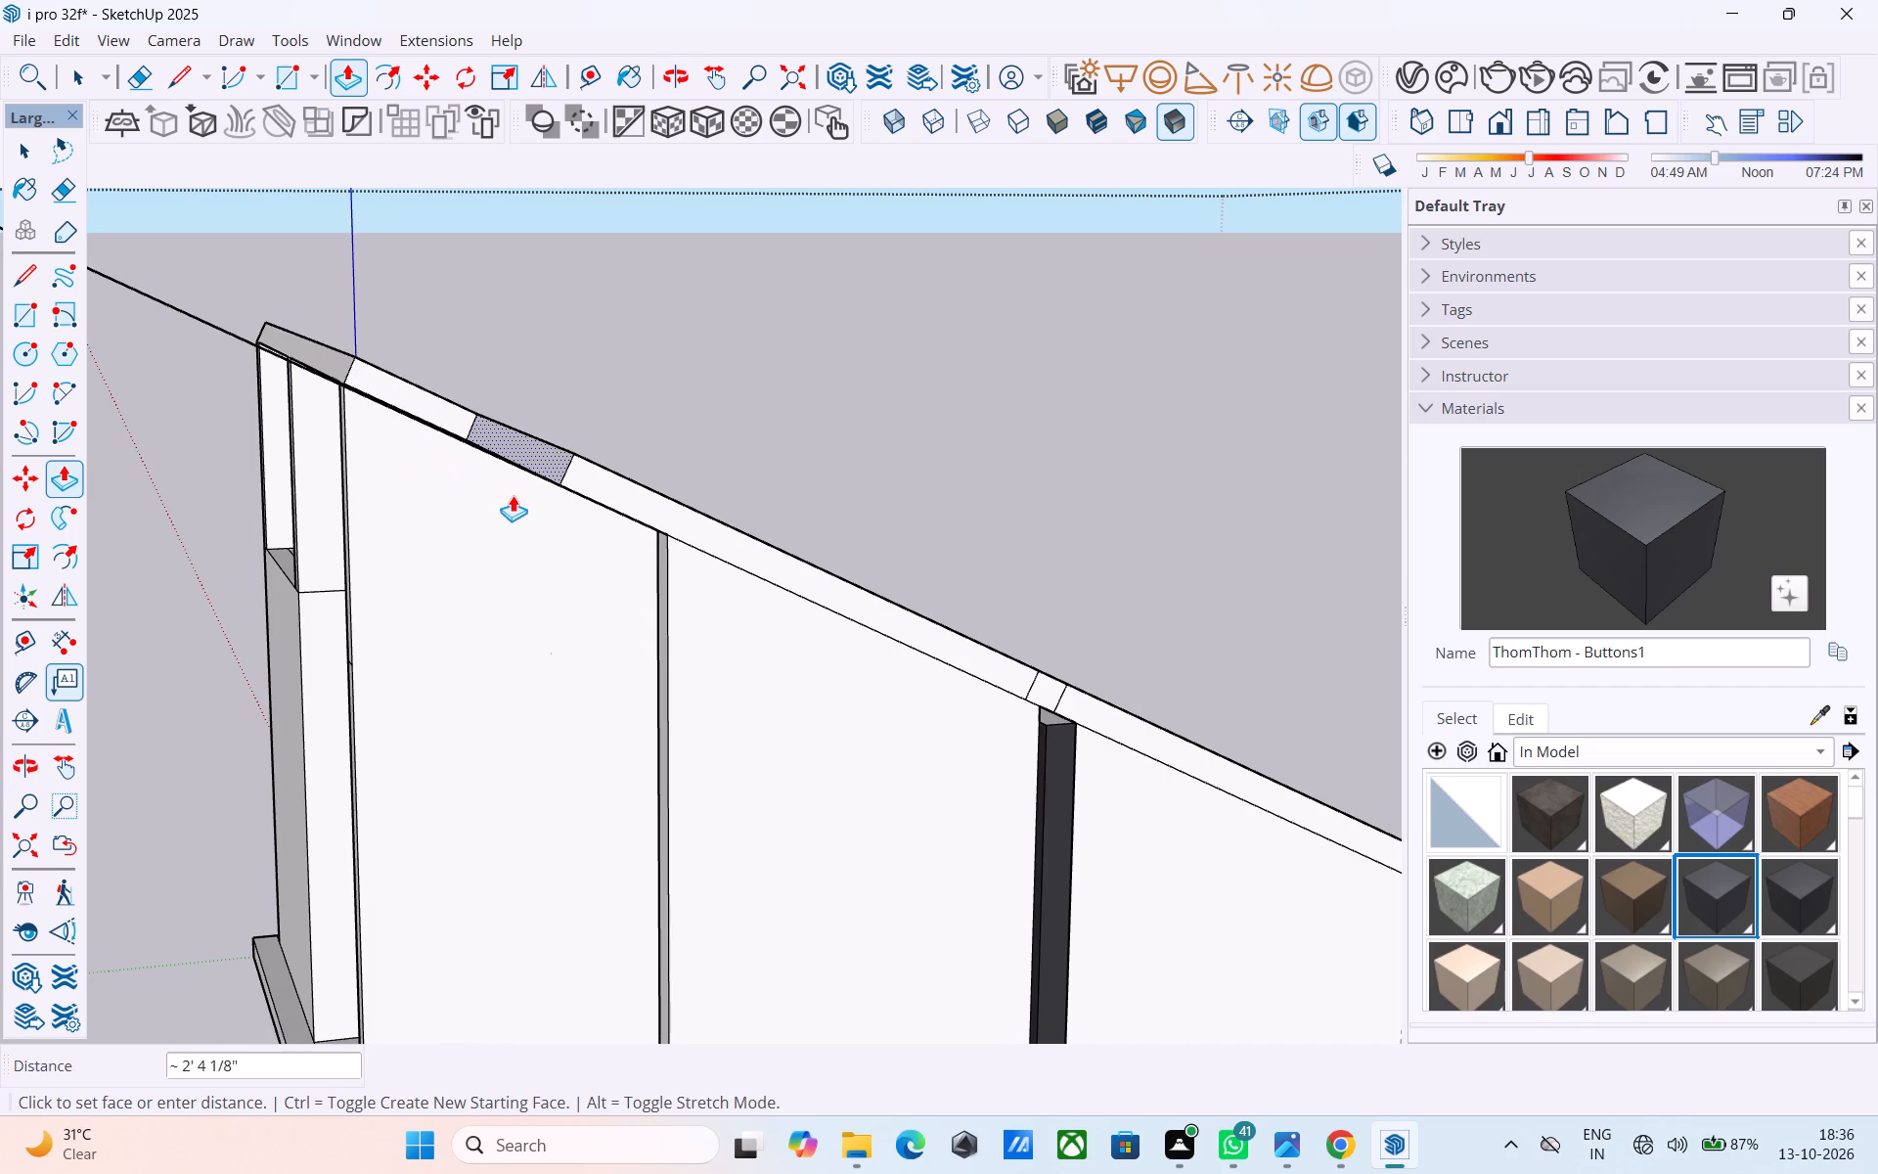
middle_click_drag(524, 509, 514, 430)
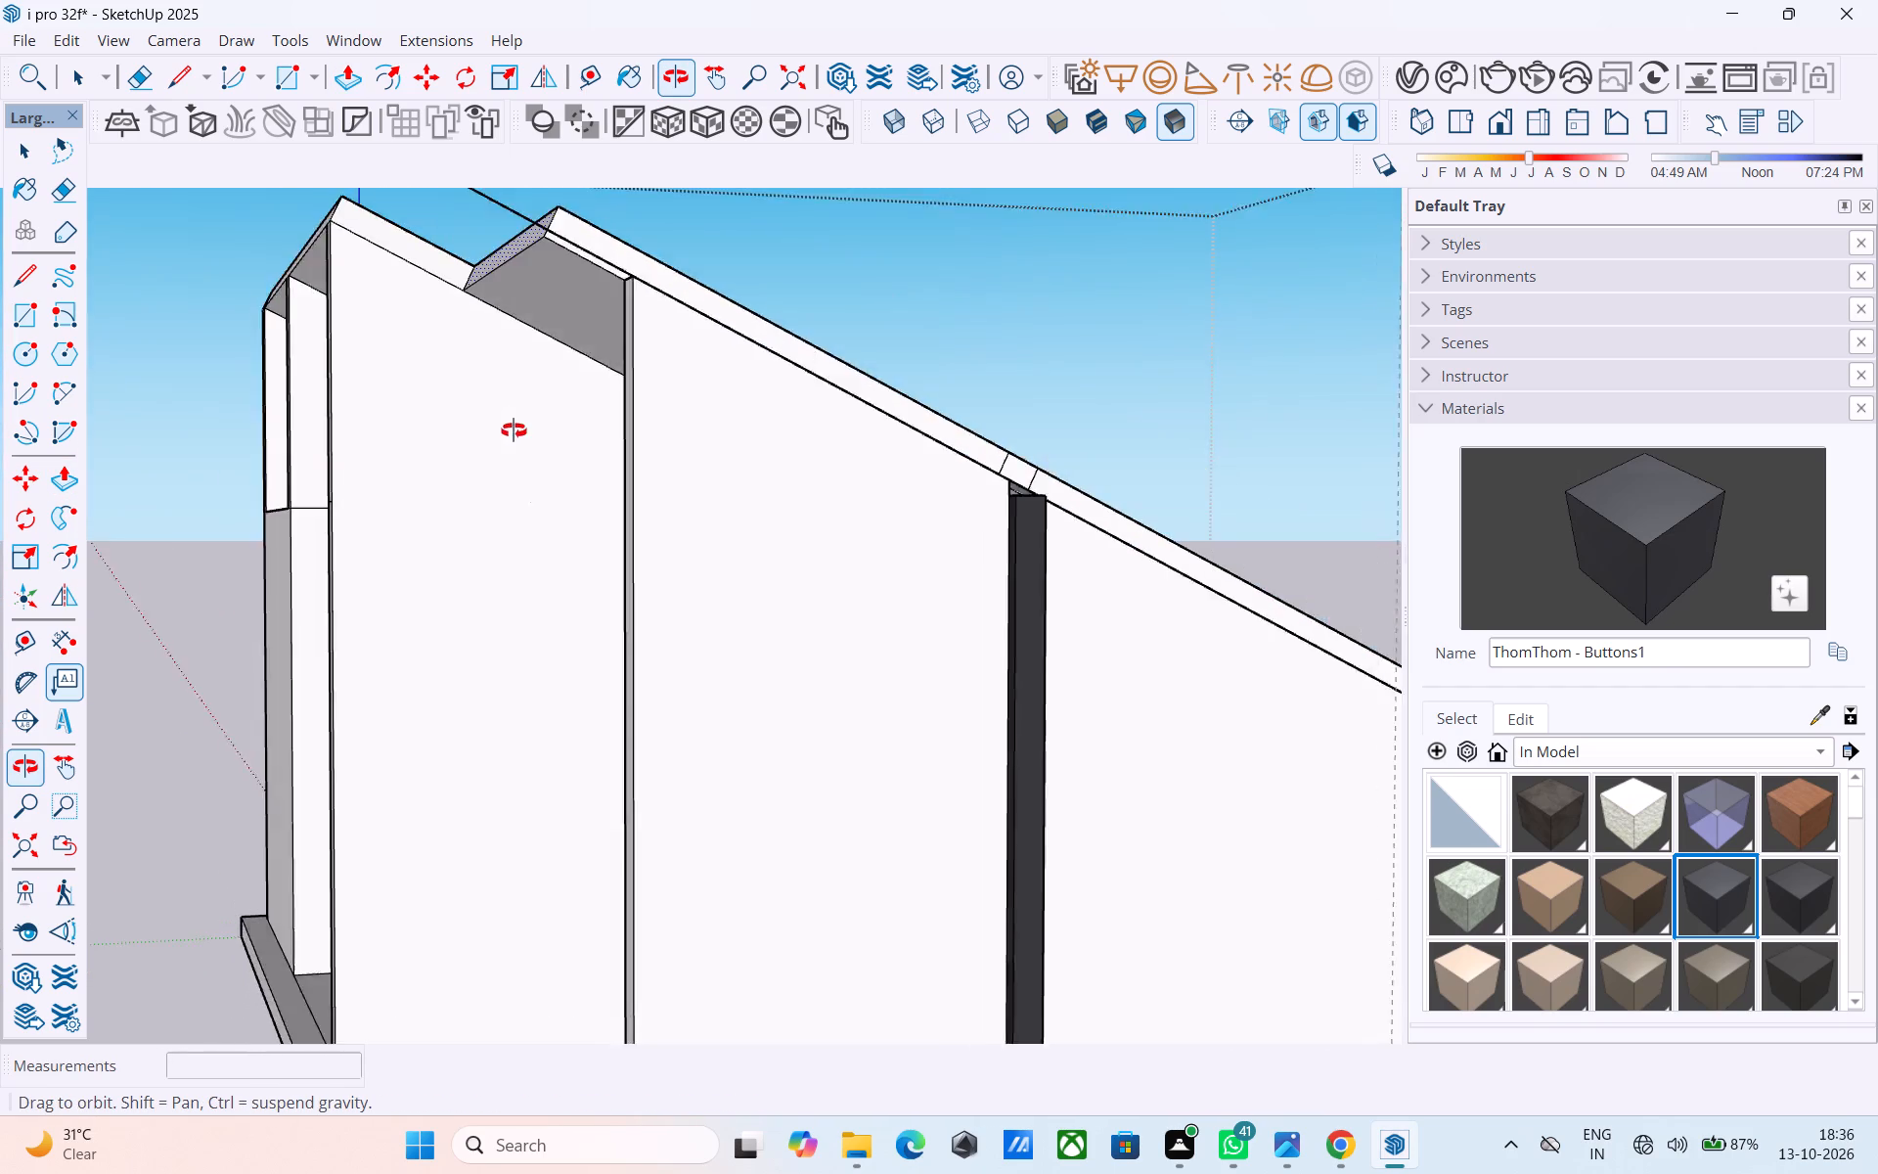
middle_click_drag(514, 430, 497, 467)
left_click(461, 435)
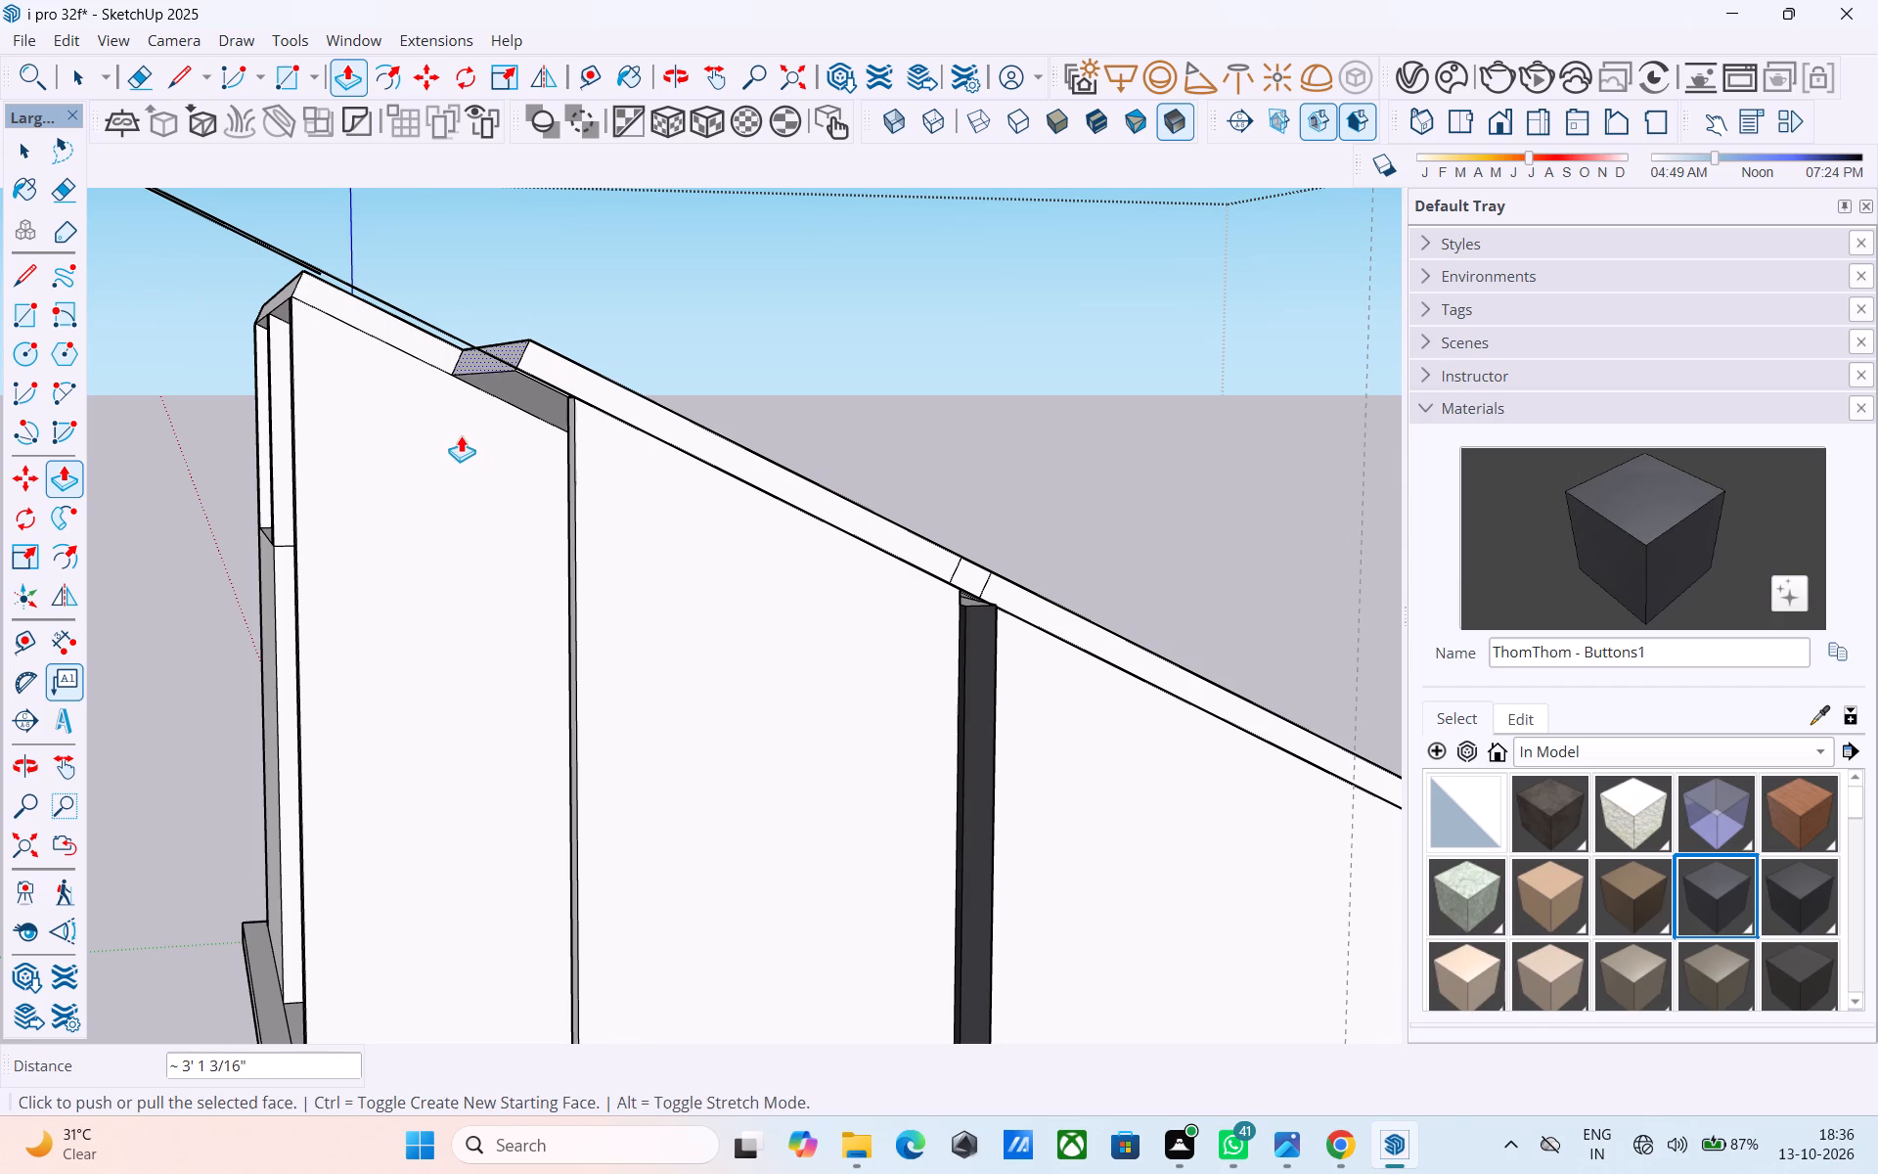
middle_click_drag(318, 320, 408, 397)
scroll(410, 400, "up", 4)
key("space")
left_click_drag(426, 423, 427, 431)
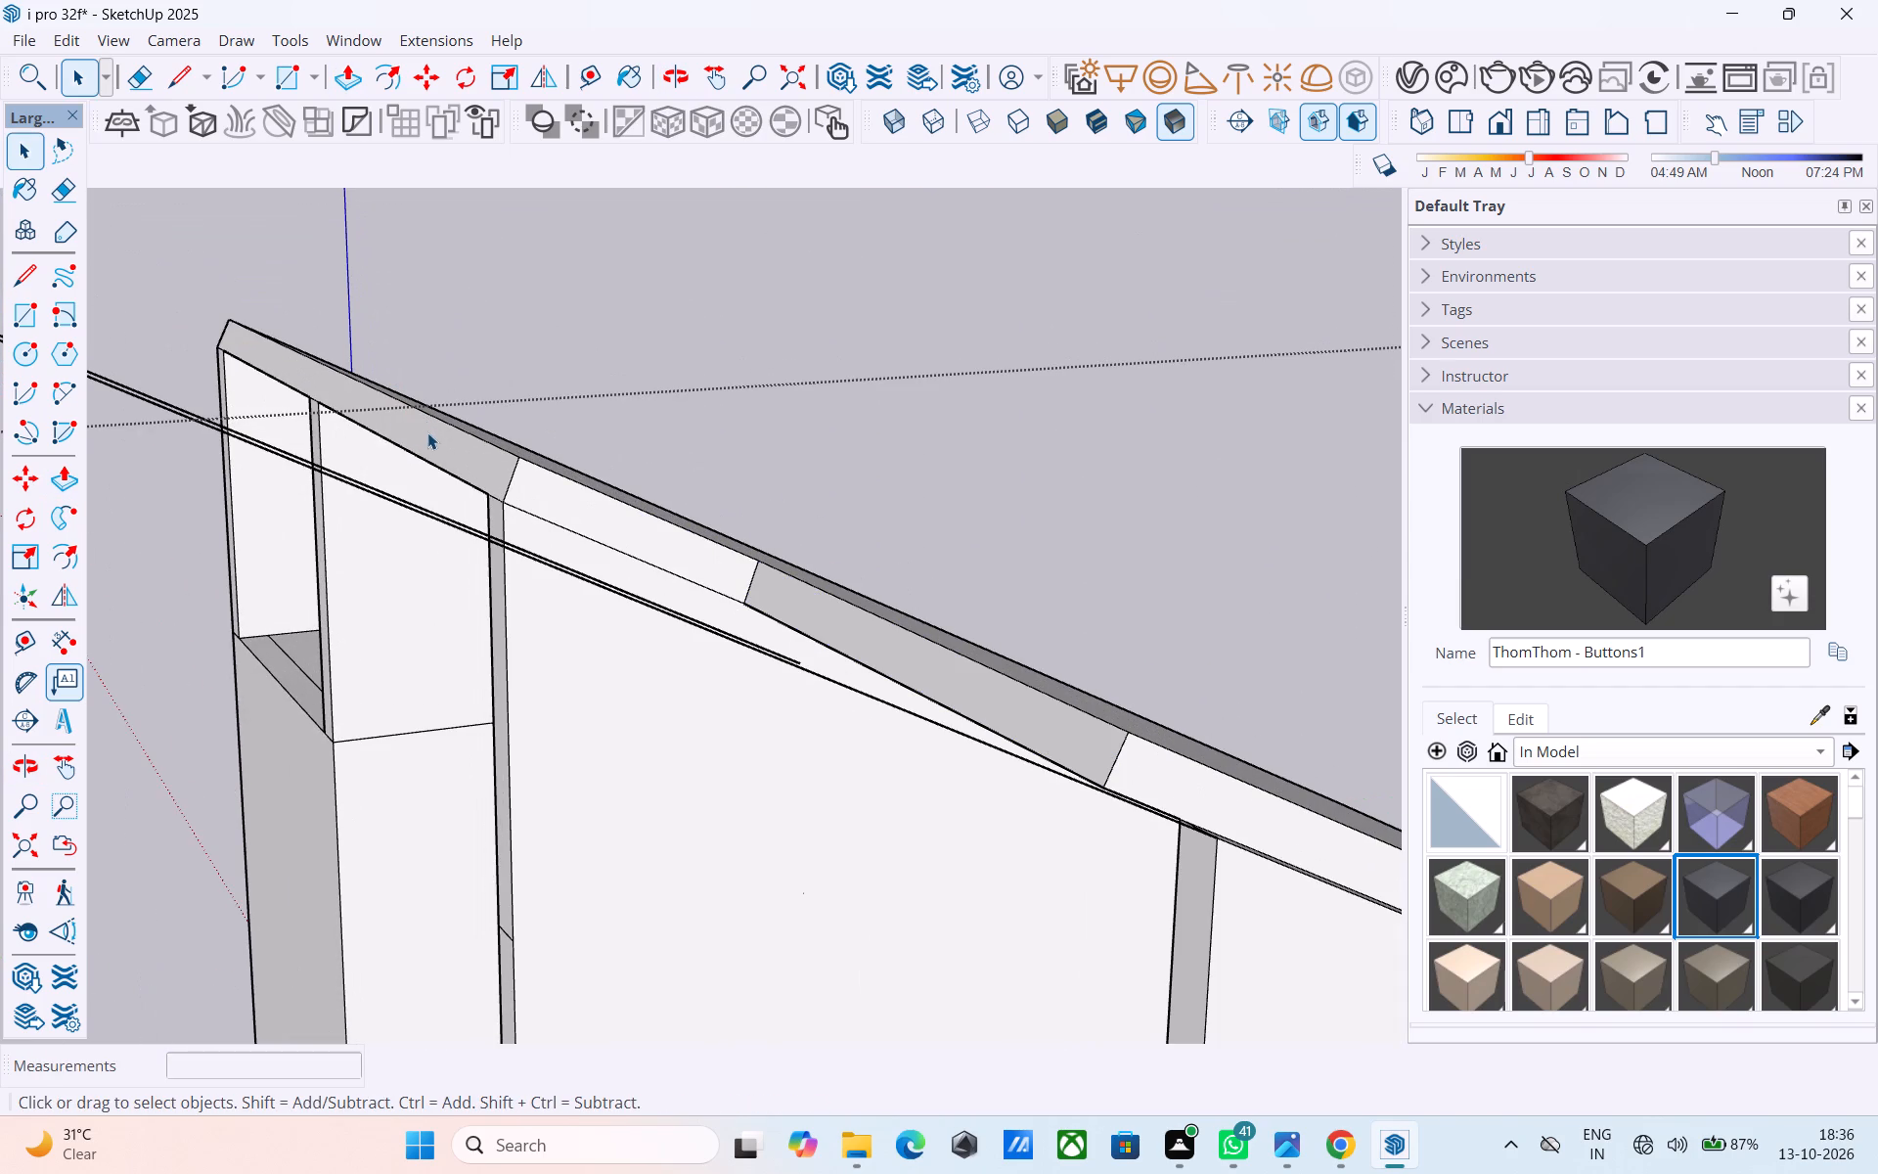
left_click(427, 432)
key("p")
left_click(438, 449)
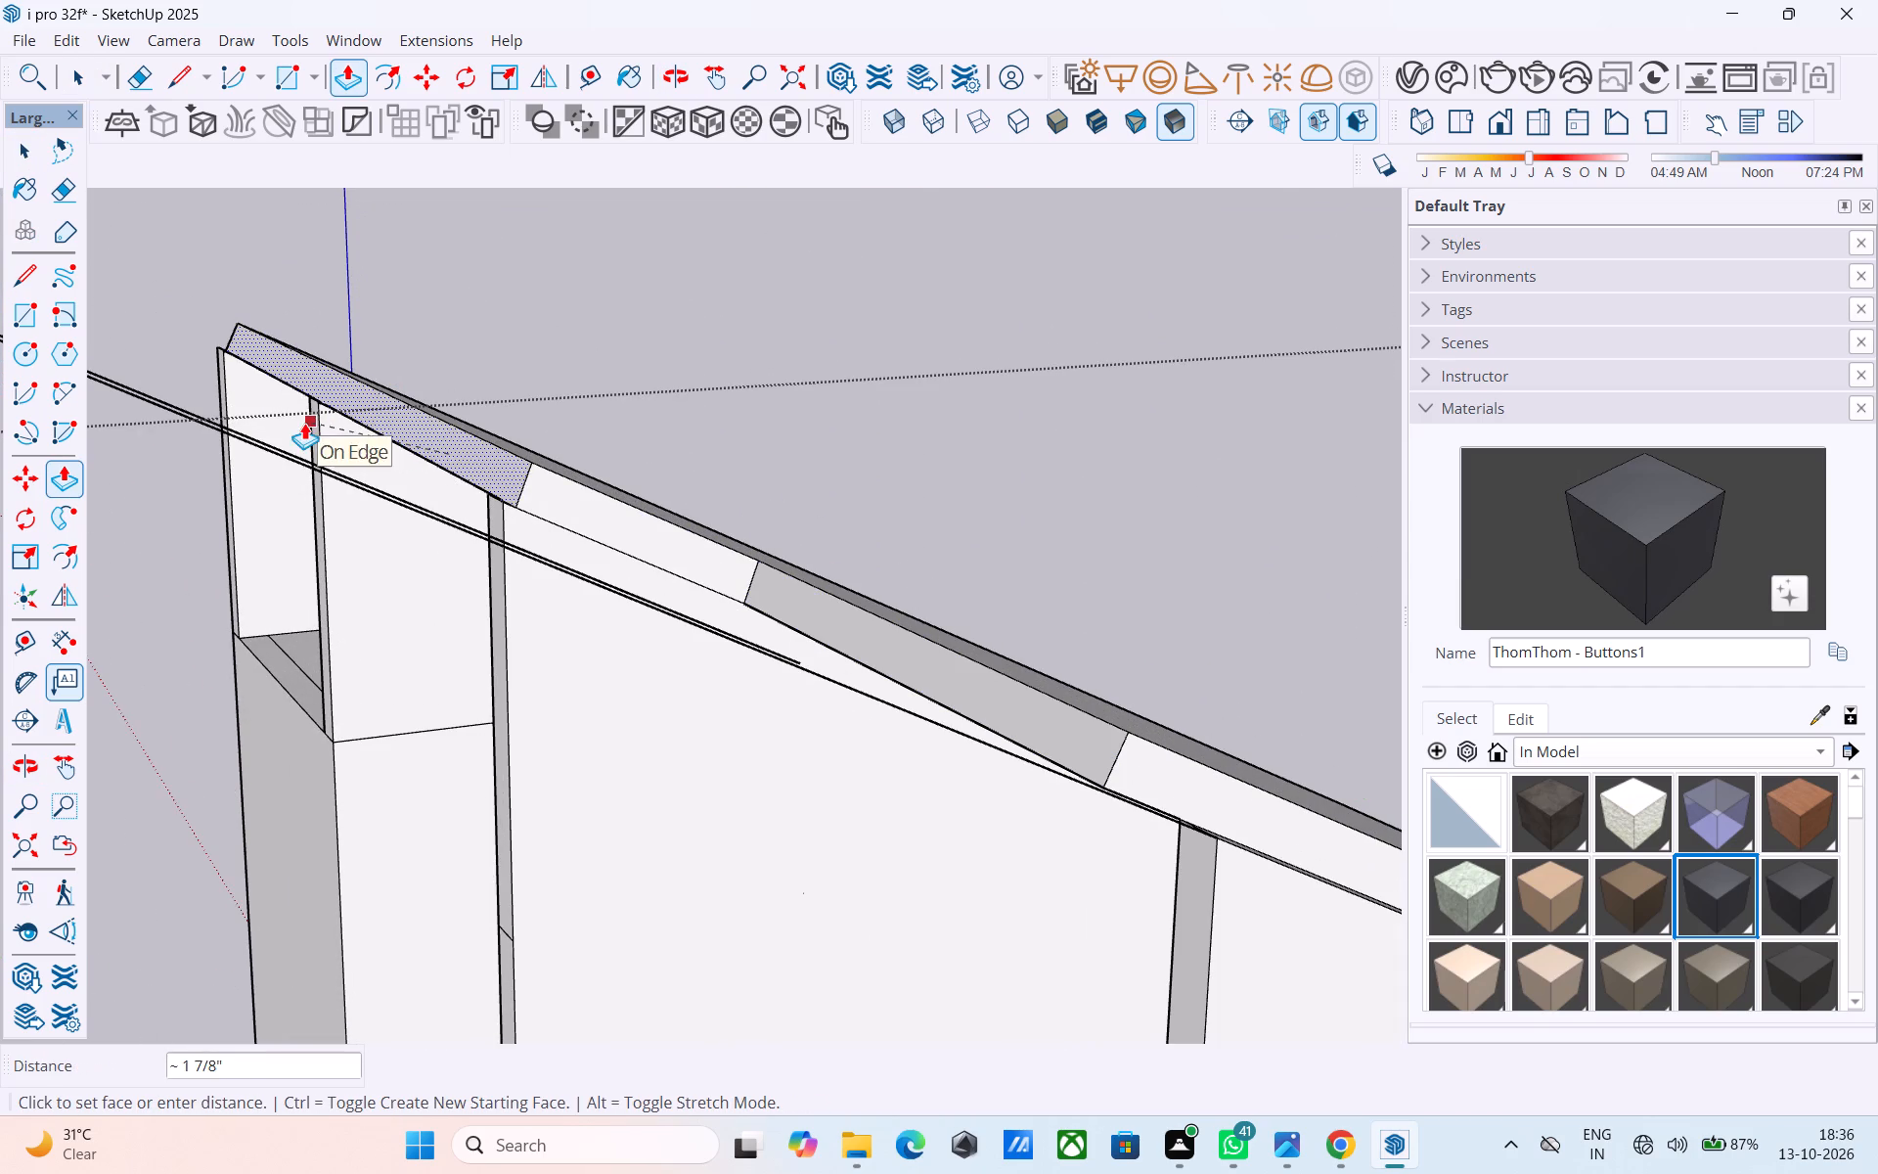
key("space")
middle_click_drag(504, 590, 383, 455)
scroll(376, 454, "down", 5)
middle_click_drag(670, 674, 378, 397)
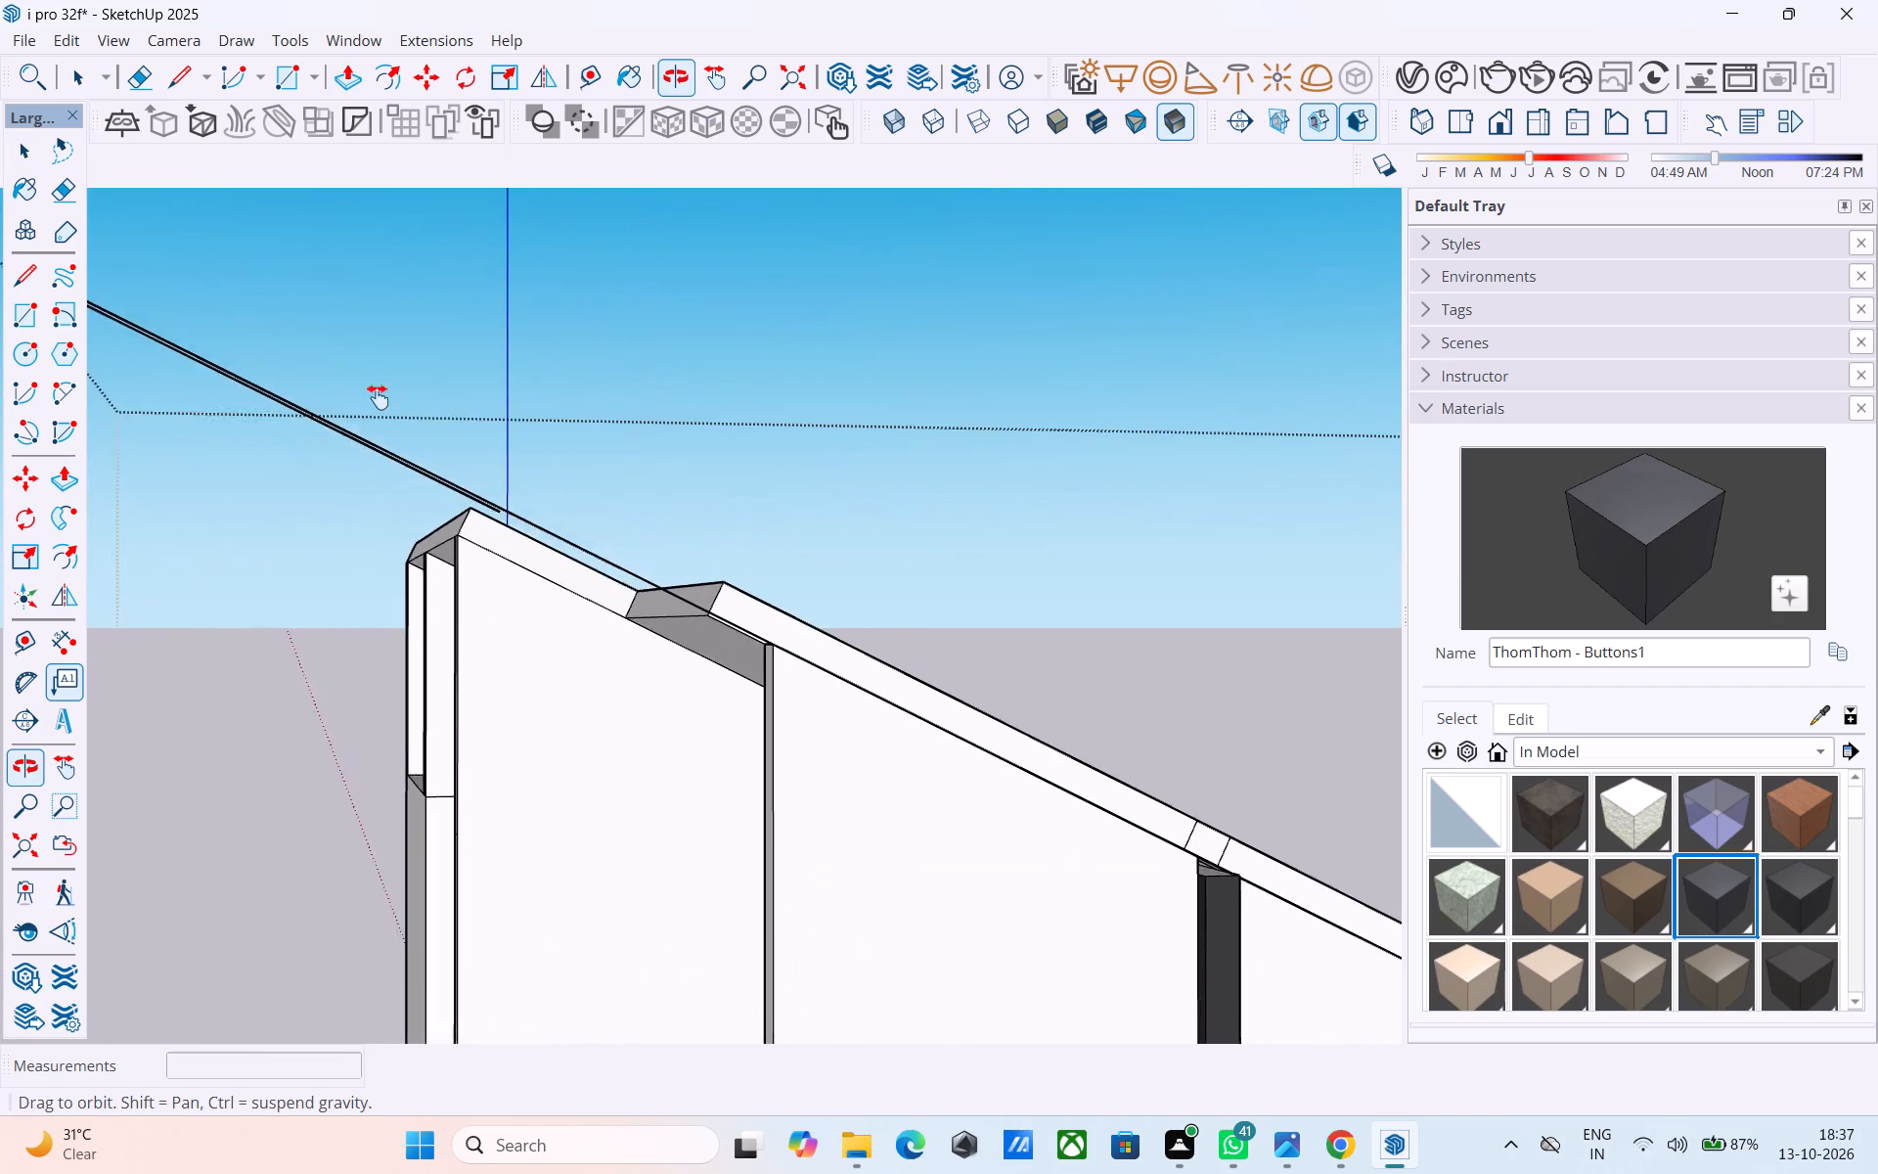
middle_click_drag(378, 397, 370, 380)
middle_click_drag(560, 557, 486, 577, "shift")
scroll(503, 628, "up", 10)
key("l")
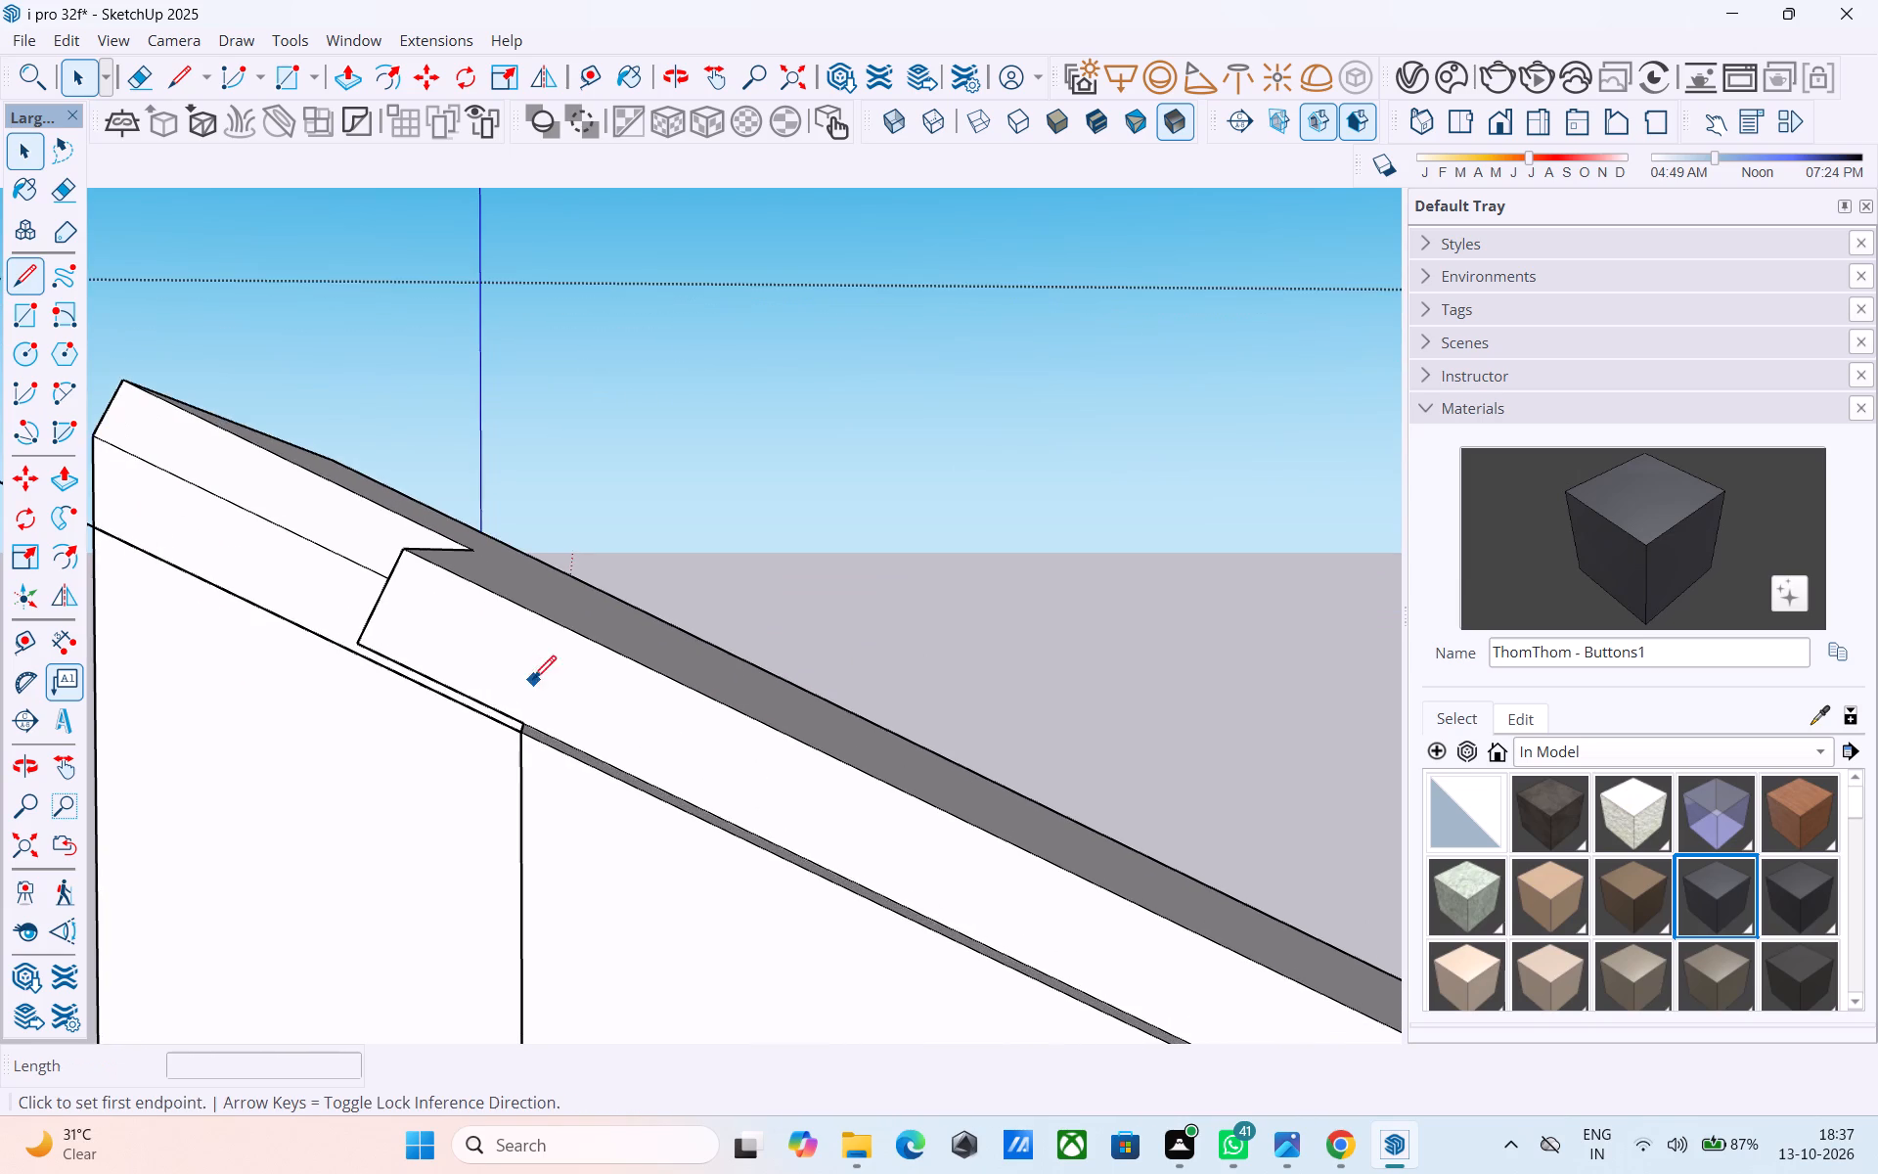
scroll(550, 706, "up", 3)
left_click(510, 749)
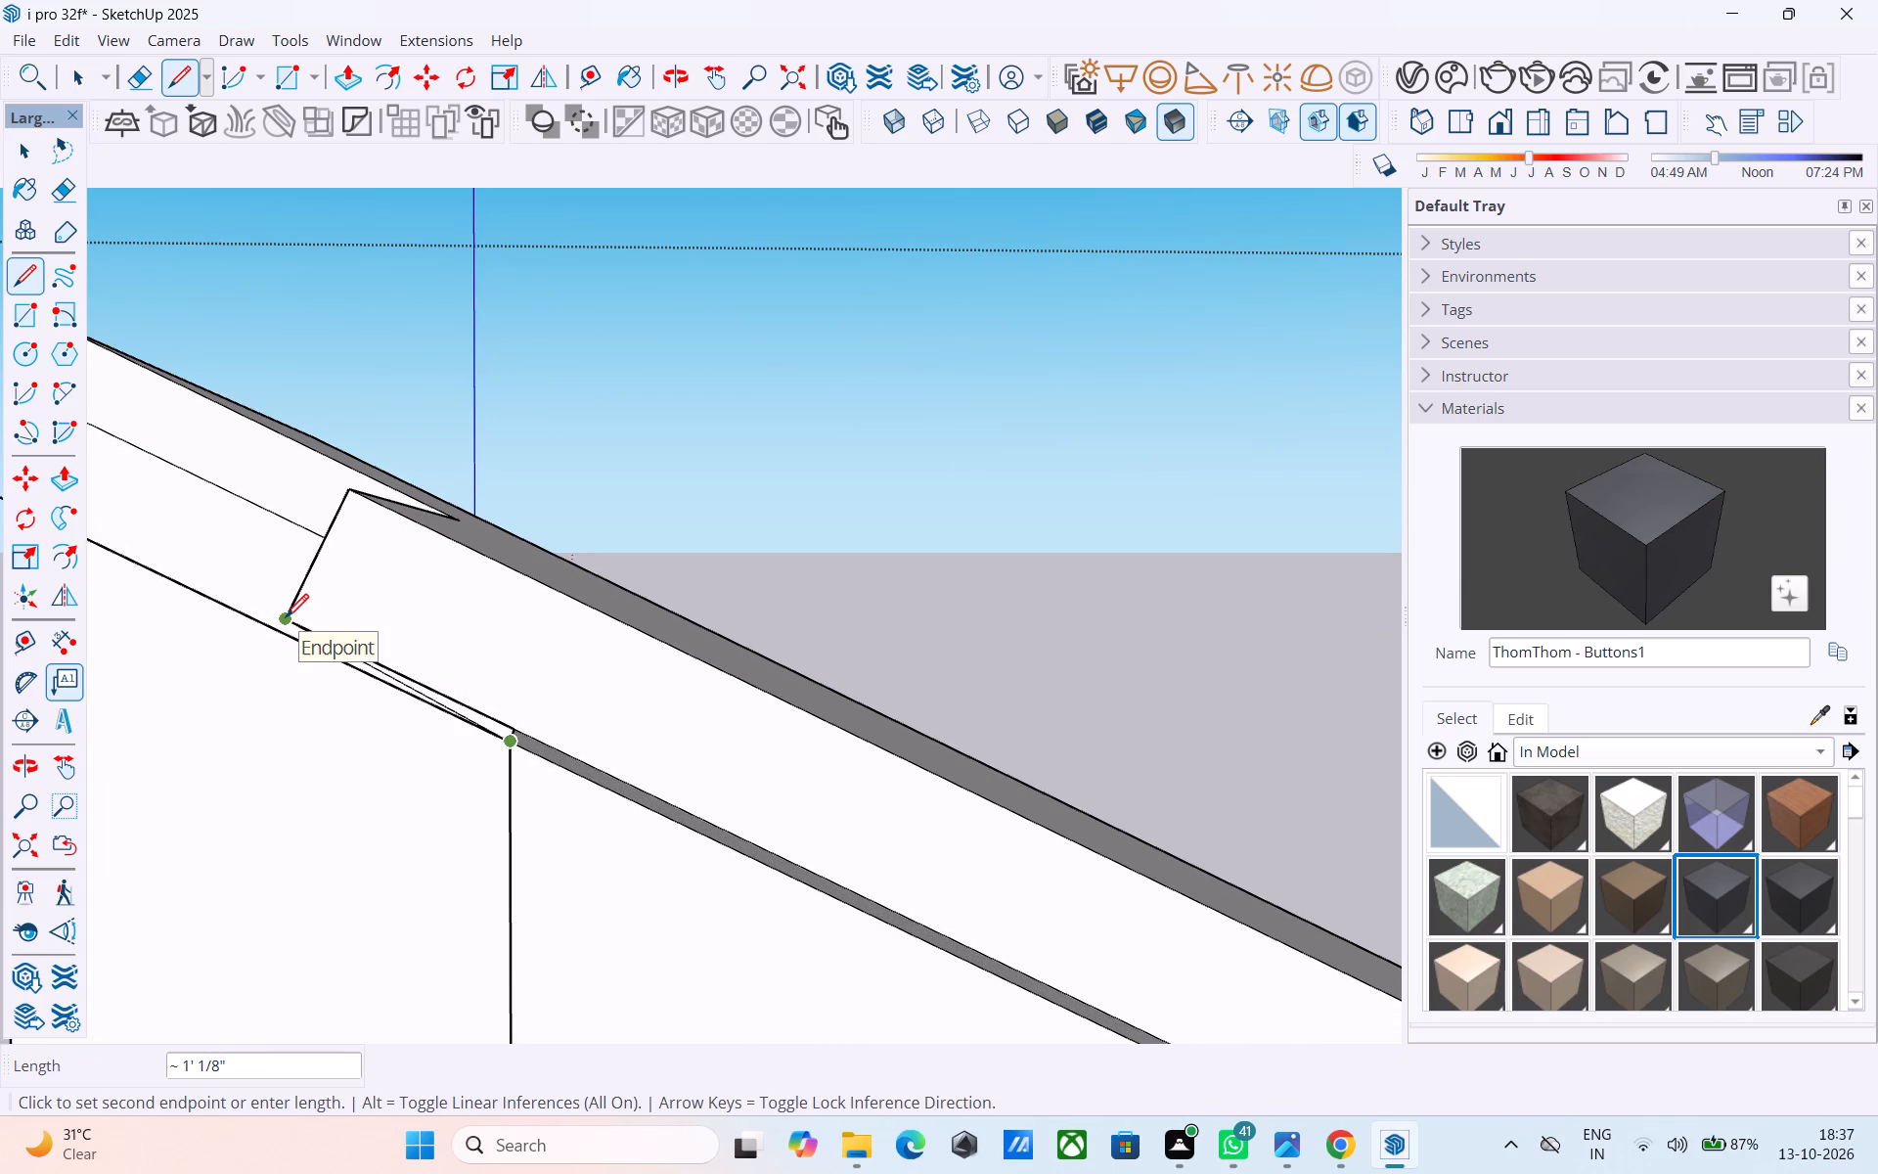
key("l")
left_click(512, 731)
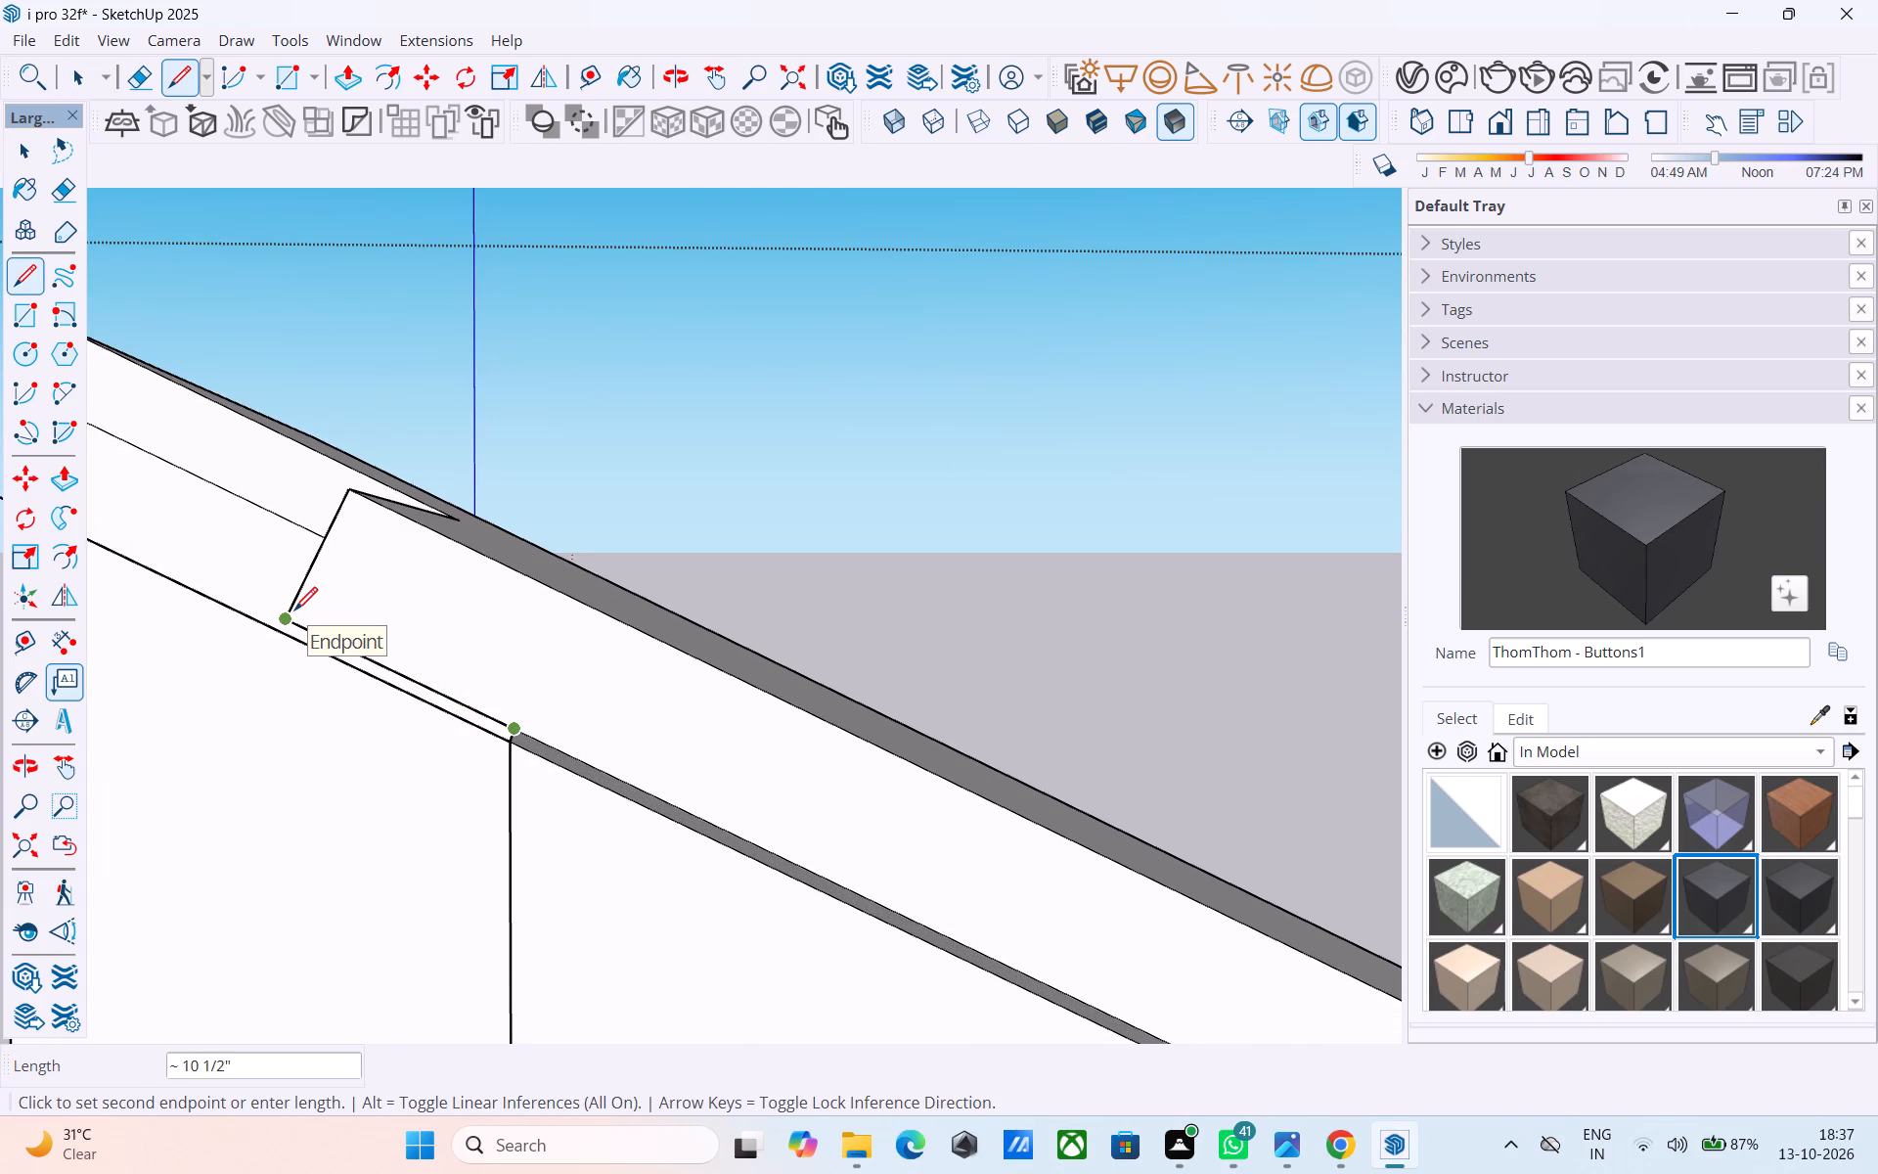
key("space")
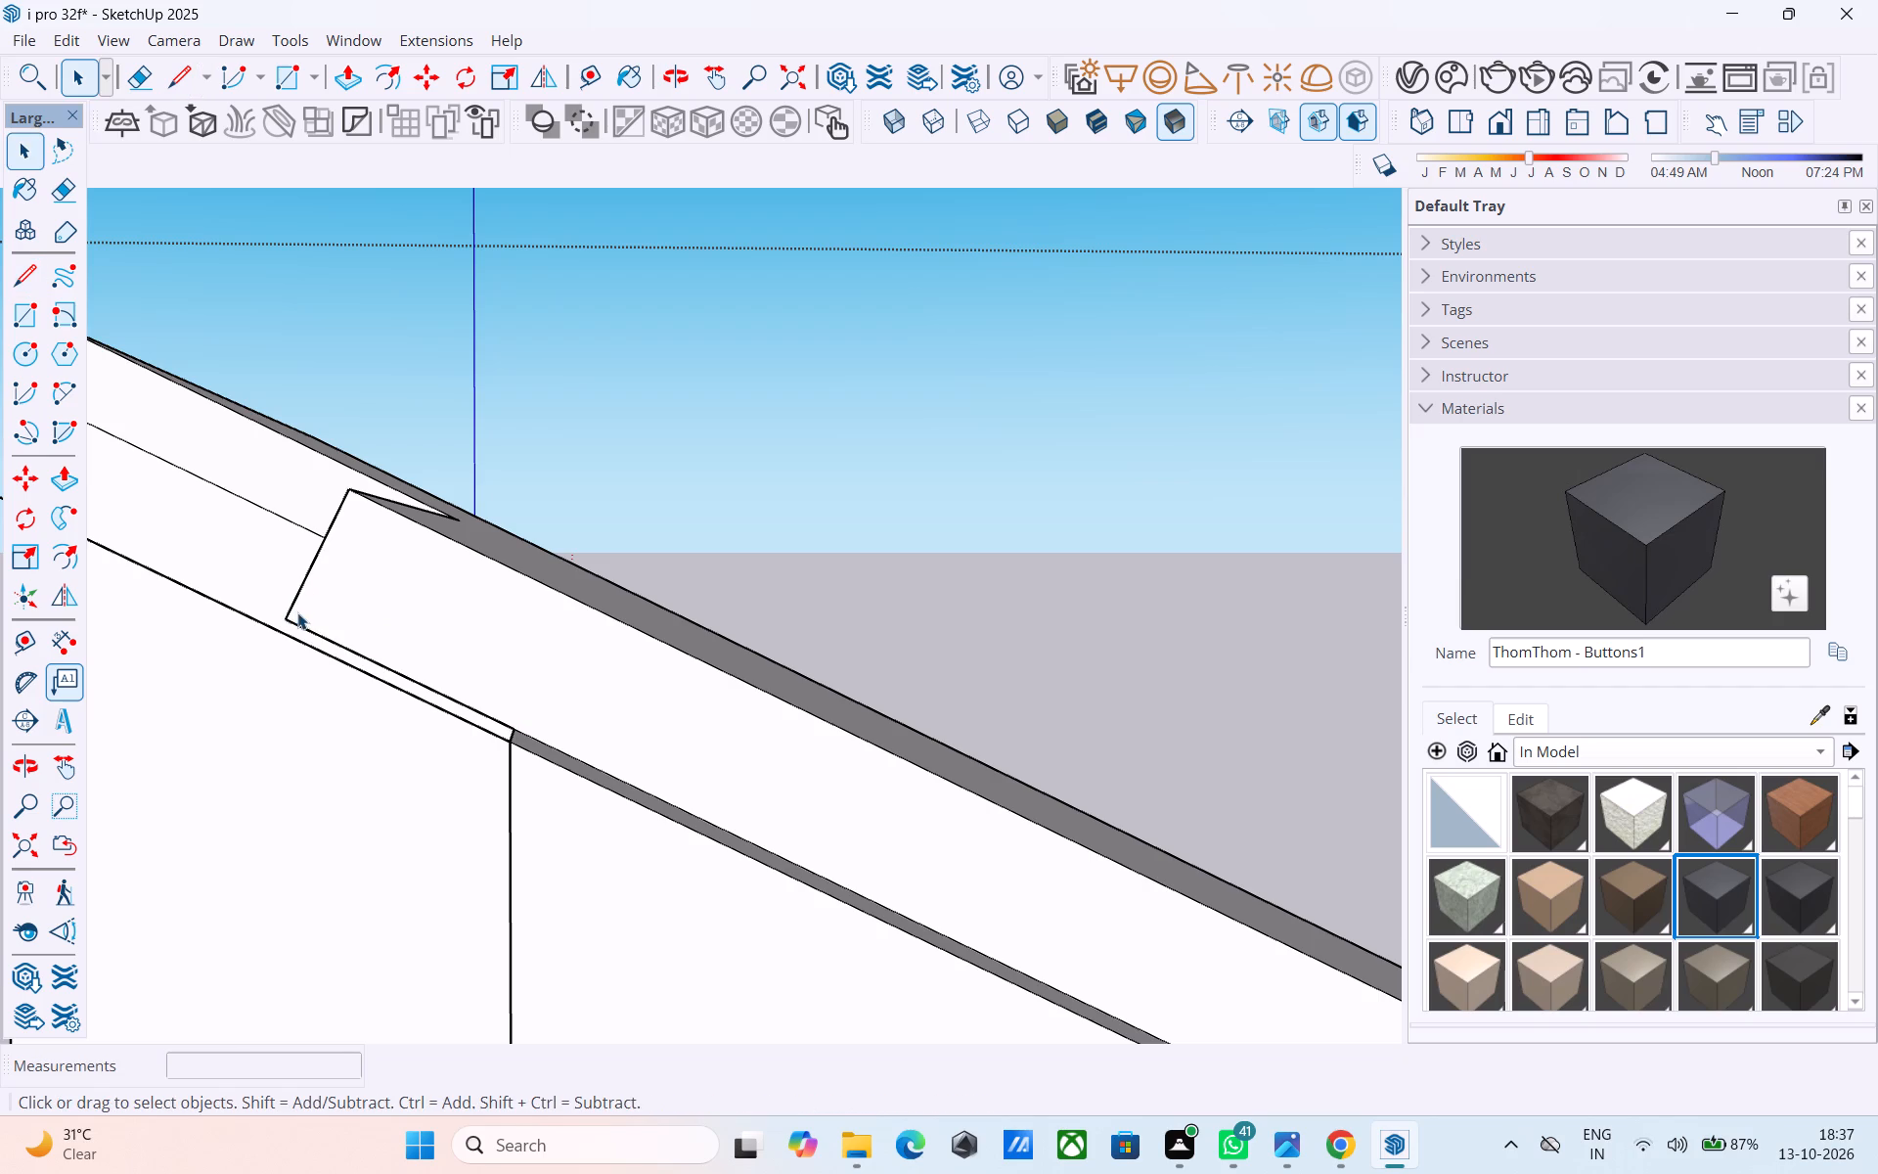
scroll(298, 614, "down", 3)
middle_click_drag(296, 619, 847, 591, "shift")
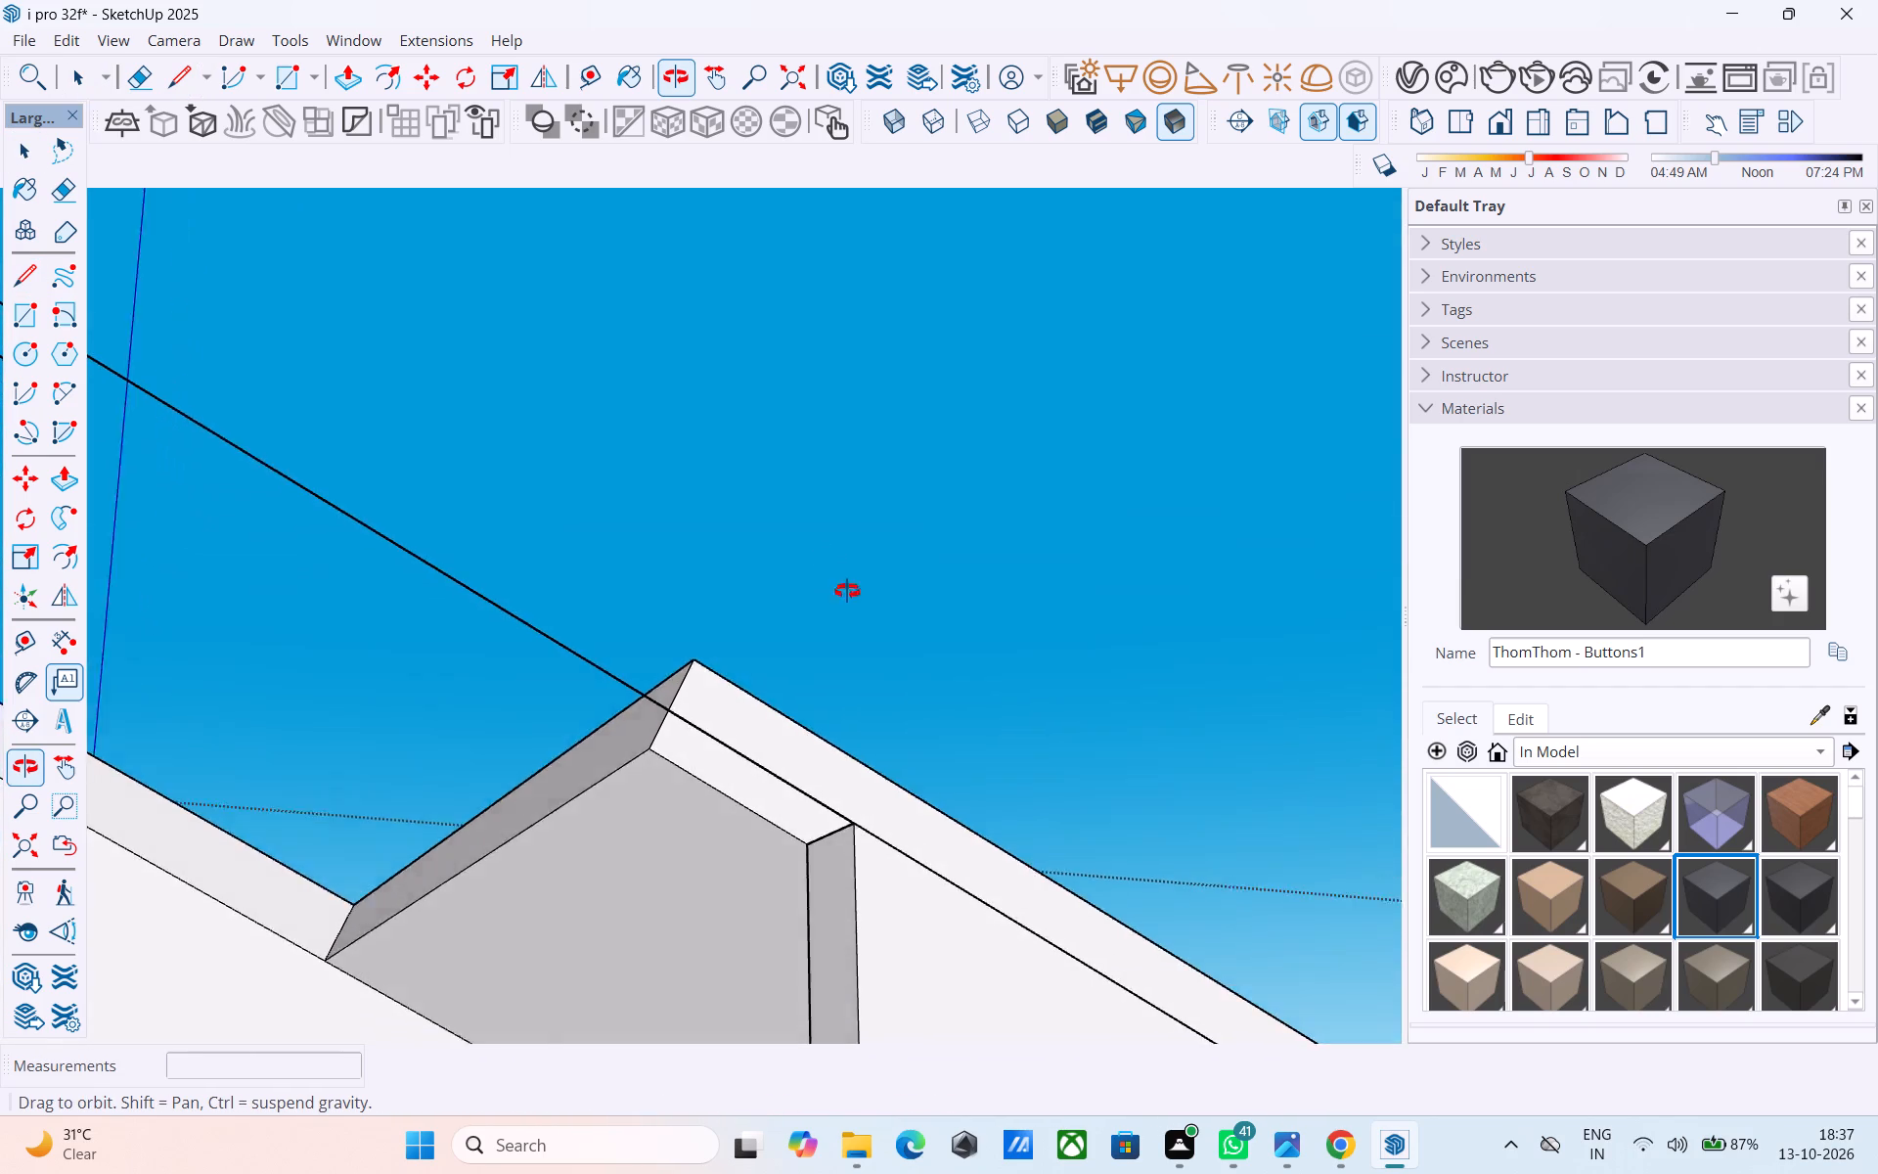
Erase the two short edges crossing the roof slab's sloping side face above the dark column.
middle_click_drag(847, 591, 1337, 1115, "shift")
middle_click_drag(1187, 886, 1117, 844)
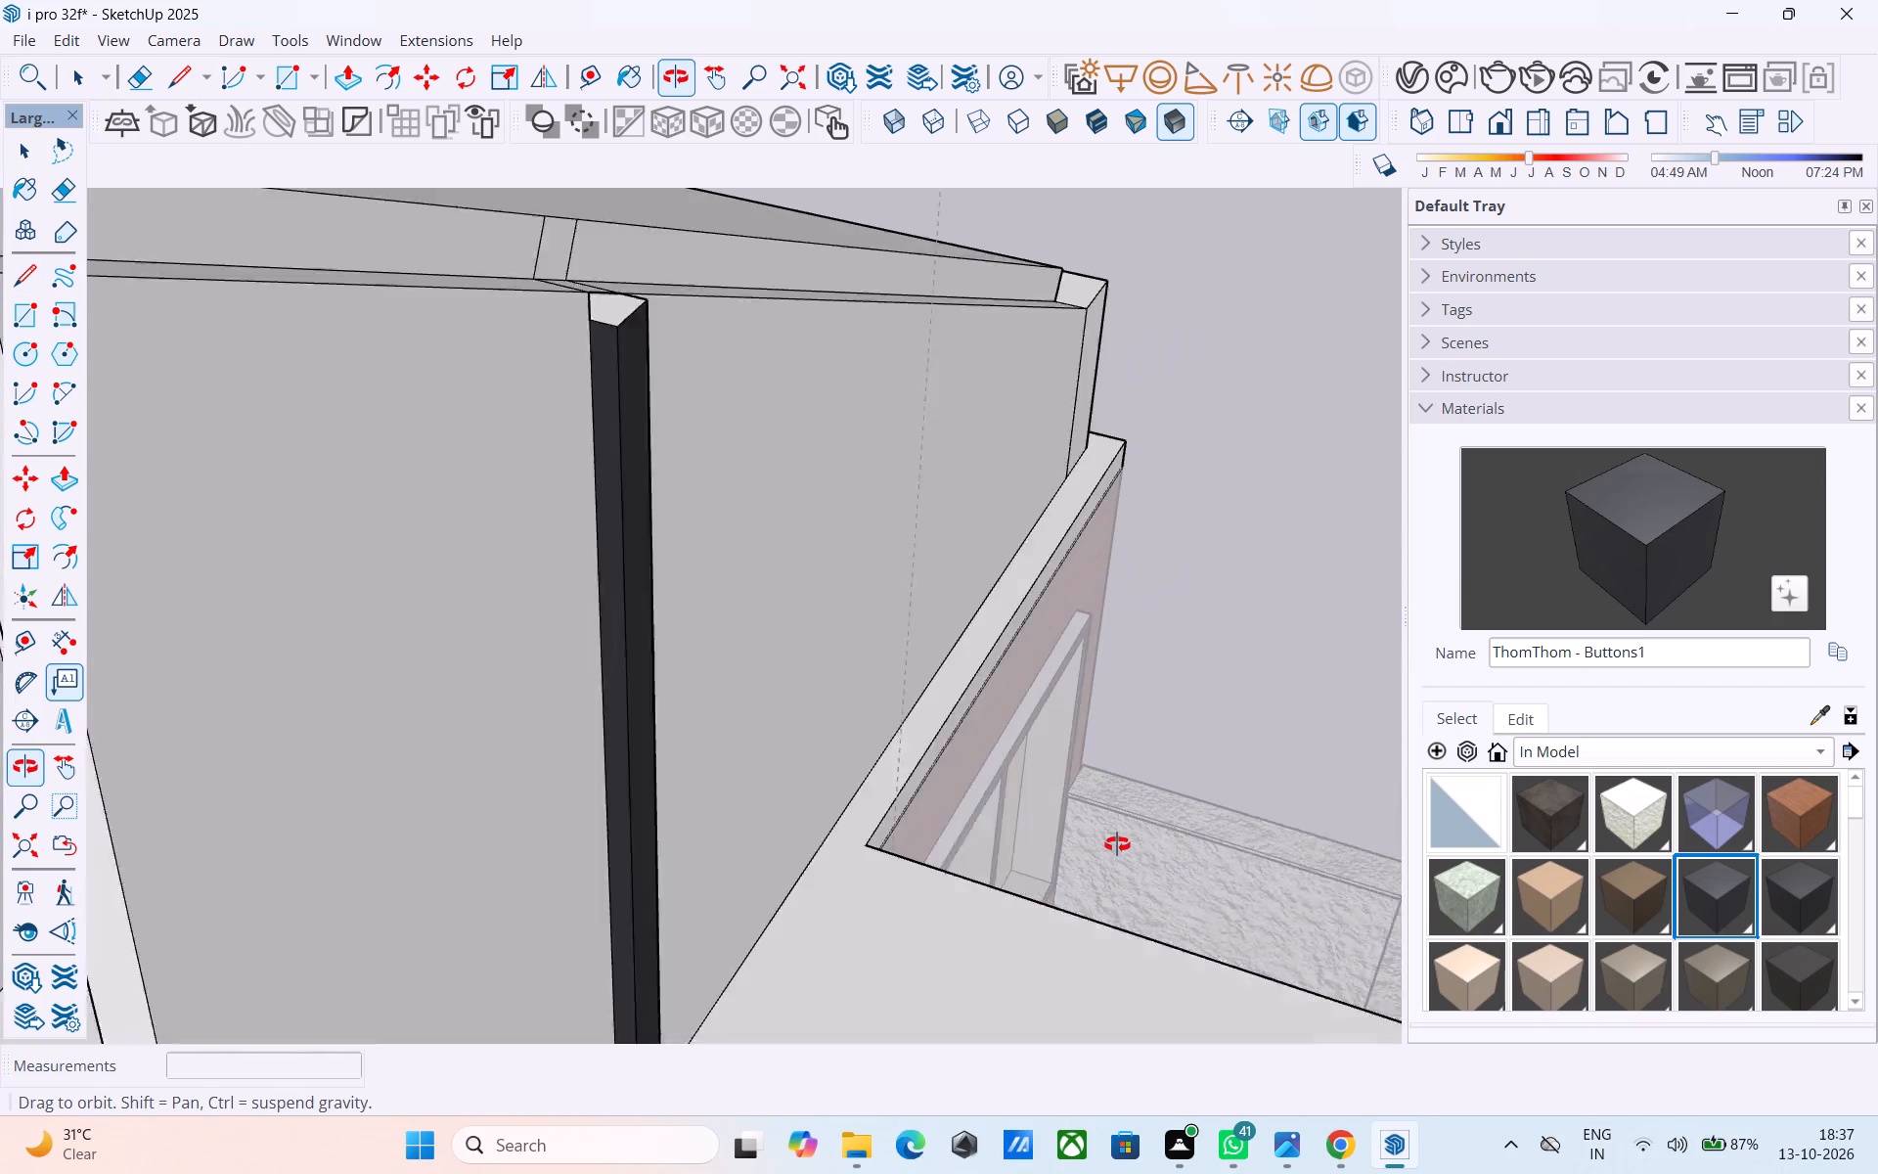
middle_click_drag(1117, 844, 1118, 841)
middle_click(1119, 837)
scroll(1113, 829, "down", 3)
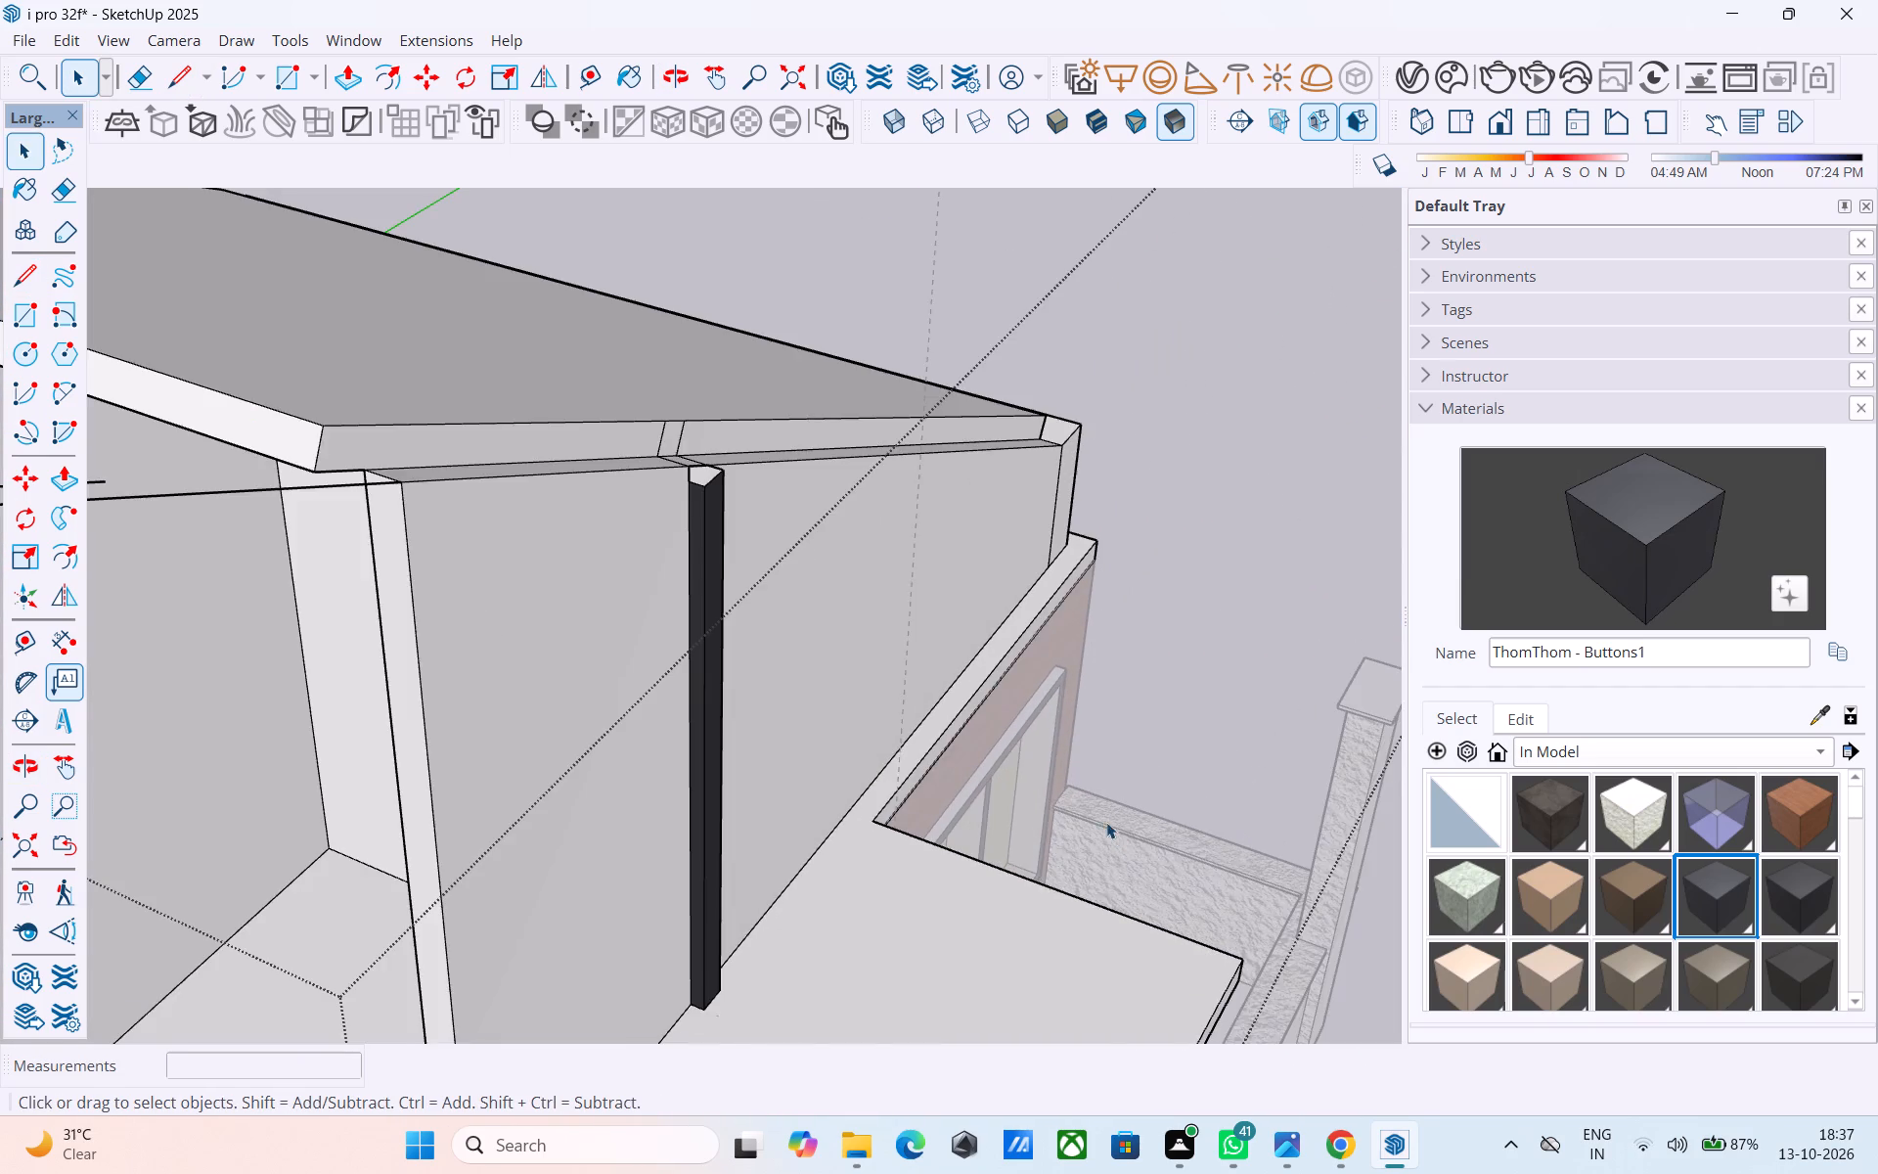
scroll(1081, 792, "down", 6)
middle_click_drag(1022, 787, 996, 763, "shift")
scroll(841, 677, "up", 4)
middle_click_drag(840, 645, 830, 640)
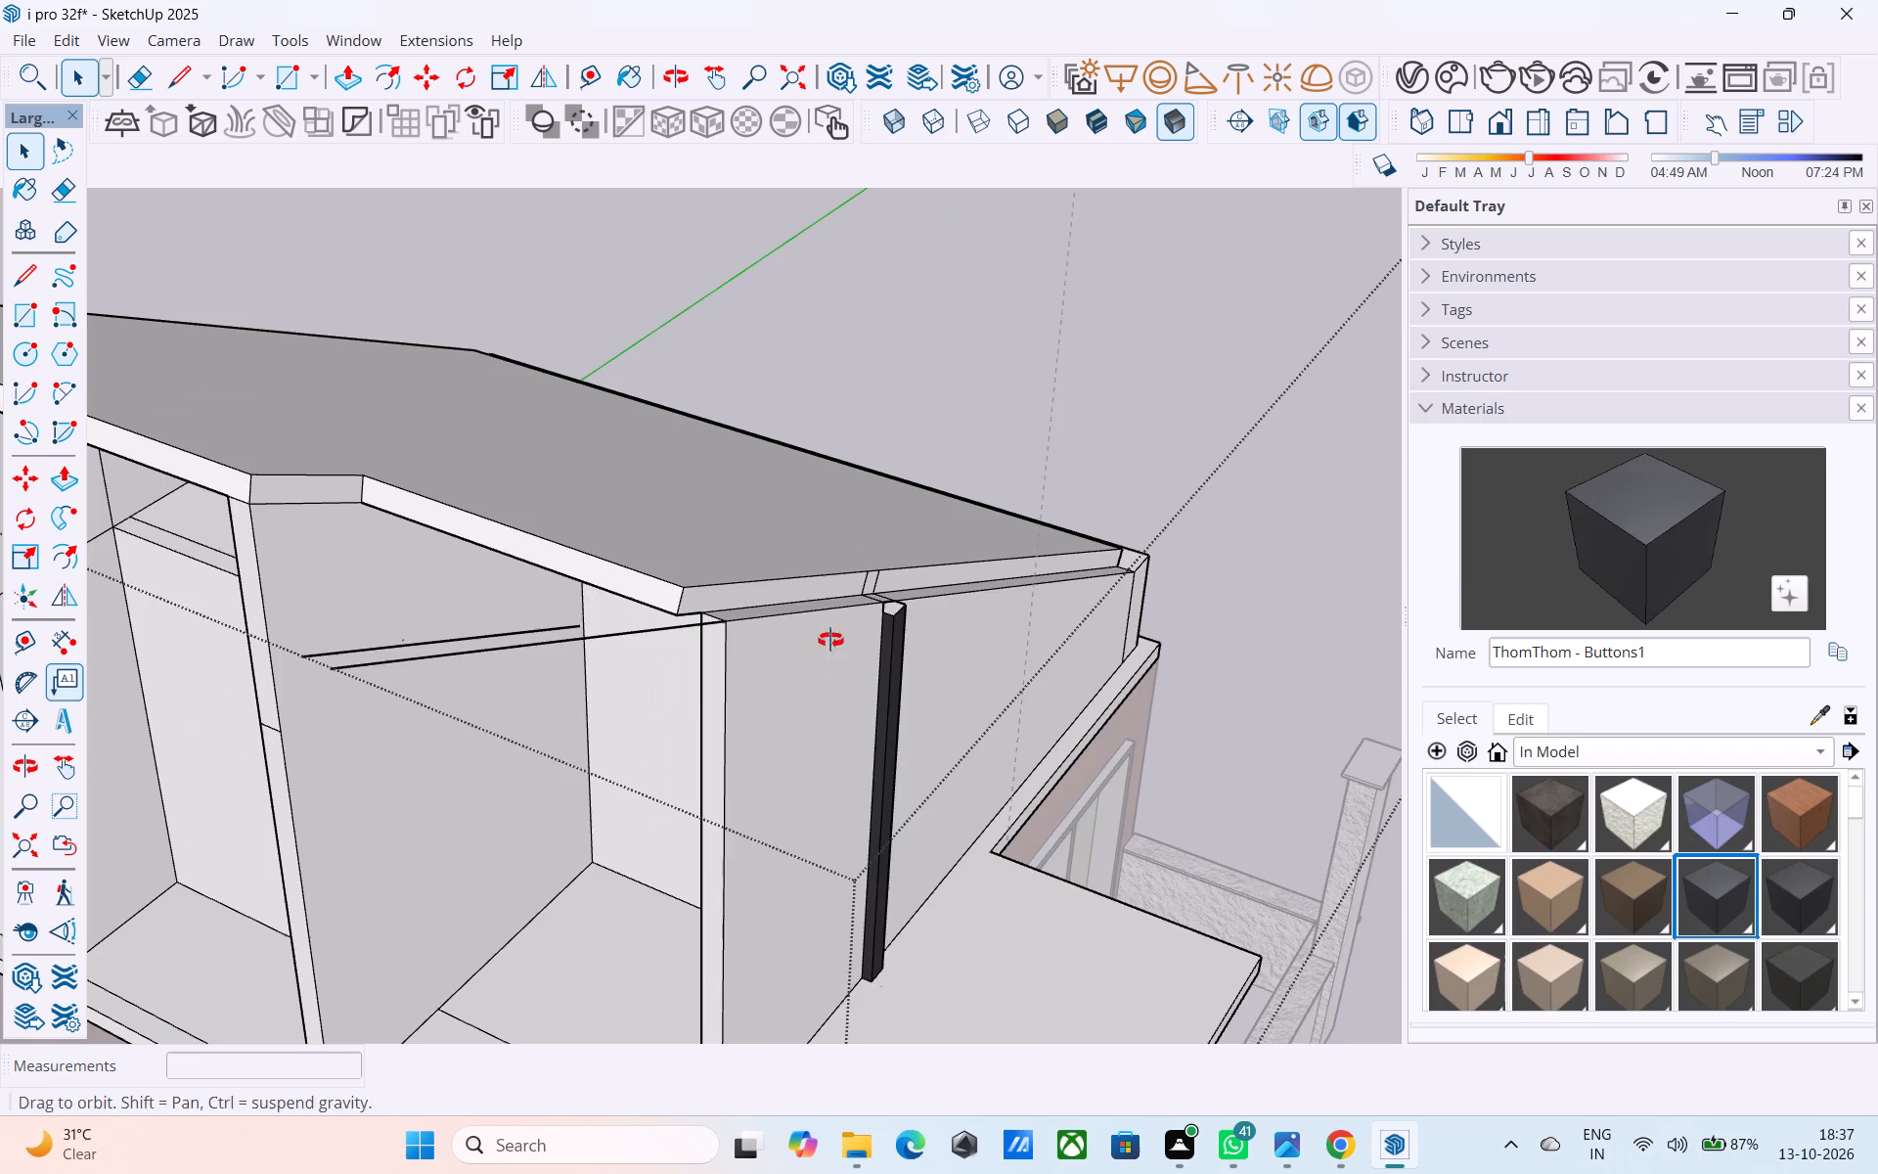
middle_click_drag(830, 640, 794, 633)
key("e")
scroll(825, 601, "up", 9)
left_click(819, 554)
left_click(851, 545)
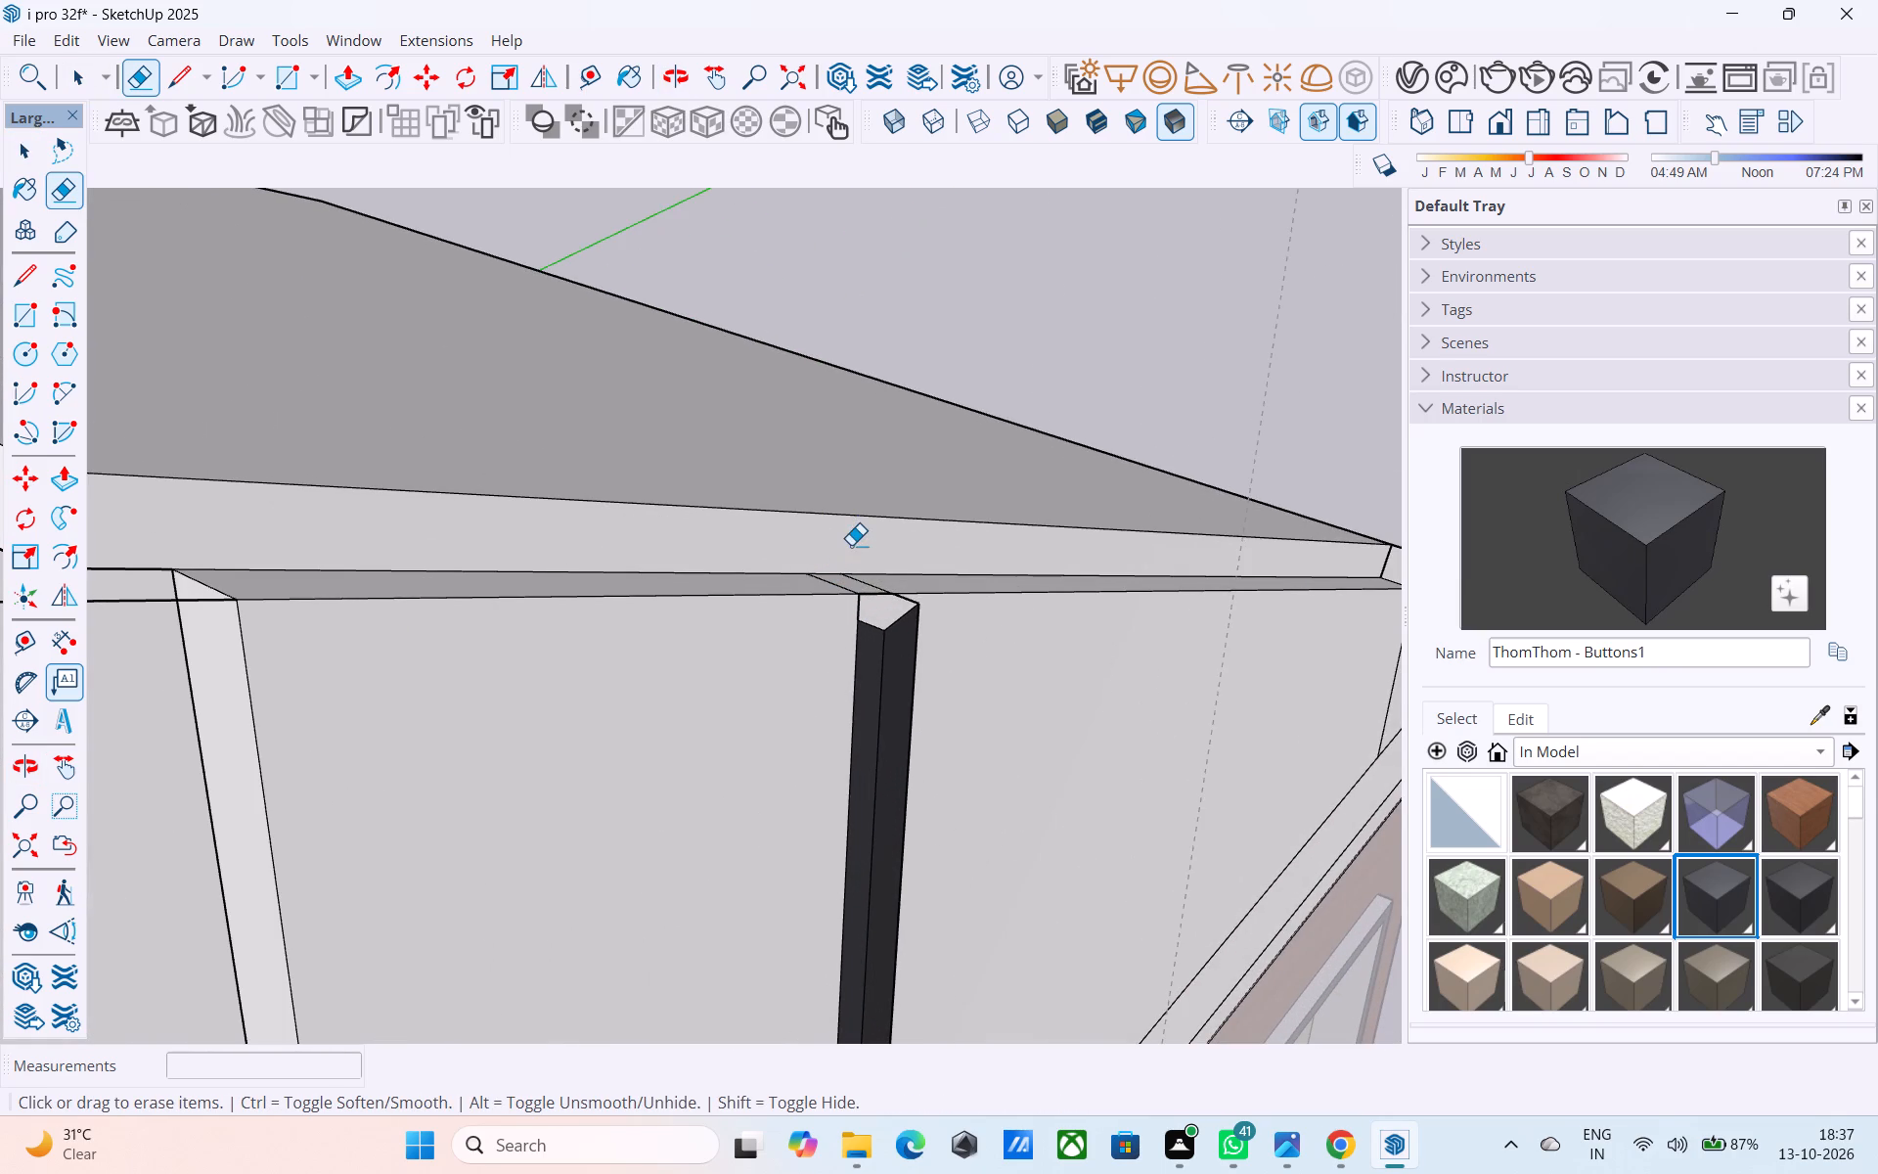
Extrude the roof slab's sloping side face 6" to the outer face of the side wall.
key("space")
left_click(851, 545)
scroll(852, 543, "down", 5)
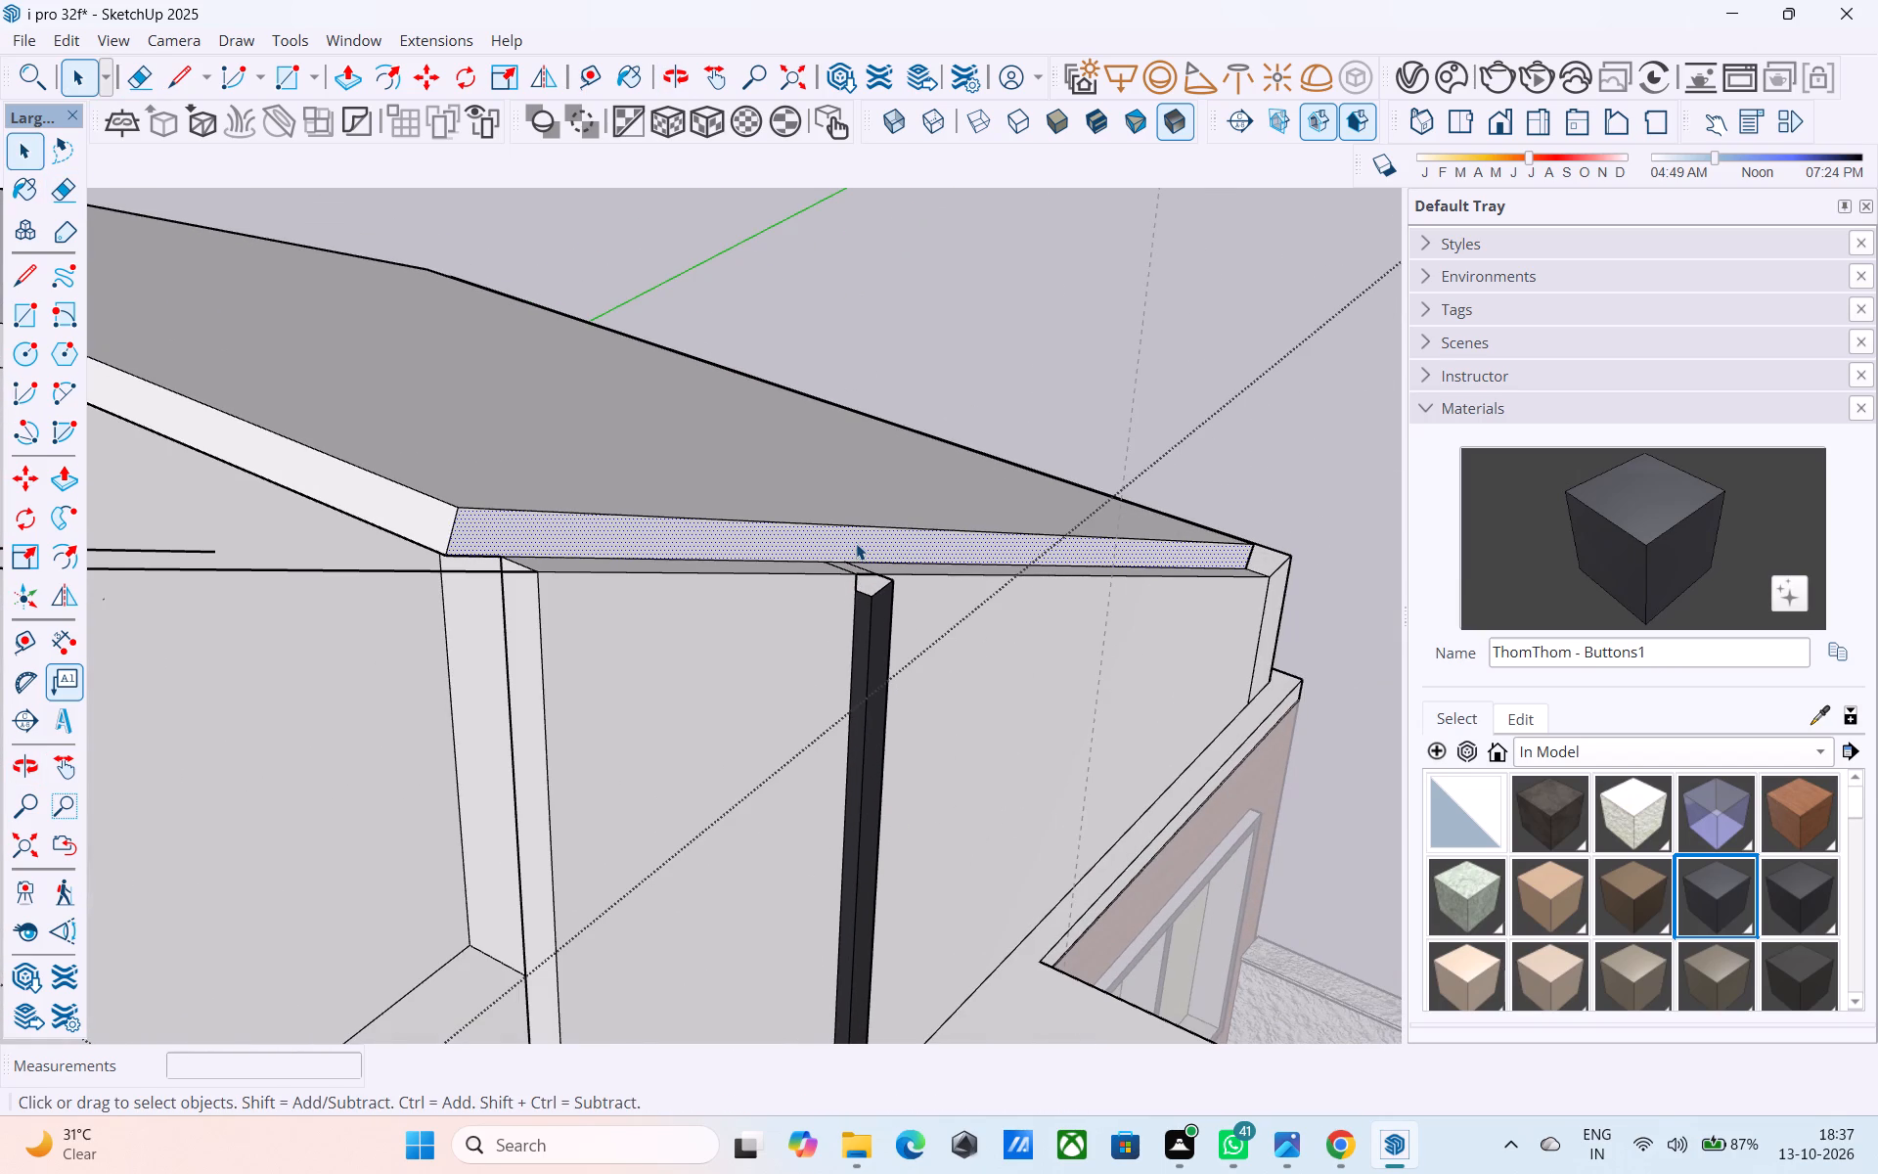
key("p")
left_click(854, 541)
left_click(886, 659)
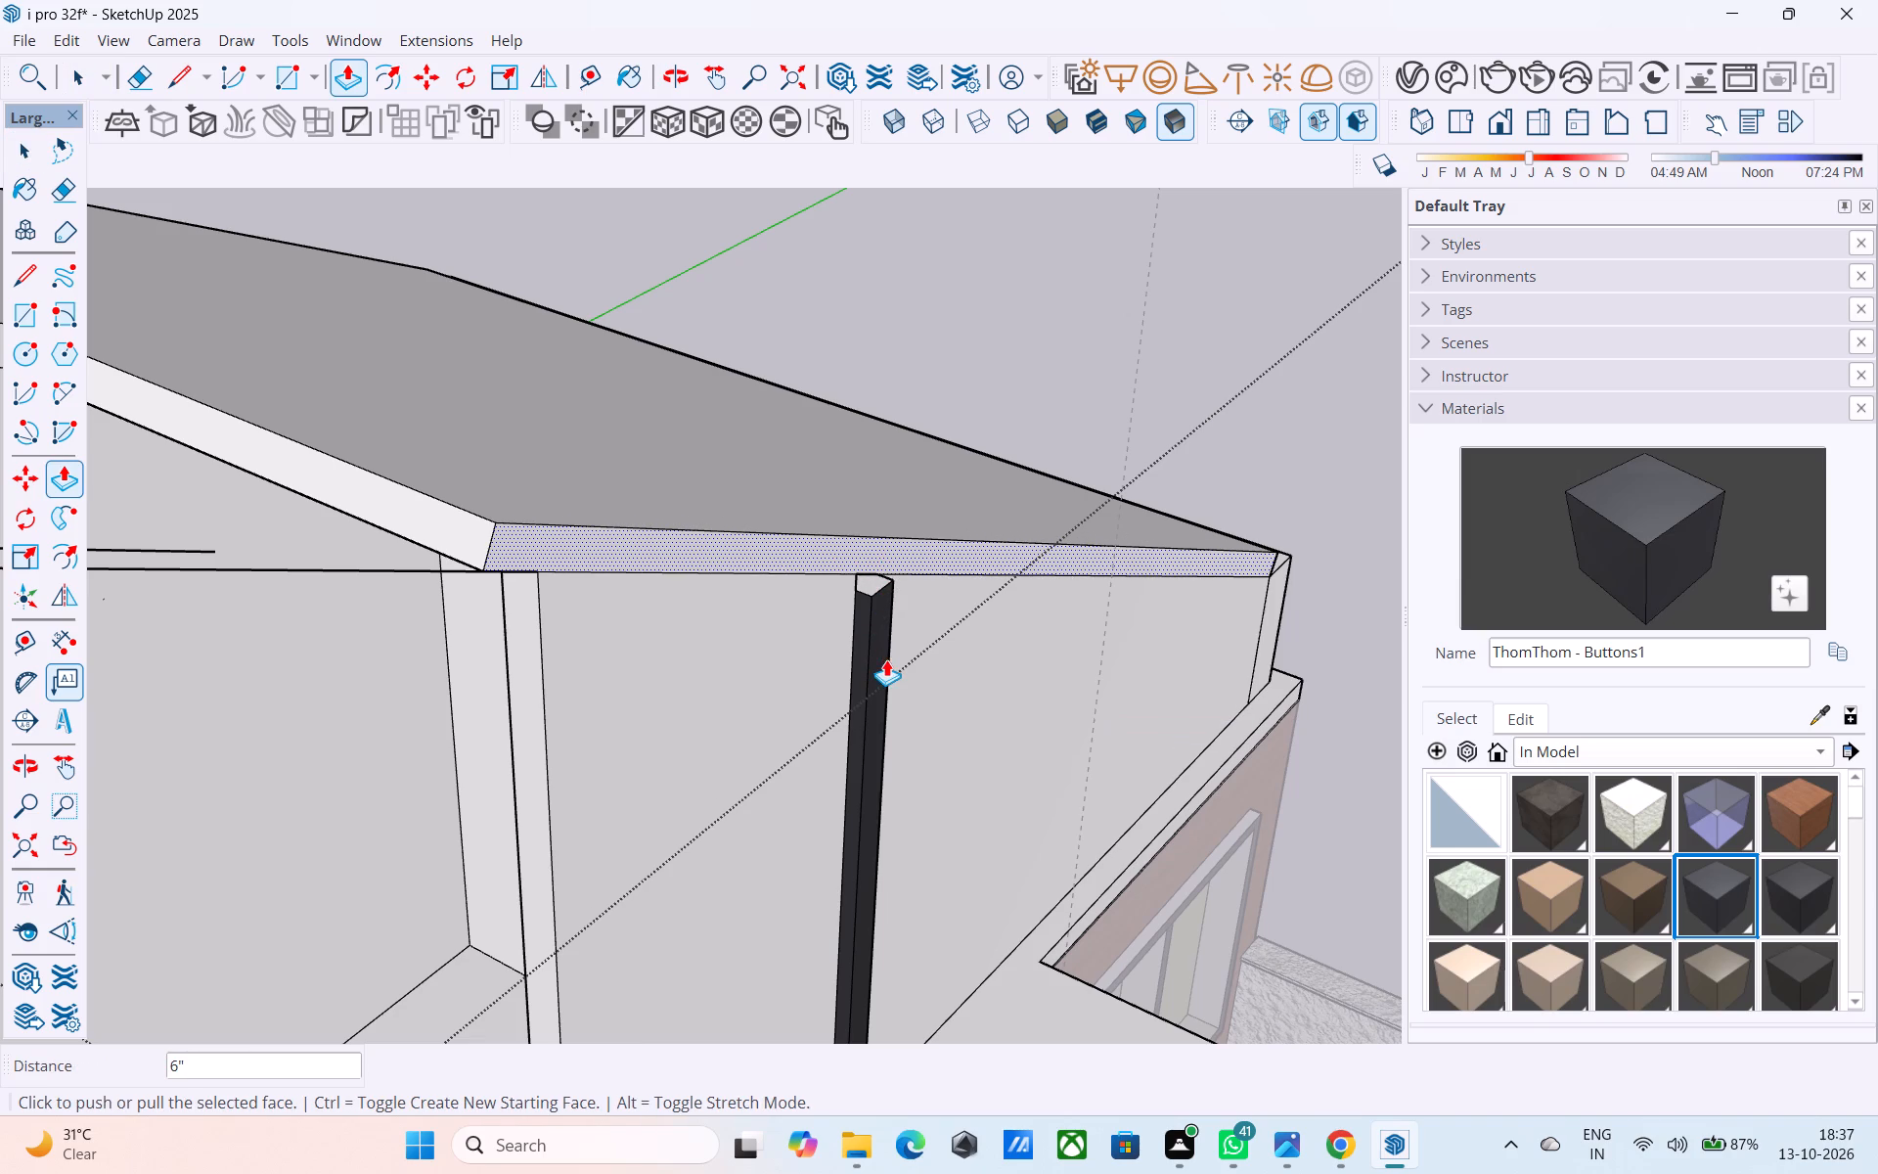
Extrude the same sloping side face another 2' outward as an overhang beyond the side wall.
left_click(749, 540)
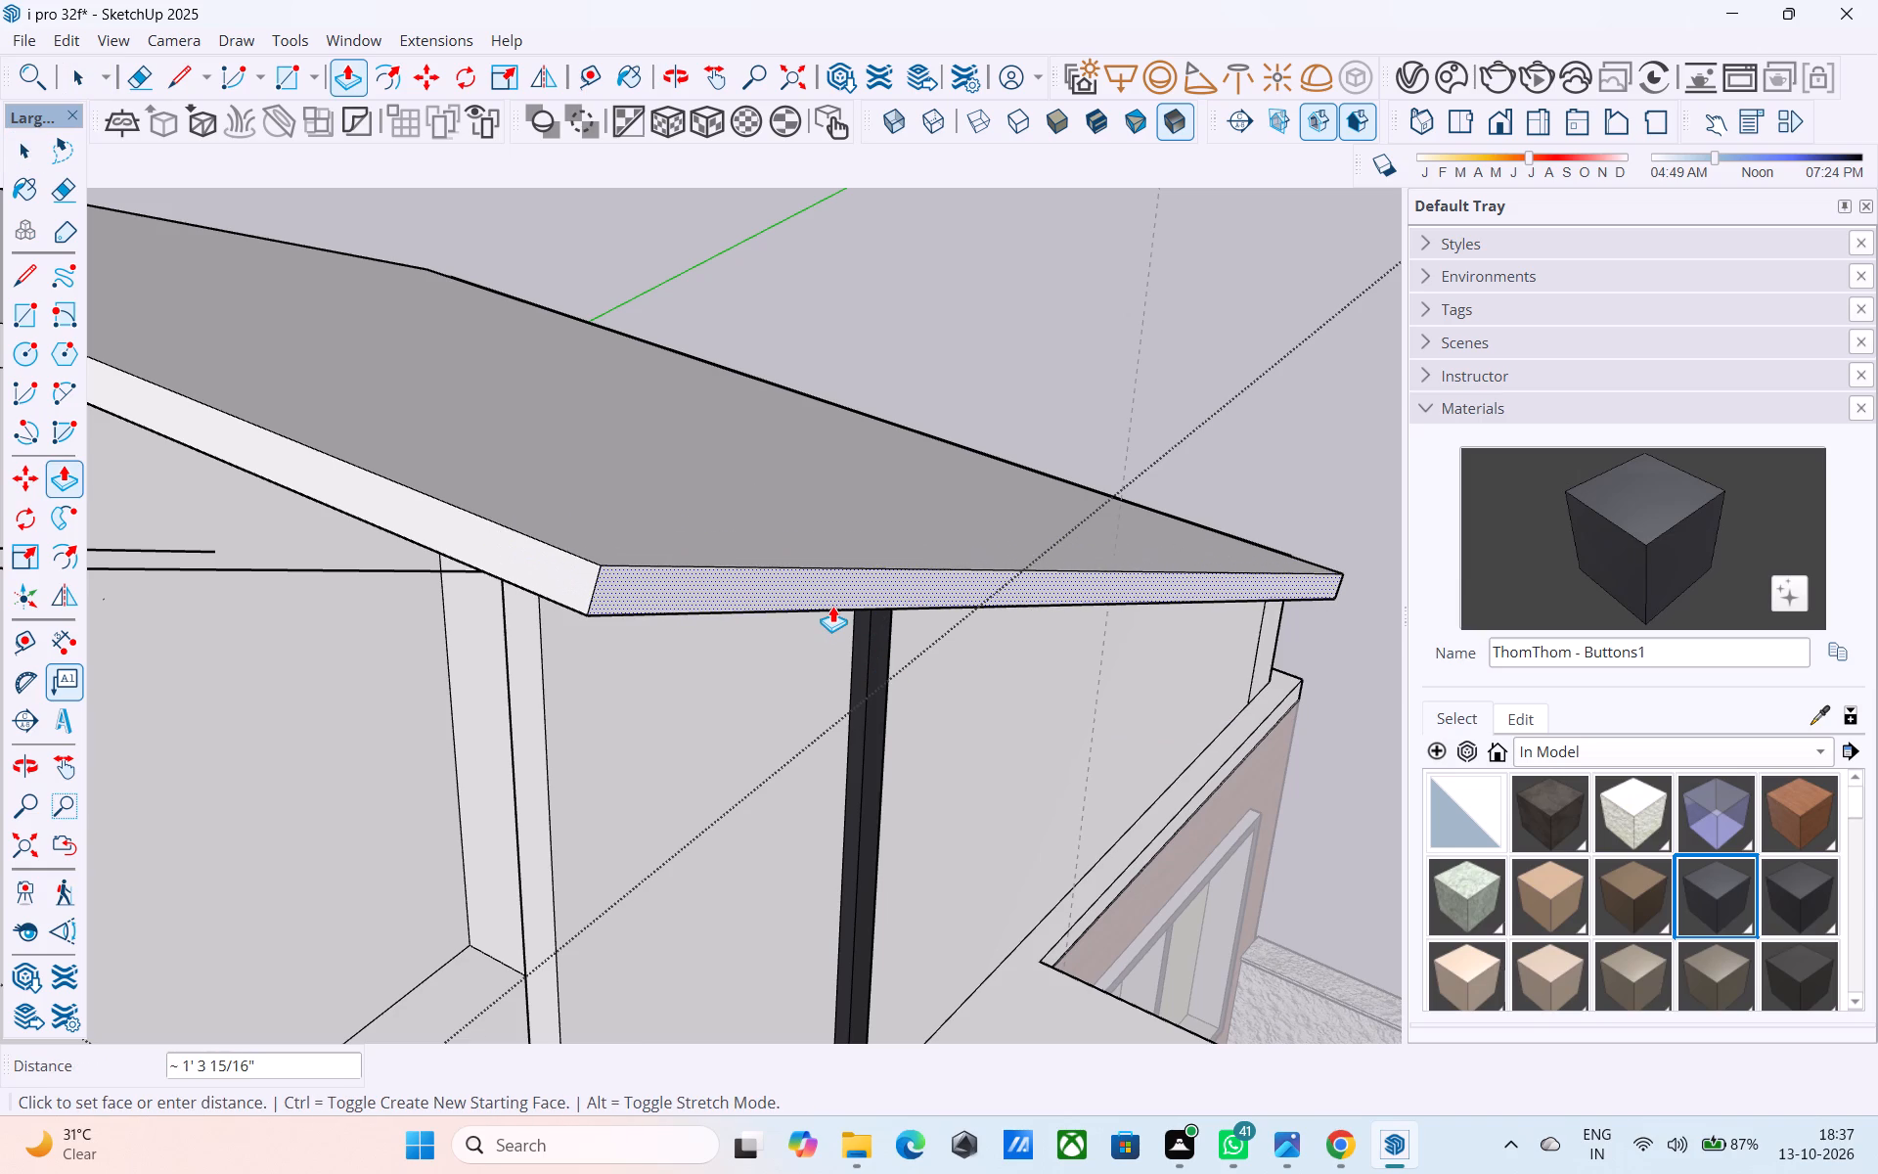
type("2'")
key("Return")
key("space")
Push the slab's high-end face over the recessed bay back about 10 1/2" to the partition wall's front end.
scroll(838, 612, "down", 4)
middle_click_drag(839, 615, 865, 524)
scroll(662, 429, "down", 3)
middle_click_drag(662, 439, 618, 523)
scroll(587, 535, "up", 1)
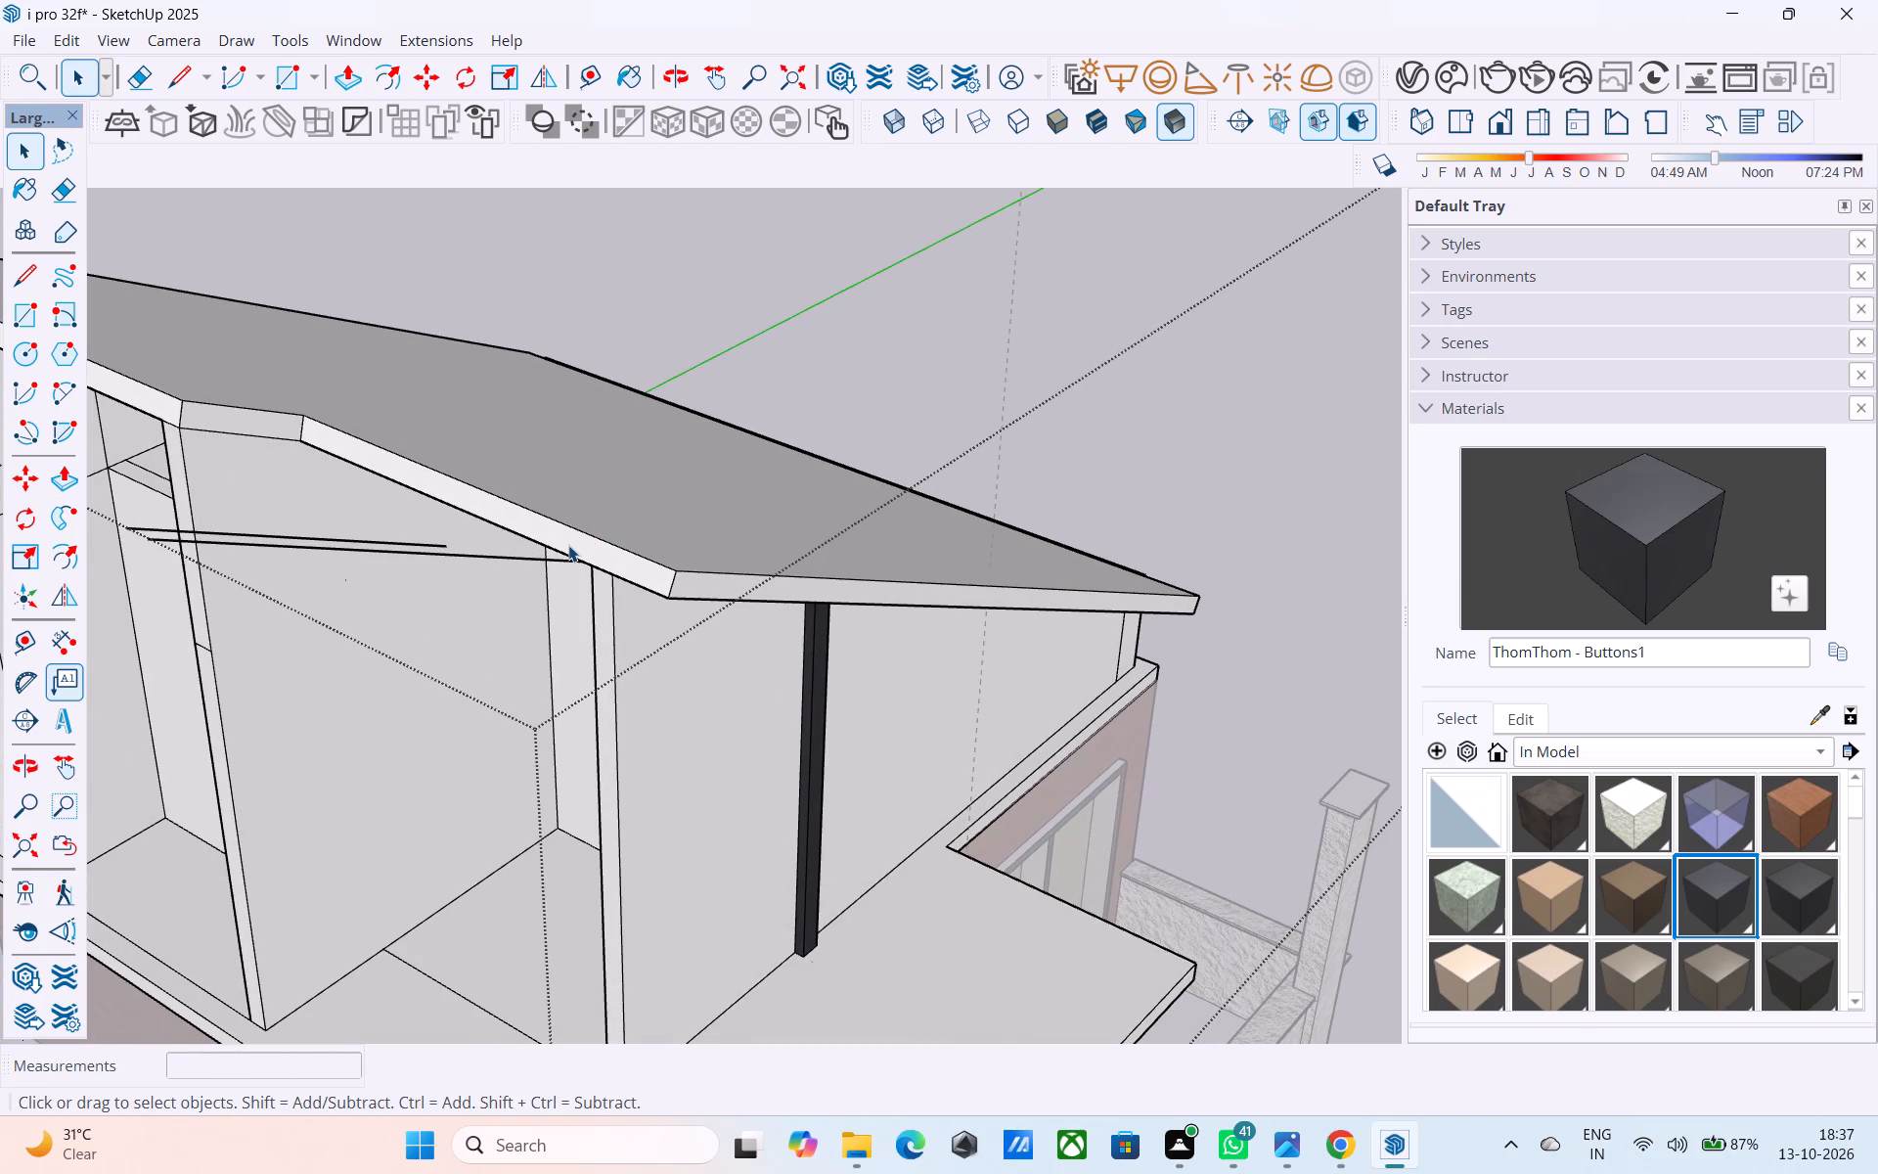
middle_click_drag(563, 545, 592, 496)
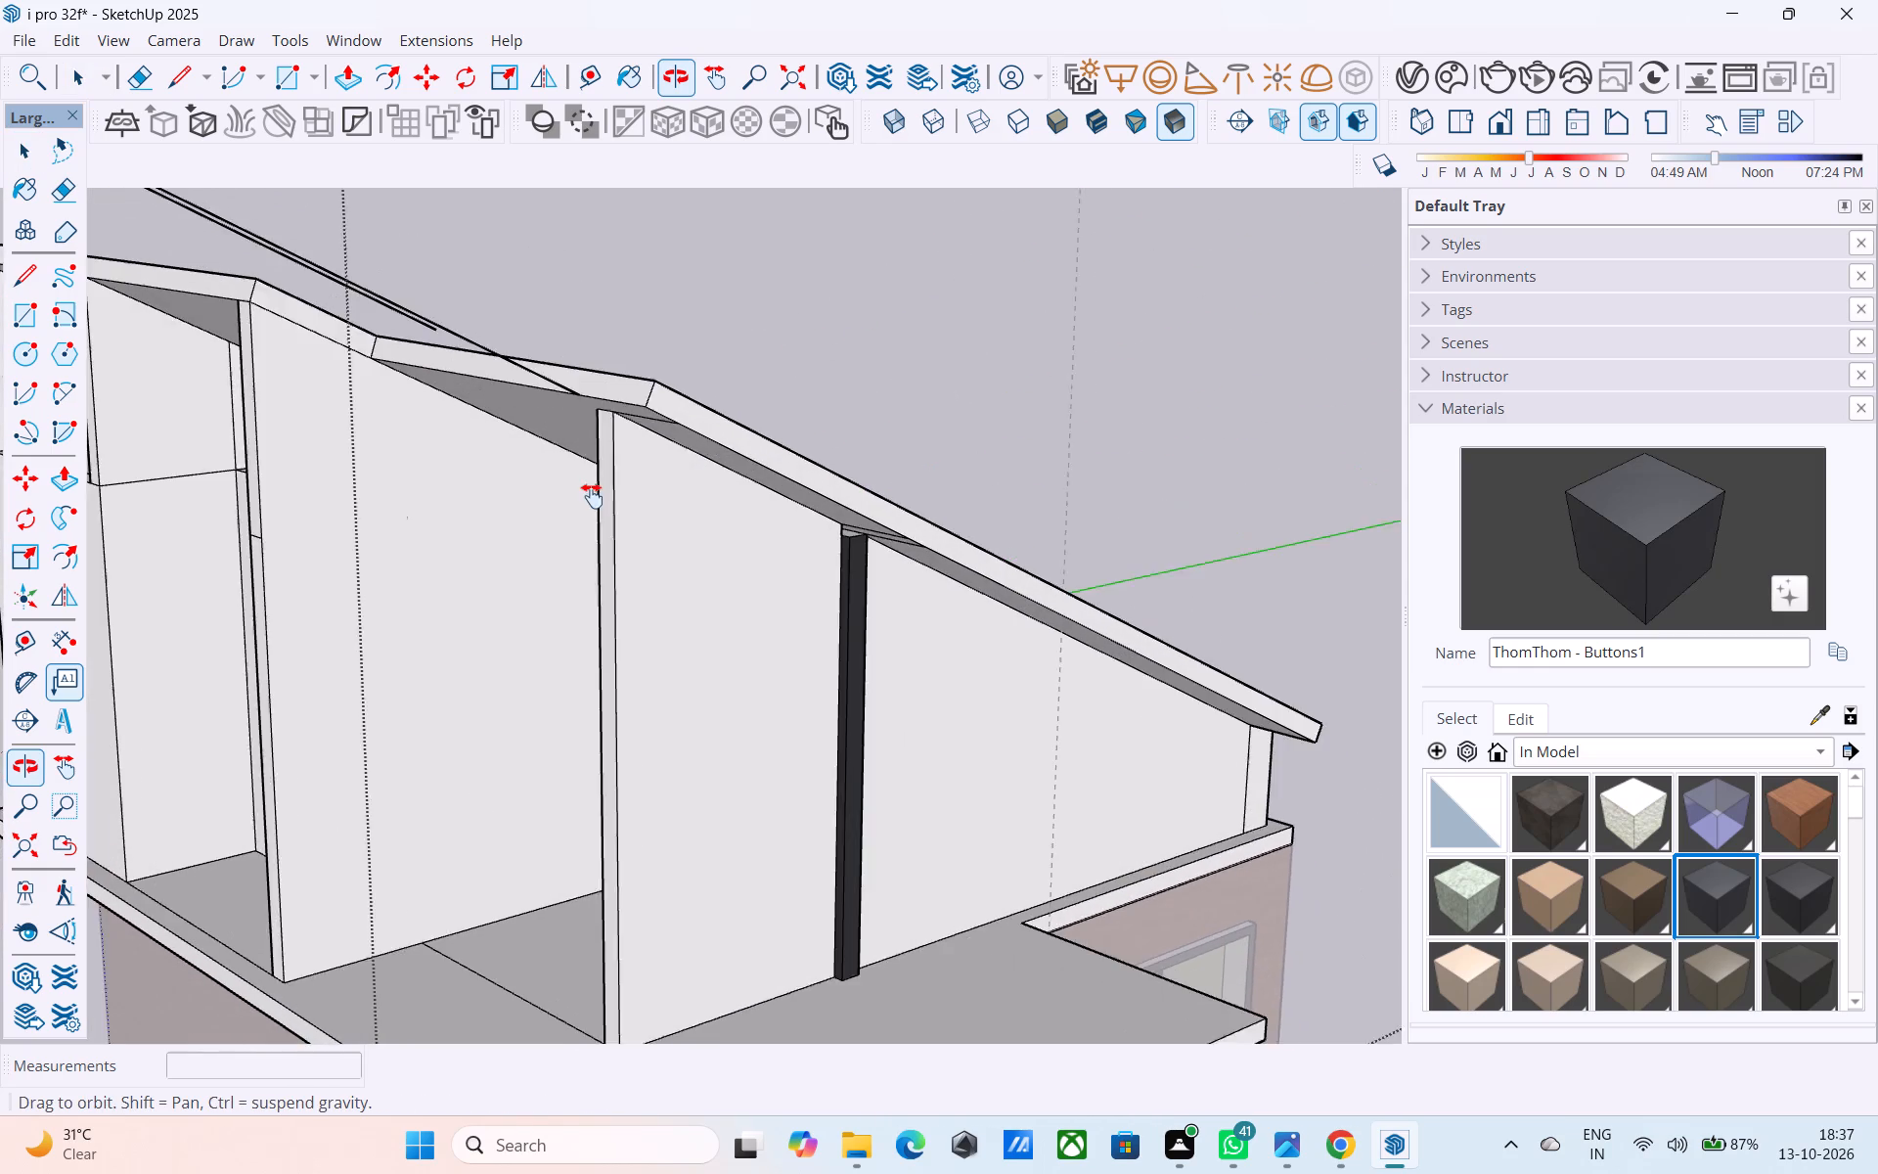
middle_click_drag(592, 496, 433, 453)
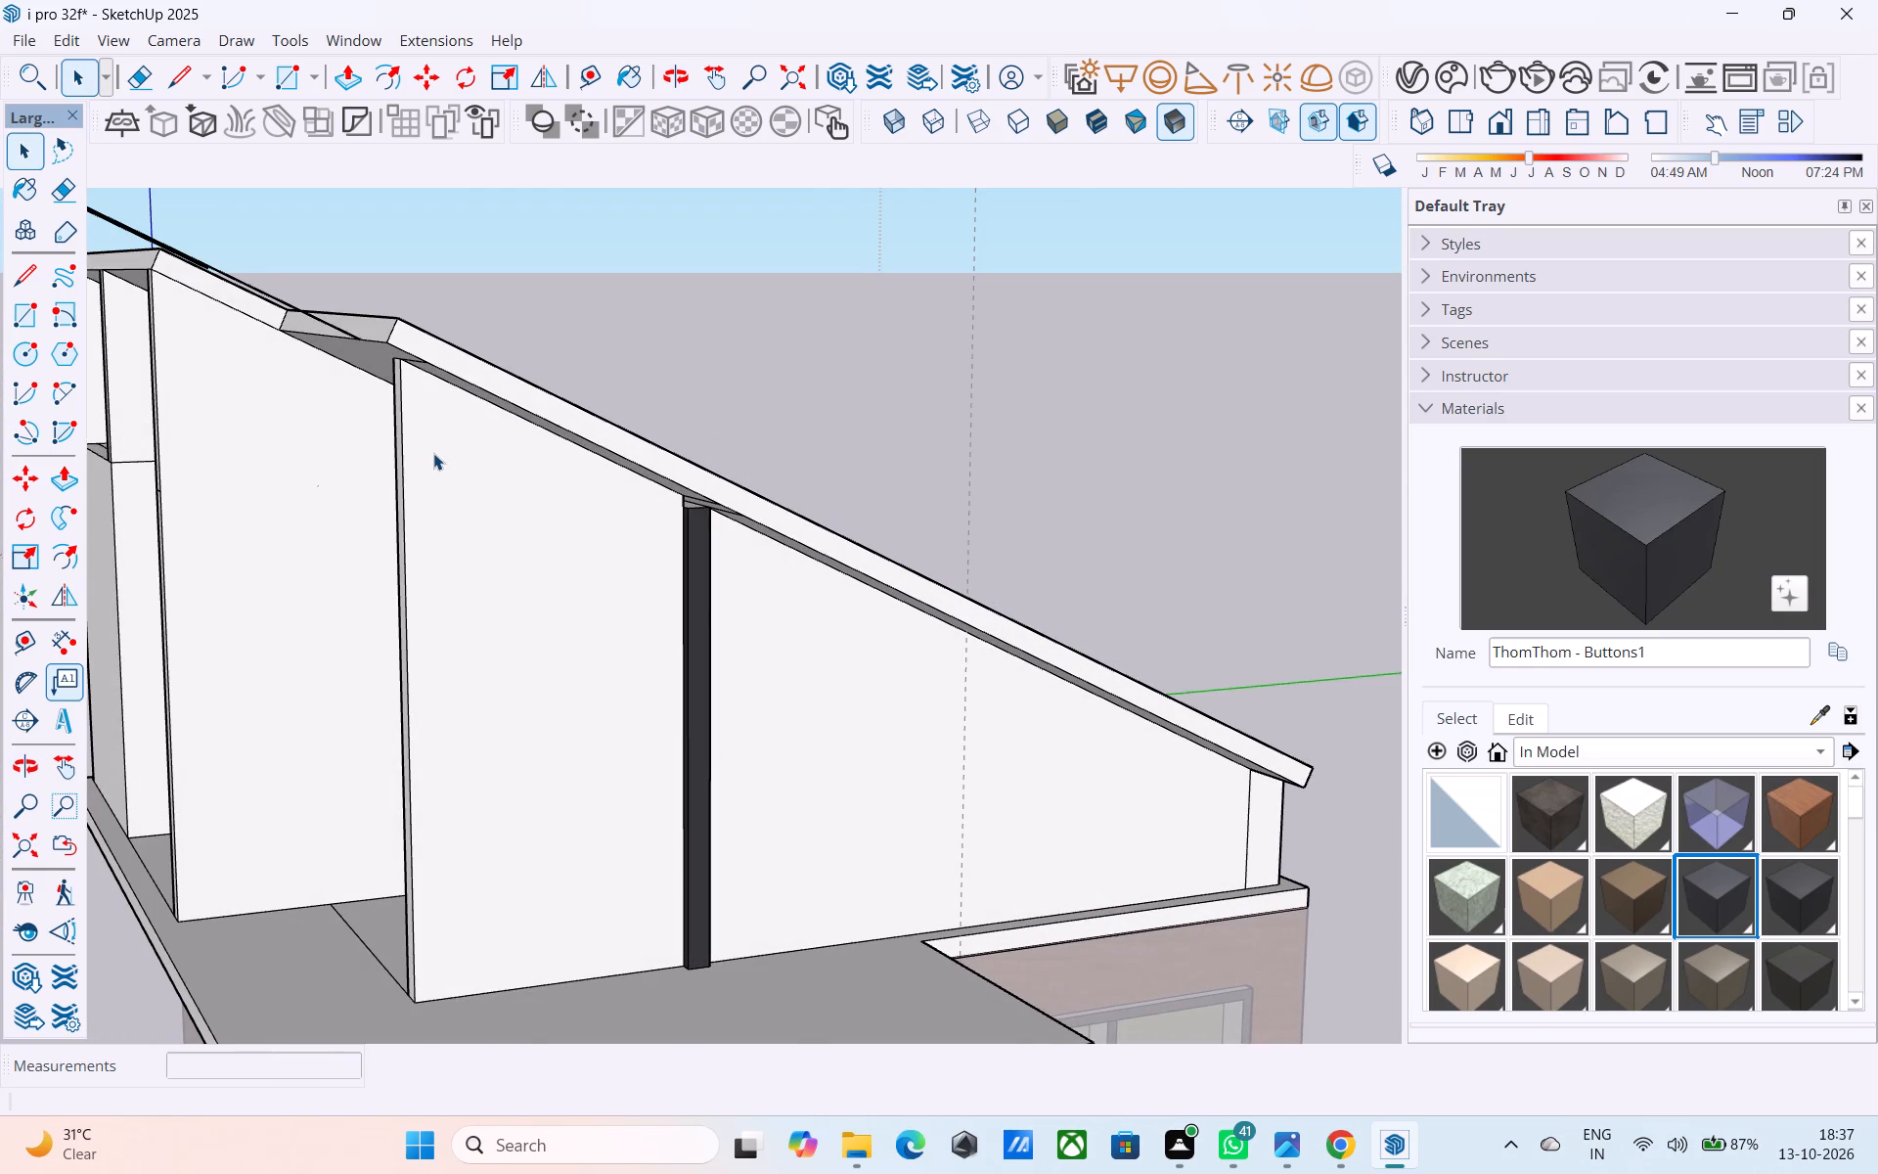
middle_click_drag(433, 453, 529, 534)
middle_click_drag(432, 439, 447, 457)
scroll(448, 449, "up", 3)
middle_click(475, 412)
scroll(475, 412, "up", 1)
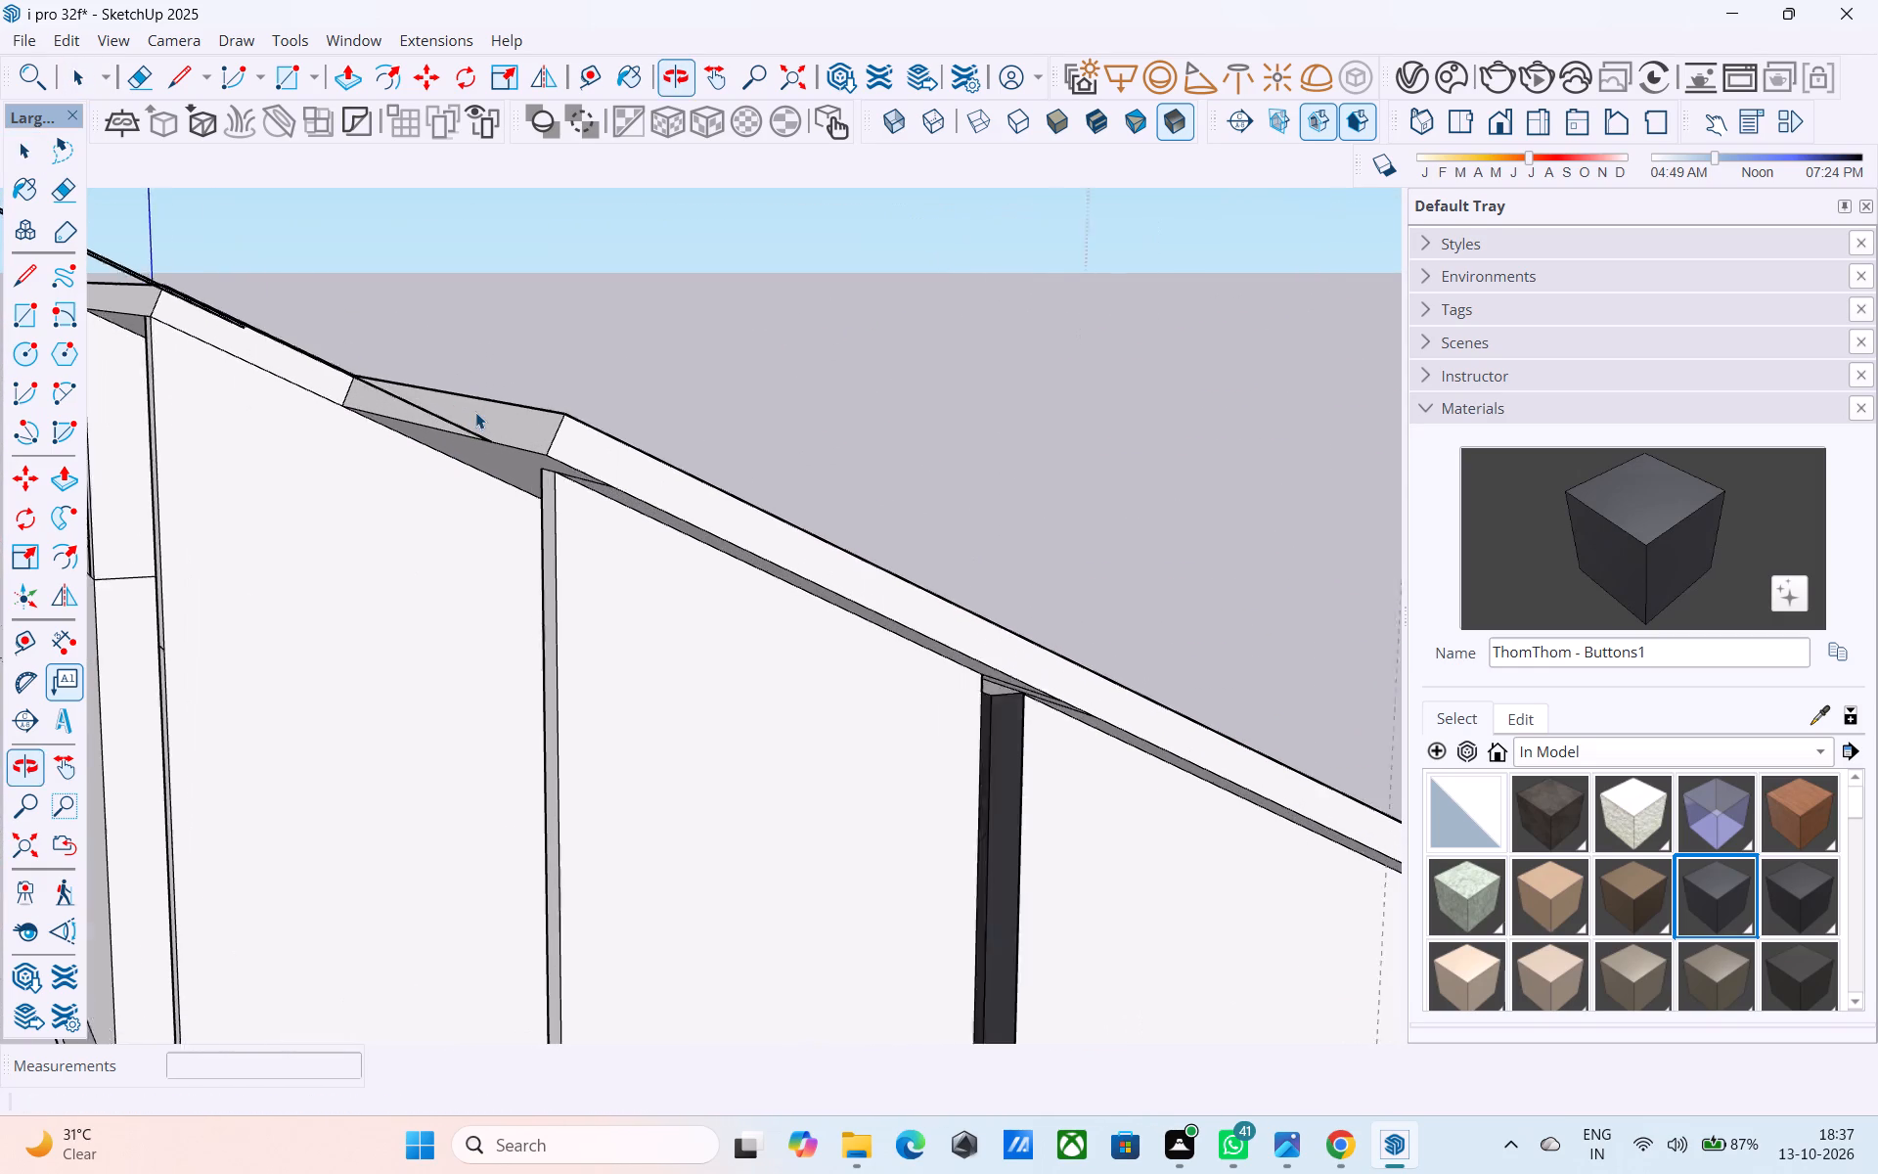
scroll(475, 412, "up", 3)
left_click(475, 412)
key("p")
left_click(475, 412)
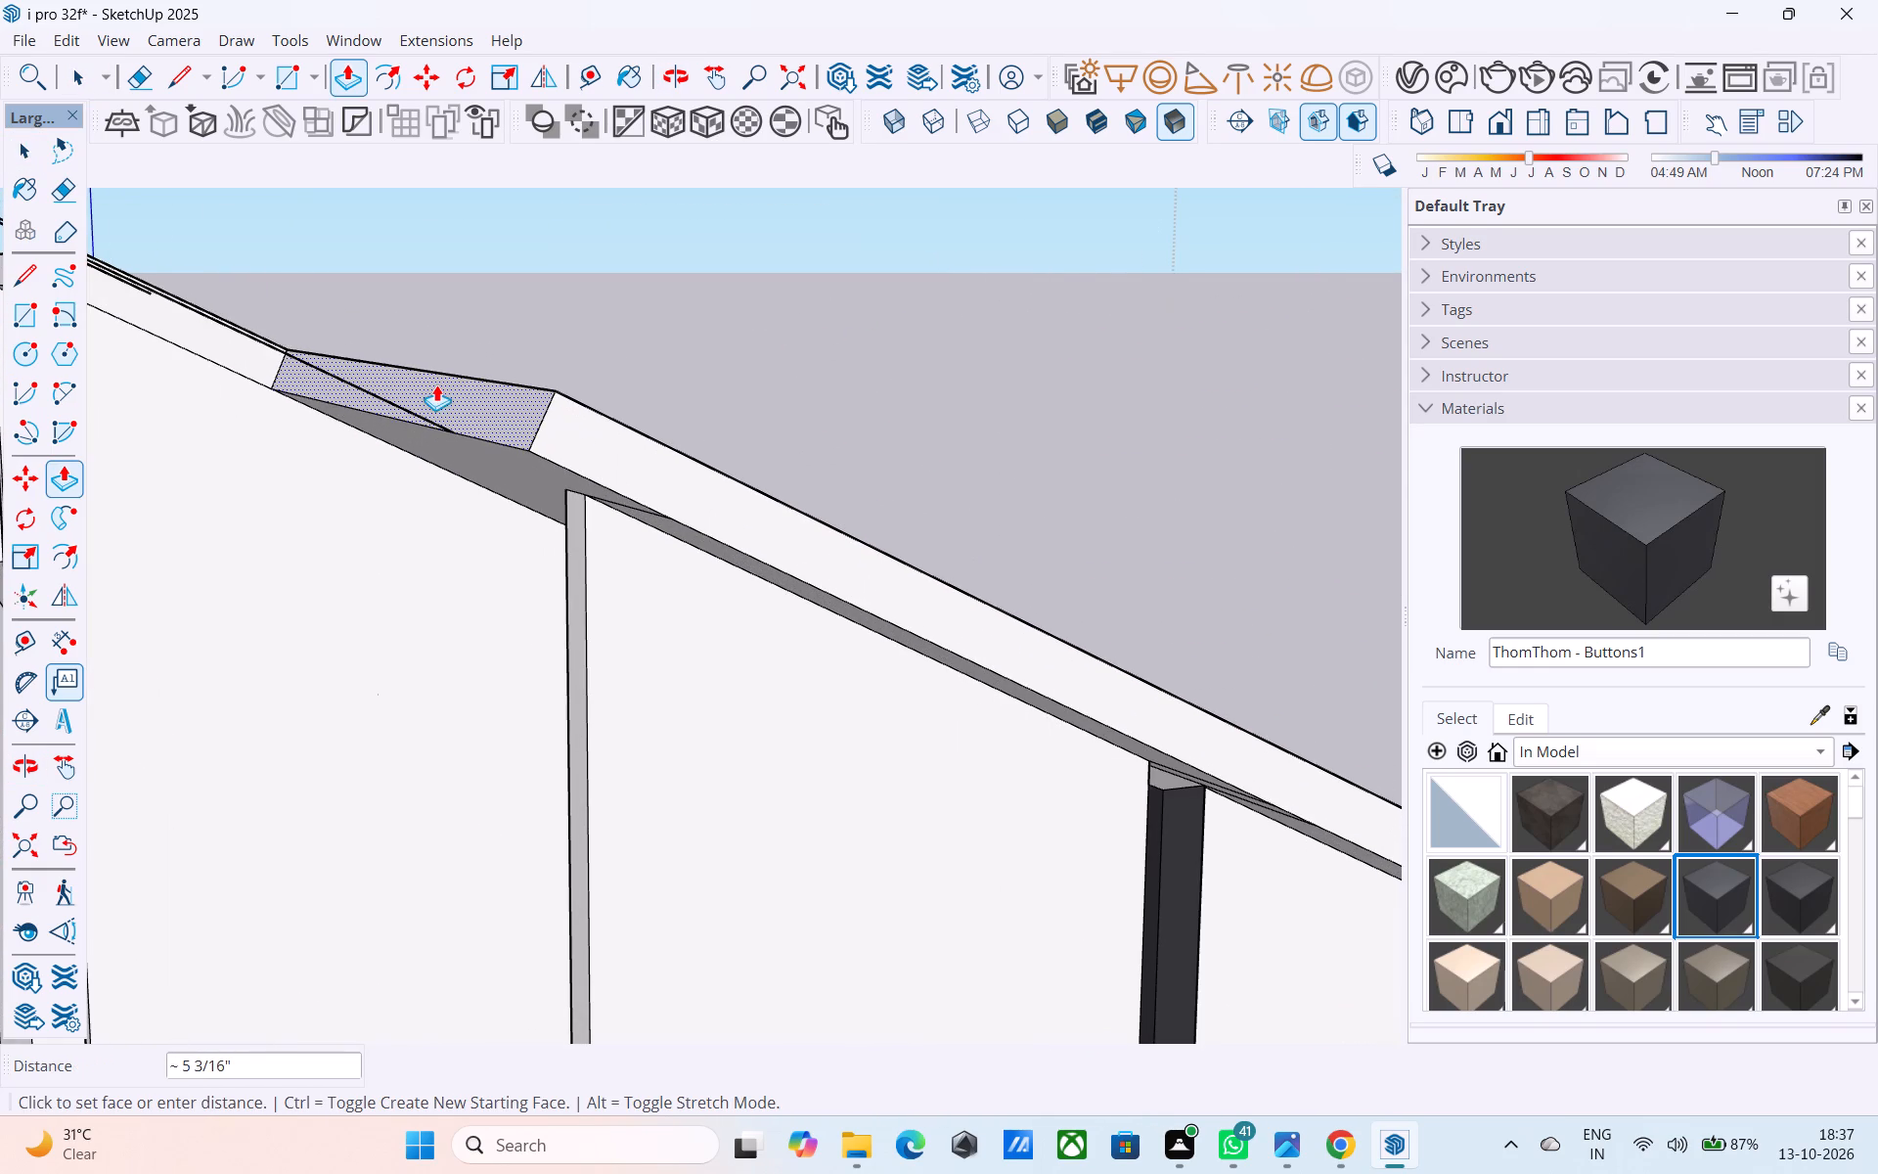
left_click(580, 499)
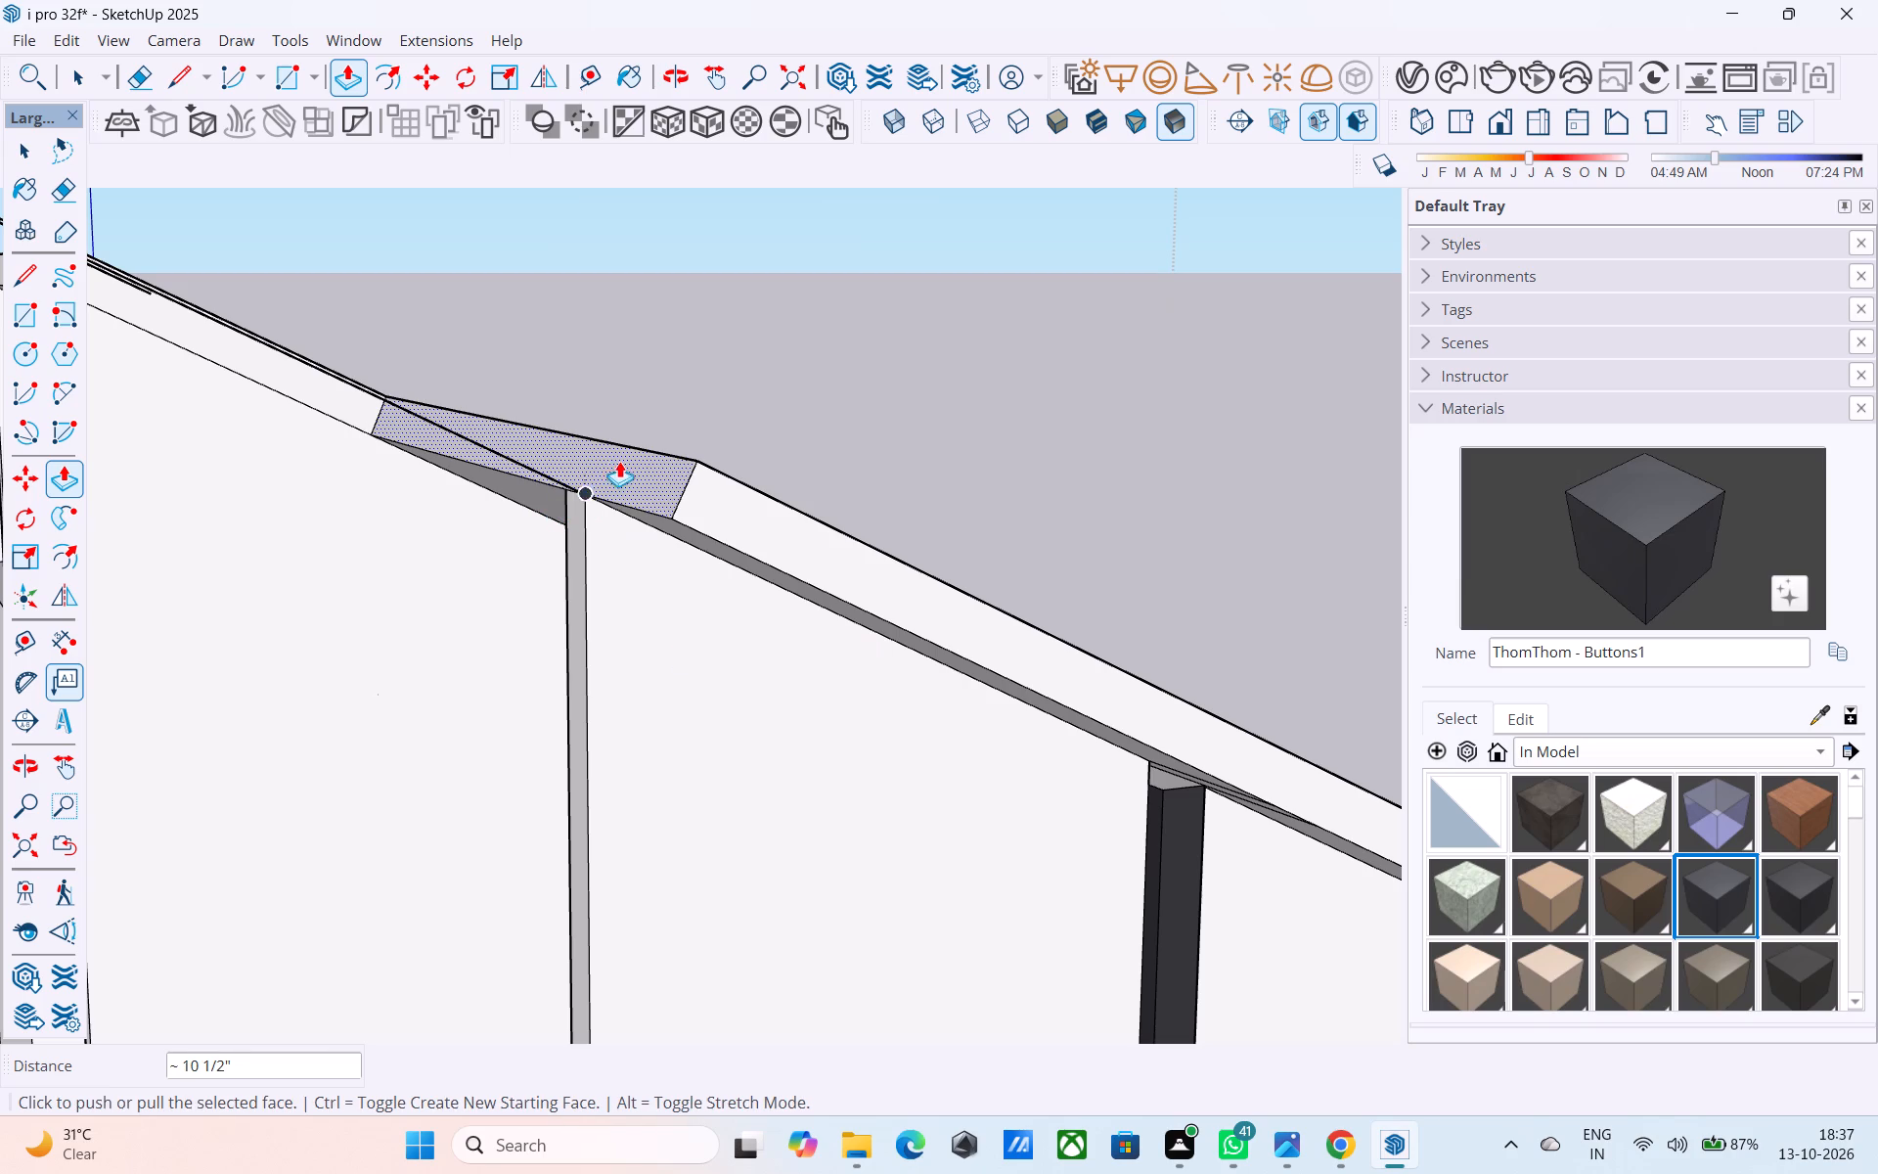
Extrude the recessed bay's high-end slab face 2' outward as an overhang.
left_click(622, 456)
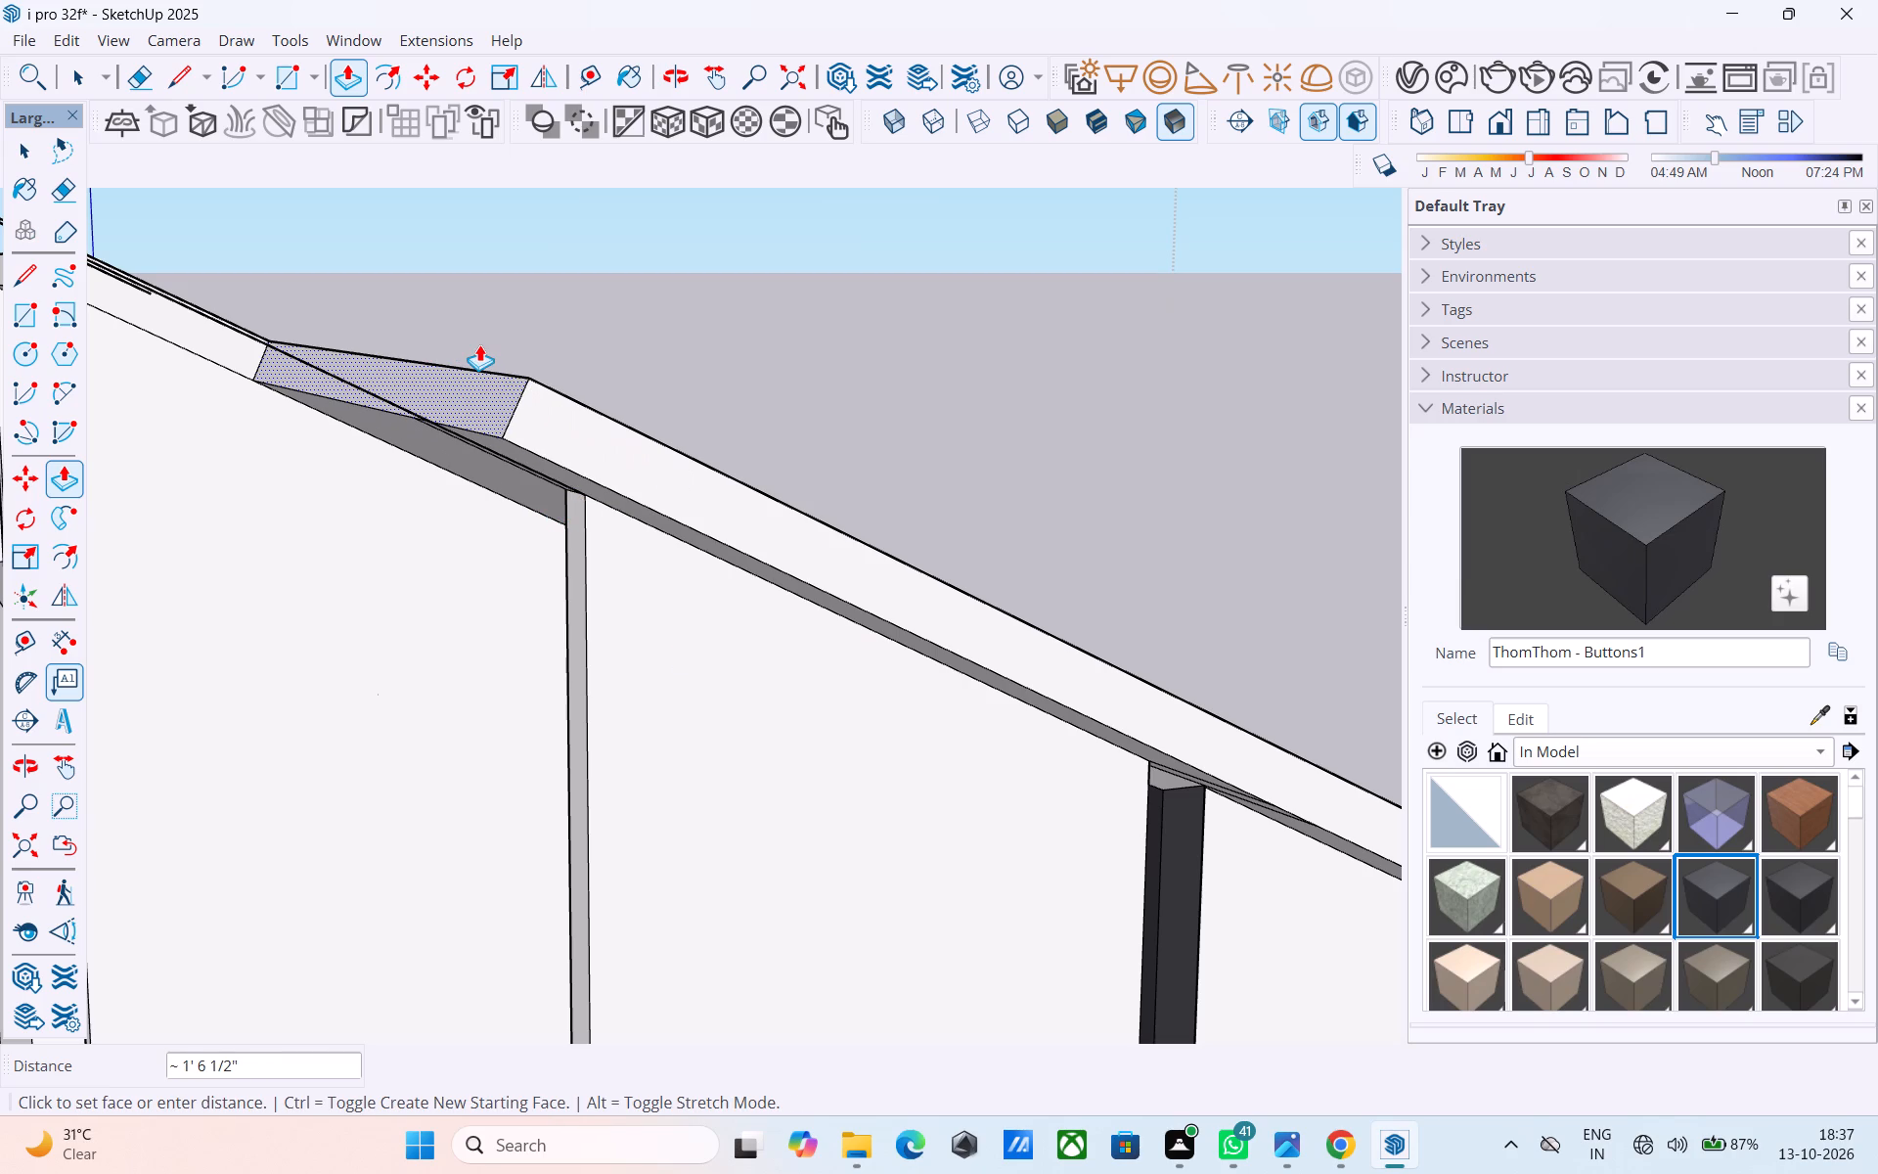
type("2'")
key("Return")
key("space")
Extrude the roof slab's high-end face over the remaining, projecting bays 2' outward as an overhang.
scroll(450, 394, "down", 6)
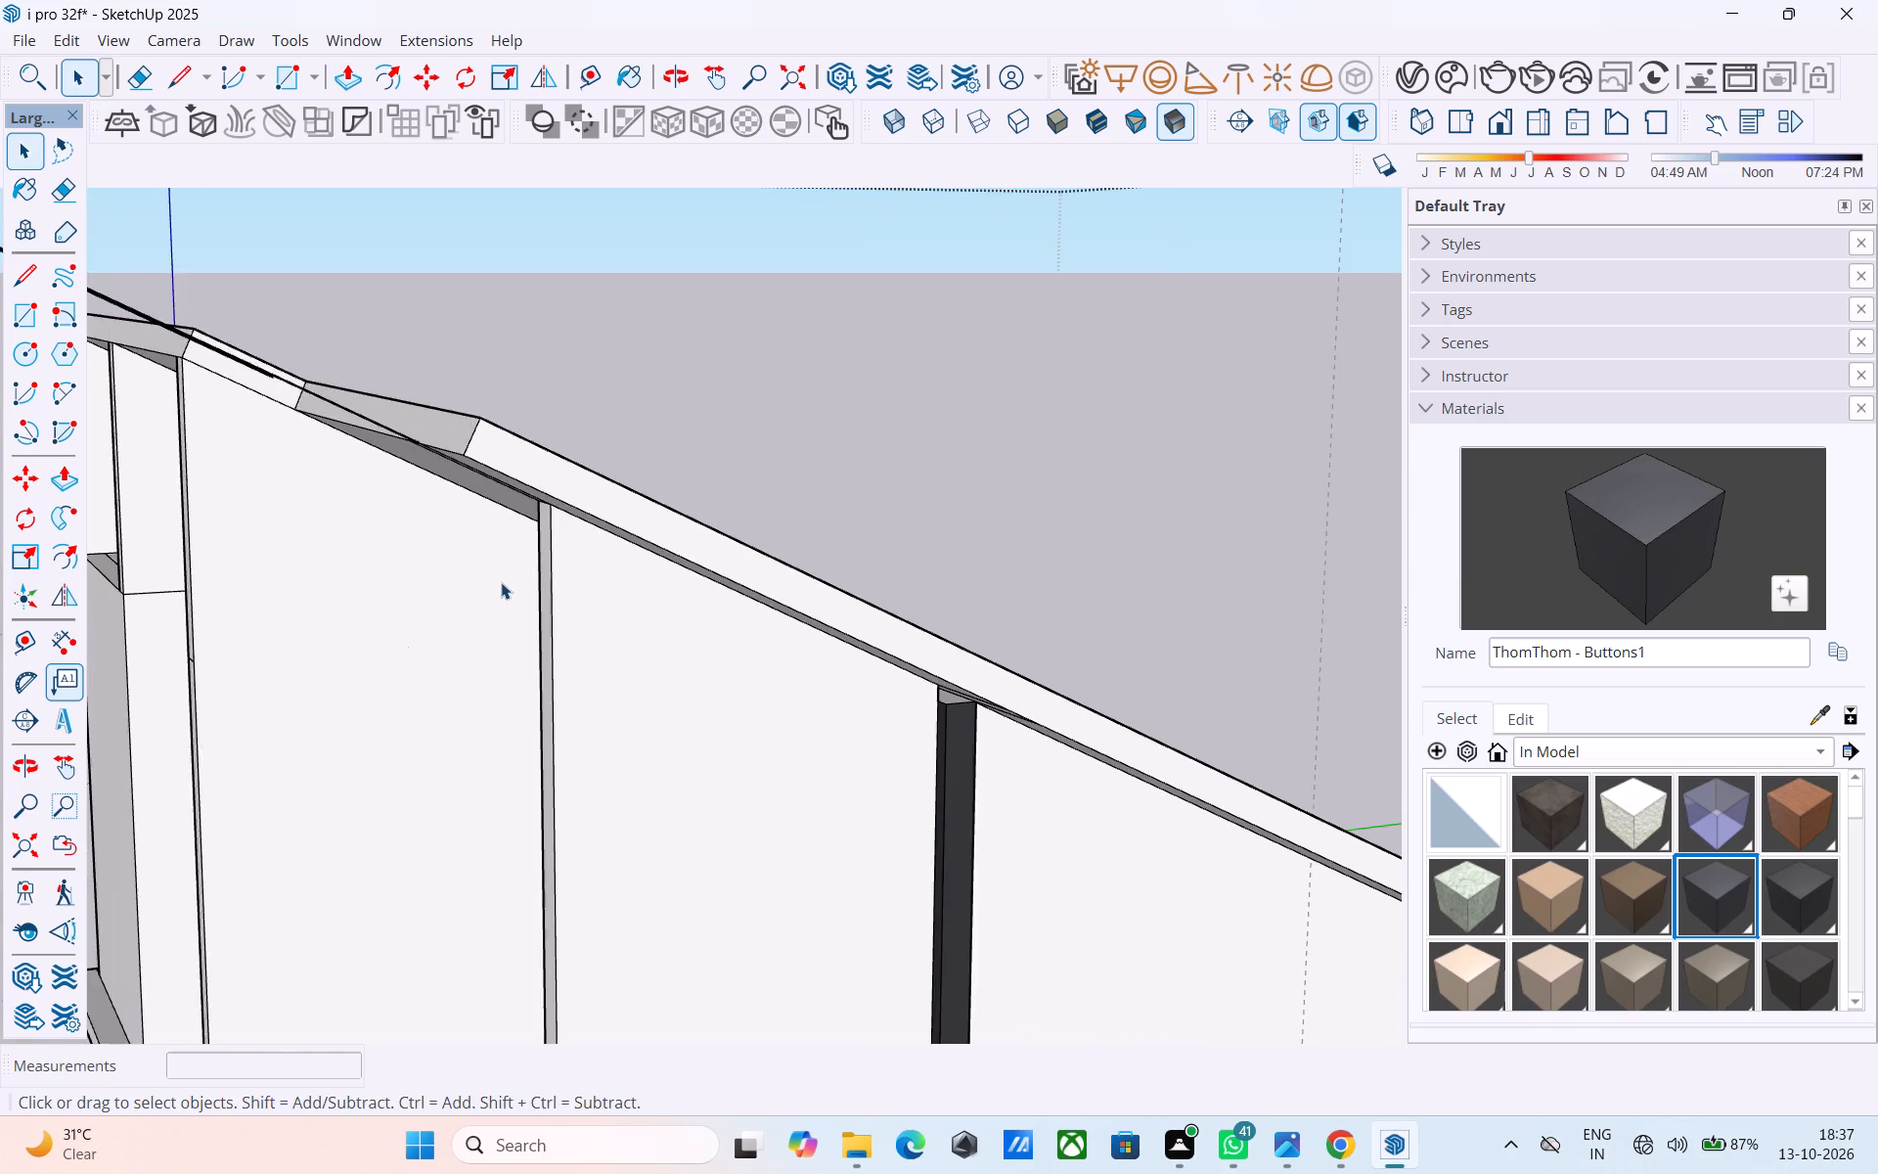
scroll(501, 582, "down", 2)
middle_click_drag(499, 582, 567, 669)
scroll(412, 564, "up", 13)
middle_click_drag(294, 515, 335, 534)
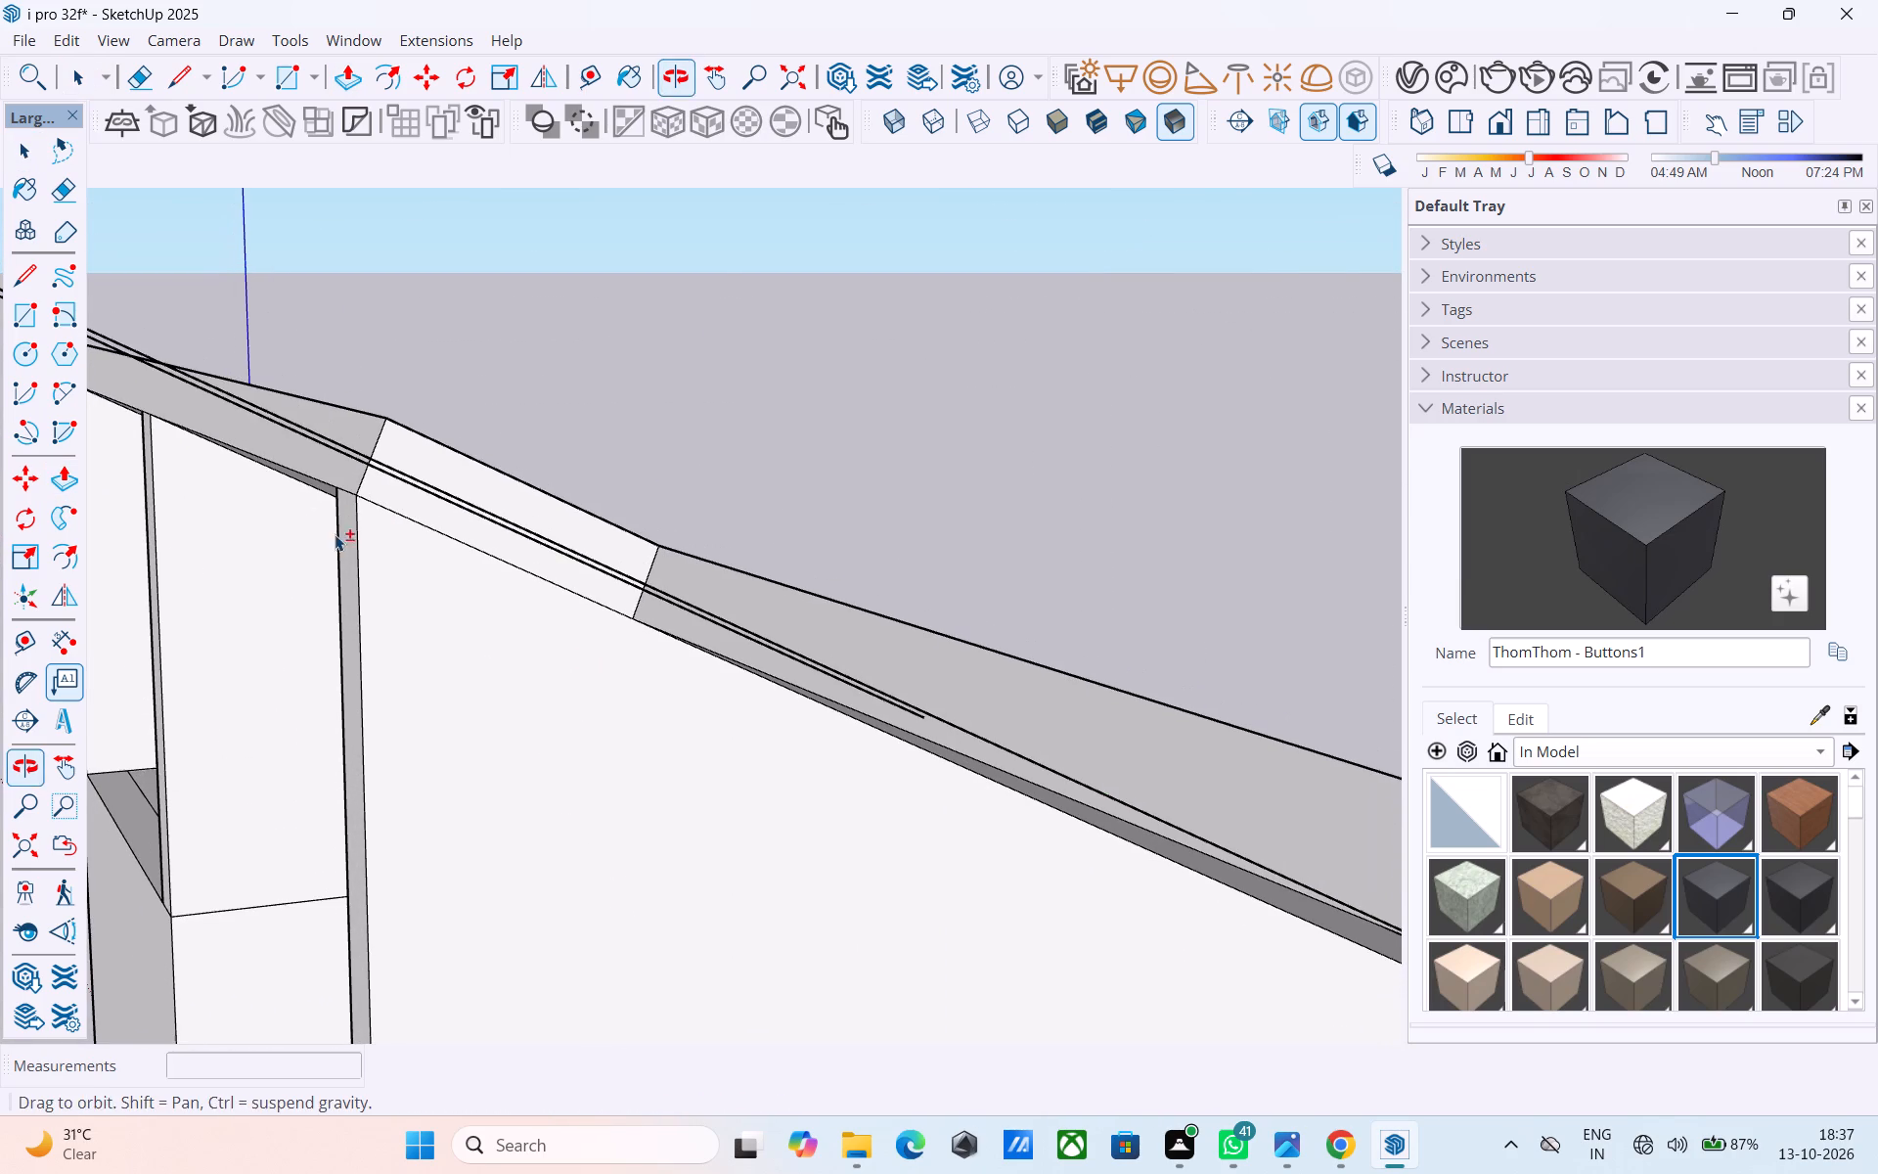
middle_click_drag(335, 534, 335, 541)
left_click(325, 460)
key("p")
left_click(325, 460)
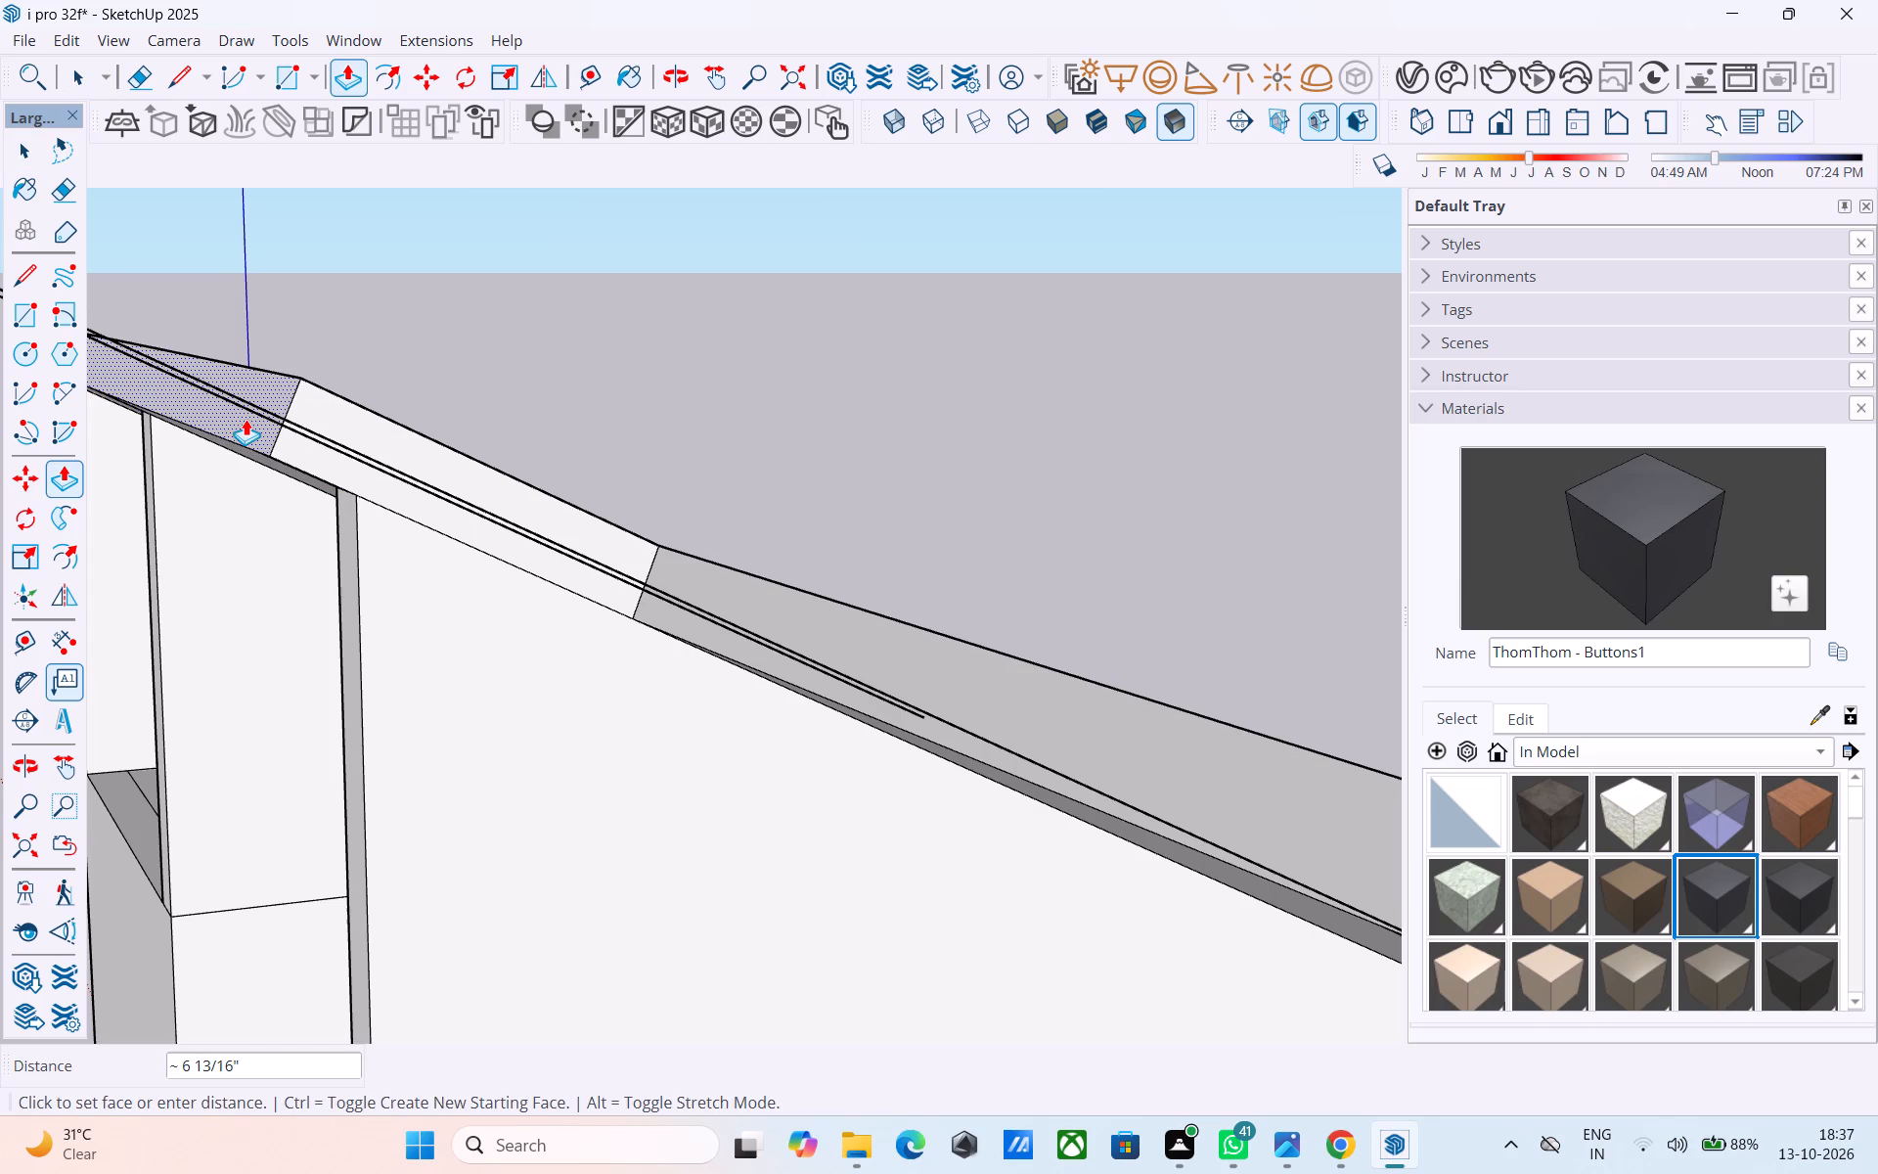
type("2'")
key("Return")
key("space")
Examine the roof slab's overhangs and the upper-floor walls from several sides, together with the whole house.
scroll(277, 461, "down", 13)
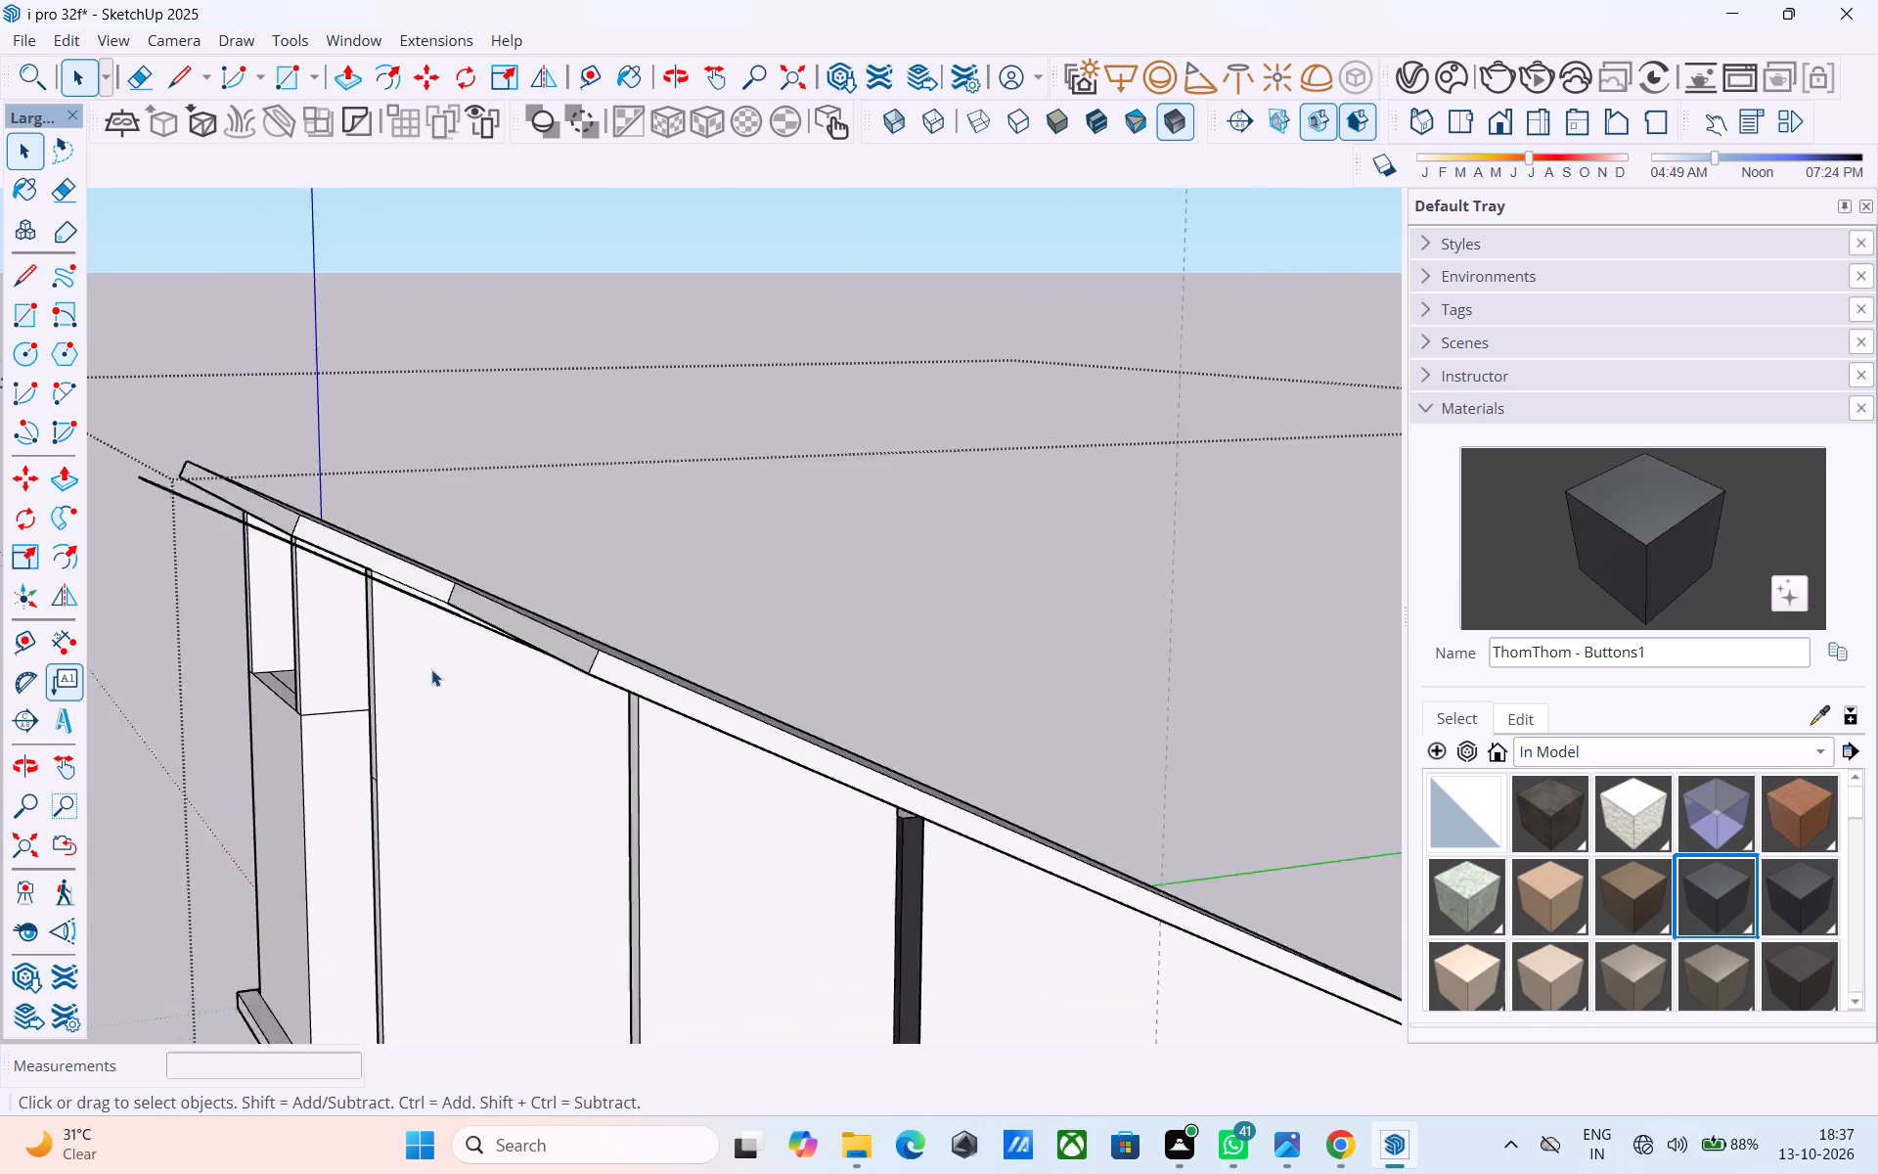
scroll(431, 669, "down", 2)
middle_click_drag(432, 671, 281, 589)
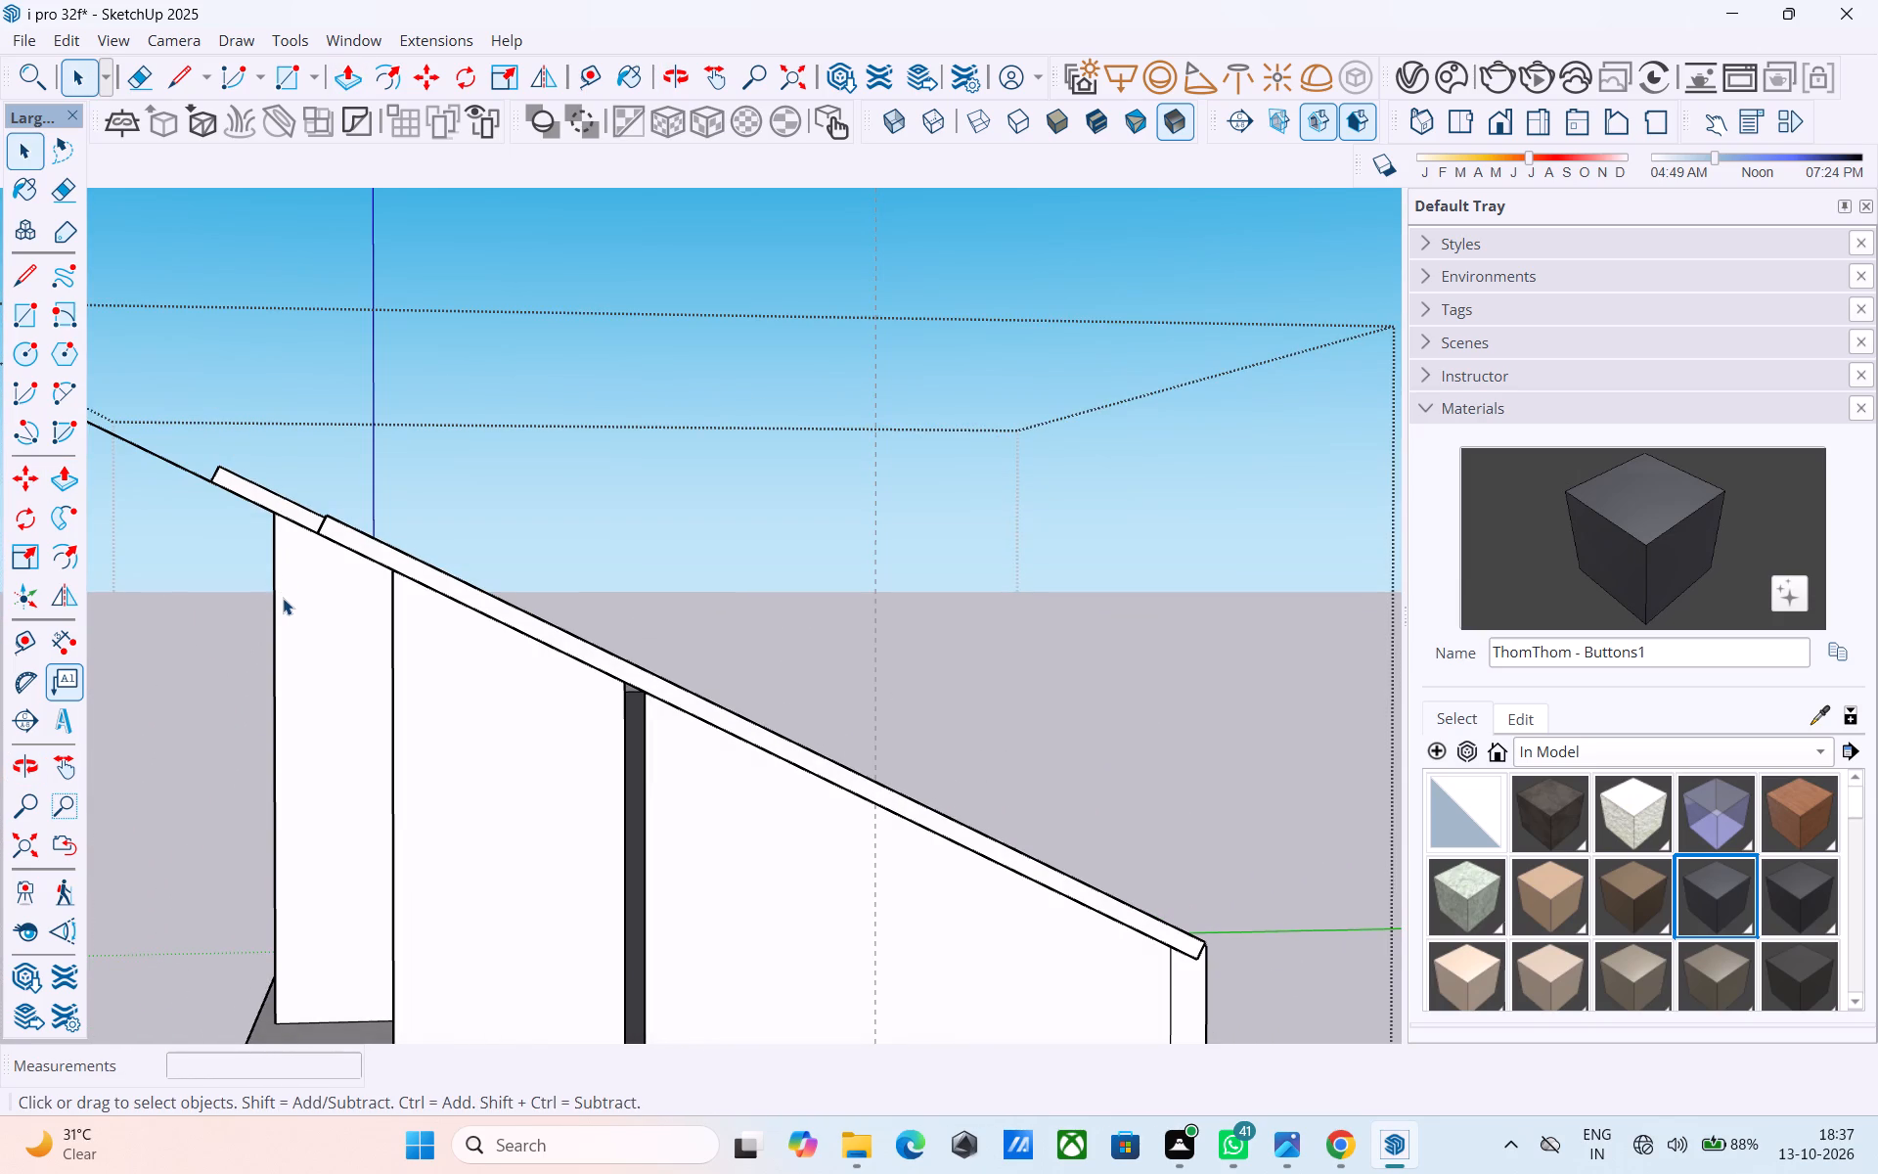
middle_click_drag(284, 600, 373, 655)
scroll(378, 678, "up", 5)
scroll(373, 659, "down", 4)
middle_click_drag(392, 682, 335, 547)
scroll(335, 547, "down", 3)
middle_click_drag(335, 547, 351, 635)
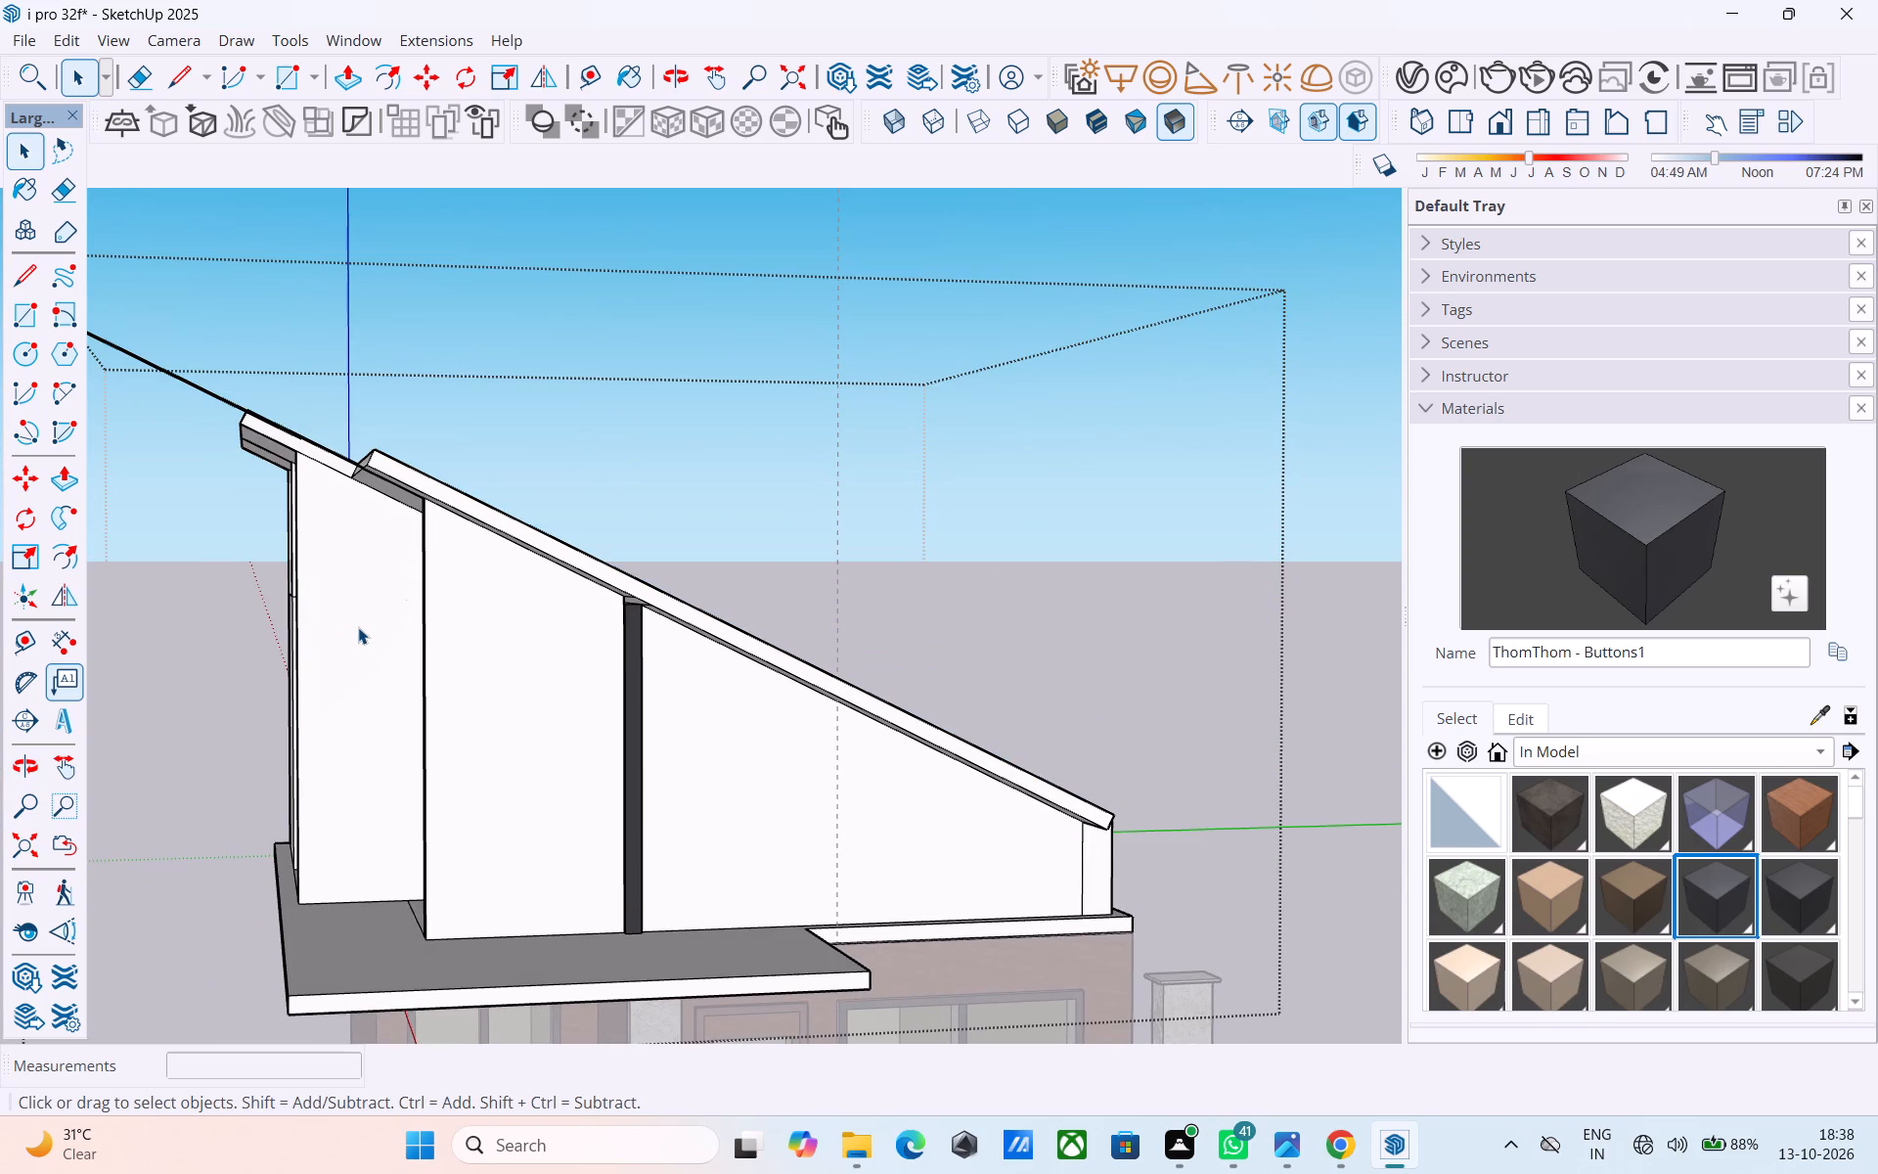
middle_click_drag(392, 557, 383, 779)
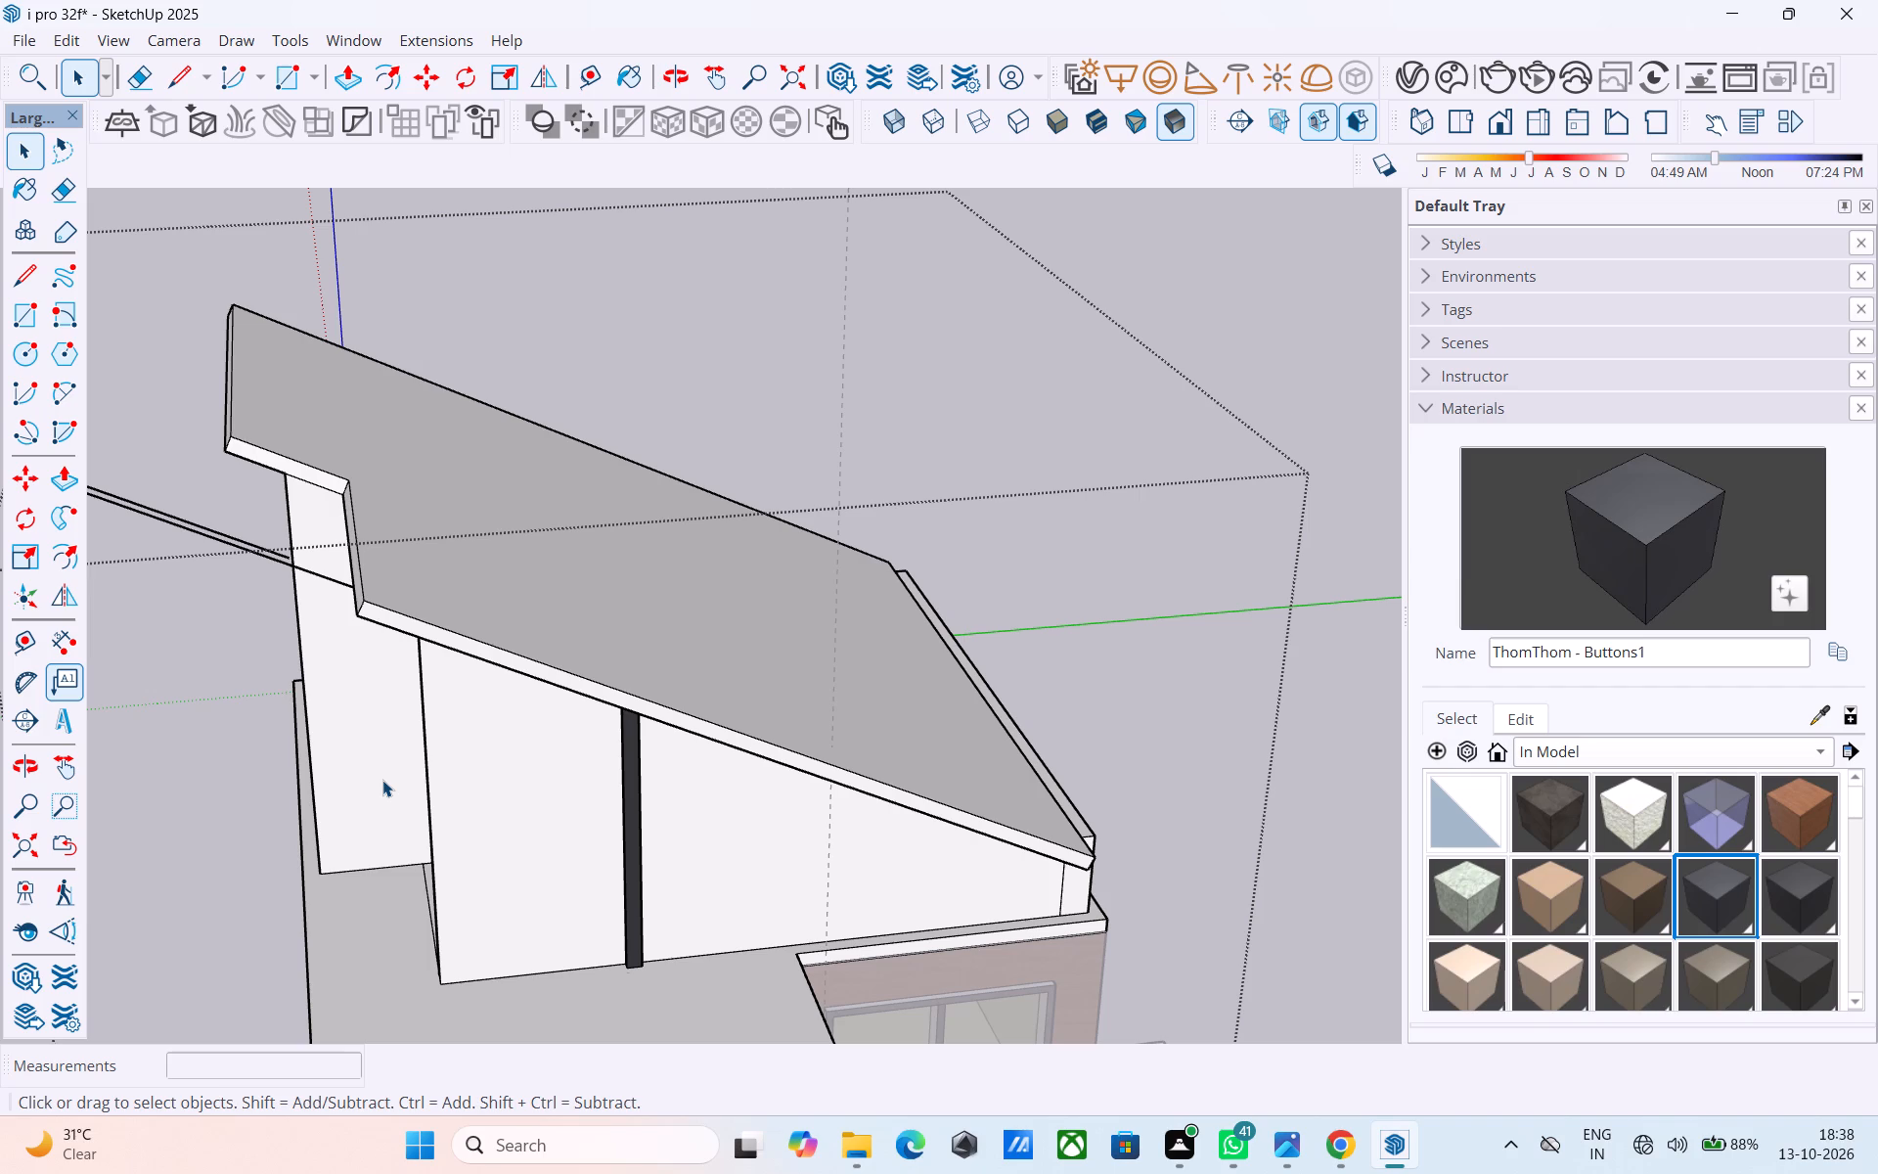
middle_click_drag(414, 797, 397, 550)
middle_click_drag(550, 610, 546, 610)
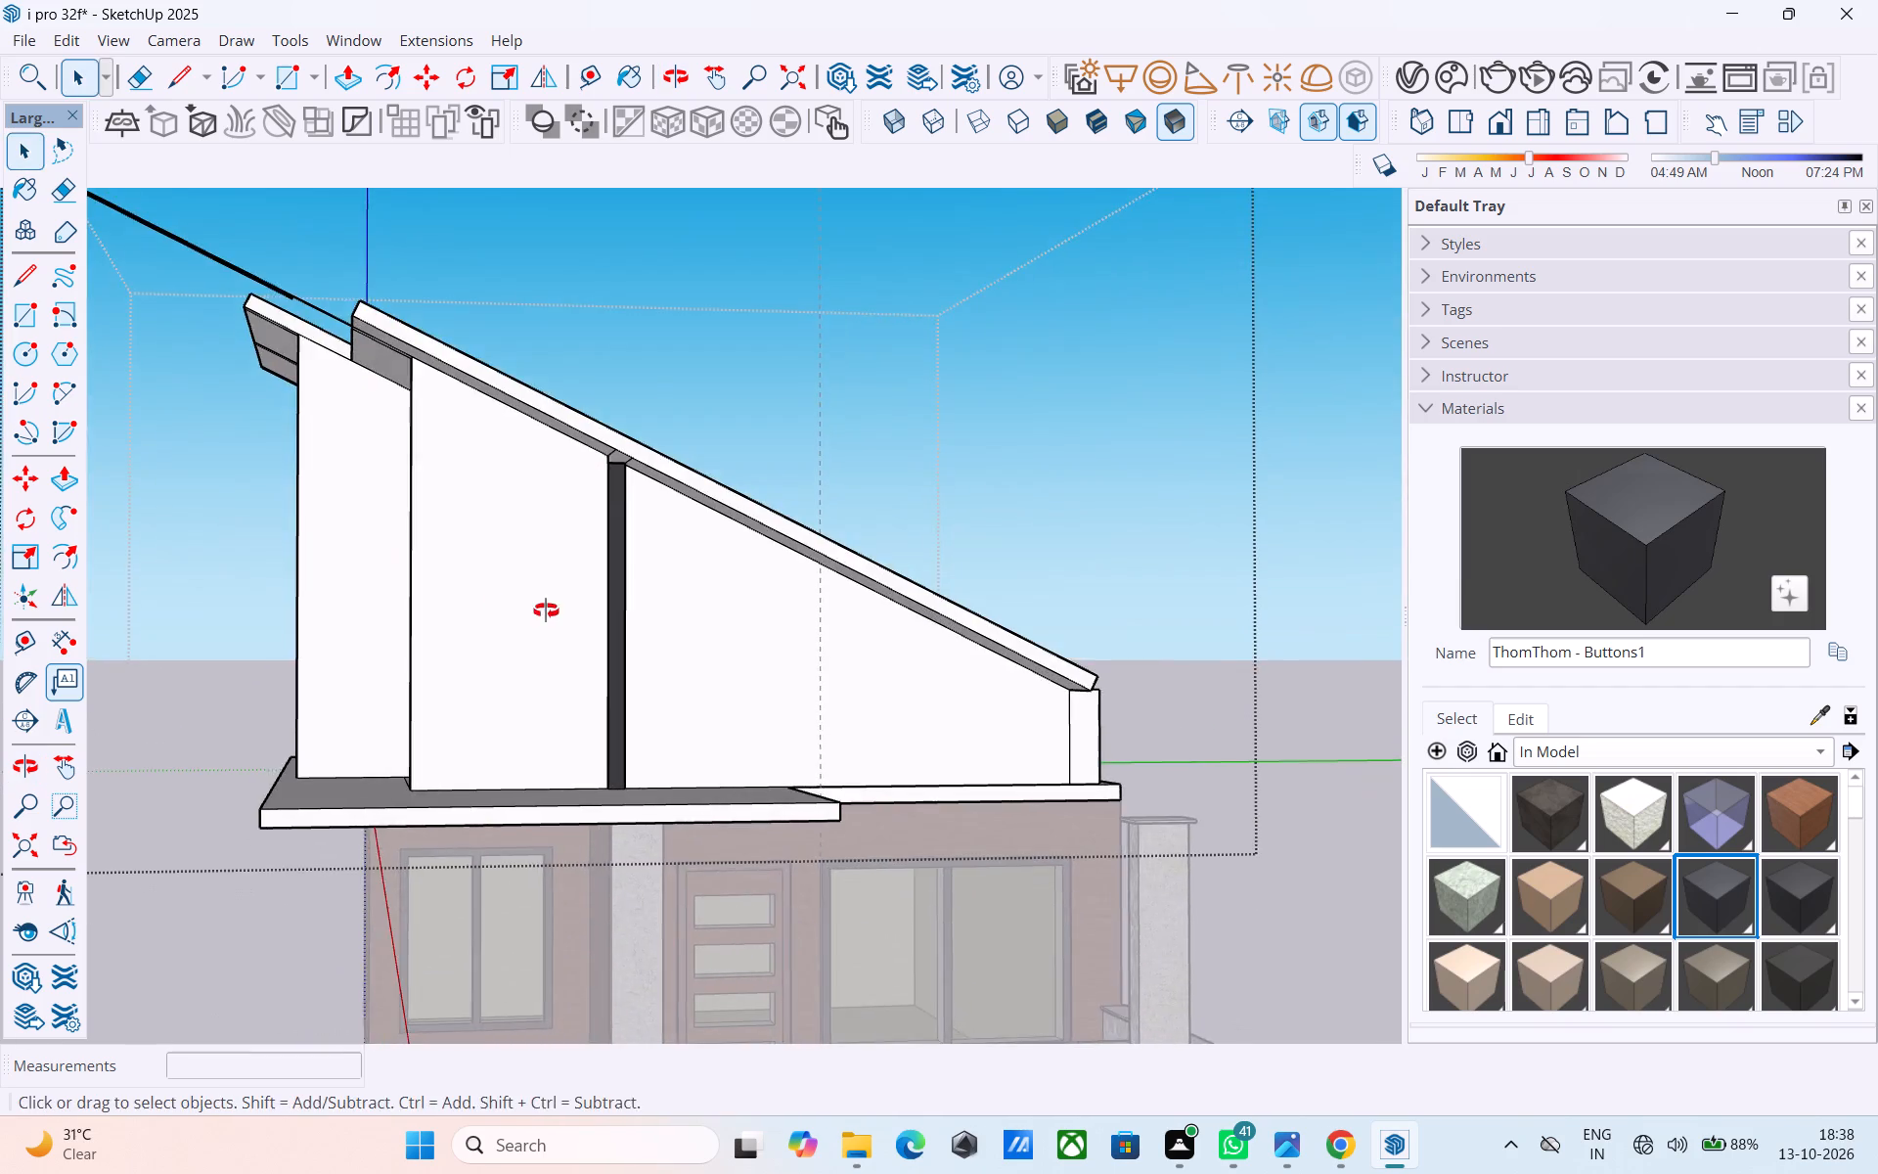
middle_click_drag(546, 610, 190, 655)
scroll(416, 676, "up", 7)
middle_click_drag(436, 636, 842, 621)
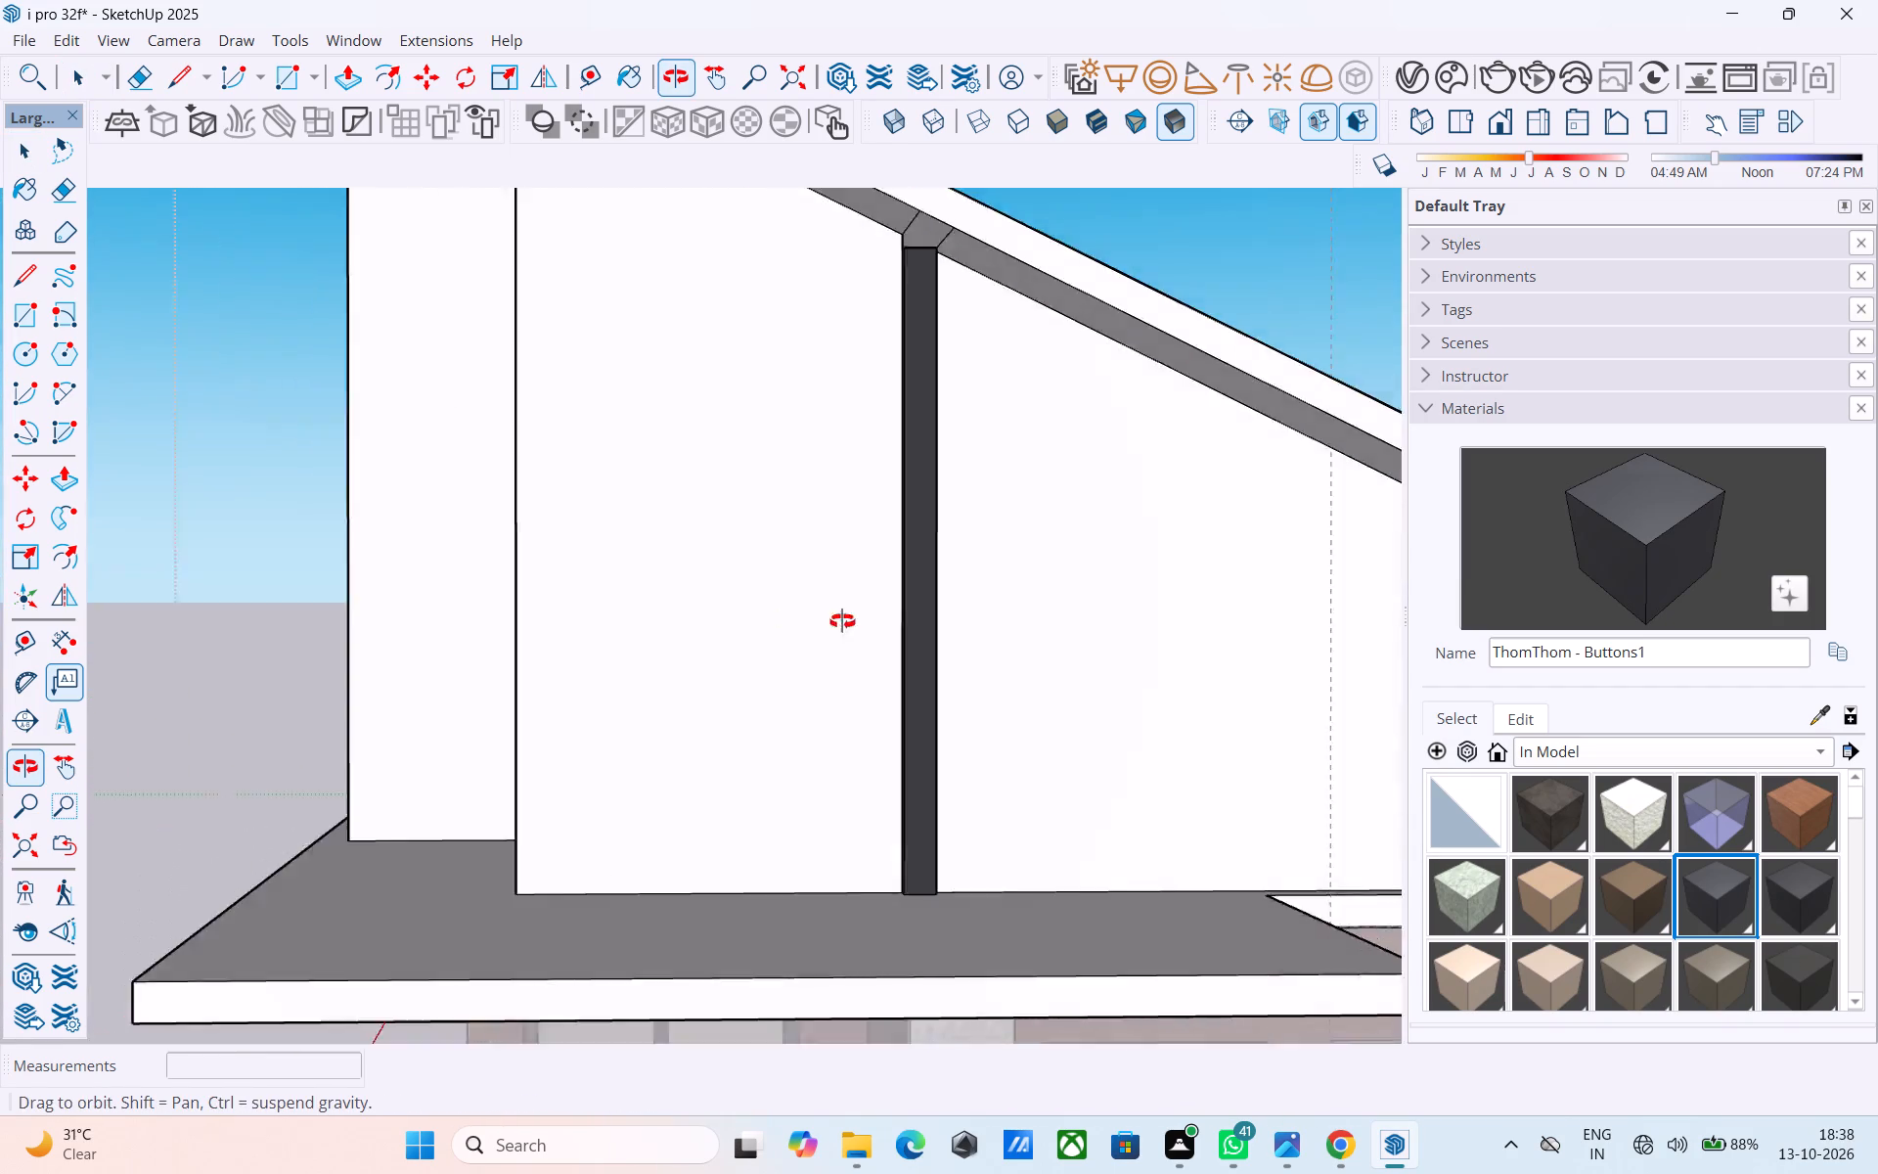
middle_click_drag(842, 621, 920, 625)
scroll(919, 659, "down", 8)
middle_click_drag(937, 688, 891, 700)
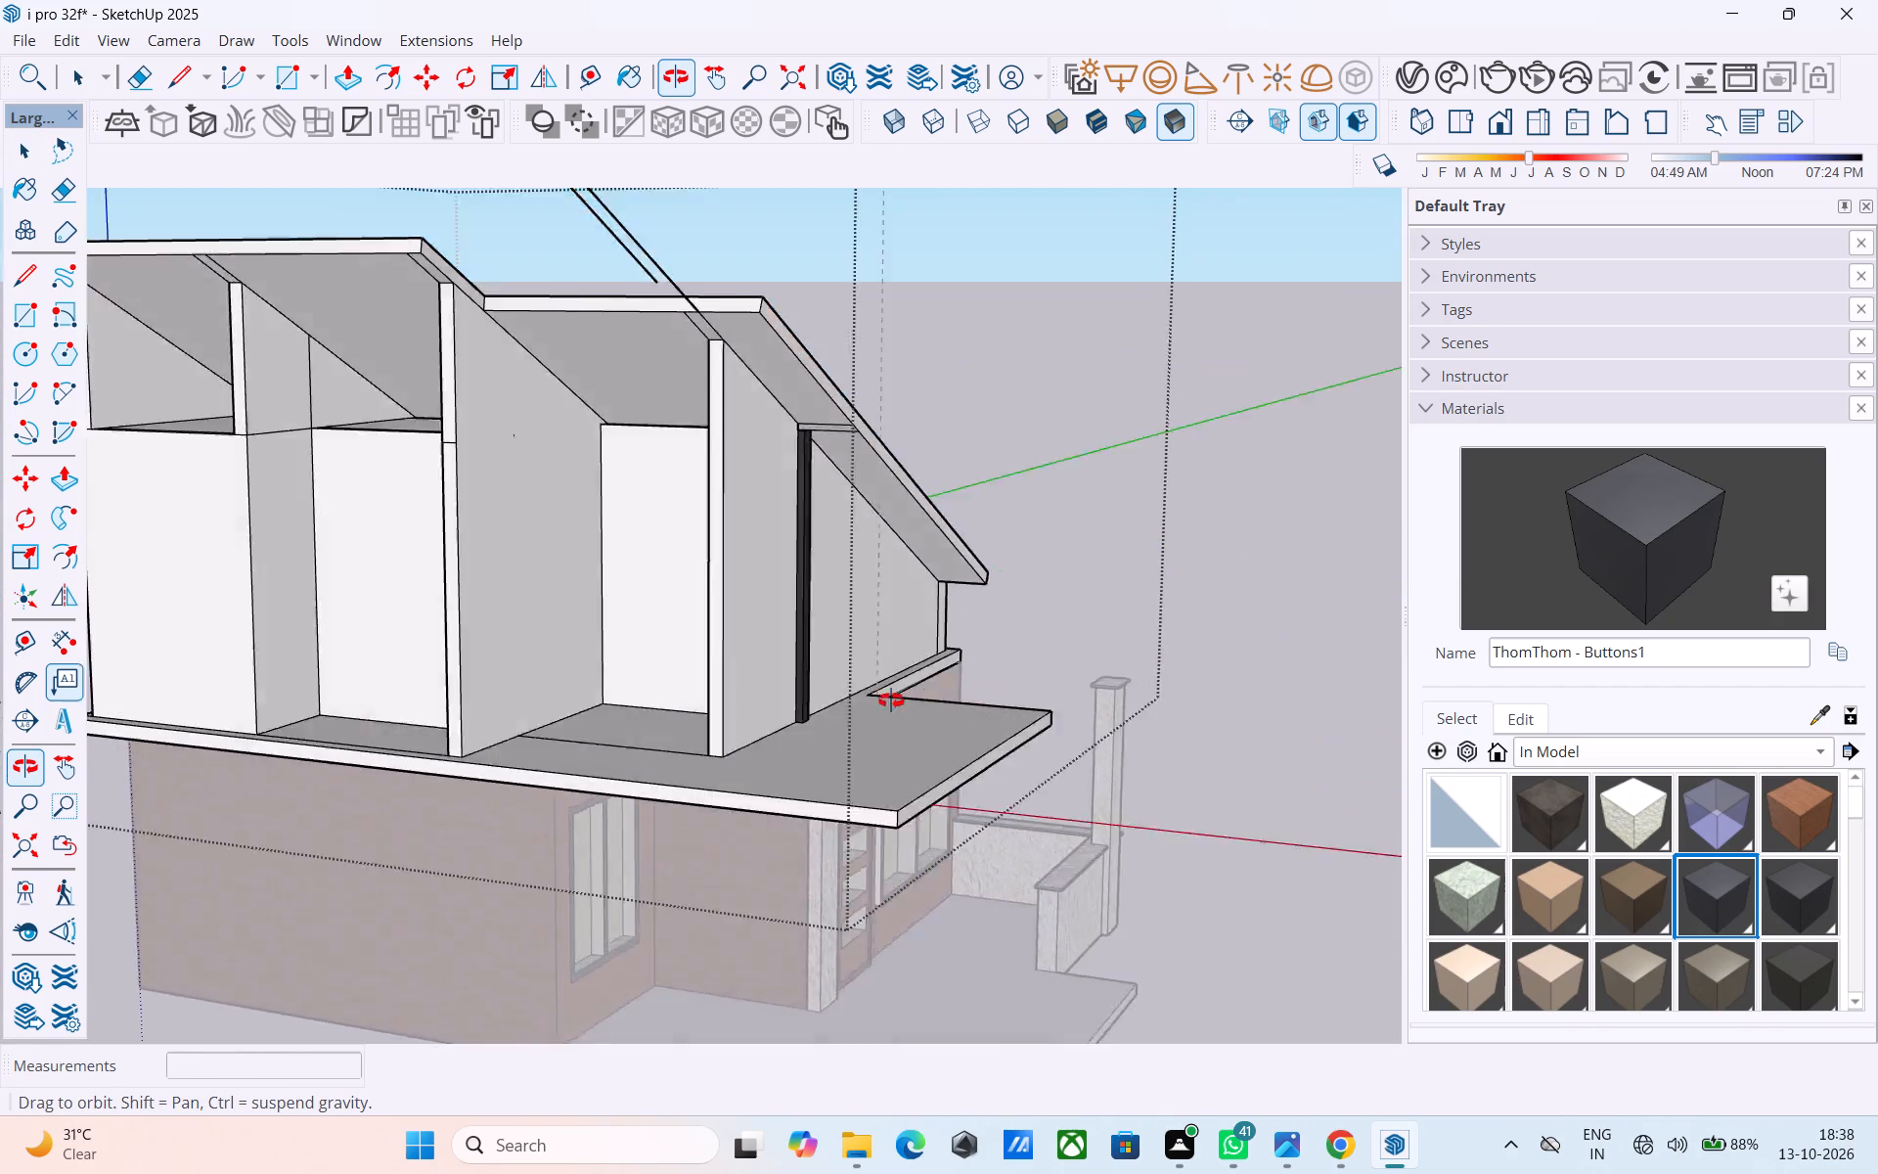
middle_click_drag(891, 700, 610, 594)
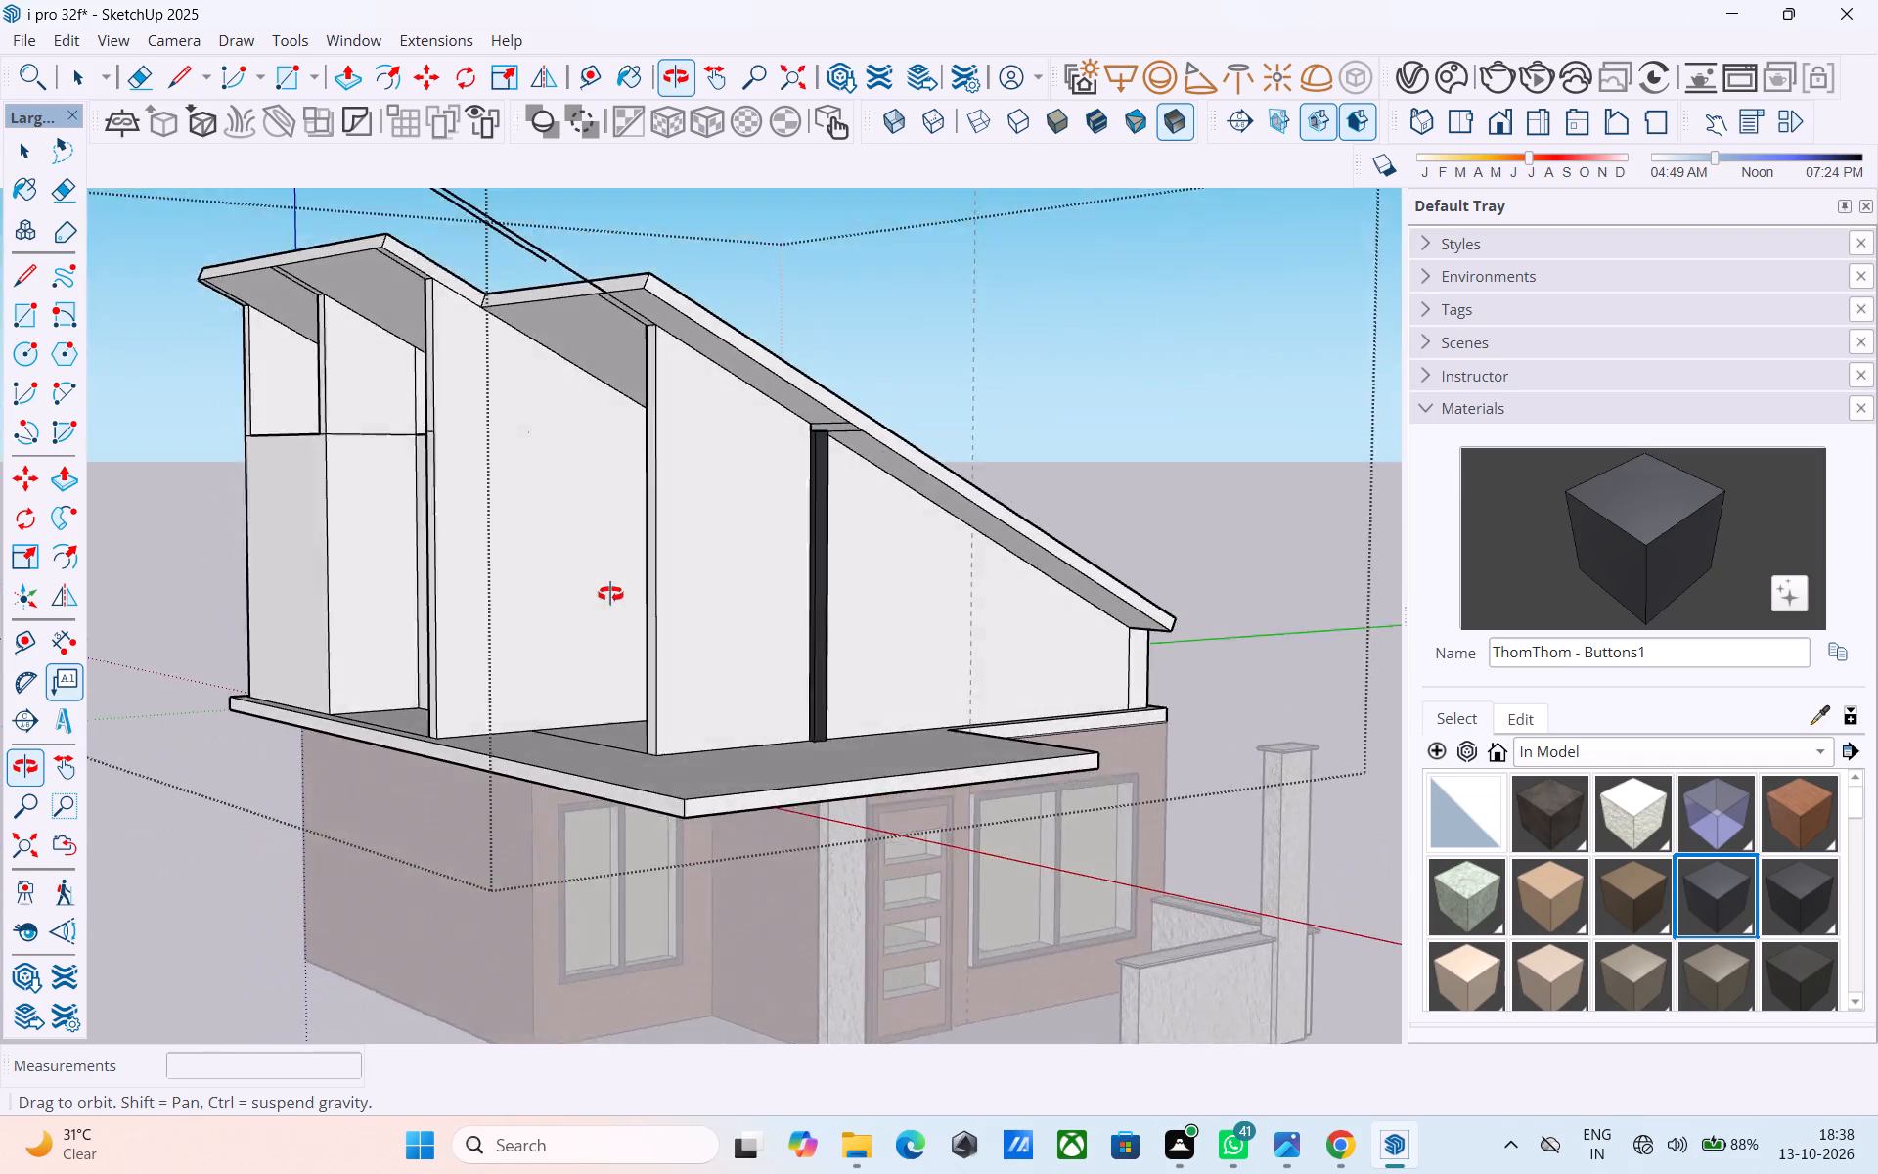
middle_click_drag(610, 594, 362, 524)
scroll(365, 522, "down", 9)
left_click(1038, 603)
middle_click_drag(646, 647, 804, 700)
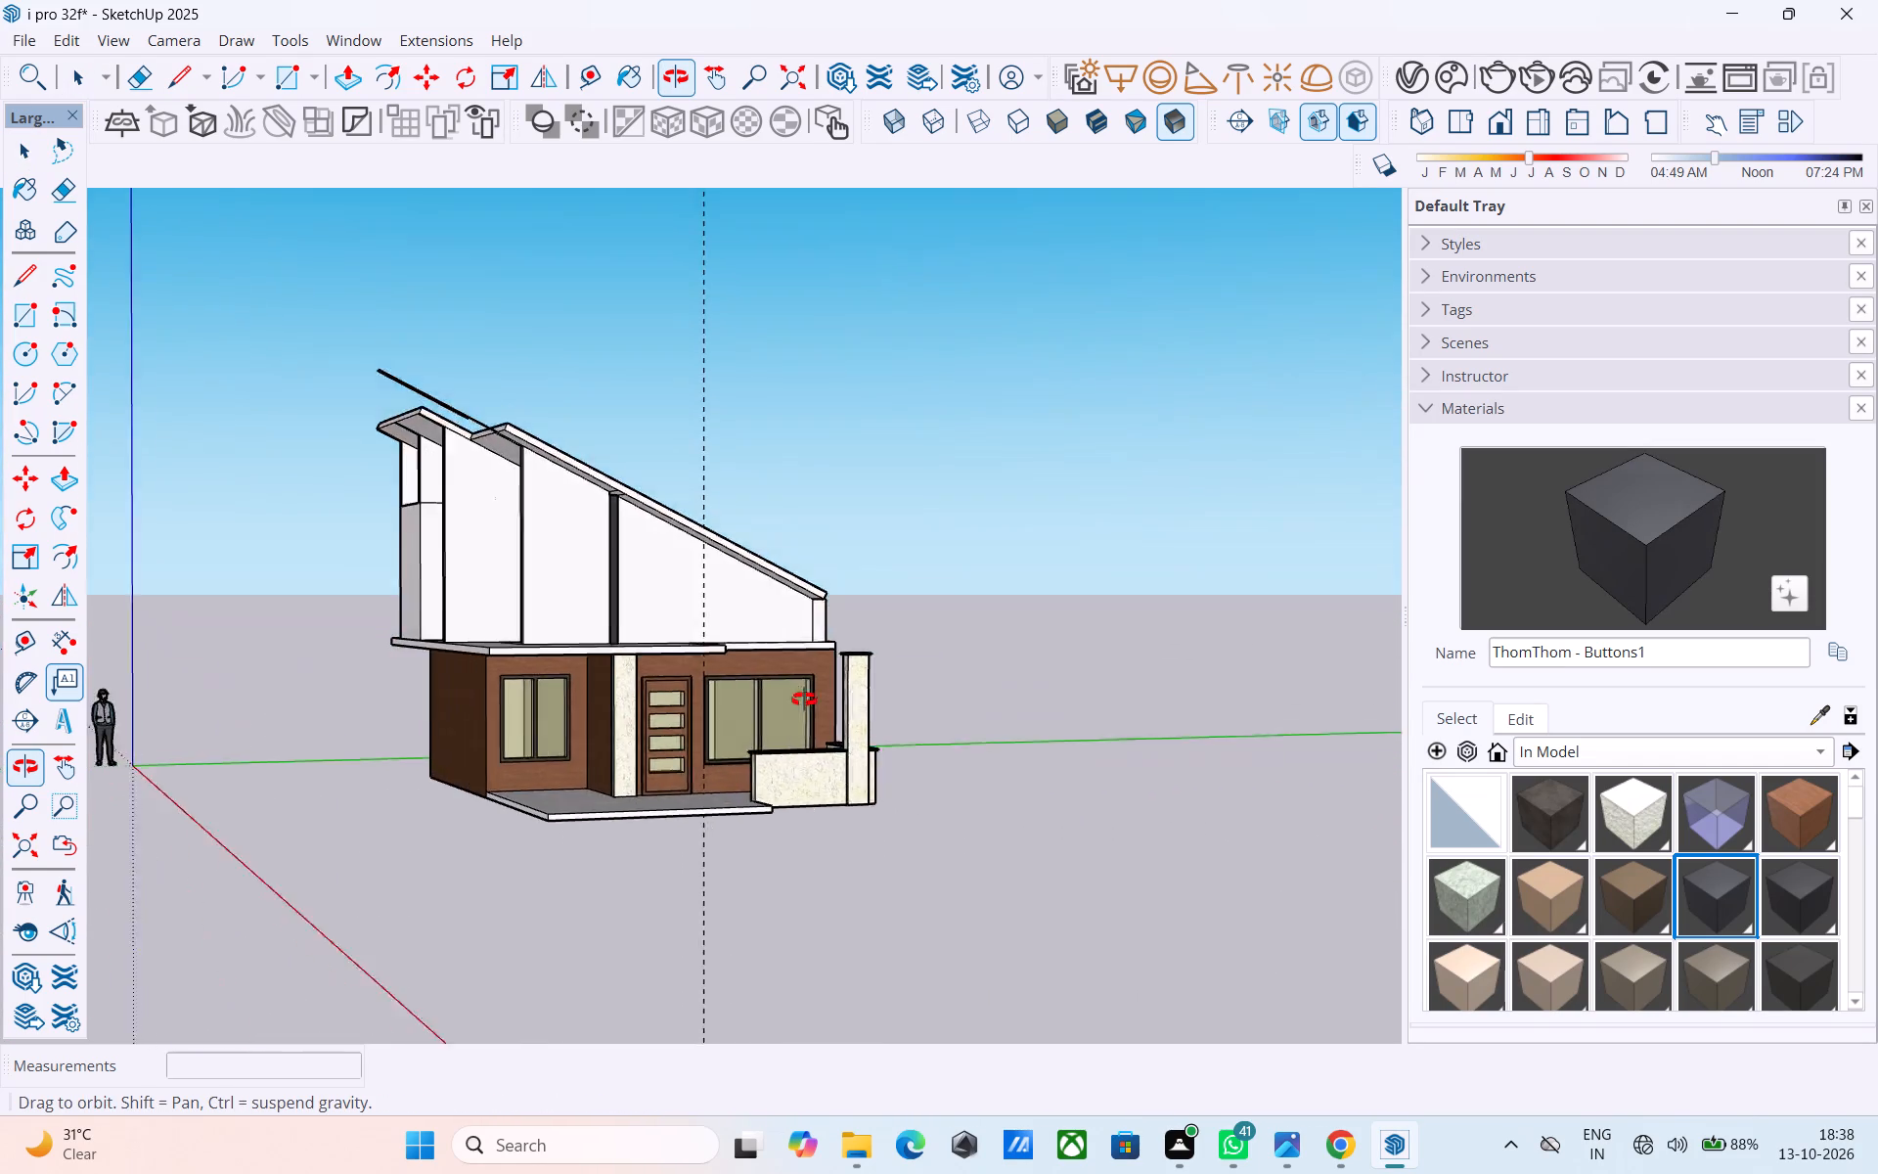
middle_click_drag(804, 700, 931, 727)
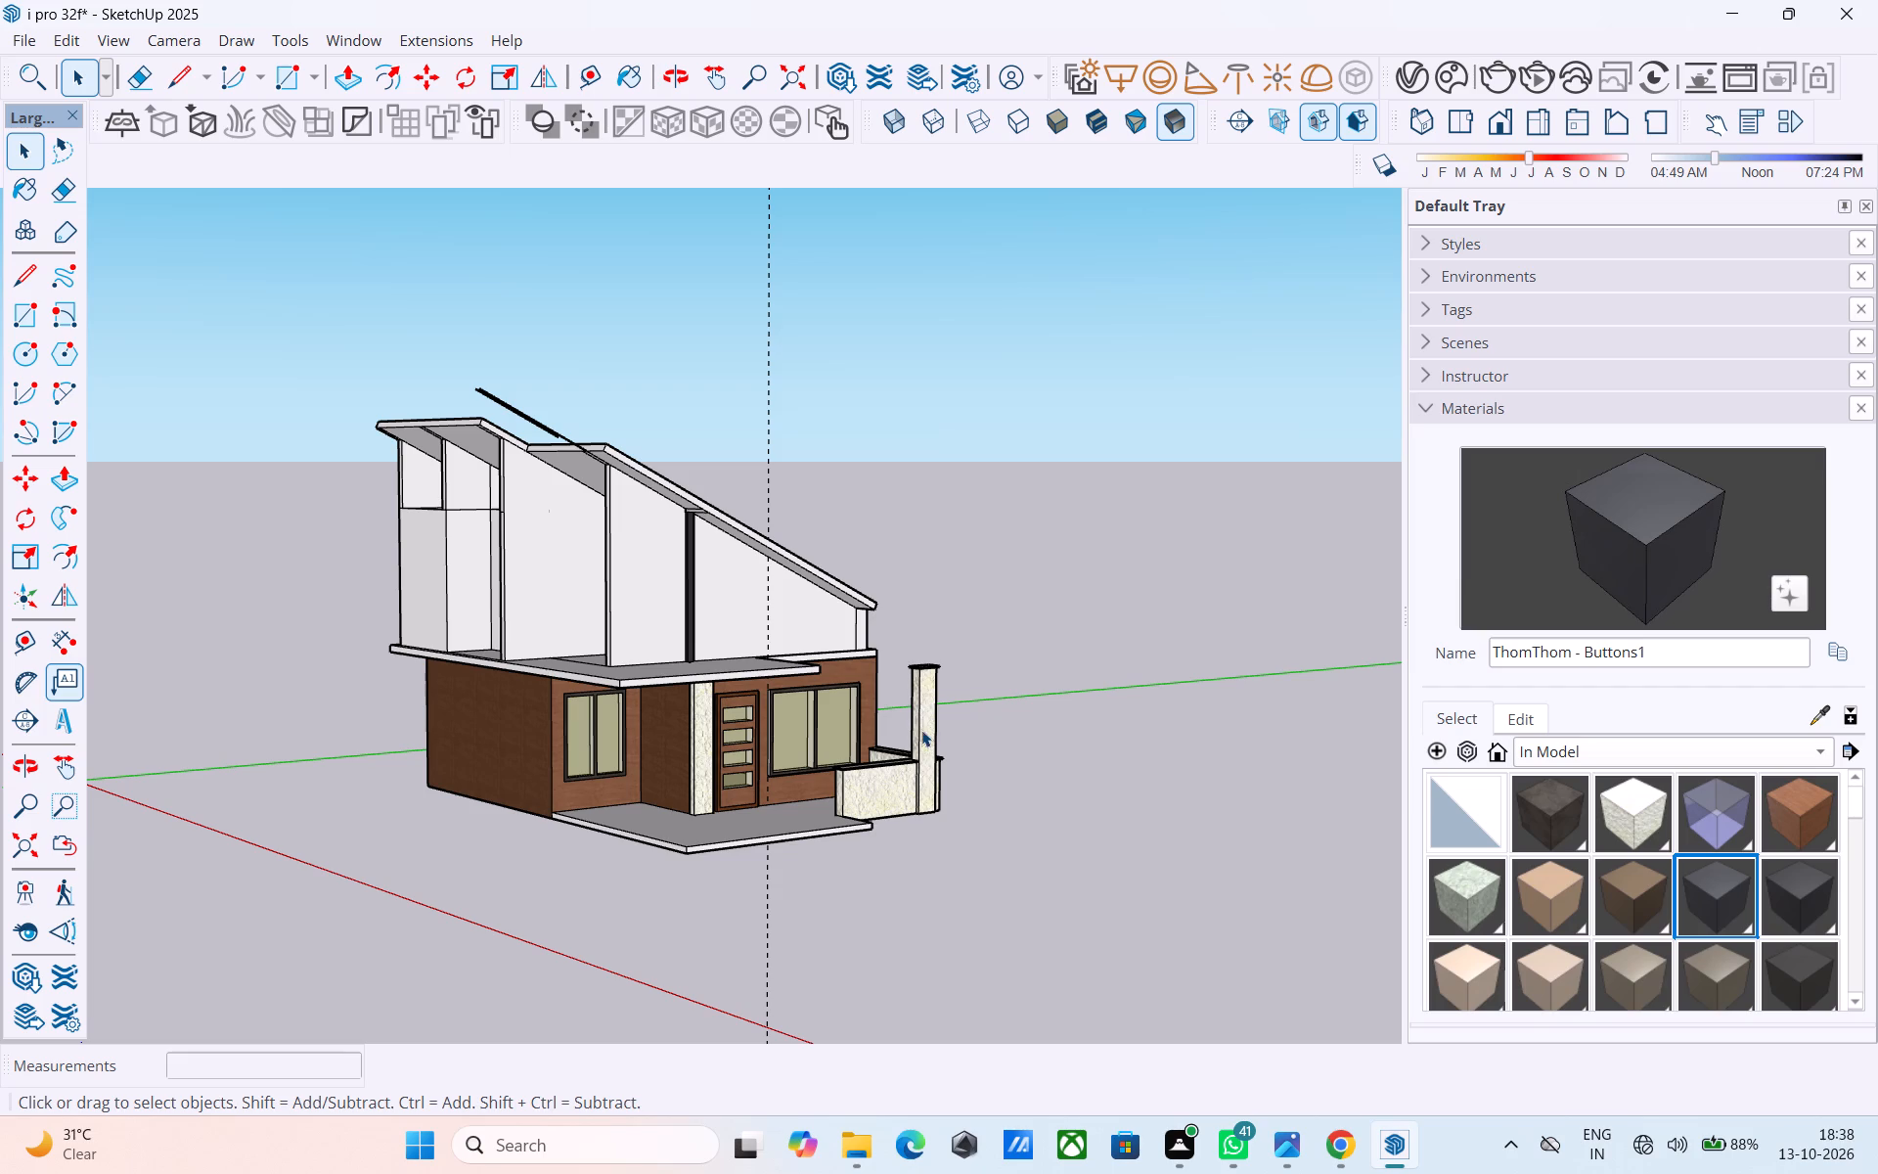
middle_click_drag(653, 829, 478, 826)
scroll(506, 722, "up", 5)
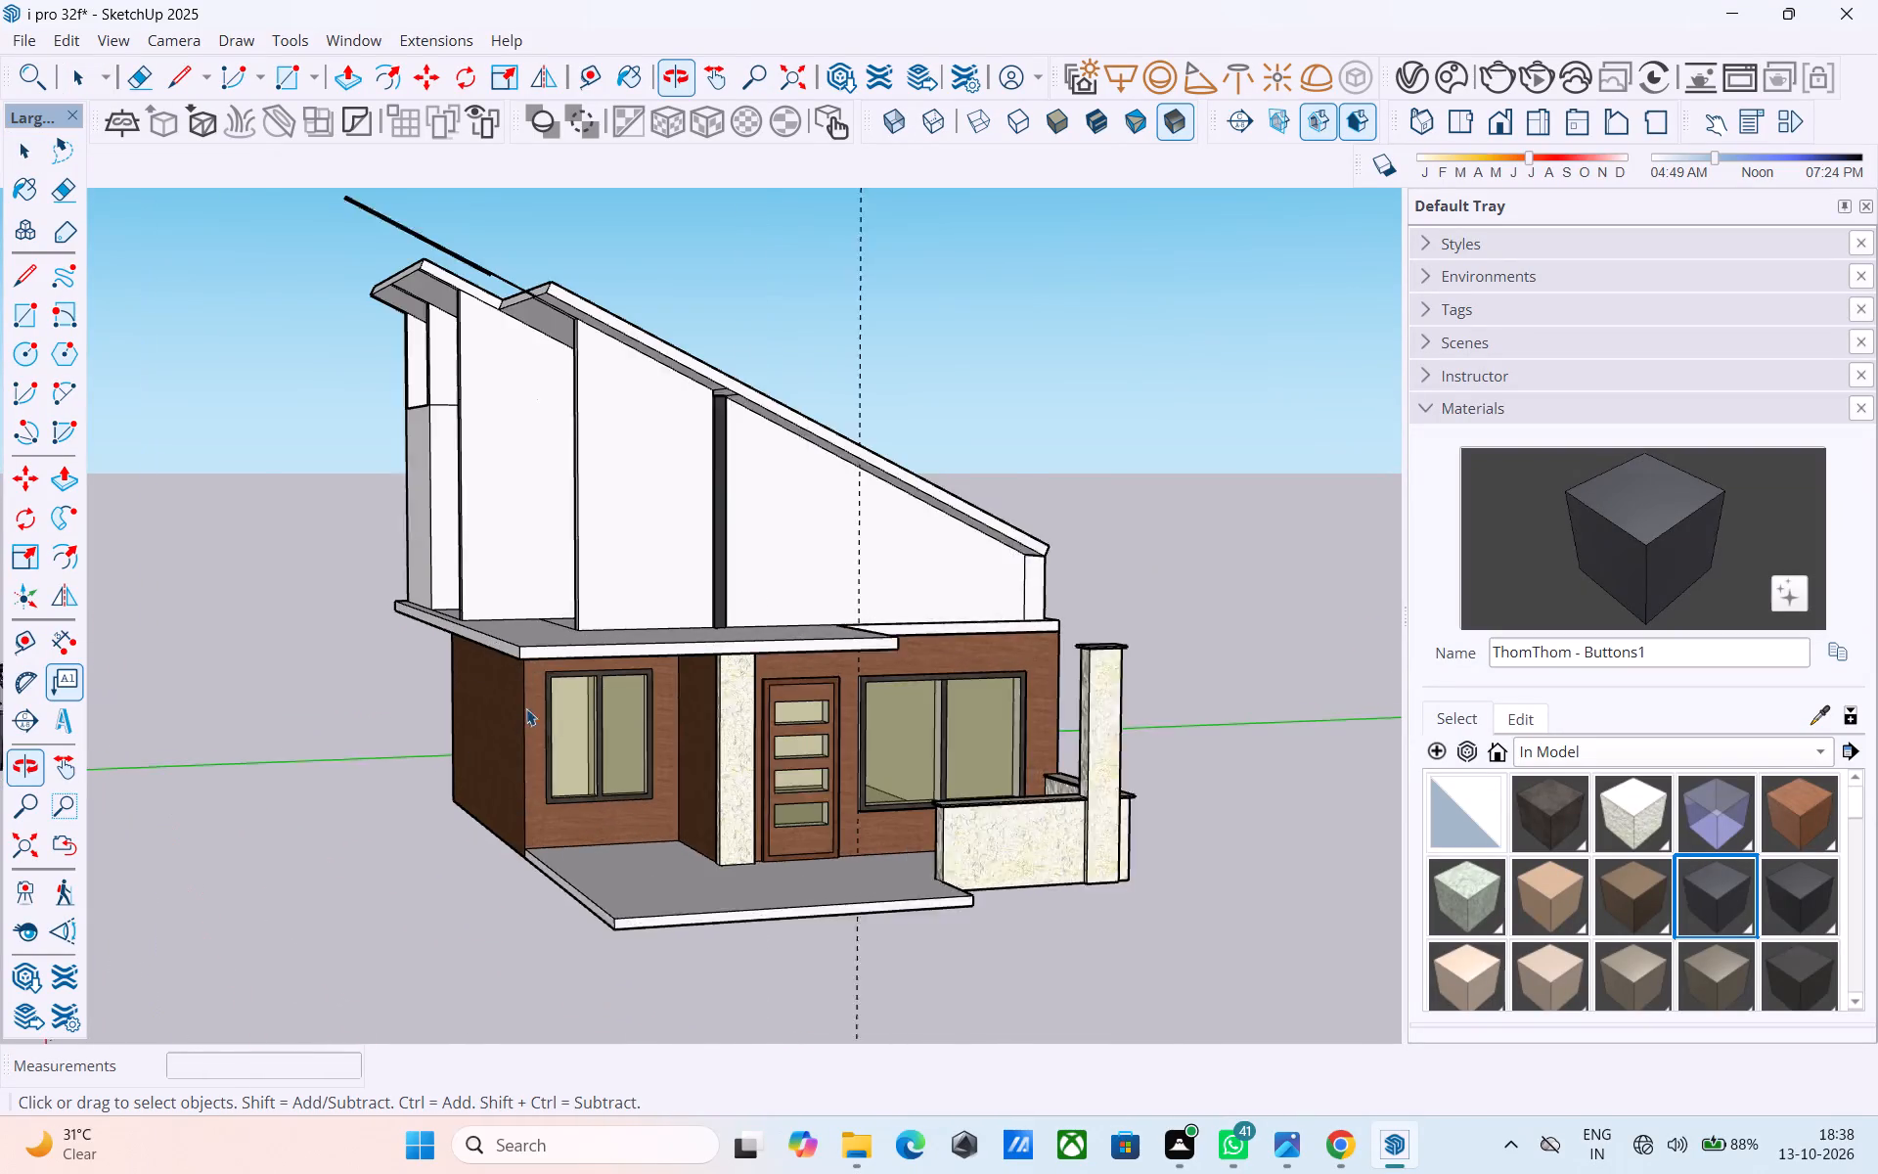
Remove the cross wall in the middle bay by pushing its top face down 10' to the floor and deleting the leftover face.
double_click(617, 568)
middle_click_drag(613, 565, 1476, 695)
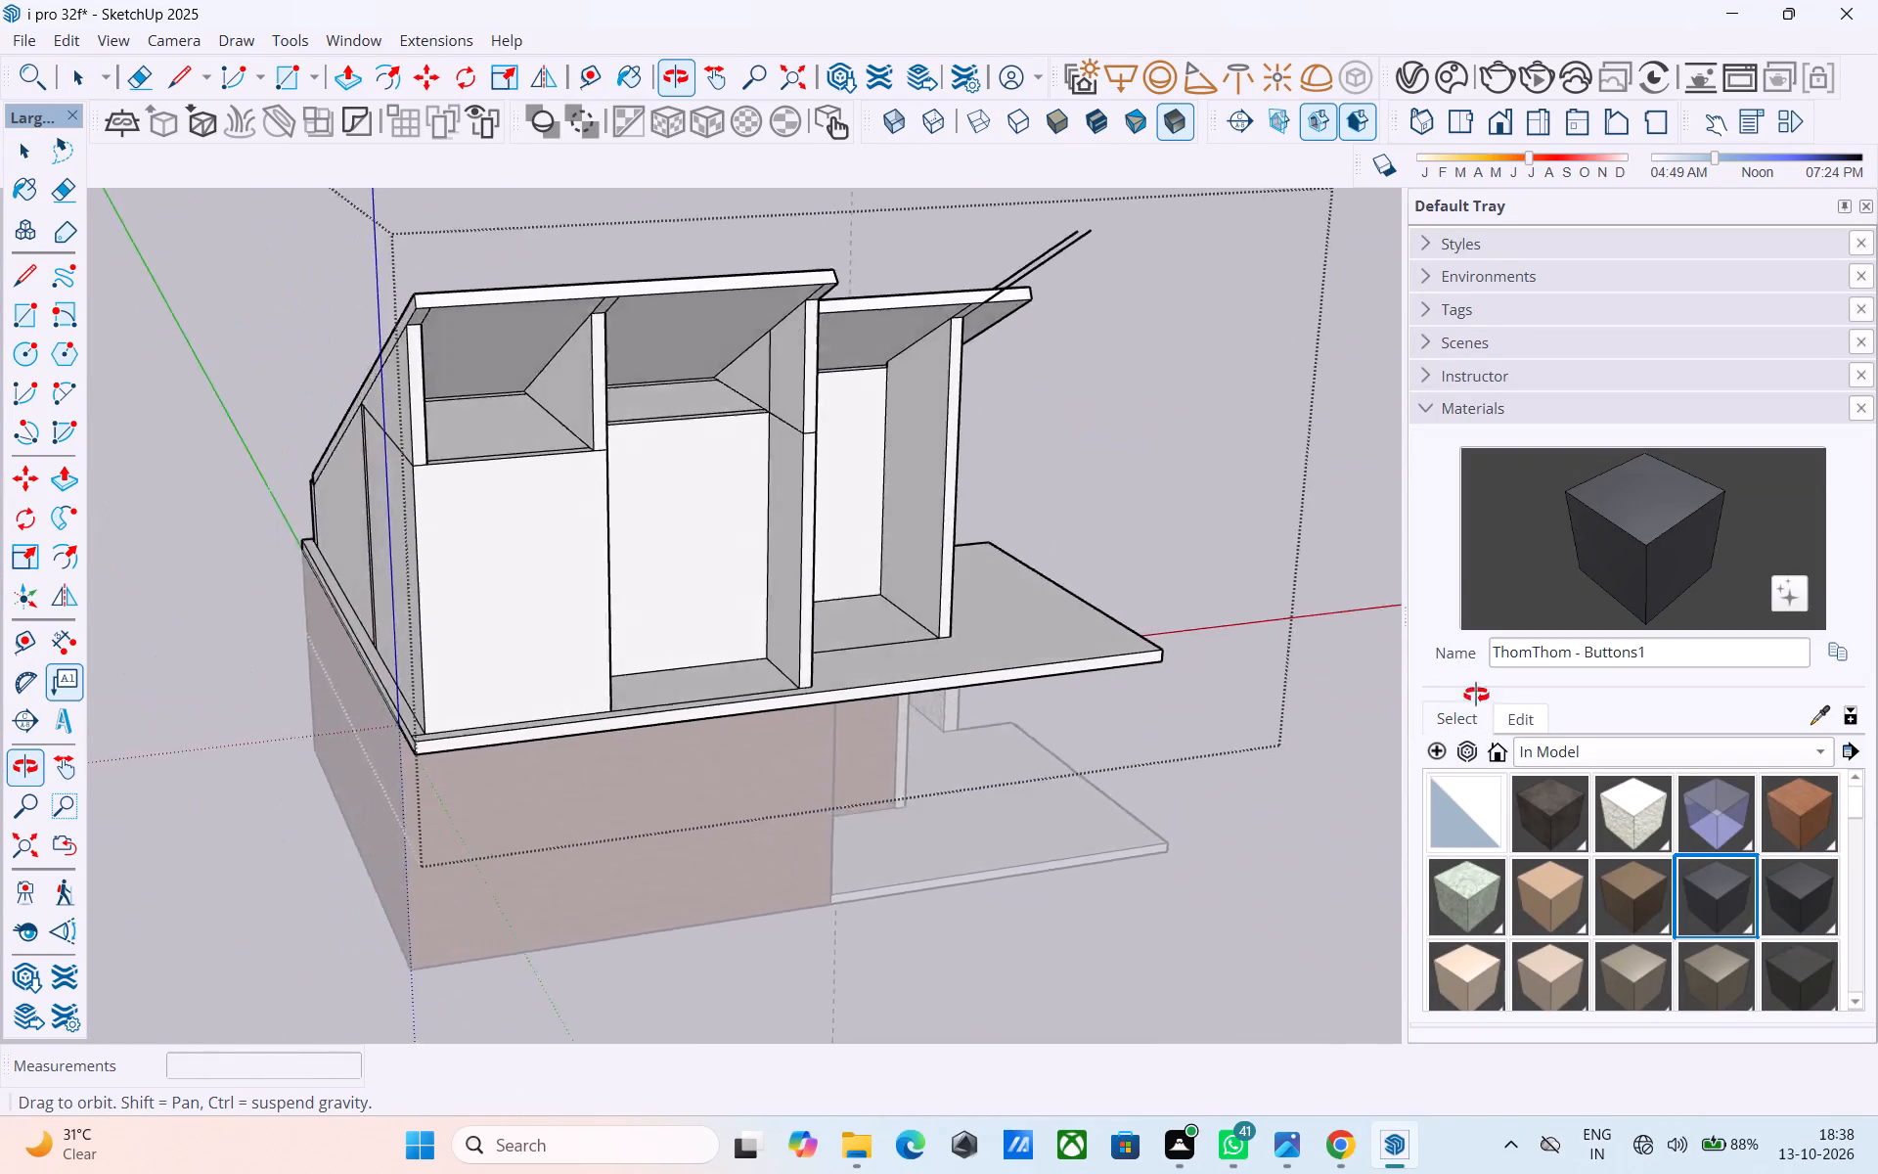
middle_click_drag(1476, 695, 1579, 782)
middle_click_drag(917, 596, 914, 594)
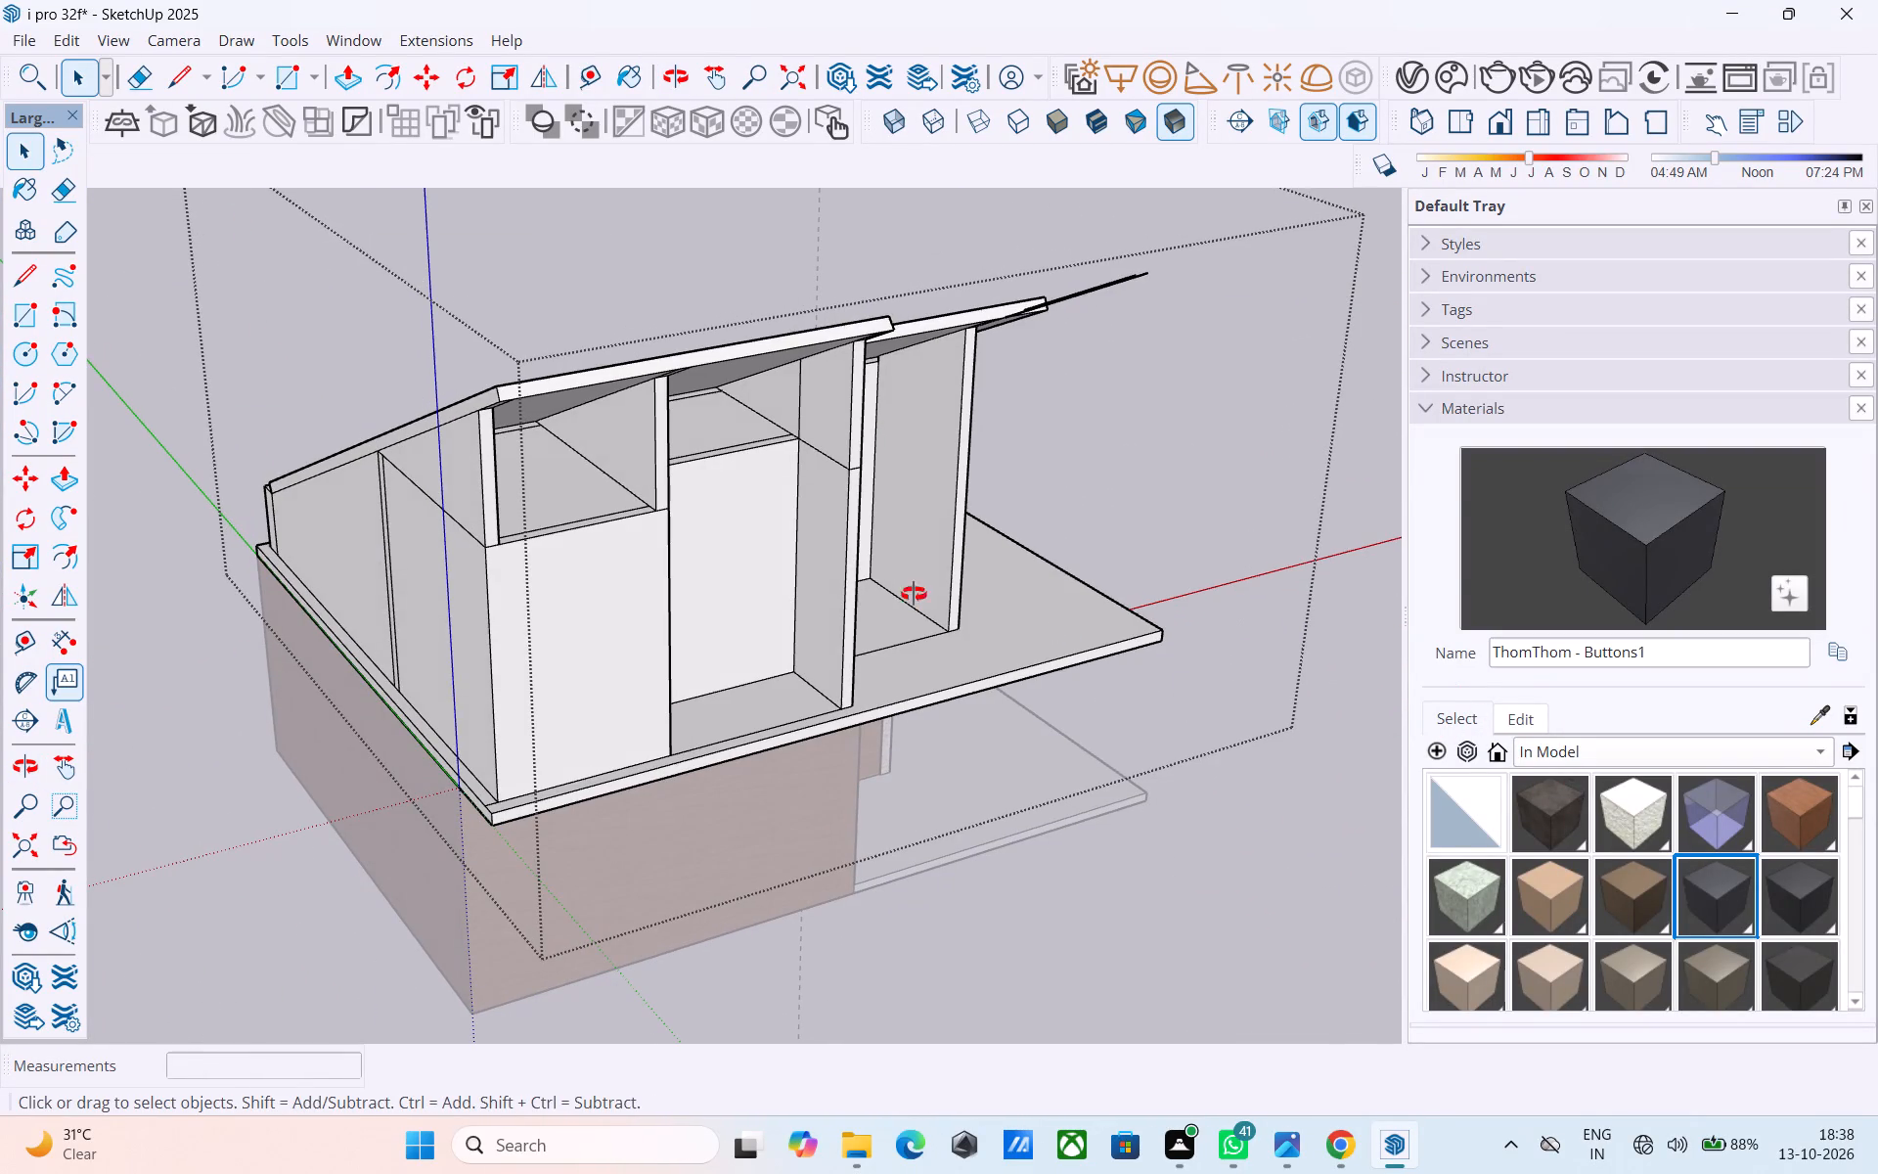
middle_click_drag(914, 594, 849, 541)
middle_click_drag(818, 546, 829, 504)
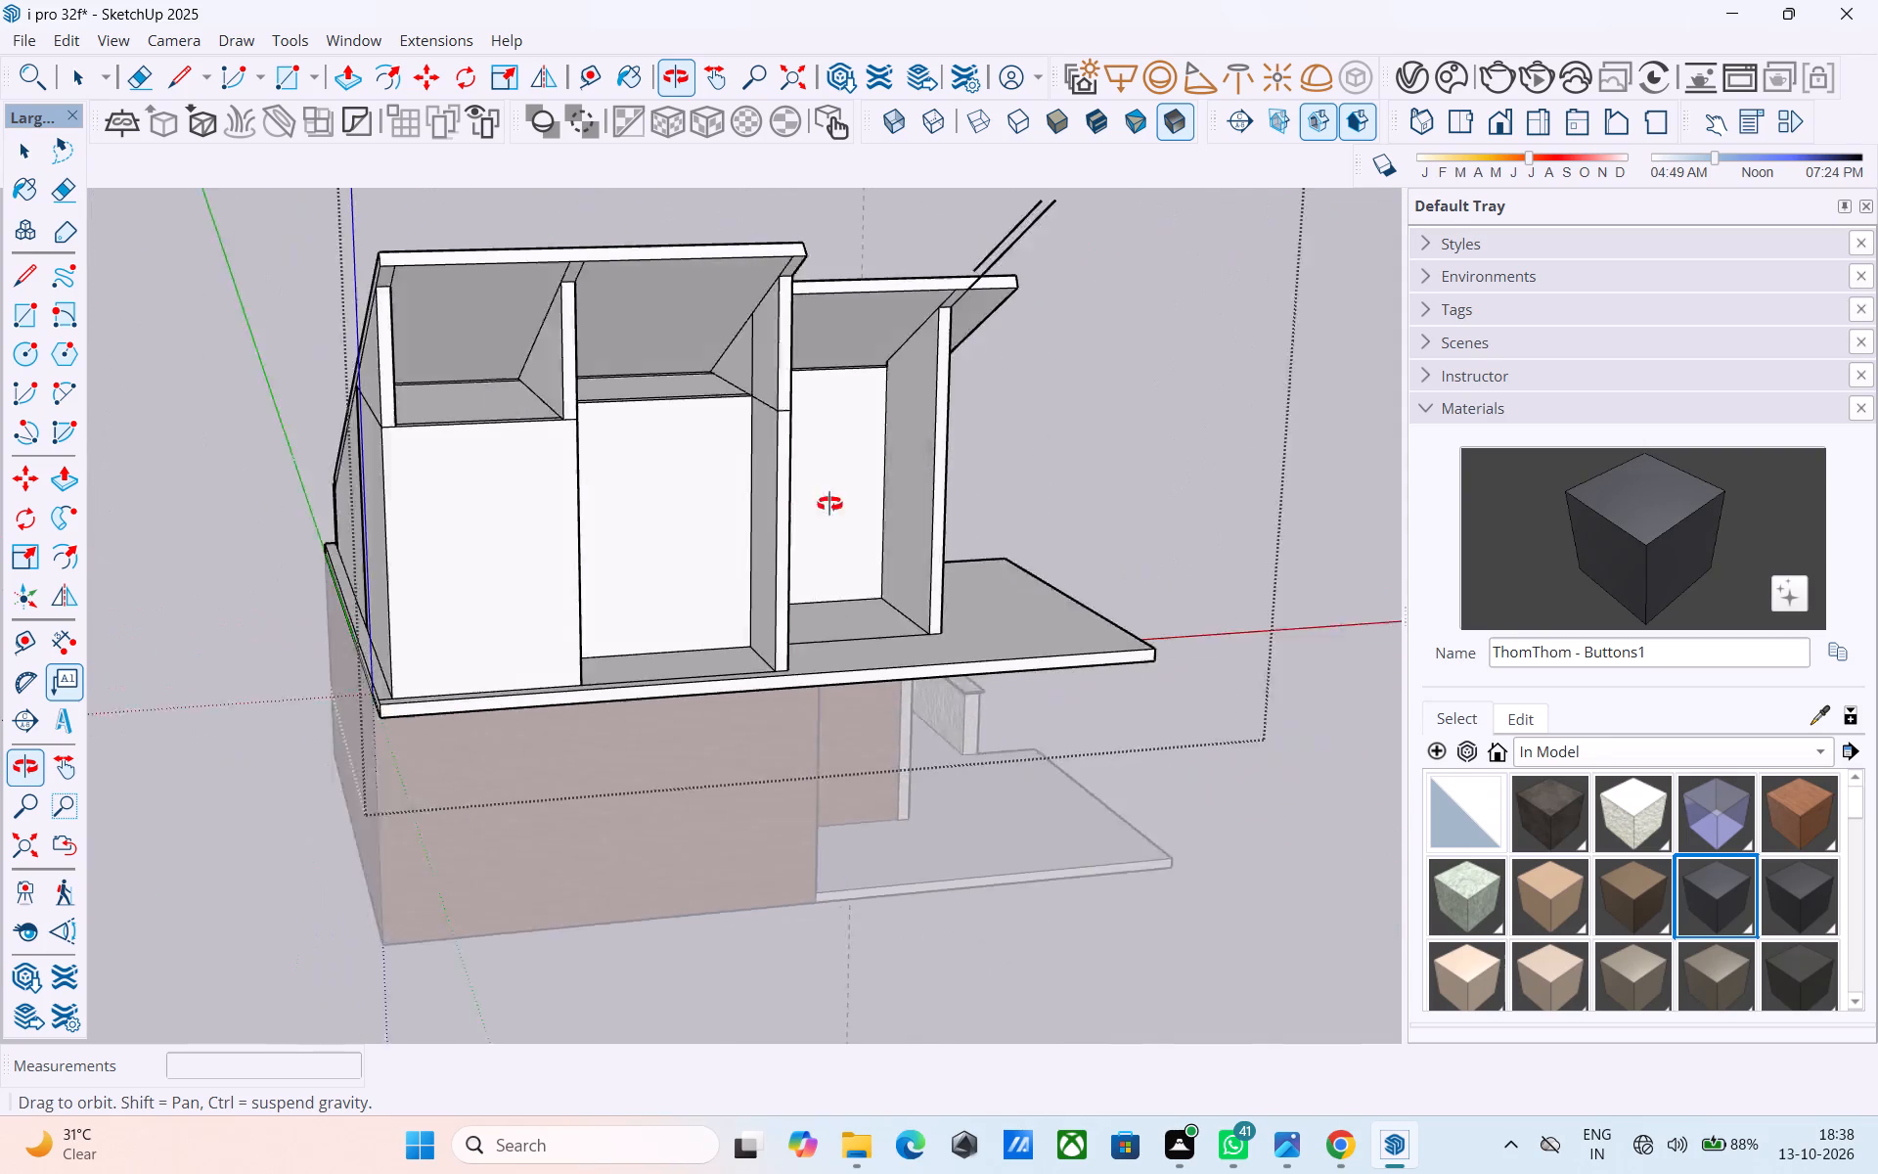
middle_click_drag(829, 504, 1164, 507)
middle_click_drag(823, 502, 374, 537)
scroll(429, 541, "up", 6)
scroll(712, 515, "down", 4)
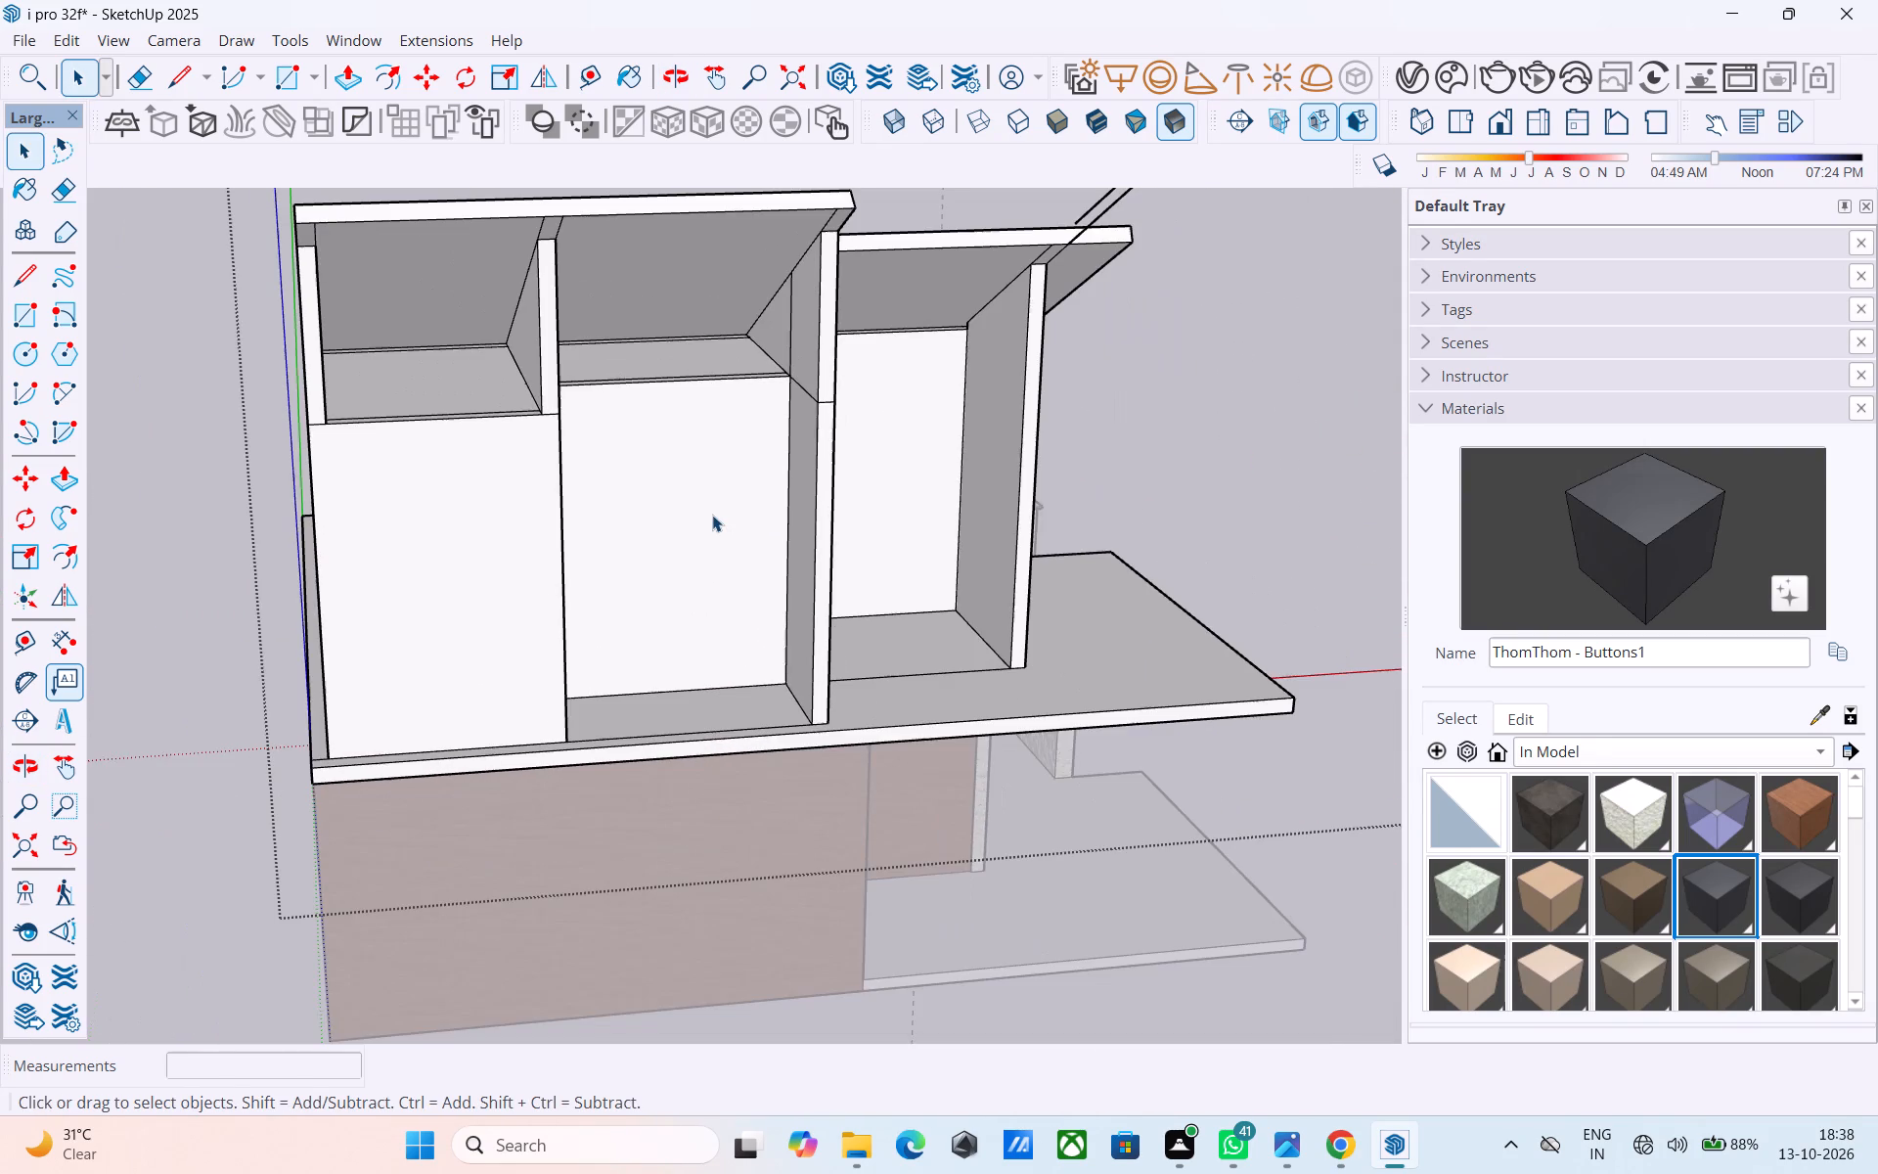
key("space")
middle_click_drag(712, 509, 663, 659)
scroll(629, 513, "up", 3)
left_click(625, 503)
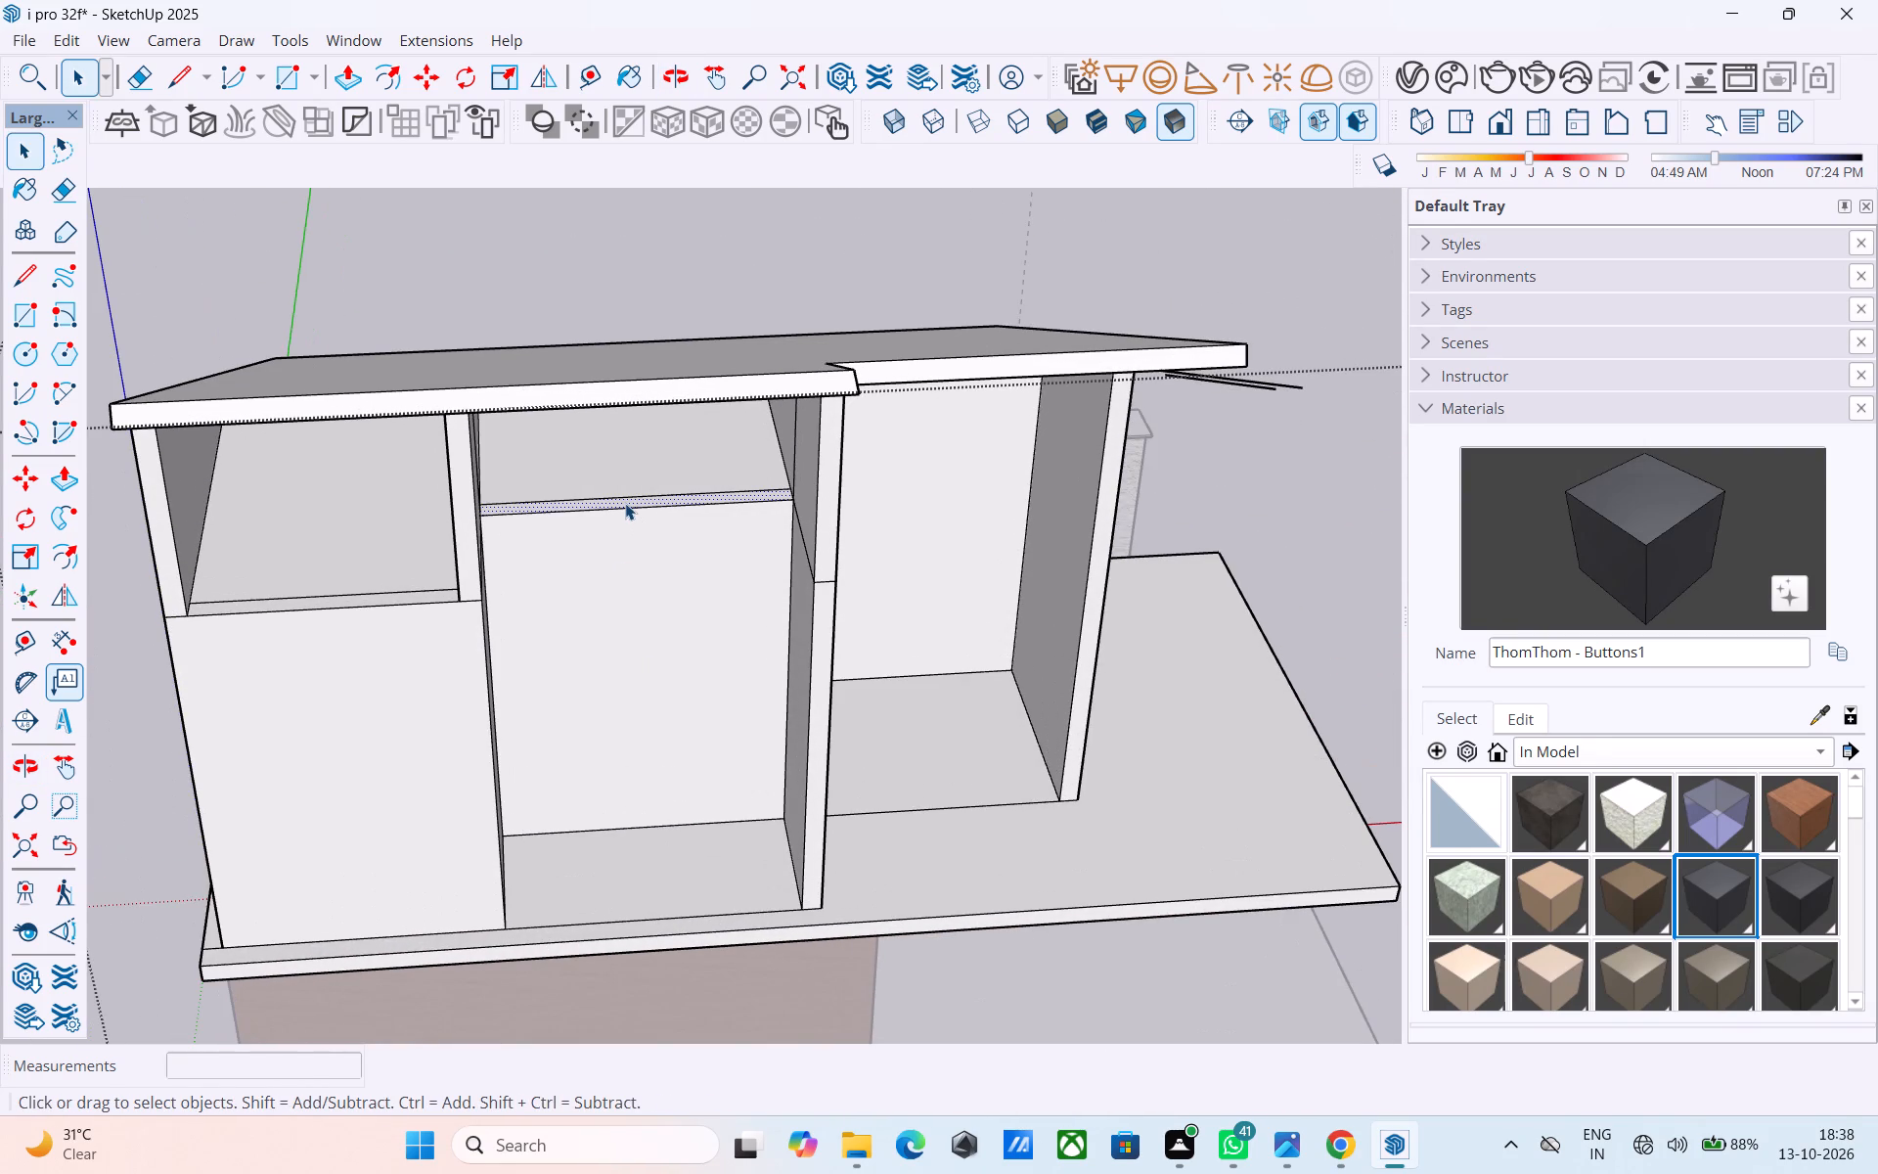
key("p")
left_click(613, 507)
left_click(680, 826)
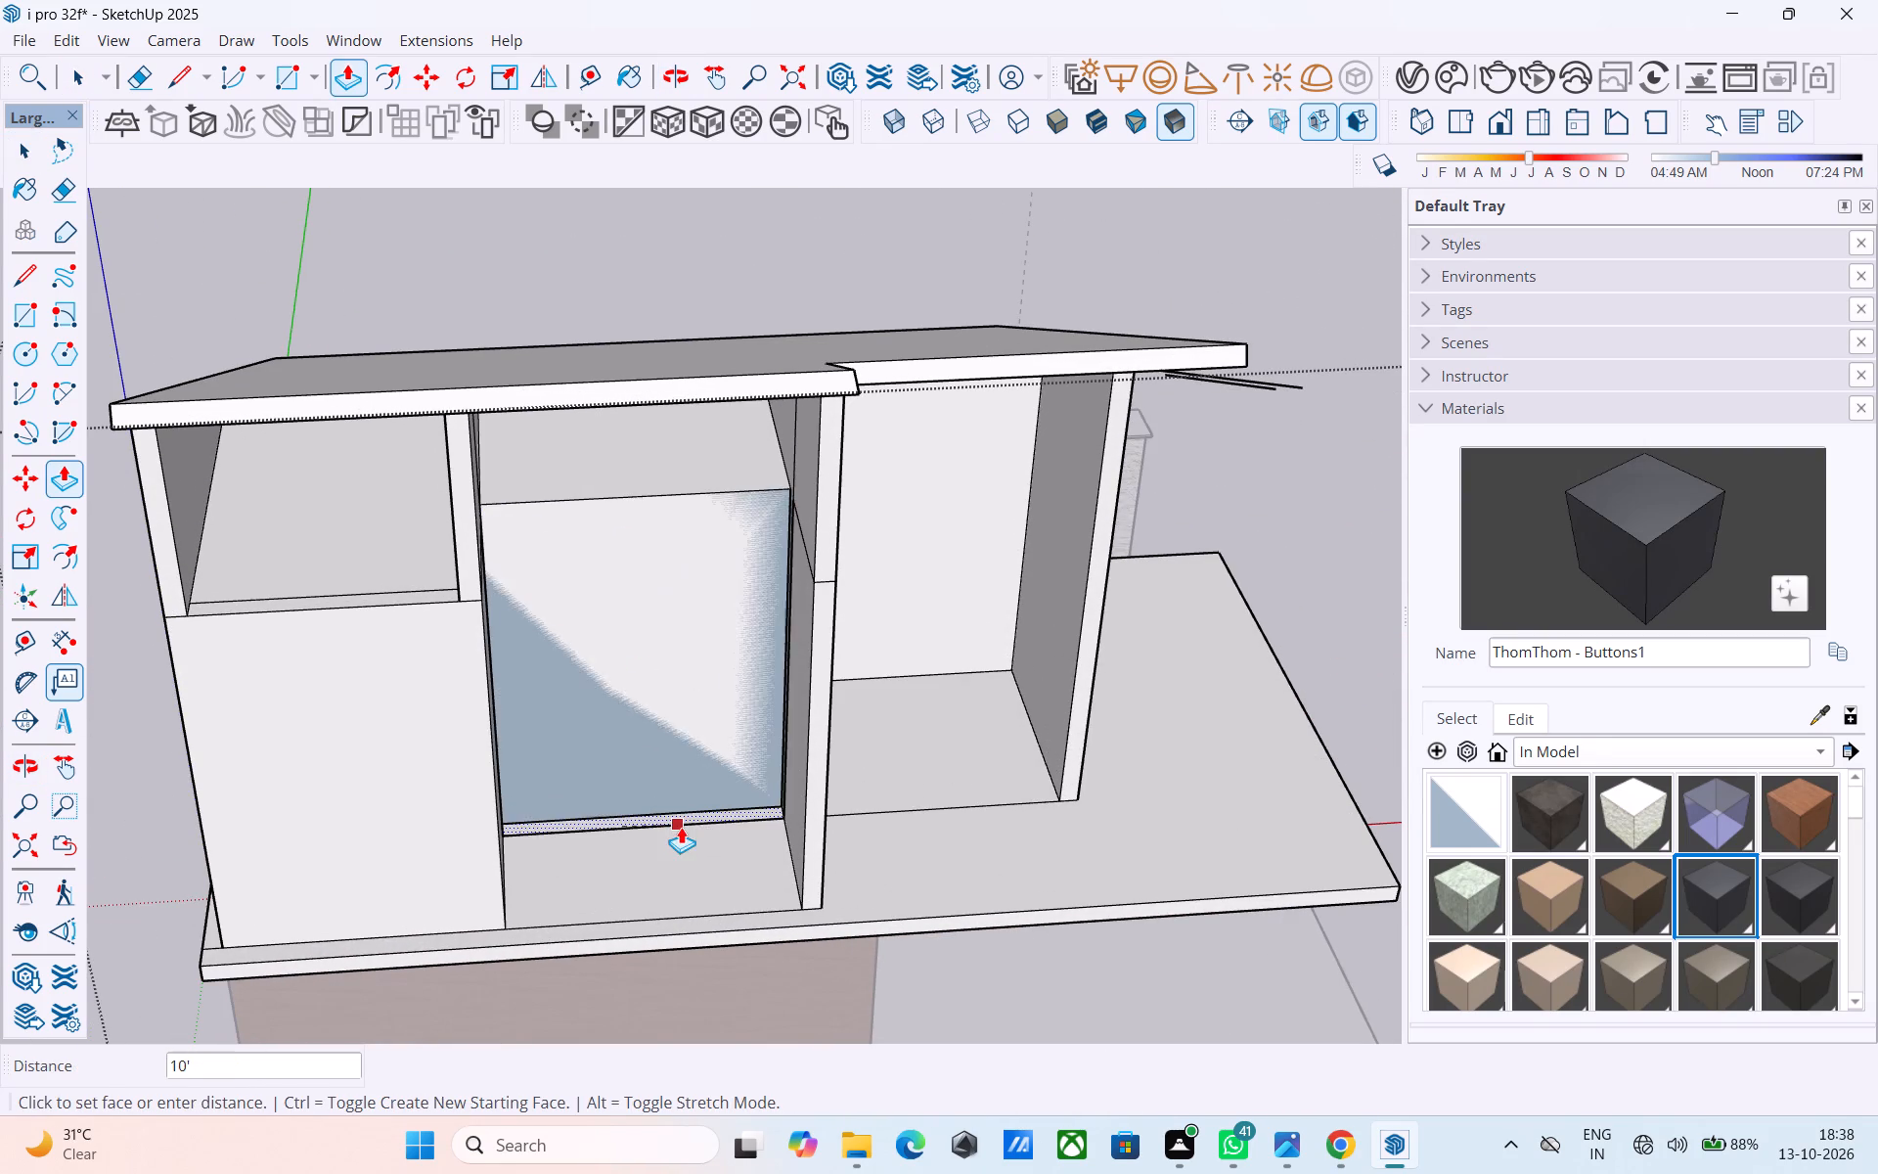
key("space")
left_click(656, 727)
key("Delete")
middle_click_drag(670, 736, 743, 757)
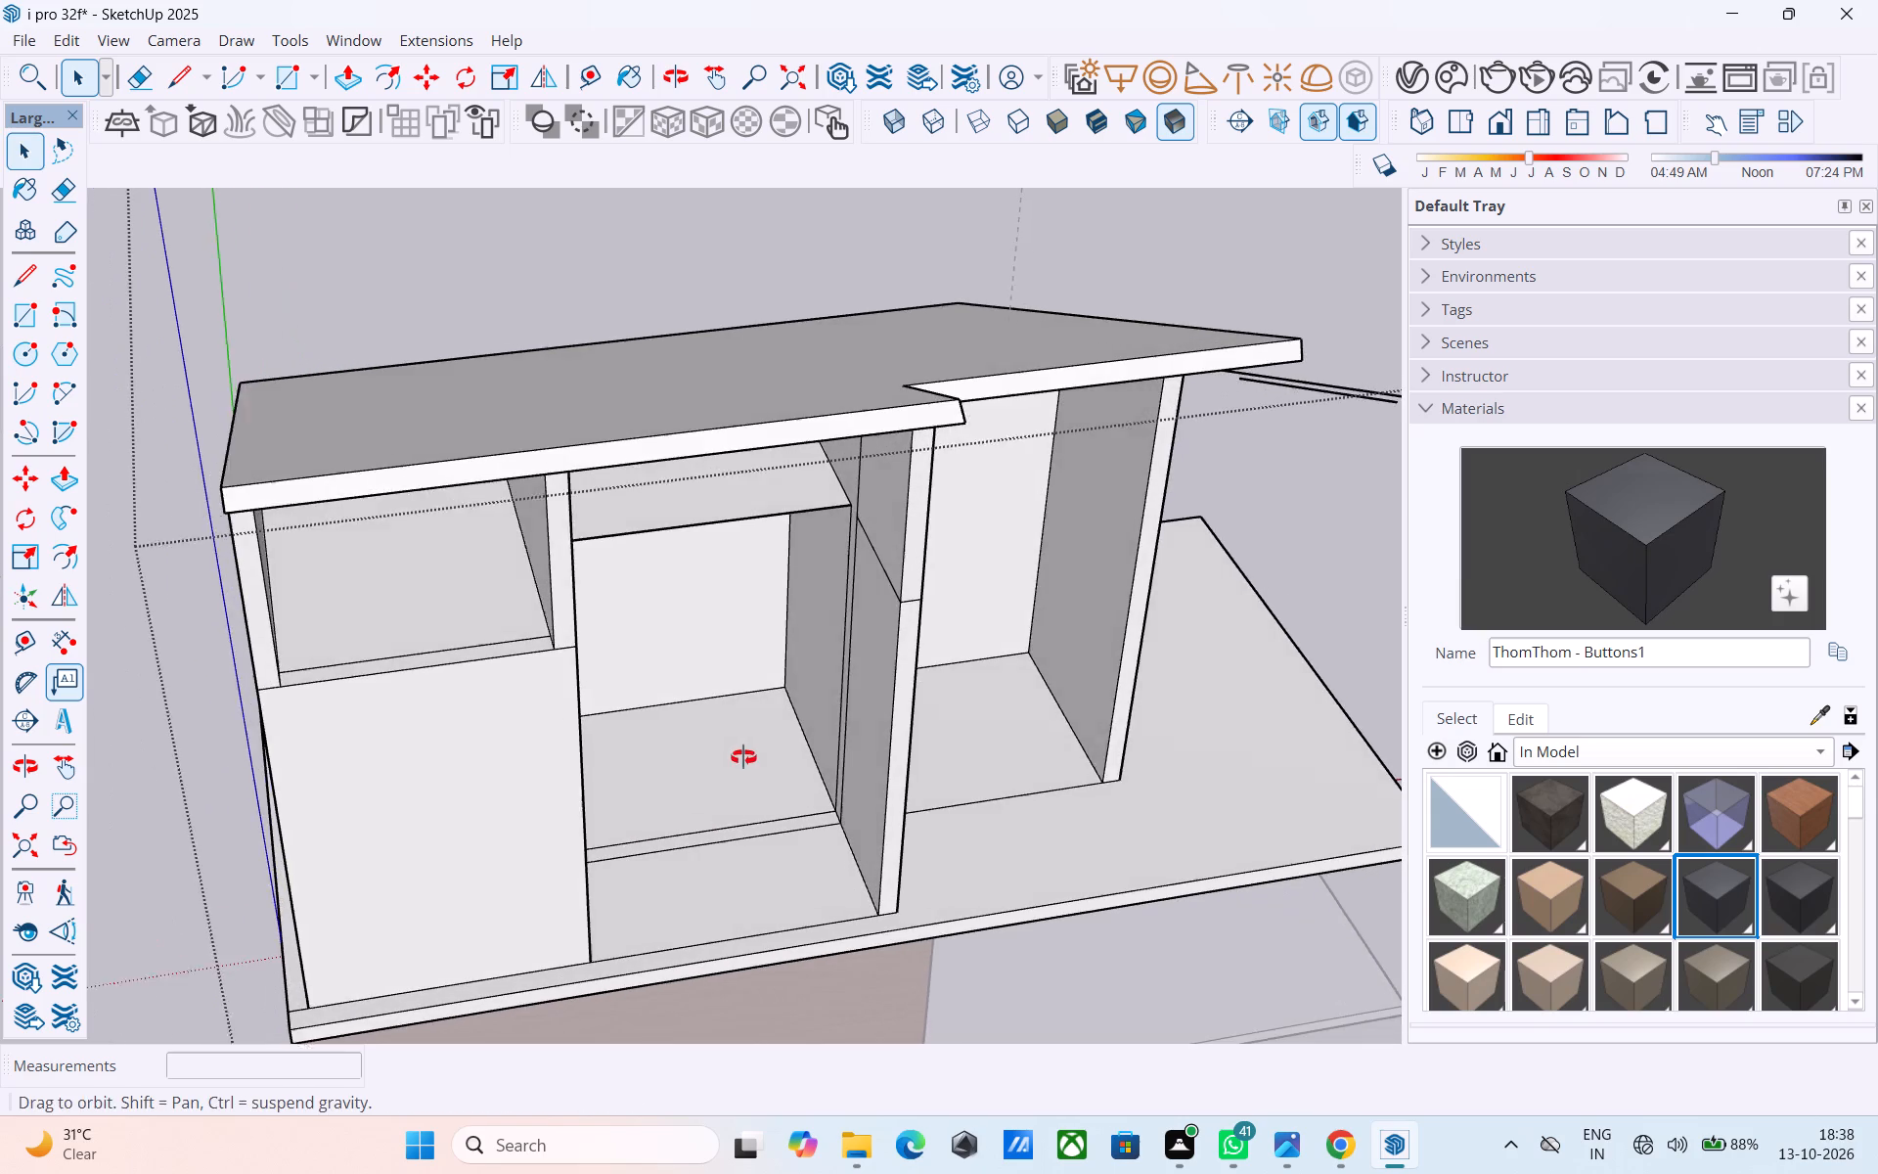
Copy the removed cross wall's floor strip to the middle bay's open outer end, flush with the side walls' end corner.
middle_click_drag(743, 757, 743, 758)
scroll(833, 875, "up", 3)
left_click(766, 808)
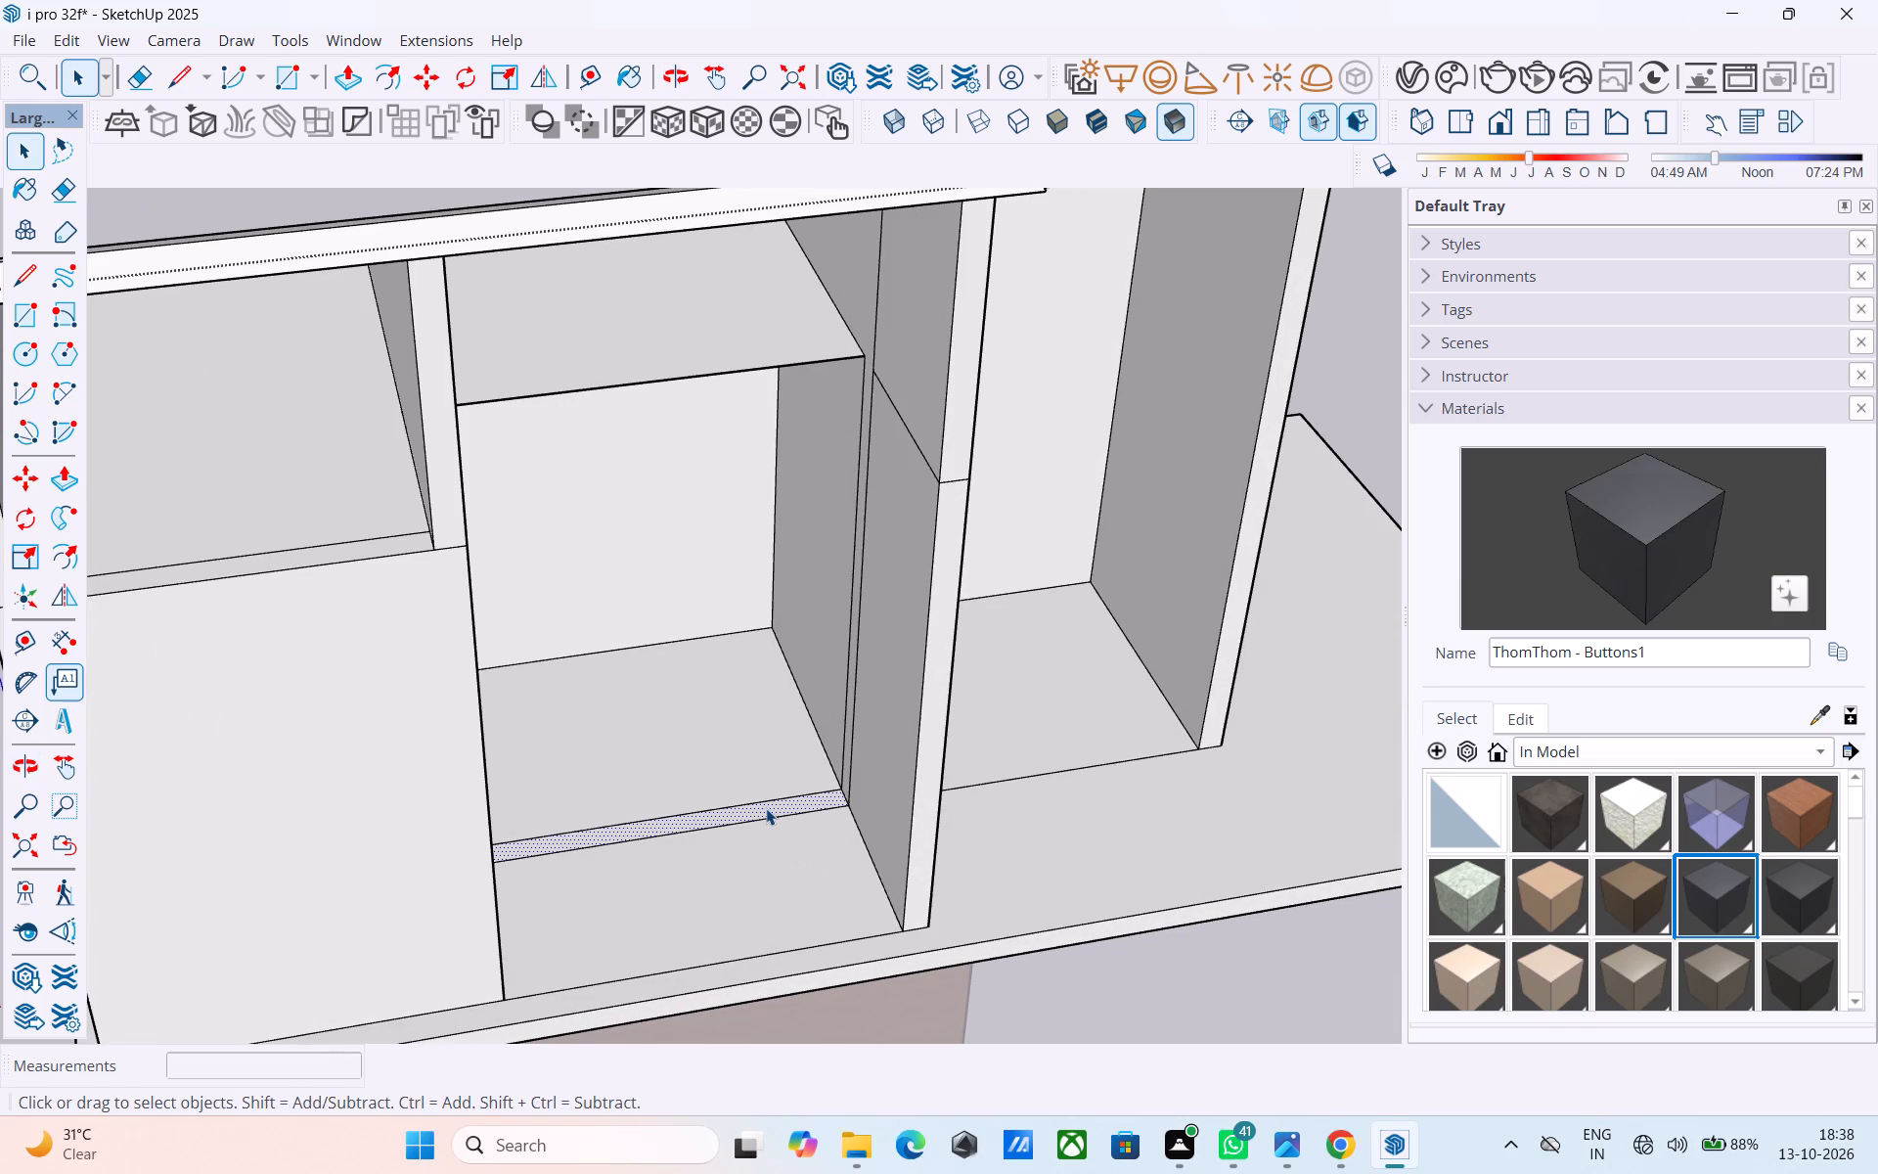
key("m")
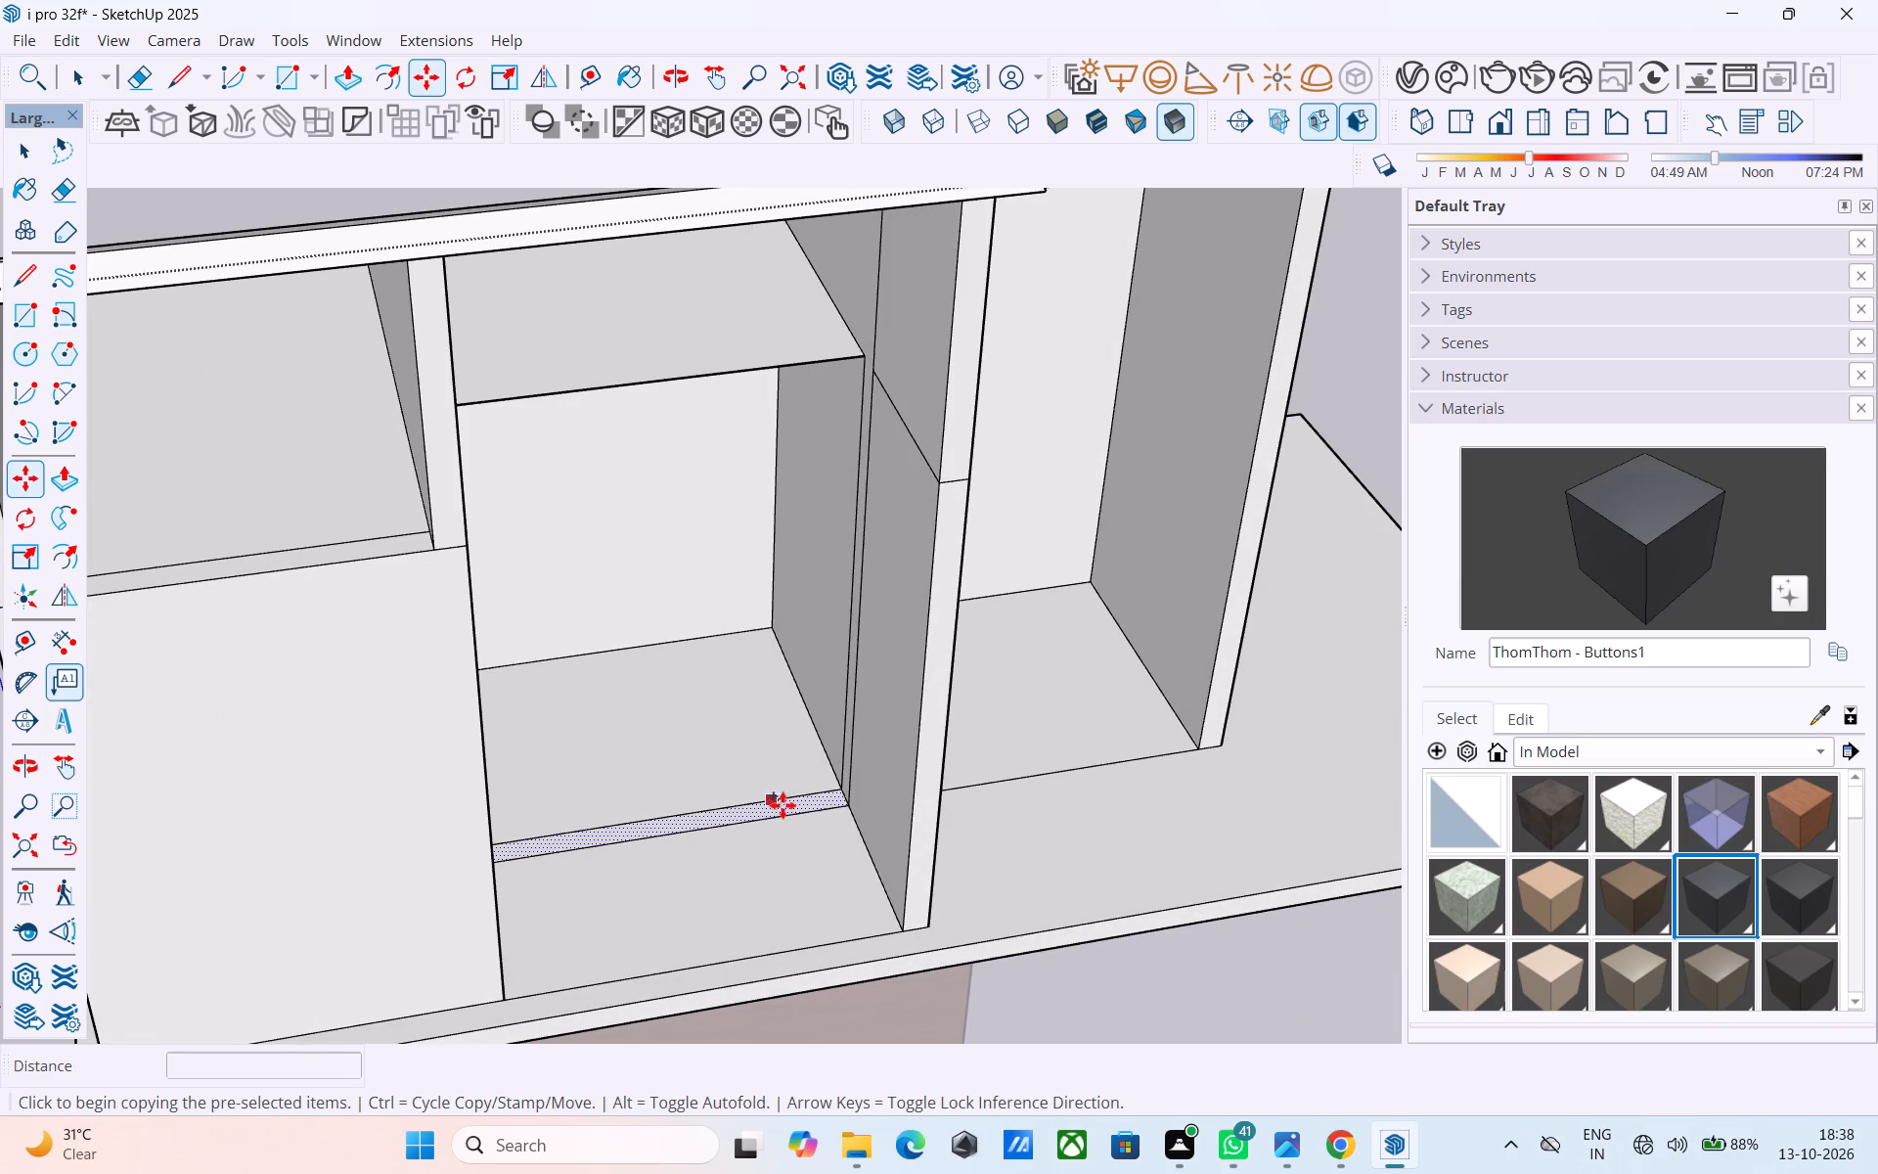
left_click(836, 793)
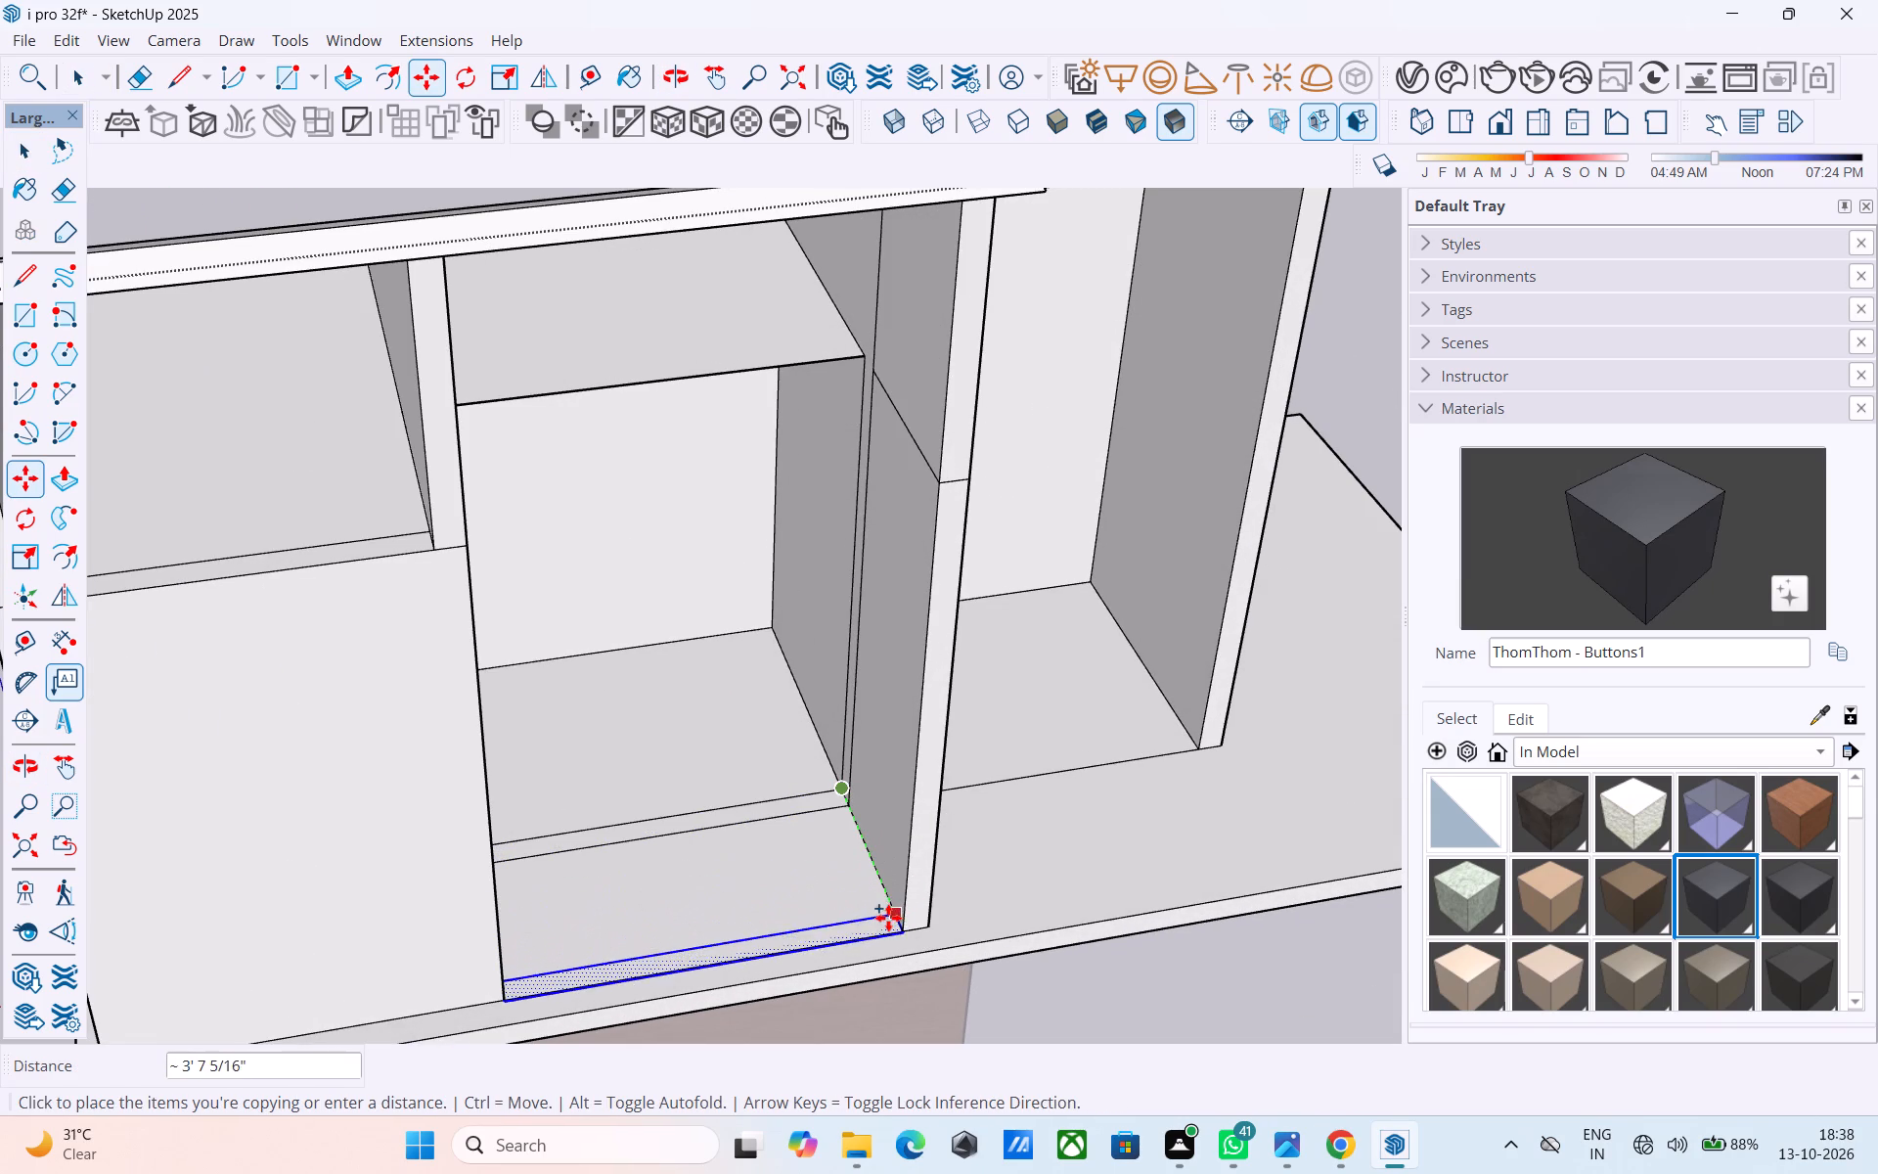
left_click(887, 902)
scroll(876, 923, "up", 5)
left_click(905, 914)
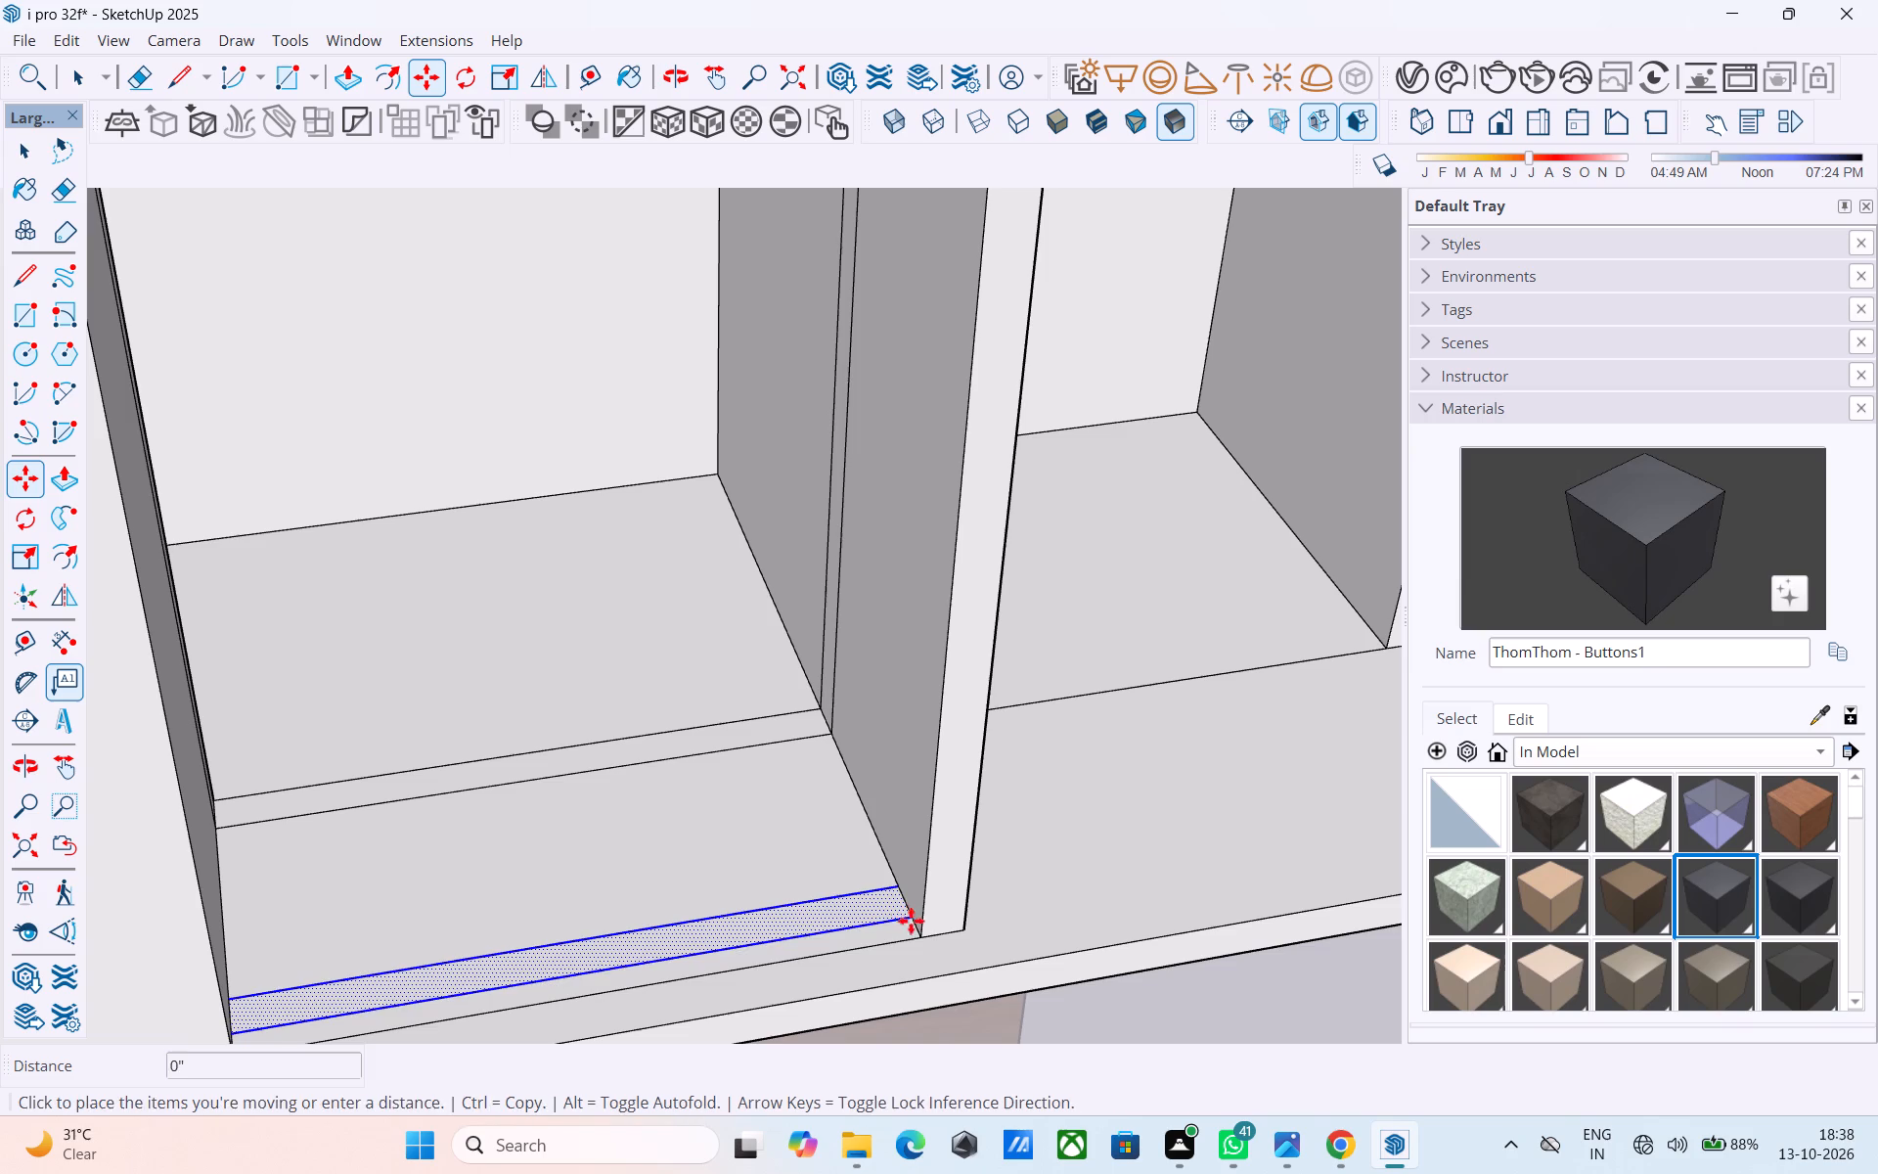
left_click(921, 927)
scroll(911, 926, "down", 7)
key("space")
Extrude the copied strip up to the roof slab as a wall closing the middle bay, with a final rise of about 4' 8 1/16".
left_click(896, 928)
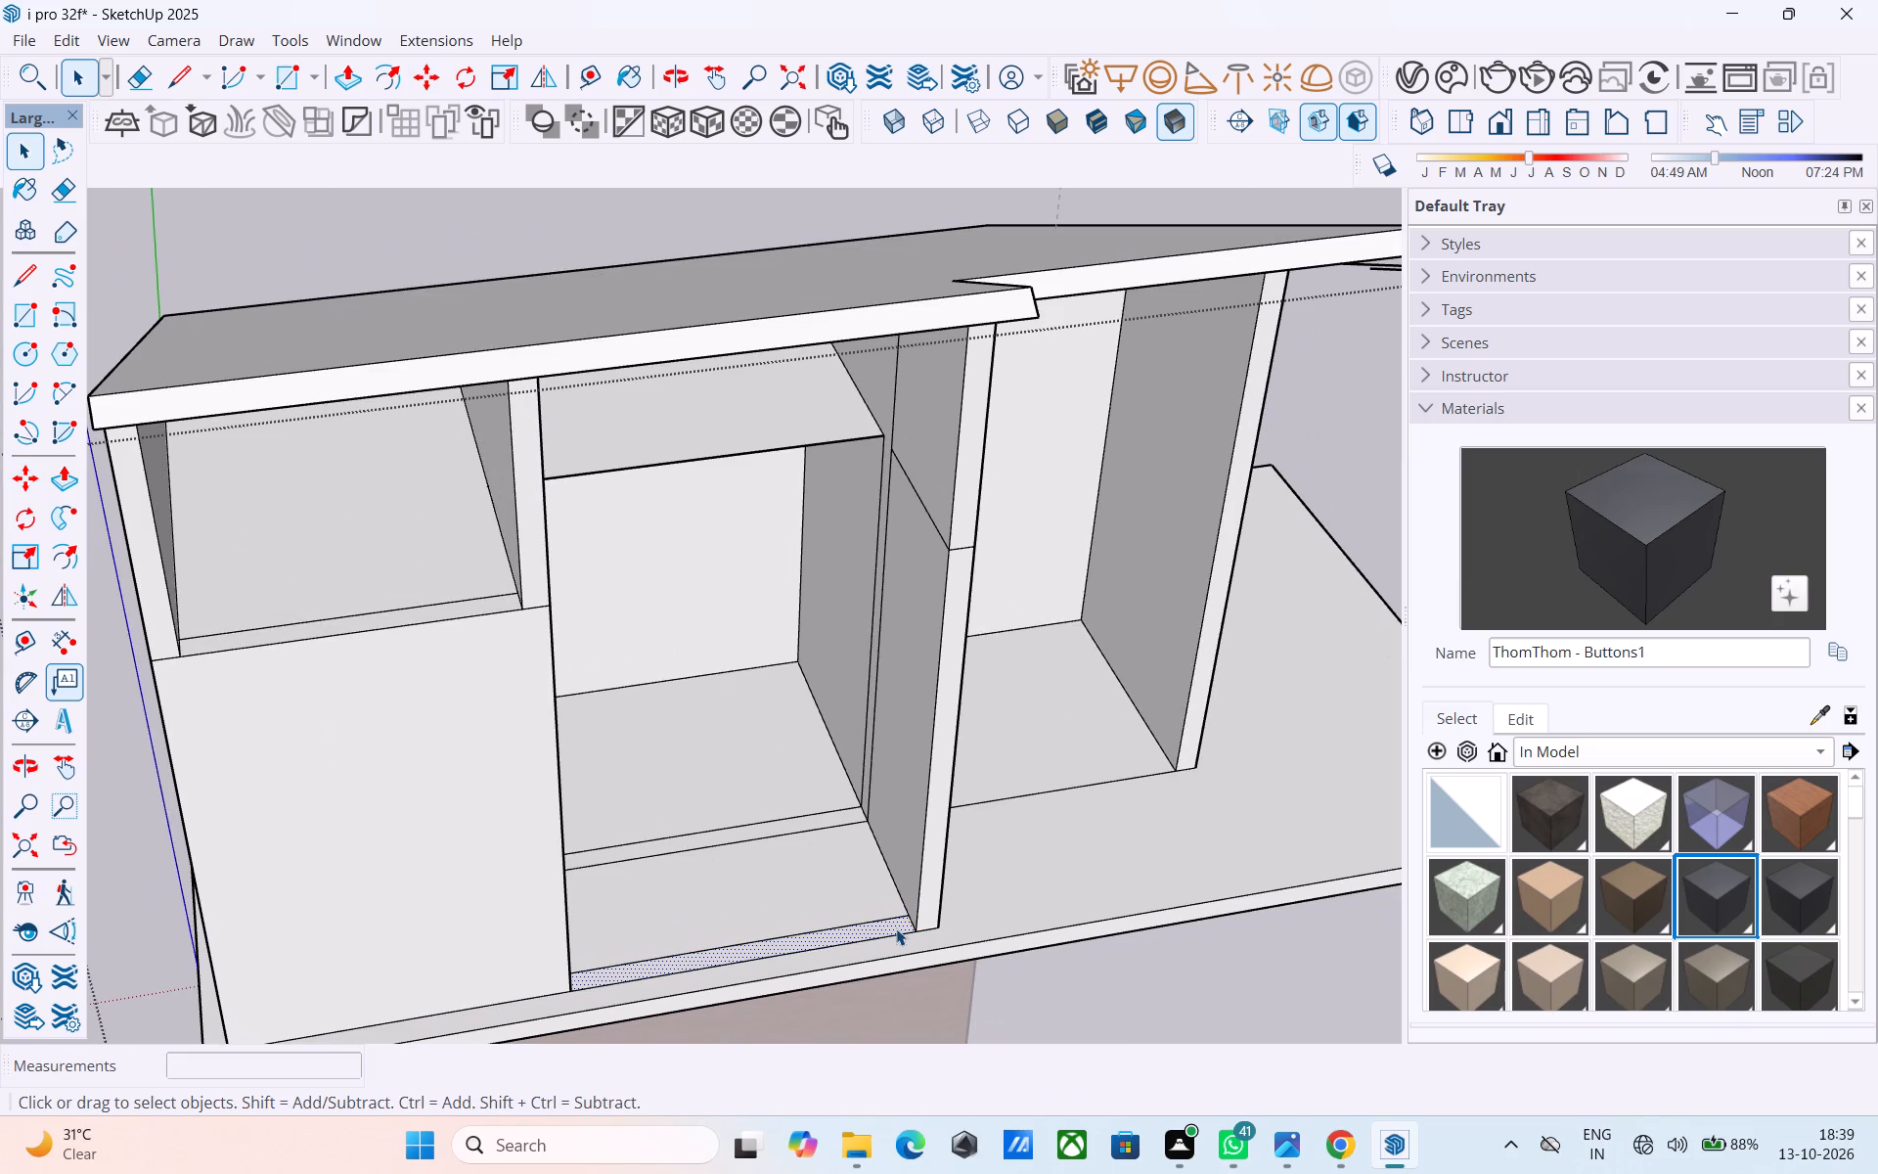
left_click(896, 927)
left_click(896, 924)
key("p")
left_click(895, 924)
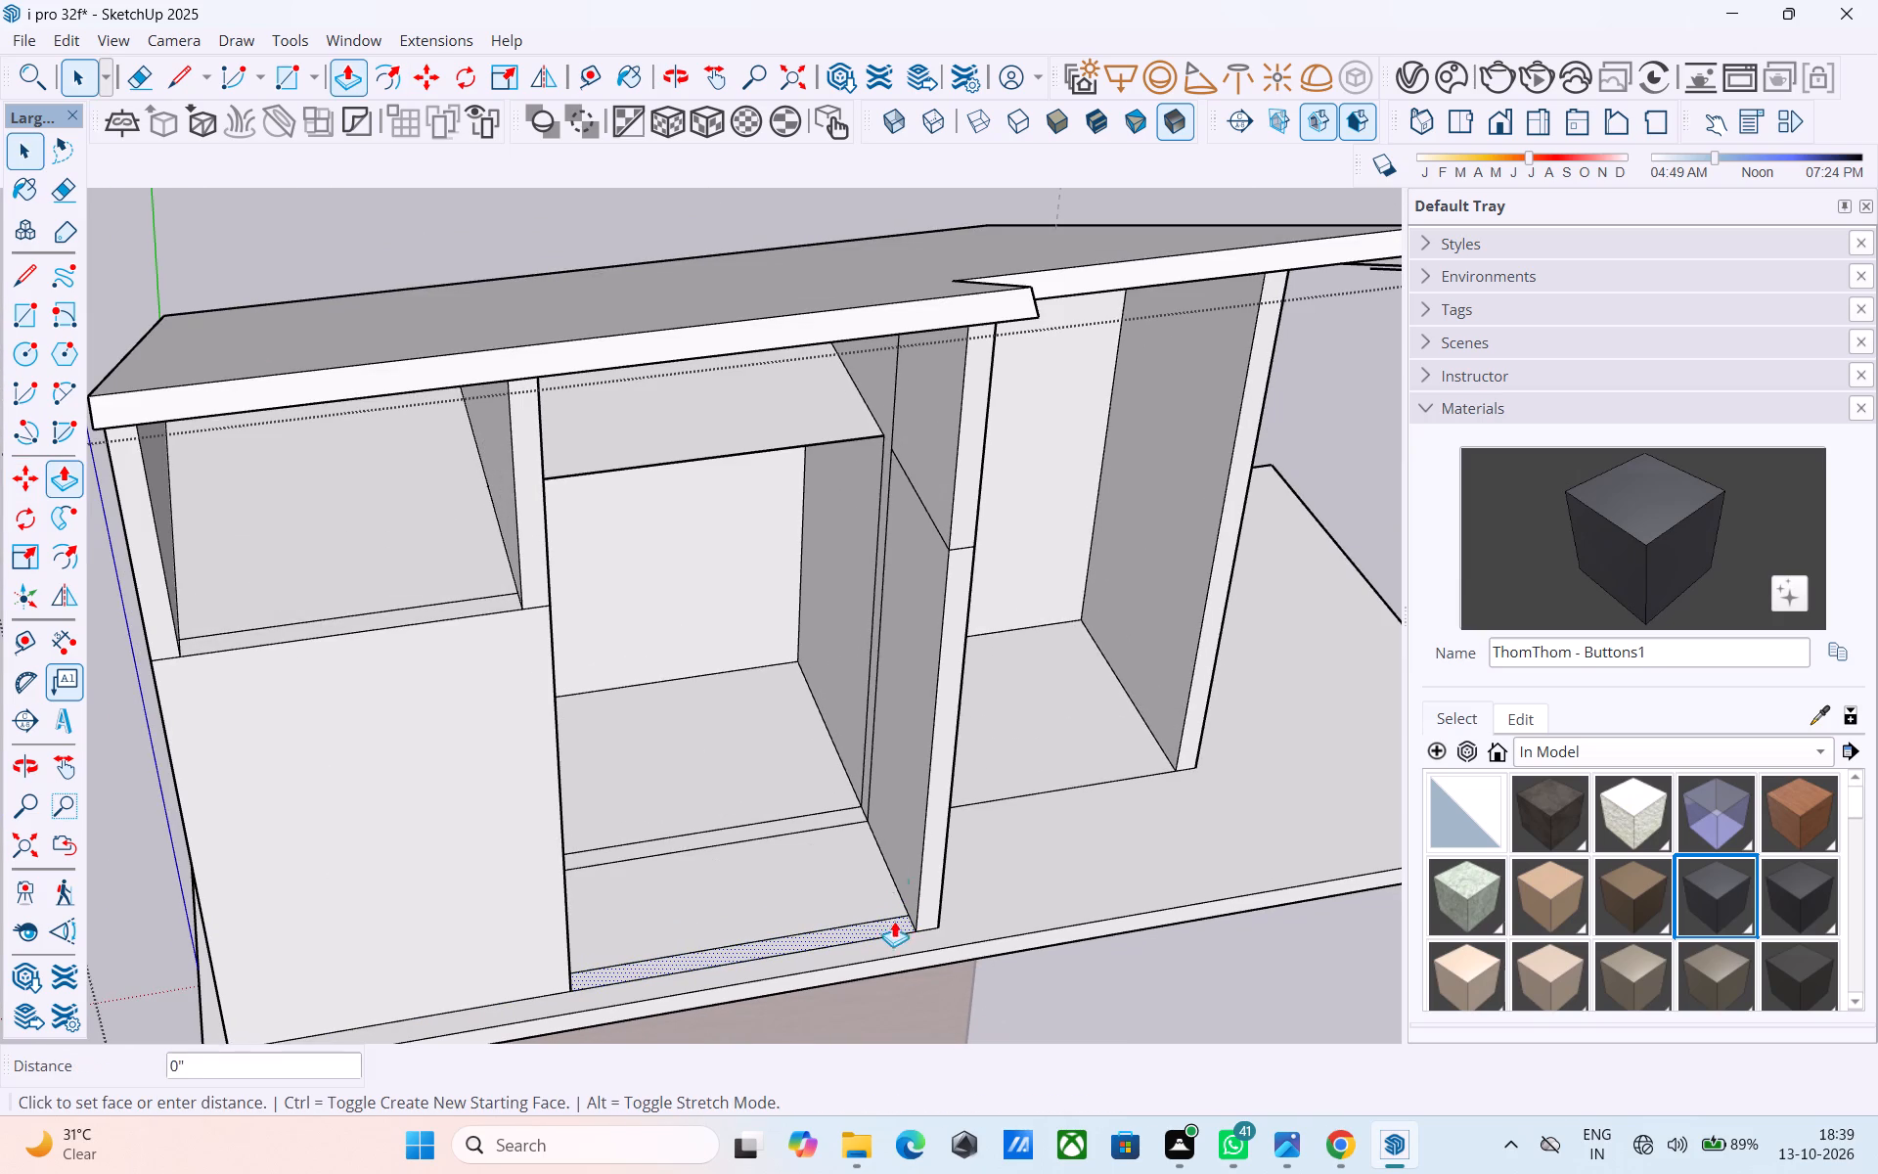
left_click(853, 294)
left_click(916, 541)
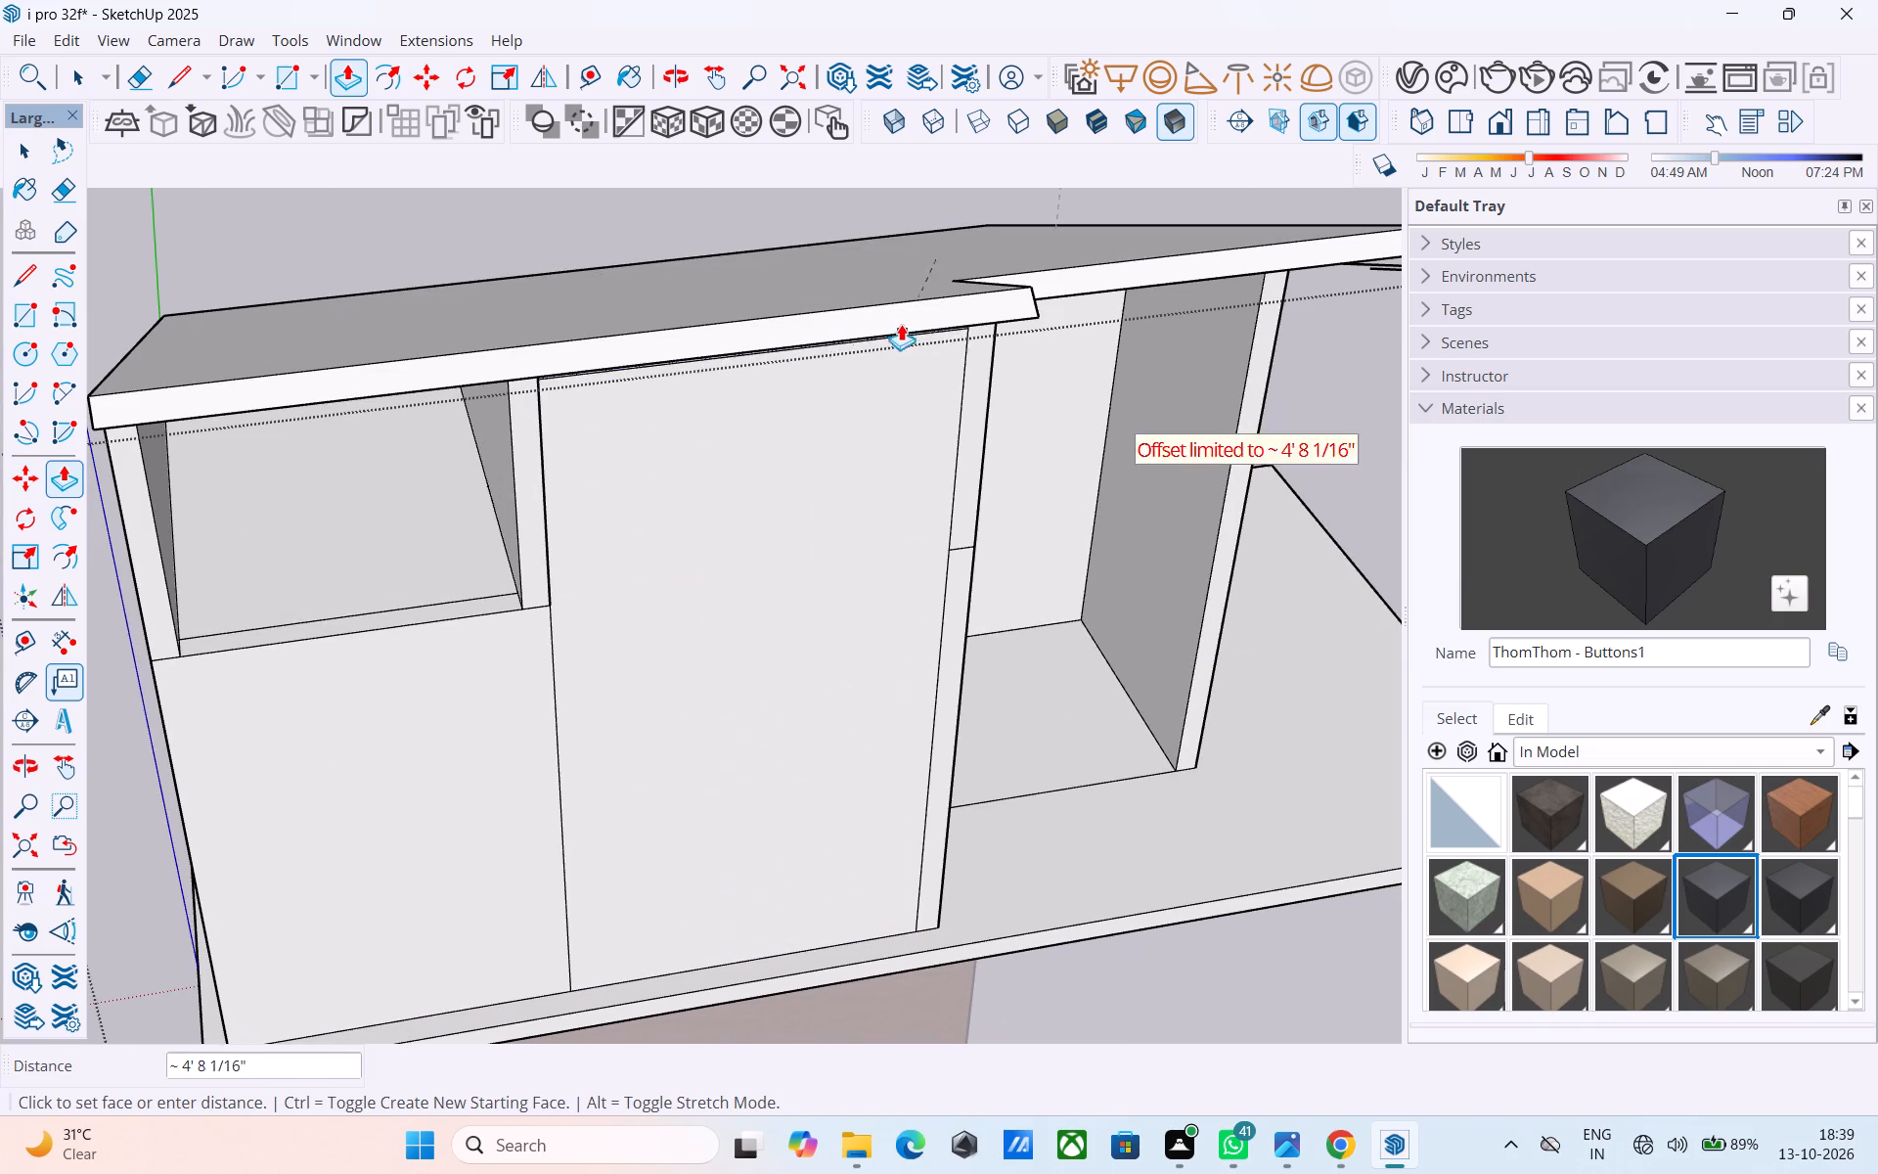
left_click(883, 304)
Erase the leftover edge running across the roof slab's underside near the high-end overhang.
middle_click_drag(913, 358, 890, 306)
middle_click_drag(890, 306, 944, 487, "shift")
scroll(944, 487, "up", 7)
middle_click_drag(861, 447, 876, 454)
middle_click_drag(757, 456, 147, 239)
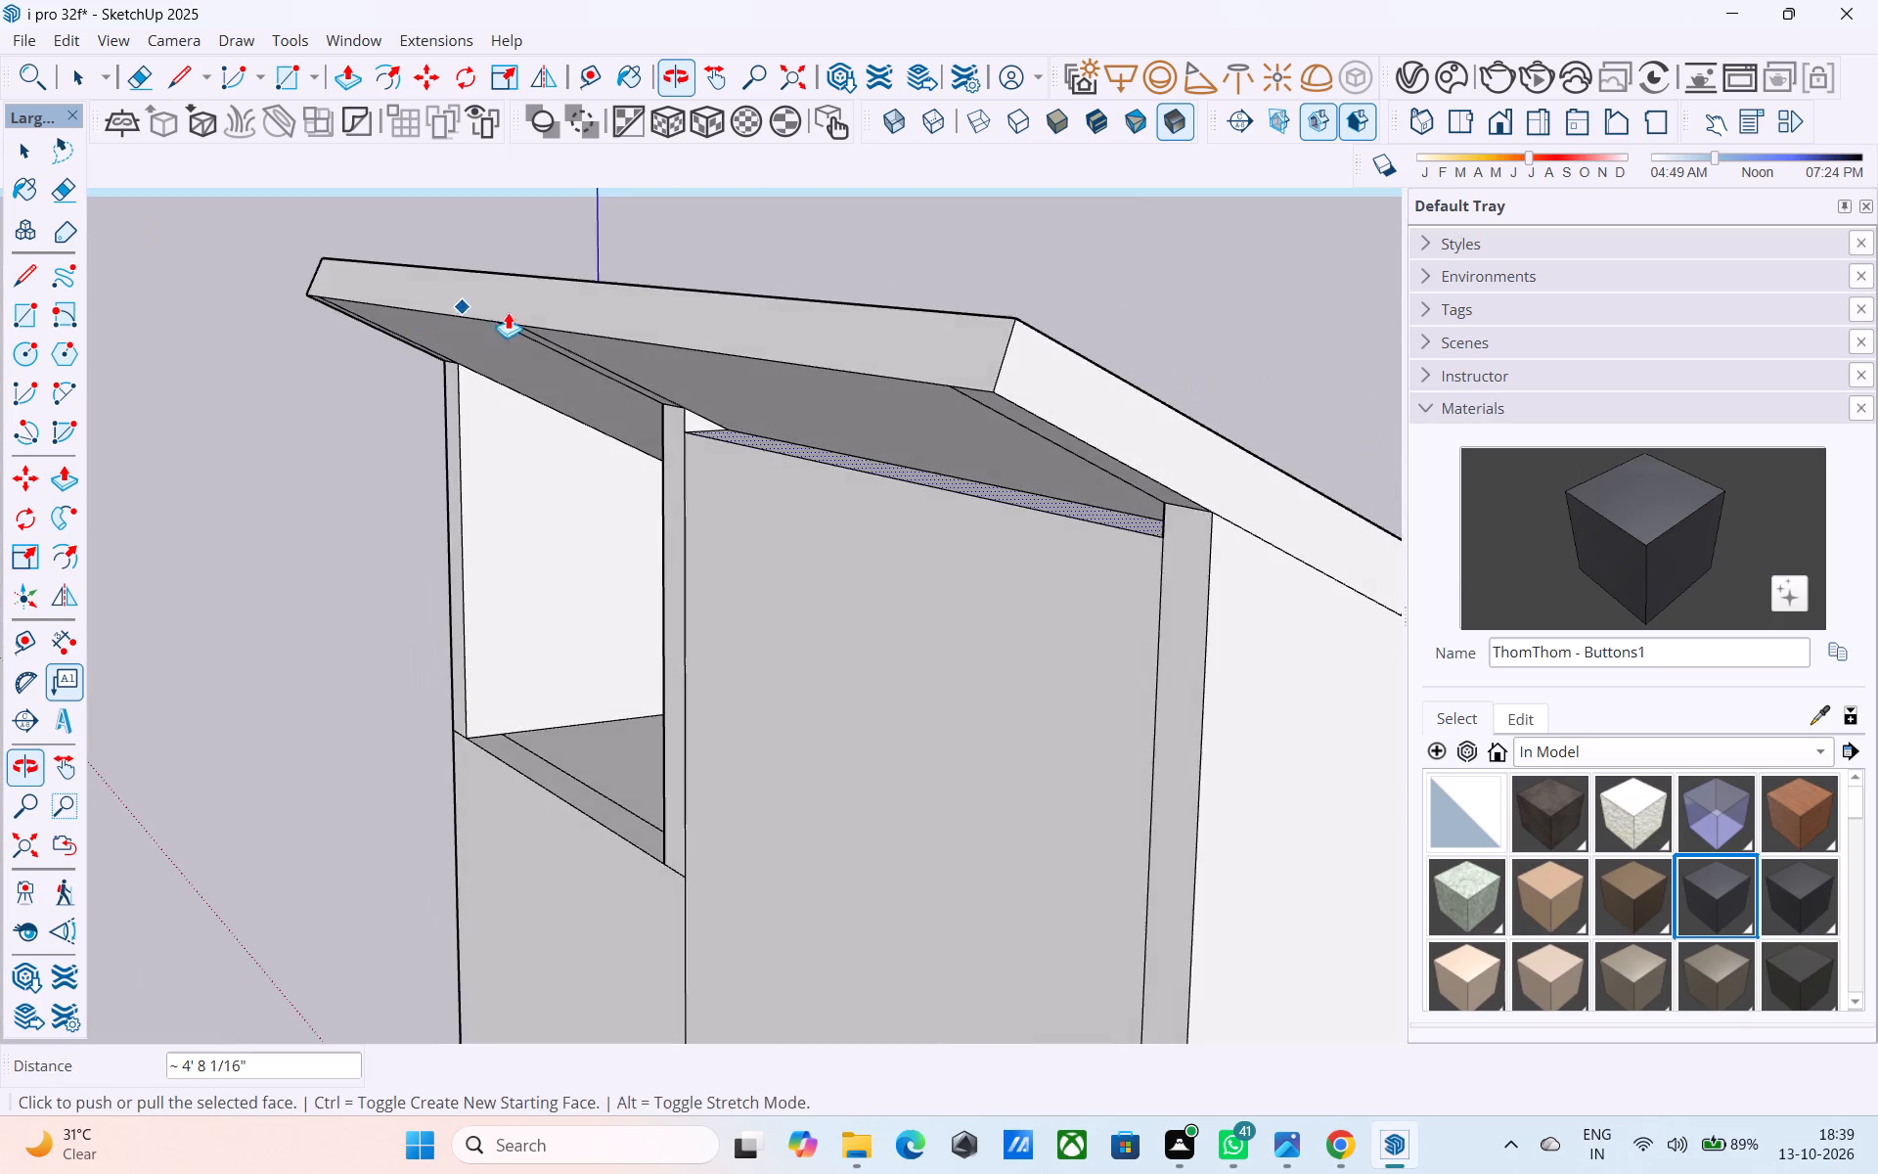
scroll(524, 328, "down", 3)
middle_click_drag(570, 358, 507, 308, "shift")
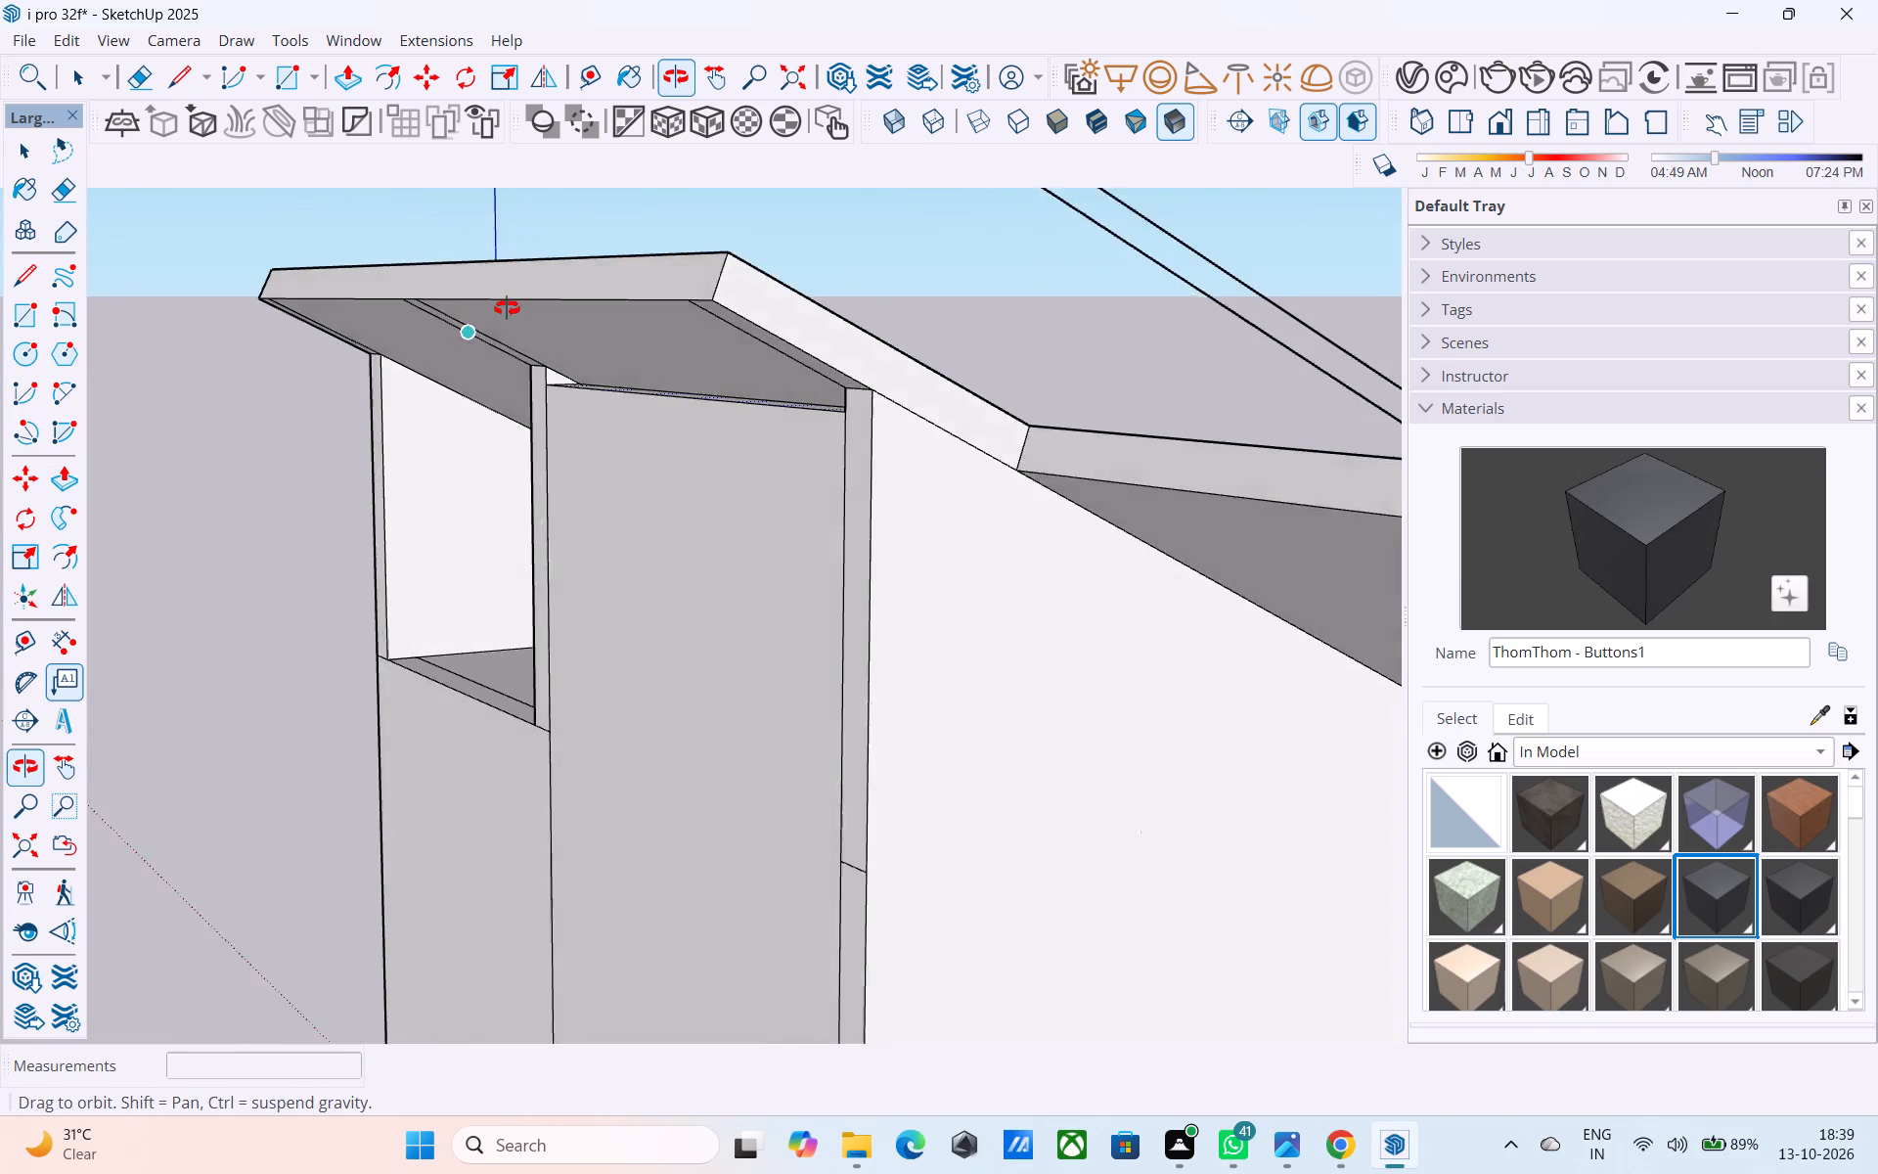
middle_click_drag(507, 308, 518, 241, "shift")
key("e")
scroll(485, 271, "up", 2)
left_click_drag(483, 324, 451, 356)
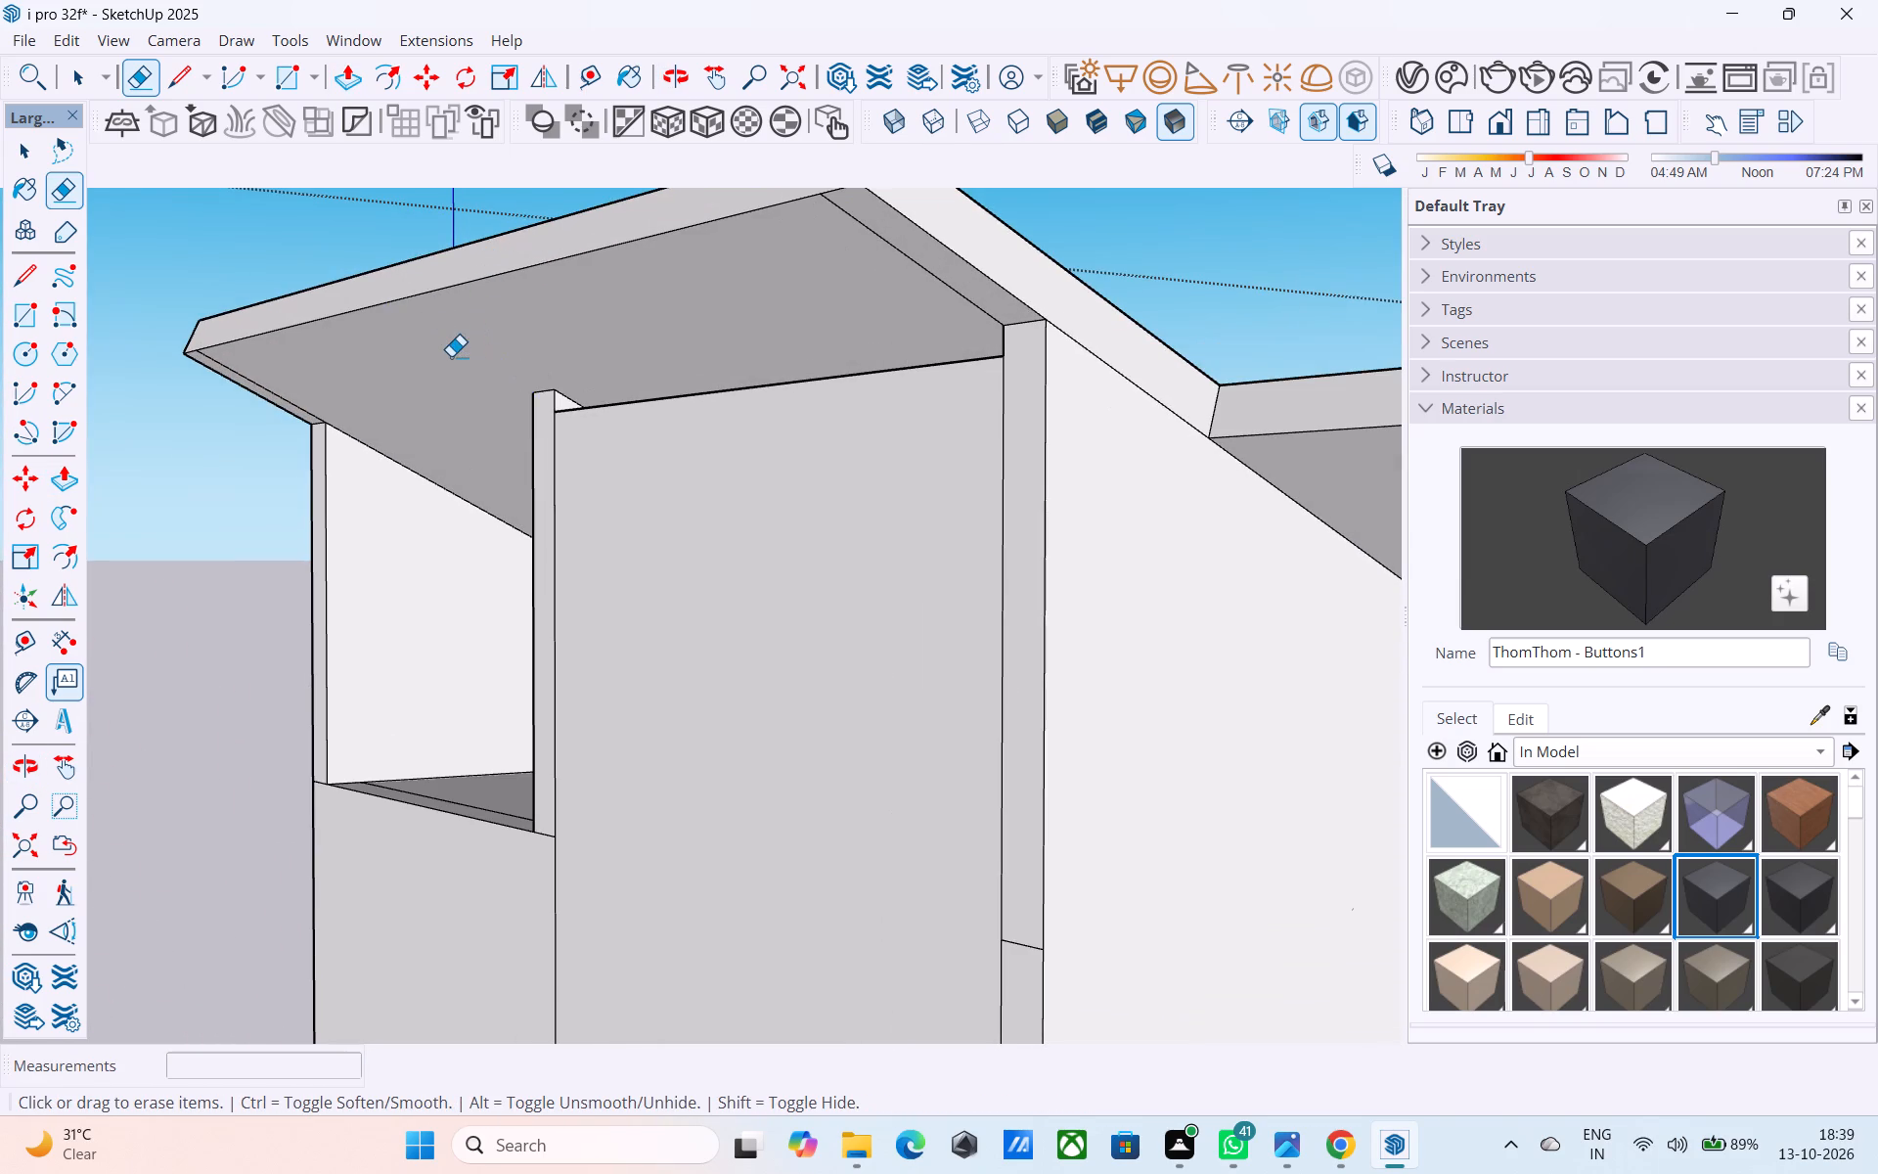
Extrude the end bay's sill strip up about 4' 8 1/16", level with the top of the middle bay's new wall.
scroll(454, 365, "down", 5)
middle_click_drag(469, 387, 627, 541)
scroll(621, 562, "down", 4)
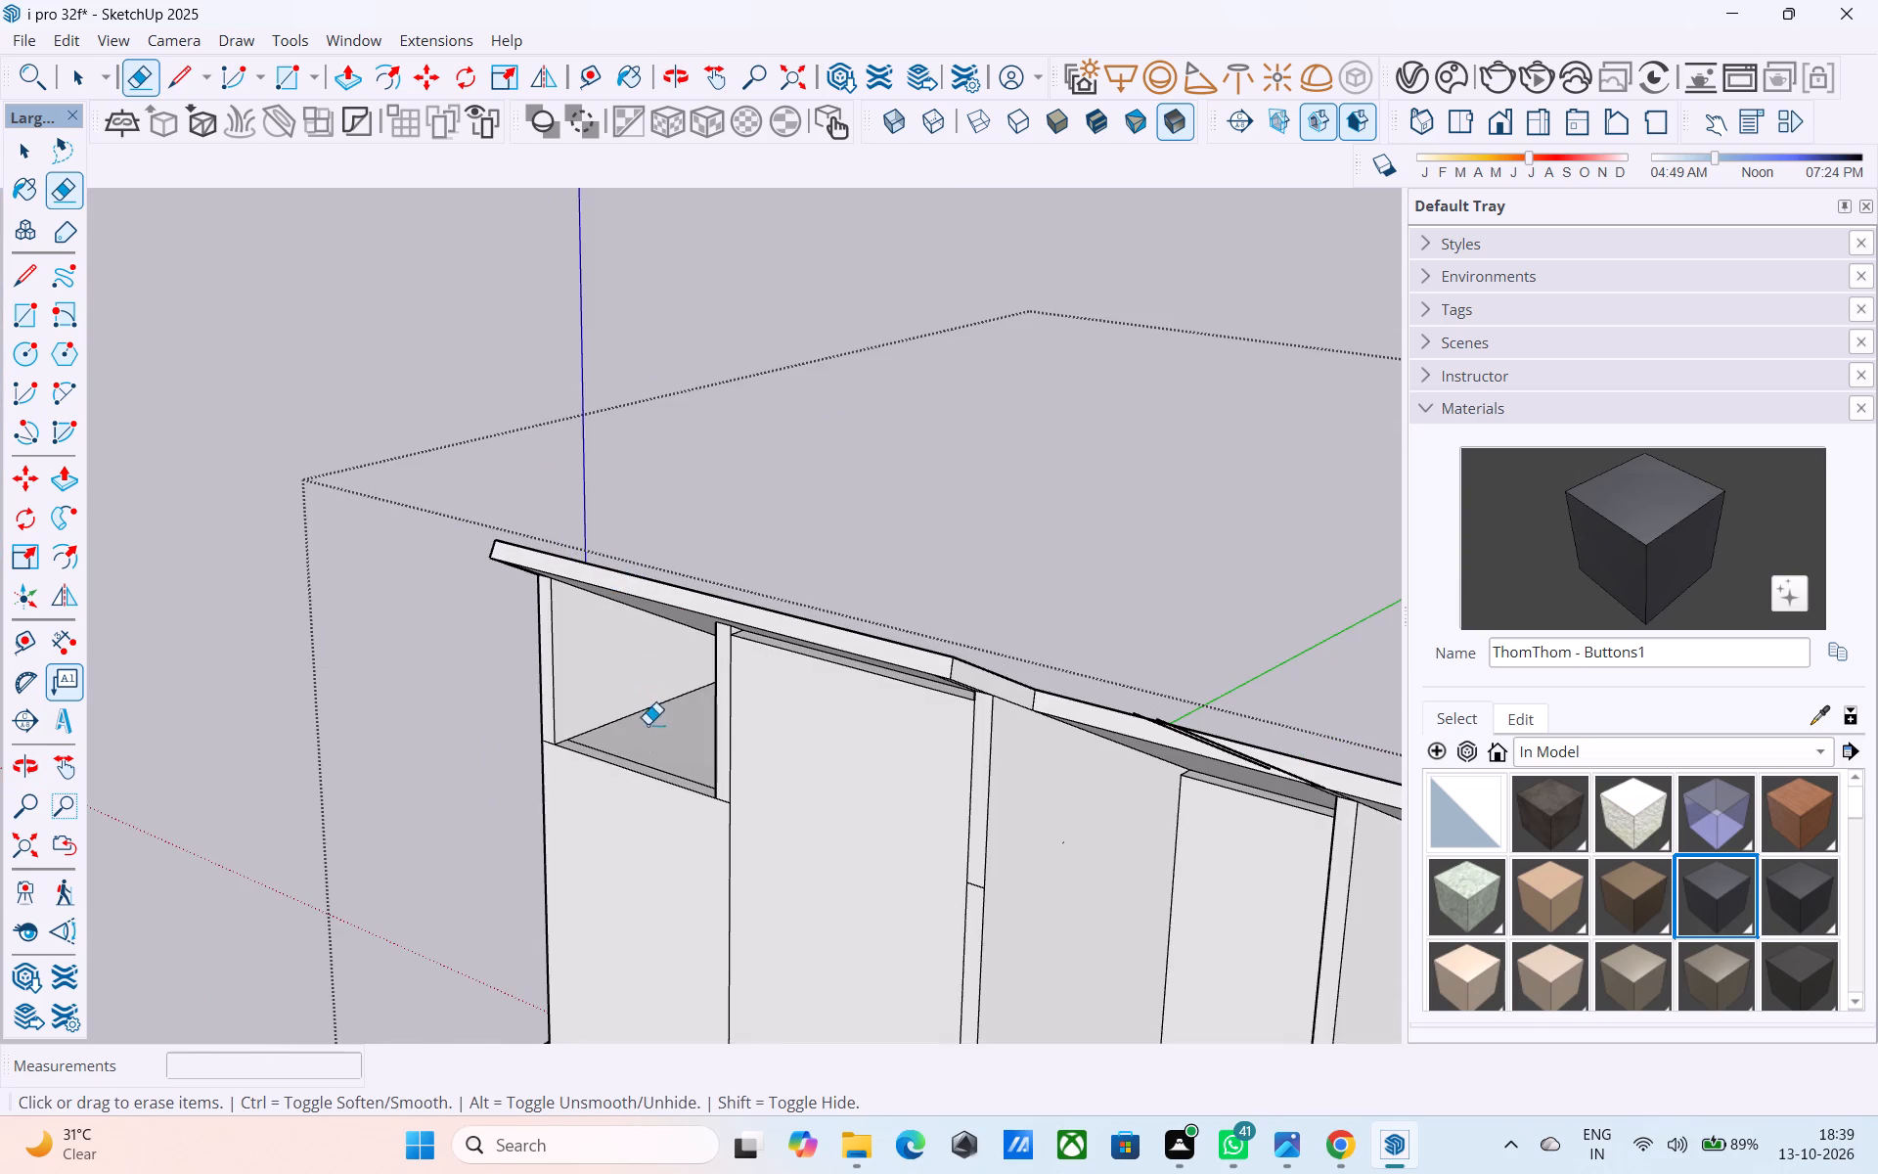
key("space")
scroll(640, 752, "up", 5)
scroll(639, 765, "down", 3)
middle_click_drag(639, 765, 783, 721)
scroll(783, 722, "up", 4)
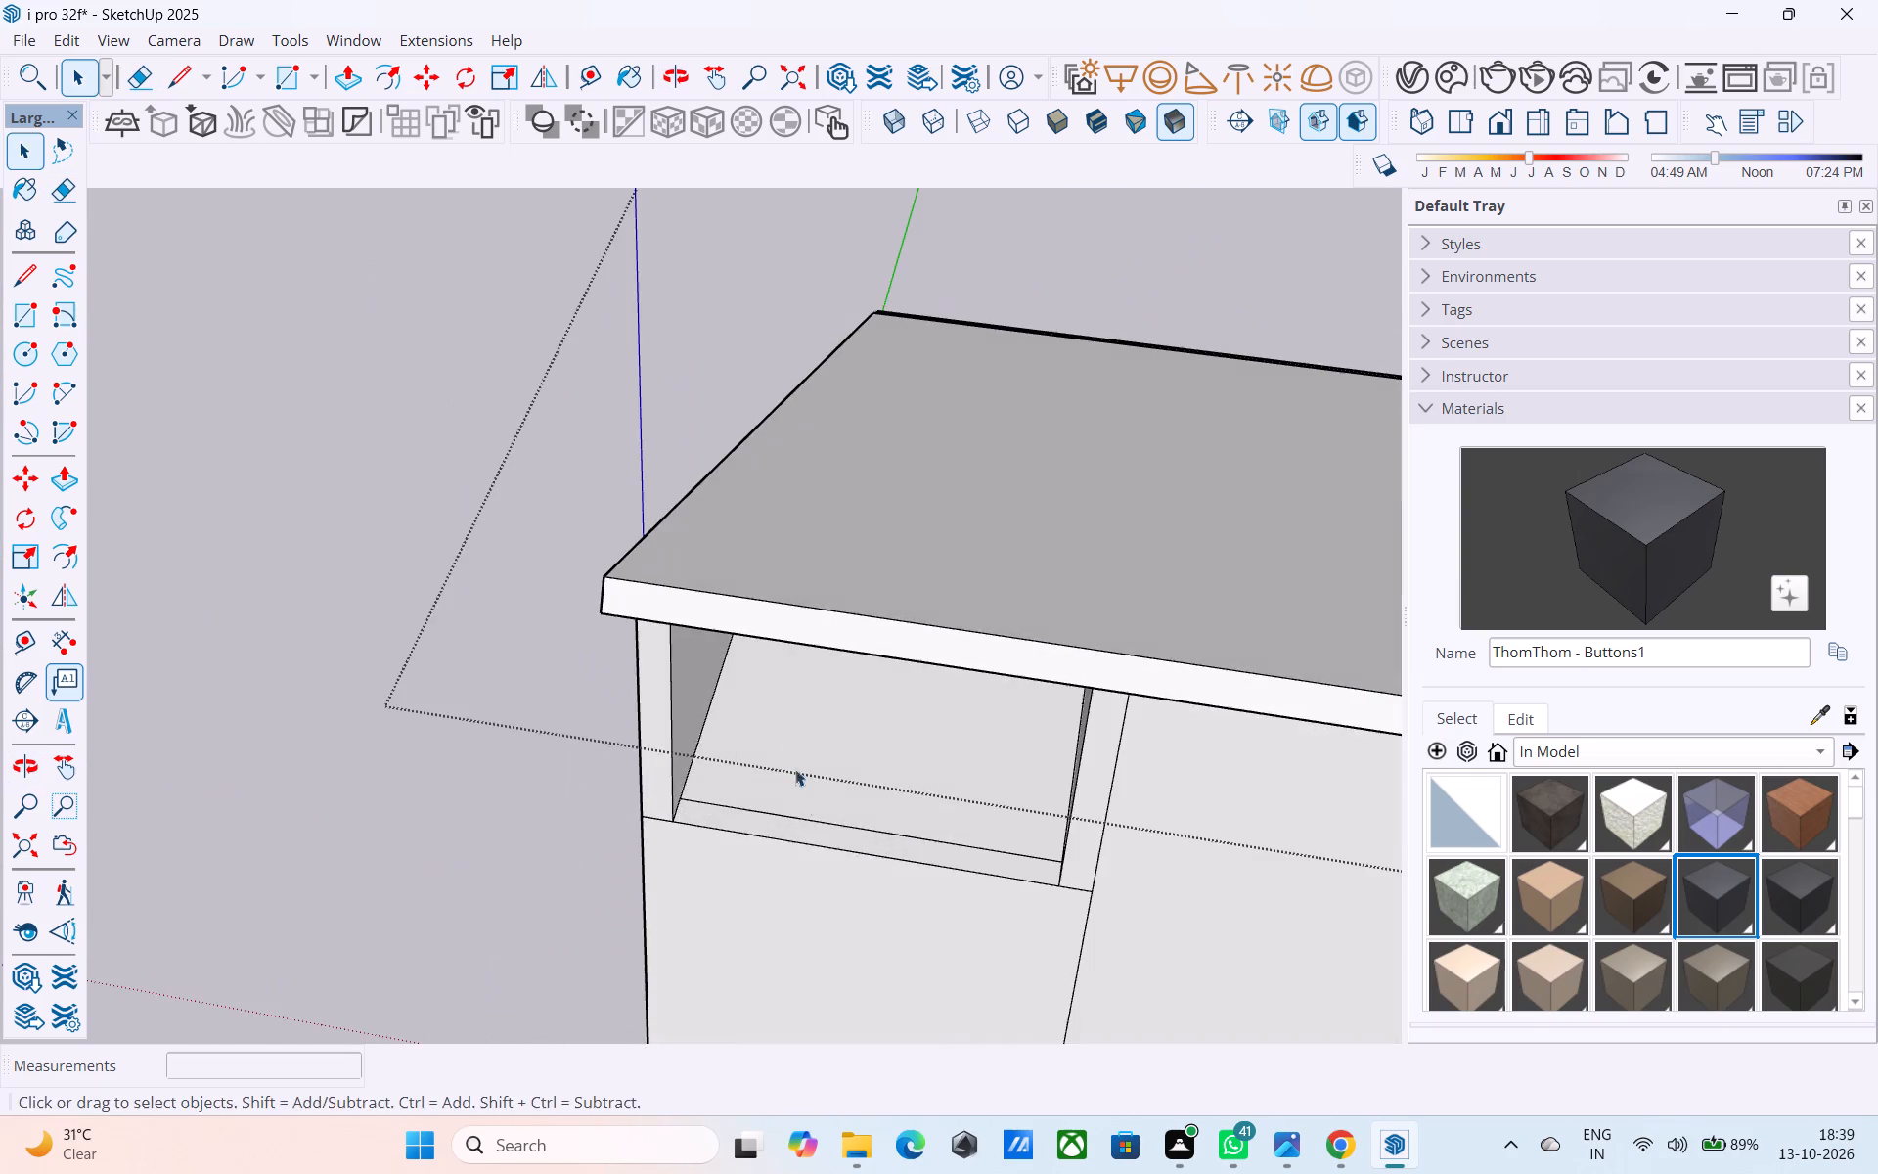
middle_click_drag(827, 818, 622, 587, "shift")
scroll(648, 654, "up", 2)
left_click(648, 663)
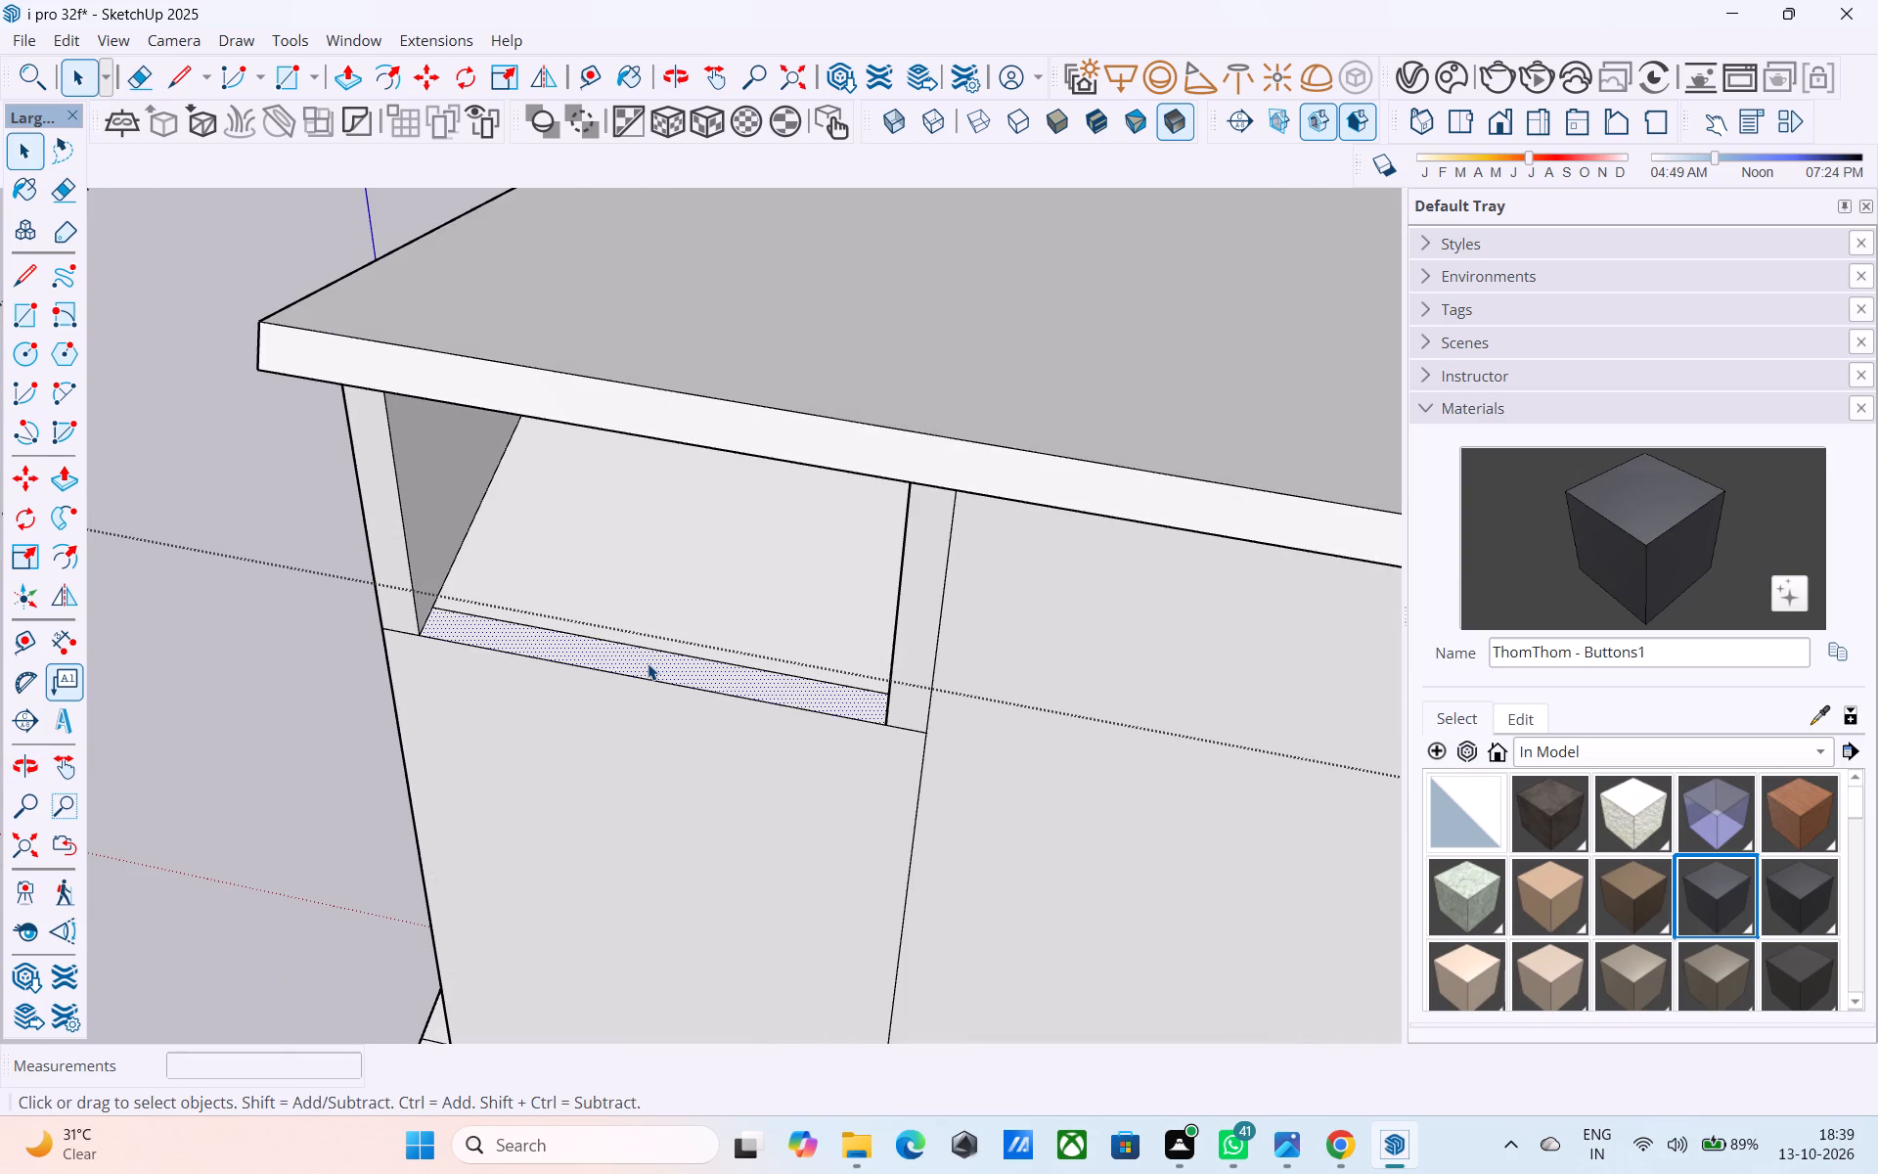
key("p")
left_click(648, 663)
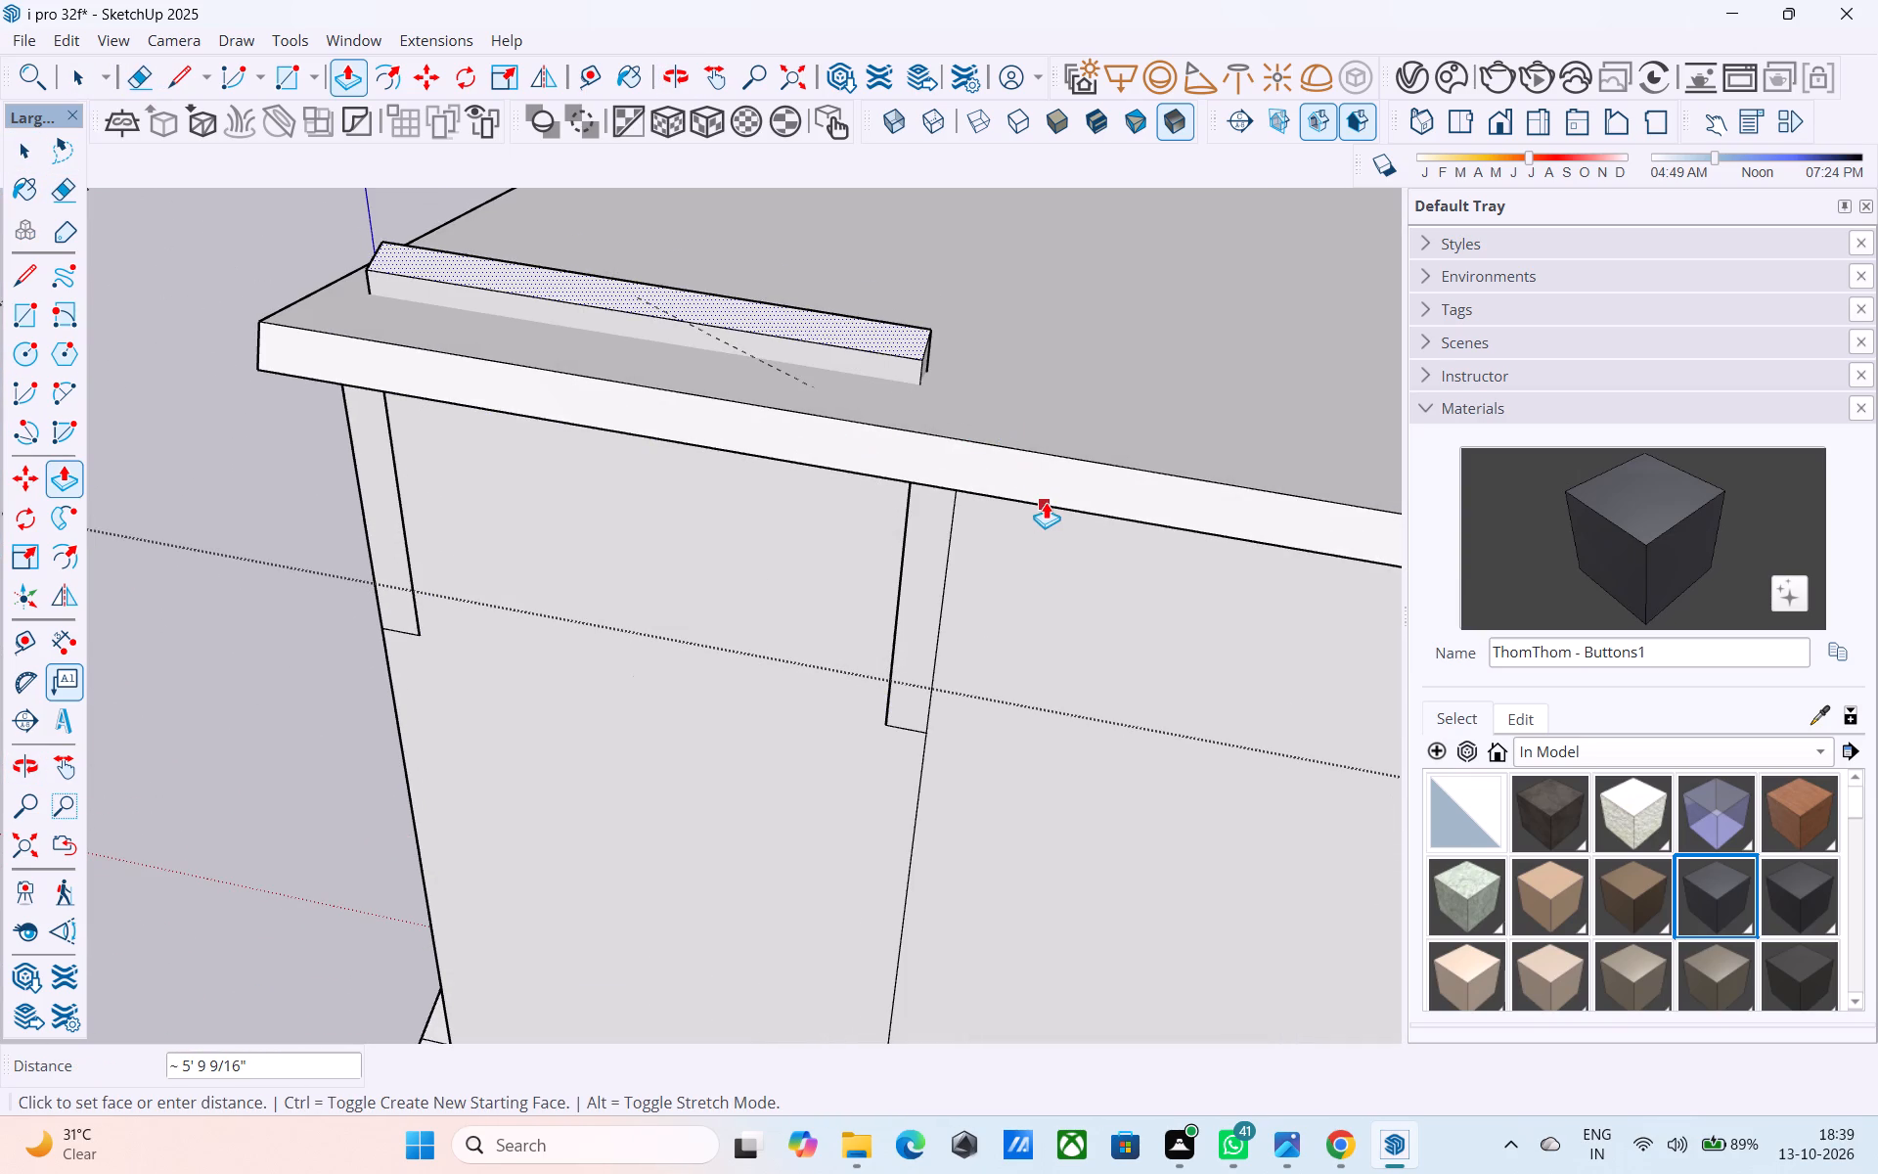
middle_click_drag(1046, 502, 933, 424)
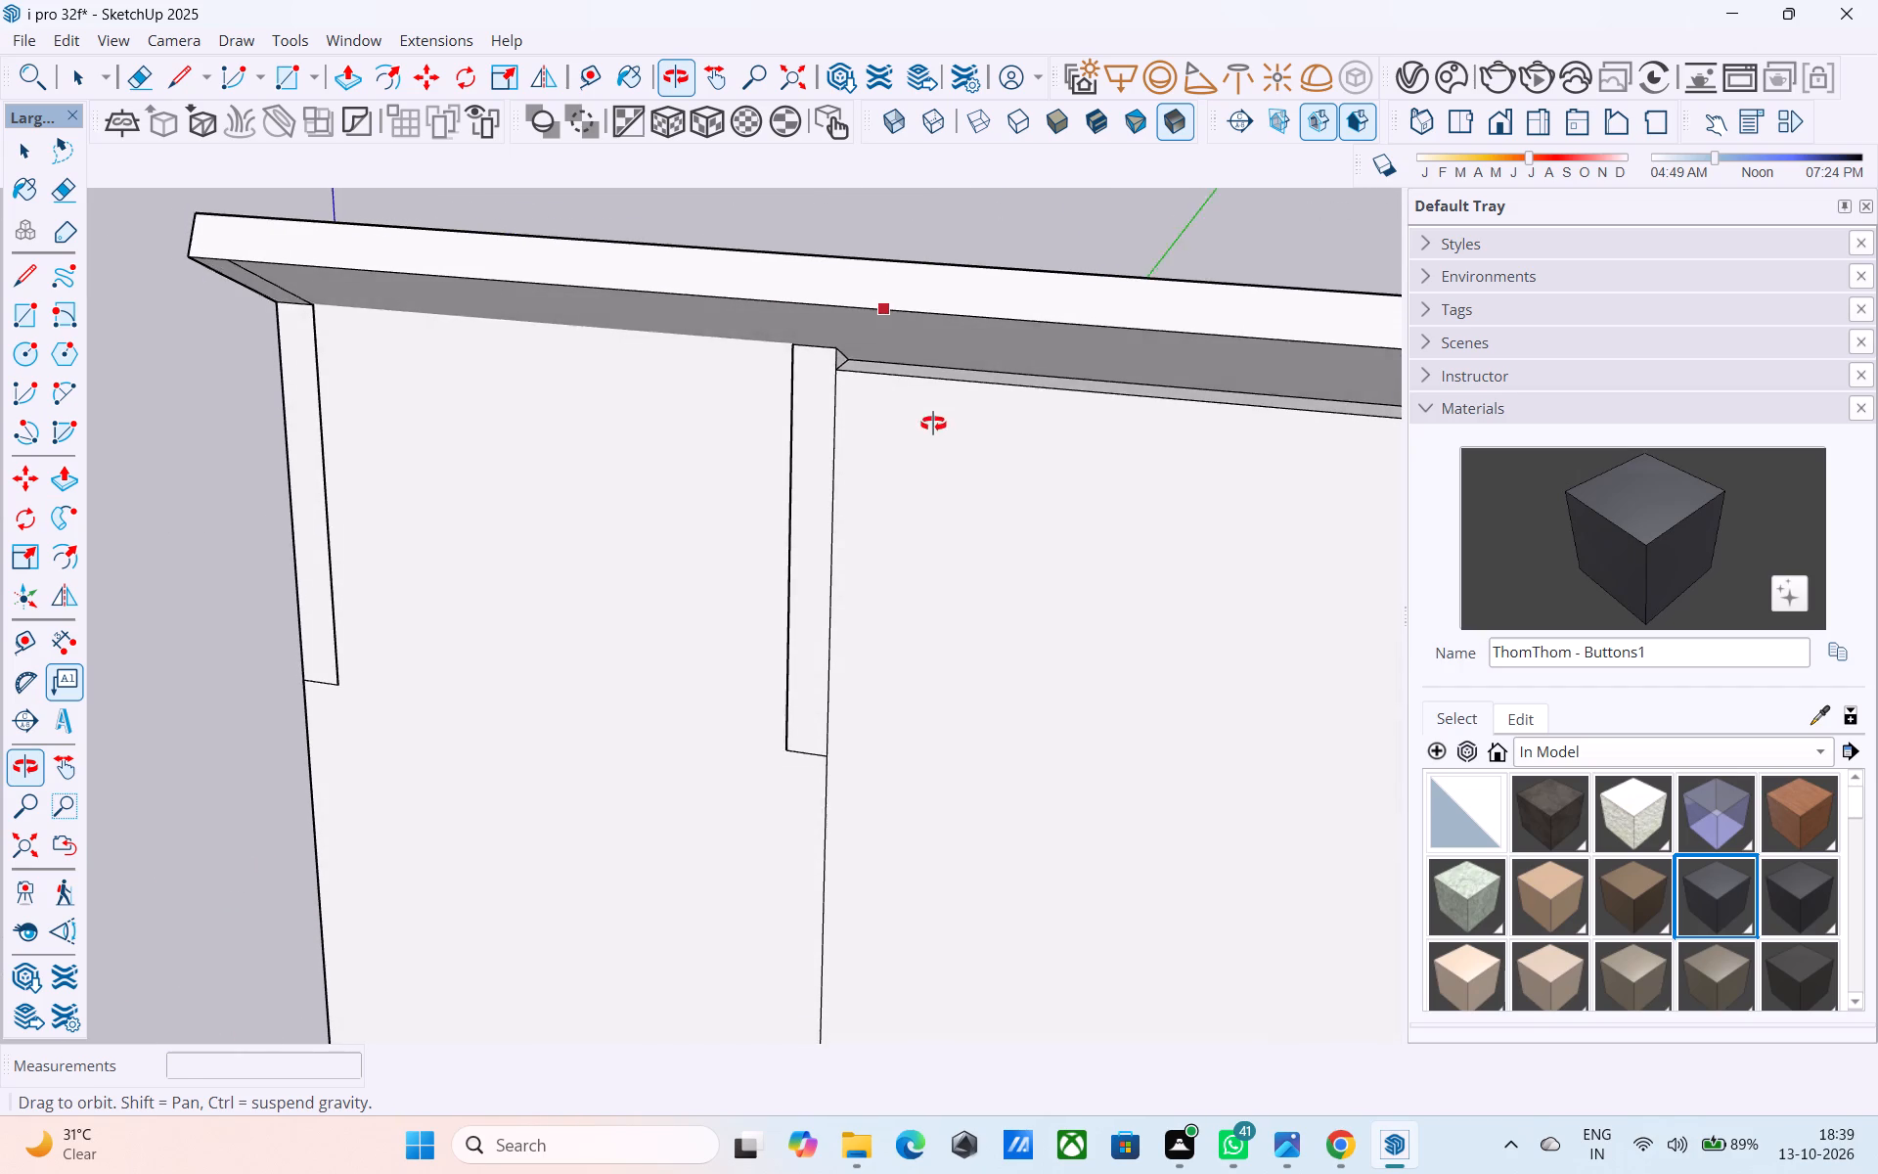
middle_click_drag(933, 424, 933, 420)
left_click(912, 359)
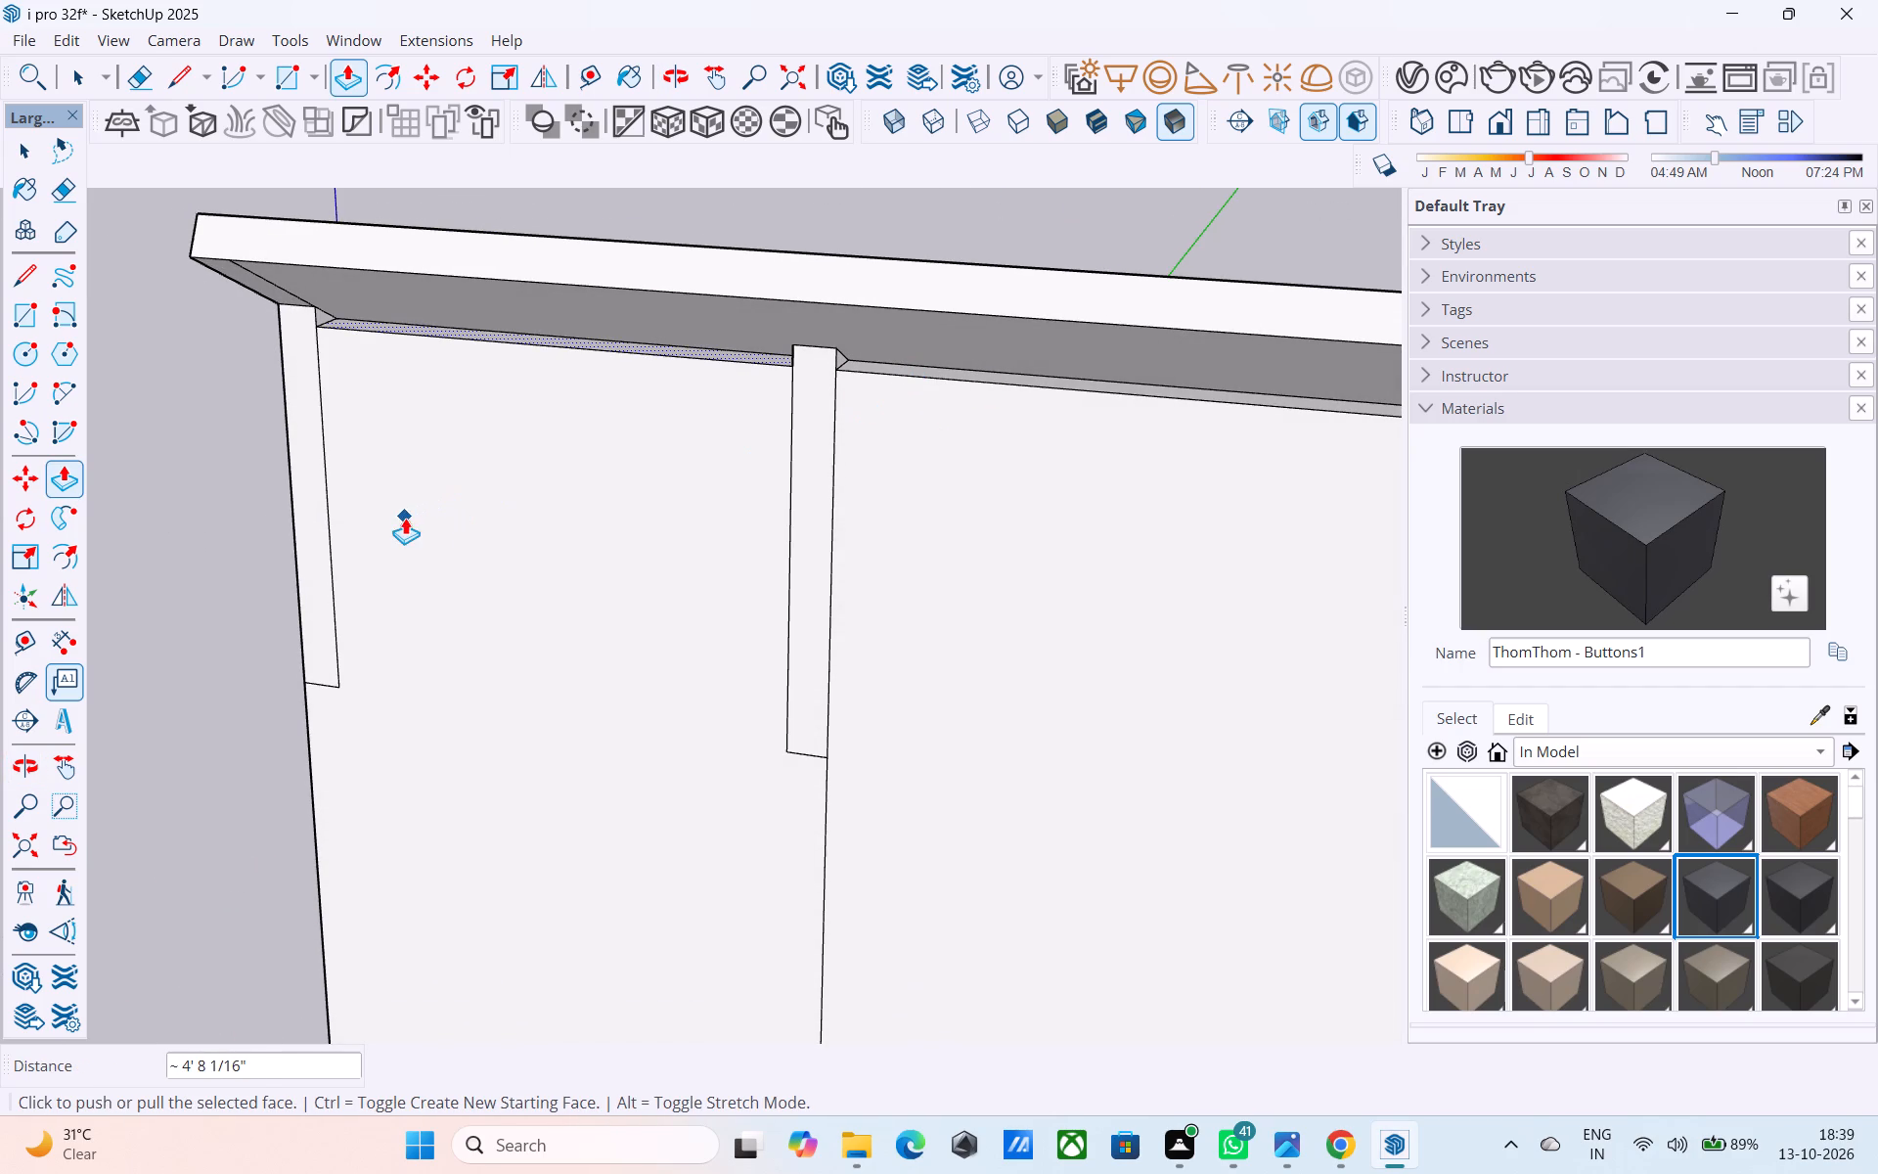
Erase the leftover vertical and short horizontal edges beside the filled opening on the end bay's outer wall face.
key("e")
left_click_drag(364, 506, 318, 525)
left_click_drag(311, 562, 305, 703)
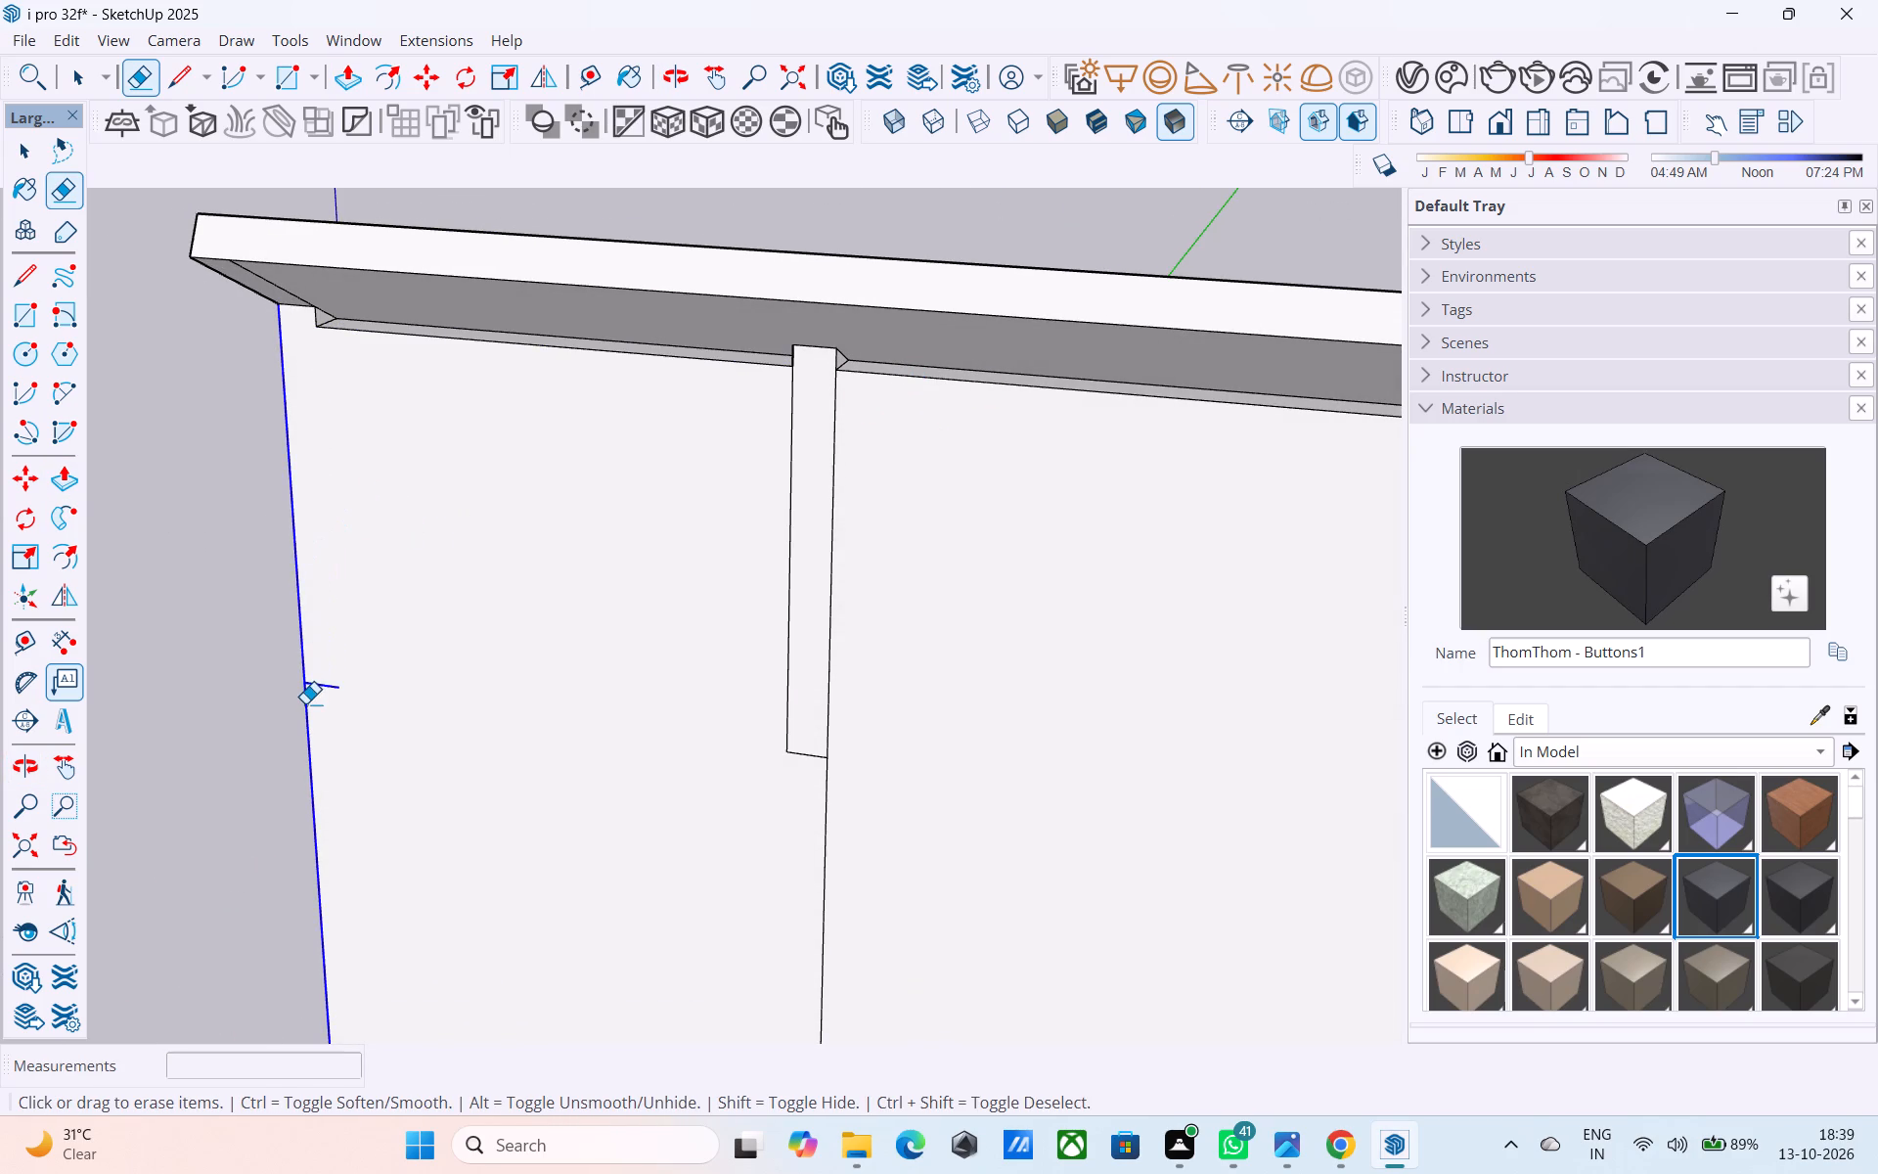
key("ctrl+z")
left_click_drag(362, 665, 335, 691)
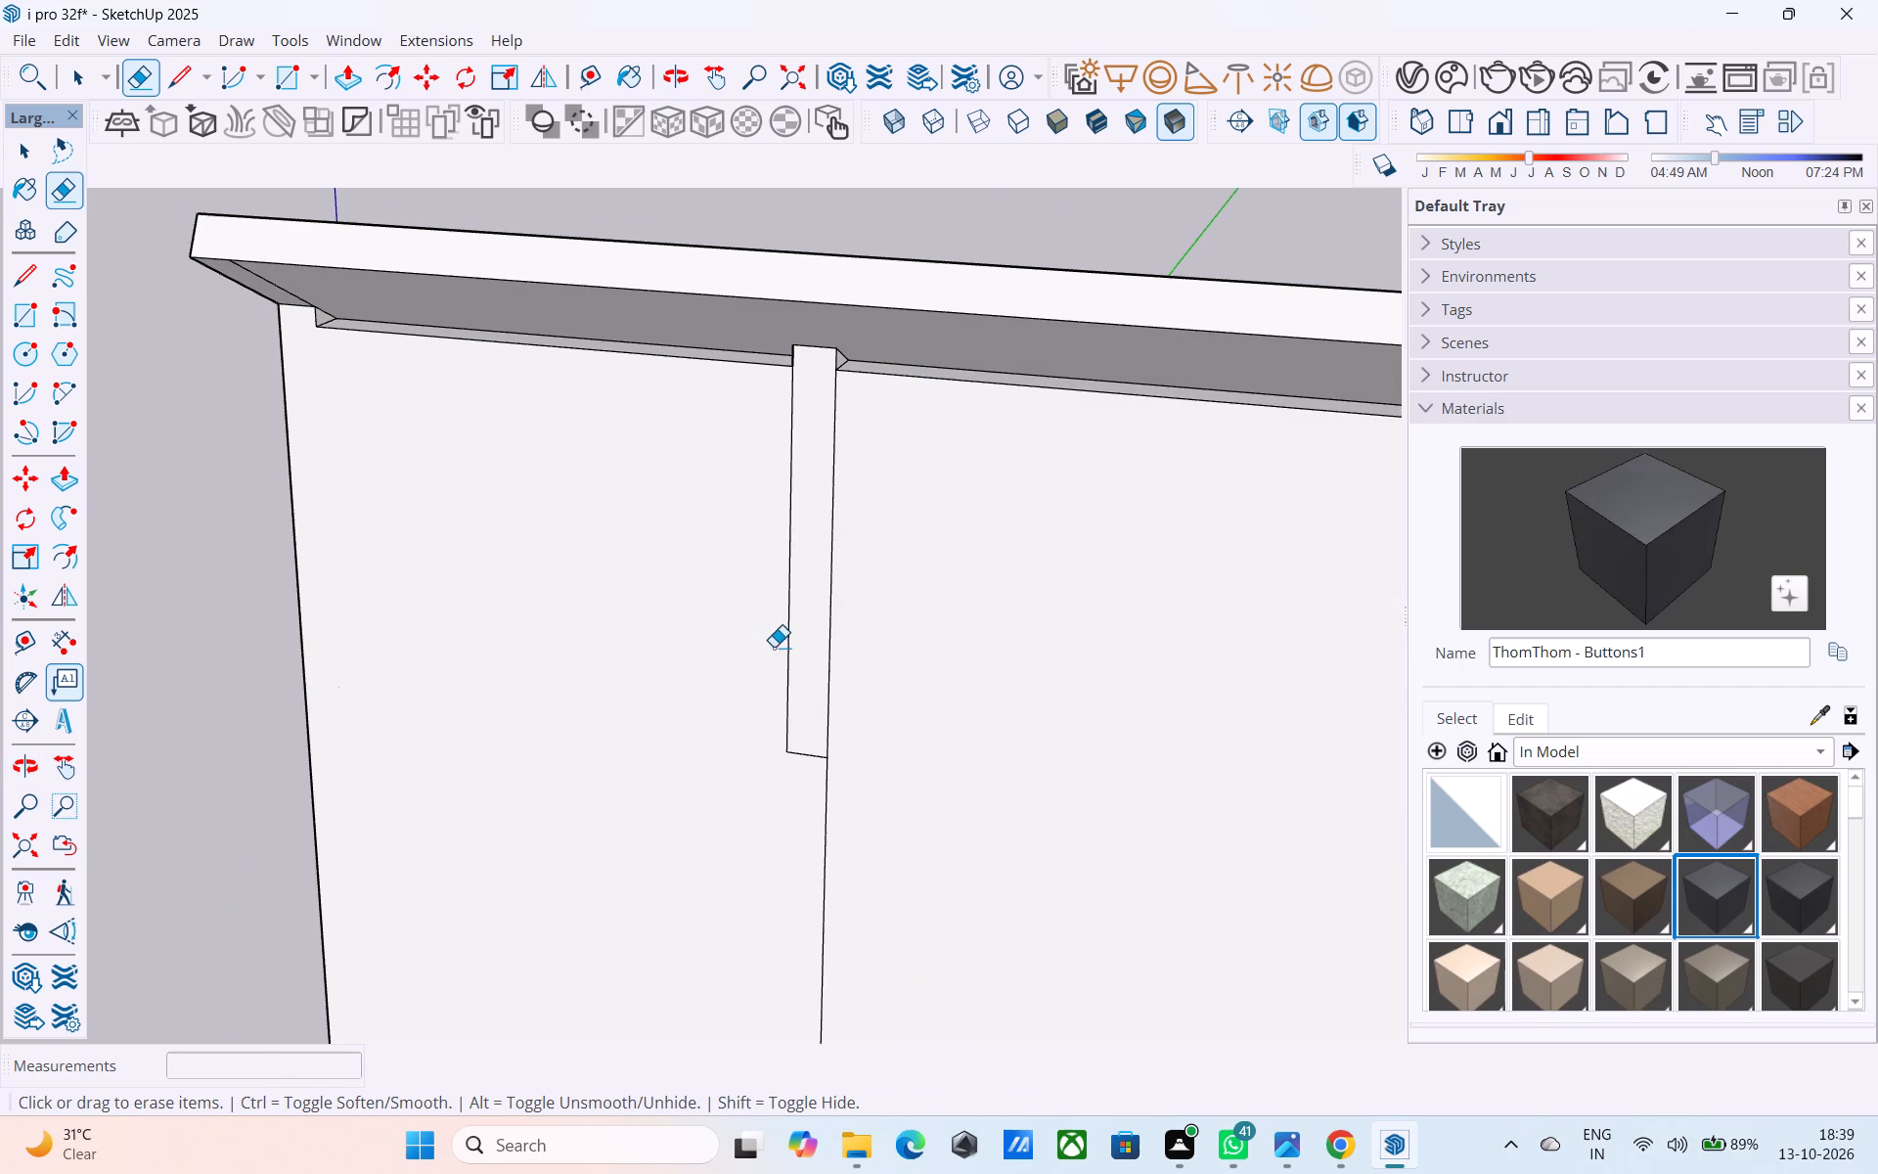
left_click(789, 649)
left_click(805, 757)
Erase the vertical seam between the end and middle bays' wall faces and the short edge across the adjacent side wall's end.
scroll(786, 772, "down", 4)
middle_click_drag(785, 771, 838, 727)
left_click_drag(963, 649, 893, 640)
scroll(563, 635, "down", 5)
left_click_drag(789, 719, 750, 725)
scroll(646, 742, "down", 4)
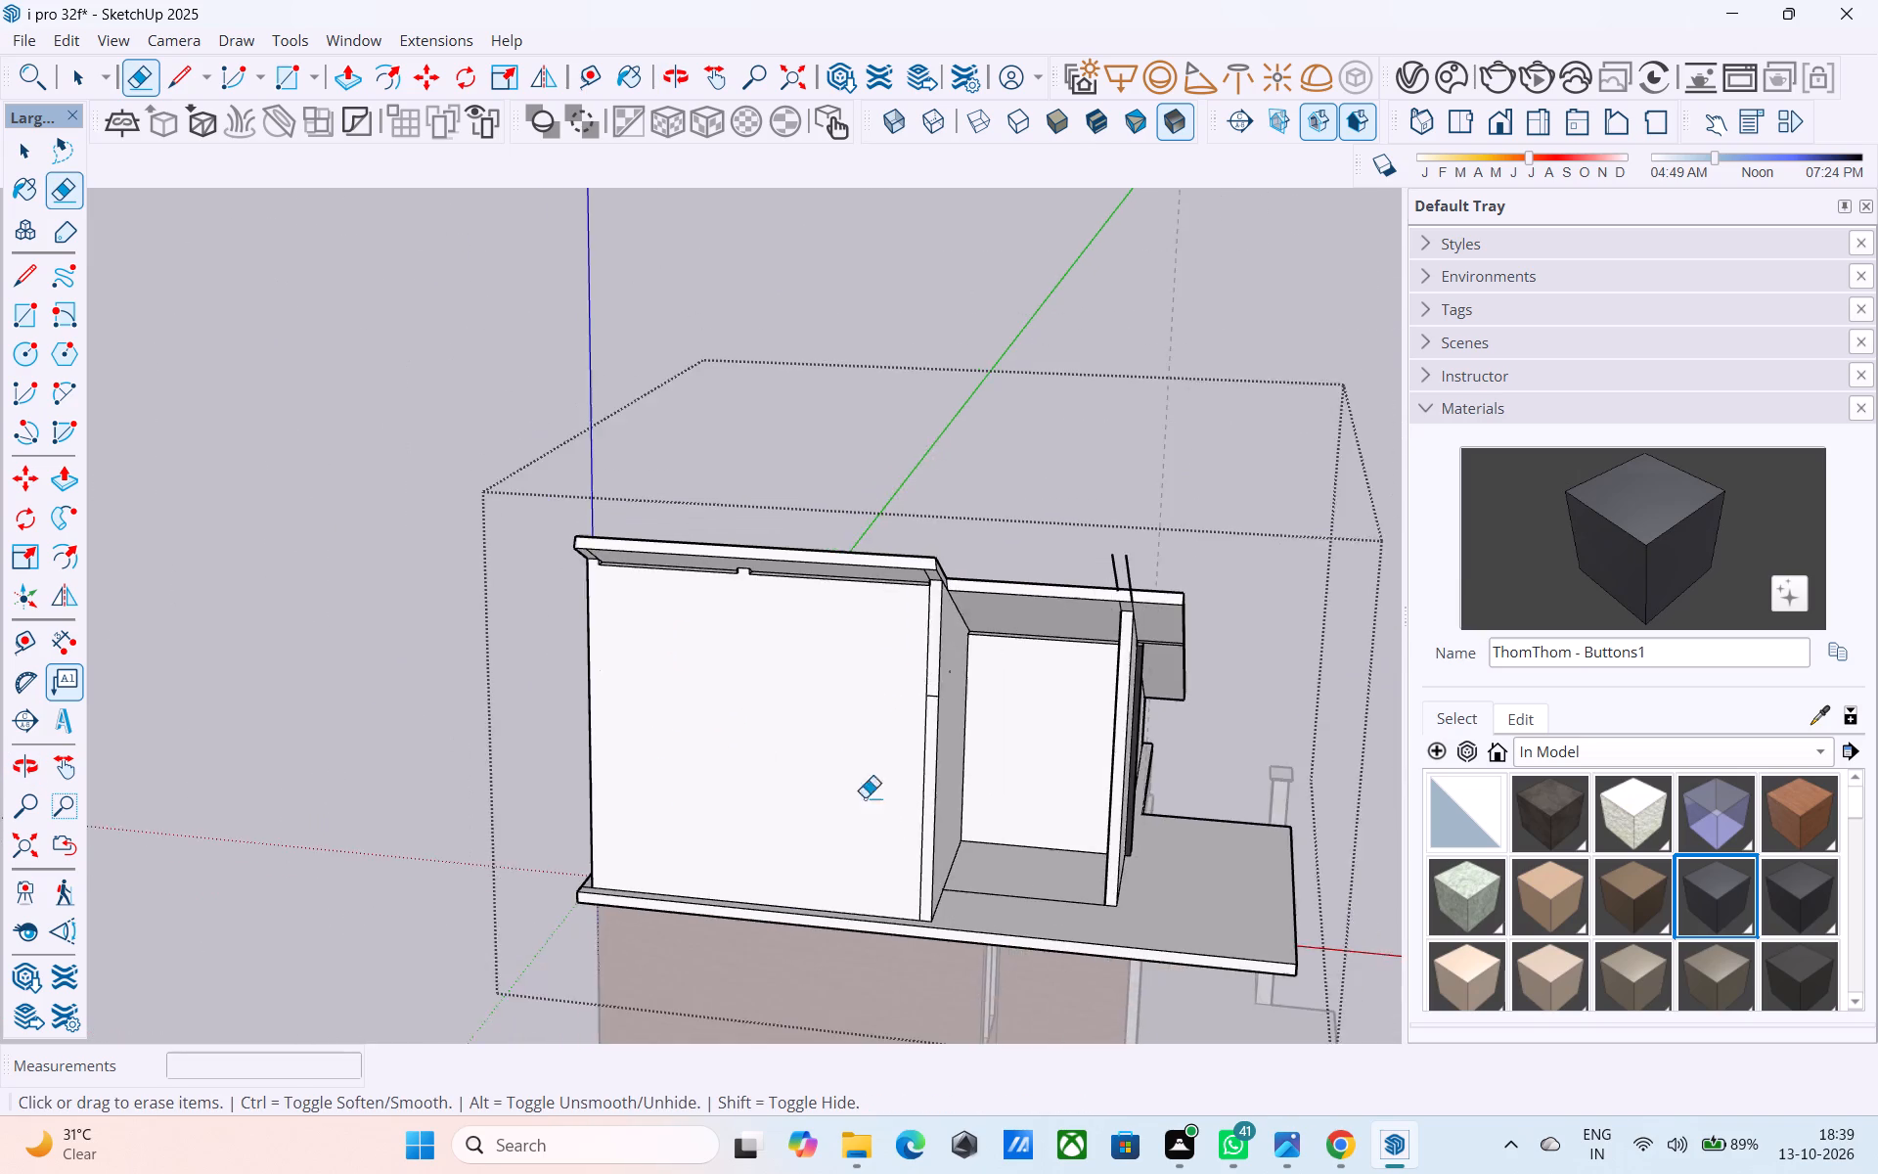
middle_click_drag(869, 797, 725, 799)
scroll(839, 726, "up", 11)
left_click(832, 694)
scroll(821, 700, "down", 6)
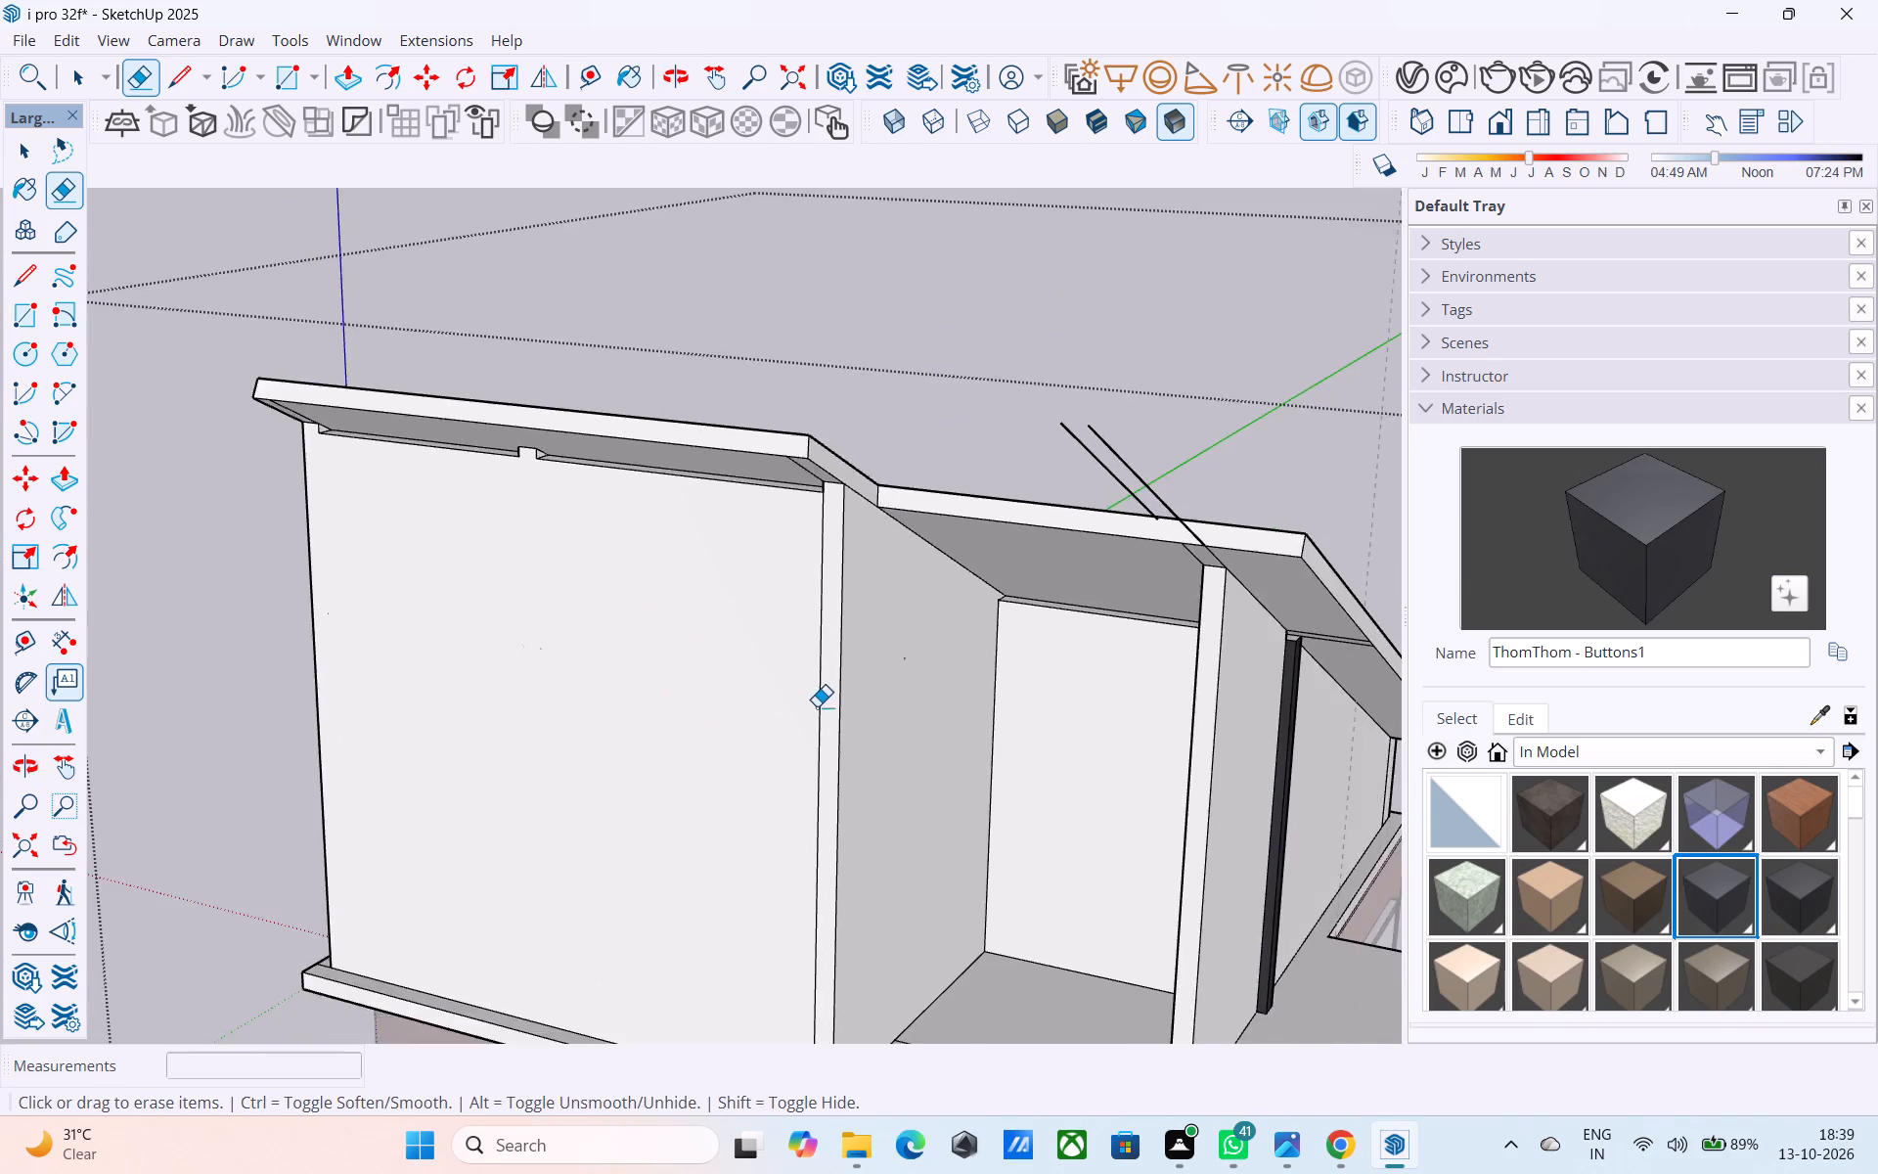
Examine the whole house from several sides and the tops of the high-end walls beneath the sloping roof slab.
scroll(817, 706, "down", 12)
middle_click_drag(817, 738, 758, 734)
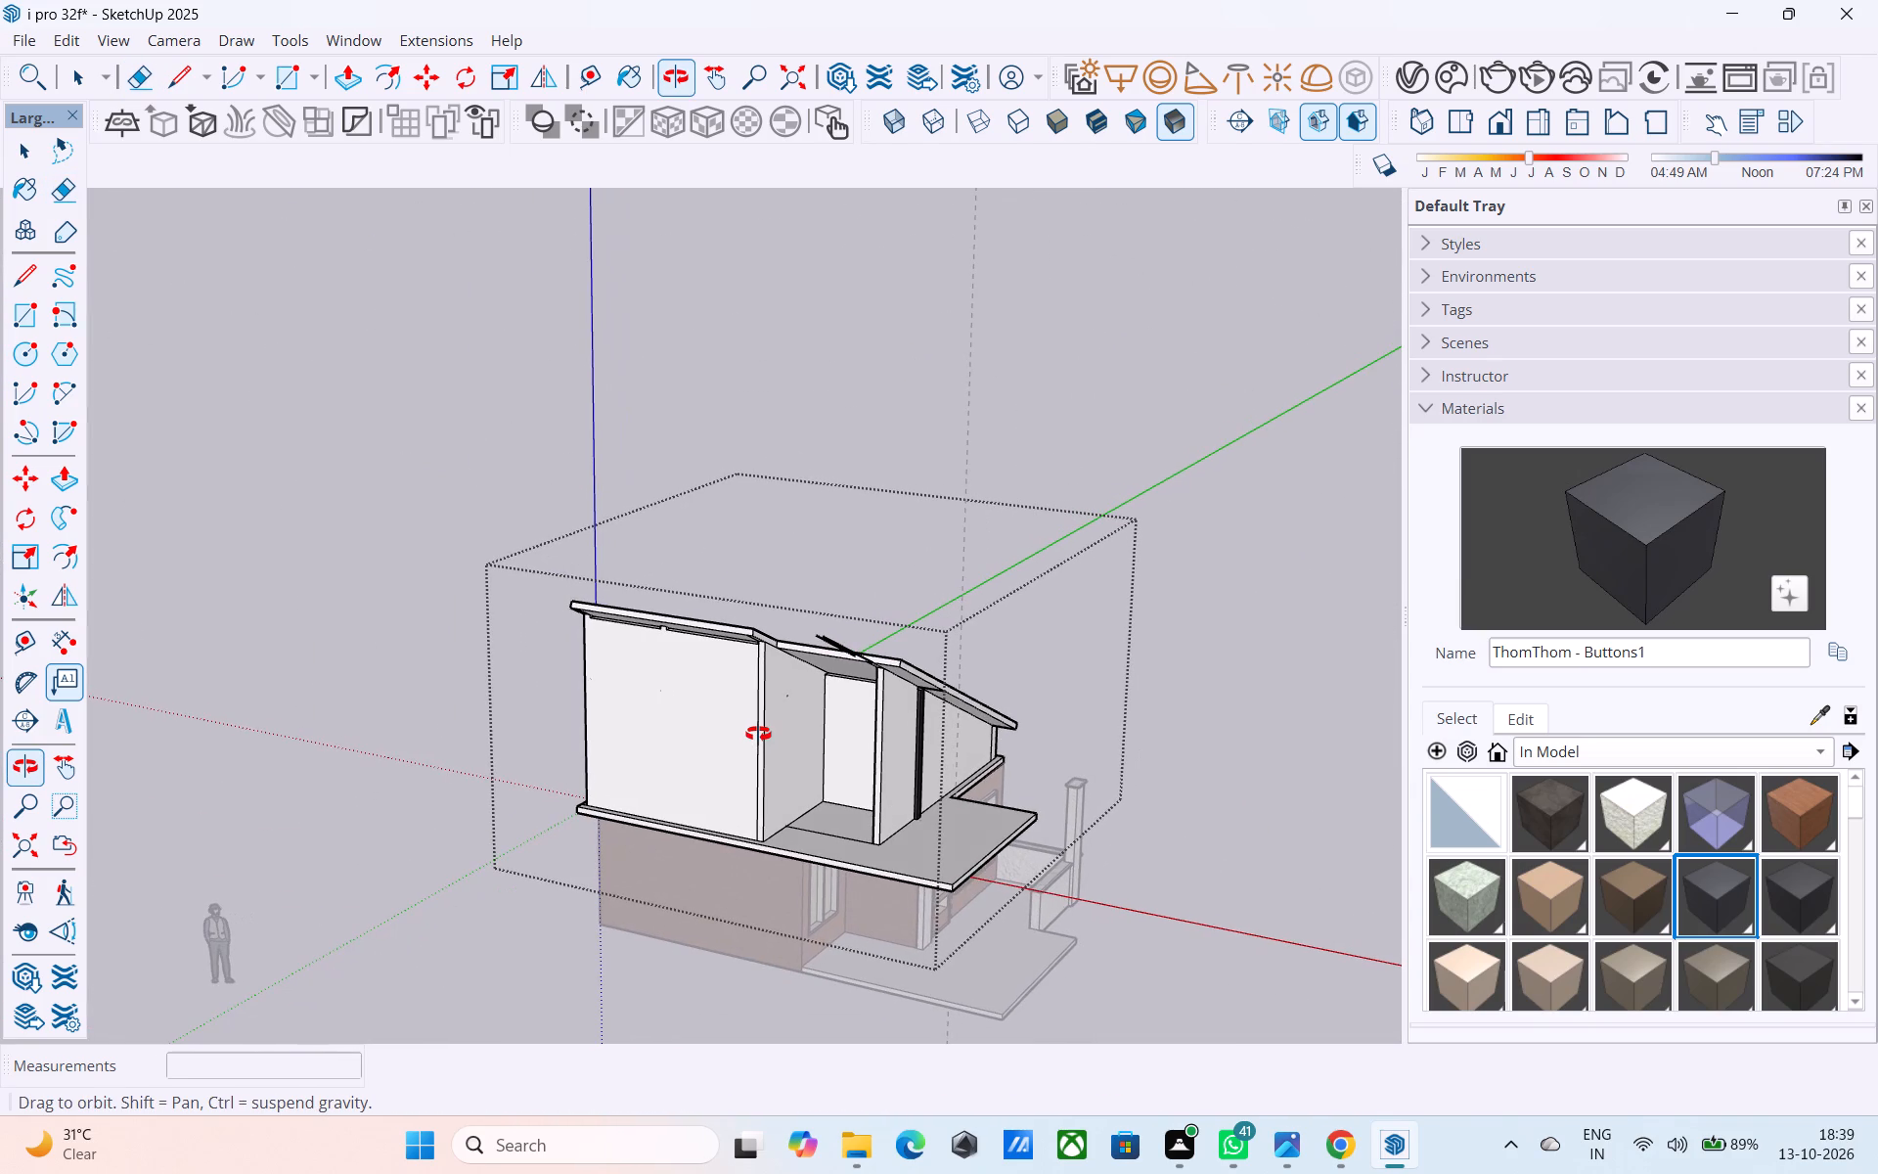
middle_click_drag(758, 734, 760, 734)
middle_click_drag(758, 734, 251, 589)
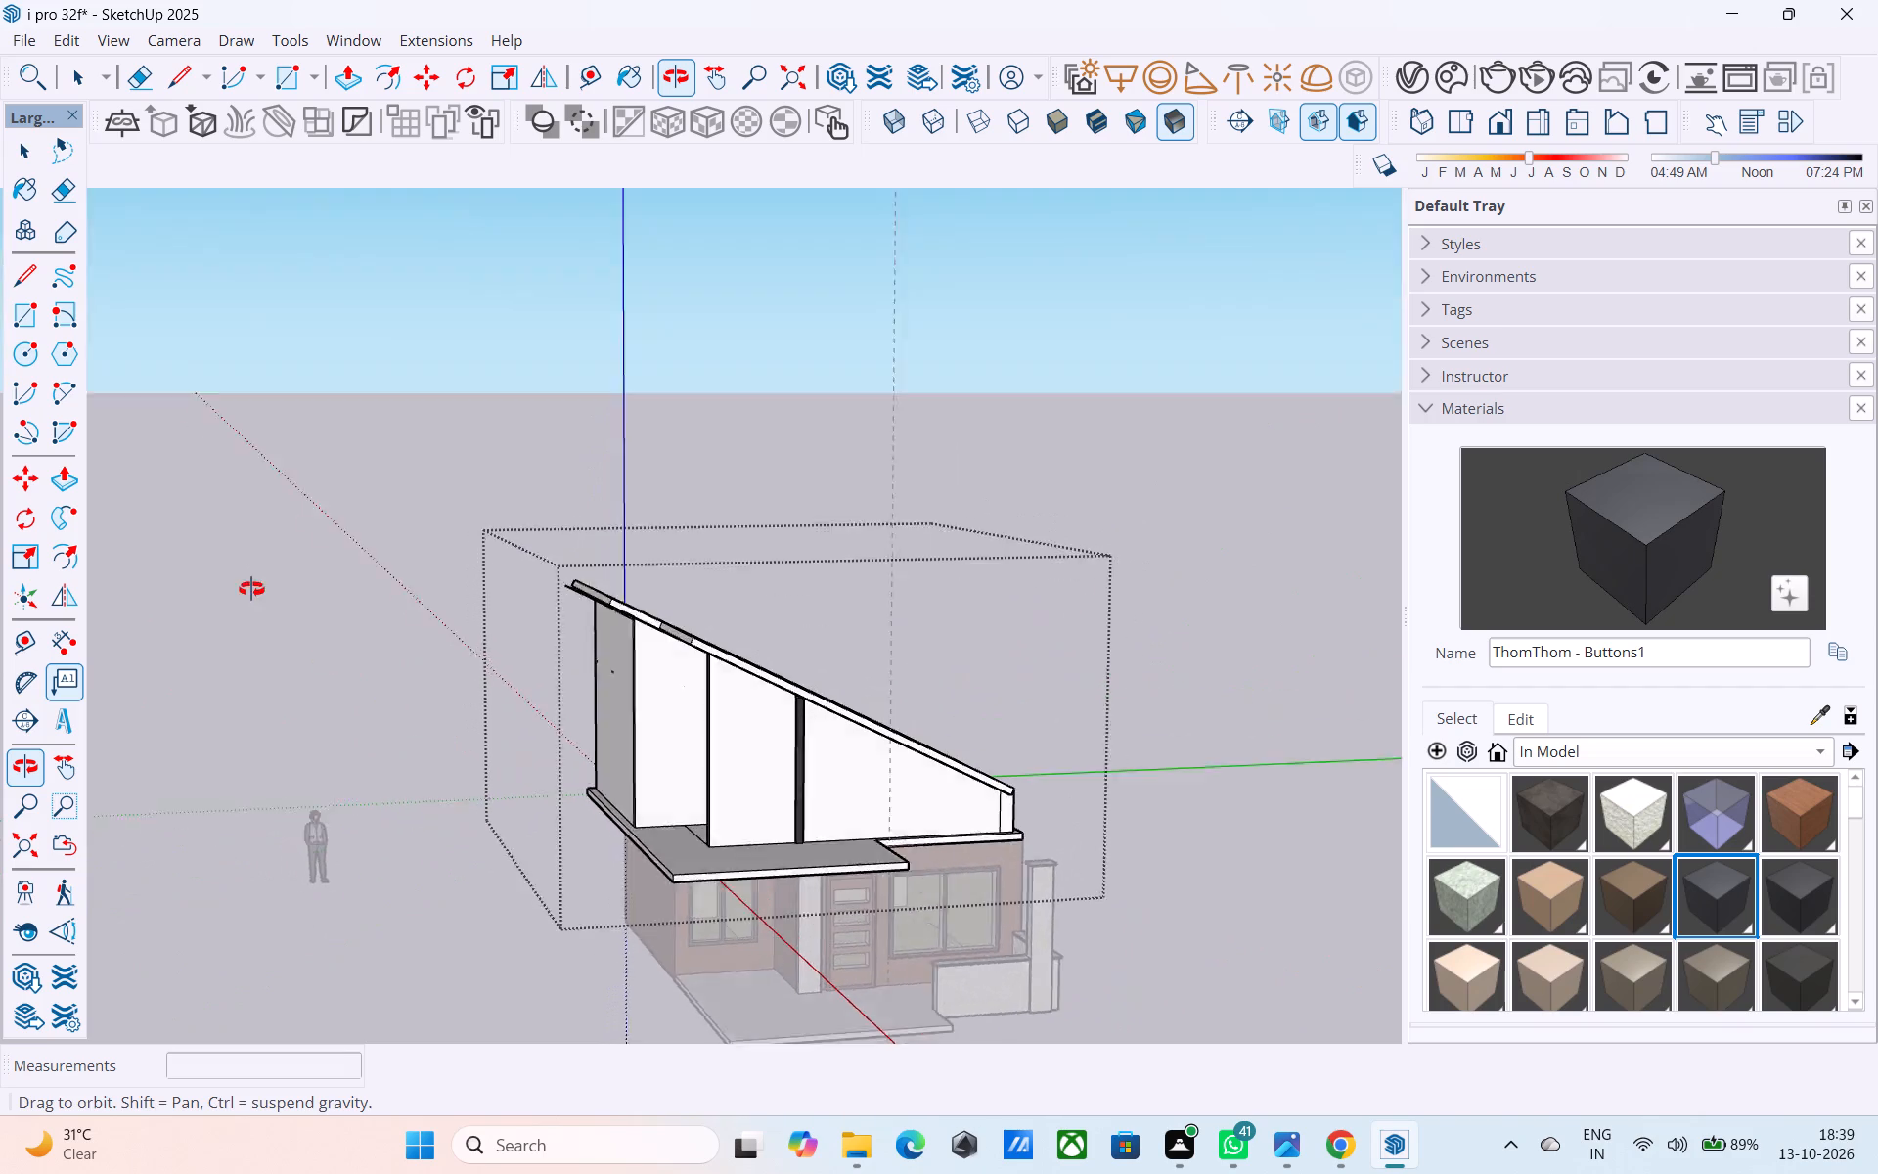
middle_click_drag(251, 589, 246, 583)
middle_click_drag(579, 679, 716, 651)
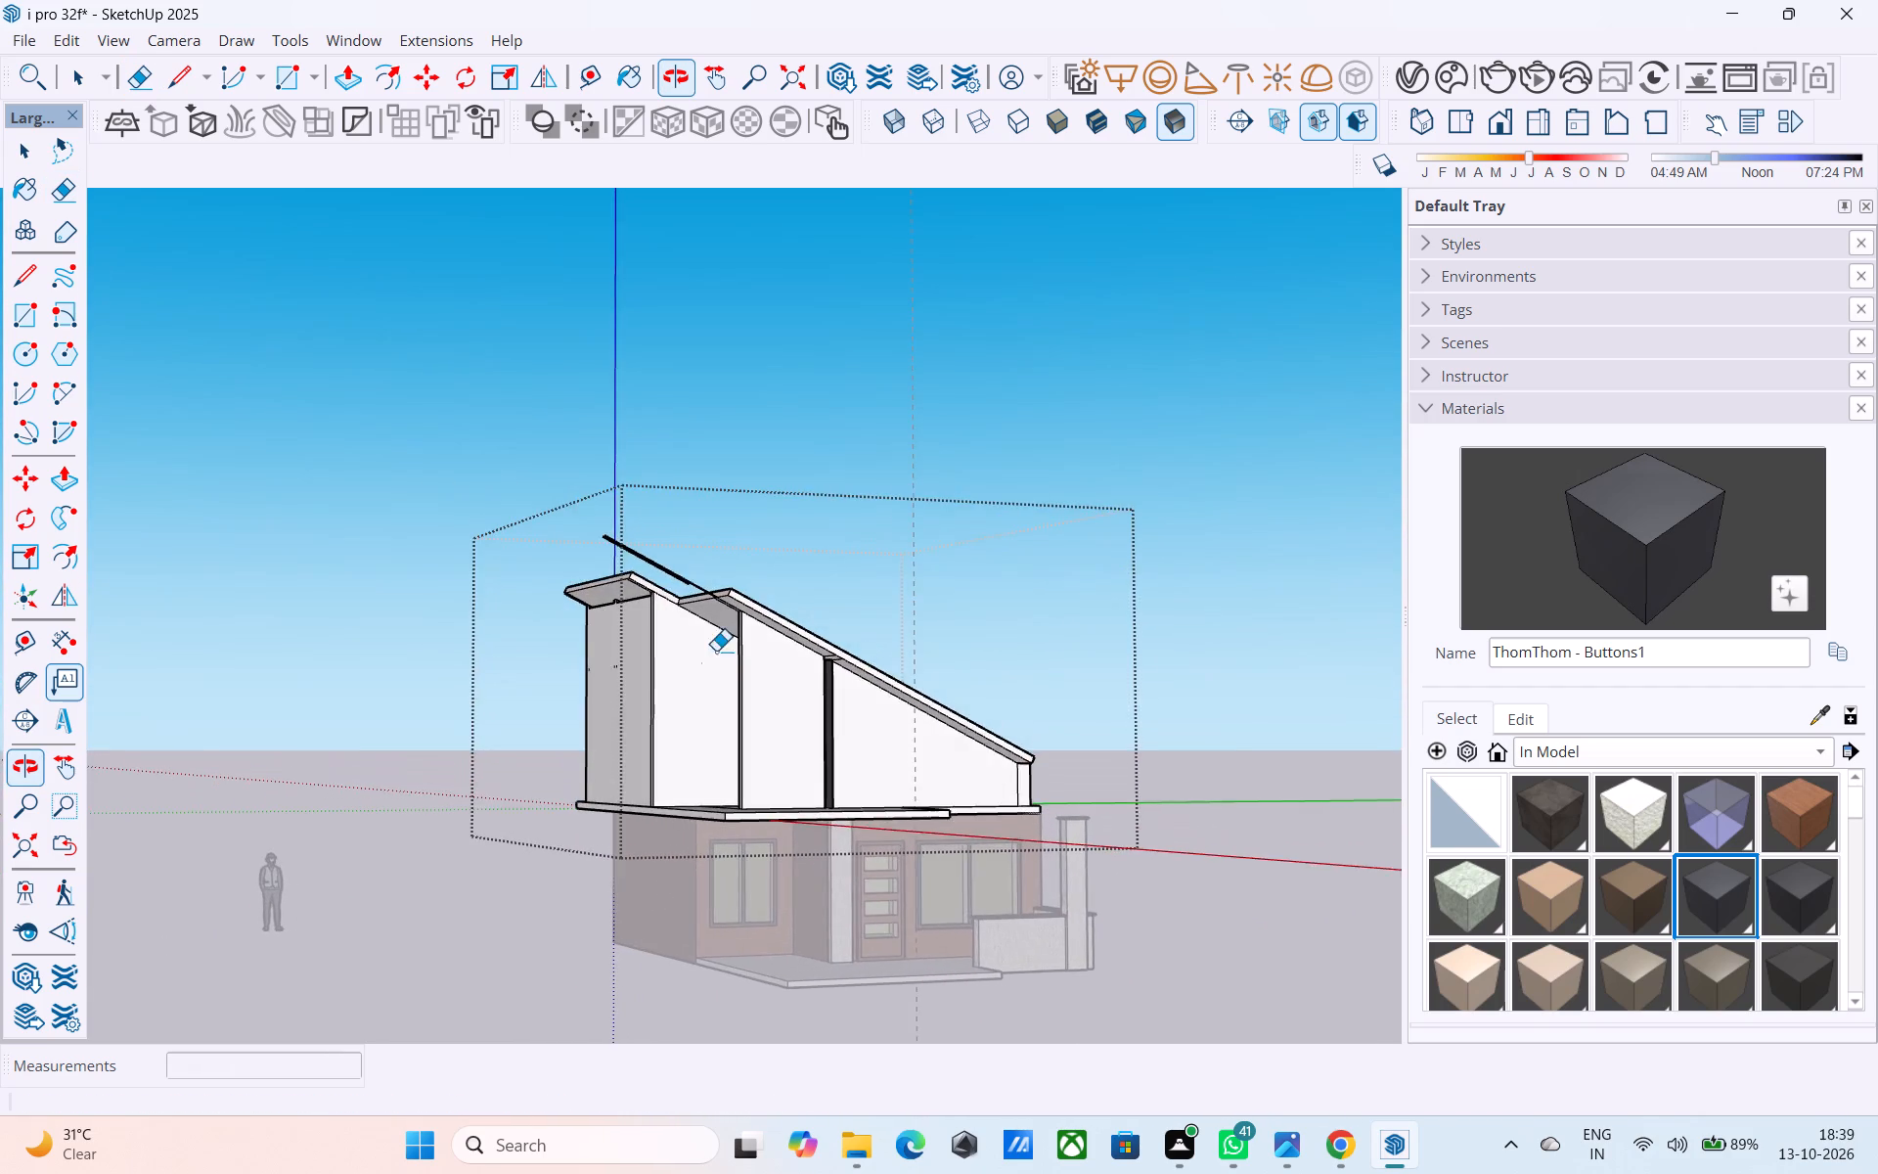
middle_click_drag(716, 651, 597, 645)
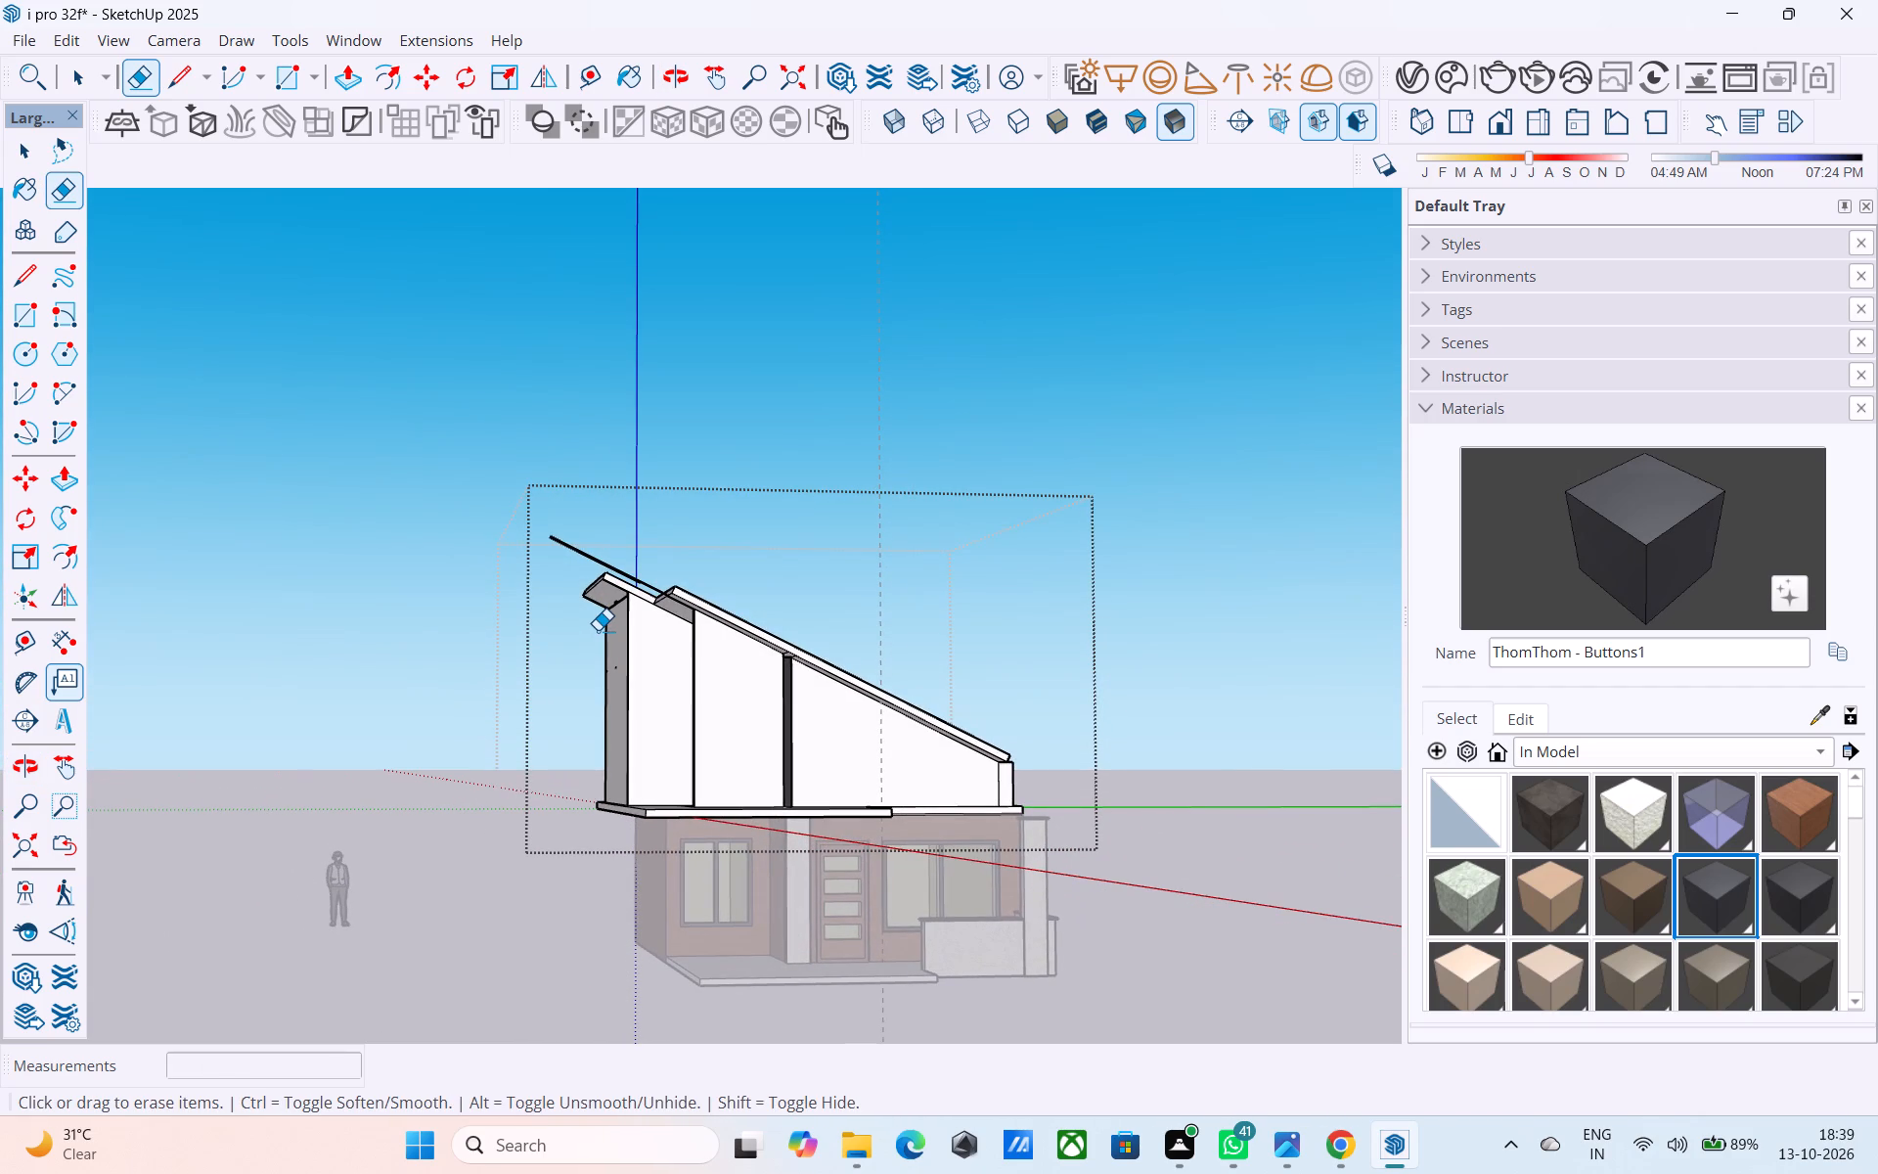
middle_click_drag(599, 630, 619, 656)
middle_click_drag(648, 616, 544, 767)
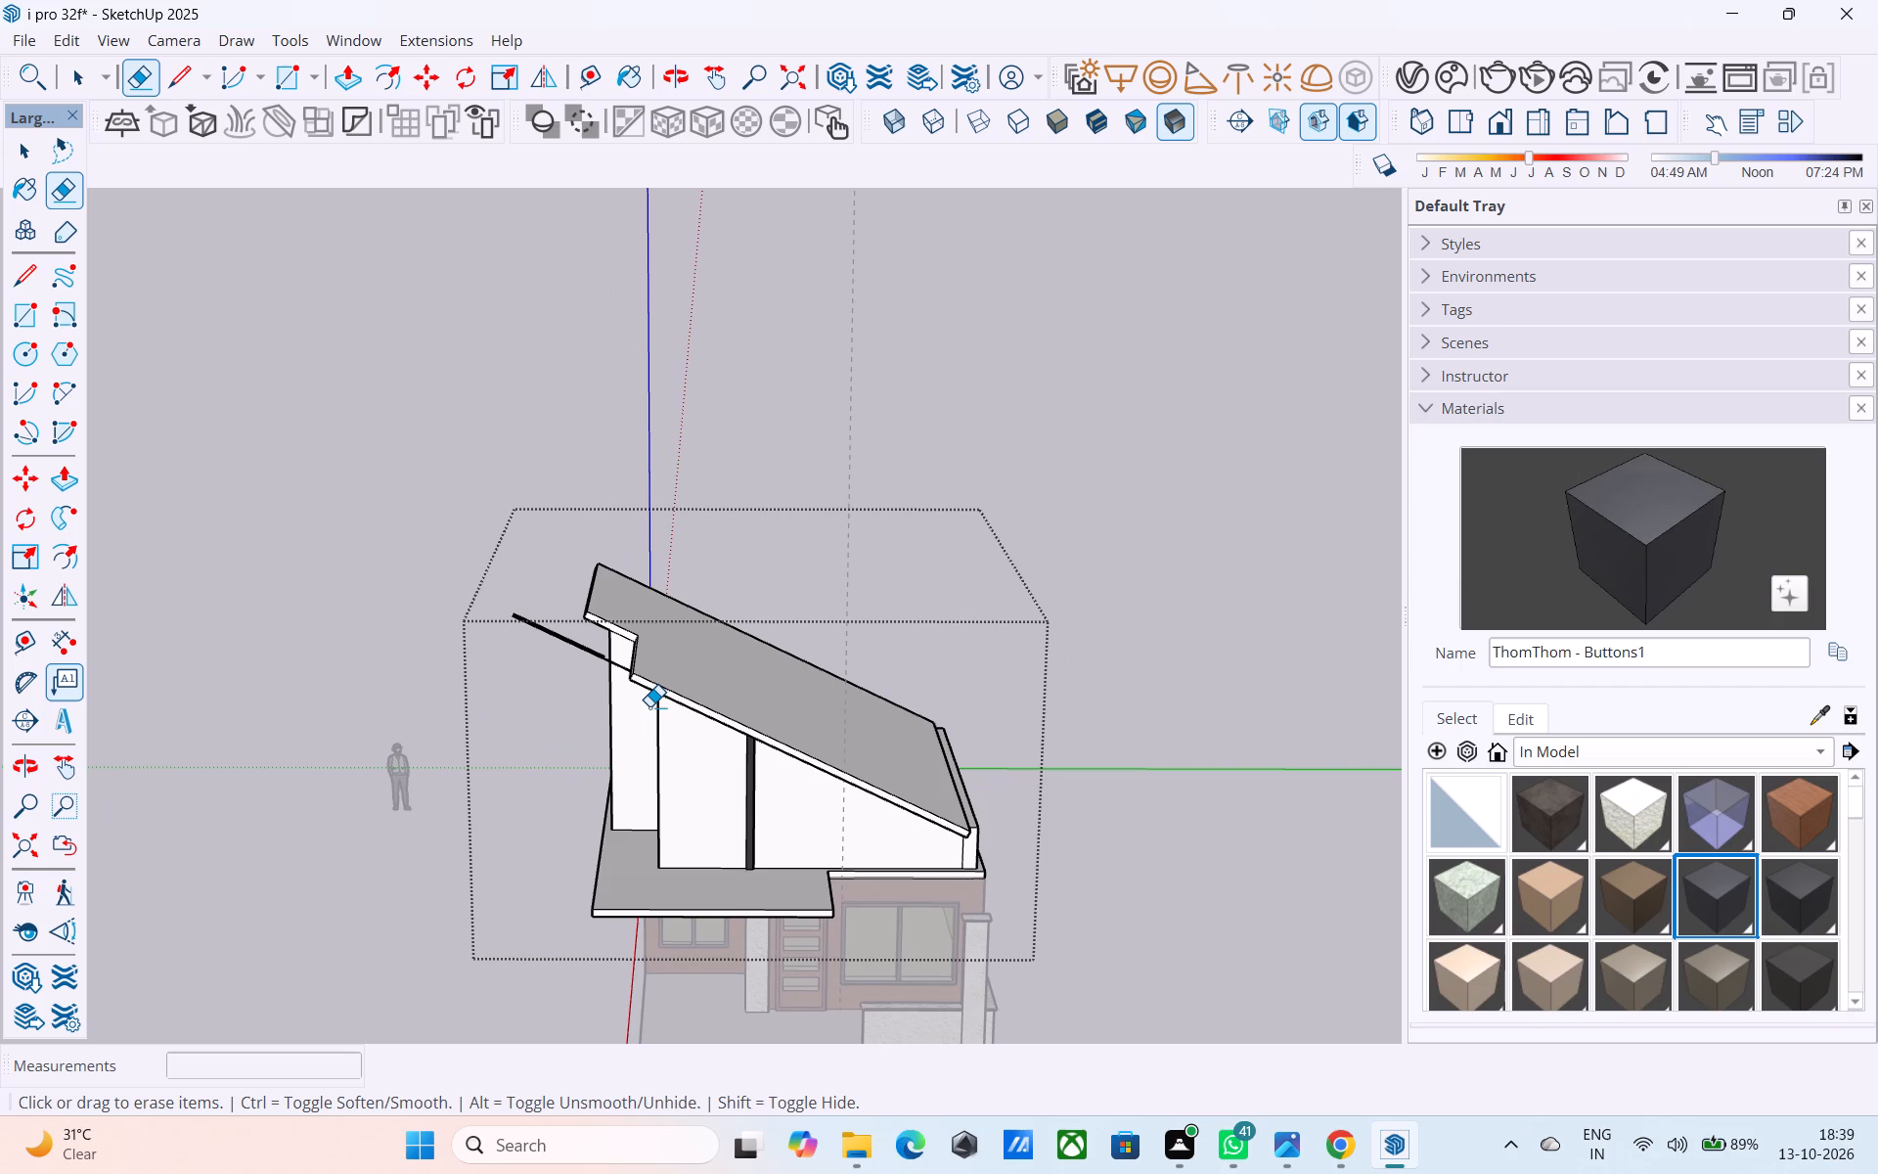
middle_click_drag(649, 706, 647, 686)
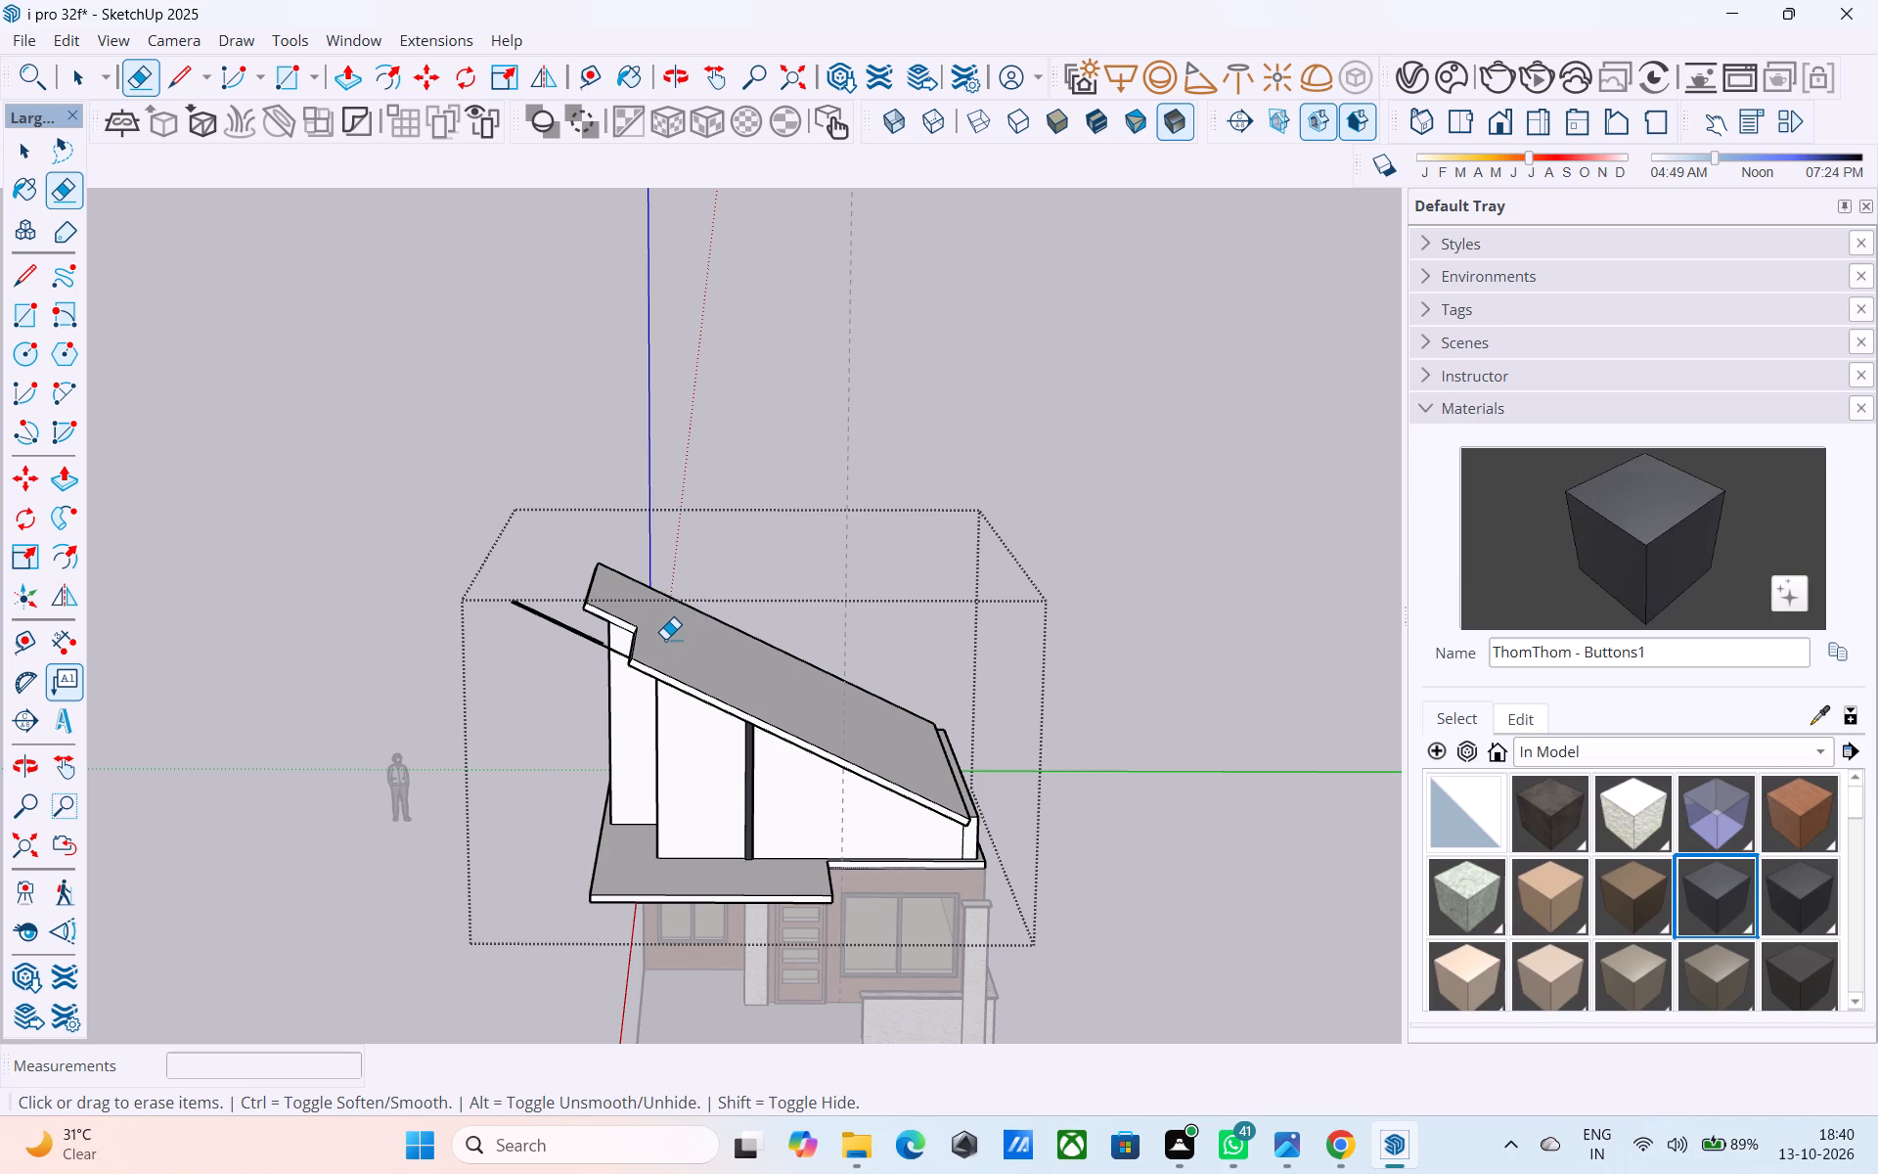
middle_click_drag(634, 634, 1192, 476)
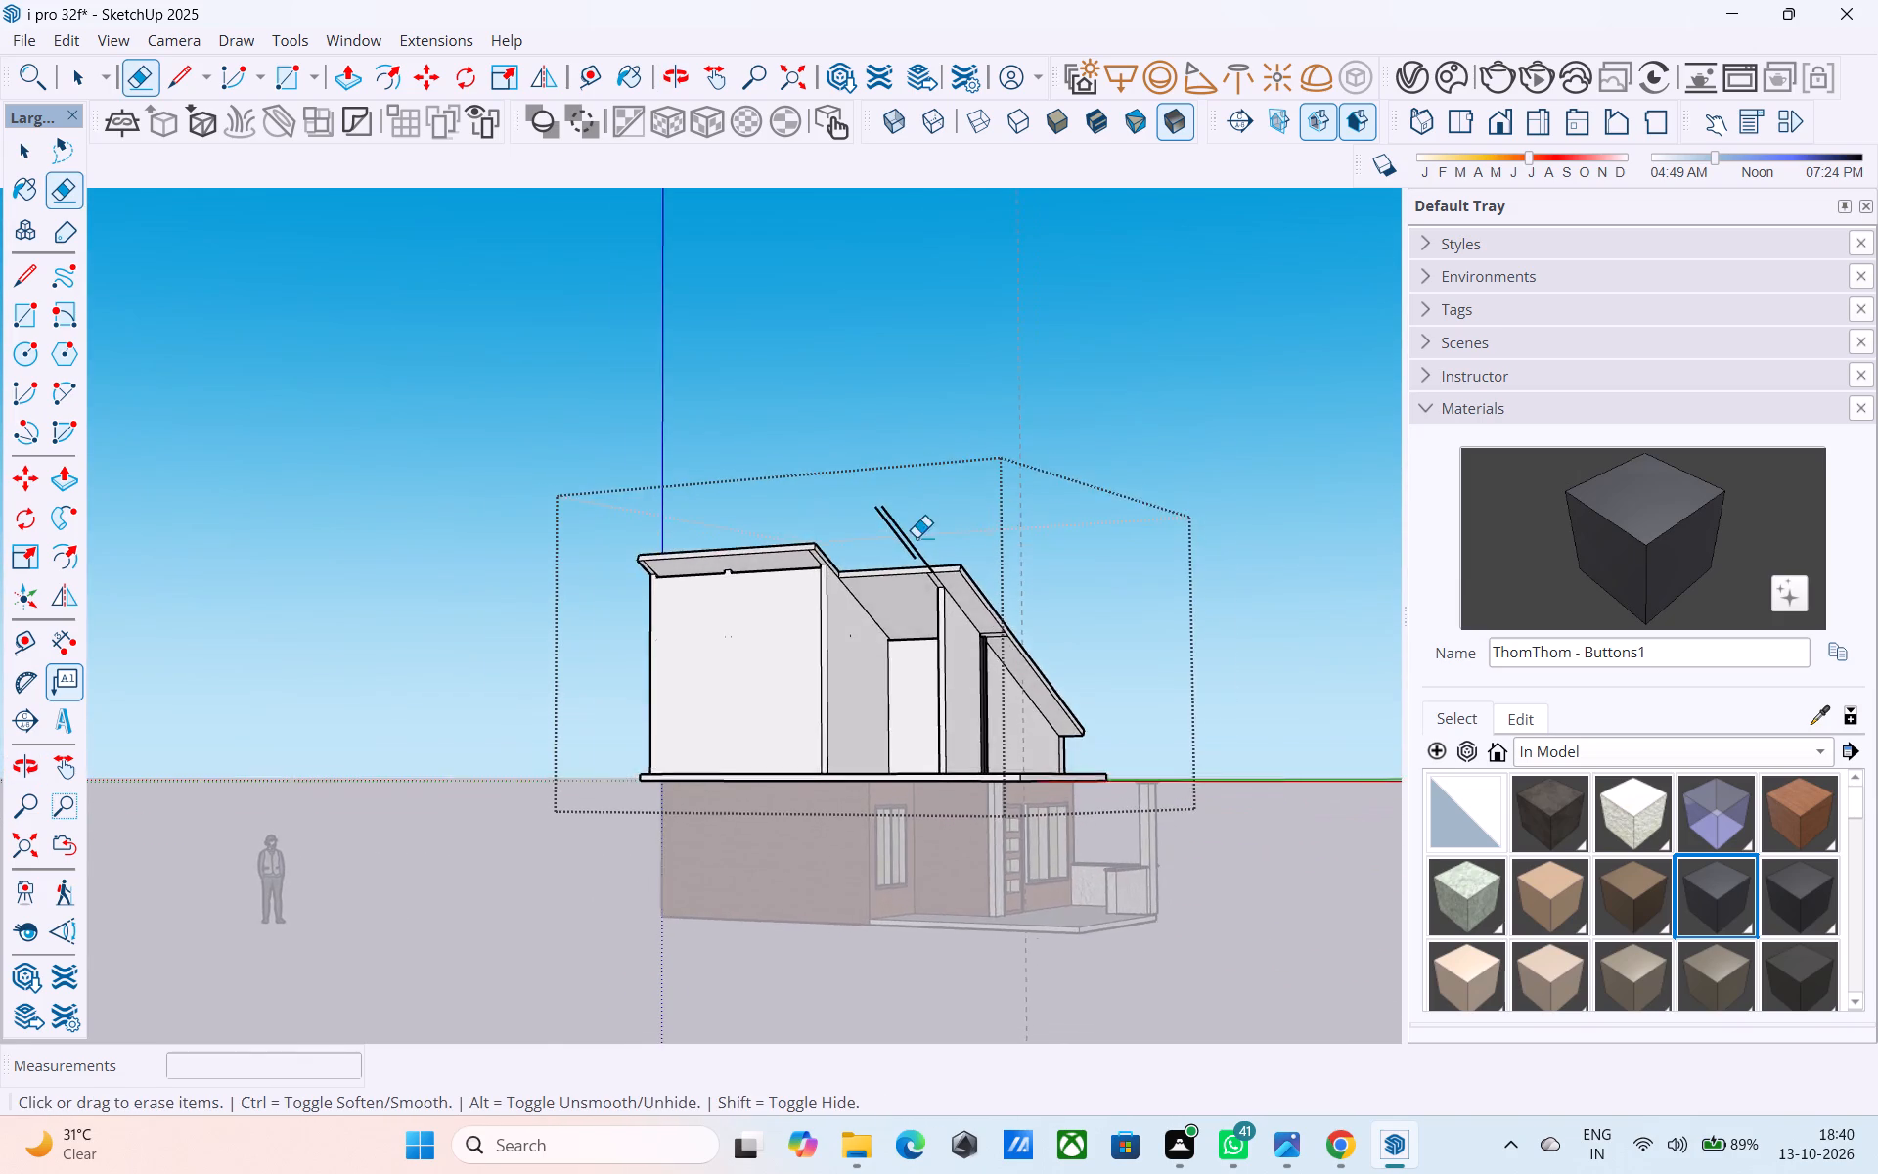
scroll(917, 537, "up", 17)
right_click_drag(597, 610, 578, 627)
middle_click_drag(597, 610, 578, 627)
scroll(573, 580, "up", 1)
scroll(632, 447, "up", 1)
middle_click_drag(649, 428, 652, 425)
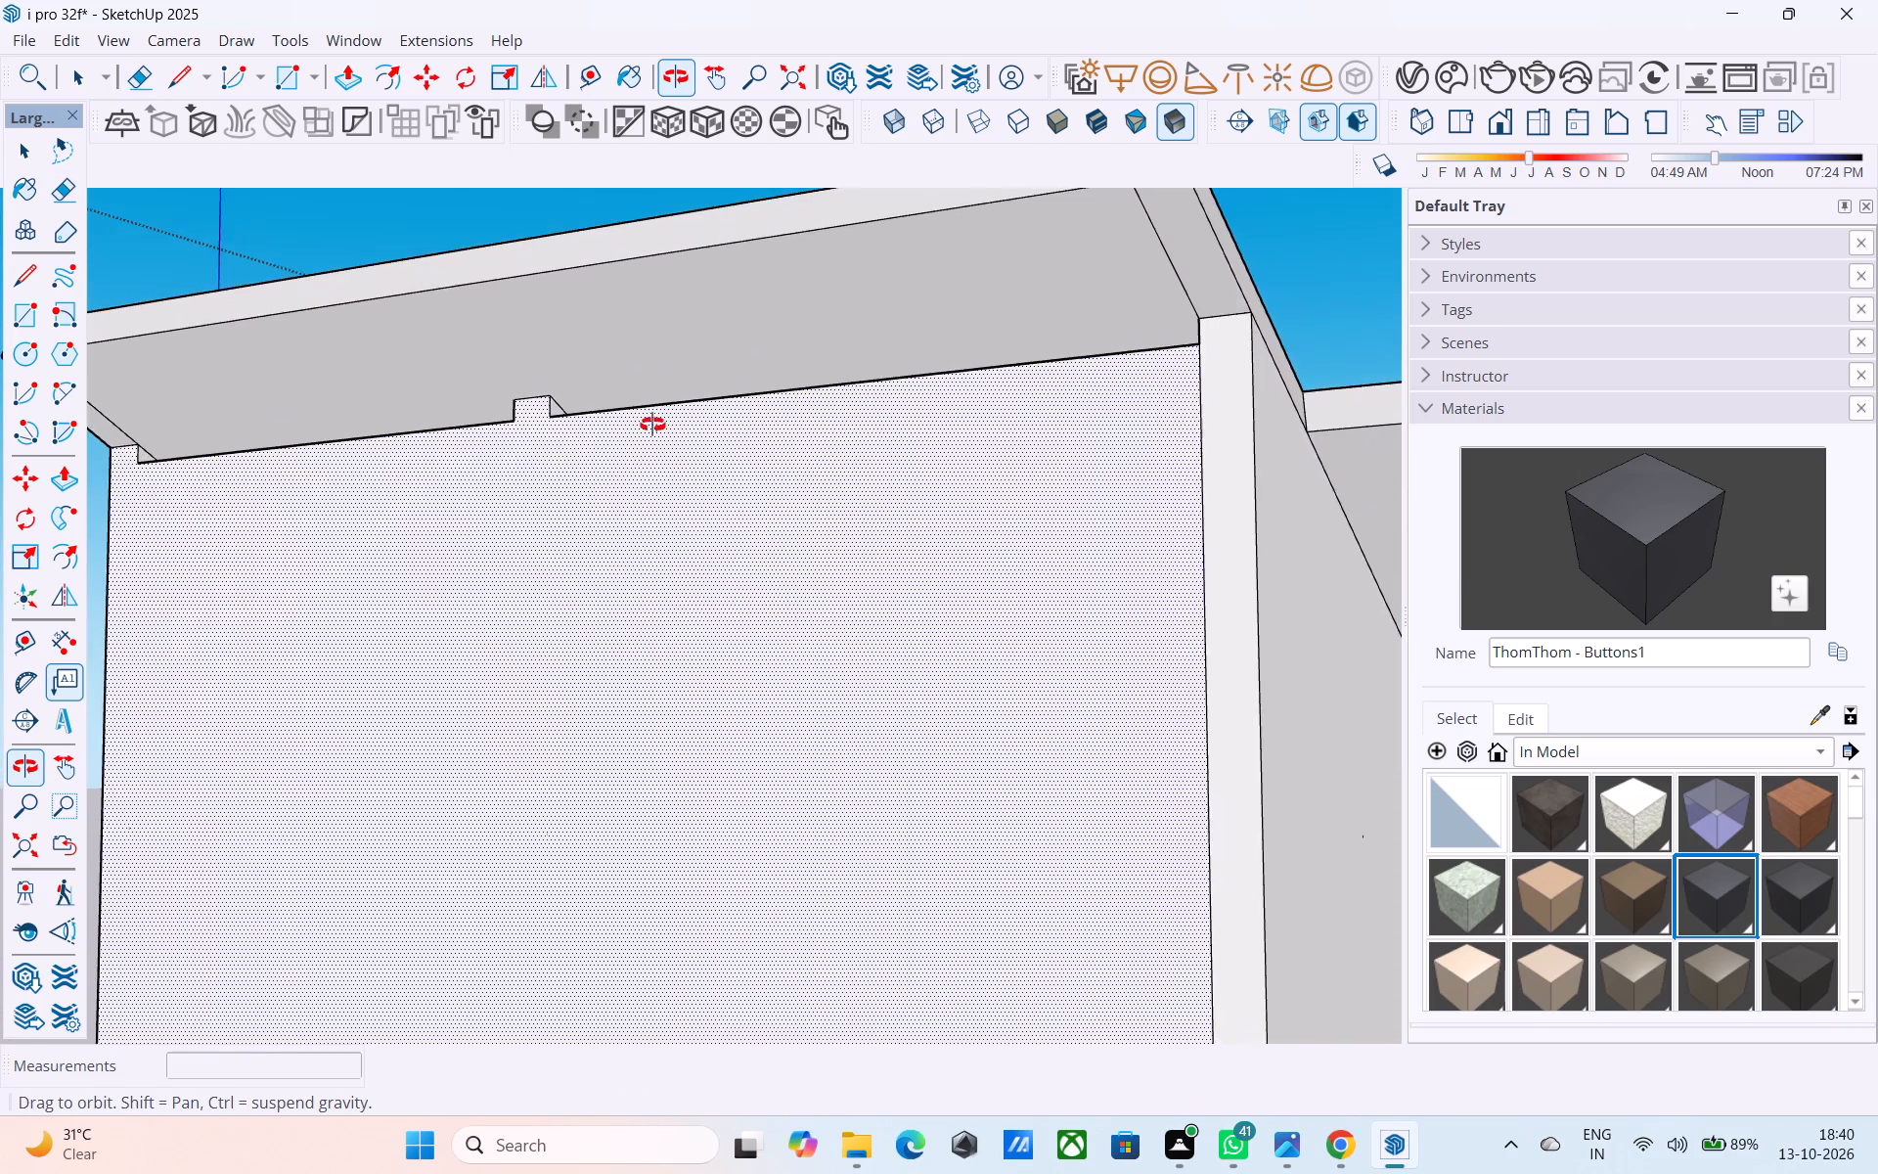
middle_click_drag(652, 425, 443, 636)
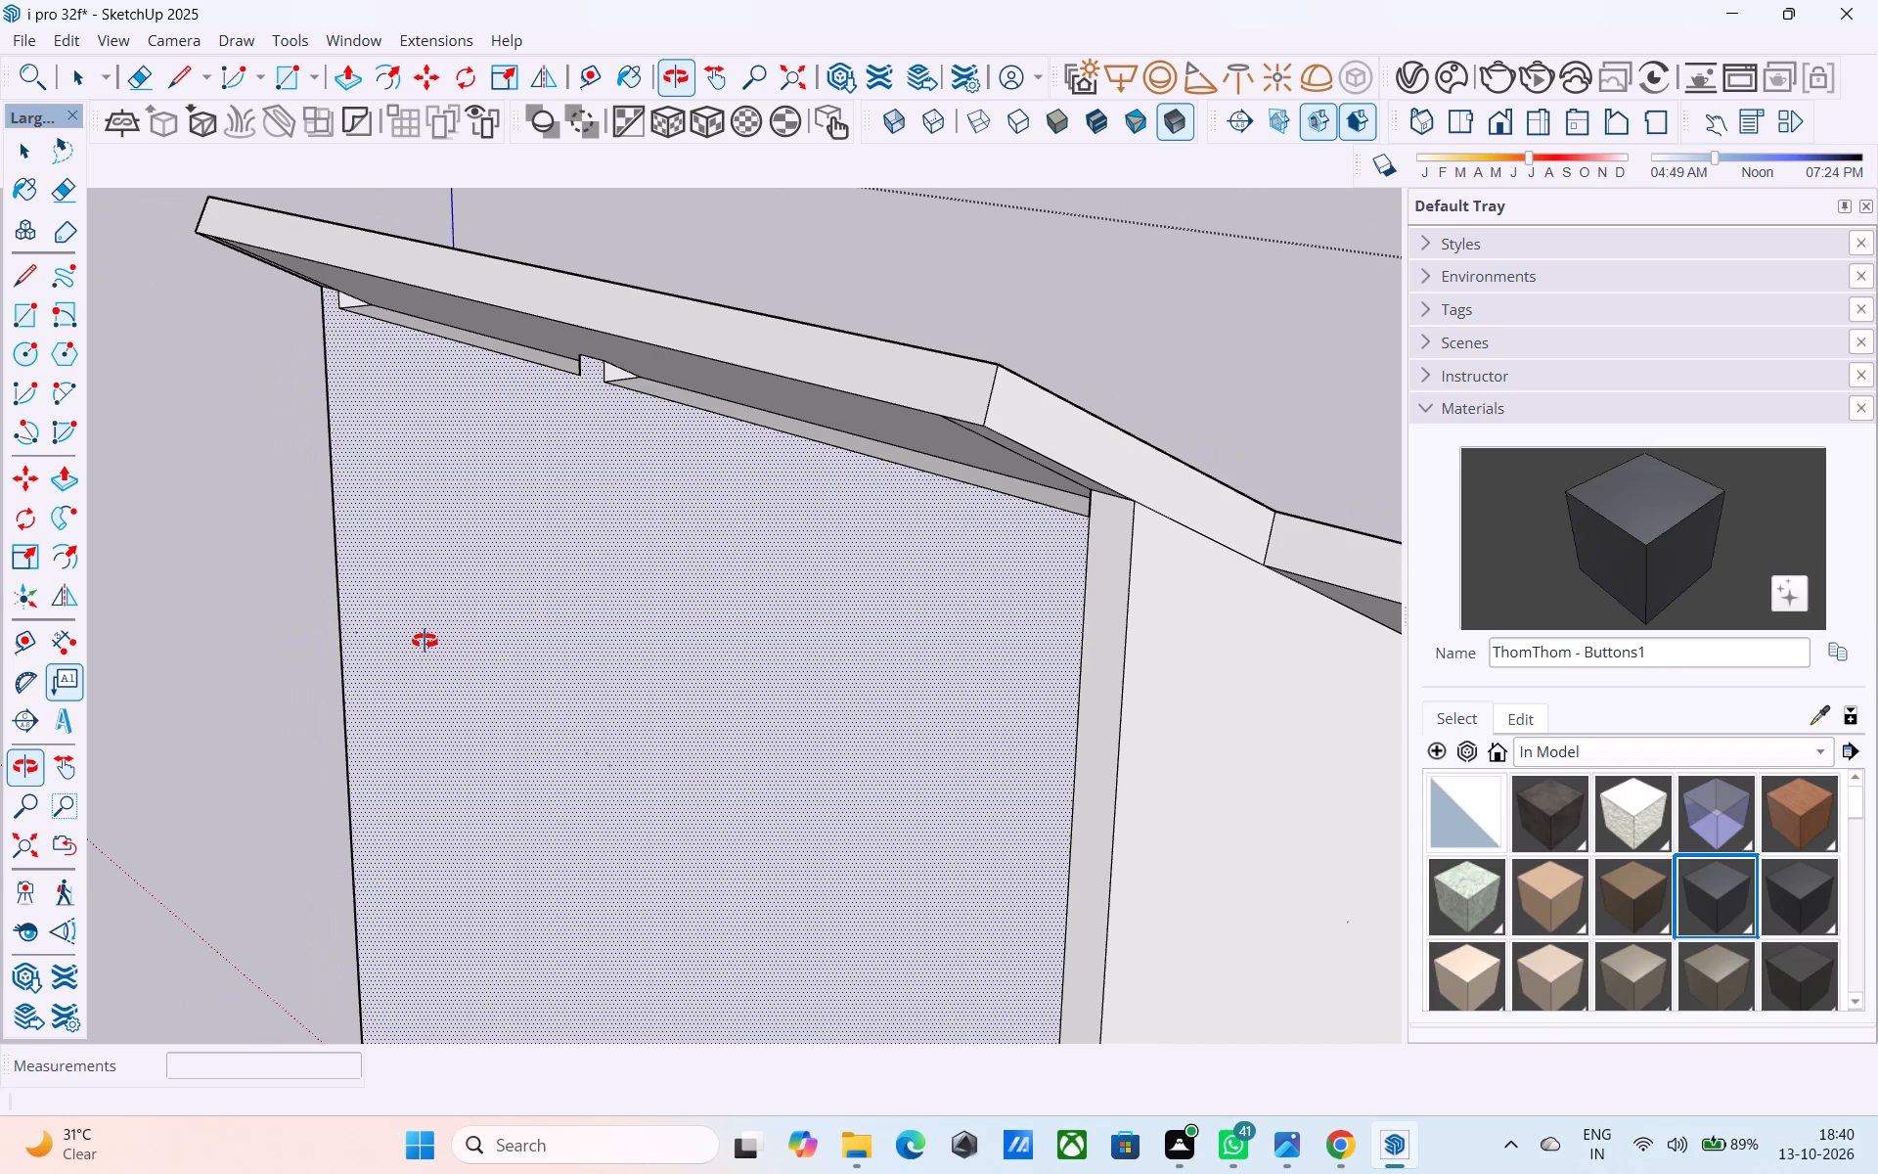
key("space")
scroll(424, 646, "down", 9)
middle_click_drag(423, 688, 389, 661)
middle_click_drag(389, 661, 659, 675)
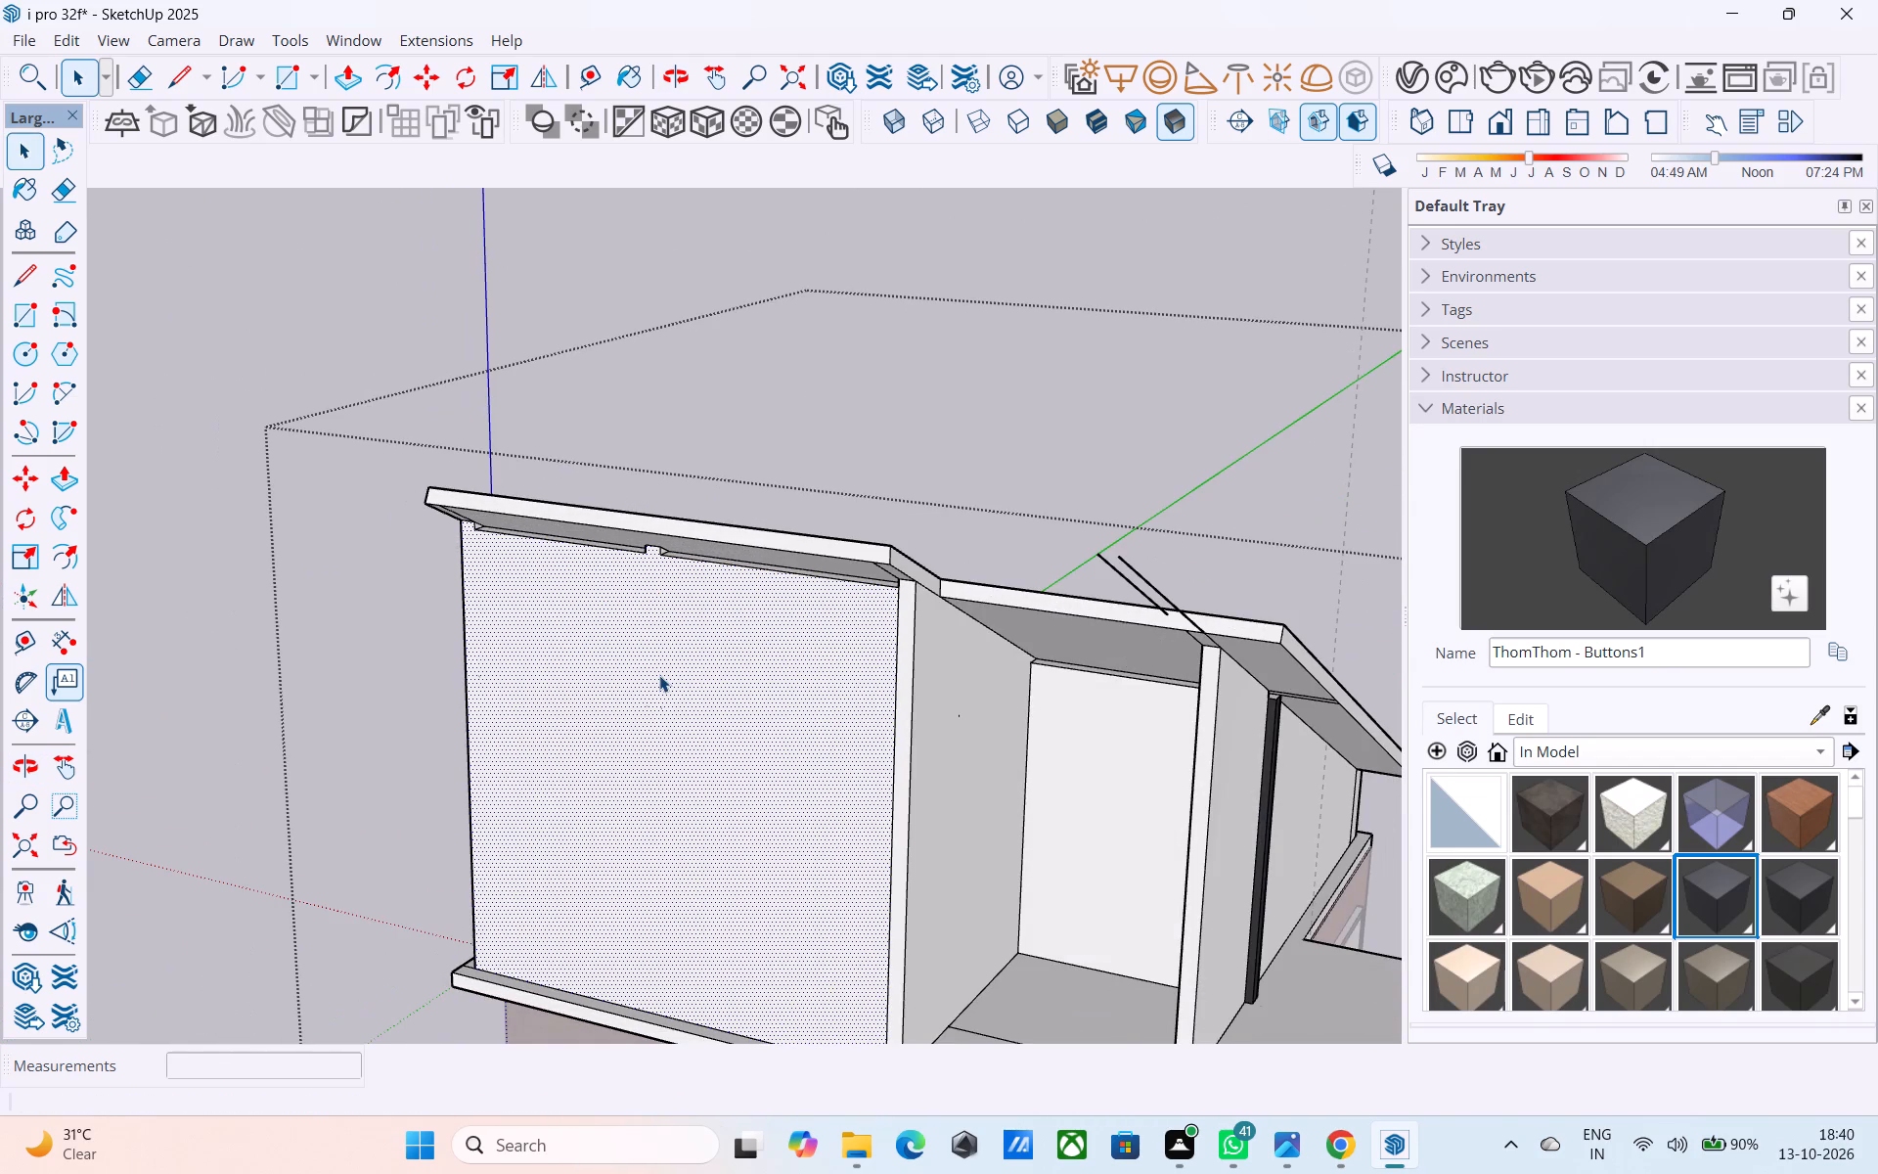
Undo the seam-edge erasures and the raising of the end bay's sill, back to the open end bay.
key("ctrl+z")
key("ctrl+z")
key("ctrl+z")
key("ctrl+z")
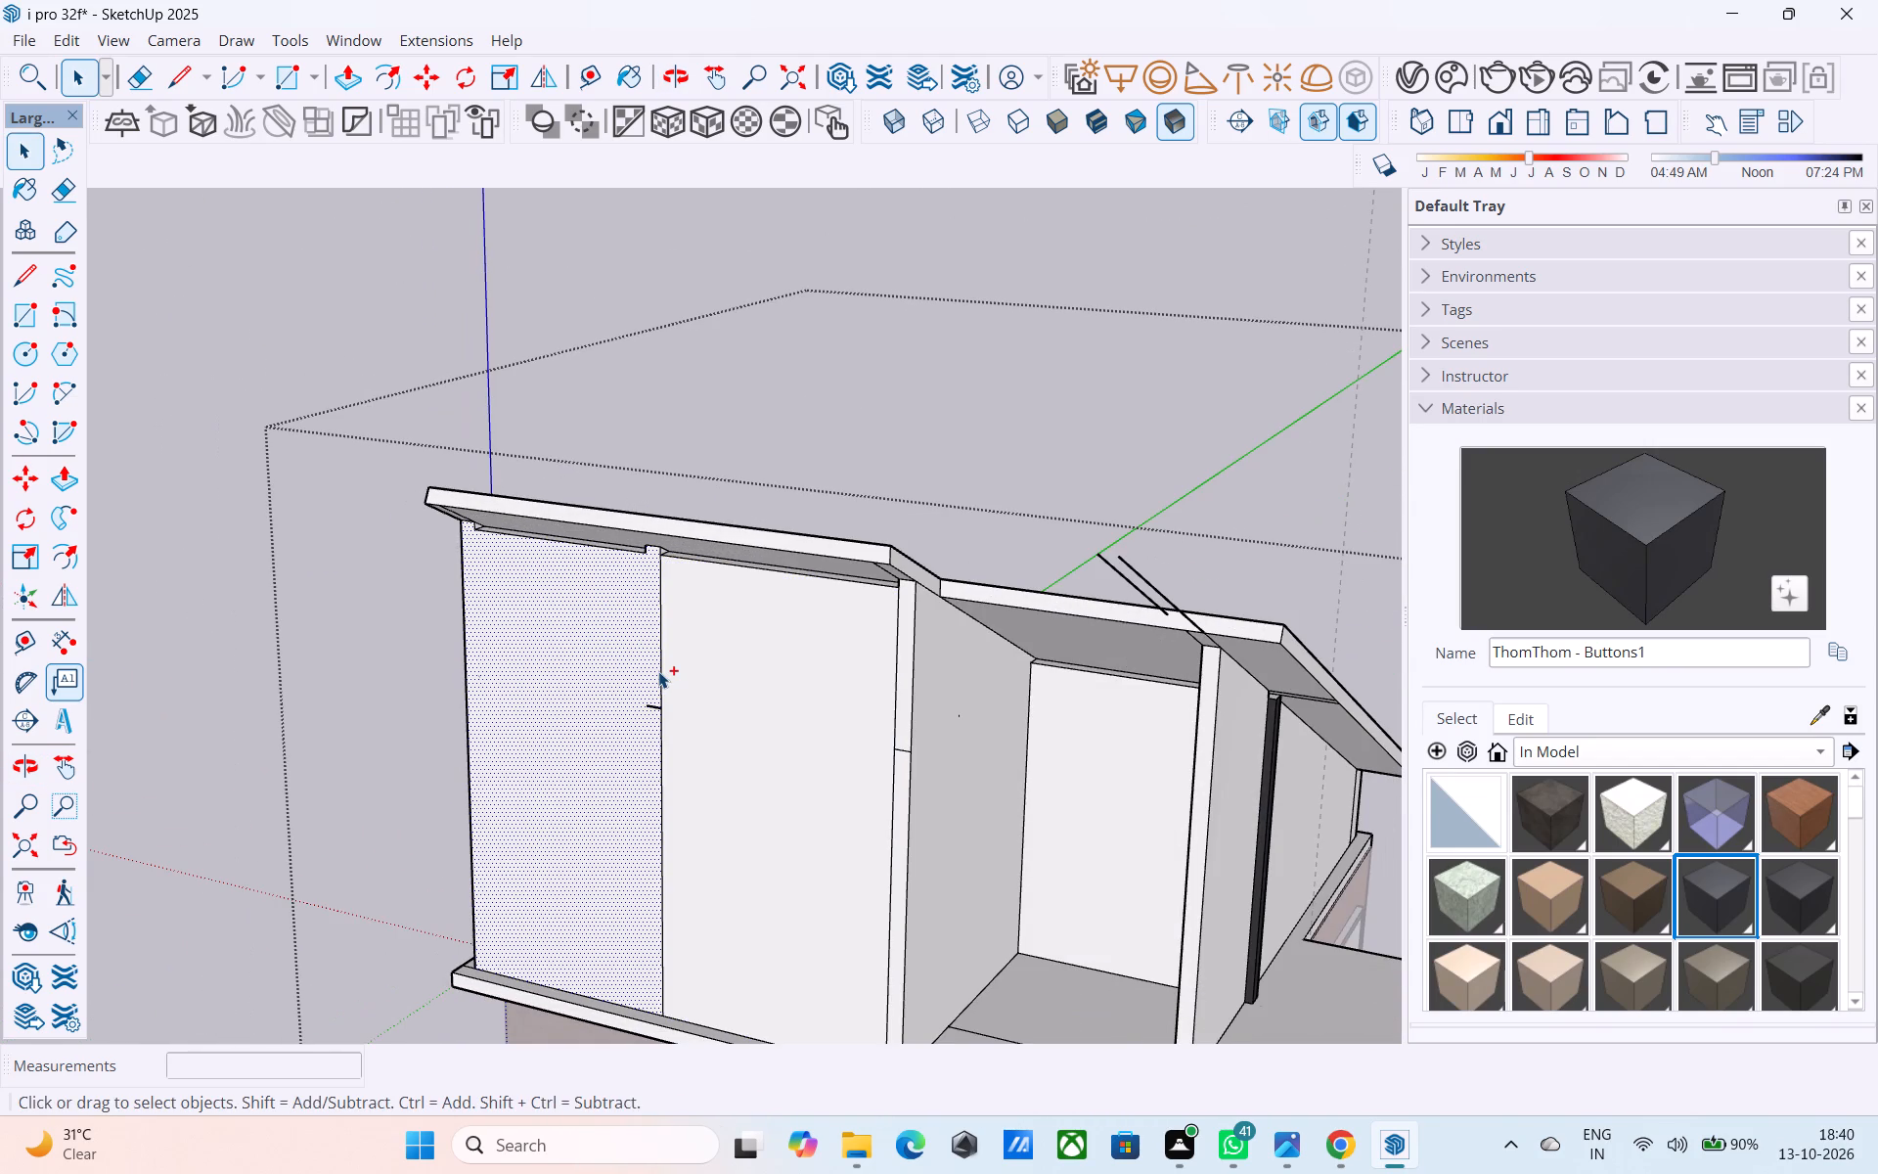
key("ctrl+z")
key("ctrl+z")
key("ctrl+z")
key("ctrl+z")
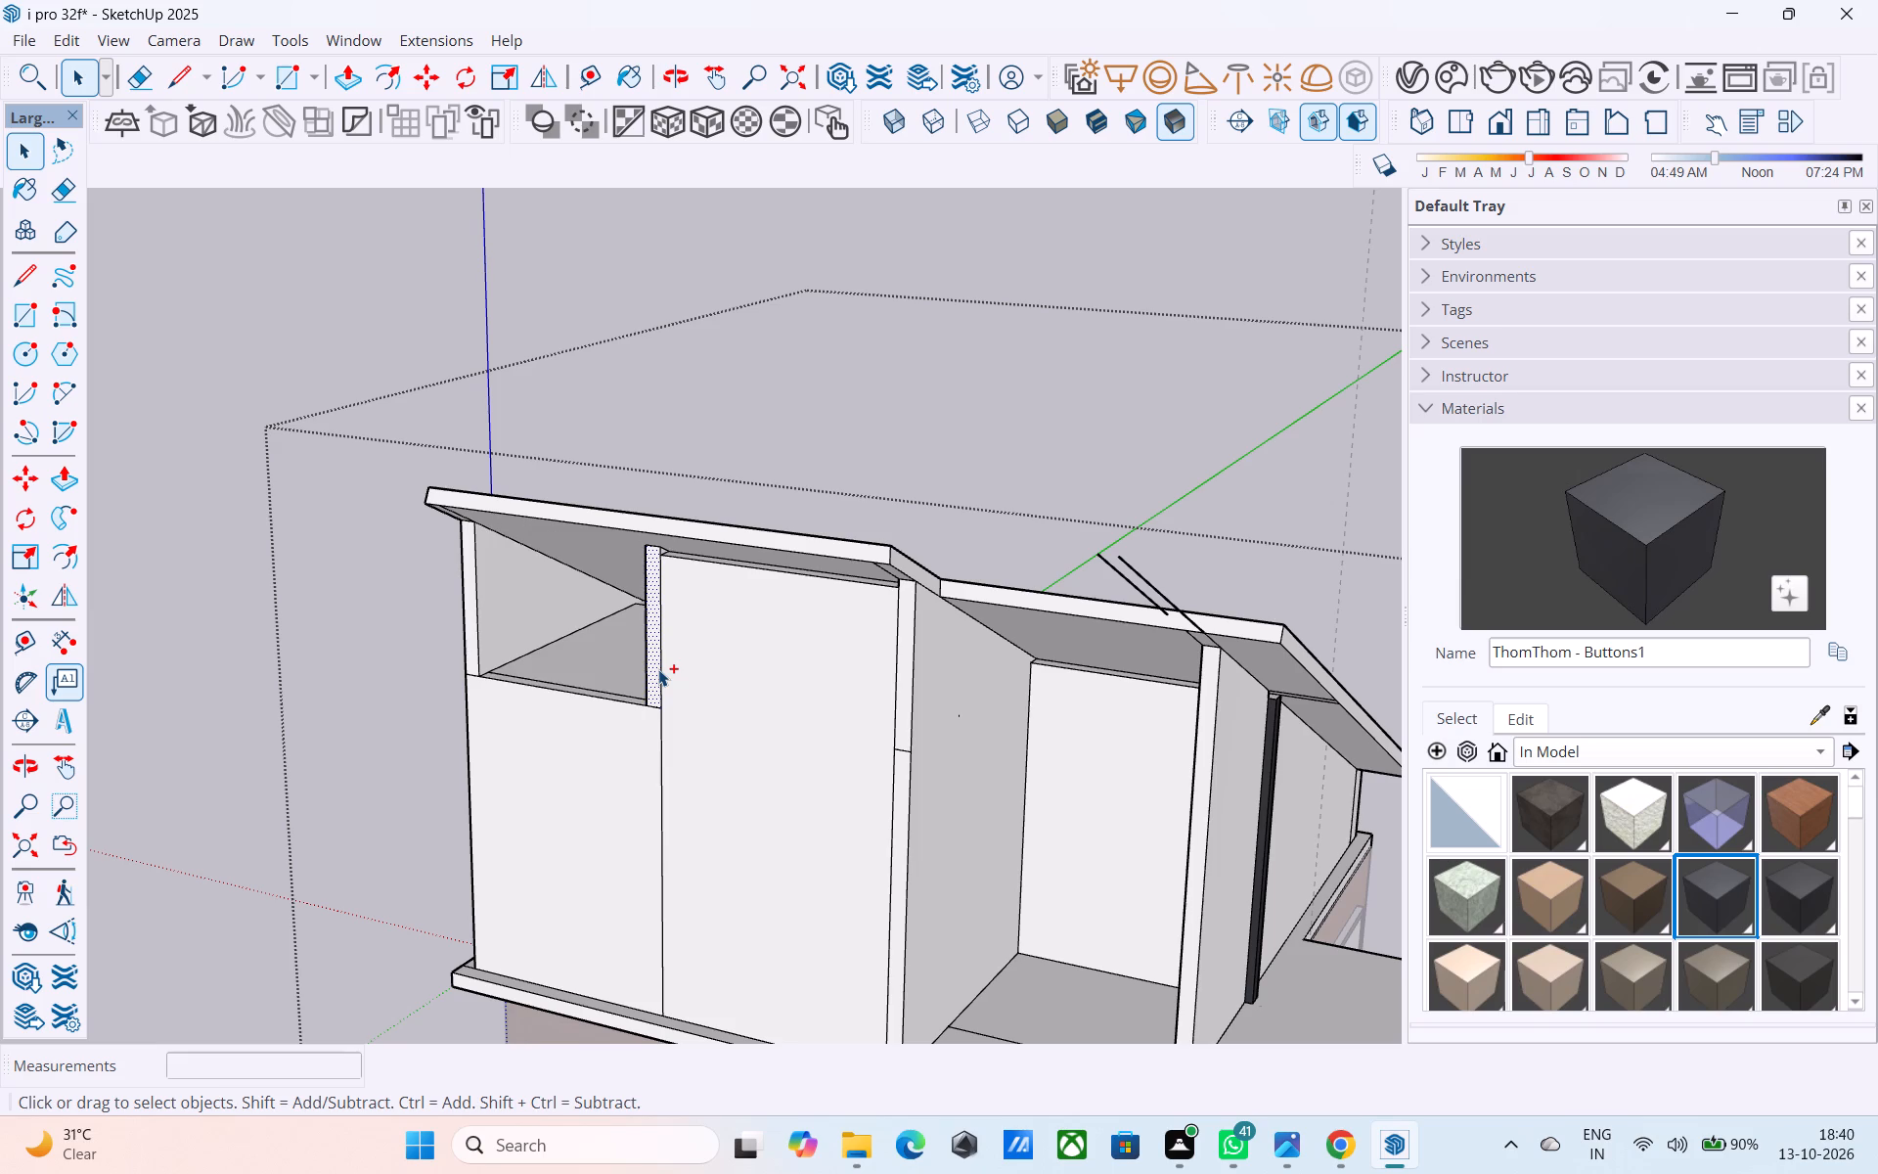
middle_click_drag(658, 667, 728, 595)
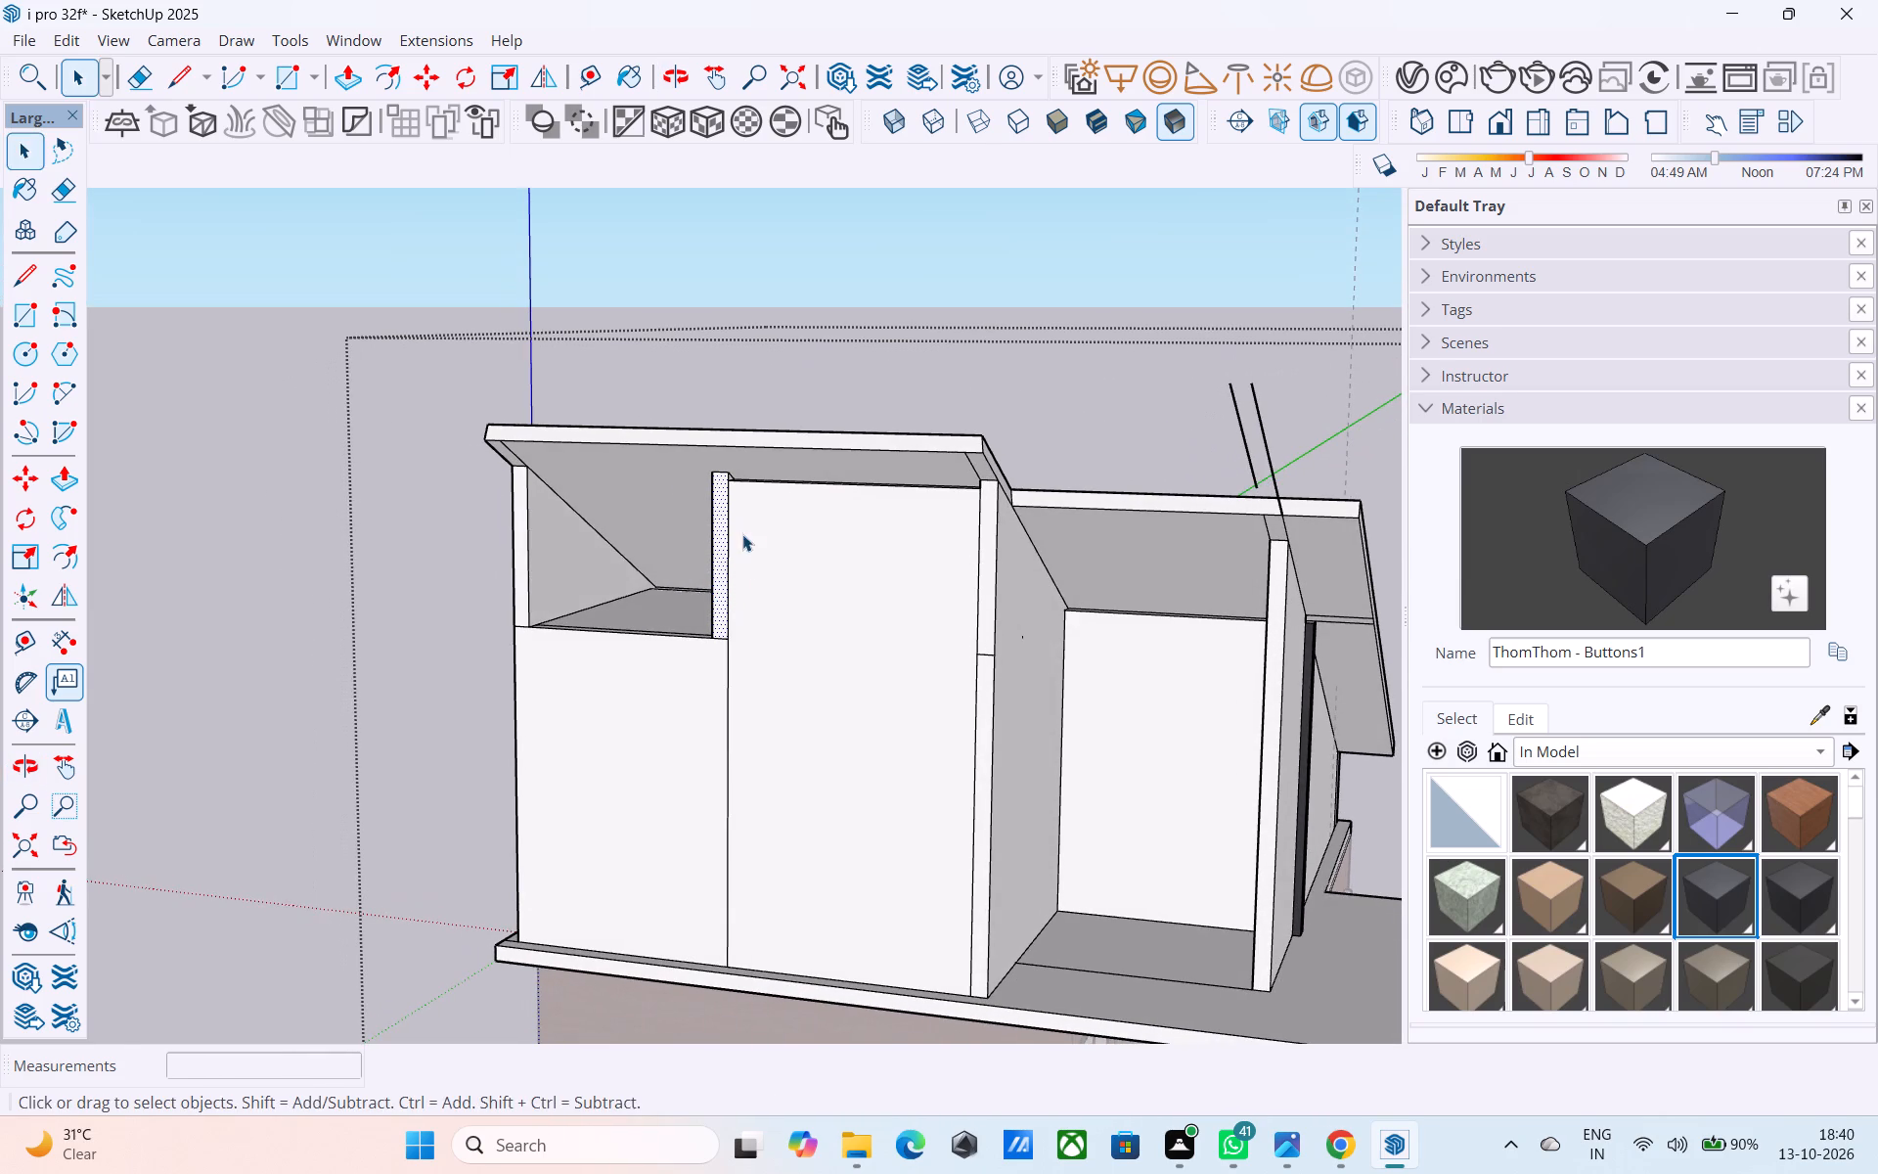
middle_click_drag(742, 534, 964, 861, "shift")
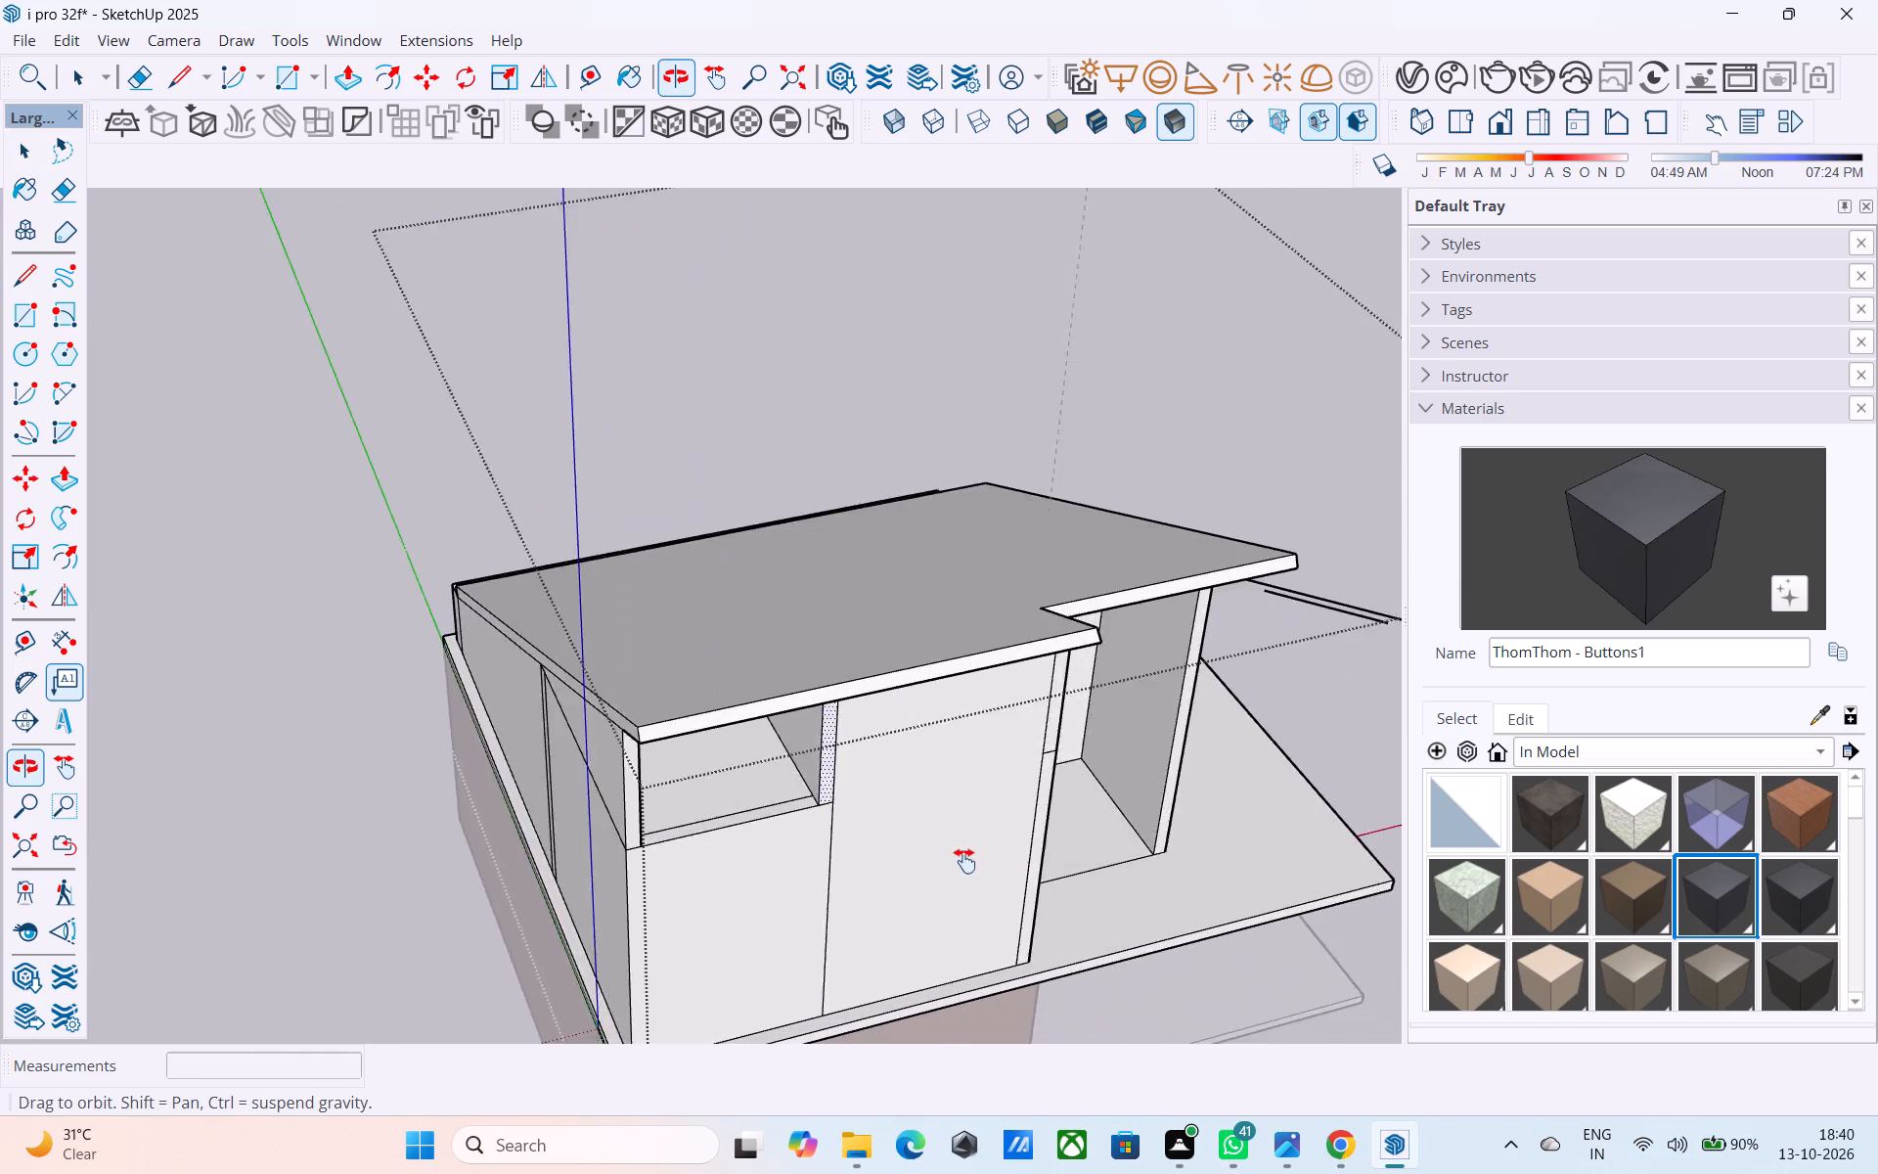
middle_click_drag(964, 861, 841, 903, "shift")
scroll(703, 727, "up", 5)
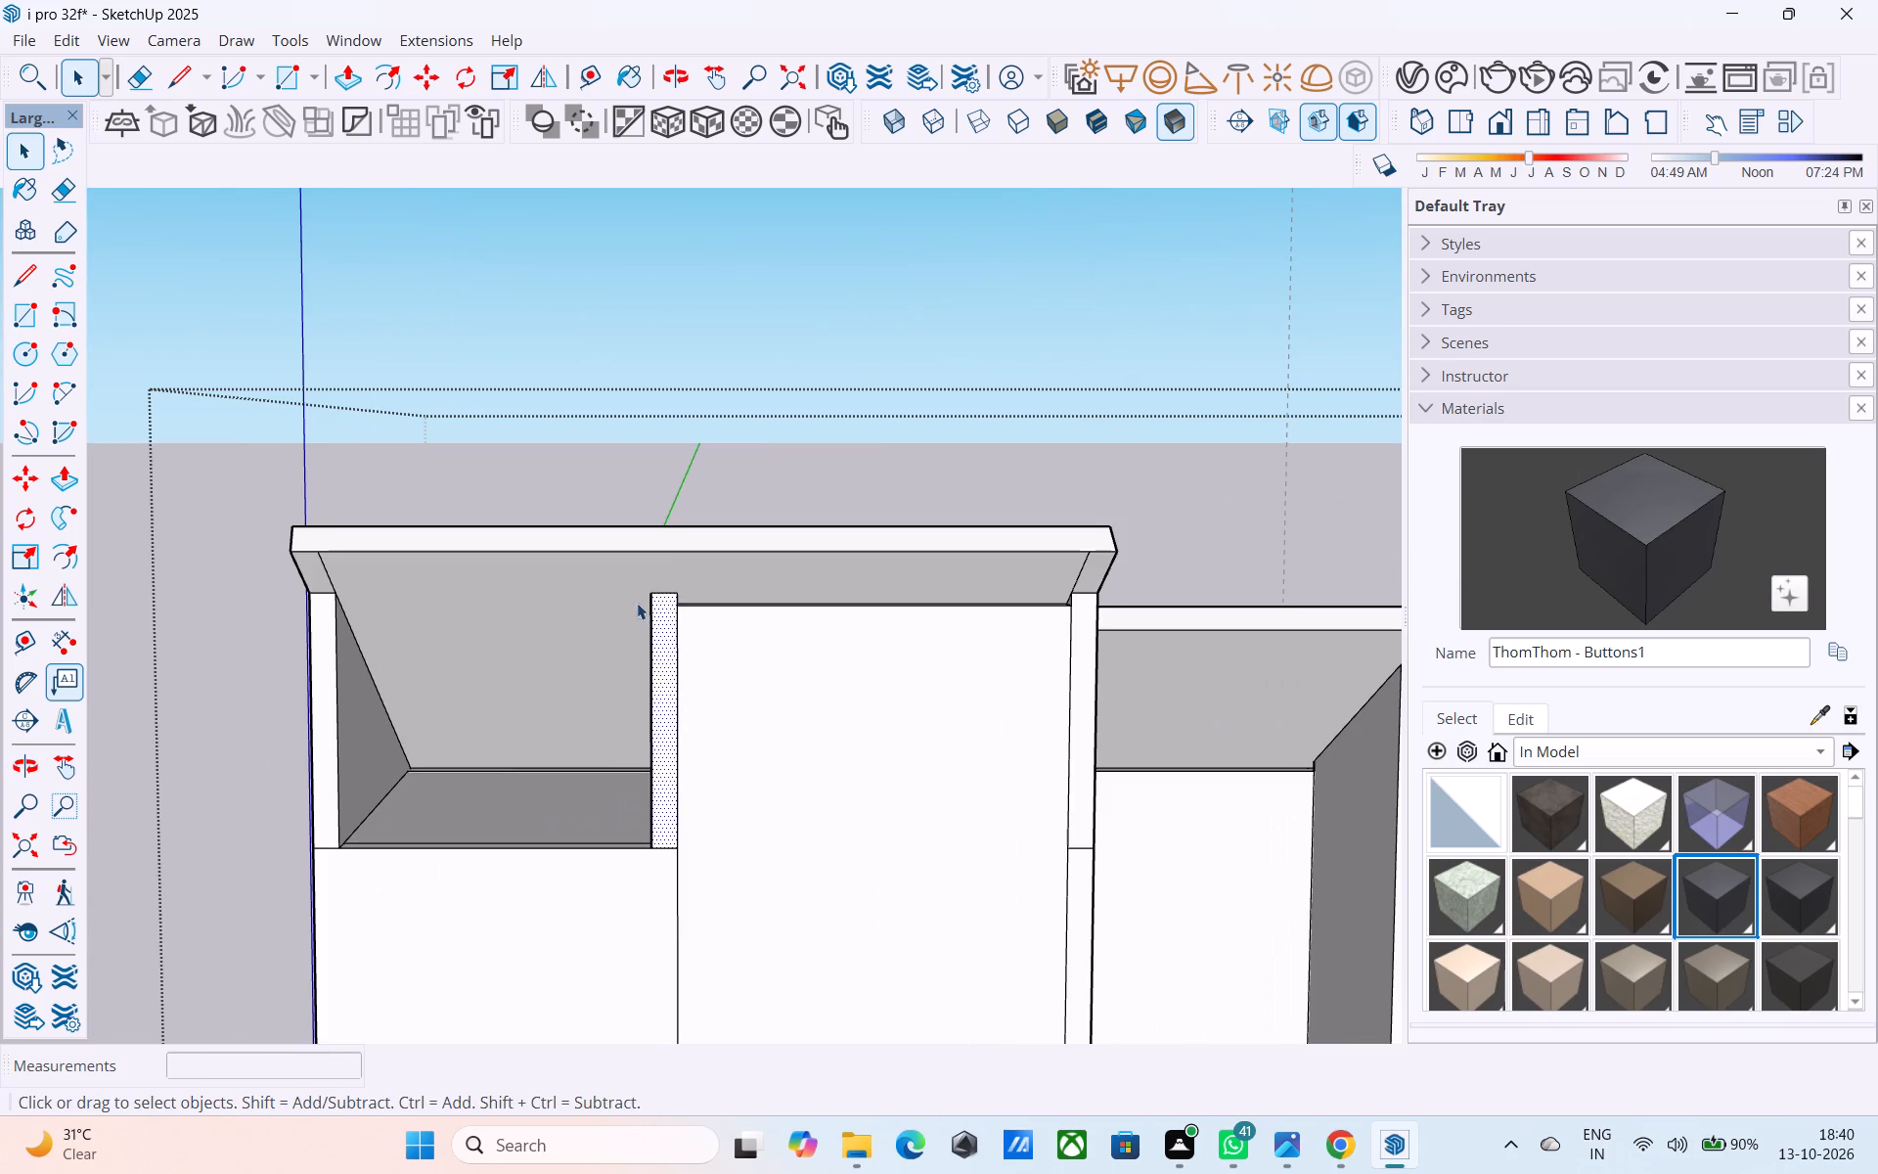
Push the roof slab's high-end edge face back flush with the wall ends over the end and middle bays.
left_click(673, 542)
key("p")
left_click(673, 542)
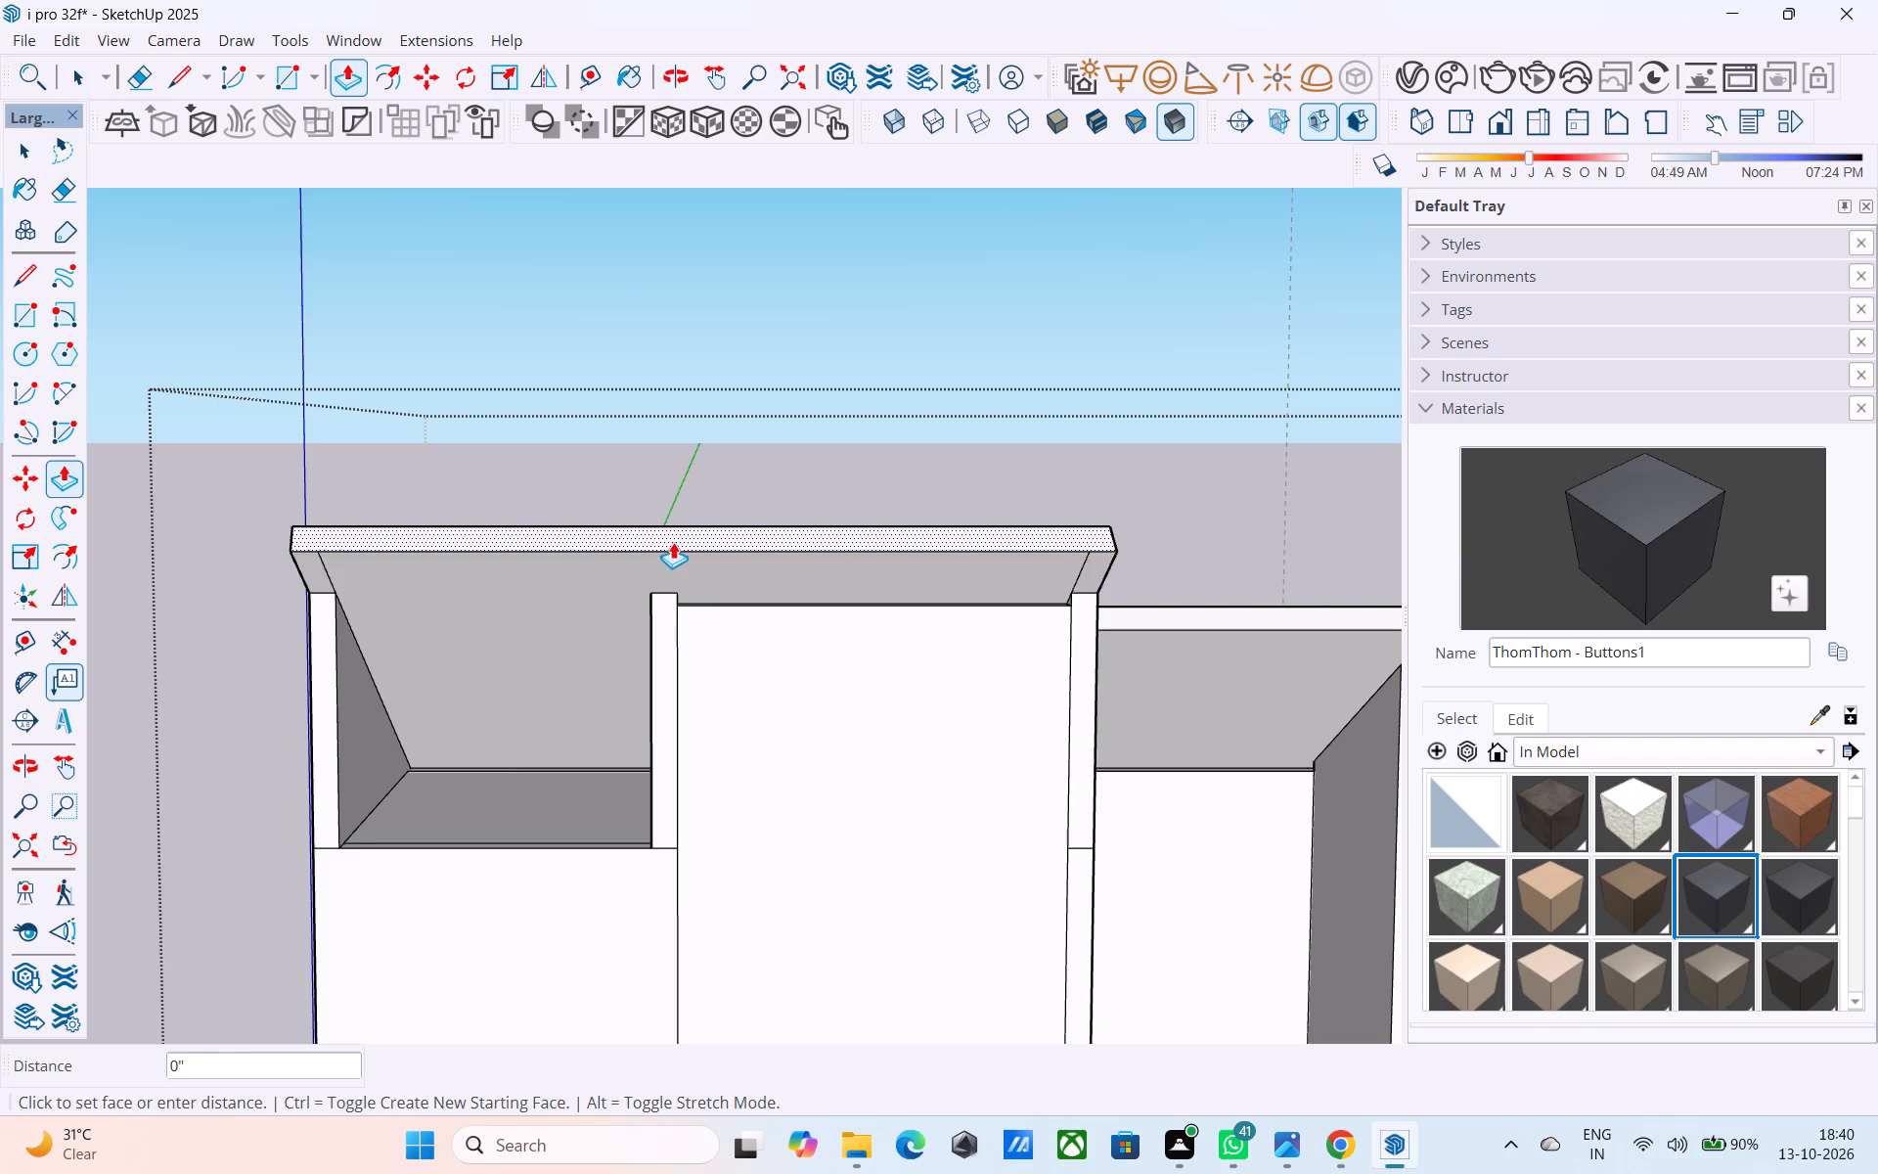
left_click(671, 589)
Draw a 6" line across the slab's edge face at the dividing wall, splitting it between the end and middle bays.
scroll(662, 586, "up", 9)
key("space")
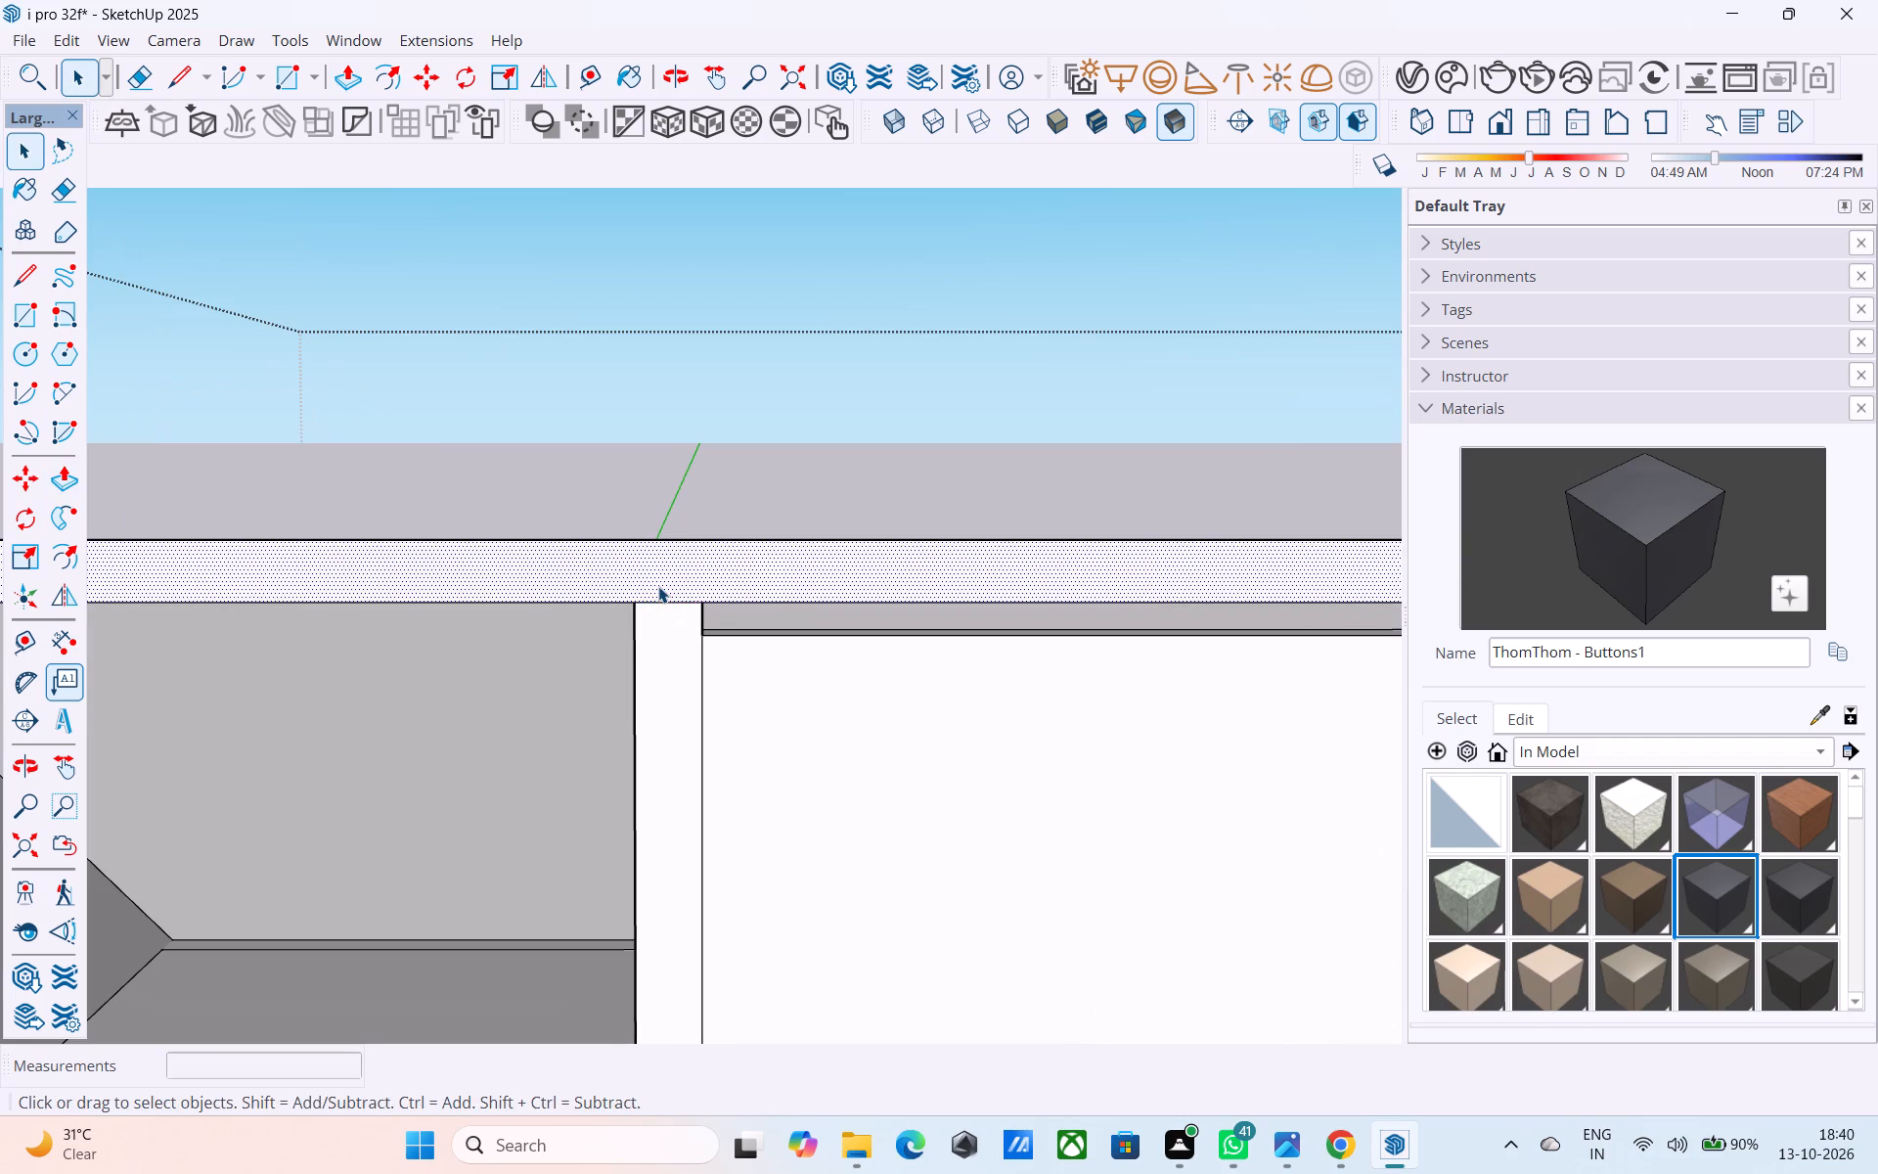
type("l")
scroll(654, 588, "up", 4)
left_click(618, 616)
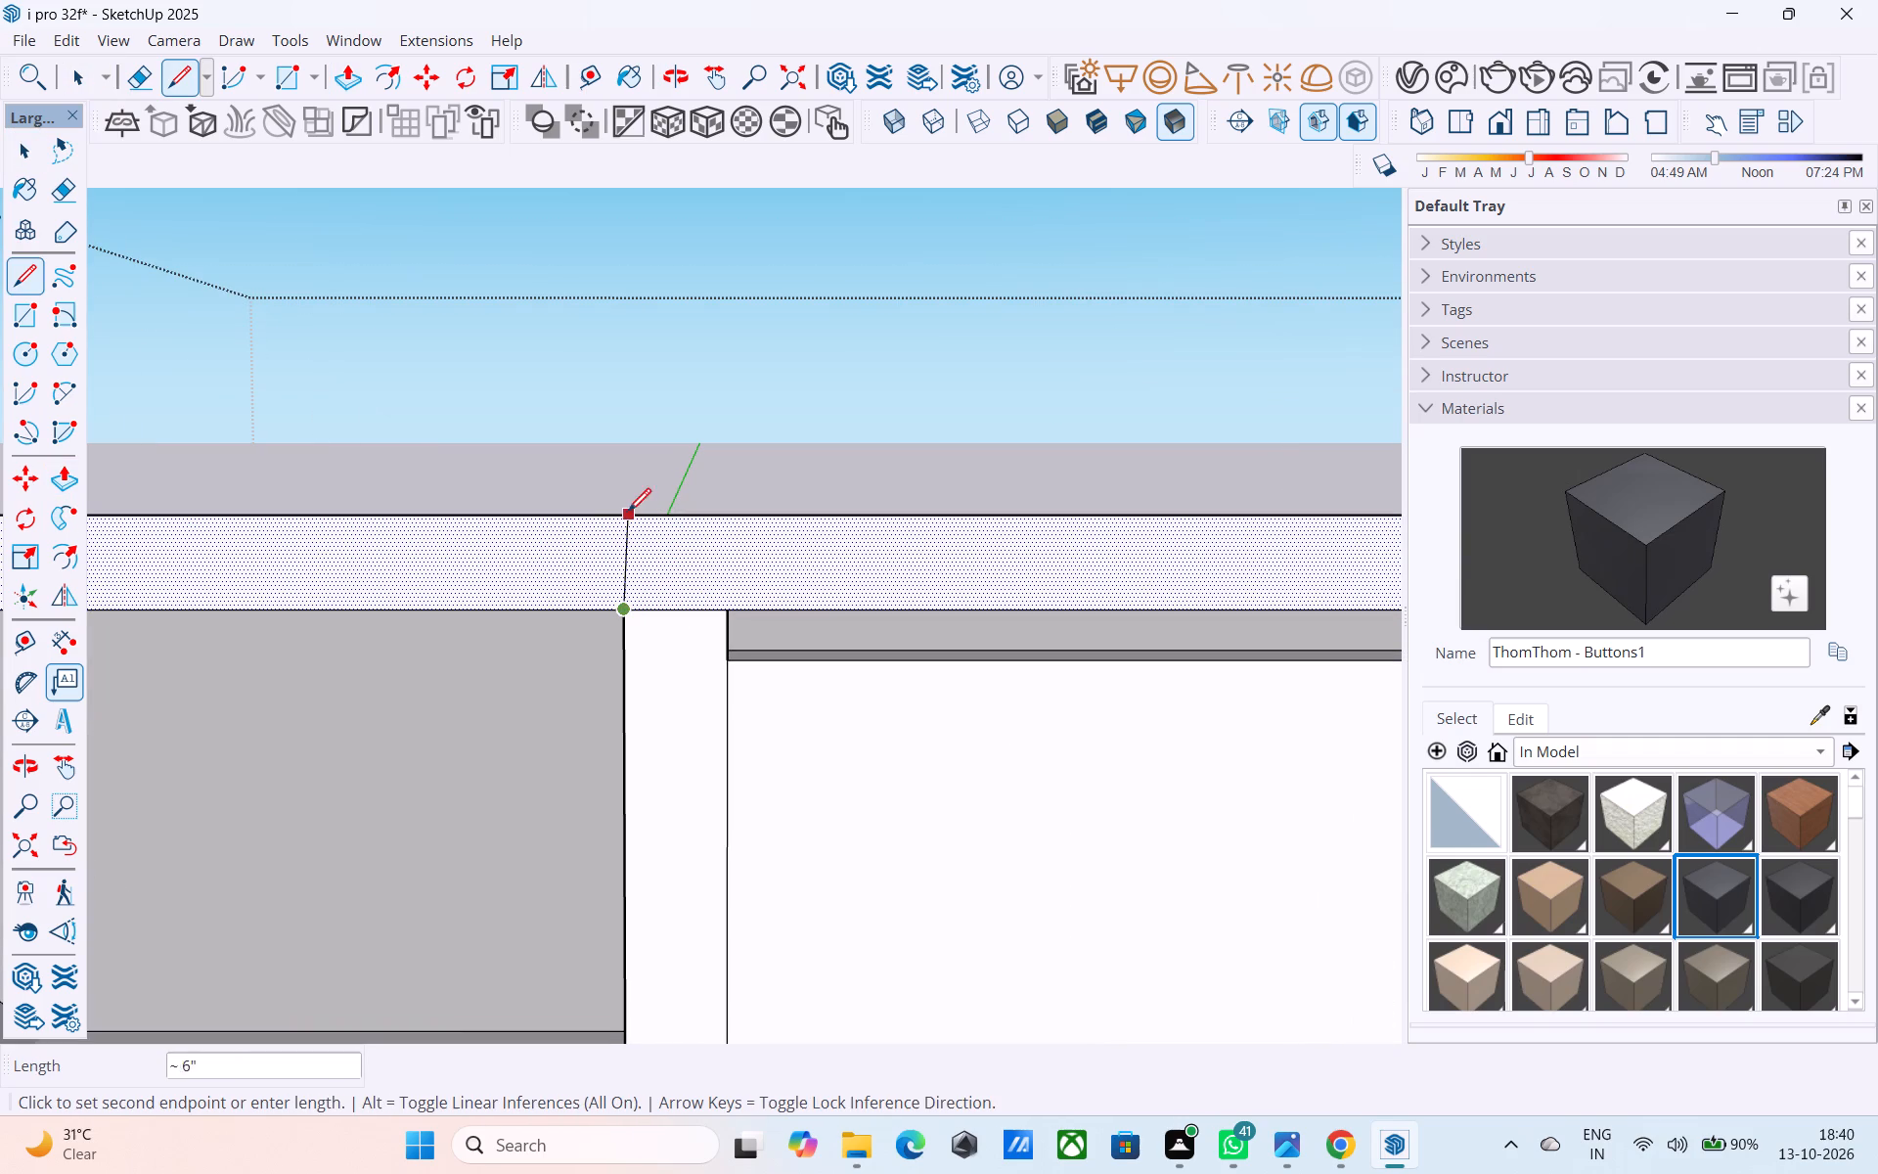
left_click(623, 515)
scroll(628, 518, "down", 2)
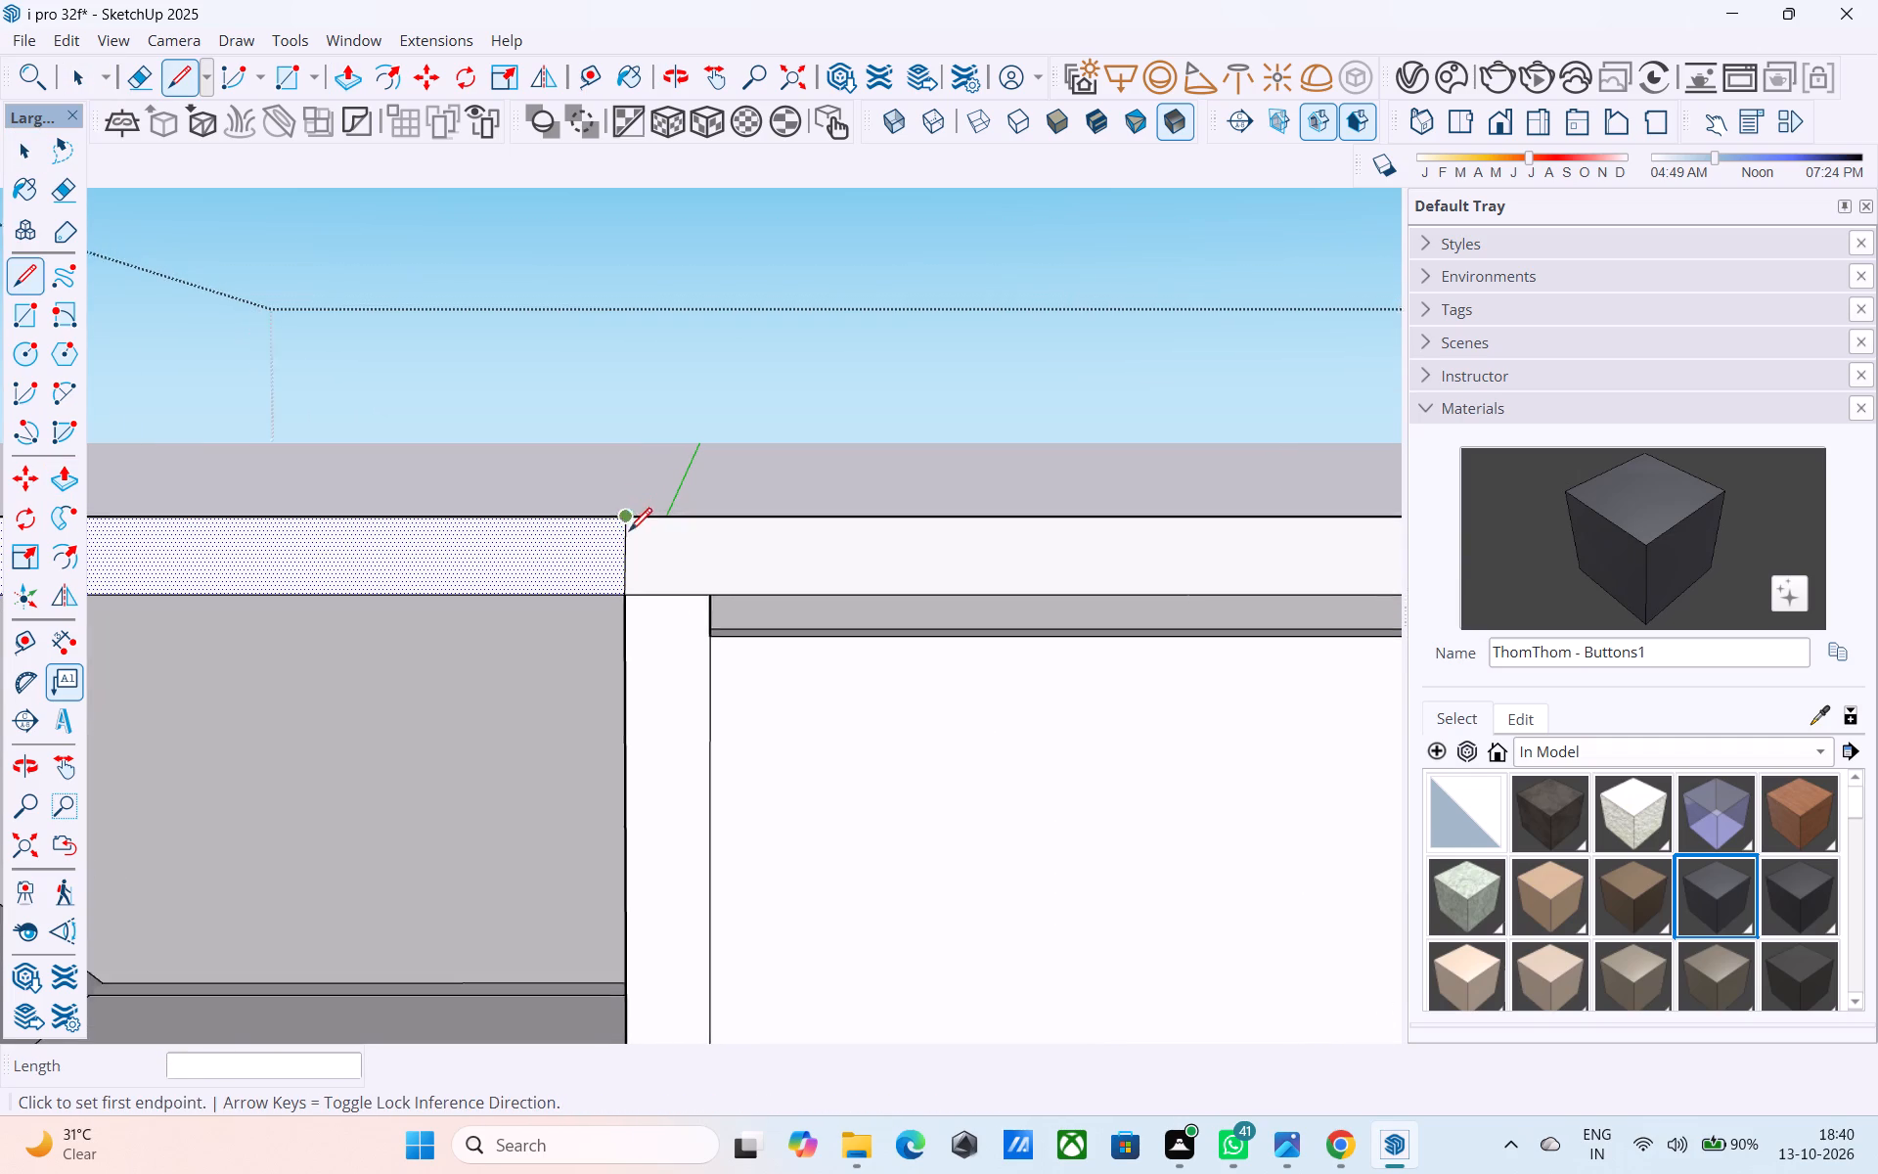
scroll(629, 533, "down", 3)
Pull the middle bay's part of the roof slab's edge face outward 2'.
key("space")
left_click(772, 556)
scroll(775, 554, "down", 4)
key("p")
left_click(777, 552)
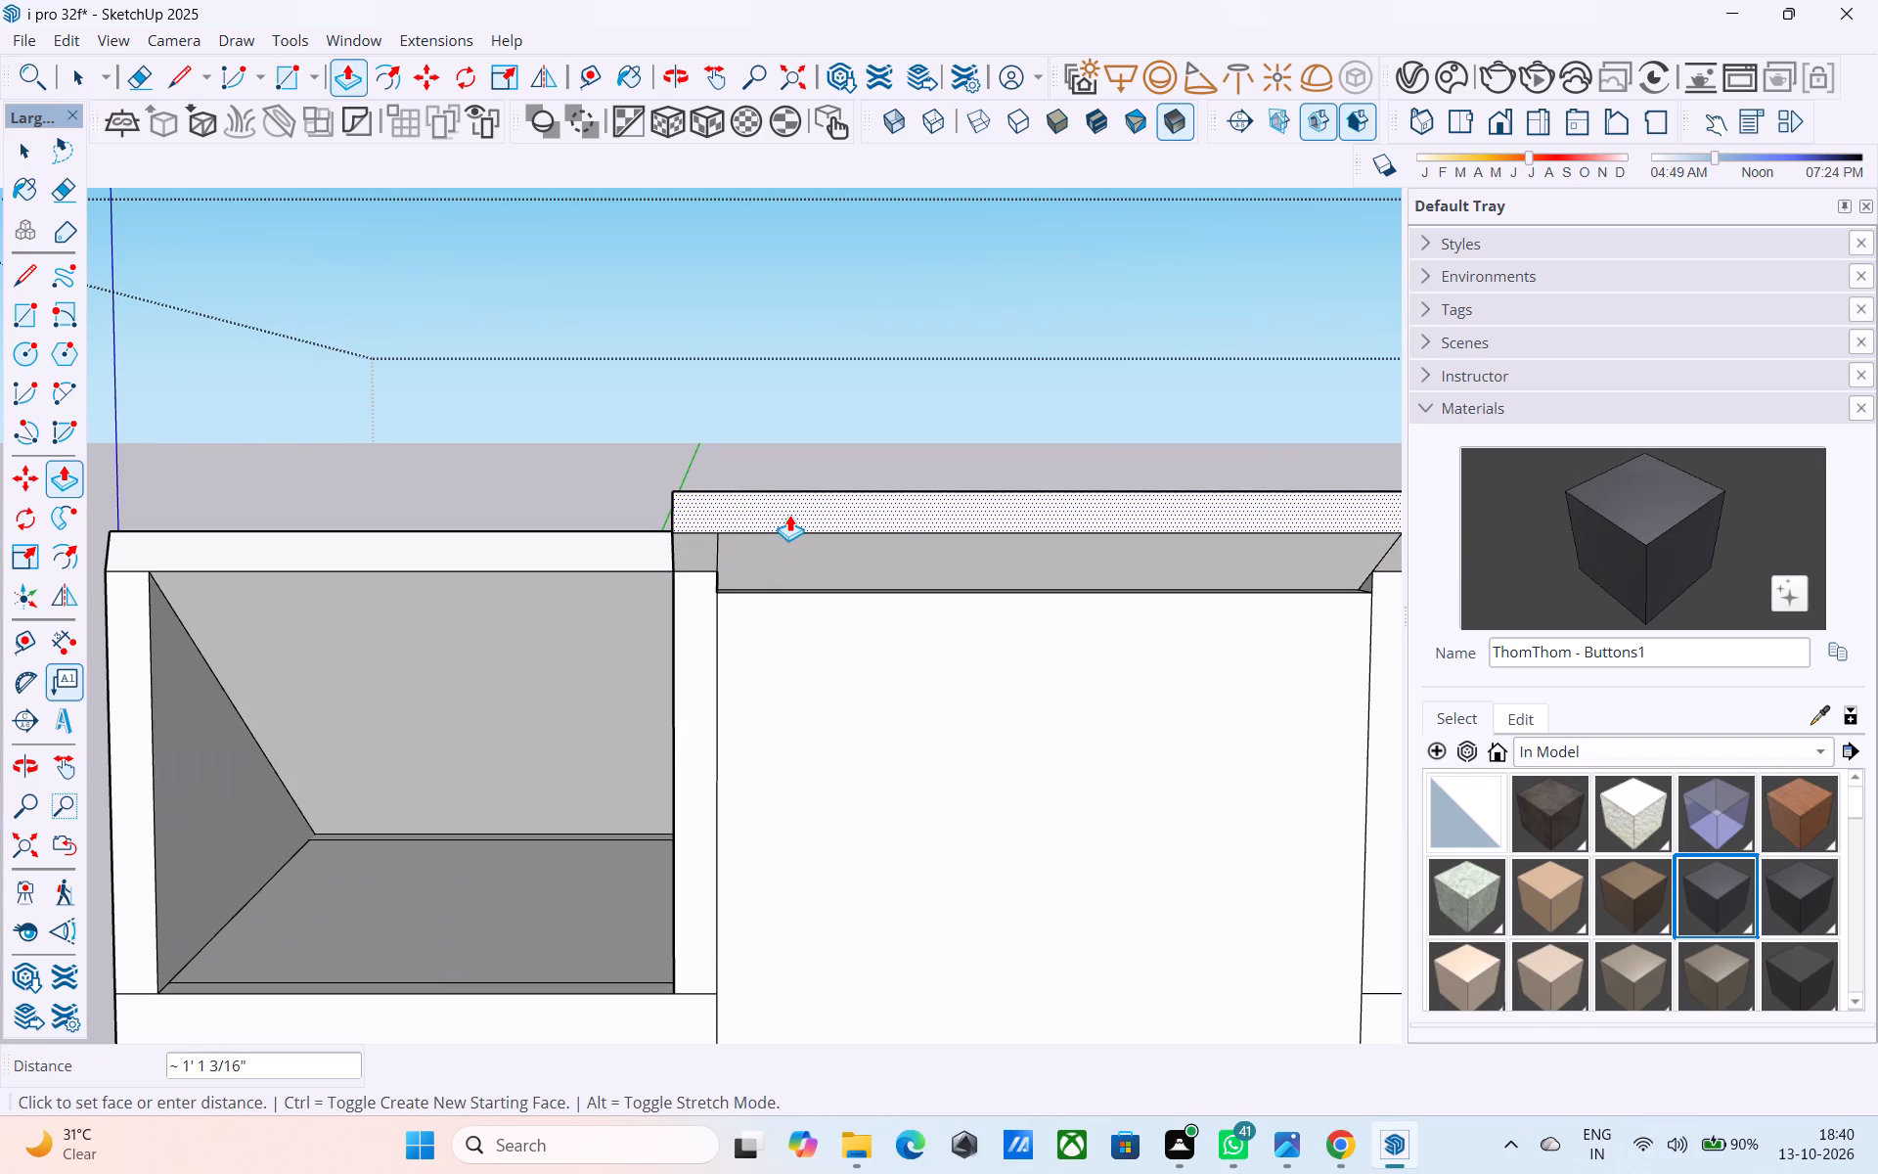
type("2'")
key("Return")
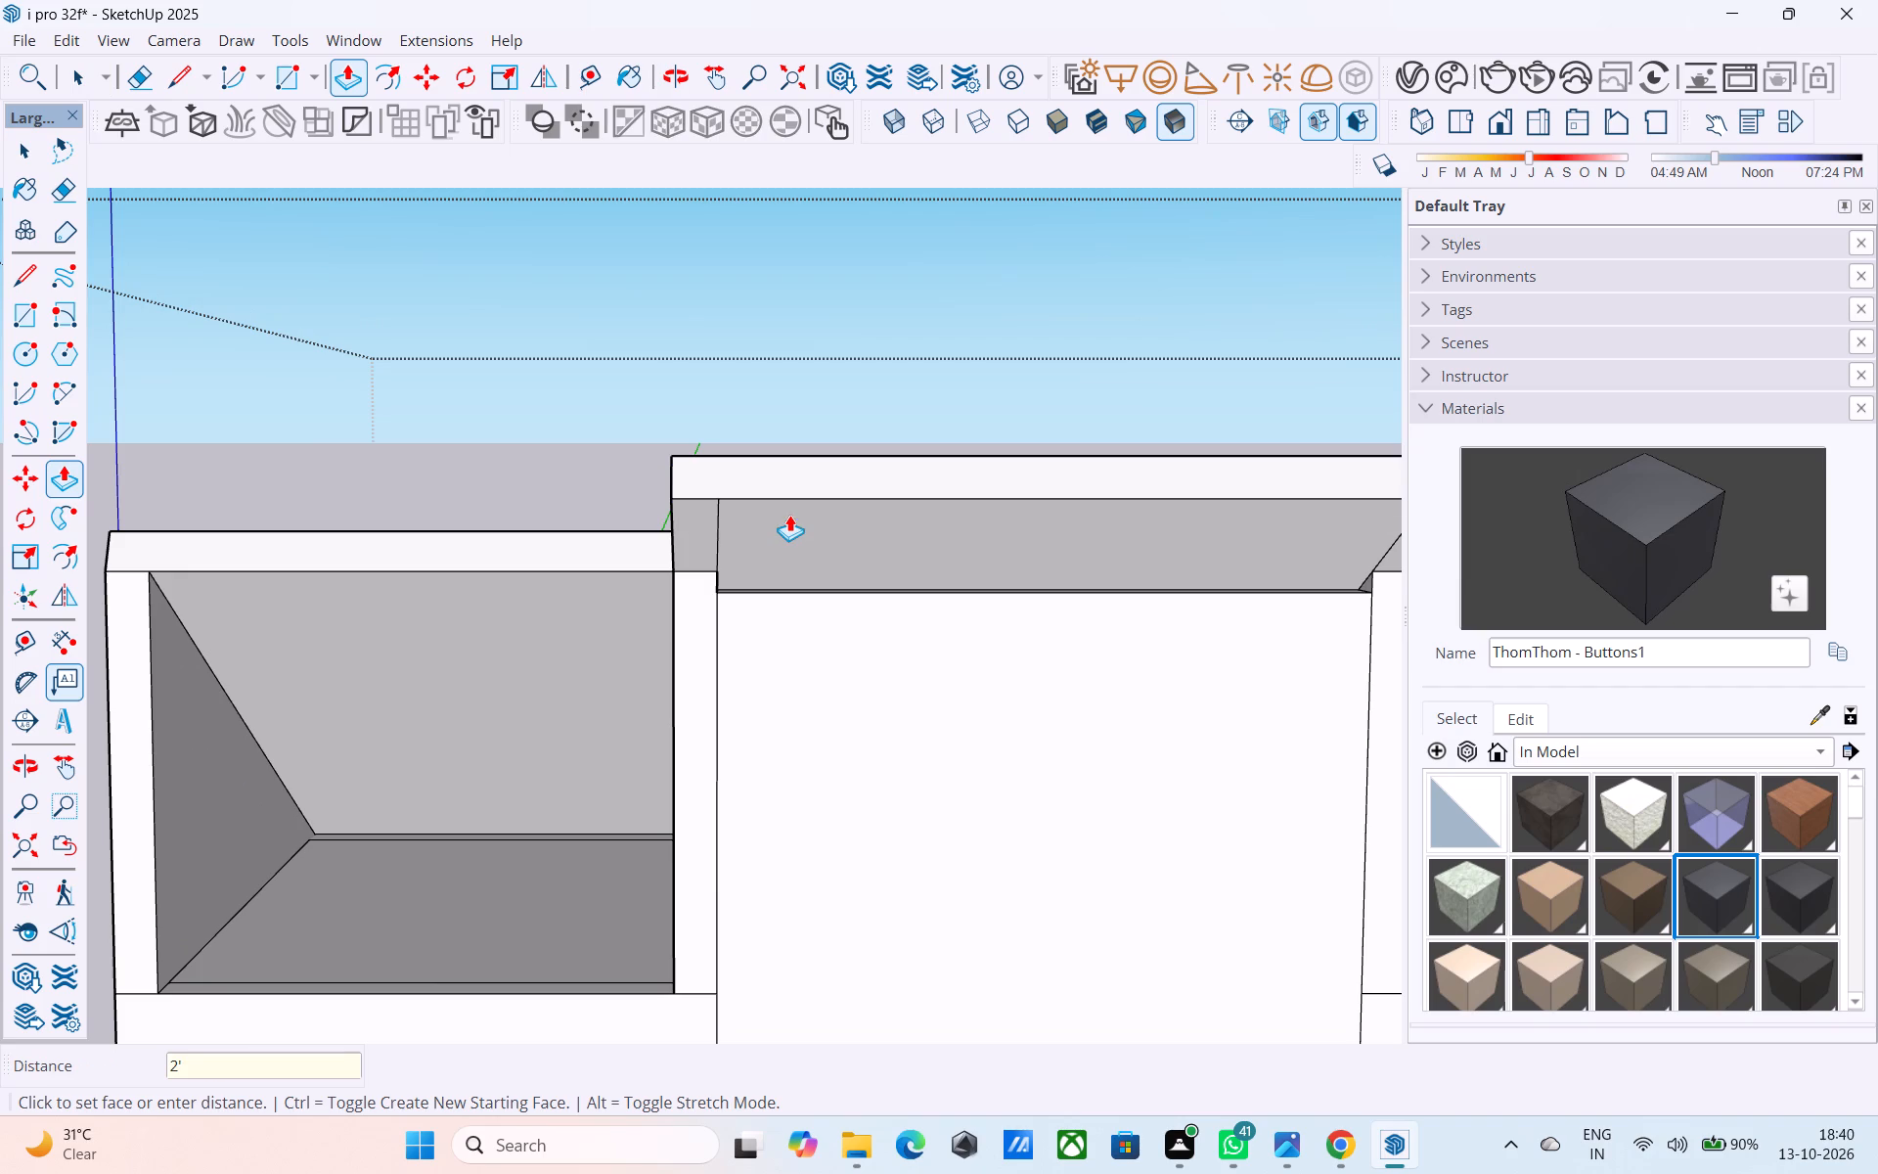
Pull the end bay's part of the roof slab's edge face out past the middle bay's, finishing with a 2' pull.
key("space")
left_click(537, 558)
key("p")
left_click(535, 558)
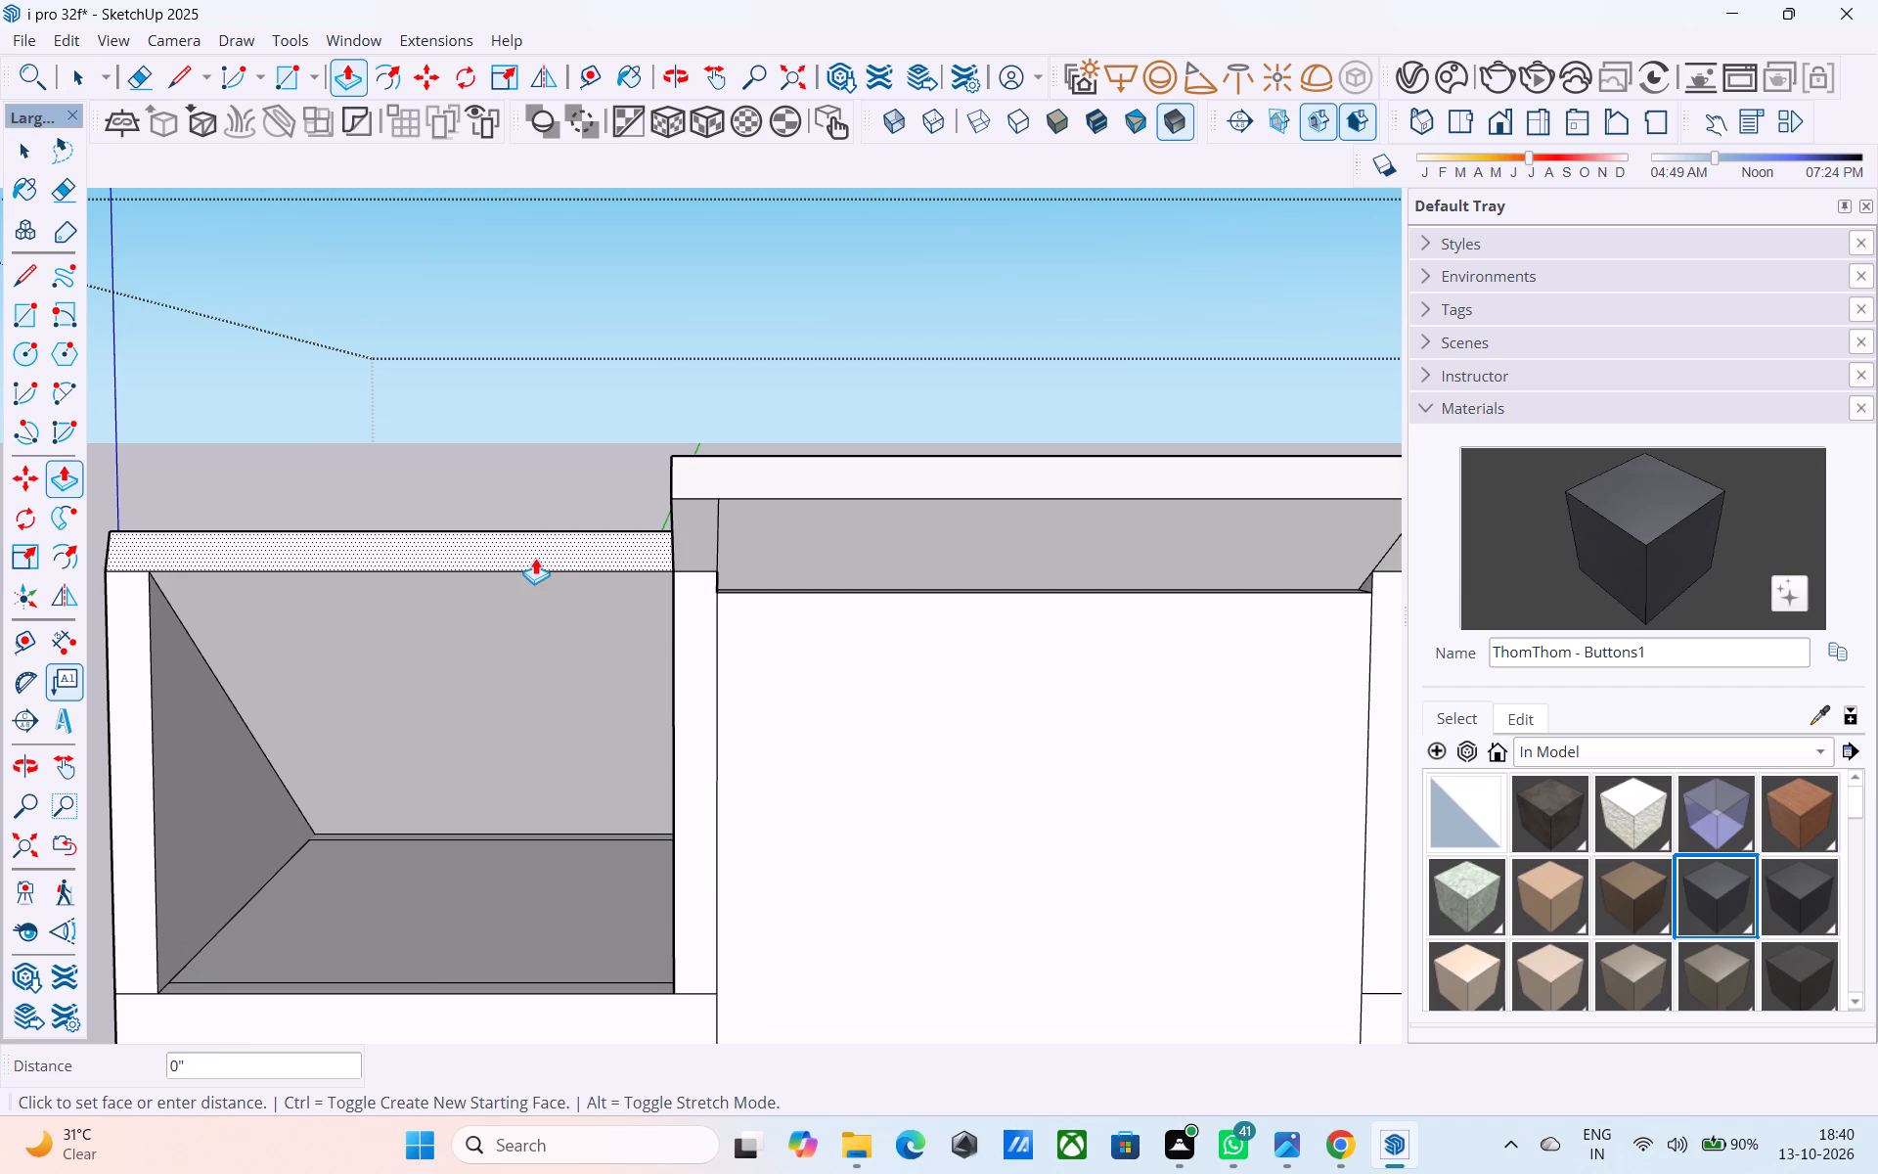
left_click(510, 455)
left_click(519, 468)
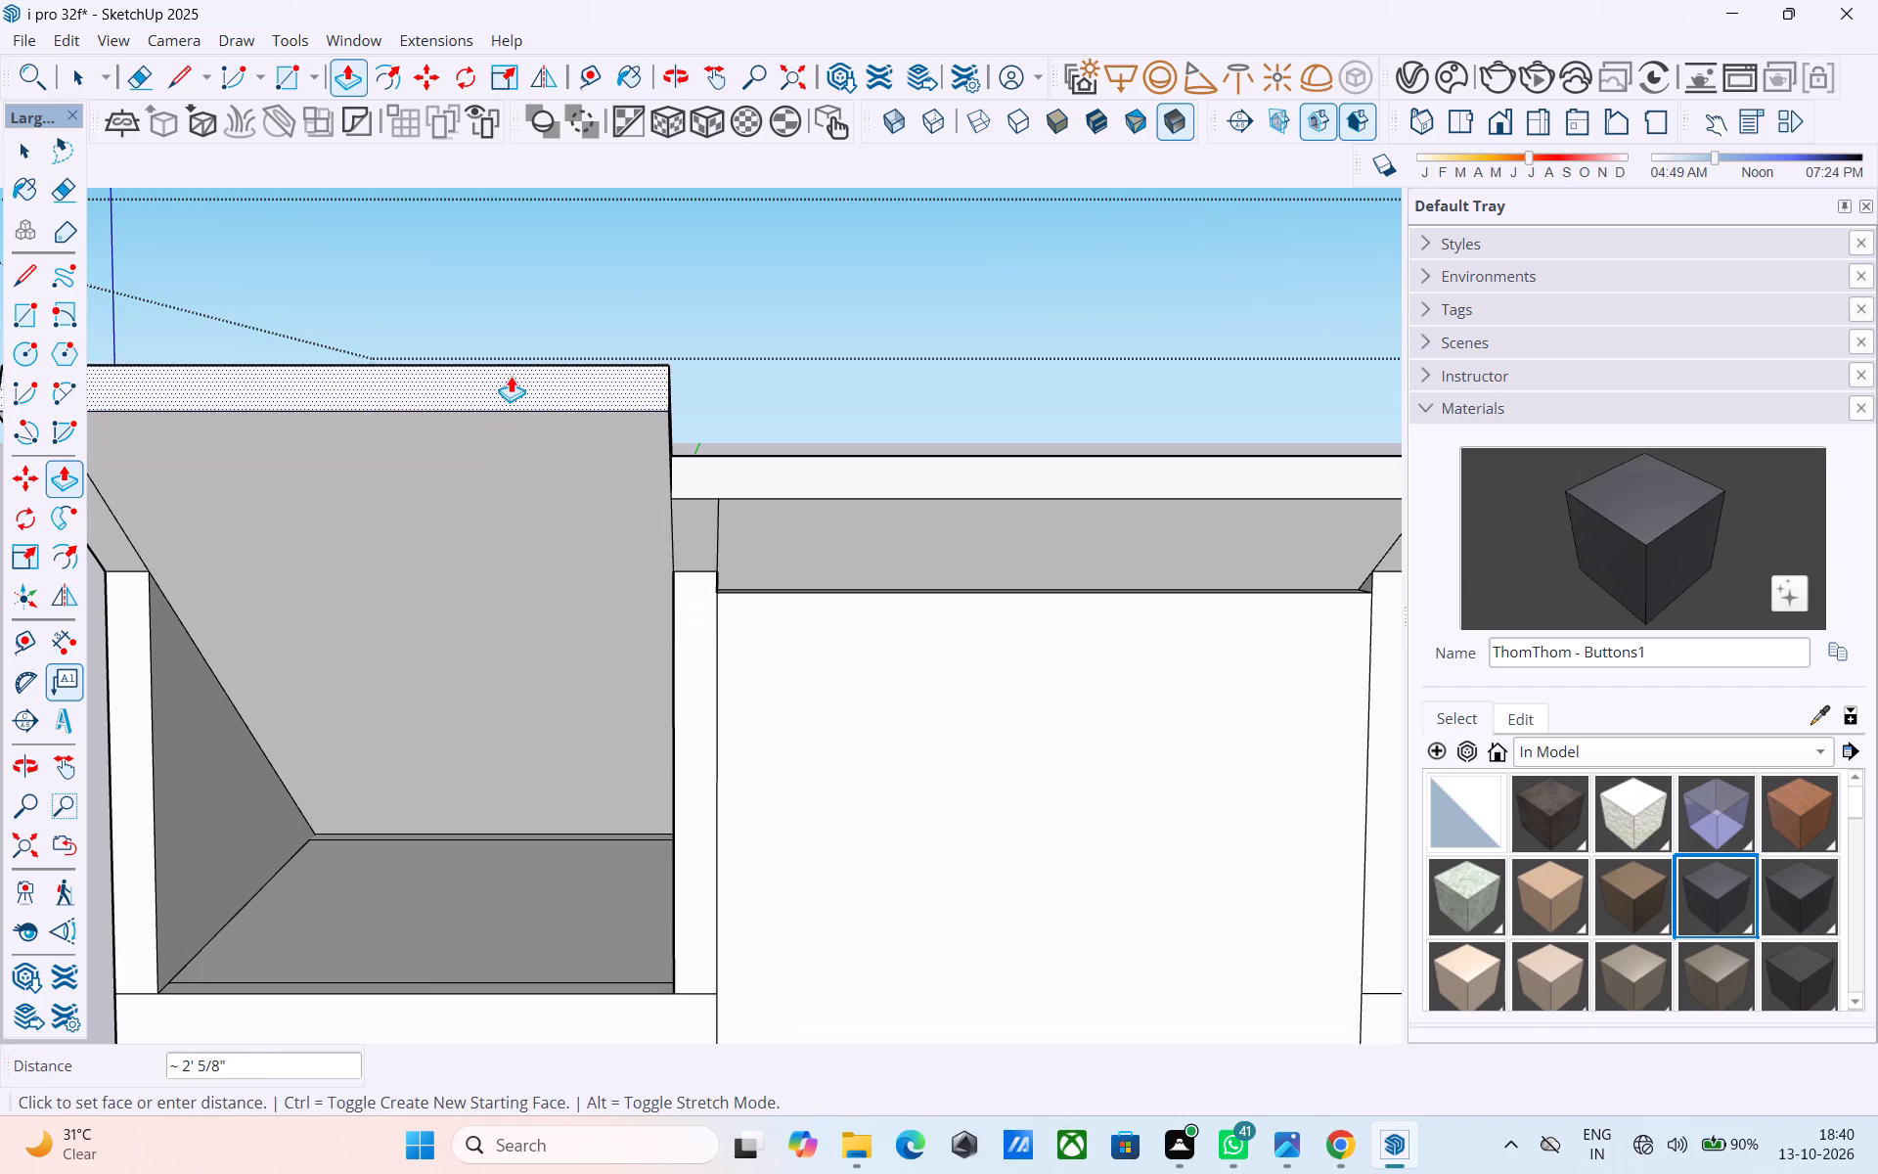
type("2'")
key("Return")
Push the top of the middle bay's outer wall down about 4' 8 1/16", level with the end bay's sill.
key("space")
scroll(523, 429, "down", 3)
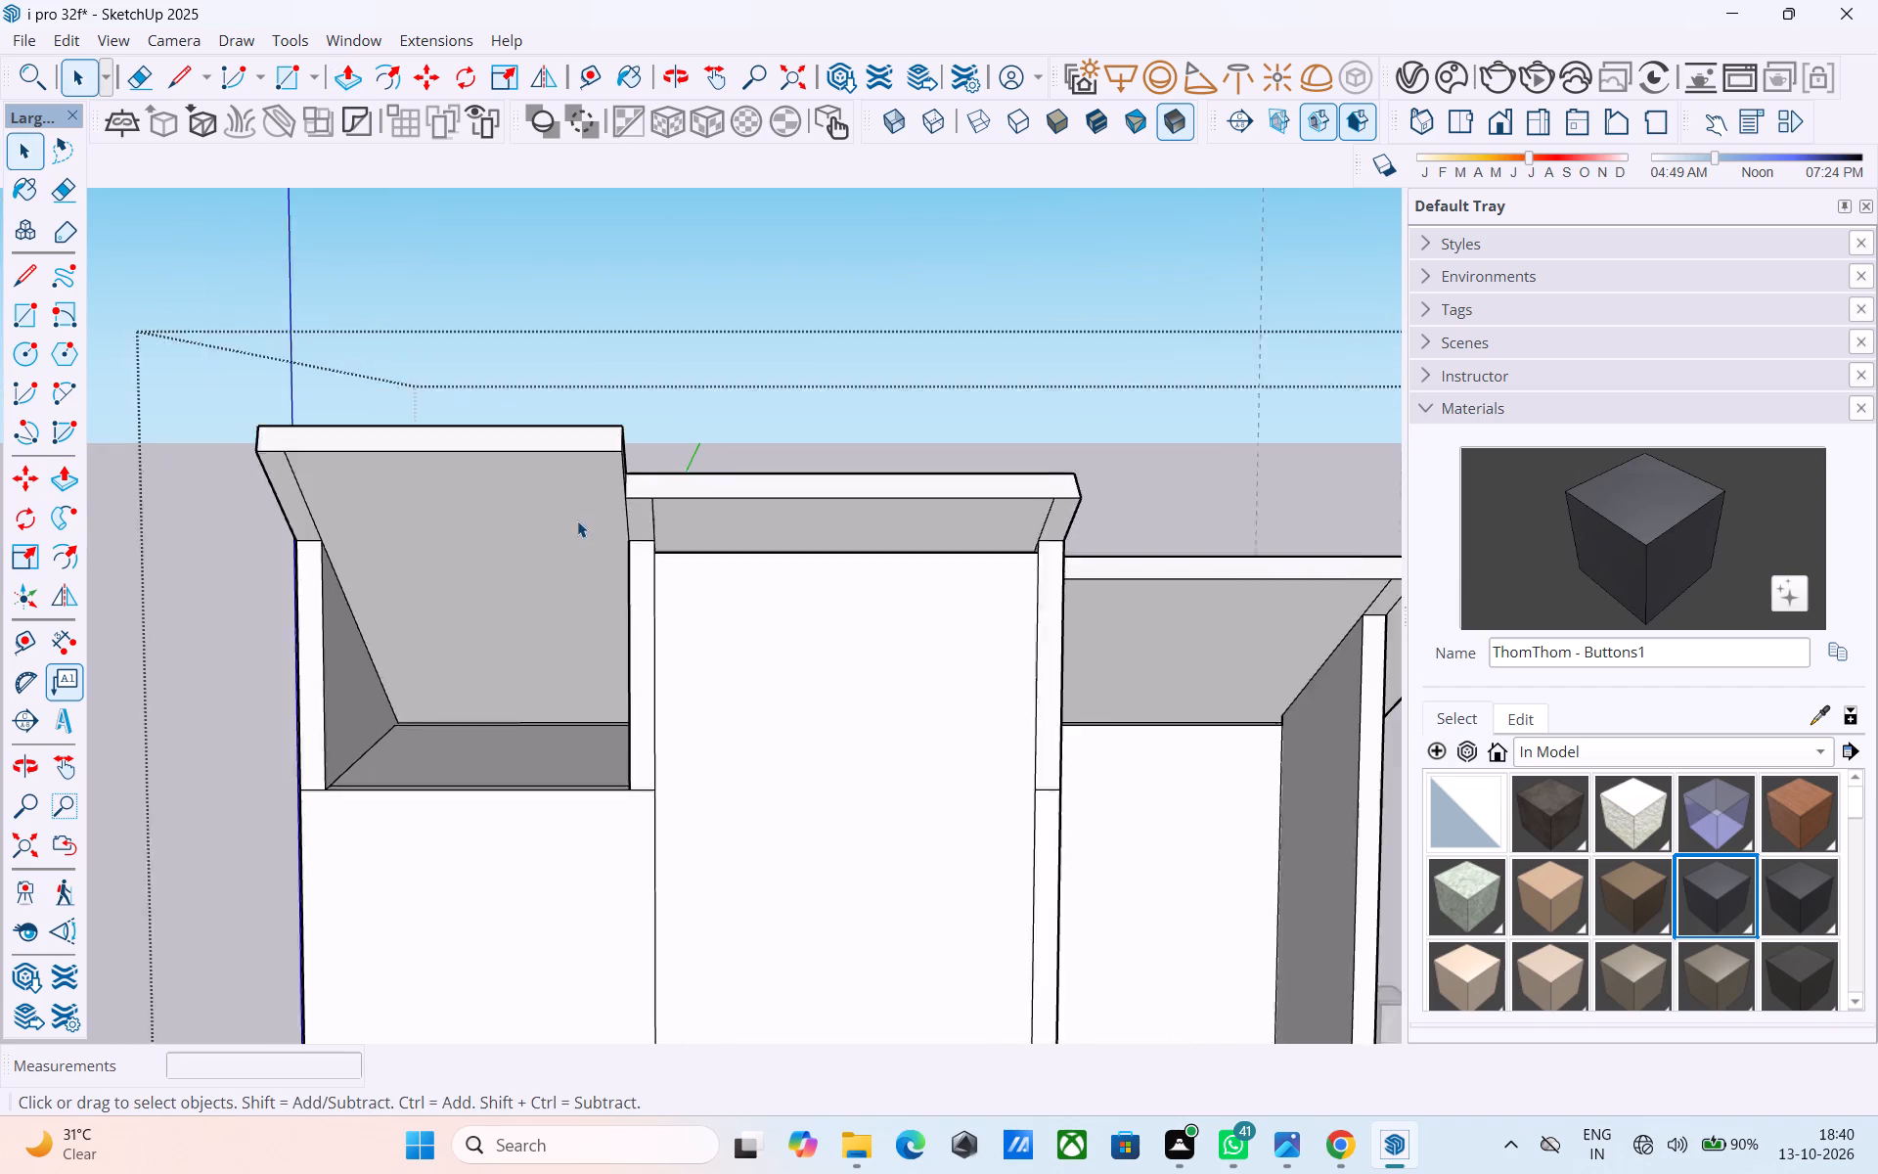
scroll(577, 520, "down", 8)
middle_click_drag(603, 595, 0, 540)
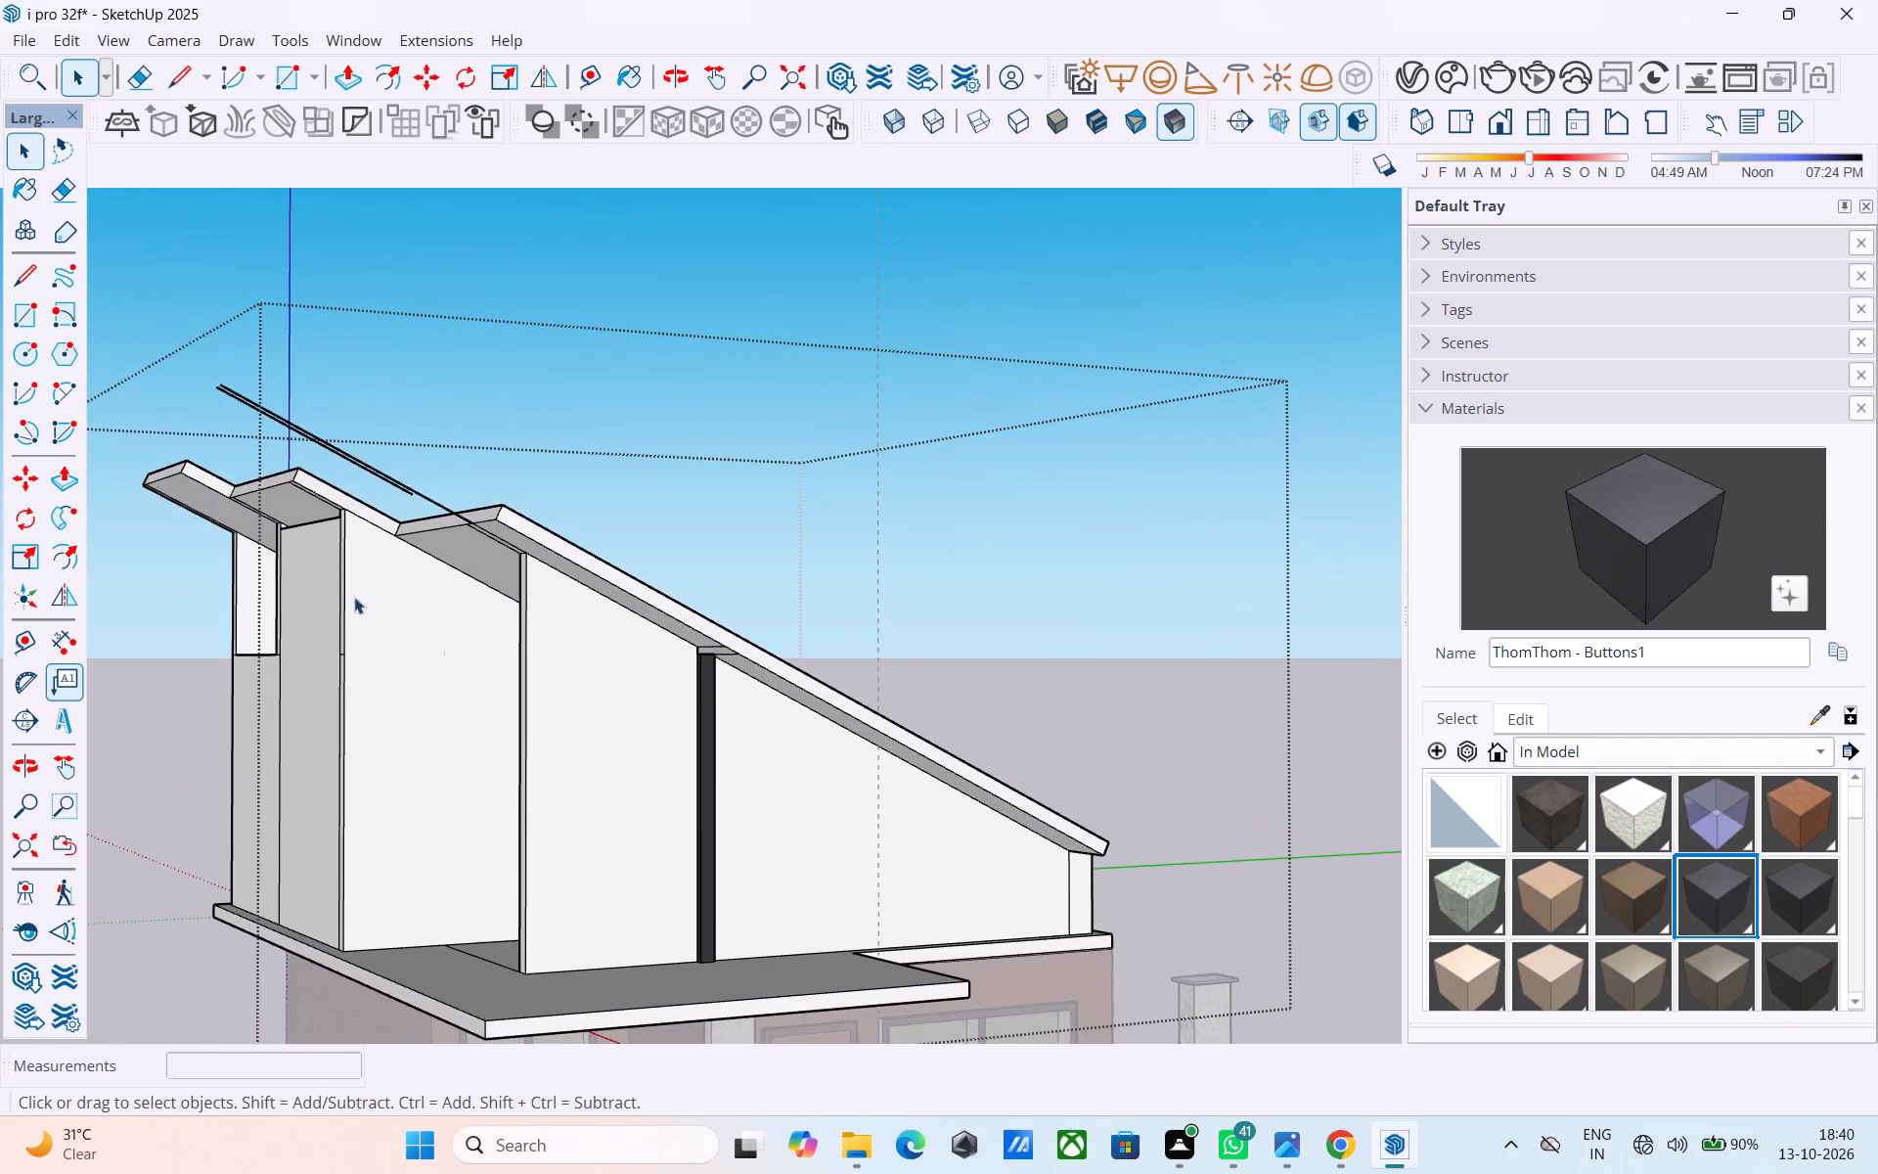
middle_click_drag(354, 597, 863, 754)
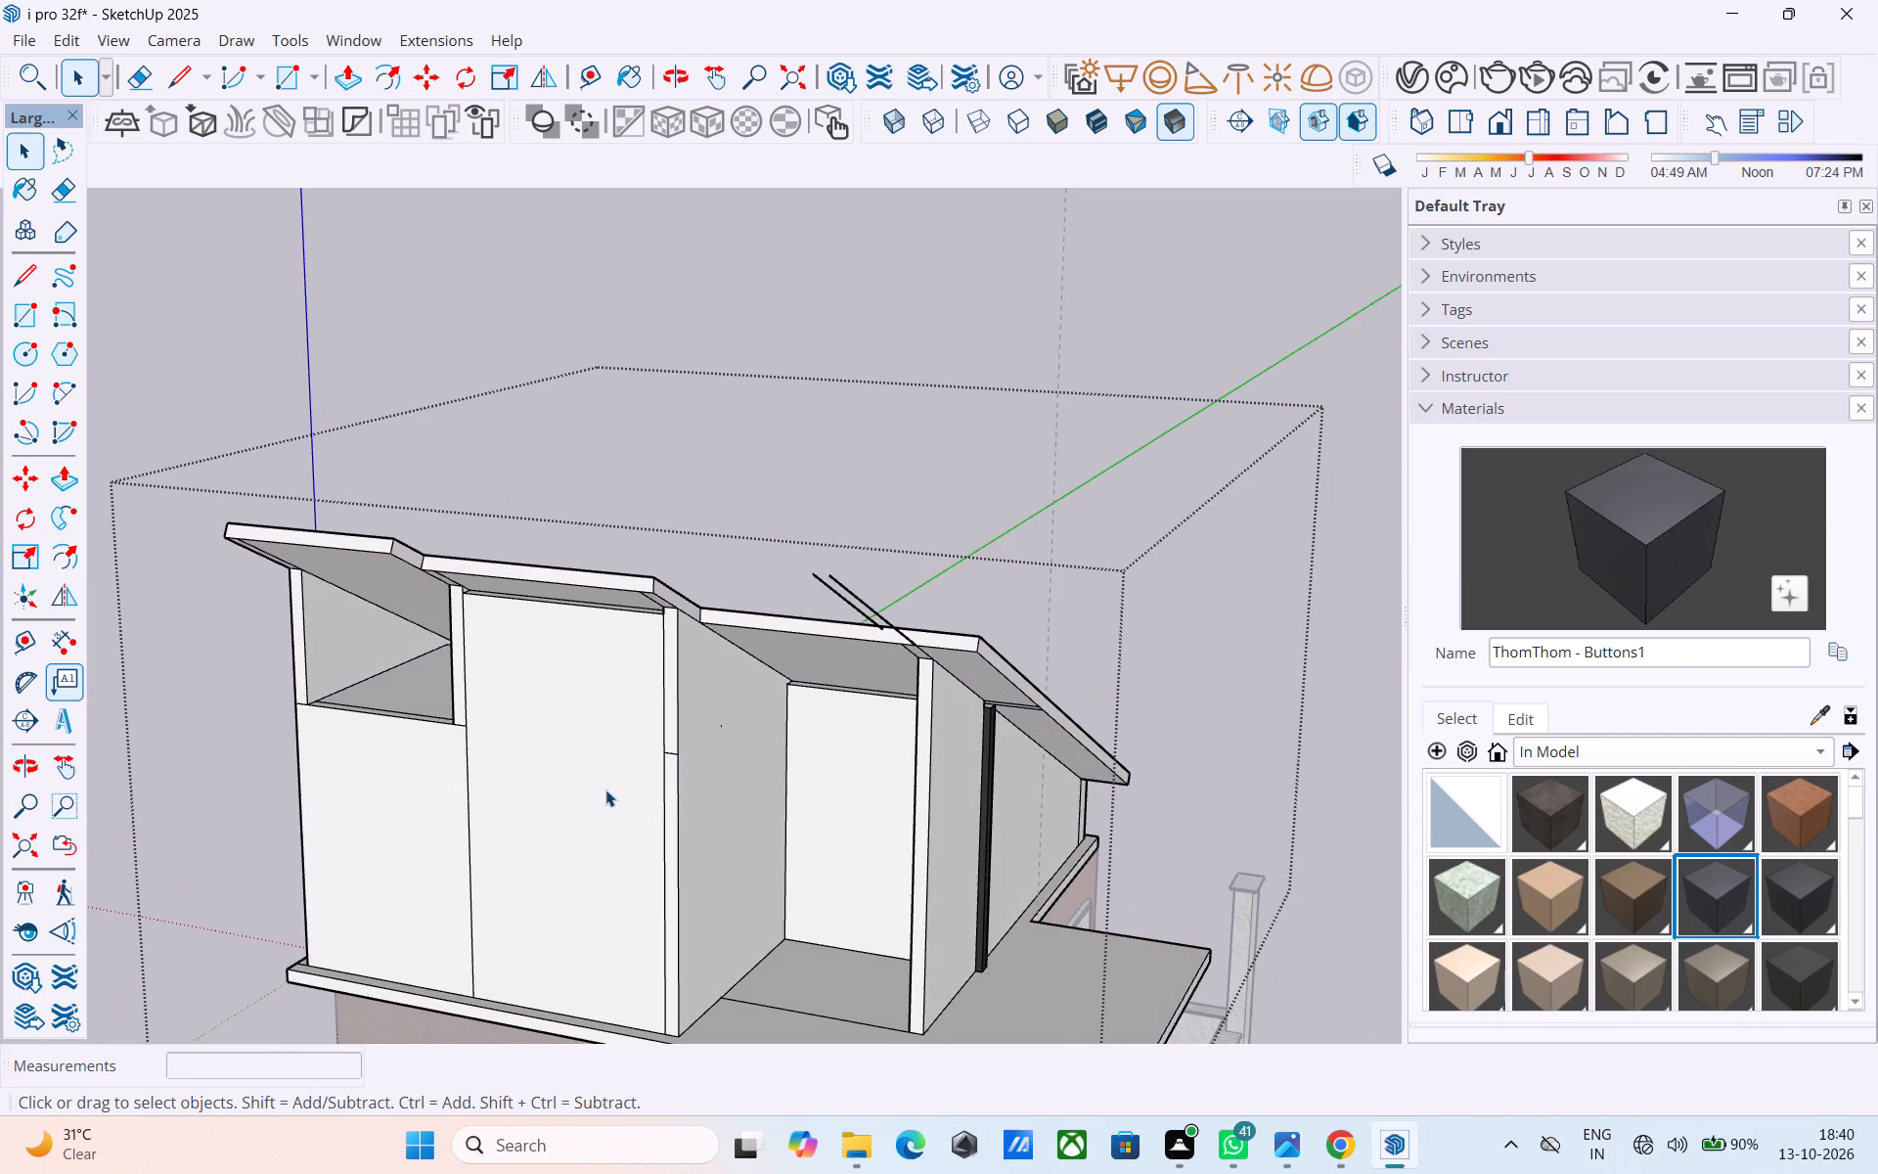
middle_click_drag(595, 785, 651, 822)
scroll(651, 822, "up", 4)
left_click(651, 822)
scroll(651, 824, "down", 5)
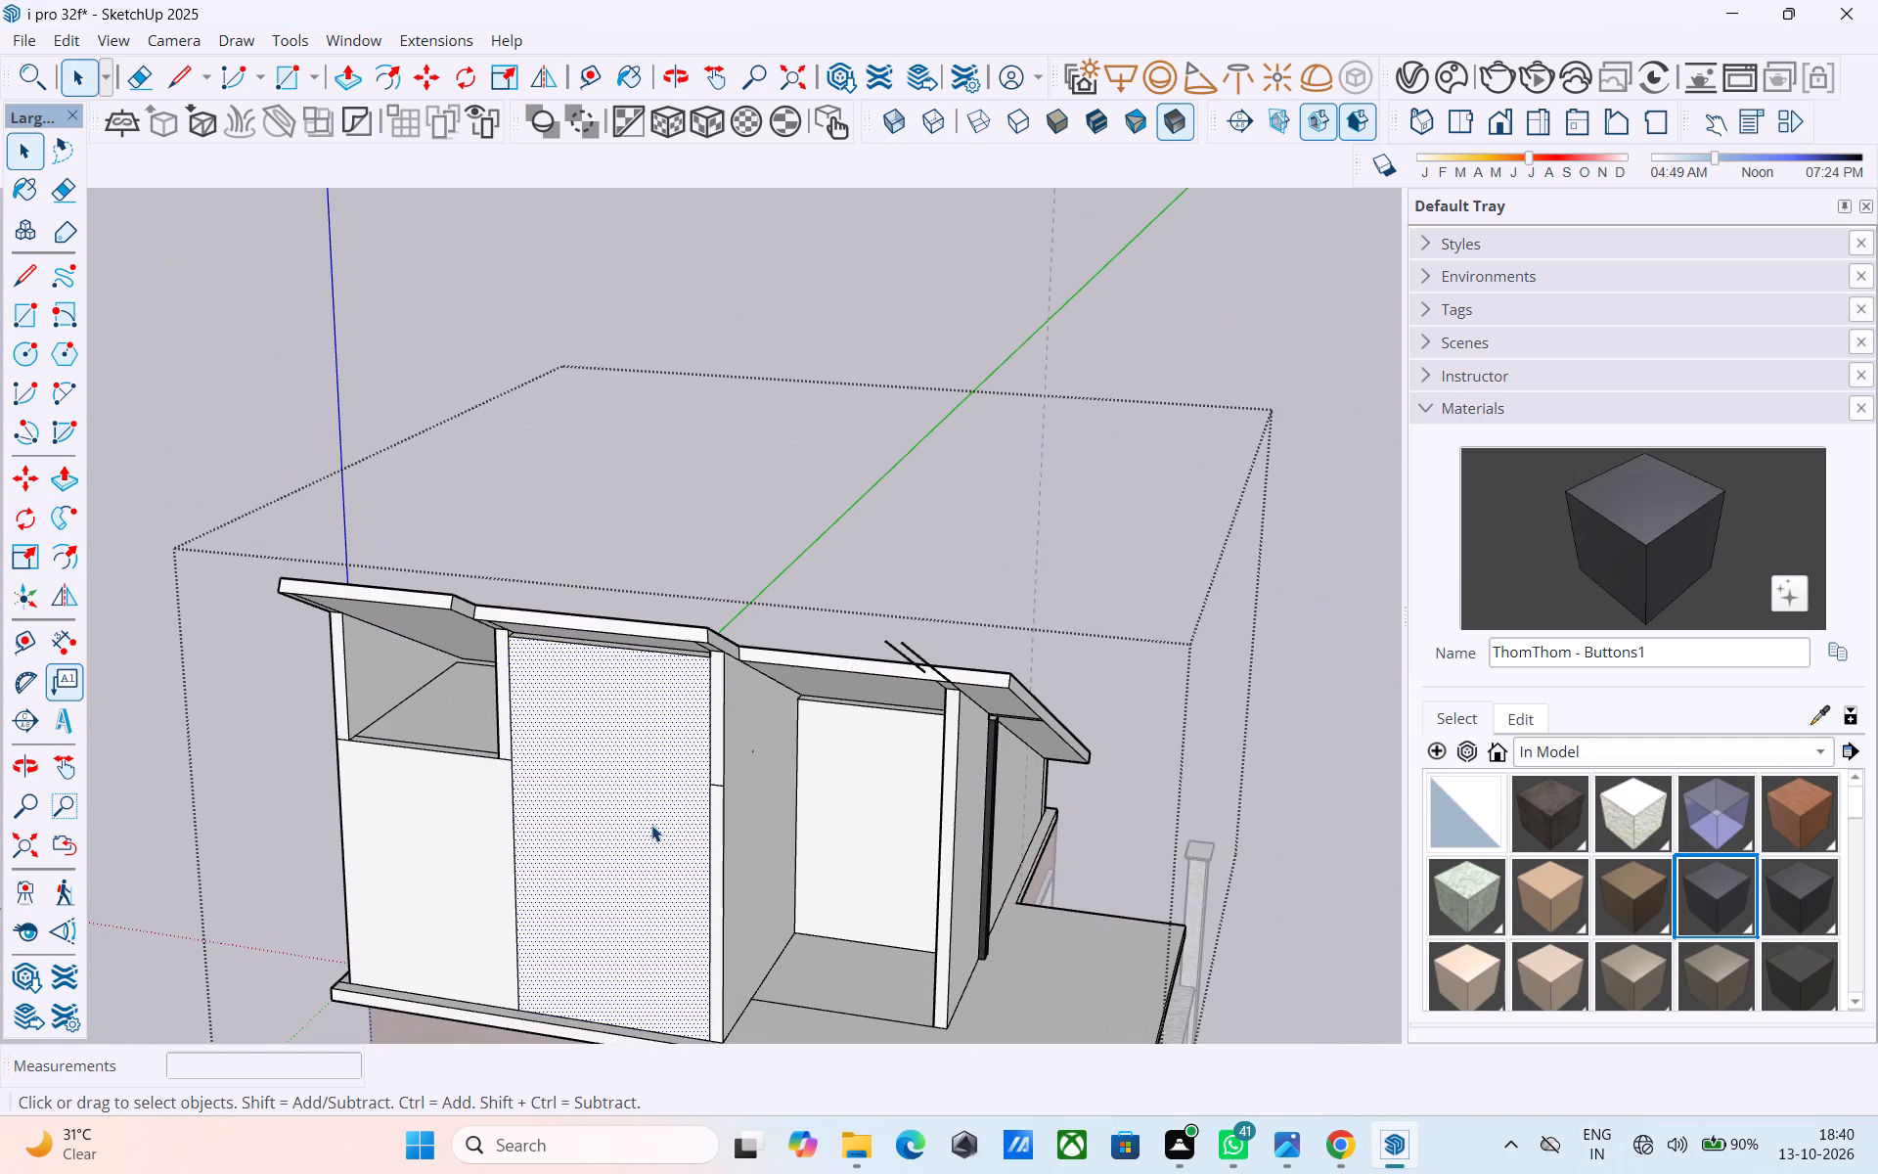
key("space")
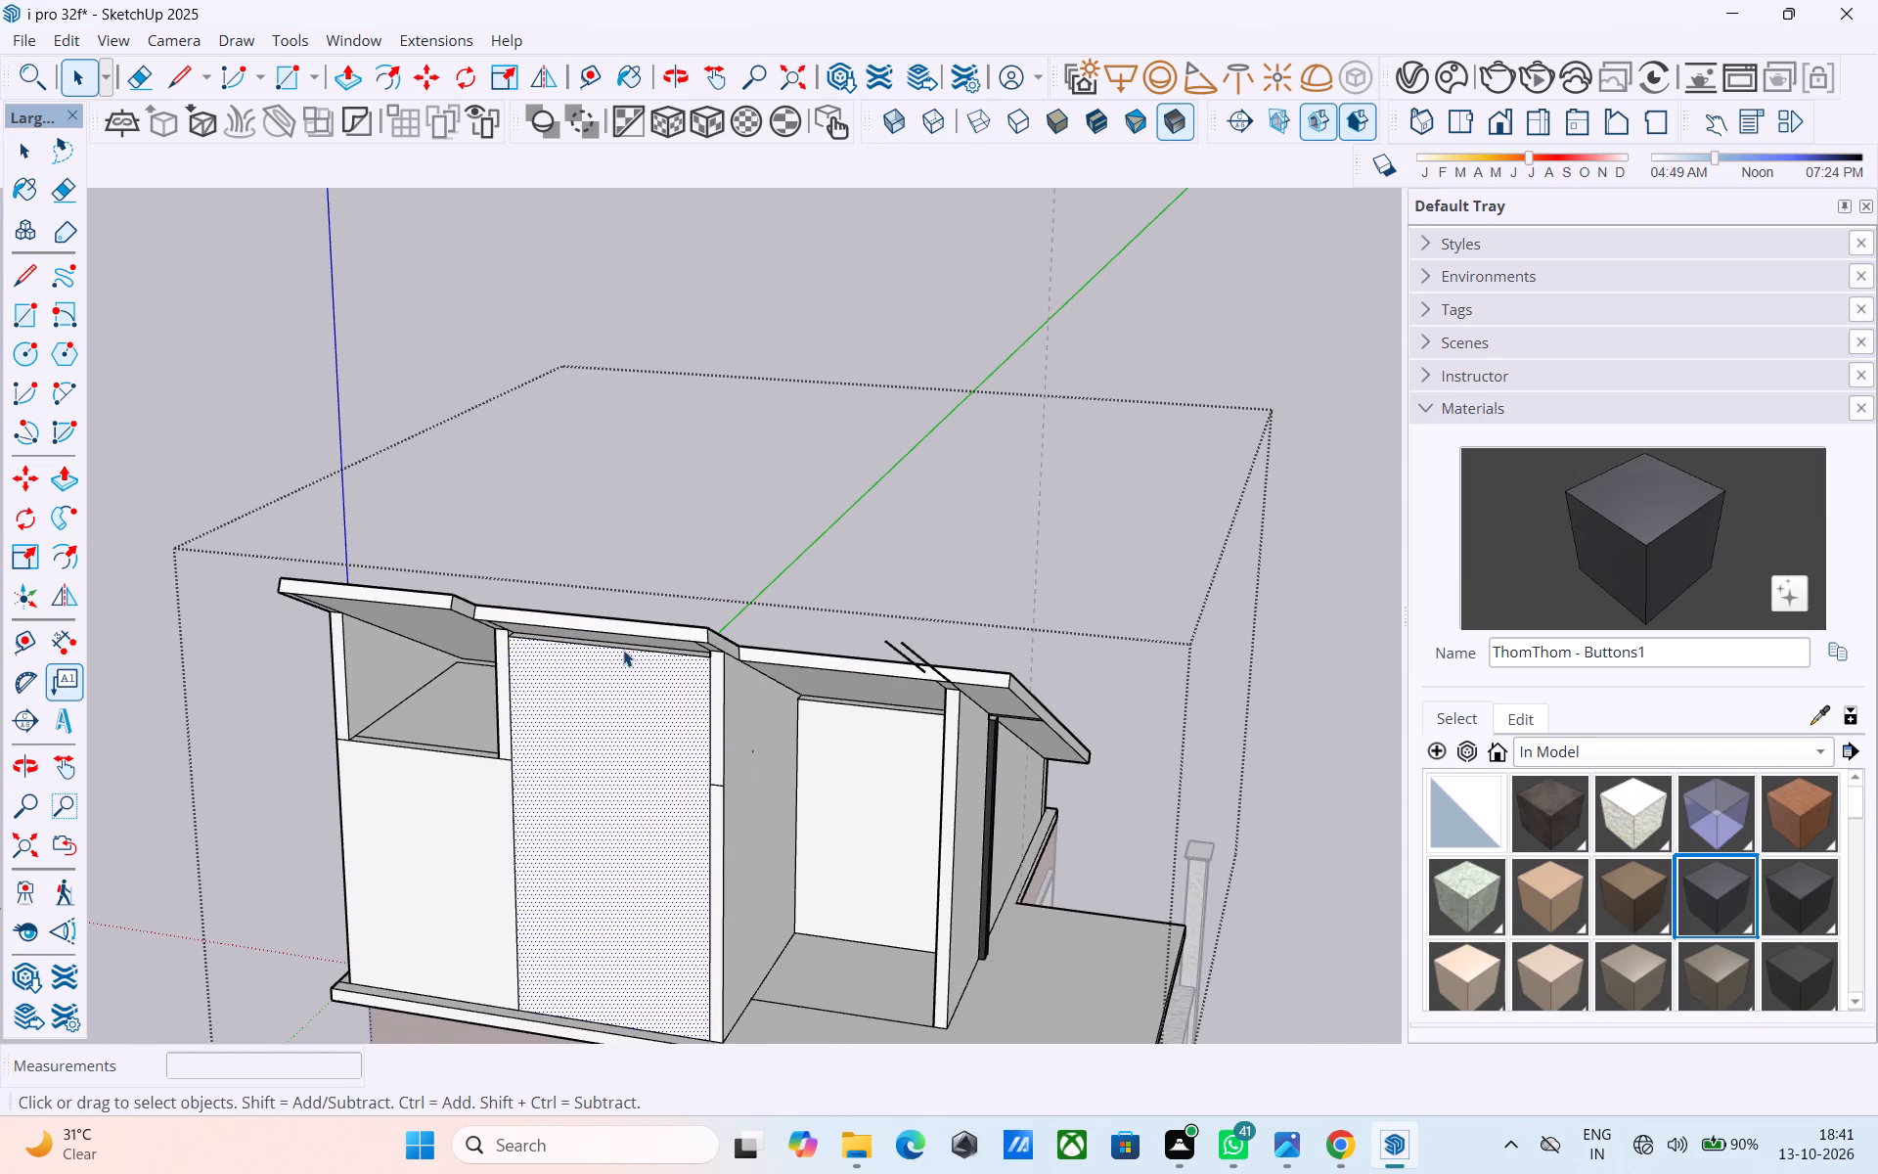
scroll(623, 650, "up", 7)
left_click(626, 639)
left_click(630, 645)
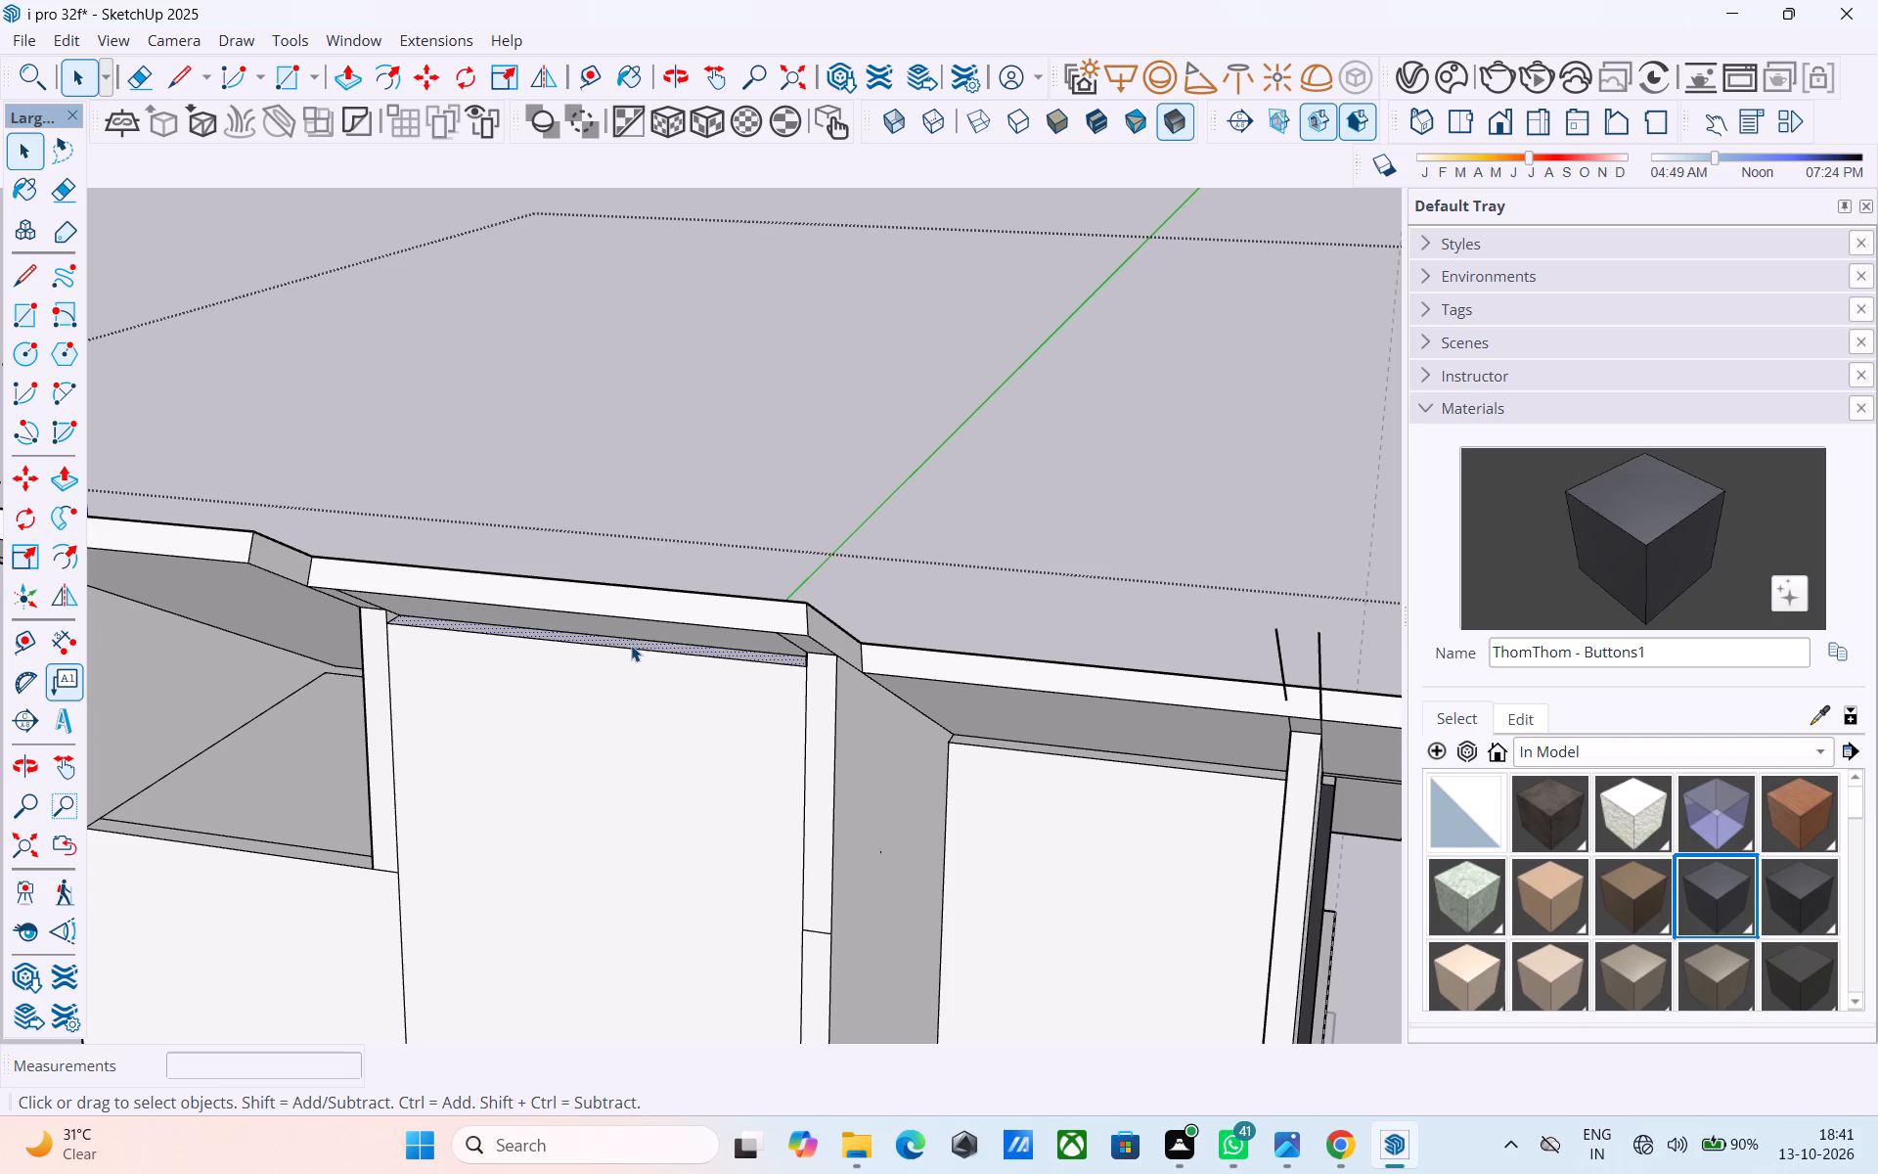
key("p")
left_click(631, 645)
scroll(647, 734, "down", 12)
scroll(670, 869, "down", 1)
middle_click_drag(670, 874, 728, 794)
left_click(786, 766)
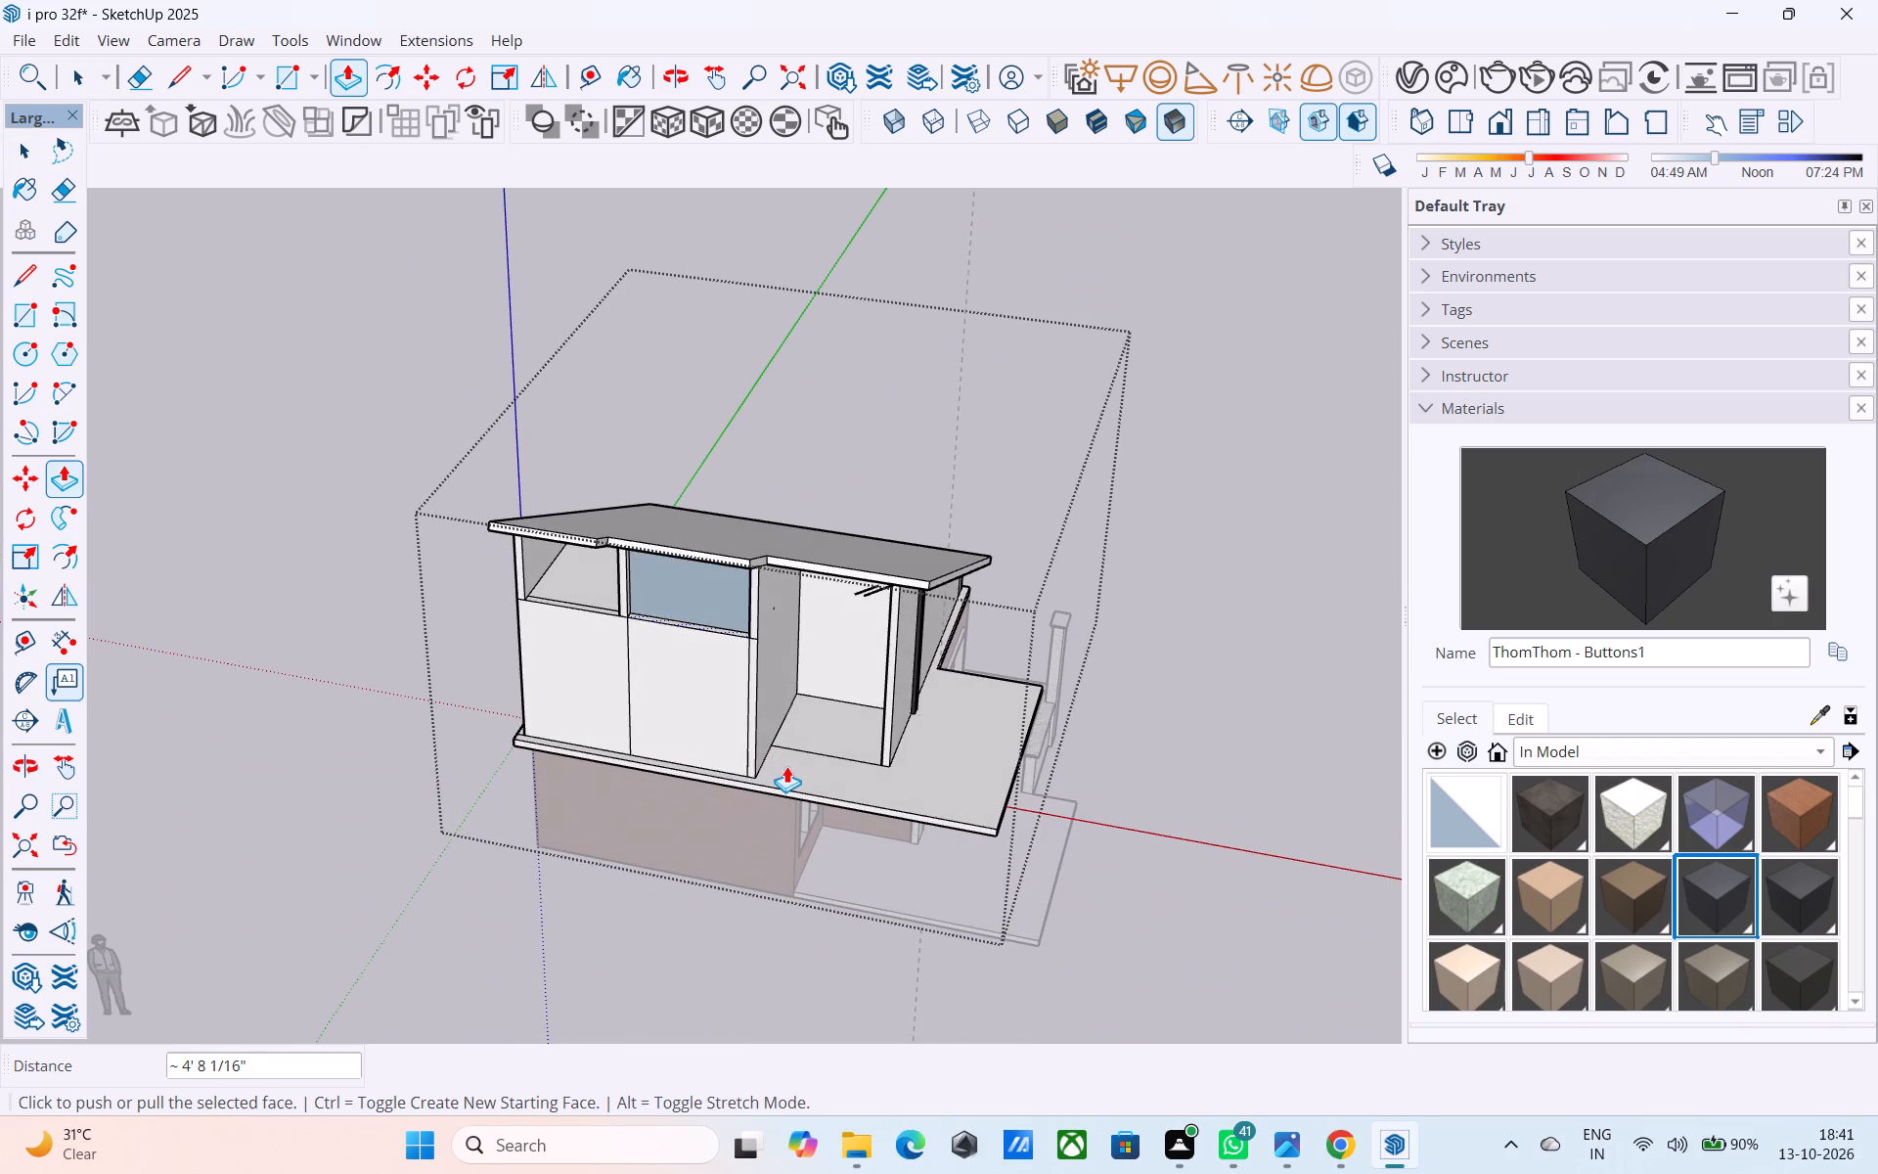
Push the rest of the middle bay's outer wall down 10' to the floor and delete its leftover outer face.
left_click(697, 615)
left_click(908, 765)
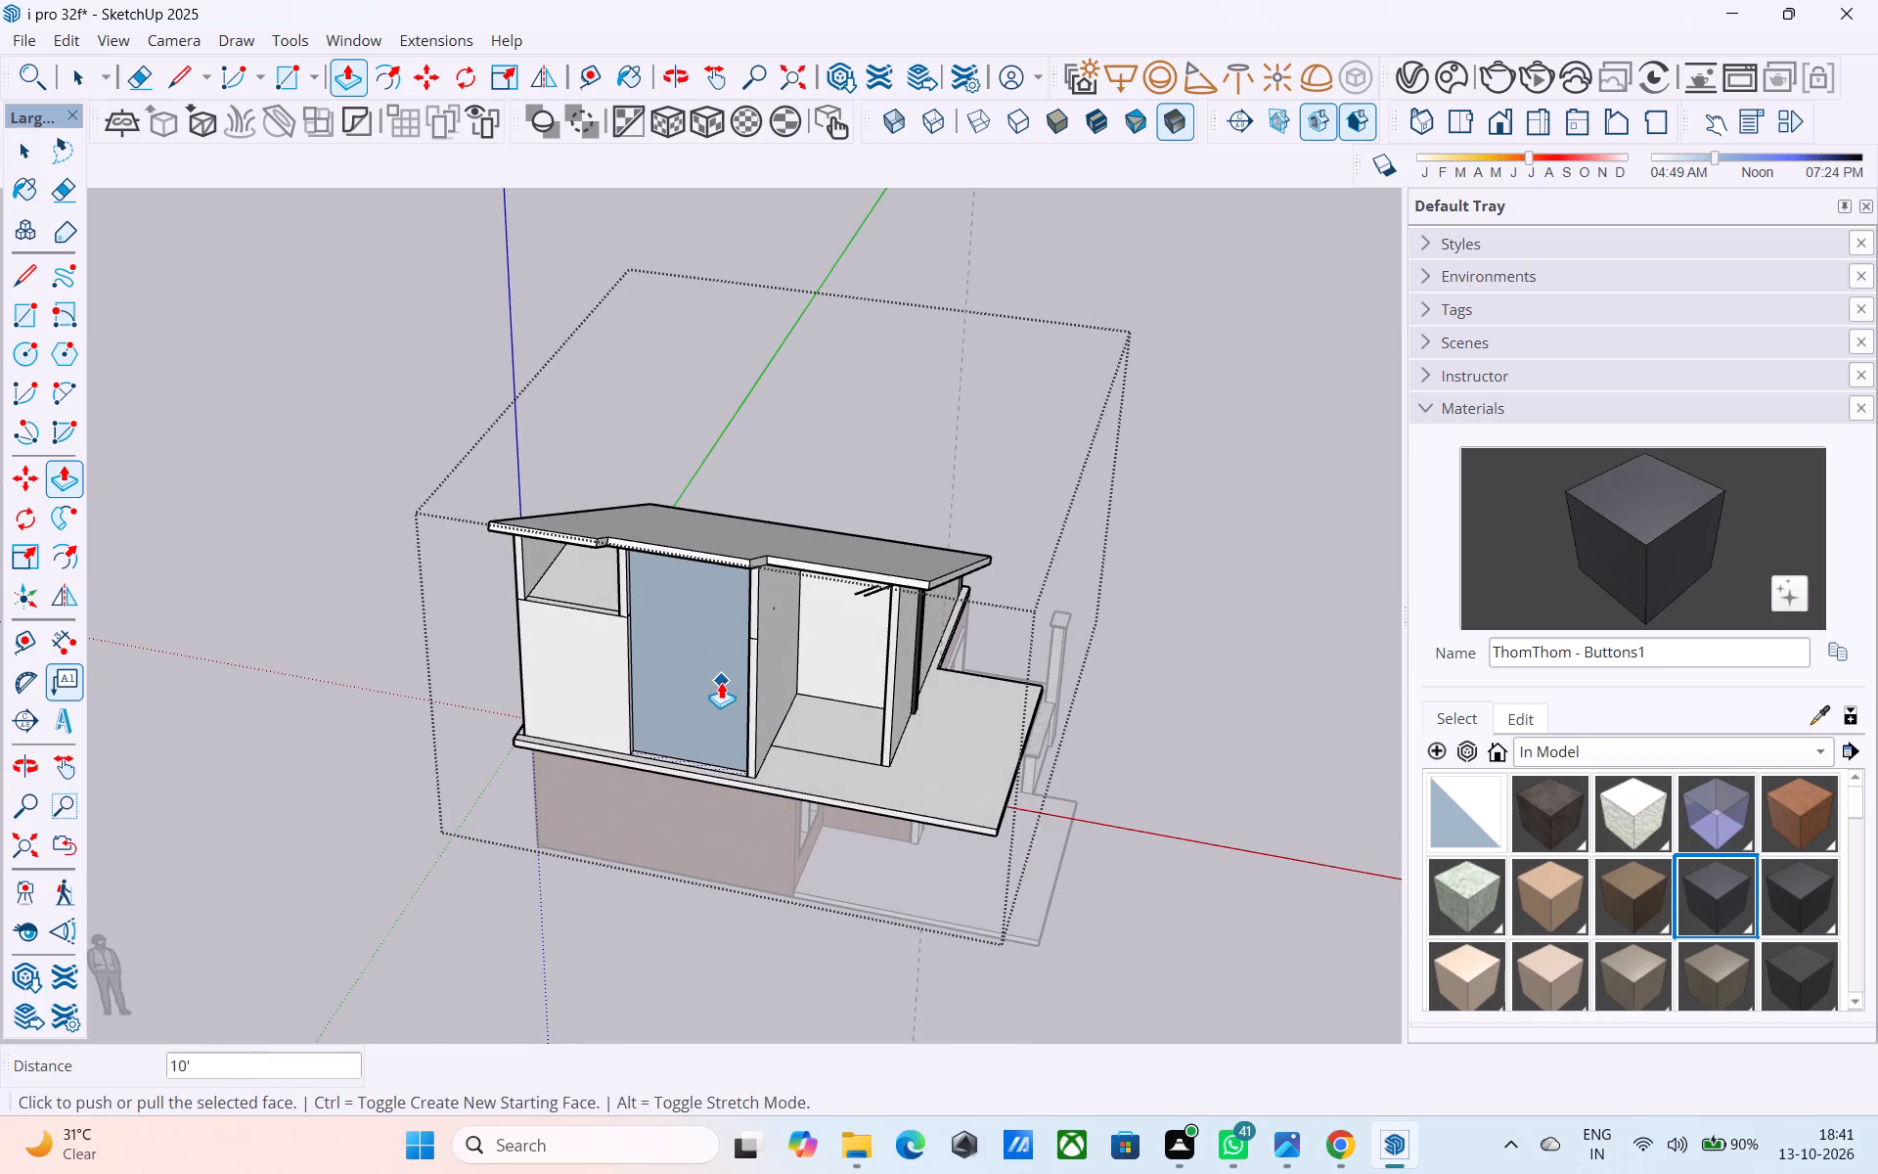
key("space")
left_click(721, 680)
key("Delete")
Copy the wall-base strip on the middle bay's floor edge 2' inward.
middle_click_drag(721, 680, 753, 701)
scroll(753, 704, "down", 1)
scroll(737, 737, "up", 5)
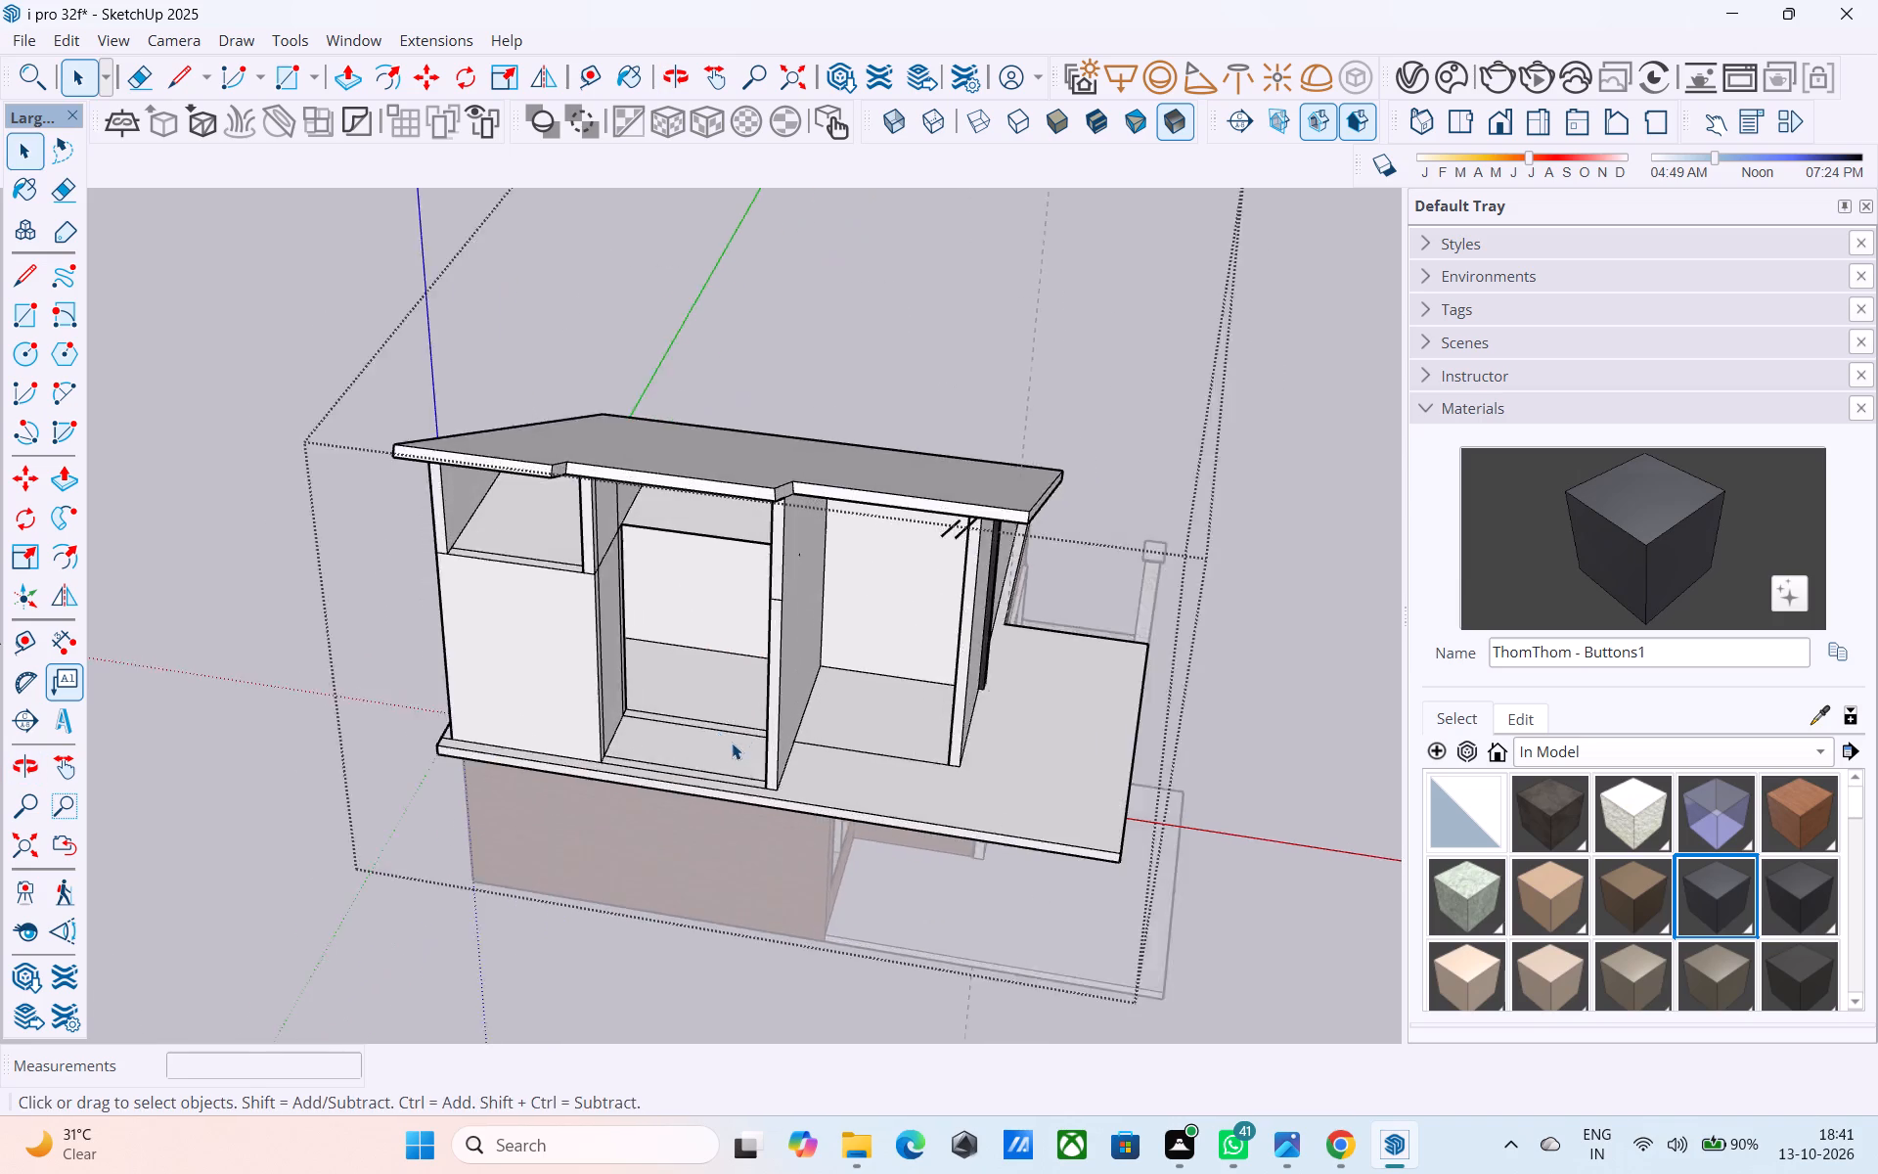
scroll(732, 743, "up", 2)
middle_click_drag(731, 770, 880, 820)
scroll(872, 820, "up", 5)
left_click(831, 791)
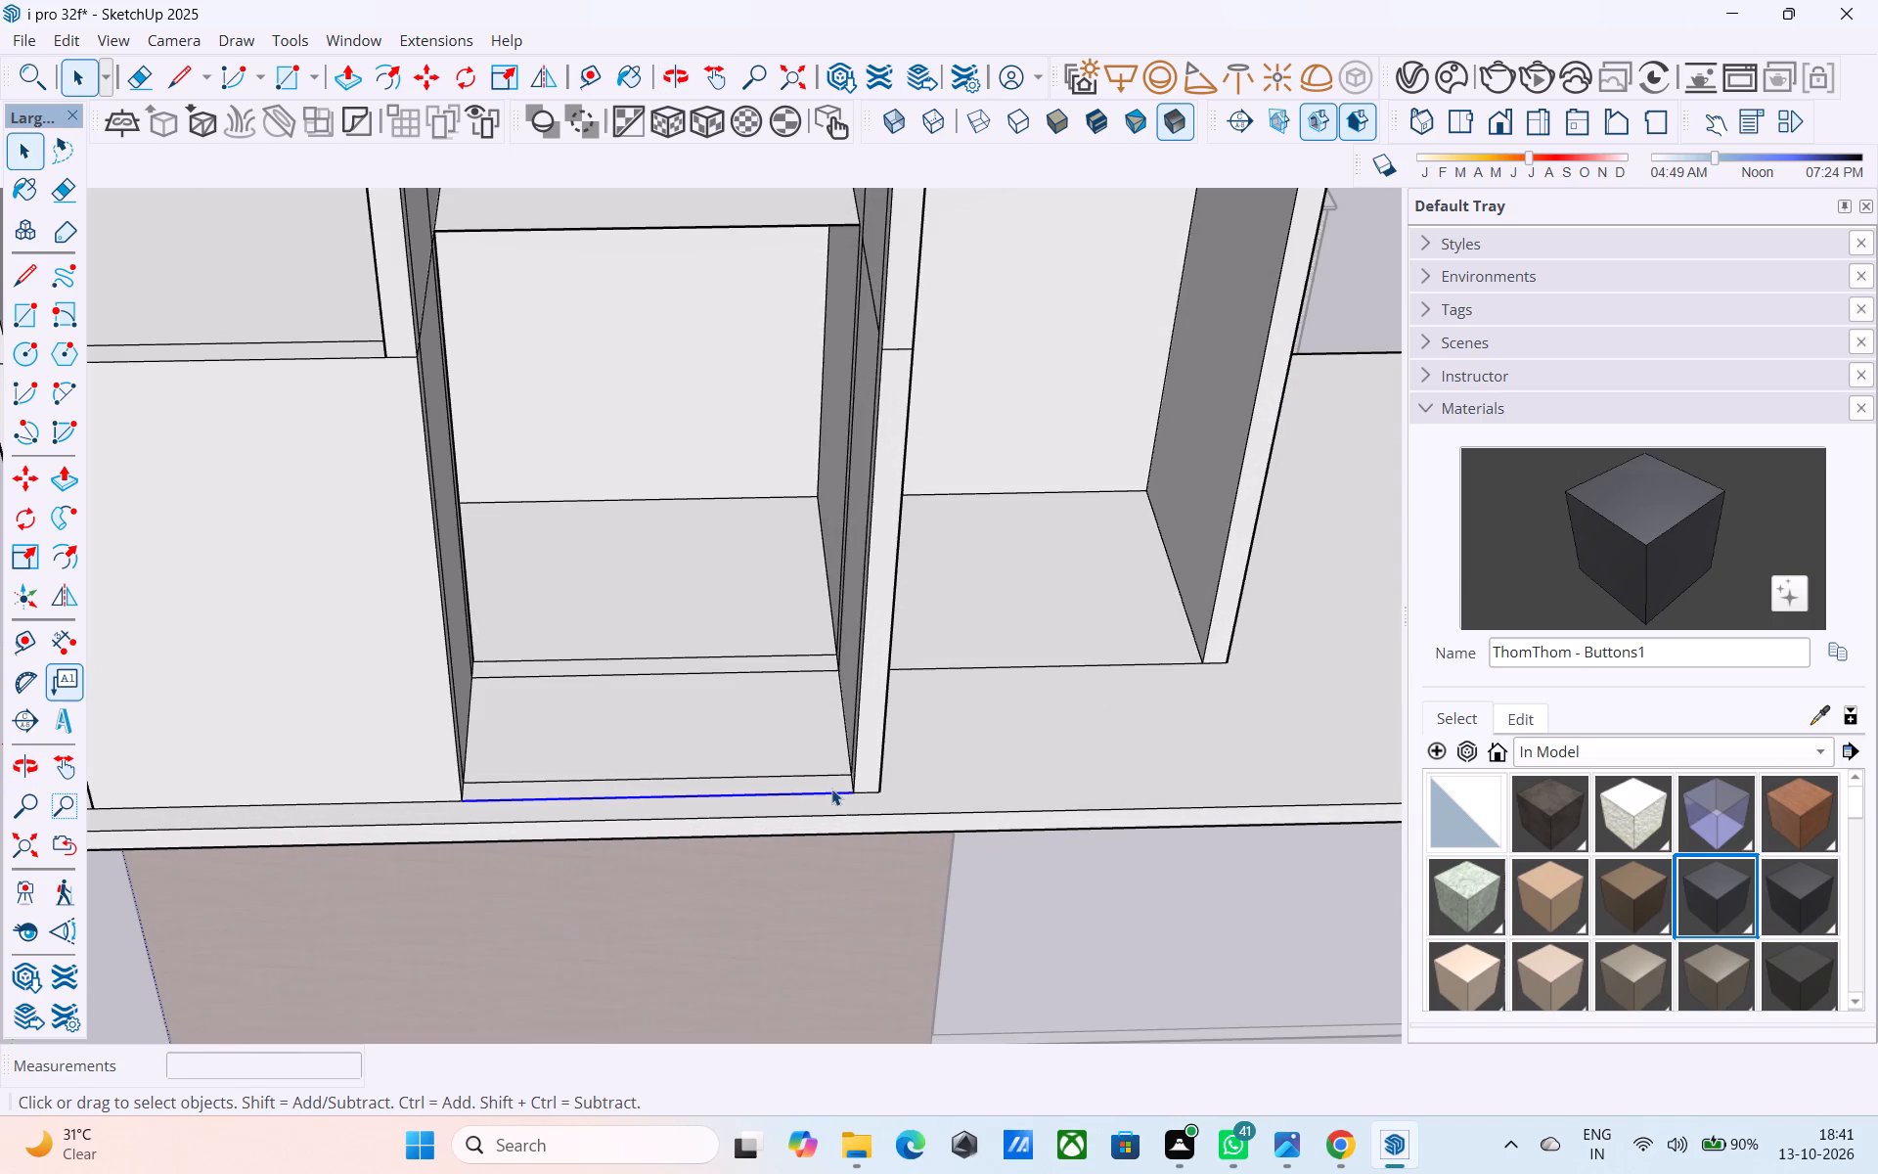
left_click(826, 775)
scroll(827, 776, "up", 4)
middle_click_drag(830, 778, 896, 797)
left_click(906, 811)
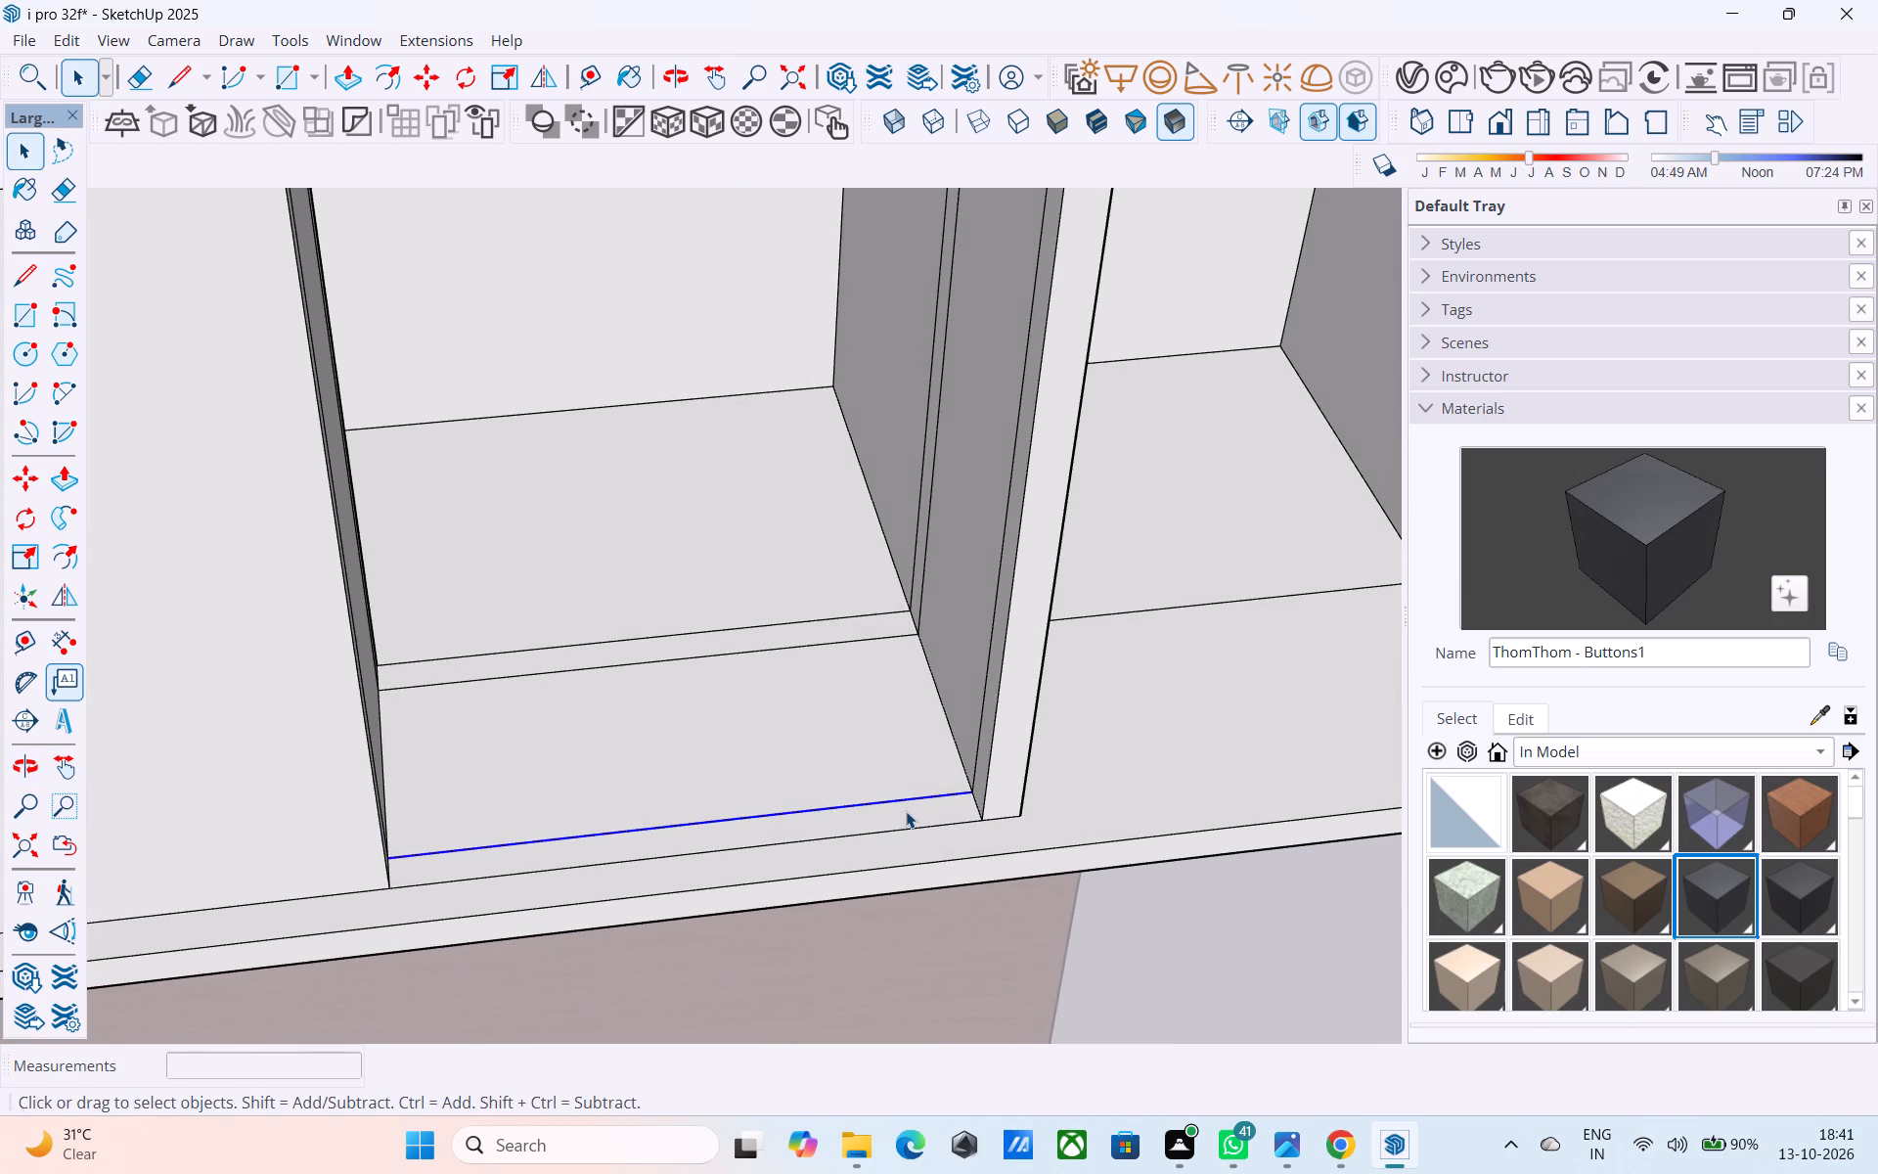
key("m")
left_click(964, 782)
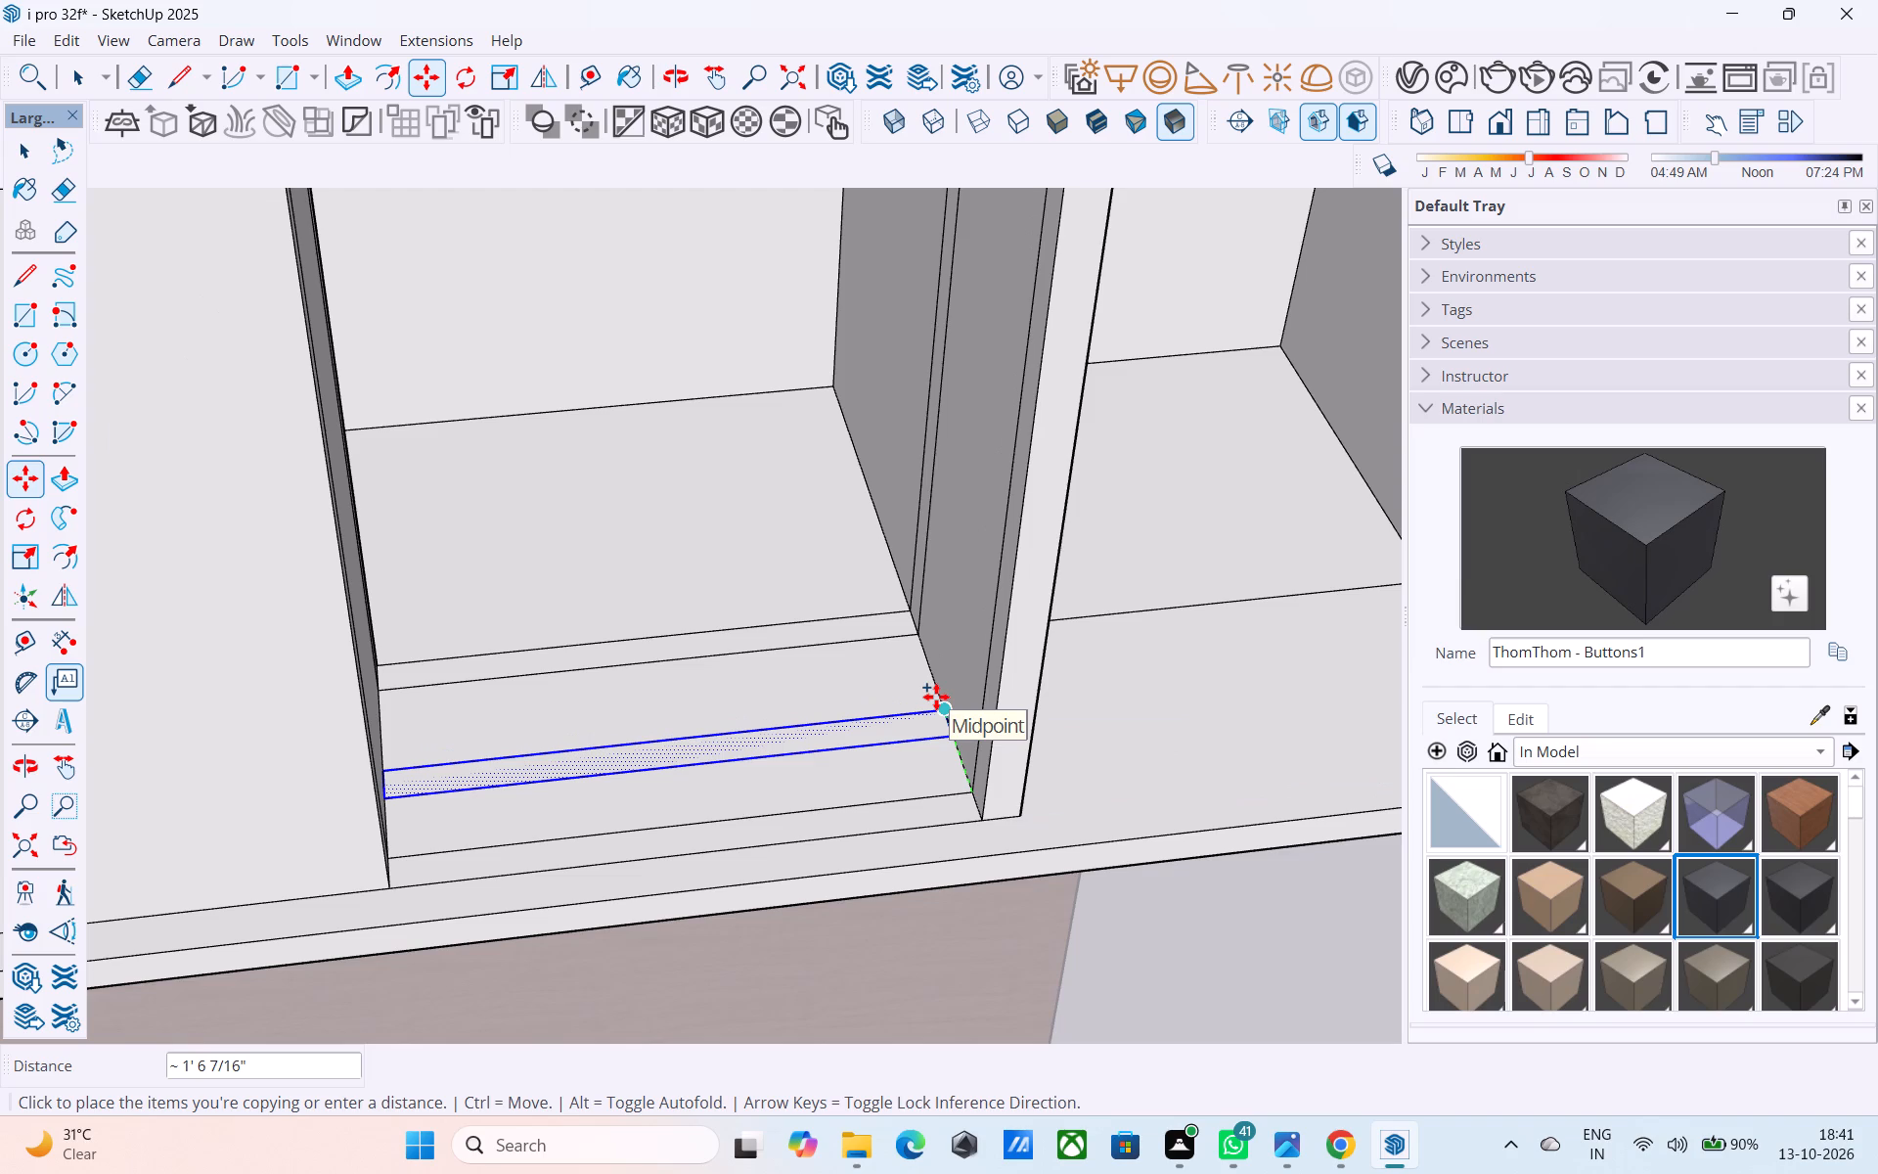
type("2'")
key("Return")
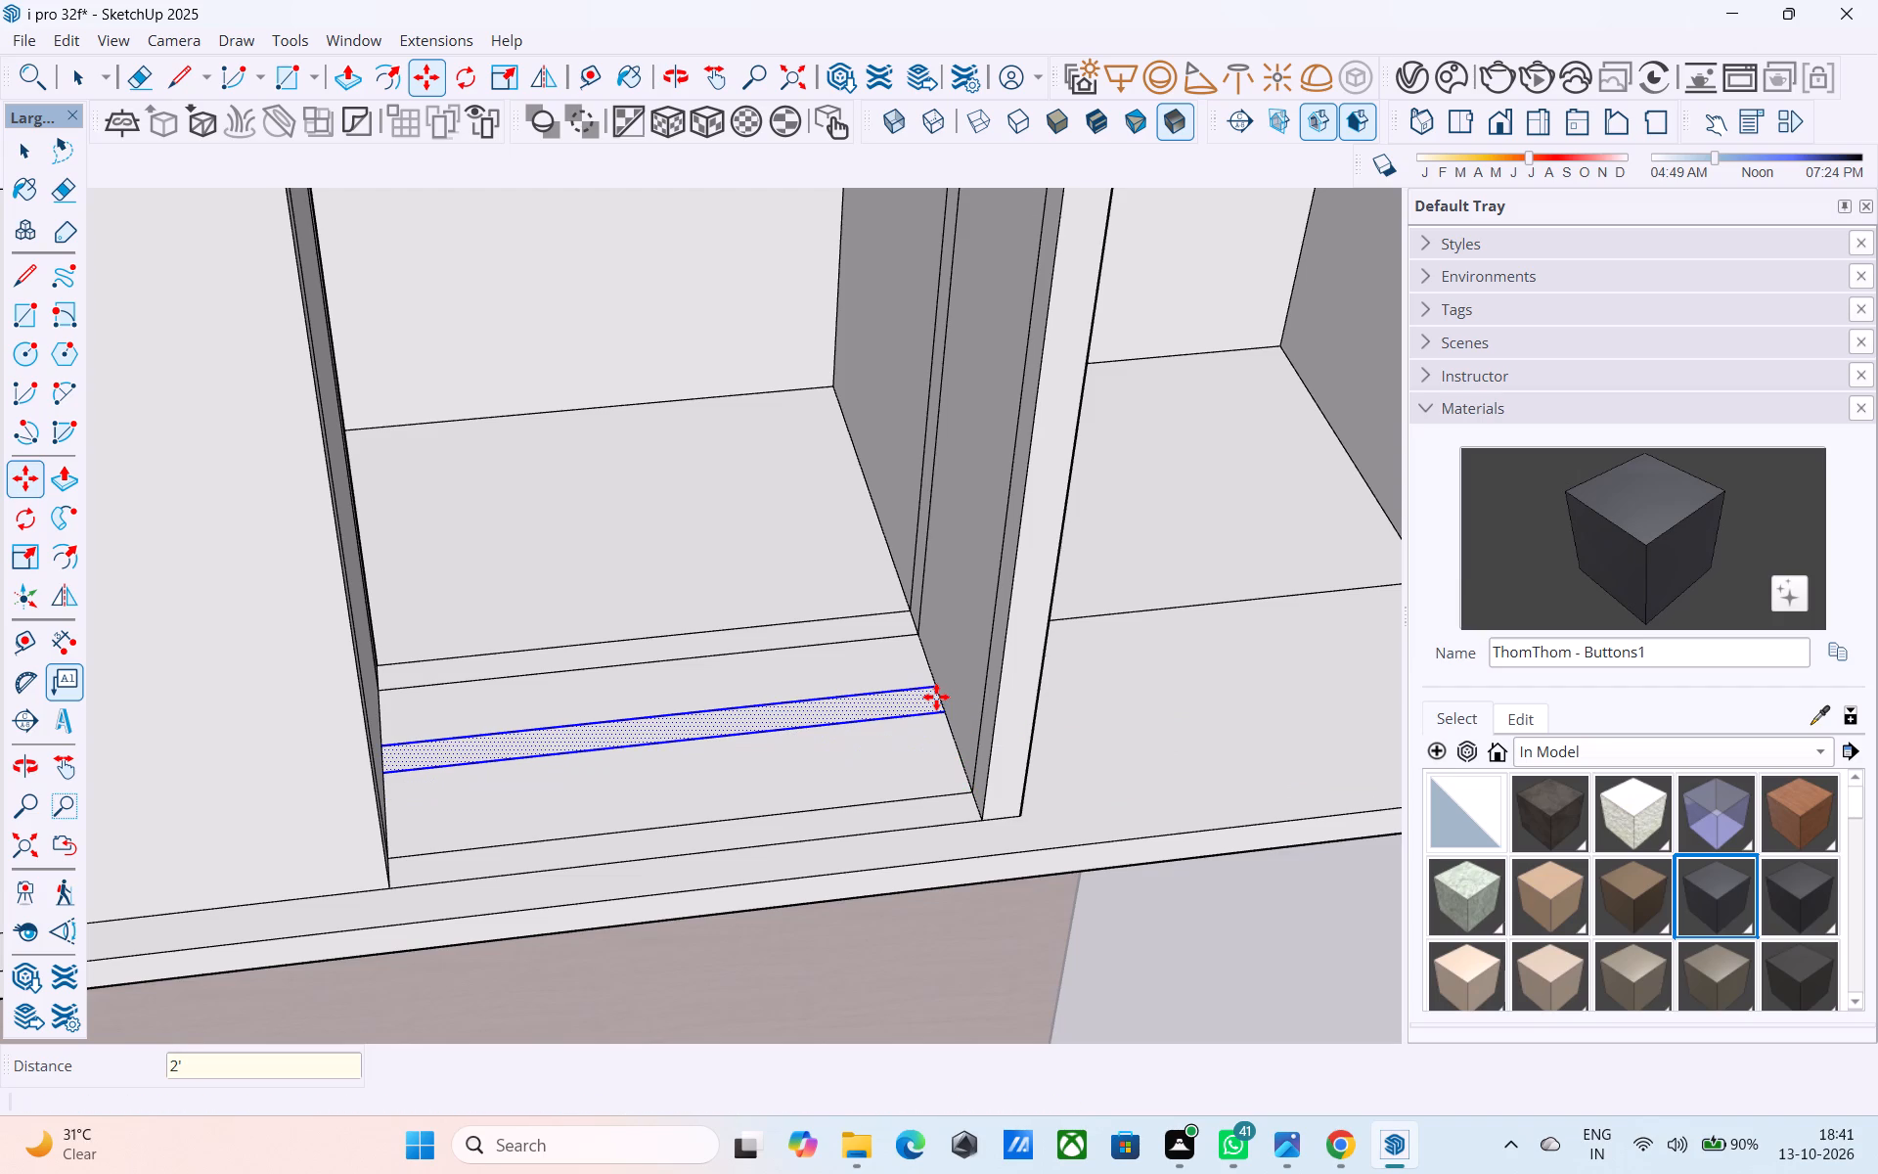
Extrude the copied strip up 10' and a further 3' 8 3/8" or so to form a recessed wall reaching the roof slab.
key("space")
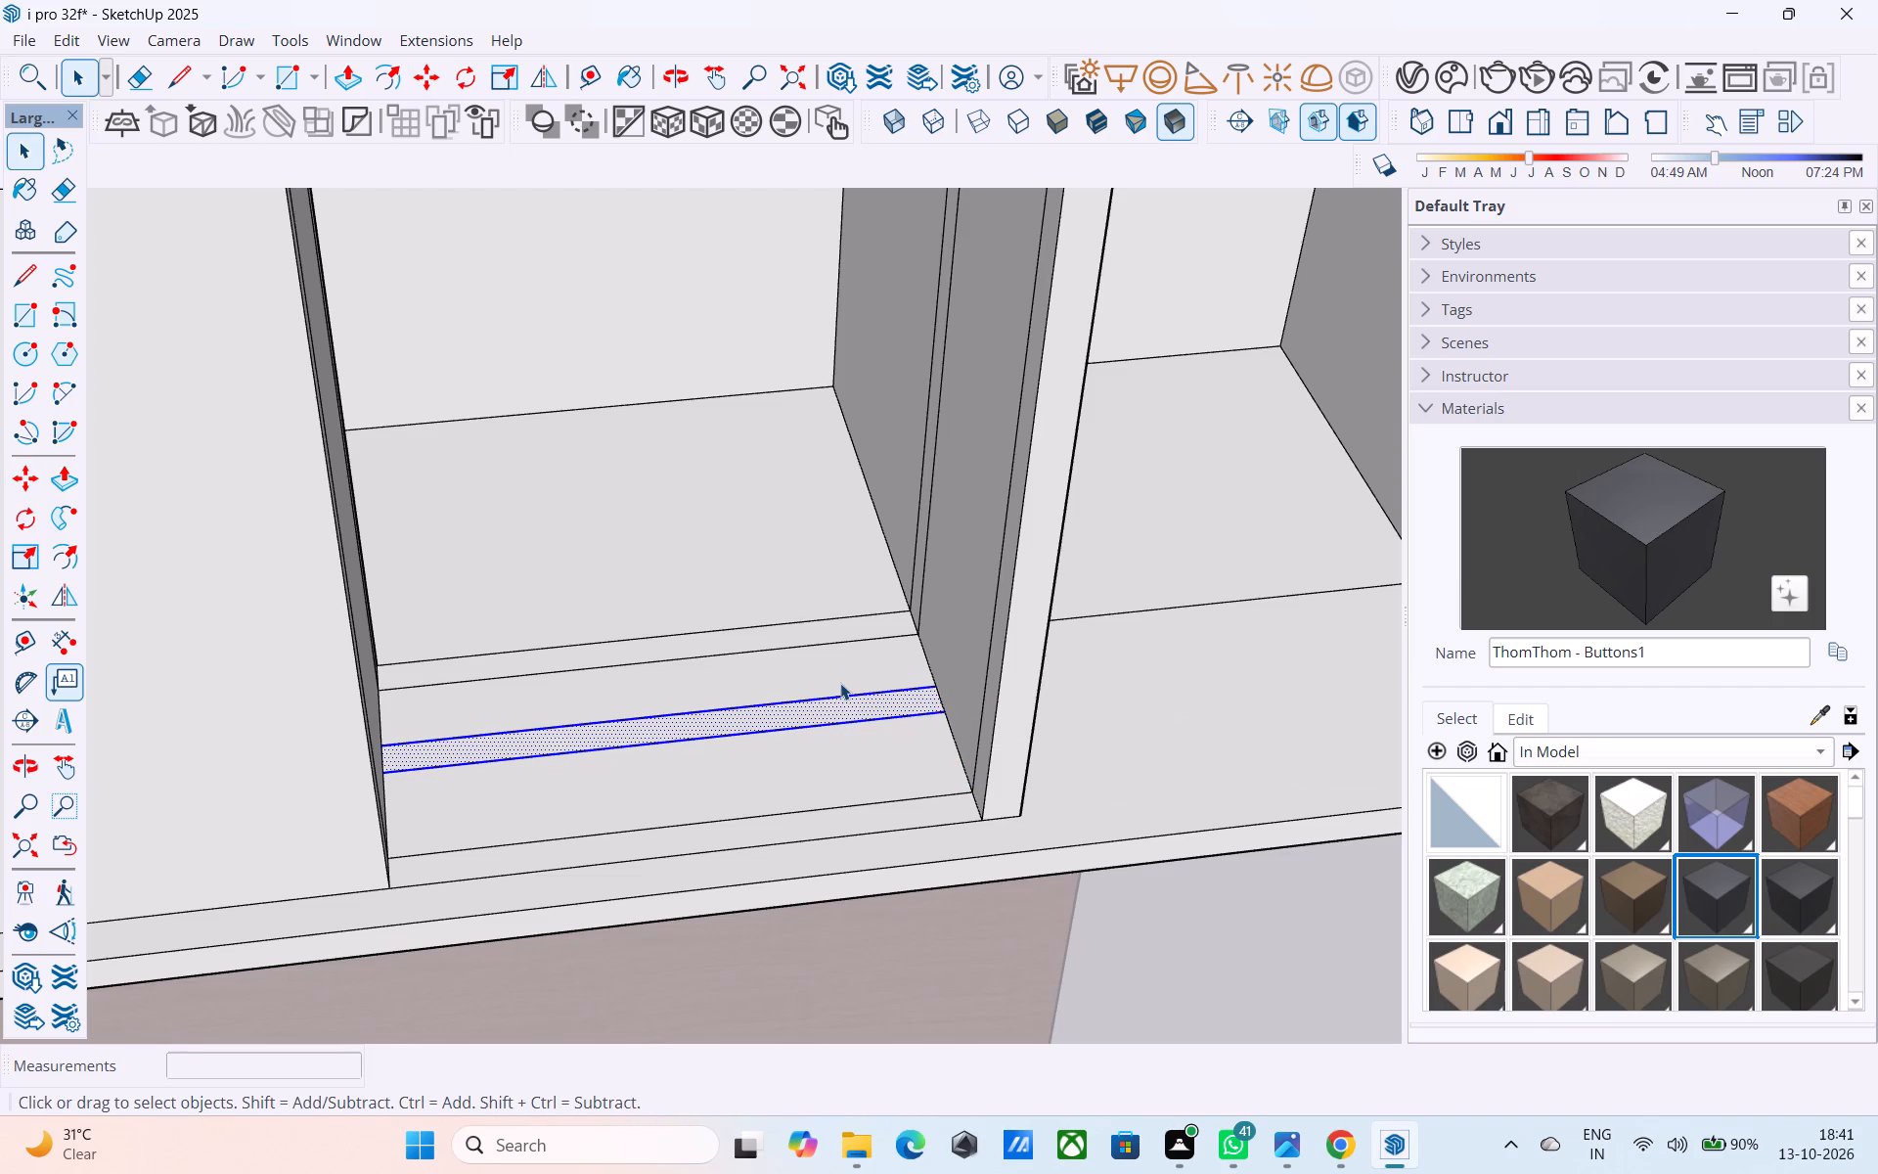
left_click(859, 706)
key("p")
left_click(859, 706)
scroll(888, 638, "down", 7)
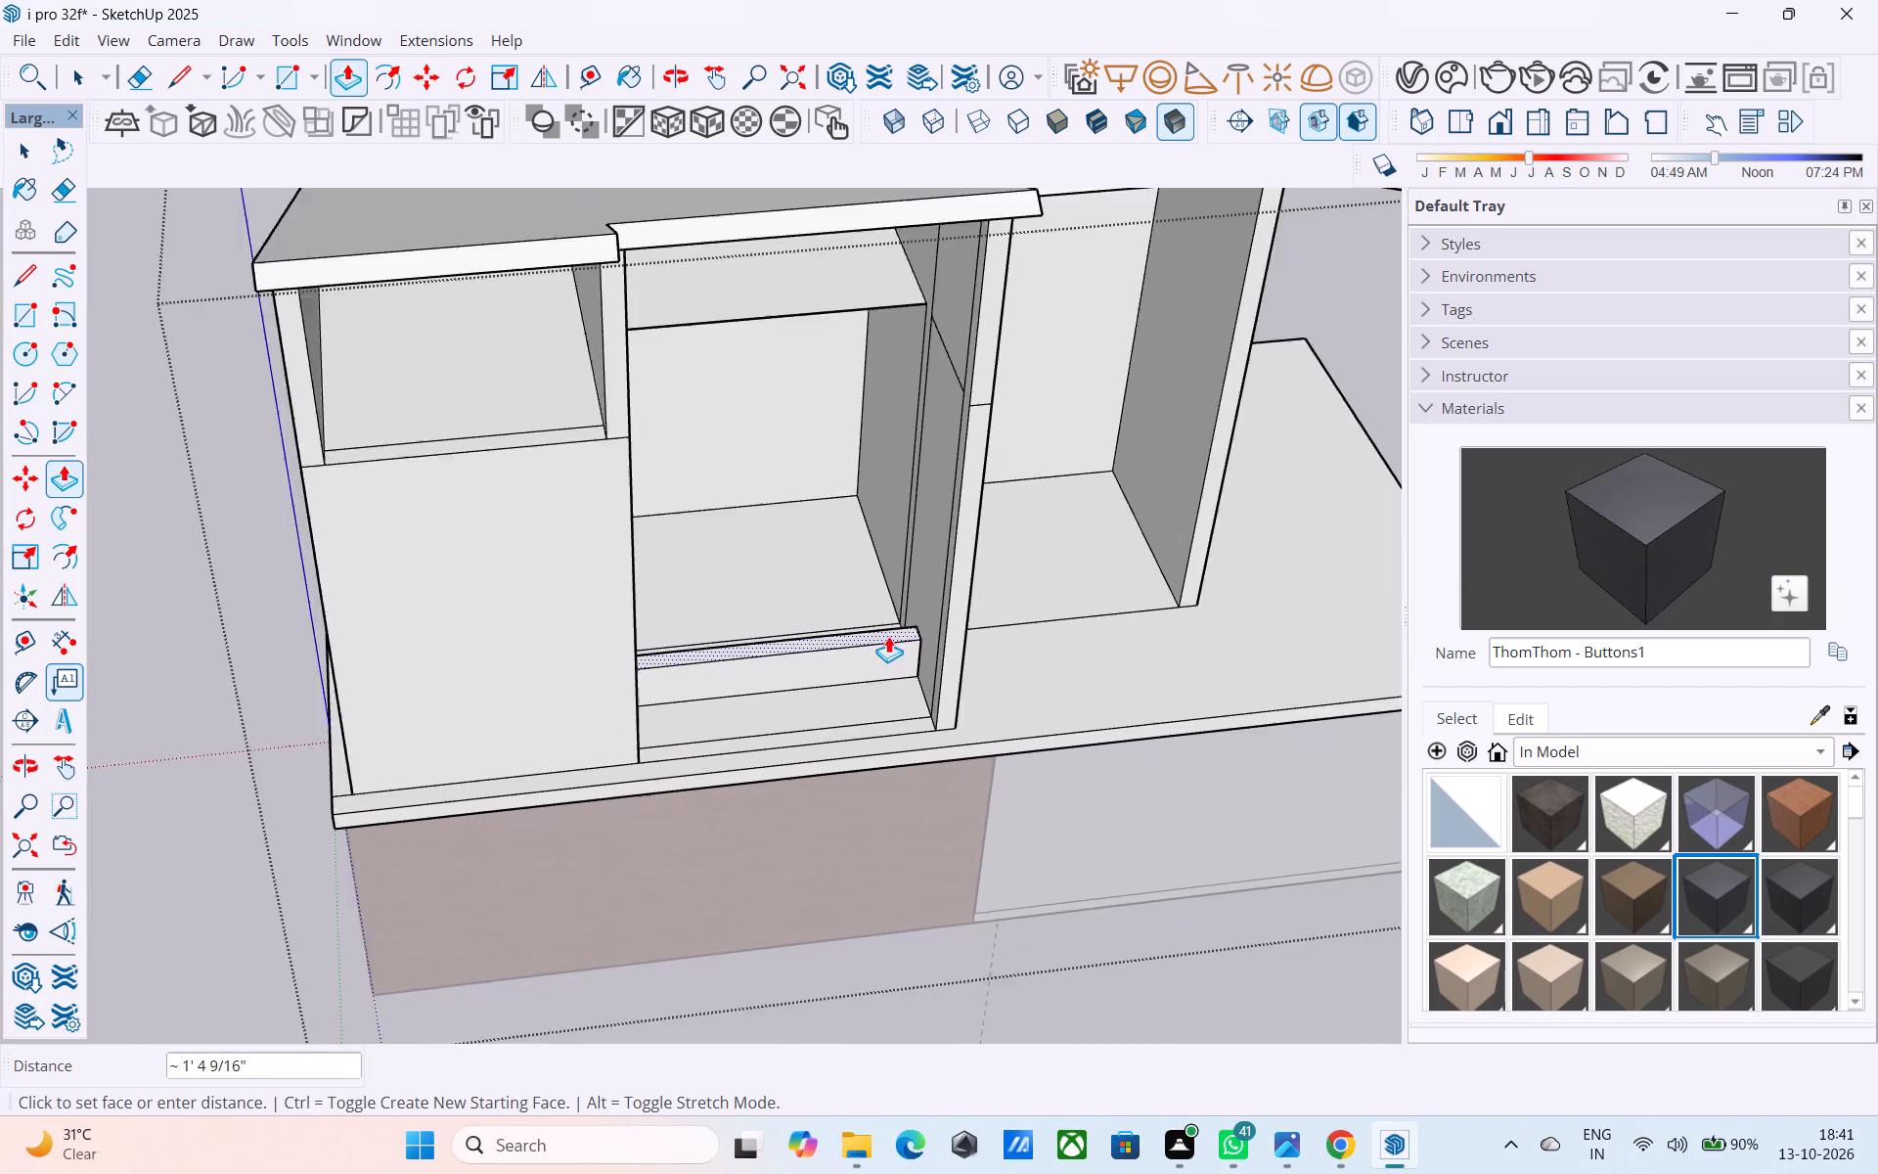
scroll(888, 636, "down", 5)
middle_click_drag(888, 637, 809, 548, "shift")
scroll(809, 520, "up", 3)
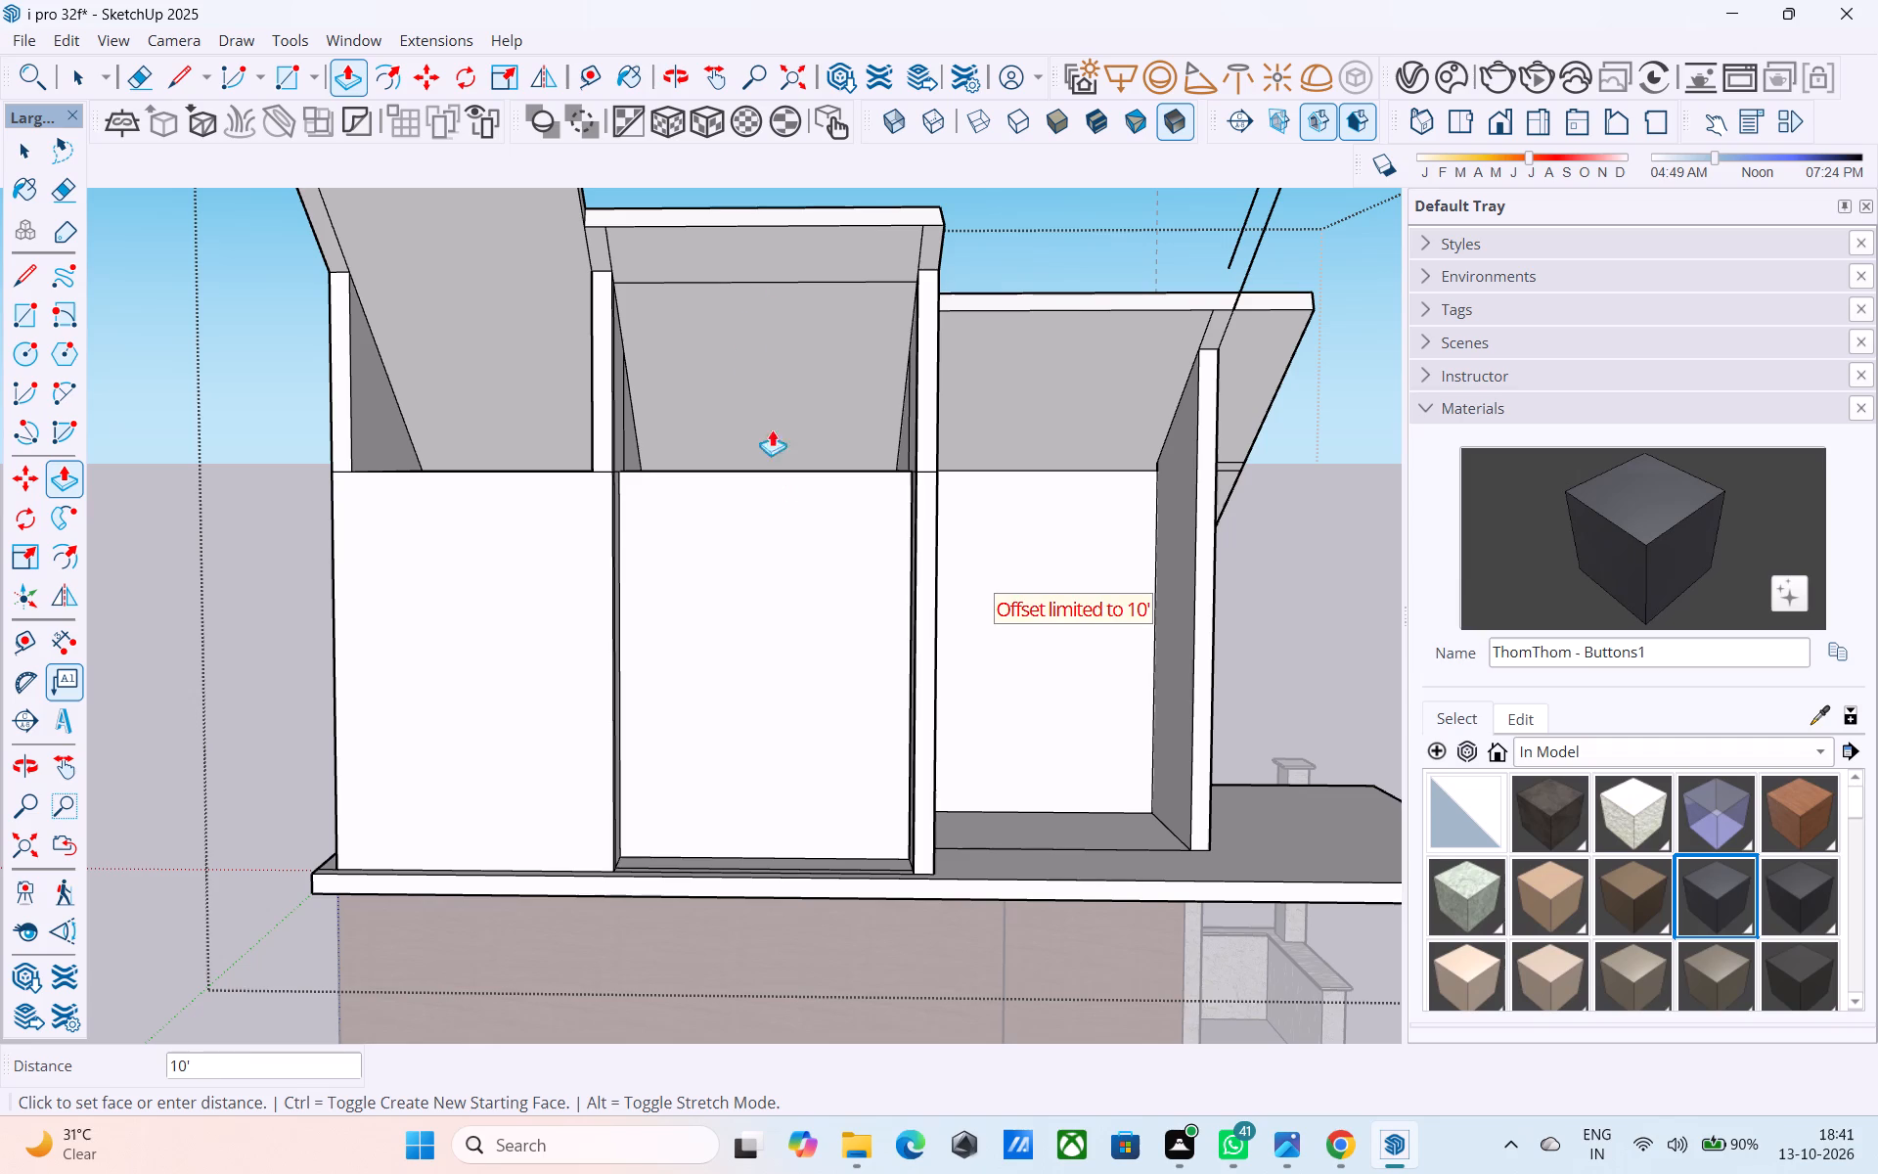
left_click(765, 246)
middle_click_drag(730, 402, 750, 634)
scroll(778, 772, "up", 4)
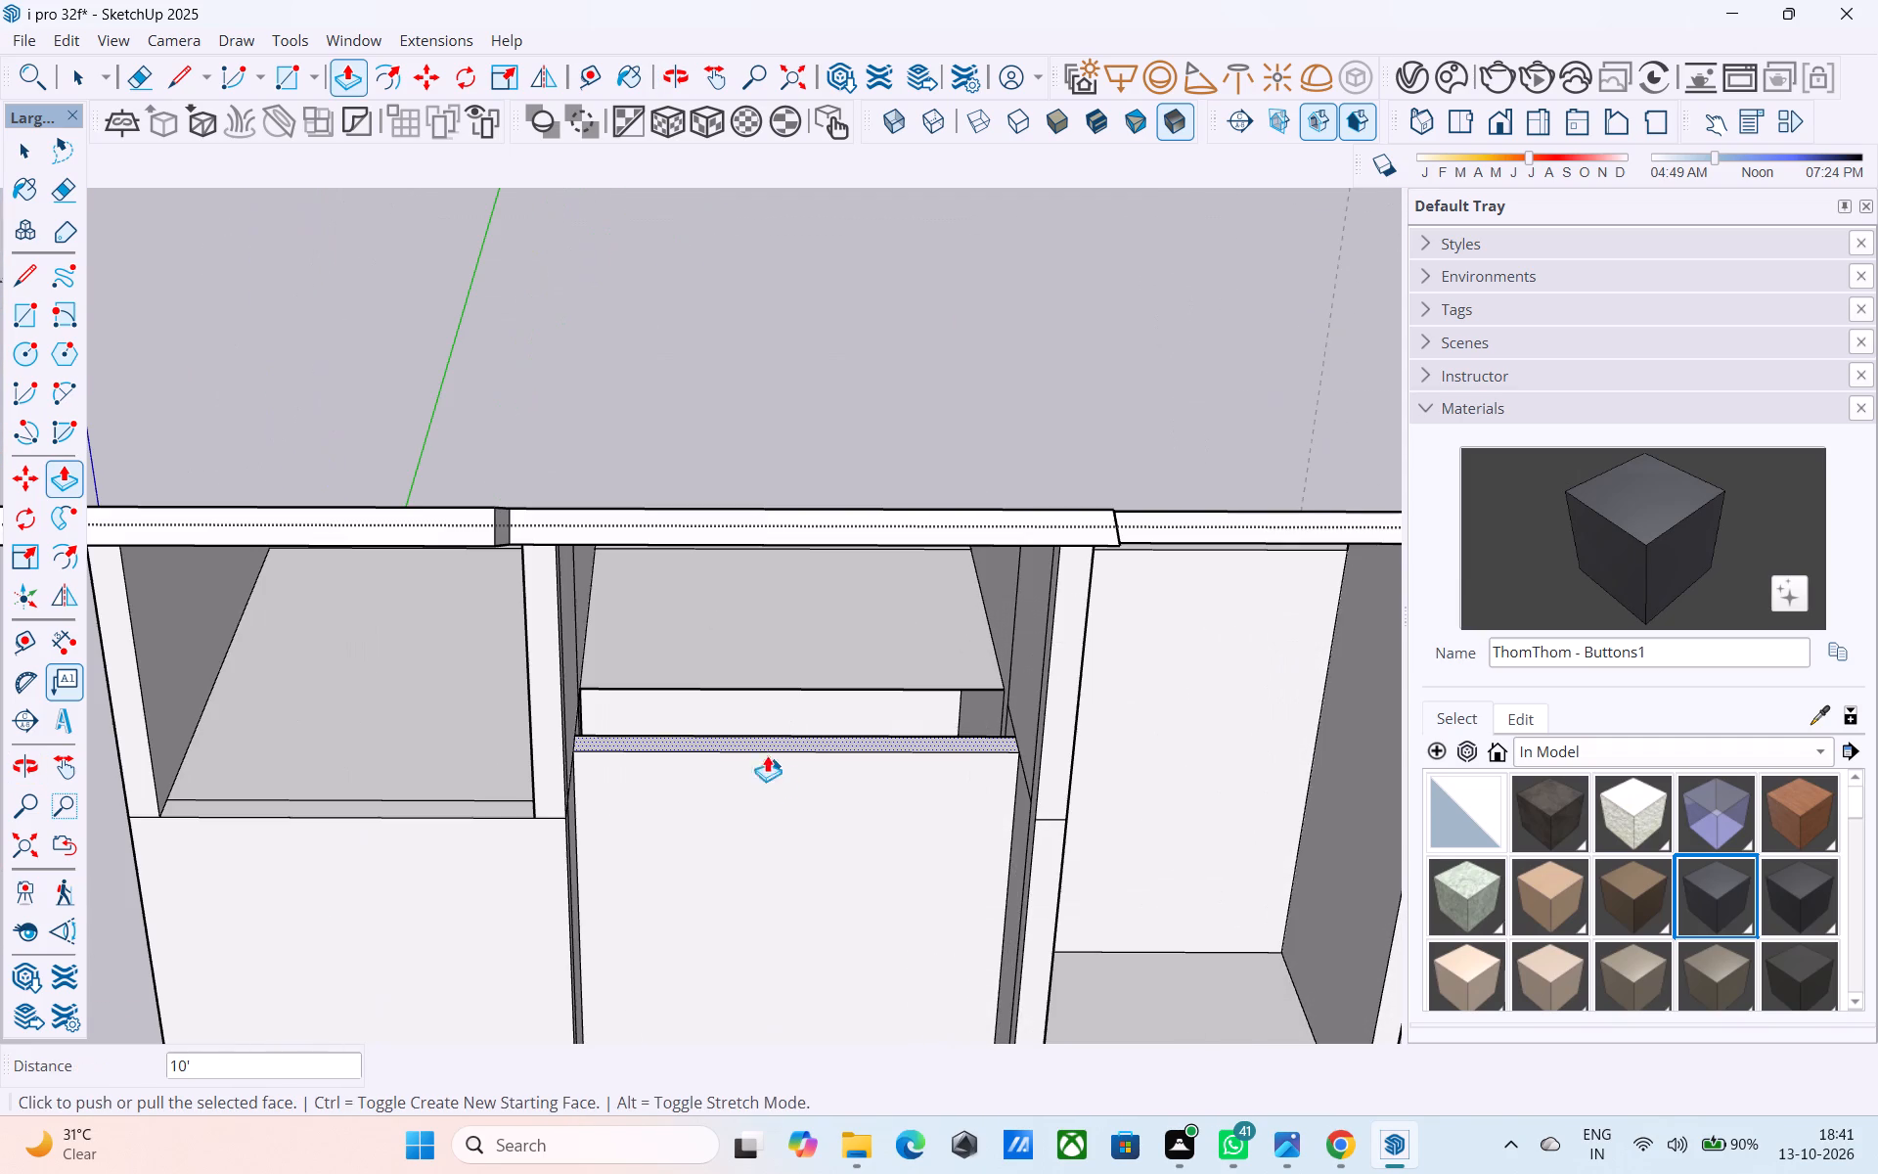
left_click(761, 736)
middle_click_drag(775, 548, 752, 462)
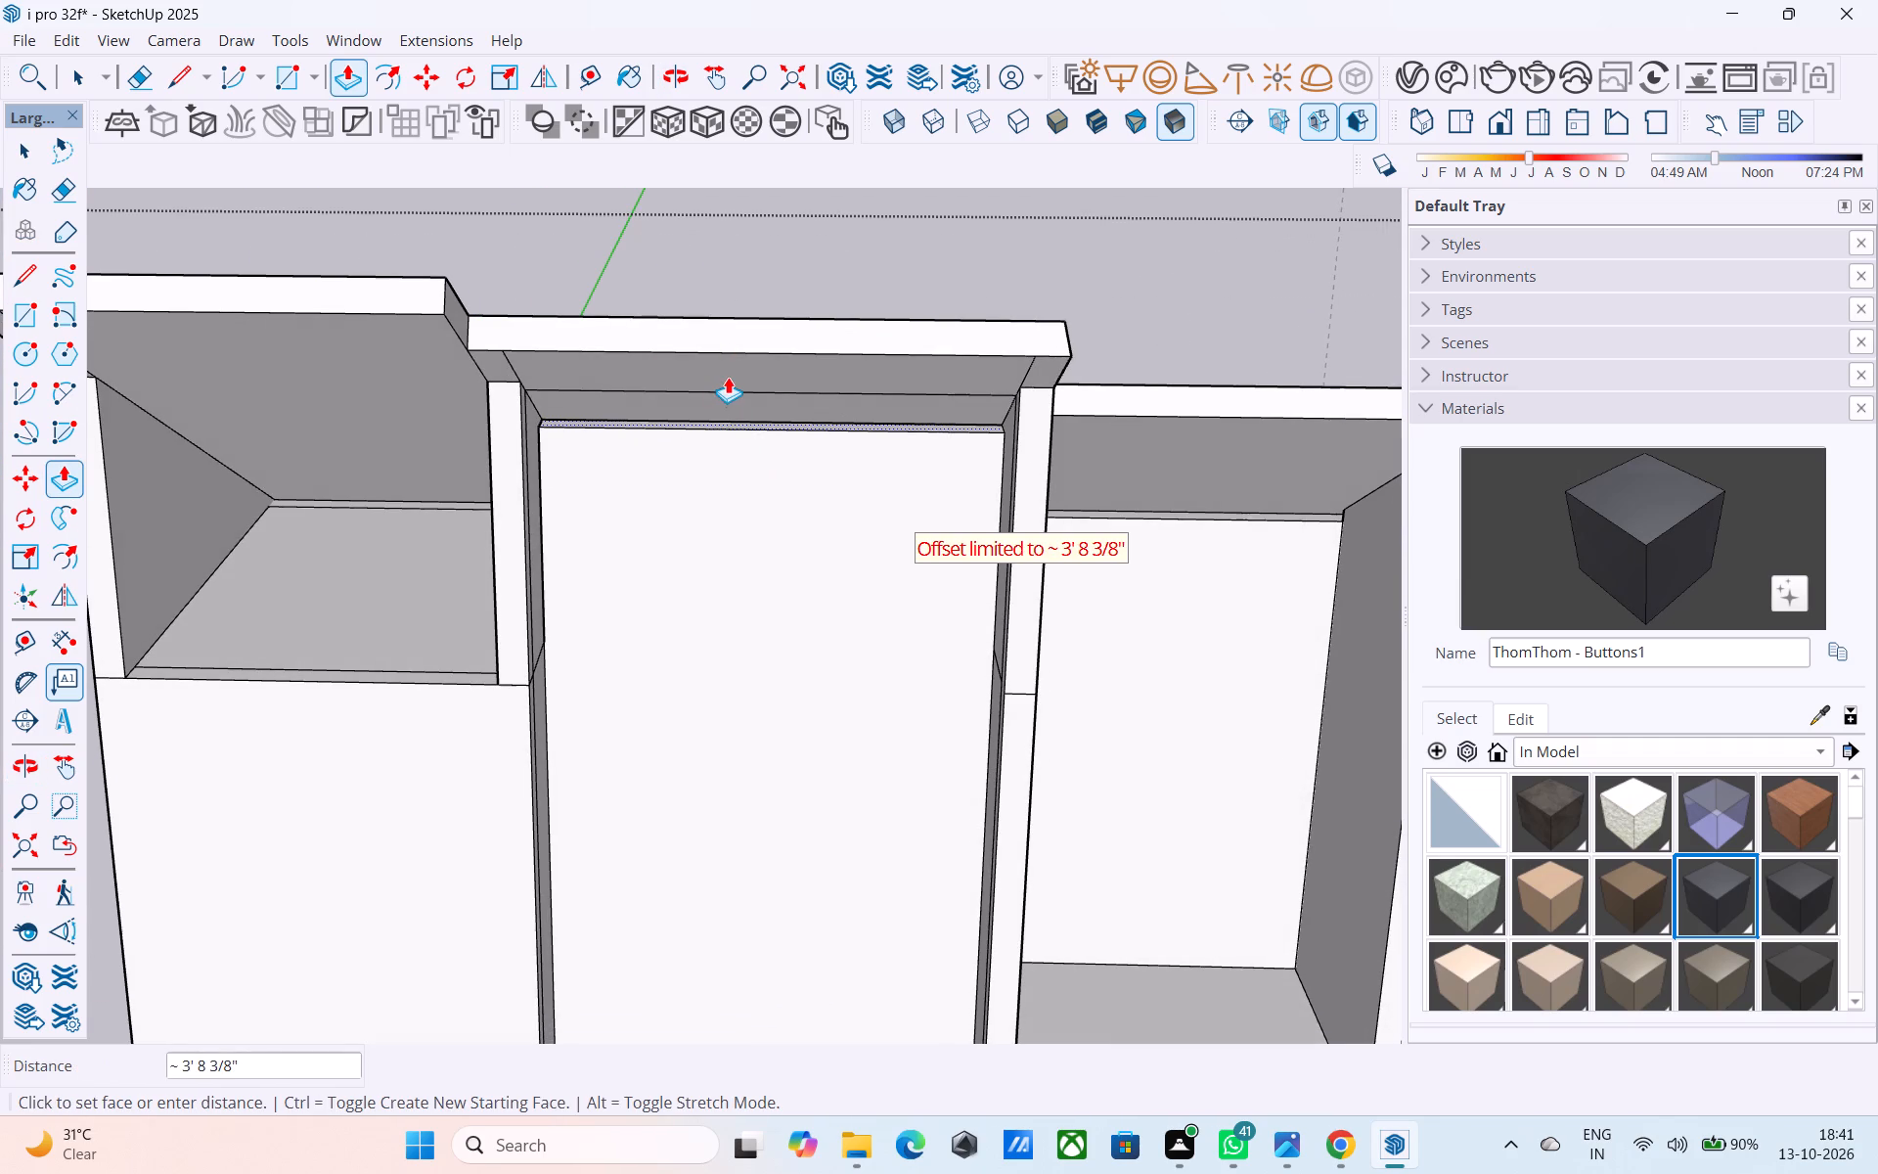
left_click(729, 376)
Erase the short edge across the end of the side wall between the middle bay and the adjacent open bay.
middle_click_drag(798, 471, 693, 497)
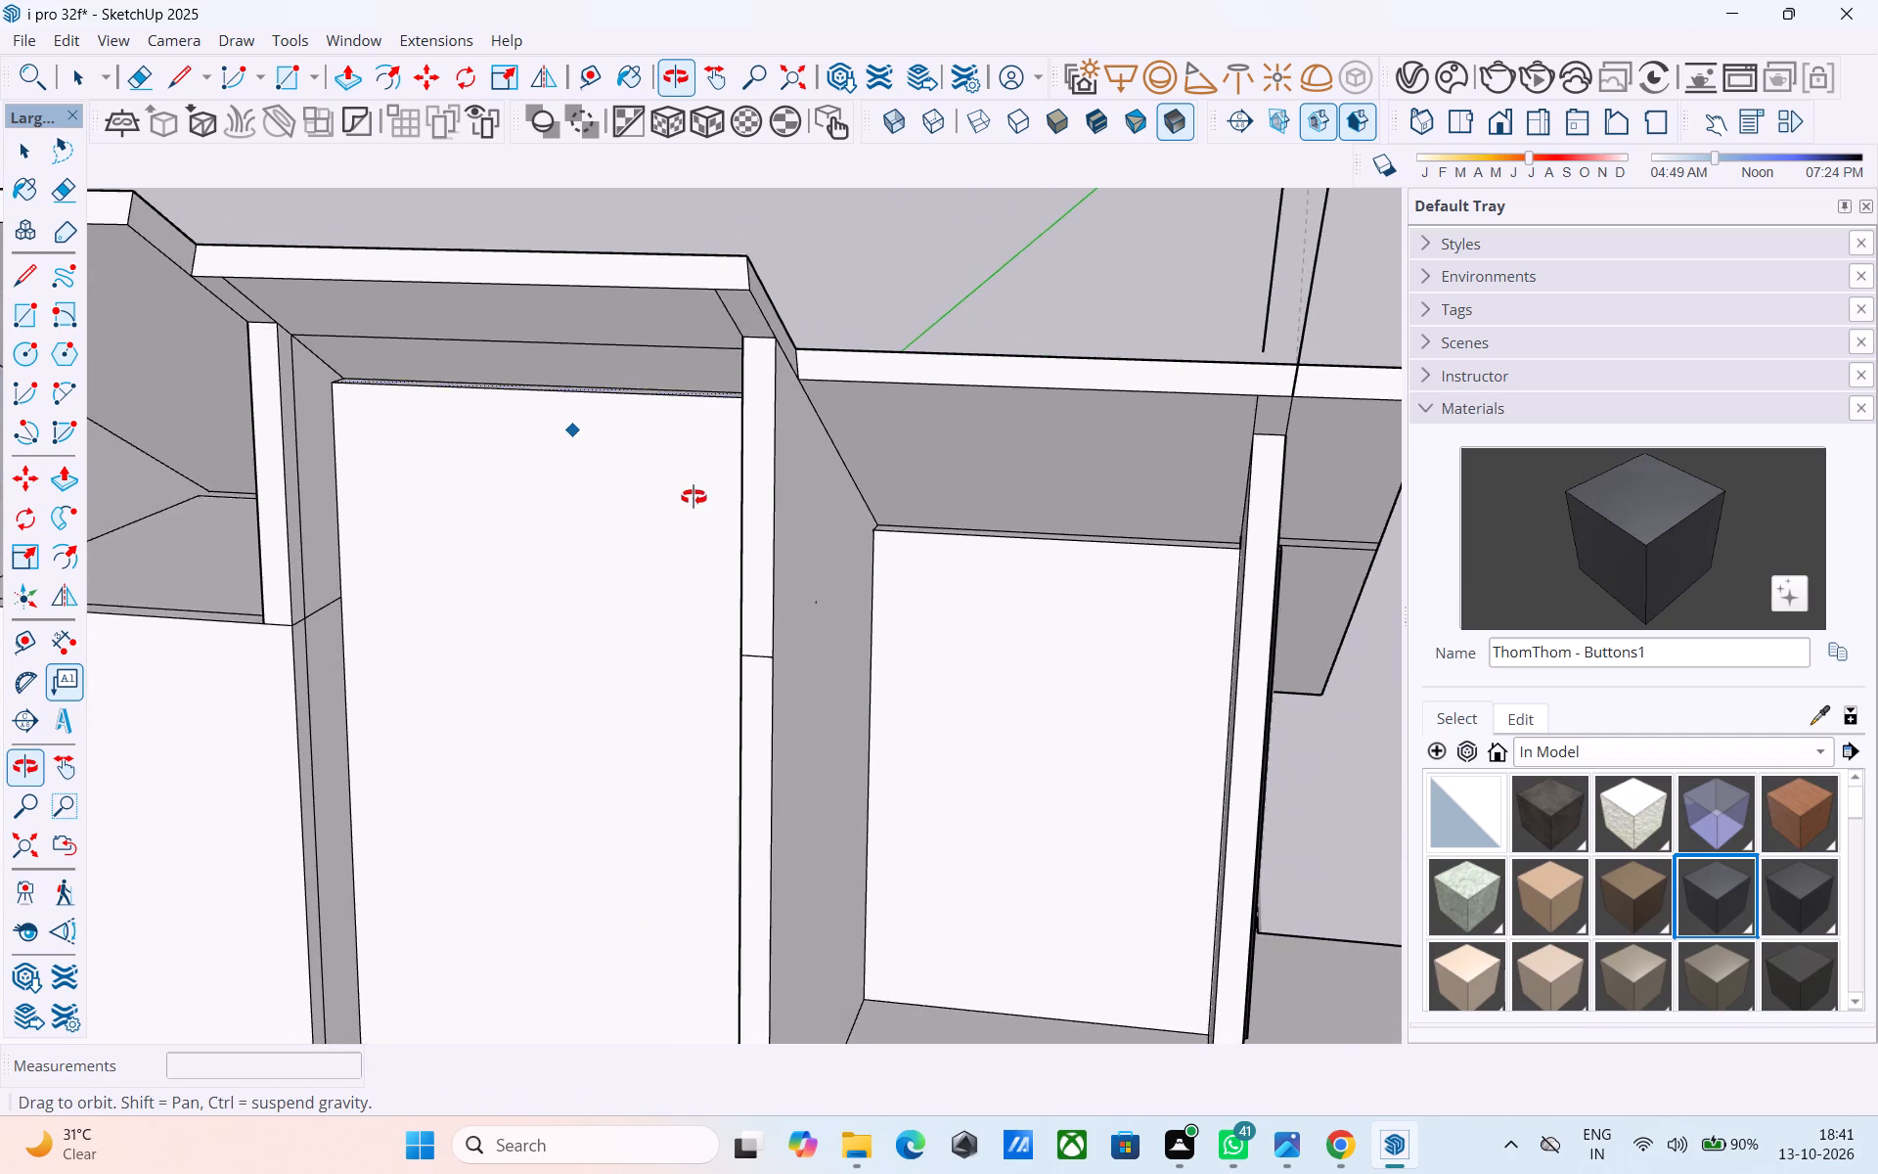
middle_click_drag(693, 497, 909, 452)
scroll(914, 469, "down", 9)
middle_click_drag(960, 576, 1354, 624)
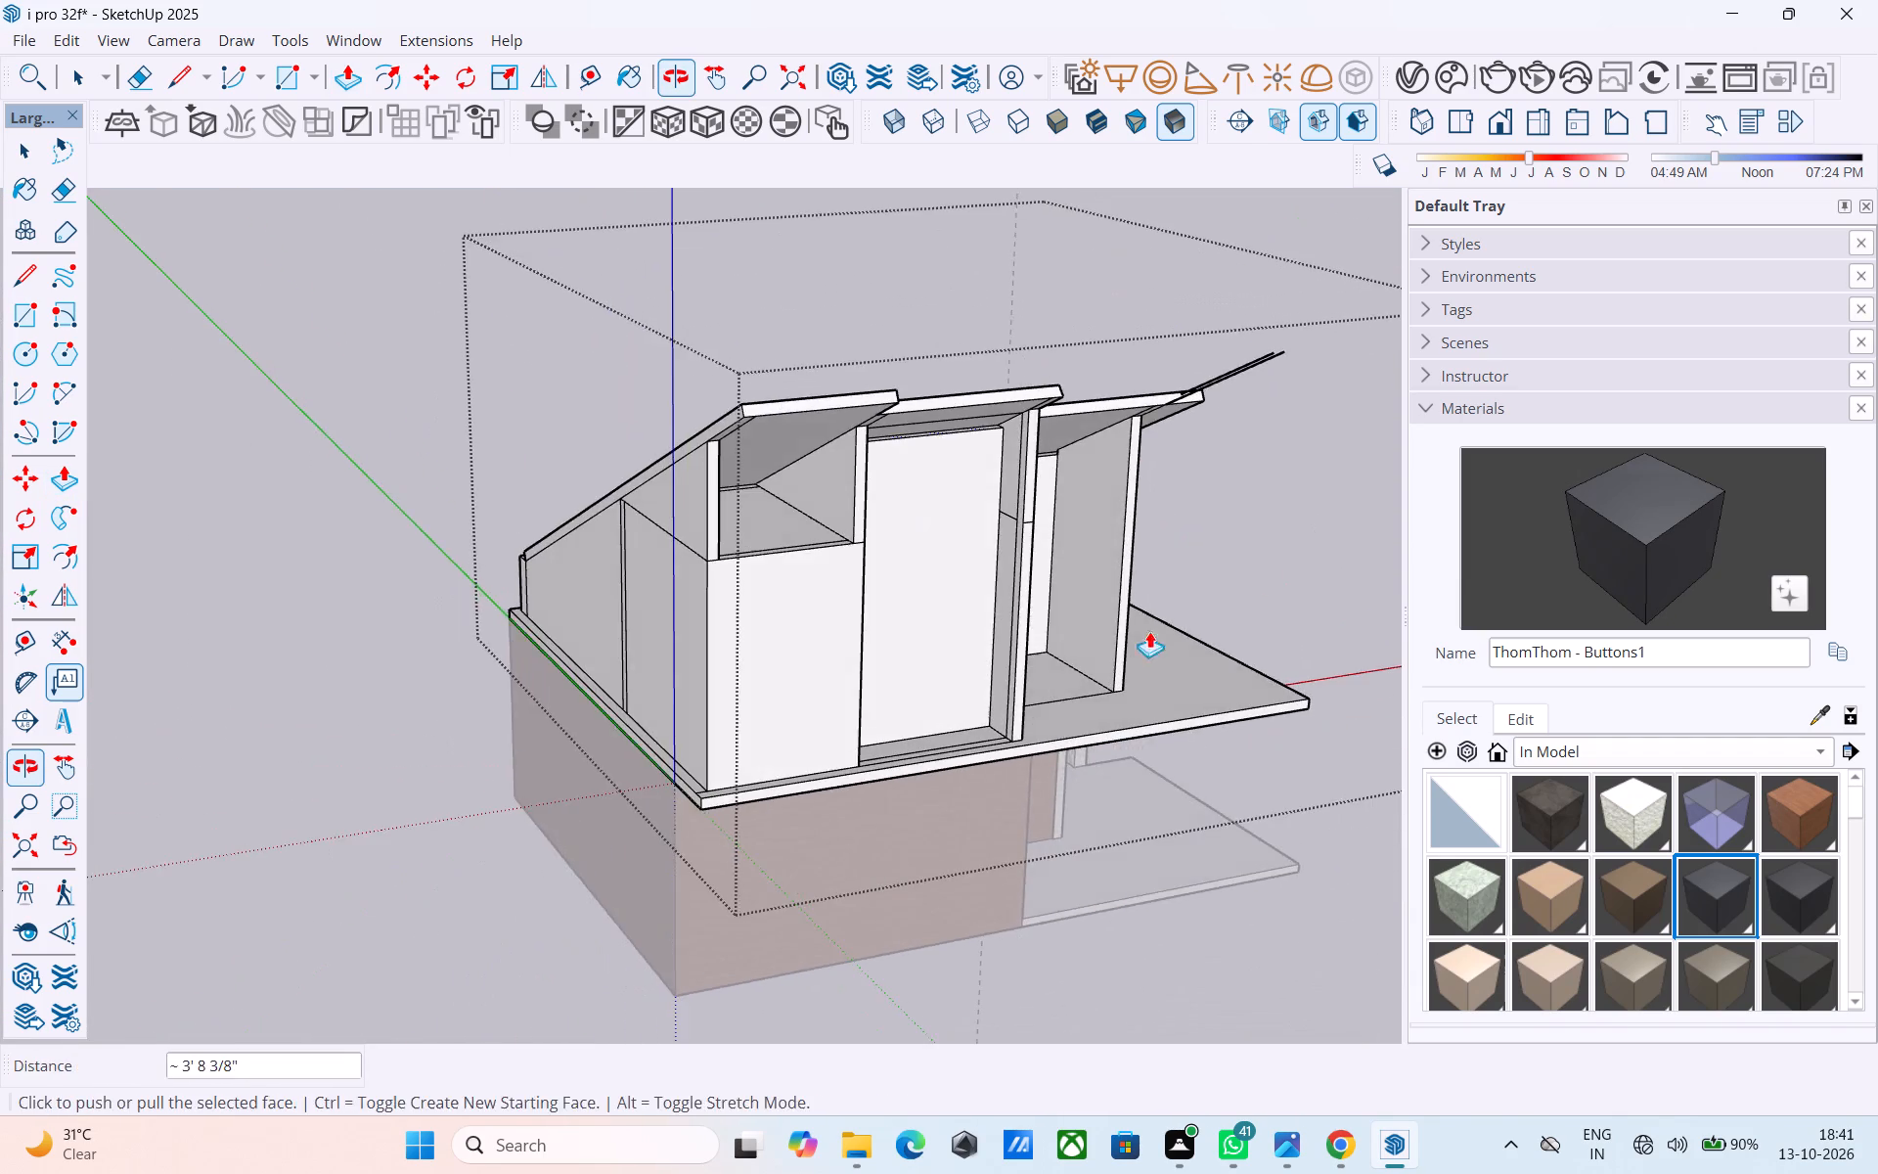
middle_click_drag(1035, 600, 521, 530)
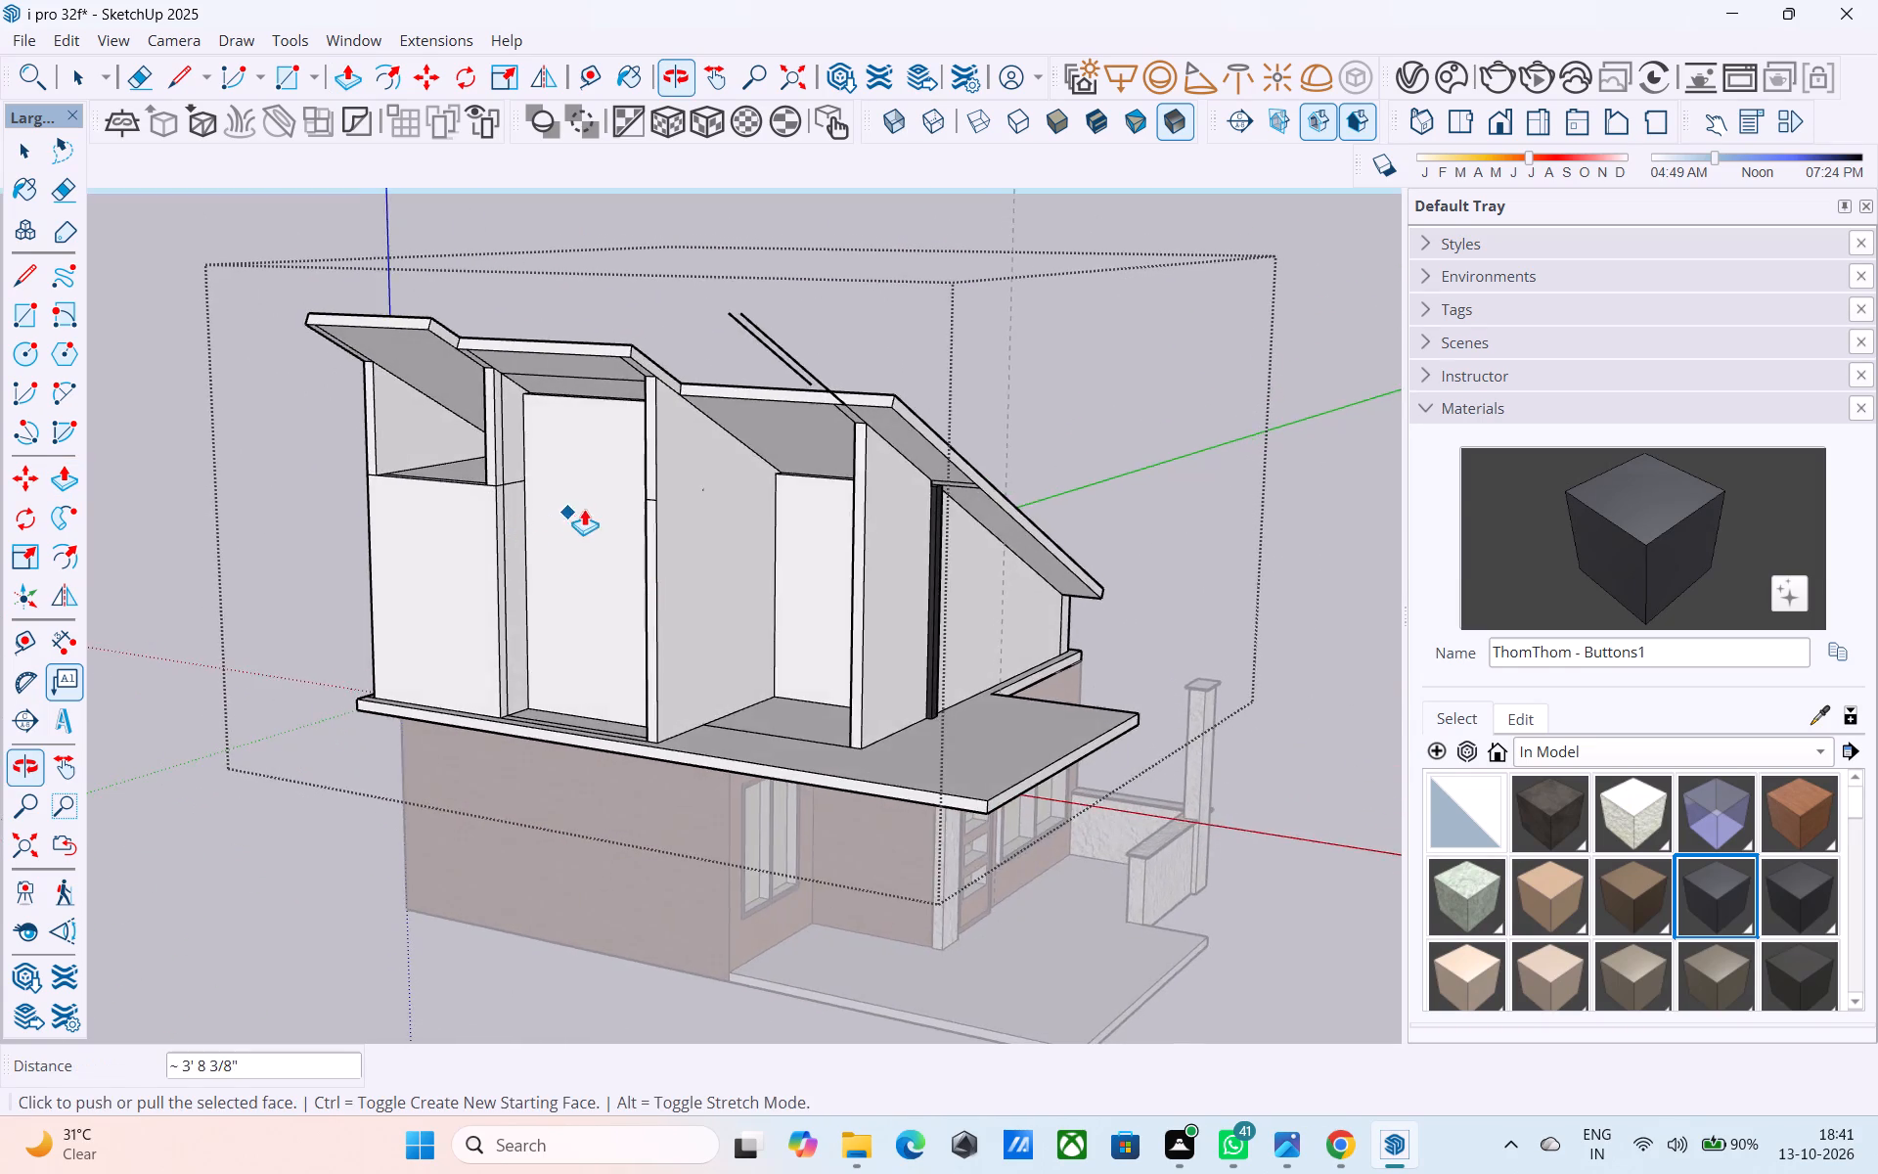
scroll(588, 504, "up", 4)
key("space")
middle_click_drag(595, 502, 853, 517)
scroll(898, 505, "up", 1)
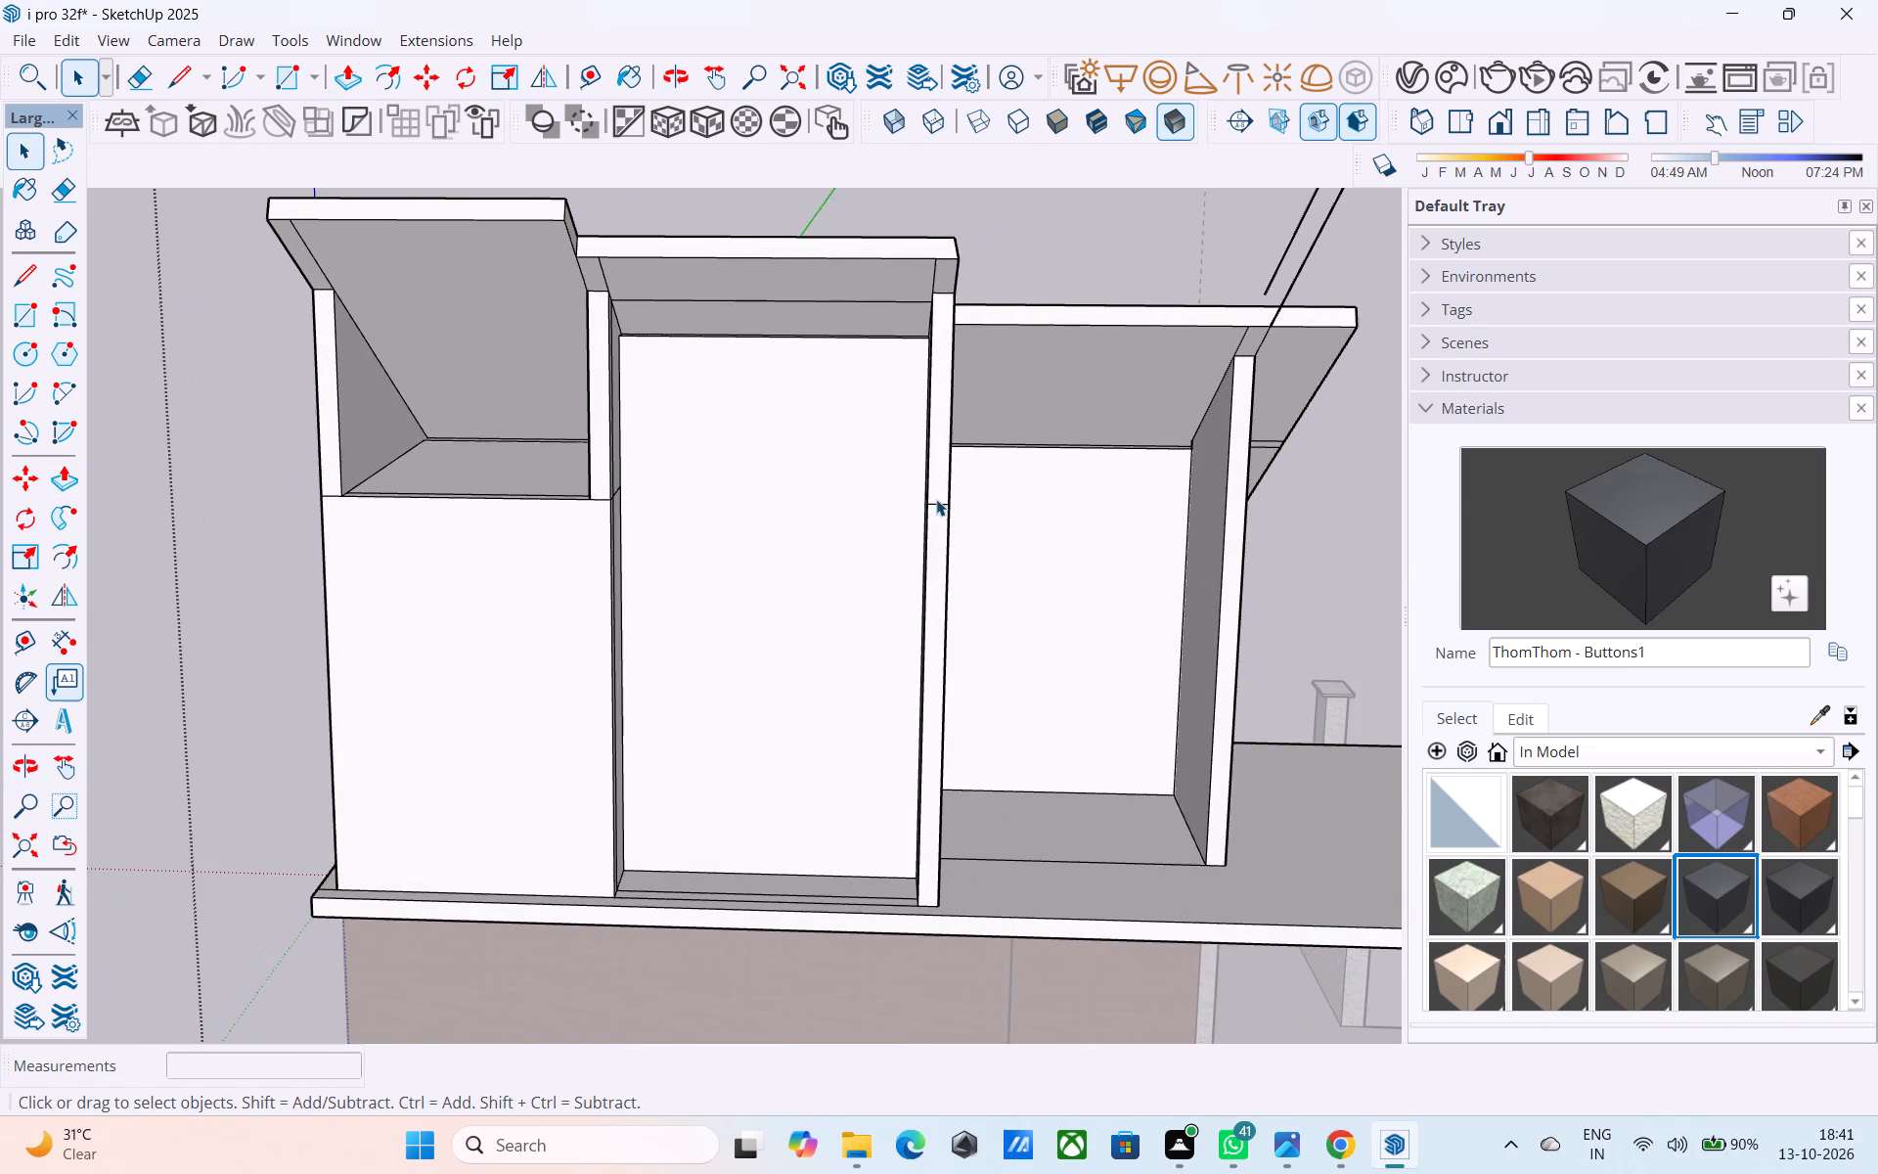
scroll(936, 499, "up", 3)
key("e")
left_click_drag(936, 499, 943, 508)
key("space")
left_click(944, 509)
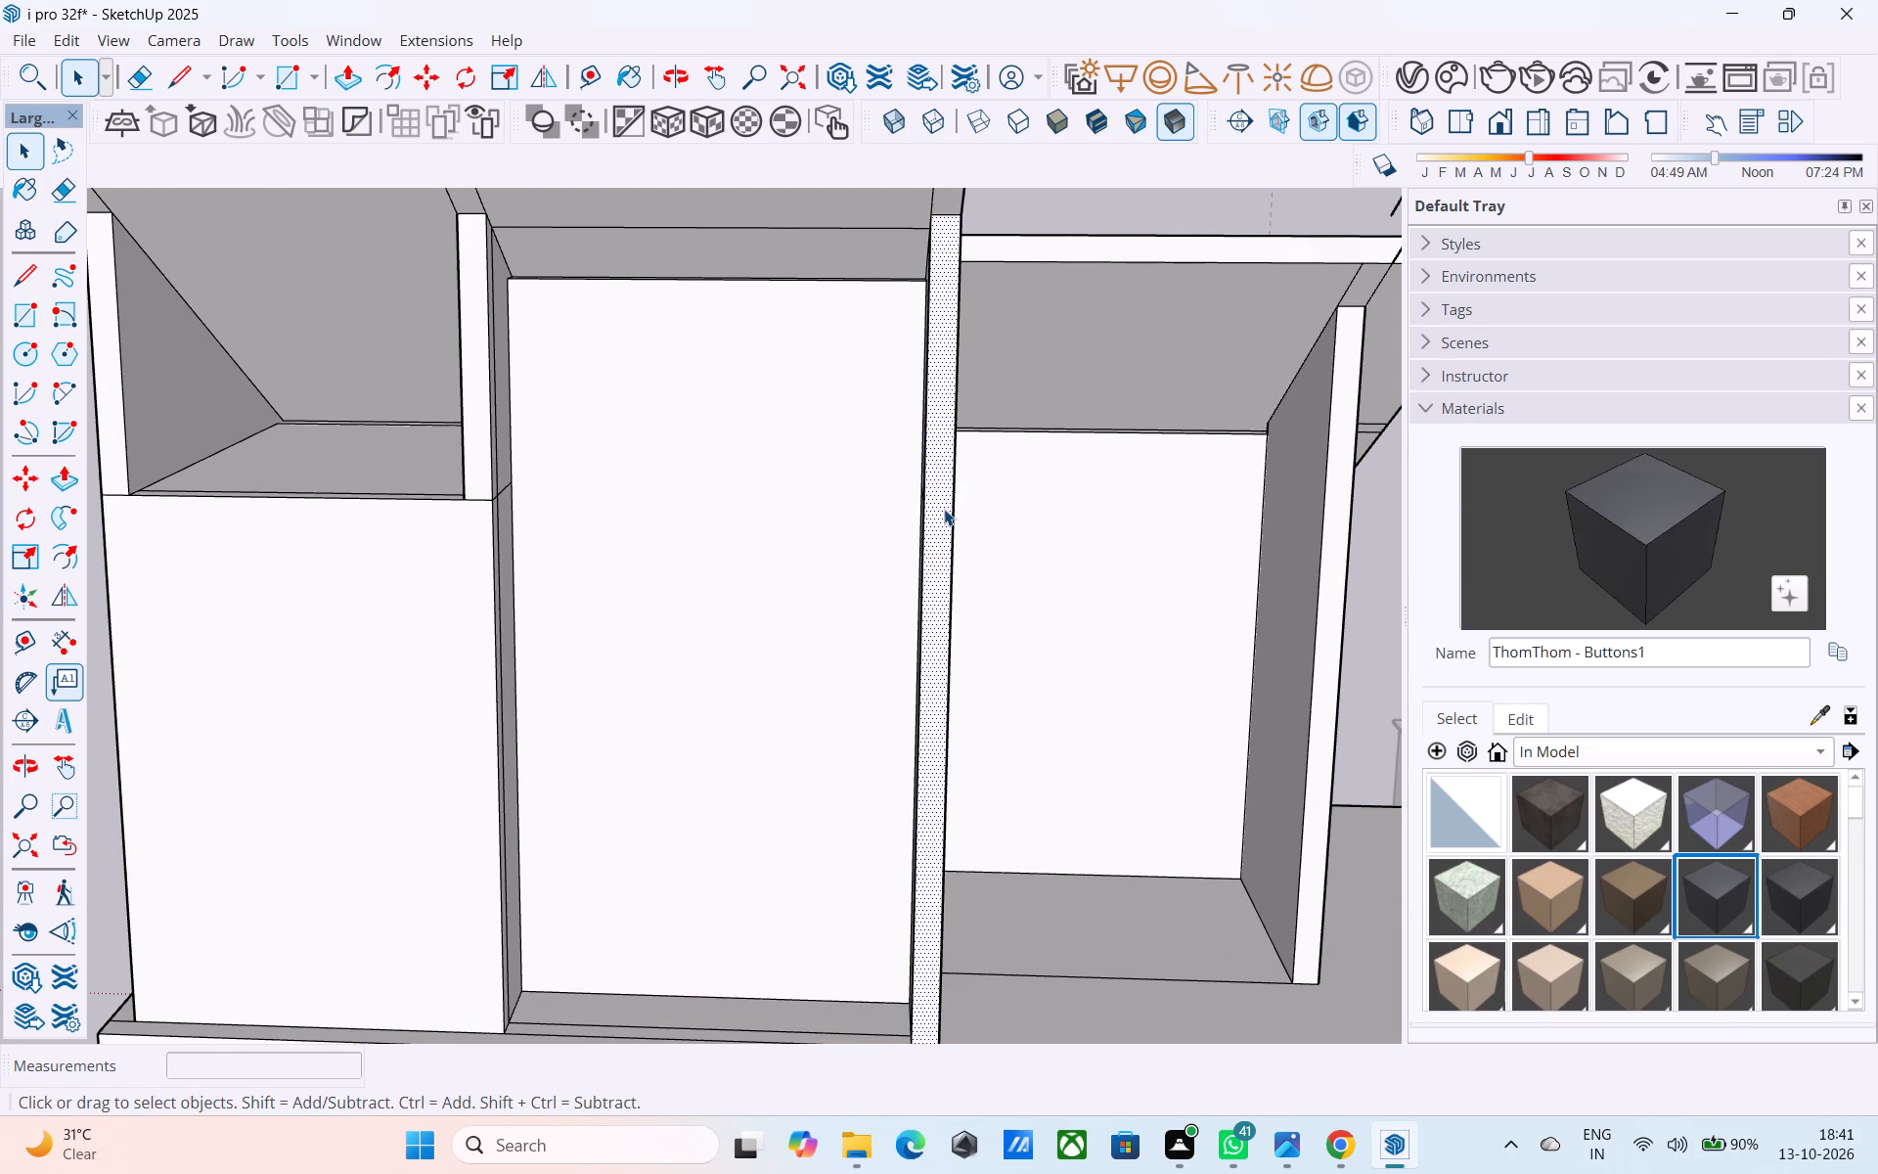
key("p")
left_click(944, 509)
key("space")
Erase the leftover vertical and short horizontal edges on the side wall's inner face beside the recessed wall.
middle_click_drag(884, 566, 663, 574)
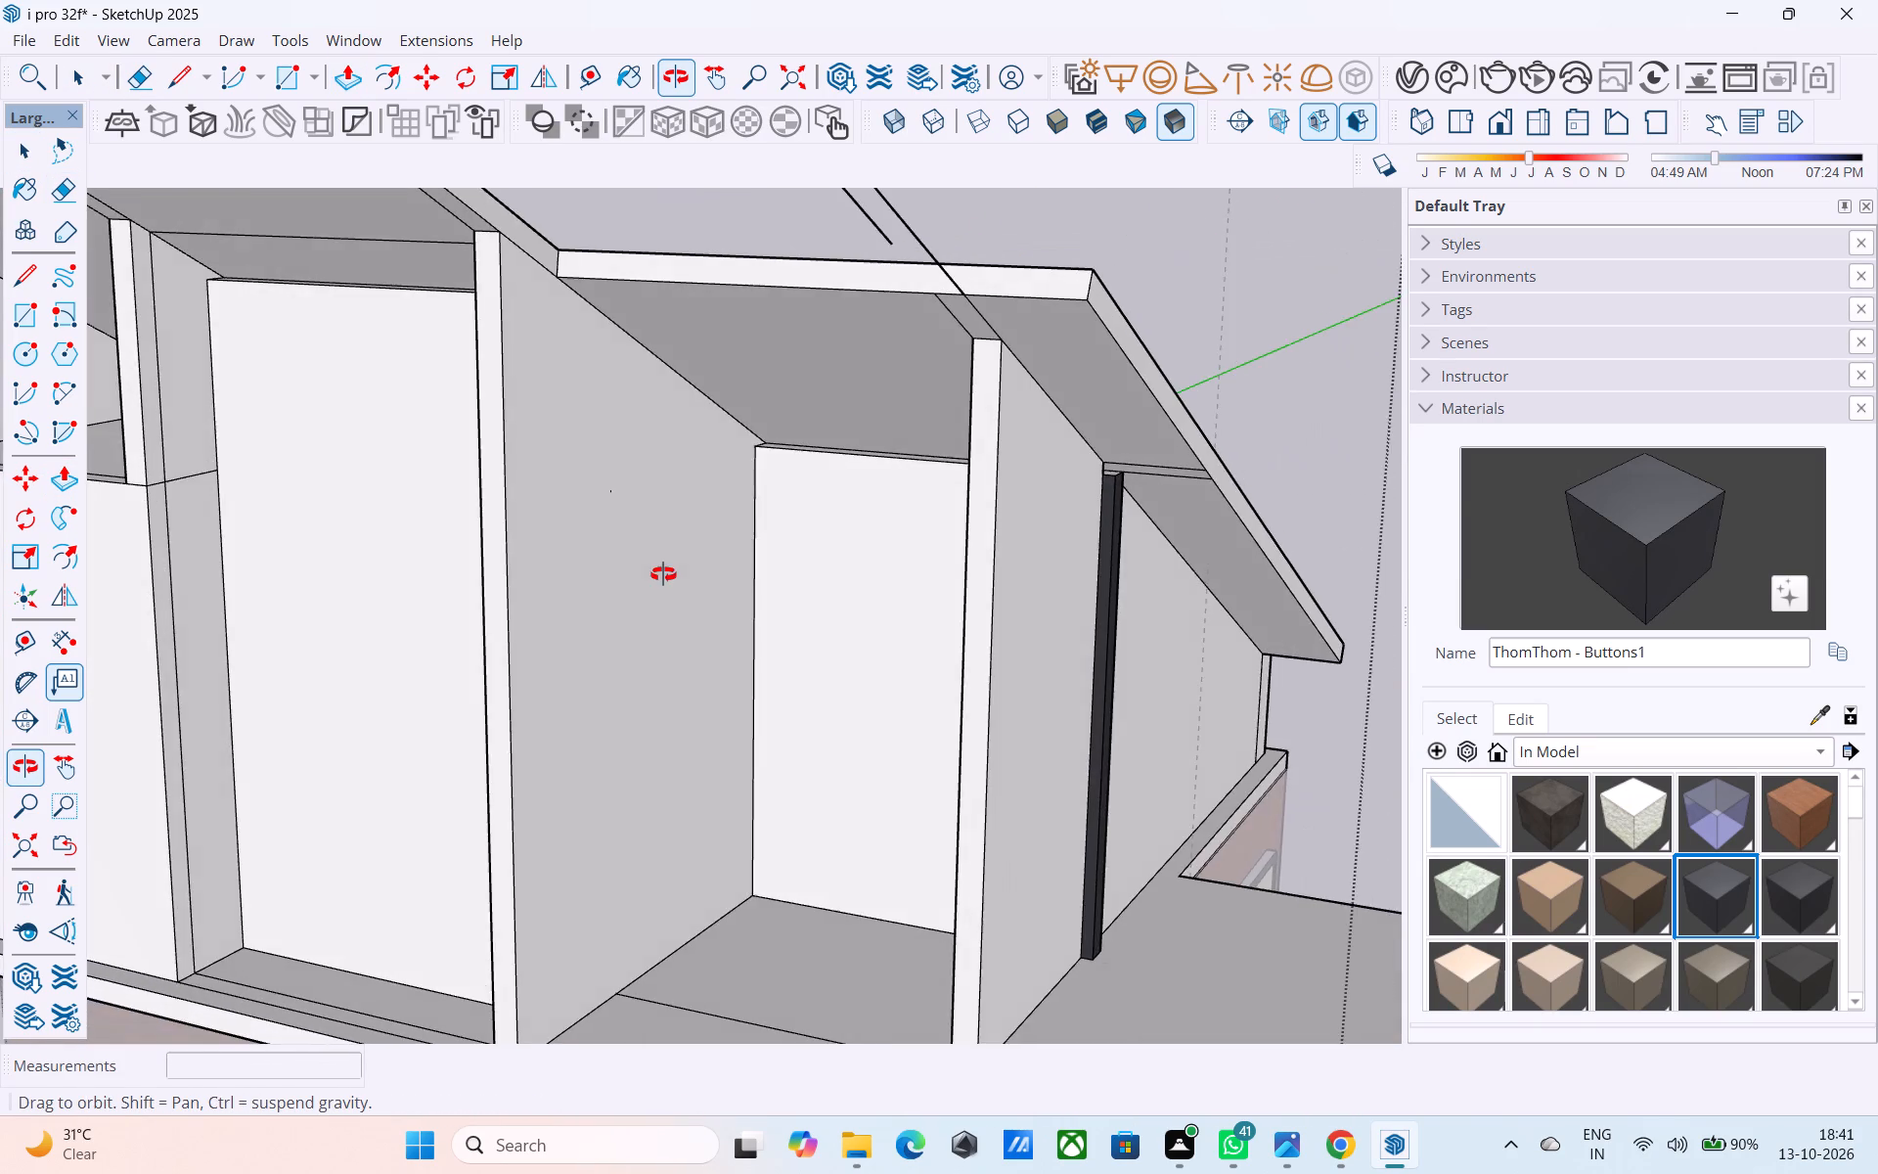
middle_click_drag(663, 574, 1018, 579)
scroll(1169, 361, "up", 3)
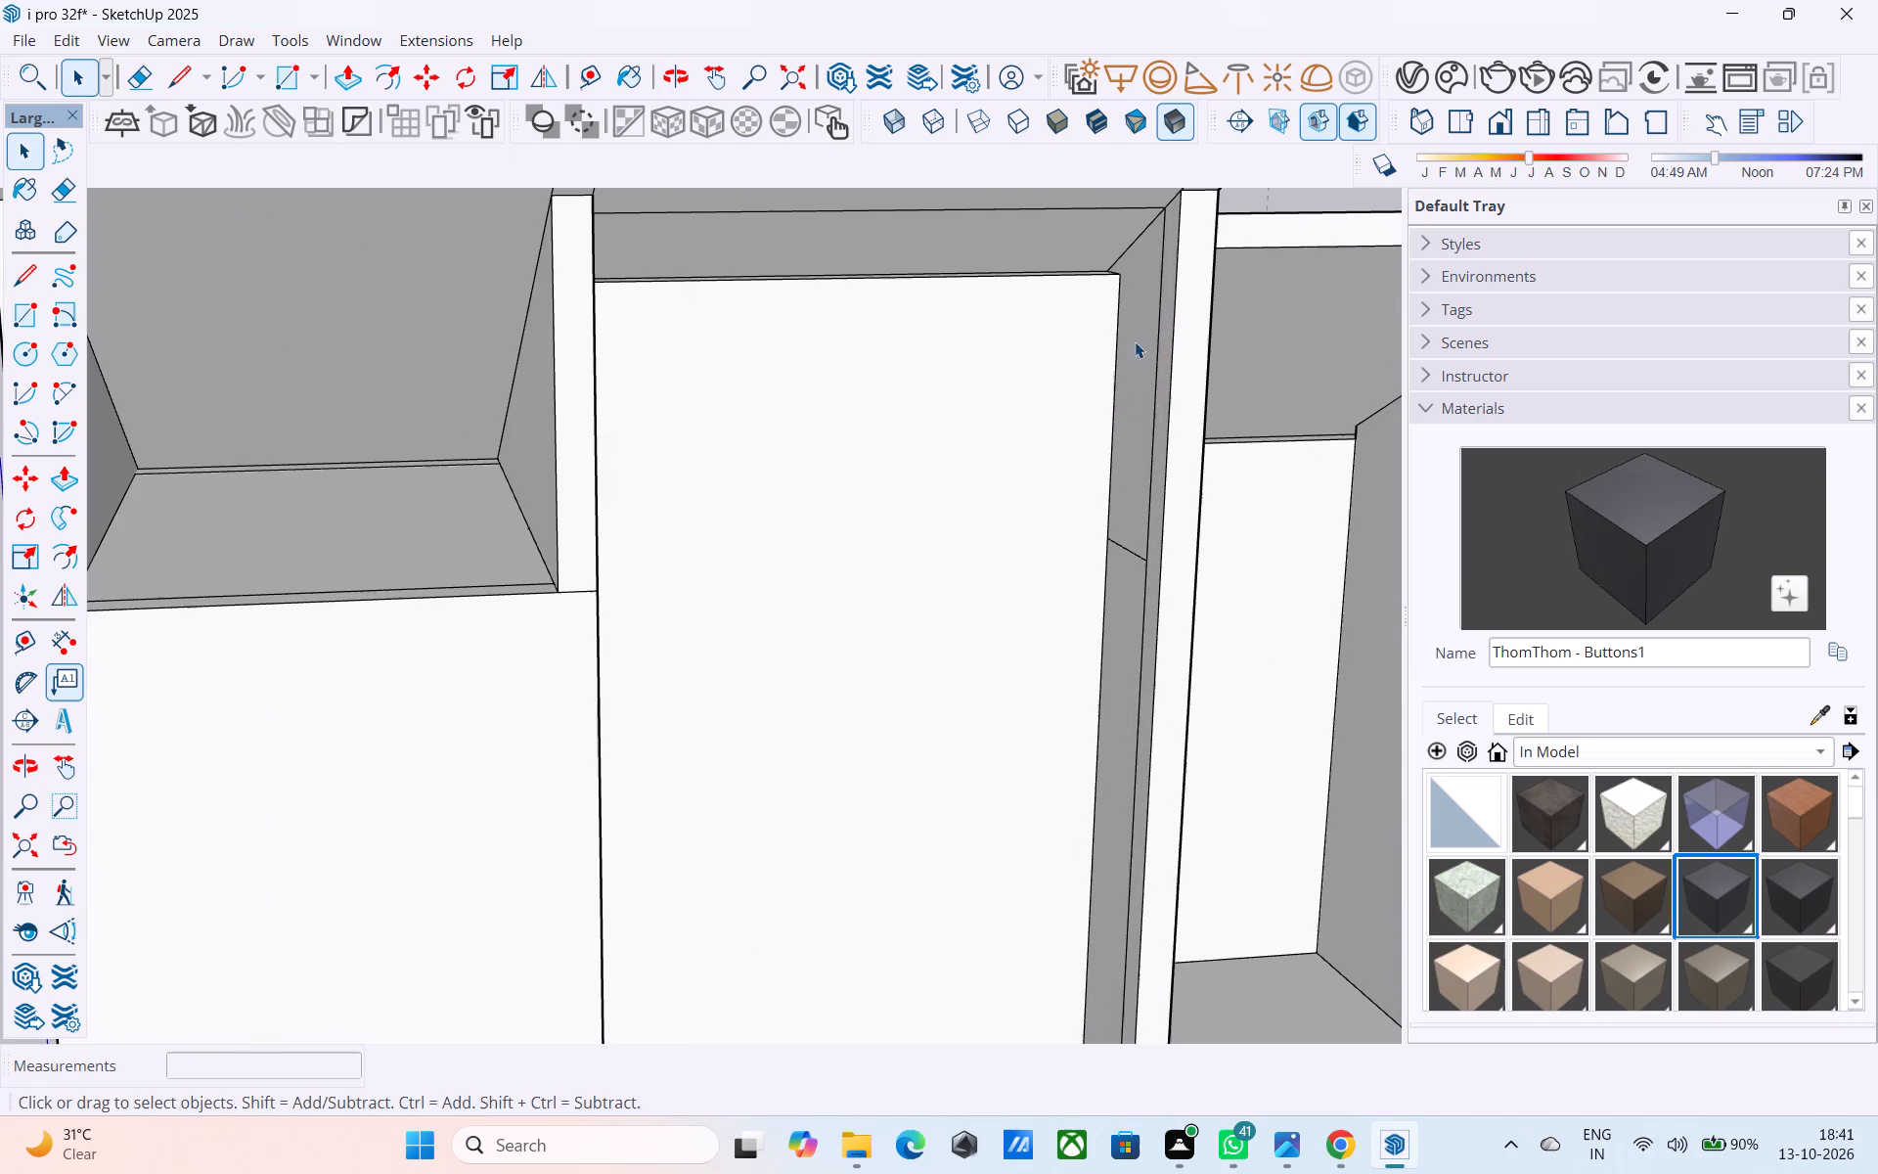
key("e")
left_click(1152, 469)
left_click_drag(1155, 528, 1139, 592)
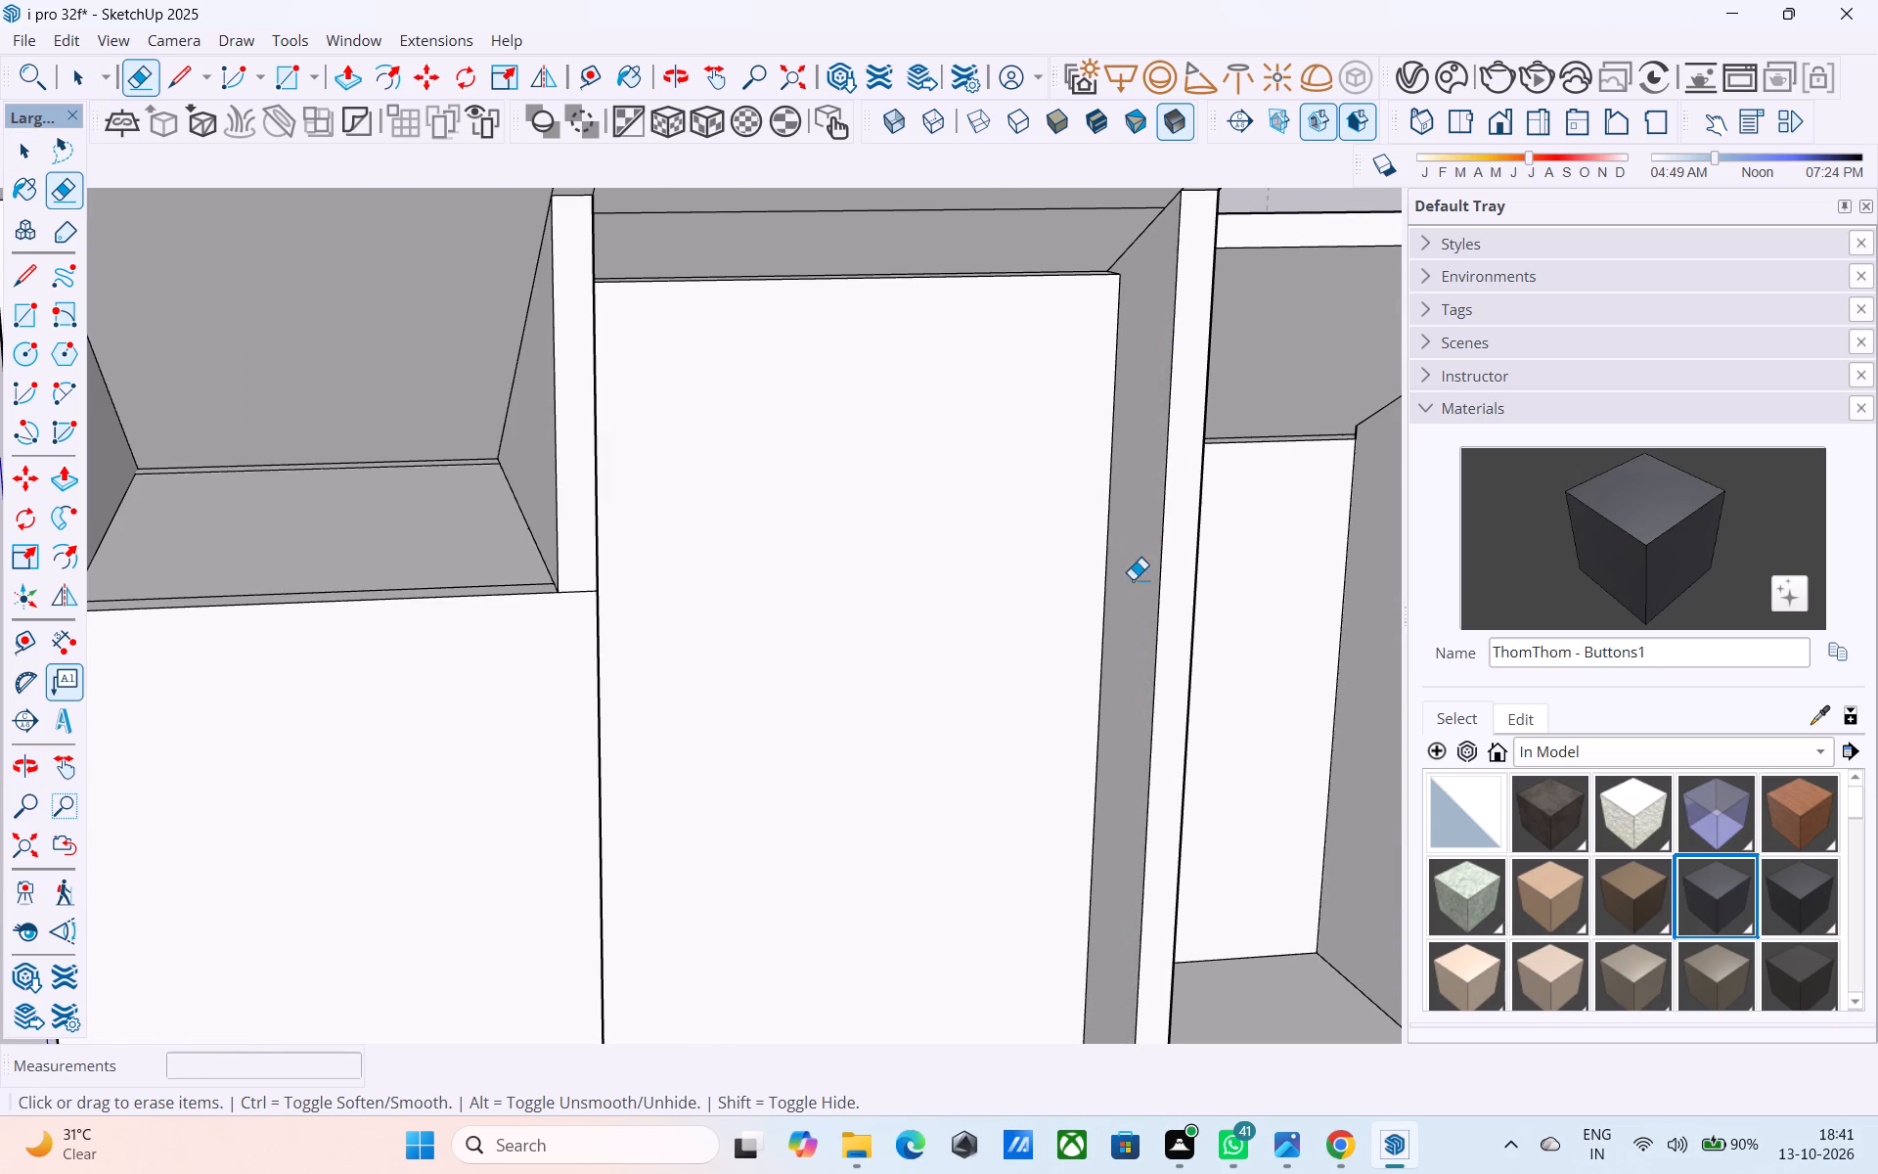
Draw a line around the side wall beside the middle bay, about 2' deep on both faces, level with the recessed wall's top corner.
key("l")
left_click(1115, 271)
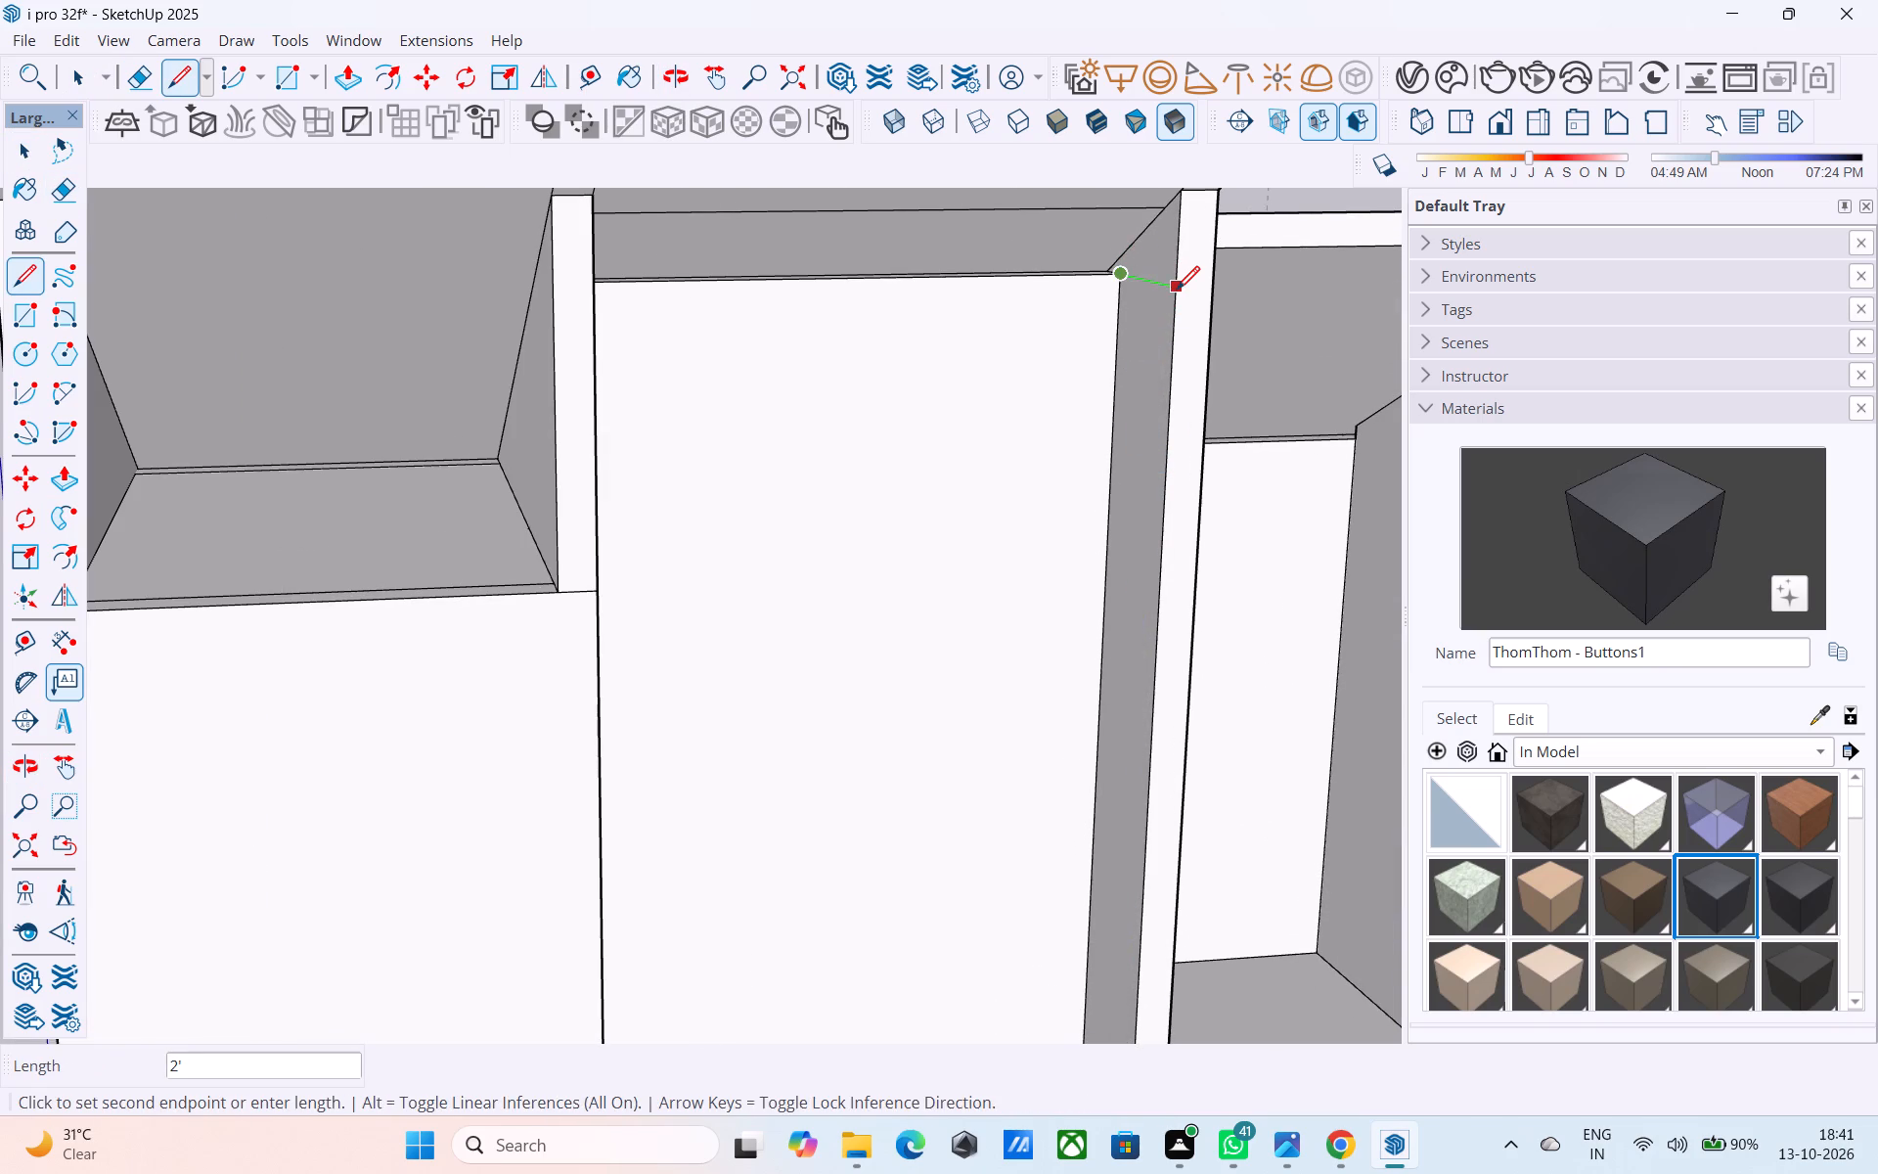
left_click(1177, 292)
left_click(1179, 293)
left_click(1218, 291)
middle_click_drag(1214, 291, 1065, 295)
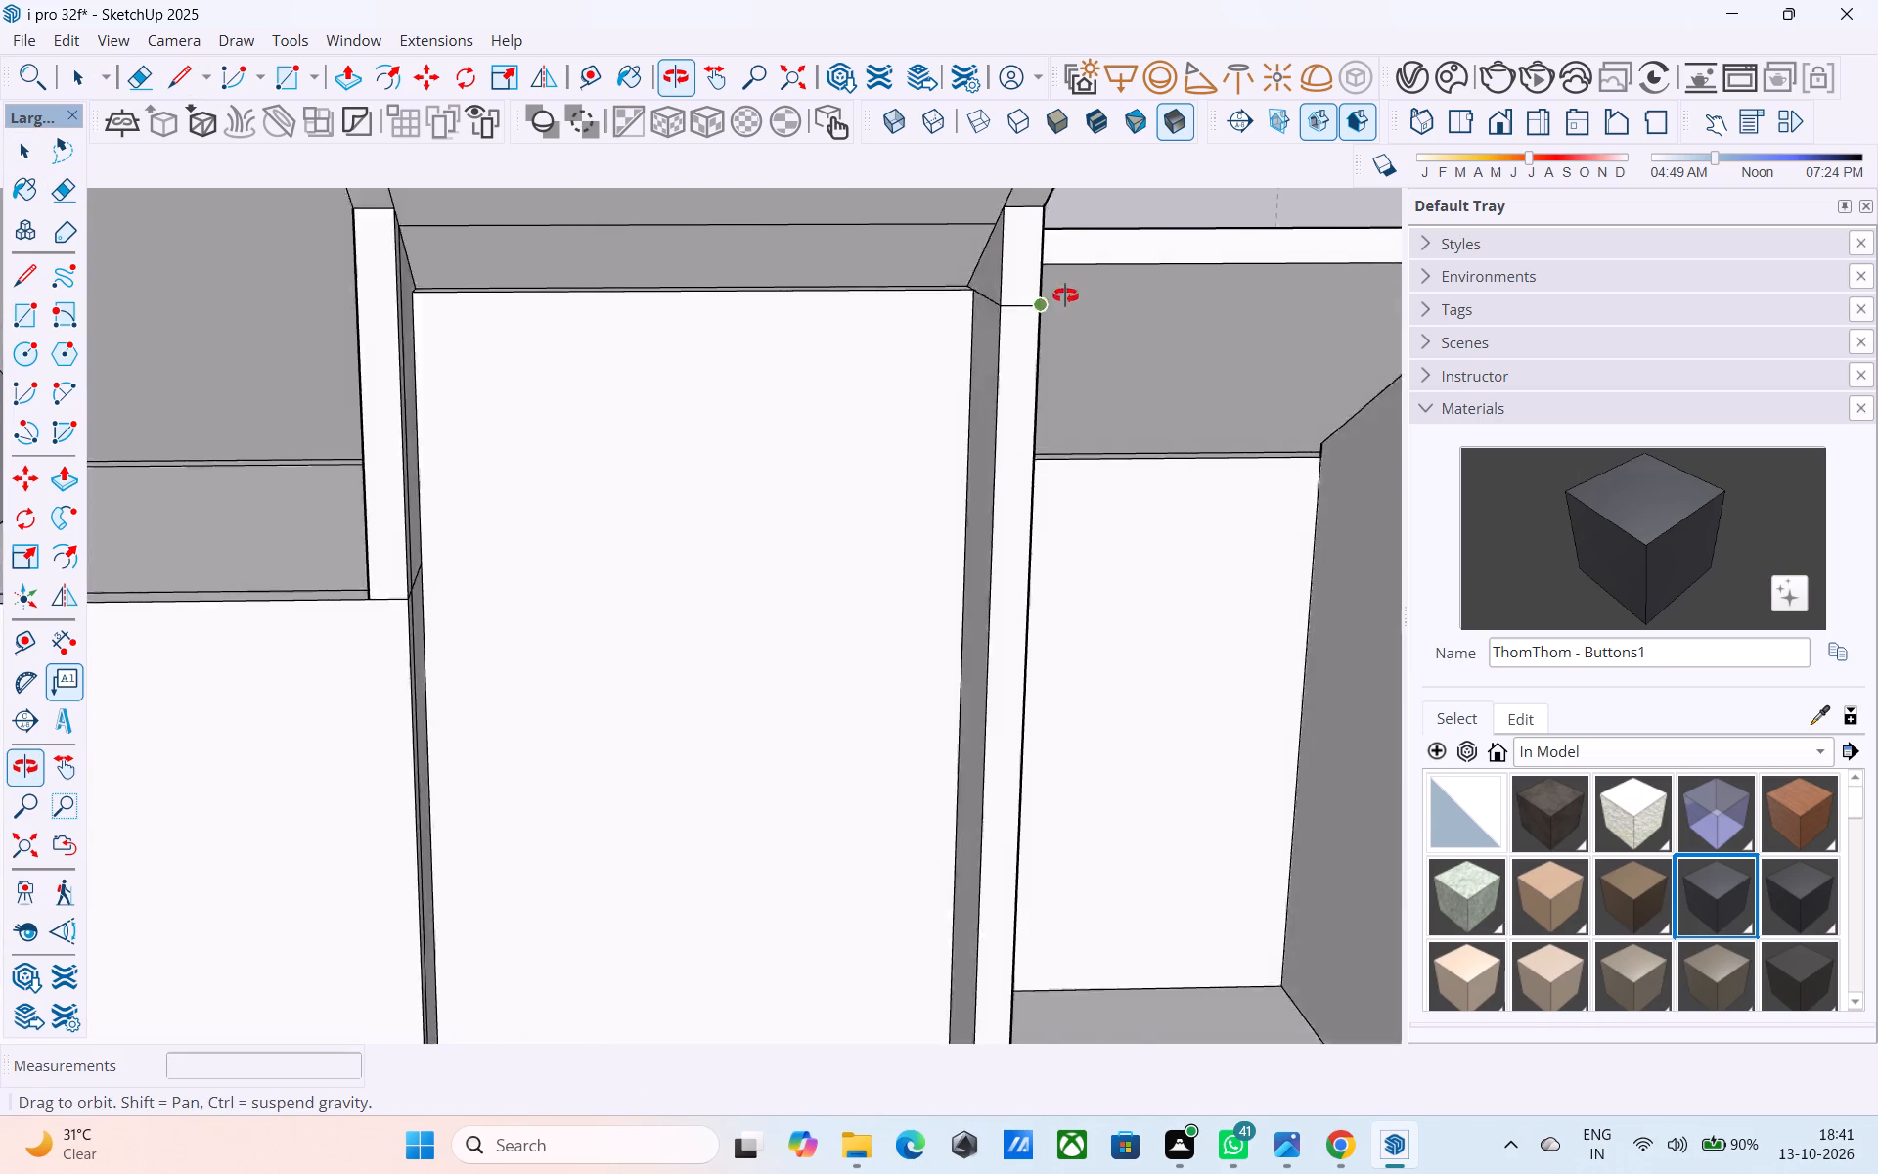
middle_click_drag(1065, 295, 878, 338)
left_click(296, 435)
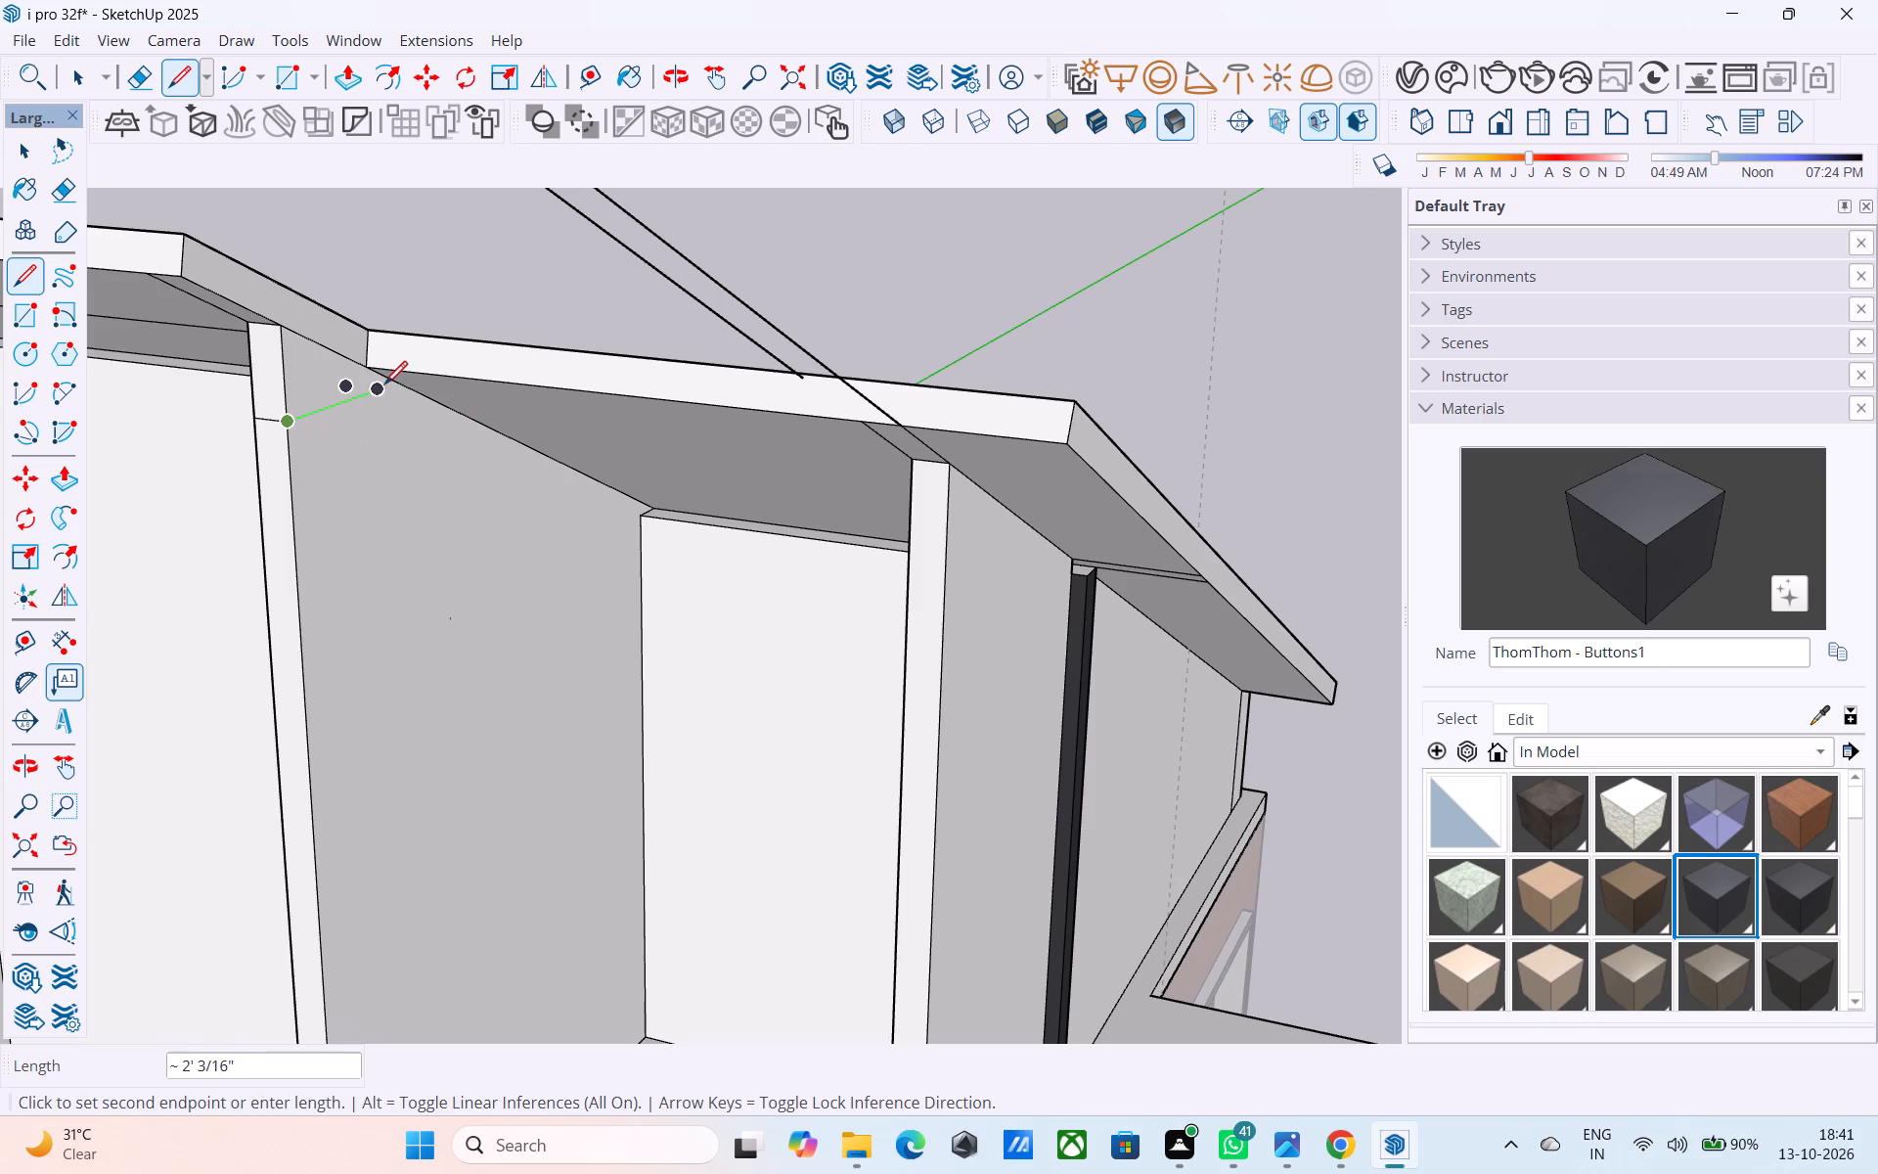
left_click(398, 392)
Push the side wall's end face below the drawn line back 2', flush with the recessed wall.
scroll(302, 456, "down", 3)
middle_click_drag(302, 456, 368, 438)
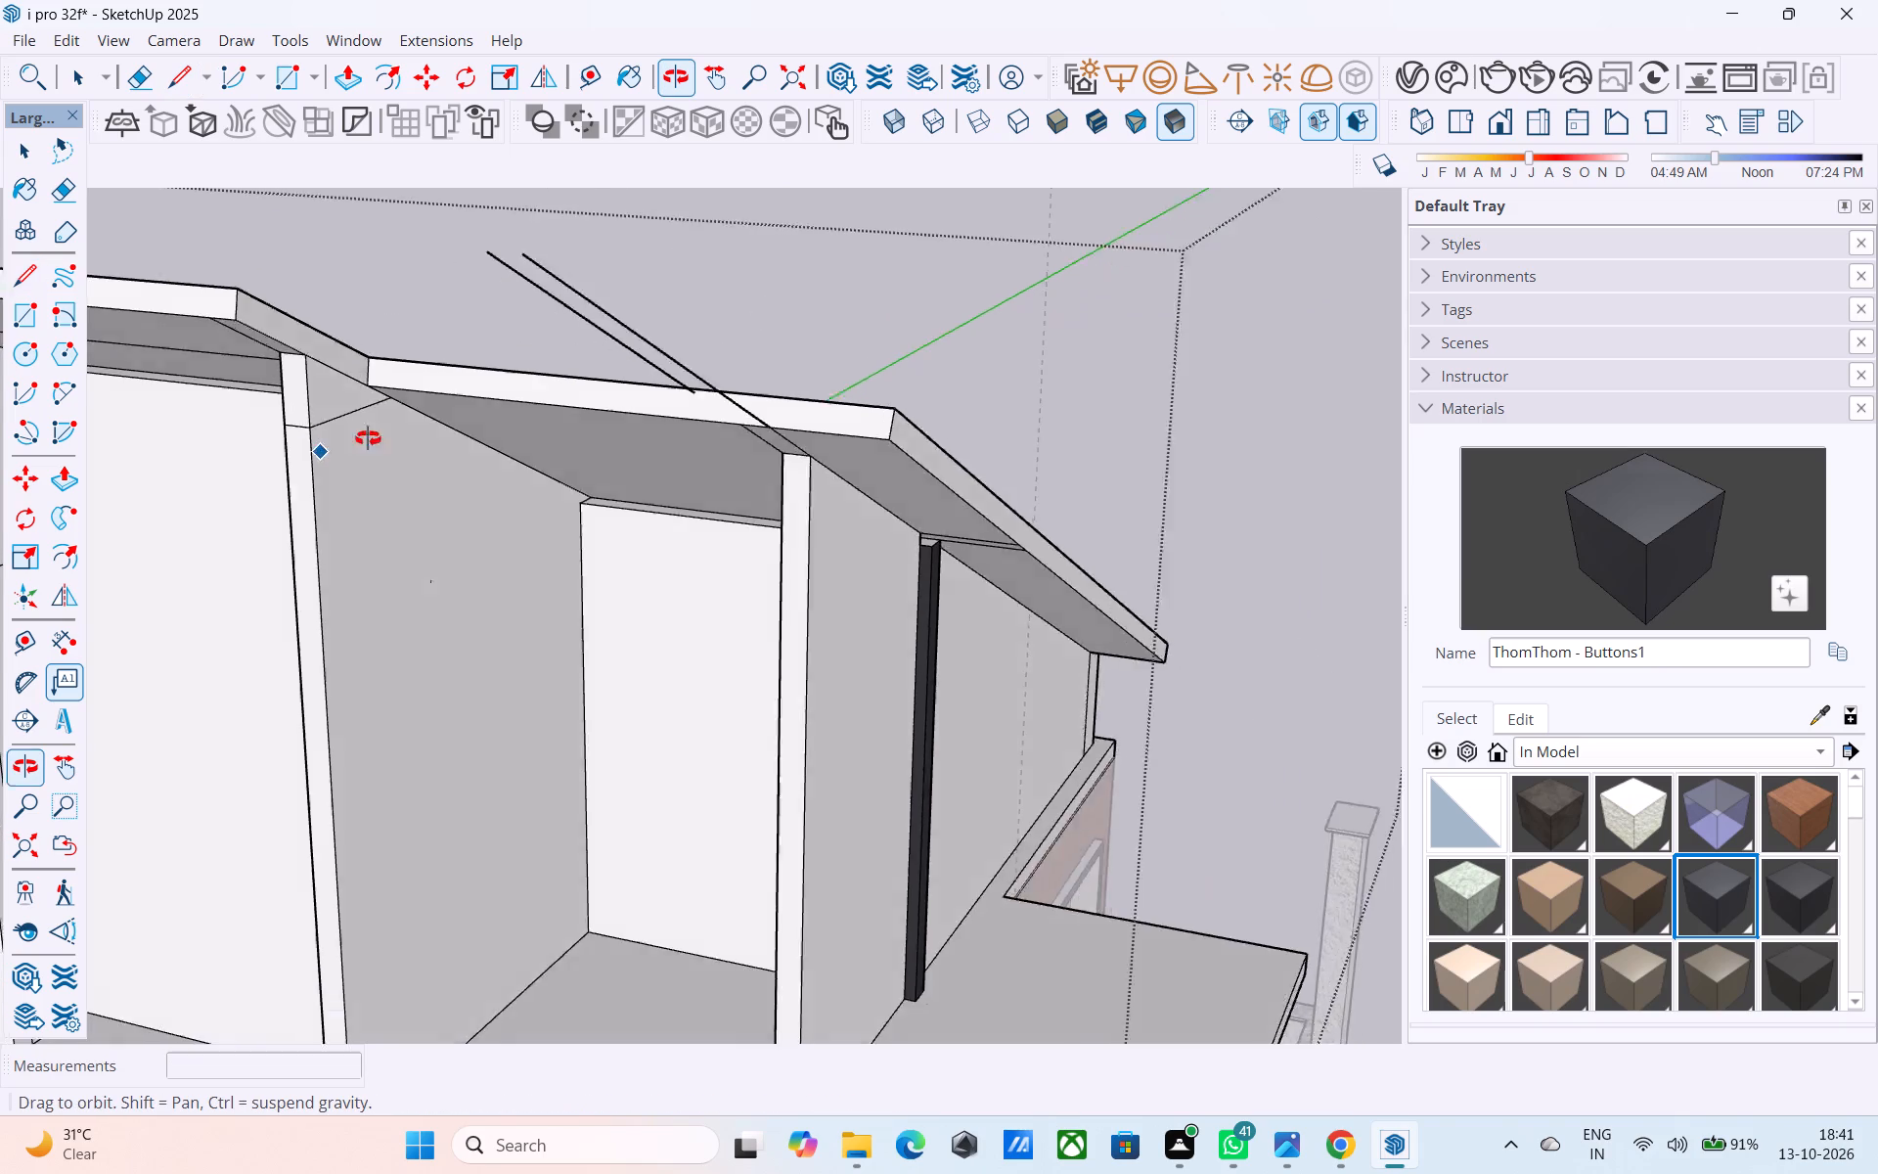
middle_click_drag(368, 438, 628, 471)
key("space")
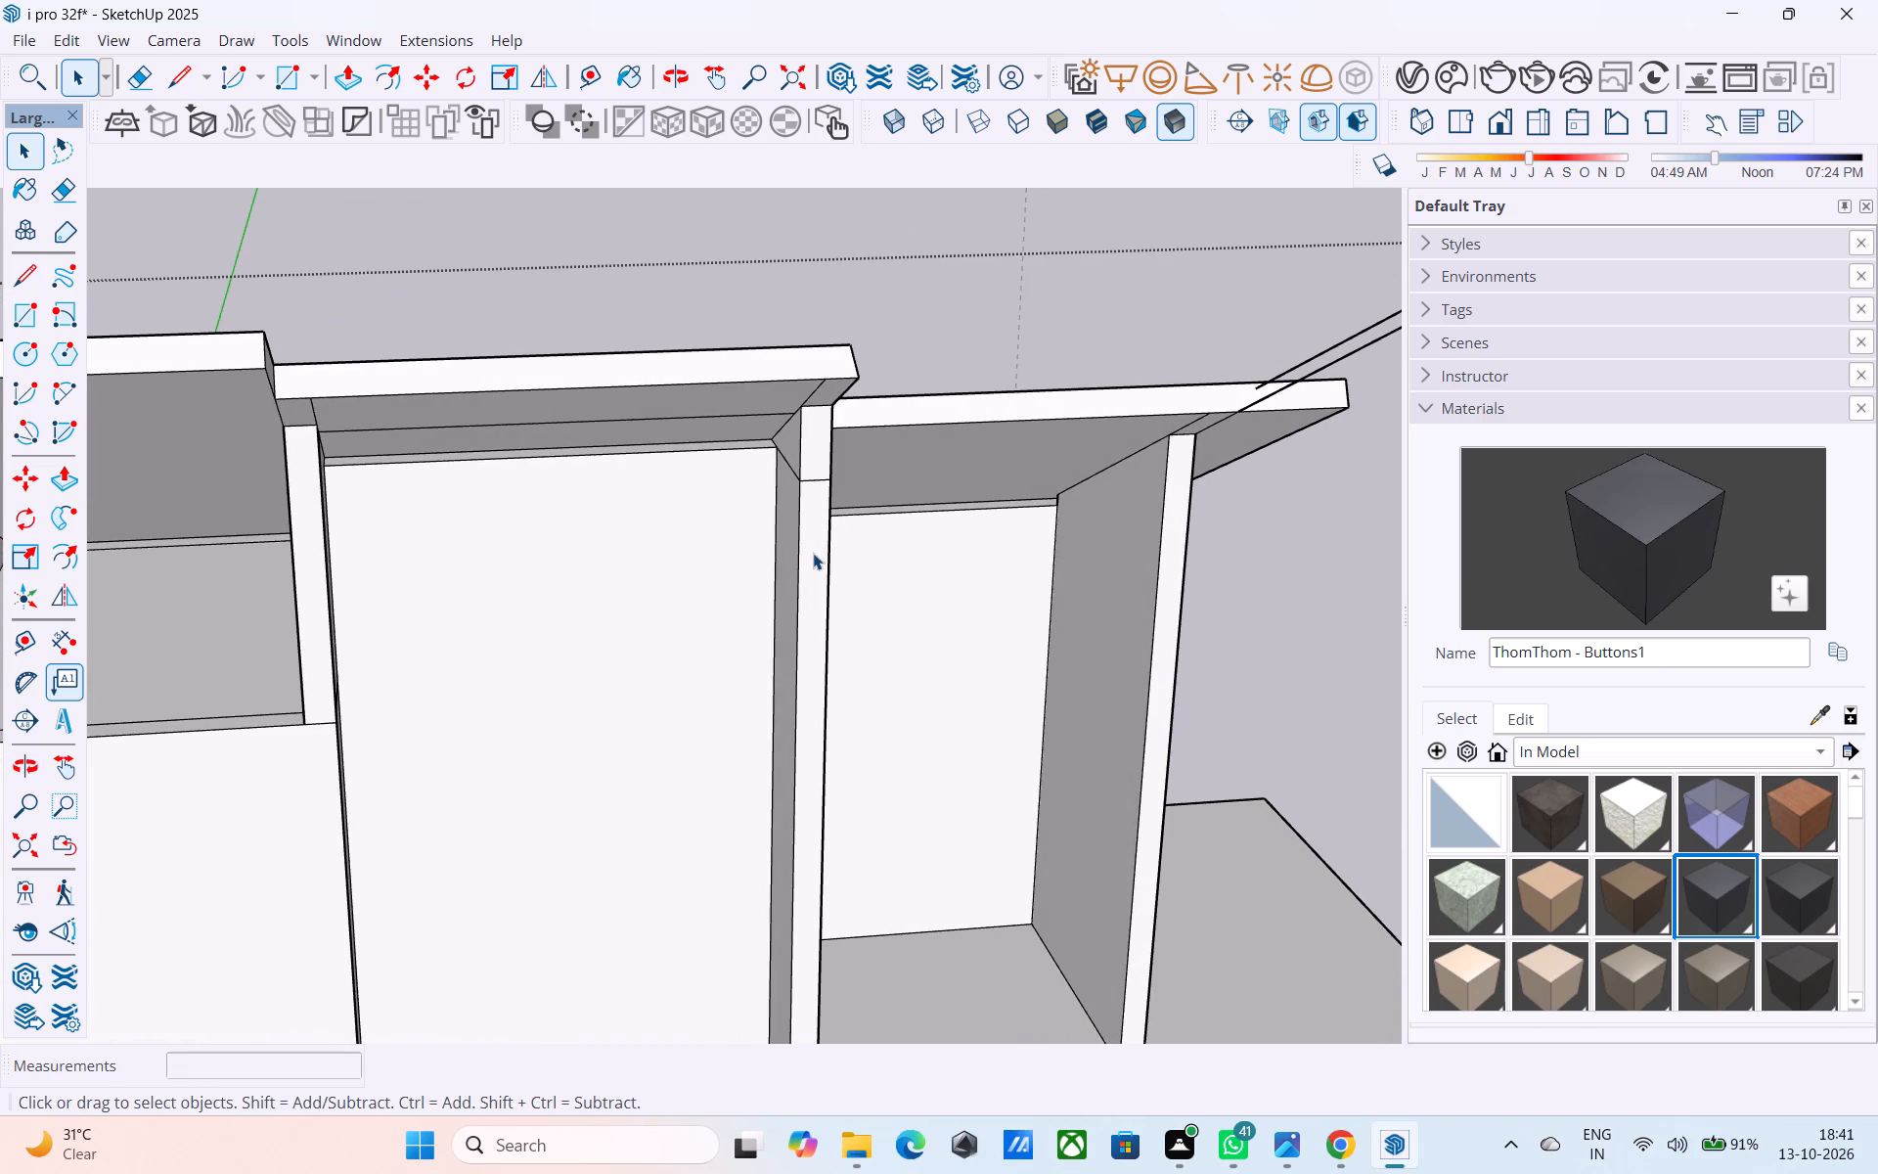
left_click(813, 553)
key("p")
left_click(813, 553)
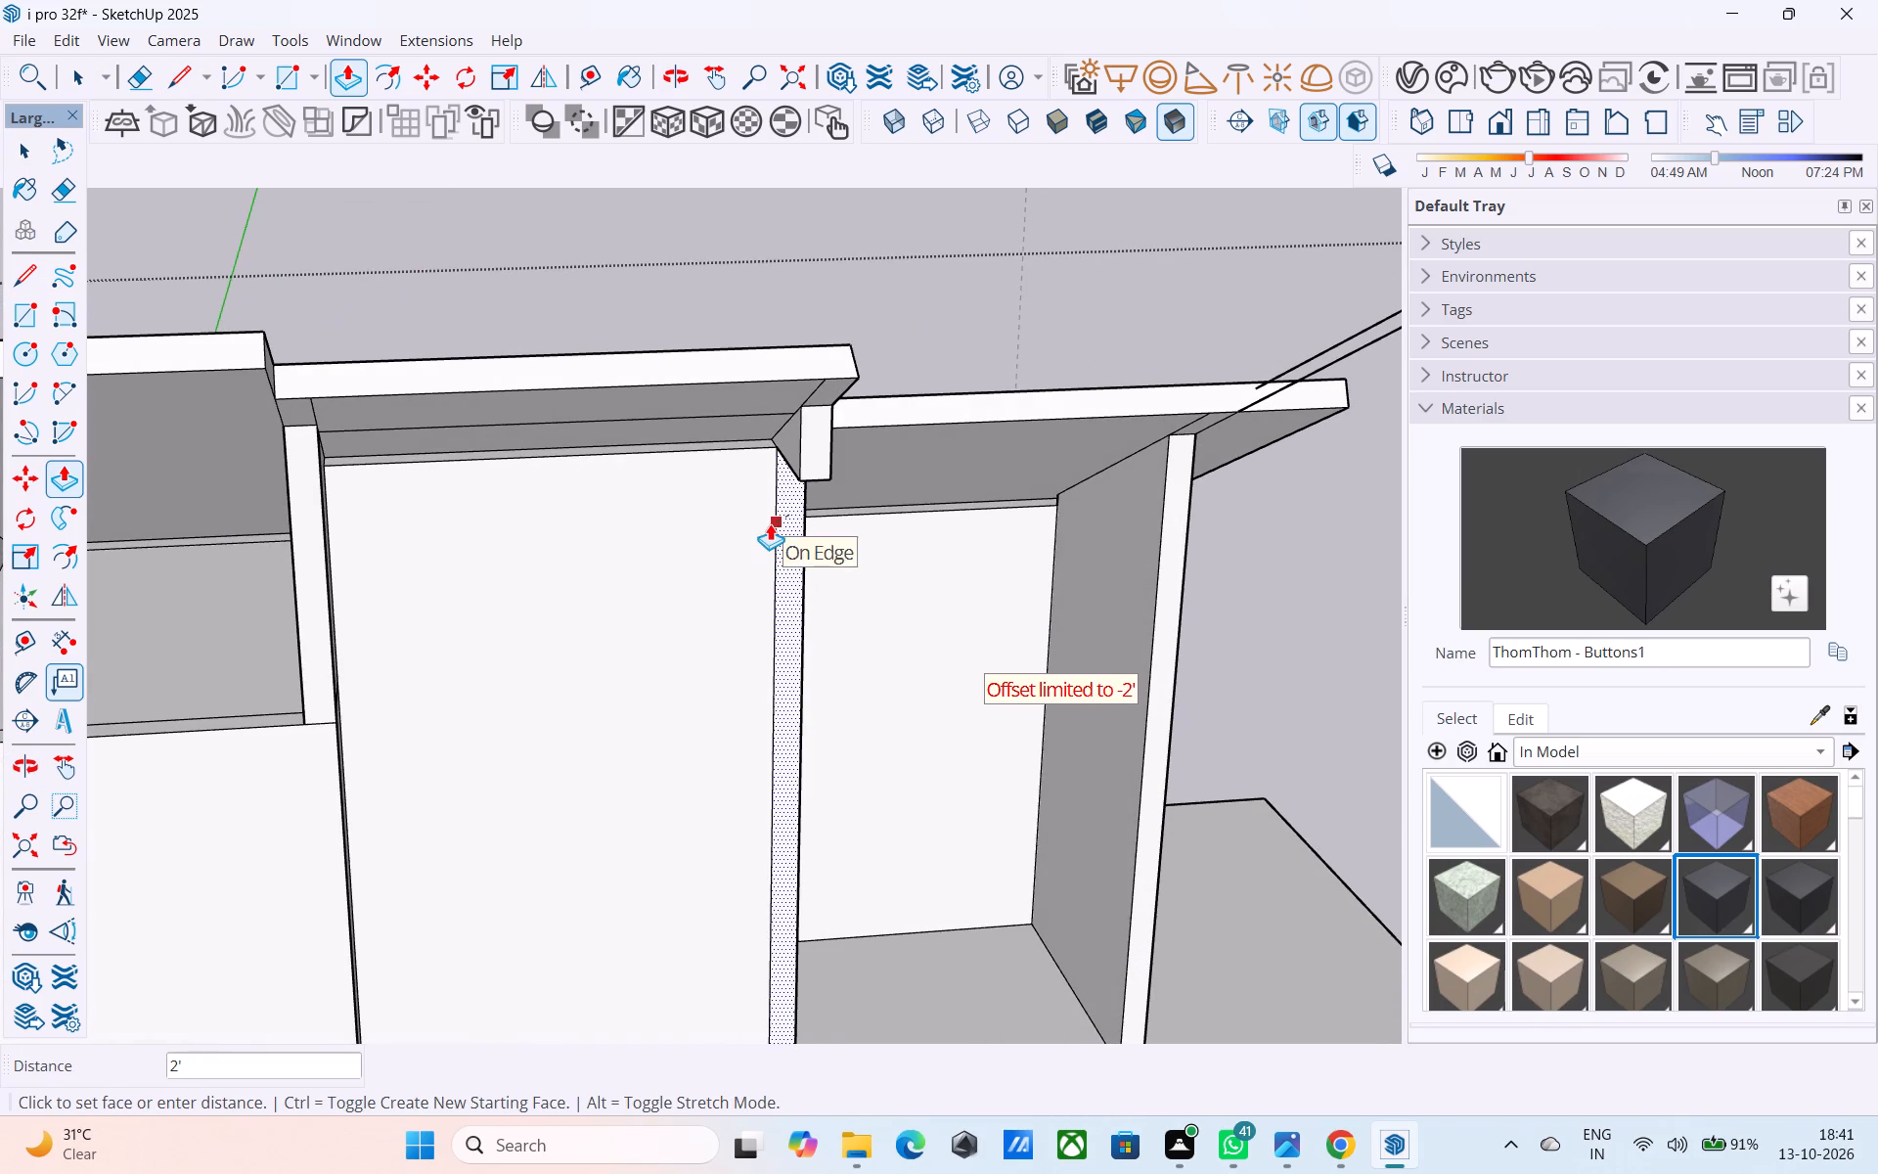
left_click(770, 523)
key("space")
Push the underside of the leftover wall block up slightly to meet the roof slab at the wall's corner.
middle_click_drag(828, 472, 829, 418)
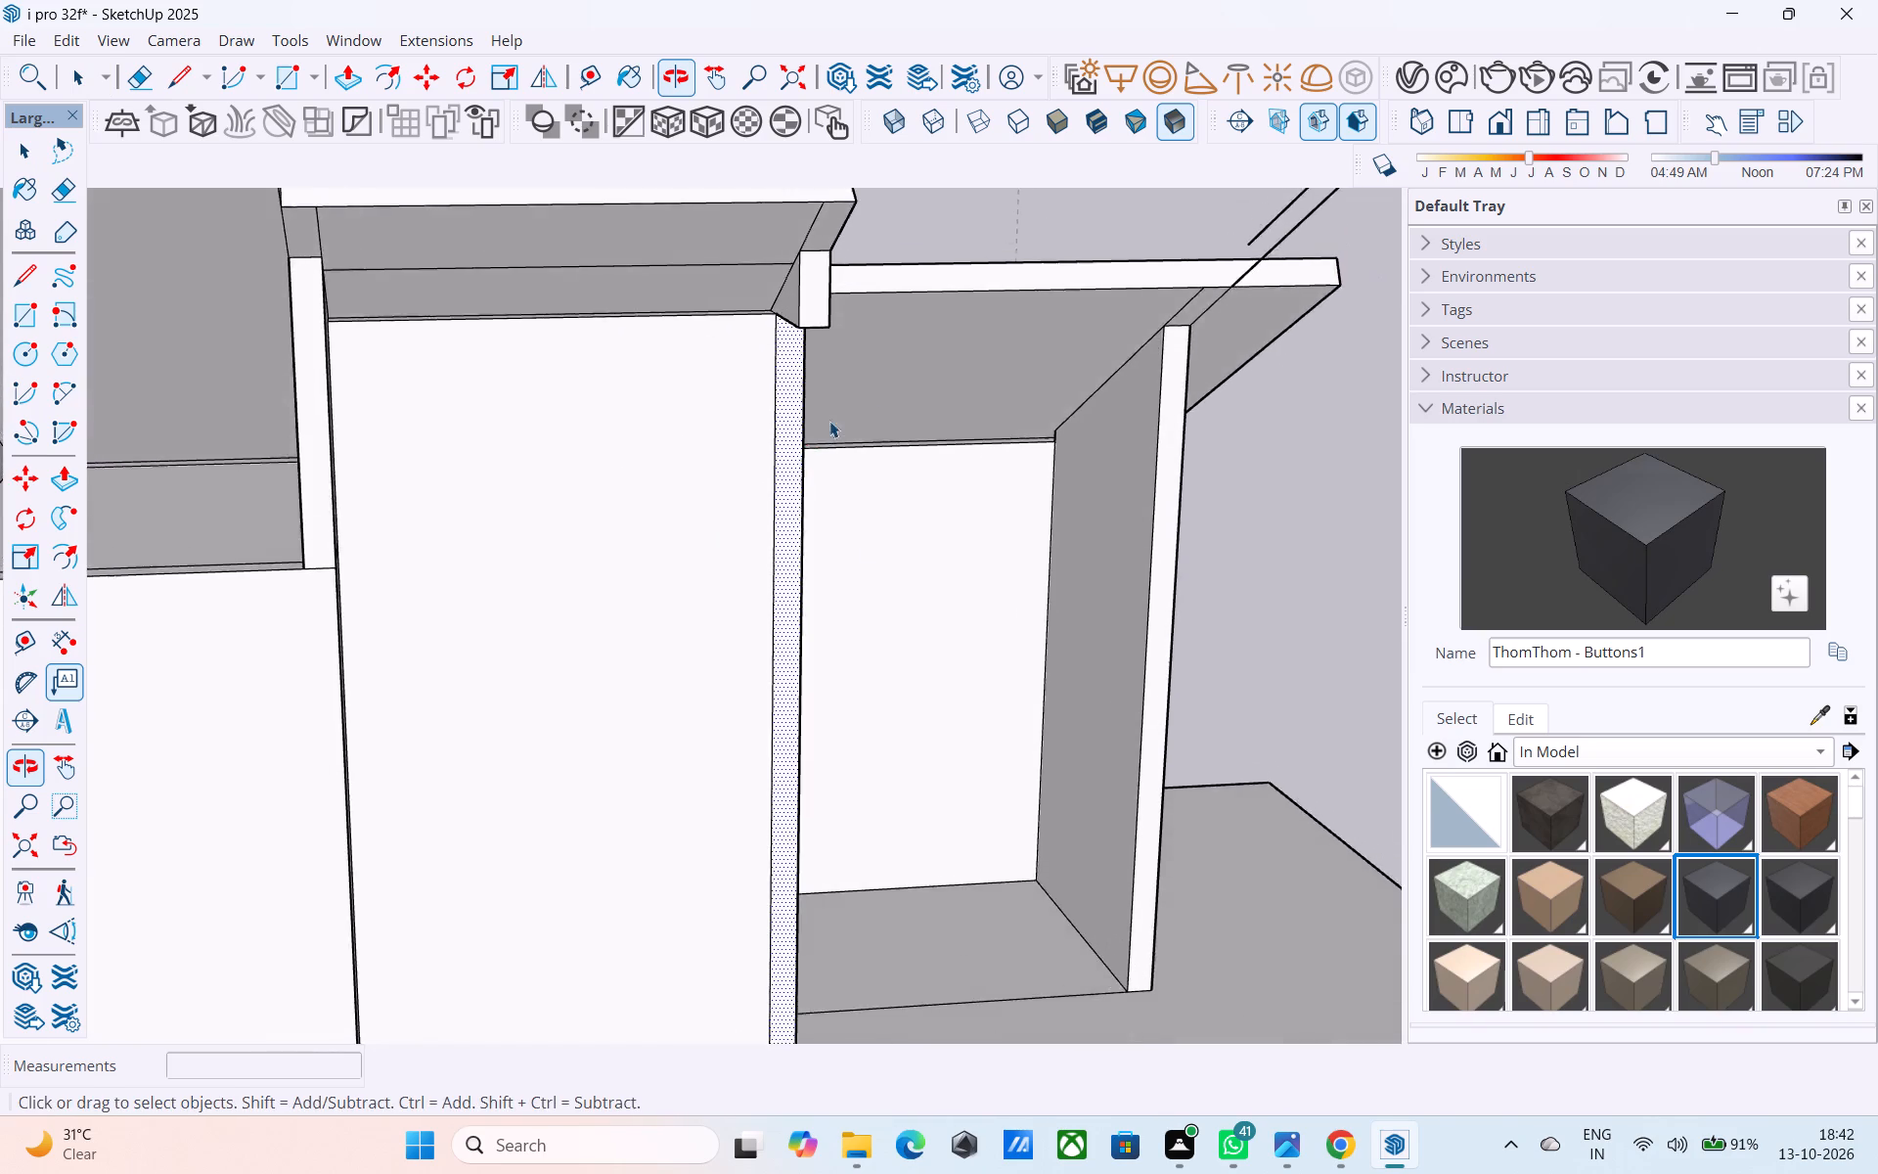
scroll(847, 477, "down", 10)
middle_click_drag(812, 564, 197, 581)
middle_click_drag(709, 549, 656, 535)
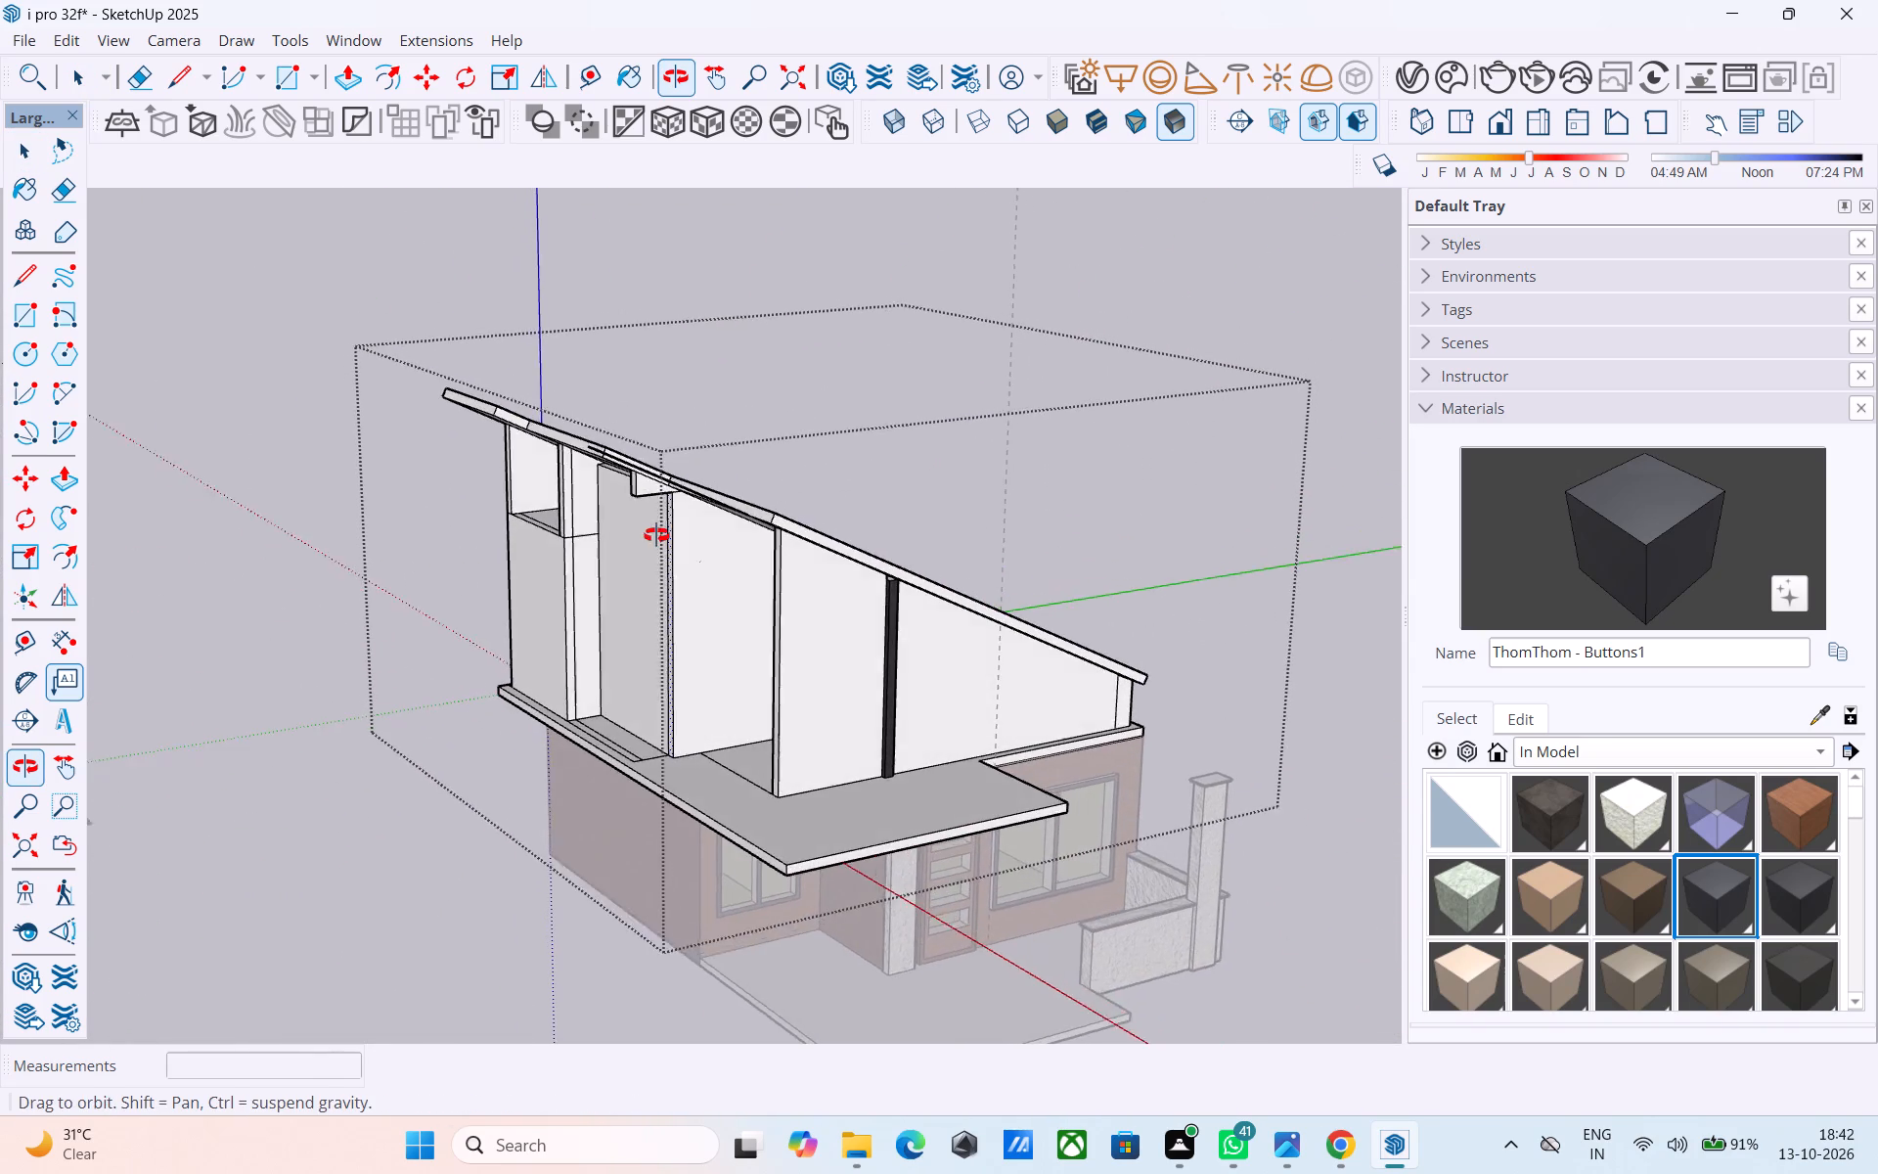
middle_click_drag(656, 535, 601, 502)
scroll(599, 501, "up", 8)
middle_click_drag(648, 493, 686, 378)
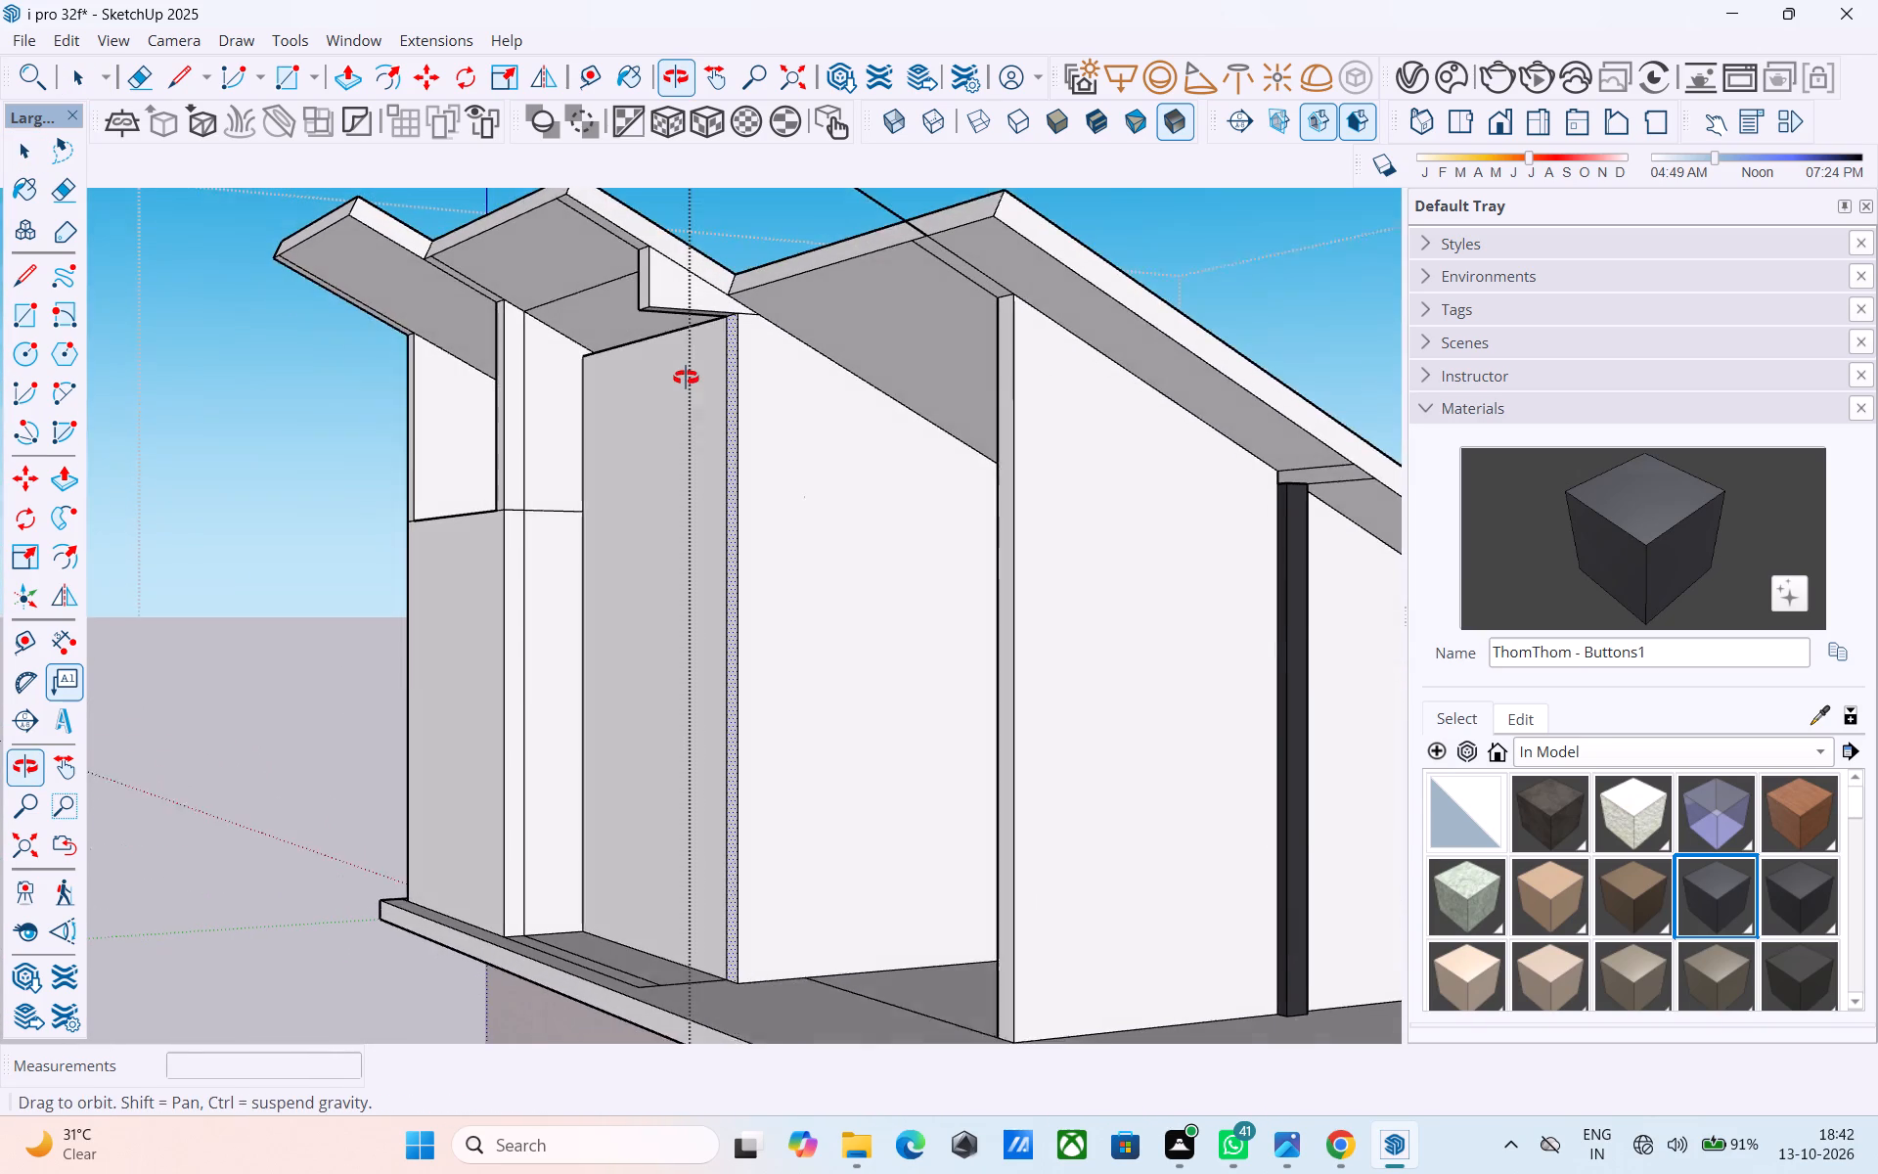
middle_click_drag(686, 378, 687, 562)
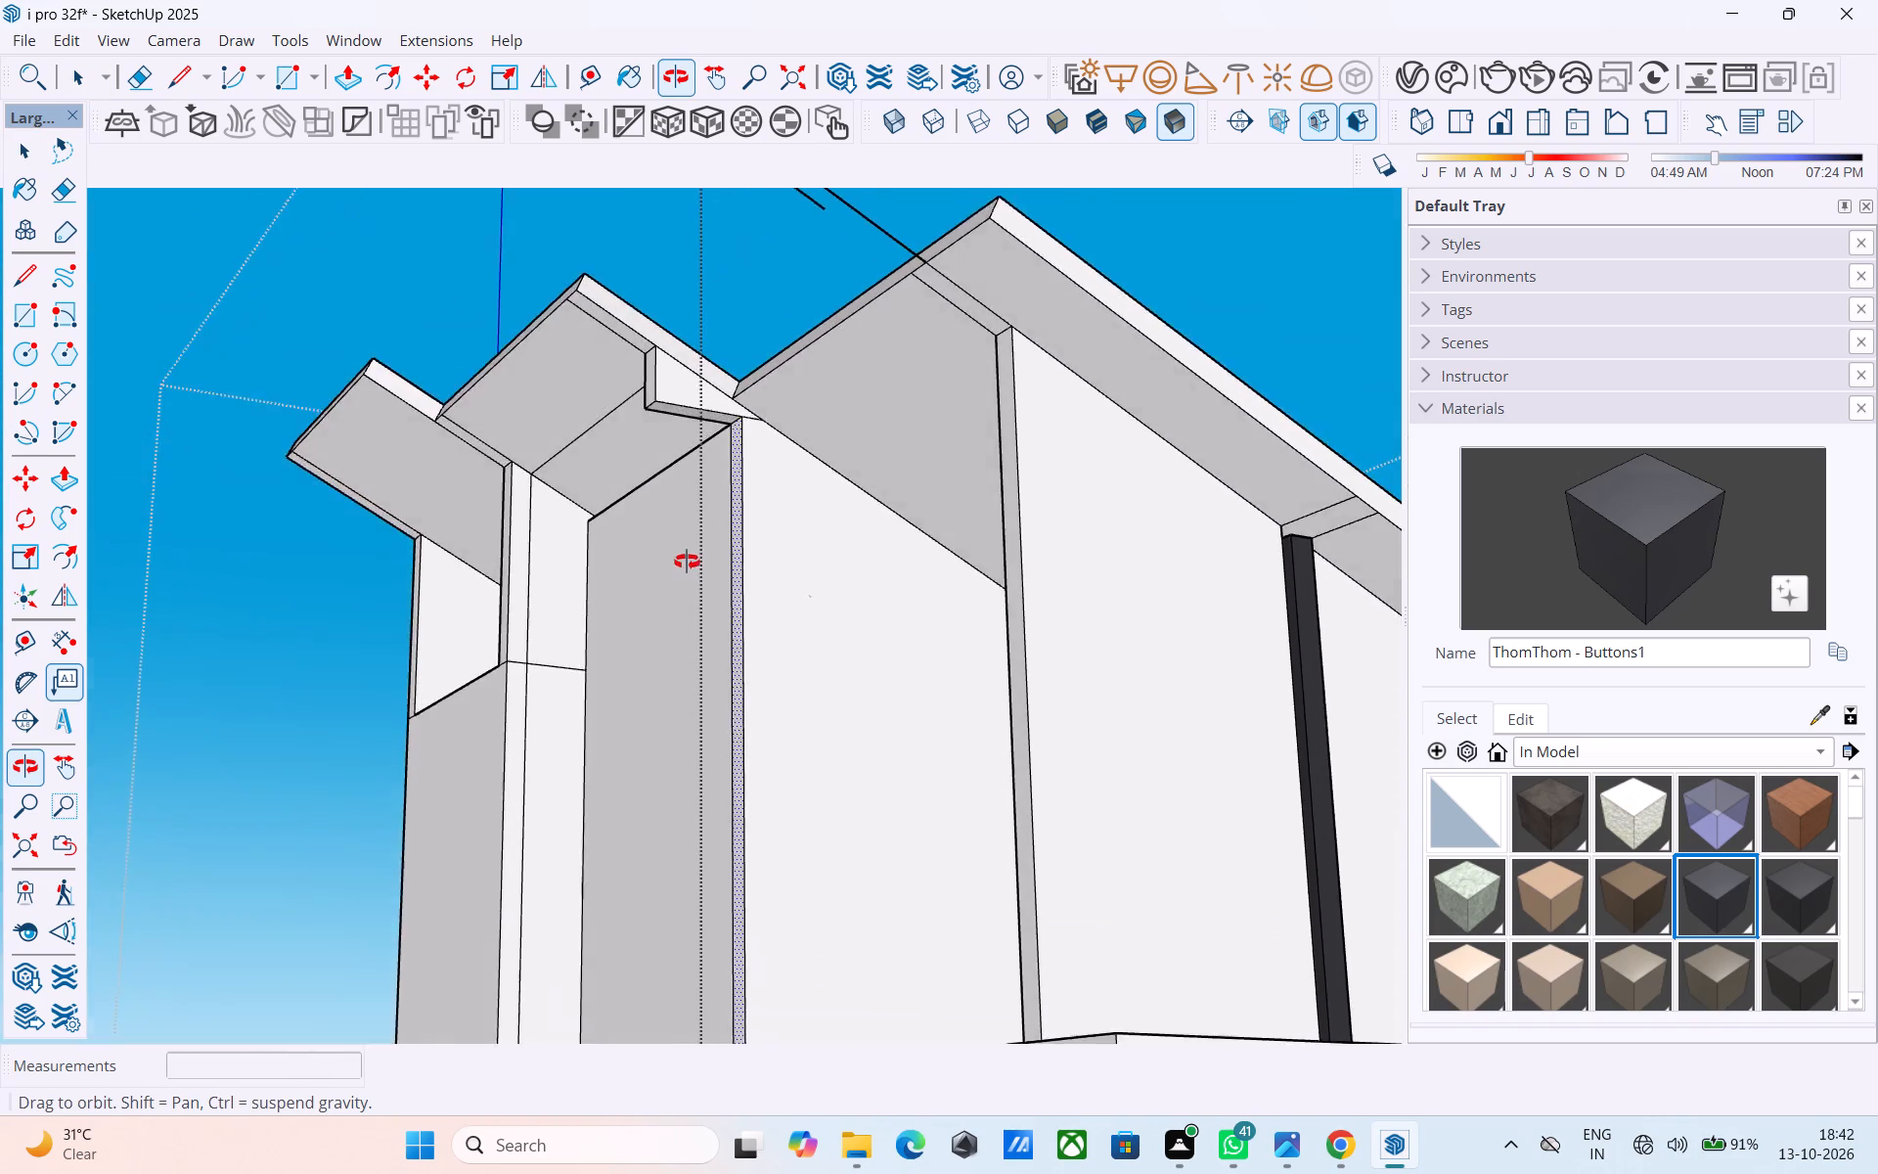
middle_click_drag(687, 562, 691, 555)
scroll(712, 425, "up", 7)
left_click(680, 379)
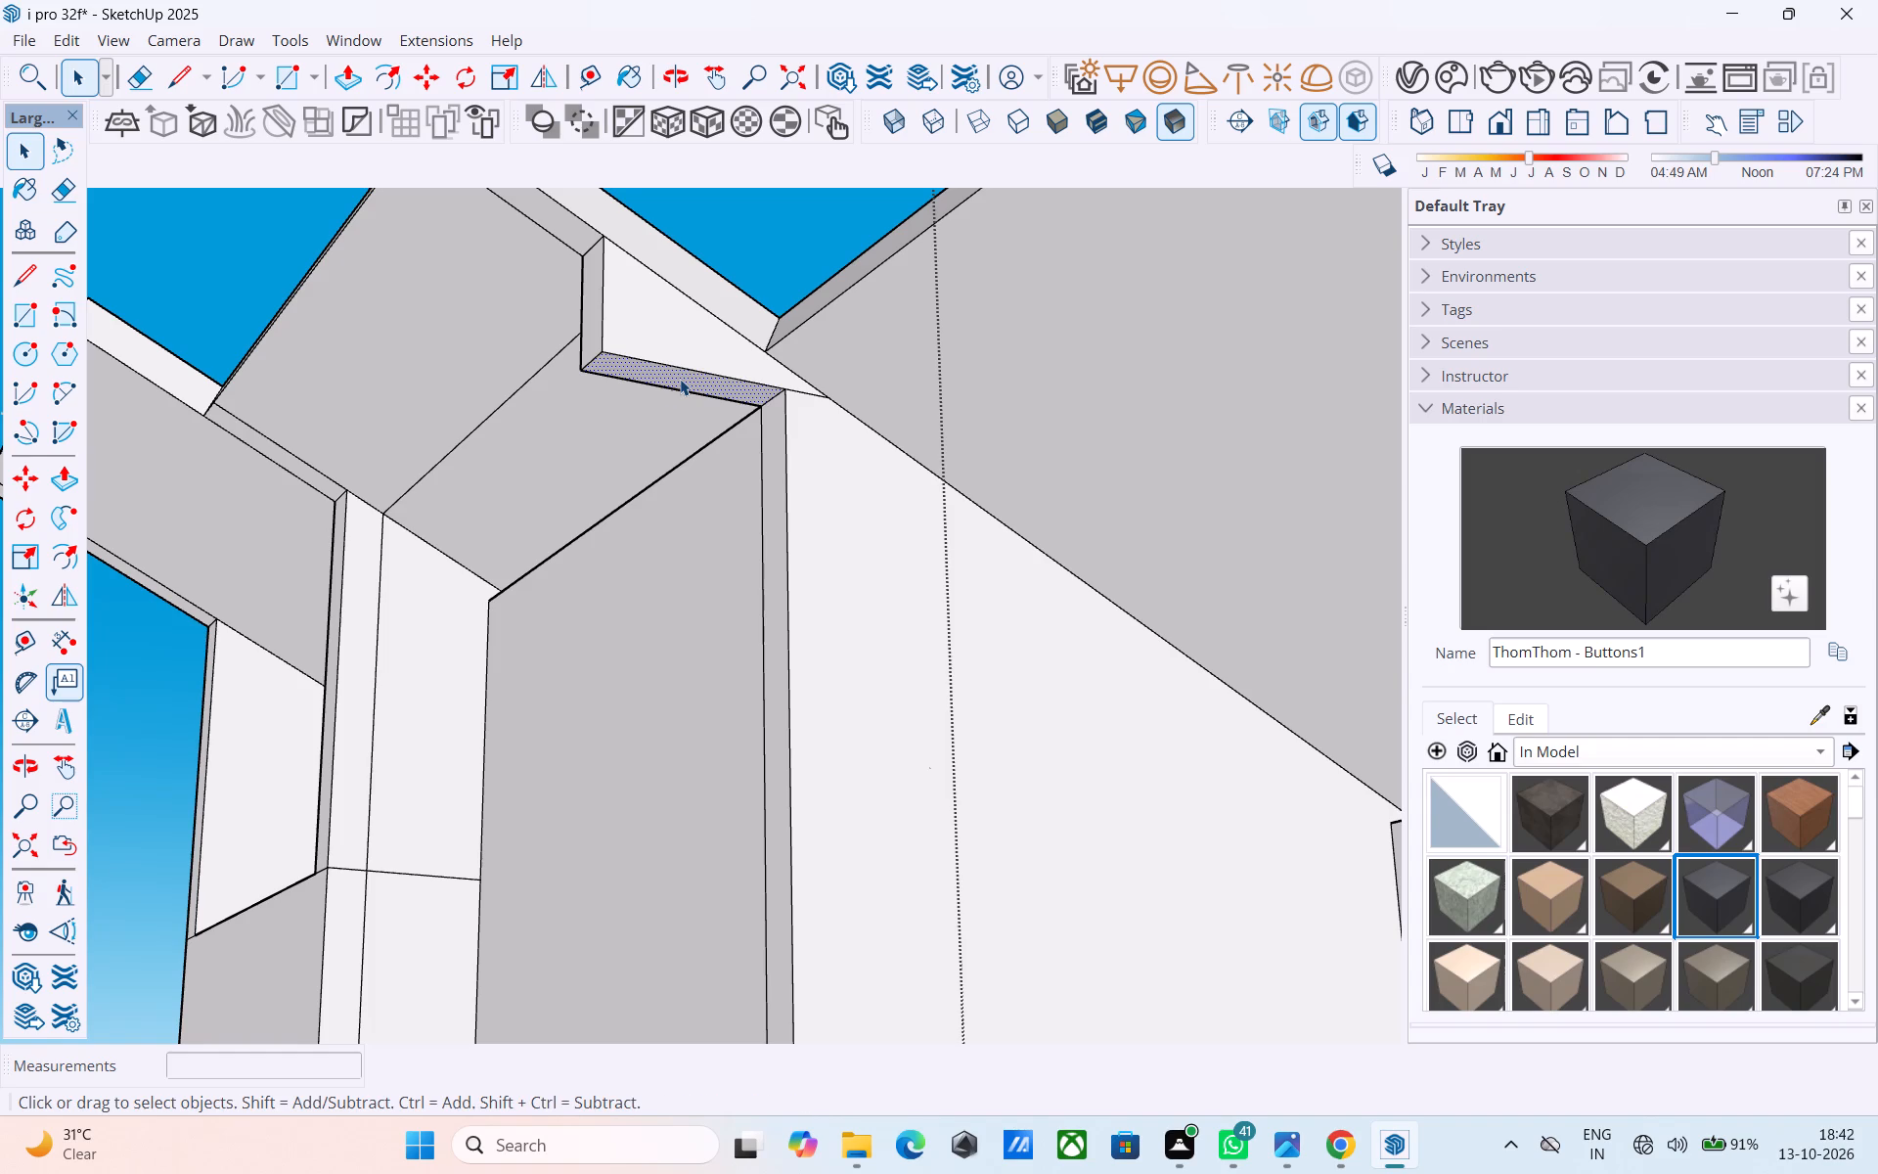
key("p")
left_click(680, 379)
left_click(683, 294)
left_click(662, 352)
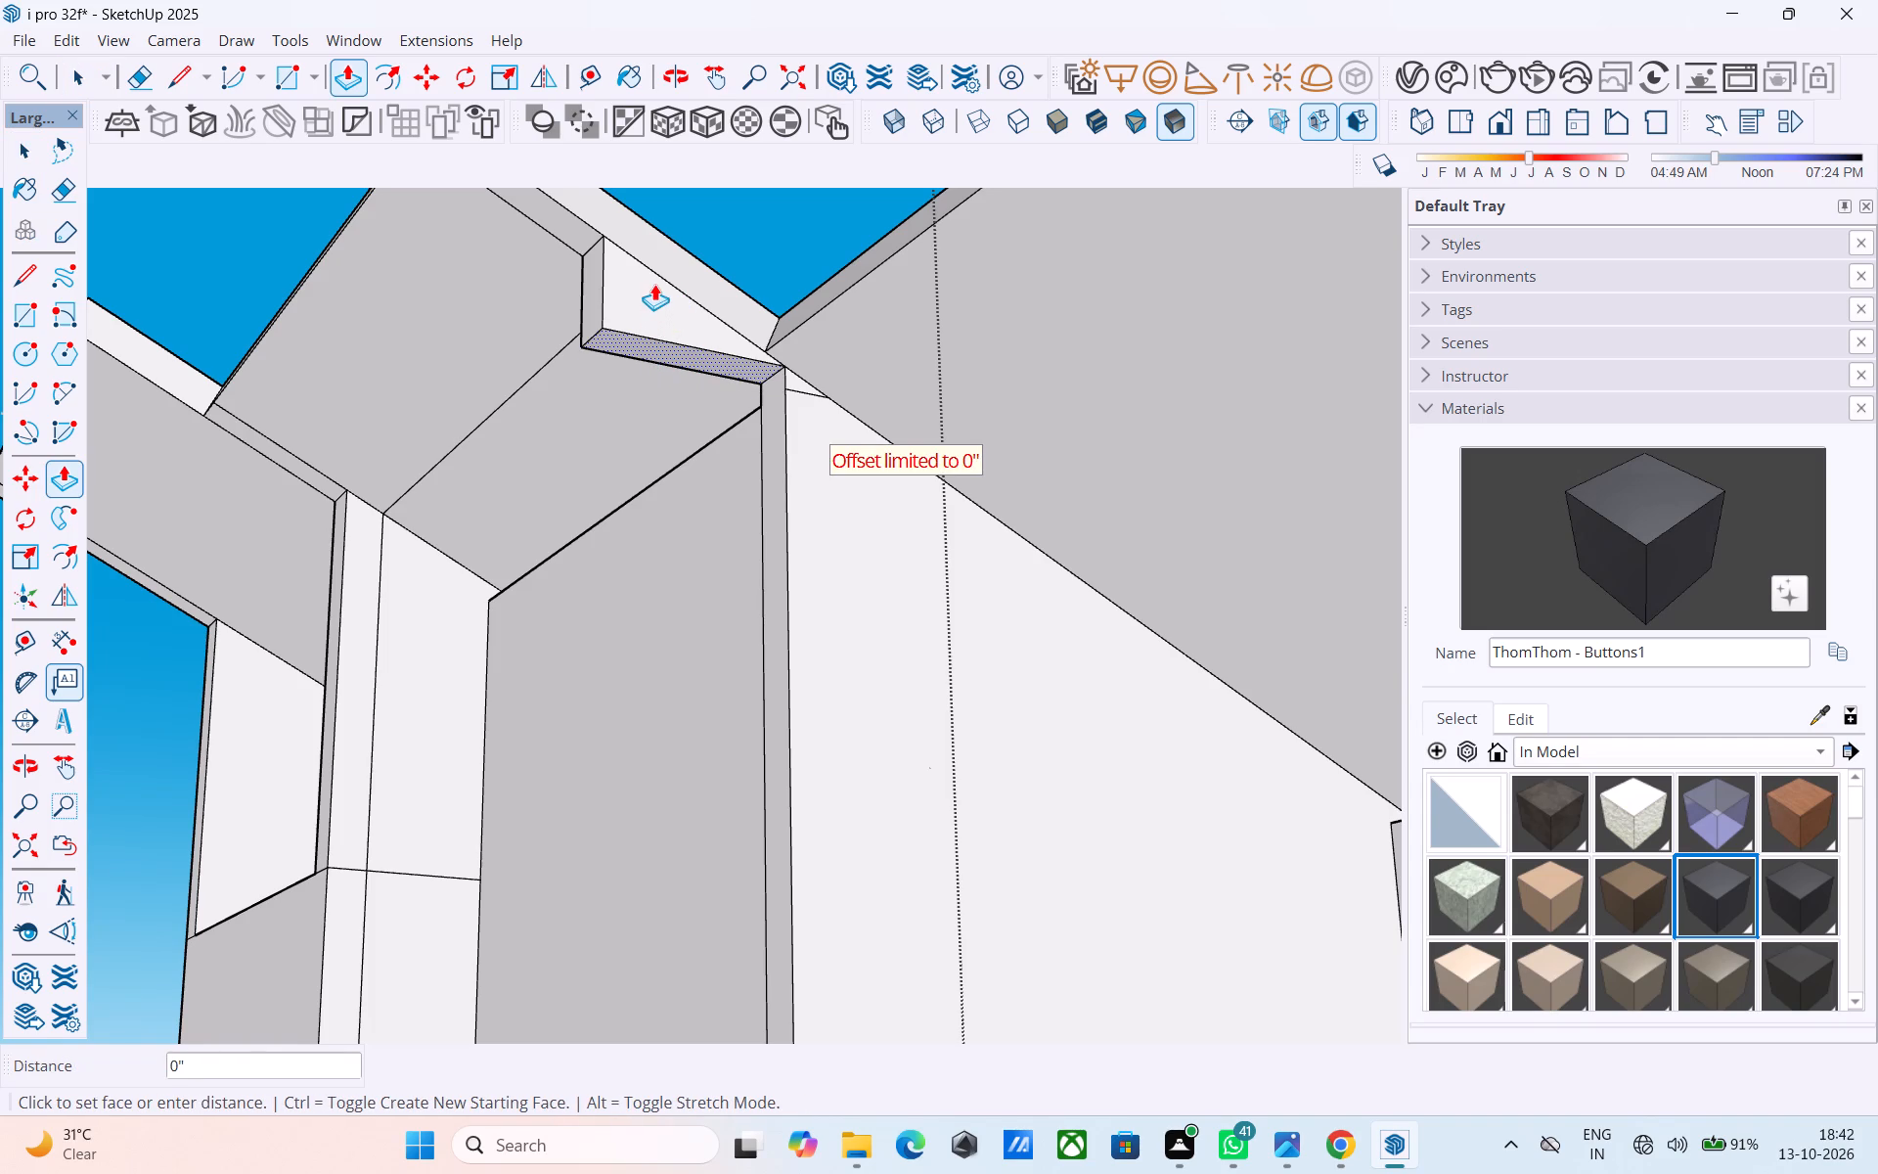
key("space")
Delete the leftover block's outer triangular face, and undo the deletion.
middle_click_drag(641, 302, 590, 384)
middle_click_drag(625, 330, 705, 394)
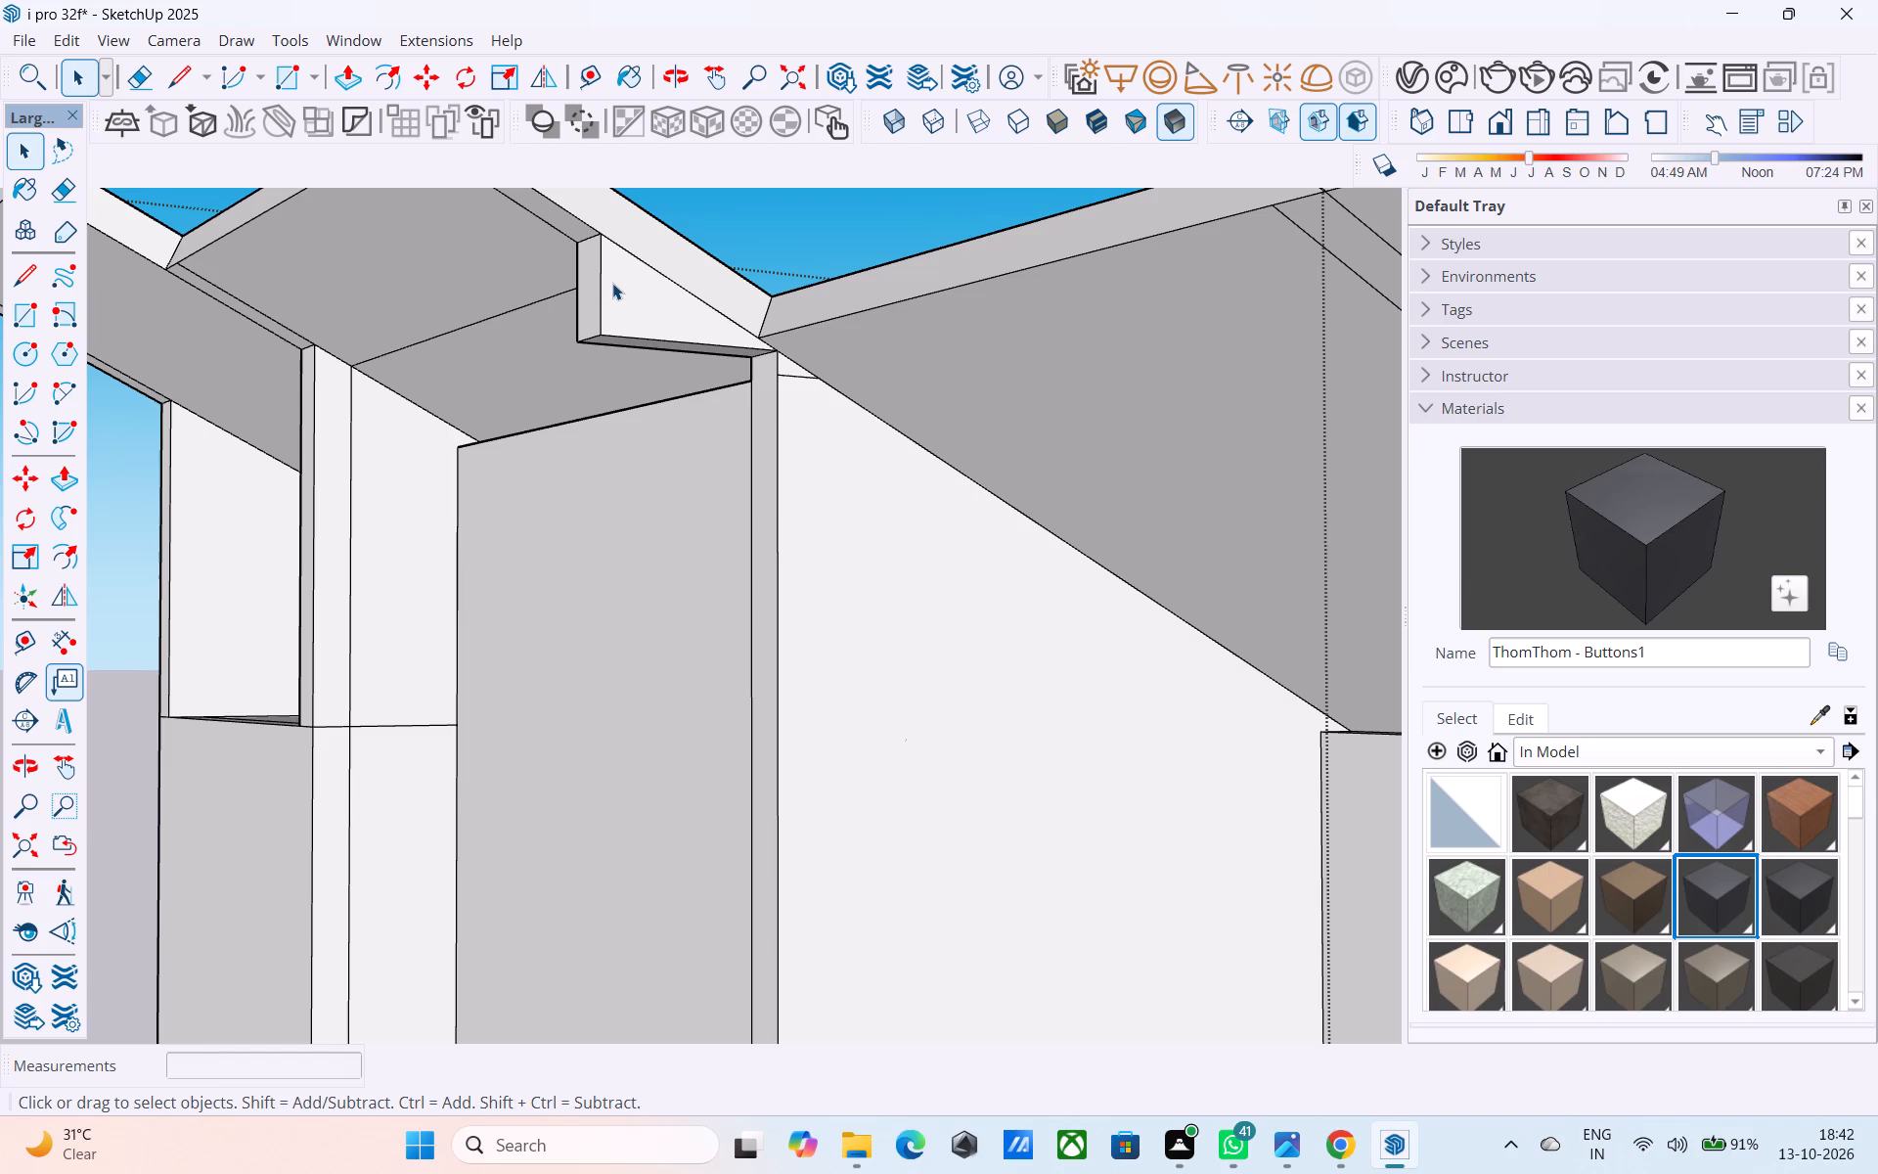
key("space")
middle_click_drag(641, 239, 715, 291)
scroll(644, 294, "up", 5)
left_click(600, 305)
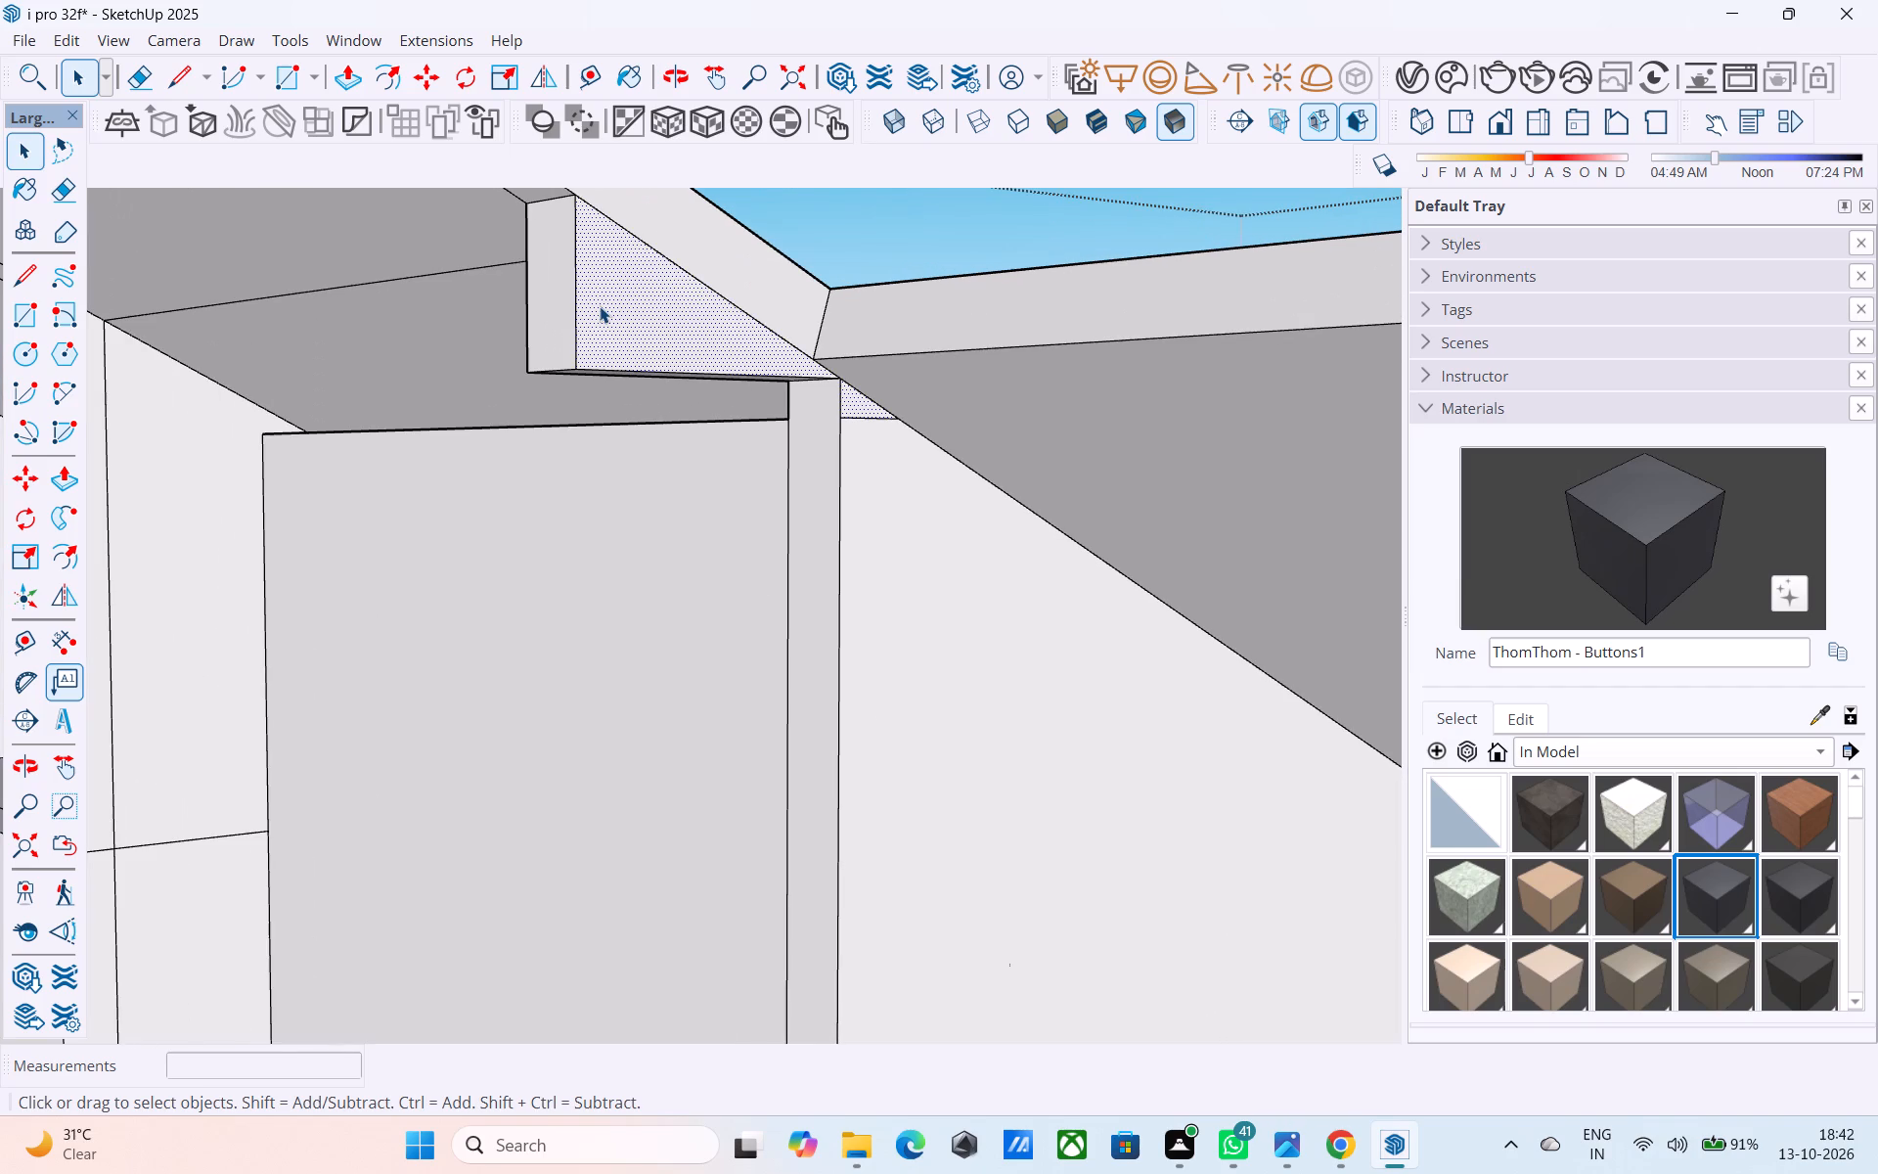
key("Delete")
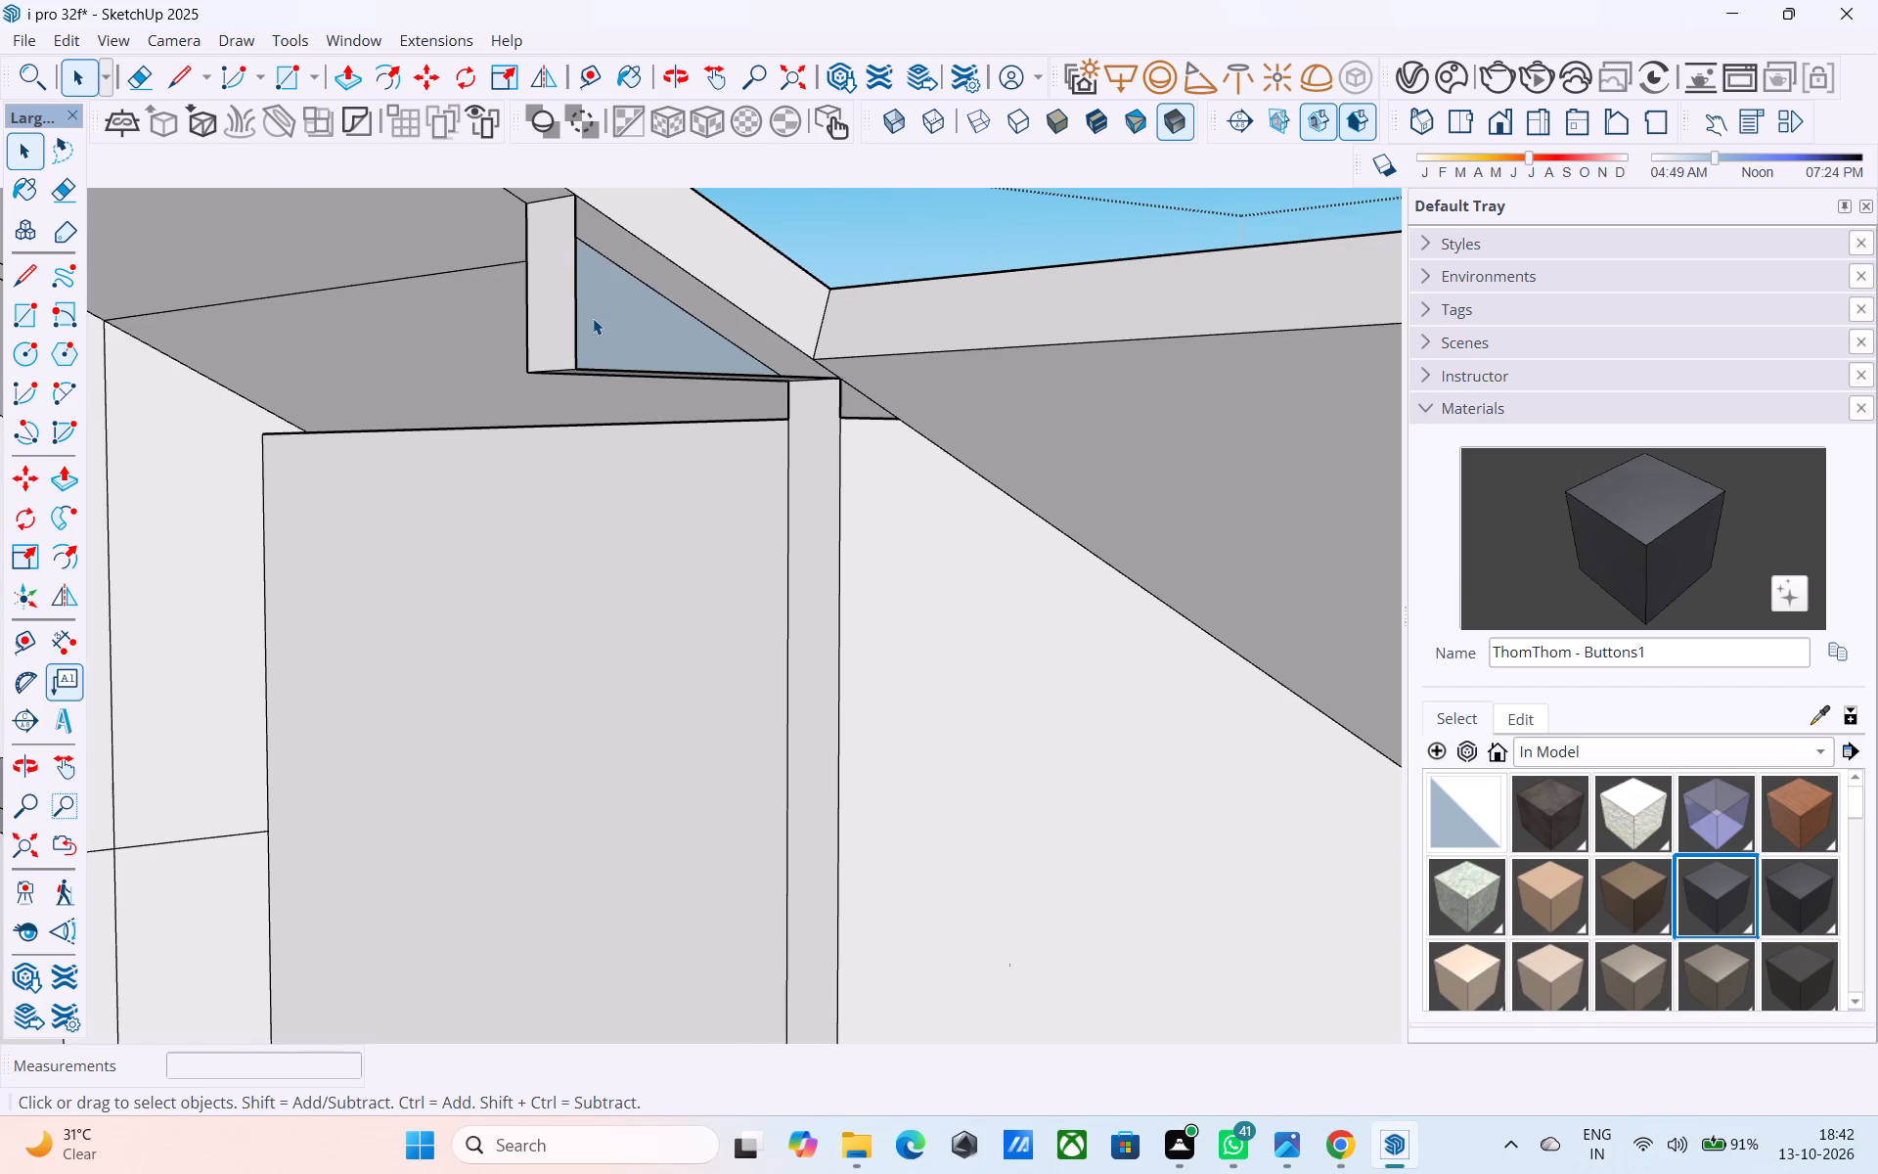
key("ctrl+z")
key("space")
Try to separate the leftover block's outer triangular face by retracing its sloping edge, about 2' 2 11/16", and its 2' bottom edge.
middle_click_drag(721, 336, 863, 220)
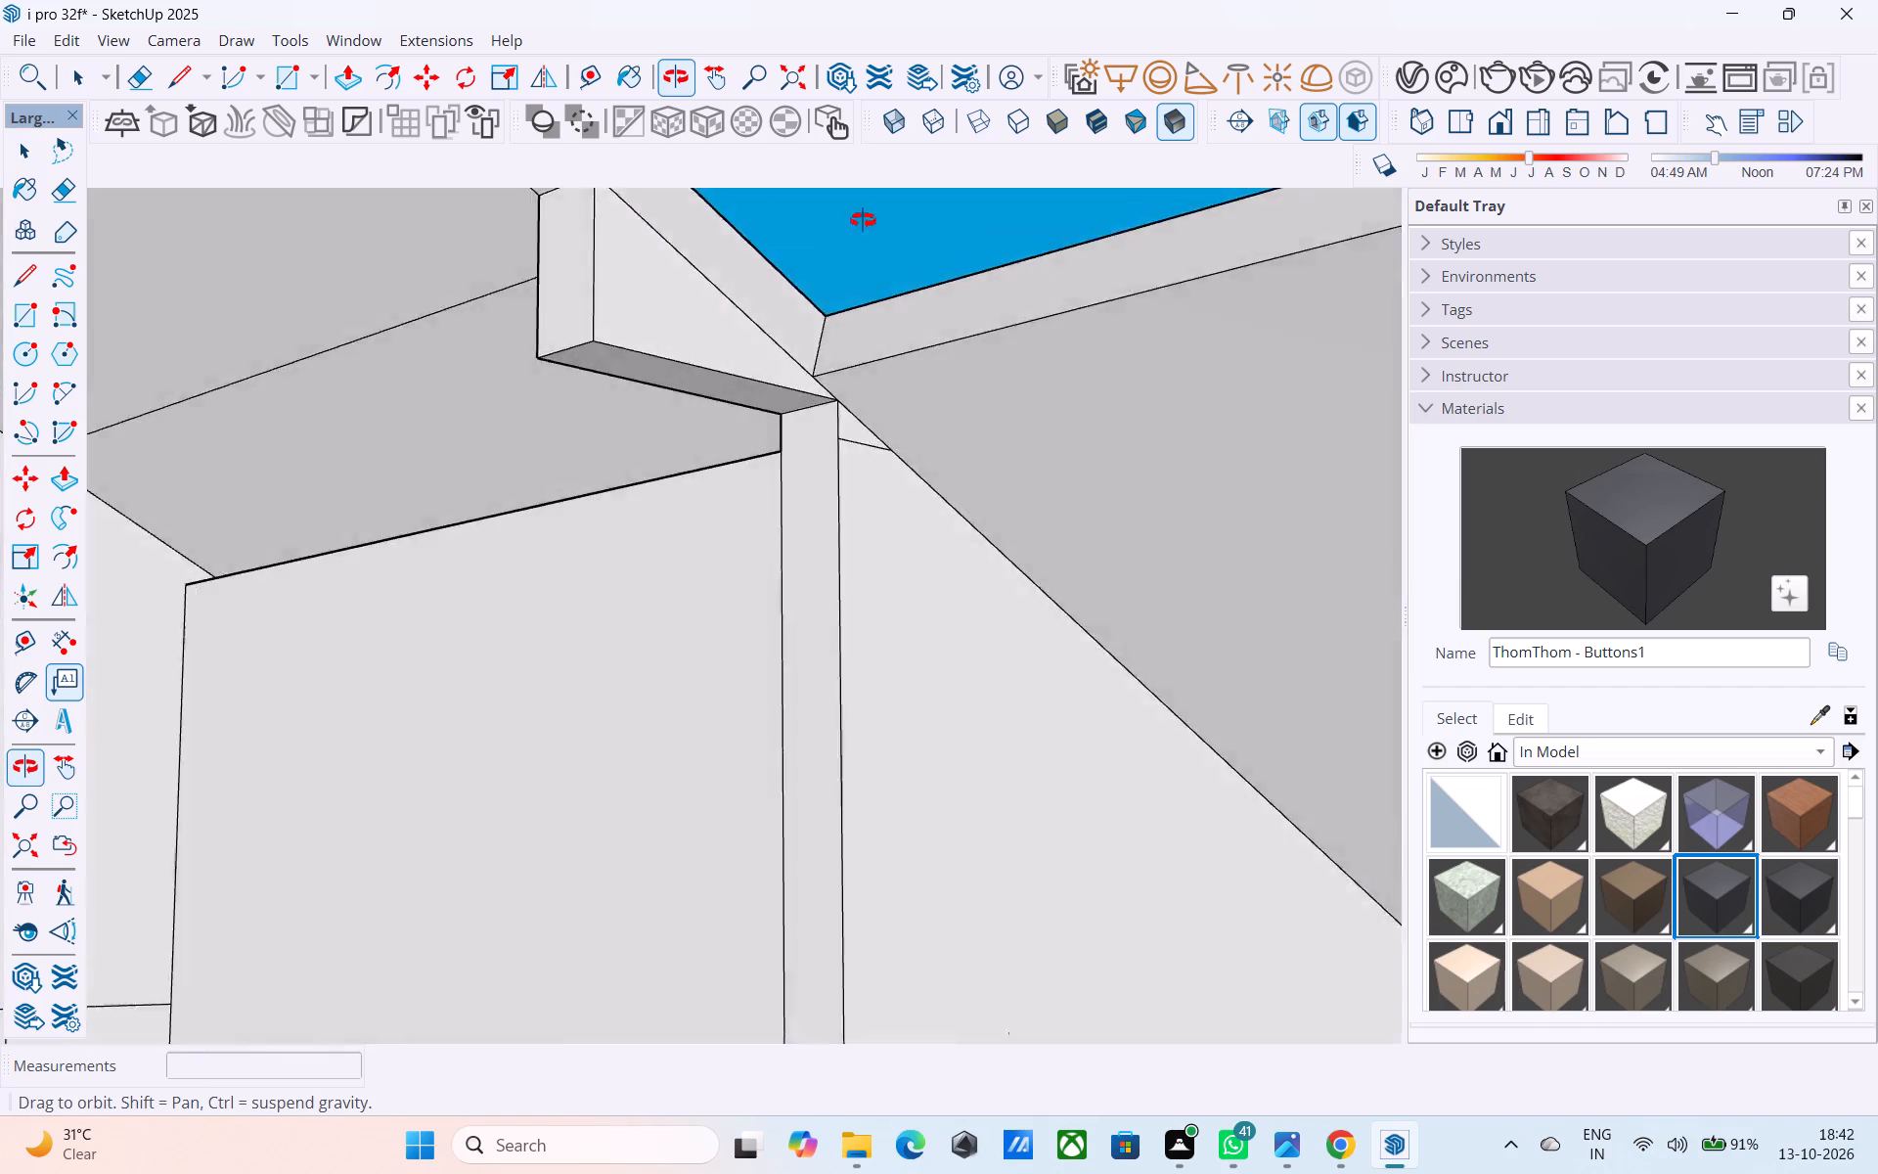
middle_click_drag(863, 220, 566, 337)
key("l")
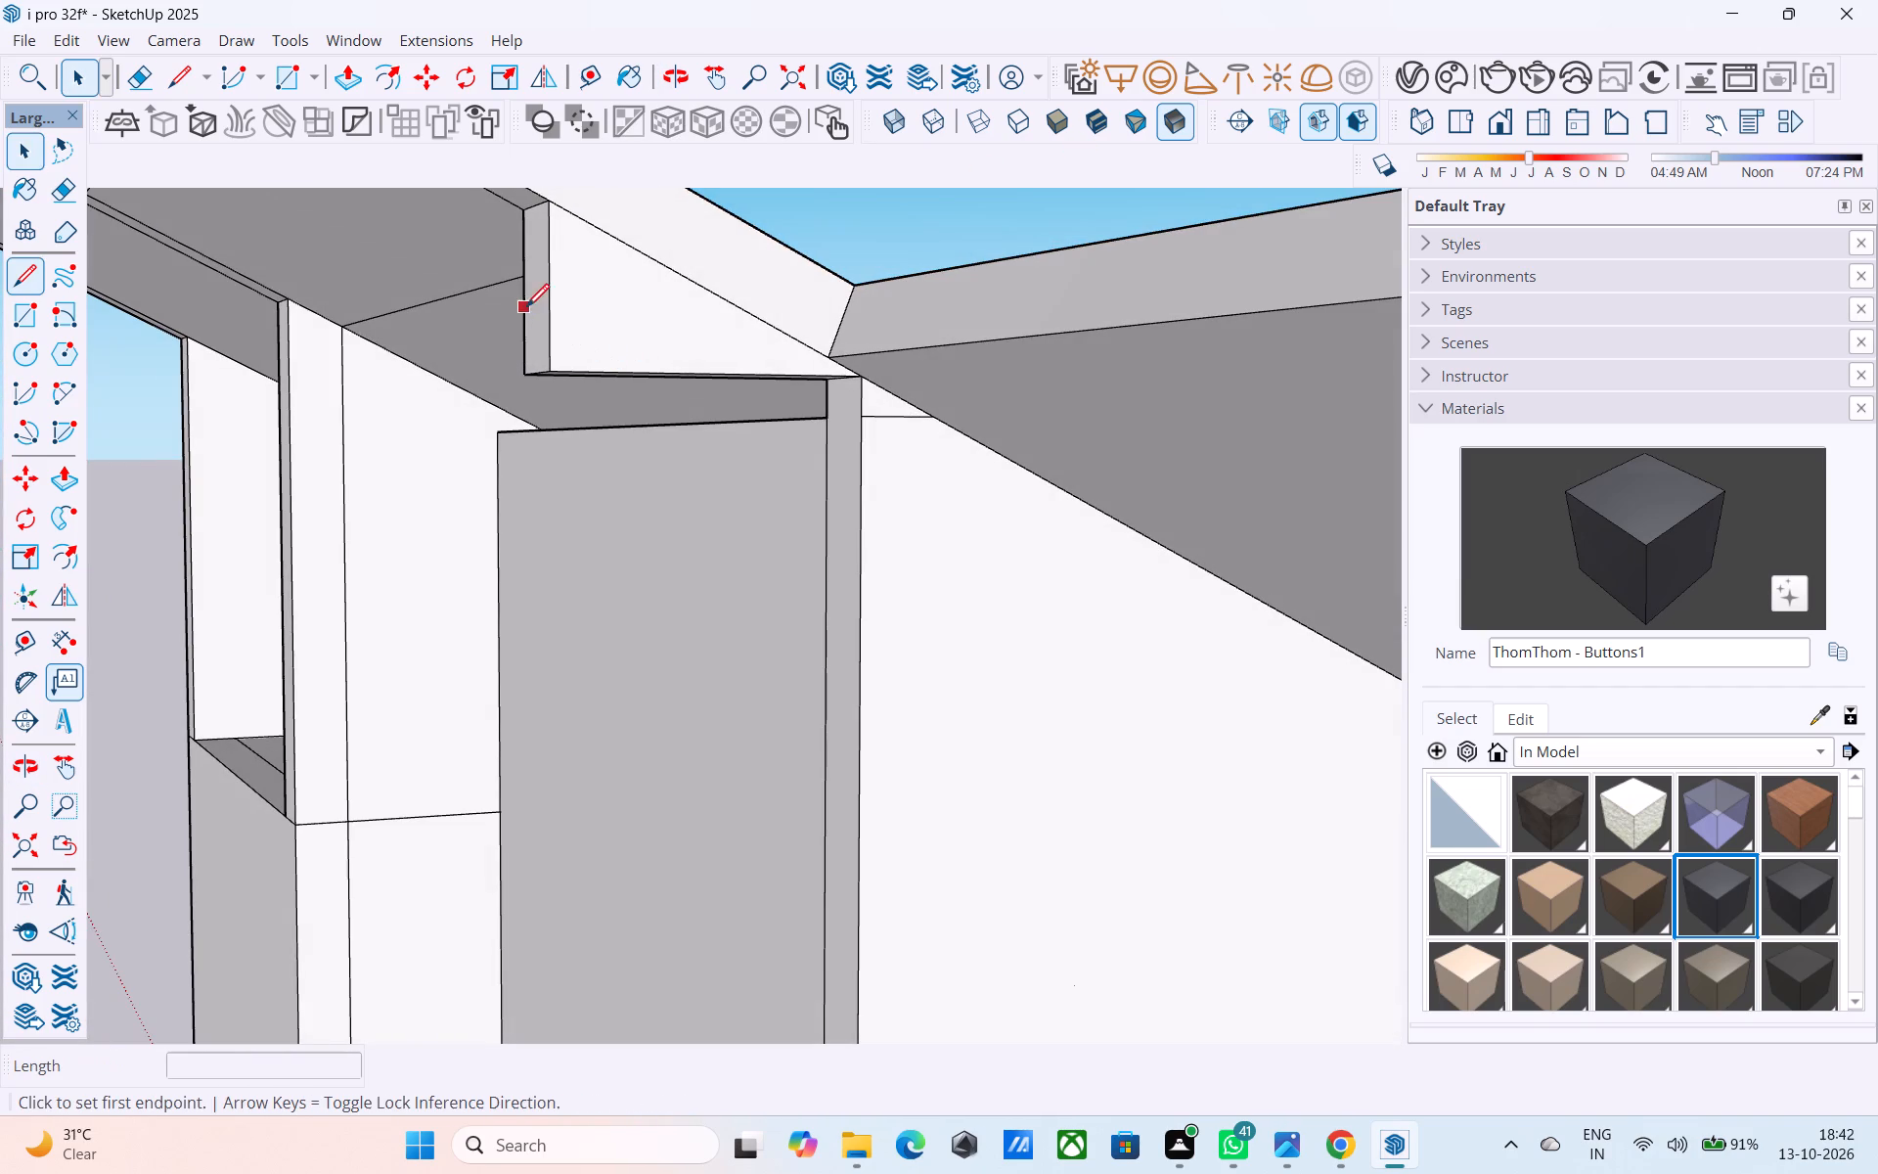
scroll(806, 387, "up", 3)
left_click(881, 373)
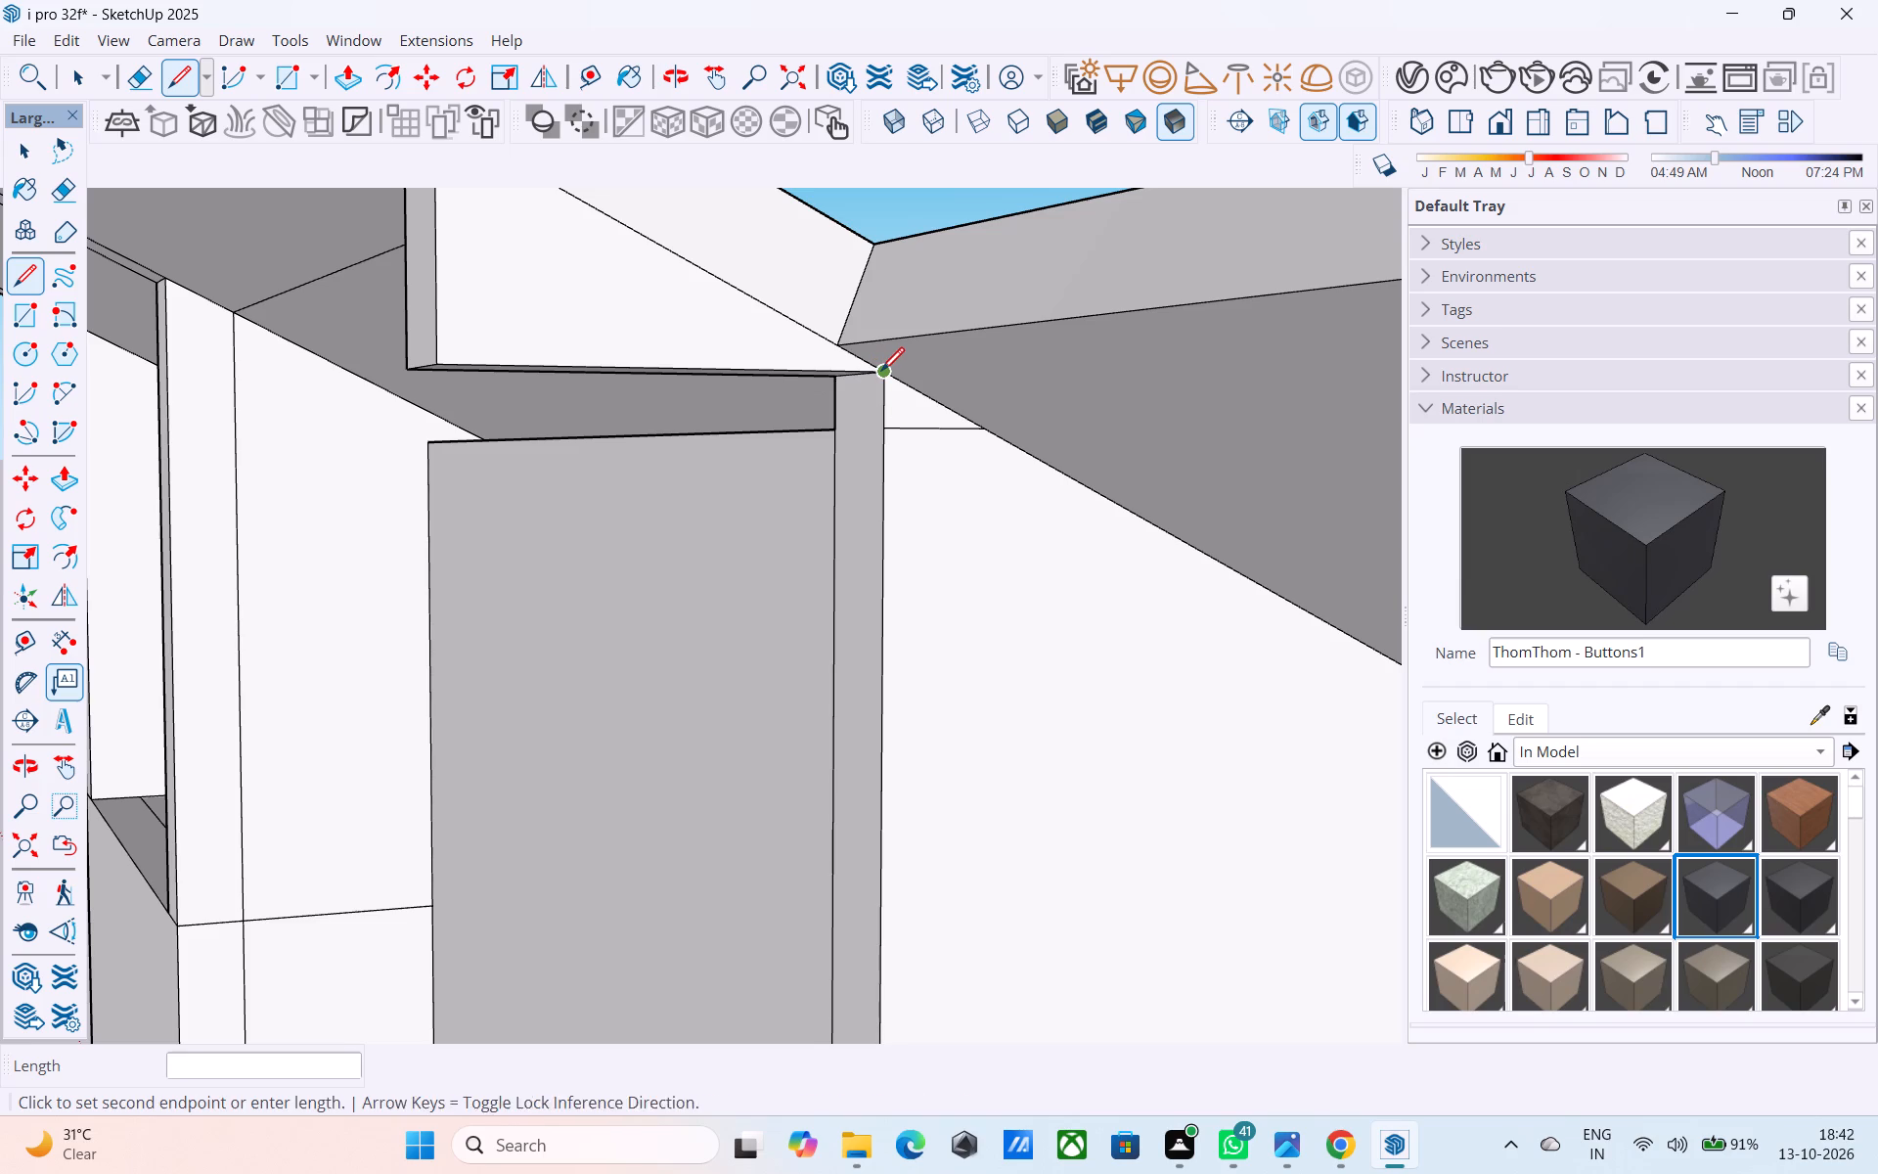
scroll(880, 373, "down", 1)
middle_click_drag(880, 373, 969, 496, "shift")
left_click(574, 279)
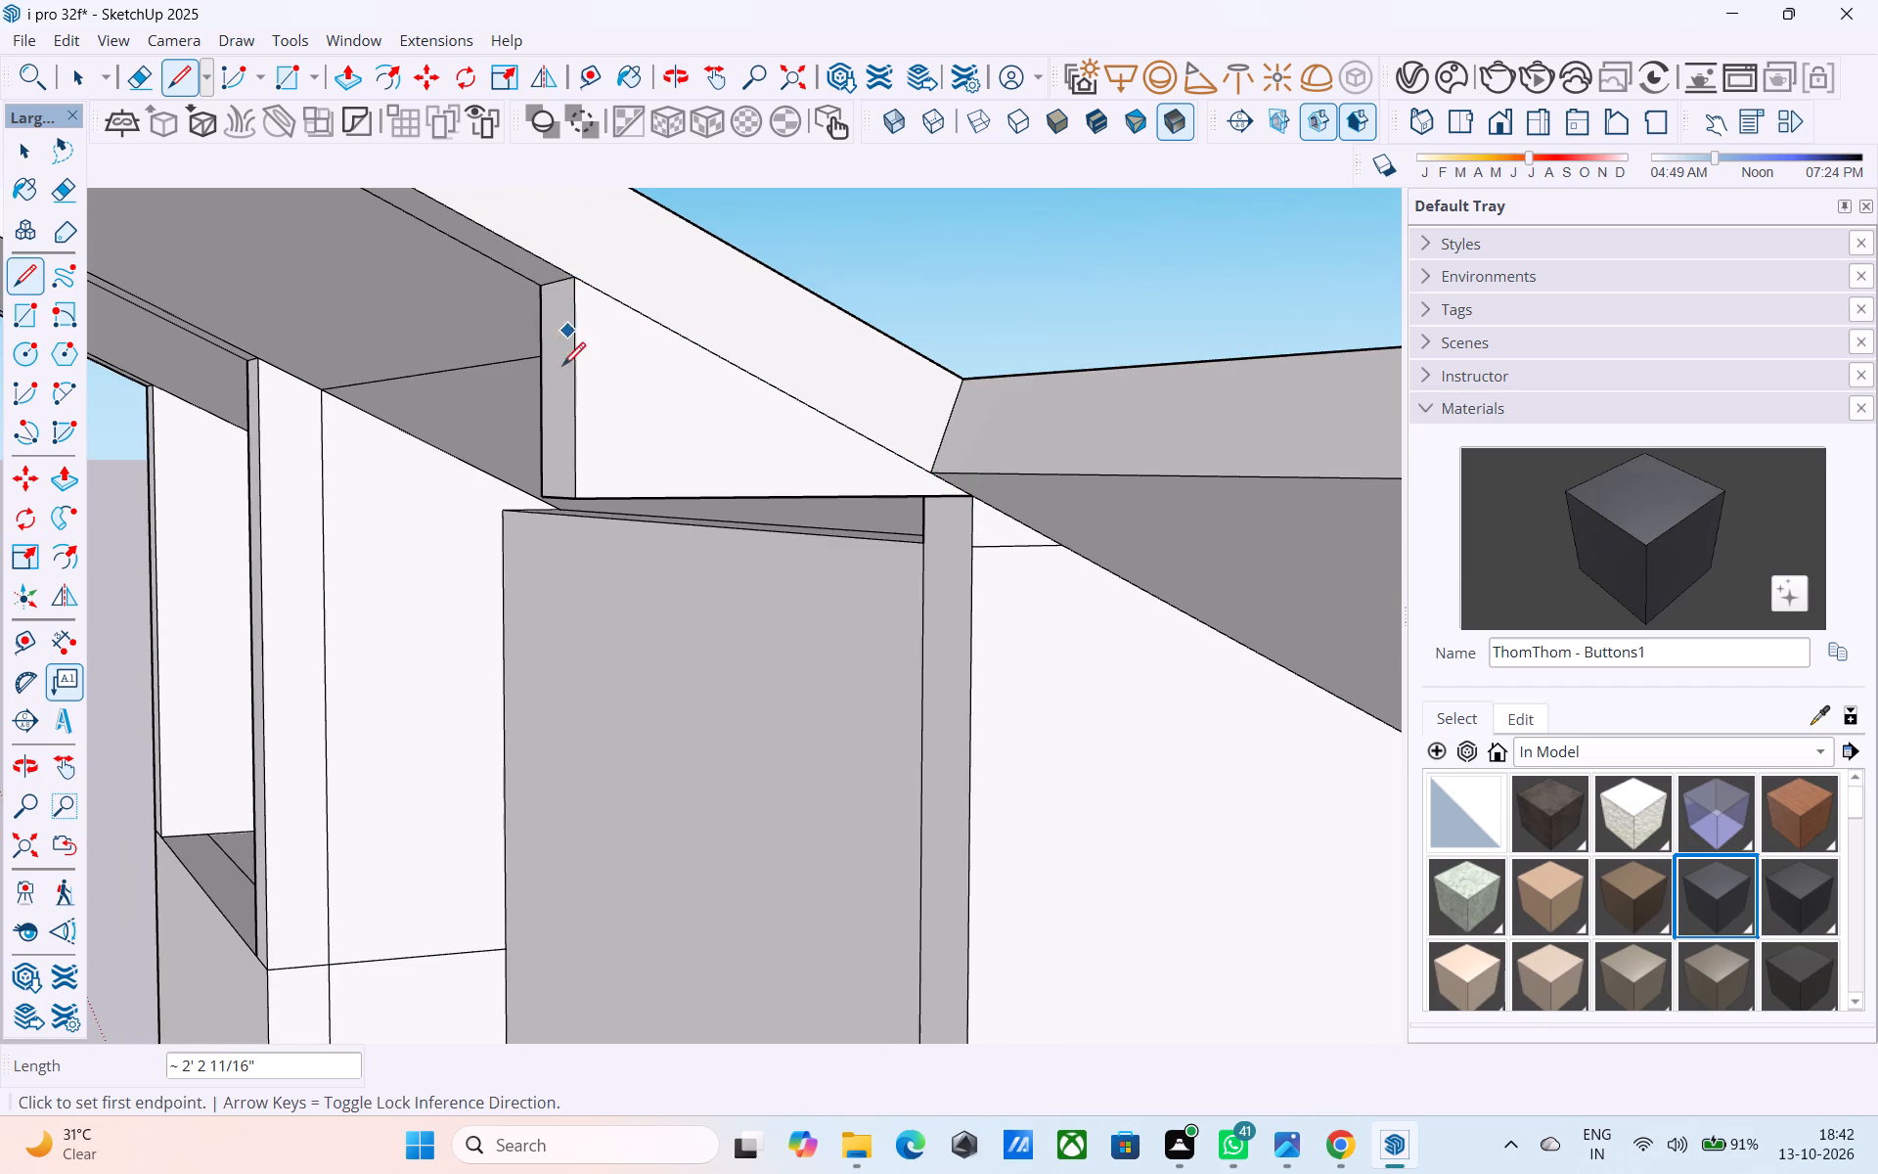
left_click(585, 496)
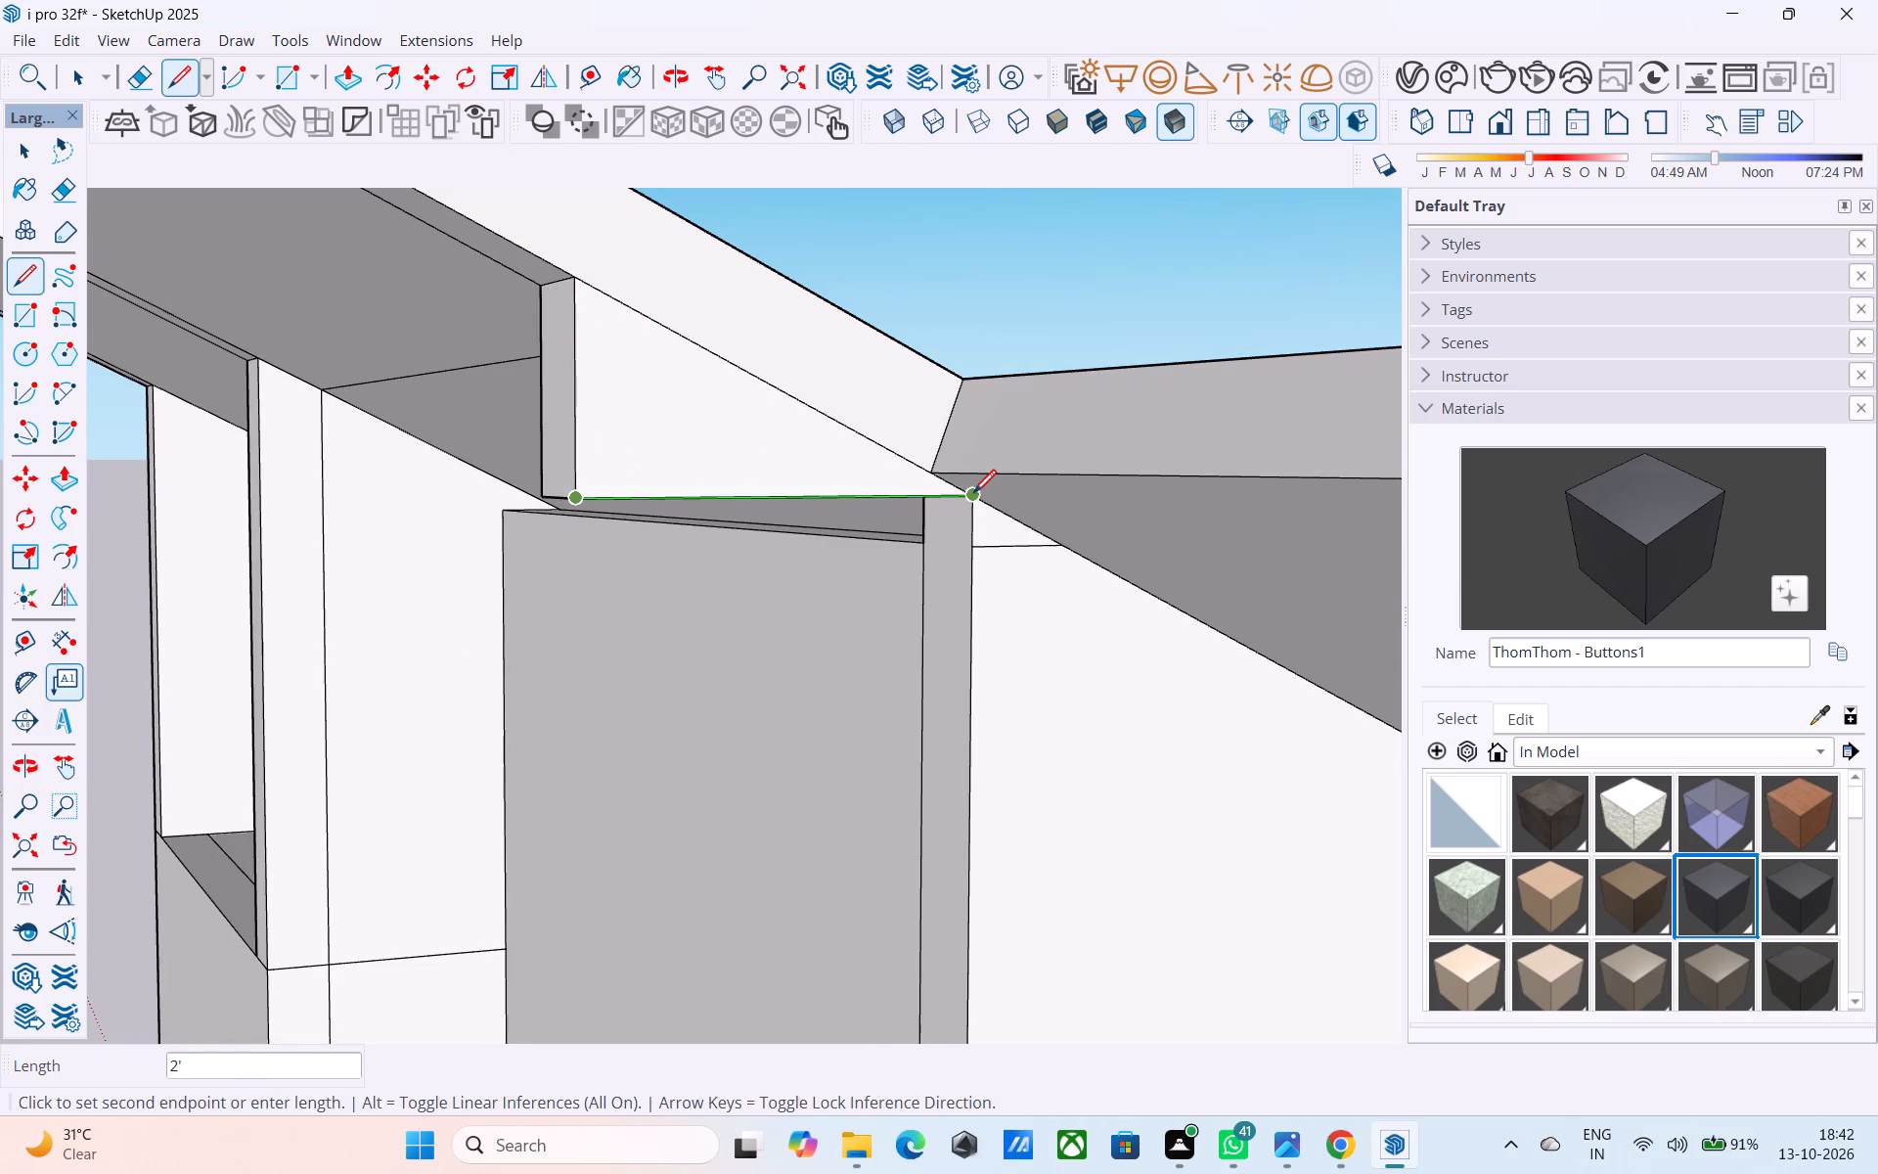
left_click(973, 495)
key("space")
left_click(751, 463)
Delete the underside, inner side and end faces of the leftover wall block beneath the roof slab.
middle_click_drag(922, 464, 899, 412)
scroll(935, 451, "up", 14)
scroll(986, 528, "up", 6)
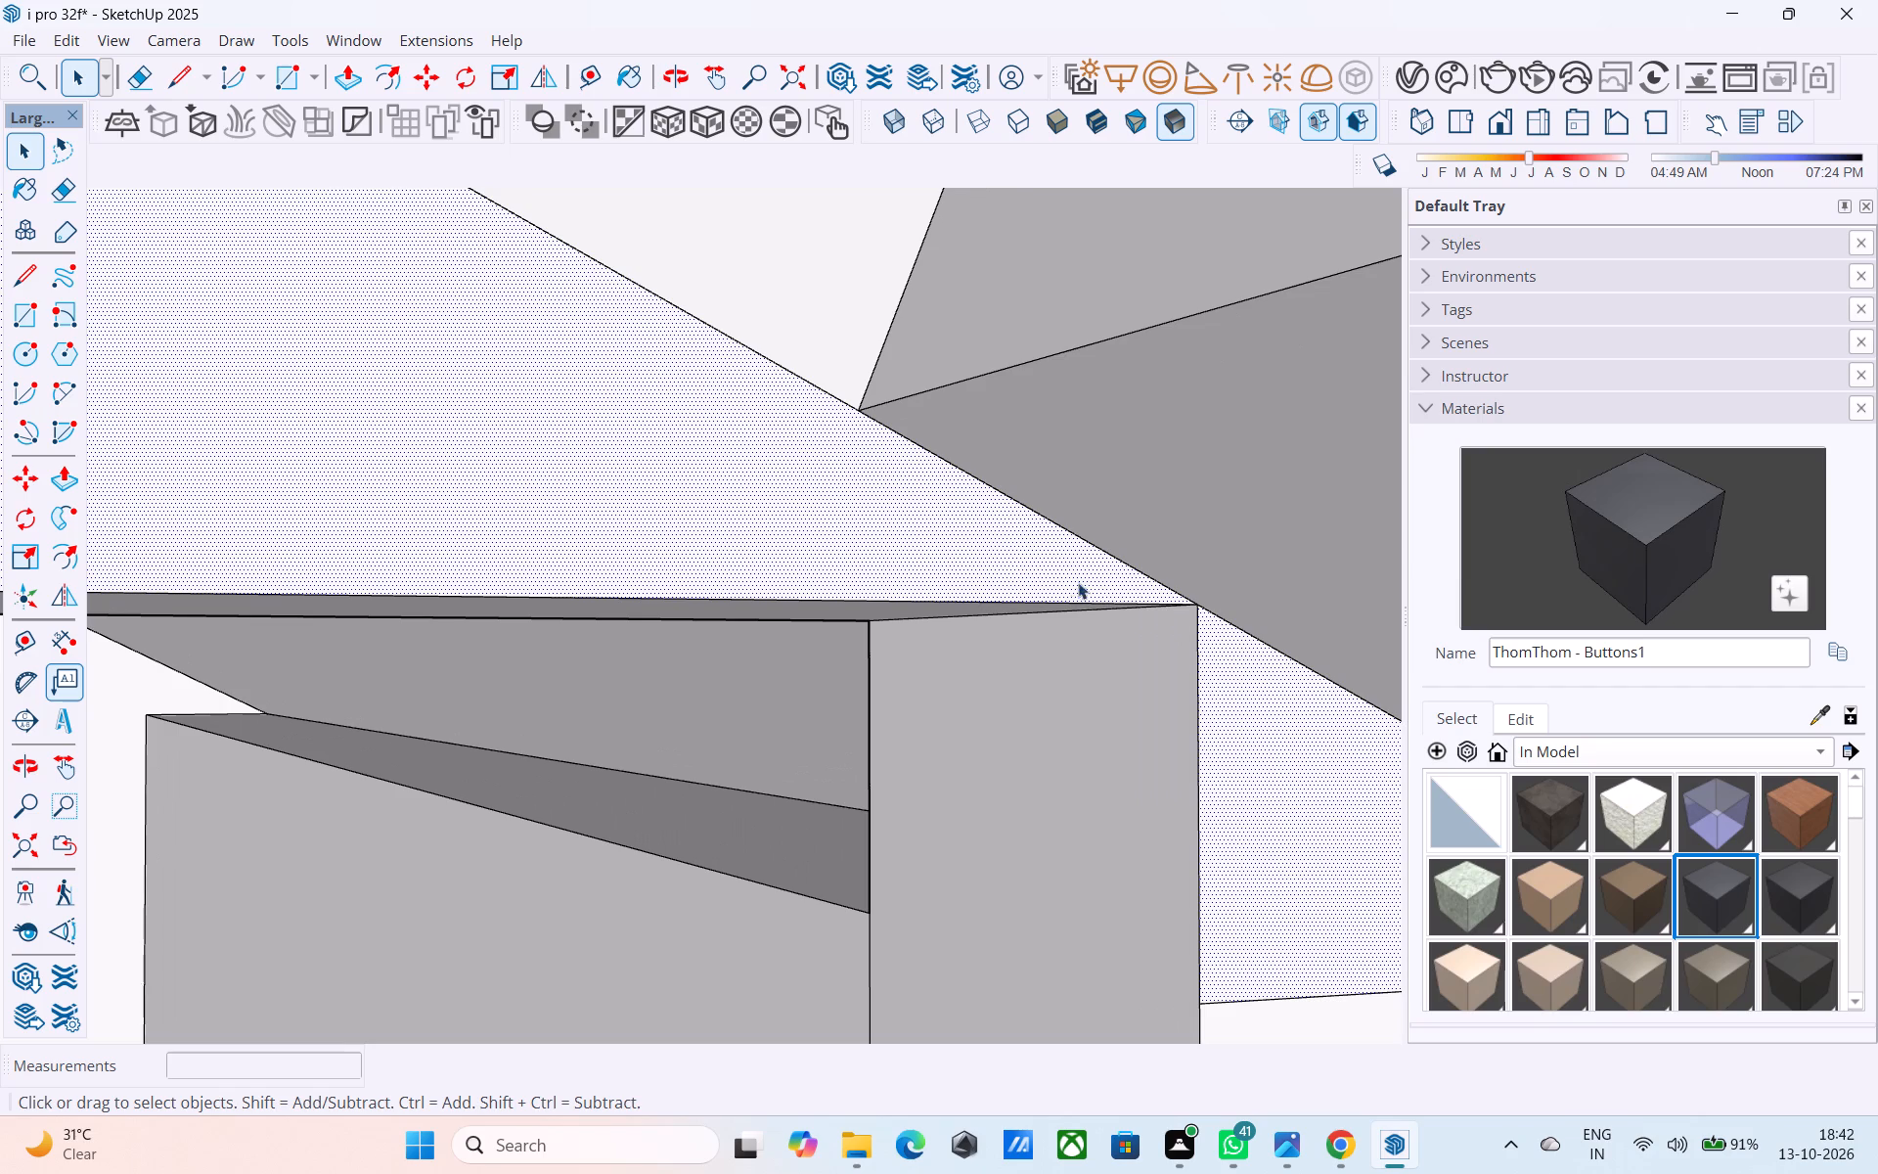
middle_click_drag(1084, 588, 1098, 507)
left_click(852, 676)
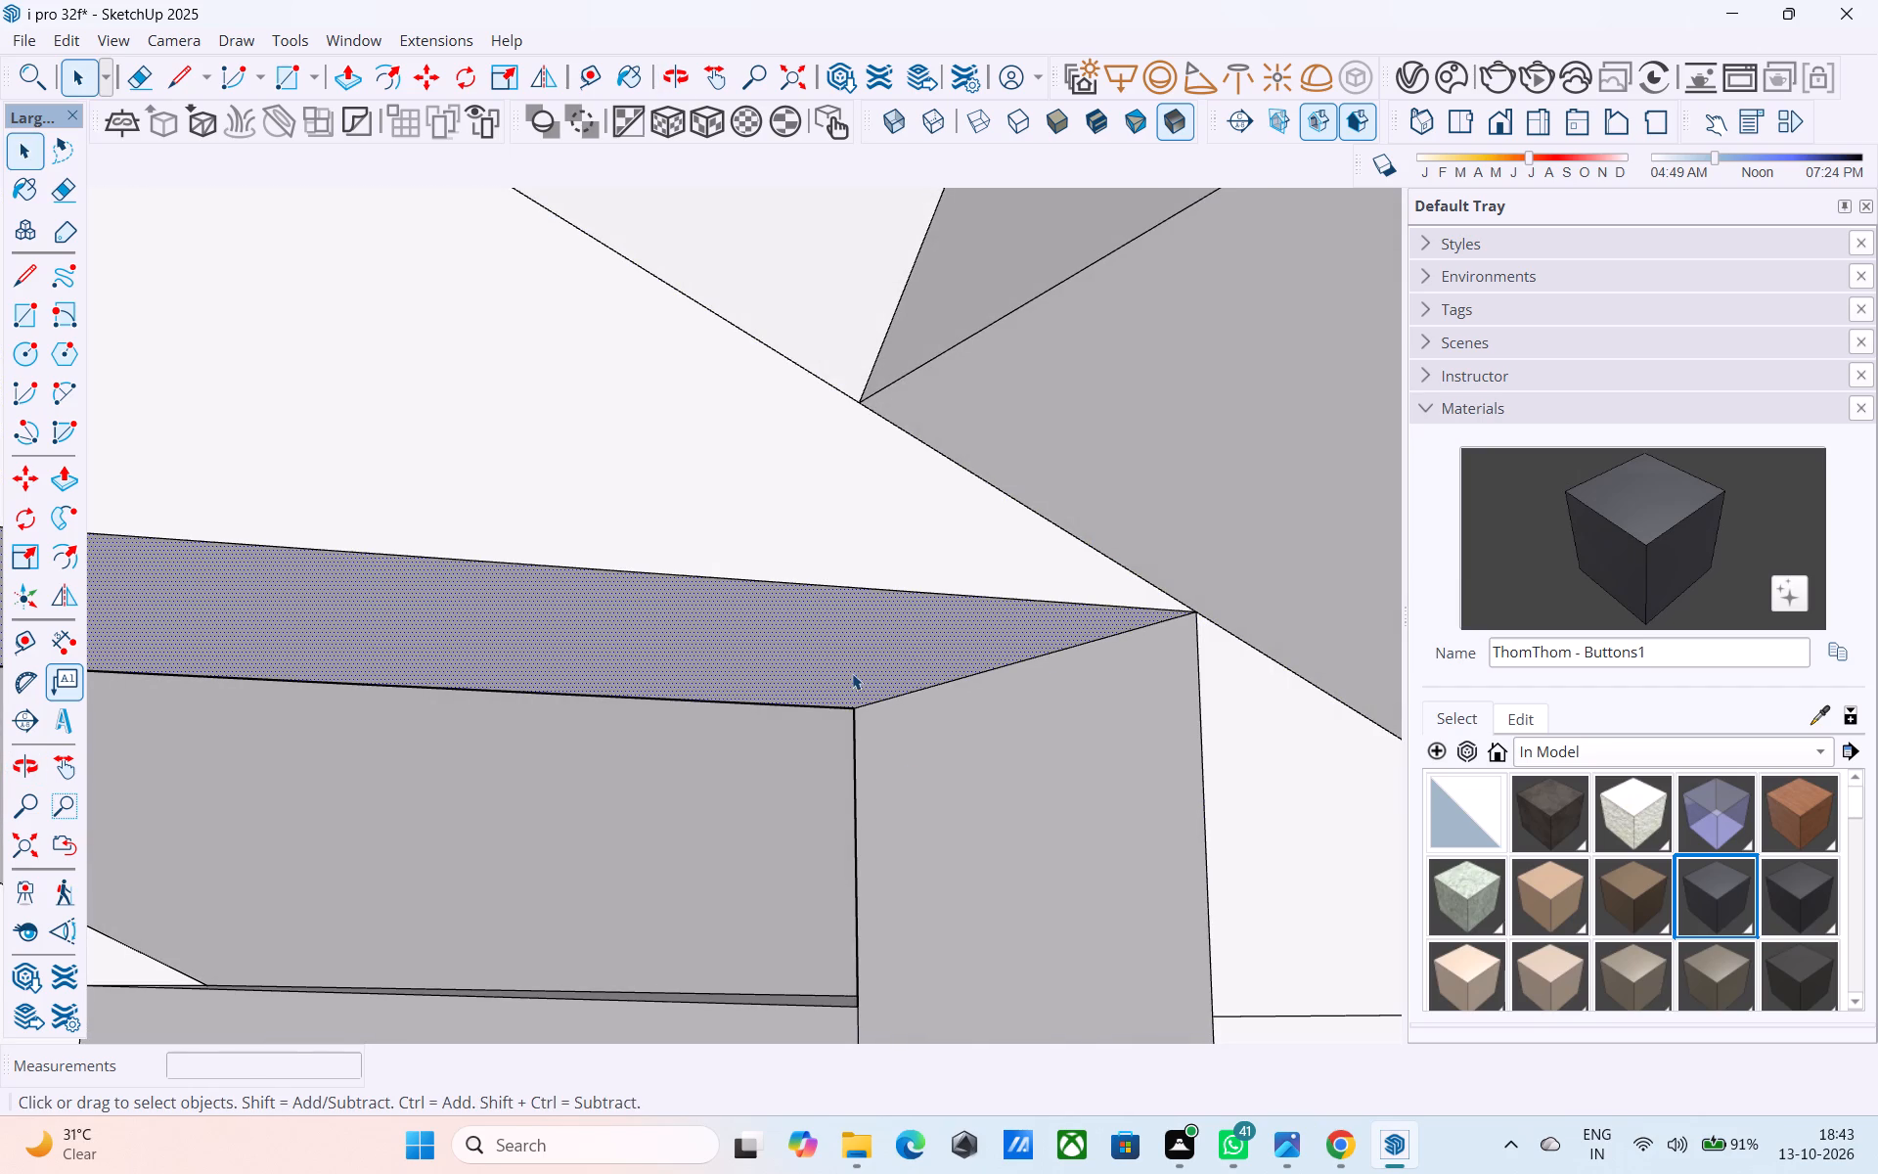
key("Delete")
middle_click_drag(1015, 591, 1025, 537)
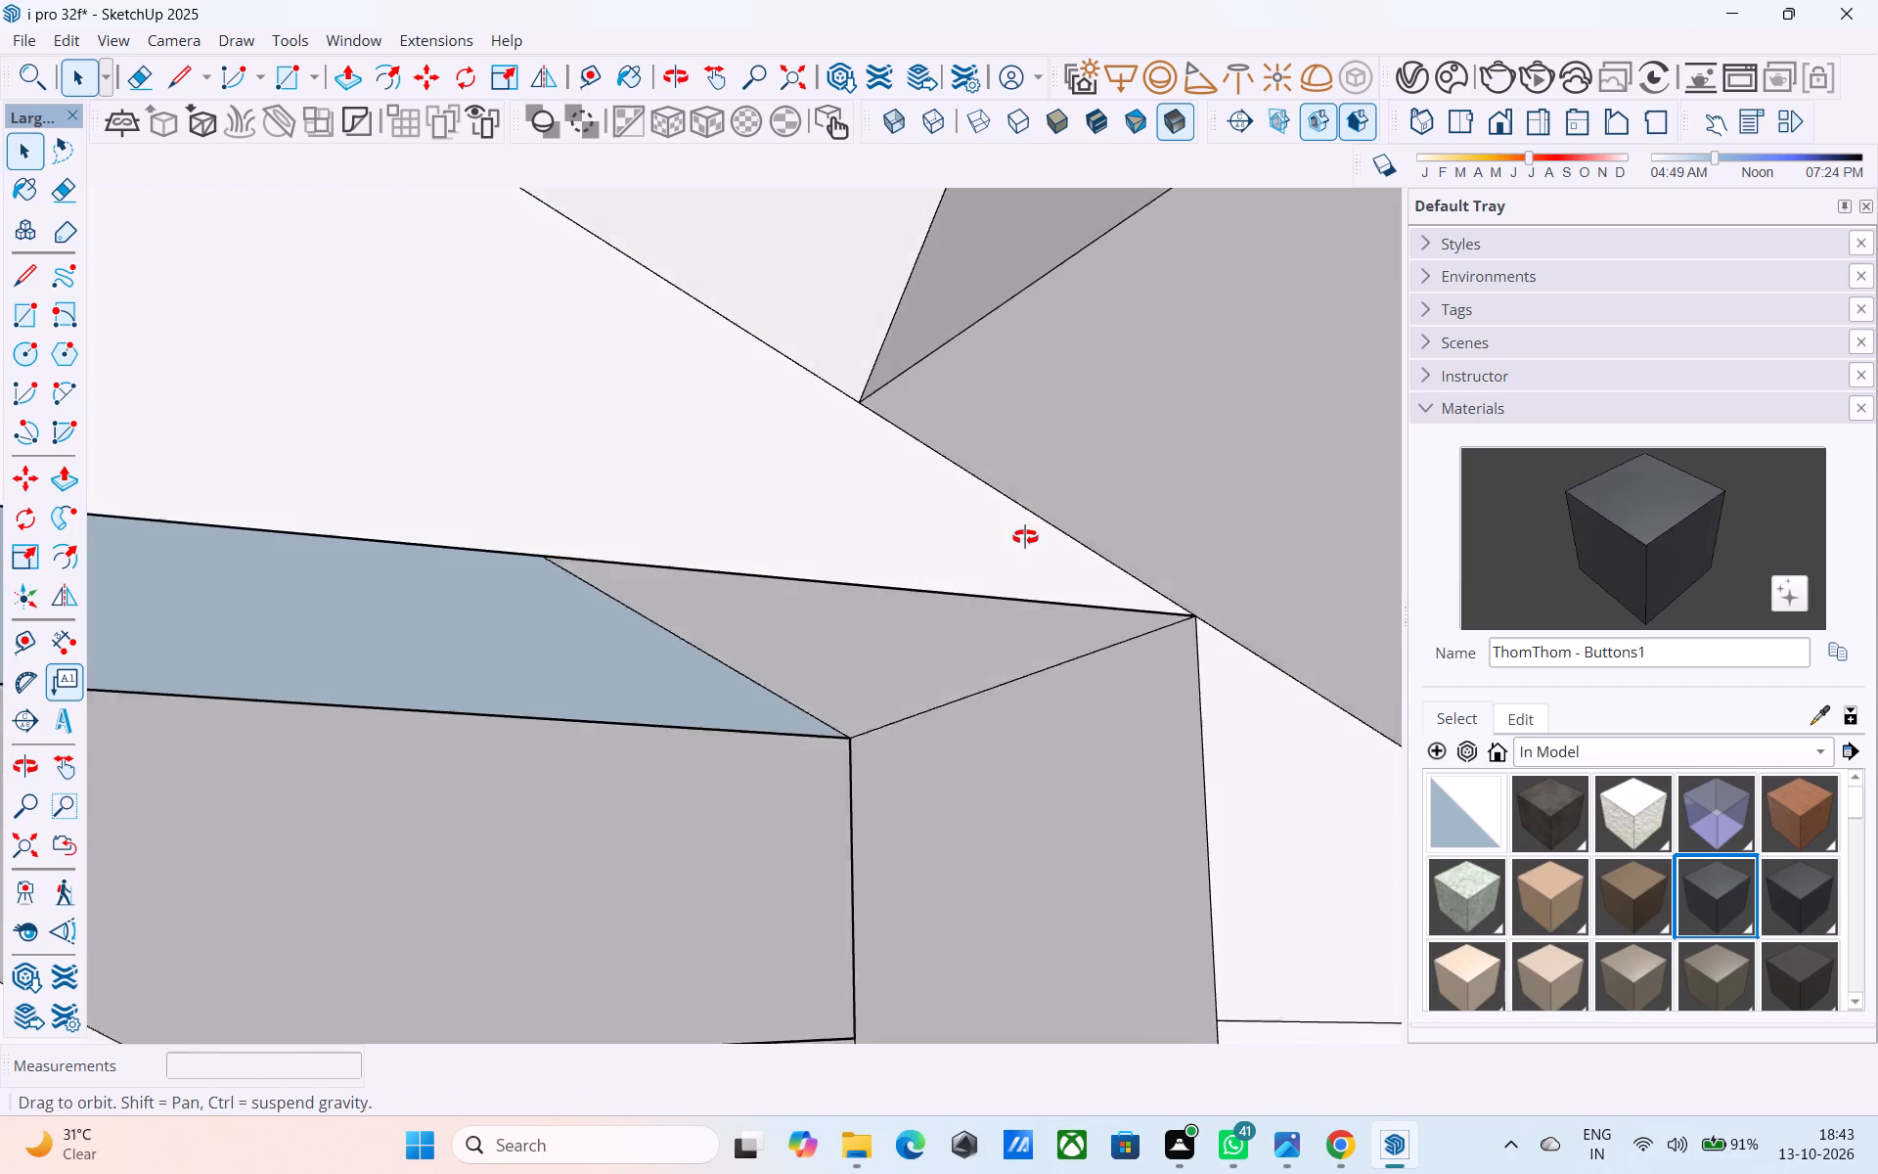
middle_click_drag(1025, 537, 1022, 526)
left_click(478, 709)
key("Delete")
scroll(509, 717, "down", 6)
middle_click_drag(598, 732, 882, 651)
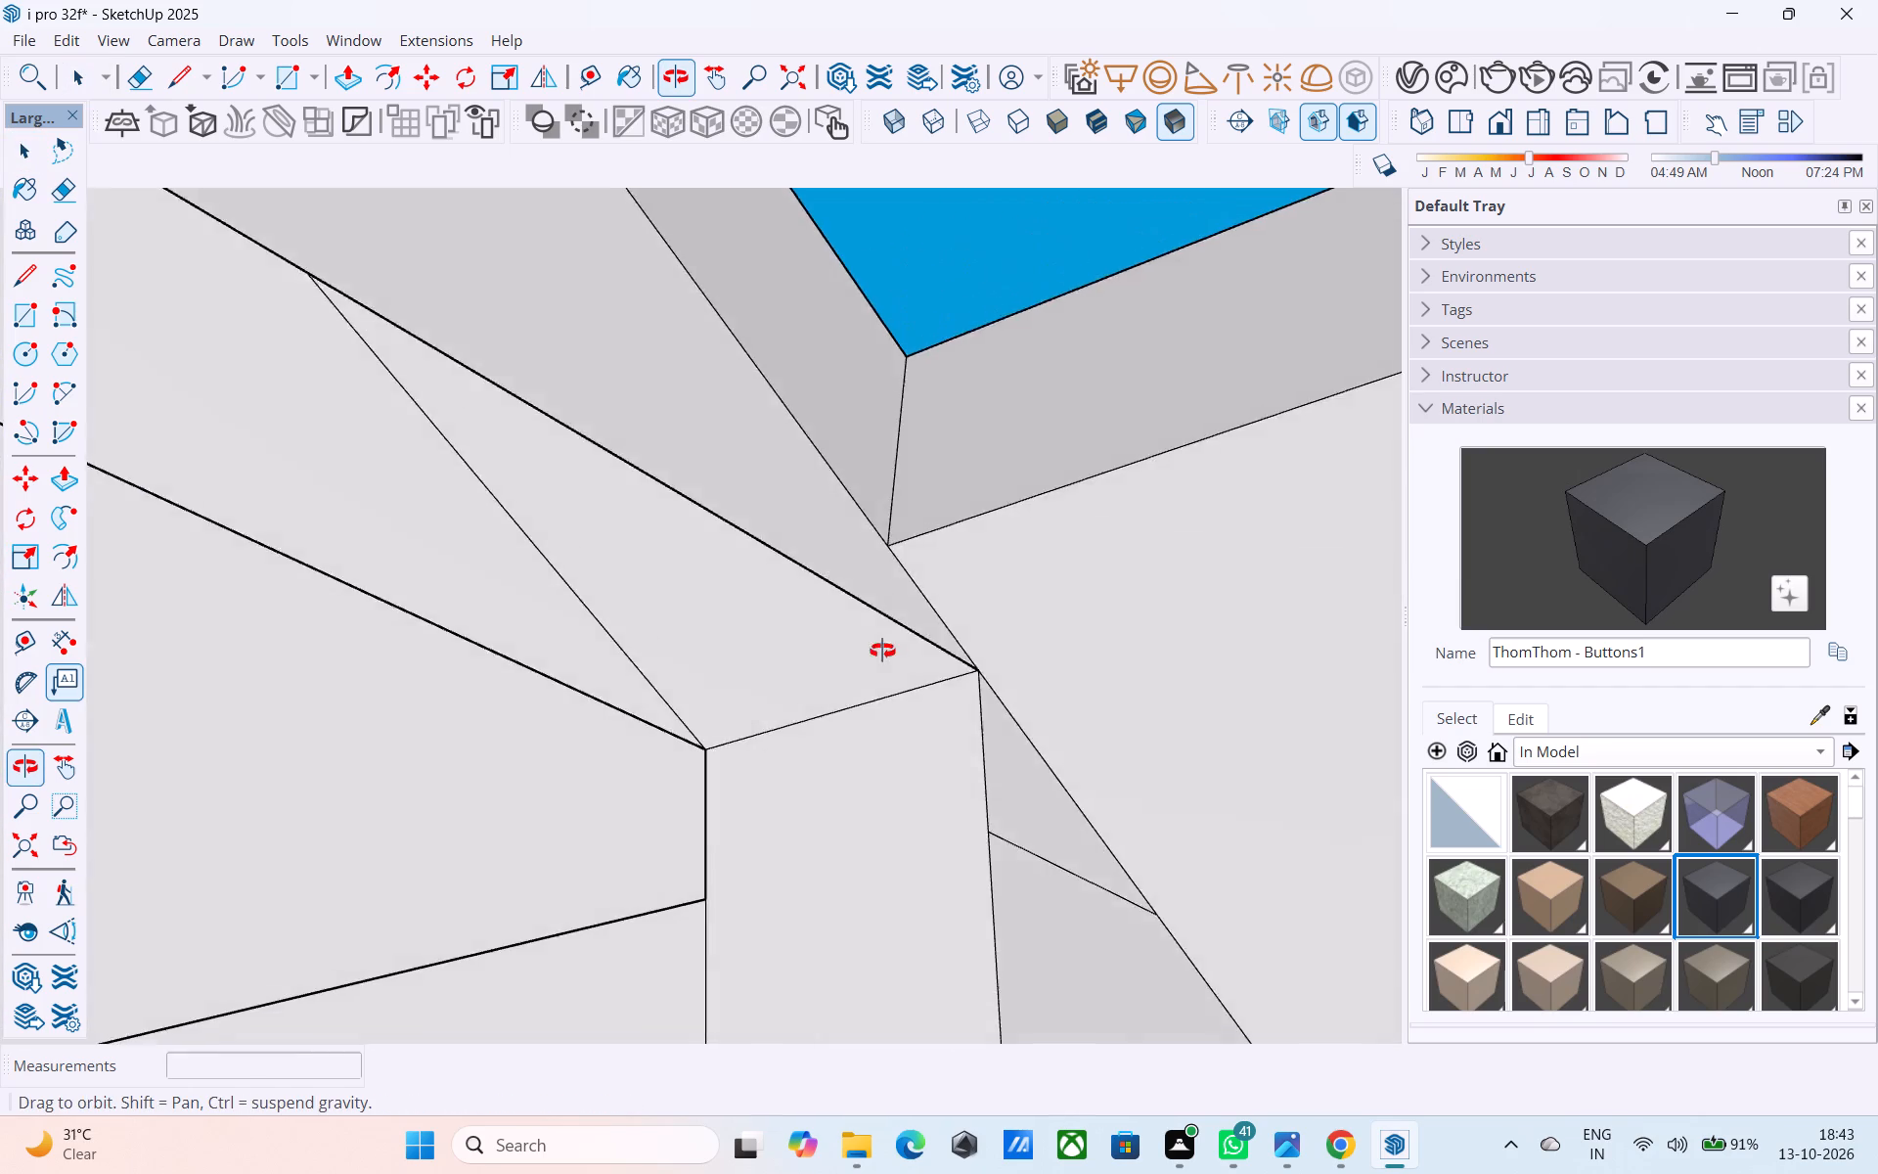
middle_click_drag(882, 651, 952, 778)
scroll(902, 703, "down", 10)
middle_click_drag(822, 718, 1343, 777)
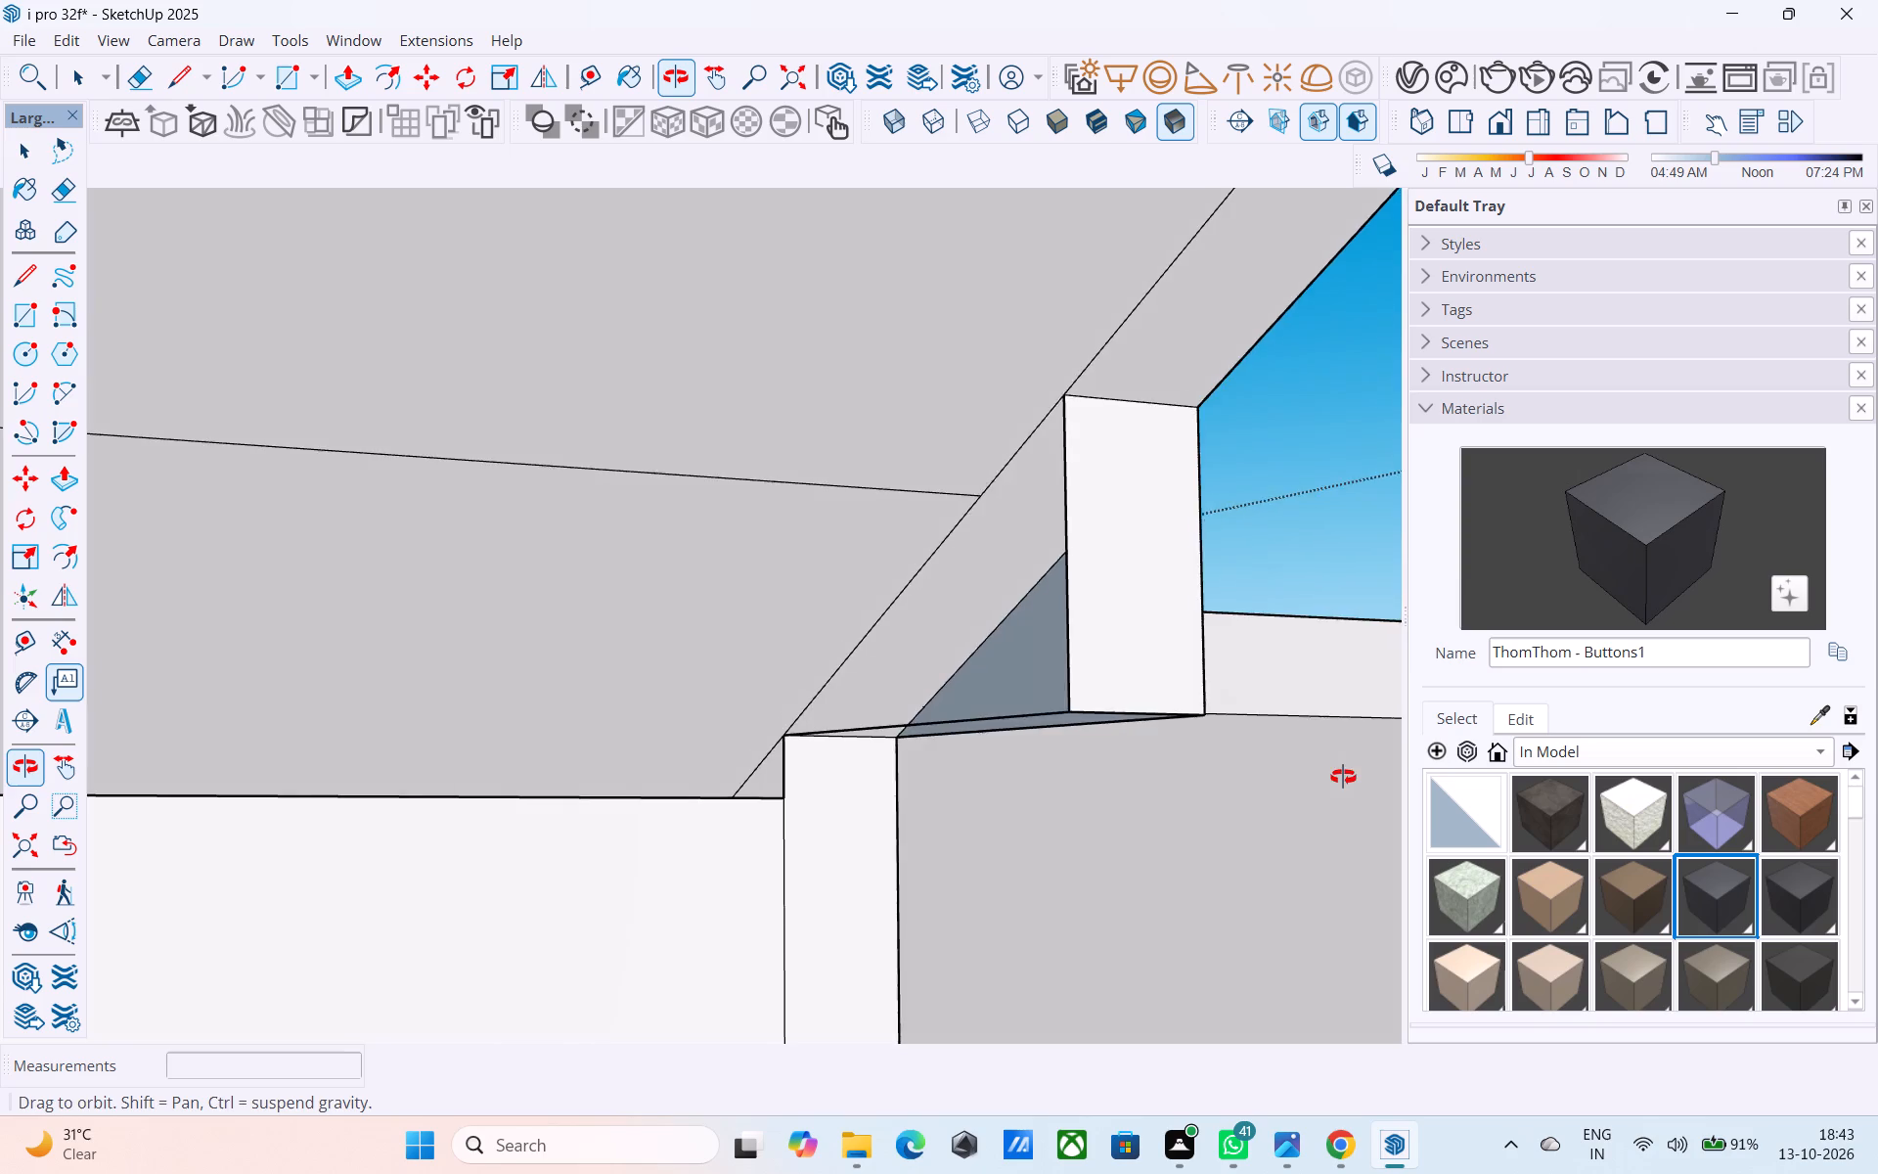
middle_click_drag(1343, 777, 1172, 911)
left_click(928, 758)
key("Delete")
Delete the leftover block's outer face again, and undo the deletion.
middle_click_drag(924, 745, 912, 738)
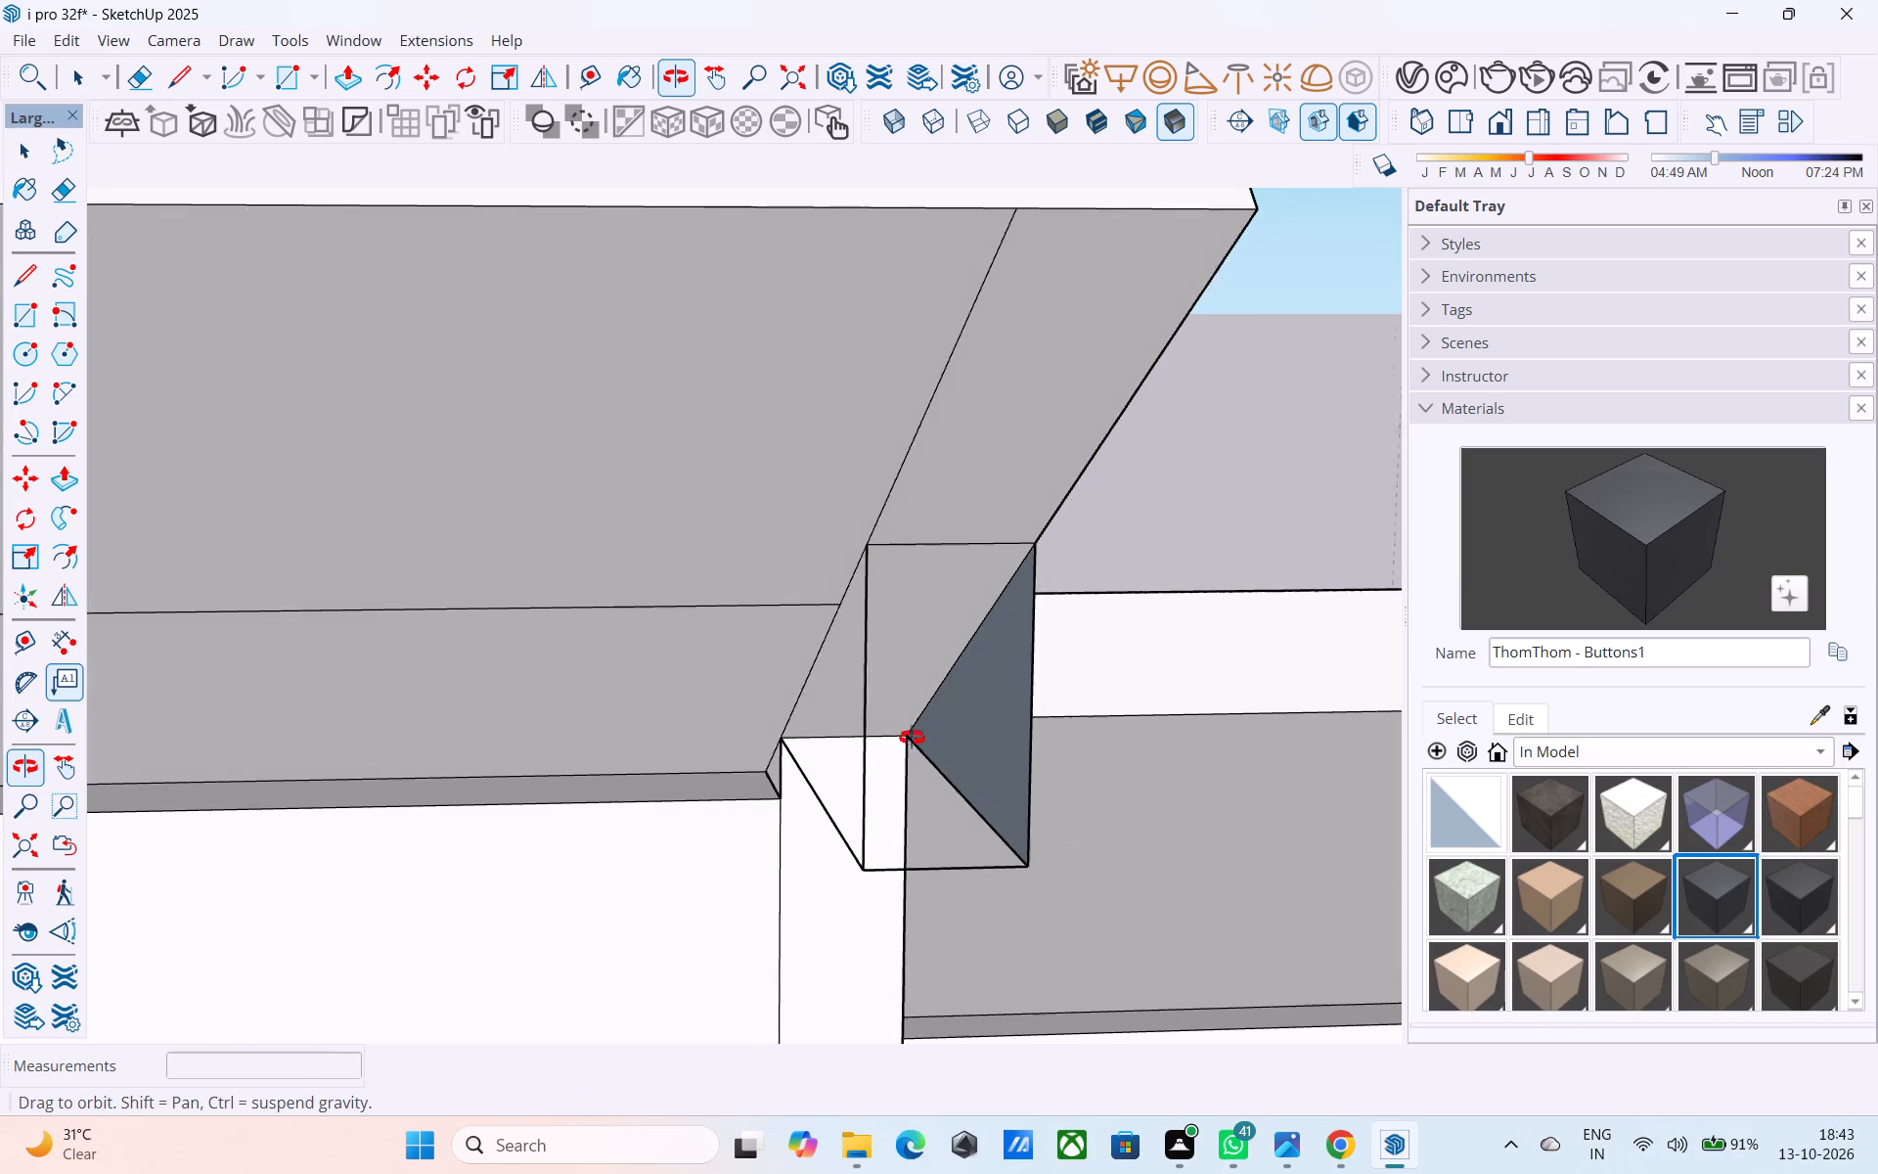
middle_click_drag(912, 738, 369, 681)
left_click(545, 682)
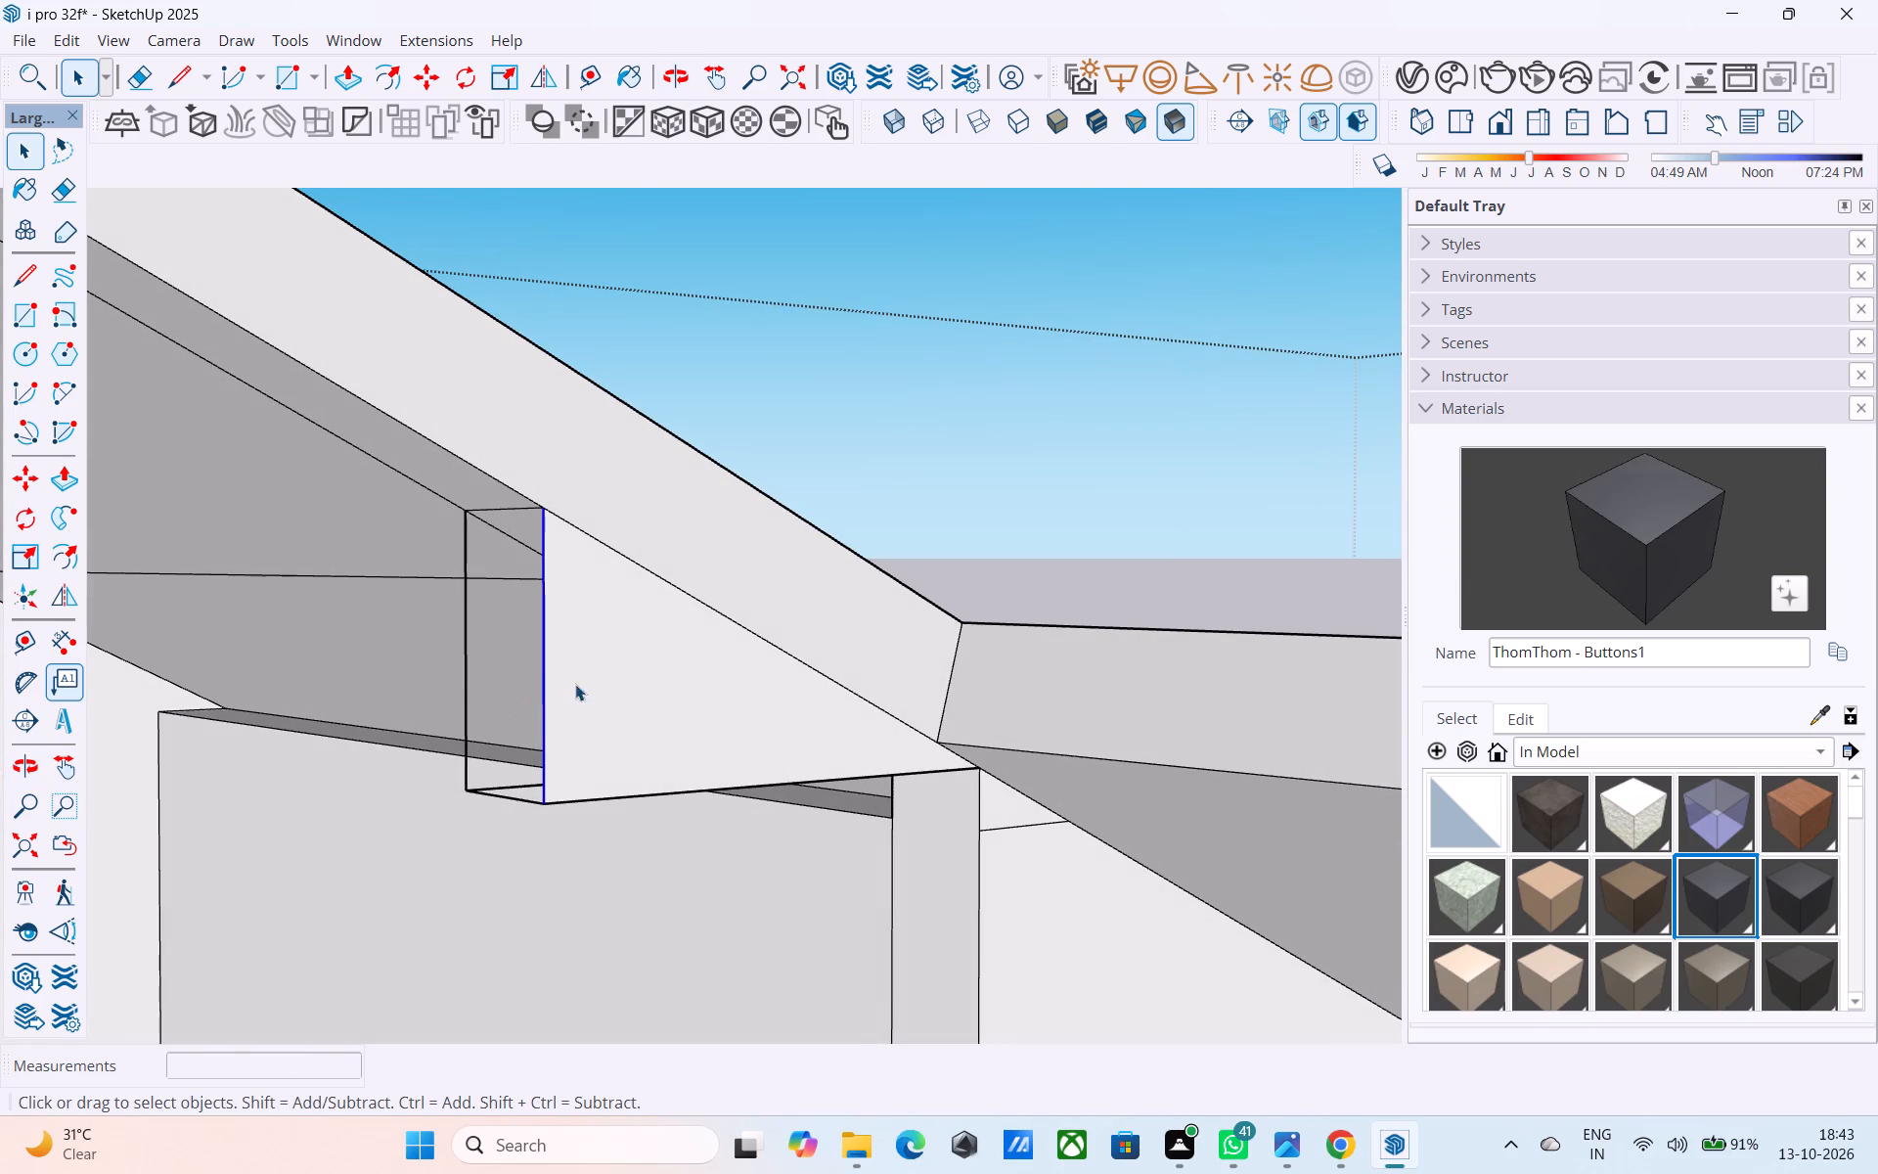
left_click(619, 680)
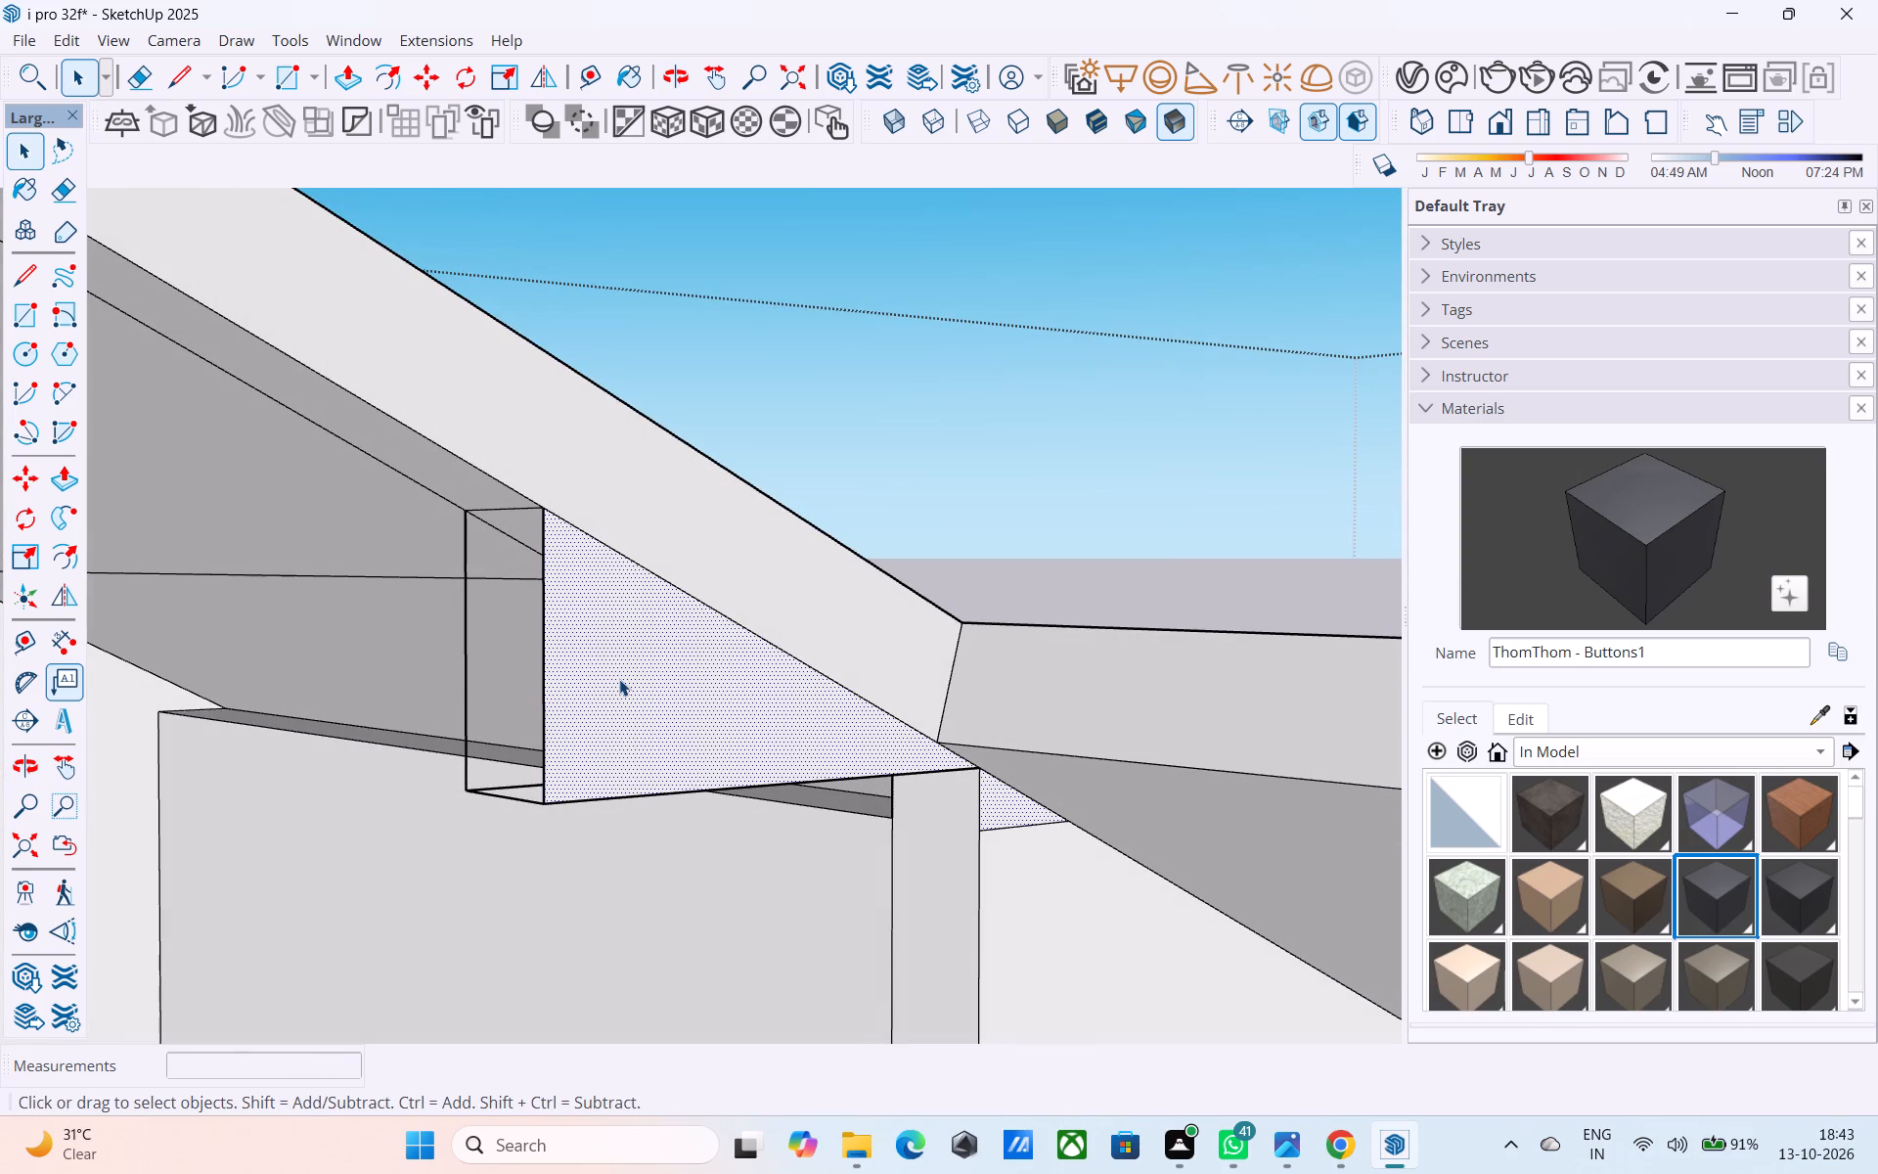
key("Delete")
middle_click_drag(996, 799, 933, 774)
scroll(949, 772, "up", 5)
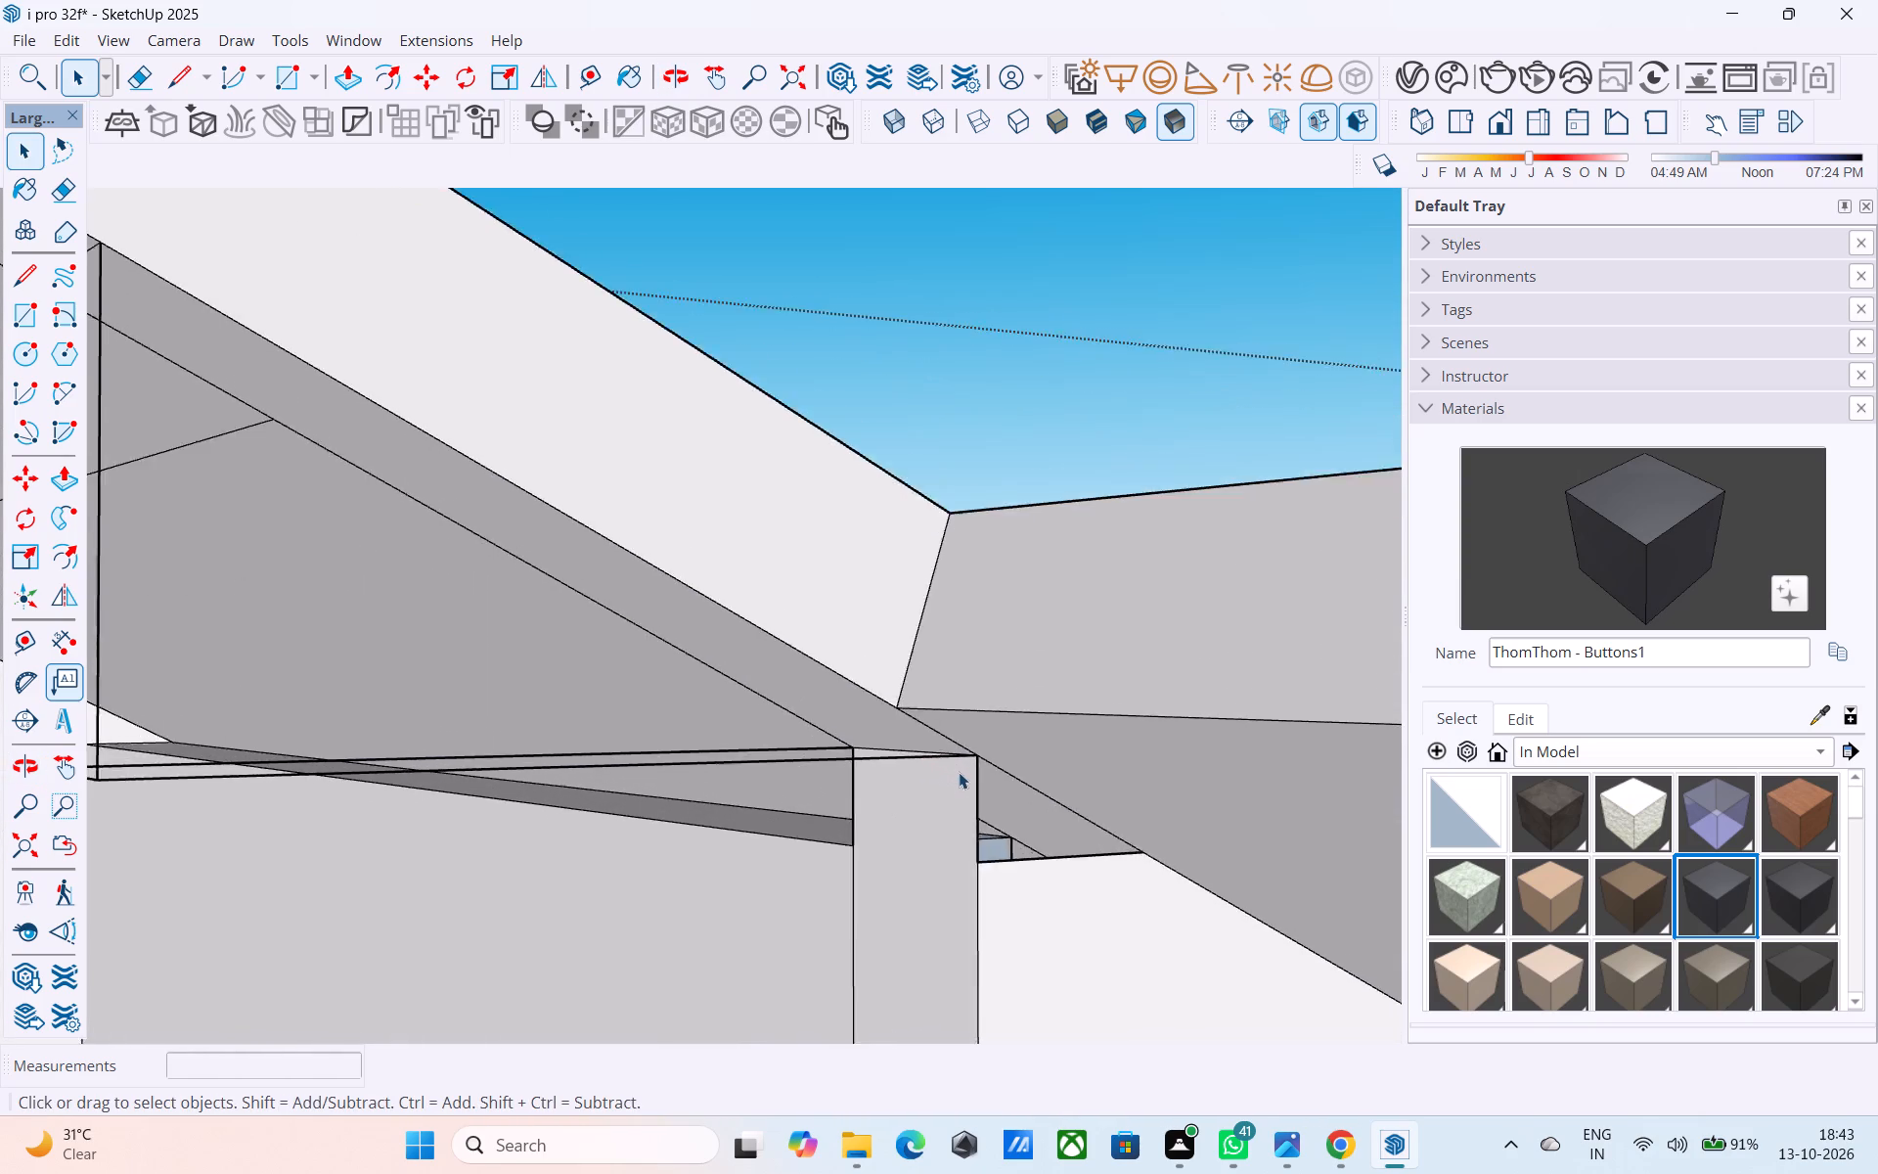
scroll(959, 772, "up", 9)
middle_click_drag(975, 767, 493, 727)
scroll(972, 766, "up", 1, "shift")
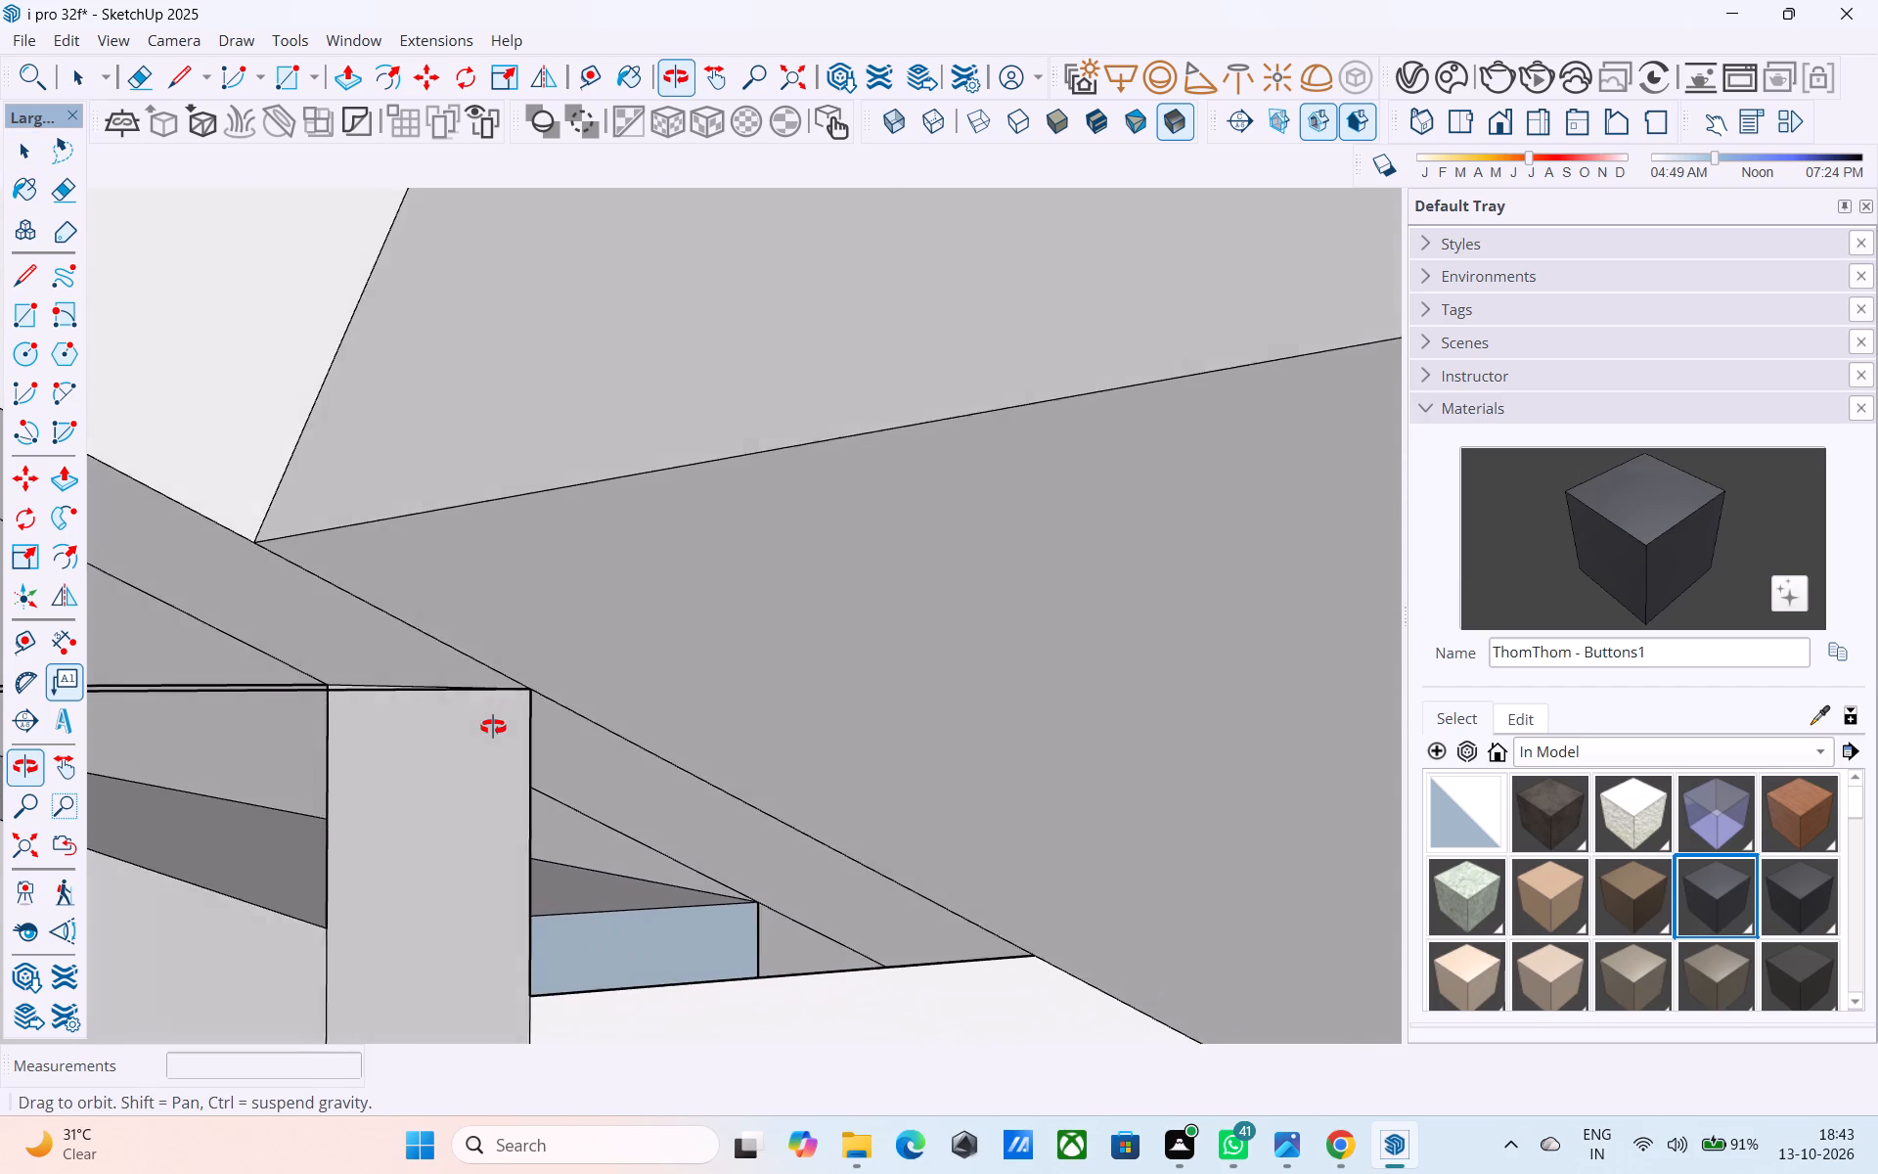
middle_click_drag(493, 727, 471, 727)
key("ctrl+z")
Split the block's outer triangular face with a short vertical line near the wall's top corner and delete the larger portion.
scroll(472, 725, "down", 5)
middle_click_drag(472, 726, 652, 717)
key("space")
scroll(654, 718, "down", 9)
scroll(519, 713, "up", 5)
key("l")
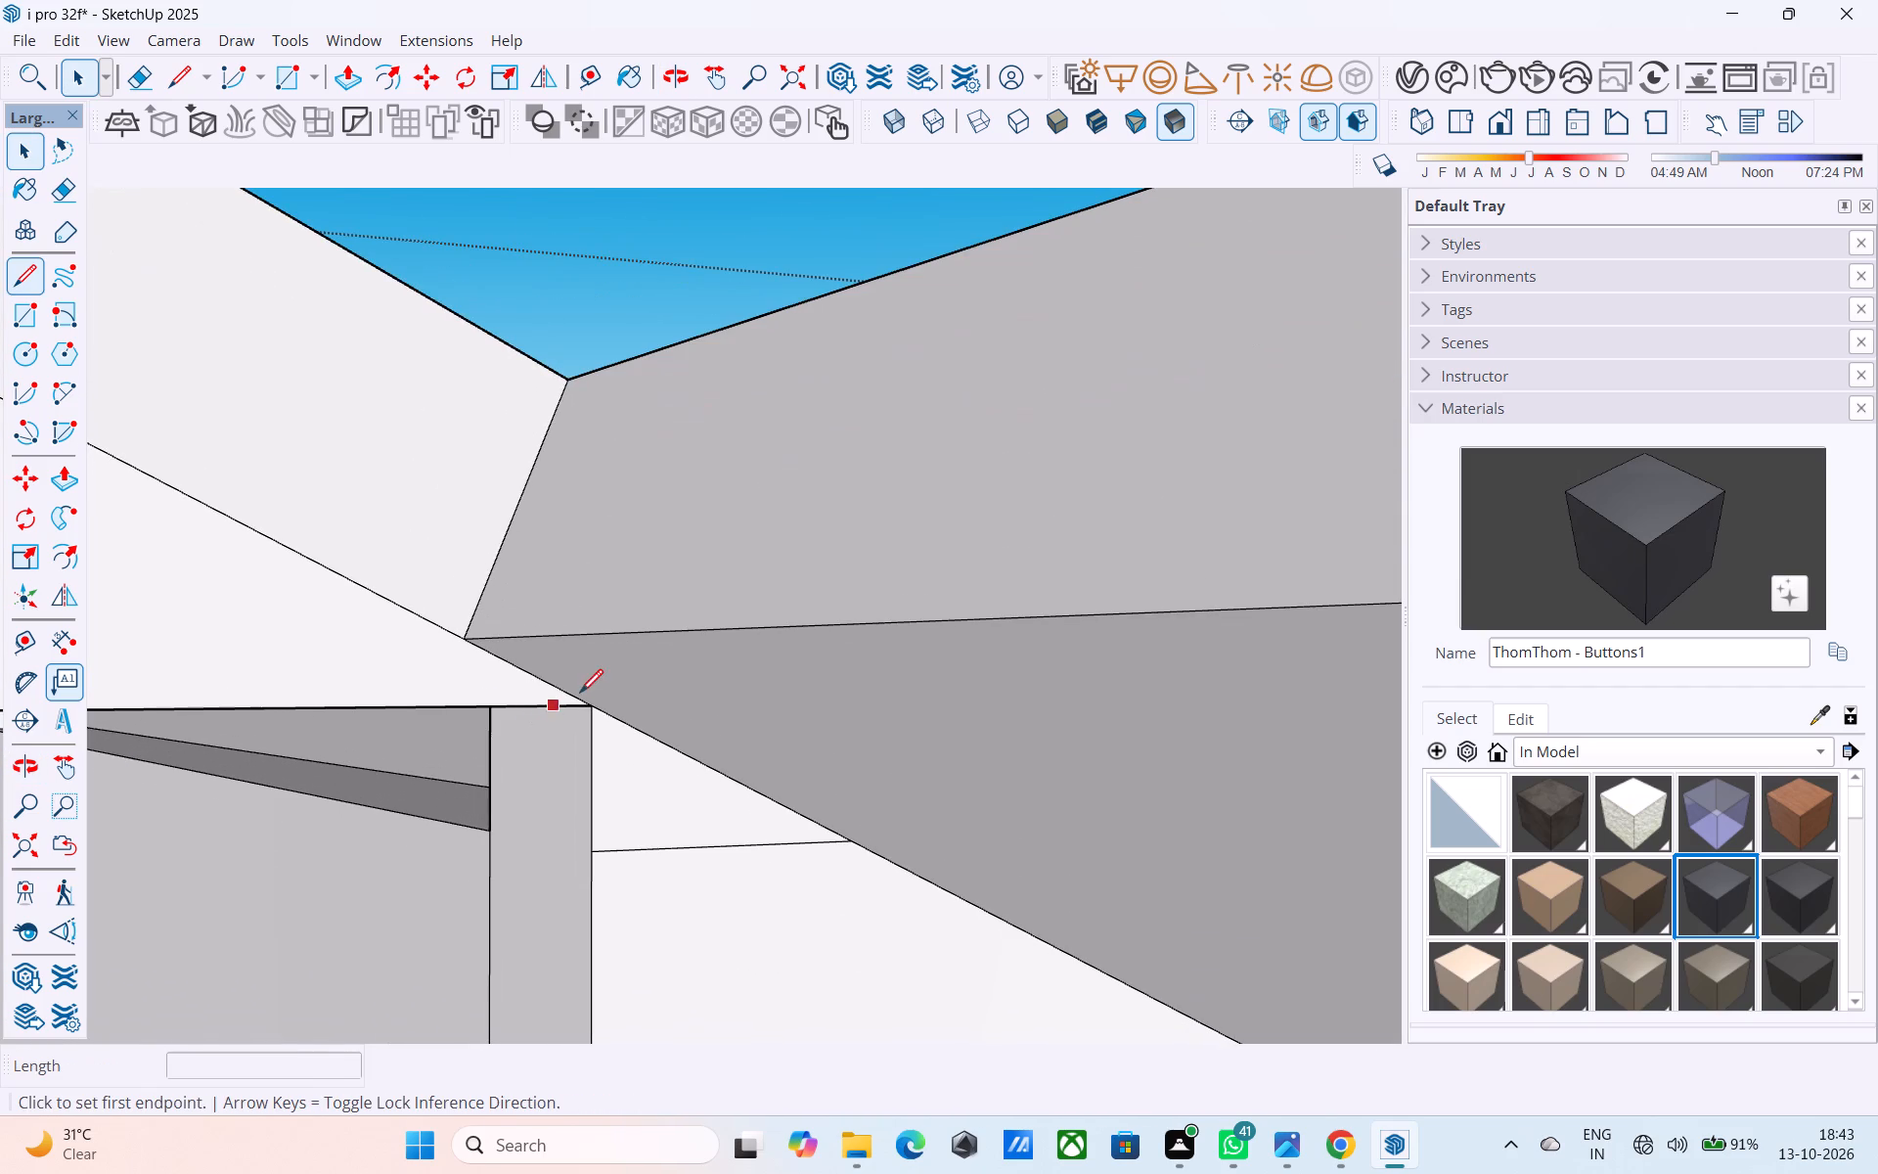
scroll(580, 695, "up", 8)
left_click(567, 718)
left_click(567, 702)
key("space")
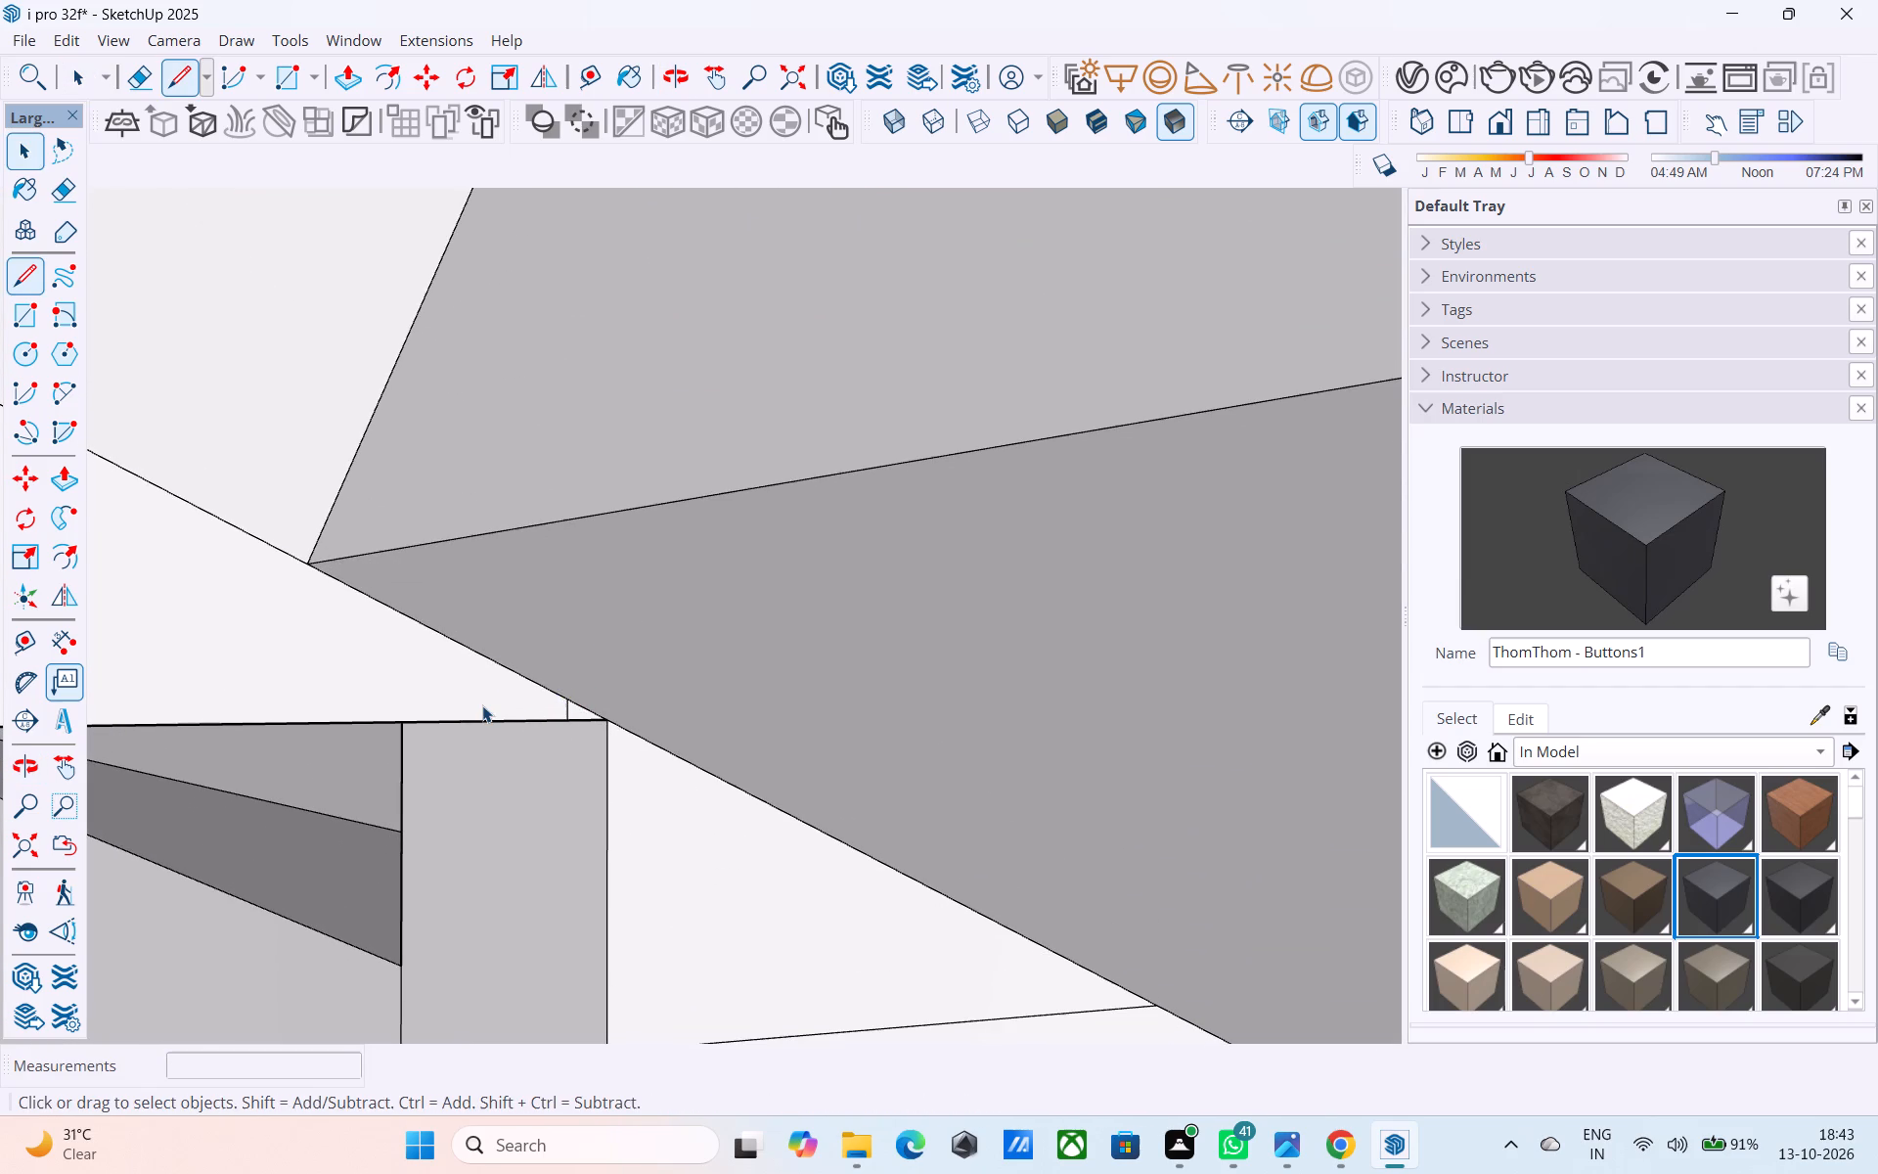
left_click(482, 705)
scroll(484, 705, "down", 12)
key("Delete")
Erase the leftover block's free edges under the roof slab and the short edge across the slab's side.
scroll(488, 707, "down", 5)
middle_click_drag(486, 707, 1466, 706)
middle_click_drag(694, 708, 1042, 587)
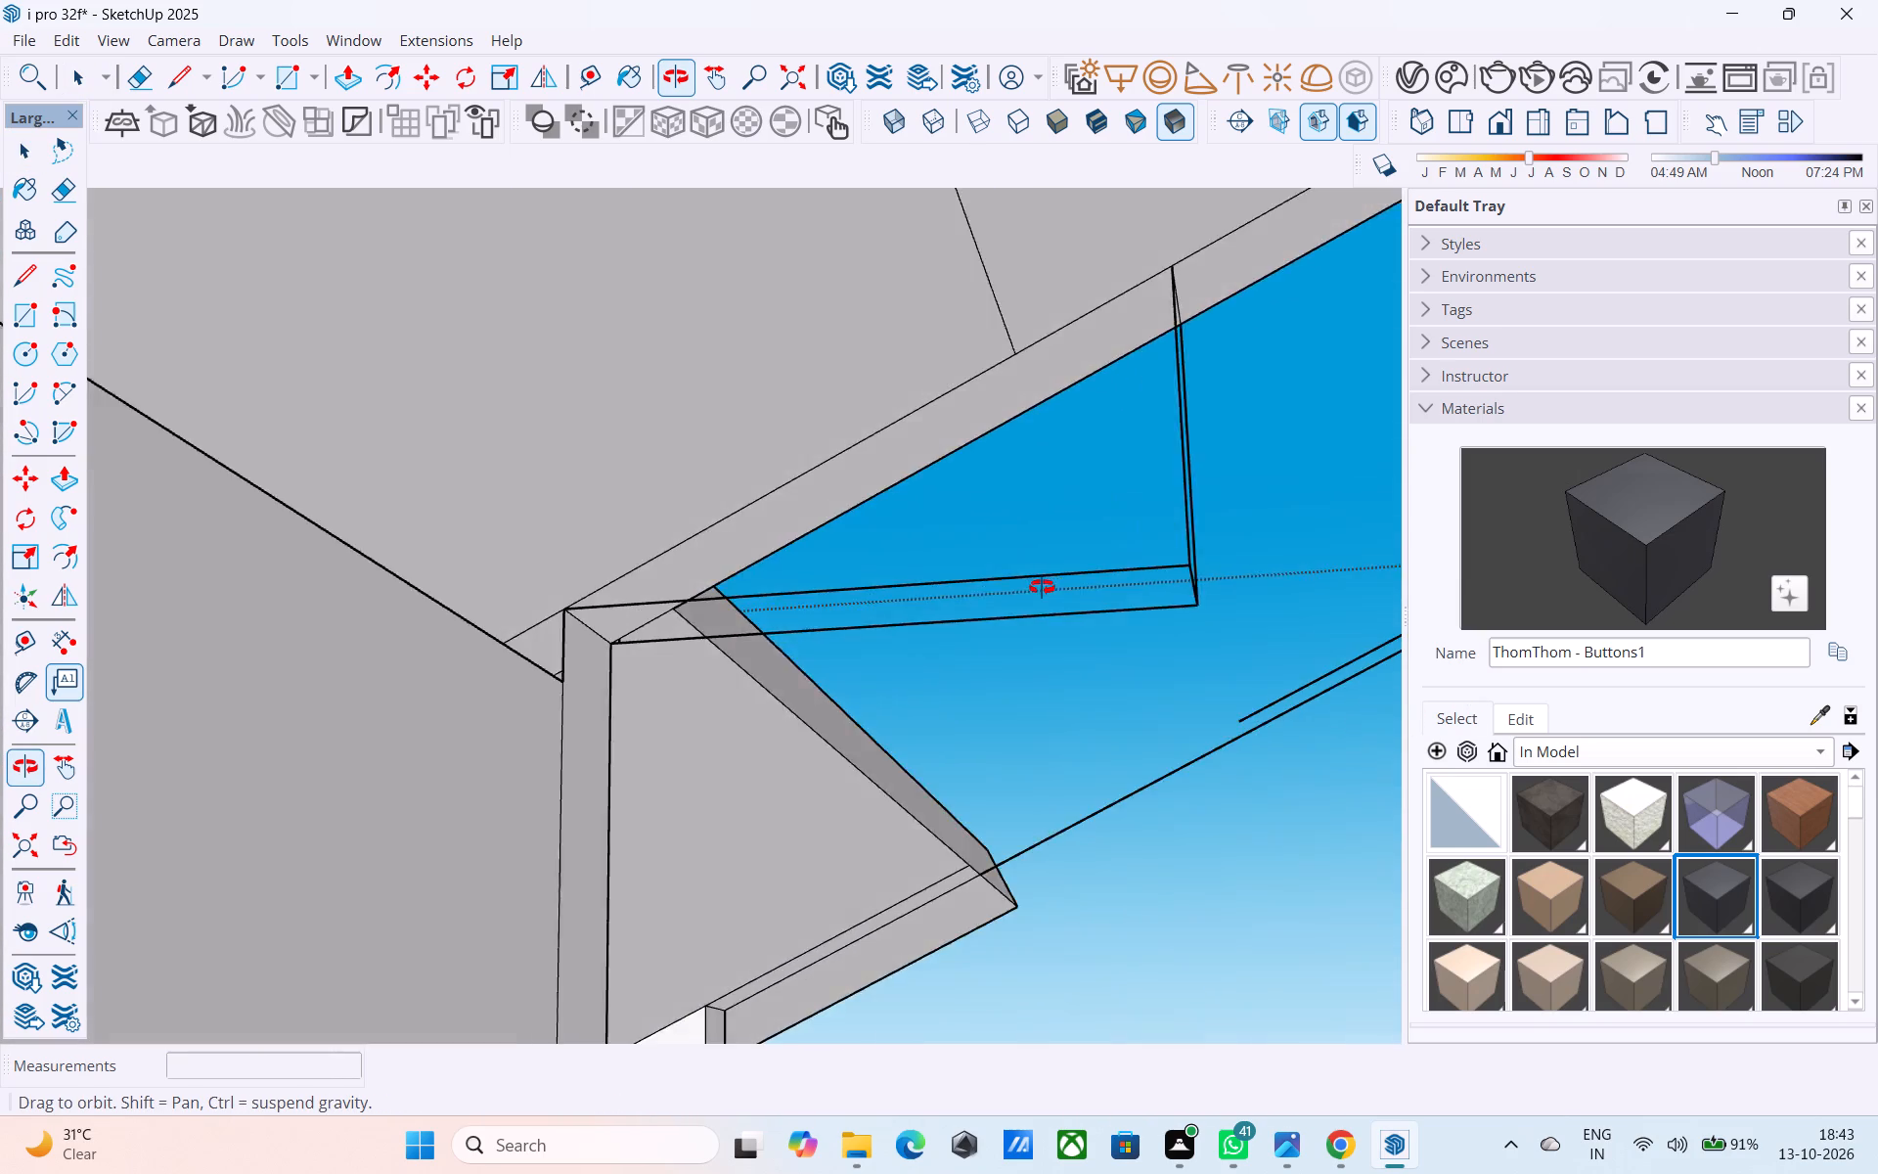
middle_click_drag(1042, 587, 1092, 597)
key("e")
left_click_drag(1086, 583, 1091, 676)
left_click_drag(1239, 553, 1194, 532)
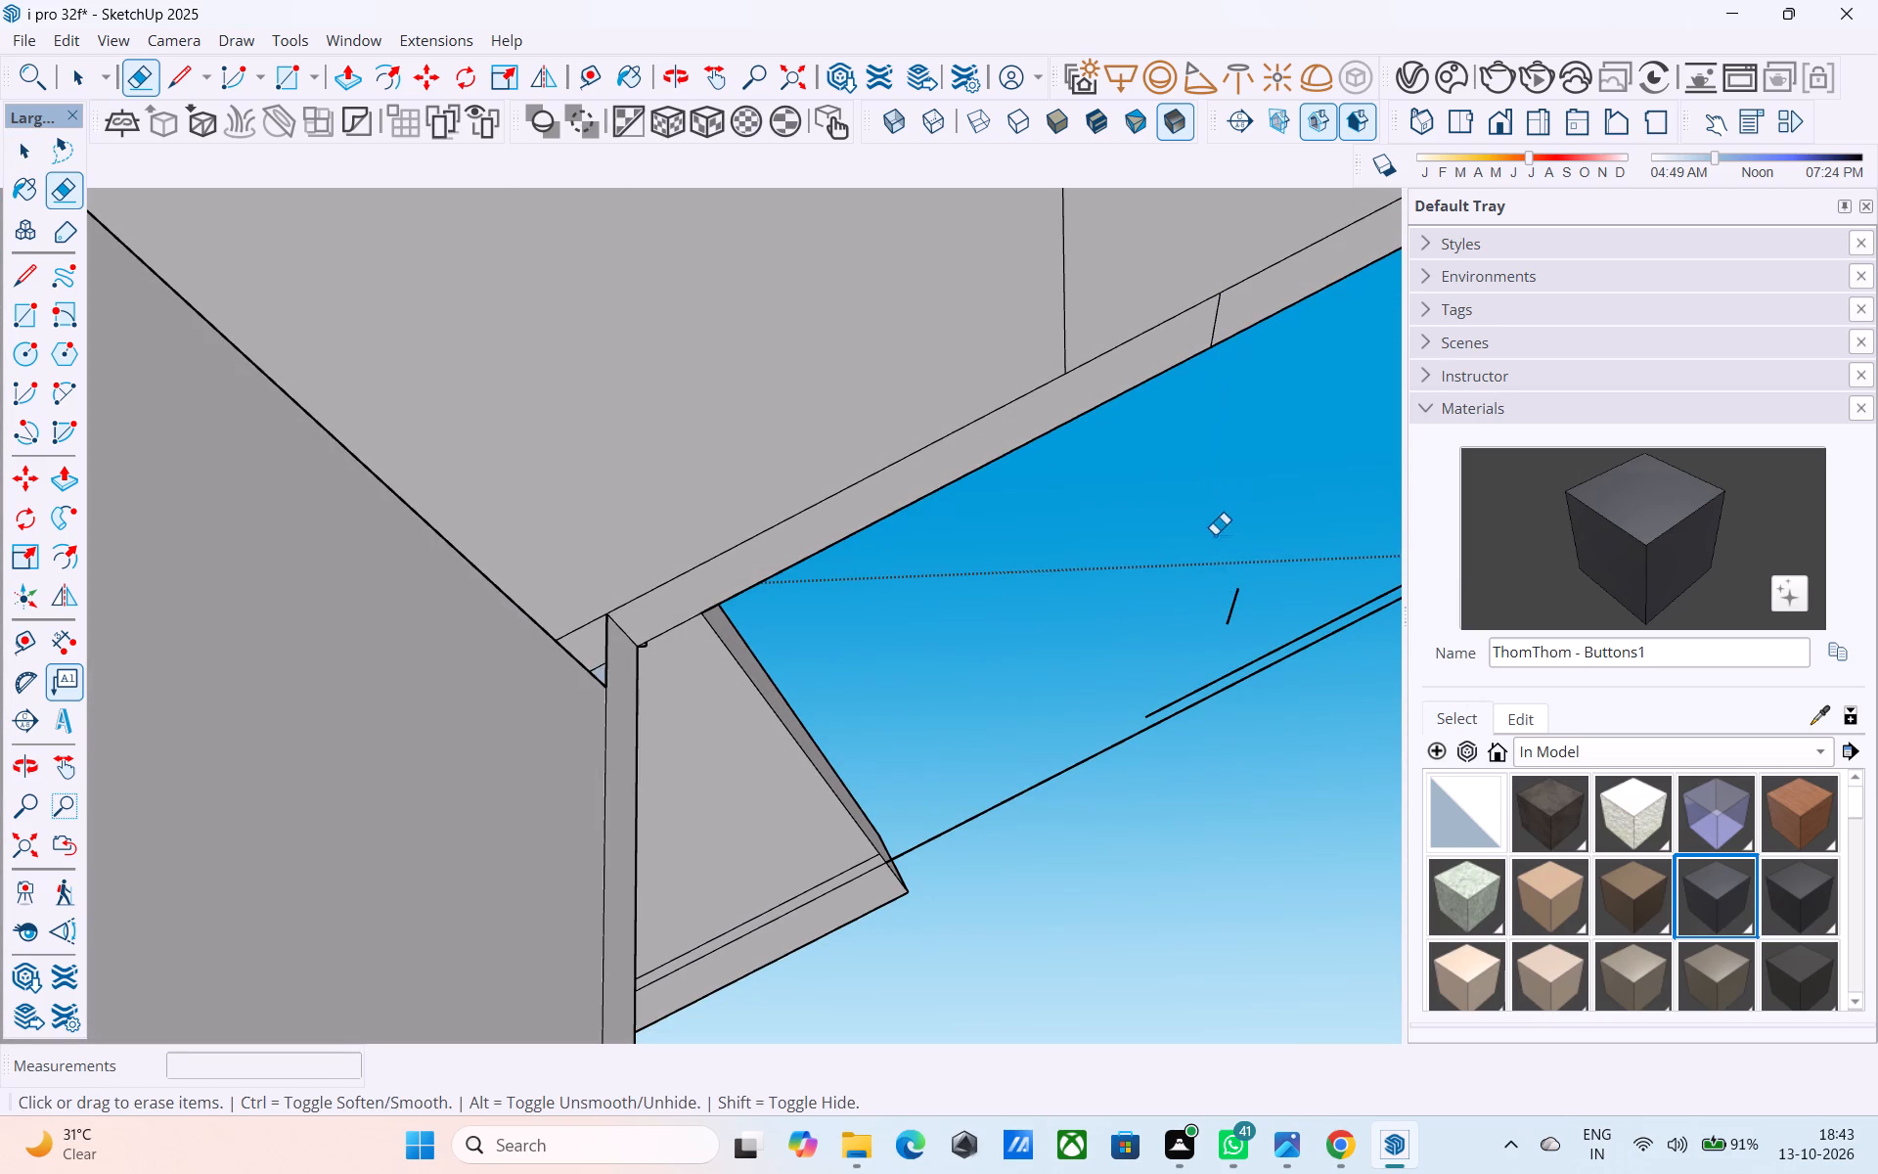
left_click_drag(1227, 535, 1249, 601)
left_click(1212, 329)
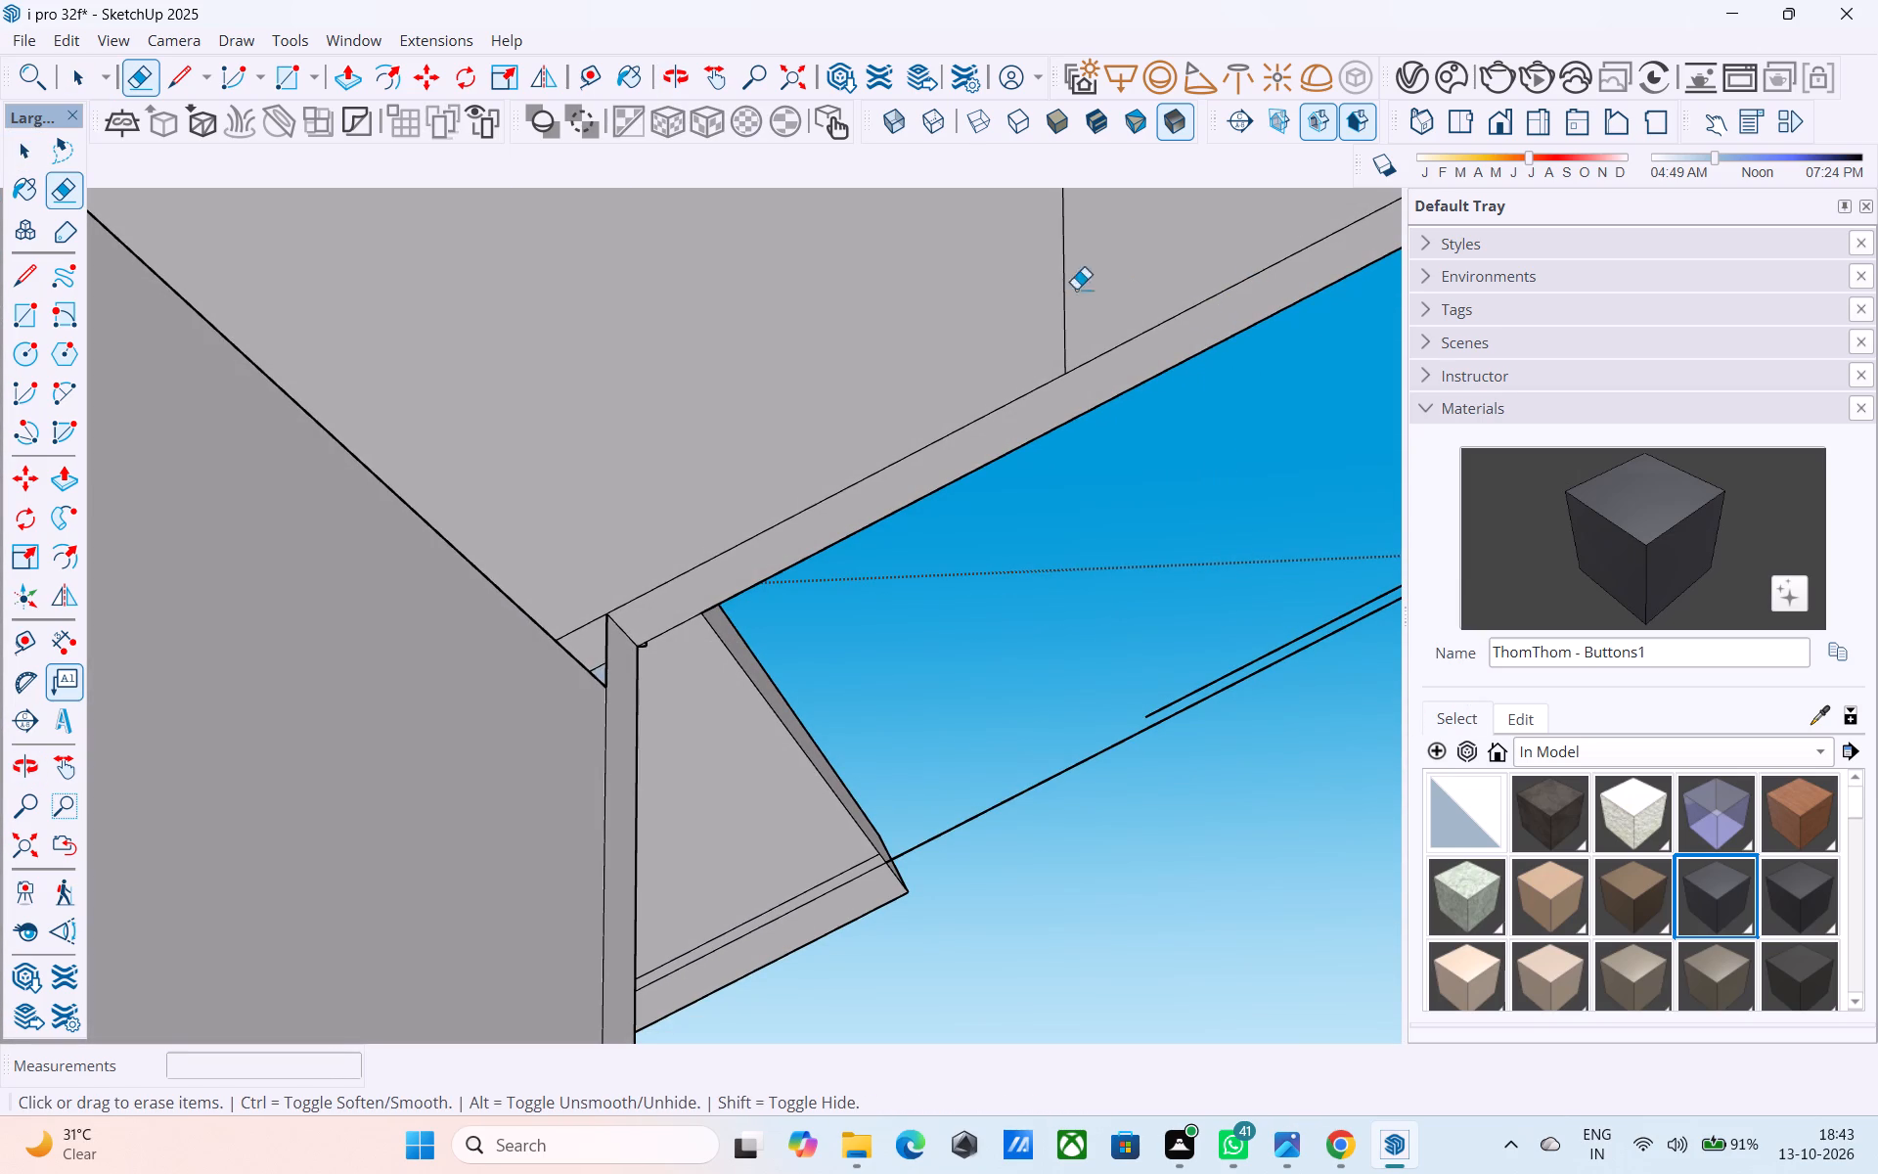
Erase the stray straight edge crossing the underside of the roof slab.
left_click(1067, 283)
key("space")
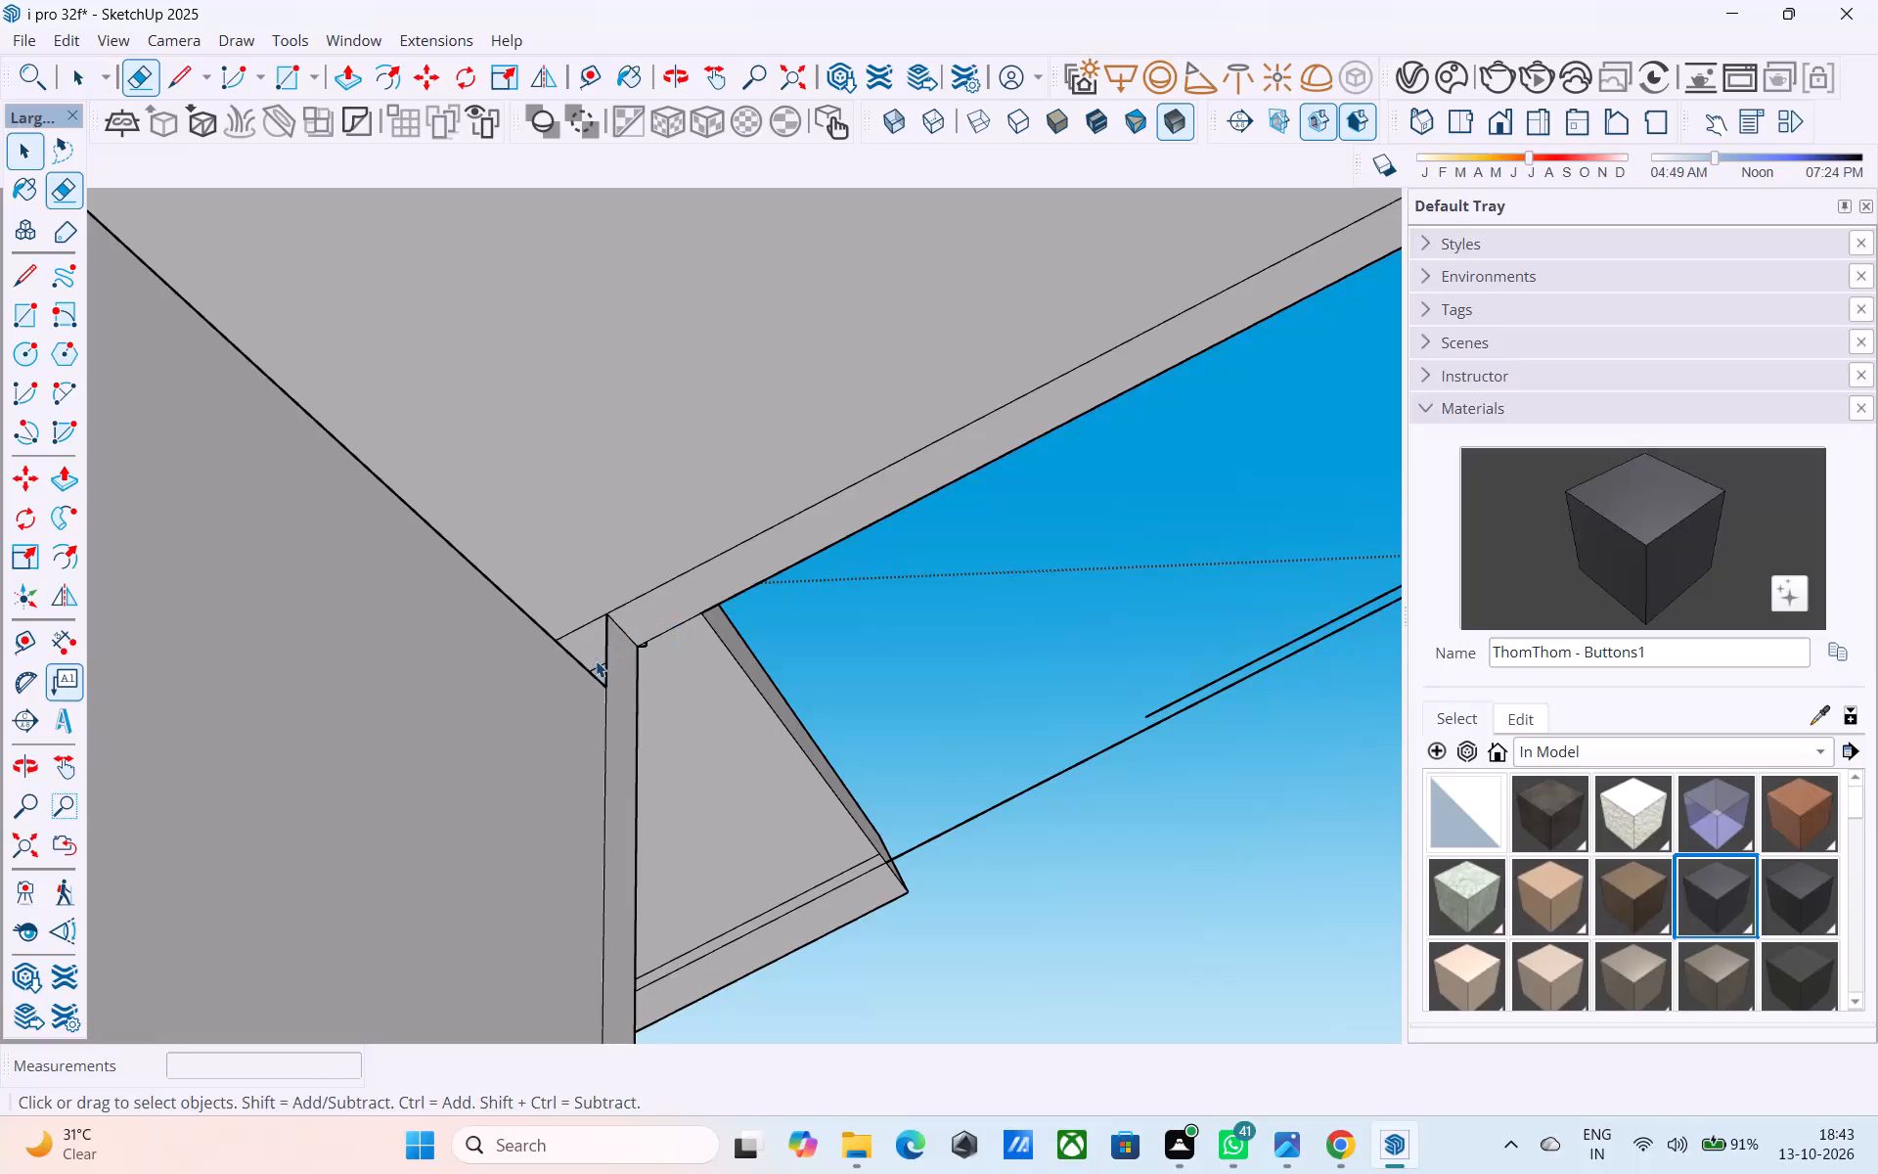
Close the triangular gap beside the wall's top with a line from its lower corner to the slab edge, and erase that line.
middle_click_drag(596, 660, 504, 737)
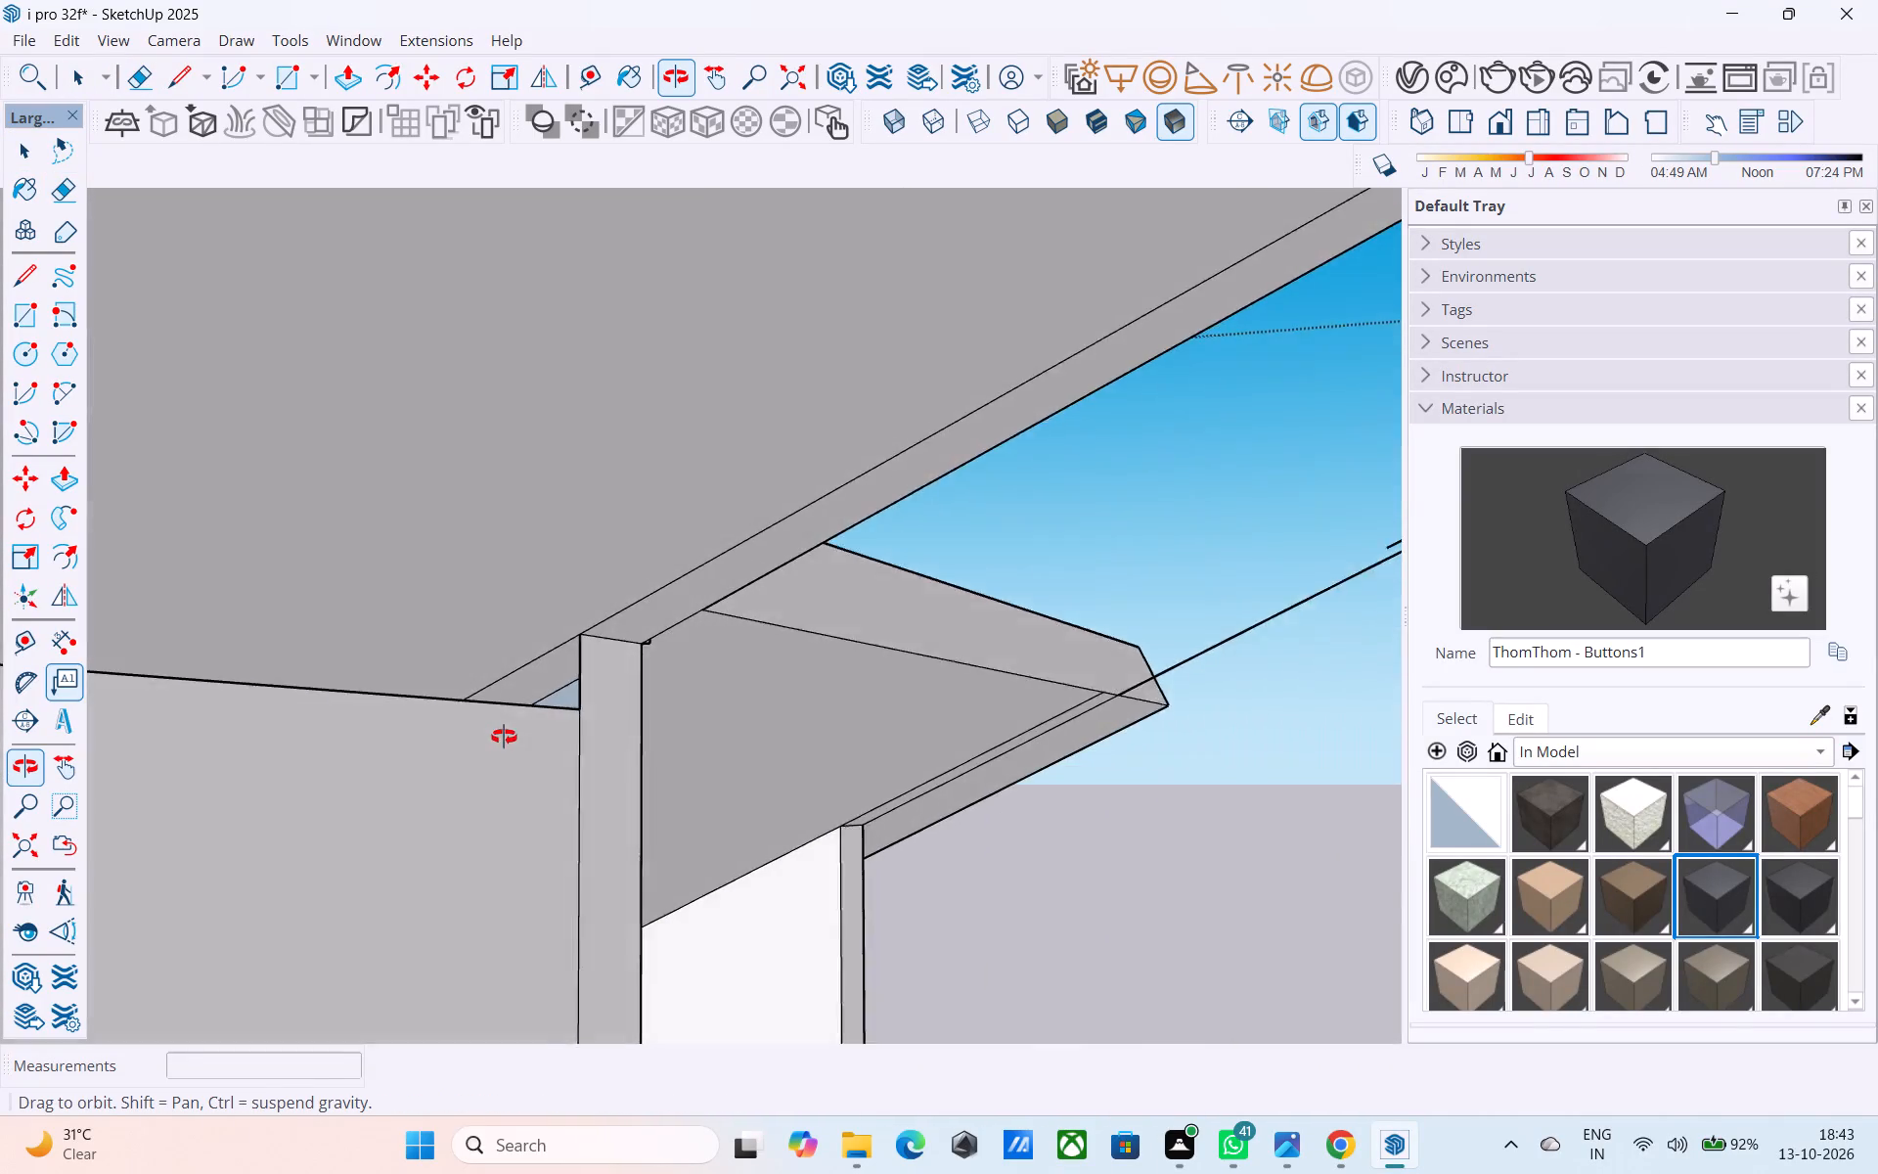
middle_click_drag(504, 737, 517, 727)
scroll(561, 713, "up", 4)
middle_click_drag(568, 713, 550, 772)
scroll(652, 725, "up", 2)
key("l")
scroll(654, 723, "up", 5)
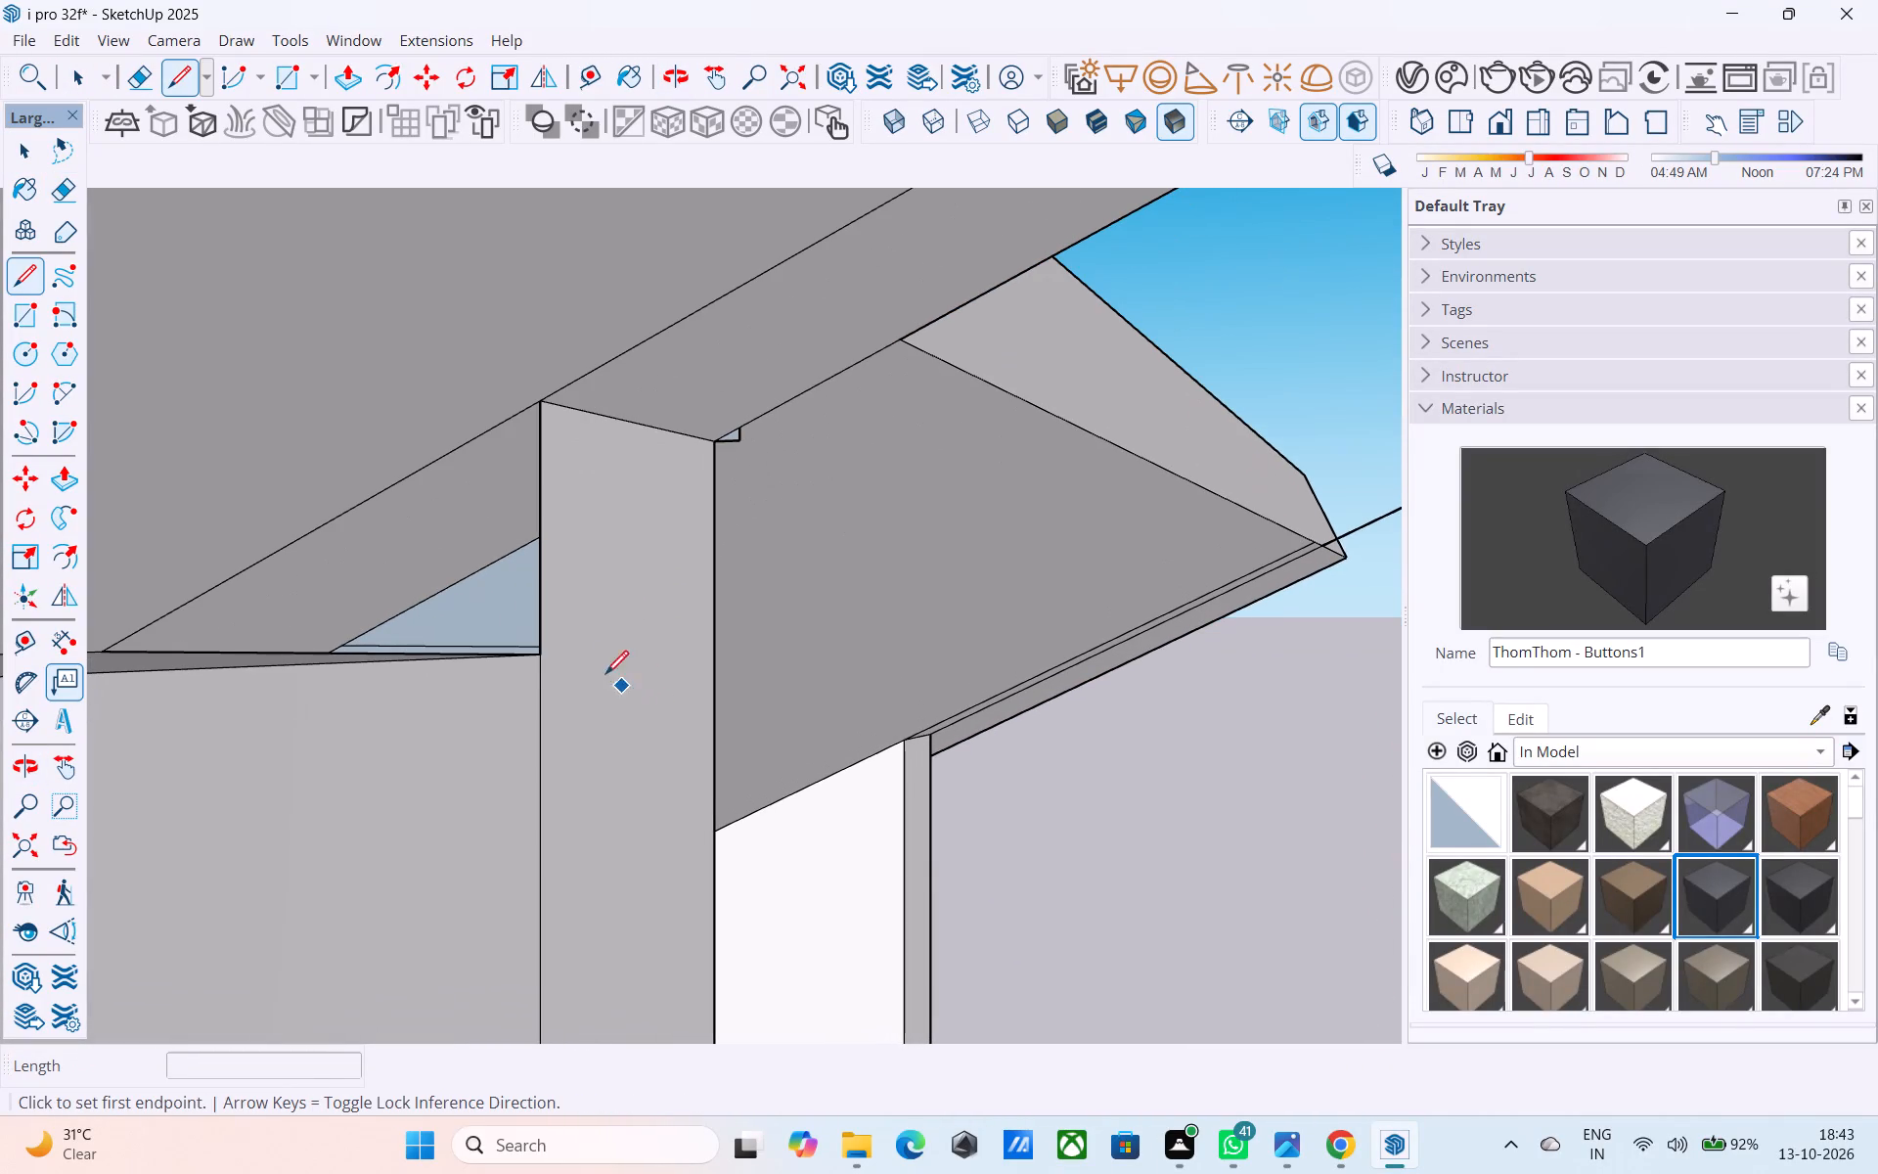
left_click(534, 658)
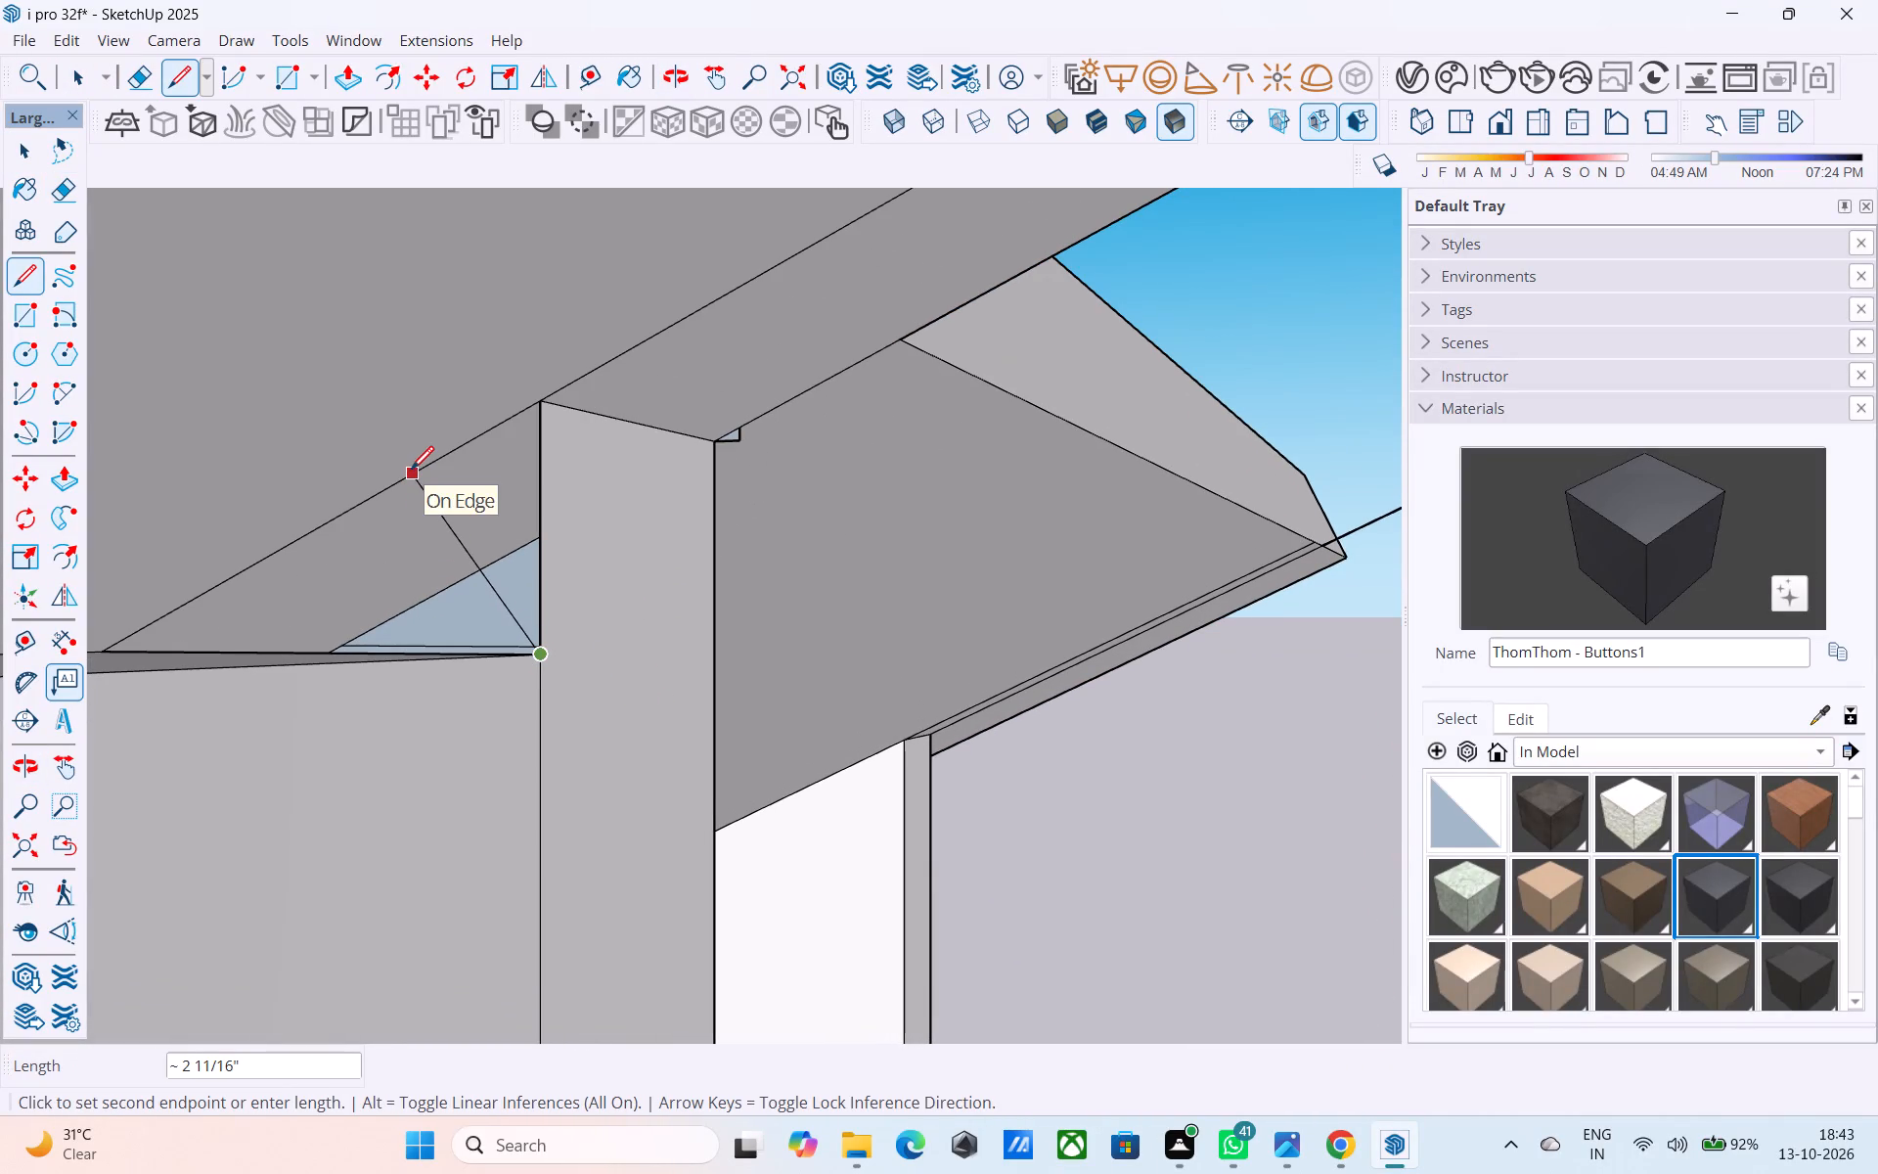
left_click(418, 474)
key("e")
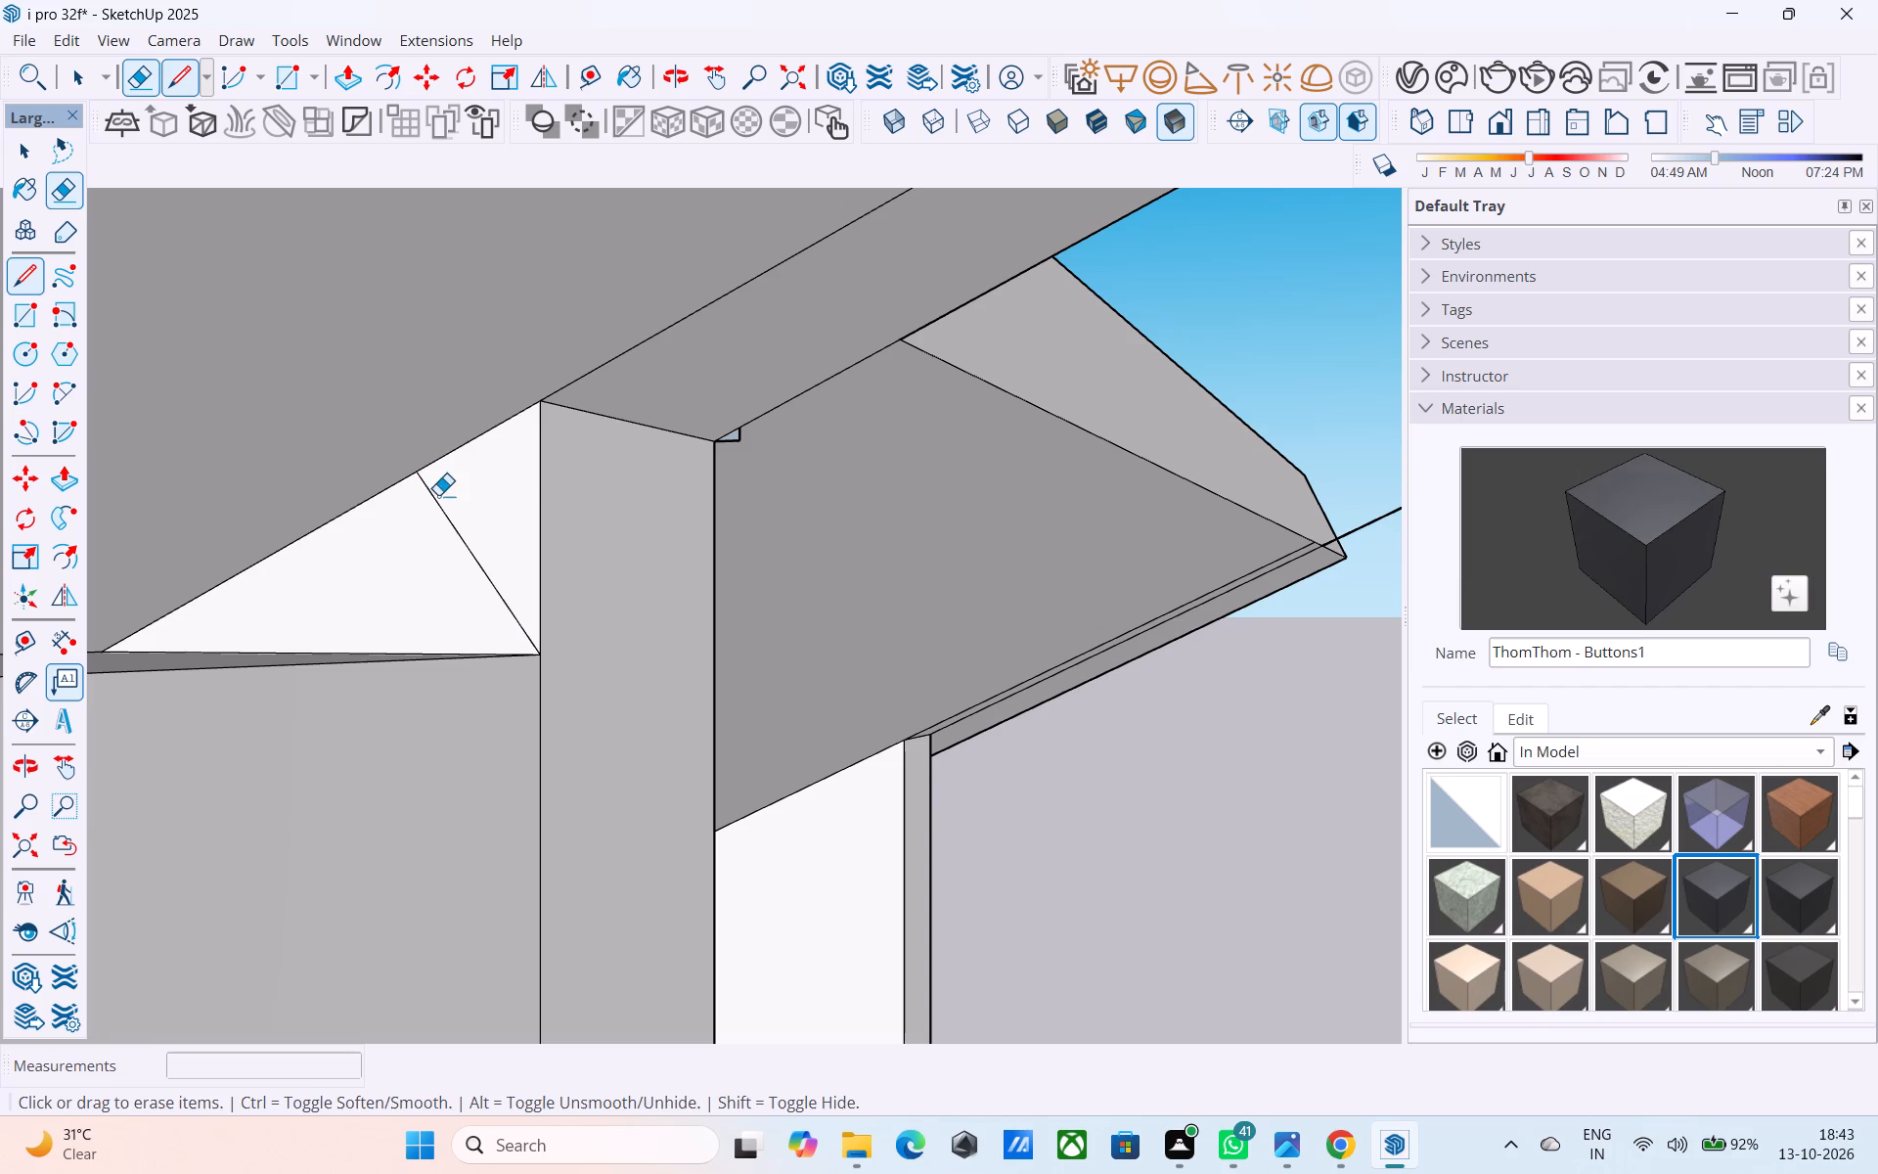
left_click_drag(443, 500, 439, 515)
Erase the tiny notch edges at the wall's top corner beneath the roof slab.
scroll(482, 536, "down", 2)
middle_click_drag(477, 538, 0, 611)
middle_click_drag(911, 513, 295, 536)
scroll(752, 422, "up", 13)
left_click(522, 449)
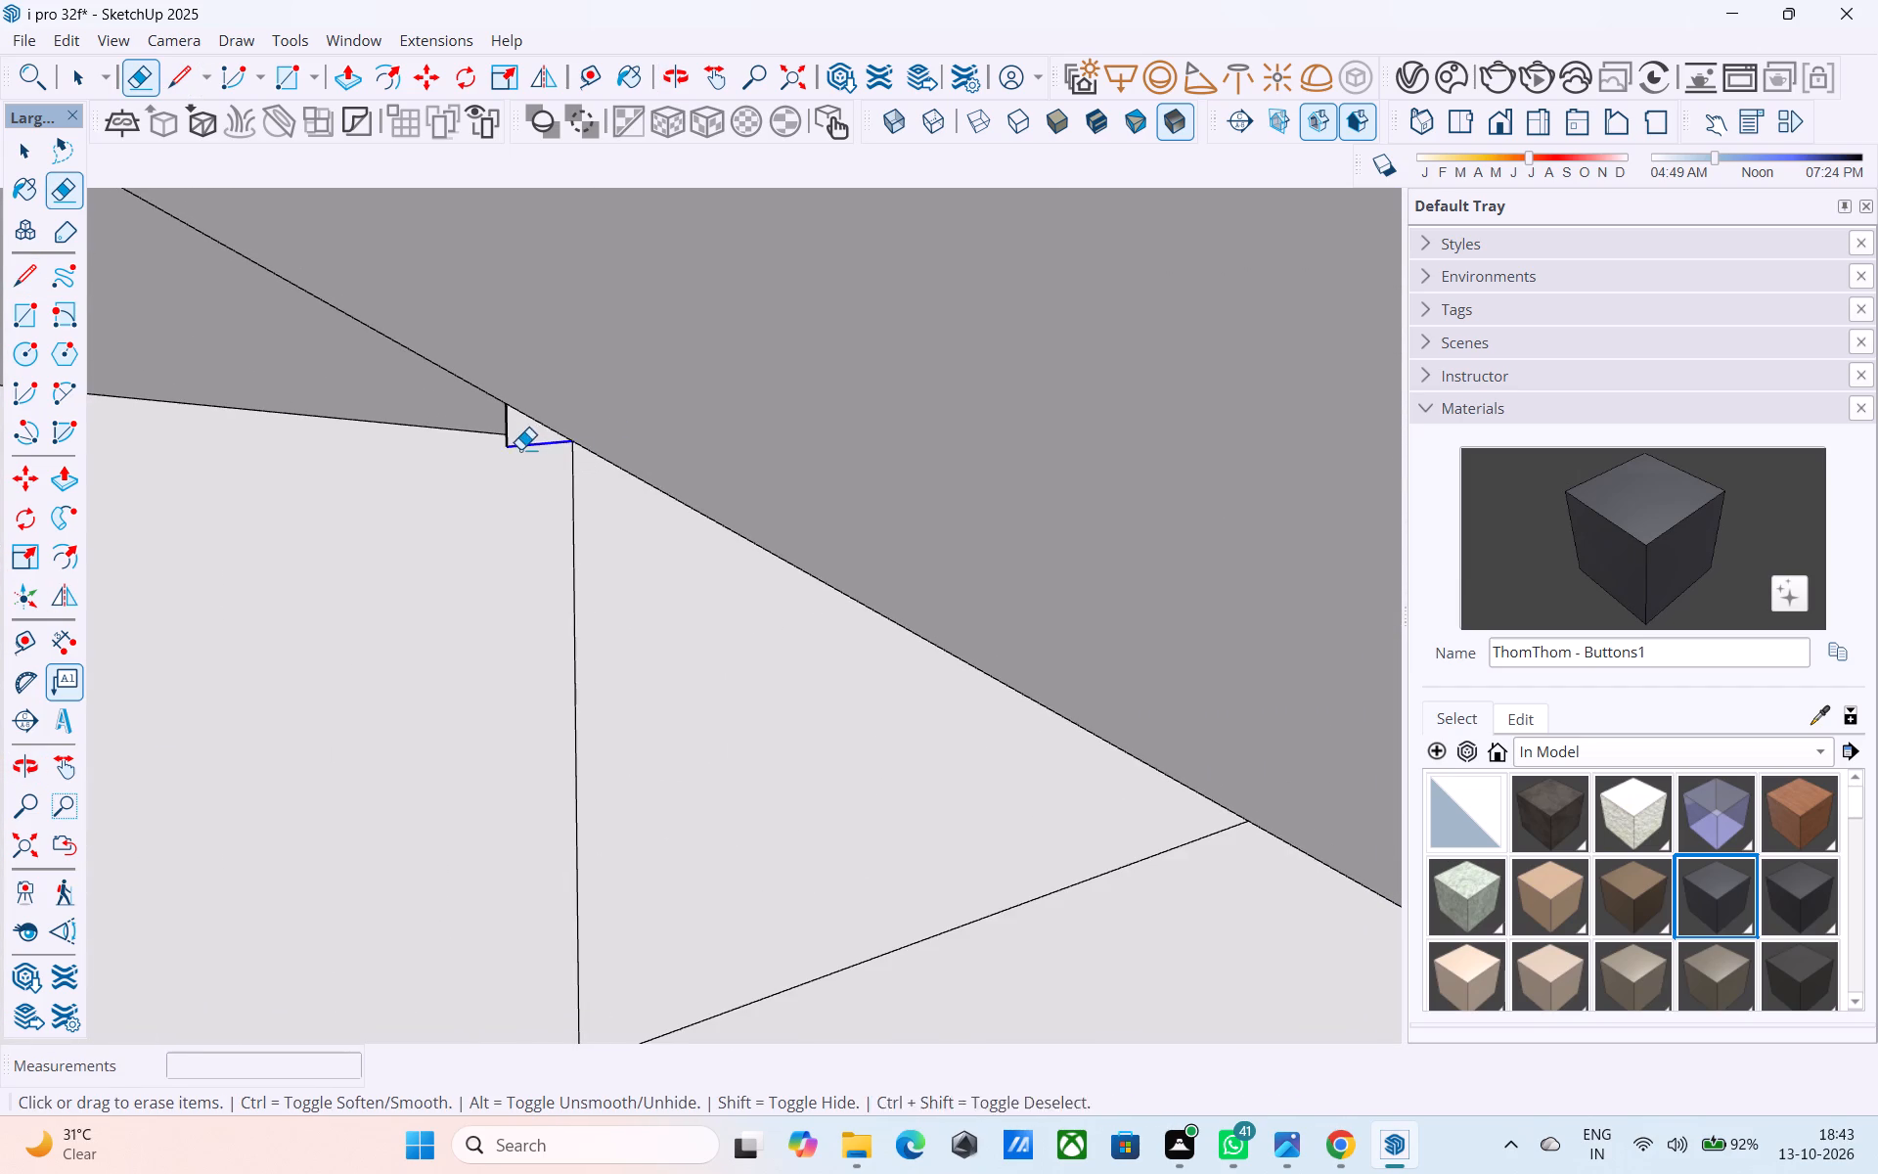
left_click(508, 441)
Refill the triangular opening beside the wall's top with a line to the slab edge, and erase the diagonal line.
key("space")
scroll(526, 466, "down", 6)
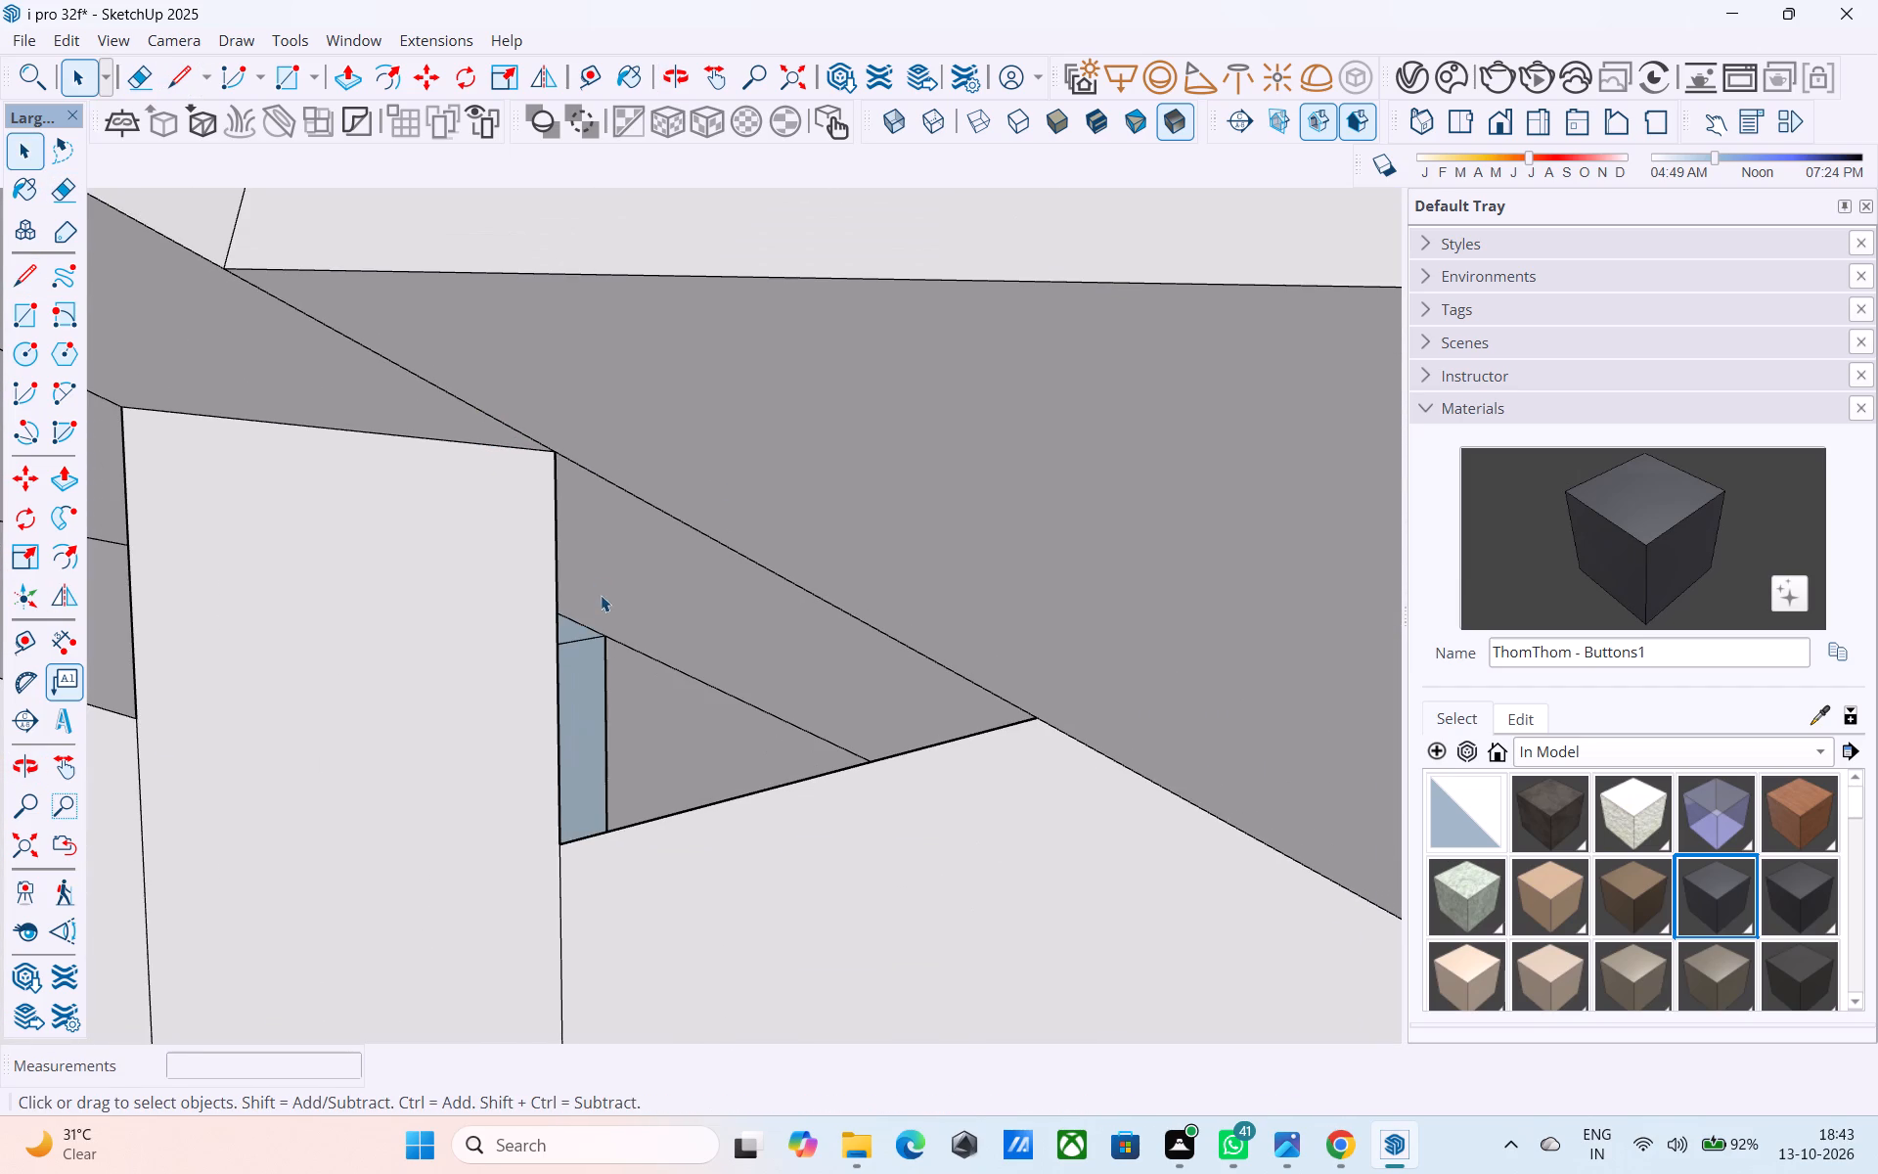
key("l")
left_click(558, 853)
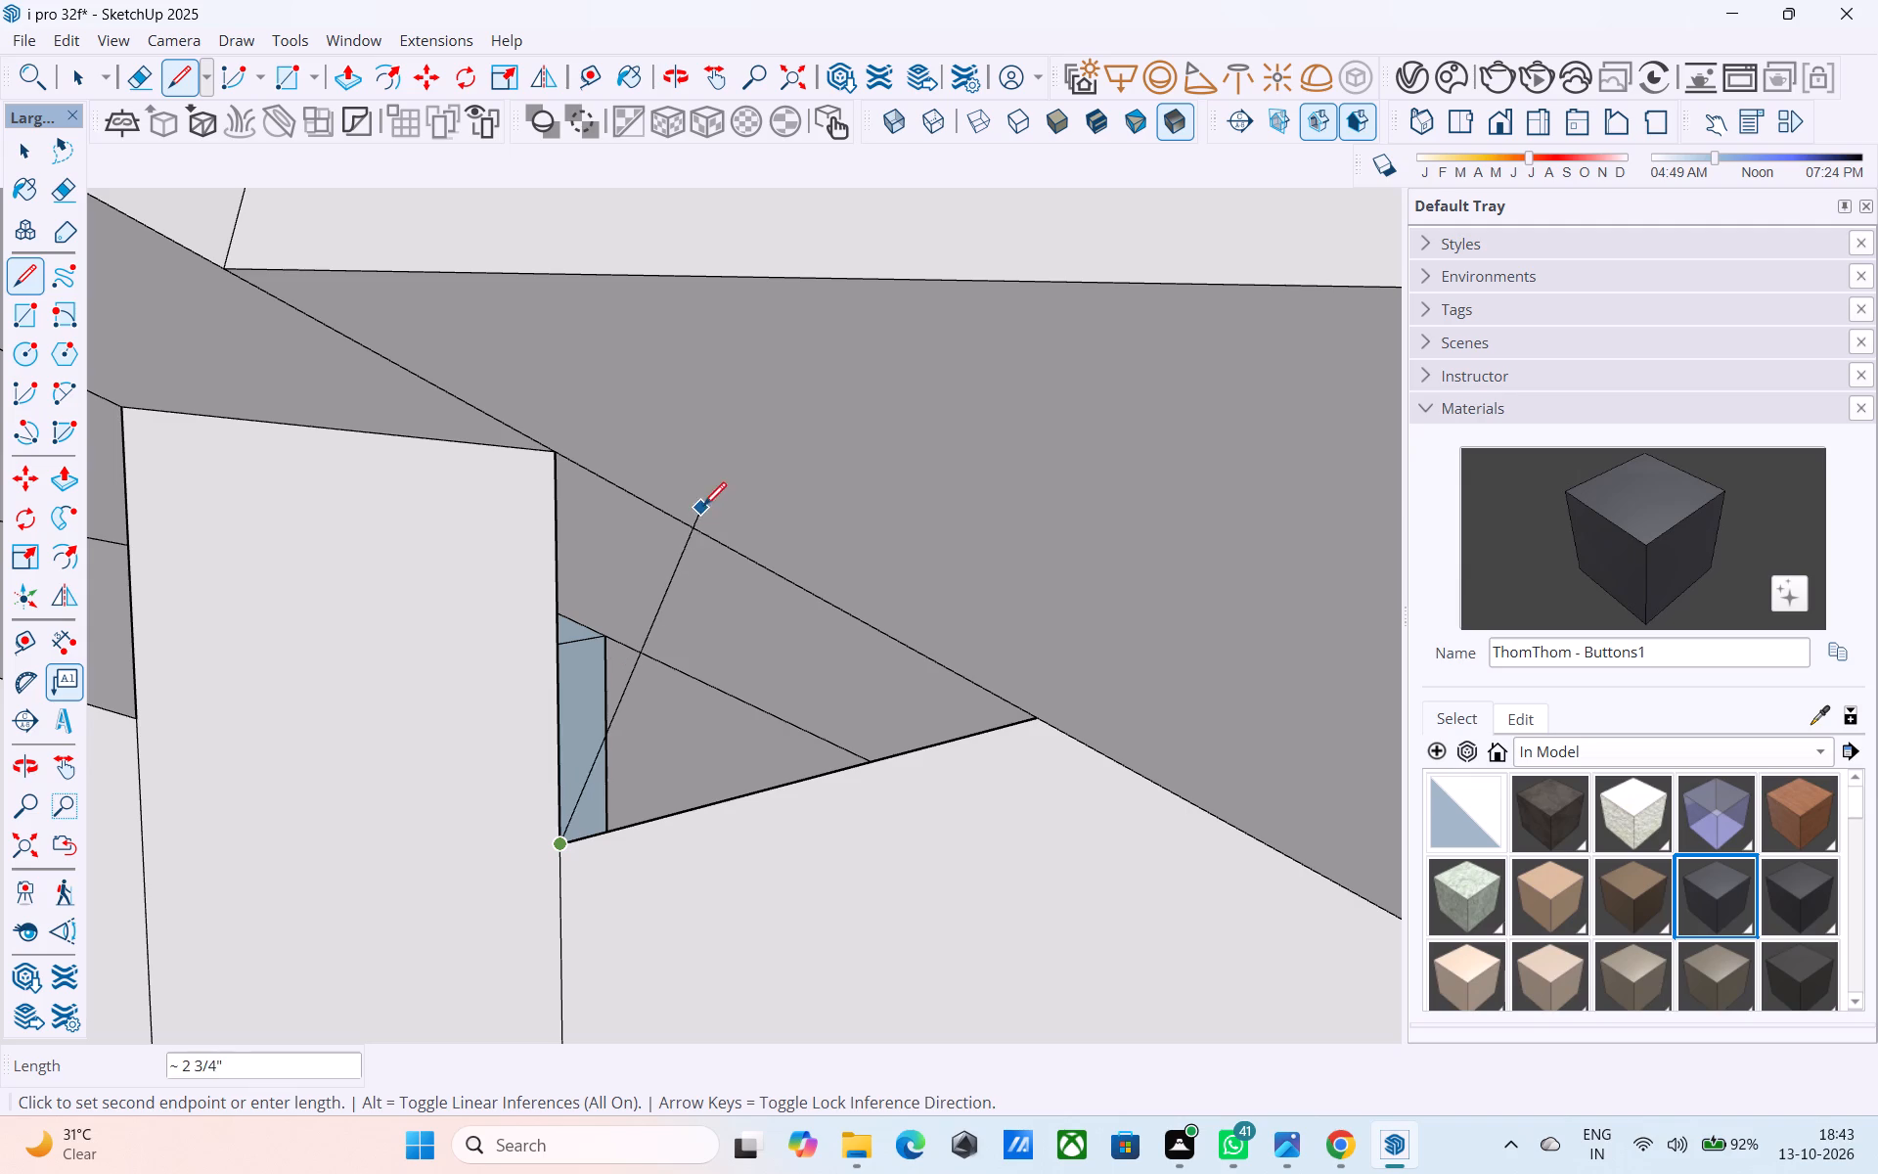
left_click(699, 525)
key("e")
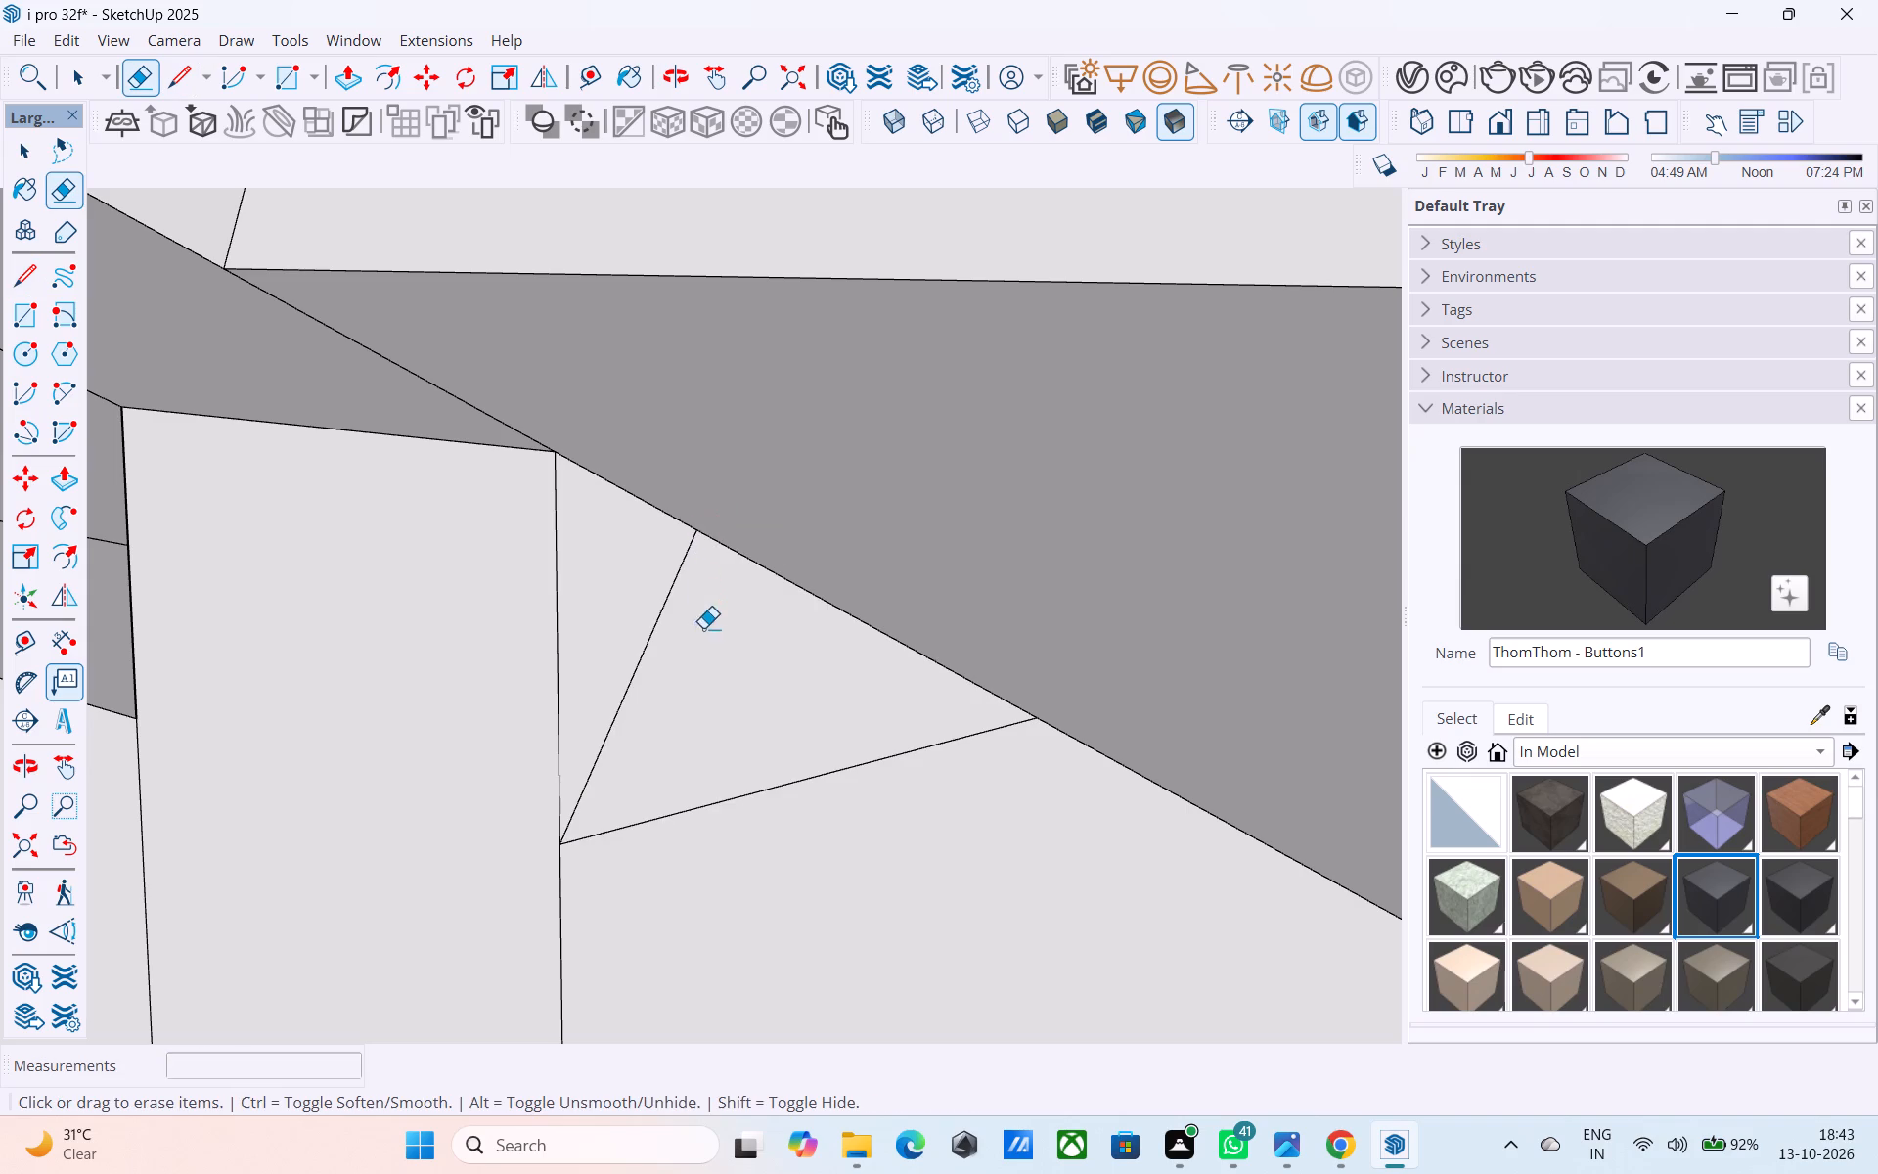
left_click_drag(696, 626, 661, 605)
Erase the leftover edges on the wall beneath the stepped roof overhangs.
scroll(669, 593, "down", 19)
middle_click_drag(571, 550, 874, 503)
scroll(877, 488, "down", 20)
scroll(877, 488, "down", 3)
middle_click_drag(762, 541, 262, 610)
scroll(349, 591, "up", 9)
left_click(466, 635)
left_click_drag(443, 635, 433, 638)
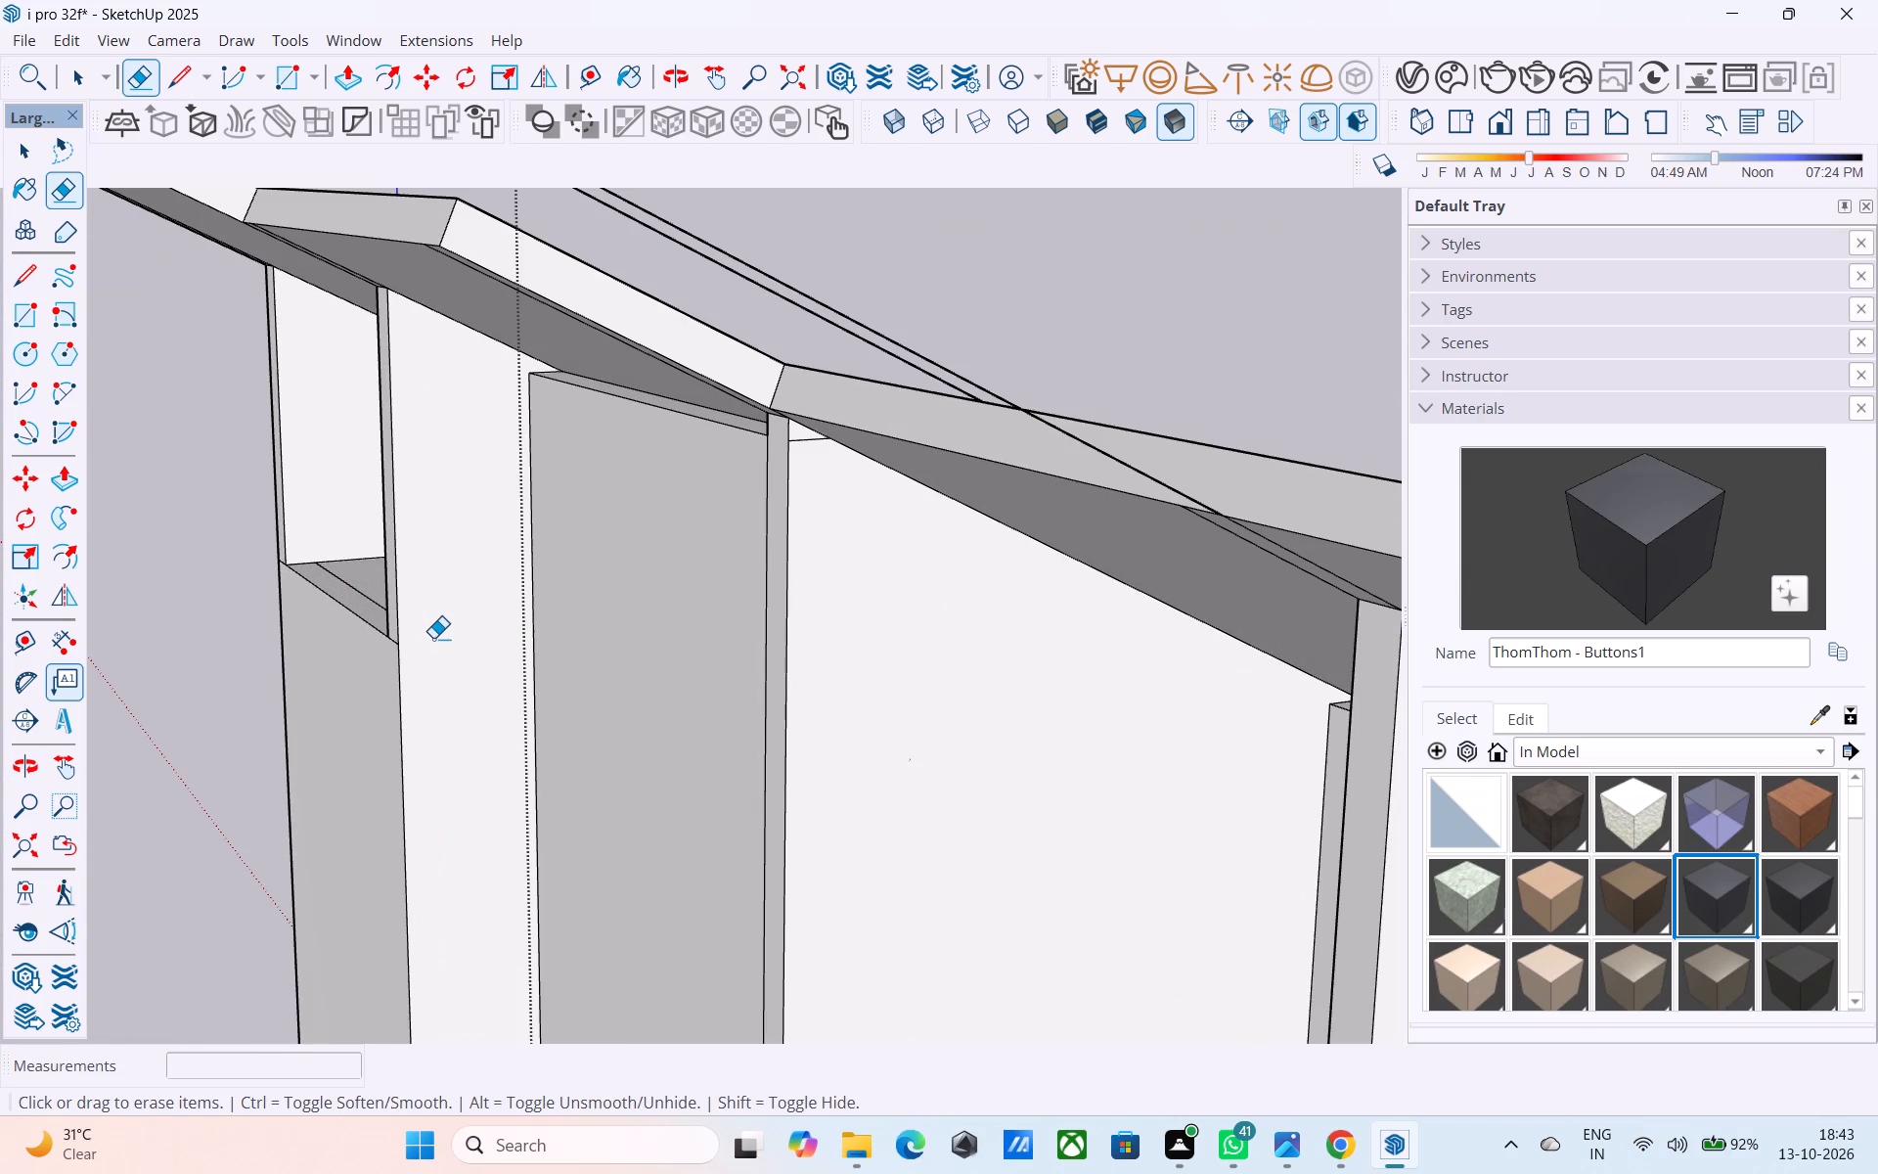
left_click(433, 638)
Save the model.
scroll(429, 642, "down", 9)
middle_click_drag(437, 643, 590, 446)
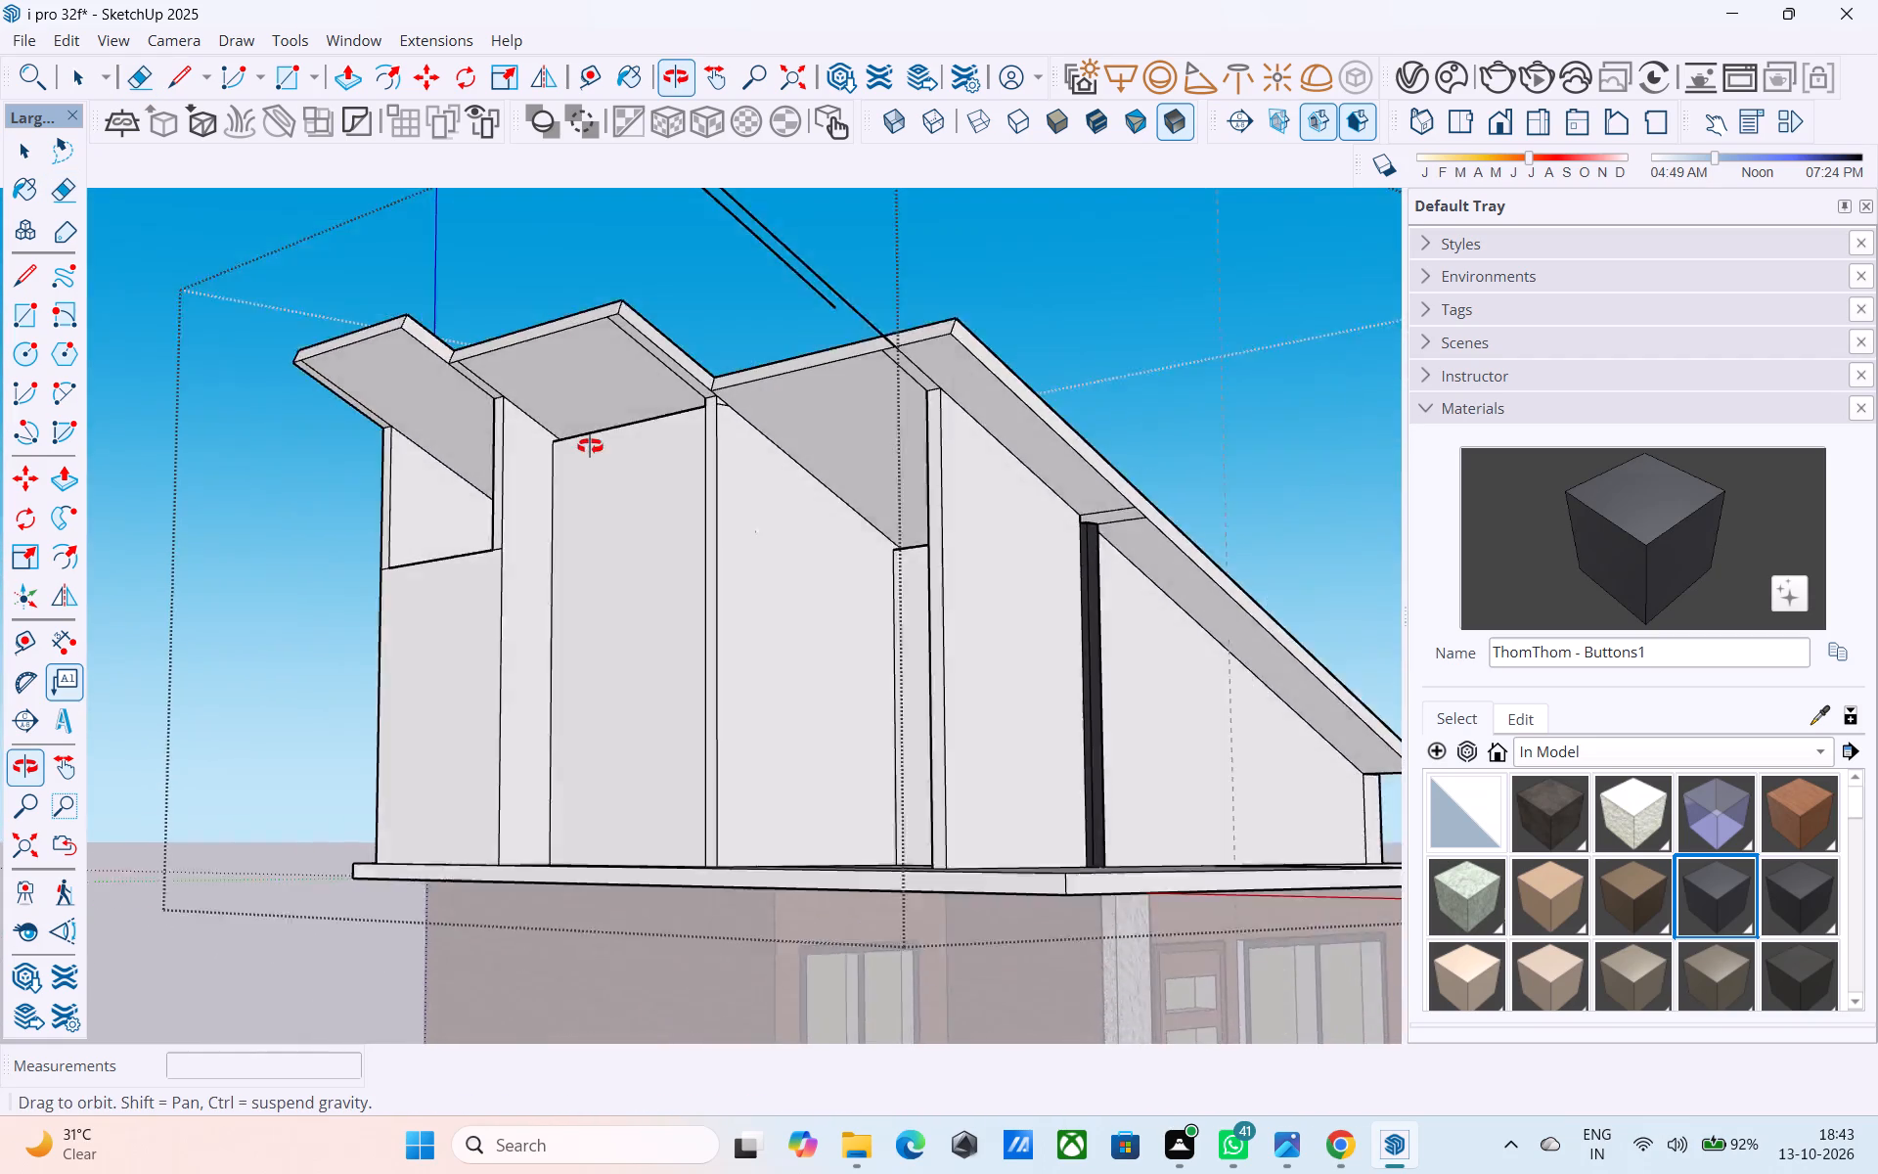
middle_click_drag(590, 446, 1079, 492)
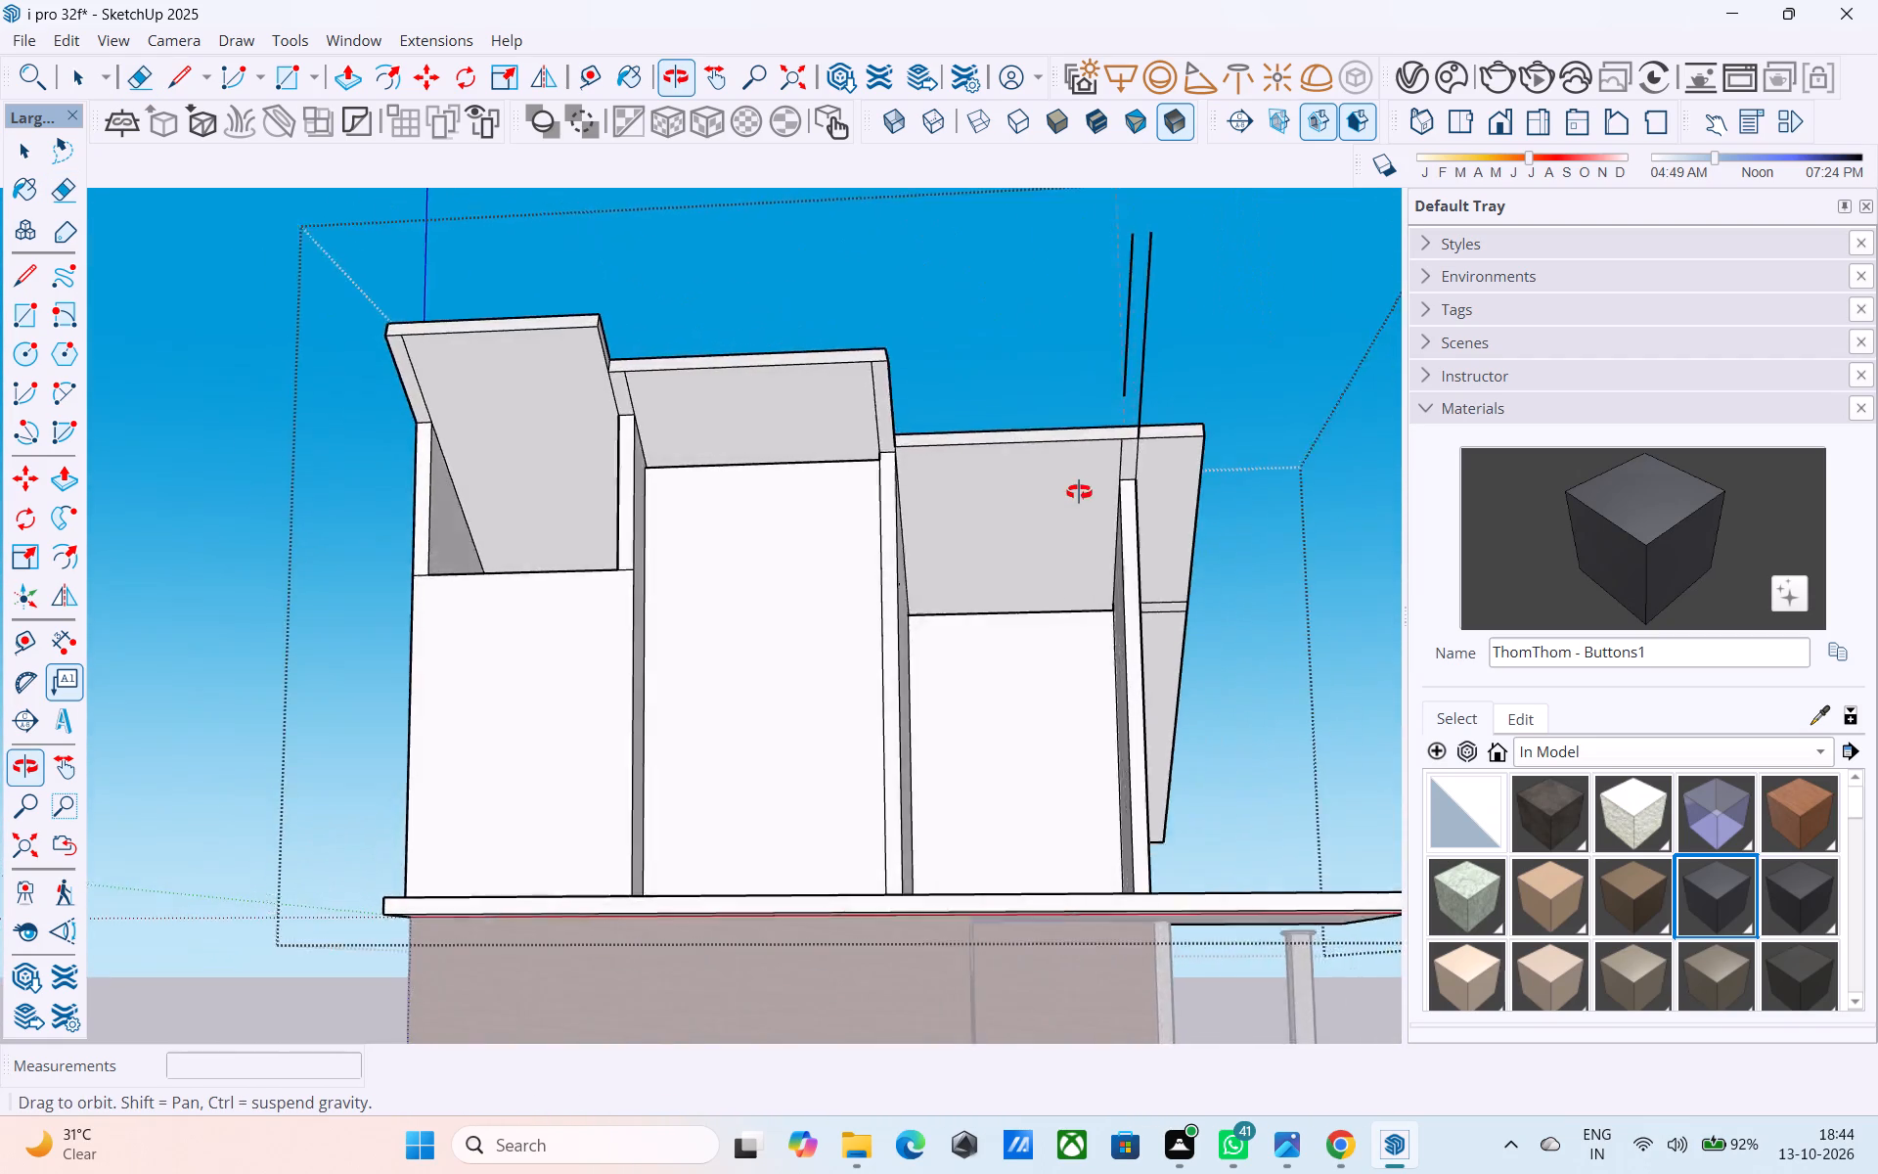
middle_click_drag(1079, 492, 442, 623)
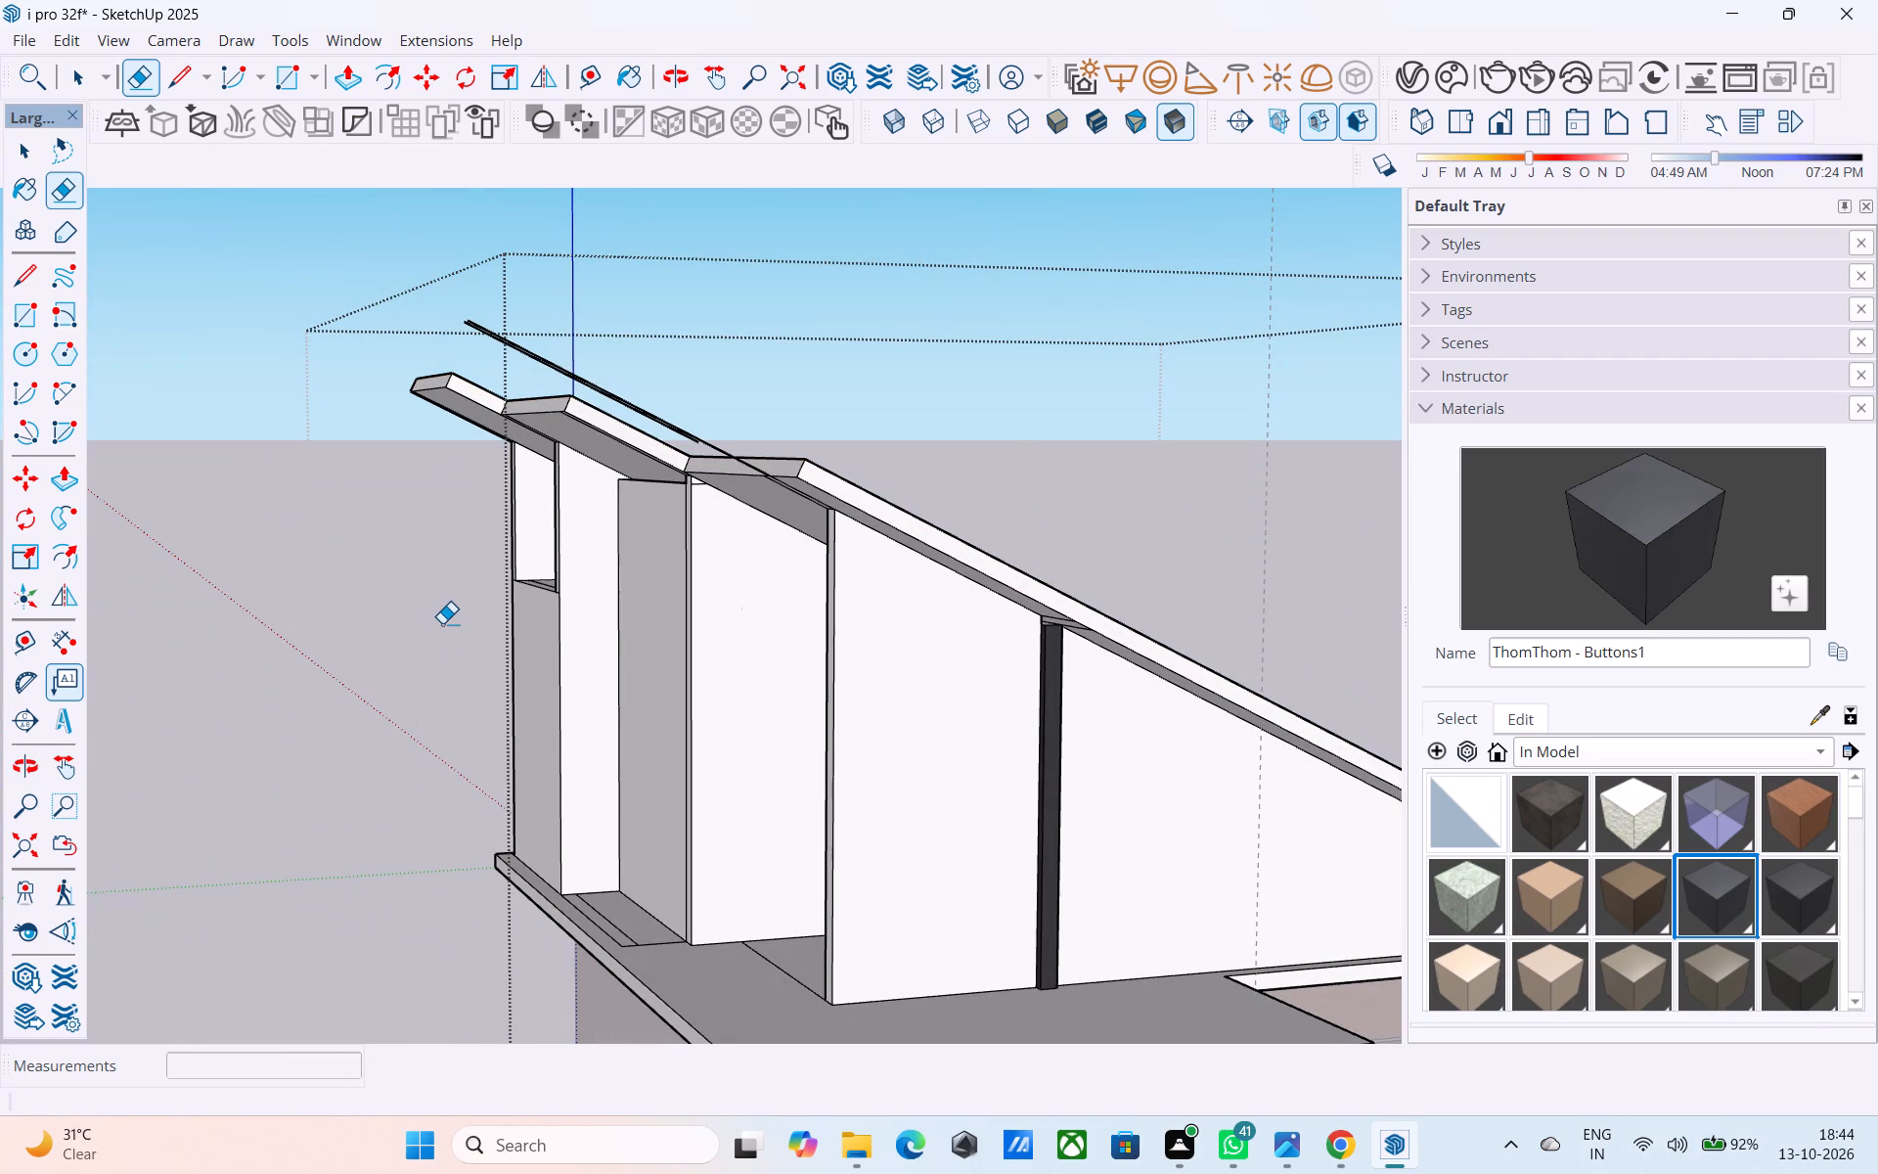
key("ctrl+s")
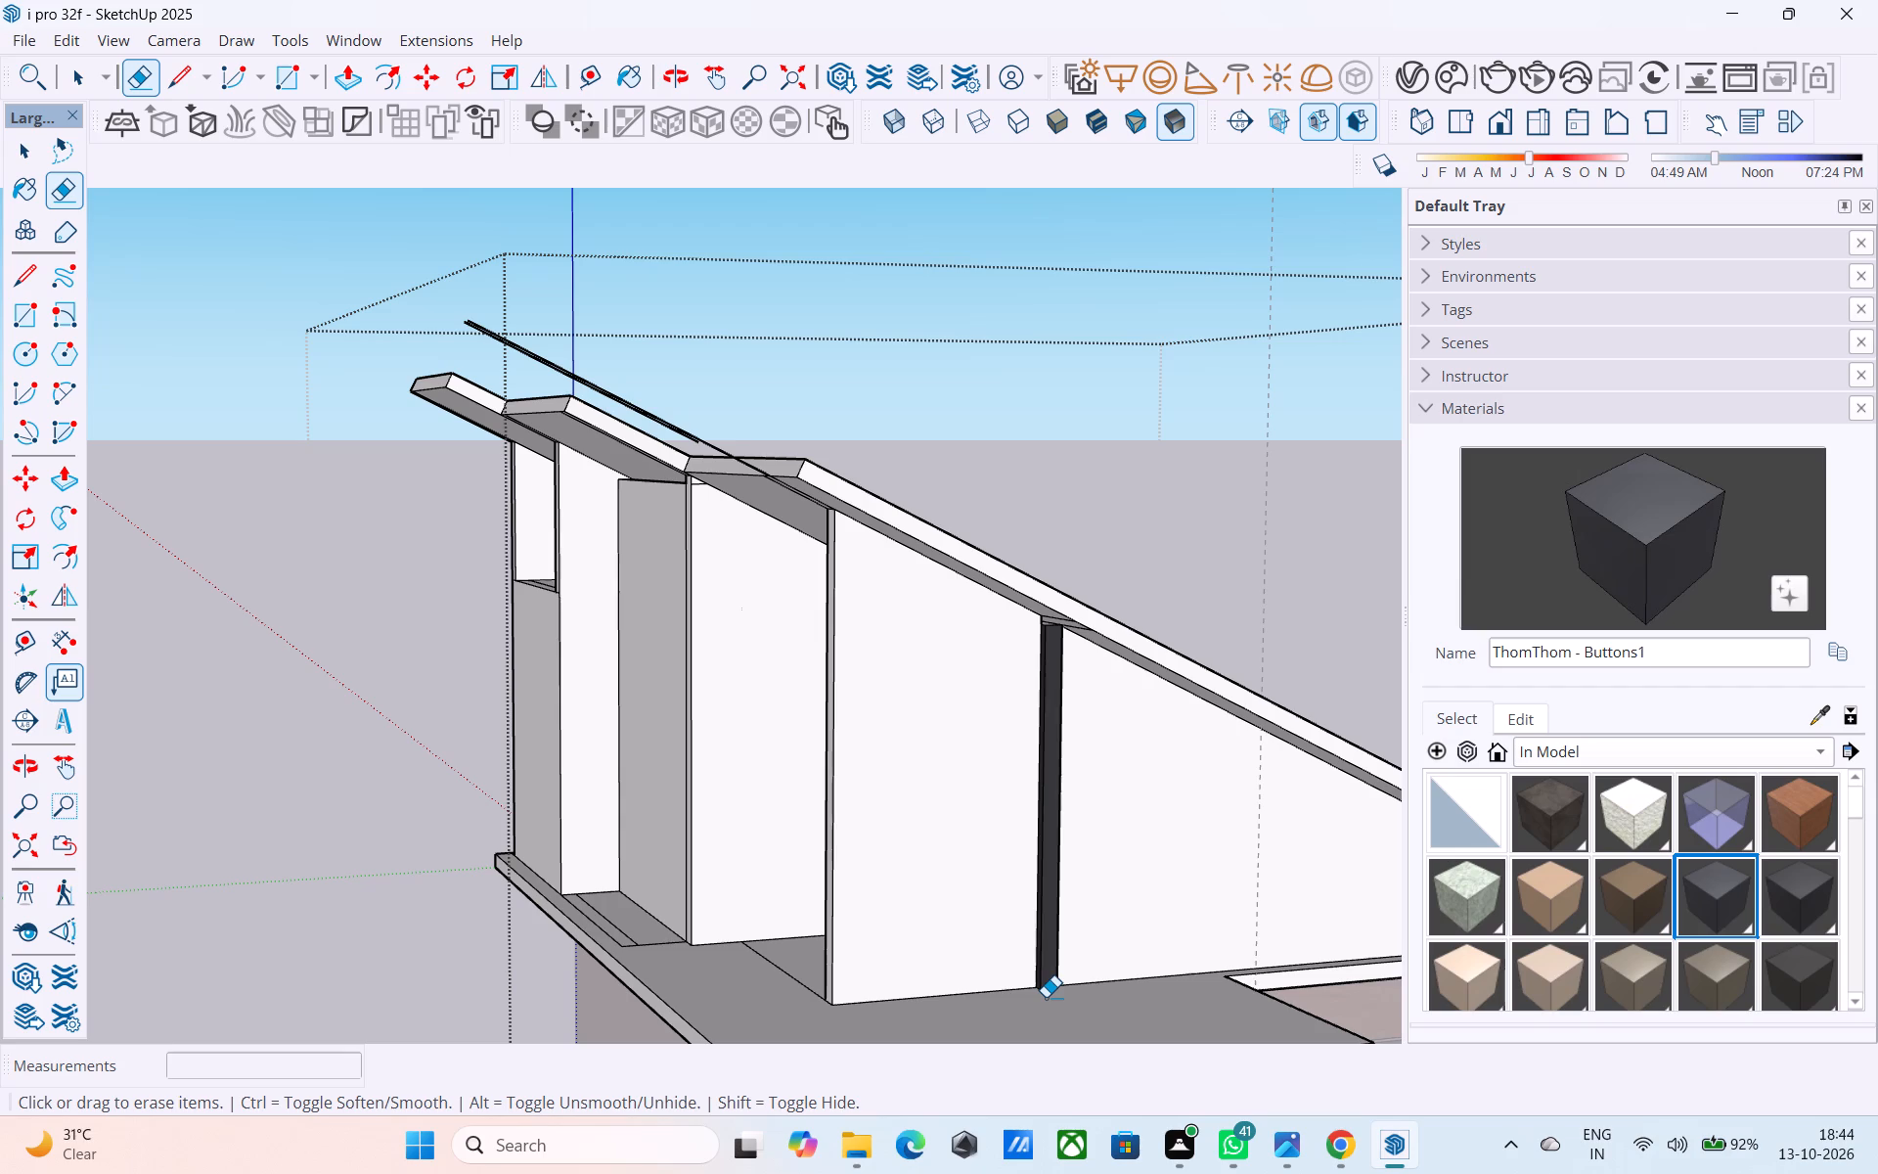
Examine the upper-floor walls, recessed bays and stepped roof slab from several sides.
scroll(996, 923, "down", 2)
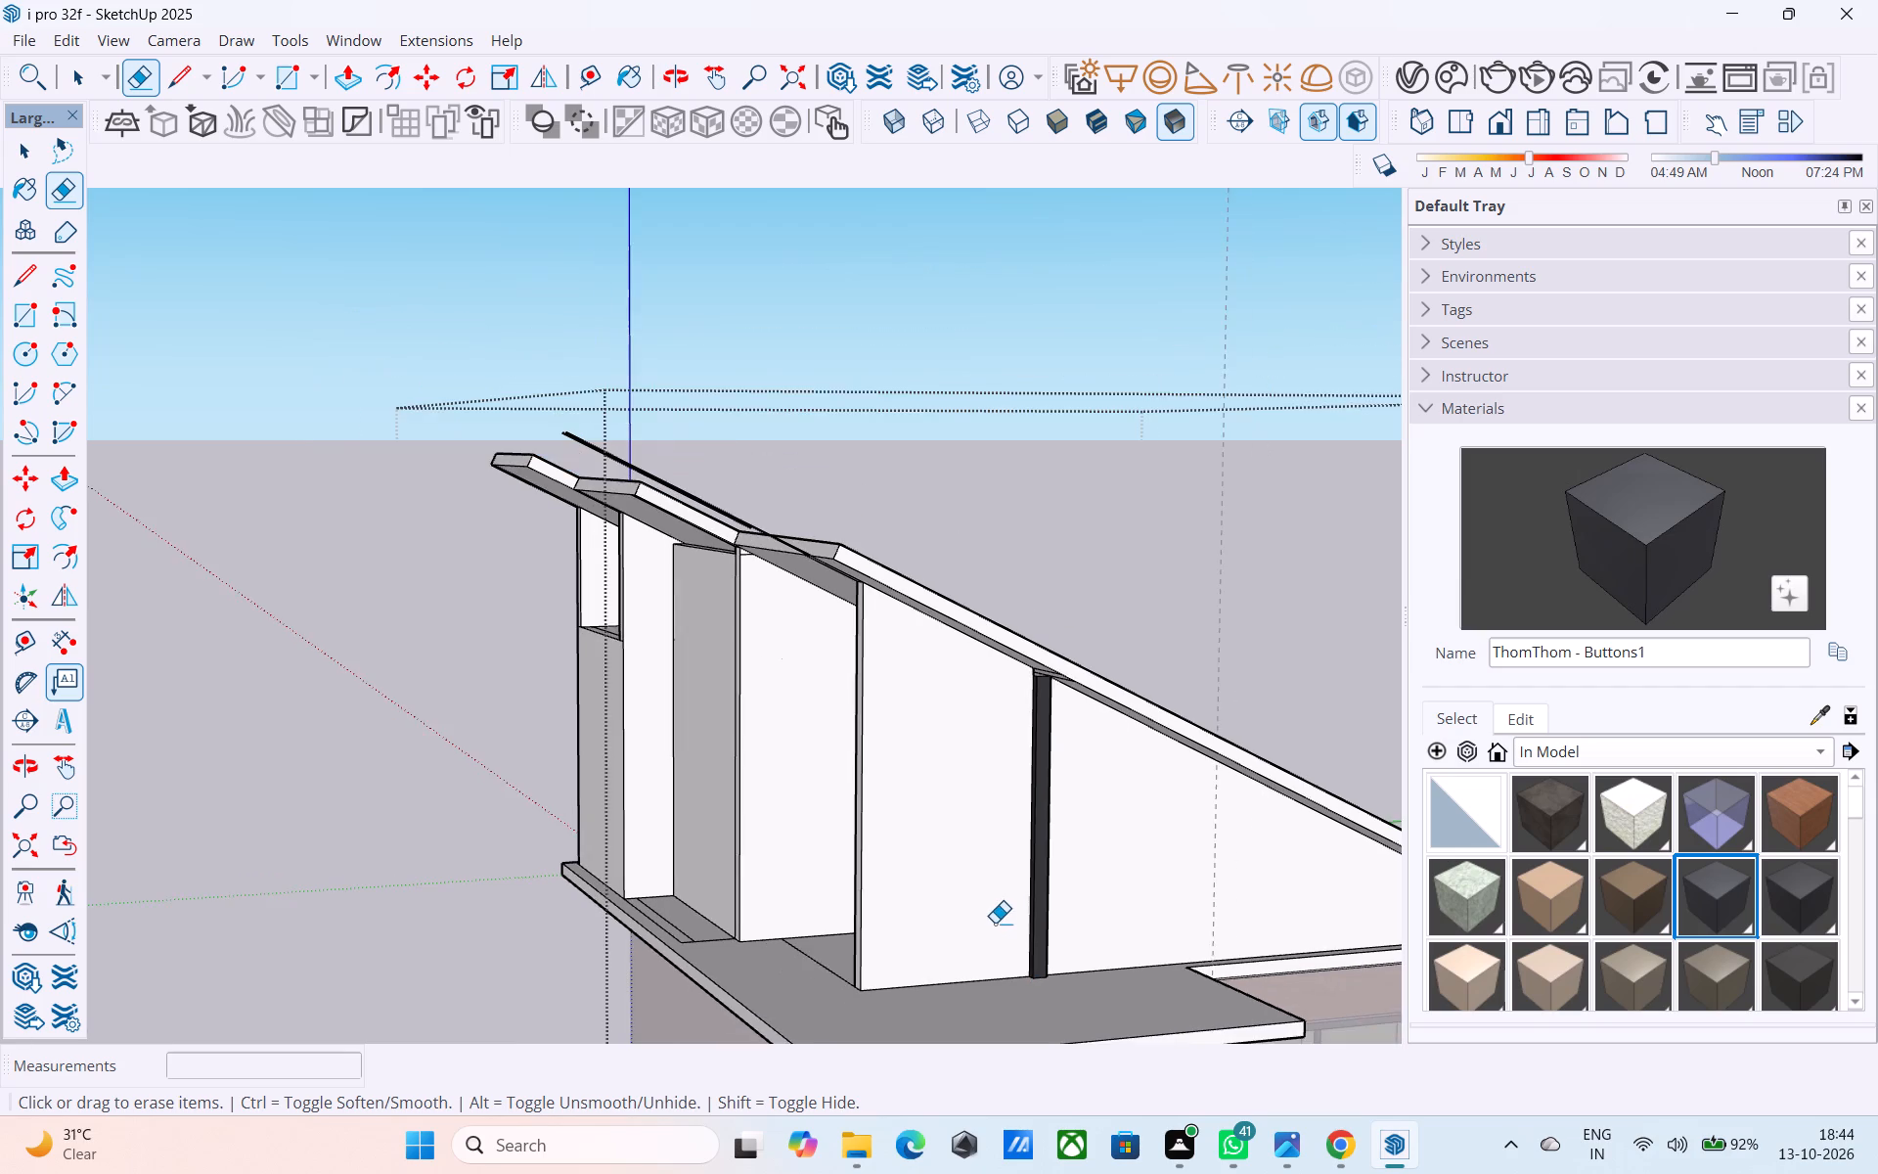
middle_click_drag(995, 923, 809, 879)
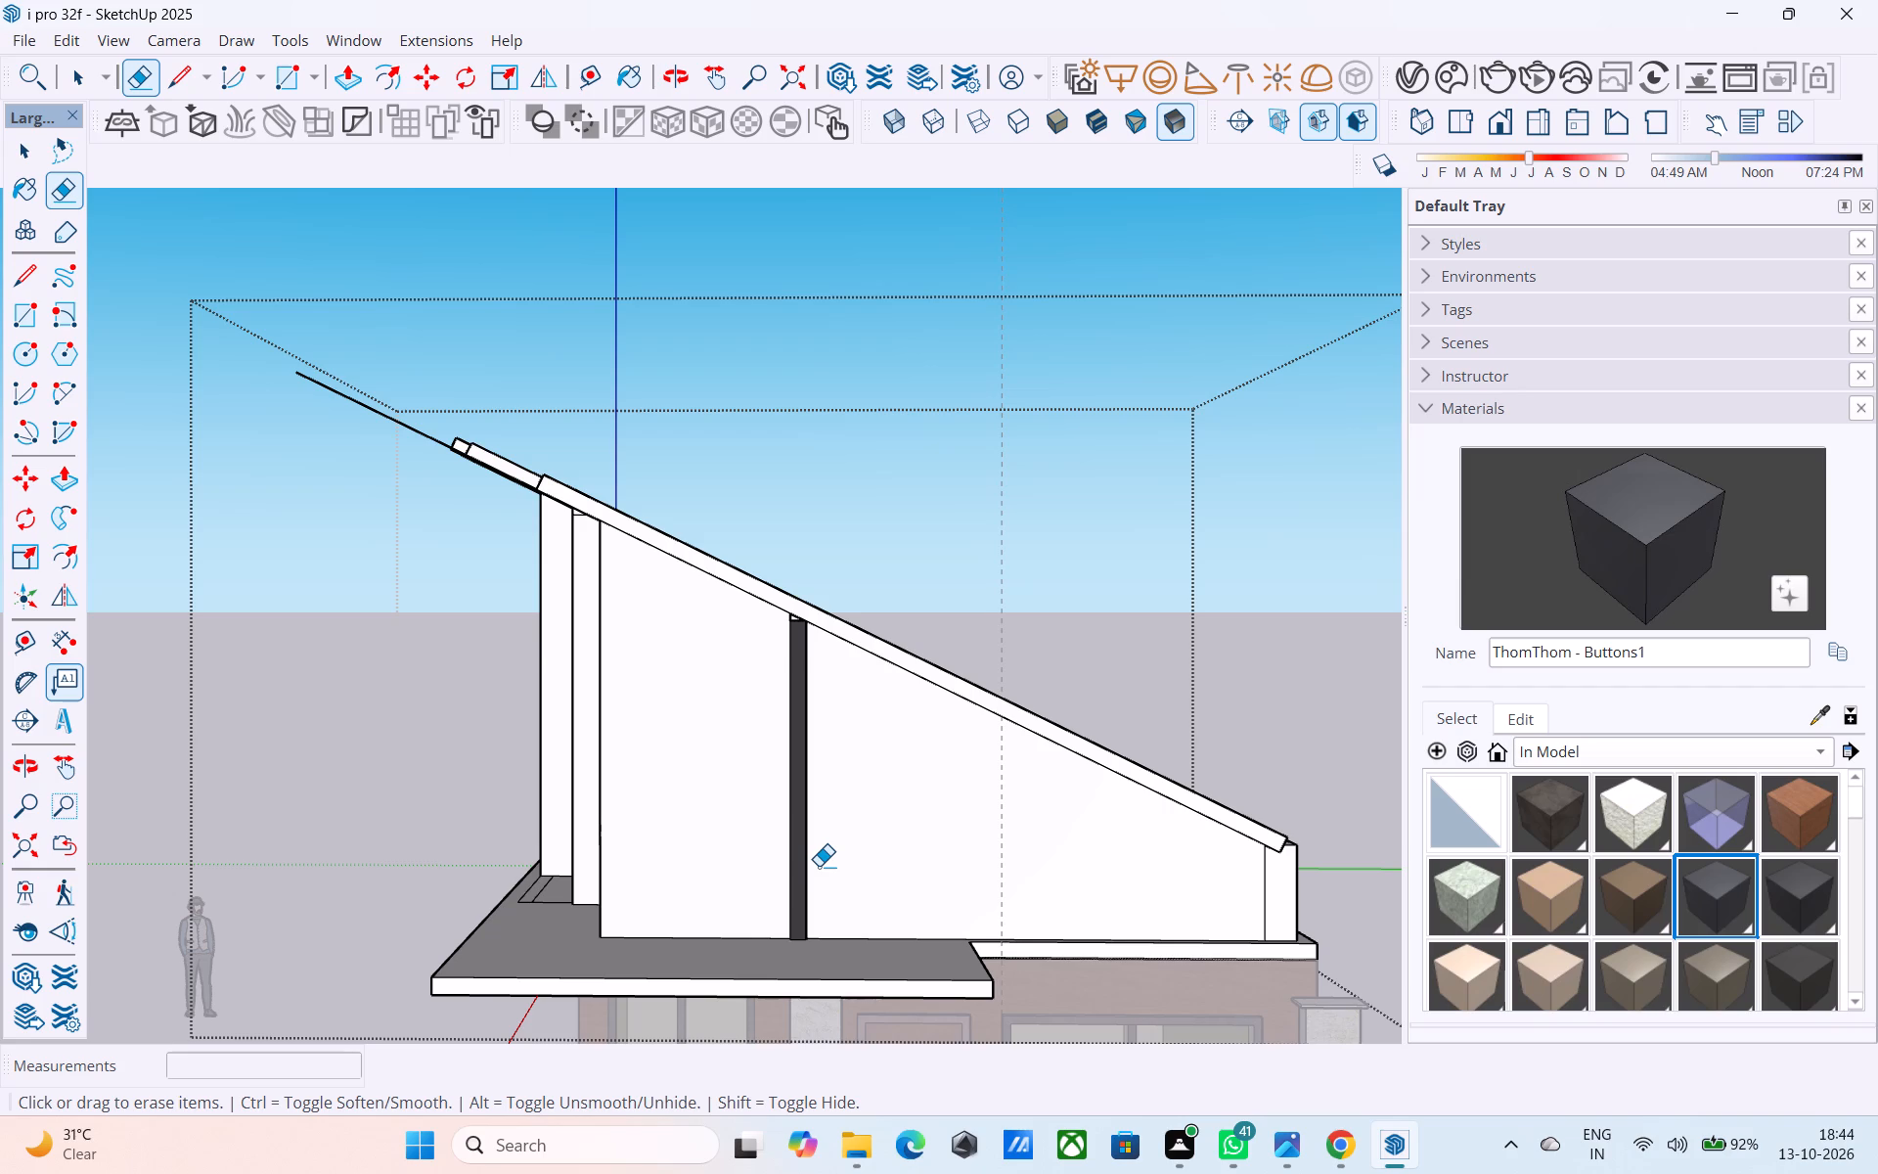
key("space")
middle_click_drag(766, 856, 760, 963)
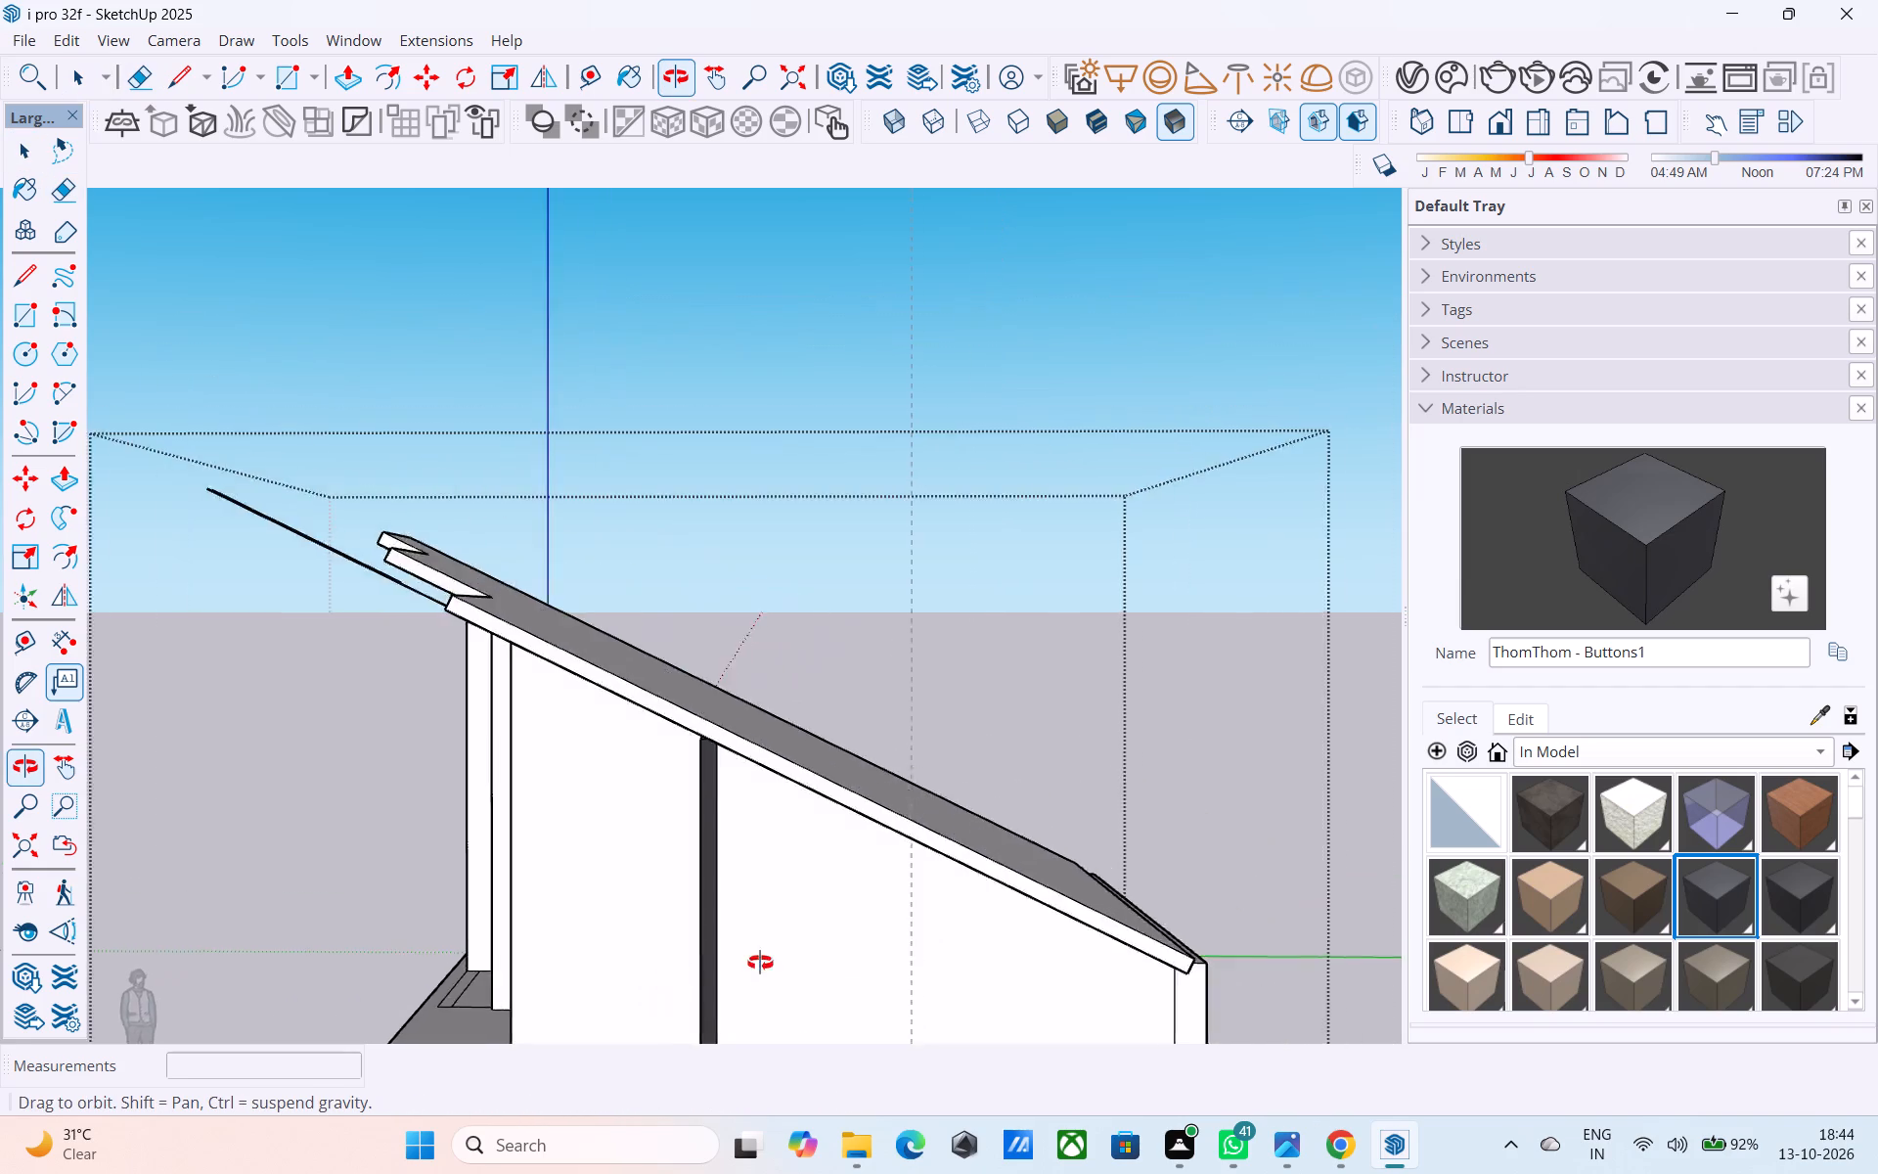
middle_click_drag(760, 963, 899, 952)
middle_click_drag(911, 931, 777, 885)
middle_click_drag(773, 885, 848, 893)
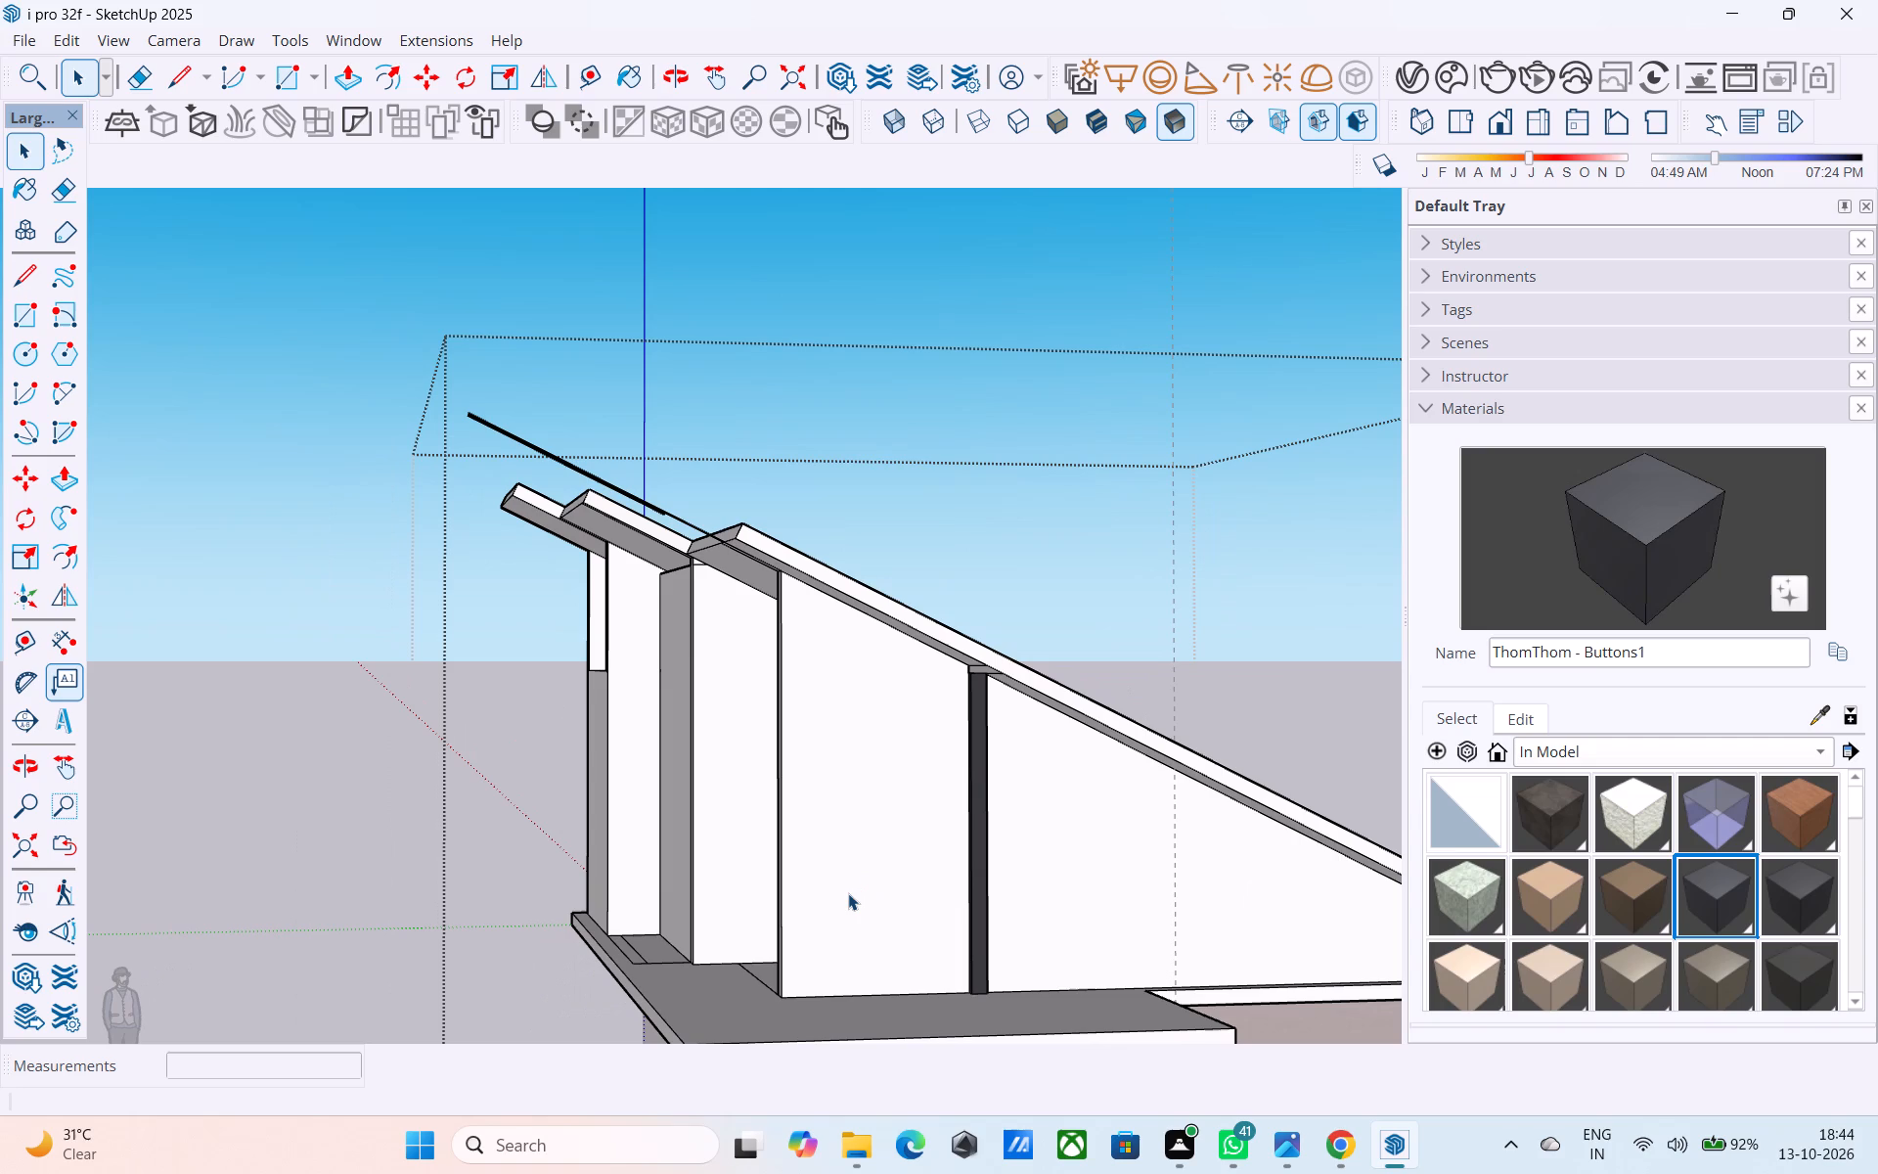
middle_click_drag(842, 893, 838, 891)
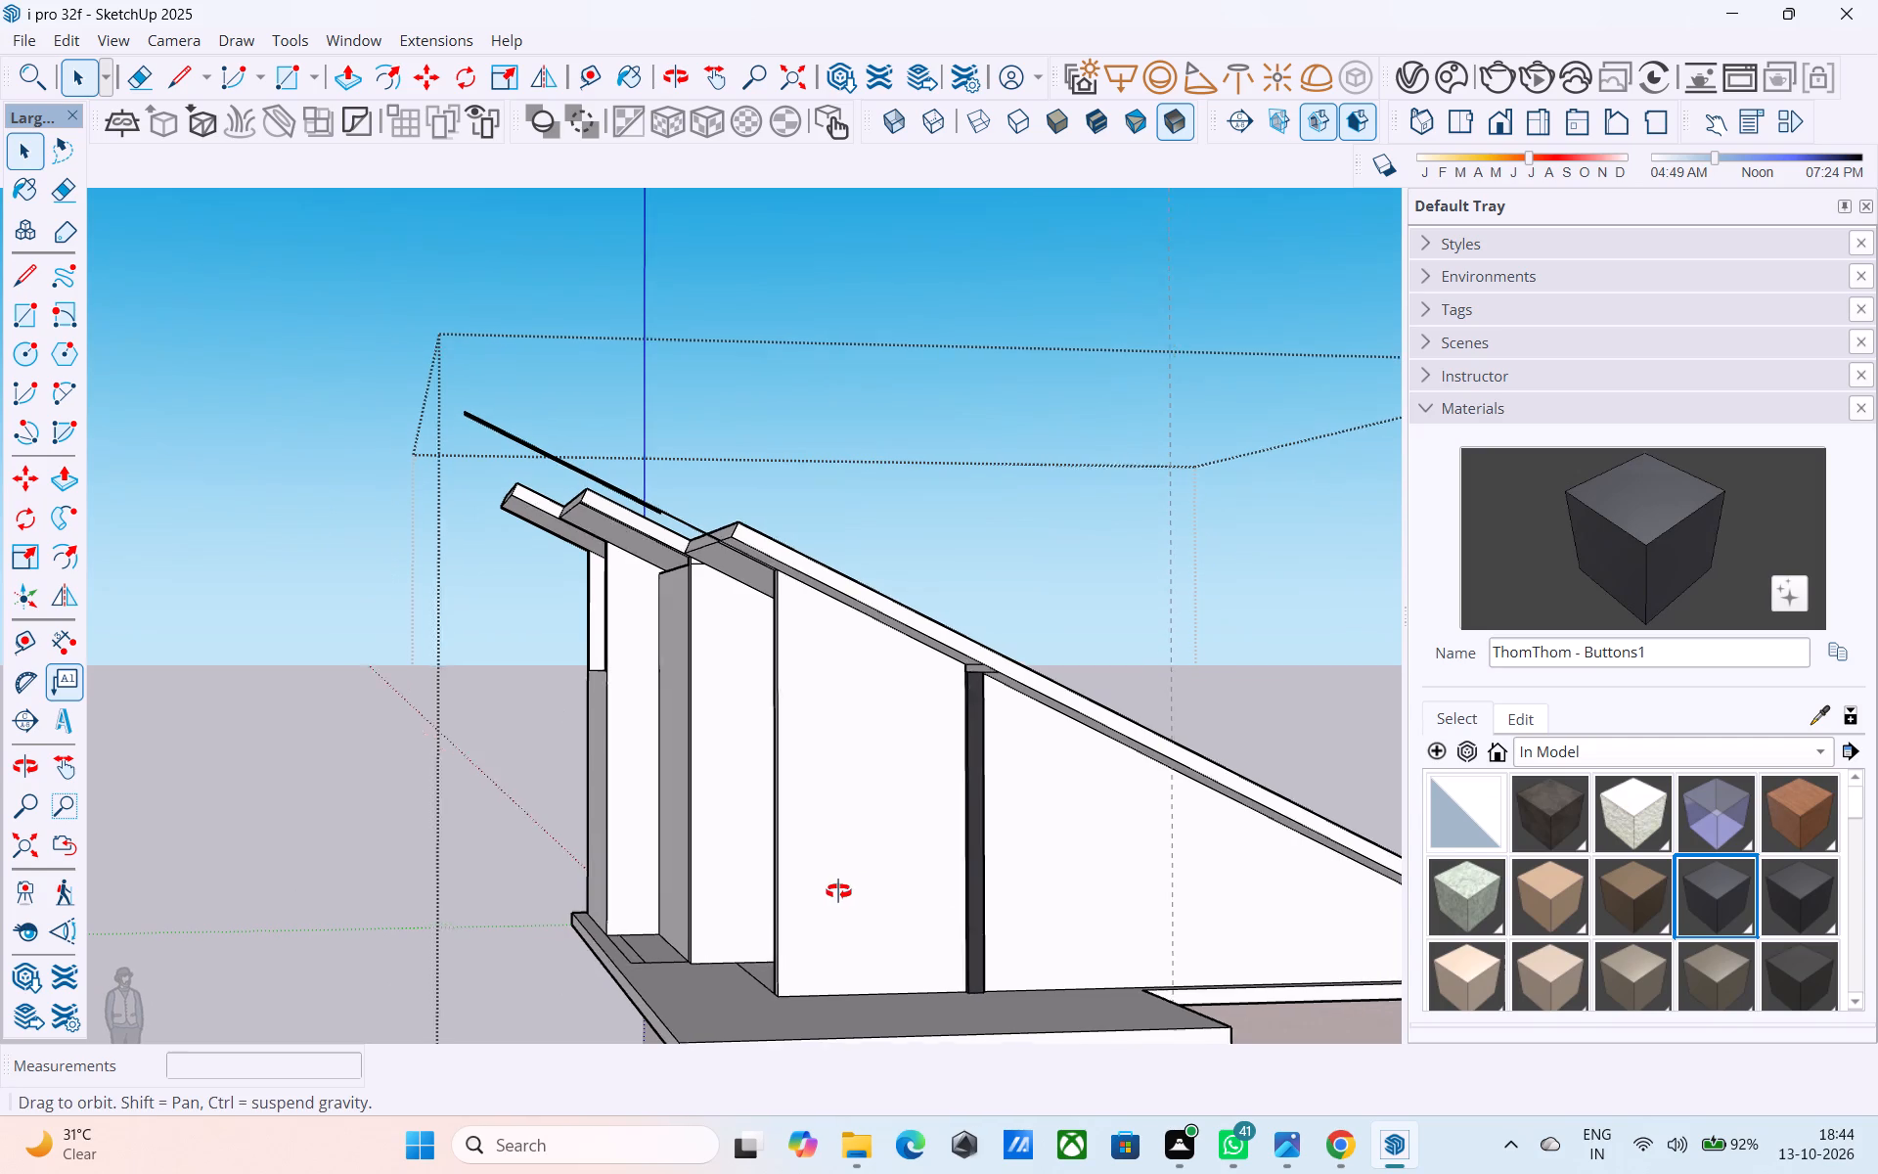
middle_click_drag(838, 891, 1255, 944)
scroll(1135, 882, "up", 3)
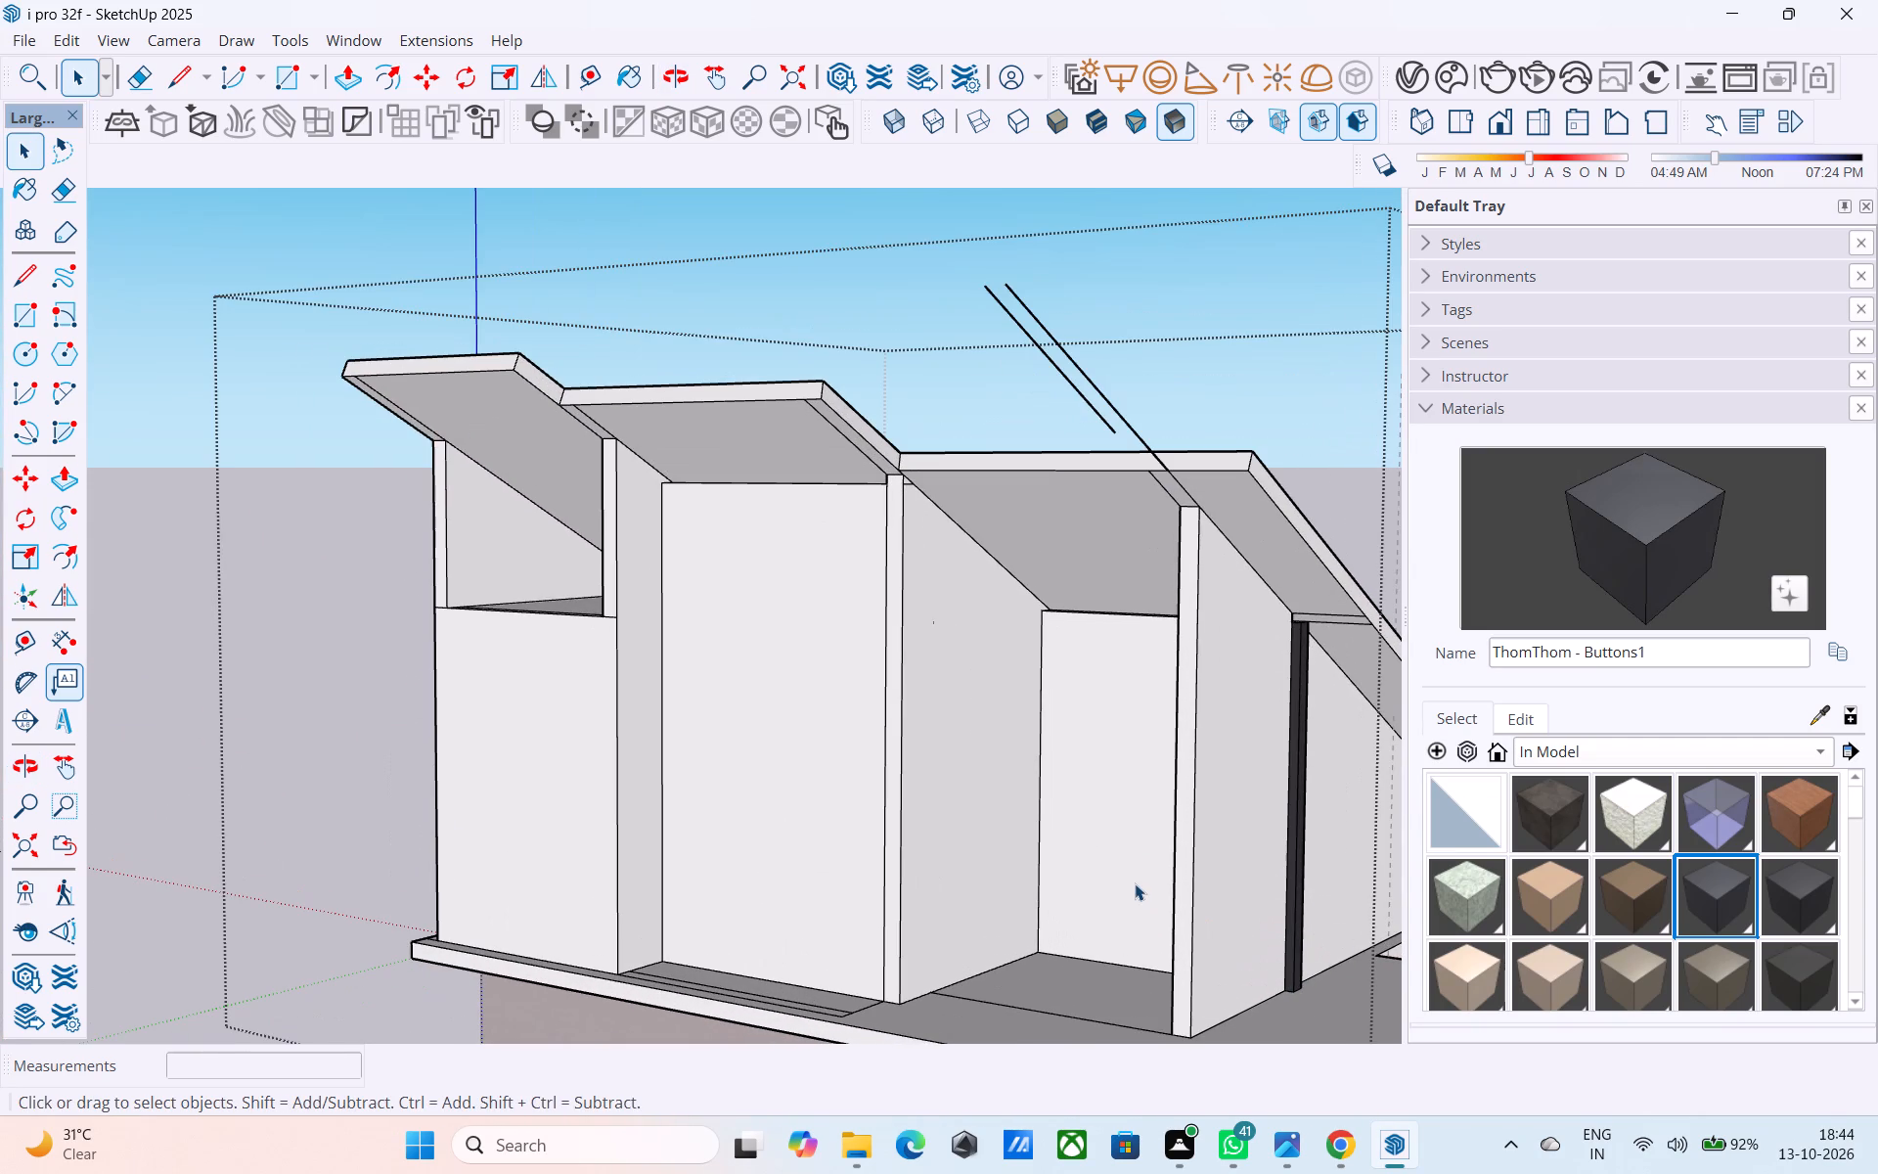
middle_click_drag(1135, 883, 798, 814)
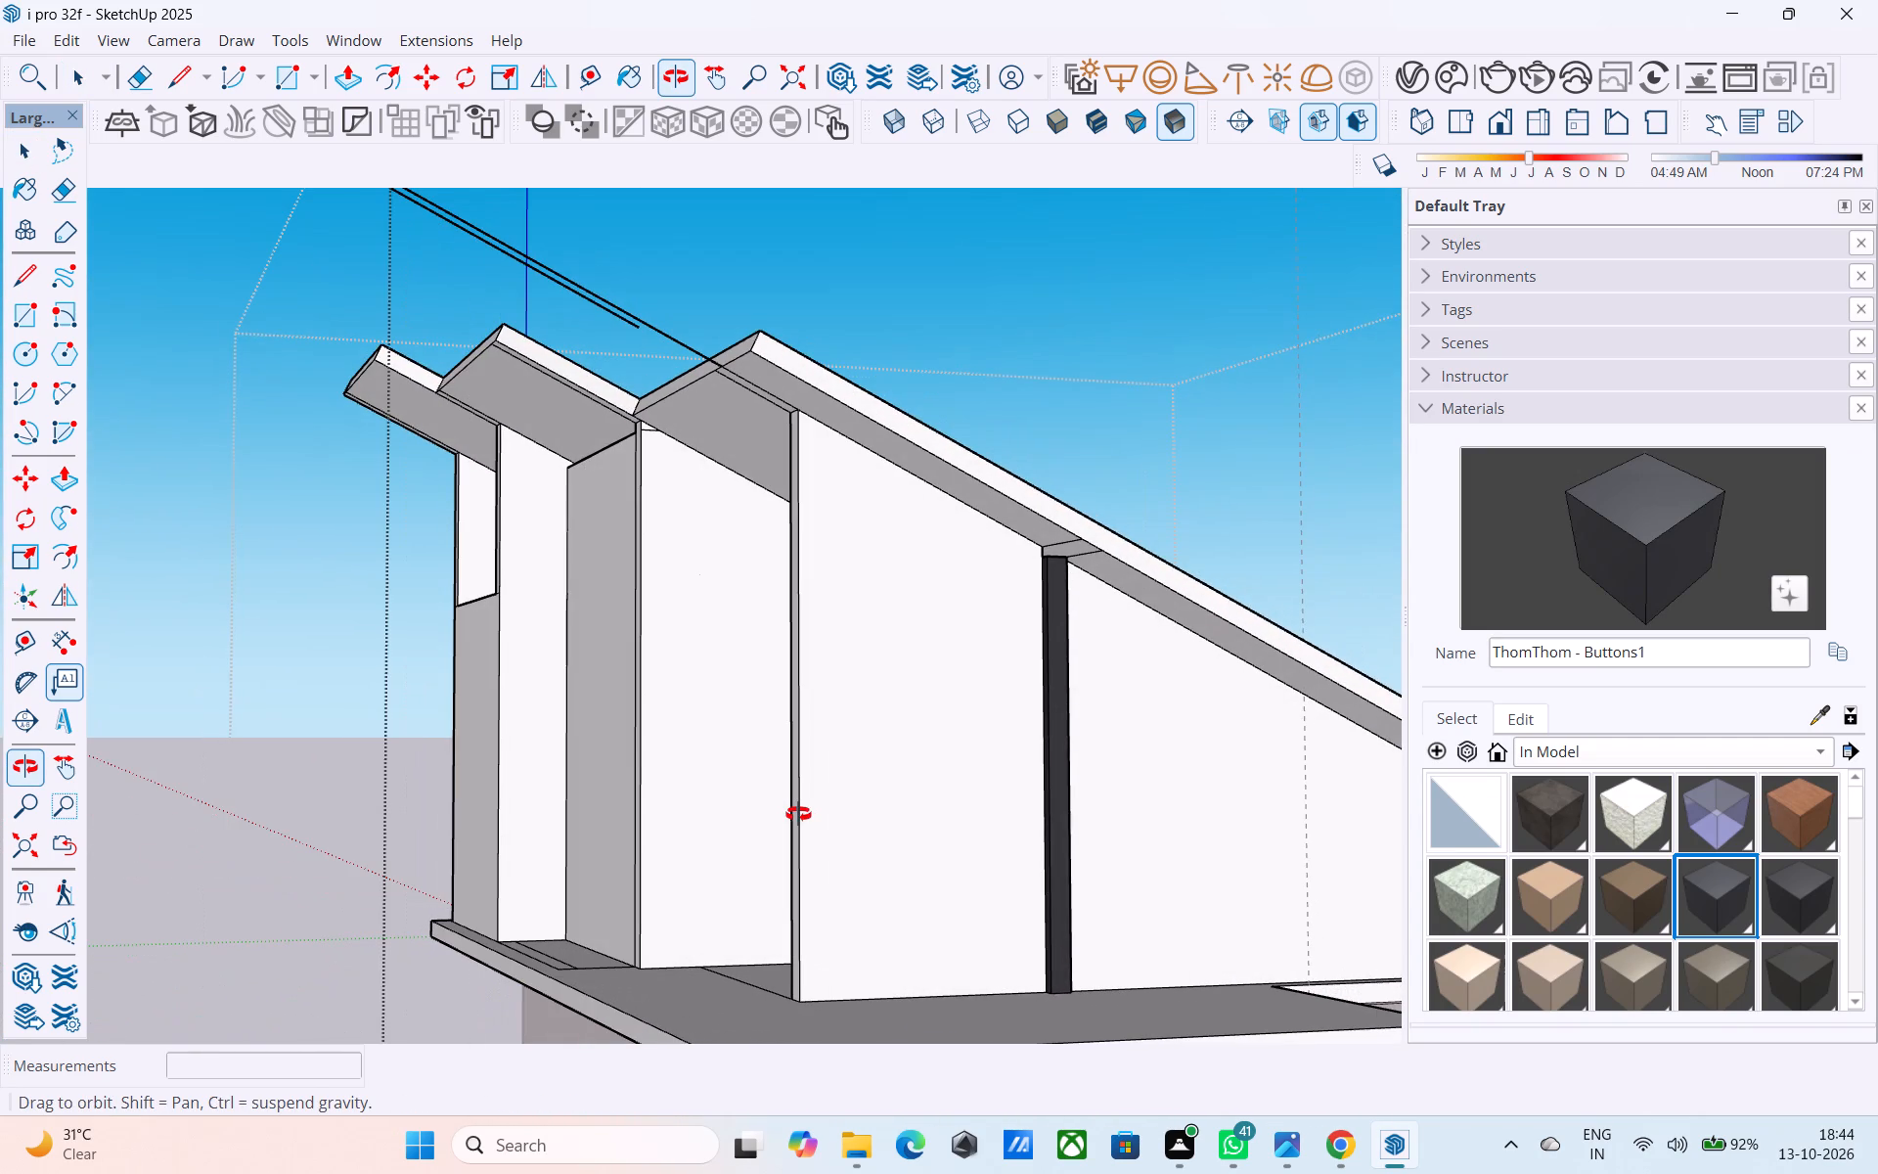
middle_click_drag(798, 814, 1032, 852)
middle_click_drag(1055, 845, 1039, 832)
scroll(1164, 573, "up", 4)
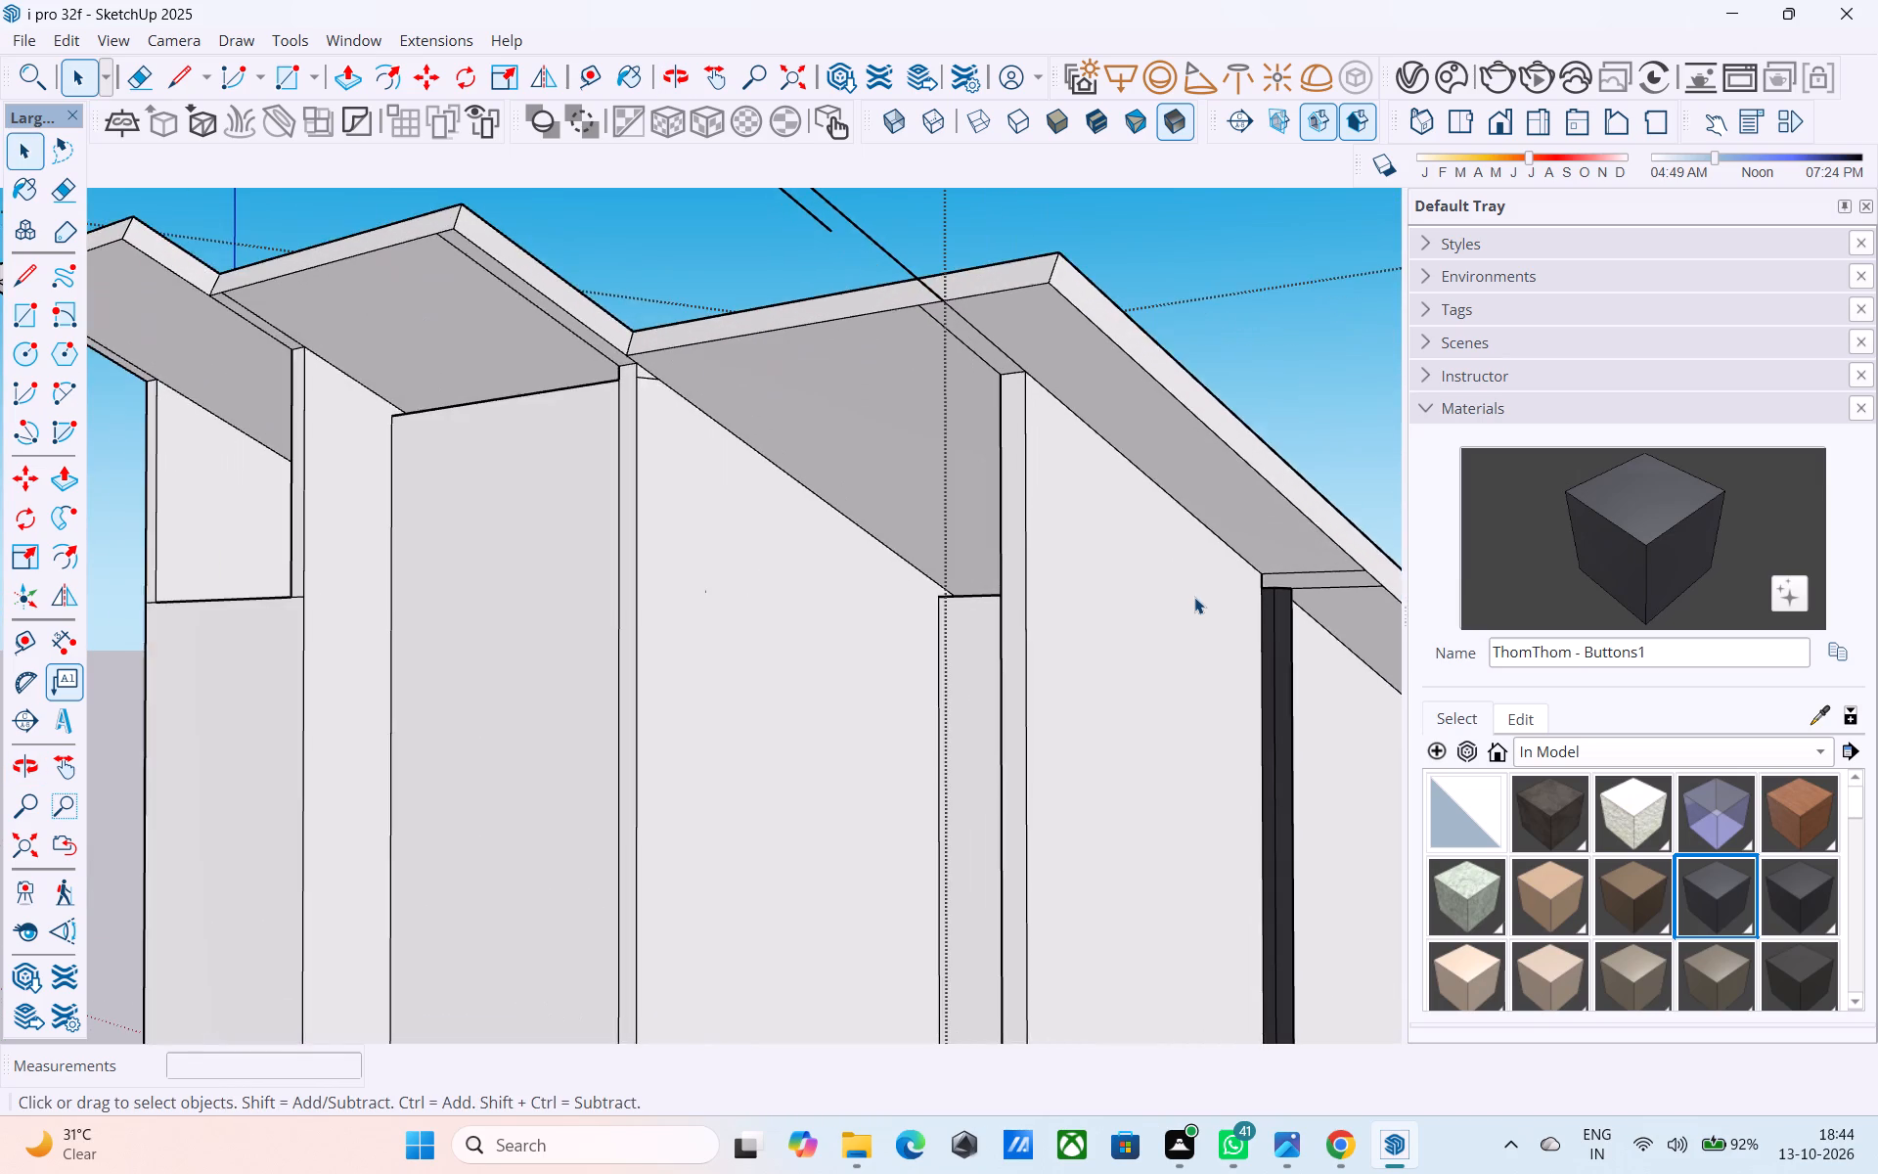
Draw a horizontal 6' line across the outer side wall from the dark post's top, and continue it across the wall's end face.
middle_click_drag(1198, 597, 1025, 602)
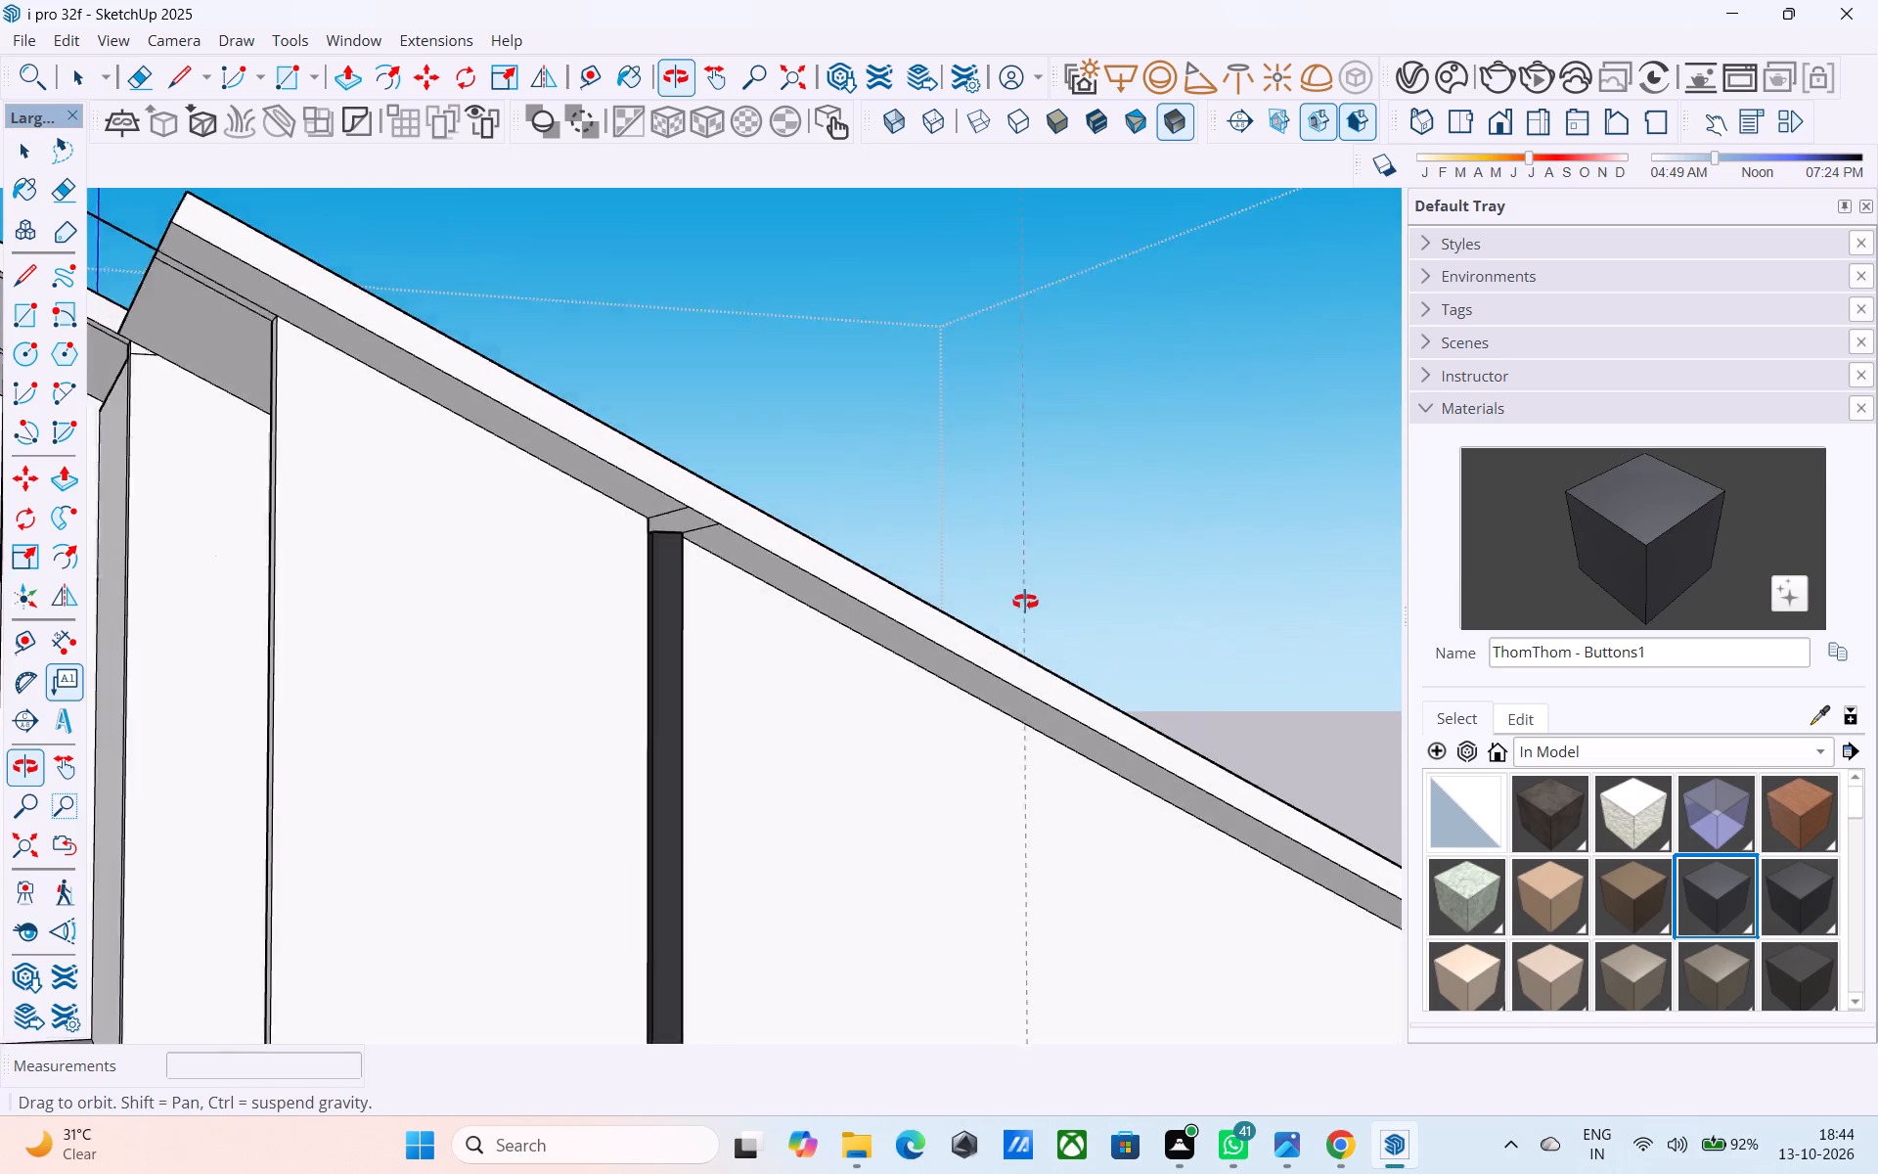
middle_click_drag(1025, 602, 1033, 615)
scroll(863, 645, "up", 1)
key("l")
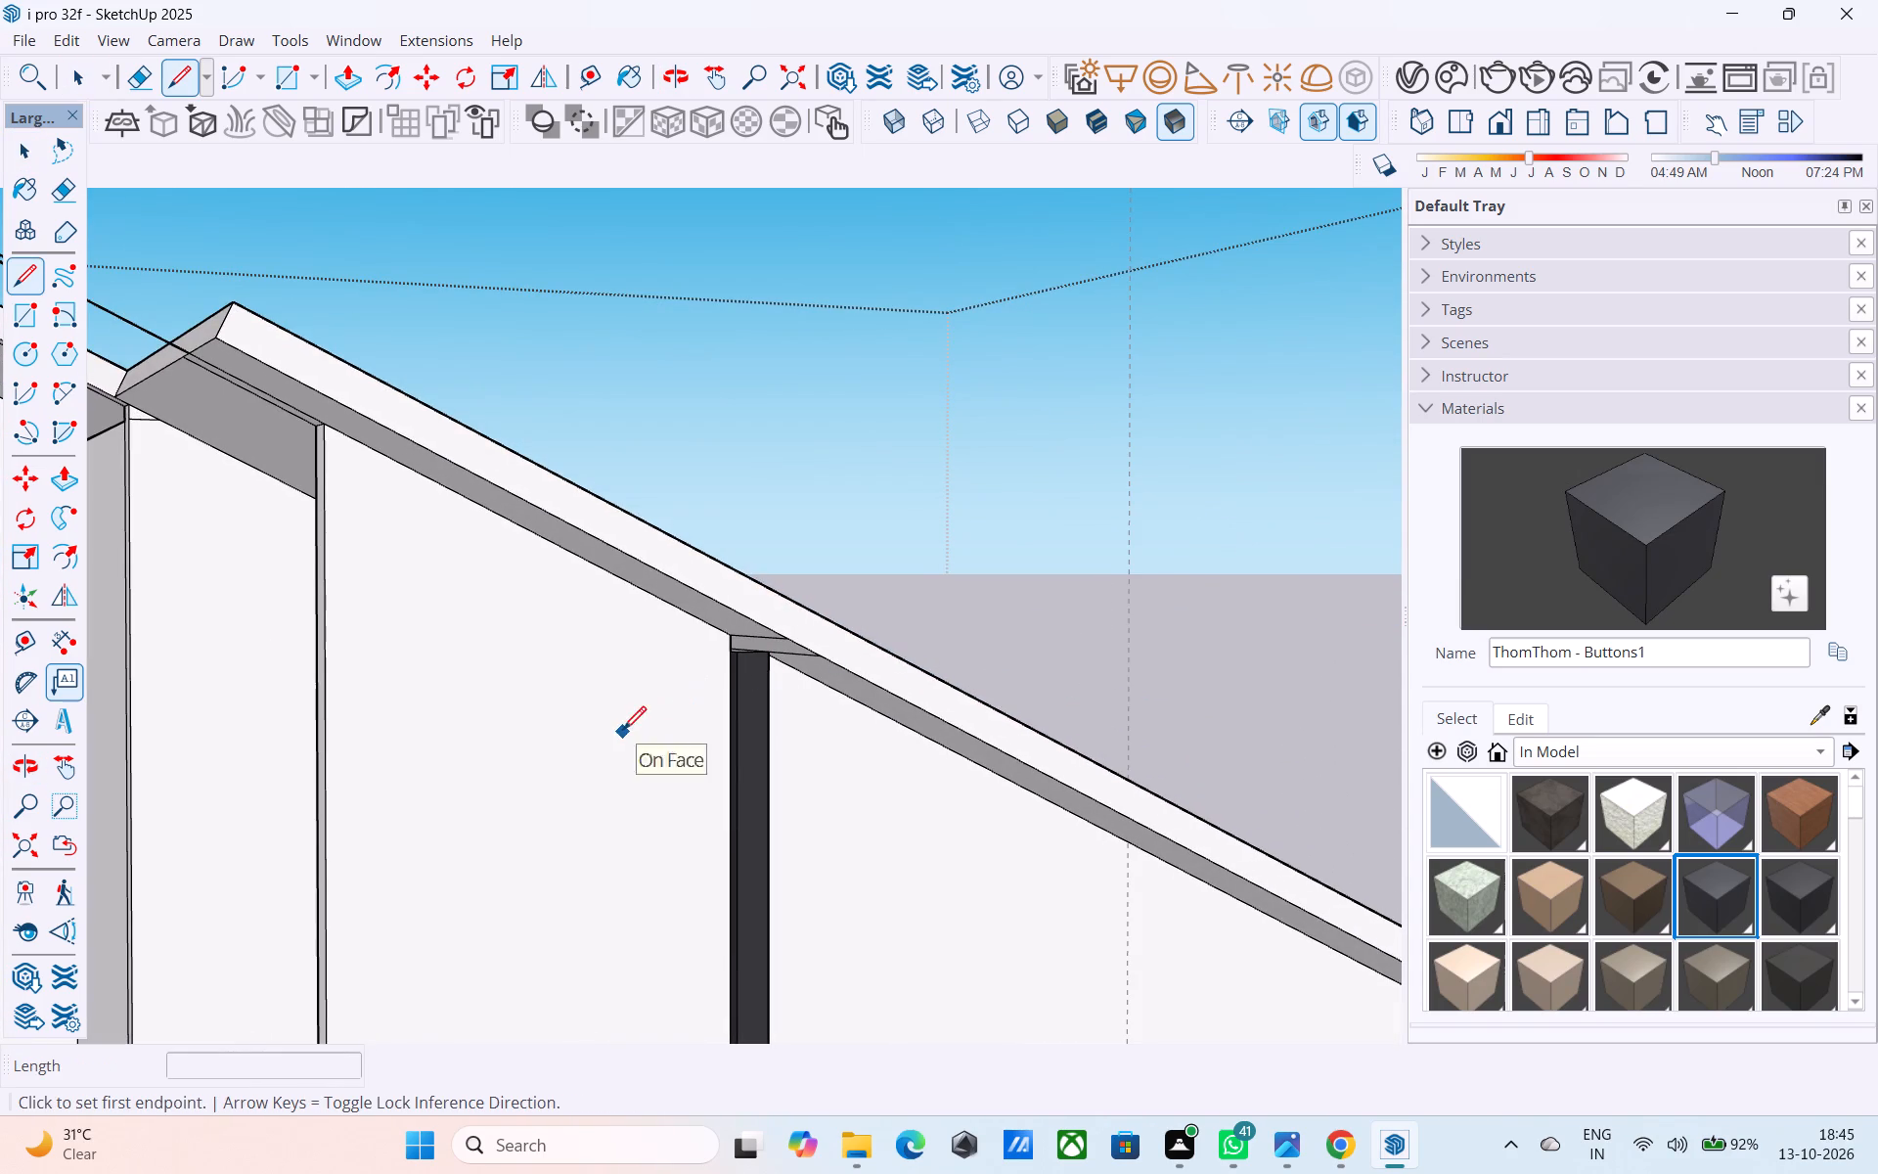
scroll(712, 667, "up", 14)
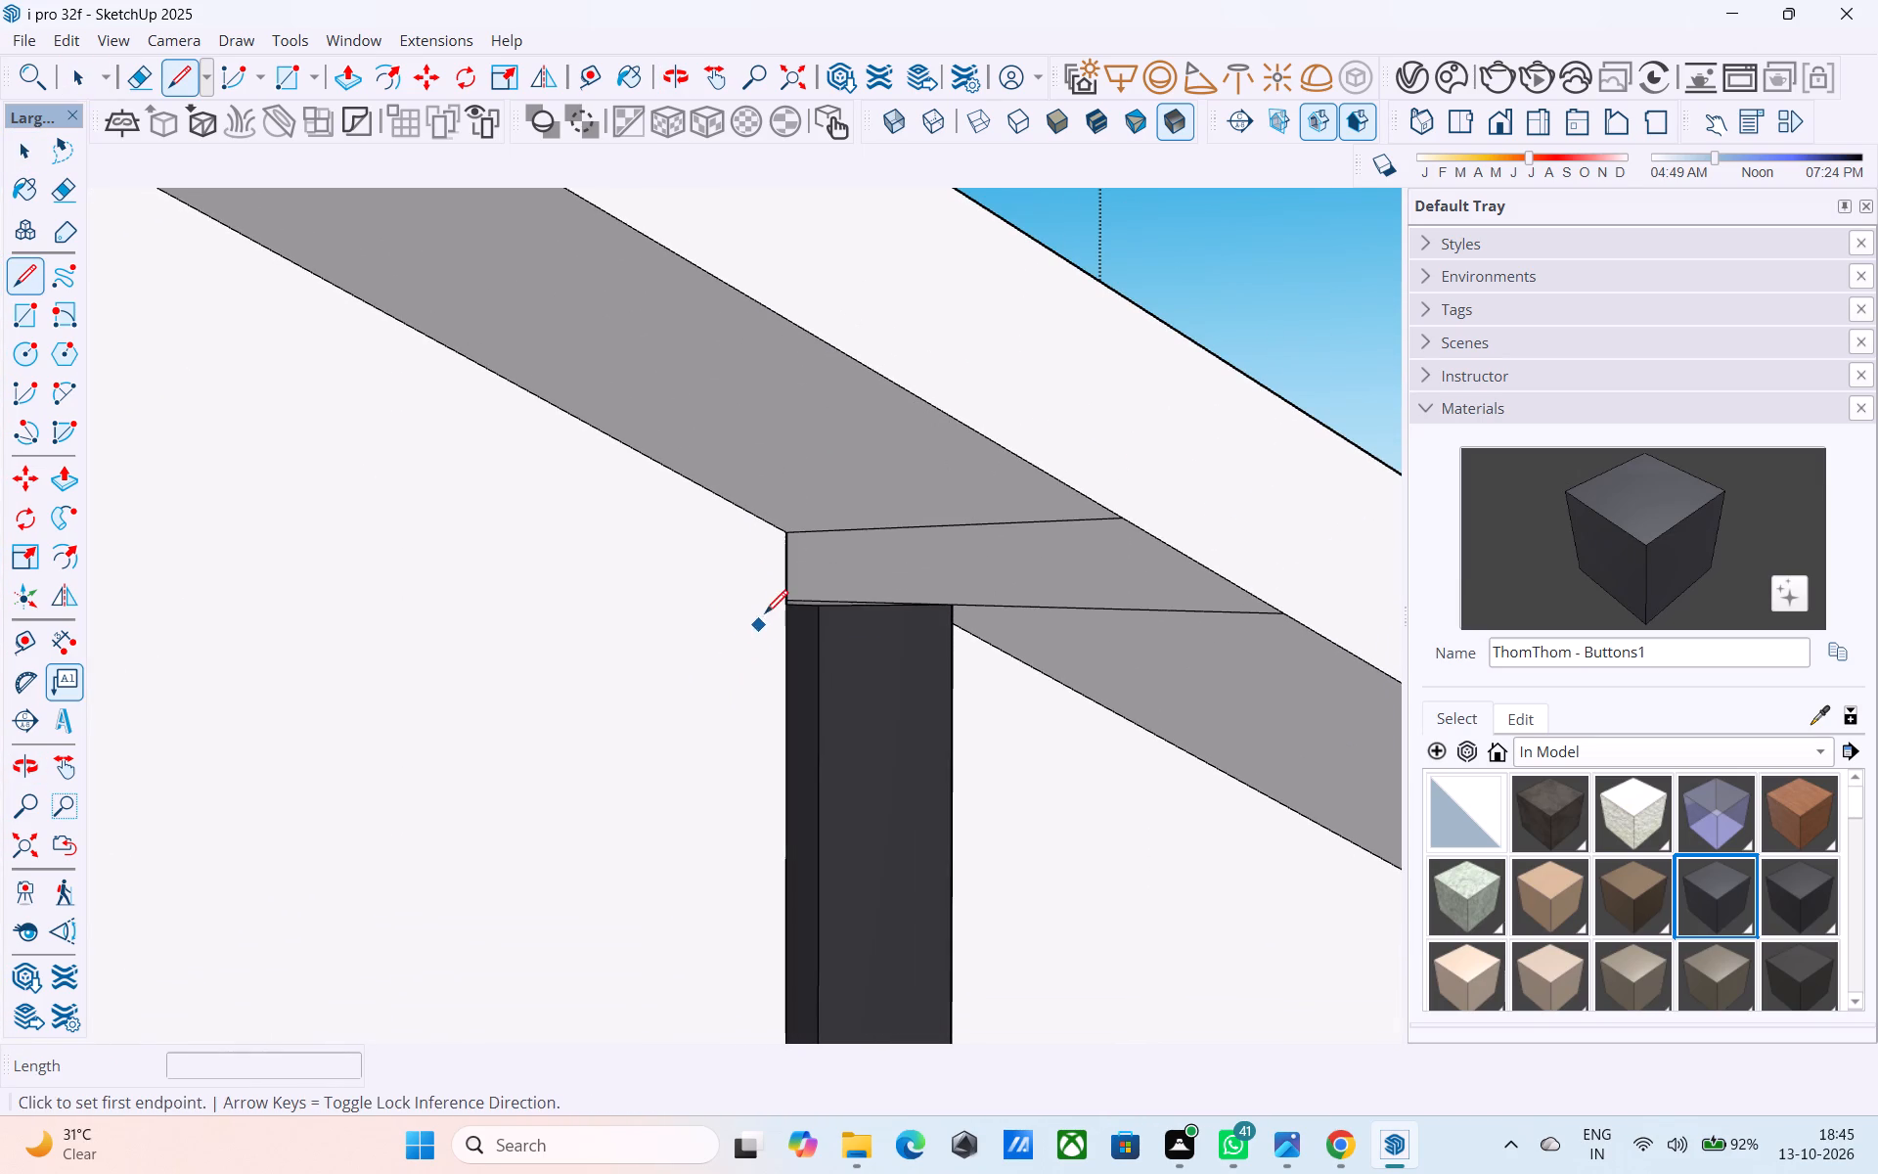
left_click(789, 602)
scroll(781, 601, "down", 16)
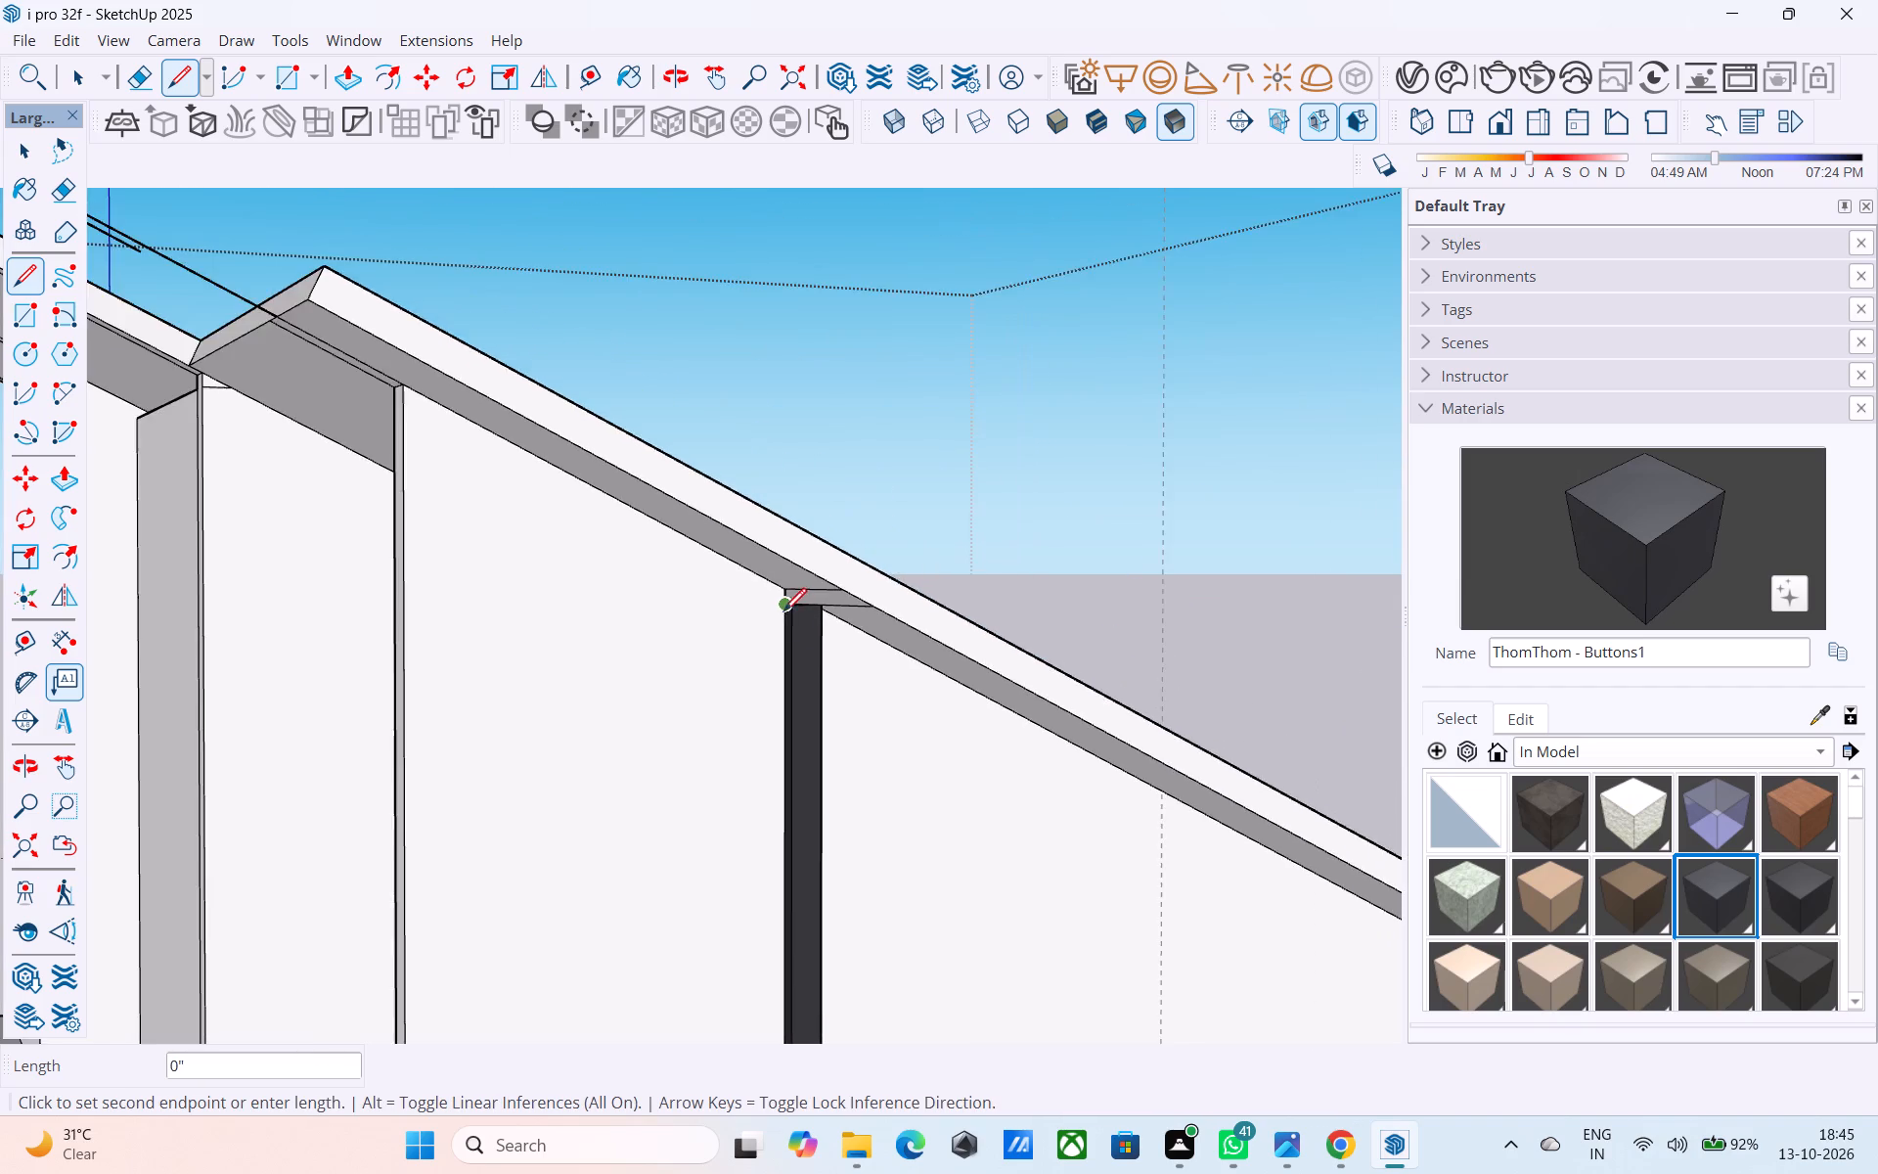
middle_click_drag(783, 613, 945, 650, "shift")
left_click(582, 642)
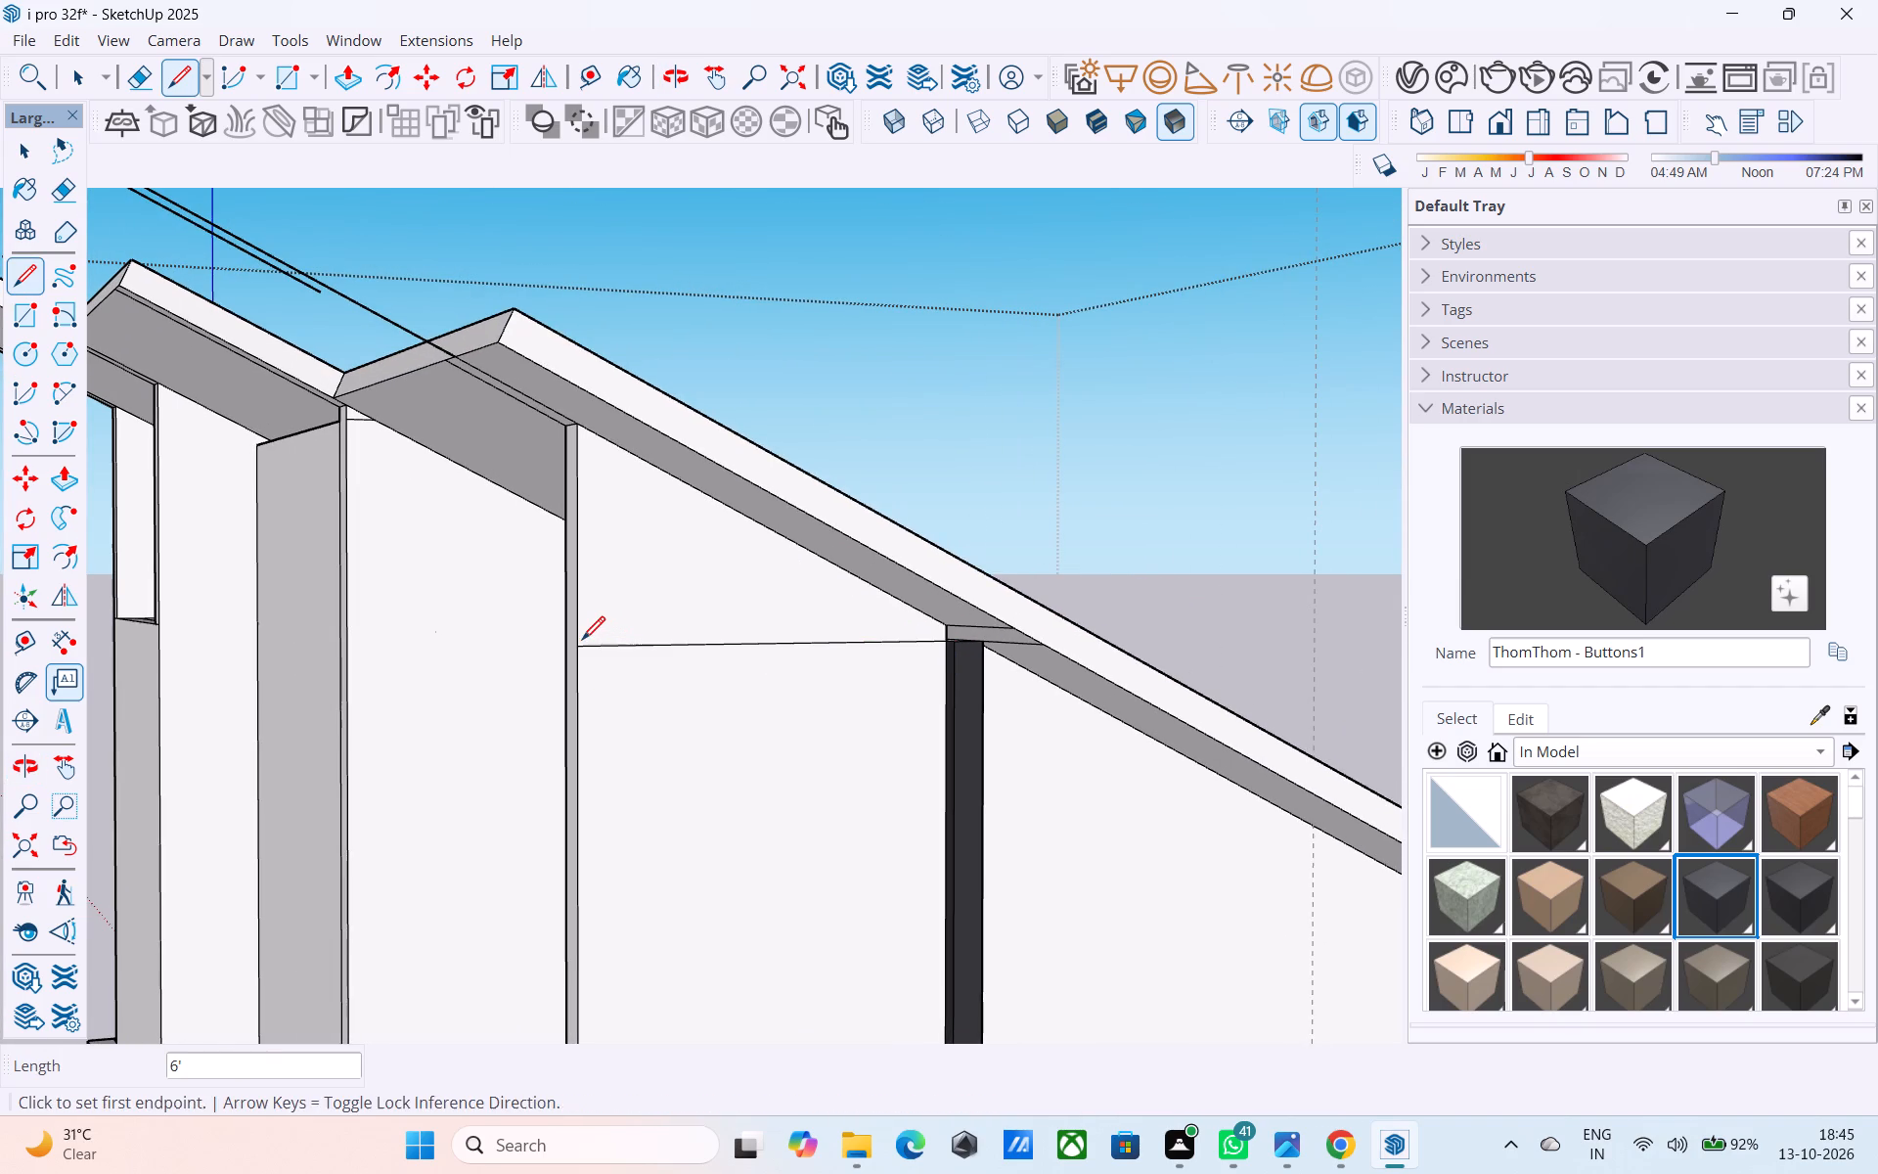
middle_click_drag(580, 643, 684, 688)
scroll(953, 820, "up", 5)
left_click(981, 823)
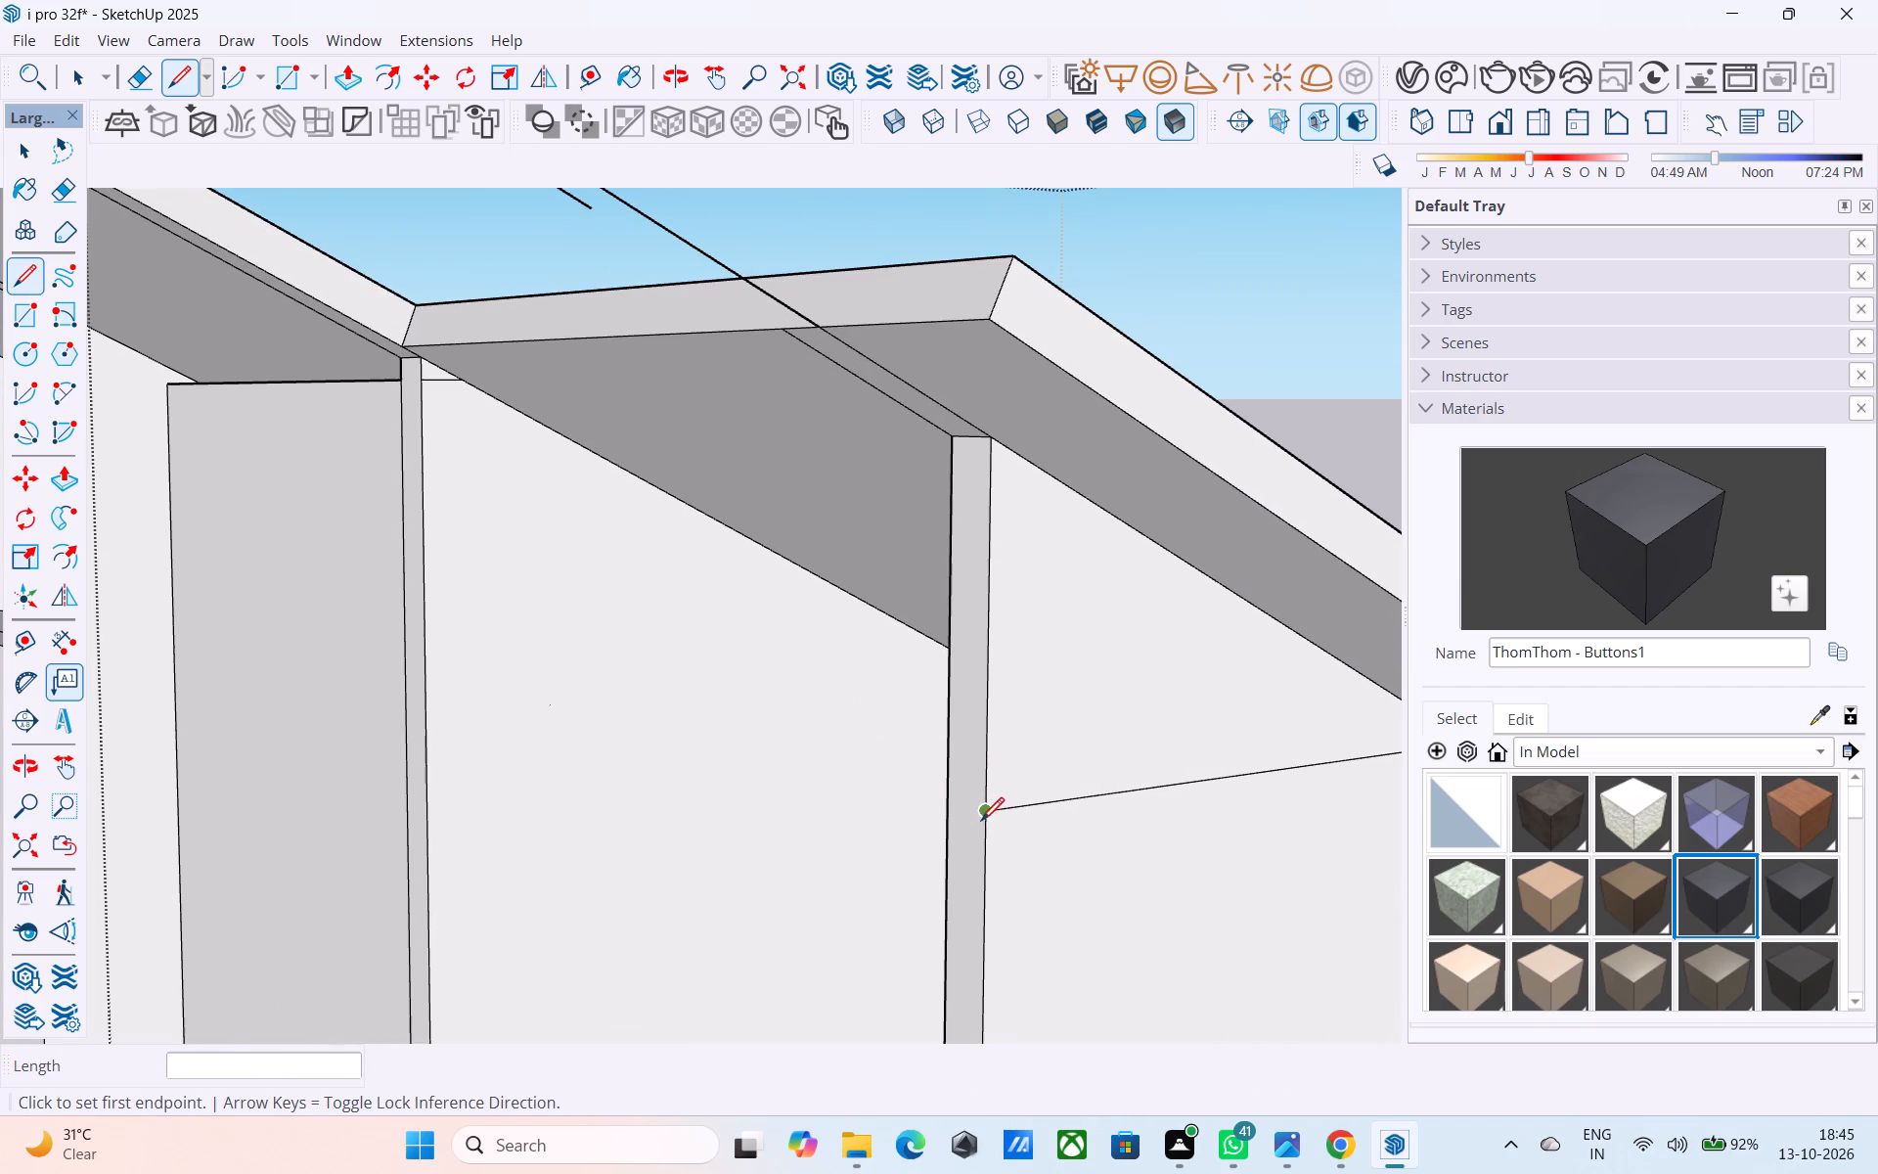
left_click(946, 806)
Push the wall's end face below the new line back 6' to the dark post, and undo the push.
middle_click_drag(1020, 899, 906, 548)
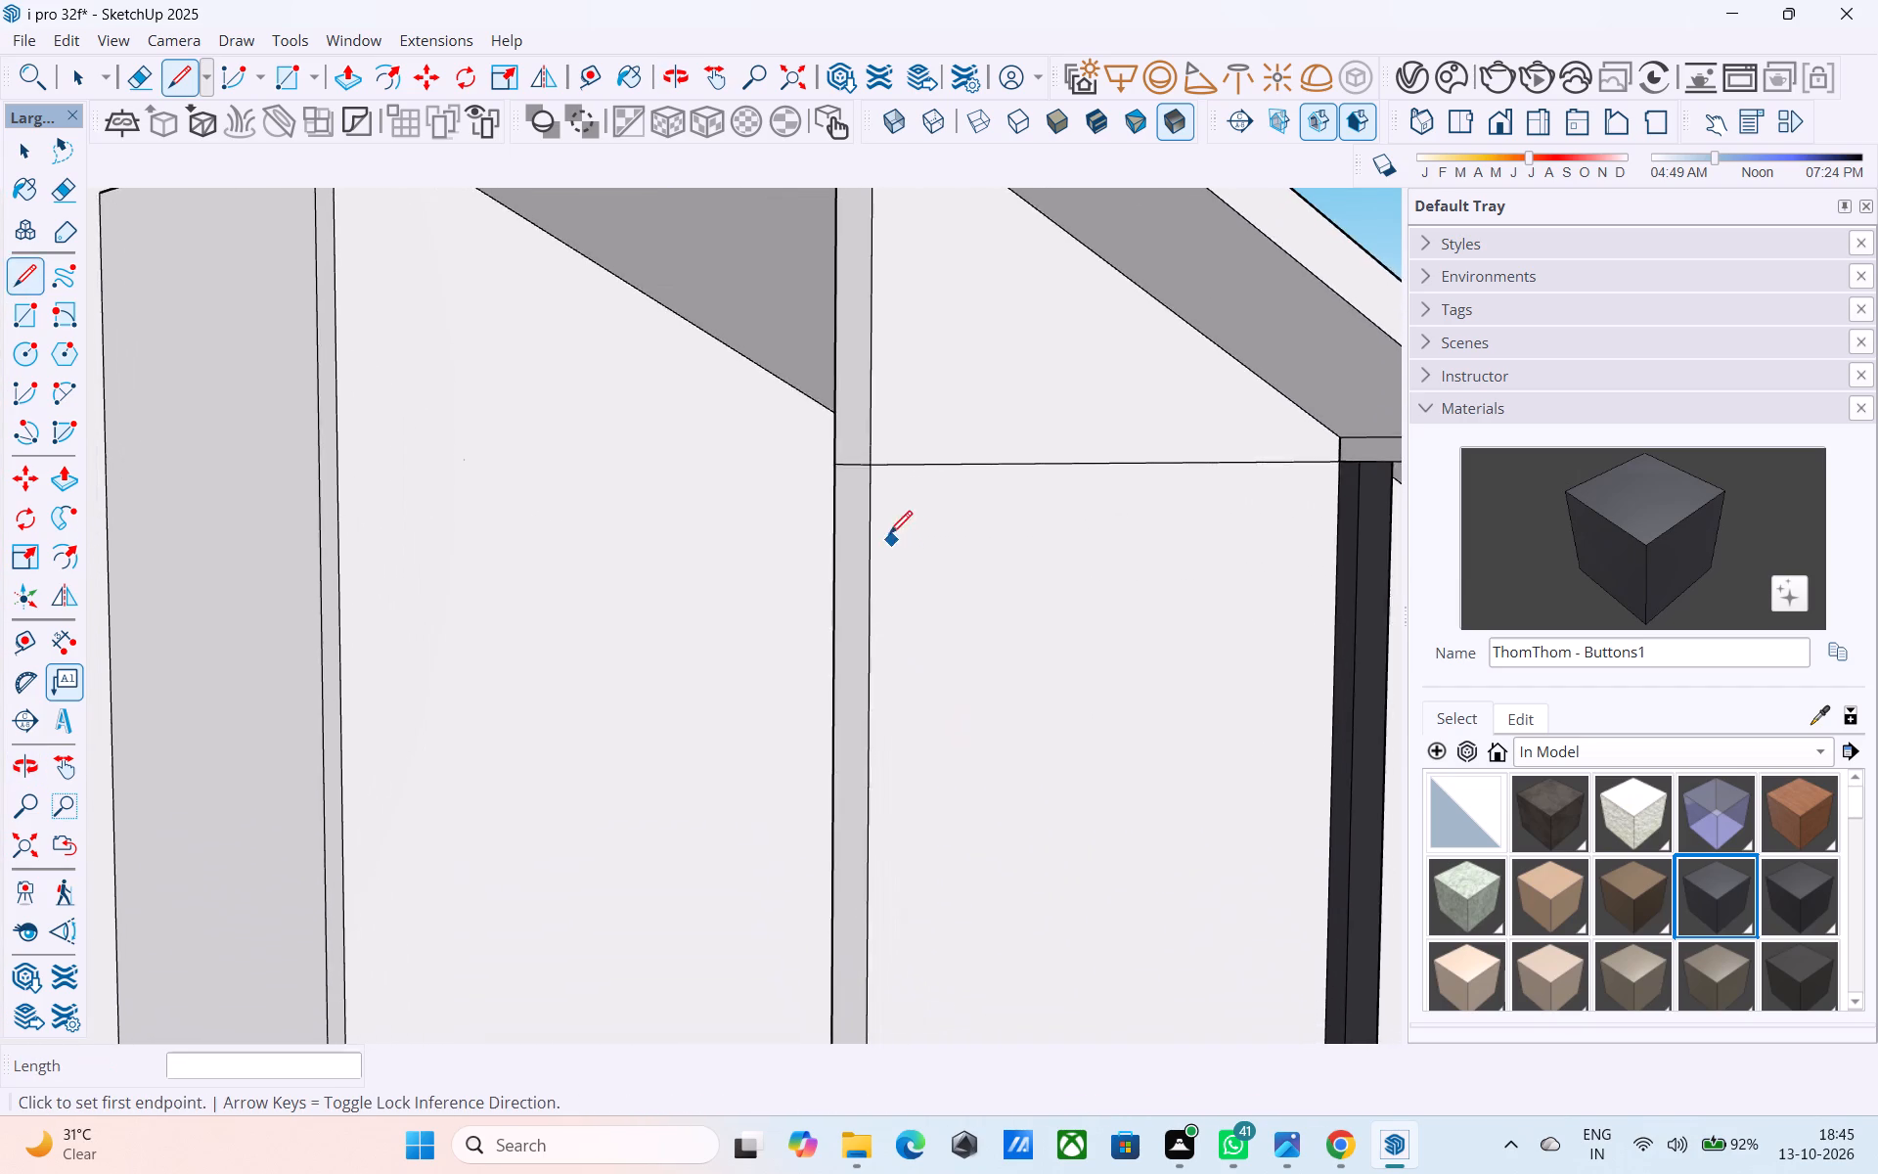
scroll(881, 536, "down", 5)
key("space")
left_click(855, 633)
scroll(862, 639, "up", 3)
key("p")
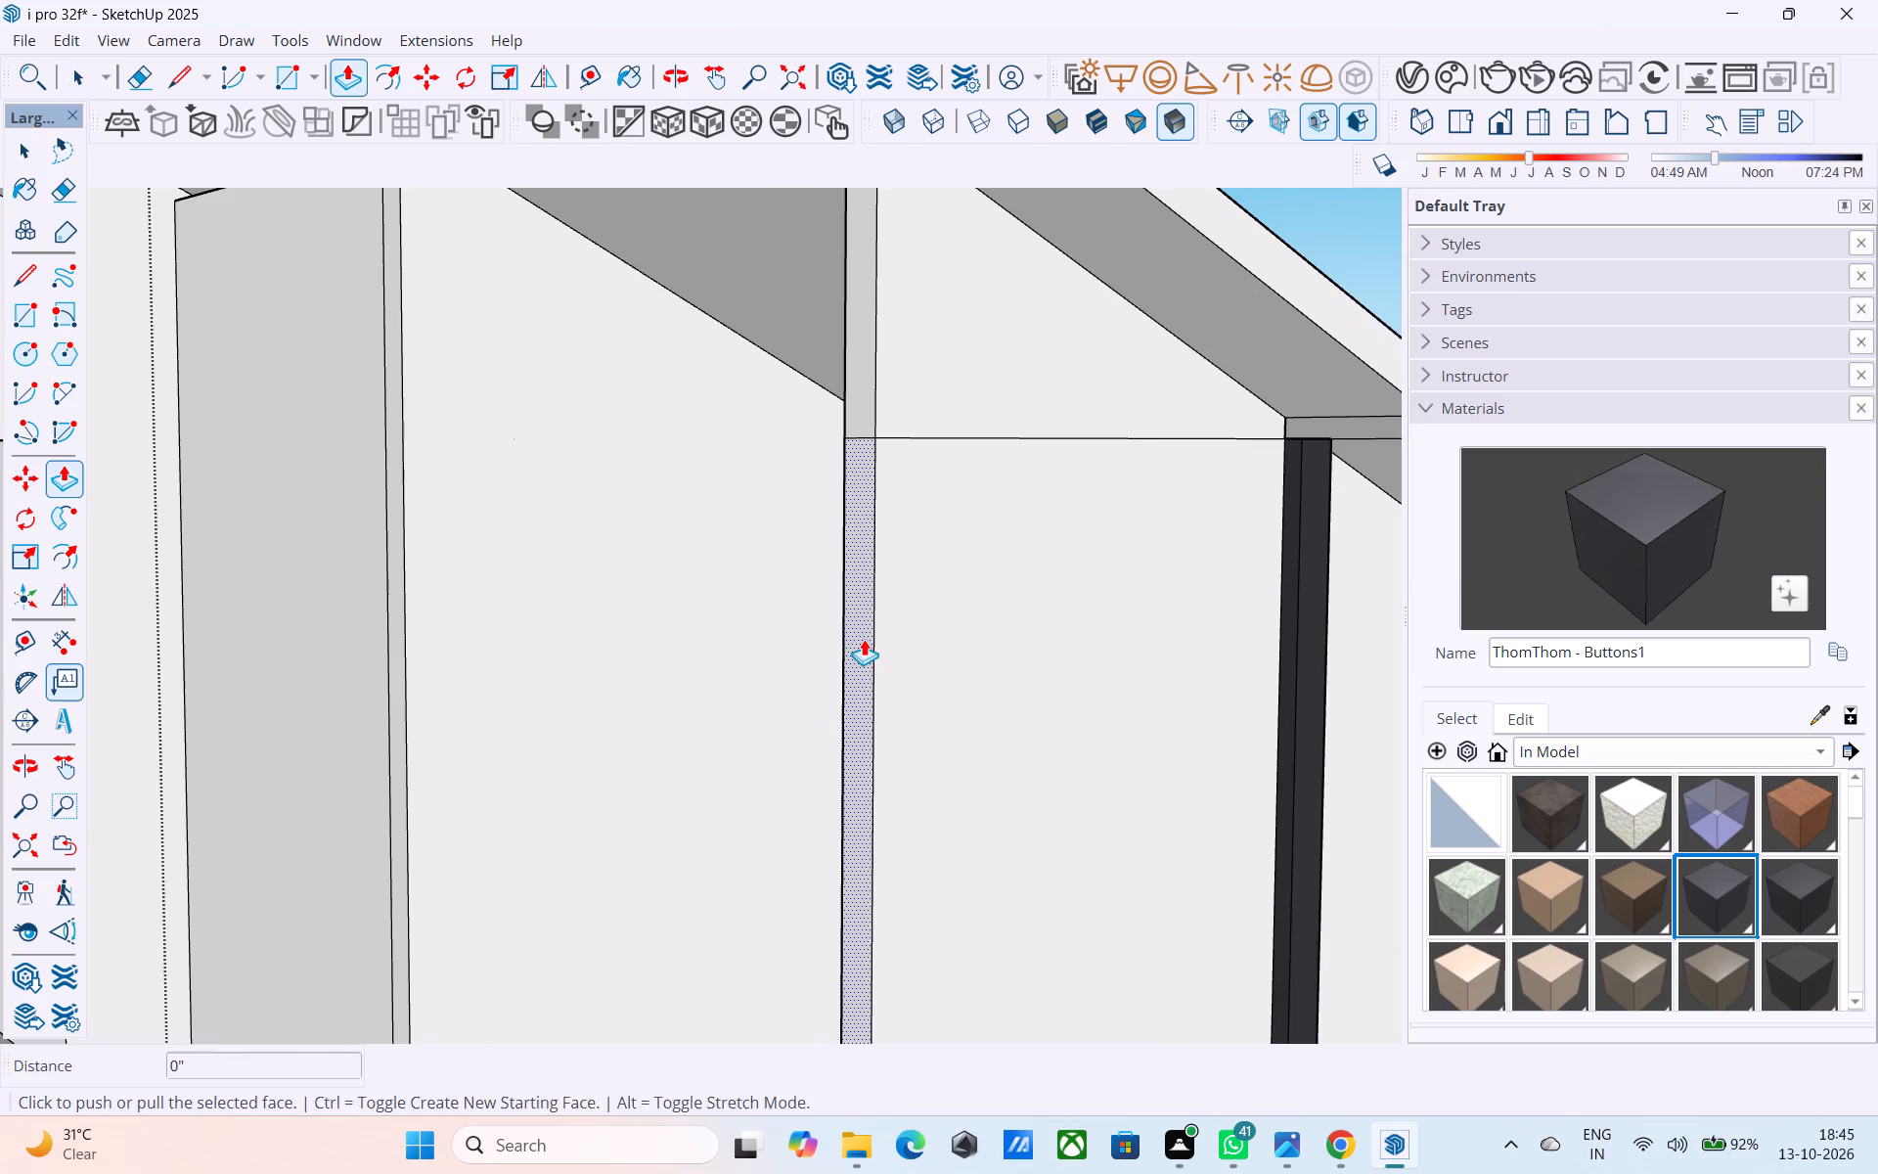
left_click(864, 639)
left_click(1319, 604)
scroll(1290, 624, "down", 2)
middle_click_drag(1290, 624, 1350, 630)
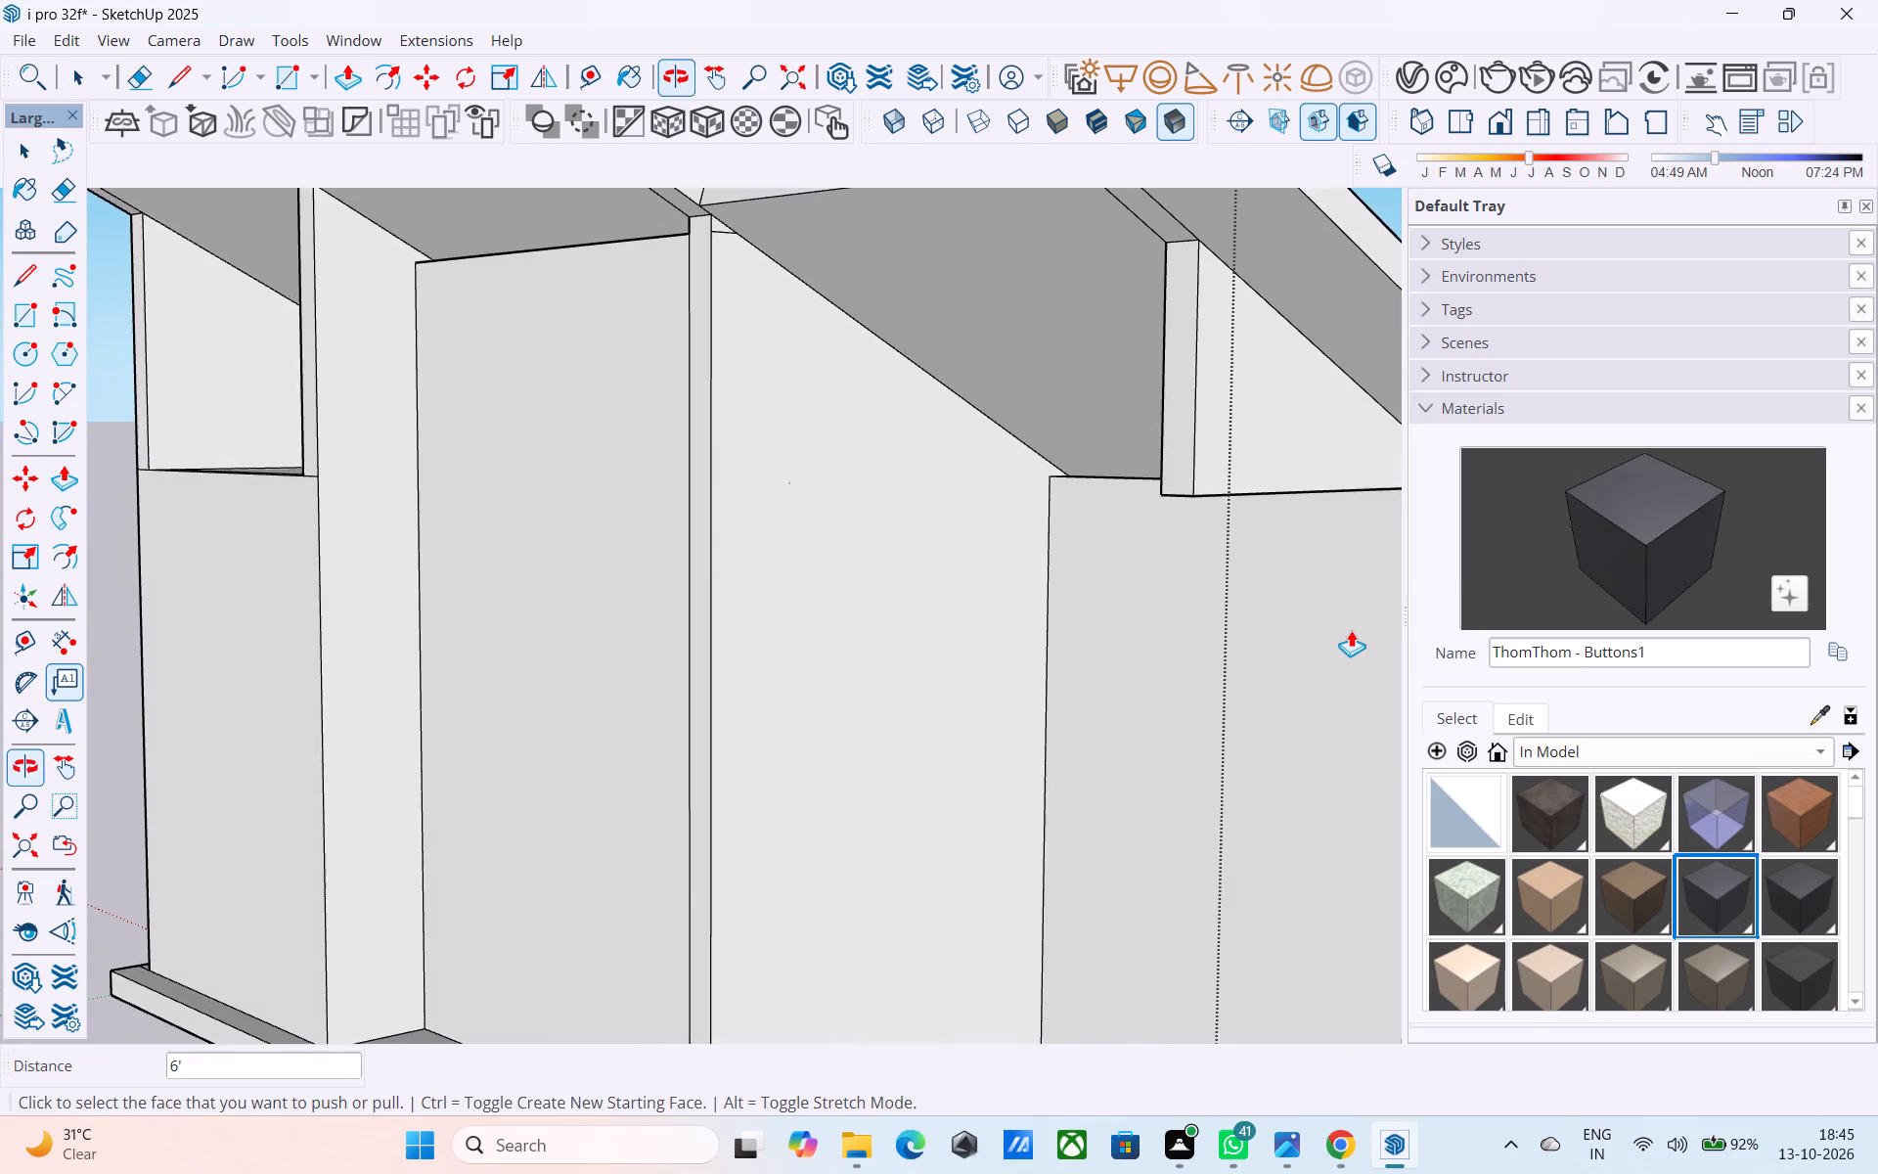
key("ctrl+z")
Push the wall's end face below the horizontal line back 6' to the dark post.
middle_click_drag(1280, 640, 1163, 583, "shift")
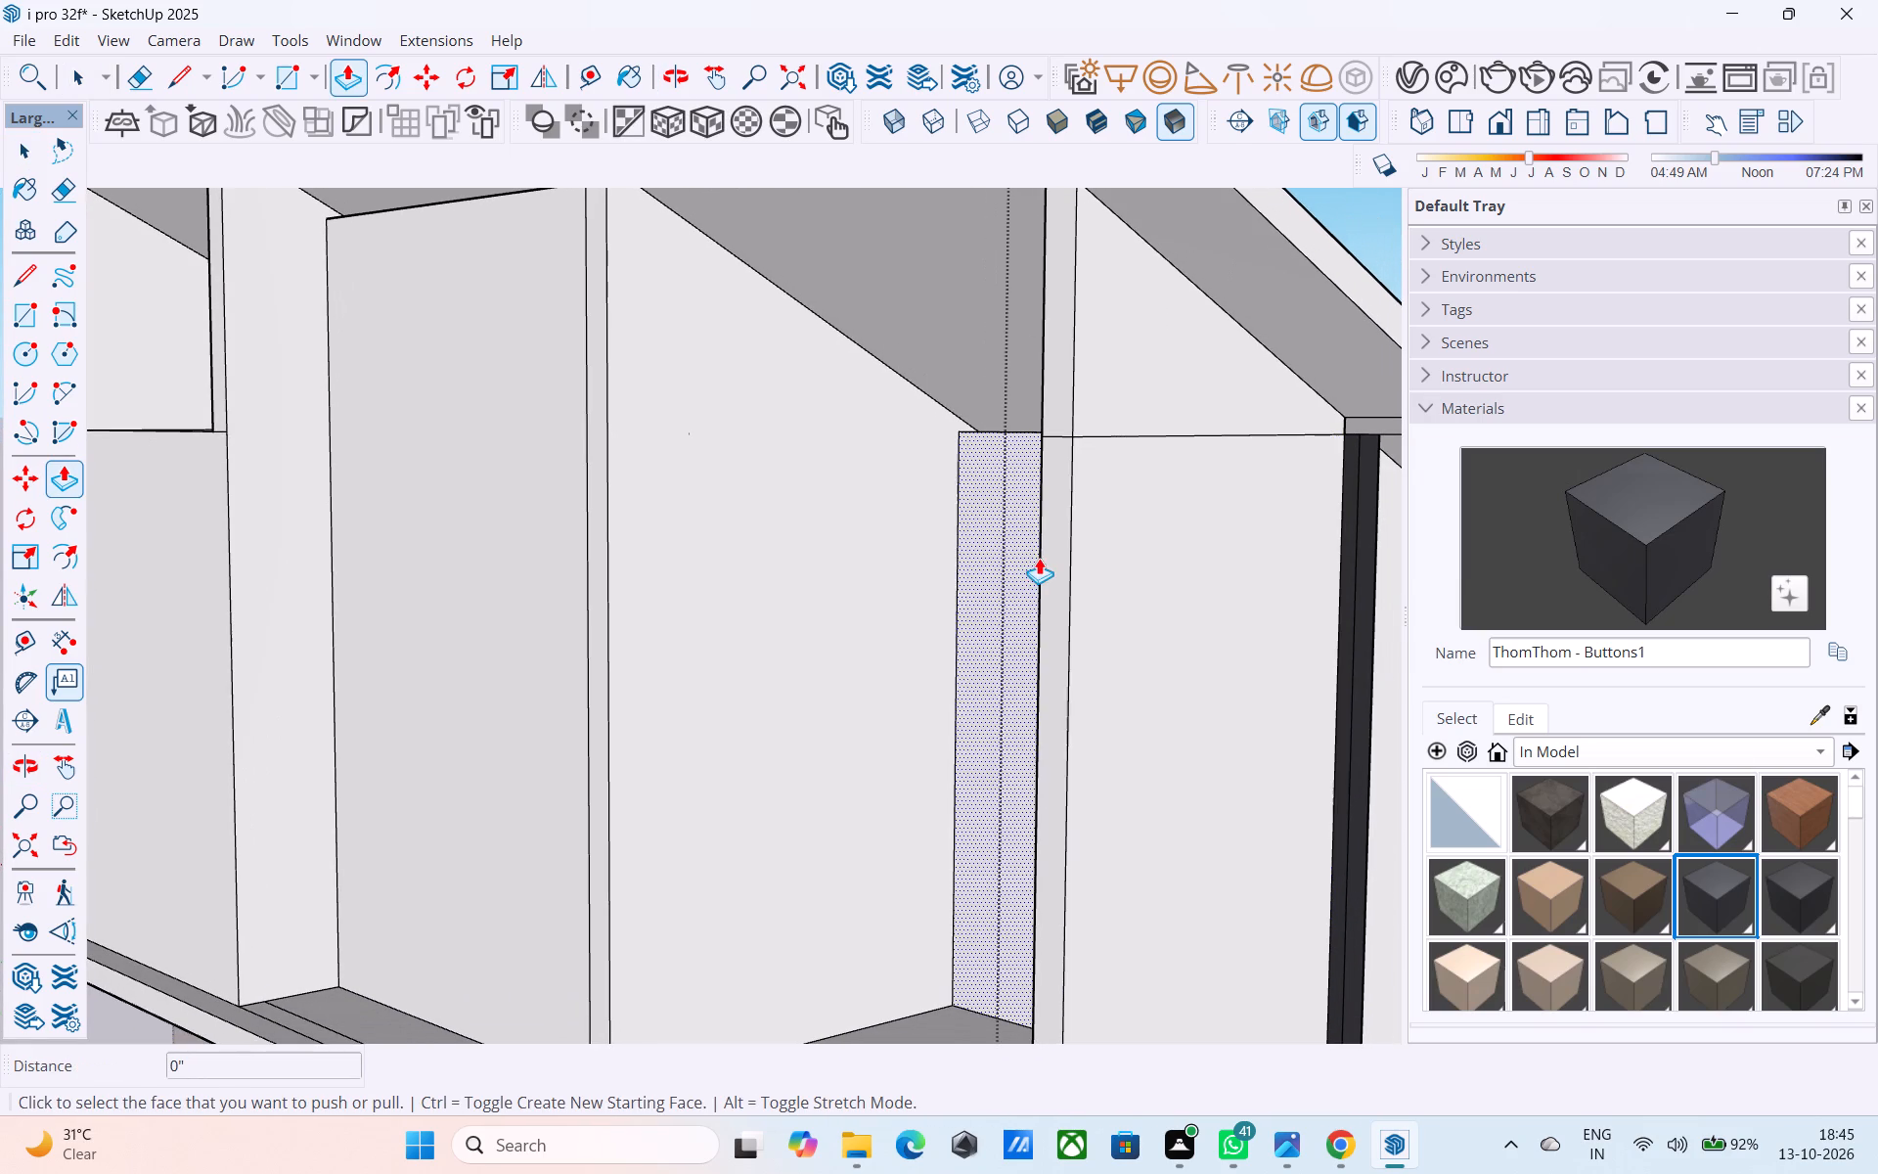
left_click(1051, 557)
left_click(1355, 612)
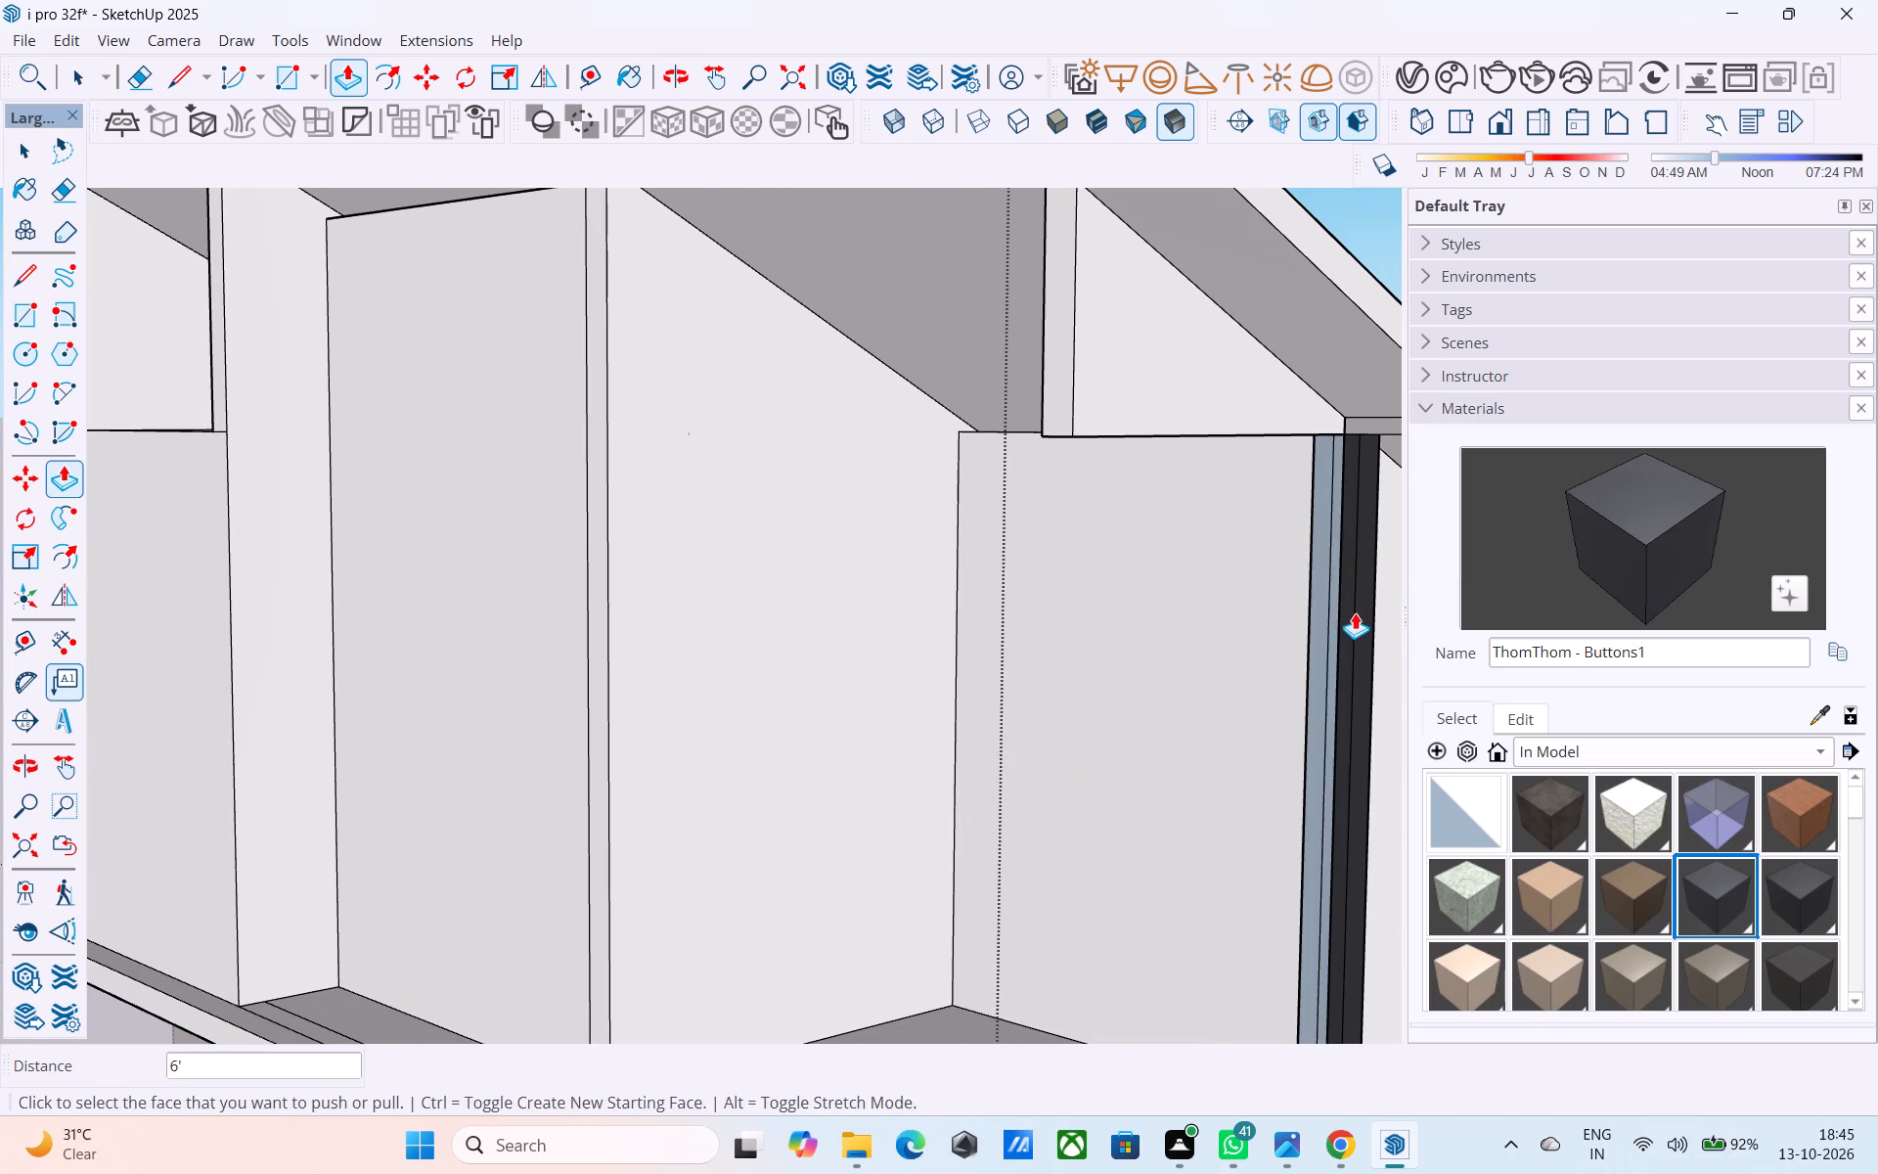
Close the narrow open strip beside the dark post with a rectangle about 9' 11" by 6 3/4", and erase the seam against the wall.
middle_click_drag(1353, 612, 298, 621)
middle_click_drag(514, 574, 611, 588)
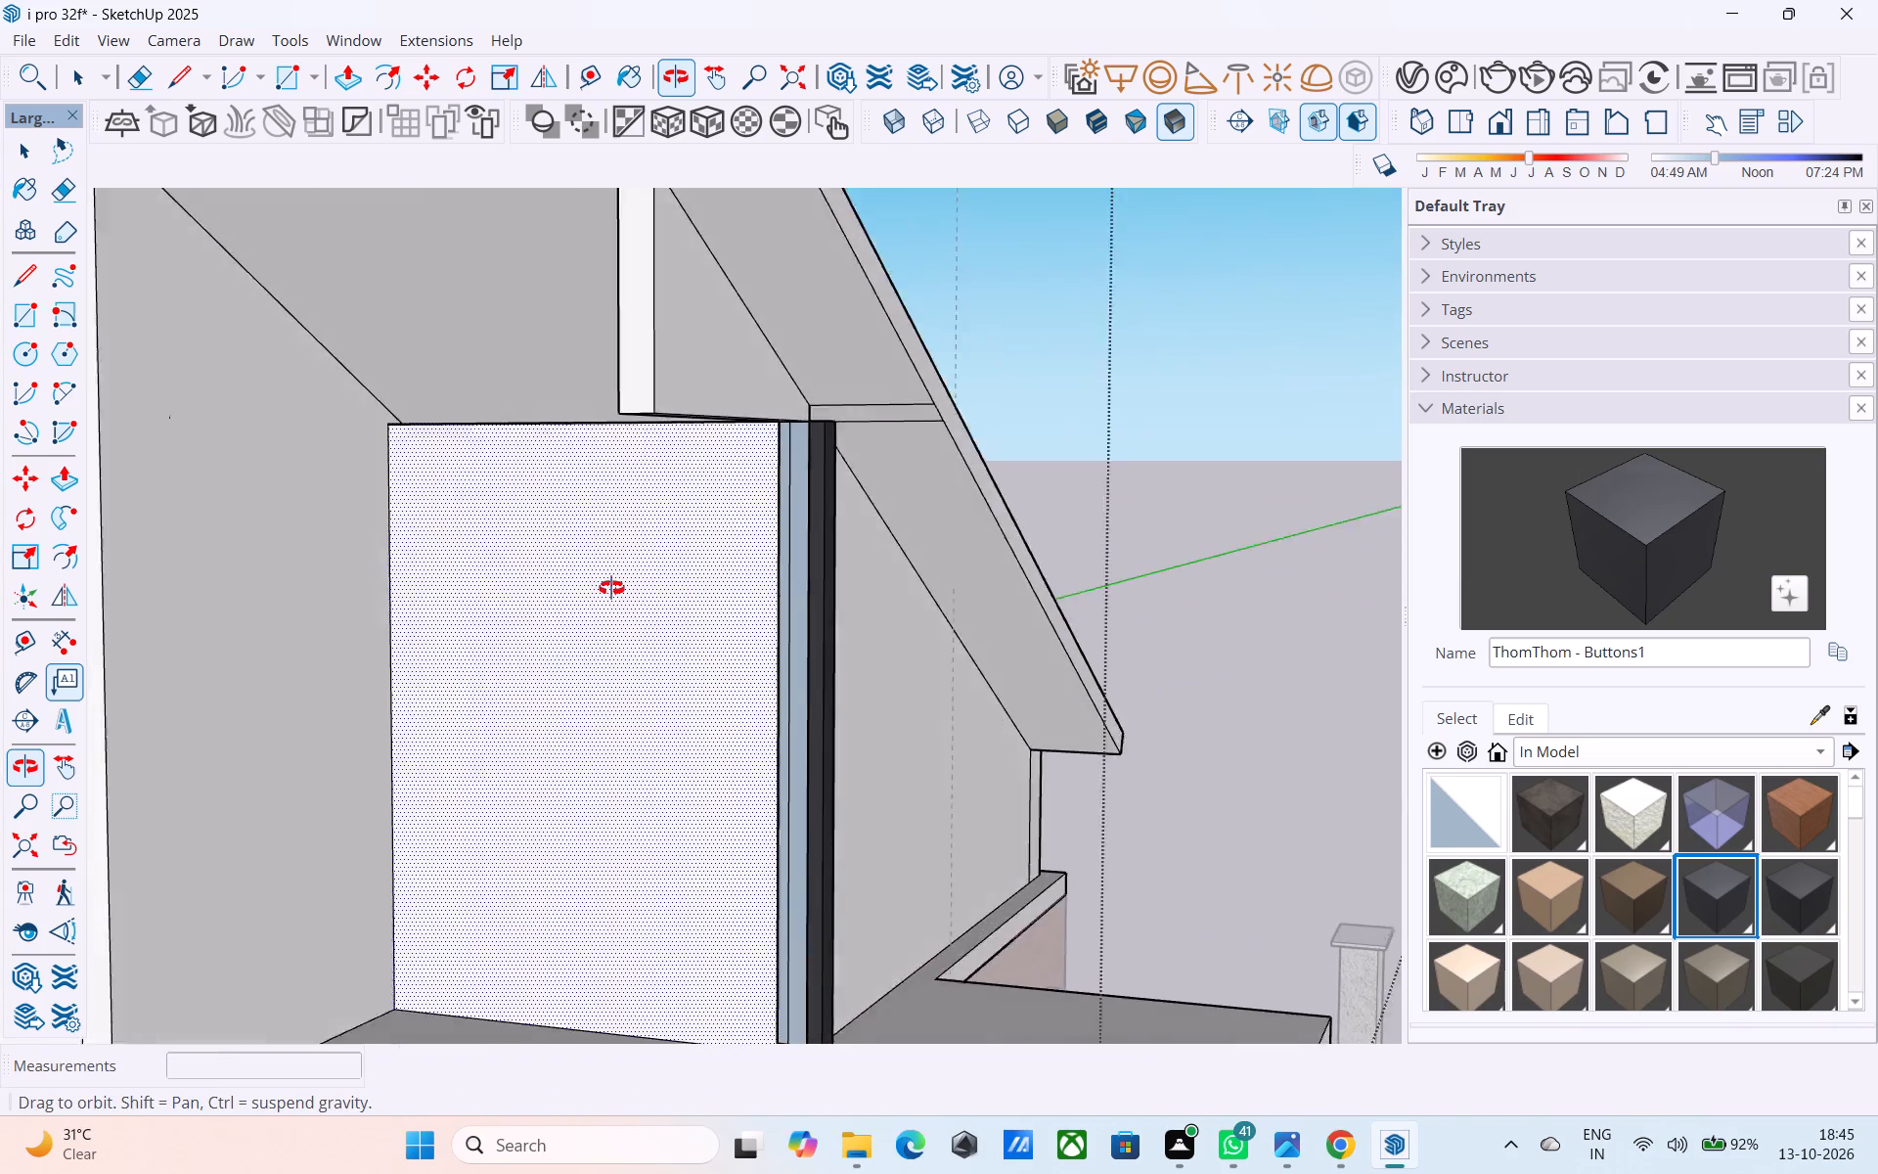
middle_click_drag(611, 588, 608, 596)
key("r")
scroll(750, 503, "up", 3)
middle_click_drag(772, 489, 791, 438)
scroll(796, 437, "up", 2)
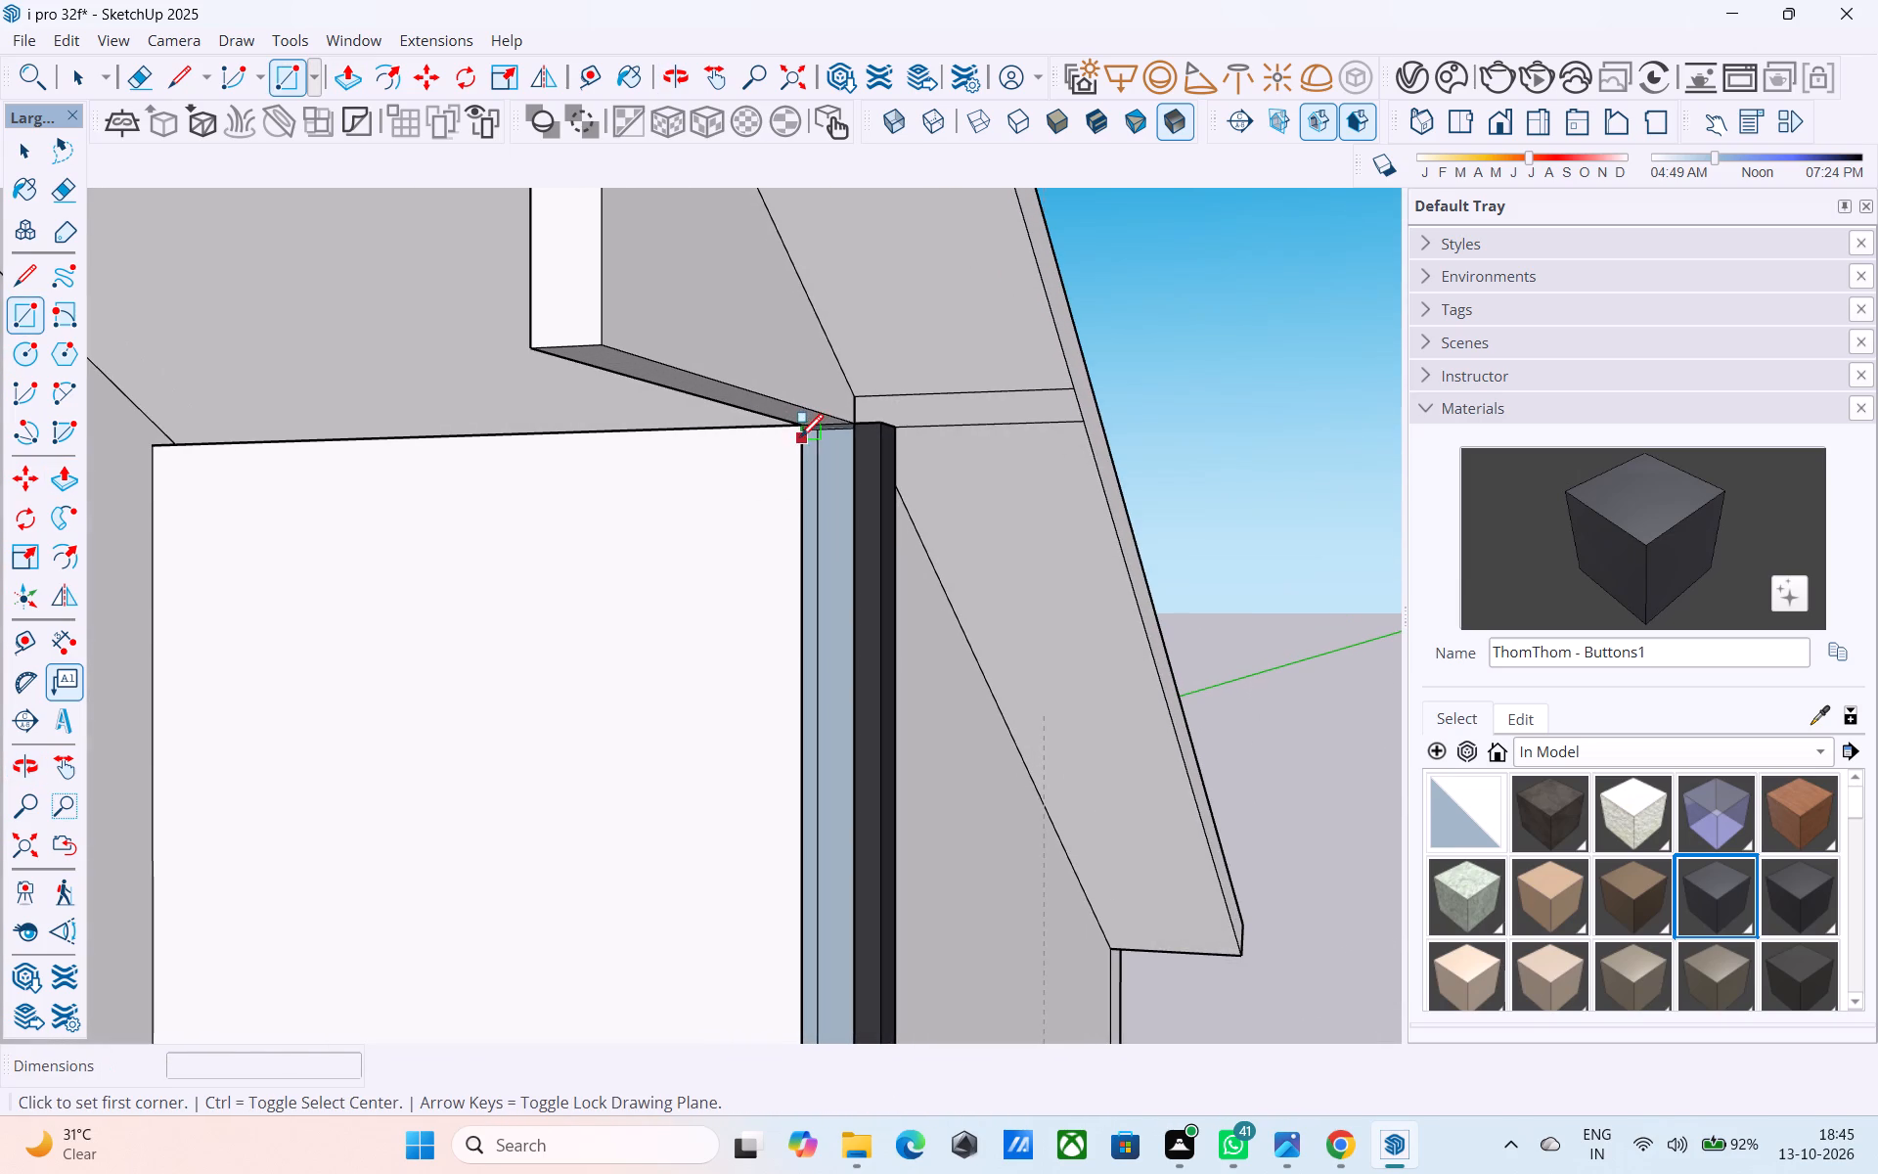
left_click(804, 432)
middle_click_drag(919, 769, 797, 248, "shift")
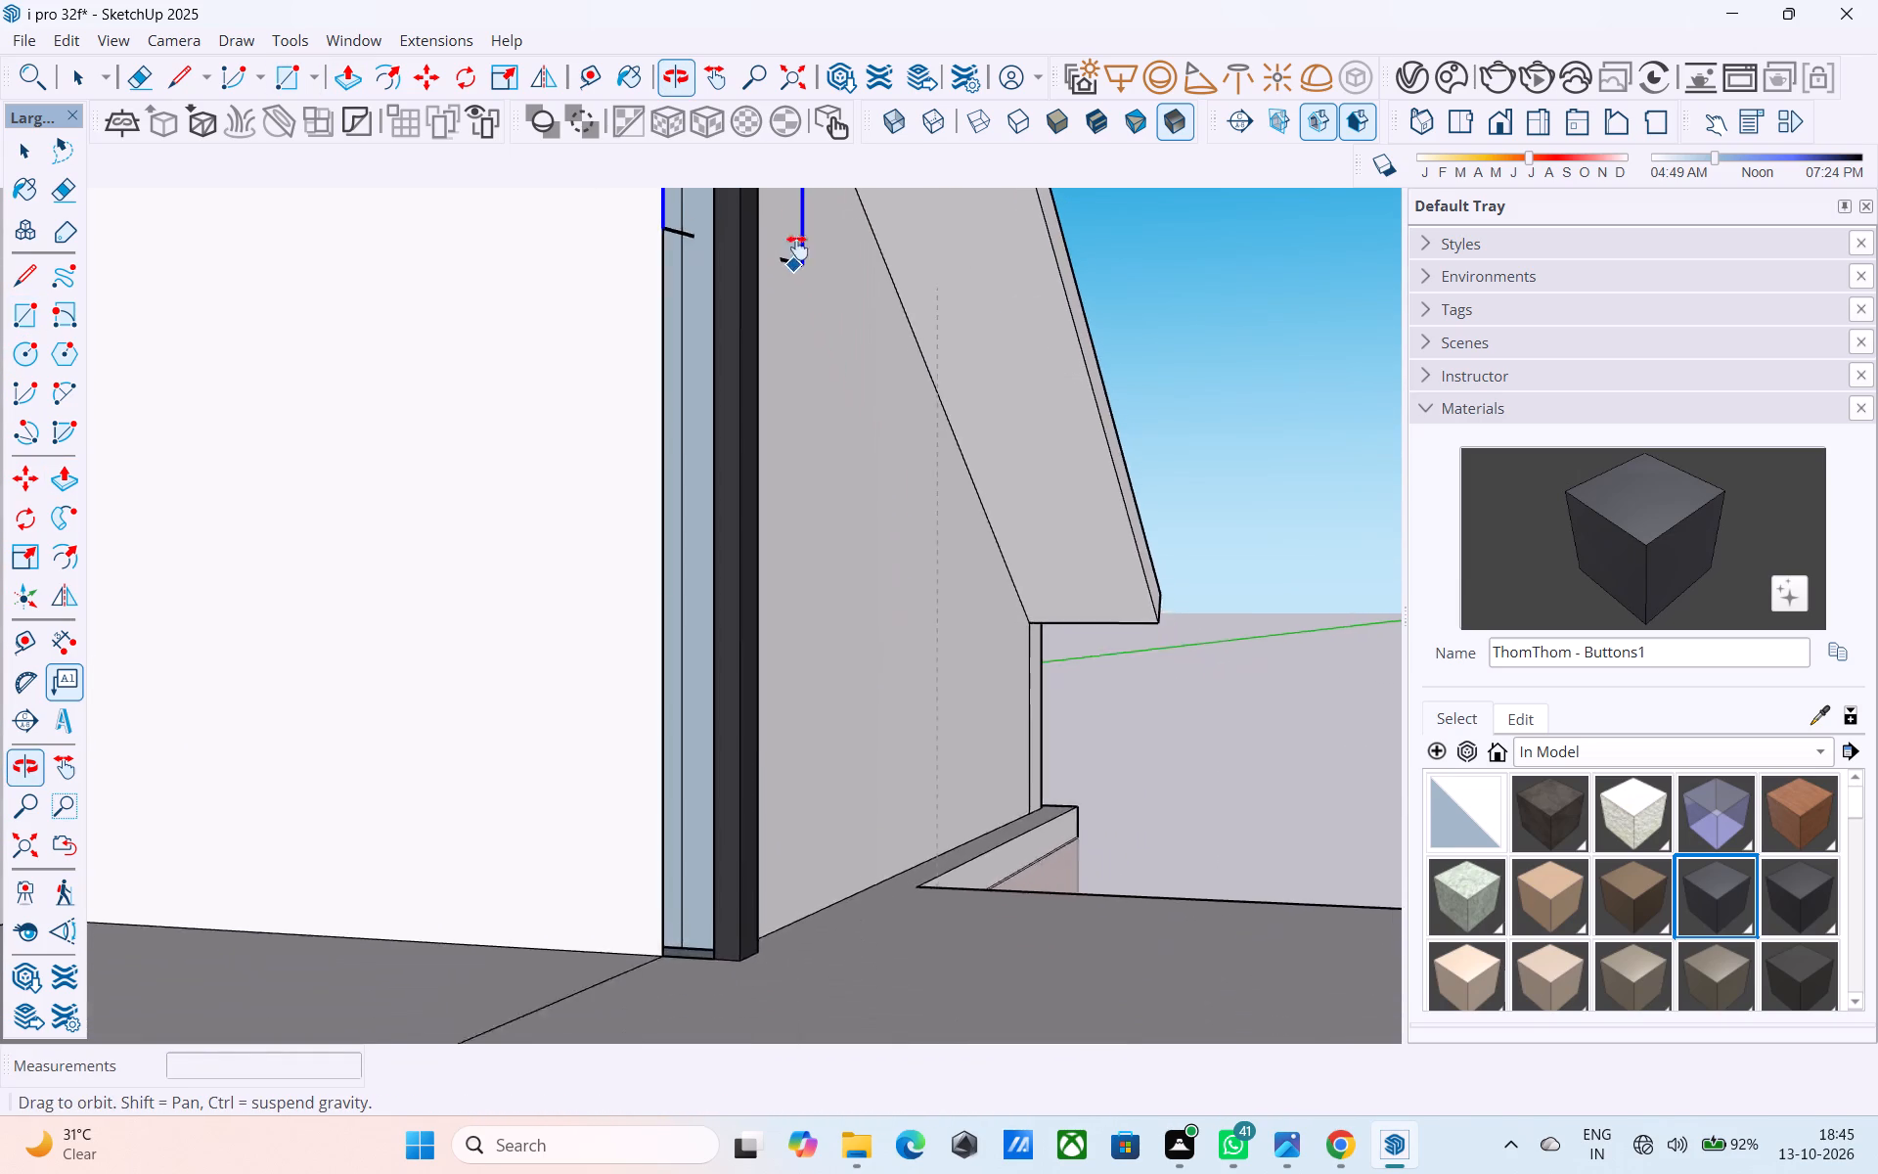
middle_click_drag(797, 248, 799, 195, "shift")
scroll(782, 416, "up", 2)
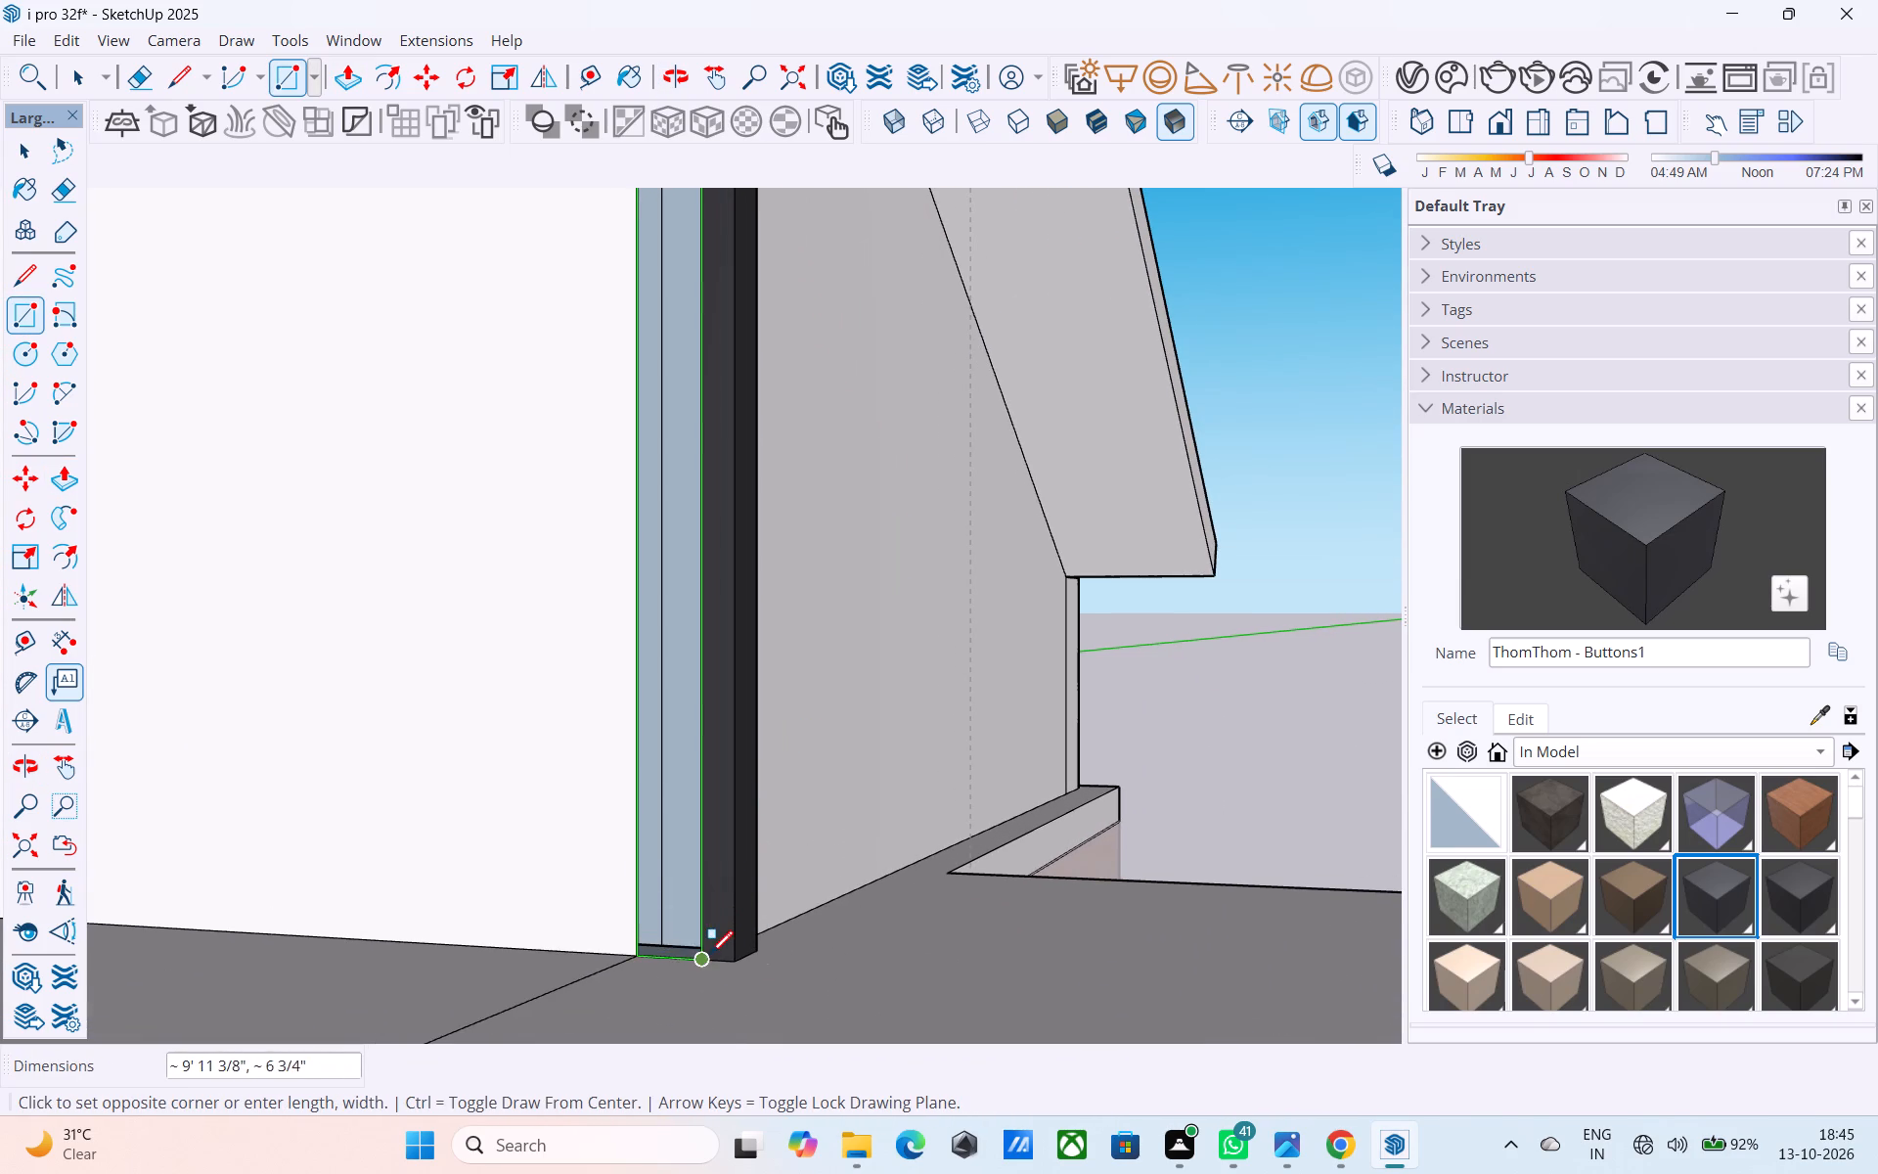
left_click(710, 956)
key("e")
left_click_drag(657, 861, 638, 848)
scroll(648, 850, "down", 3)
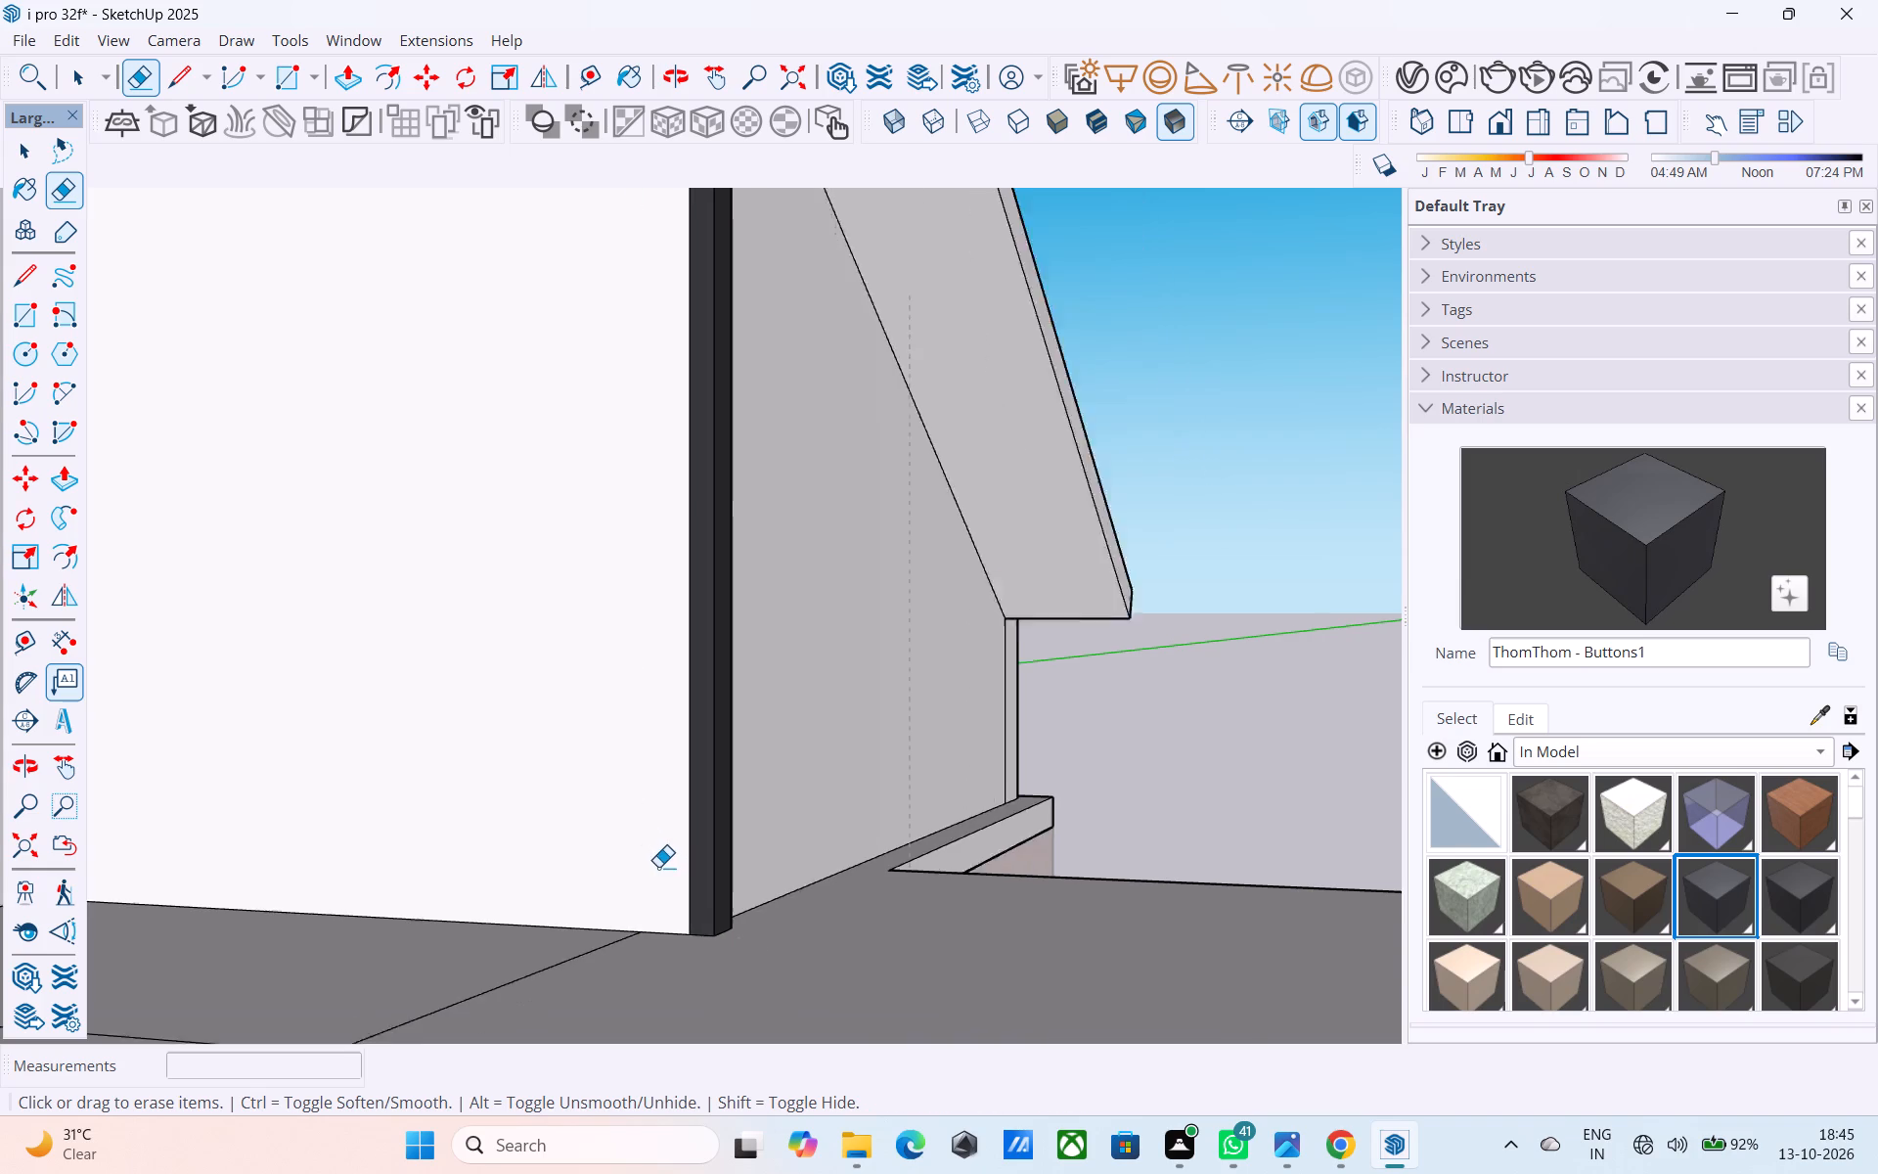
Erase the triangular wall piece hanging below the sloping roof beside the top of the dark post.
scroll(658, 867, "down", 15)
middle_click_drag(650, 766, 656, 832)
middle_click_drag(692, 588, 657, 623)
scroll(664, 623, "up", 2)
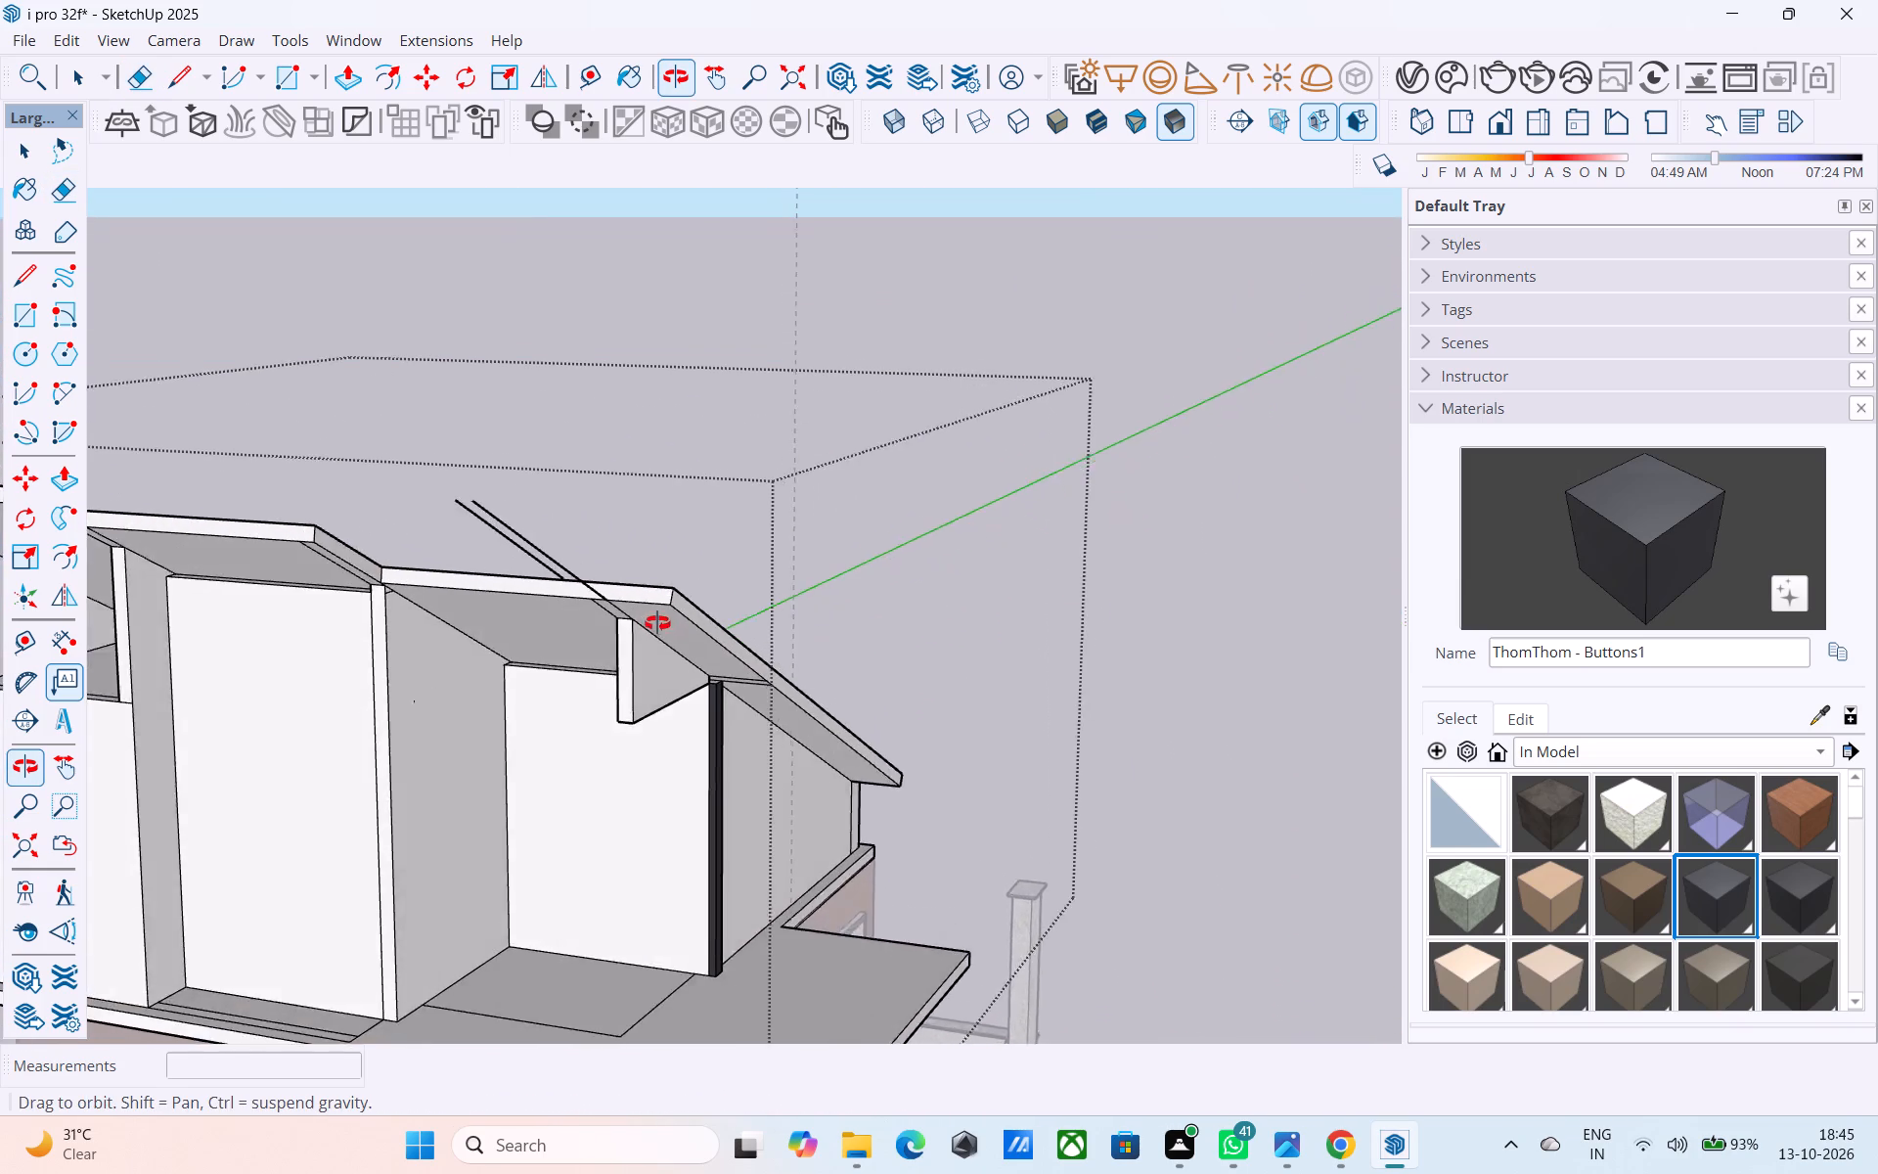
scroll(657, 623, "up", 2)
middle_click_drag(657, 623, 652, 614)
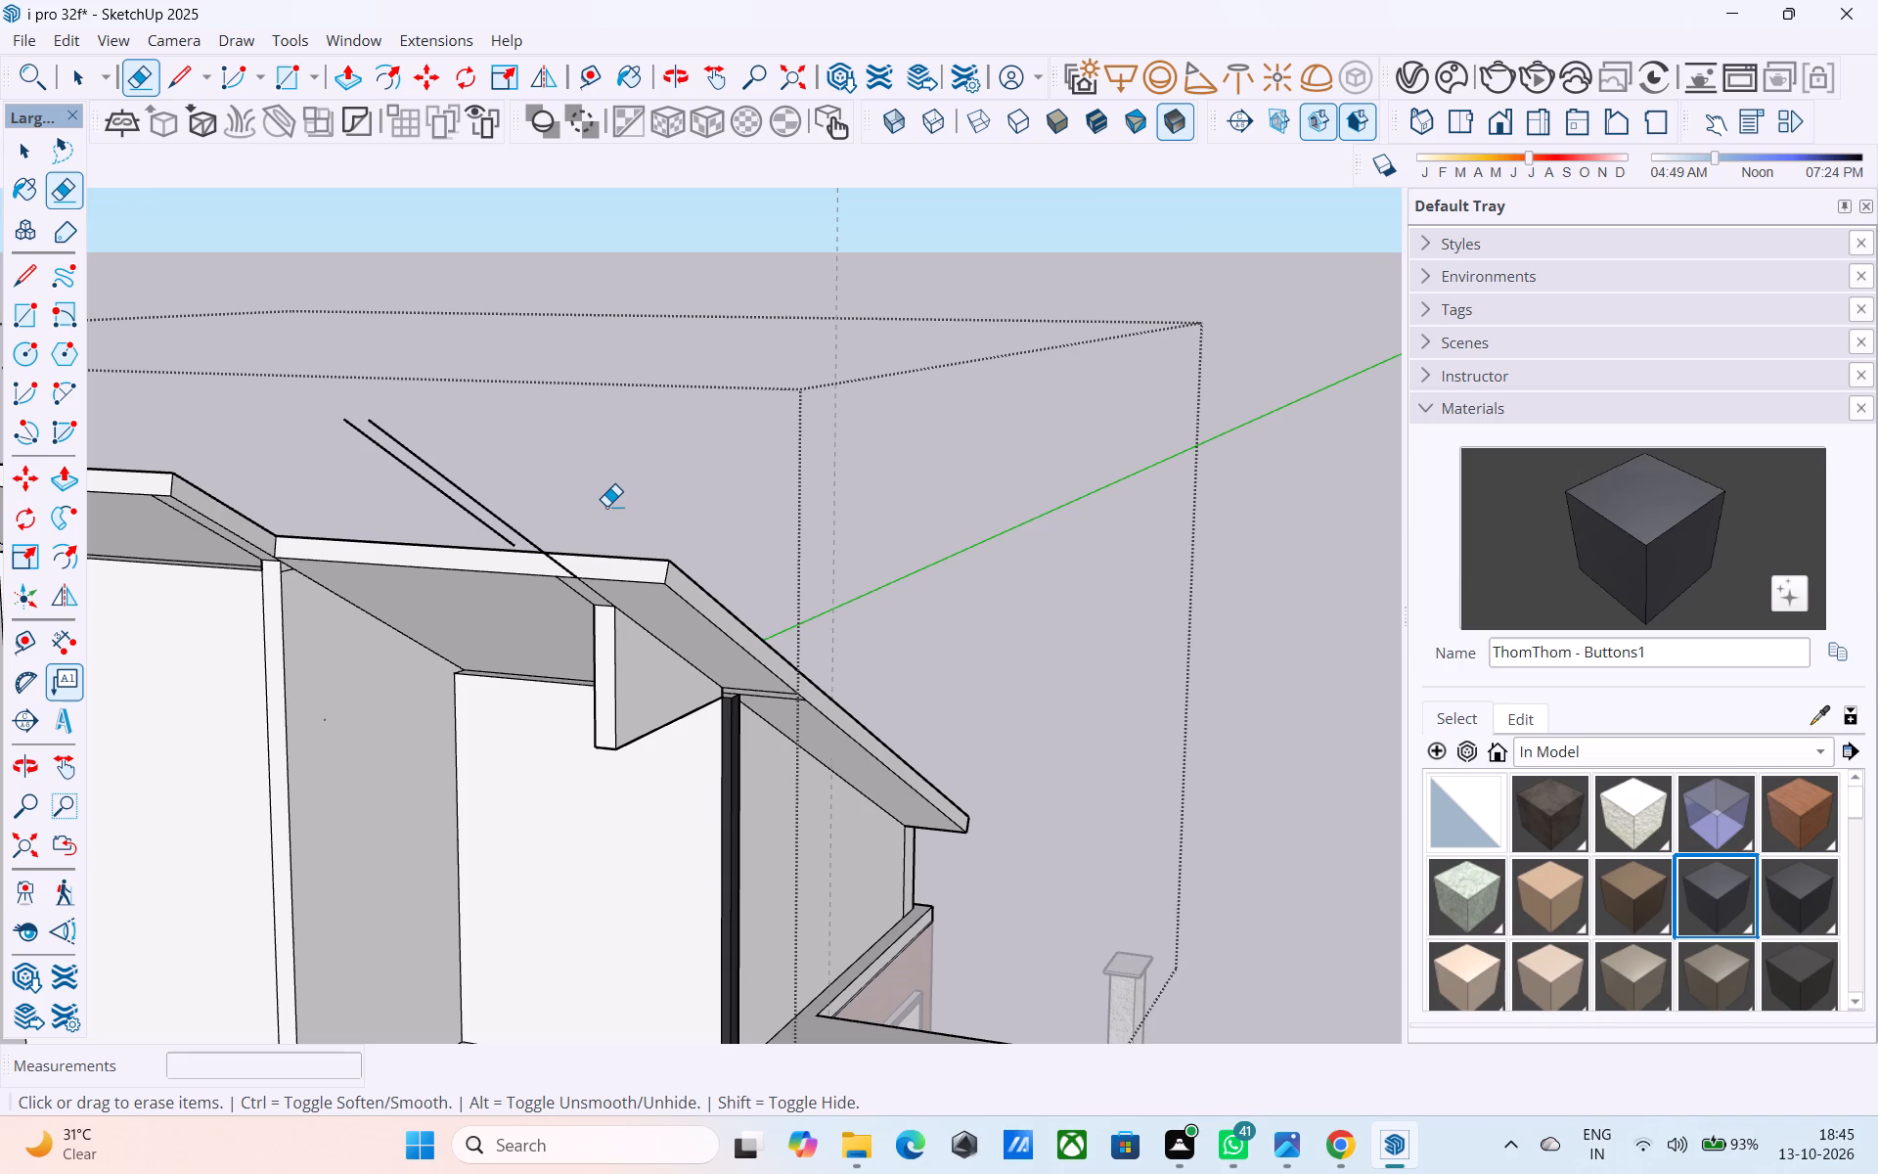
middle_click_drag(593, 485, 645, 418)
scroll(658, 437, "up", 8)
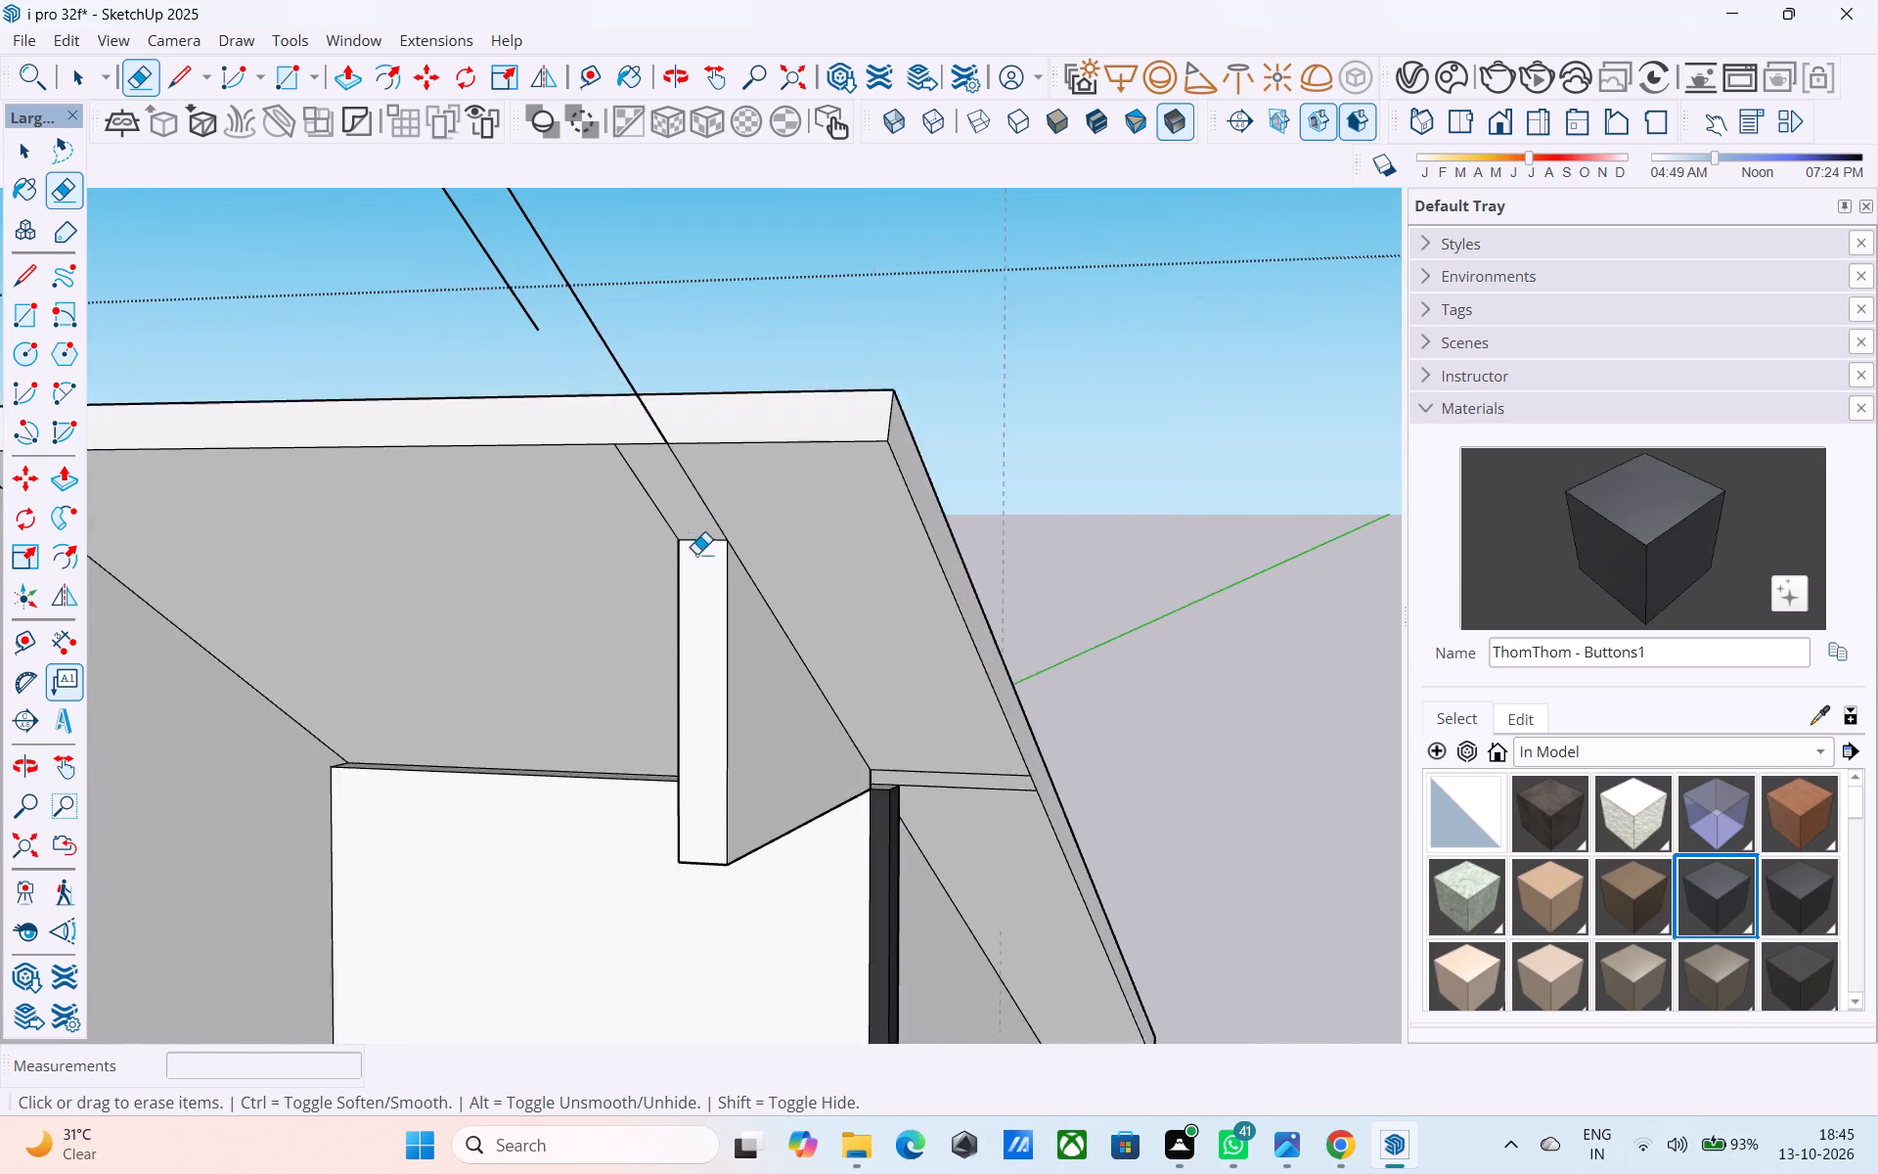
scroll(696, 554, "up", 5)
scroll(716, 658, "up", 3)
middle_click_drag(710, 659, 317, 633)
scroll(439, 655, "down", 3)
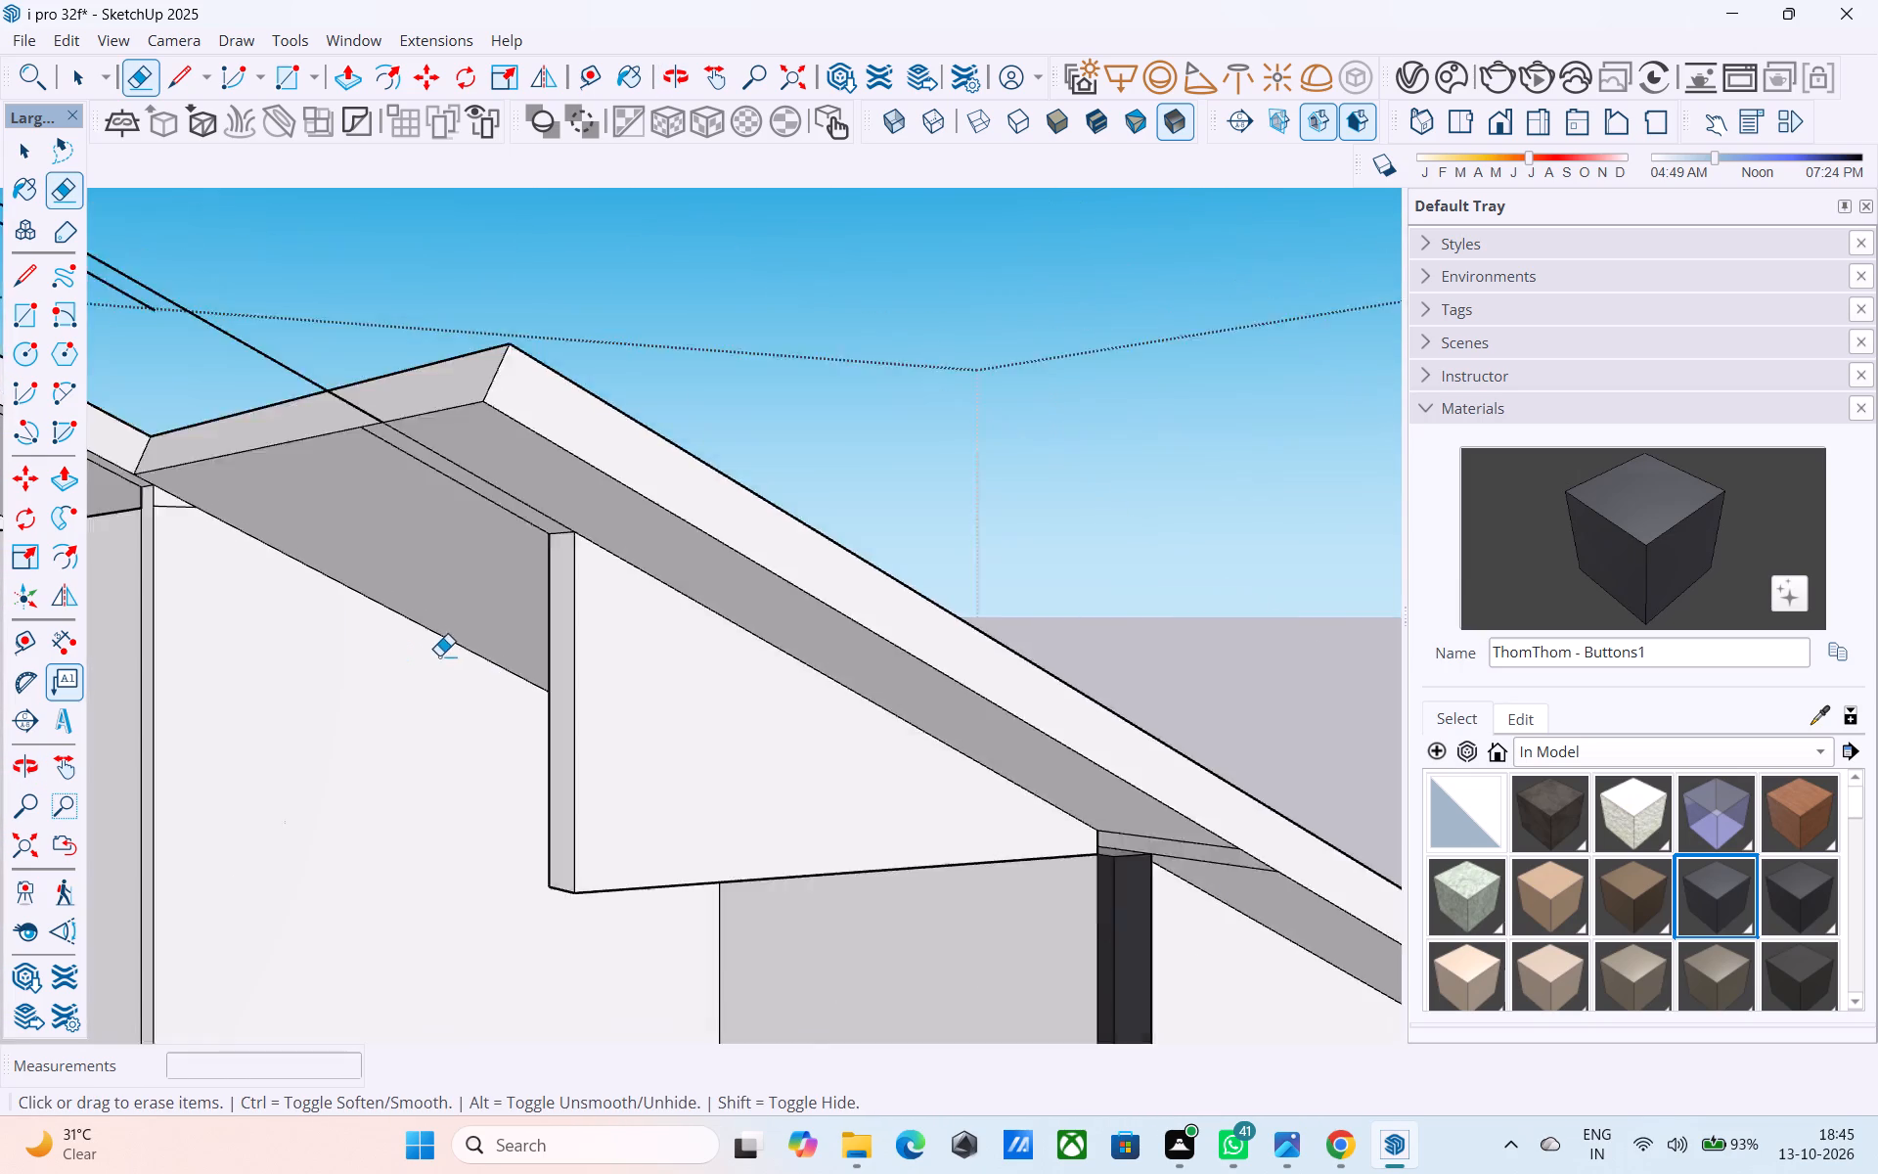
scroll(439, 655, "down", 7)
middle_click_drag(559, 705, 524, 695)
scroll(524, 695, "up", 3)
left_click_drag(357, 664, 347, 667)
middle_click_drag(358, 676, 396, 678)
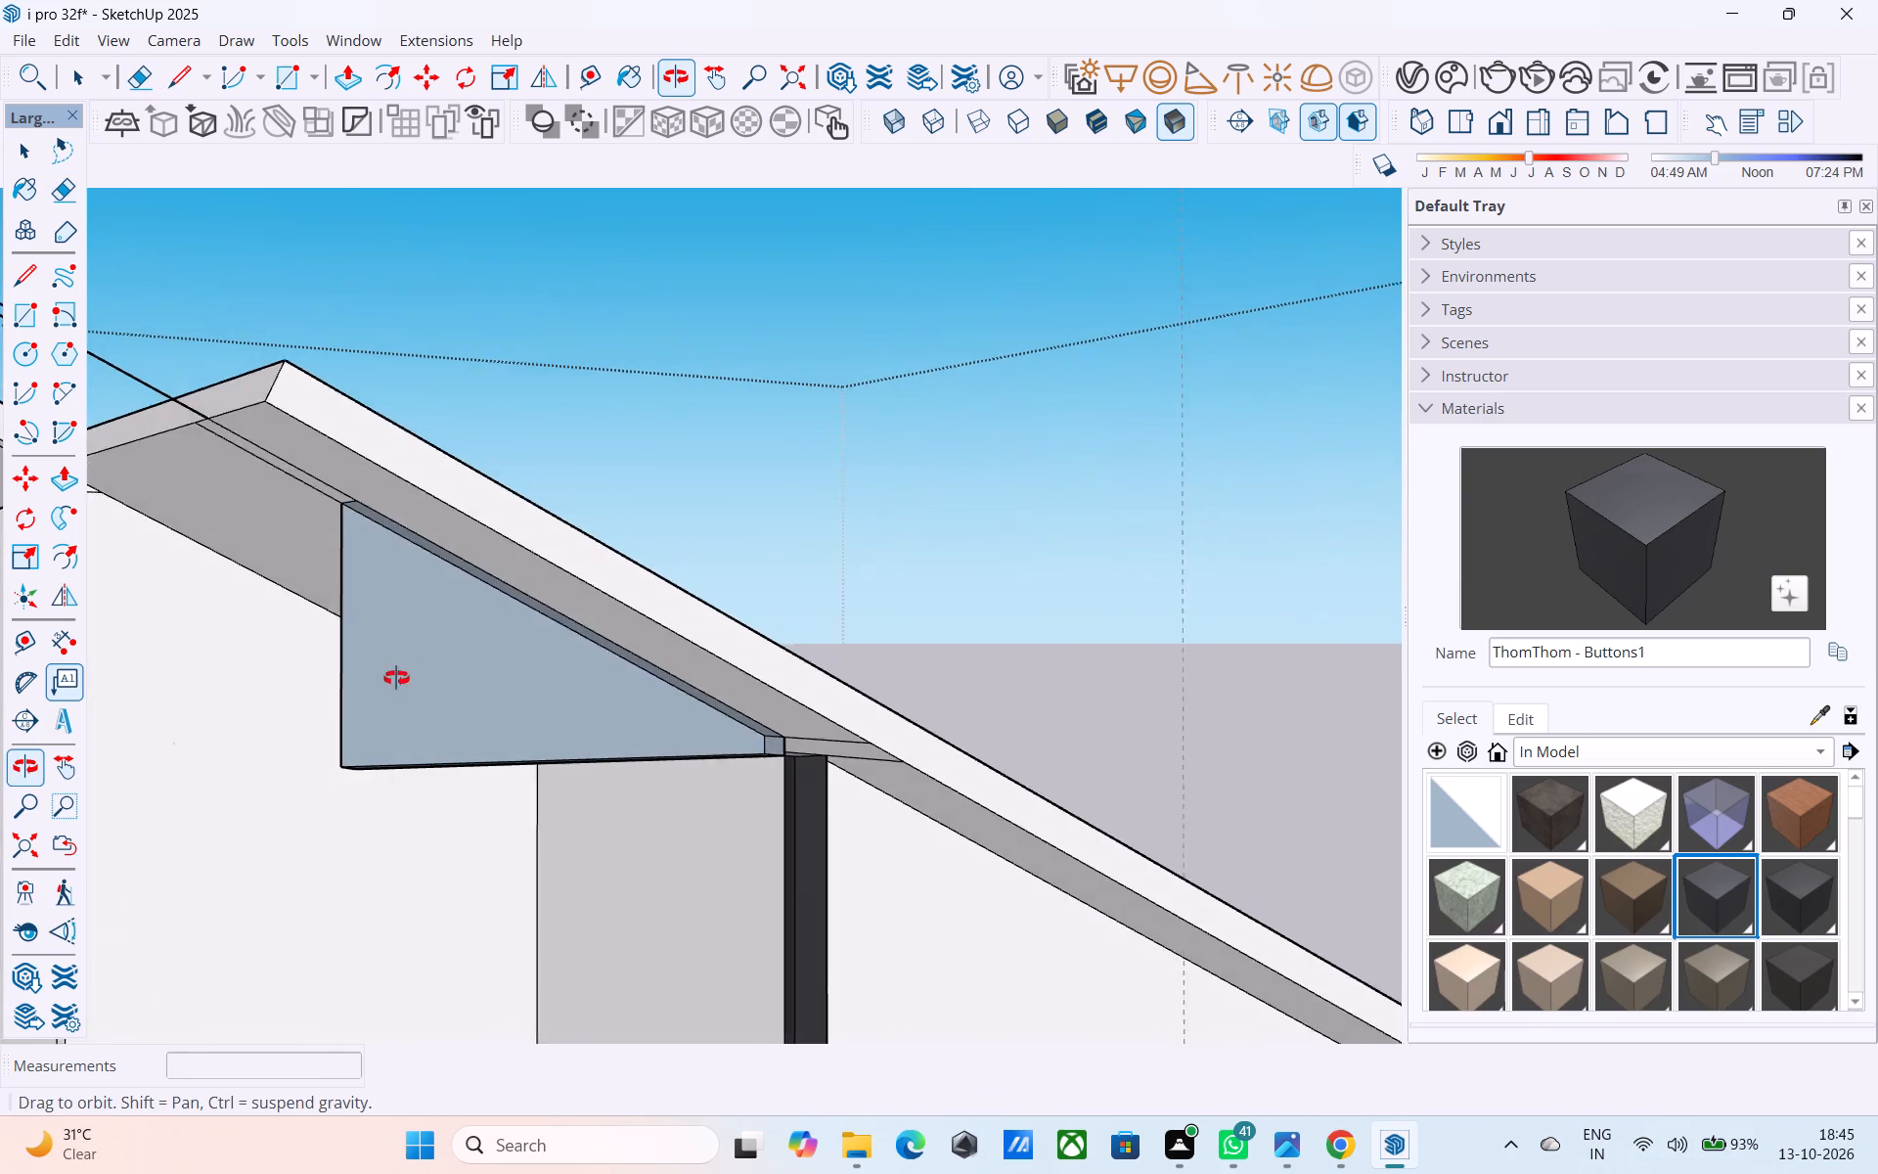
middle_click_drag(396, 678, 760, 573)
left_click_drag(339, 639, 331, 642)
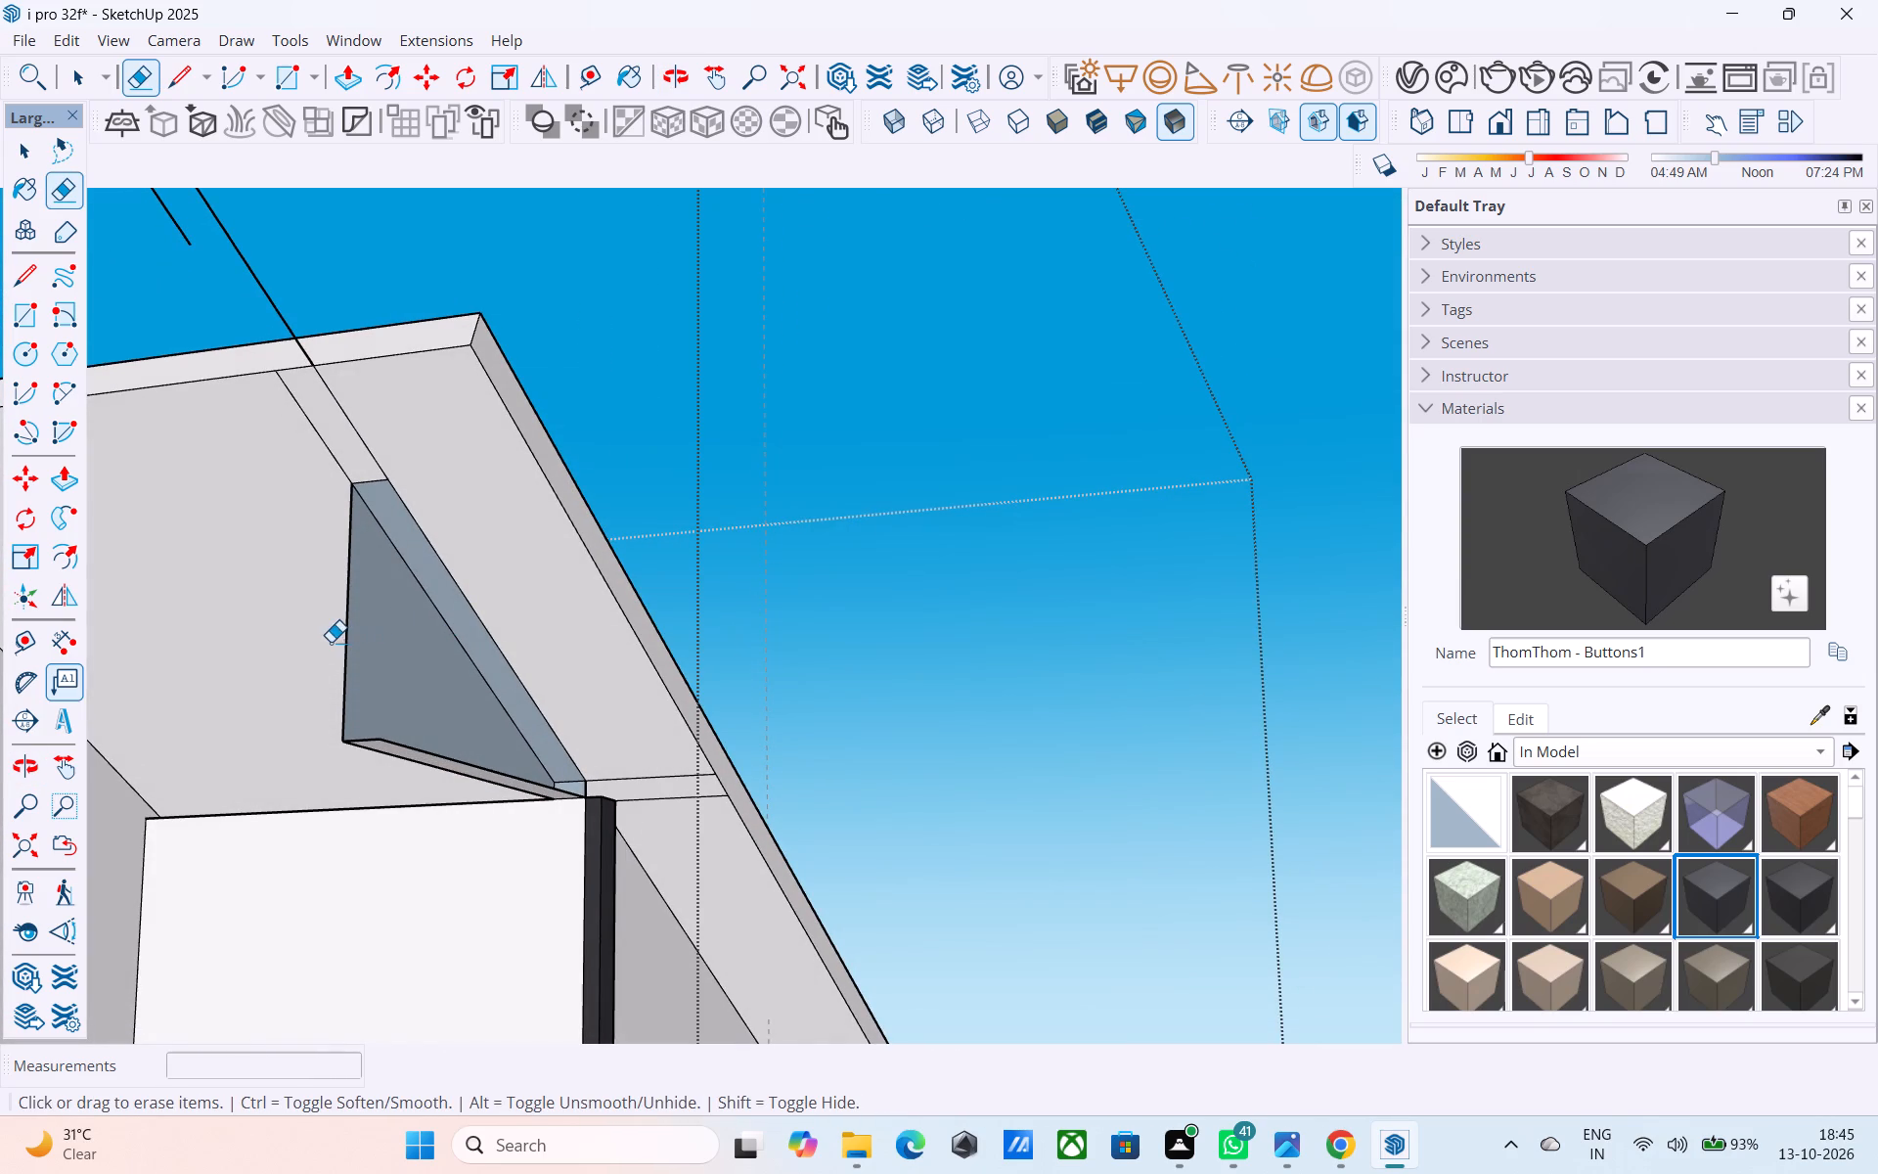
left_click_drag(357, 661, 344, 662)
scroll(407, 759, "up", 4)
middle_click_drag(407, 762, 392, 706)
left_click_drag(405, 712, 391, 755)
left_click_drag(340, 723, 331, 708)
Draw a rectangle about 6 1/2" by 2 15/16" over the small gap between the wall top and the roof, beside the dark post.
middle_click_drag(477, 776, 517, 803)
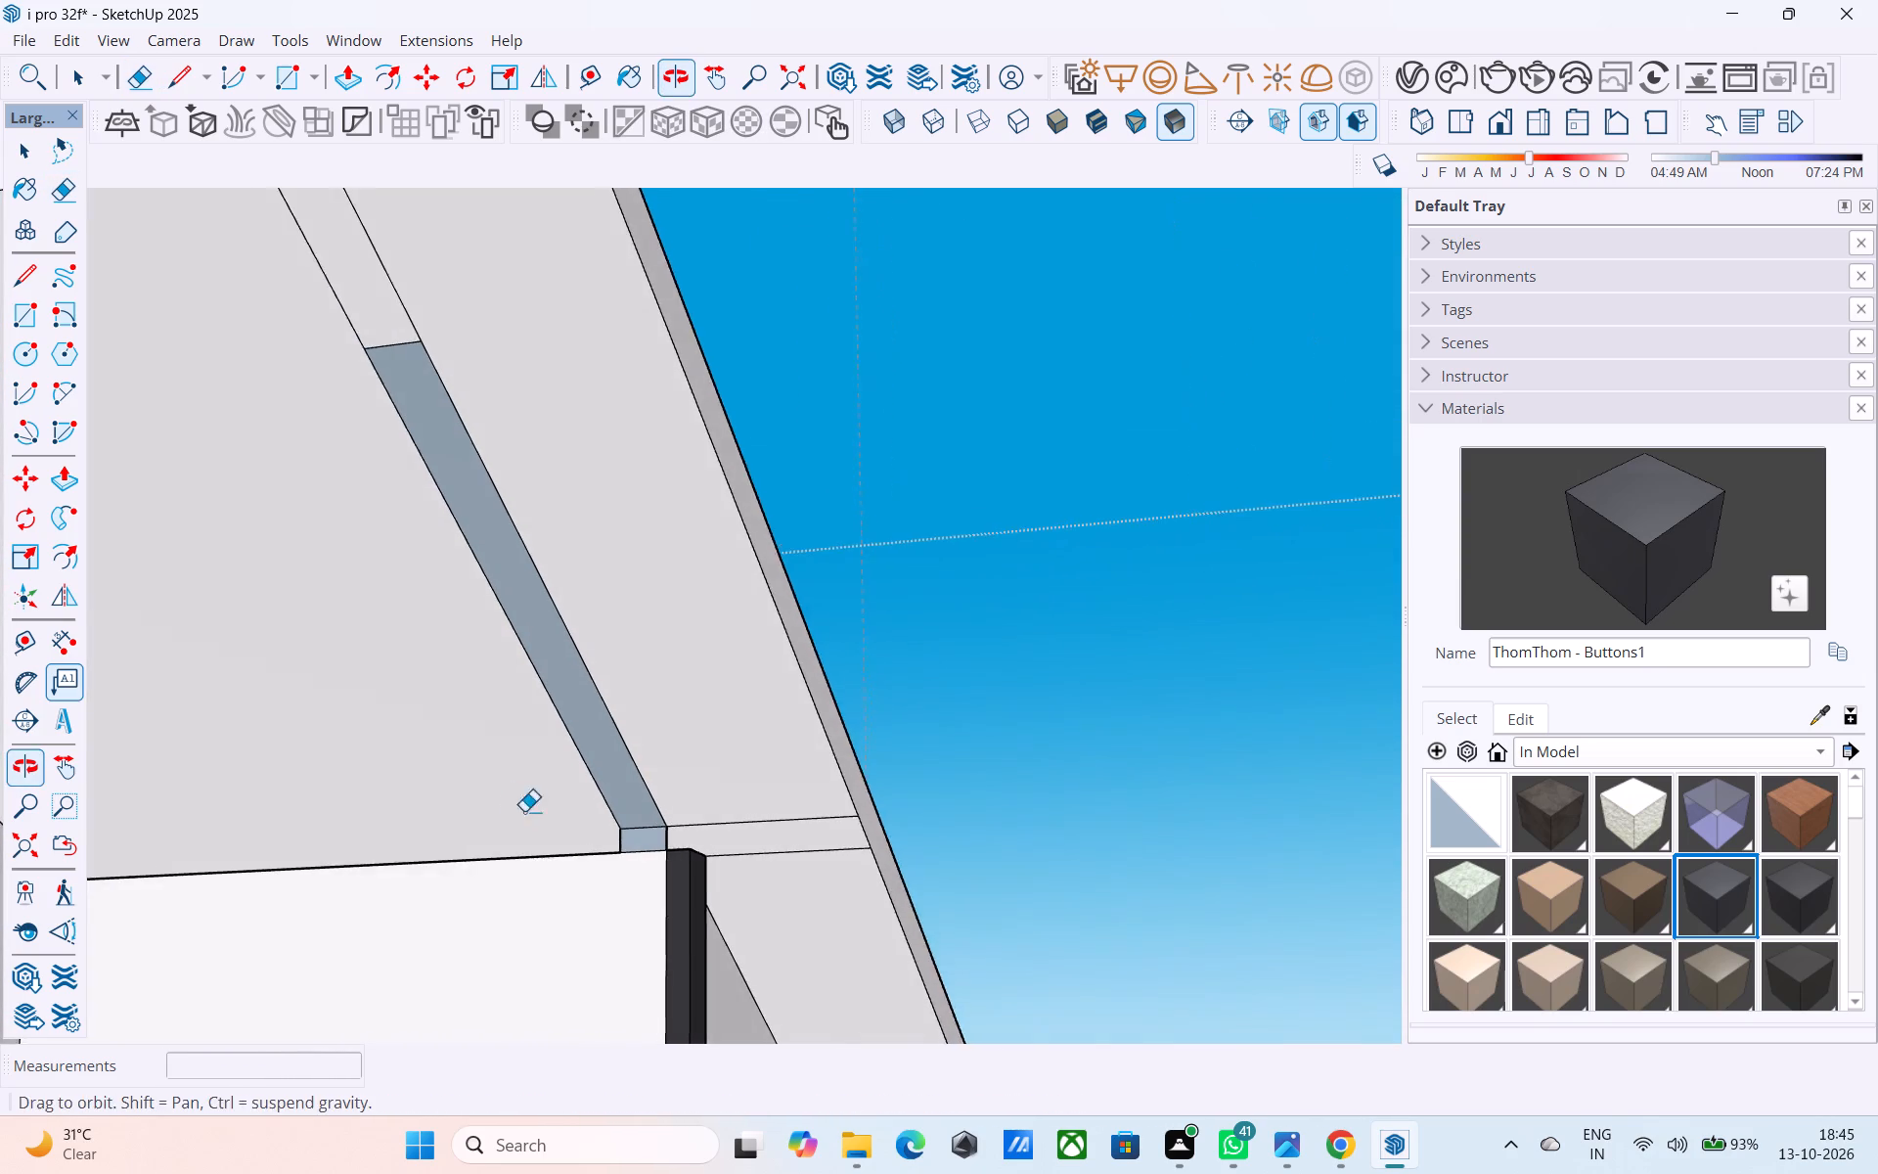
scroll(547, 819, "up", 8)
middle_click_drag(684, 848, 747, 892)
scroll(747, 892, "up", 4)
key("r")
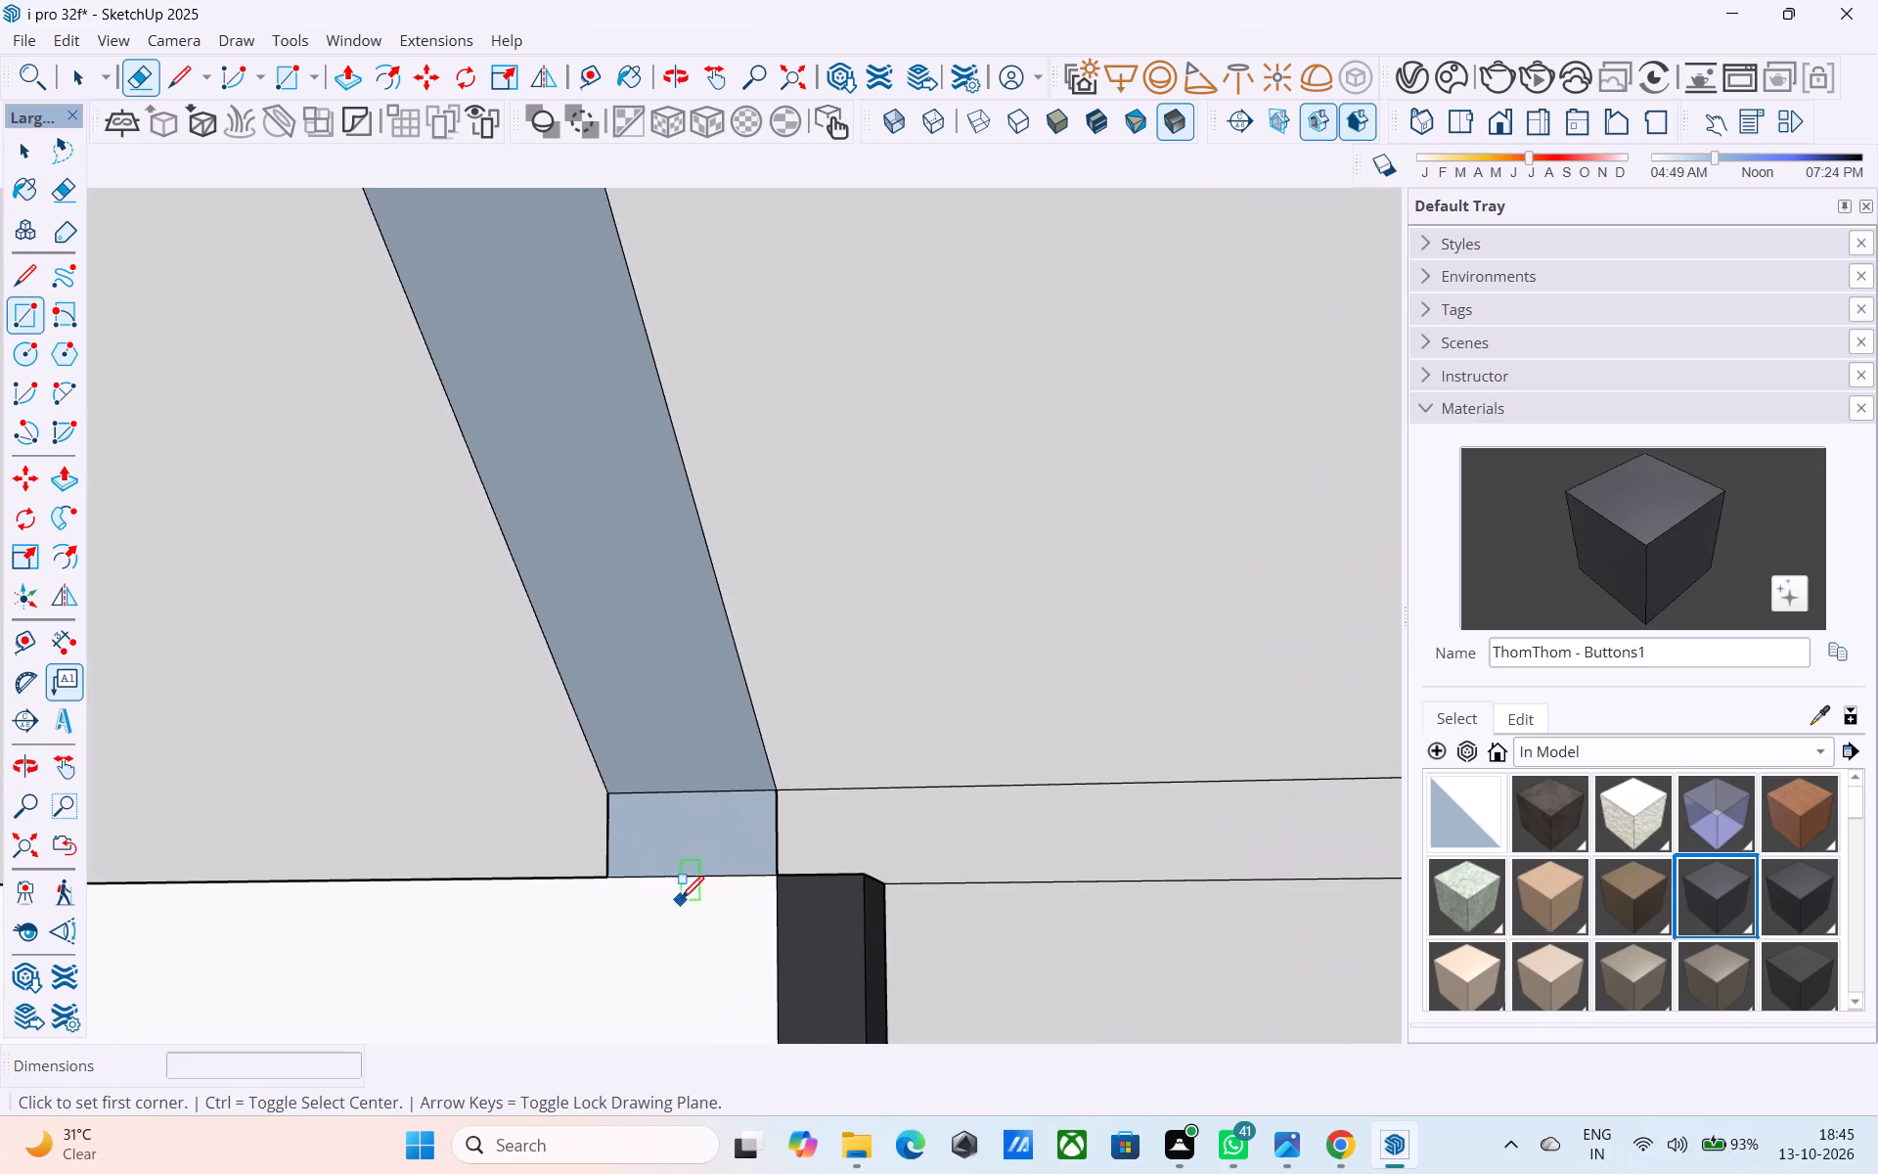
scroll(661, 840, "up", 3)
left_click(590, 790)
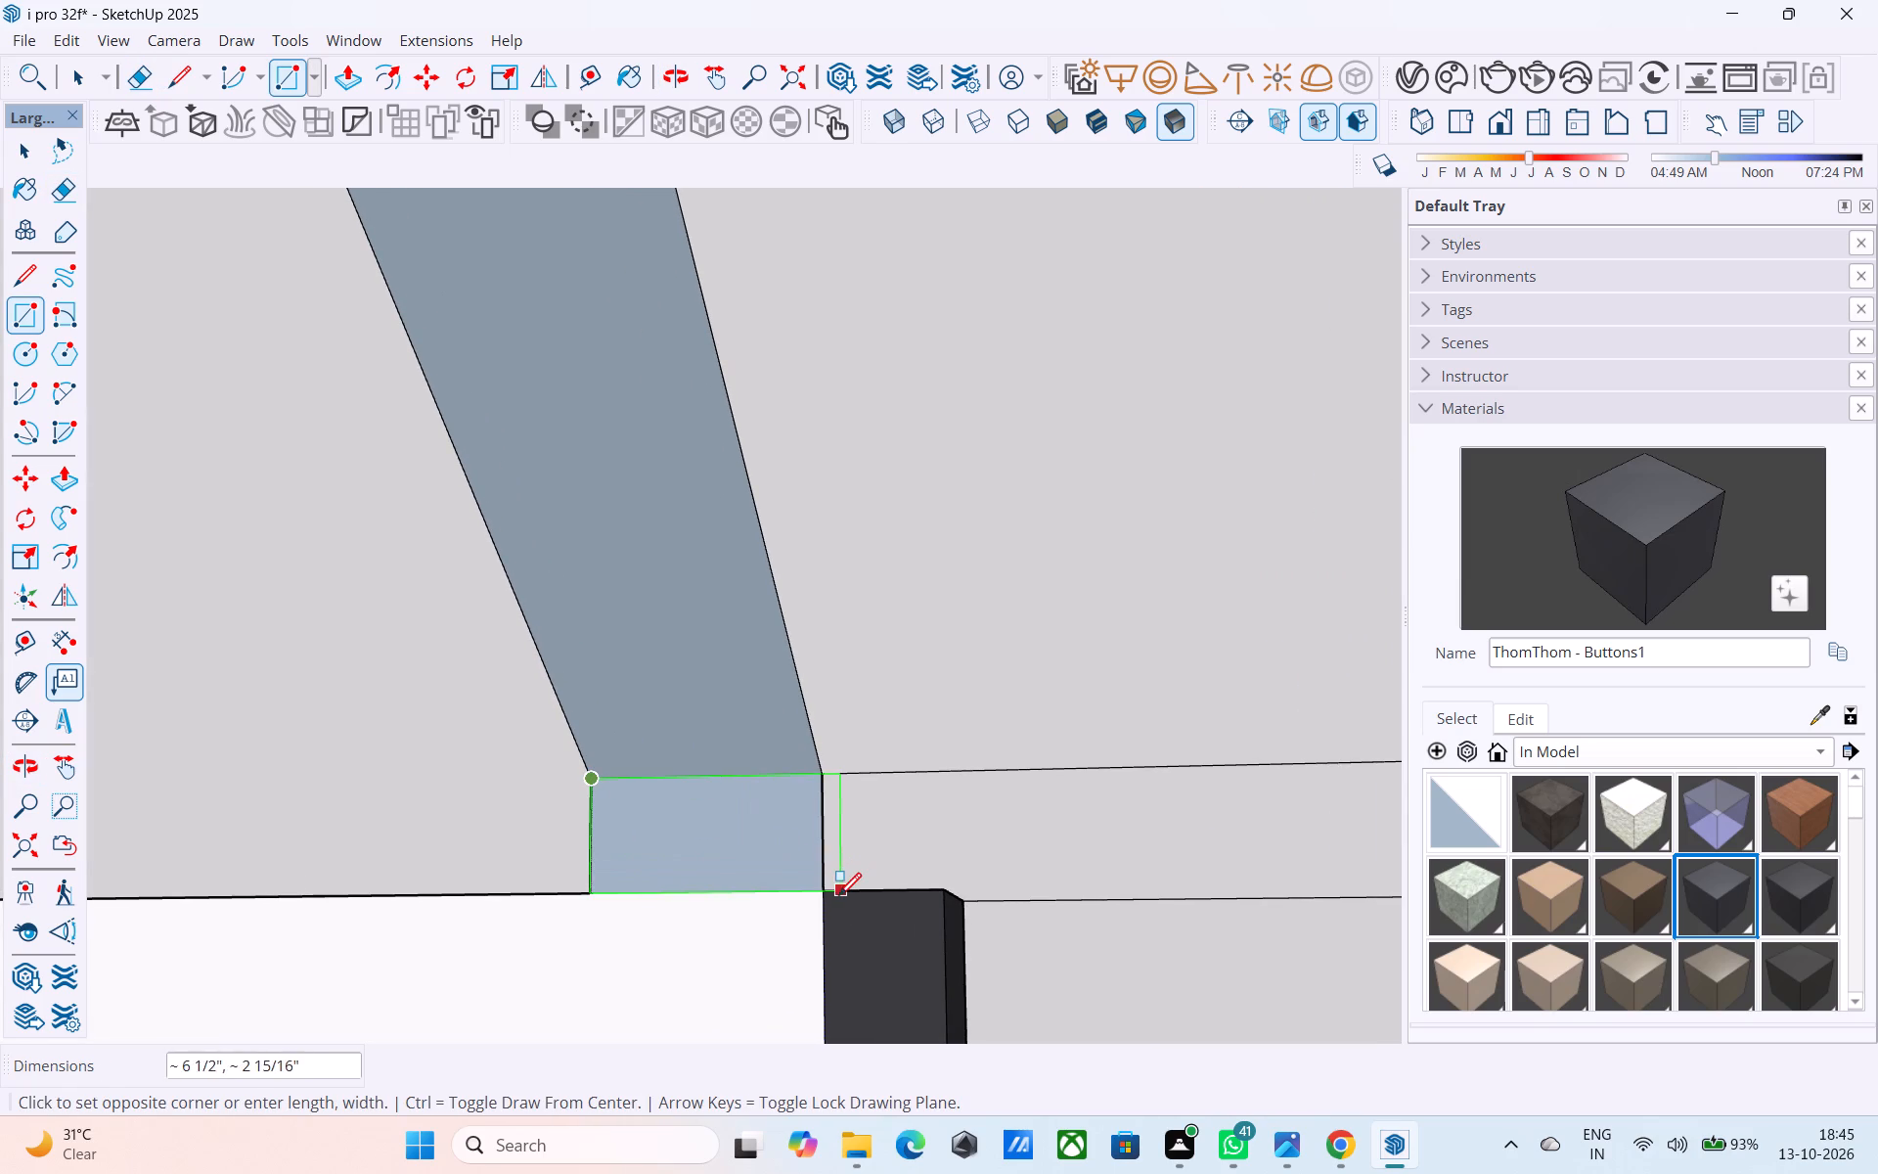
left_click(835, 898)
Erase the leftover upright edges of the small piece between the dark post's top and the roof underside.
middle_click_drag(820, 886, 82, 952)
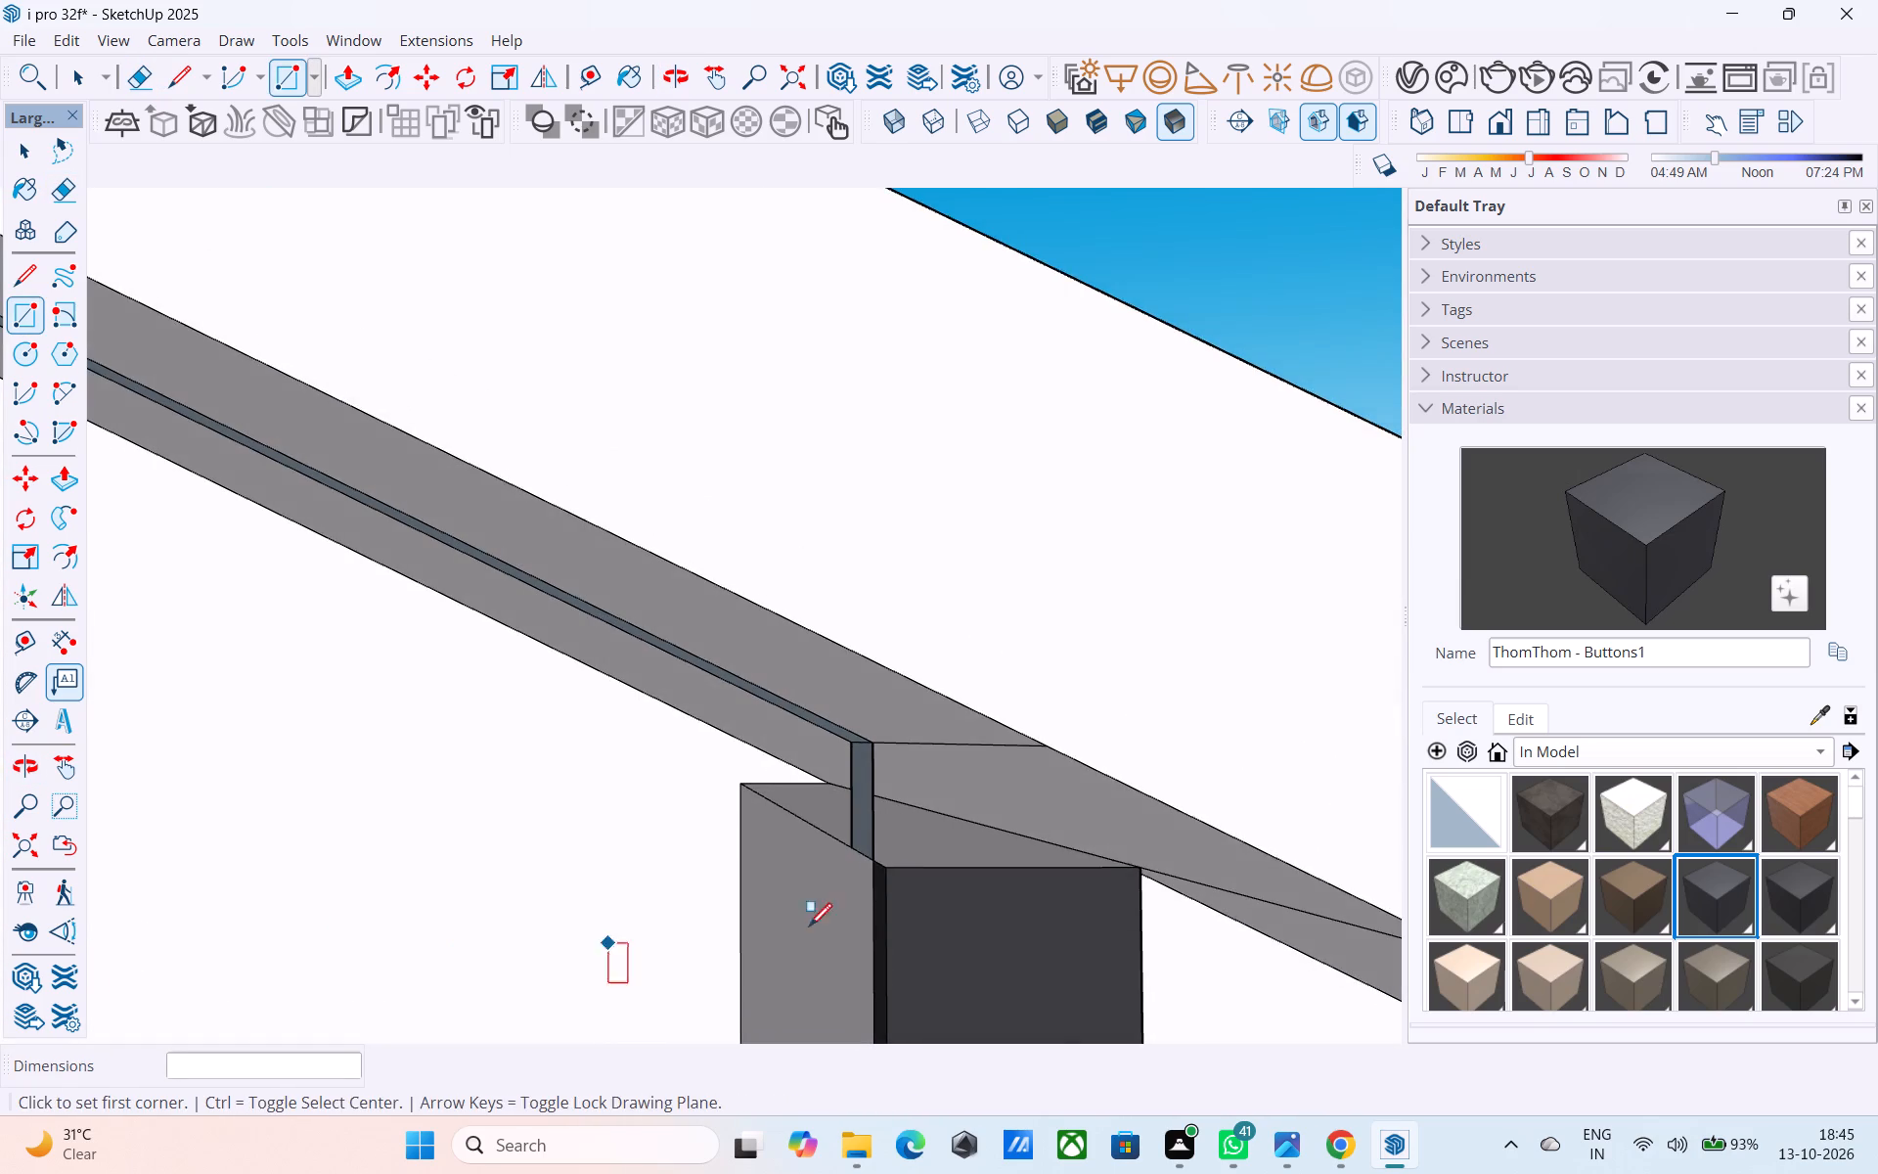
middle_click_drag(844, 920, 845, 910)
middle_click_drag(907, 863, 743, 808)
middle_click_drag(819, 825, 863, 825)
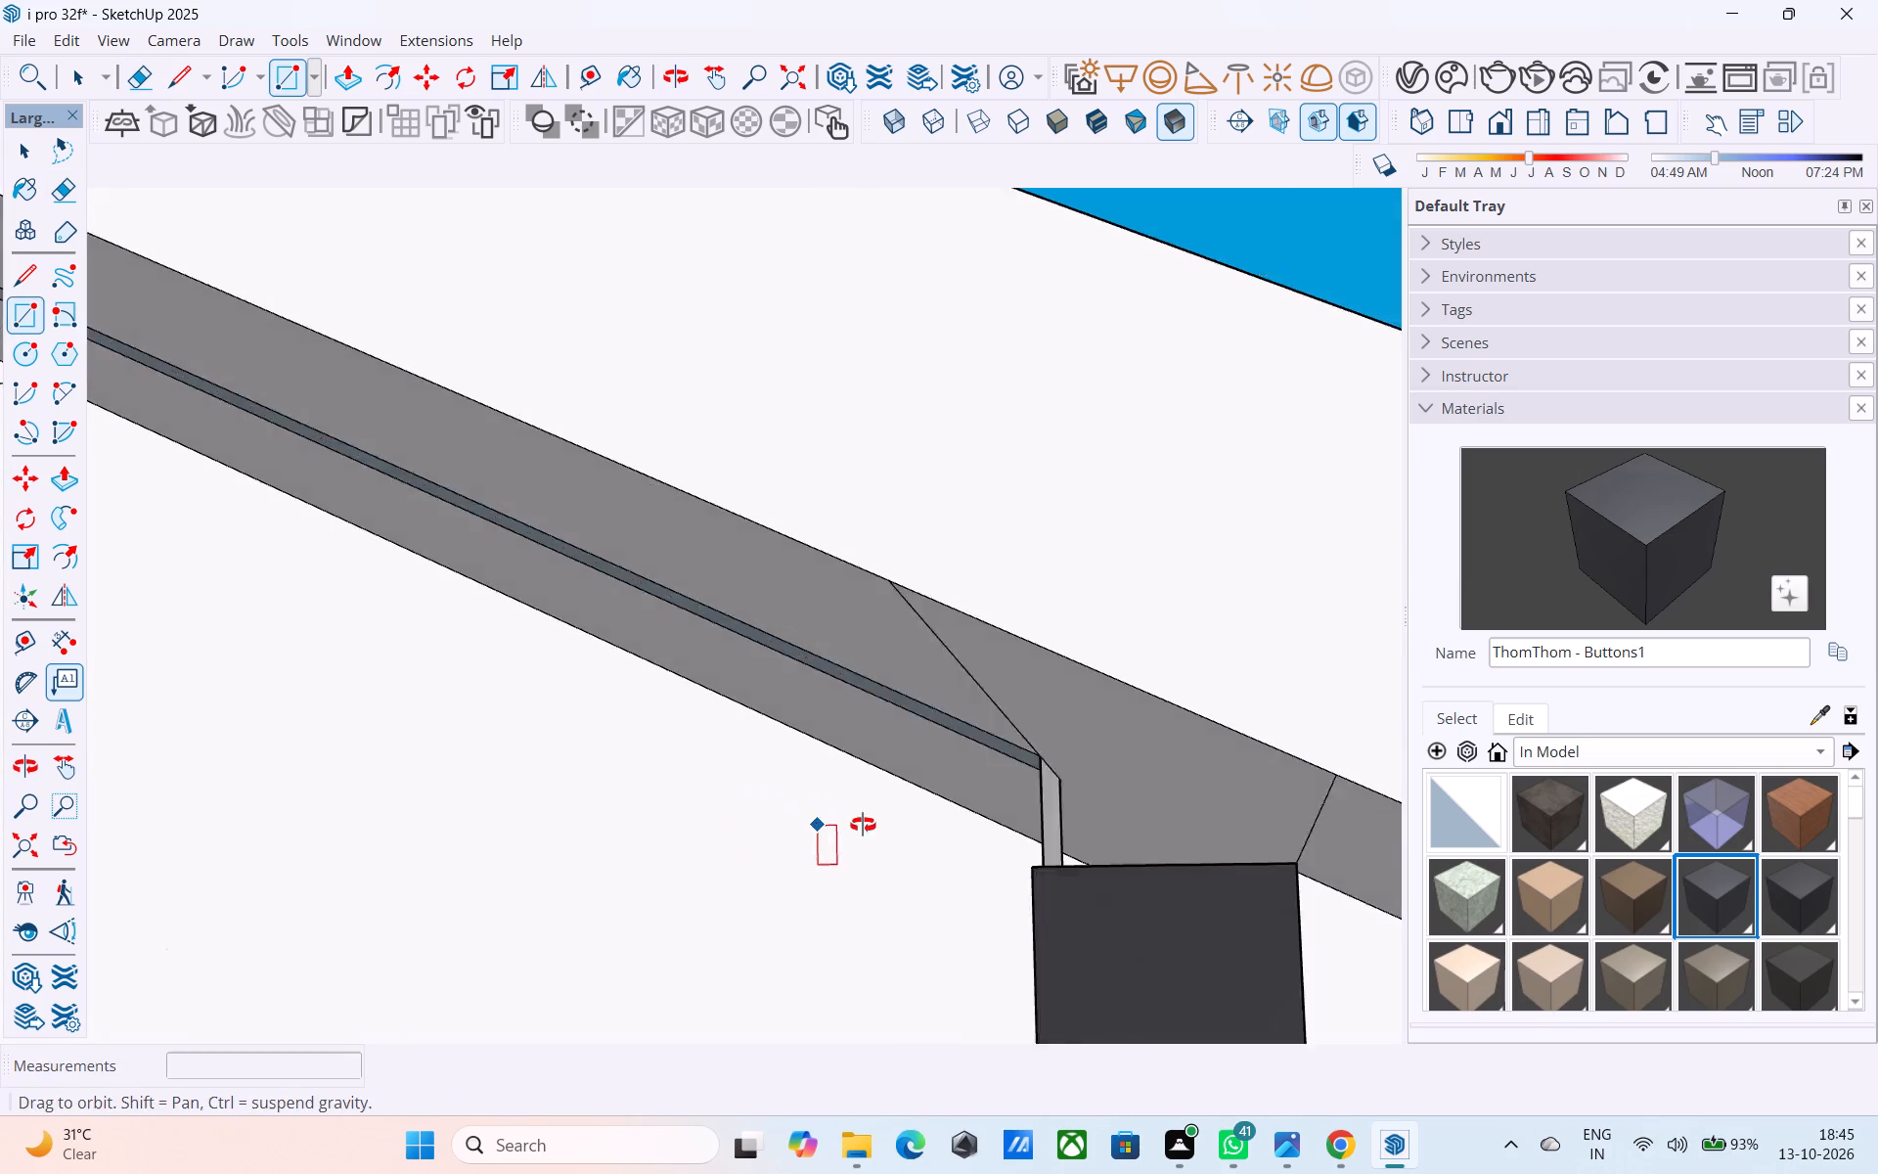
middle_click_drag(863, 825, 888, 821)
key("e")
scroll(880, 817, "down", 4)
middle_click_drag(874, 817, 761, 825)
scroll(923, 815, "up", 5)
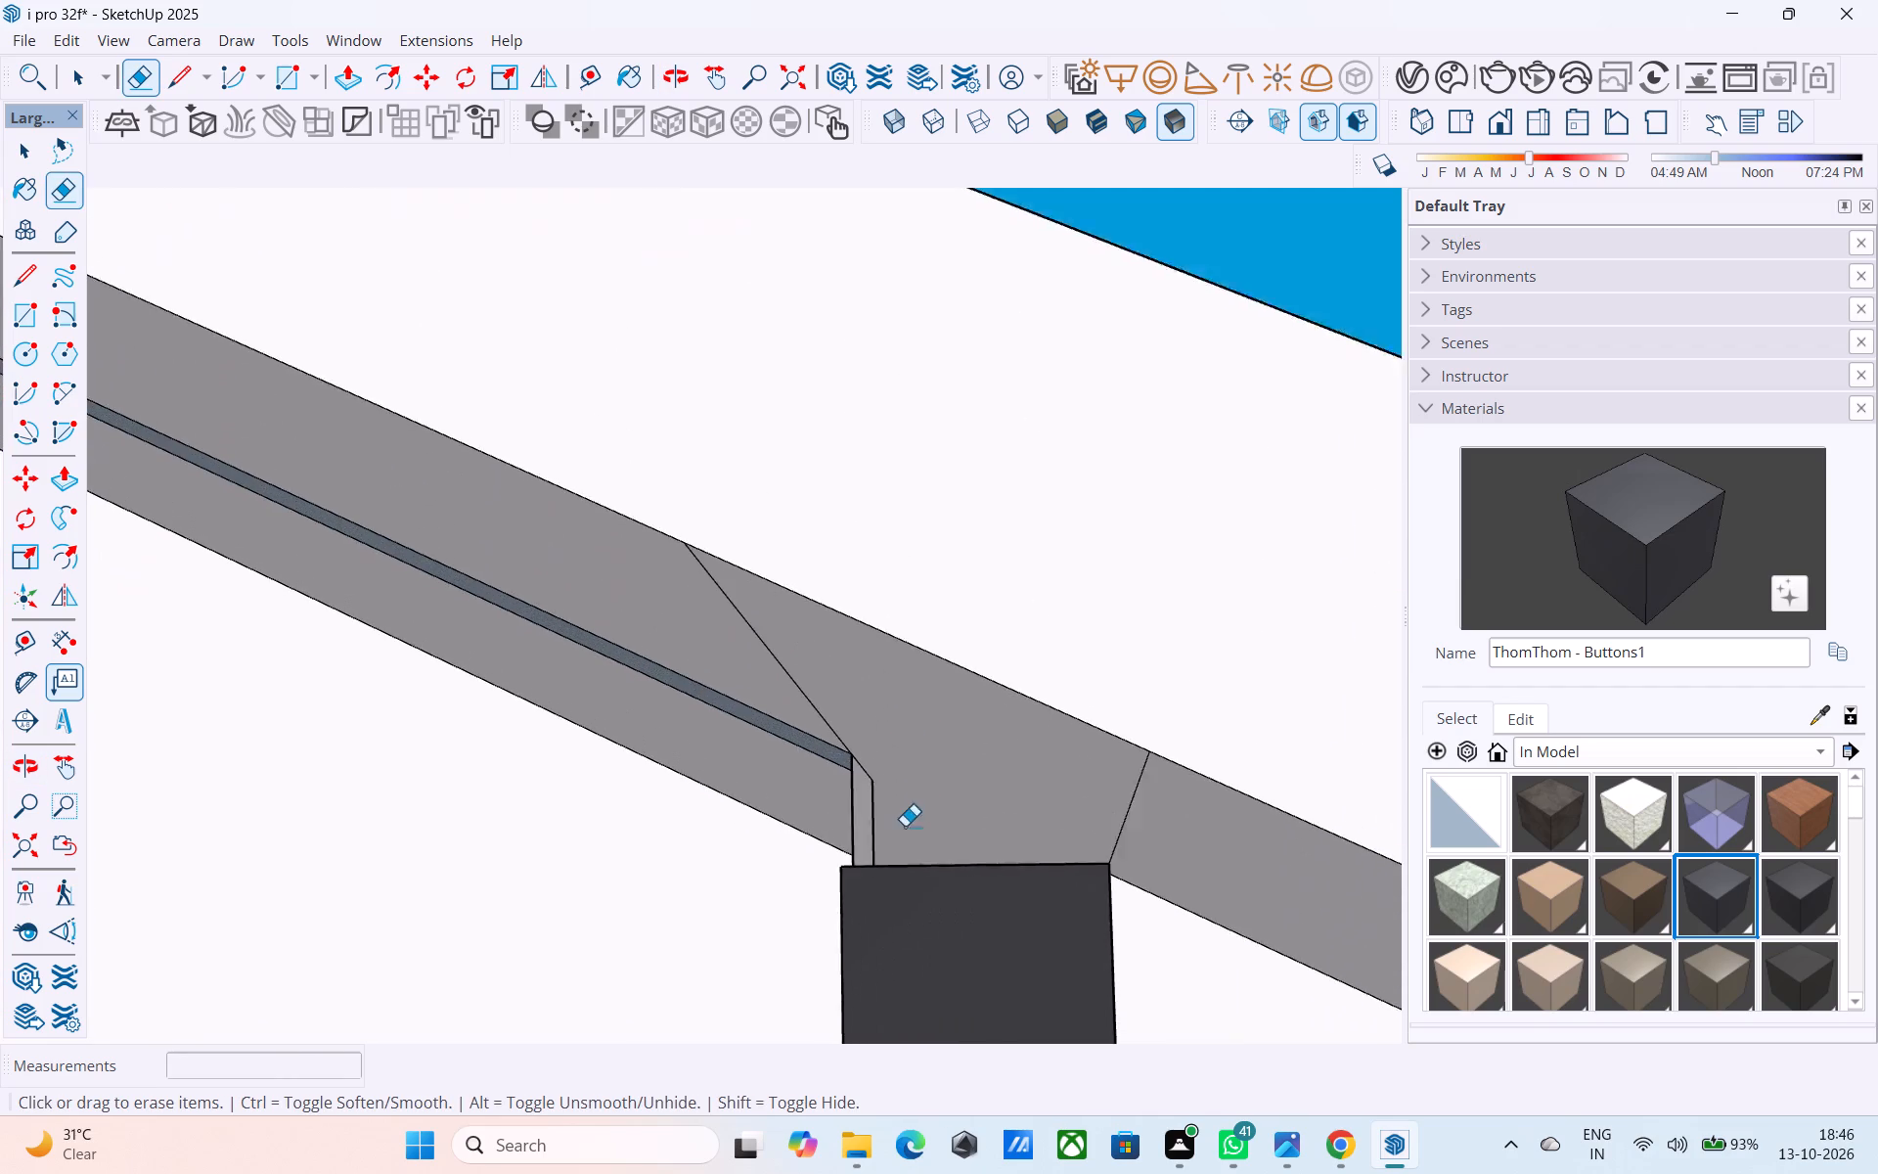
scroll(905, 826, "up", 5)
left_click(822, 862)
middle_click_drag(858, 886, 871, 895)
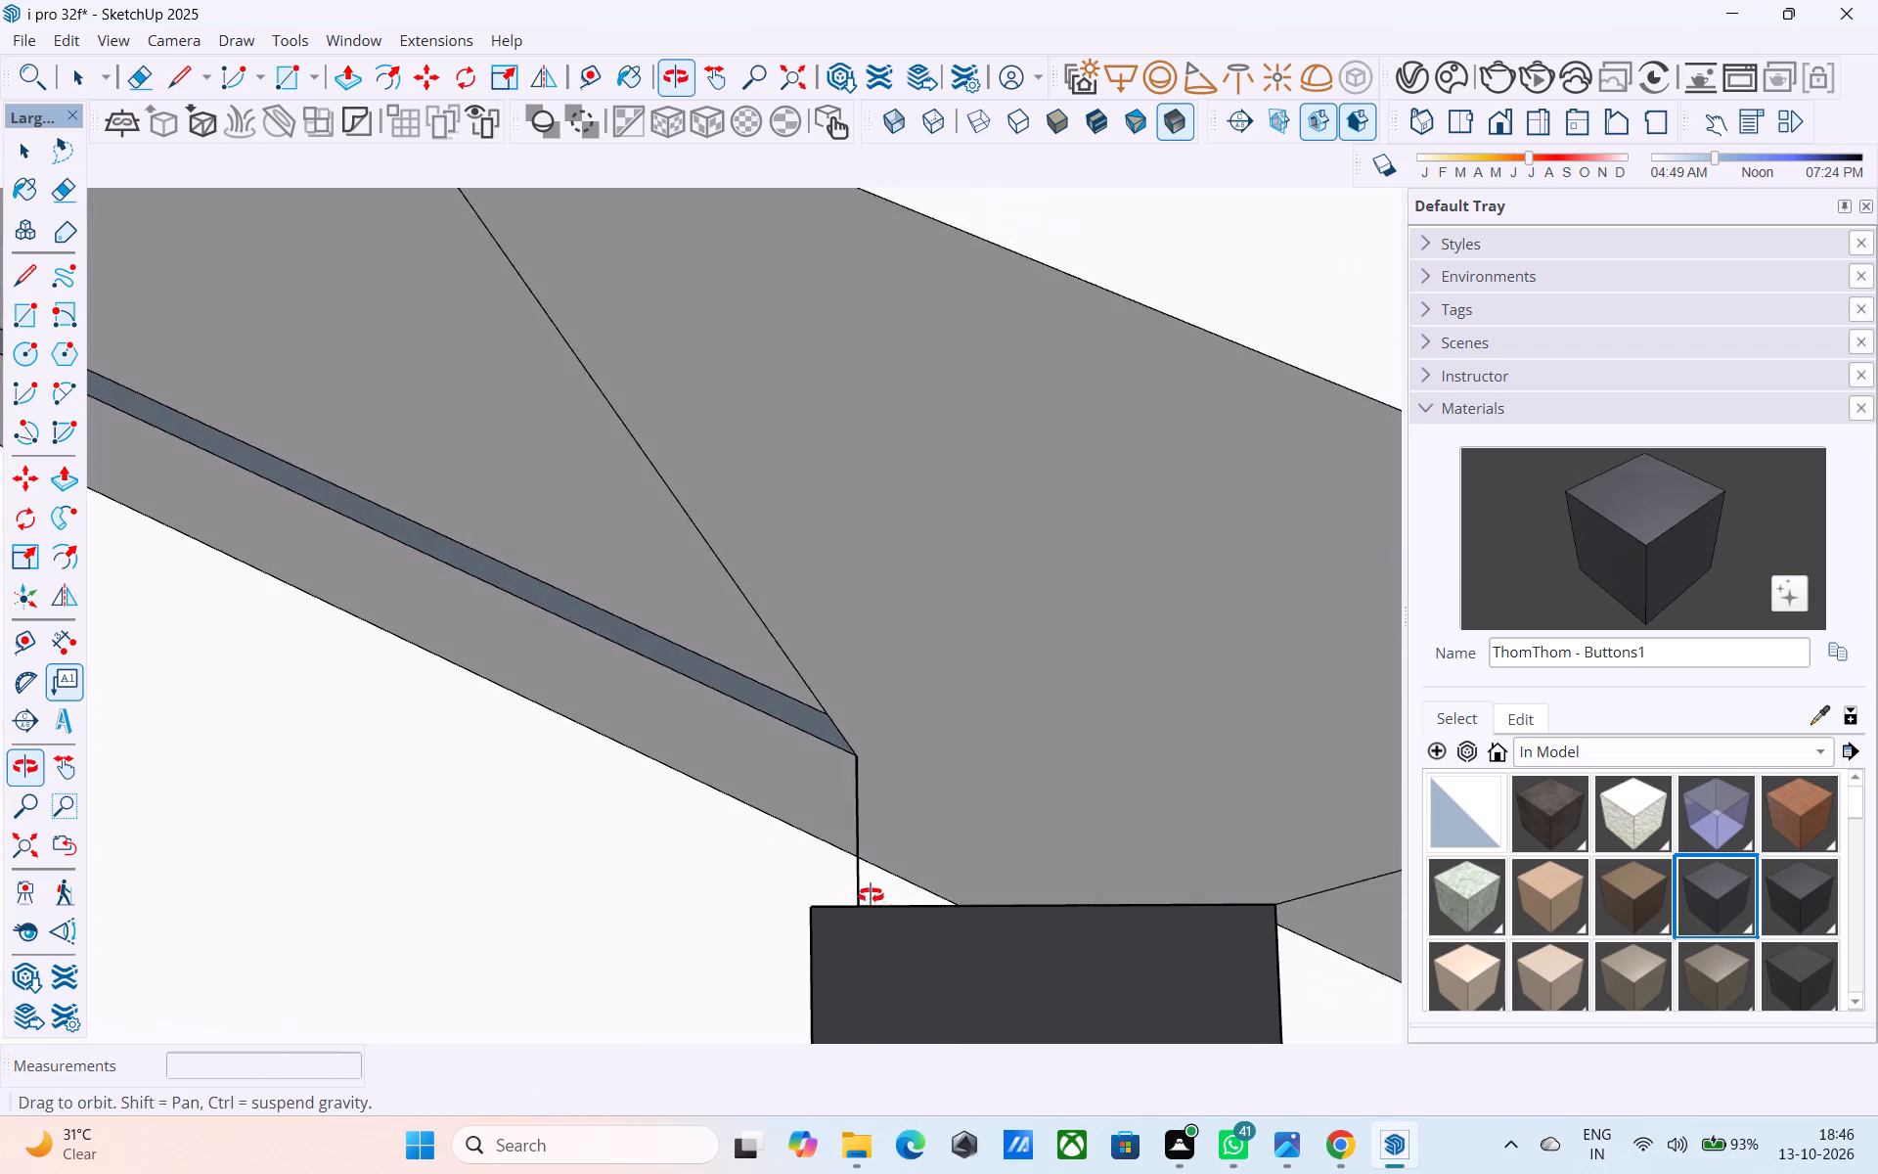
middle_click_drag(871, 895, 873, 908)
scroll(873, 908, "up", 1)
left_click(852, 882)
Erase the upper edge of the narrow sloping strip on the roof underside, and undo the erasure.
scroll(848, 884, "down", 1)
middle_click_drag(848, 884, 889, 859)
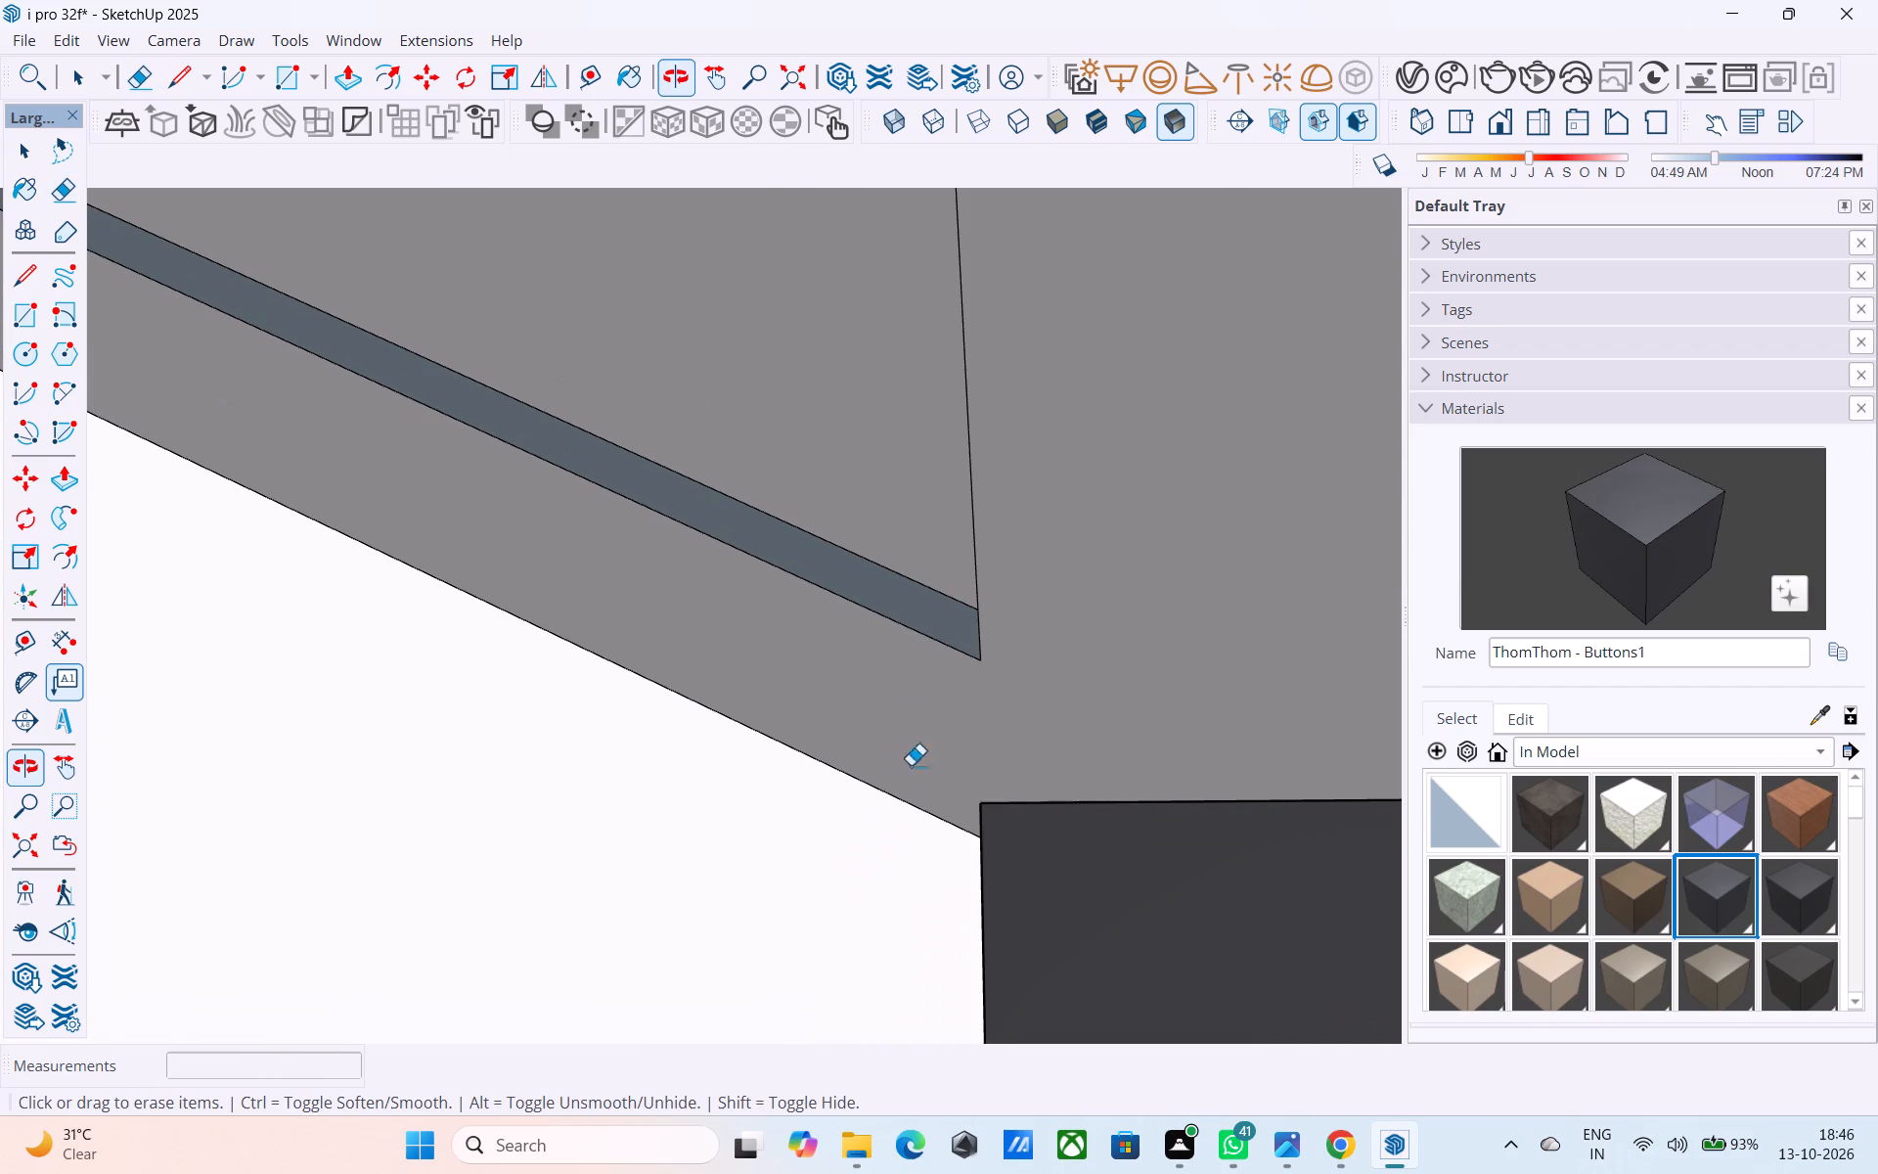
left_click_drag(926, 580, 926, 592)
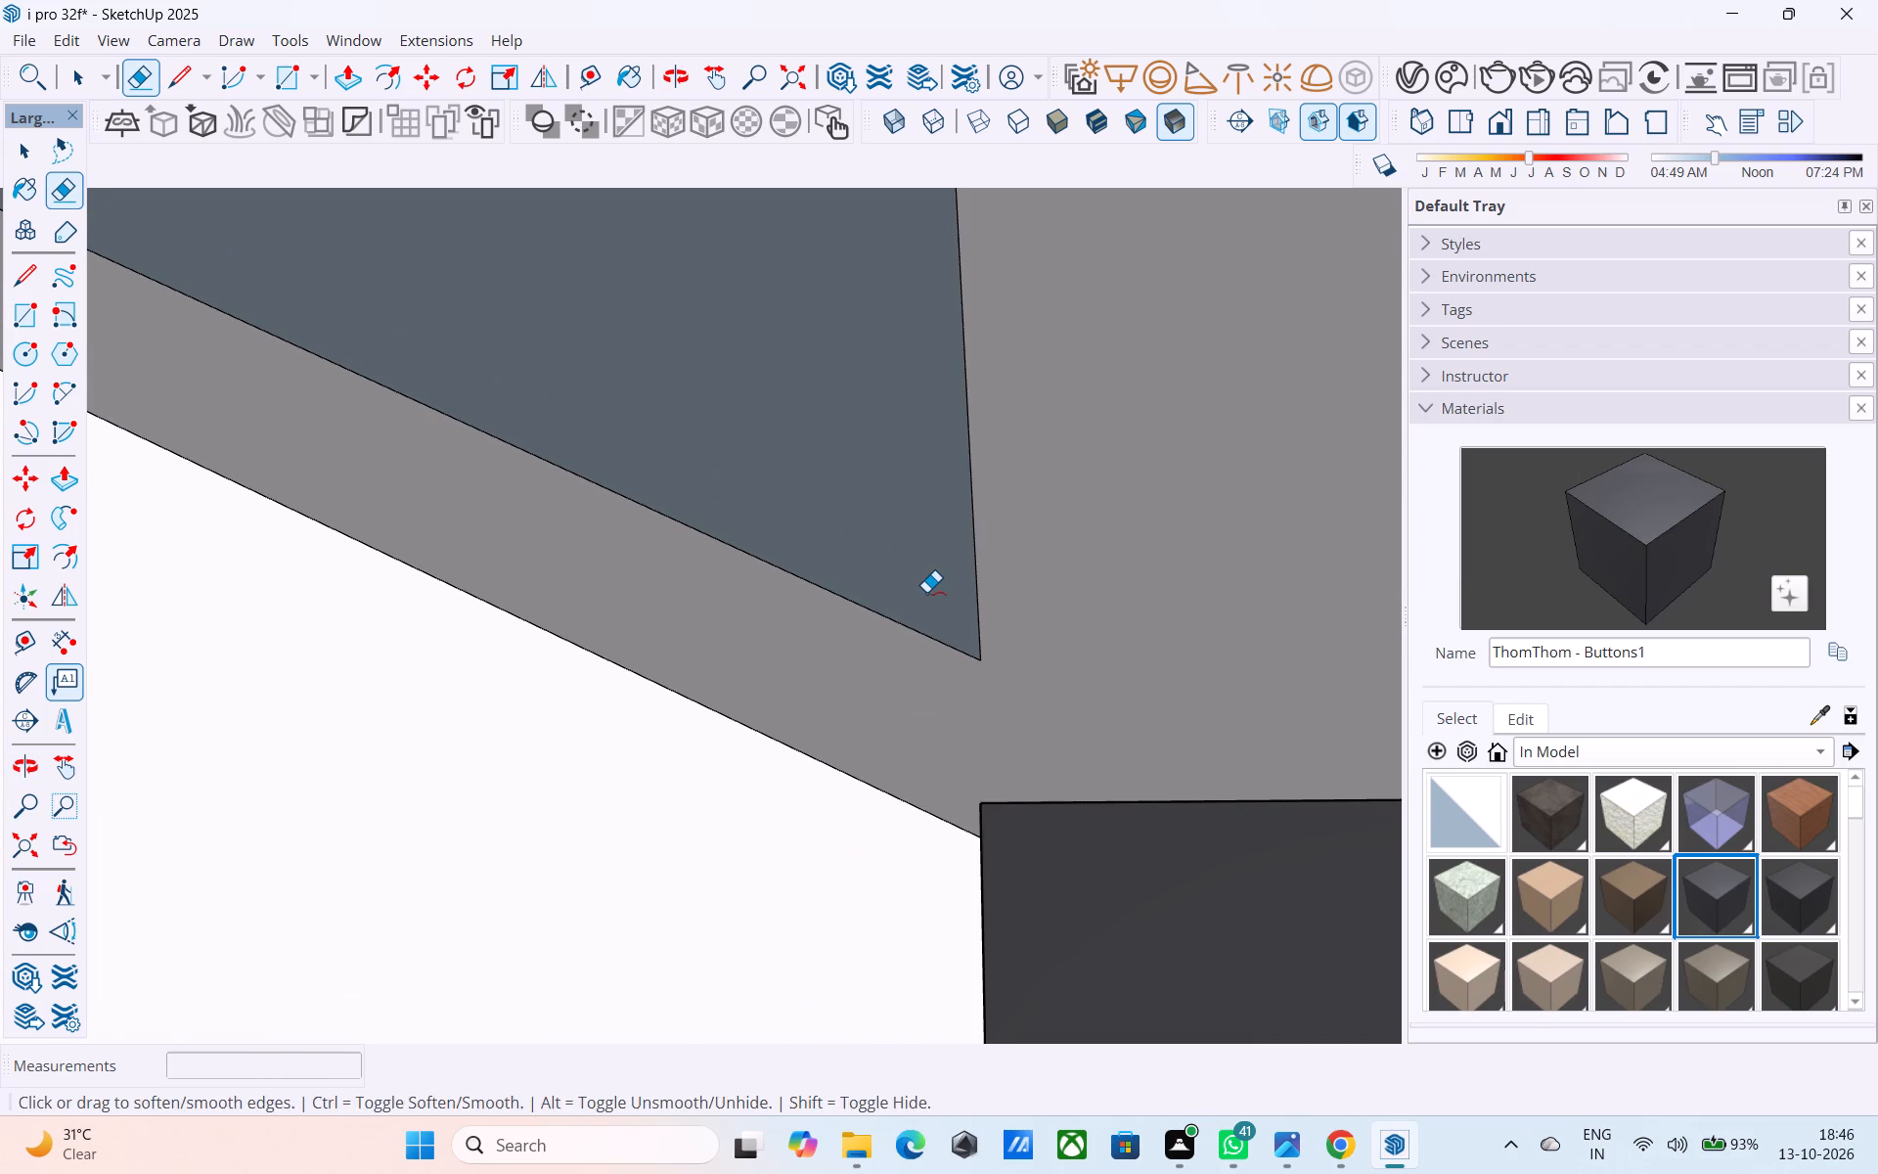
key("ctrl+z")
Reverse the narrow sloping strip's face on the roof underside.
key("space")
left_click(922, 595)
right_click(922, 595)
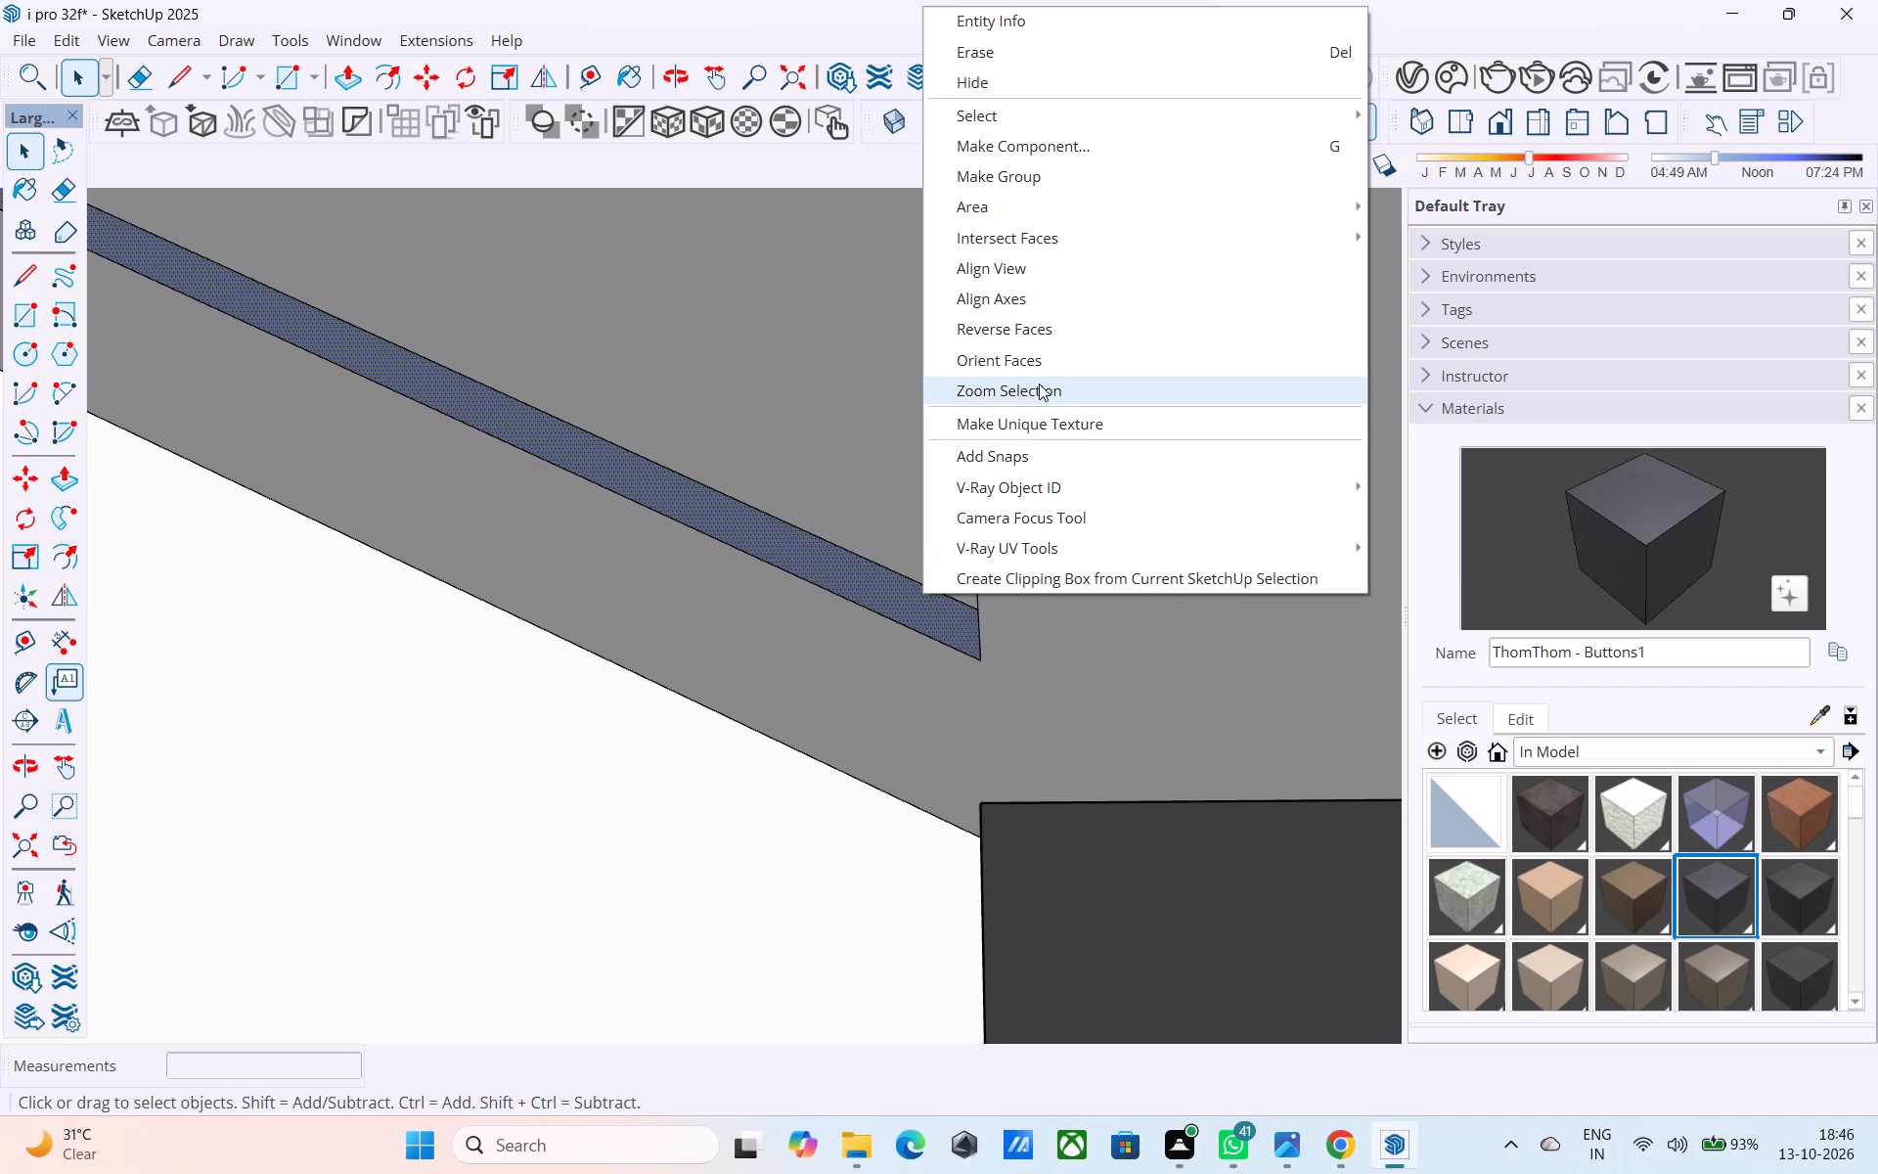
left_click(1035, 332)
Erase the sloping strip's long edges and the leftover cross line above the dark post, merging the roof underside.
key("e")
left_click(851, 551)
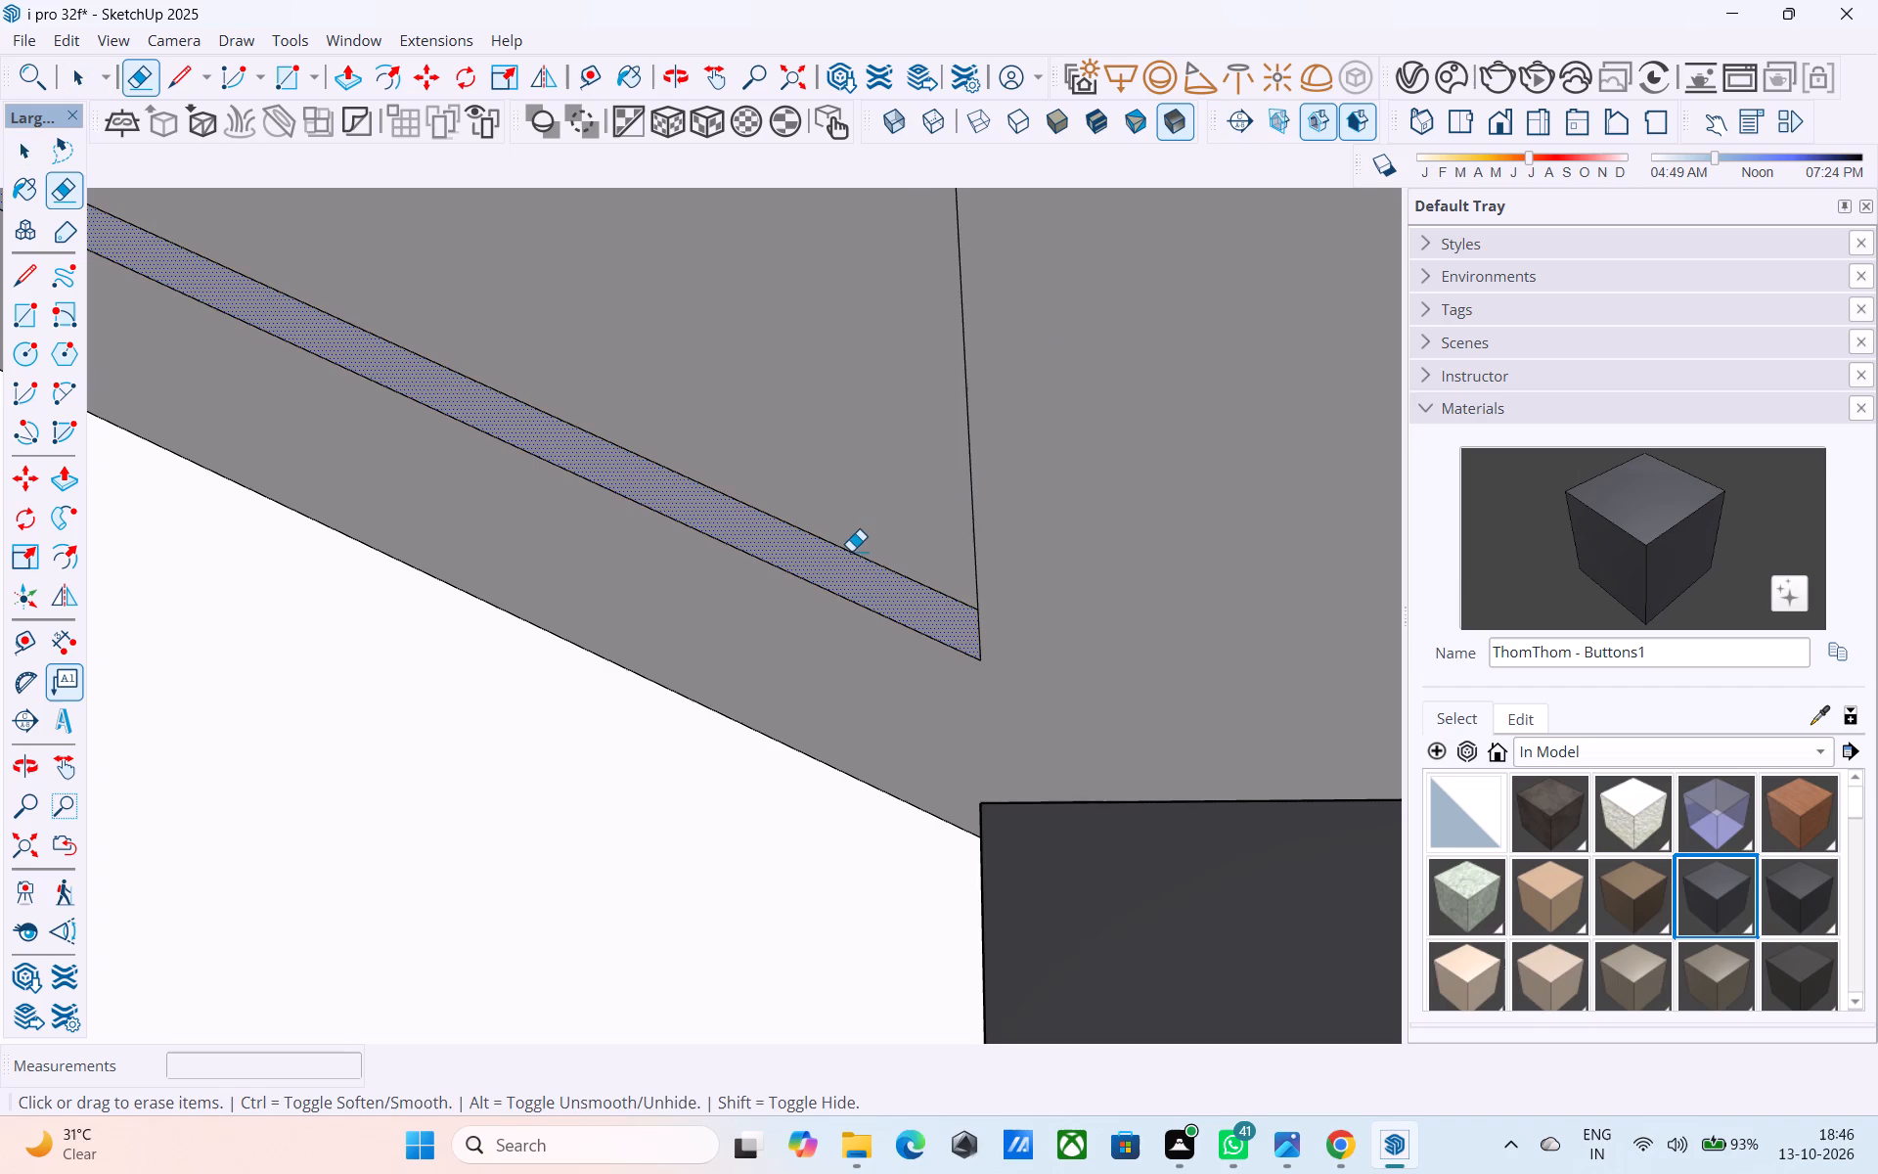
left_click_drag(846, 580, 840, 601)
left_click_drag(993, 565, 982, 562)
scroll(971, 584, "down", 6)
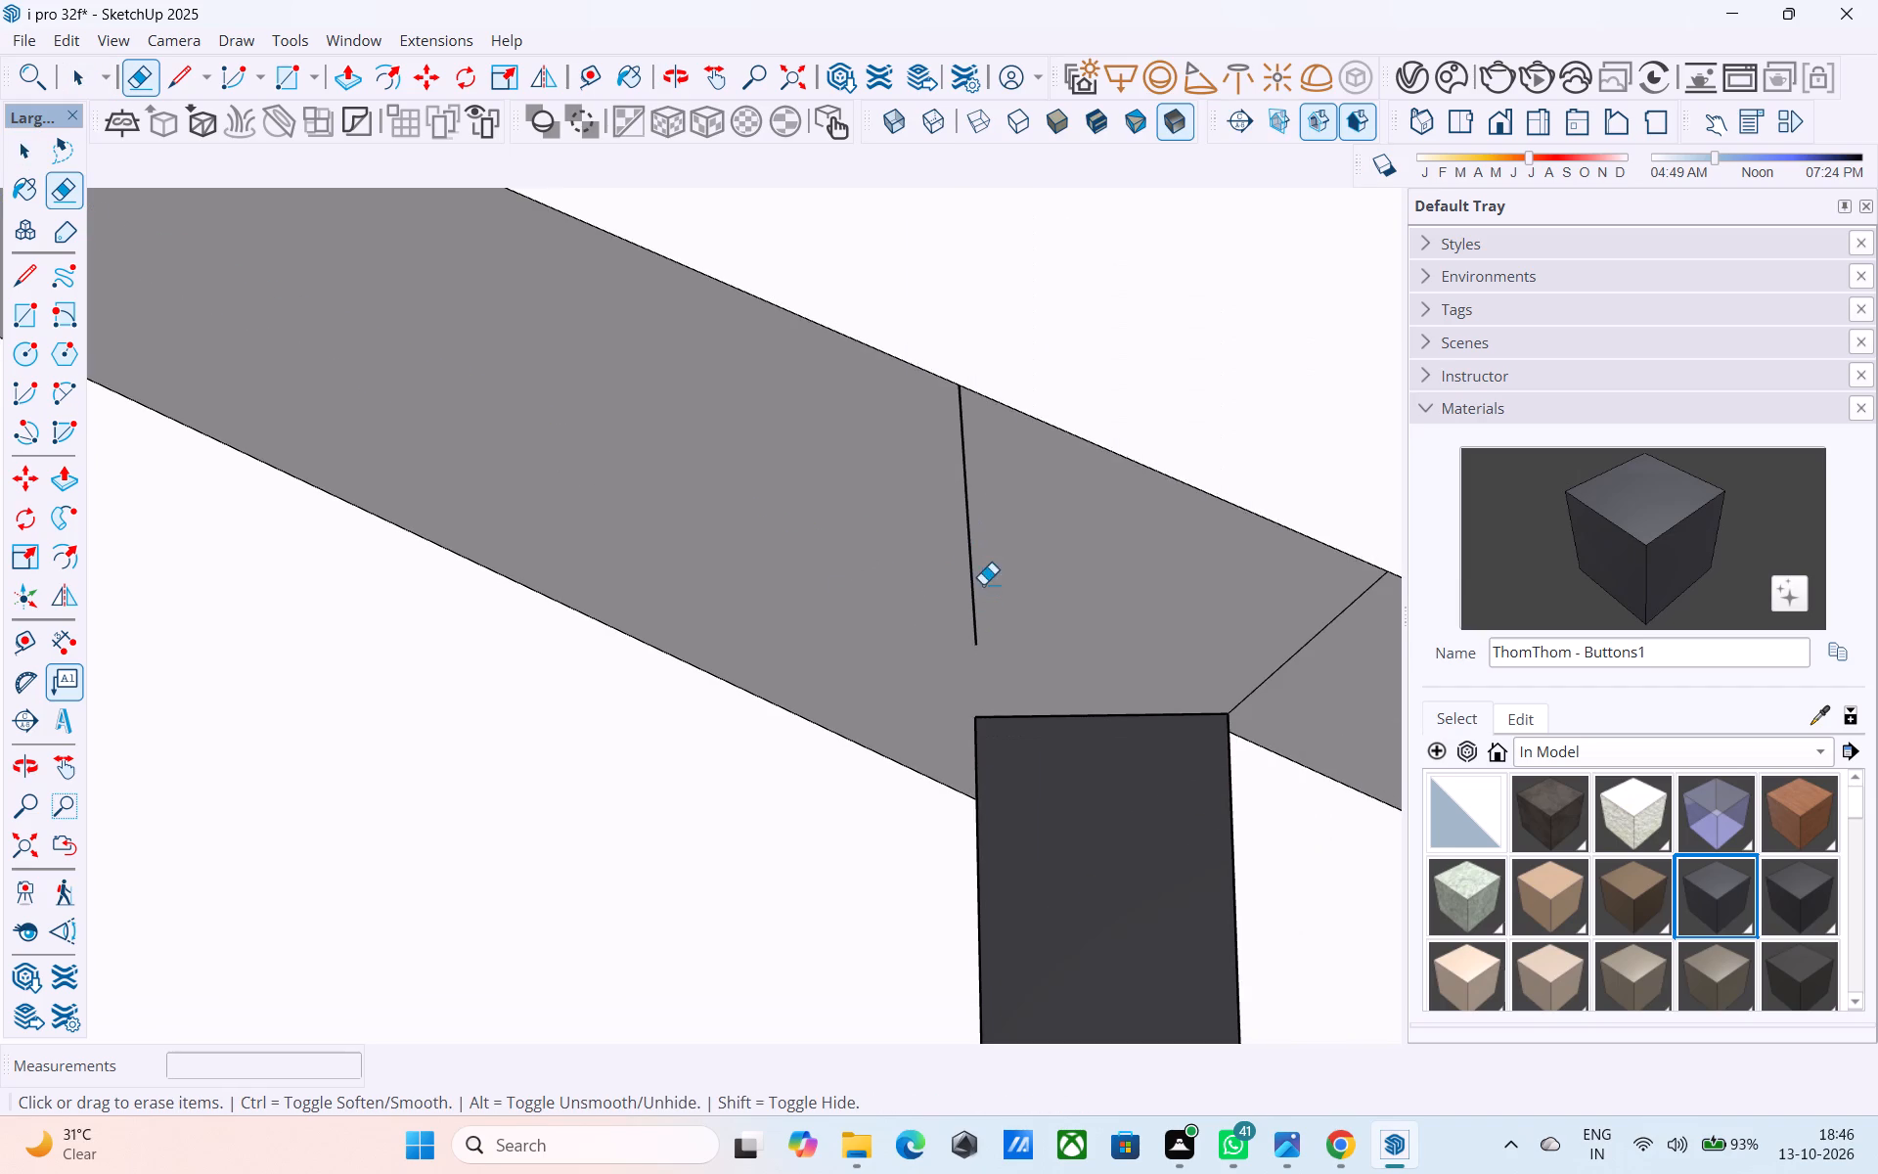
left_click(983, 583)
left_click(974, 566)
Erase the loose parallel sloping lines that project beyond the roof's stepped upper edge.
scroll(953, 563, "down", 9)
middle_click_drag(949, 599, 1049, 649)
scroll(1080, 666, "up", 4)
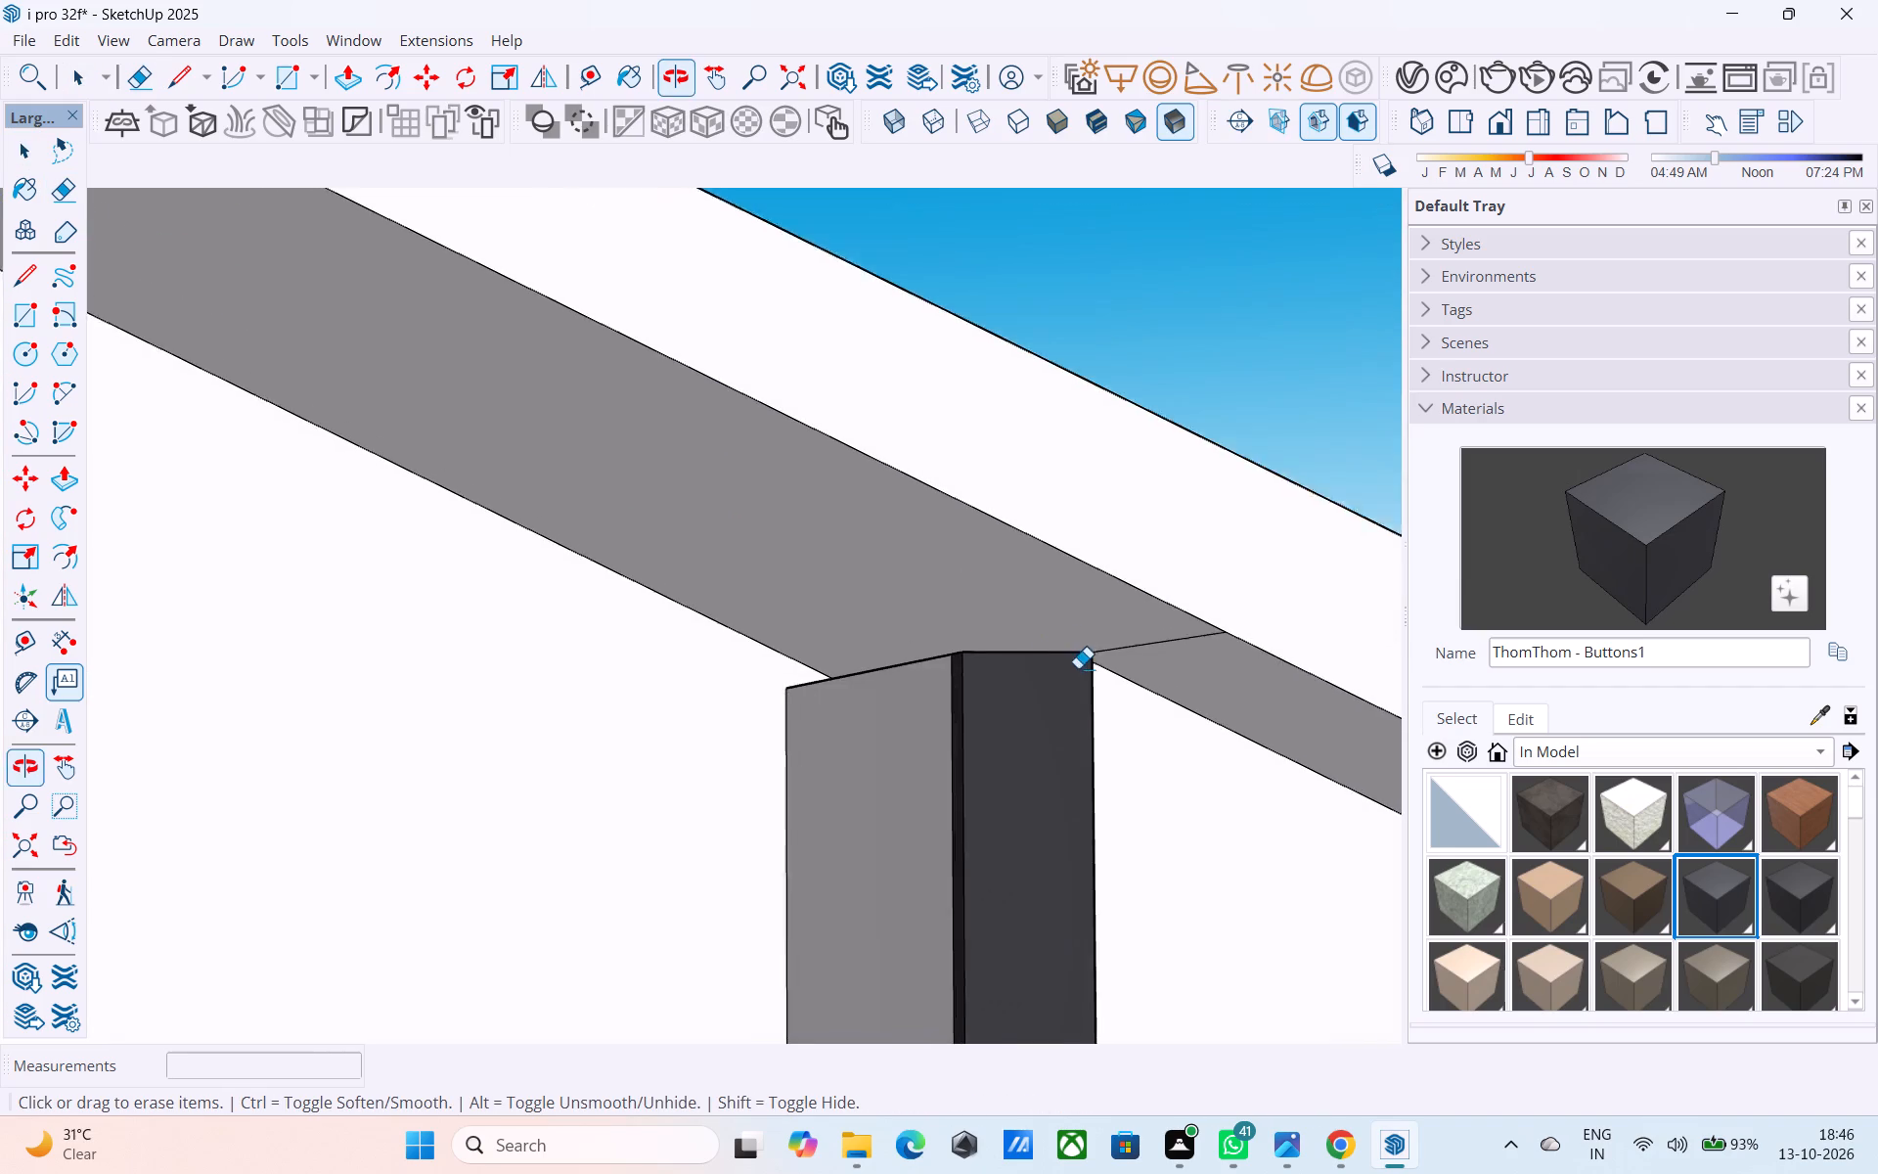
scroll(1114, 646, "down", 11)
middle_click_drag(877, 677, 992, 758)
scroll(719, 635, "down", 6)
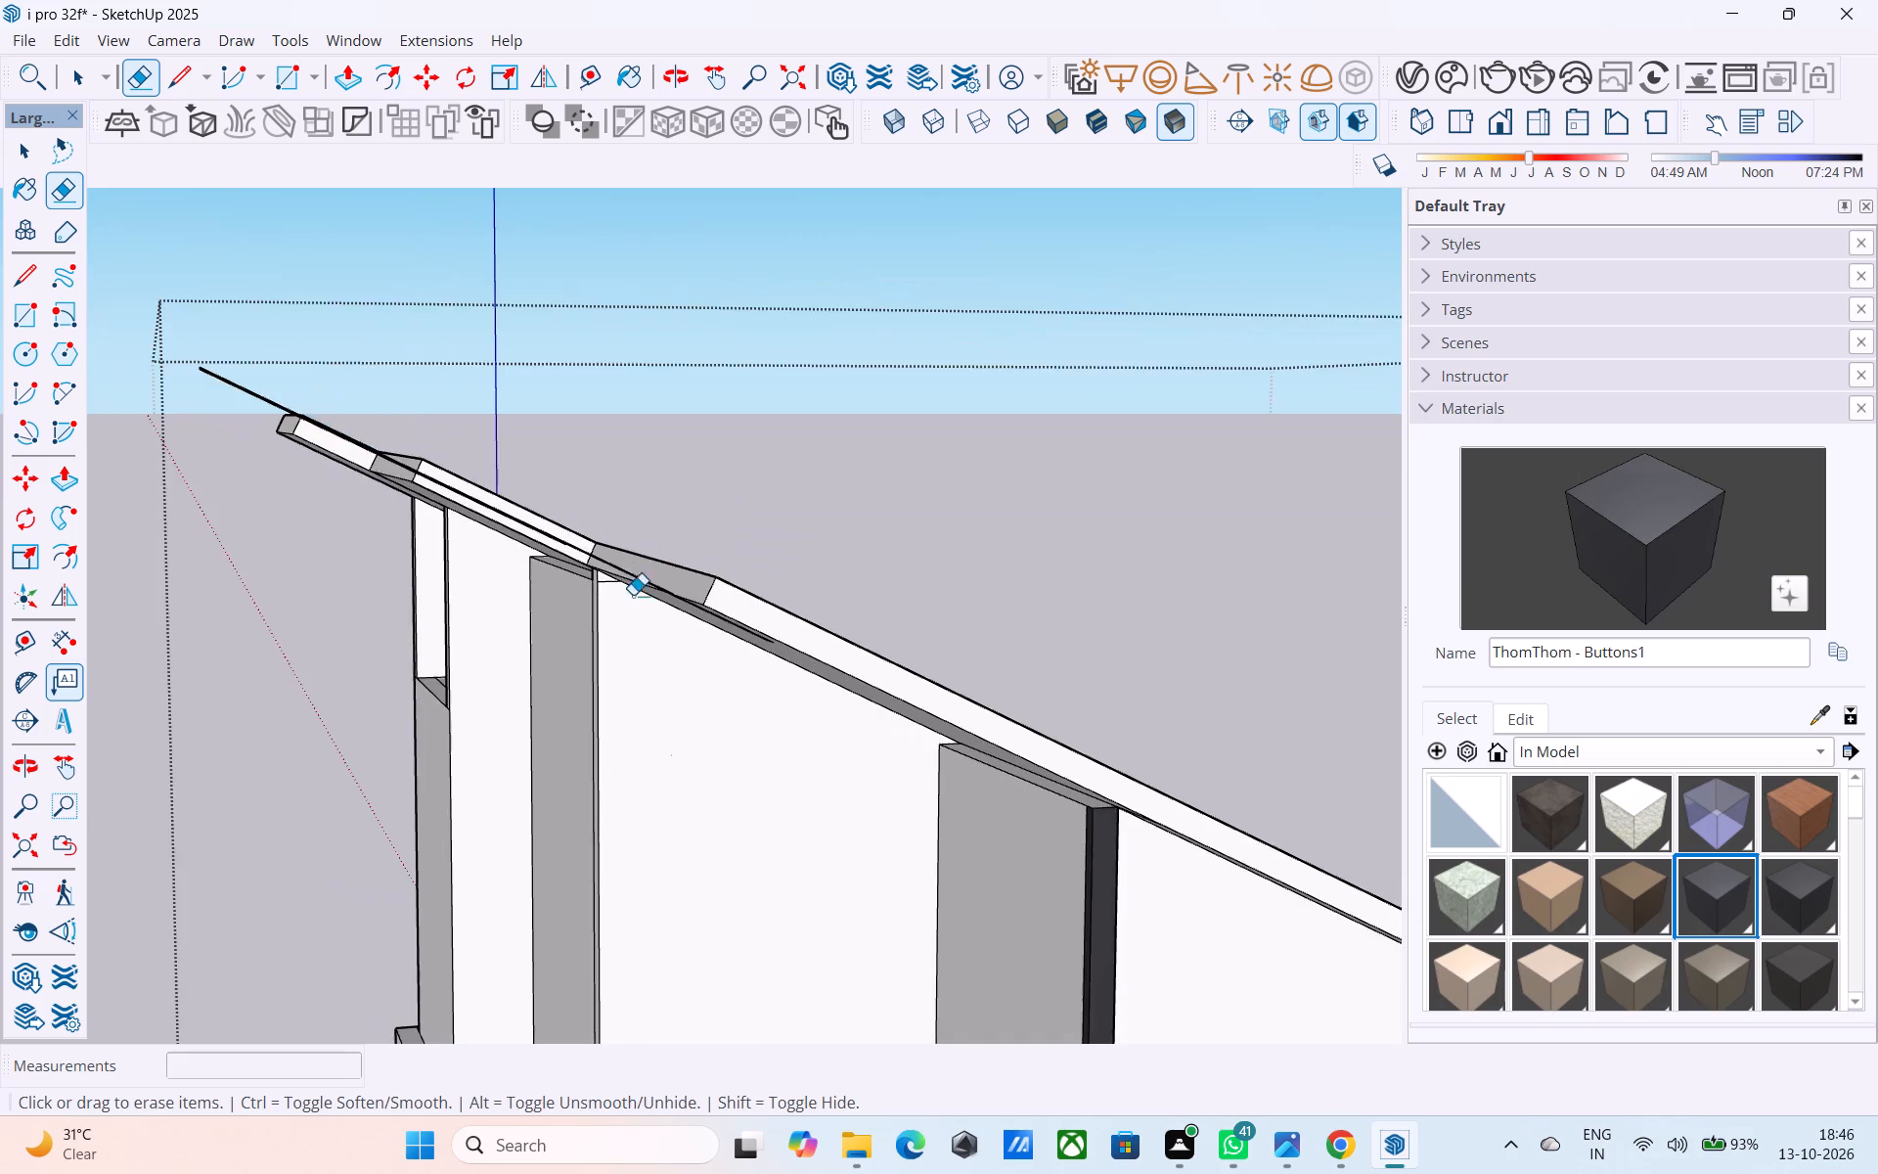
middle_click_drag(665, 657, 580, 530)
scroll(580, 533, "down", 10)
middle_click_drag(571, 573, 514, 685)
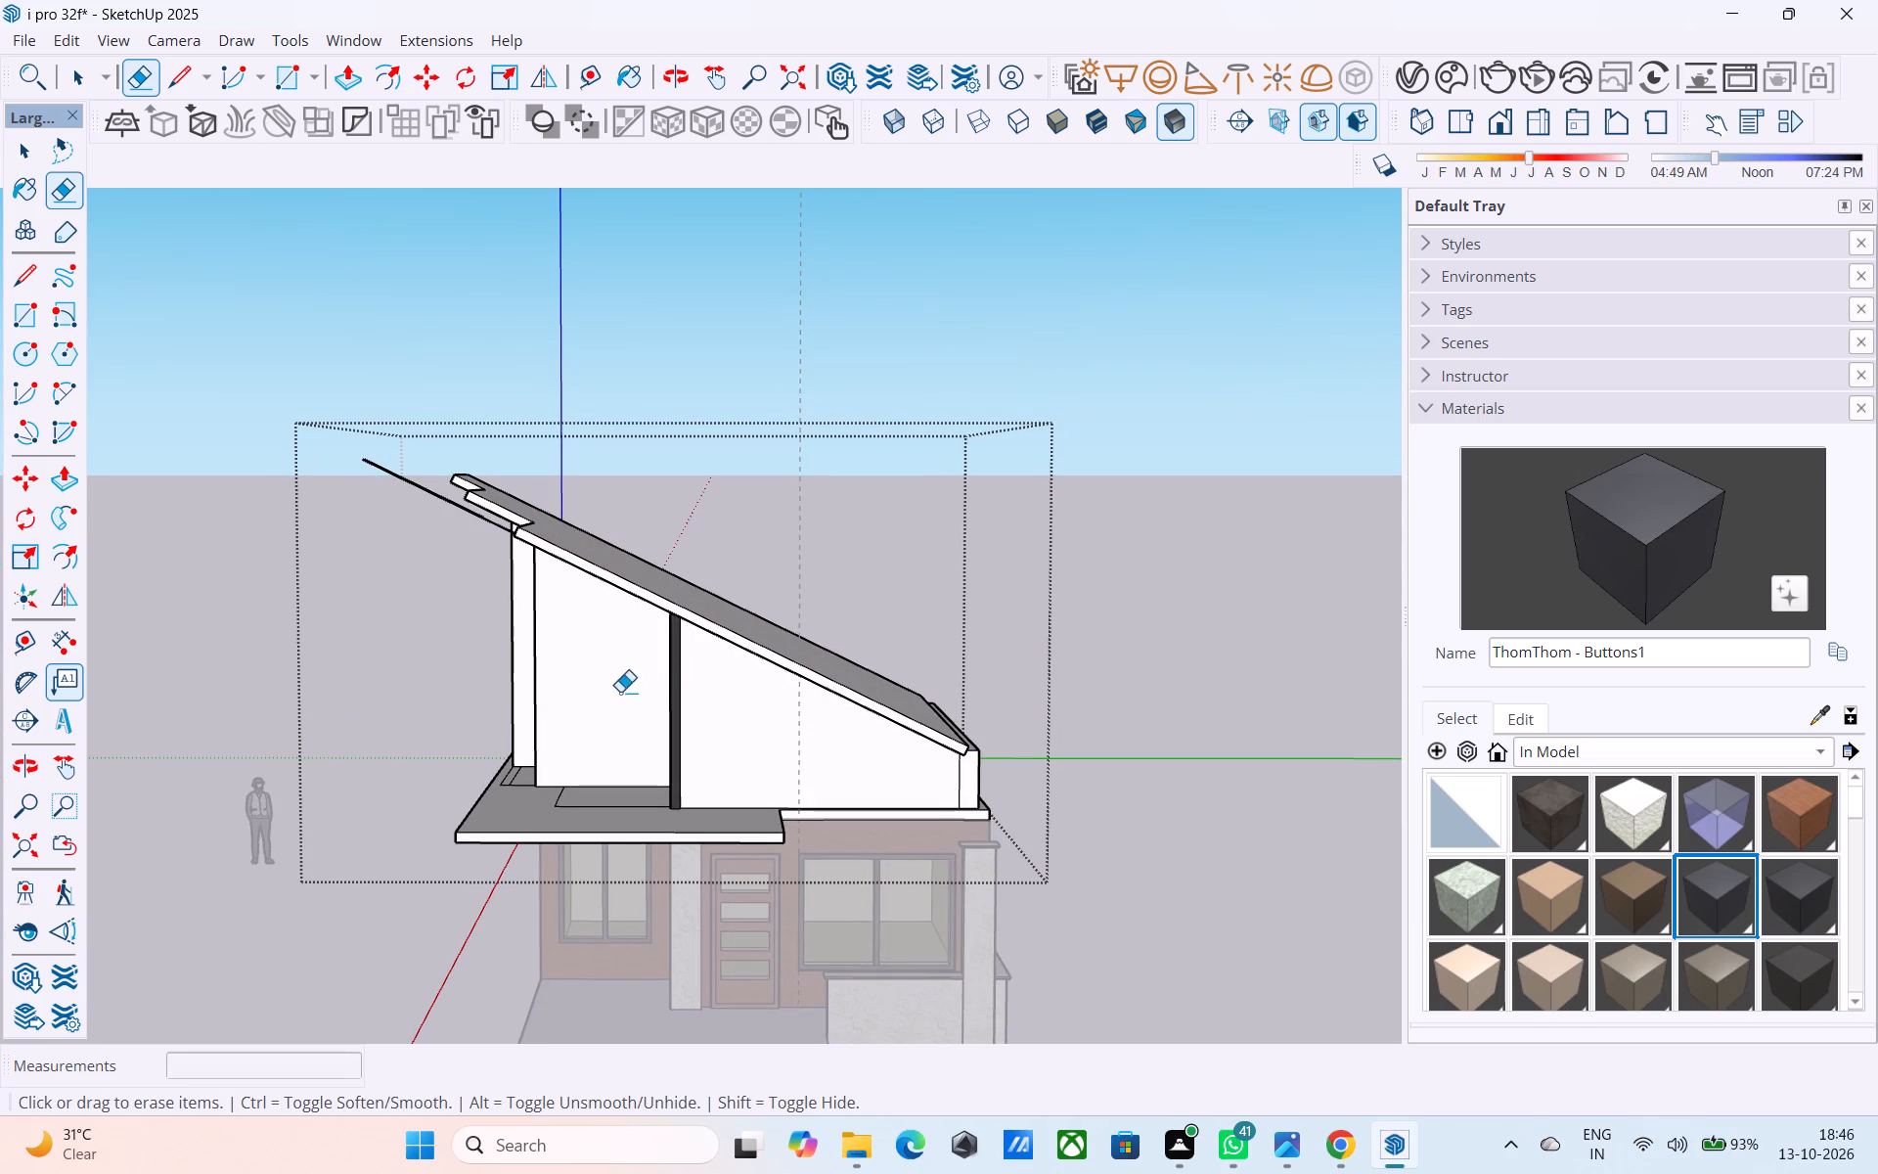
middle_click_drag(622, 679, 627, 596)
scroll(626, 574, "up", 1)
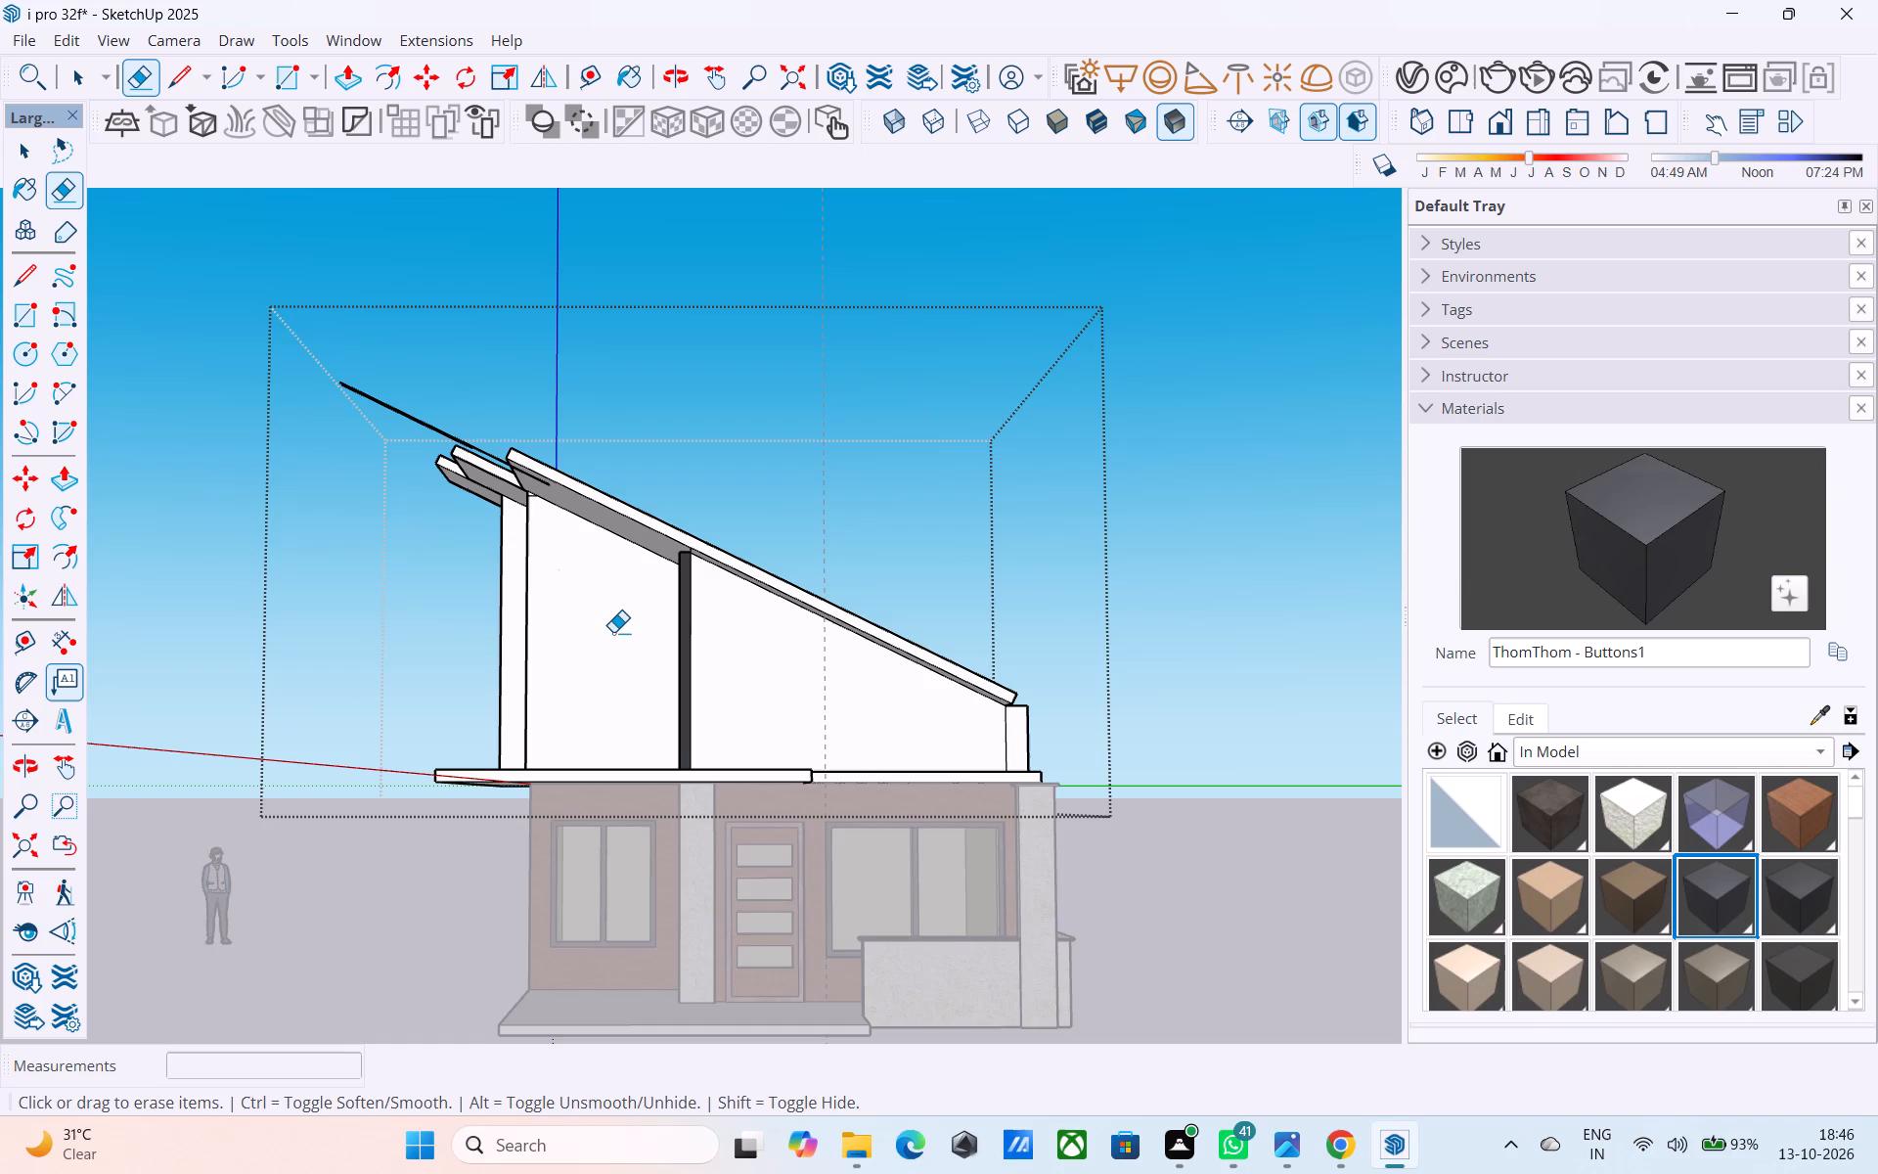
scroll(613, 631, "up", 1)
middle_click_drag(632, 663, 793, 744)
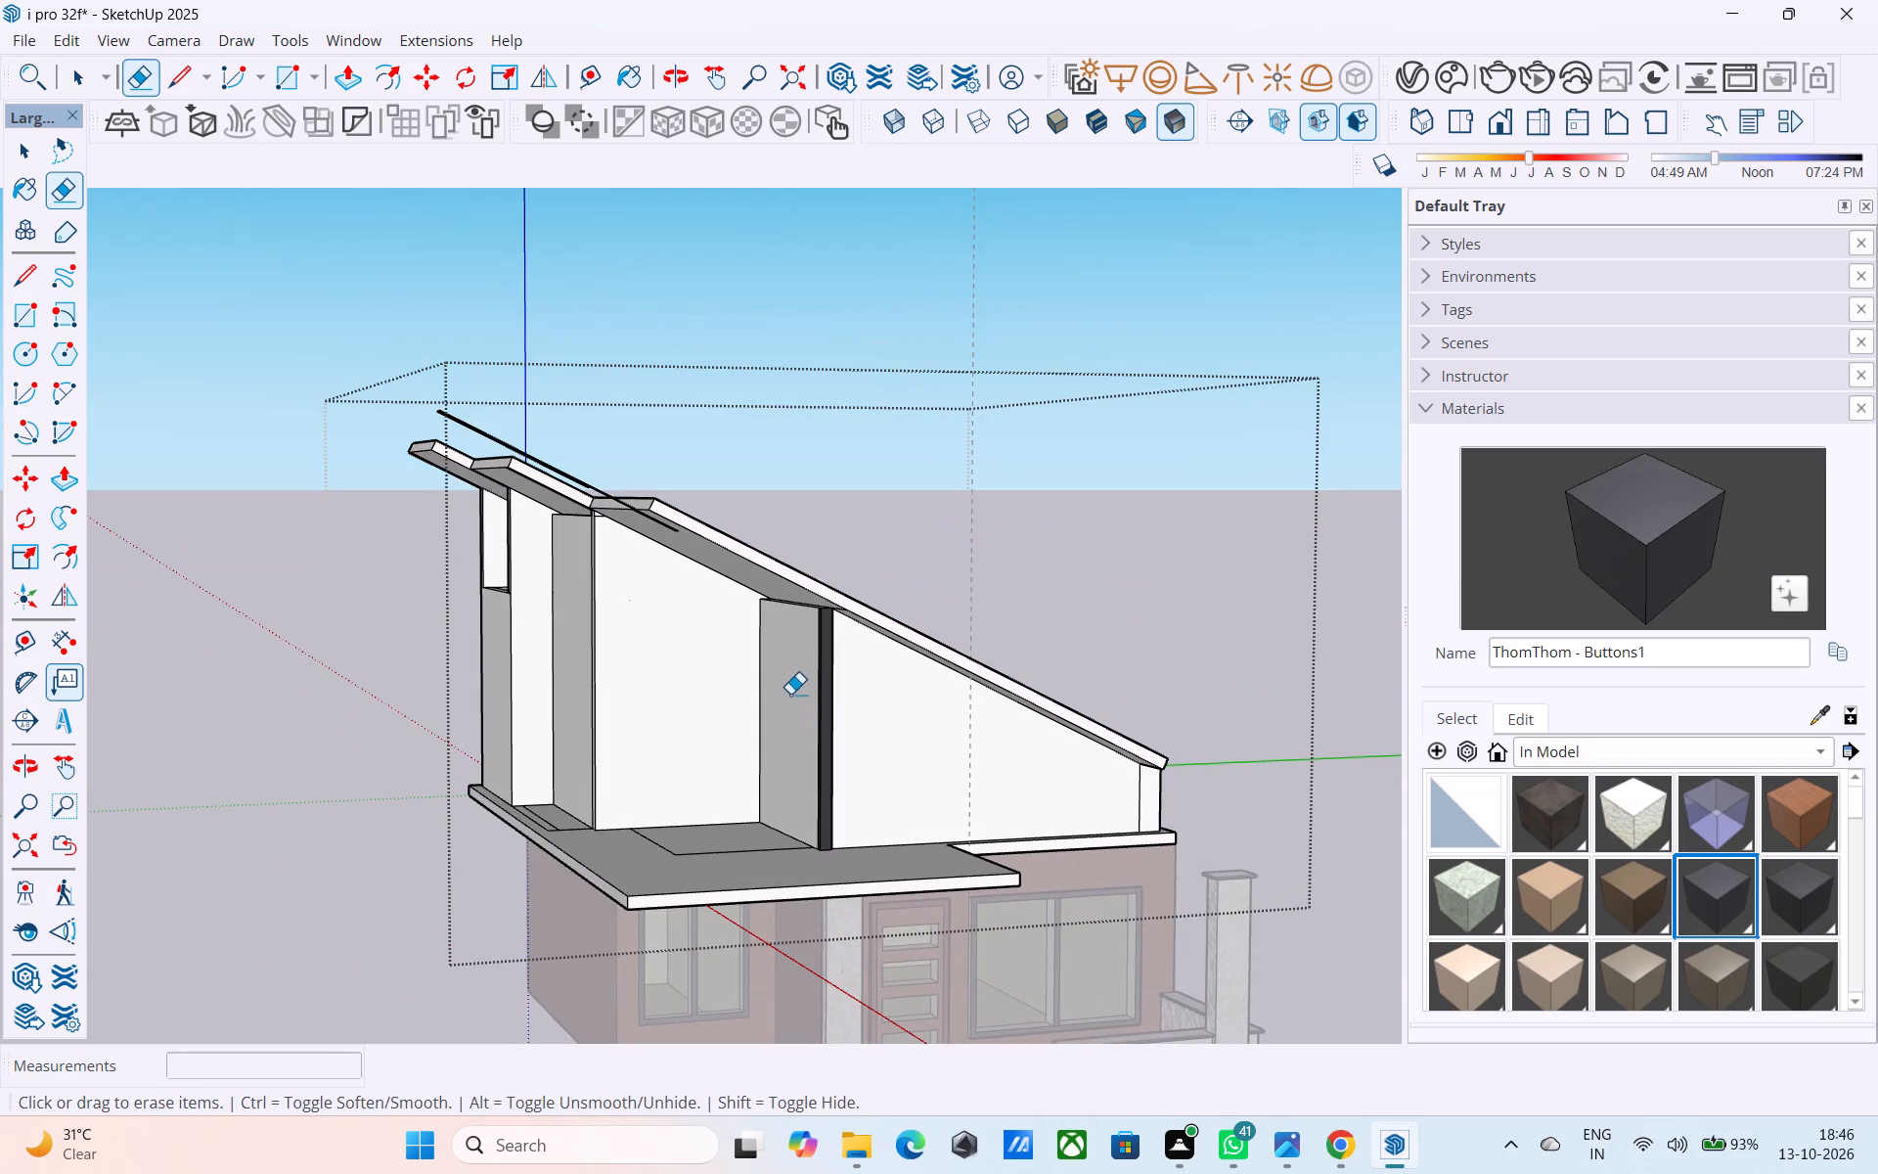
middle_click_drag(784, 698, 712, 762)
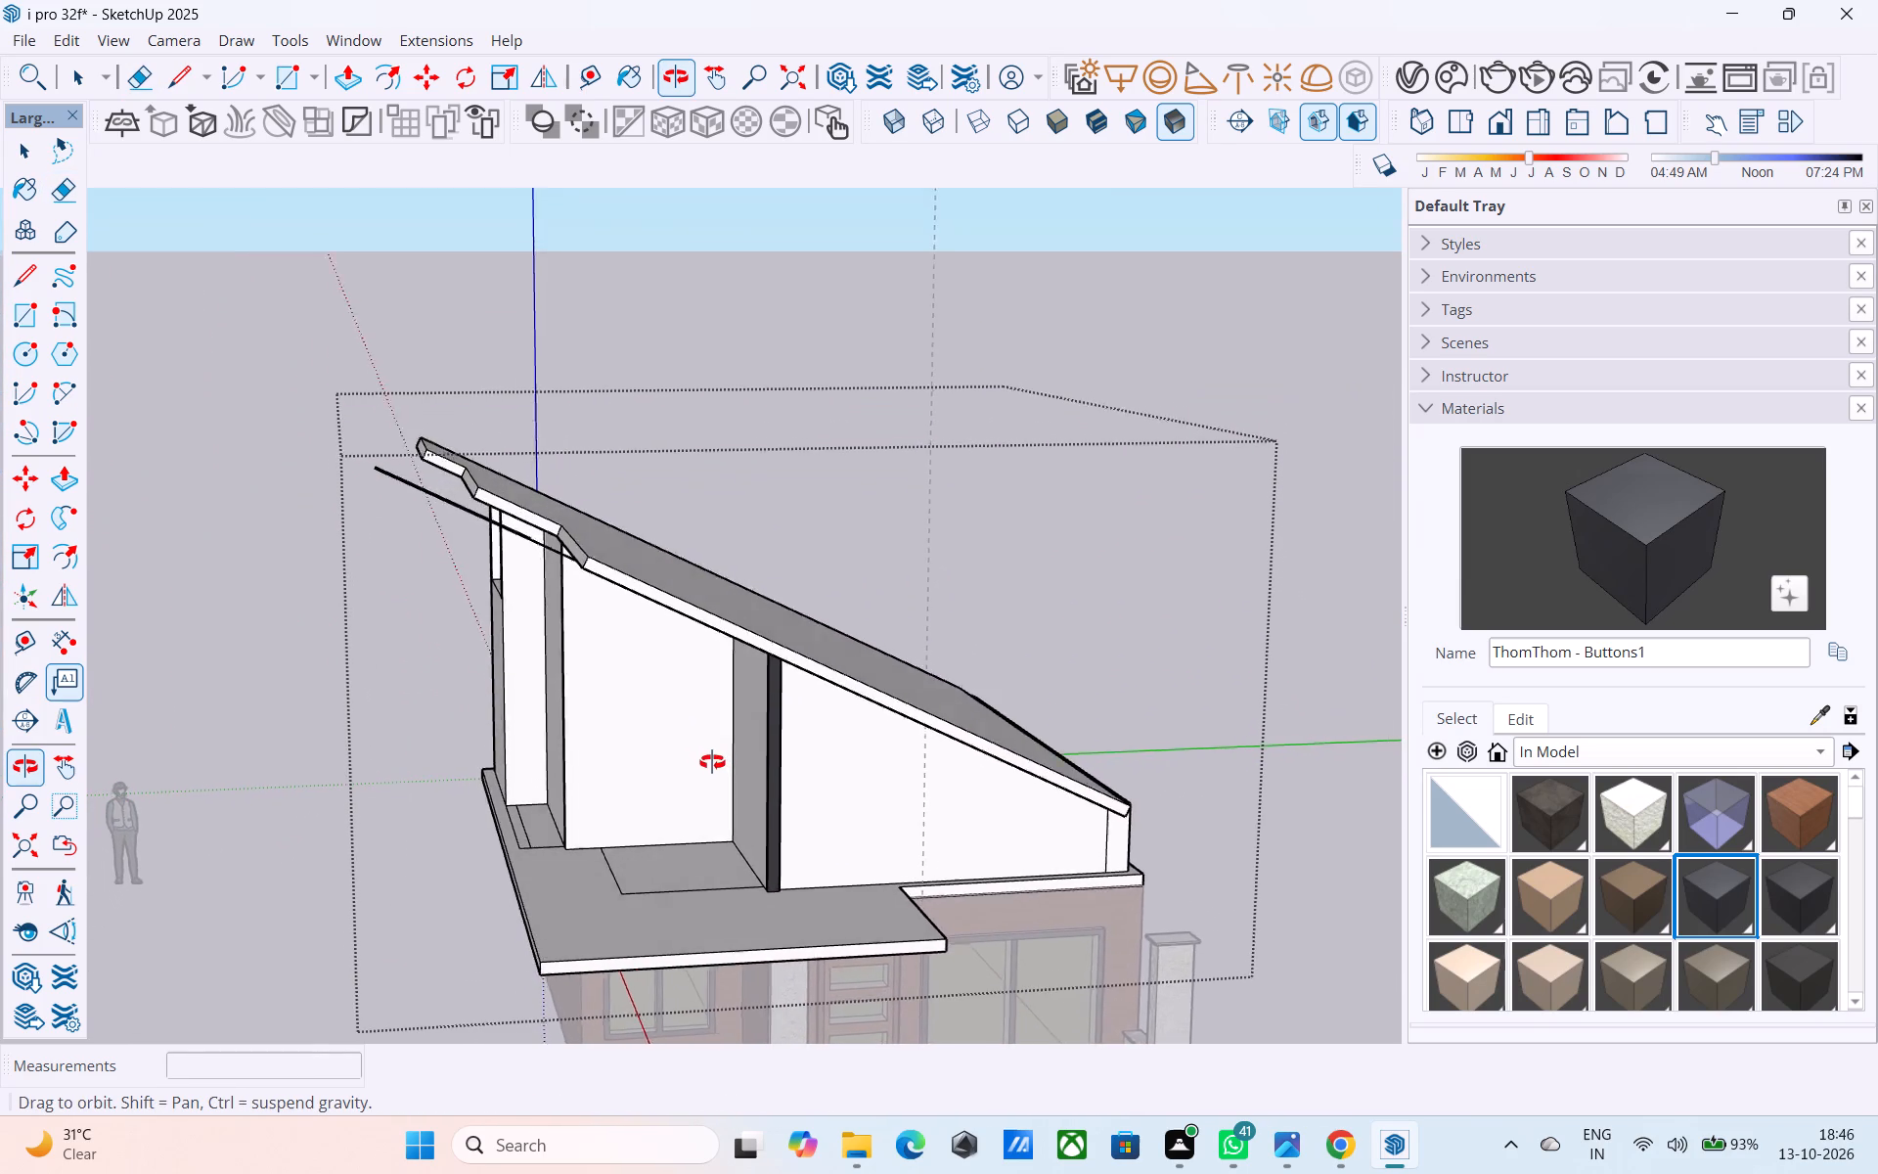
middle_click_drag(712, 762, 474, 873)
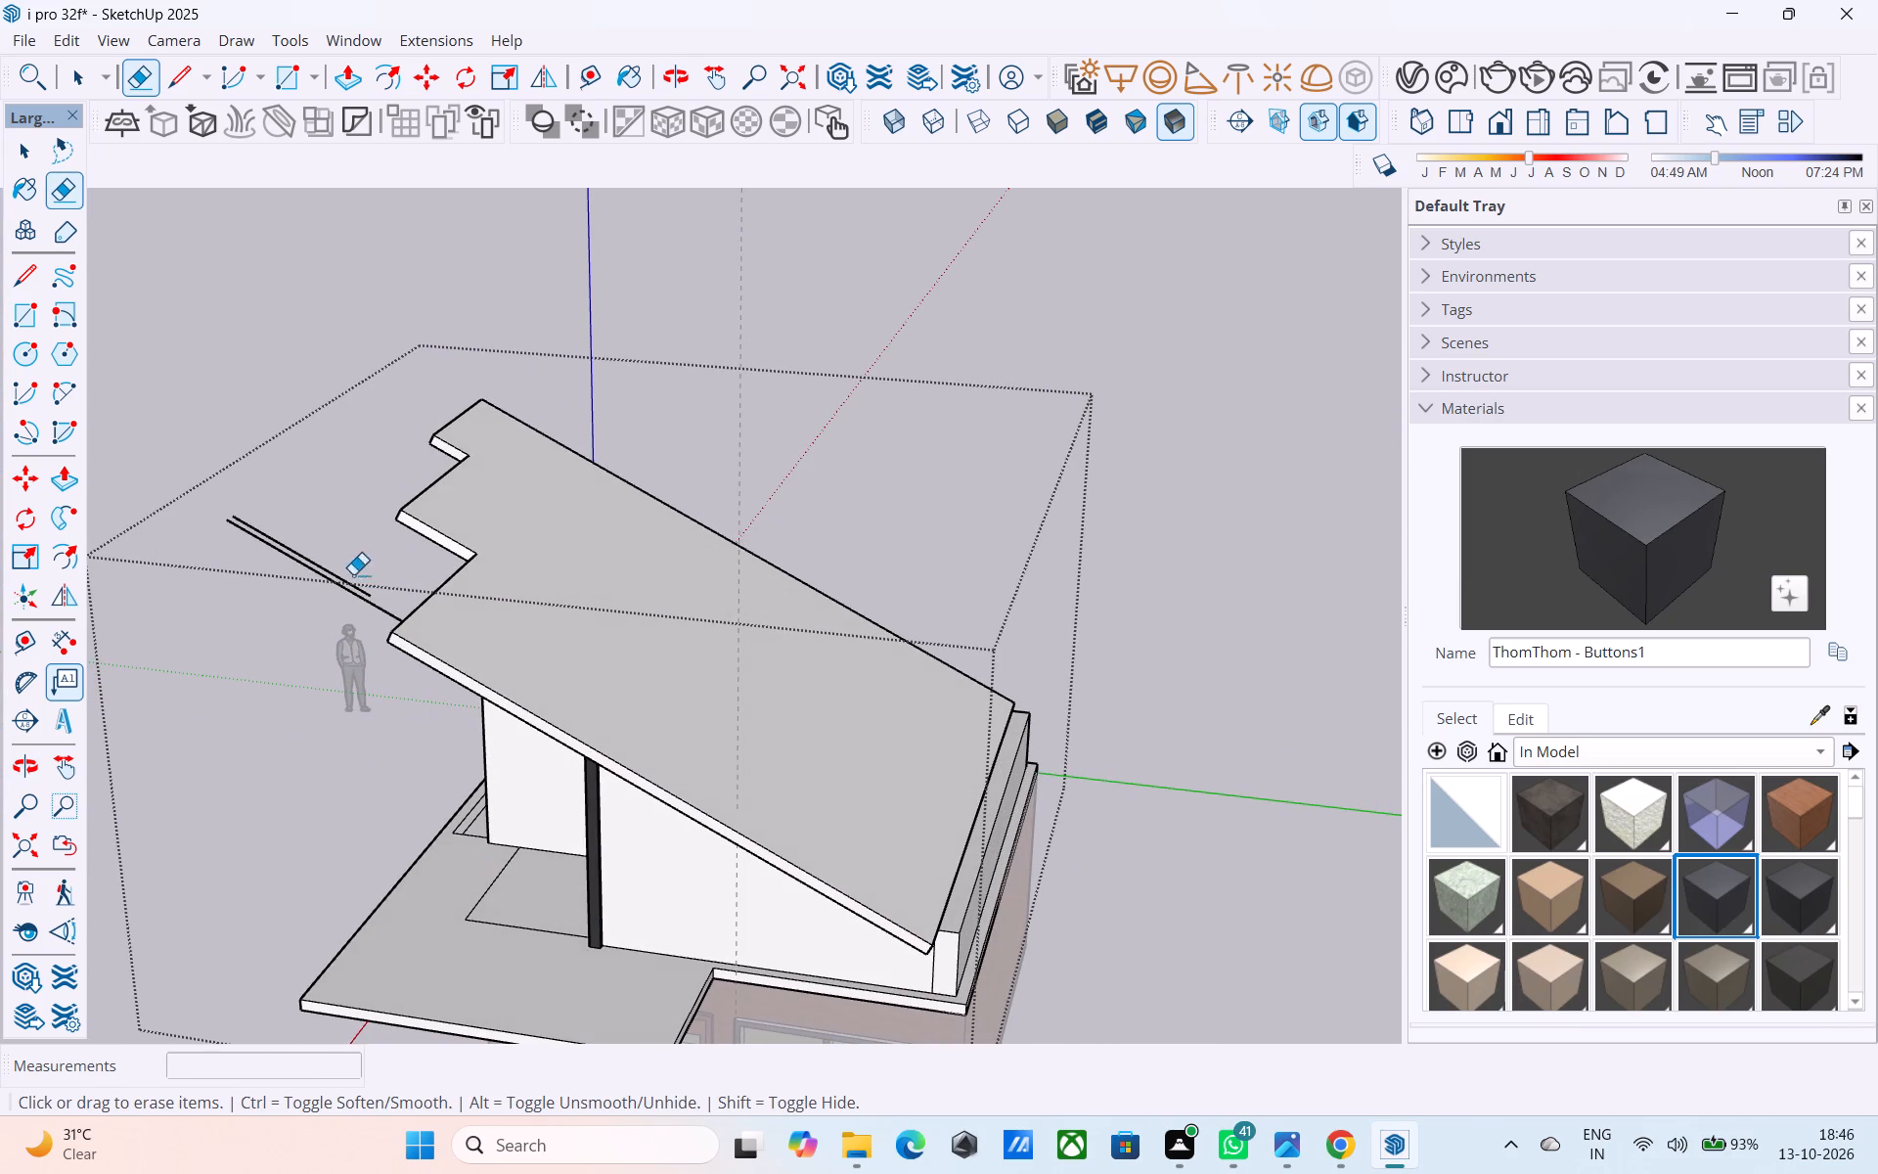
left_click_drag(353, 574, 299, 610)
Examine the recessed bays, the dark post and the stepped roof's underside for remaining stray lines.
middle_click_drag(347, 625, 431, 567)
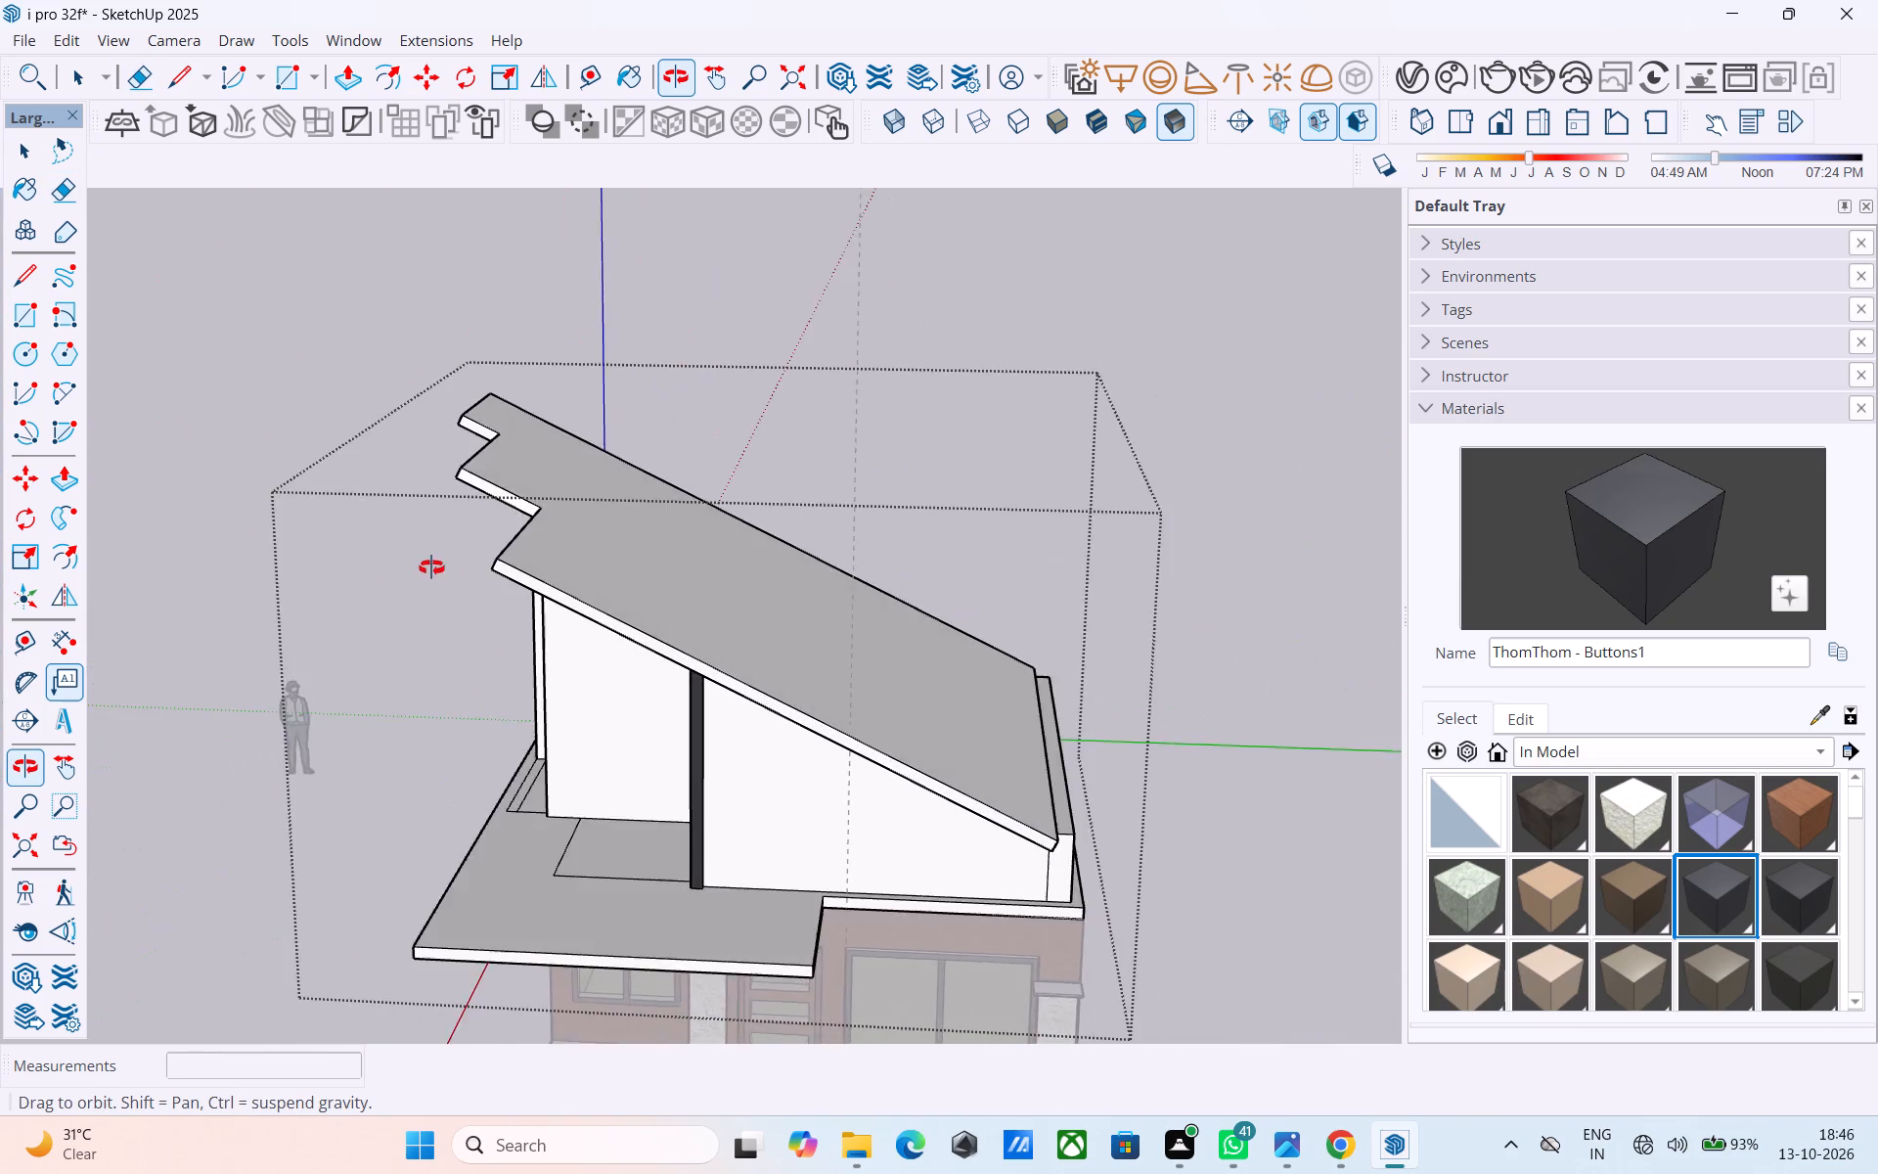
middle_click_drag(431, 567, 438, 564)
scroll(431, 567, "up", 4)
middle_click_drag(494, 613, 606, 409)
middle_click_drag(606, 409, 589, 497)
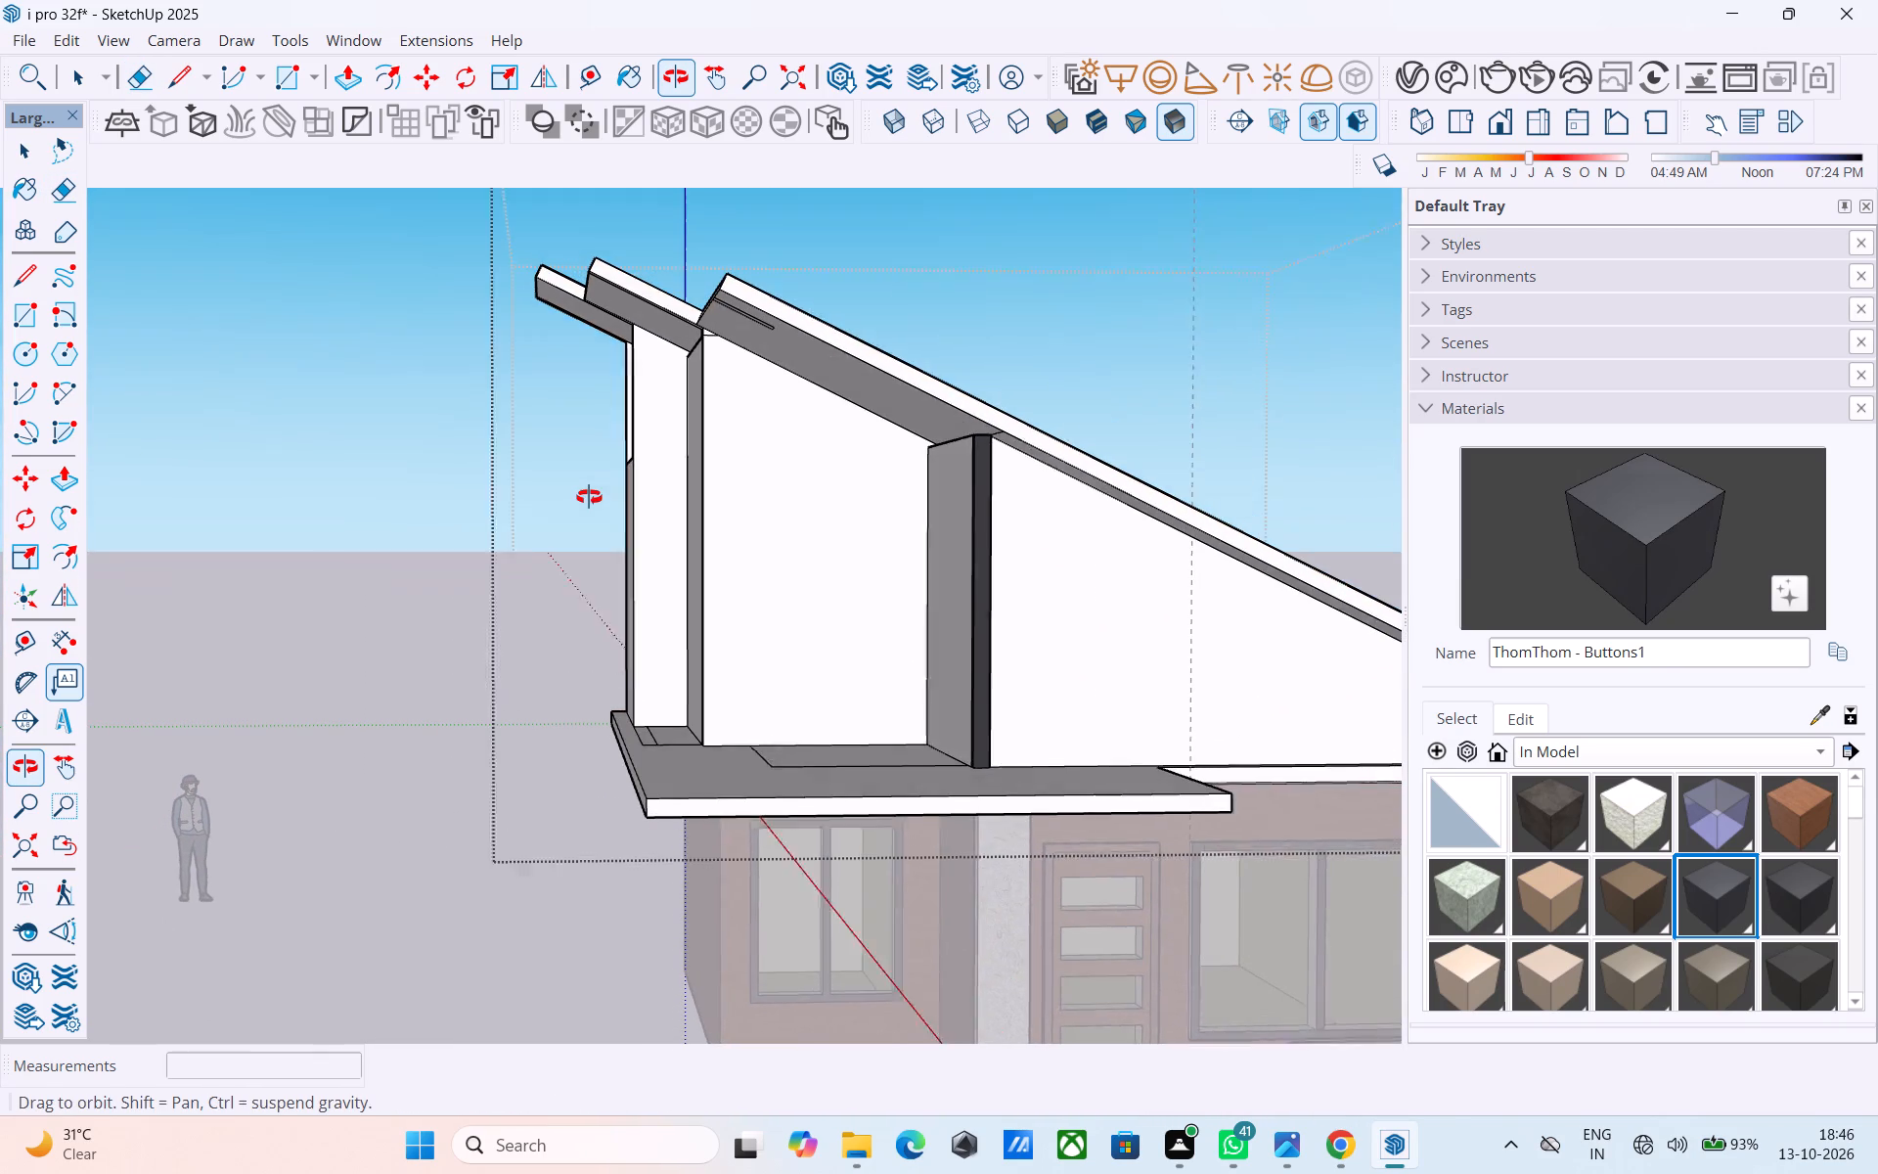
middle_click_drag(589, 497, 589, 498)
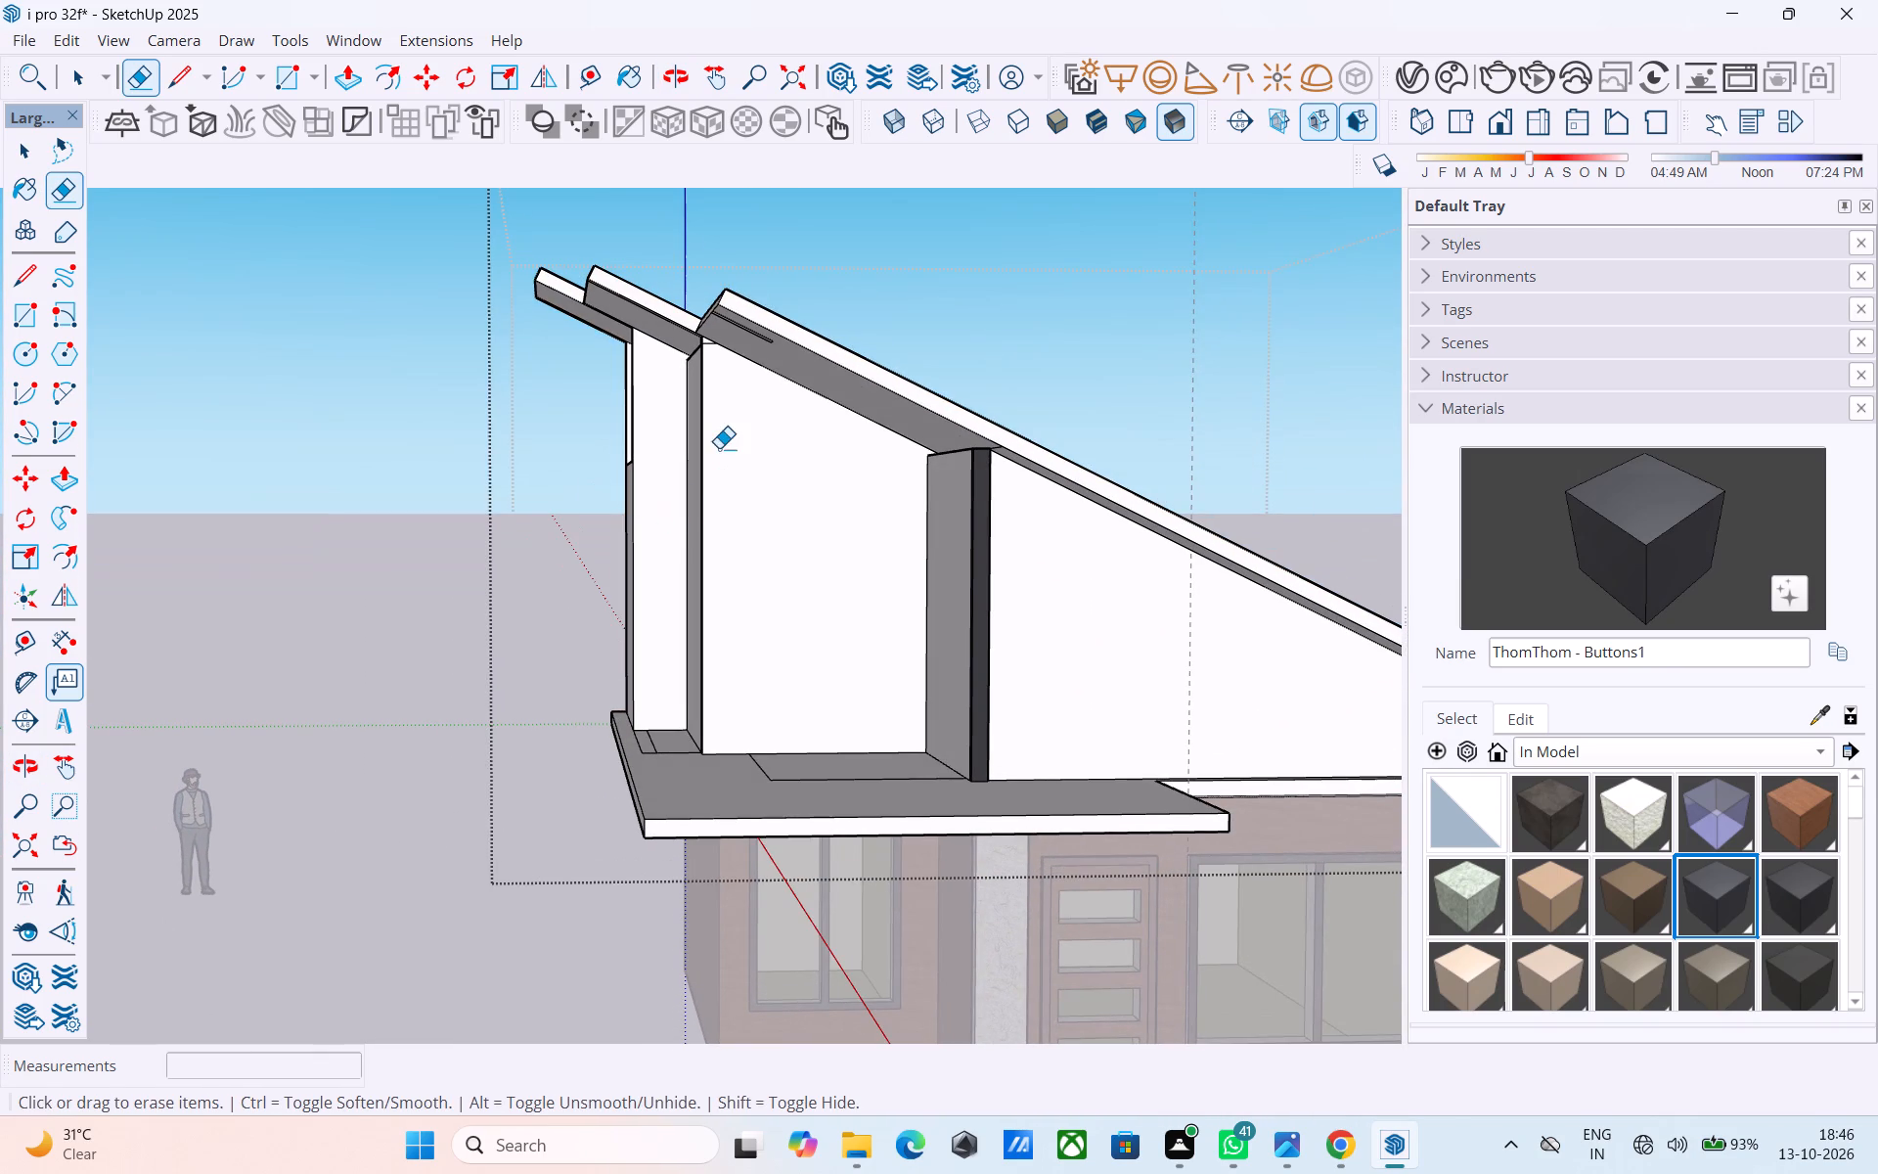
middle_click_drag(737, 428, 768, 498)
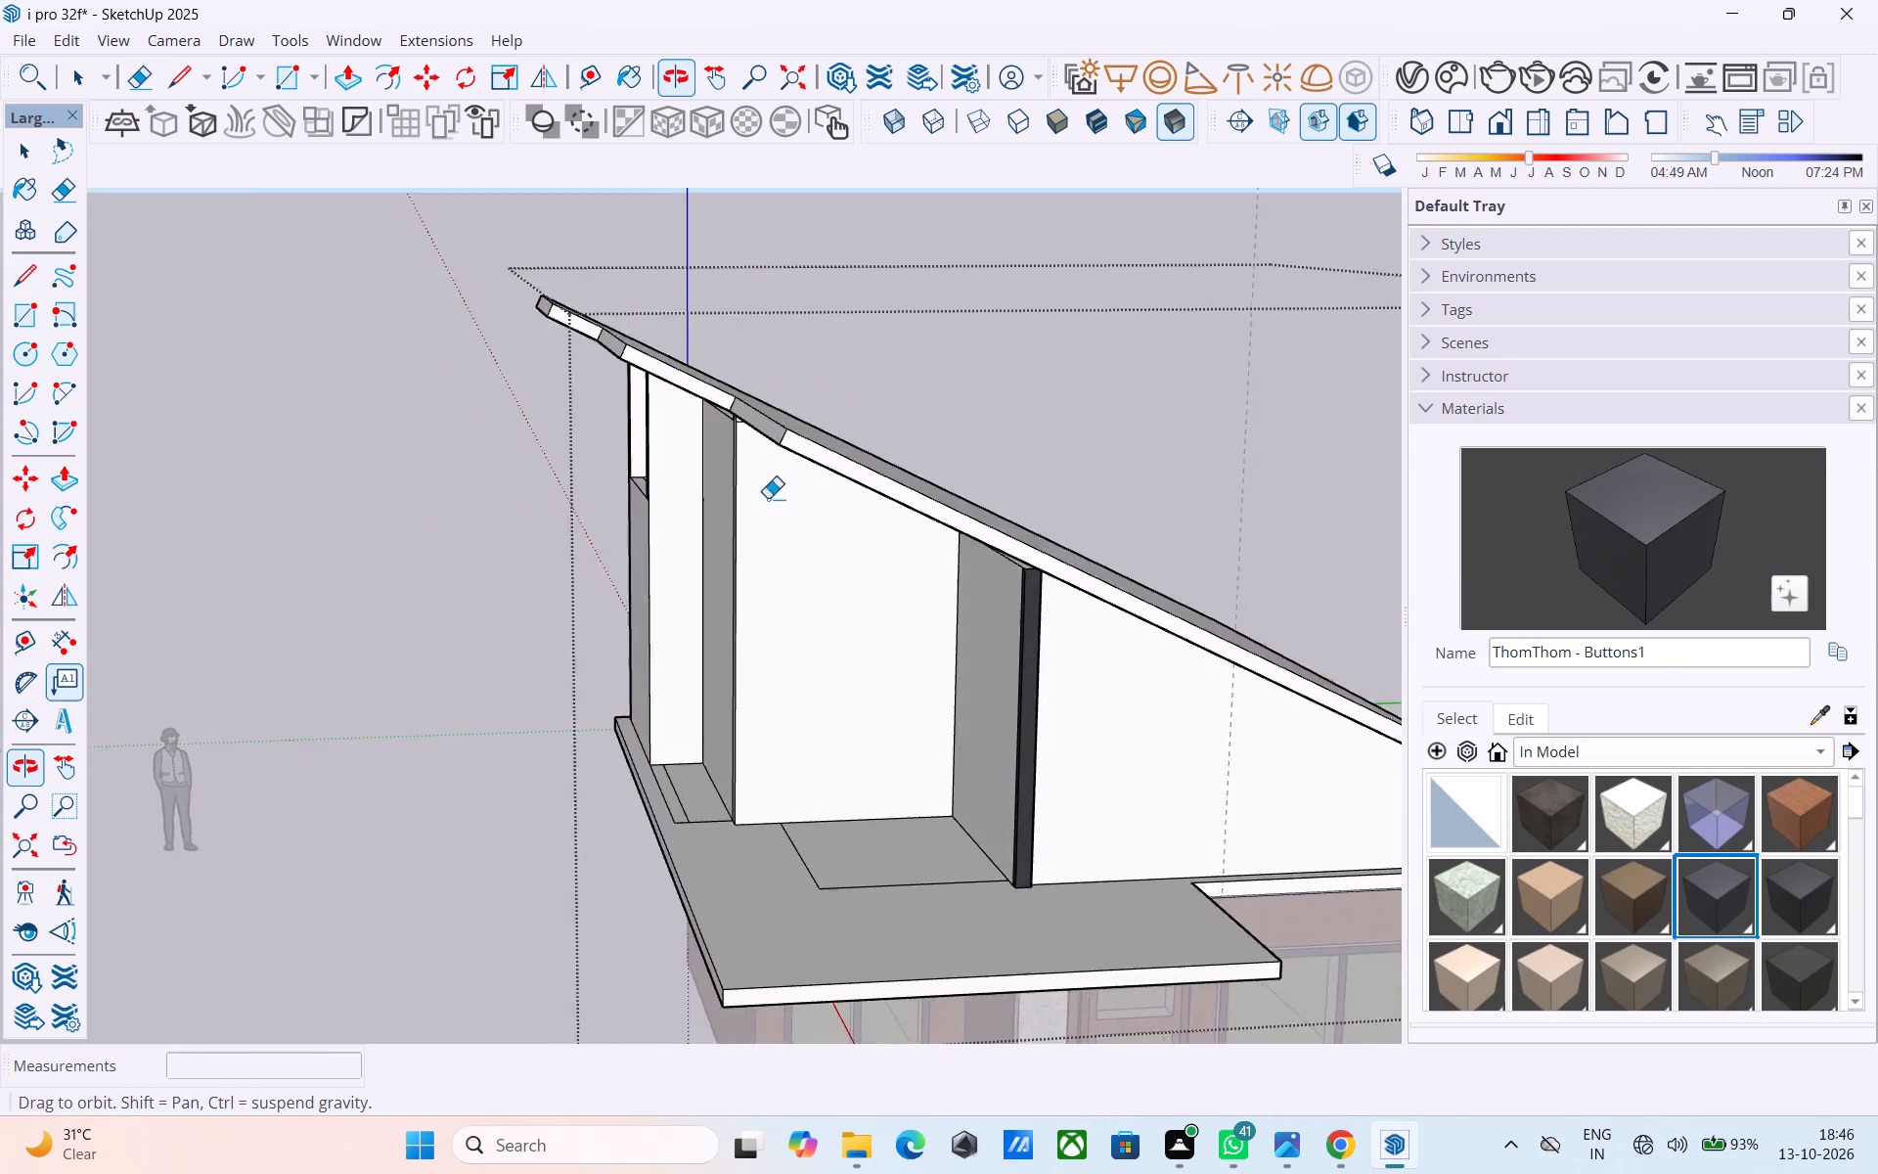
middle_click_drag(768, 498, 768, 503)
scroll(770, 440, "up", 4)
middle_click_drag(770, 438, 778, 374)
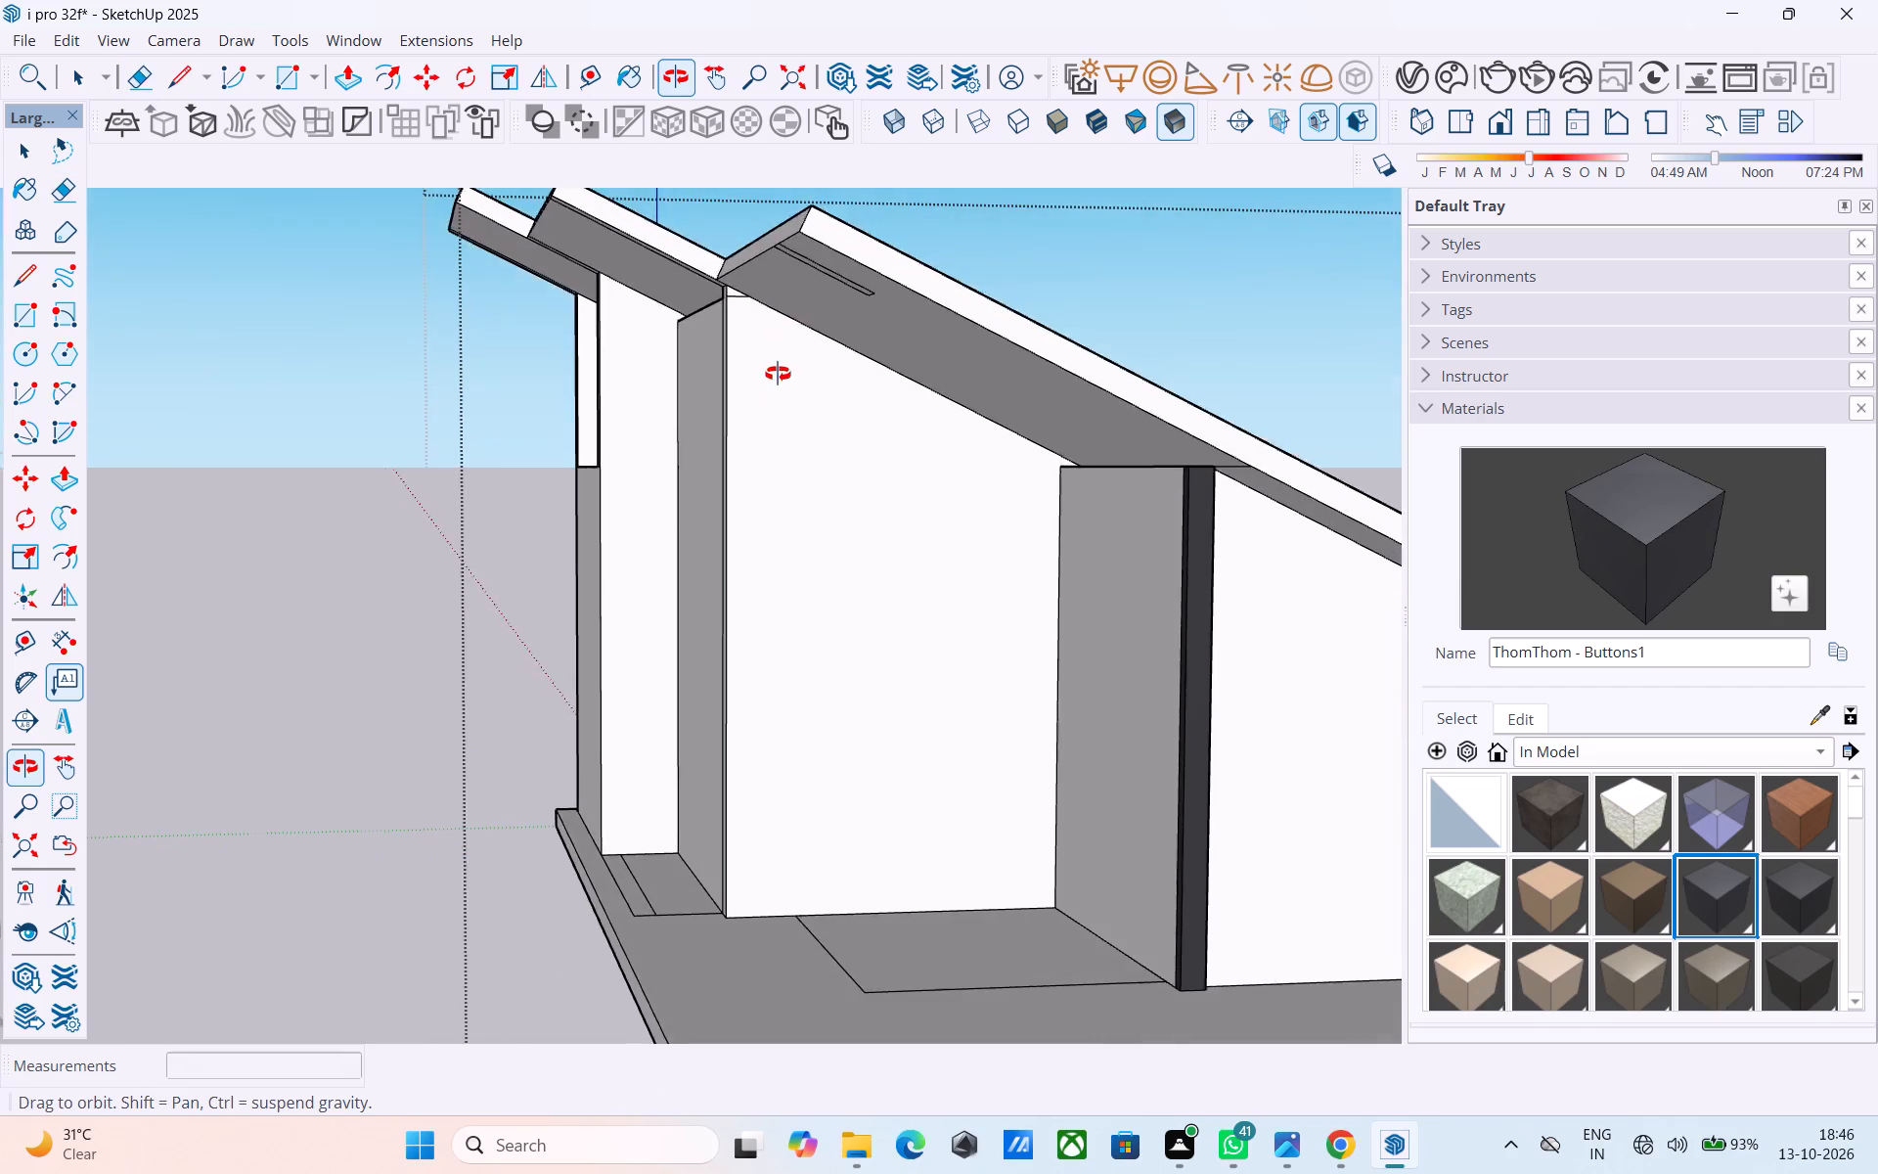
Push the lower overhang's stepped end face about 4.5 ft down the slope with Push/Pull, shortening the overhang beside the recessed bay.
middle_click_drag(778, 374, 793, 473)
scroll(792, 468, "up", 7)
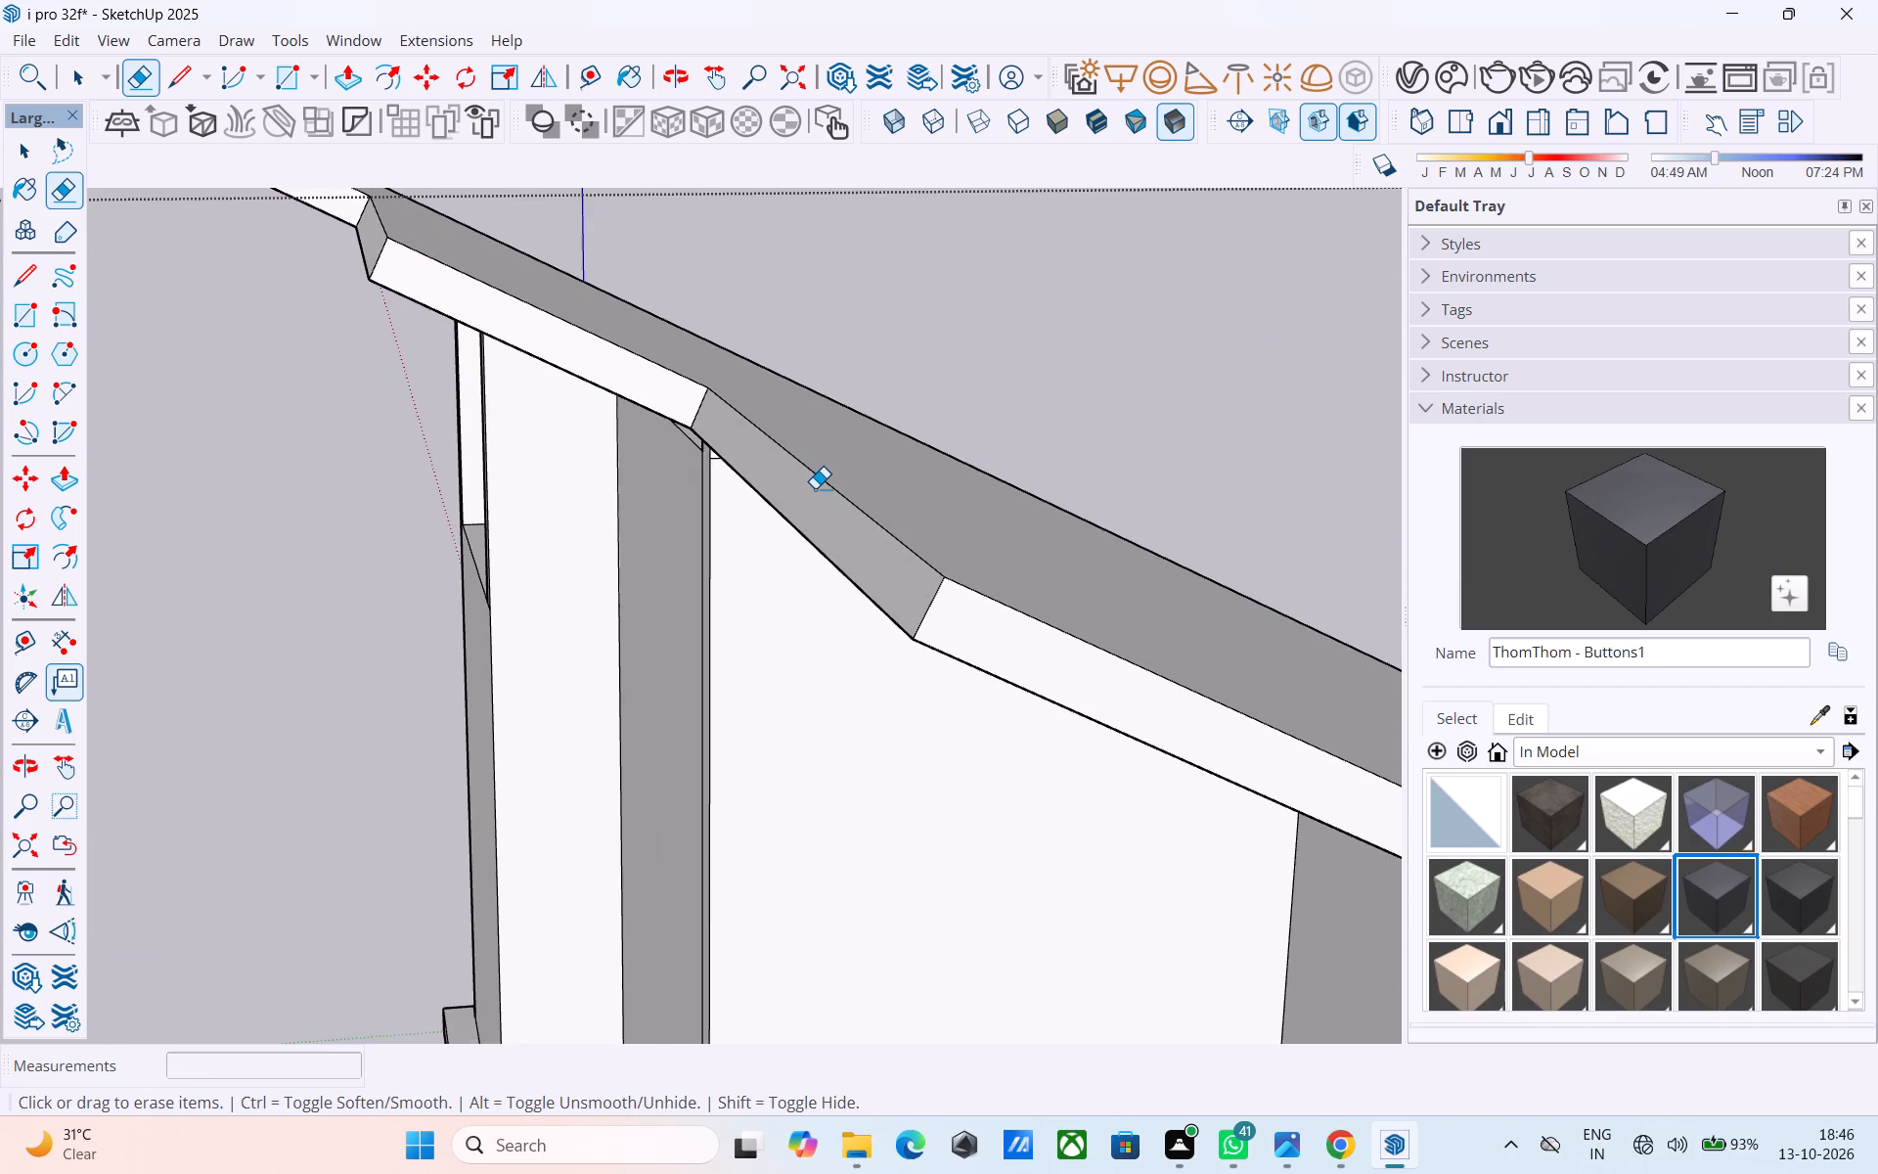
key("space")
left_click(815, 488)
key("p")
left_click(815, 488)
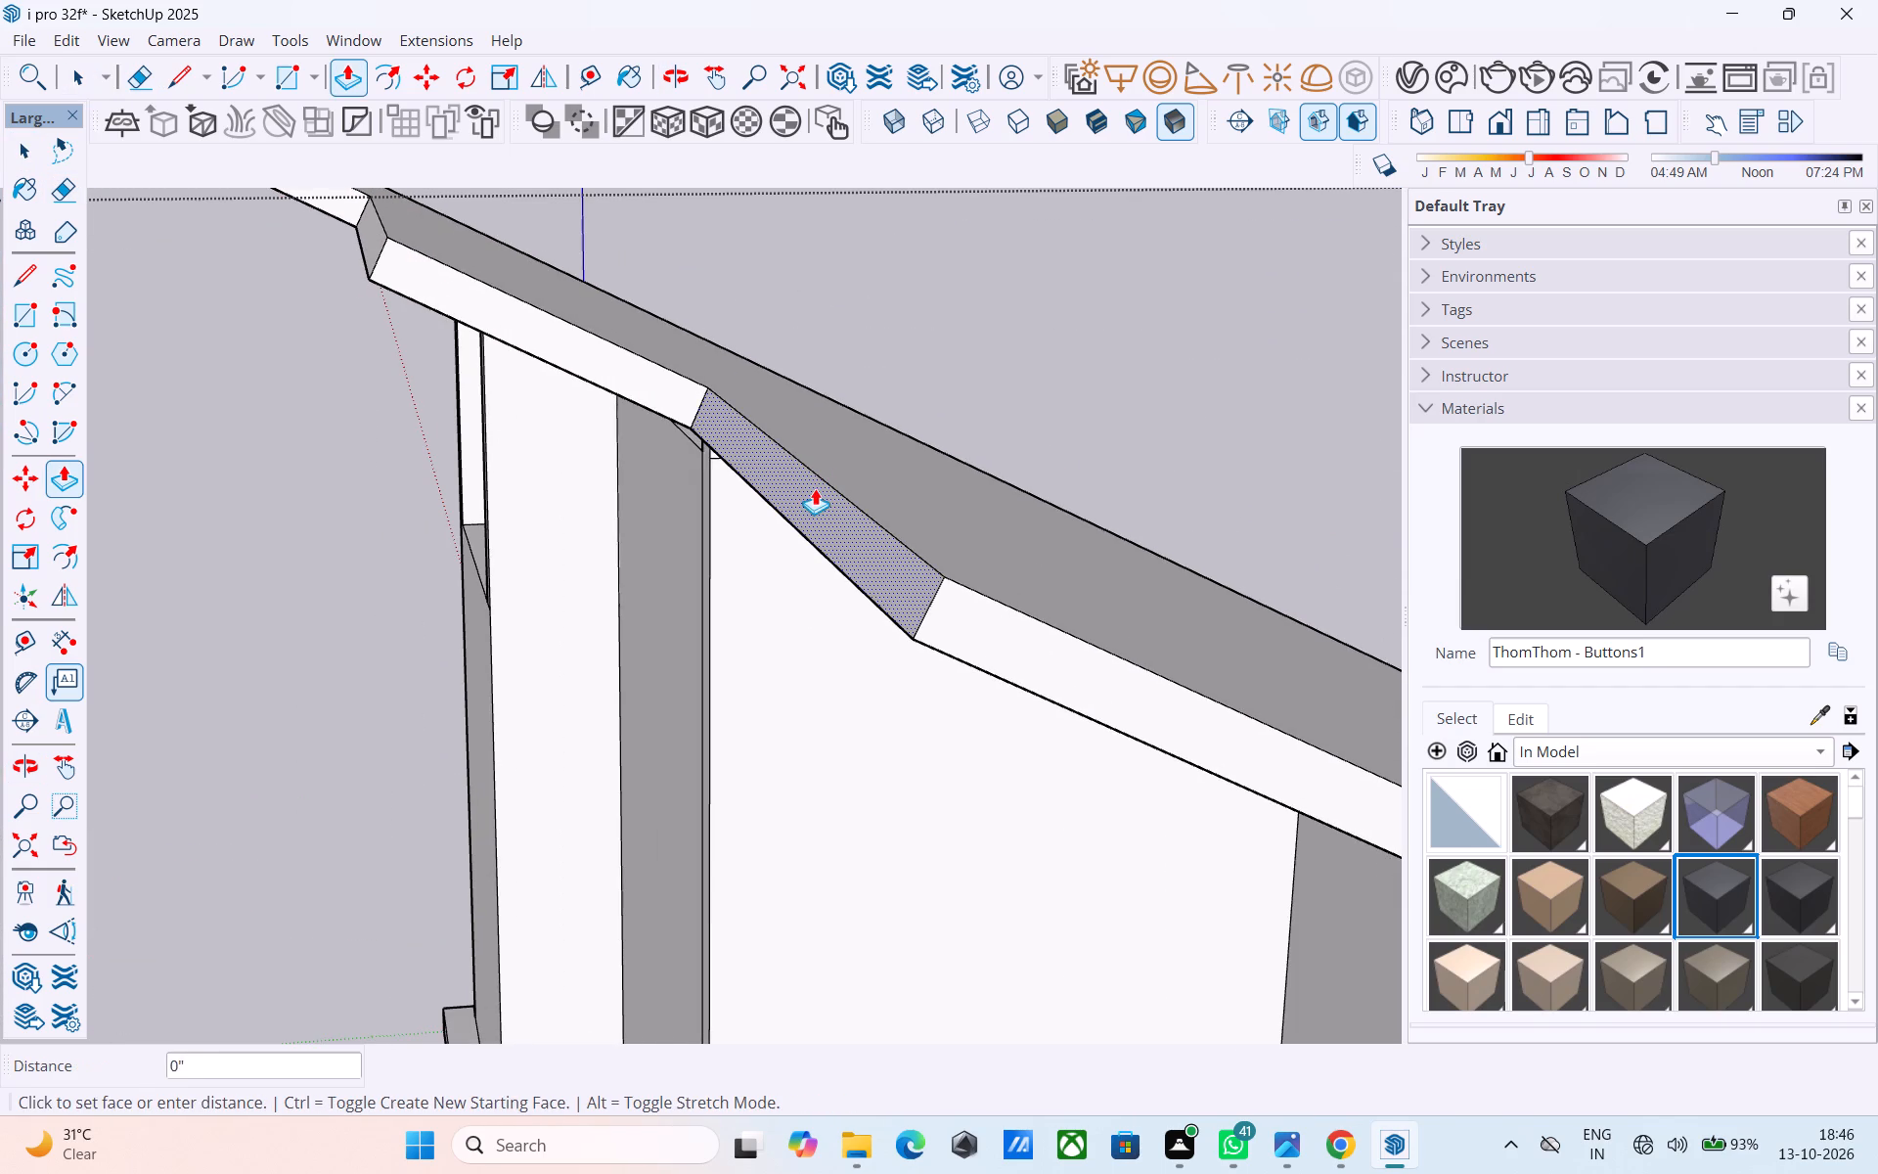
middle_click_drag(929, 637, 888, 514)
scroll(902, 533, "down", 5)
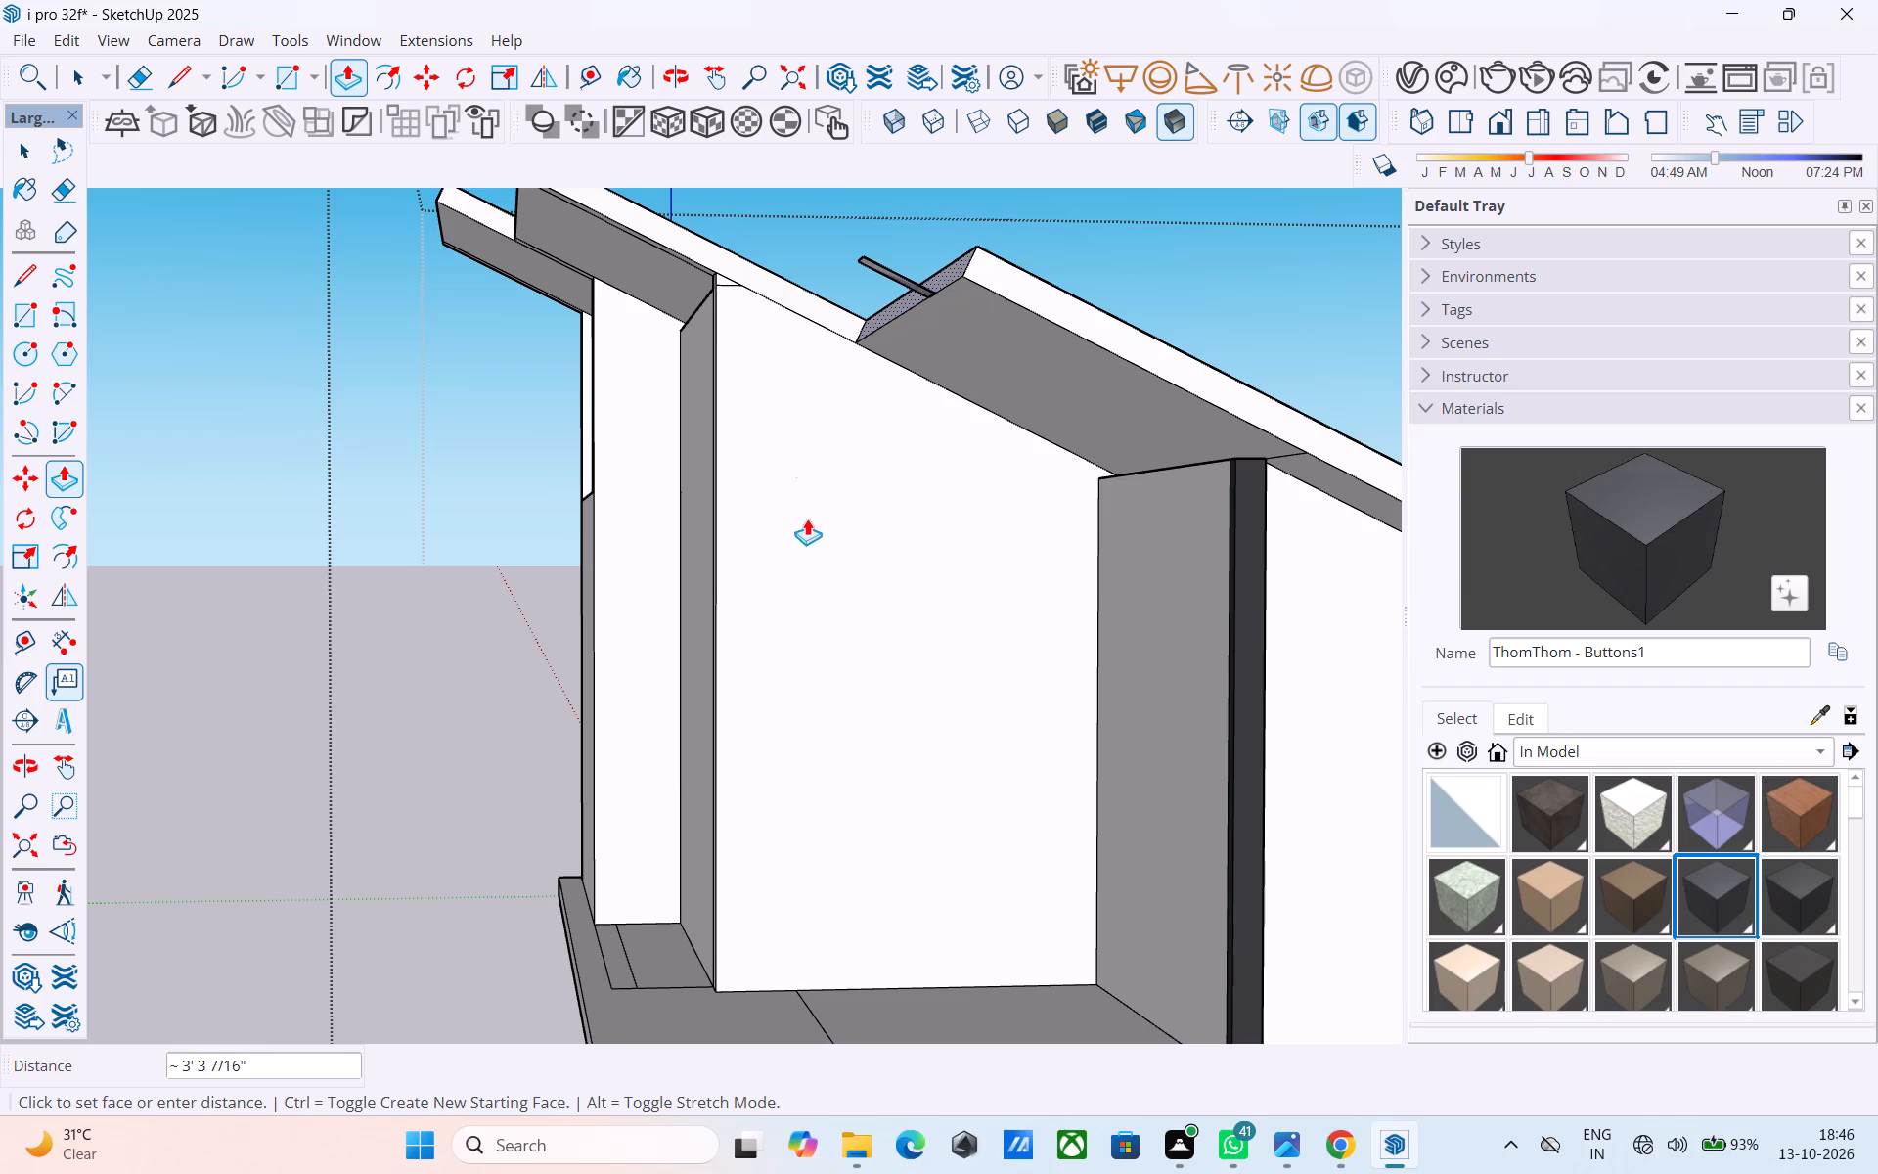
middle_click_drag(860, 556, 826, 560)
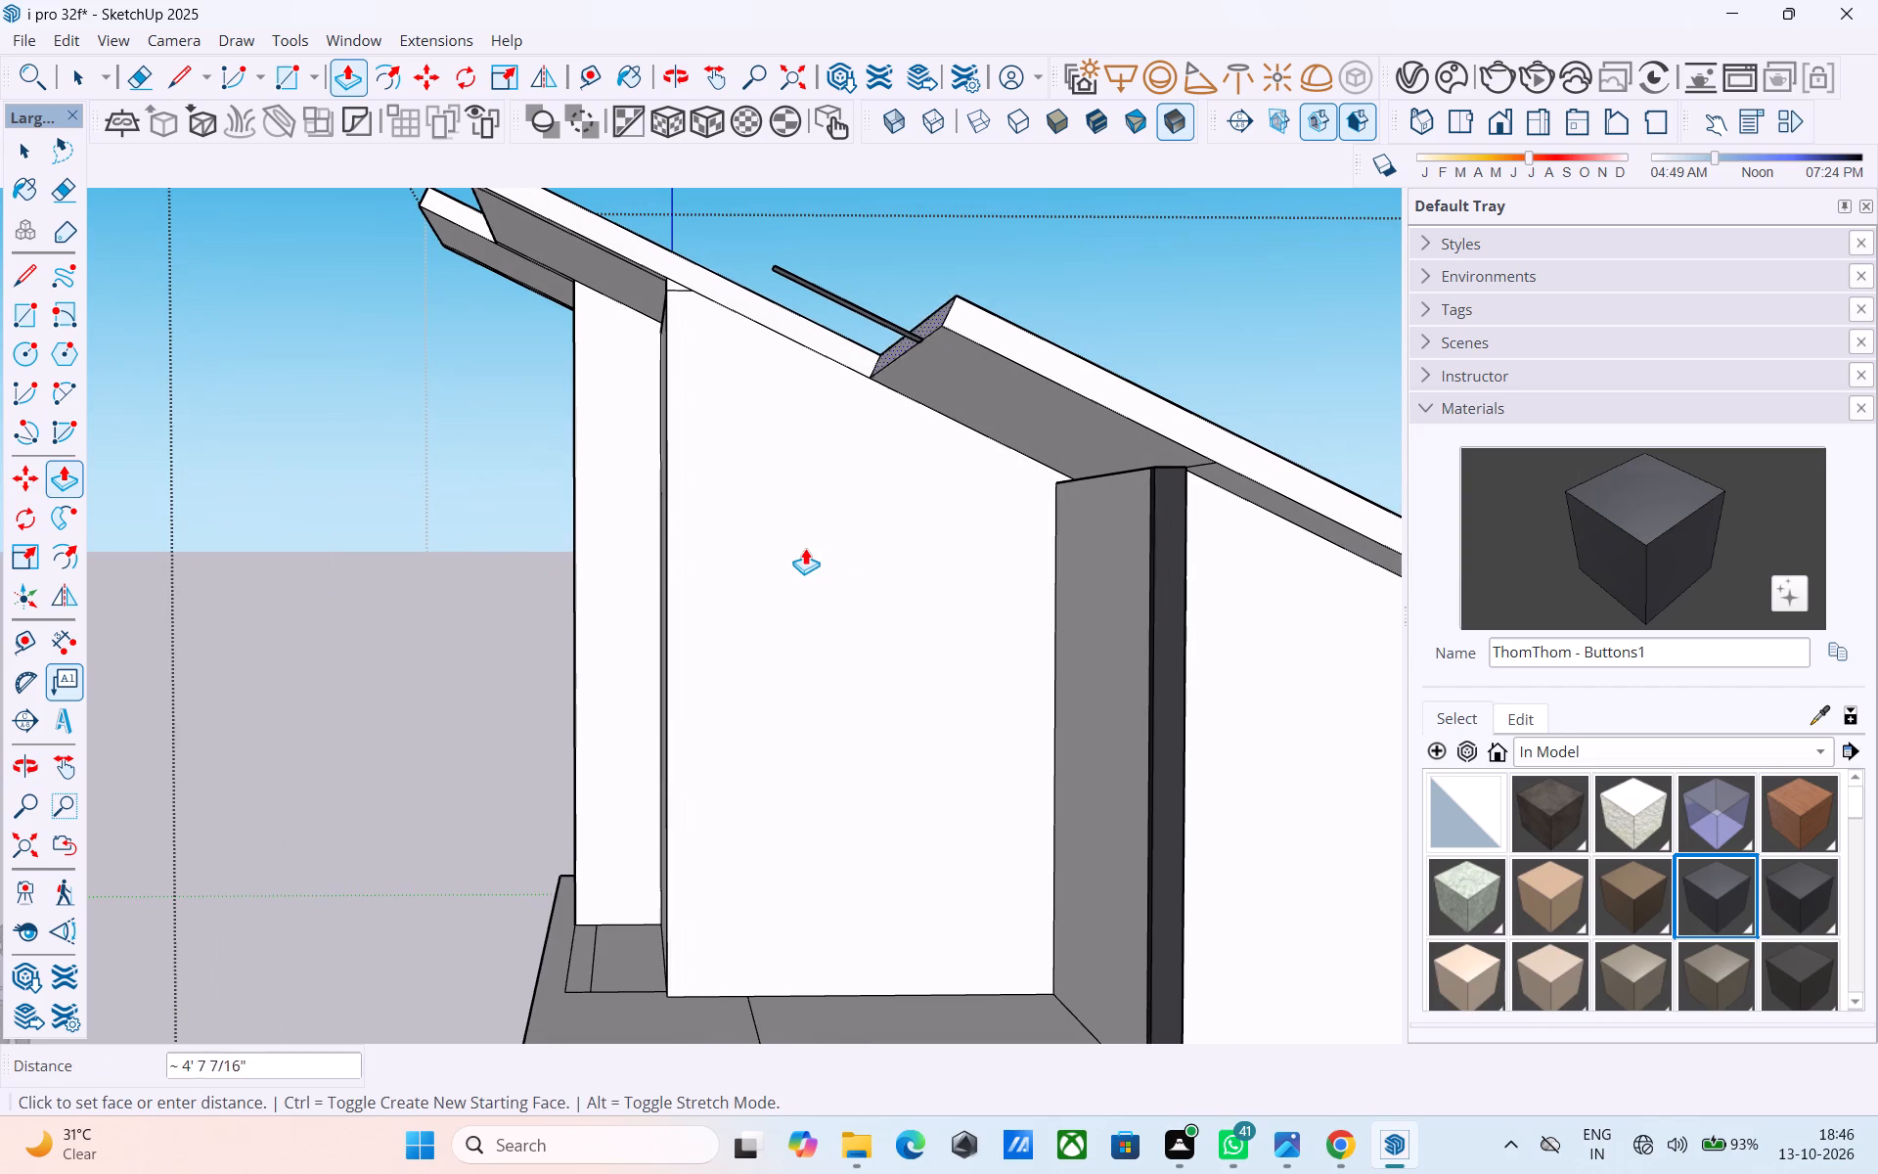
left_click(787, 536)
Push the middle overhang's stepped end face slightly down the slope, toward the wall corner beside the side opening.
middle_click_drag(782, 541, 891, 719)
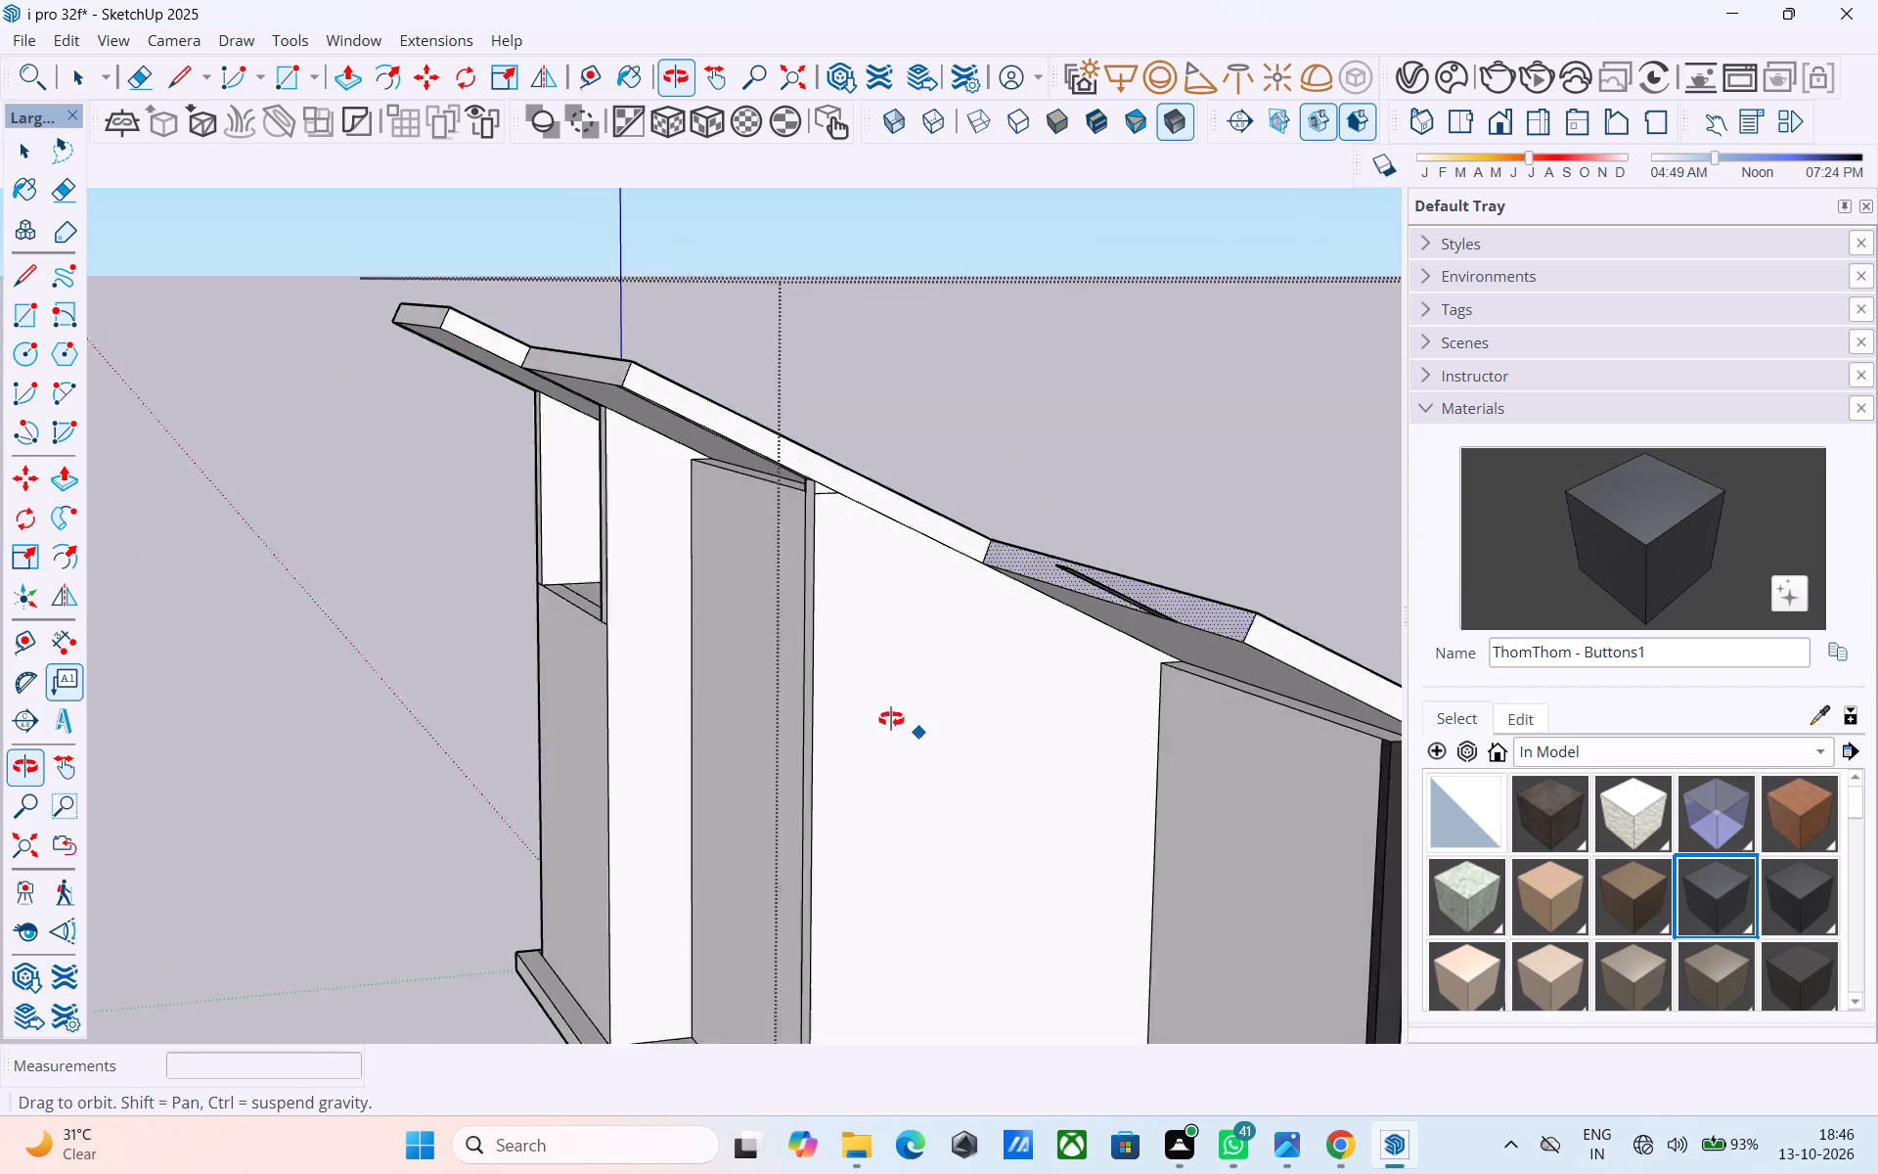
middle_click_drag(891, 719, 1042, 763)
key("space")
scroll(780, 426, "up", 4)
left_click(784, 426)
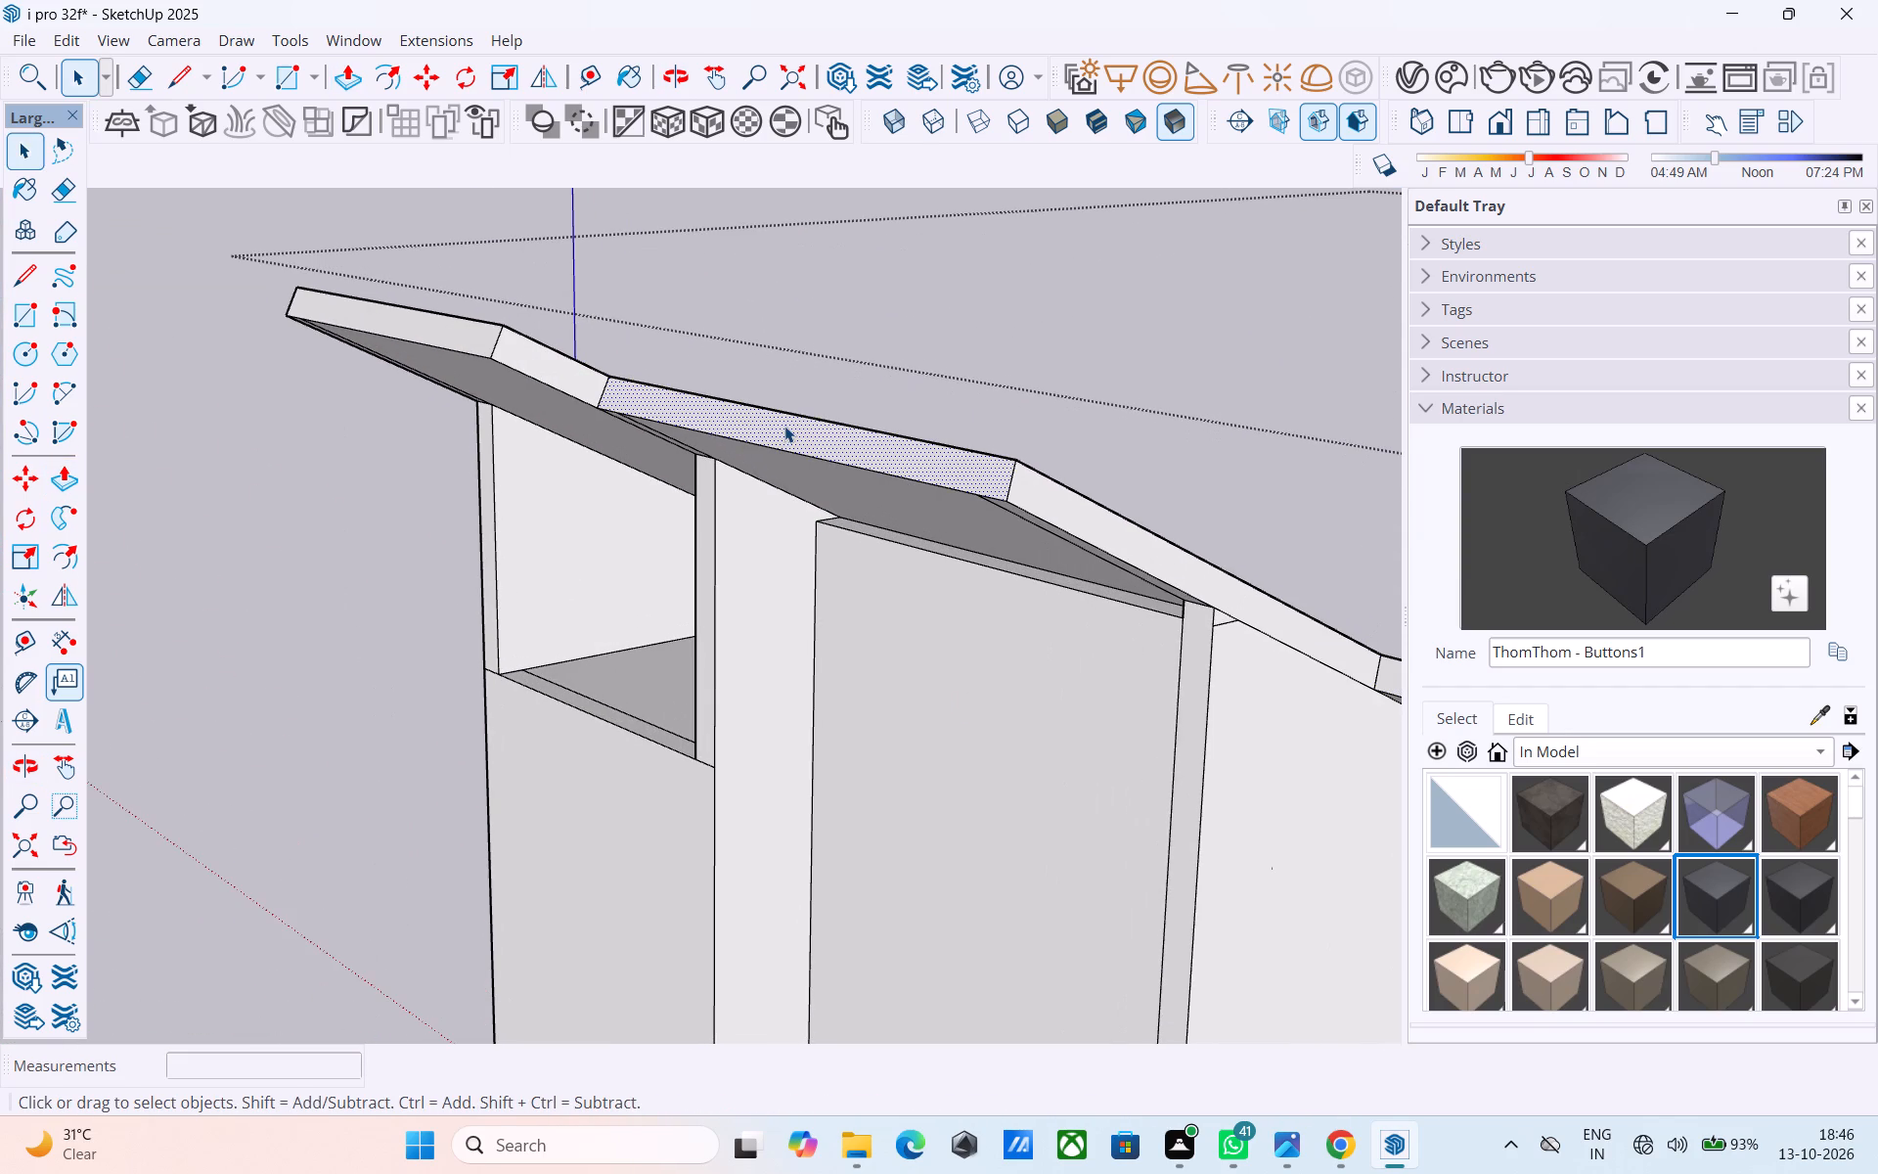
key("p")
left_click(784, 426)
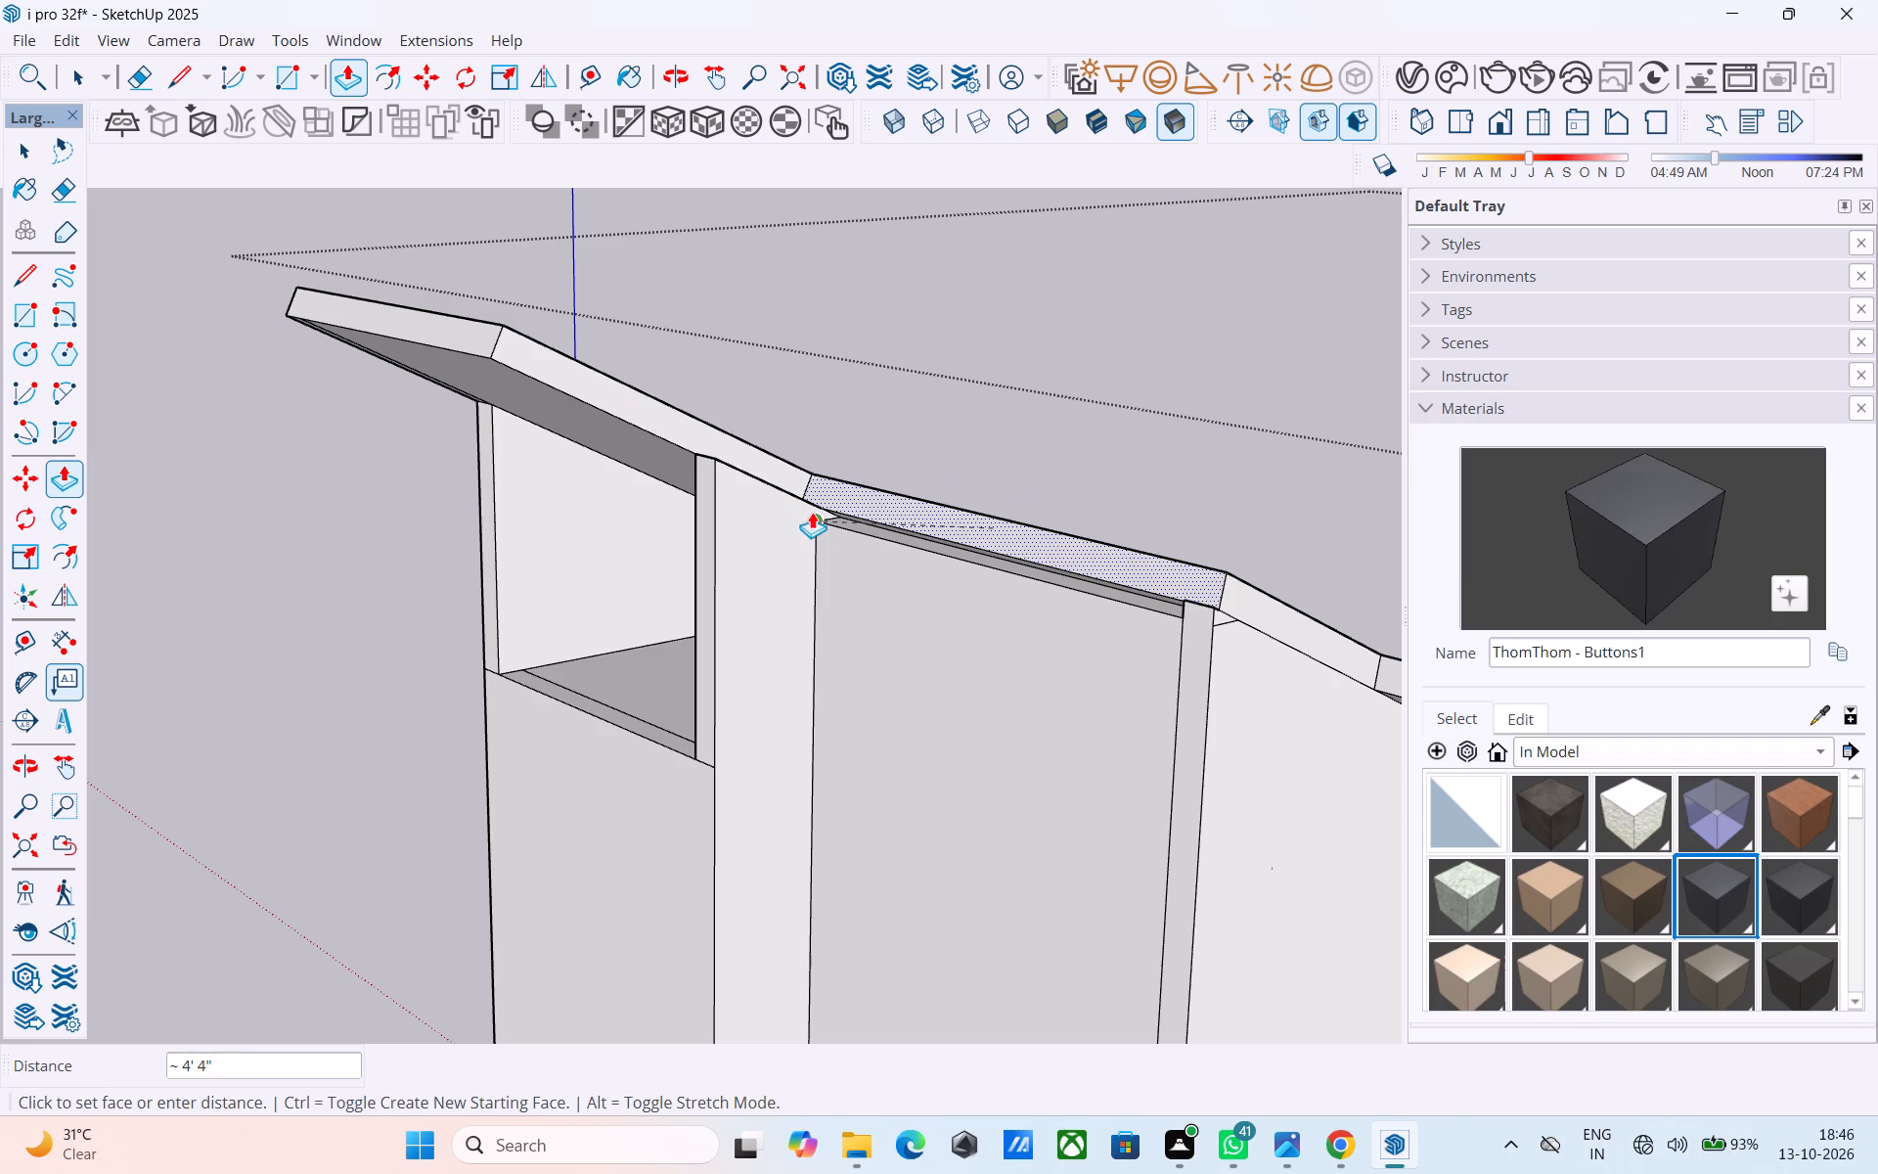
middle_click_drag(791, 500, 678, 426)
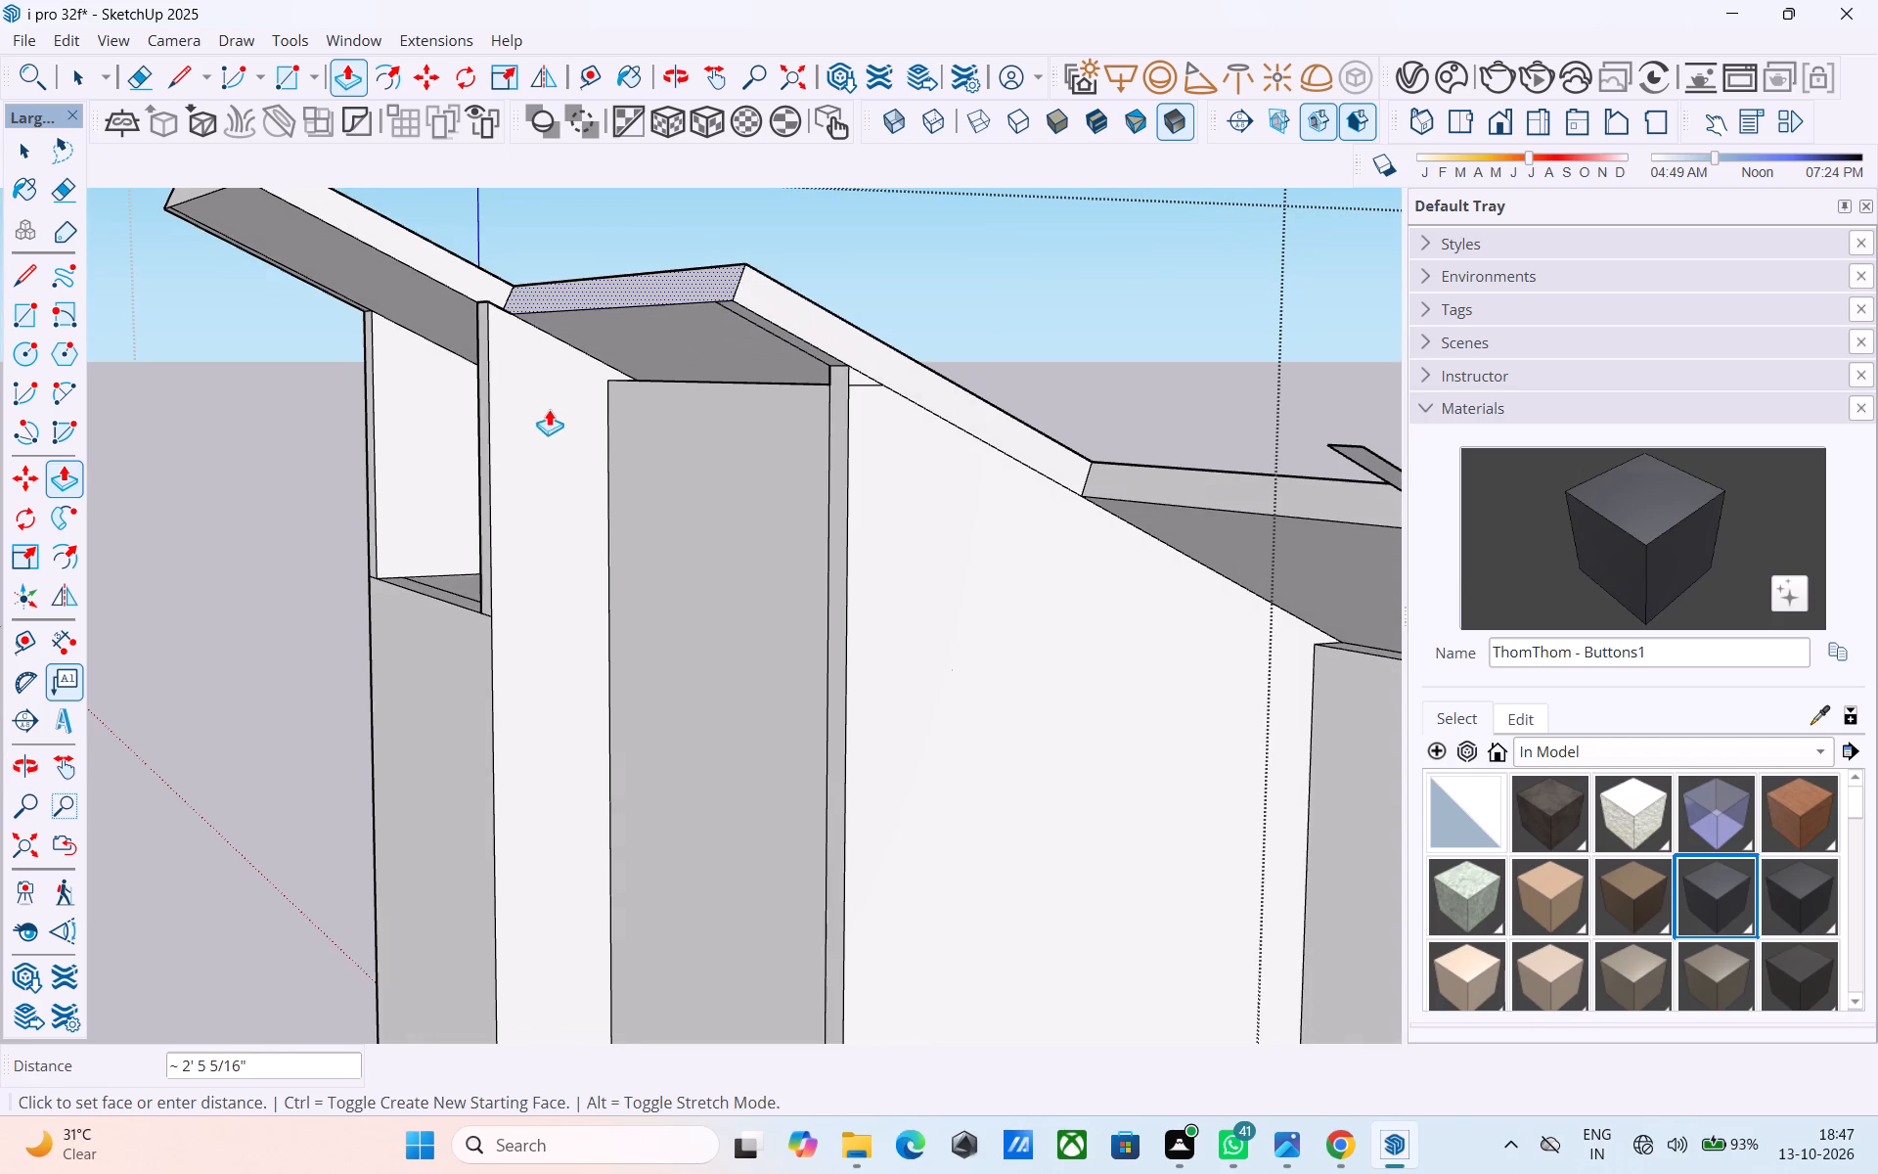
middle_click_drag(549, 409, 571, 482, "shift")
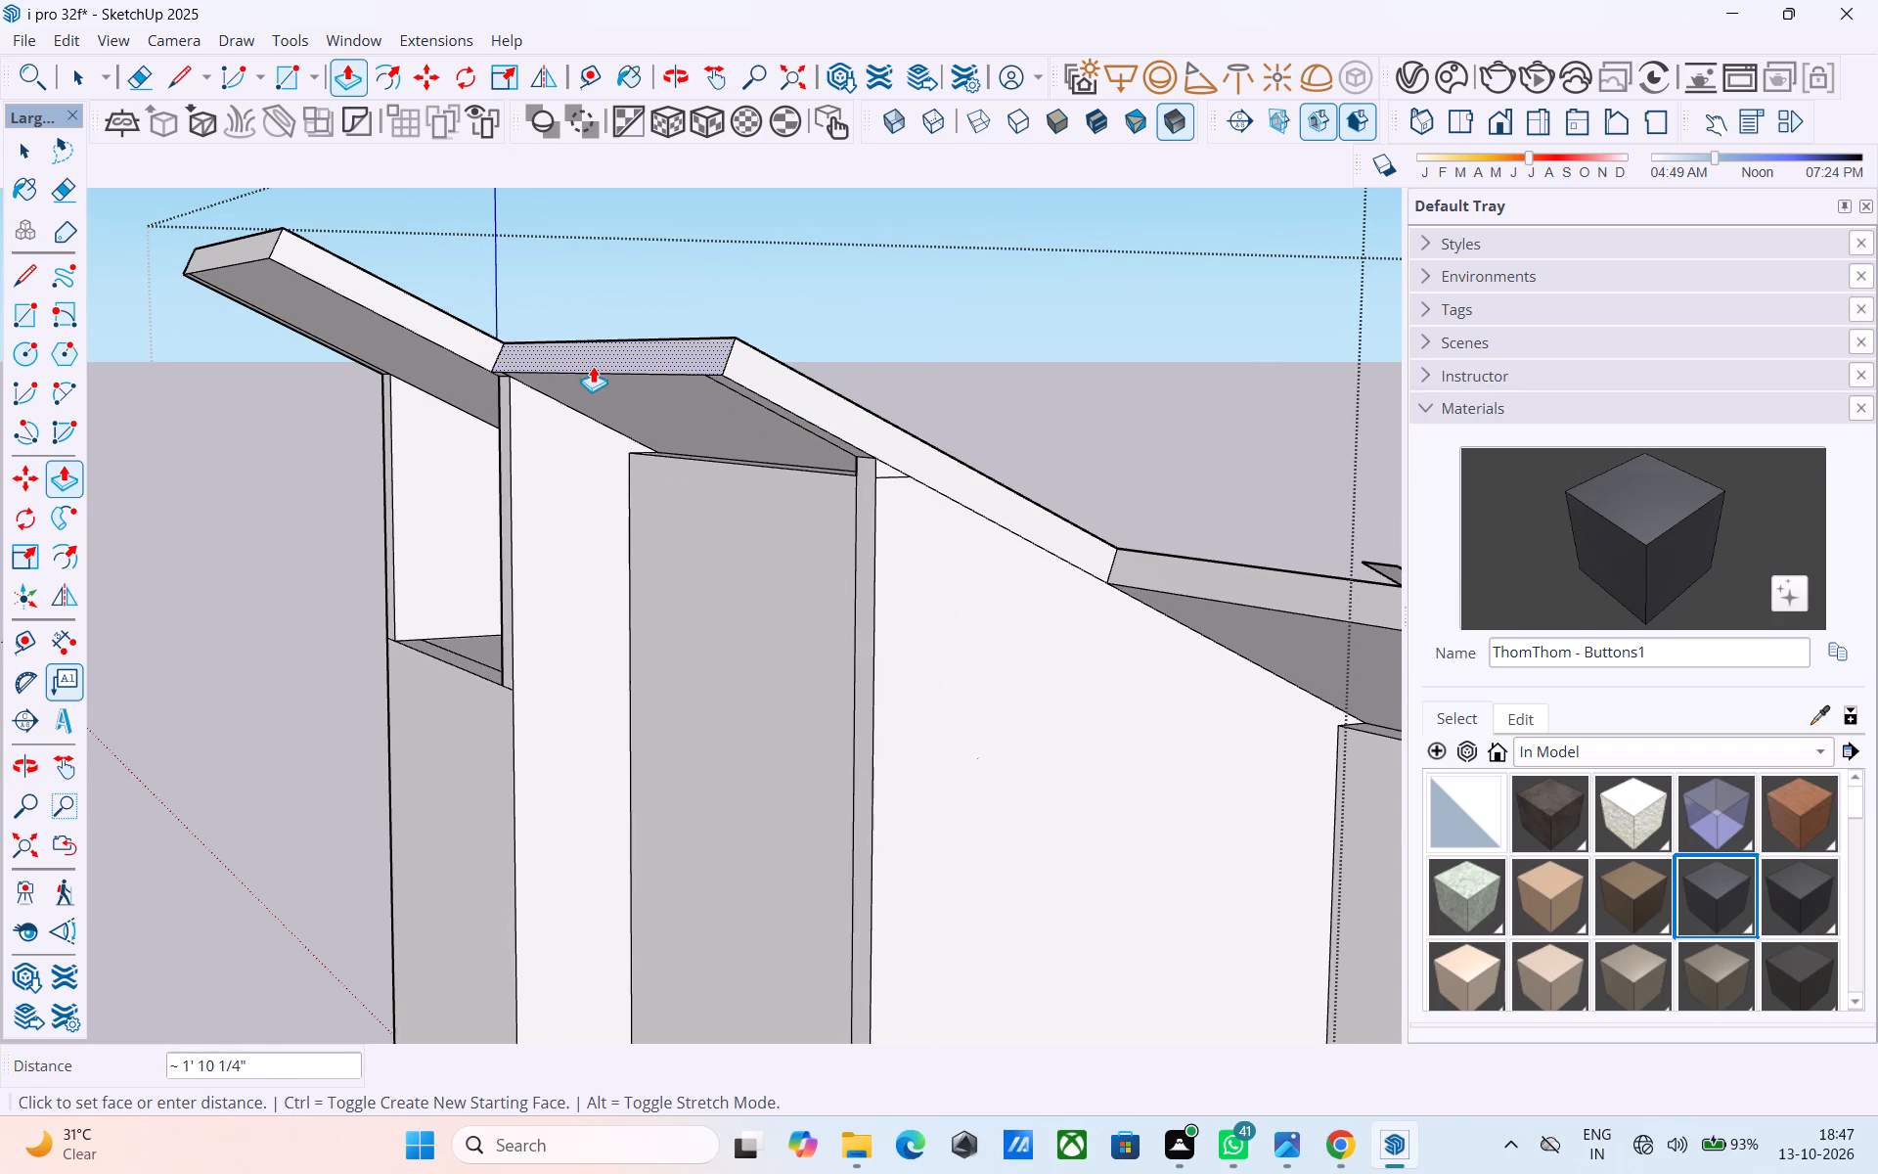
left_click(565, 334)
Pull the lower overhang's stepped end face slightly back up the slope to lengthen that overhang.
scroll(626, 515, "down", 3)
middle_click_drag(632, 558, 425, 481, "shift")
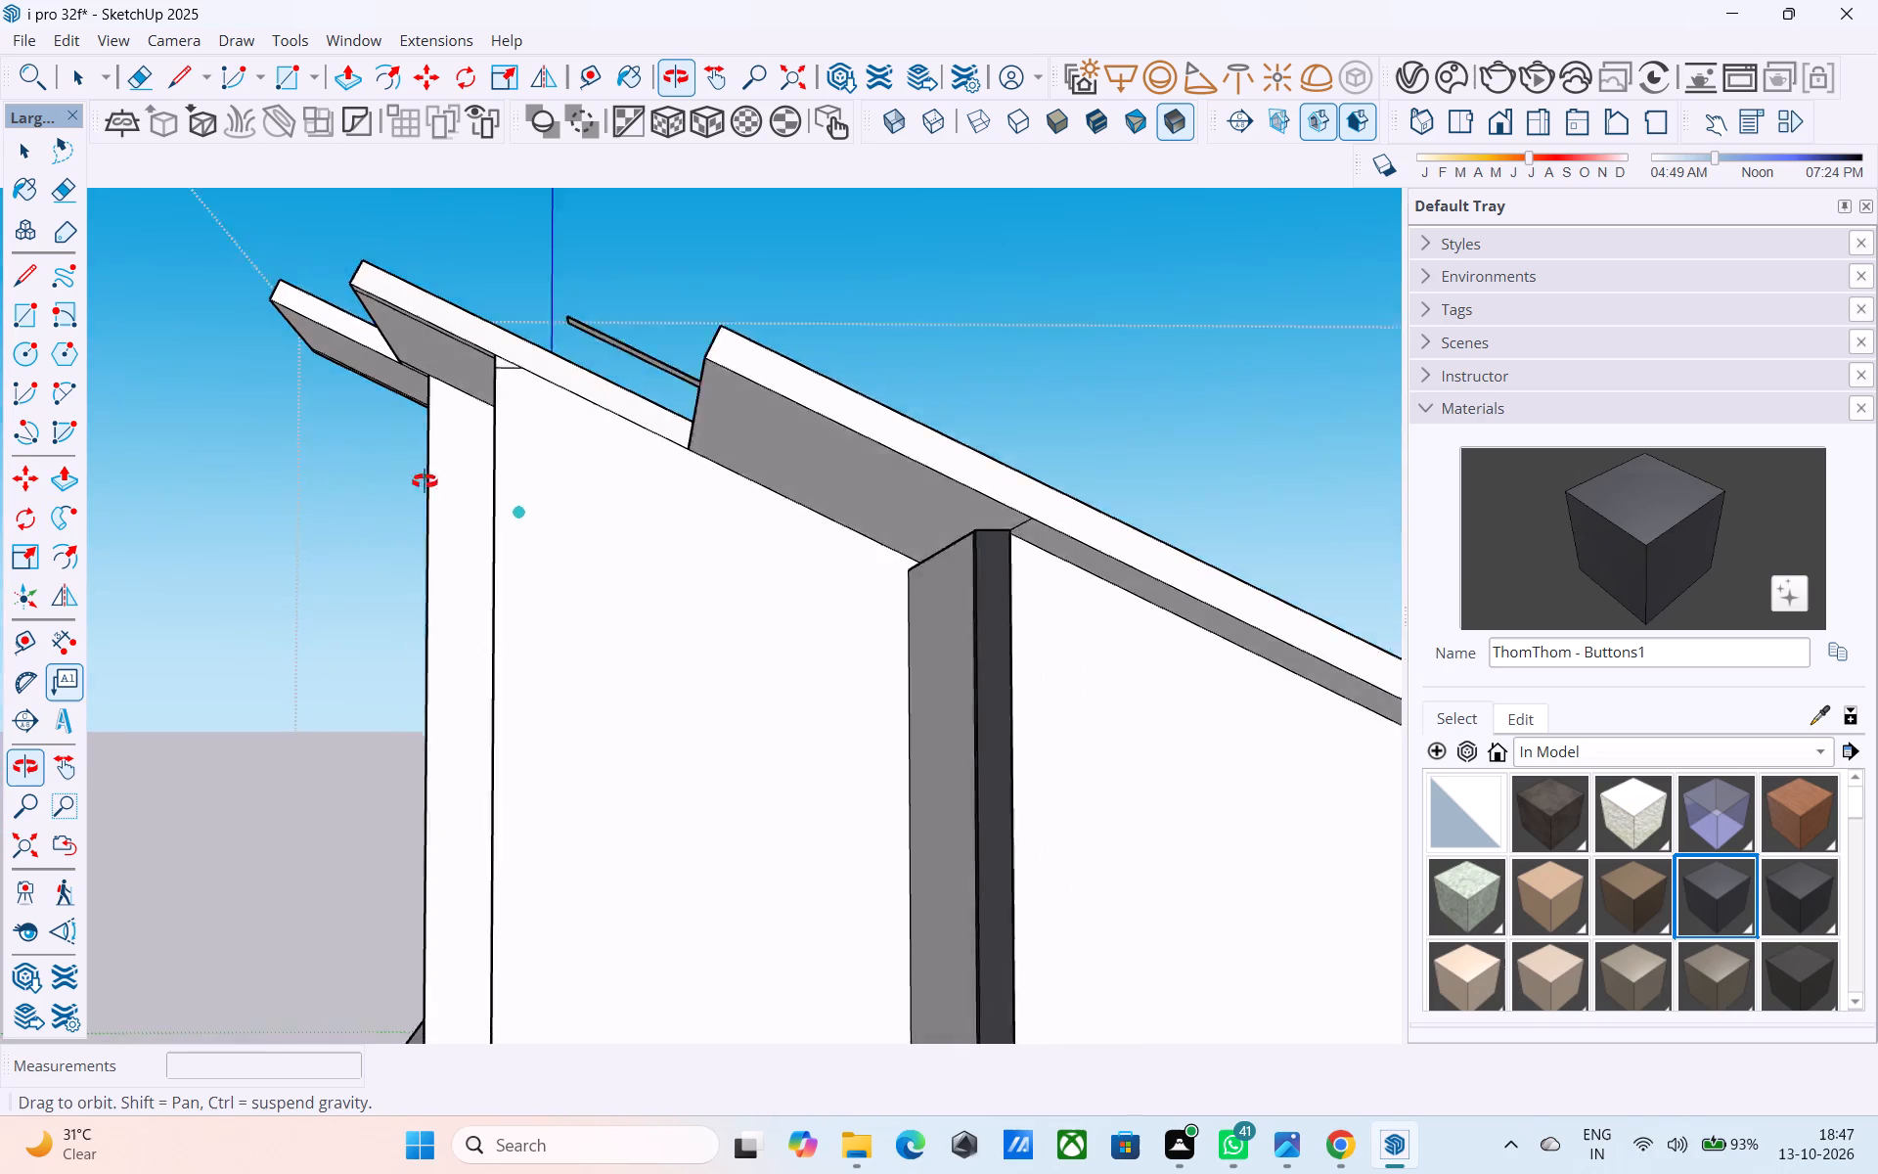
middle_click_drag(425, 481, 443, 506, "shift")
scroll(443, 507, "down", 3)
middle_click_drag(443, 507, 648, 581)
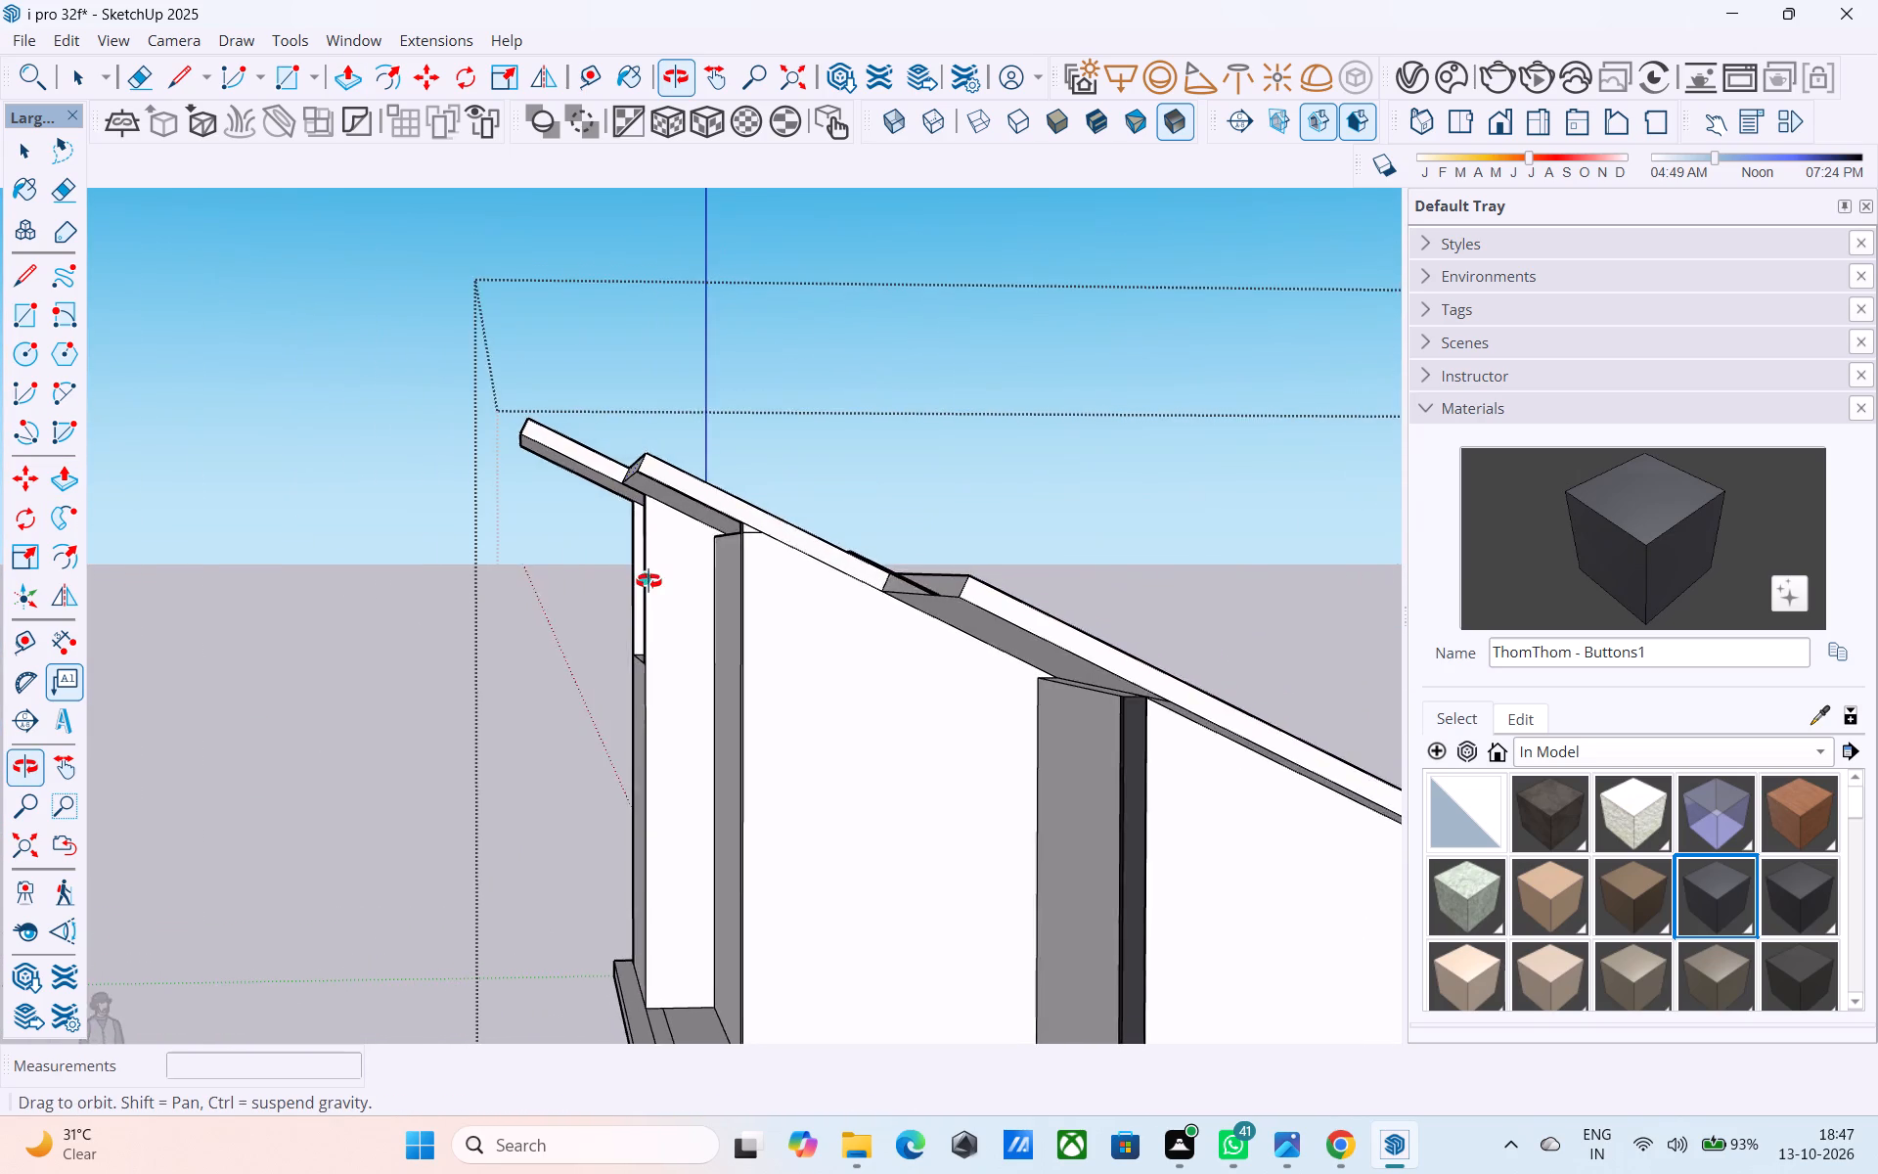
middle_click_drag(648, 581, 622, 586)
middle_click_drag(830, 620, 832, 594, "shift")
middle_click_drag(851, 557, 913, 610)
scroll(914, 611, "up", 4)
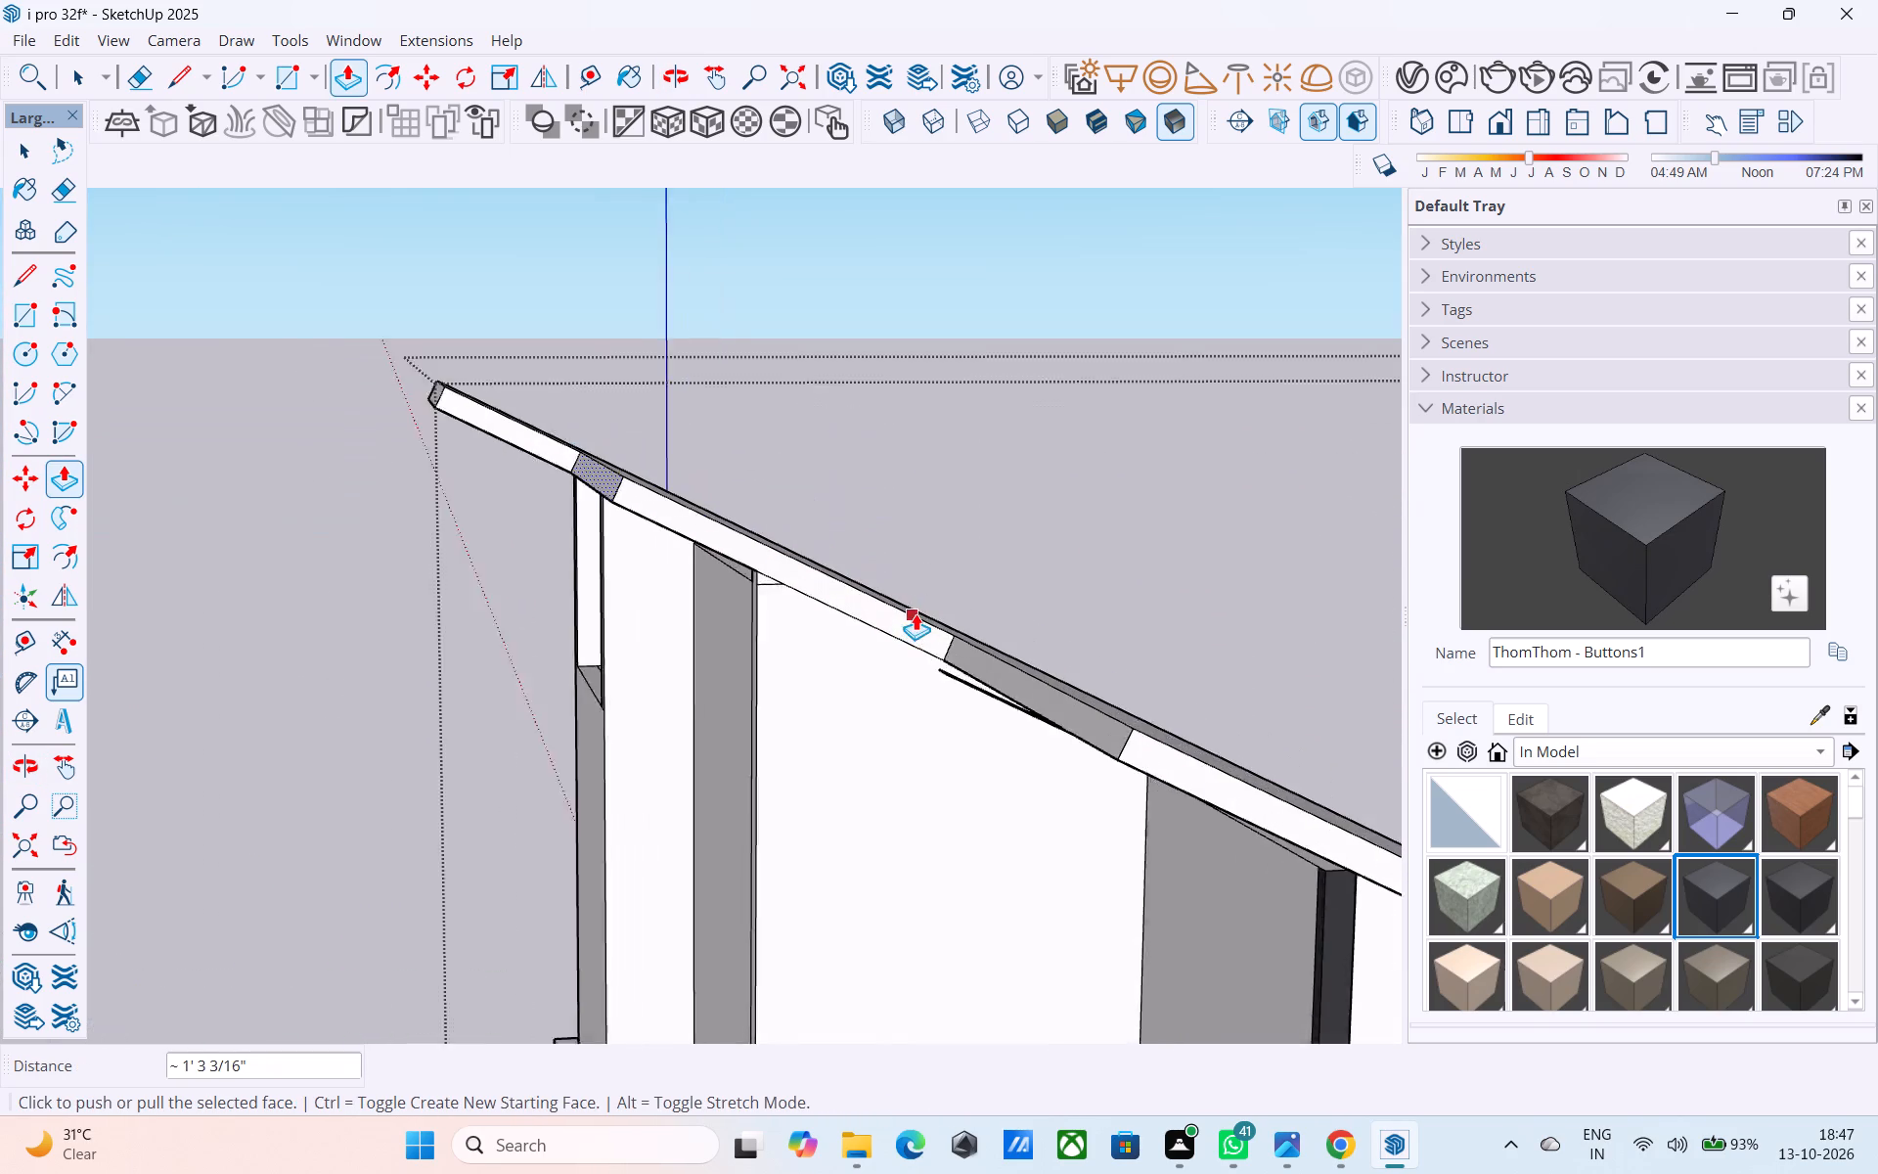
key("space")
left_click(983, 663)
scroll(983, 663, "up", 4)
key("p")
left_click(987, 660)
left_click(905, 640)
Erase the thin loose strip sticking out beyond the lower overhang's end face, including its leftover line fragment.
scroll(868, 726, "down", 2)
middle_click_drag(864, 738, 800, 636)
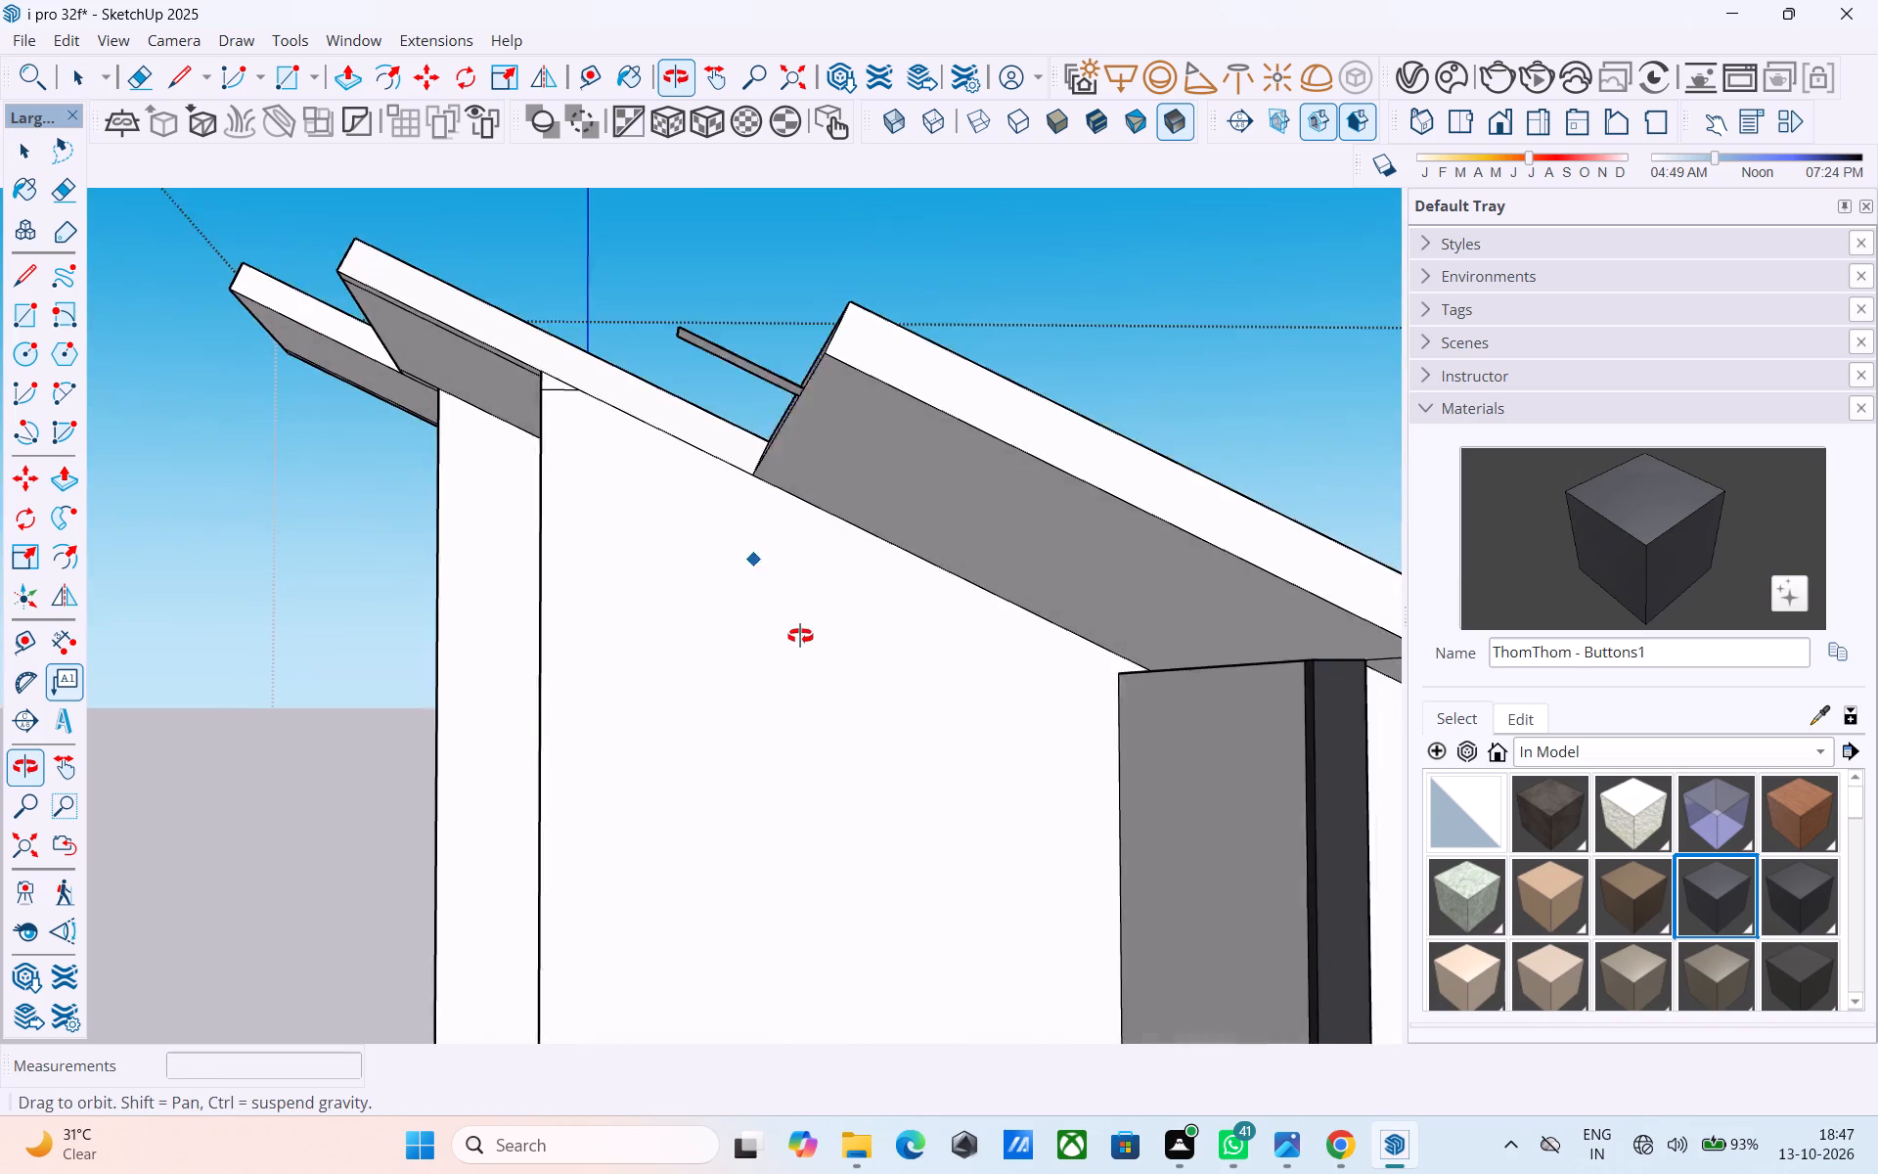
middle_click_drag(800, 636, 798, 633)
scroll(800, 630, "down", 4)
middle_click_drag(872, 572, 931, 504)
key("e")
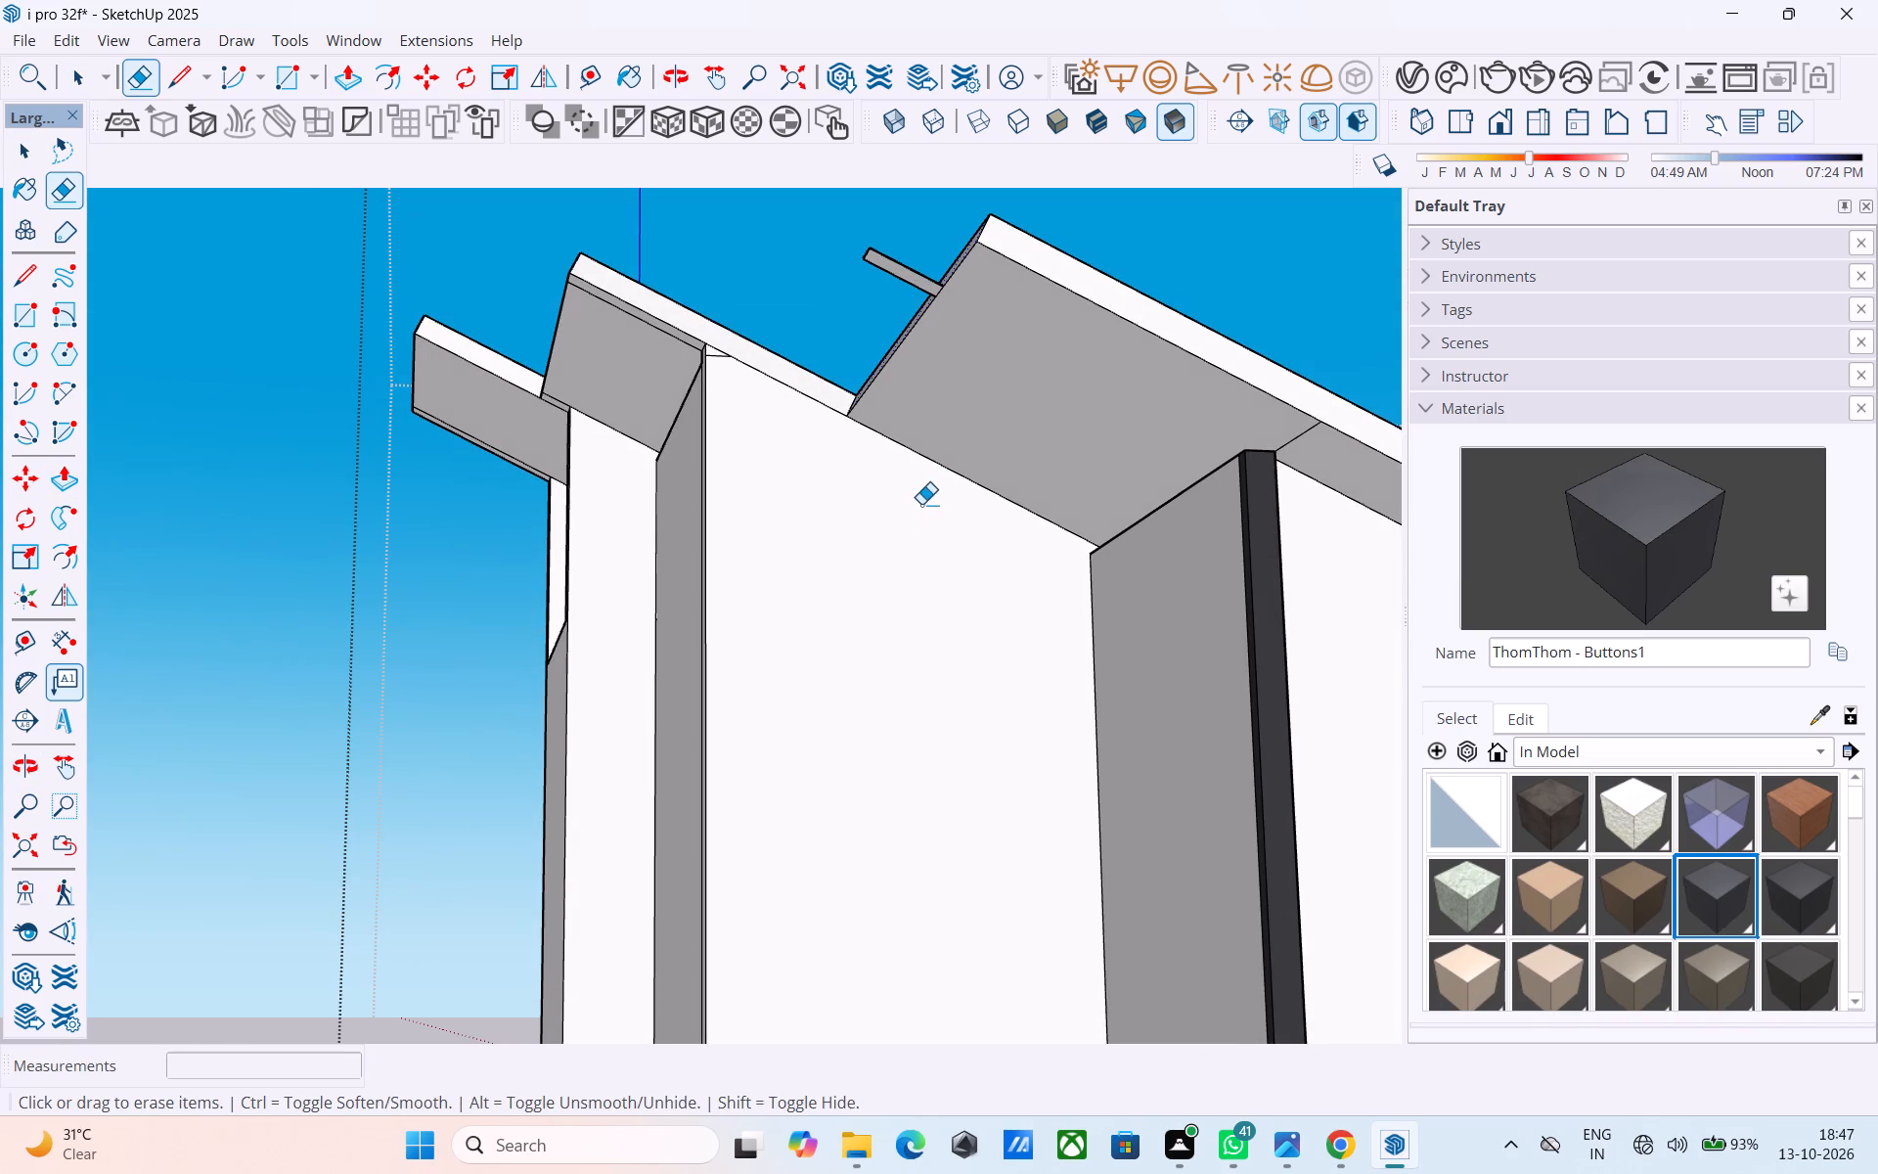
middle_click_drag(921, 504, 910, 599, "shift")
left_click_drag(892, 380, 868, 417)
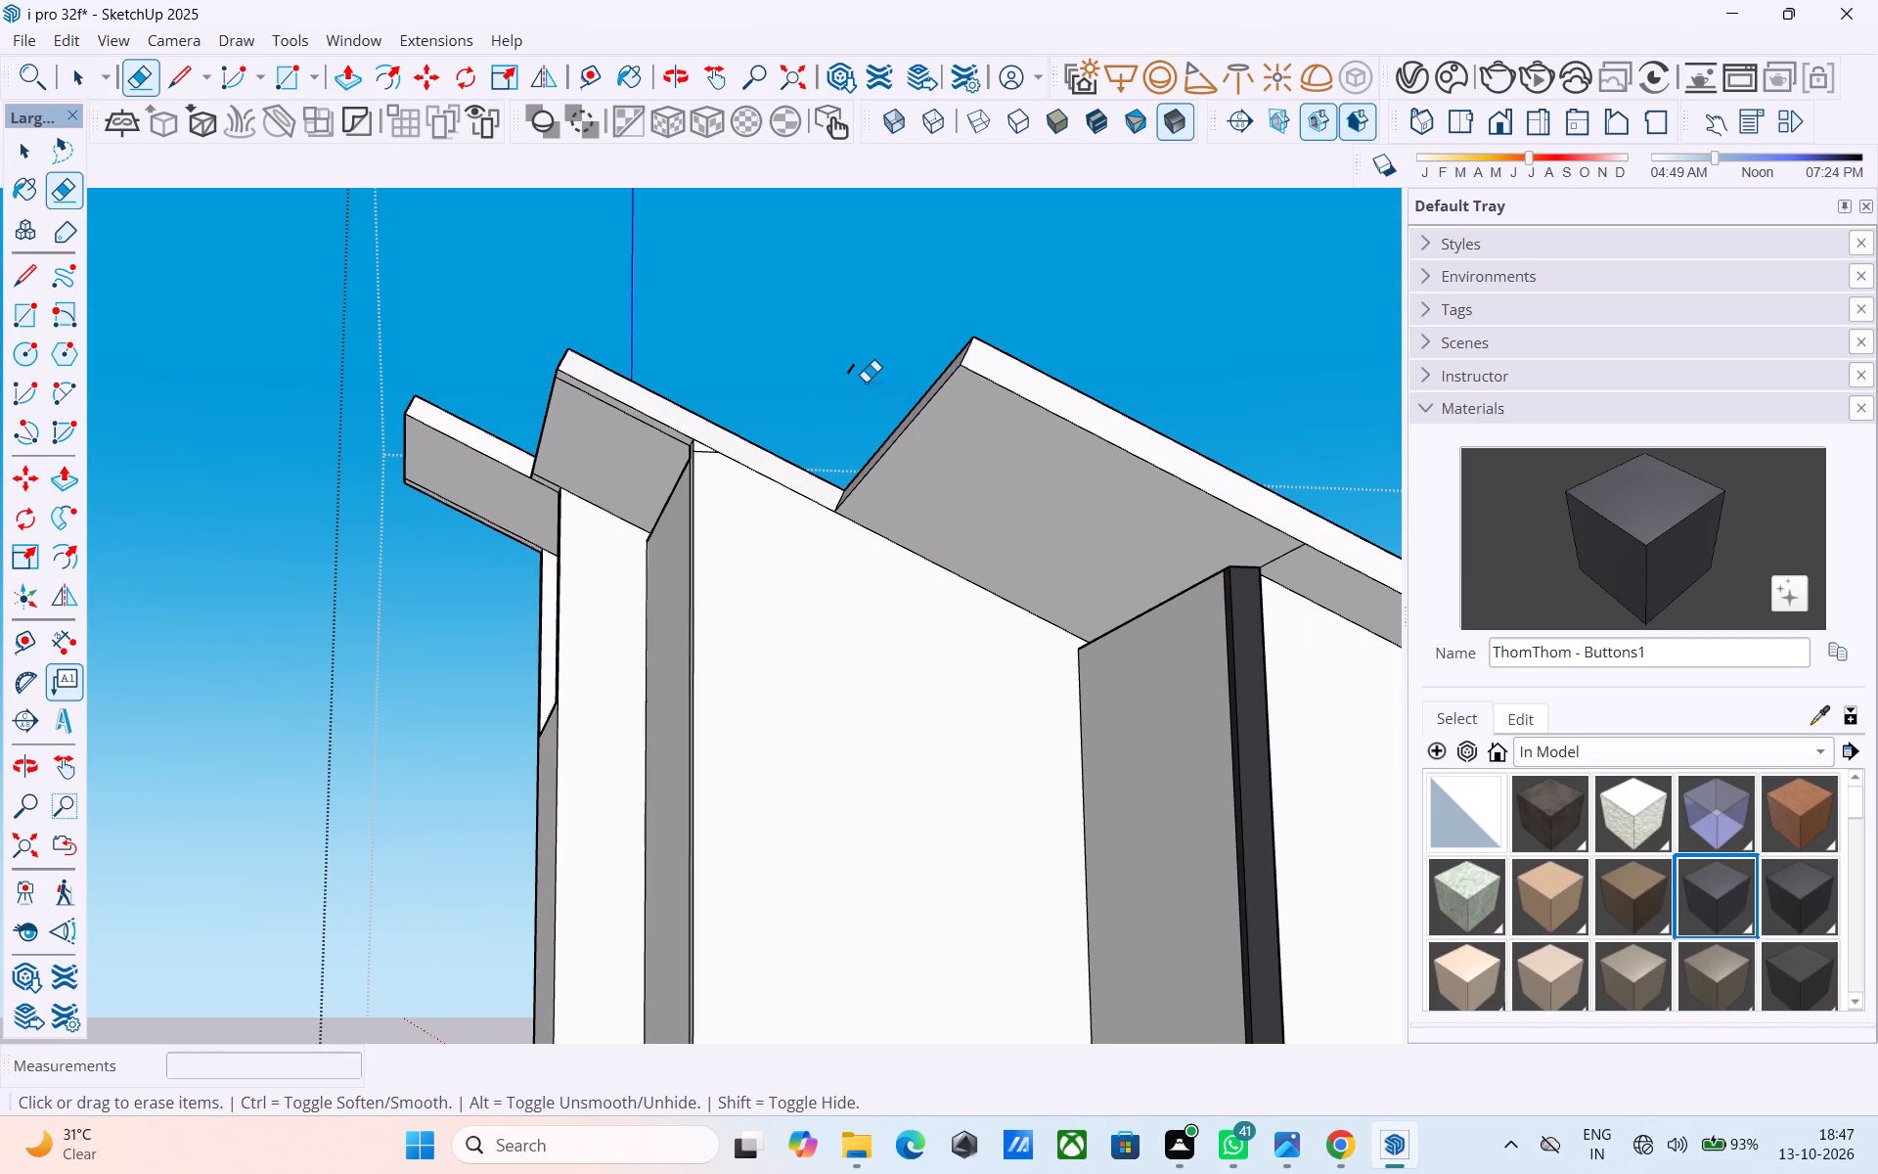
left_click(854, 376)
Erase the short horizontal line at the top of the white wall, beside the narrow recess under the roof.
scroll(844, 369, "down", 5)
middle_click_drag(809, 449, 758, 583)
scroll(734, 555, "up", 7)
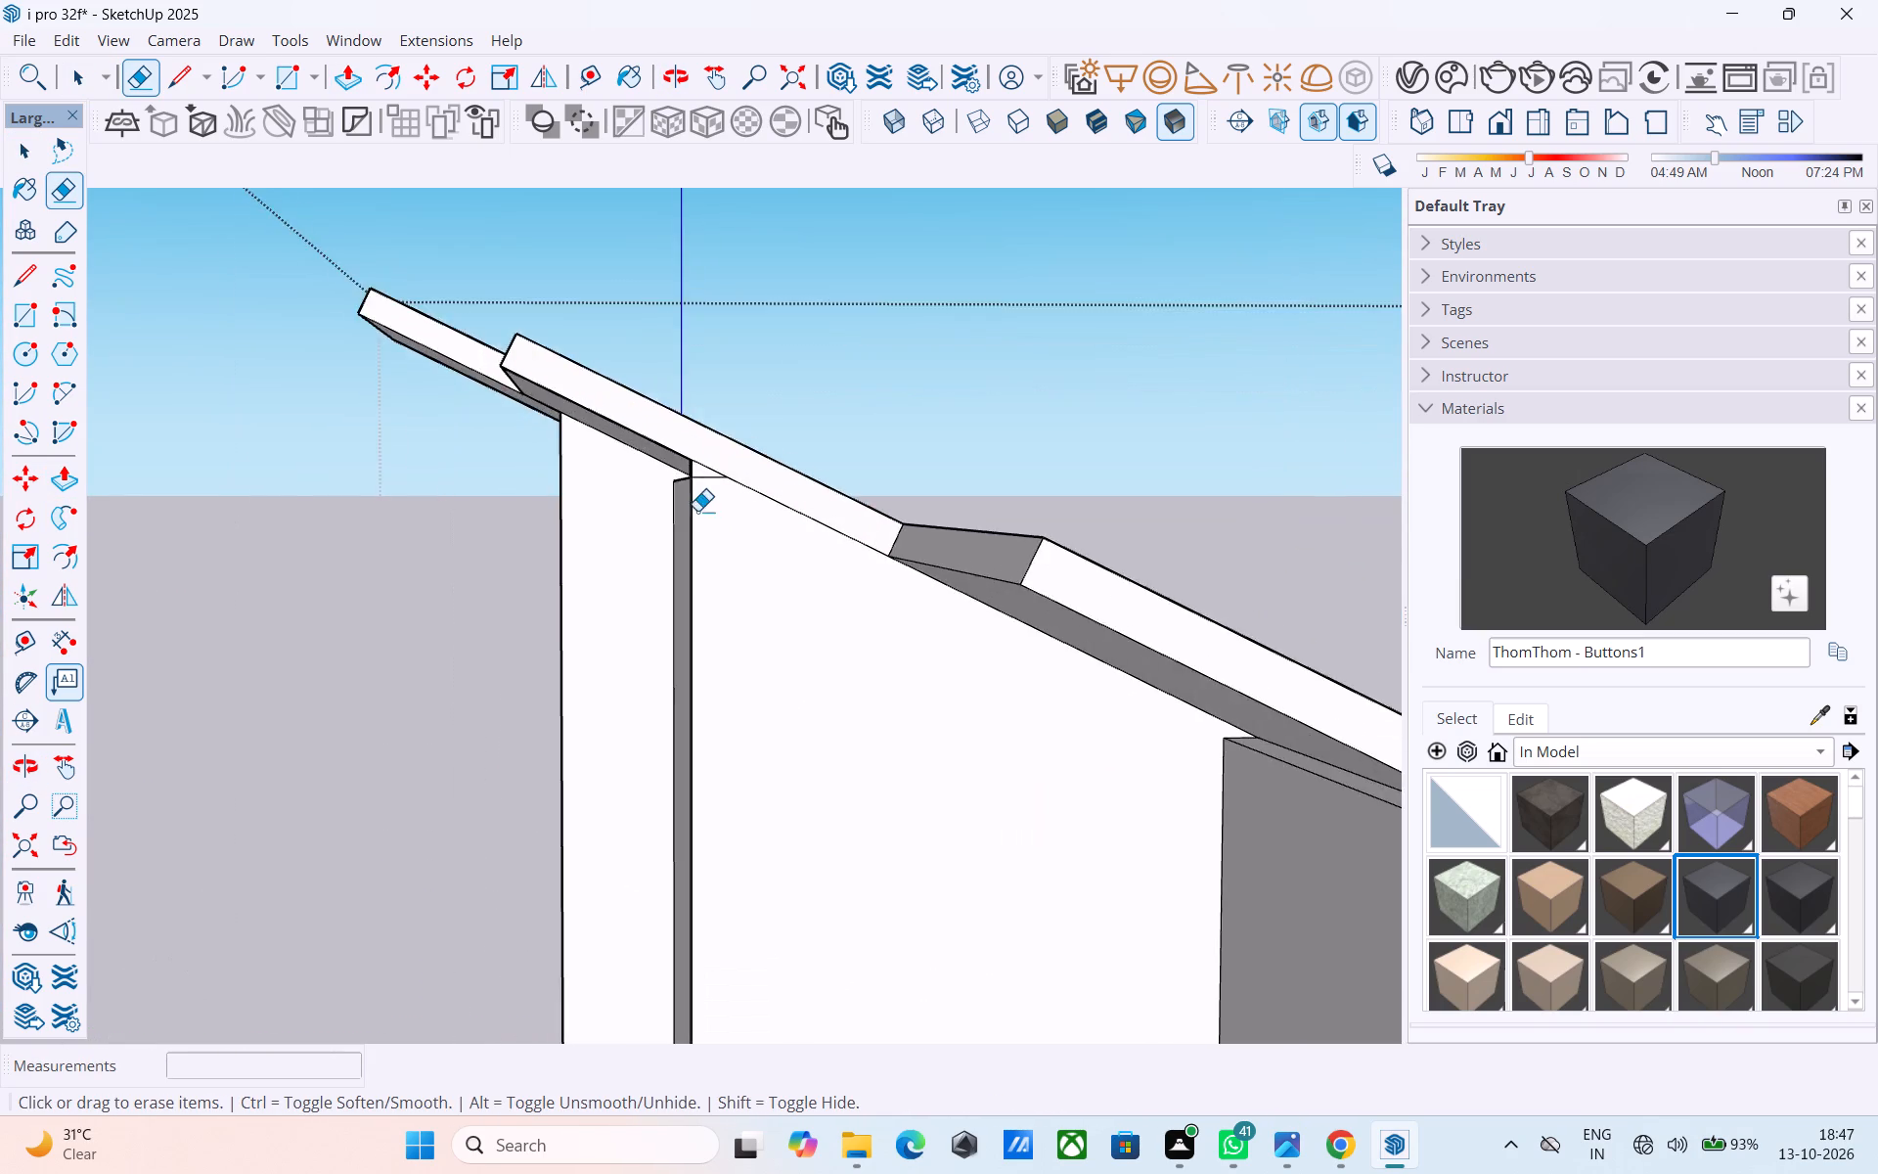
scroll(697, 511, "up", 18)
key("space")
key("e")
left_click_drag(693, 321, 726, 414)
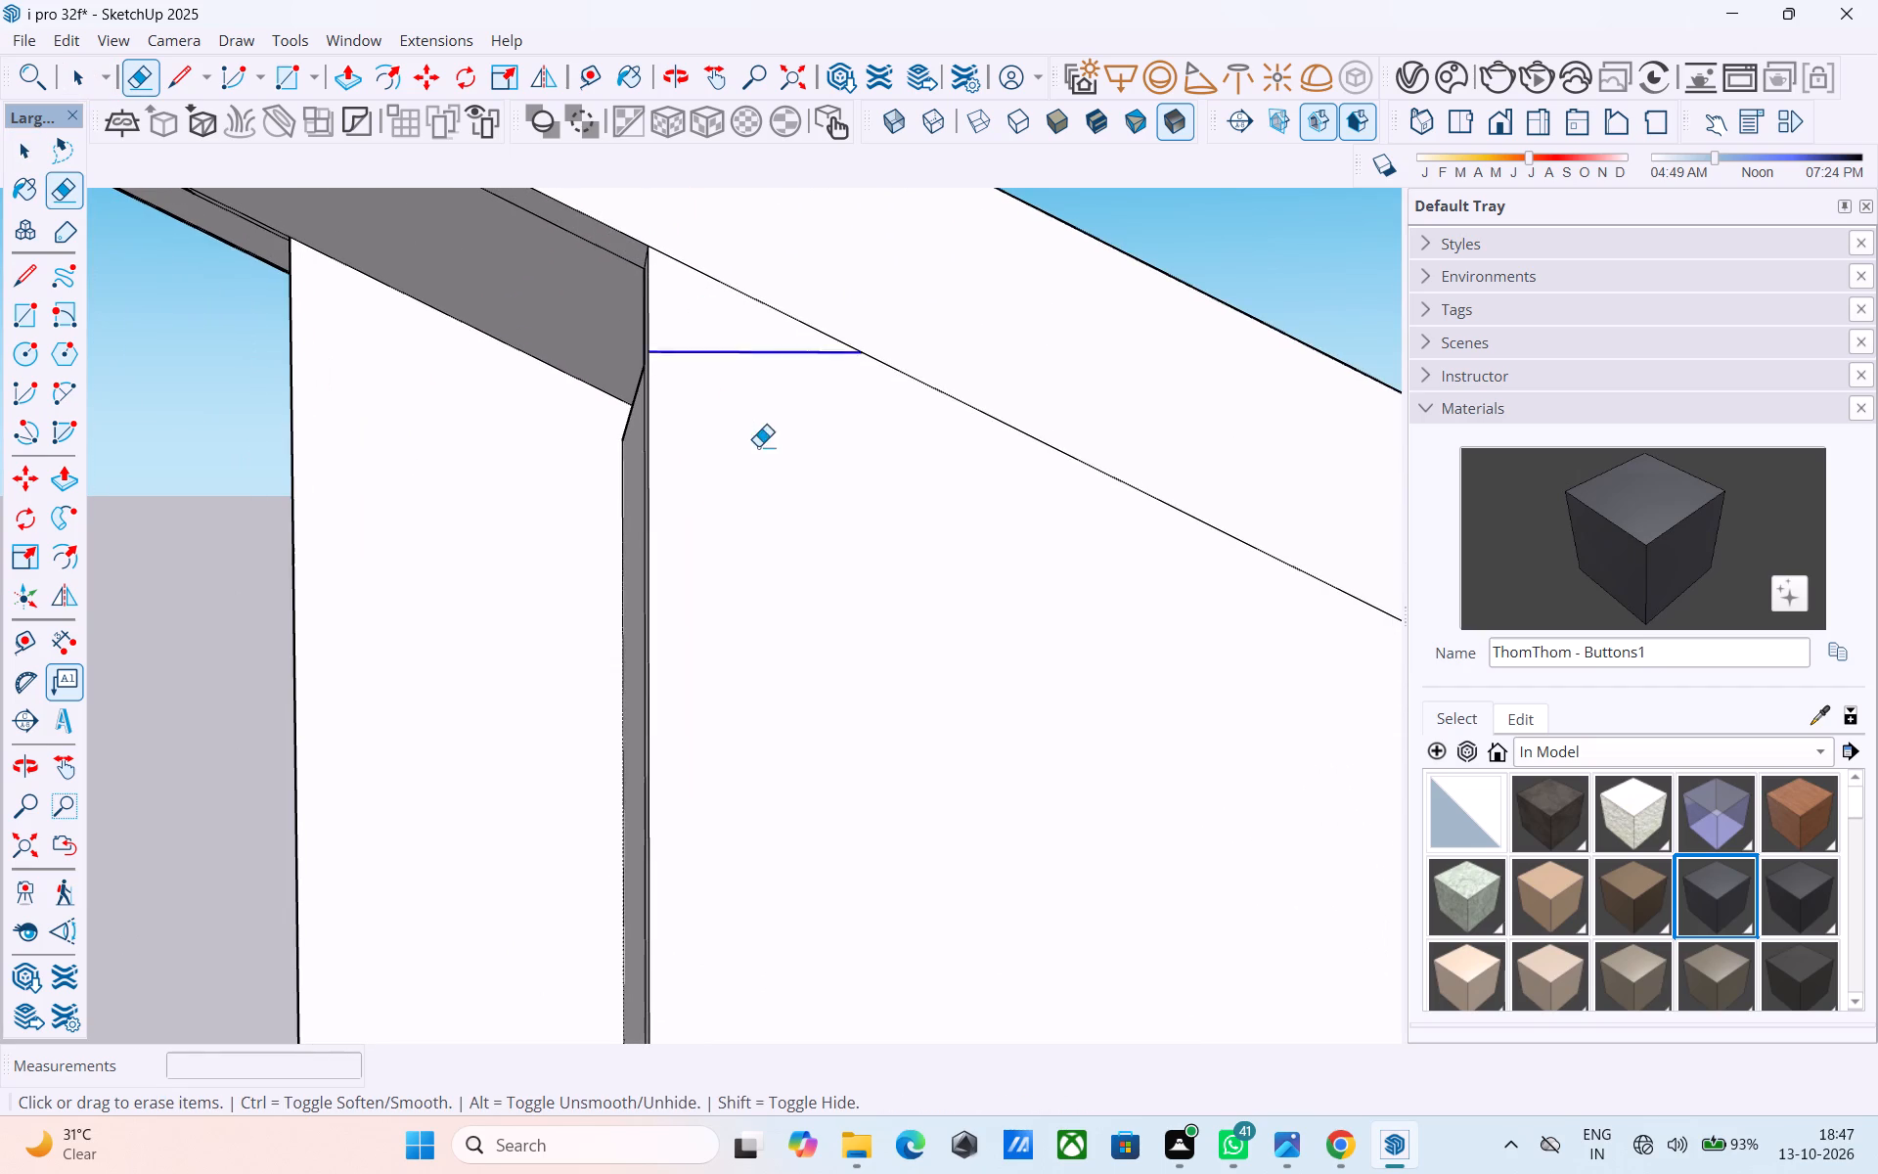
Examine the adjusted roof steps from the underside, the side and above, including how the overhangs align with the walls.
middle_click_drag(770, 476, 1012, 577)
scroll(1012, 577, "down", 20)
scroll(1012, 577, "down", 4)
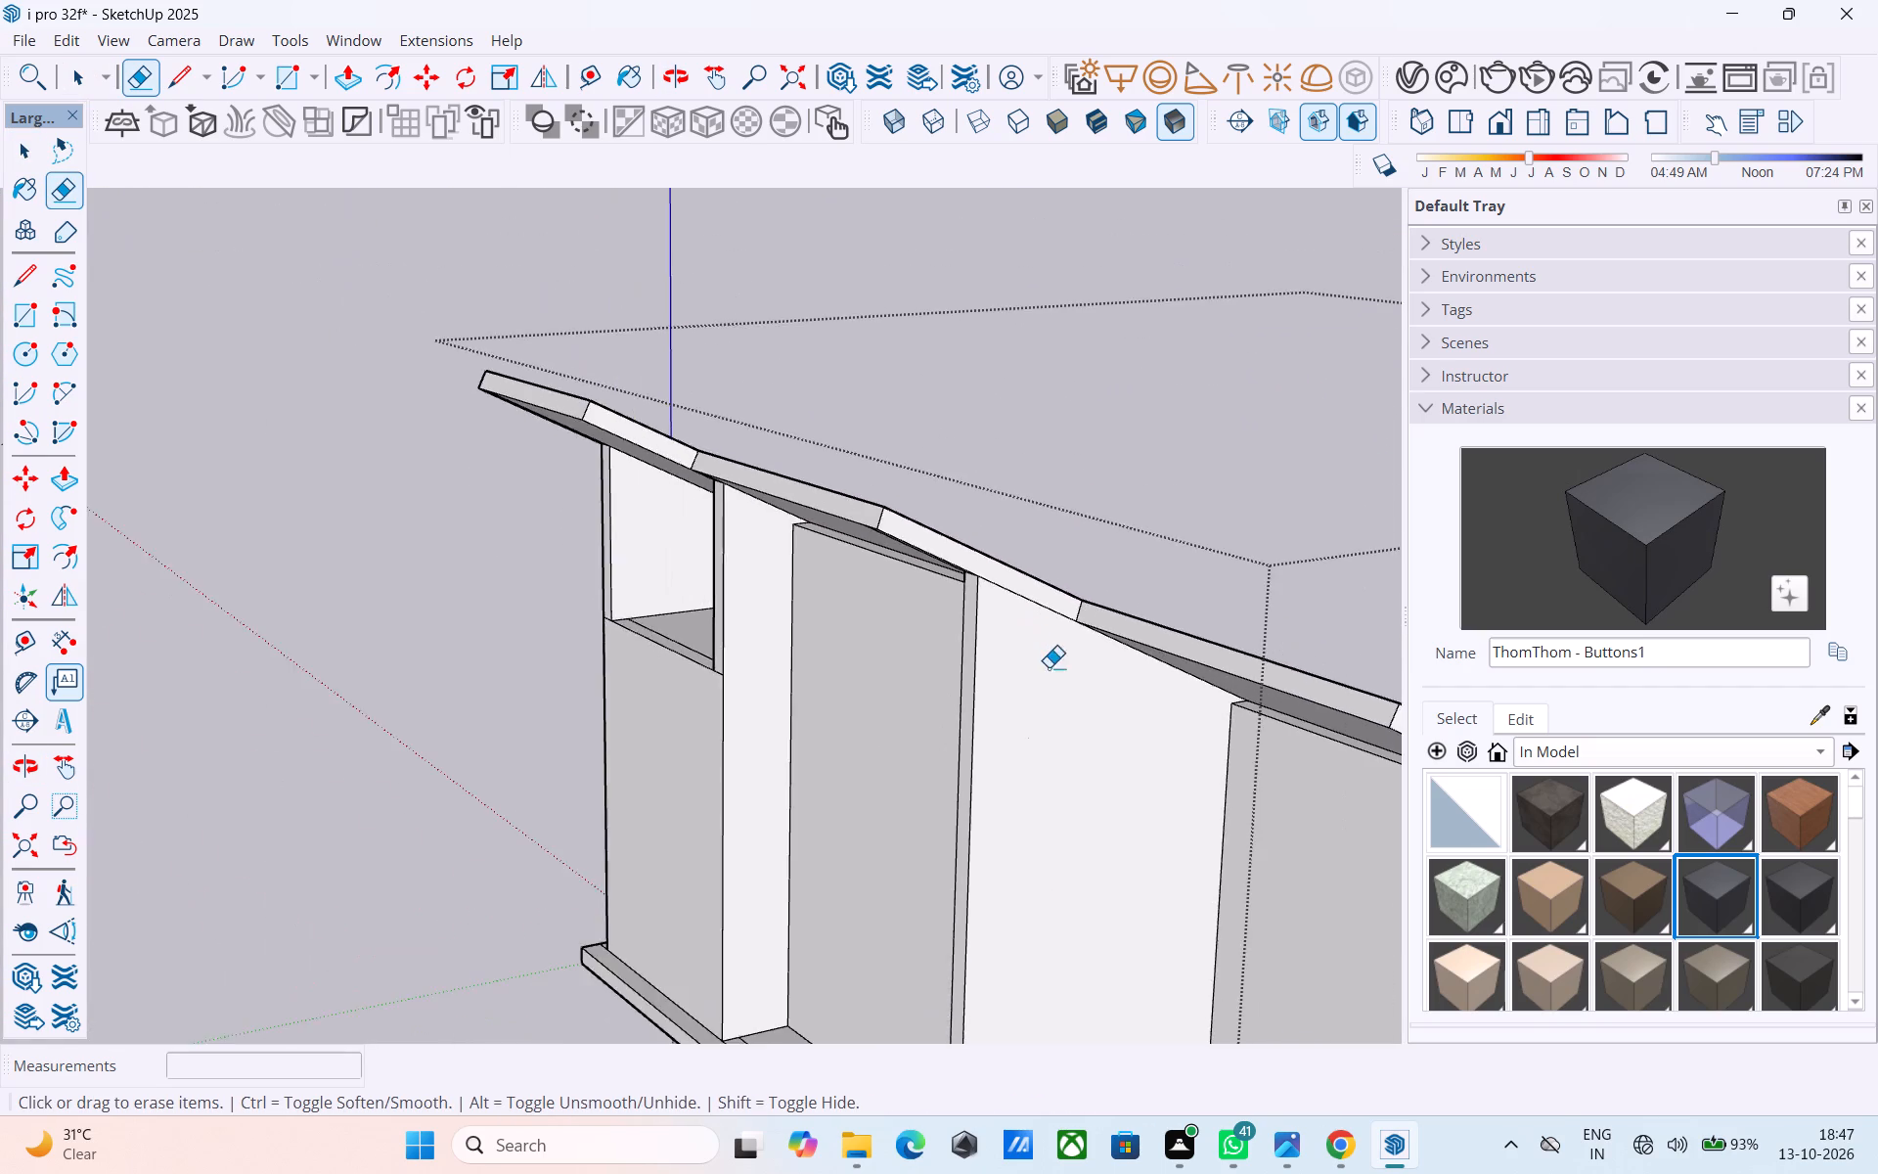
middle_click_drag(1049, 667, 889, 553)
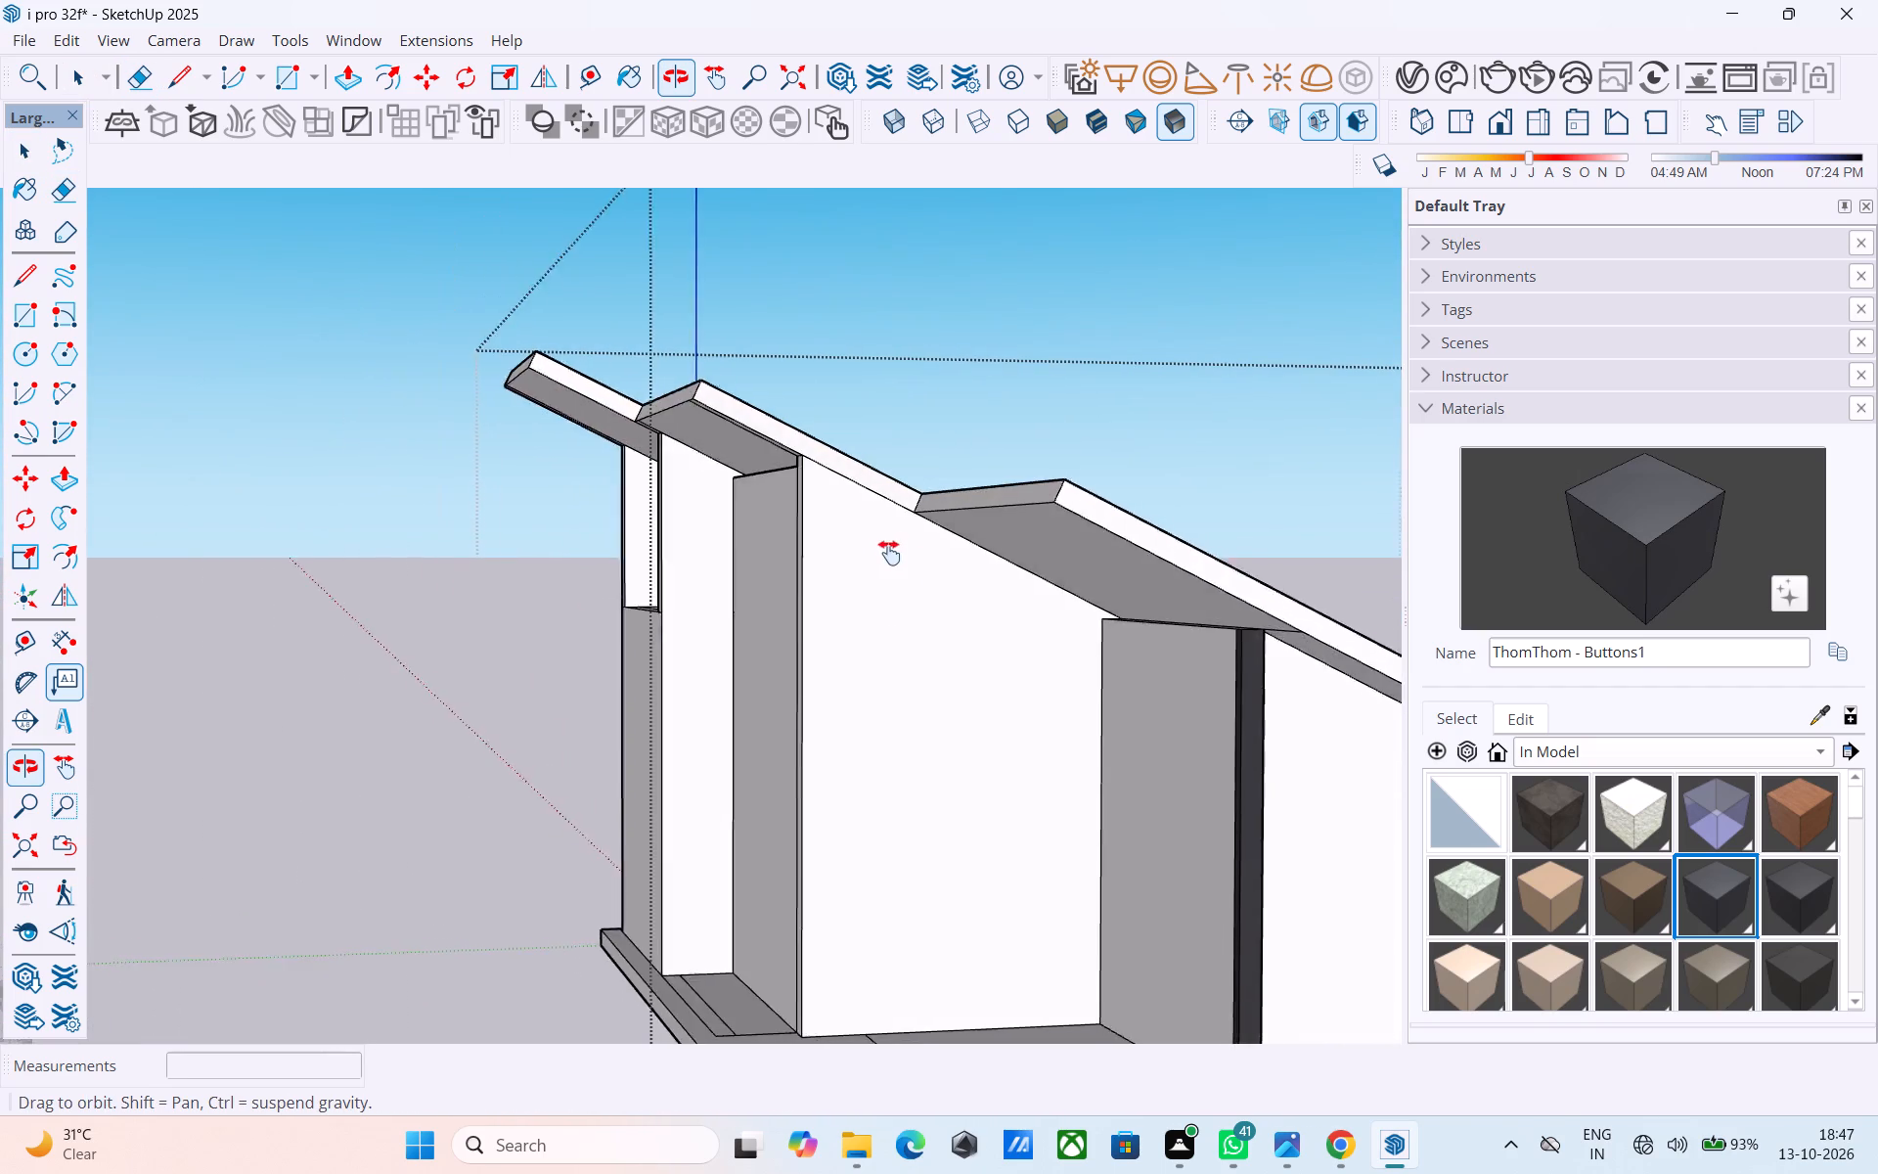
middle_click_drag(889, 553, 968, 647)
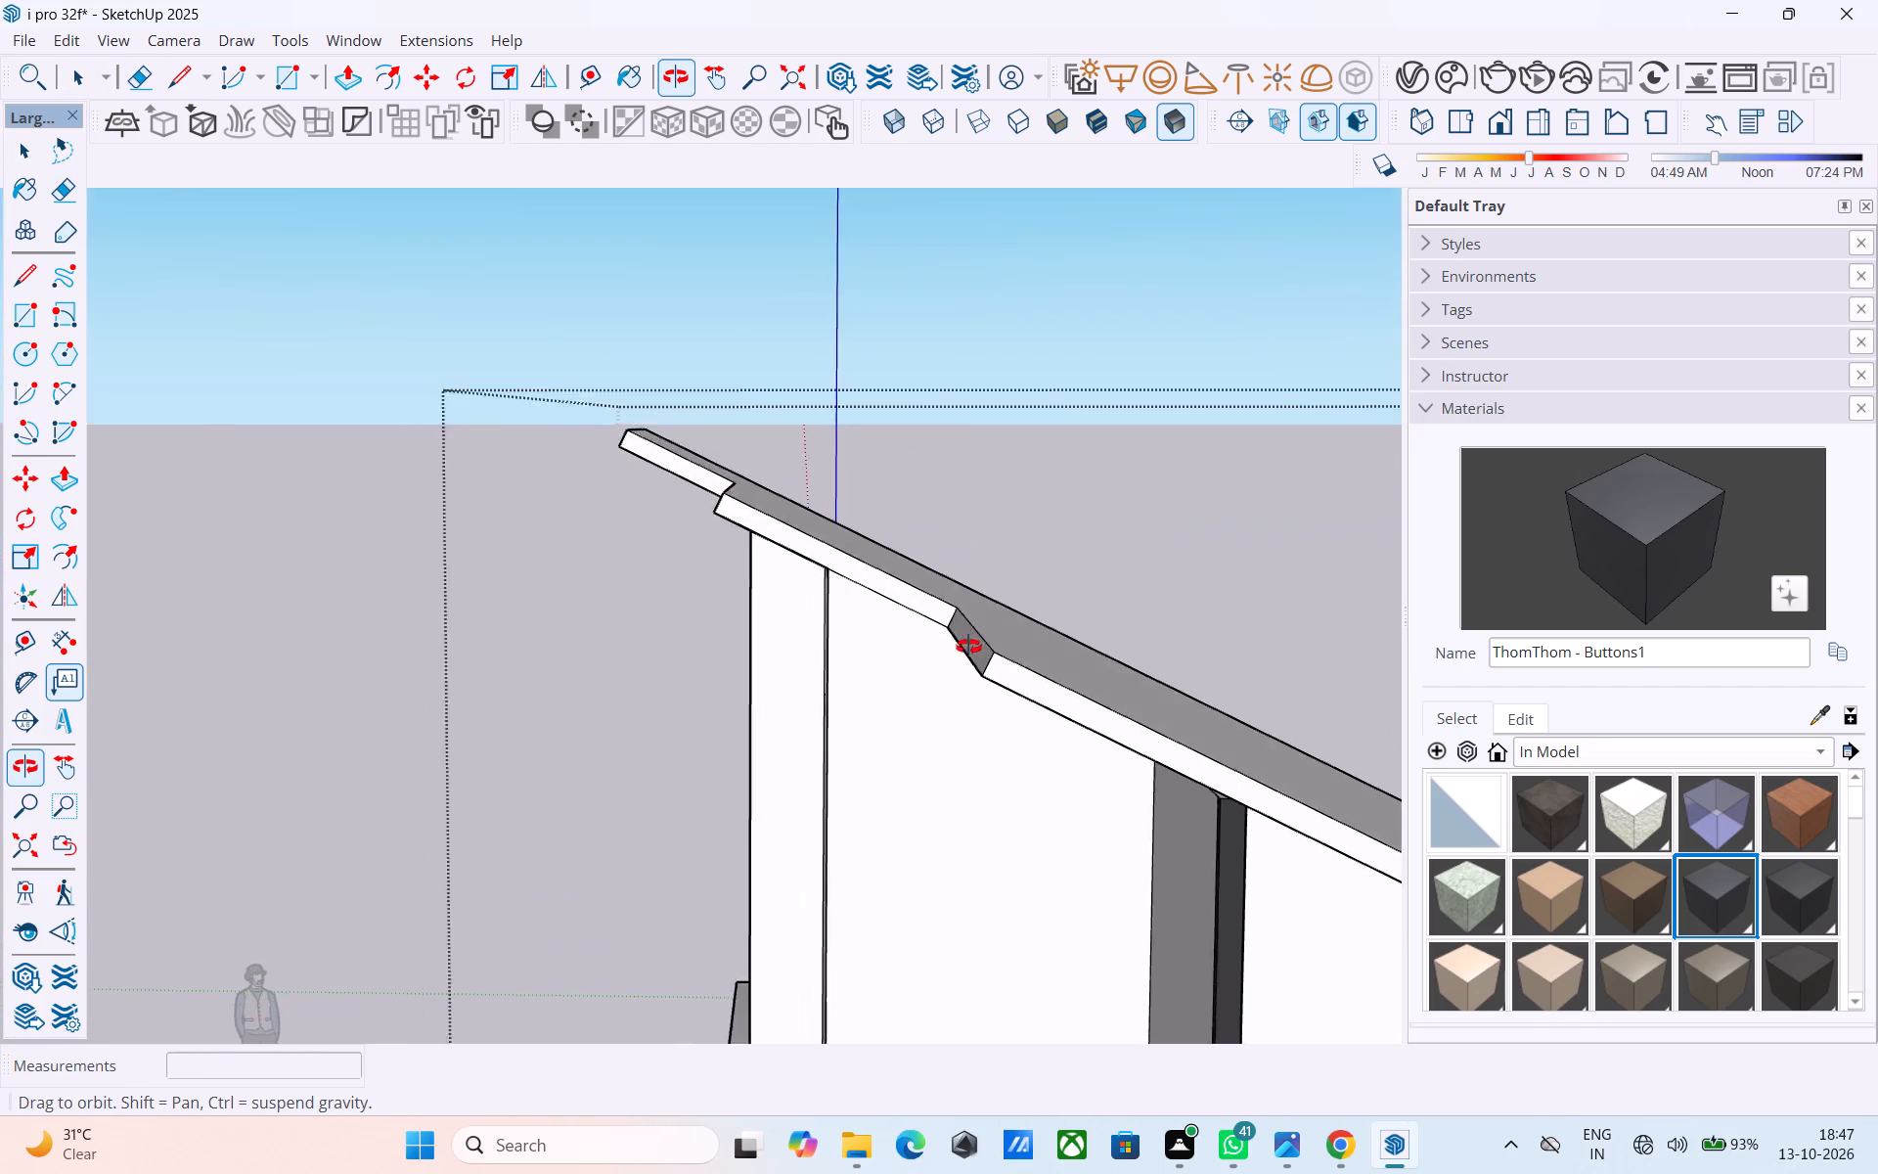
middle_click_drag(968, 647, 963, 877)
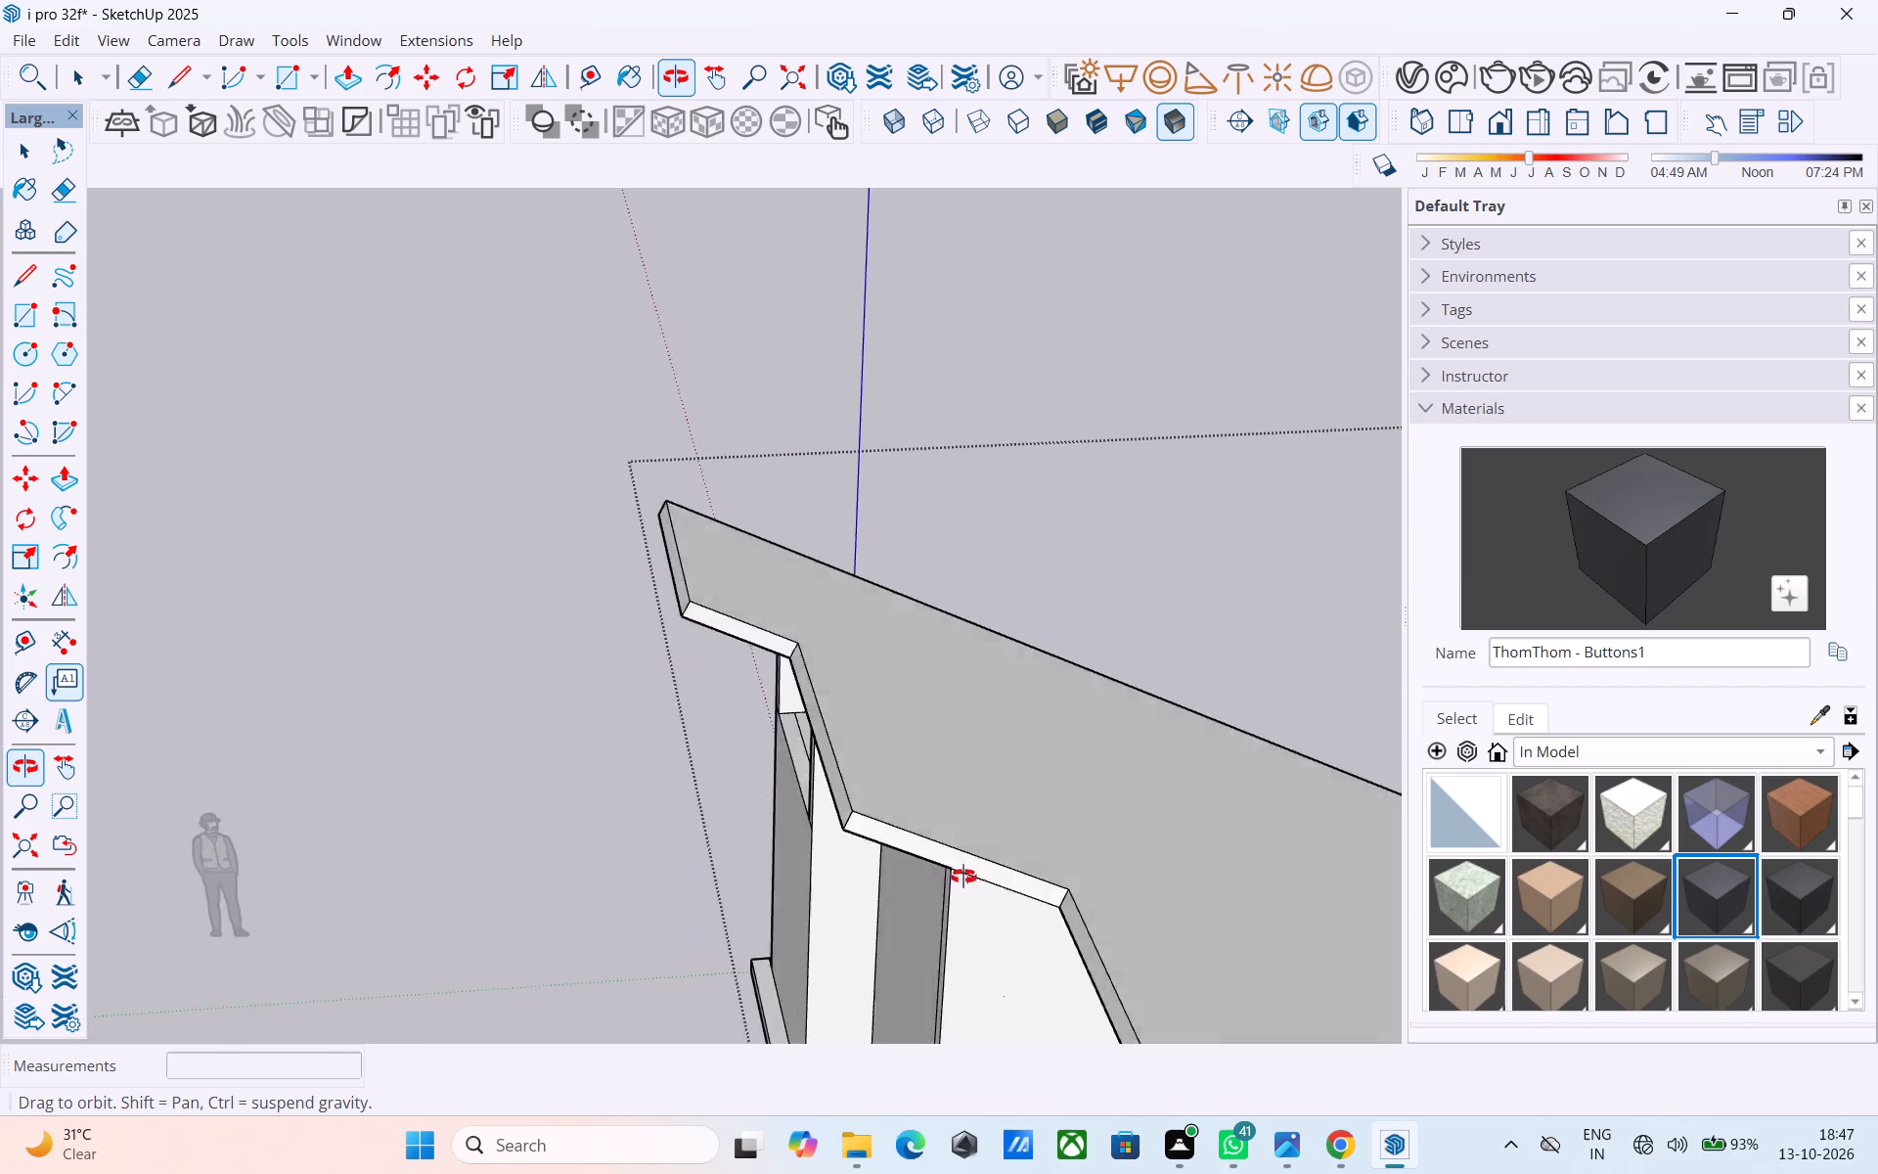
middle_click_drag(963, 877, 936, 581)
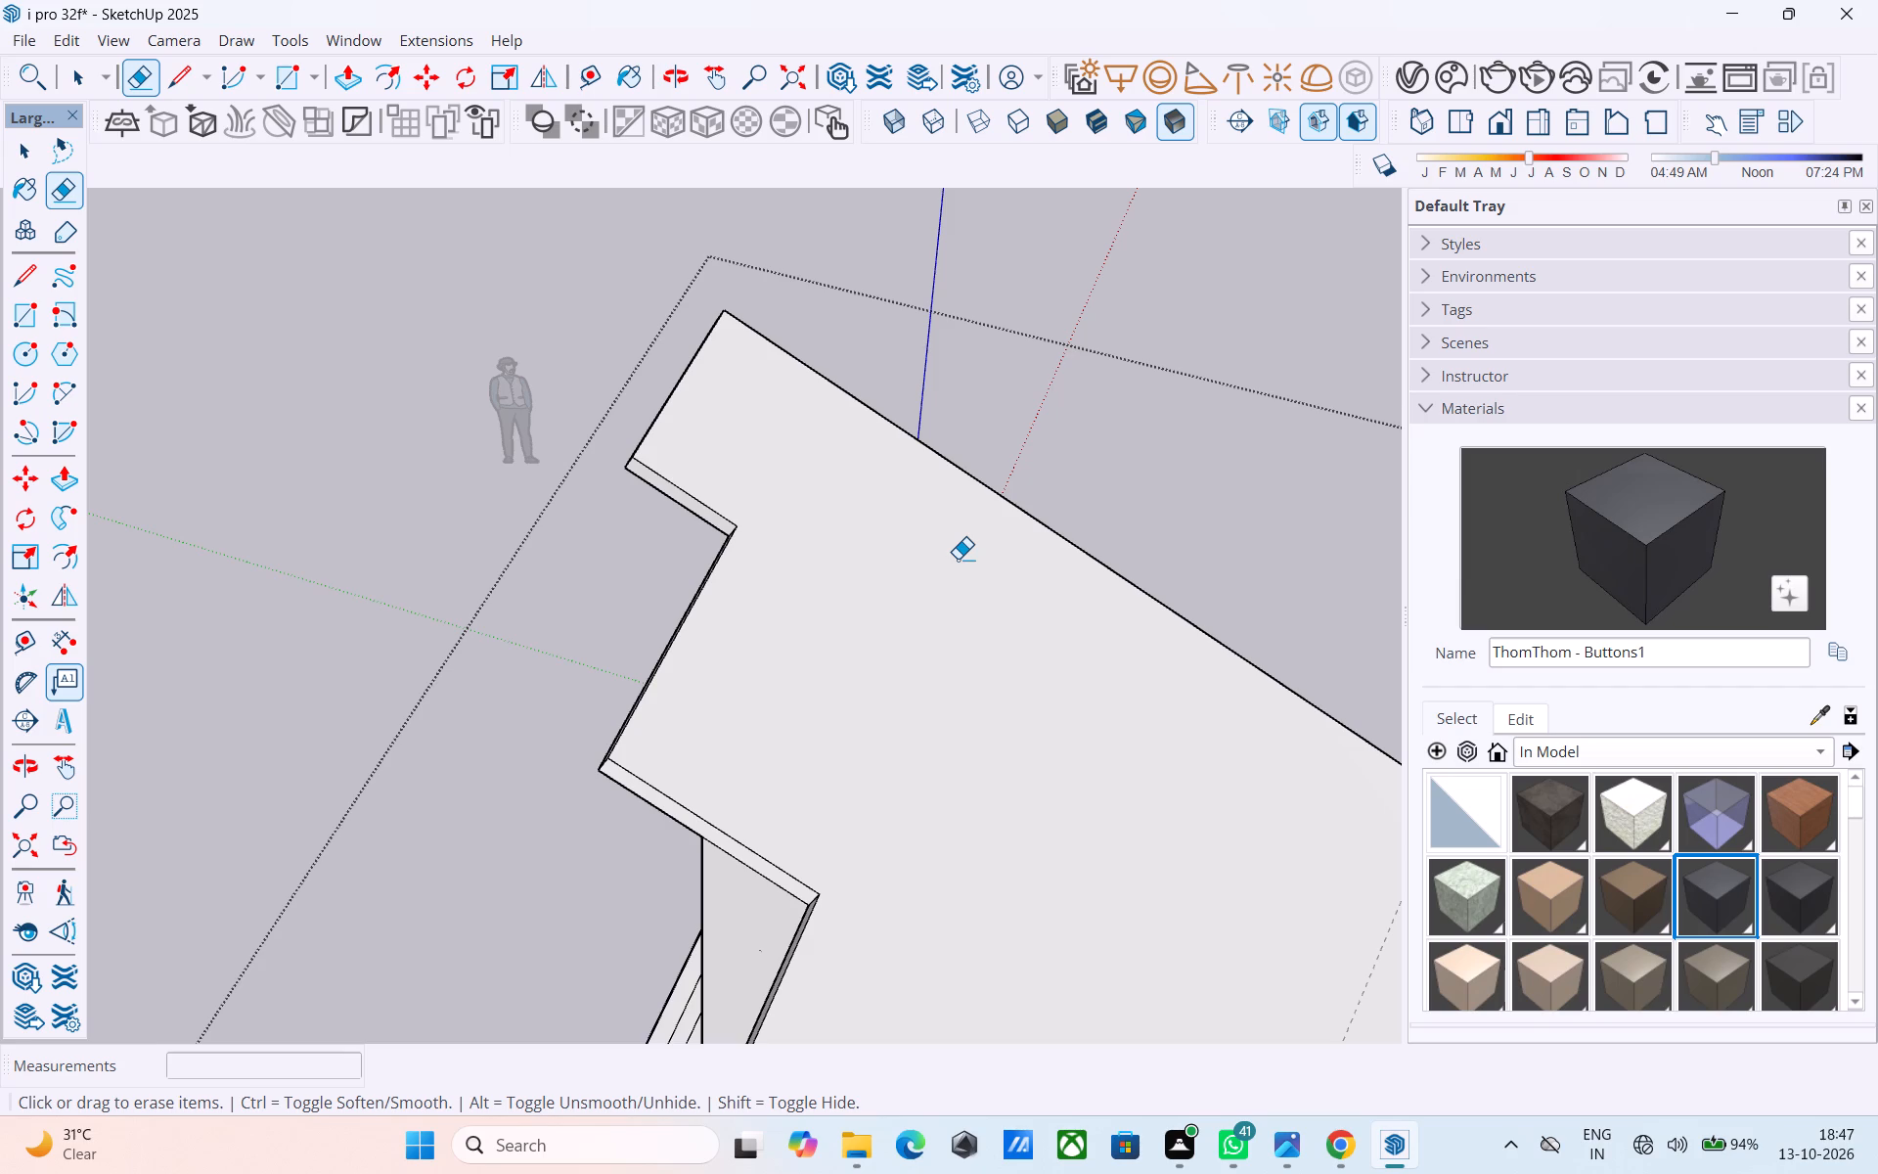
scroll(907, 586, "down", 4)
middle_click_drag(838, 811, 936, 610)
scroll(936, 611, "down", 3)
middle_click_drag(936, 611, 866, 609)
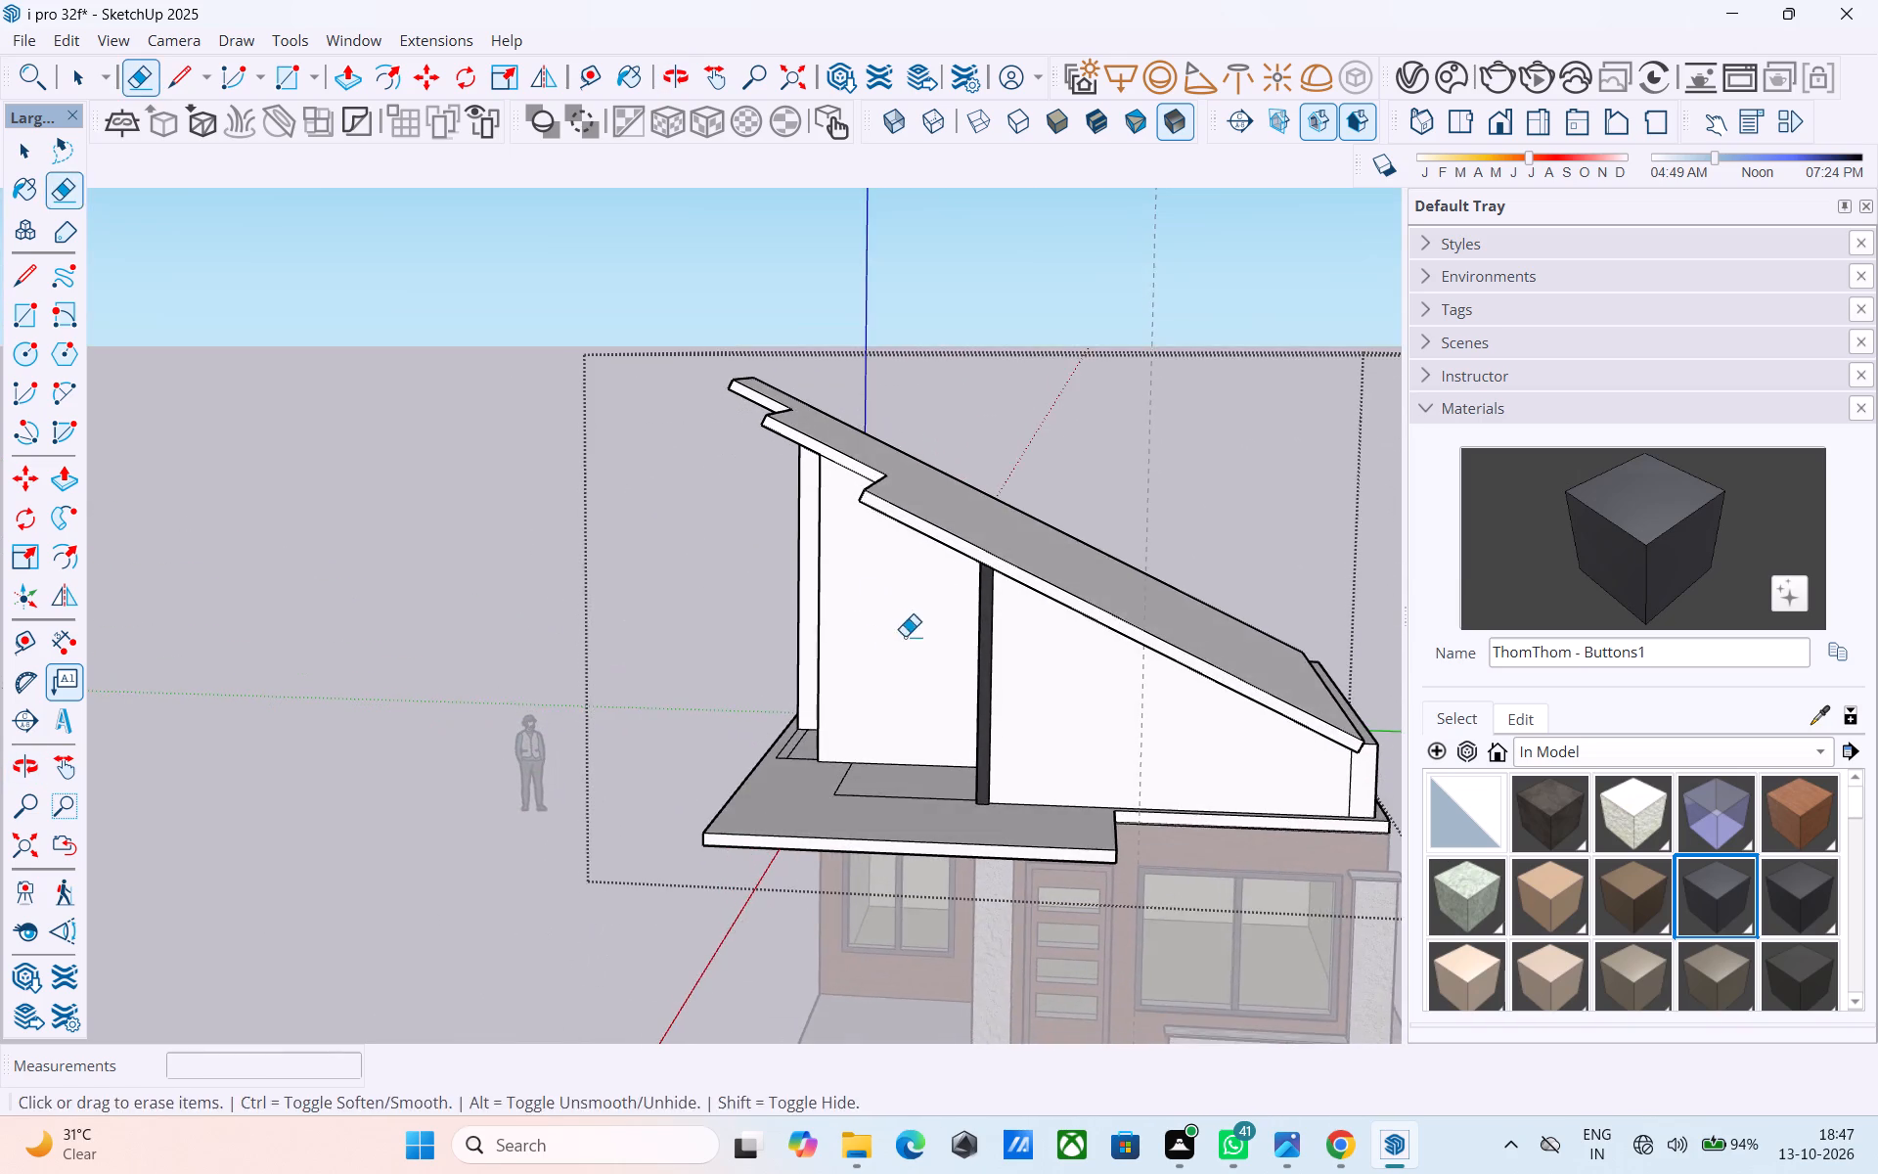
Erase the short cross line on the roof underside beside the top of the dark post.
middle_click_drag(903, 636, 1174, 602, "shift")
scroll(1174, 602, "up", 5)
middle_click_drag(1170, 618, 1107, 716)
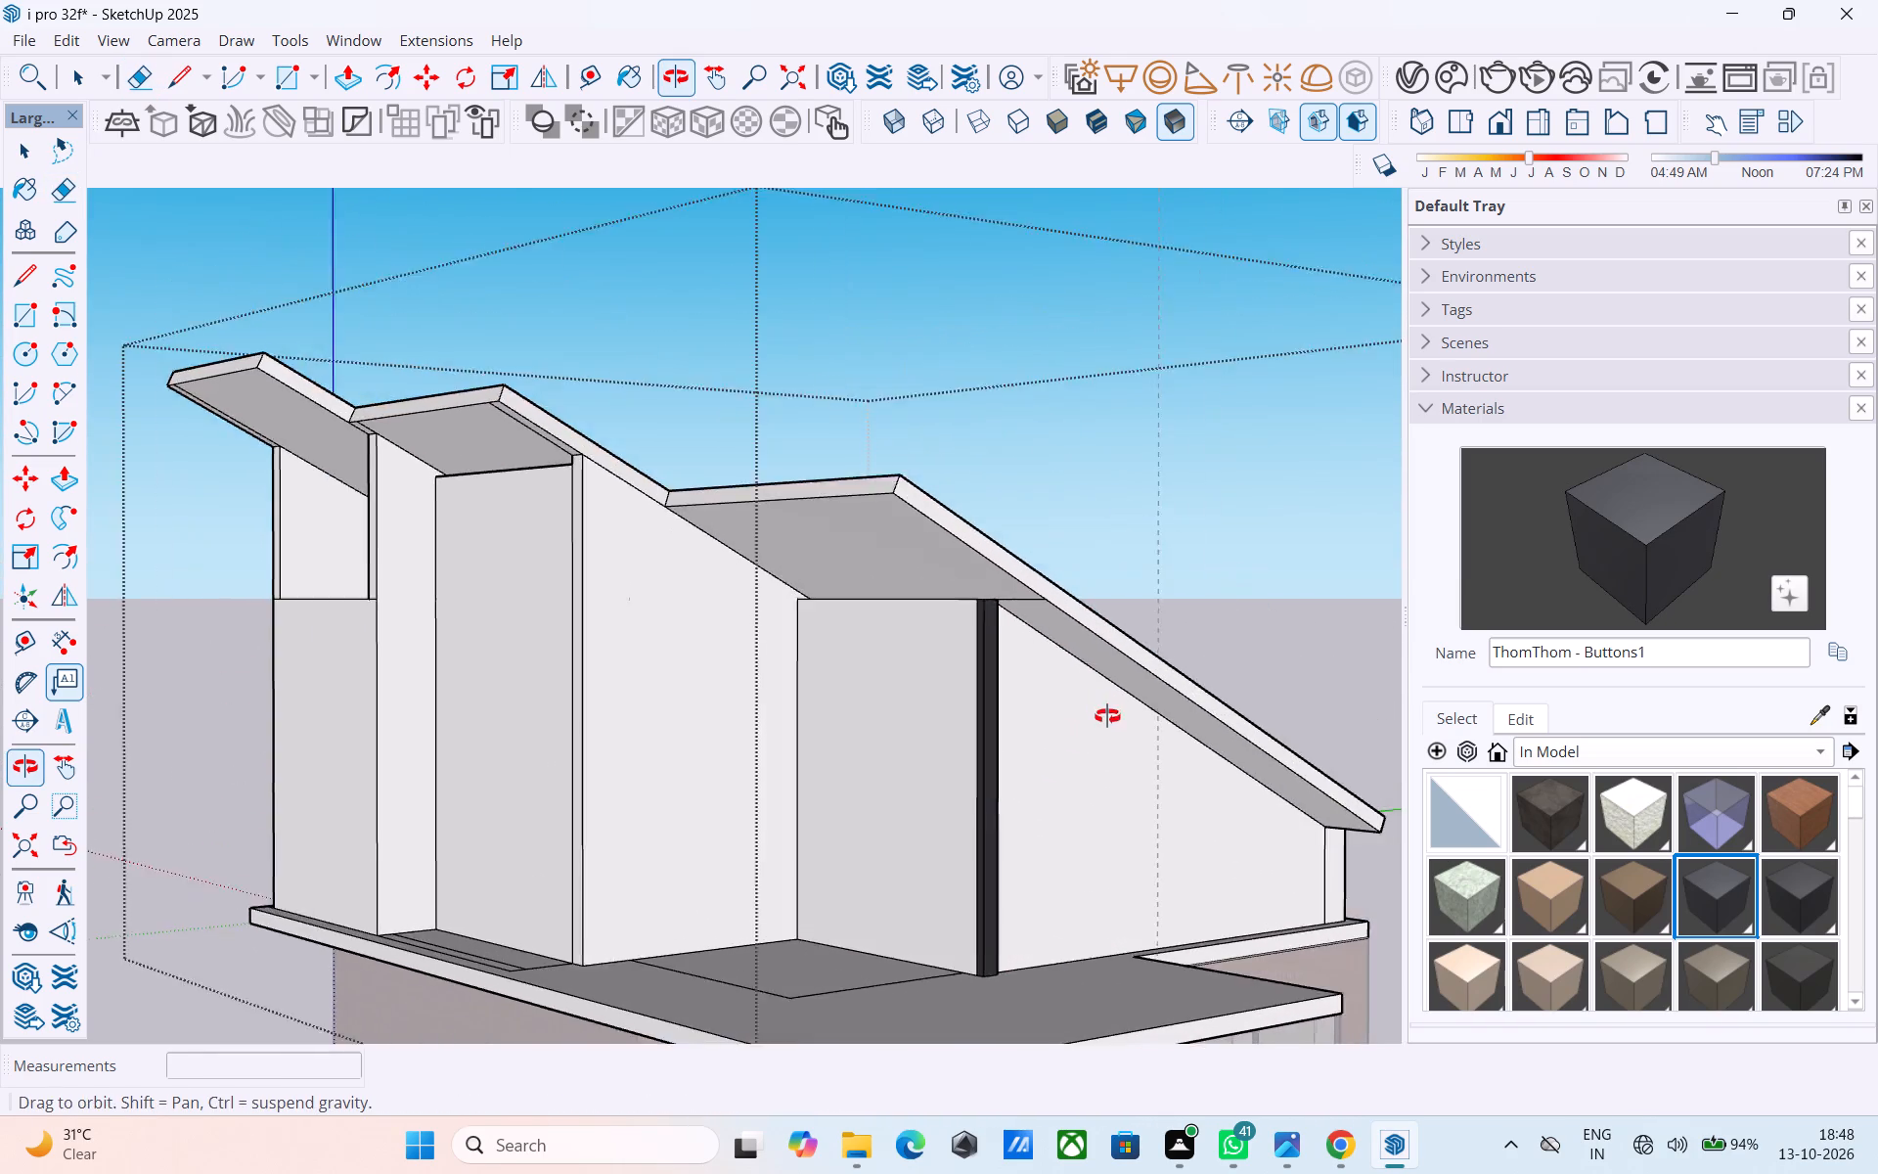
middle_click_drag(1107, 716, 1124, 609)
scroll(1094, 566, "up", 8)
left_click_drag(975, 448, 982, 465)
Draw a vertical line about 2 15/16" long from the large recess's inner top corner up to the roof underside.
scroll(964, 506, "down", 3)
middle_click_drag(945, 578, 921, 661)
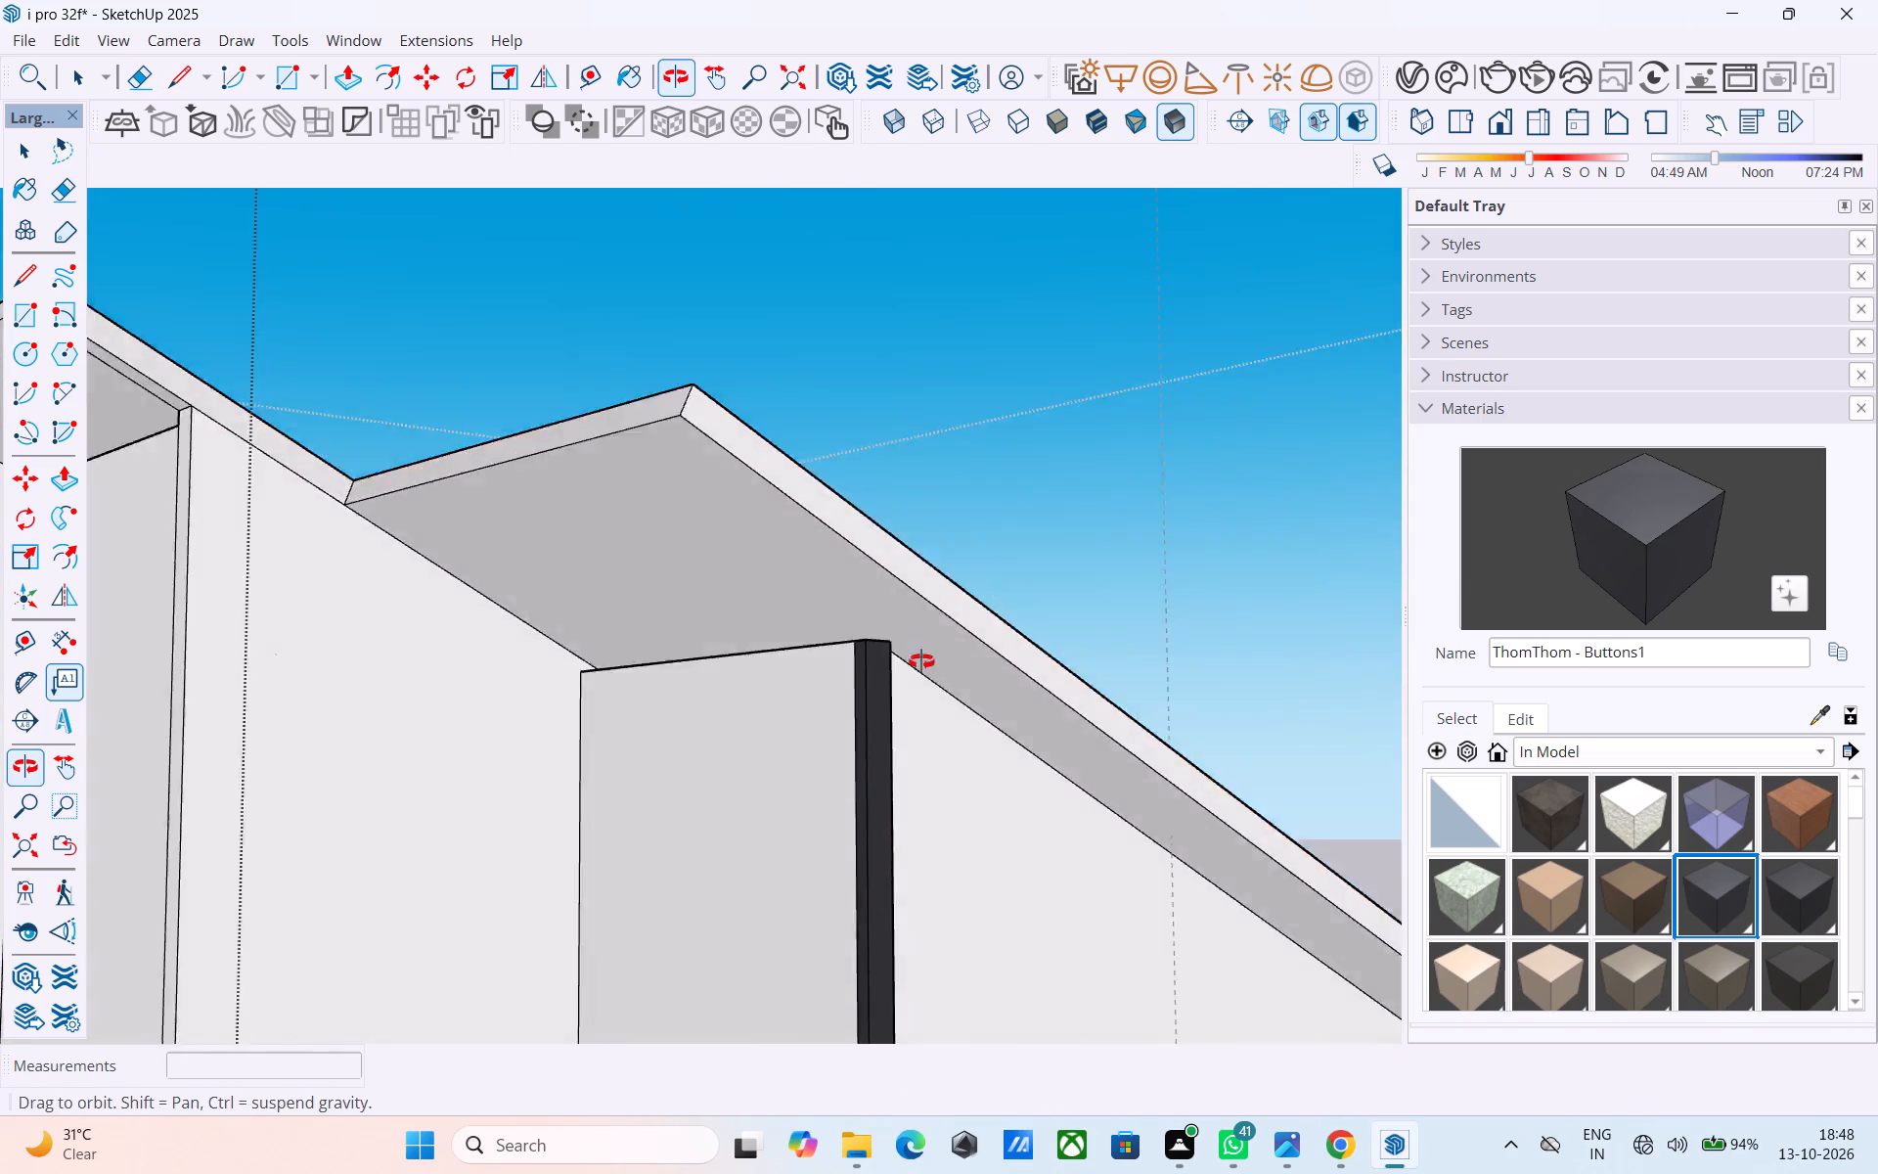
middle_click_drag(921, 661, 908, 710)
scroll(907, 656, "down", 5)
middle_click_drag(899, 686, 1019, 398)
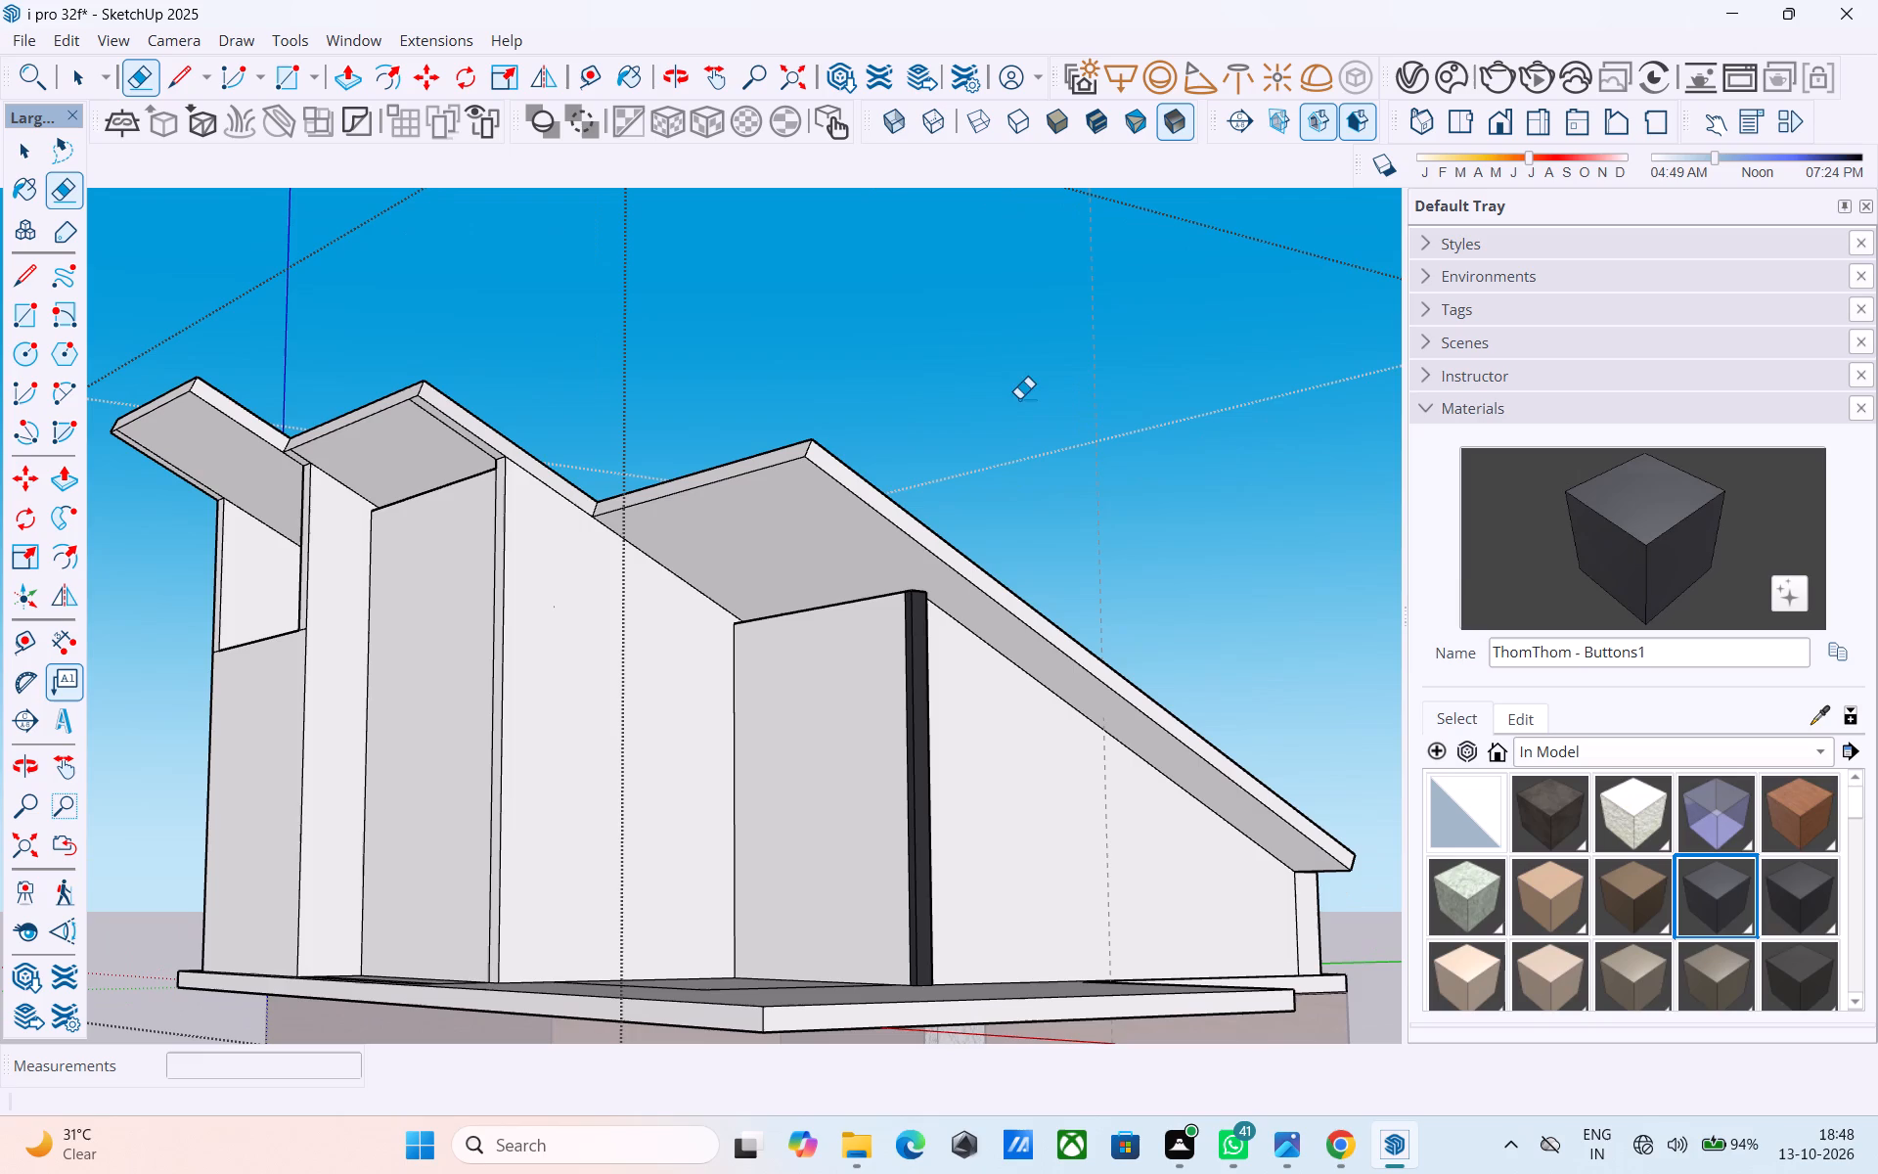
middle_click_drag(961, 524, 951, 484, "shift")
scroll(940, 538, "up", 13)
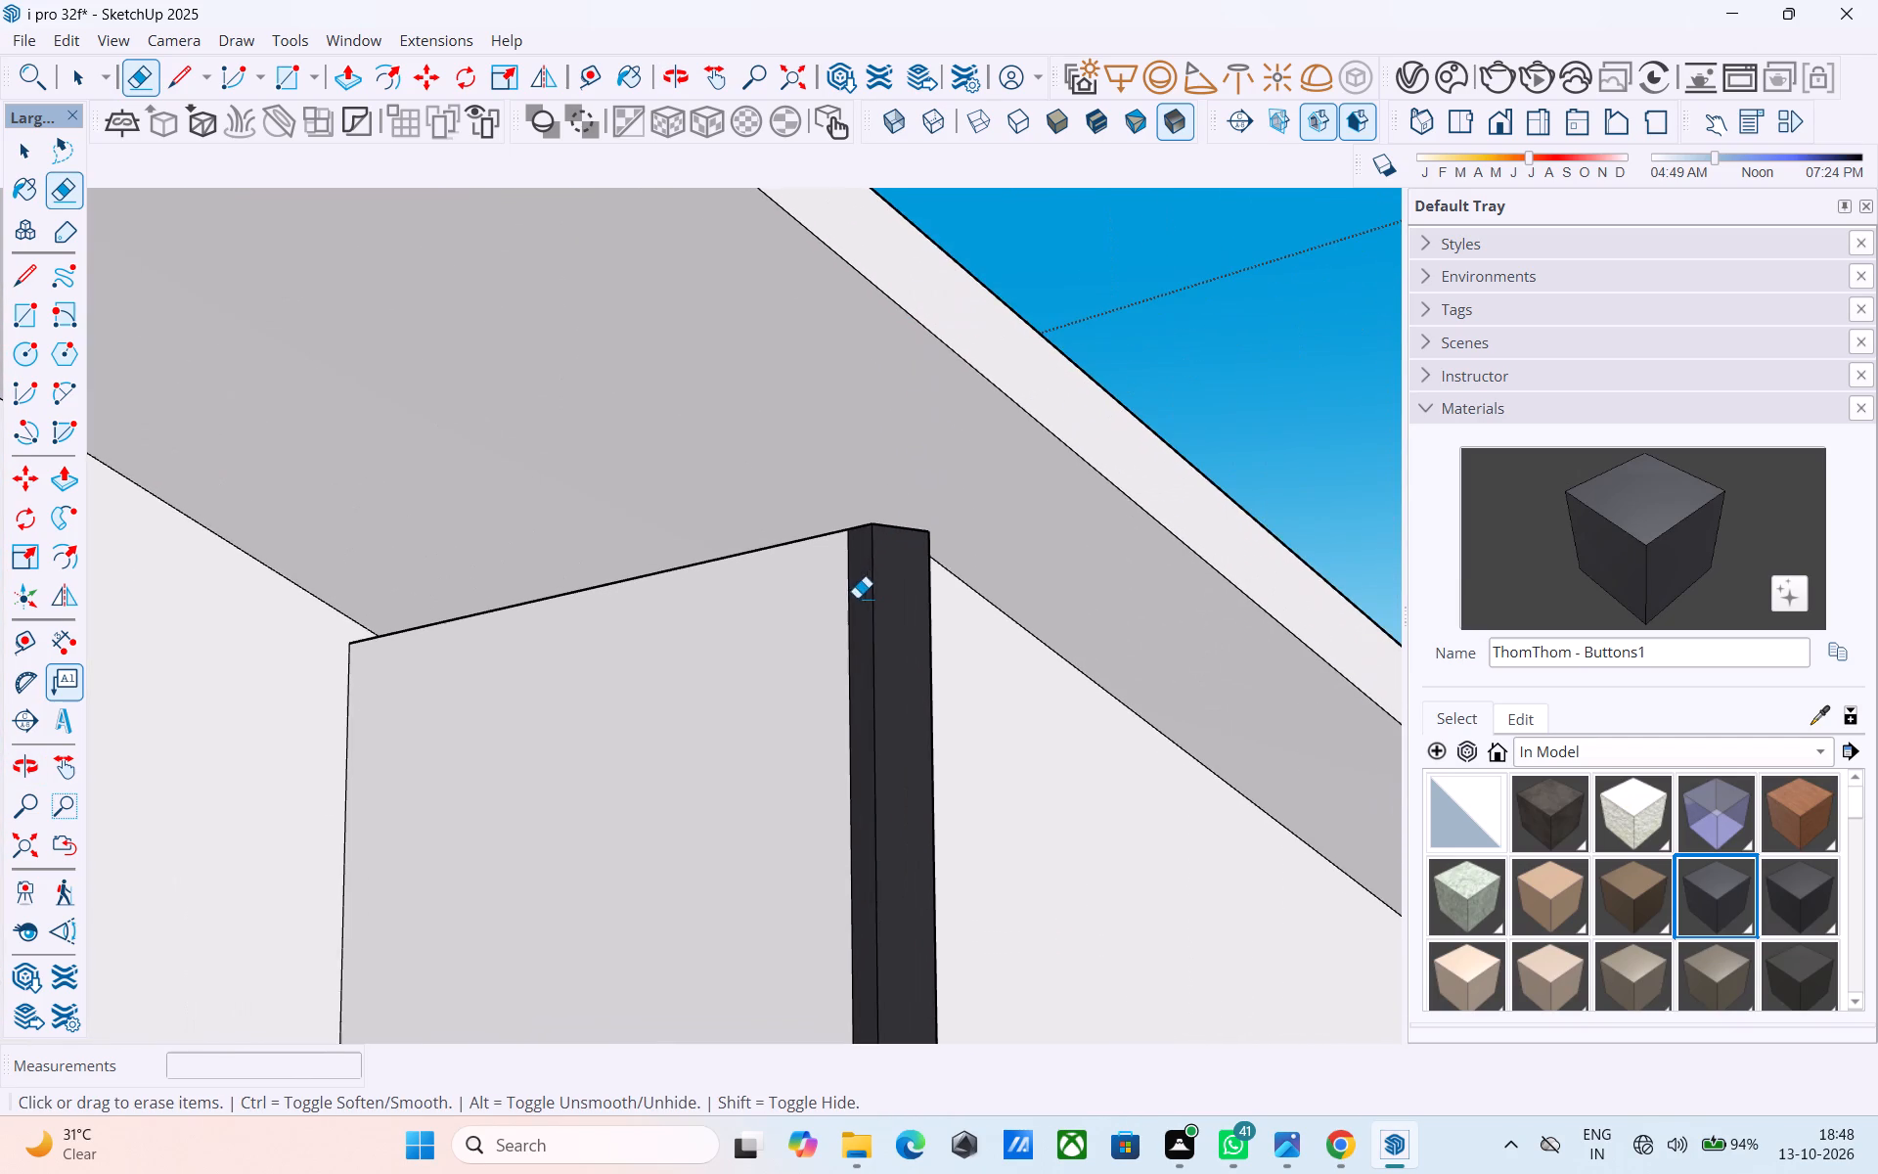
key("l")
scroll(428, 630, "up", 4)
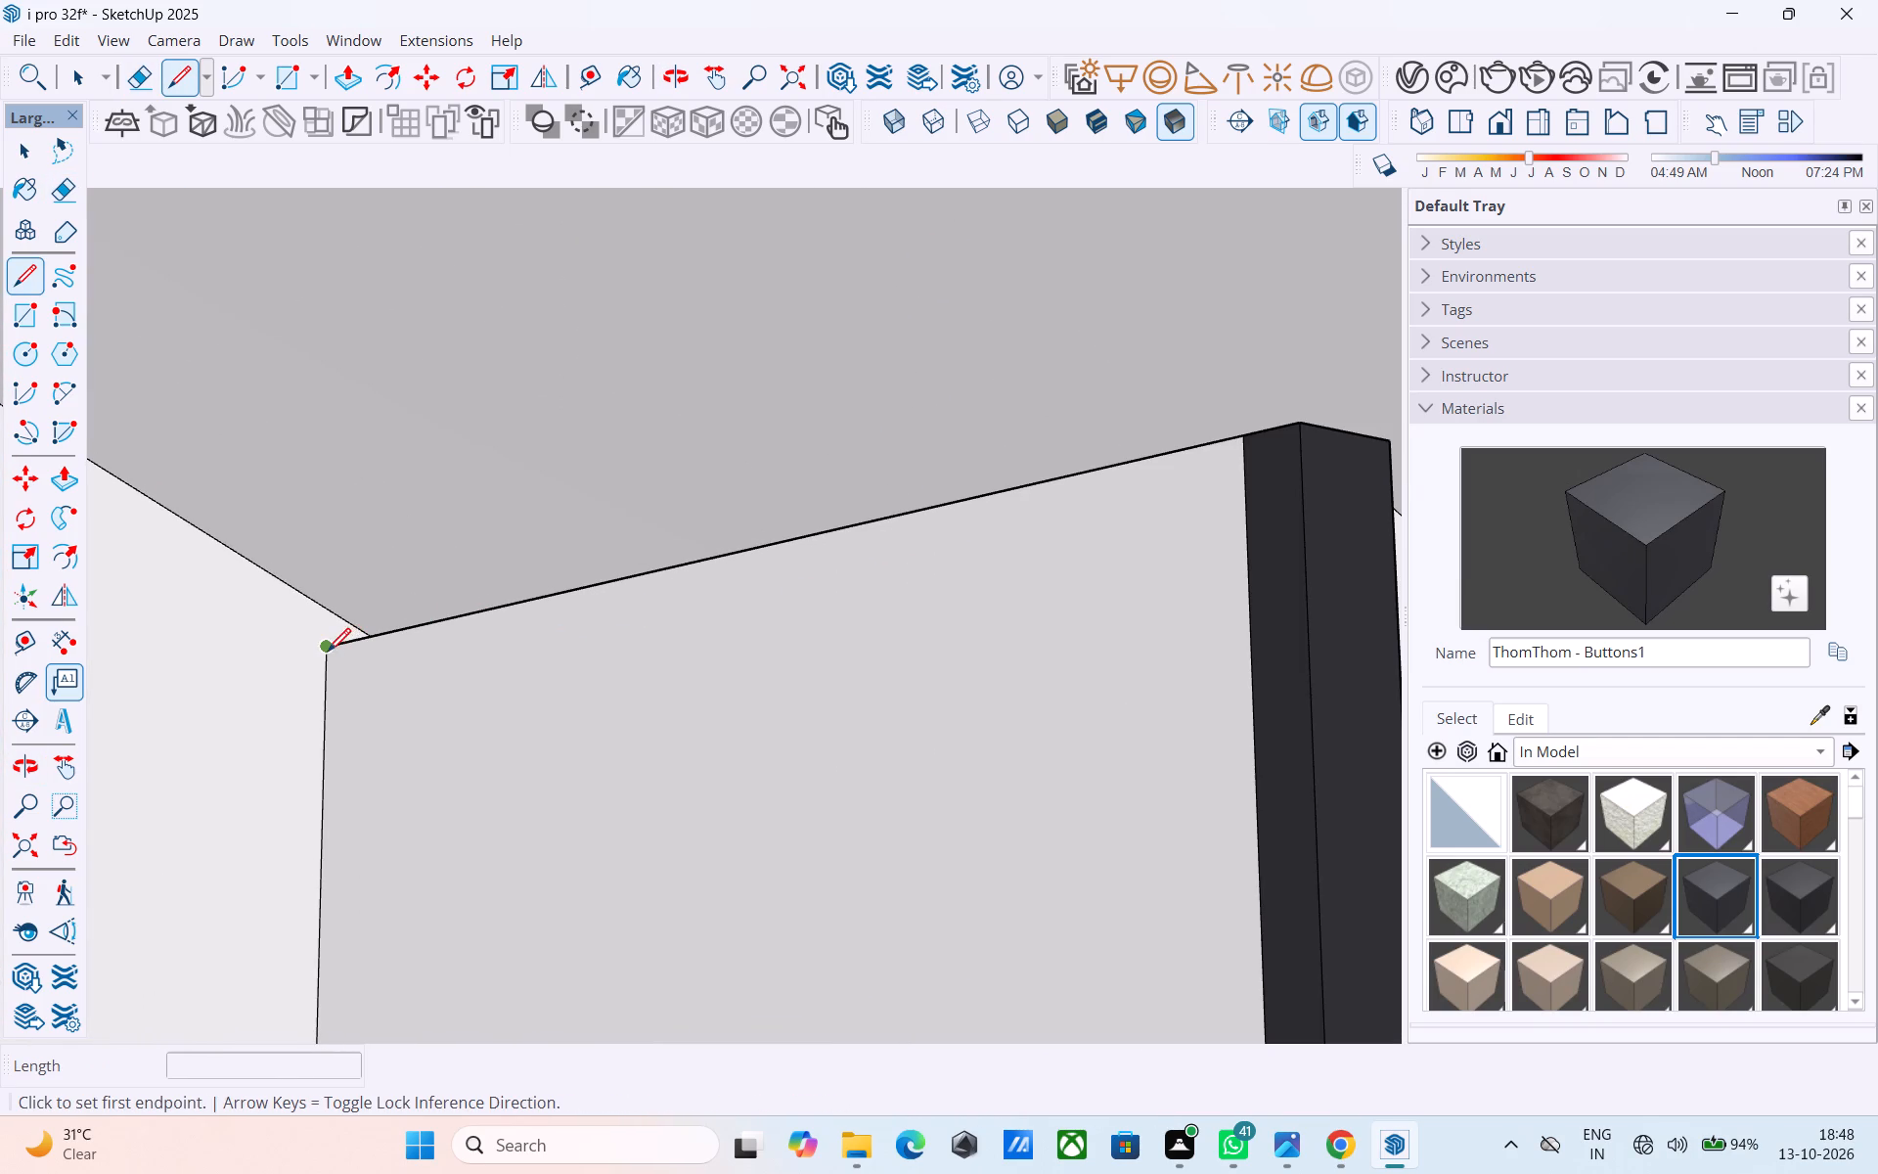
left_click(328, 654)
left_click(322, 599)
left_click(334, 603)
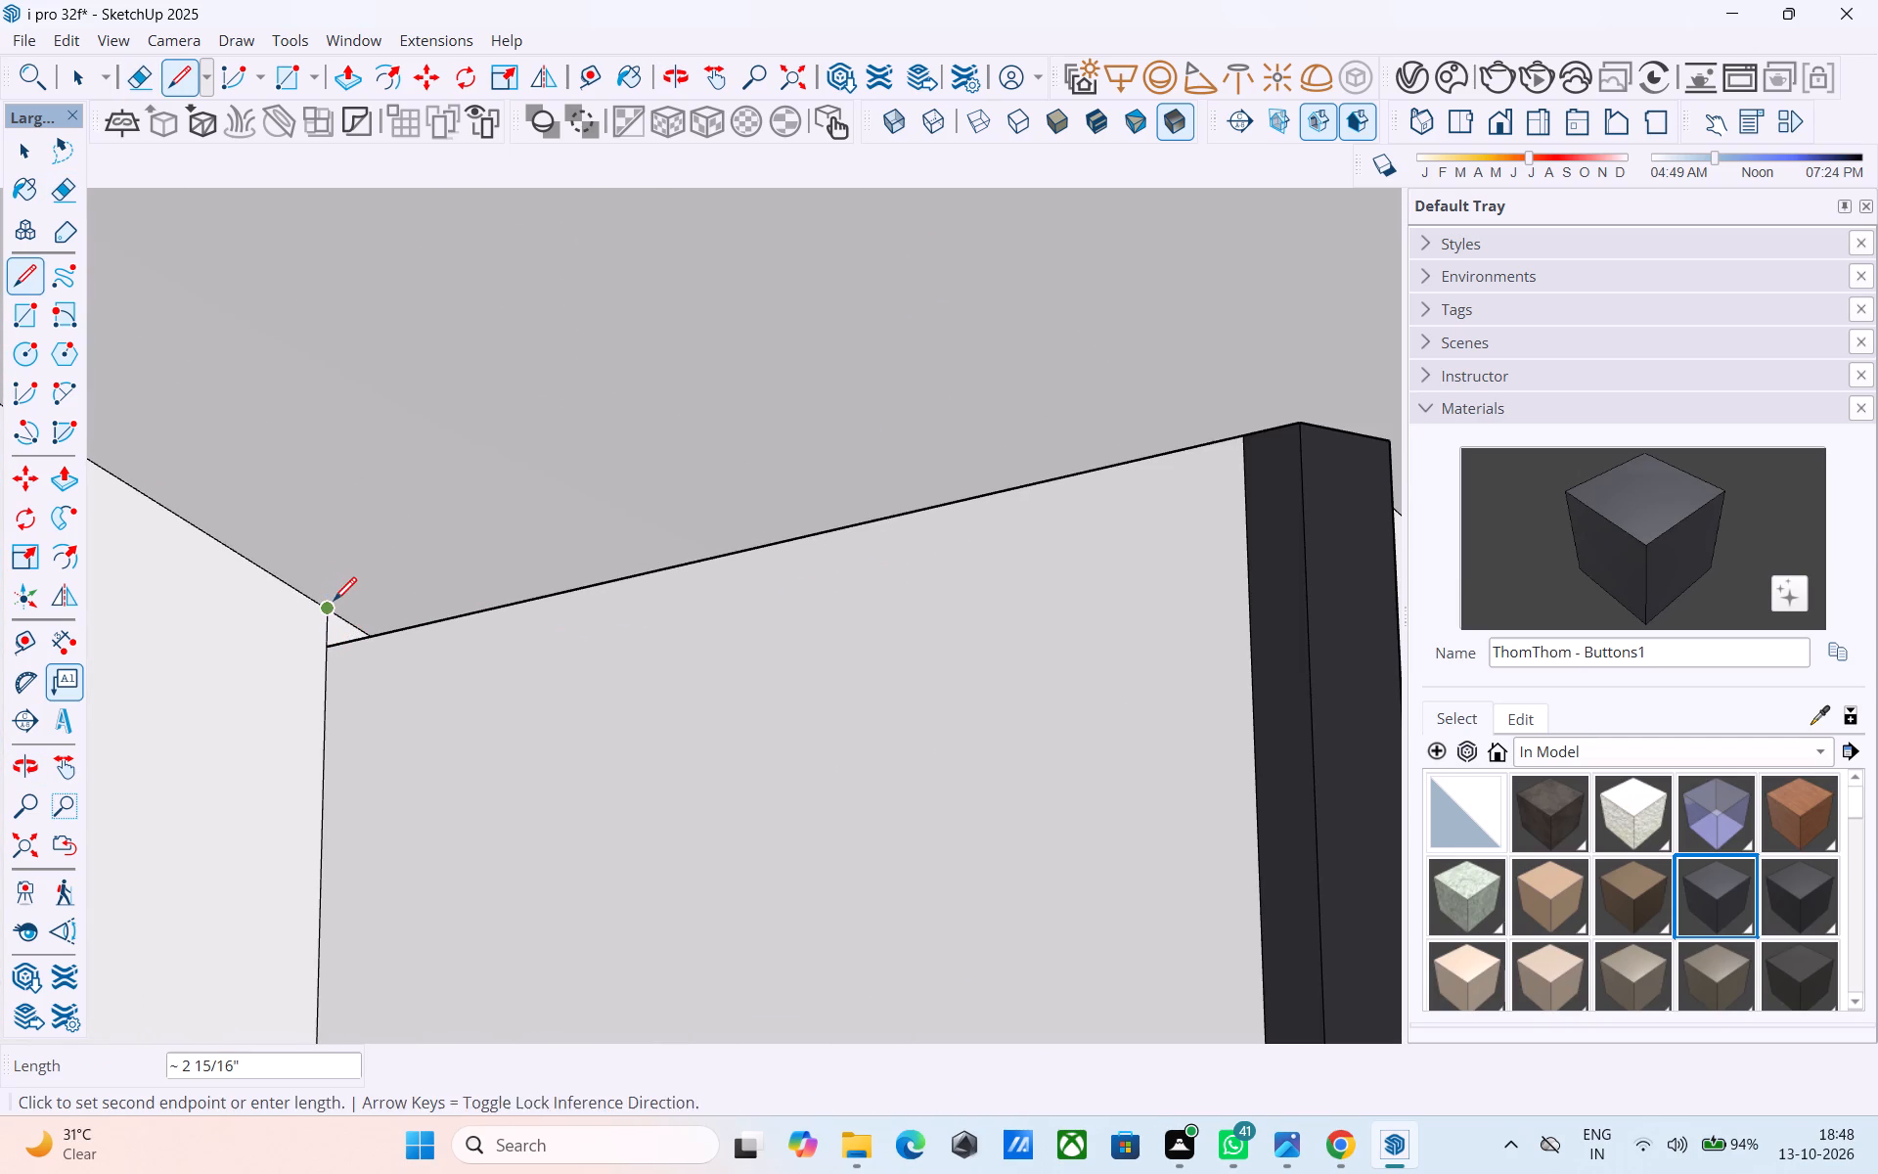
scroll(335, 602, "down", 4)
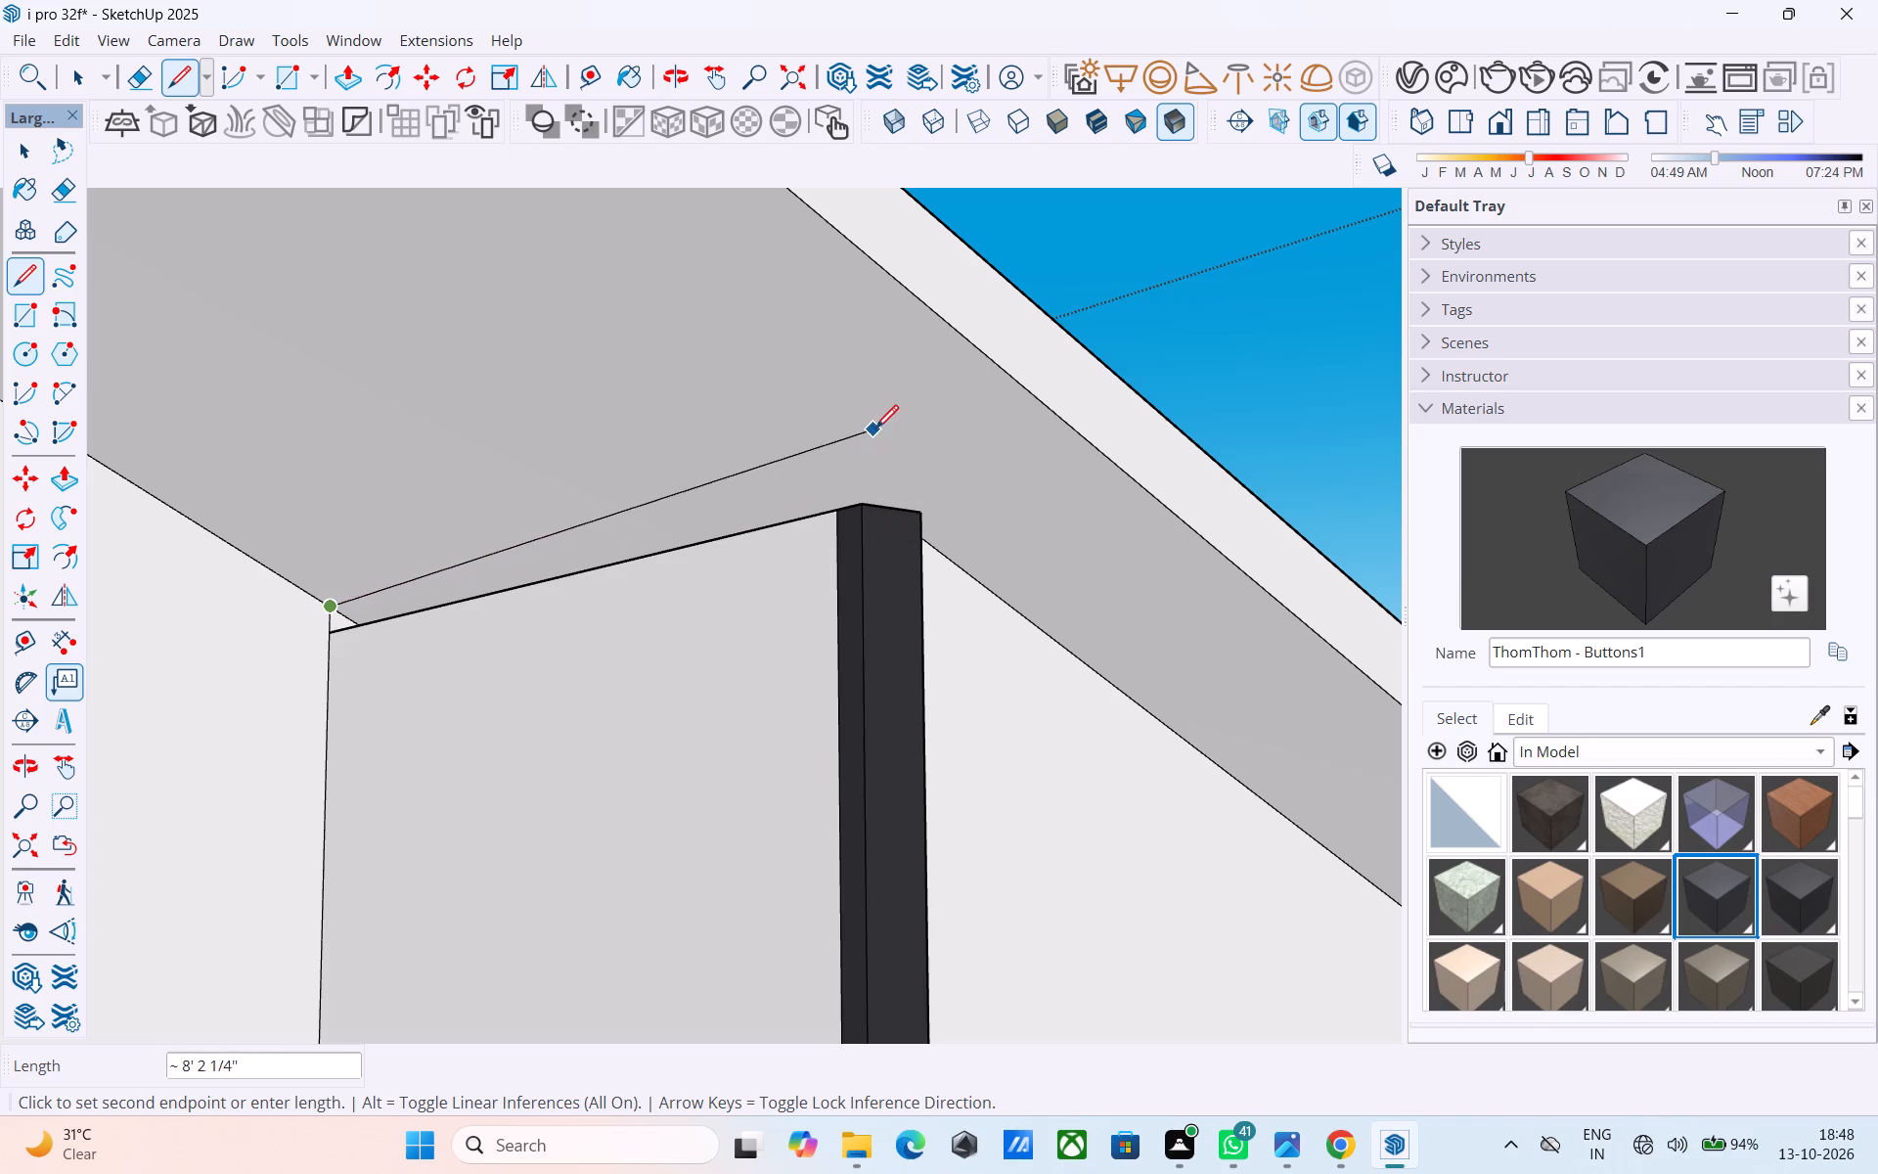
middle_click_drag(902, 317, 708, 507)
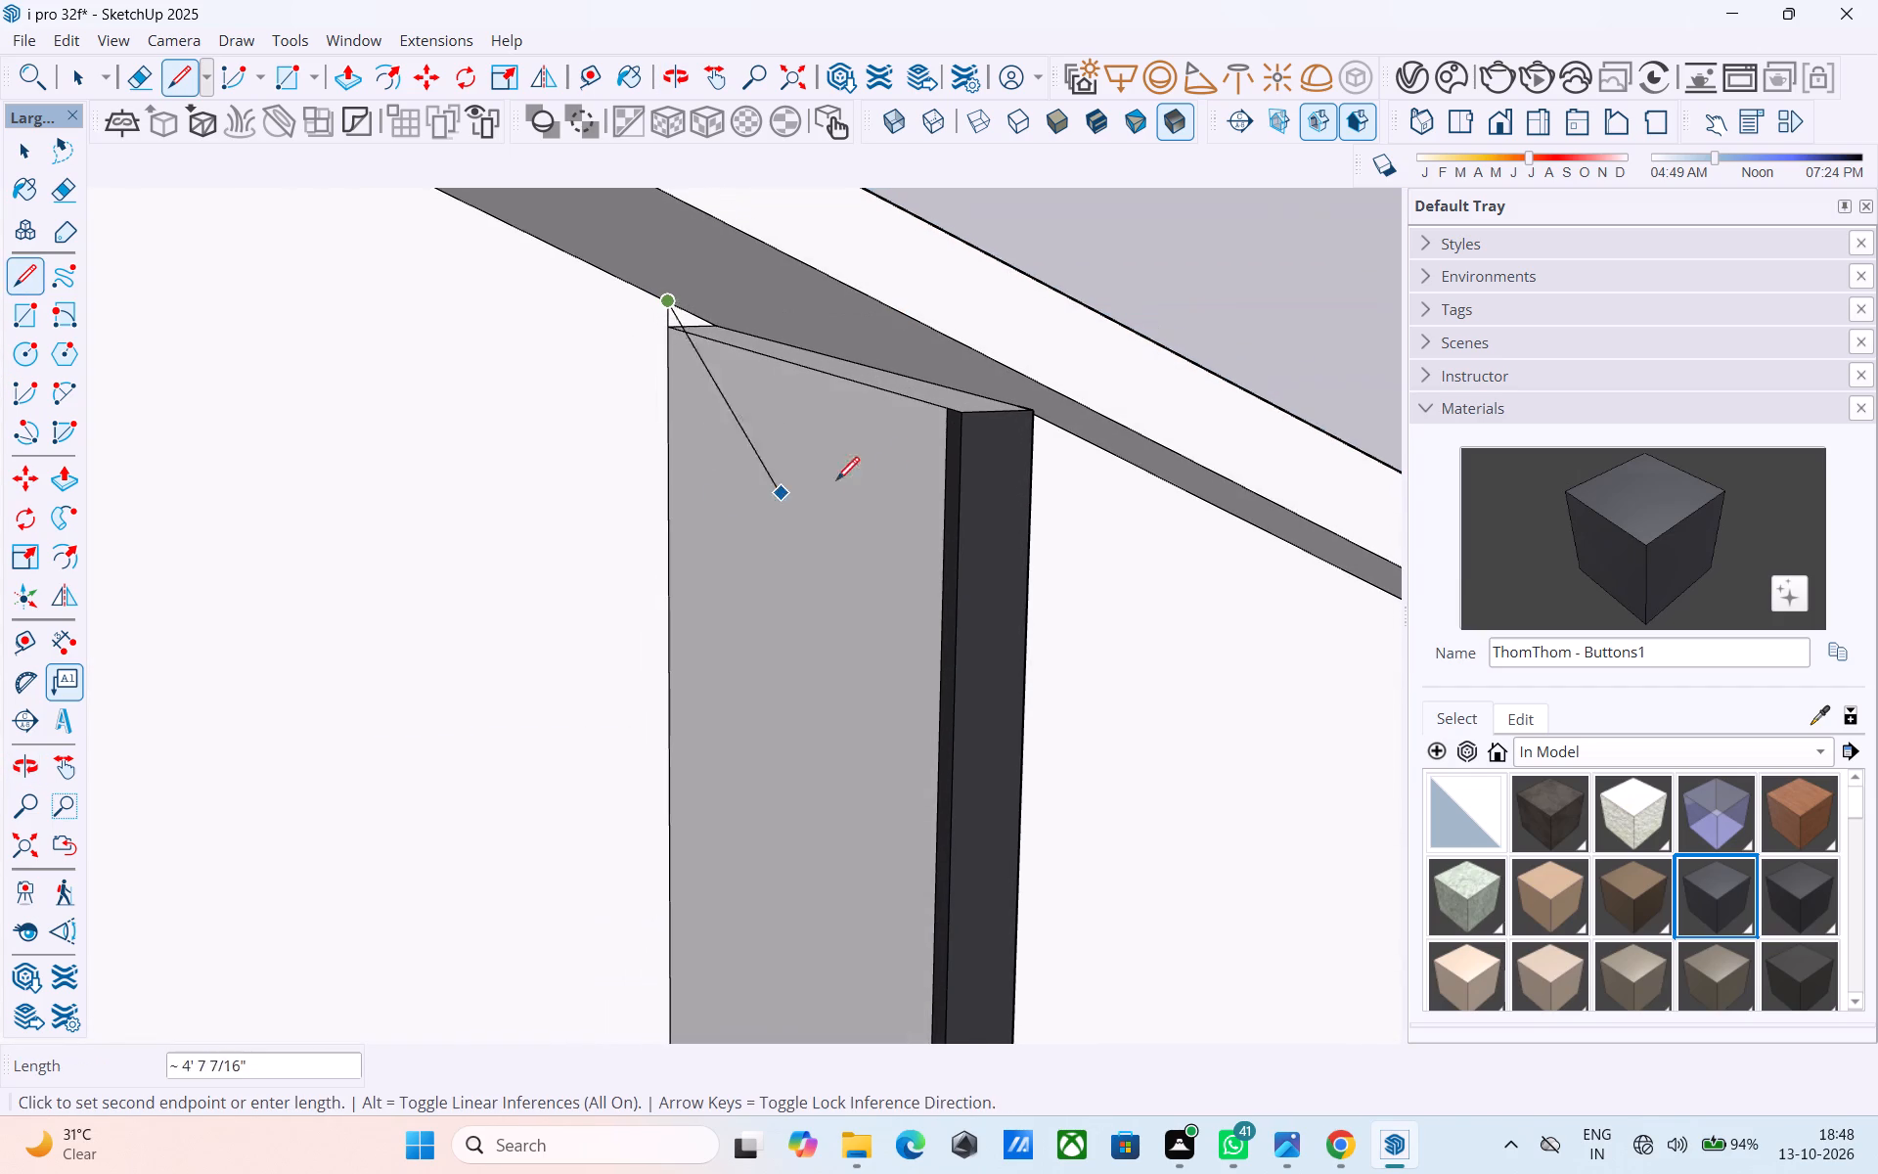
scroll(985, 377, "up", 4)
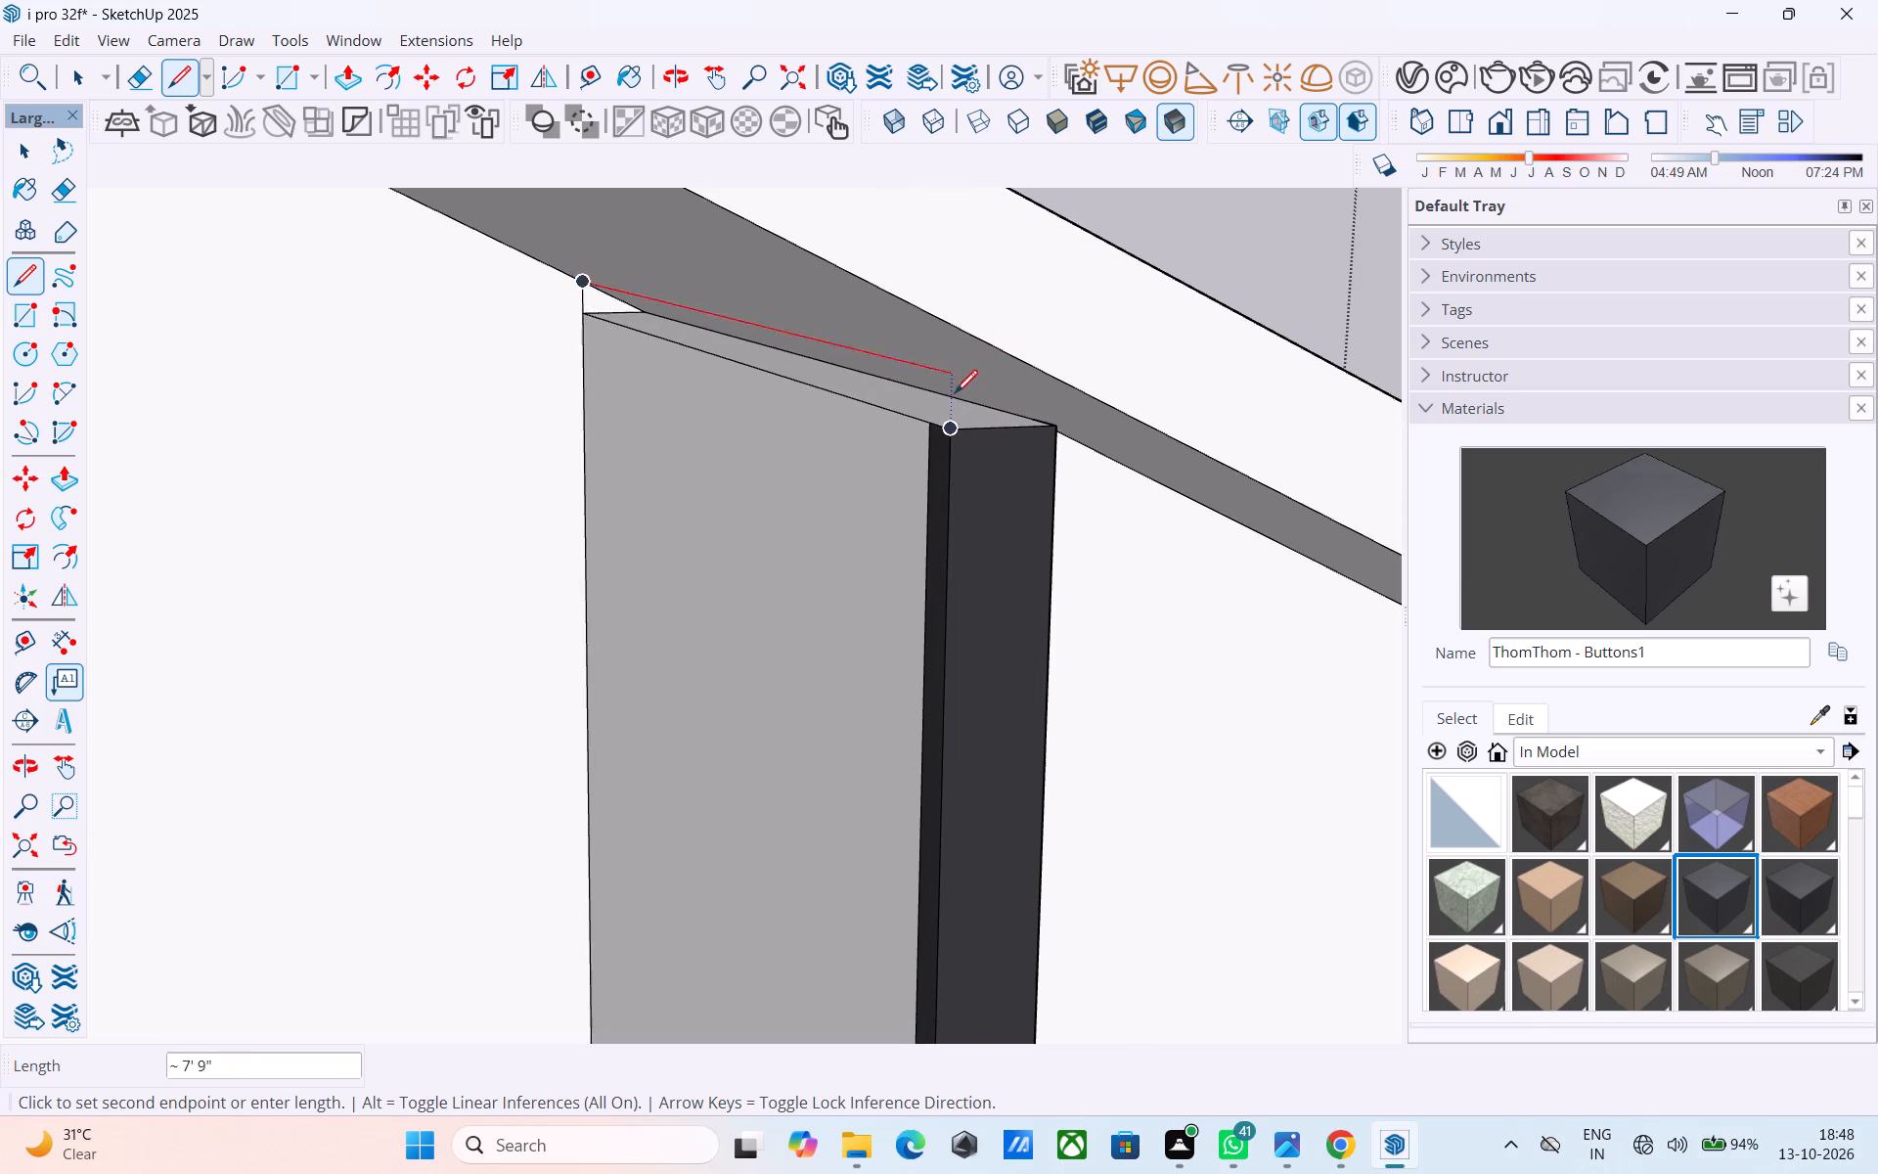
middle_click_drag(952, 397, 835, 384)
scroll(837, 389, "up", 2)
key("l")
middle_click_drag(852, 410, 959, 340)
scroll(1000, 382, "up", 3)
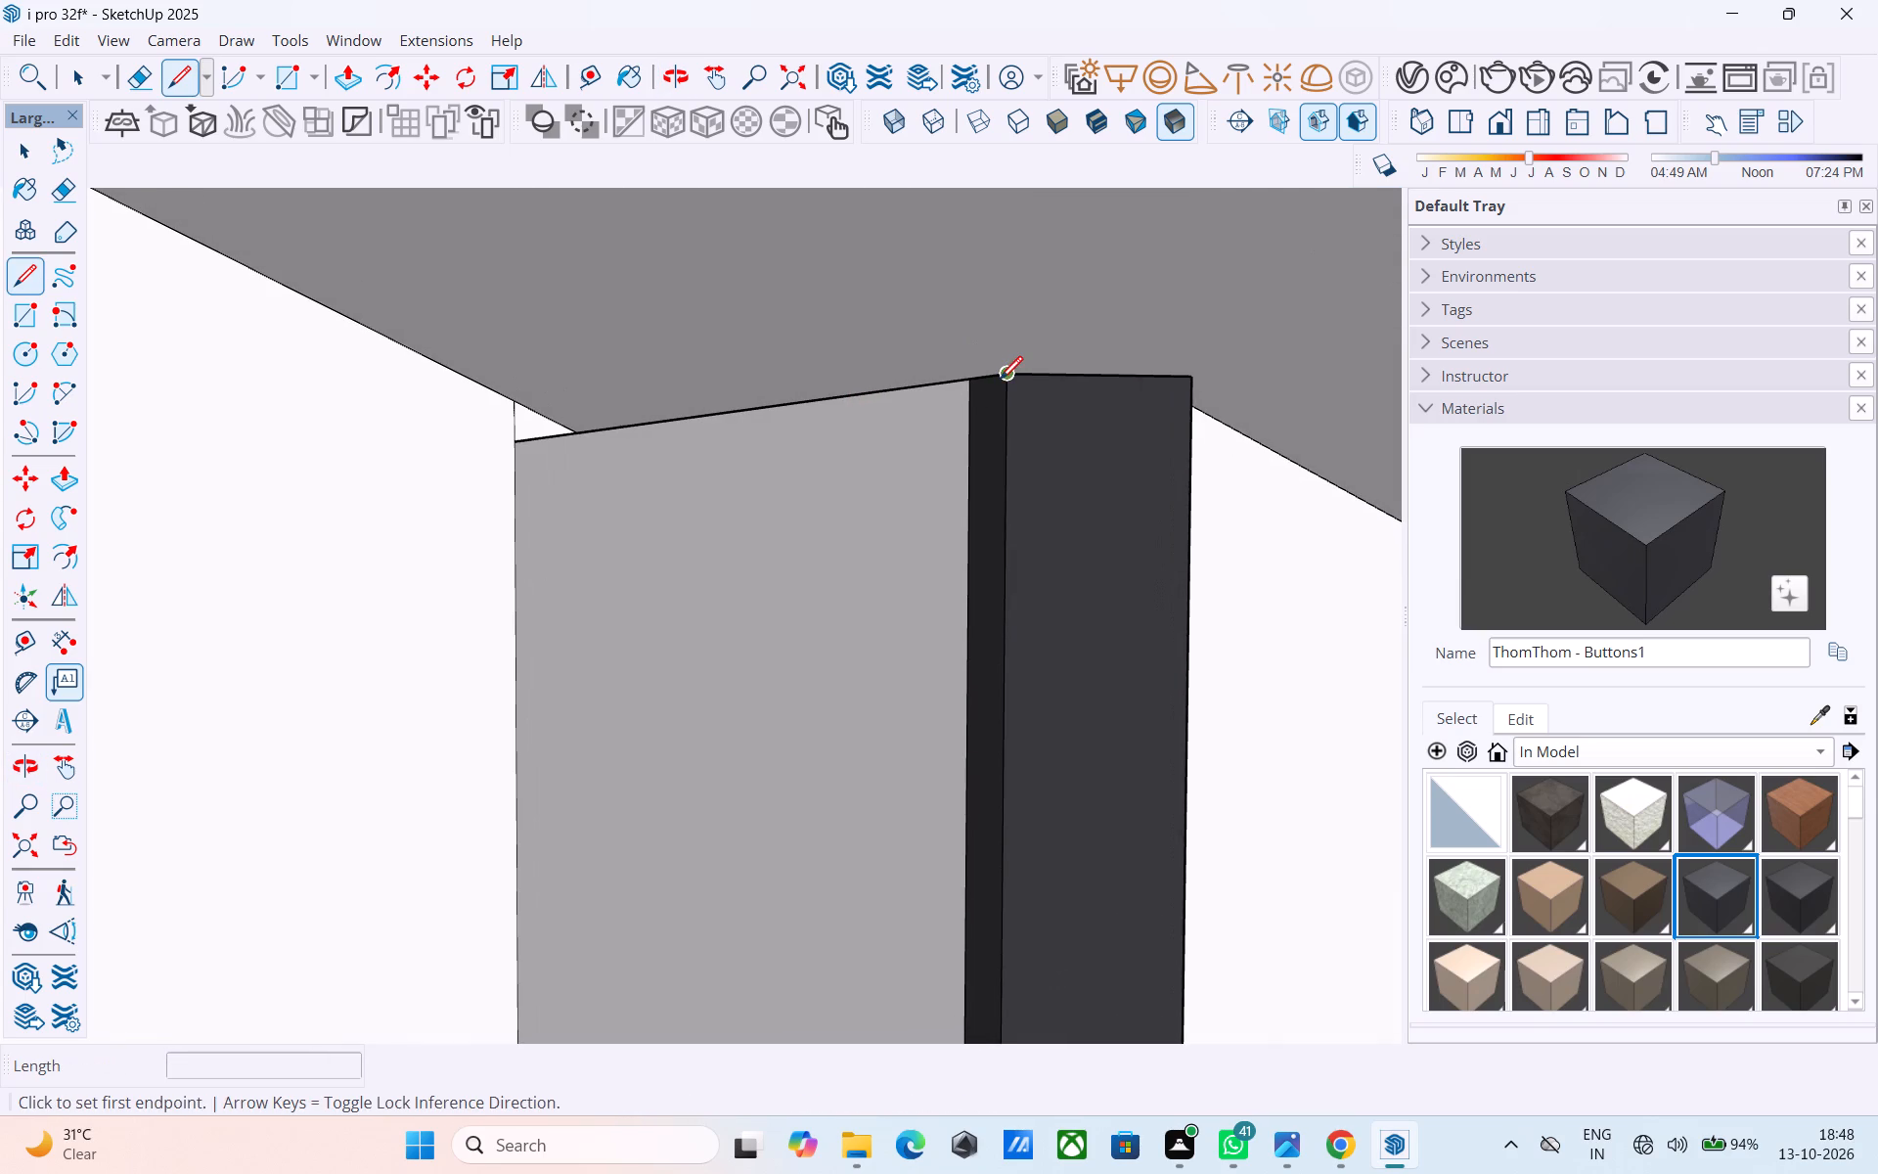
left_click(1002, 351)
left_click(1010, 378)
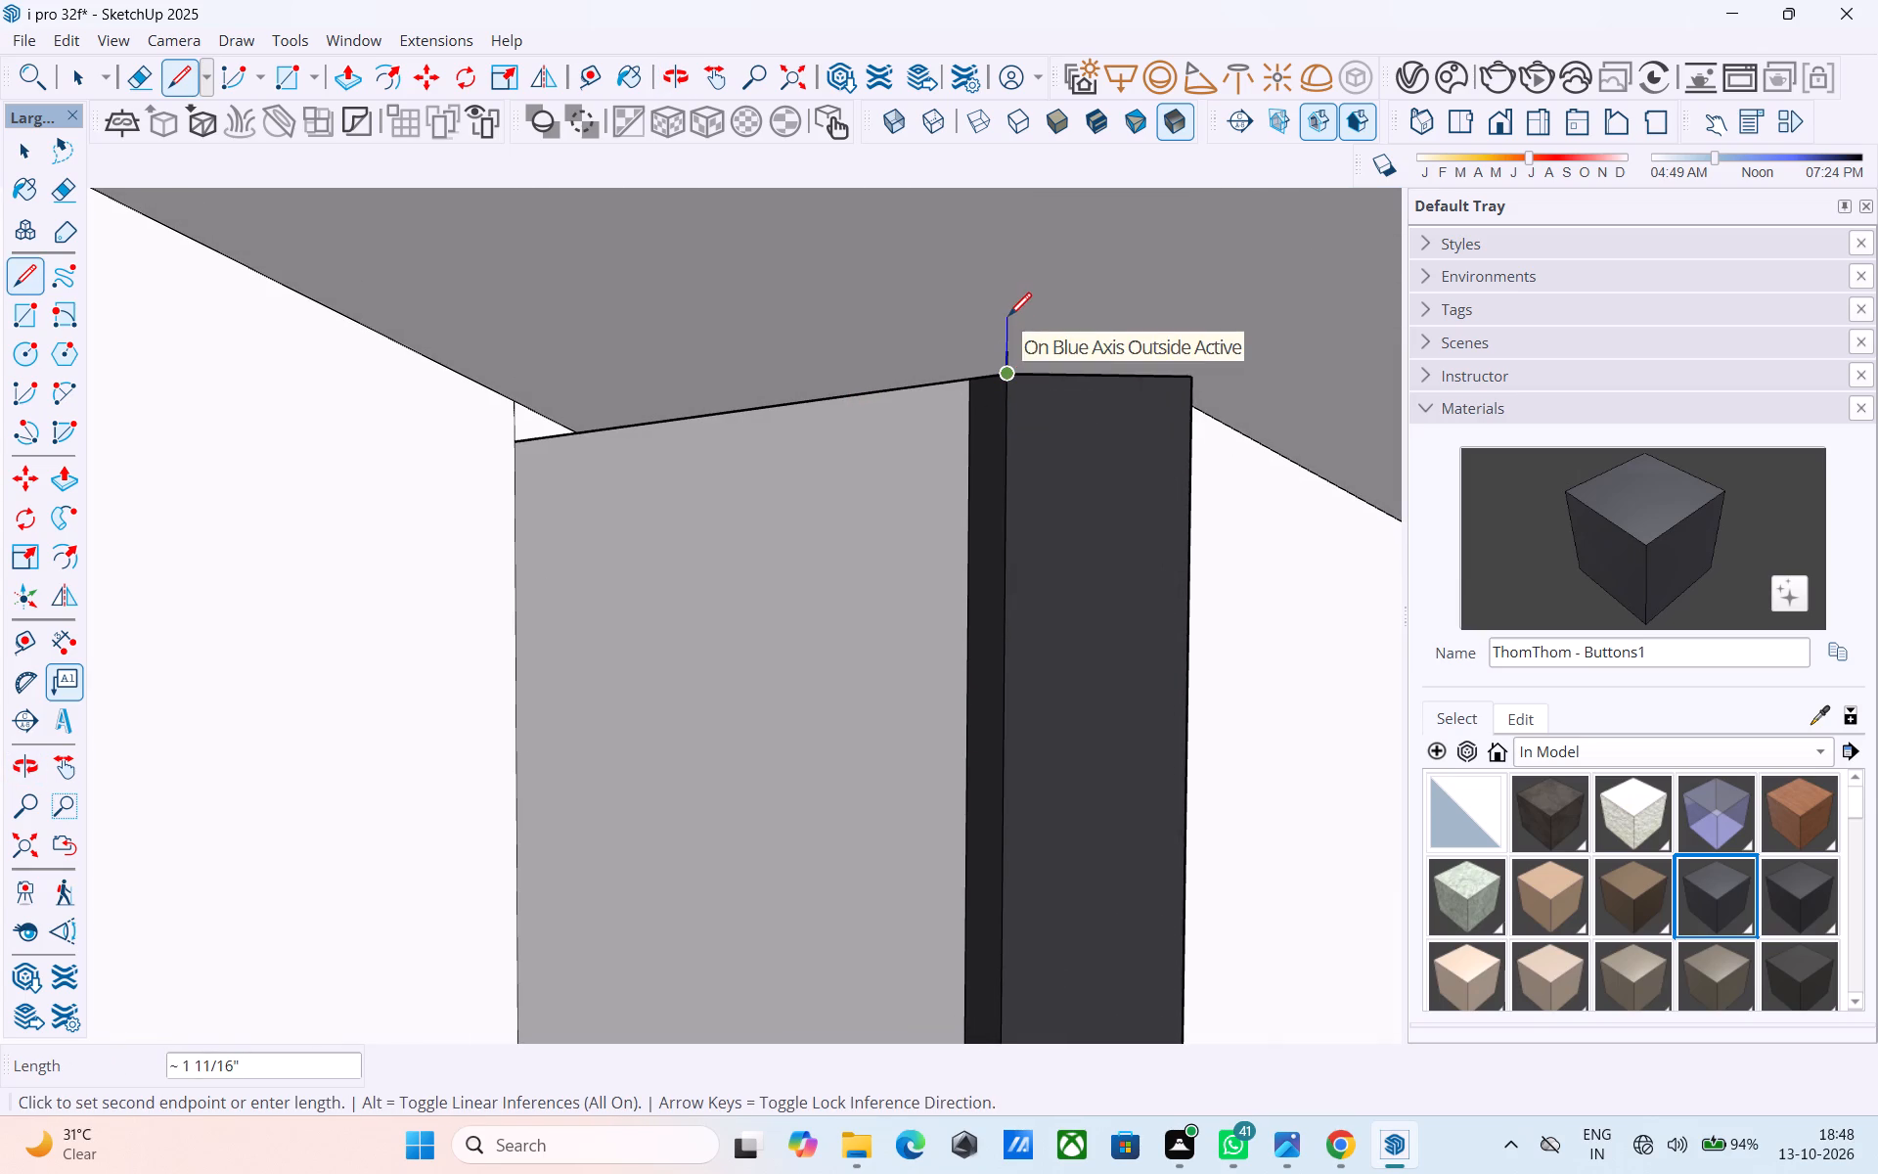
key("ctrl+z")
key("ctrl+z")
Close the gap above the large recess's inner wall with a vertical line beside the dark post and an edge along the roof underside.
left_click(1016, 380)
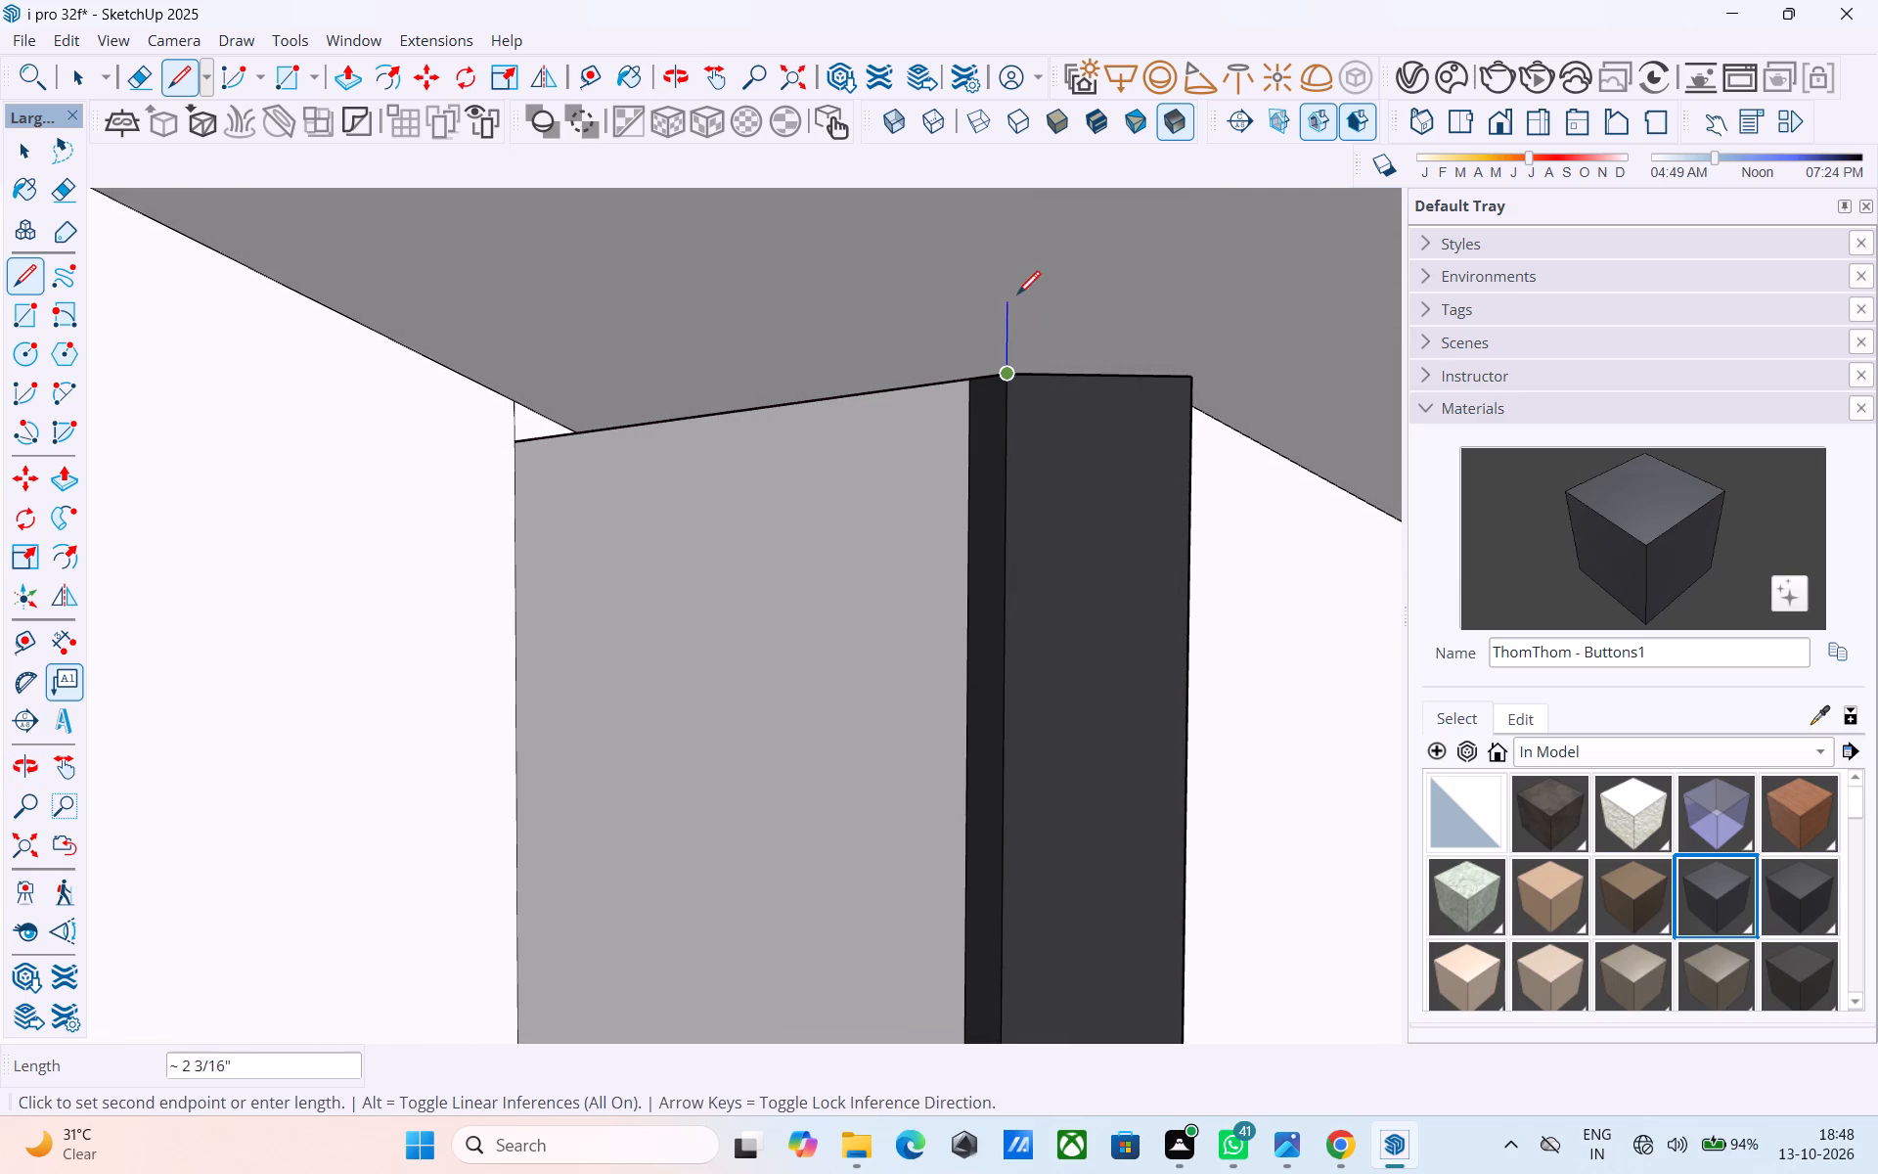
left_click(1011, 271)
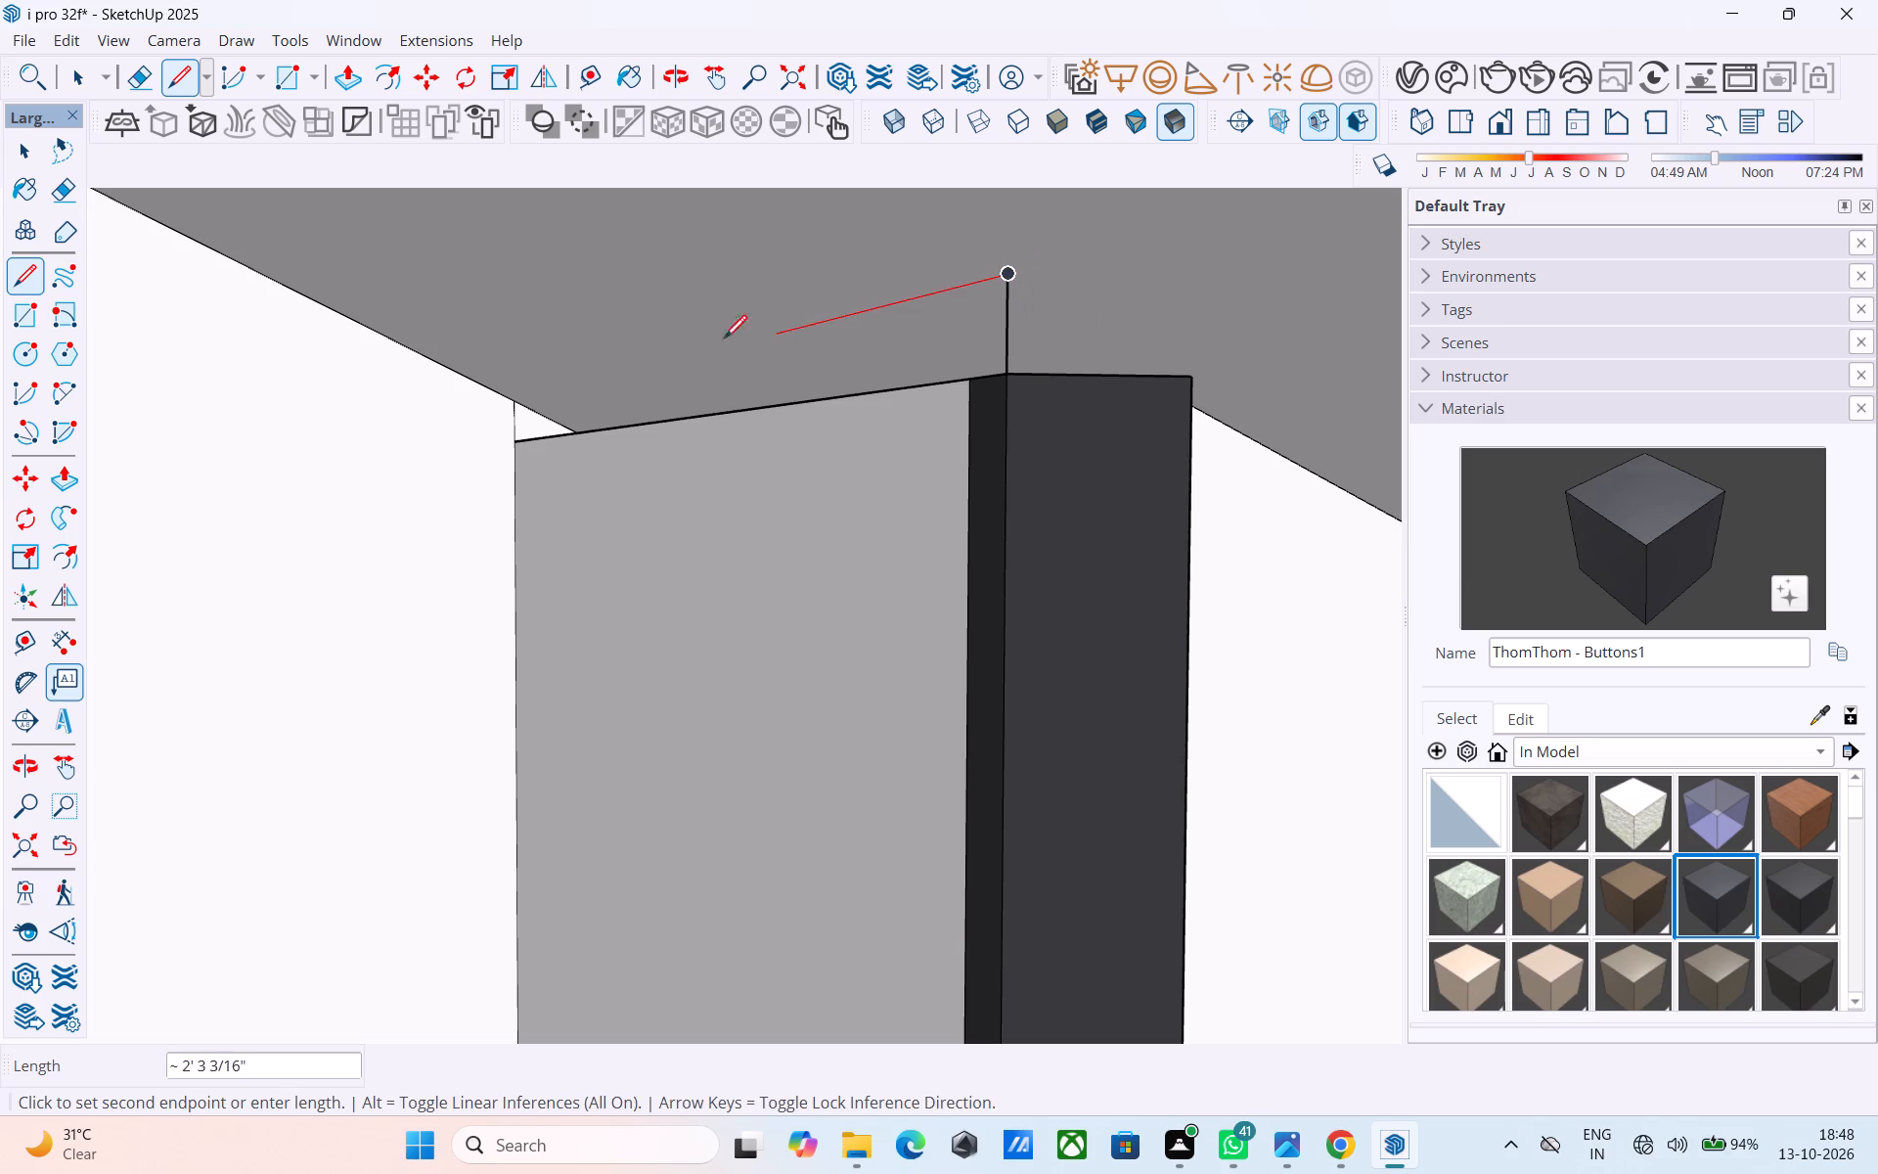
left_click(512, 398)
scroll(808, 480, "down", 4)
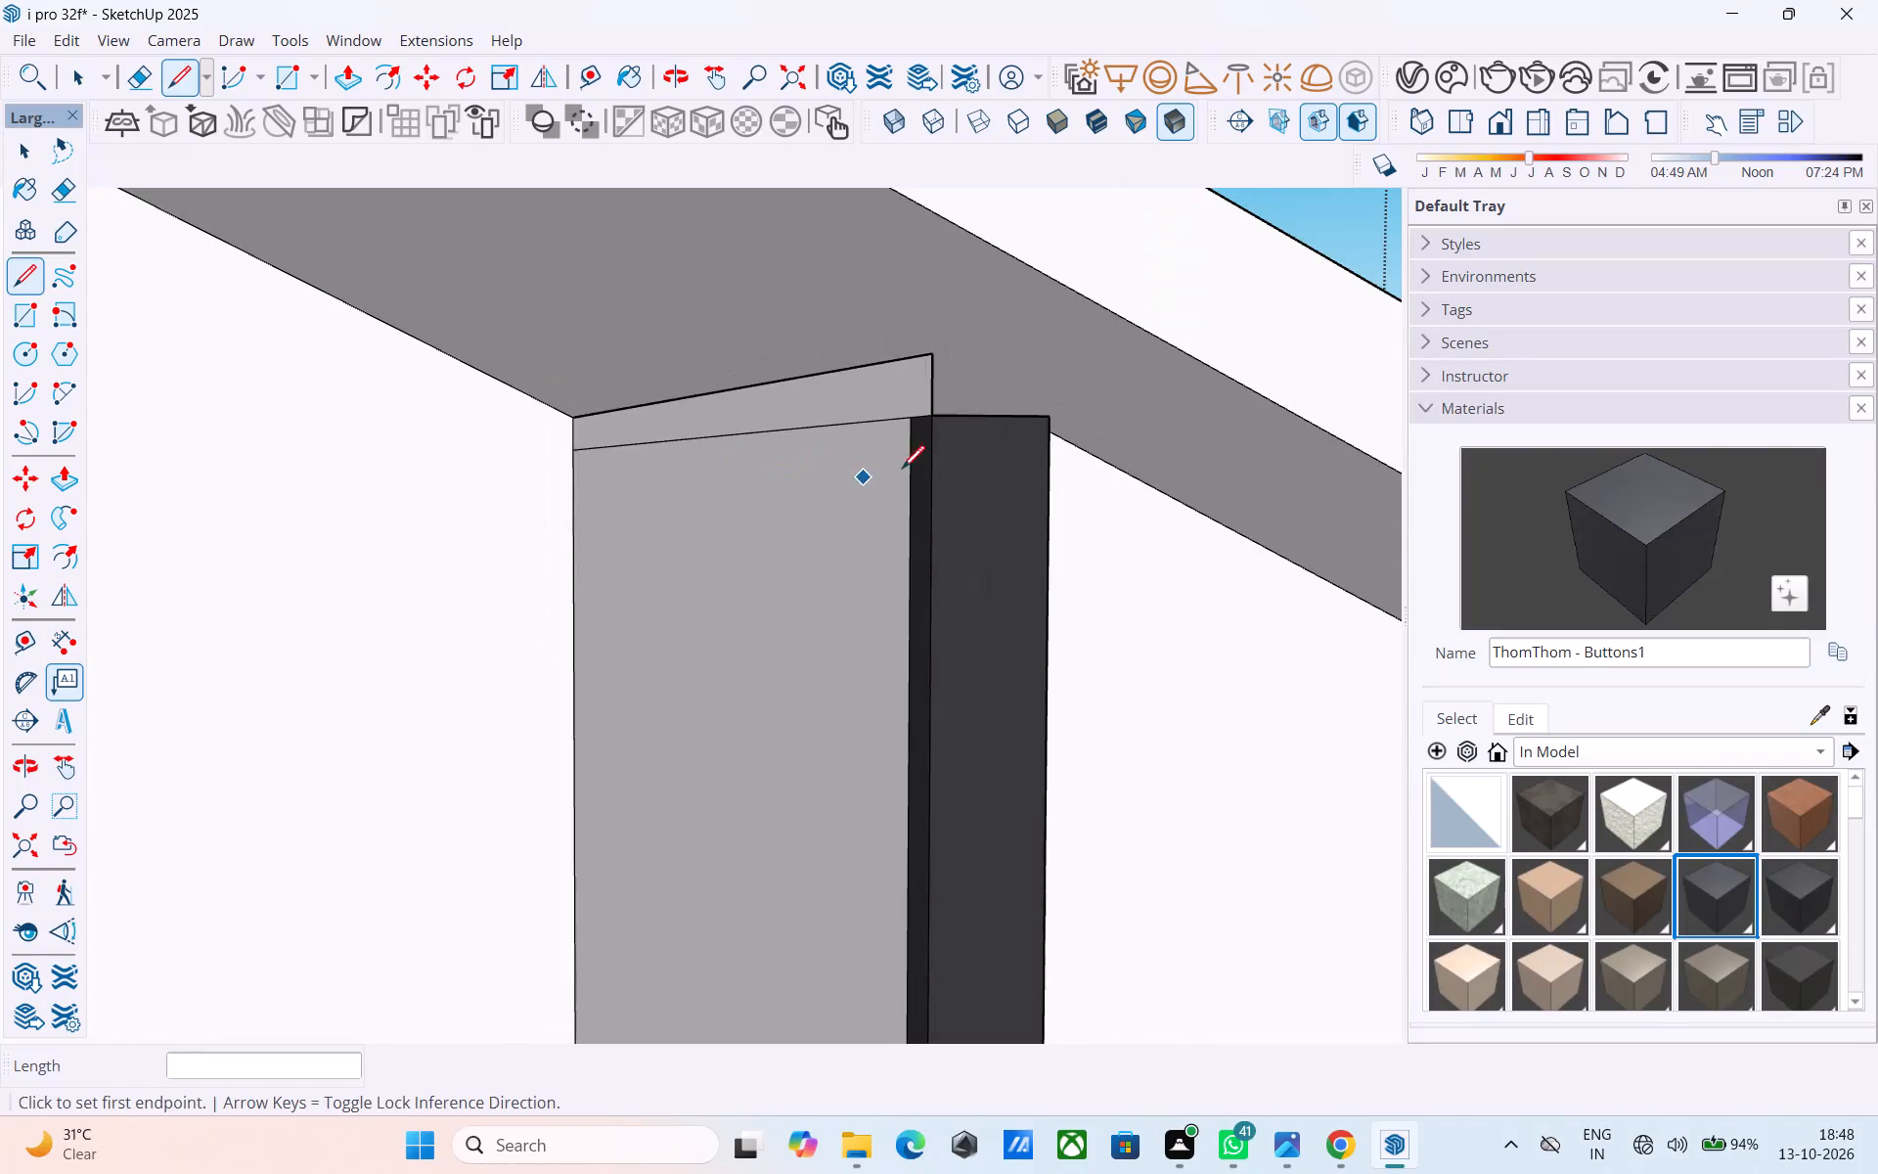
Draw a sloping line along the roof underside to the dark post's outer top corner, closing the triangular gap above the post.
middle_click_drag(905, 470, 664, 441)
scroll(915, 426, "up", 4)
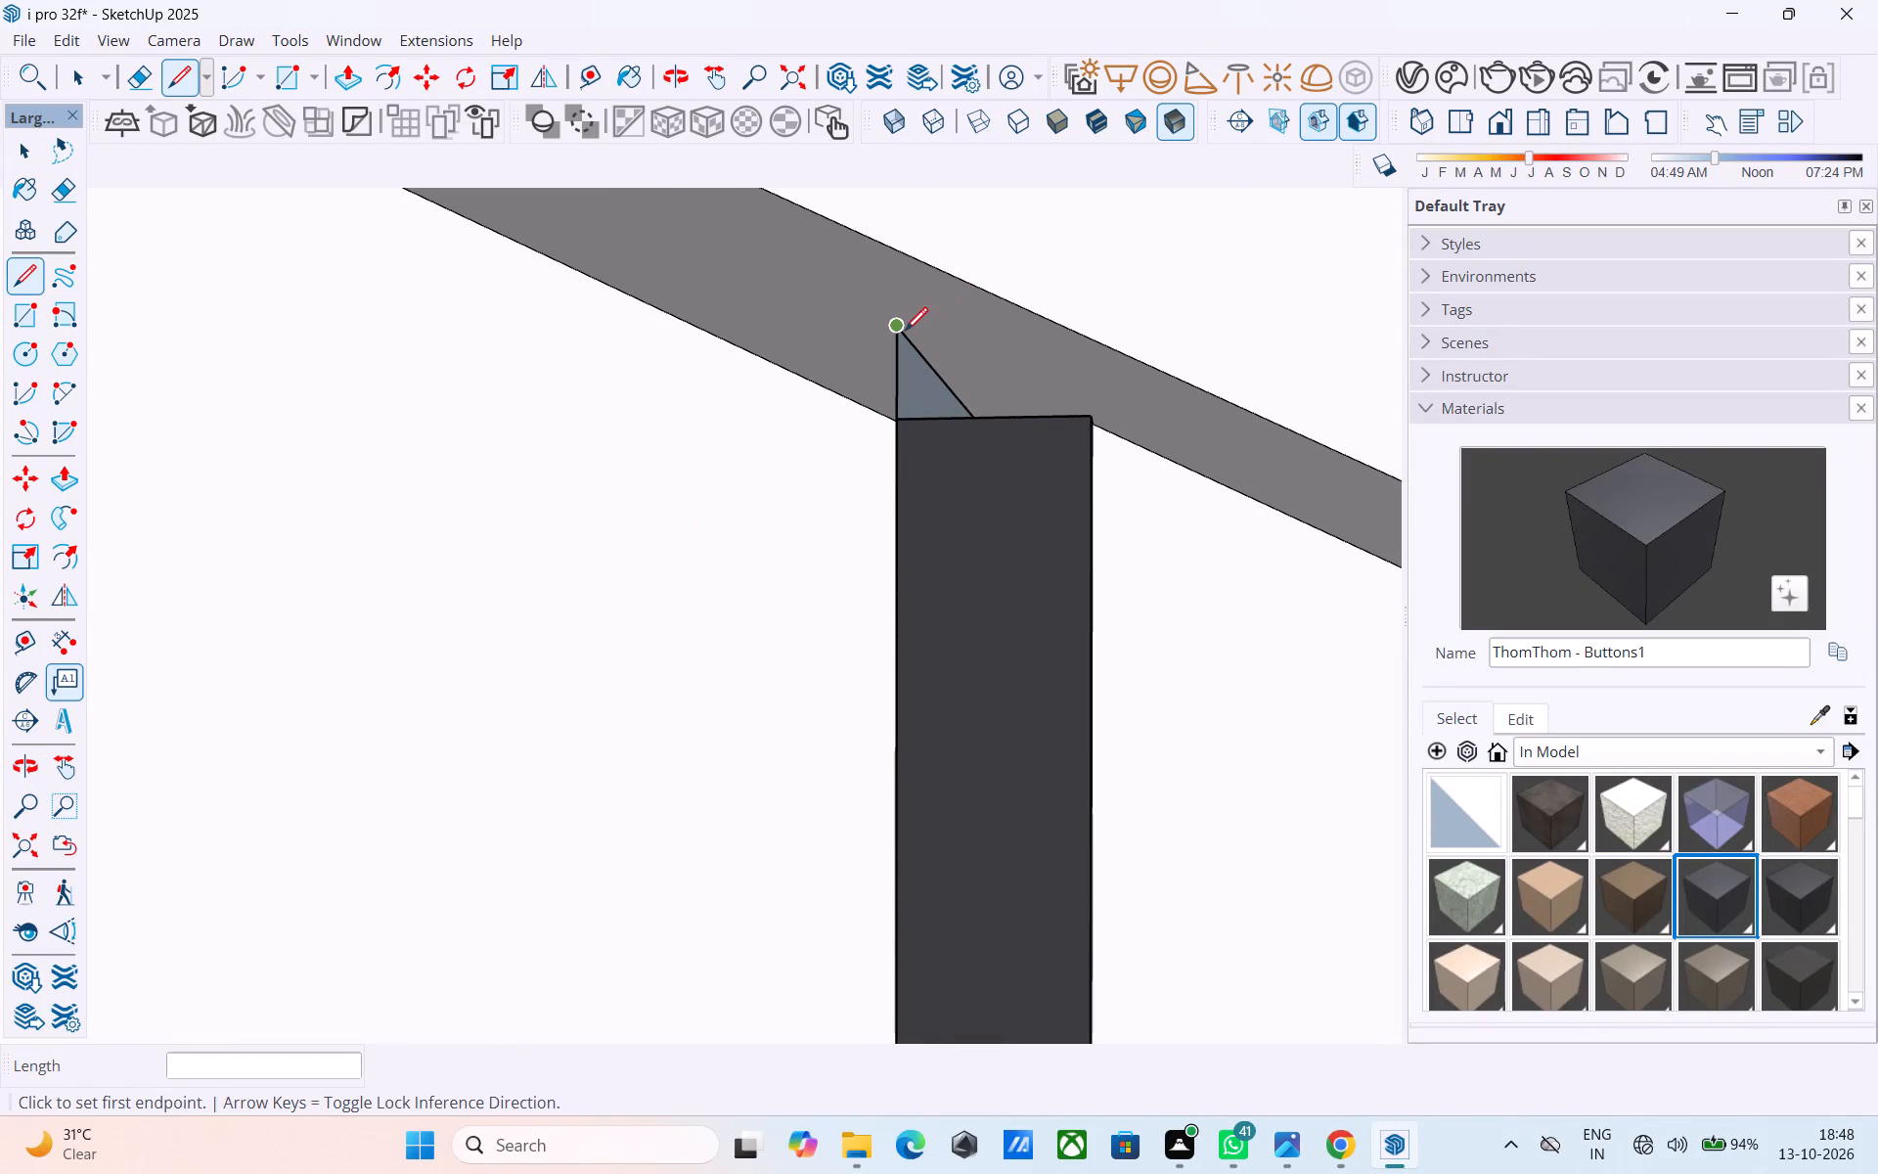
left_click(905, 333)
left_click(1096, 413)
scroll(1096, 413, "down", 5)
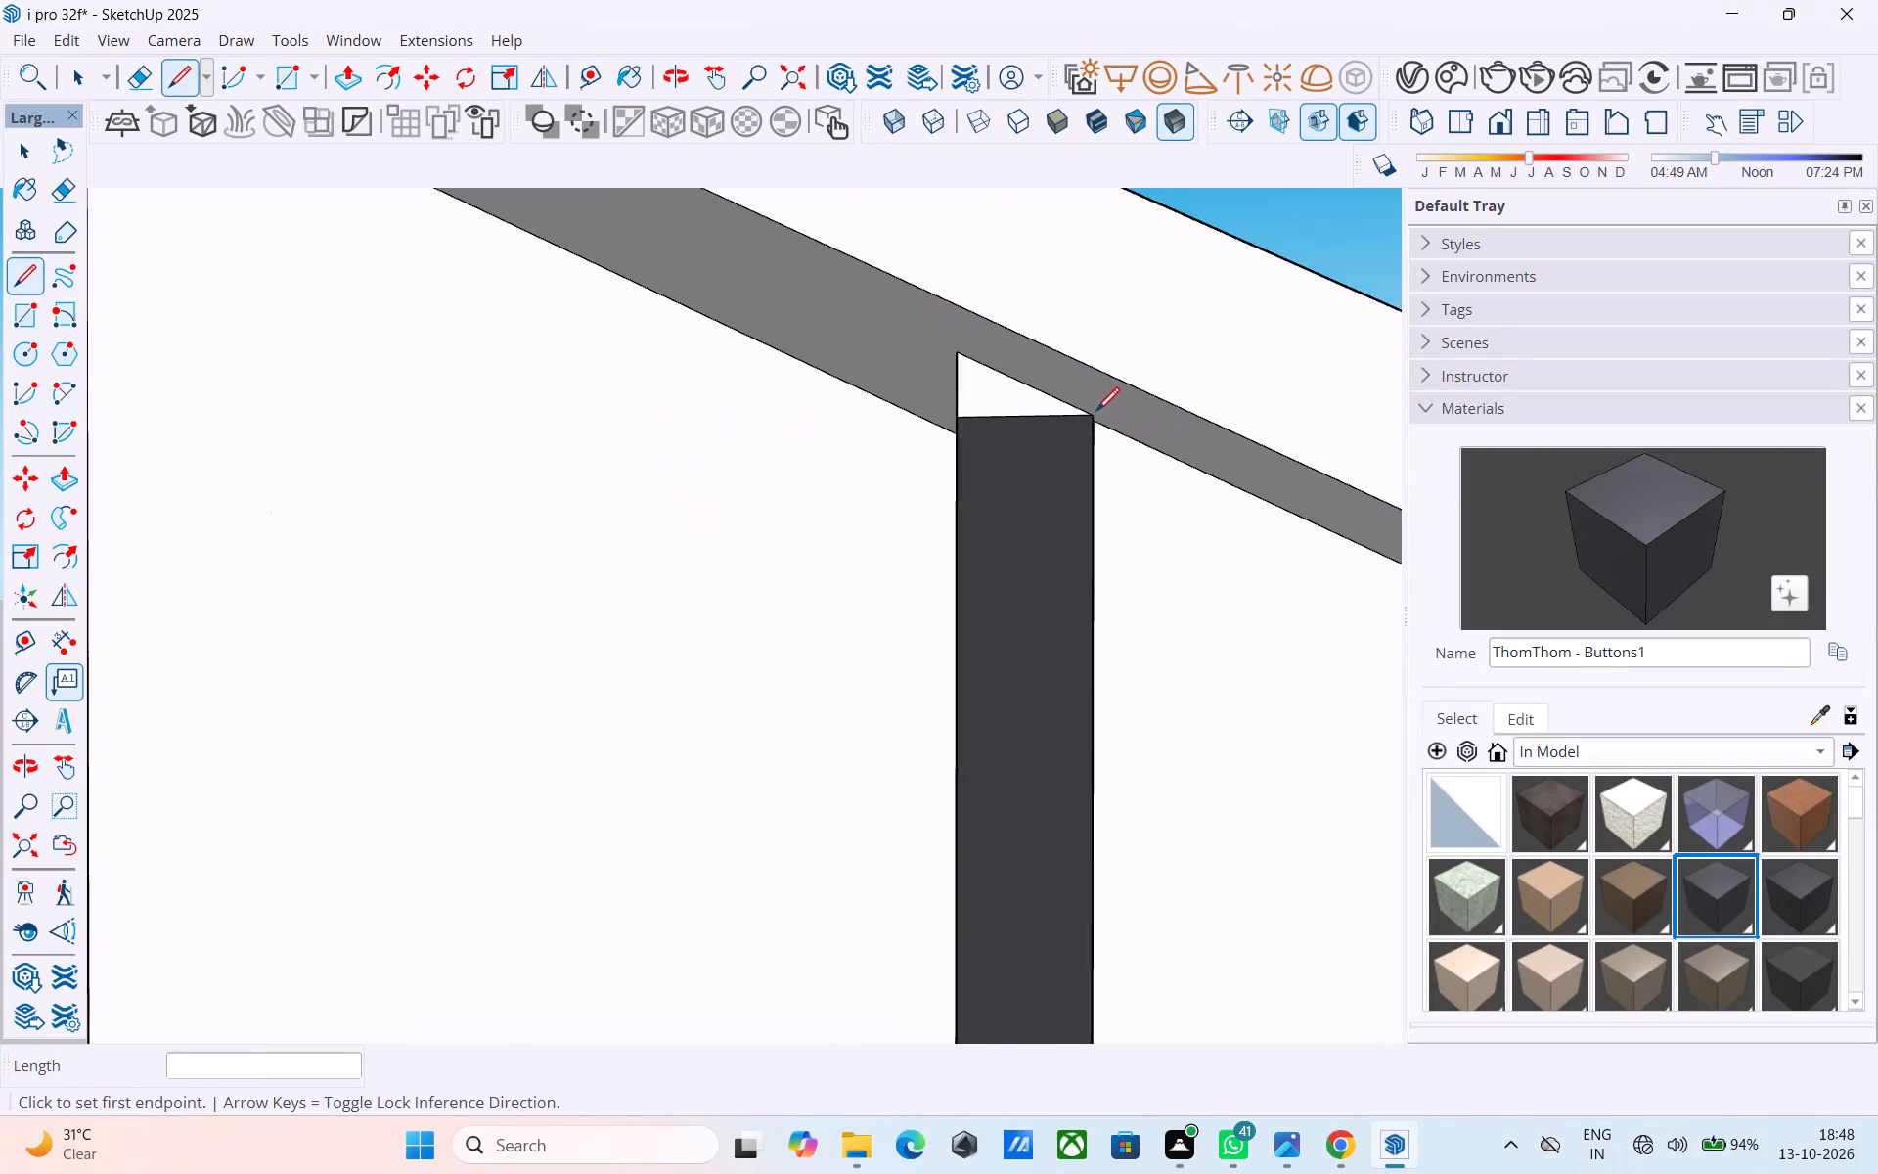
Close the gap above the middle recess's back wall with a 7' 6" line along the roof underside and a vertical line about 2 15/16" long.
scroll(1096, 413, "down", 7)
middle_click_drag(1092, 491, 1354, 515)
scroll(1014, 457, "up", 6)
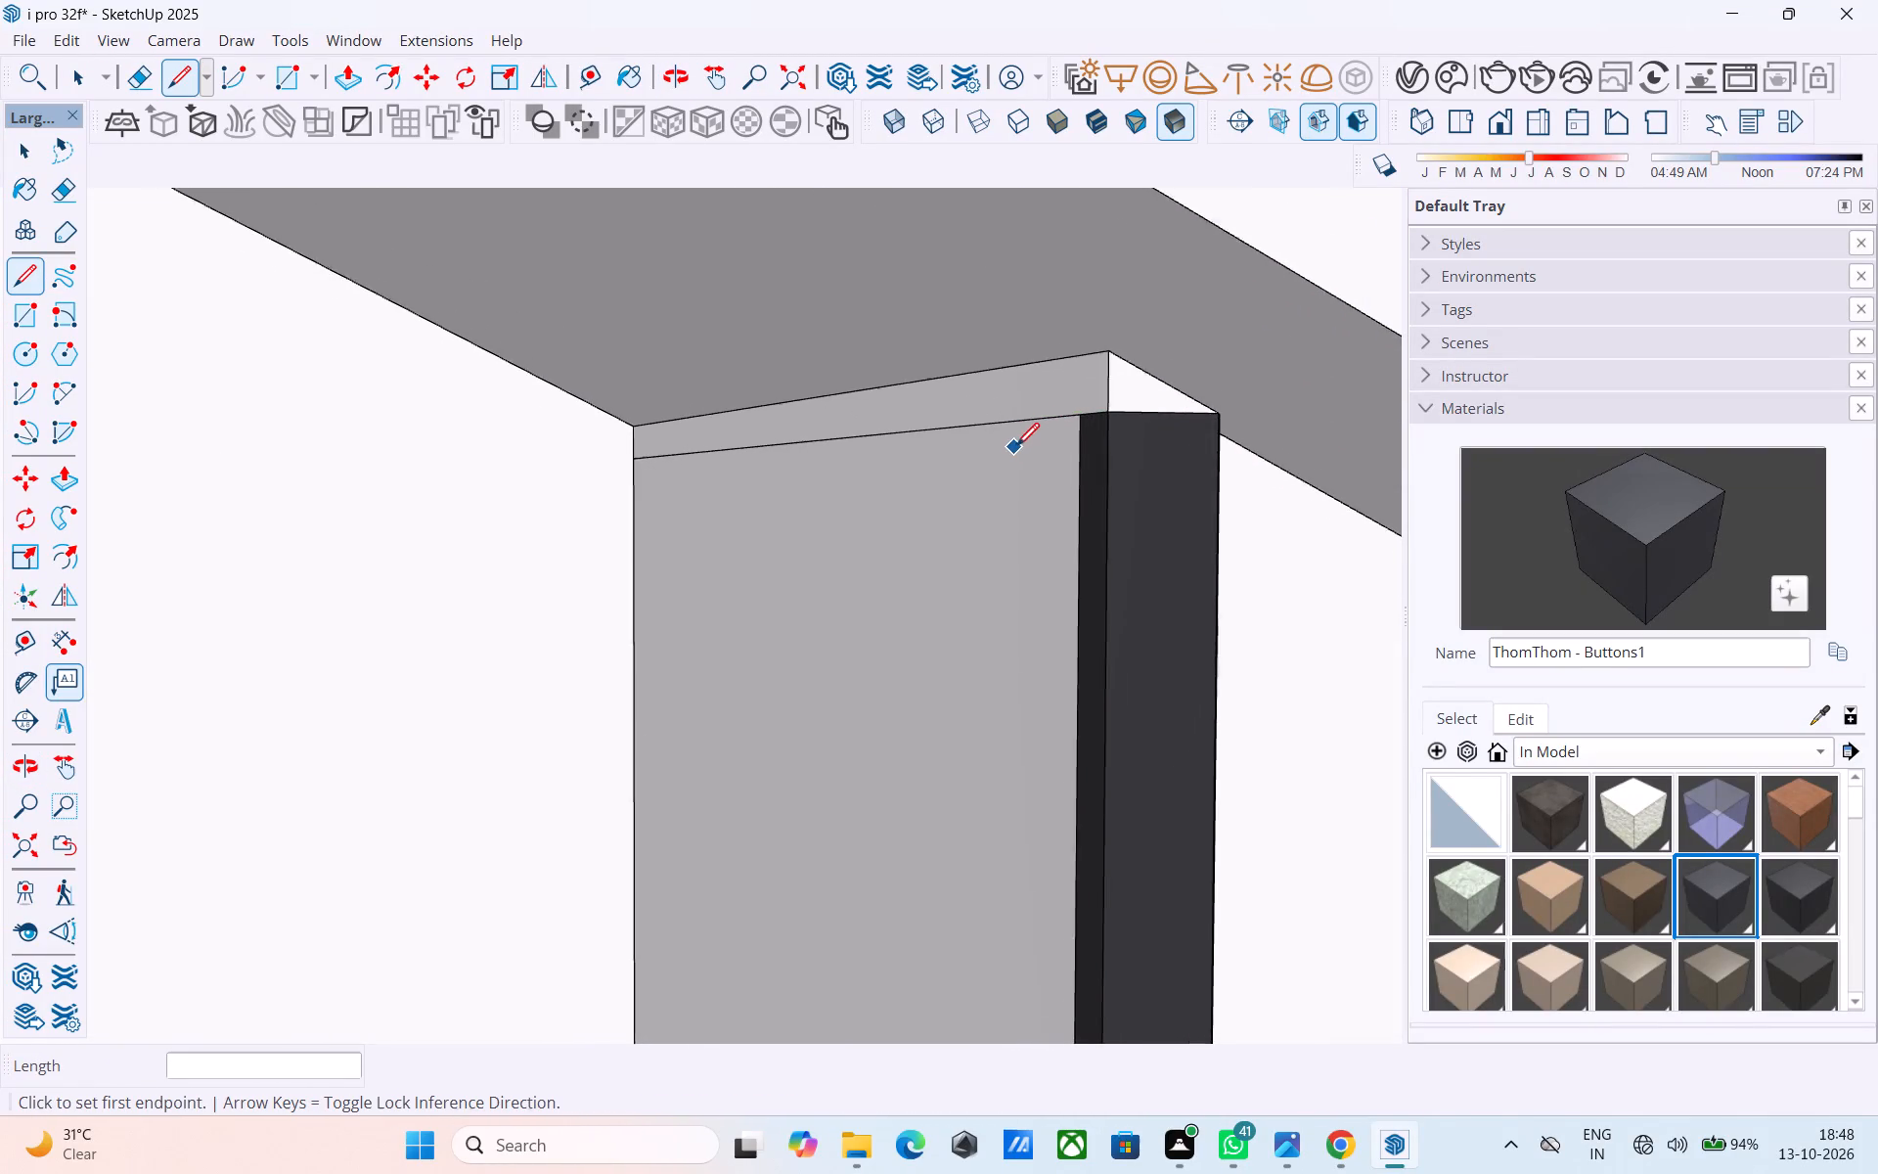
scroll(1016, 448, "up", 2)
scroll(1021, 446, "down", 5)
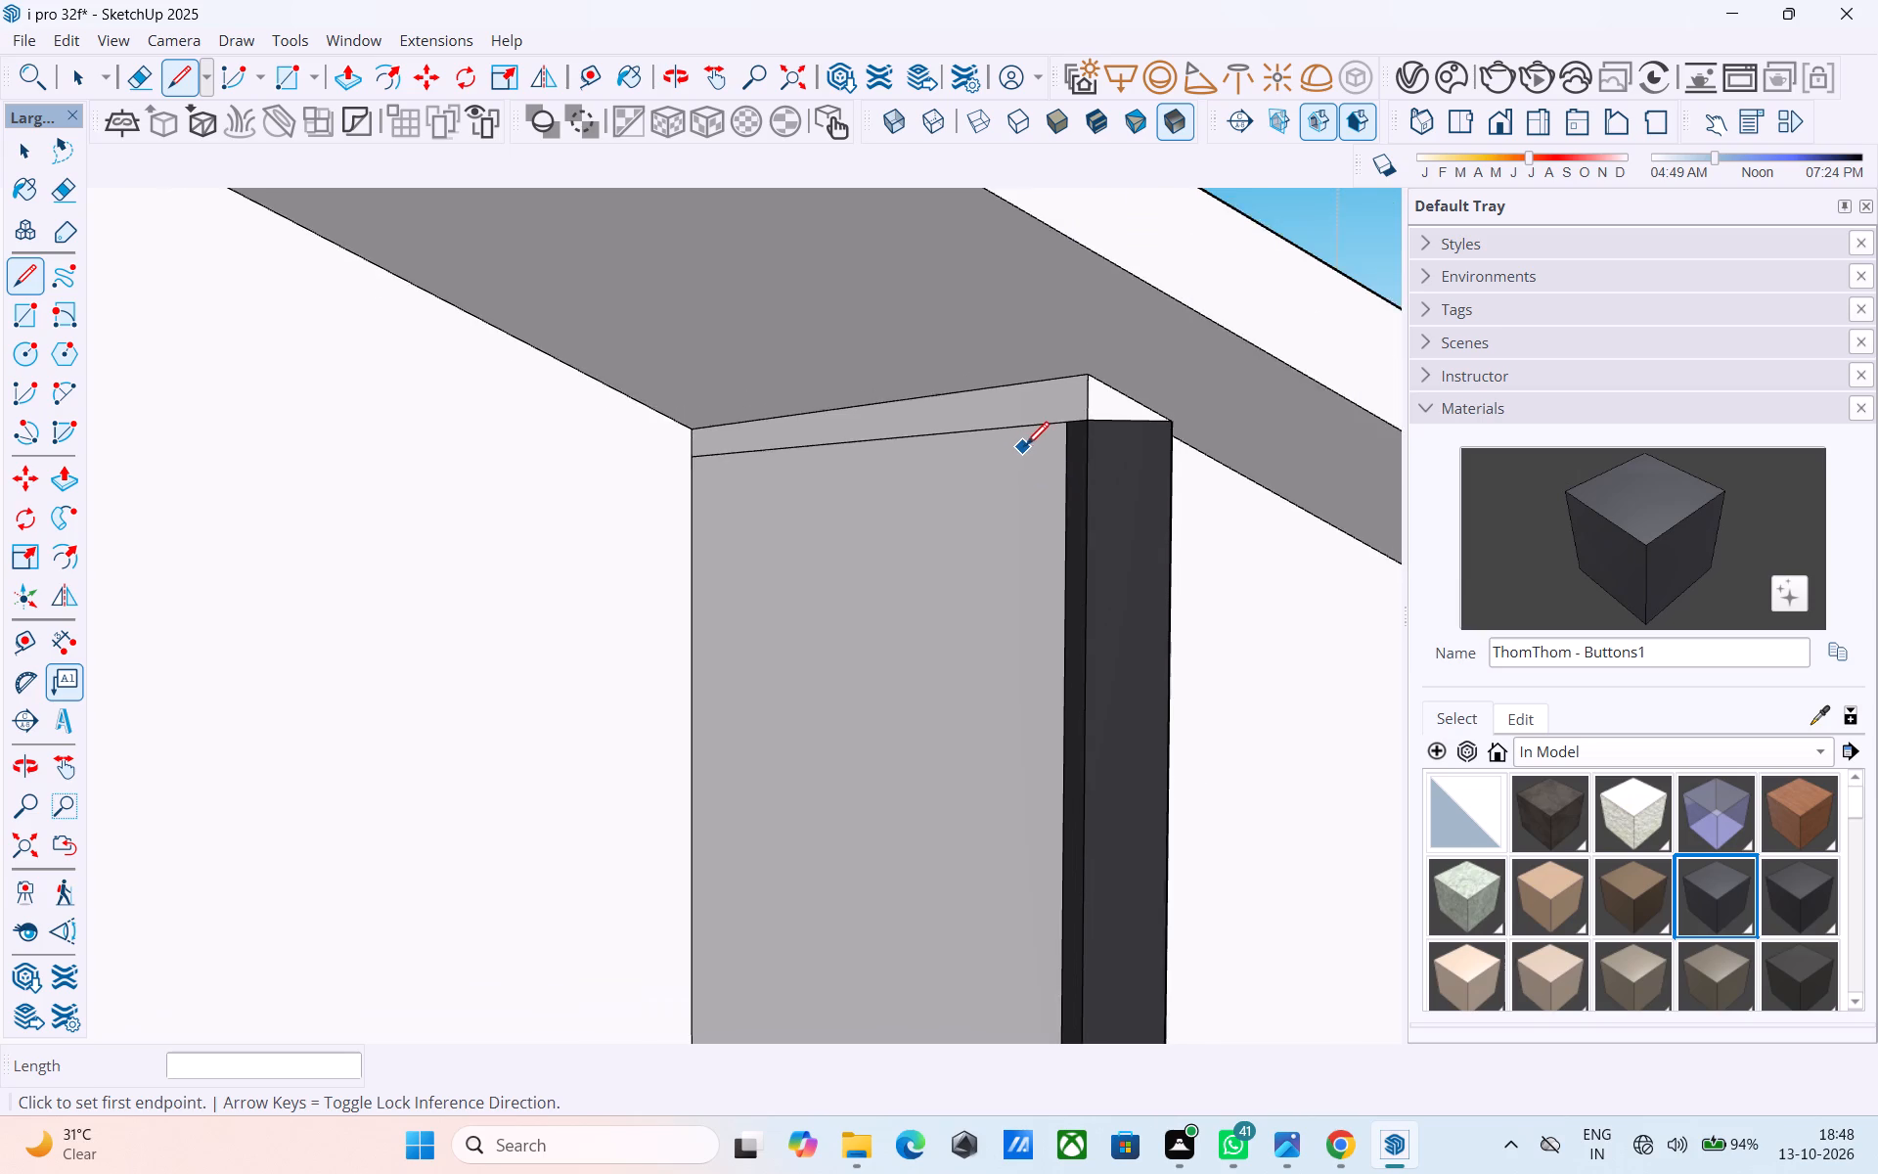
scroll(1026, 447, "down", 18)
middle_click_drag(773, 396, 1099, 490)
scroll(899, 358, "up", 3)
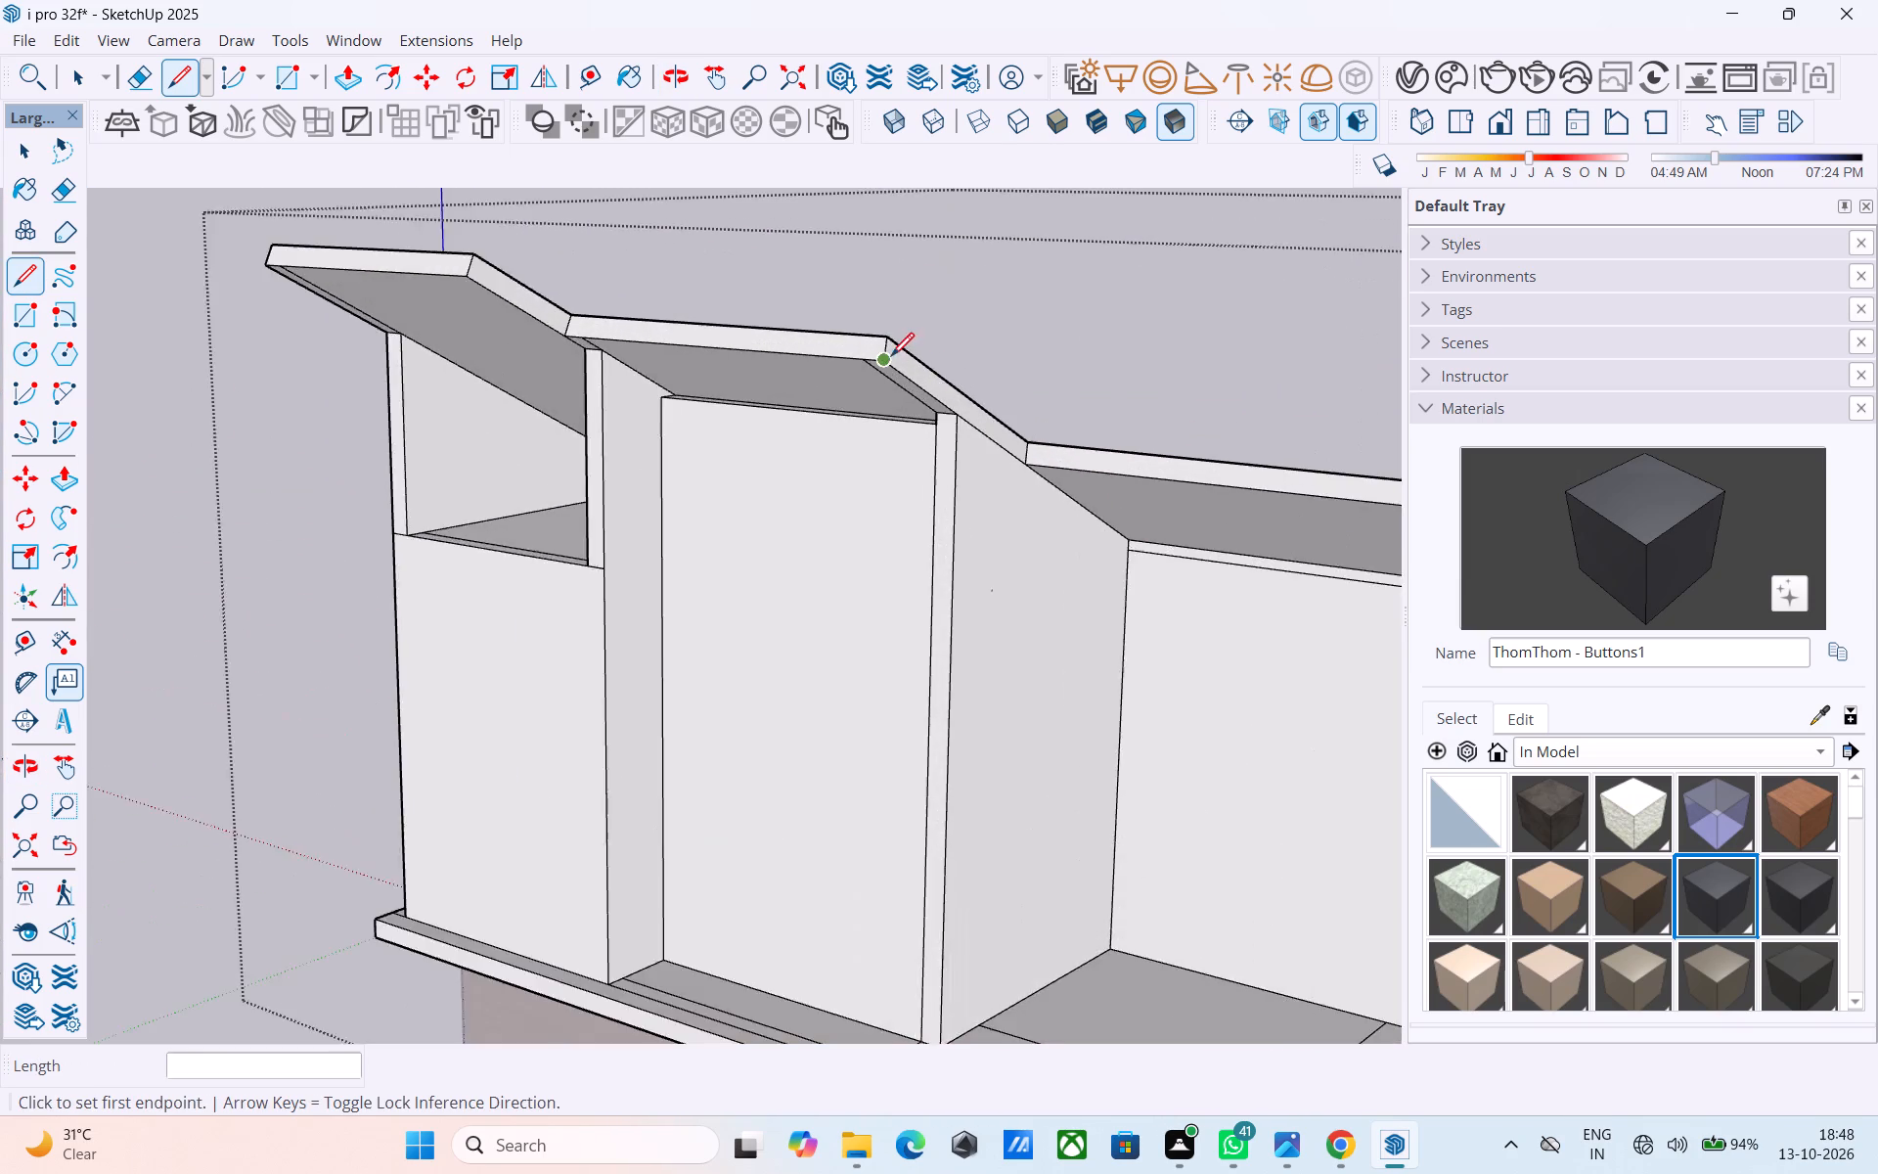
scroll(891, 358, "up", 4)
middle_click_drag(949, 431, 1179, 463)
scroll(1262, 488, "up", 5)
scroll(1292, 495, "down", 3)
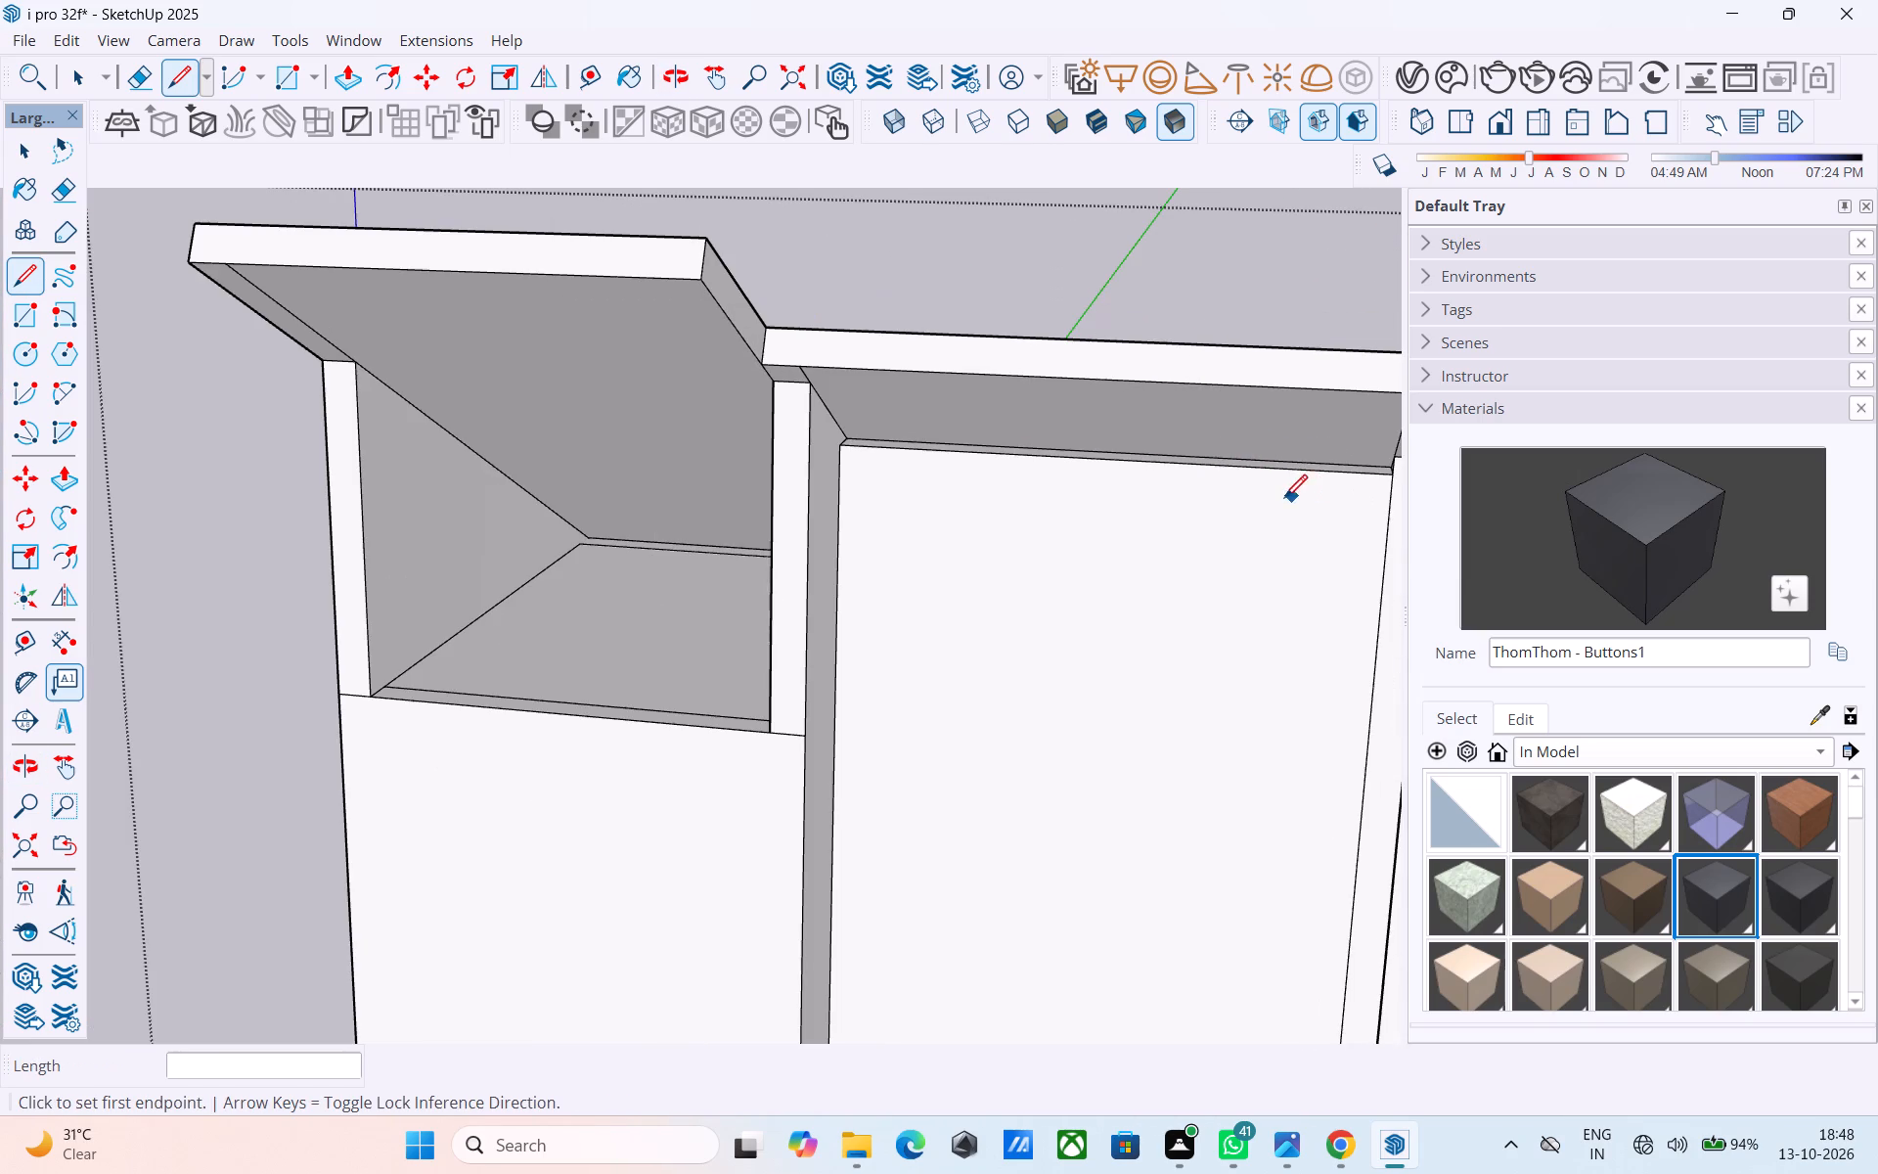
middle_click(1275, 503, "shift")
scroll(1068, 483, "up", 7)
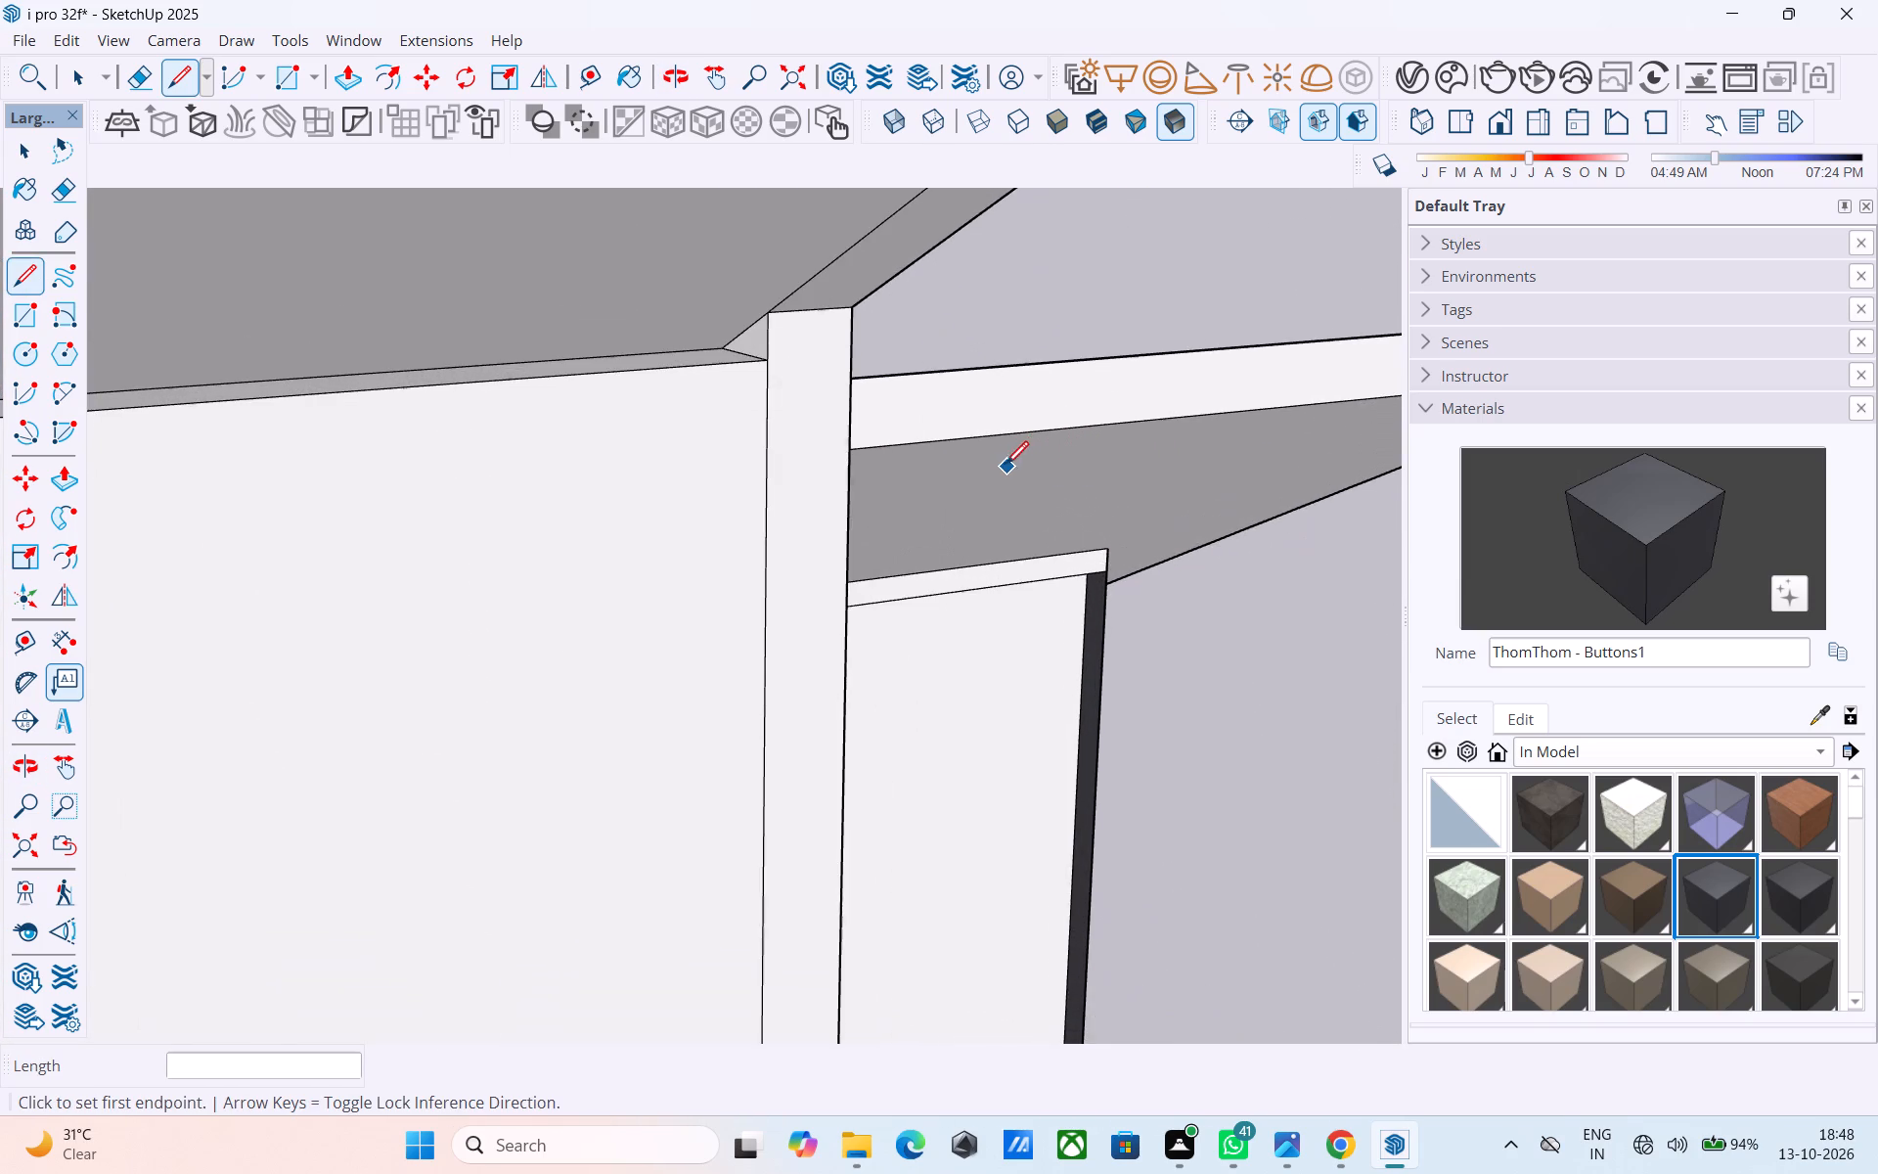
scroll(999, 466, "down", 2)
middle_click_drag(999, 466, 1189, 486, "shift")
scroll(1070, 428, "up", 4)
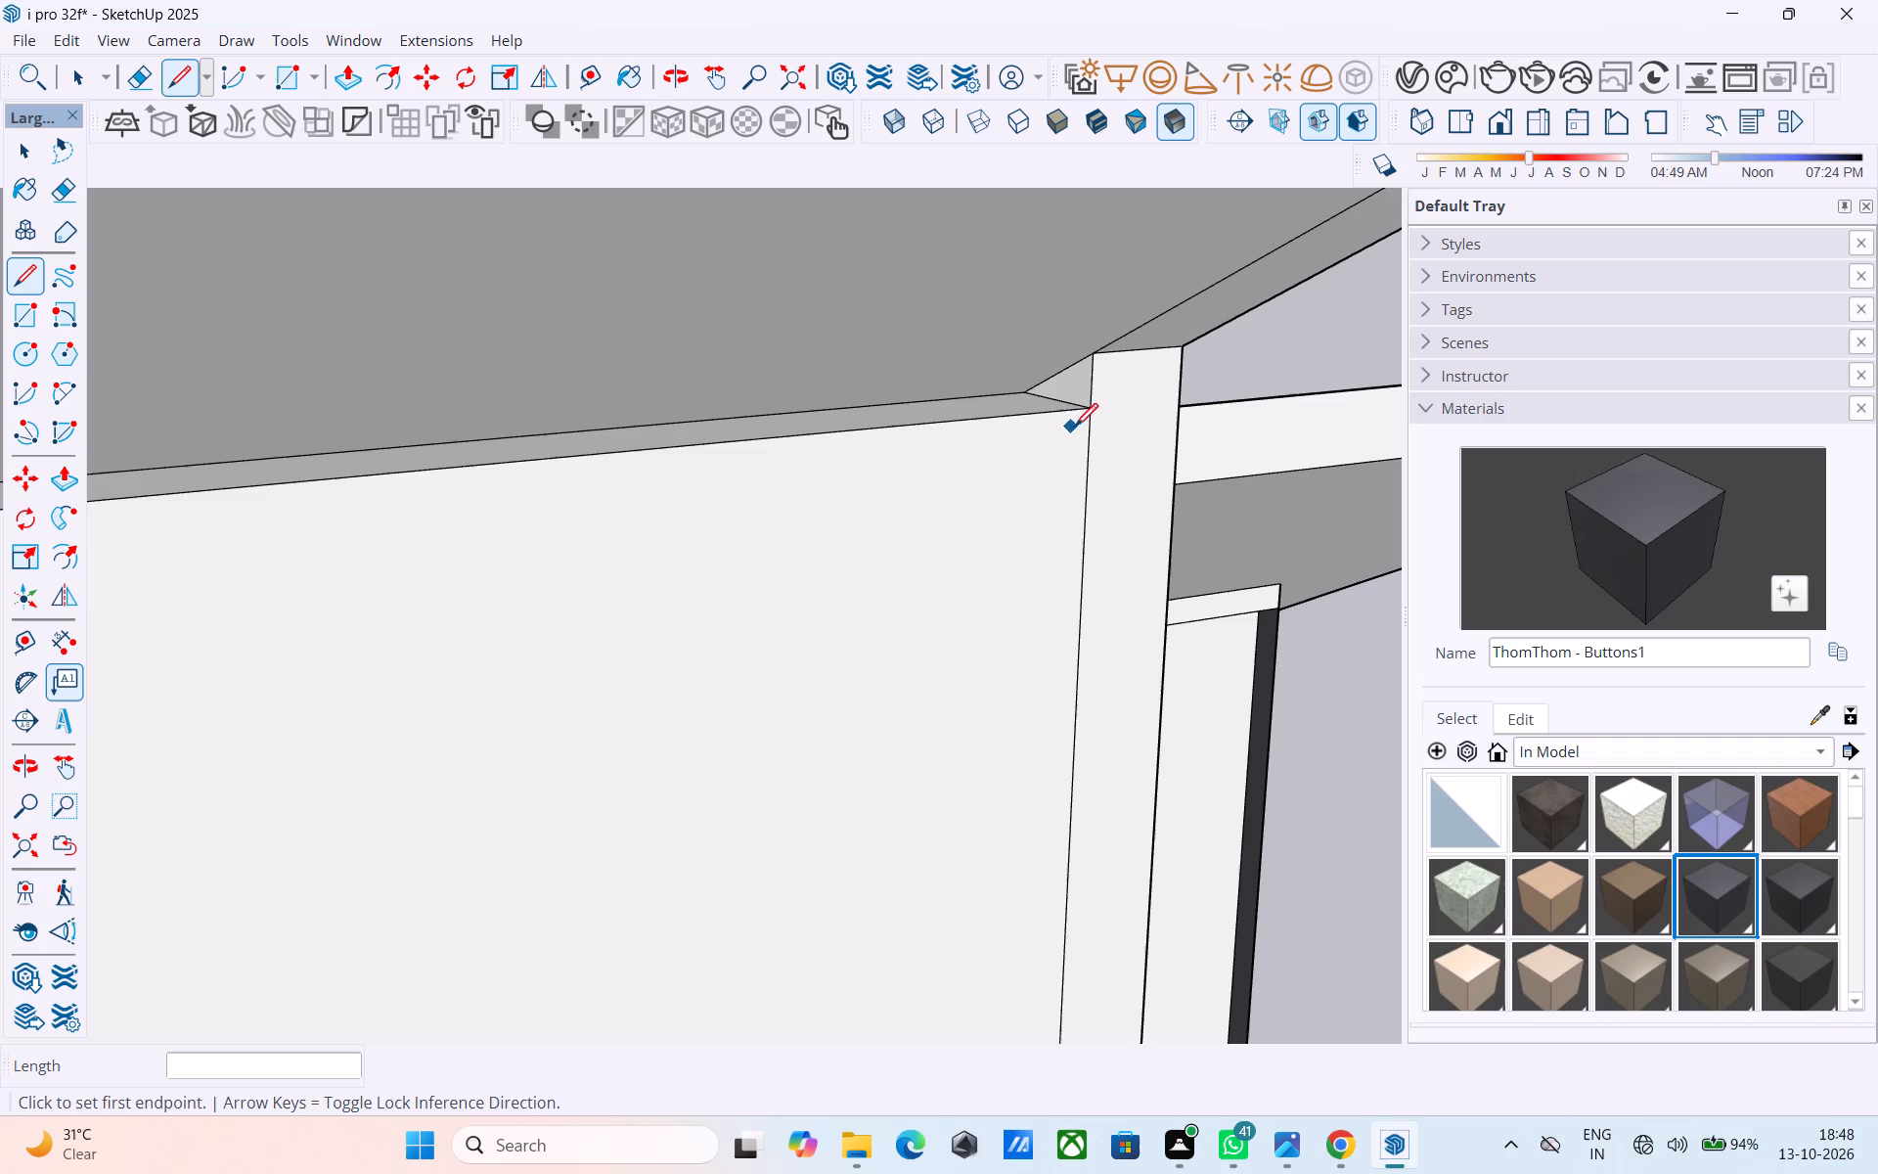
scroll(1092, 413, "down", 5)
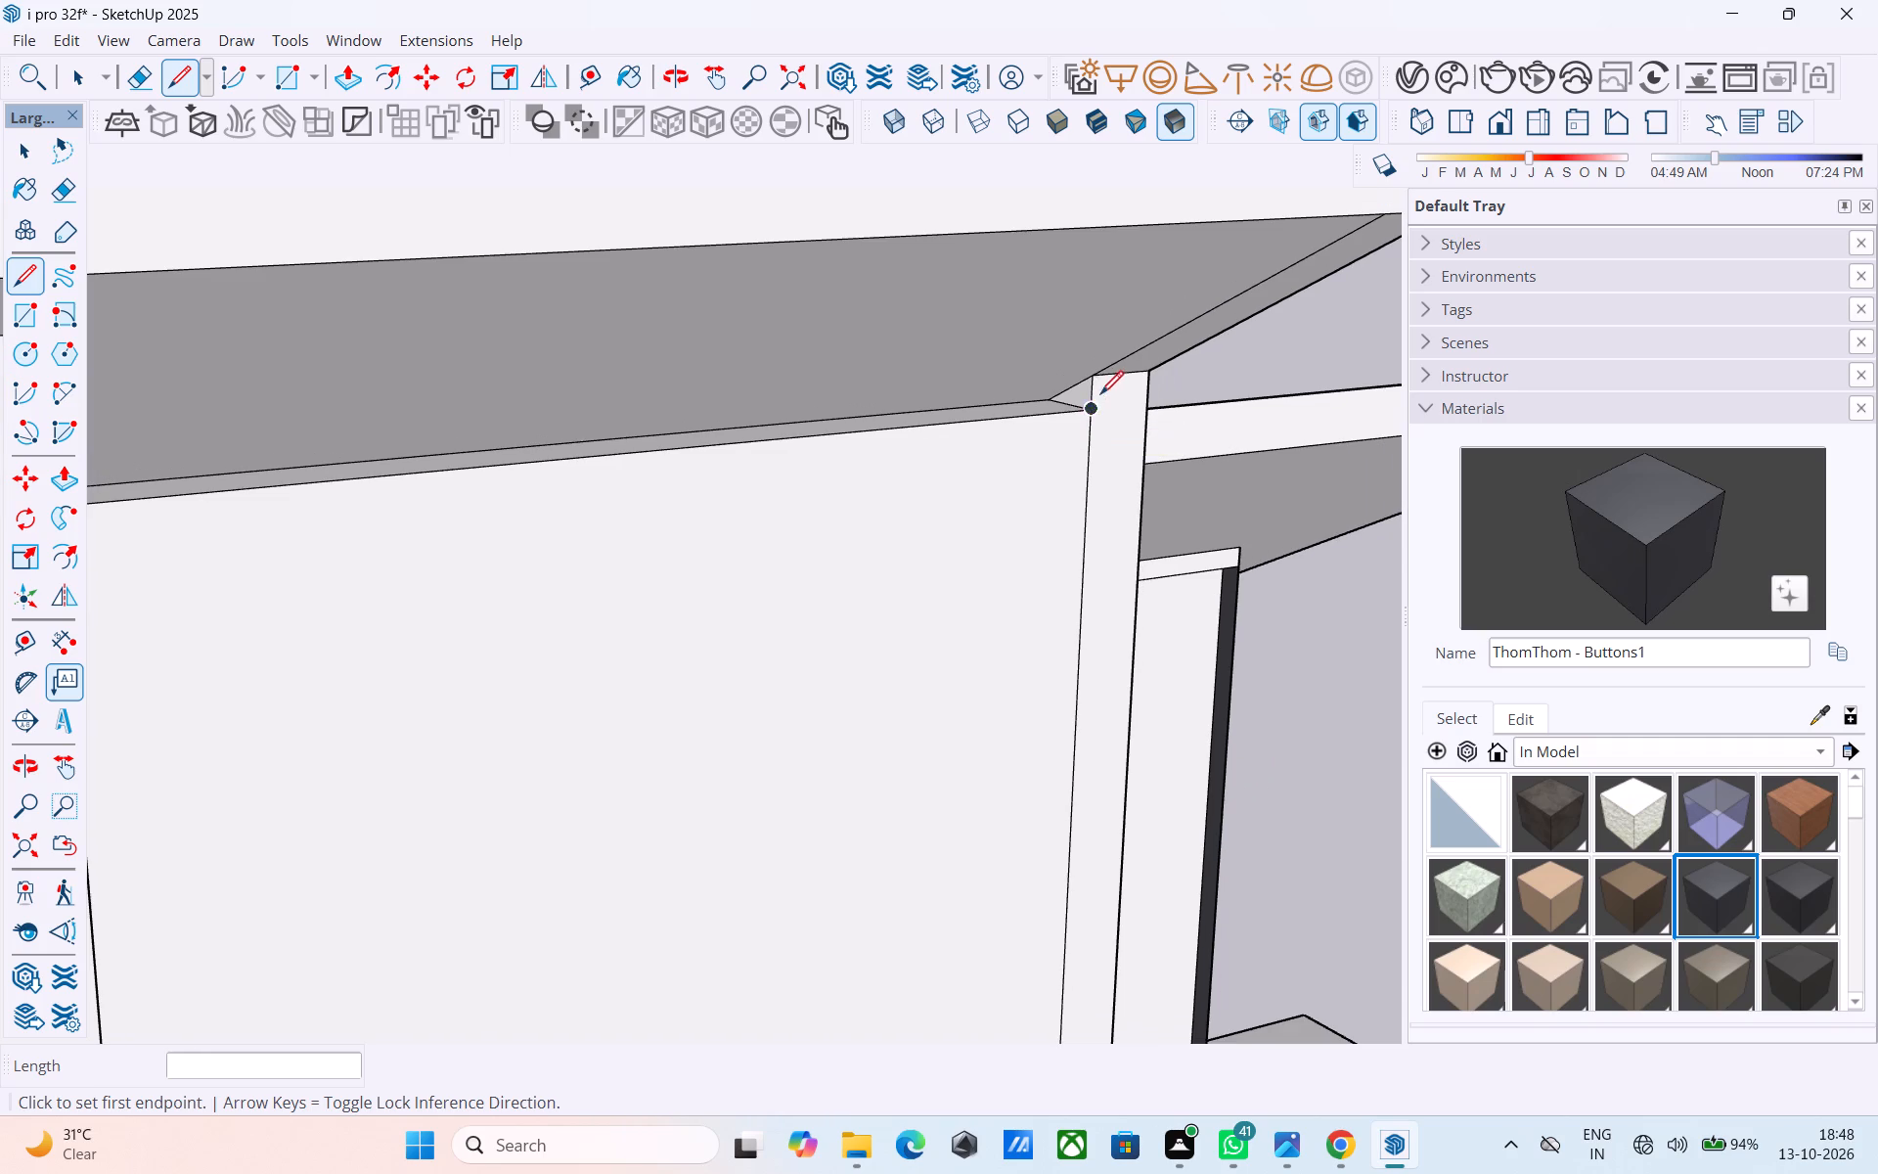
left_click(1090, 385)
scroll(1092, 384, "down", 3)
middle_click_drag(1122, 389, 786, 382, "shift")
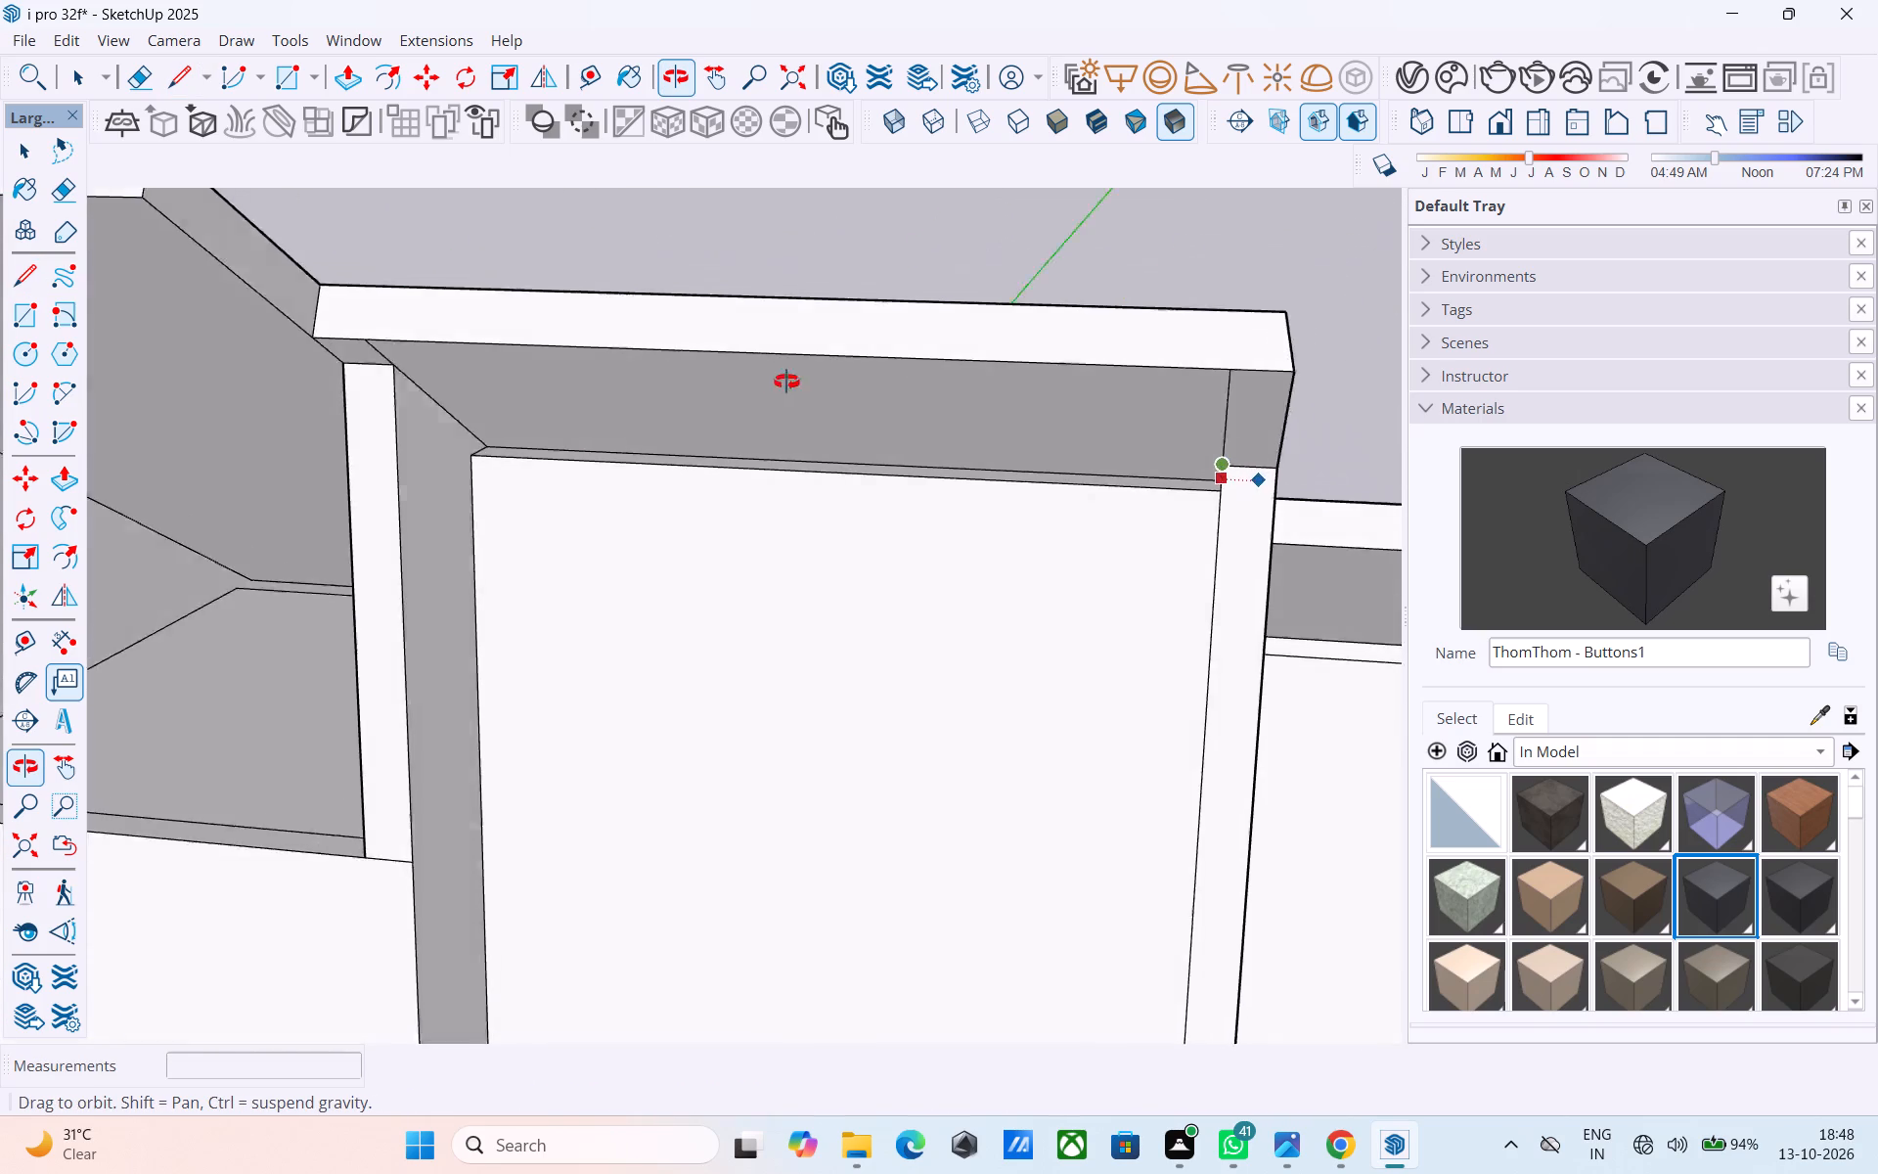
middle_click_drag(786, 382, 719, 382, "shift")
scroll(614, 408, "up", 4)
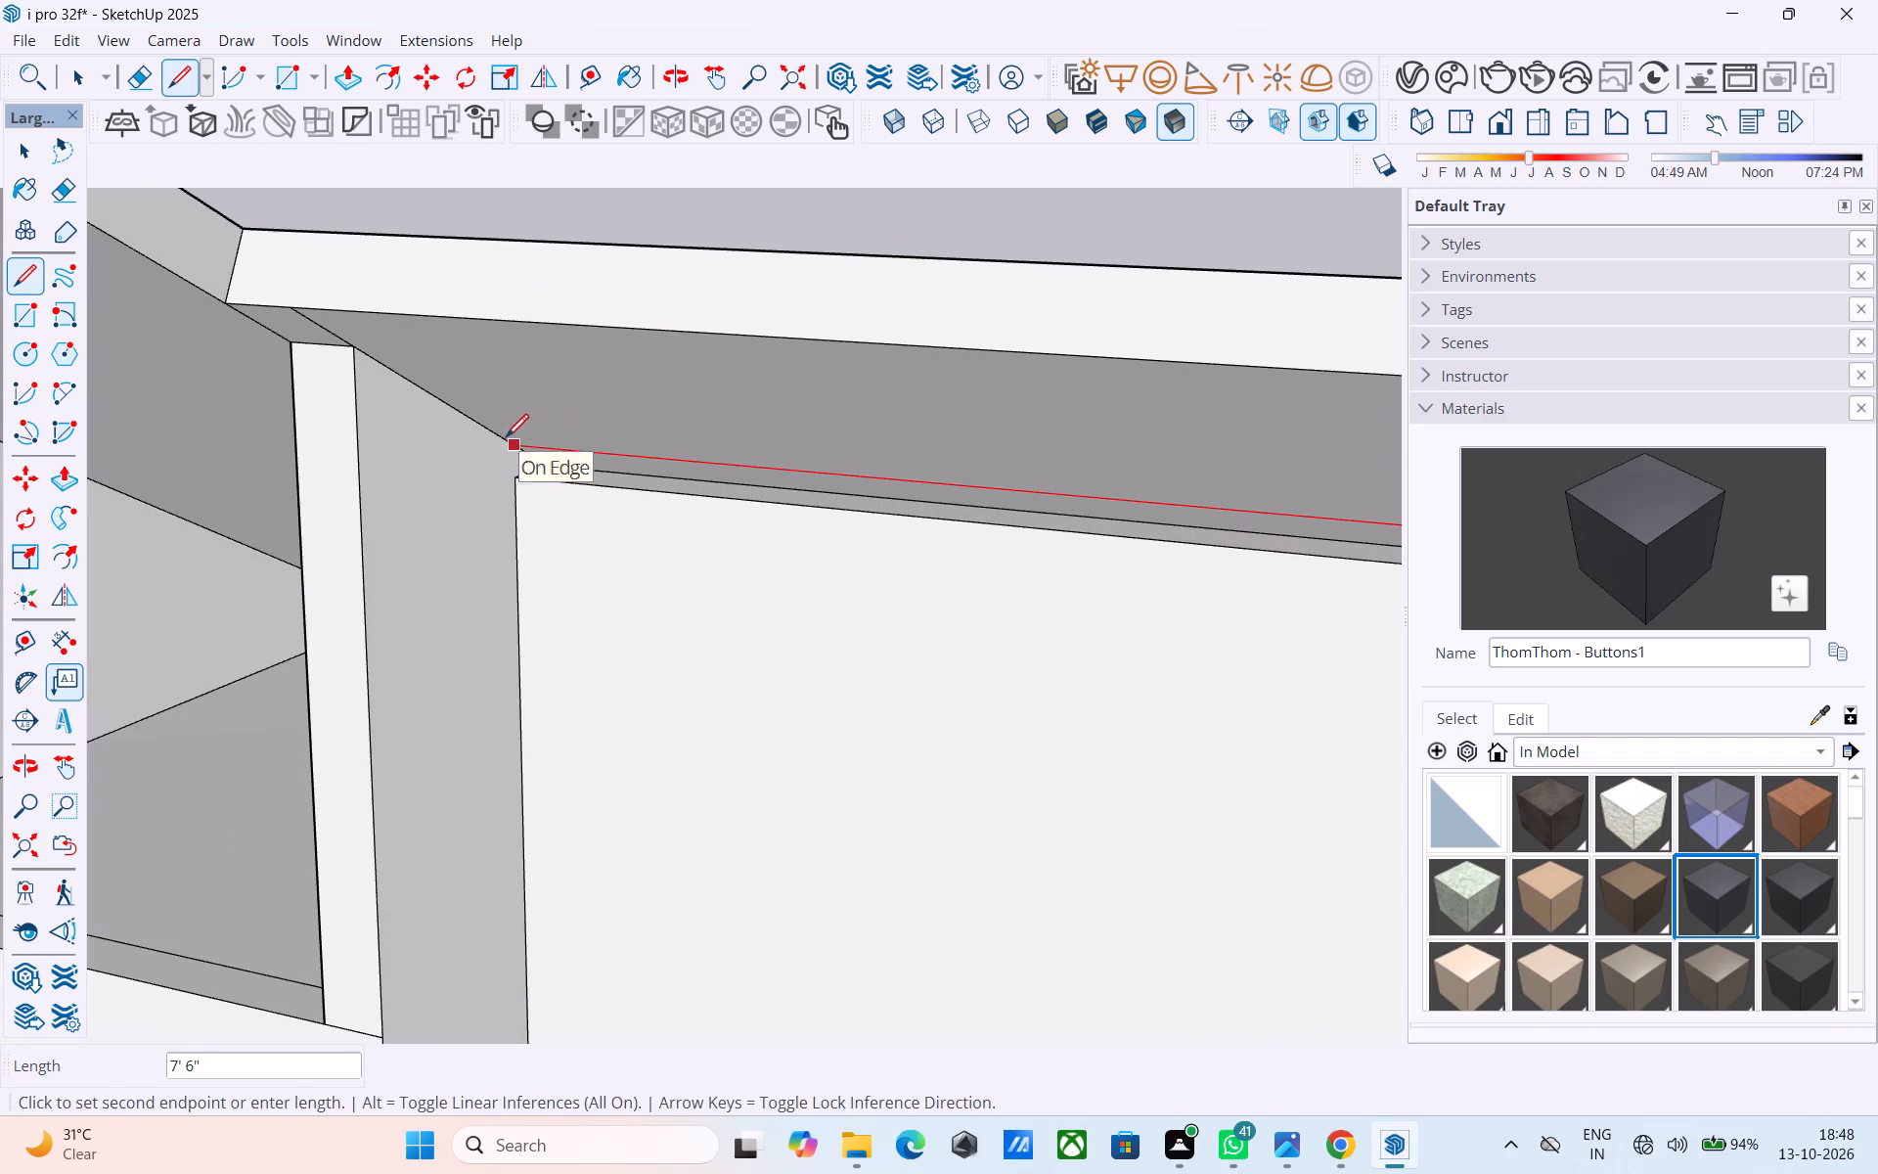
left_click(506, 439)
left_click(518, 481)
left_click(522, 451)
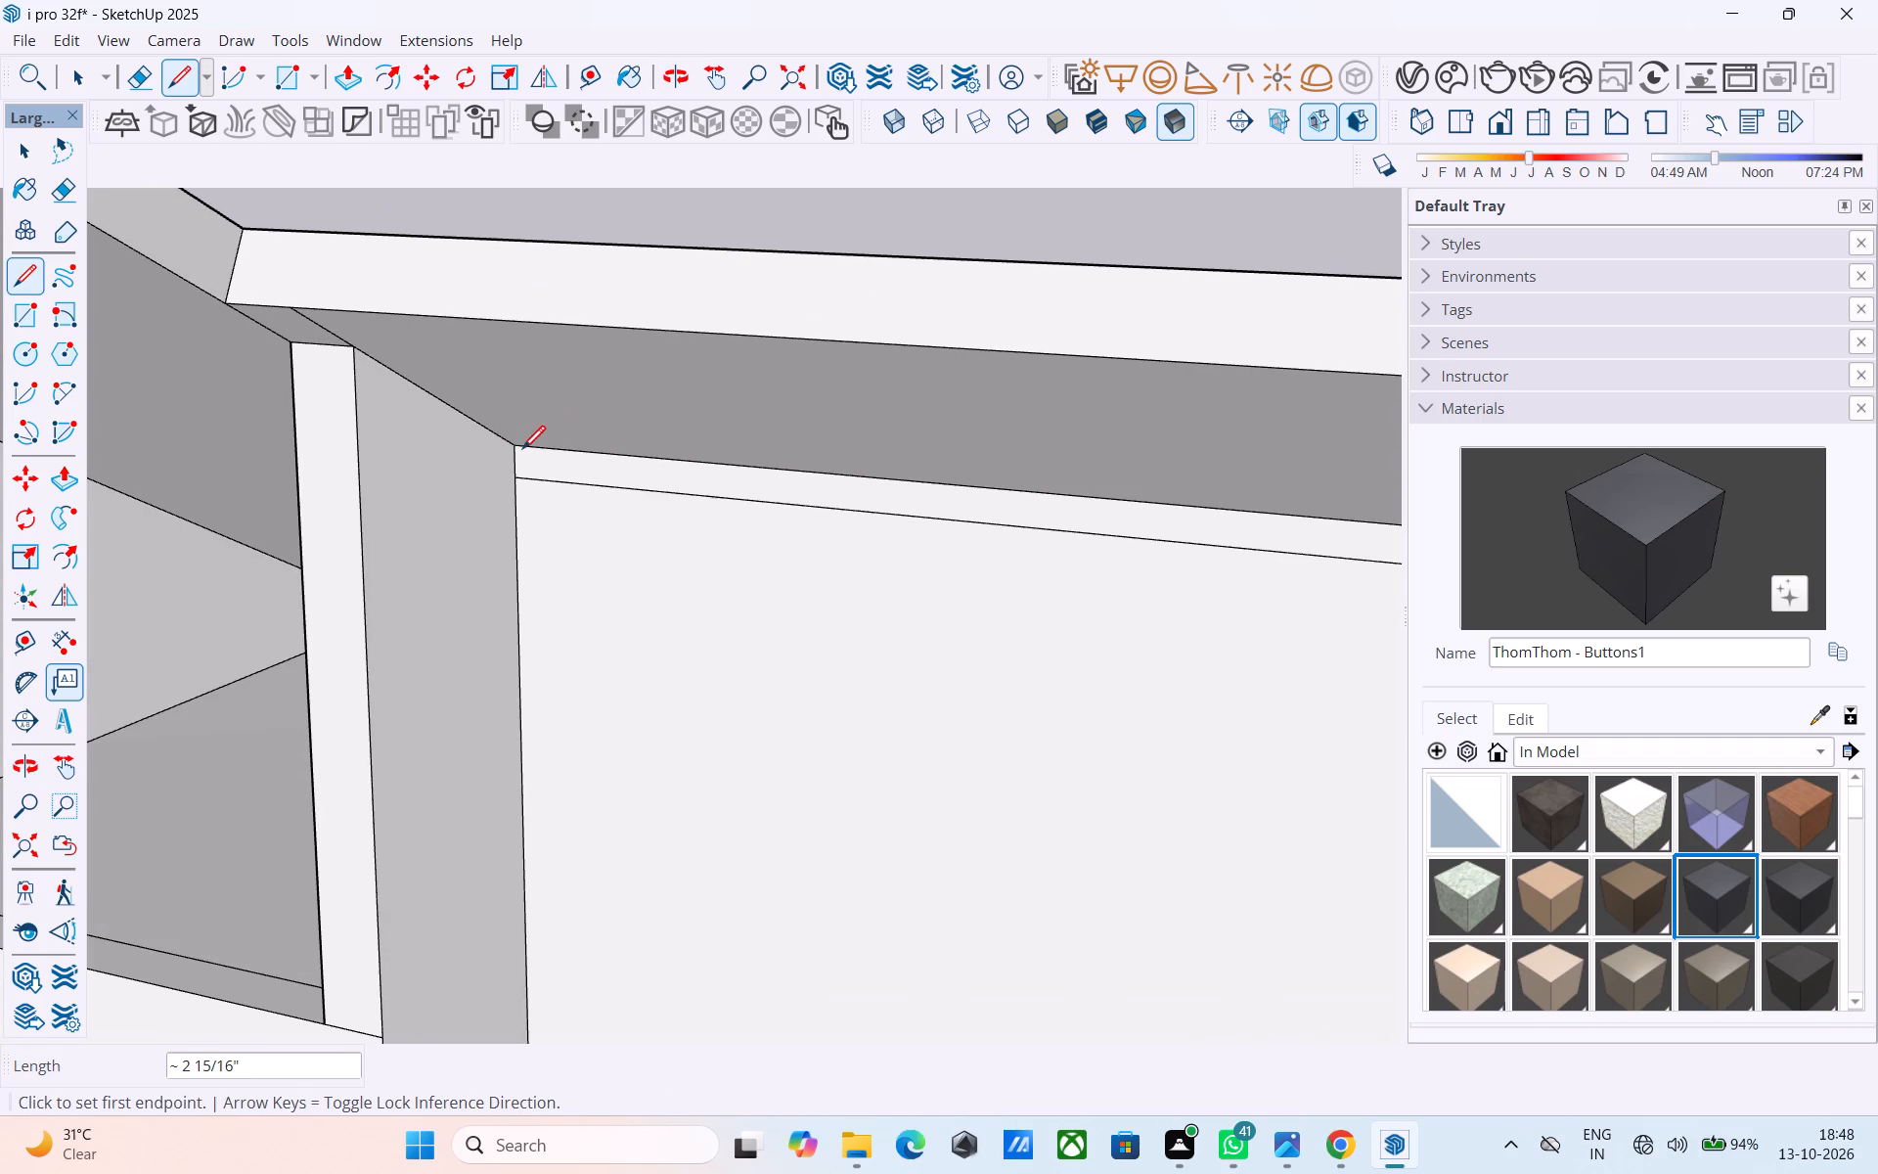
Examine the wall-to-roof joints and stepped overhangs from the front, side, above and below.
scroll(525, 453, "down", 10)
scroll(625, 496, "down", 4)
middle_click_drag(630, 505, 1023, 580)
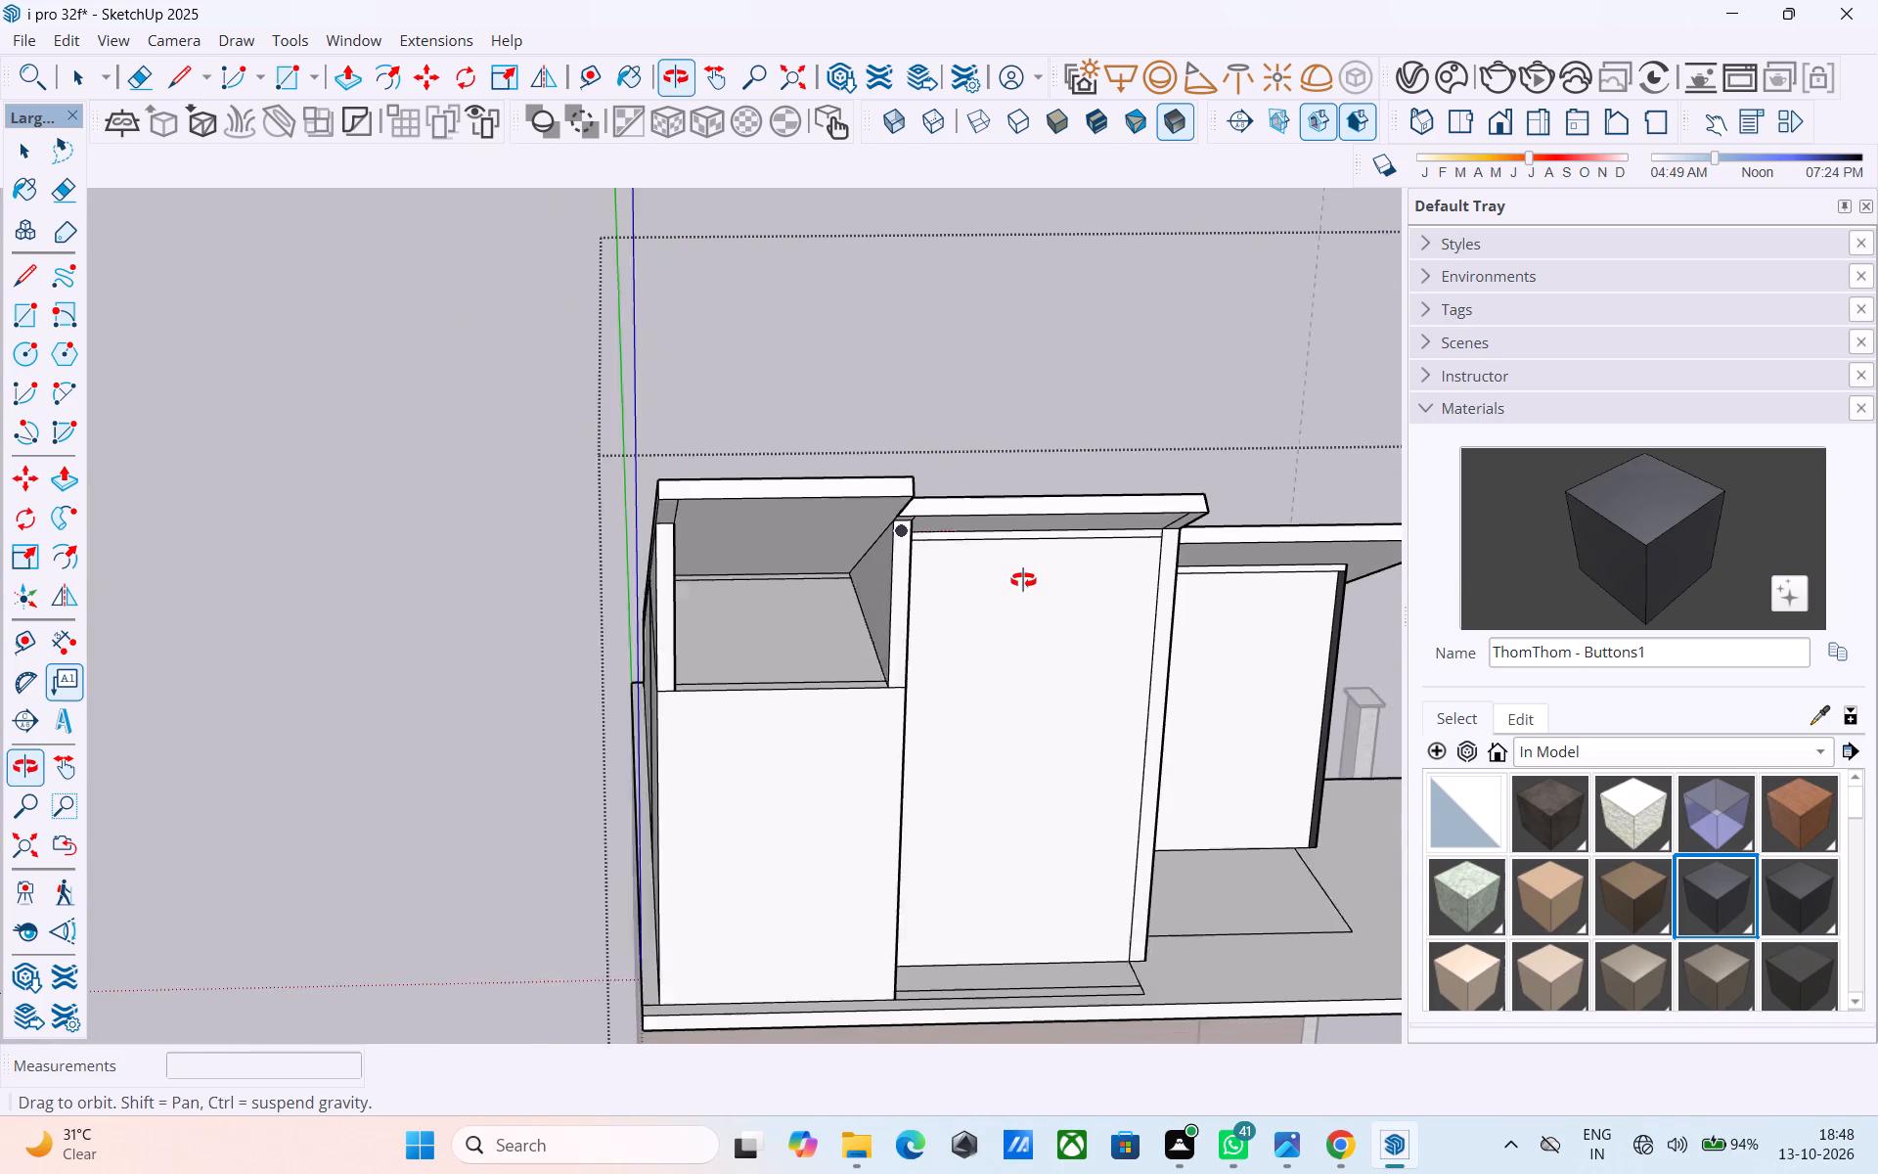
middle_click_drag(1023, 580, 1068, 569)
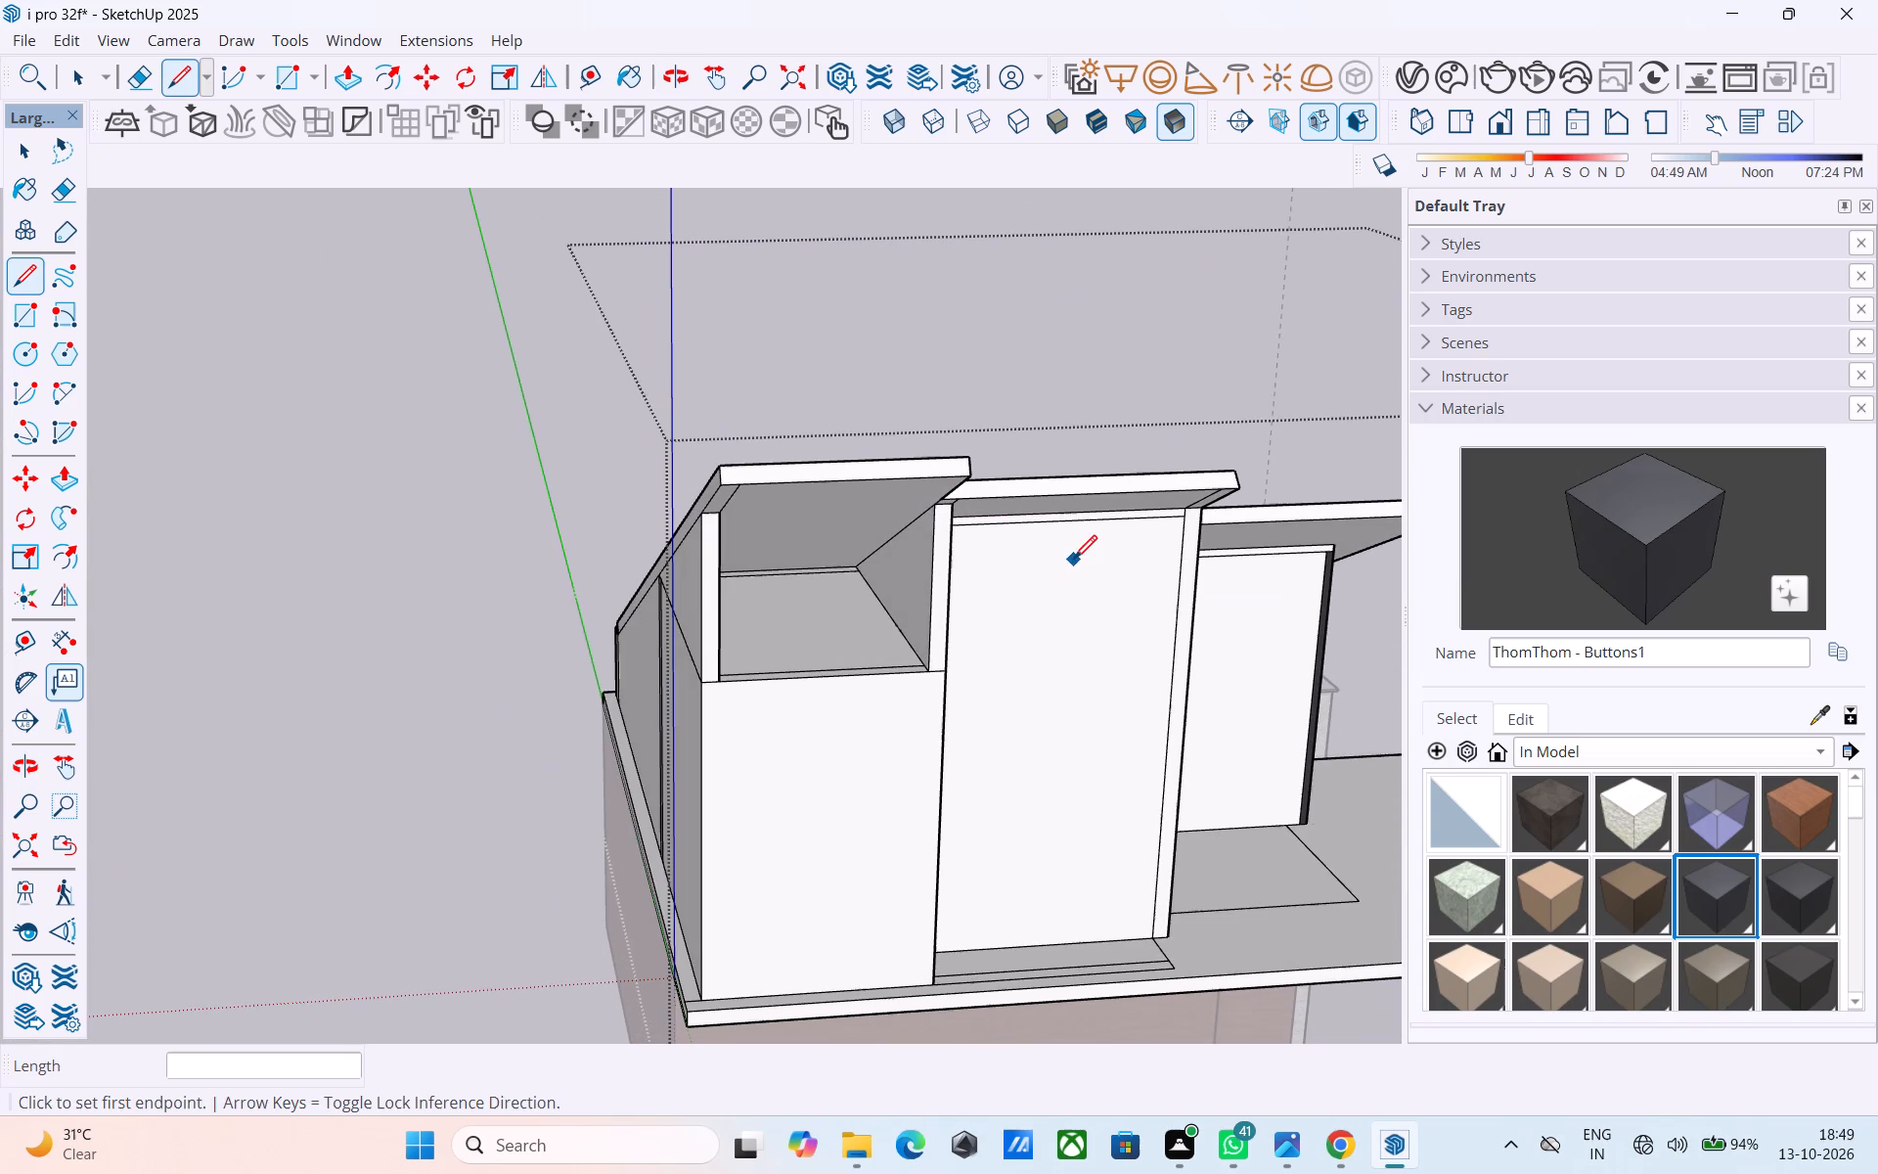
scroll(1097, 592, "down", 4)
middle_click_drag(1101, 603, 466, 602)
scroll(464, 600, "down", 3)
middle_click_drag(469, 610, 533, 503)
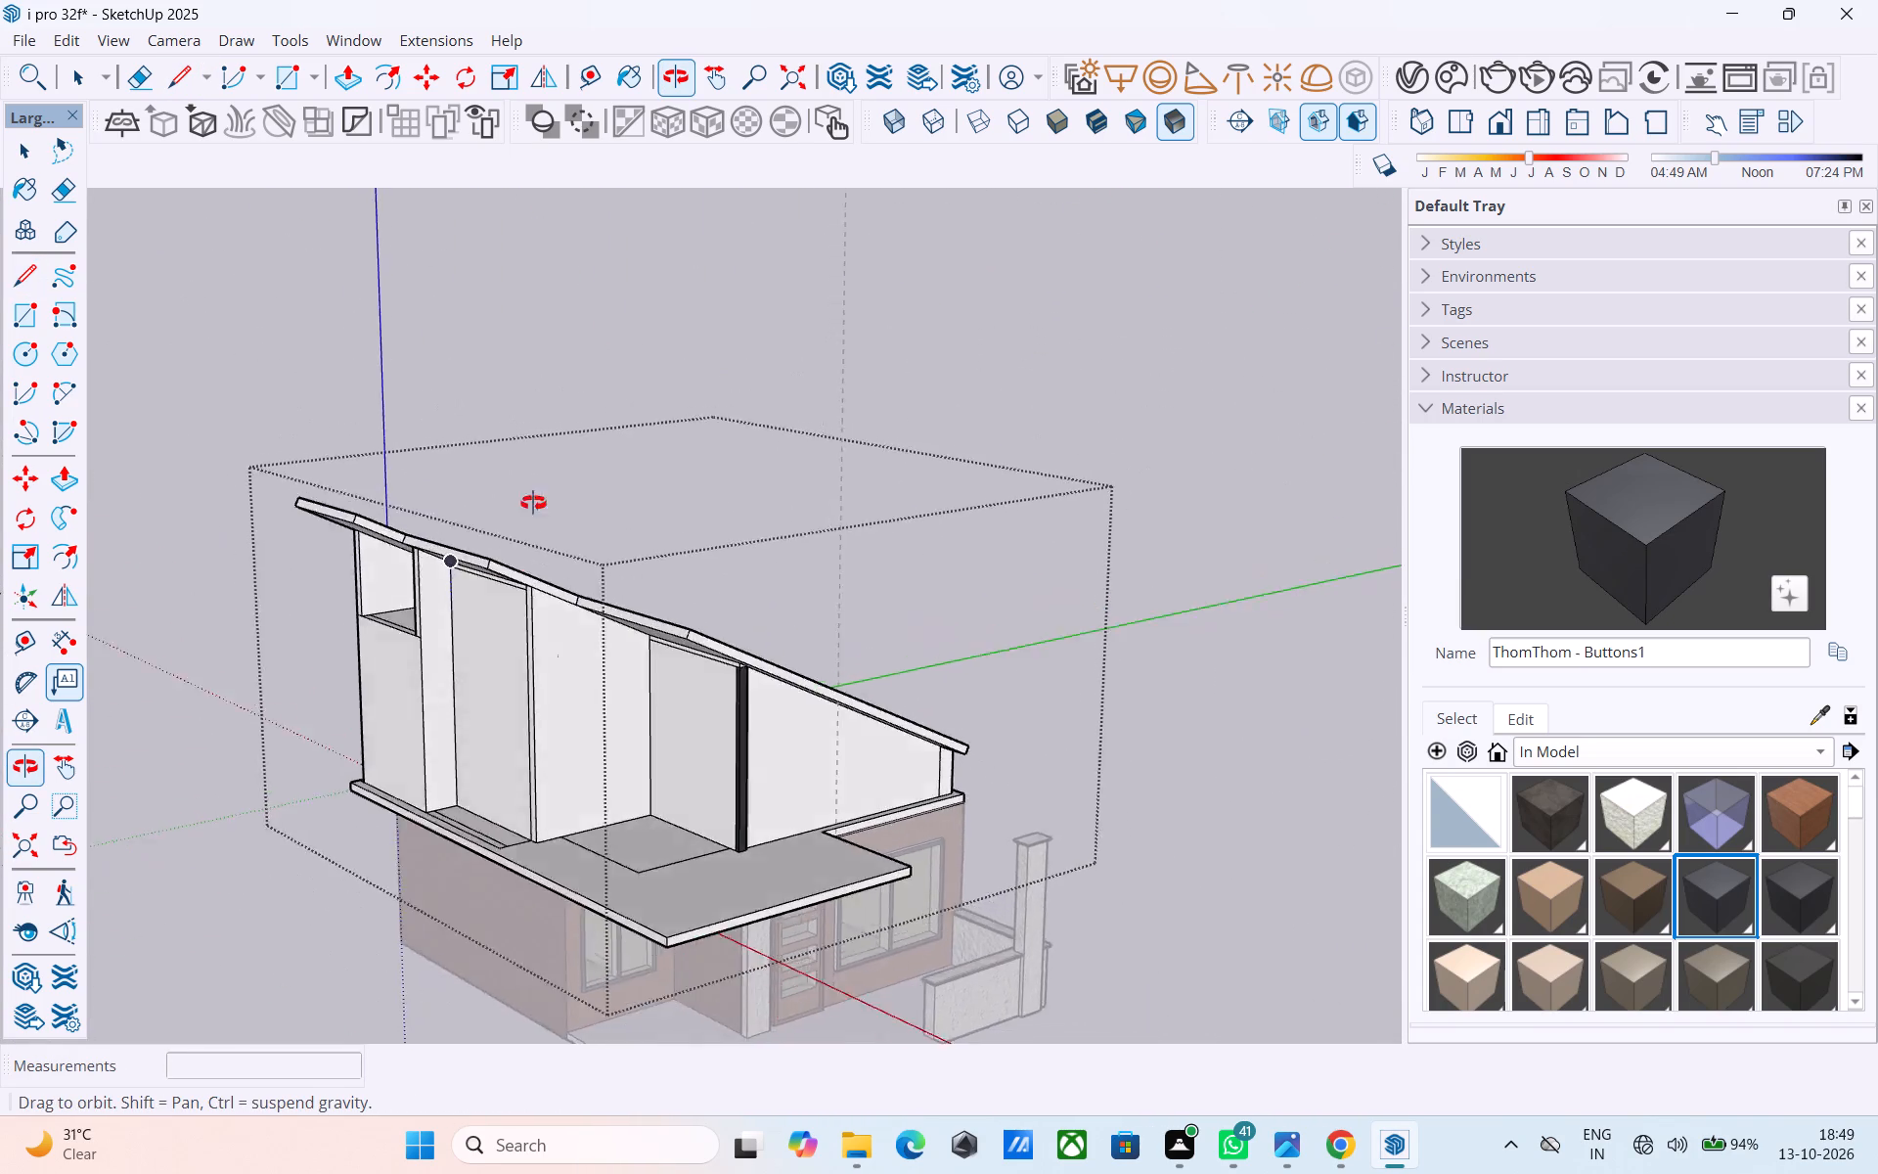
middle_click_drag(533, 503, 404, 355)
scroll(446, 544, "up", 5)
middle_click_drag(669, 617, 591, 592)
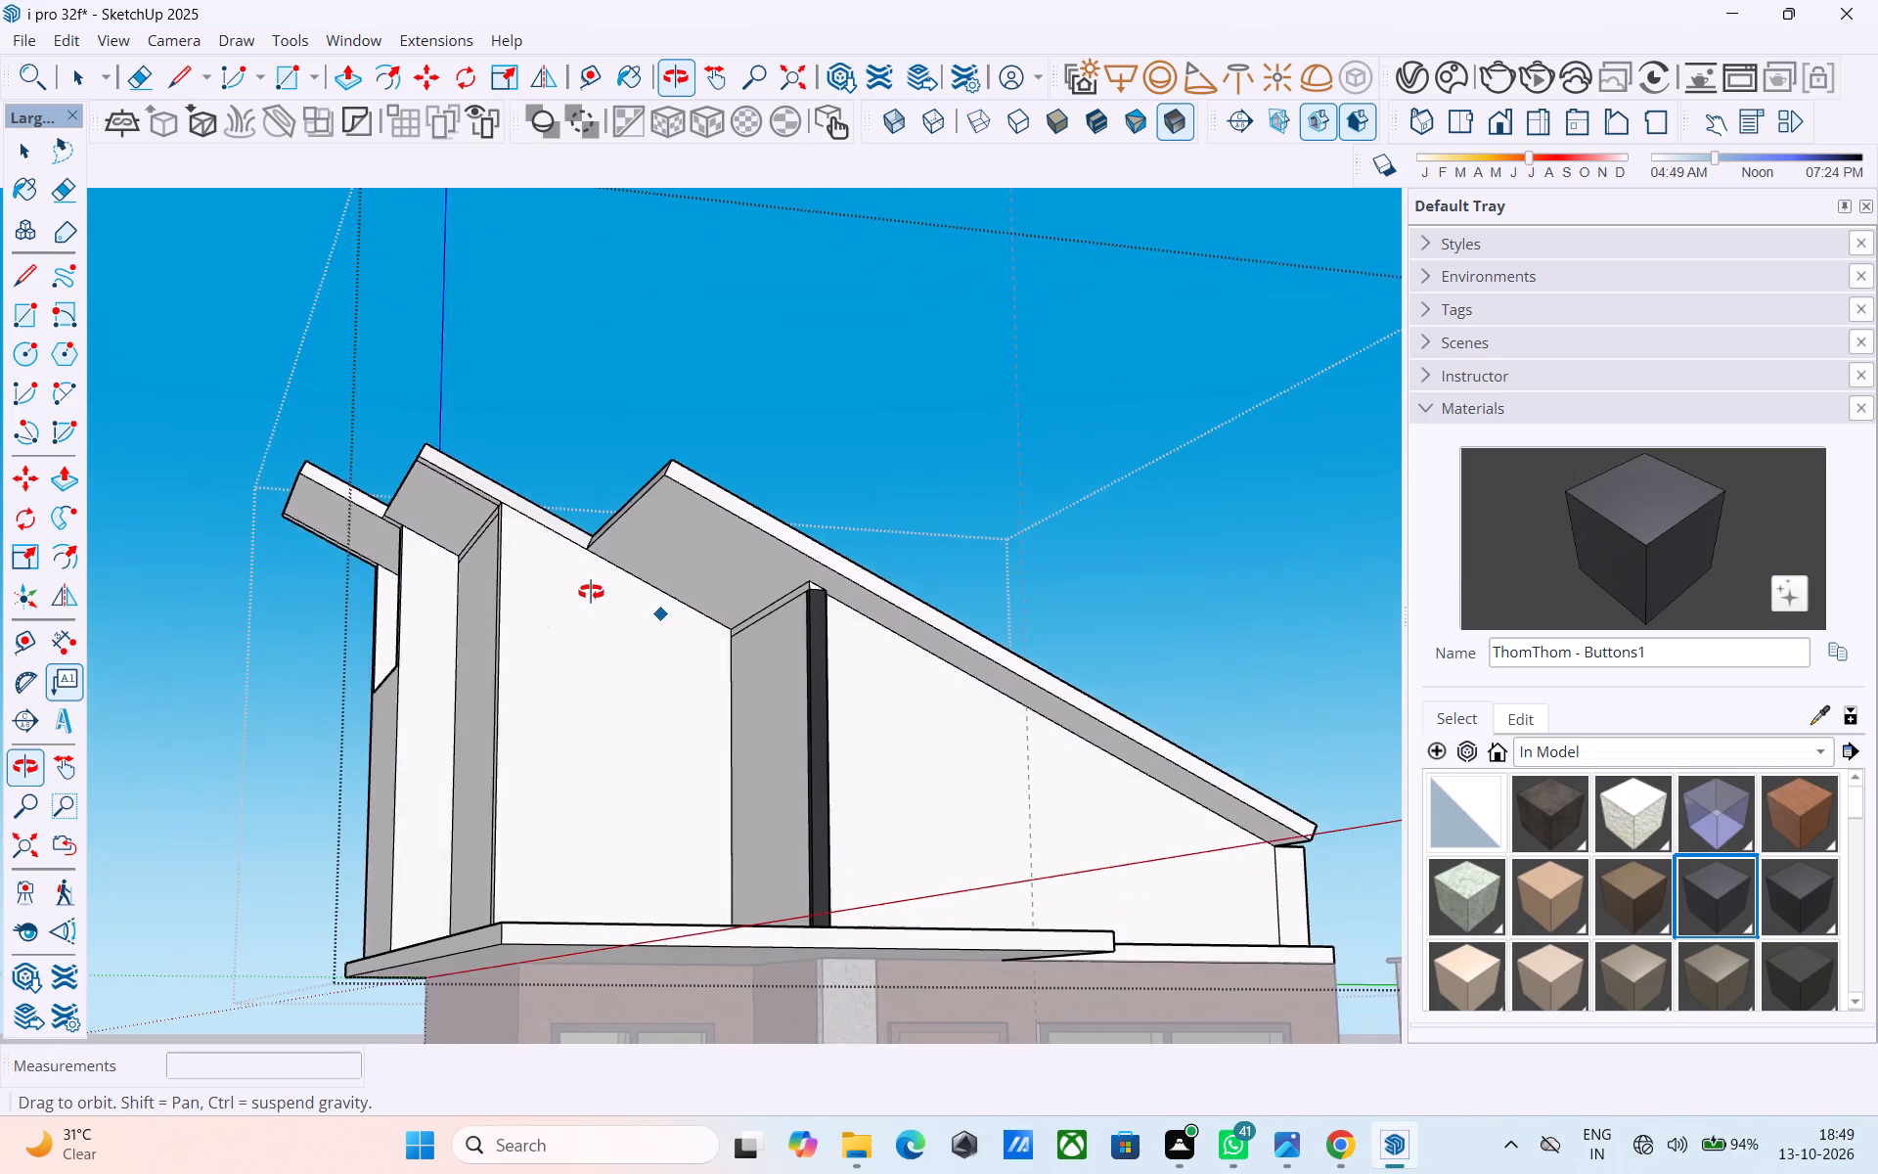
middle_click_drag(591, 592, 593, 593)
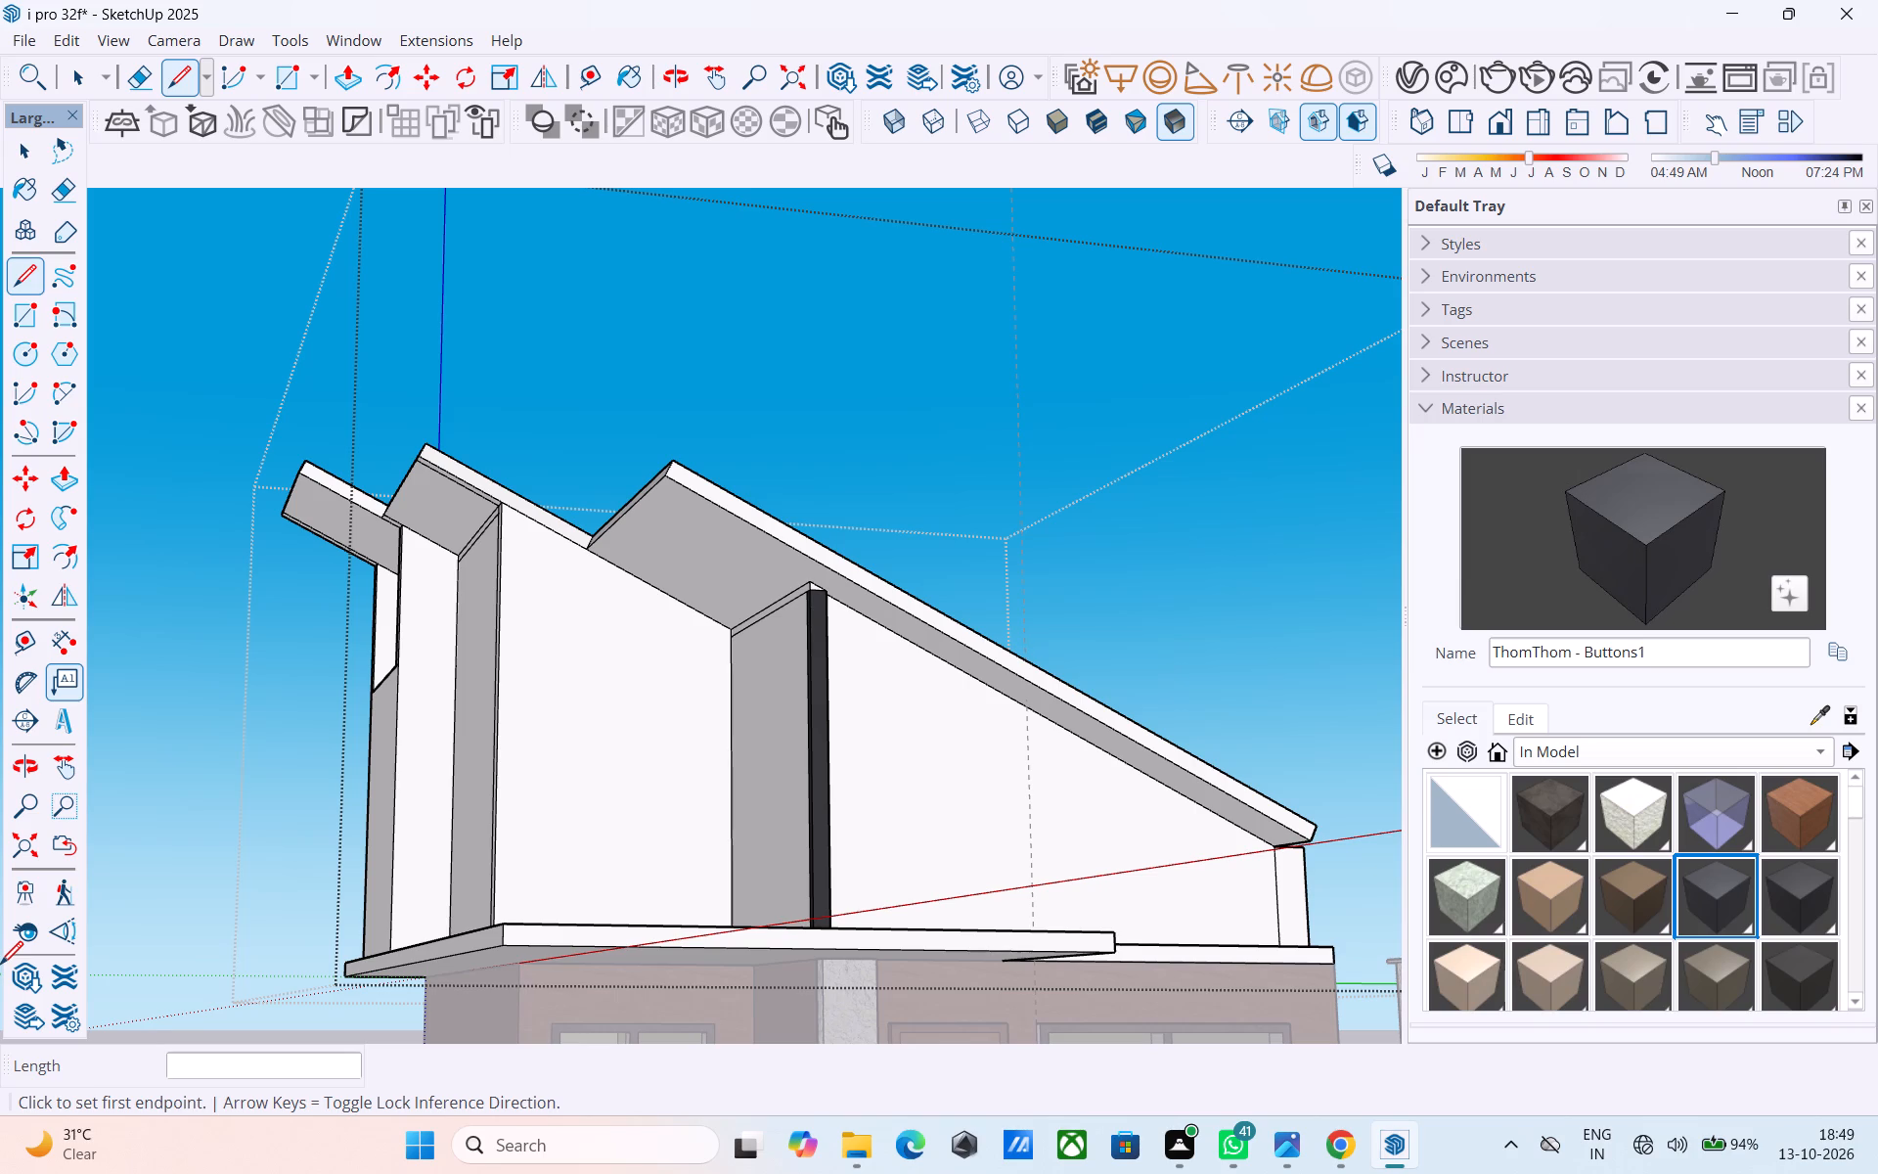
scroll(58, 719, "down", 2)
scroll(782, 780, "down", 4)
middle_click_drag(781, 778, 673, 1004)
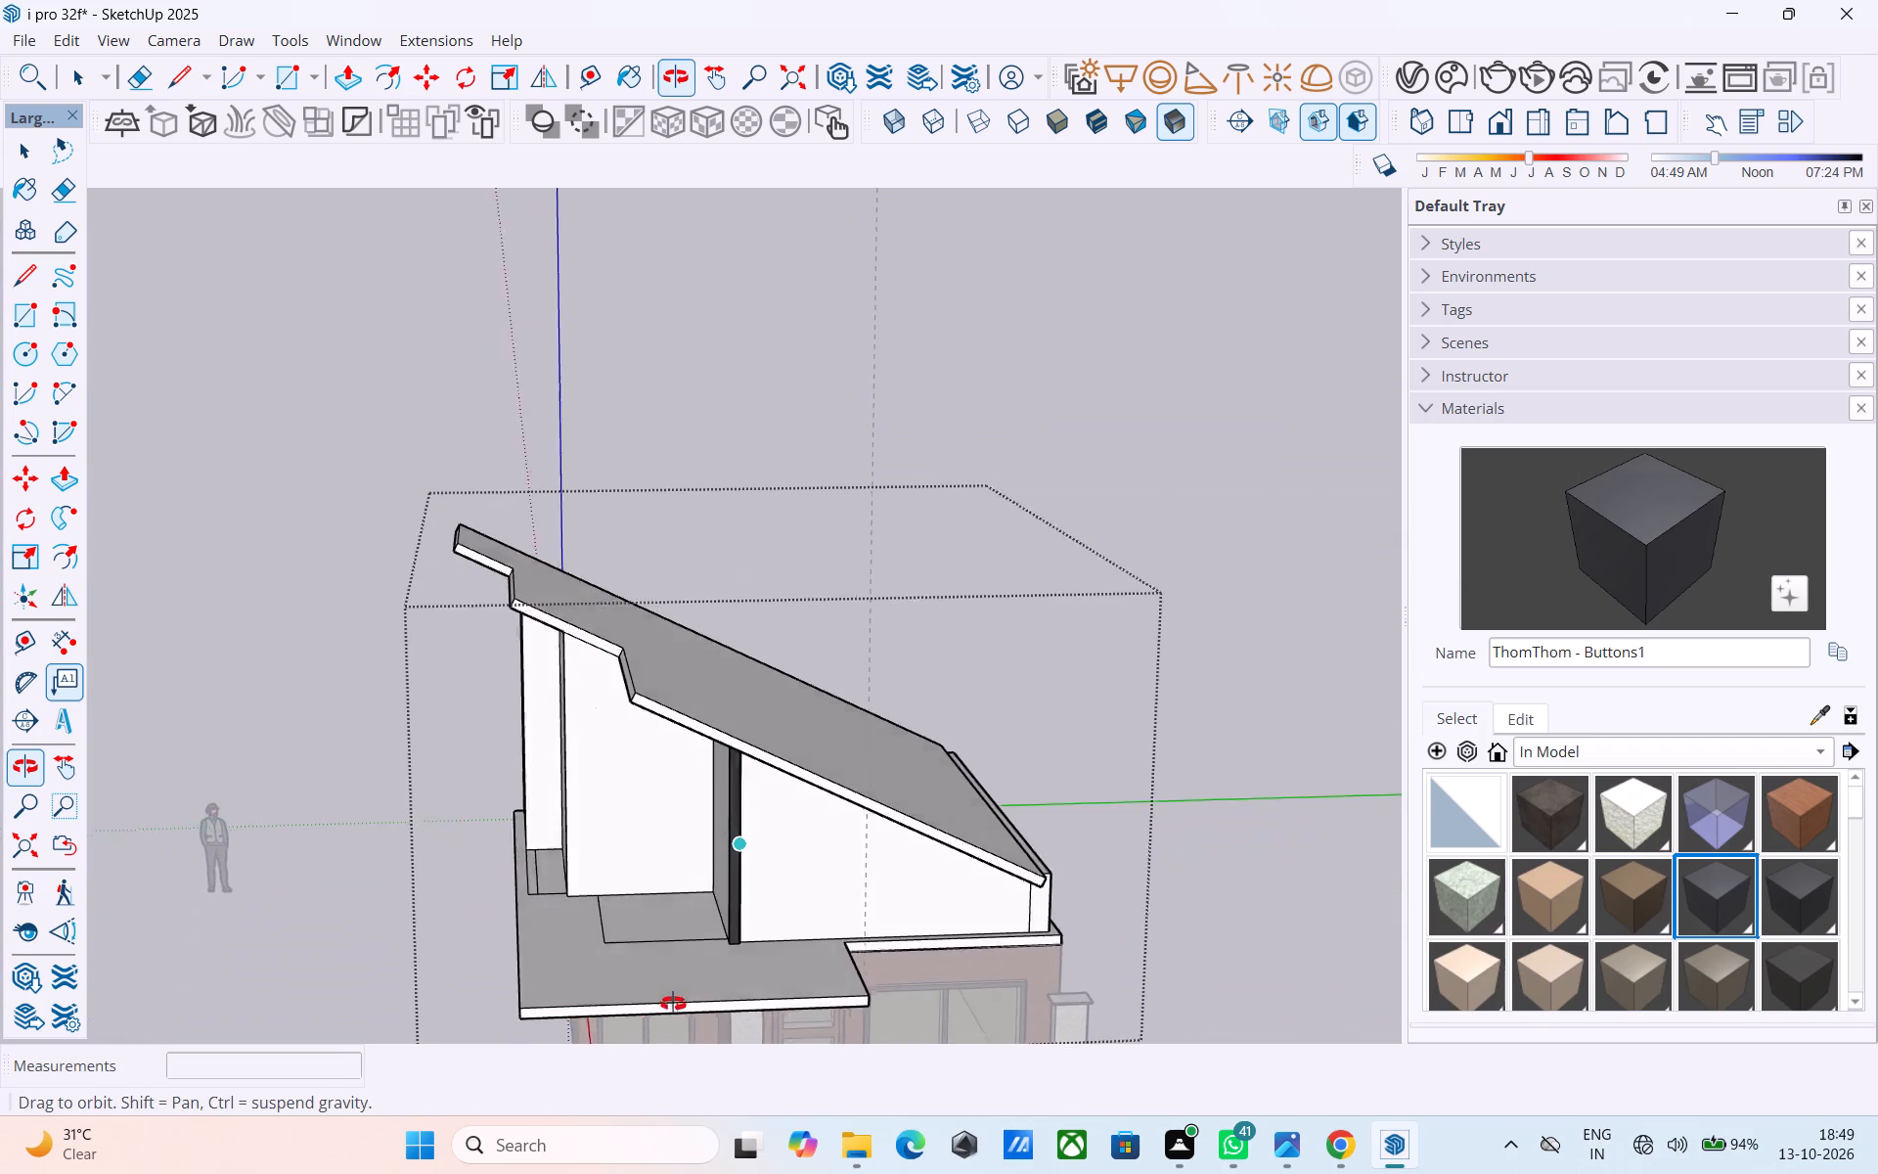
middle_click_drag(673, 1004, 667, 1018)
key("space")
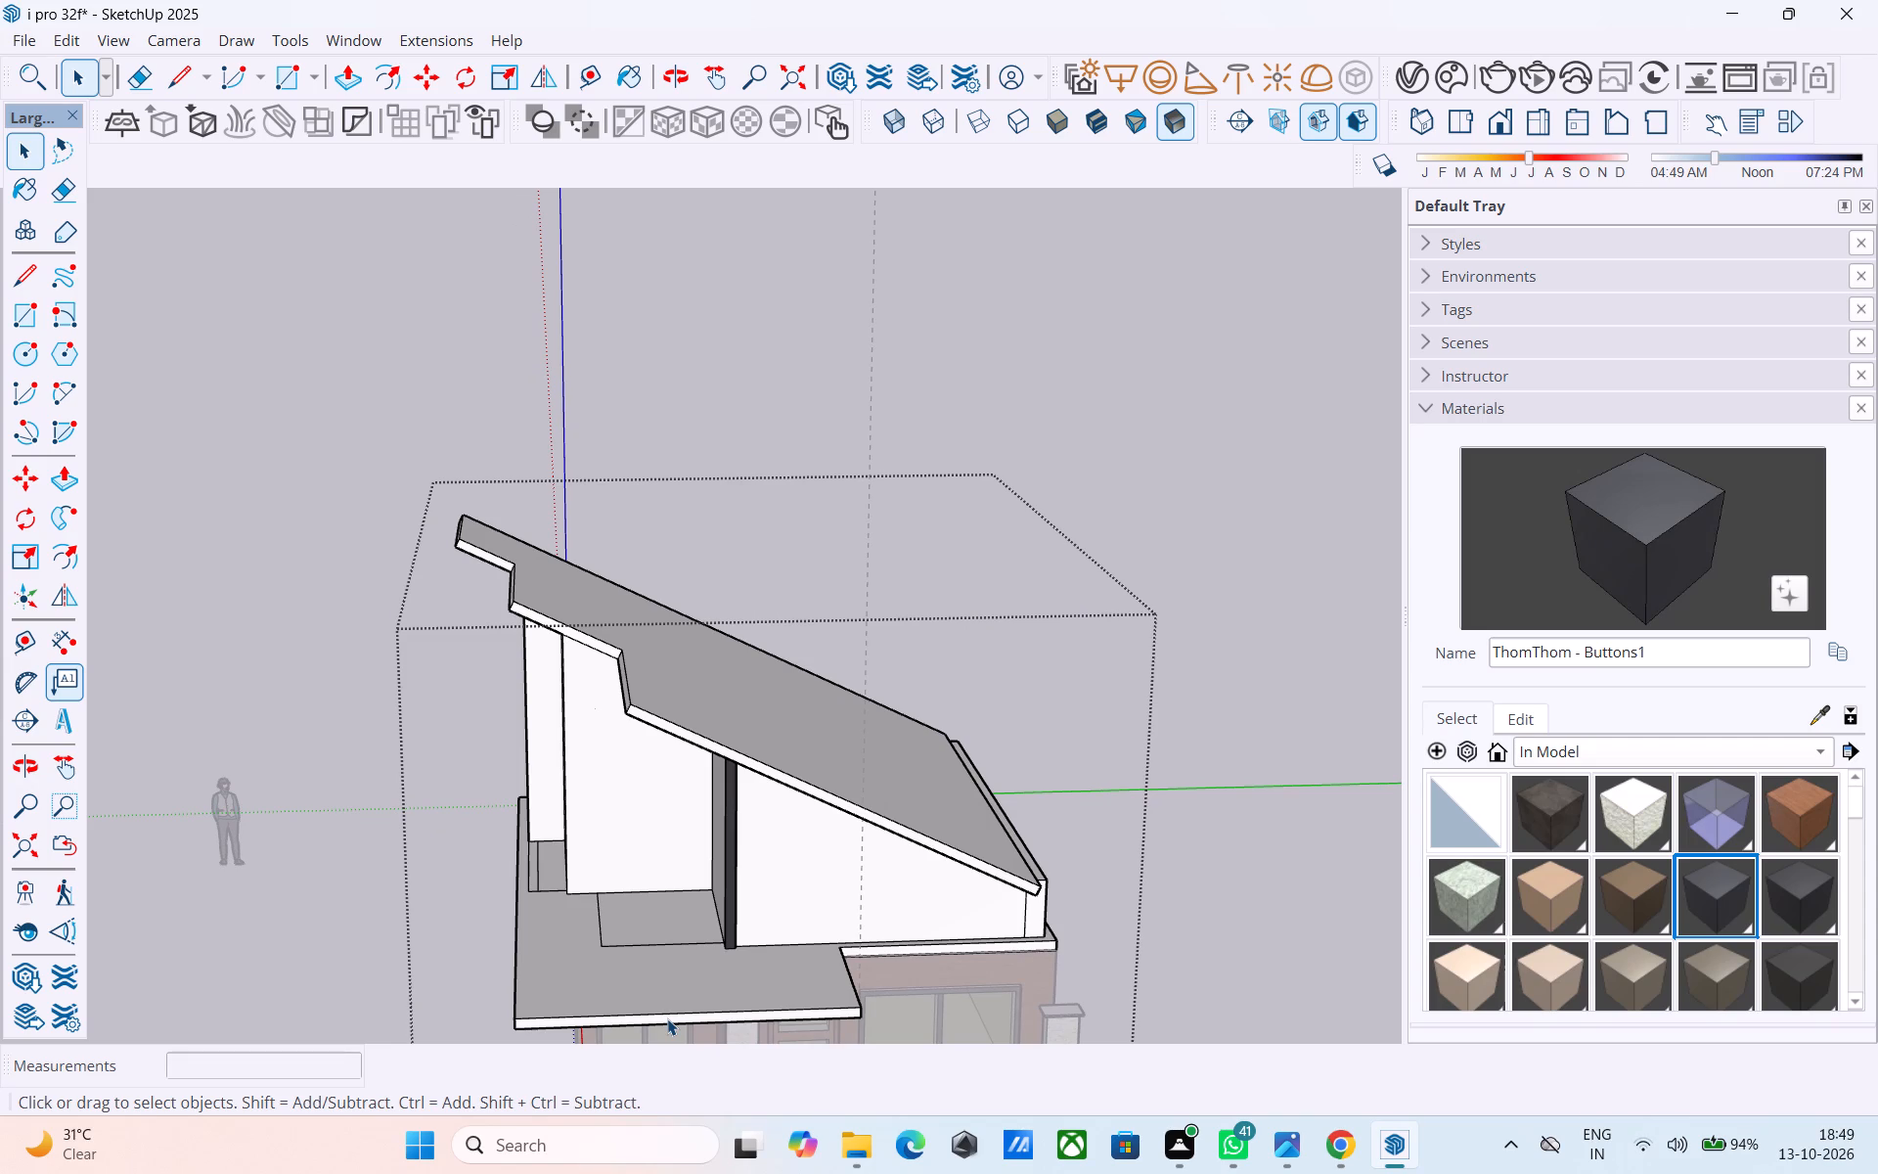
key("space")
key("Return")
key("space")
middle_click_drag(762, 854, 622, 828)
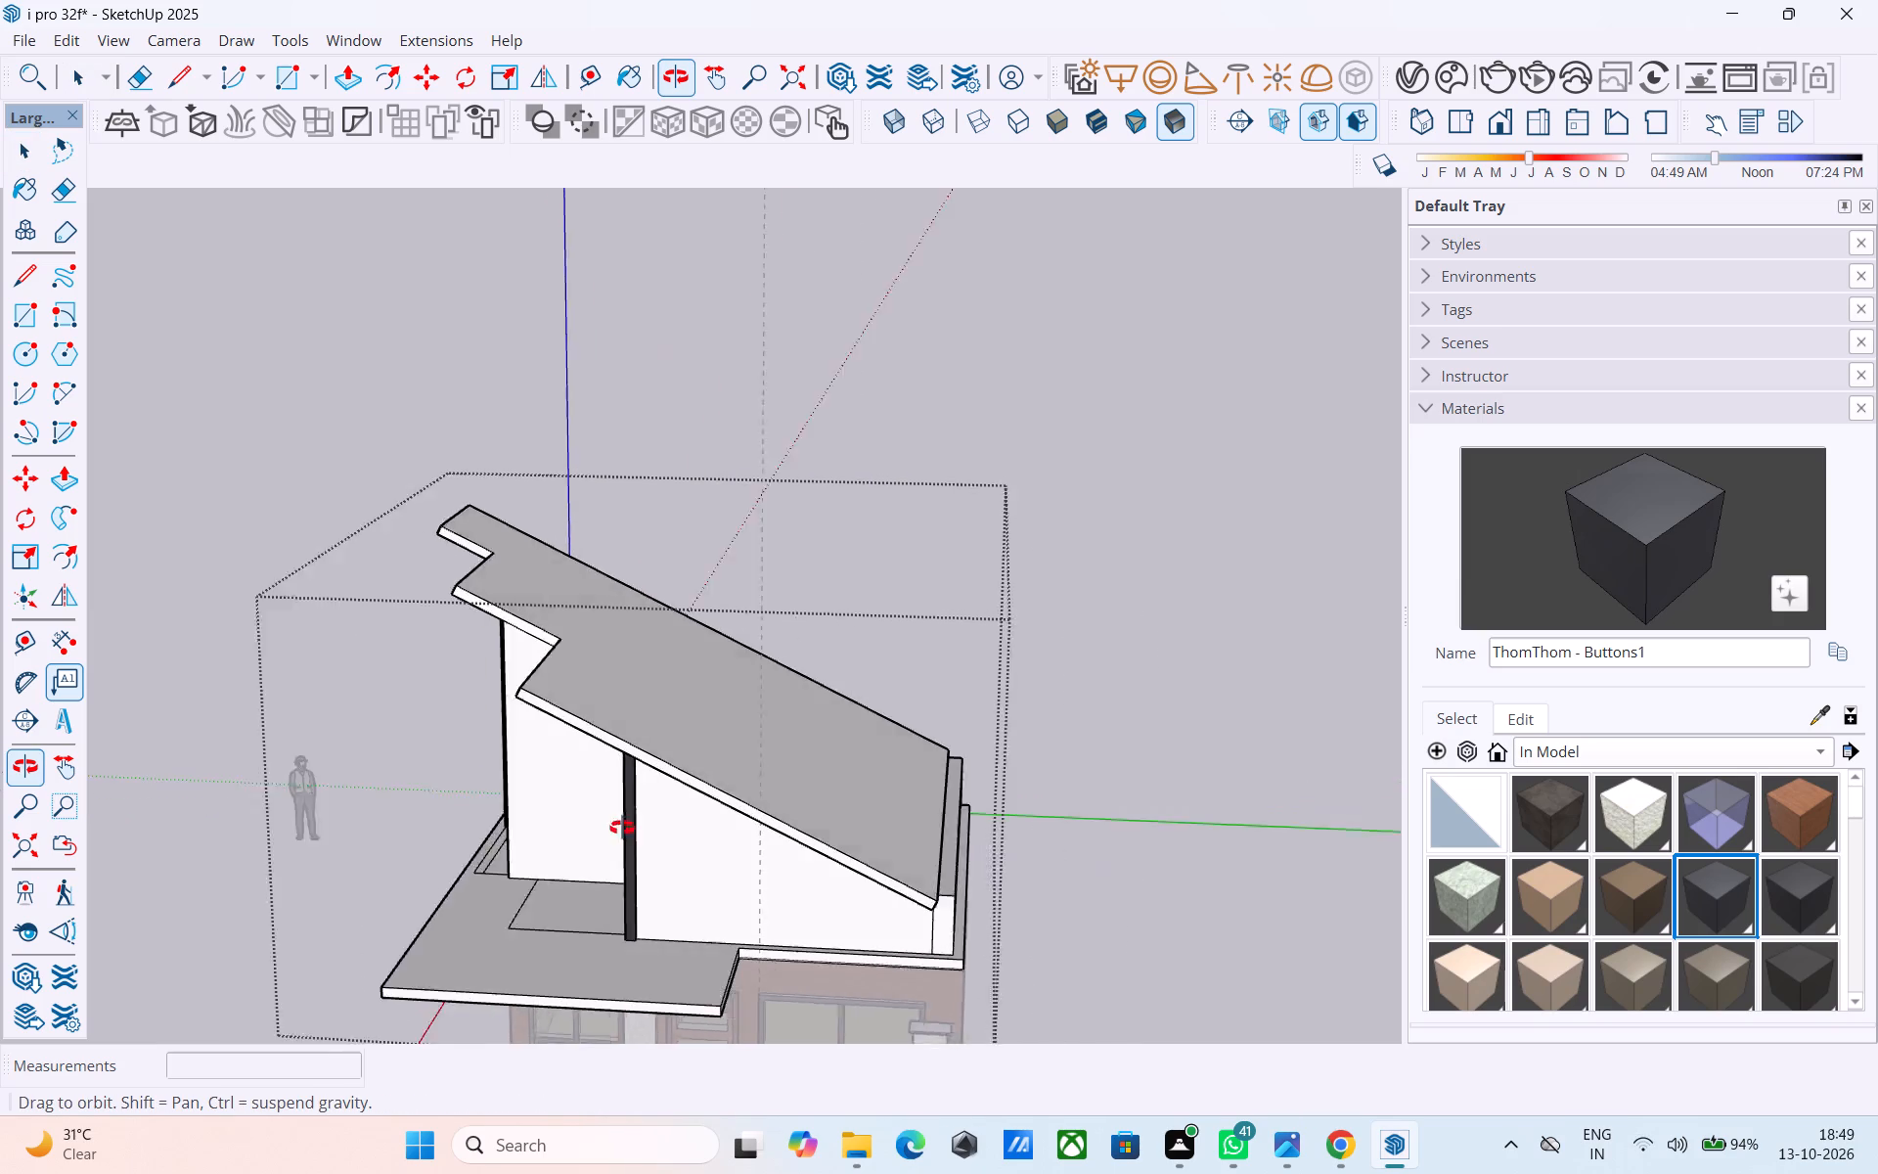
middle_click_drag(622, 828, 938, 642)
middle_click_drag(938, 642, 961, 546)
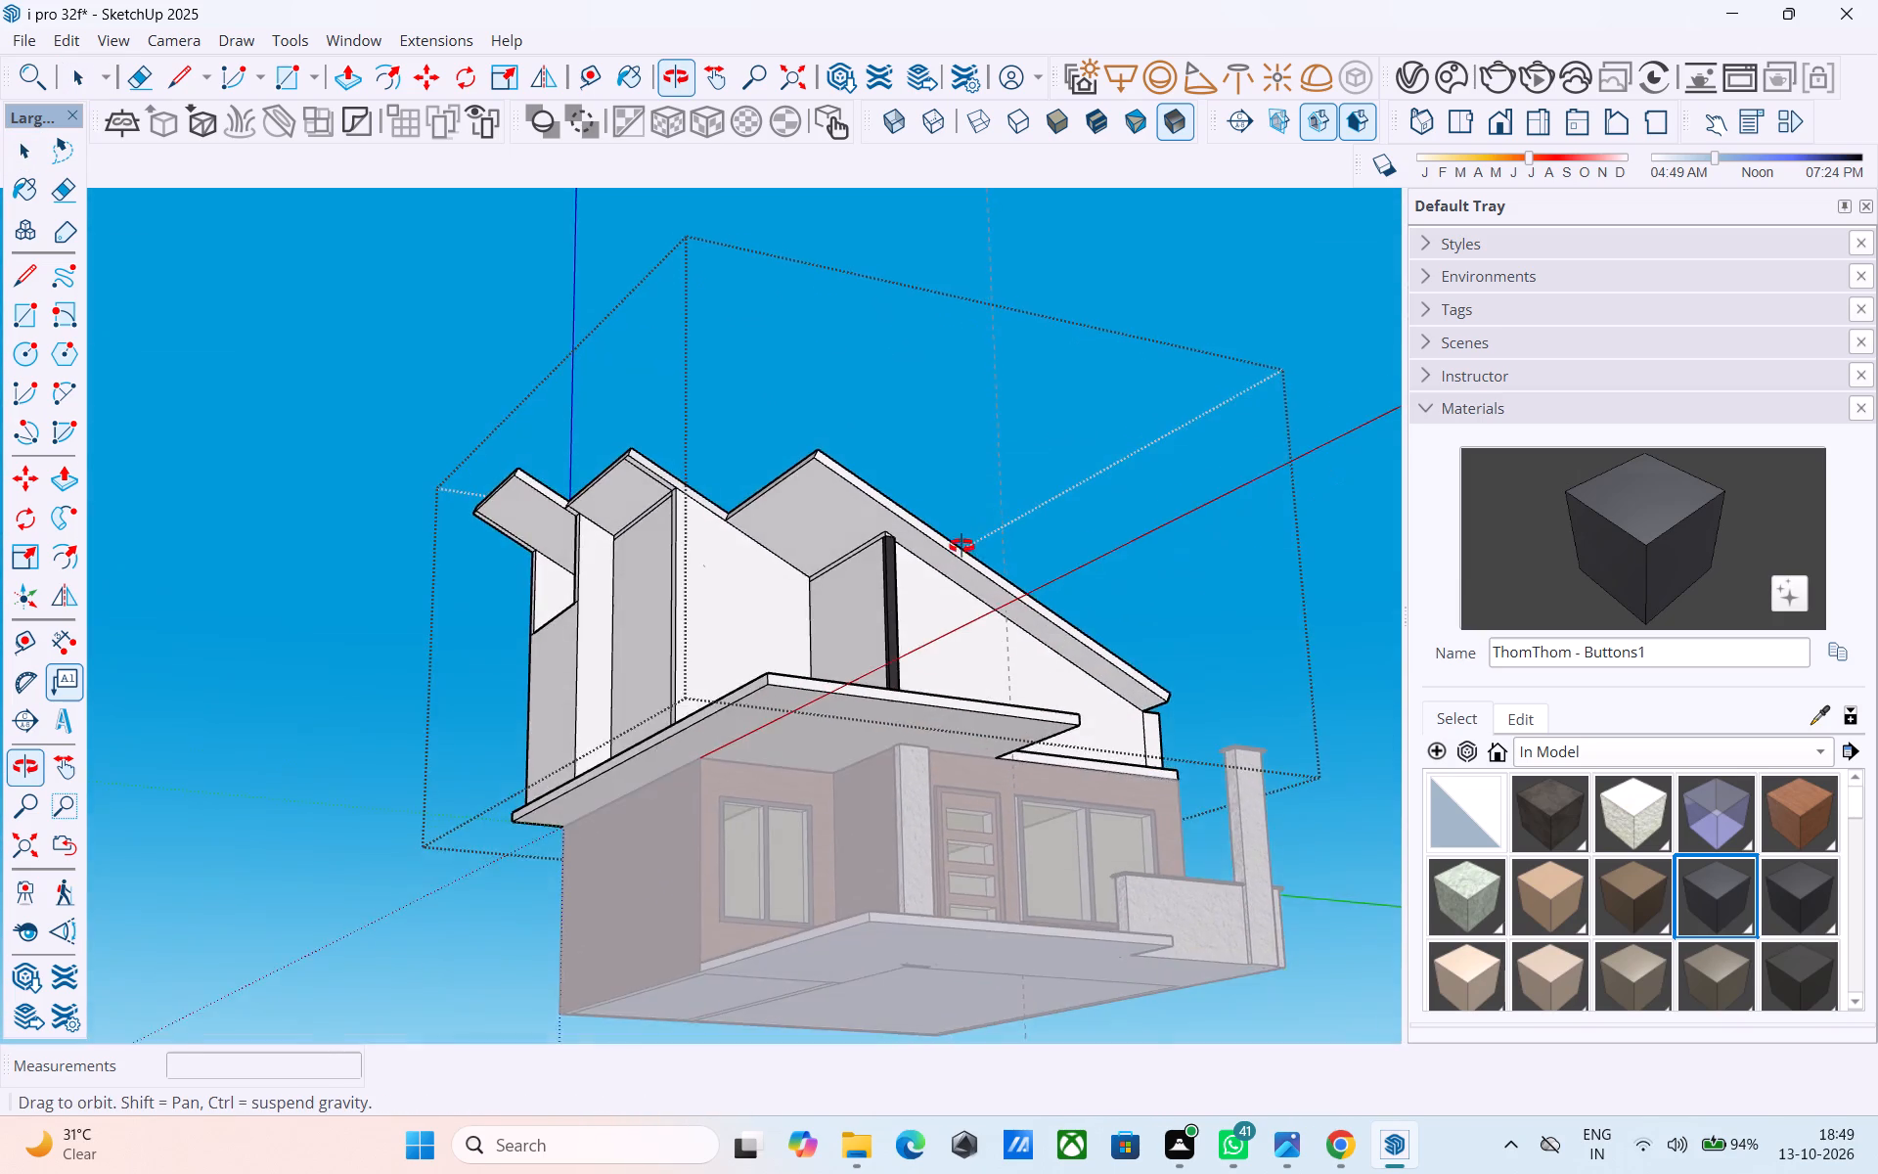
middle_click_drag(961, 546, 941, 457)
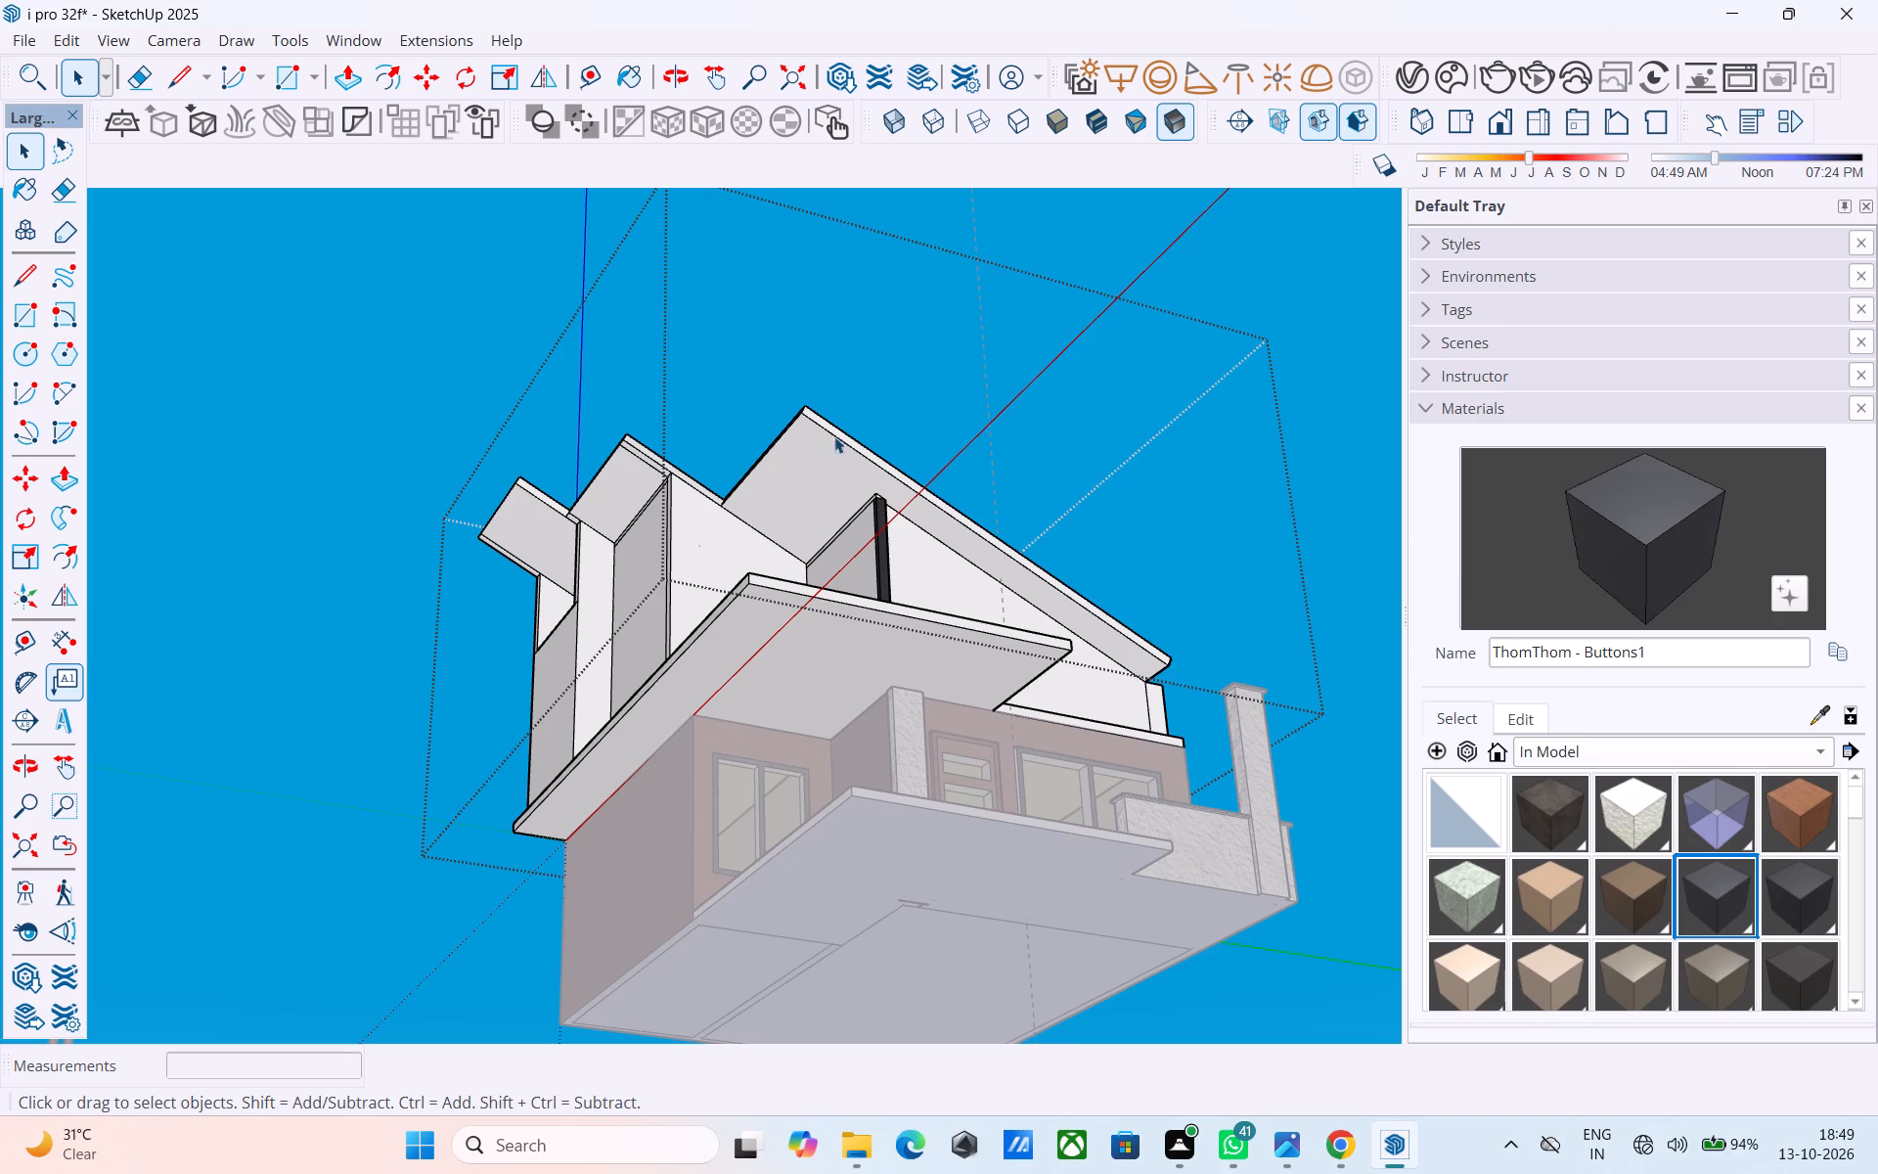
Push/Pull the roof's low-end edge face about 1' 1" outward to the outer top corner of the low end wall.
scroll(804, 501, "down", 2)
middle_click_drag(804, 503, 187, 799)
middle_click_drag(803, 671, 317, 675)
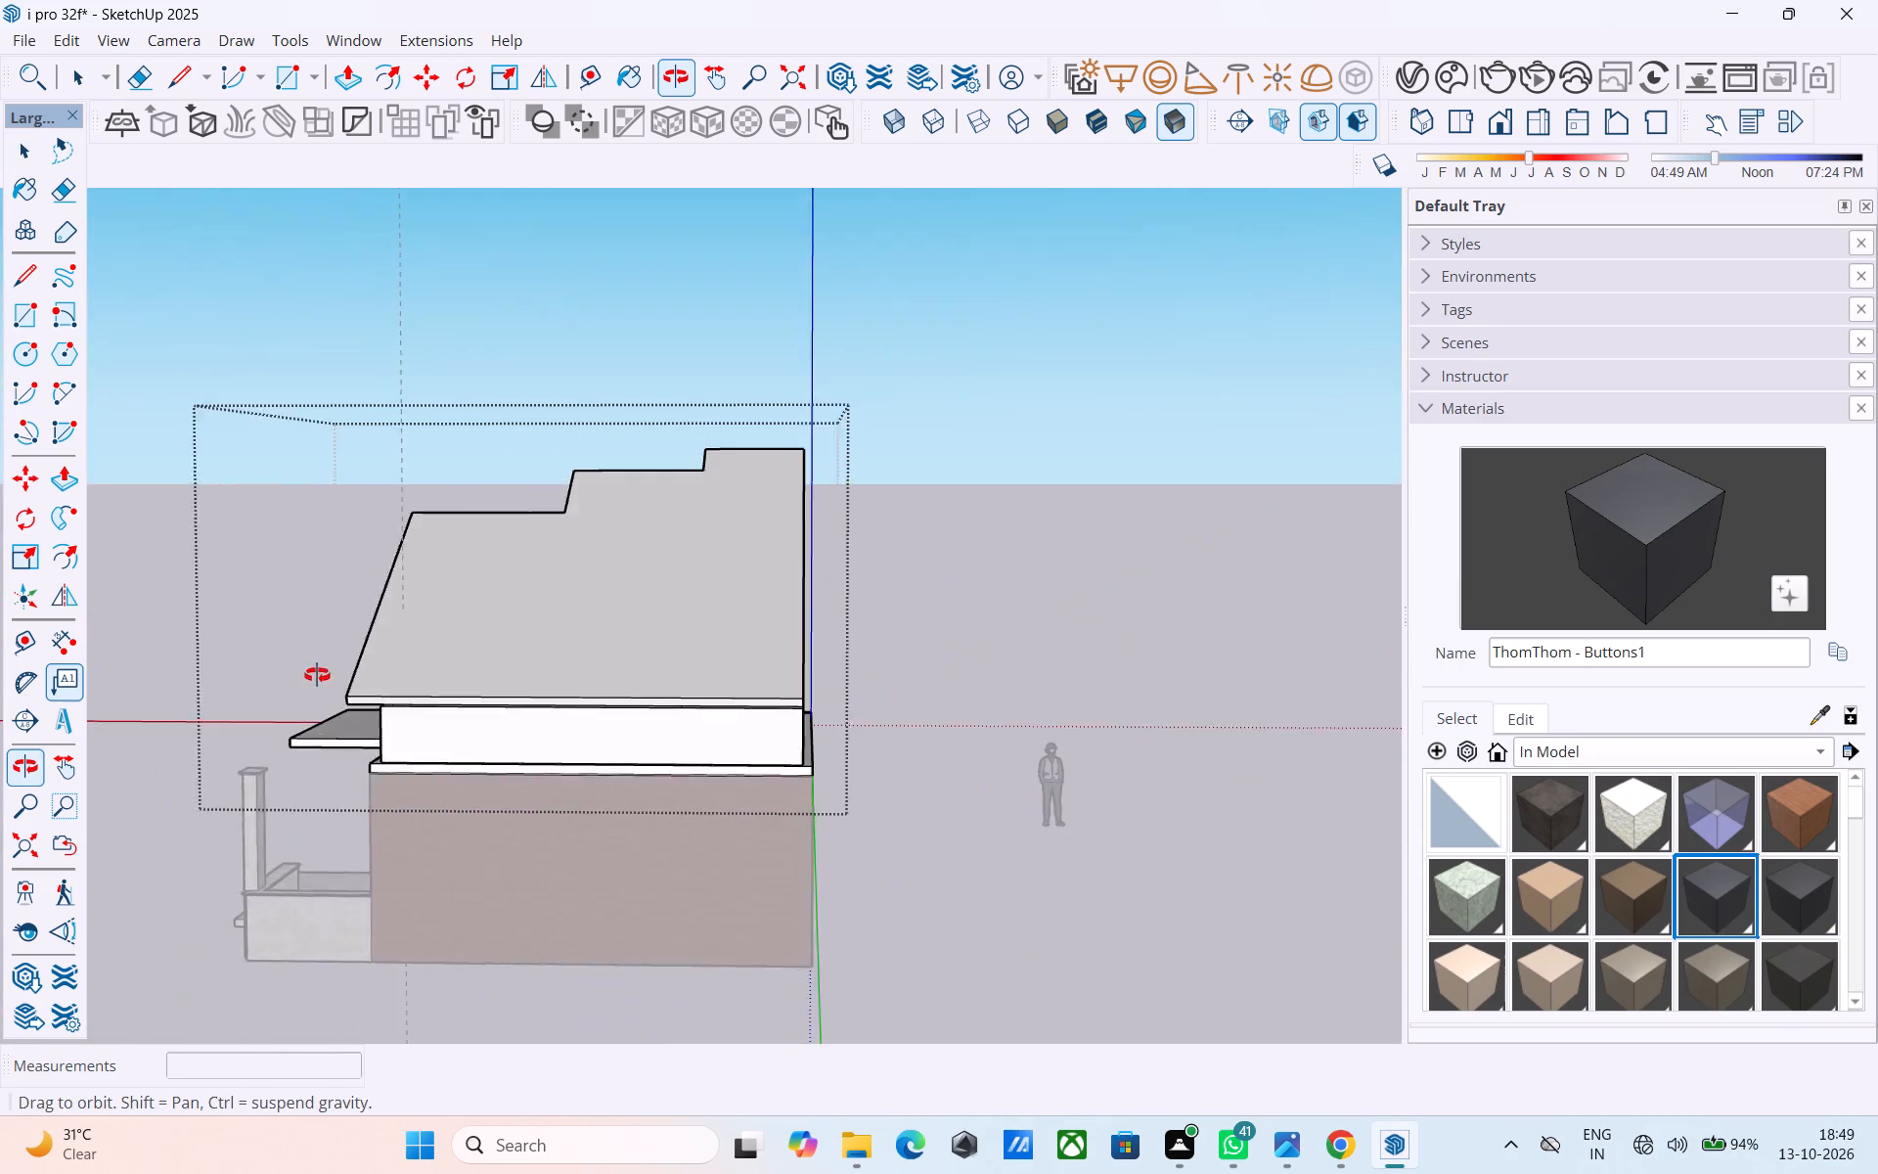
middle_click_drag(317, 675, 788, 626)
scroll(854, 646, "up", 15)
left_click(801, 764)
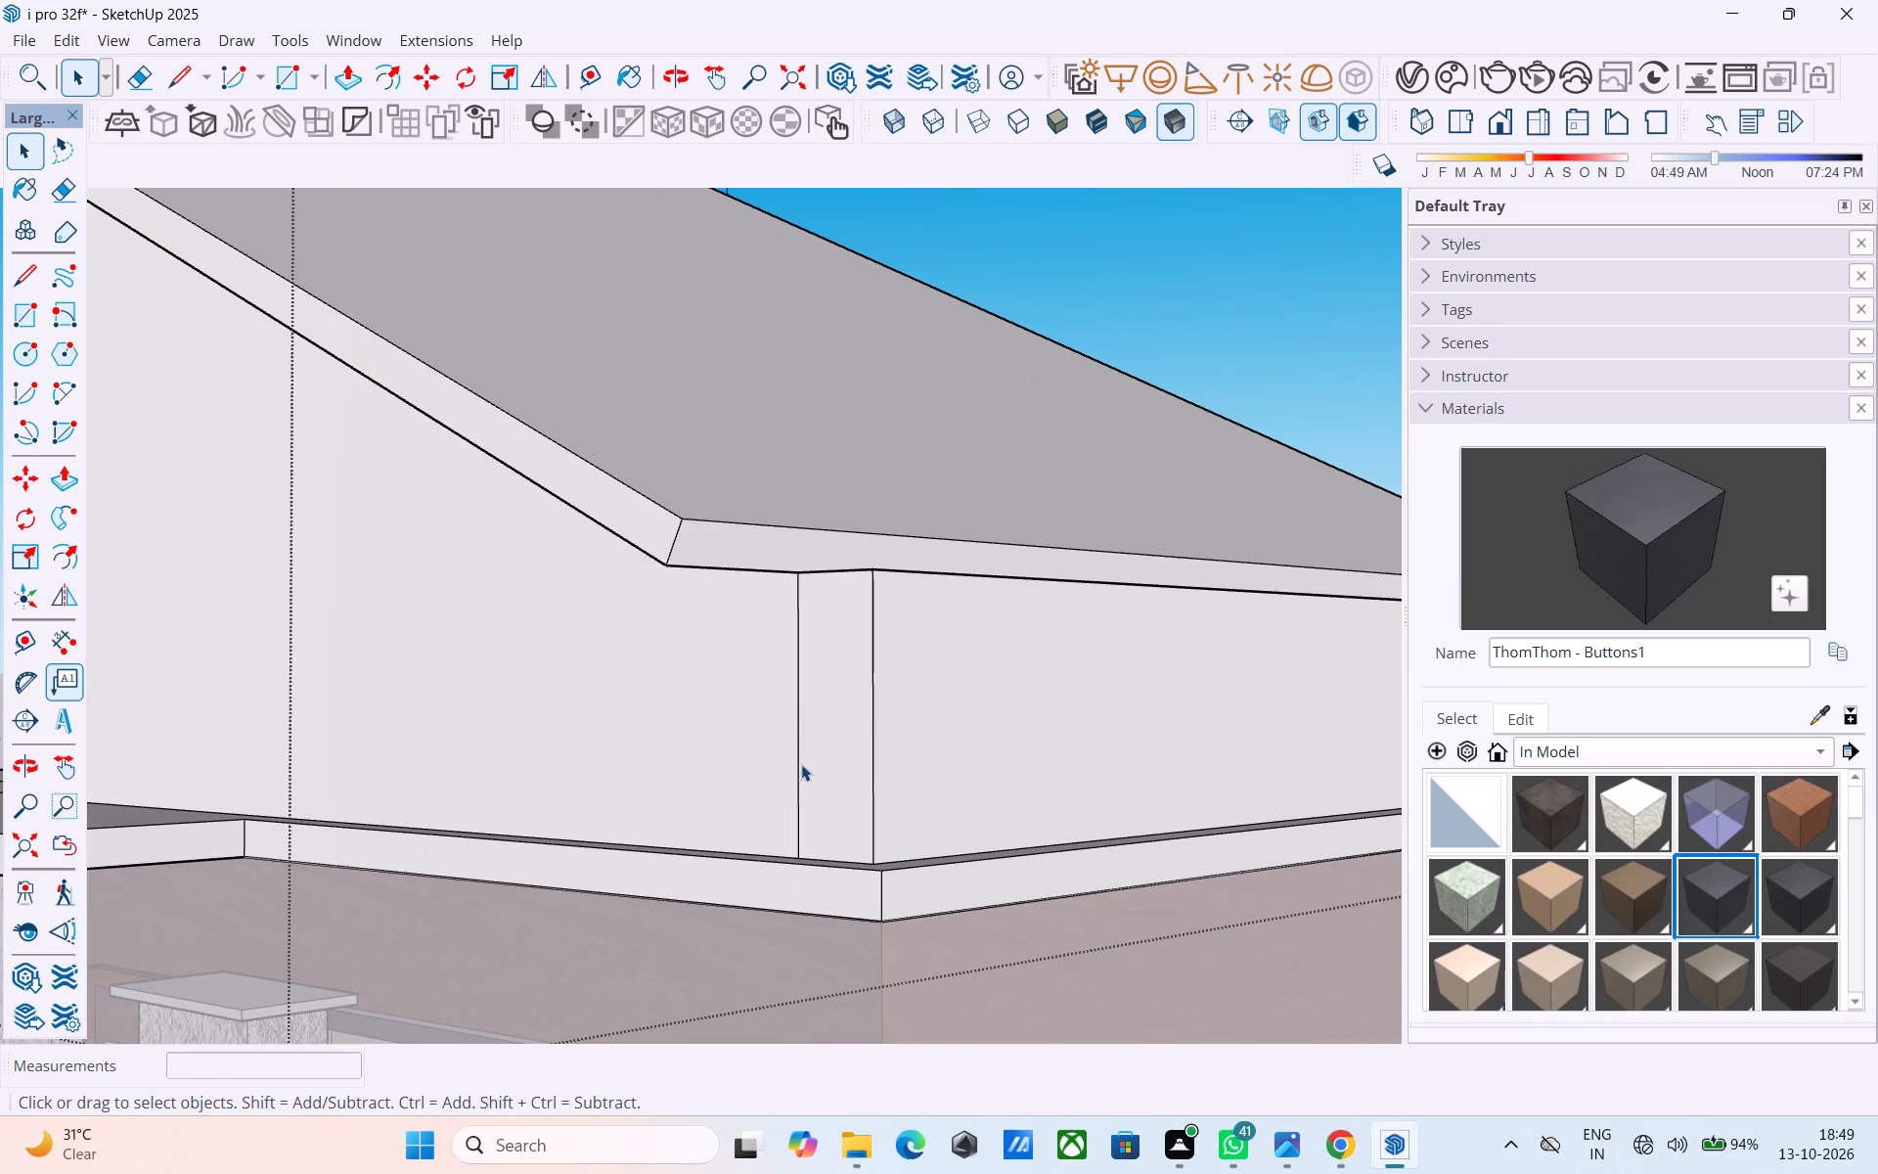
middle_click_drag(795, 760, 964, 844)
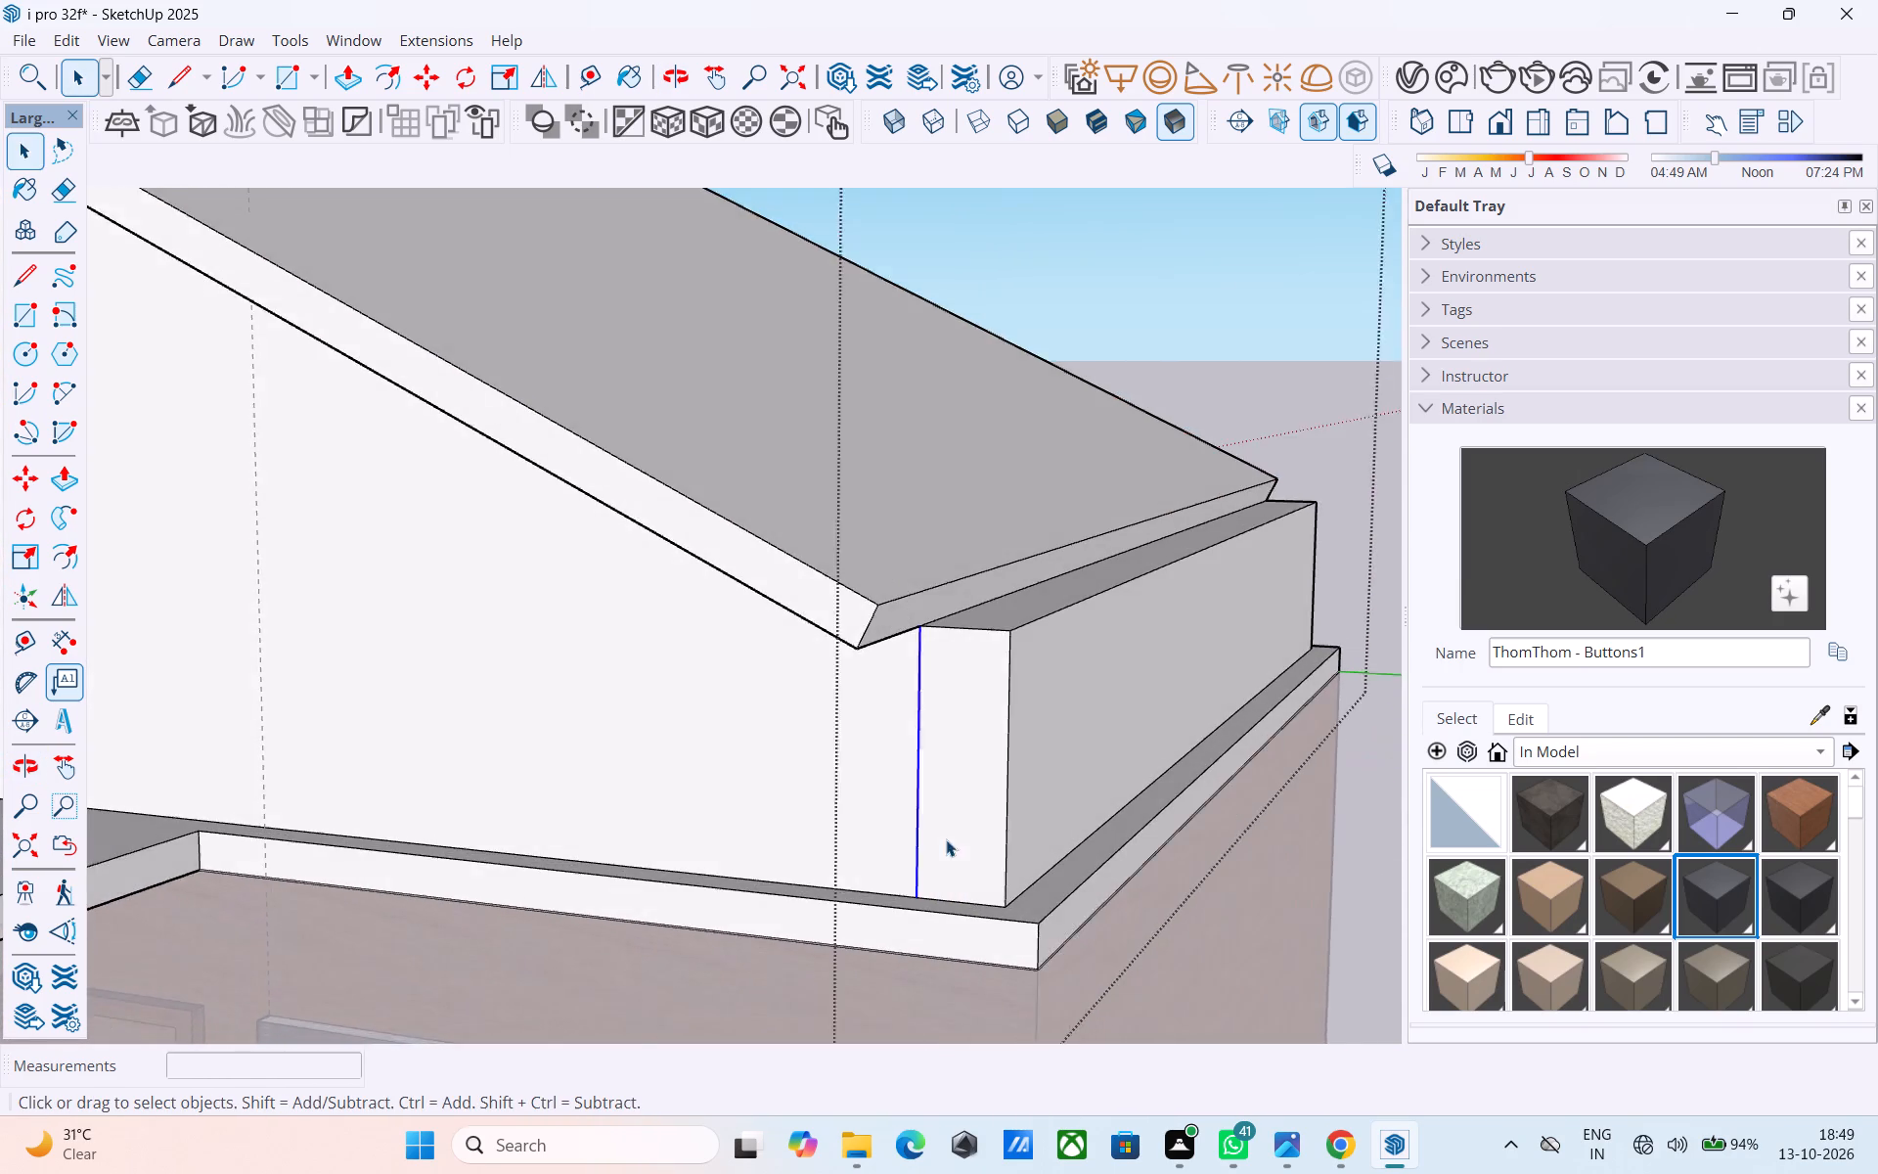
scroll(934, 832, "up", 1)
key("space")
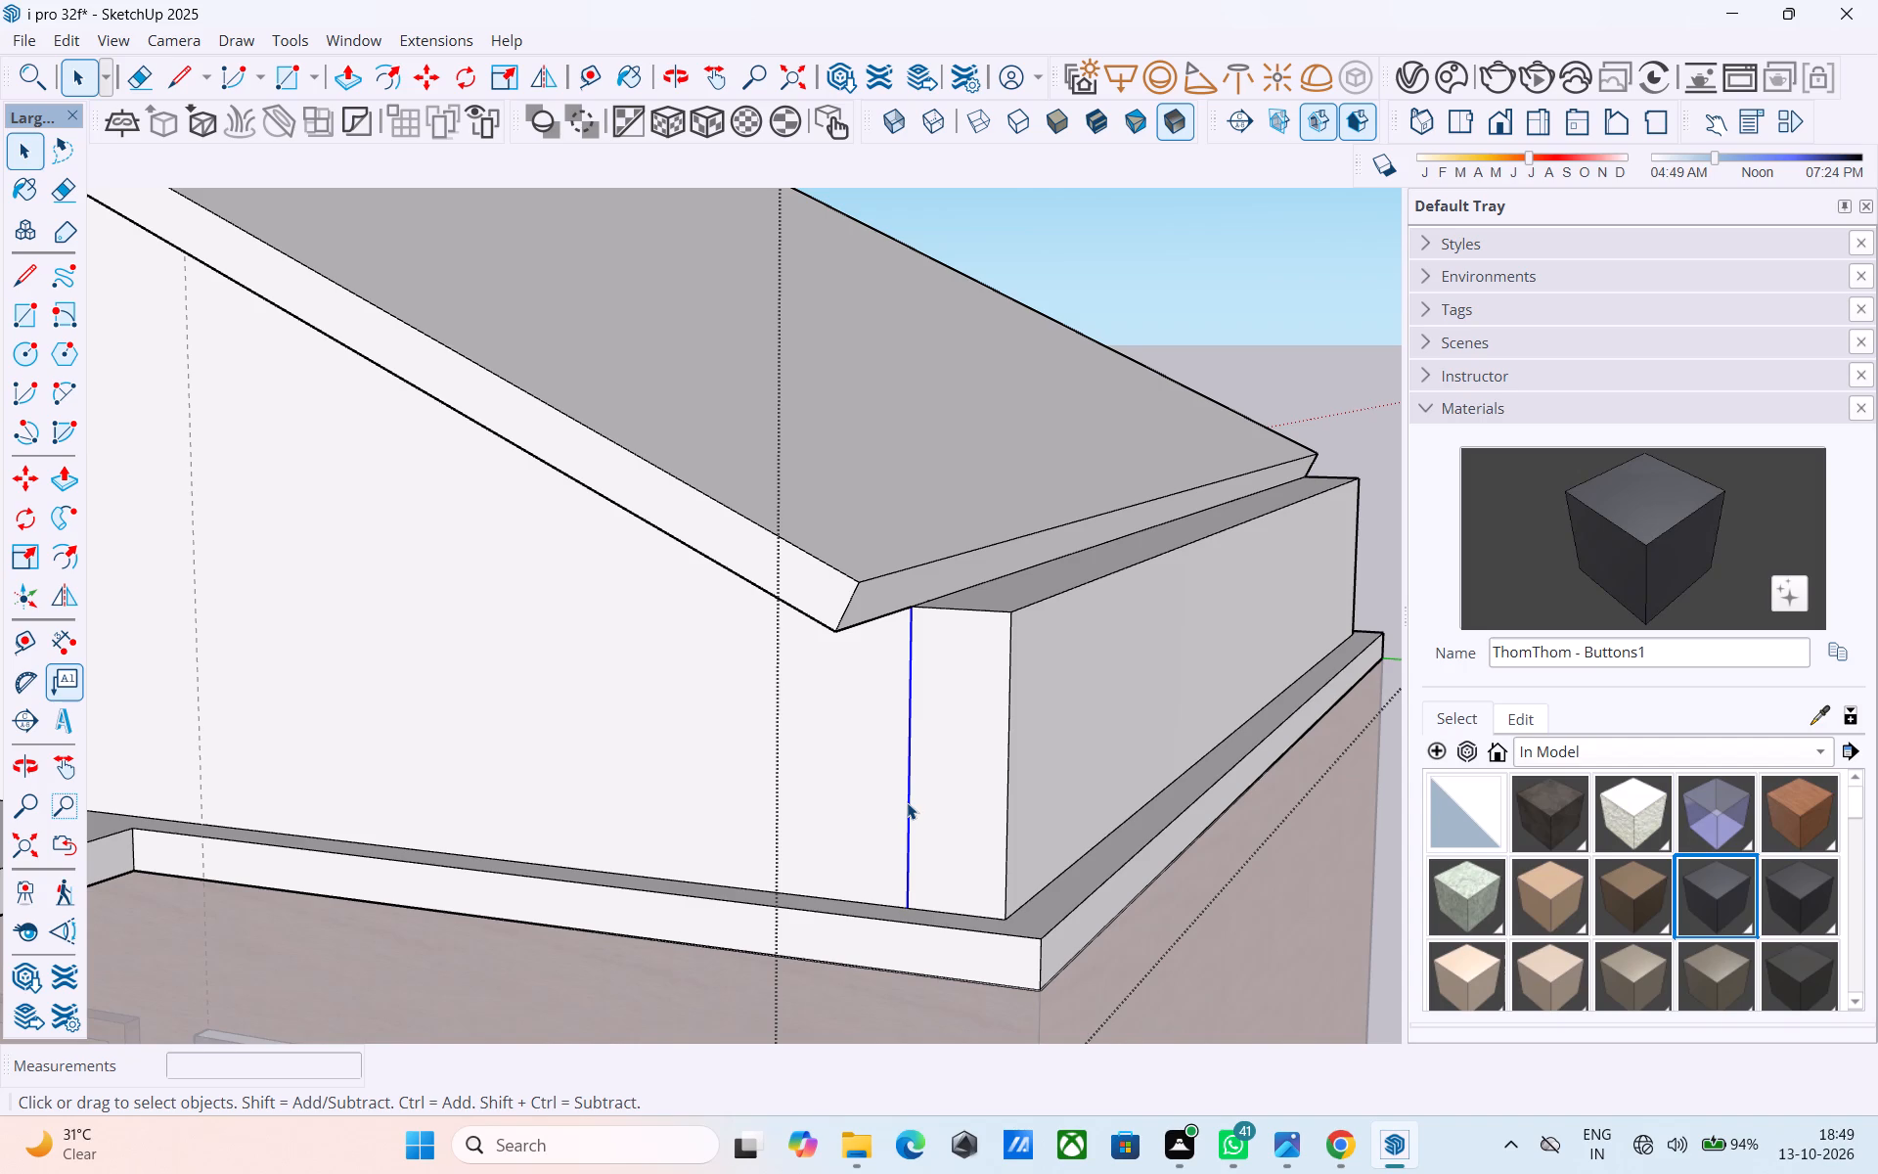
middle_click_drag(907, 793, 822, 749)
middle_click_drag(741, 503, 723, 577)
left_click(582, 319)
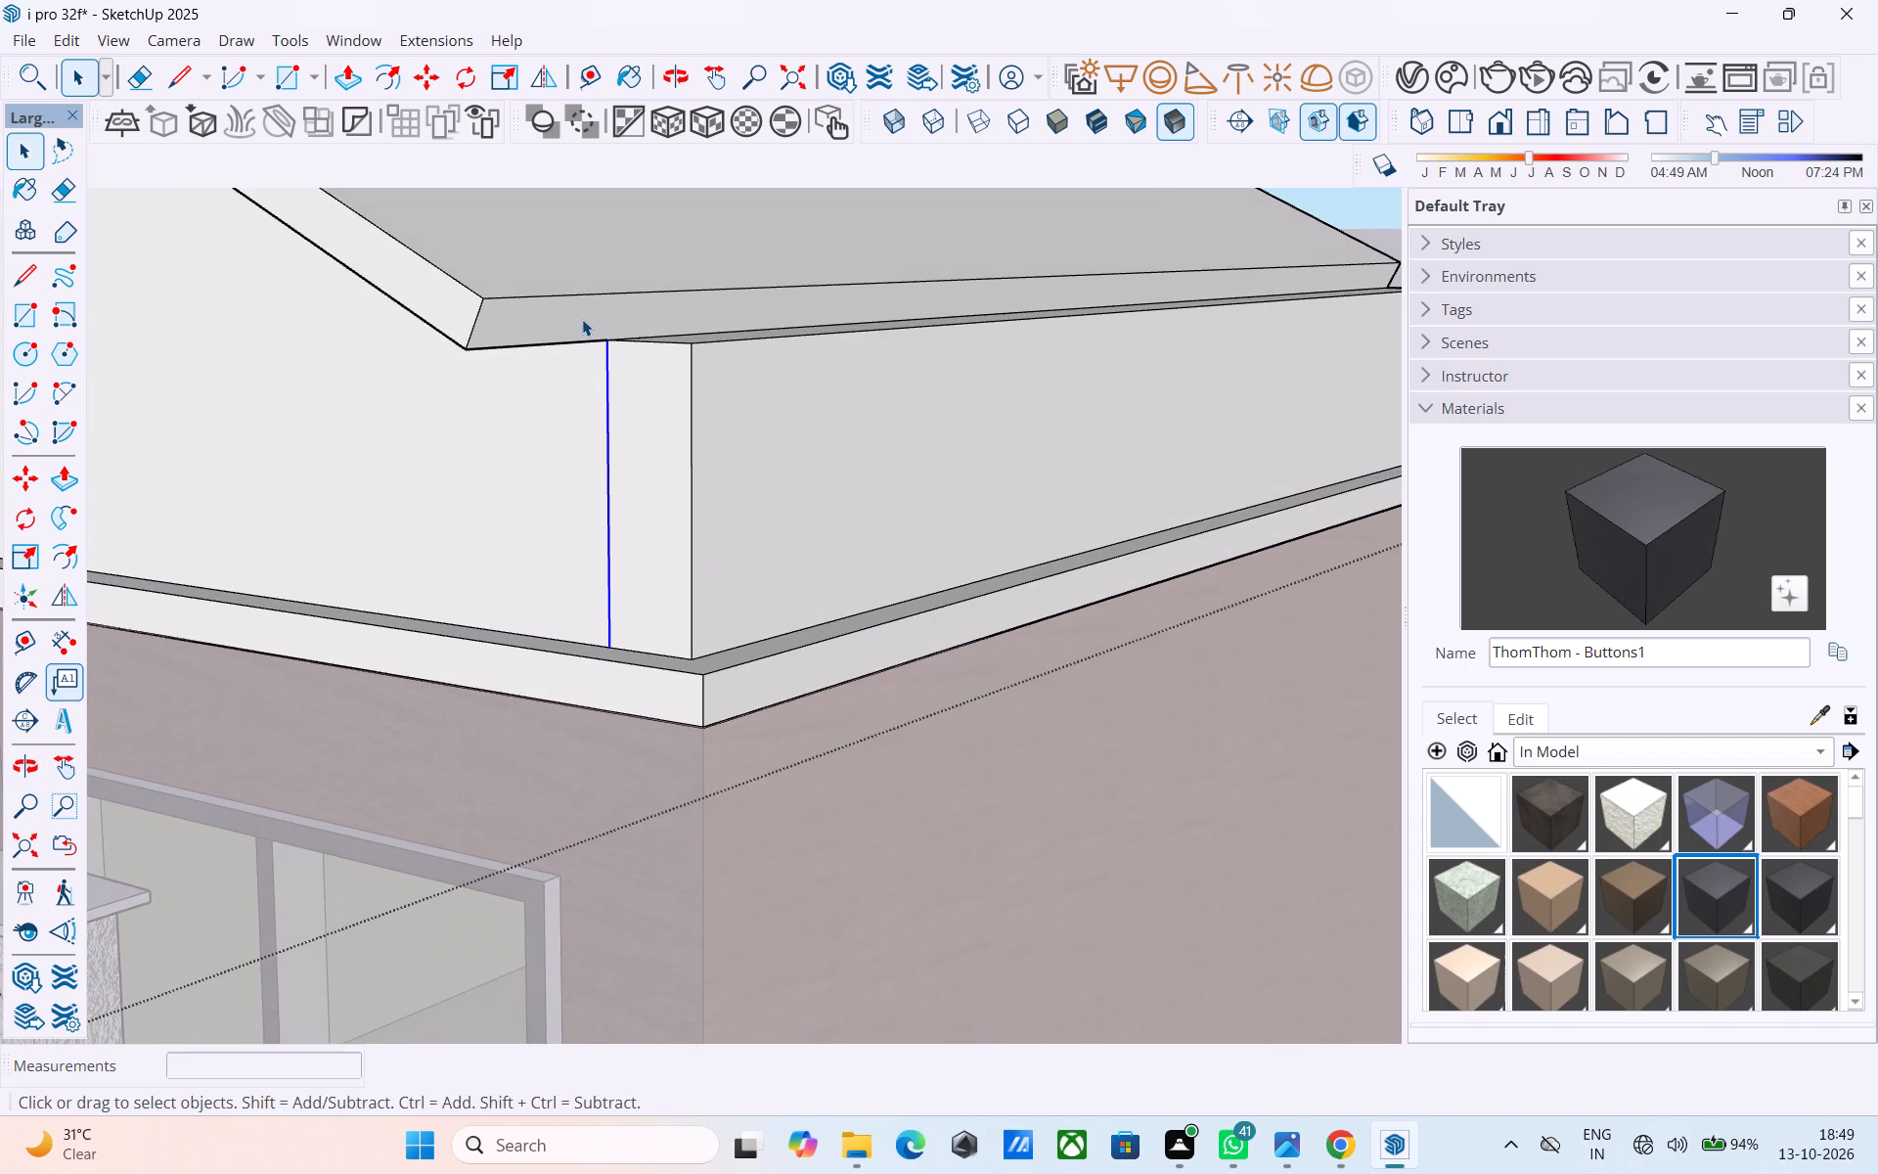
key("p")
left_click(584, 320)
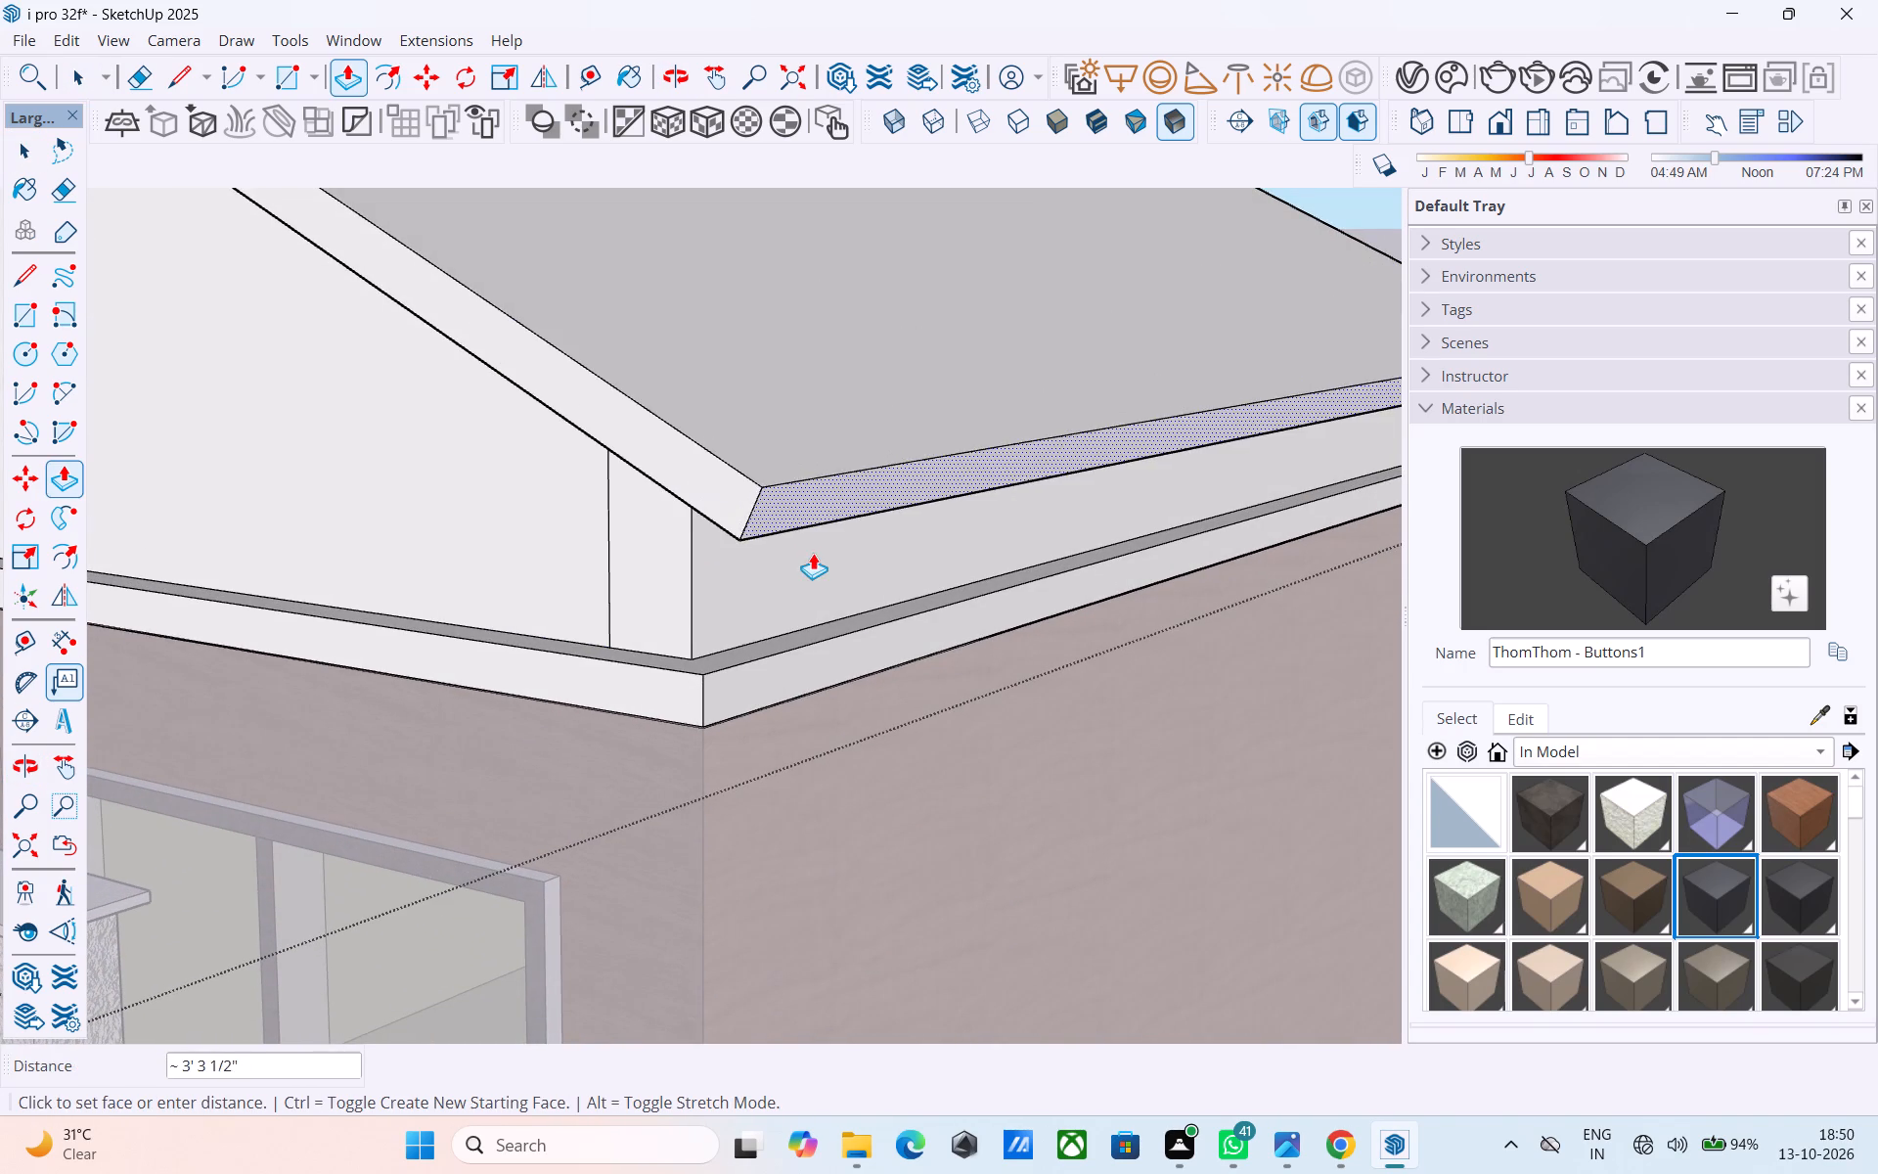
scroll(813, 557, "down", 5)
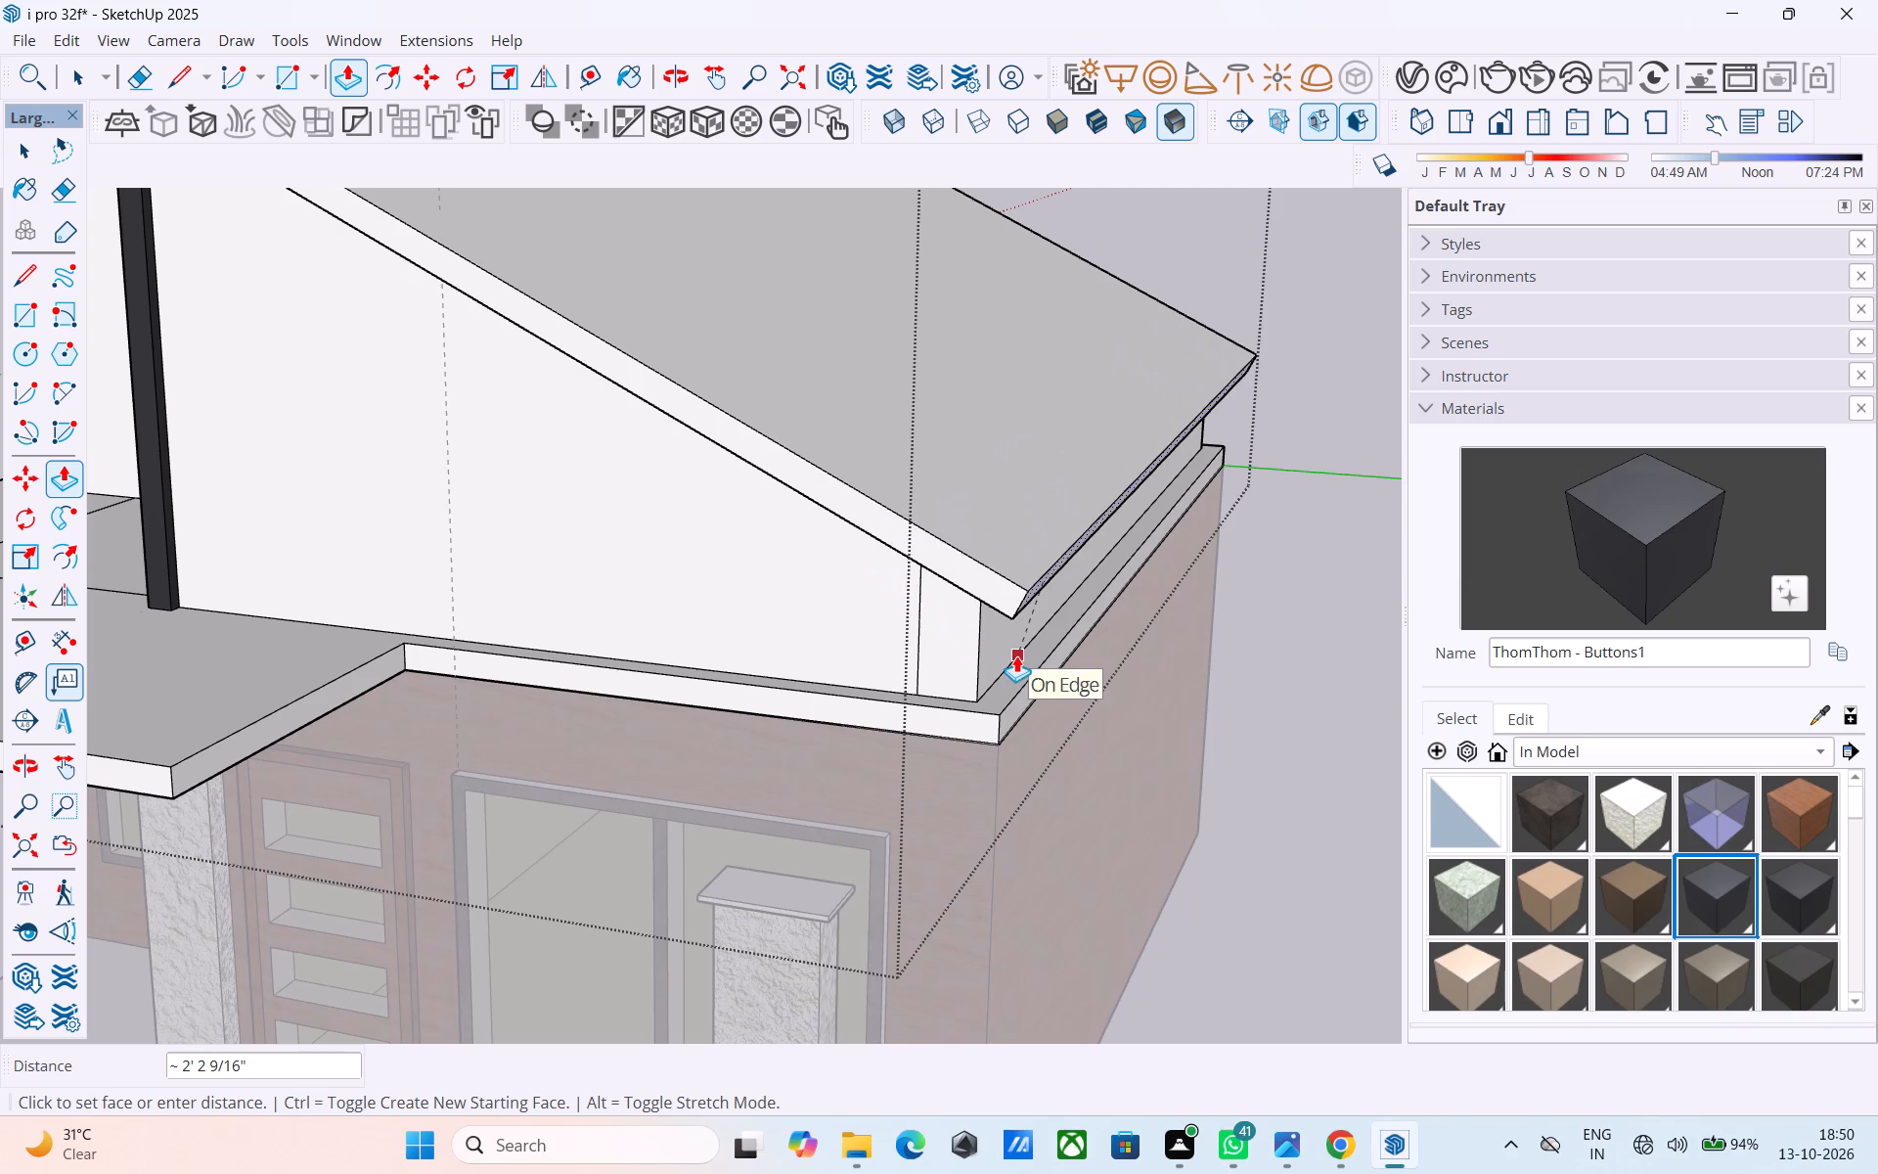
scroll(1016, 655, "down", 3)
middle_click_drag(1016, 655, 1069, 493)
scroll(1038, 403, "up", 6)
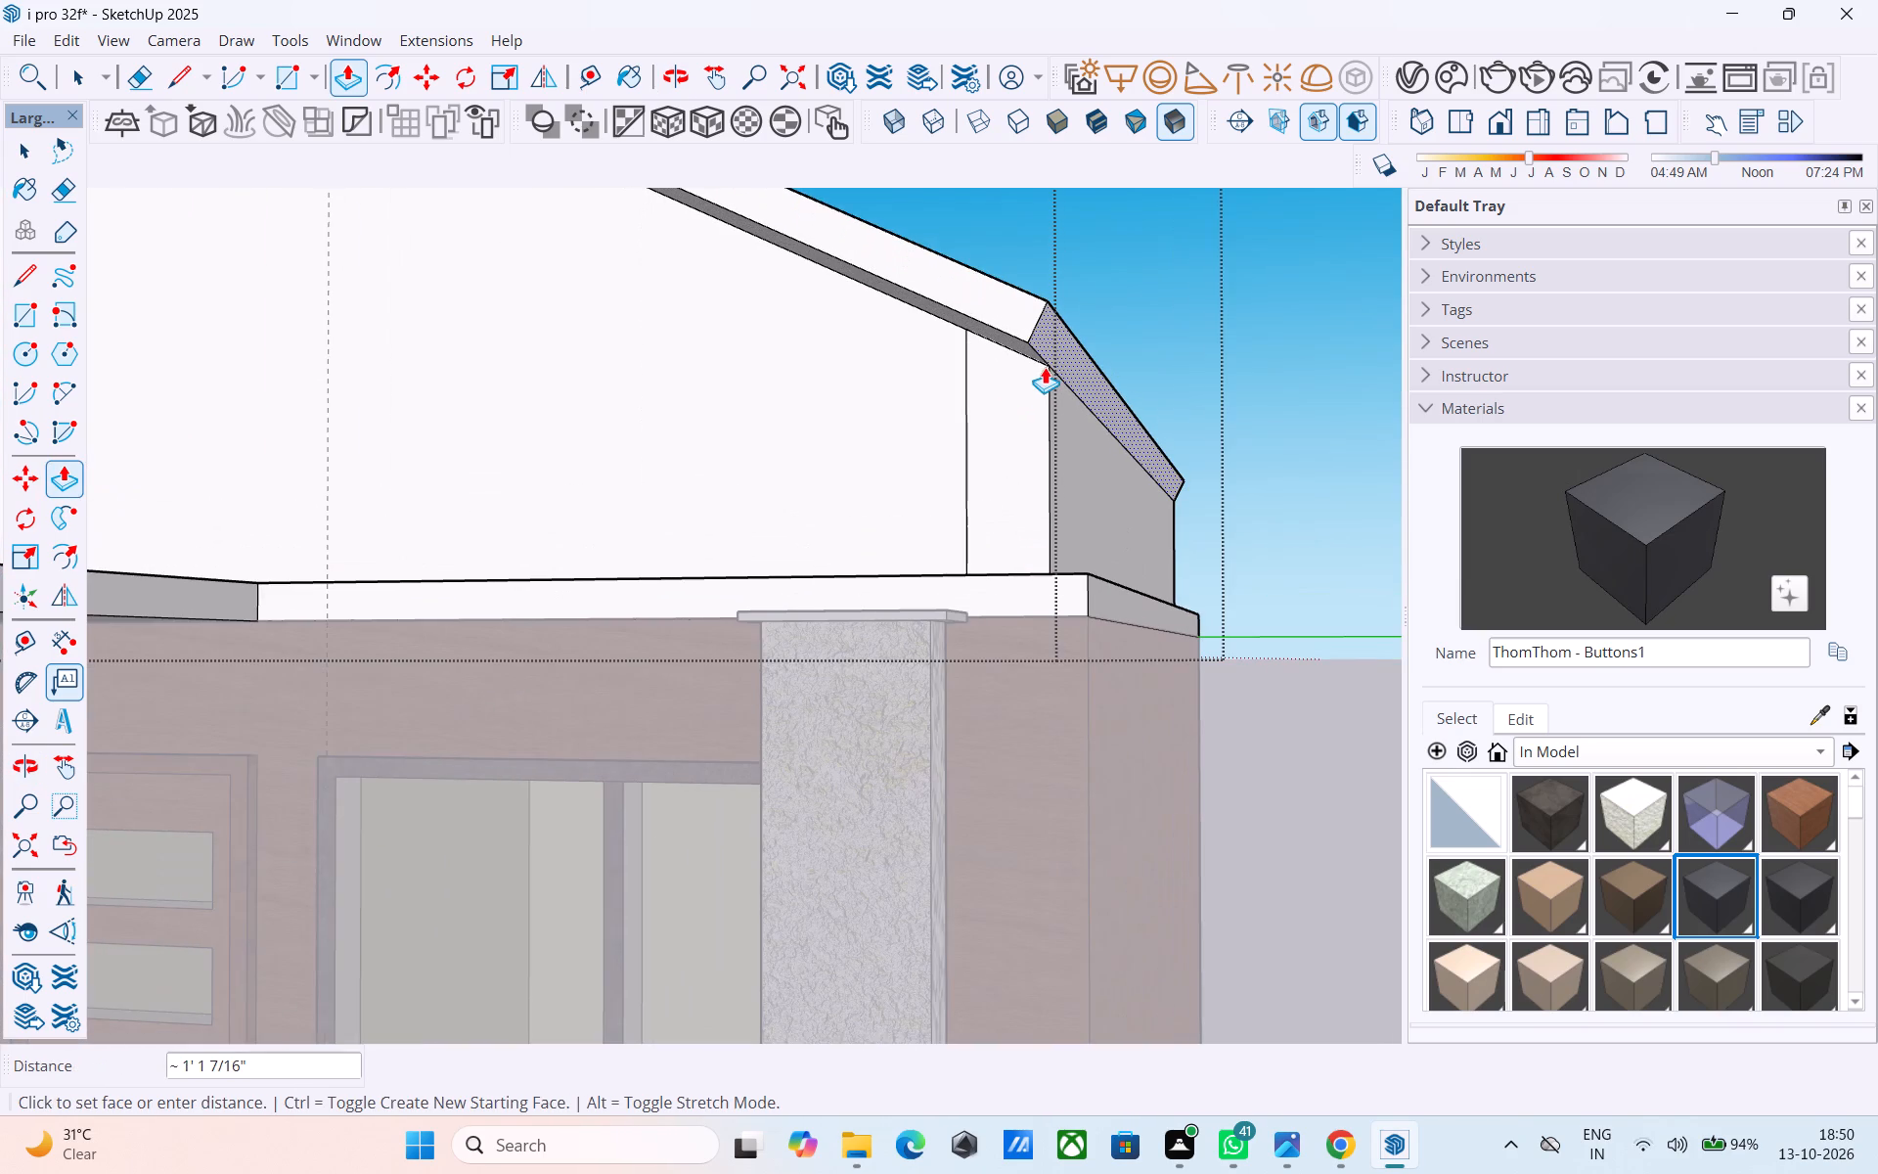
left_click(1045, 367)
Extend the roof's low-end edge face a further 2' beyond the end wall as an overhang.
left_click(1059, 335)
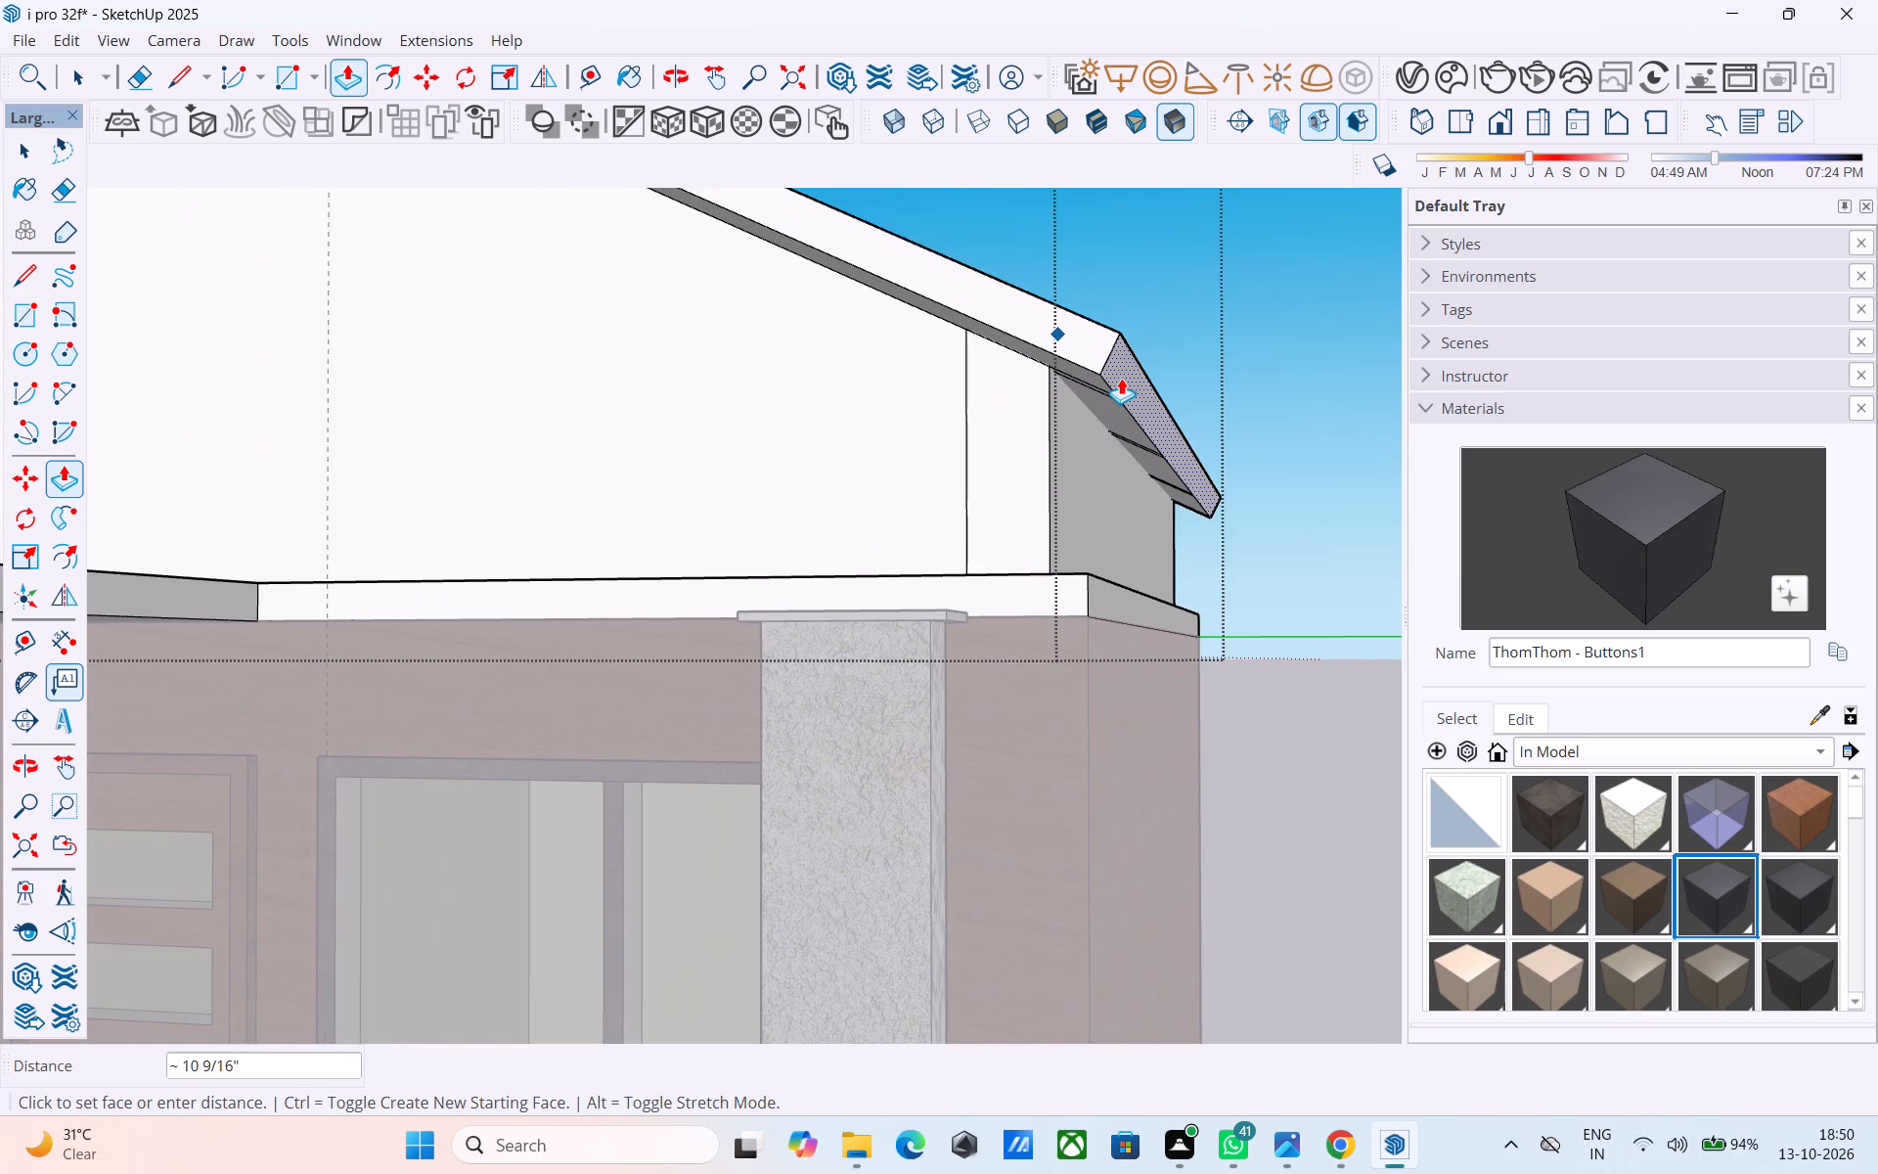
type("2'")
key("Return")
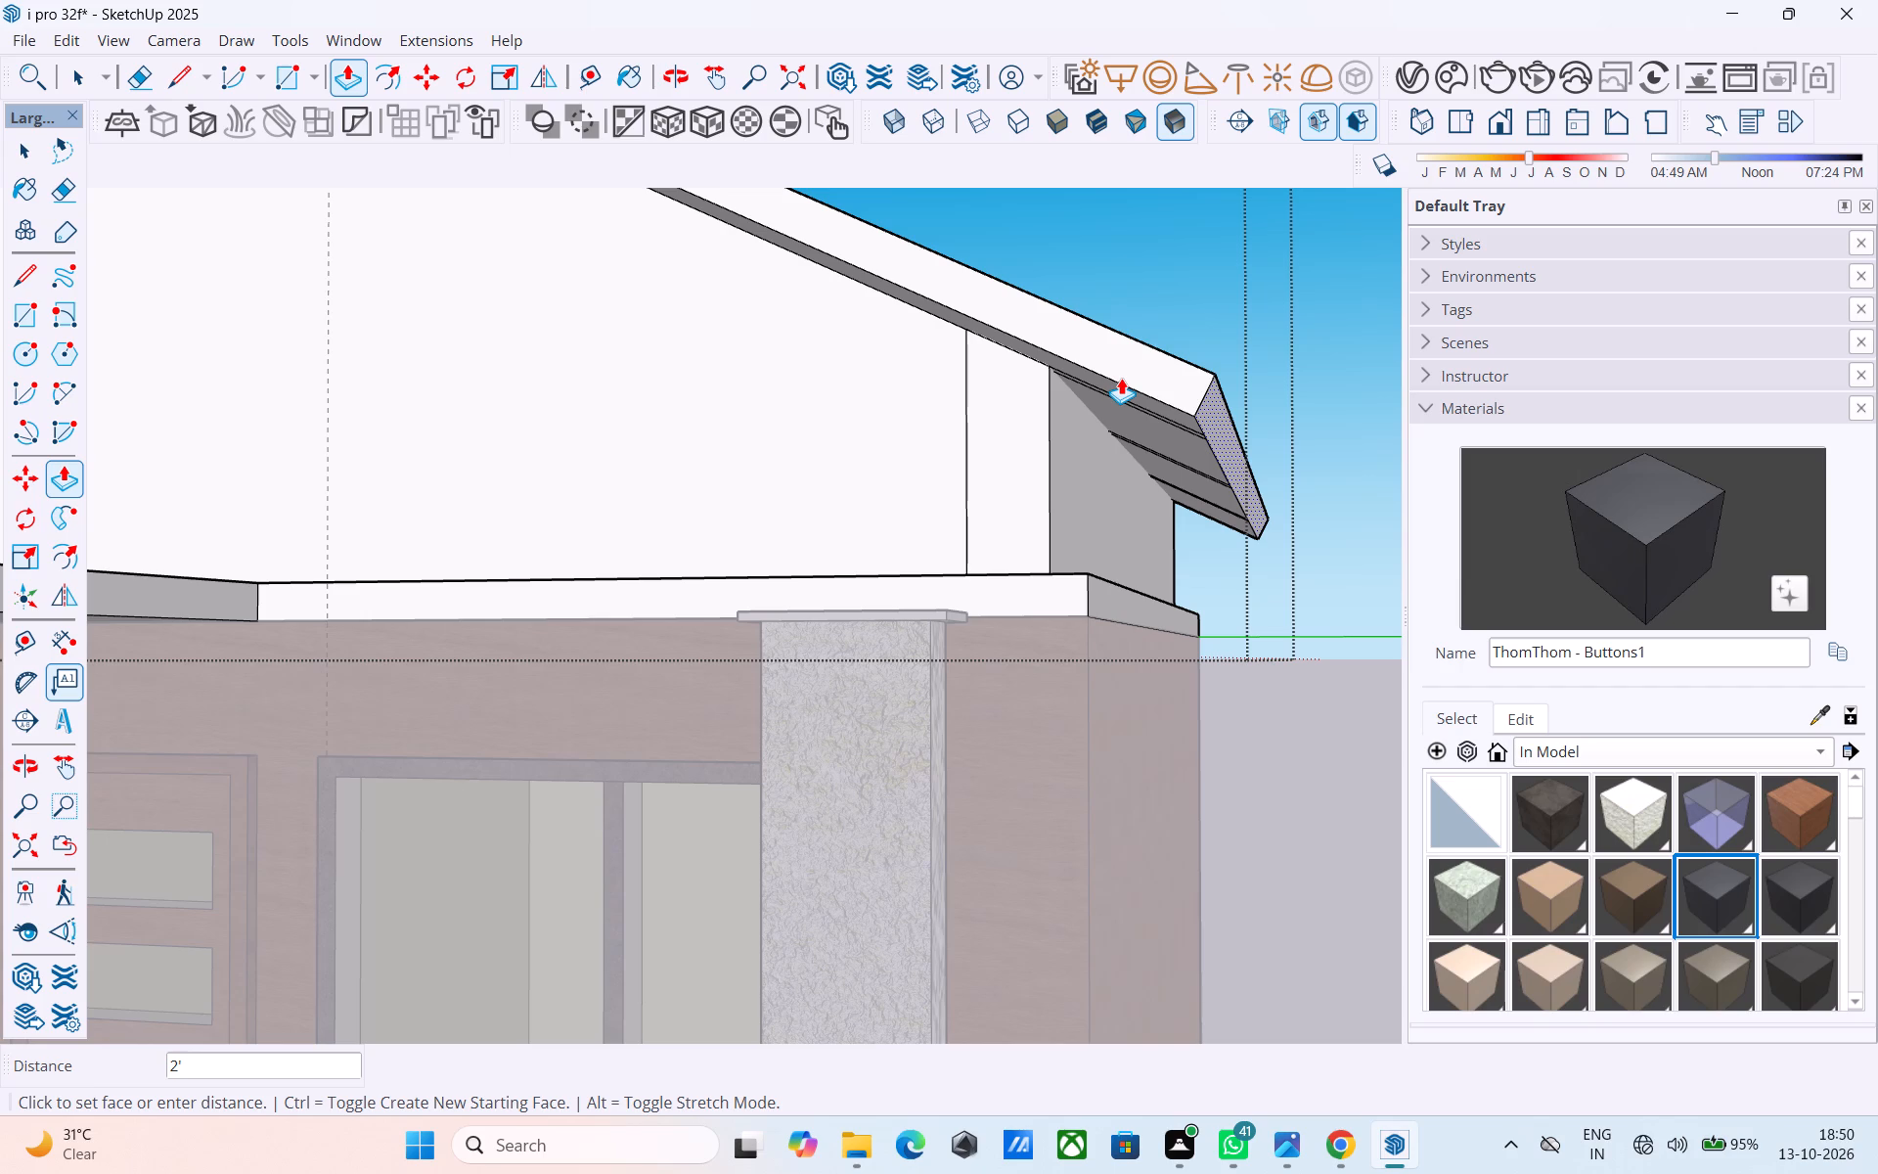
key("apostrophe")
key("space")
key("space")
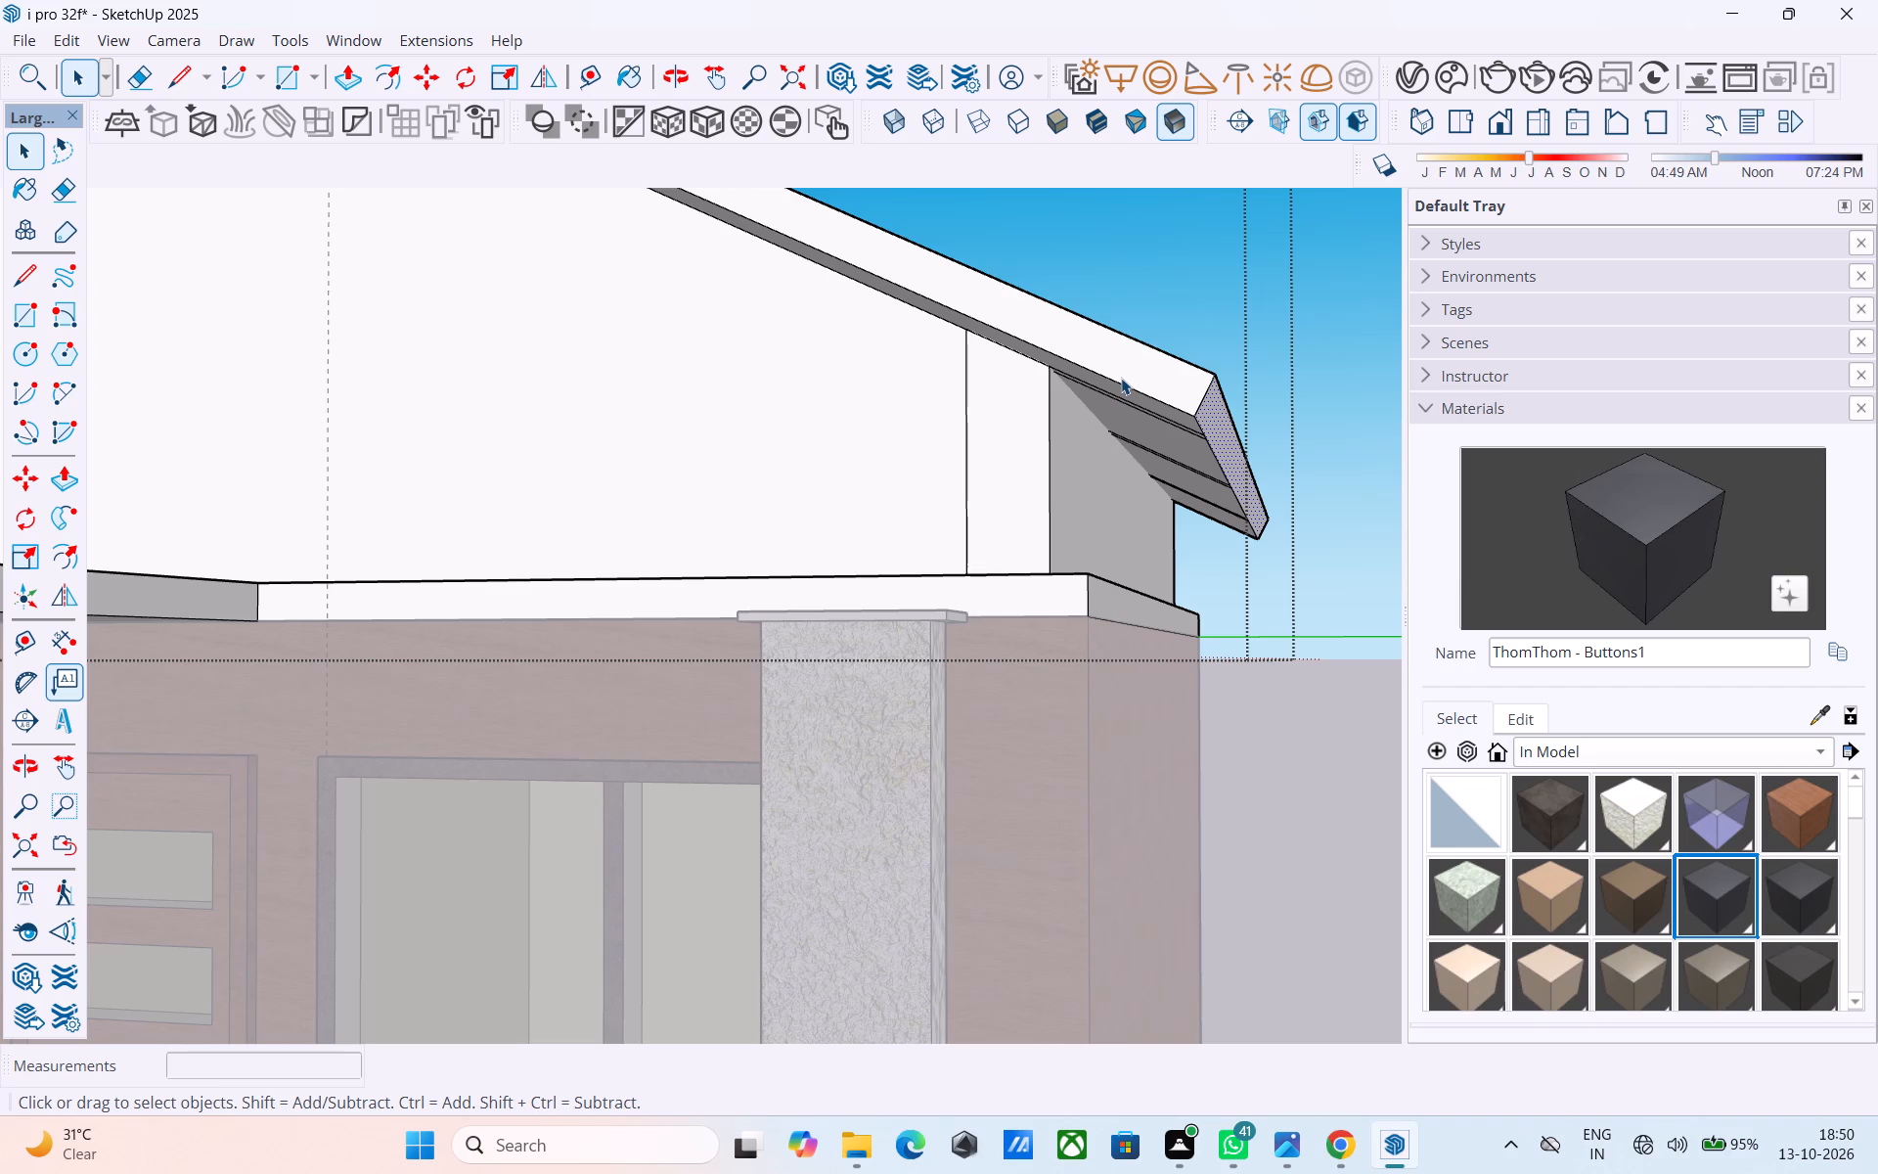
Examine the extended low-end overhang and the stepped roof from above, the recess side and the front.
scroll(852, 519, "down", 3)
middle_click_drag(849, 519, 877, 809)
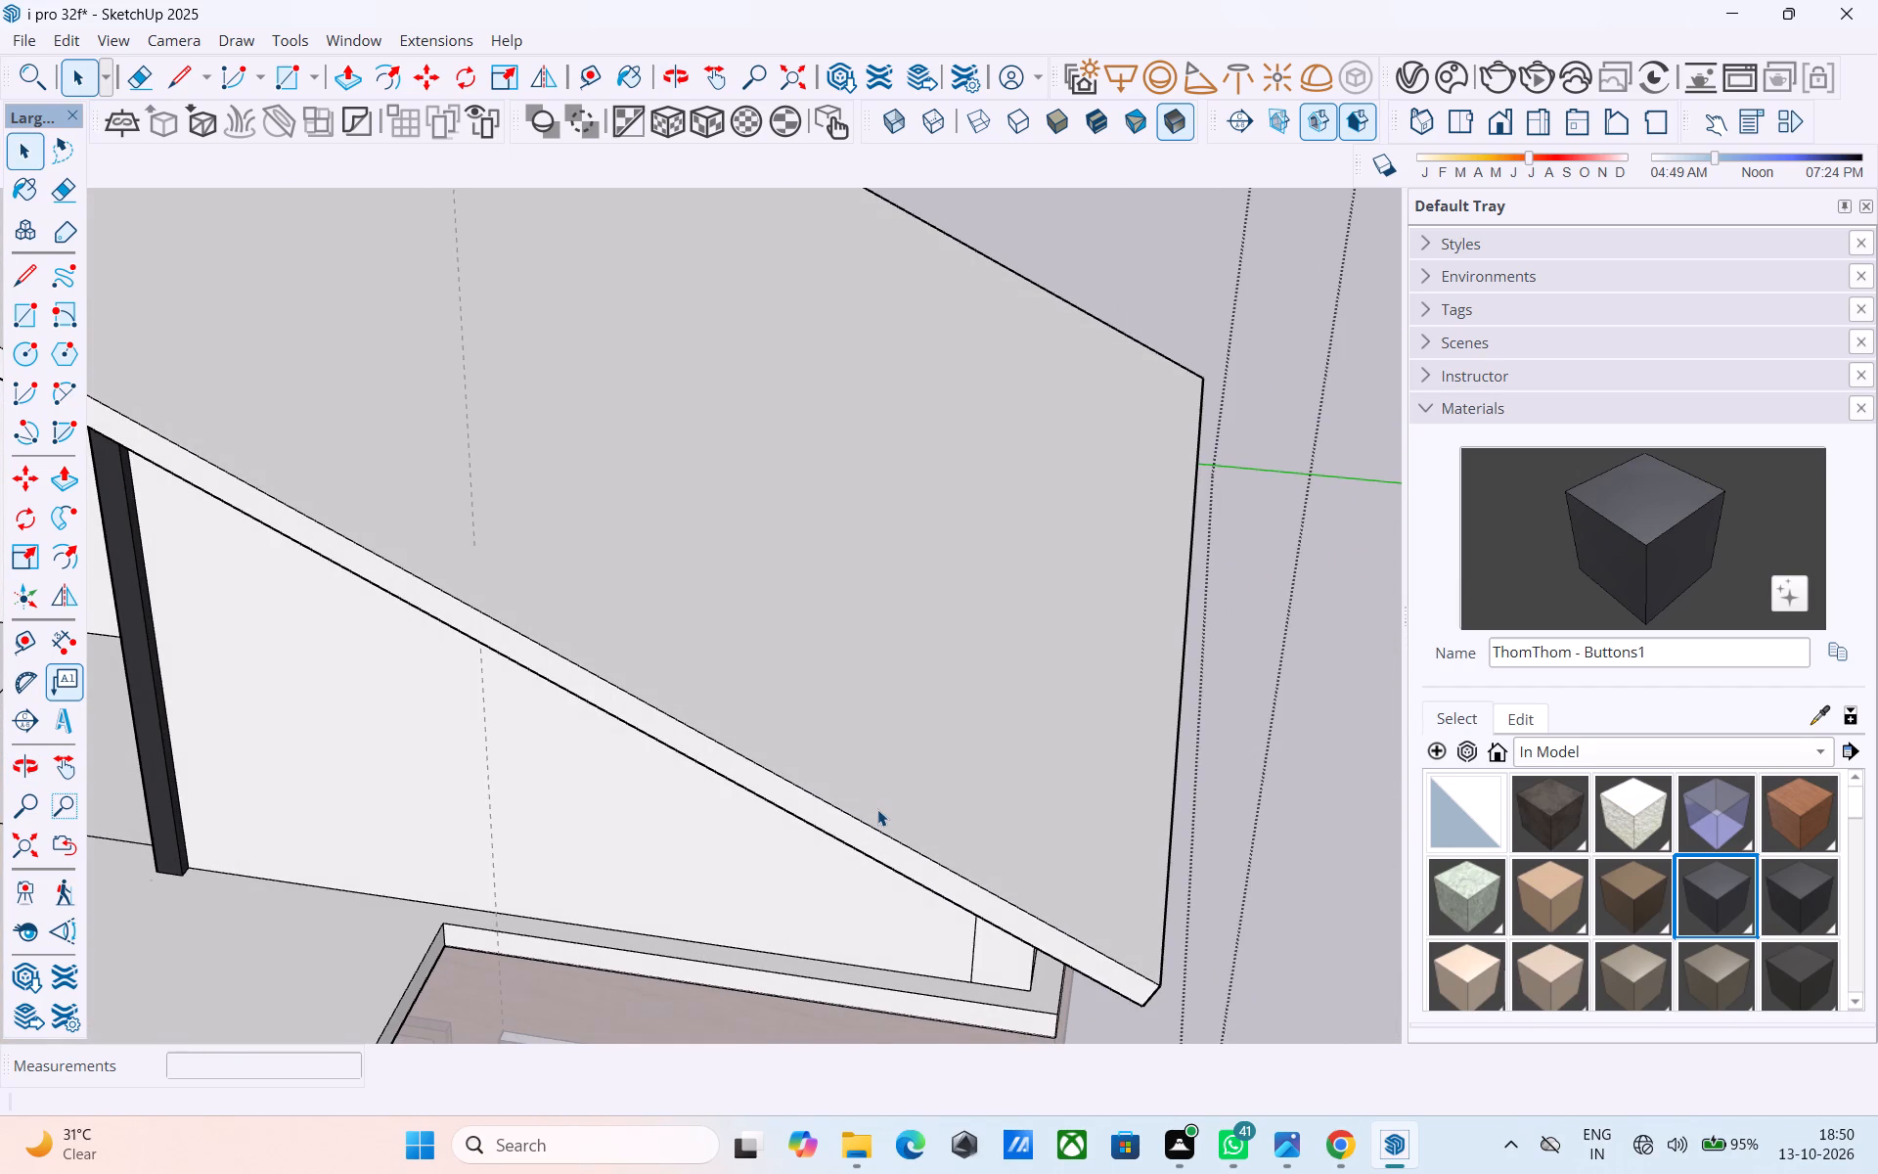
key("space")
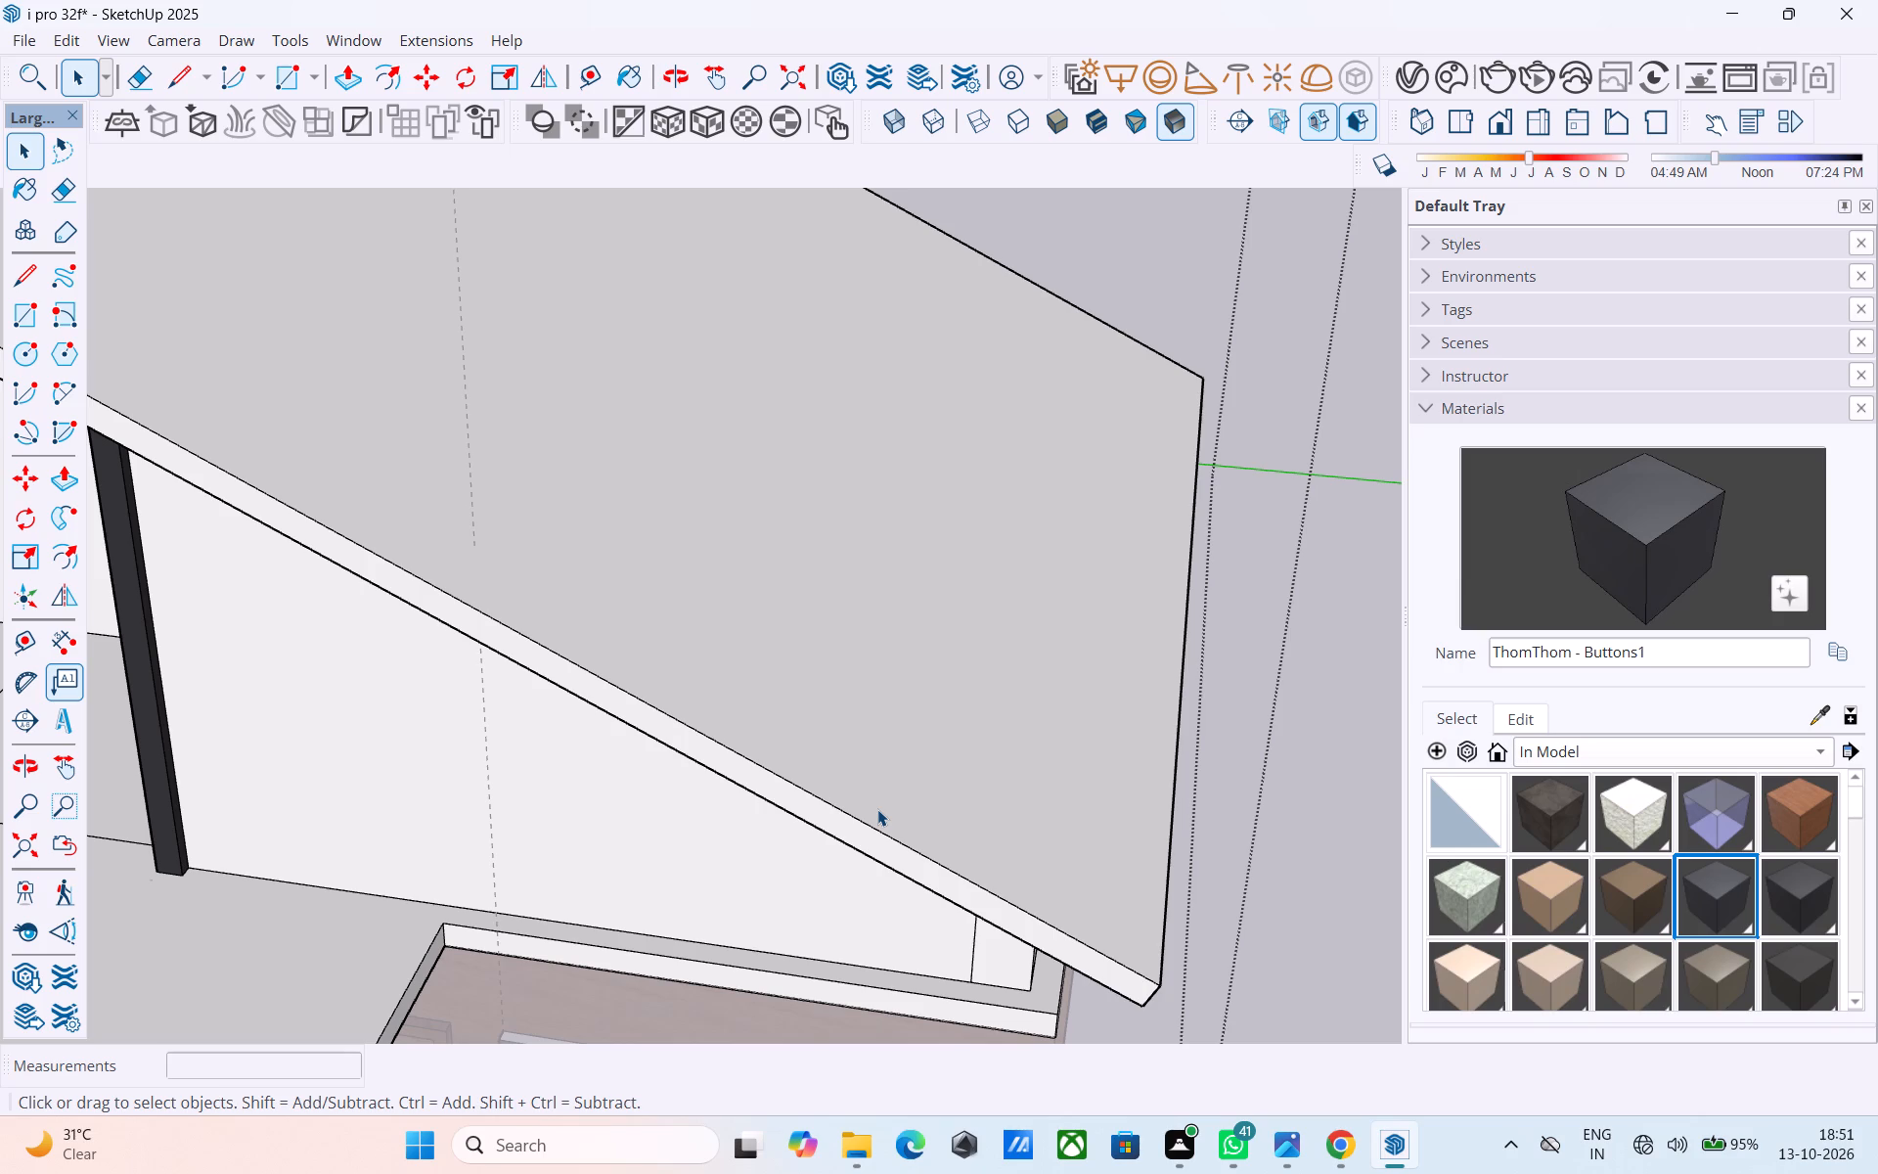
scroll(912, 928, "down", 2)
middle_click_drag(871, 925, 967, 707)
scroll(965, 724, "down", 5)
scroll(946, 759, "up", 1)
middle_click_drag(946, 759, 1391, 883)
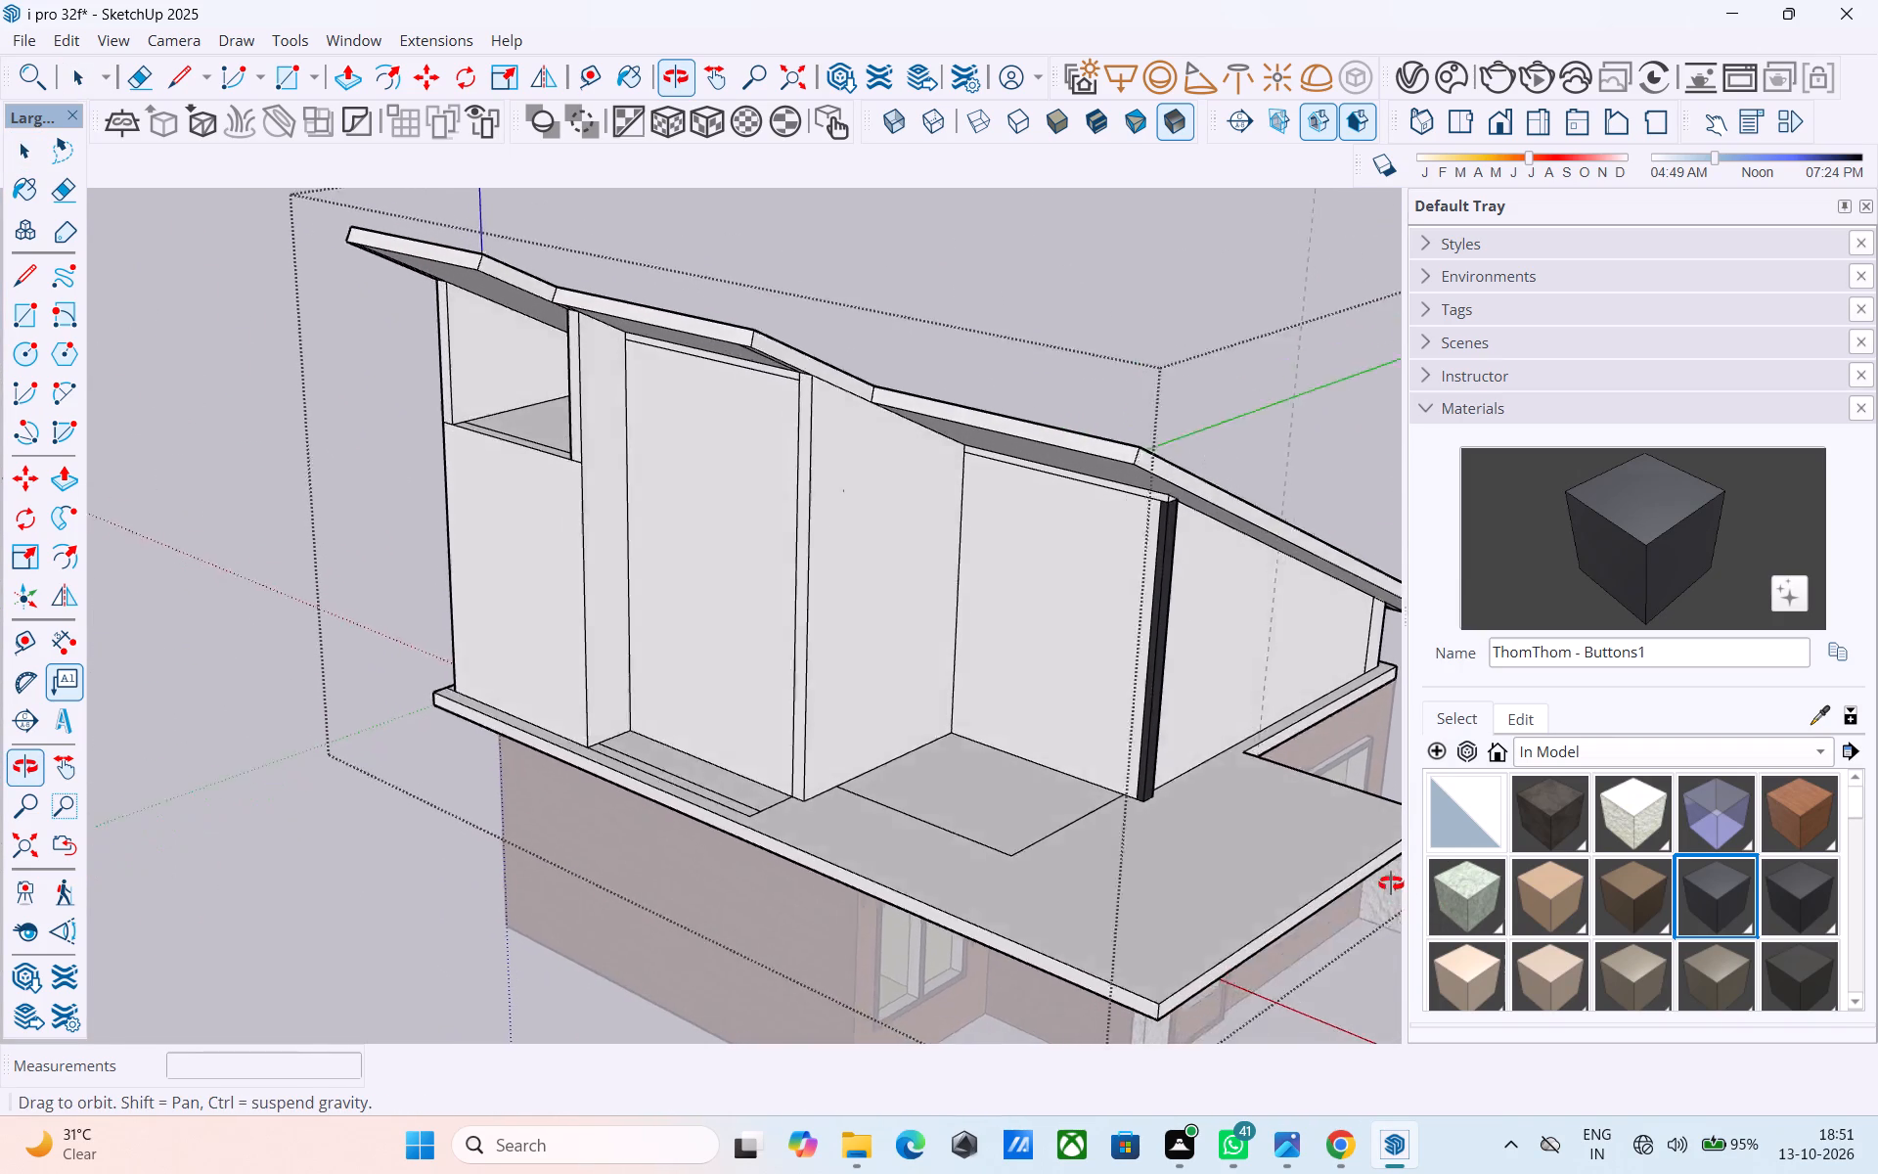
middle_click_drag(1391, 883, 1019, 836)
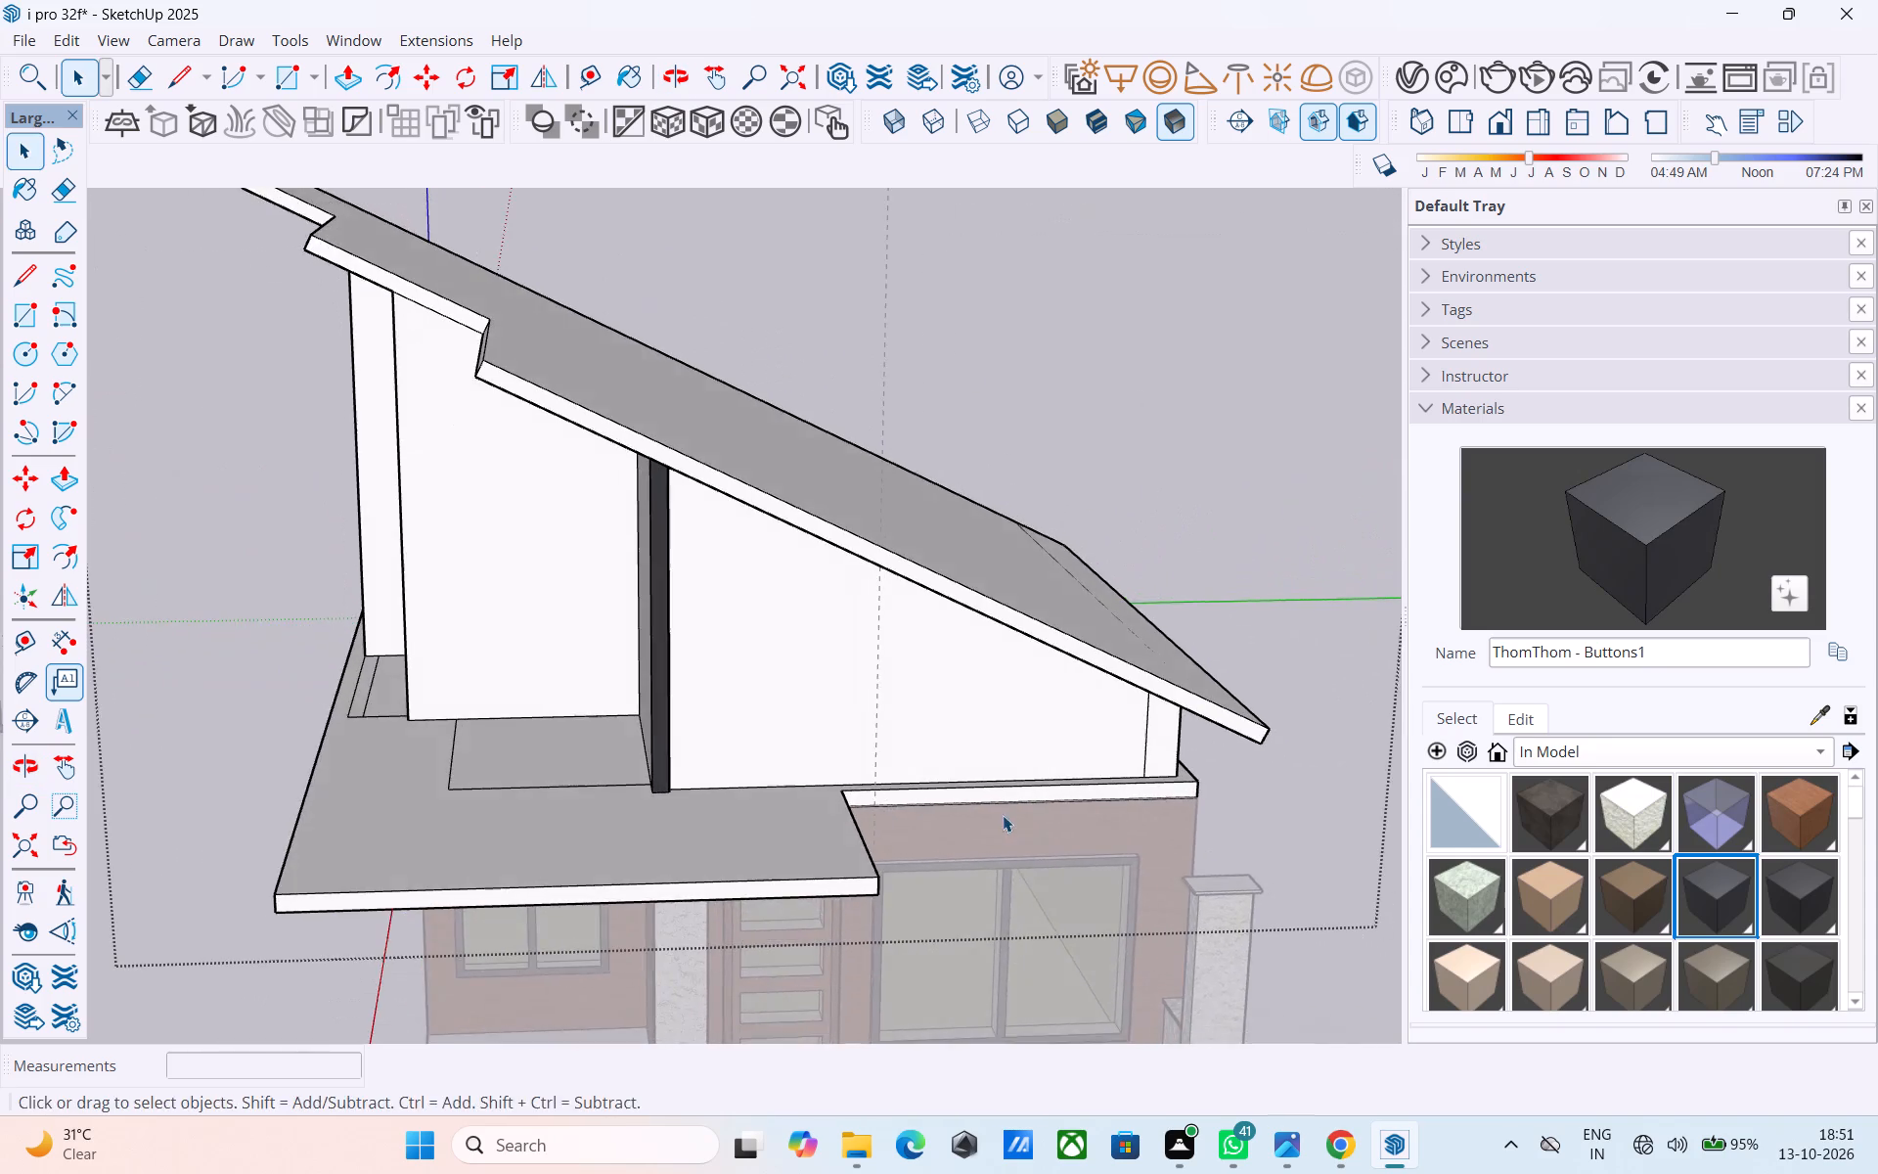
Place guides on the tall recess wall beside the dark post, 3' above its base and 1.5' from its outer vertical edge.
middle_click_drag(987, 790, 1125, 829)
middle_click_drag(1043, 733, 1098, 800)
scroll(762, 711, "up", 4)
left_click(654, 655)
scroll(650, 782, "down", 2)
key("t")
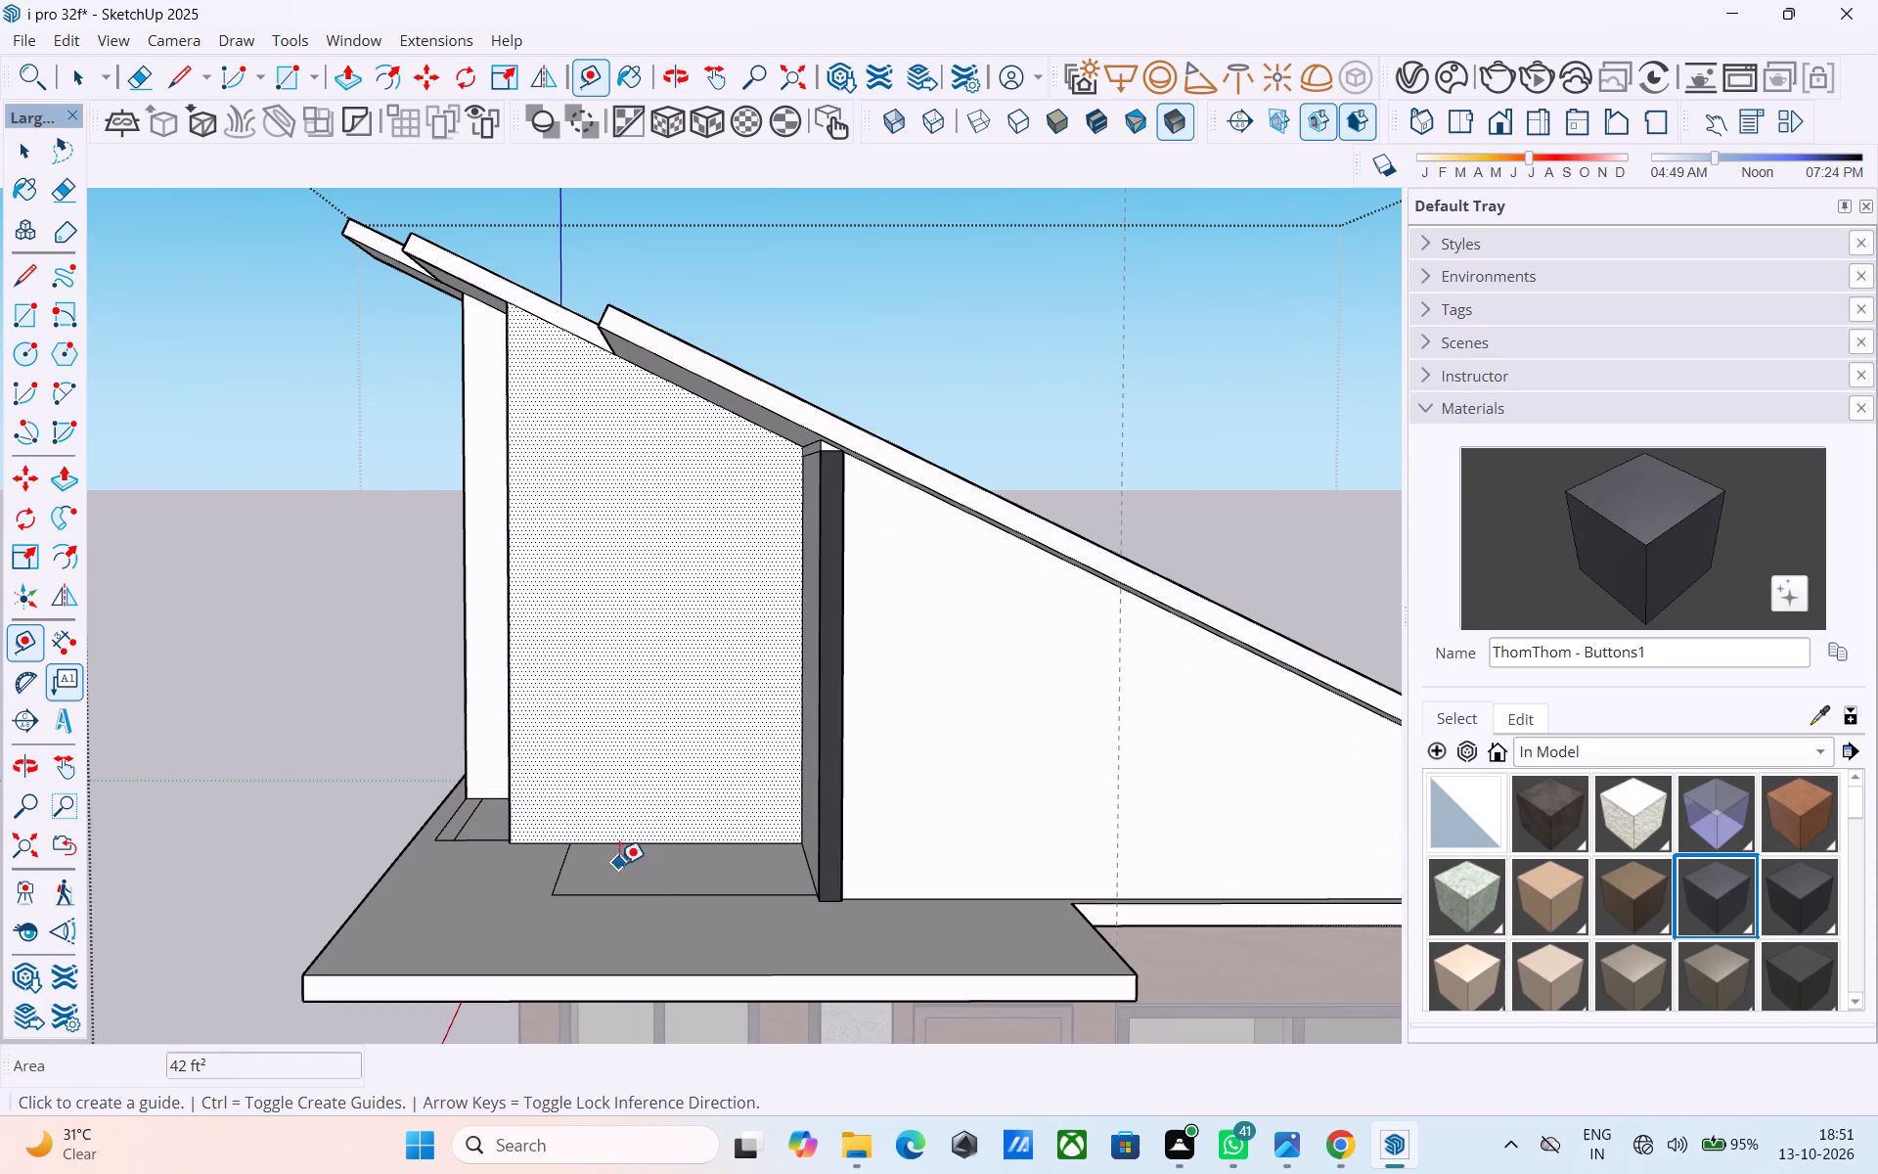
left_click(604, 846)
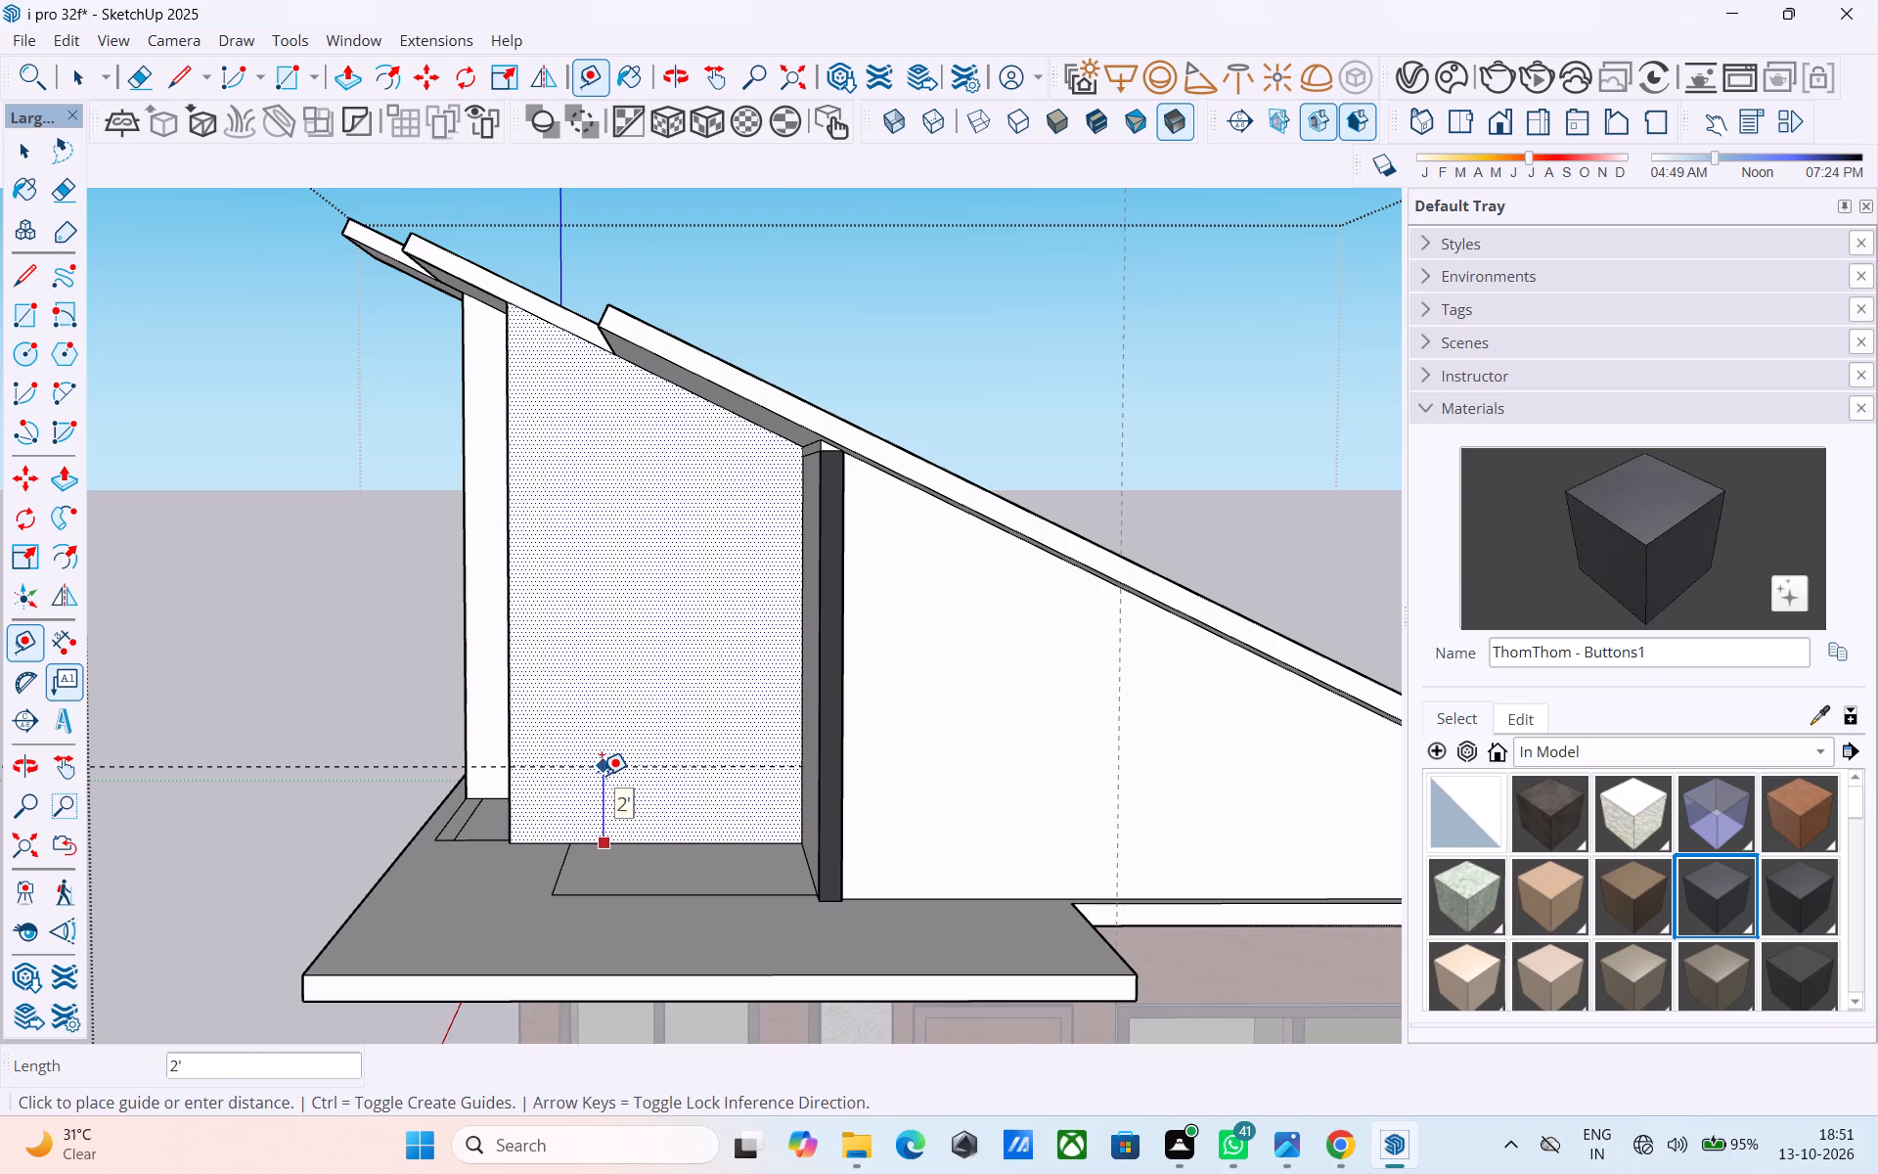
type("3'")
key("Return")
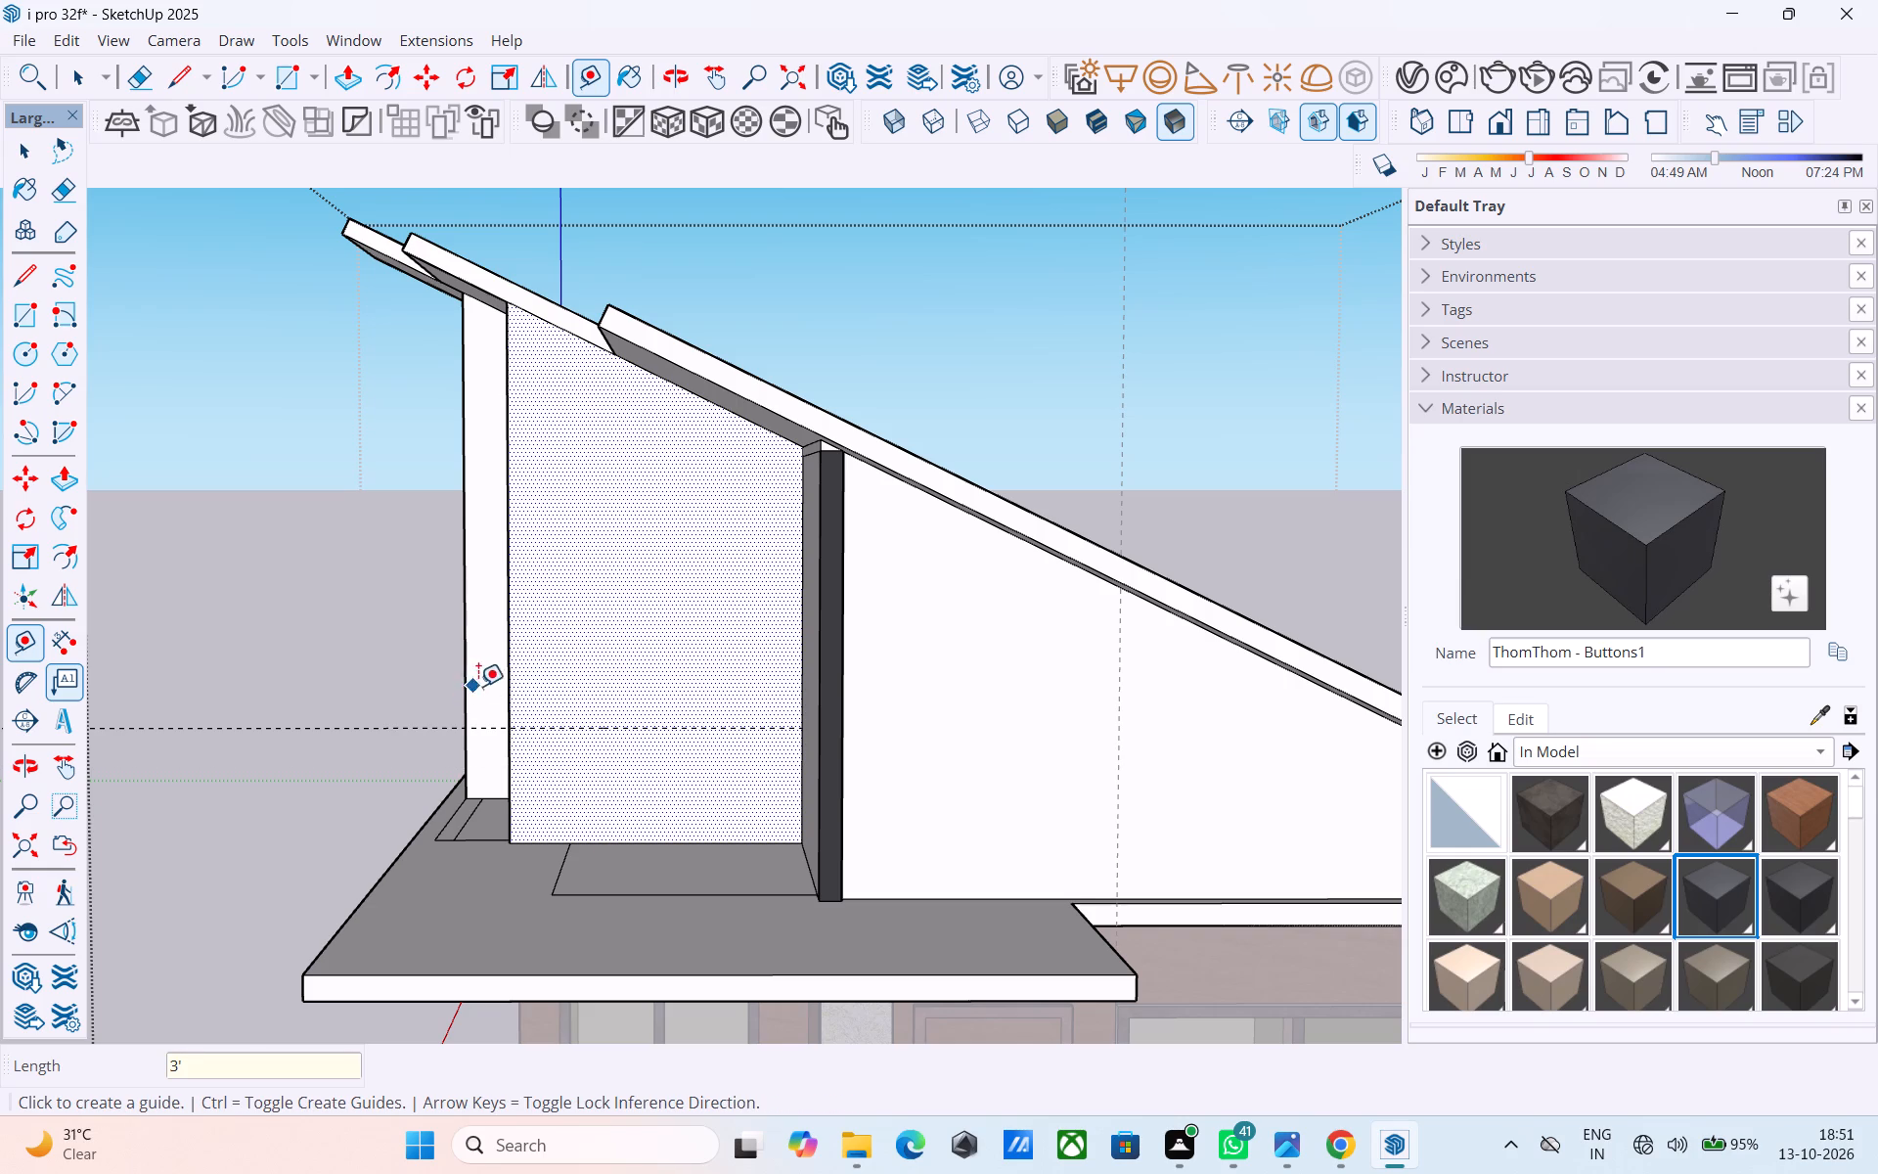
left_click(505, 694)
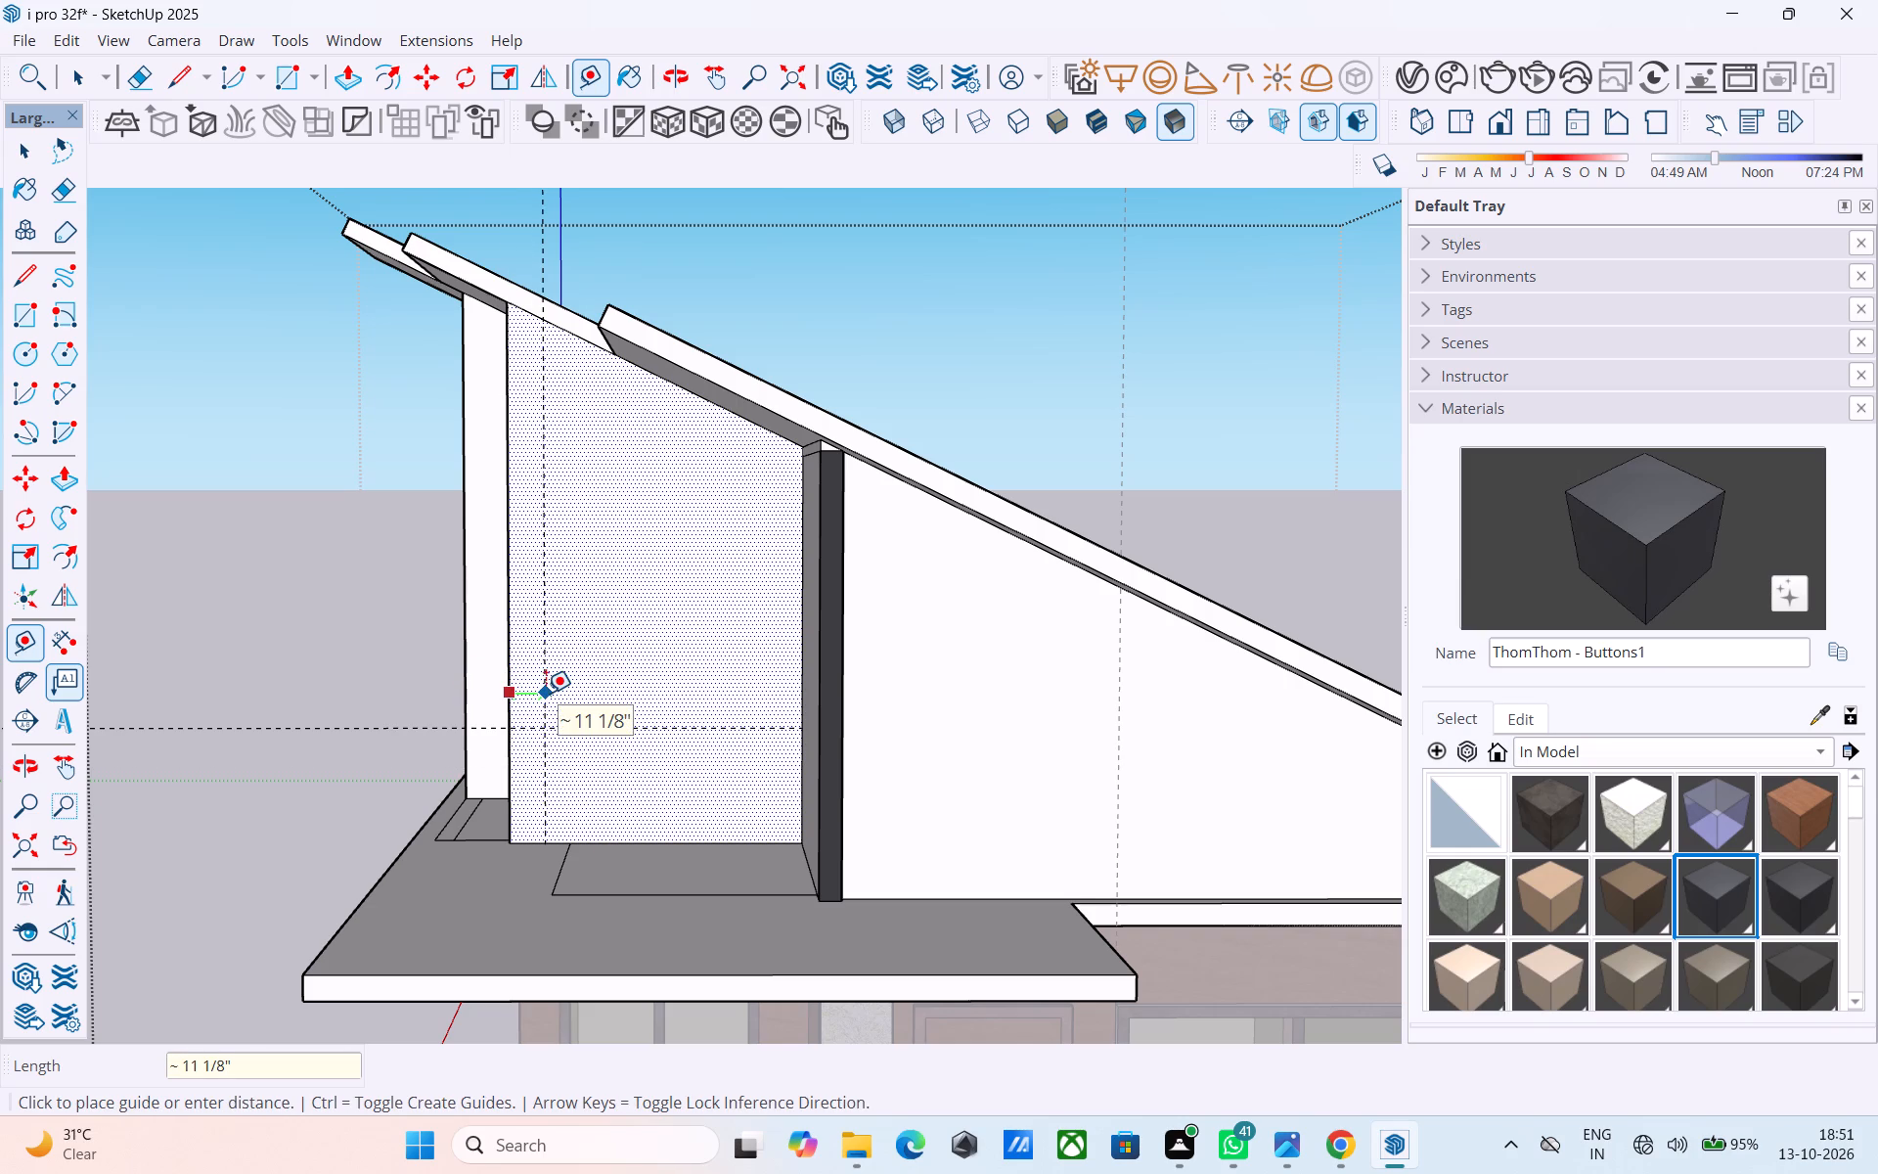
type("1.5'")
key("Return")
Draw a window rectangle 6' high and 3' wide on the recess wall, starting from the intersection of the guides.
key("r")
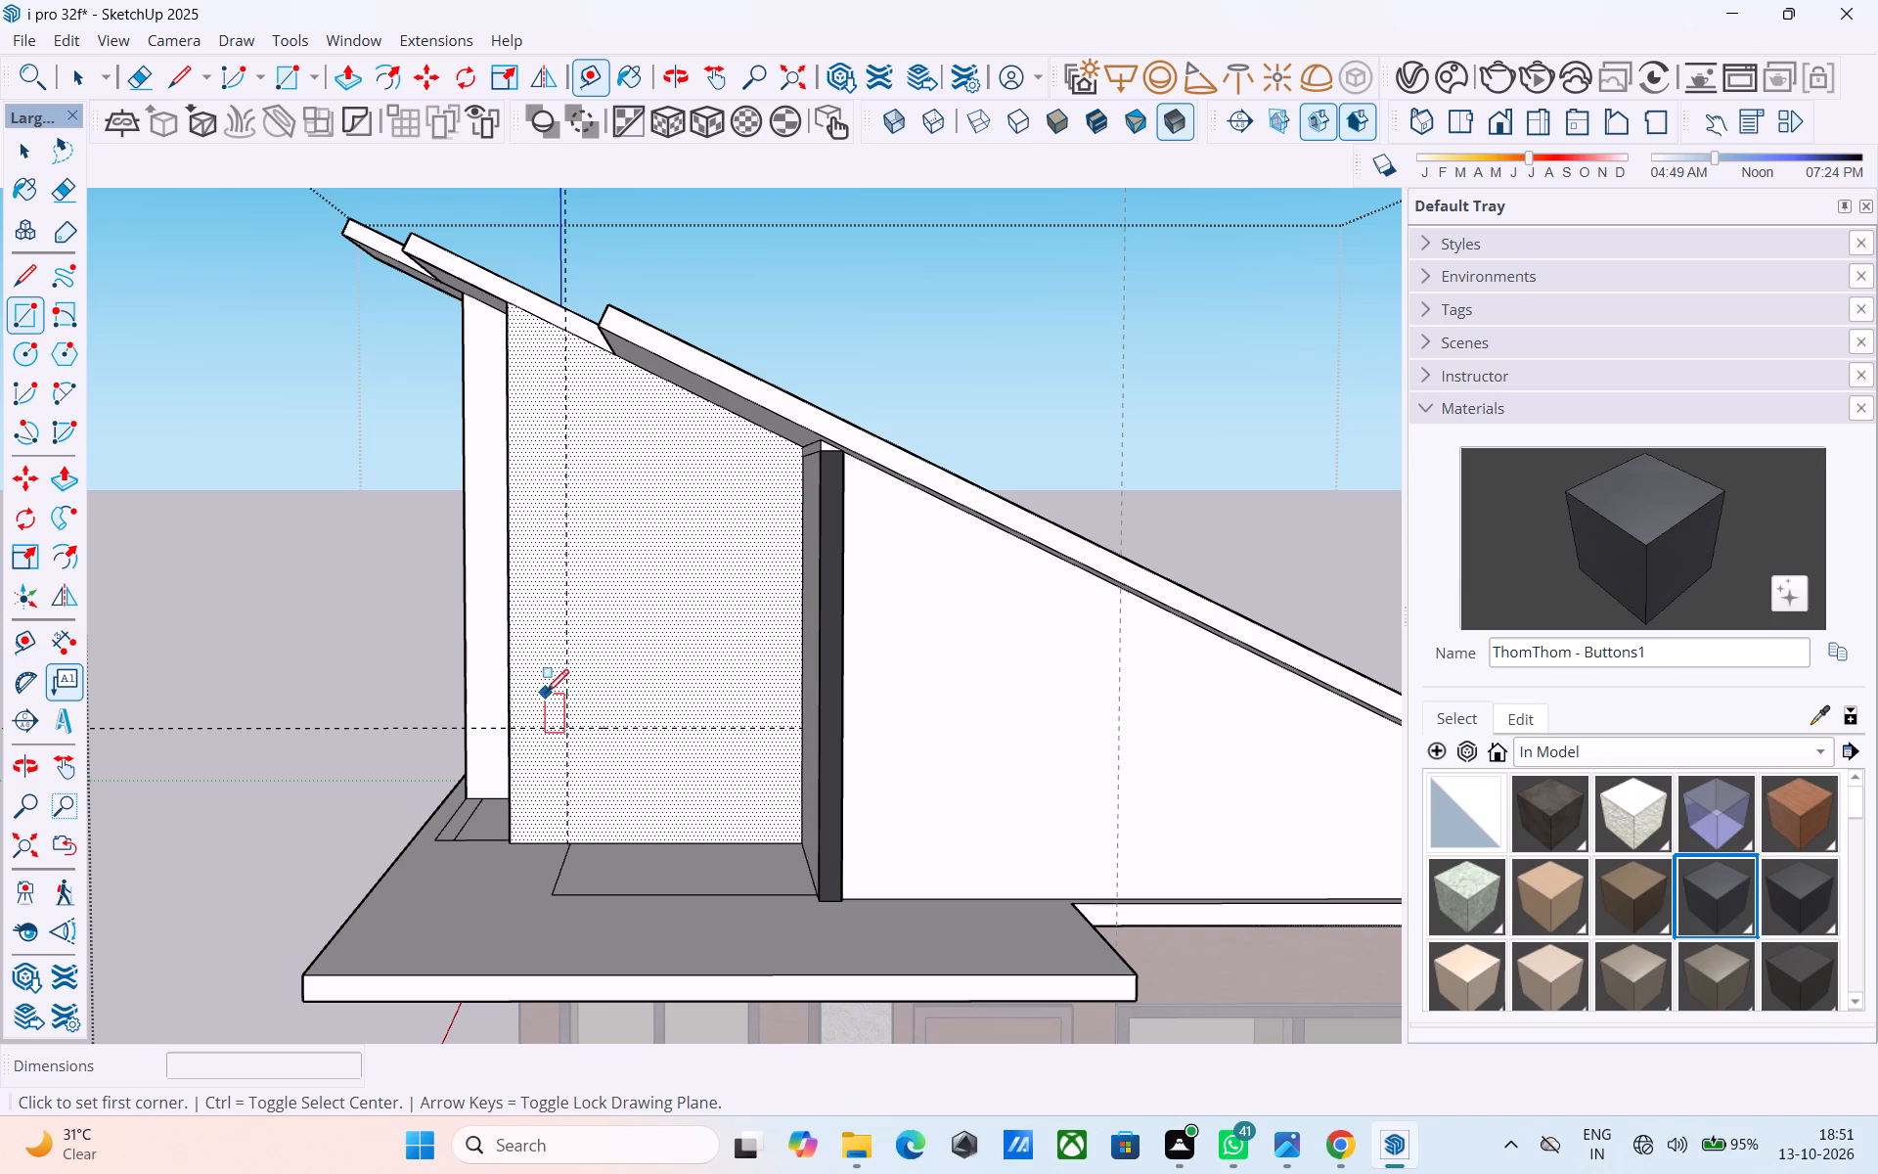
left_click(569, 723)
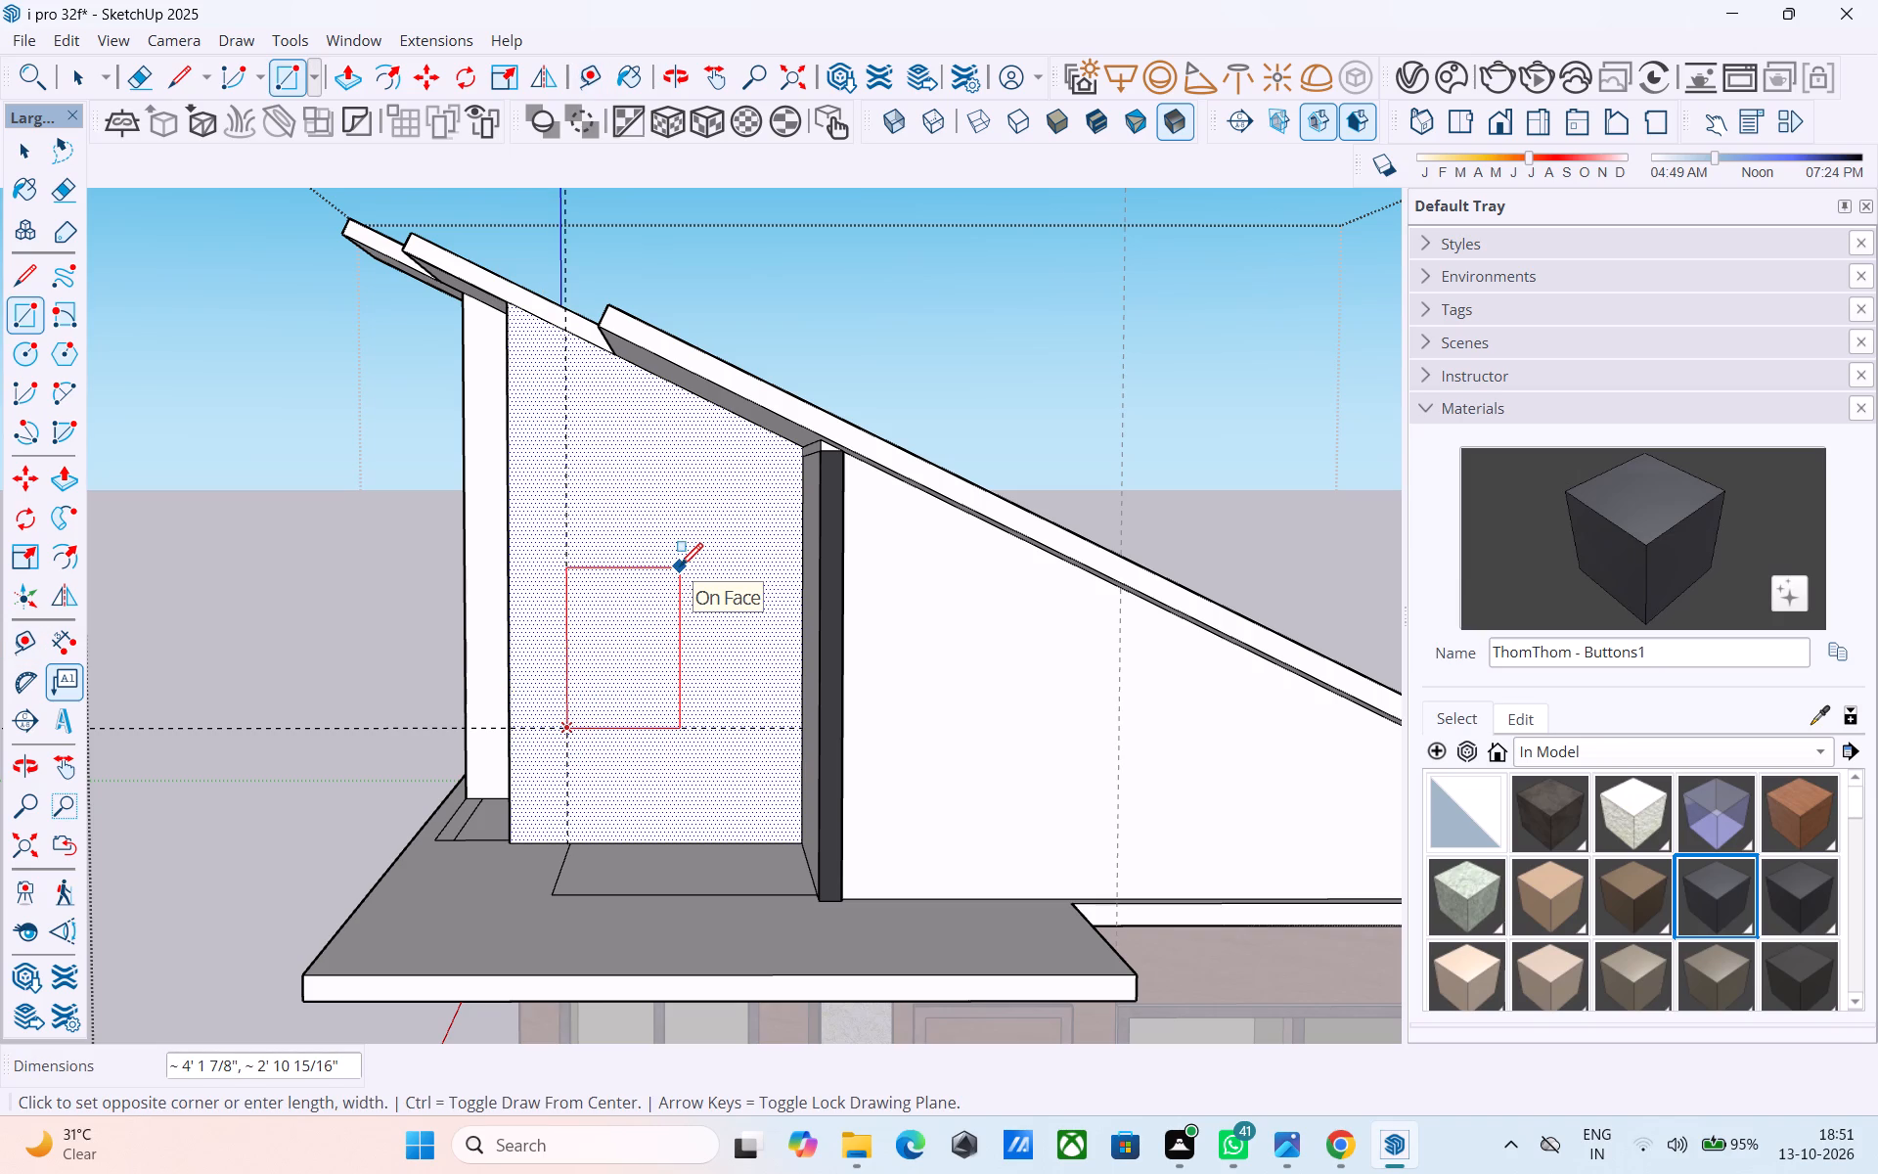
type("3',")
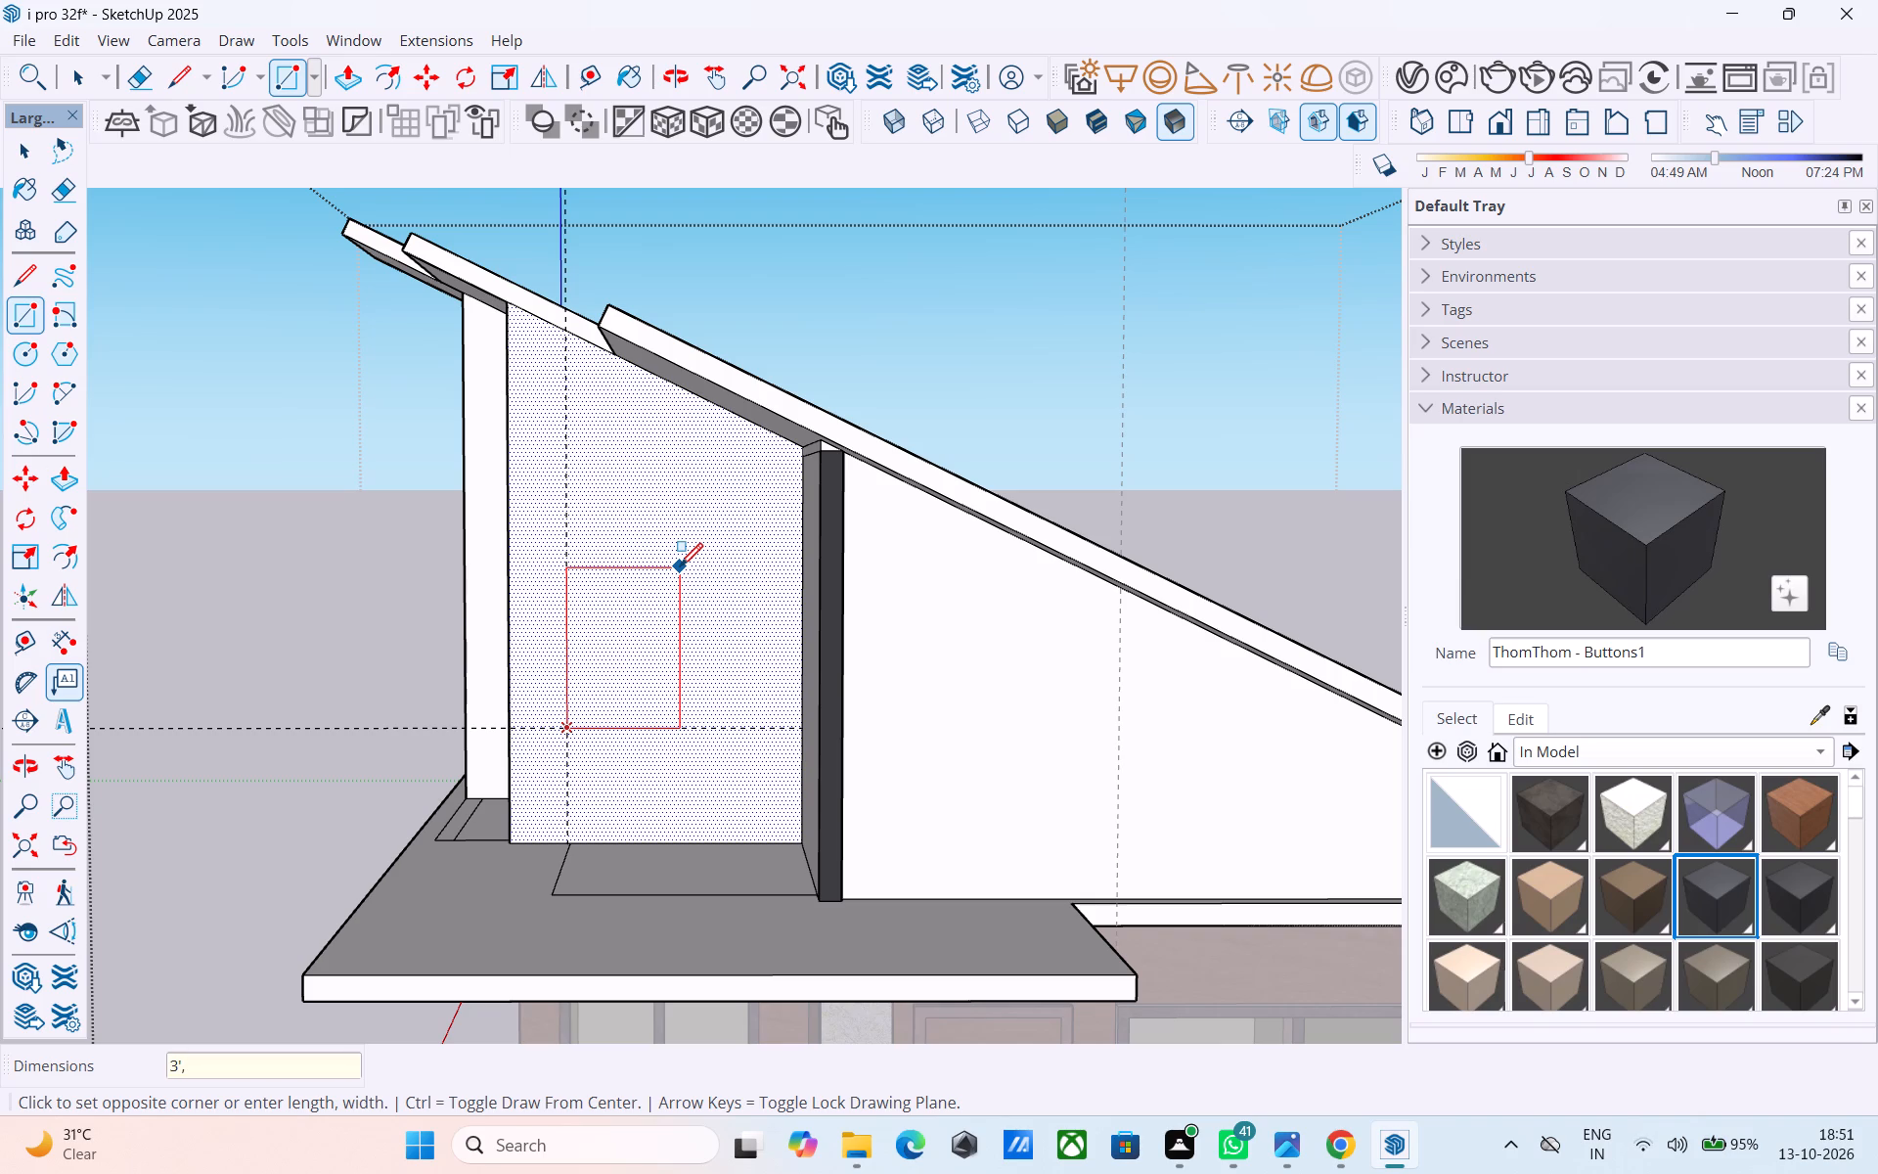
type("6'")
key("Return")
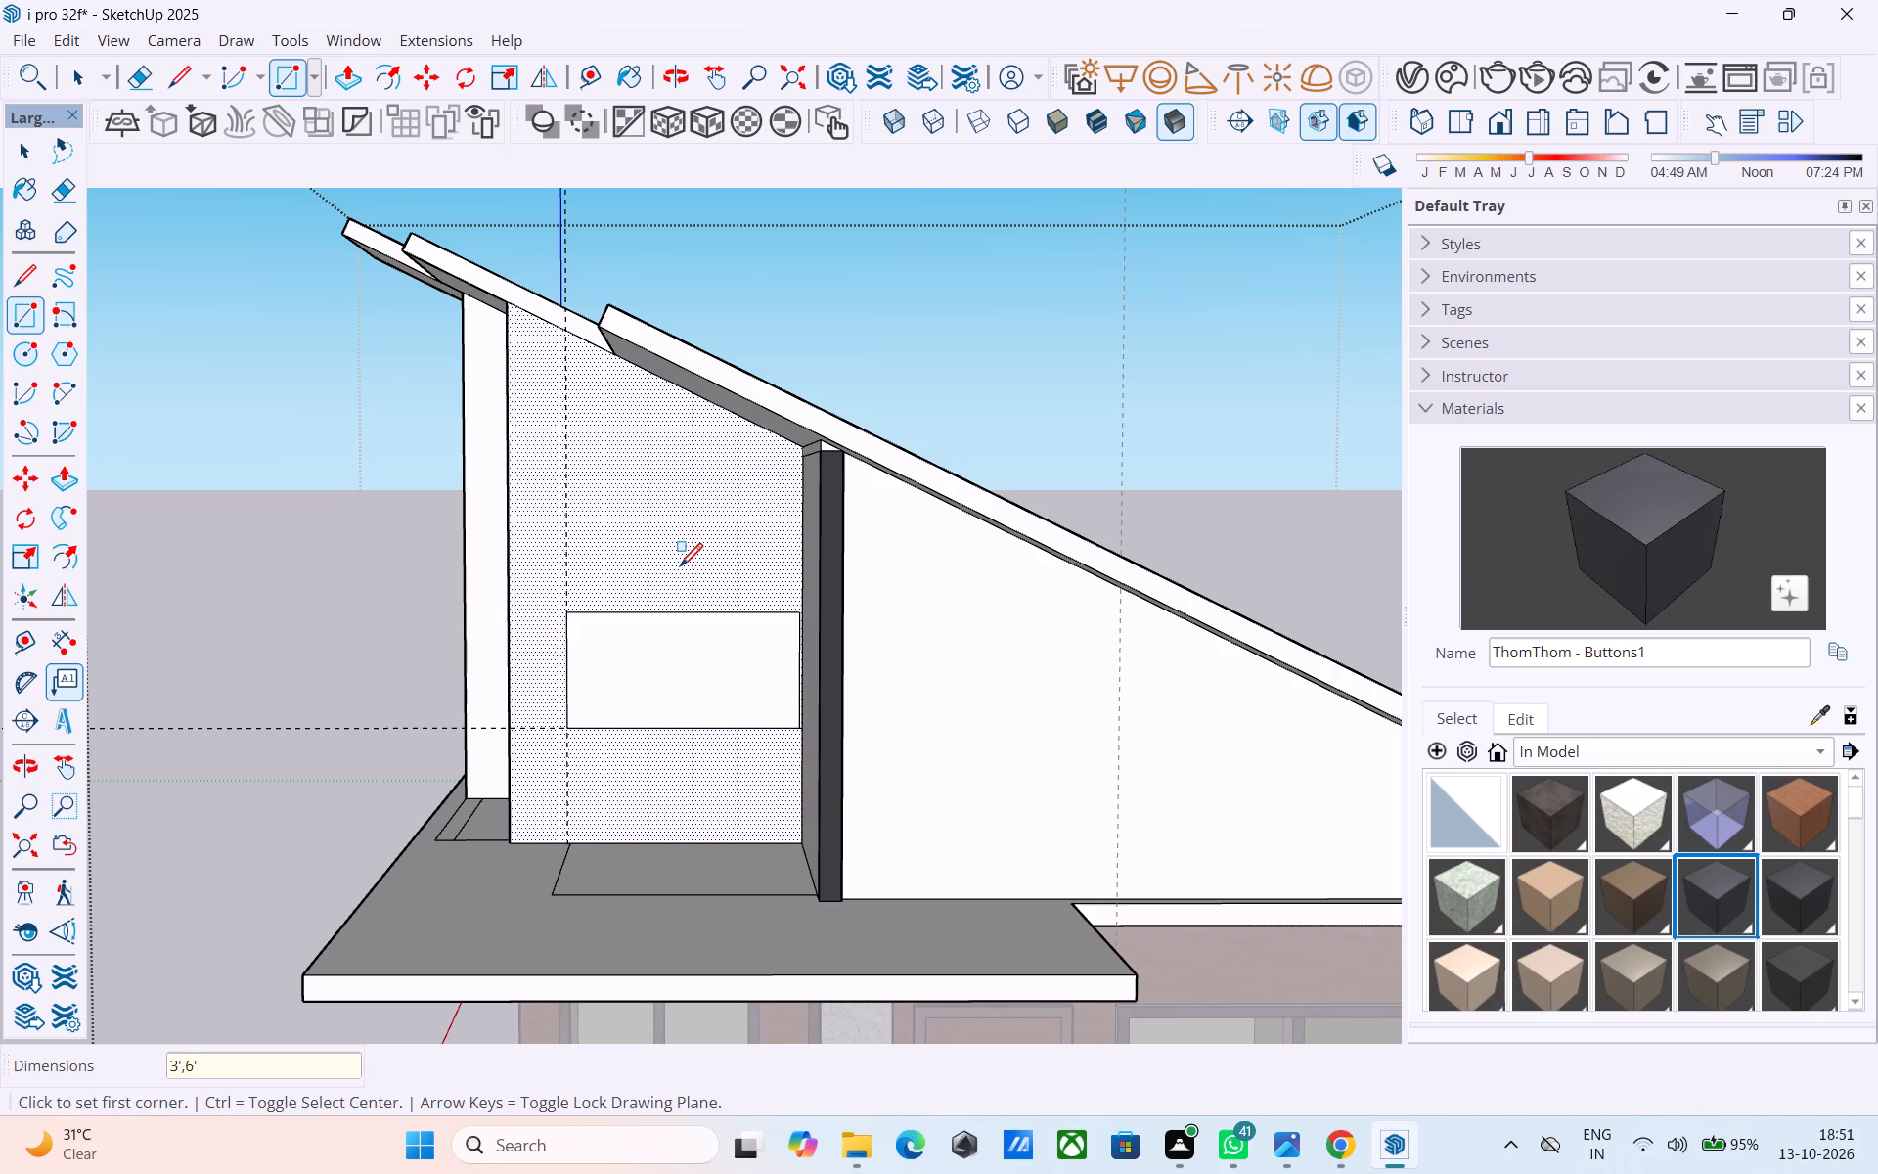
type("6',3'")
key("Return")
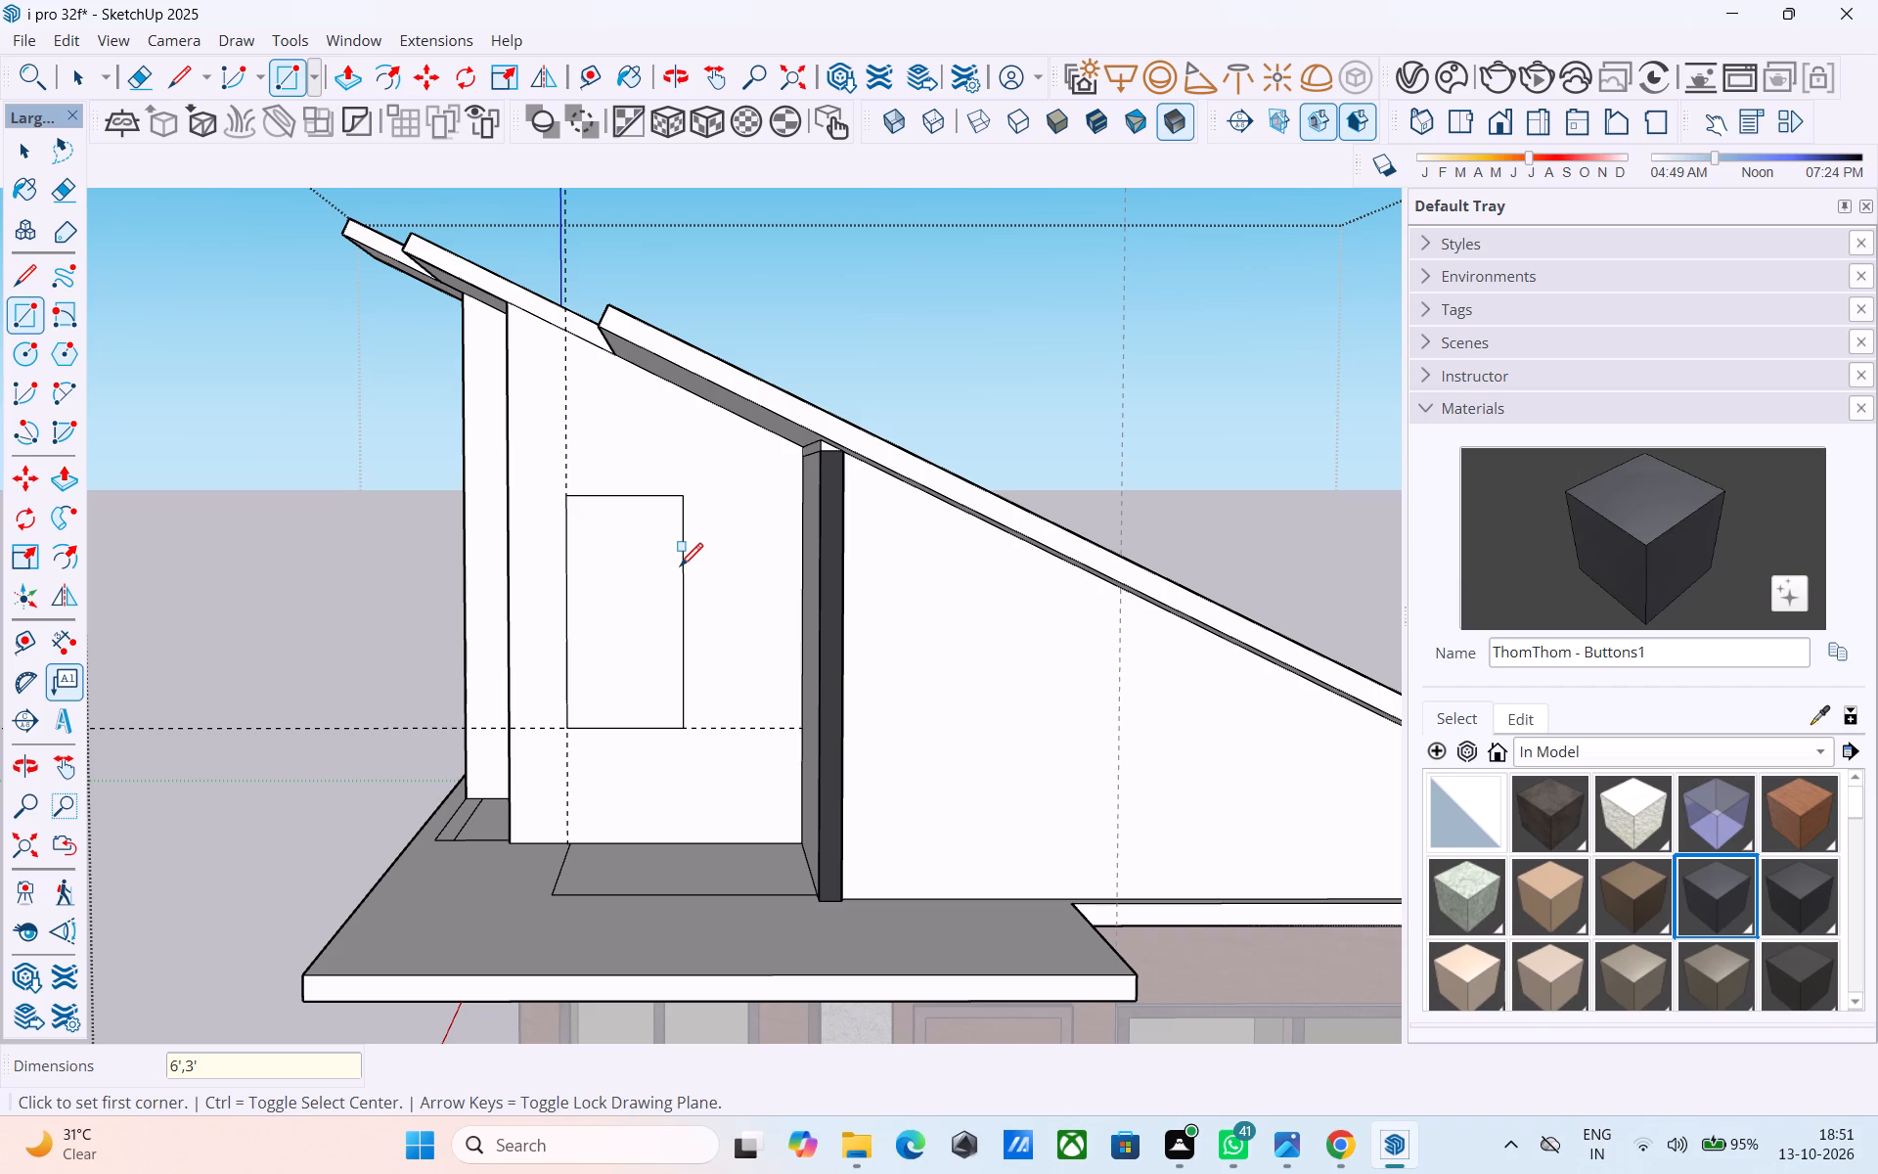
key("space")
Offset the window rectangle 3" inward to outline its frame.
scroll(647, 582, "up", 3)
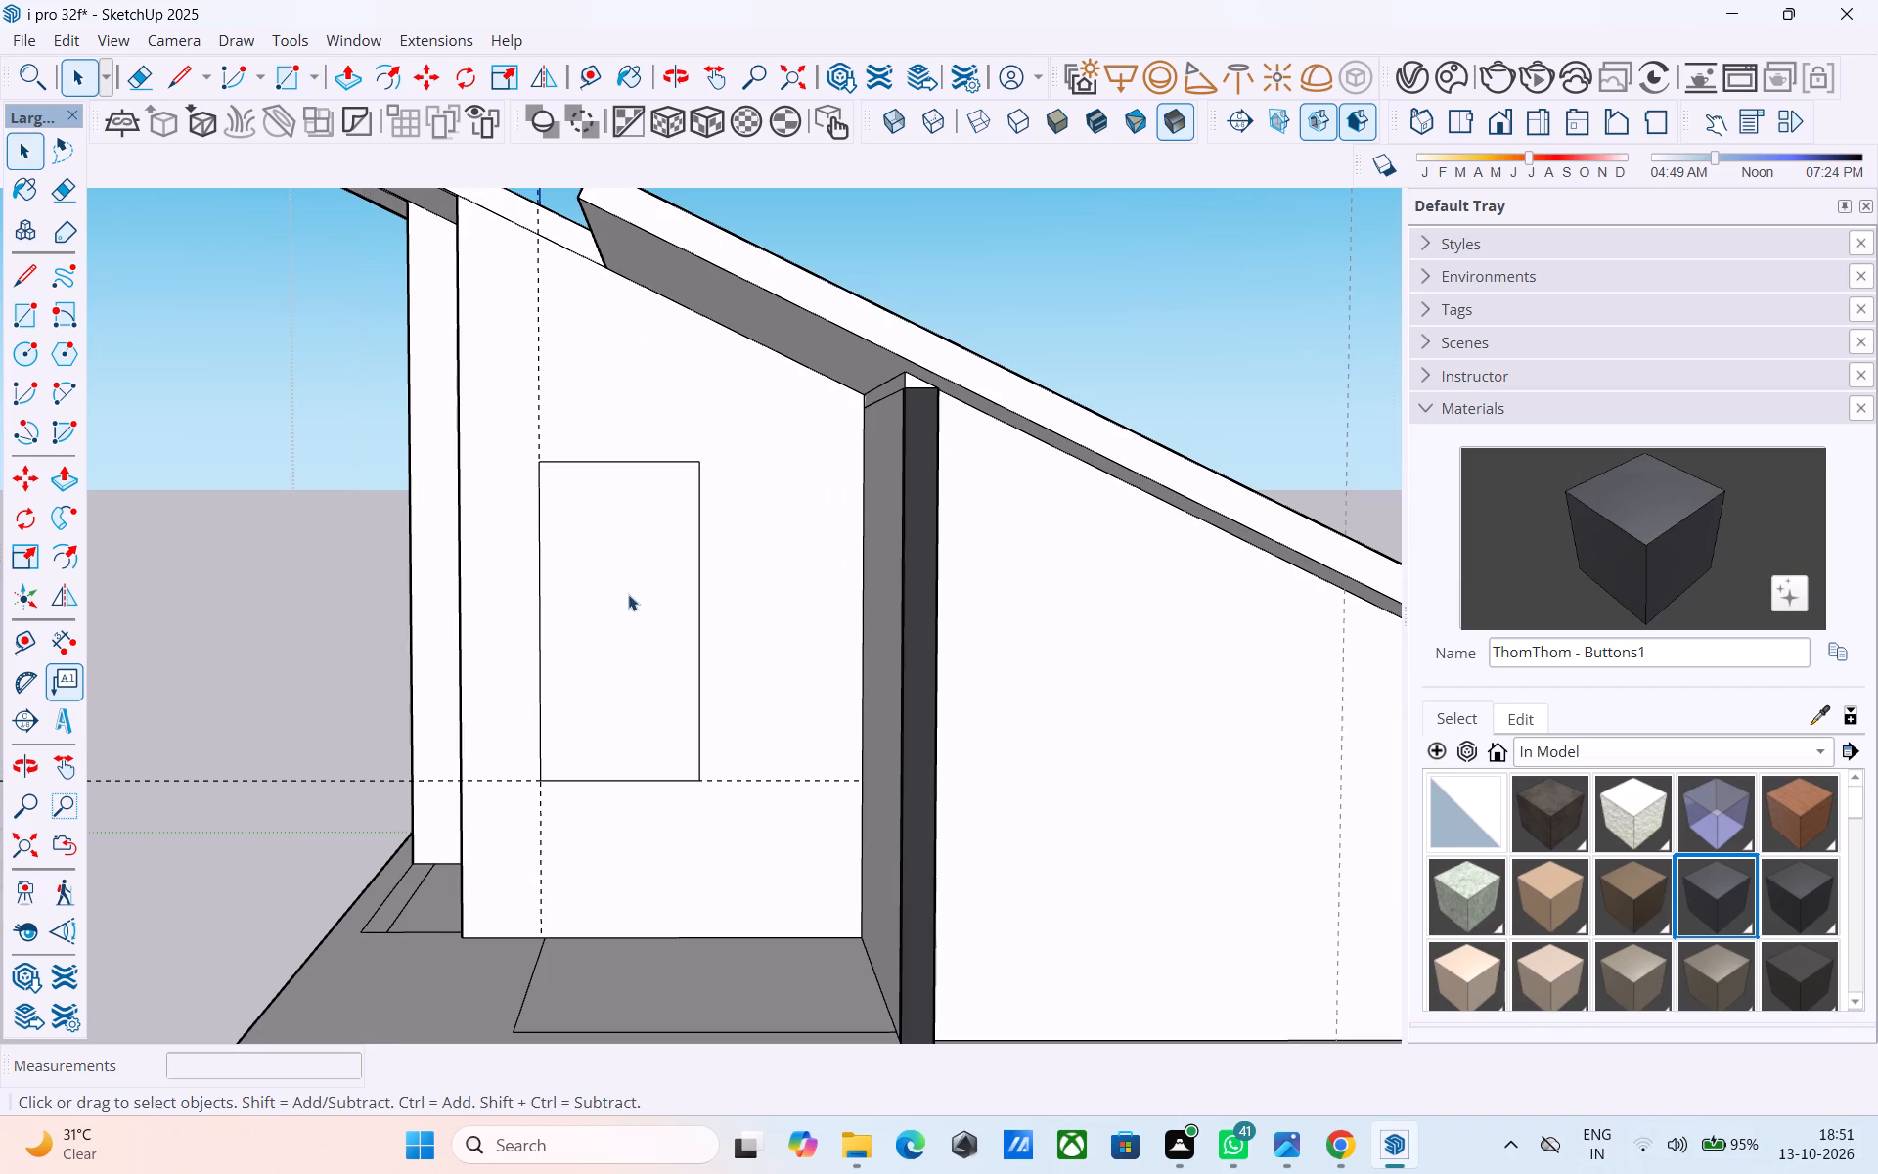
left_click(615, 606)
key("f")
left_click(615, 606)
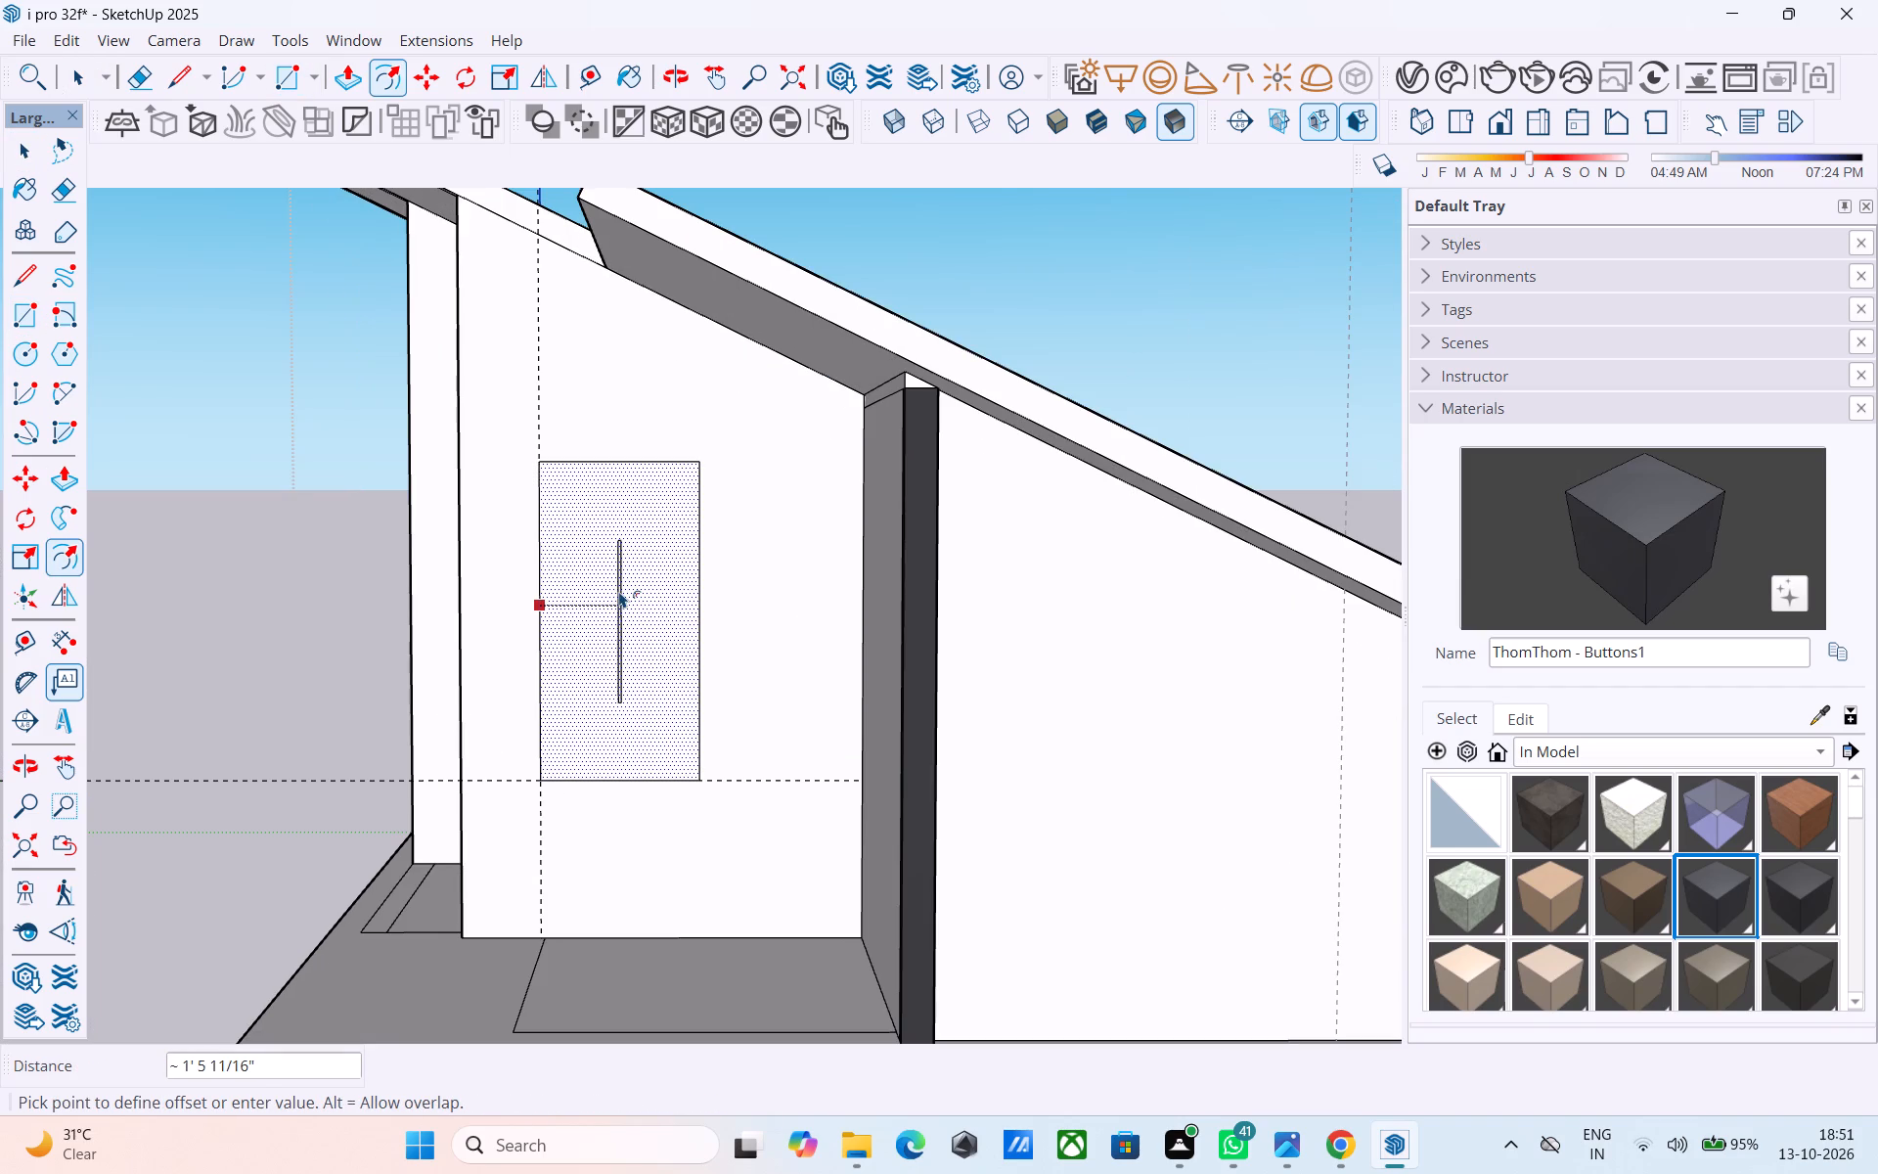
key("3")
key("shift+quotedbl")
key("Return")
key("space")
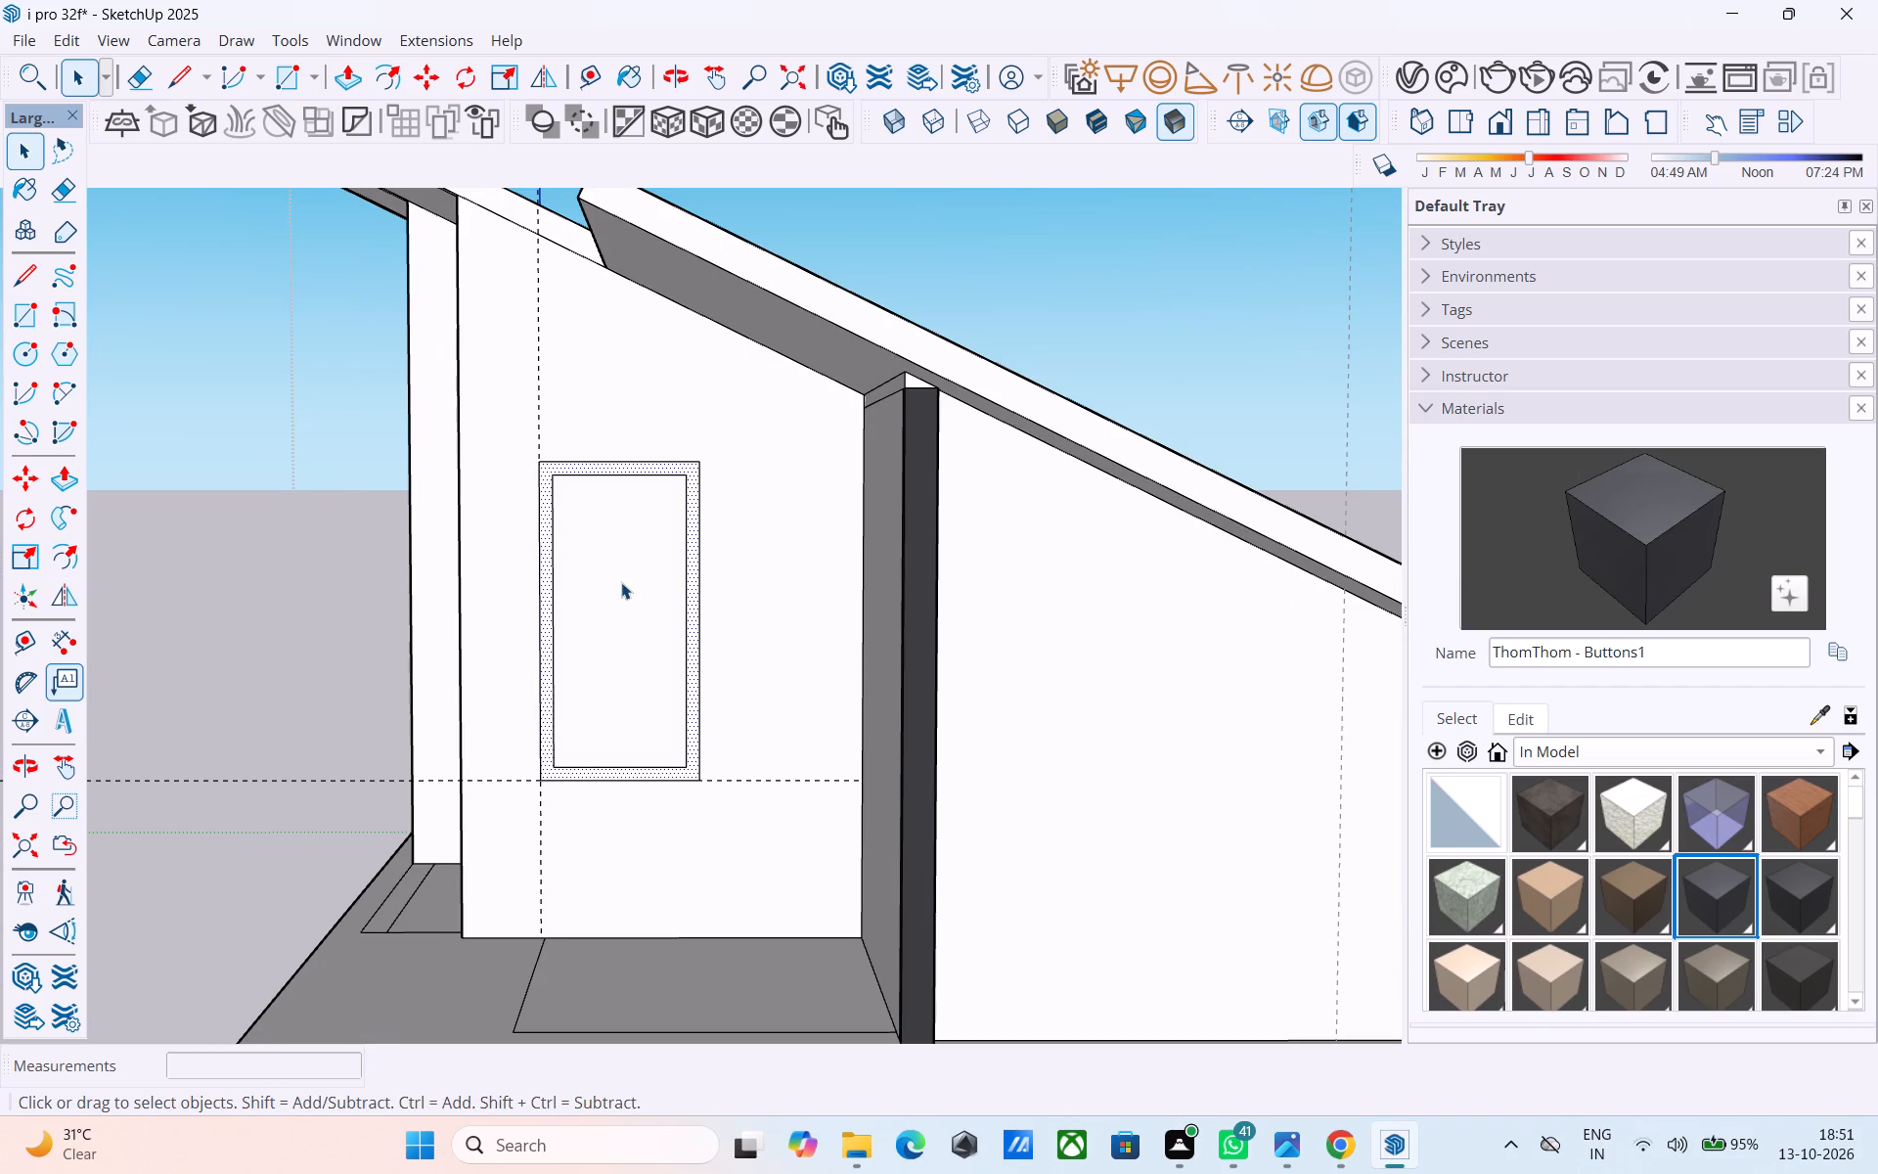
Draw a horizontal line across the middle of the inner window opening and copy it 3" downward to outline a crossbar.
key("l")
scroll(560, 661, "up", 4)
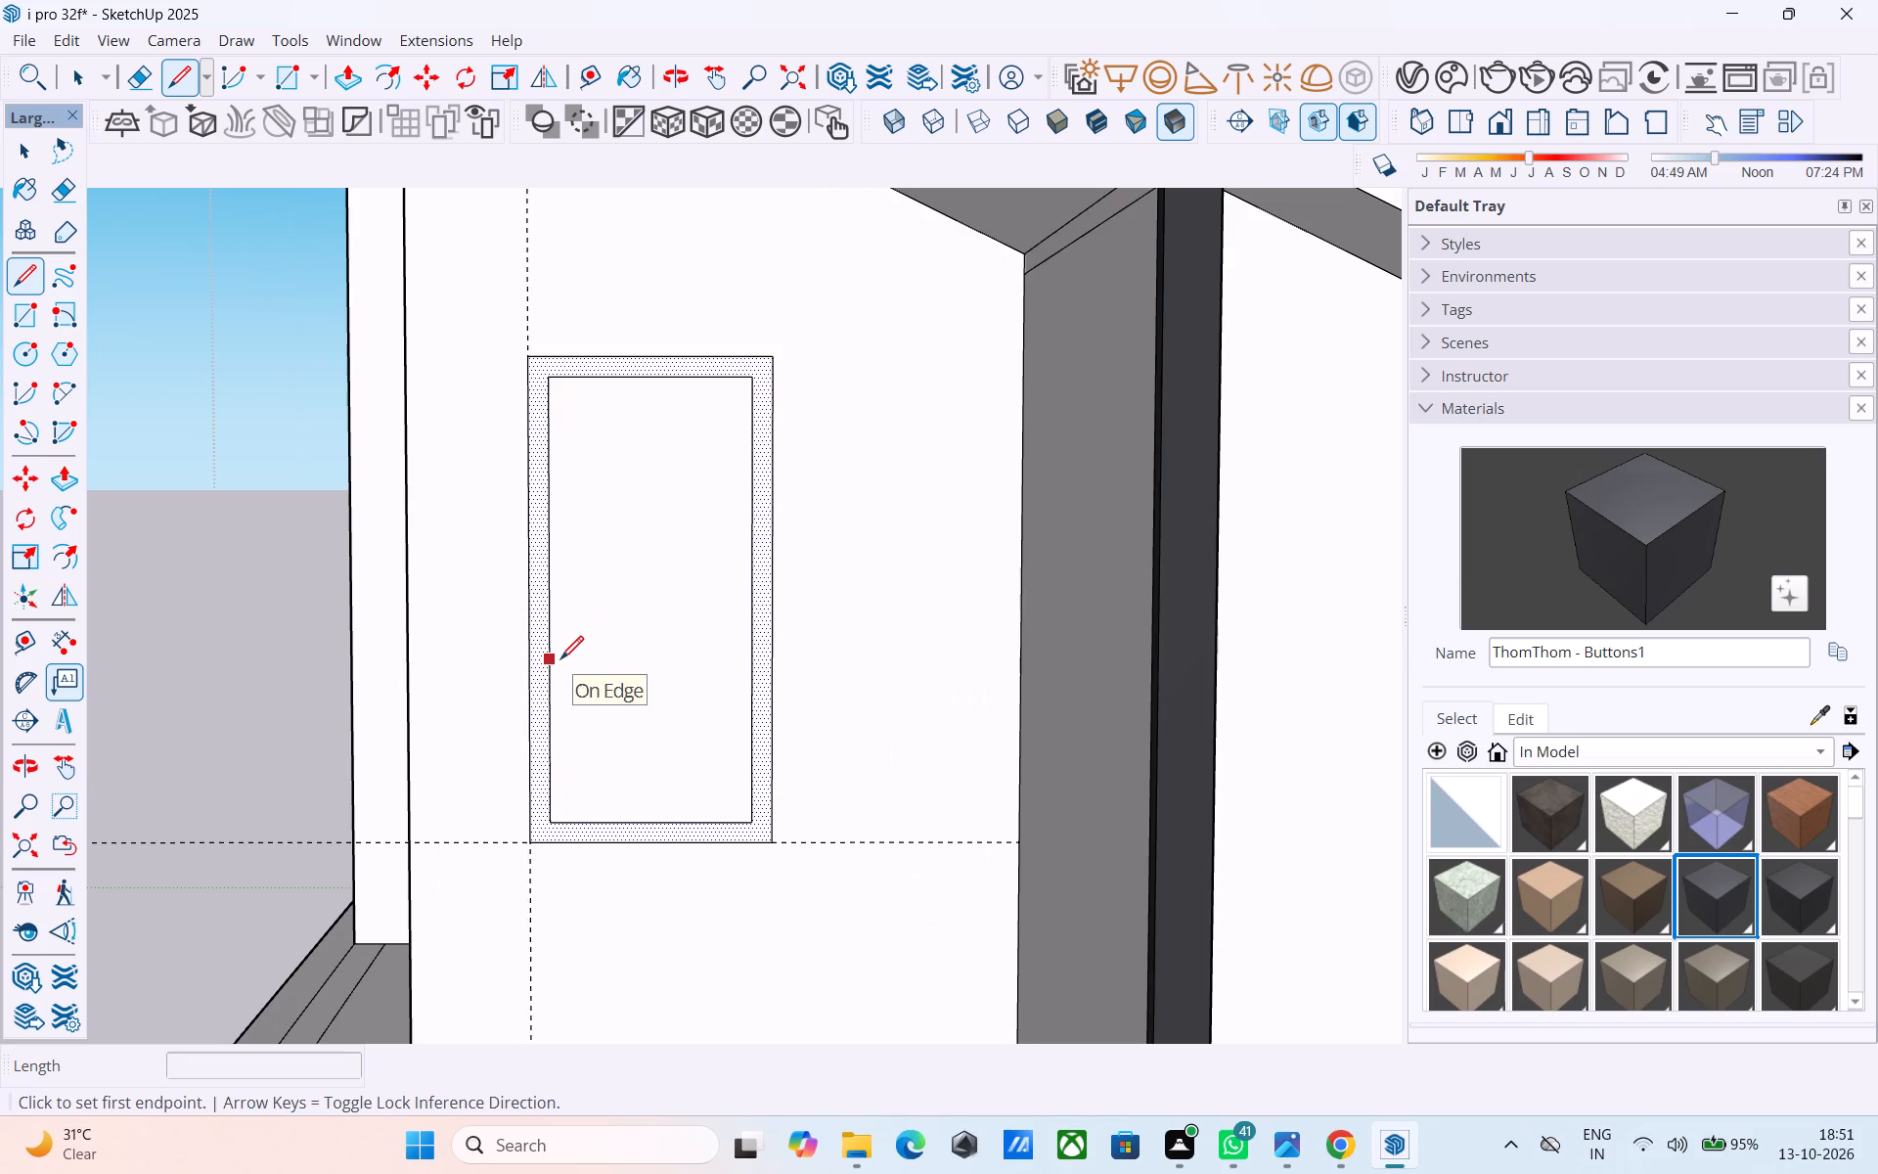
left_click(554, 606)
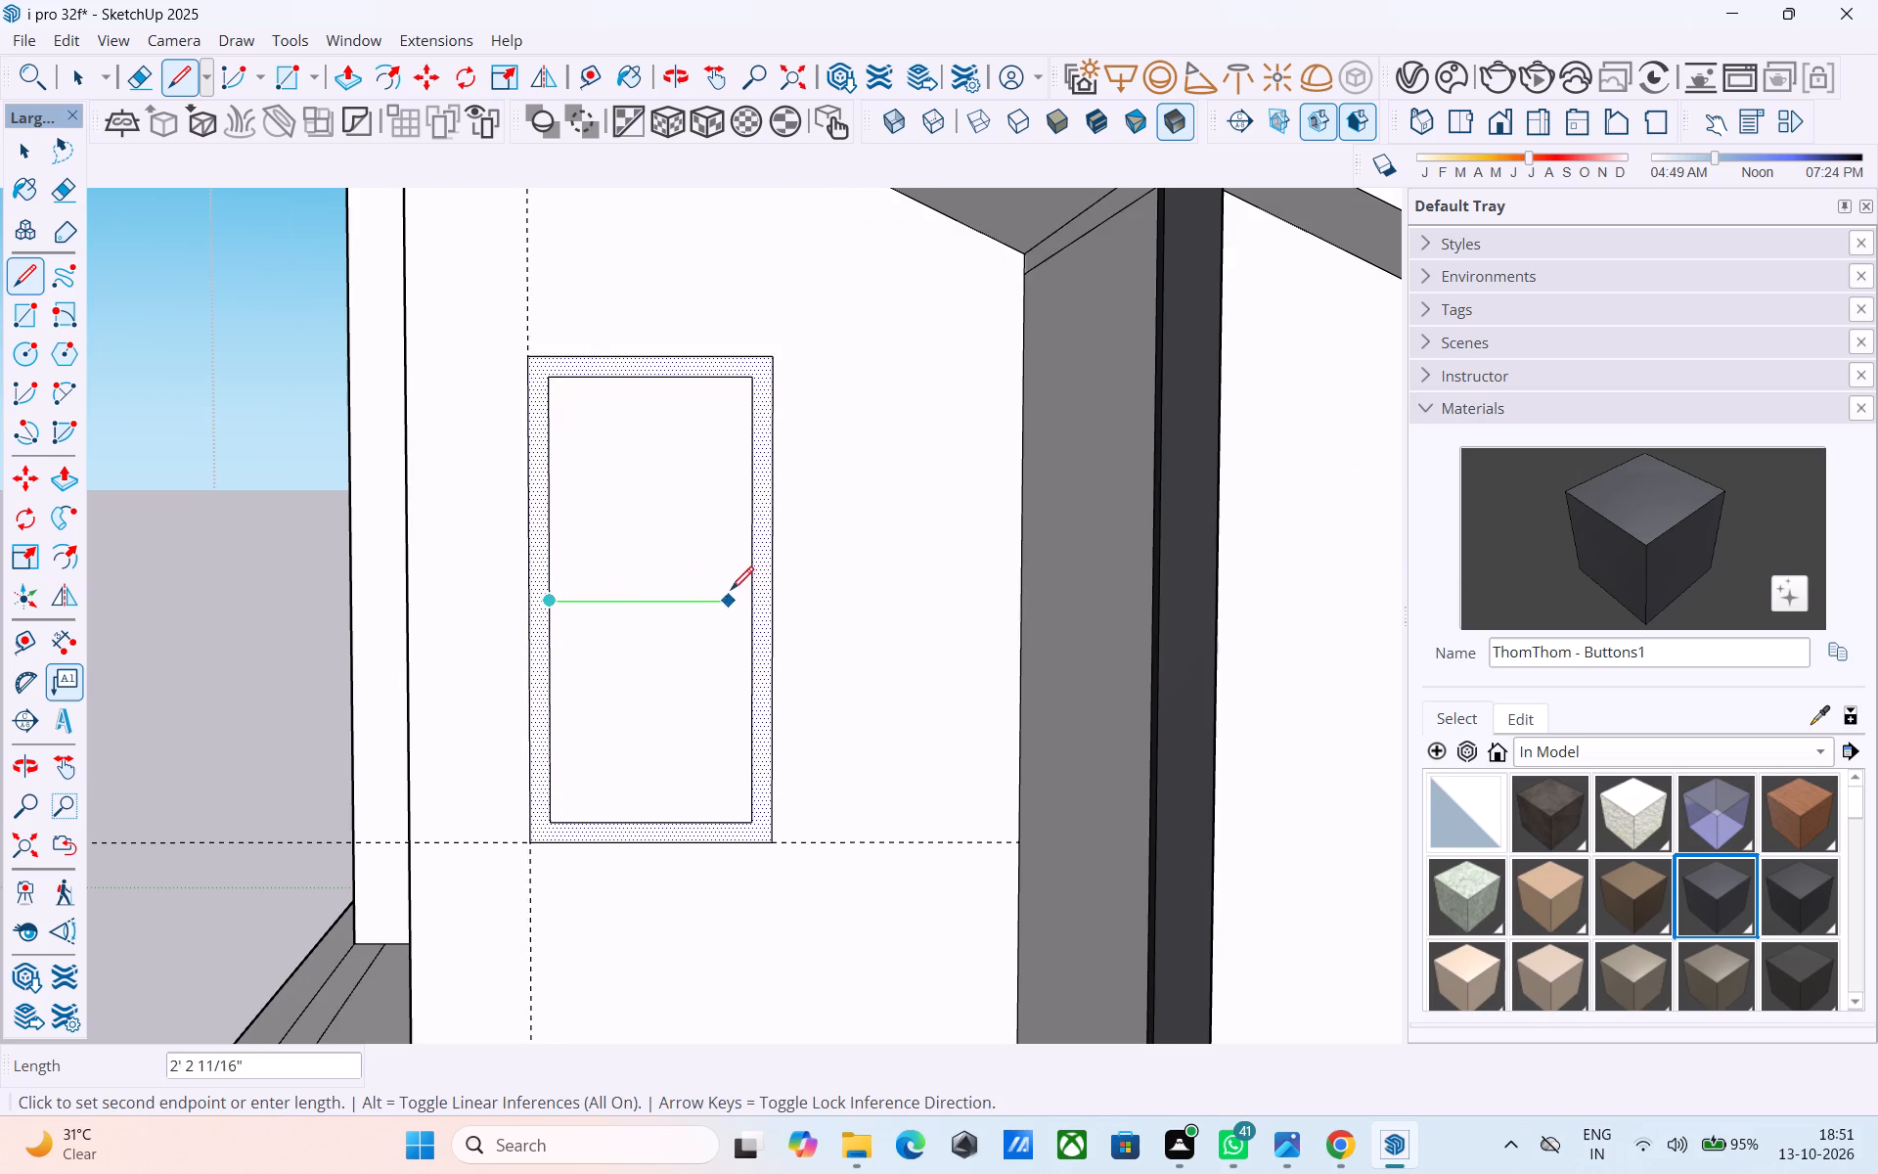
left_click(748, 607)
scroll(747, 606, "up", 3)
key("space")
left_click(742, 601)
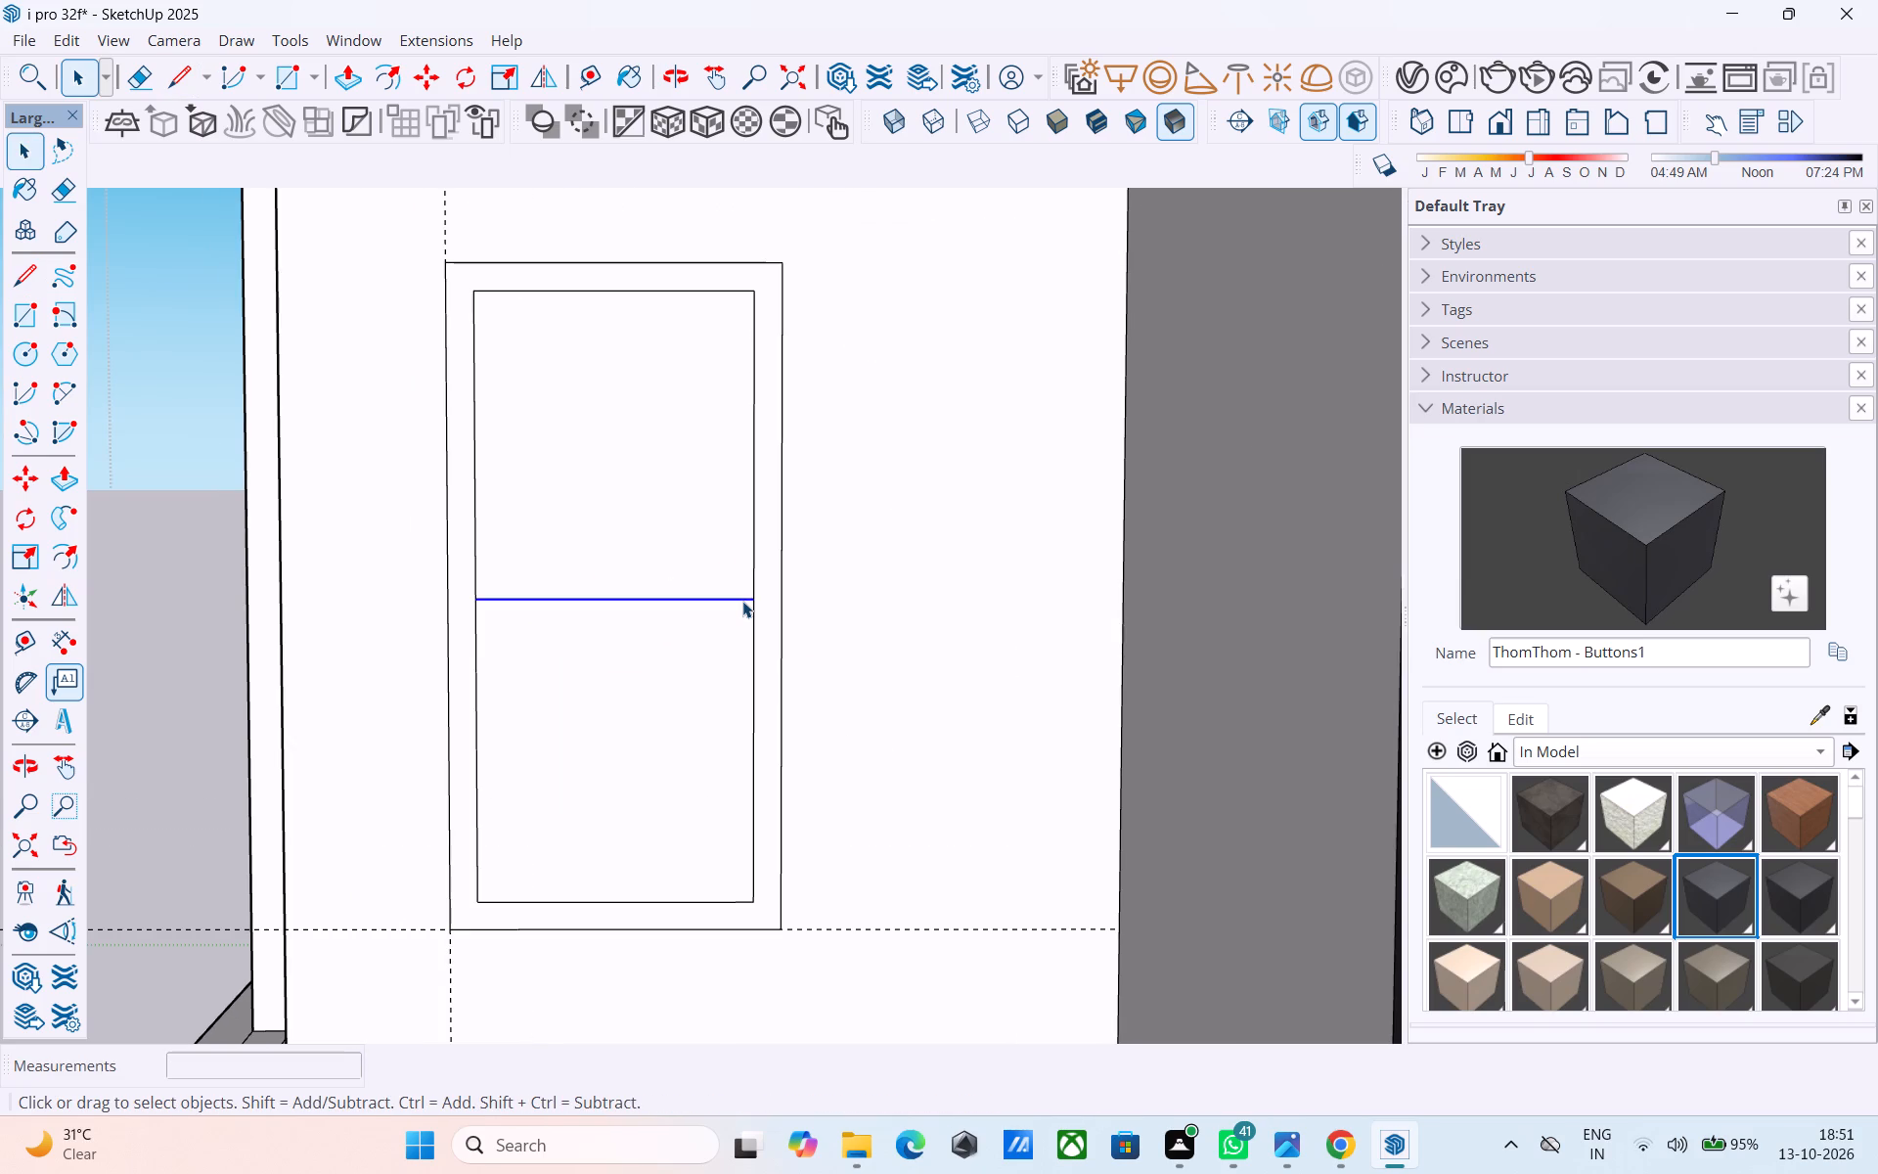
key("m")
left_click(753, 594)
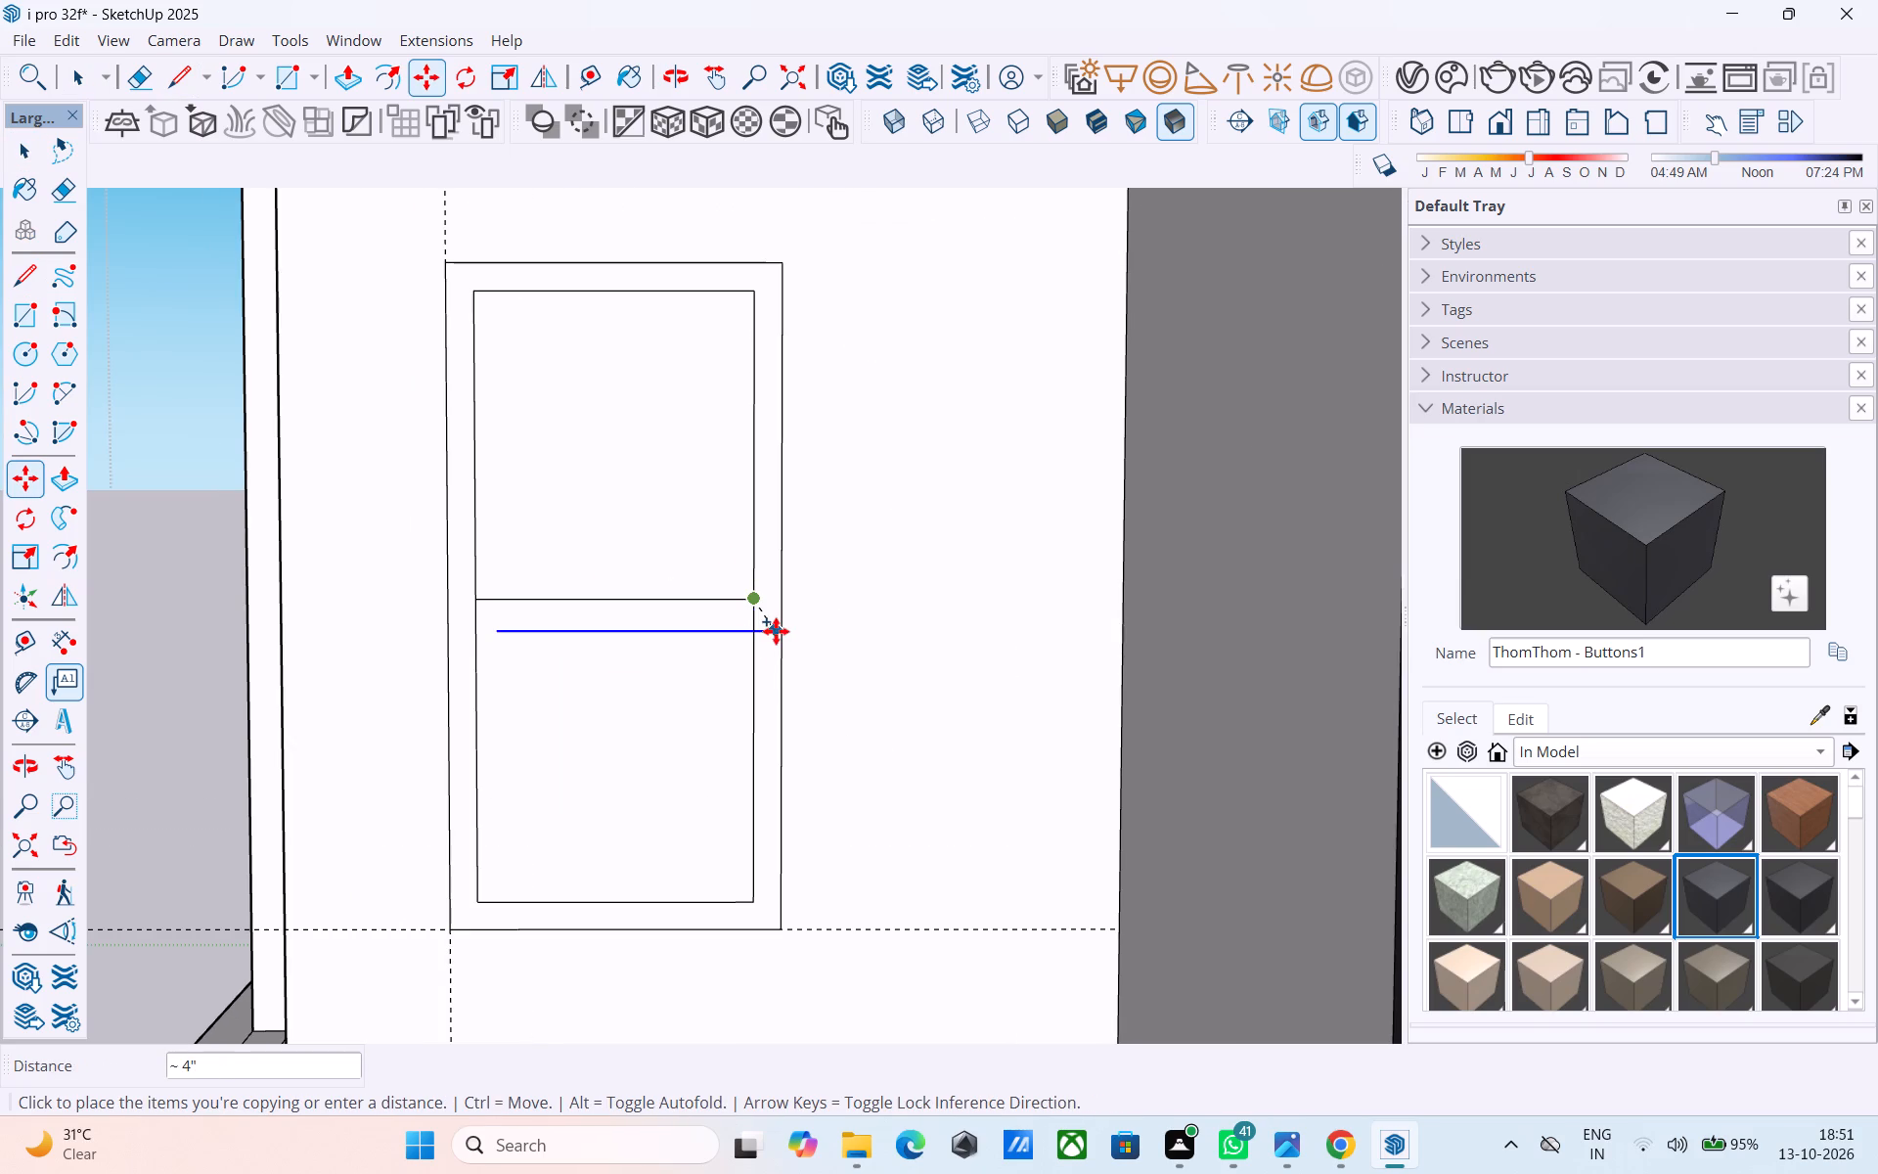
type("3\"")
key("Return")
key("space")
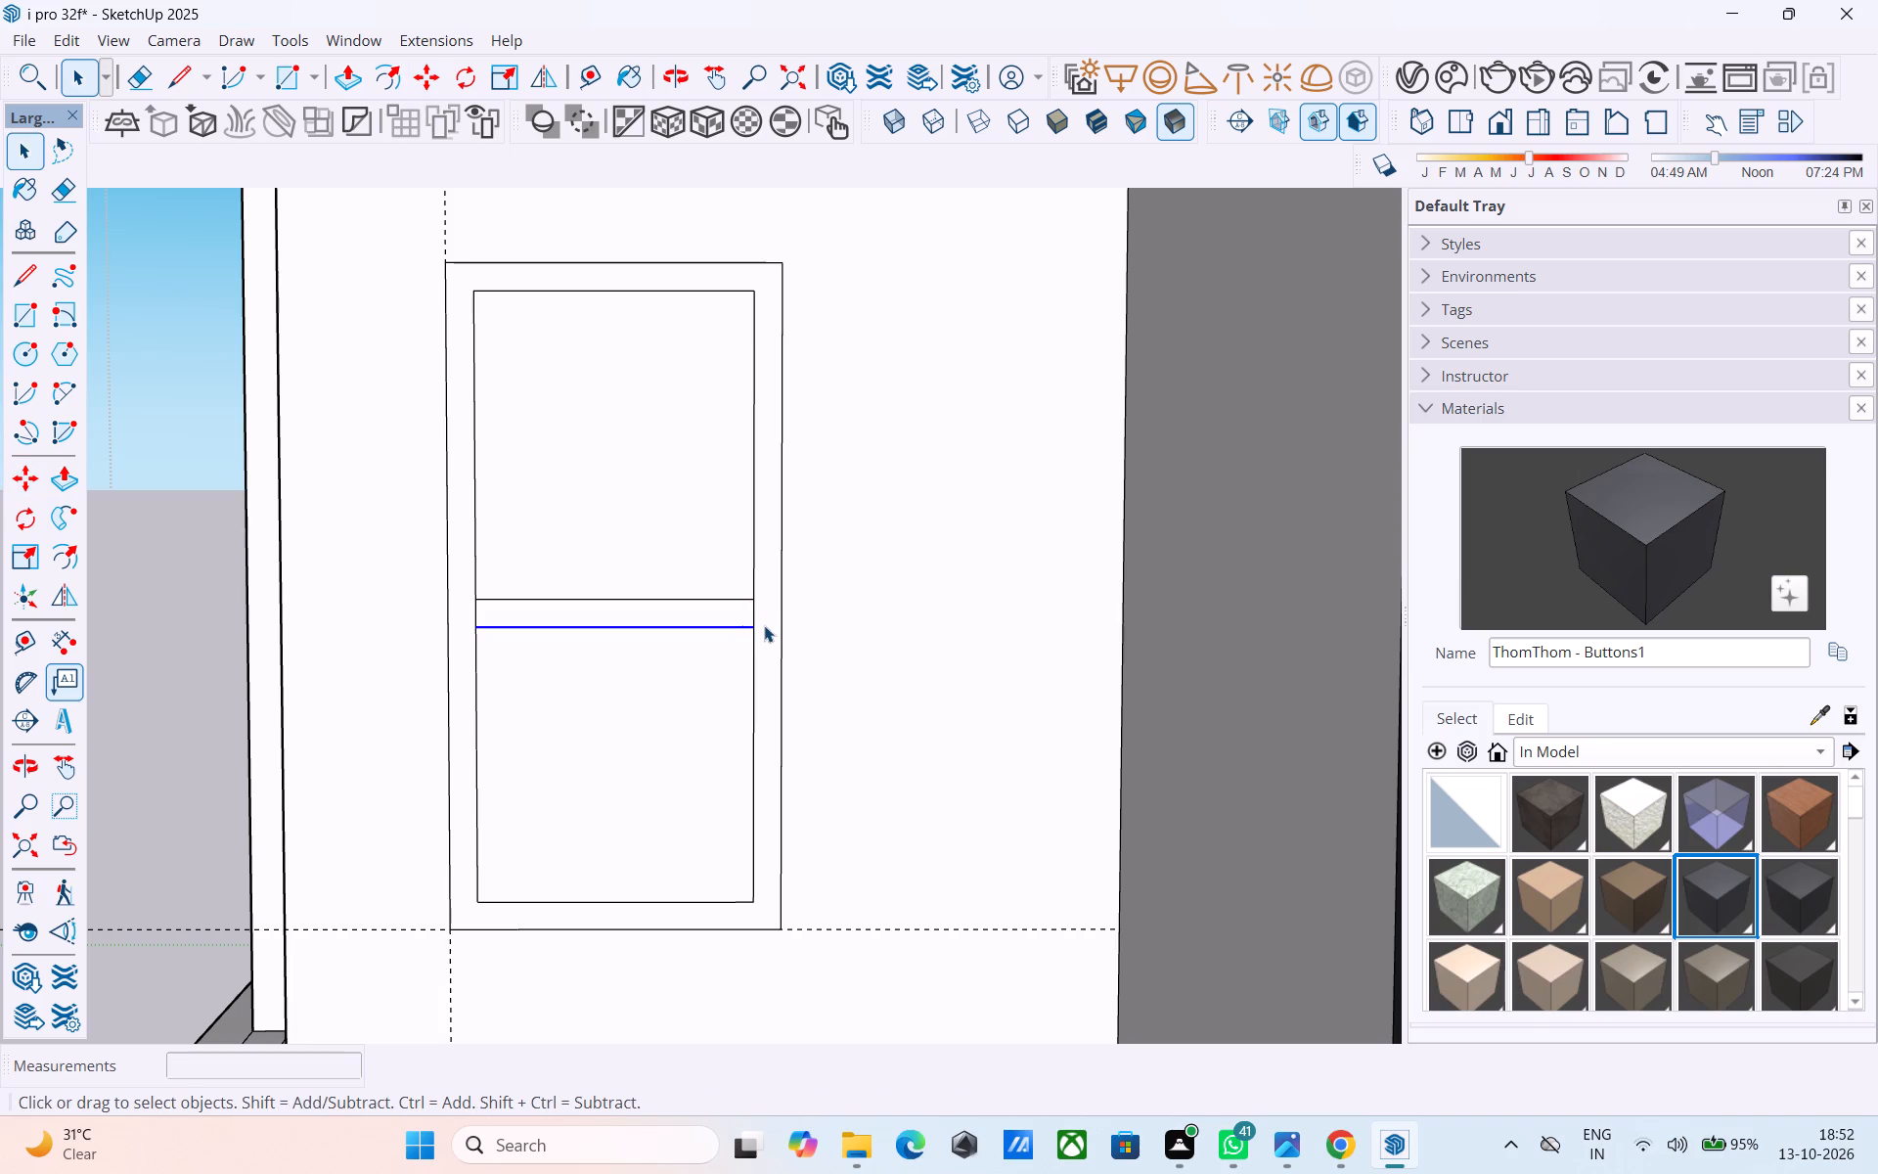
Erase the short edges at both ends of the crossbar so it merges with the window frame.
key("e")
scroll(764, 621, "up", 5)
left_click_drag(756, 614, 740, 616)
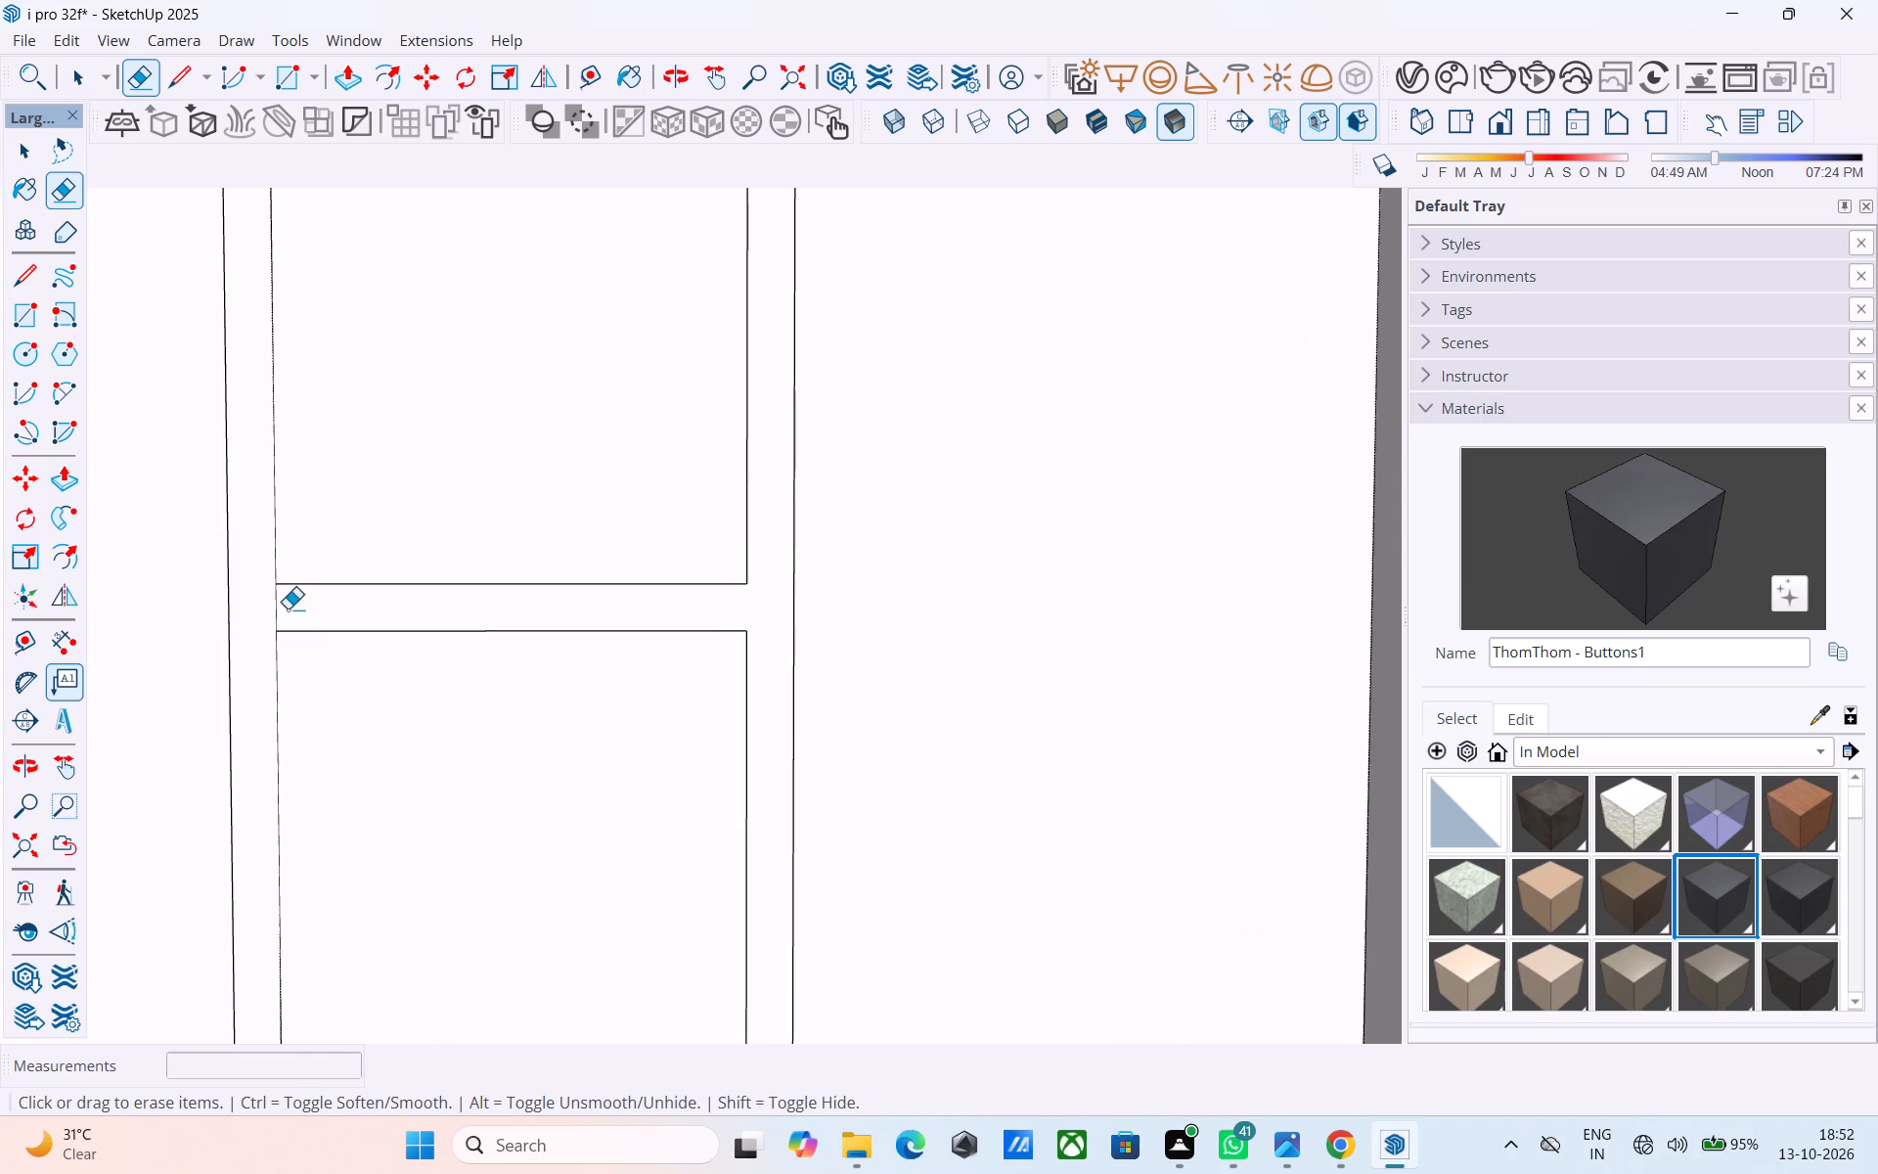
left_click_drag(285, 609, 268, 610)
scroll(416, 630, "down", 10)
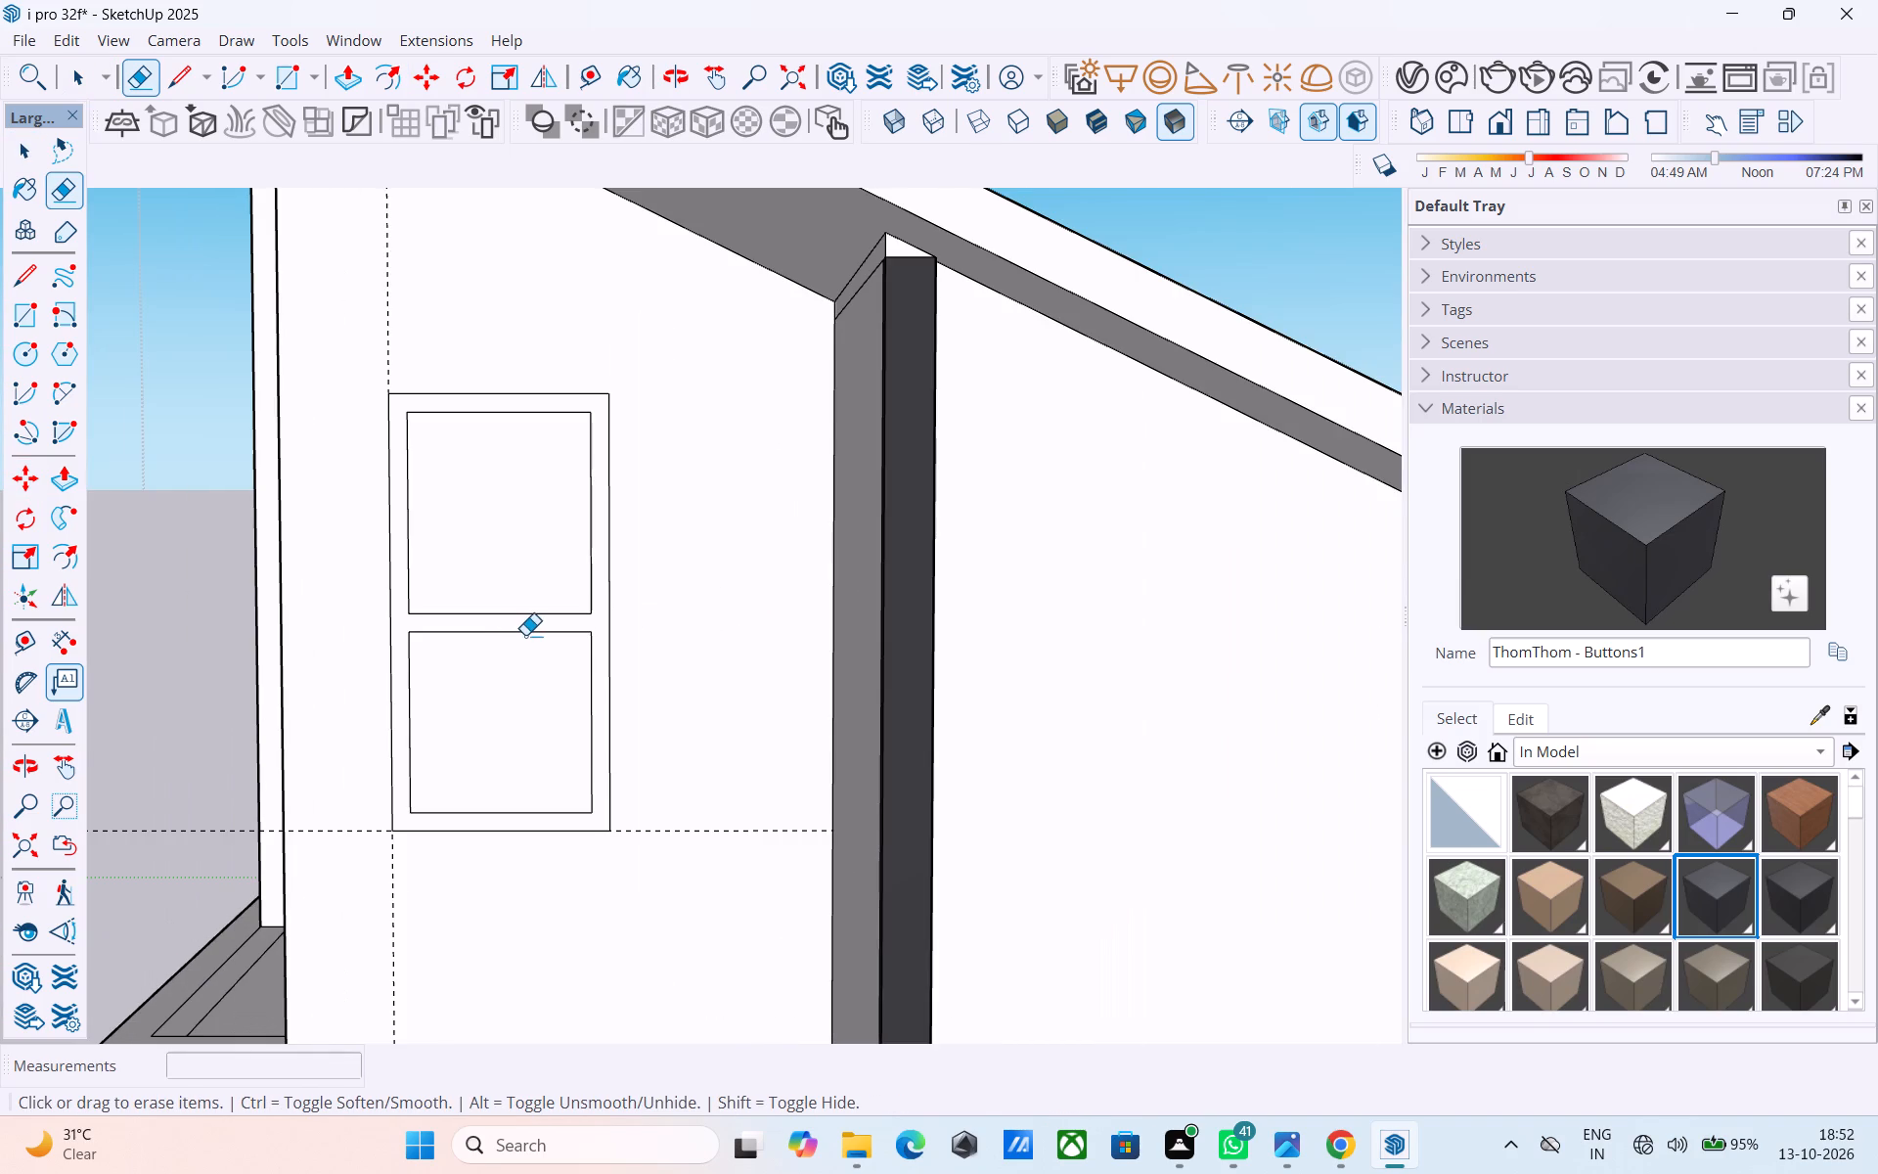
Delete the upper pane face of the recess wall window to open it up.
scroll(525, 635, "down", 1)
middle_click_drag(525, 635, 536, 706)
scroll(538, 706, "up", 1)
key("space")
left_click(540, 691)
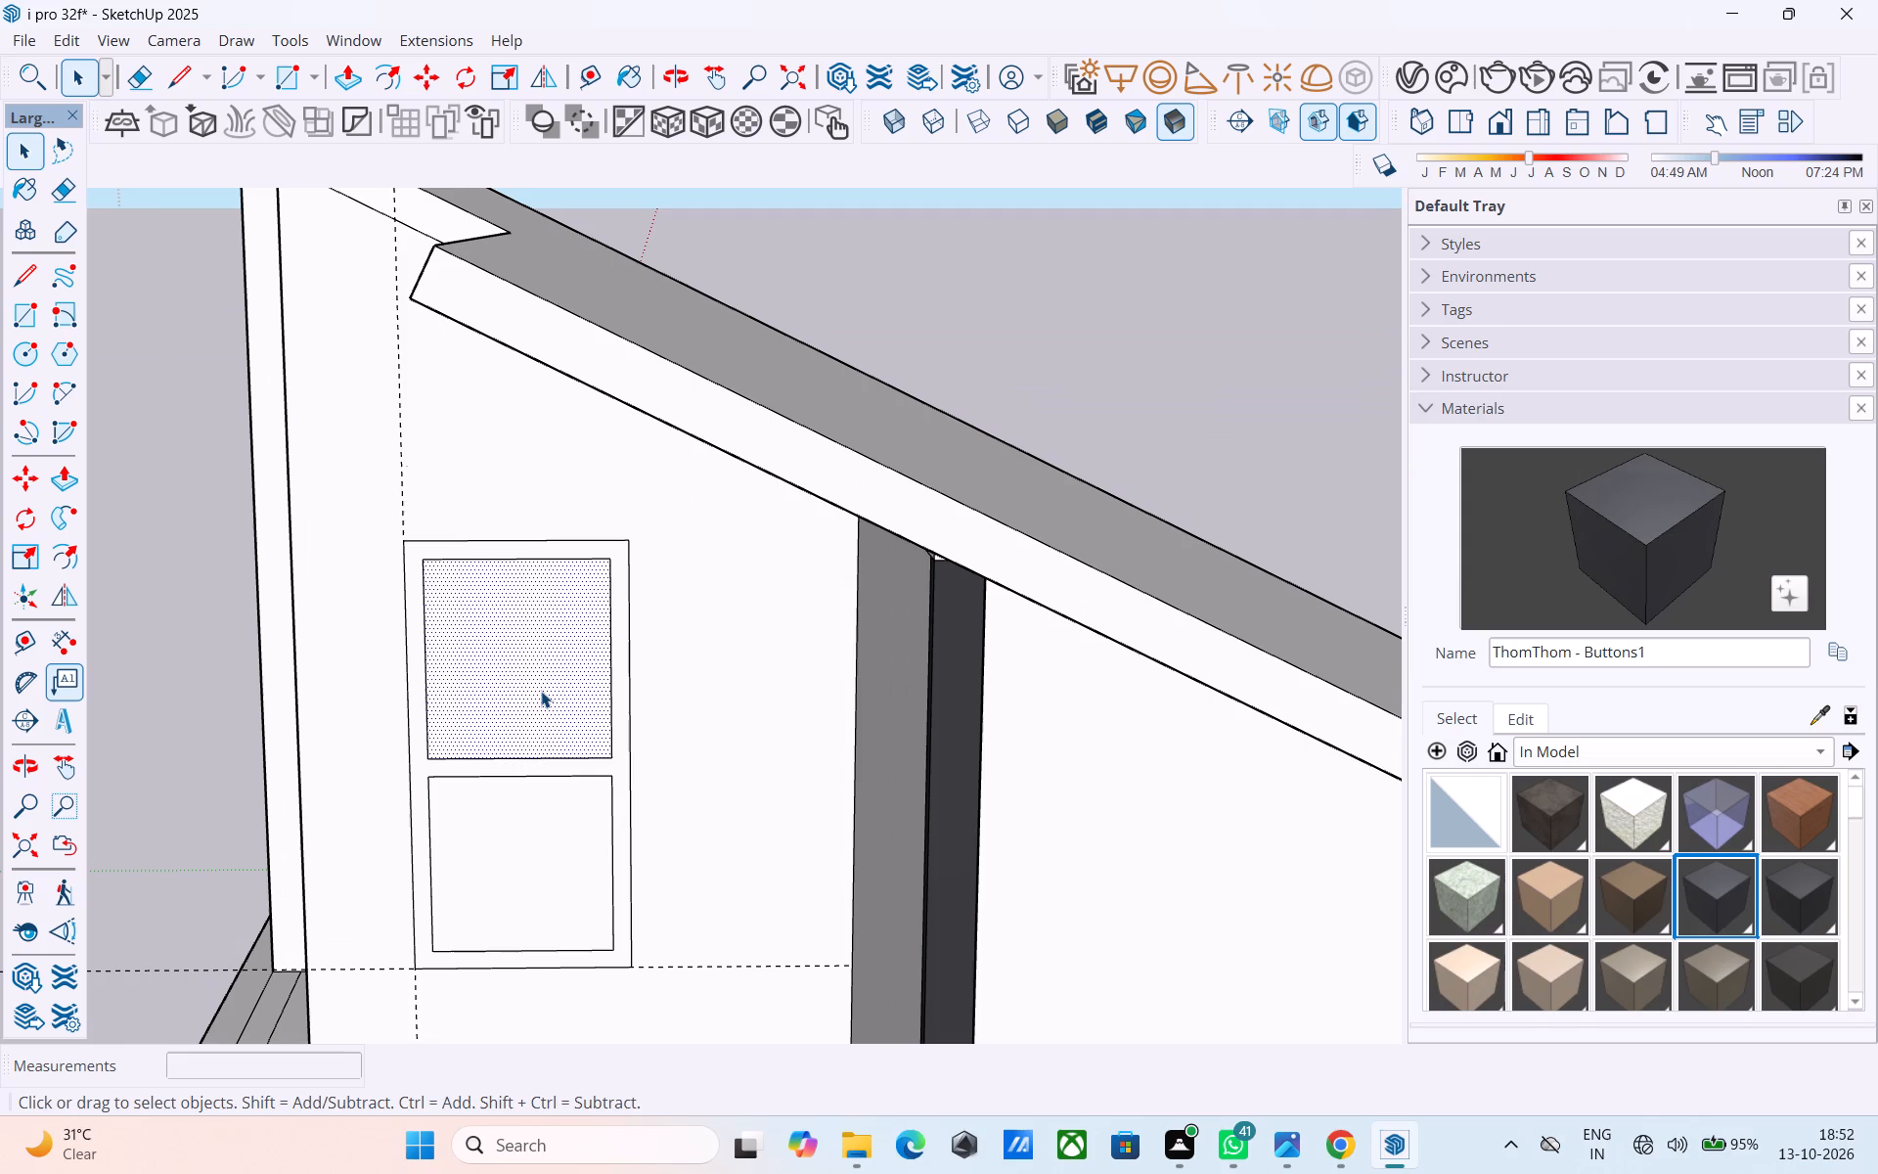
key("o")
left_click(541, 691)
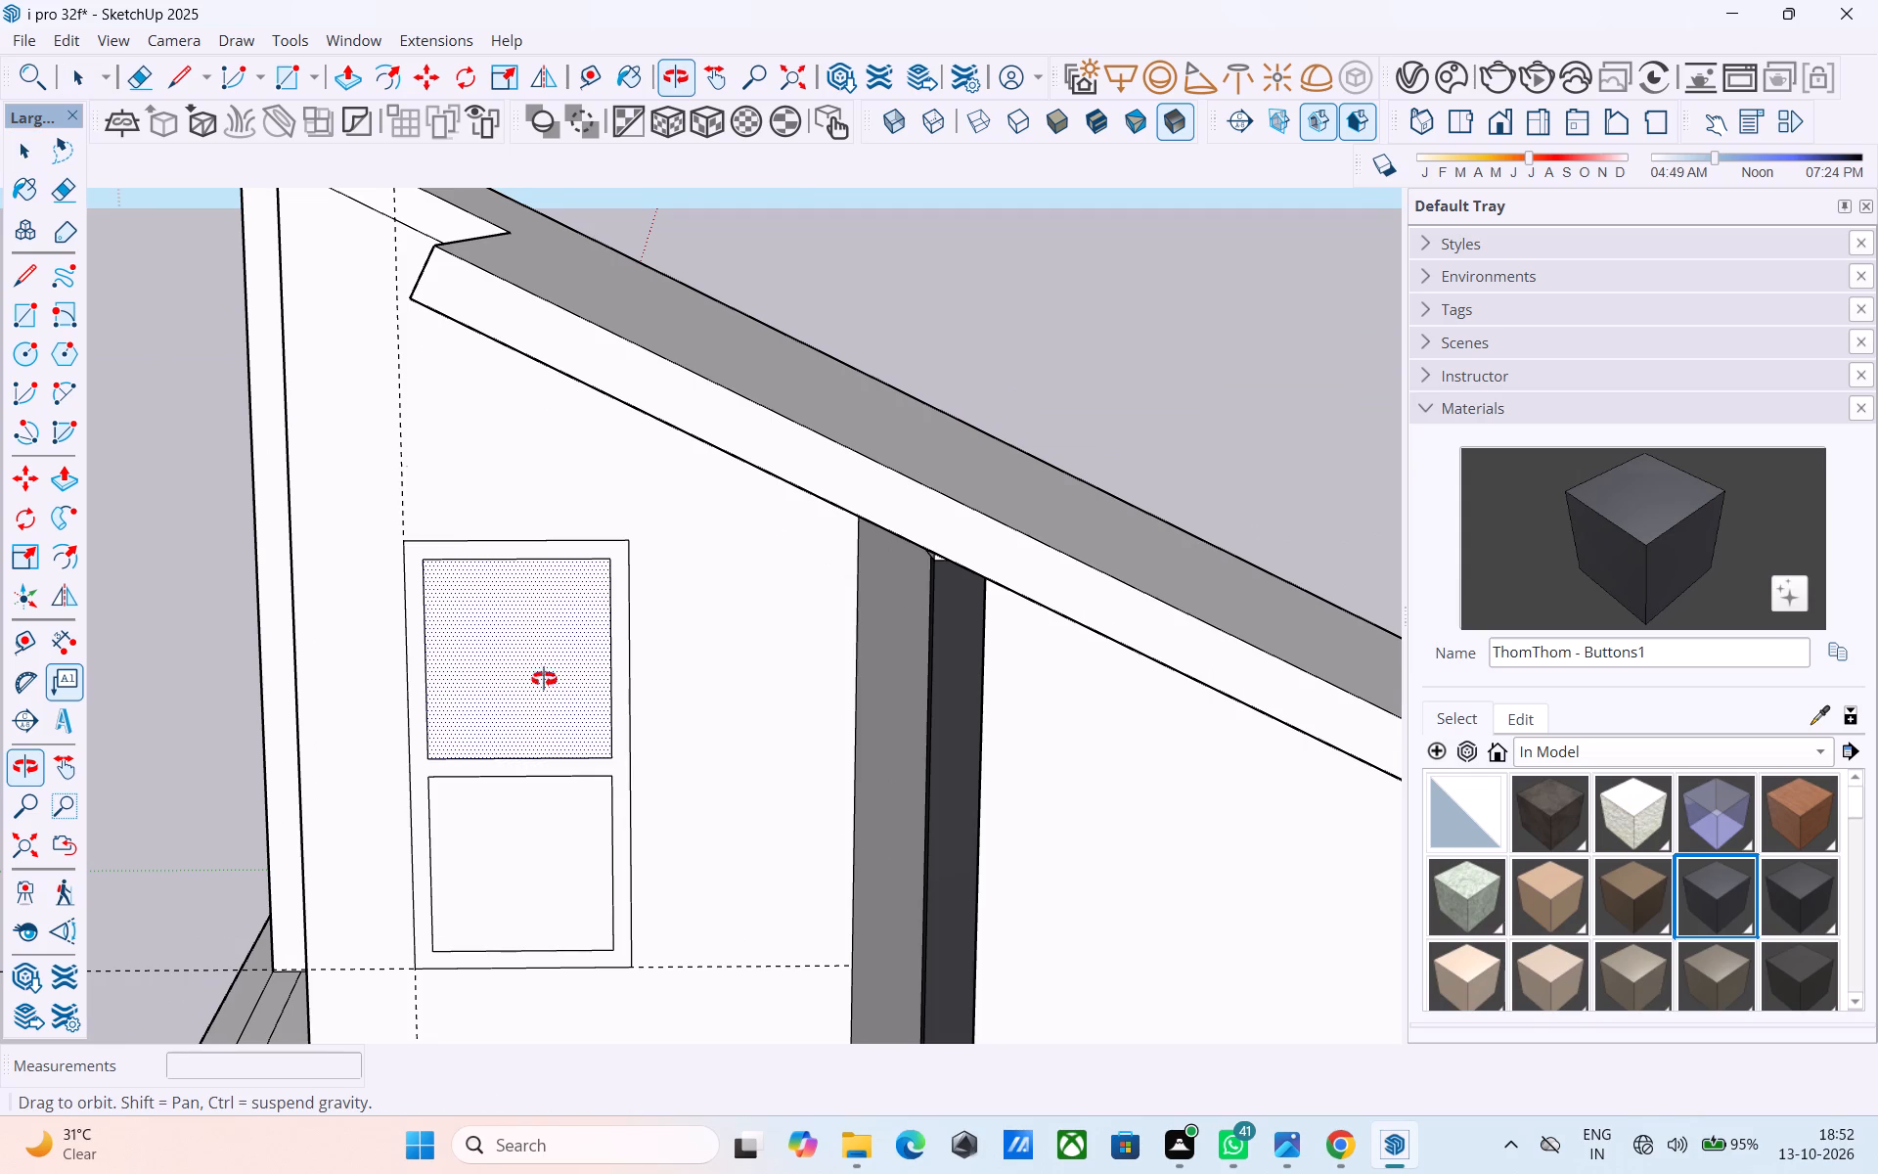
key("space")
middle_click_drag(528, 633, 642, 656)
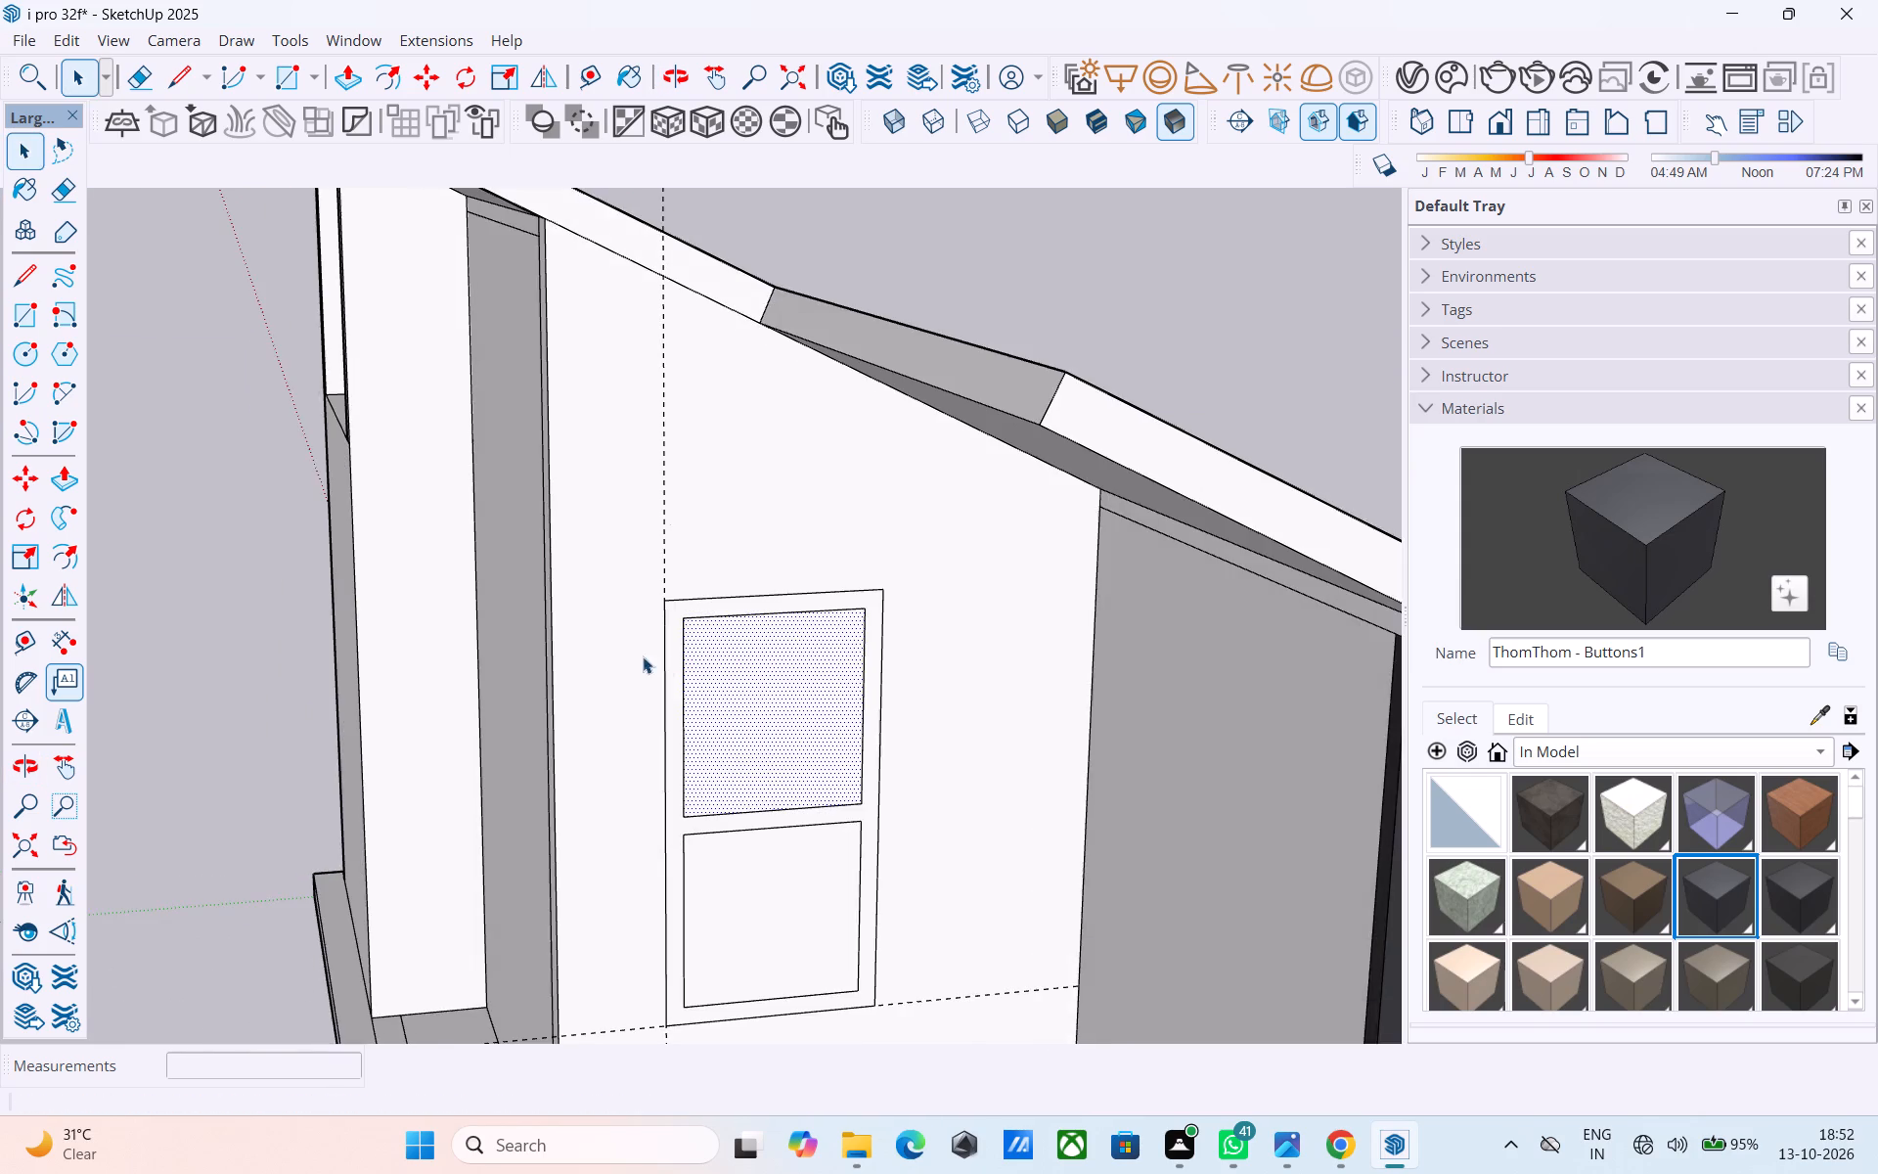
scroll(690, 665, "up", 1)
key("Delete")
Push the two adjoining faces seen behind the upper window opening by about 7 5/8" each.
middle_click_drag(717, 673, 501, 655)
scroll(359, 685, "up", 7)
middle_click_drag(173, 643, 266, 624)
left_click(275, 622)
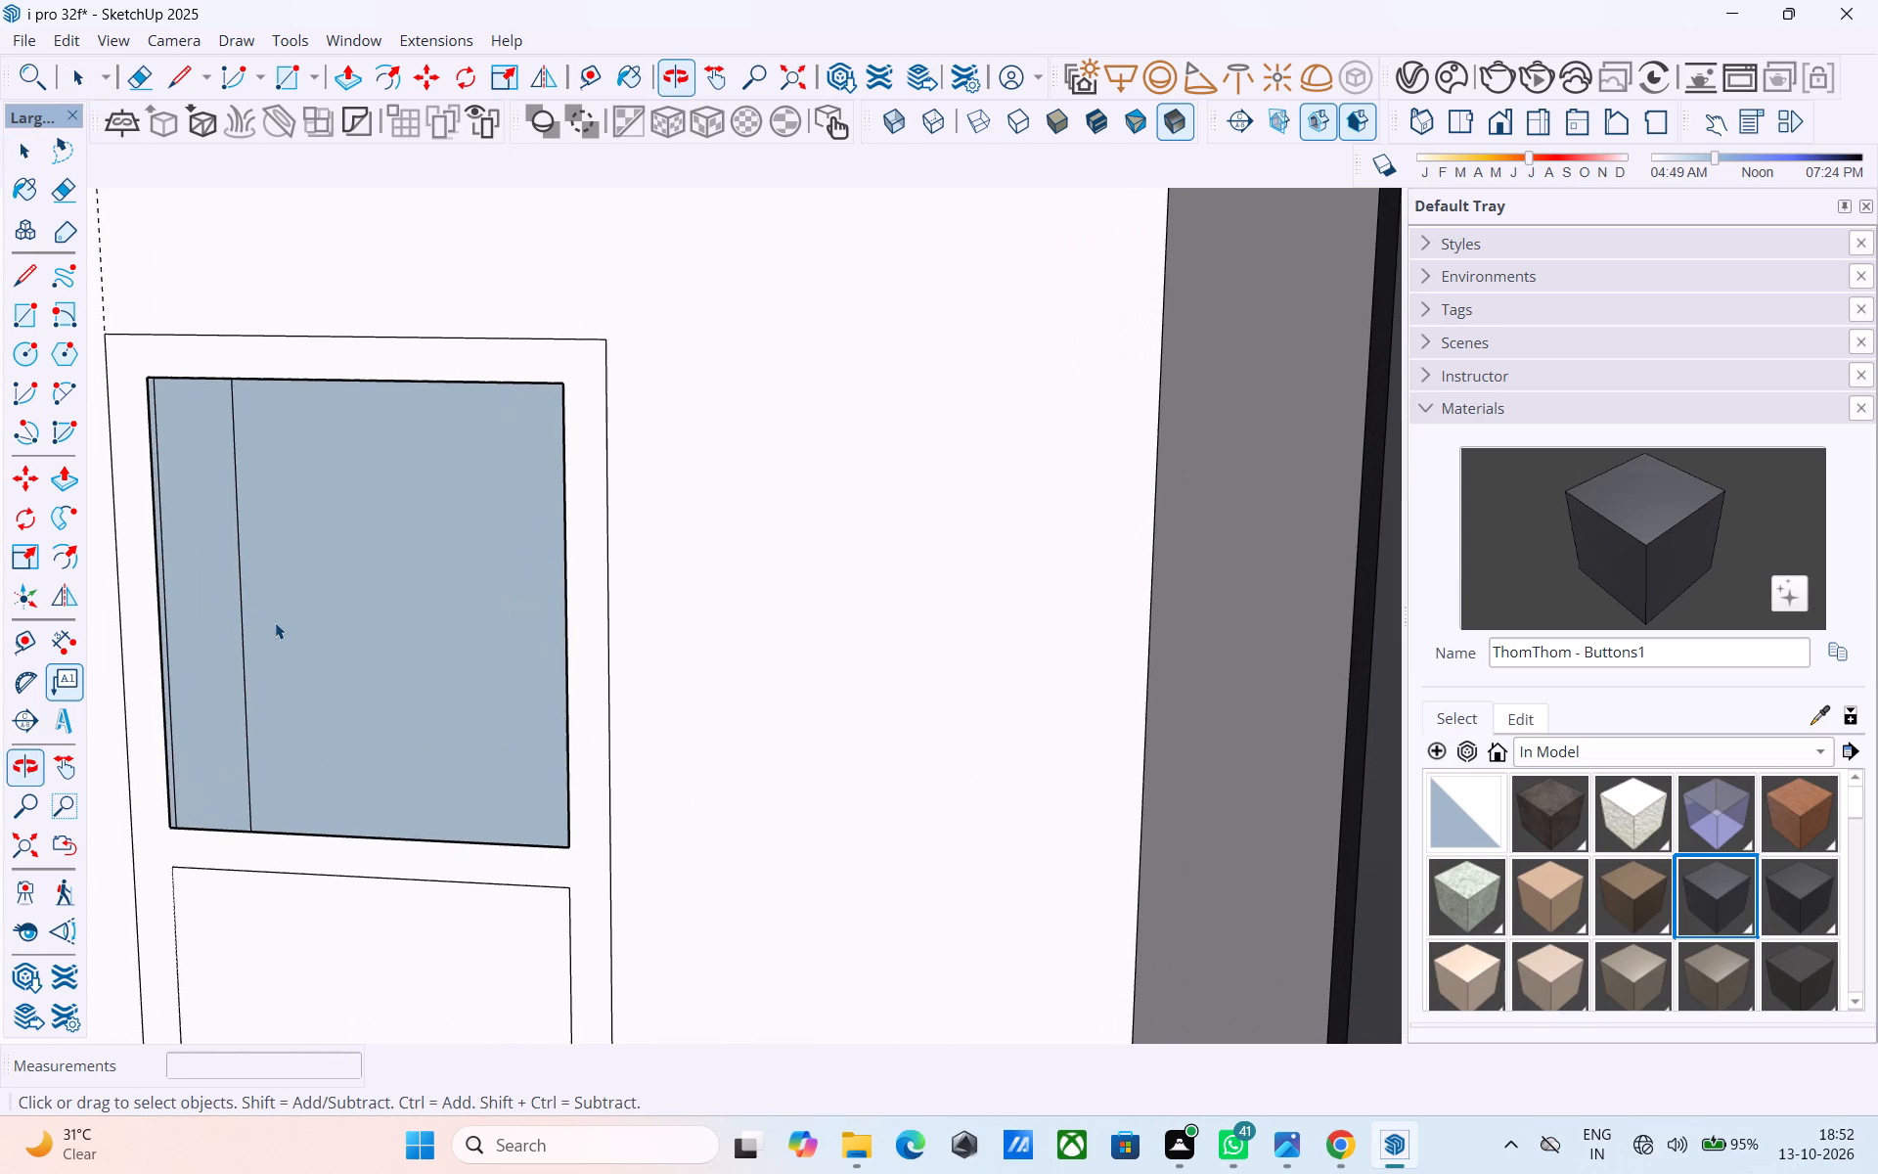
key("p")
left_click(275, 622)
left_click(292, 567)
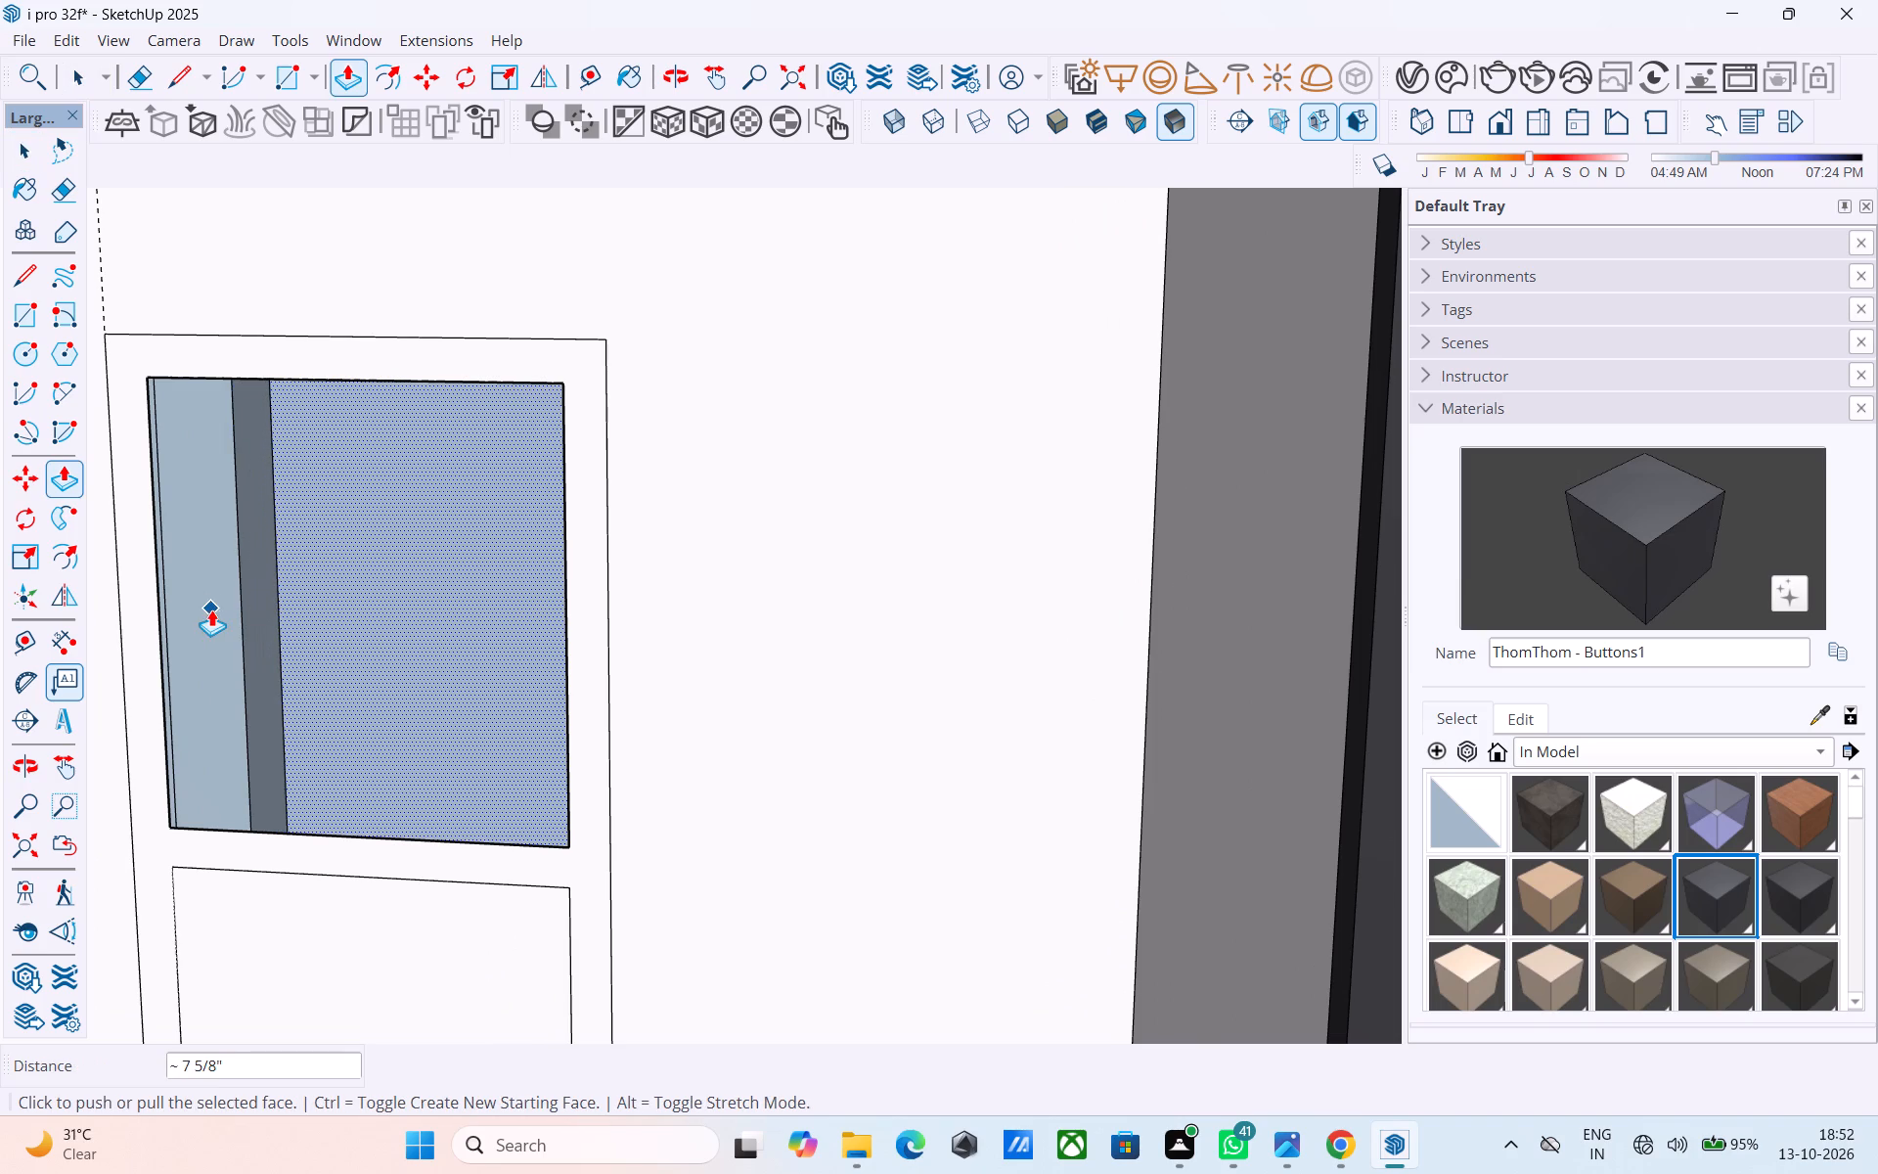
key("space")
left_click(211, 610)
key("p")
left_click(211, 609)
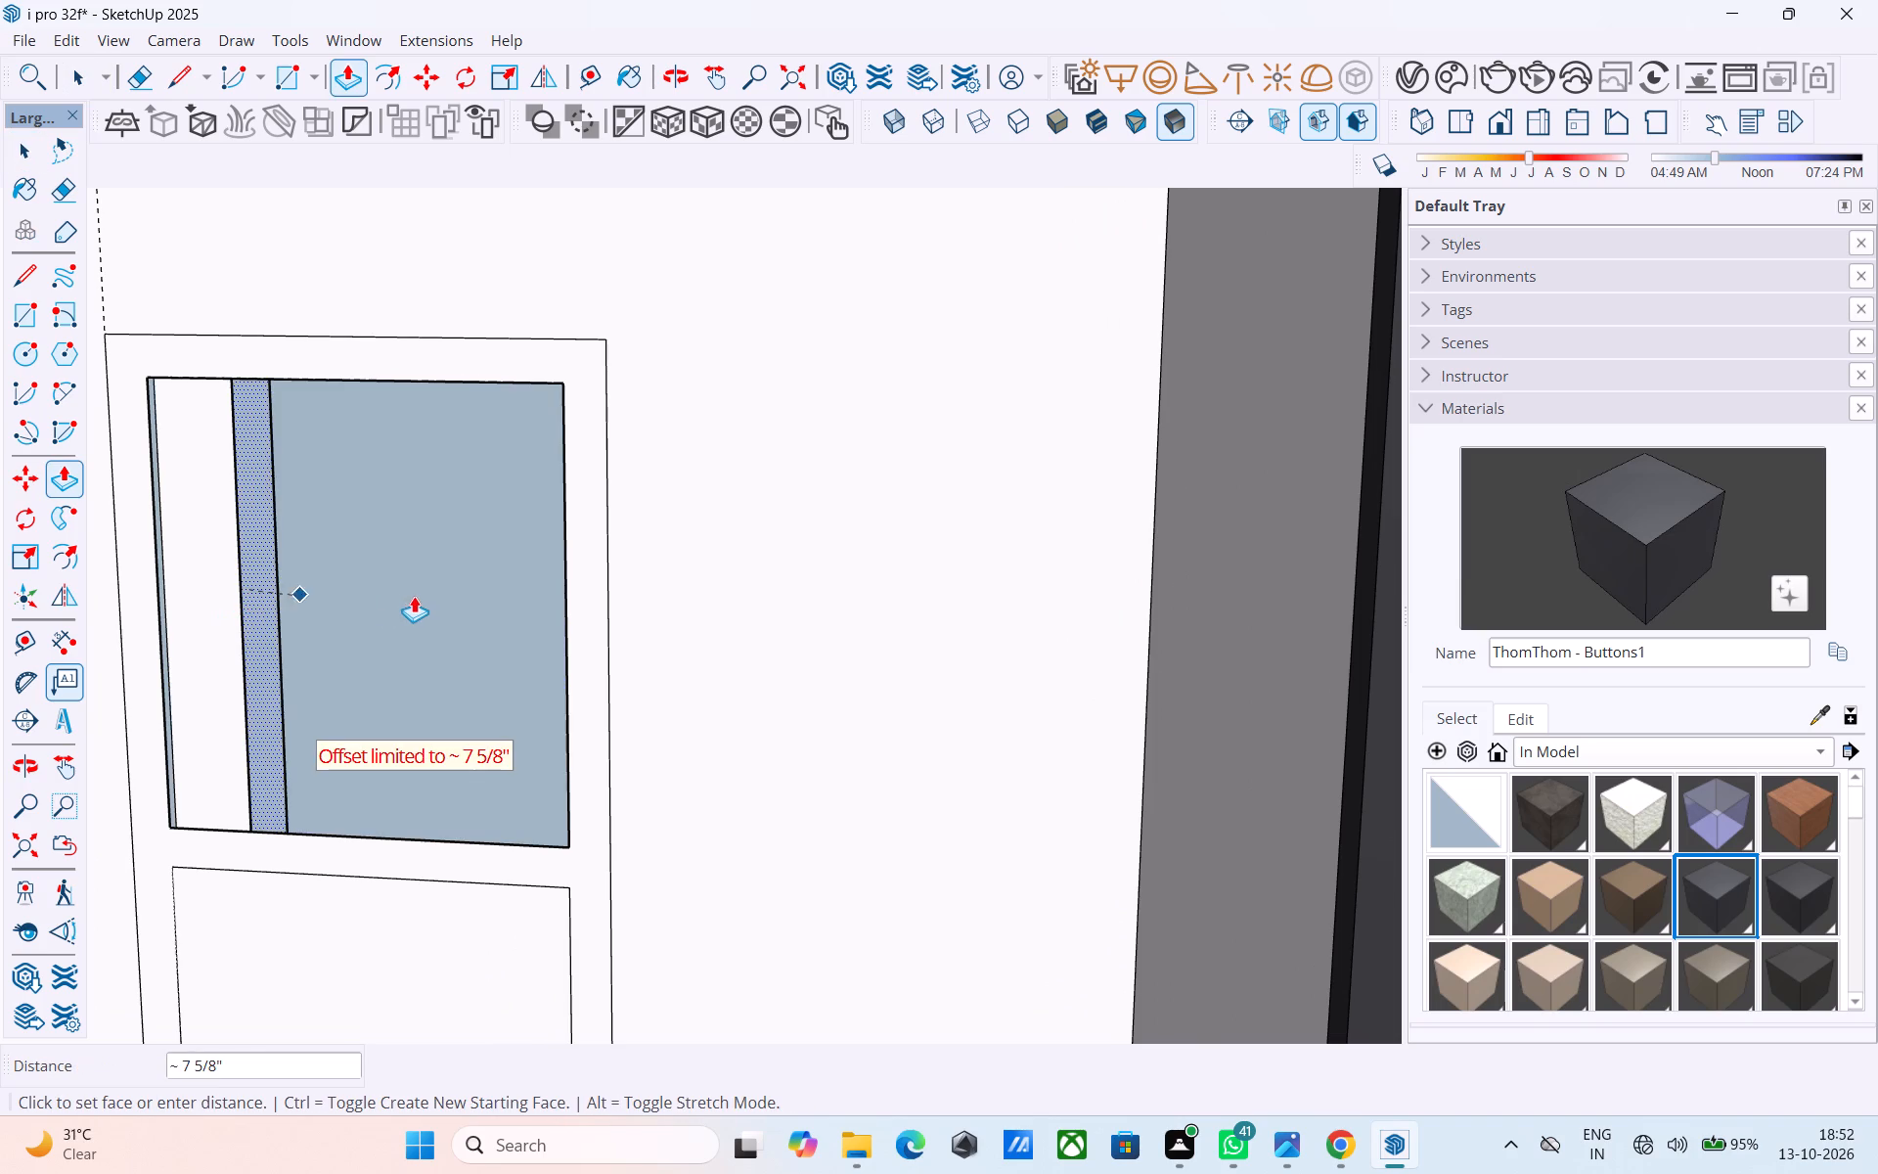
left_click(417, 596)
key("space")
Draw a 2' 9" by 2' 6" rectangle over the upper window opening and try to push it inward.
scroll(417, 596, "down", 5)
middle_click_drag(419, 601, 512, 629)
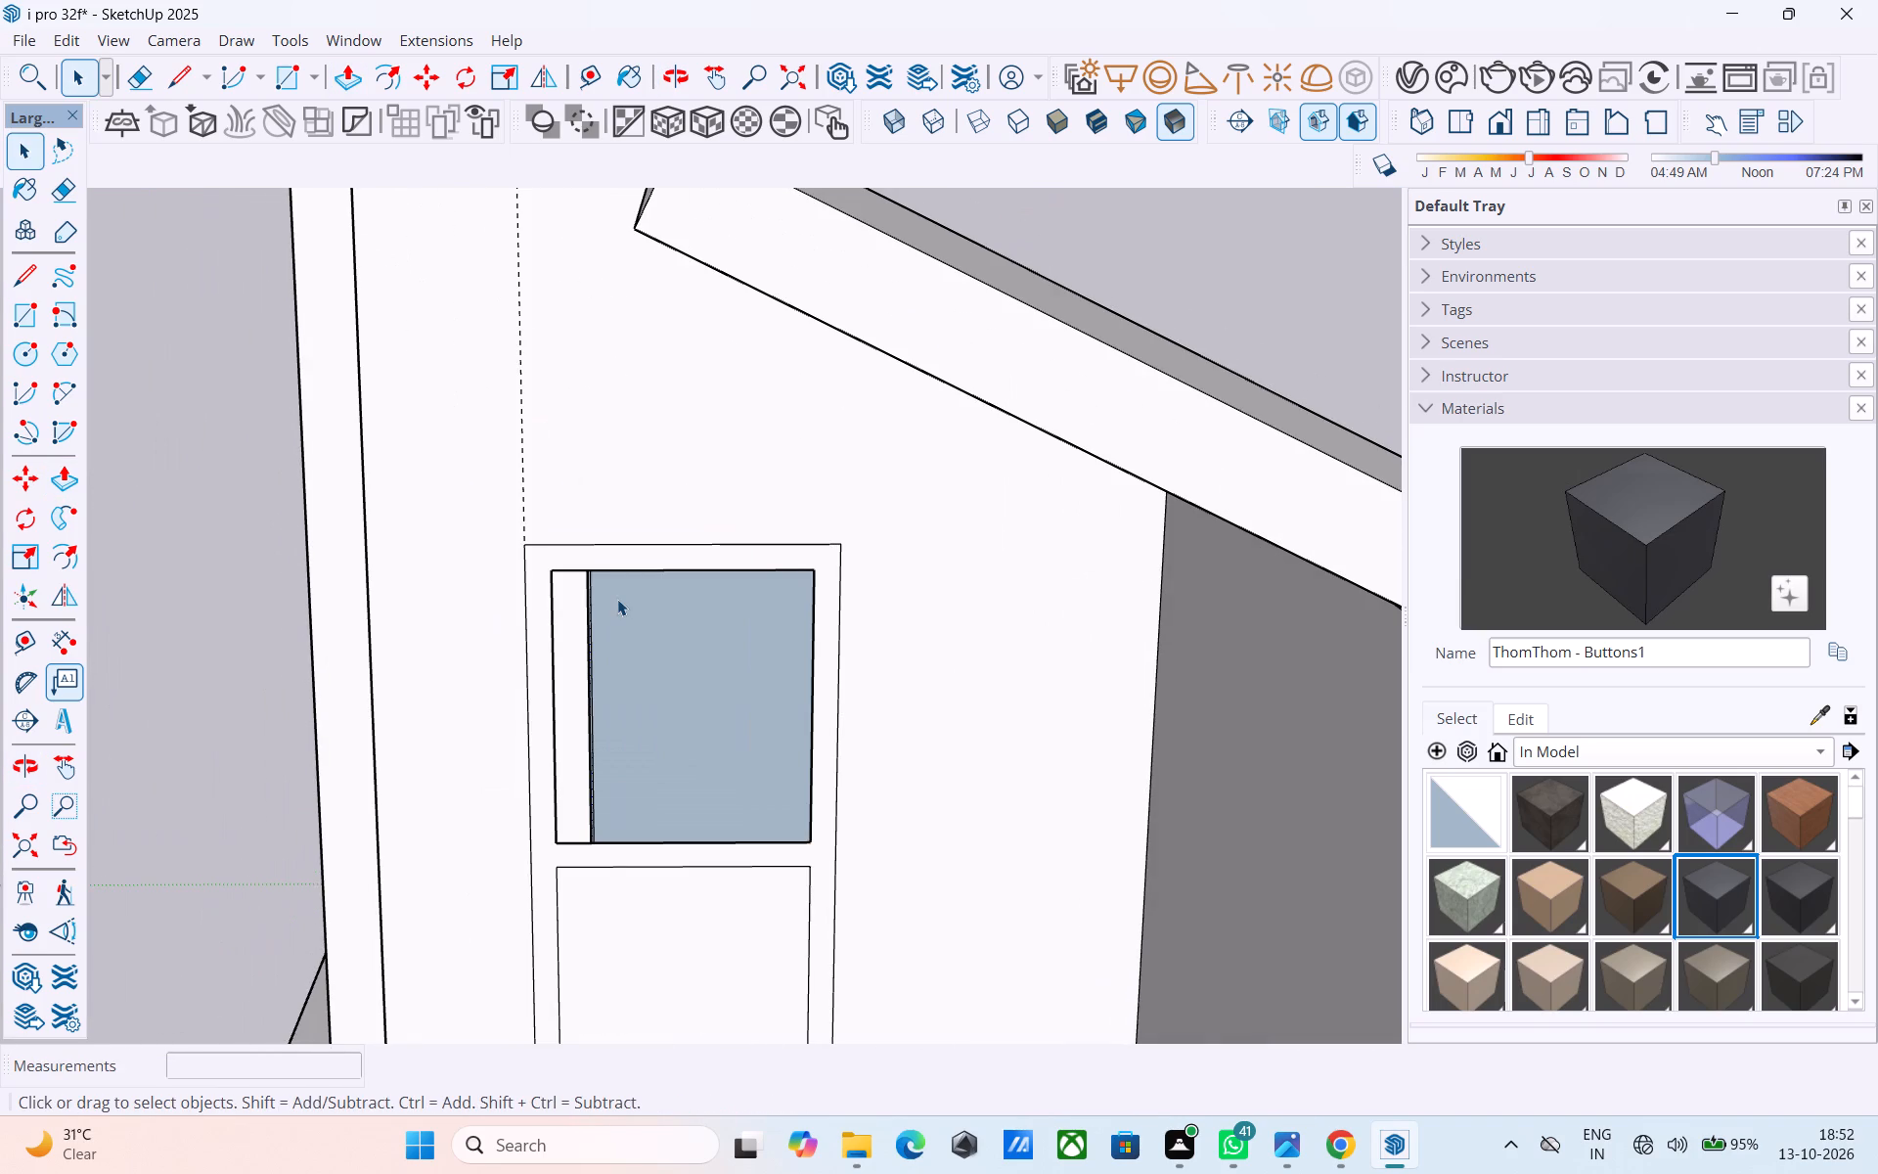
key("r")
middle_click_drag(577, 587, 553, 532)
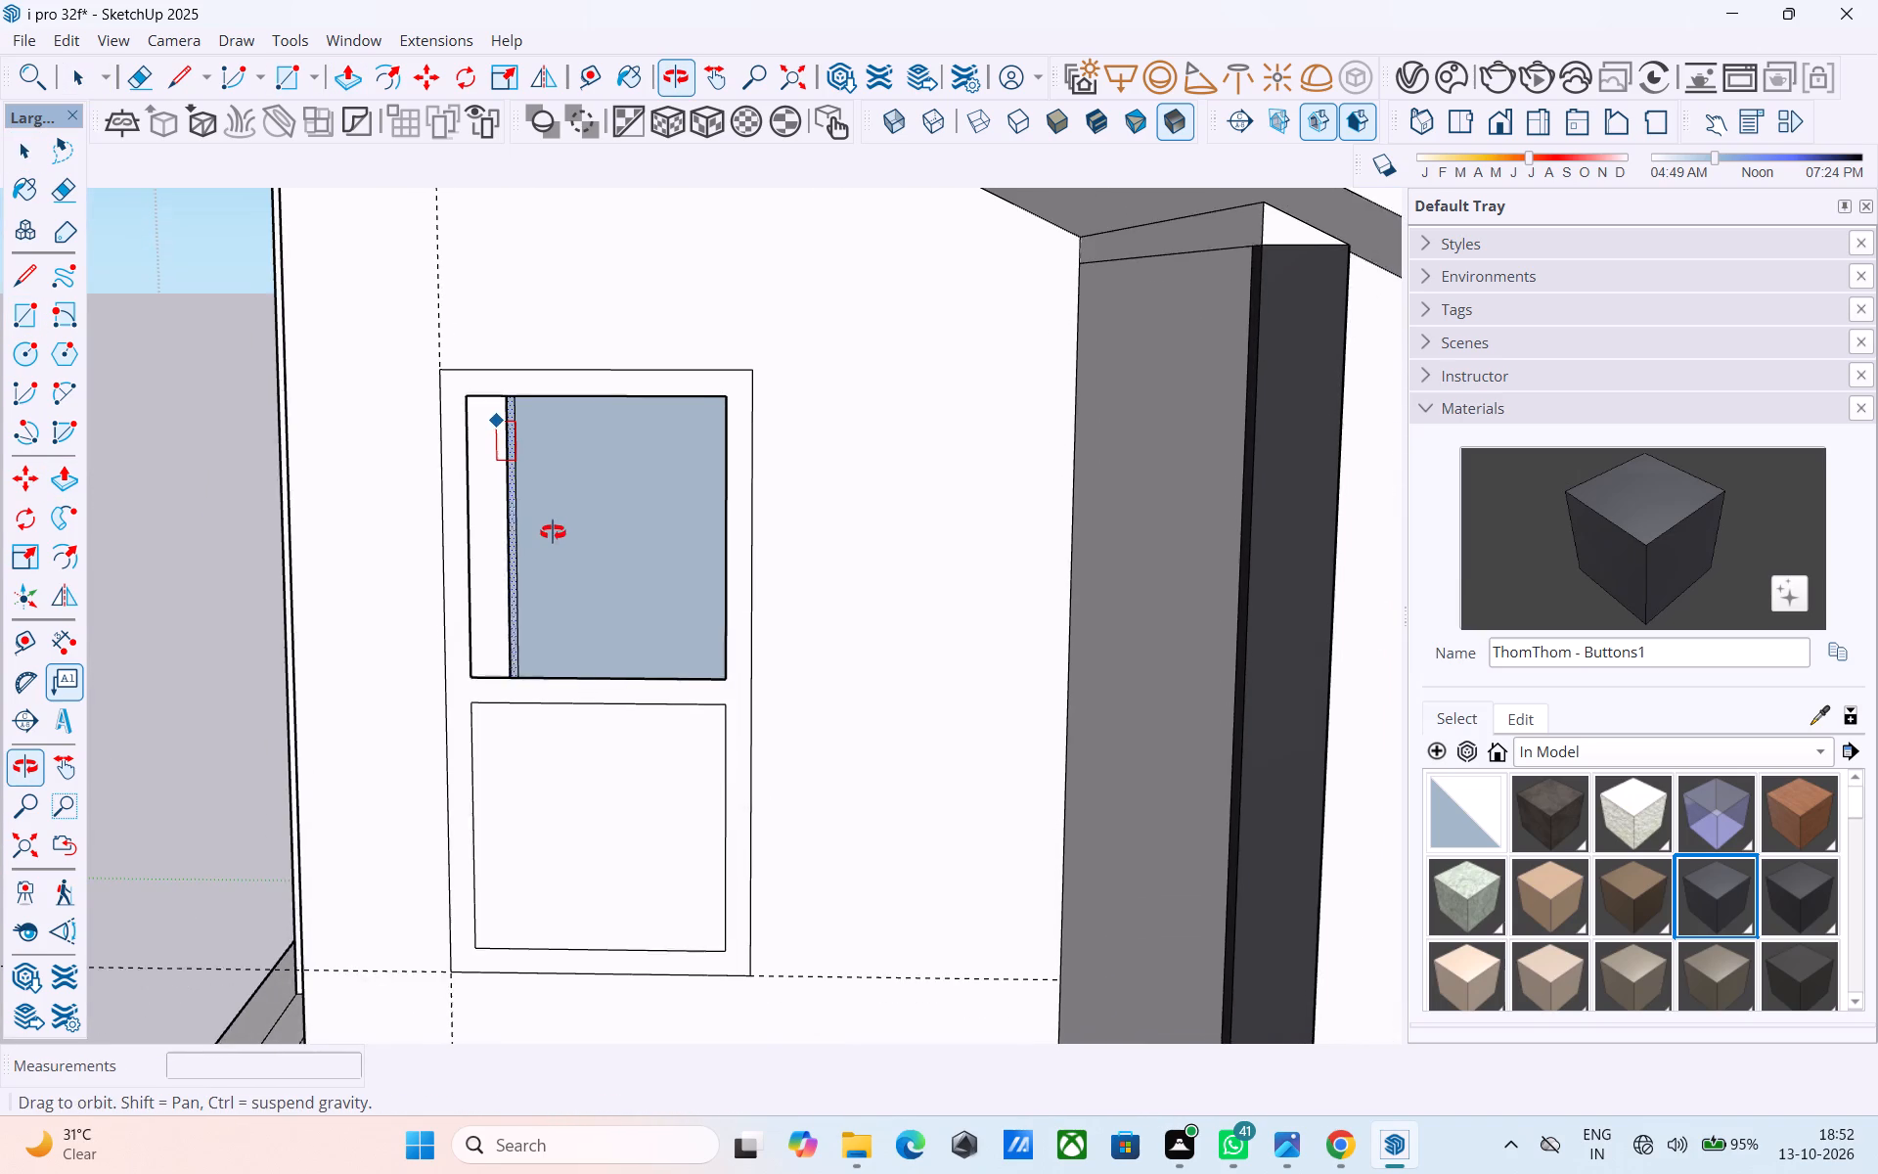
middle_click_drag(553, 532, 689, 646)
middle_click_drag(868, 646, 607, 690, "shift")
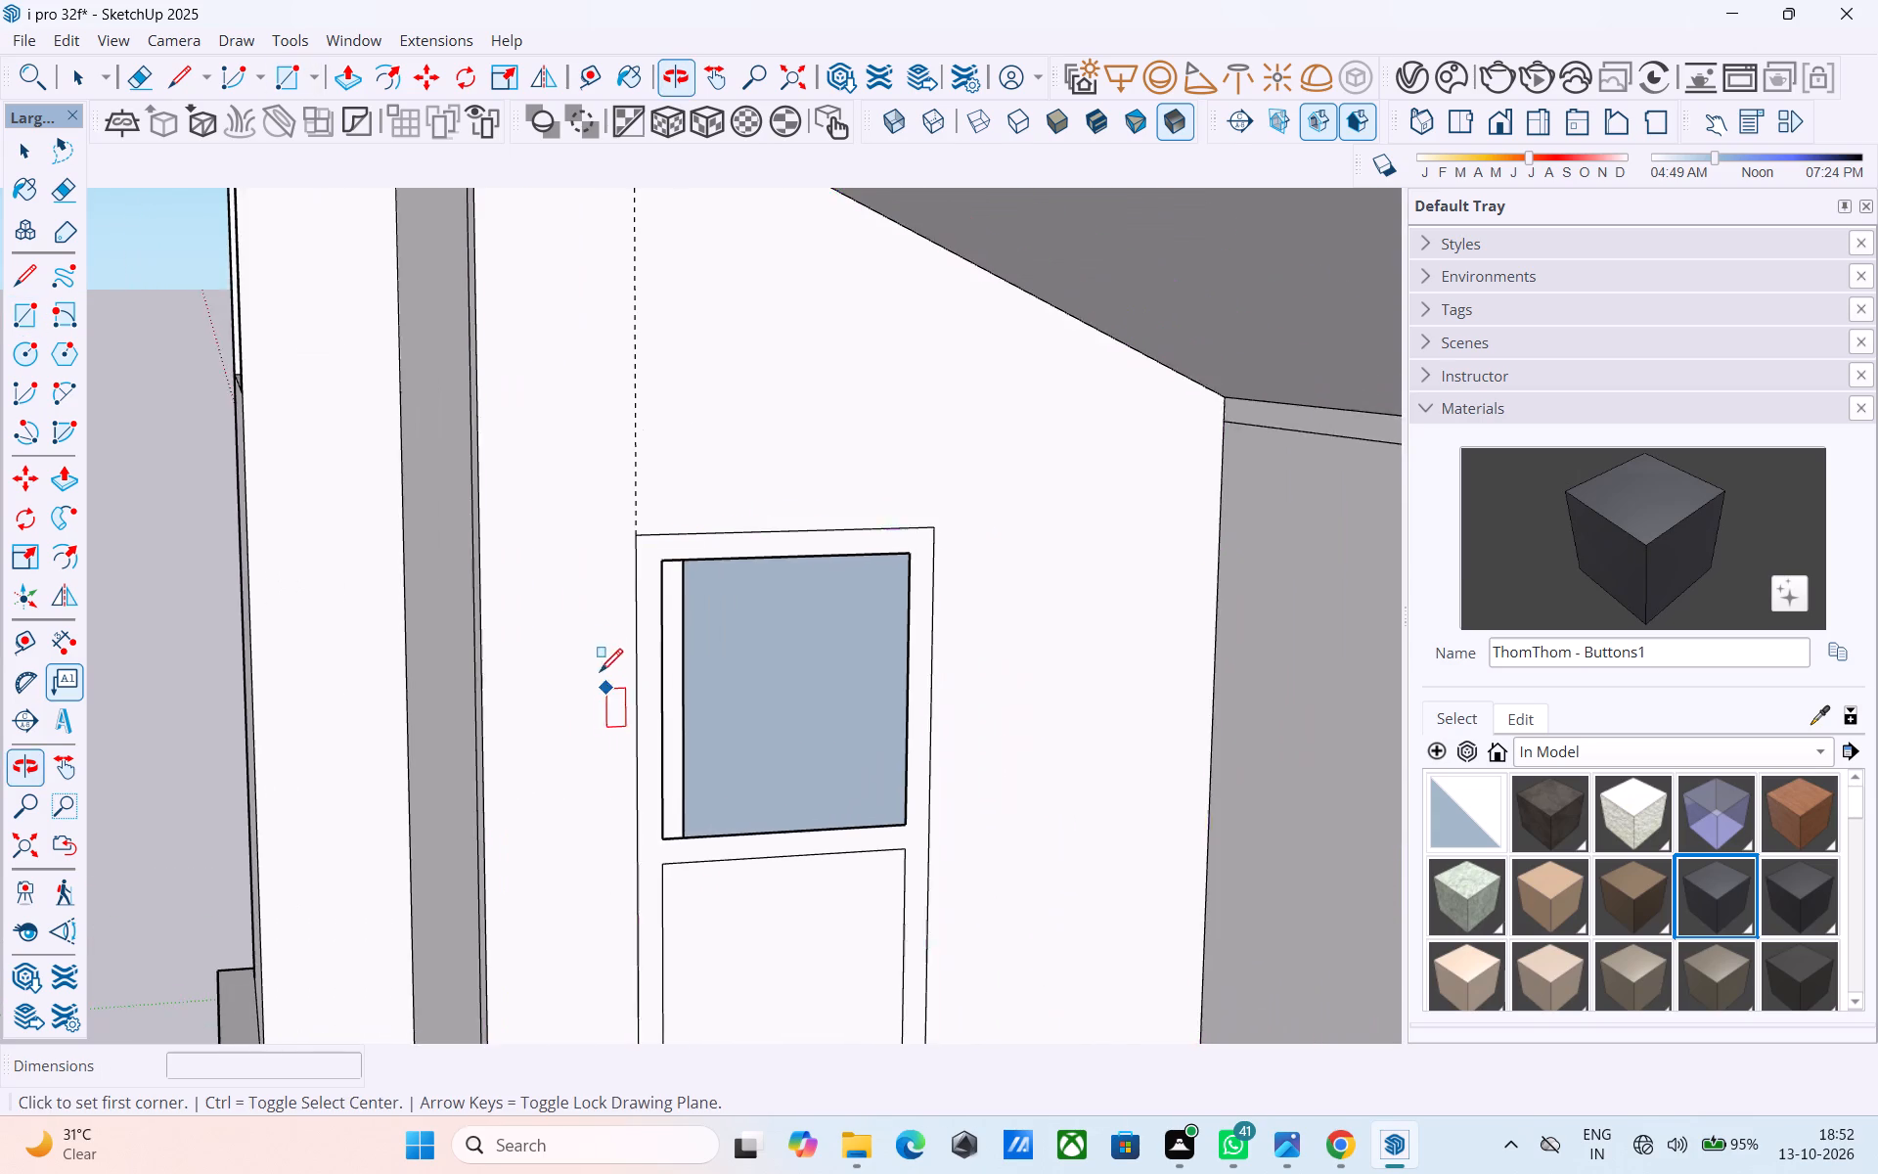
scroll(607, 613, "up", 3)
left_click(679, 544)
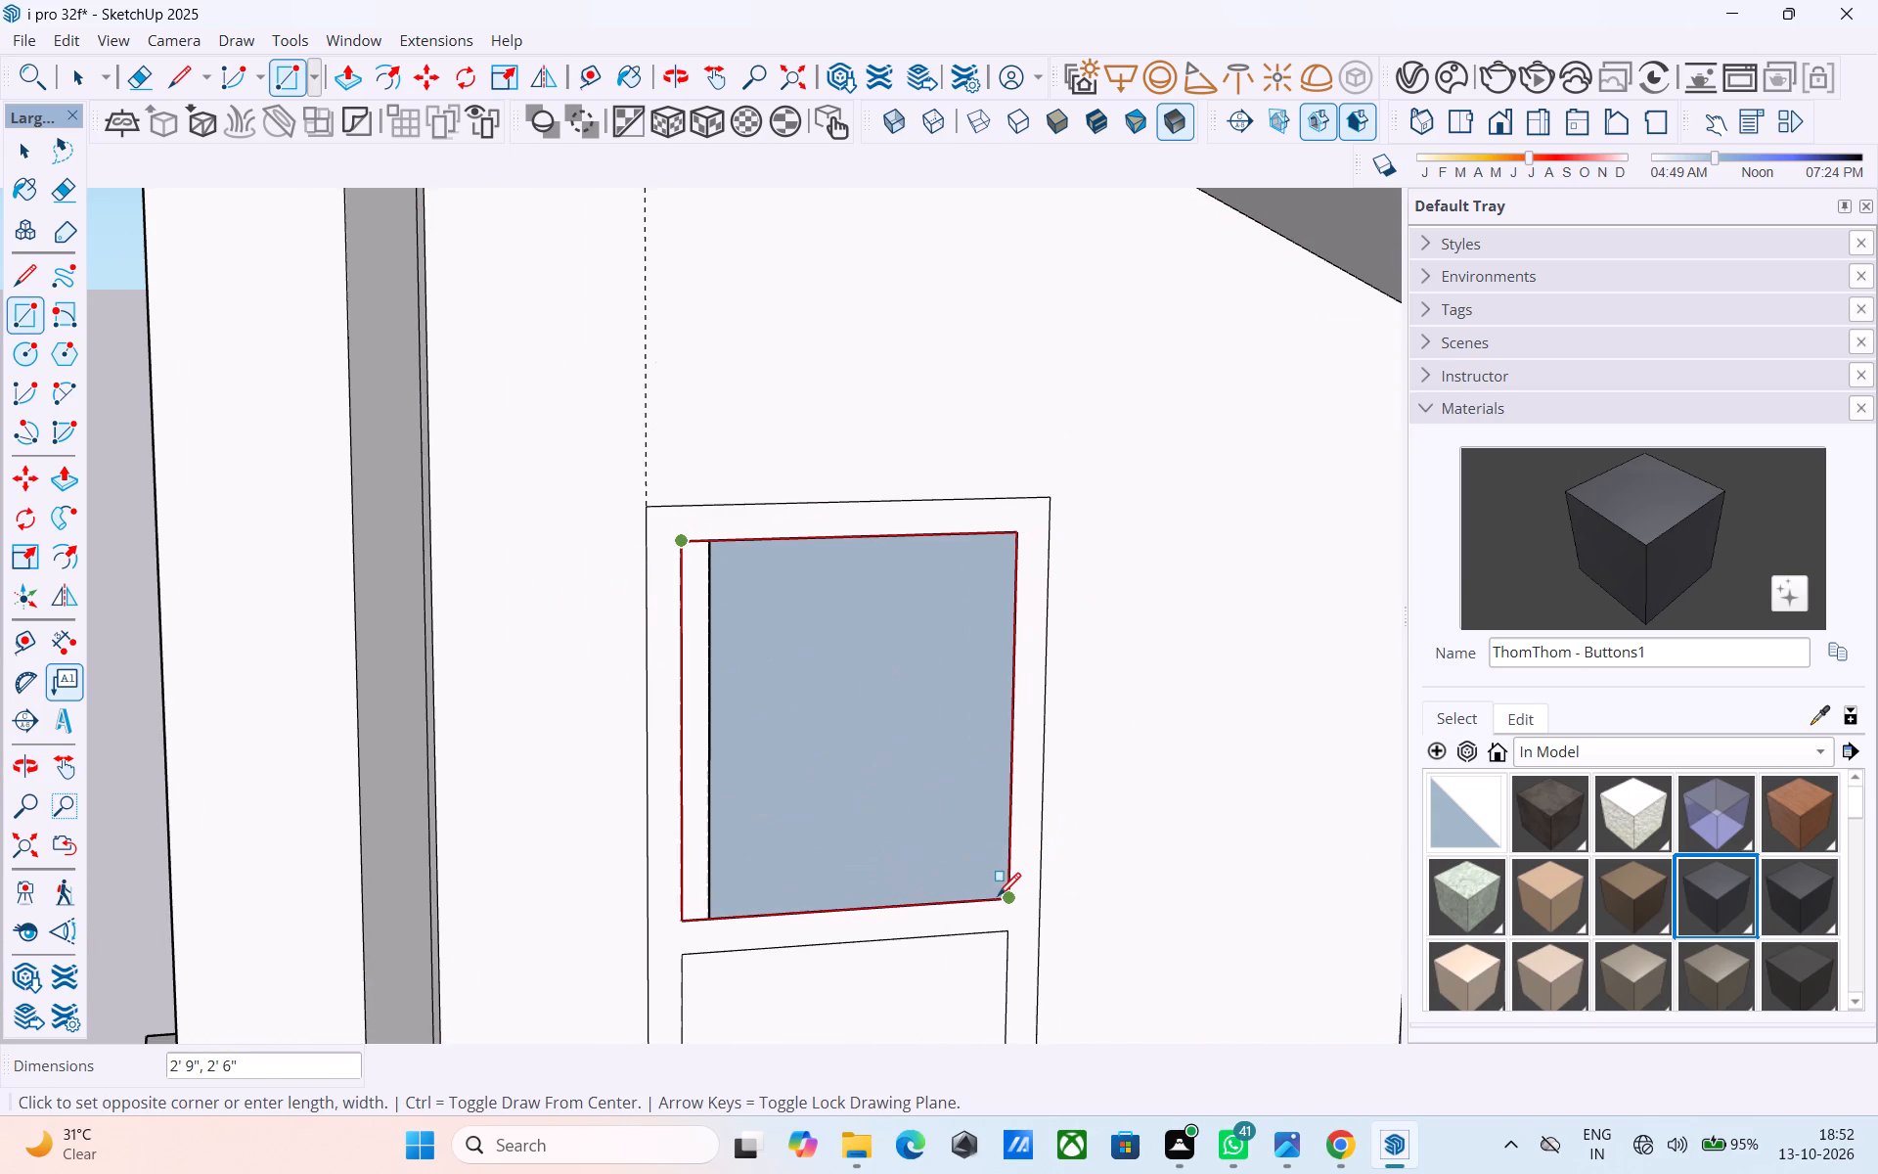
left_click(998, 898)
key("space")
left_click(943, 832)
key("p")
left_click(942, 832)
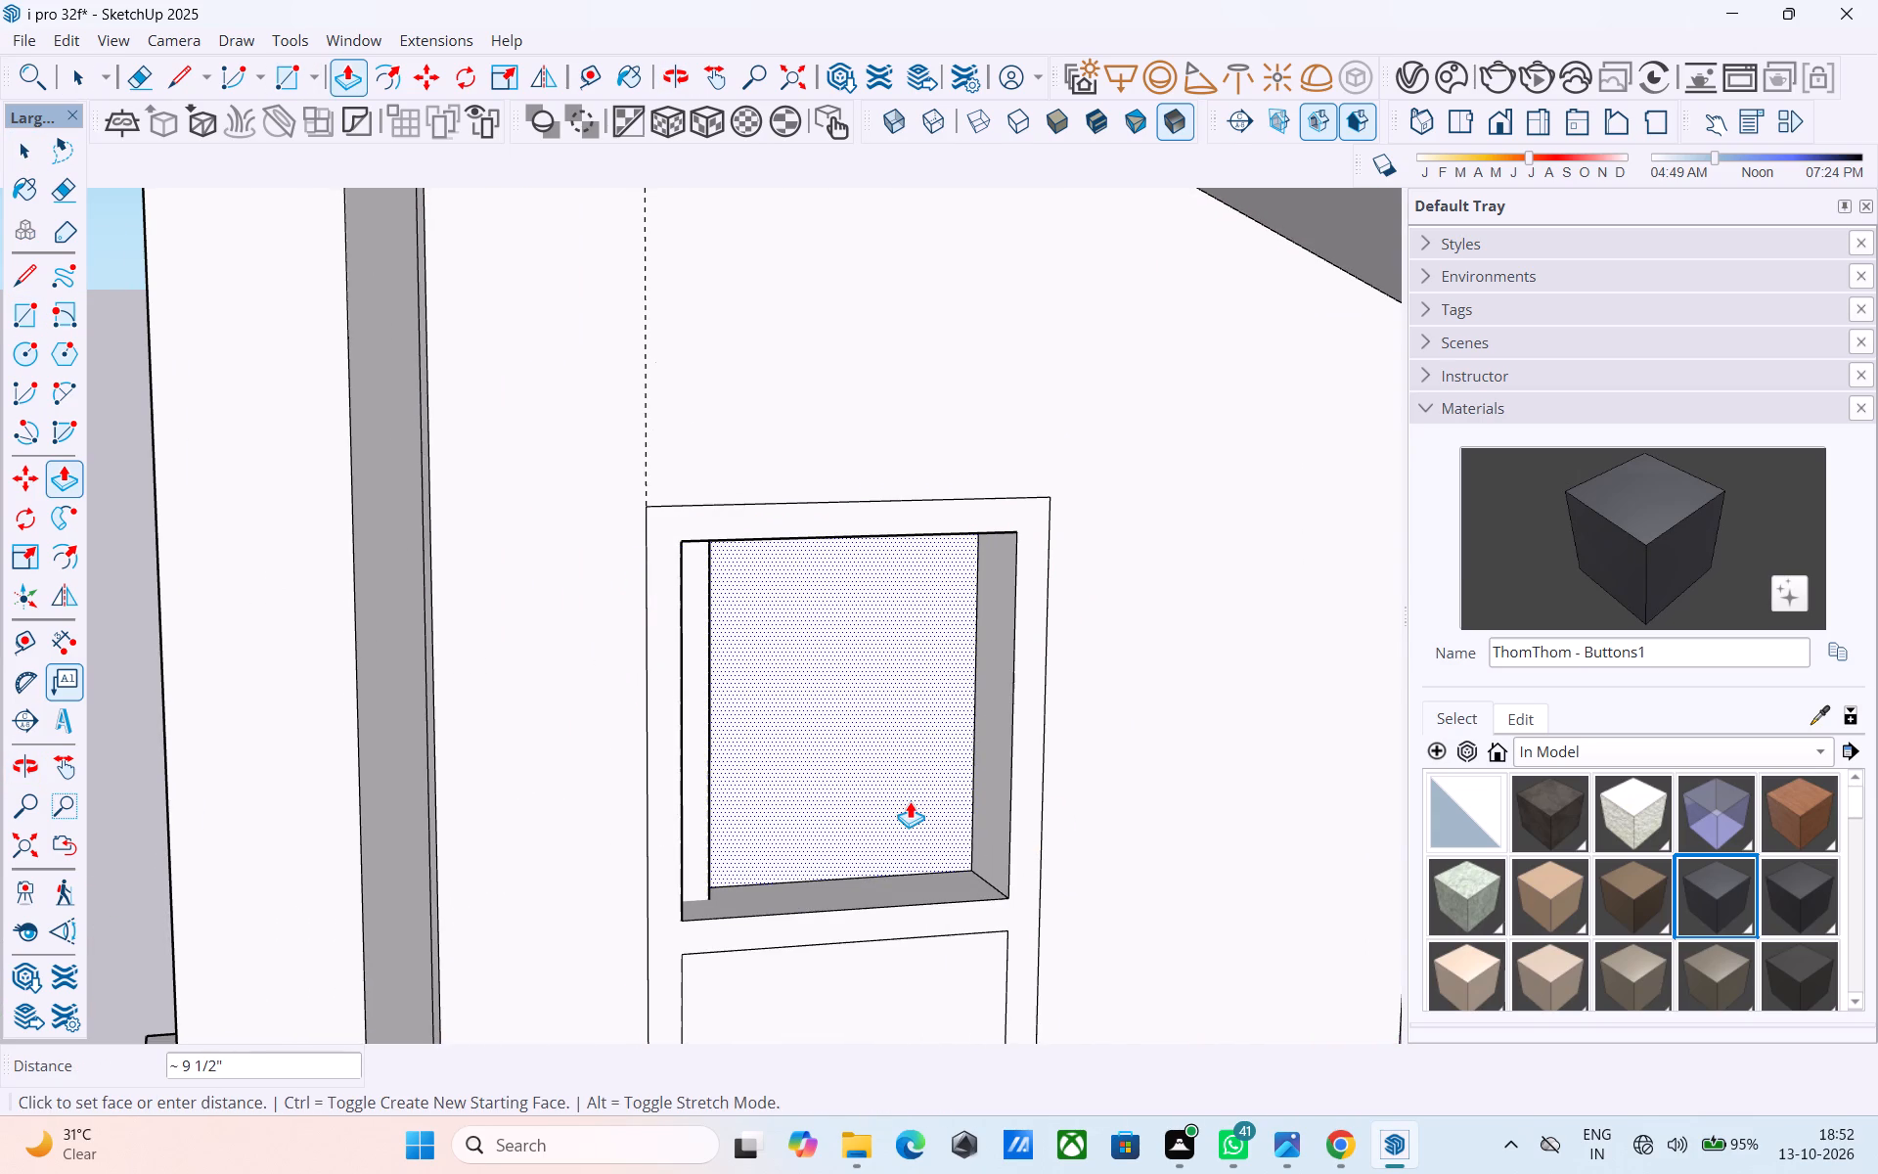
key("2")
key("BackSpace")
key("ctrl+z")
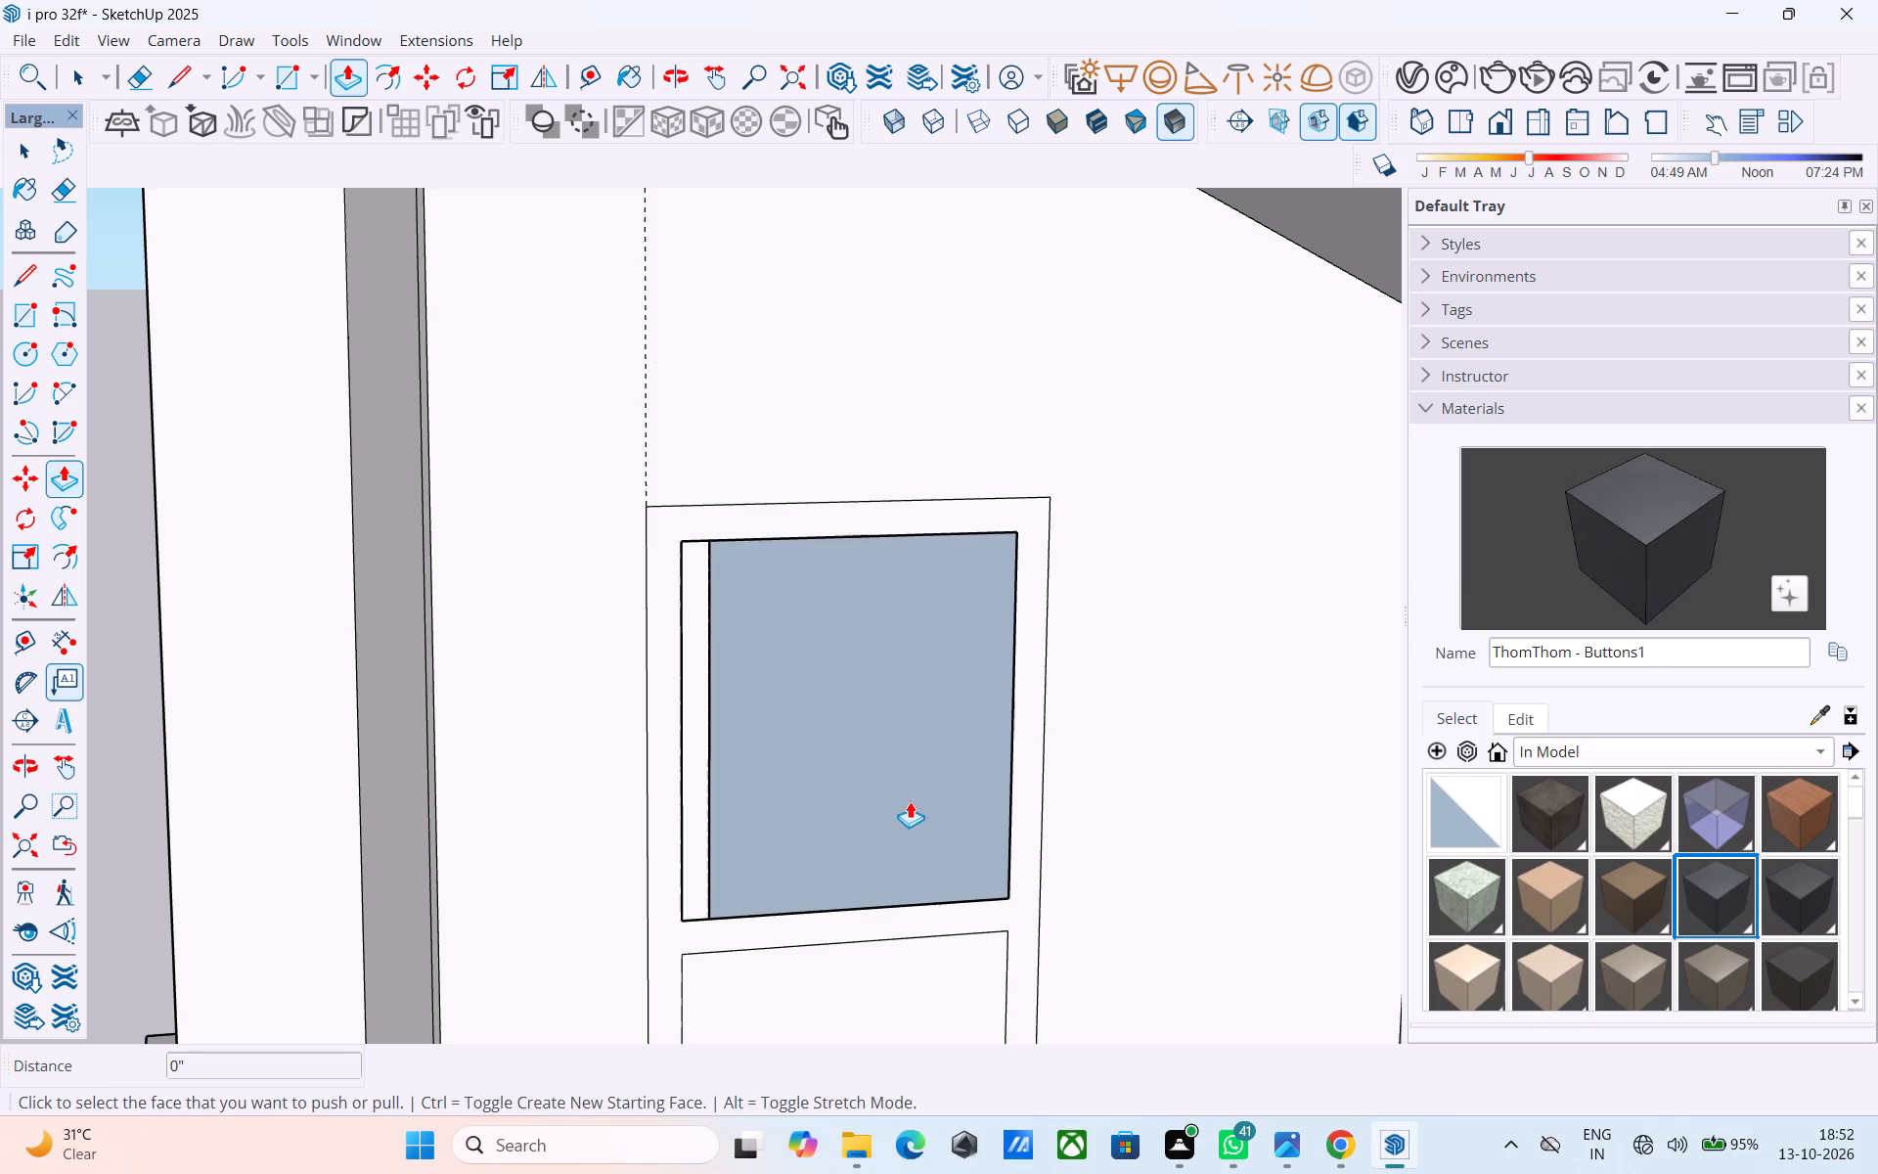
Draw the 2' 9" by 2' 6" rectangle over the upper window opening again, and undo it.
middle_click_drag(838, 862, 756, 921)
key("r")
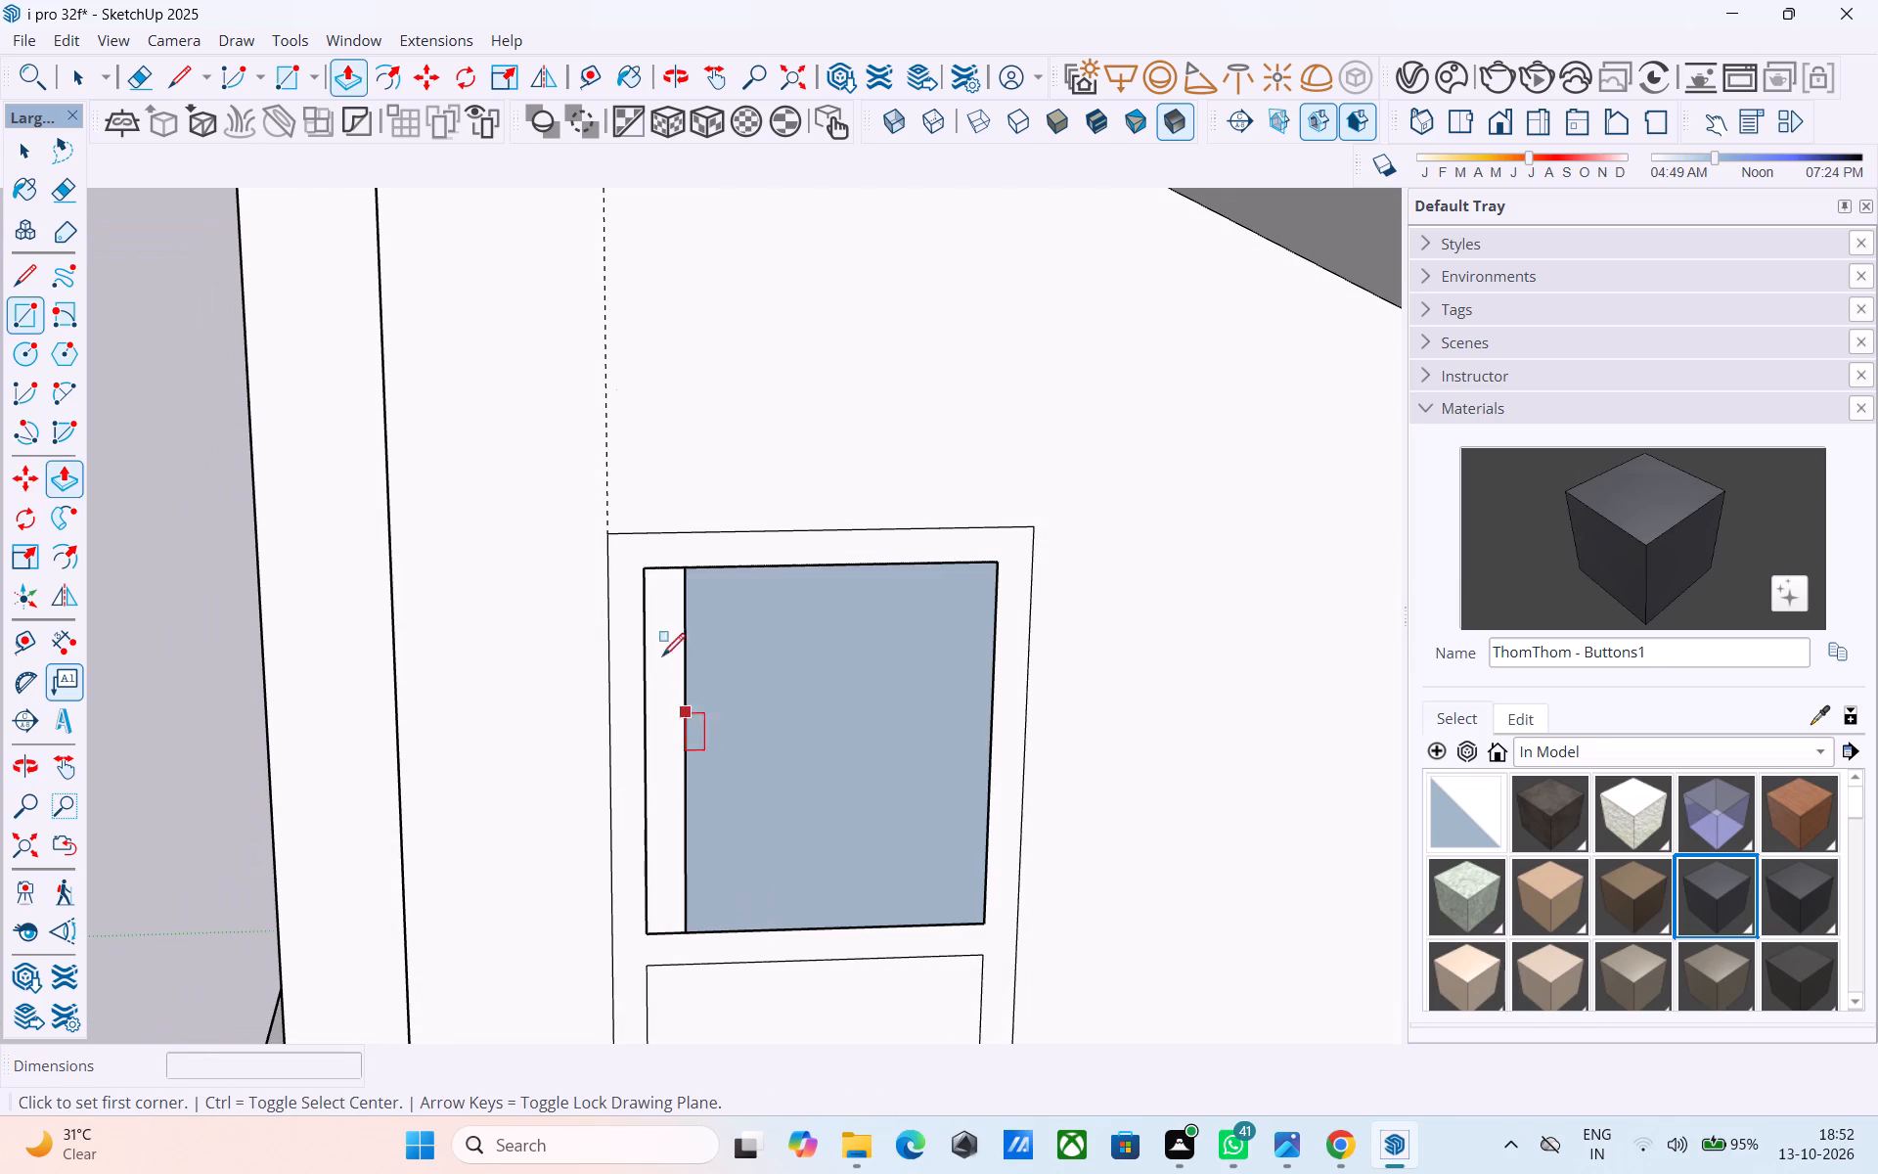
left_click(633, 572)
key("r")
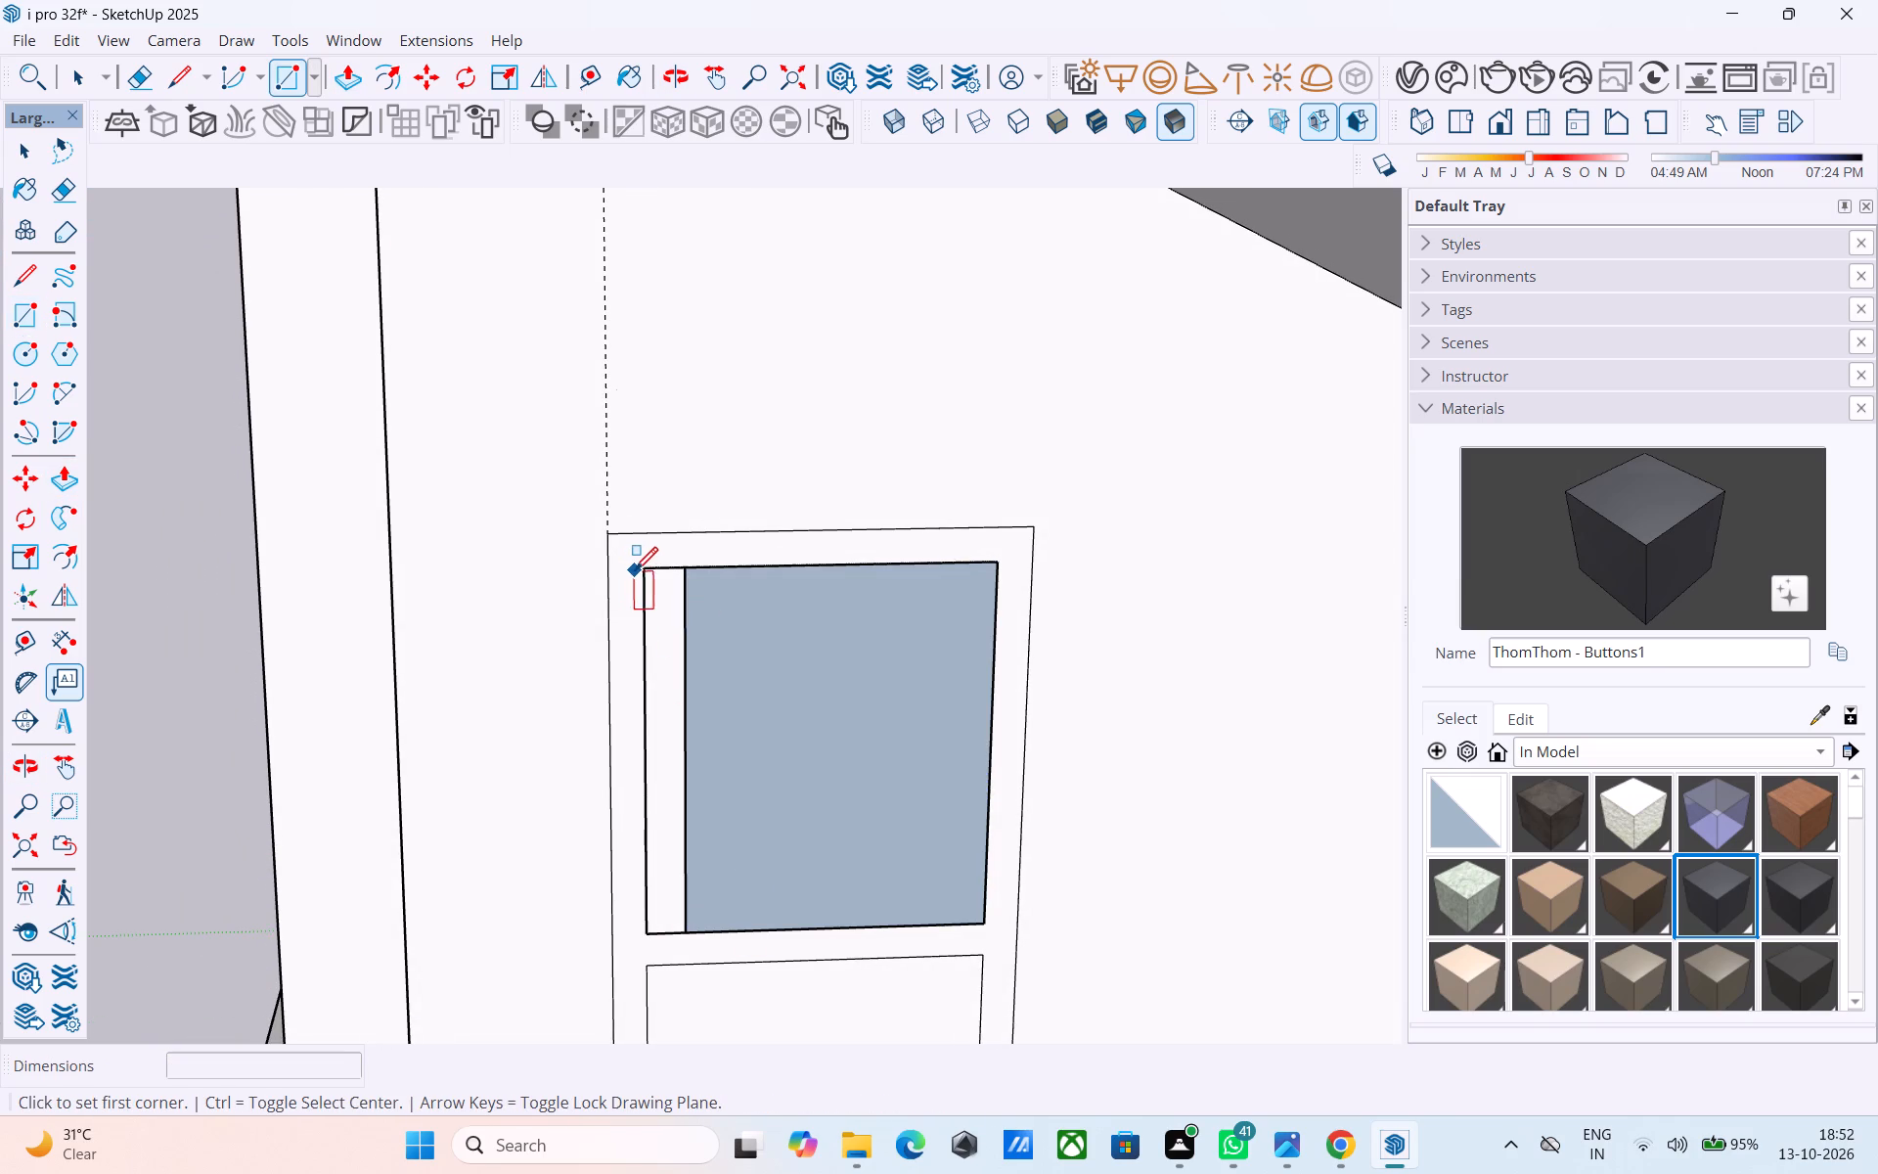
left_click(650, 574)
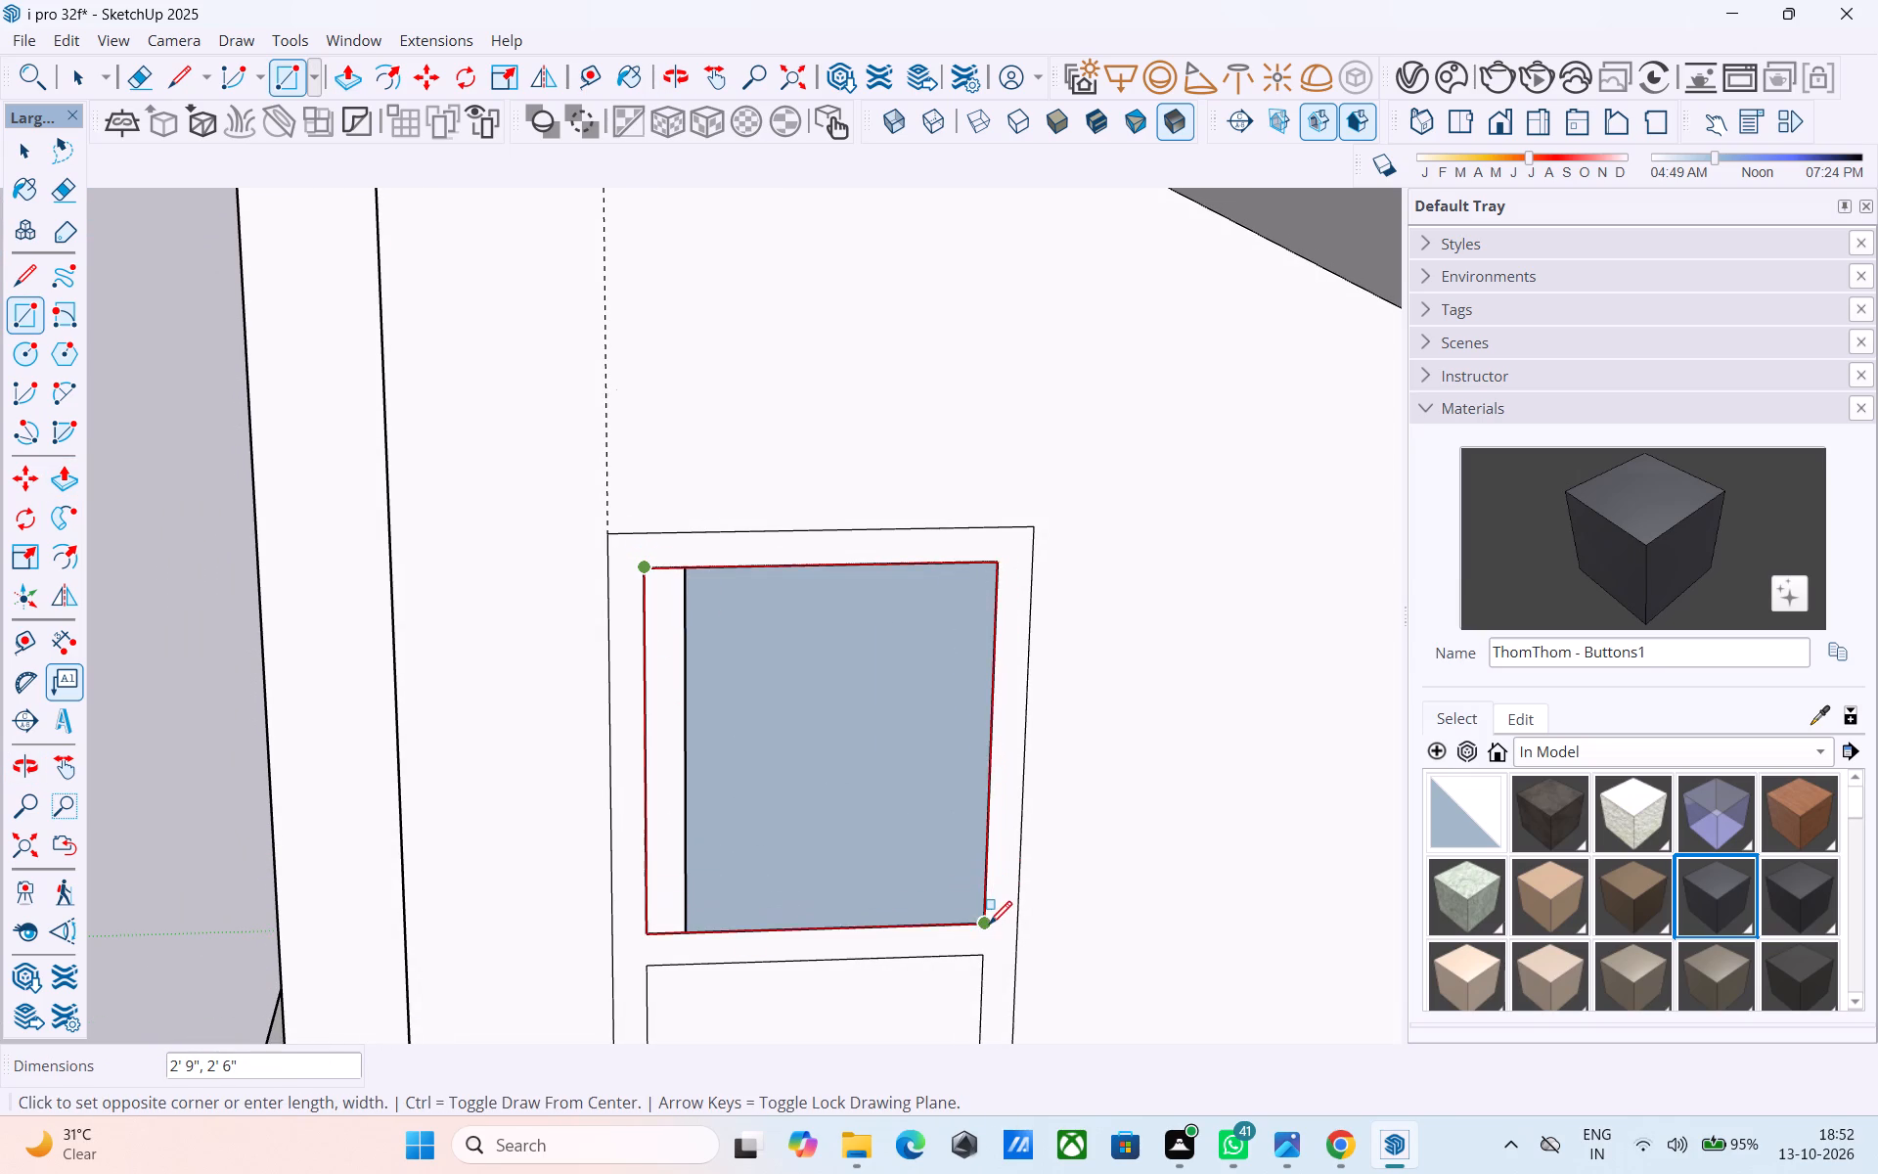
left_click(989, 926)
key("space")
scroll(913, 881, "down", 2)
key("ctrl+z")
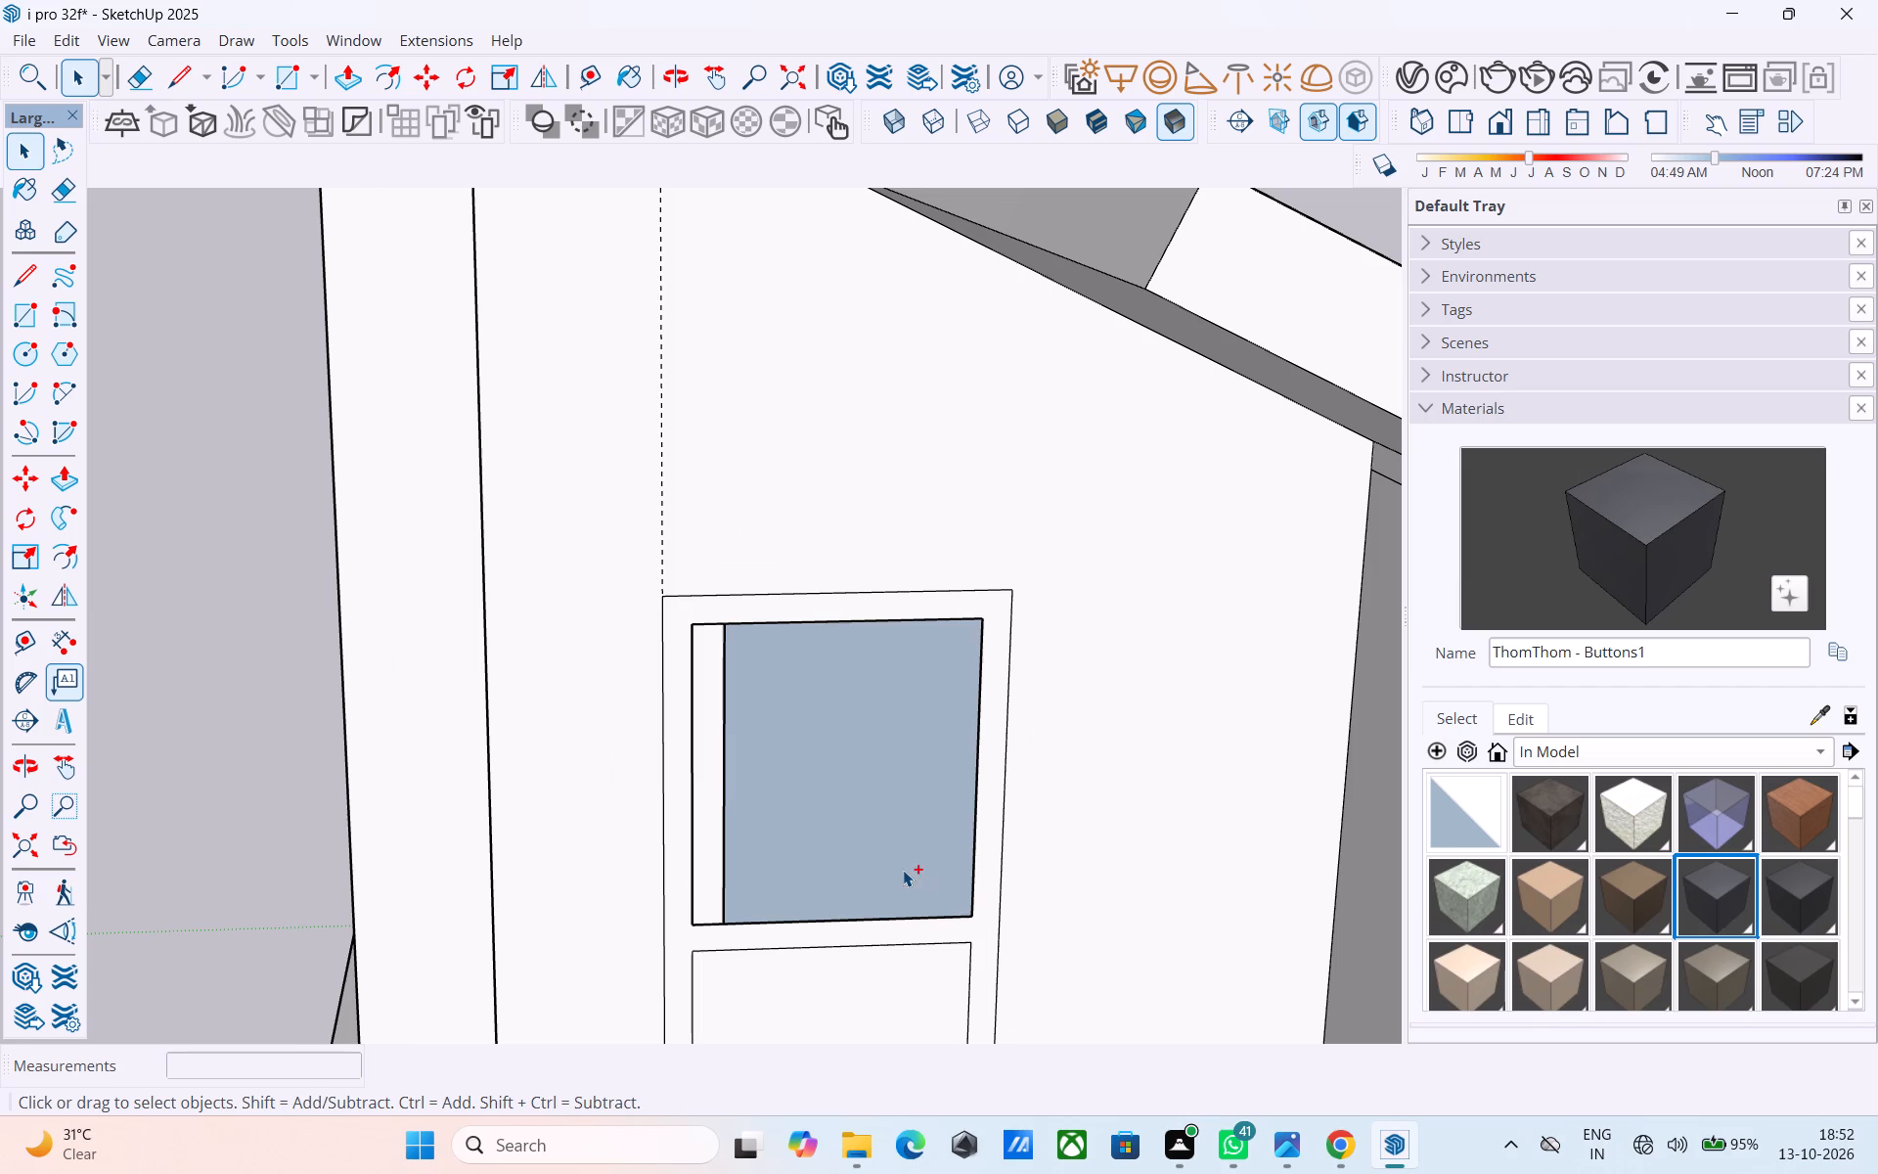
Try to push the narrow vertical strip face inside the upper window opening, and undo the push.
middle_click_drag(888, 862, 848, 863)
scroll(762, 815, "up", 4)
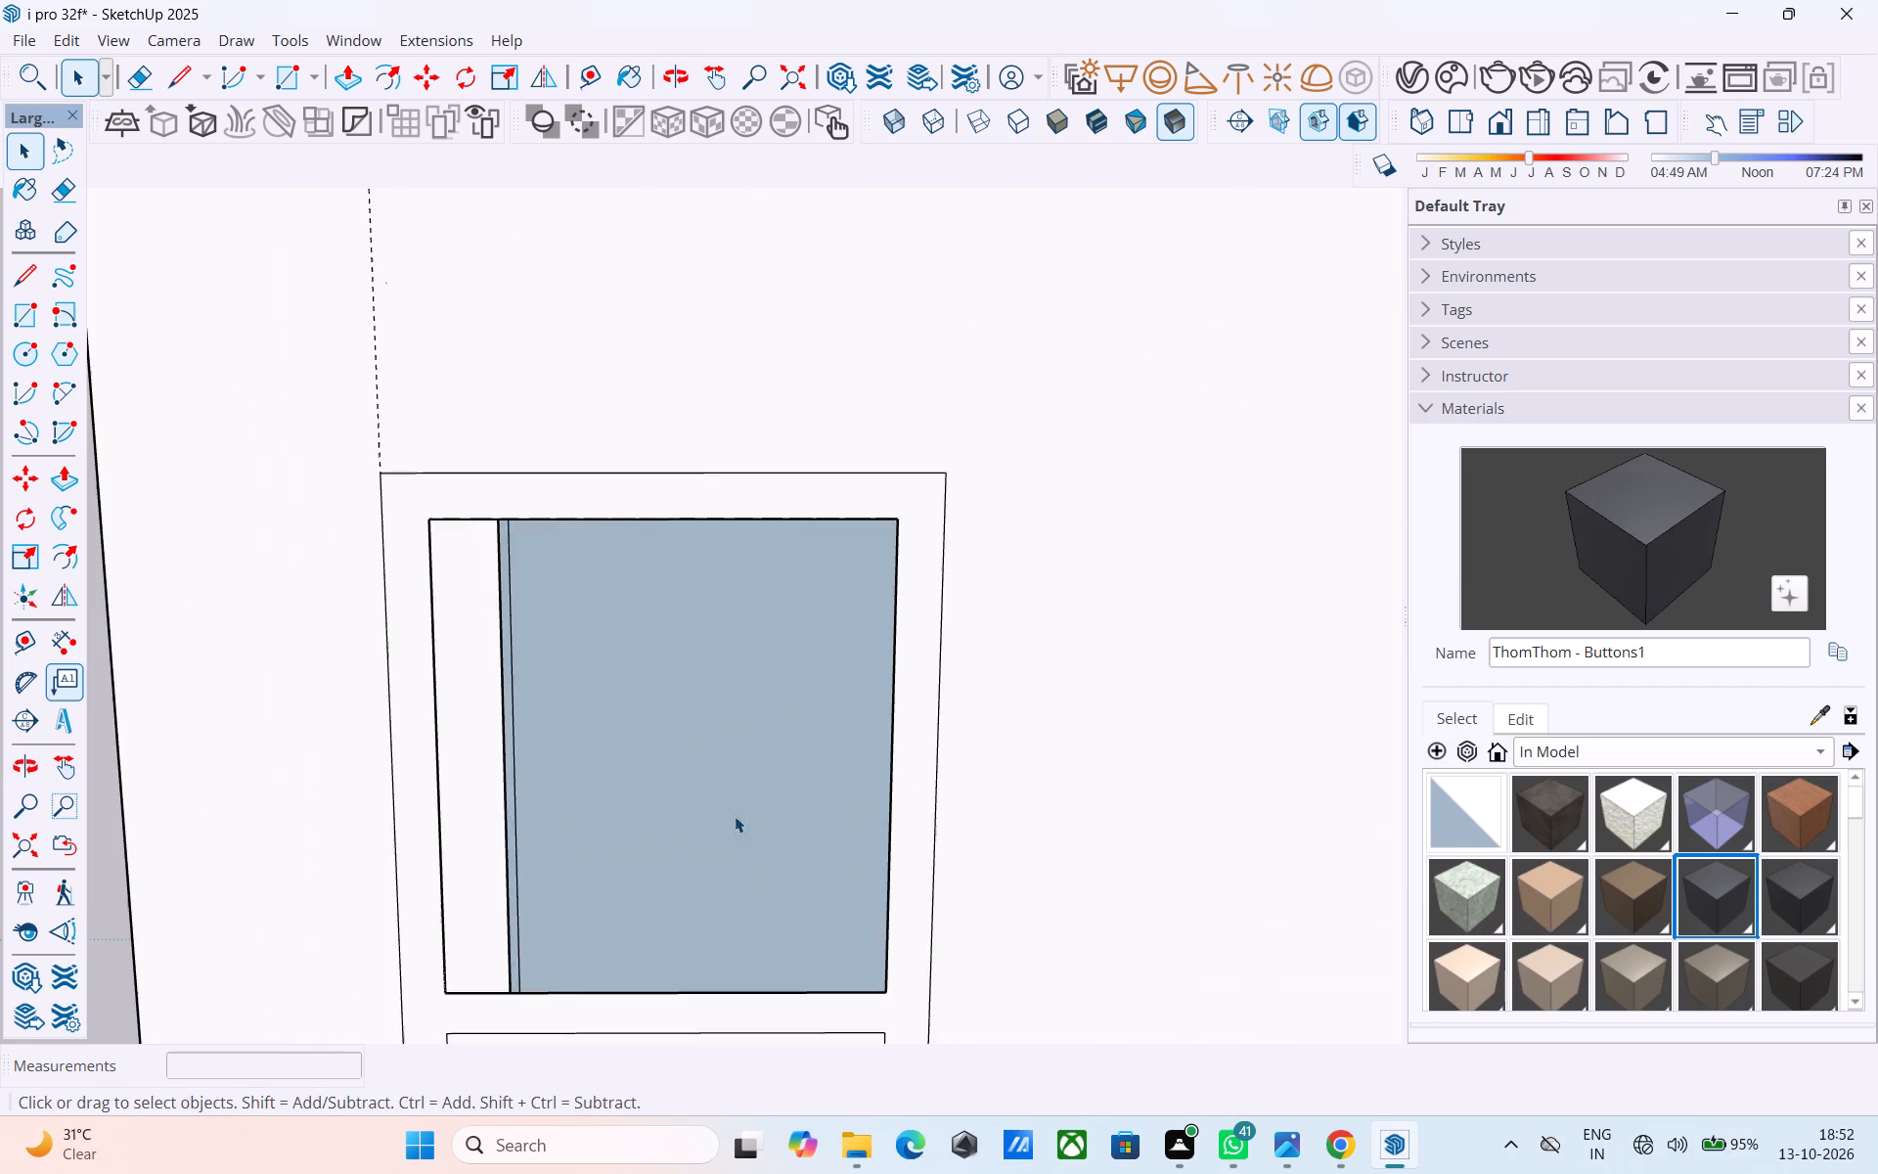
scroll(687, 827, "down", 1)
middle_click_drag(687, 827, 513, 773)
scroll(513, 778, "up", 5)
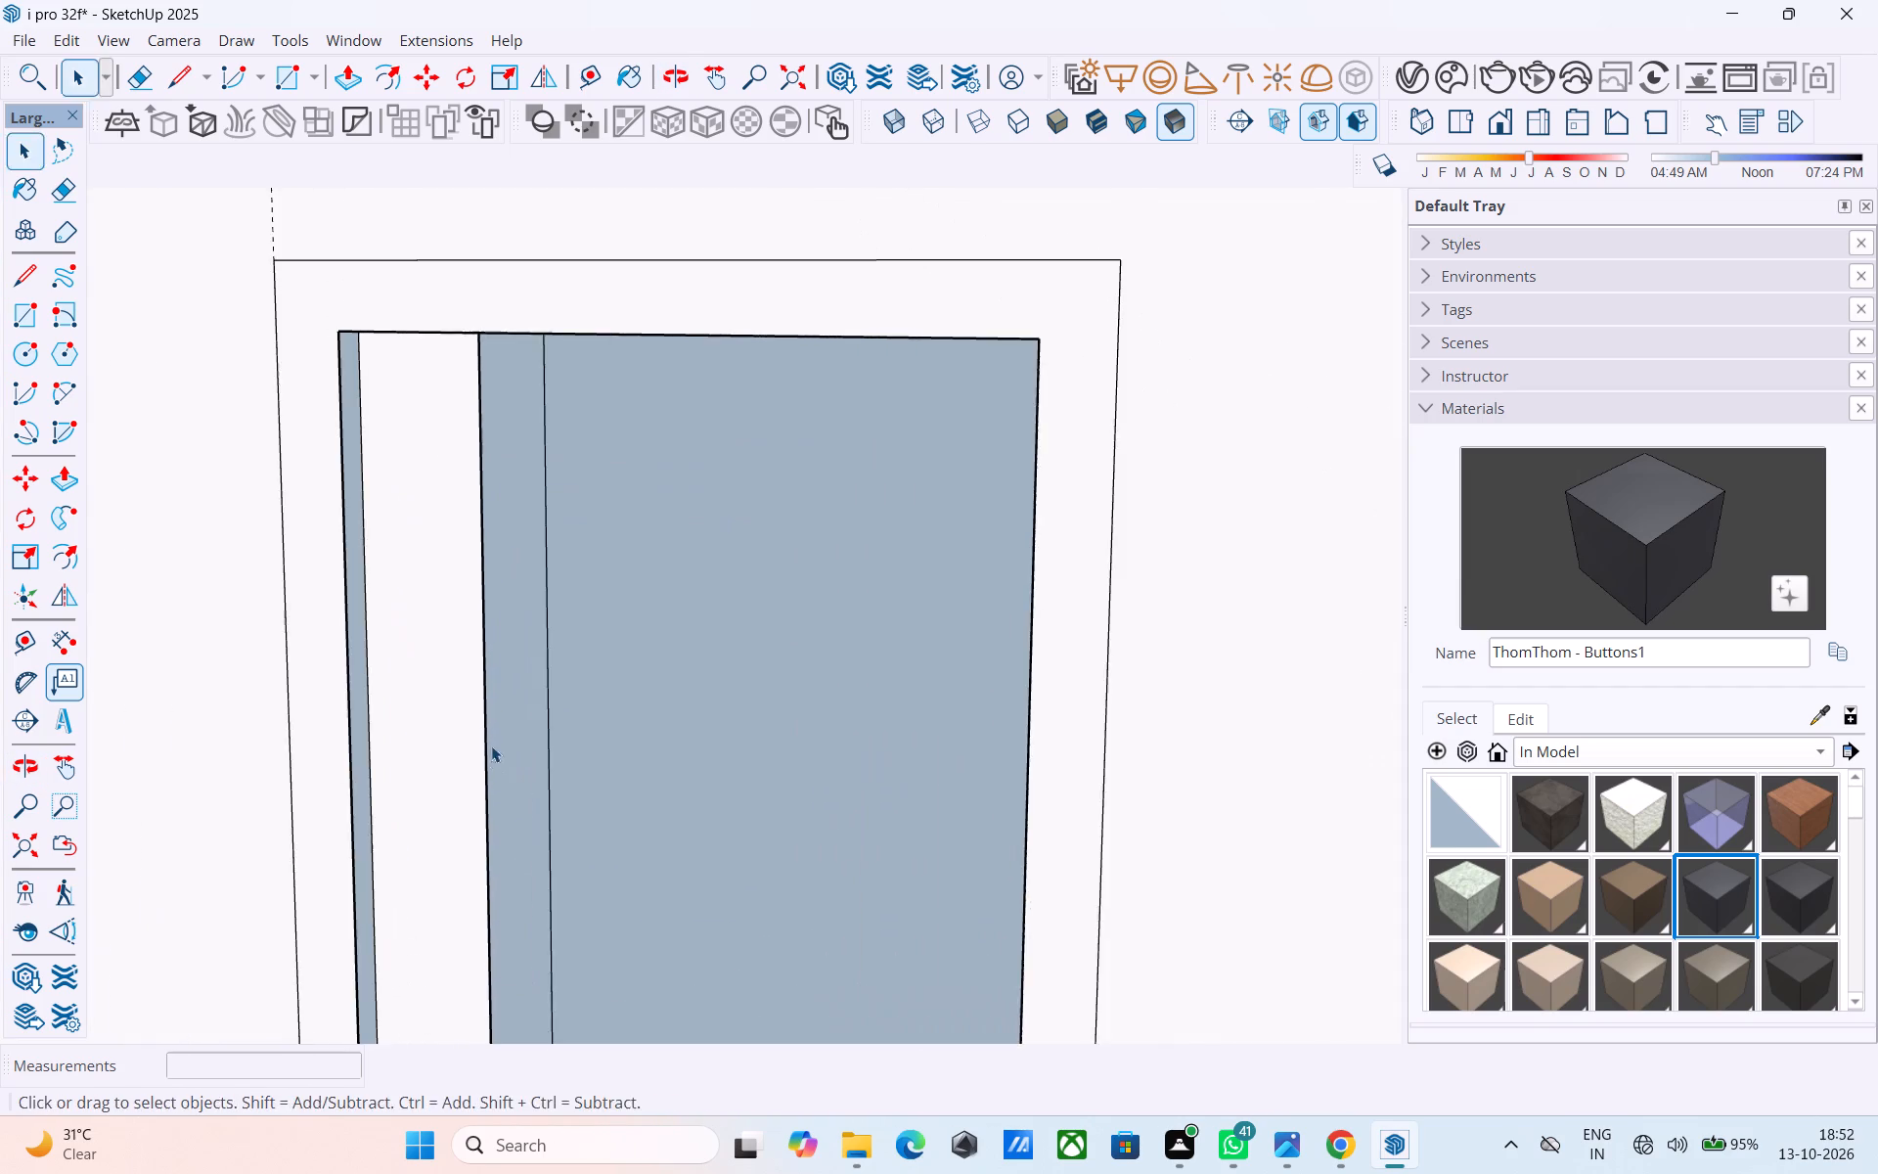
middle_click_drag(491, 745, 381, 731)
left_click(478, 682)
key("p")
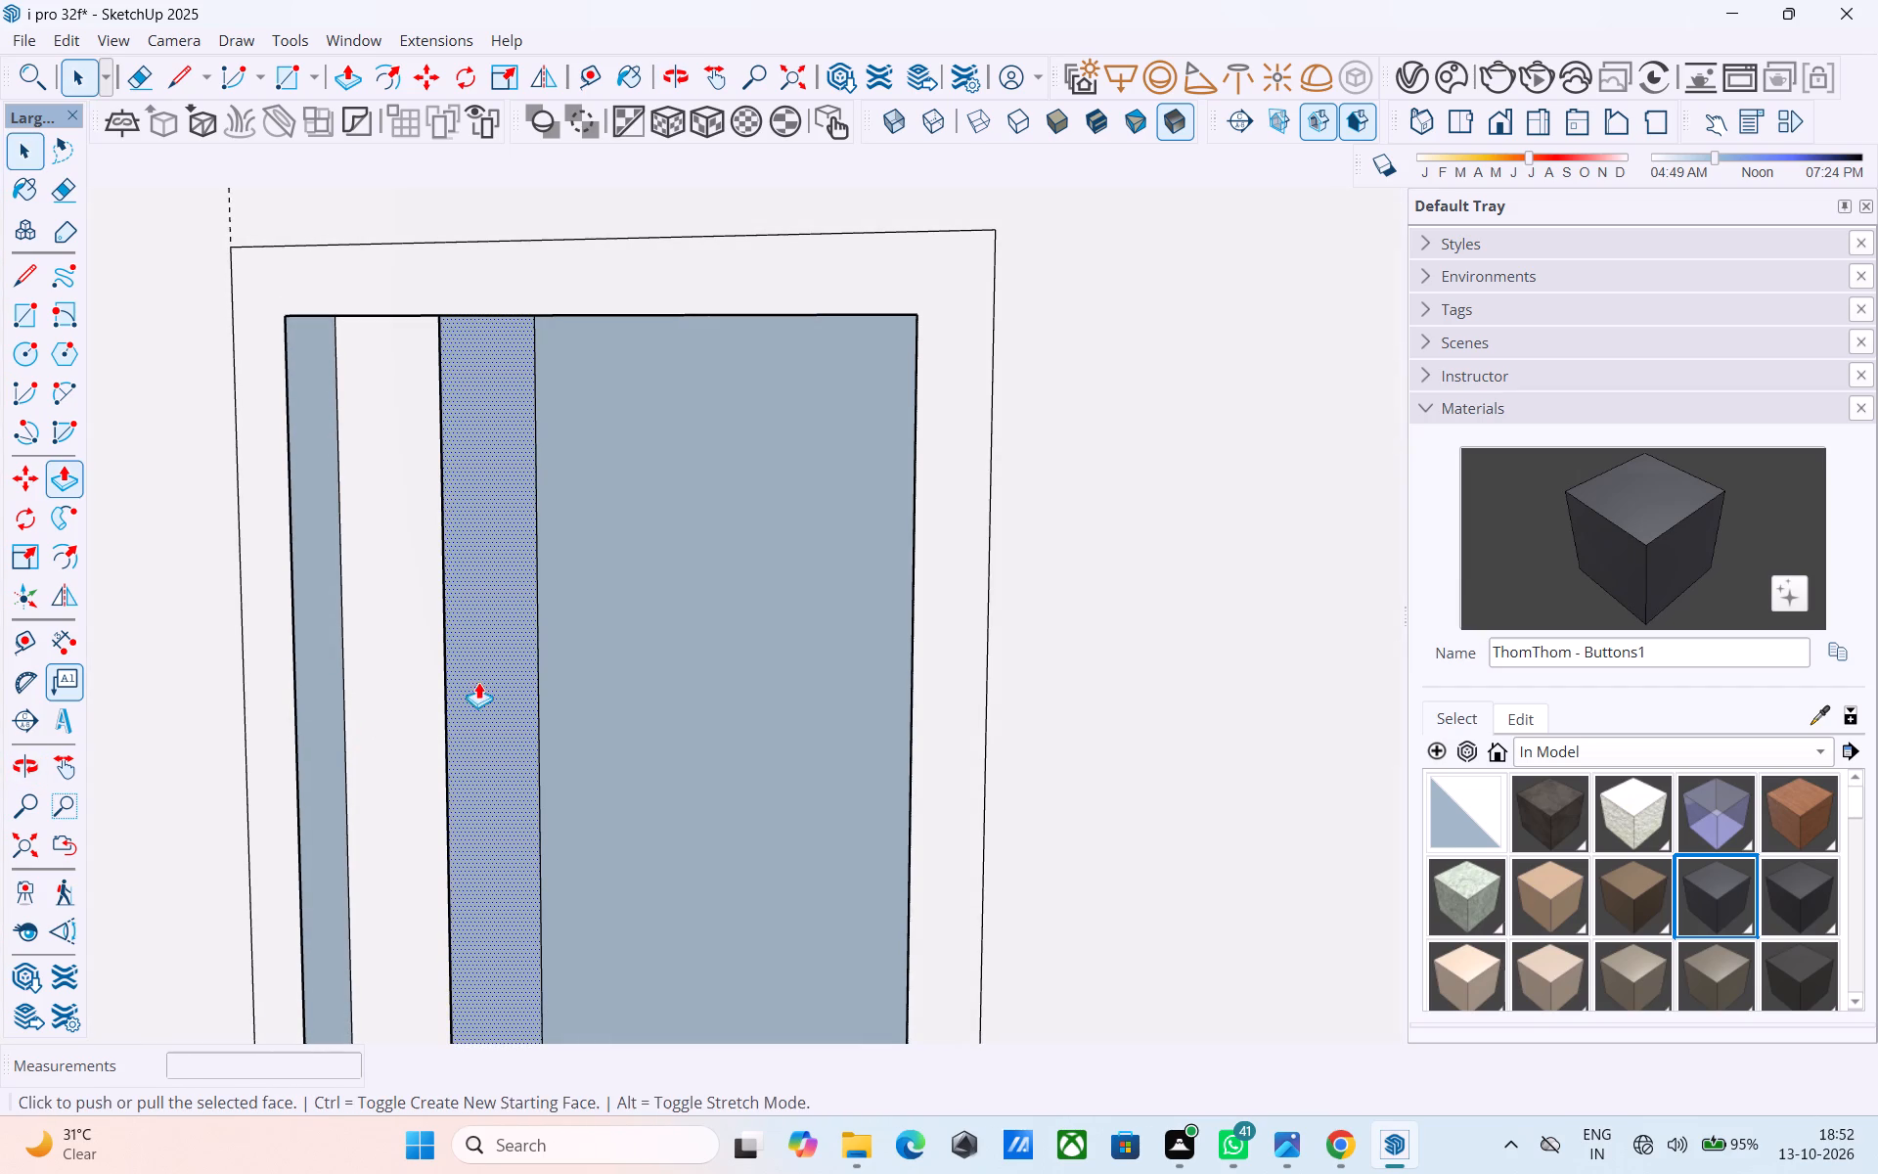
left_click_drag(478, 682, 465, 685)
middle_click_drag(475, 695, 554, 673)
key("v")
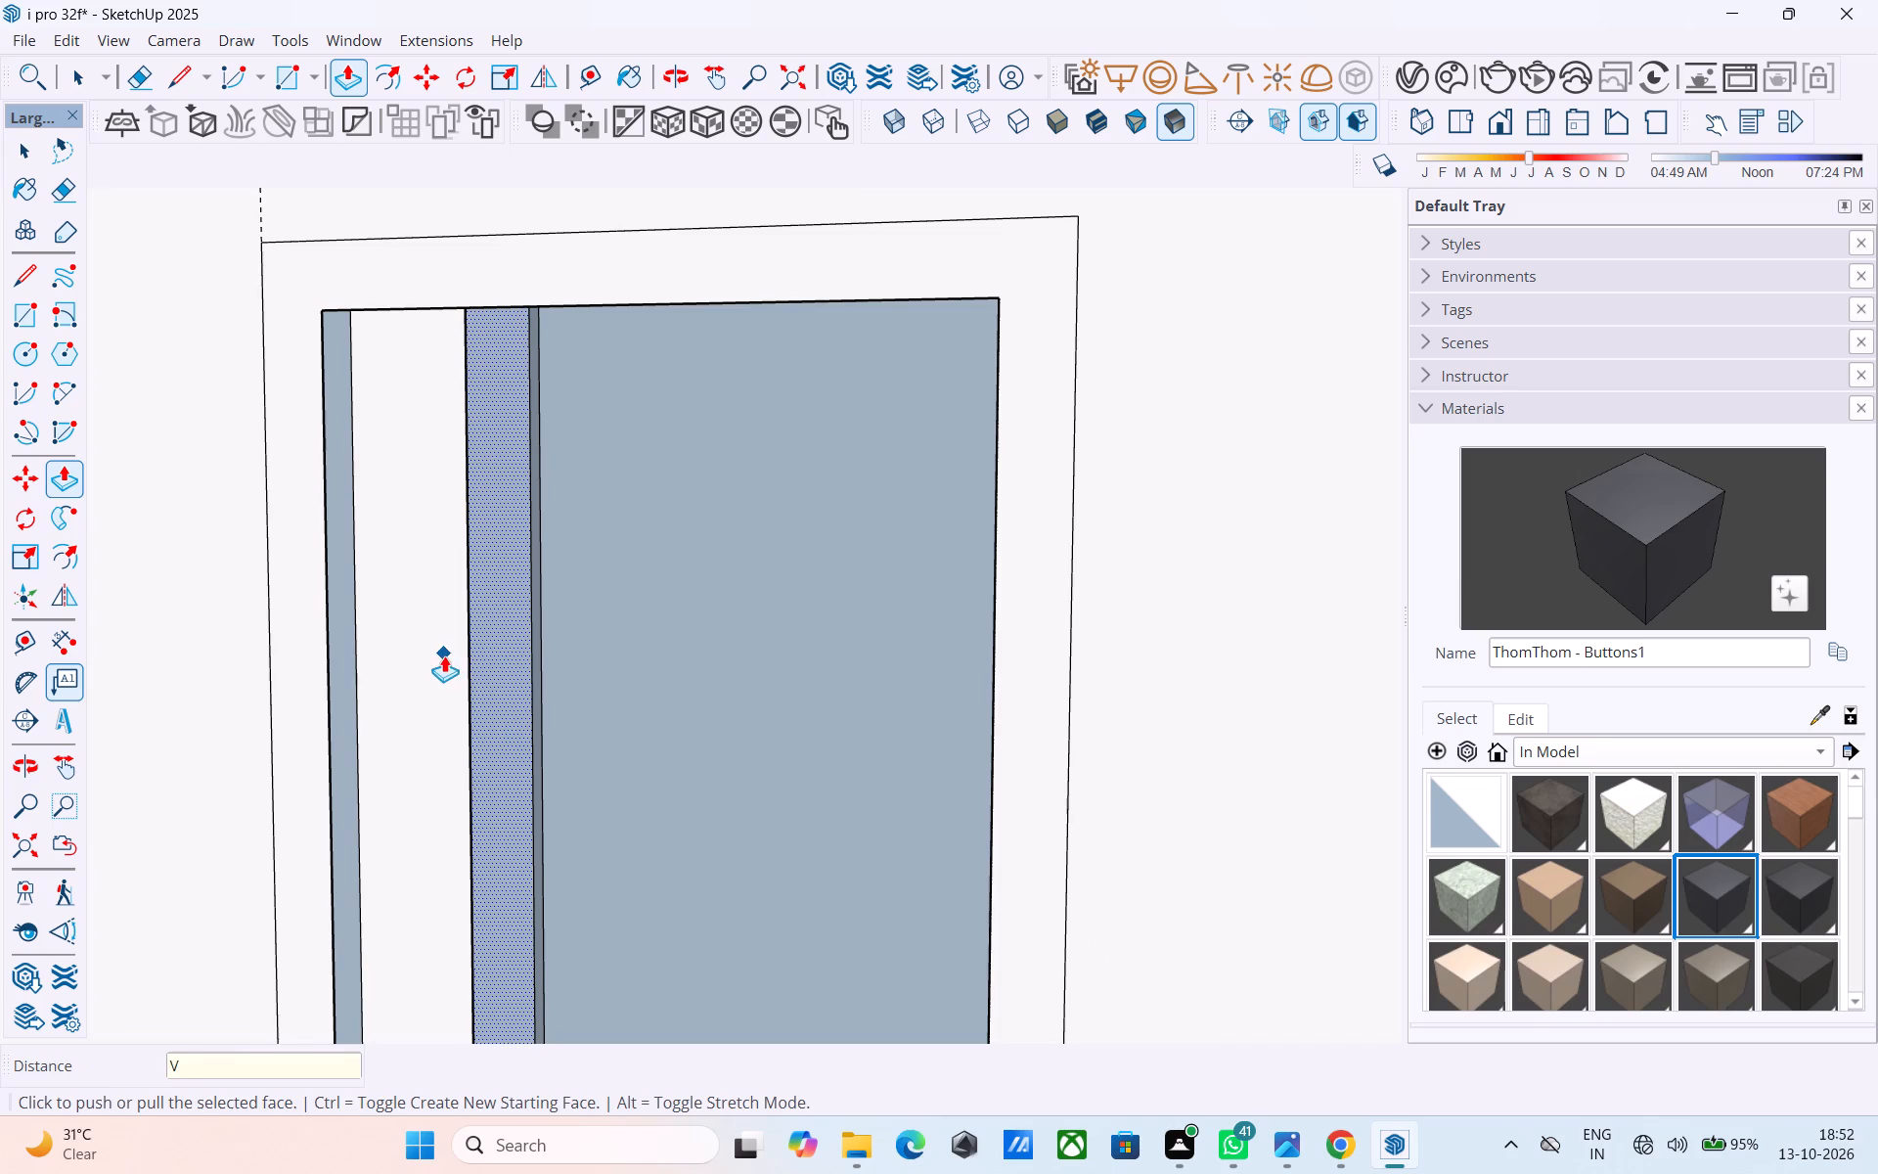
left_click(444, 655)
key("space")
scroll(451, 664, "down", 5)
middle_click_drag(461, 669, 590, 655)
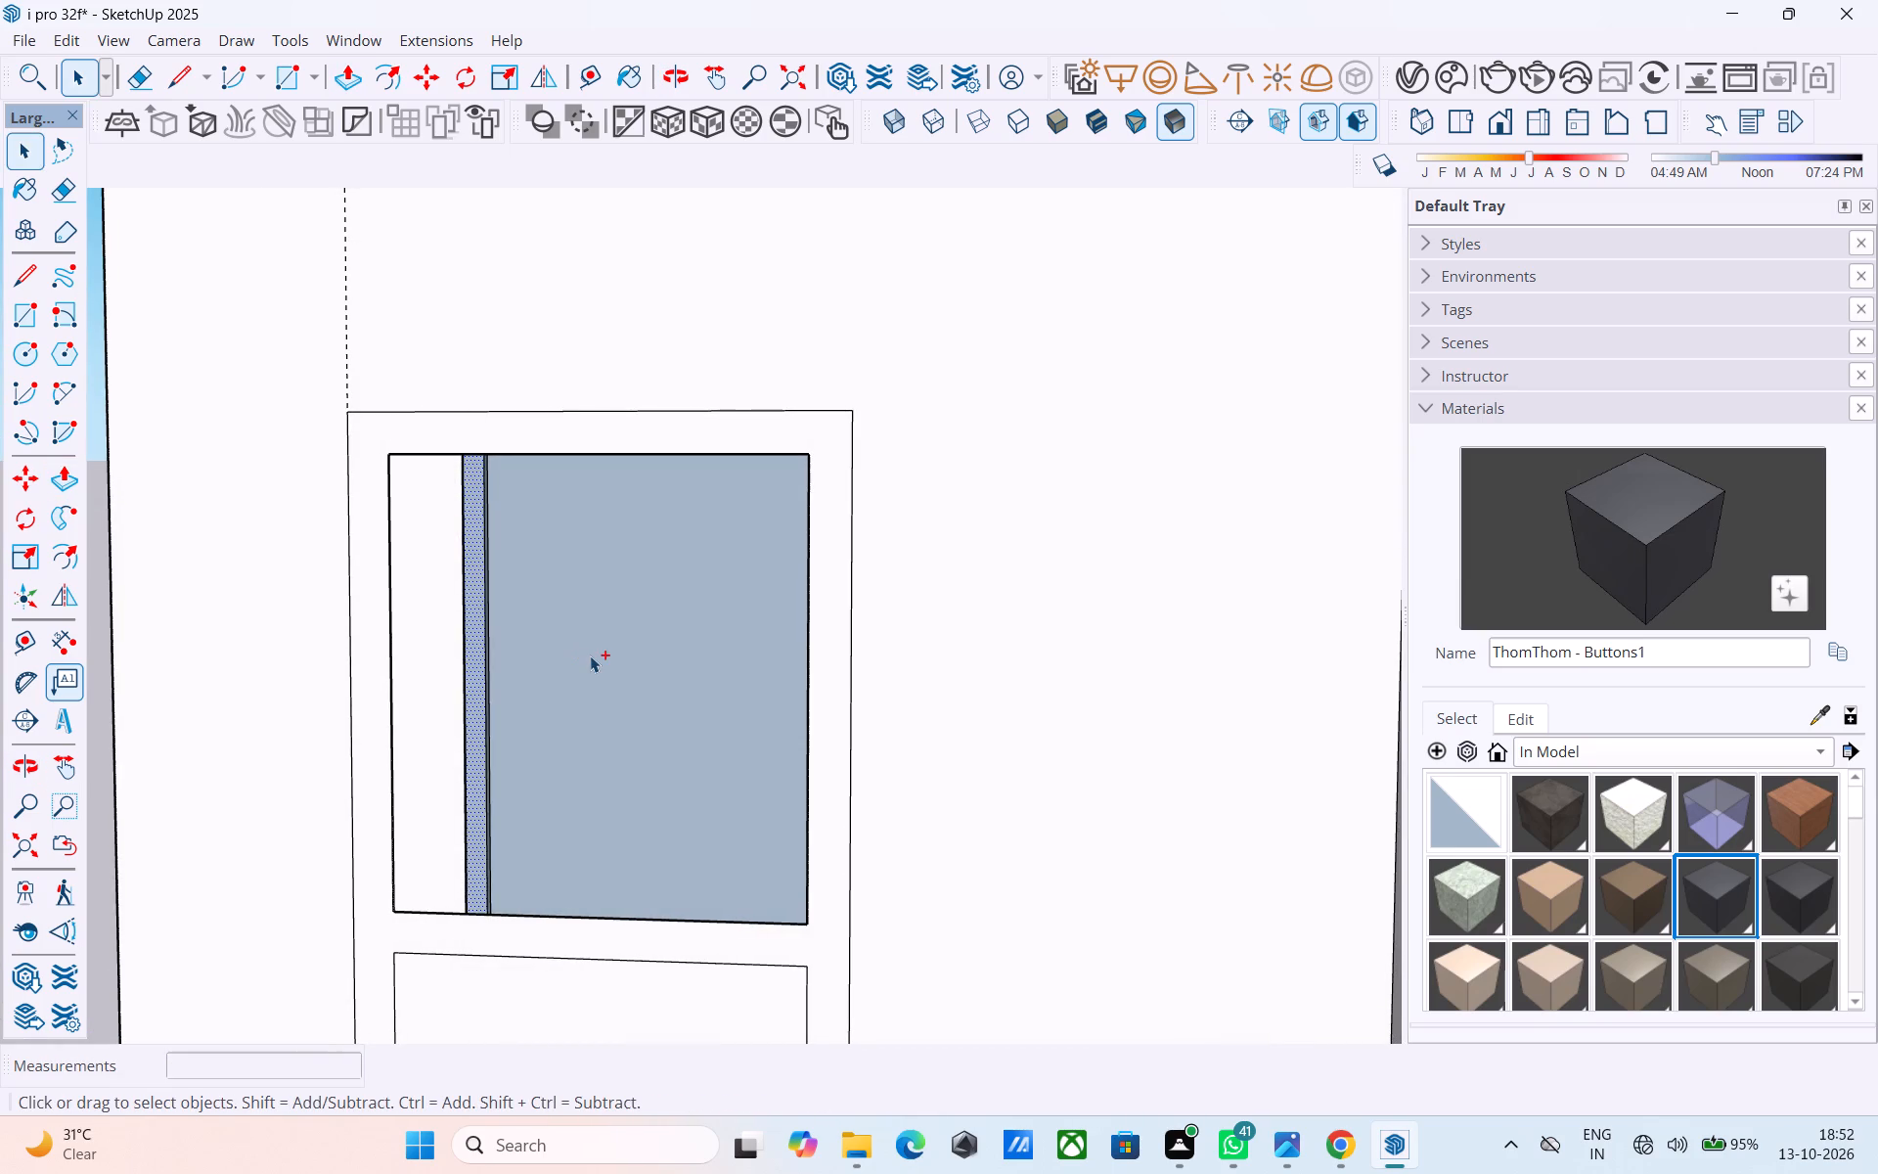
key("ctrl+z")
Delete the narrow leftover wall face inside the upper window opening.
scroll(590, 655, "down", 6)
middle_click_drag(600, 675, 641, 700)
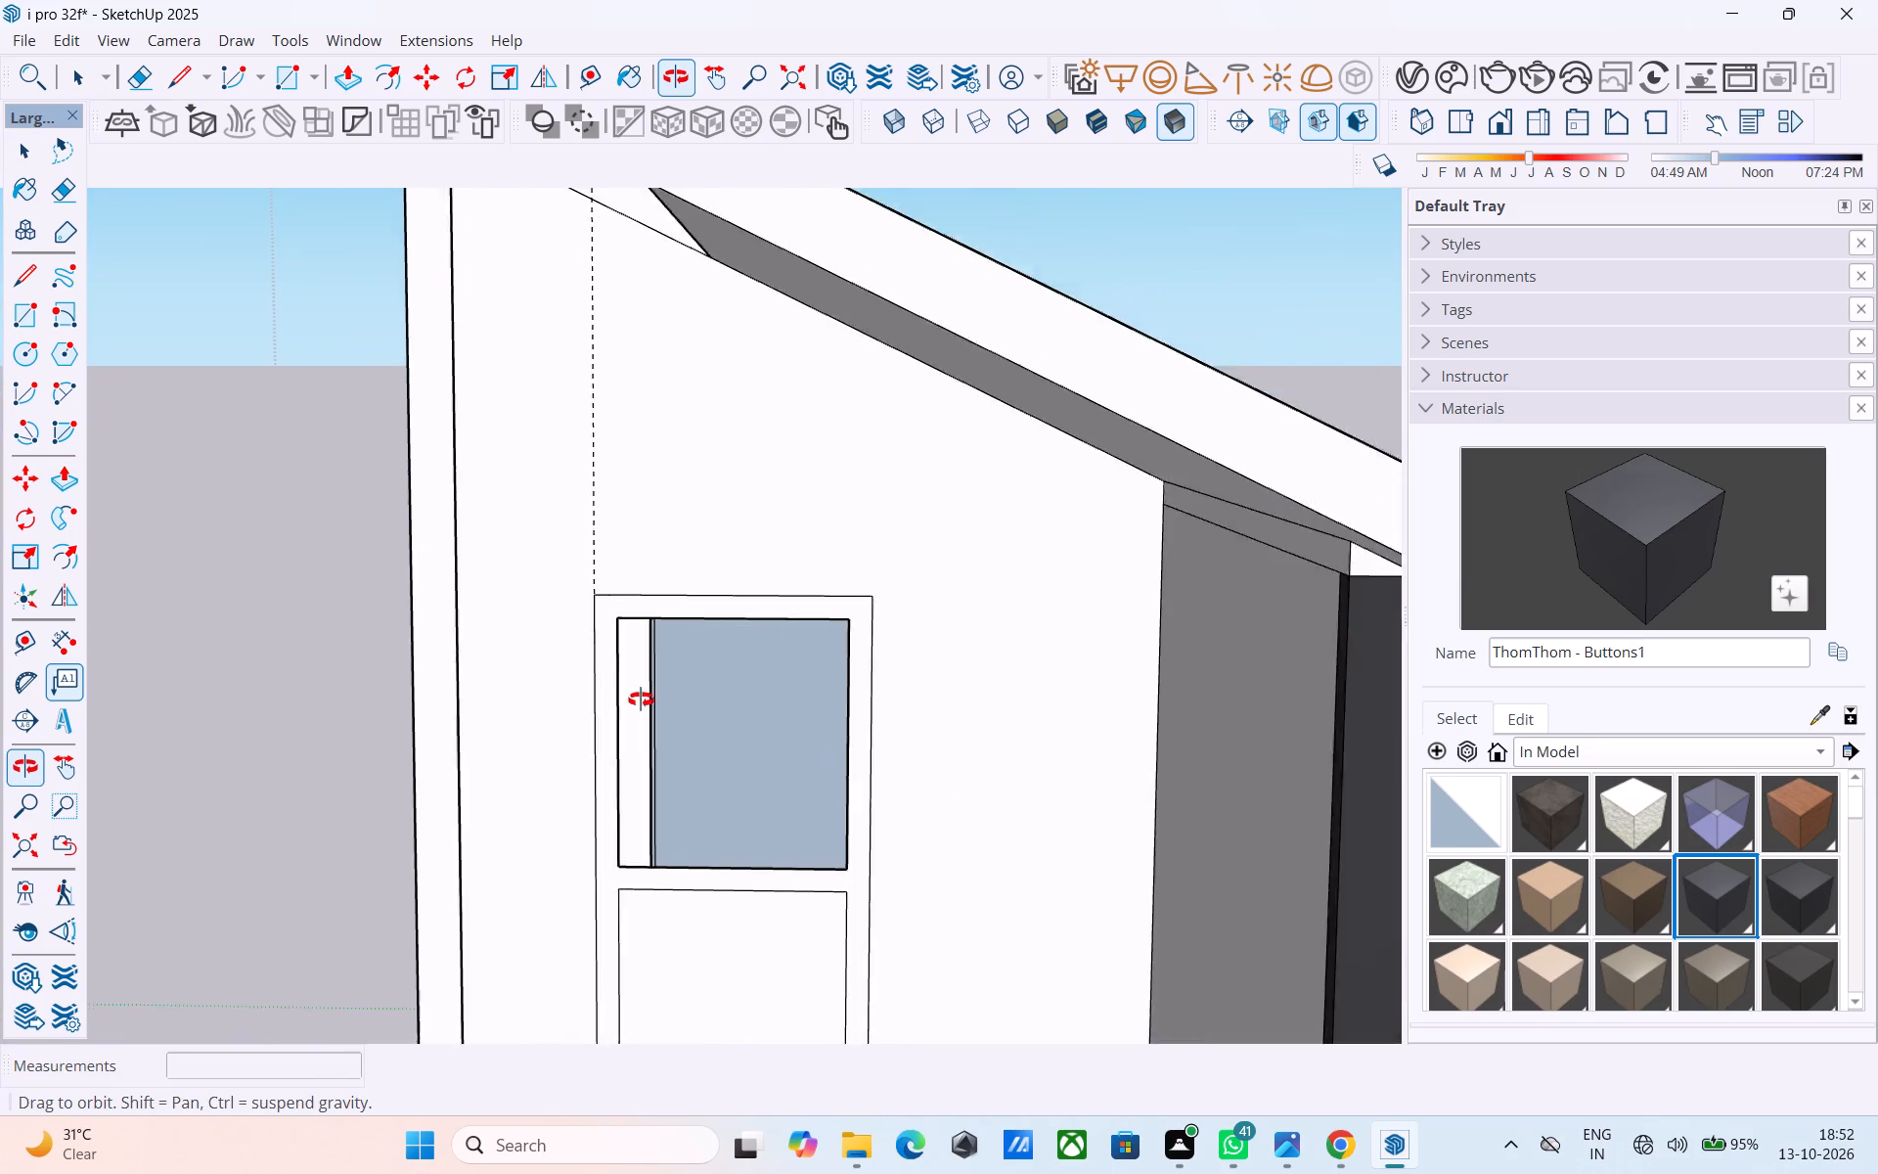
middle_click_drag(641, 700, 559, 700)
scroll(384, 696, "up", 5)
middle_click_drag(383, 697, 320, 647)
scroll(339, 652, "up", 4)
left_click(464, 710)
middle_click_drag(491, 663, 322, 383)
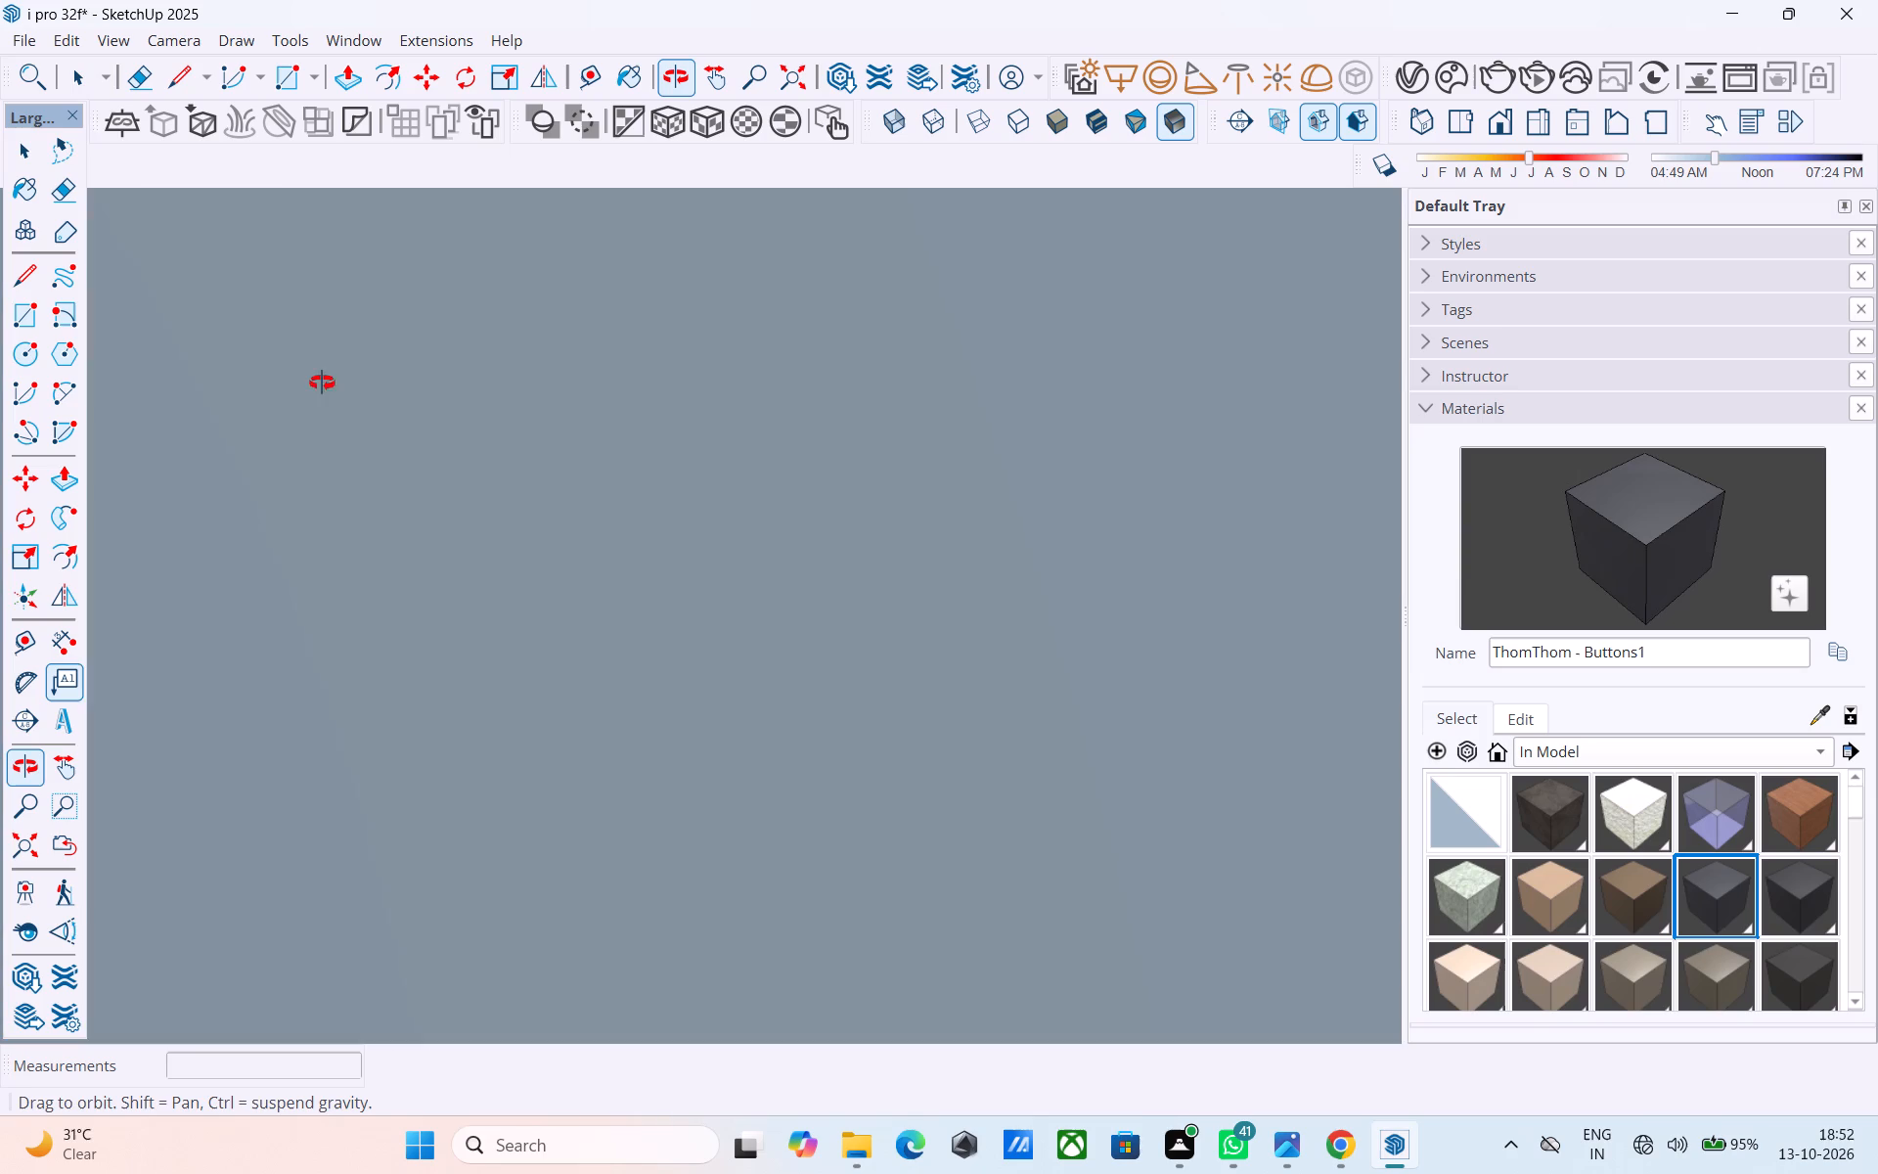
middle_click_drag(322, 383, 533, 465)
key("Delete")
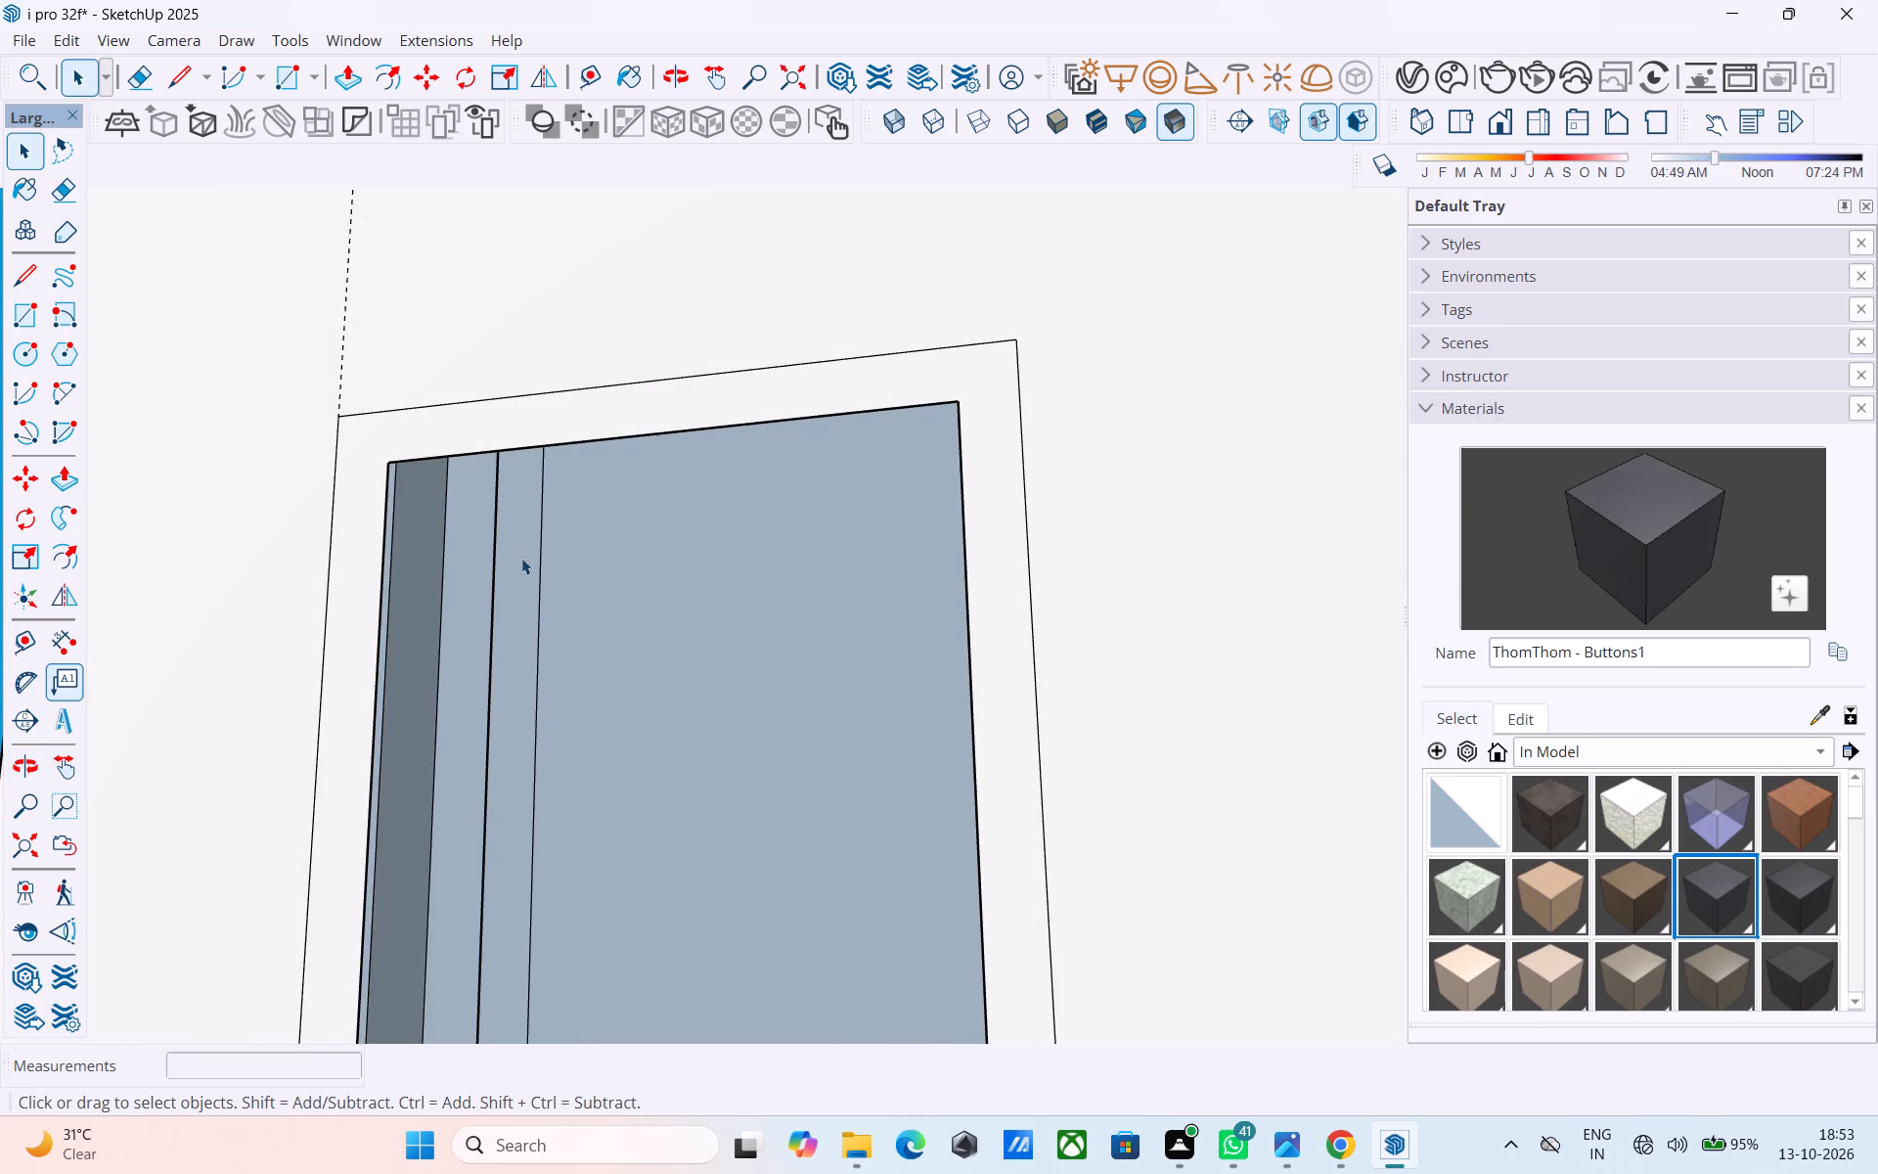
Erase the two leftover vertical edges behind the upper window opening.
middle_click_drag(610, 530, 736, 575)
scroll(733, 574, "up", 1)
scroll(719, 566, "down", 15)
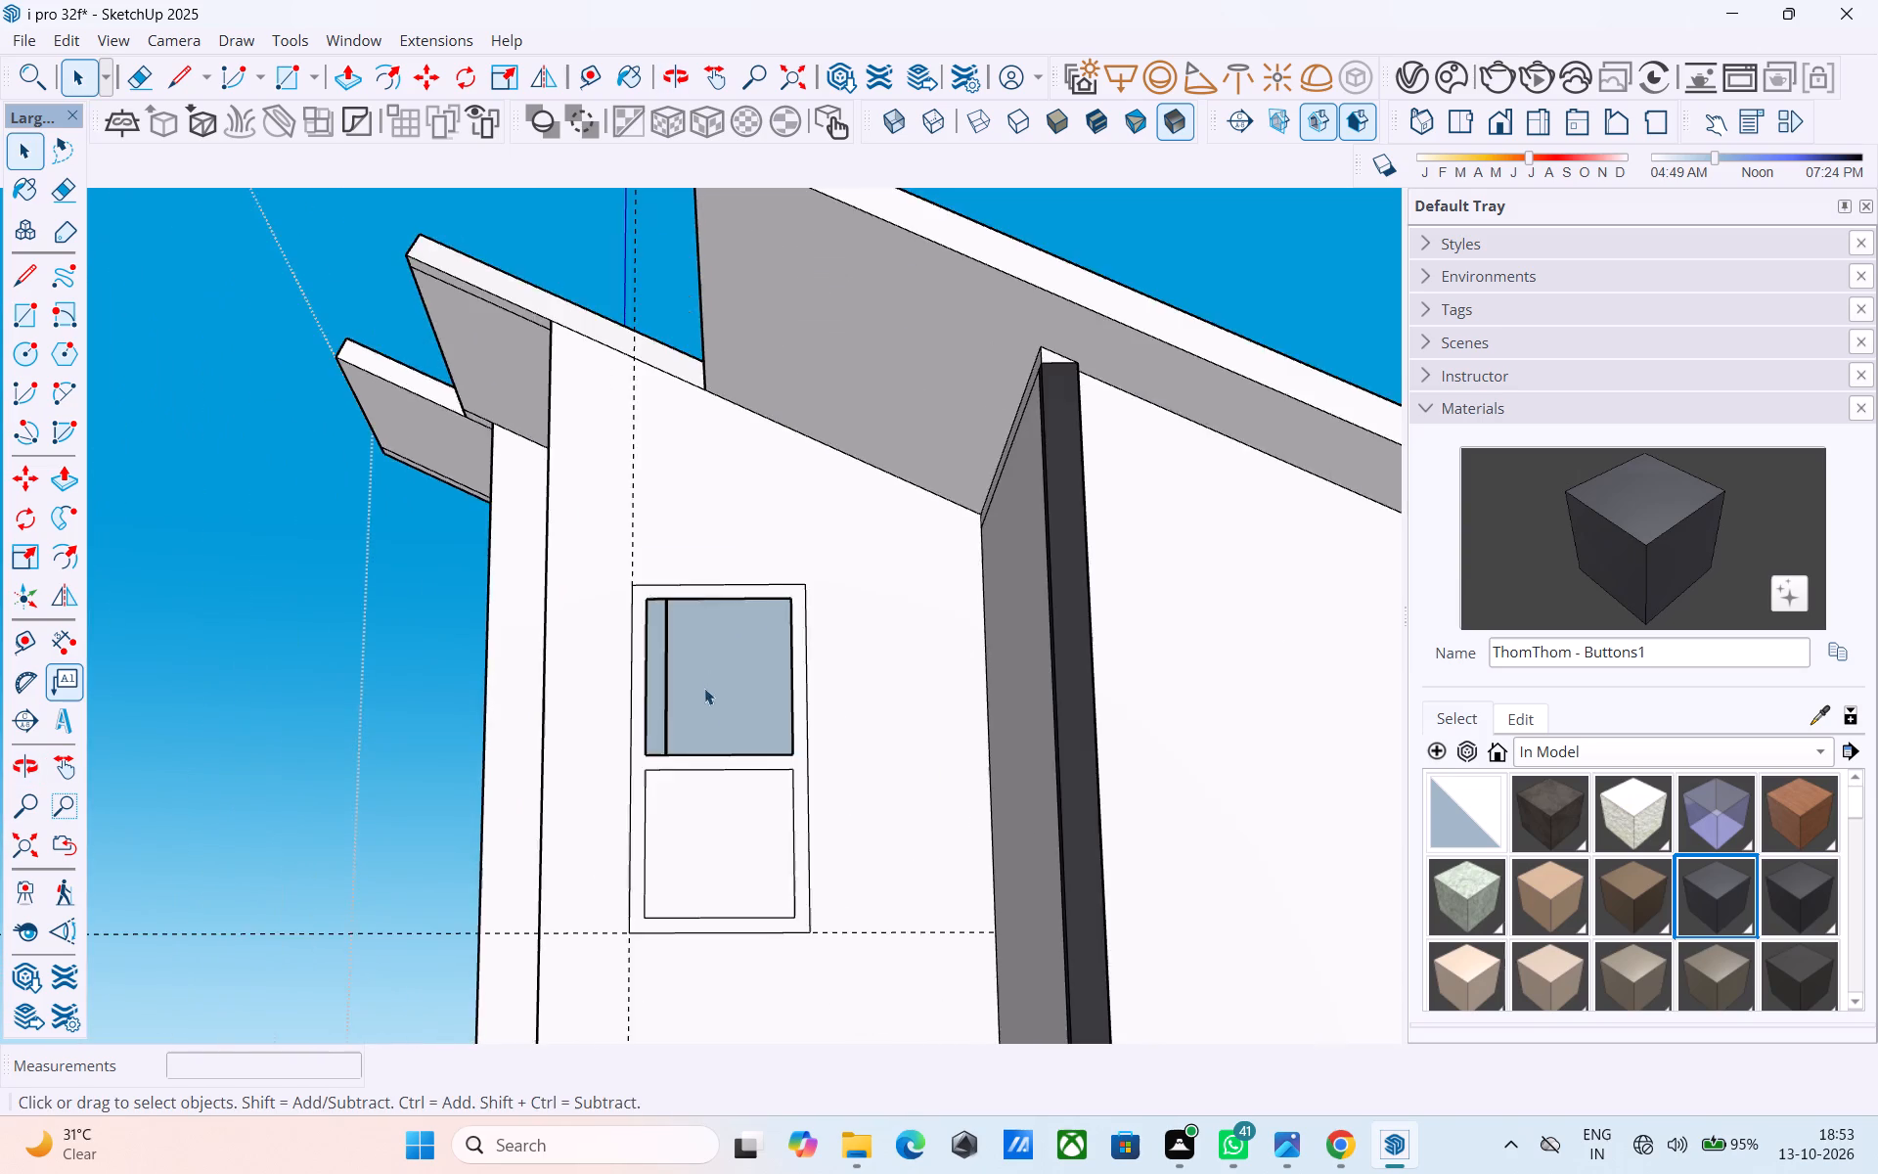
middle_click_drag(701, 716, 774, 732)
middle_click_drag(852, 731, 809, 705)
scroll(742, 685, "up", 7)
middle_click_drag(719, 630, 728, 564)
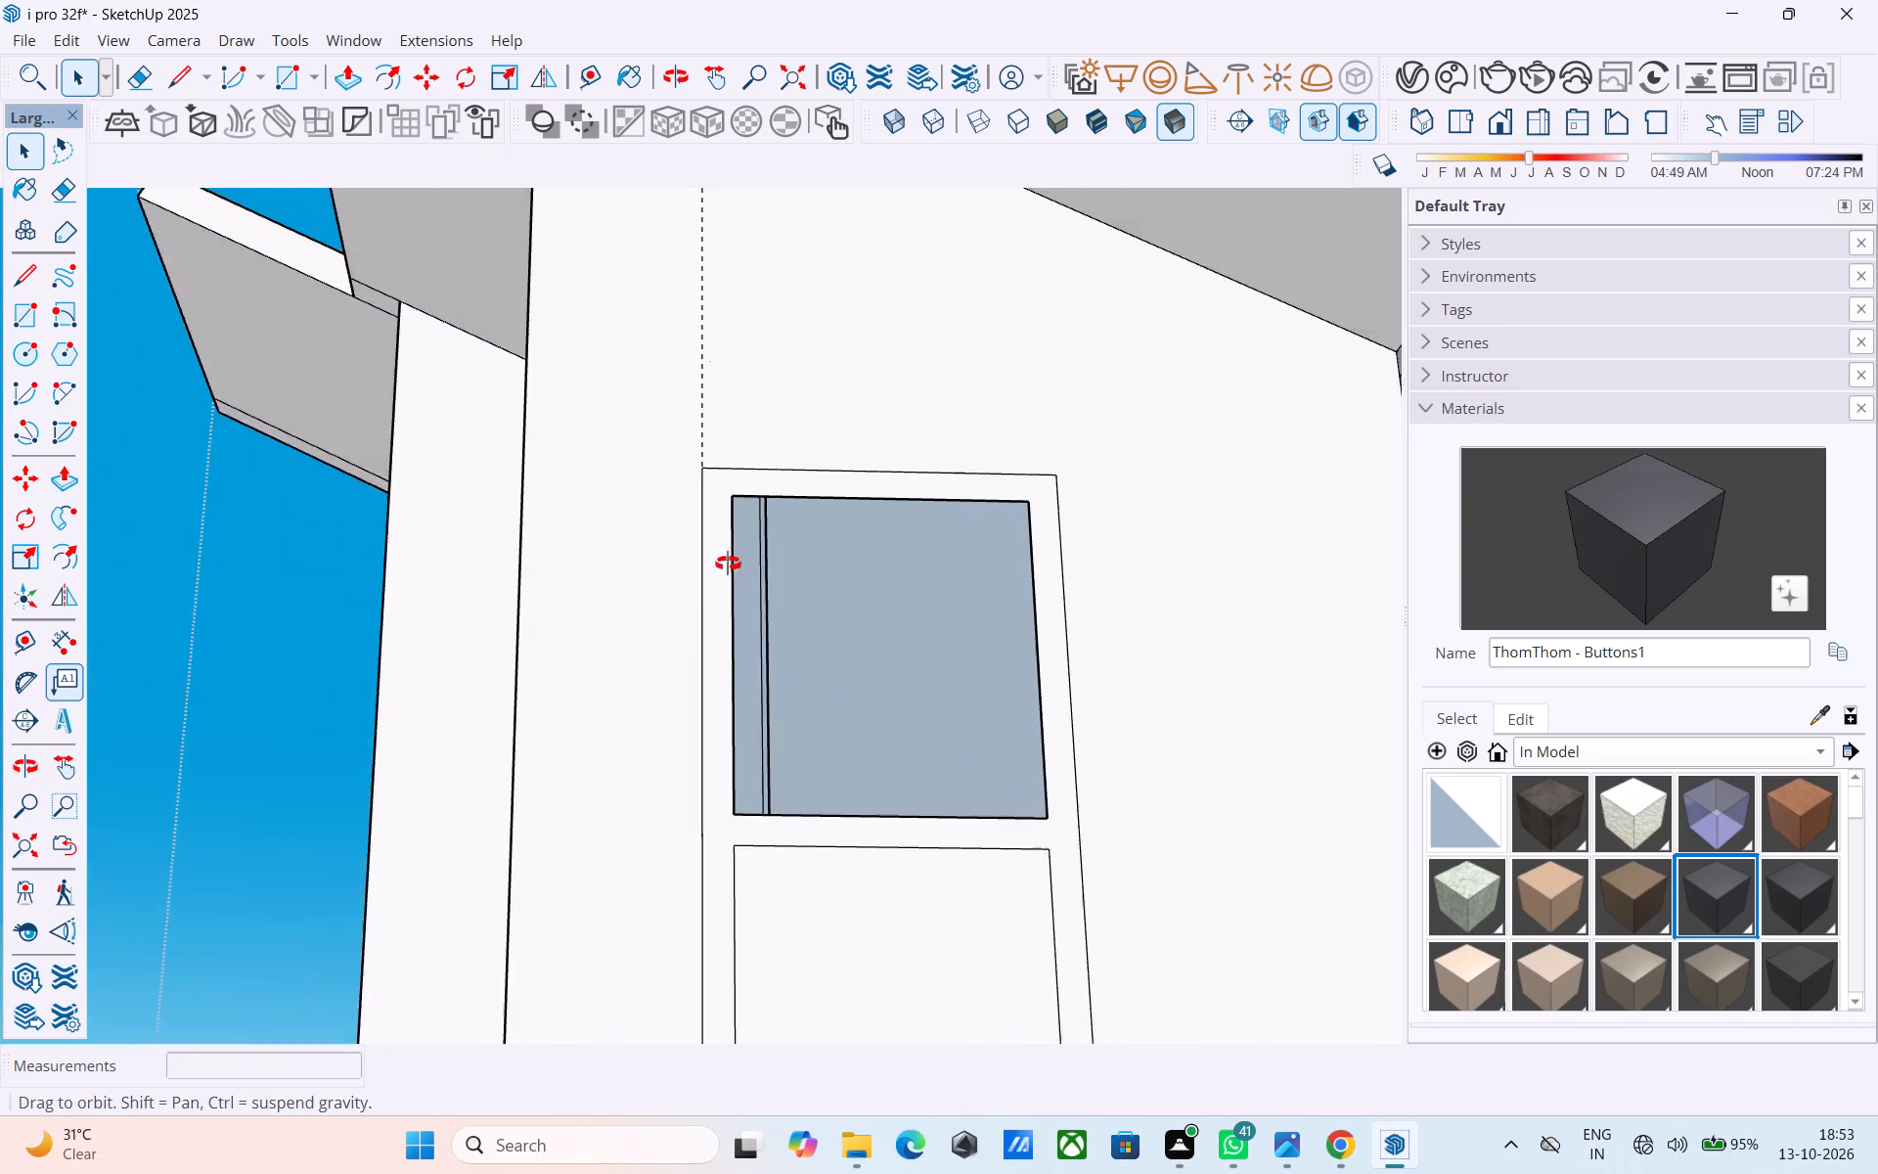
middle_click_drag(728, 564, 629, 641)
scroll(689, 660, "up", 4)
key("e")
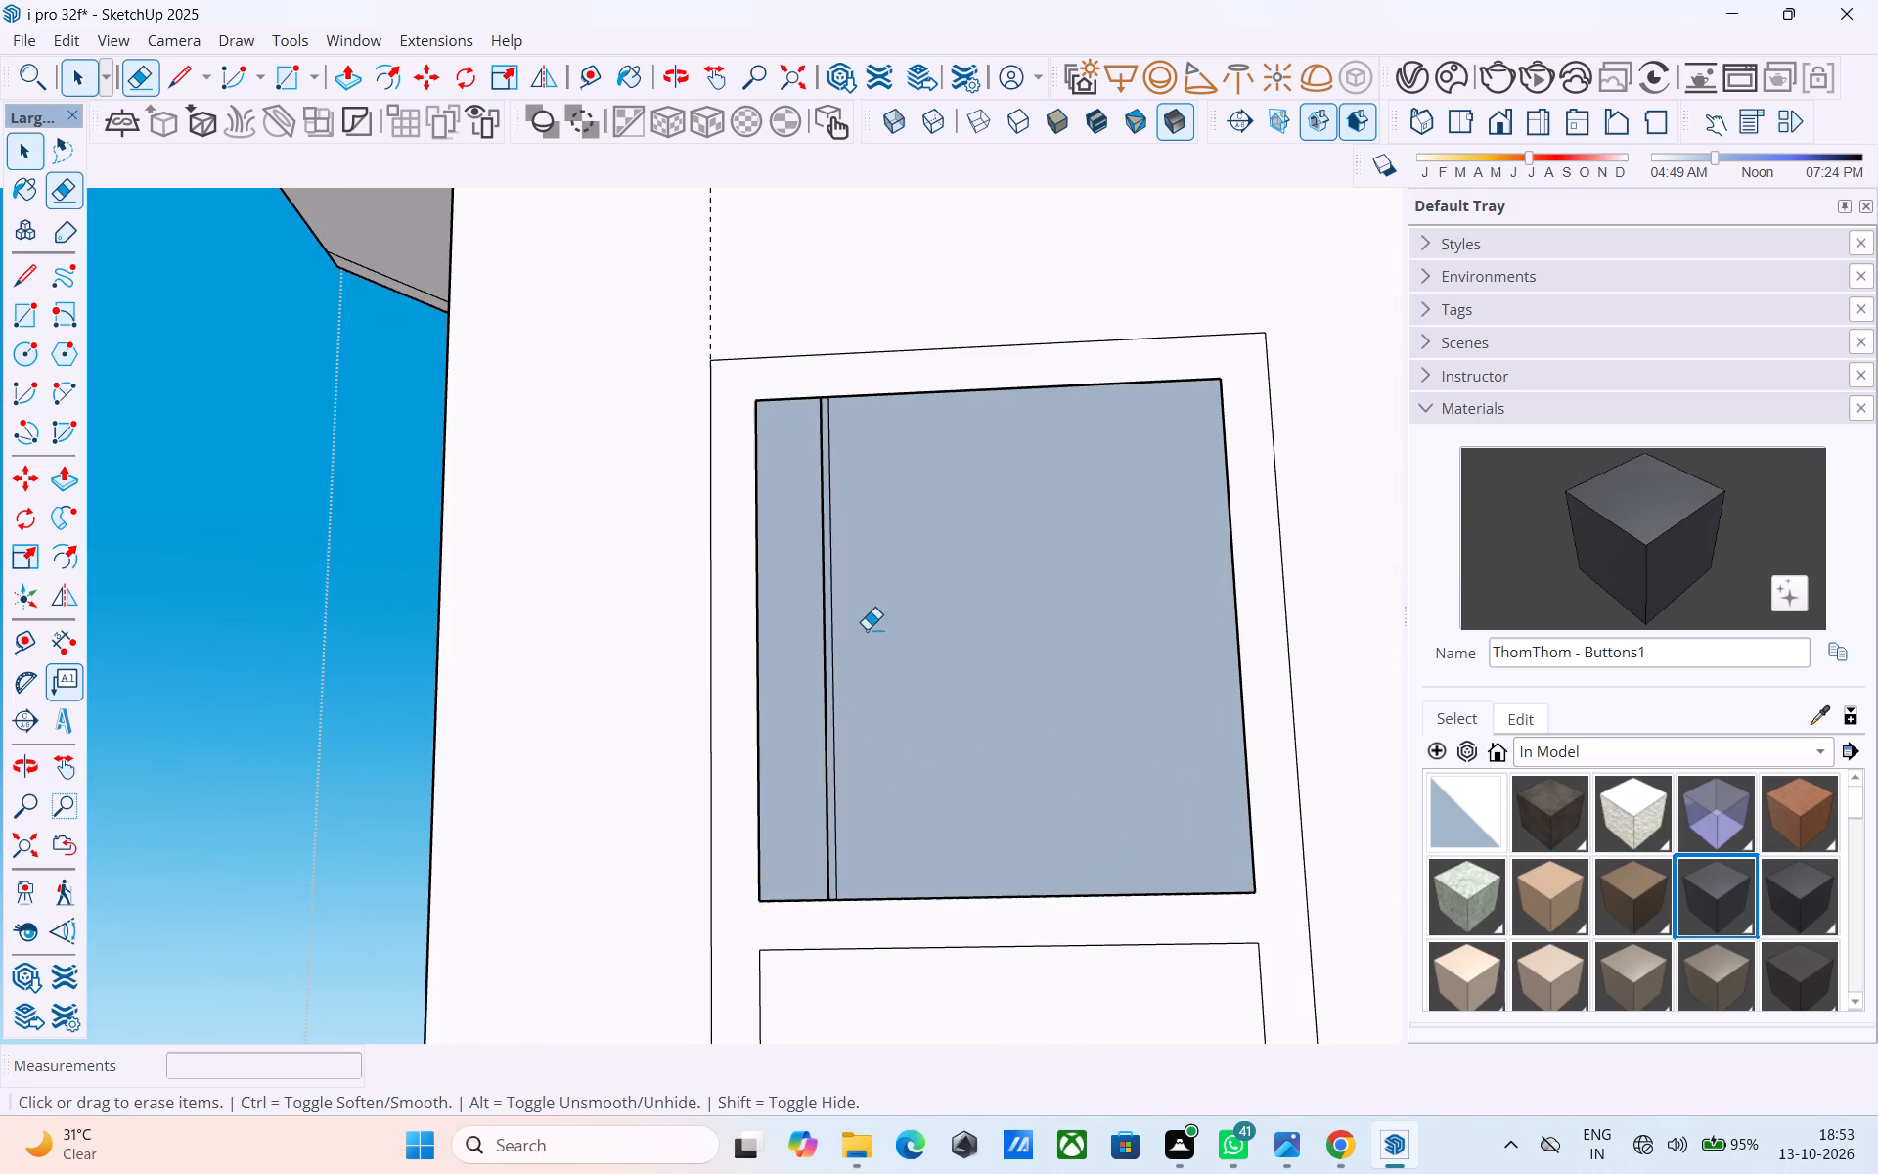
left_click(823, 640)
left_click(832, 638)
Draw a rectangle from corner to corner of the upper window opening to restore its pane face.
scroll(869, 661, "down", 4)
middle_click_drag(873, 665, 939, 743)
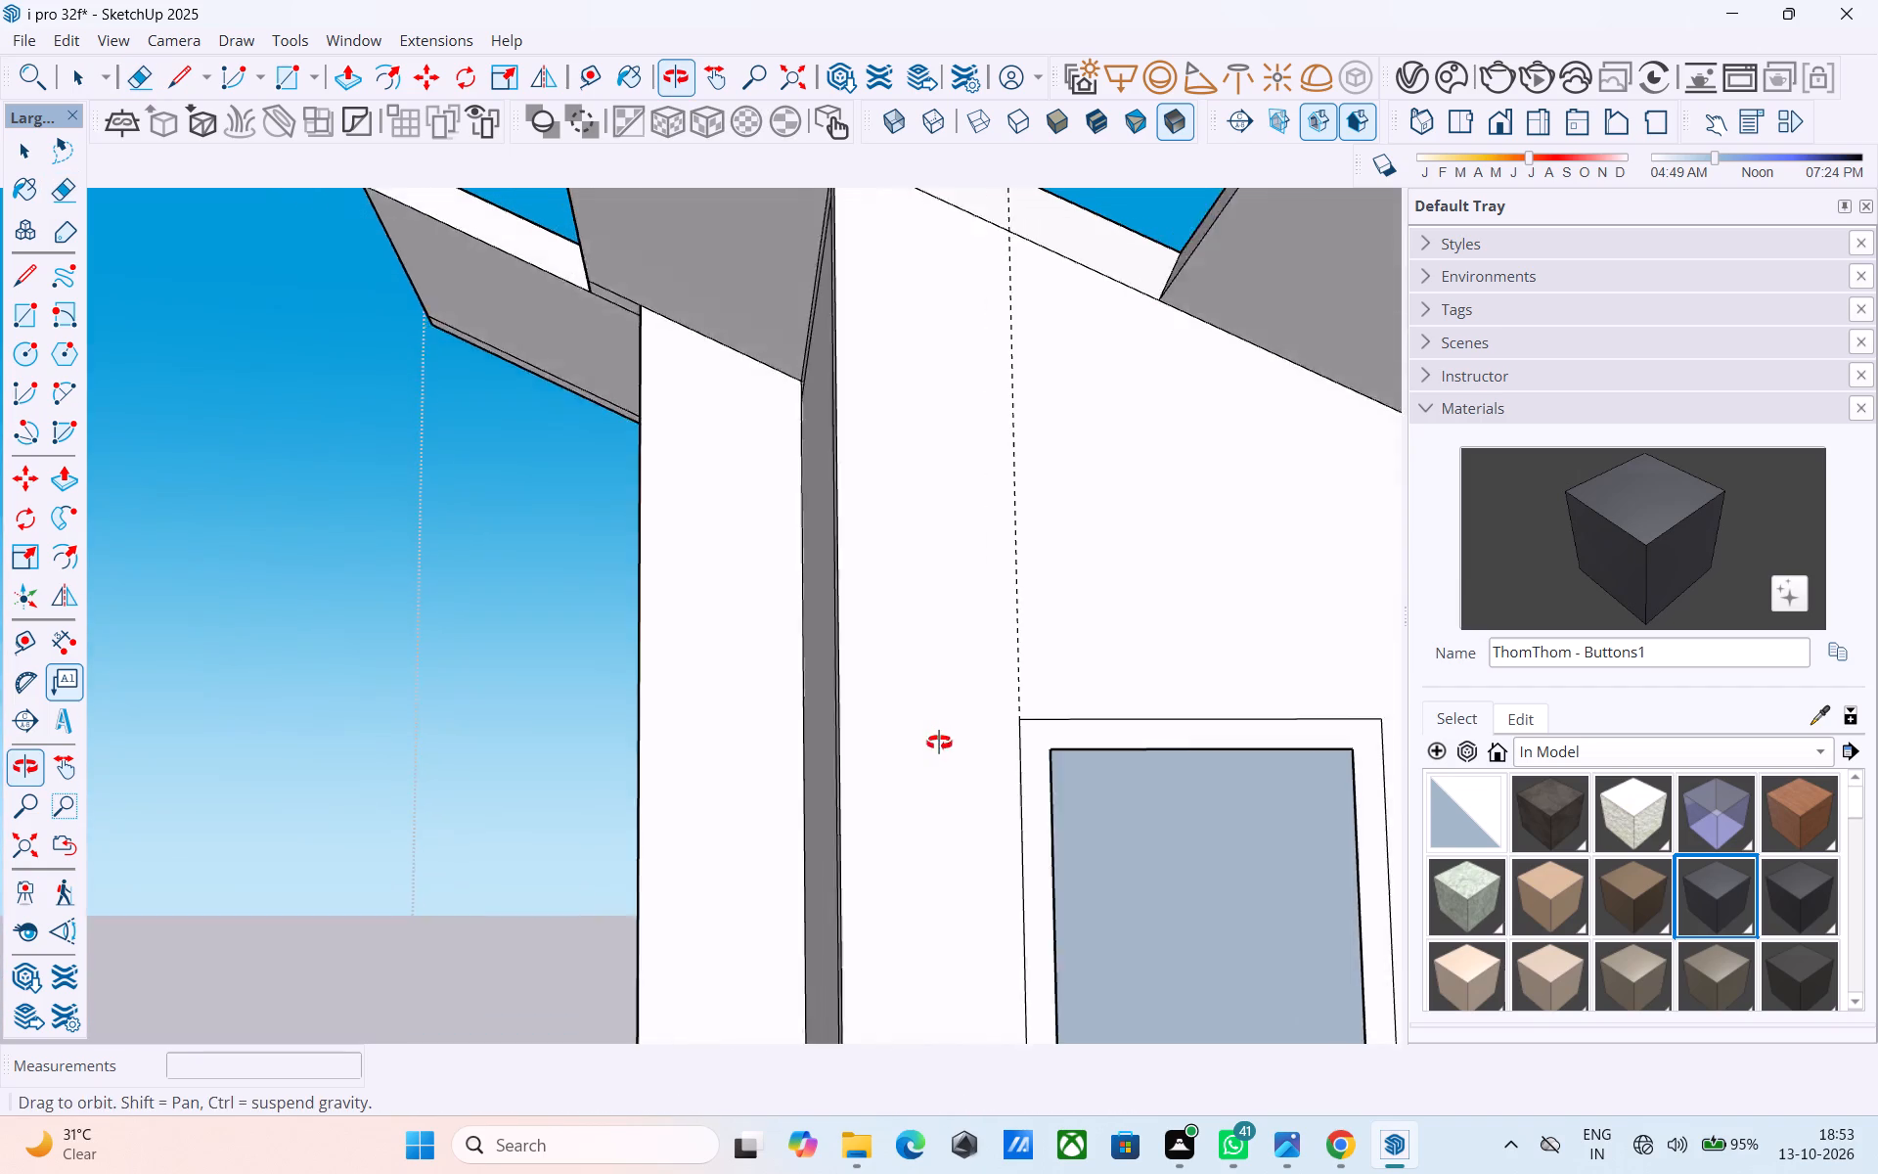
middle_click_drag(939, 743, 939, 750)
middle_click_drag(1066, 790, 1059, 692)
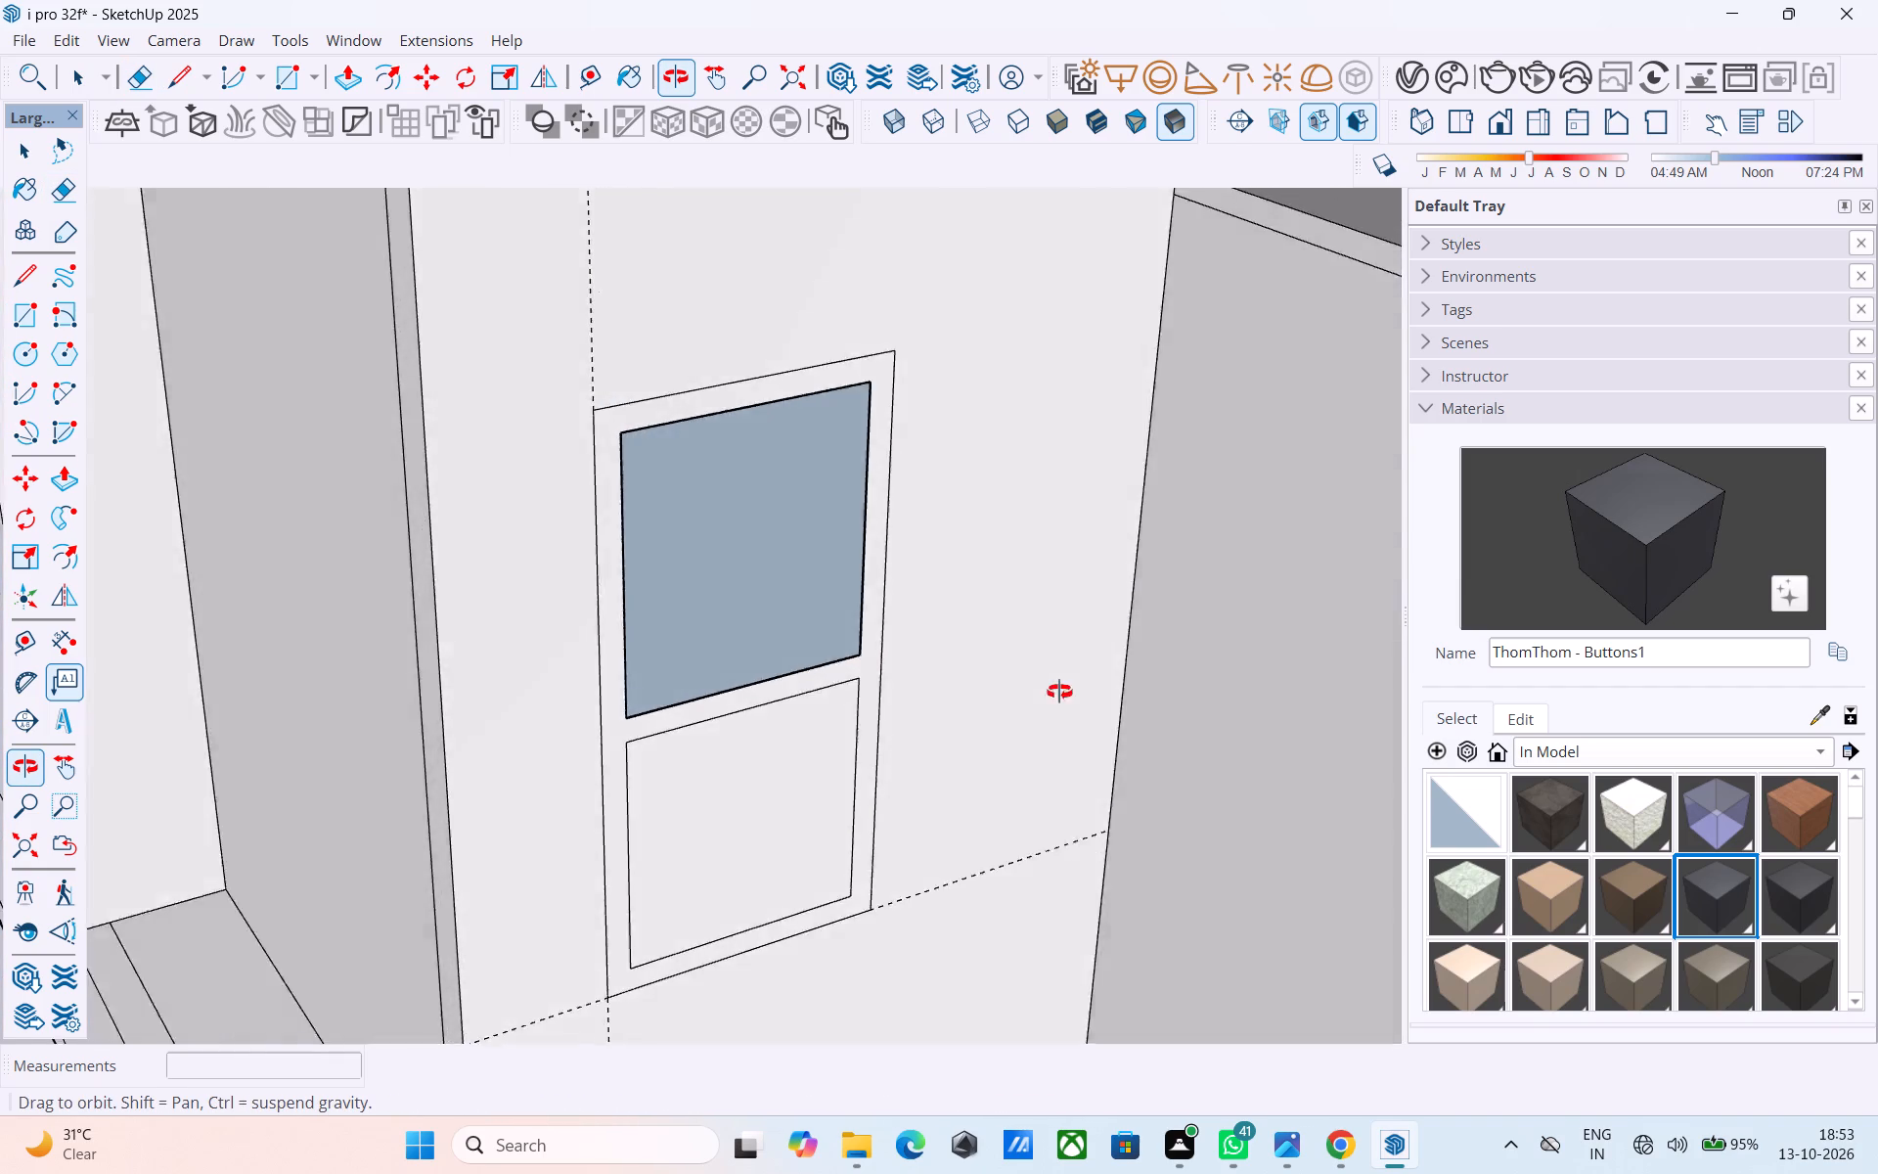
middle_click_drag(1059, 692, 600, 514)
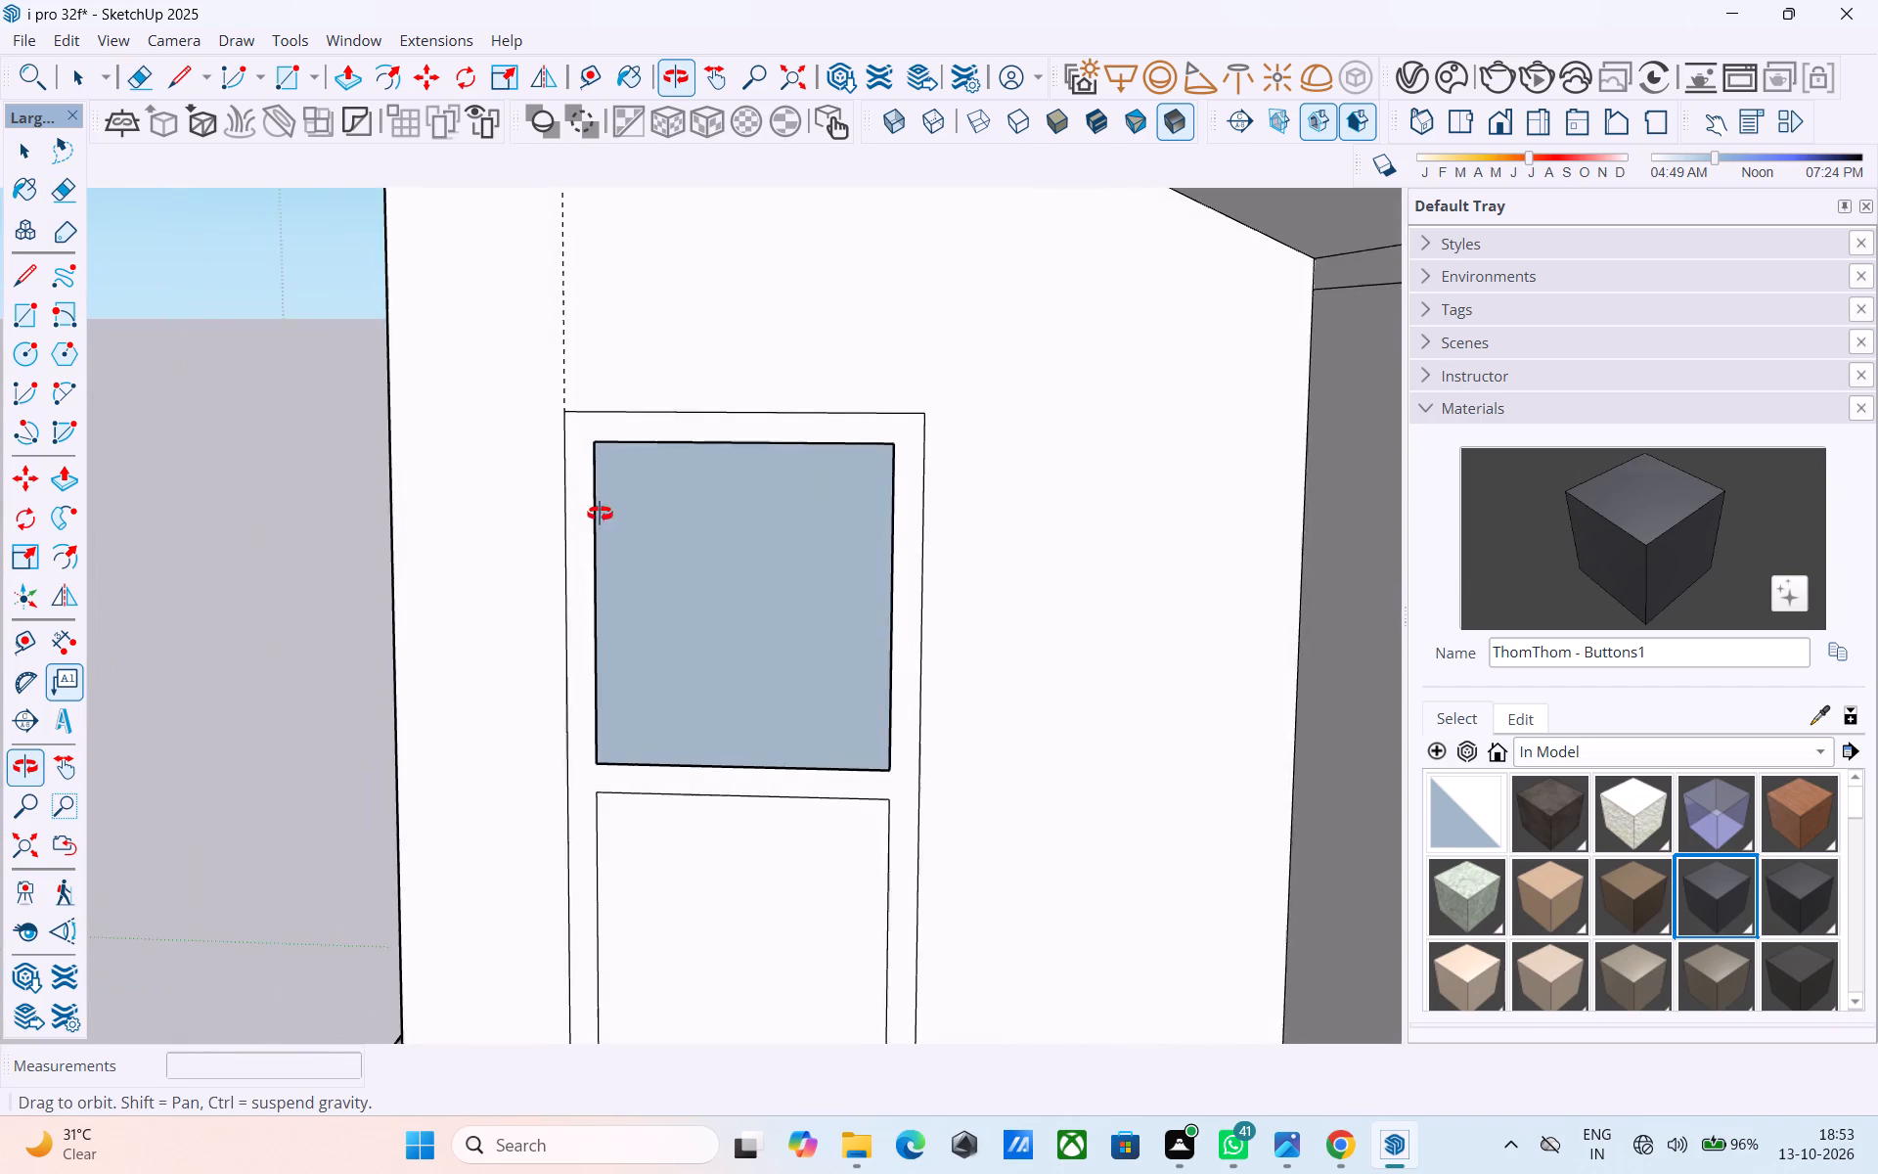
middle_click_drag(600, 514, 606, 462)
key("r")
left_click(604, 438)
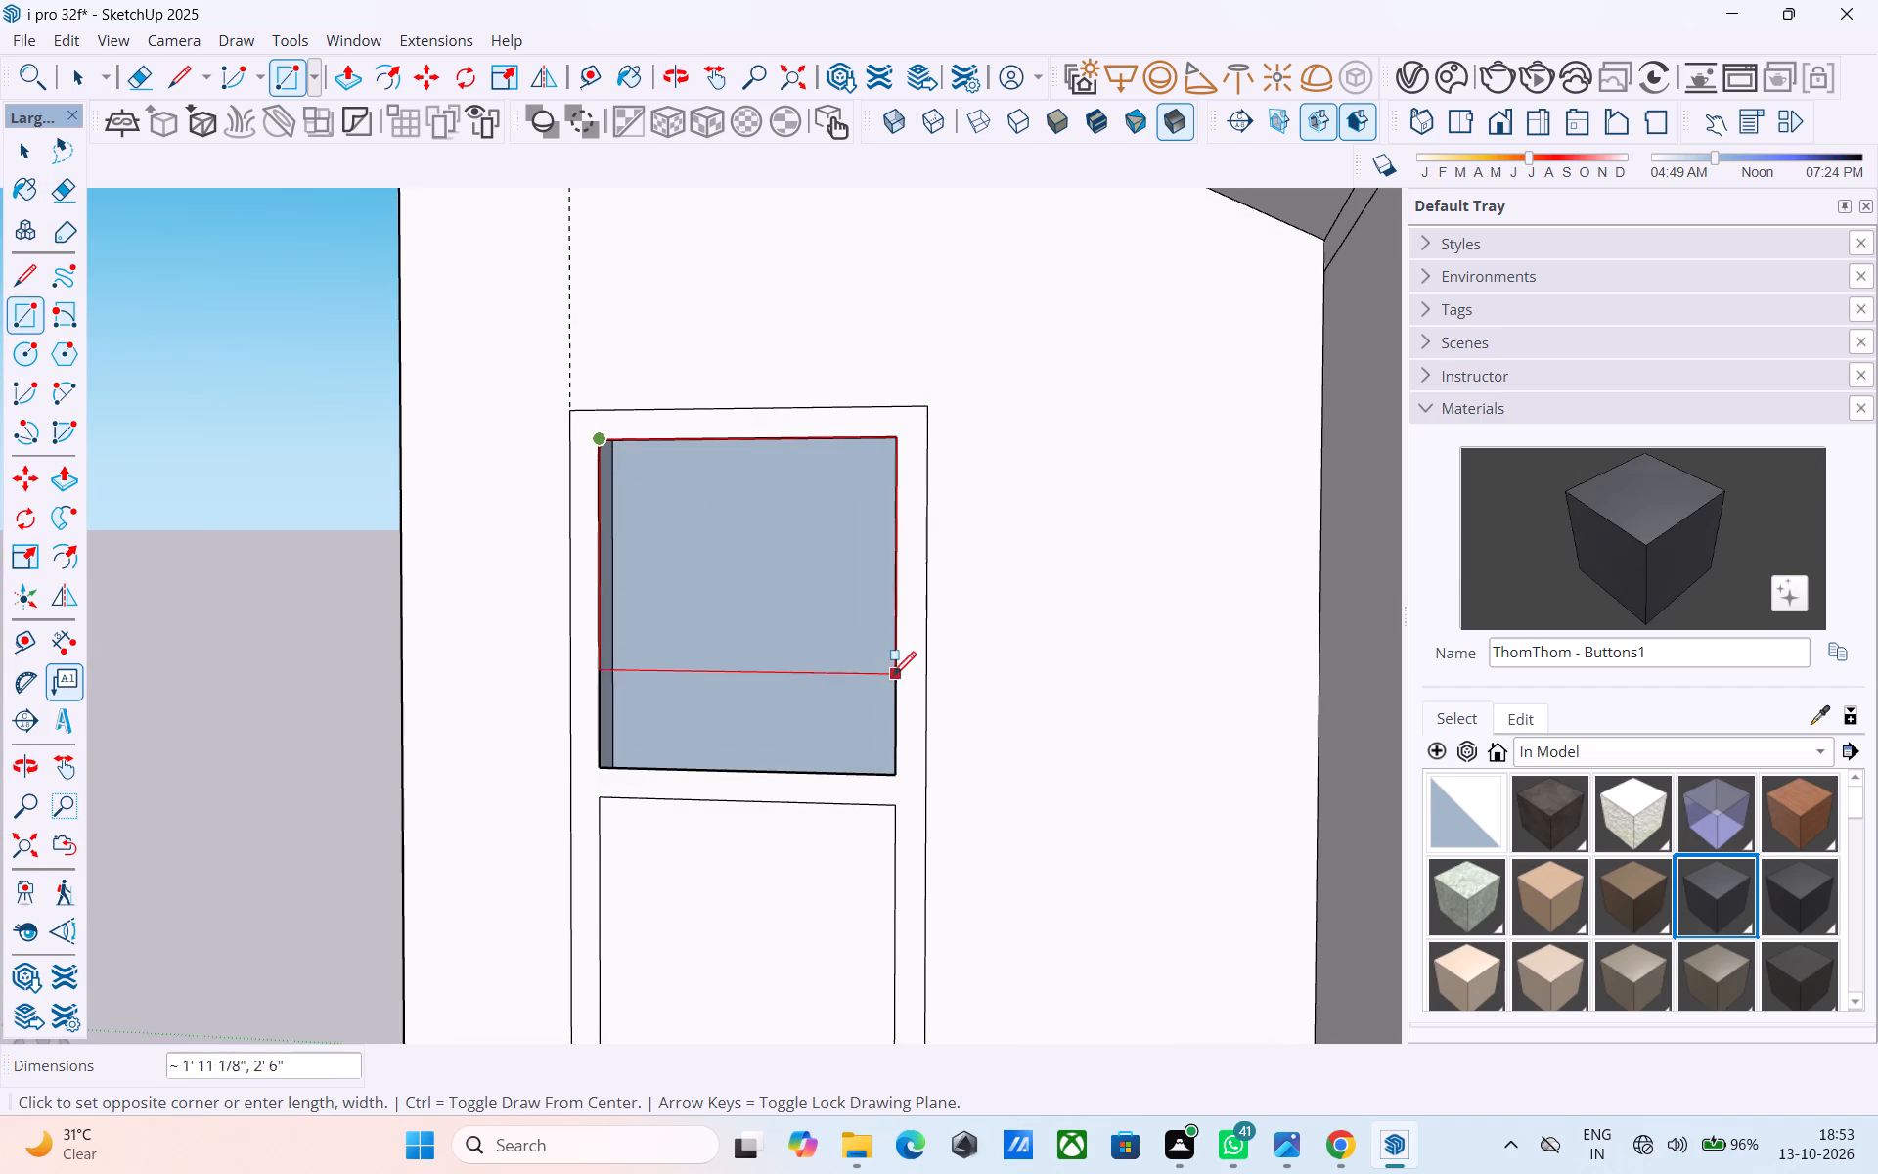
left_click(899, 779)
Push the upper window opening's pane face inward by 6".
key("space")
left_click(837, 712)
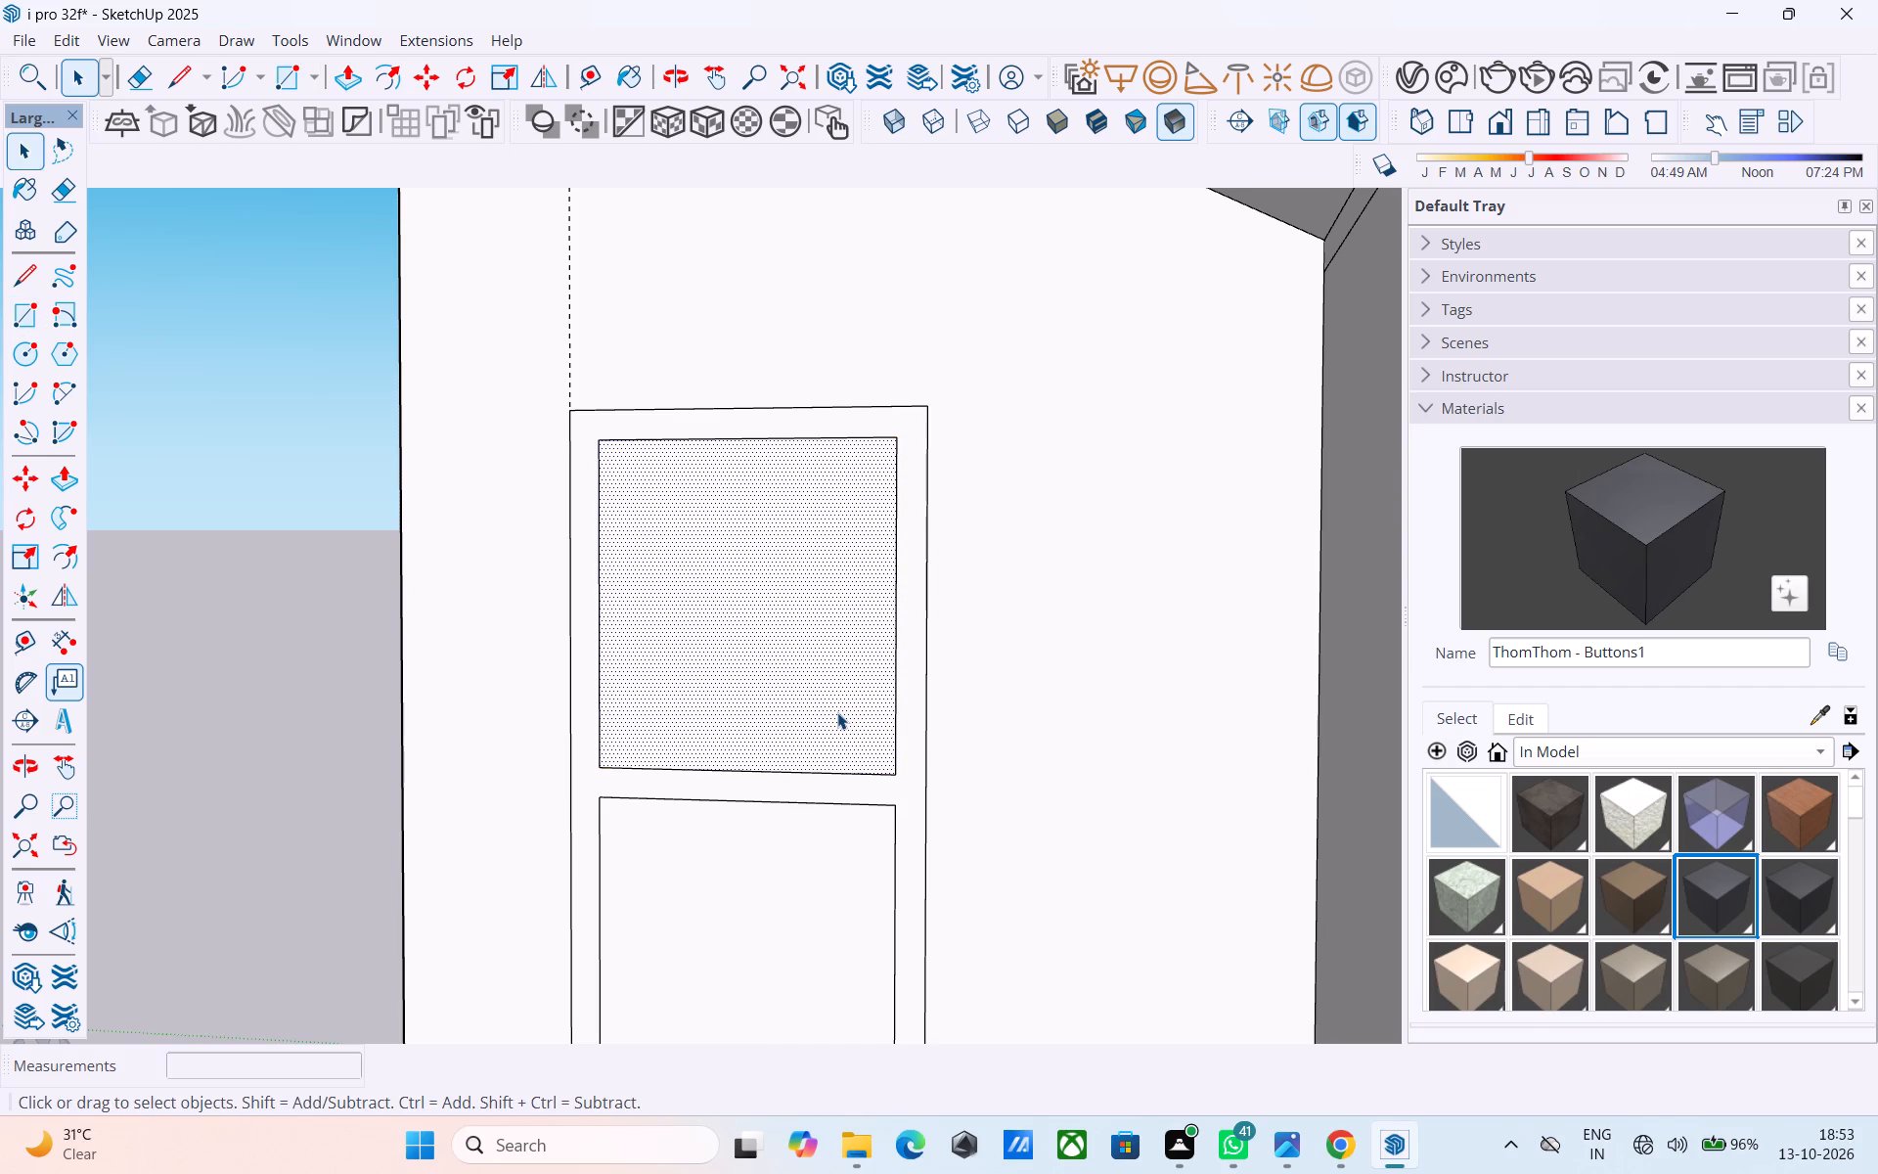
key("p")
left_click(837, 712)
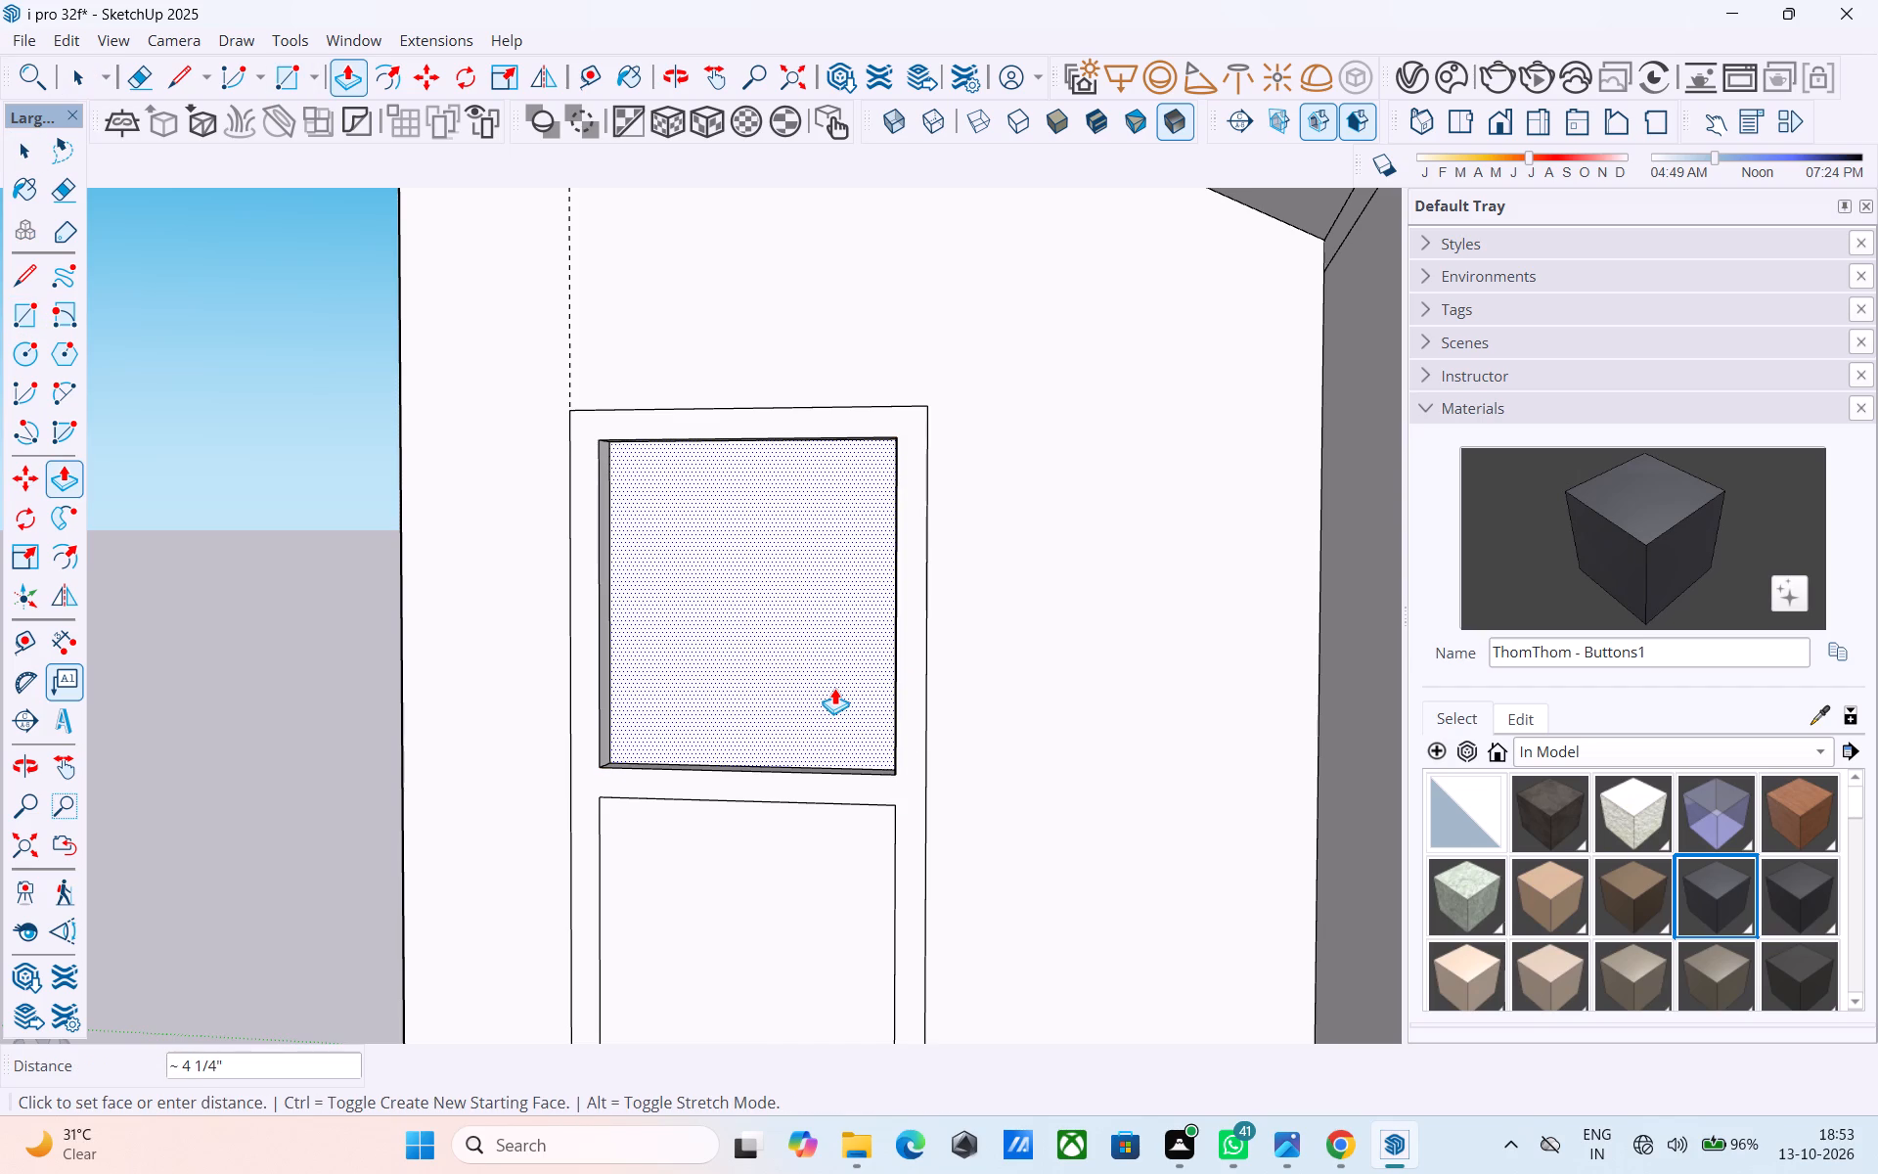
key("3")
key("BackSpace")
type("6\"")
key("Return")
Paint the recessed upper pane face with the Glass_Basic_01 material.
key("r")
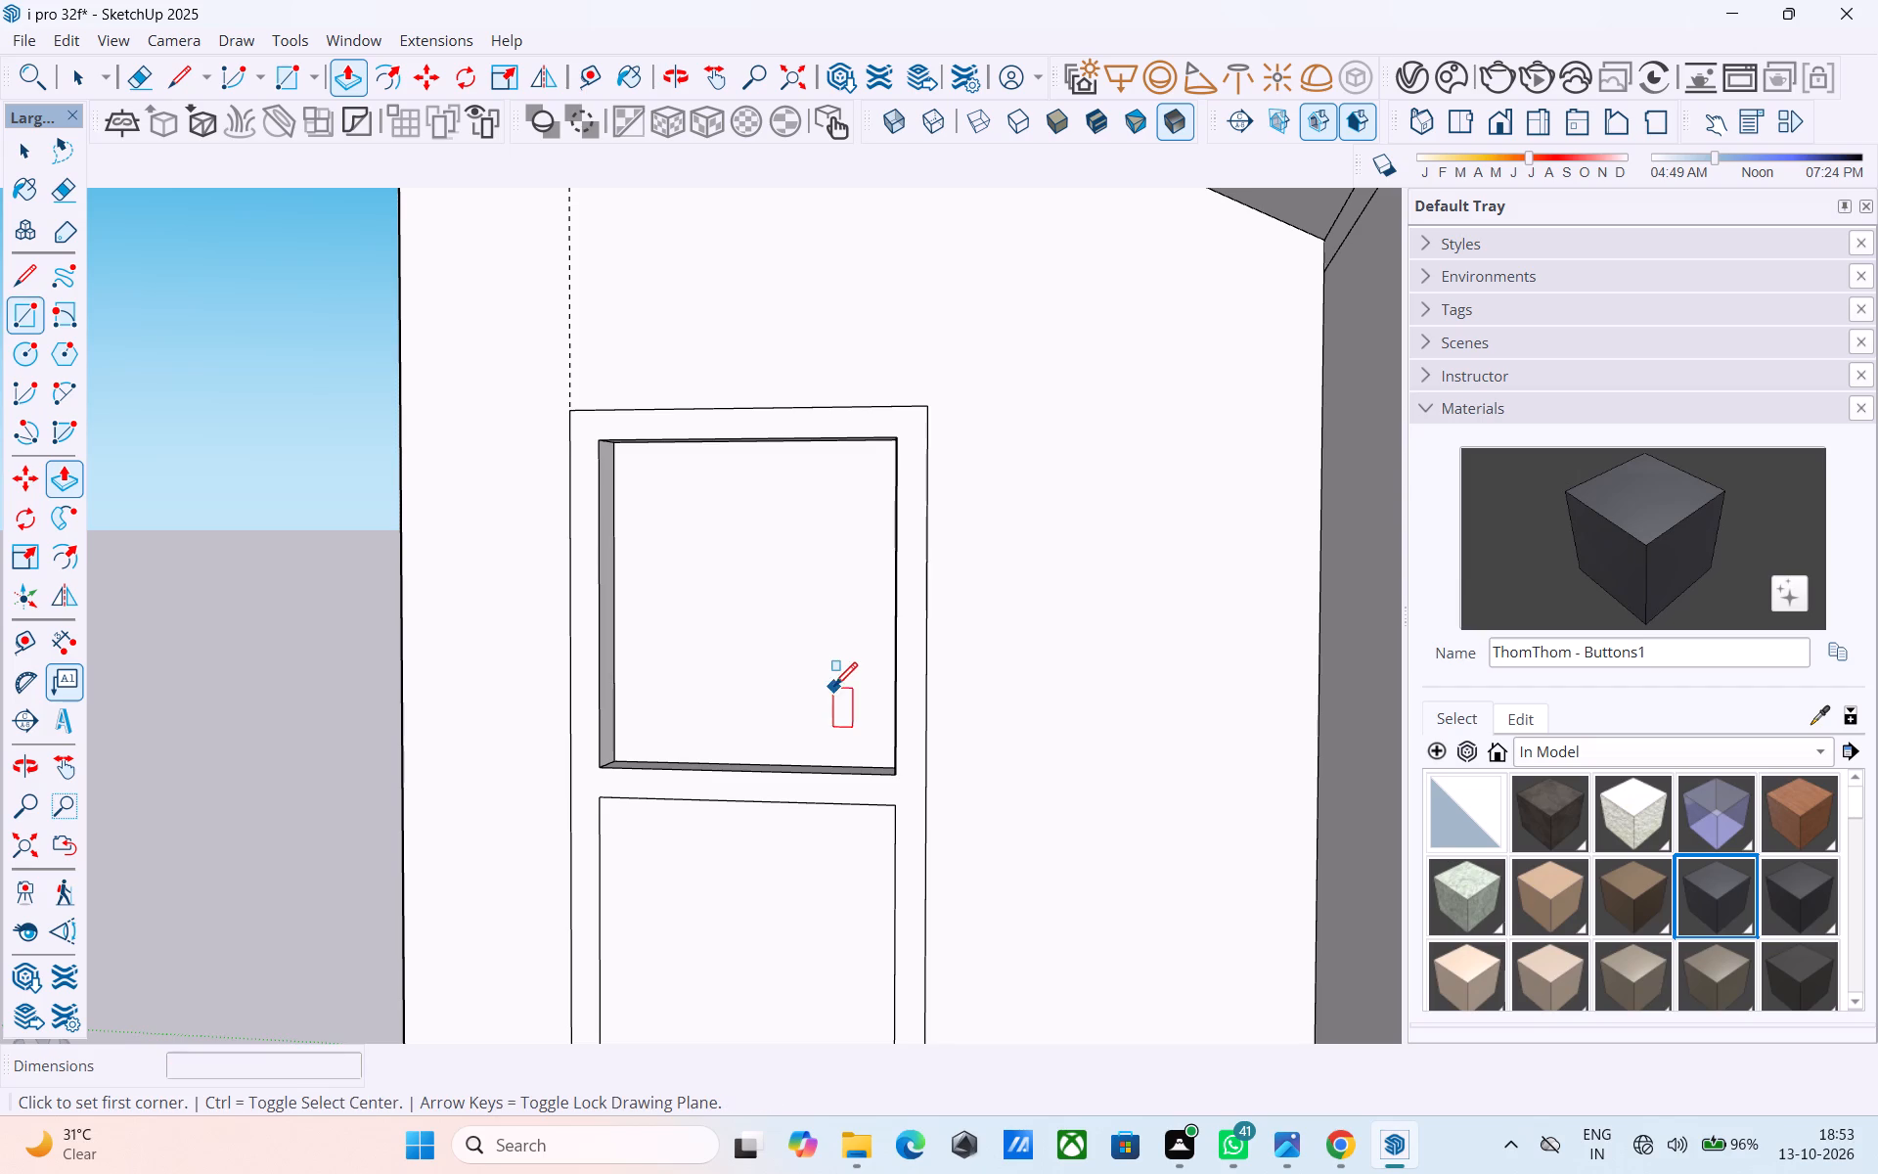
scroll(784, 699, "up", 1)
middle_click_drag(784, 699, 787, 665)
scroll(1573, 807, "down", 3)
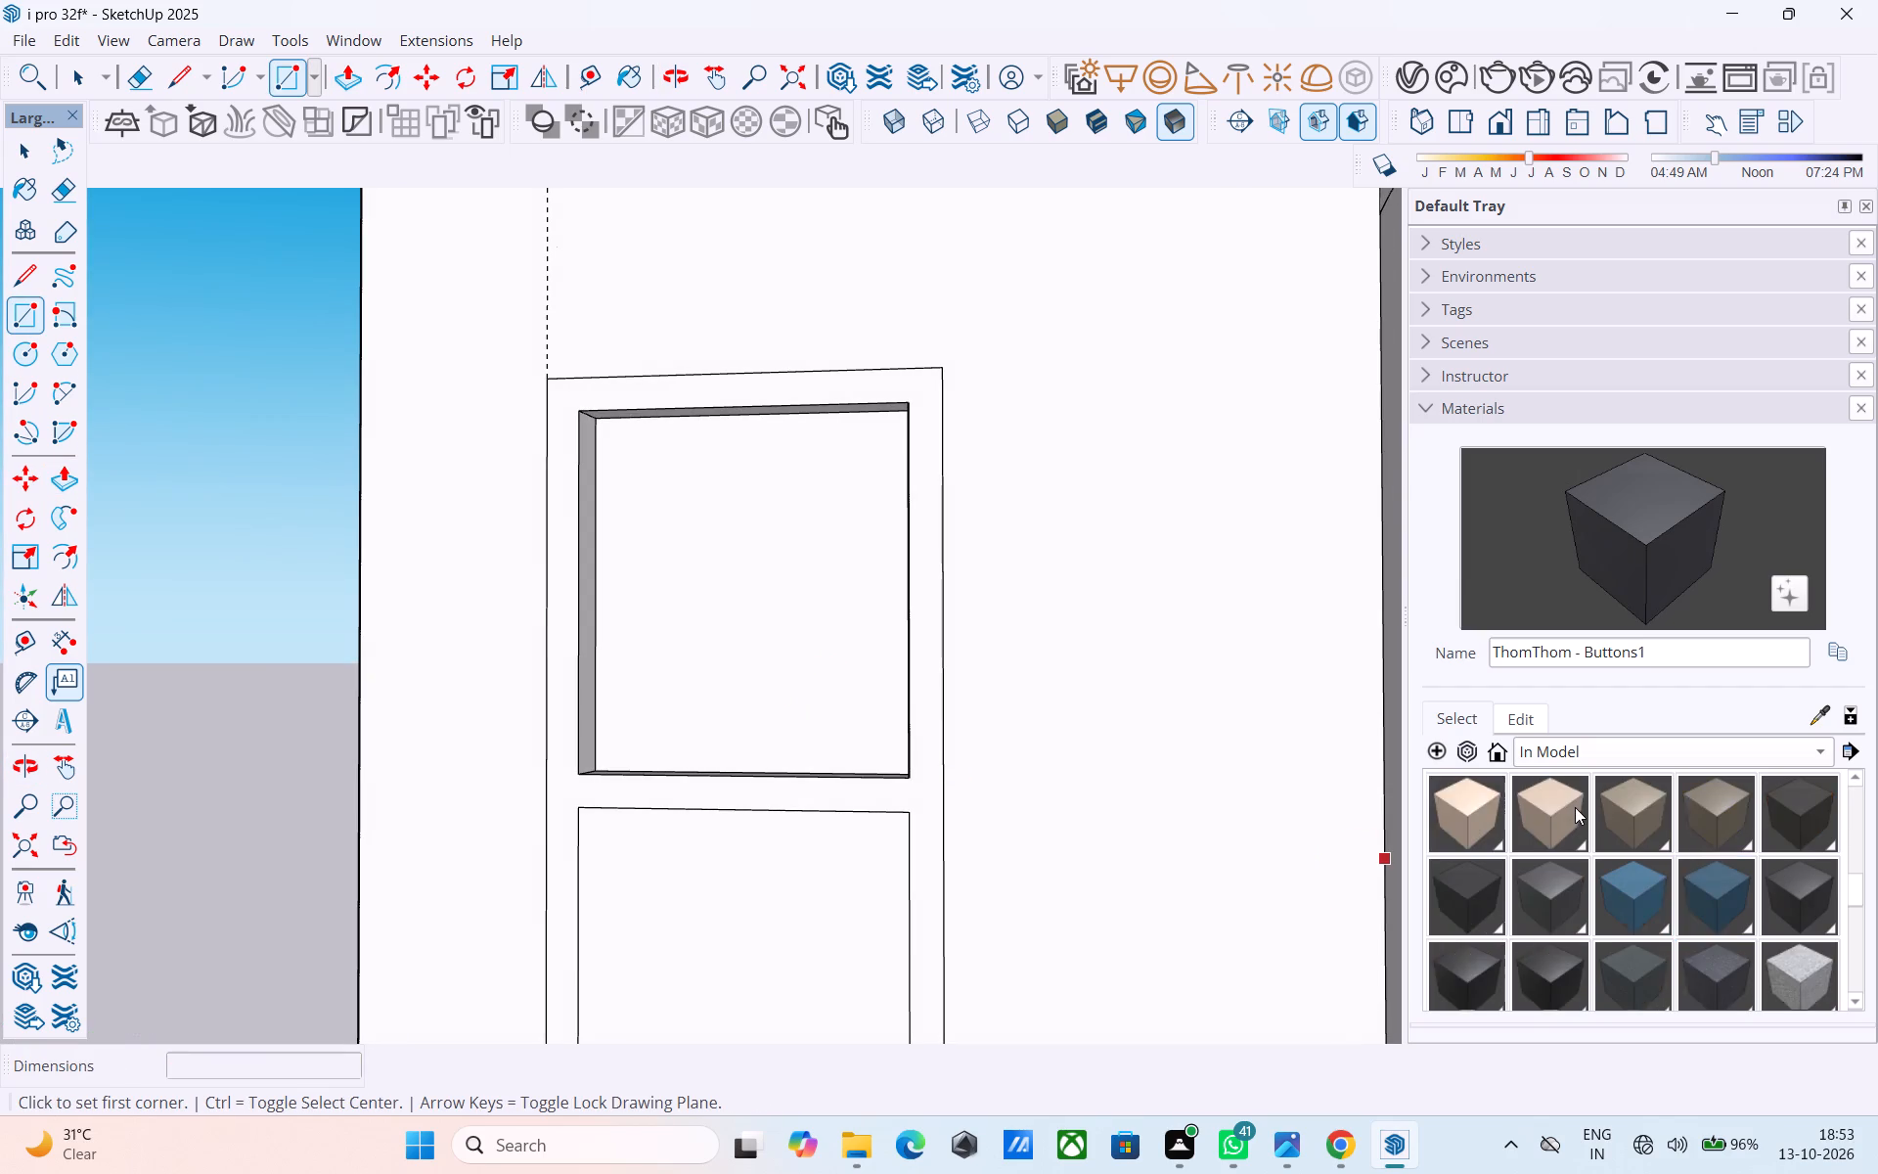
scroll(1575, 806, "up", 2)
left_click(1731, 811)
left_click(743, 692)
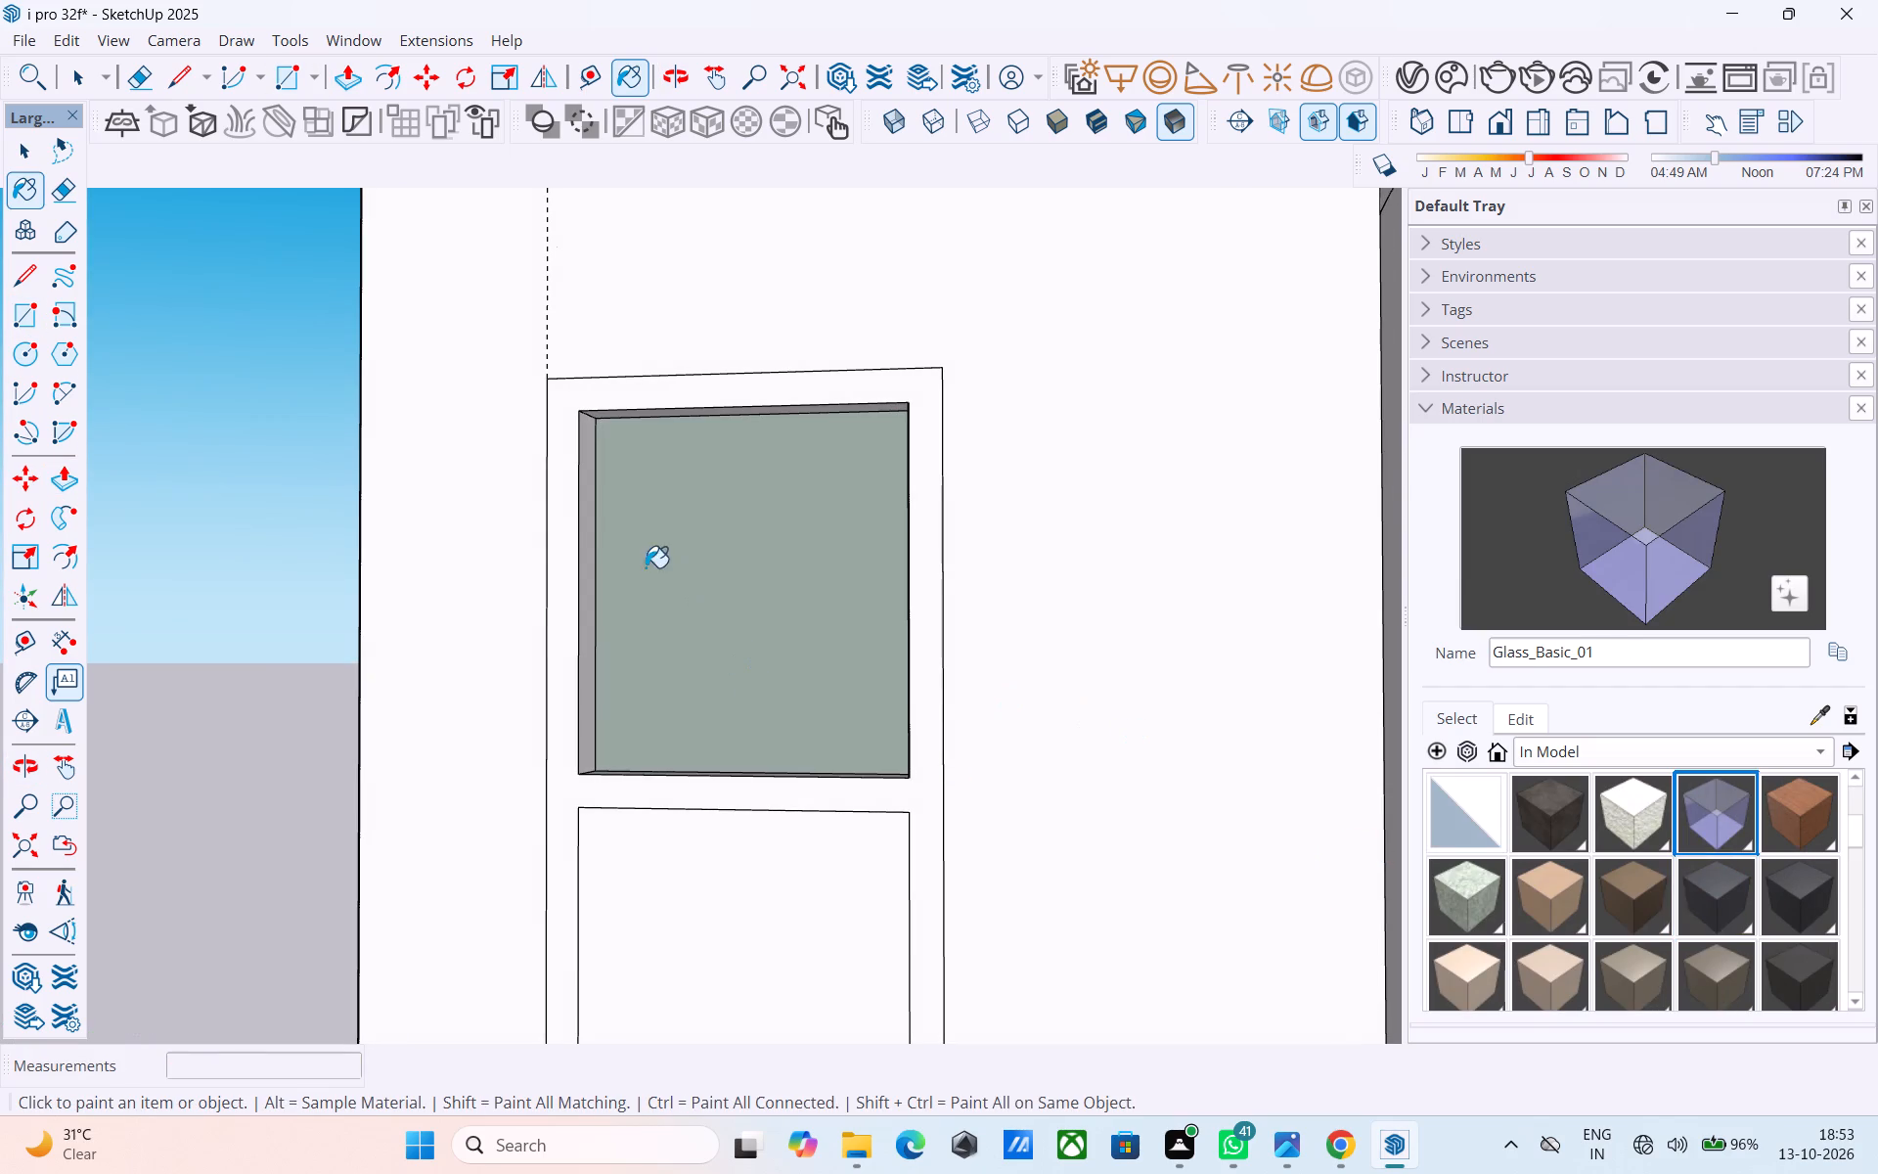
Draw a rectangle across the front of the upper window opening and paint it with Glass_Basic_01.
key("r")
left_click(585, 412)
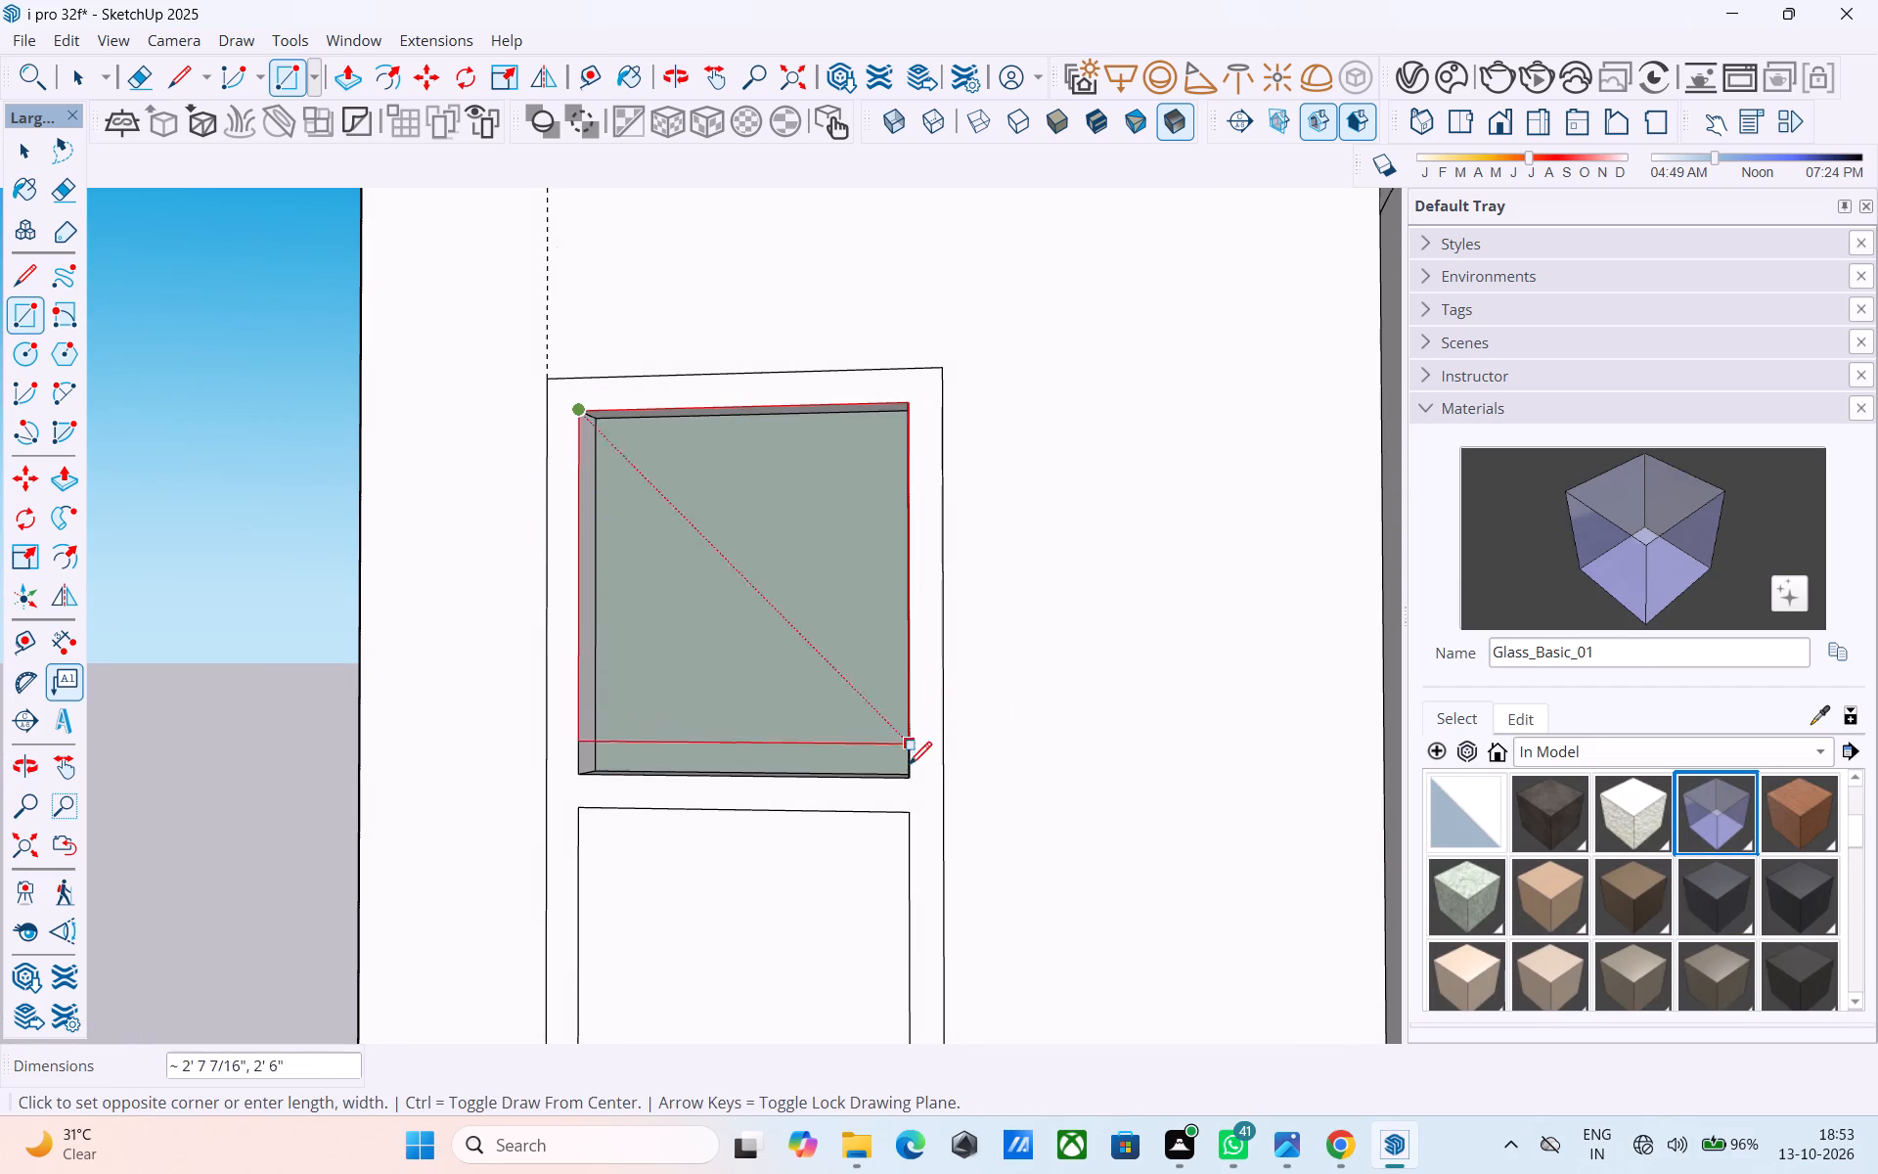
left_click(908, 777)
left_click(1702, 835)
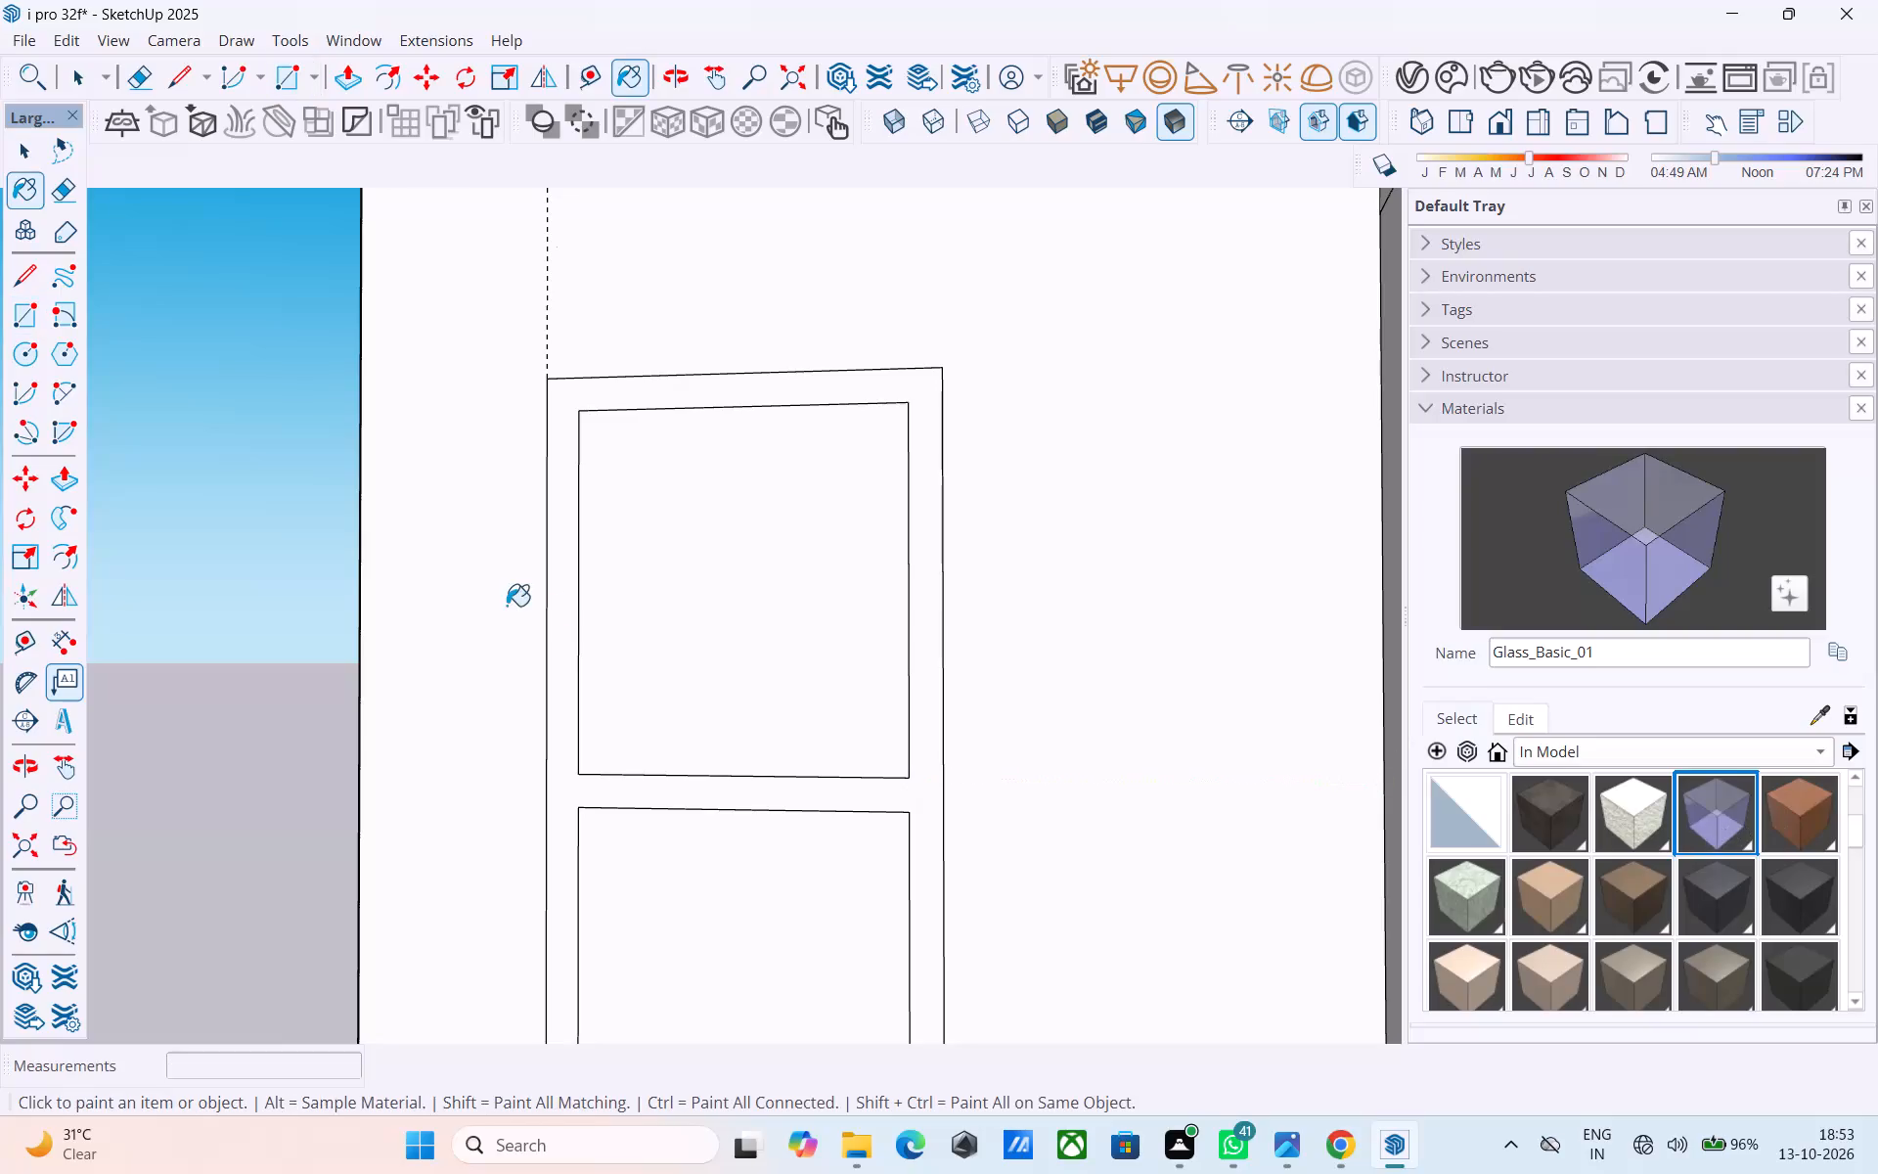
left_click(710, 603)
Push the lower window pane face inward by about 1' 1 5/8".
scroll(607, 558, "down", 12)
scroll(680, 650, "up", 5)
key("space")
left_click(619, 697)
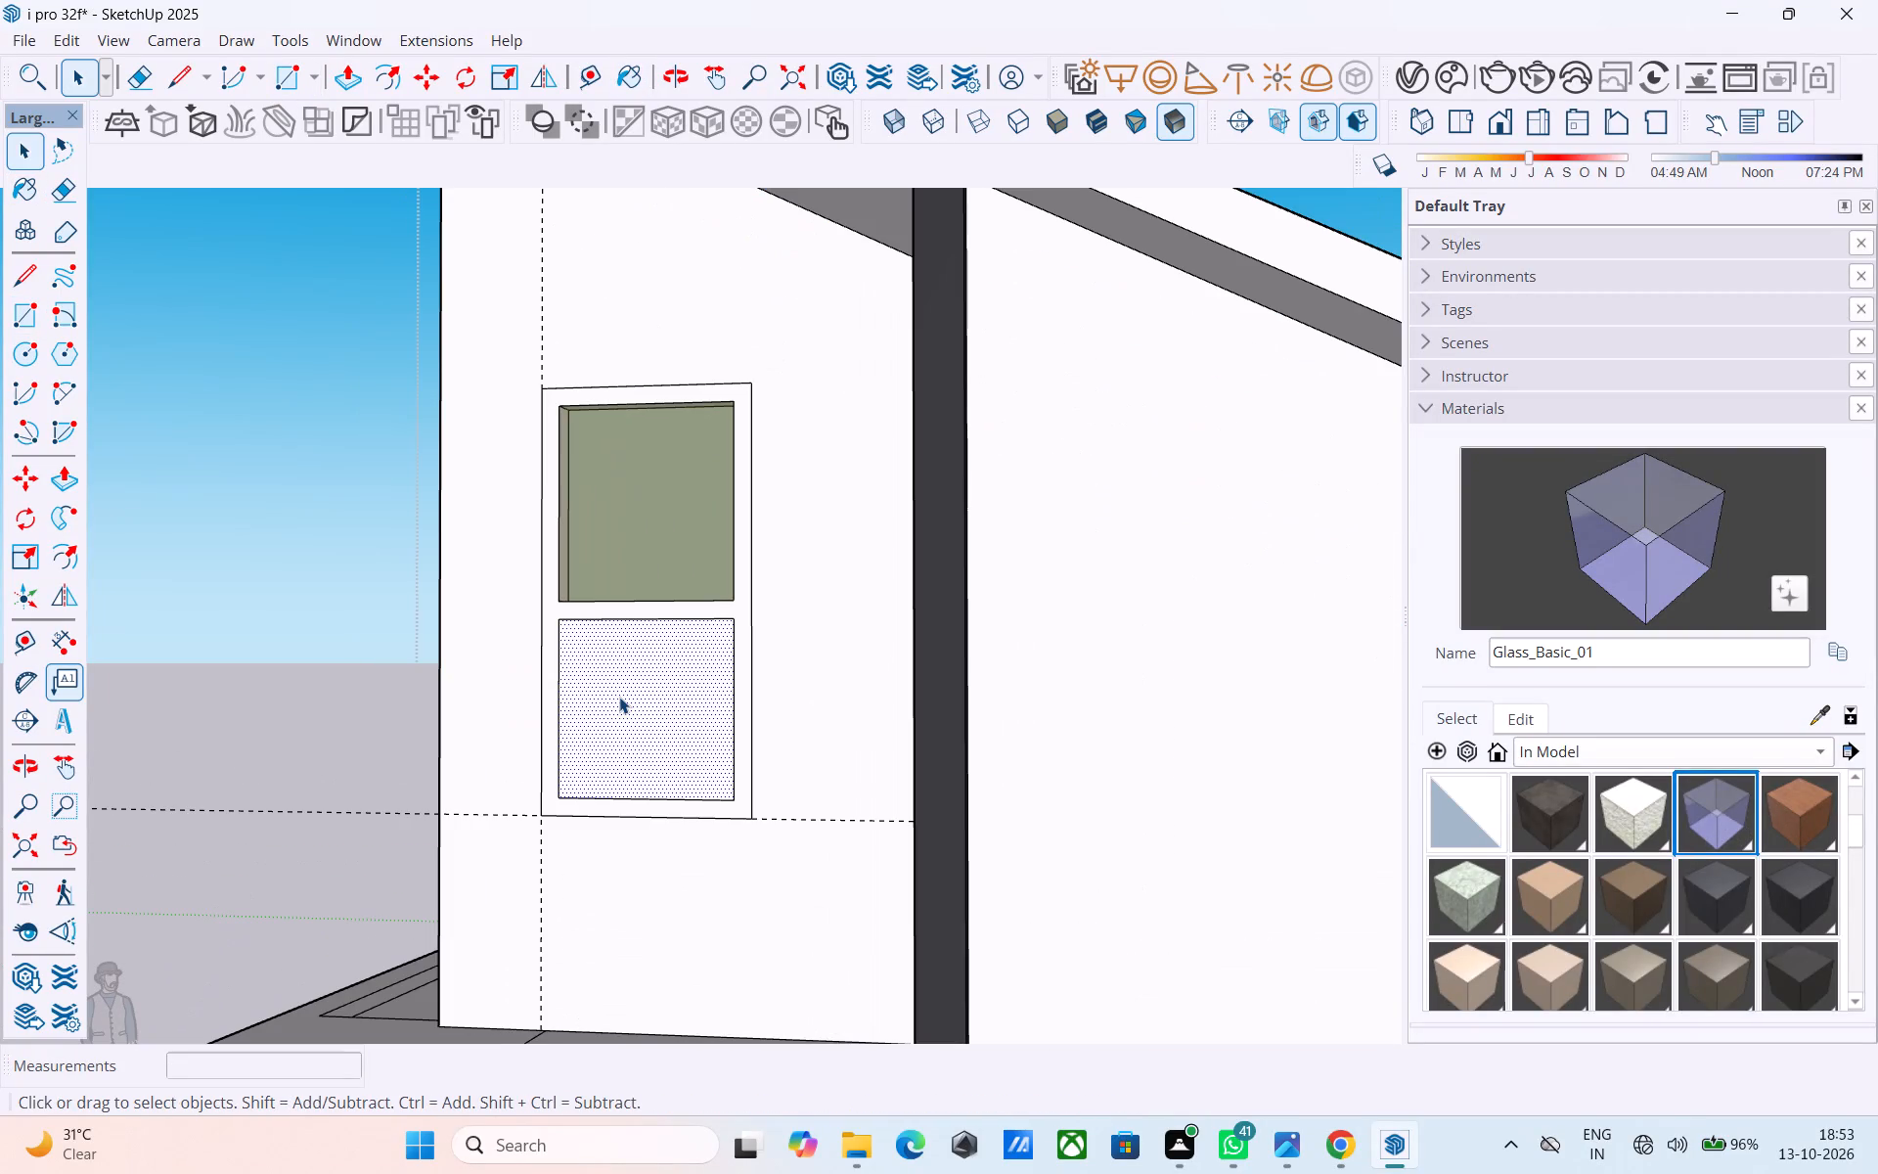
key("p")
left_click(619, 697)
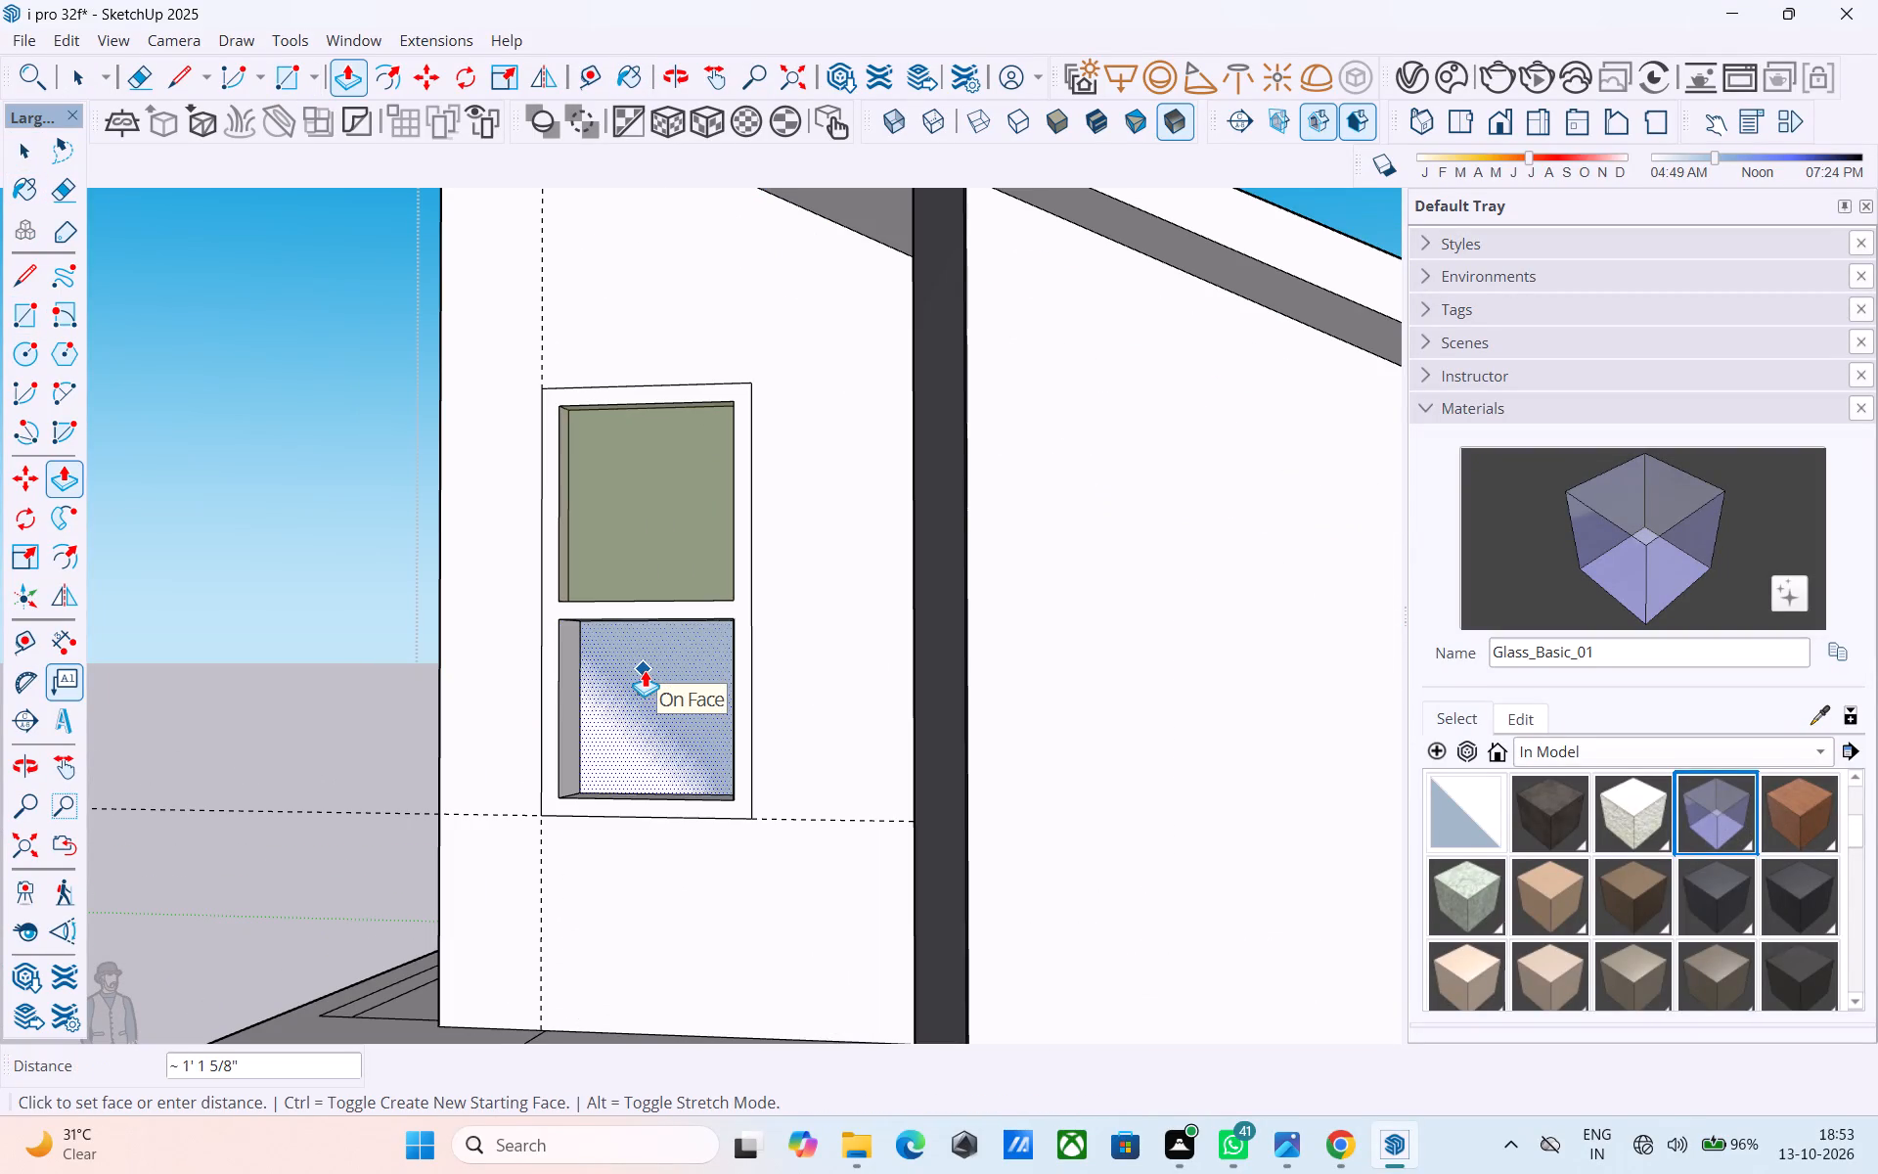
left_click(645, 670)
Delete the front and recessed glass faces from the upper window opening.
middle_click_drag(646, 682, 771, 682)
middle_click_drag(804, 688, 800, 685, "shift")
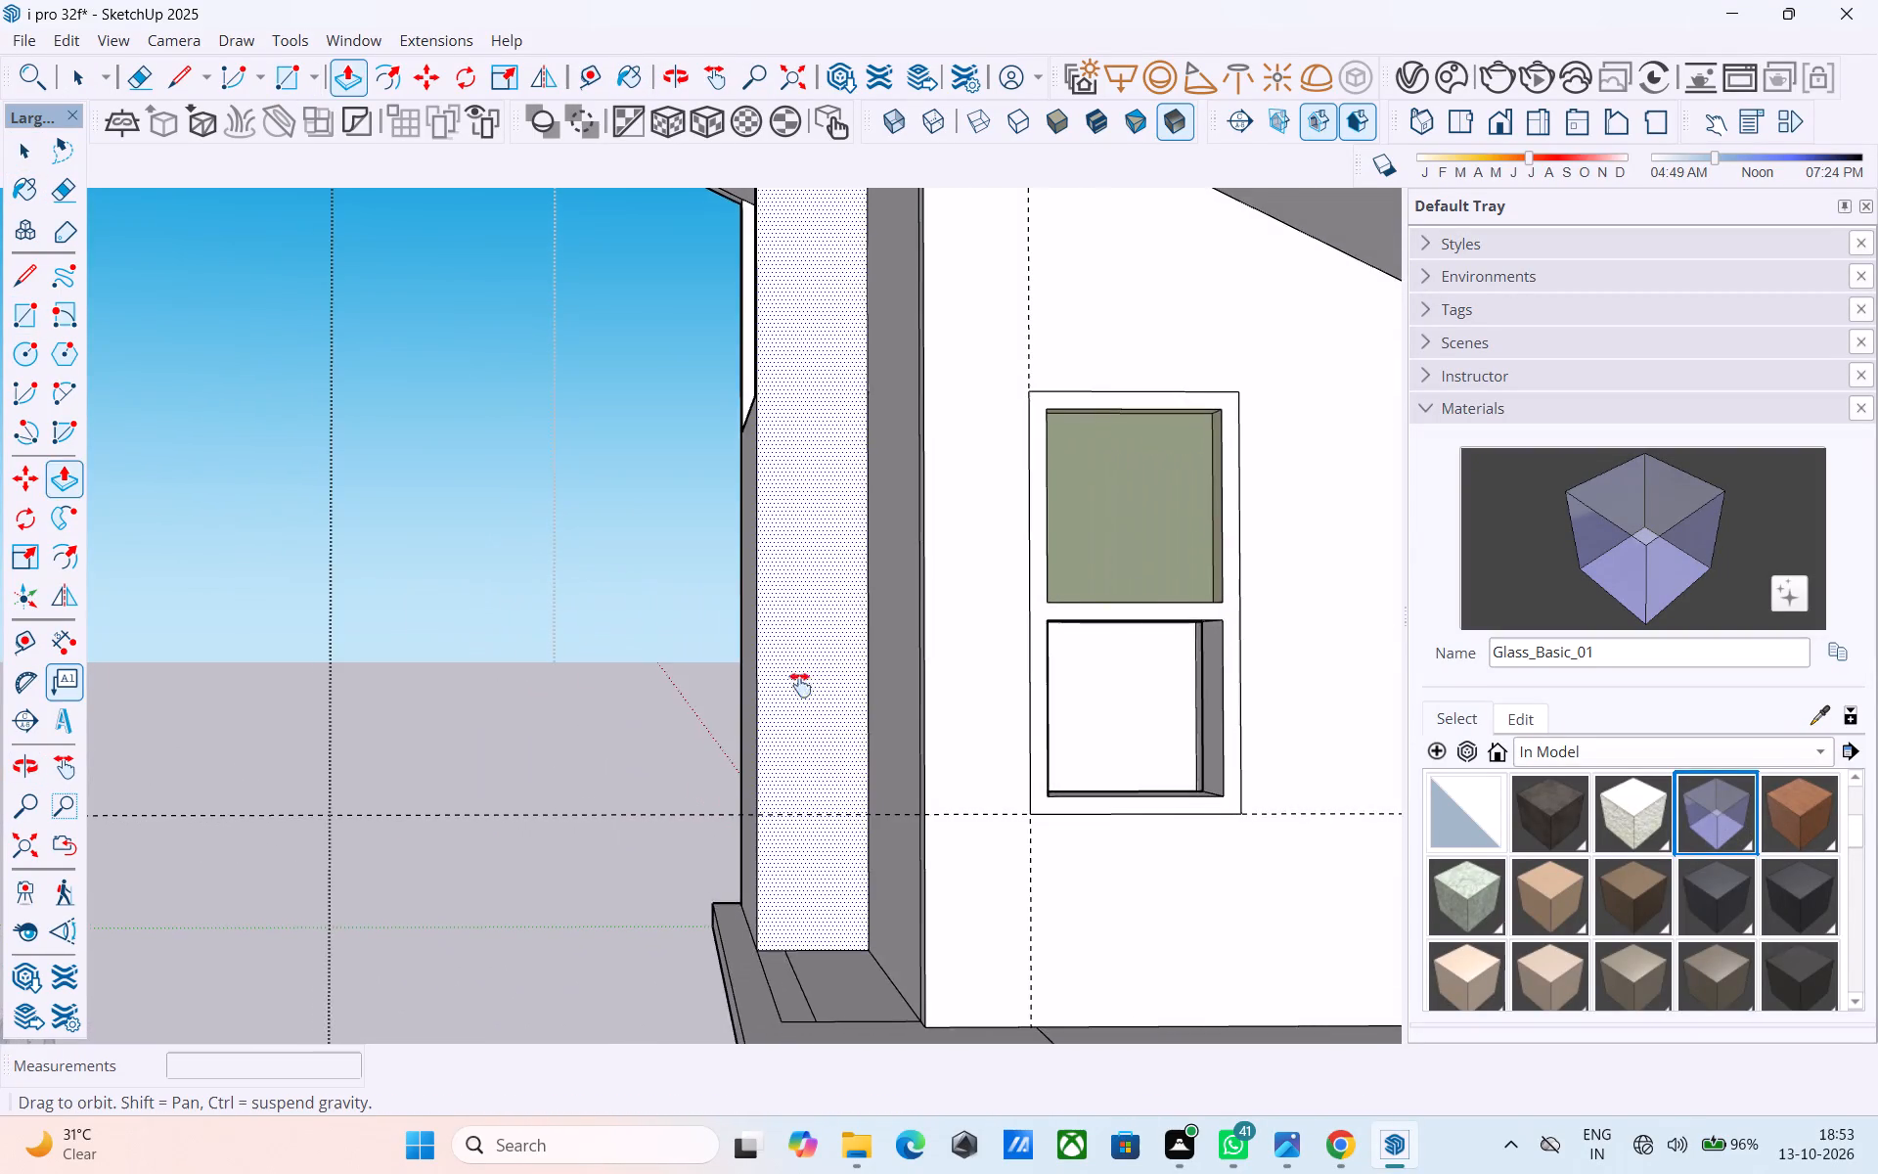
middle_click_drag(800, 685, 377, 621, "shift")
middle_click_drag(481, 591, 457, 518)
scroll(521, 455, "up", 4)
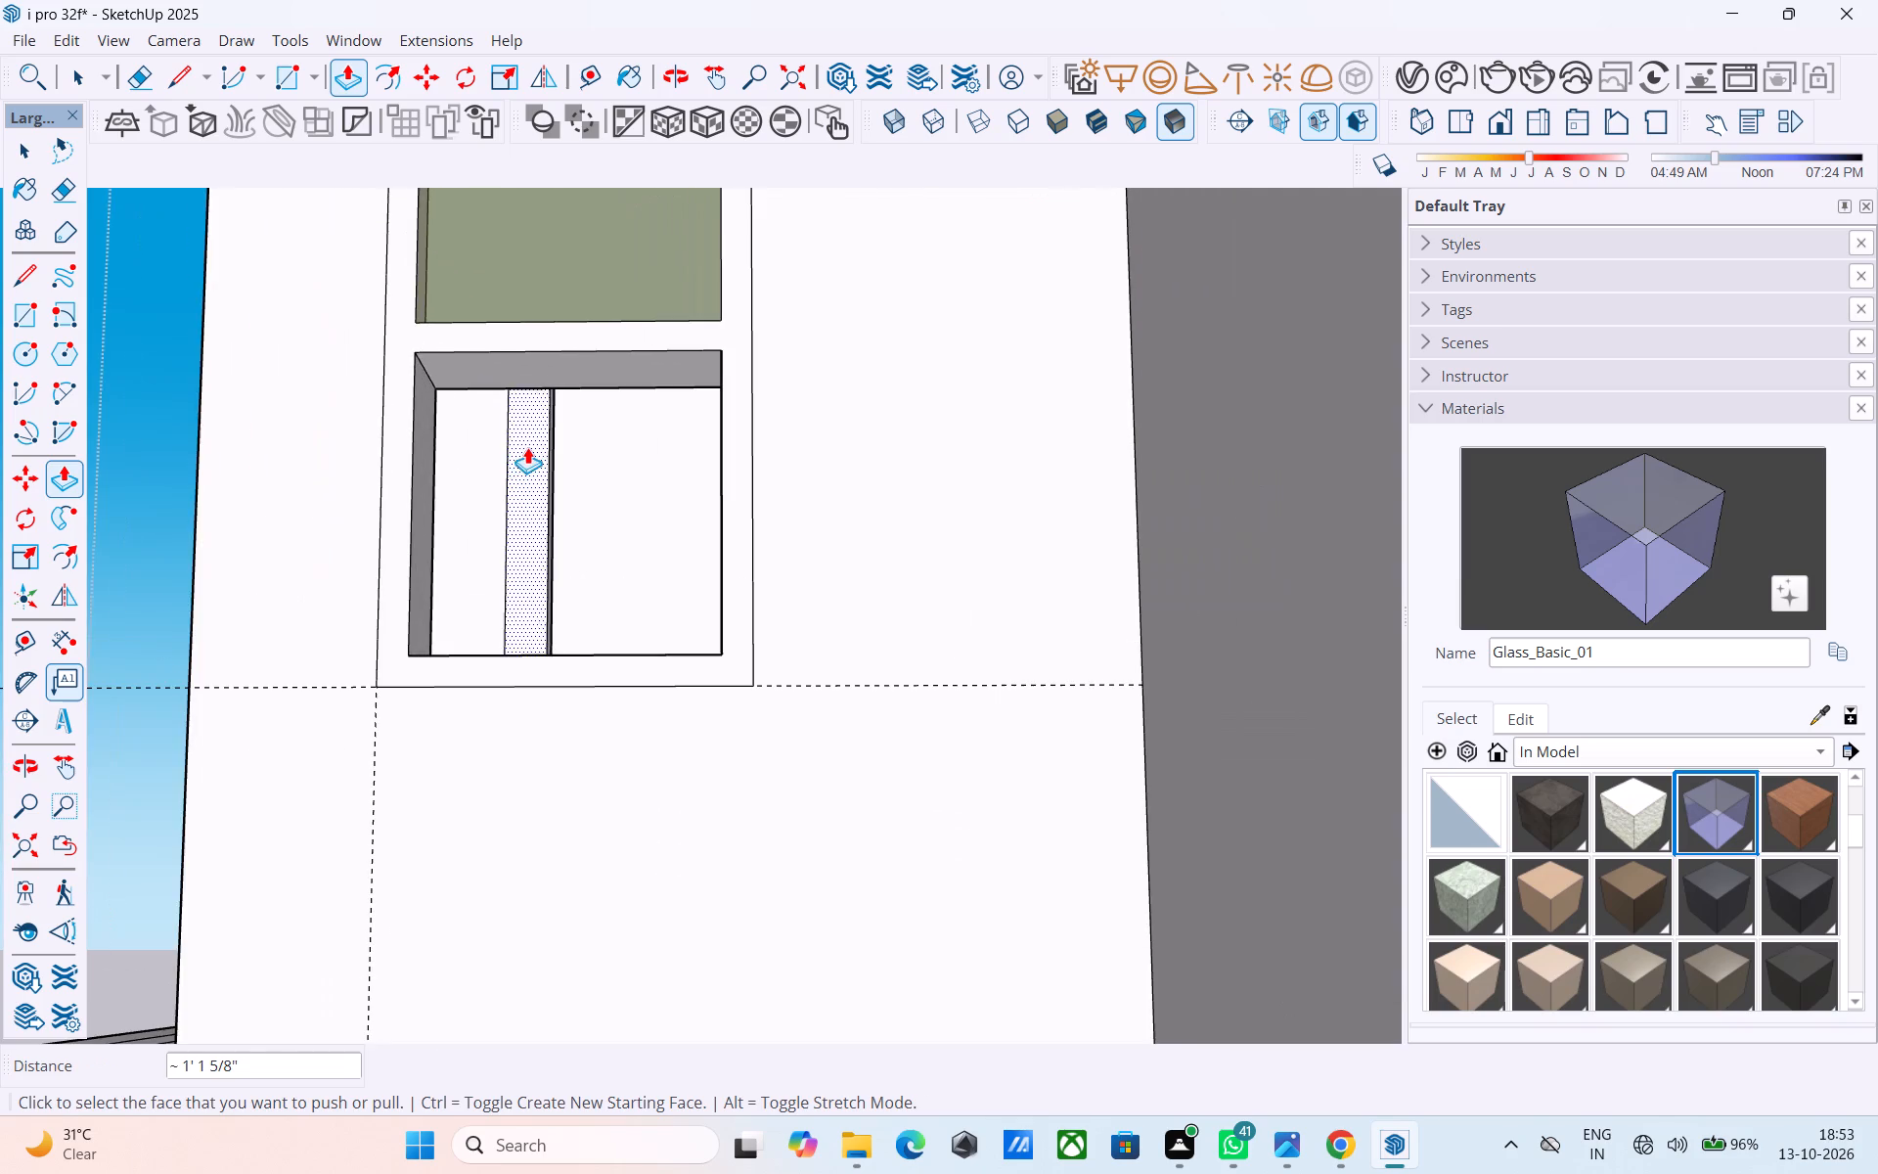
scroll(527, 447, "down", 1)
middle_click_drag(527, 447, 517, 577)
key("space")
left_click(517, 577)
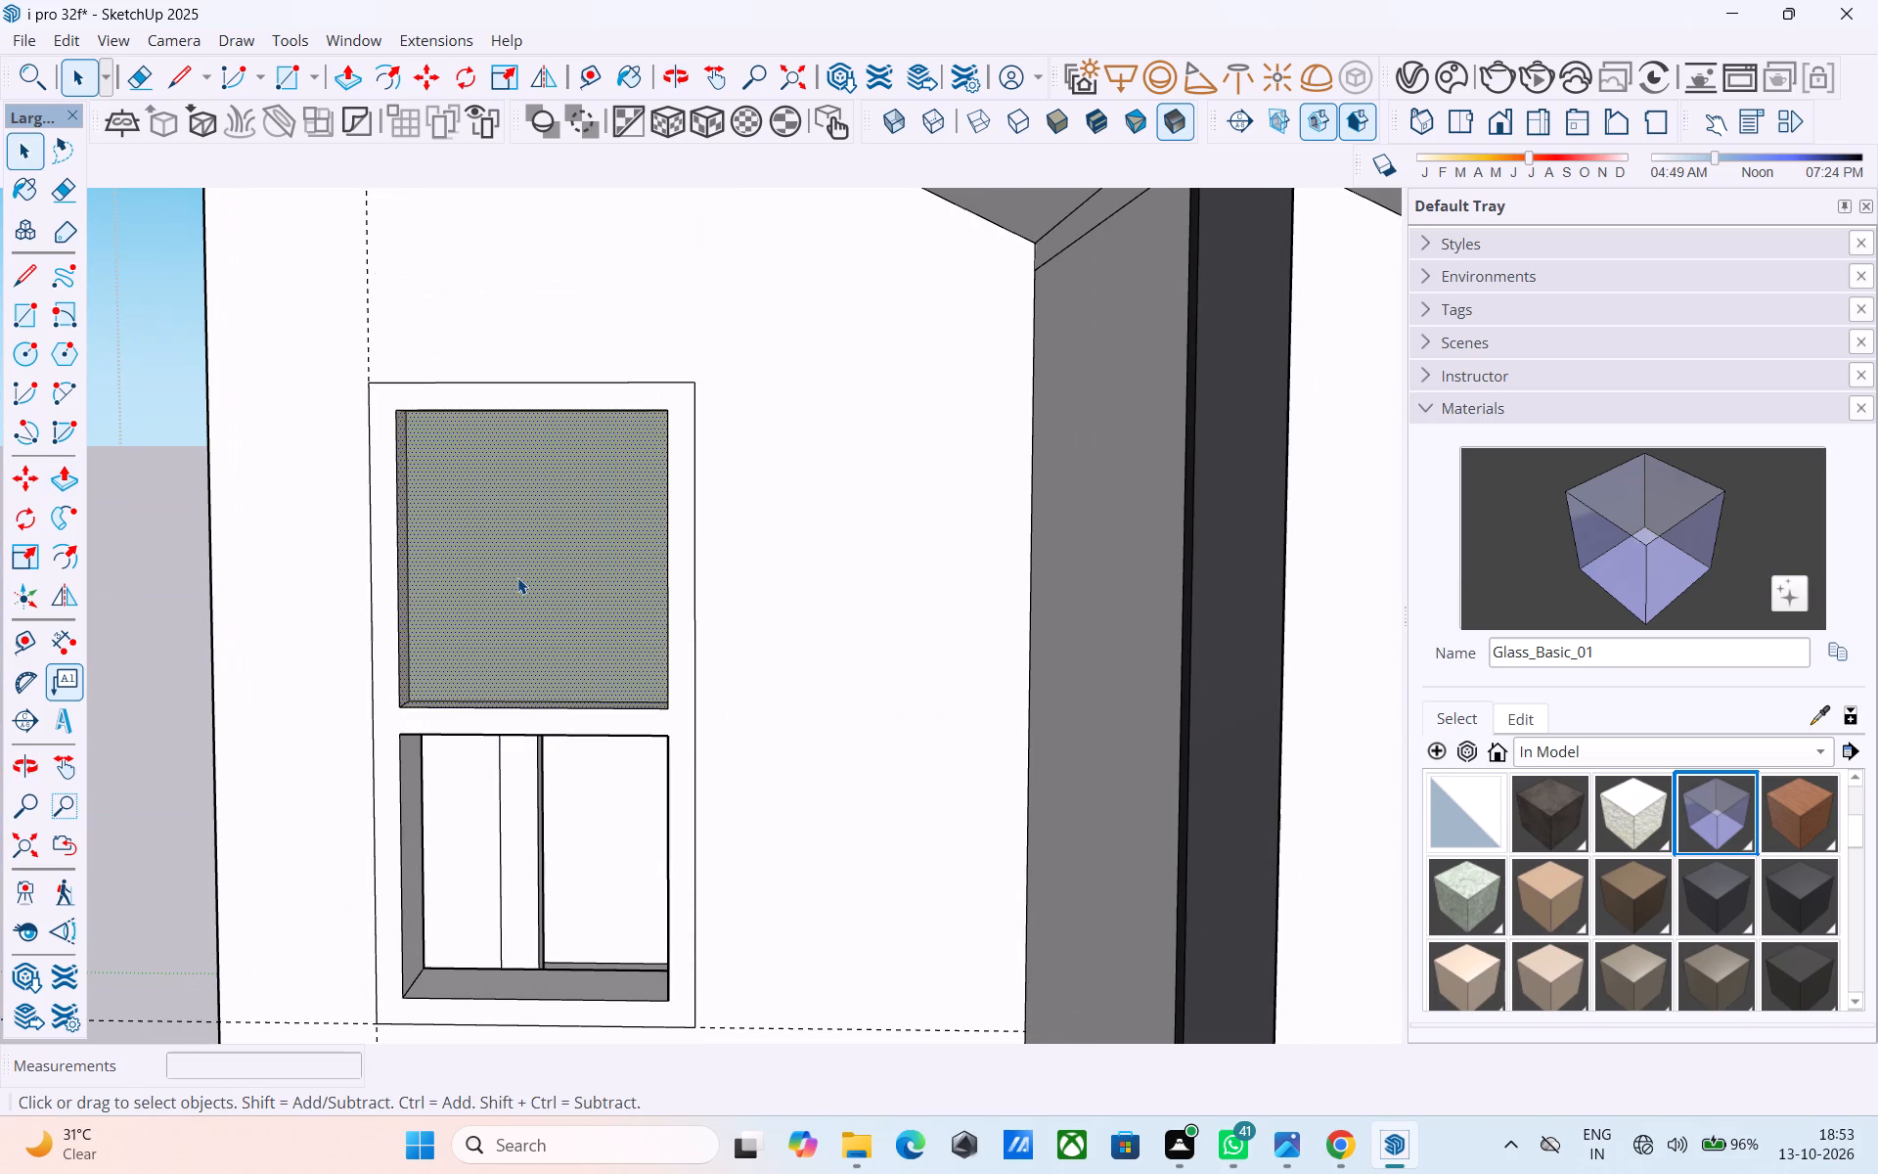
key("Delete")
left_click(517, 577)
key("Delete")
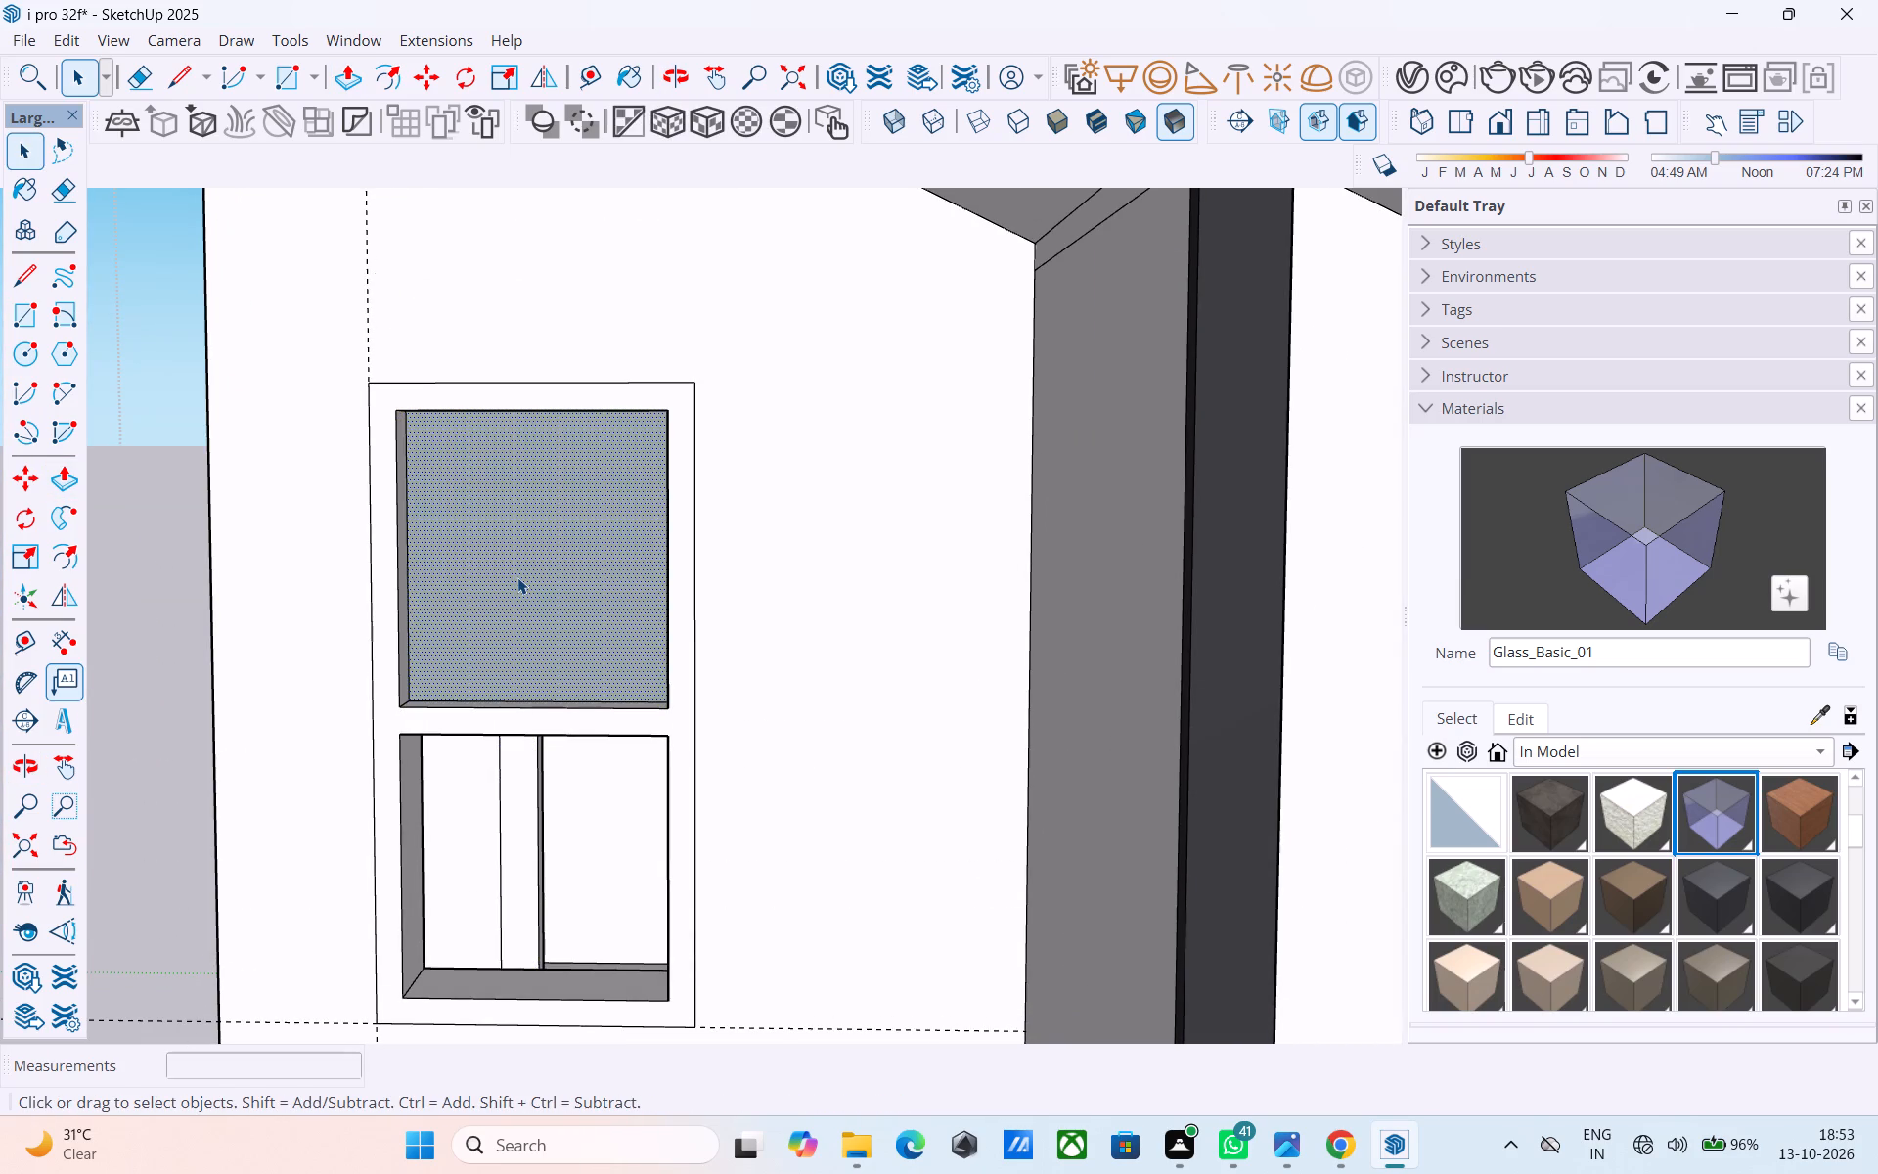
key("Delete")
Examine both window openings and the geometry behind them, using Look Around to view the room interior.
middle_click_drag(514, 577, 491, 532)
scroll(489, 595, "up", 2)
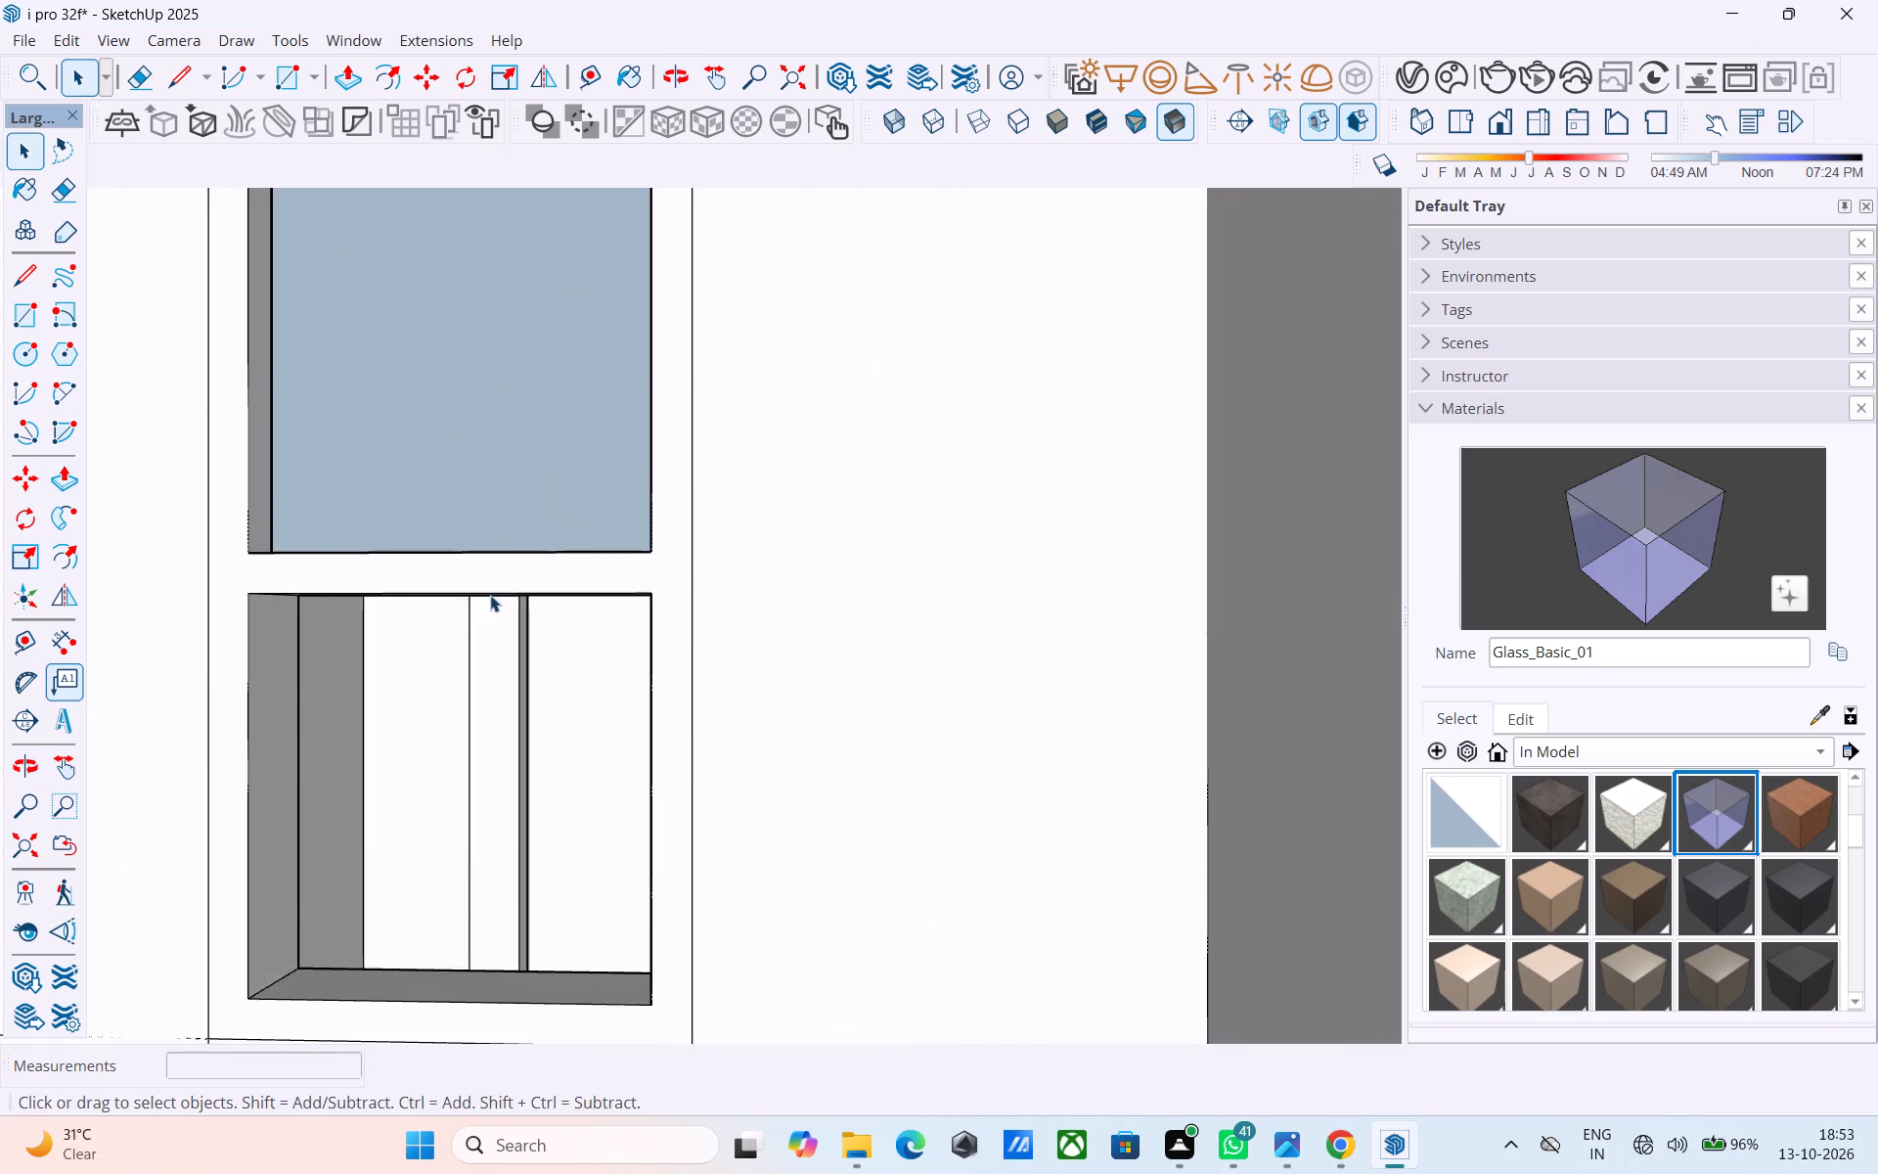
scroll(490, 595, "up", 3)
middle_click_drag(486, 599, 499, 564)
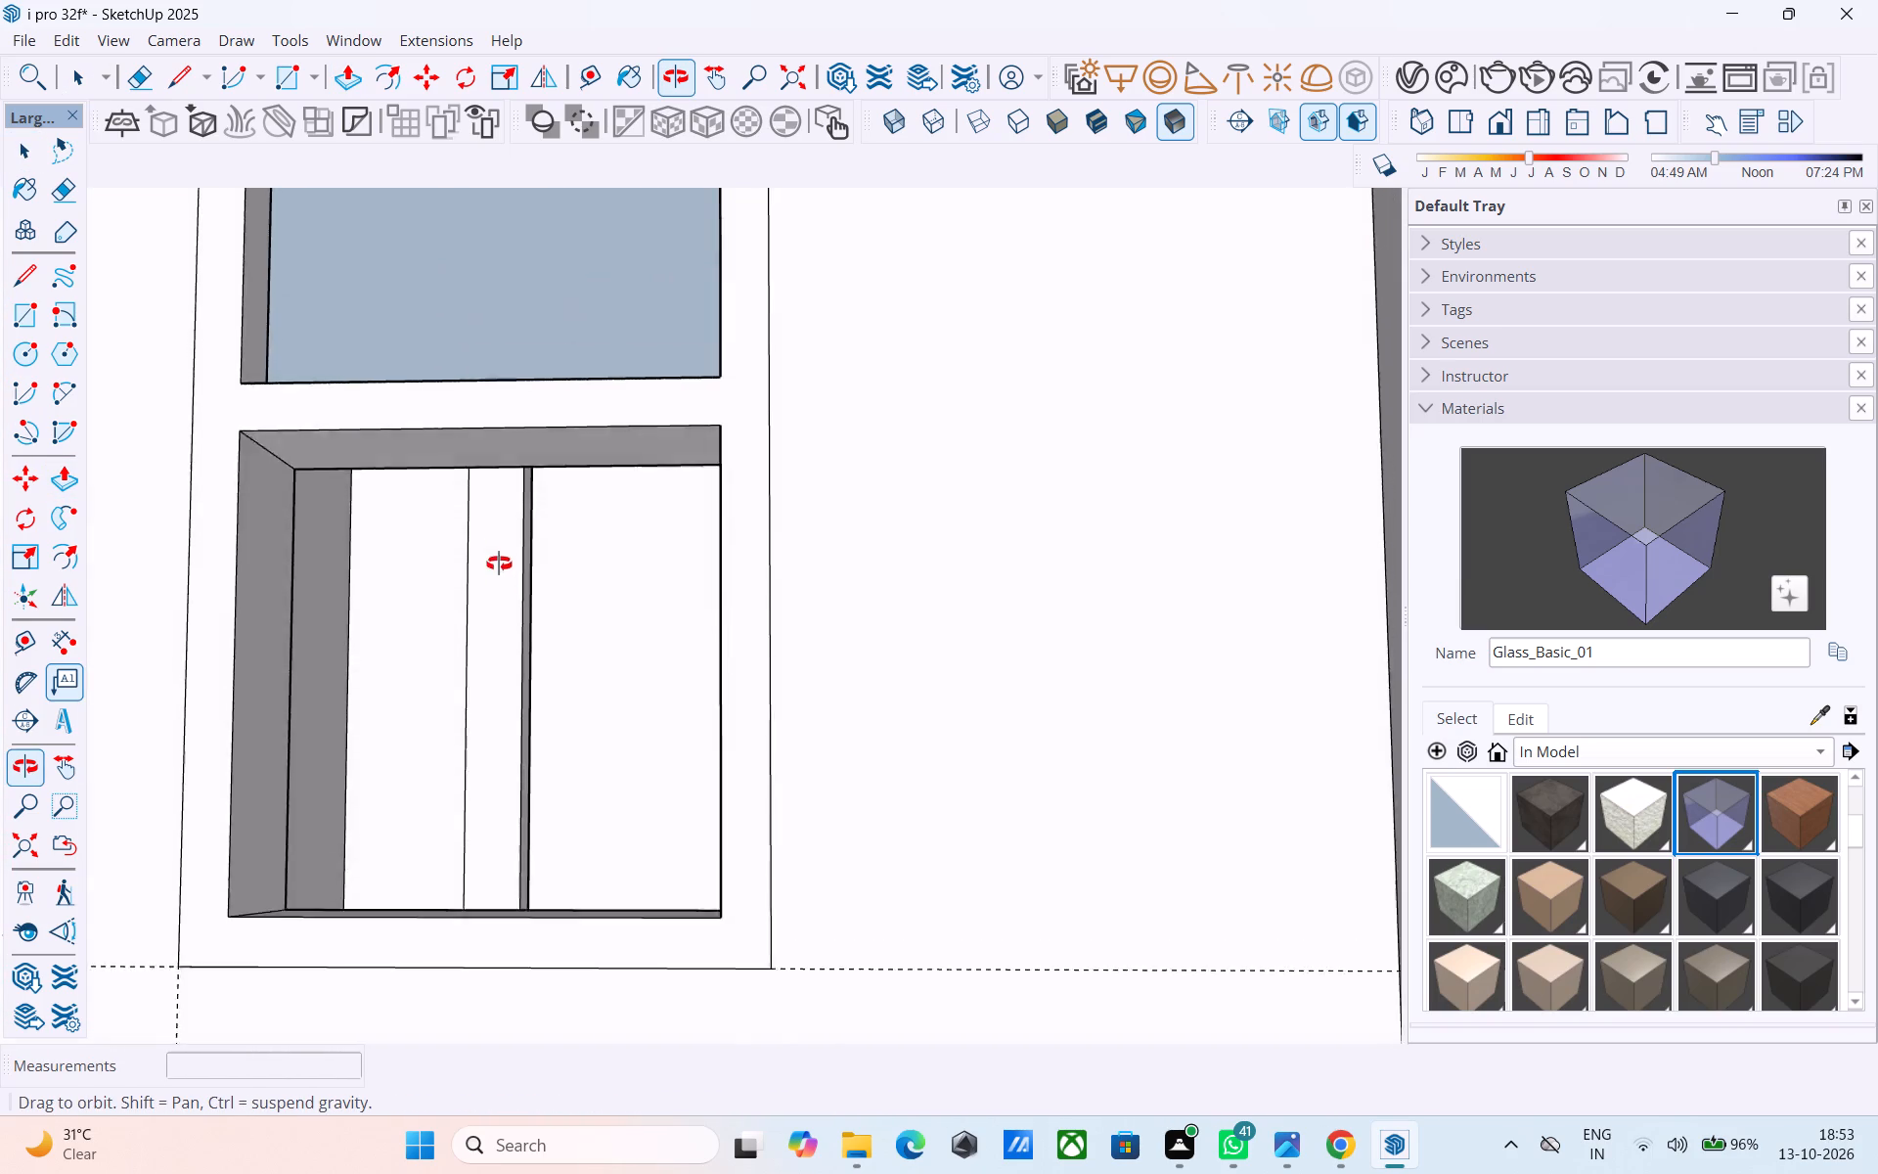
middle_click_drag(499, 564, 520, 740)
scroll(520, 740, "up", 1)
scroll(519, 734, "down", 2)
middle_click_drag(519, 734, 350, 772)
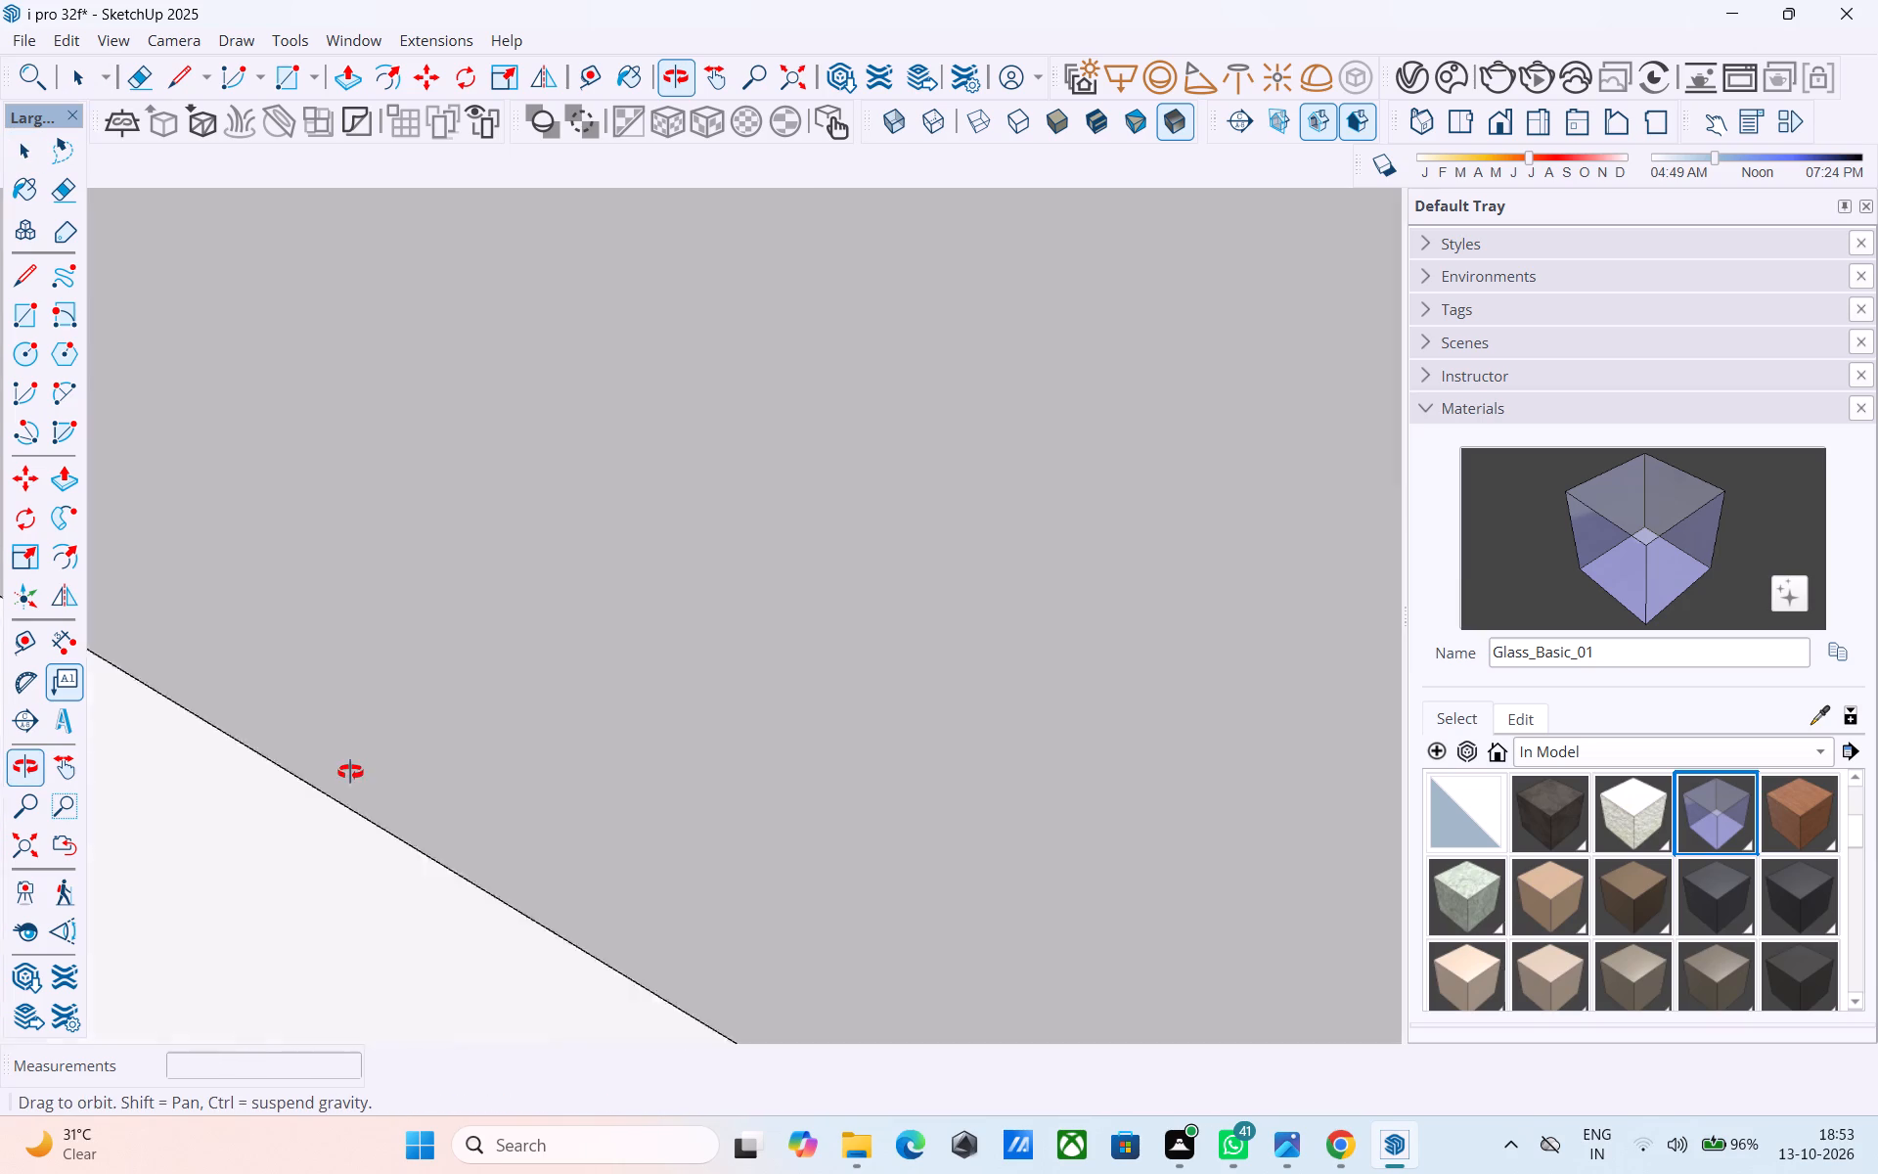
middle_click_drag(350, 772, 494, 521)
scroll(564, 865, "up", 4)
middle_click_drag(580, 947, 572, 895, "shift")
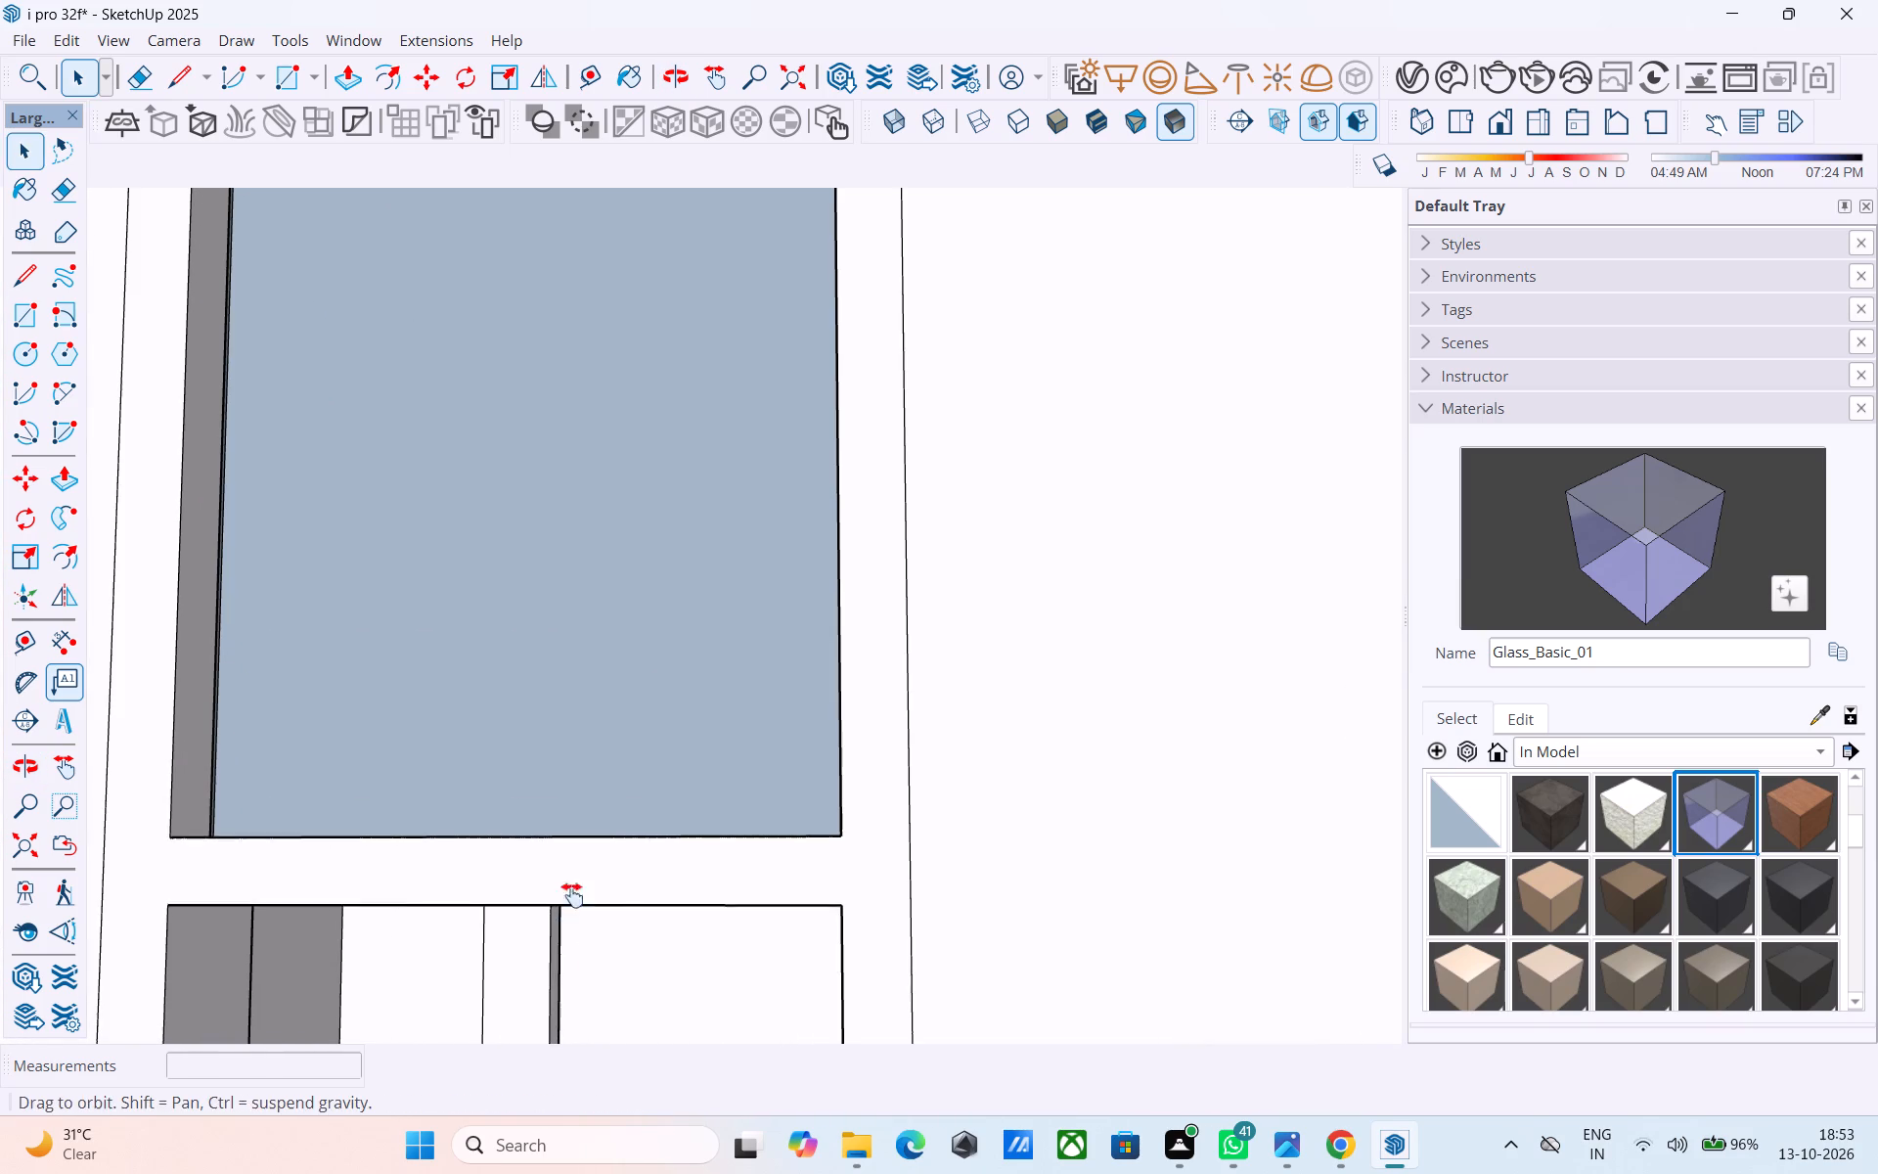
middle_click_drag(572, 895, 573, 678, "shift")
scroll(573, 678, "up", 4, "shift")
middle_click_drag(598, 704, 516, 742)
scroll(516, 742, "up", 3)
left_click(34, 927)
left_click_drag(305, 821, 1284, 564)
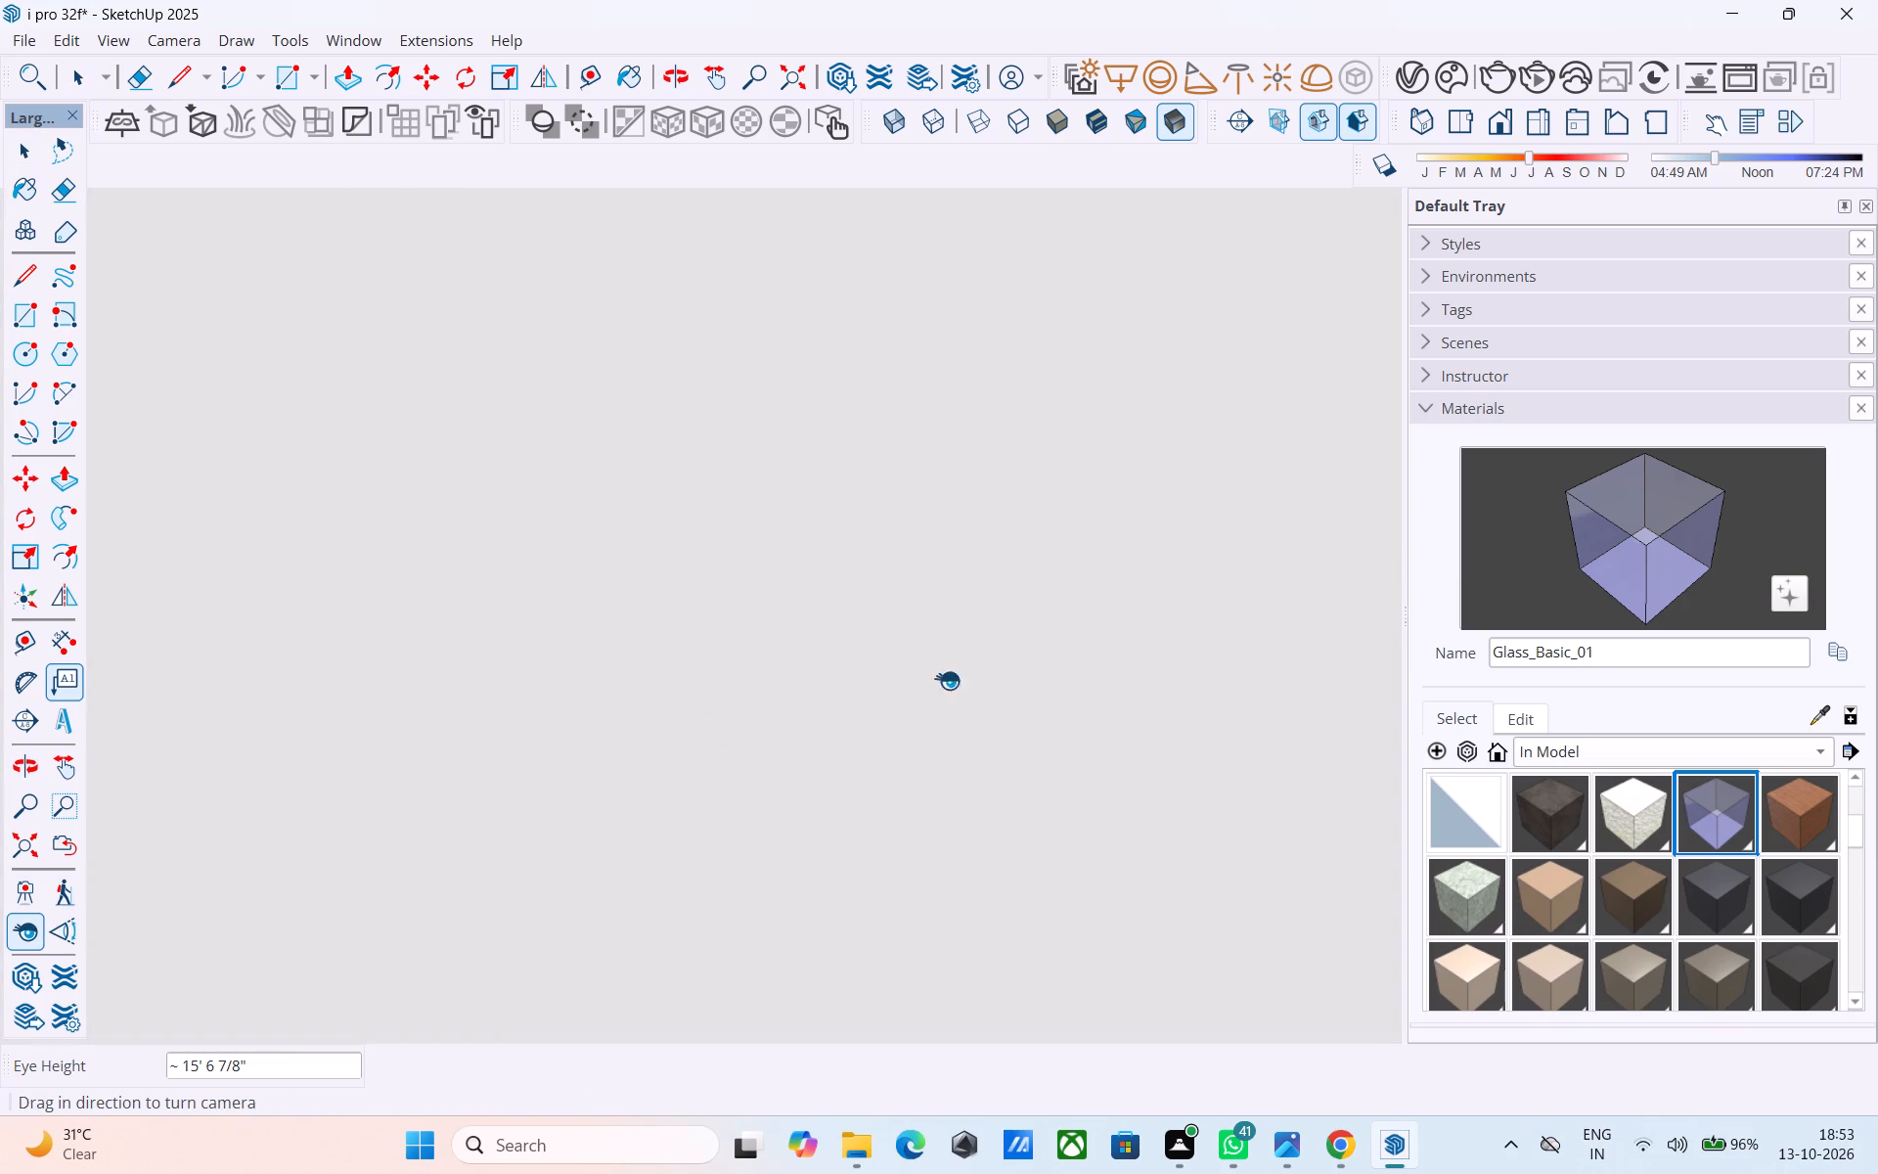
left_click_drag(668, 758, 1485, 249)
left_click_drag(1021, 681, 293, 1089)
left_click_drag(293, 1089, 0, 903)
left_click_drag(944, 672, 764, 728)
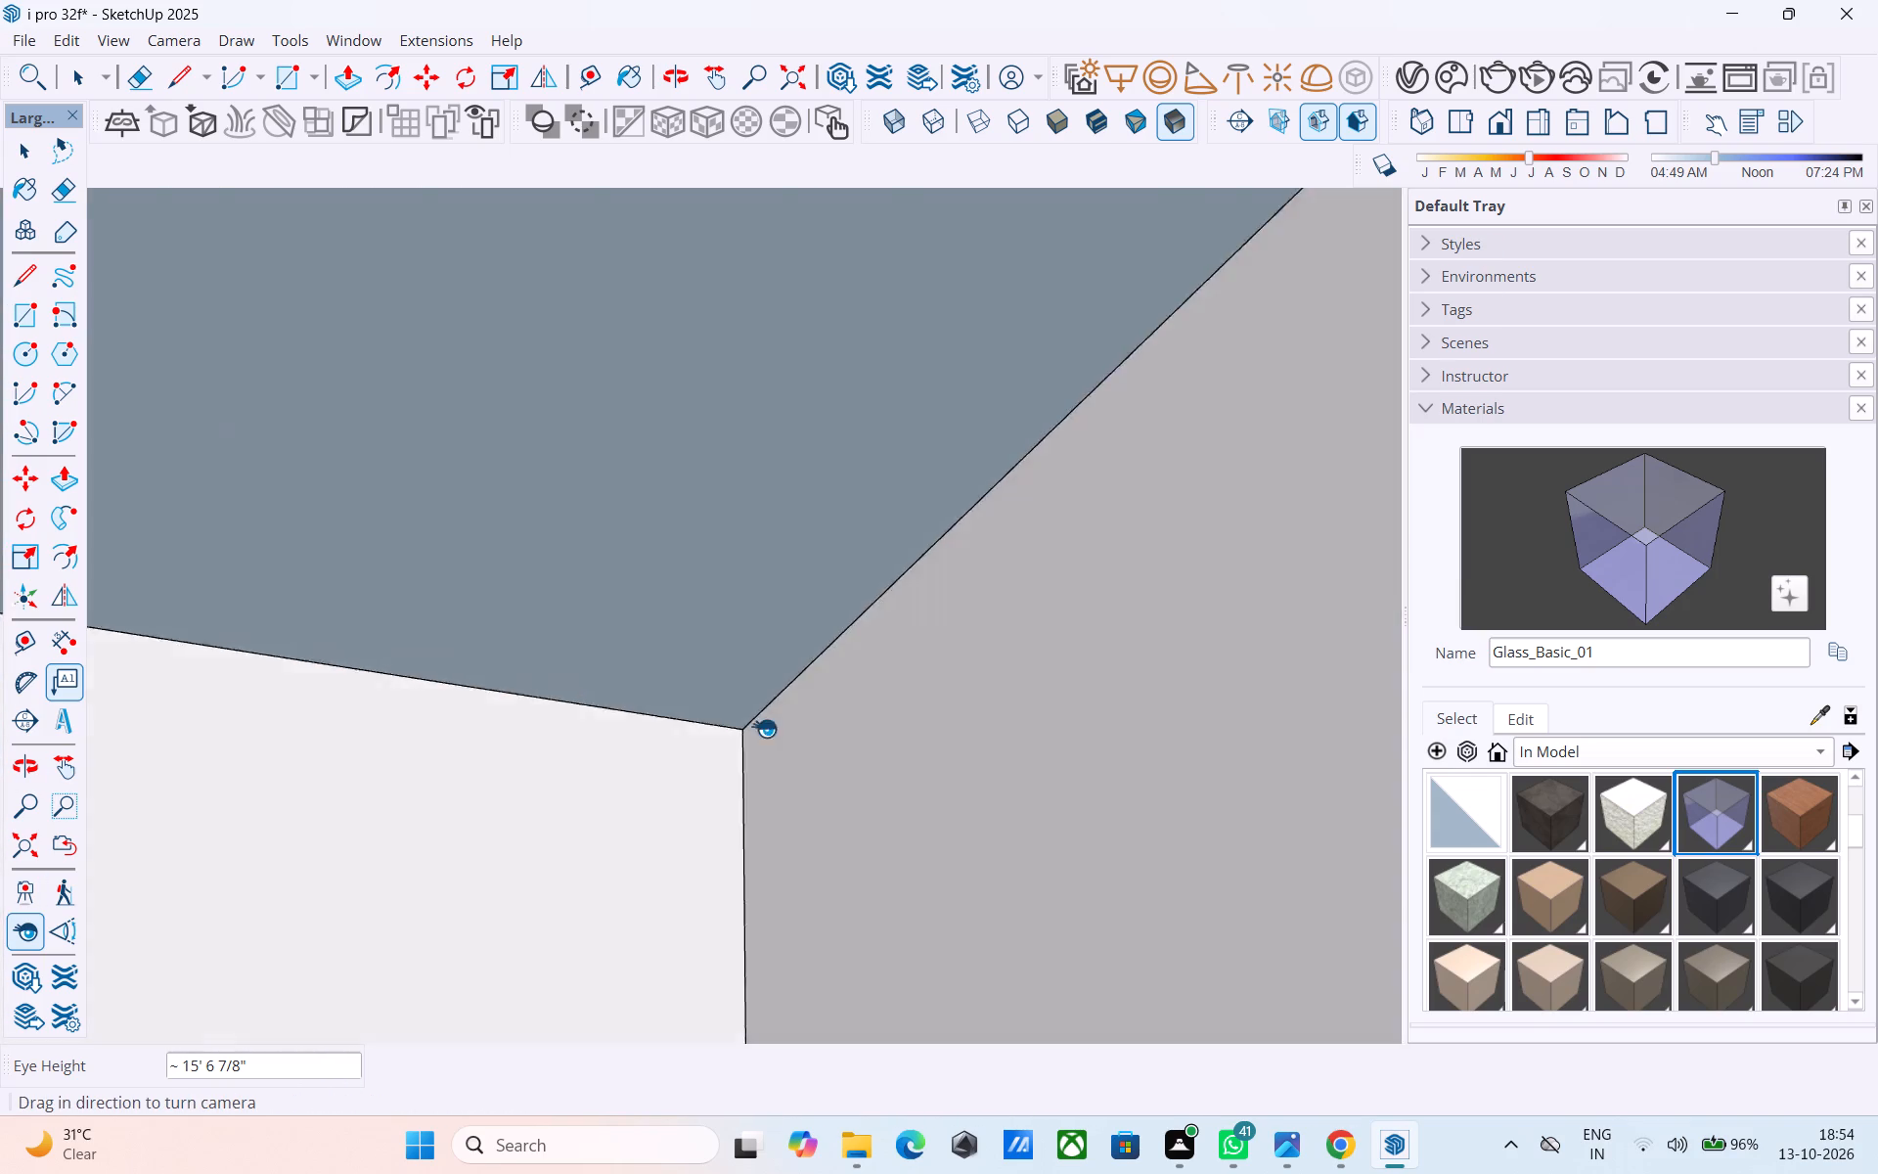
left_click_drag(764, 728, 1188, 708)
left_click_drag(1045, 766, 1095, 1105)
left_click_drag(863, 654, 995, 1173)
left_click_drag(669, 567, 868, 1173)
left_click_drag(514, 474, 820, 1014)
left_click_drag(401, 398, 1877, 504)
left_click_drag(446, 380, 1284, 415)
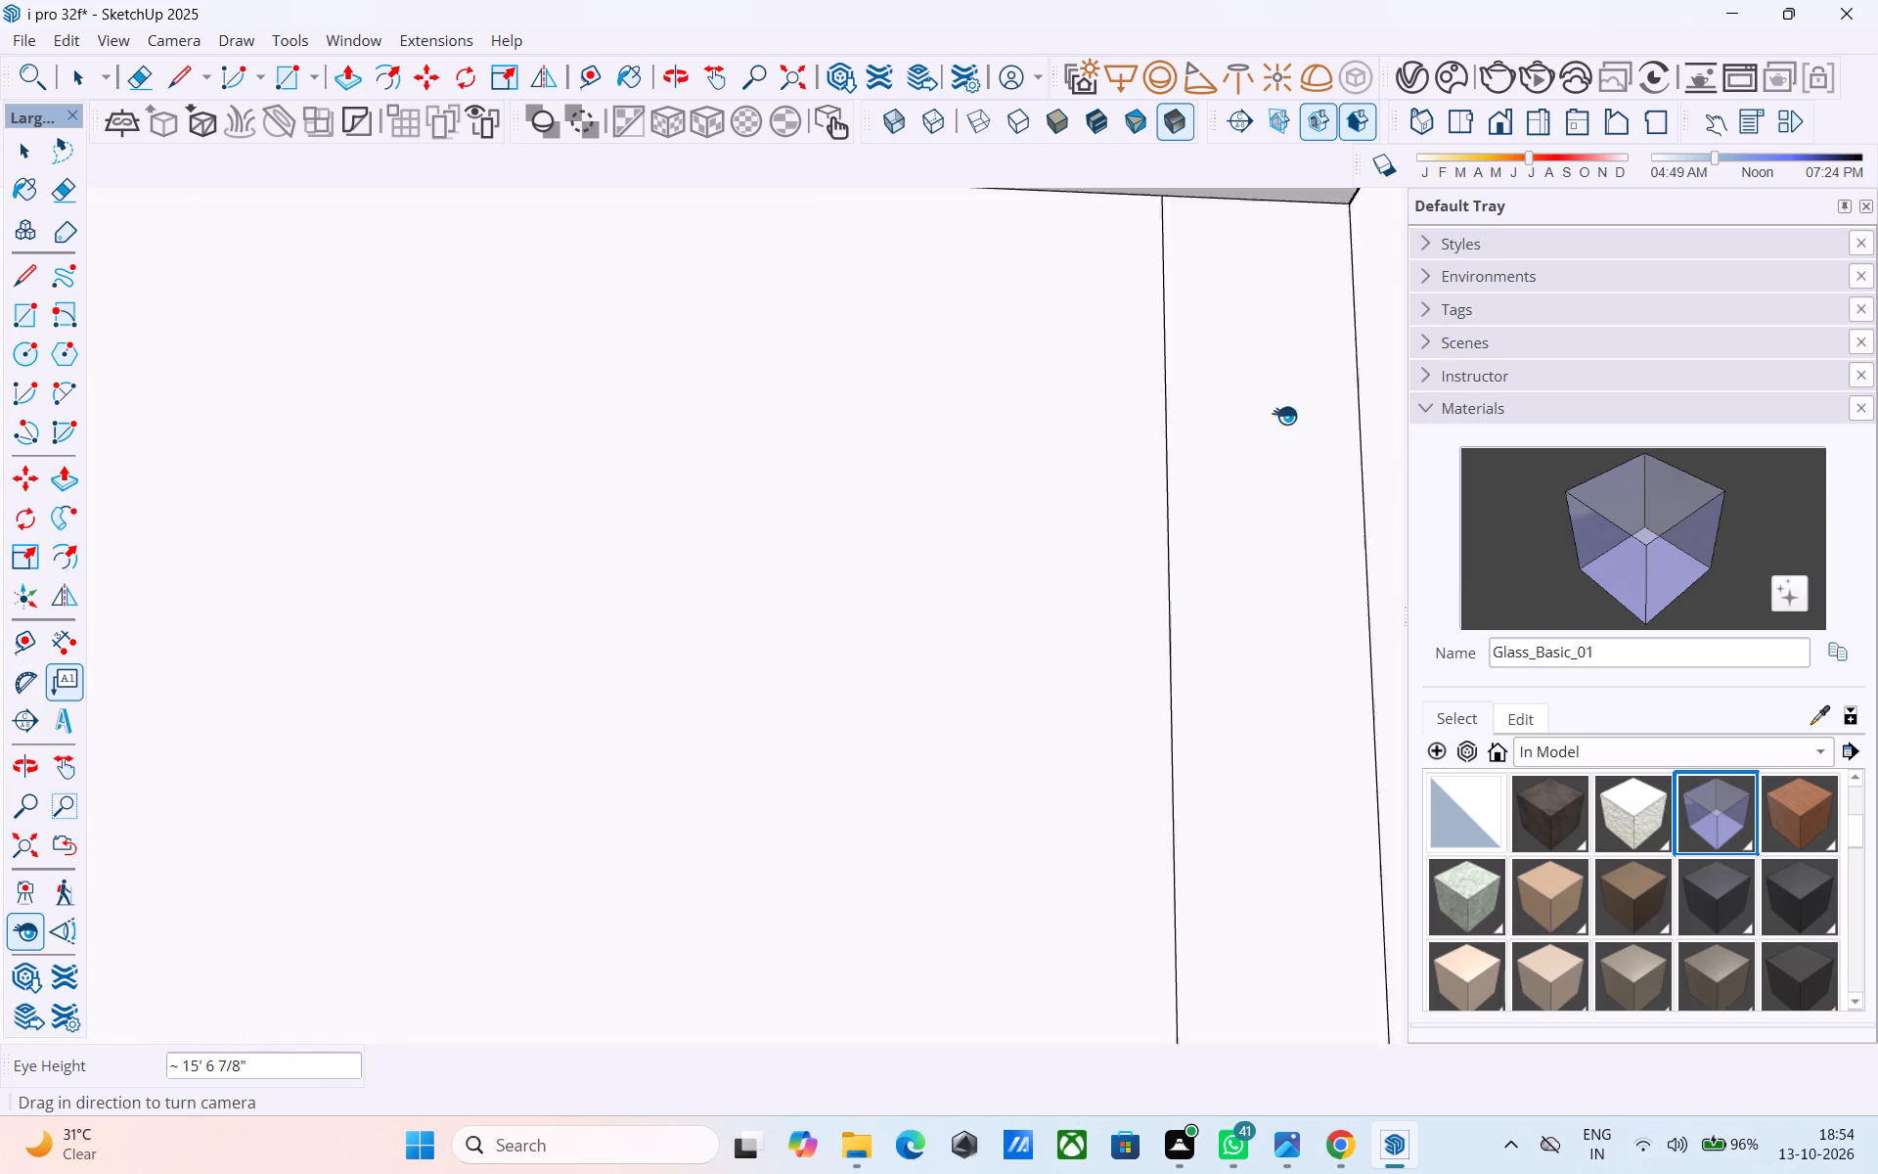
left_click_drag(1284, 415, 1236, 836)
left_click(1486, 118)
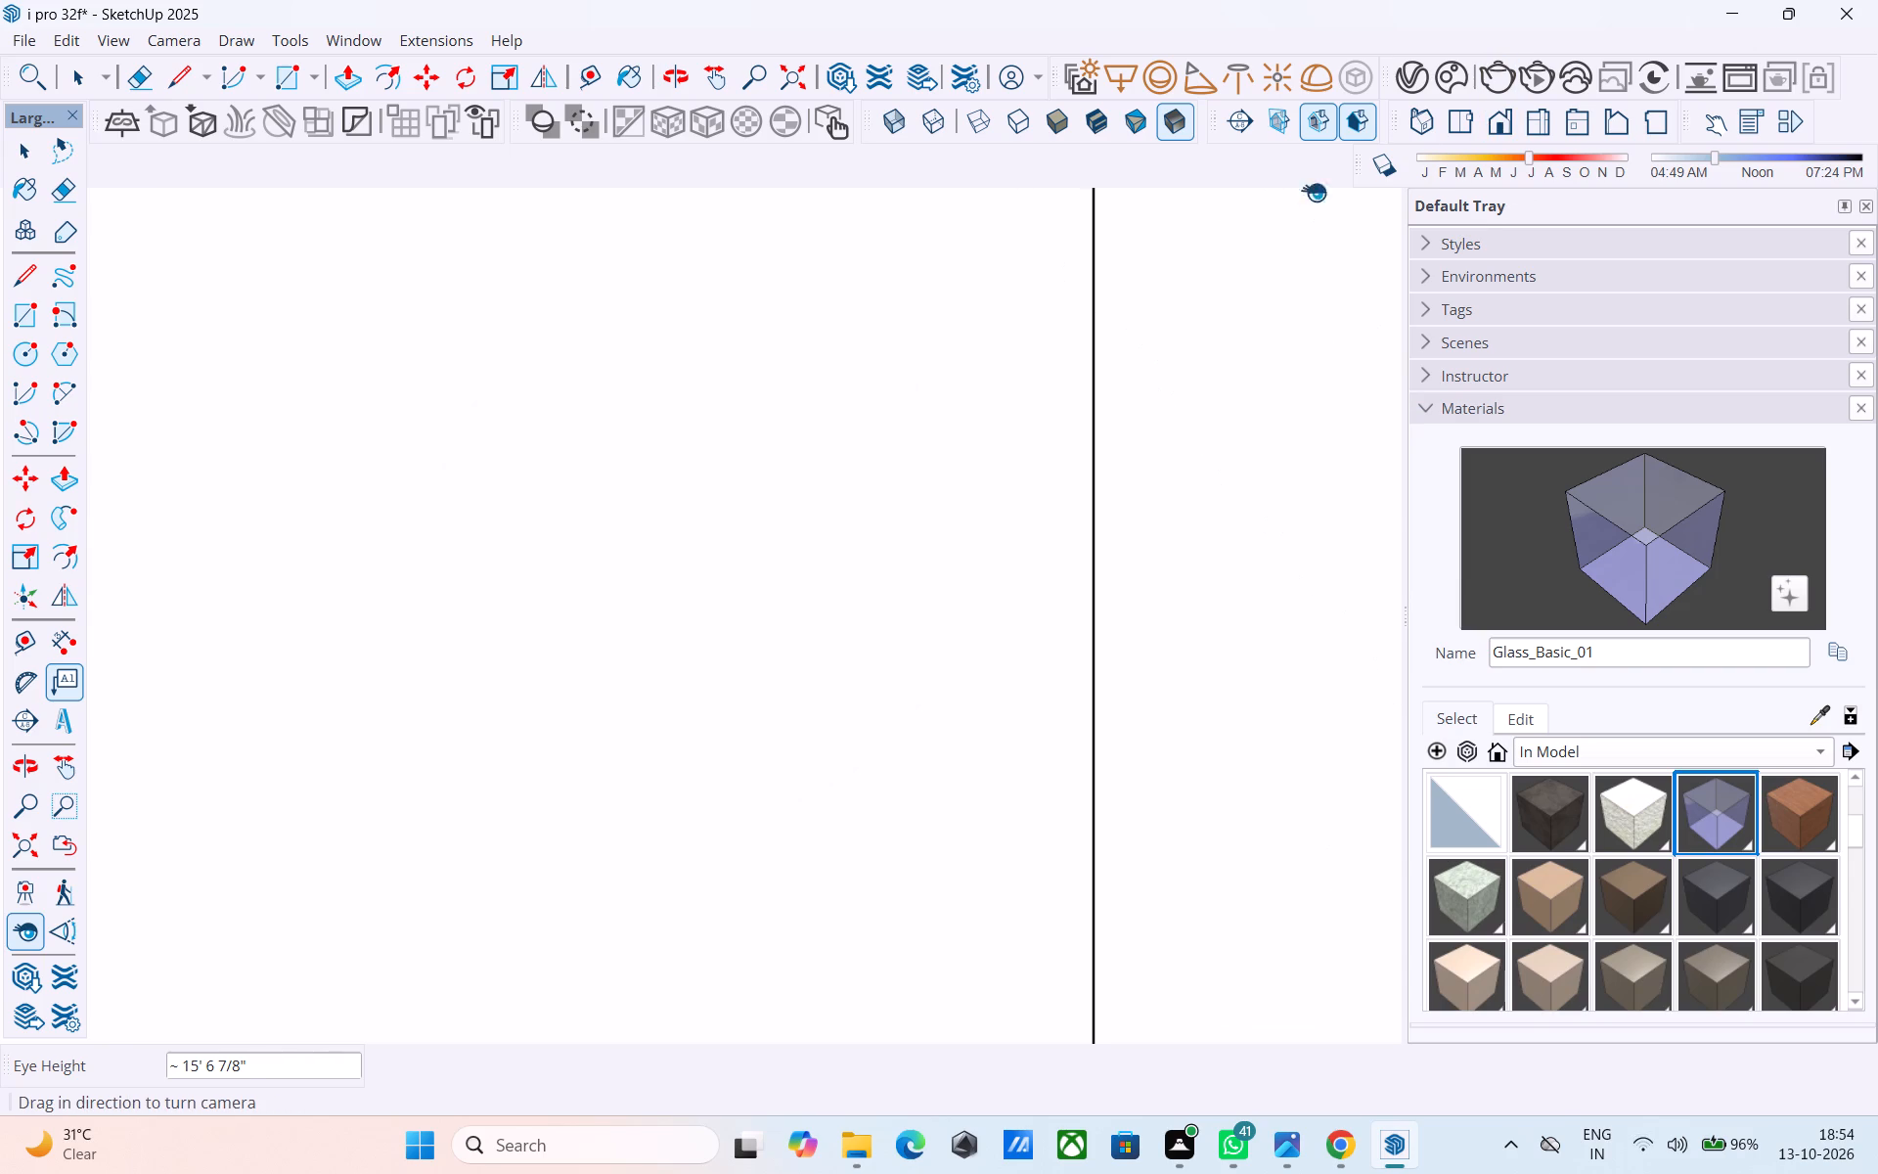
scroll(1146, 318, "down", 20)
scroll(1146, 318, "down", 20)
scroll(1146, 318, "down", 5)
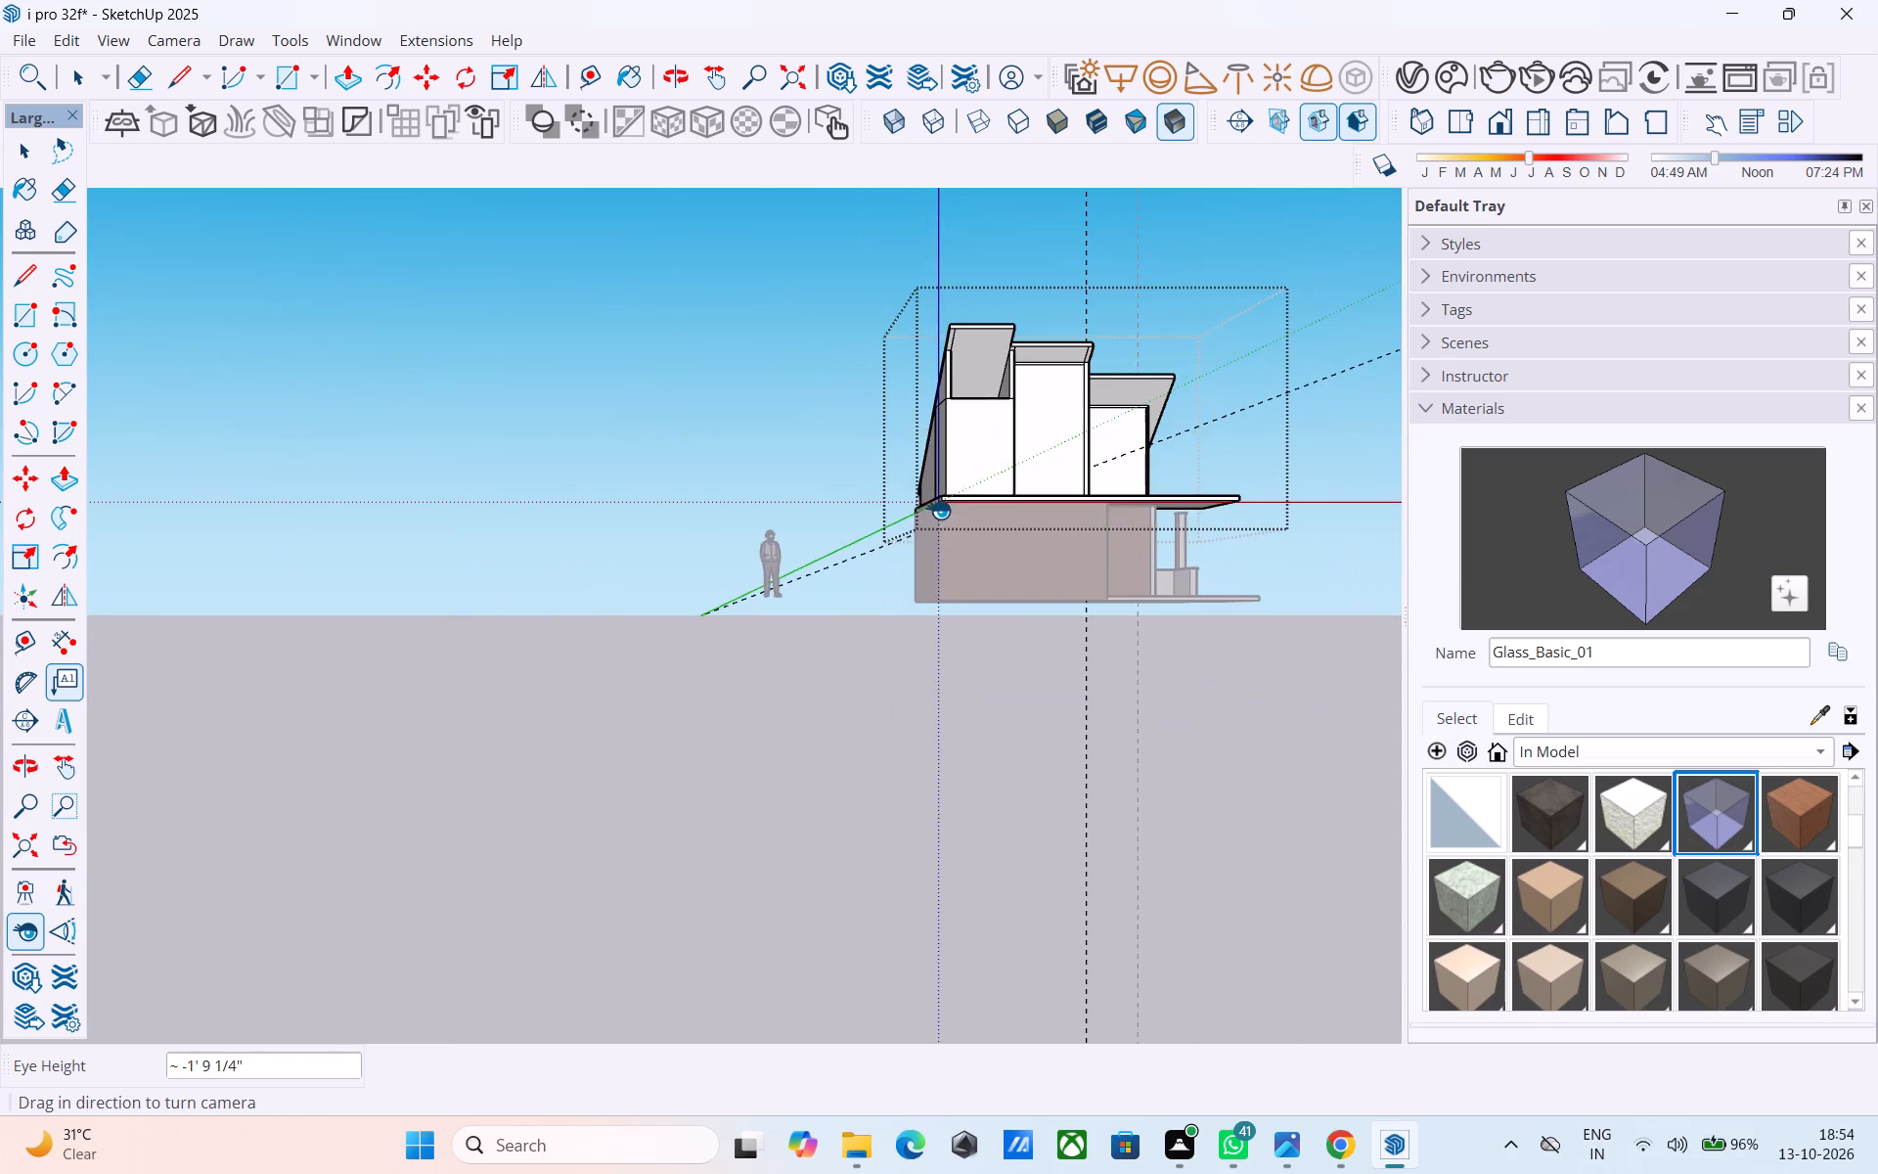
key("space")
Delete the remaining wall face that blocks the back of the upper window opening.
middle_click_drag(1112, 375, 515, 516)
middle_click_drag(945, 540, 784, 498)
scroll(822, 486, "up", 9)
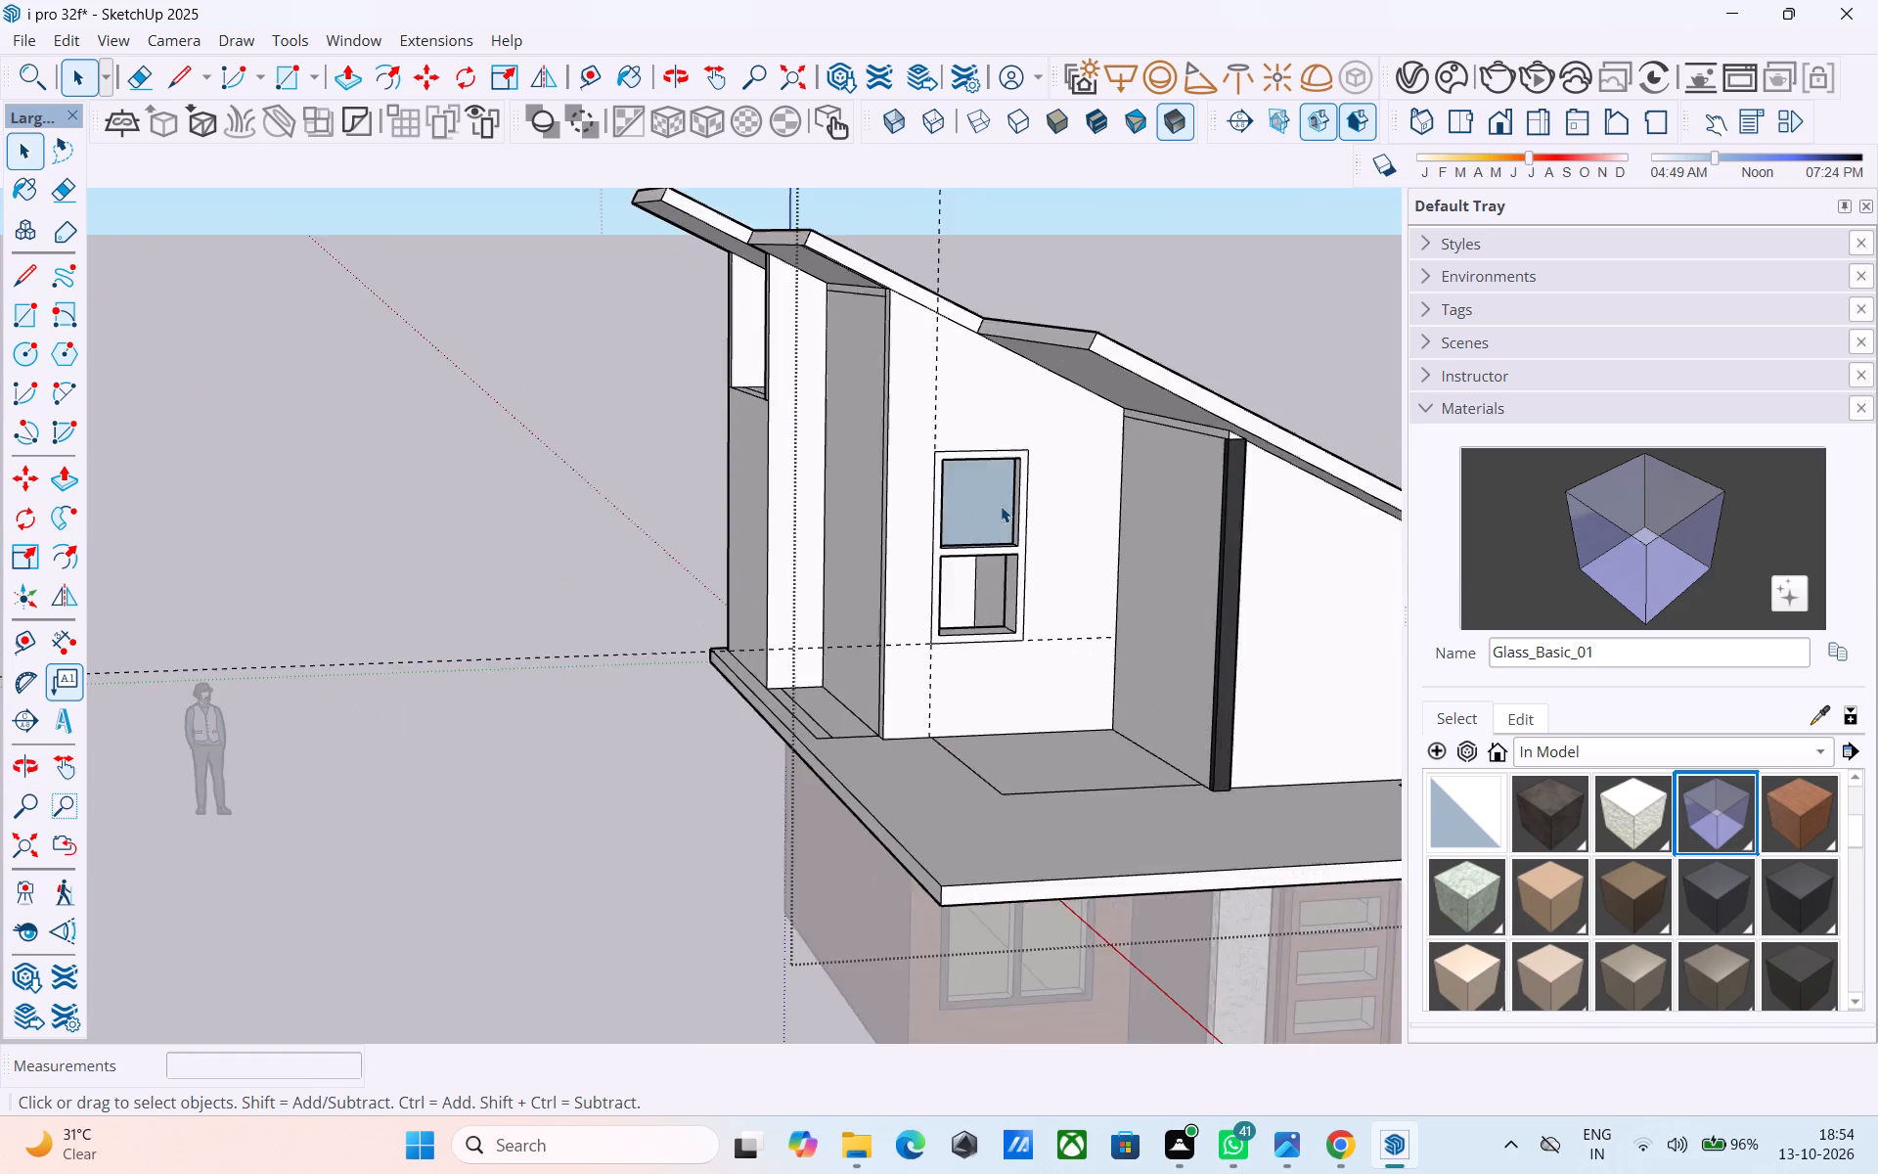
scroll(1001, 506, "up", 4)
middle_click_drag(1006, 510, 834, 515)
scroll(852, 519, "up", 10)
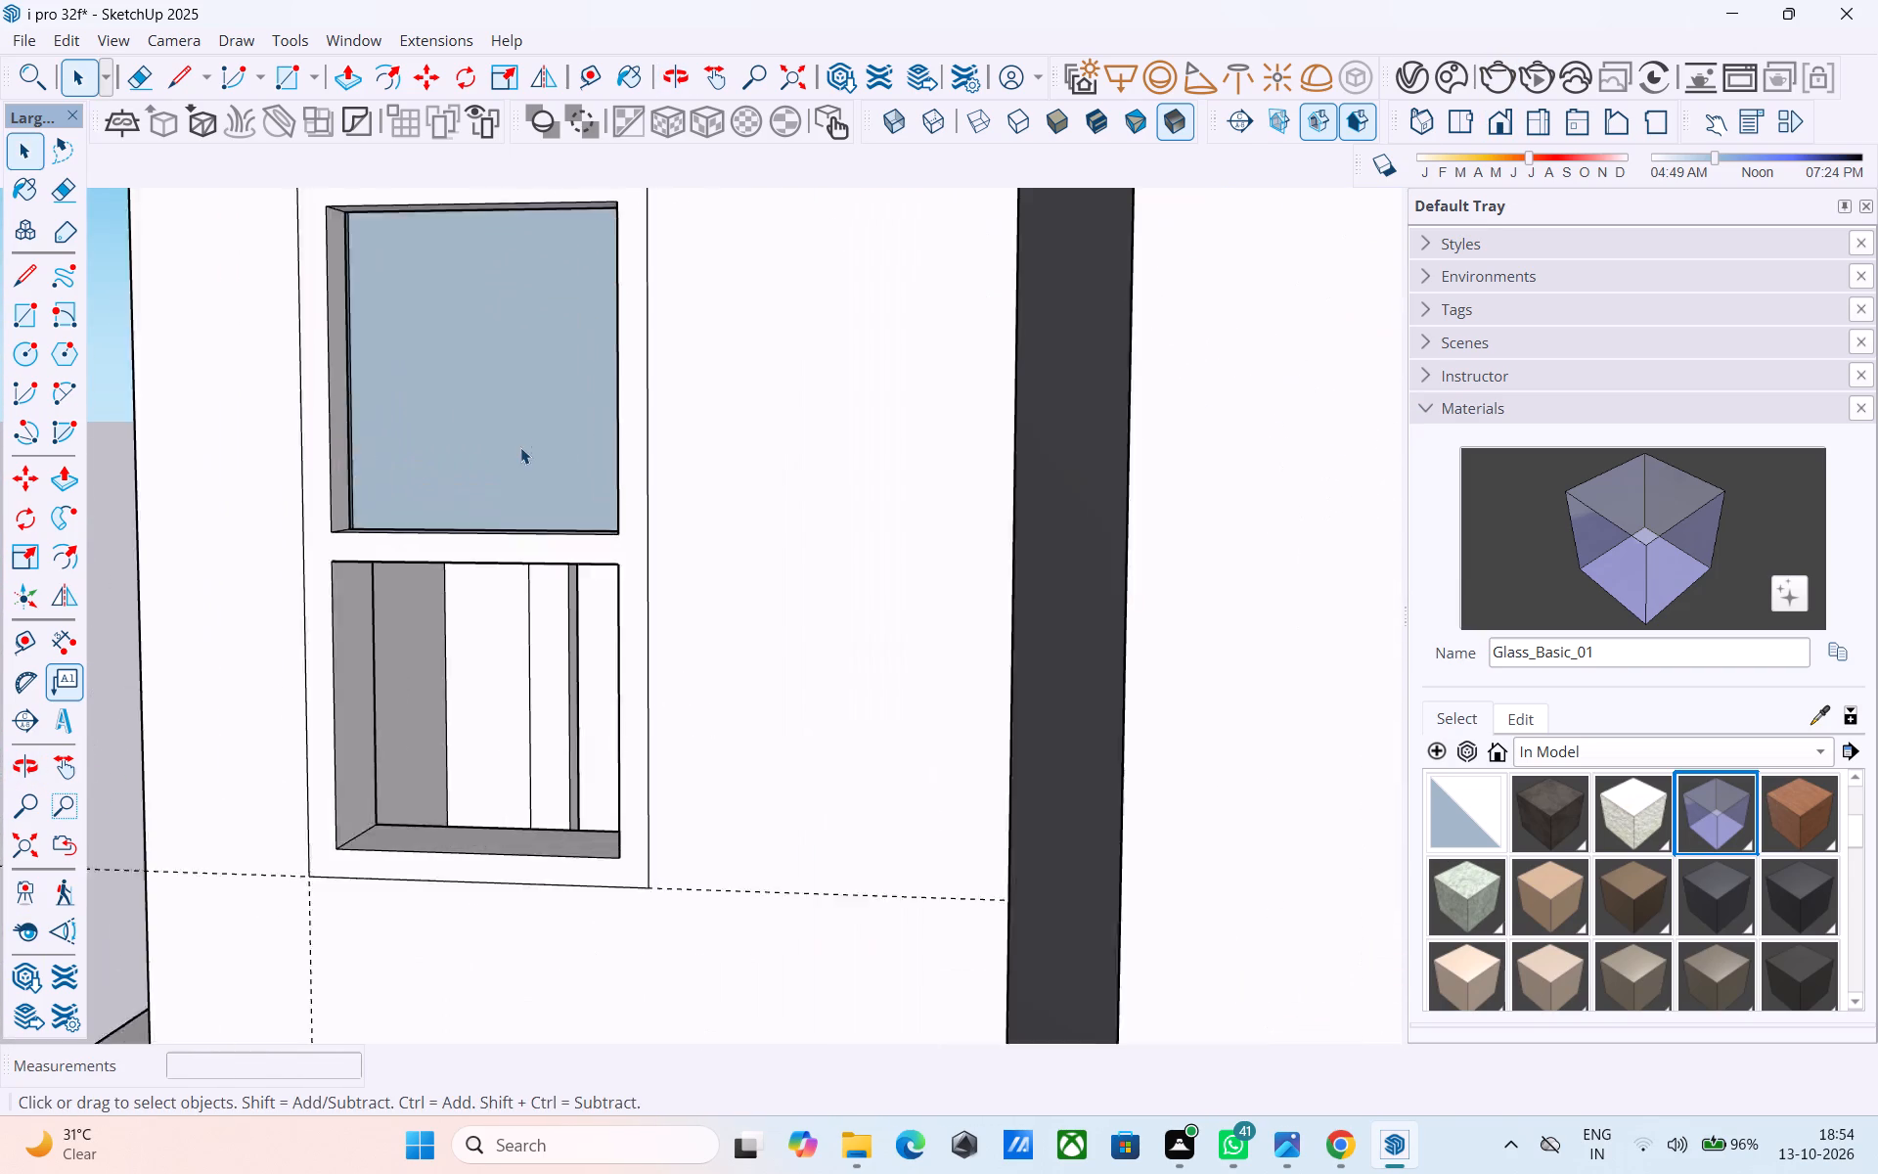
middle_click_drag(519, 447, 640, 530, "shift")
scroll(480, 391, "up", 1)
middle_click_drag(480, 392, 619, 566)
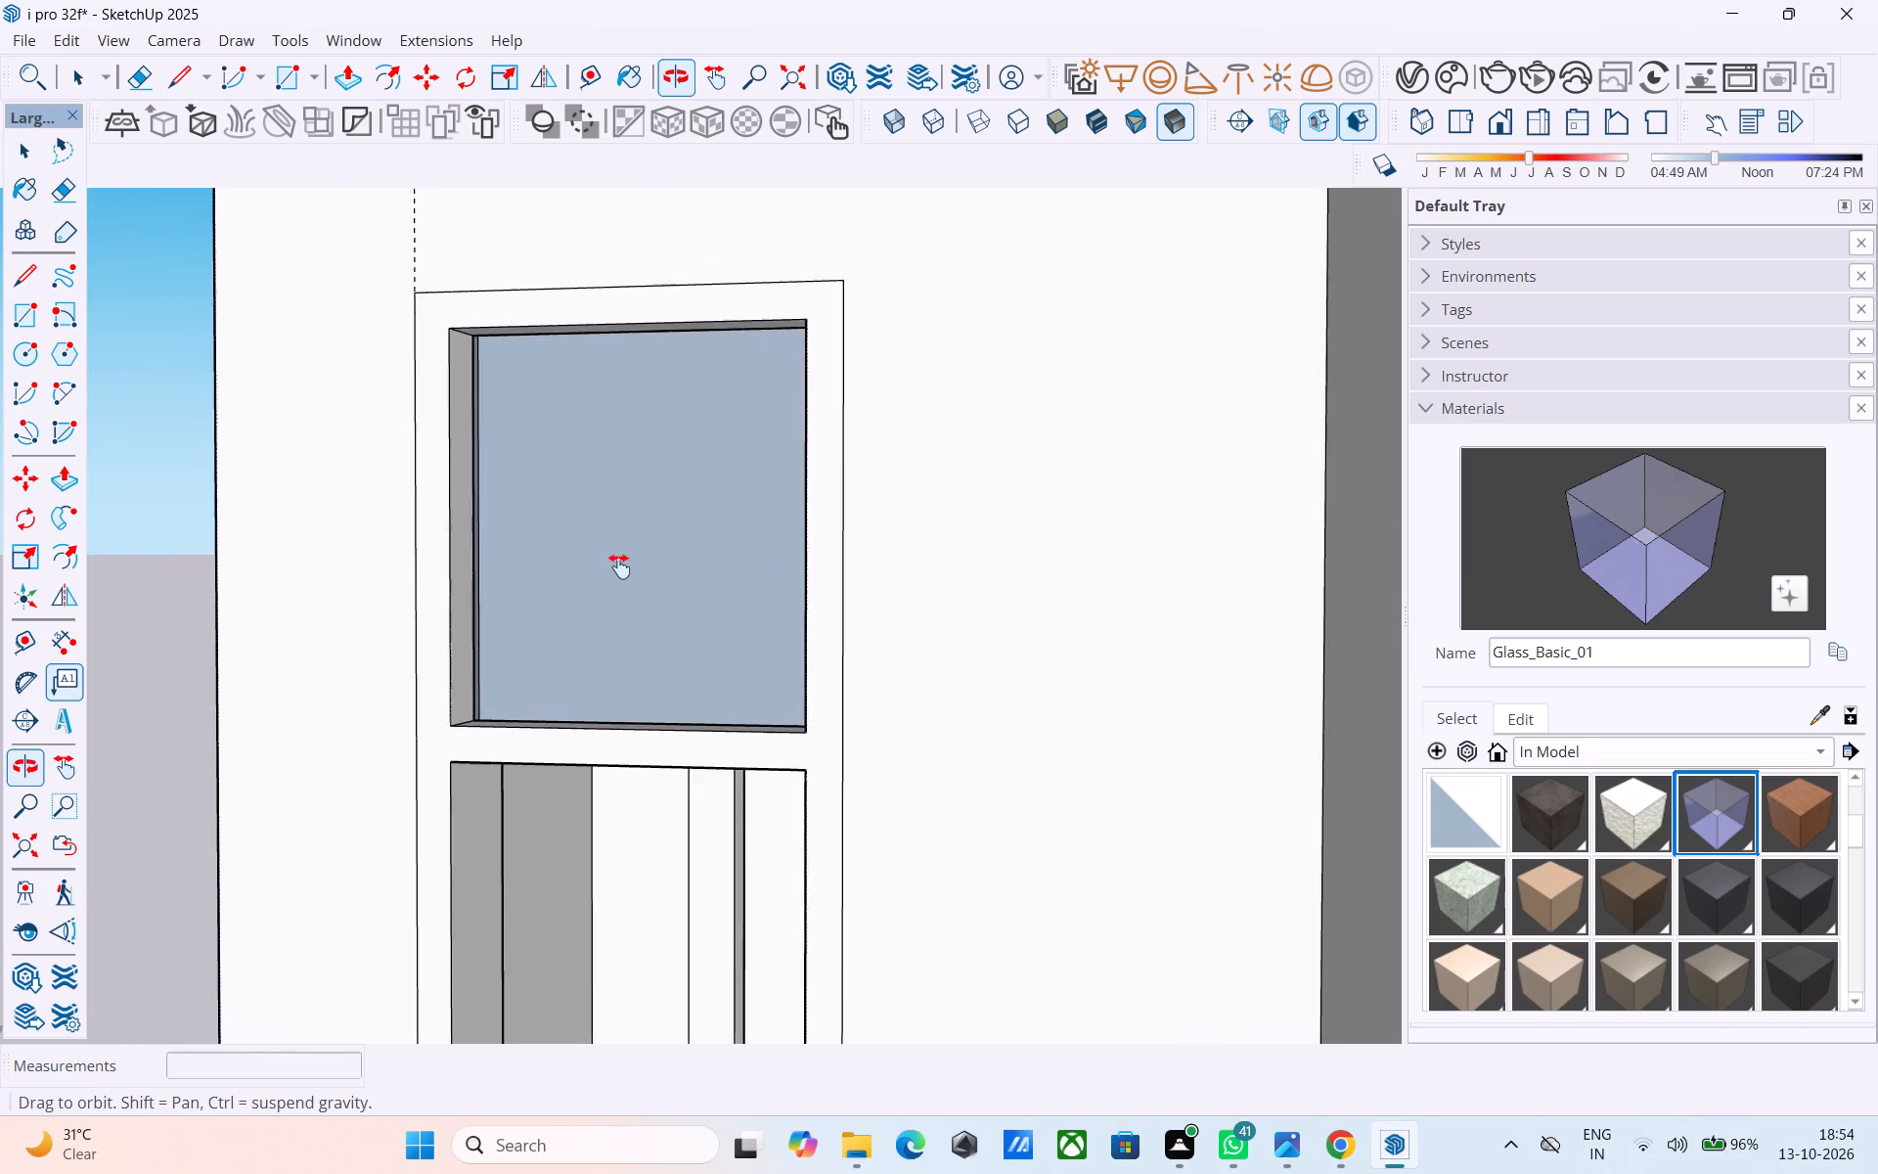
middle_click_drag(619, 566, 672, 601)
middle_click_drag(679, 579, 575, 503)
scroll(561, 495, "up", 1)
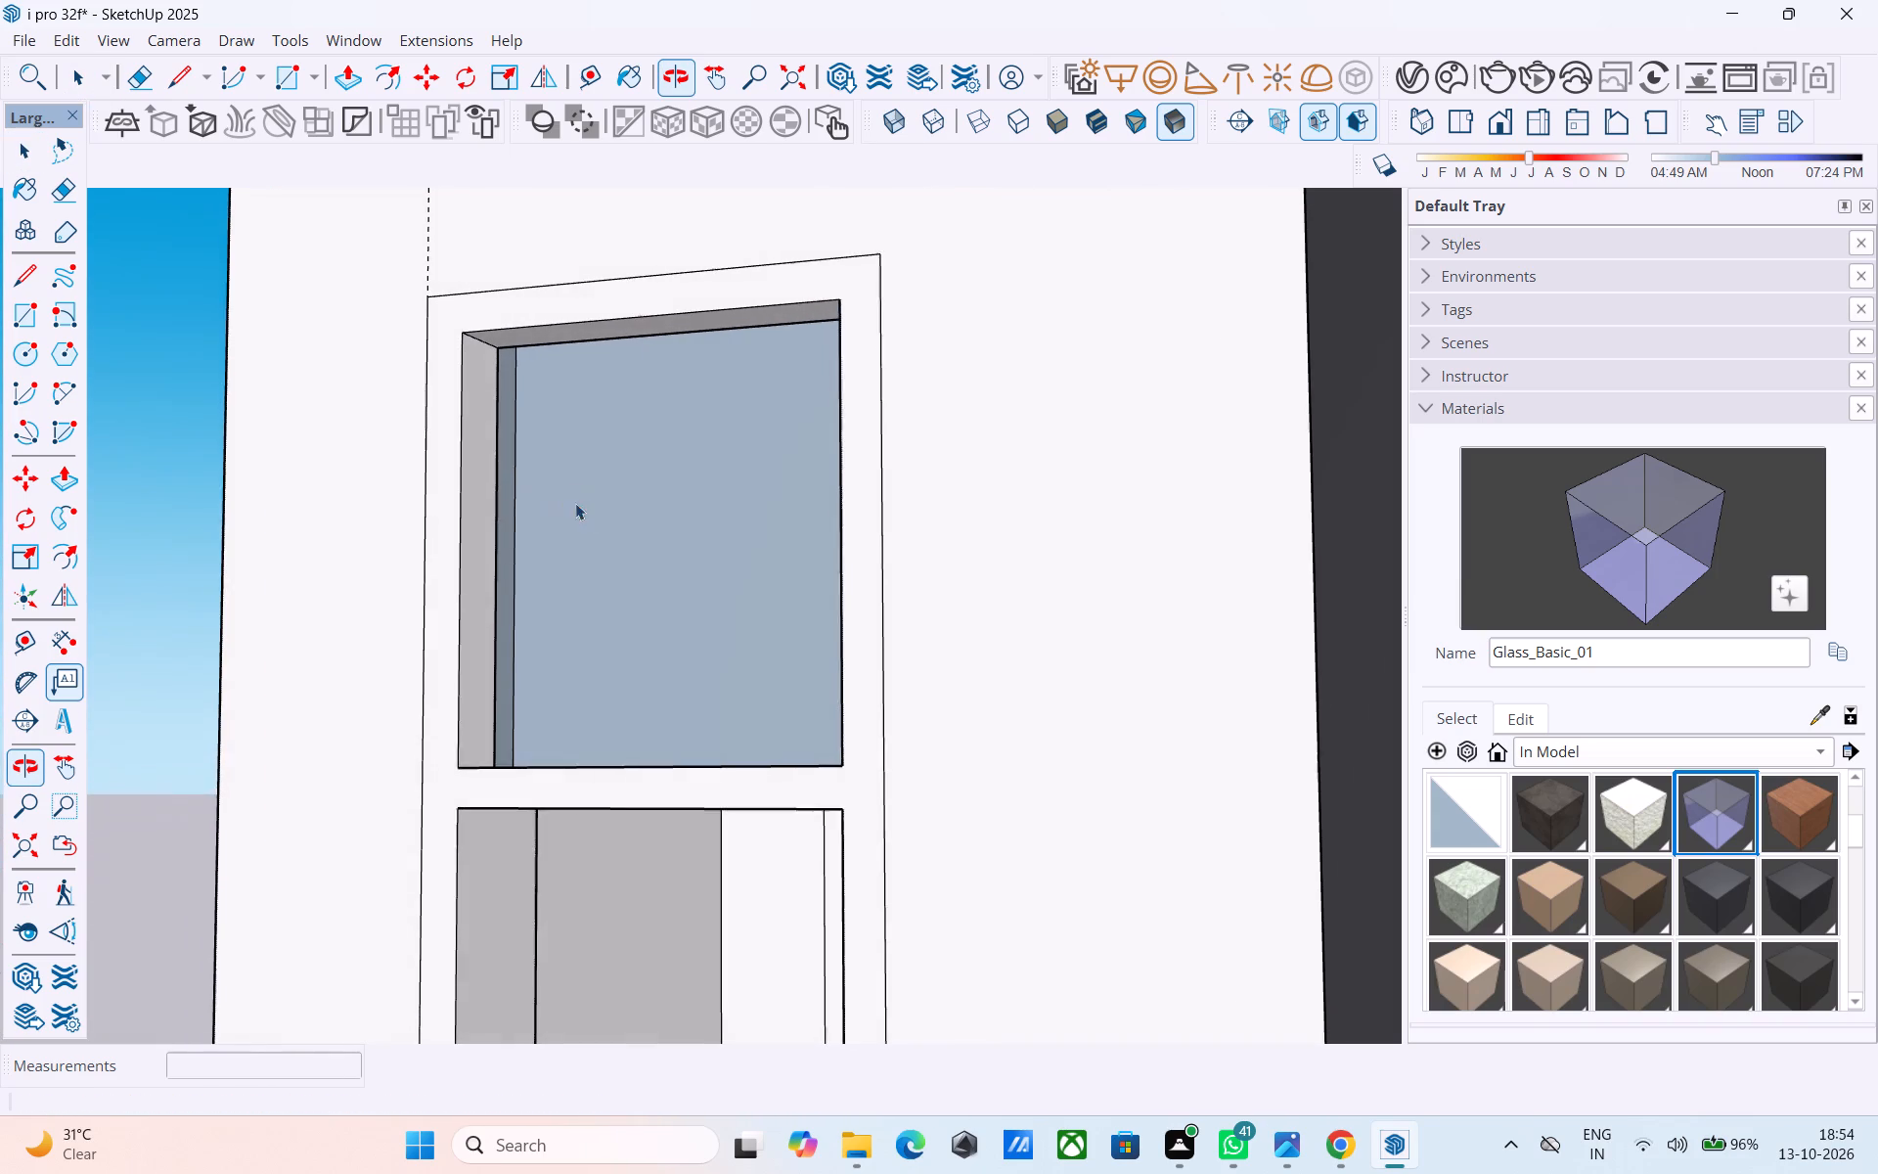
left_click(632, 494)
key("Delete")
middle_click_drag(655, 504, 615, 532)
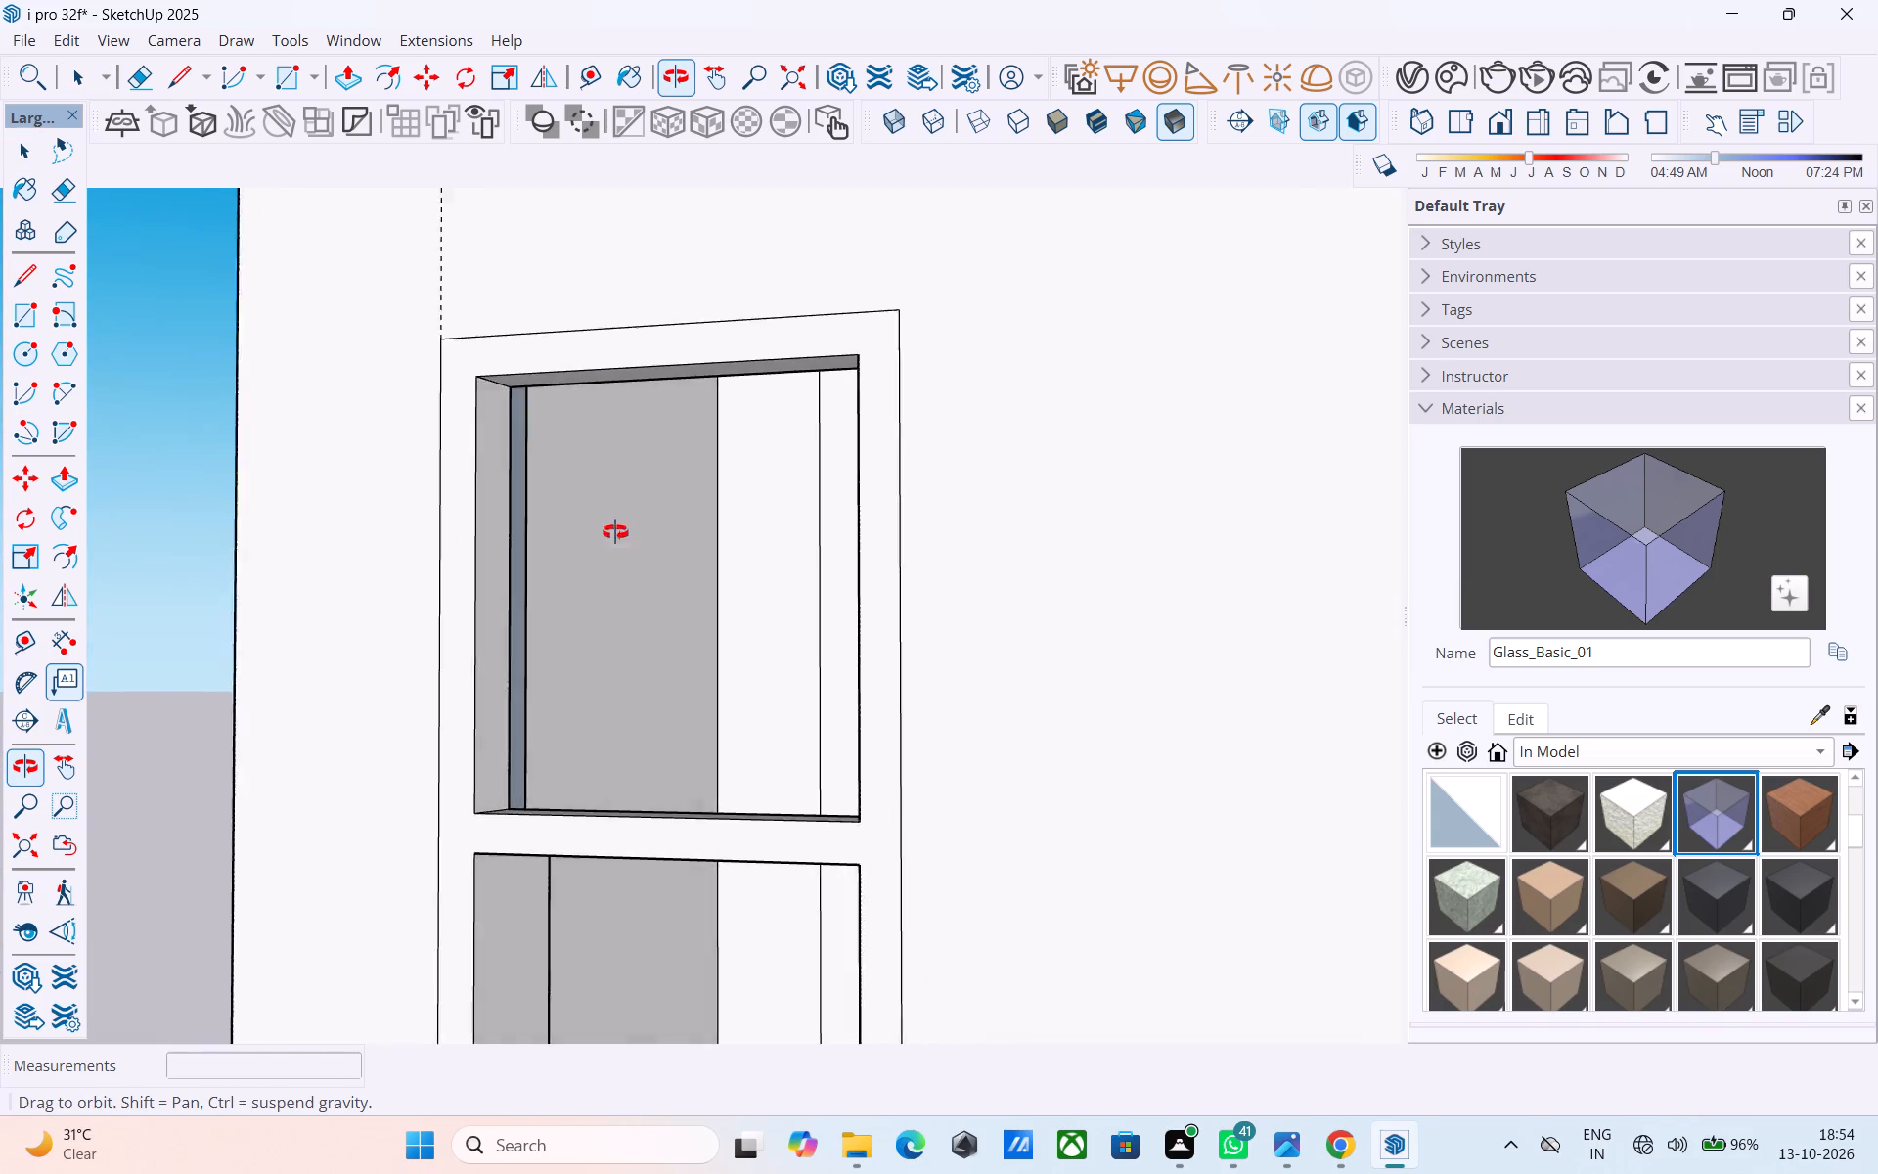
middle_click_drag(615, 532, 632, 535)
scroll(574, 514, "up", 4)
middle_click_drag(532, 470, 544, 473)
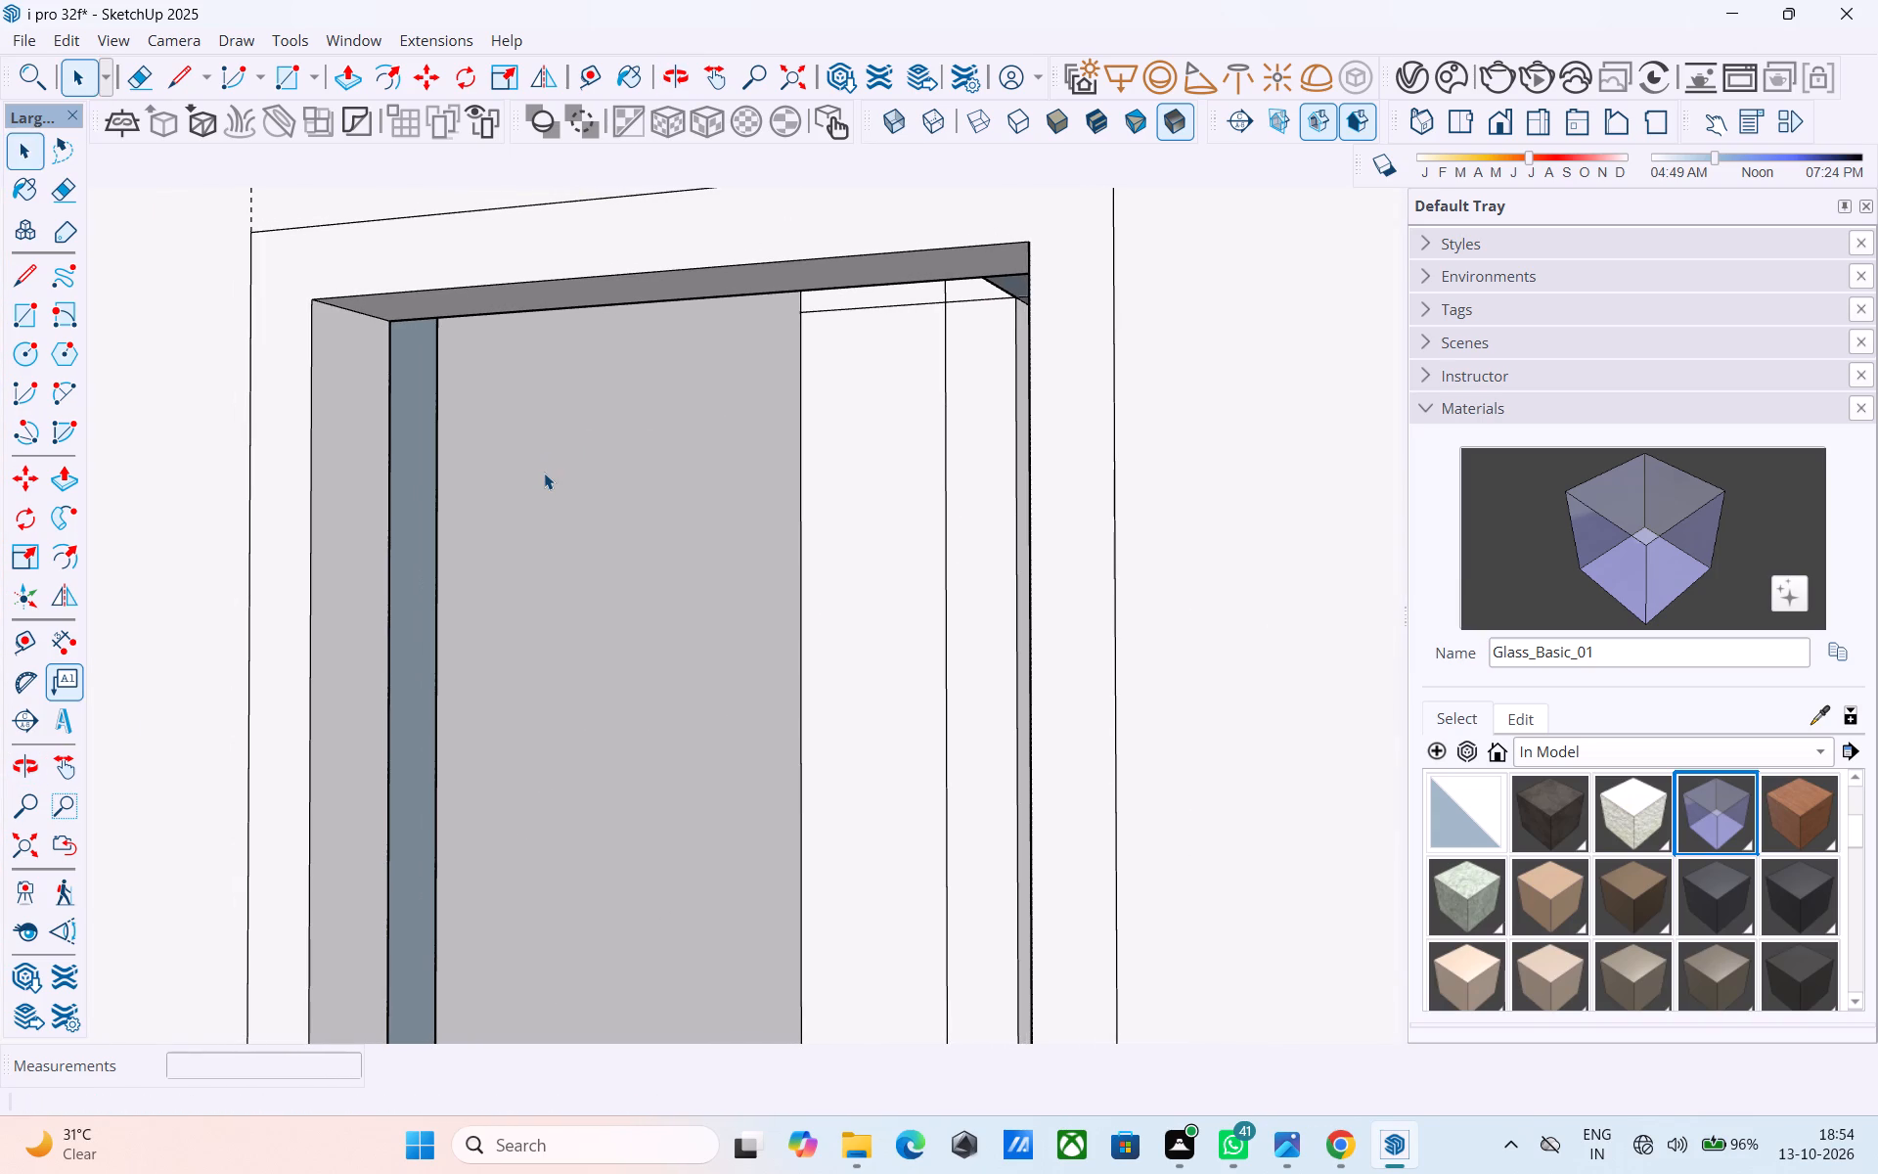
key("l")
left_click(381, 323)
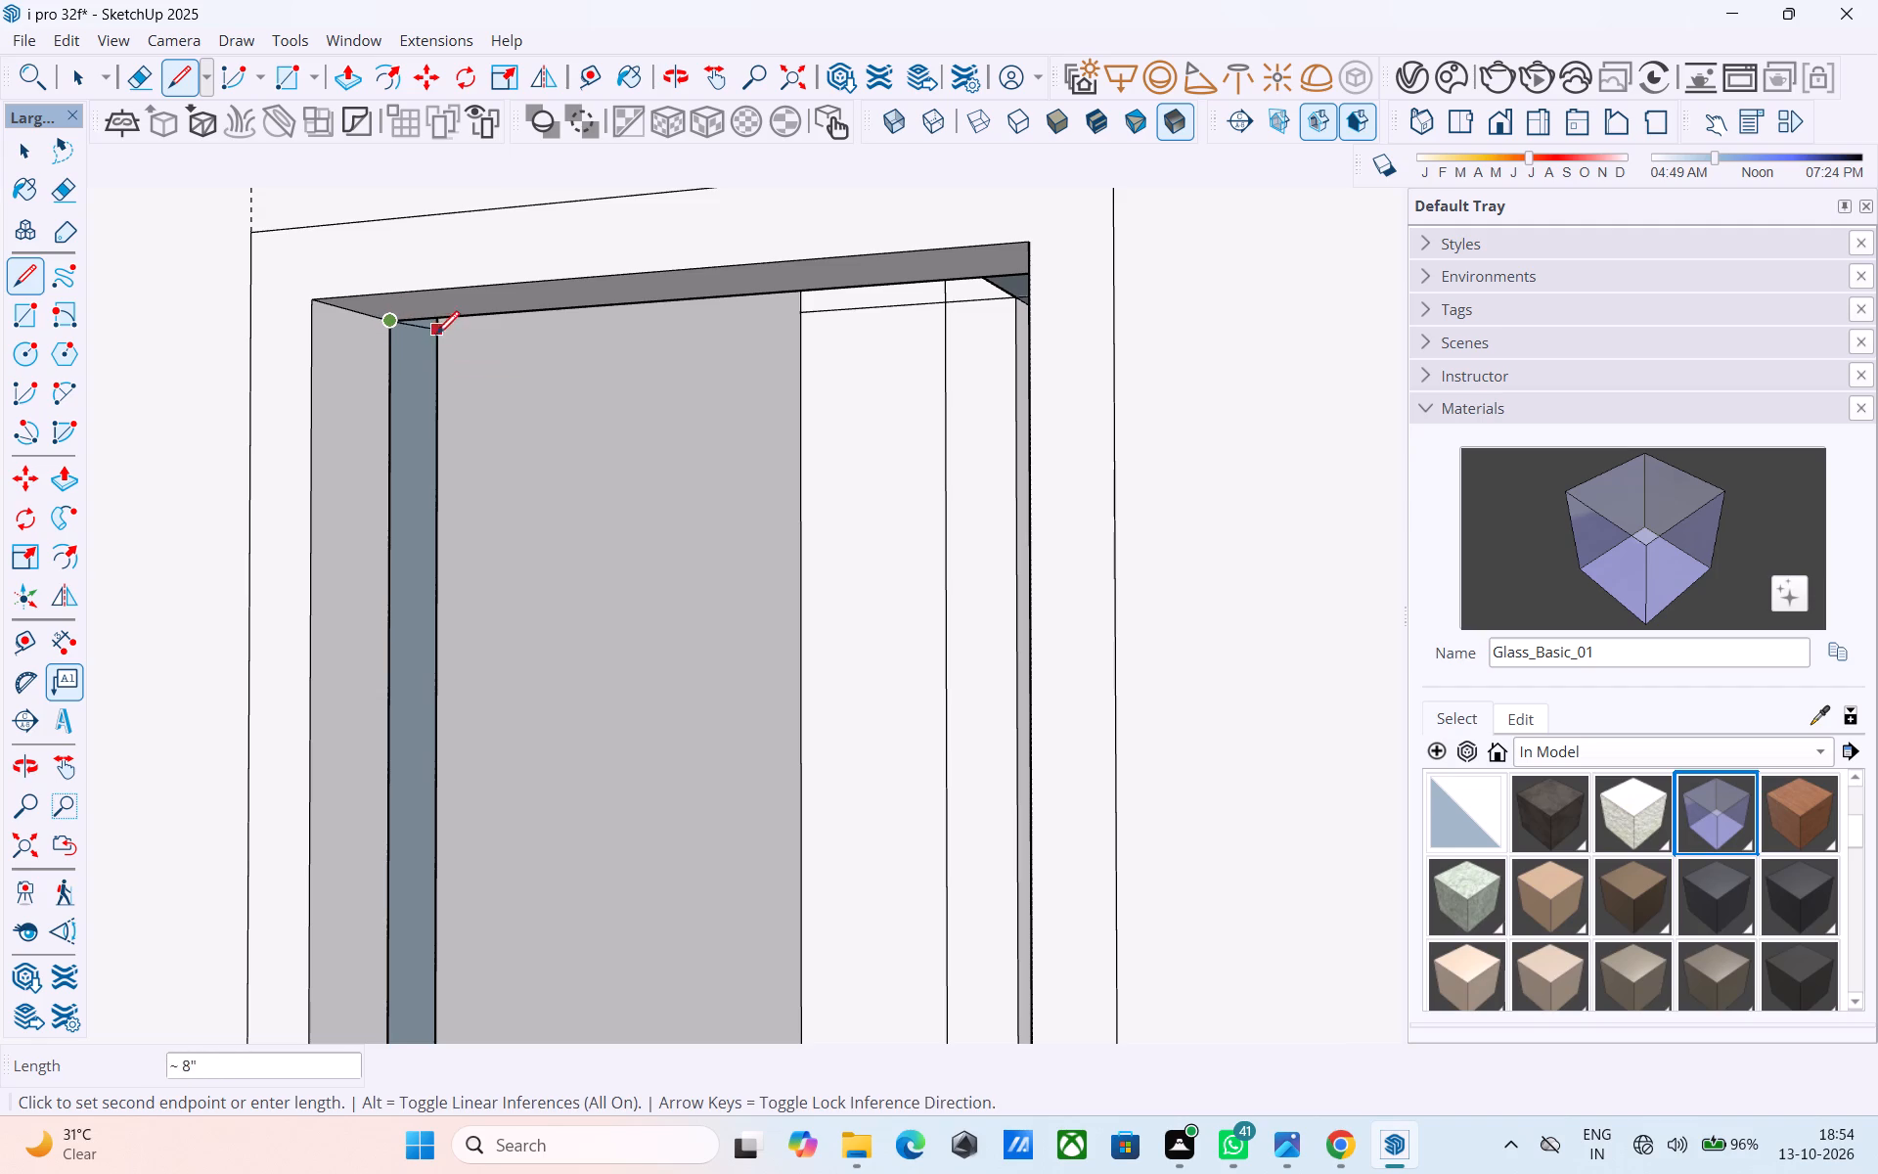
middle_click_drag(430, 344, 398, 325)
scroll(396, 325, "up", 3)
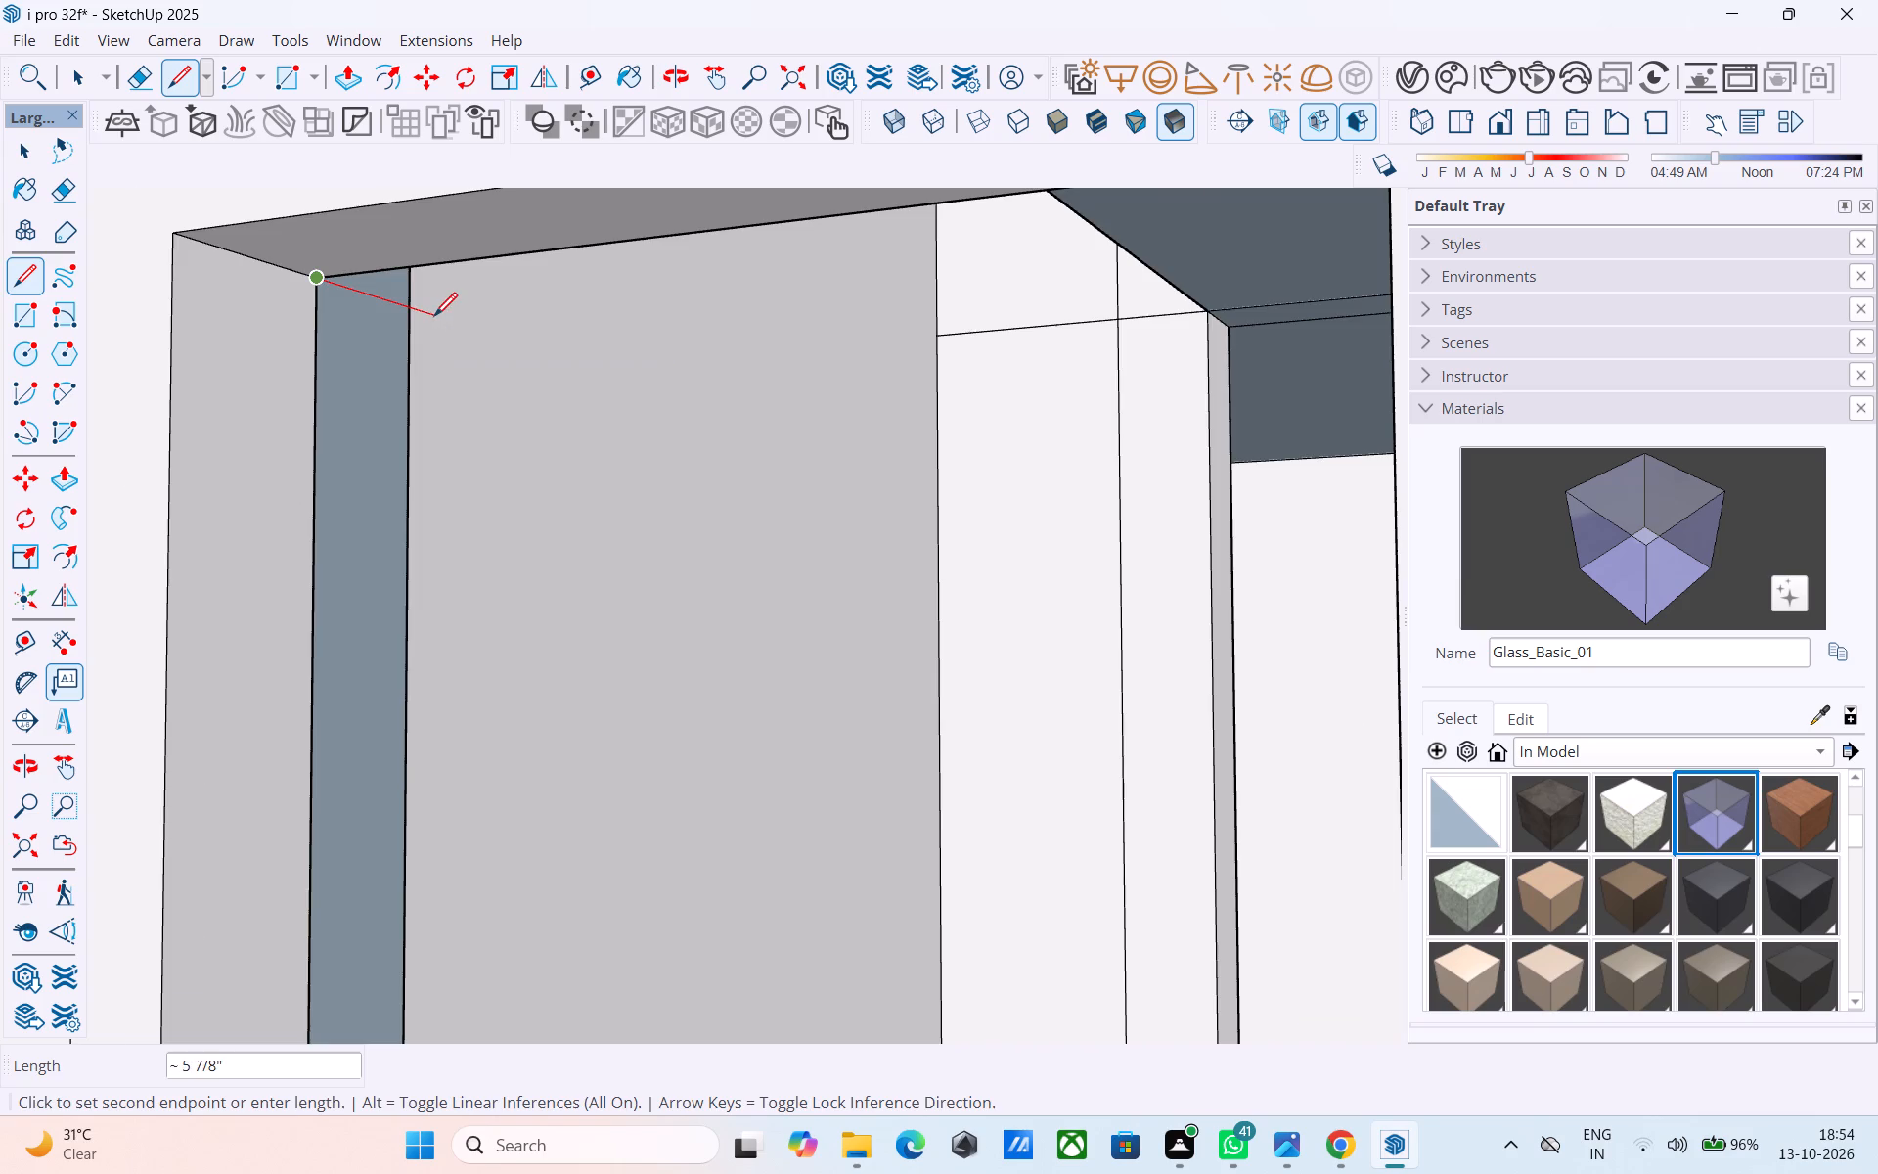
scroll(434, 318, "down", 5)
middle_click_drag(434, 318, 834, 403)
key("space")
Erase the two parallel edges crossing the room's ceiling face behind the upper window opening.
middle_click_drag(956, 435, 1022, 350)
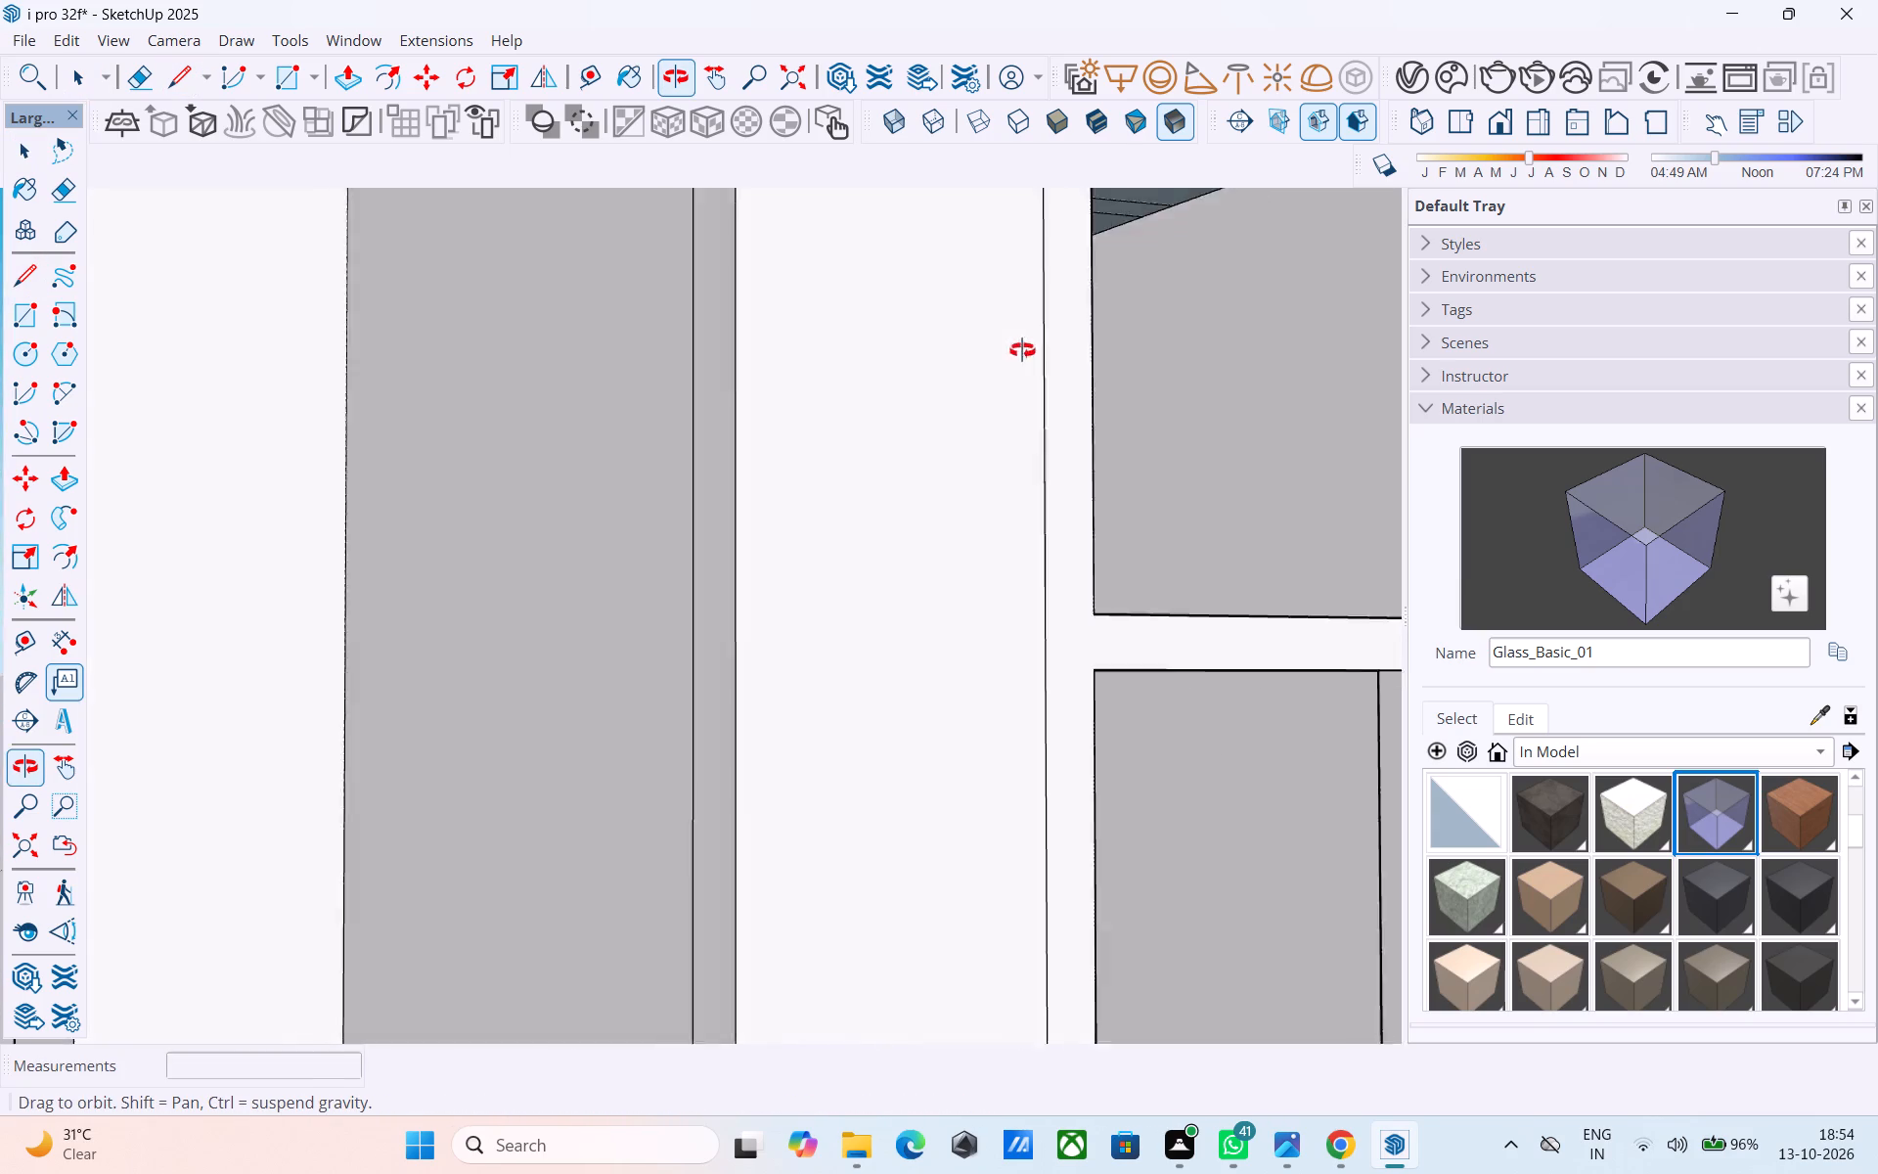
middle_click_drag(1022, 350, 878, 406)
middle_click_drag(913, 391, 820, 352, "shift")
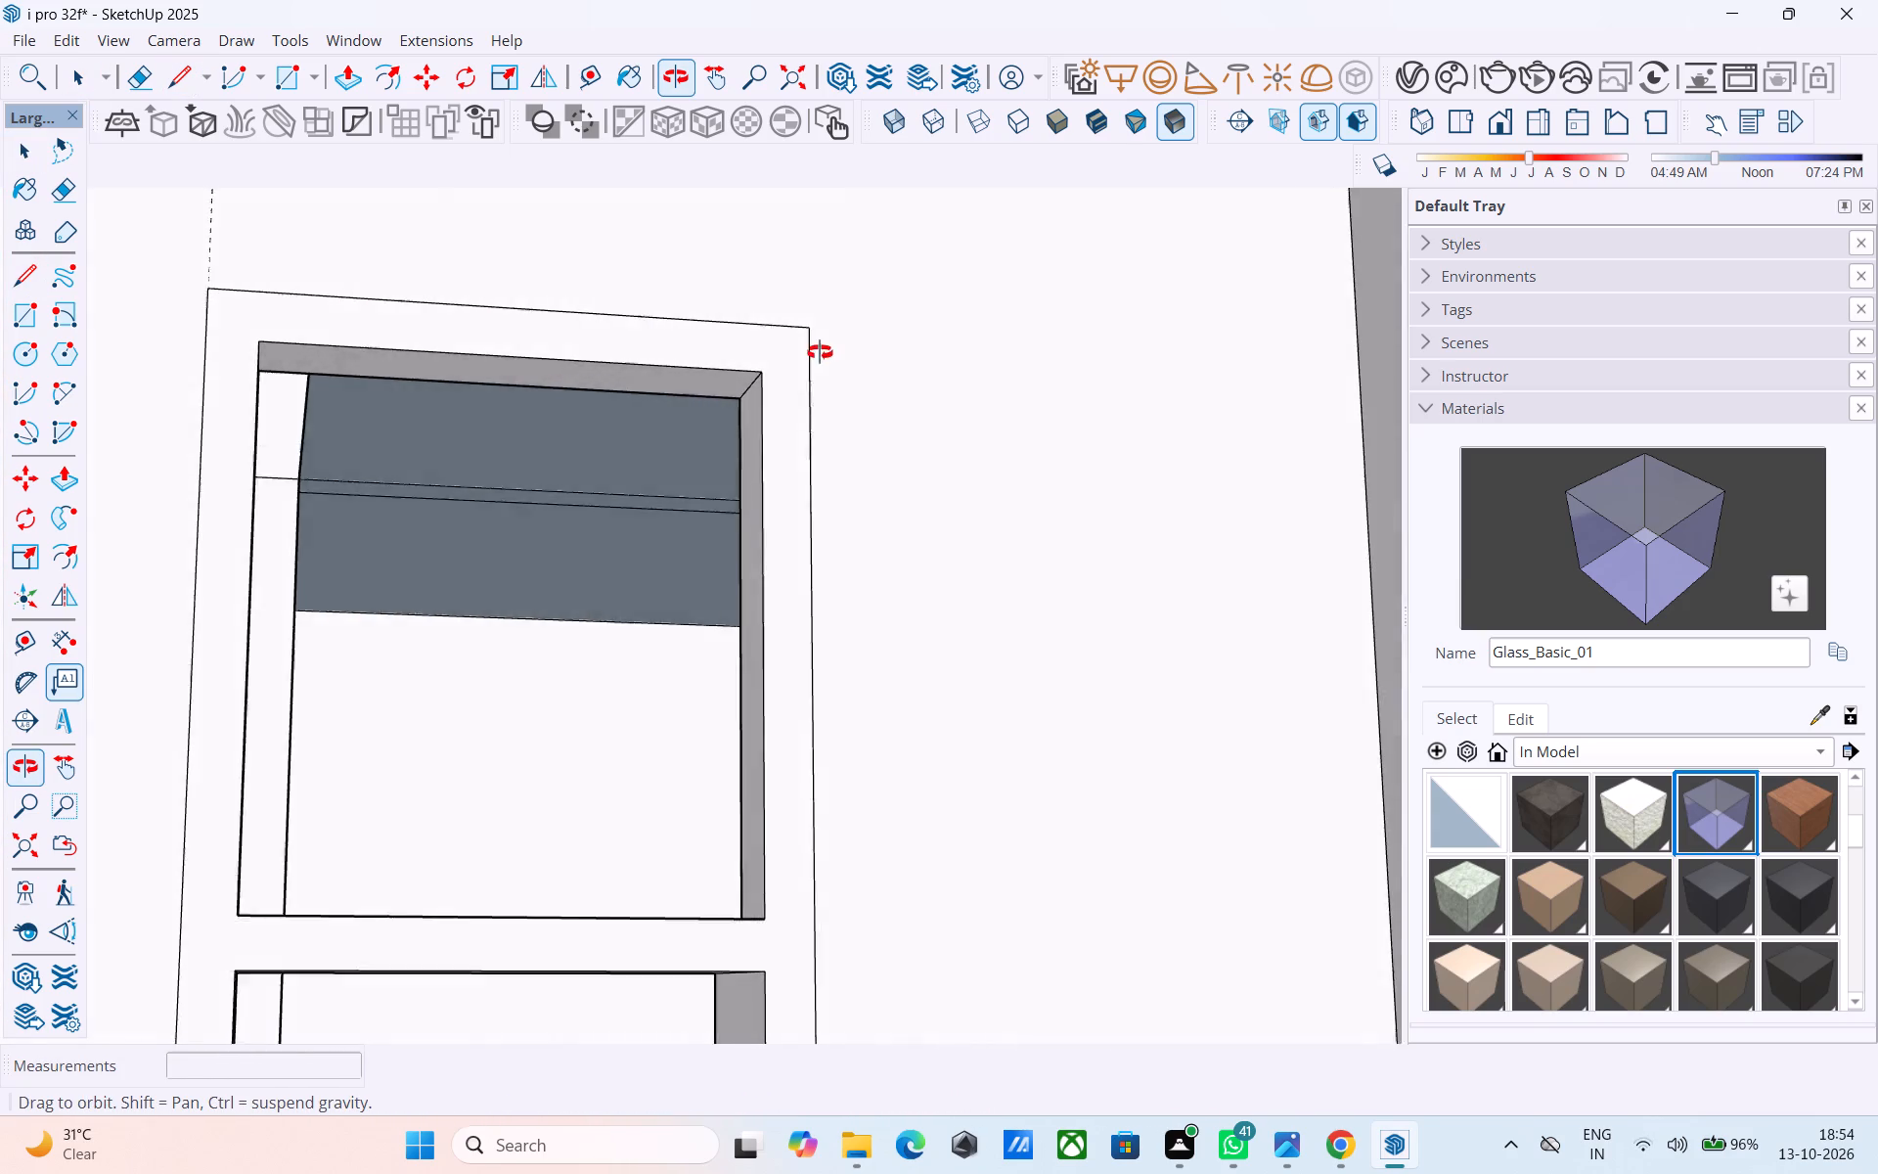
middle_click_drag(820, 352, 954, 356, "shift")
left_click(668, 448)
right_click(668, 448)
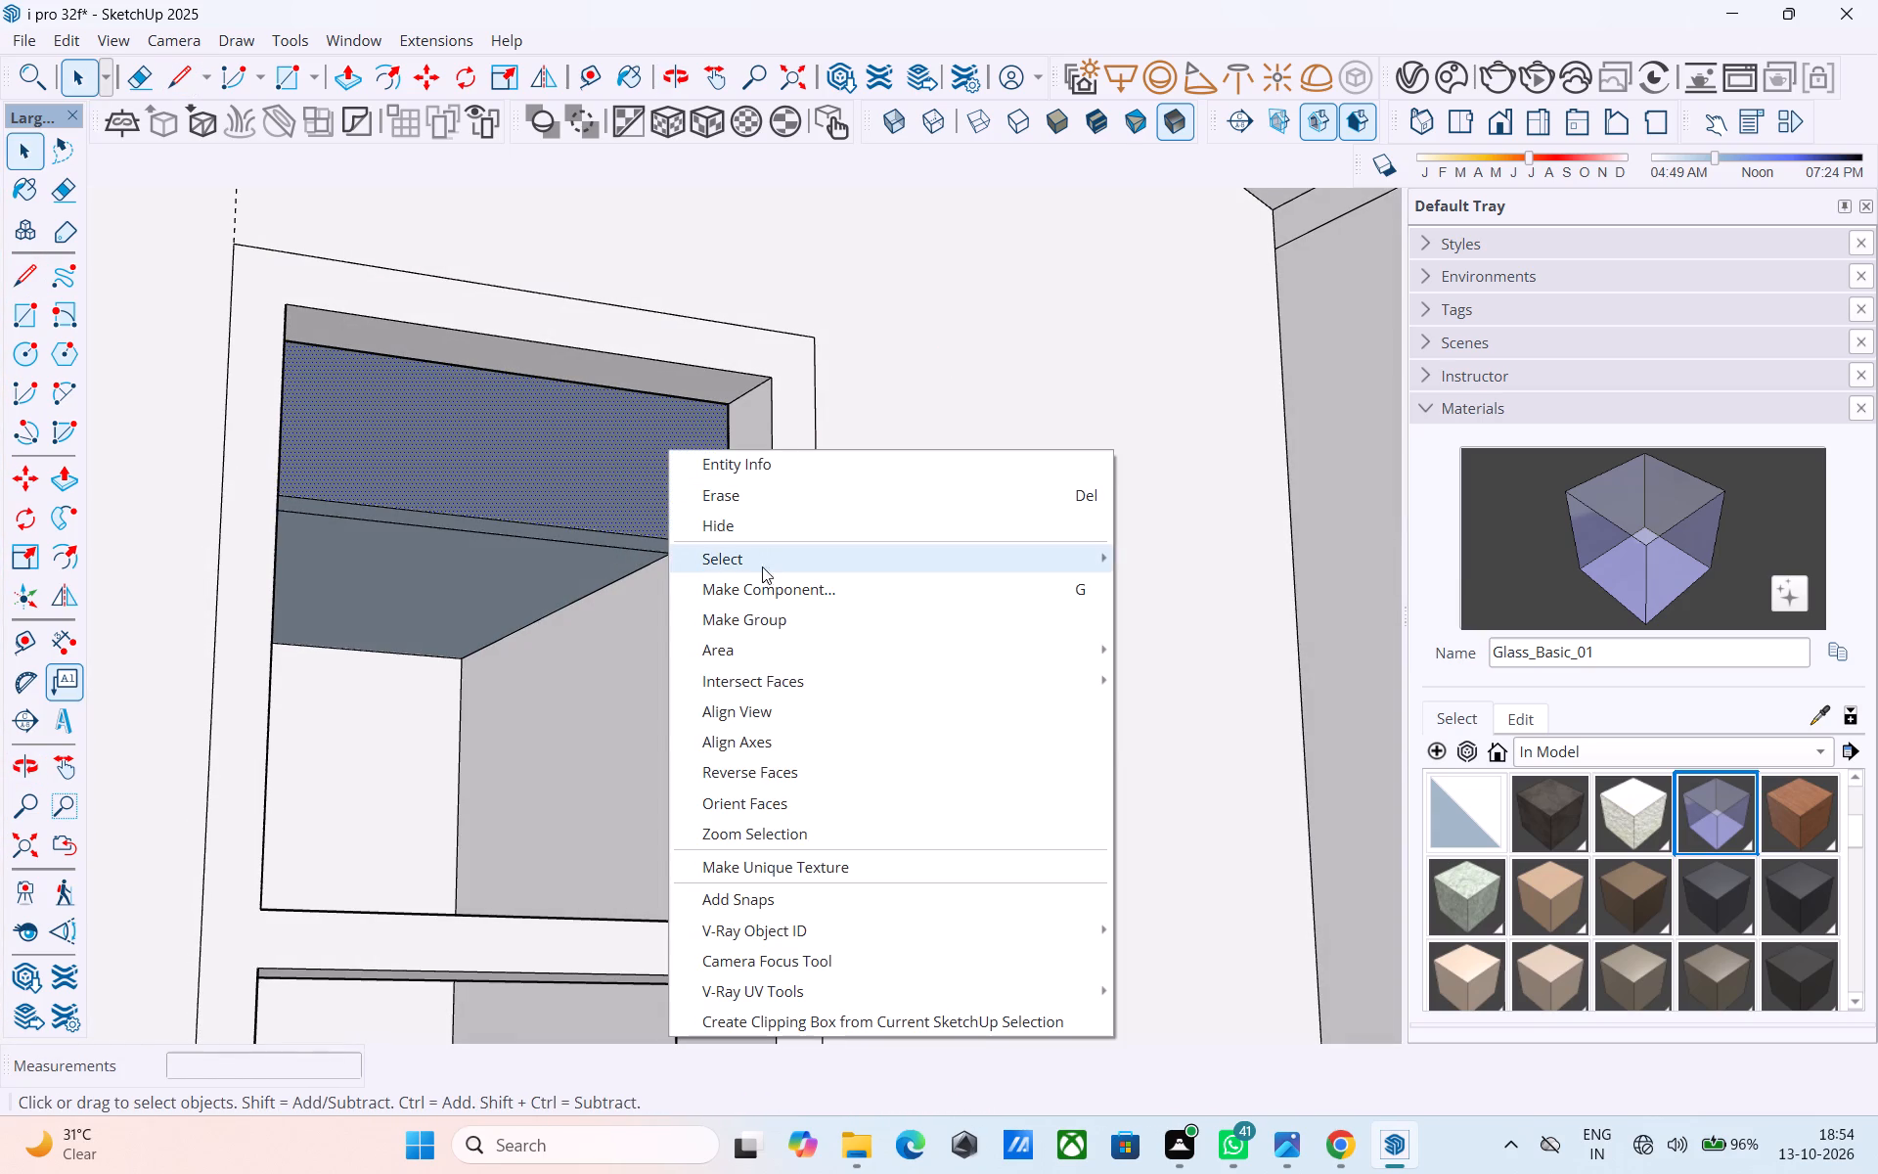
key("e")
left_click_drag(514, 517, 516, 536)
key("e")
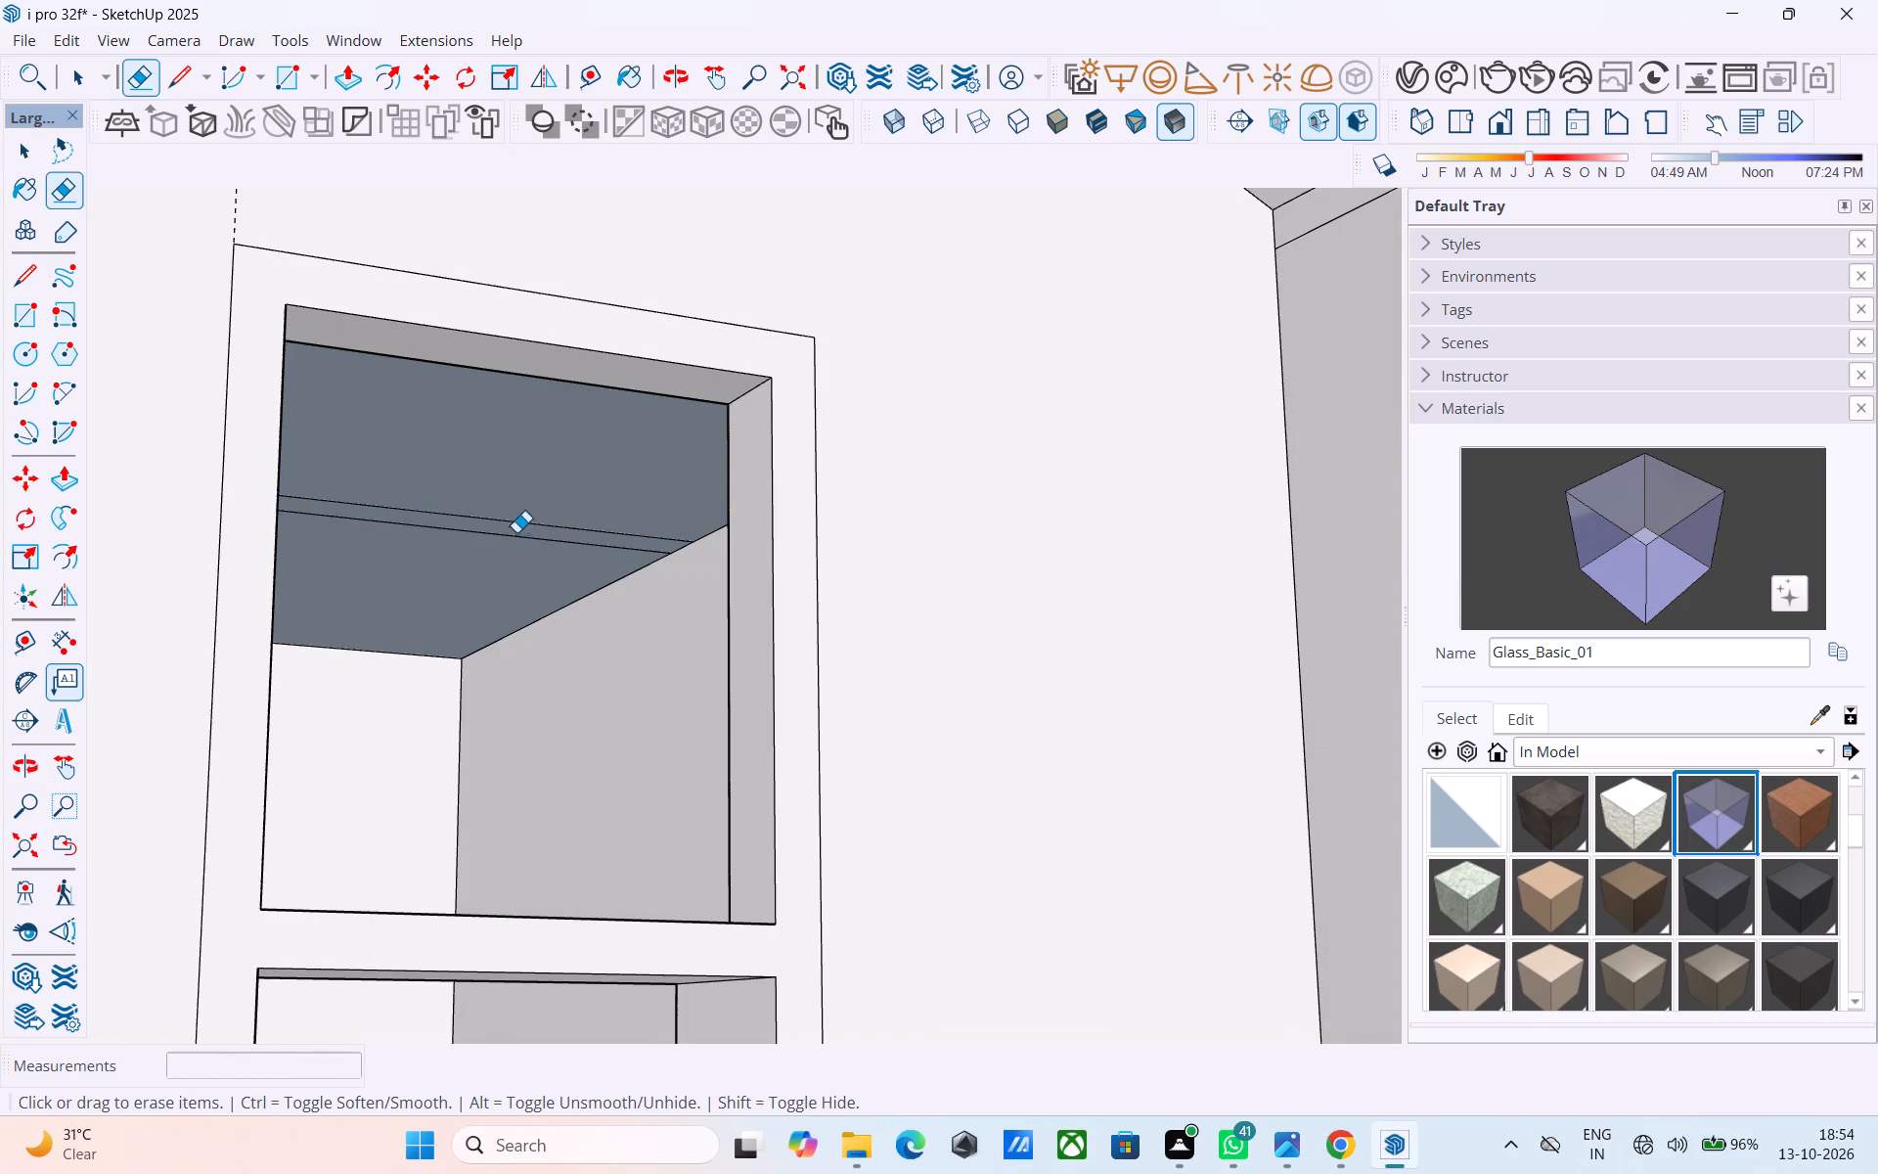
left_click_drag(516, 526, 496, 575)
left_click(504, 529)
left_click_drag(504, 524, 504, 536)
Reverse the room's ceiling face behind the upper window opening.
scroll(504, 516, "down", 7)
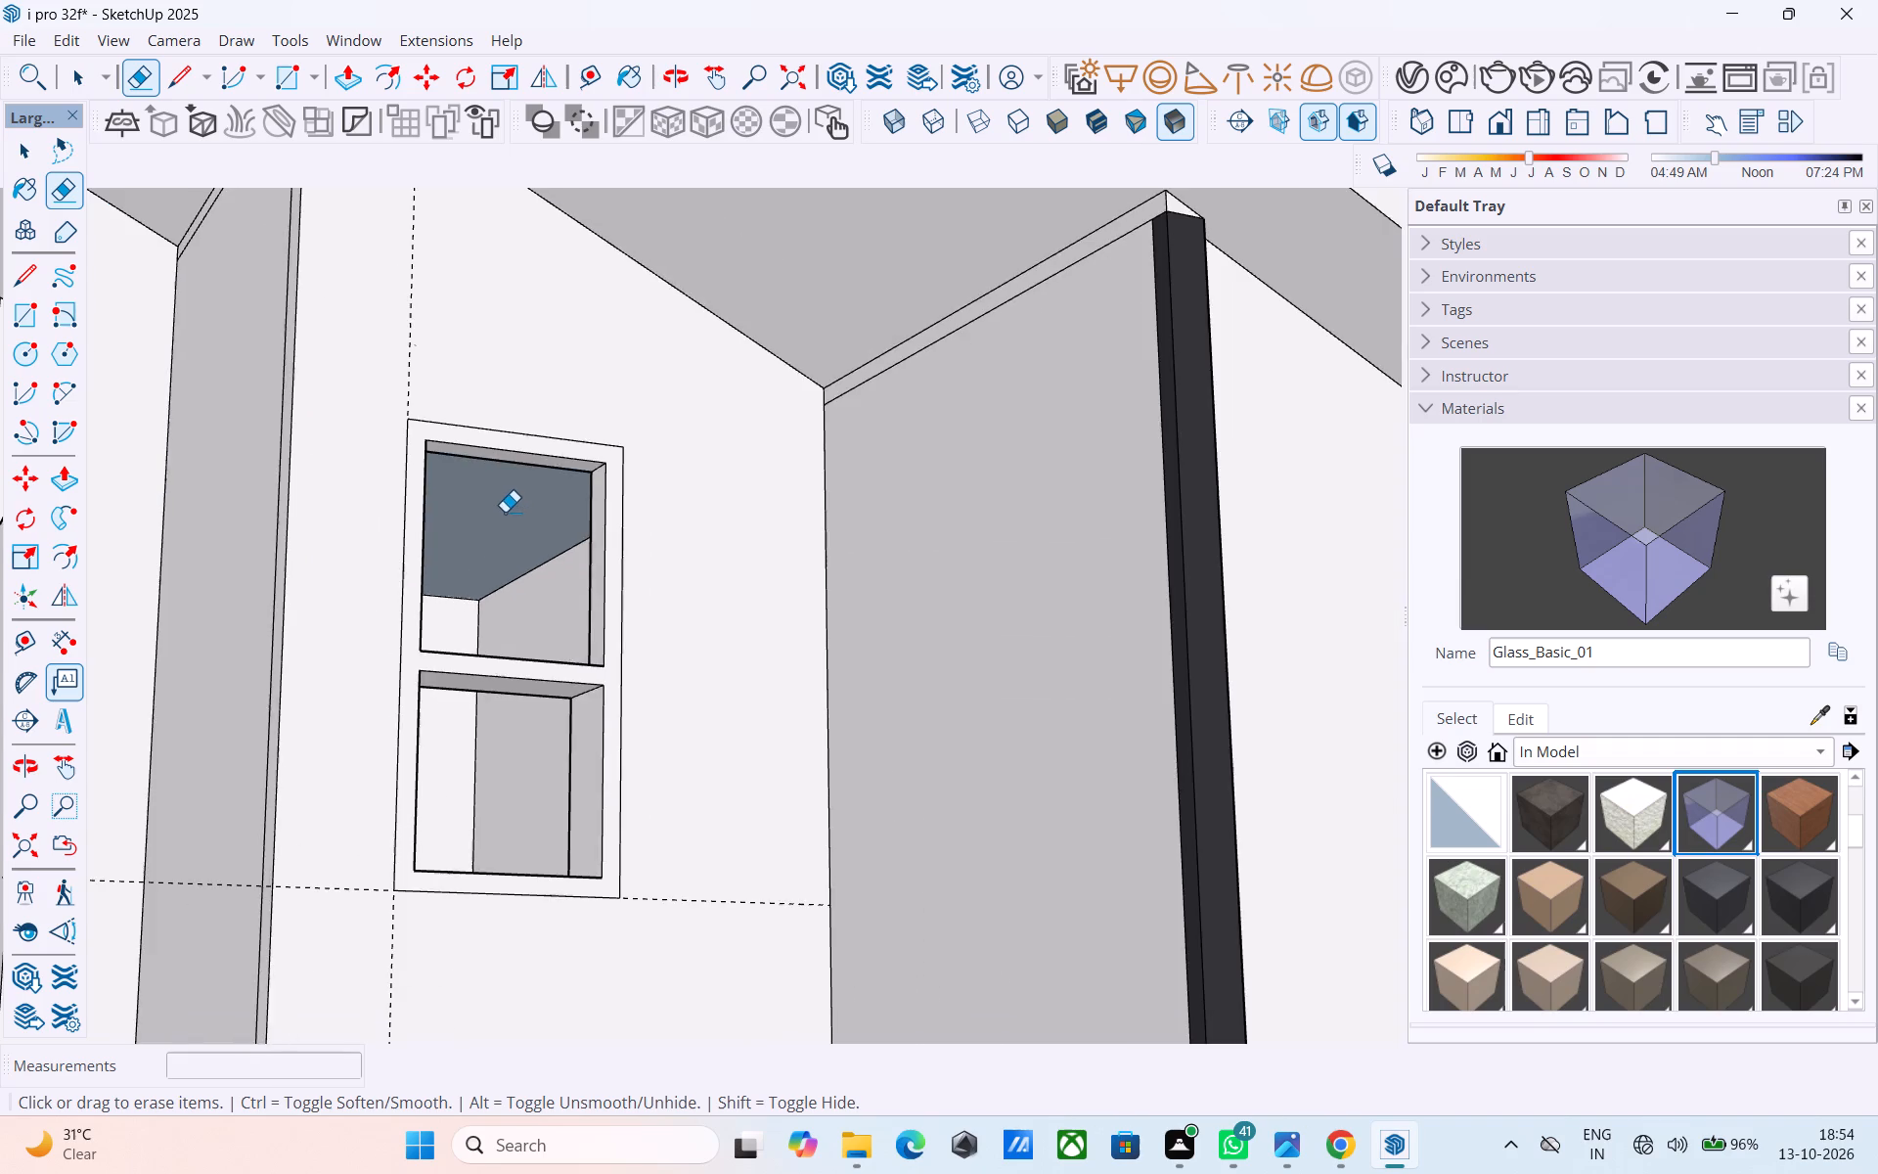
scroll(505, 526, "down", 11)
middle_click_drag(505, 543, 523, 508)
scroll(517, 508, "up", 8)
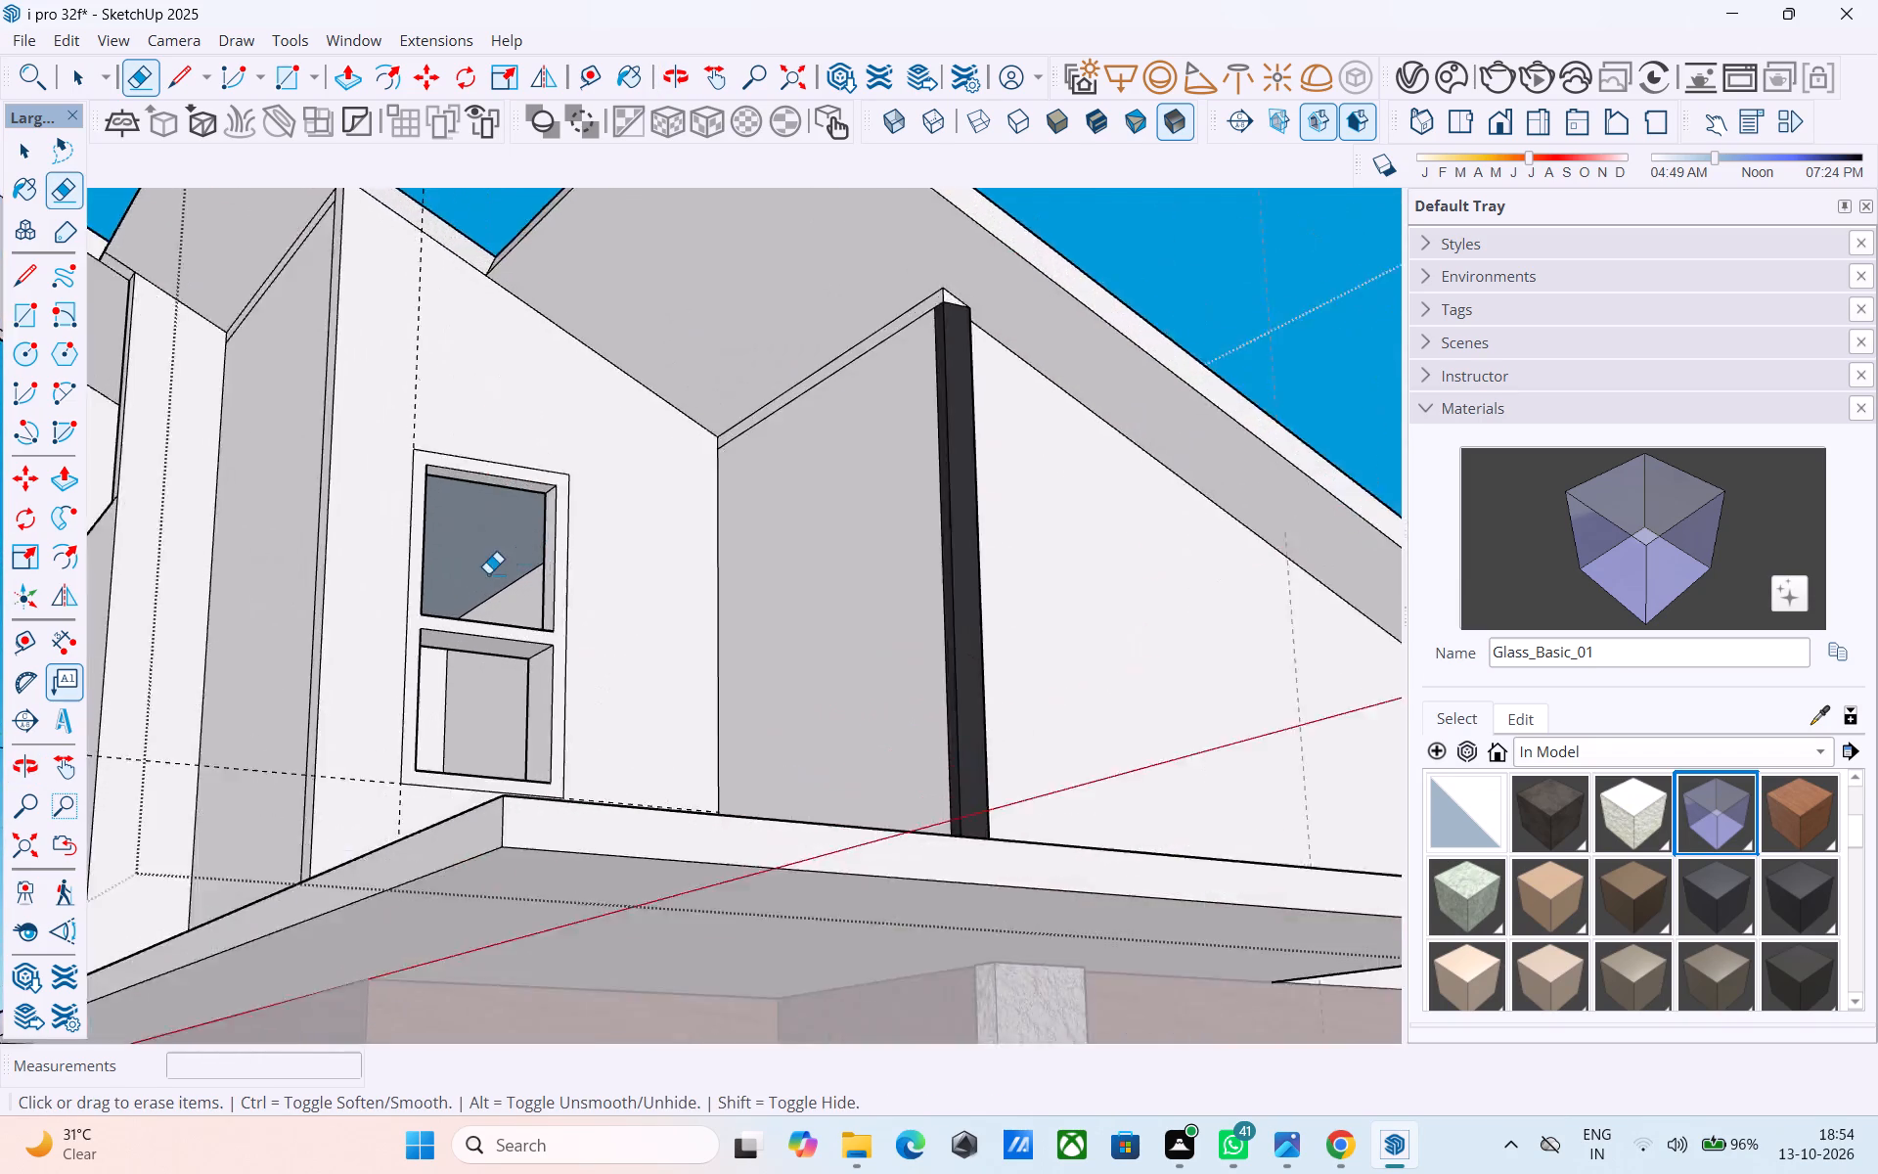
scroll(488, 573, "up", 6)
key("space")
left_click(481, 521)
right_click(479, 519)
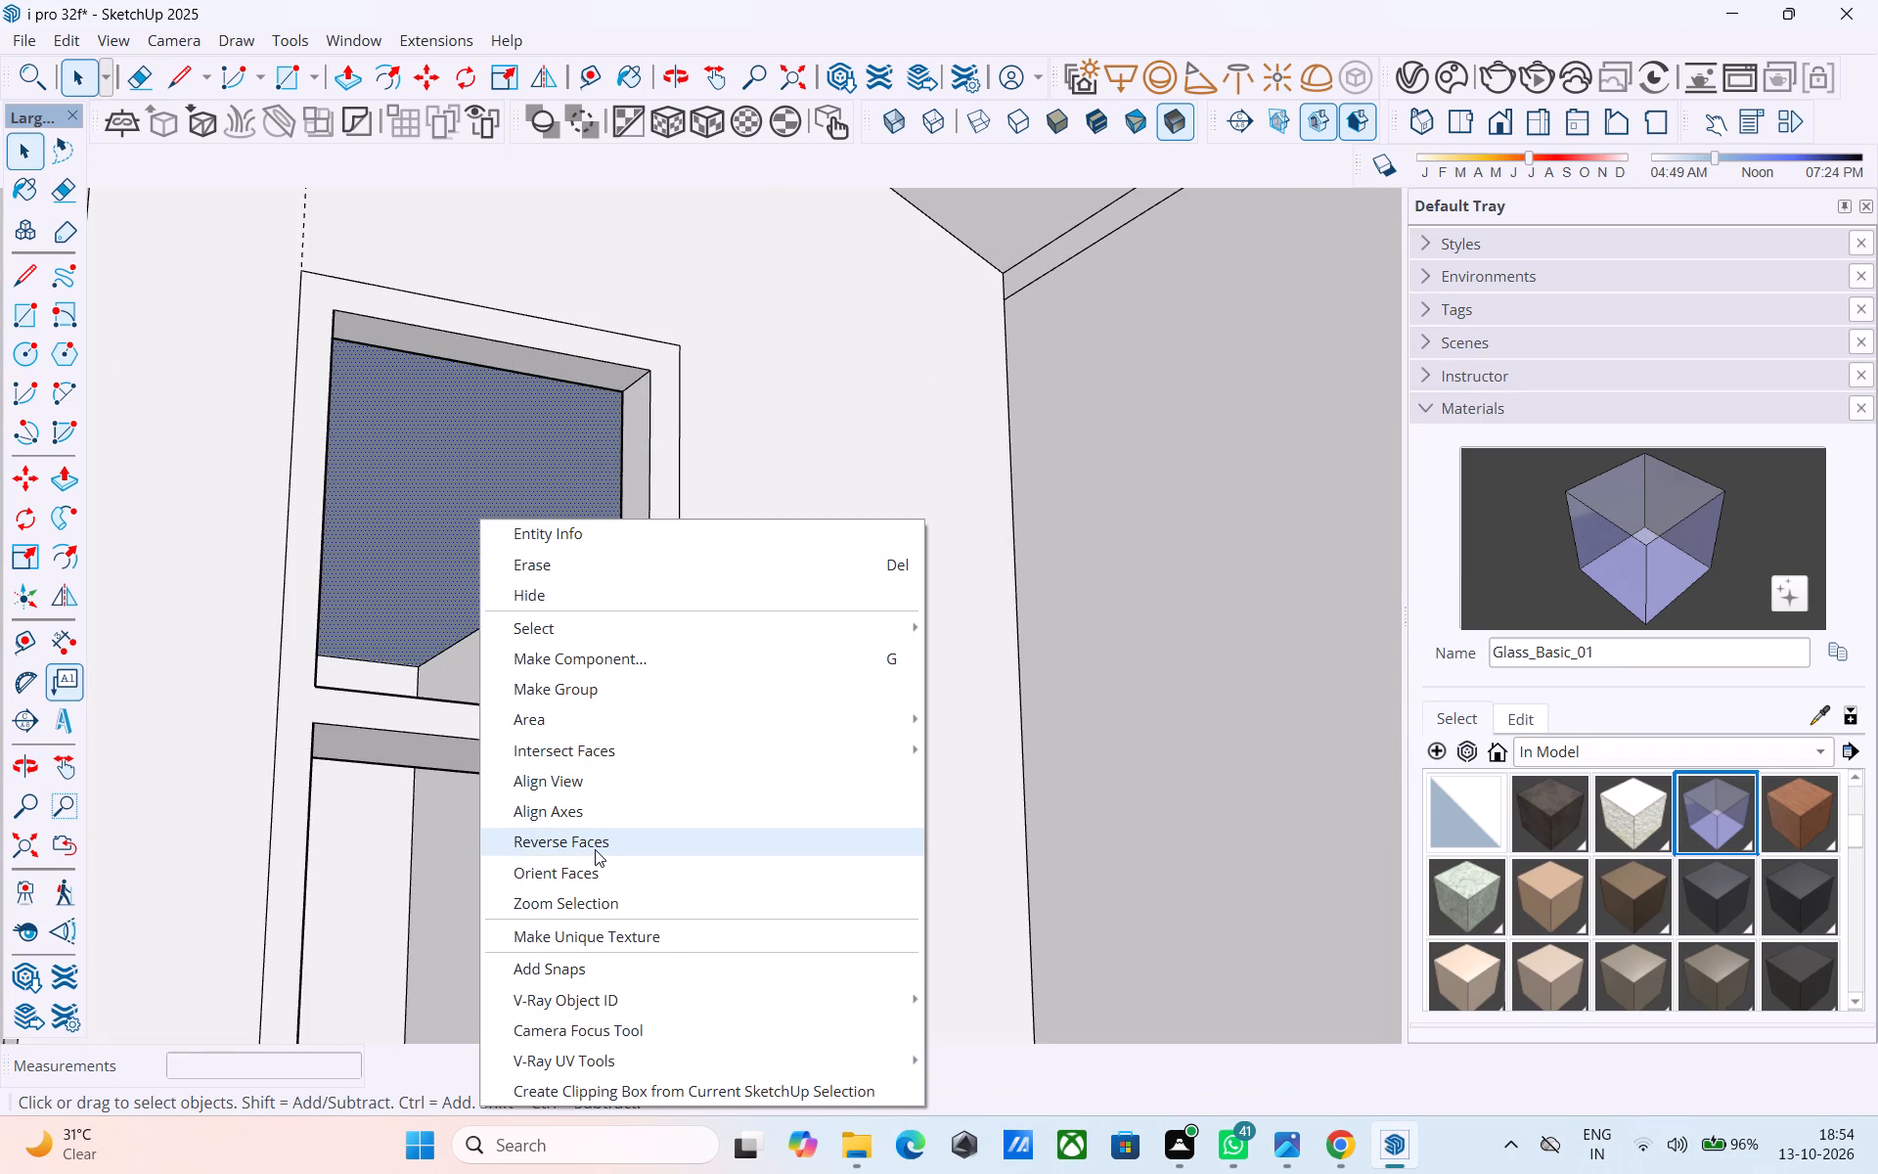
left_click(595, 849)
Examine the window openings from outside and inside the room, including the inner wall, the reveals and the wall edges around them.
scroll(510, 524, "down", 3)
middle_click_drag(510, 524, 393, 601)
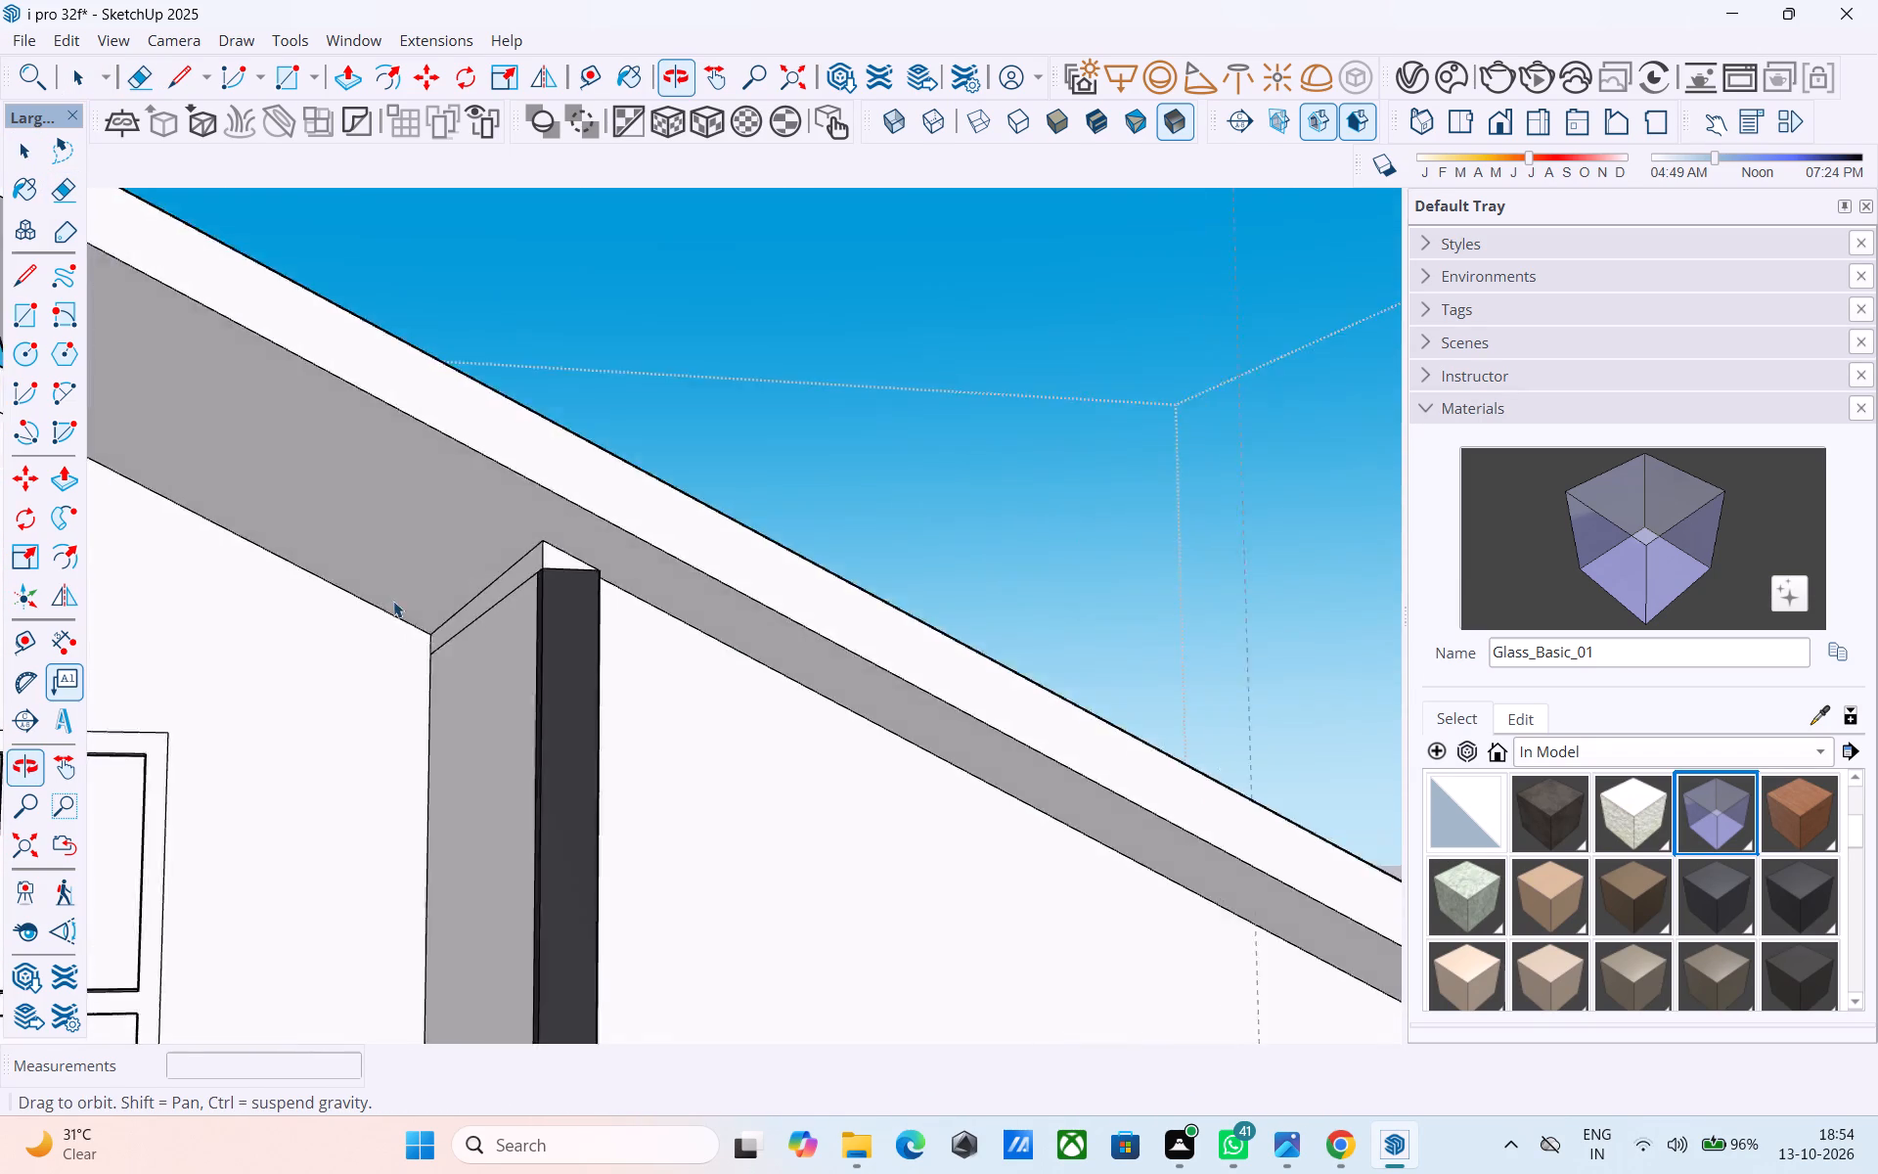
middle_click_drag(393, 601, 392, 602)
scroll(397, 599, "up", 1)
scroll(405, 597, "down", 7)
middle_click_drag(314, 684, 572, 539)
scroll(487, 550, "up", 3)
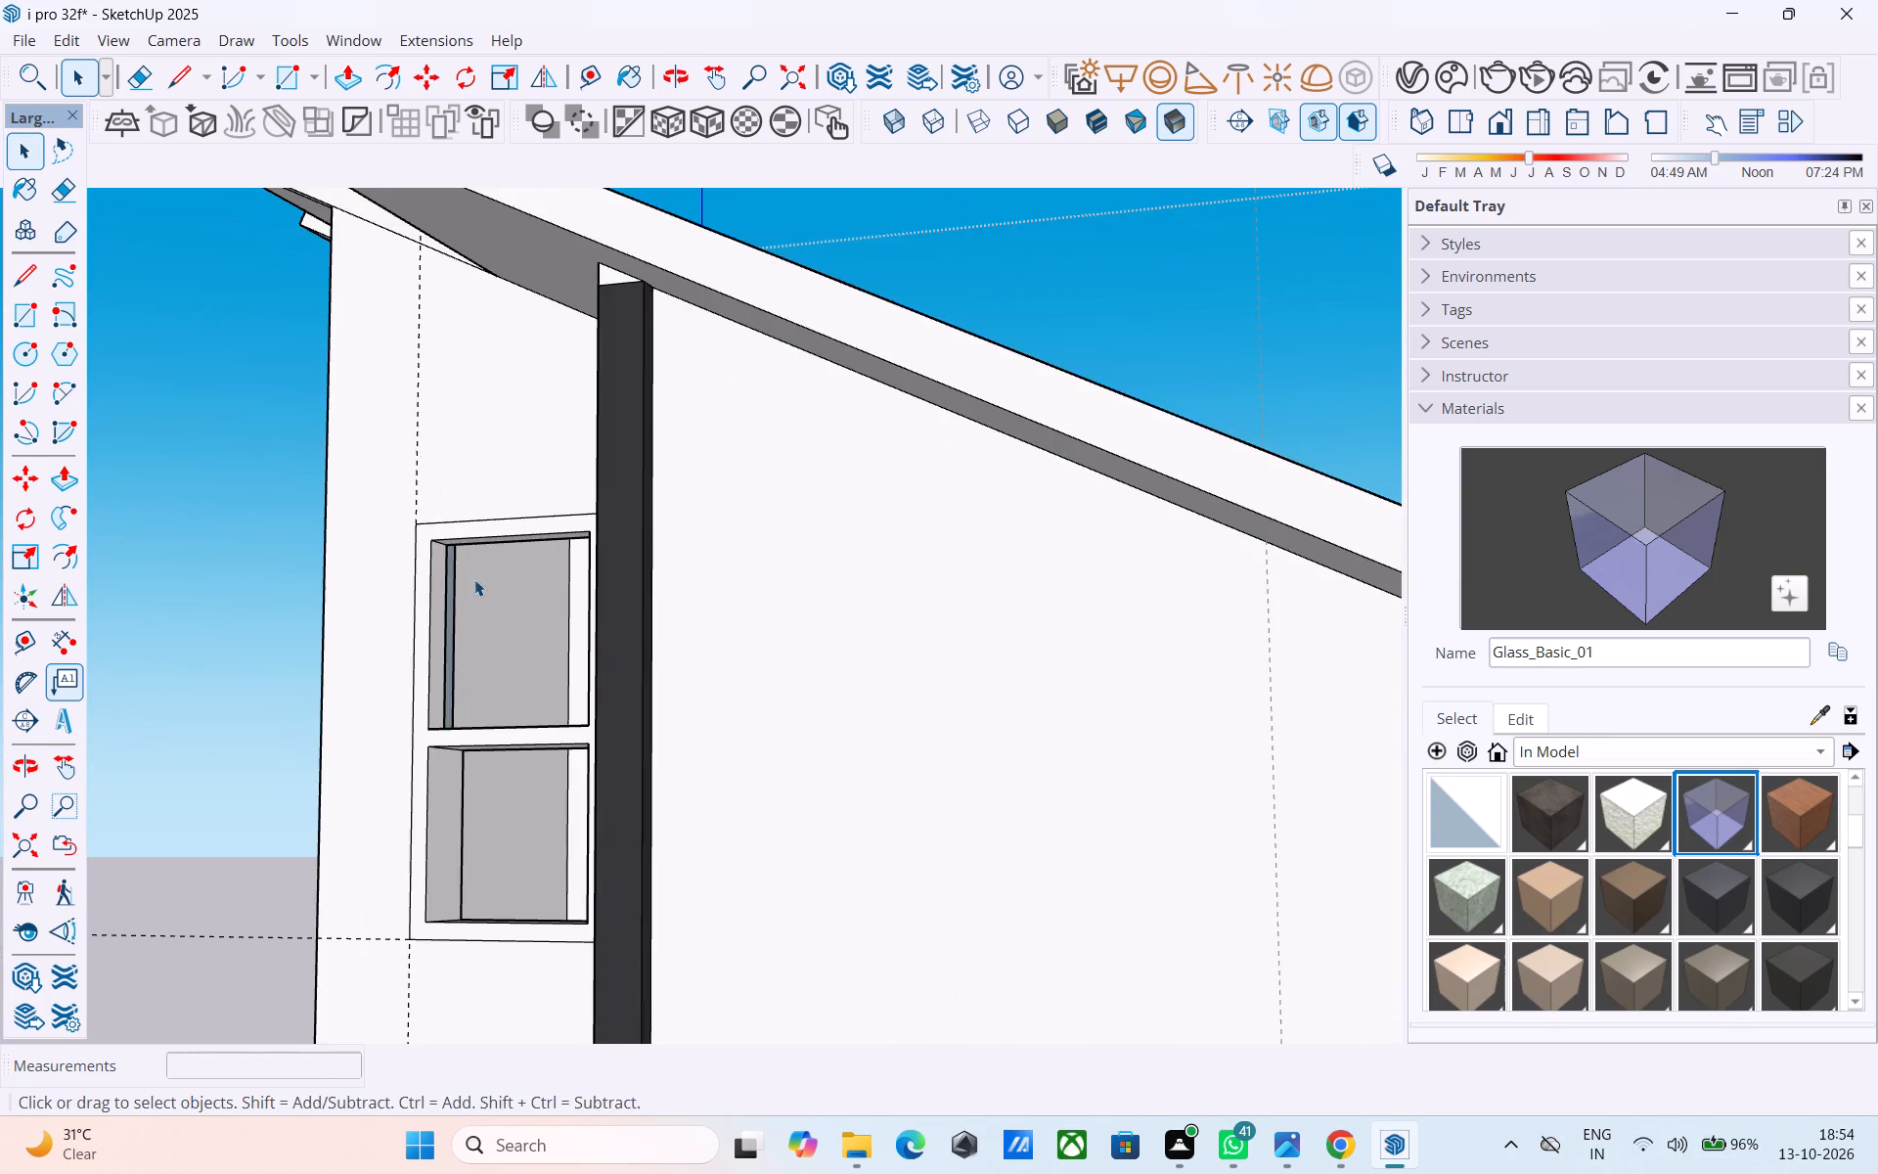
middle_click_drag(474, 579, 535, 512)
scroll(534, 529, "up", 5)
middle_click_drag(535, 508, 498, 477)
scroll(528, 519, "up", 5)
middle_click_drag(486, 570, 551, 722)
scroll(551, 722, "up", 5)
middle_click_drag(533, 723, 455, 741)
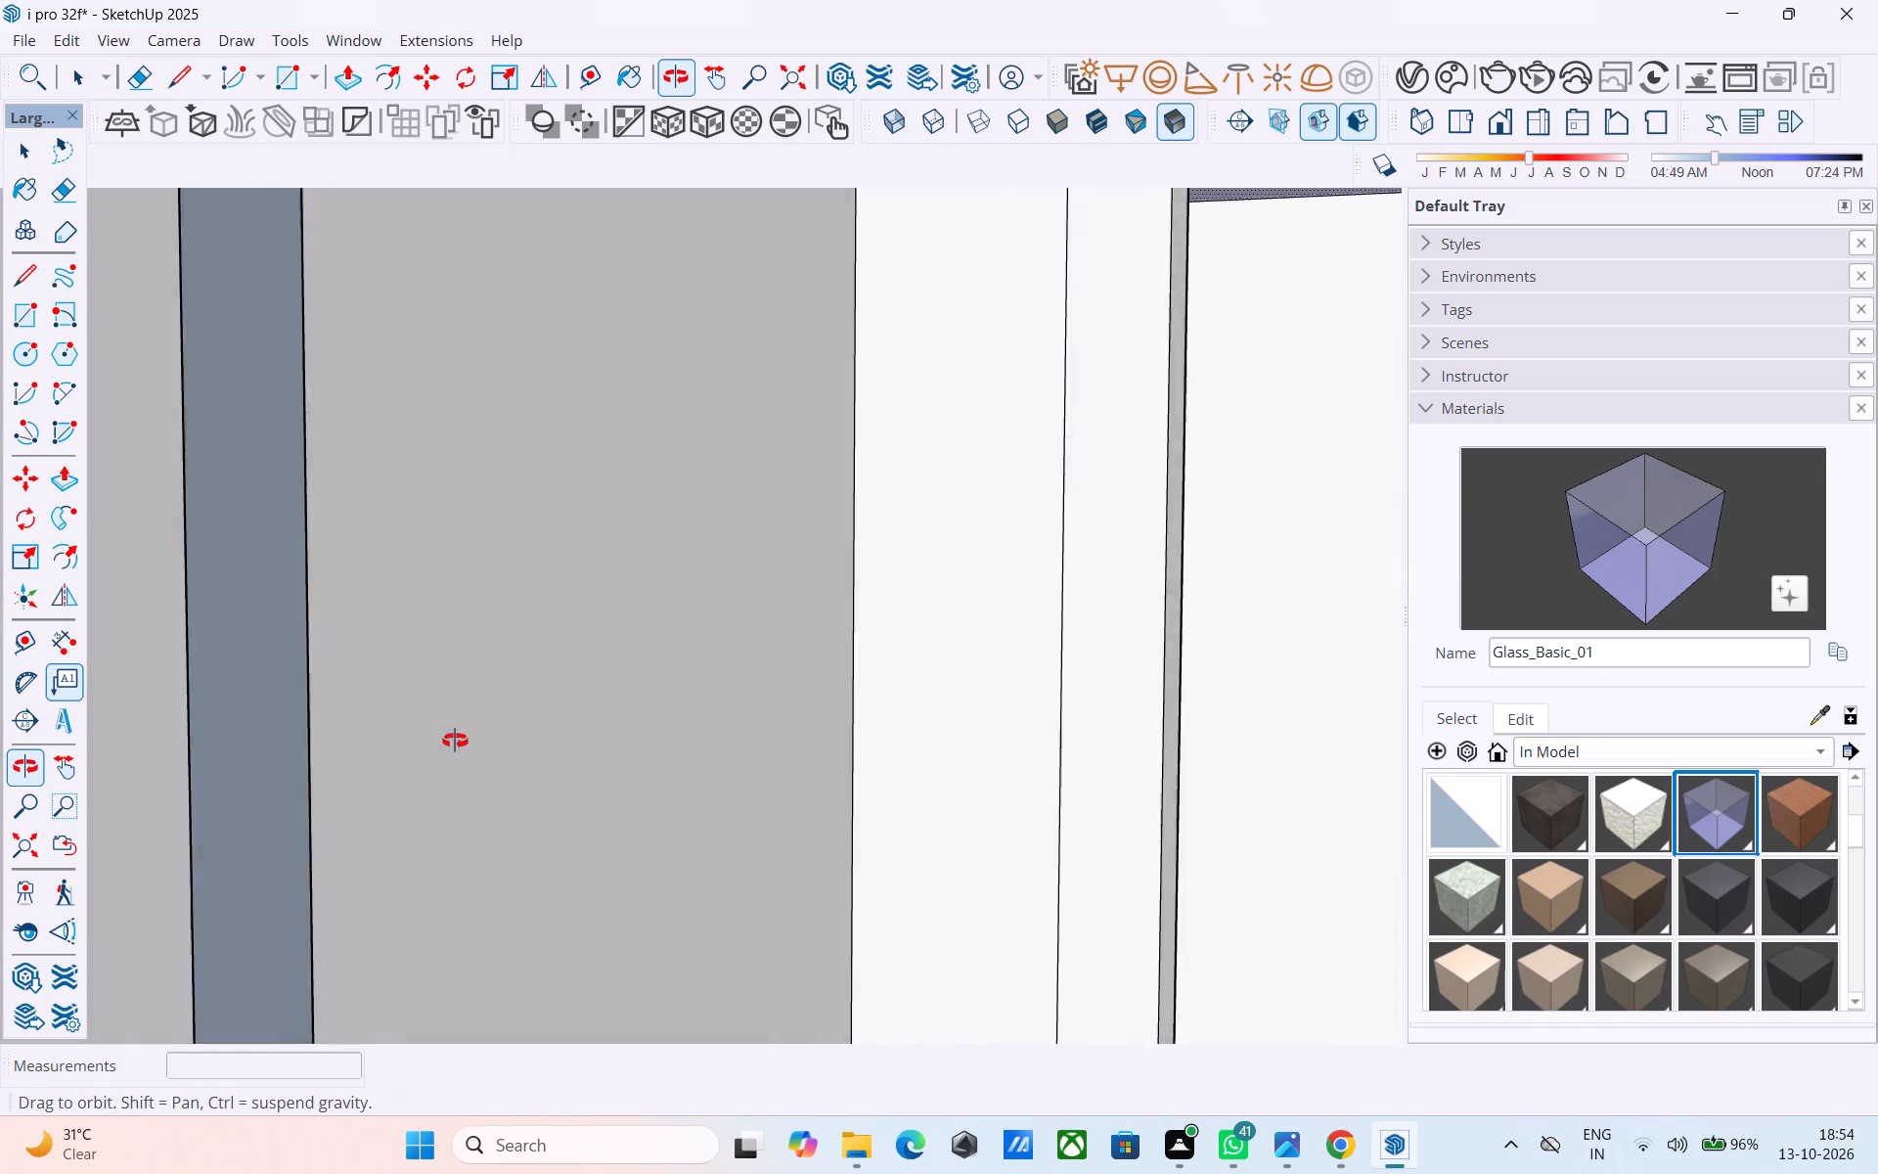
middle_click_drag(455, 741, 619, 733)
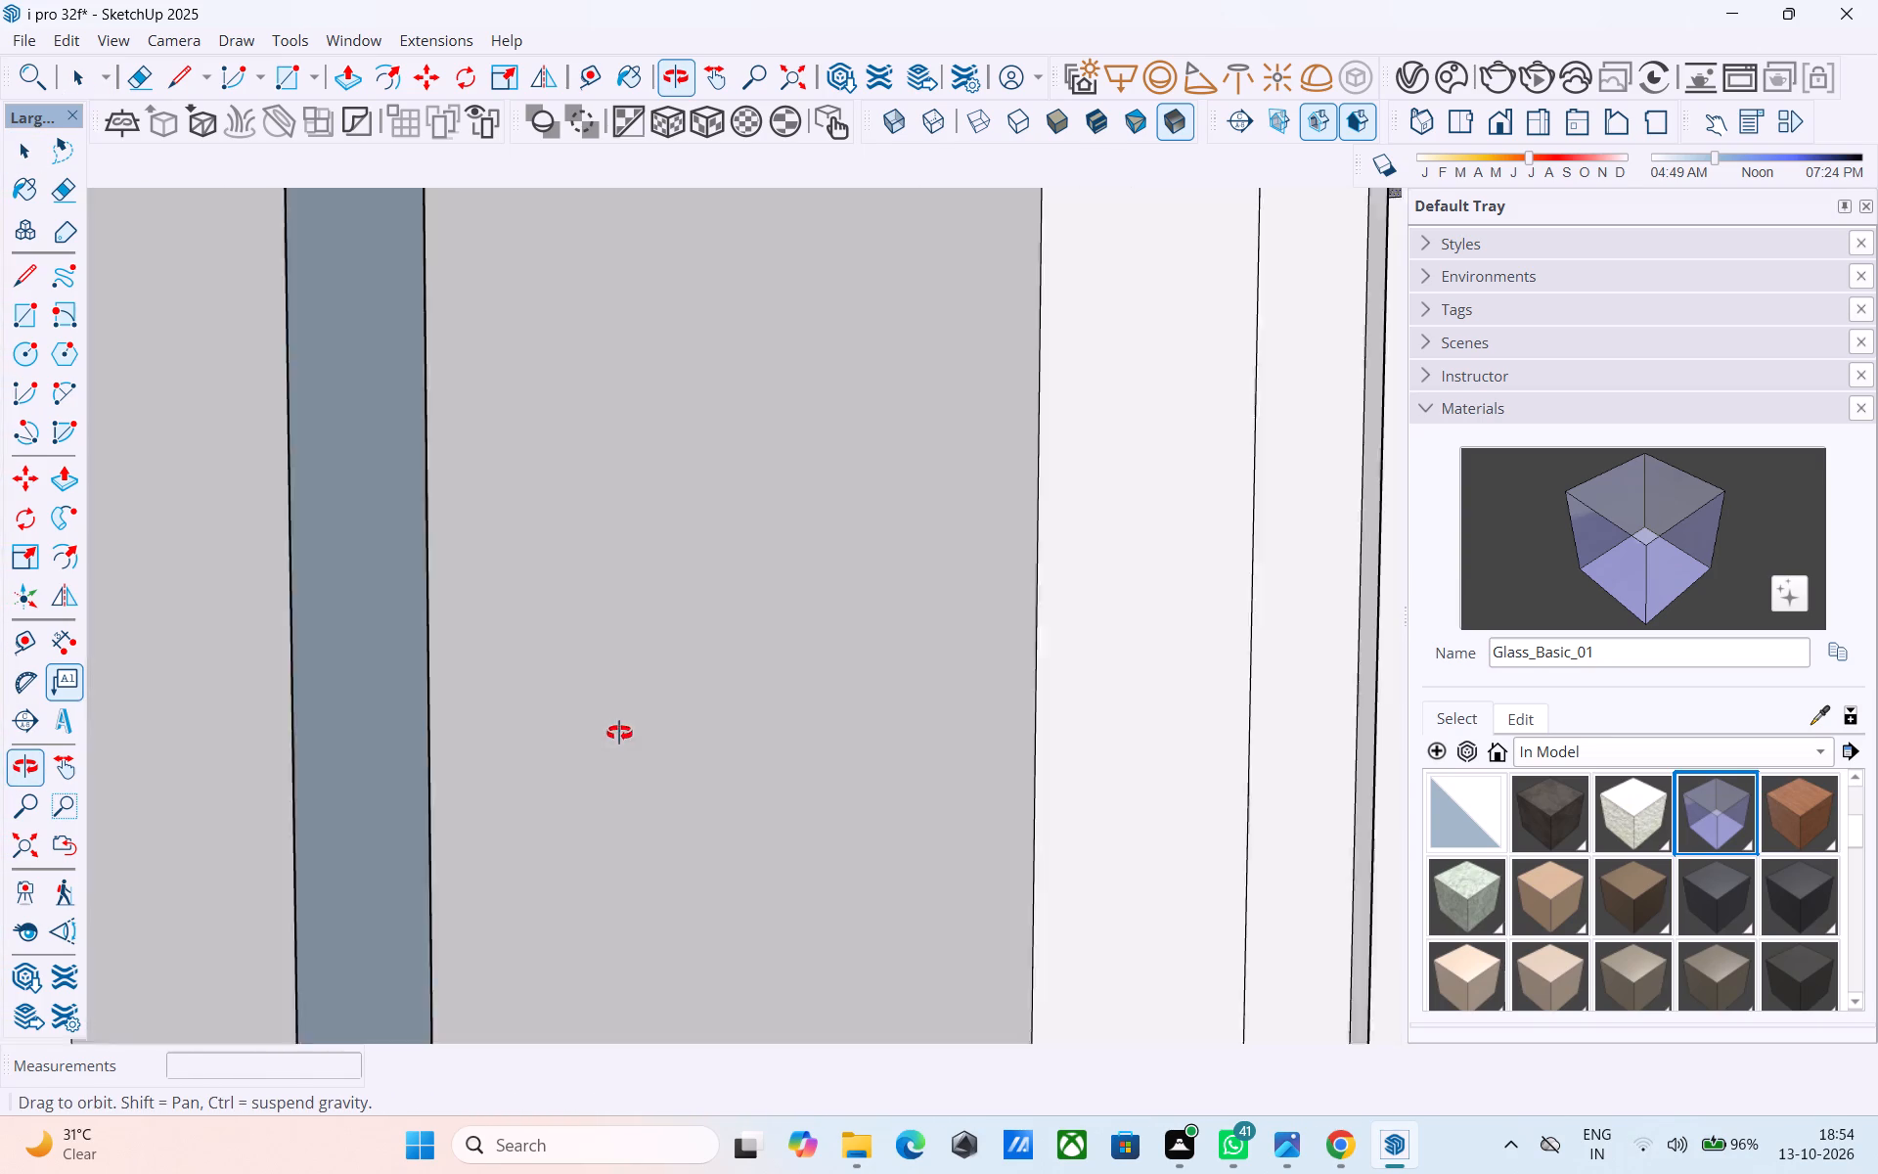
middle_click_drag(619, 733, 688, 722)
scroll(695, 712, "up", 5)
middle_click_drag(659, 706, 0, 773)
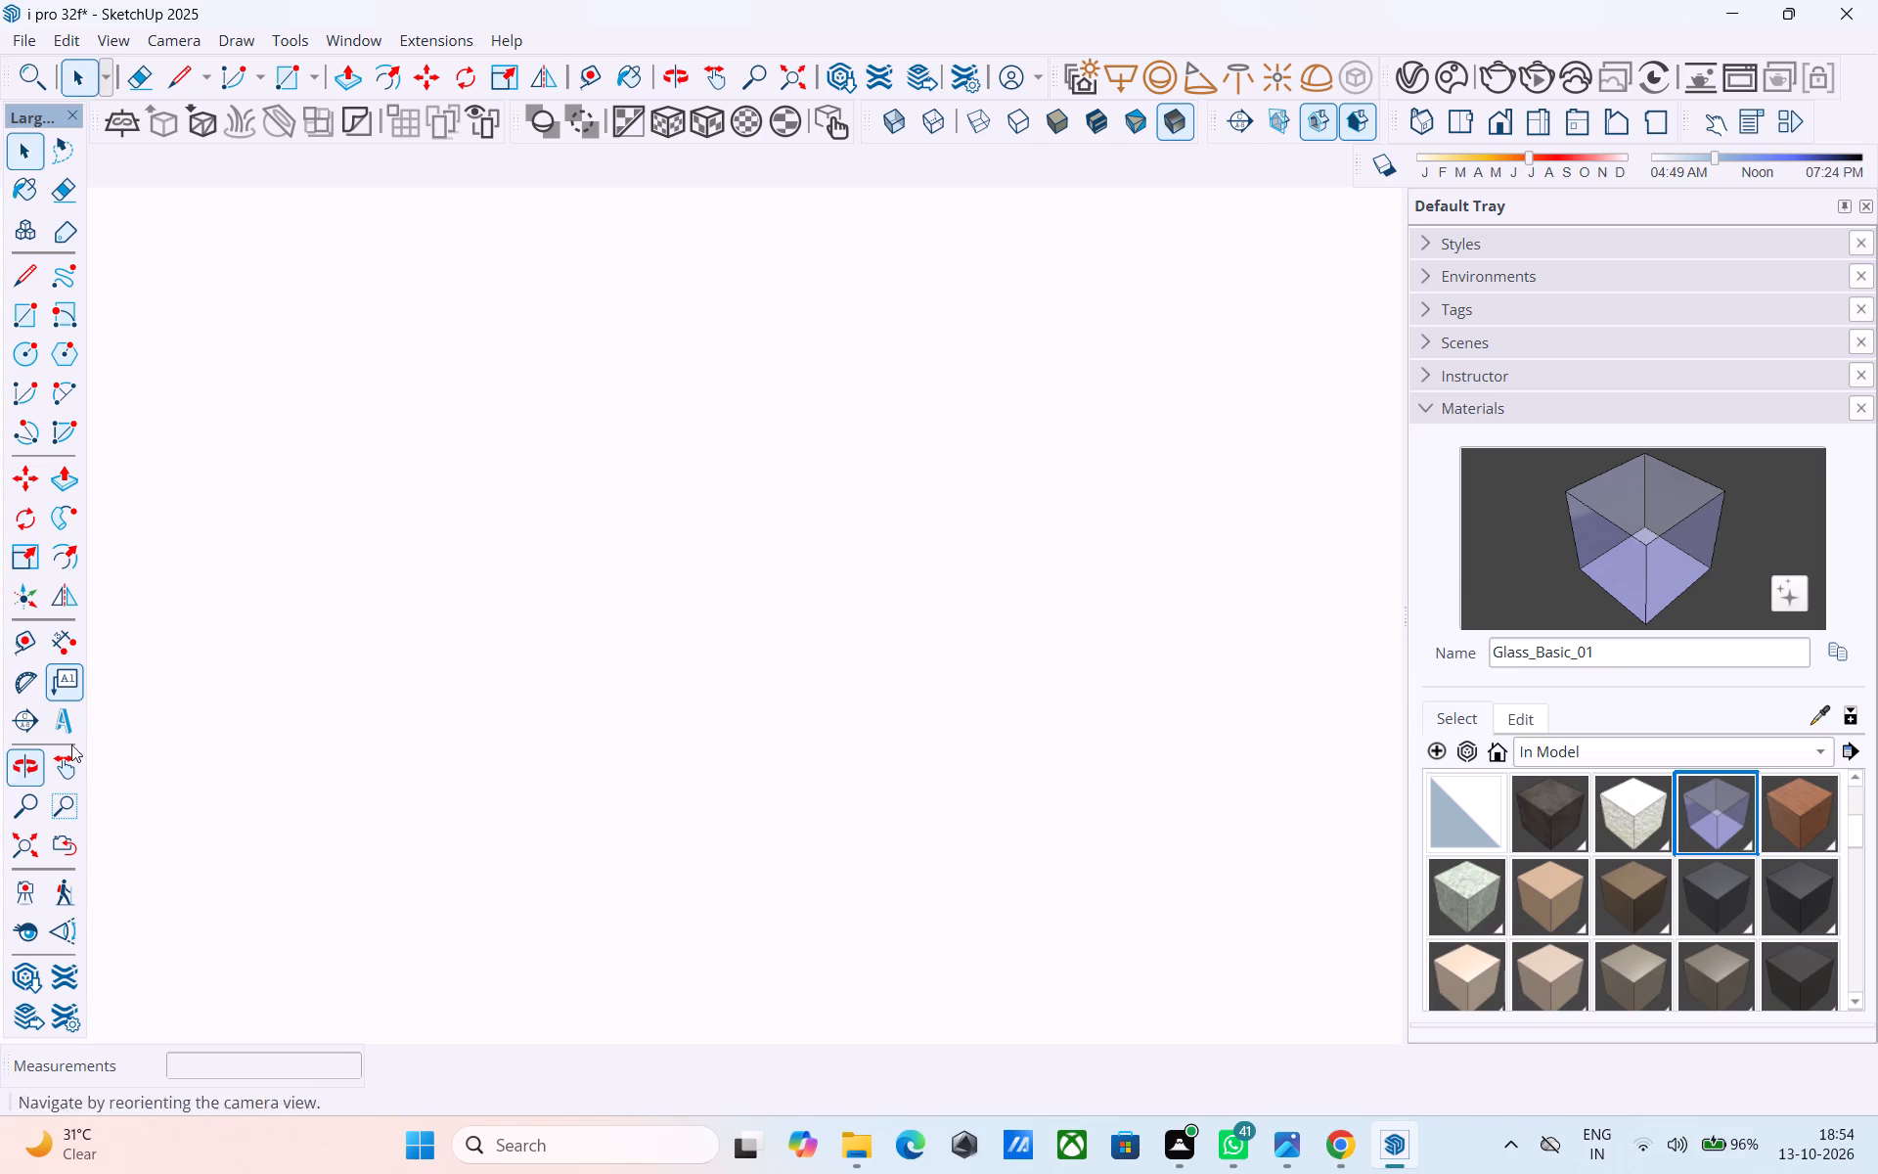
middle_click_drag(243, 717, 753, 575)
scroll(753, 575, "down", 5)
middle_click_drag(758, 610, 748, 715, "shift")
scroll(727, 681, "down", 3)
middle_click_drag(727, 681, 726, 672)
scroll(726, 679, "up", 5)
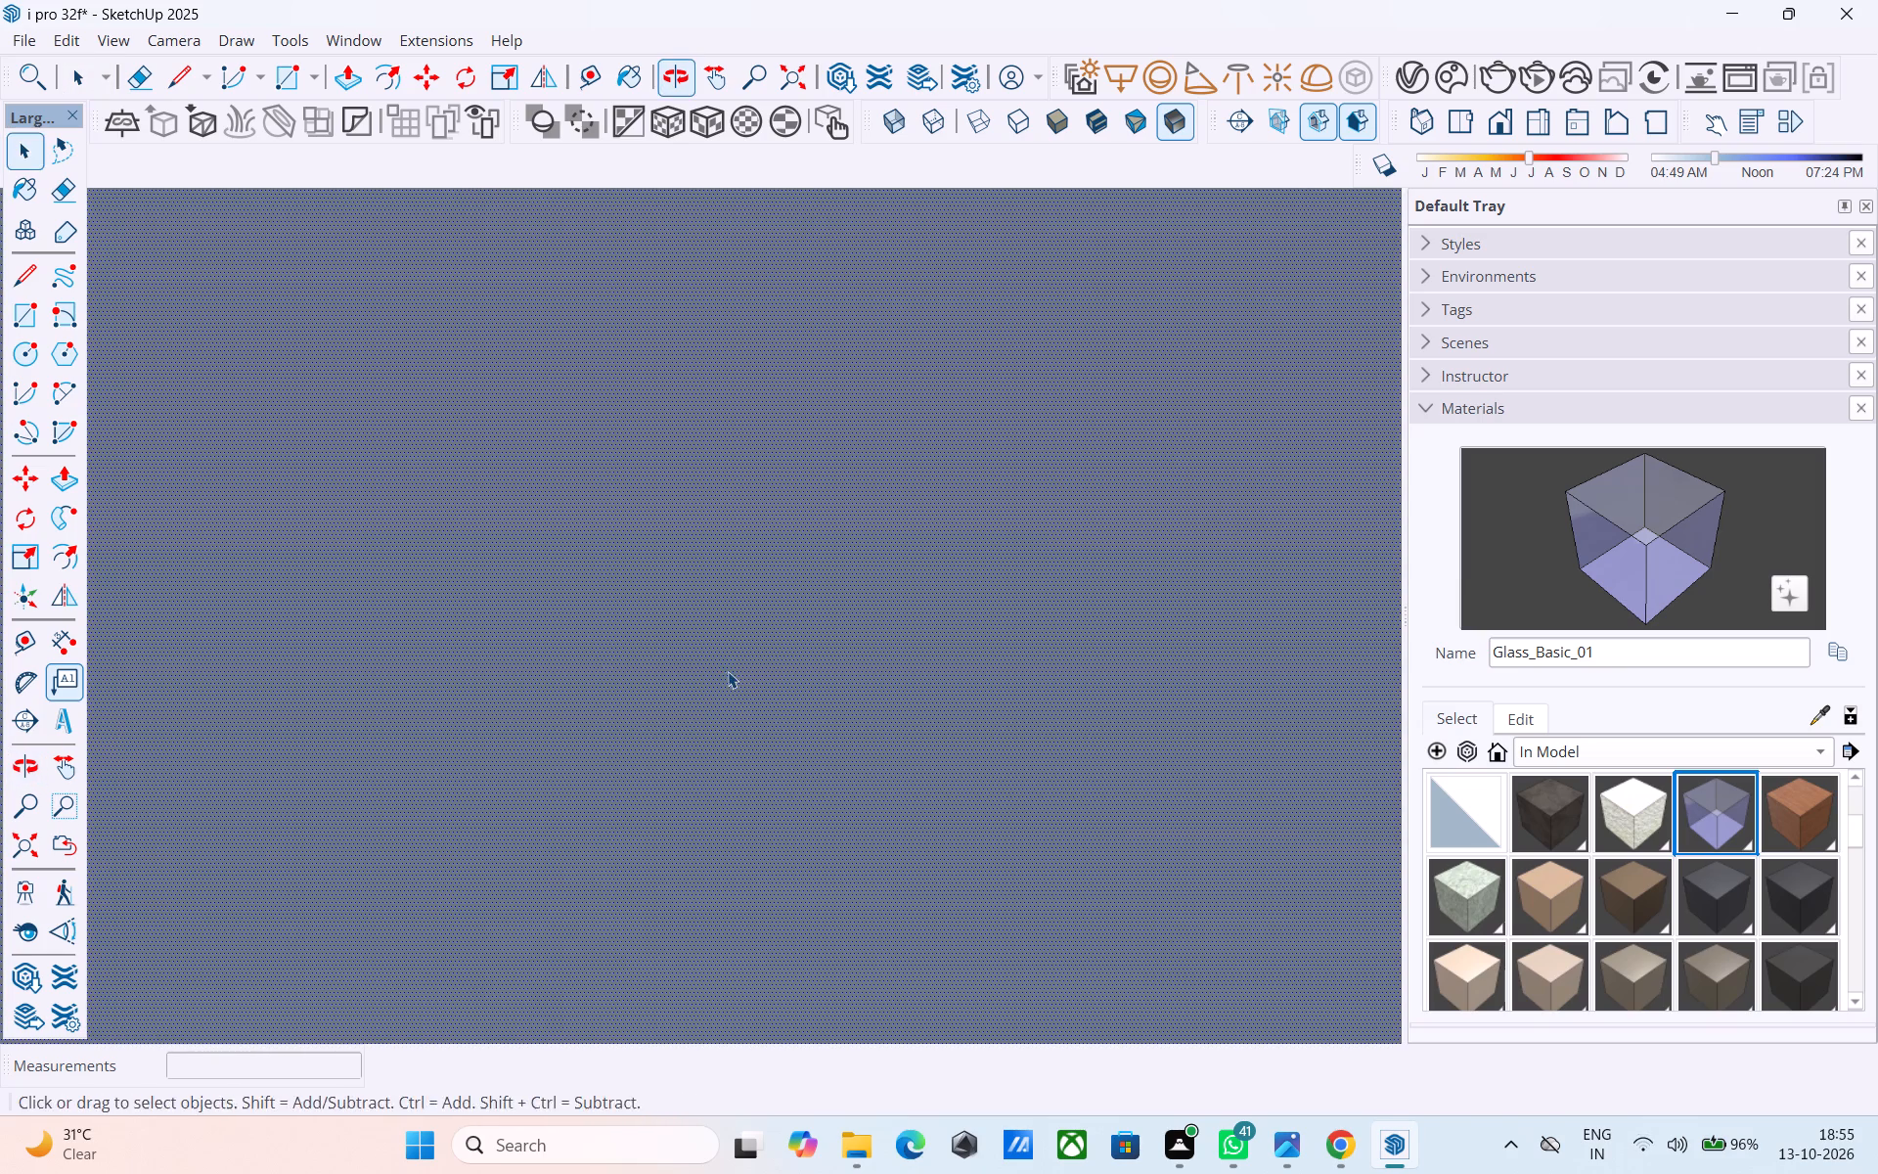
middle_click_drag(728, 671, 340, 651)
middle_click_drag(979, 596, 696, 259)
middle_click_drag(975, 546, 791, 319, "shift")
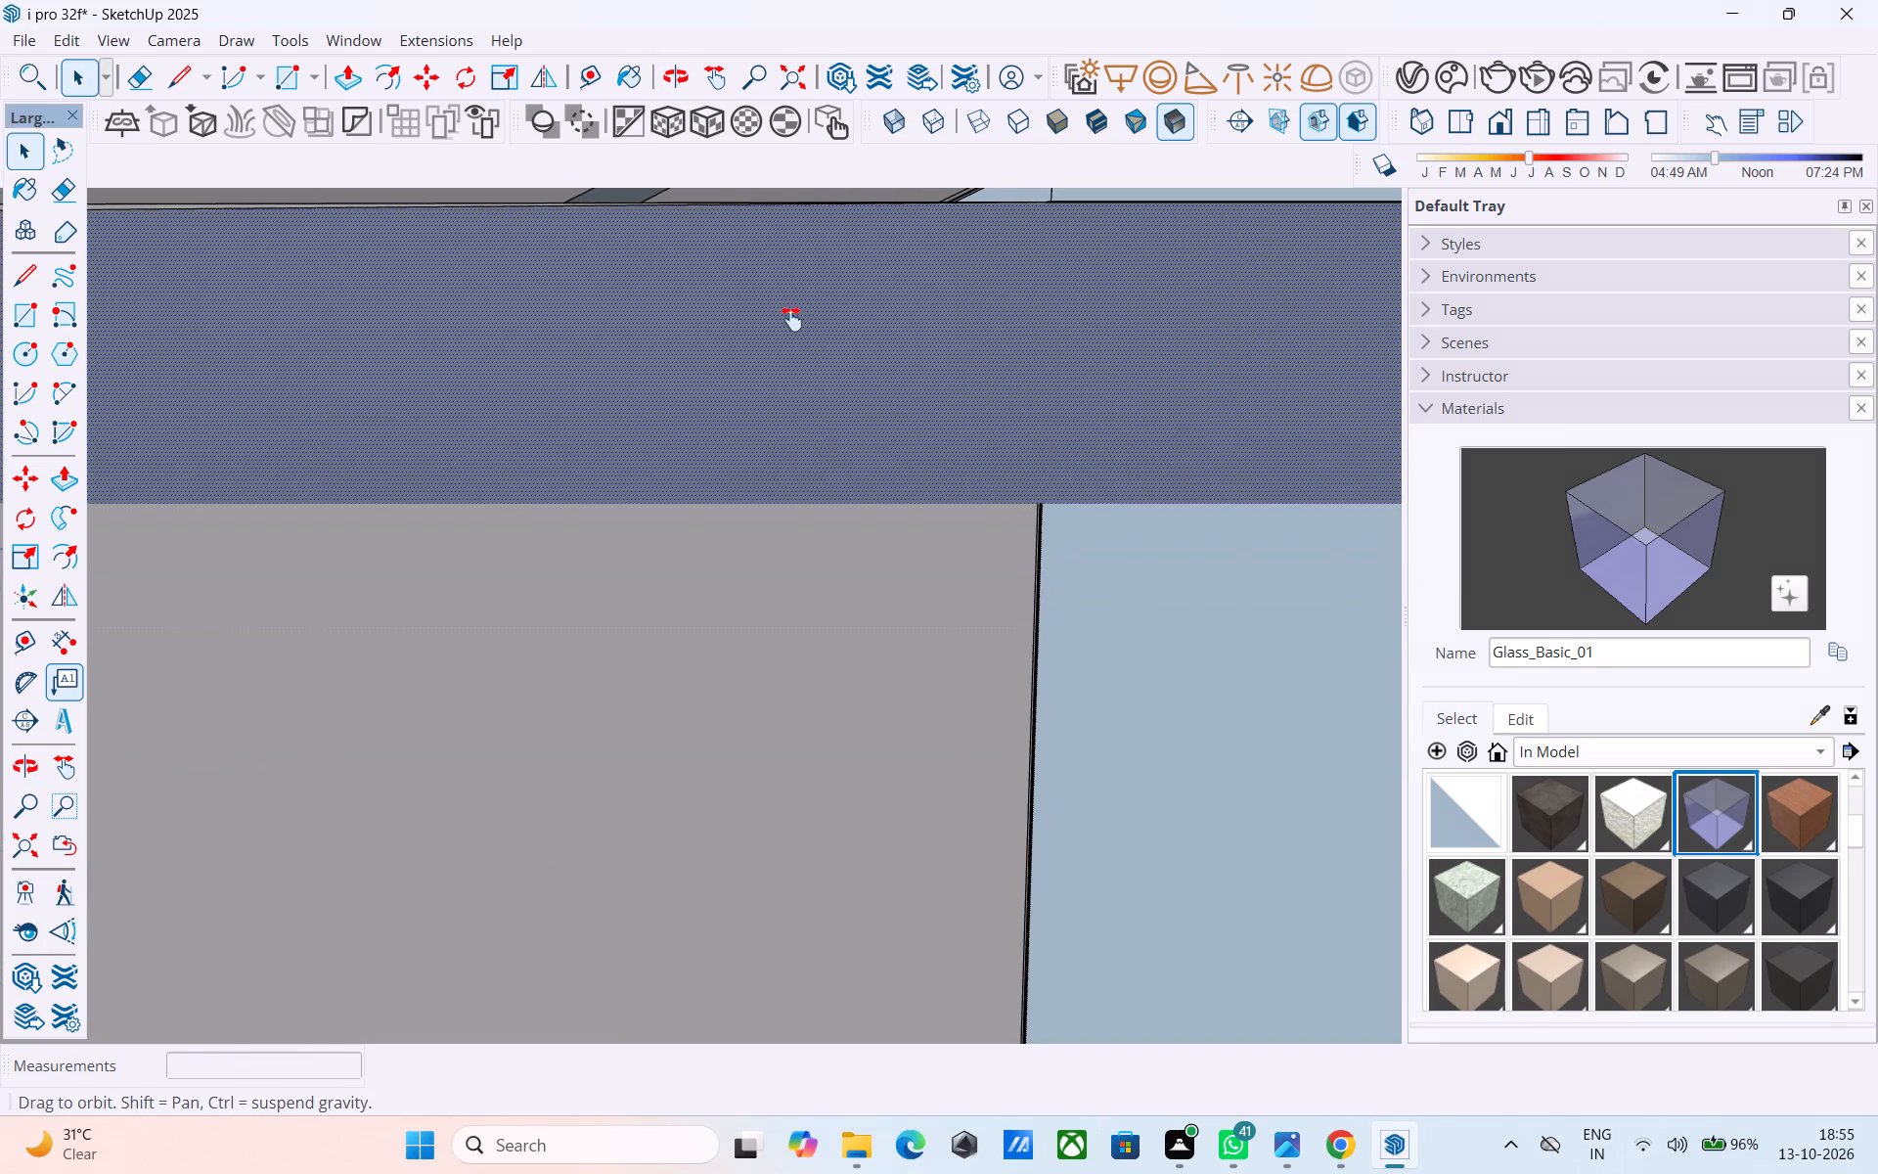
middle_click_drag(791, 319, 680, 246, "shift")
middle_click_drag(976, 519, 767, 324, "shift")
middle_click_drag(1062, 502, 777, 468)
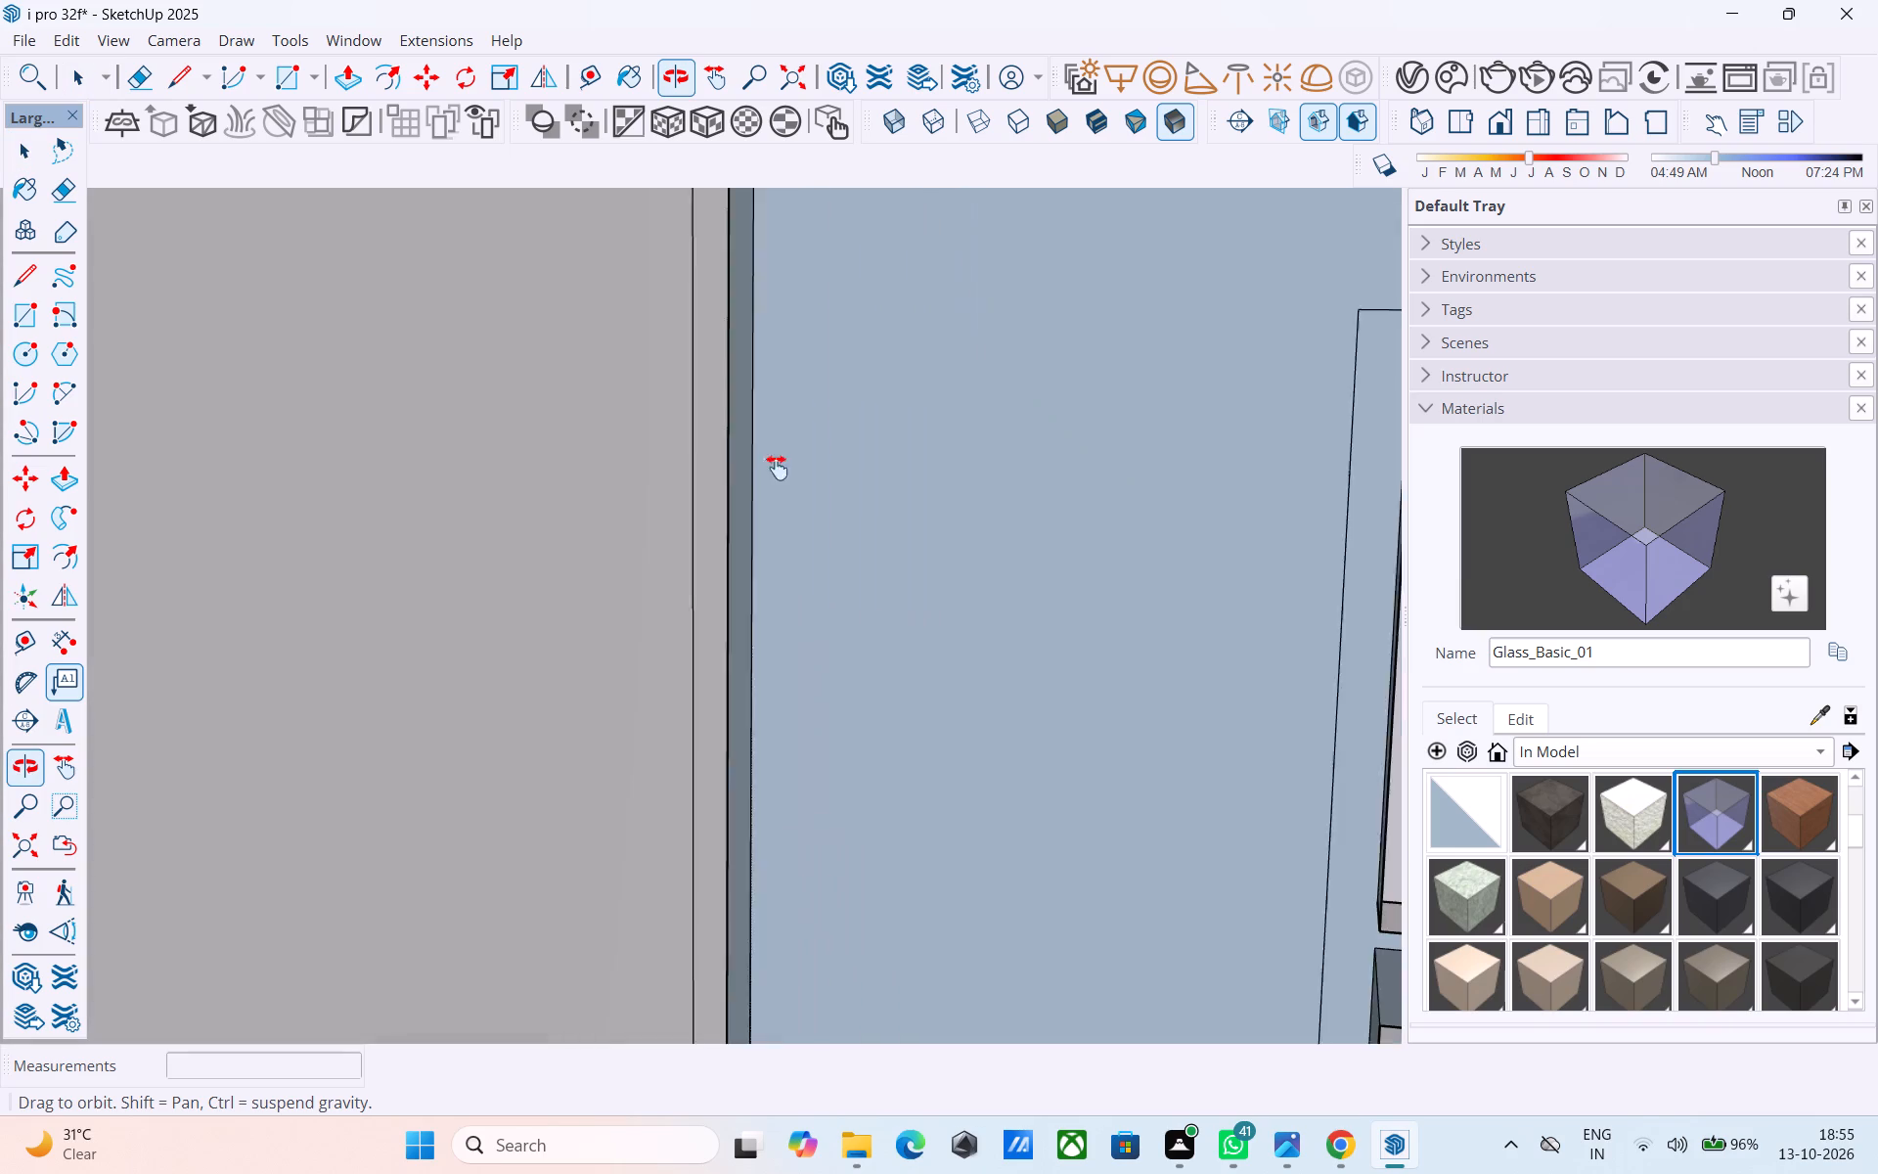
middle_click_drag(777, 468, 510, 473)
middle_click_drag(970, 562, 766, 323, "shift")
scroll(768, 328, "down", 1)
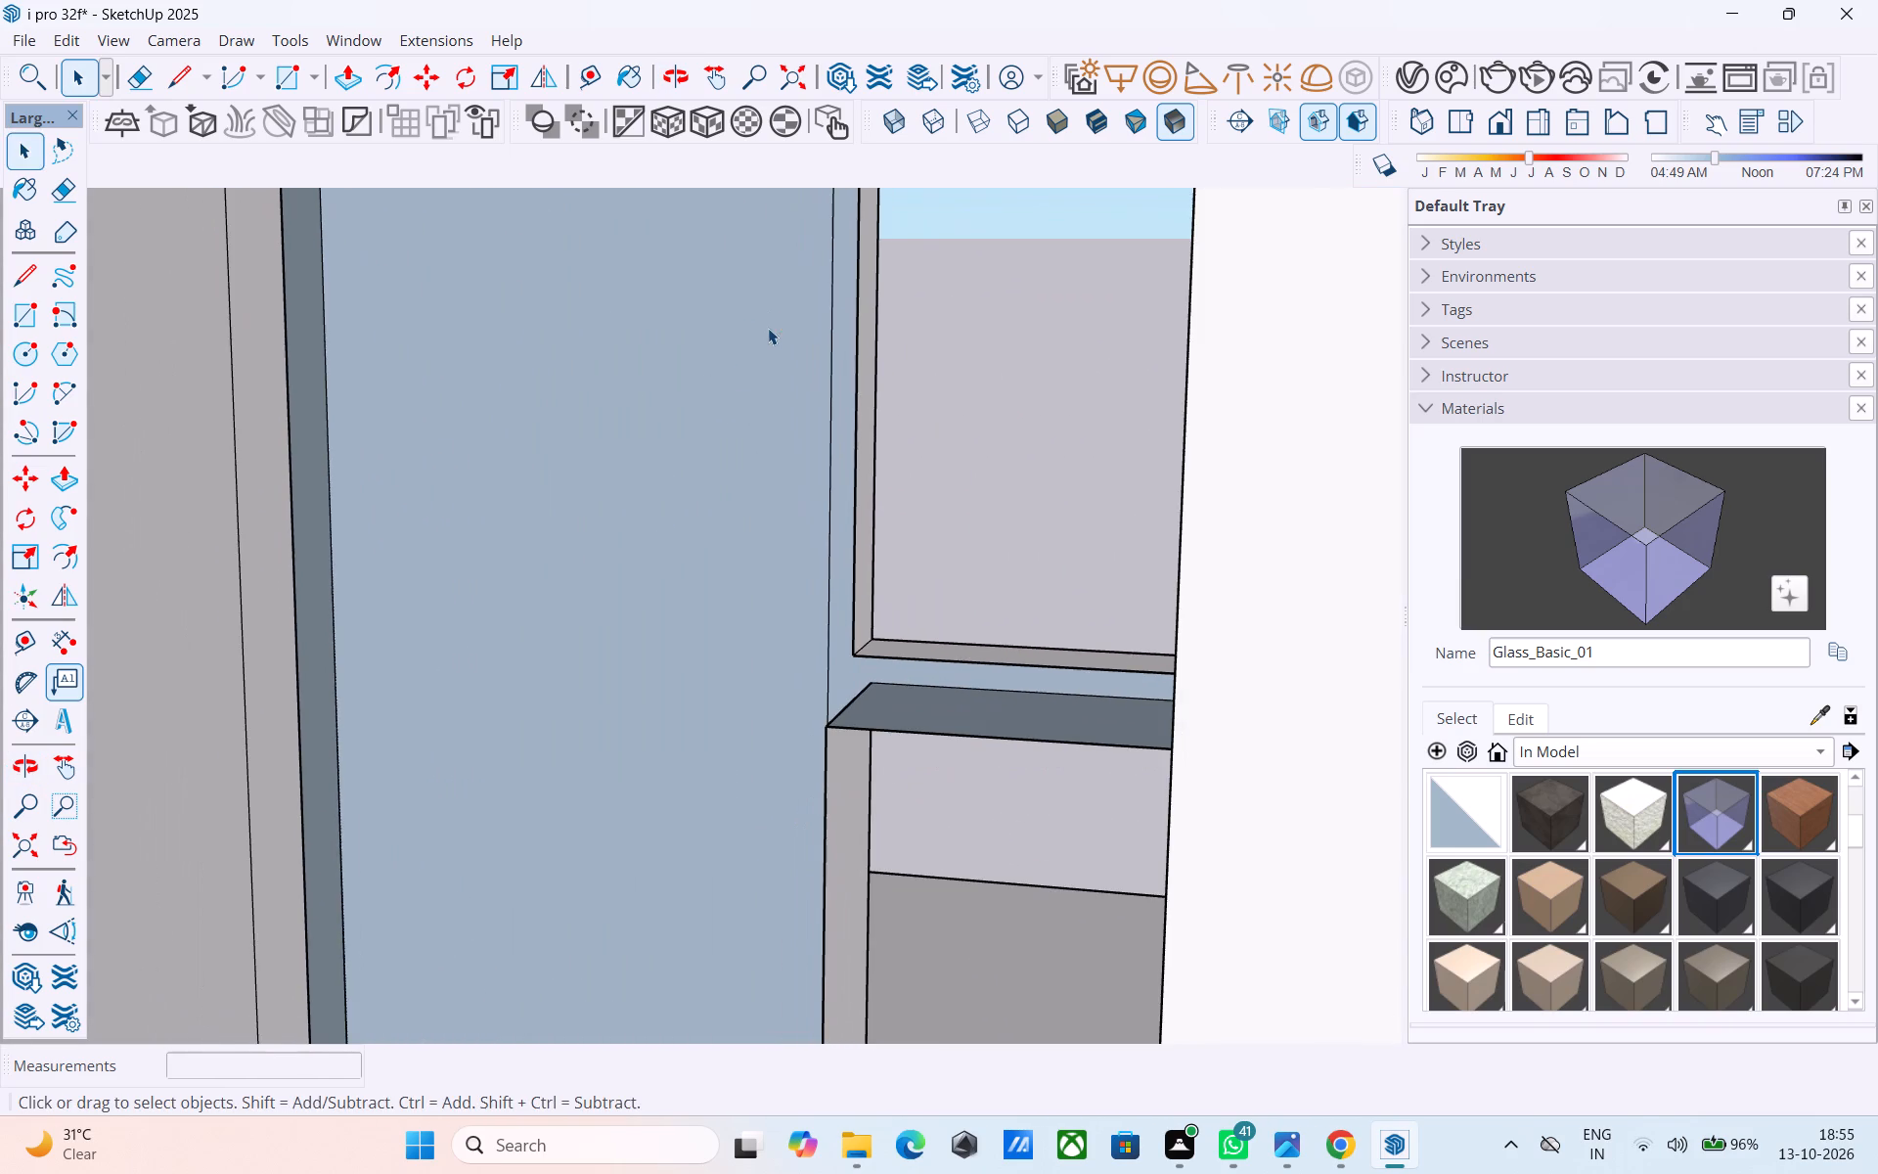
middle_click_drag(917, 649, 1058, 652)
middle_click_drag(944, 681, 940, 664)
scroll(927, 685, "up", 4)
middle_click_drag(927, 692, 1163, 765)
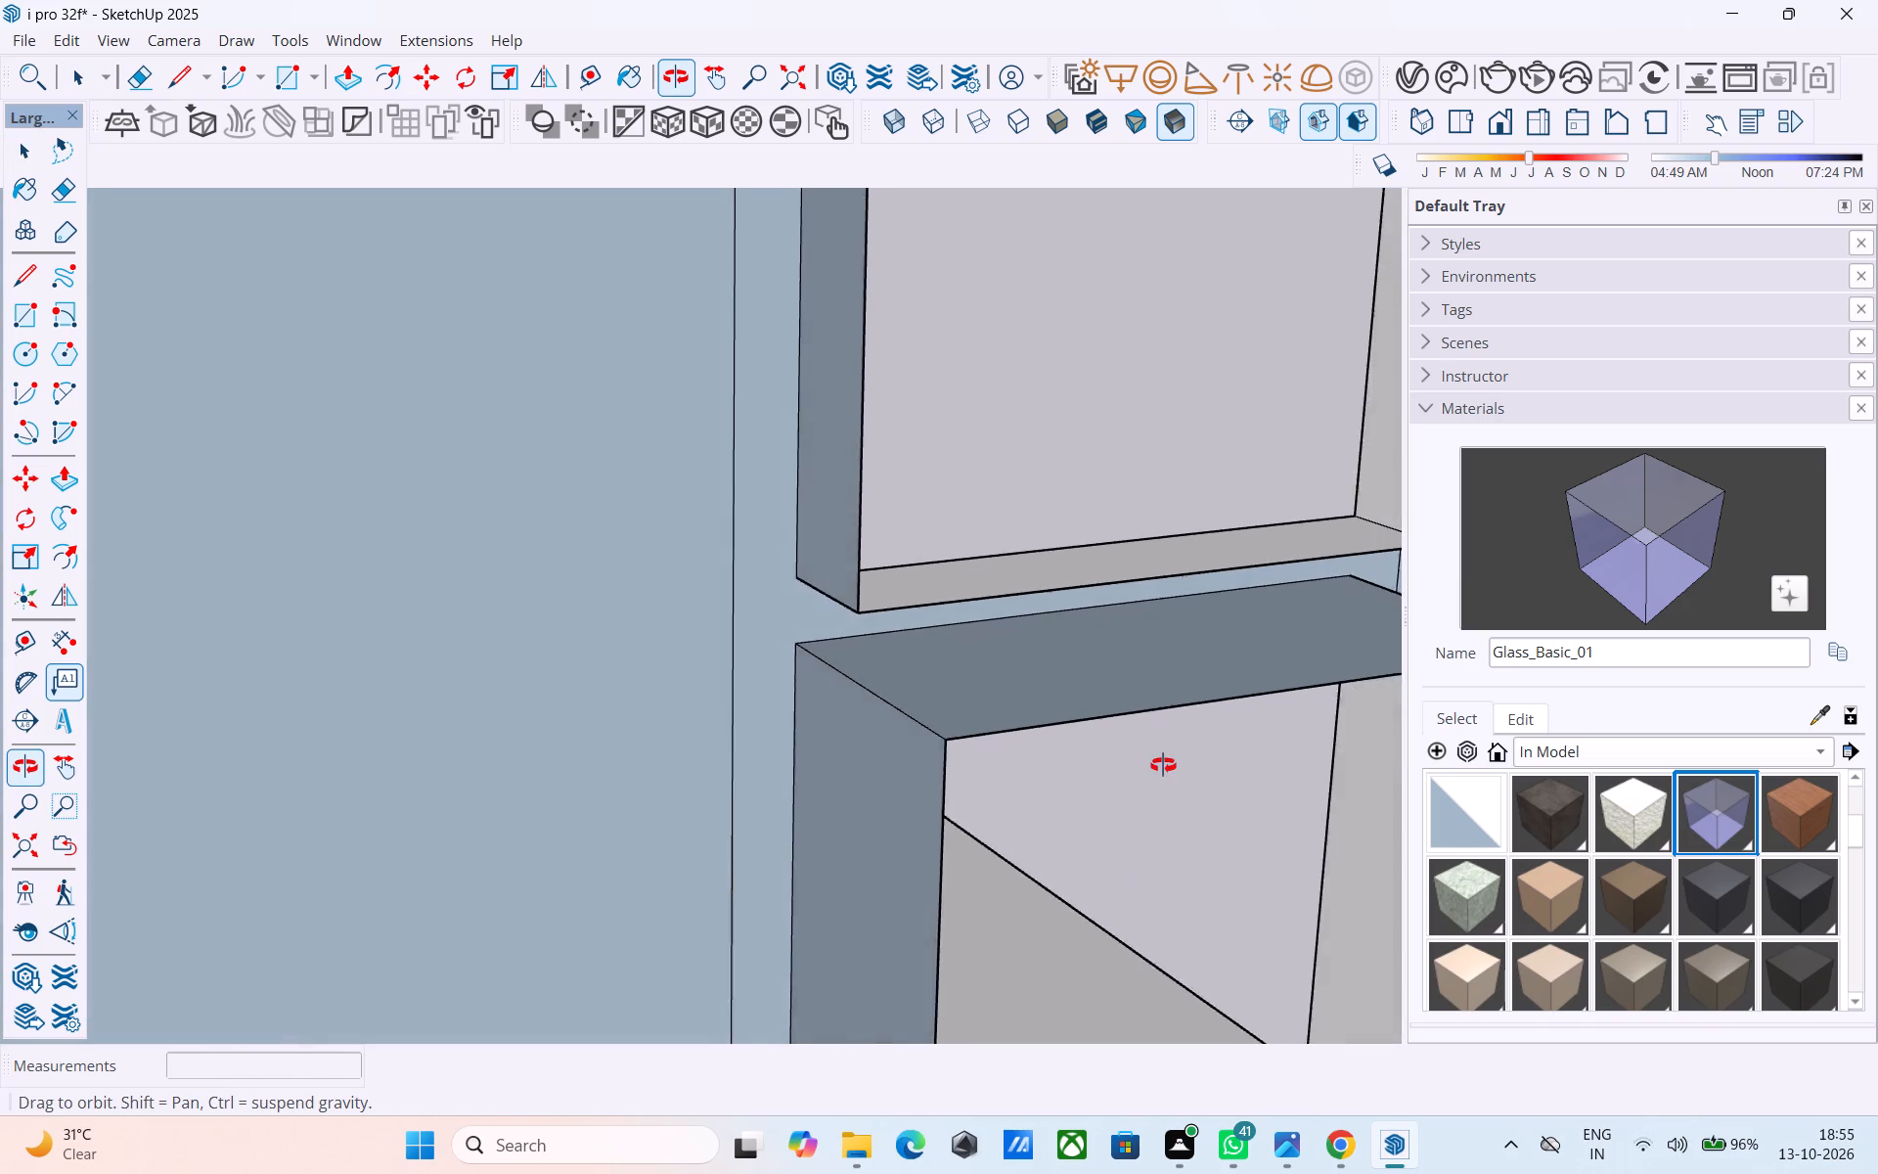
middle_click_drag(1163, 765, 1095, 752)
middle_click_drag(1081, 755, 1038, 754)
scroll(1022, 749, "down", 1)
middle_click_drag(1022, 749, 1021, 770)
middle_click_drag(1044, 498, 1043, 683)
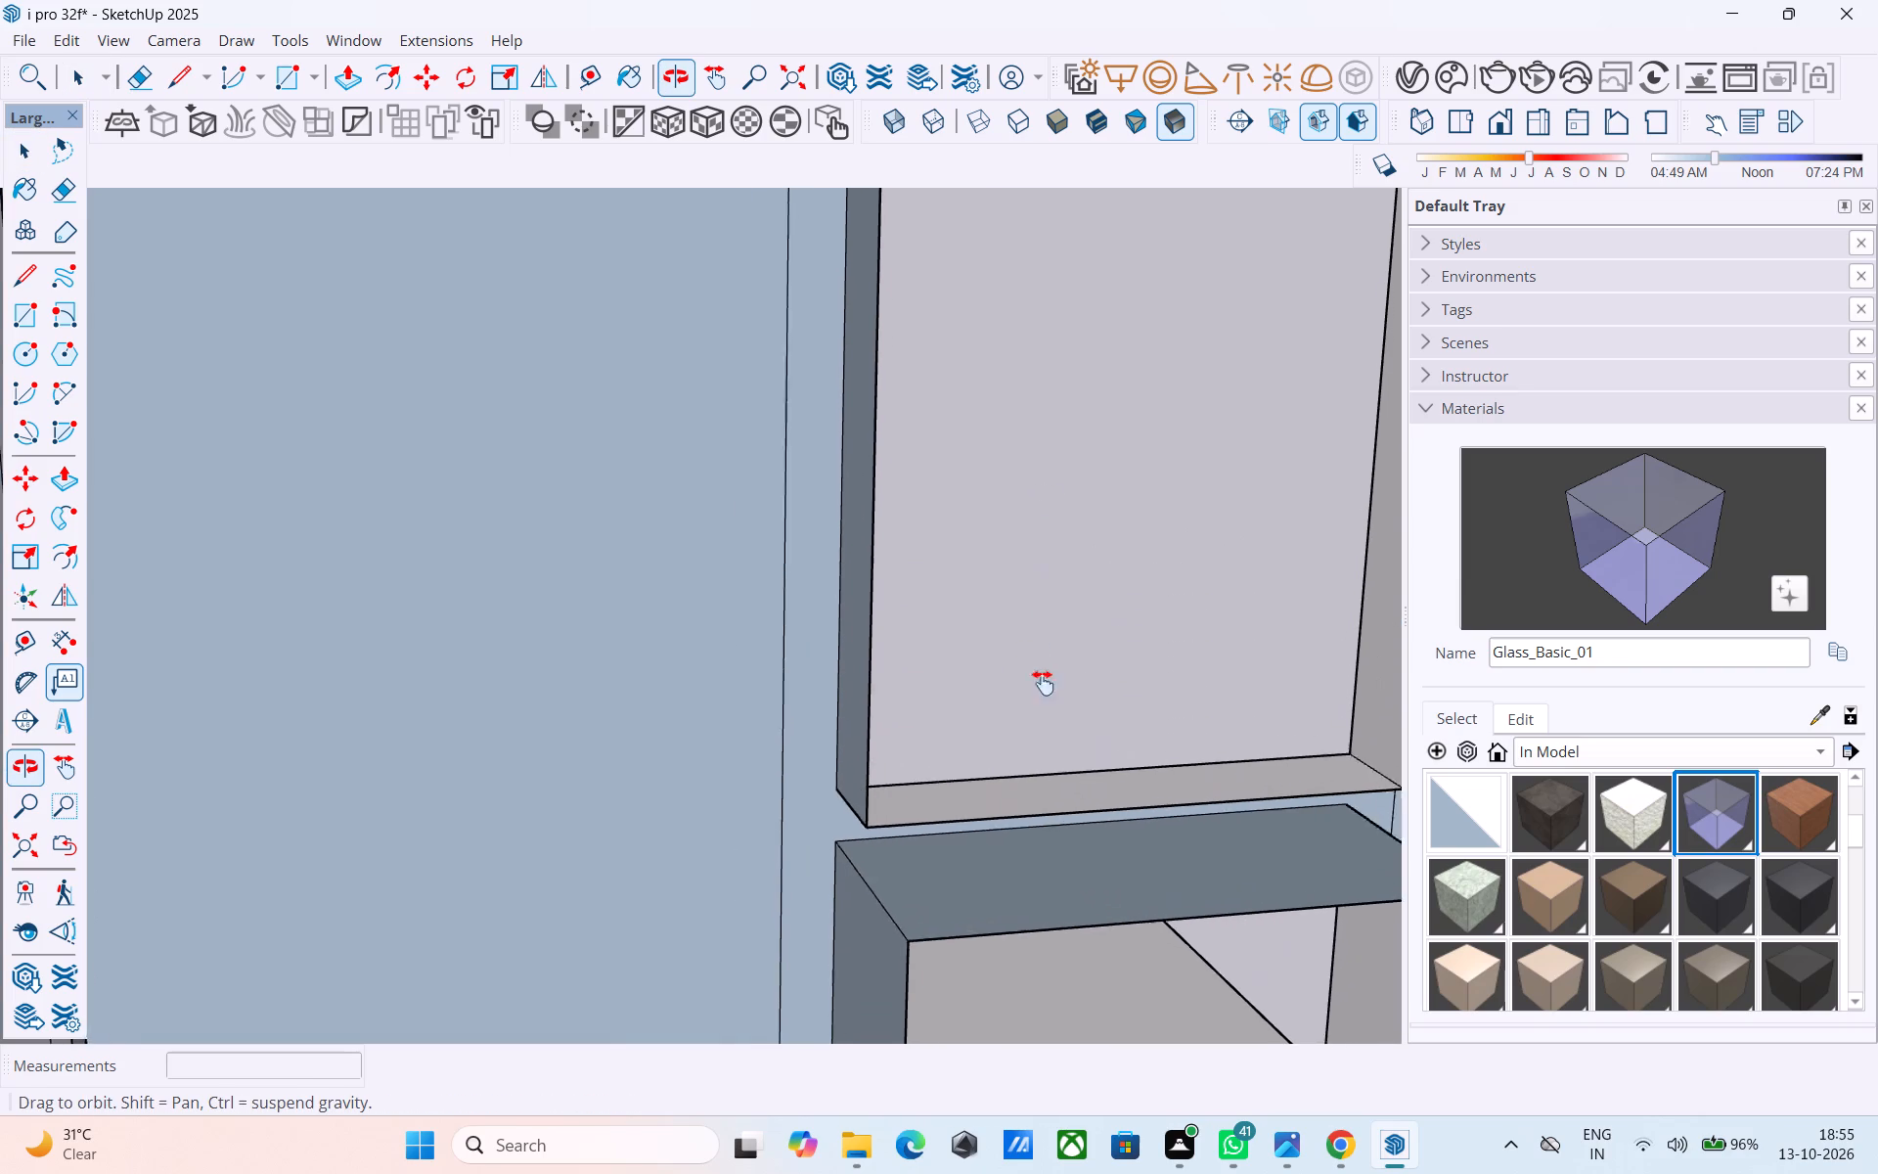
middle_click_drag(1043, 683, 1091, 794)
middle_click_drag(935, 583, 905, 609, "shift")
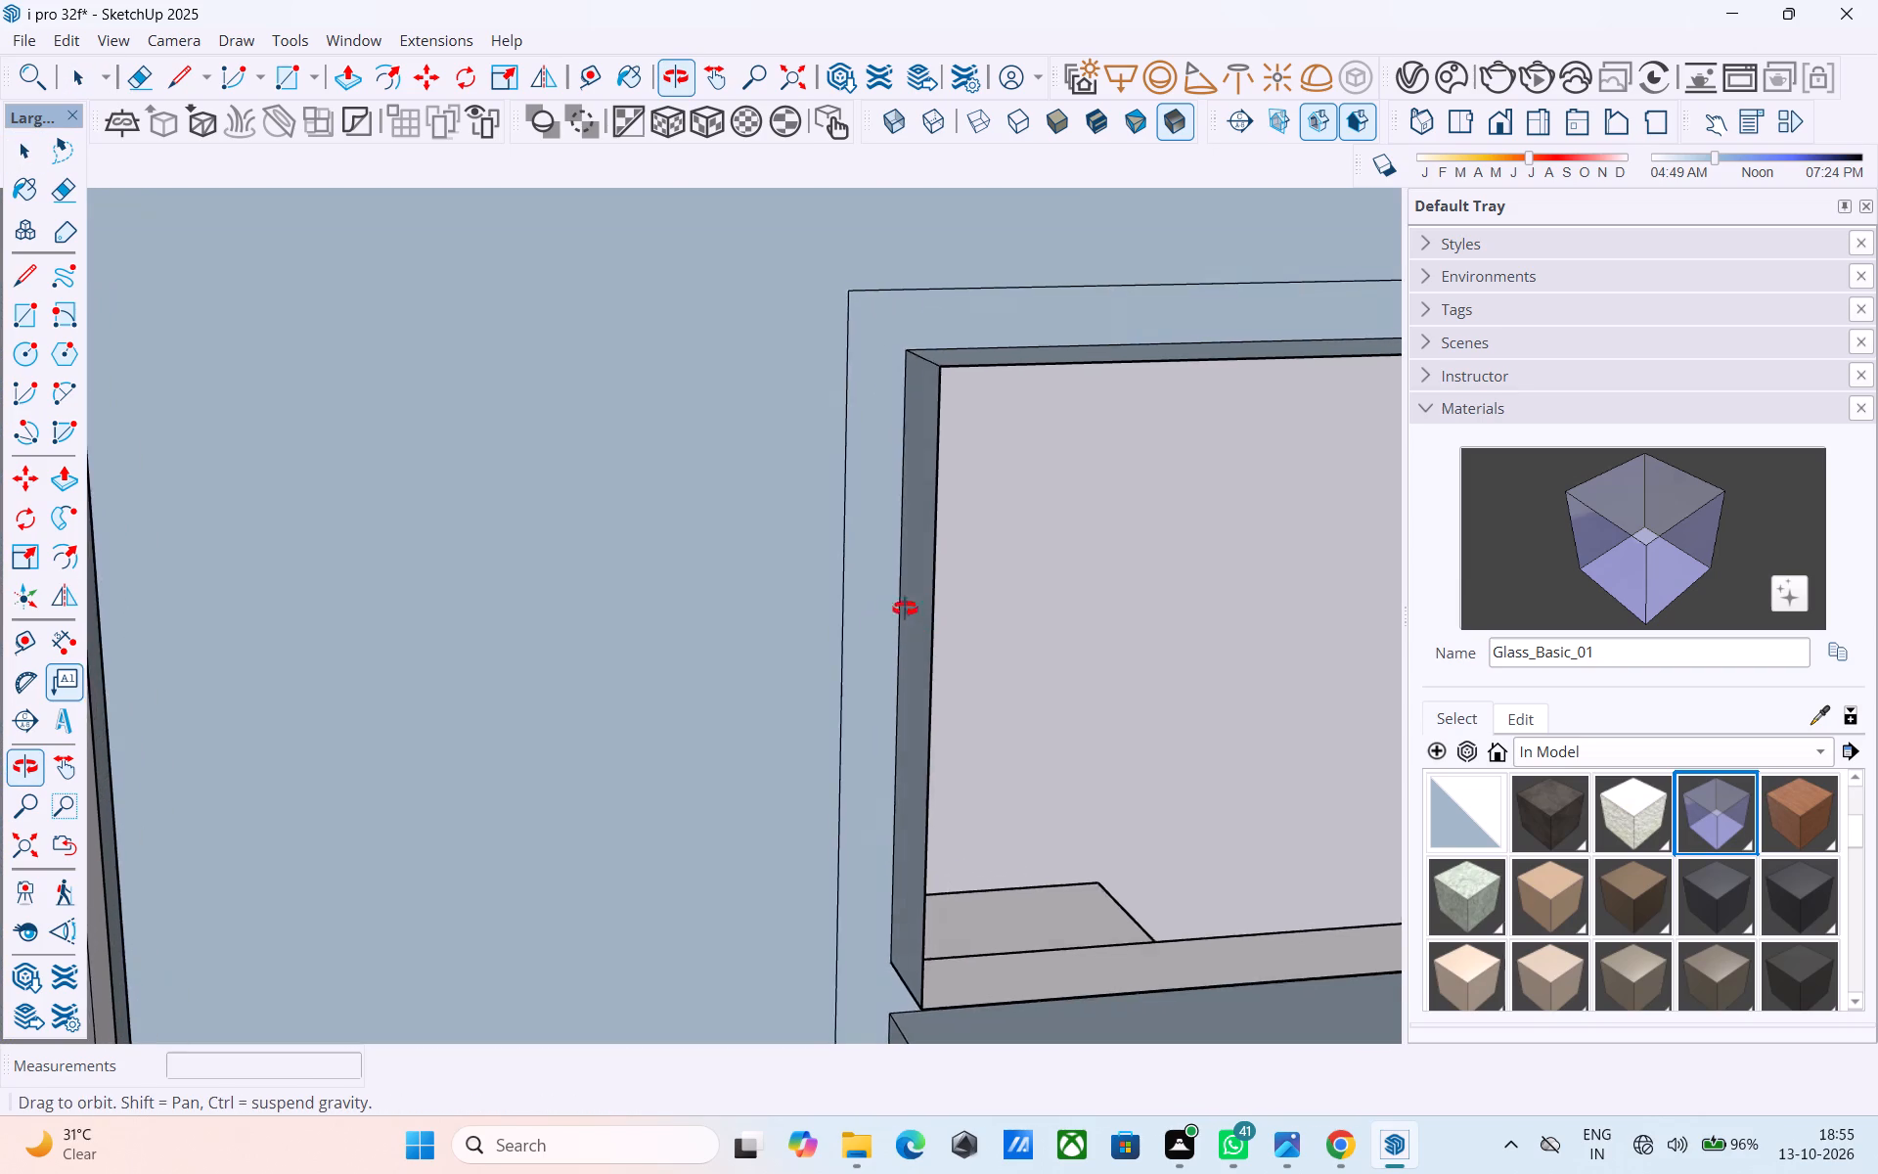
middle_click_drag(905, 609, 827, 573, "shift")
Draw a 10' by 6' rectangle across the window wall's inner side, from its upper ceiling corner to the opposite floor corner.
left_click(25, 929)
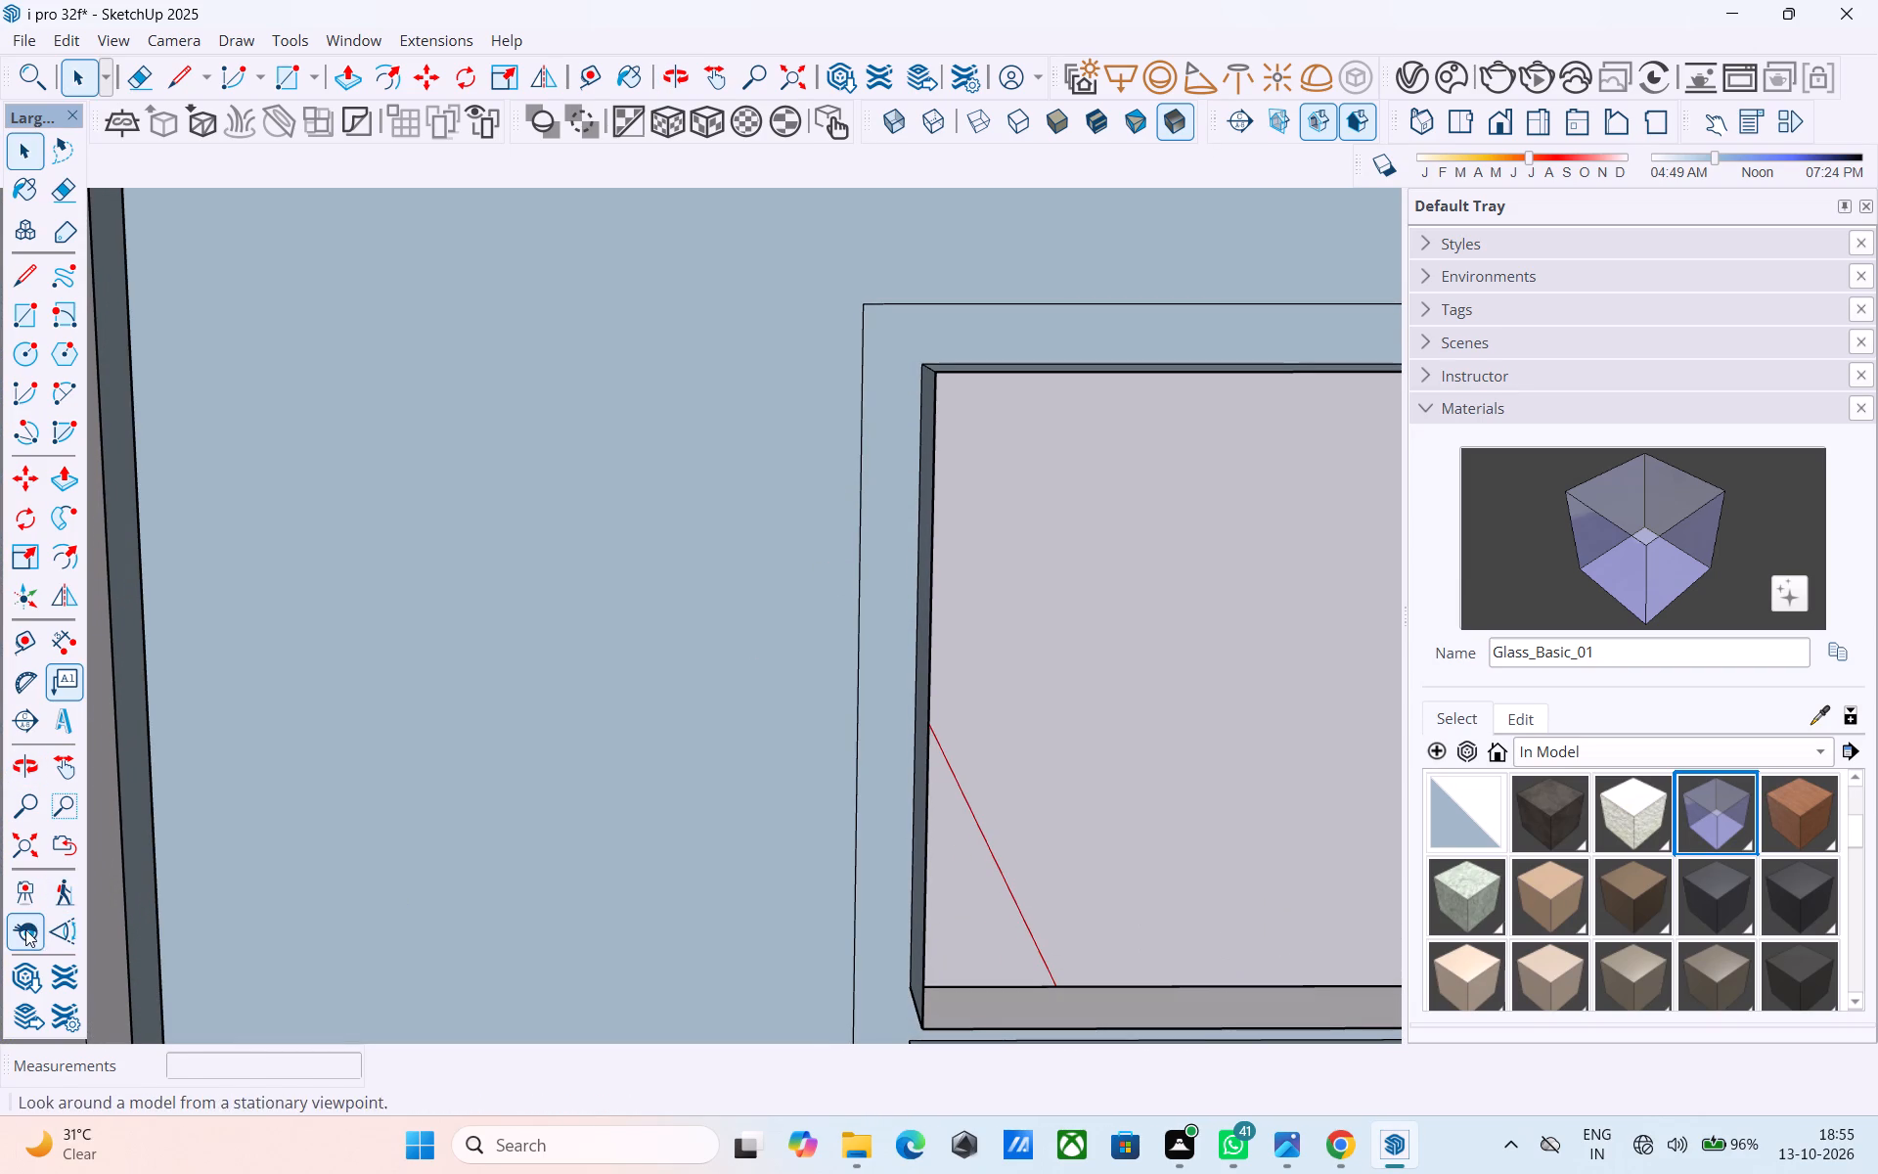
left_click_drag(745, 704, 467, 380)
middle_click_drag(756, 681, 716, 474)
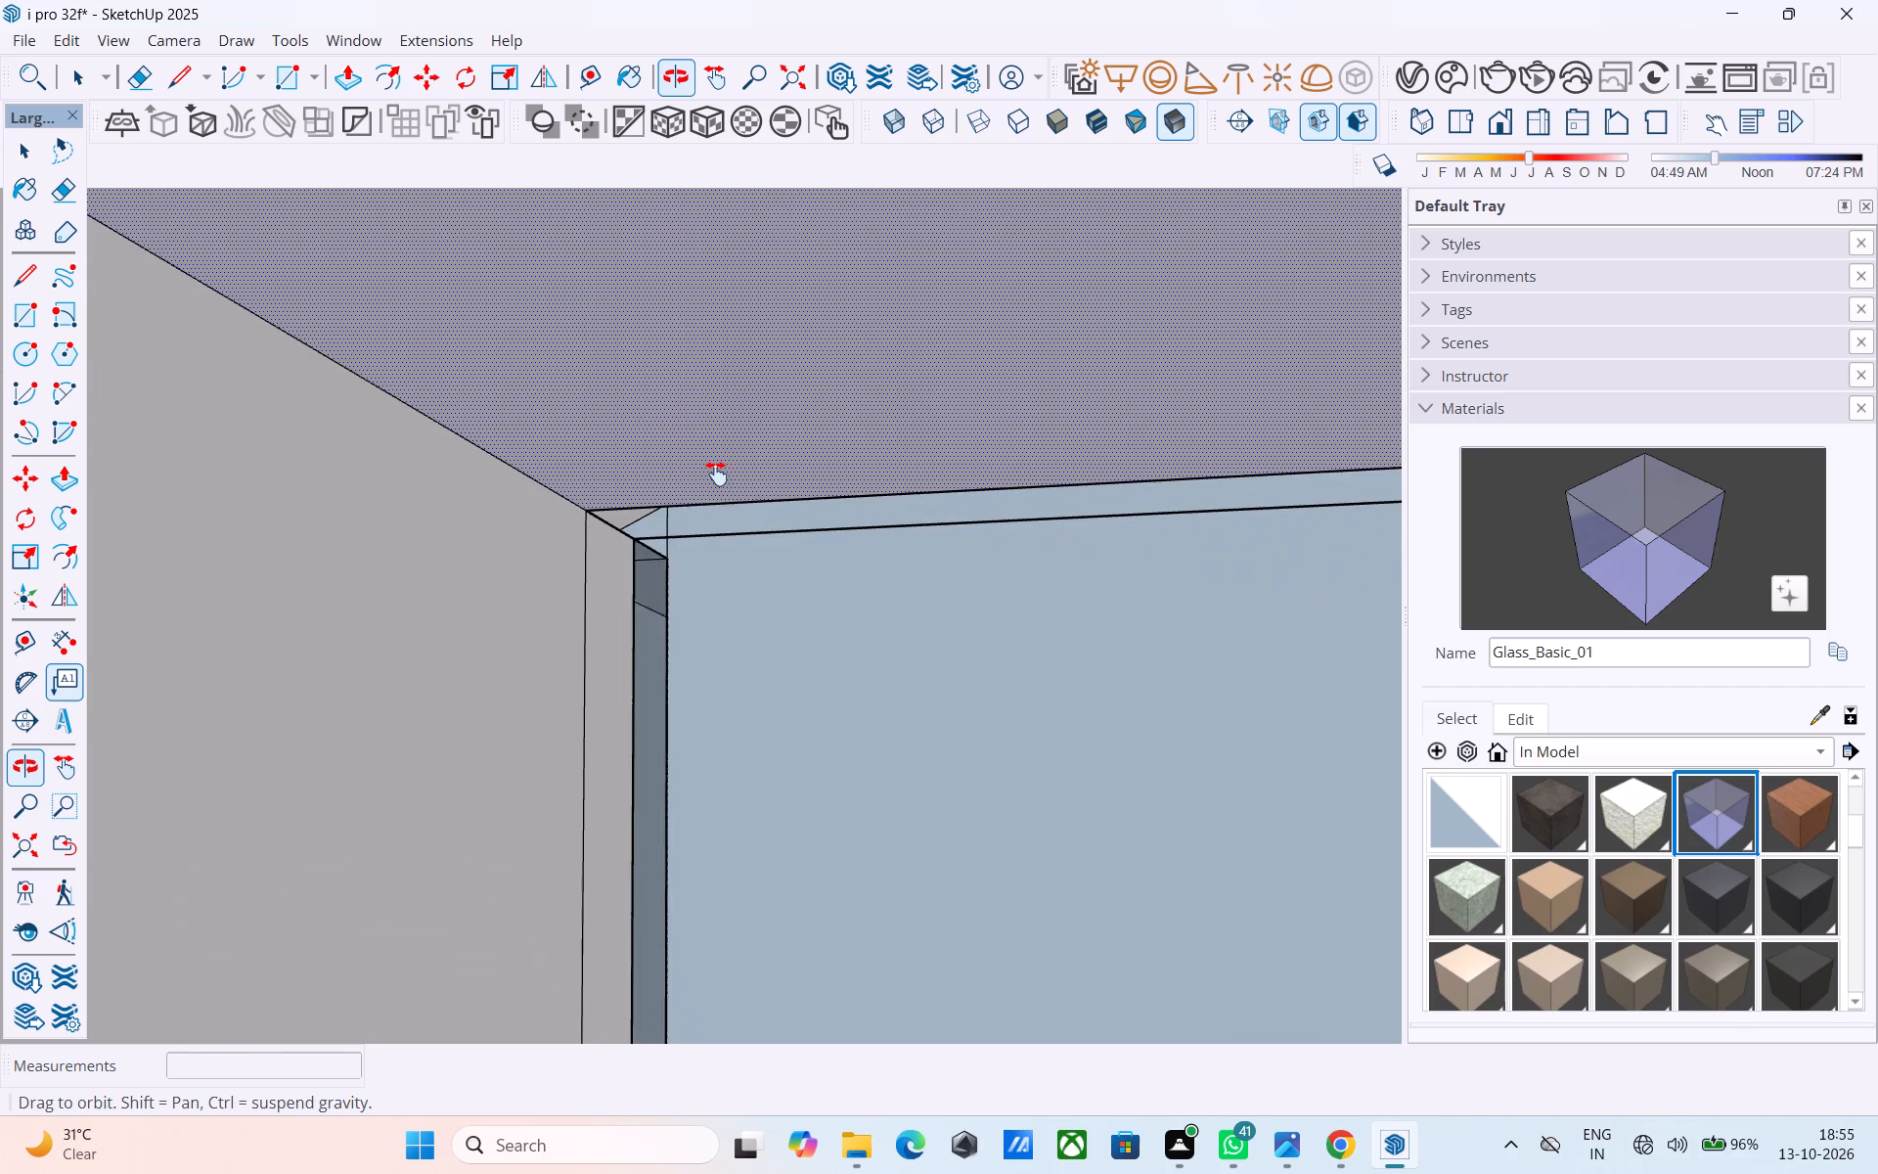
middle_click_drag(716, 474, 716, 472)
key("r")
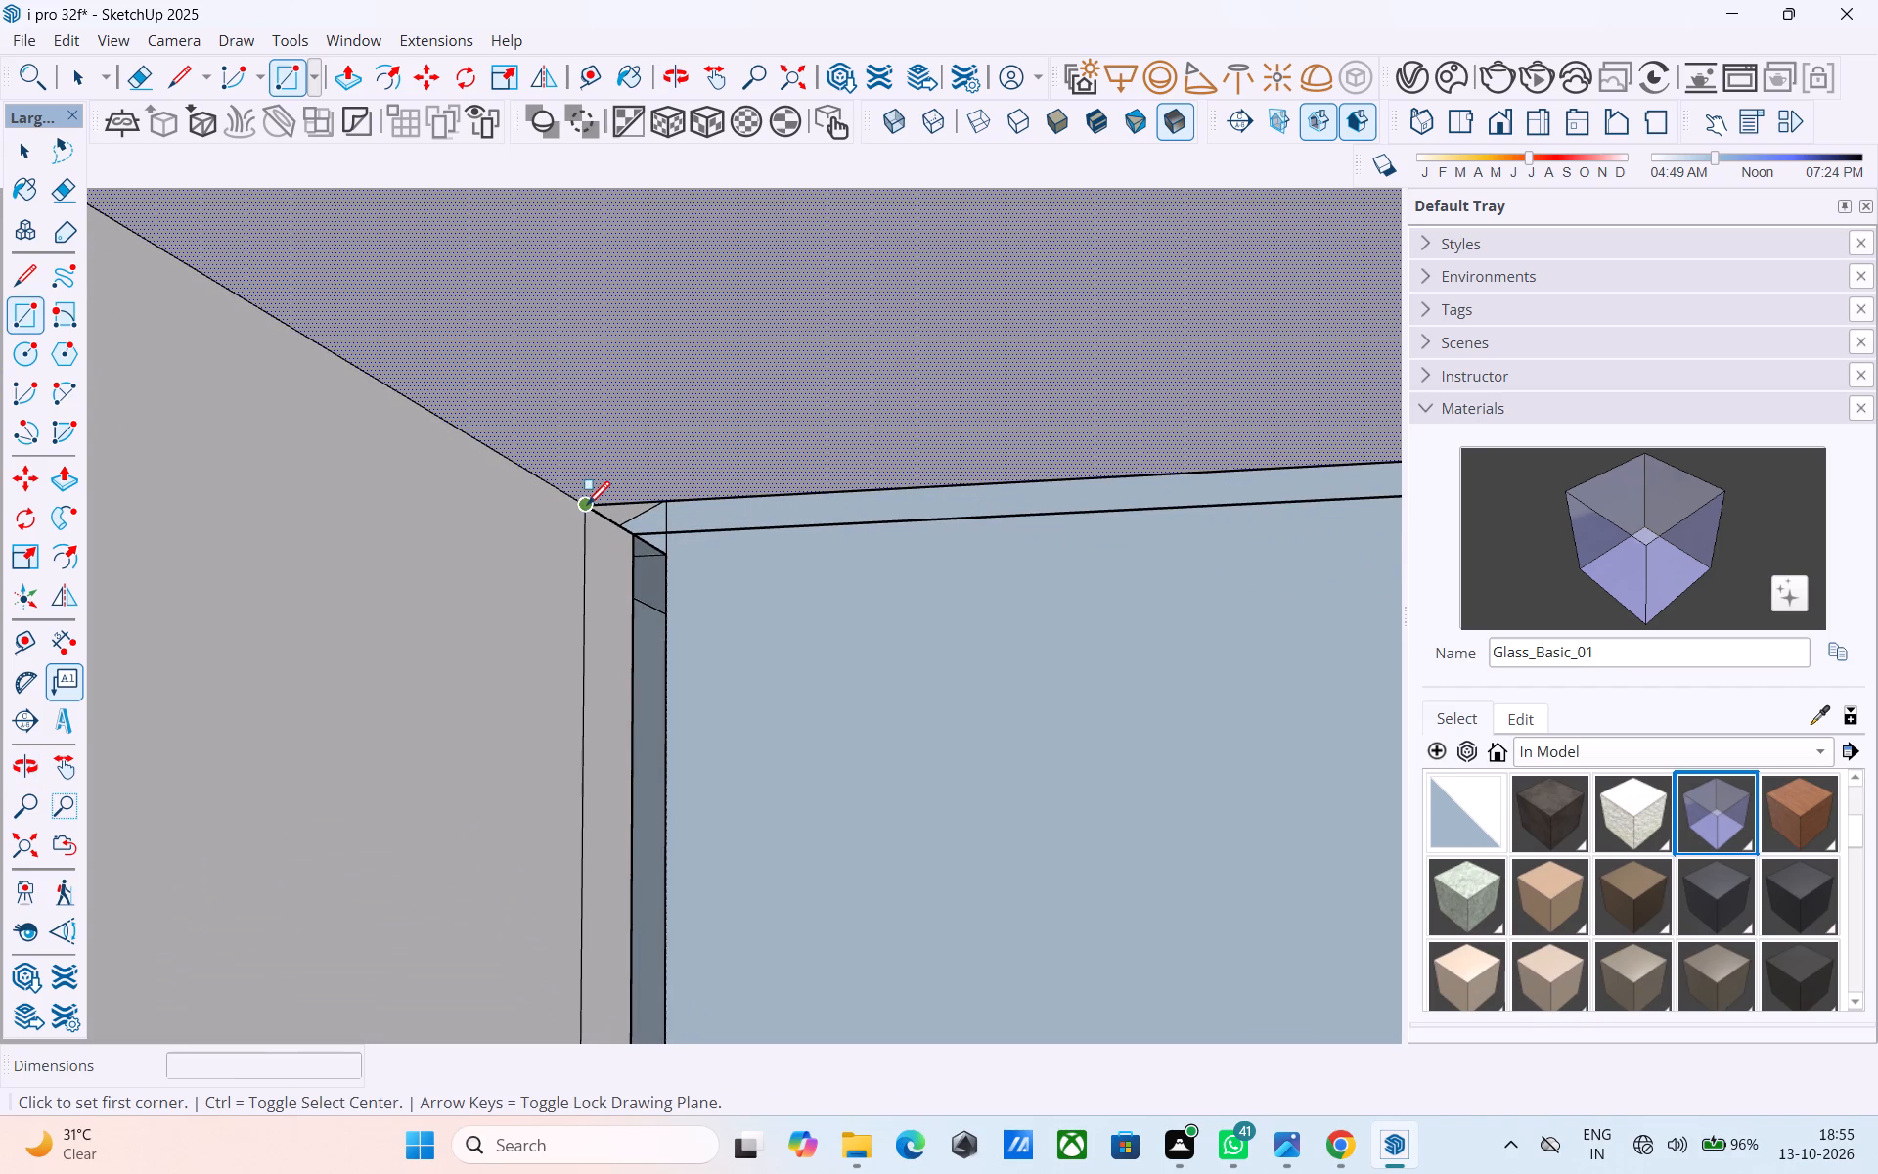
left_click(587, 507)
middle_click_drag(1061, 752, 787, 443)
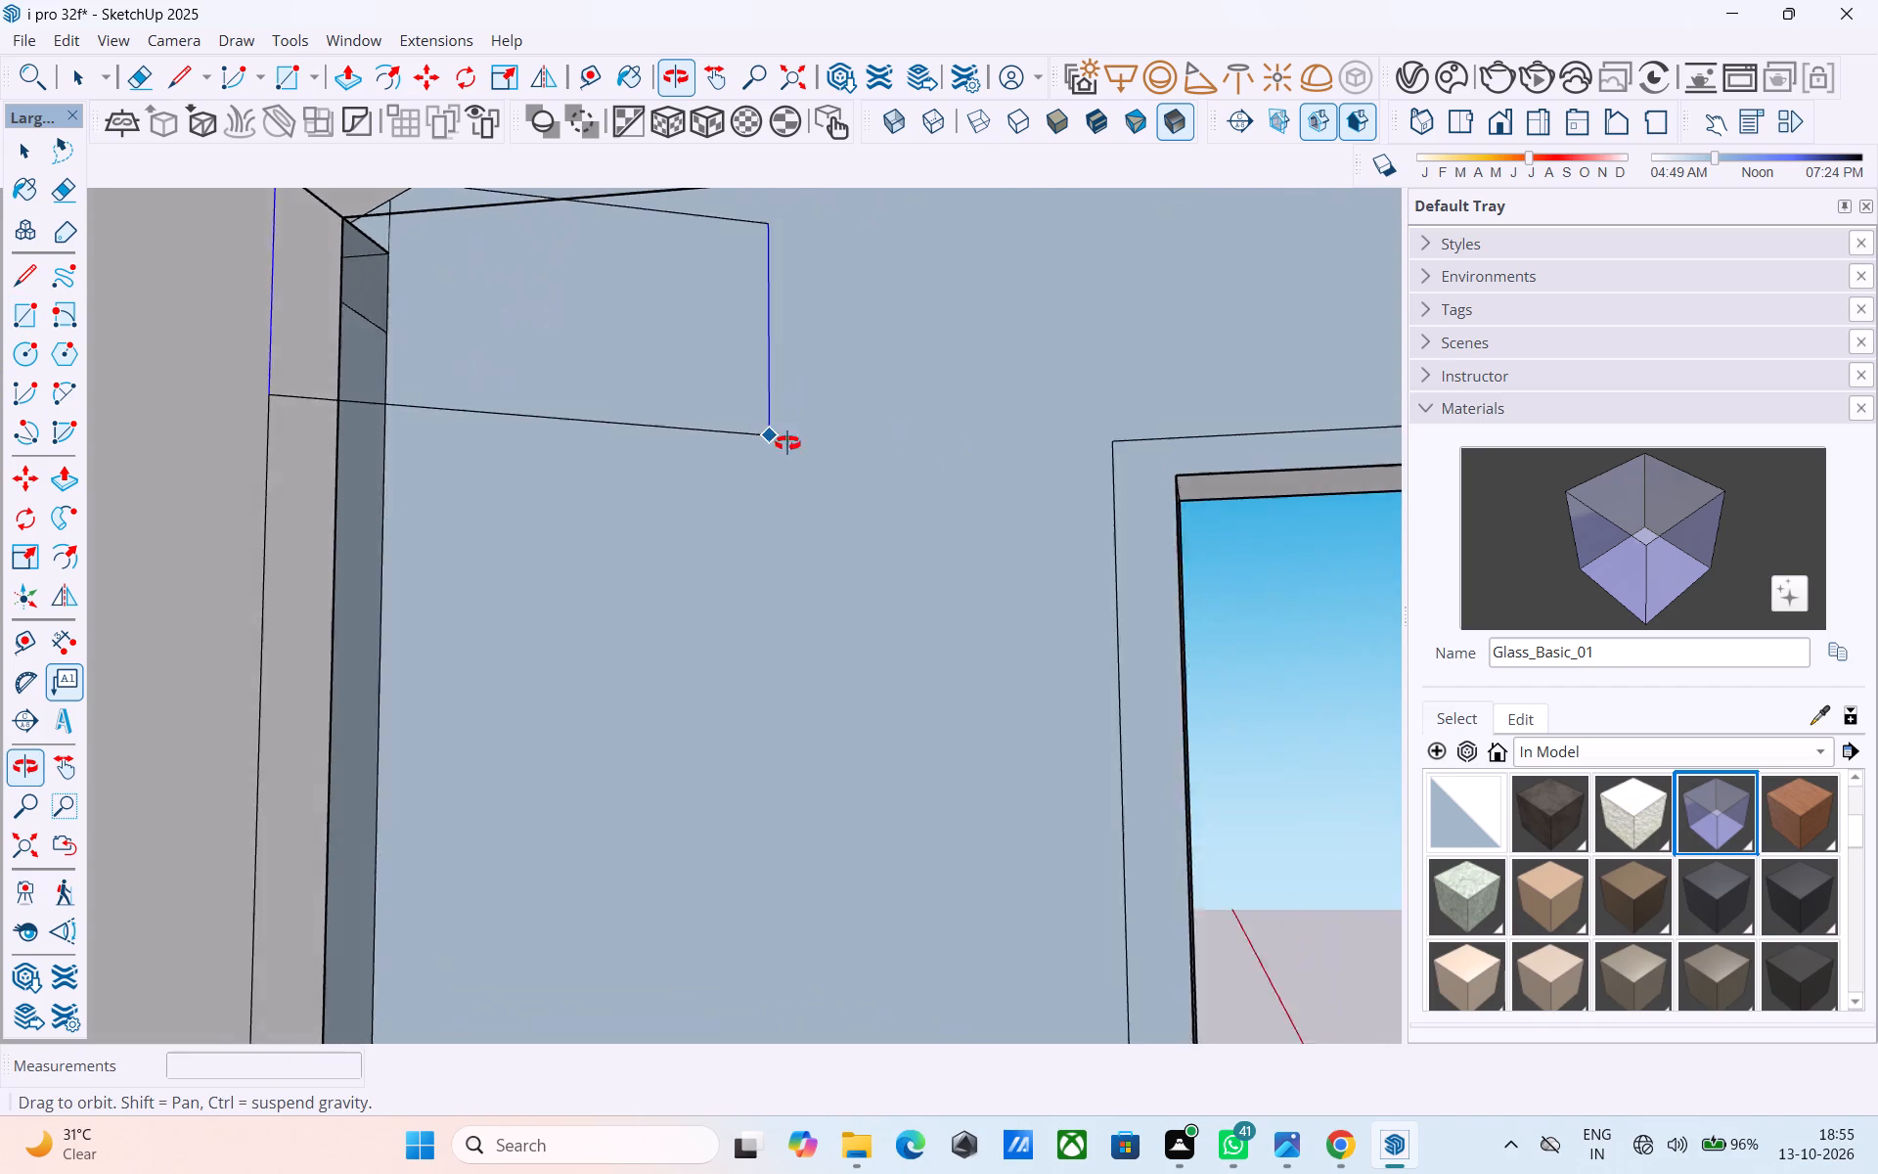
middle_click_drag(787, 443, 562, 356)
middle_click_drag(1155, 727, 882, 376, "shift")
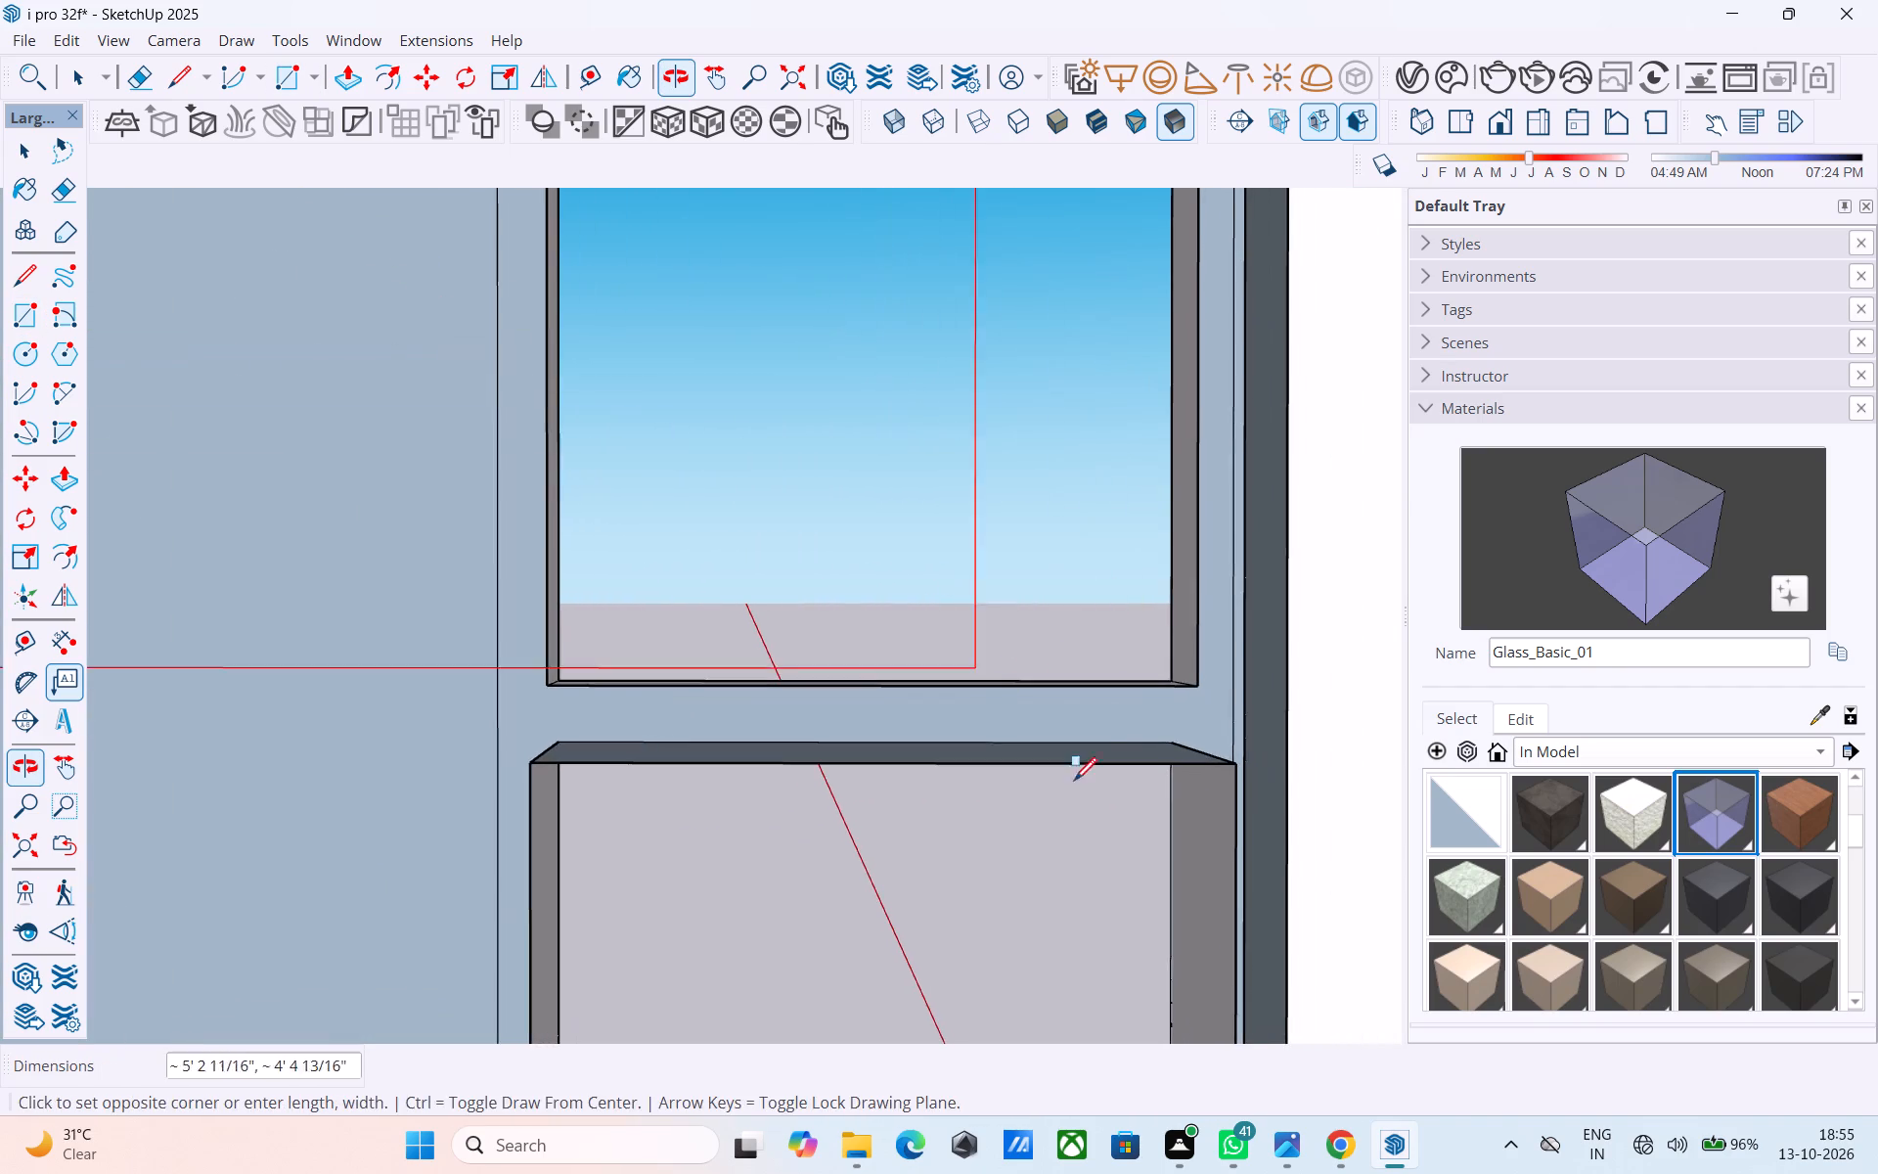
middle_click_drag(1160, 770, 1206, 362, "shift")
middle_click_drag(1349, 777, 1251, 331, "shift")
middle_click_drag(1217, 827, 1368, 261, "shift")
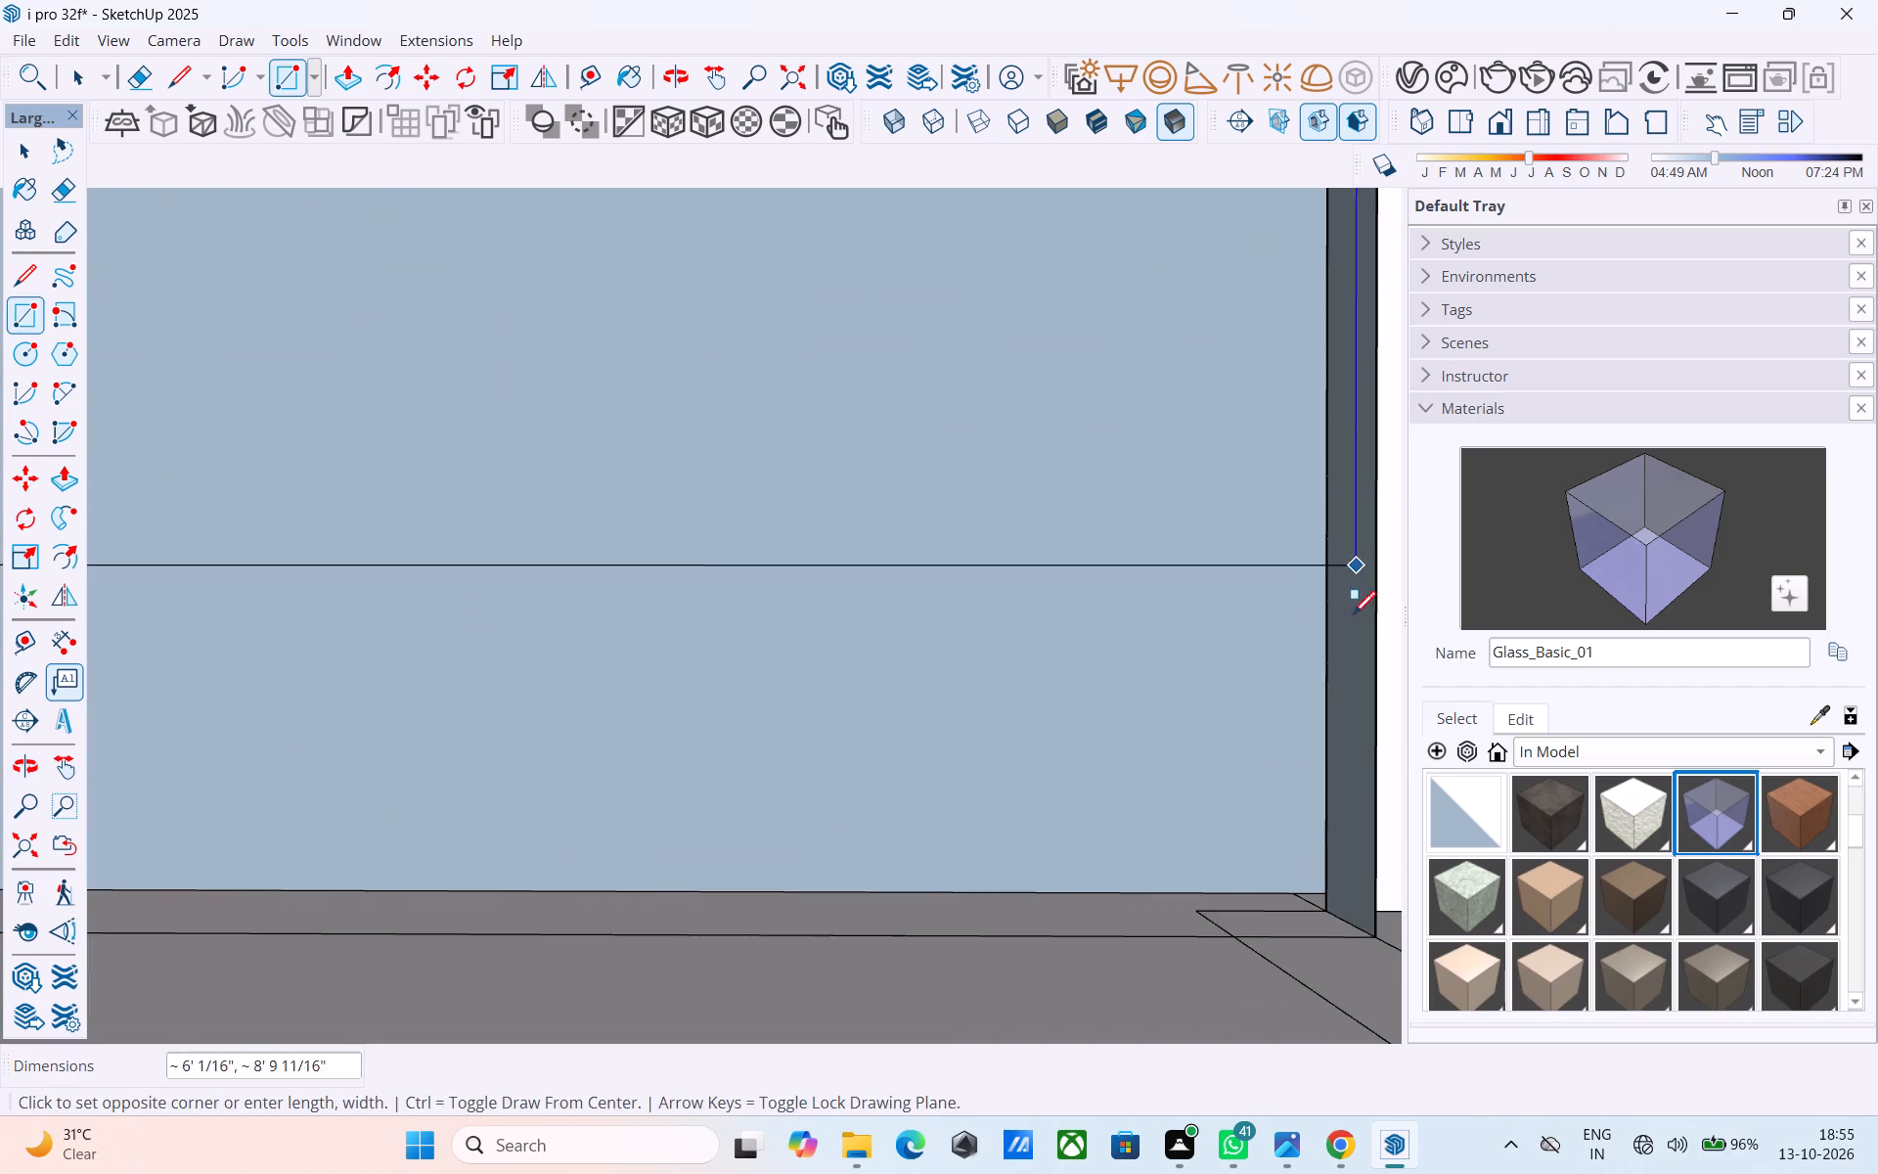
middle_click_drag(1353, 616, 1037, 523, "shift")
left_click(1047, 843)
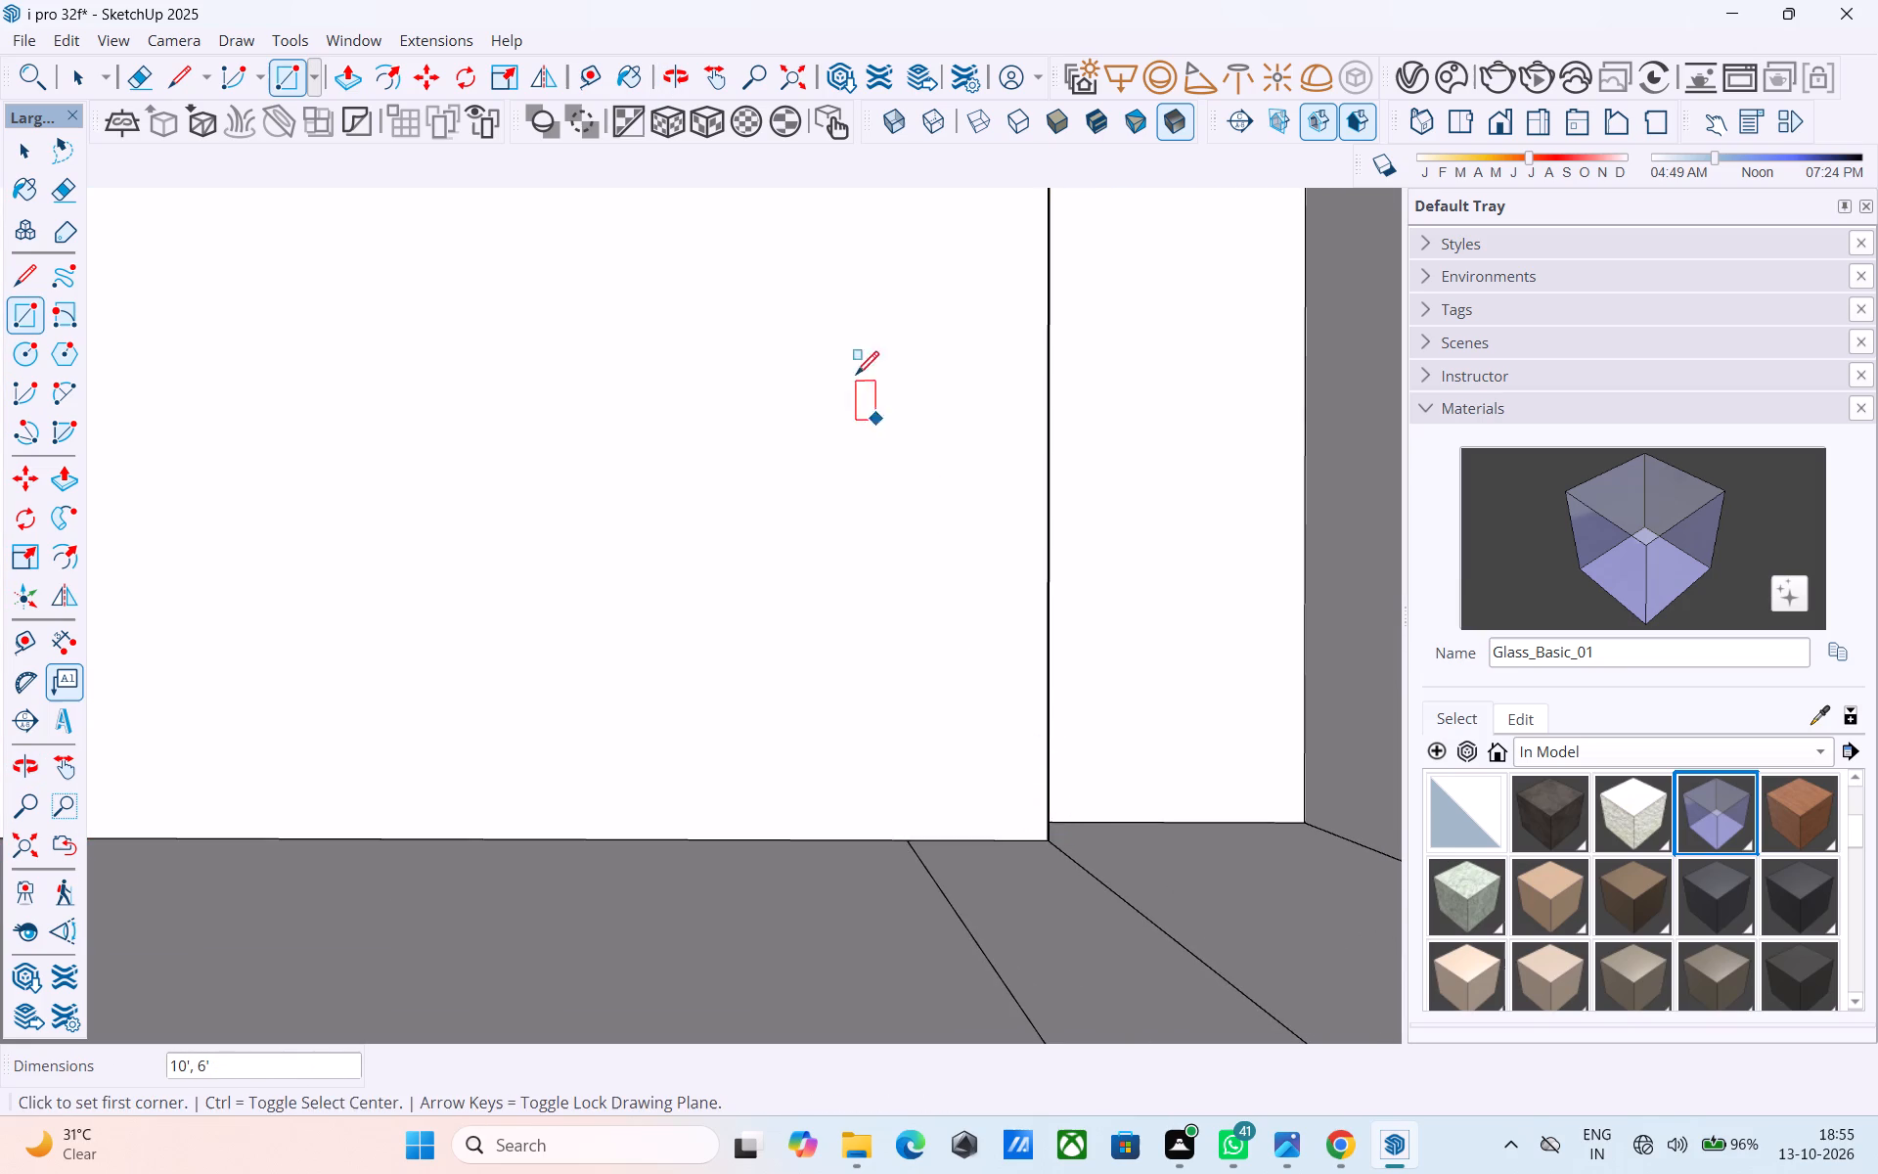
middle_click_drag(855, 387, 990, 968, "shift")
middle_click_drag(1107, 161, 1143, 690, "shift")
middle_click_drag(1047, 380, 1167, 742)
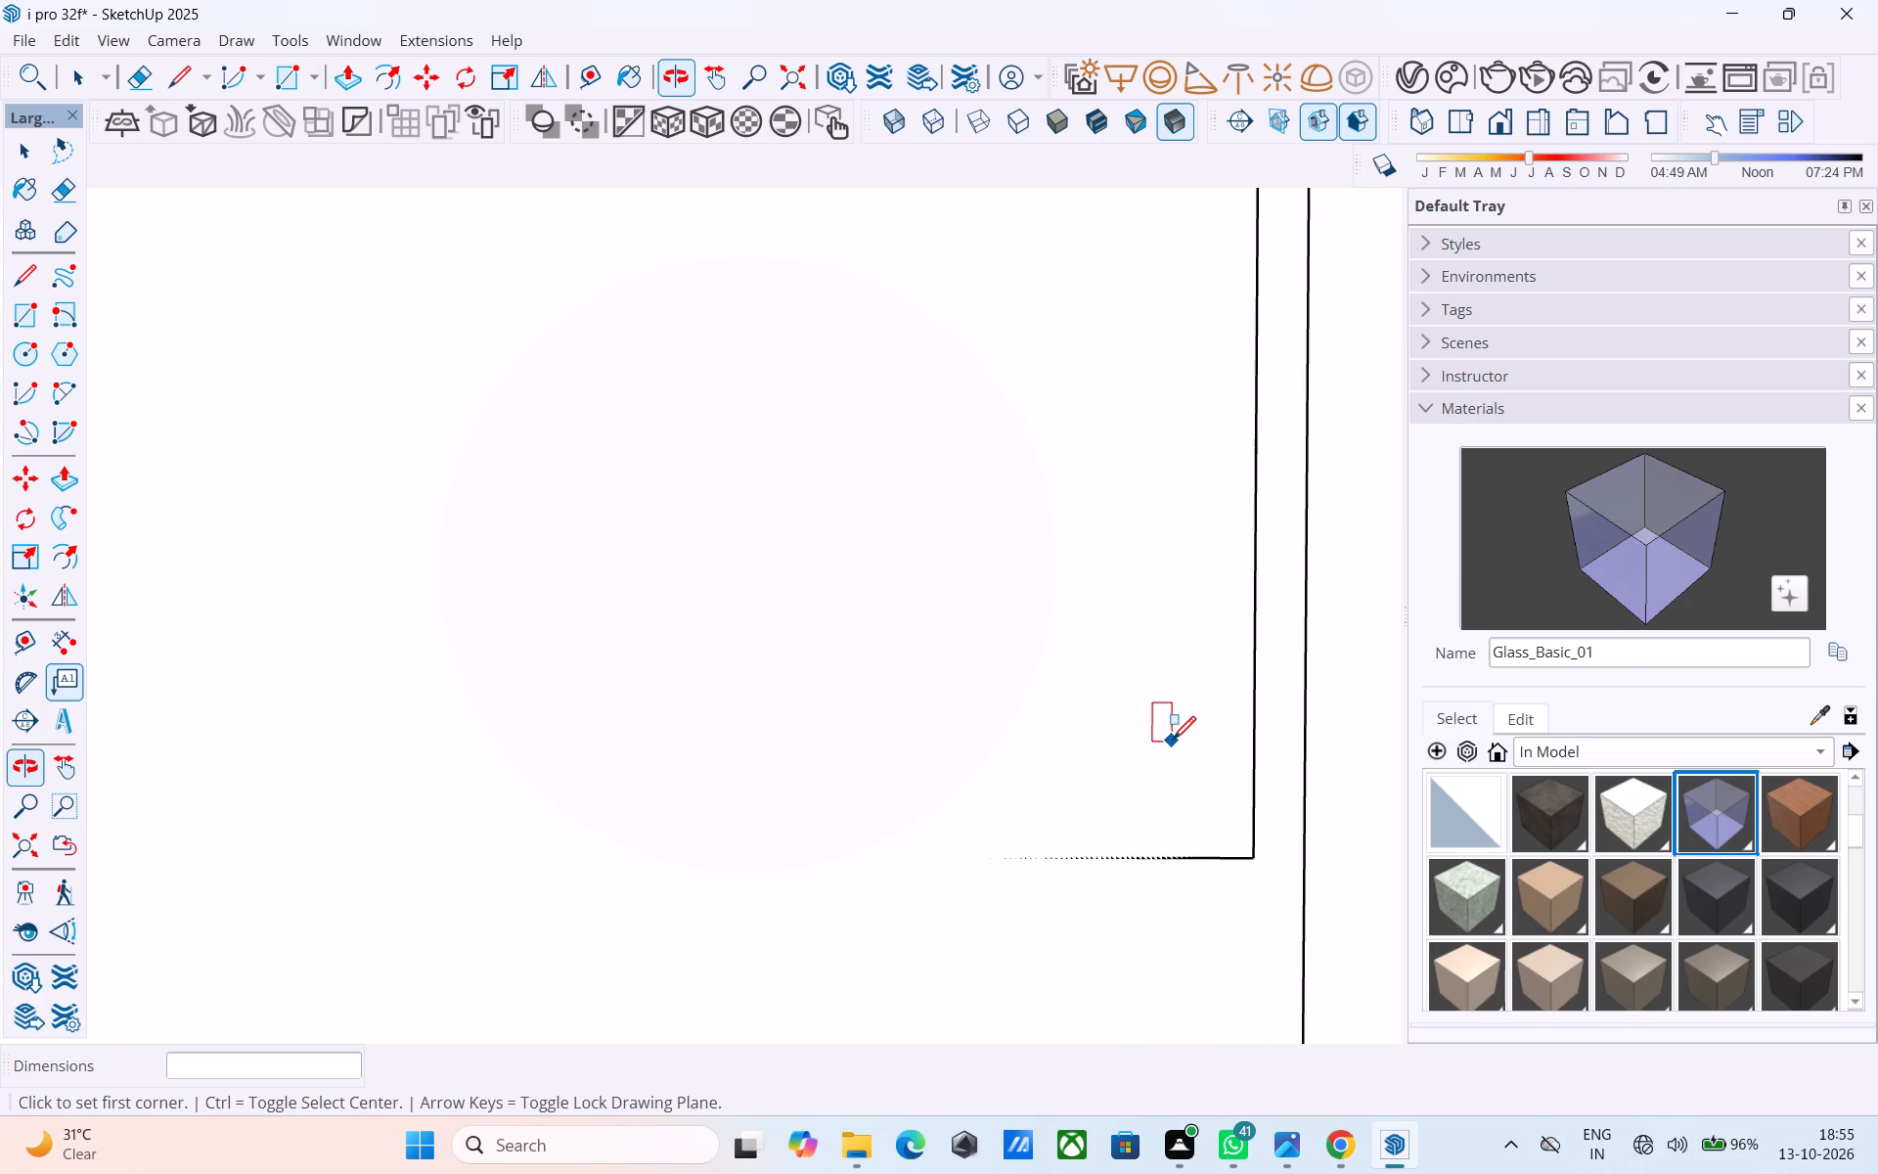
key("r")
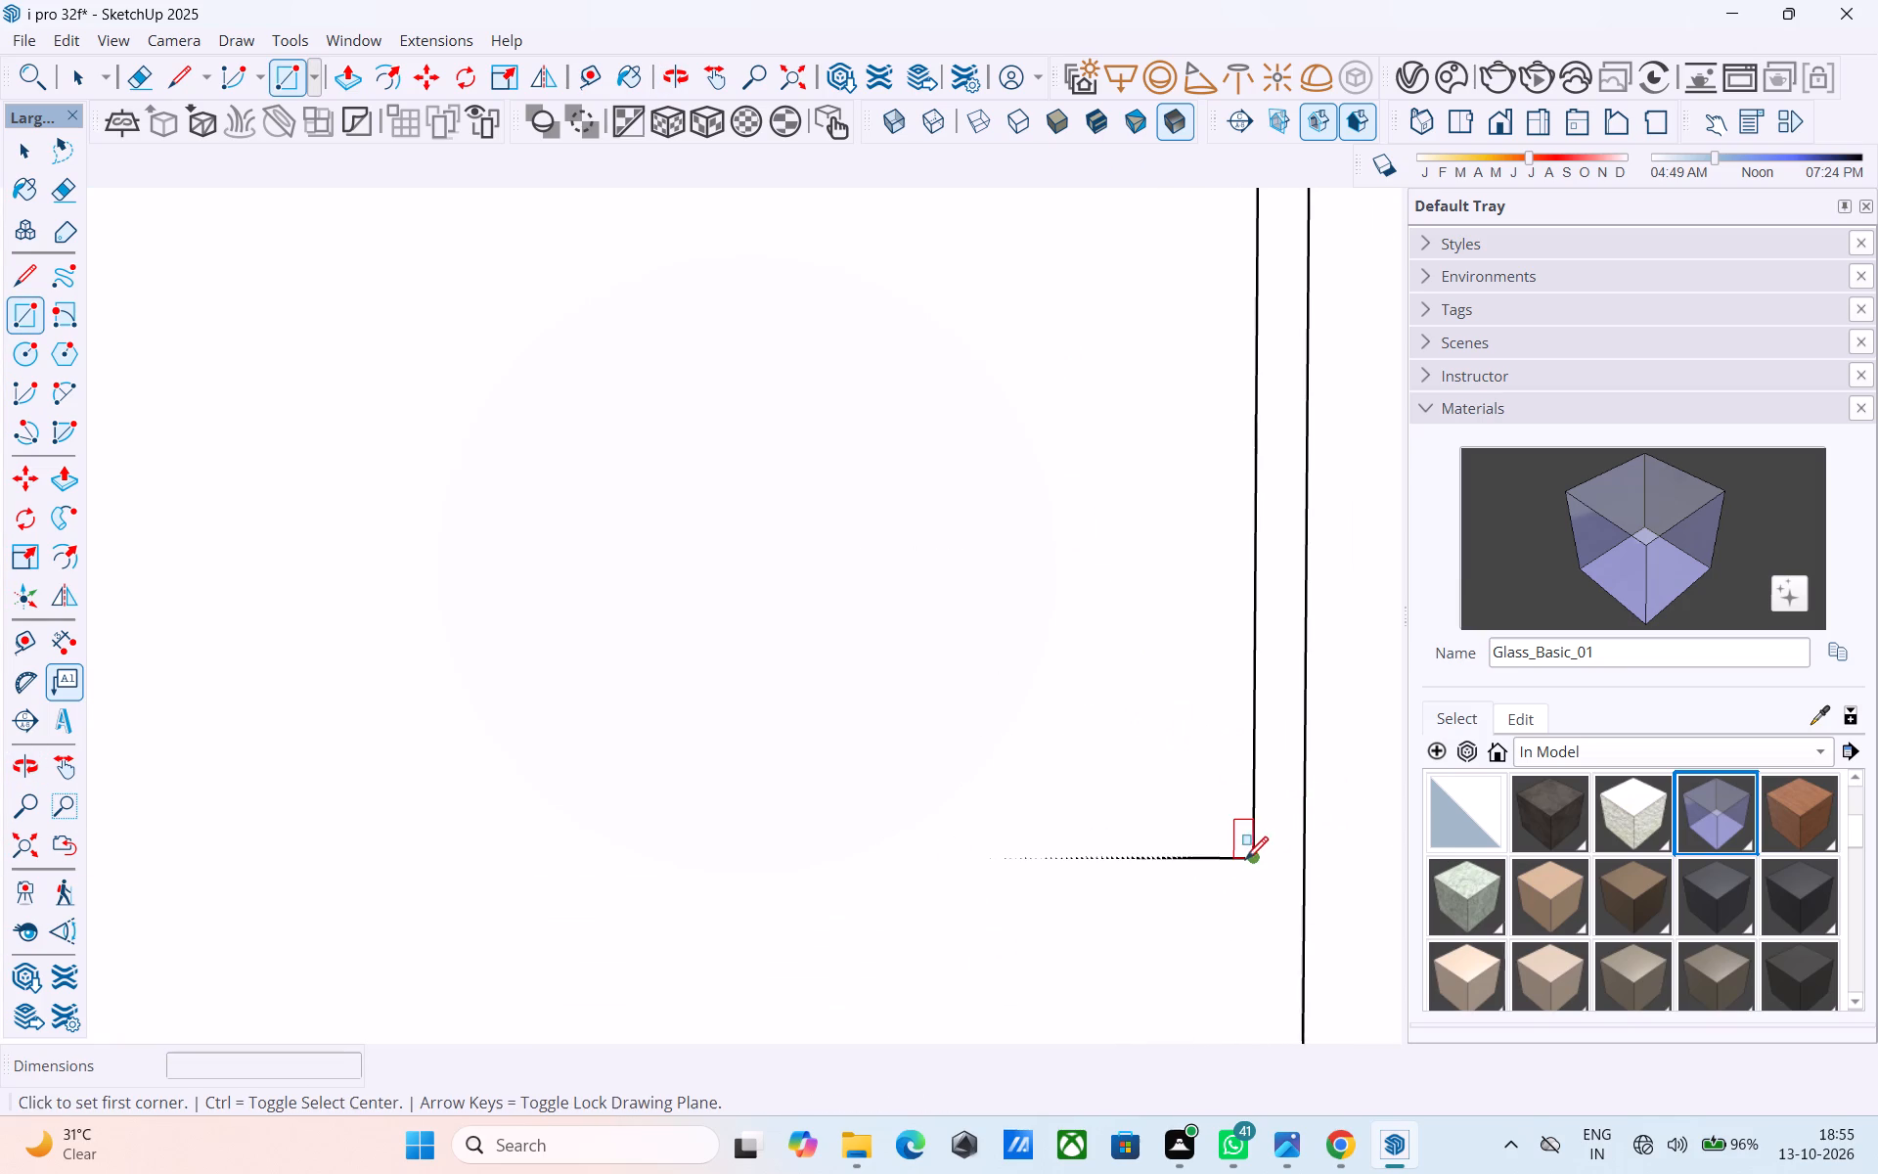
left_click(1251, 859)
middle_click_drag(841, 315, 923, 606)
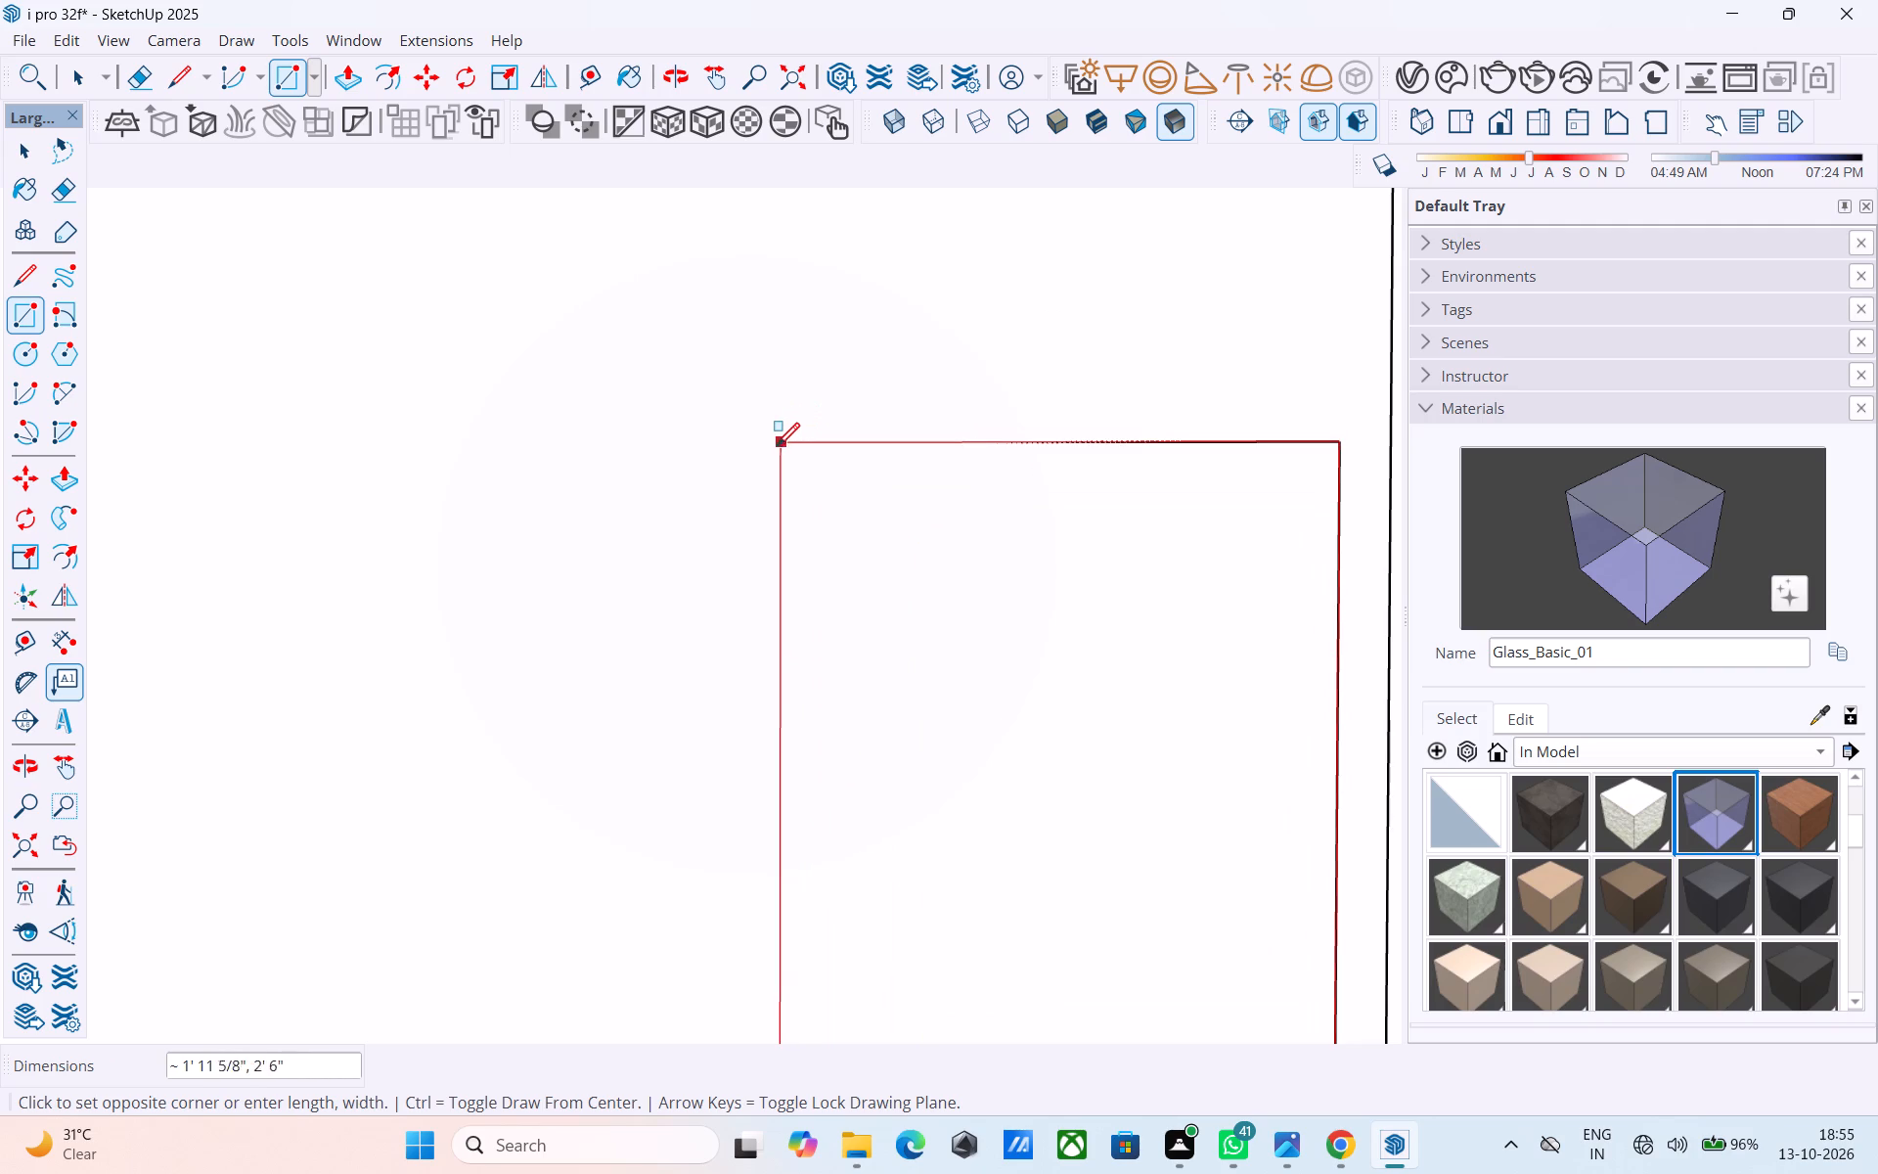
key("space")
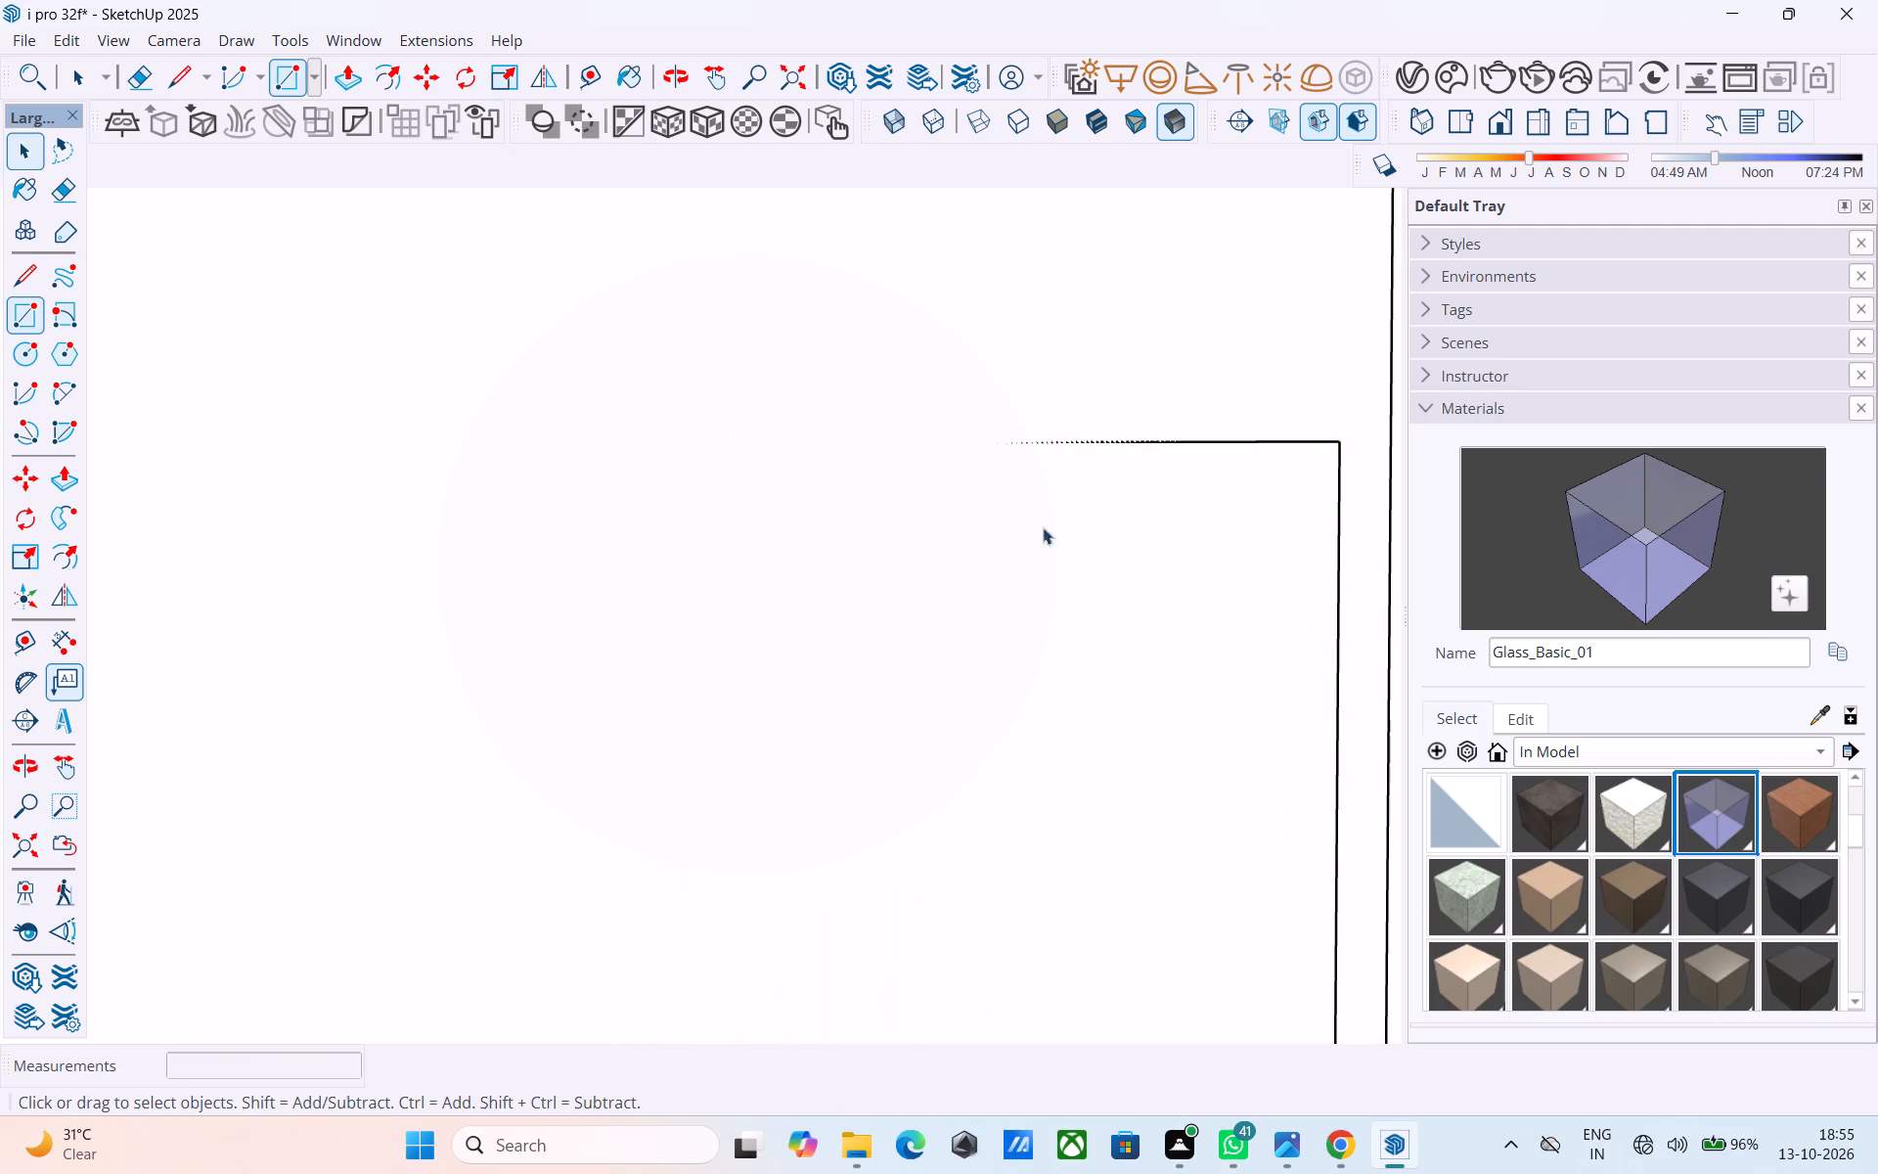
Draw a rectangle tracing the lower window opening on the new inner wall face, and delete the face it encloses.
left_click(1148, 520)
middle_click_drag(926, 423, 911, 399)
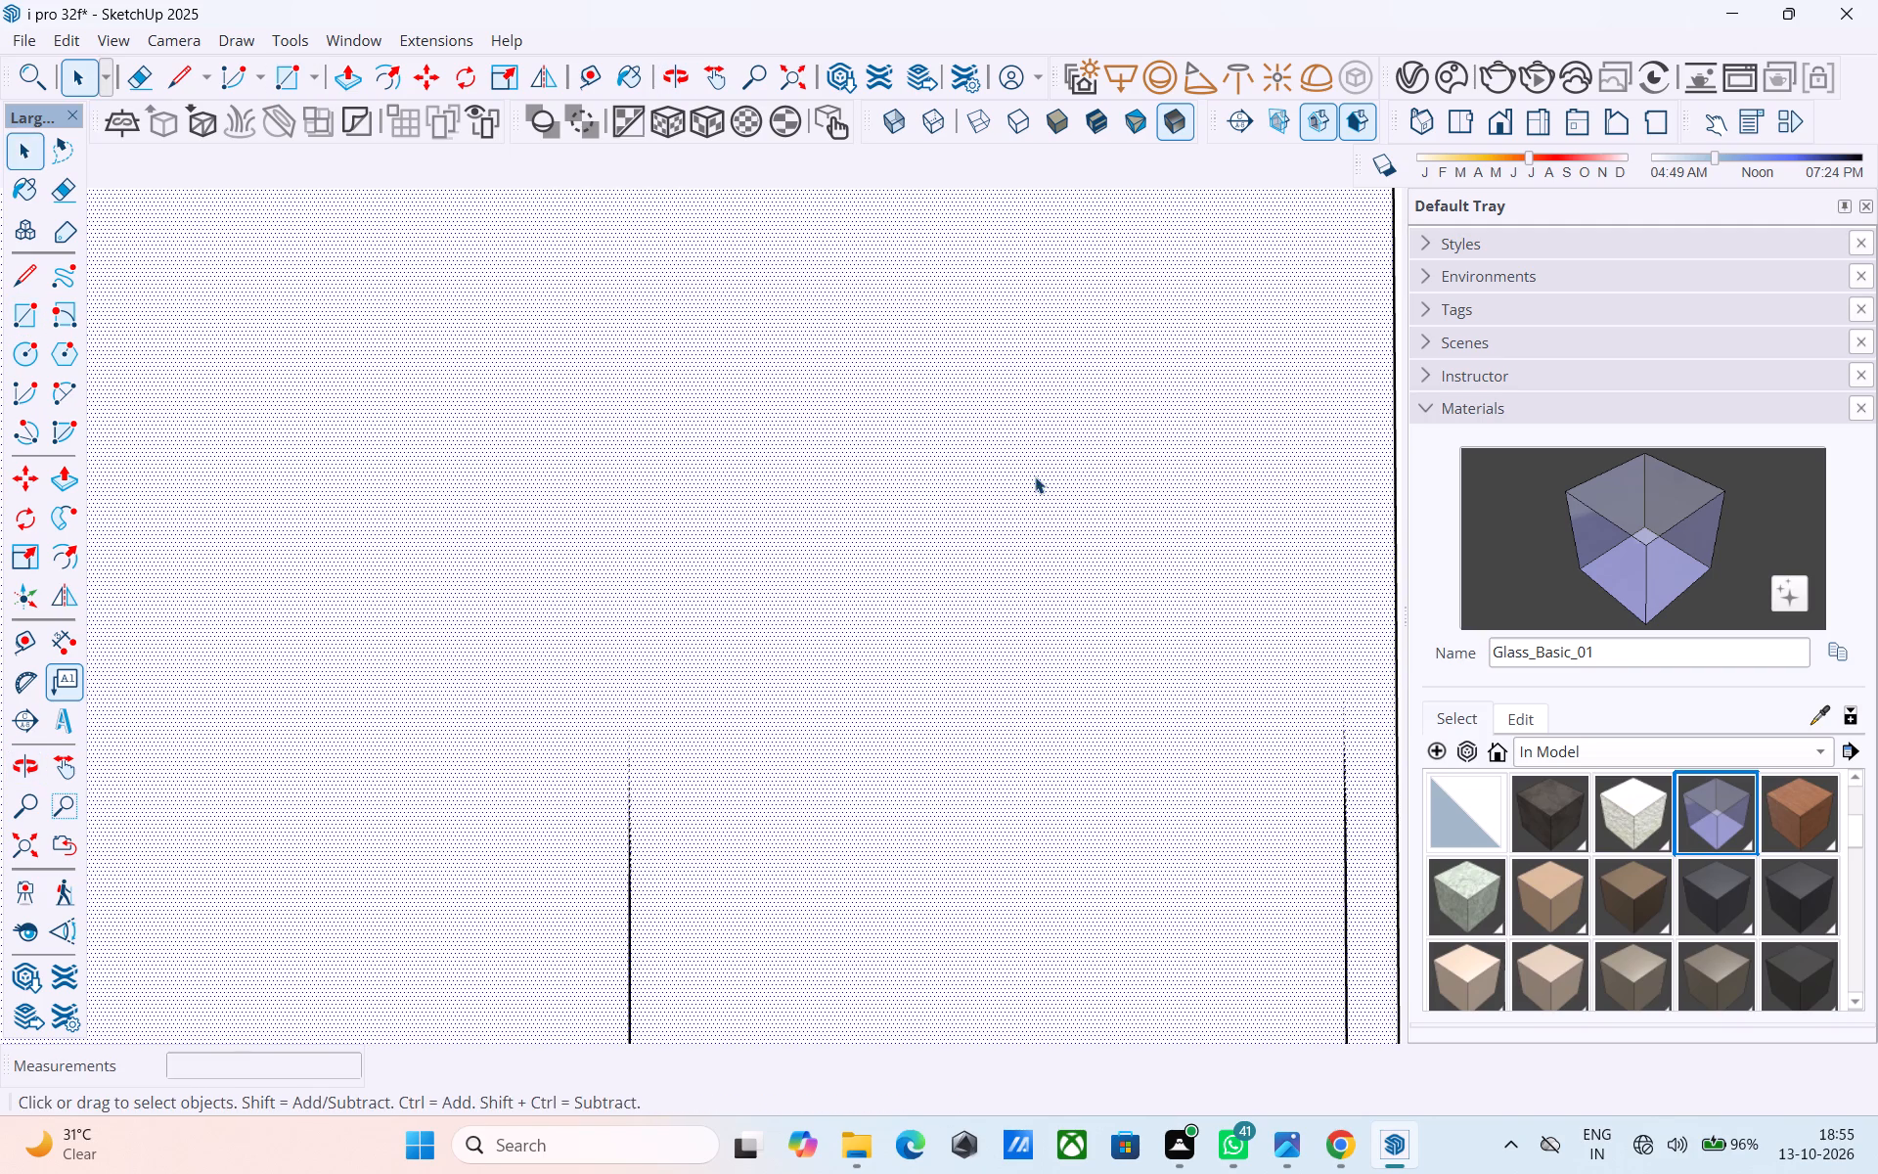
middle_click_drag(996, 496, 1006, 505)
key("r")
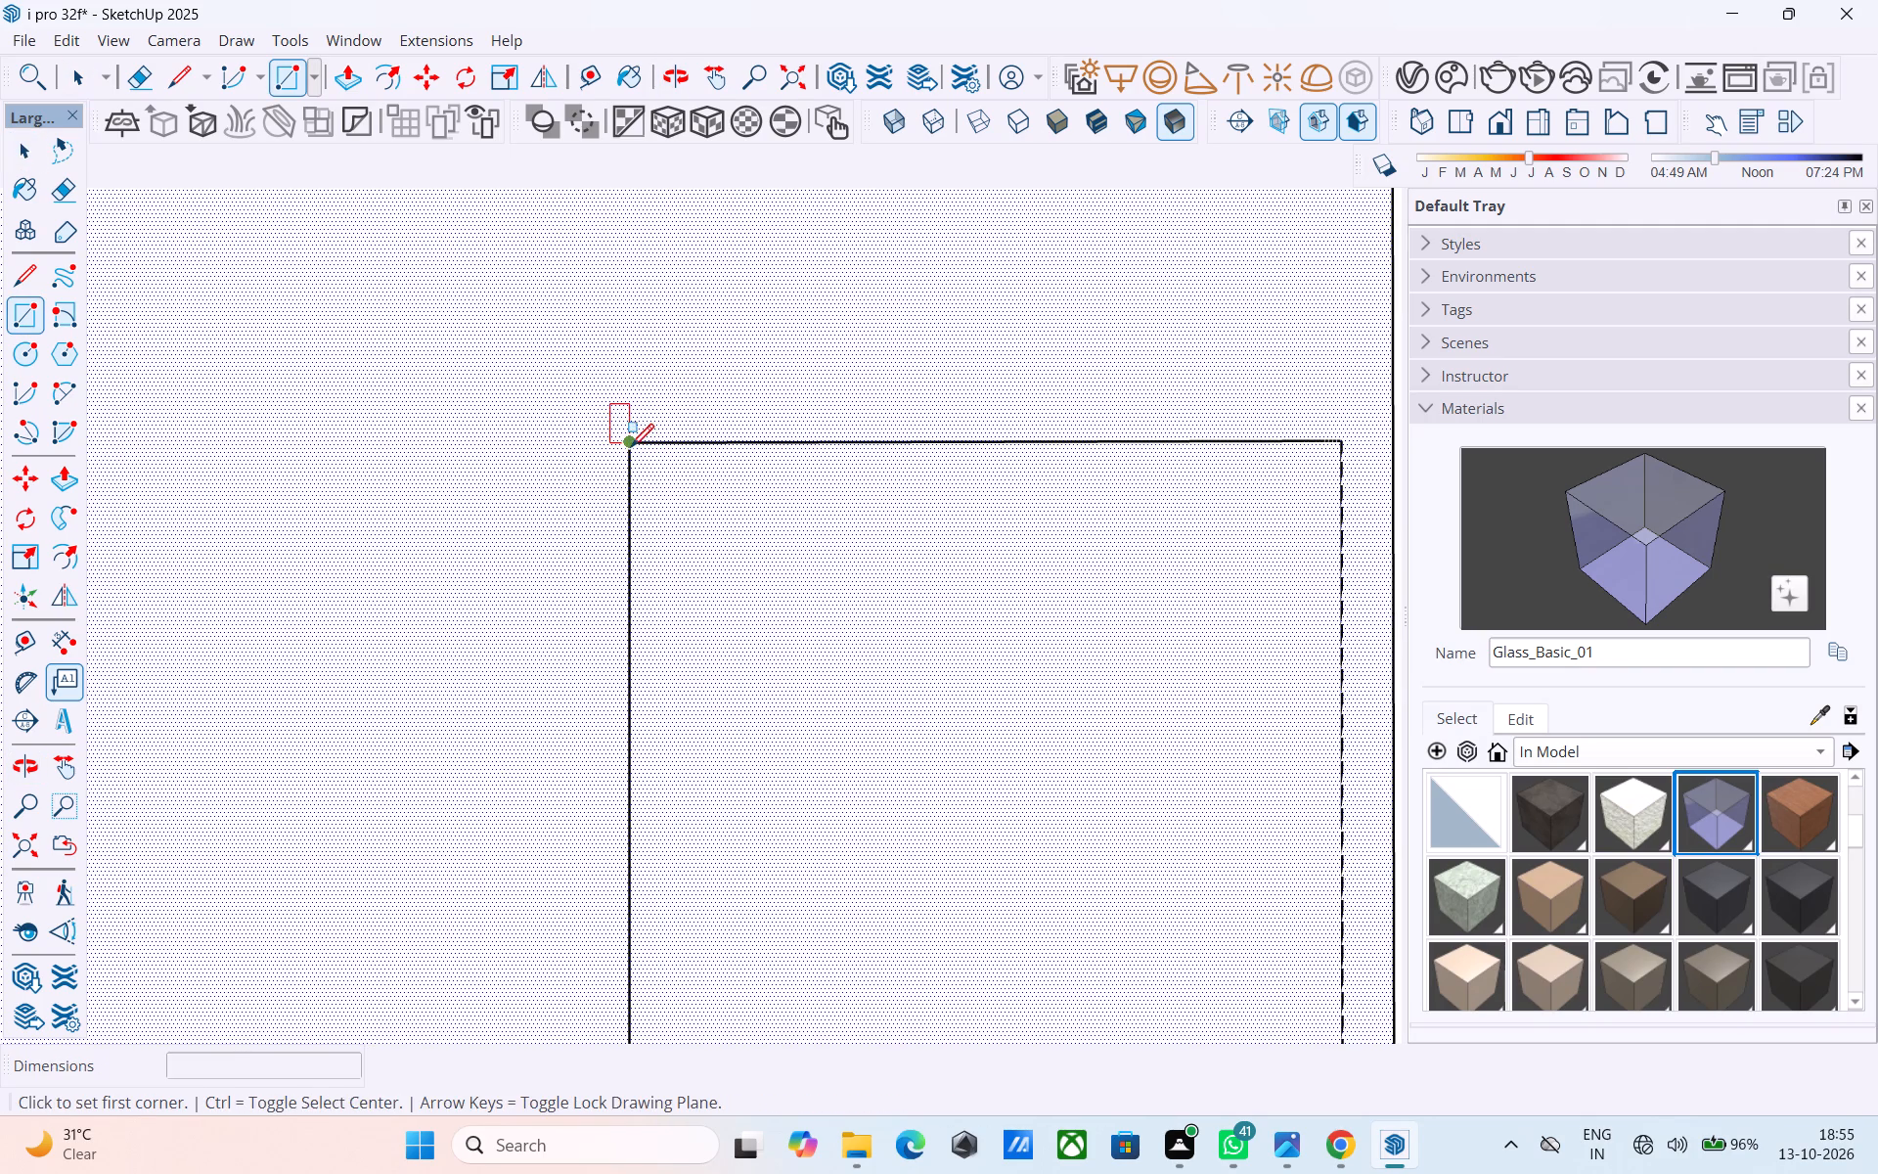
left_click(631, 447)
middle_click_drag(1044, 723, 824, 339)
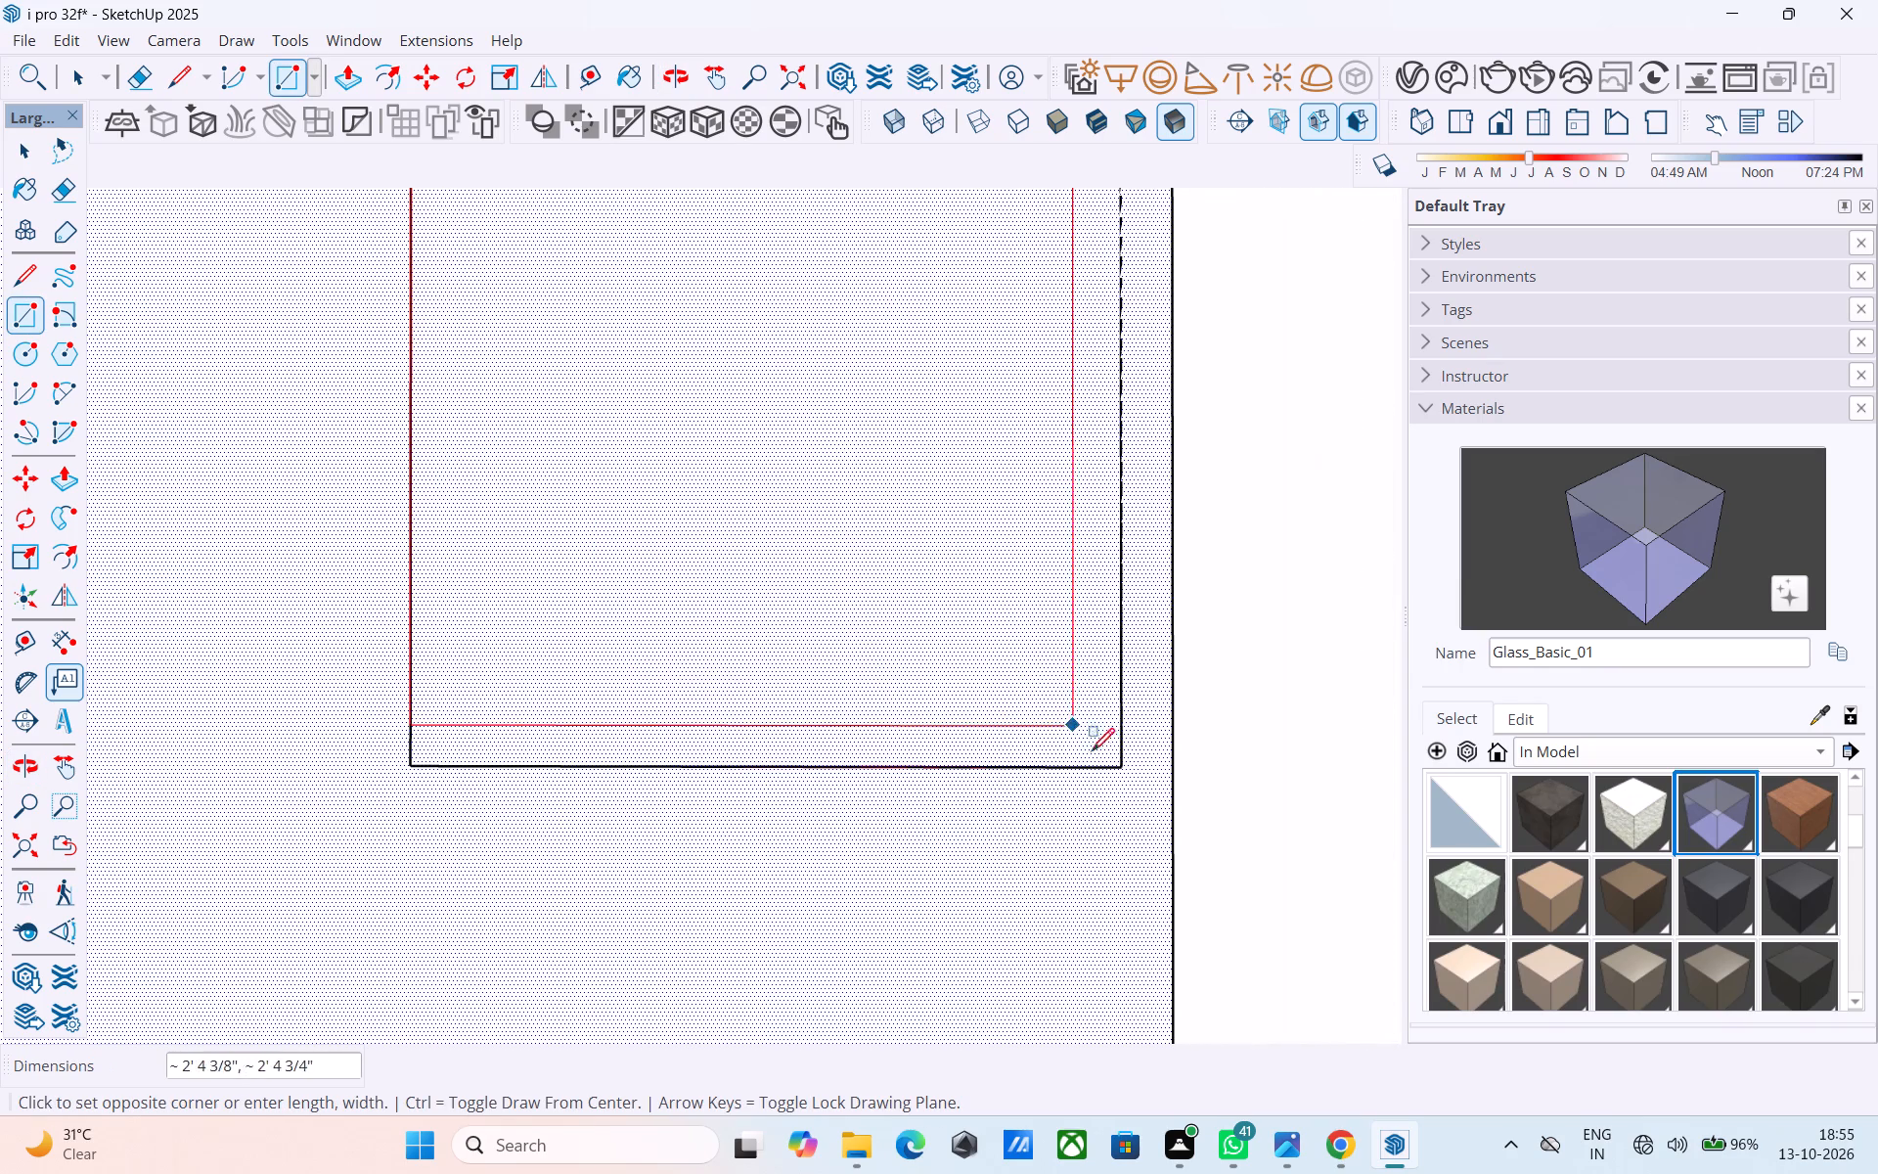
left_click(1128, 767)
key("space")
left_click(998, 668)
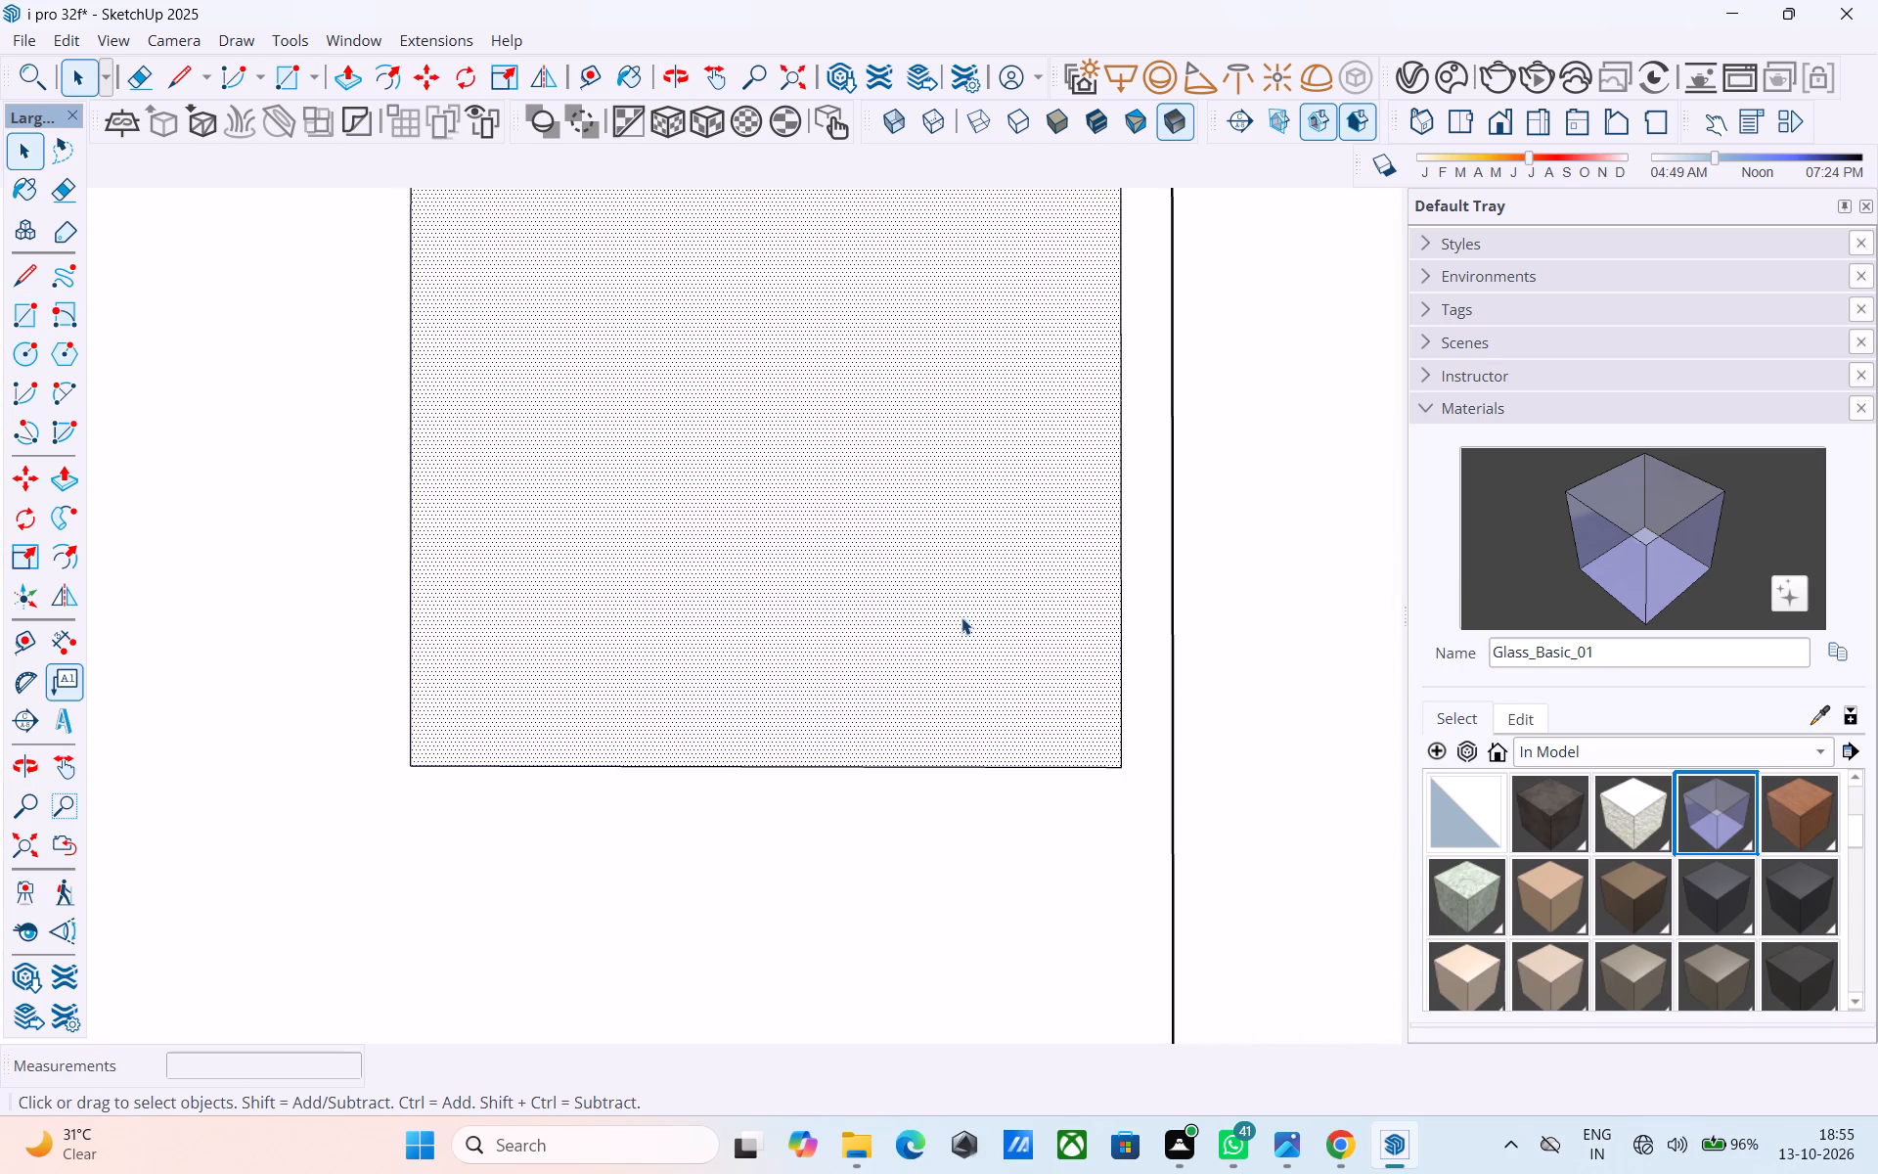
key("Delete")
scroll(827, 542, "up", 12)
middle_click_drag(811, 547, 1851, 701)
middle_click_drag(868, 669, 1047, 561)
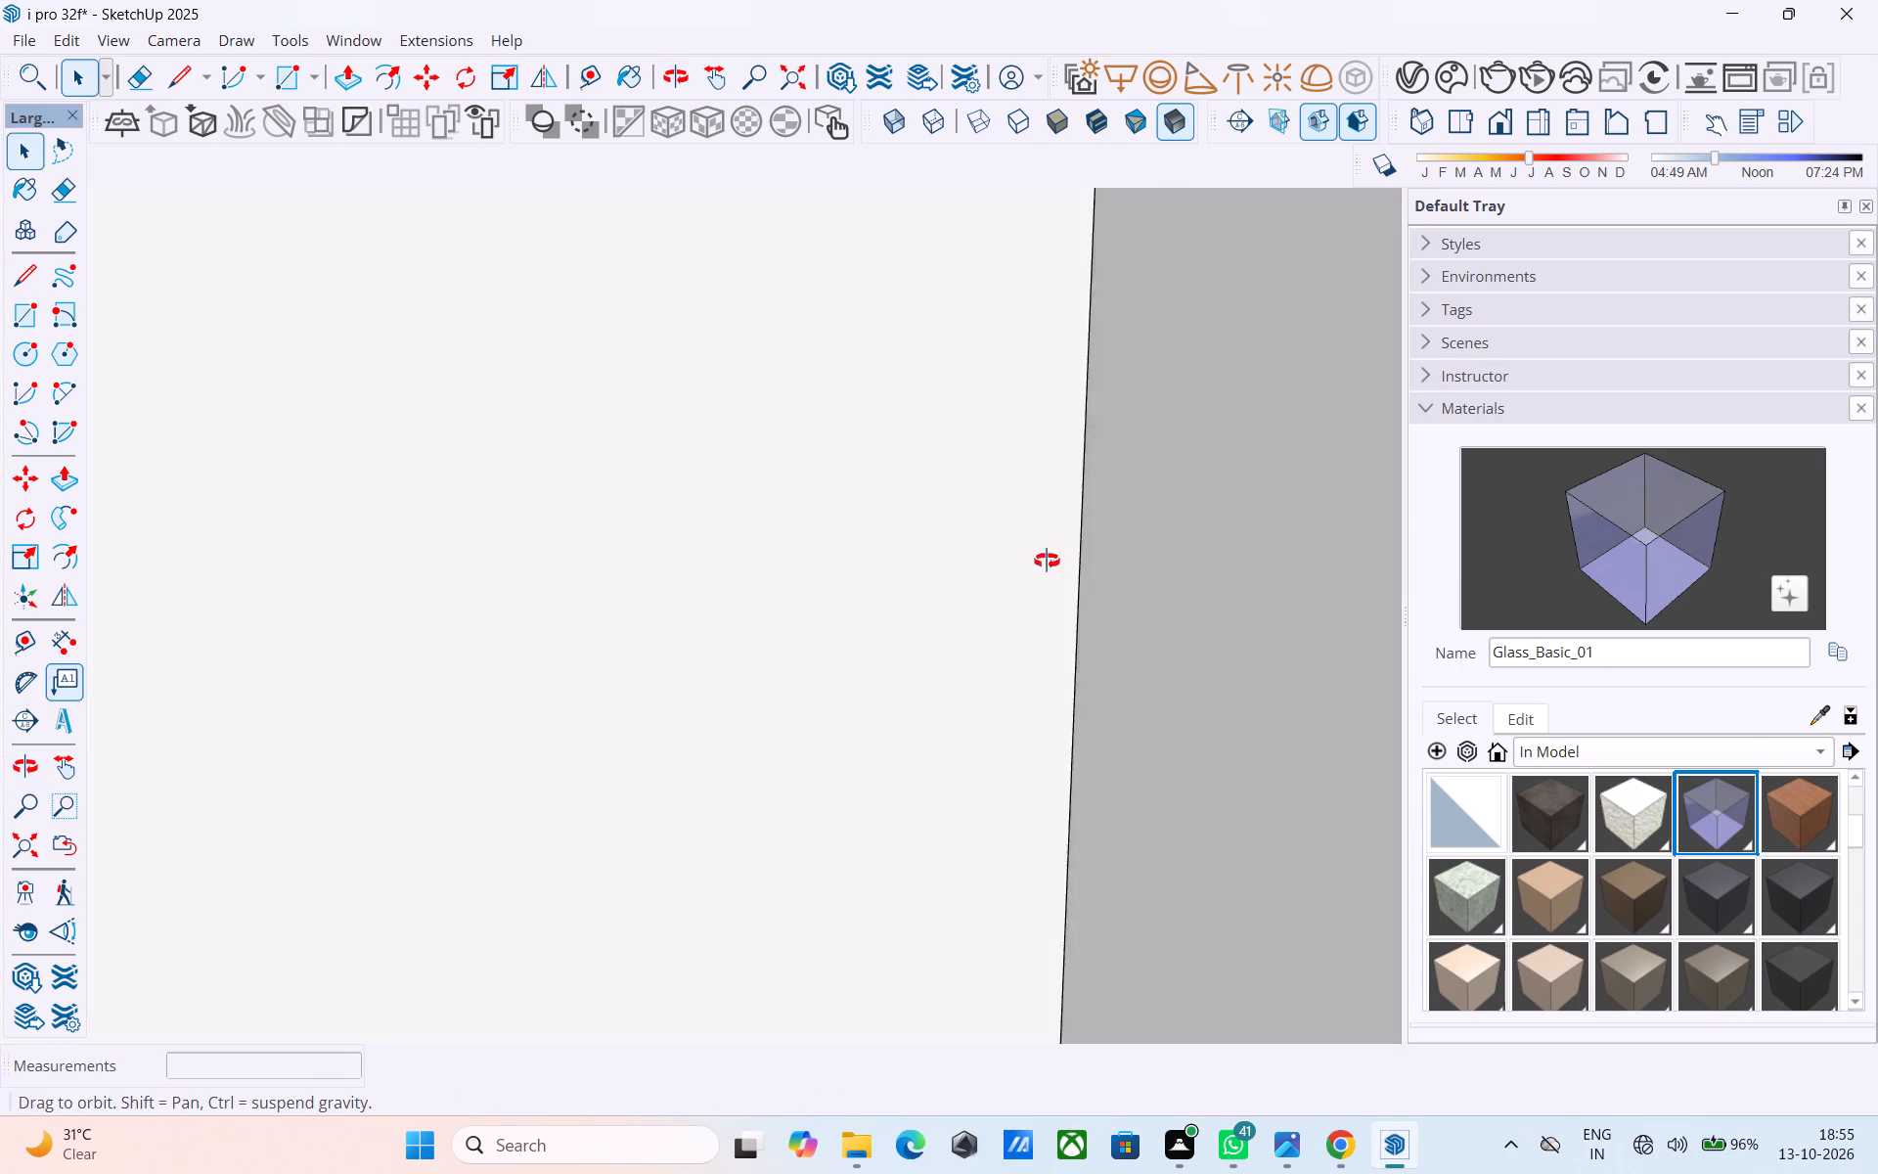
Examine the framed window openings from outside the upper floor, including the upper opening's reveals and the surfaces behind it.
middle_click_drag(1047, 561, 1175, 501)
scroll(1112, 494, "down", 20)
scroll(1112, 494, "down", 20)
scroll(1112, 494, "down", 6)
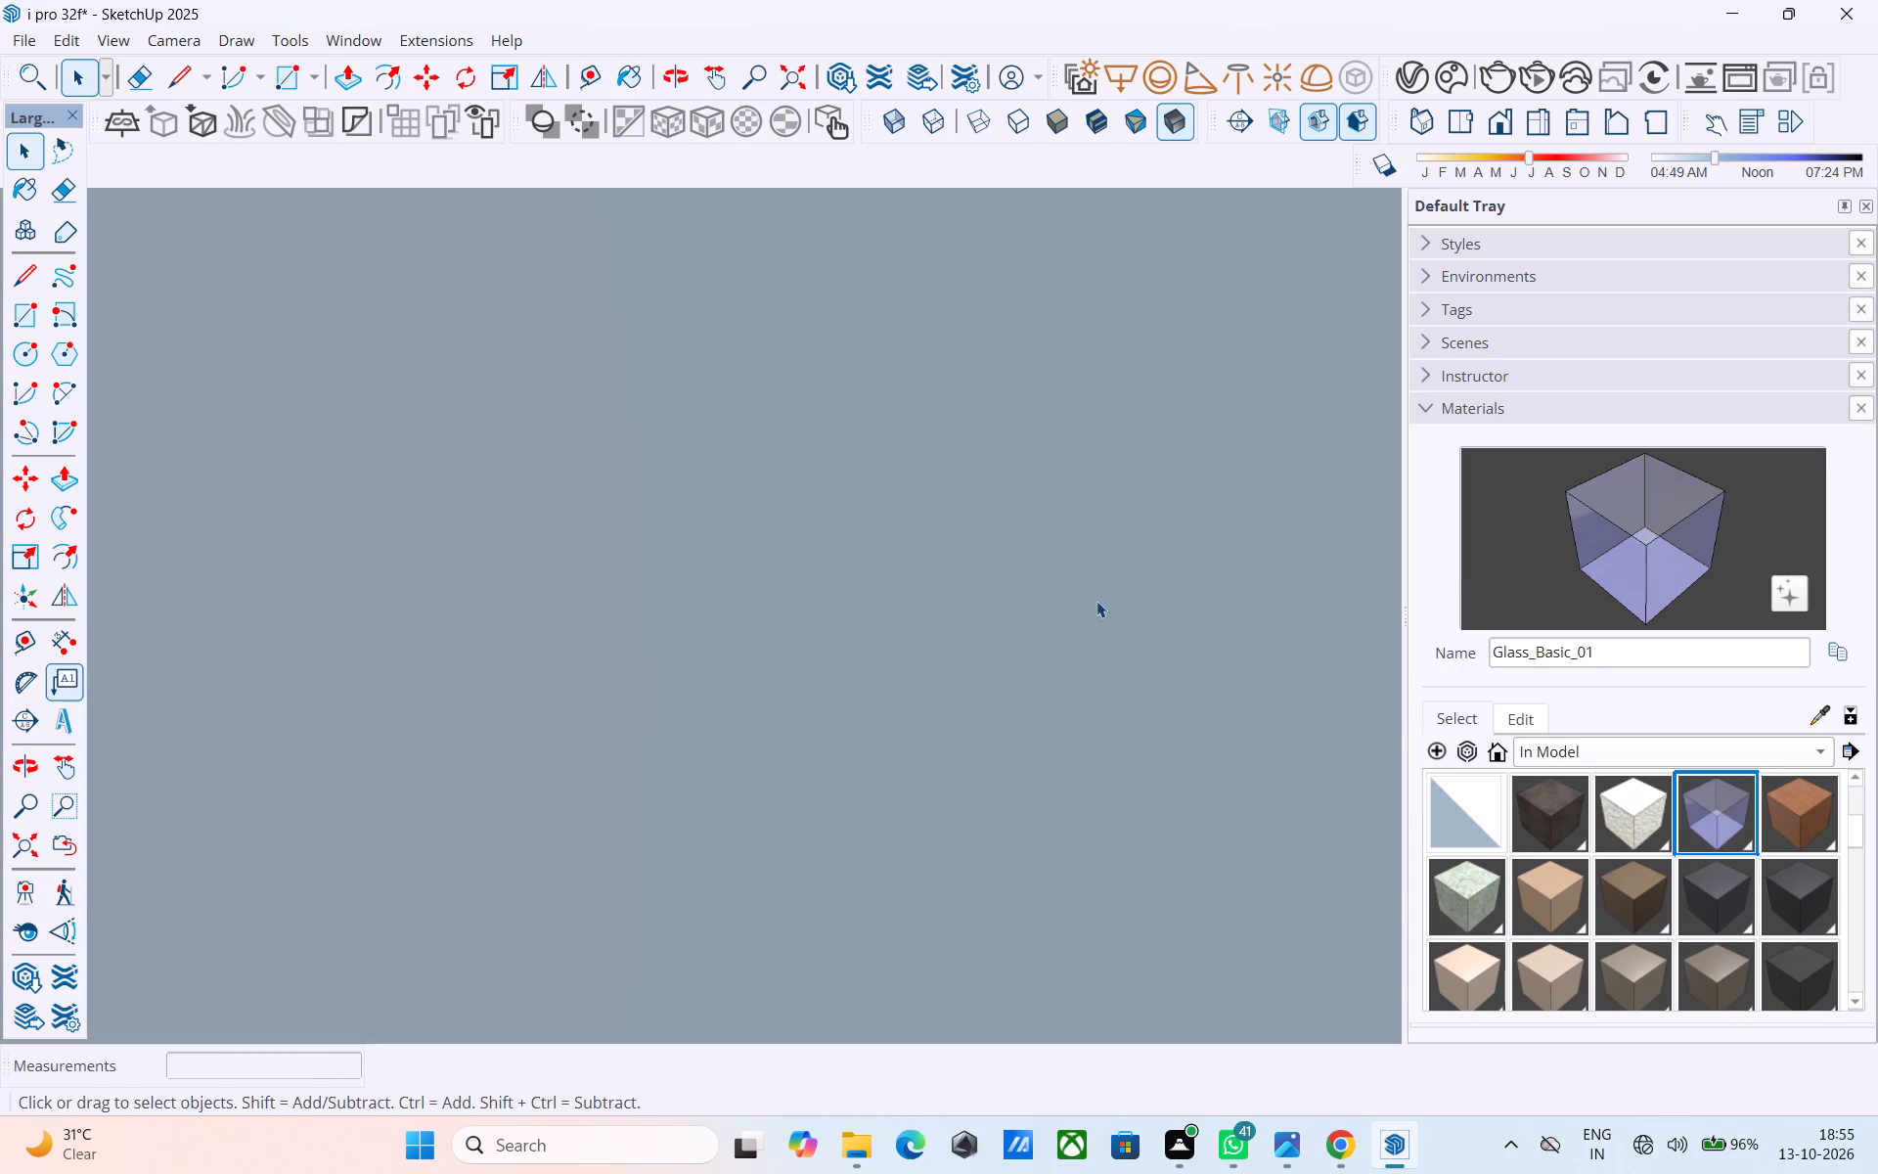
scroll(1096, 601, "down", 20)
scroll(1096, 601, "down", 20)
scroll(1096, 601, "down", 13)
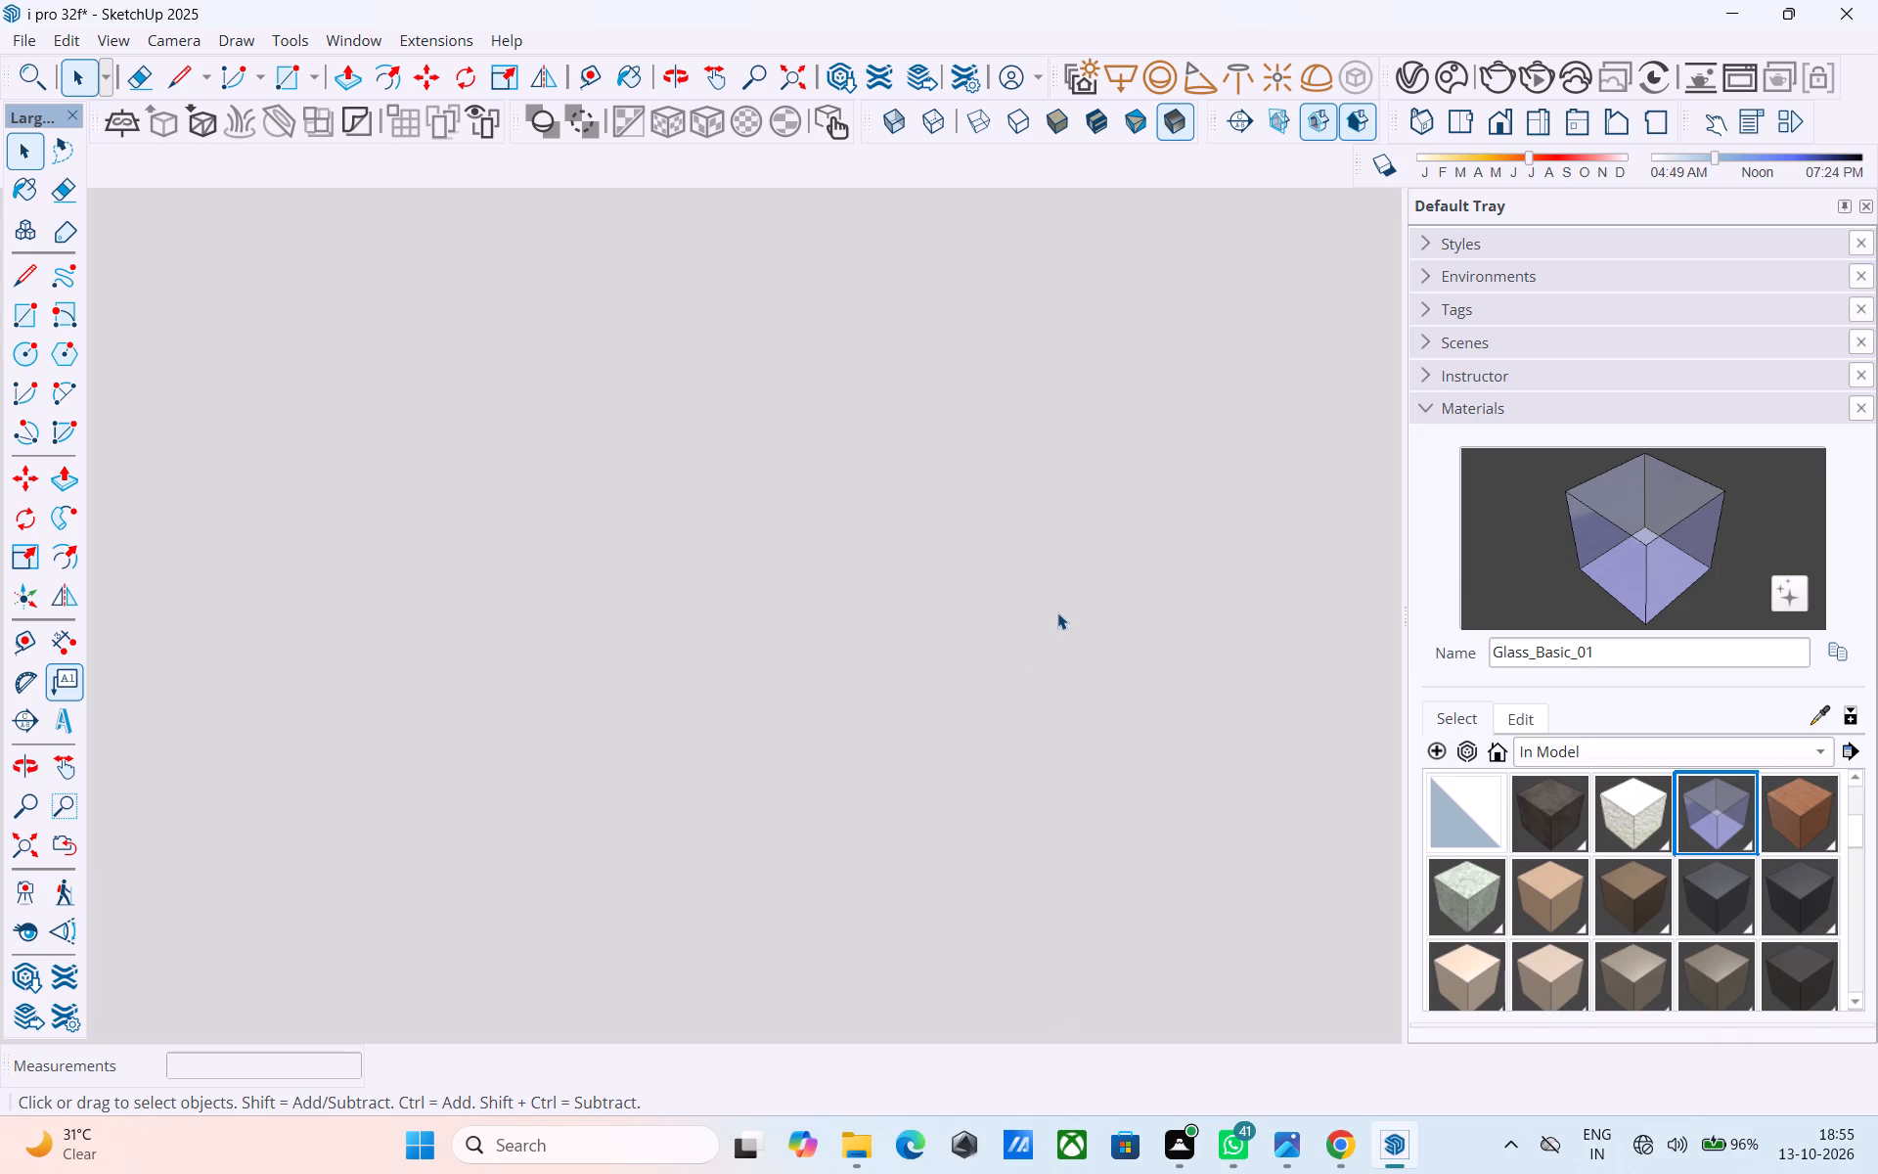
scroll(1057, 612, "down", 20)
scroll(1057, 612, "down", 20)
scroll(1057, 612, "down", 13)
scroll(819, 675, "down", 14)
middle_click_drag(639, 728, 1309, 531)
scroll(947, 558, "down", 1)
scroll(936, 573, "up", 1)
scroll(935, 574, "down", 20)
scroll(935, 574, "down", 3)
left_click(1476, 105)
scroll(1046, 429, "down", 11)
scroll(882, 560, "up", 1)
scroll(846, 562, "down", 4)
scroll(697, 601, "up", 1)
scroll(697, 602, "down", 9)
middle_click_drag(747, 650, 1543, 449)
middle_click_drag(533, 664, 295, 439)
middle_click_drag(964, 705, 595, 441)
middle_click_drag(903, 505, 827, 445)
scroll(842, 462, "up", 16)
middle_click_drag(973, 709, 391, 742)
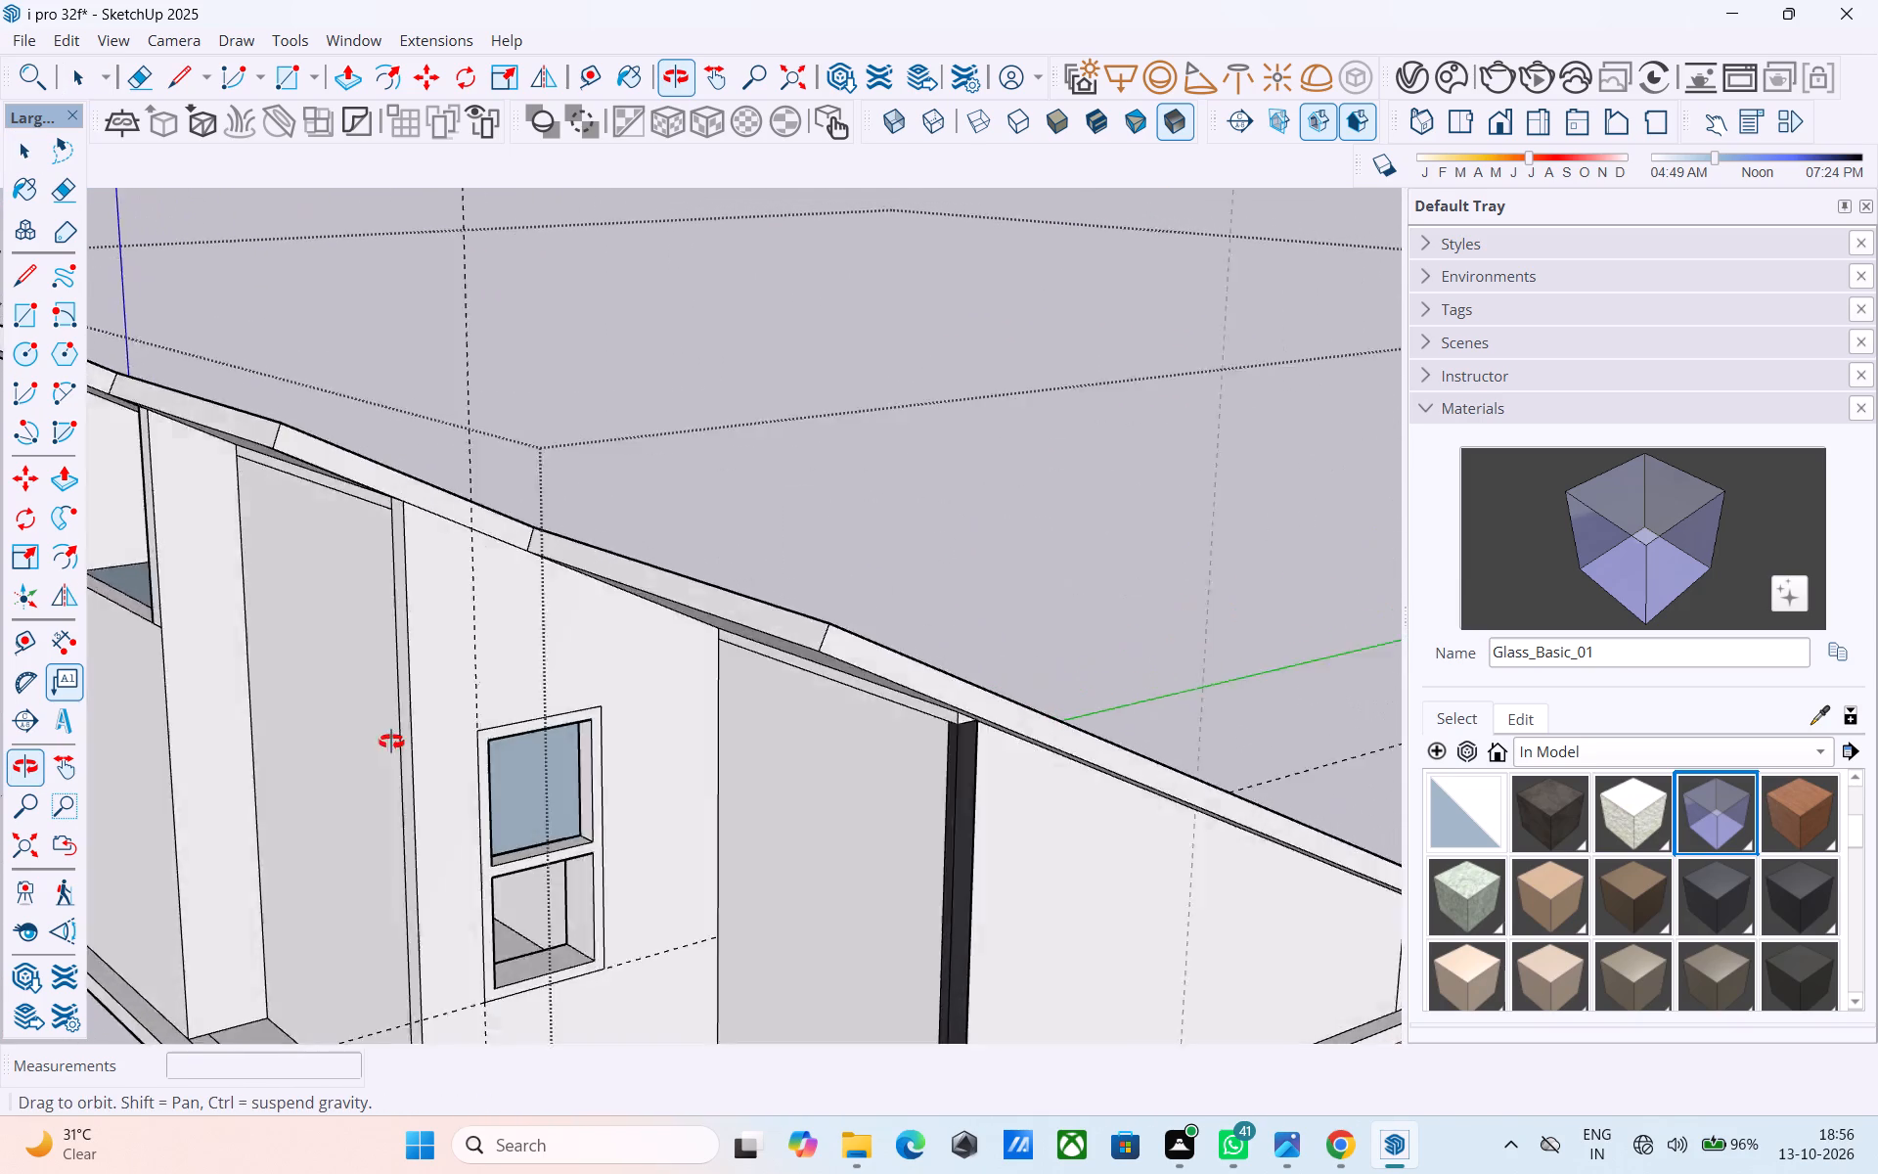
middle_click_drag(391, 742, 325, 723)
scroll(384, 715, "up", 14)
middle_click_drag(377, 749, 550, 648)
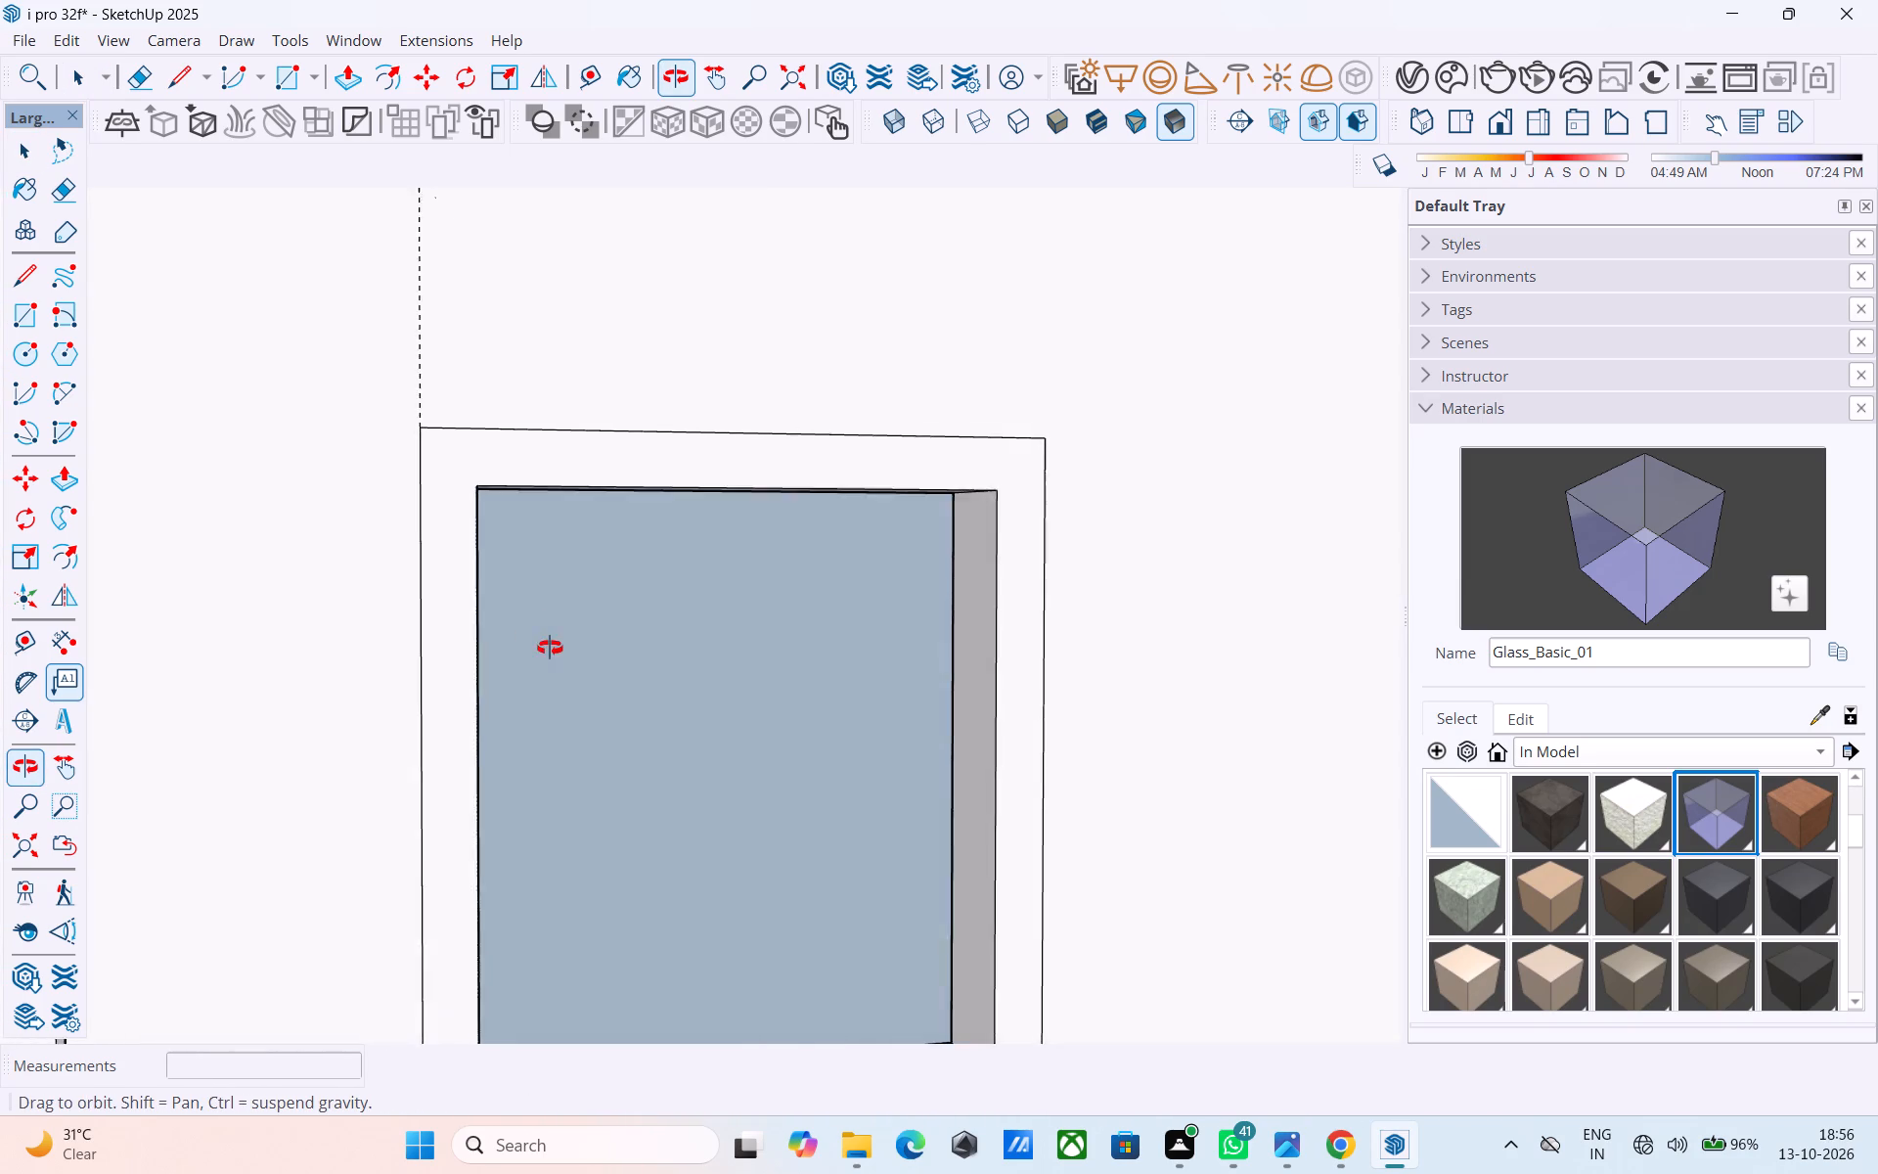
middle_click_drag(550, 648, 678, 551)
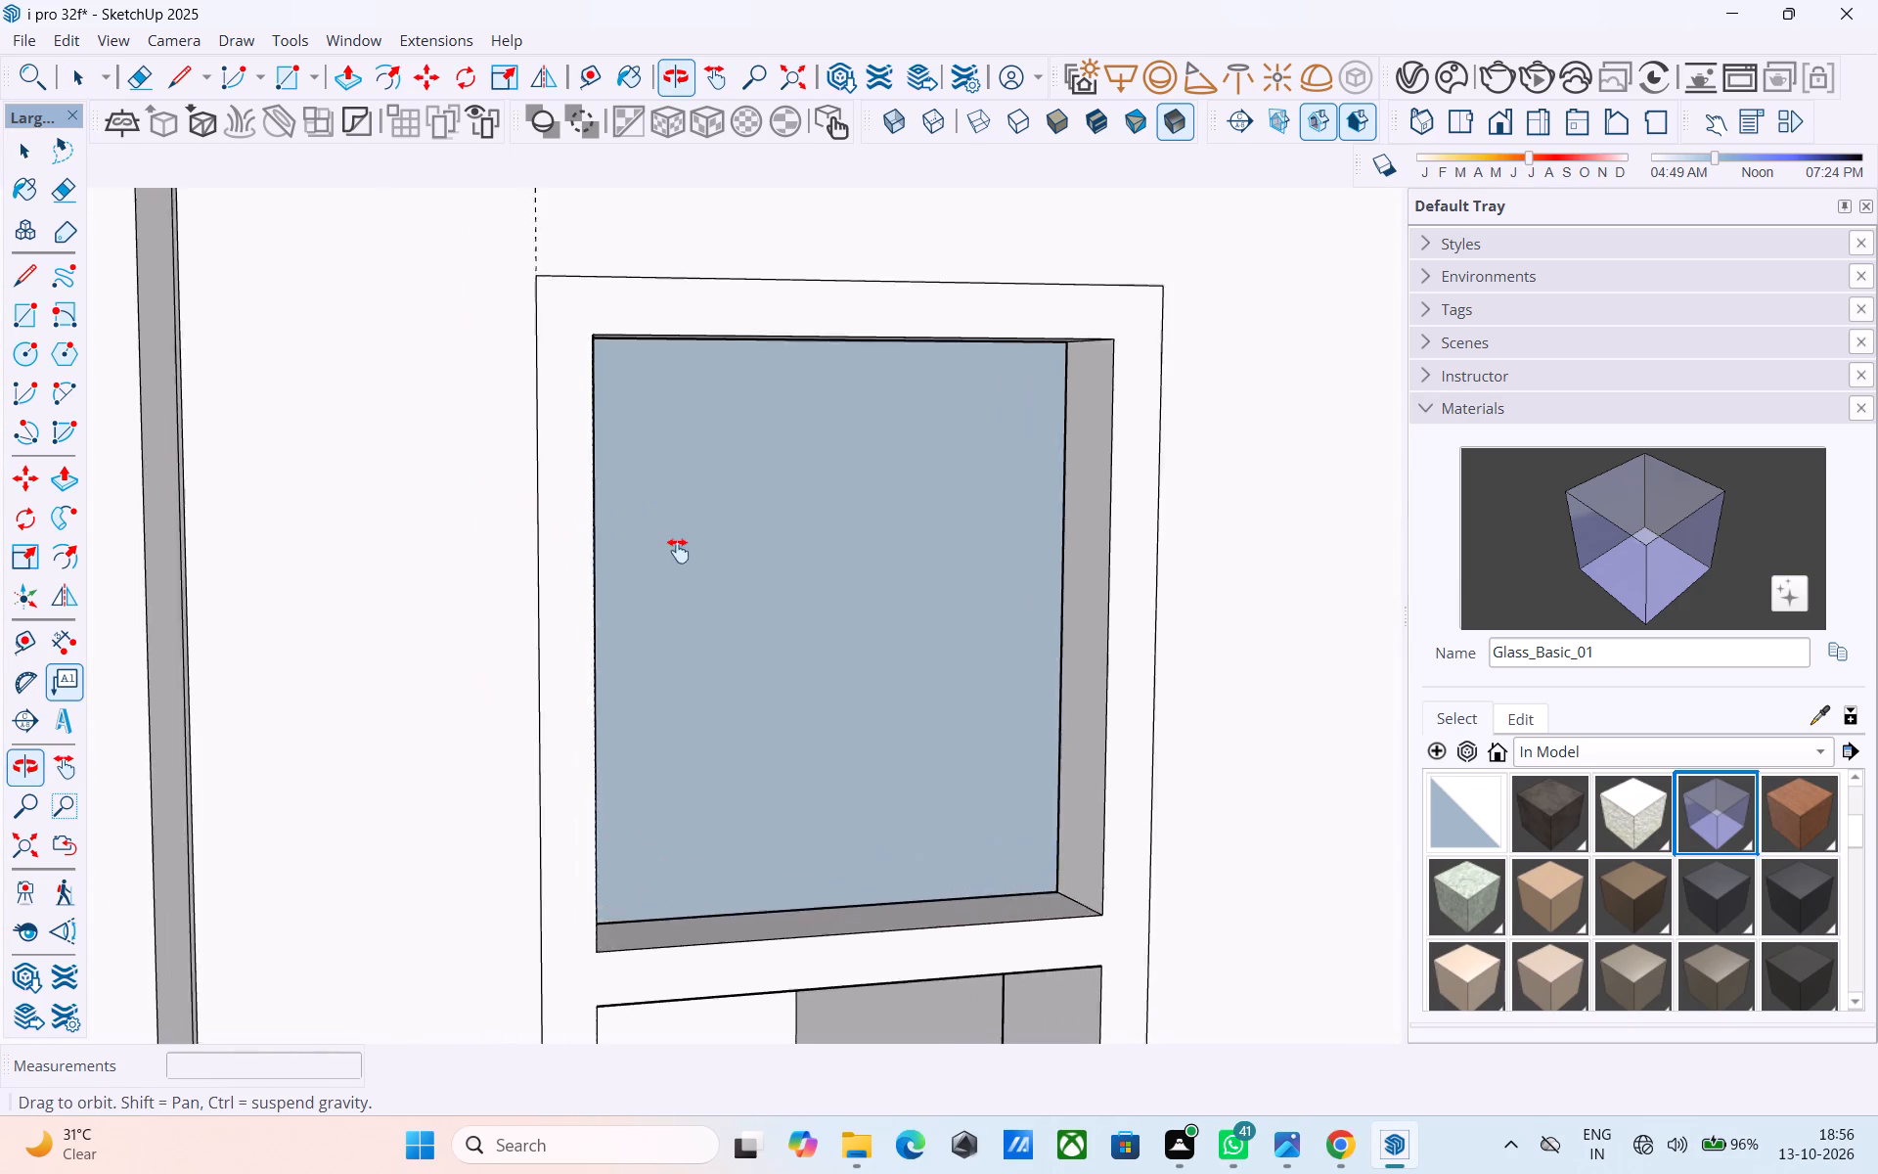
middle_click_drag(678, 551, 656, 418)
middle_click_drag(774, 527, 467, 576)
key("space")
middle_click_drag(748, 574, 656, 564)
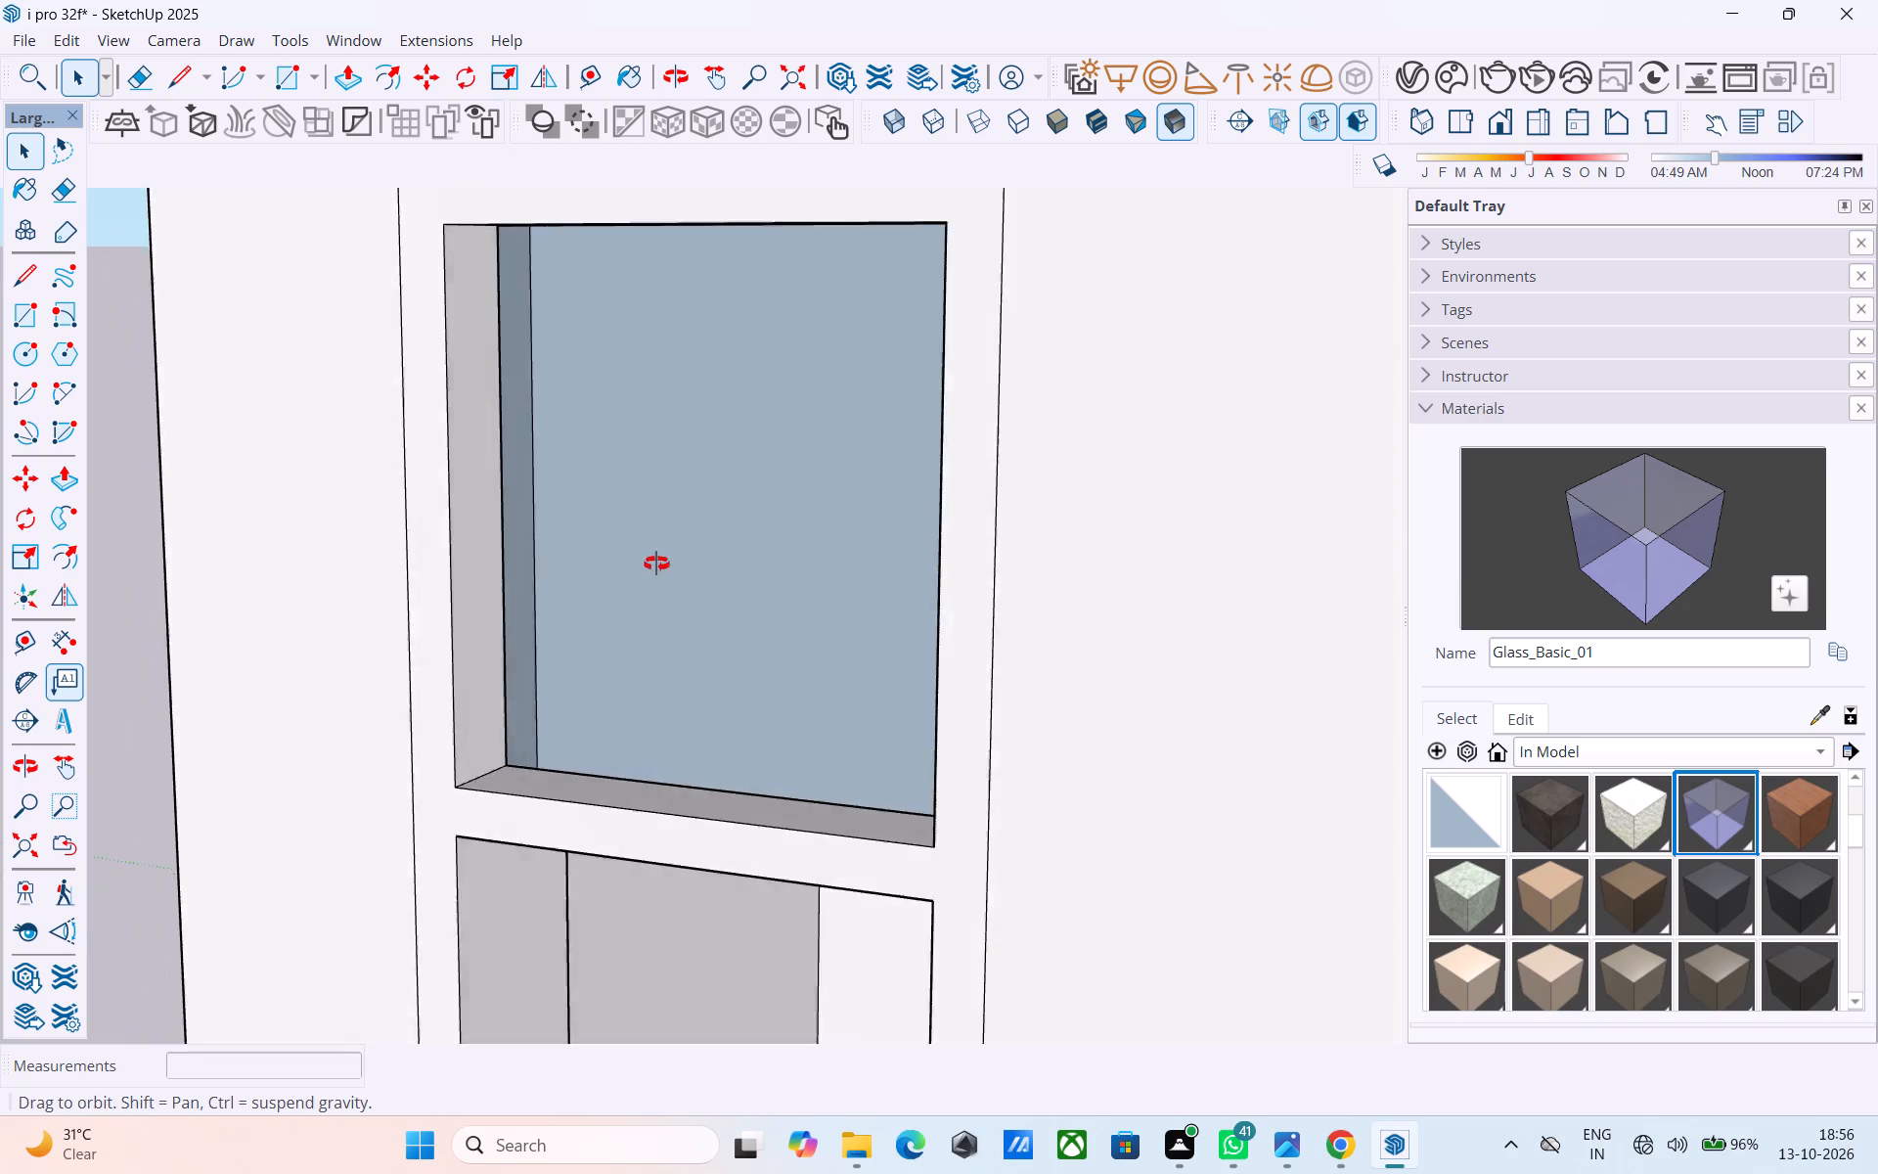
middle_click_drag(656, 564, 687, 516)
scroll(687, 516, "up", 8)
middle_click_drag(688, 534, 1039, 632)
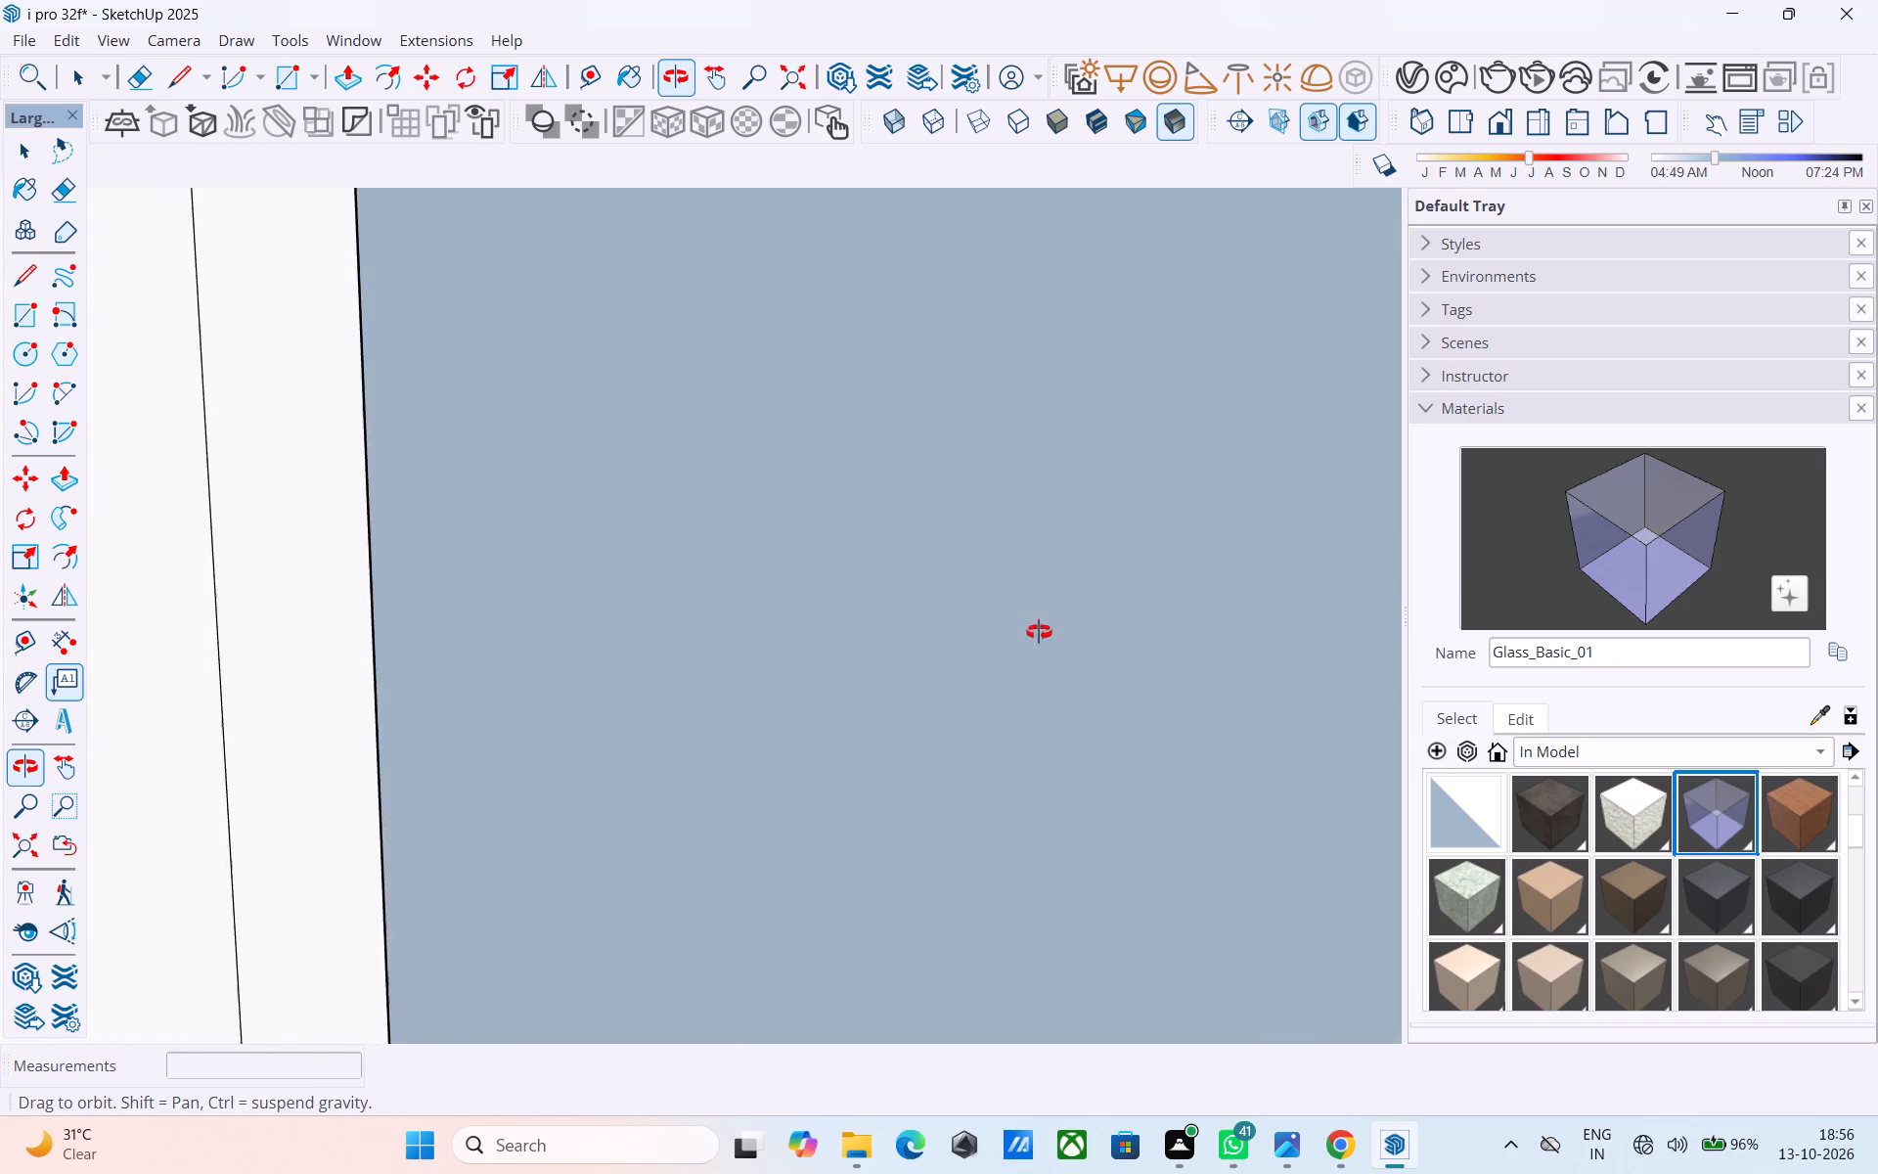
middle_click_drag(1039, 632, 1392, 962)
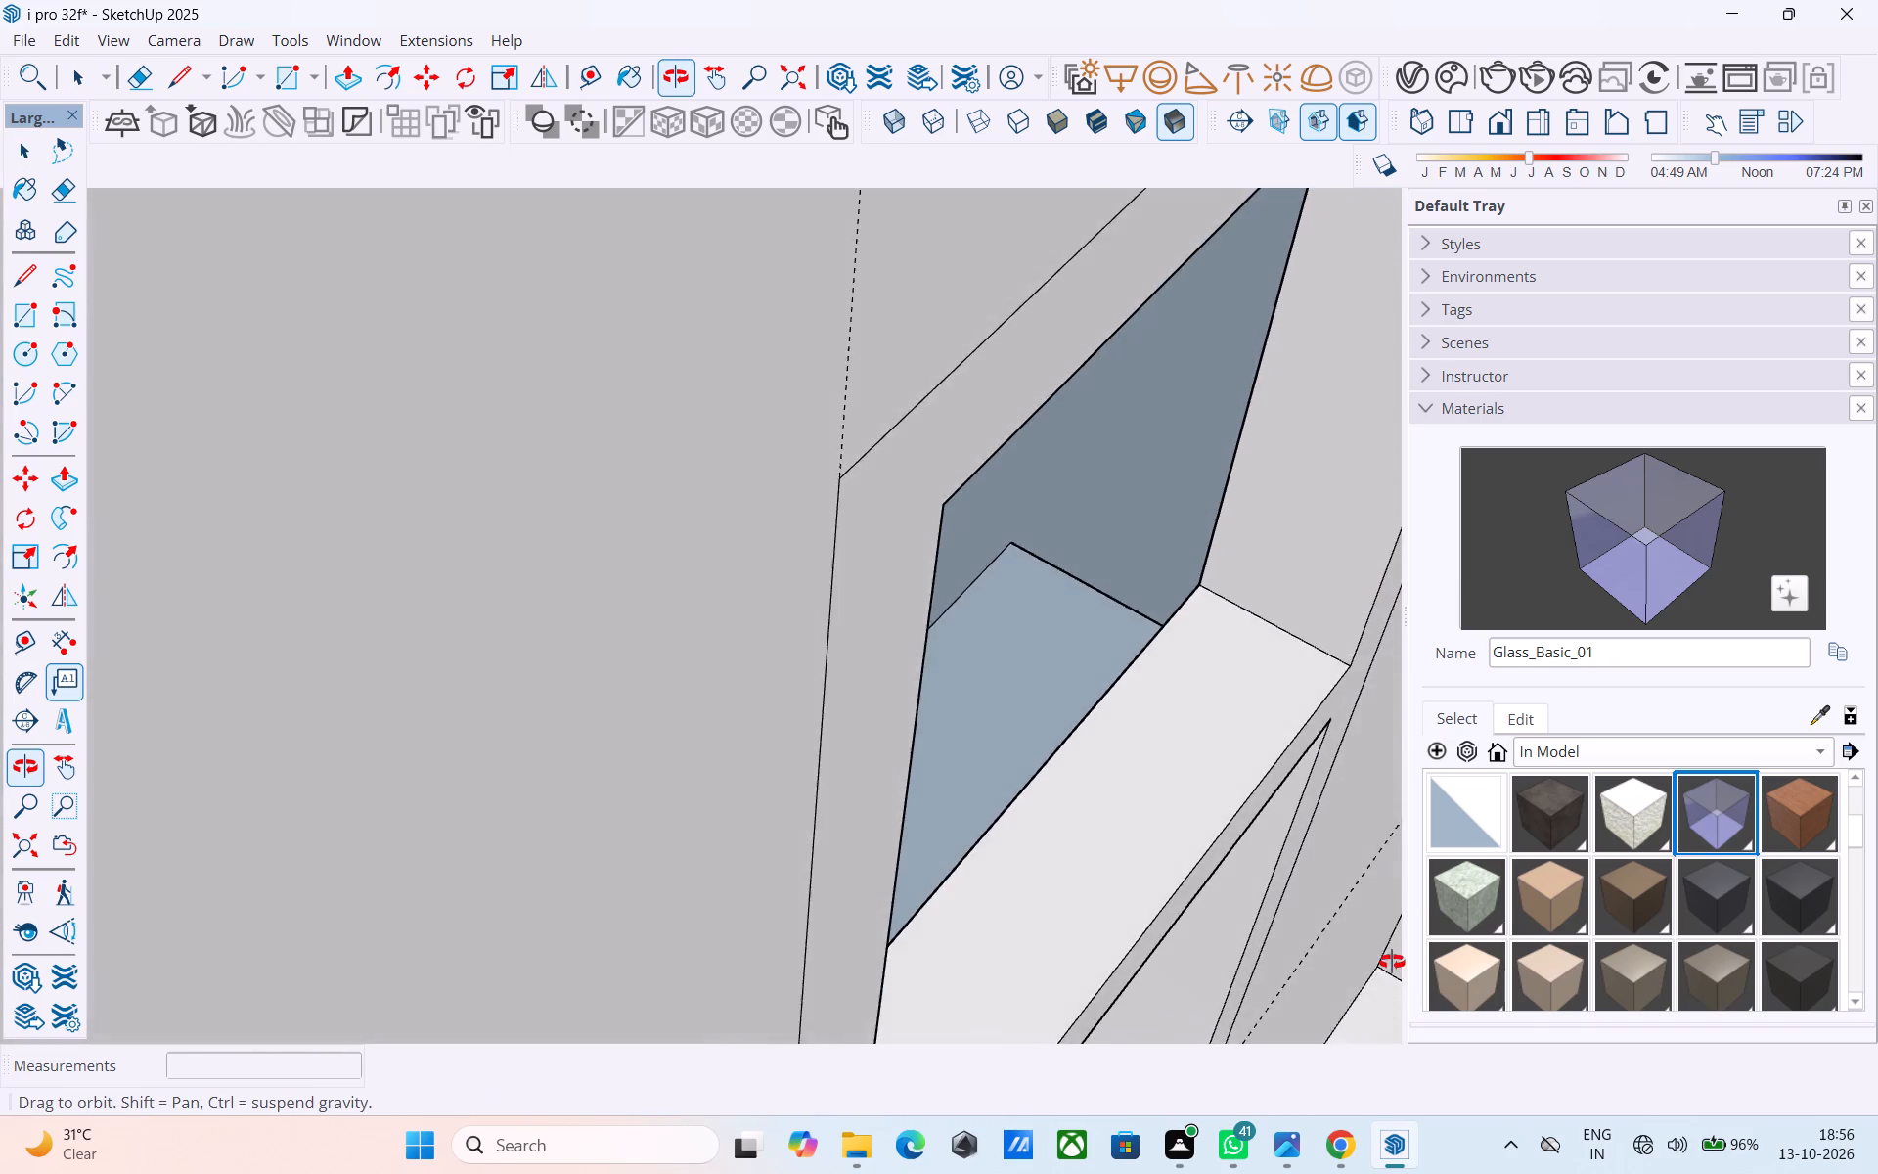
middle_click_drag(1392, 962, 651, 553)
scroll(655, 536, "down", 6)
middle_click_drag(647, 574, 653, 655, "shift")
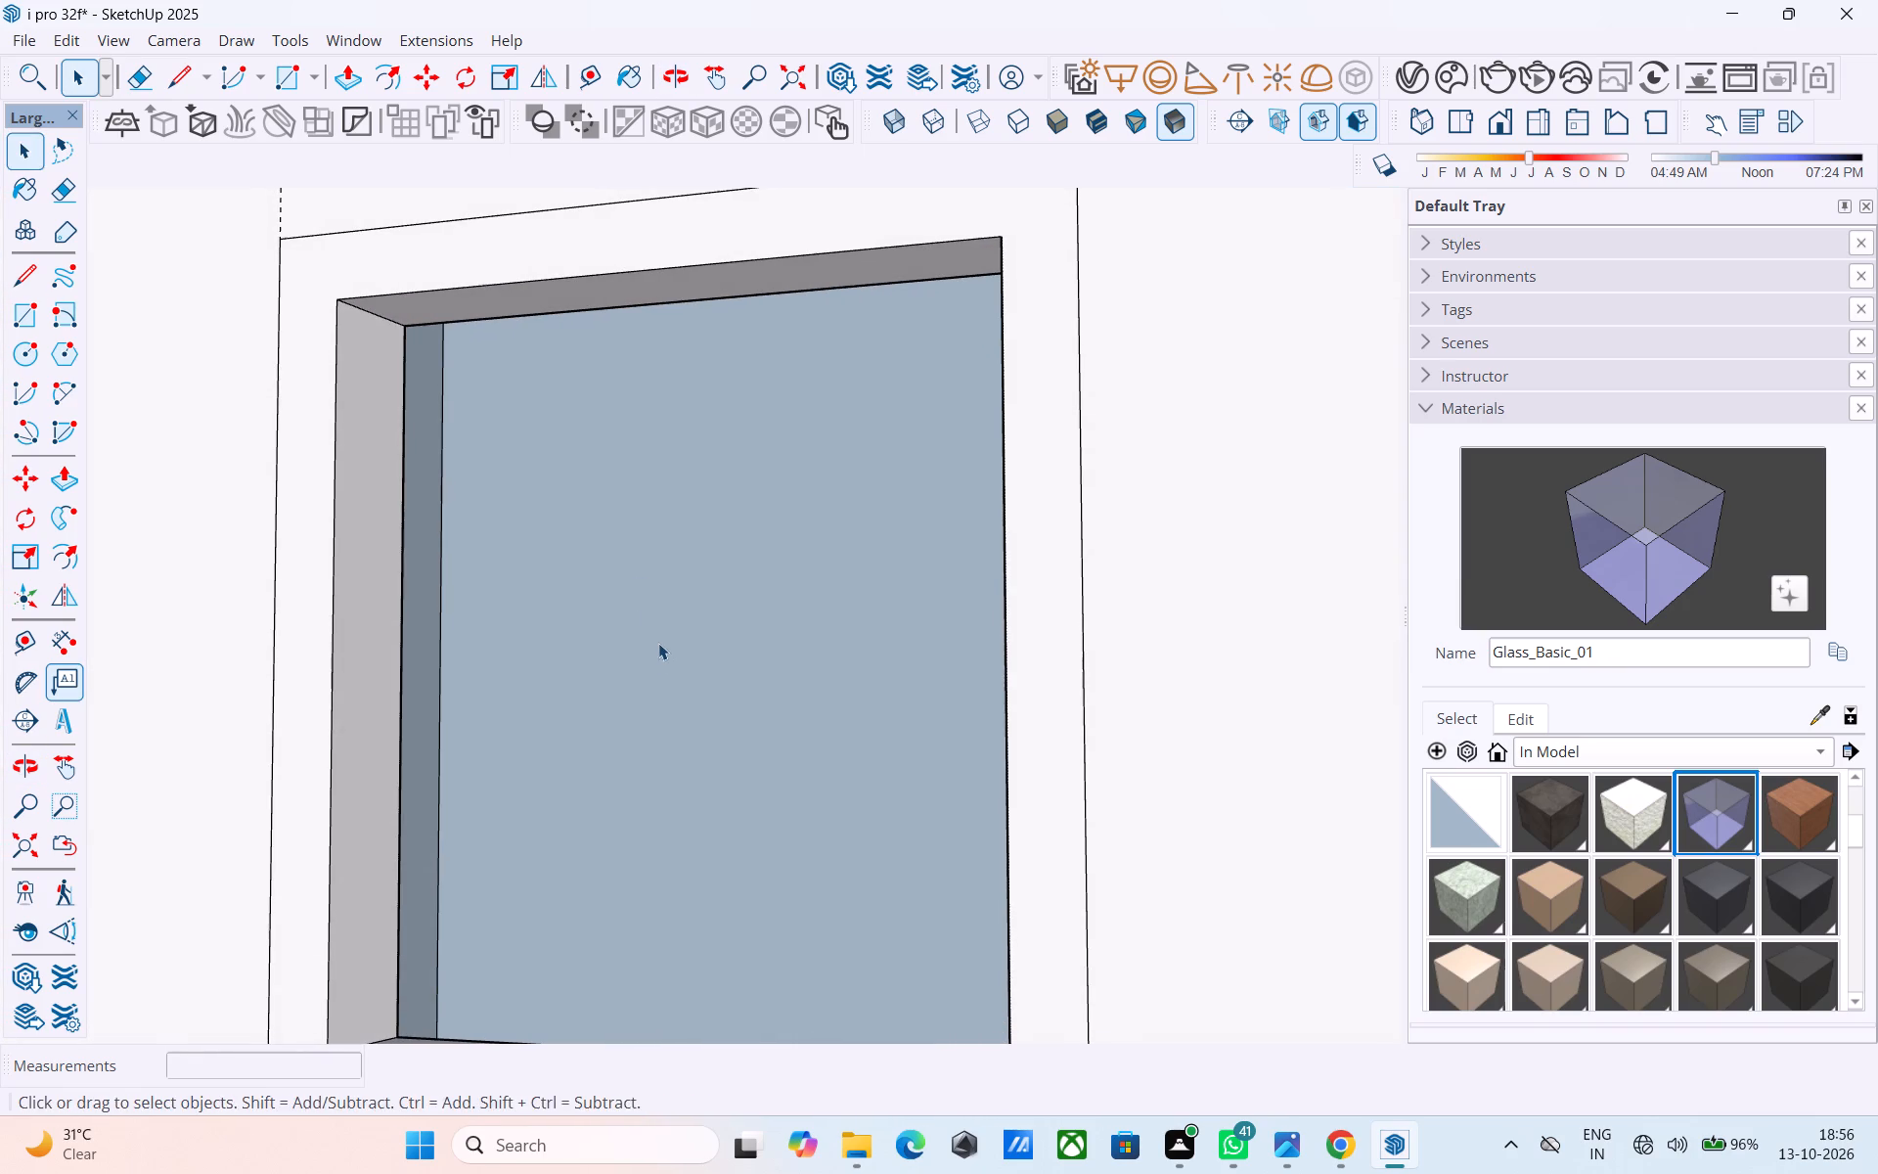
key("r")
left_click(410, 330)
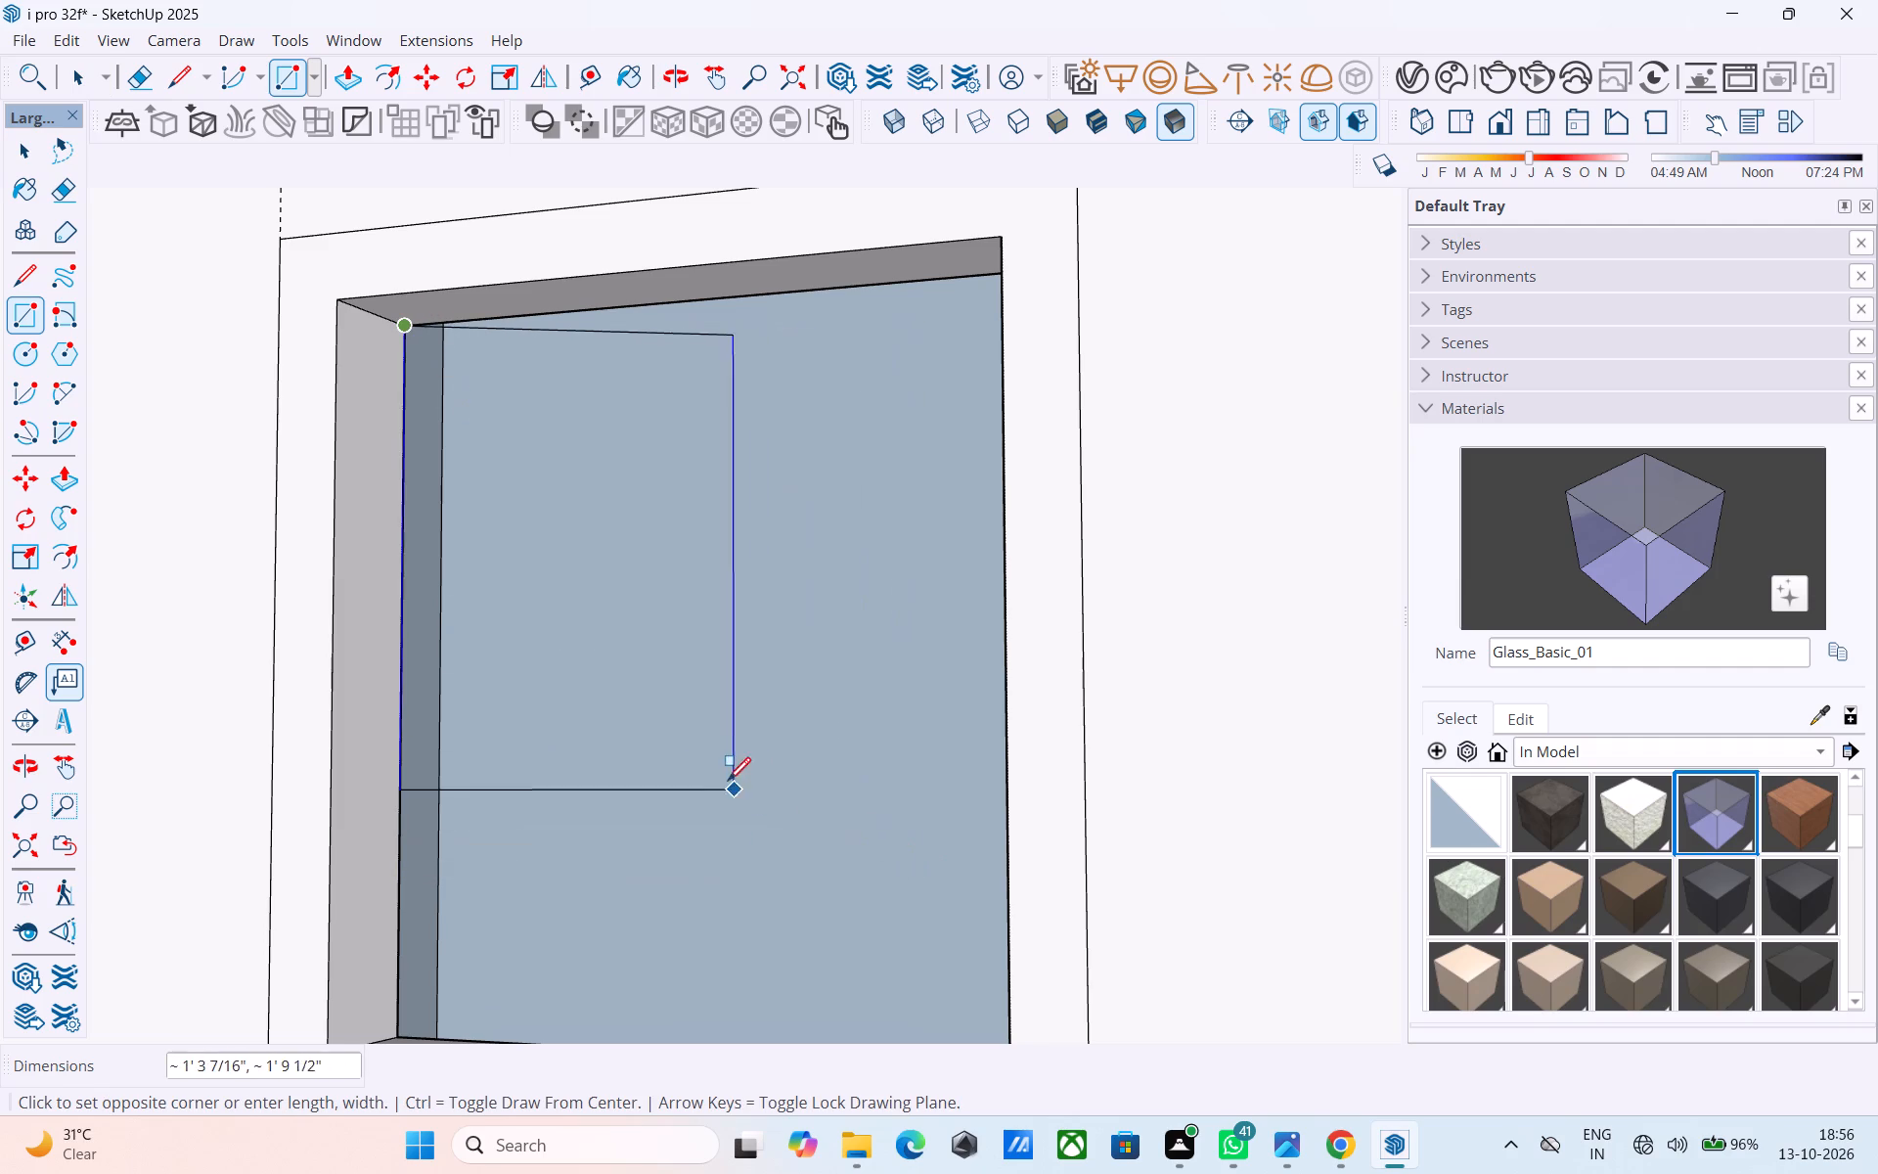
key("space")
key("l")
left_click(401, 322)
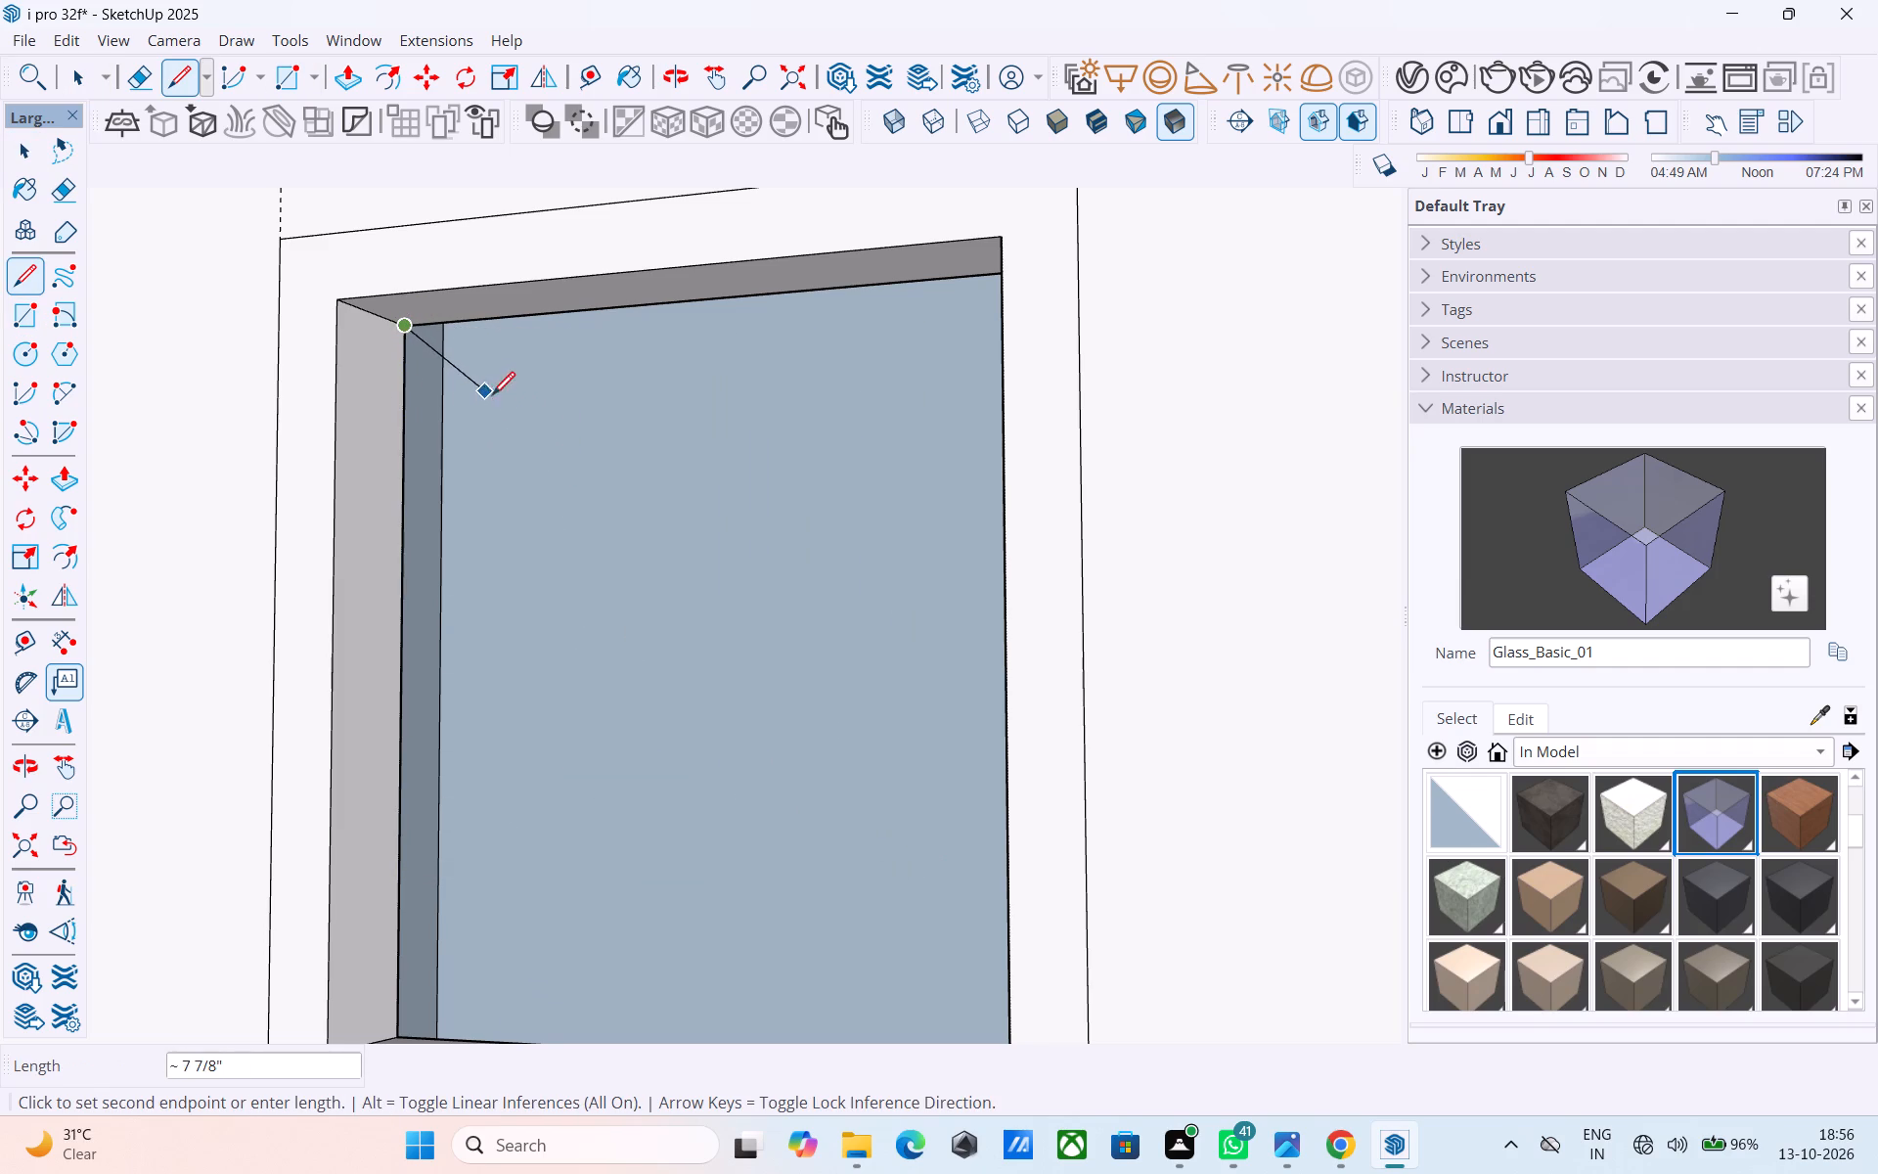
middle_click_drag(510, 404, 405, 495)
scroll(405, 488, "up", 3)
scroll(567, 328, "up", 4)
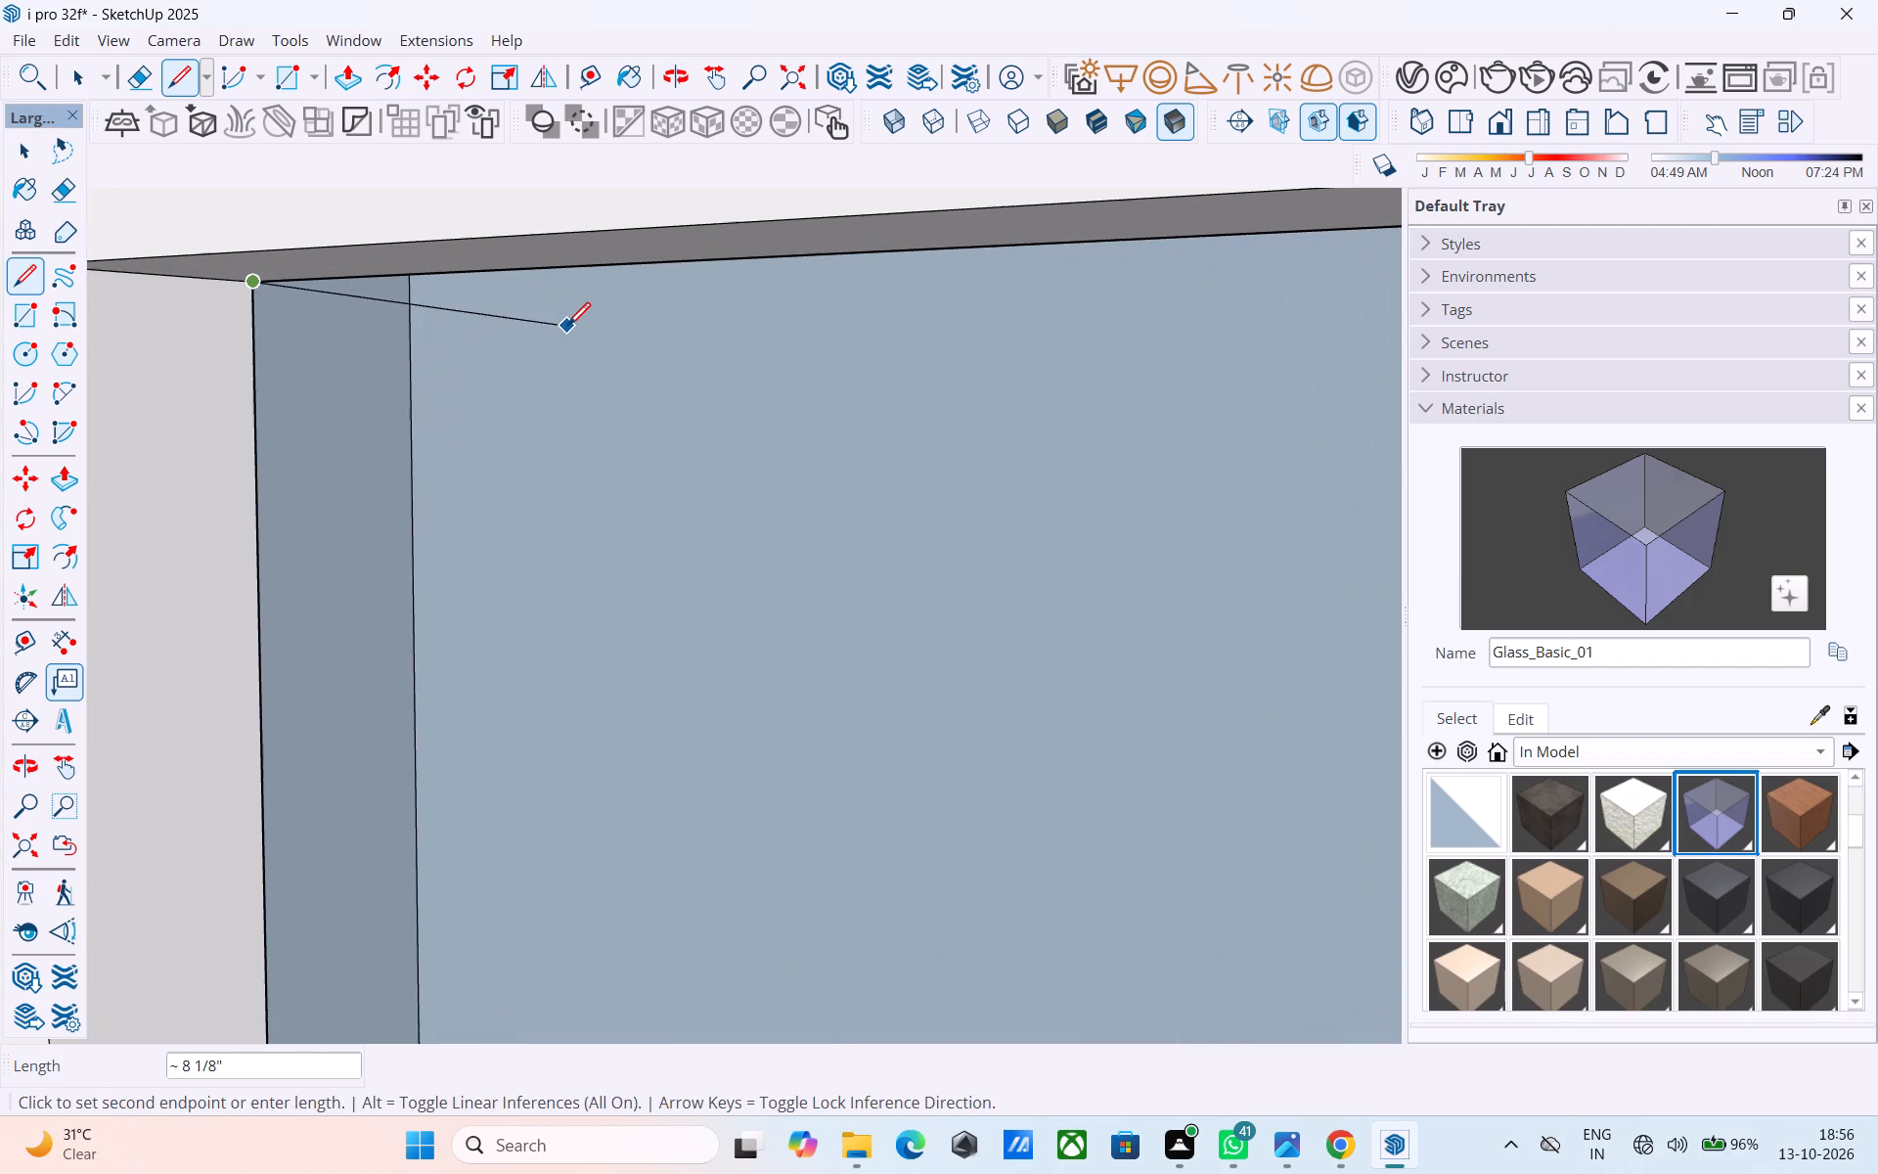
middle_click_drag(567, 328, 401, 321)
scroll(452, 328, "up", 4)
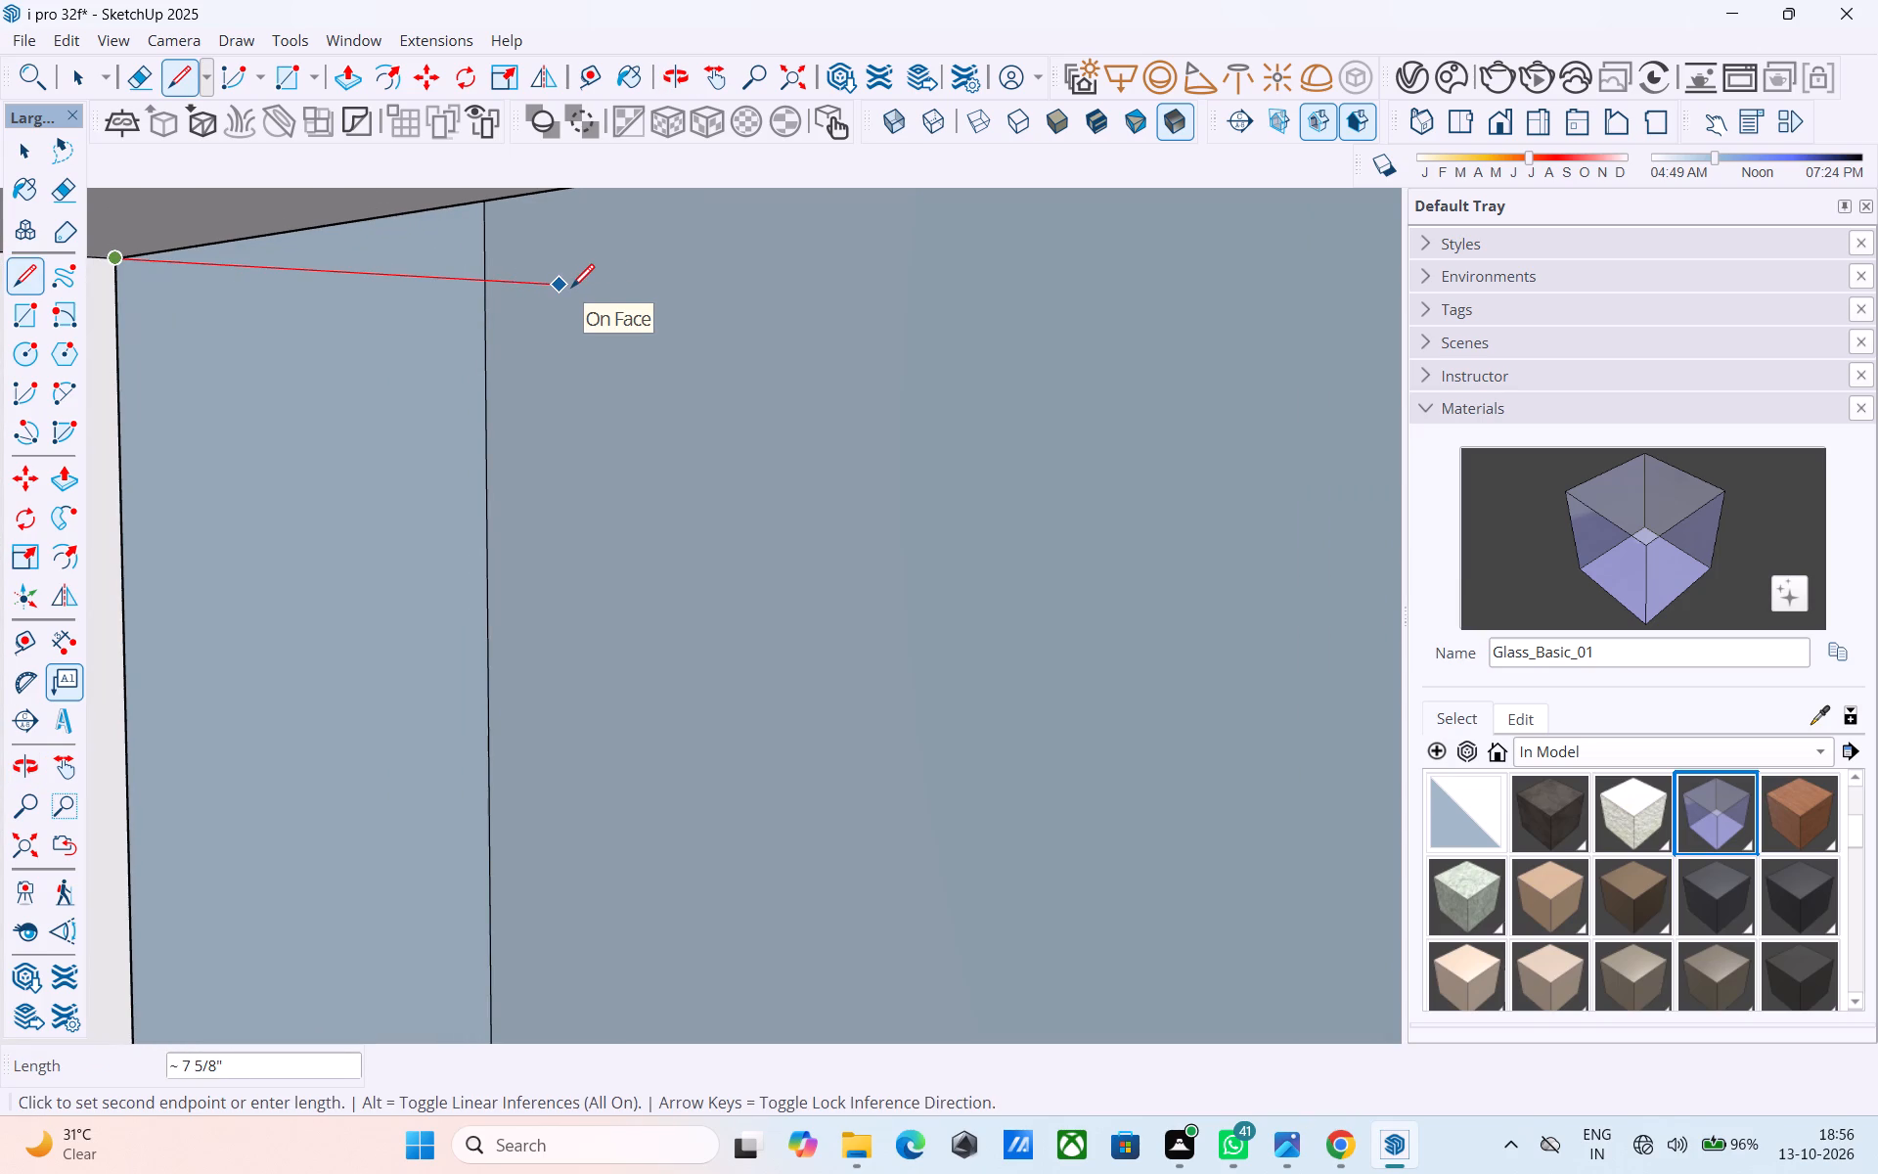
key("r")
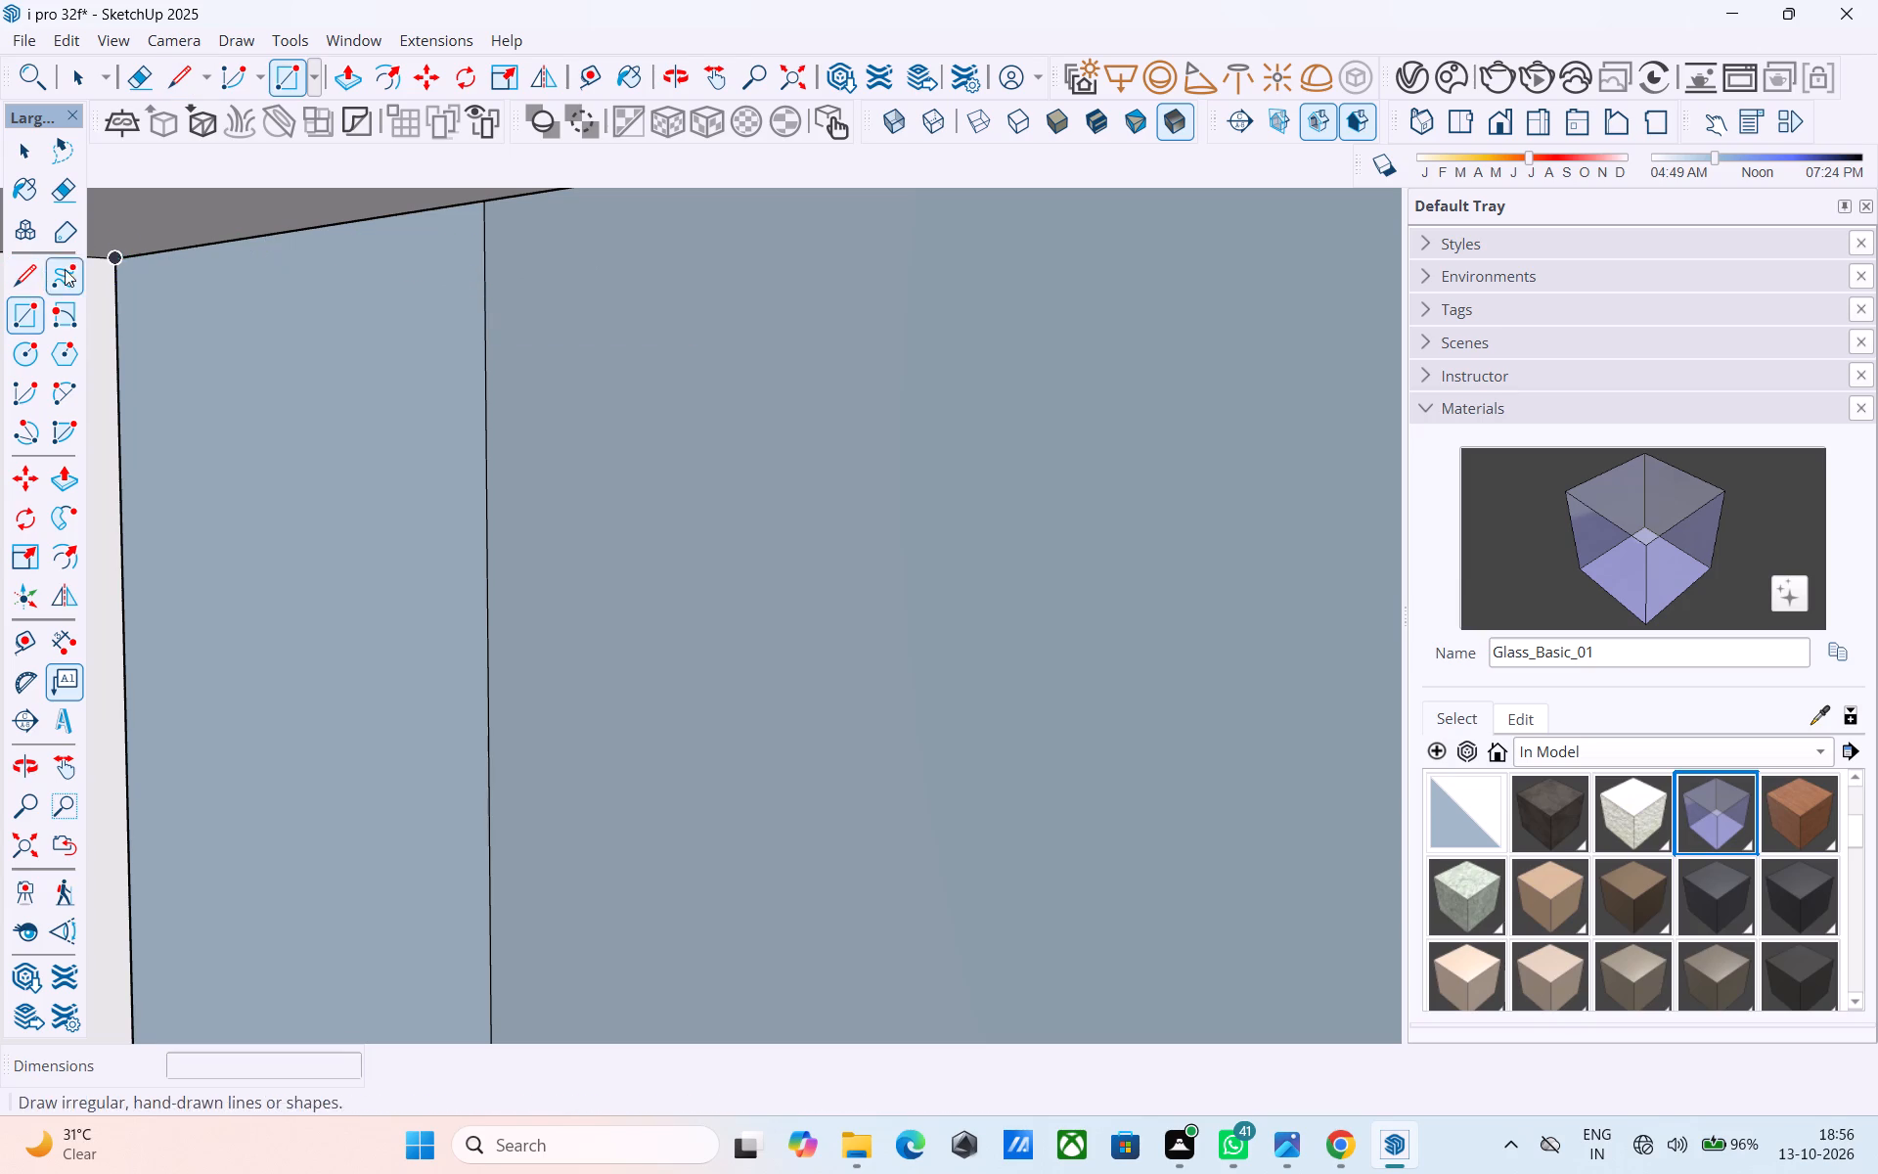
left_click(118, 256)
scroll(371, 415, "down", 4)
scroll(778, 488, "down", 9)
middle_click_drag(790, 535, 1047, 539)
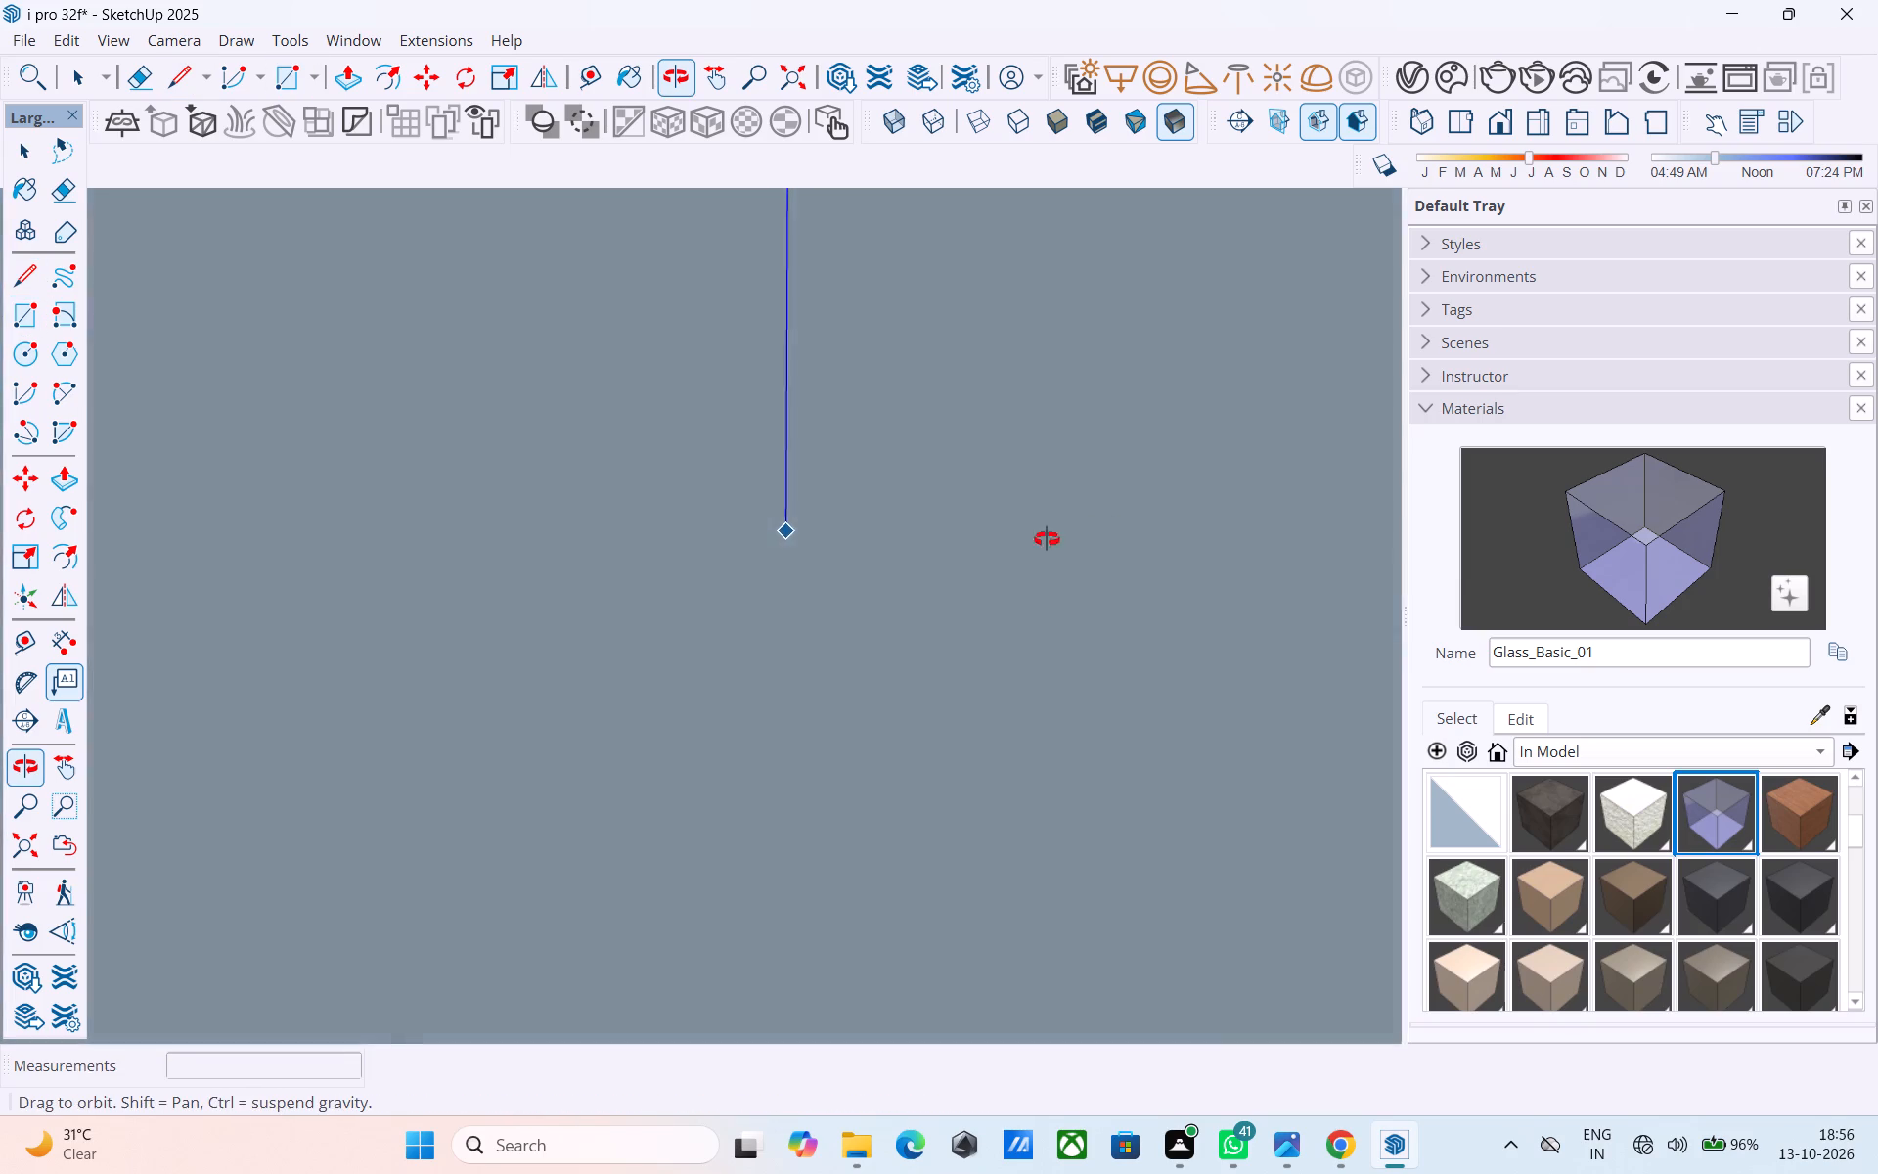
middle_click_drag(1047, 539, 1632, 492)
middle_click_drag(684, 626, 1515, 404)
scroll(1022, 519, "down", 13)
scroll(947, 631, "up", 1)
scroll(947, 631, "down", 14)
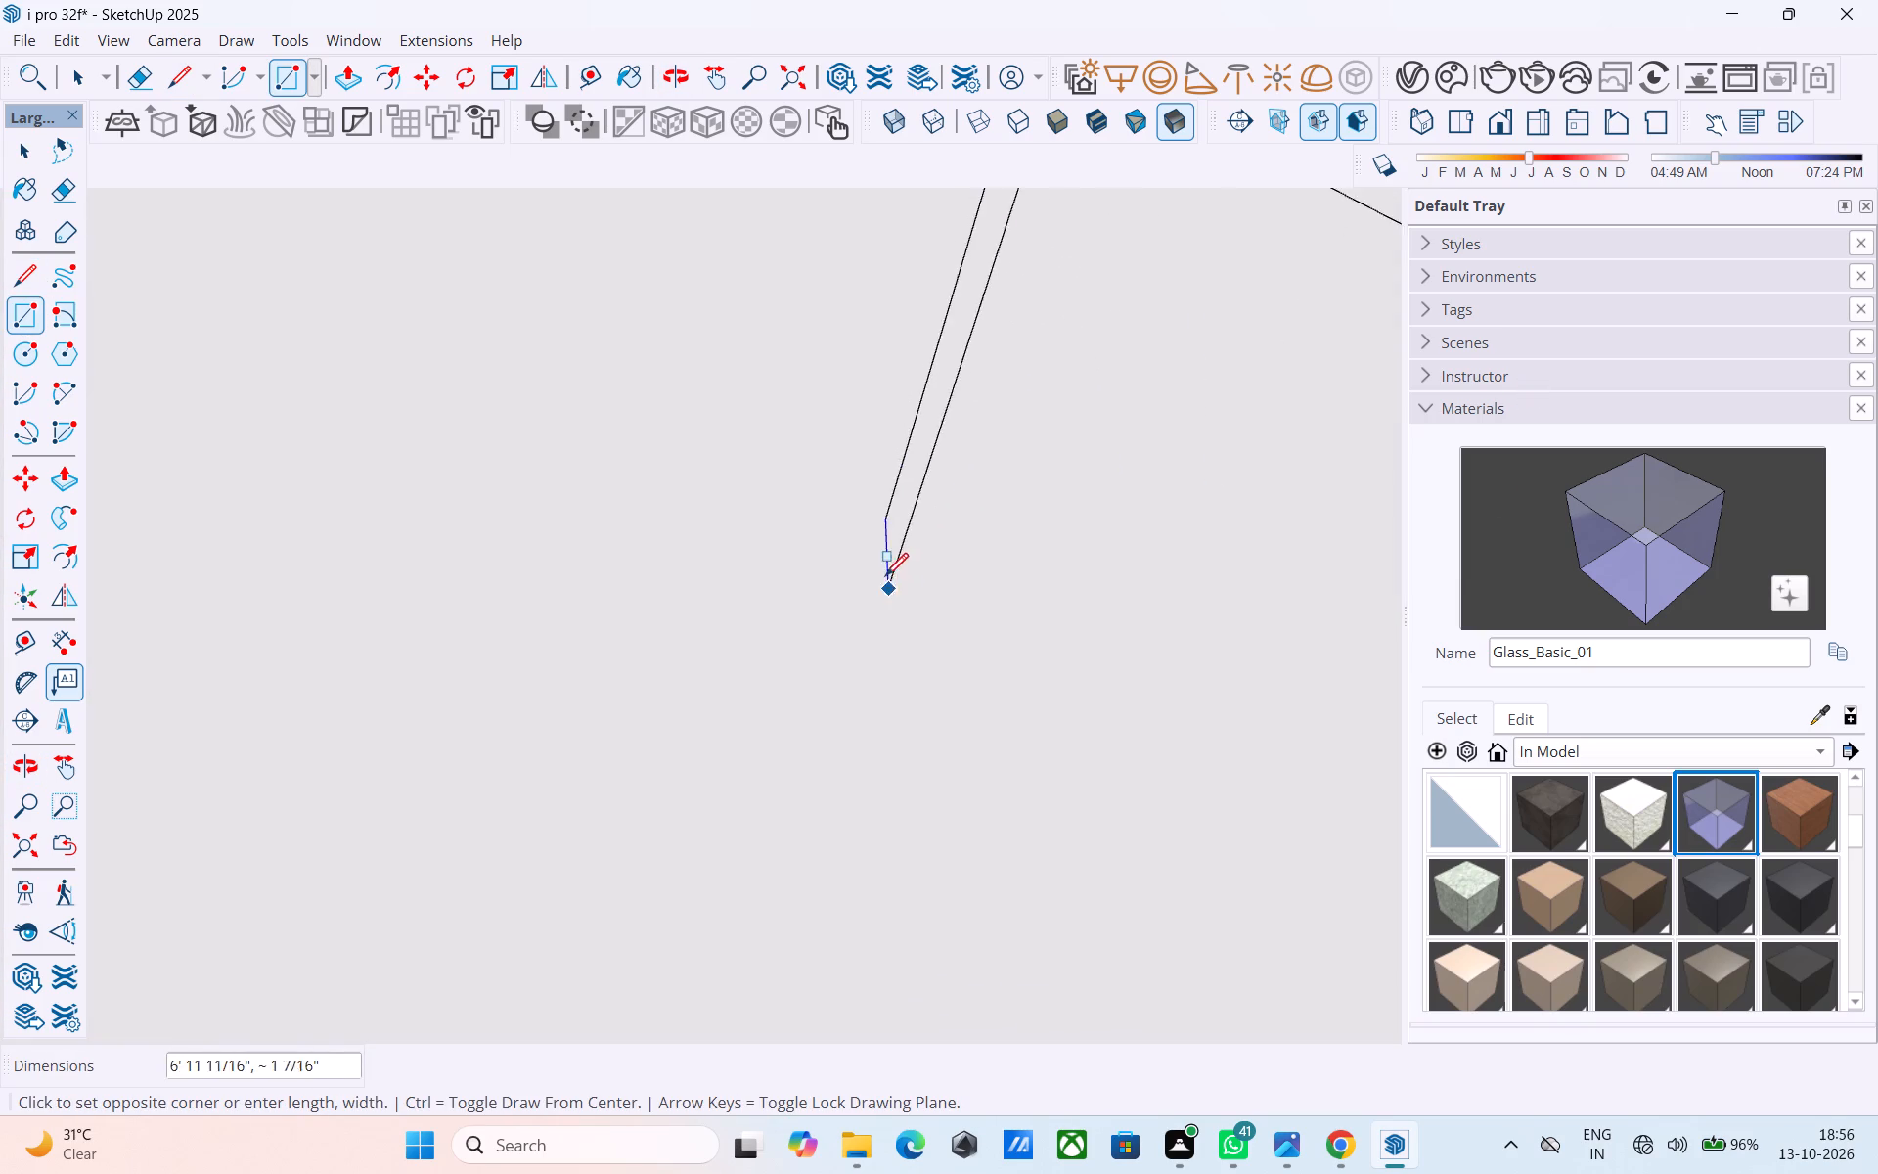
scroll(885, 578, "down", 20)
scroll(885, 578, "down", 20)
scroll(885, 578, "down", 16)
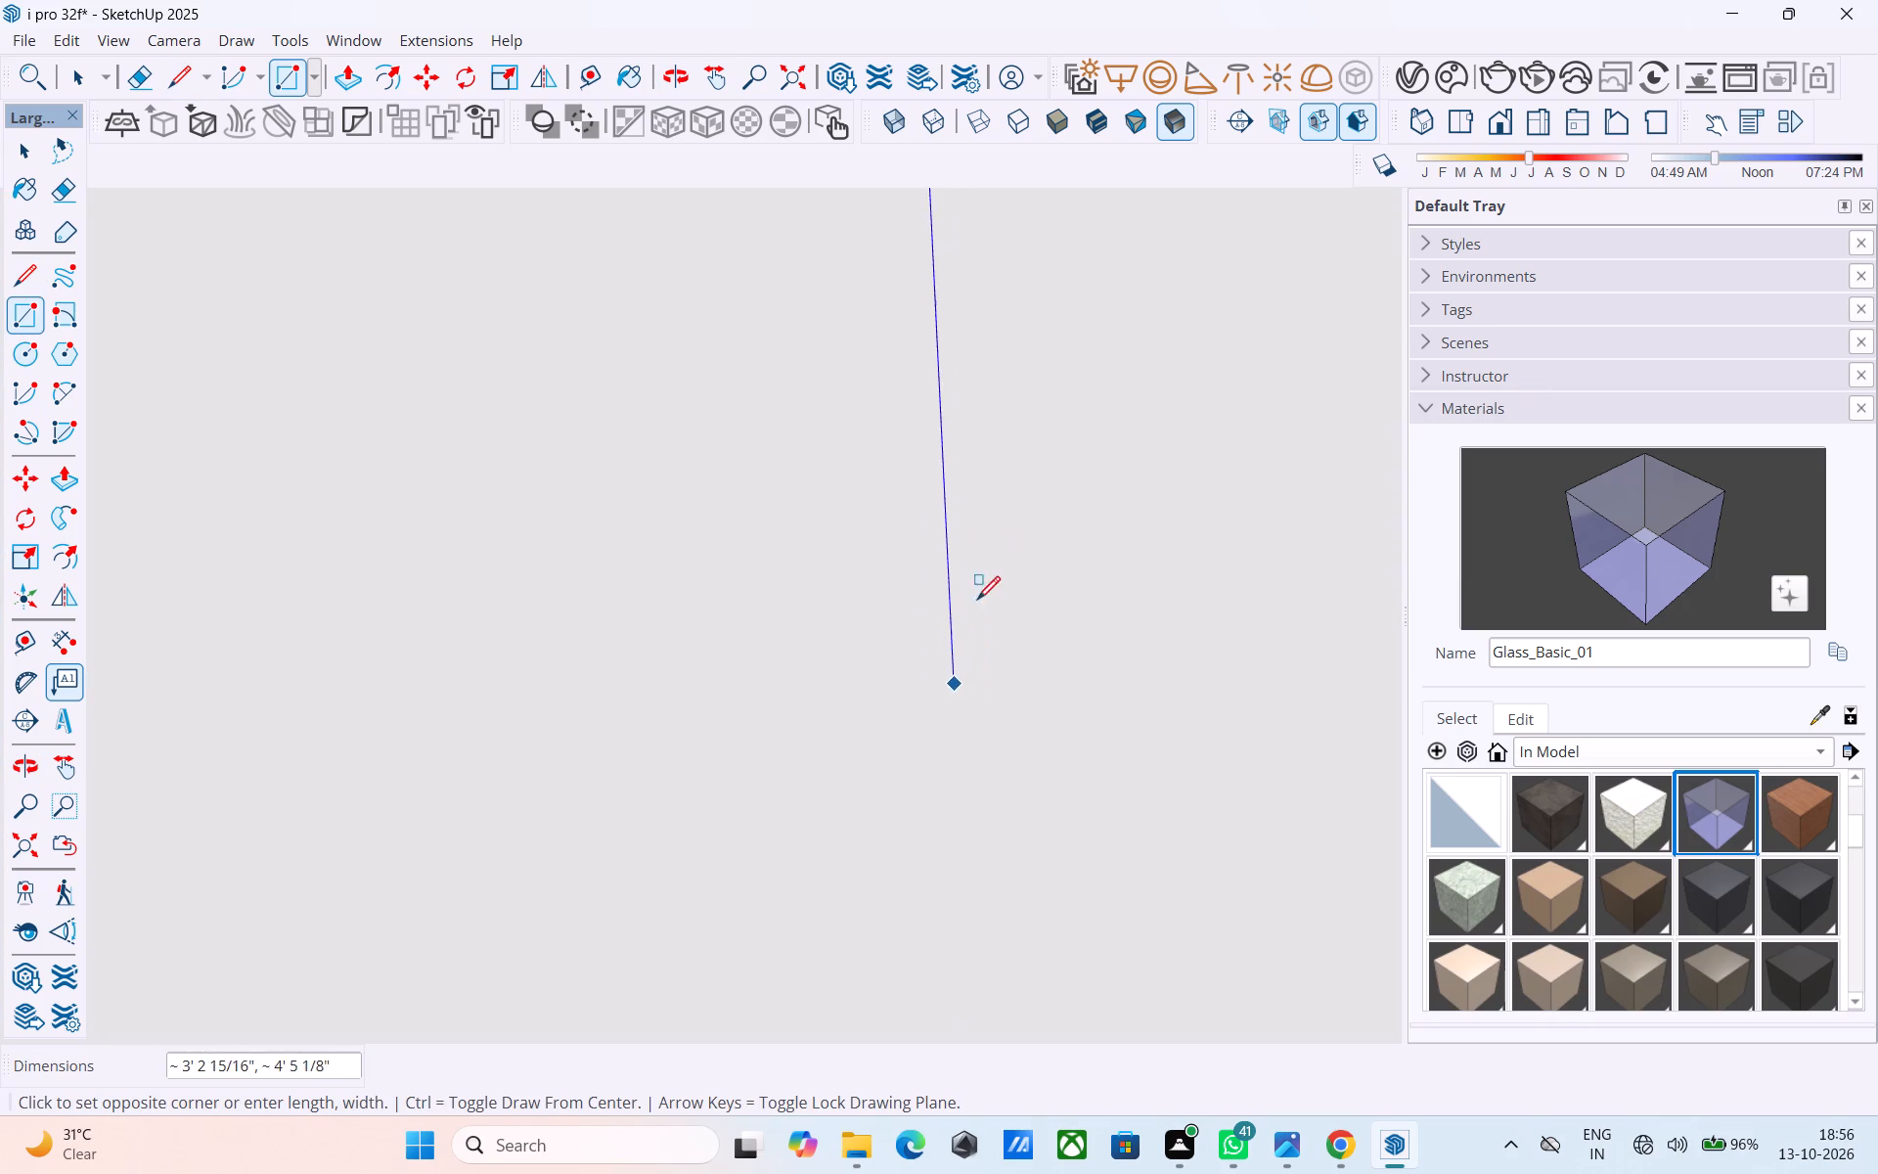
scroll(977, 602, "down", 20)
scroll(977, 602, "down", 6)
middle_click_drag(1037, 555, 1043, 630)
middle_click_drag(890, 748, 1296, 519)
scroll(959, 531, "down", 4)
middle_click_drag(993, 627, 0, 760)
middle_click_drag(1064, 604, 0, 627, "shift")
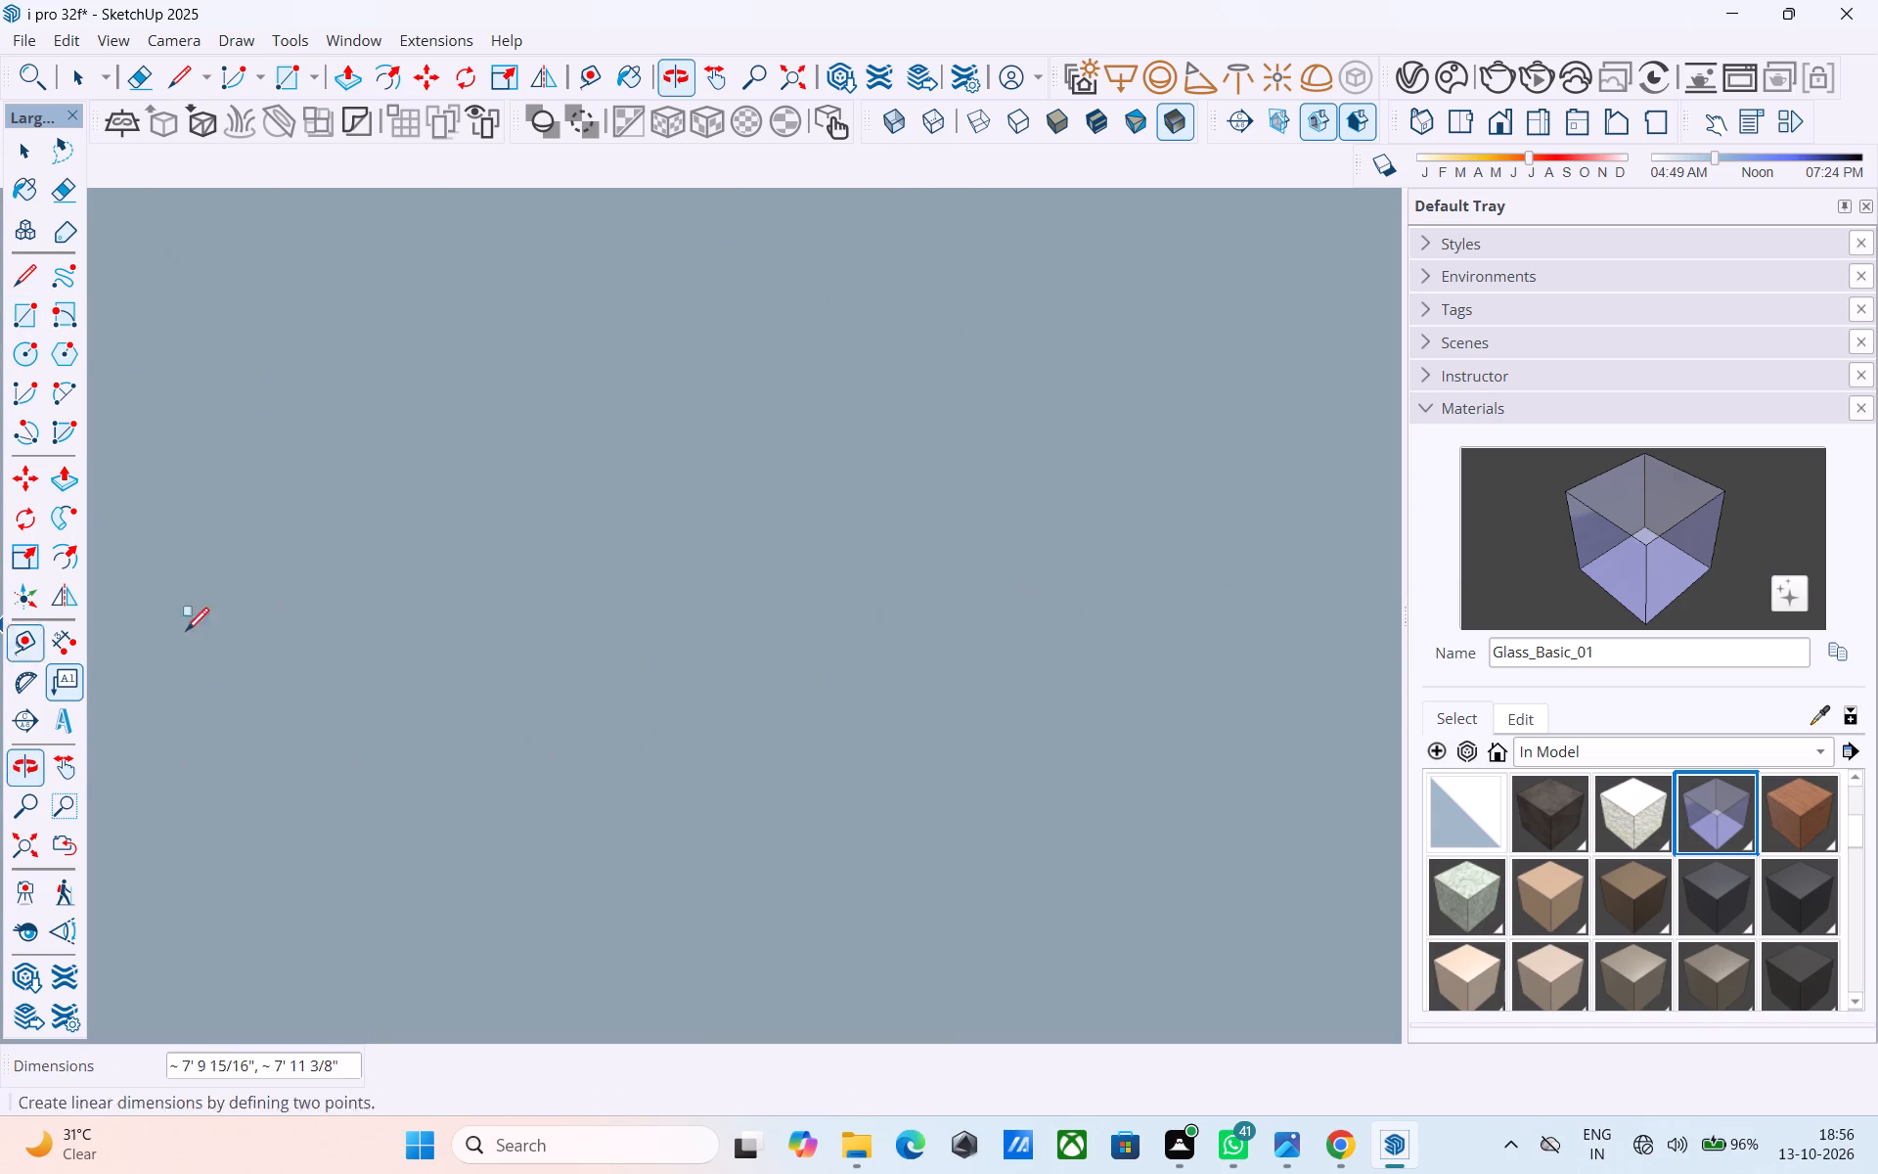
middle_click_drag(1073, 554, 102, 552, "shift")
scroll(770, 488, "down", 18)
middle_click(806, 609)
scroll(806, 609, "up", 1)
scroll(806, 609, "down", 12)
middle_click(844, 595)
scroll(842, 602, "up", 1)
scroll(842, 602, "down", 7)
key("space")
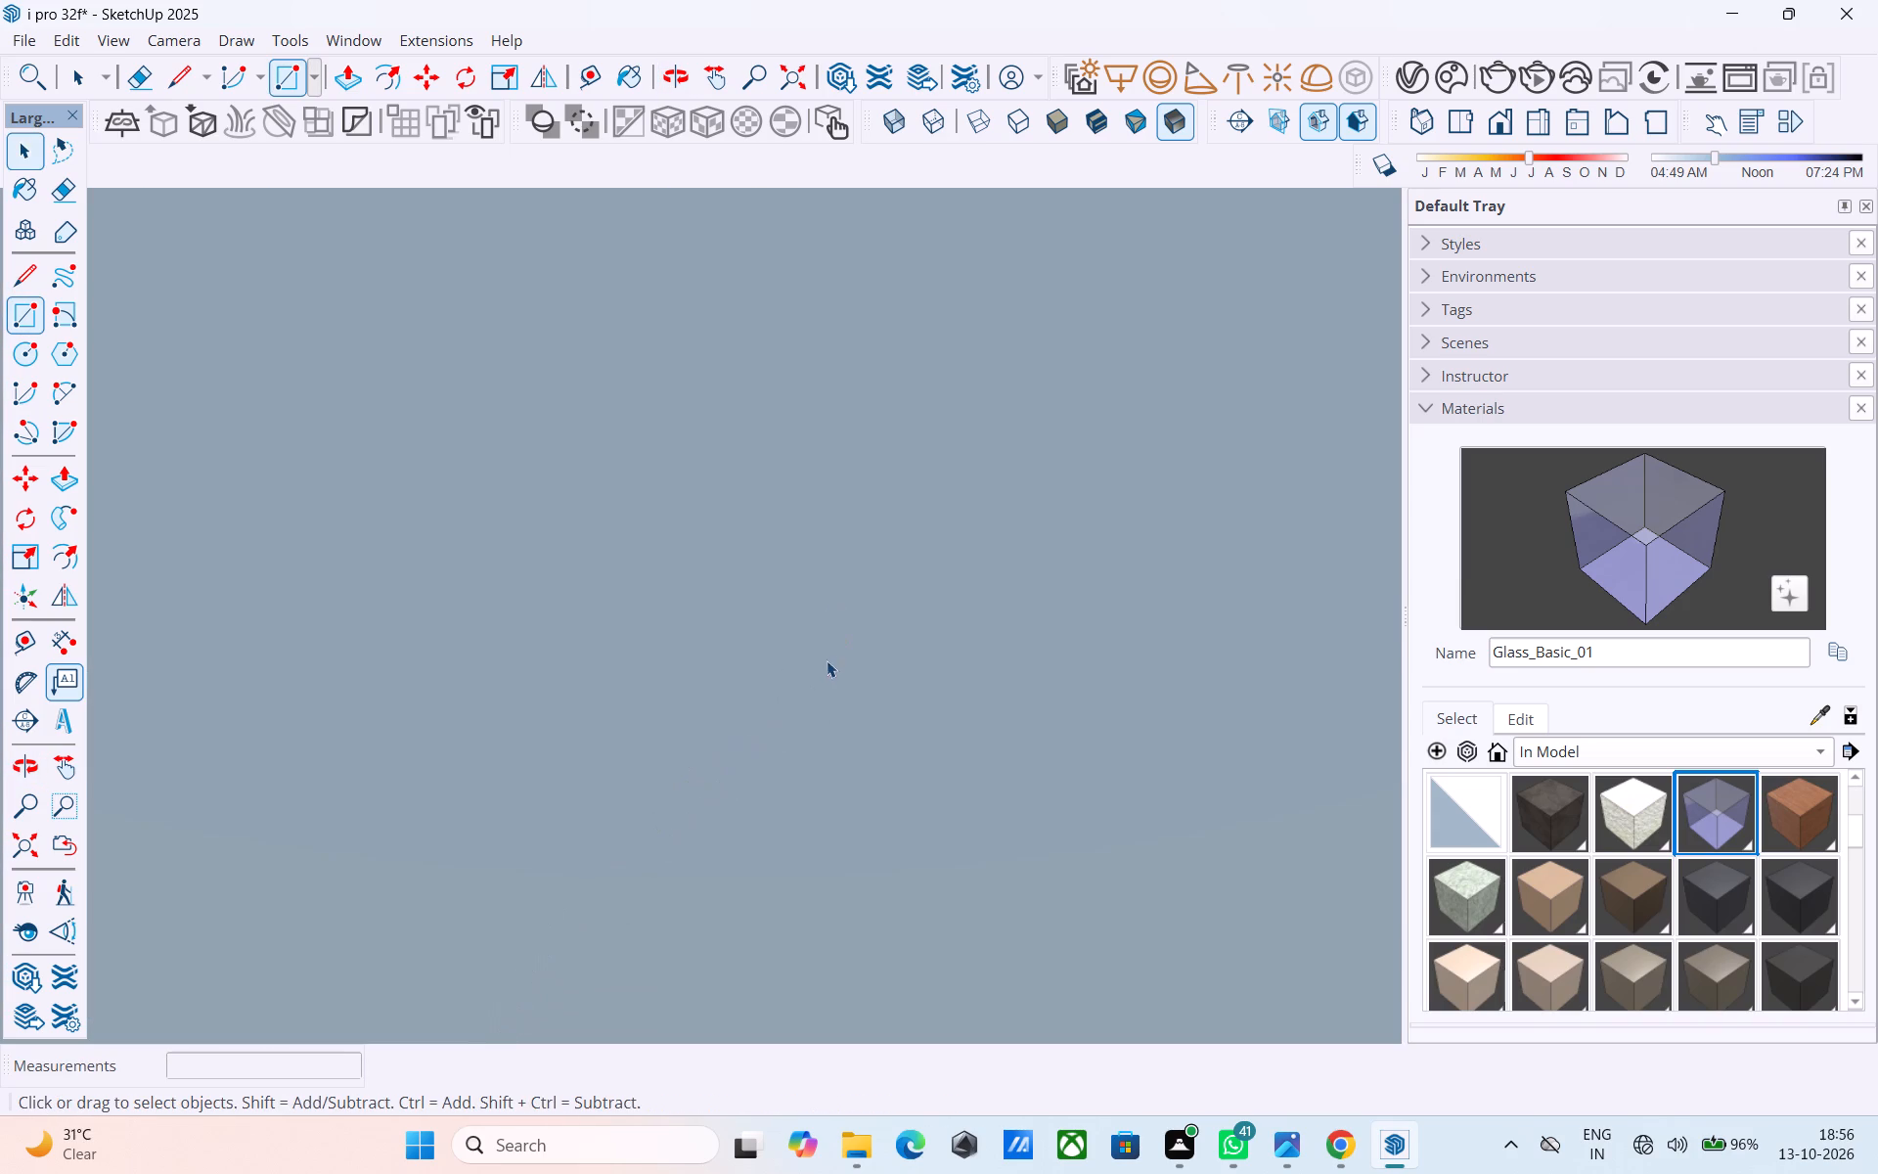
Draw a 2' 9" by 2' 6" rectangle across the back of the upper window opening, from its upper reveal corner to the opposite lower corner.
scroll(827, 660, "down", 6)
left_click(1575, 118)
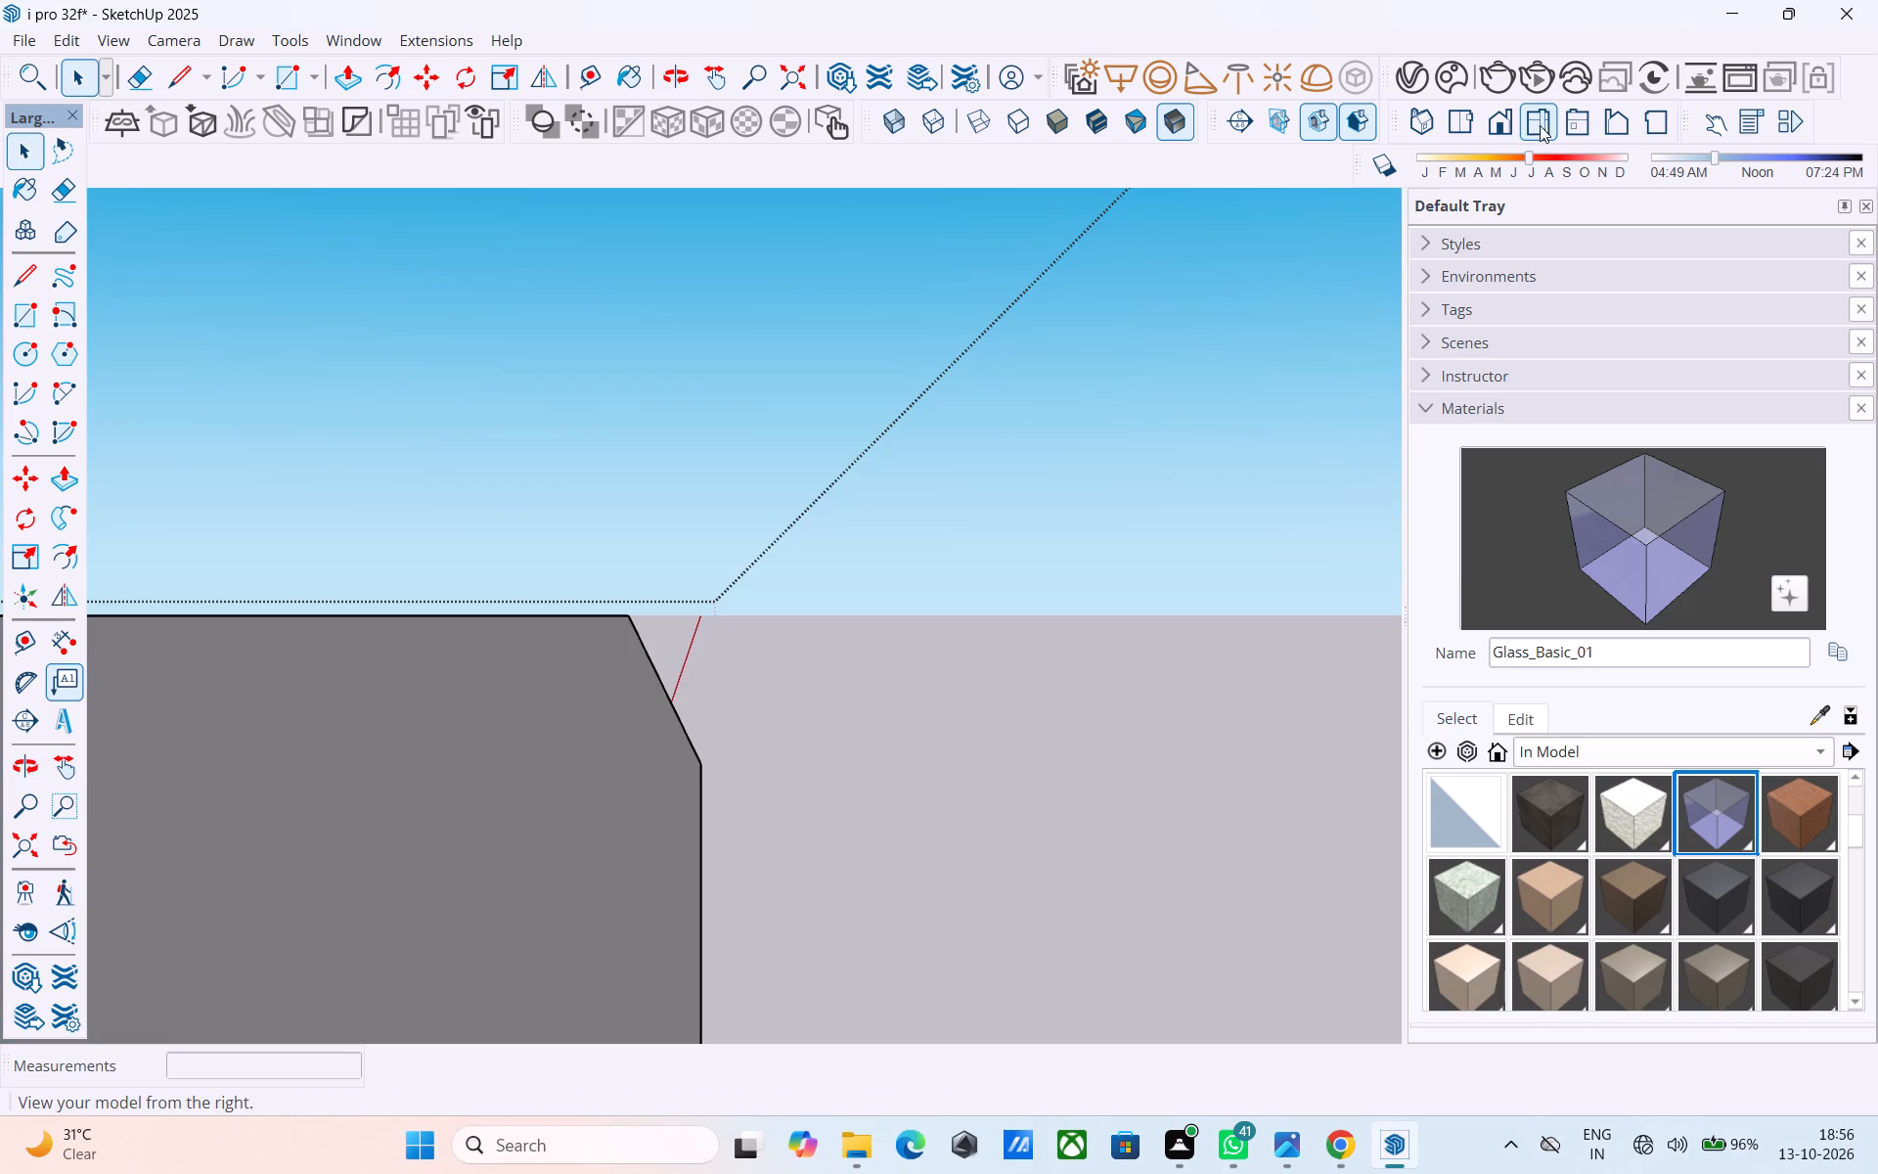
scroll(1108, 493, "down", 19)
middle_click_drag(951, 823, 372, 875)
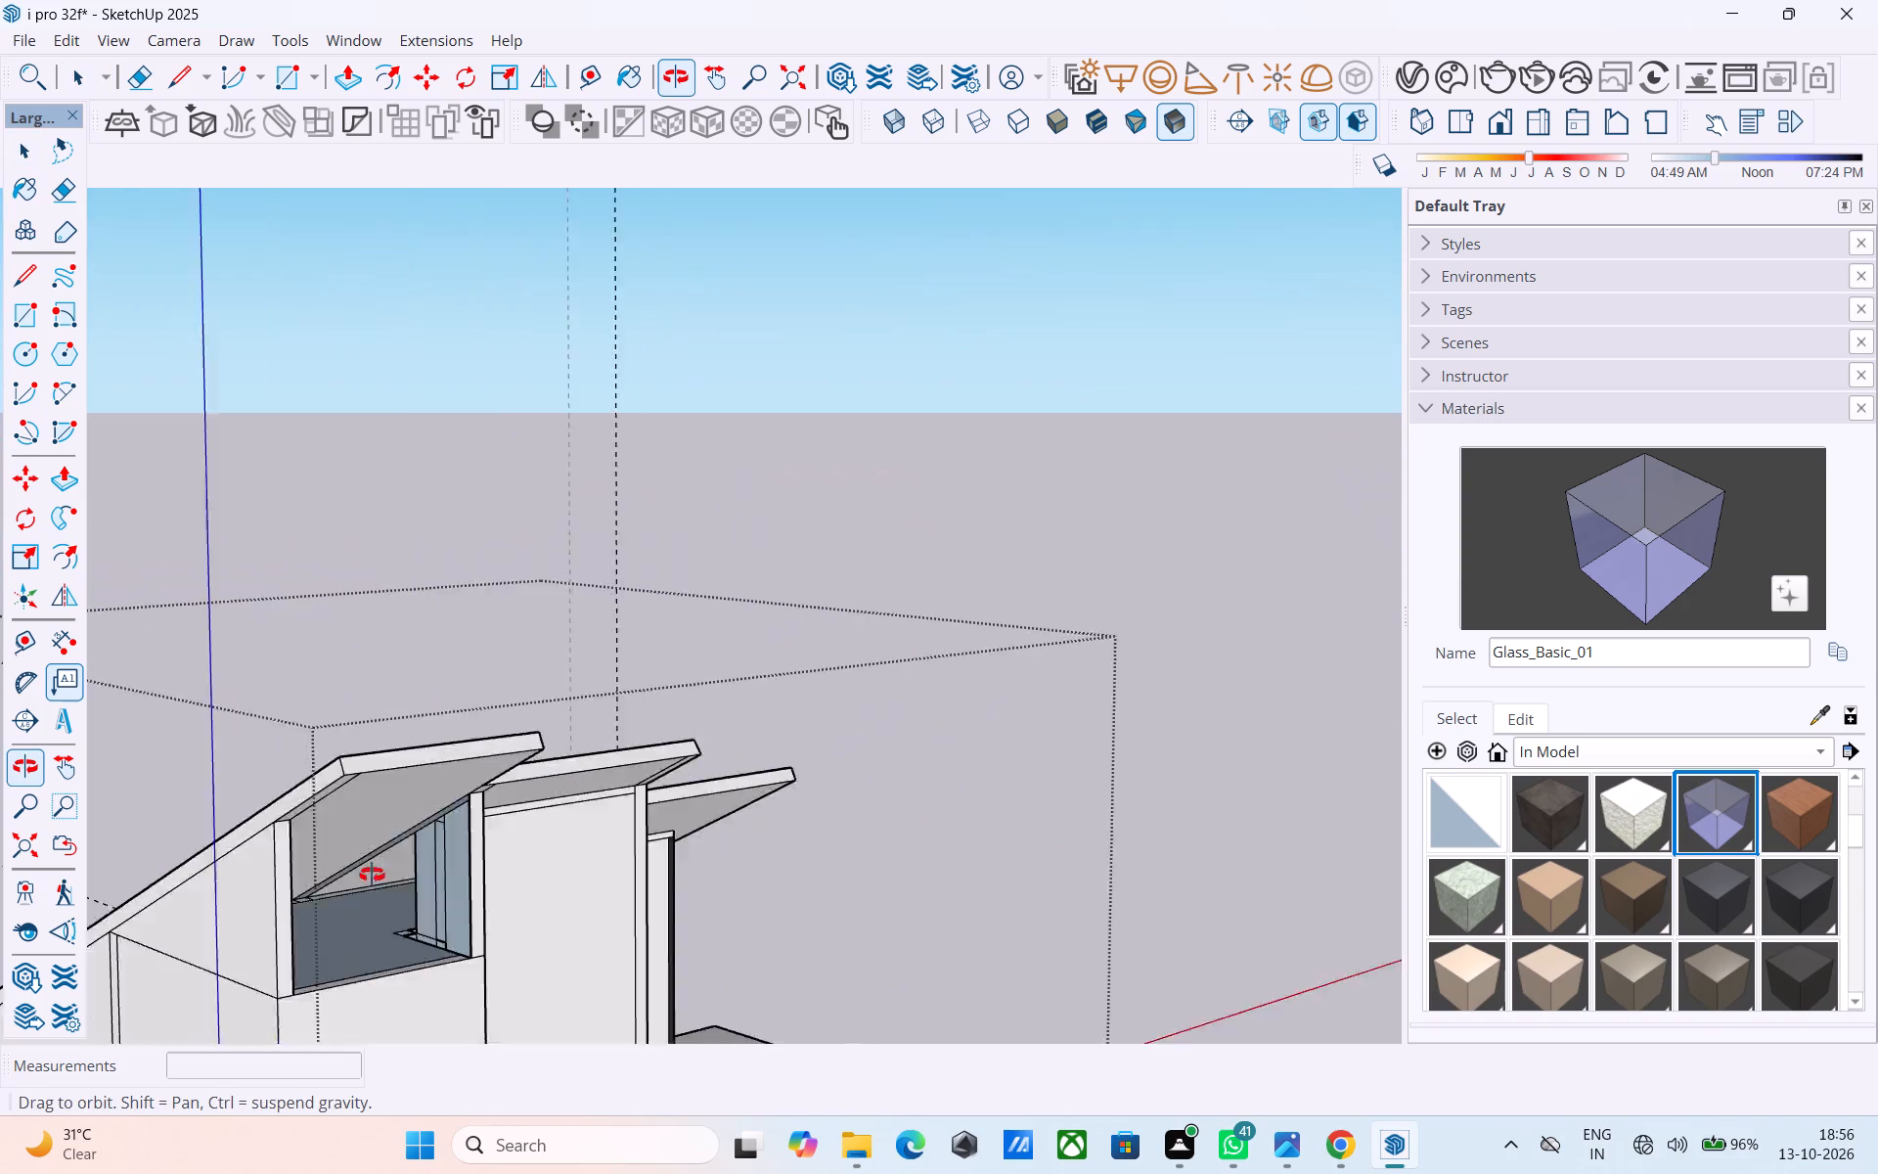
middle_click_drag(372, 875, 168, 875)
middle_click_drag(924, 773, 605, 679)
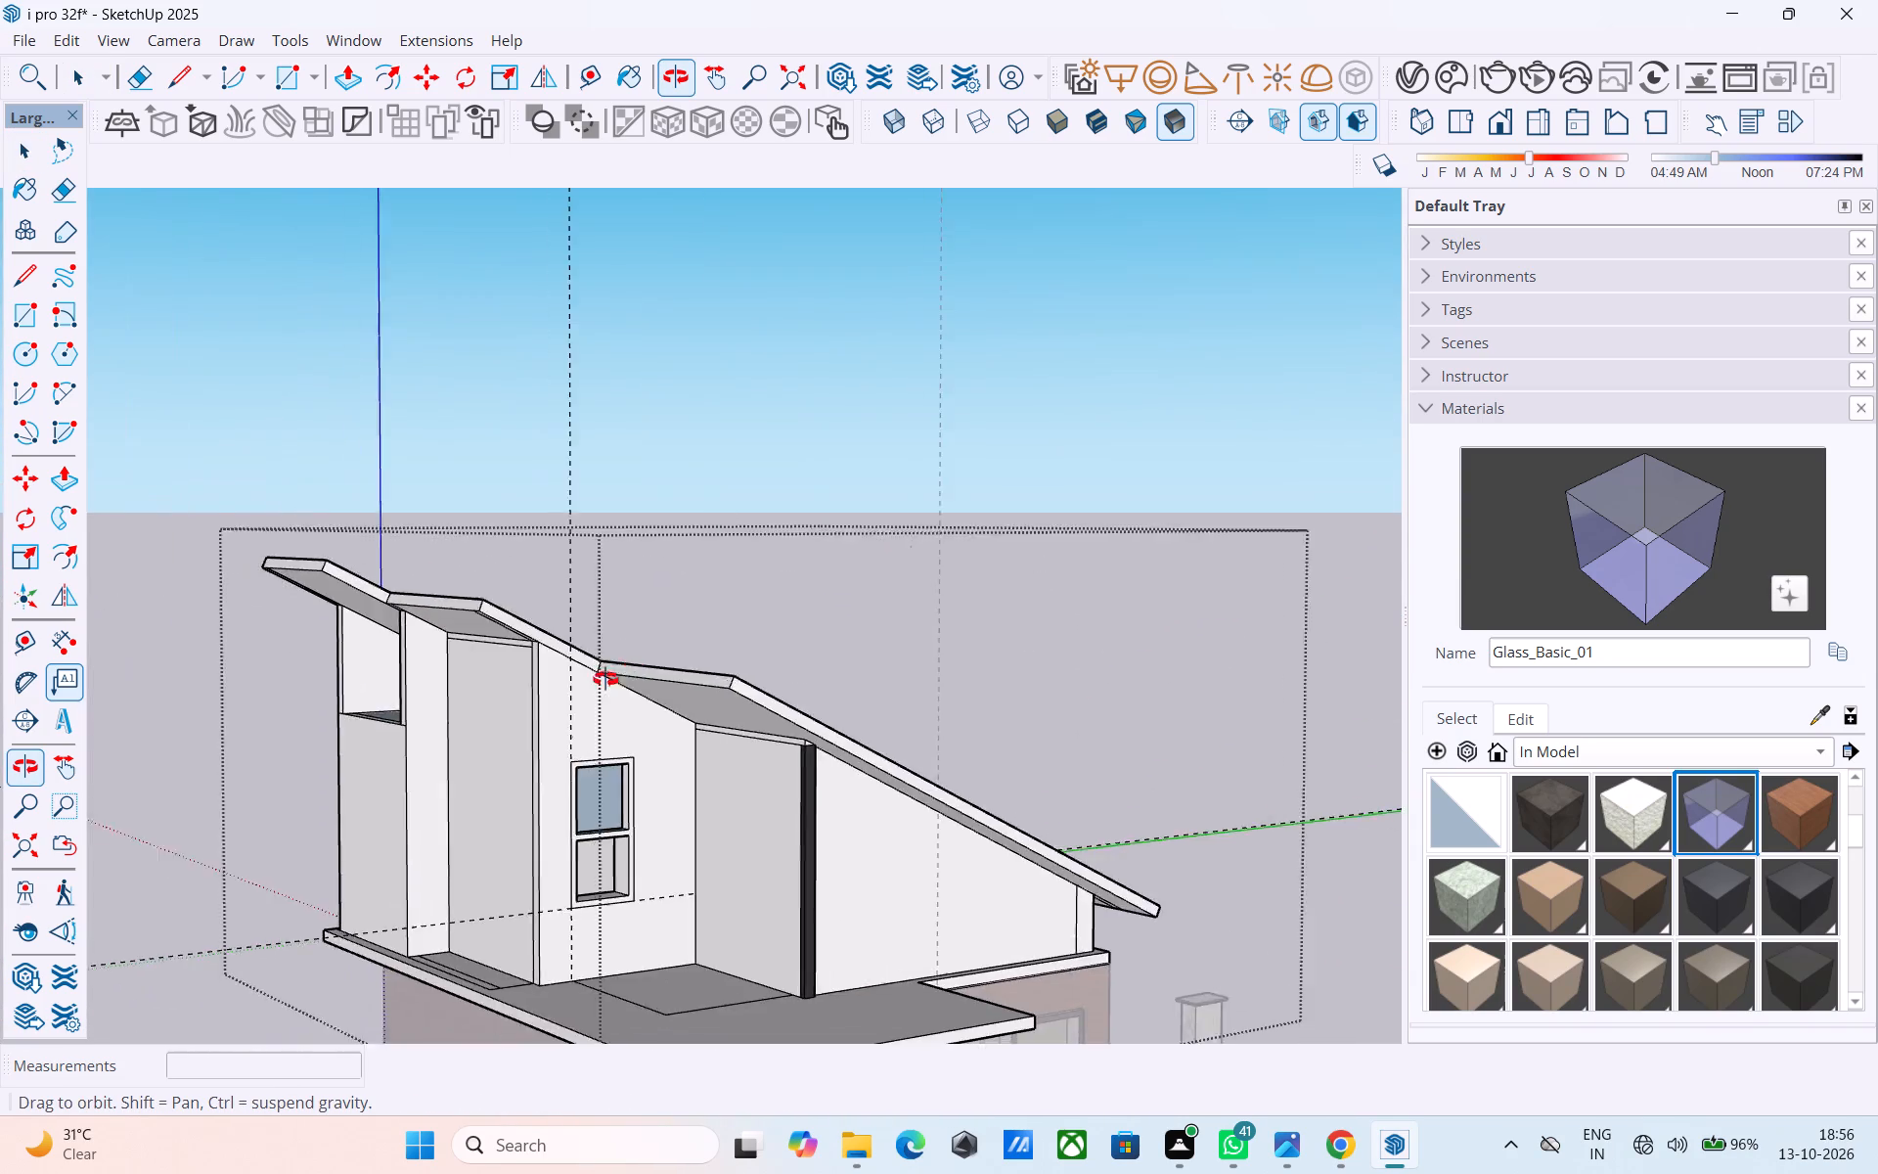
middle_click_drag(605, 679, 428, 540)
scroll(896, 844, "up", 6)
middle_click_drag(473, 778, 620, 675)
scroll(700, 598, "up", 5)
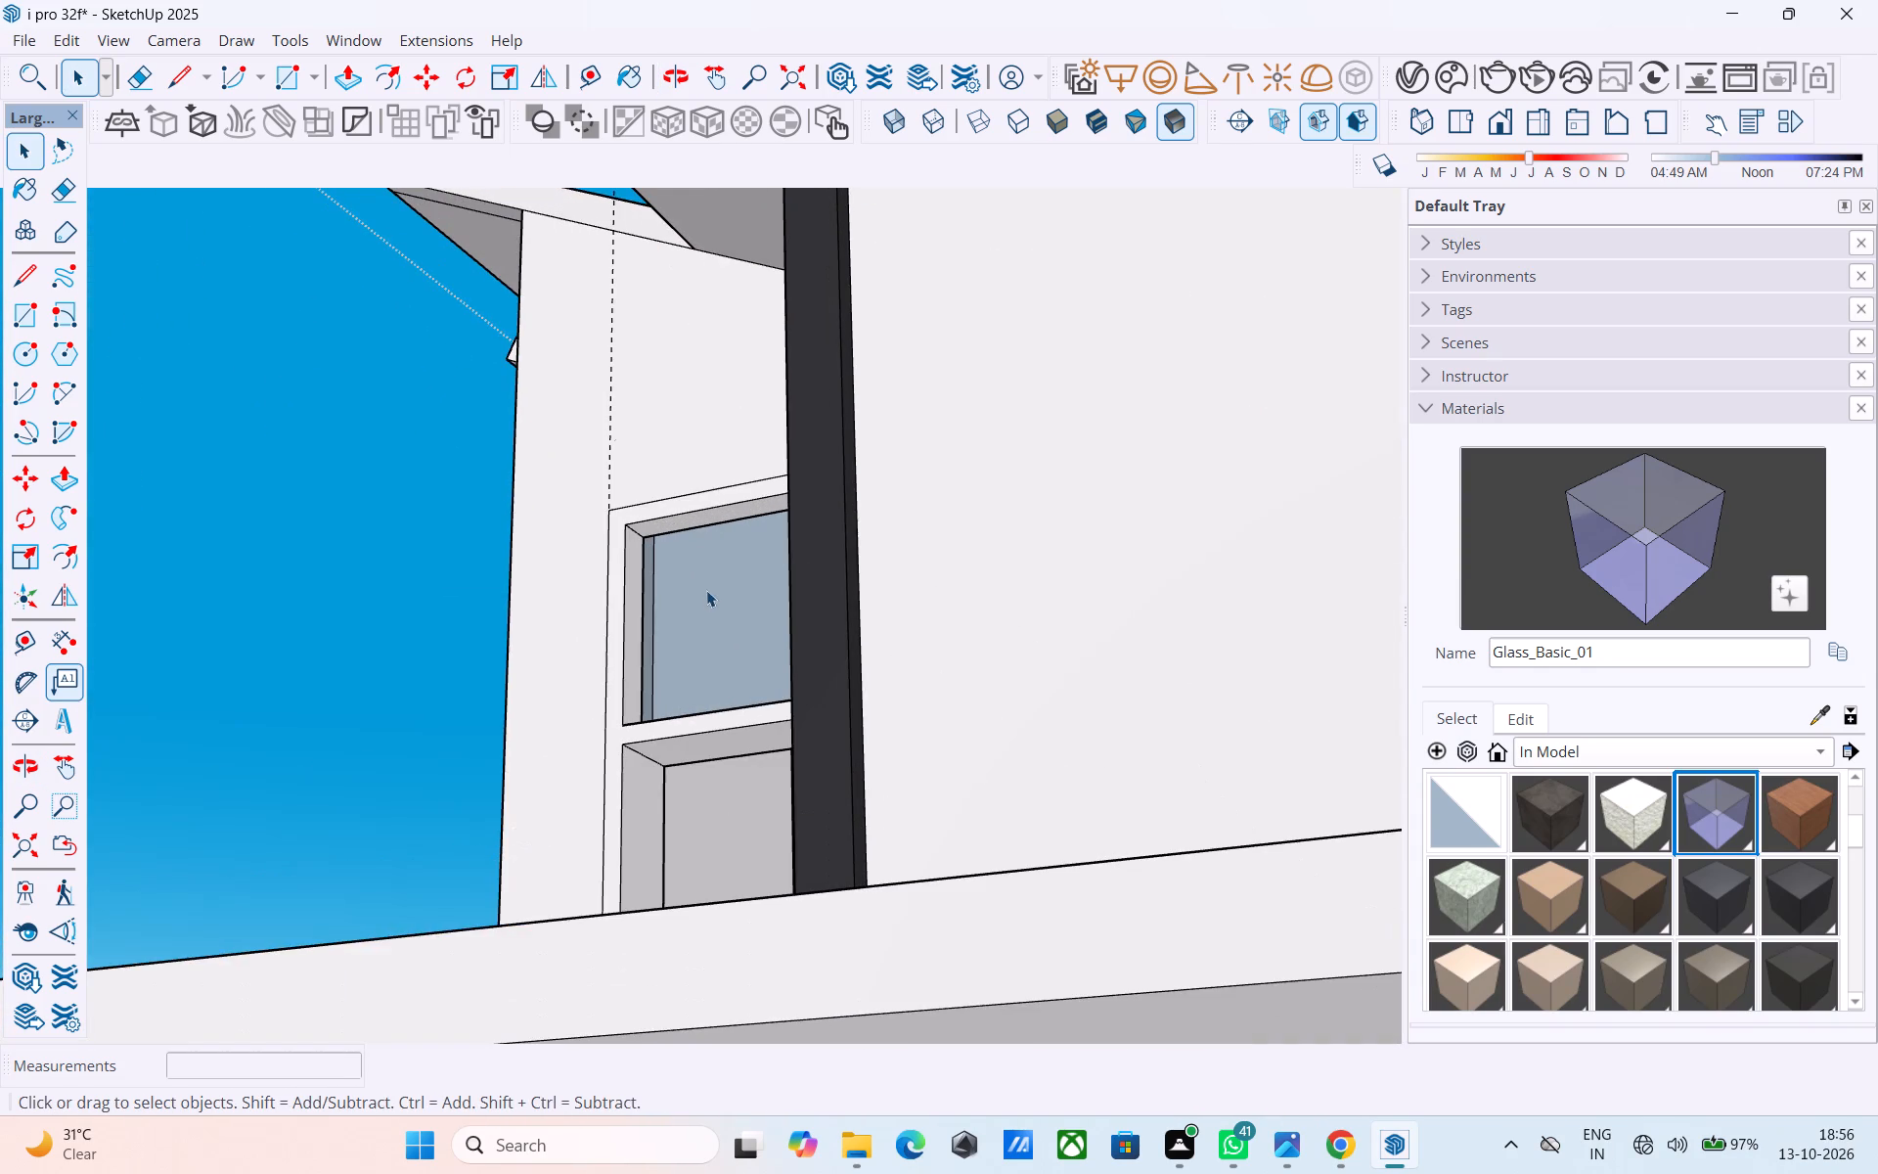
key("r")
scroll(685, 559, "up", 5)
left_click(620, 525)
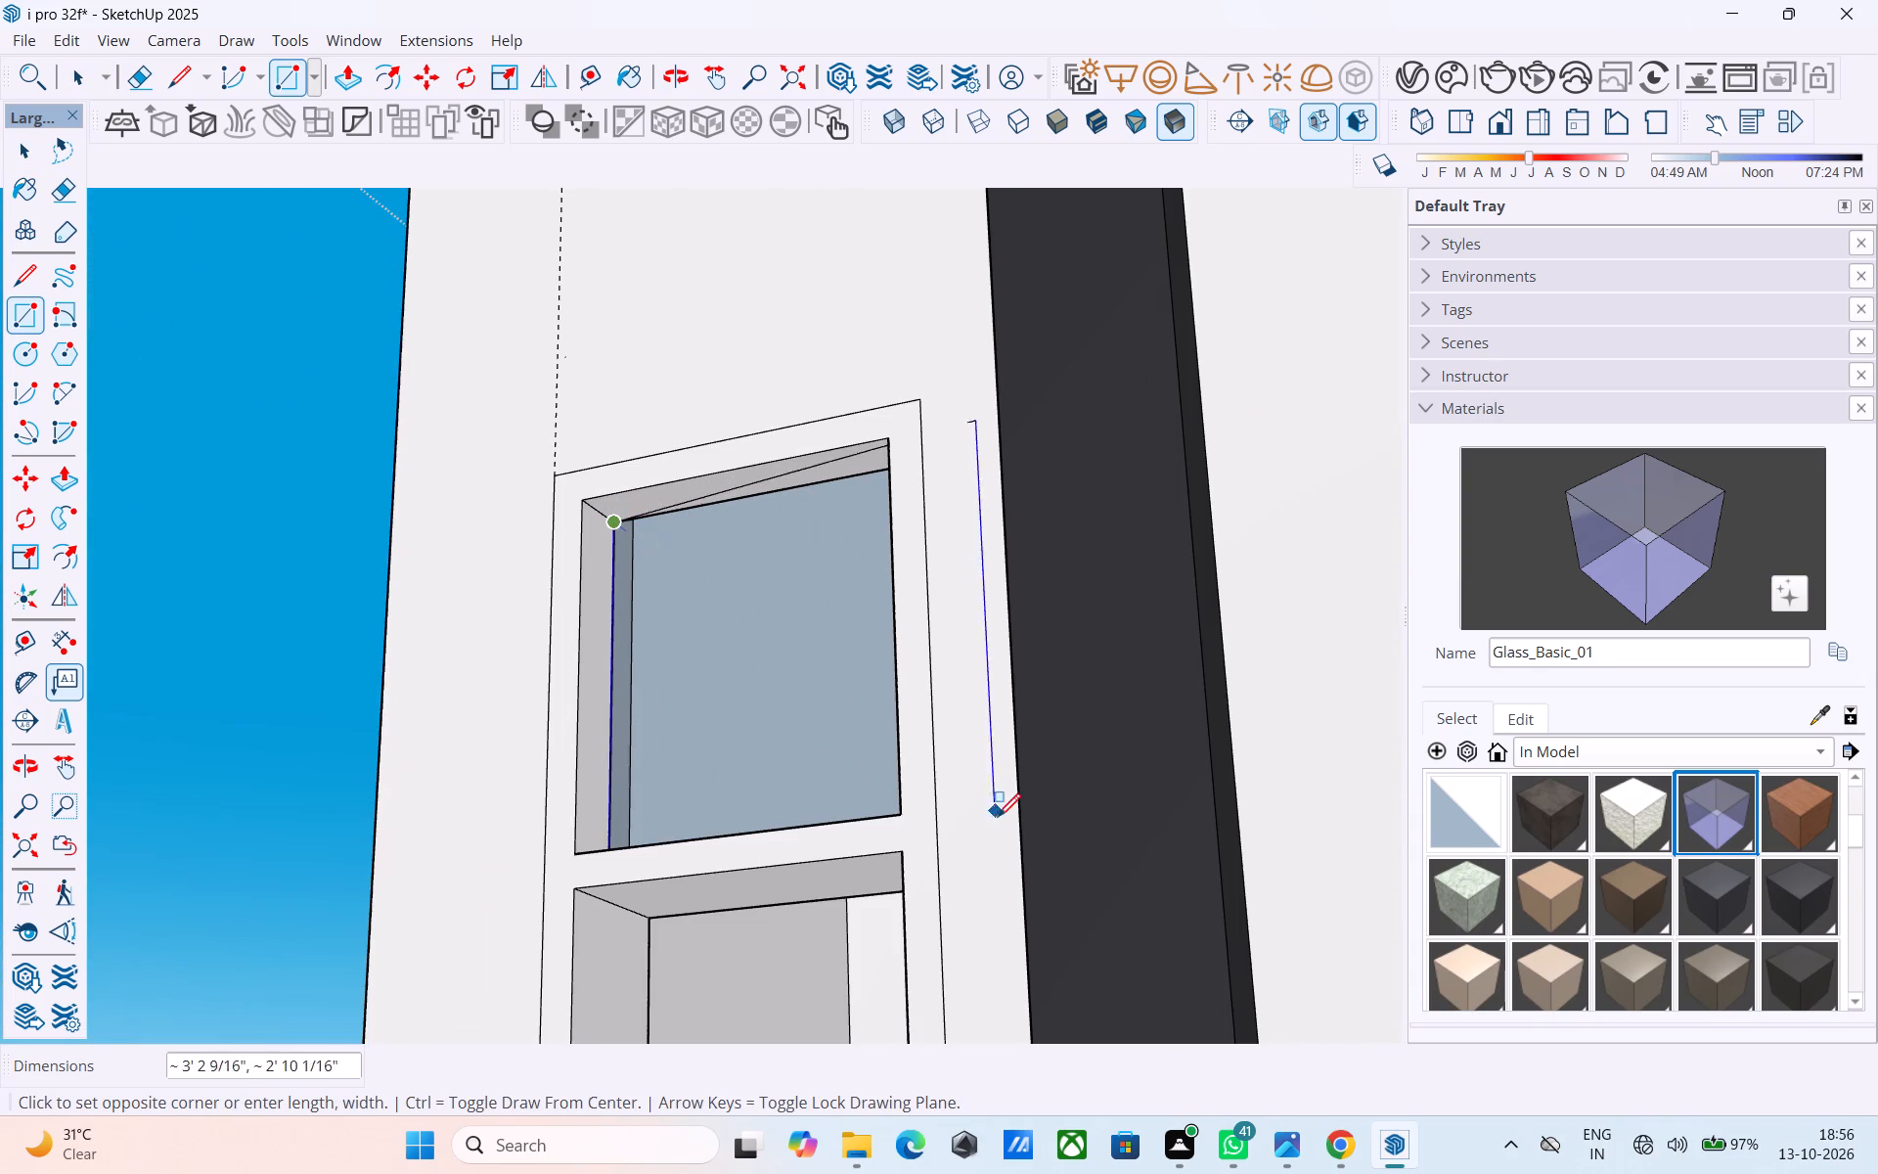
middle_click_drag(822, 748, 1156, 1008, "shift")
scroll(934, 845, "up", 4)
left_click(897, 795)
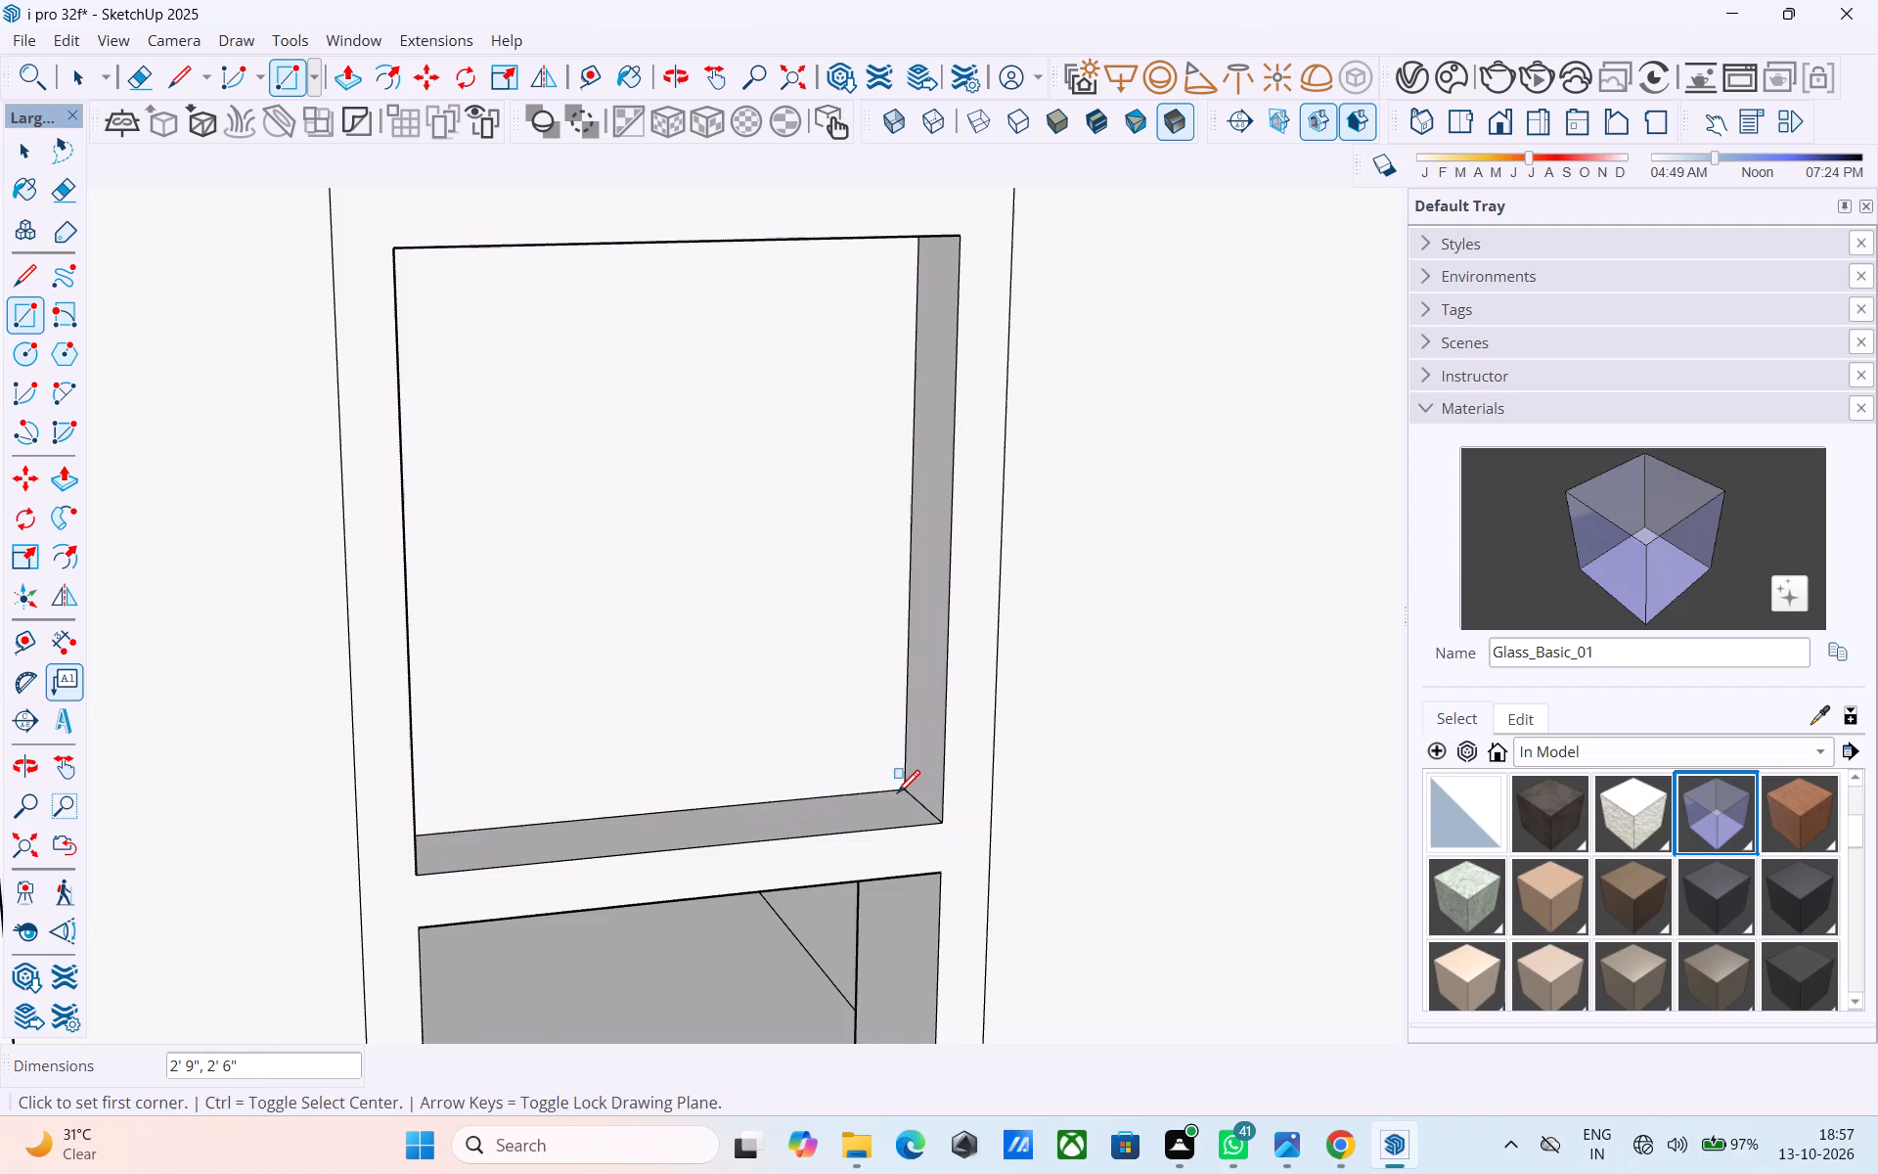
Push the upper window opening's new face back to the inner wall face, cutting the opening through.
key("space")
left_click(848, 749)
key("p")
left_click(848, 749)
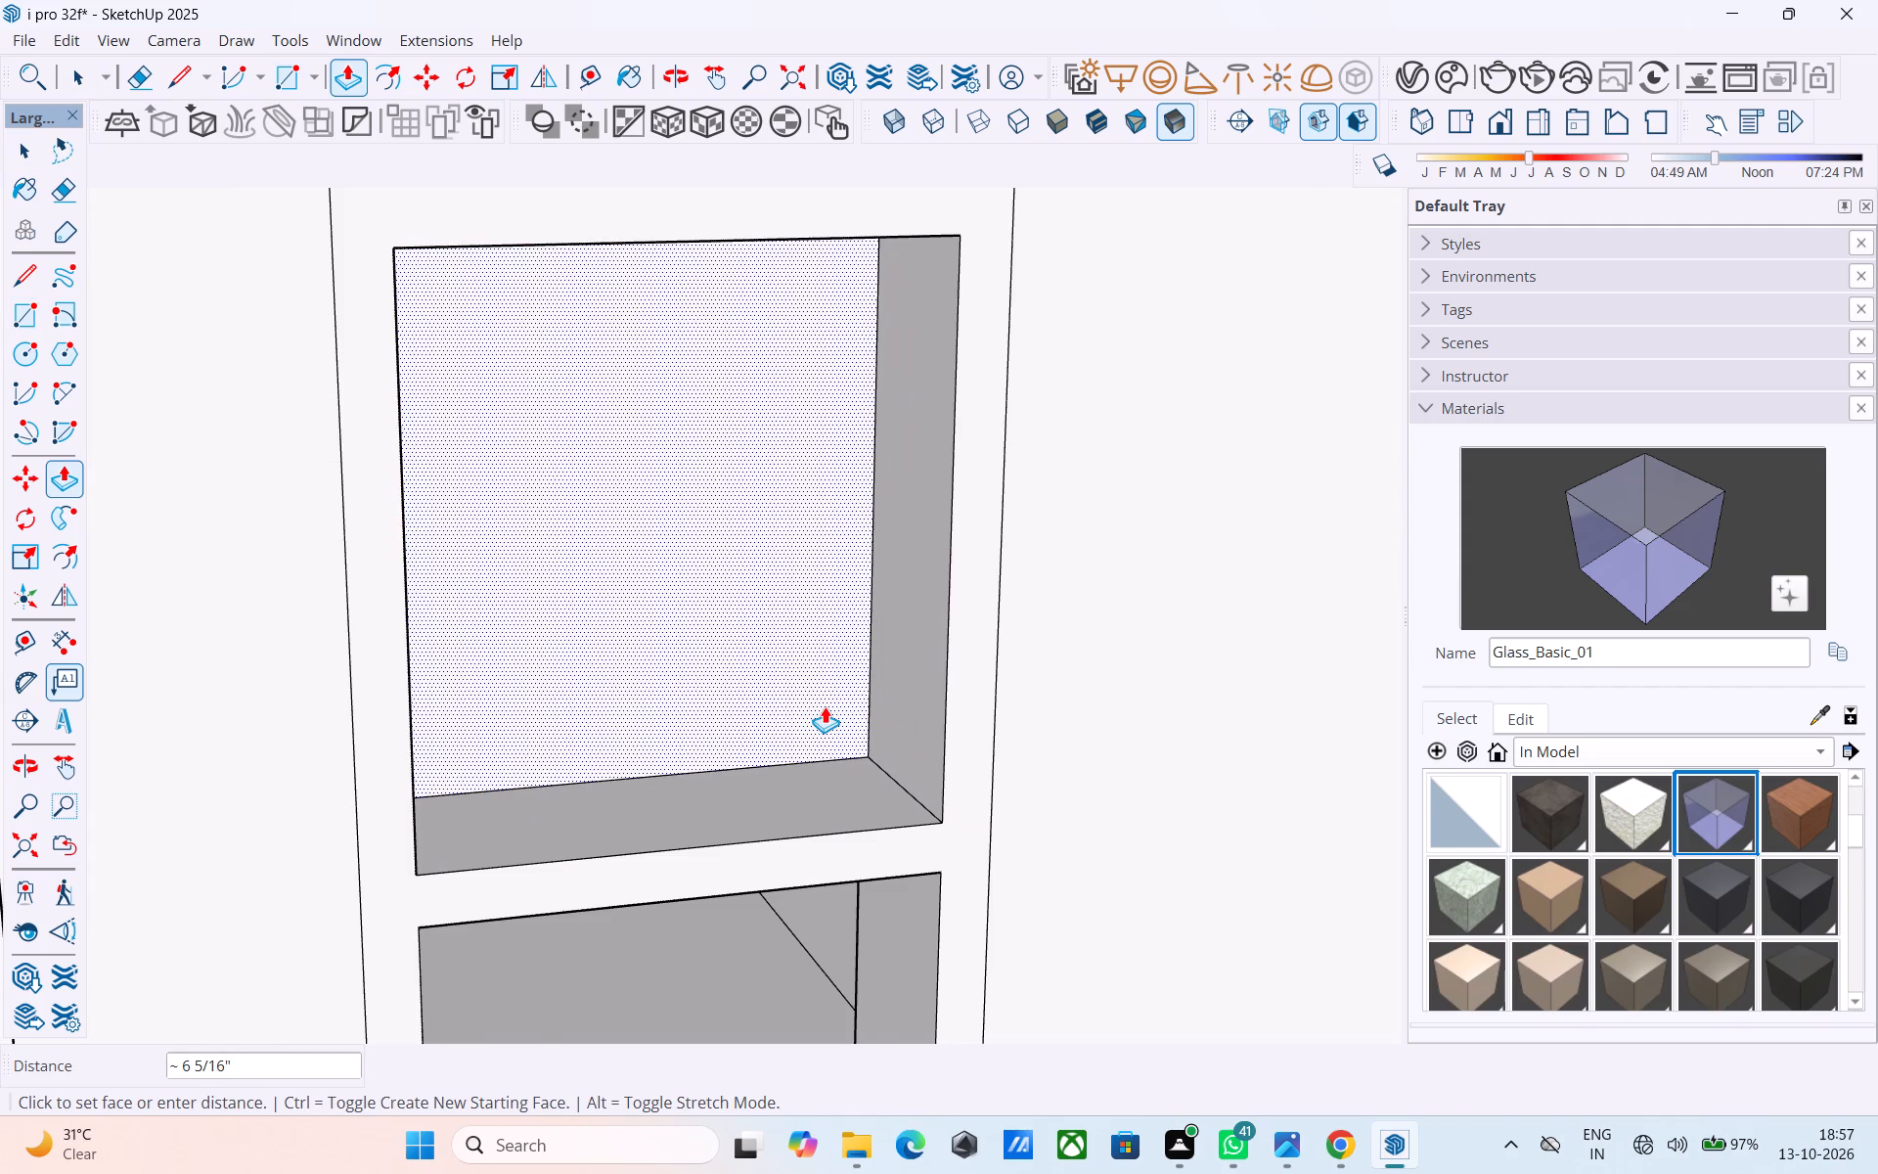
key("7")
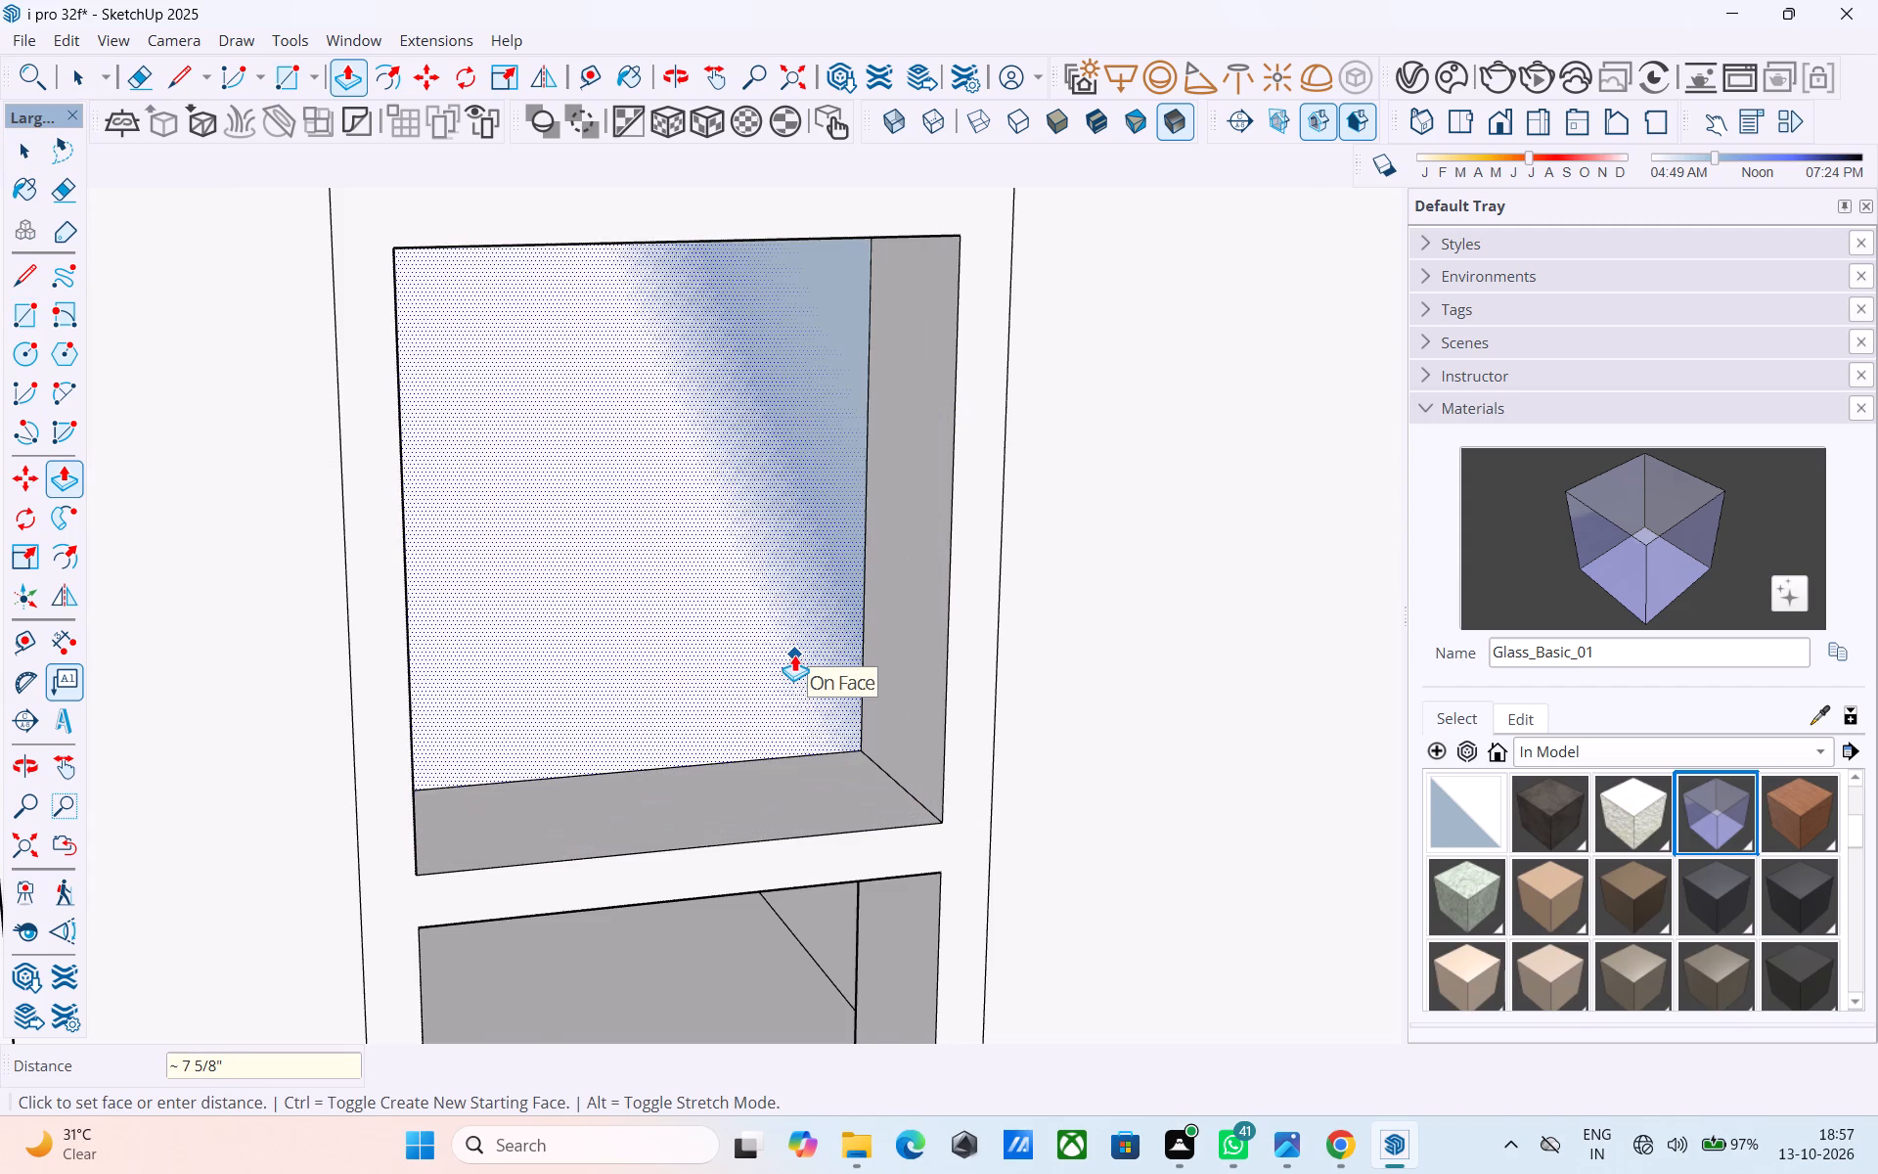
left_click(771, 633)
Check both window openings from outside and save the model.
scroll(771, 633, "down", 5)
key("space")
middle_click_drag(766, 633, 648, 601)
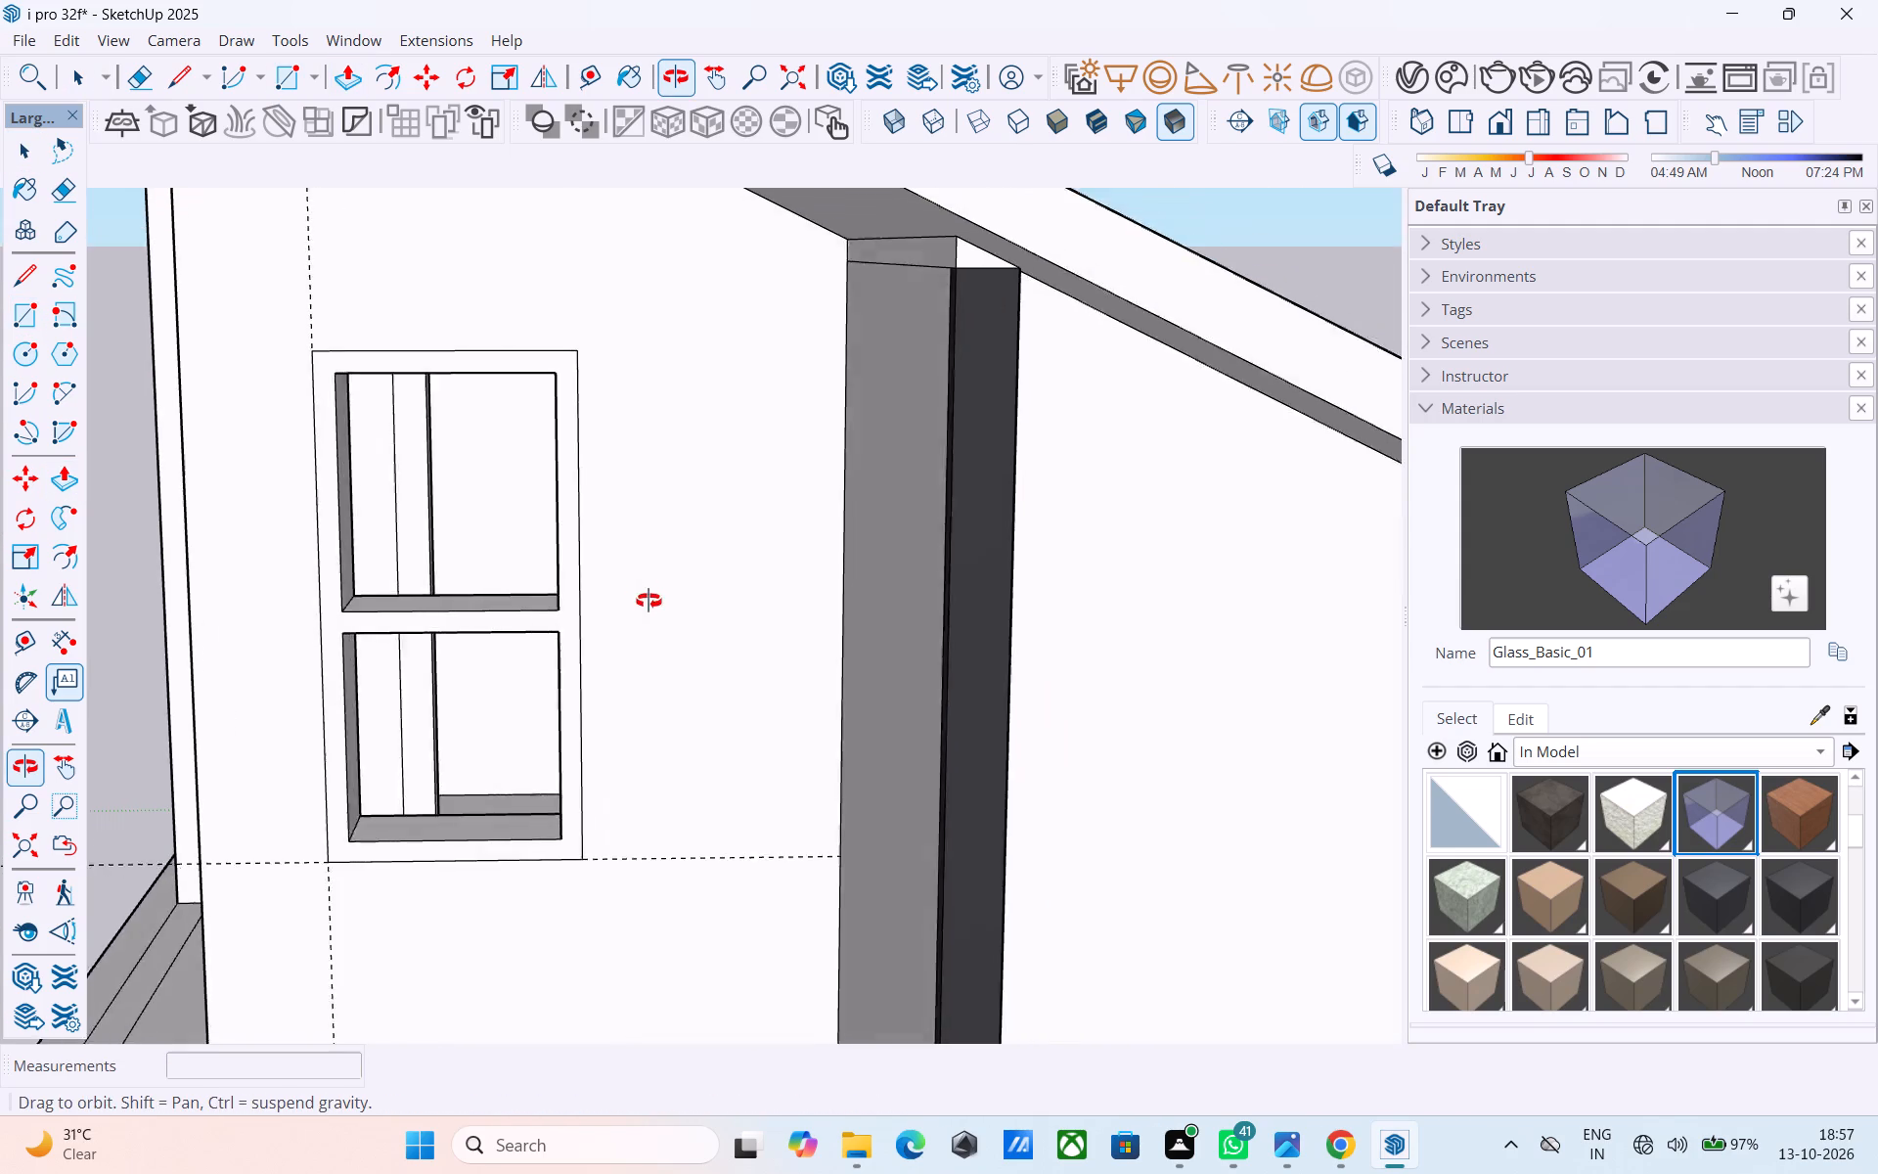
middle_click_drag(648, 601, 662, 610)
middle_click_drag(577, 621, 562, 653, "shift")
middle_click_drag(426, 671, 578, 710)
key("ctrl+s")
Draw a 2' 6" by 2' 9" rectangle as a pane across the upper window opening, between opposite inner reveal corners.
middle_click_drag(610, 697, 752, 637)
middle_click_drag(1046, 621, 929, 667)
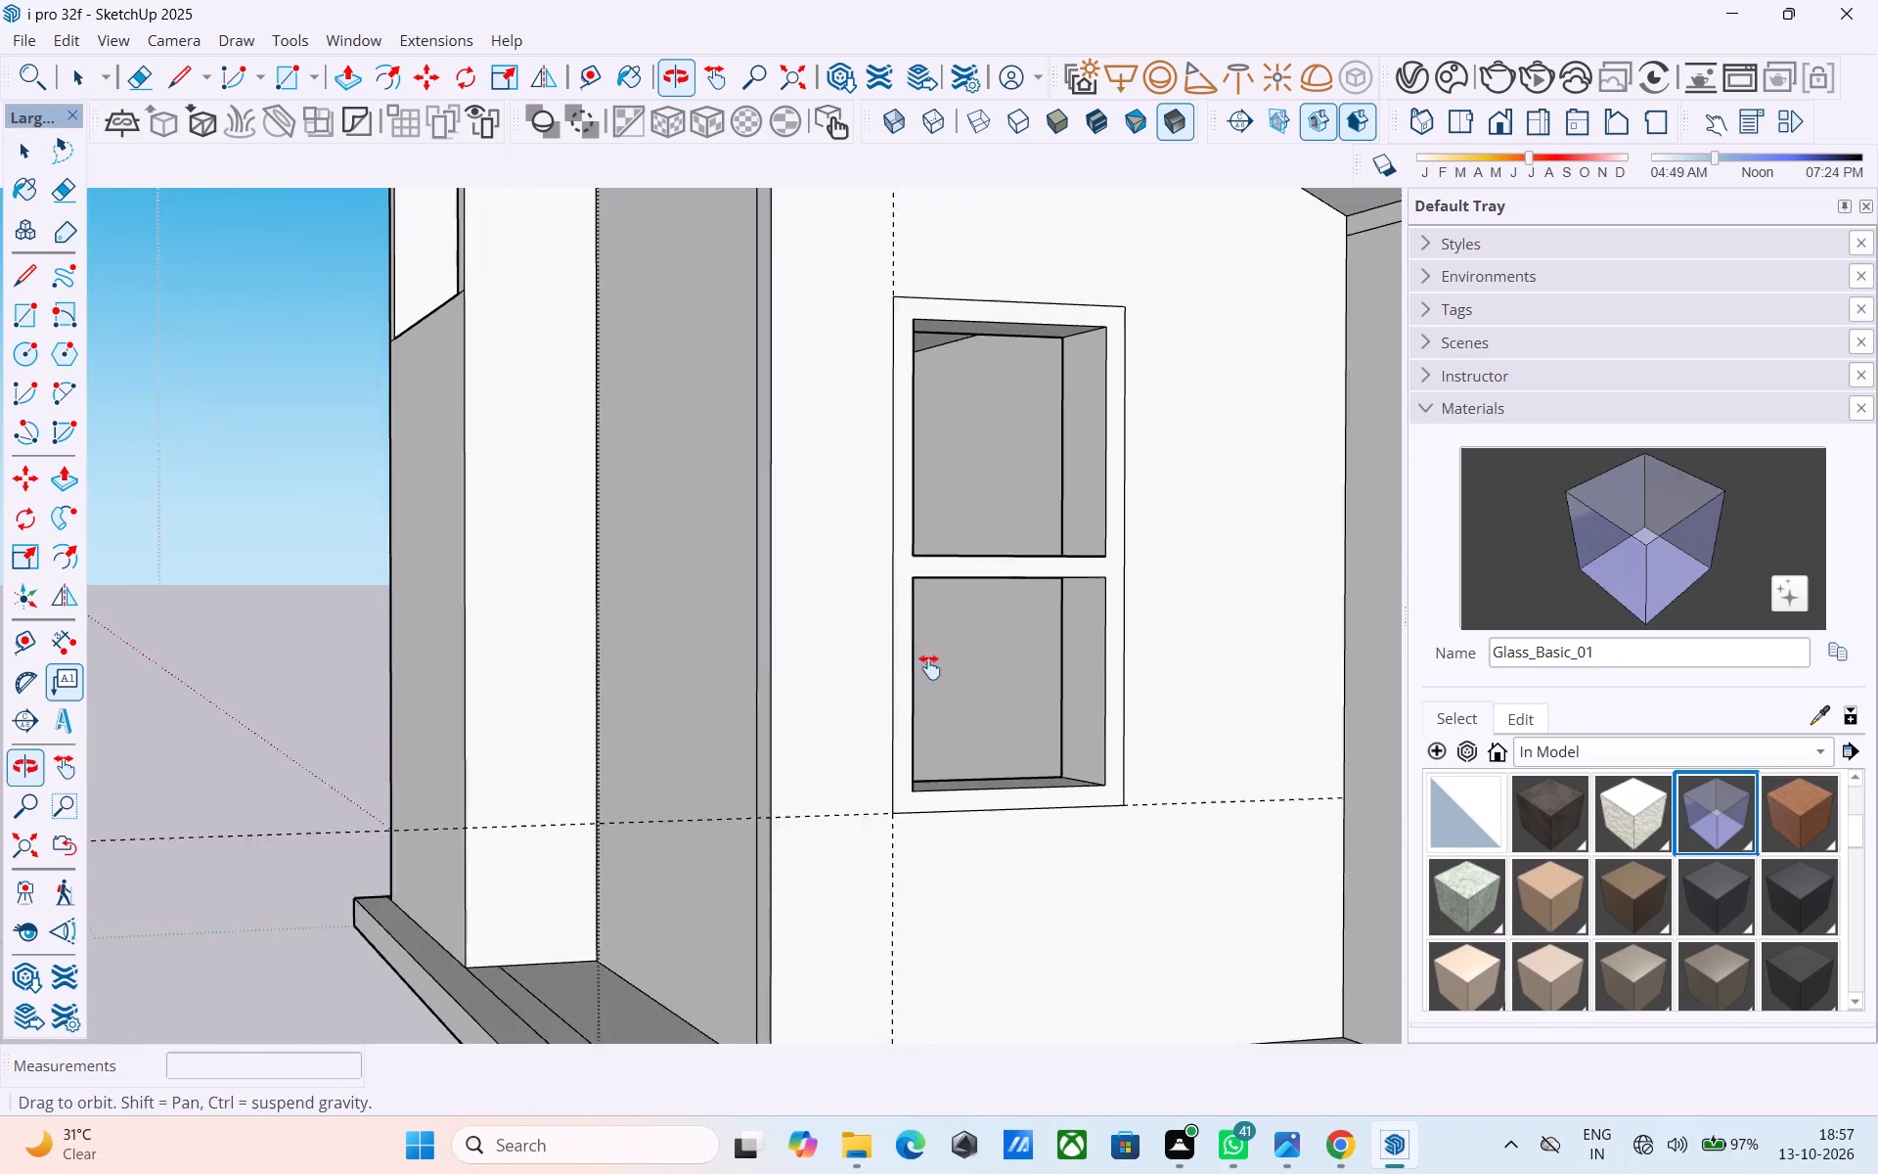
middle_click_drag(929, 667, 1069, 784)
scroll(1046, 763, "down", 5)
middle_click_drag(1006, 766, 917, 778)
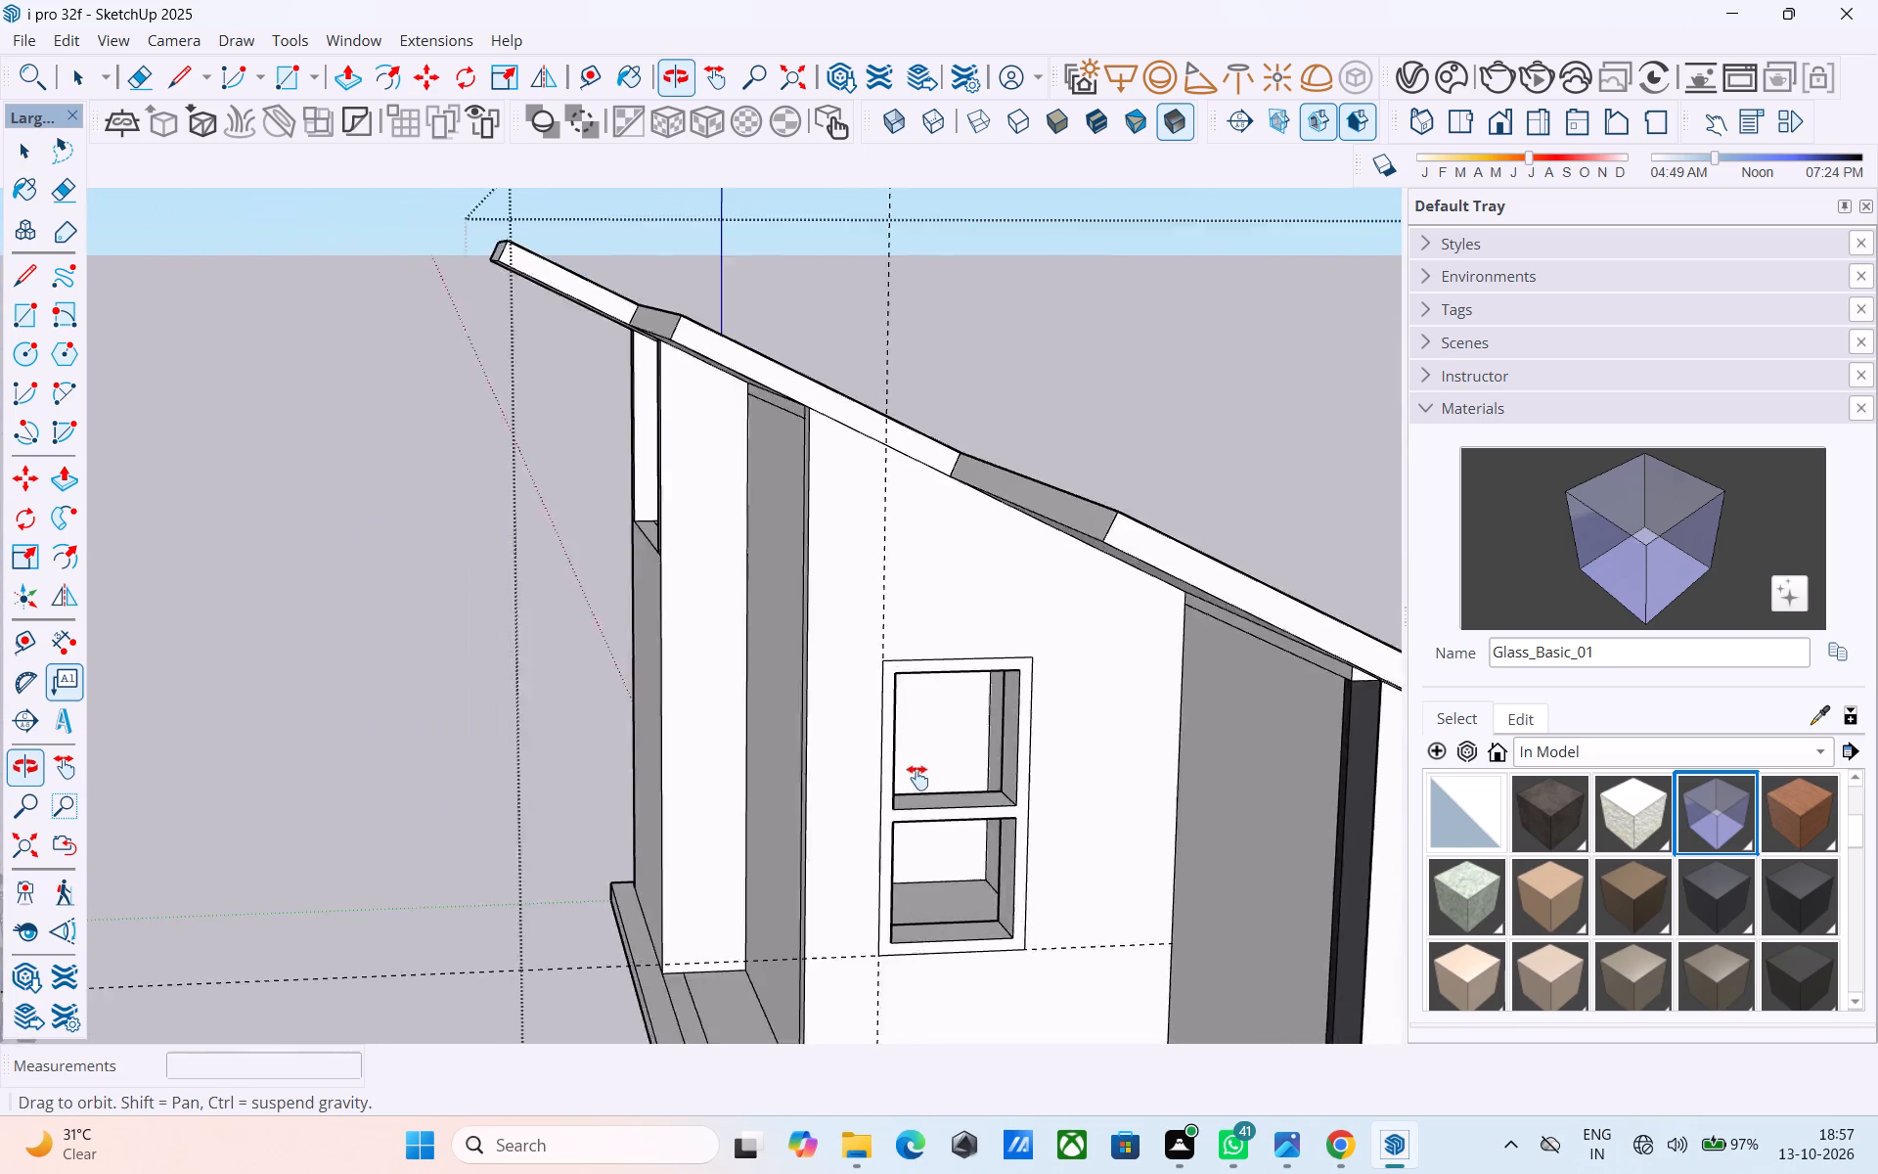
middle_click_drag(917, 778, 903, 743)
key("r")
middle_click_drag(847, 658, 814, 607)
scroll(801, 583, "up", 6)
middle_click_drag(723, 466, 774, 711)
left_click(618, 411)
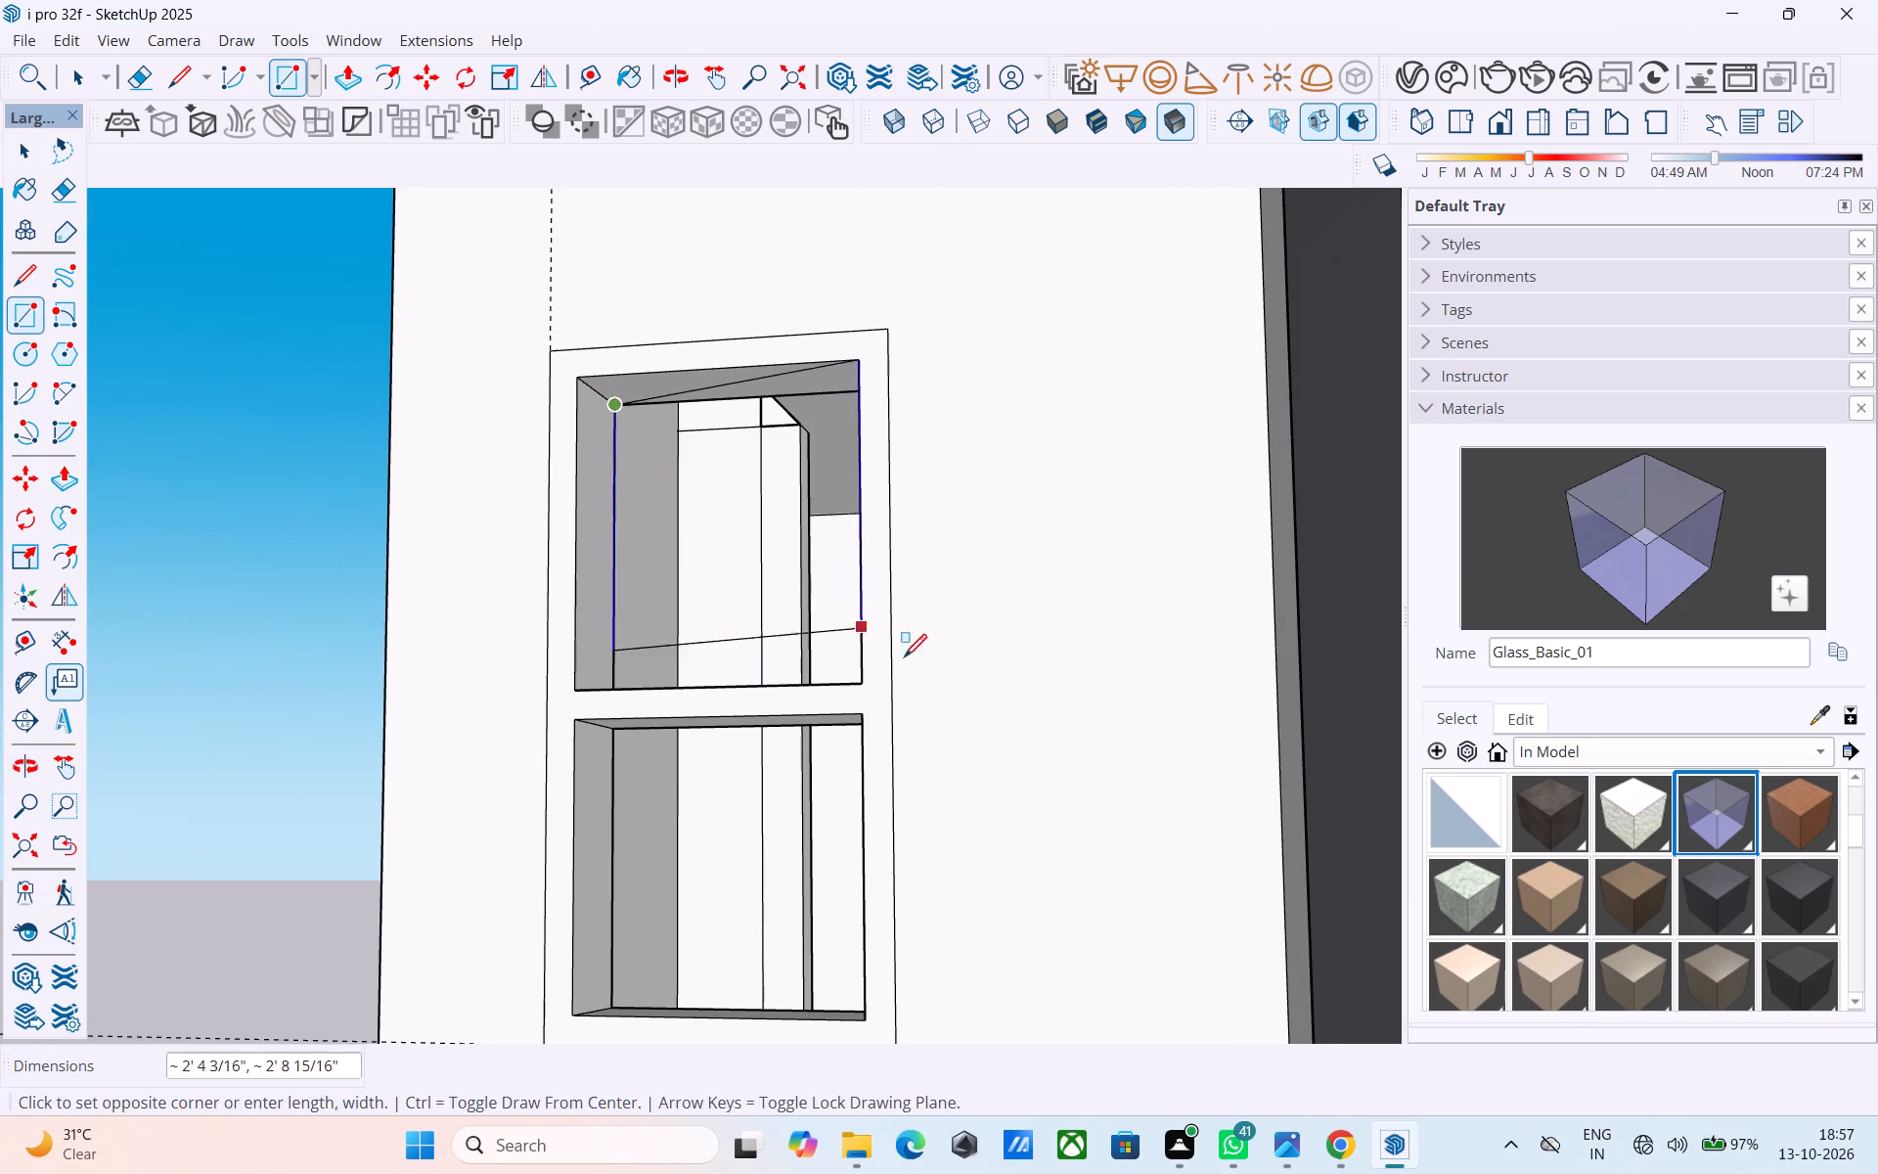
middle_click_drag(928, 666, 1211, 889, "shift")
left_click(730, 610)
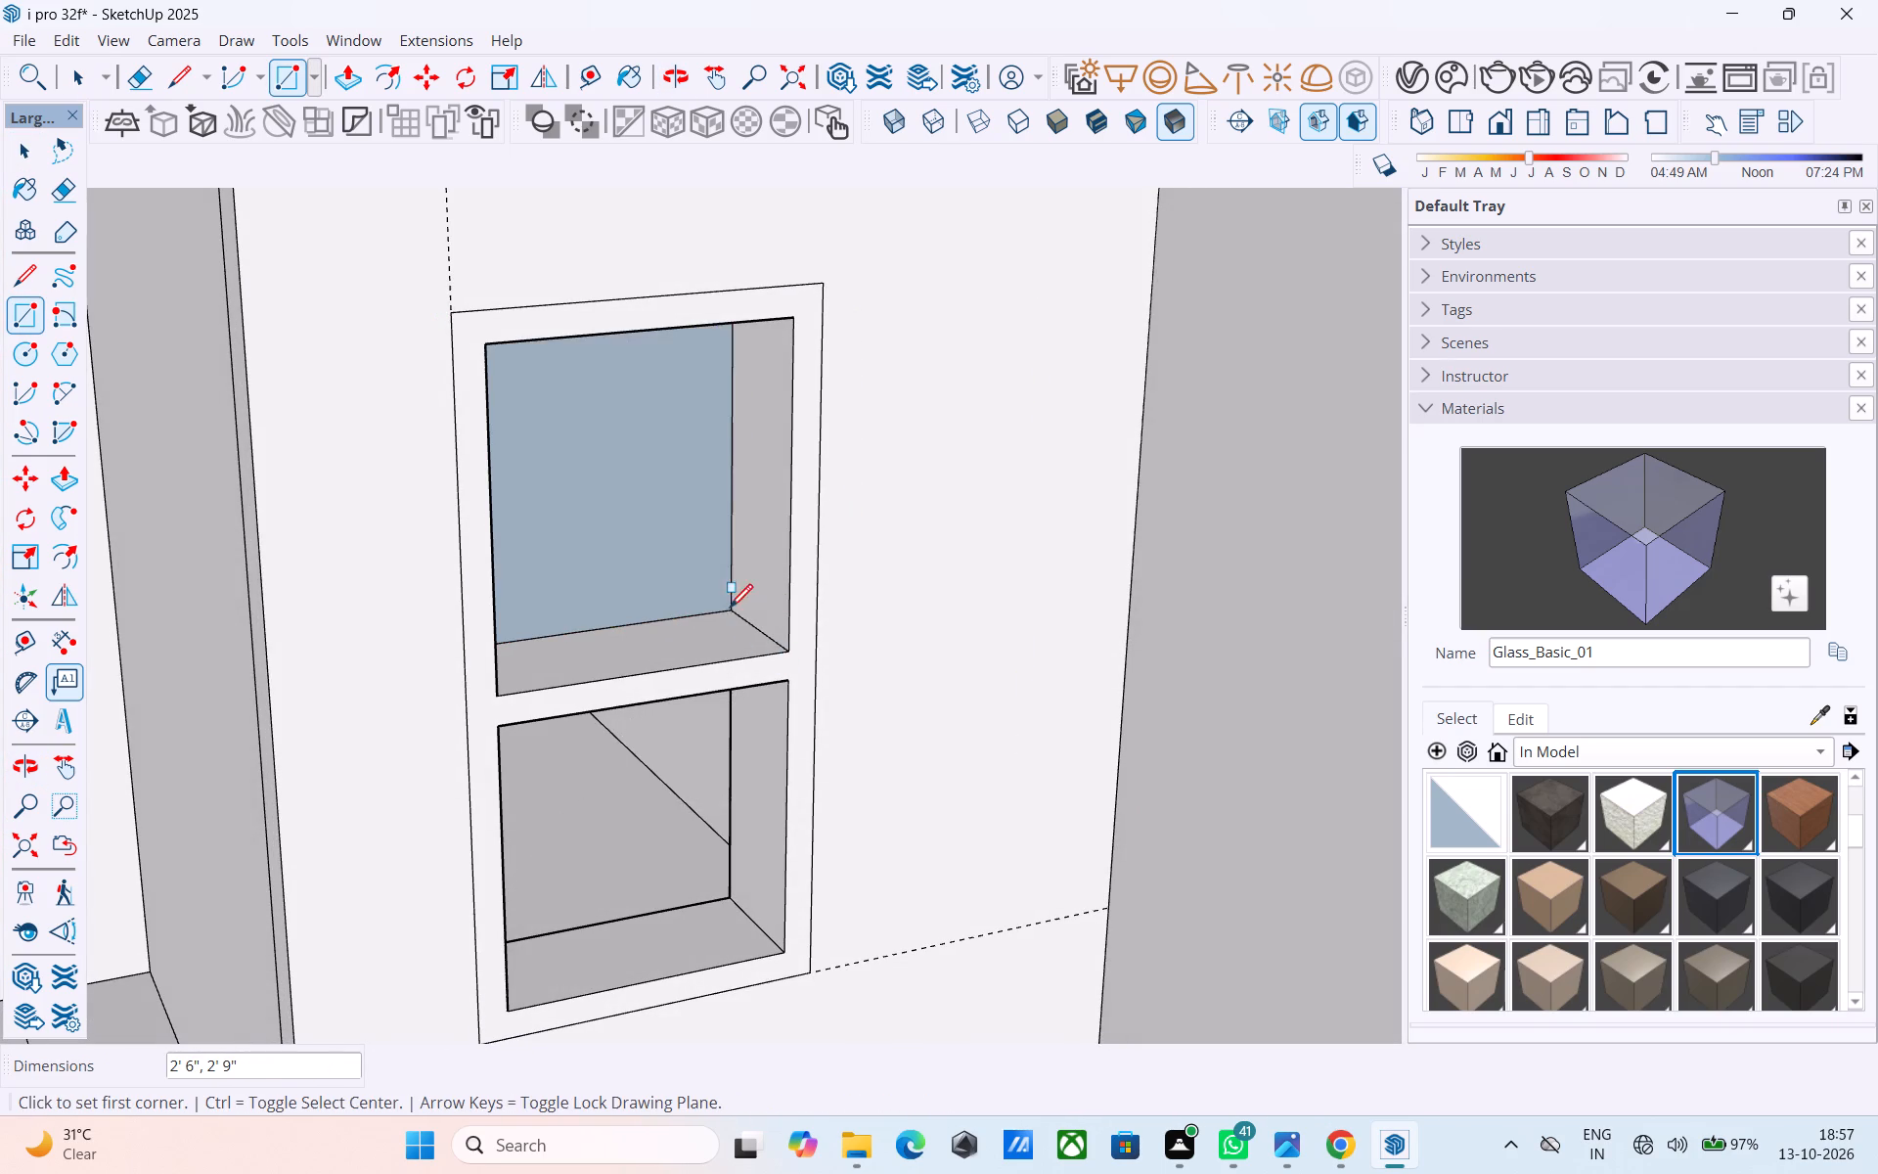
Paint the upper window pane with the Glass_Basic_01 material.
left_click(1658, 534)
left_click(703, 521)
middle_click_drag(740, 548, 604, 575)
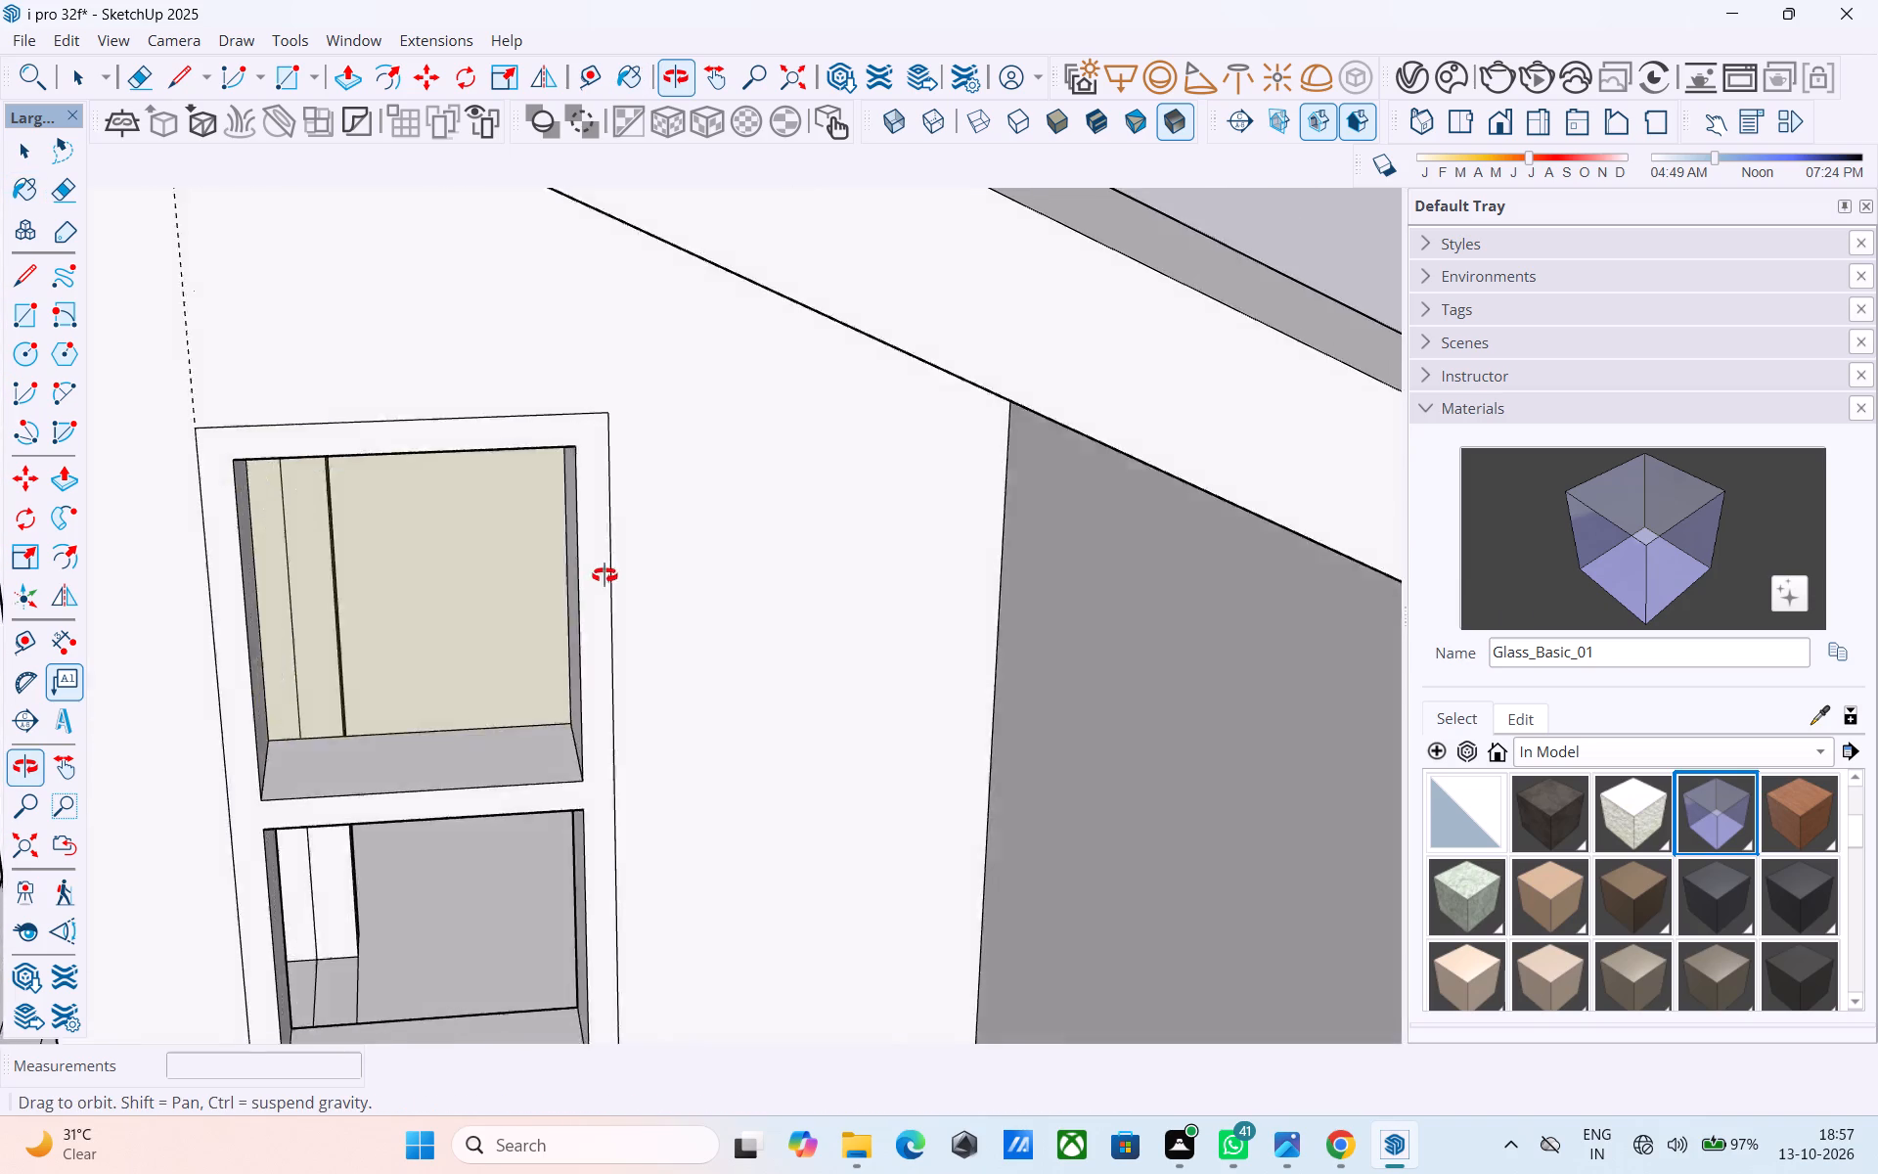
Draw a 2' 9" by 2' 6" pane across the upper window opening's outer edges and paint it Glass_Basic_01.
middle_click_drag(604, 575, 601, 571)
scroll(605, 574, "down", 3)
middle_click_drag(640, 616, 881, 684, "shift")
middle_click_drag(725, 633, 863, 819)
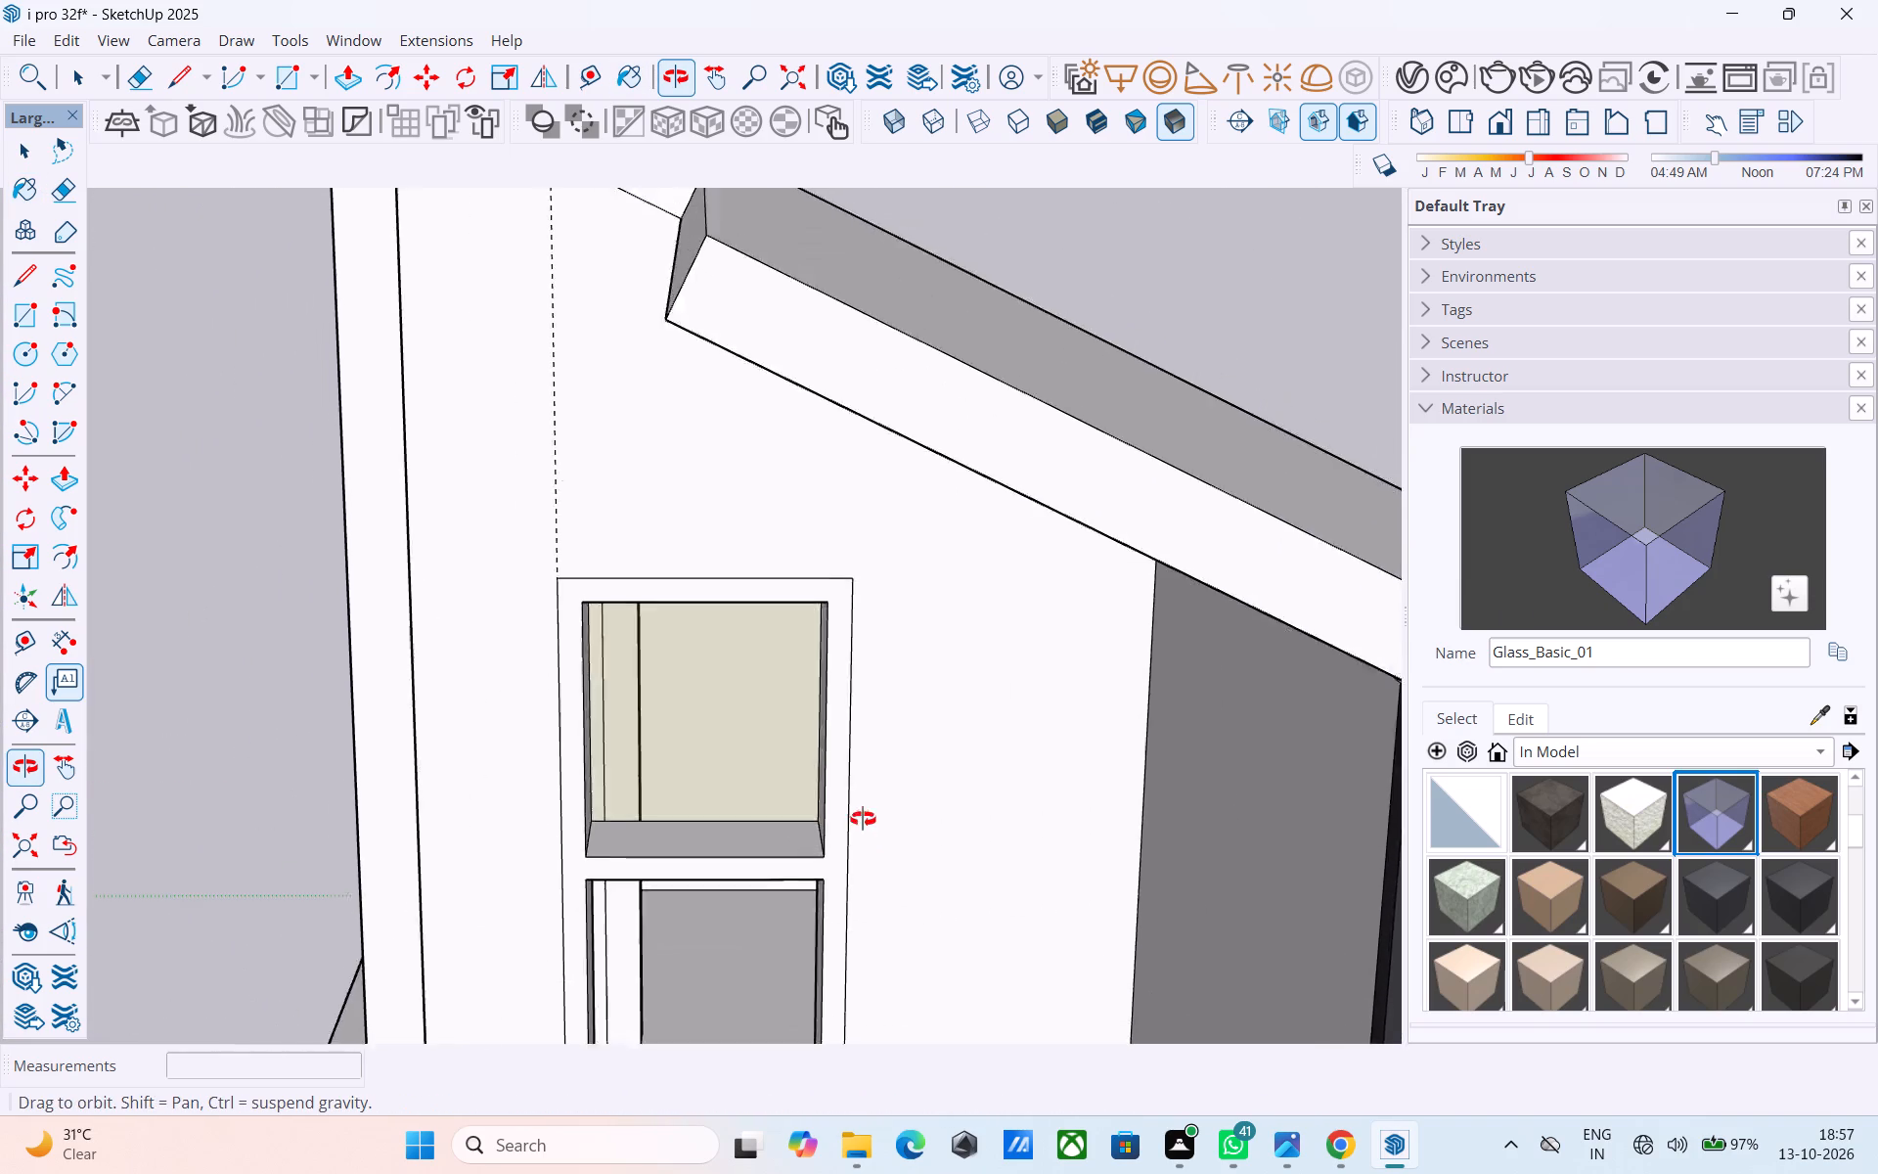
middle_click_drag(863, 819, 802, 723)
key("r")
left_click(398, 293)
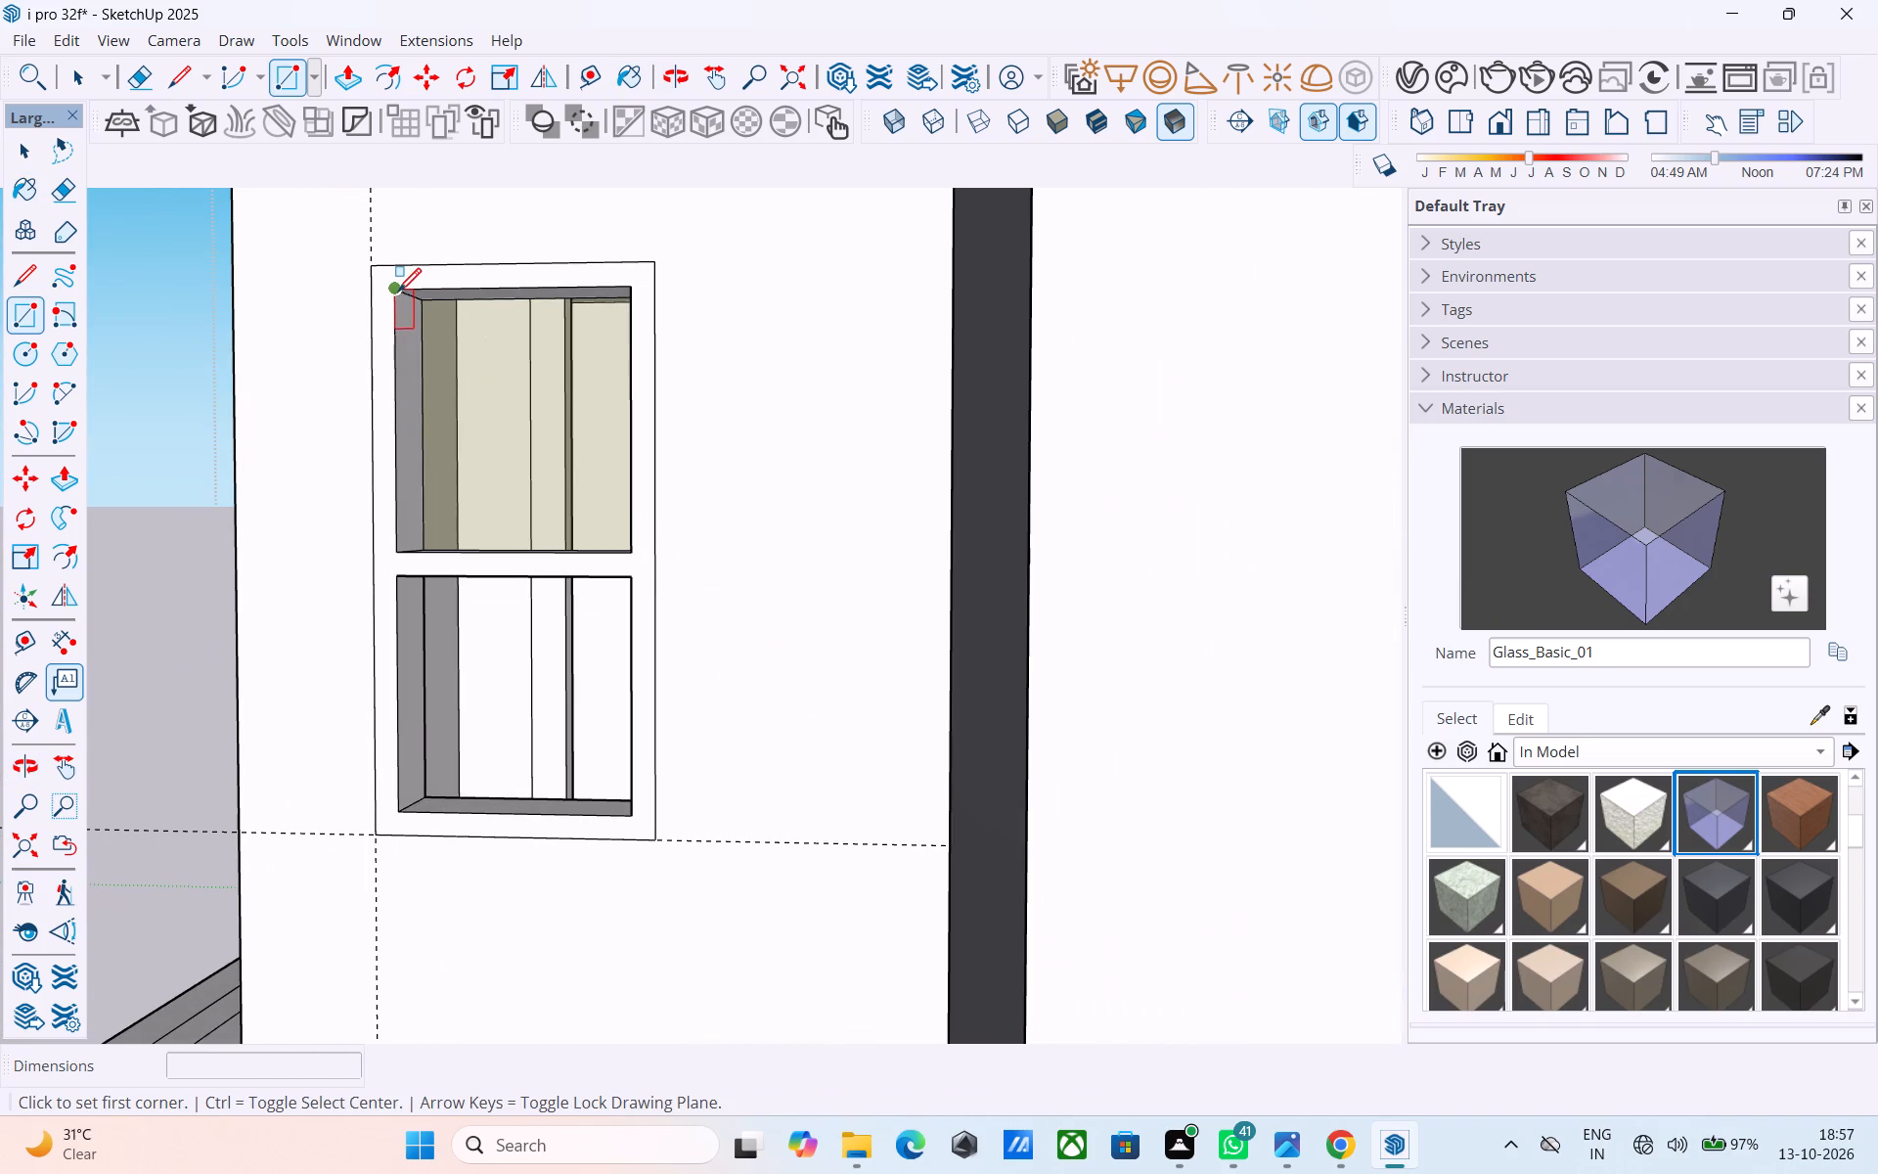
left_click(624, 551)
left_click(1616, 538)
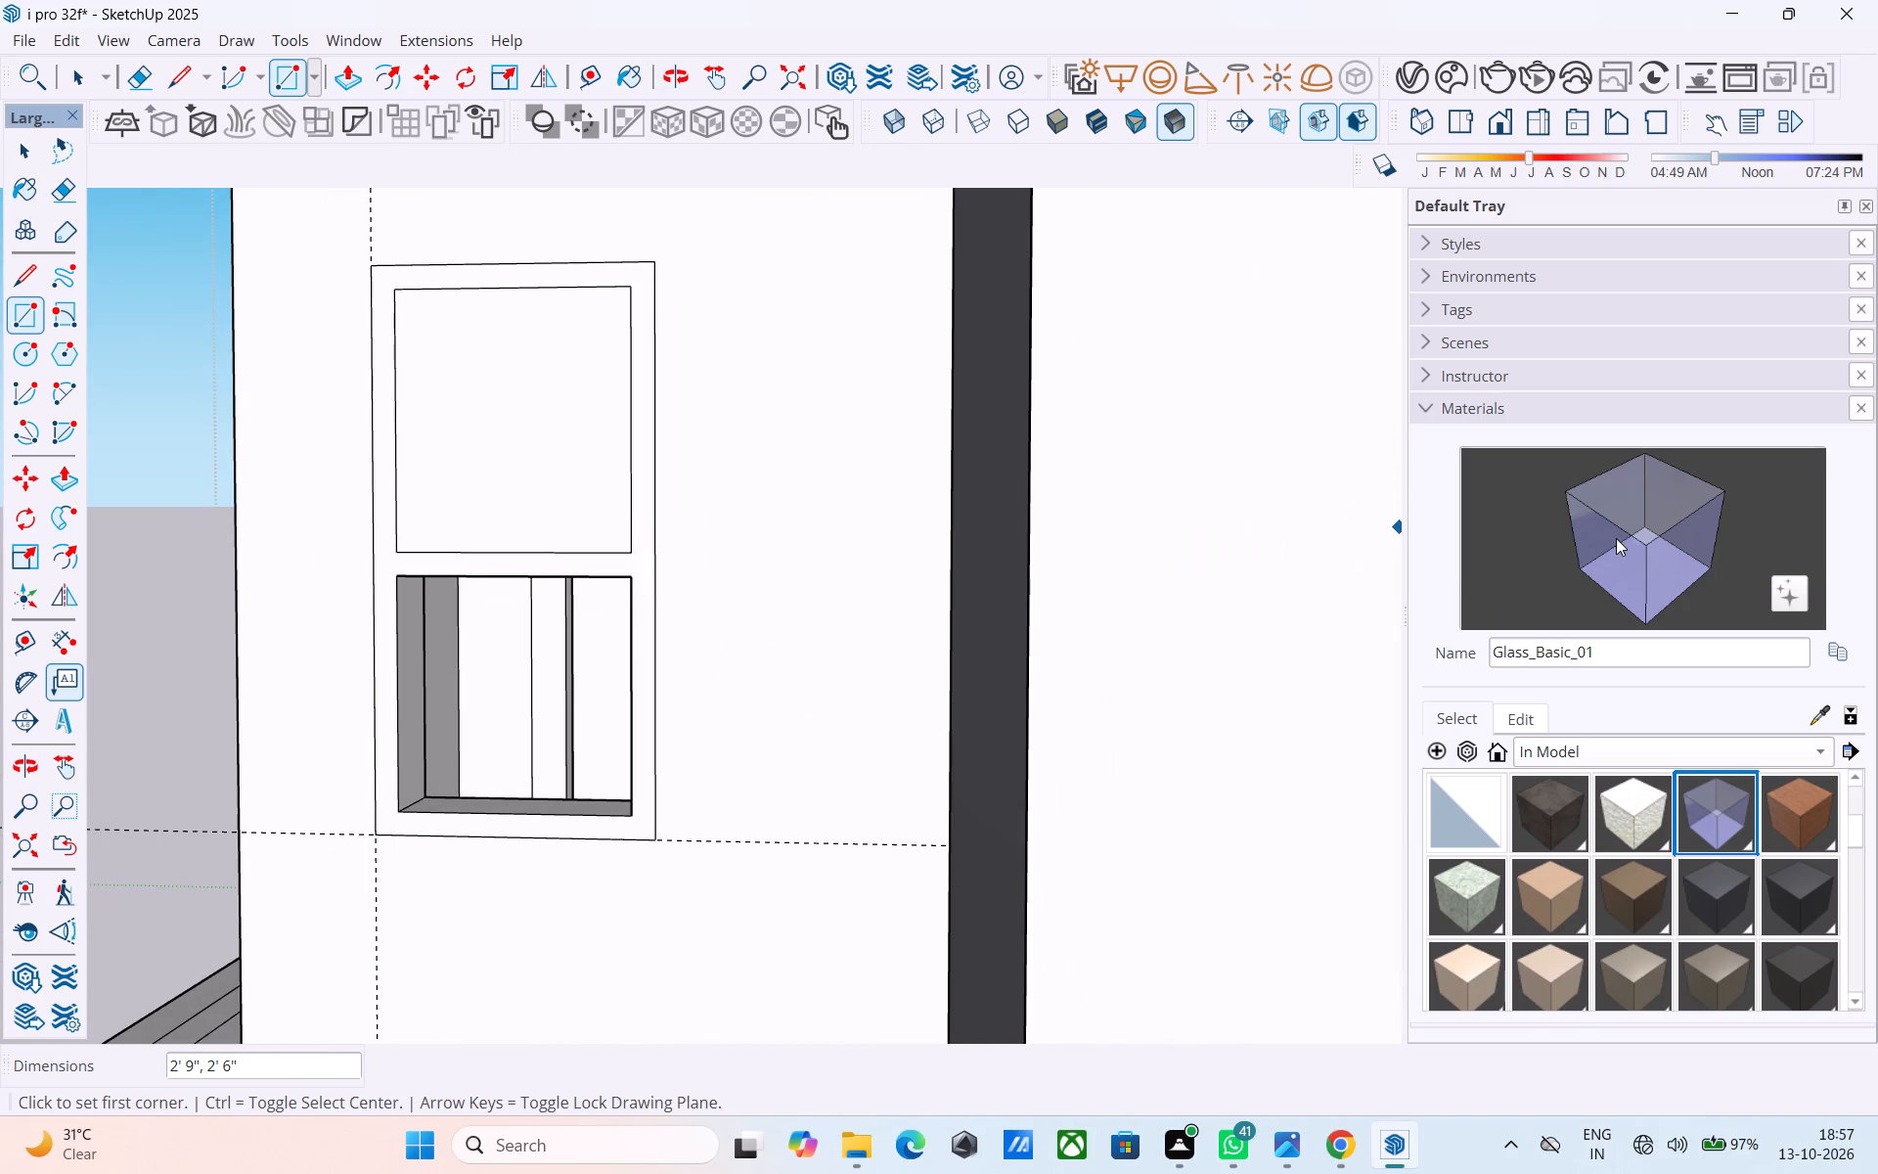
left_click(577, 459)
Draw a 2' 6" by 2' 6" pane between the lower window opening's inner reveal corners and paint it Glass_Basic_01.
middle_click_drag(538, 677, 543, 622)
key("r")
scroll(444, 483, "up", 2)
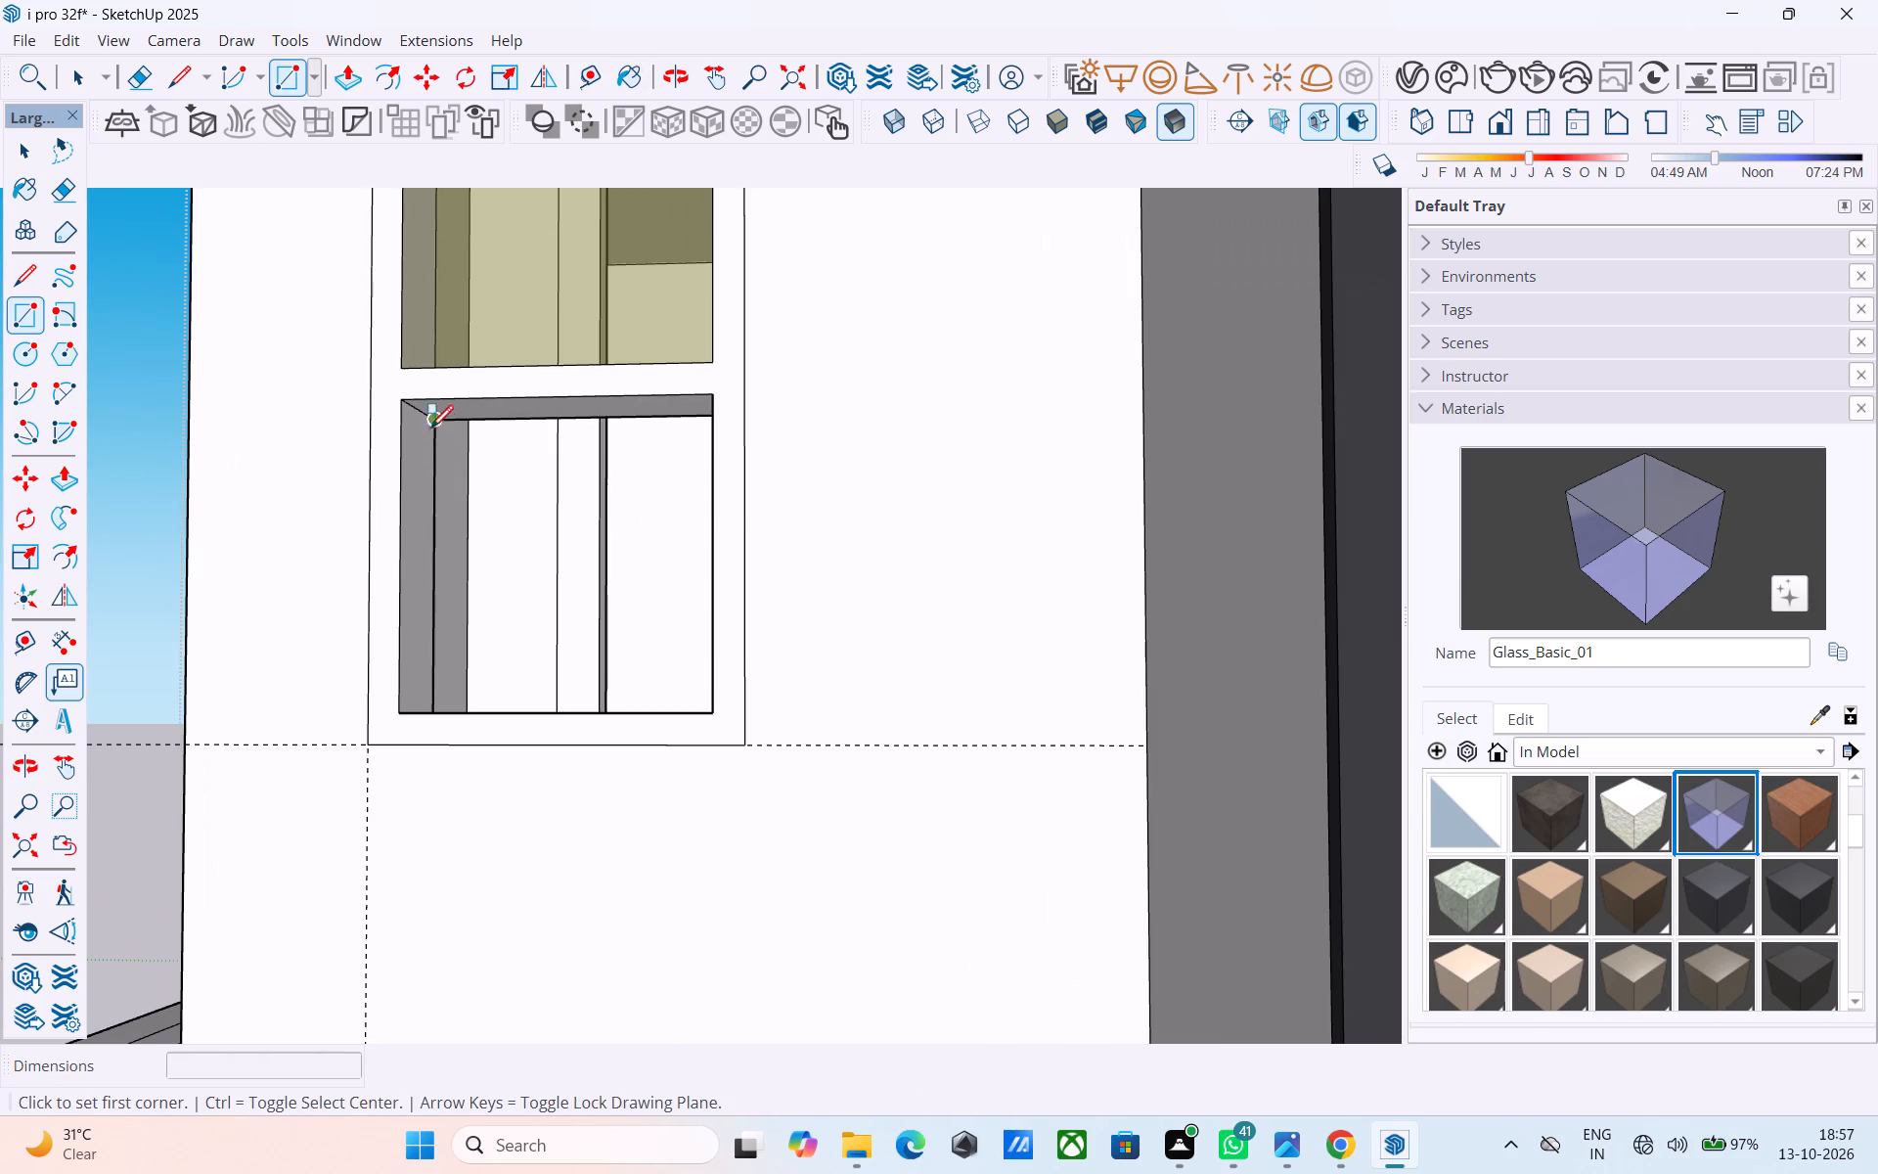
left_click(430, 425)
middle_click_drag(702, 695, 748, 762)
middle_click(873, 929)
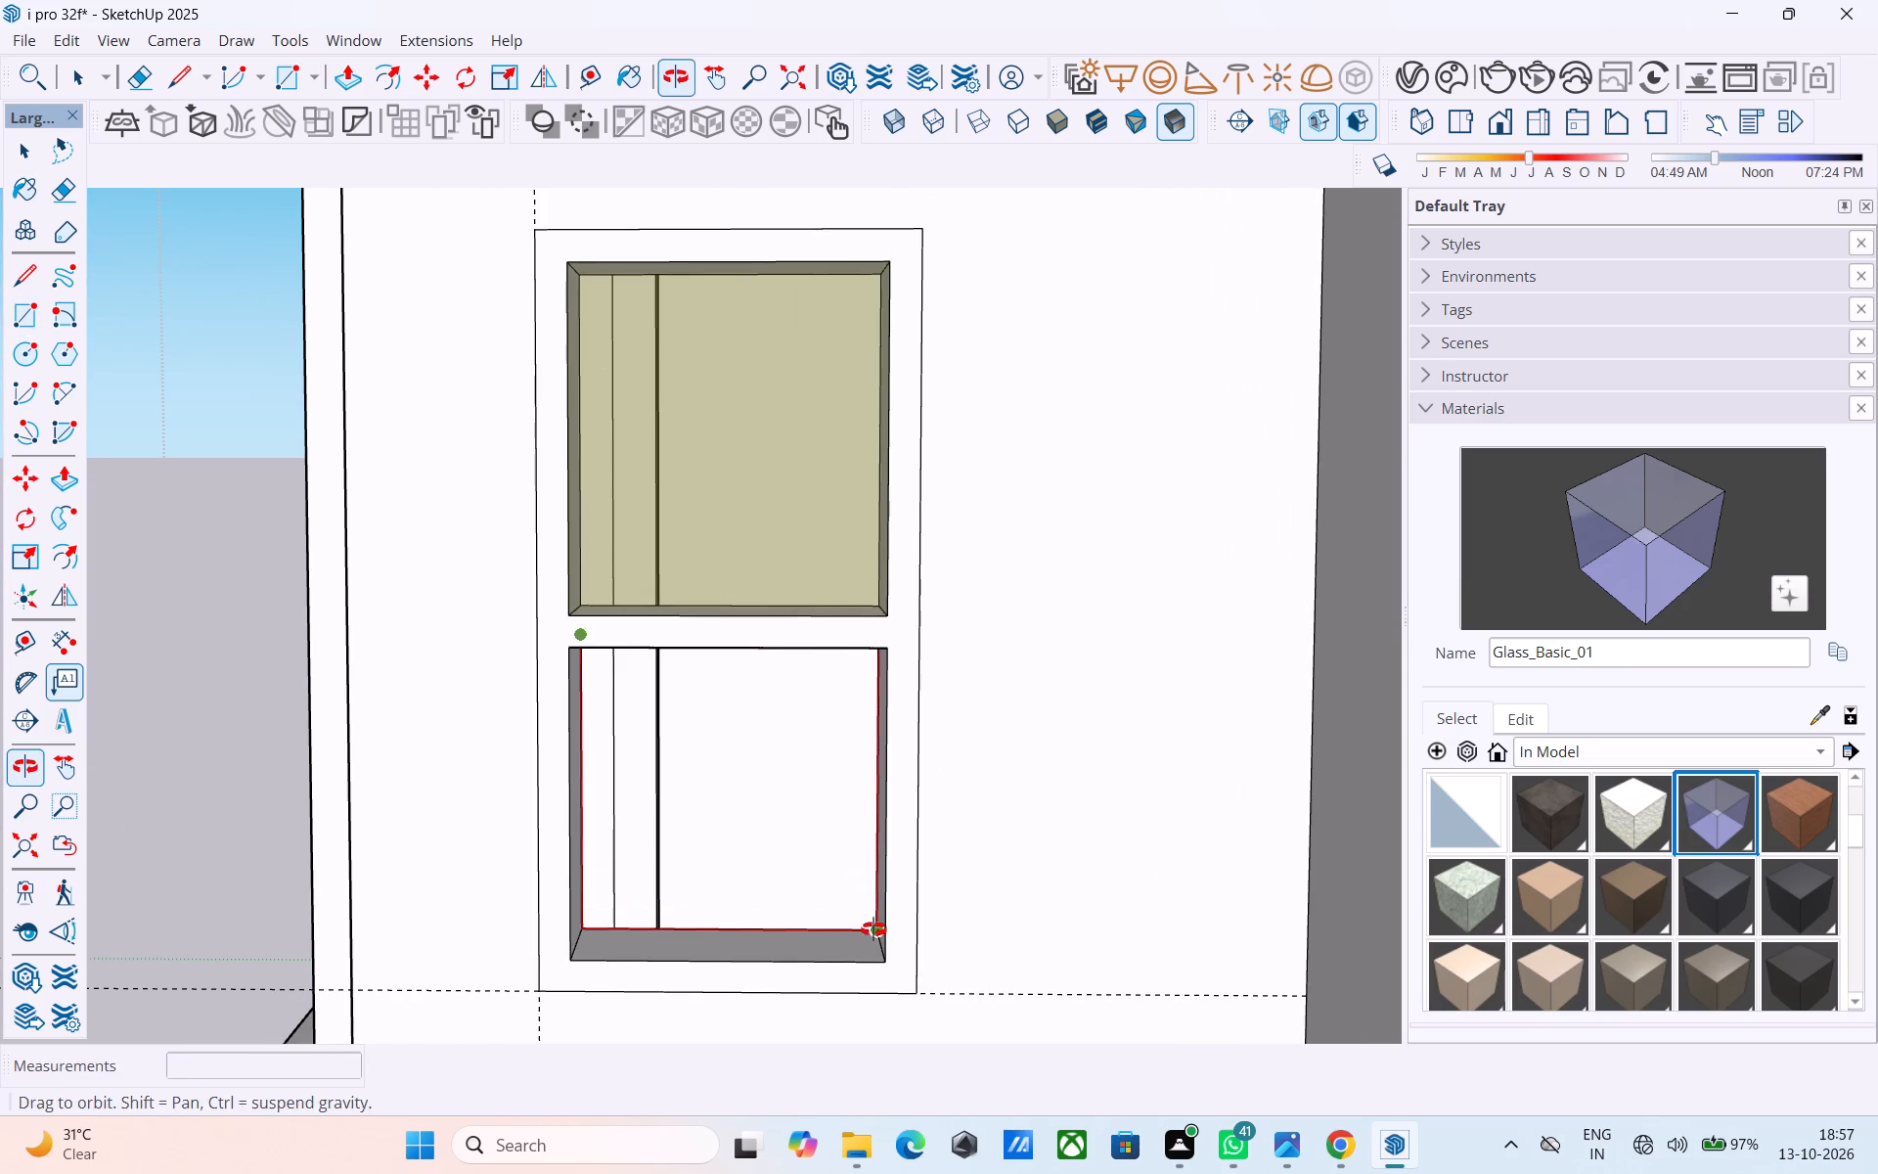
left_click(873, 929)
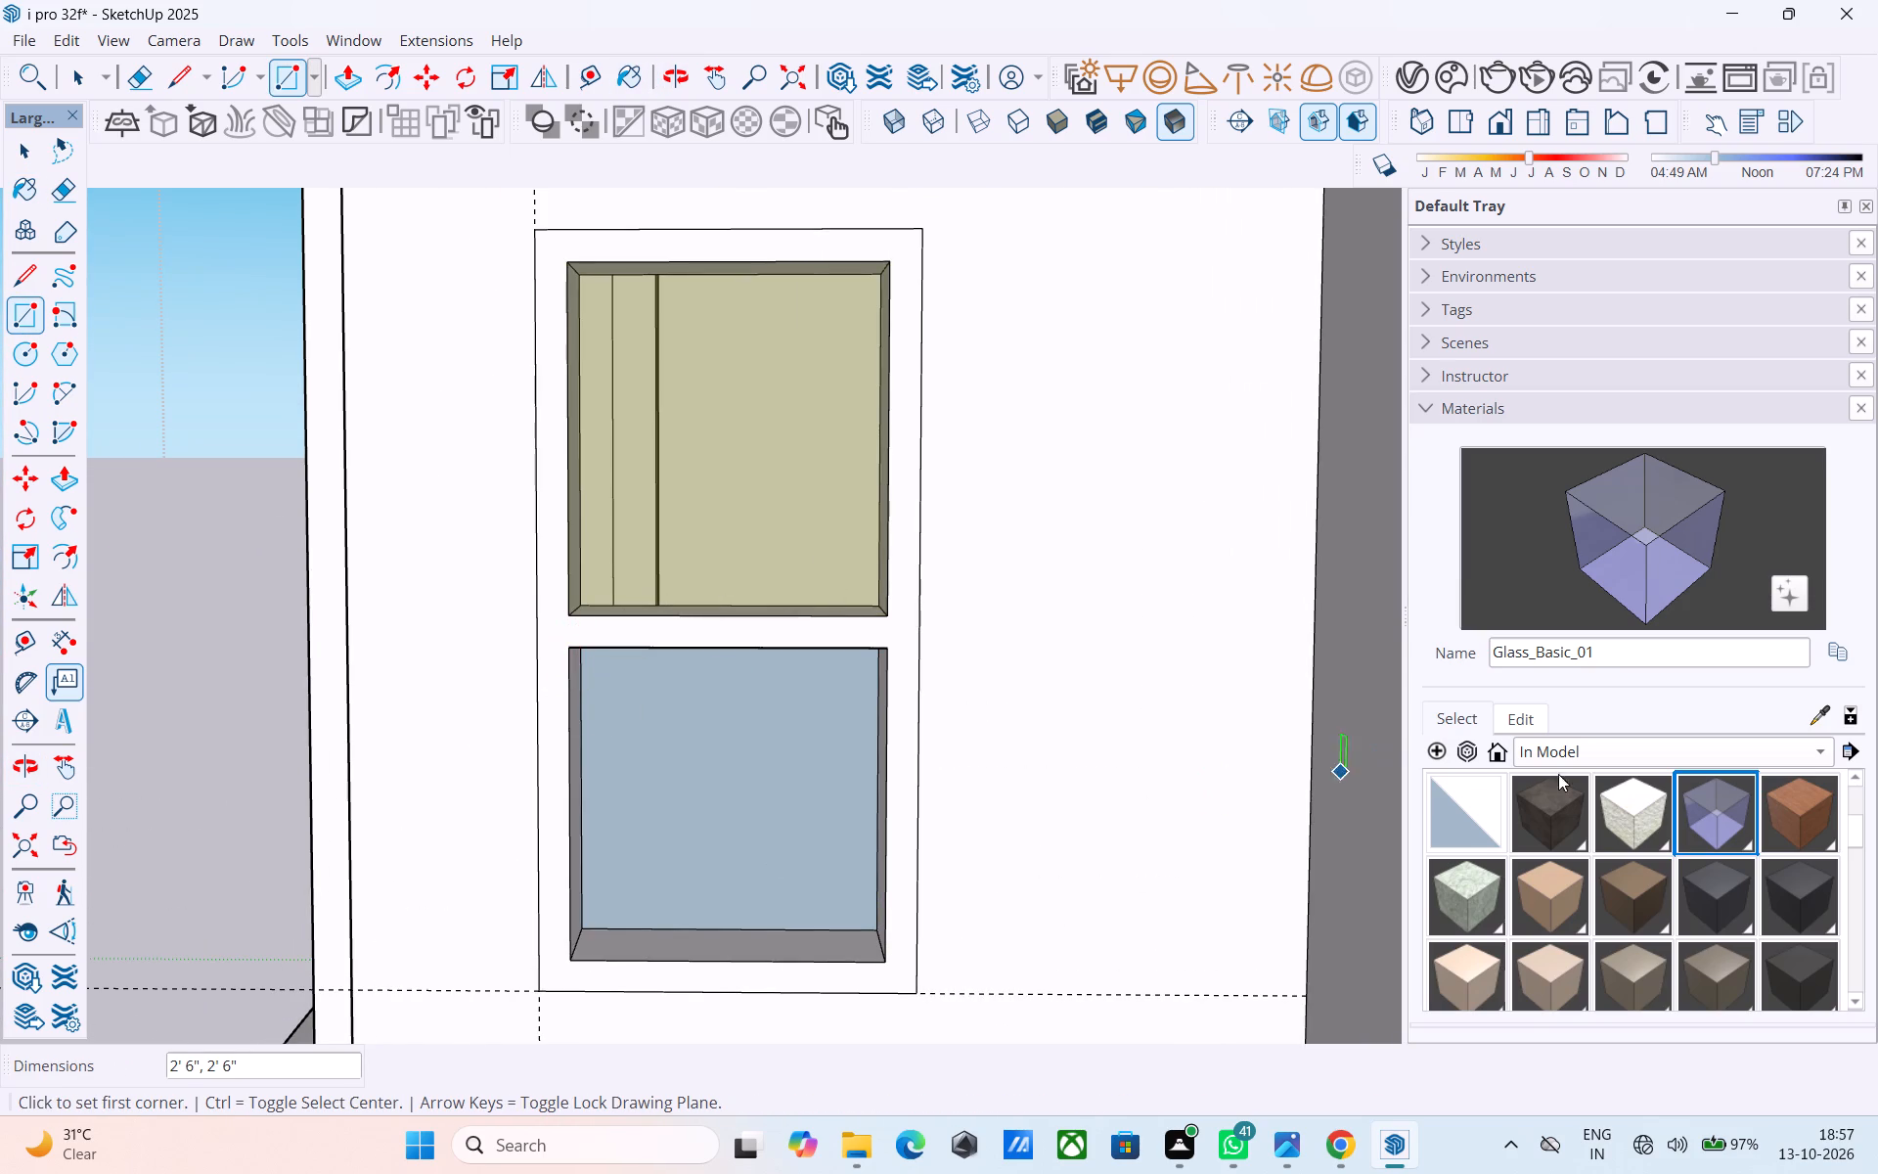
left_click(1632, 551)
left_click(809, 768)
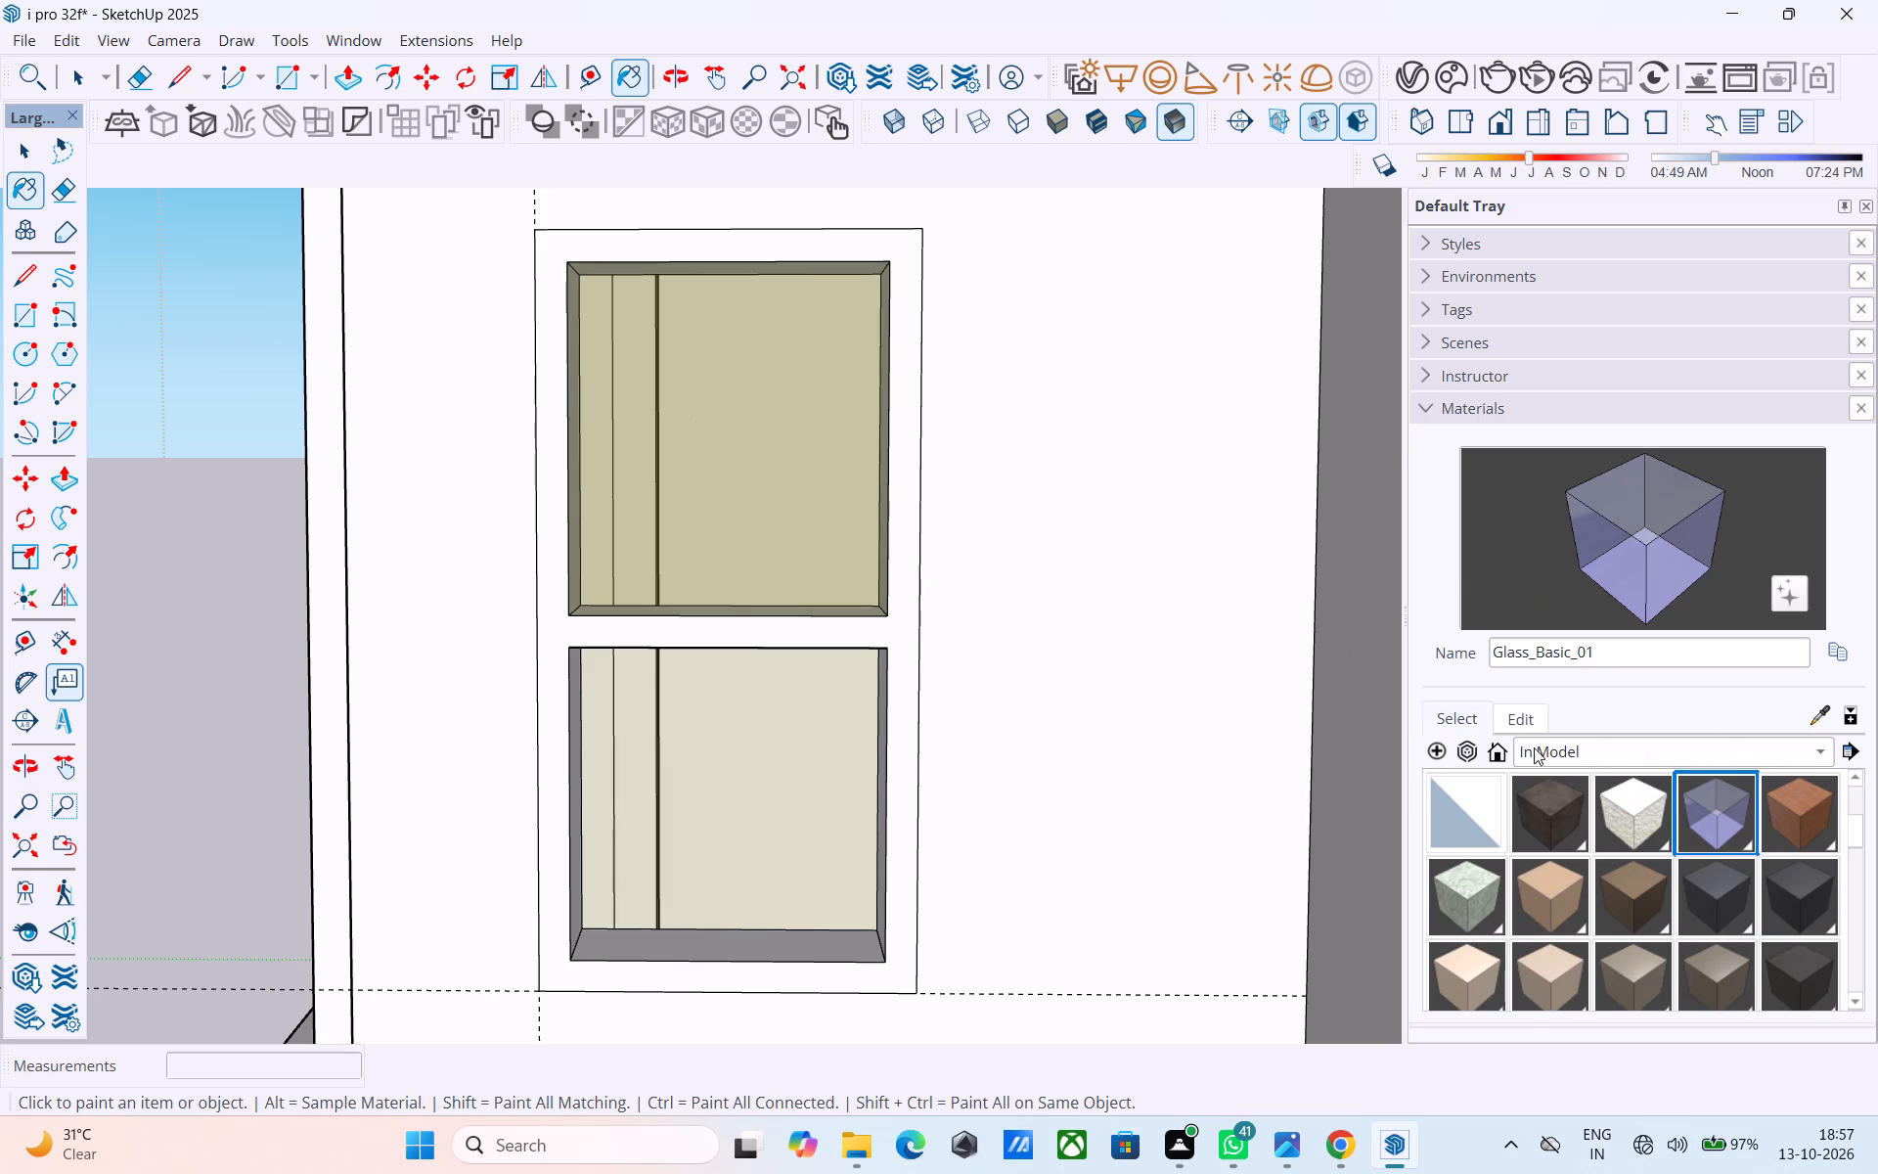
Draw a second 2' 6" by 2' 6" pane across the lower opening's outer edges and paint it Glass_Basic_01.
key("r")
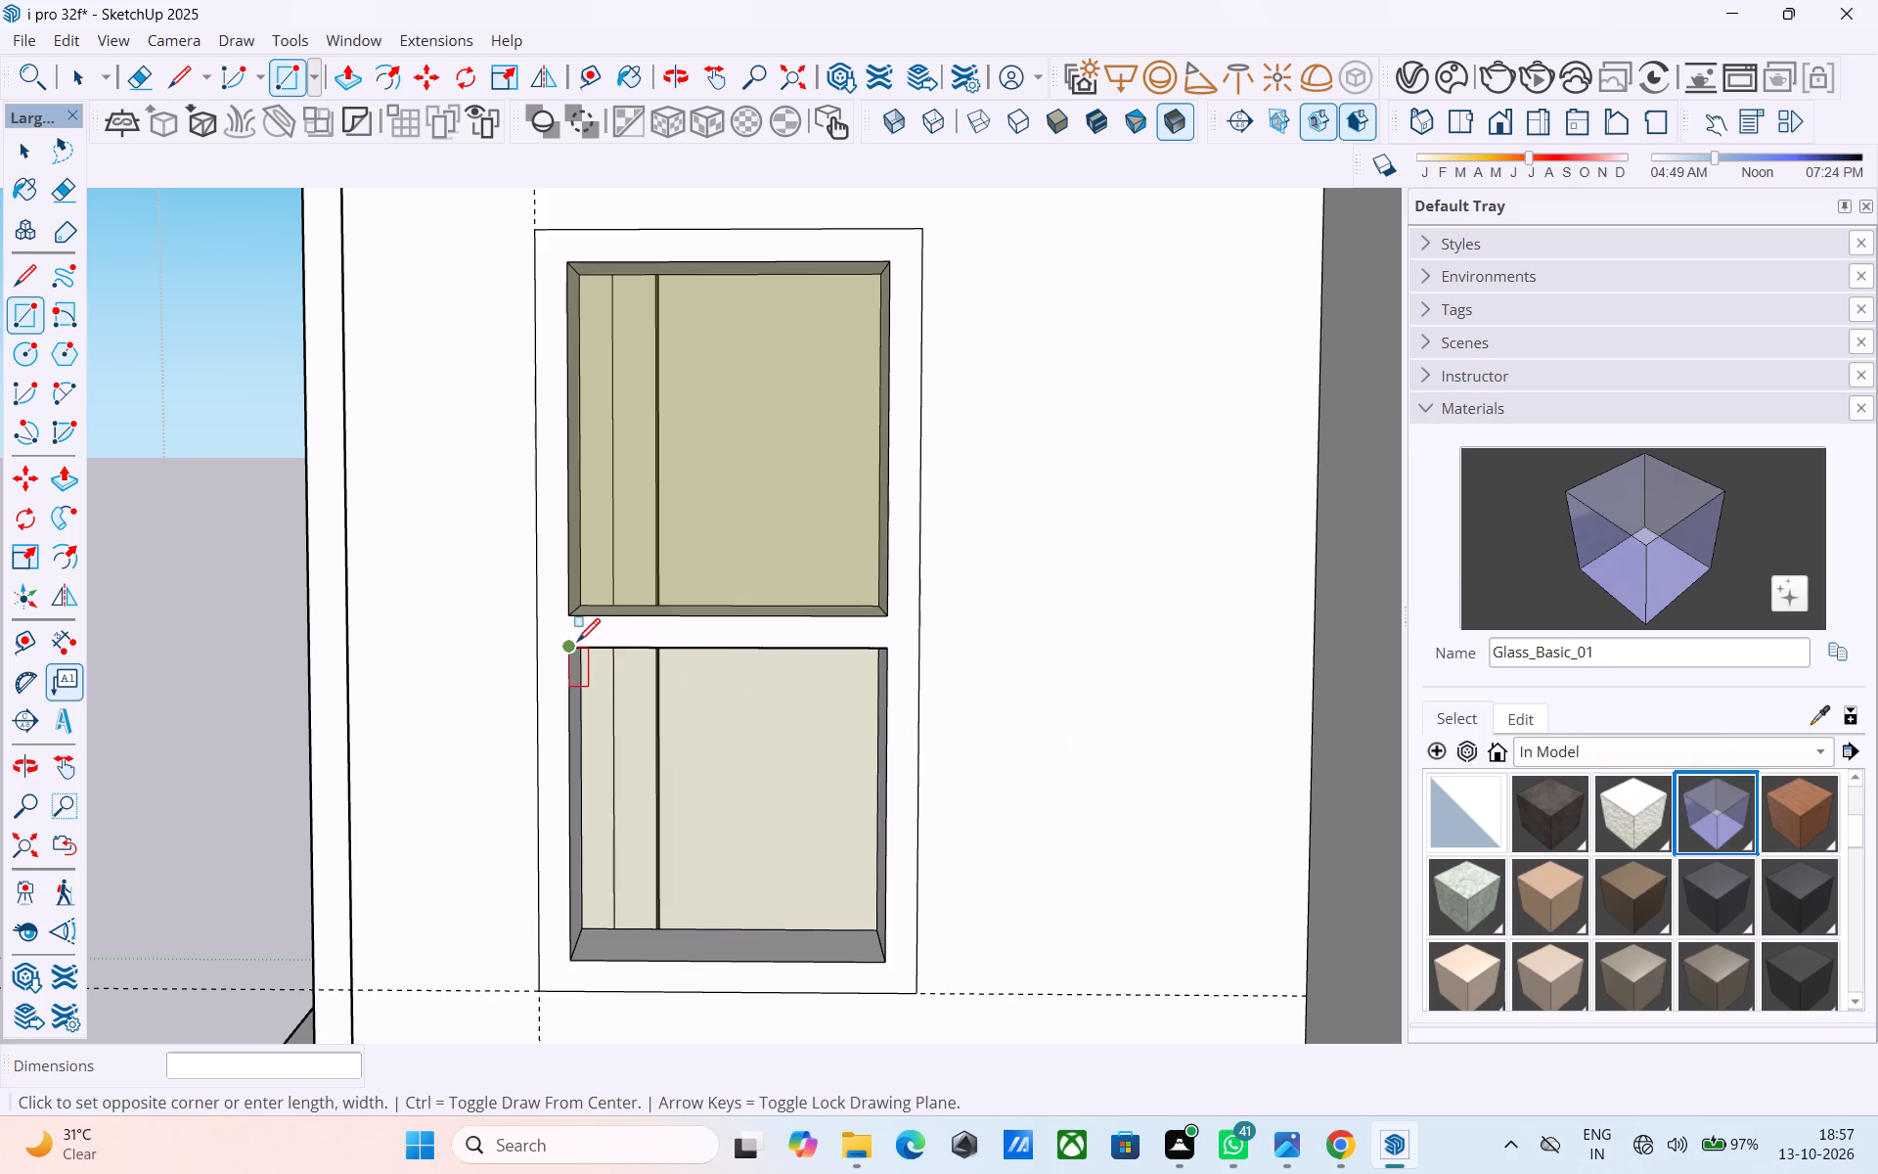
left_click(577, 644)
left_click(885, 961)
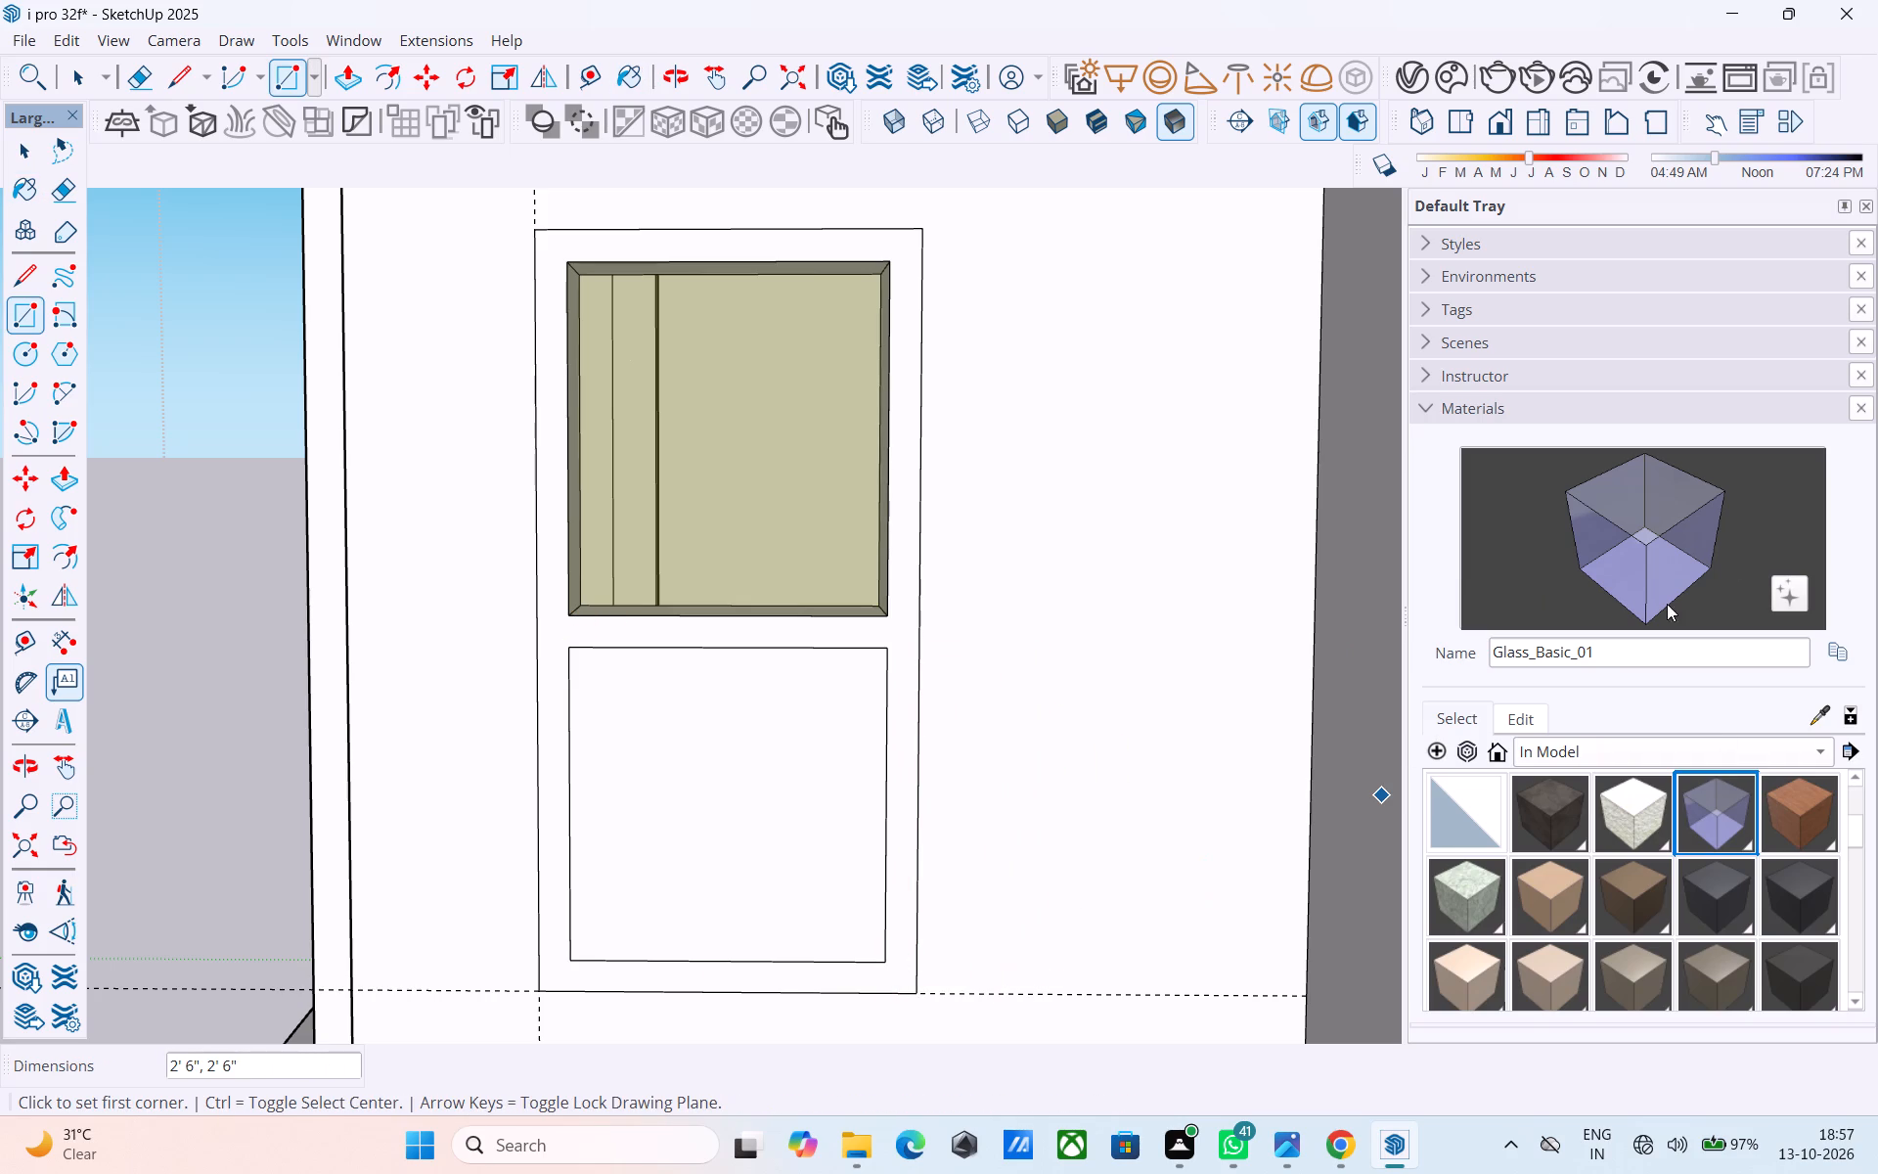
left_click_drag(1695, 522, 1685, 526)
left_click(797, 772)
scroll(755, 894, "down", 5)
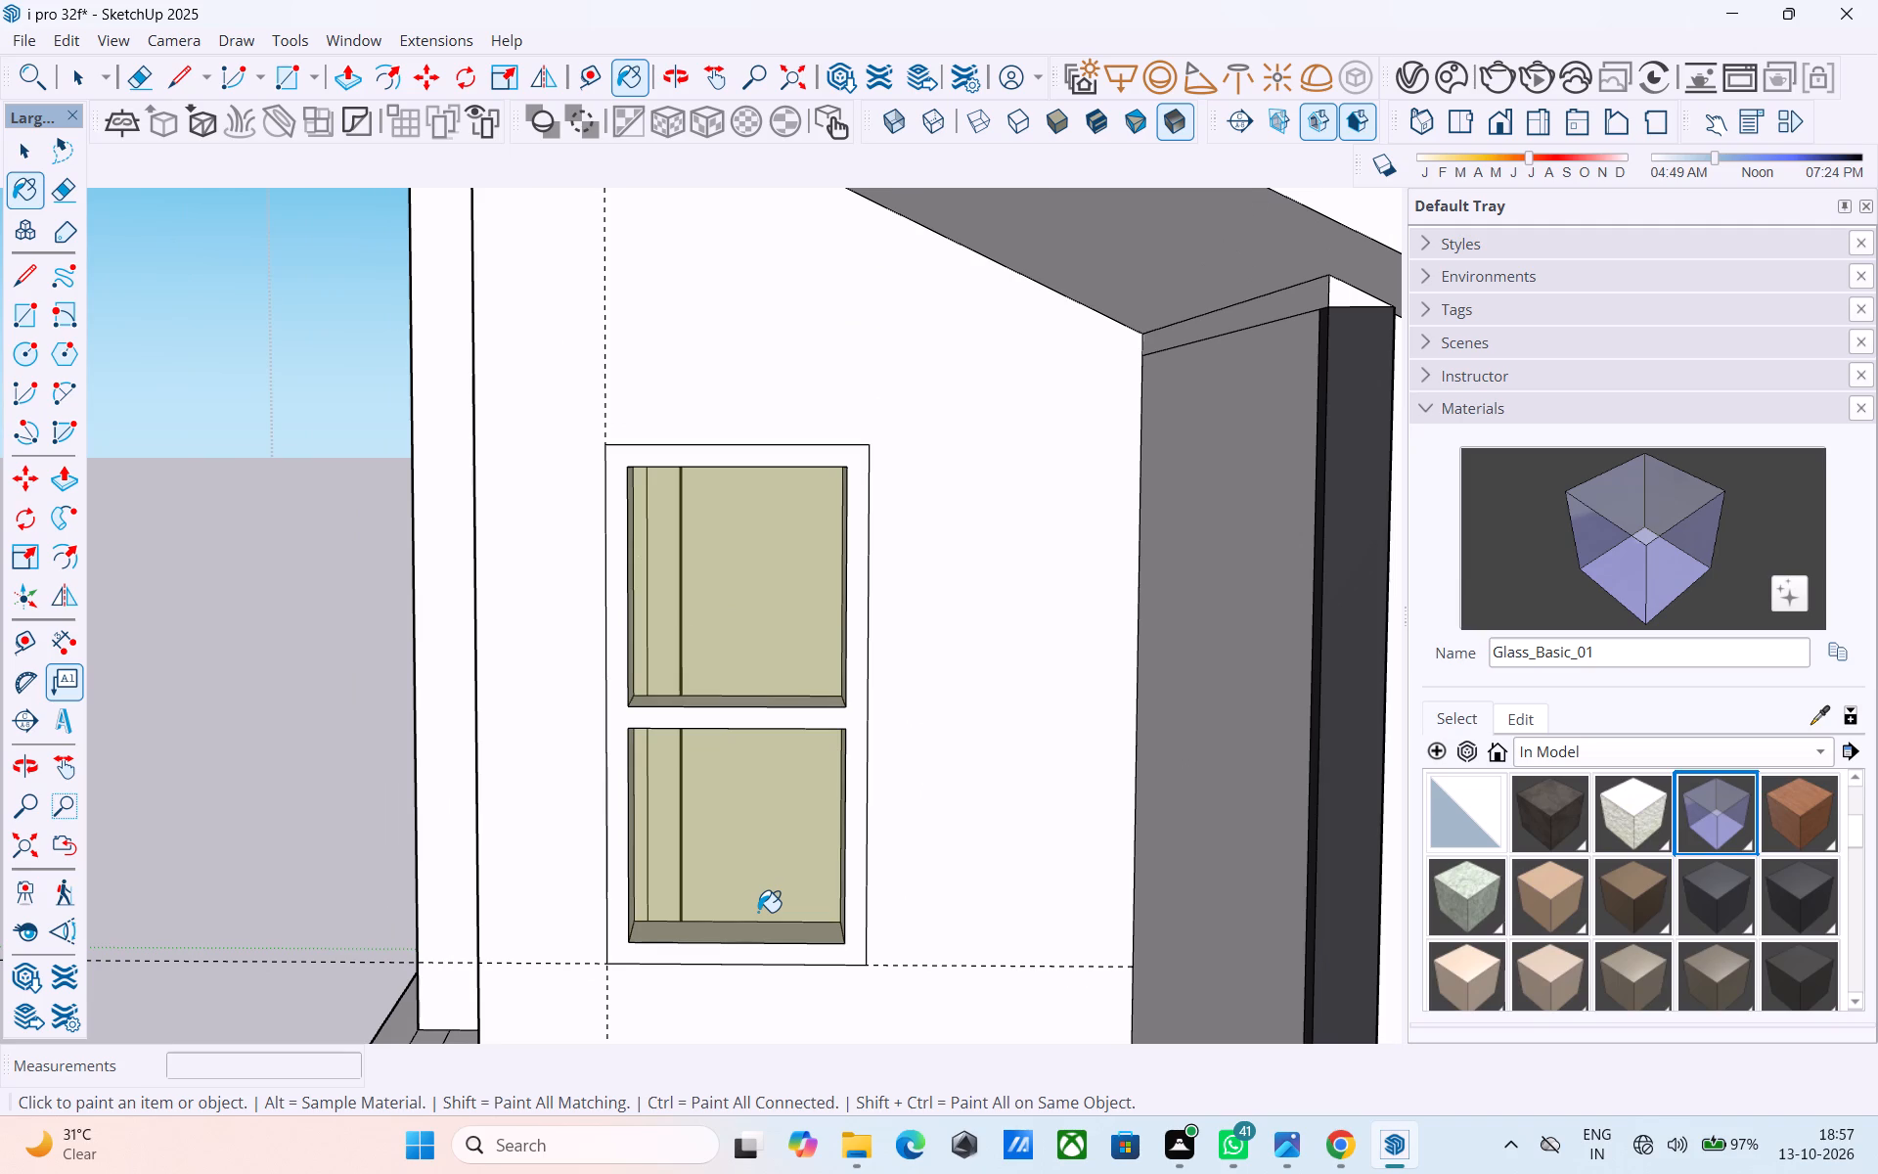
scroll(961, 839, "up", 1)
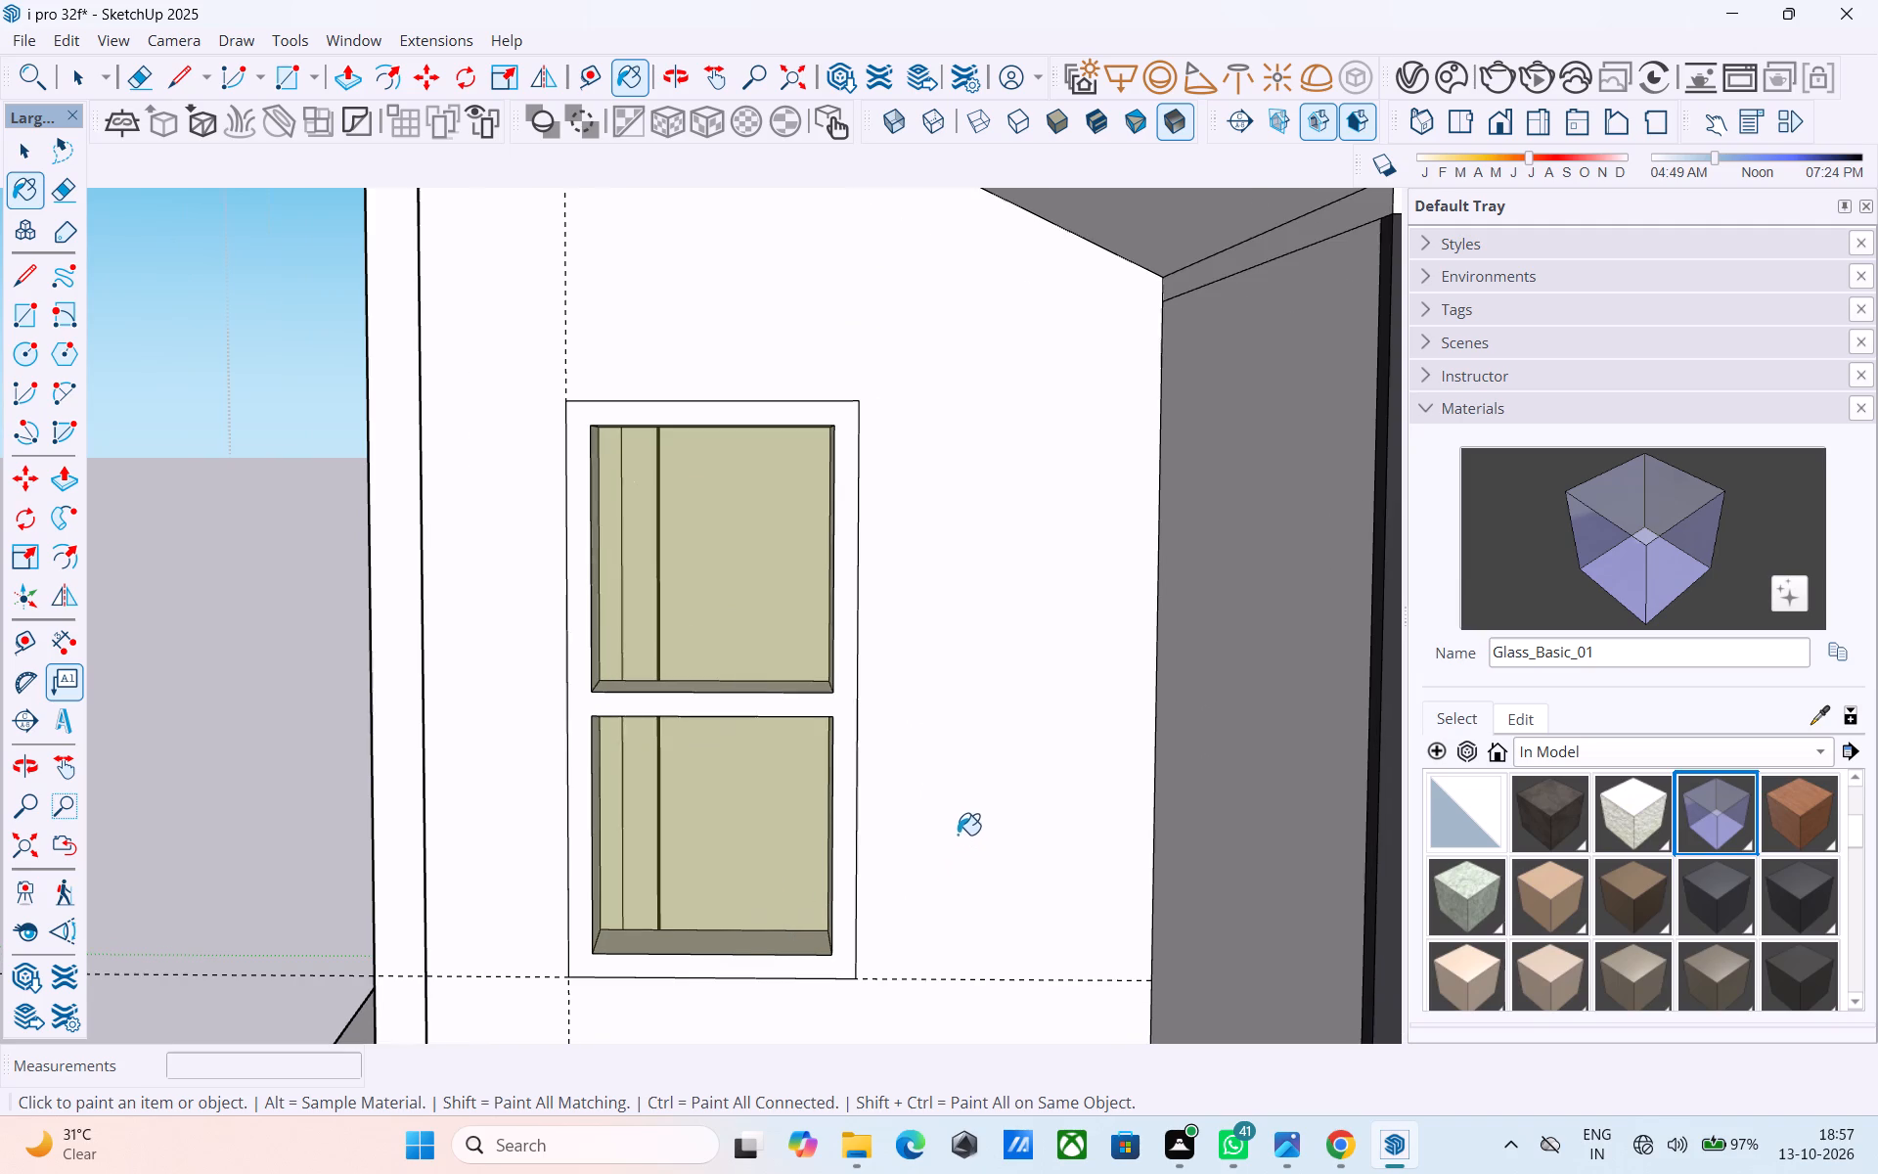
Paint the frame face around both window openings with the Asphalt_02_1K material.
left_click(1527, 807)
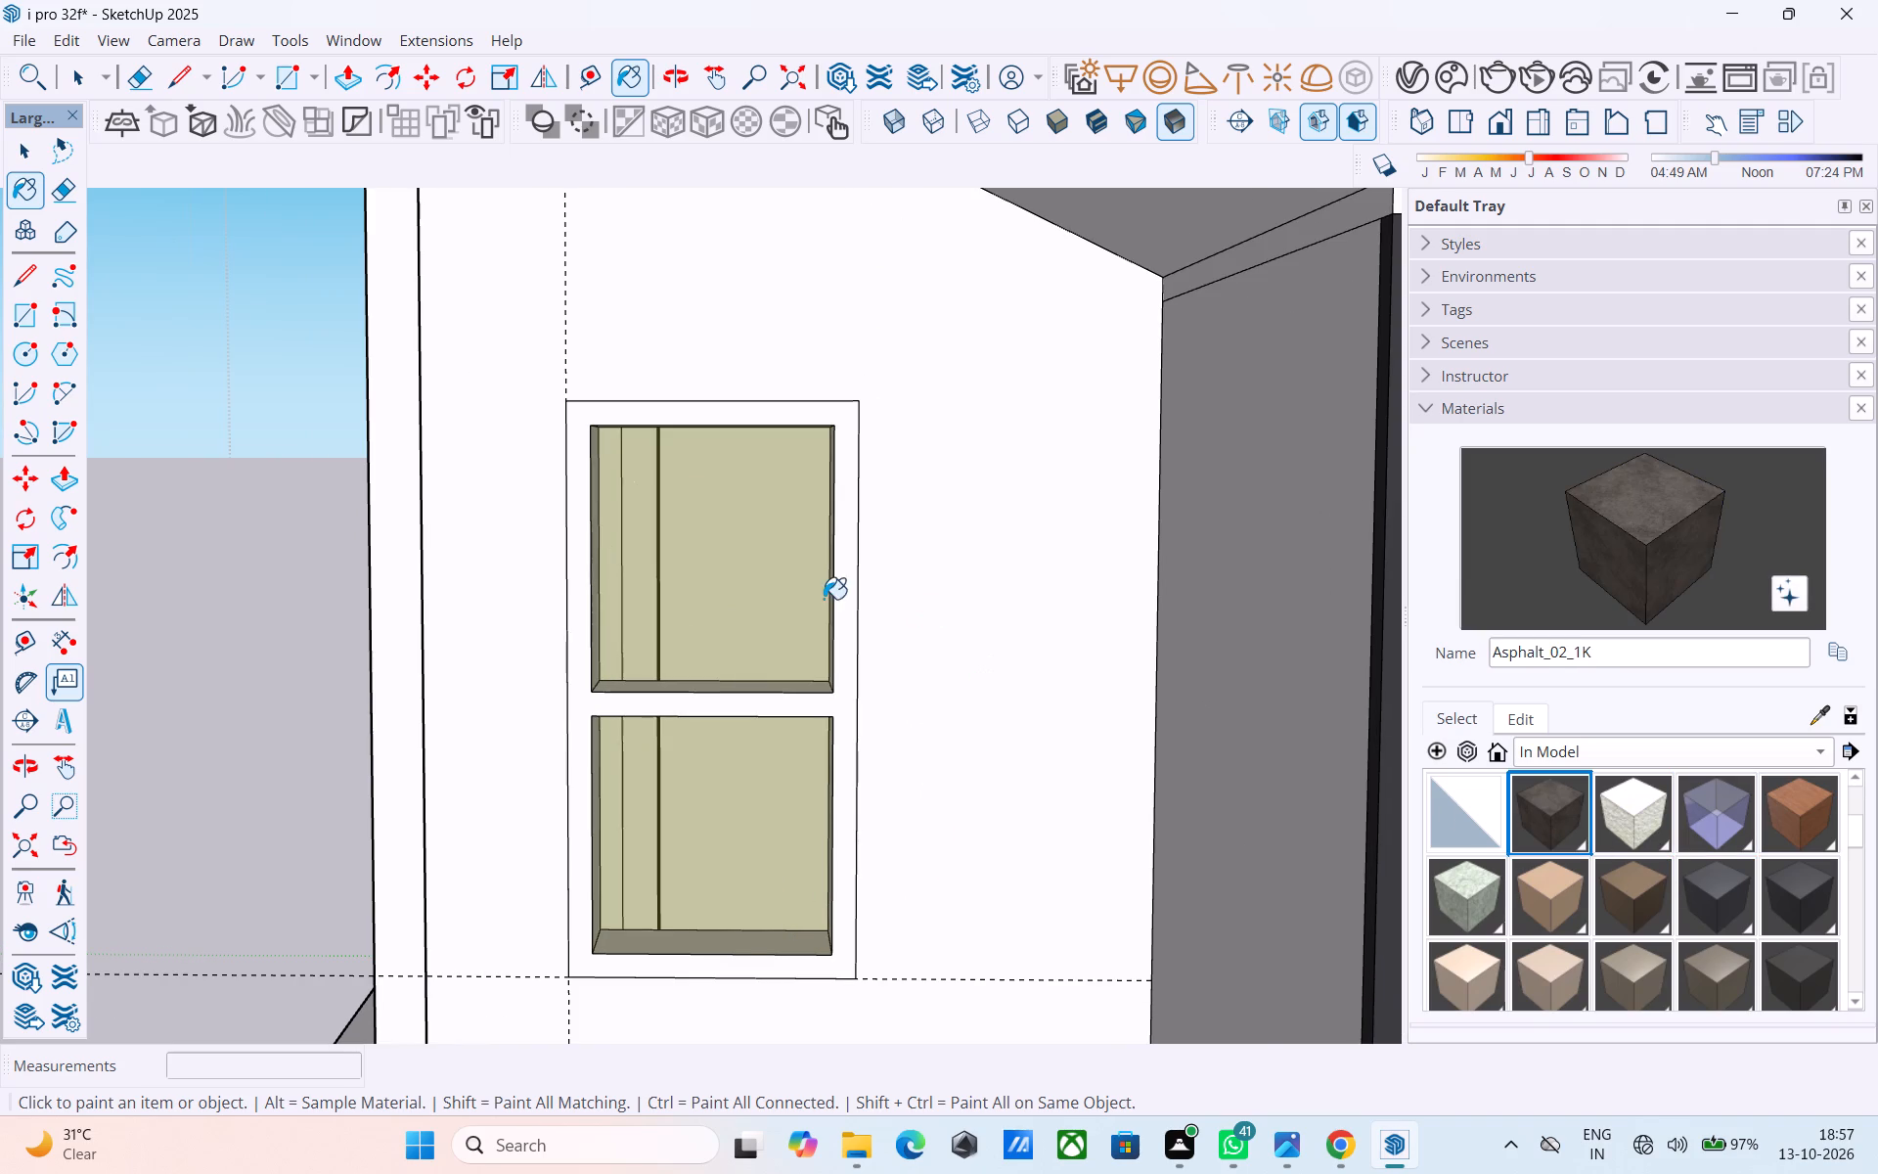
scroll(824, 599, "up", 3)
left_click(863, 591)
Push/Pull the dark window frame face outward 3" from the recess wall.
scroll(858, 606, "down", 8)
middle_click_drag(848, 681, 828, 787)
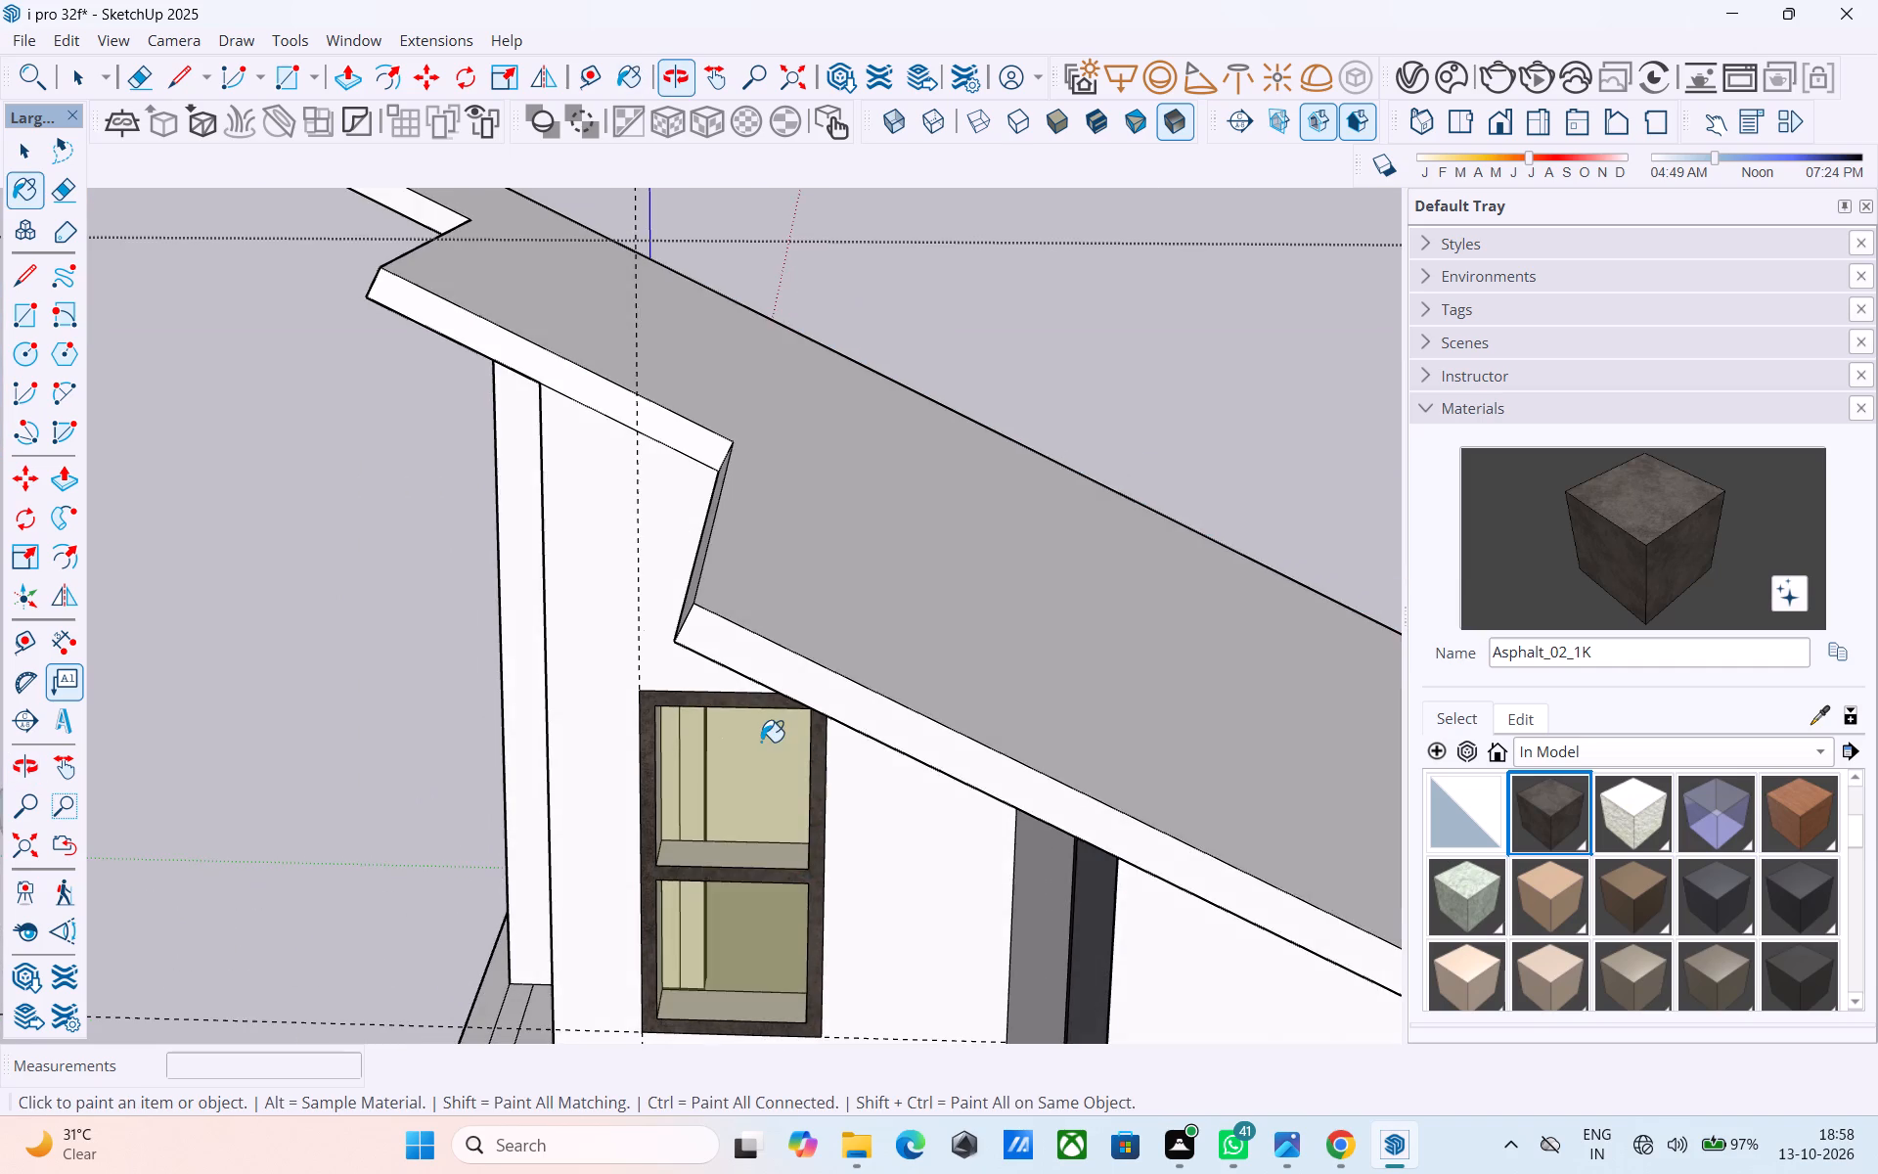
scroll(766, 743, "up", 12)
scroll(629, 678, "down", 12)
middle_click_drag(665, 662, 722, 659)
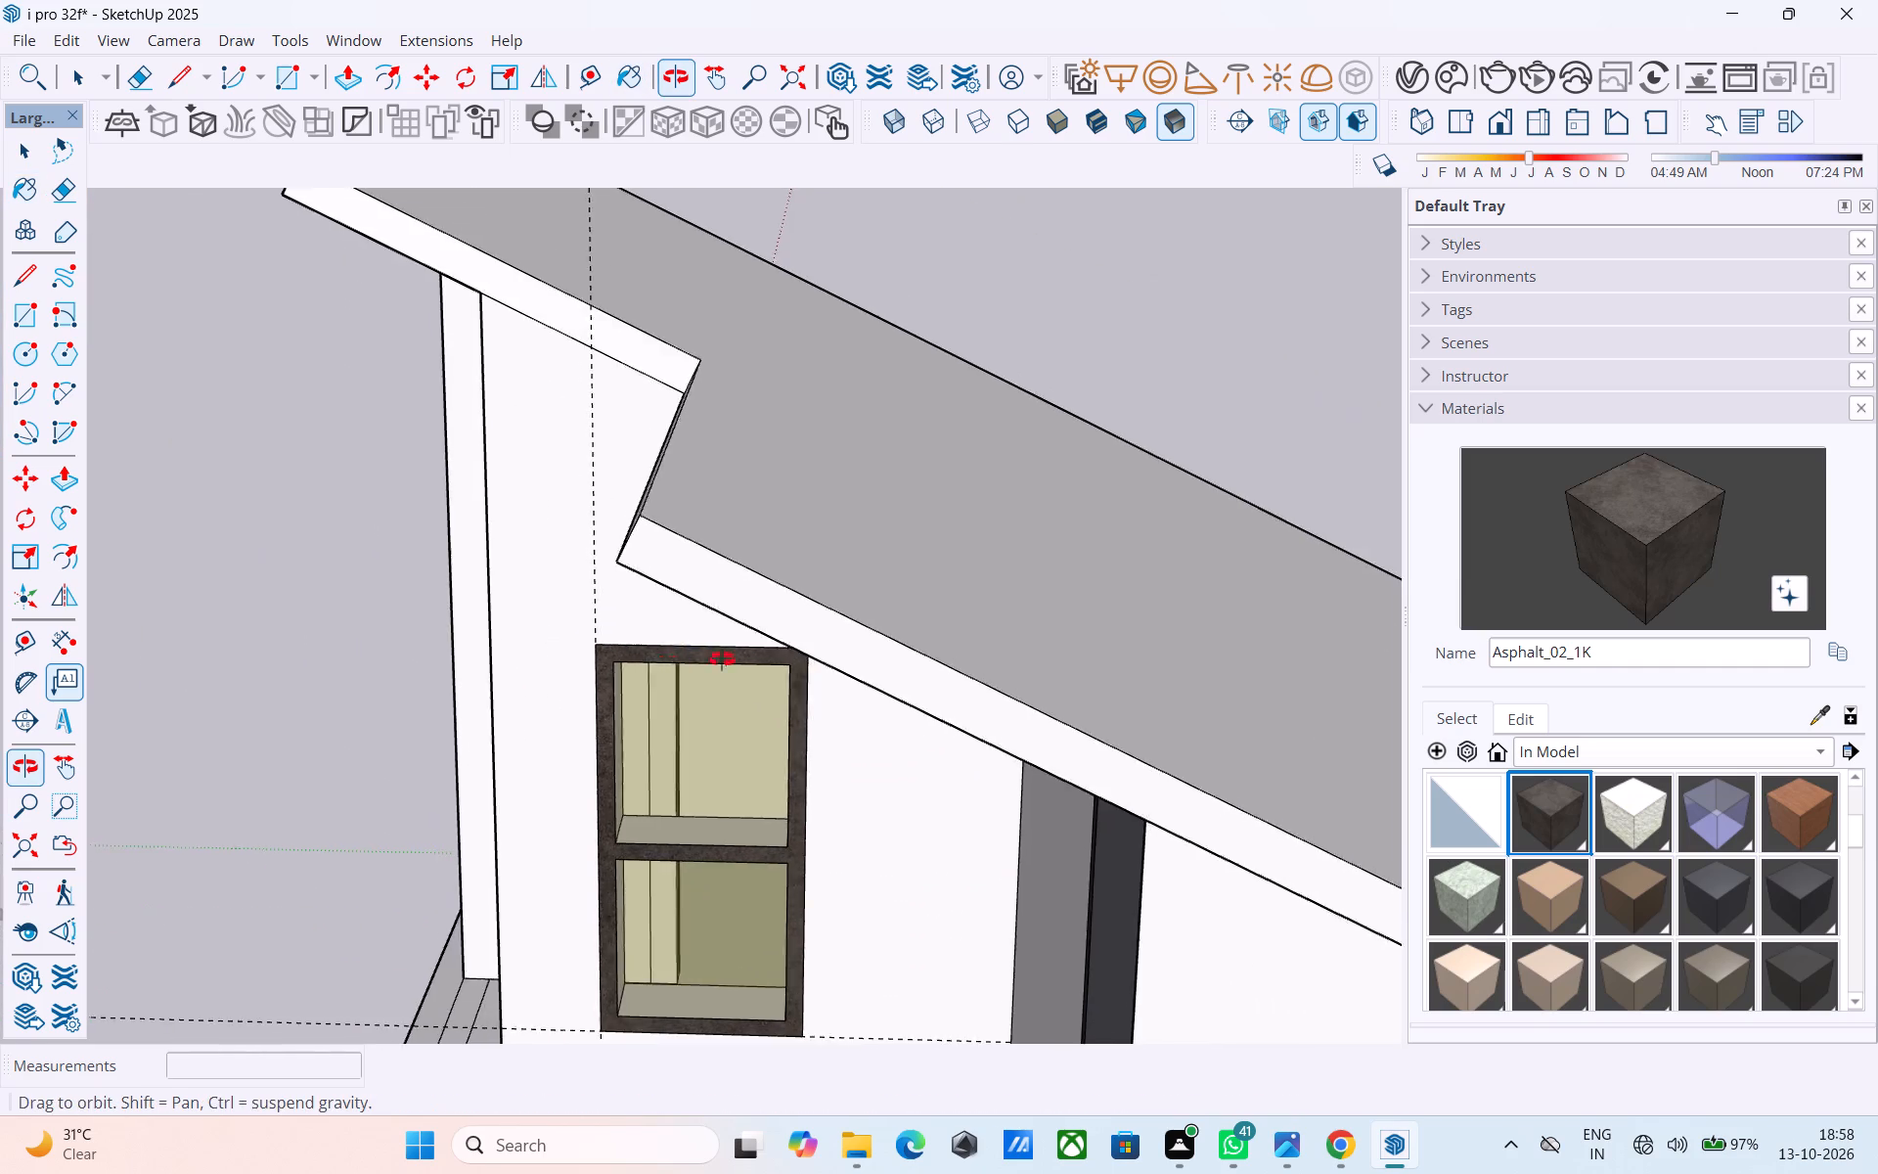
middle_click_drag(722, 659, 772, 675)
scroll(947, 683, "up", 12)
key("space")
left_click(931, 658)
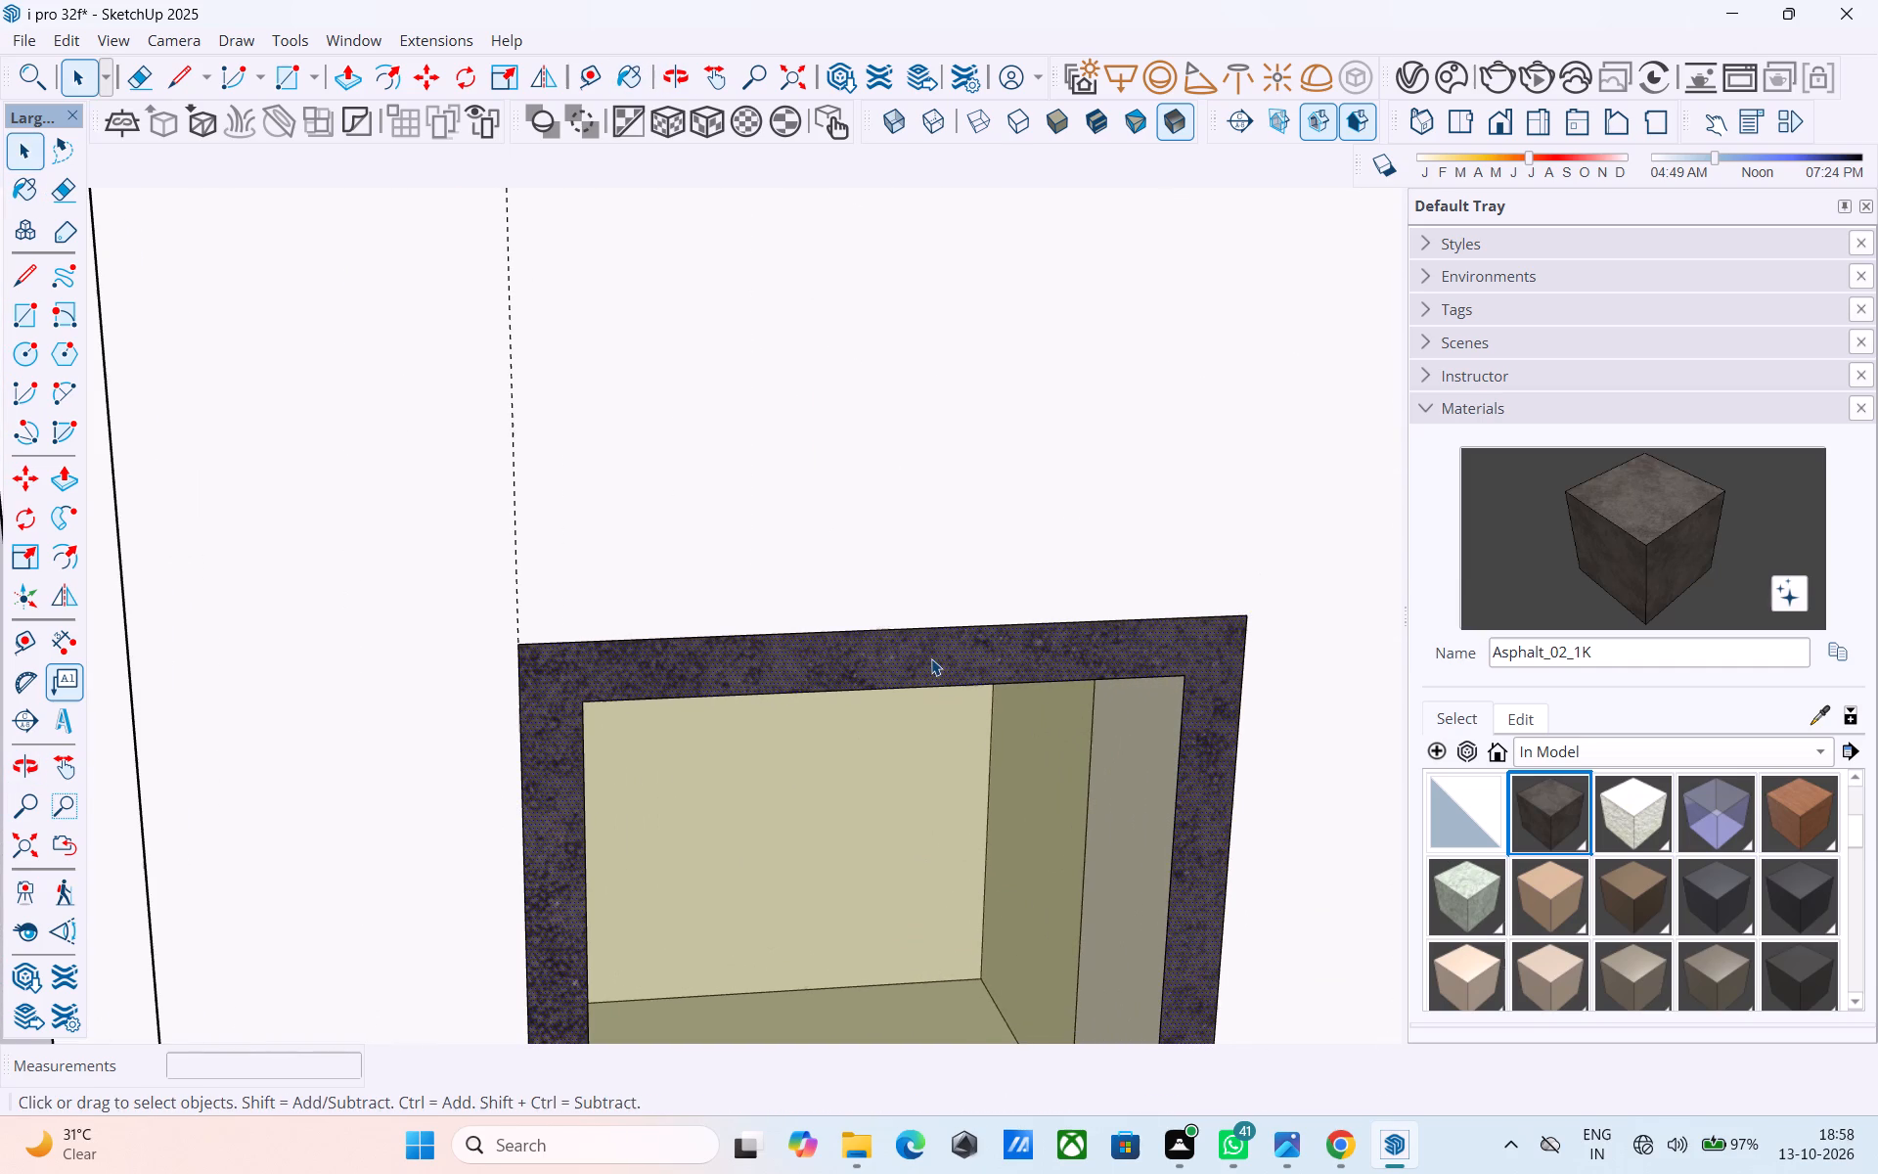
key("p")
left_click(931, 658)
type("3\"")
key("Return")
type("3\"")
key("Return")
key("space")
Examine the framed window and the long side wall under the sloping roof from outside.
scroll(941, 664, "down", 12)
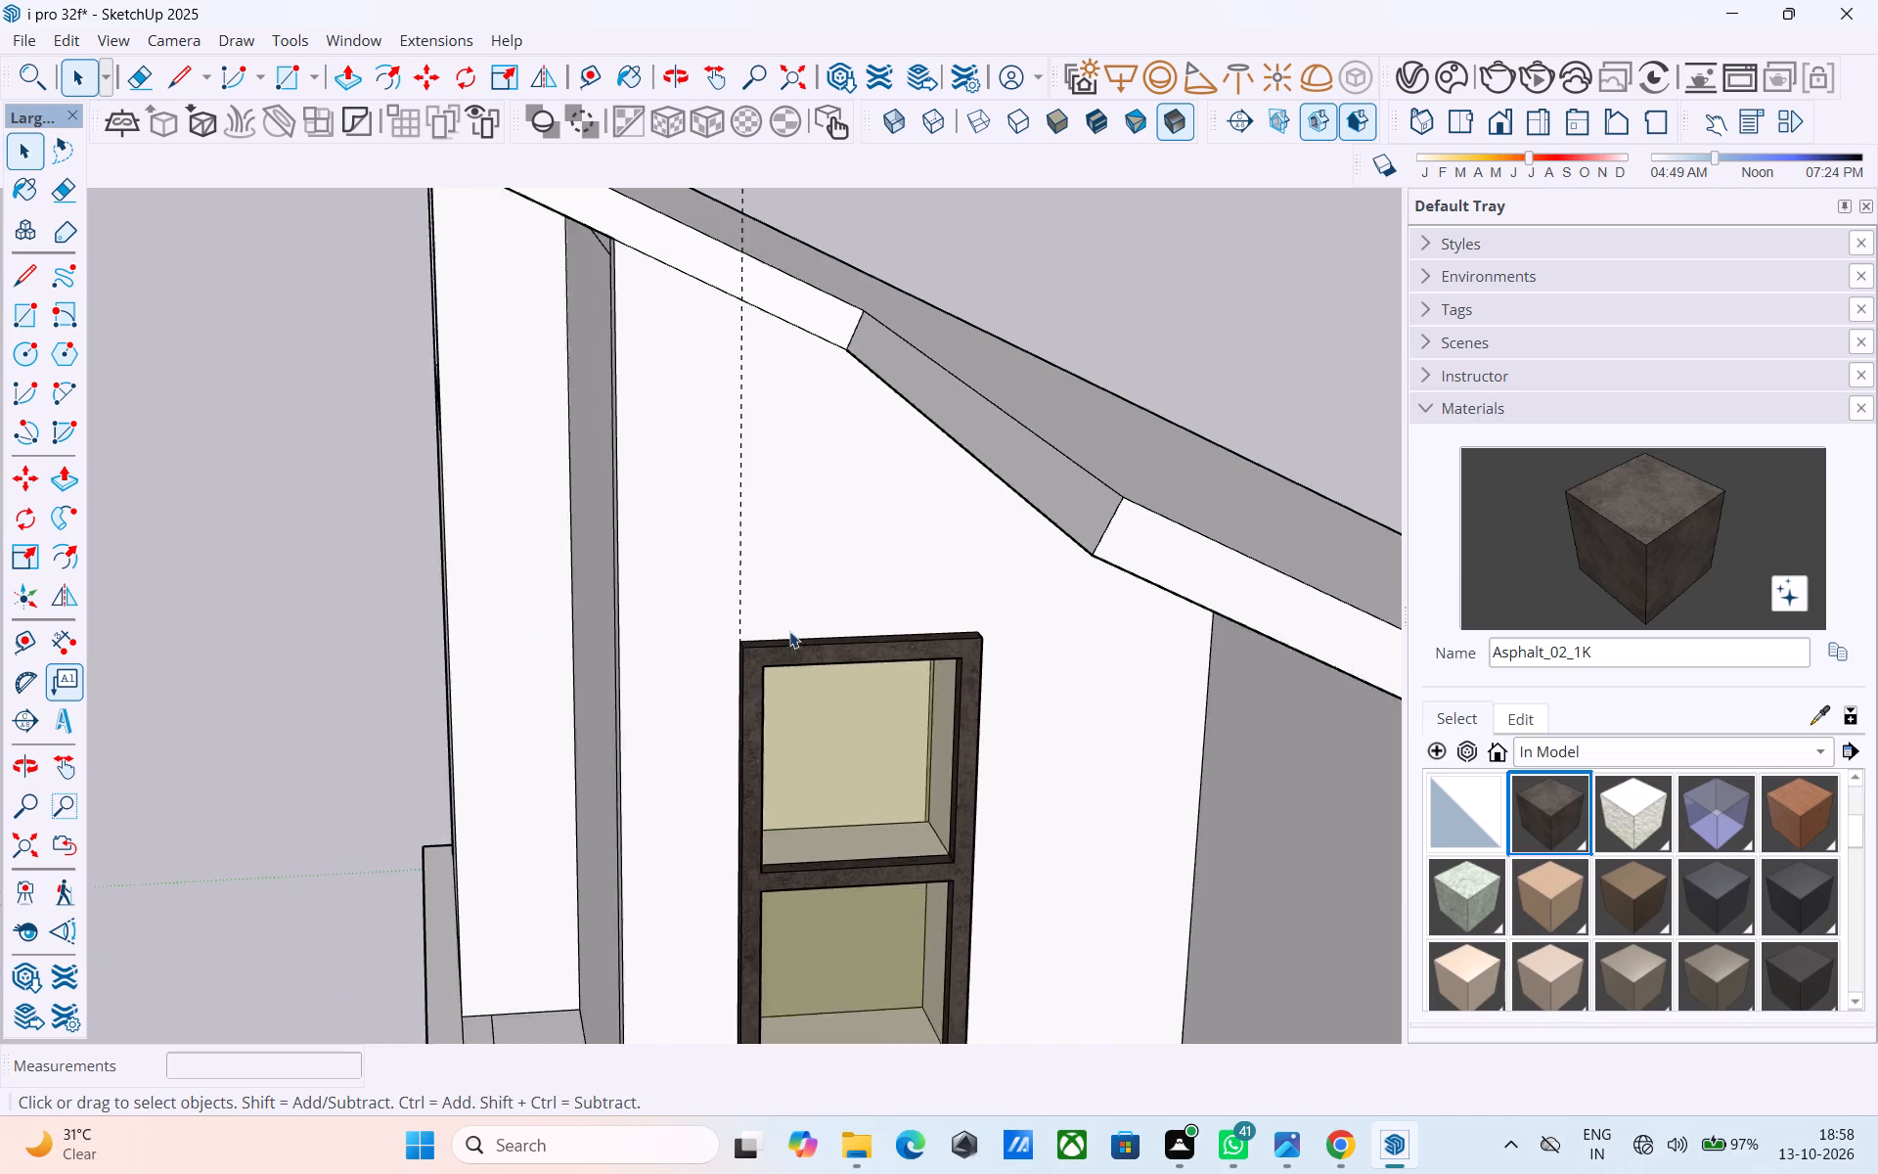
scroll(789, 631, "down", 9)
middle_click_drag(807, 704, 785, 617)
middle_click_drag(784, 617, 691, 566)
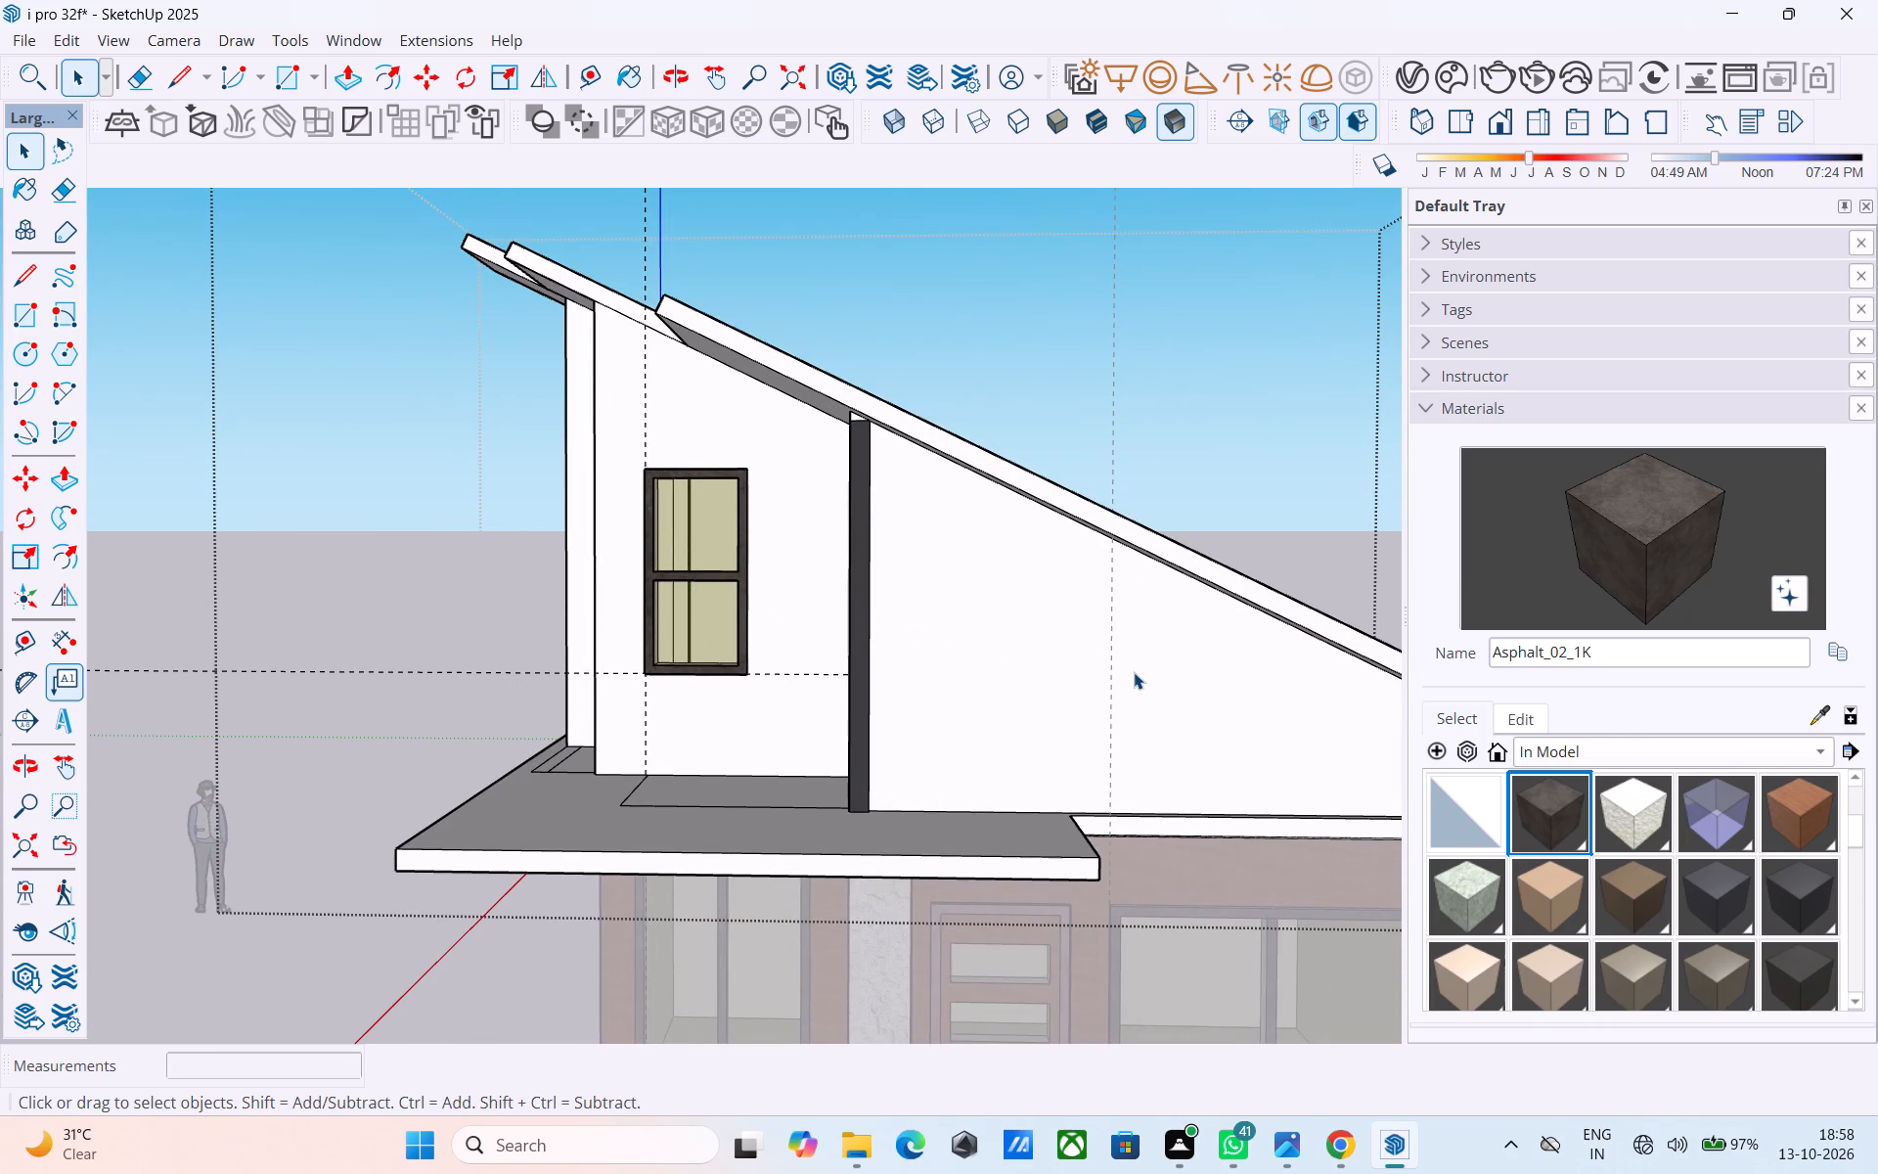
middle_click_drag(1134, 672, 1094, 645)
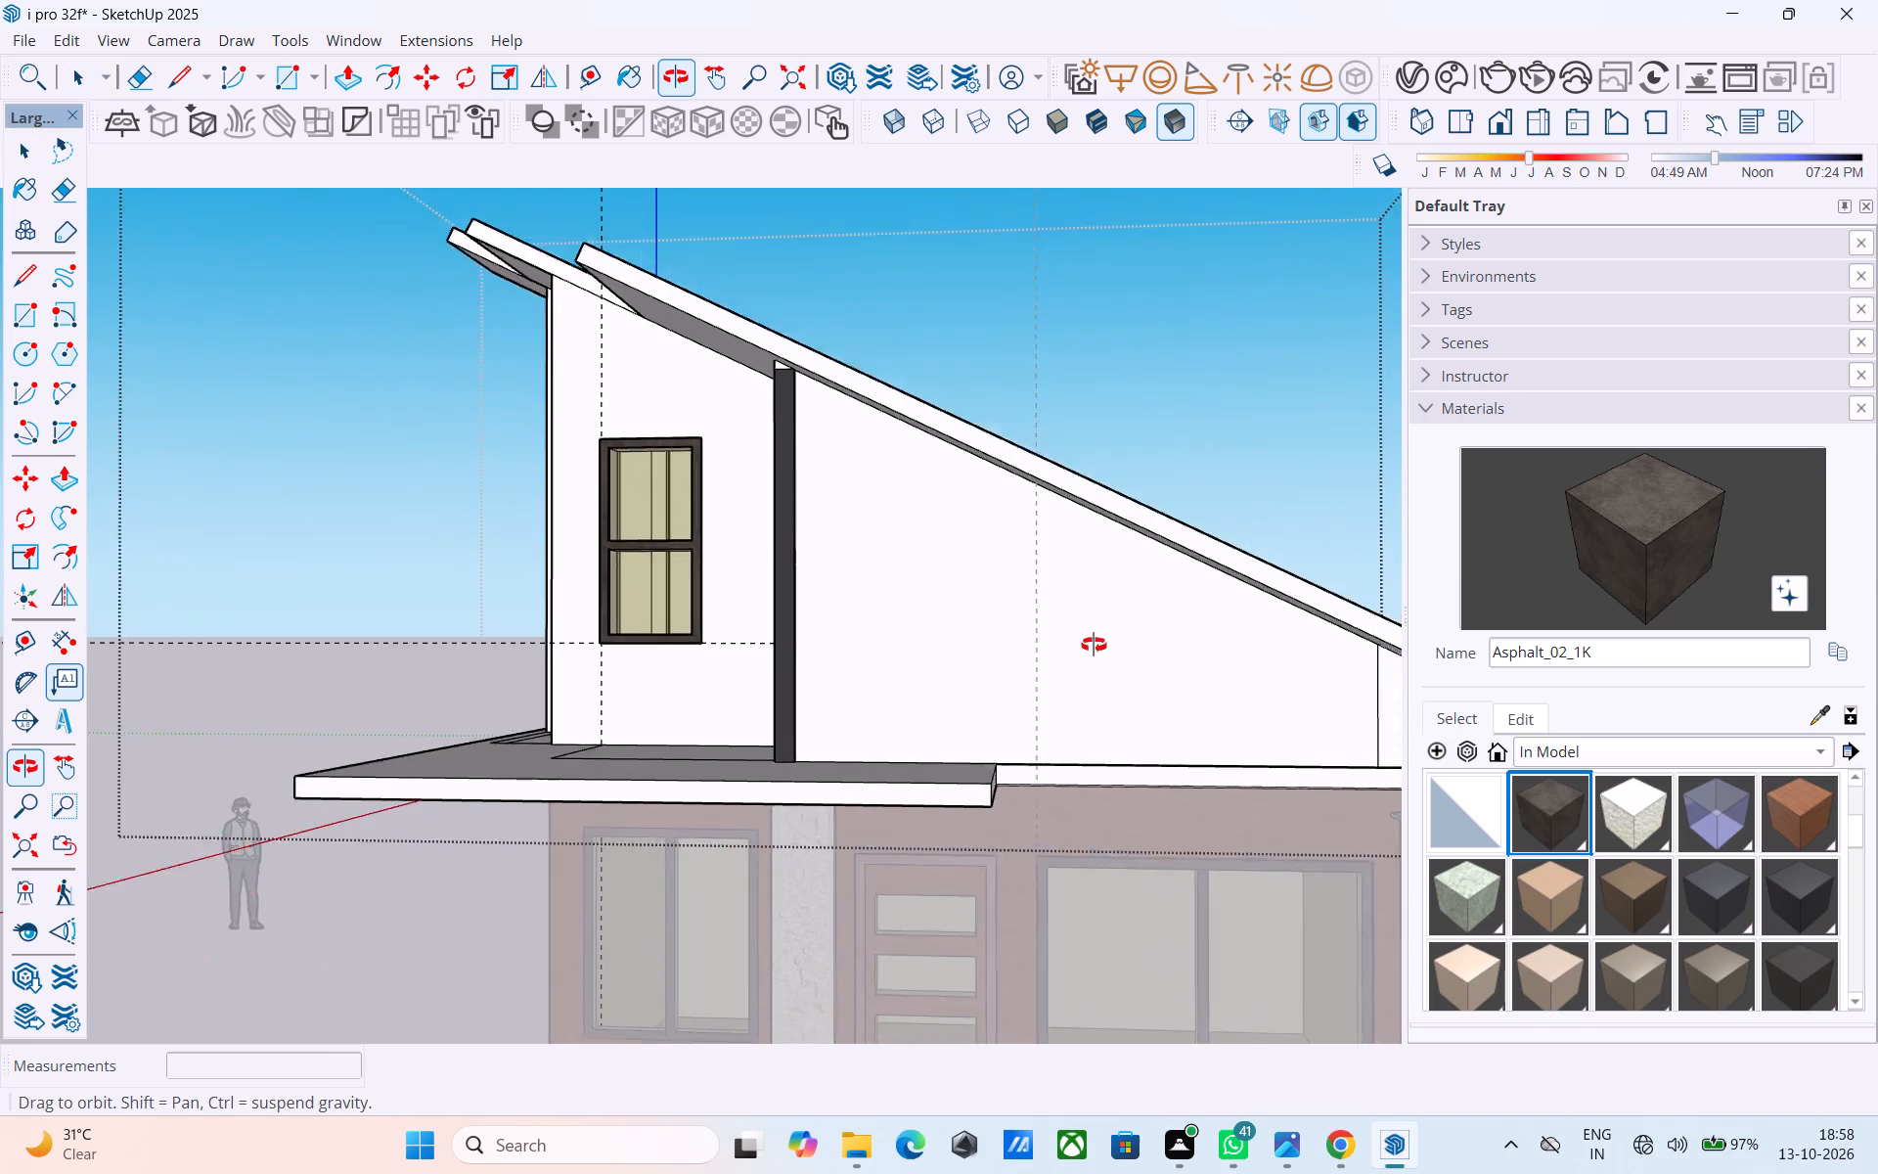
middle_click_drag(1094, 645, 929, 662)
middle_click_drag(948, 826, 917, 700, "shift")
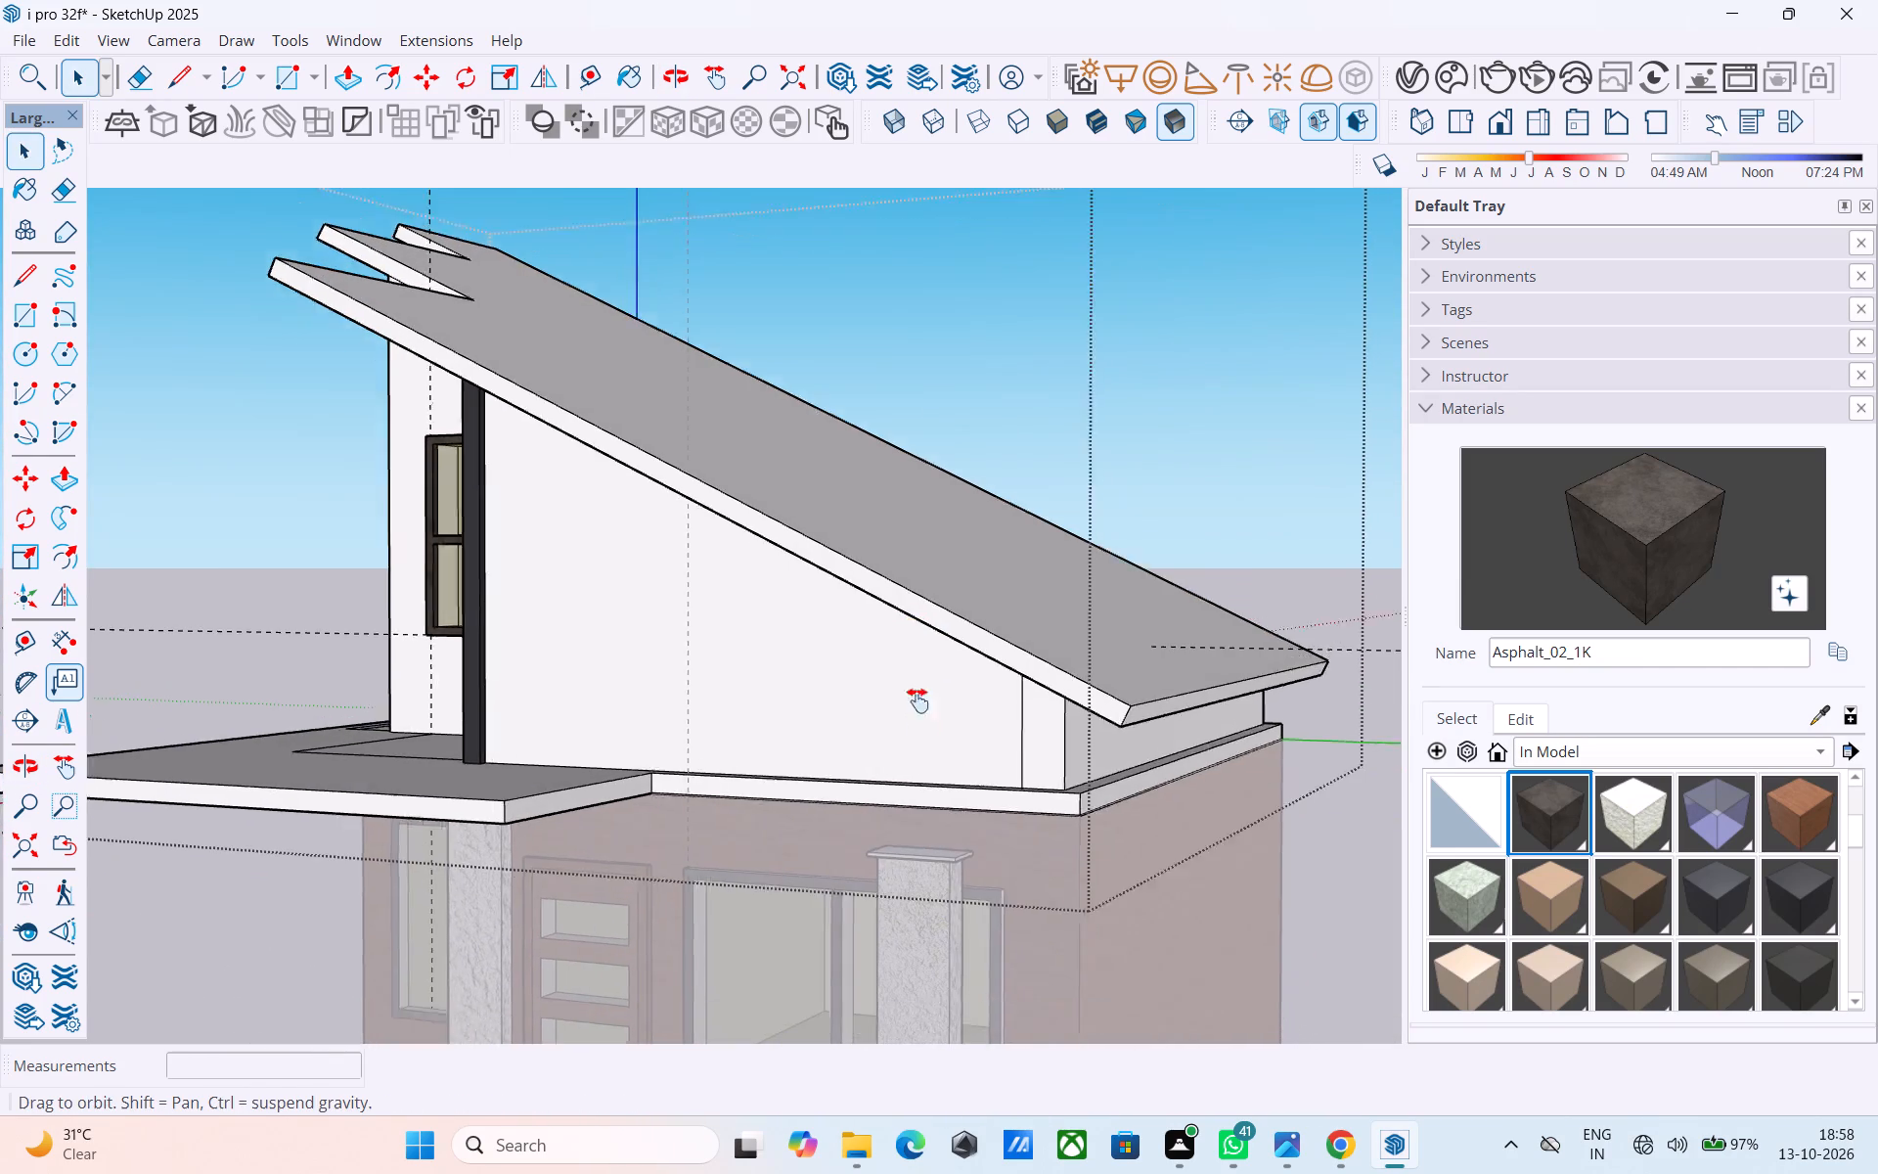
middle_click_drag(917, 700, 1325, 790, "shift")
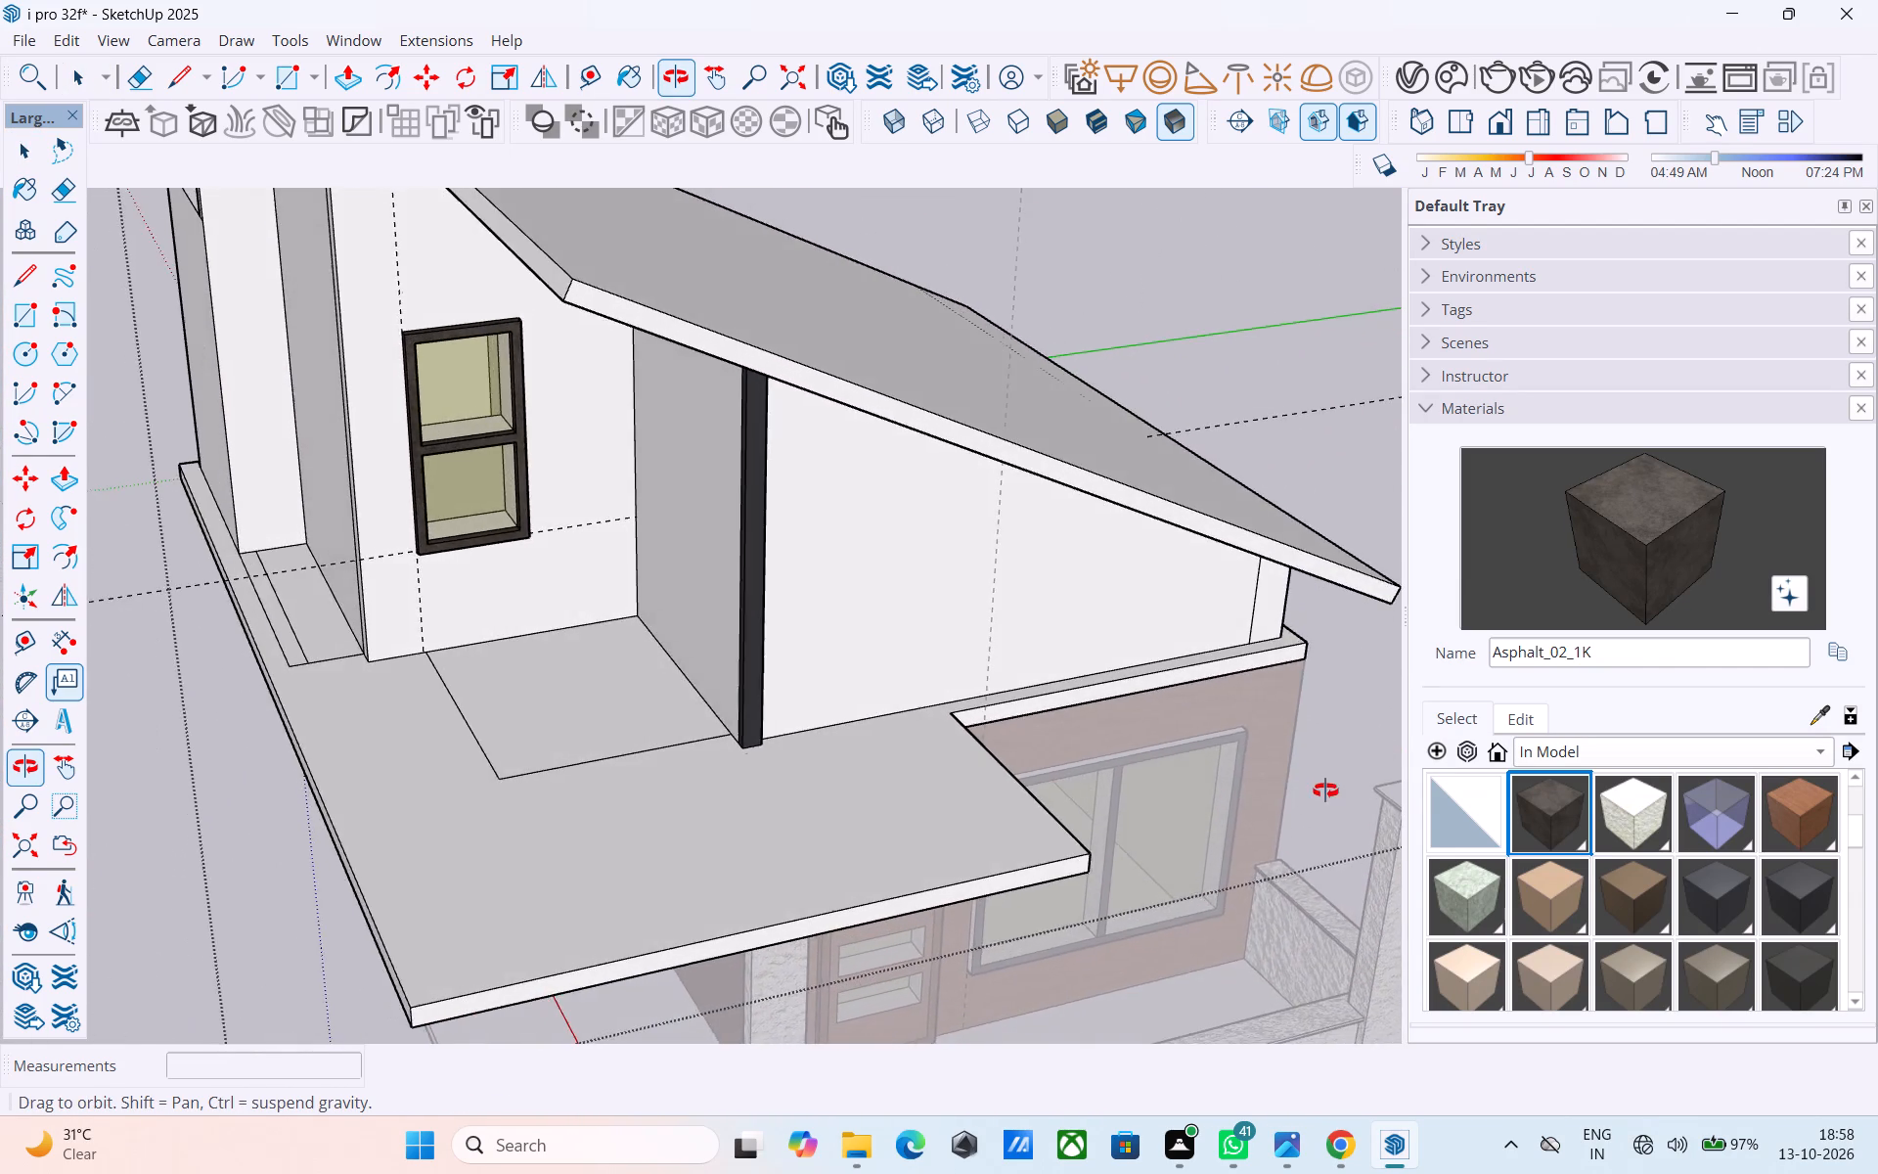
middle_click_drag(1325, 790, 1330, 869, "shift")
scroll(1121, 724, "up", 3)
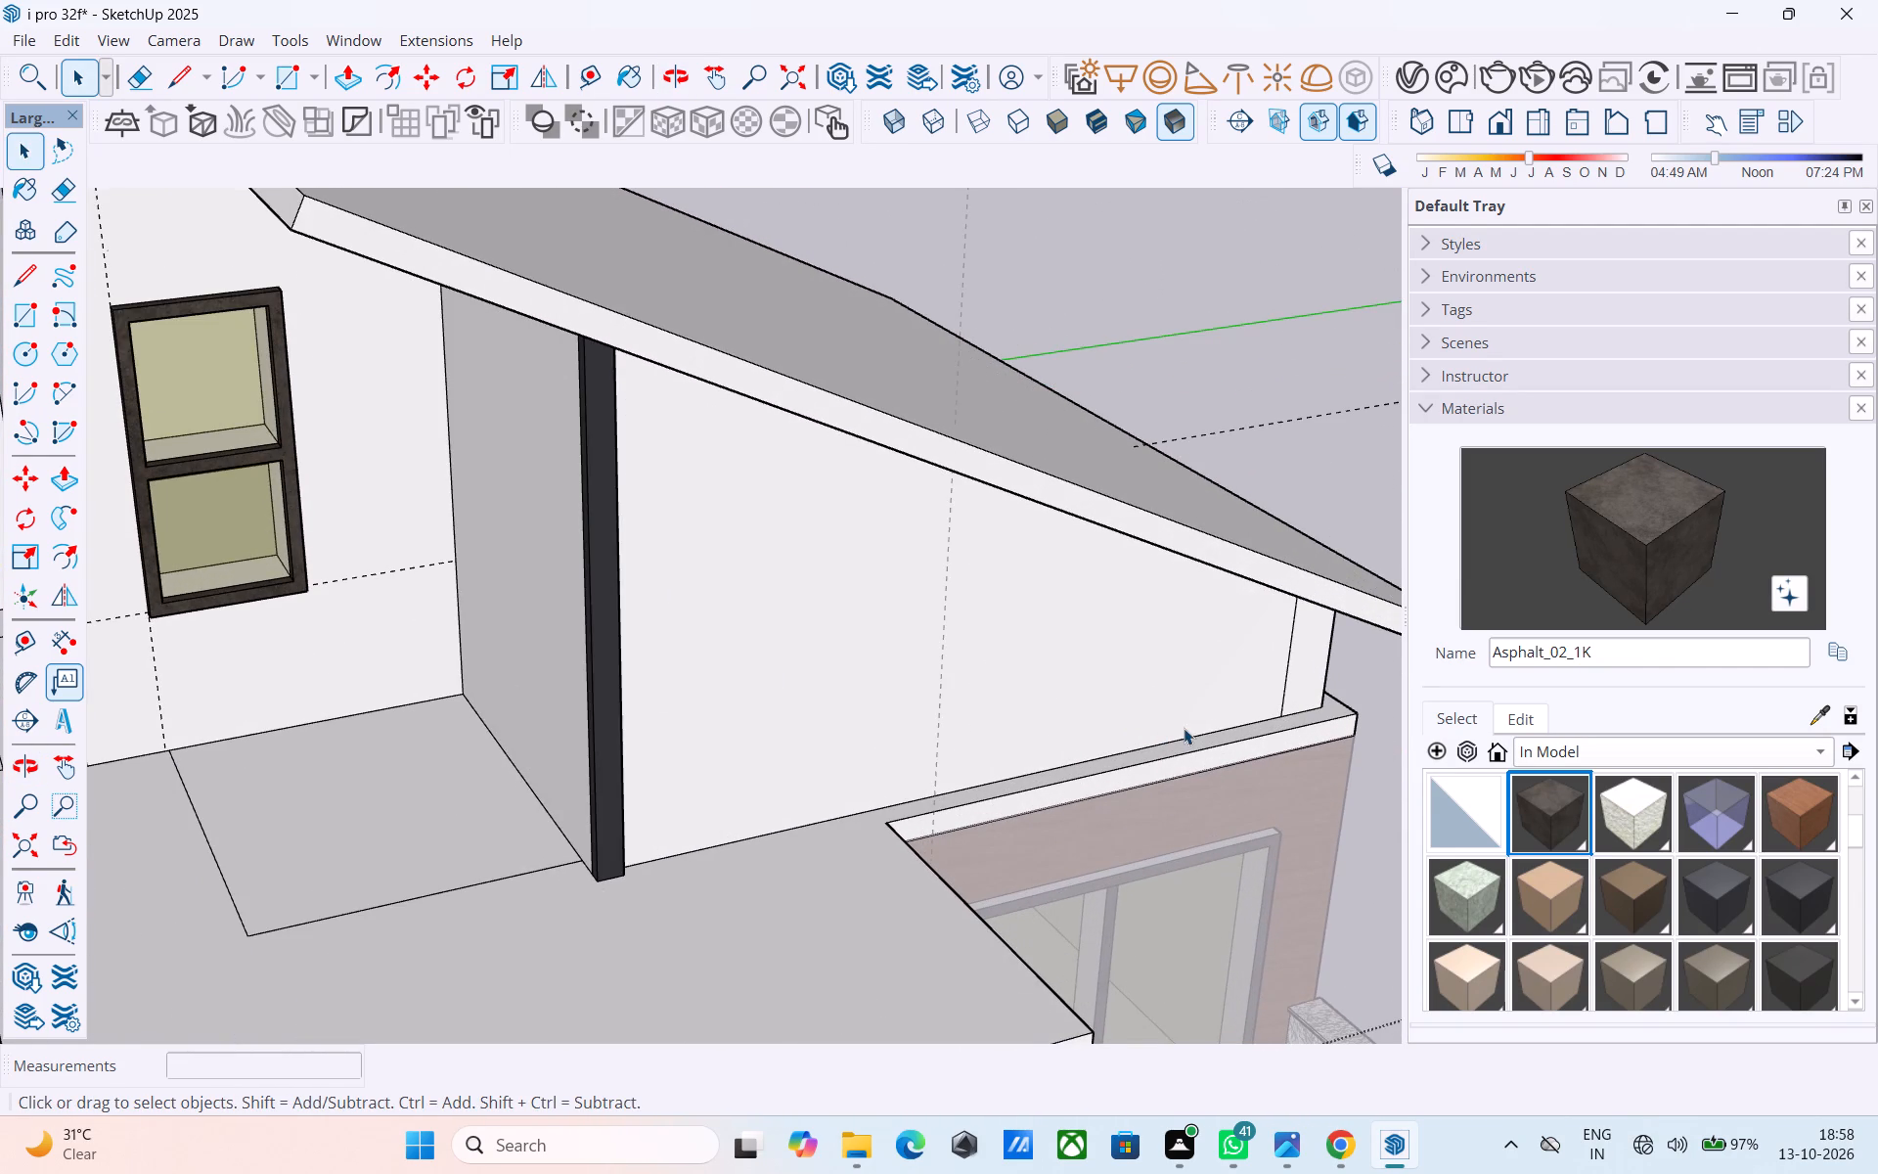
middle_click_drag(1184, 728, 1177, 707)
middle_click_drag(1238, 652, 1239, 691)
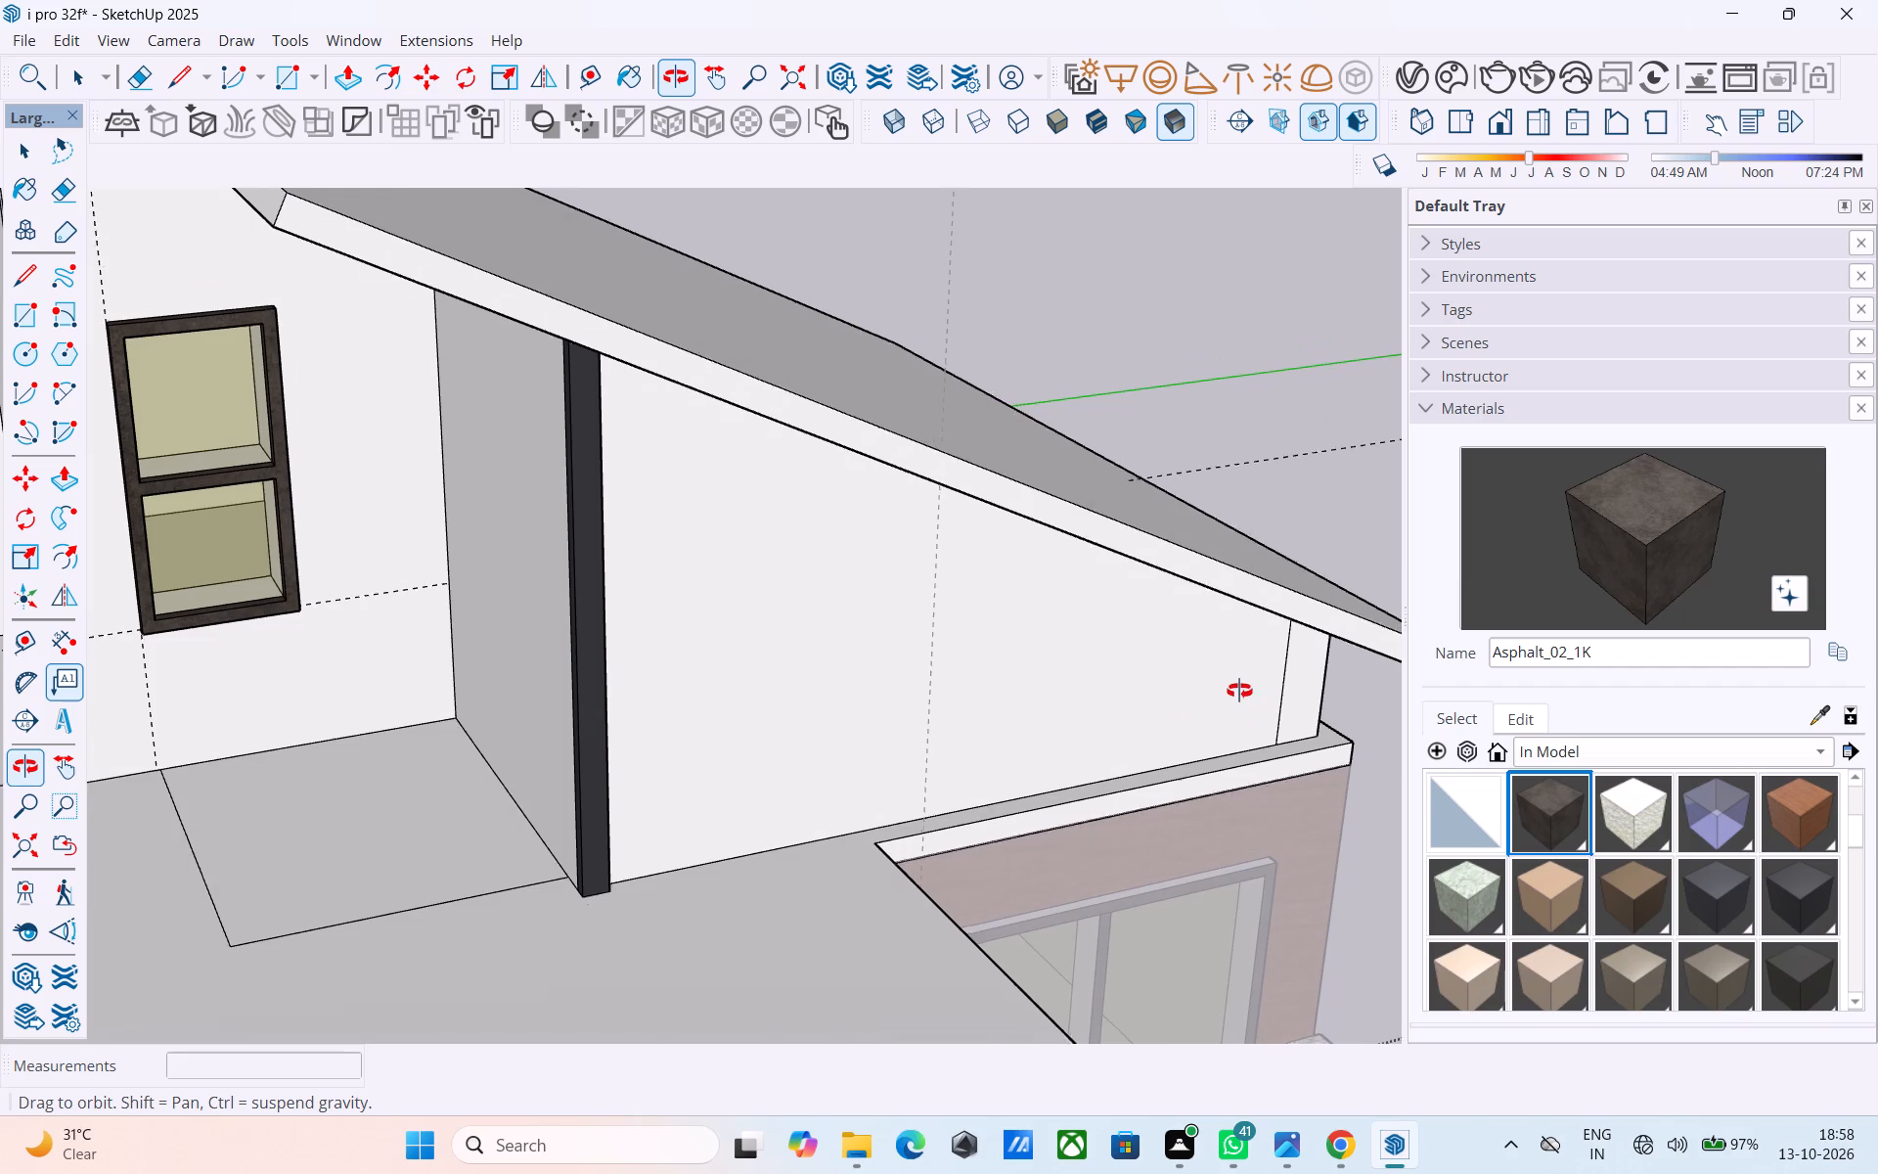
middle_click_drag(1239, 691, 1264, 581)
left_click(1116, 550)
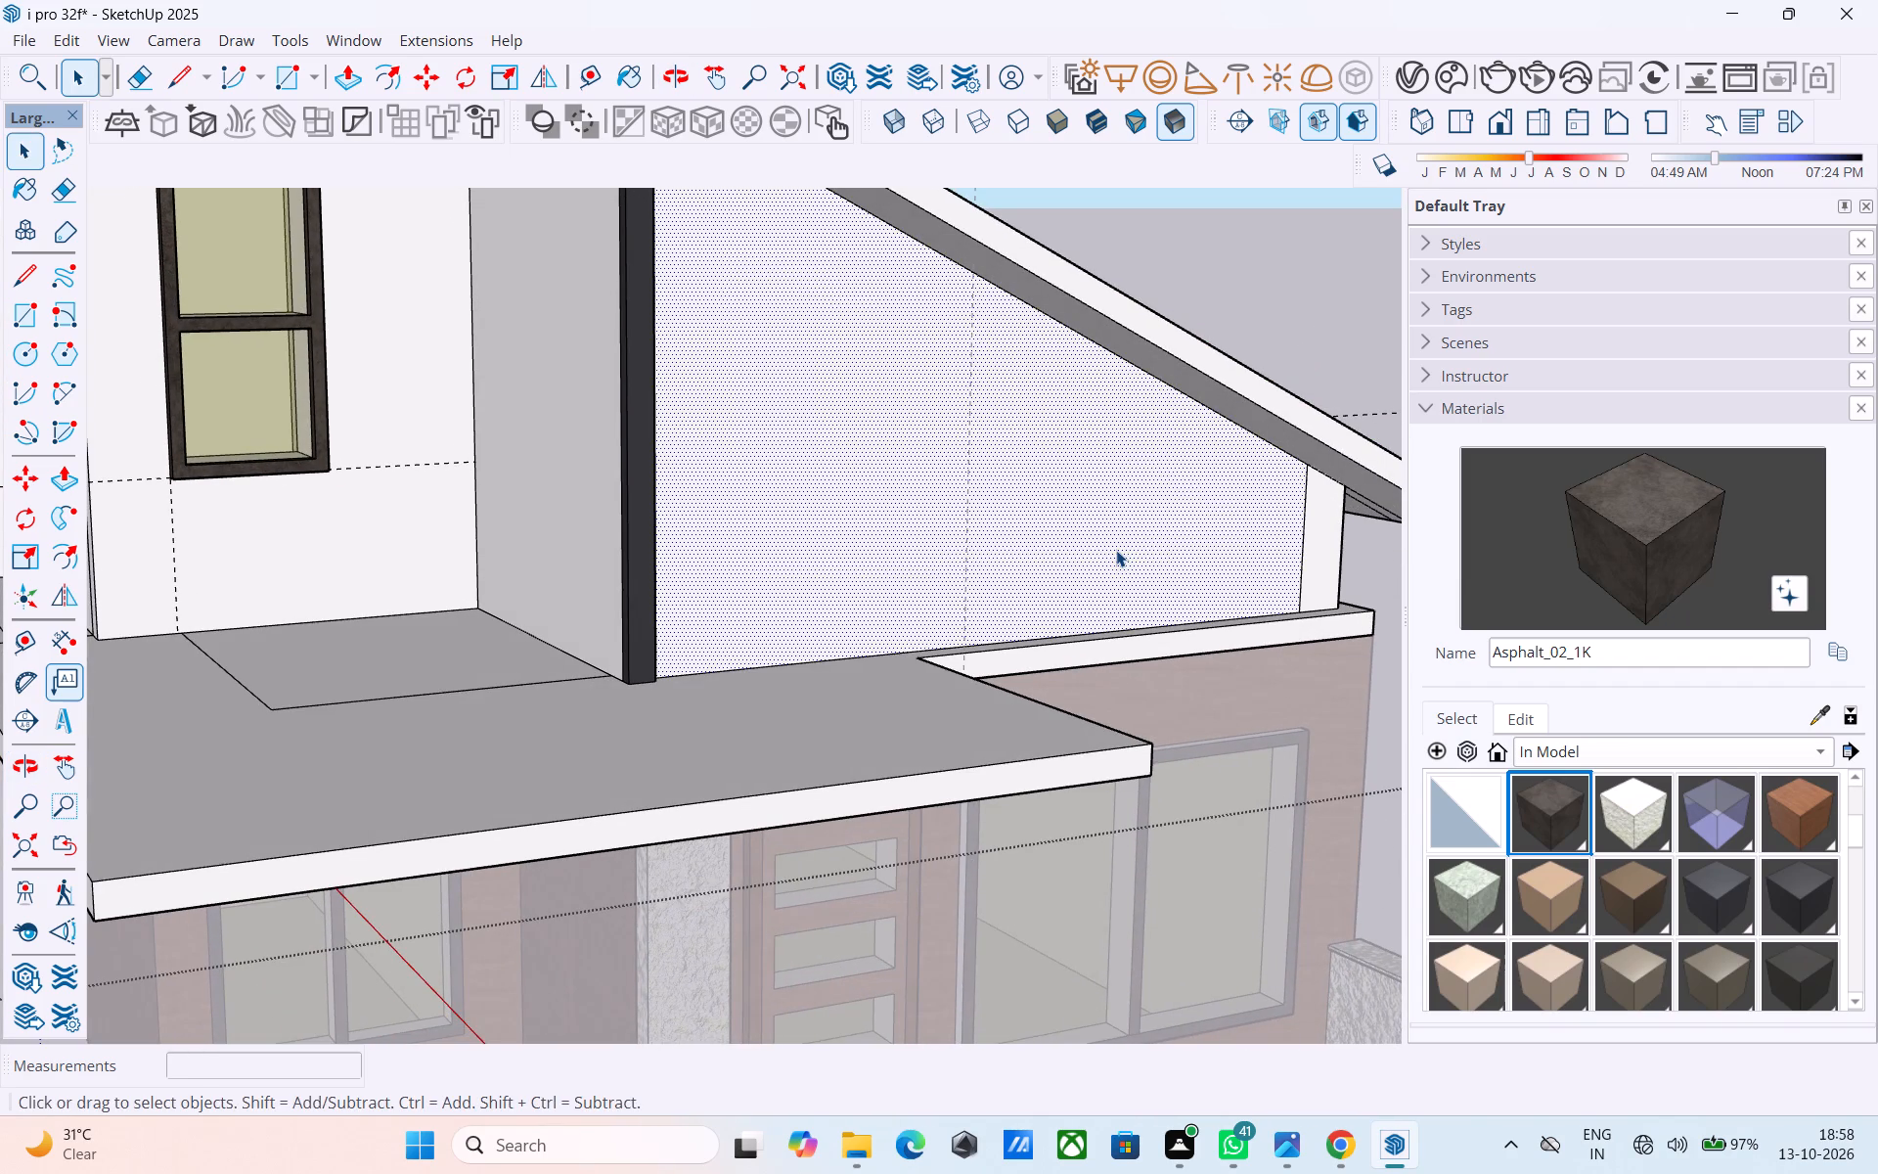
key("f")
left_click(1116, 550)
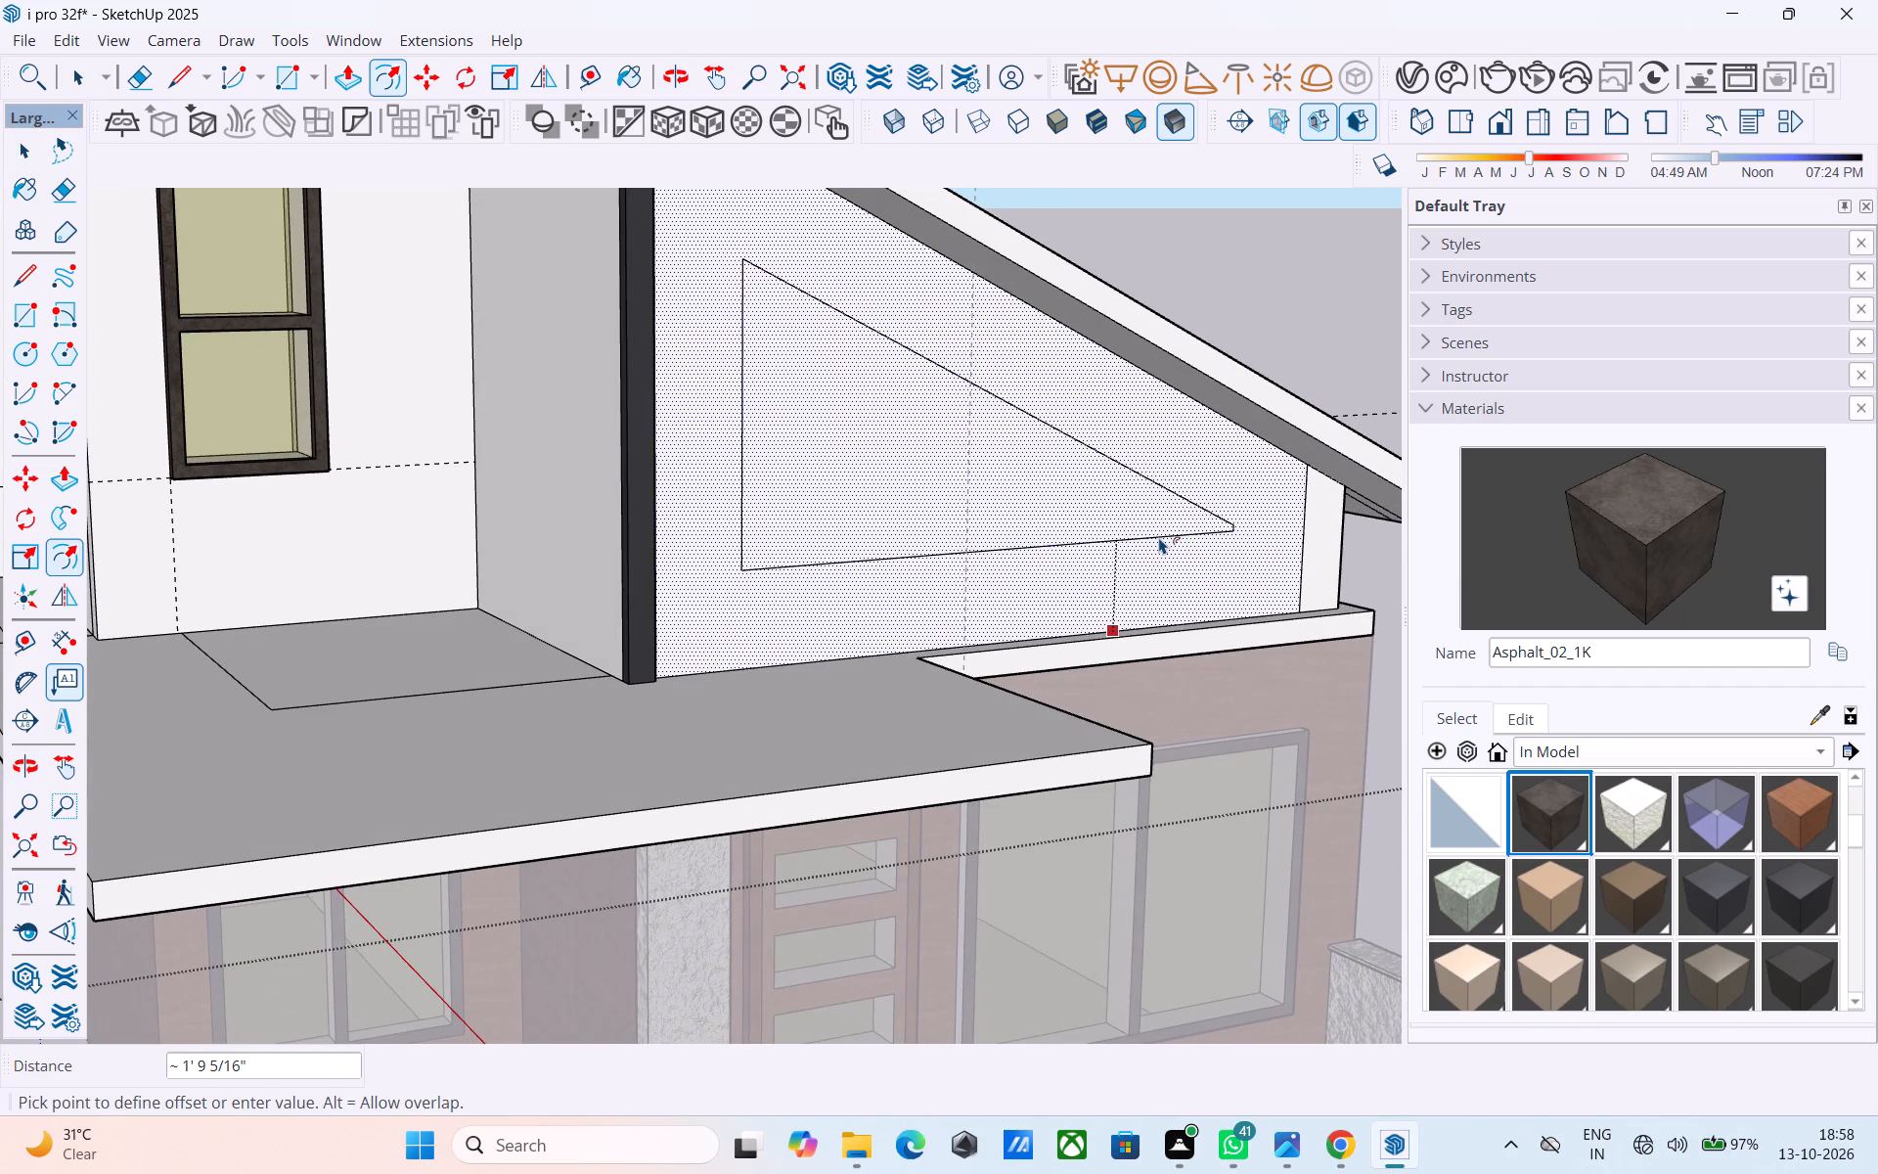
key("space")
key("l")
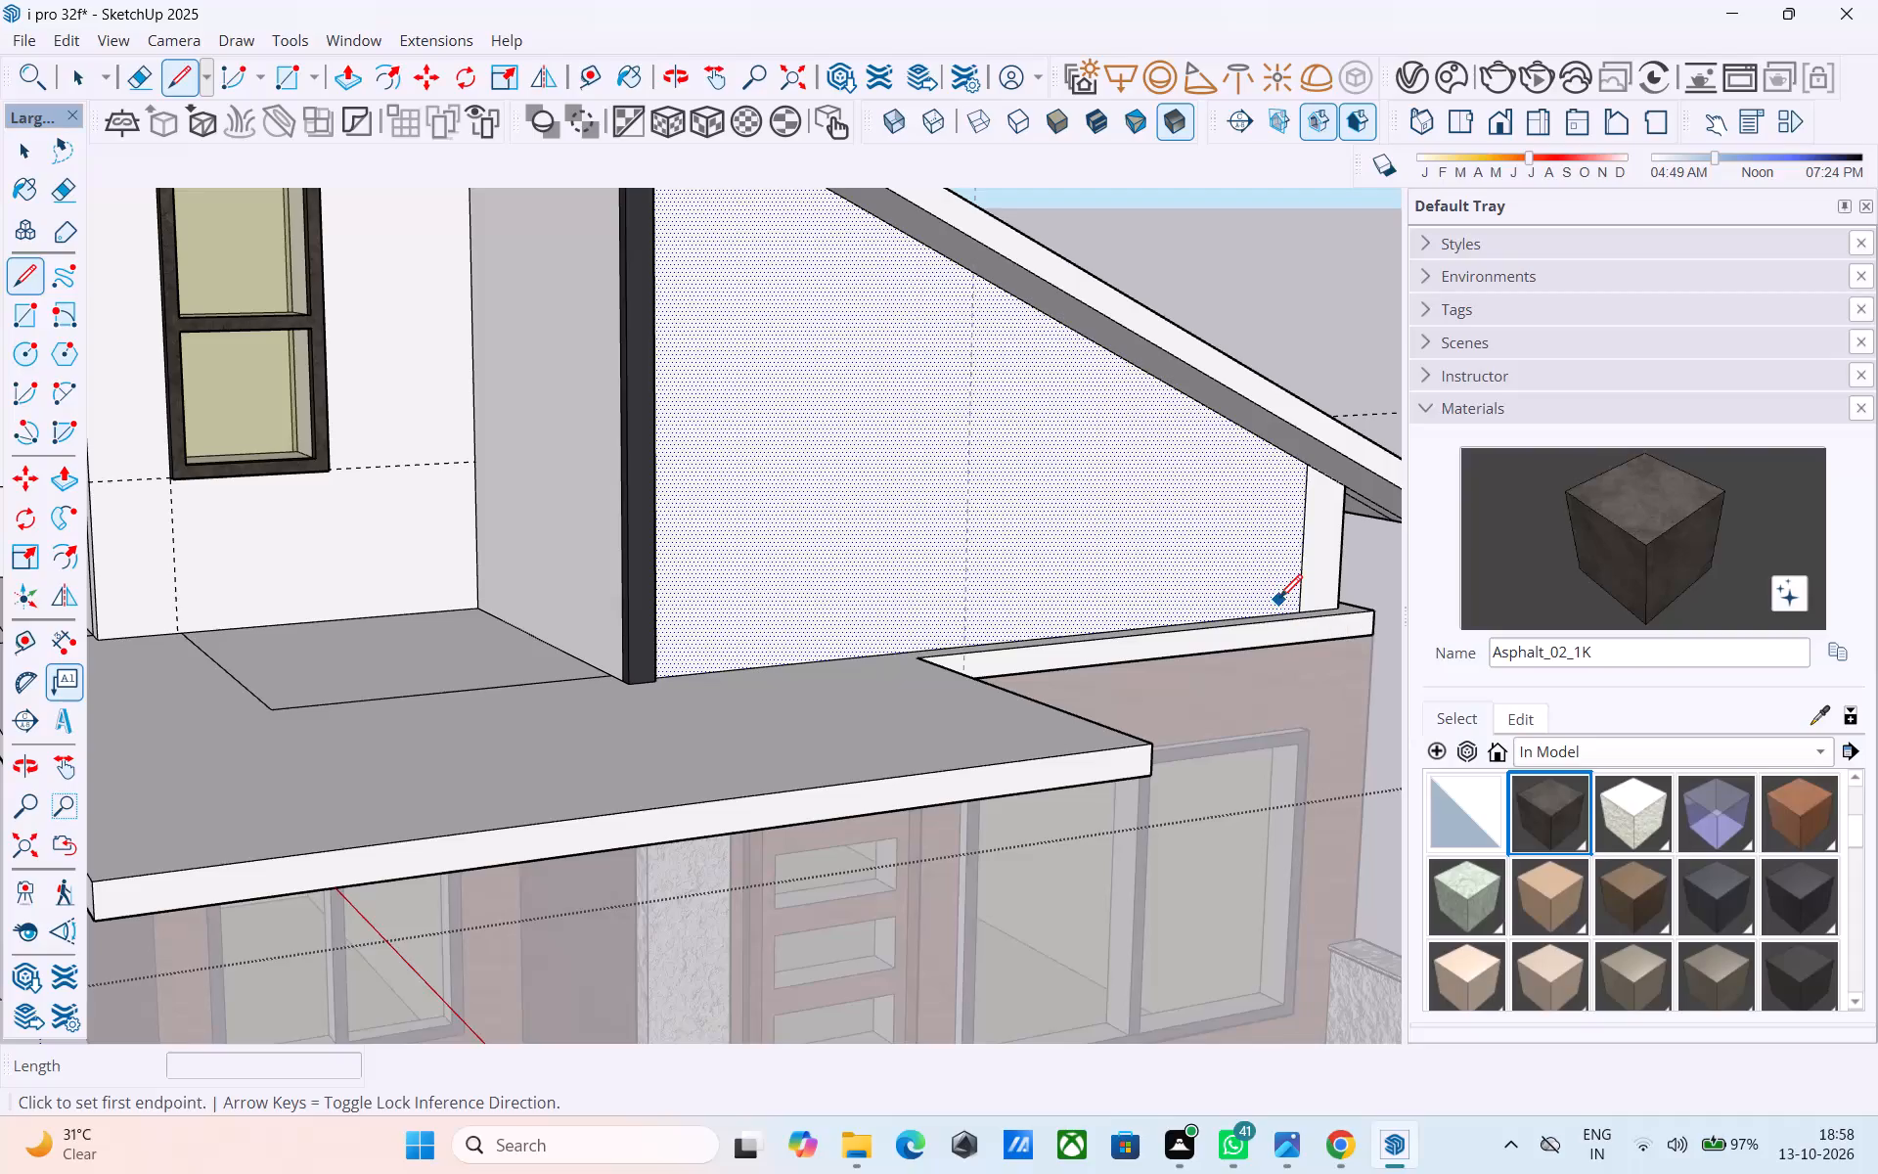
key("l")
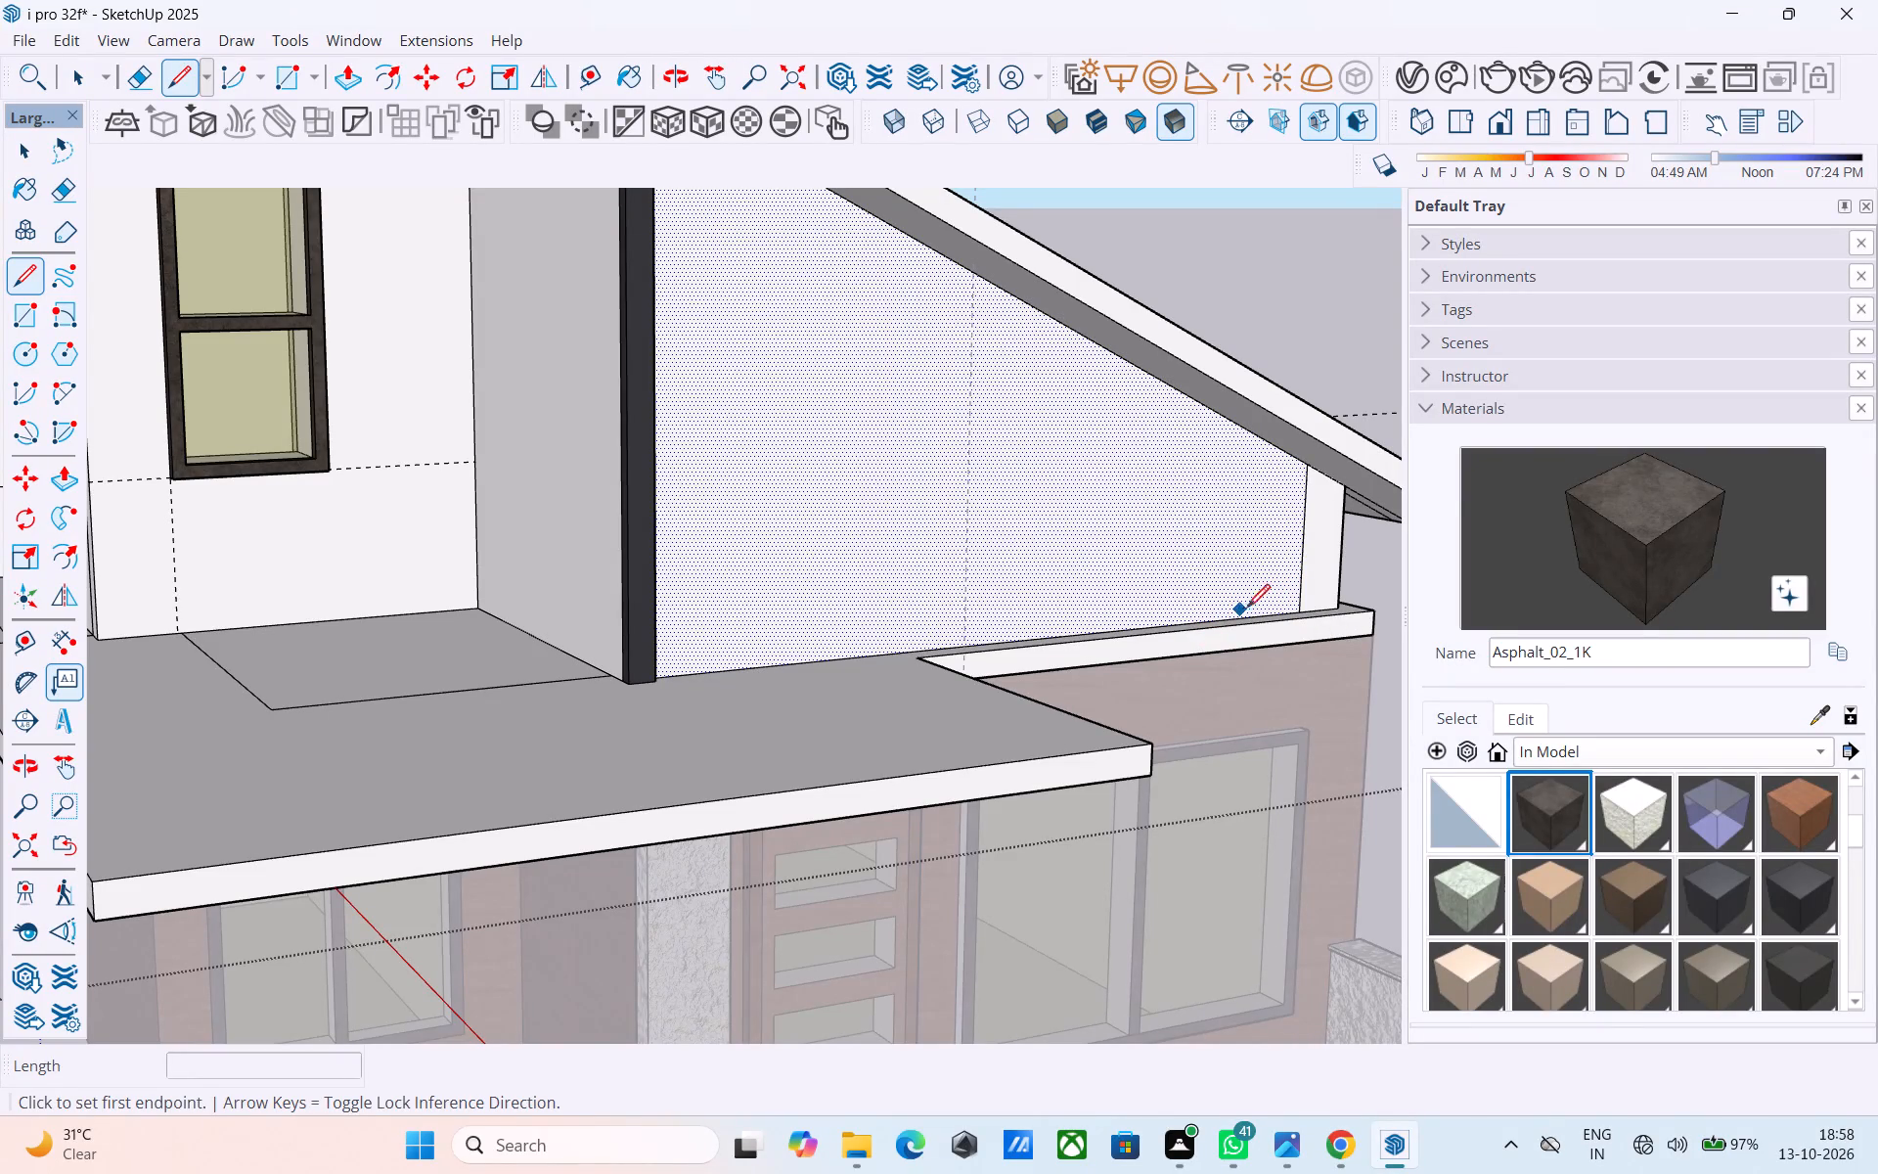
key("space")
Copy the short vertical edge at the side wall's low end 6' along the wall towards the dark column.
left_click(1300, 546)
left_click(1302, 546)
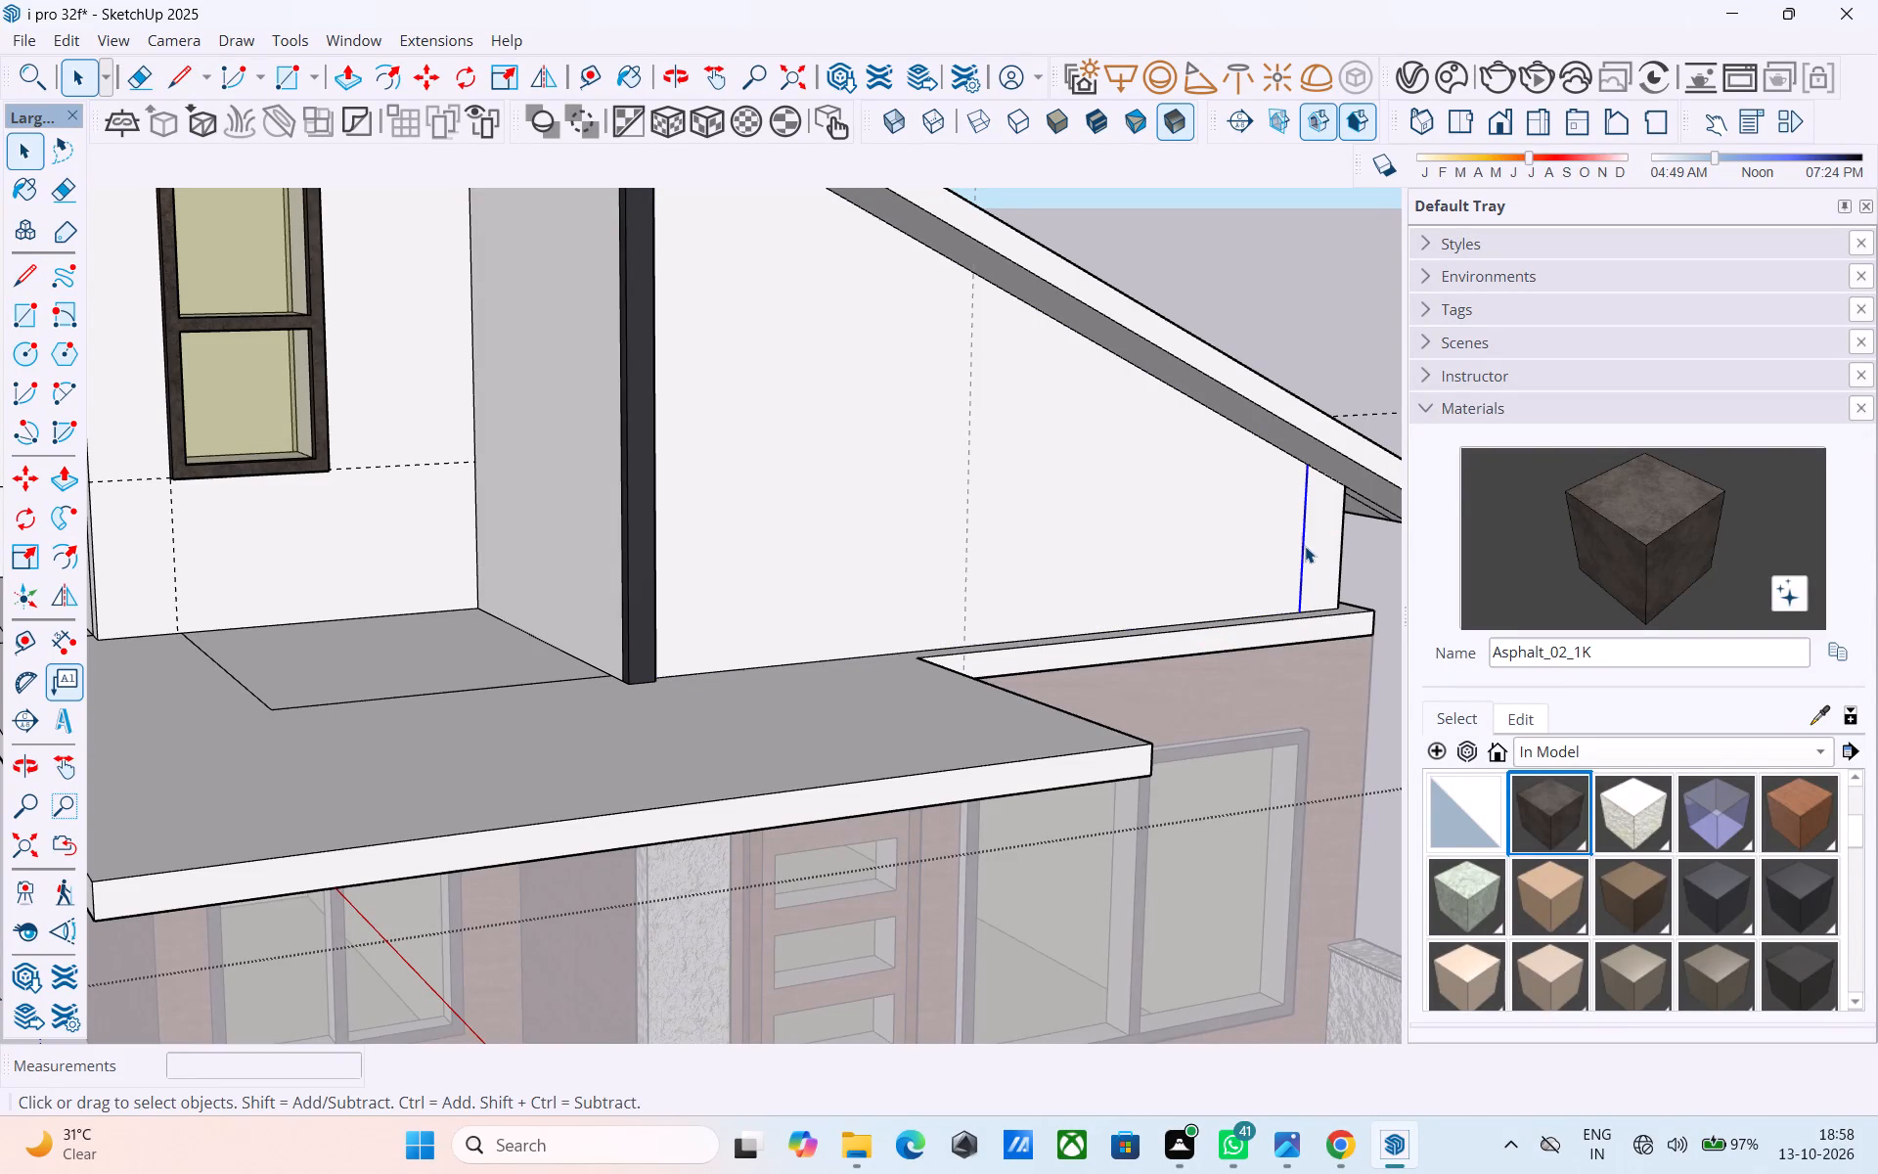
key("m")
middle_click_drag(1305, 547, 1304, 572)
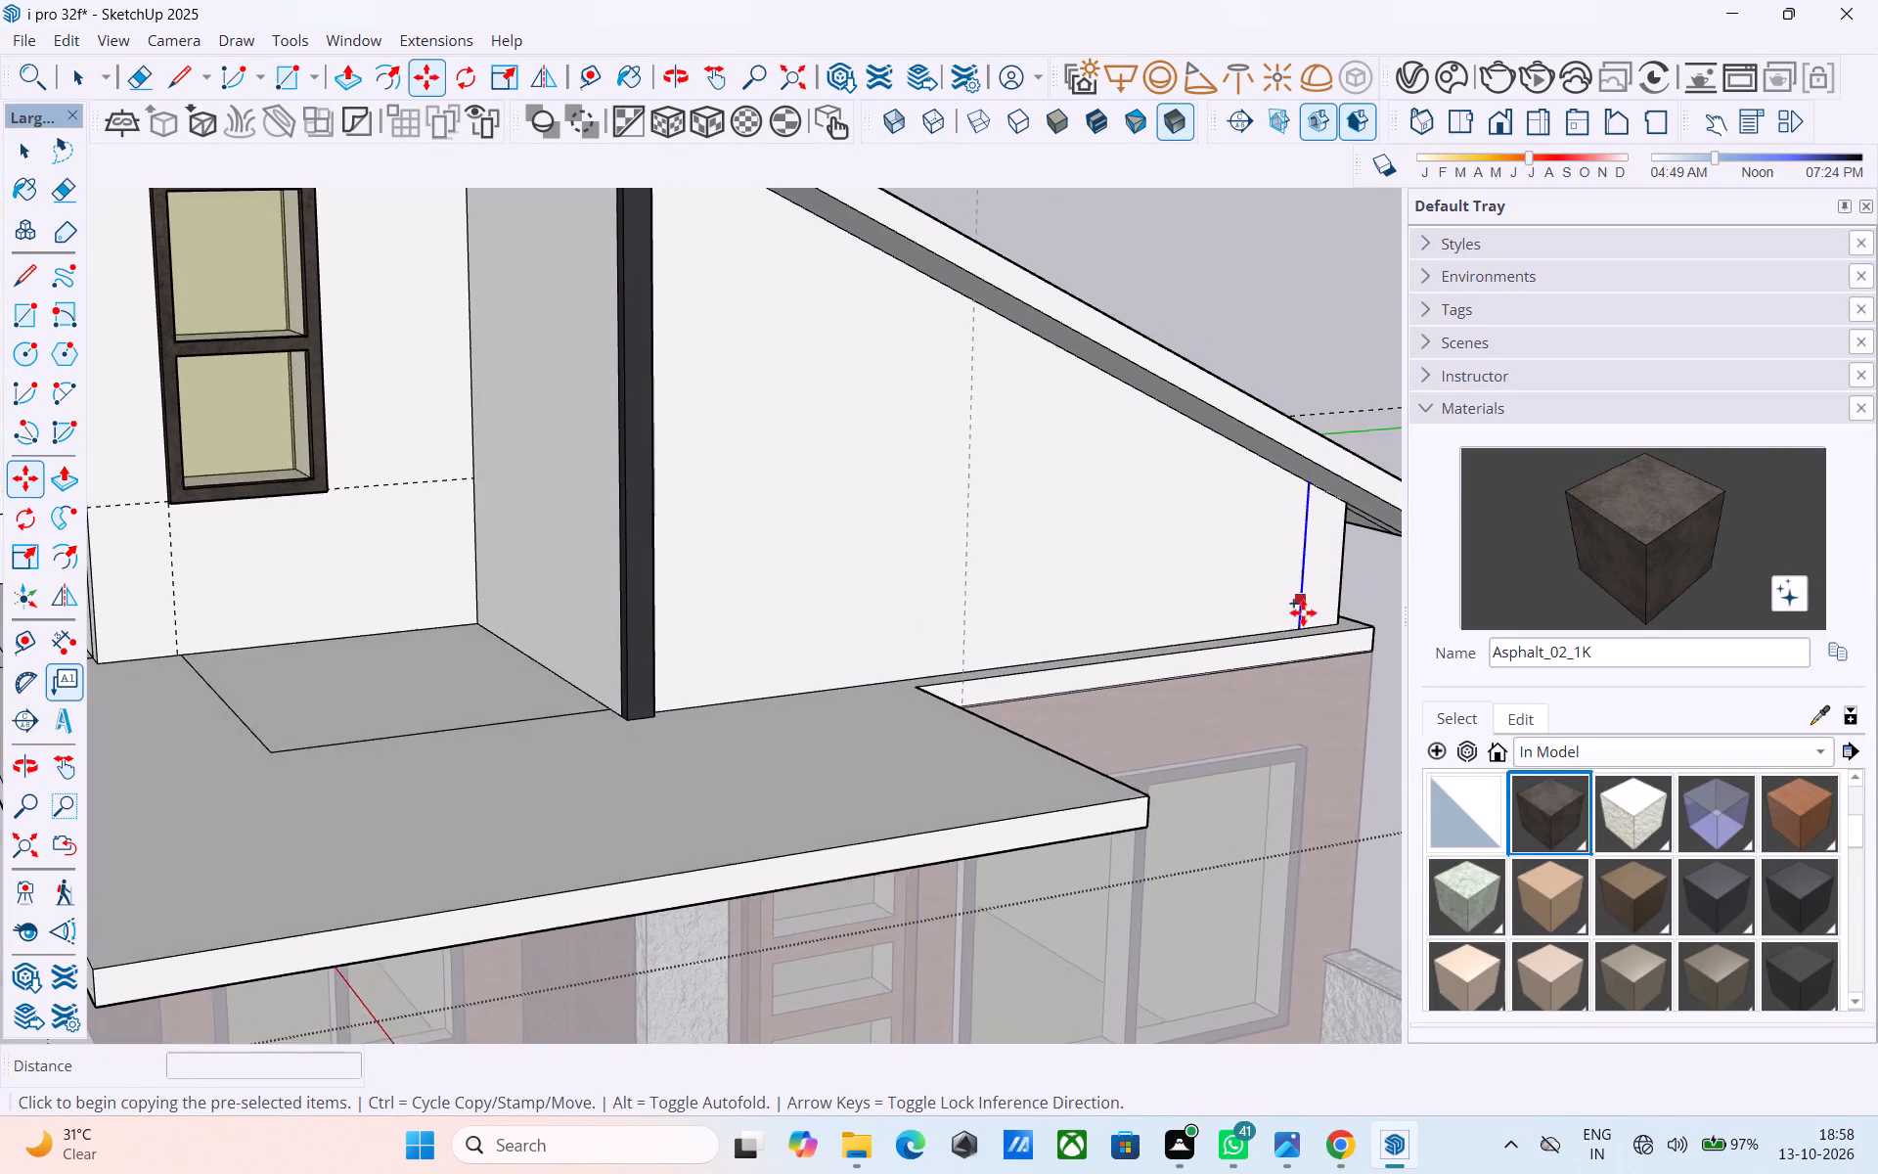
scroll(1303, 612, "up", 4)
left_click(1296, 636)
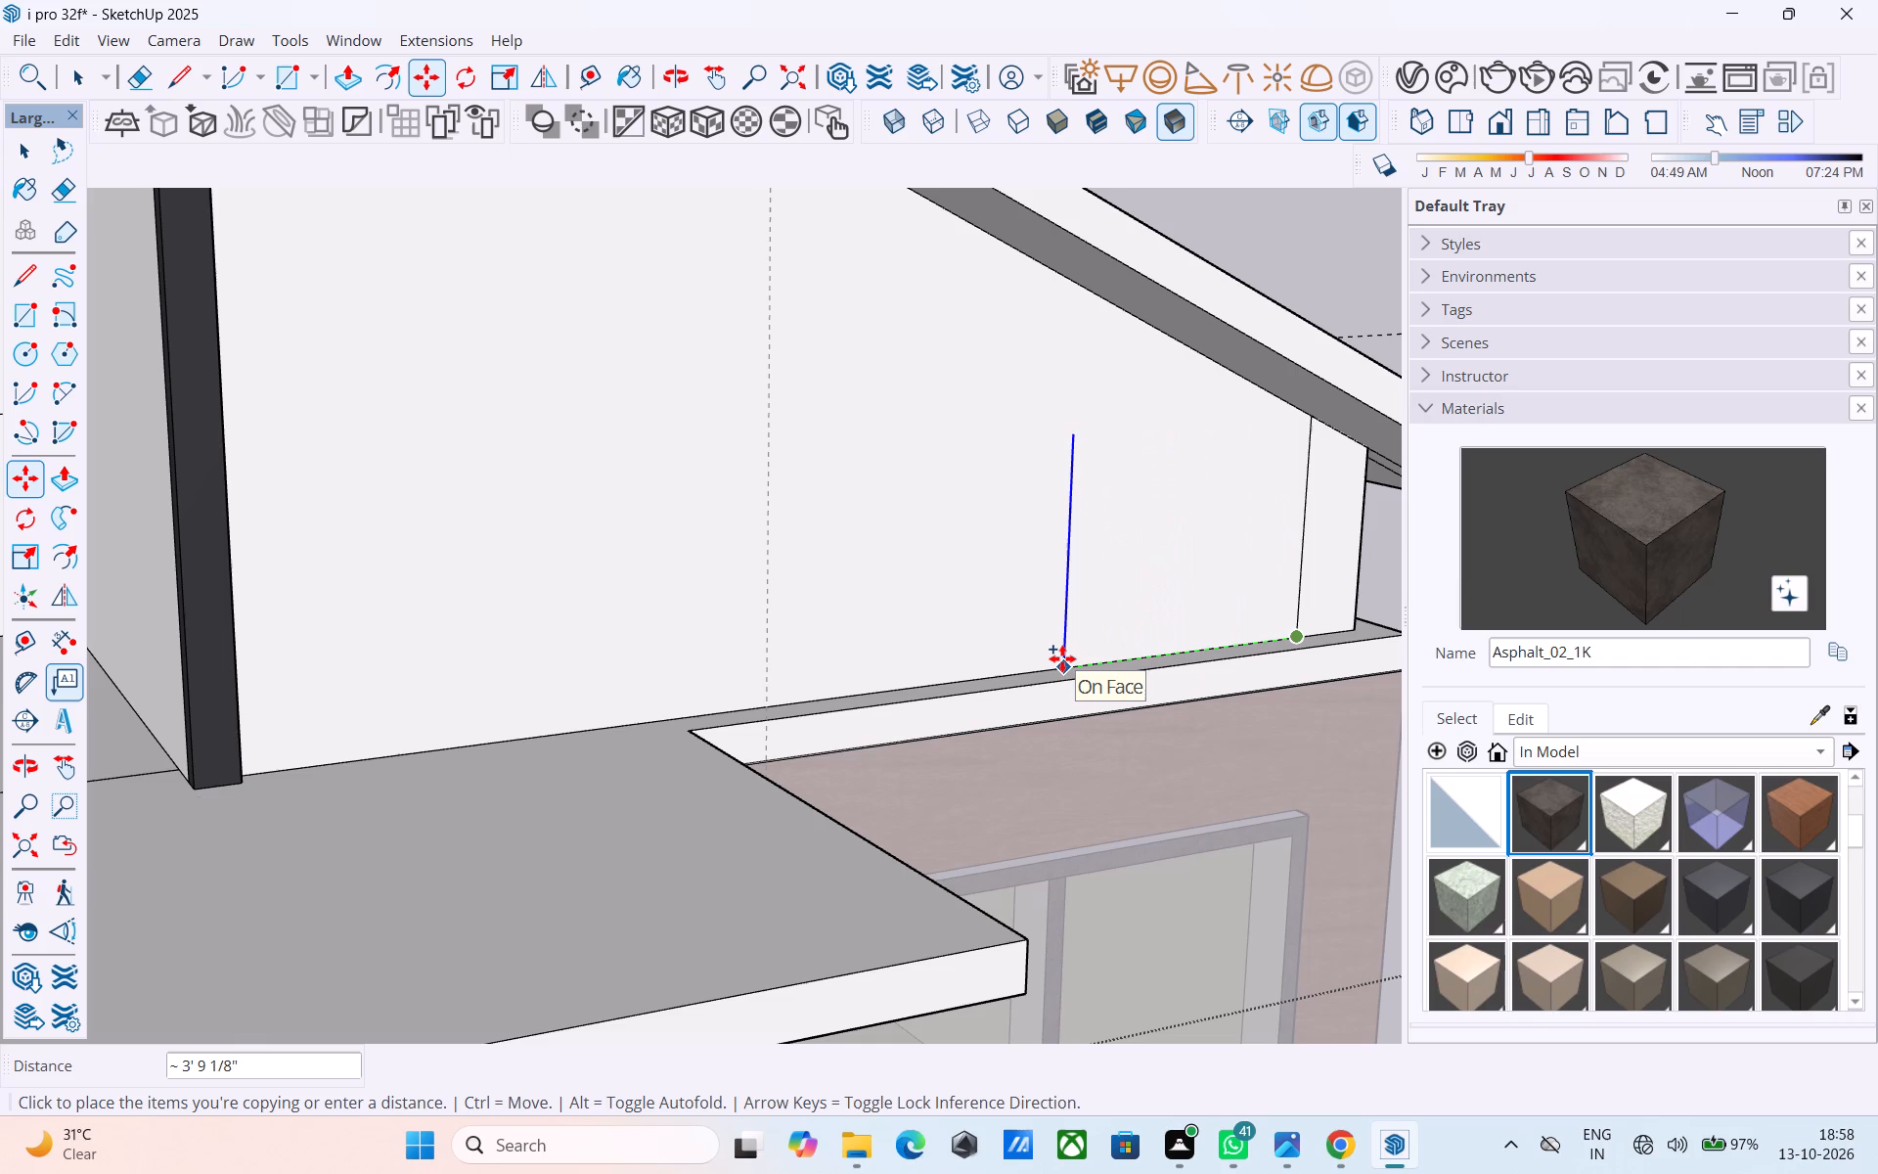
type("6'")
key("Return")
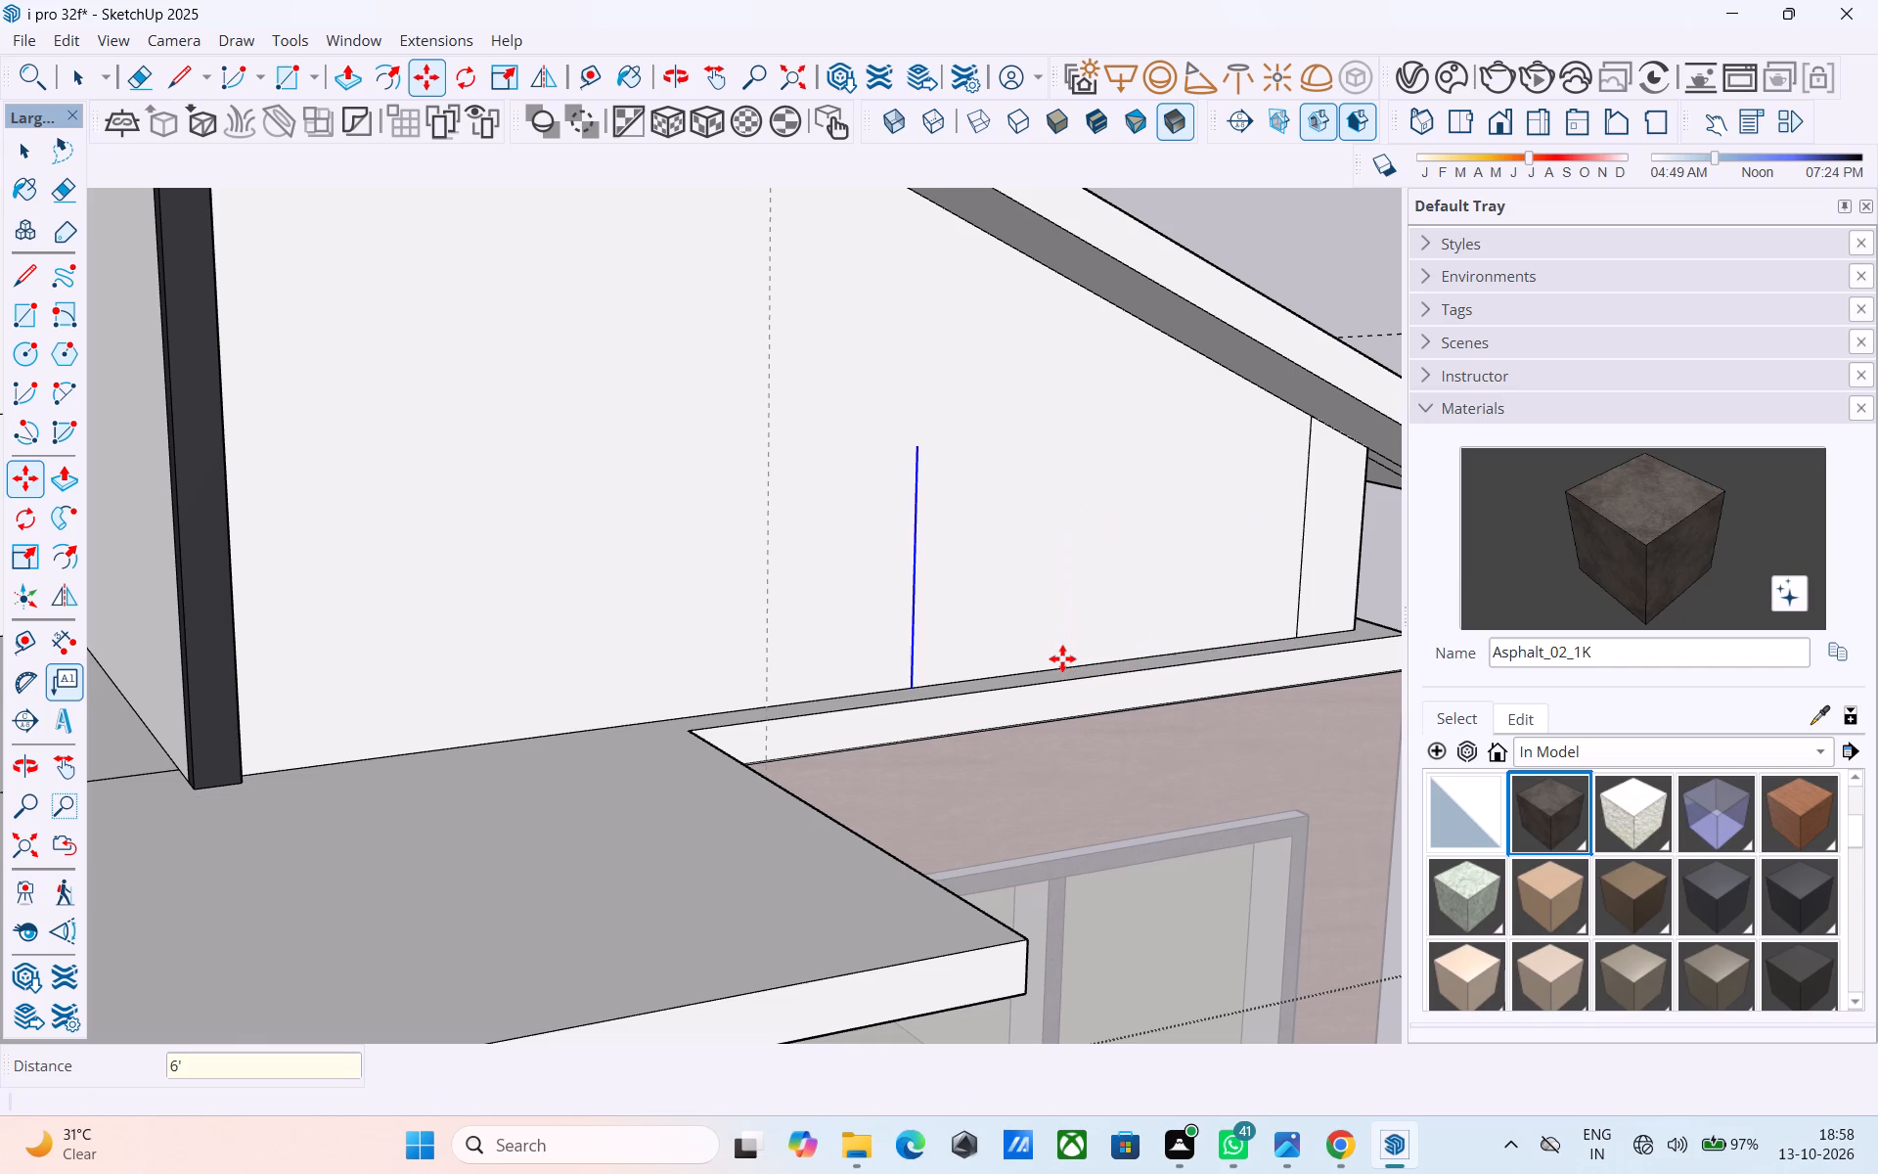
Draw a vertical line from the copied edge's upper end to the sloping roof underside, closing off a four-sided panel.
key("l")
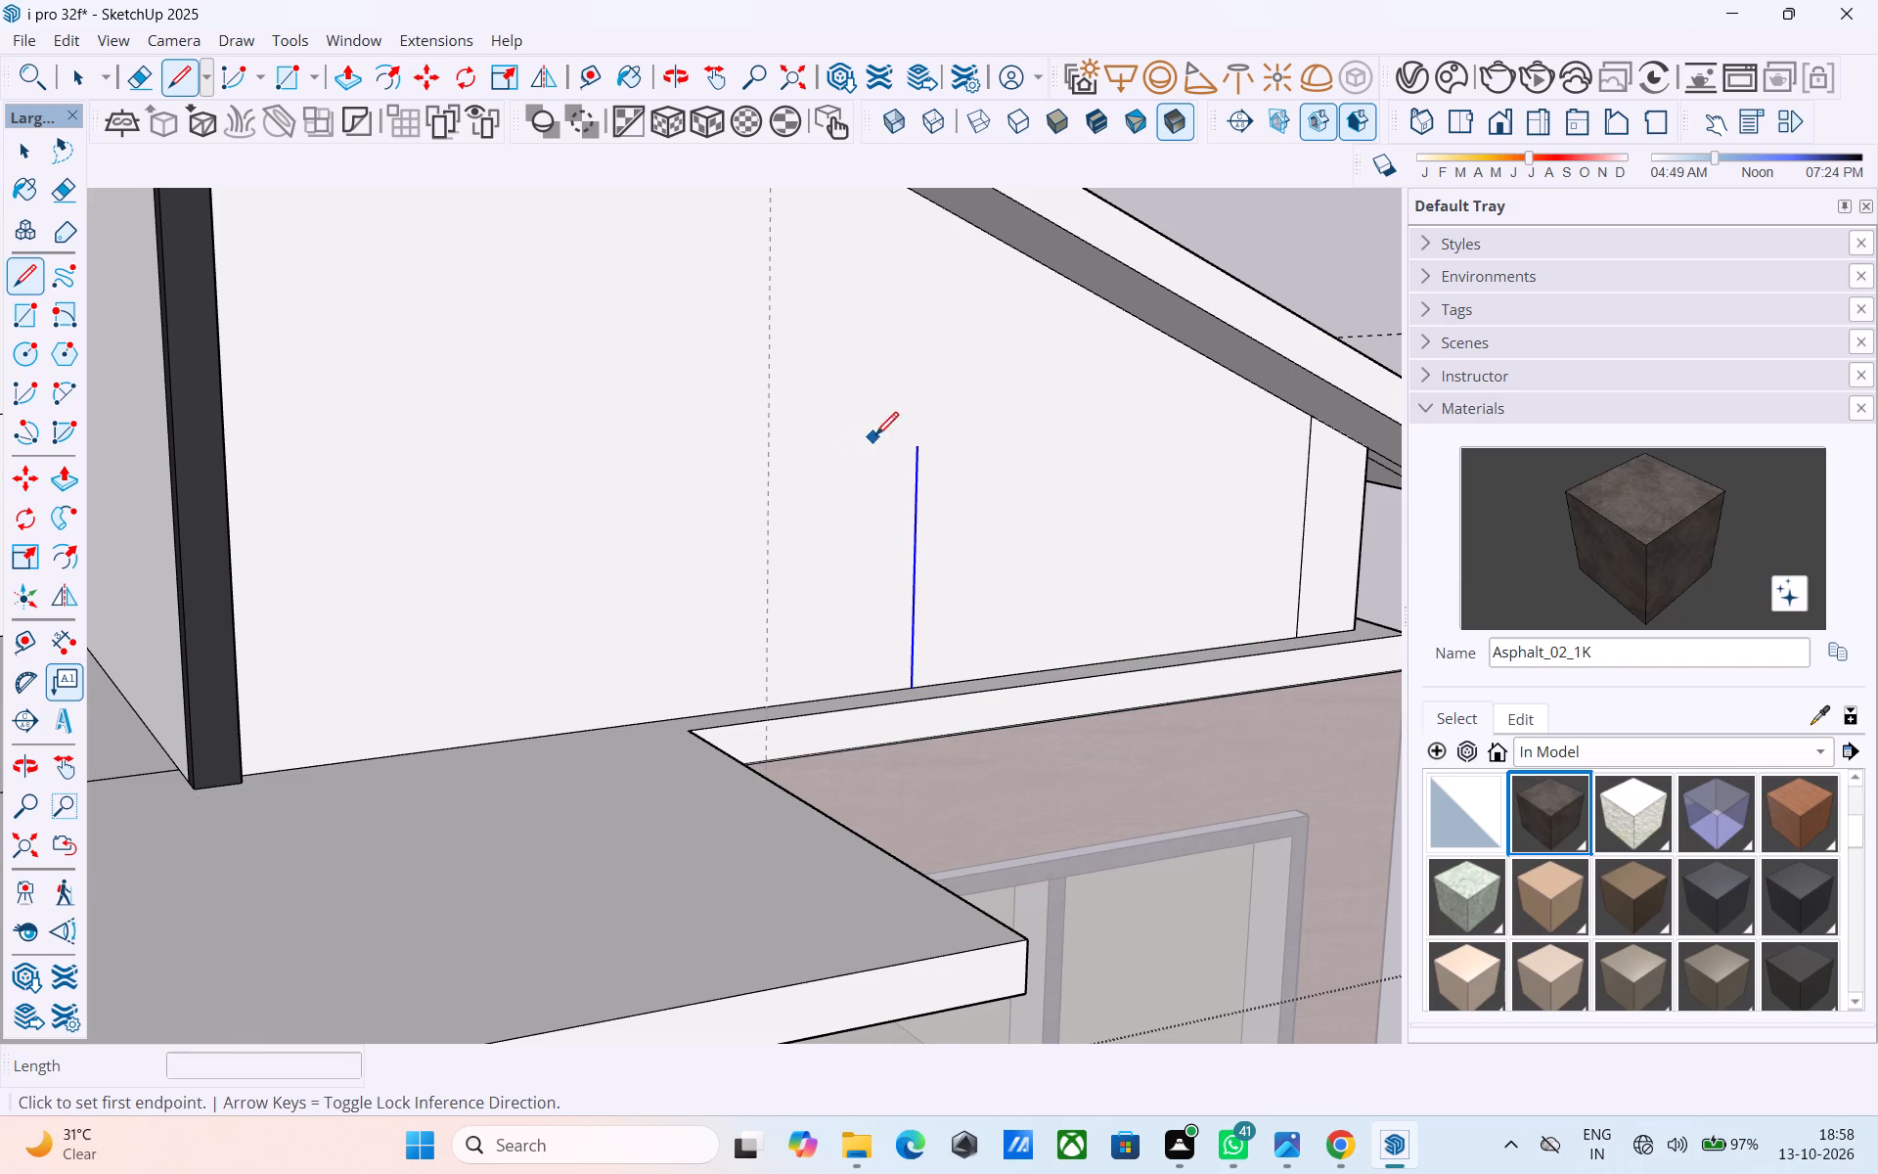
left_click(912, 445)
middle_click_drag(950, 243, 960, 302, "shift")
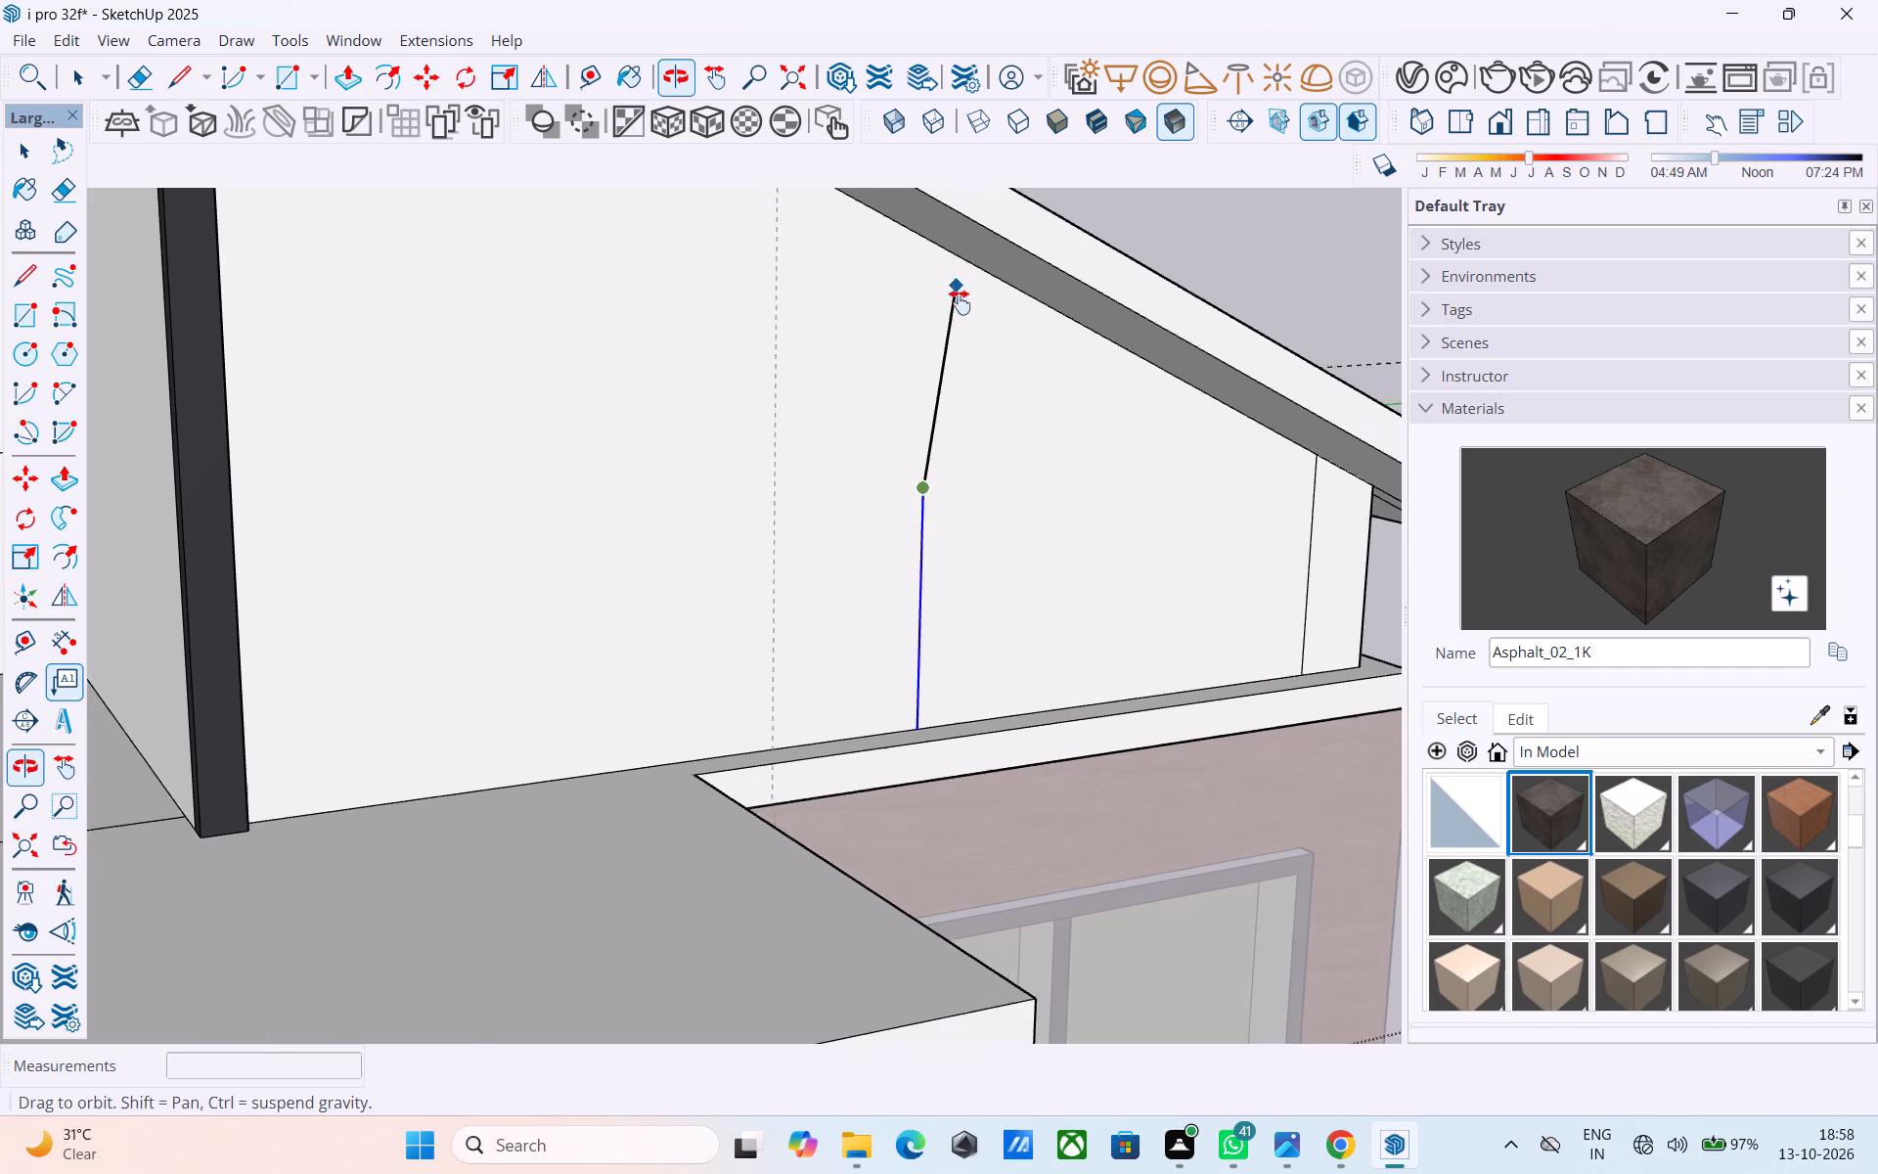
middle_click_drag(960, 302, 959, 319, "shift")
left_click(925, 272)
key("space")
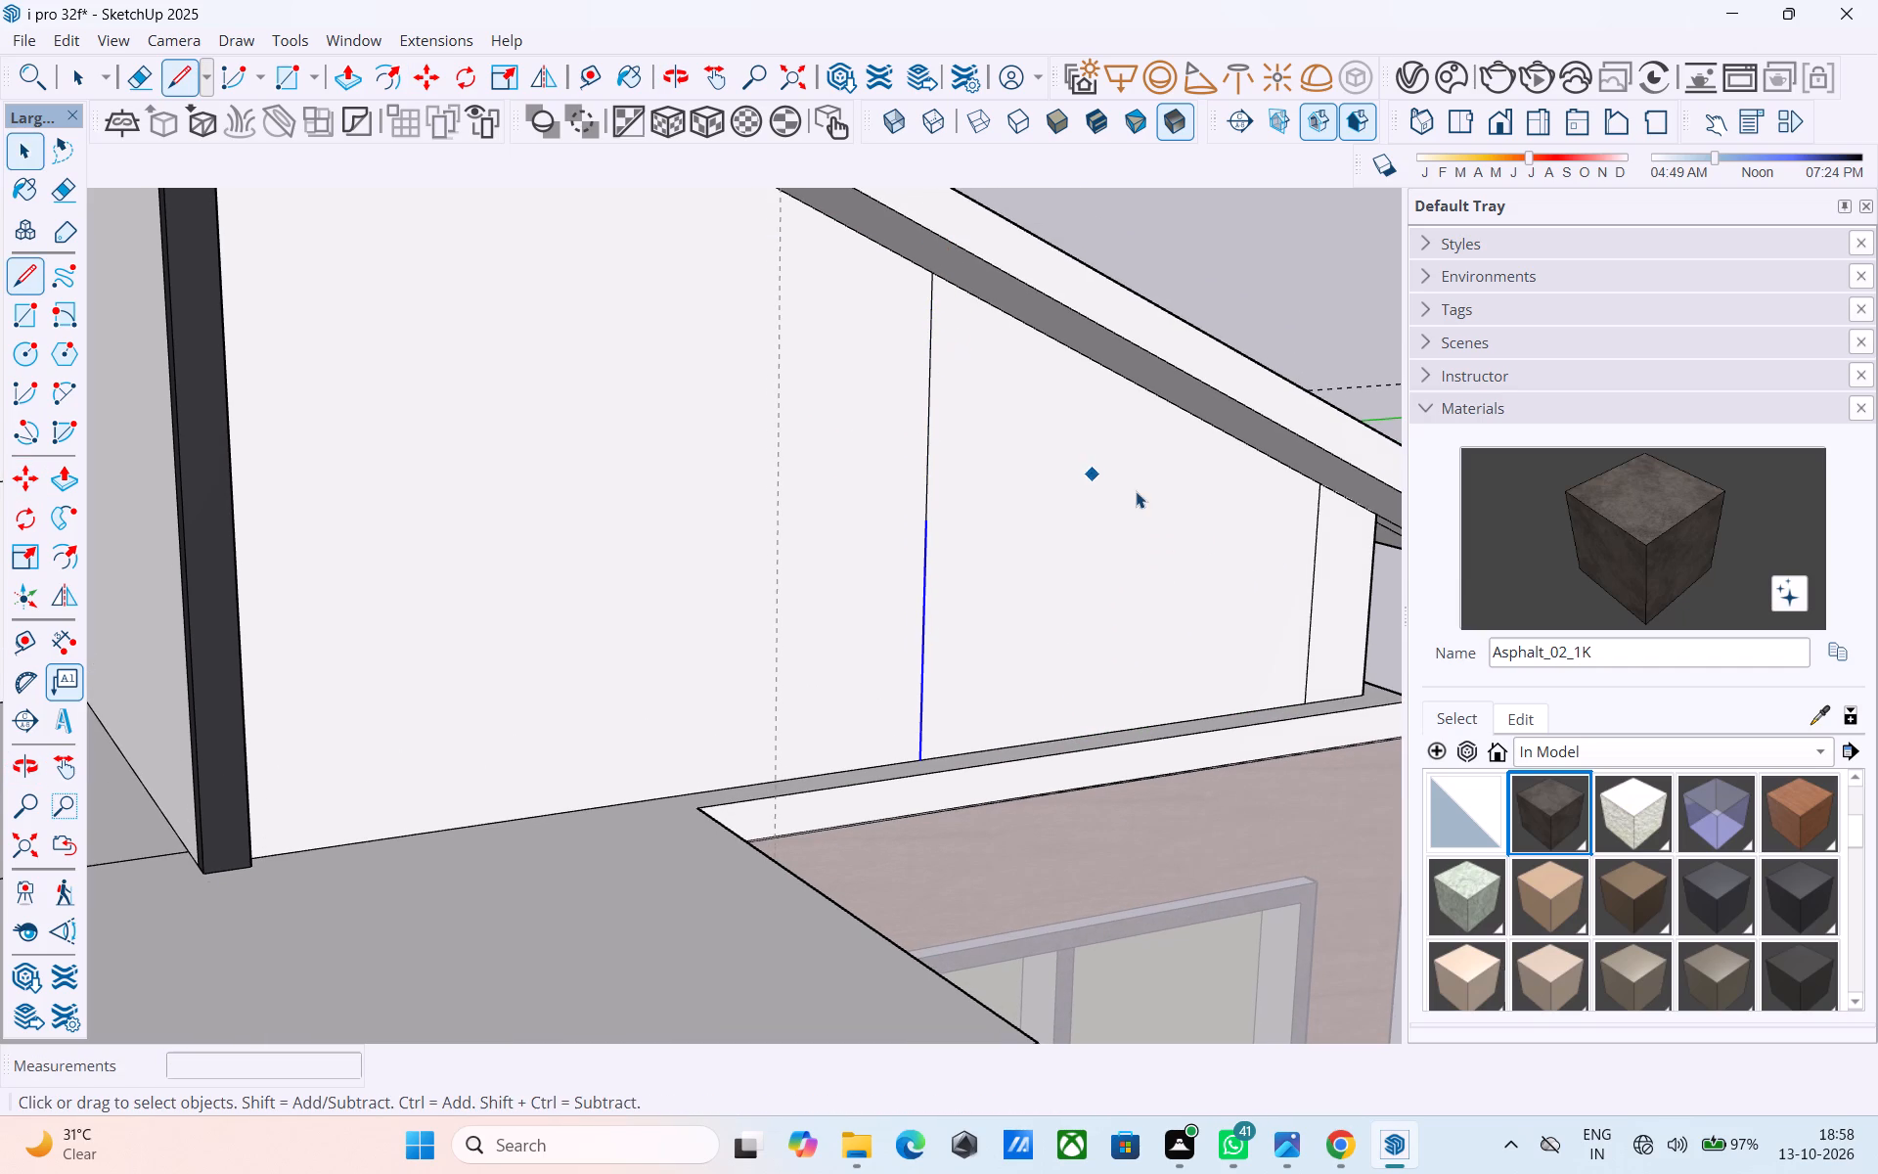
Offset the outline of the new four-sided side-wall panel inward by 3" to form a window frame border.
left_click(1136, 491)
key("f")
left_click(1138, 492)
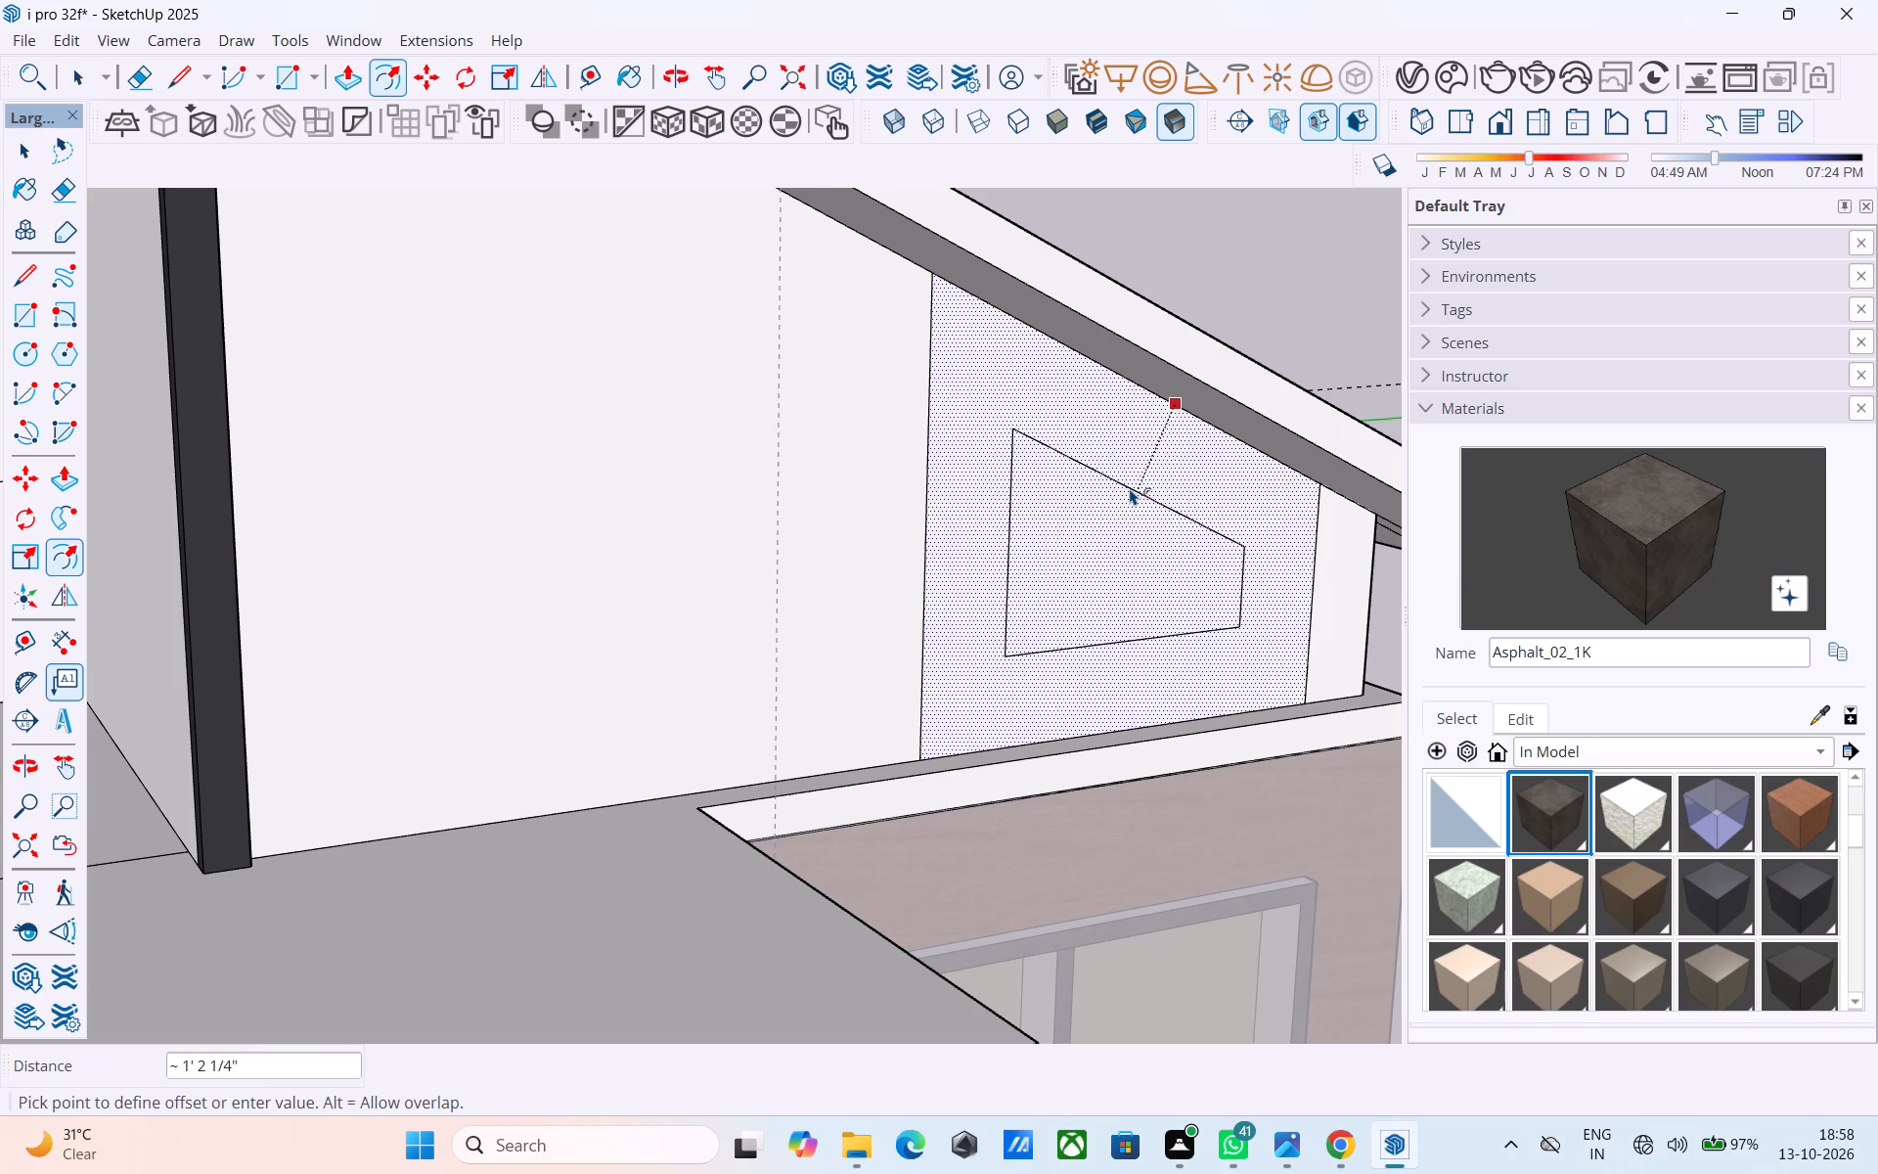
type("3\"")
key("Return")
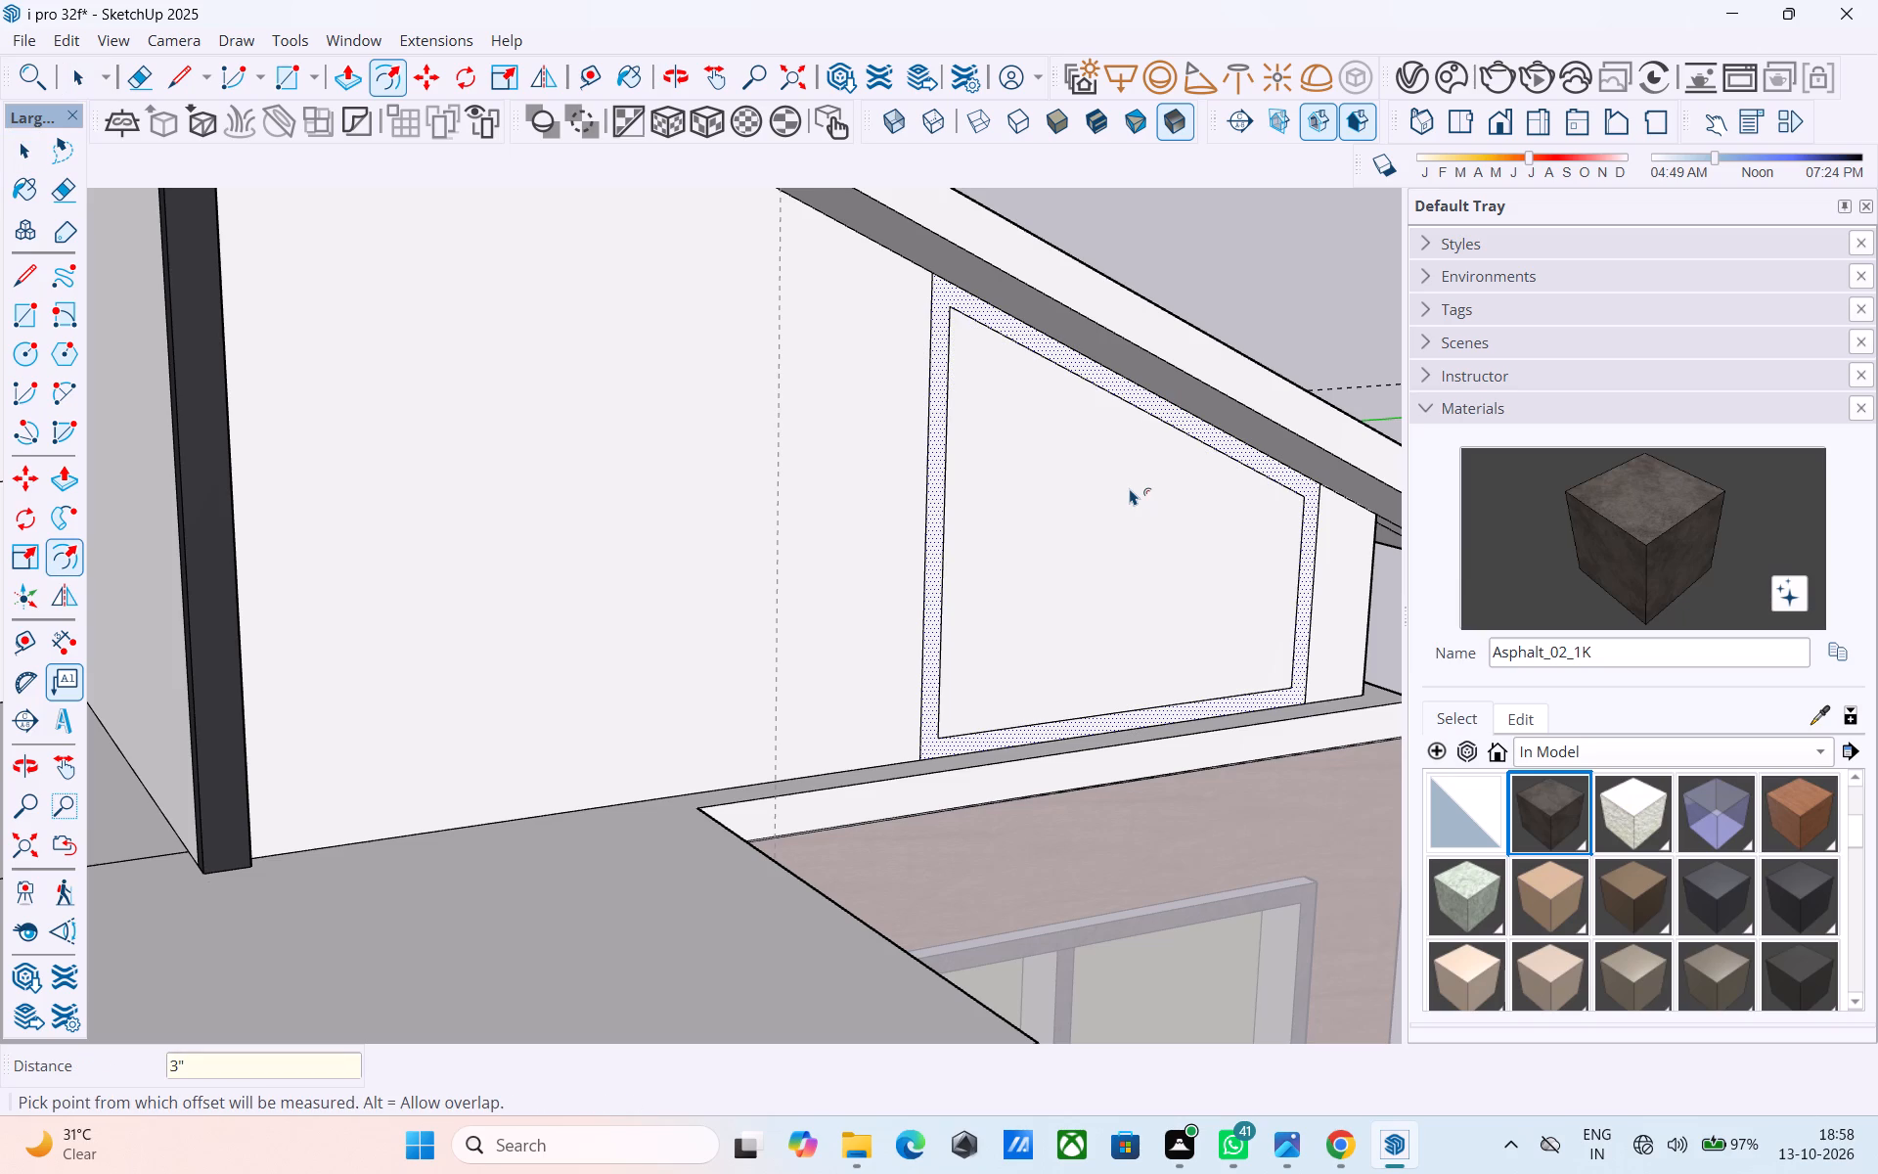
Draw a vertical line from the midpoint of the inner panel's sloped top edge down to its bottom edge.
key("l")
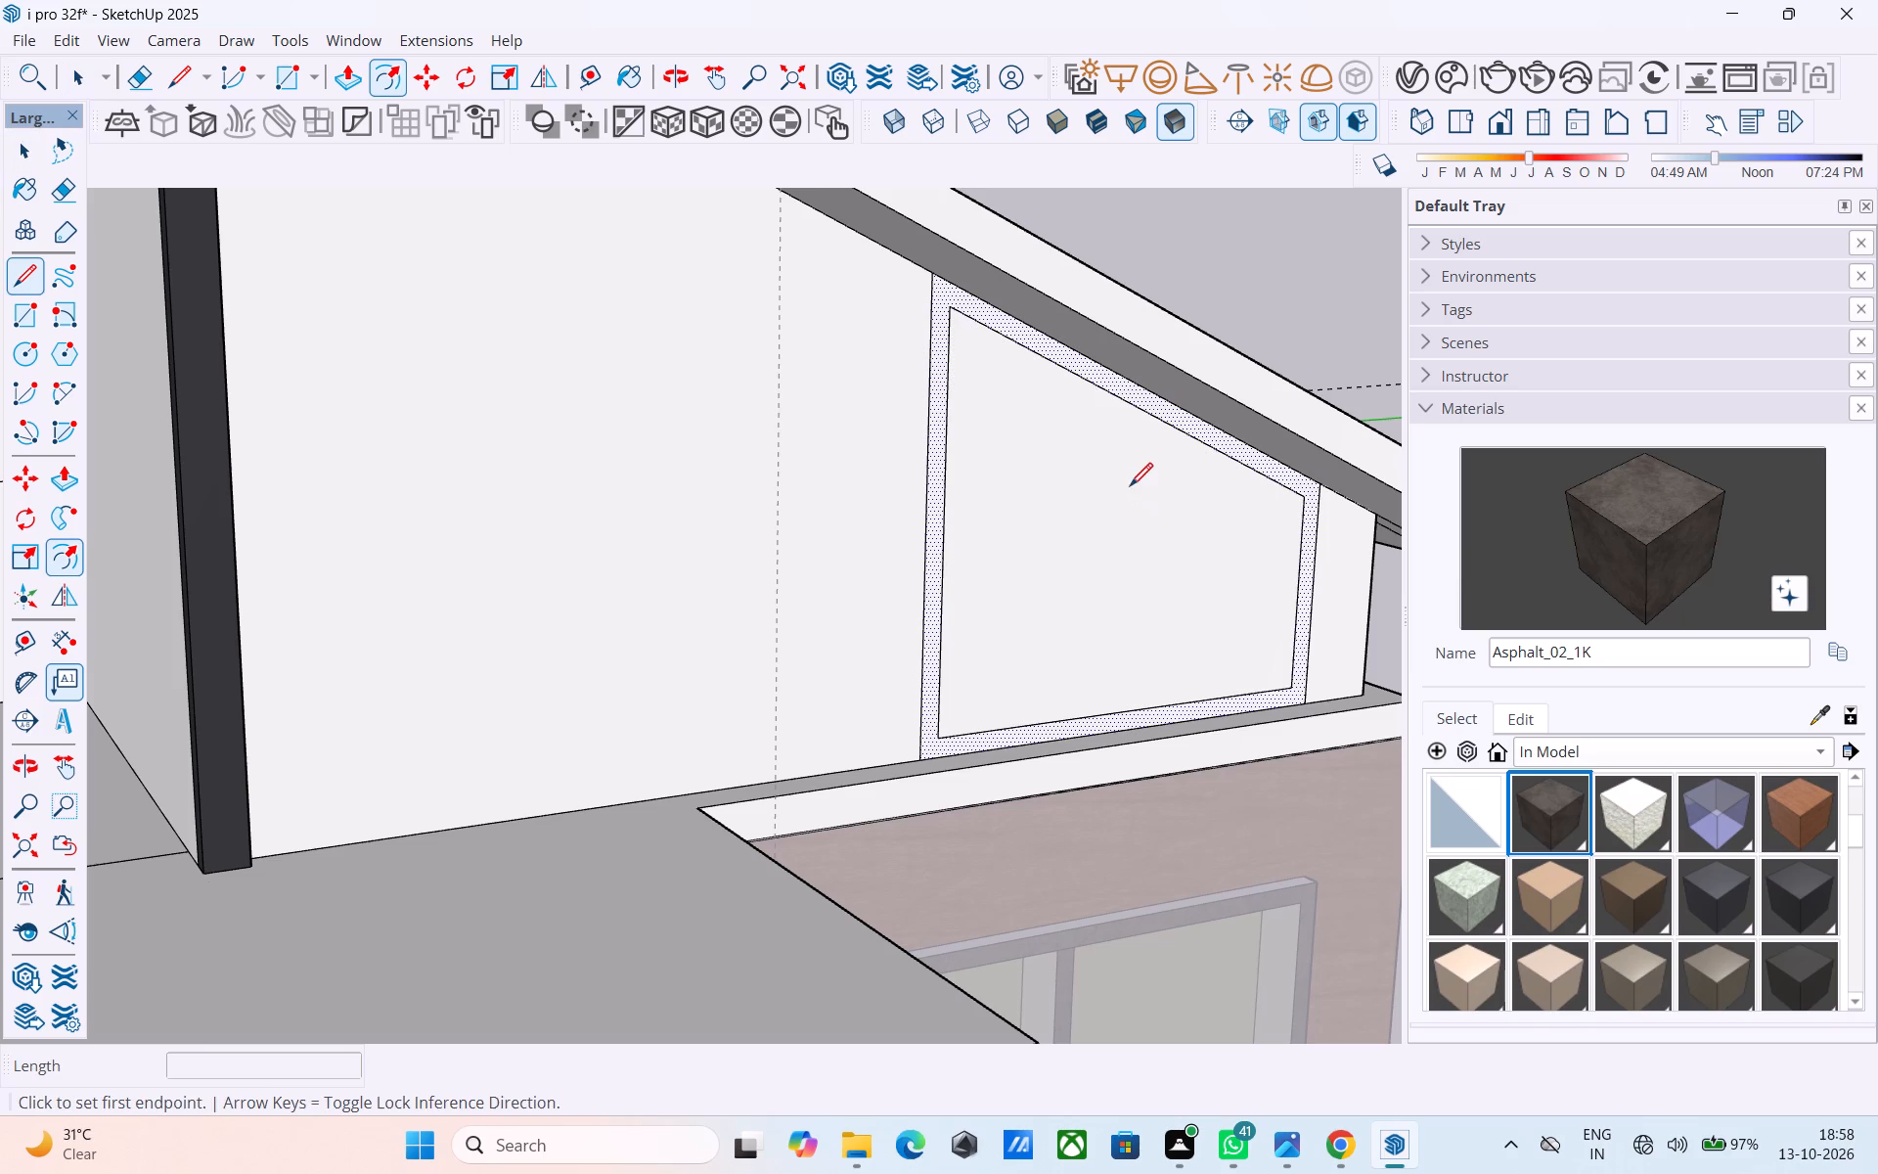
left_click(1139, 414)
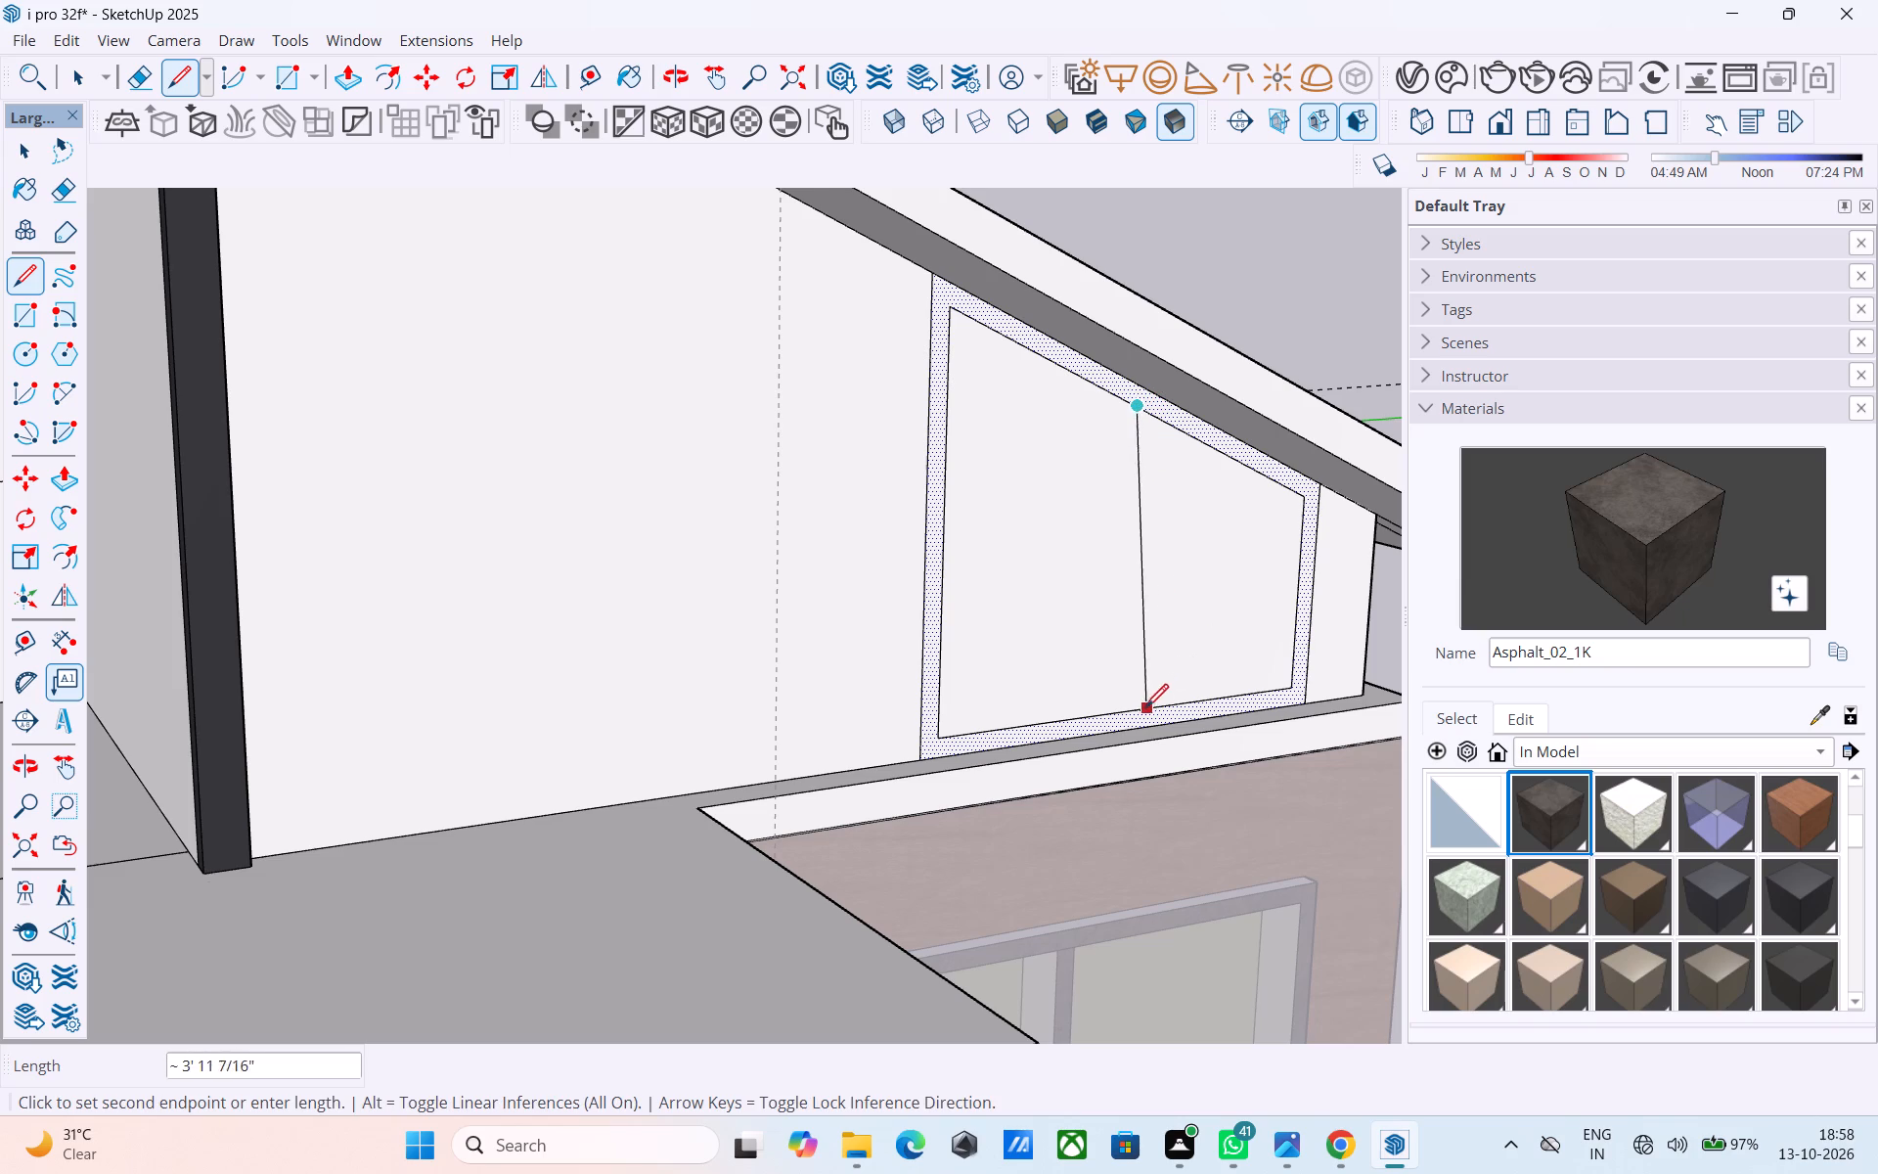
left_click(1126, 714)
Copy the dividing line 1.5" towards the wall's low end, and copy that new line 3" back towards the dark column.
key("space")
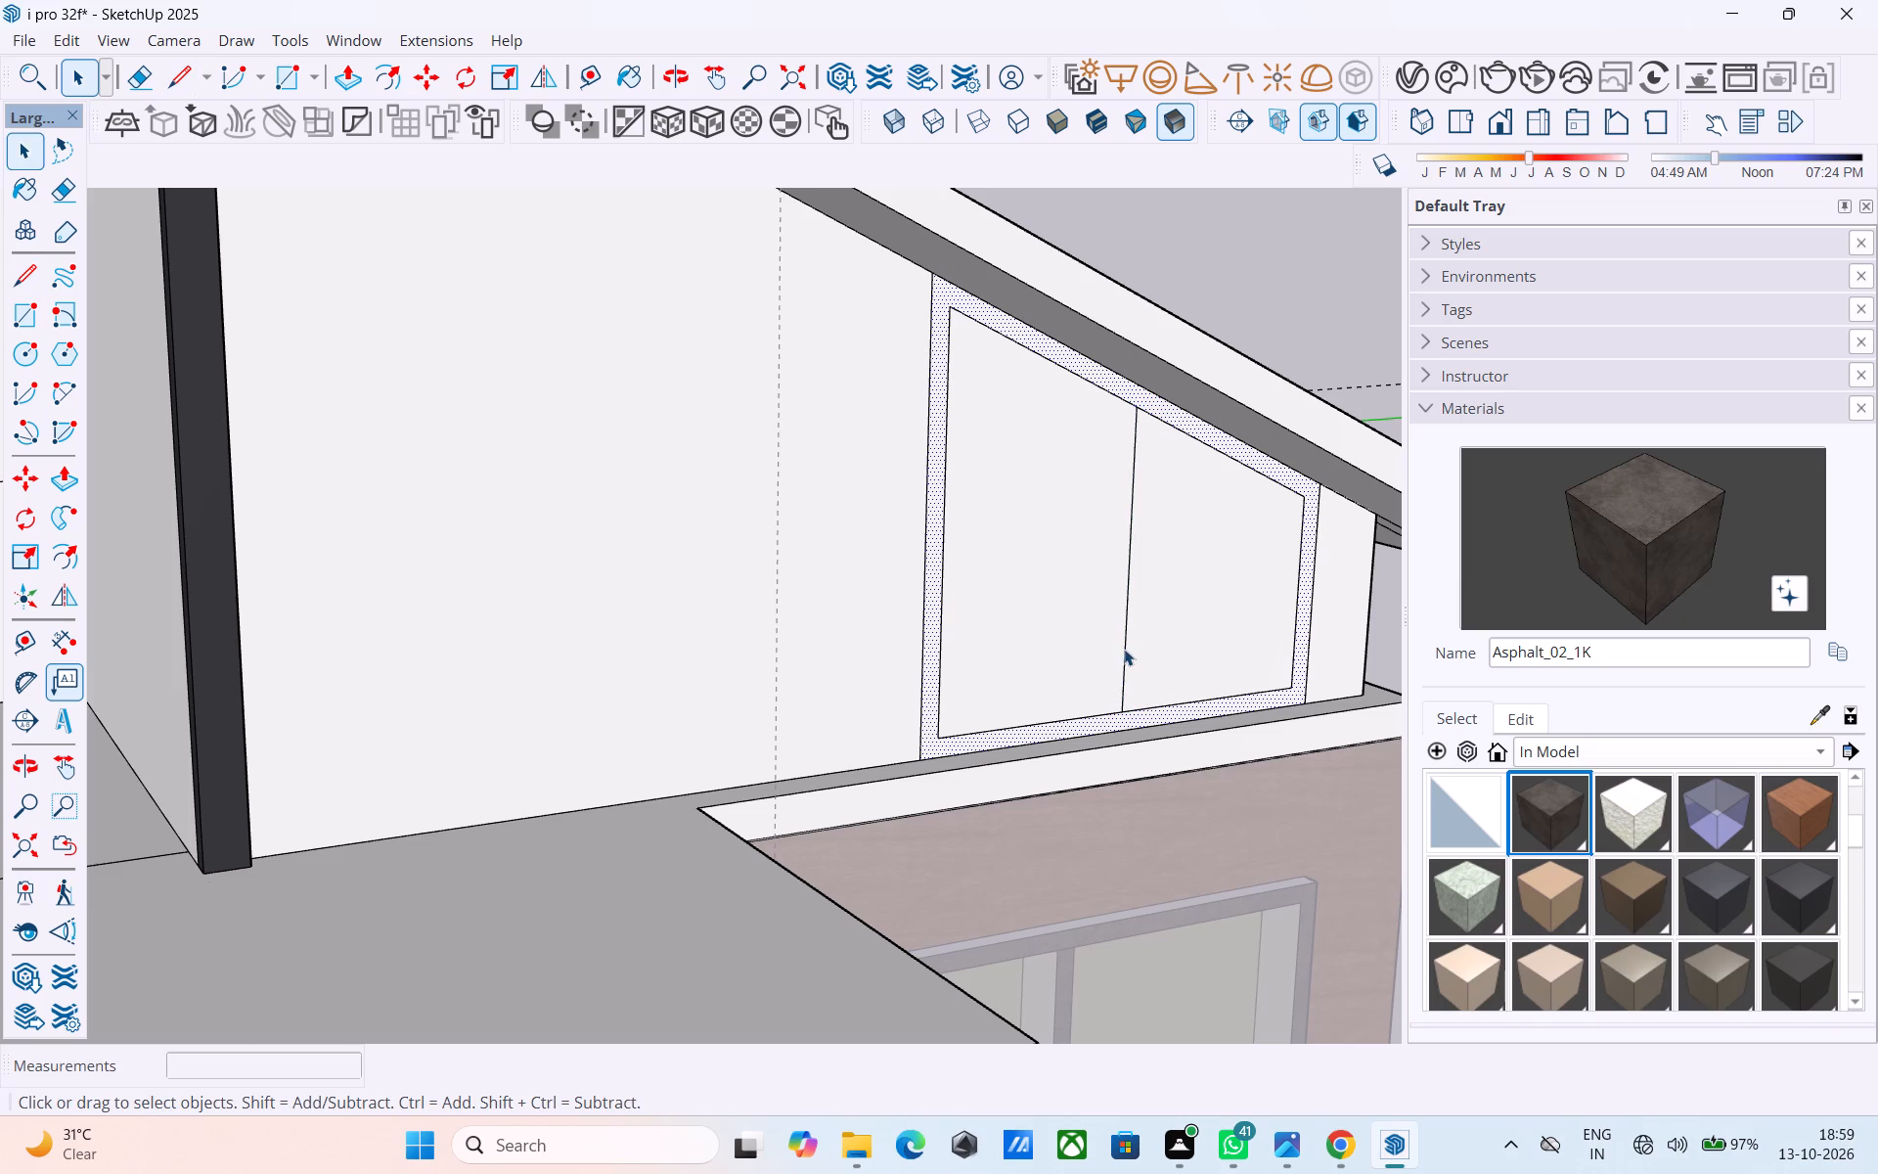
left_click(1124, 649)
key("m")
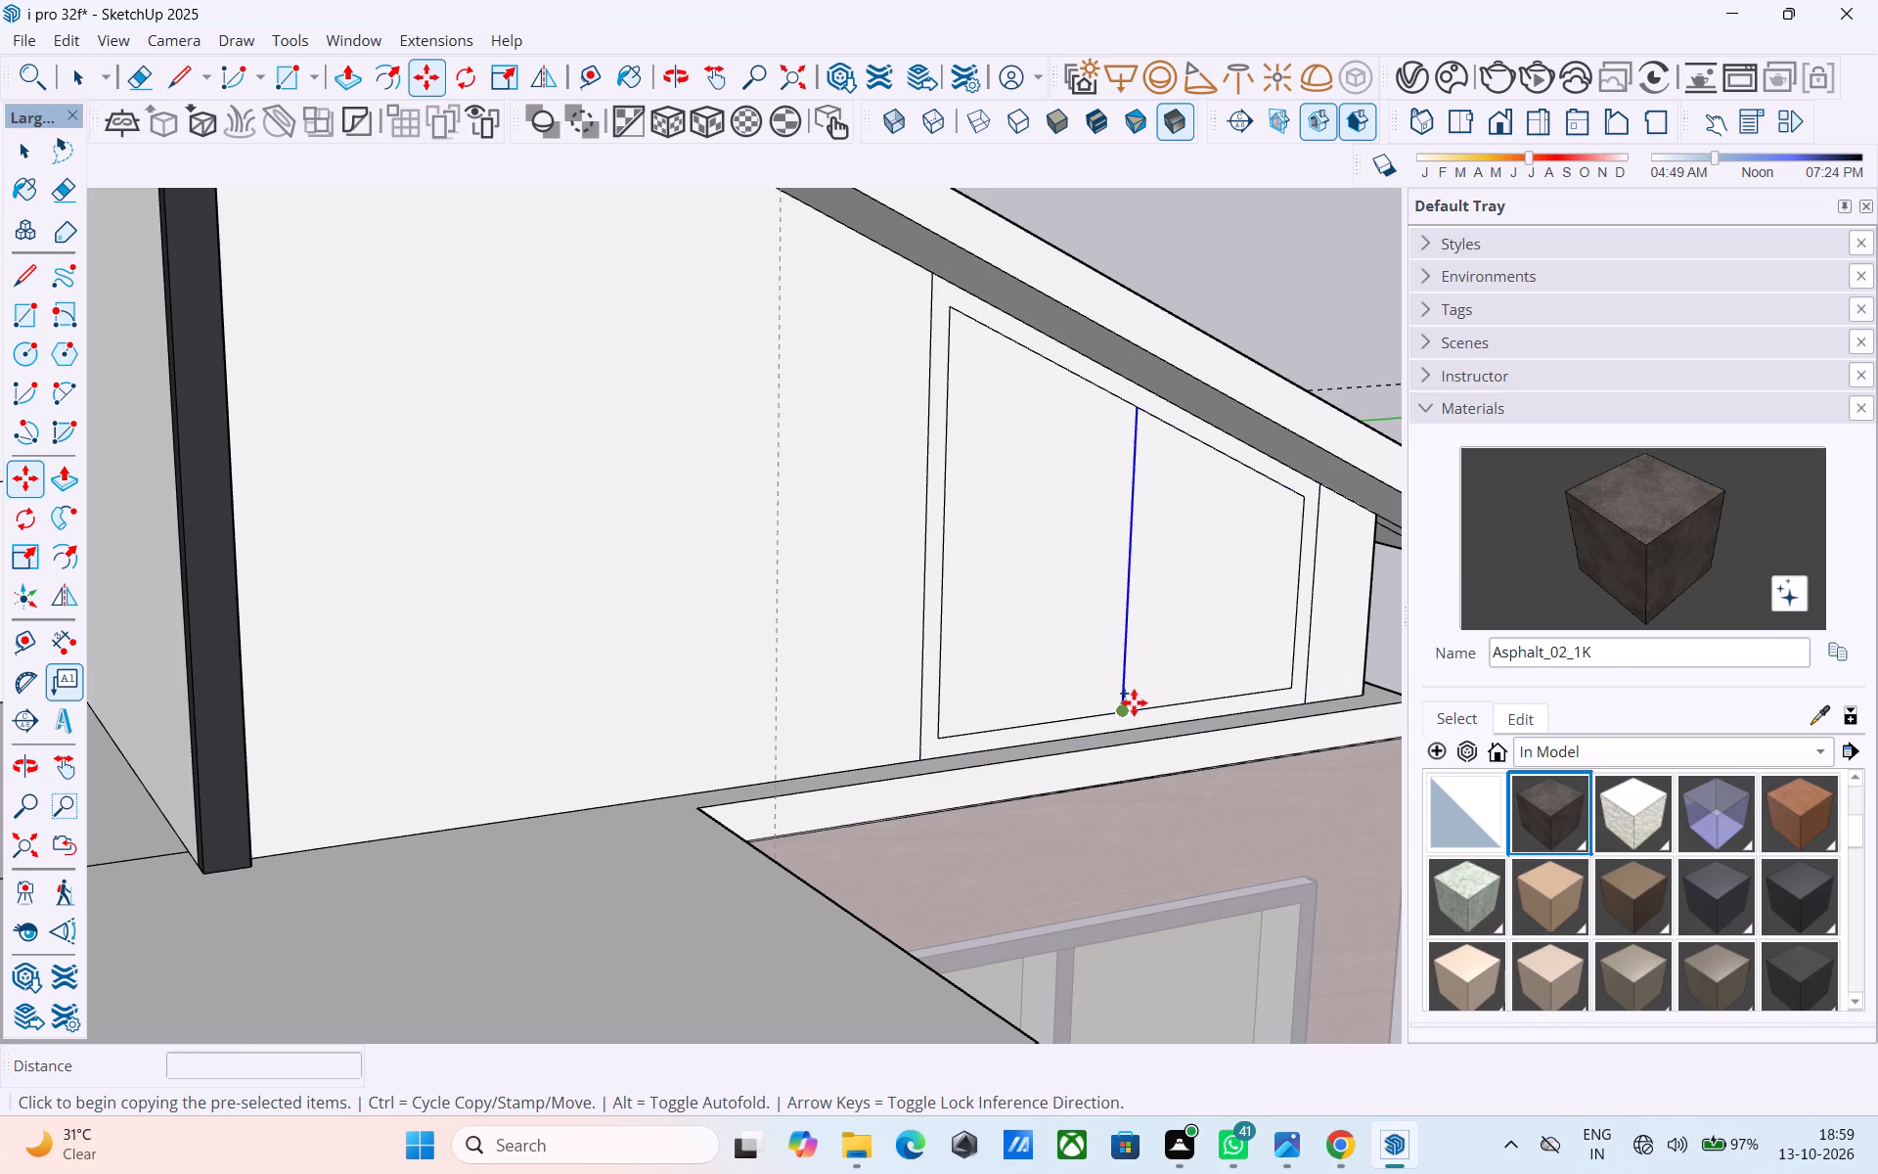
left_click(1134, 702)
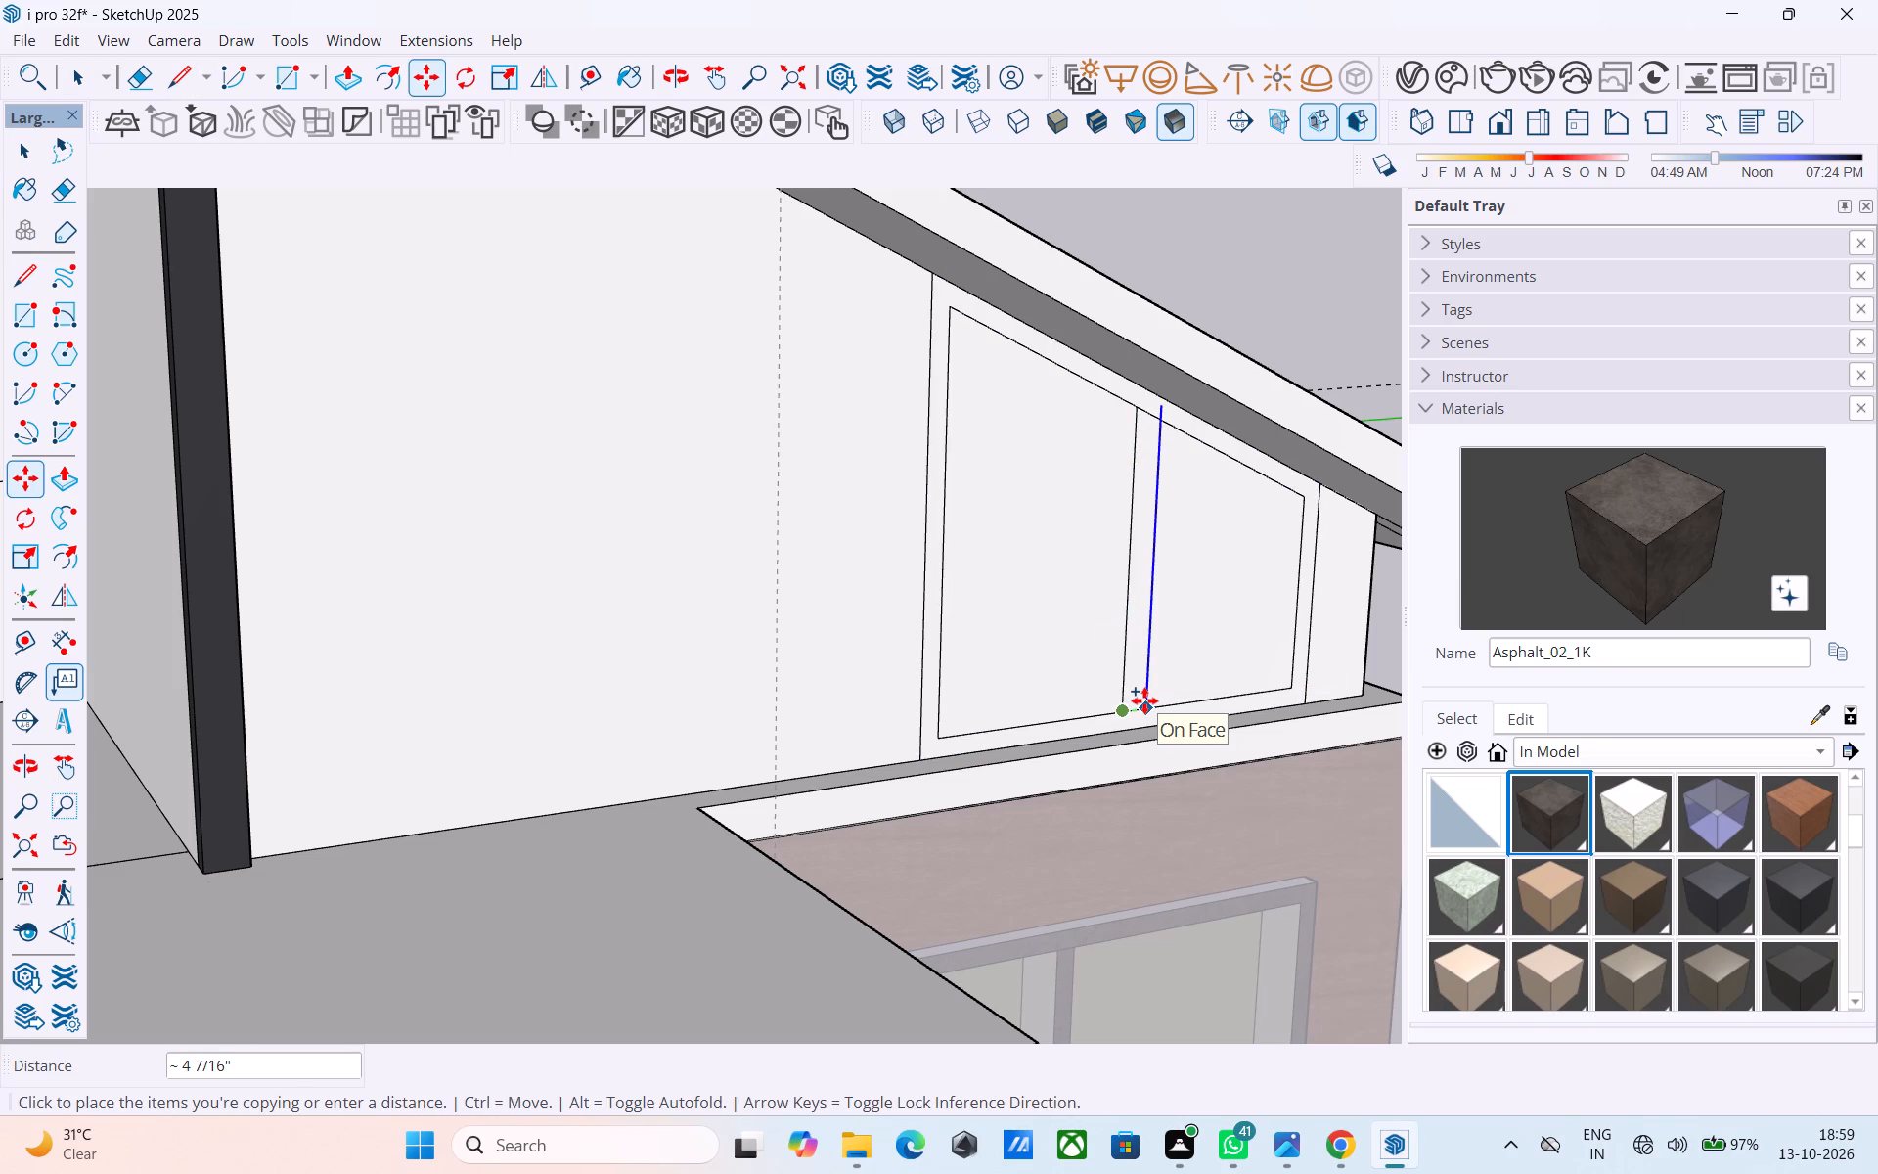
type("1.5\"")
key("Return")
scroll(1144, 700, "up", 6)
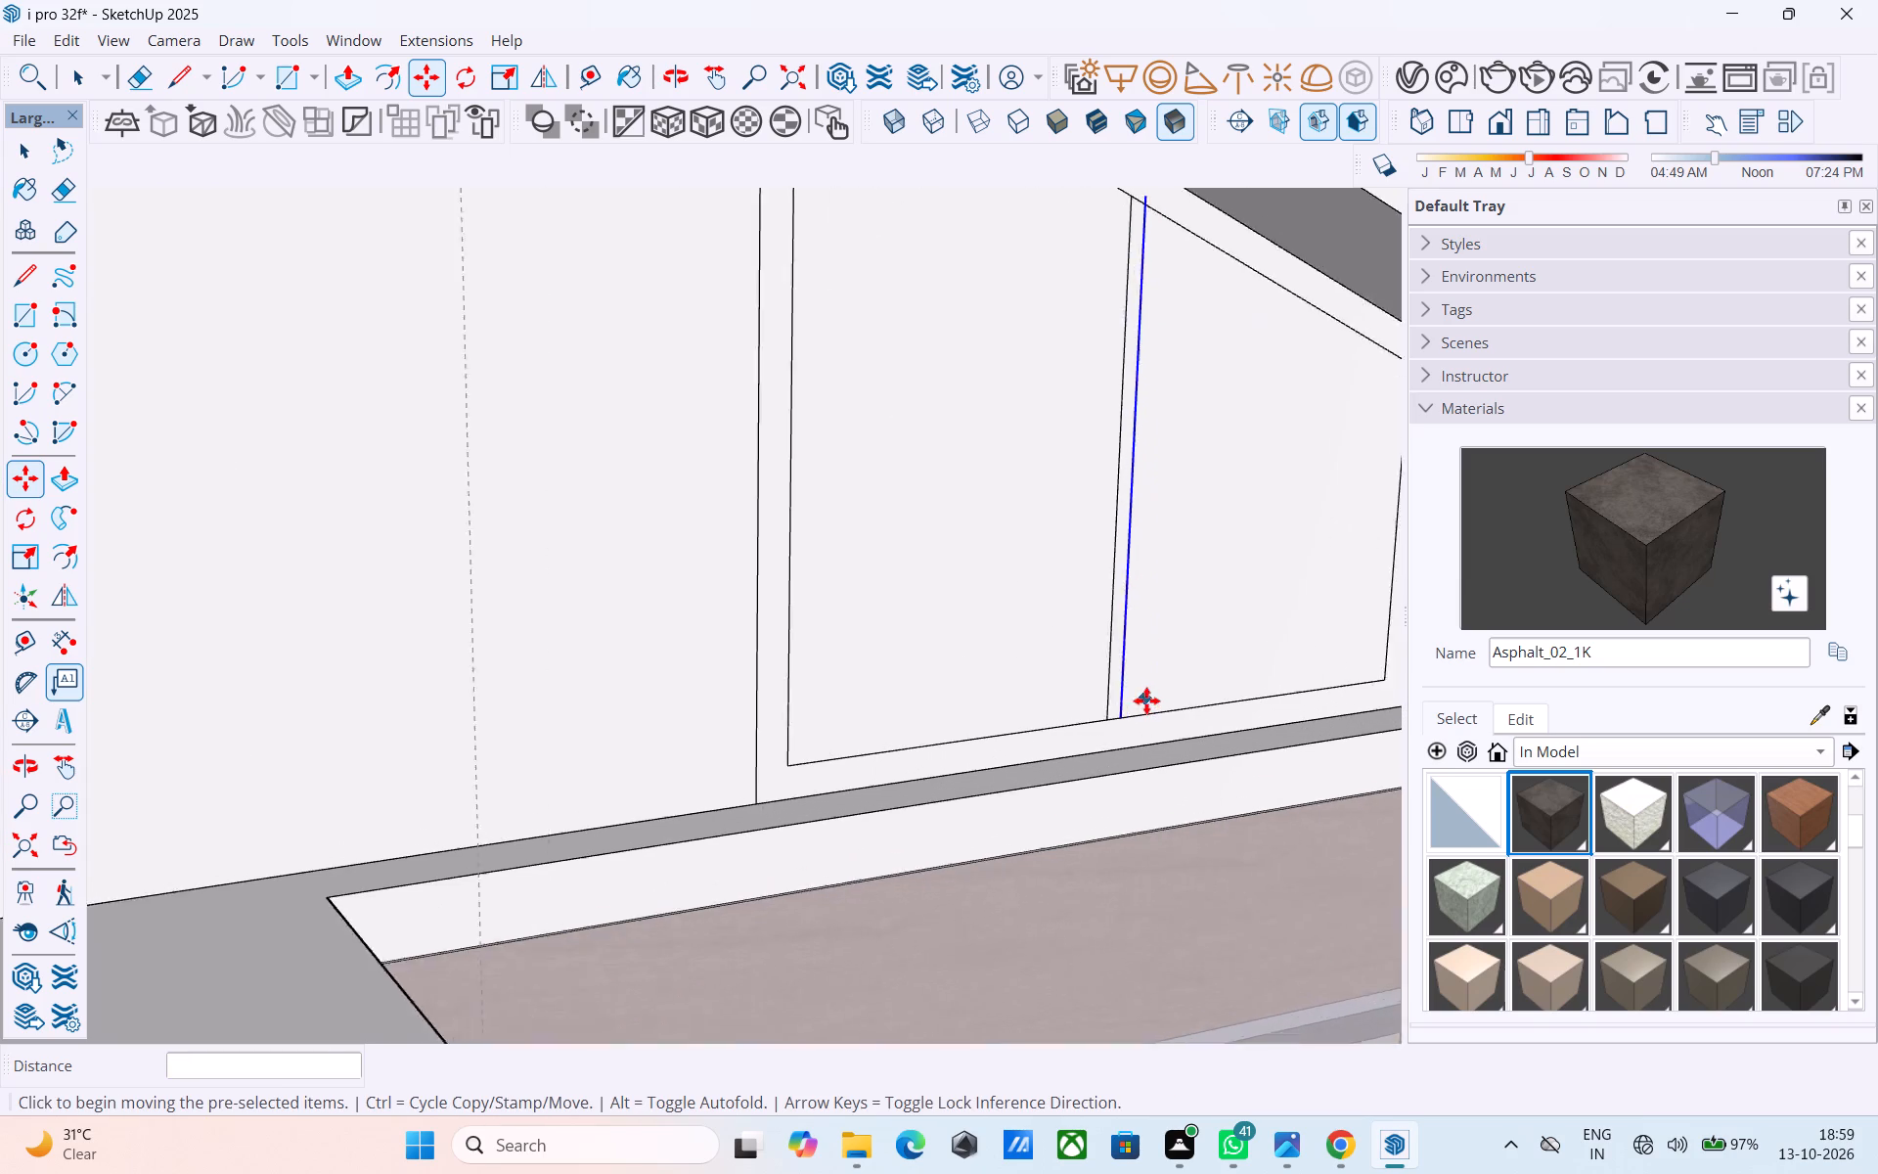
scroll(1146, 700, "up", 3)
left_click(1104, 727)
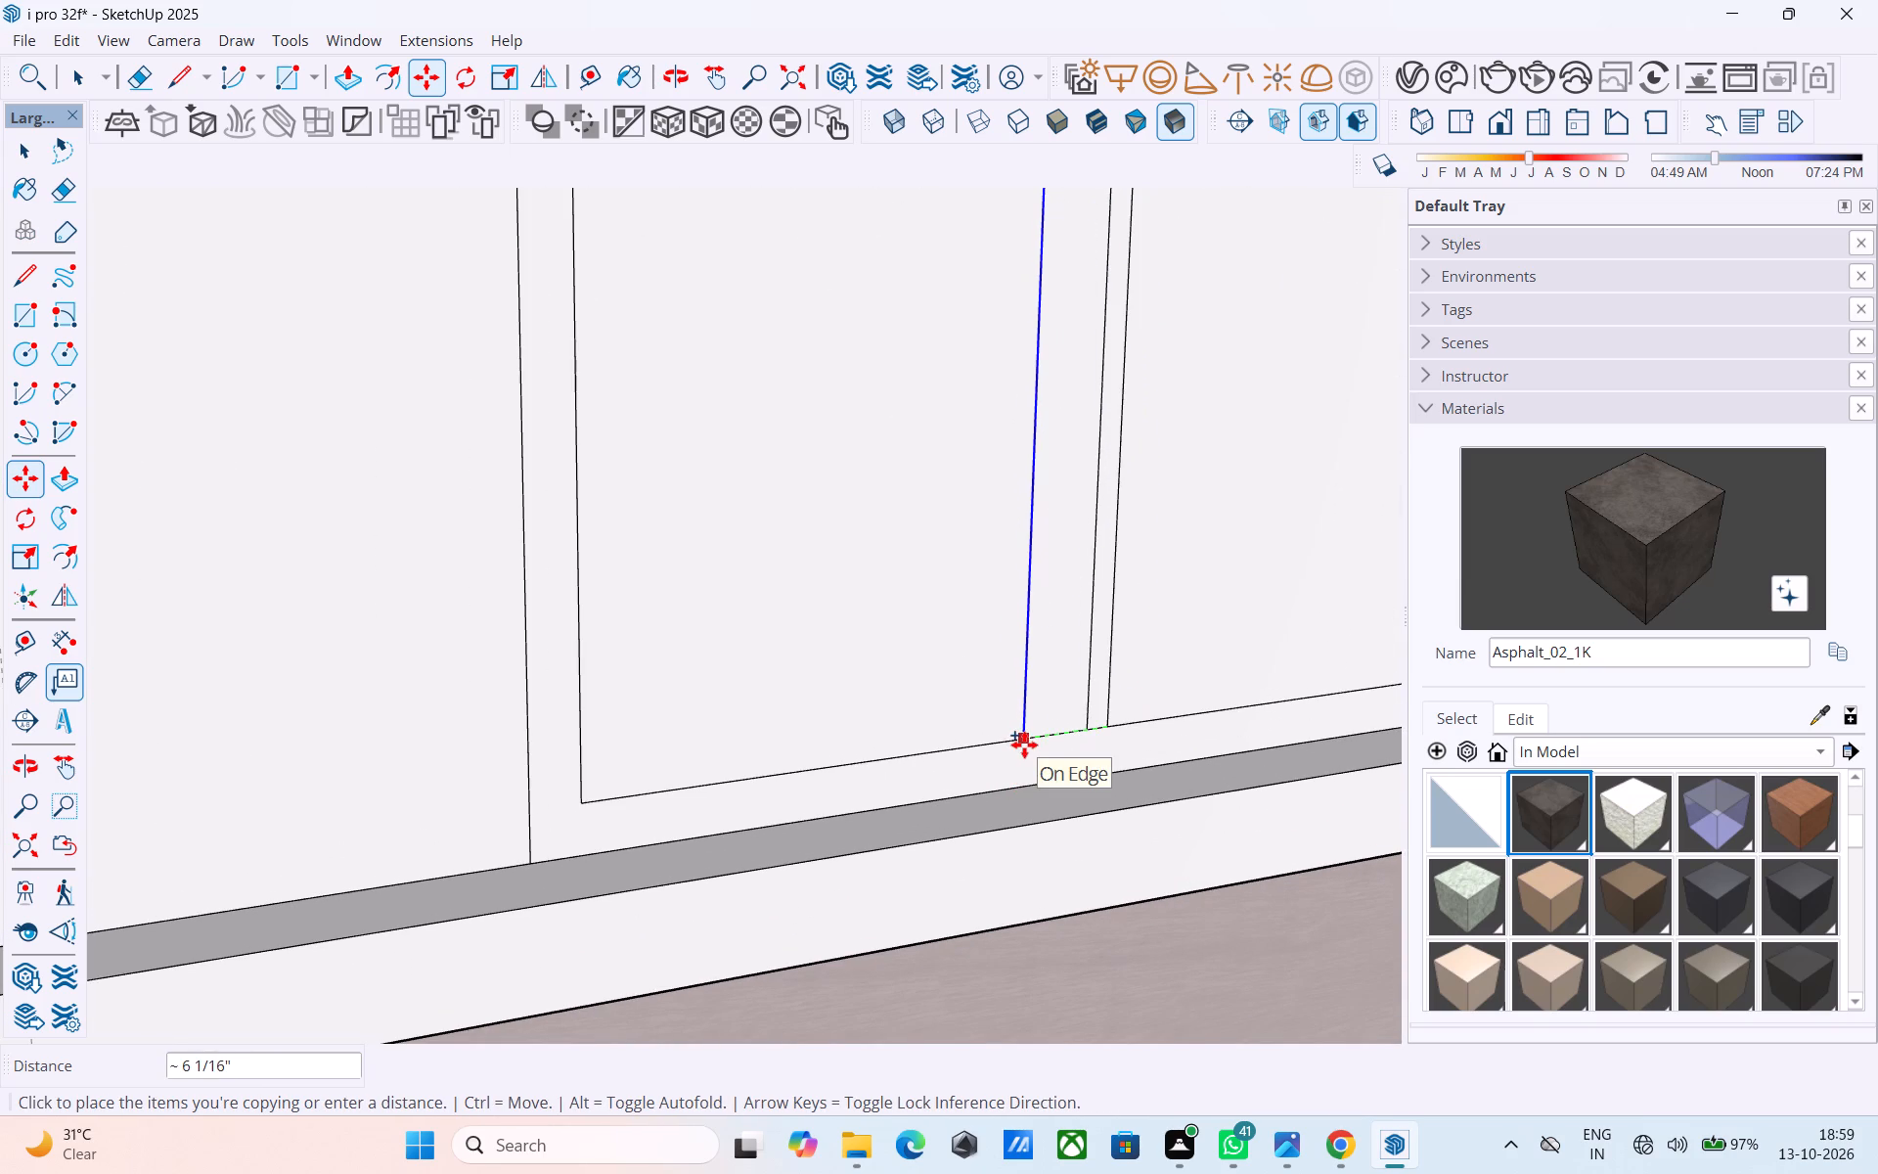
type("3\"")
key("Return")
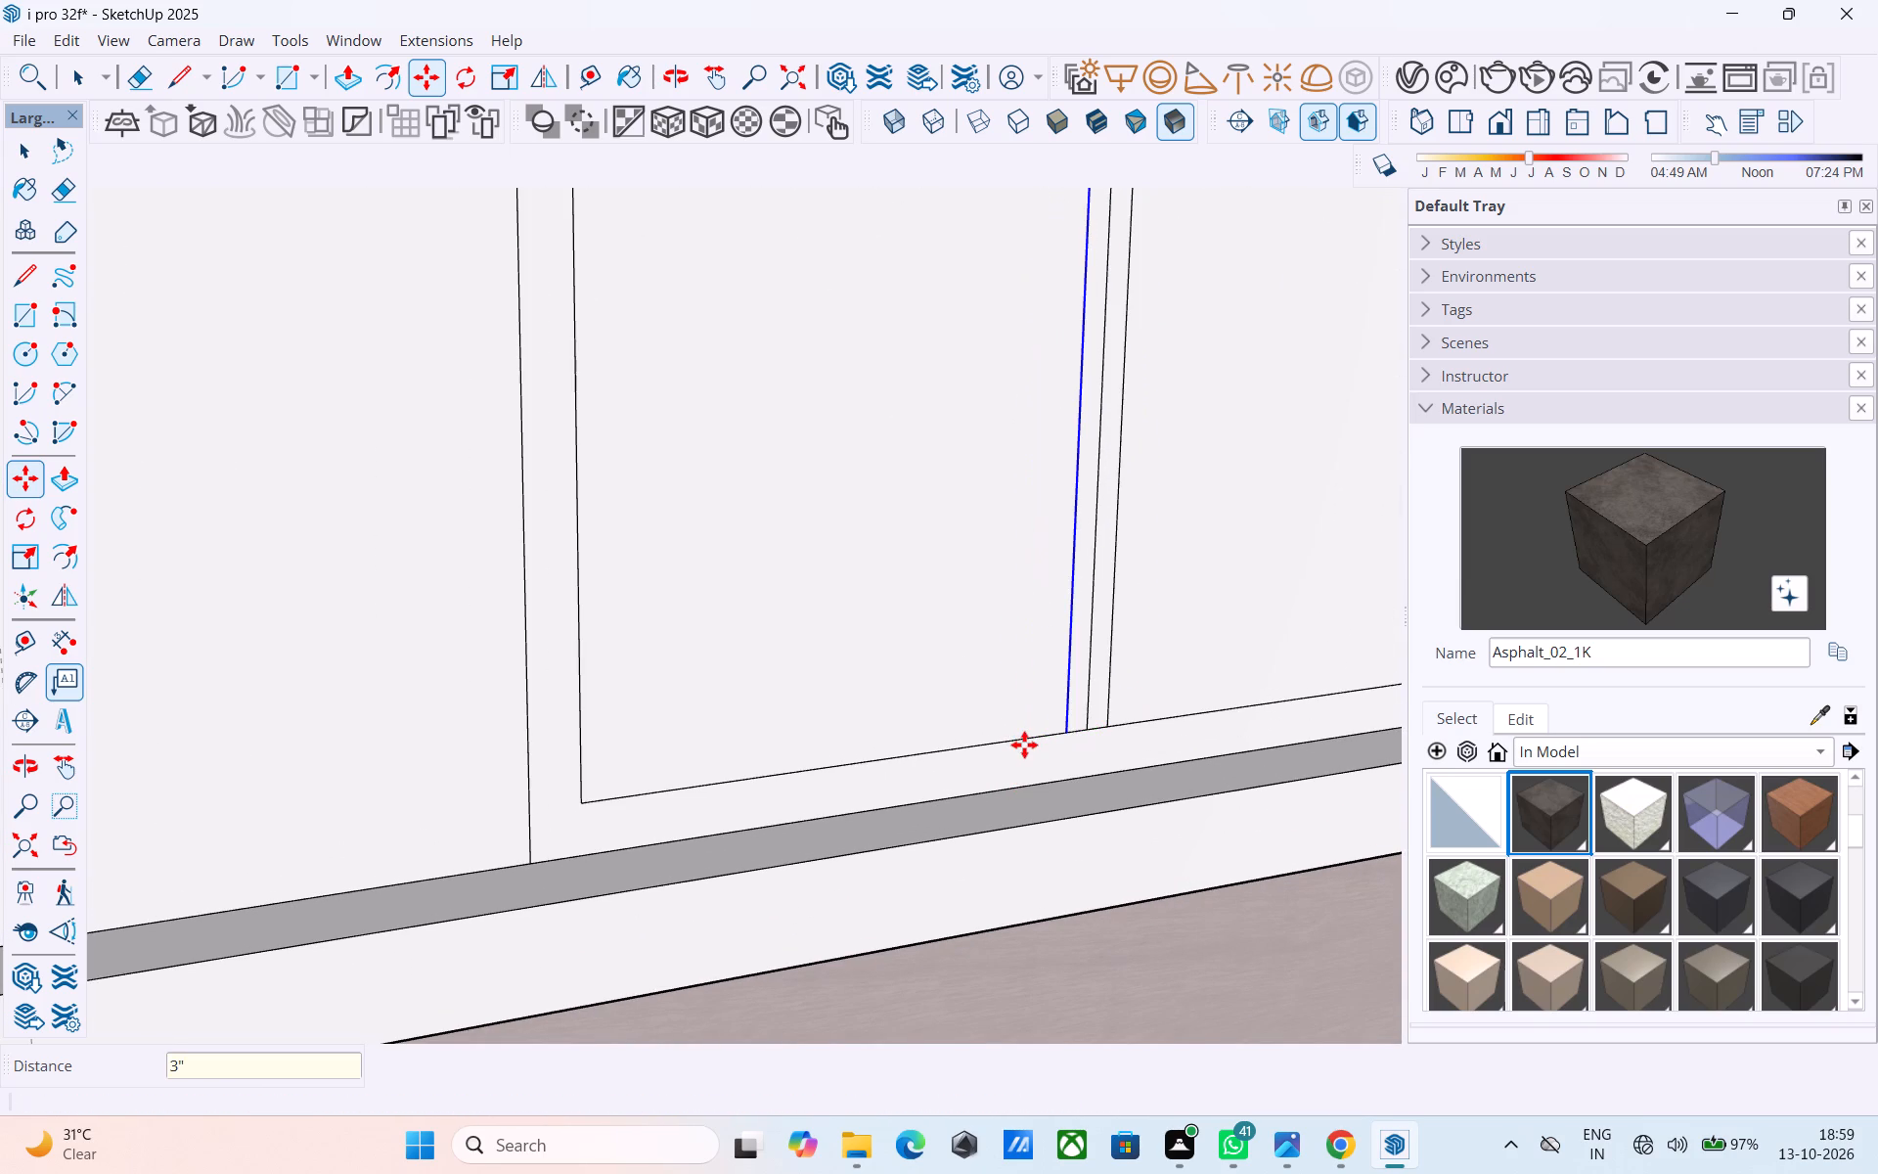
Erase the middle dividing line and the bottom edge segment between the two outer mullion lines.
key("e")
left_click(1096, 708)
left_click_drag(1088, 718, 1088, 734)
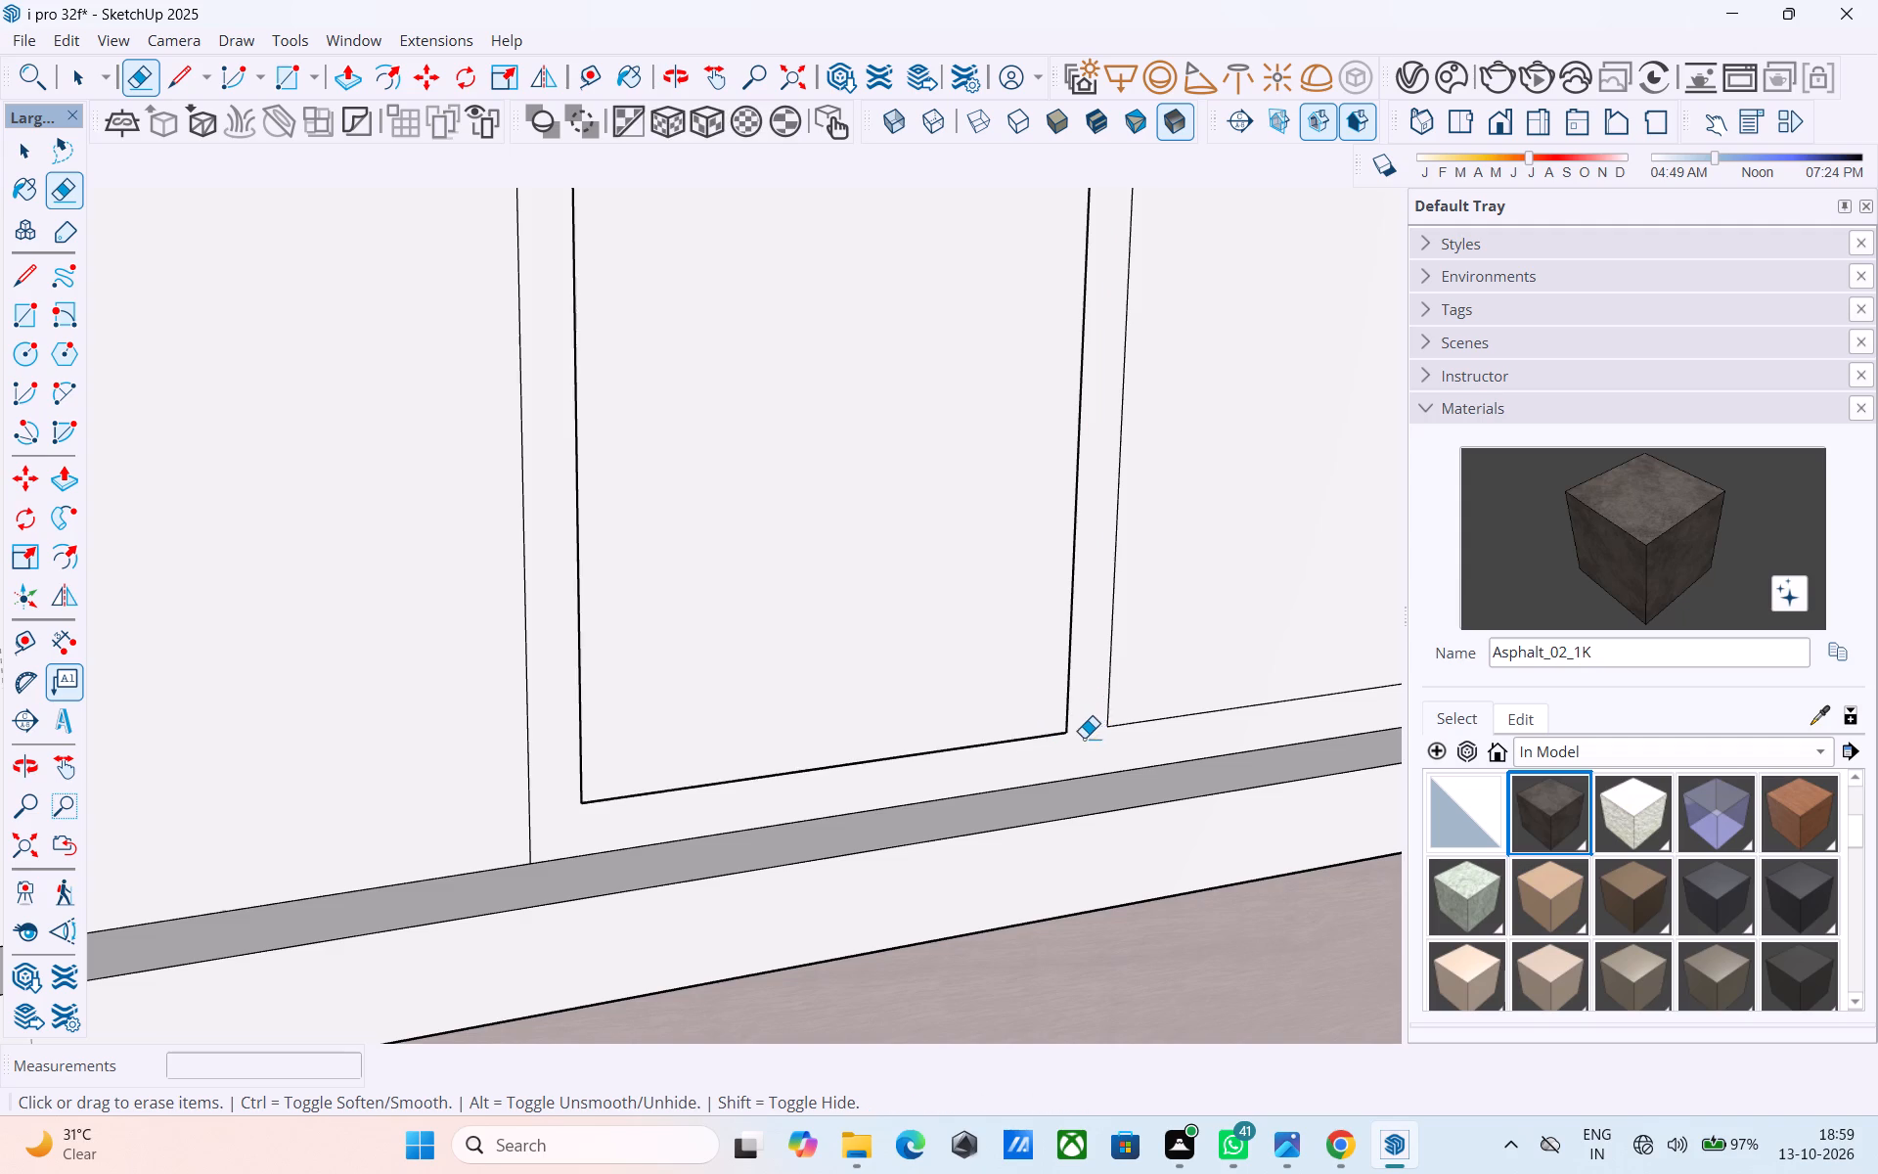
Extend the short mullion line up to the sloped inner edge and erase the leftover segments at the mullion's top.
scroll(1083, 741, "down", 5)
middle_click_drag(1061, 527, 954, 757, "shift")
scroll(1060, 545, "up", 7)
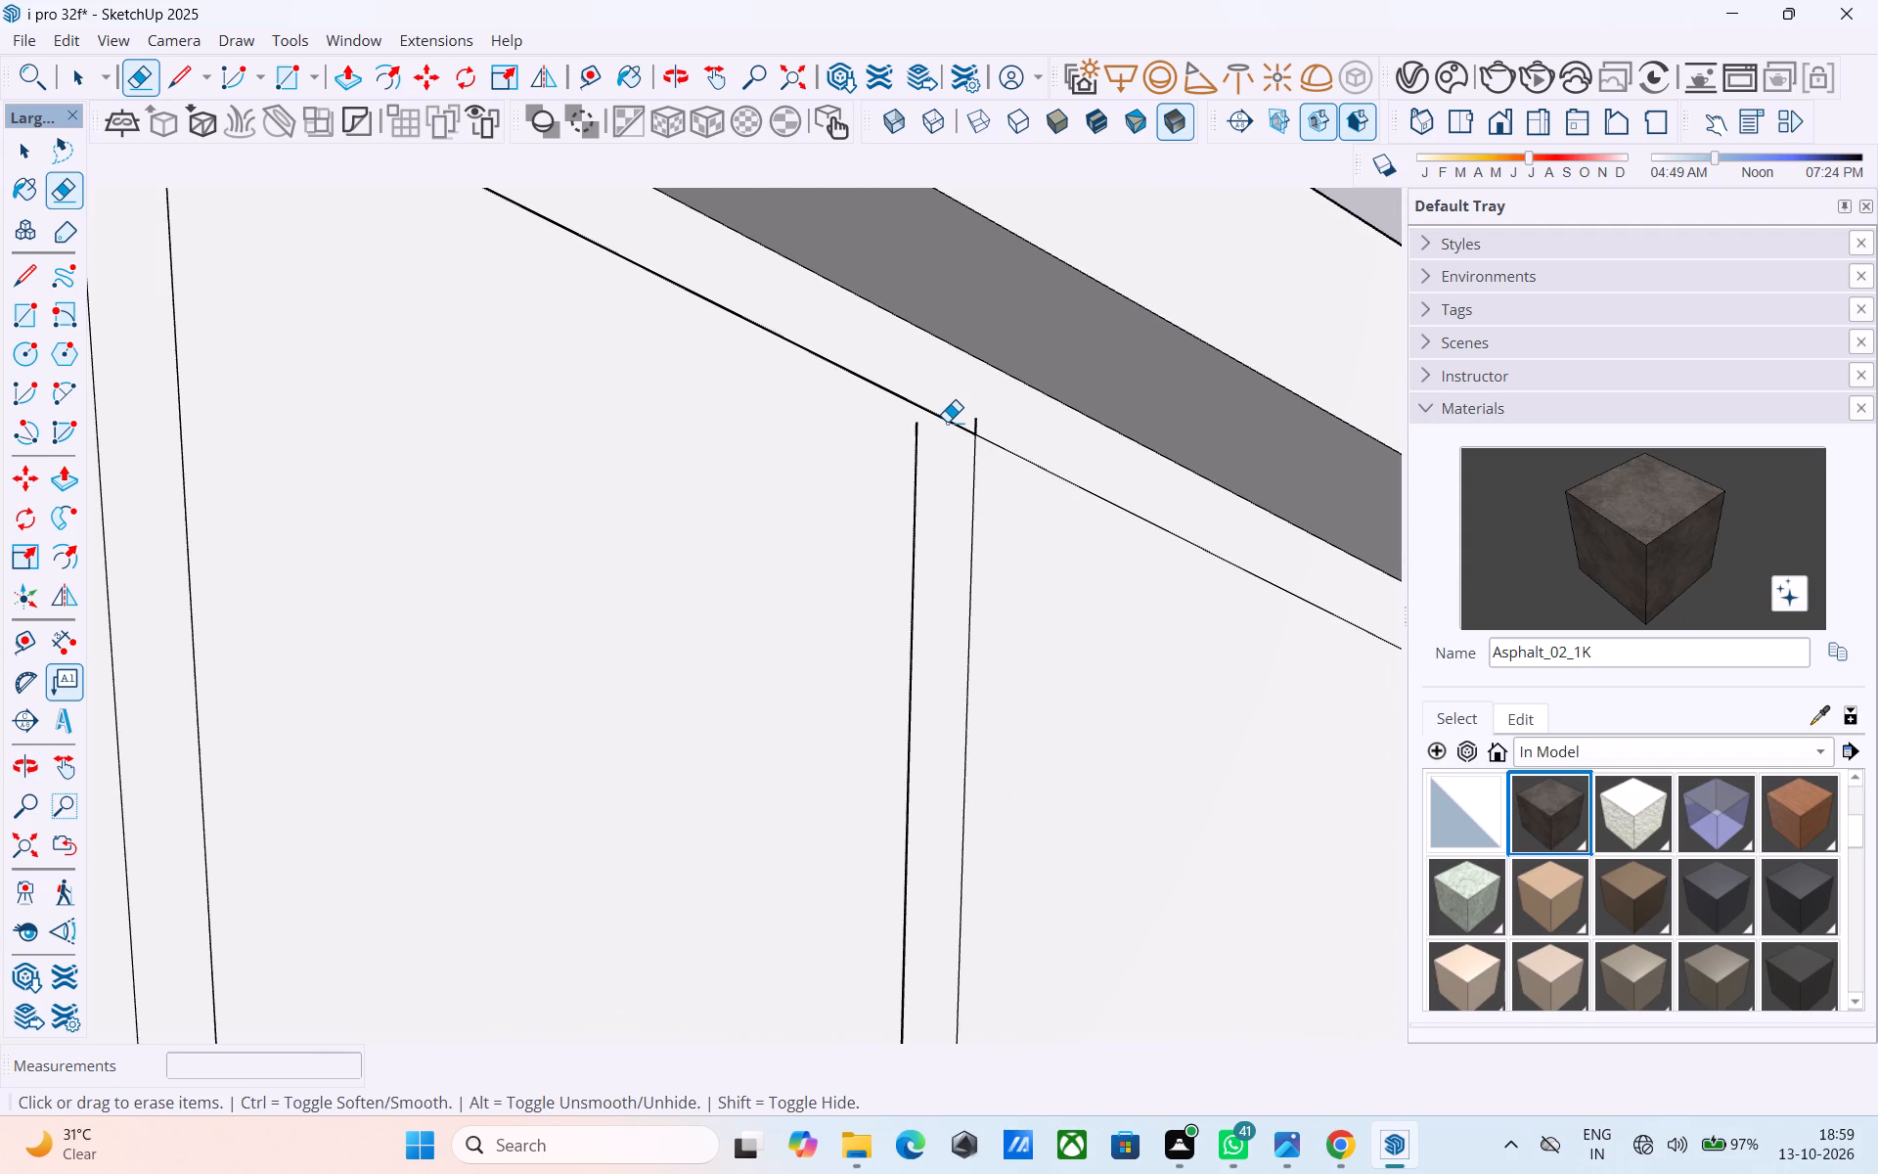
key("l")
scroll(945, 415, "up", 4)
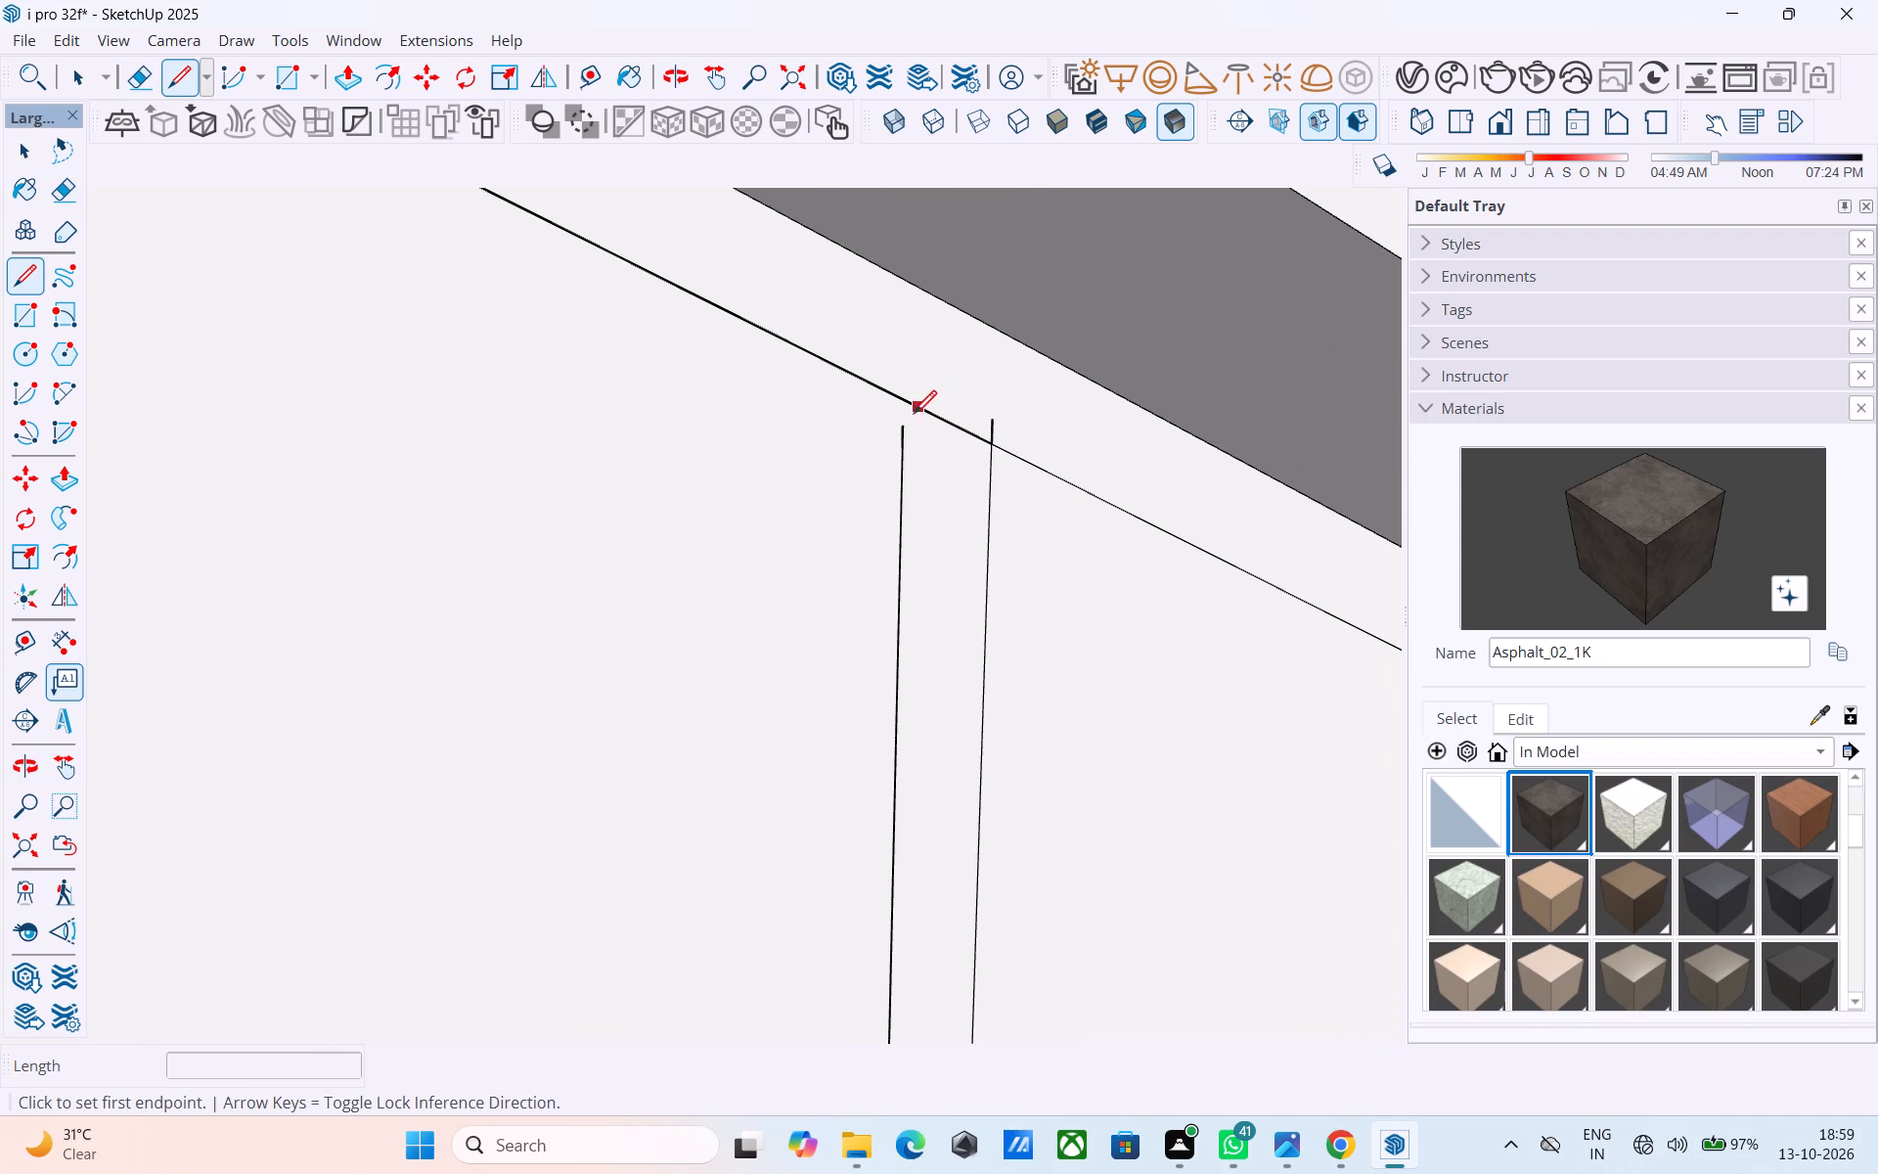
left_click(908, 433)
left_click(898, 404)
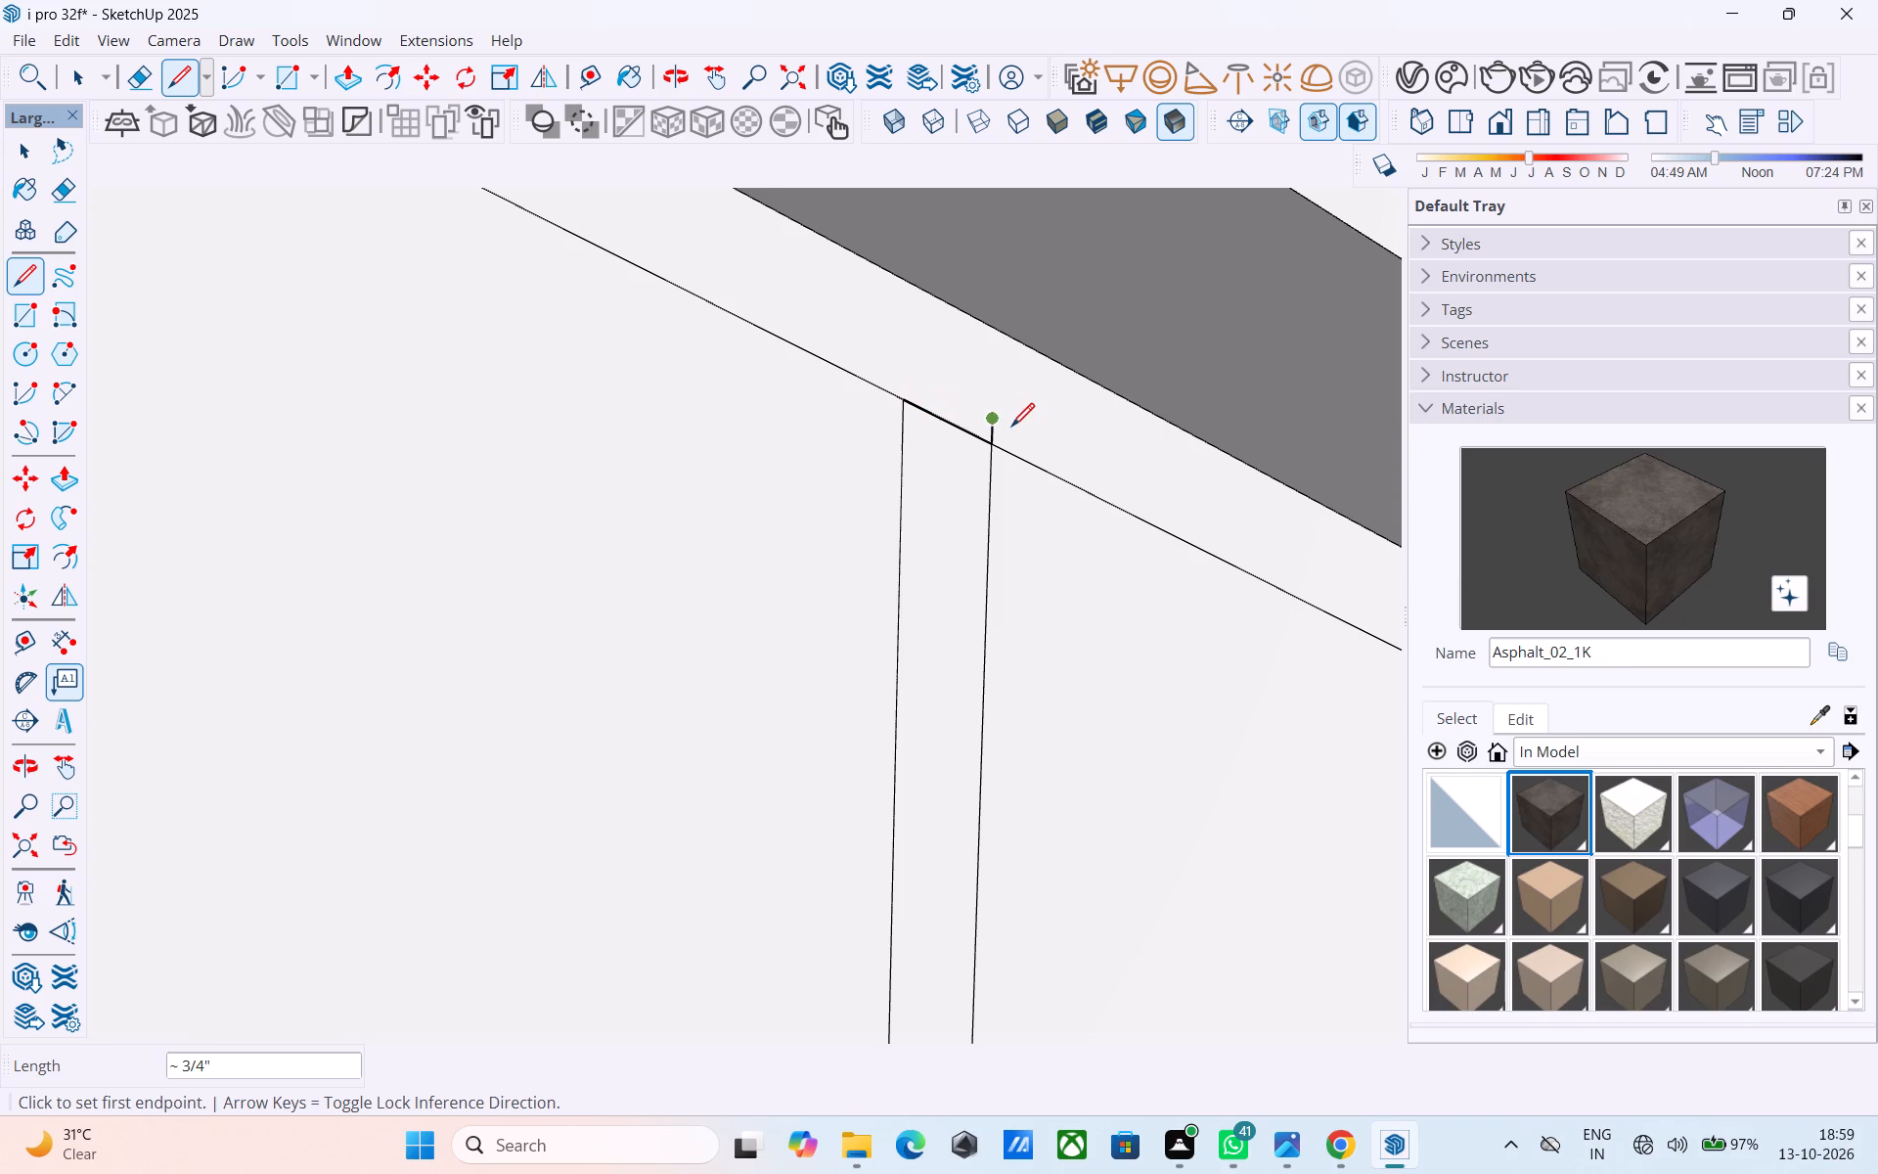
key("e")
left_click_drag(1015, 431, 969, 421)
left_click_drag(969, 421, 969, 489)
scroll(962, 481, "down", 10)
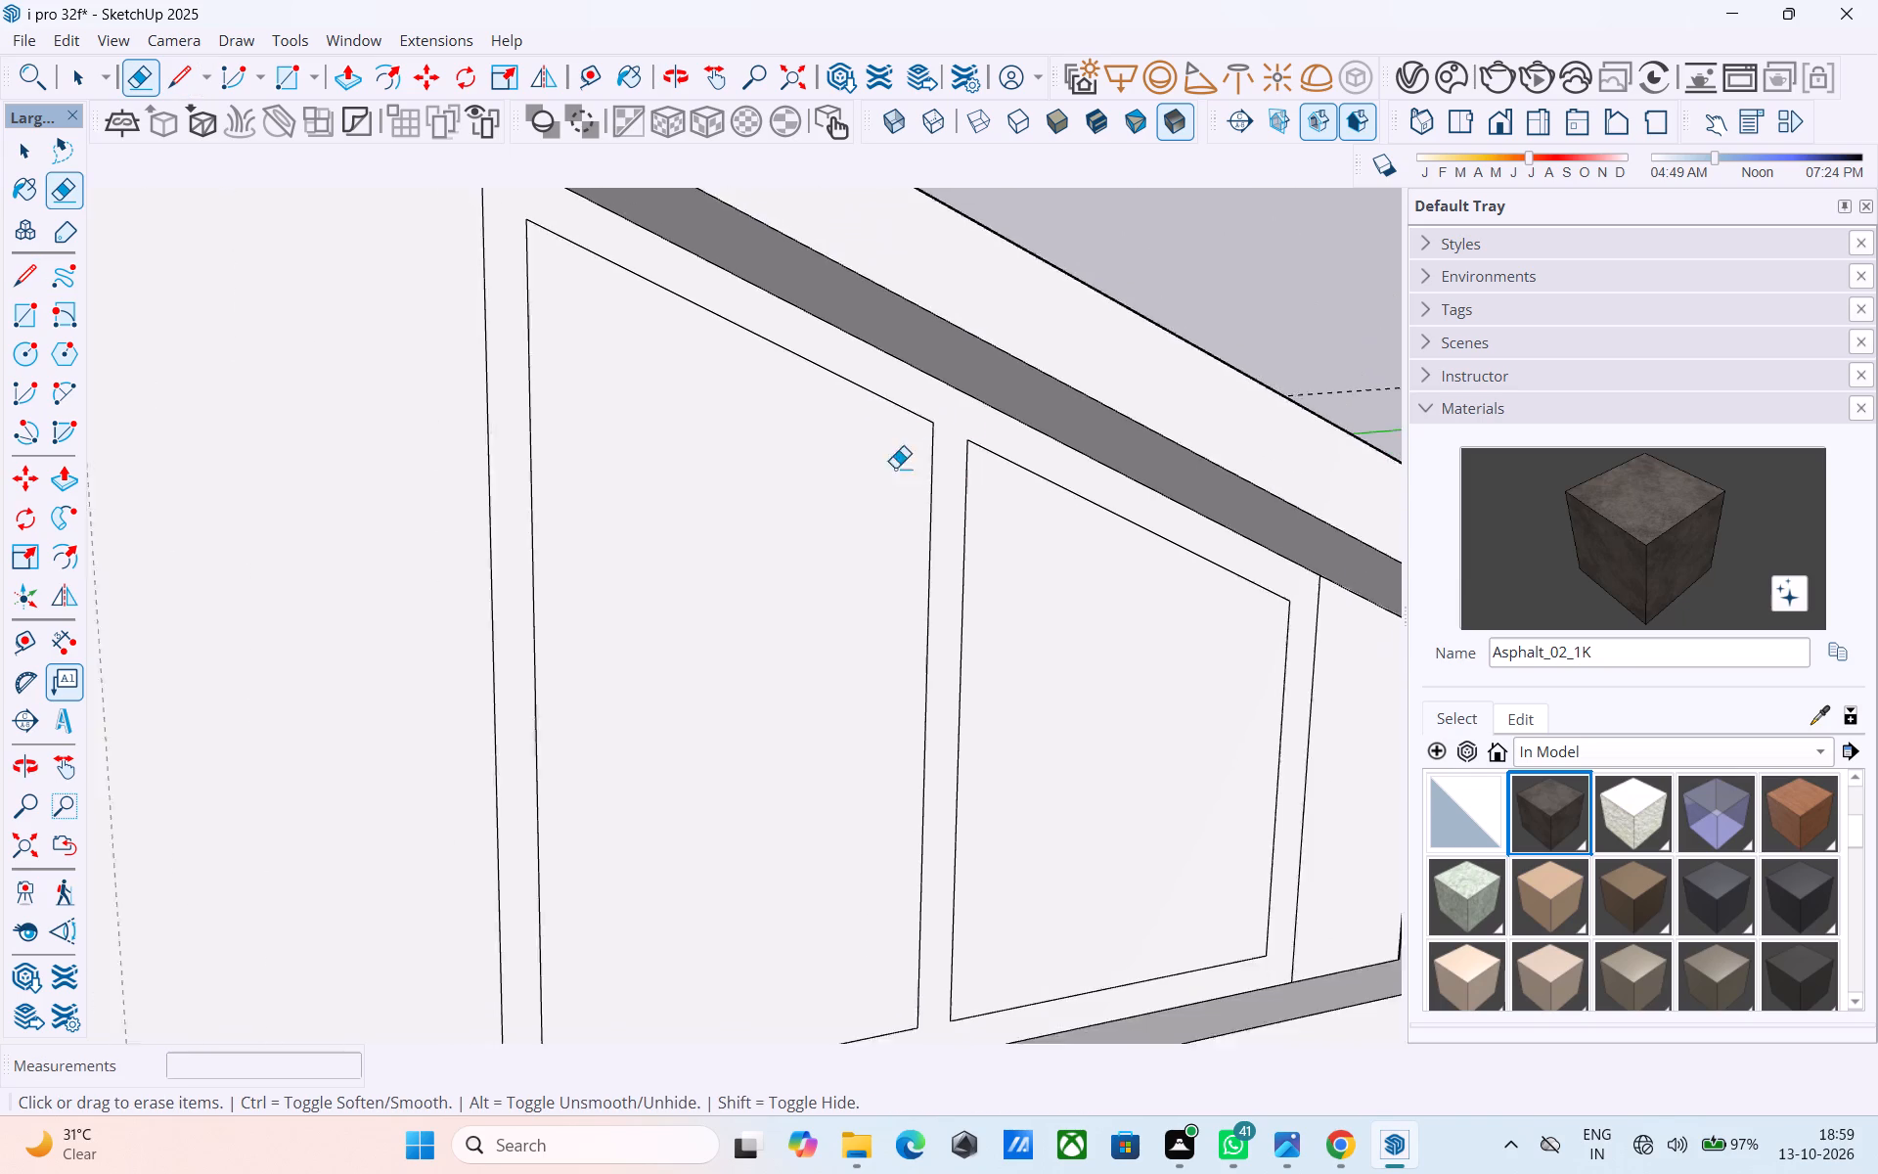
Paint the side-wall window frame and its mullion with the Asphalt_02_1K material.
scroll(895, 468, "down", 7)
middle_click_drag(953, 533, 898, 520)
left_click(1584, 503)
scroll(567, 460, "up", 1)
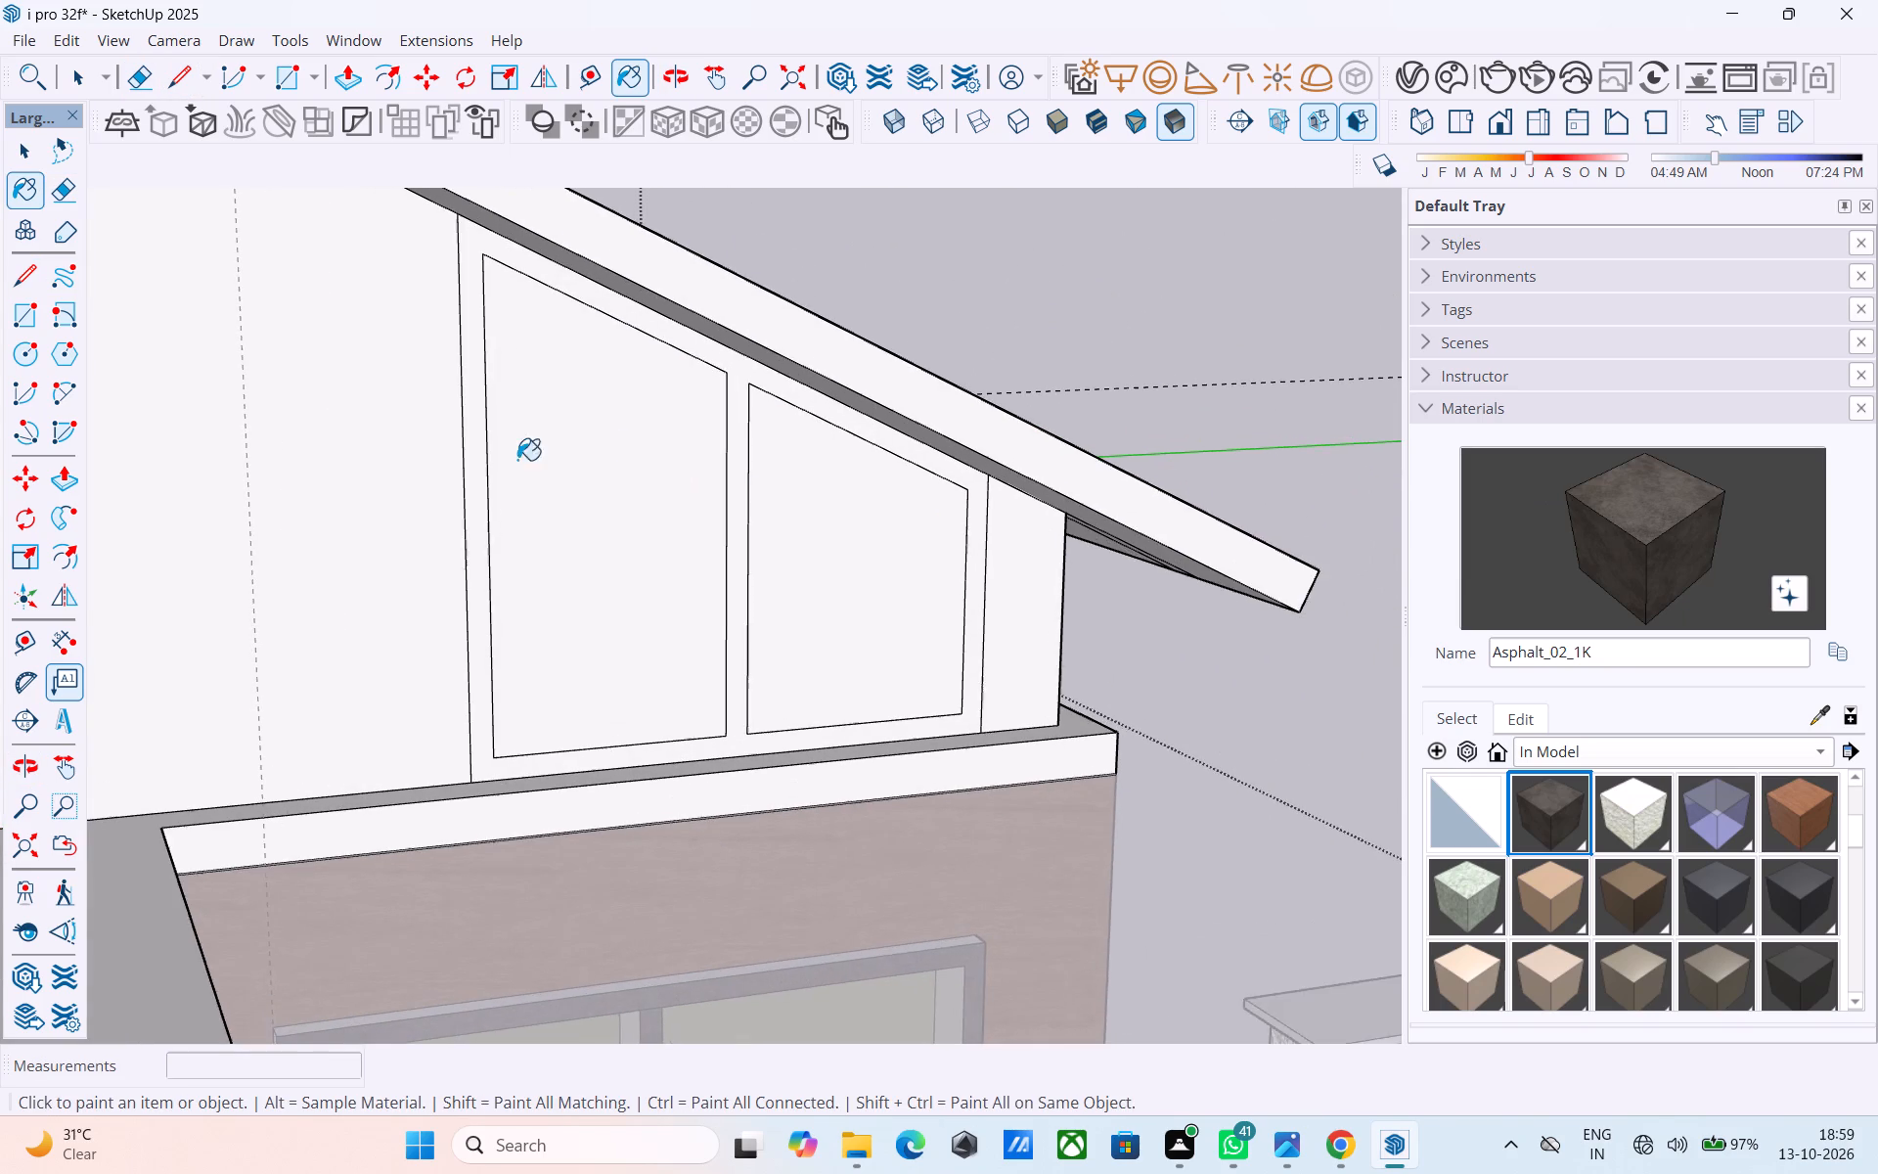
scroll(517, 460, "up", 4)
left_click(457, 438)
scroll(479, 460, "down", 11)
scroll(670, 610, "down", 1)
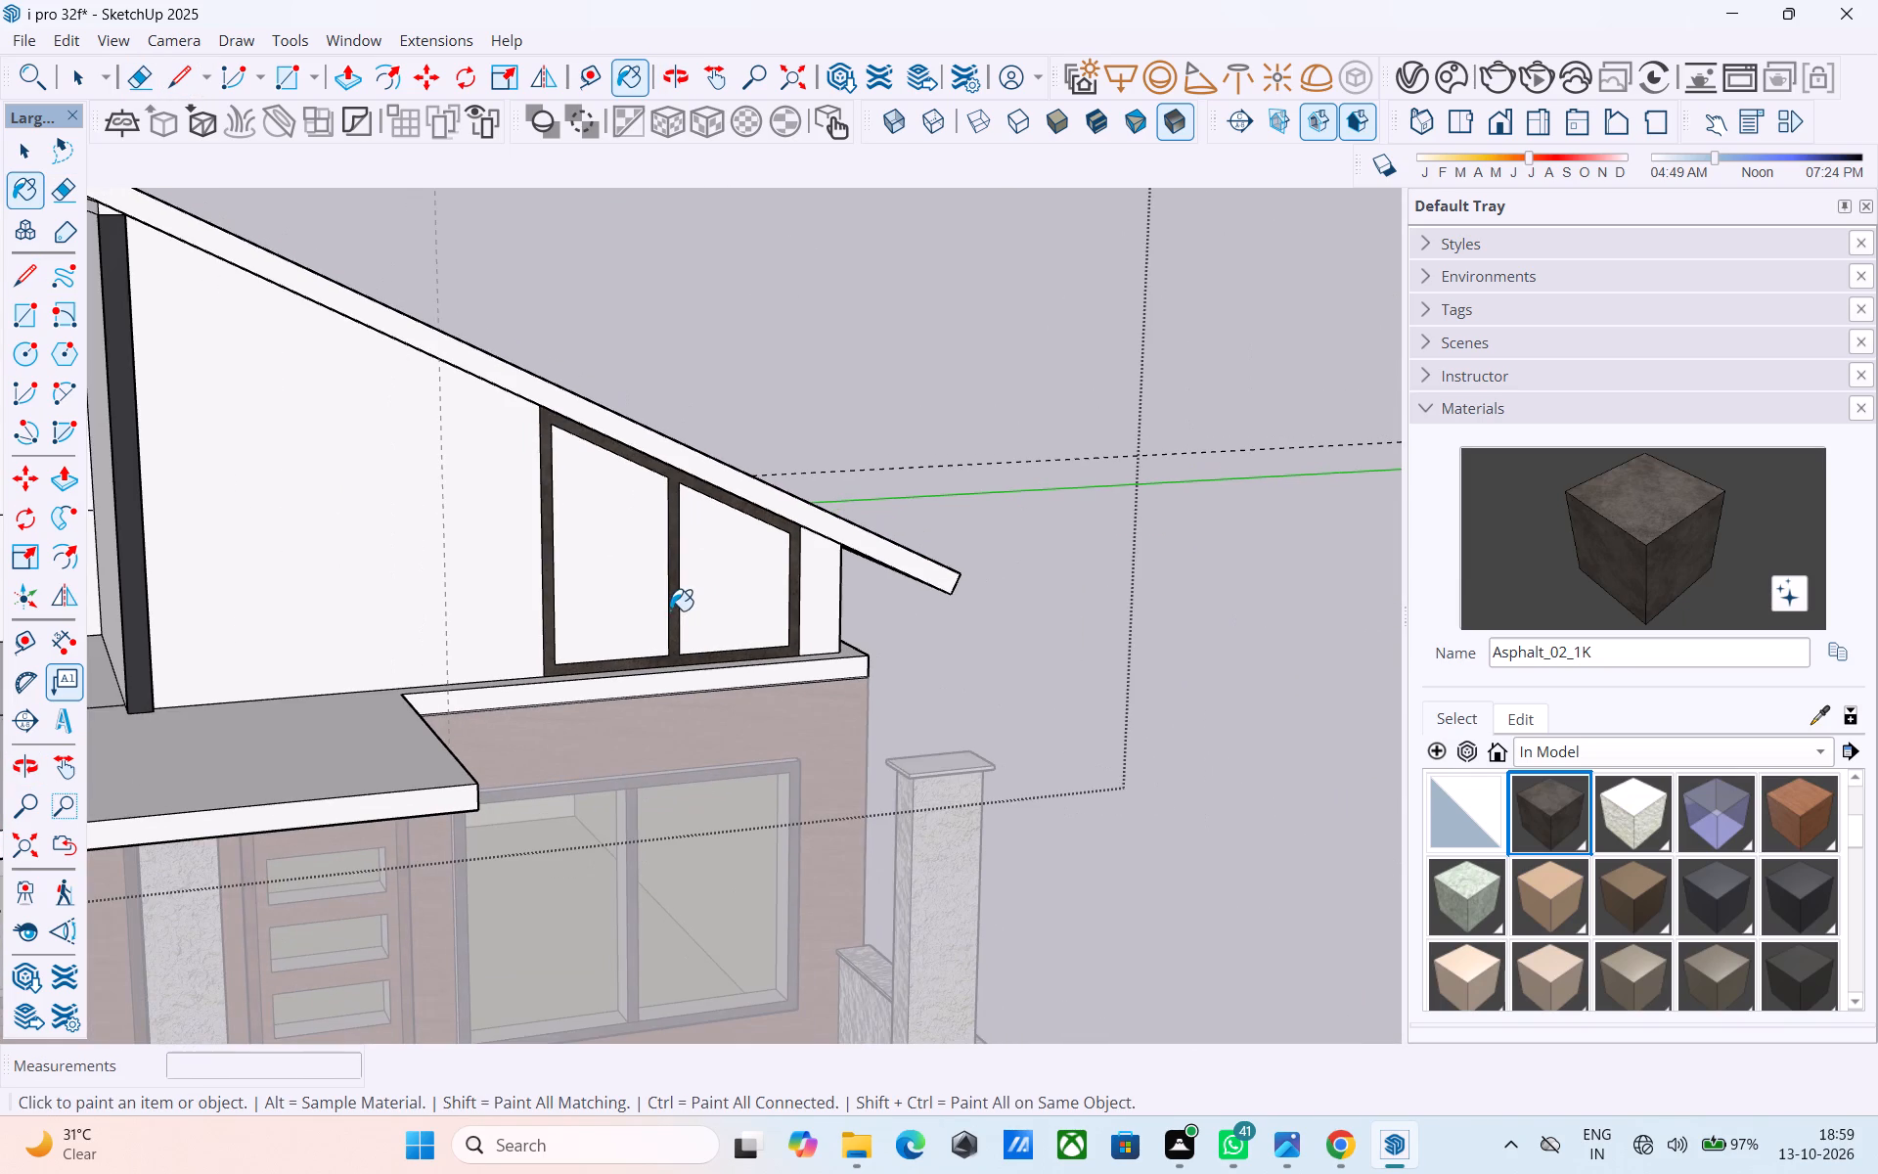
Push the taller window pane inward about 2' 8".
key("space")
middle_click_drag(679, 604, 740, 604)
left_click(697, 586)
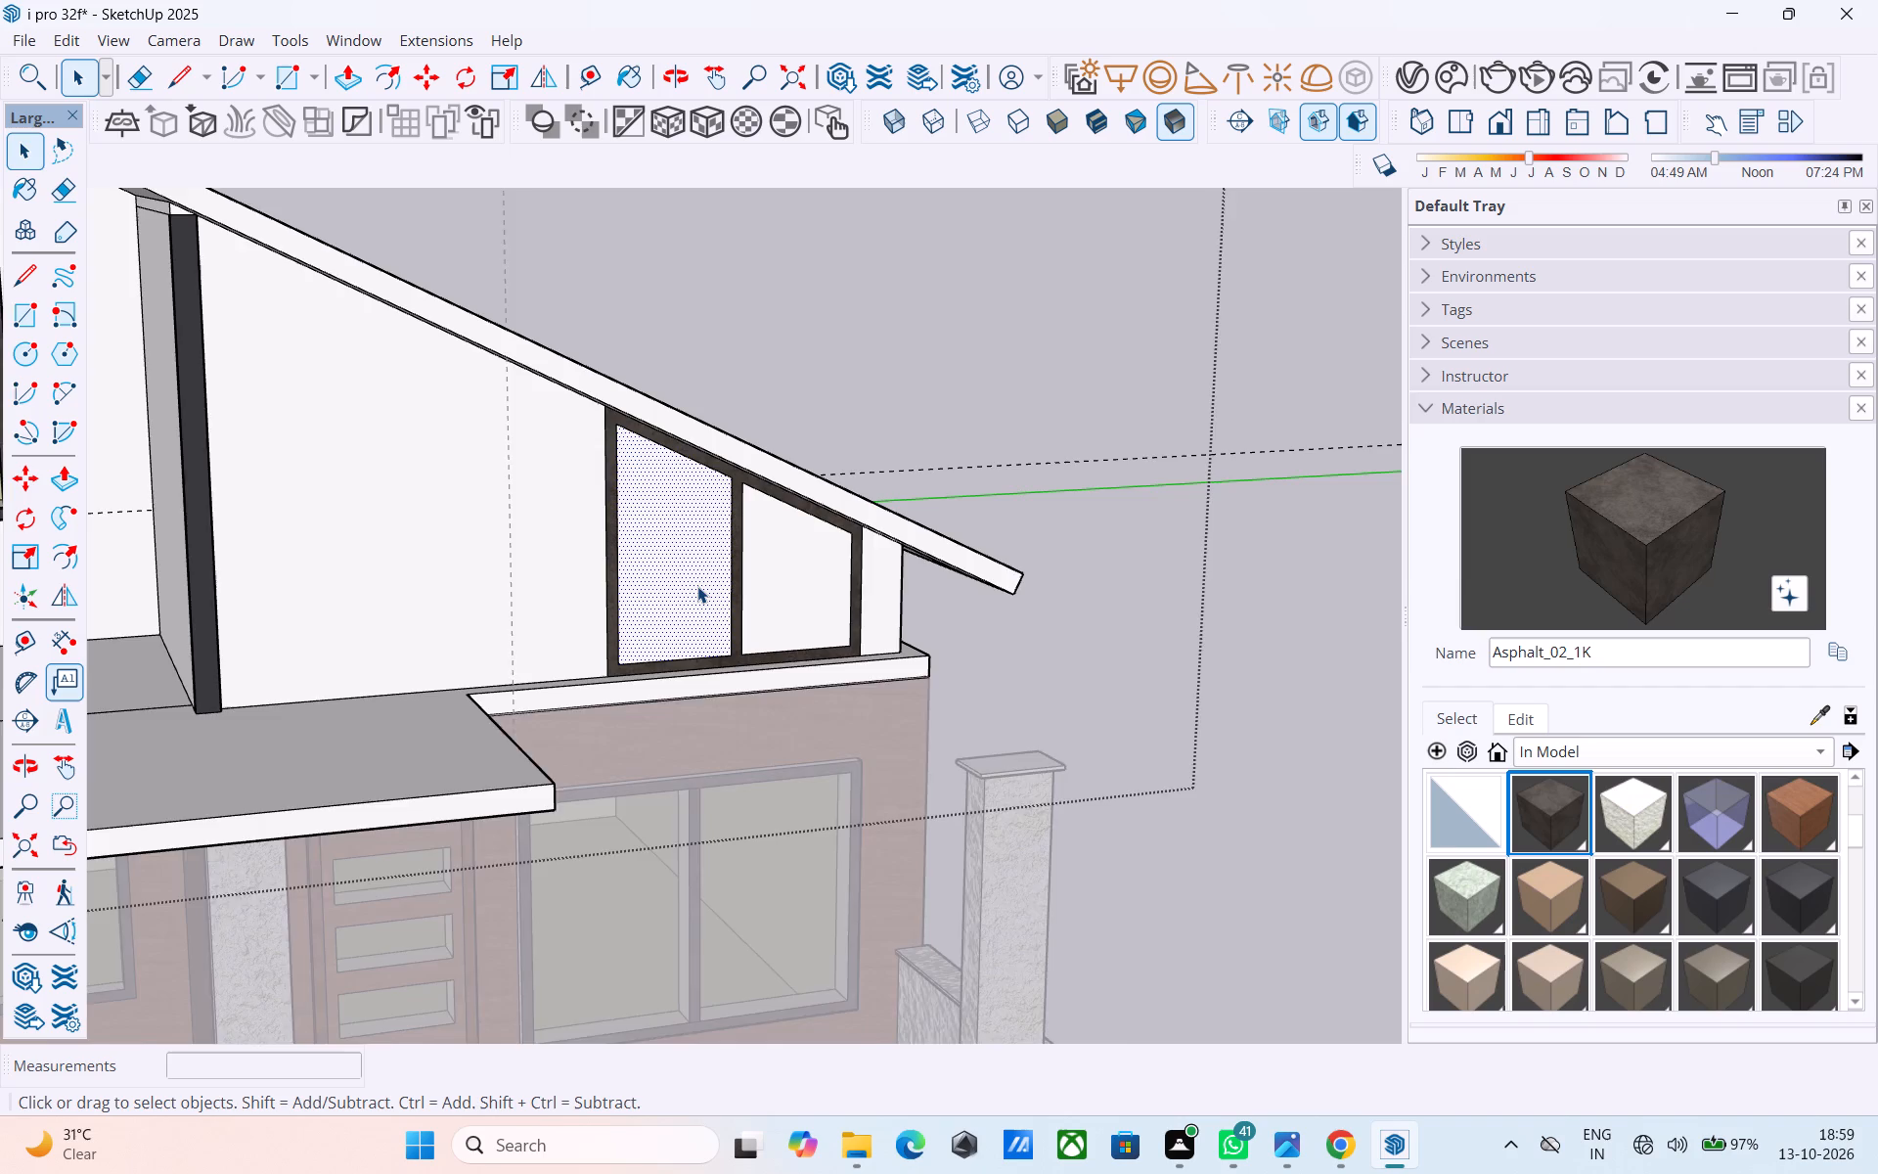
scroll(697, 586, "up", 2)
key("p")
left_click(697, 586)
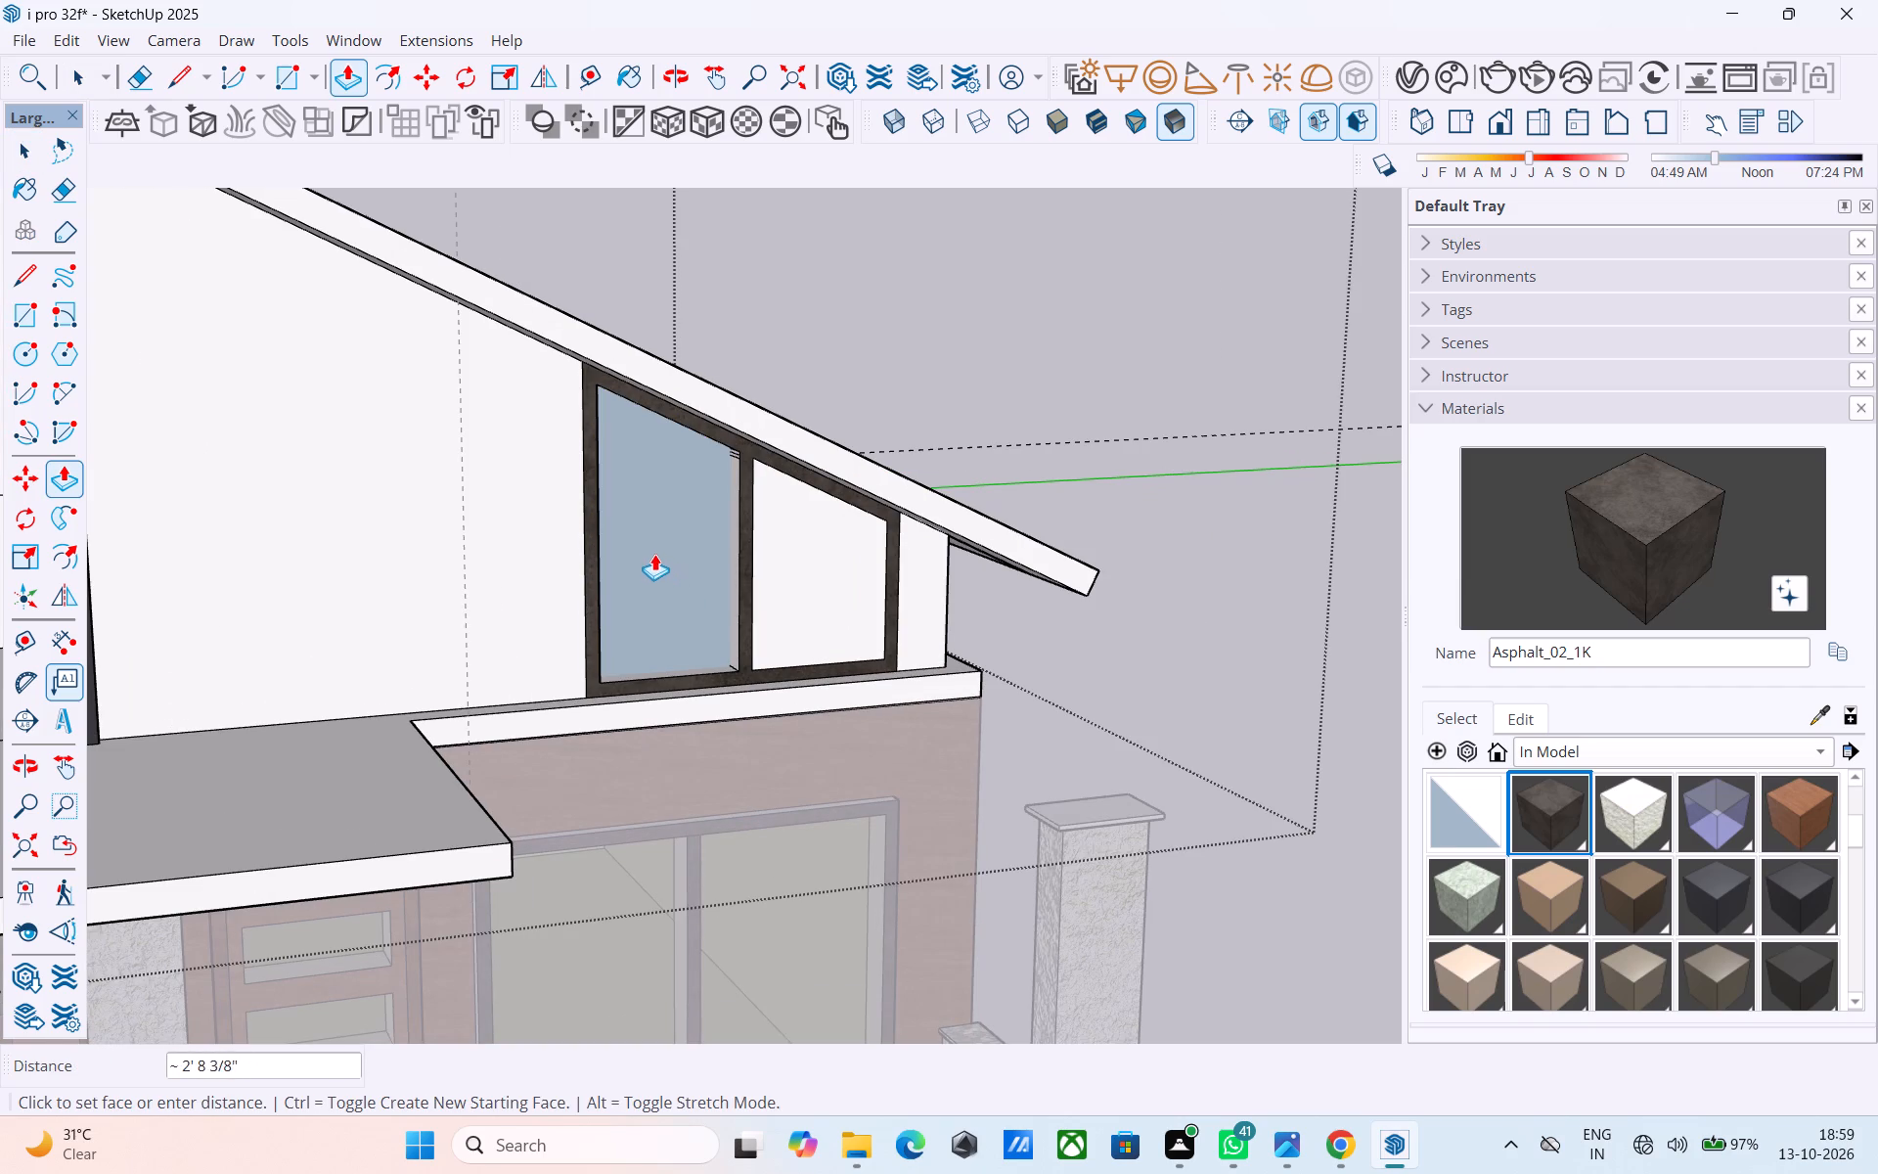
left_click(653, 554)
Delete the recessed back face of the taller pane.
scroll(827, 548, "up", 1)
middle_click_drag(827, 548, 795, 529)
key("space")
left_click(637, 519)
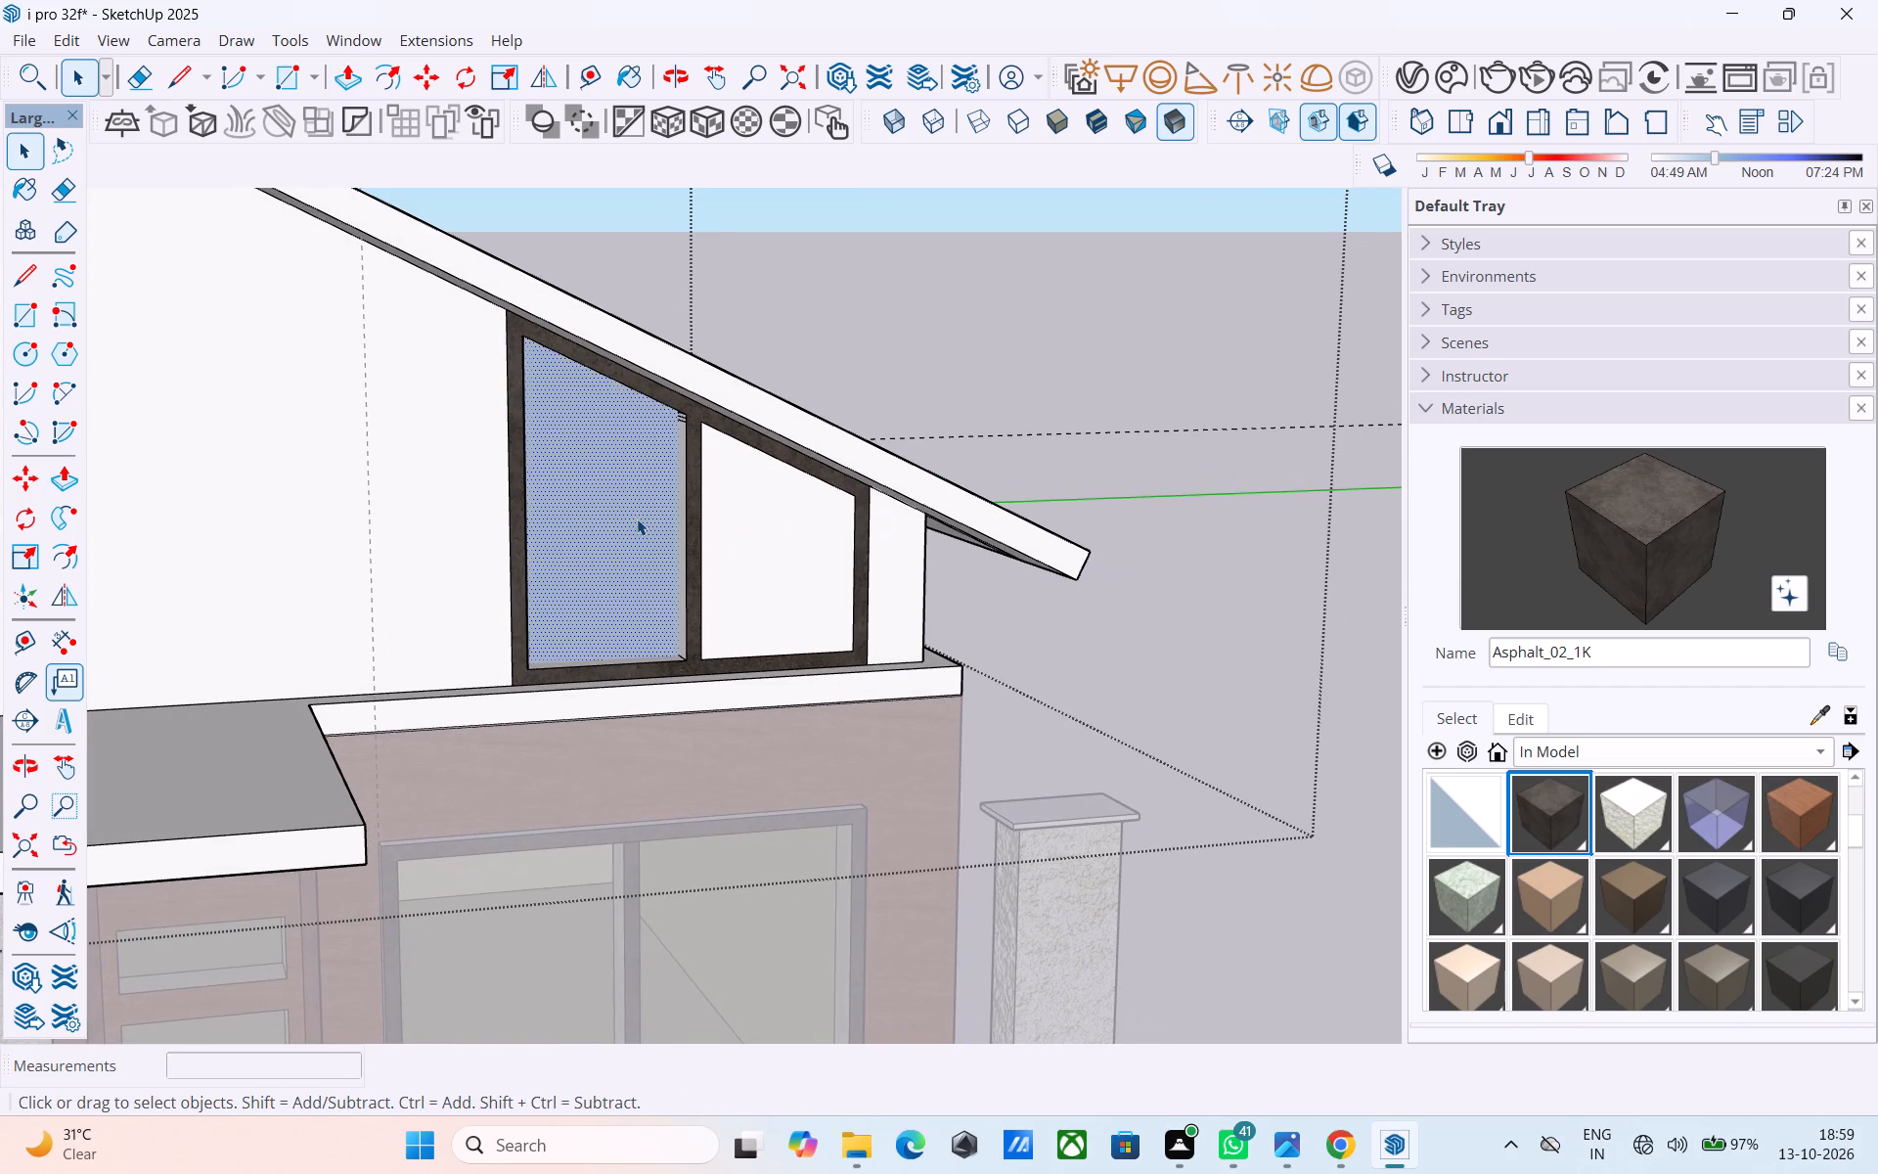
key("Delete")
Examine the opened taller pane and its recess from several angles outside.
middle_click_drag(644, 523, 763, 472)
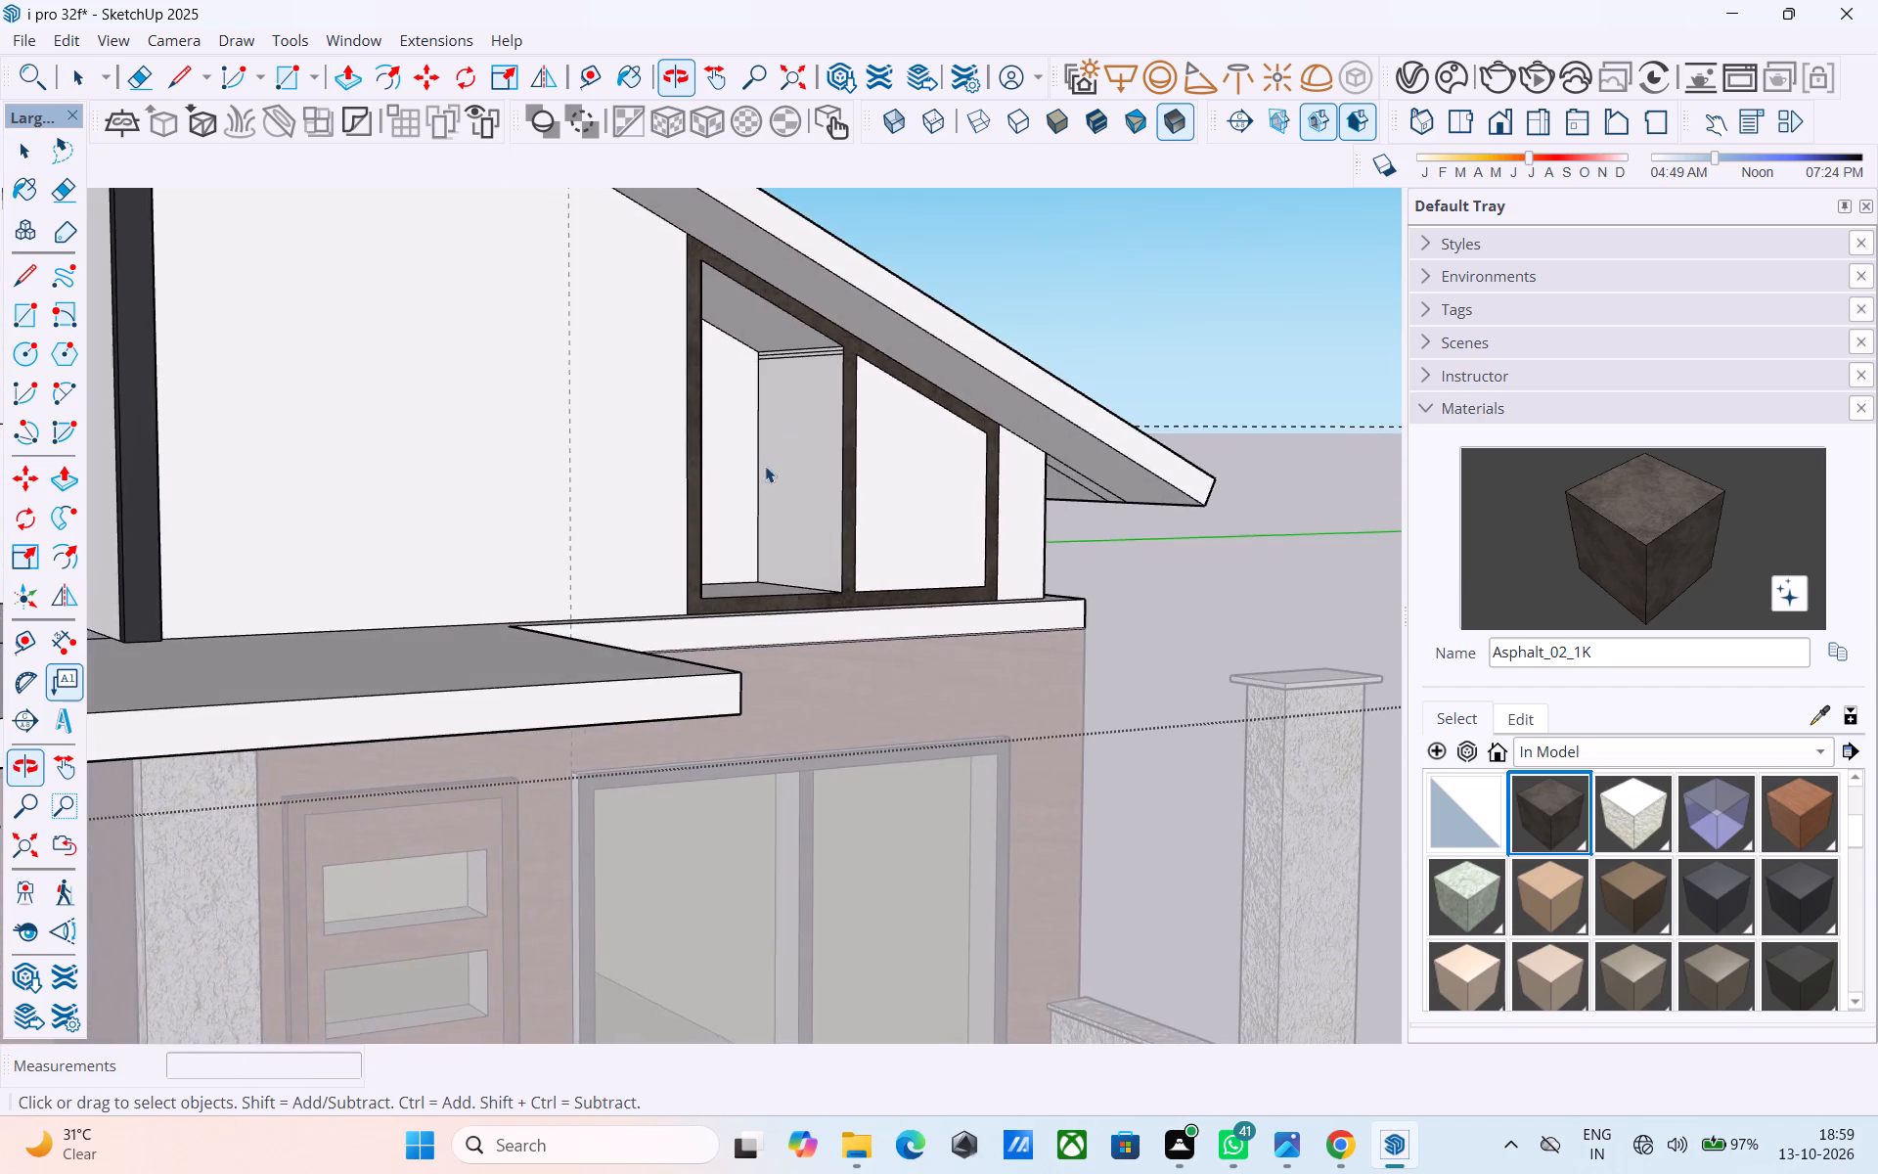
scroll(799, 405, "up", 9)
scroll(827, 331, "down", 7)
middle_click_drag(841, 411, 931, 471)
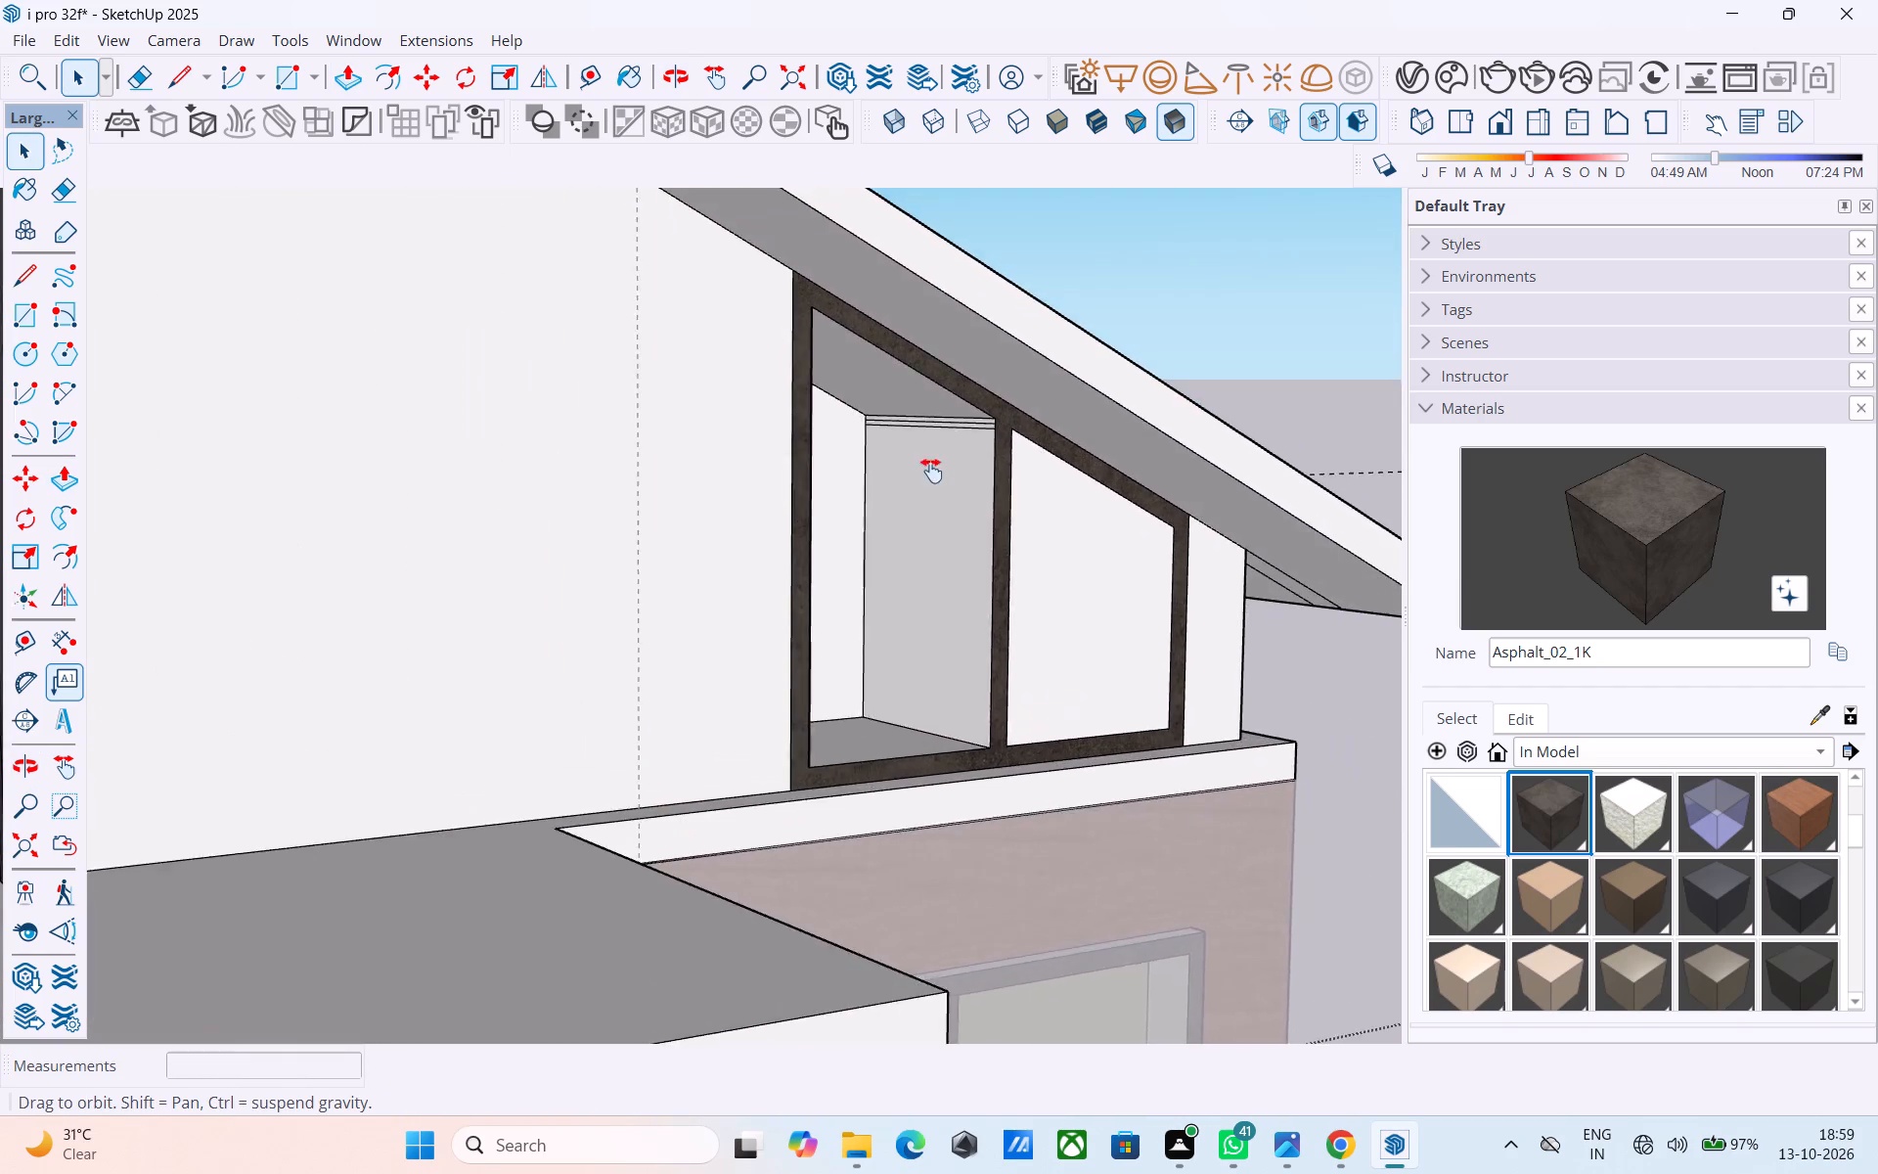
middle_click_drag(931, 471, 641, 453)
scroll(623, 594, "up", 3)
middle_click_drag(623, 594, 773, 542)
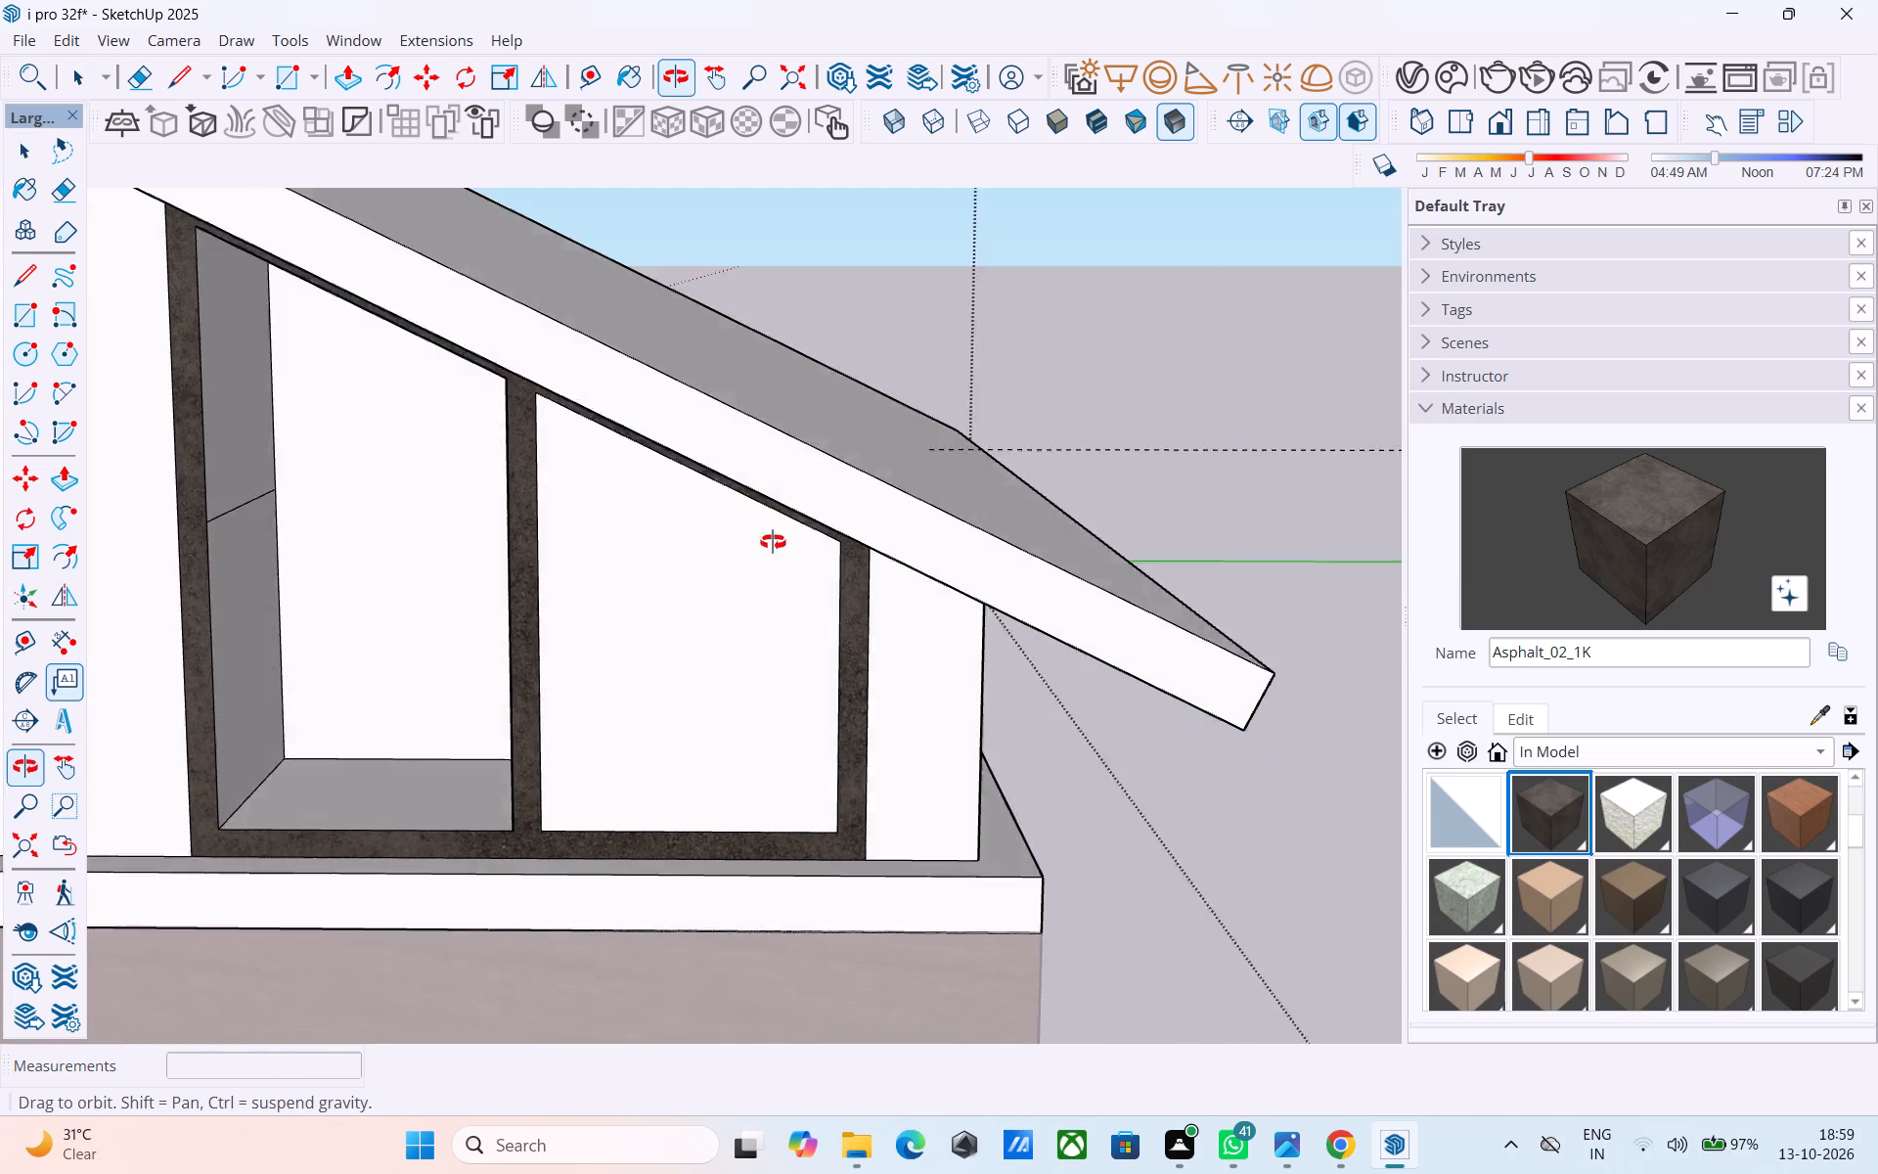
middle_click_drag(773, 542, 870, 516)
middle_click_drag(708, 573, 772, 550)
scroll(746, 556, "up", 1, "shift")
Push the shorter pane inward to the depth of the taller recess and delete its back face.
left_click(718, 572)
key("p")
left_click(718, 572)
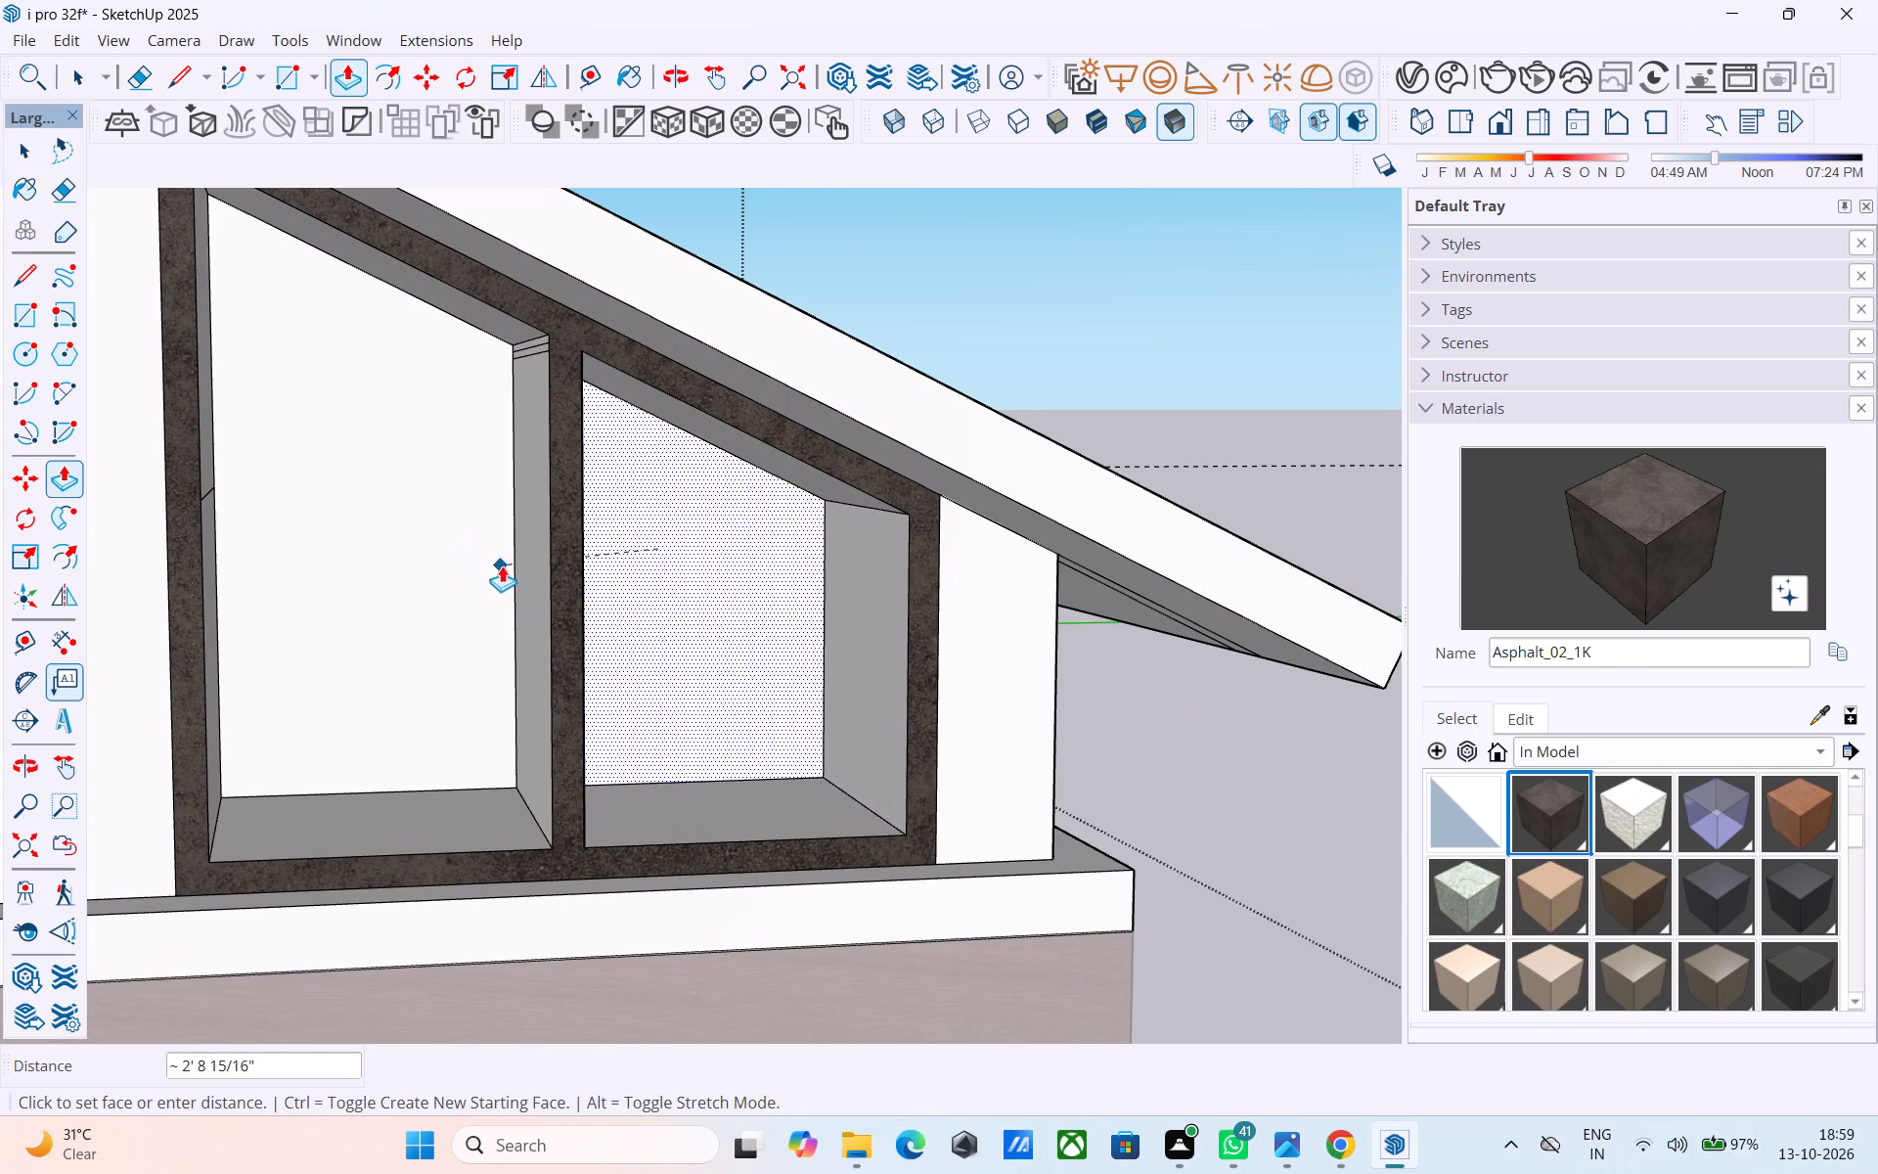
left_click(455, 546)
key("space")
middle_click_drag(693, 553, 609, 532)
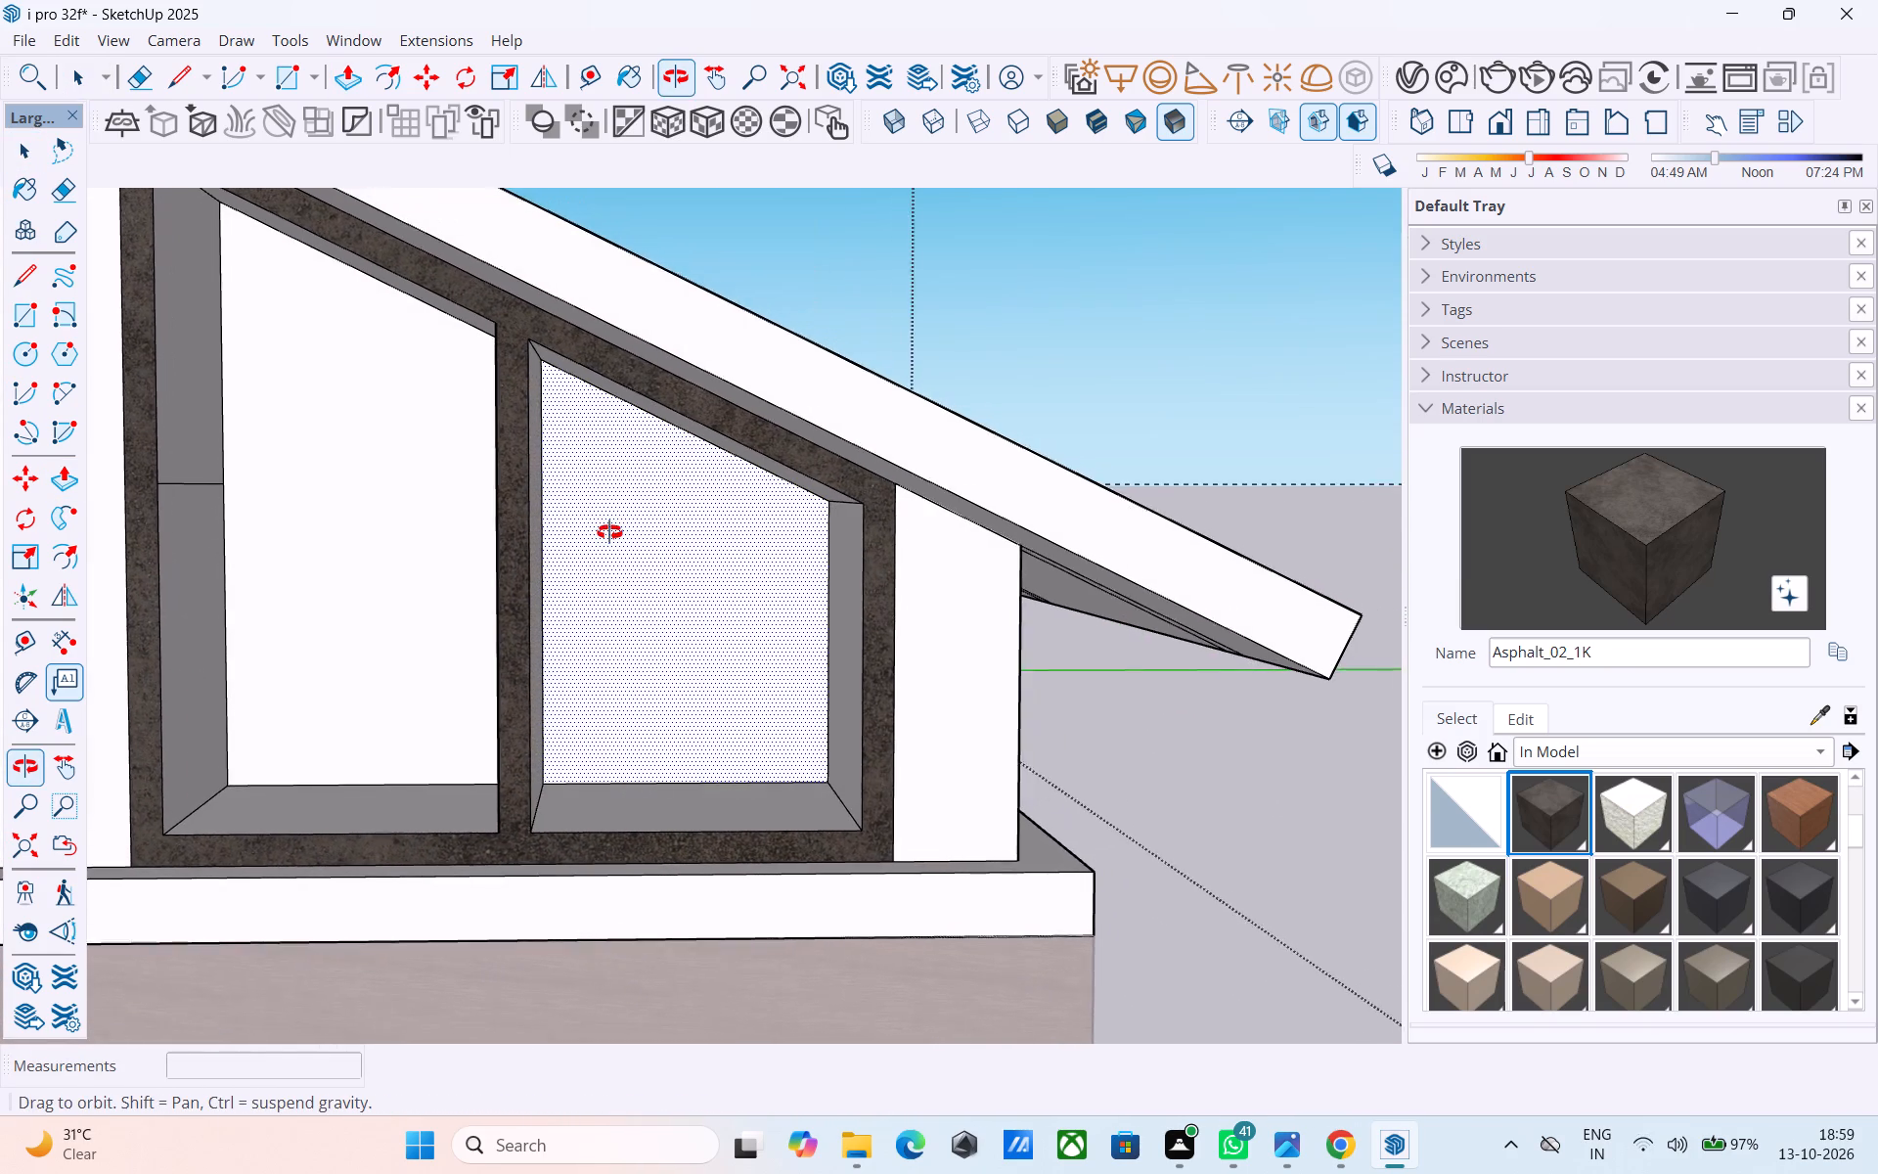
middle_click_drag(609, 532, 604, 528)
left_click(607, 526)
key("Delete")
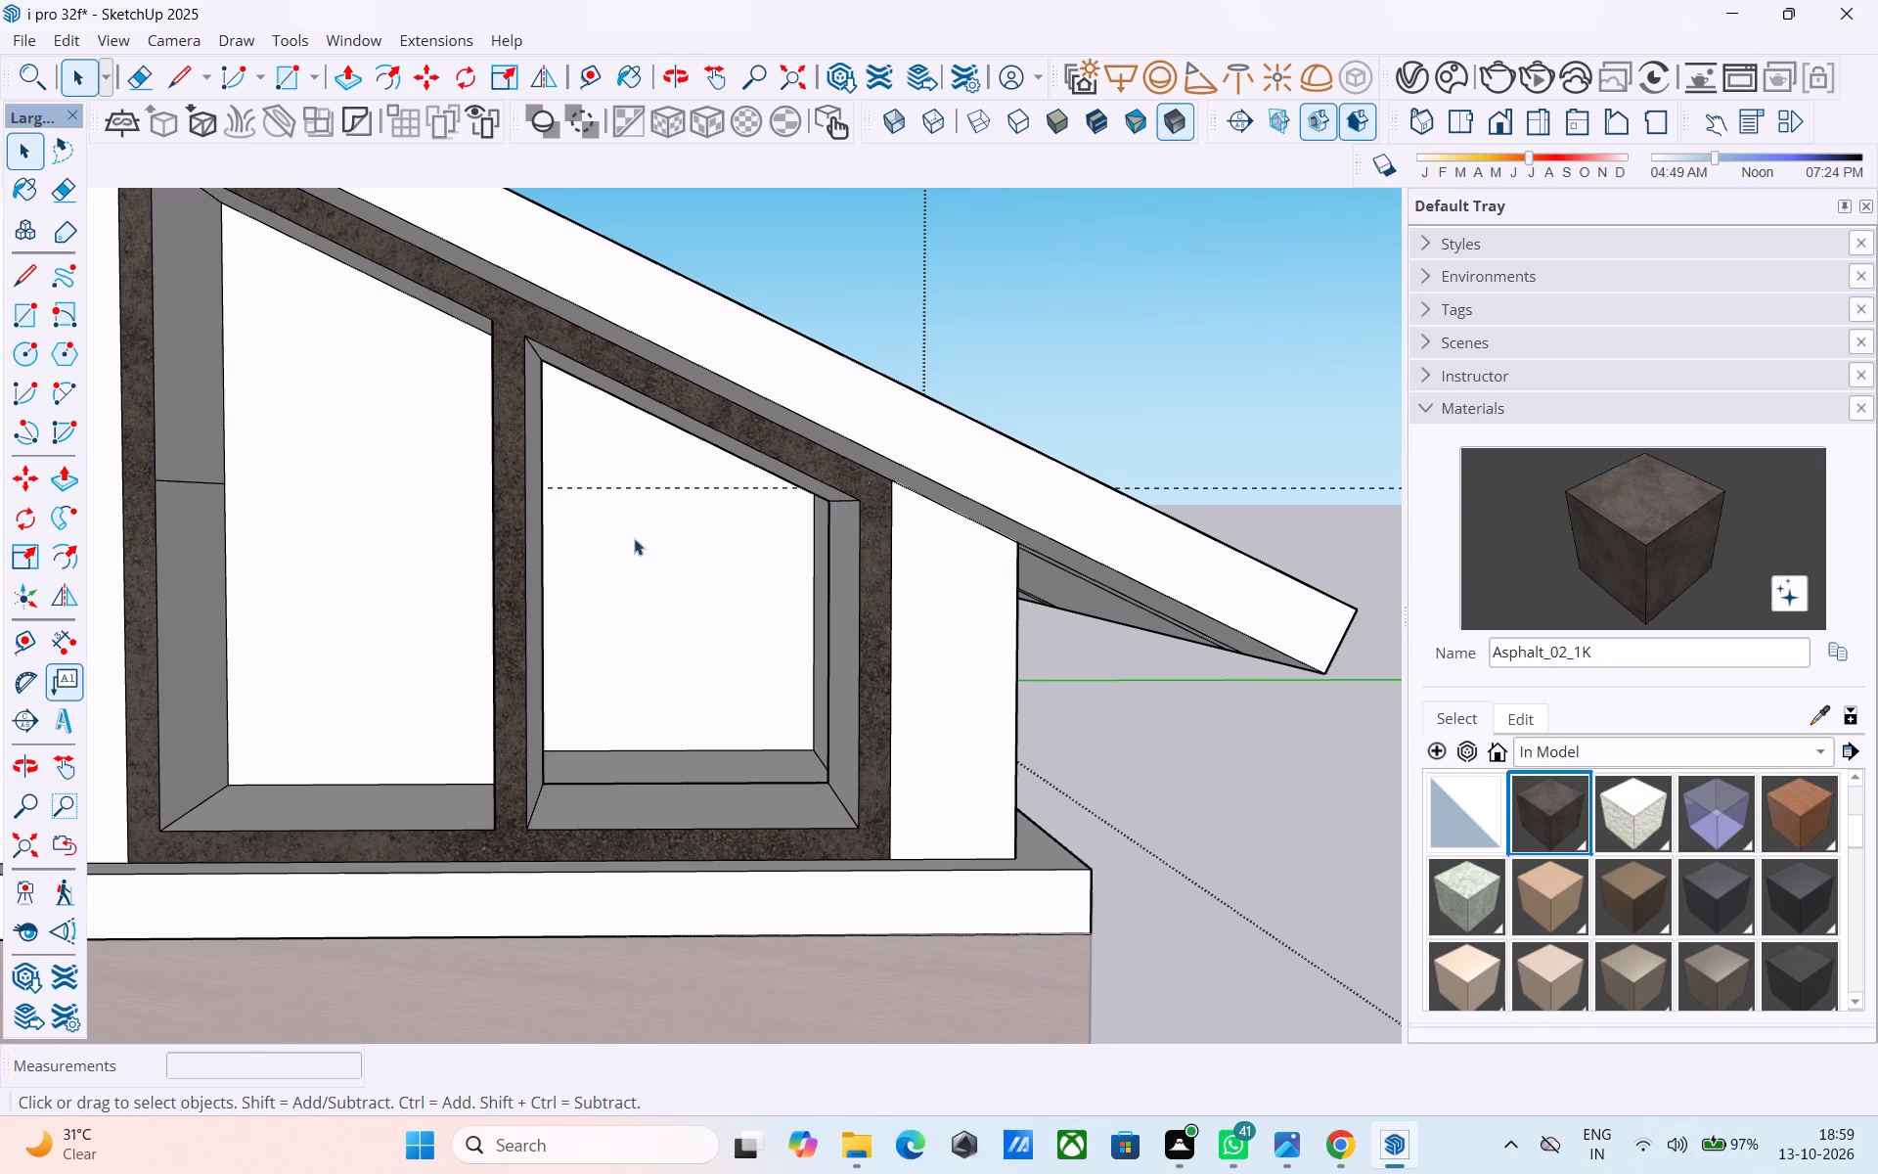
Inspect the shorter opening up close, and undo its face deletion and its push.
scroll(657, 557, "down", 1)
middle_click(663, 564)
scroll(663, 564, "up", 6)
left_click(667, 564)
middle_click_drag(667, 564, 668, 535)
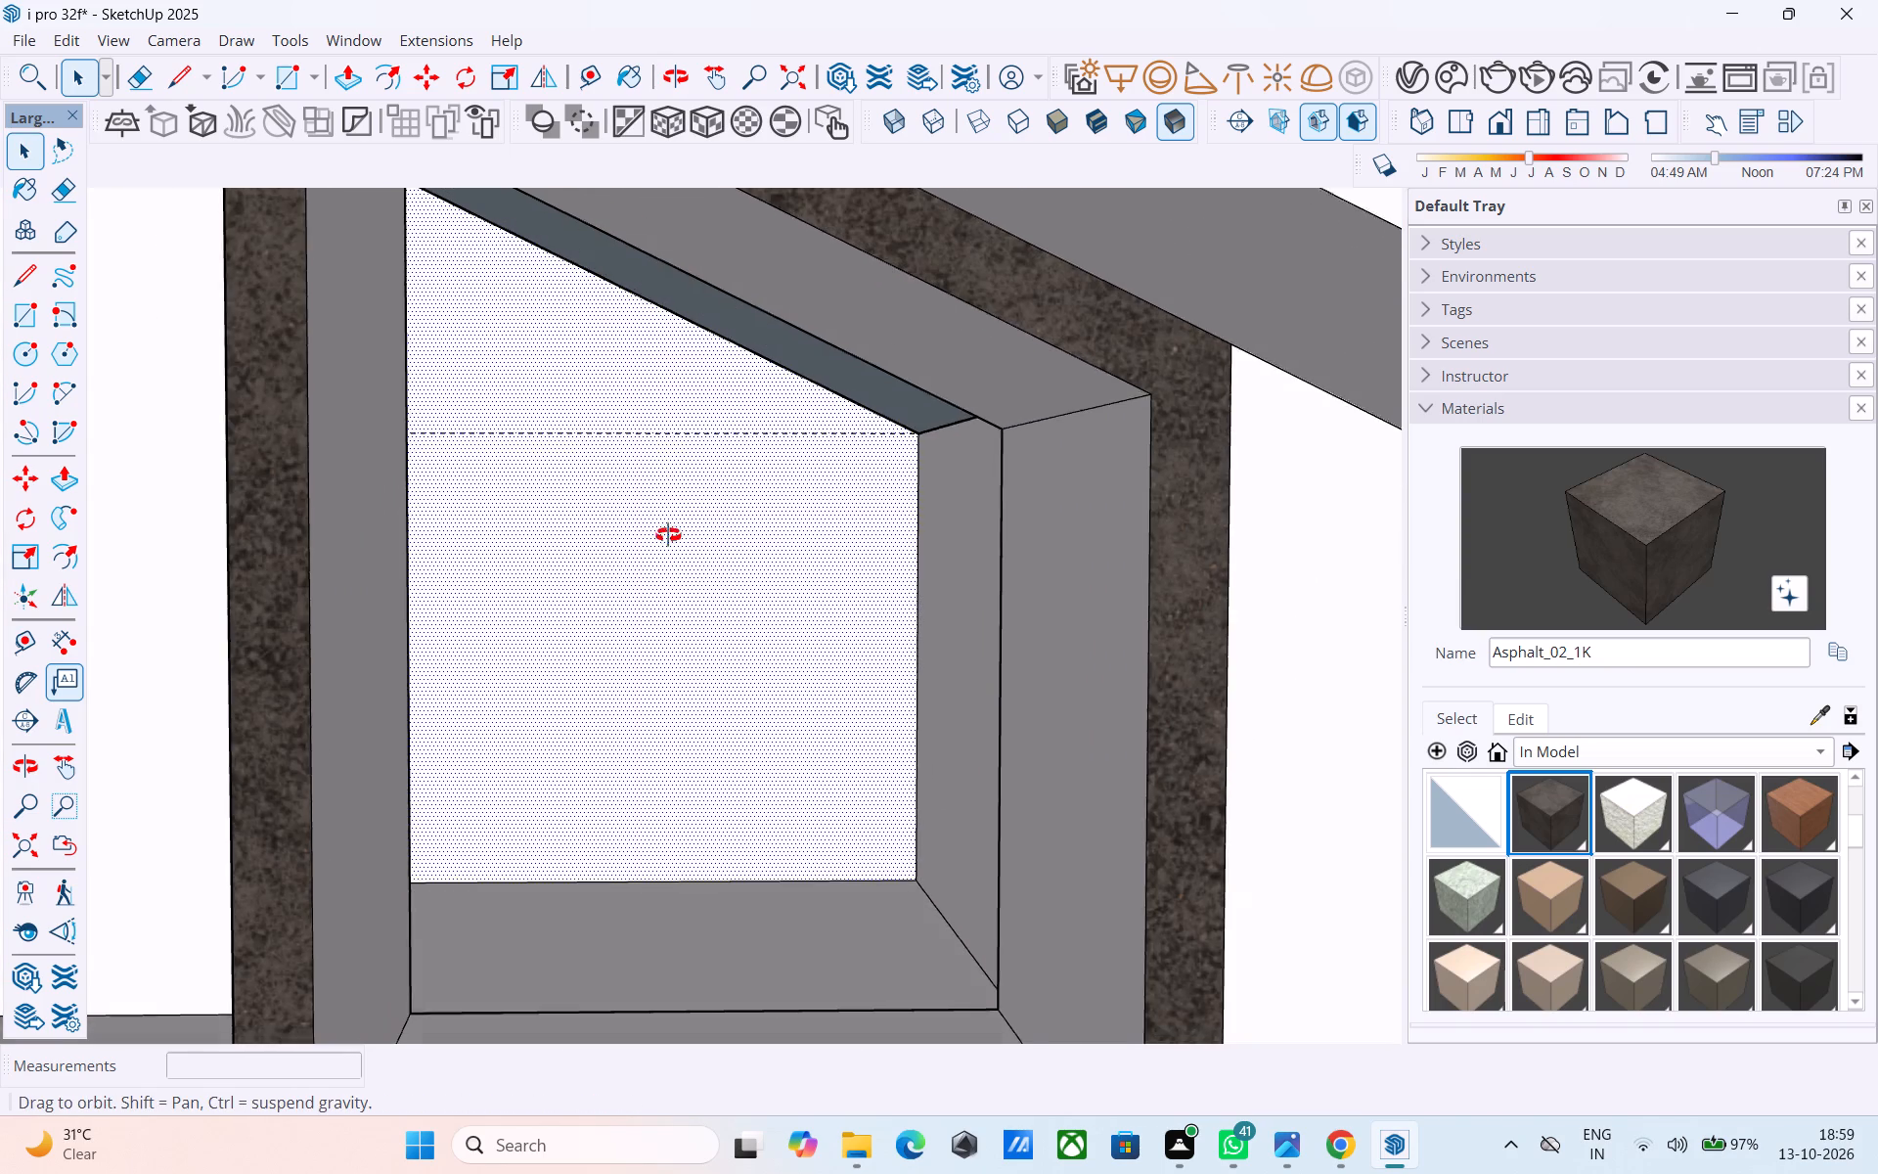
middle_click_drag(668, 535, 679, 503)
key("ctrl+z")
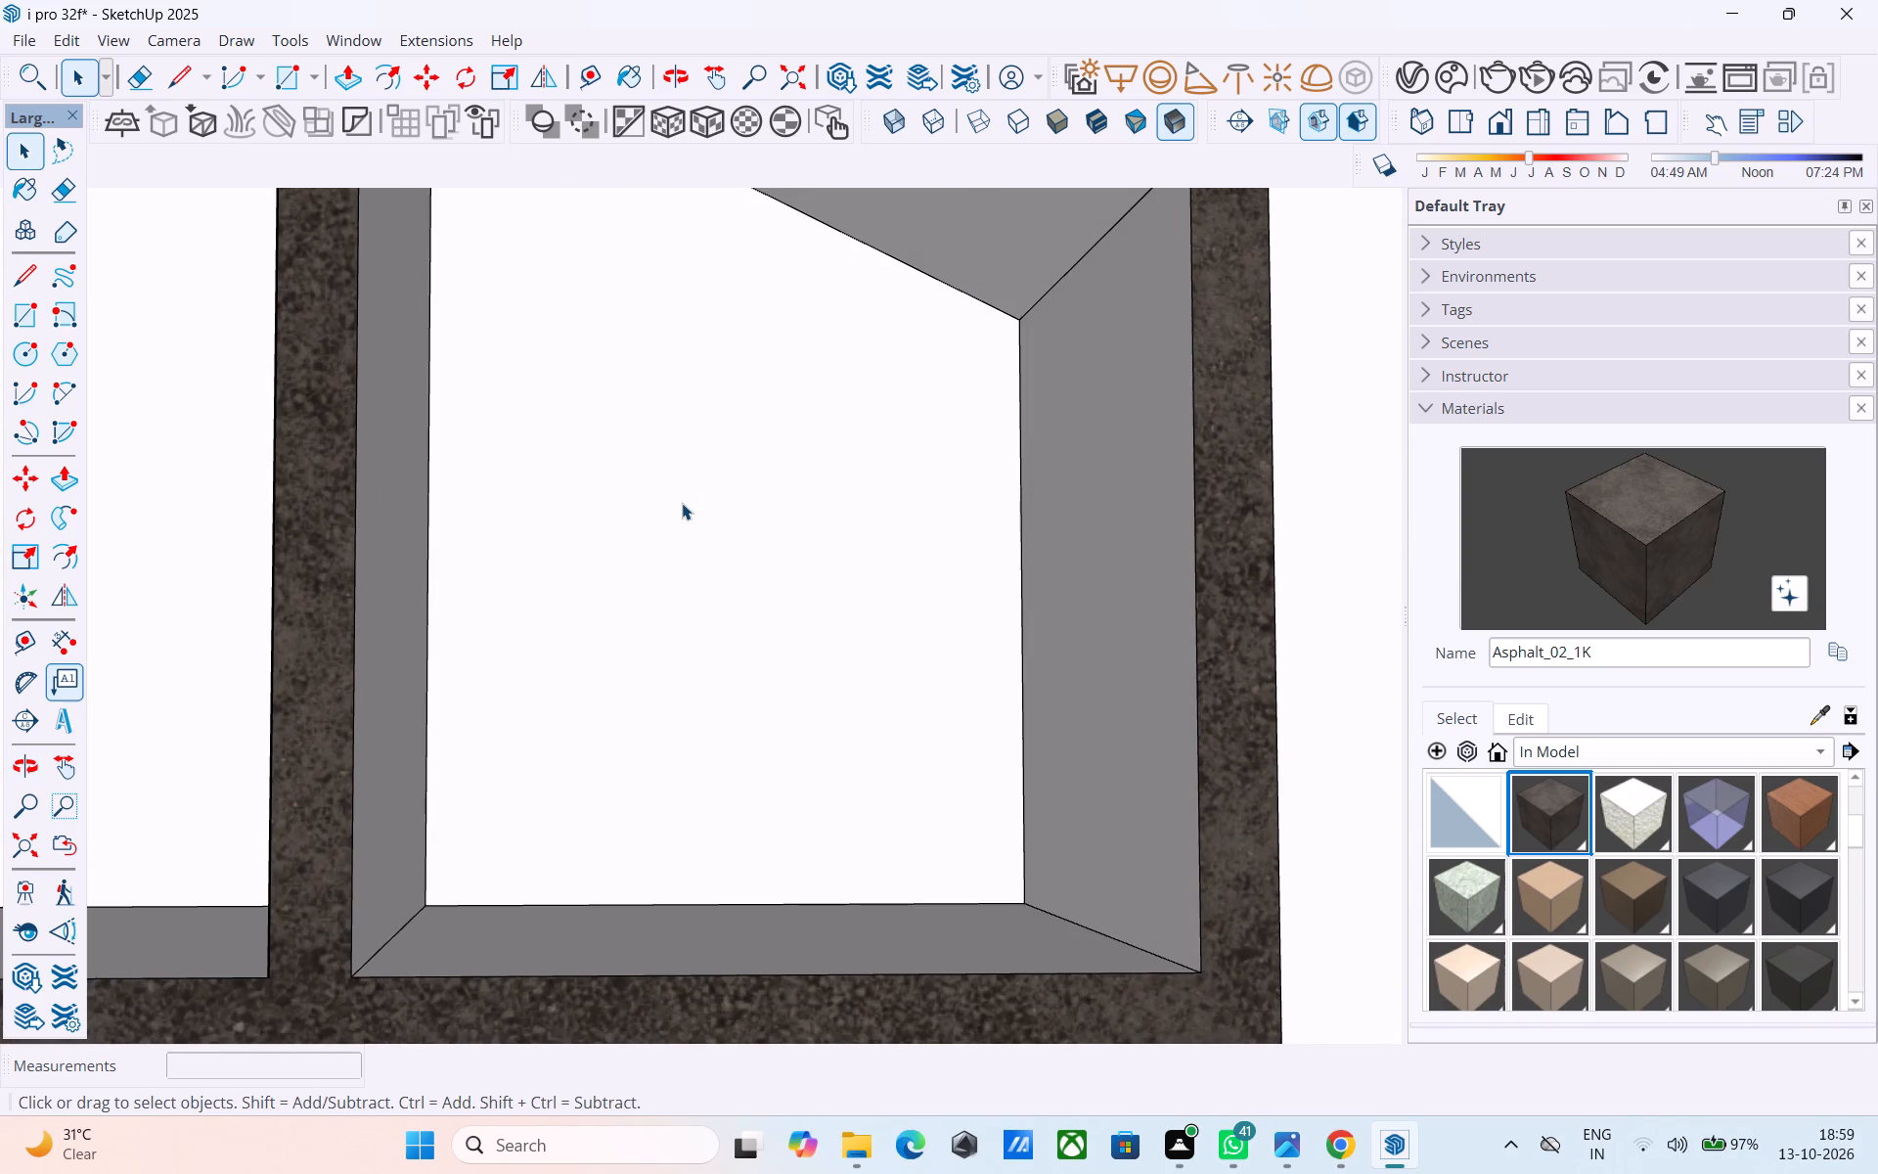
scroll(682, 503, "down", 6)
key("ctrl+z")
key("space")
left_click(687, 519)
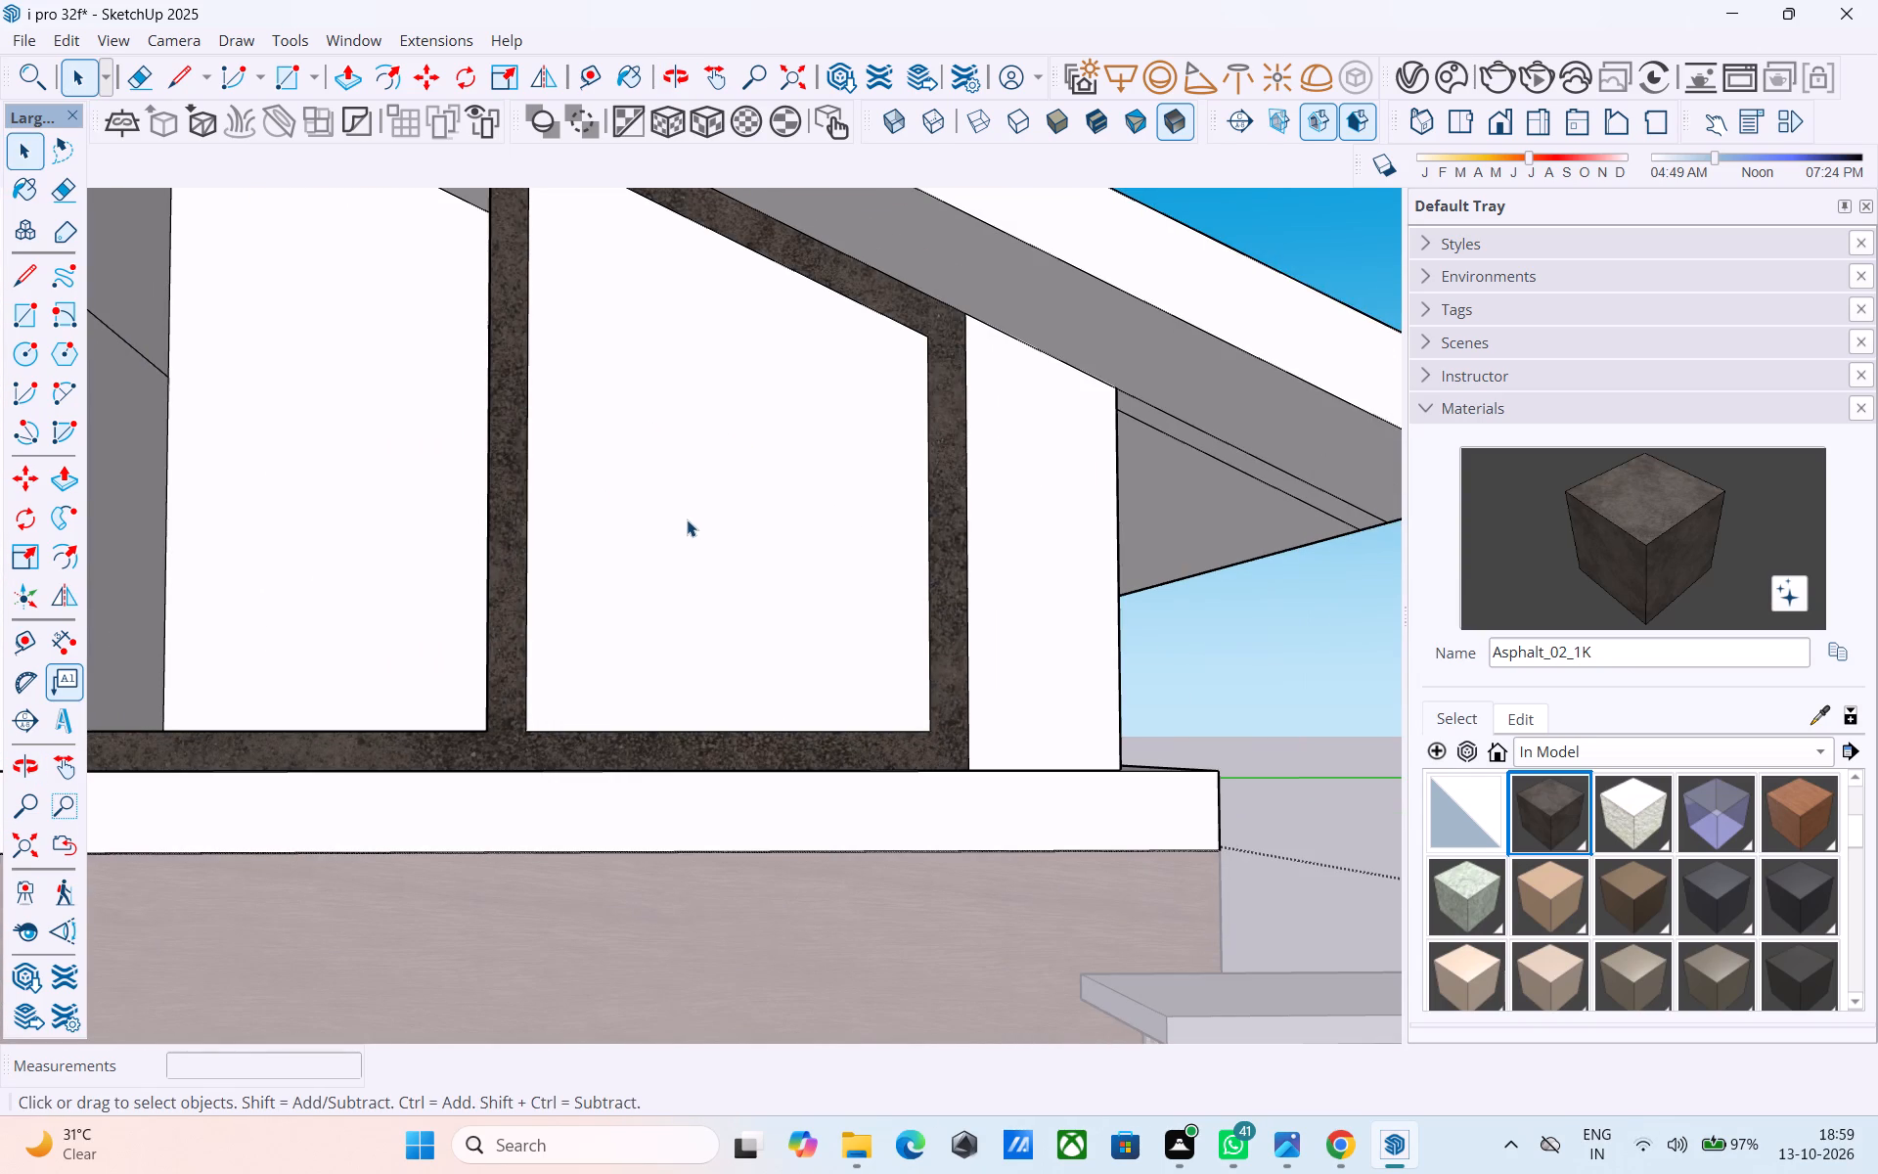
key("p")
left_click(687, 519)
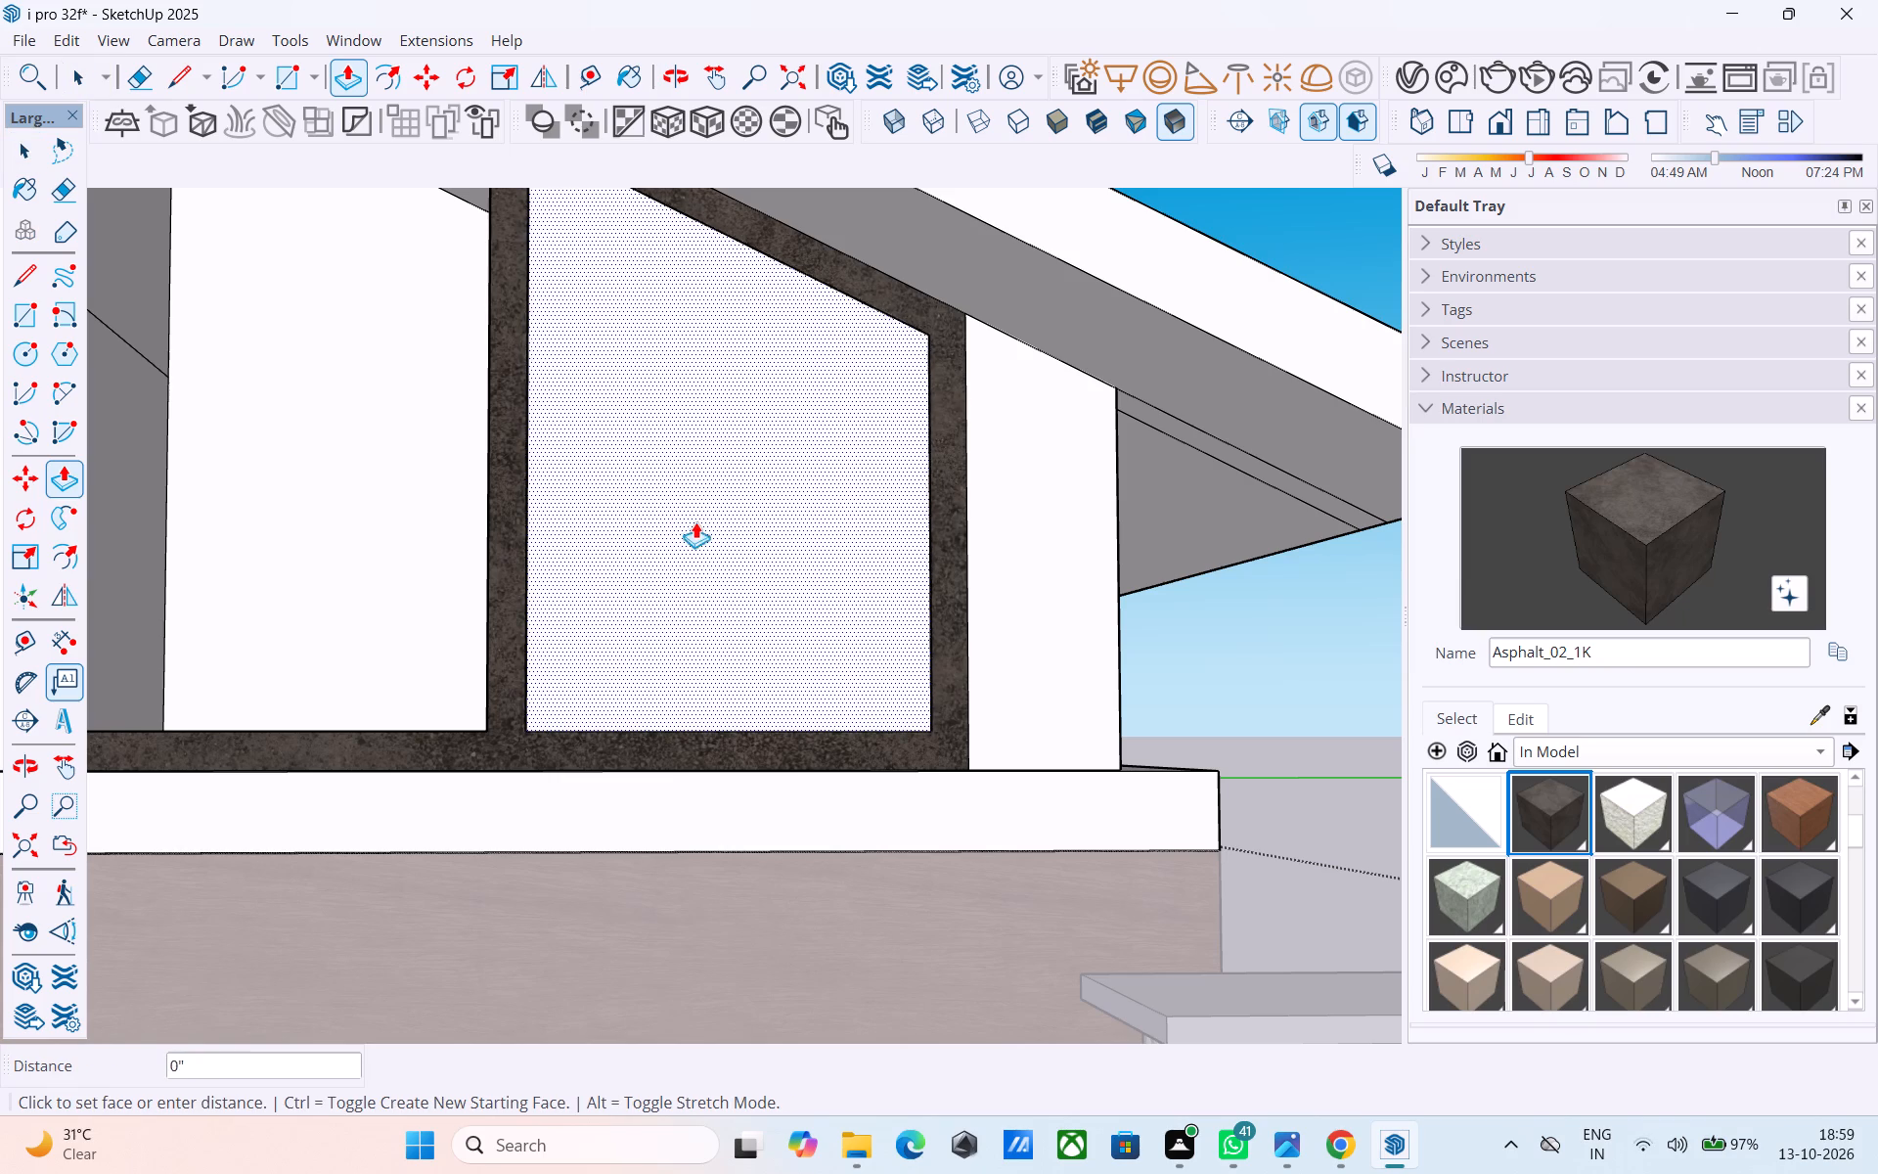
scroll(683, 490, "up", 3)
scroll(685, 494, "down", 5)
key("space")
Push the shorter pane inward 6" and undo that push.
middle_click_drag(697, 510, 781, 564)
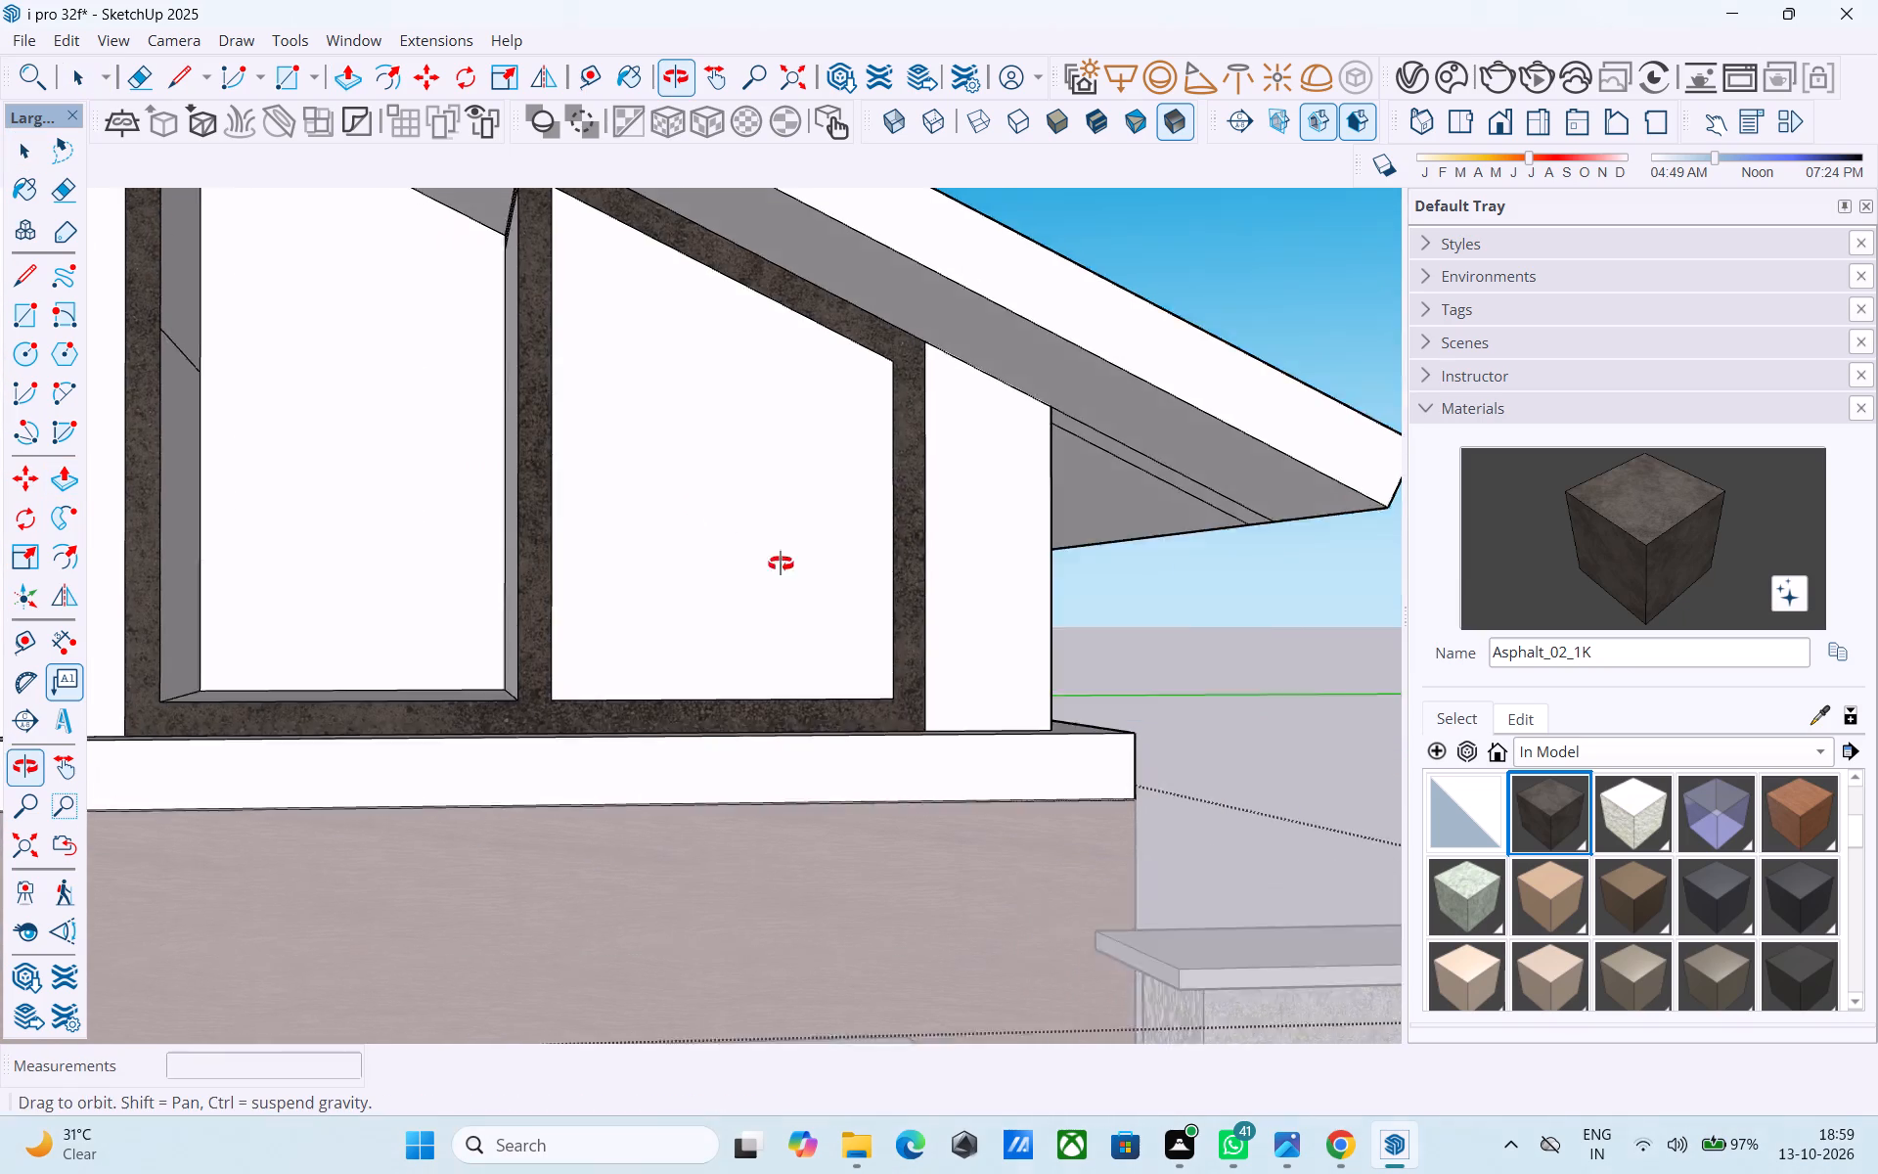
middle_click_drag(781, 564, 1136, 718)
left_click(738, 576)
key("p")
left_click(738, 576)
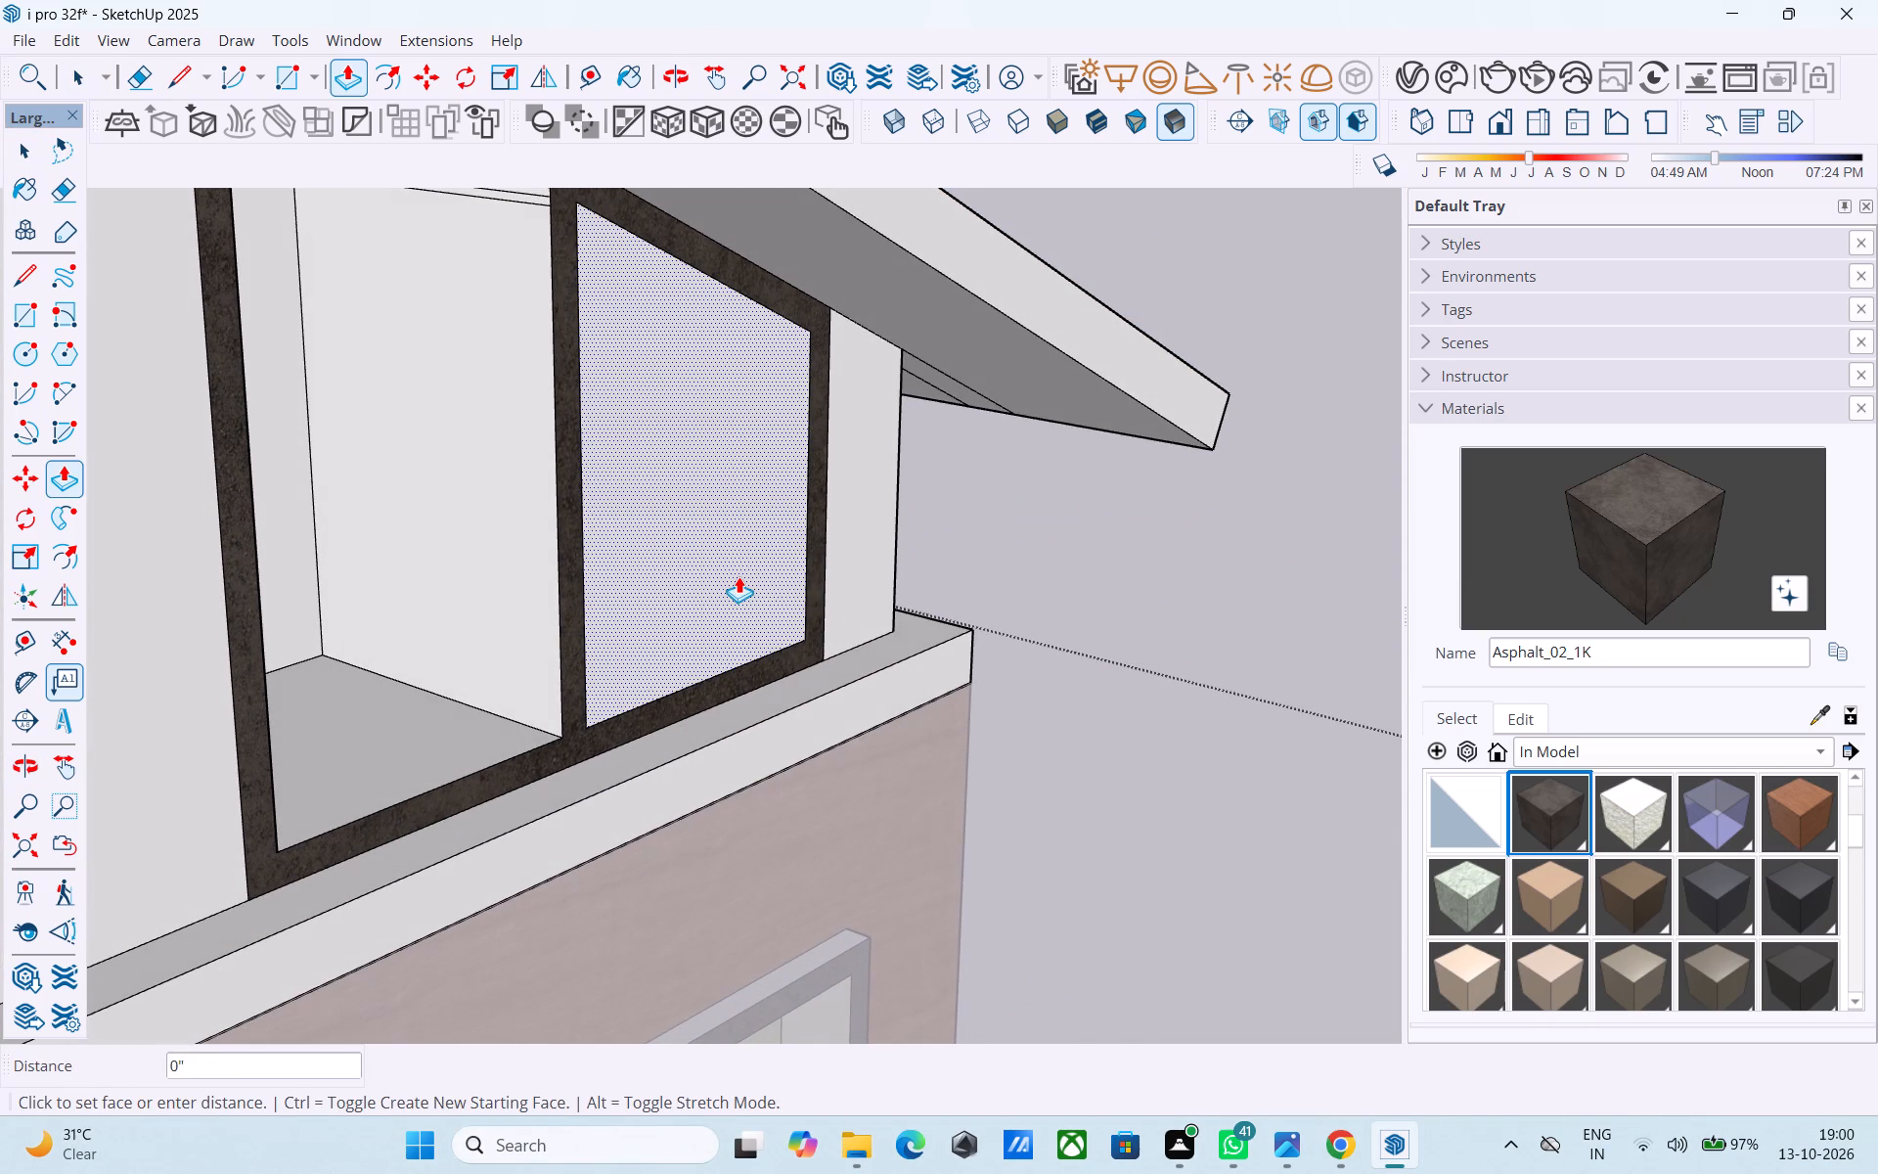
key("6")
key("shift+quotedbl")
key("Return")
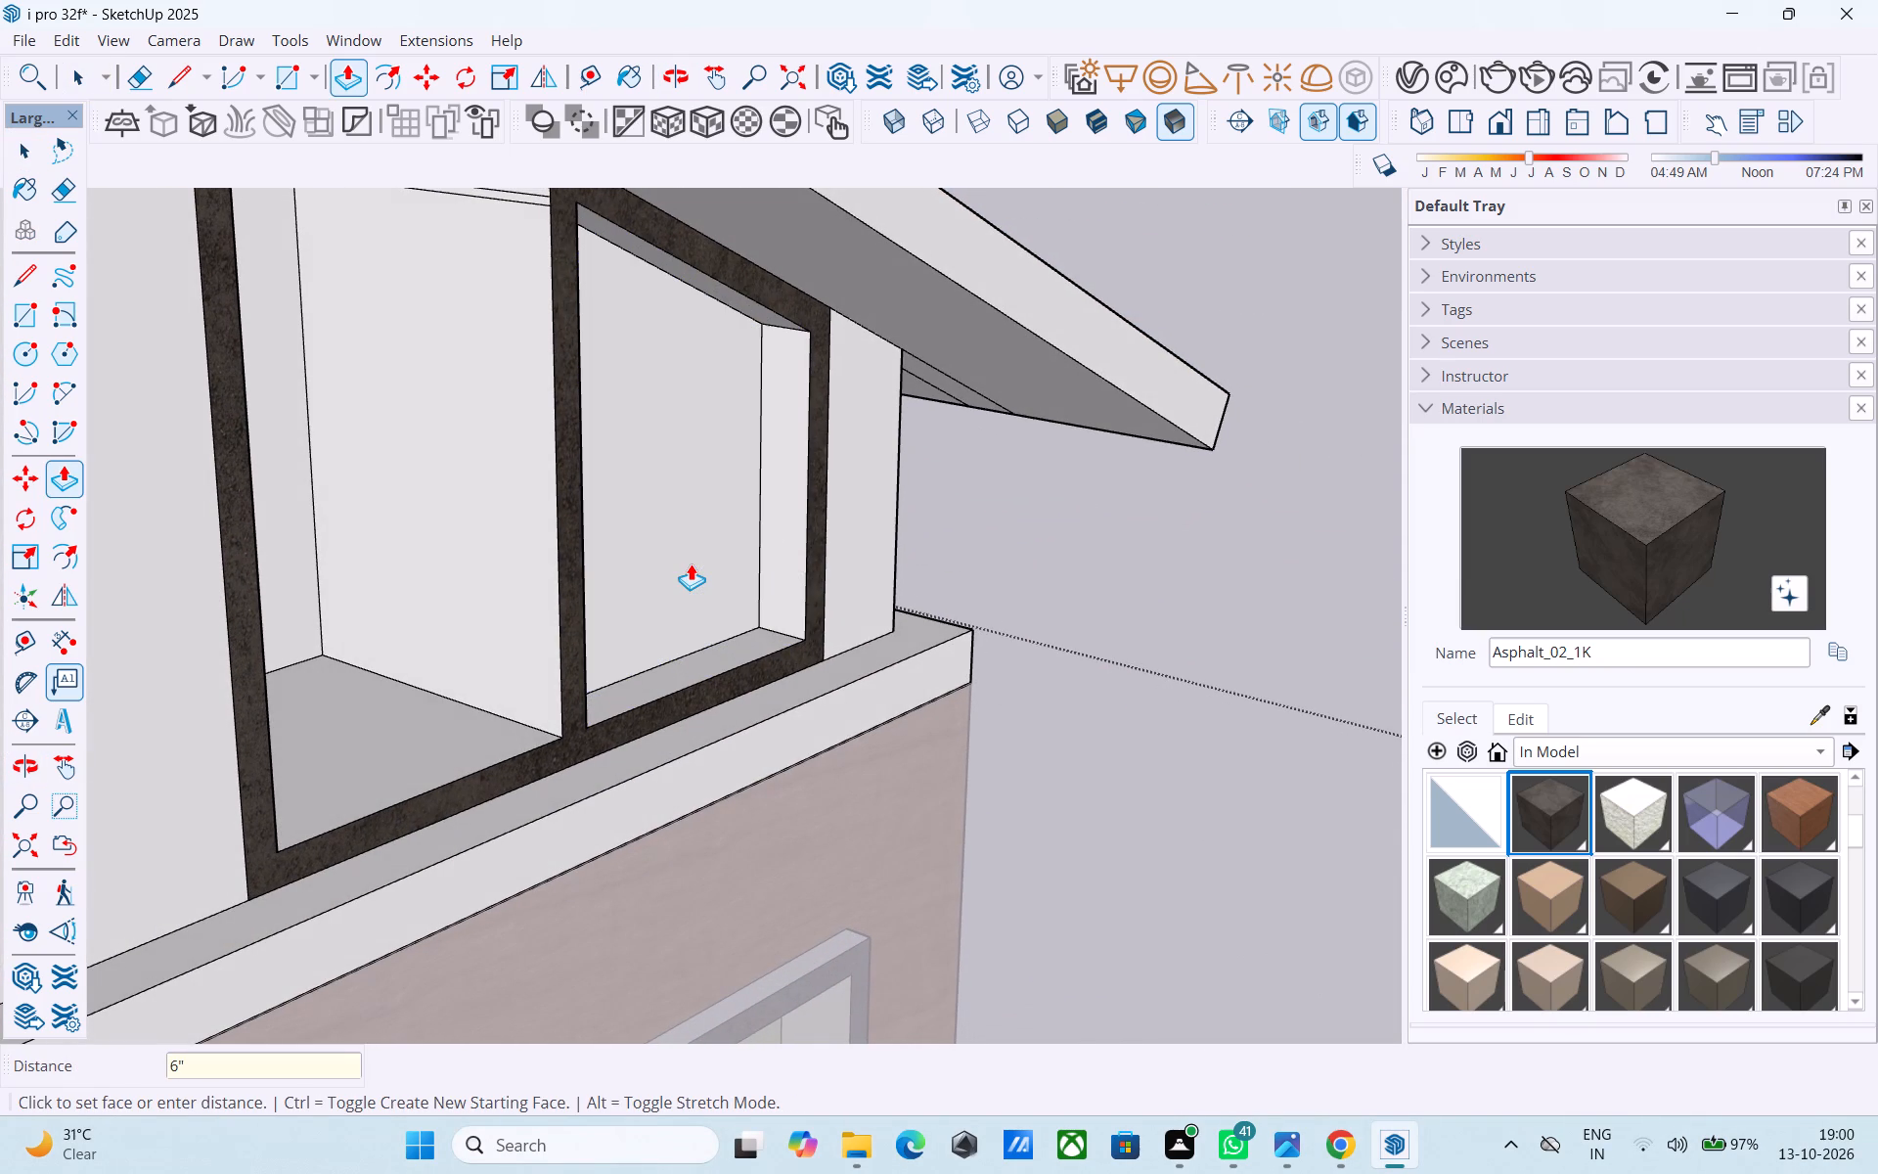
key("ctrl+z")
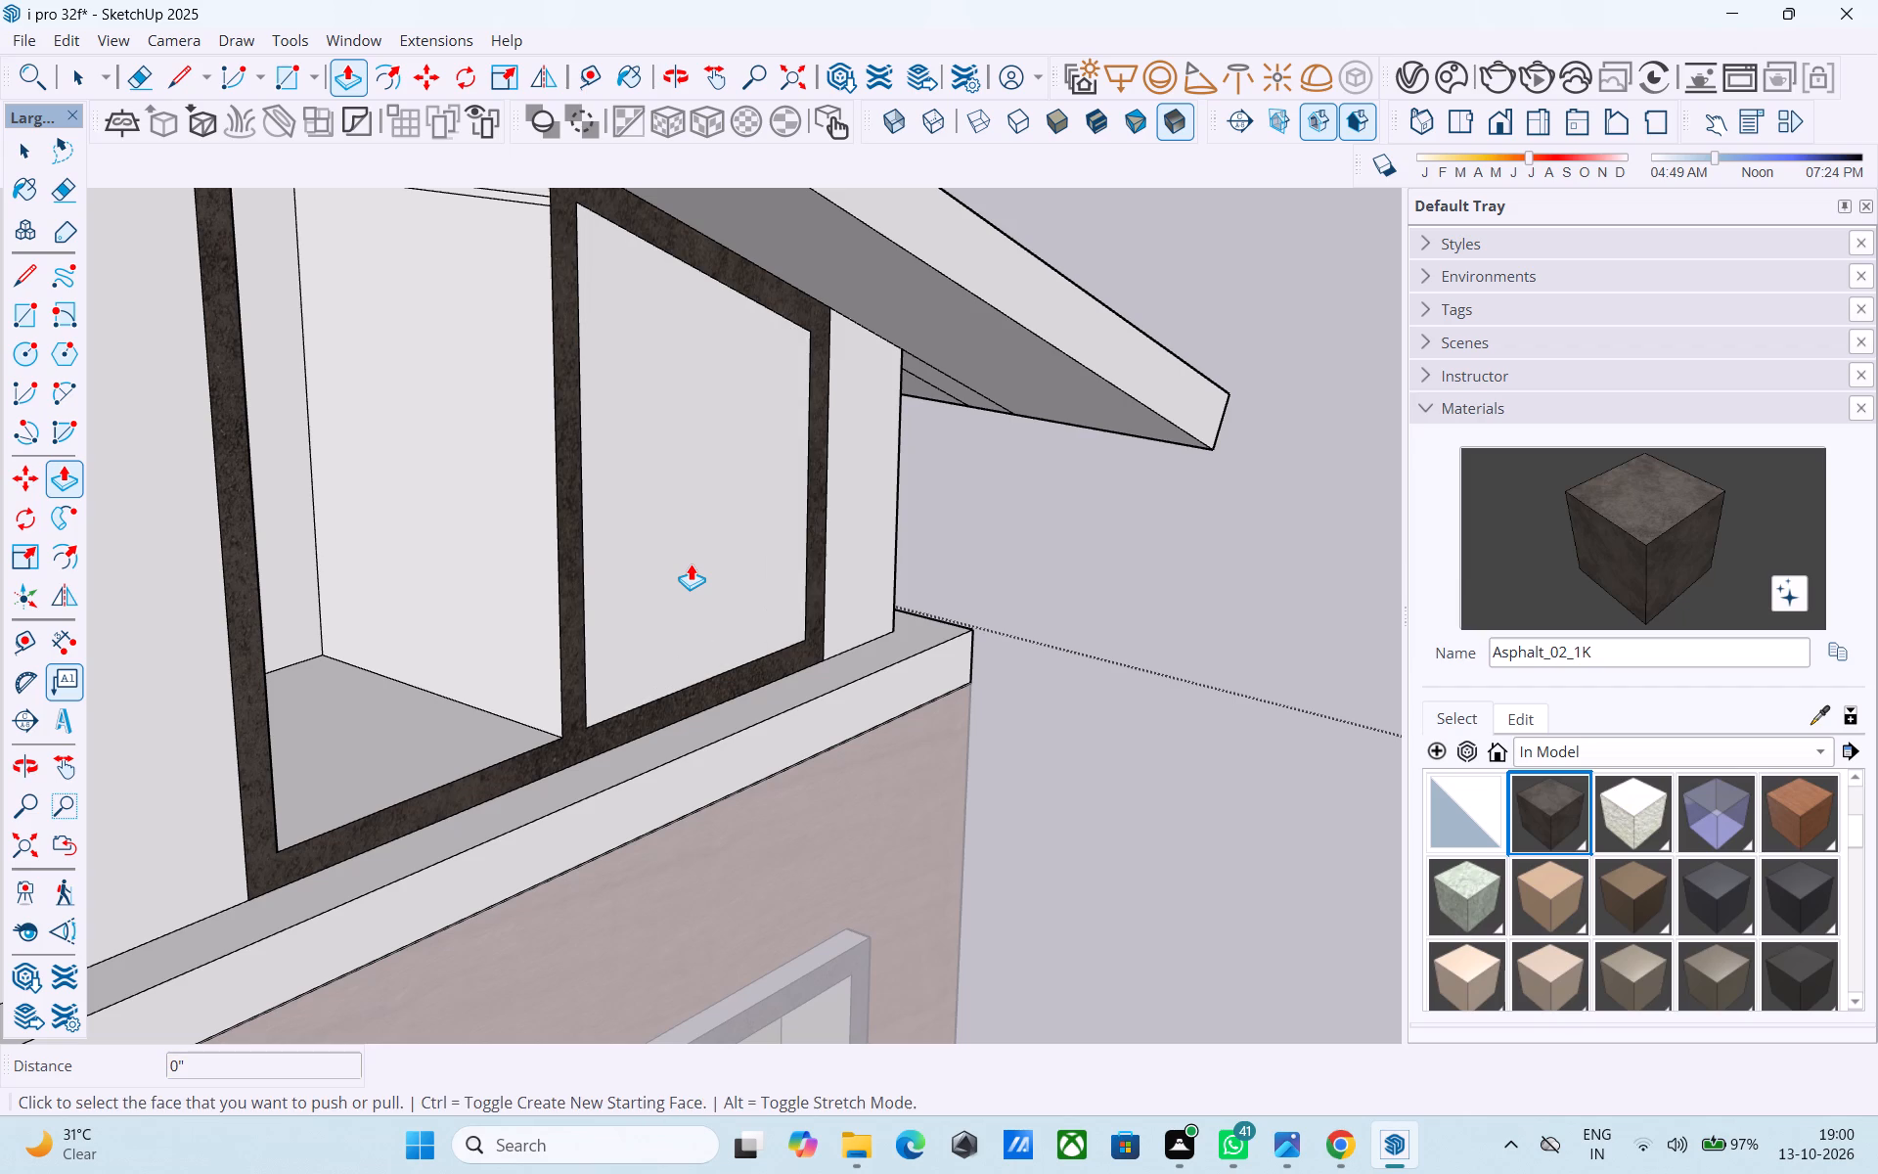
Push the shorter pane inward about 2' 9", matching the back face of the taller recess.
key("space")
scroll(691, 564, "down", 1)
key("p")
left_click(691, 563)
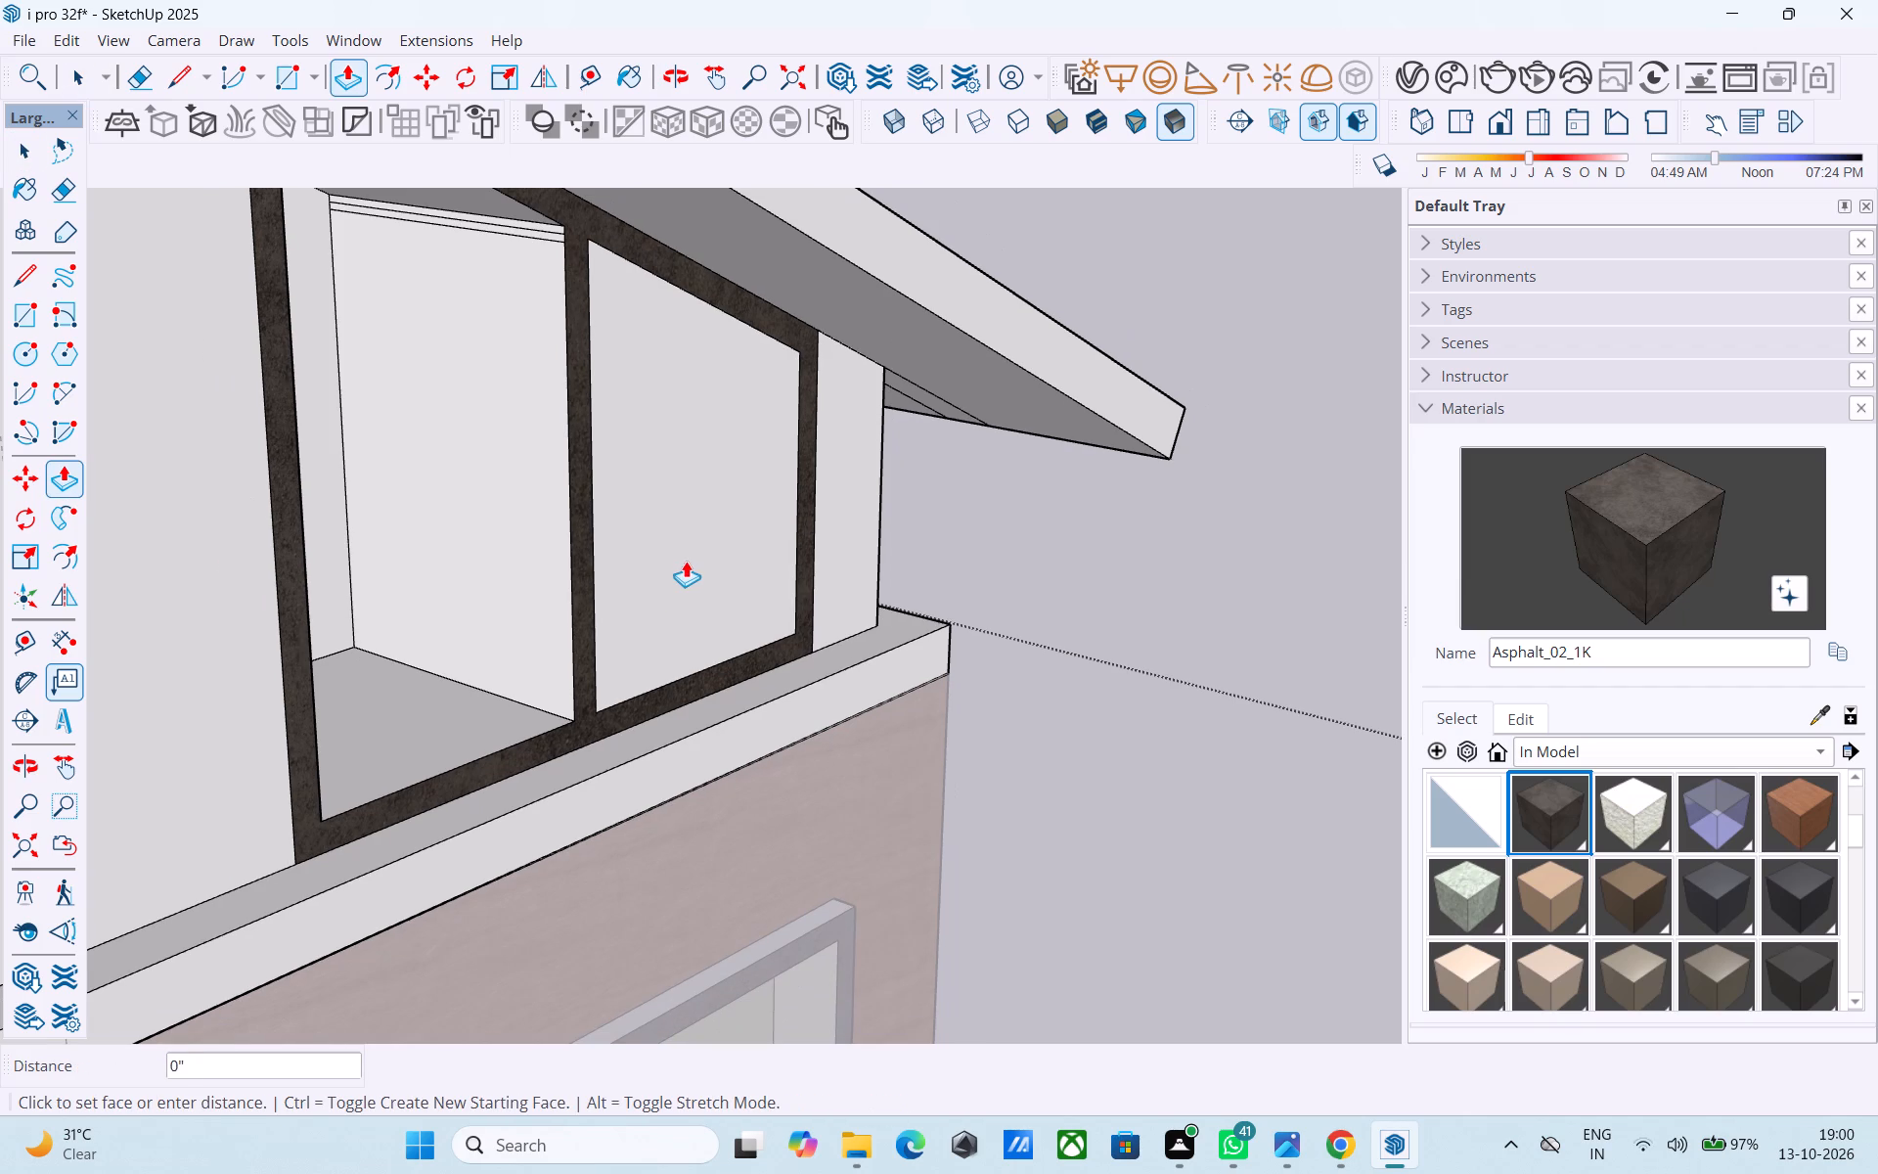
middle_click_drag(661, 485, 335, 468)
left_click(320, 432)
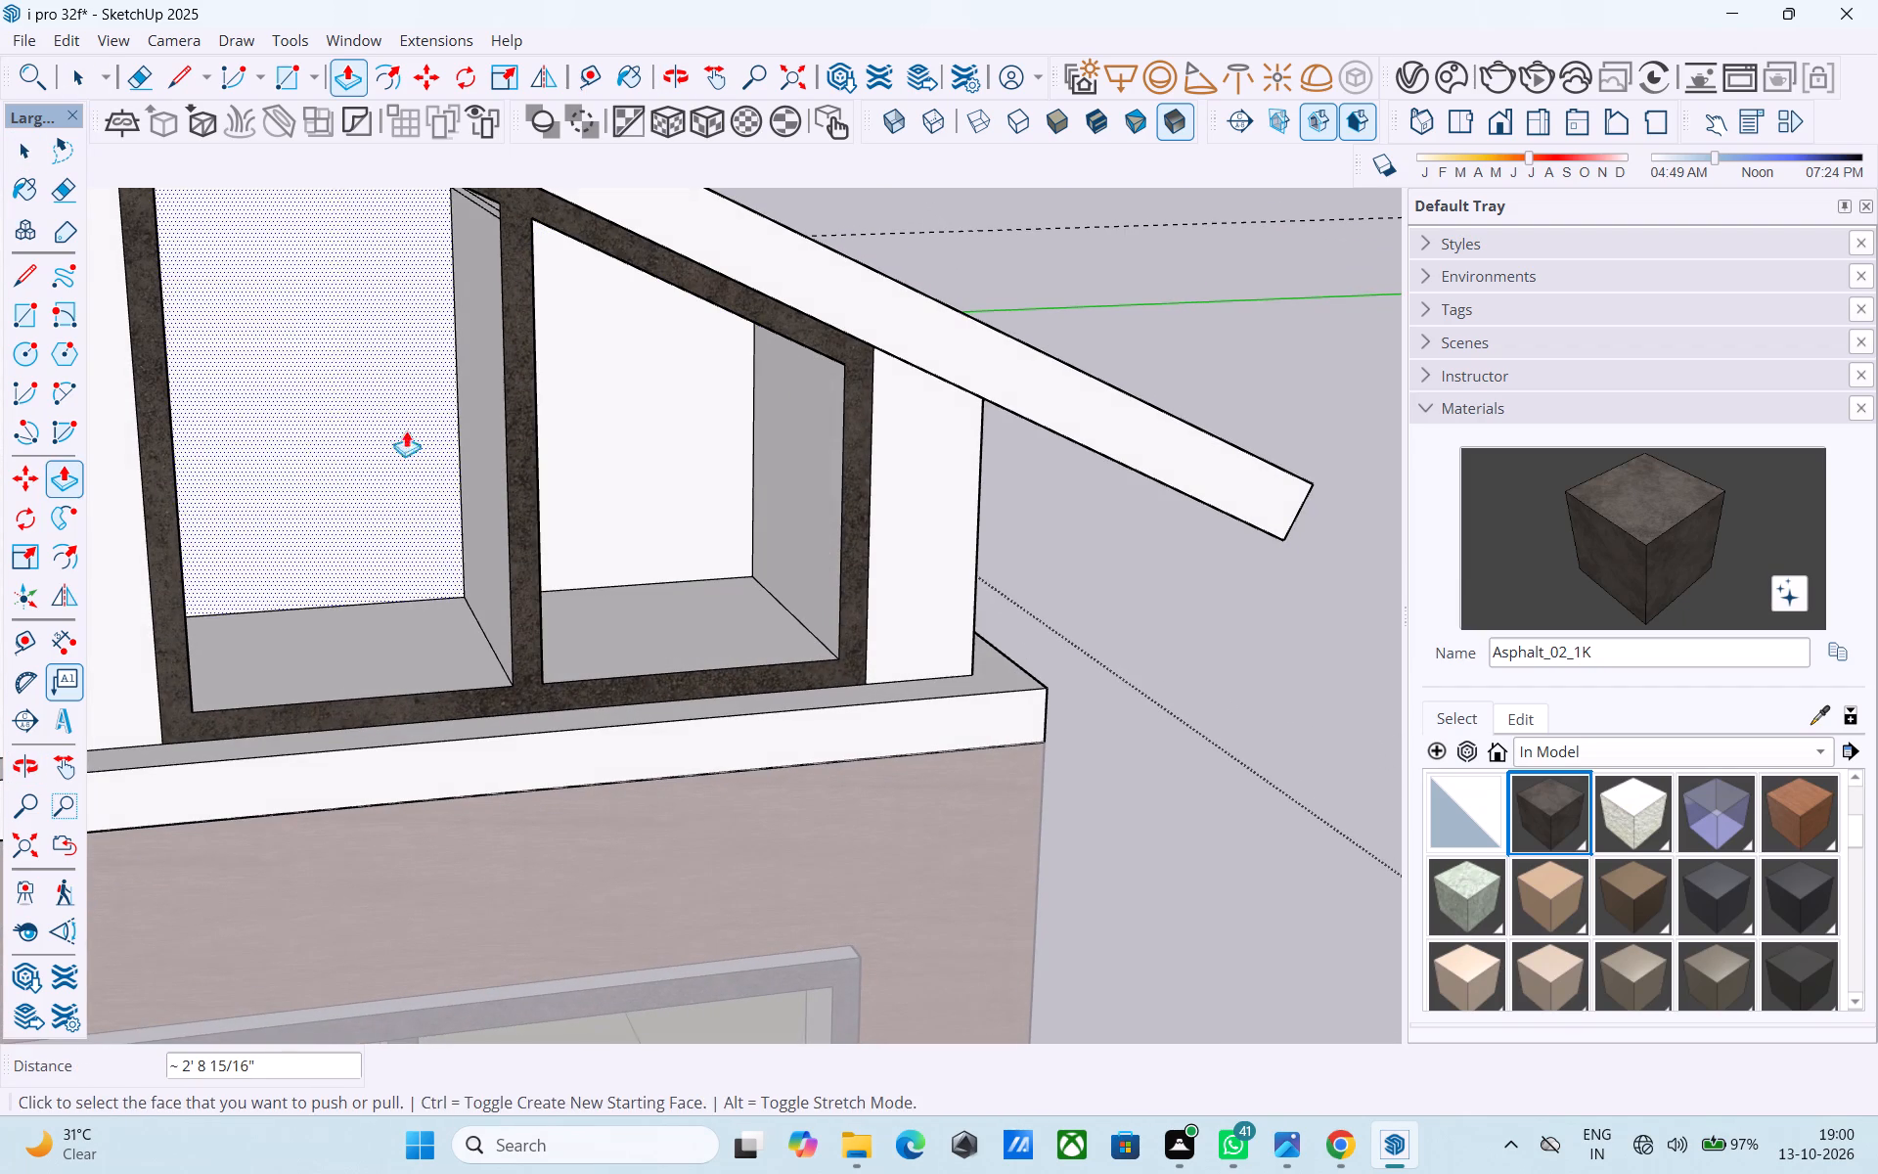
key("space")
middle_click_drag(501, 450, 584, 421)
middle_click_drag(584, 421, 597, 400)
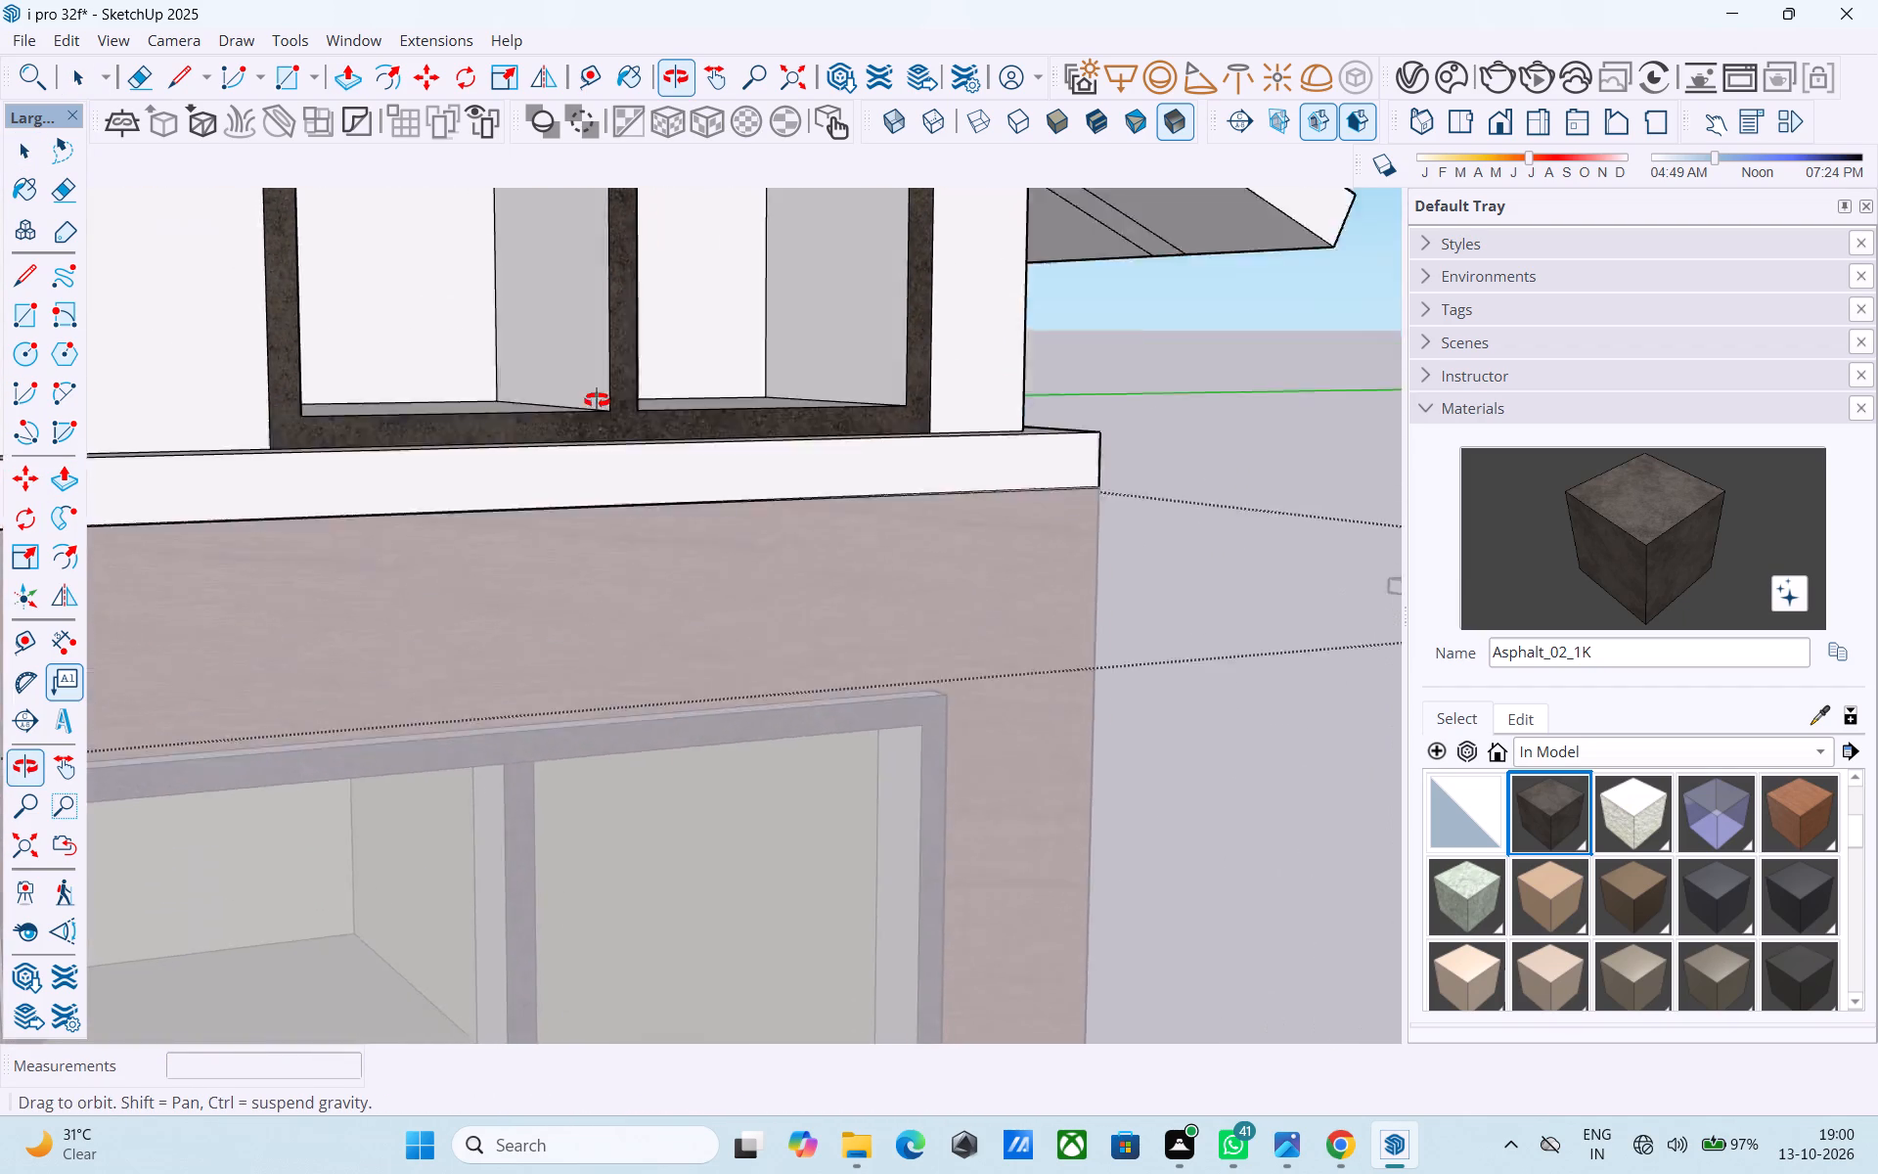
Examine the two recessed openings of the sloped-top side window and the roof above from several angles.
middle_click_drag(597, 400, 597, 405)
scroll(597, 404, "down", 3, "shift")
middle_click_drag(595, 414, 635, 516, "shift")
middle_click_drag(897, 409, 747, 601, "shift")
middle_click_drag(729, 578, 805, 586)
middle_click_drag(1062, 520, 1013, 556)
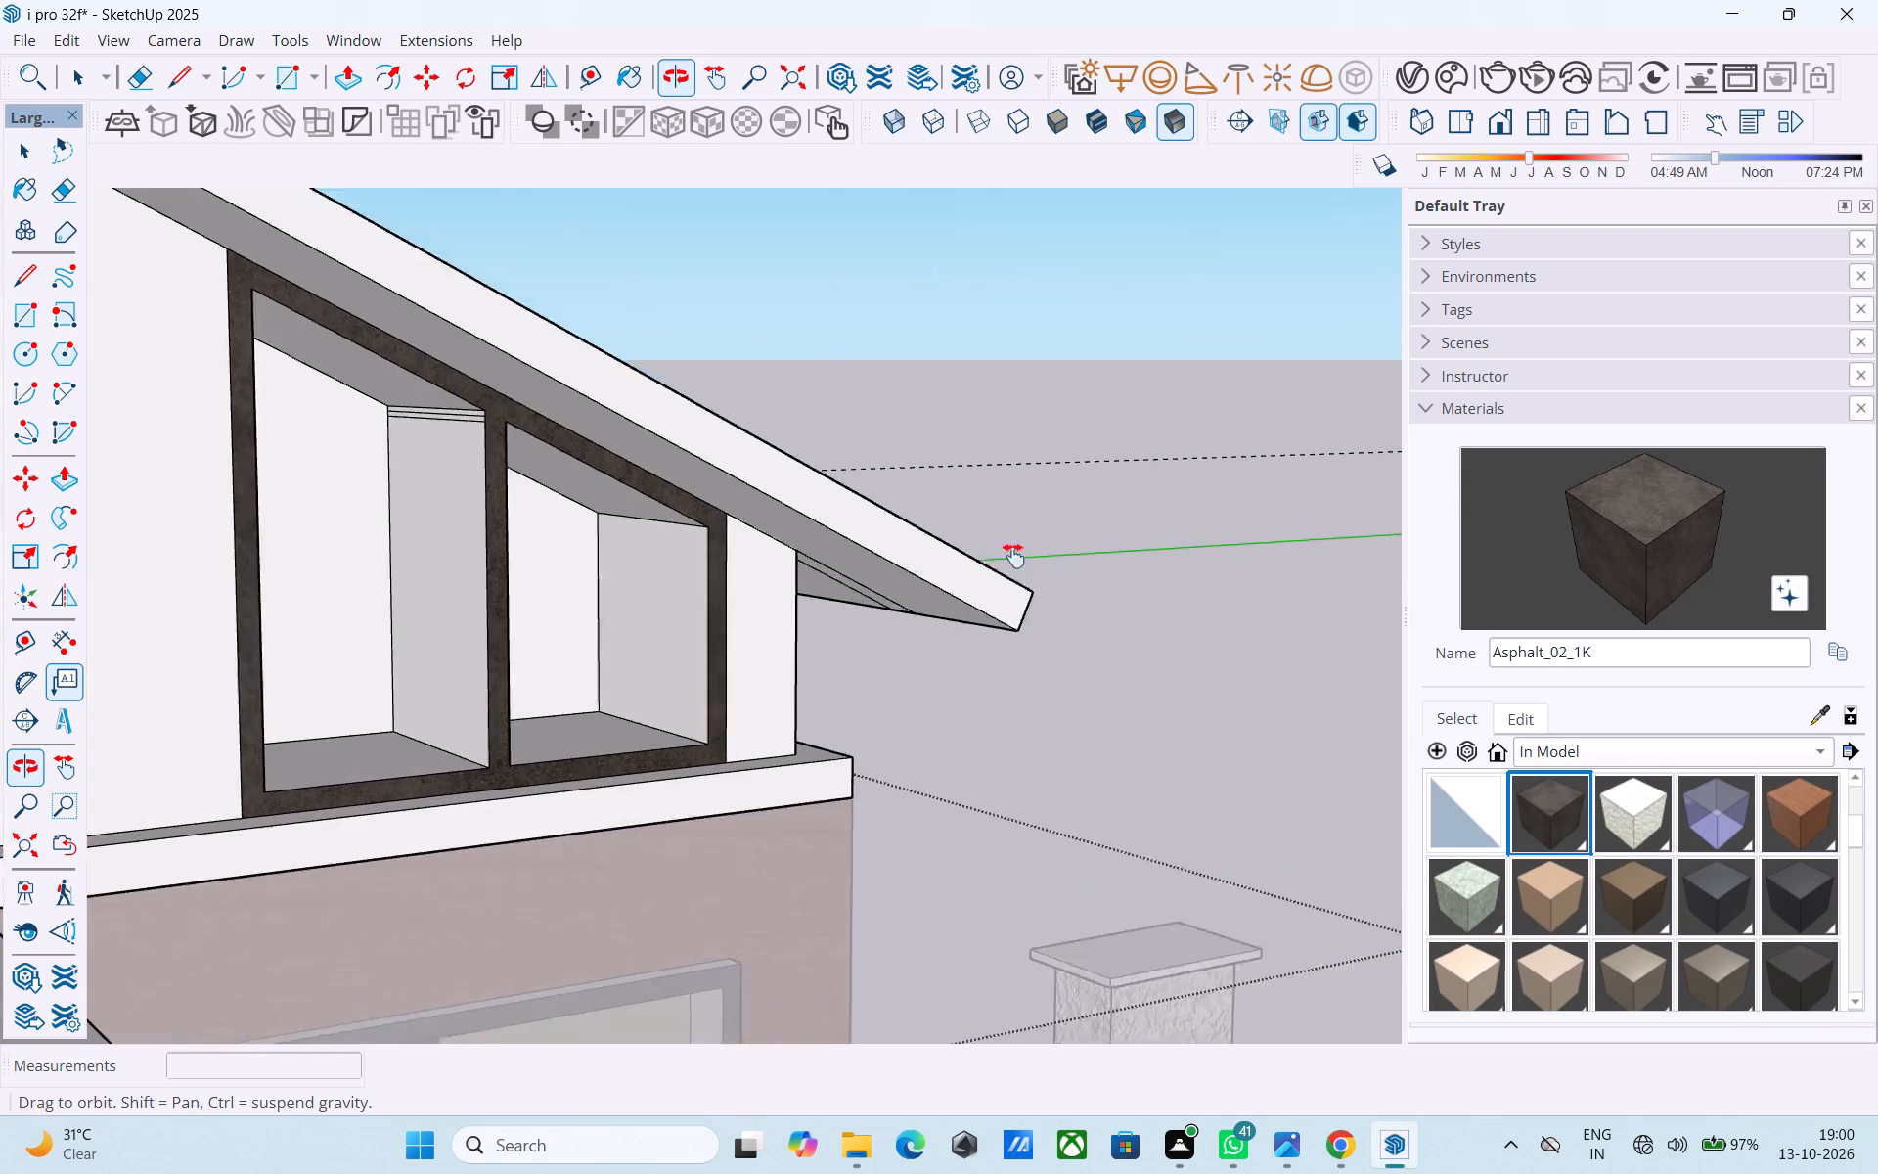
middle_click_drag(1013, 556, 1078, 556)
scroll(1079, 558, "down", 8)
middle_click_drag(1120, 599, 559, 542, "shift")
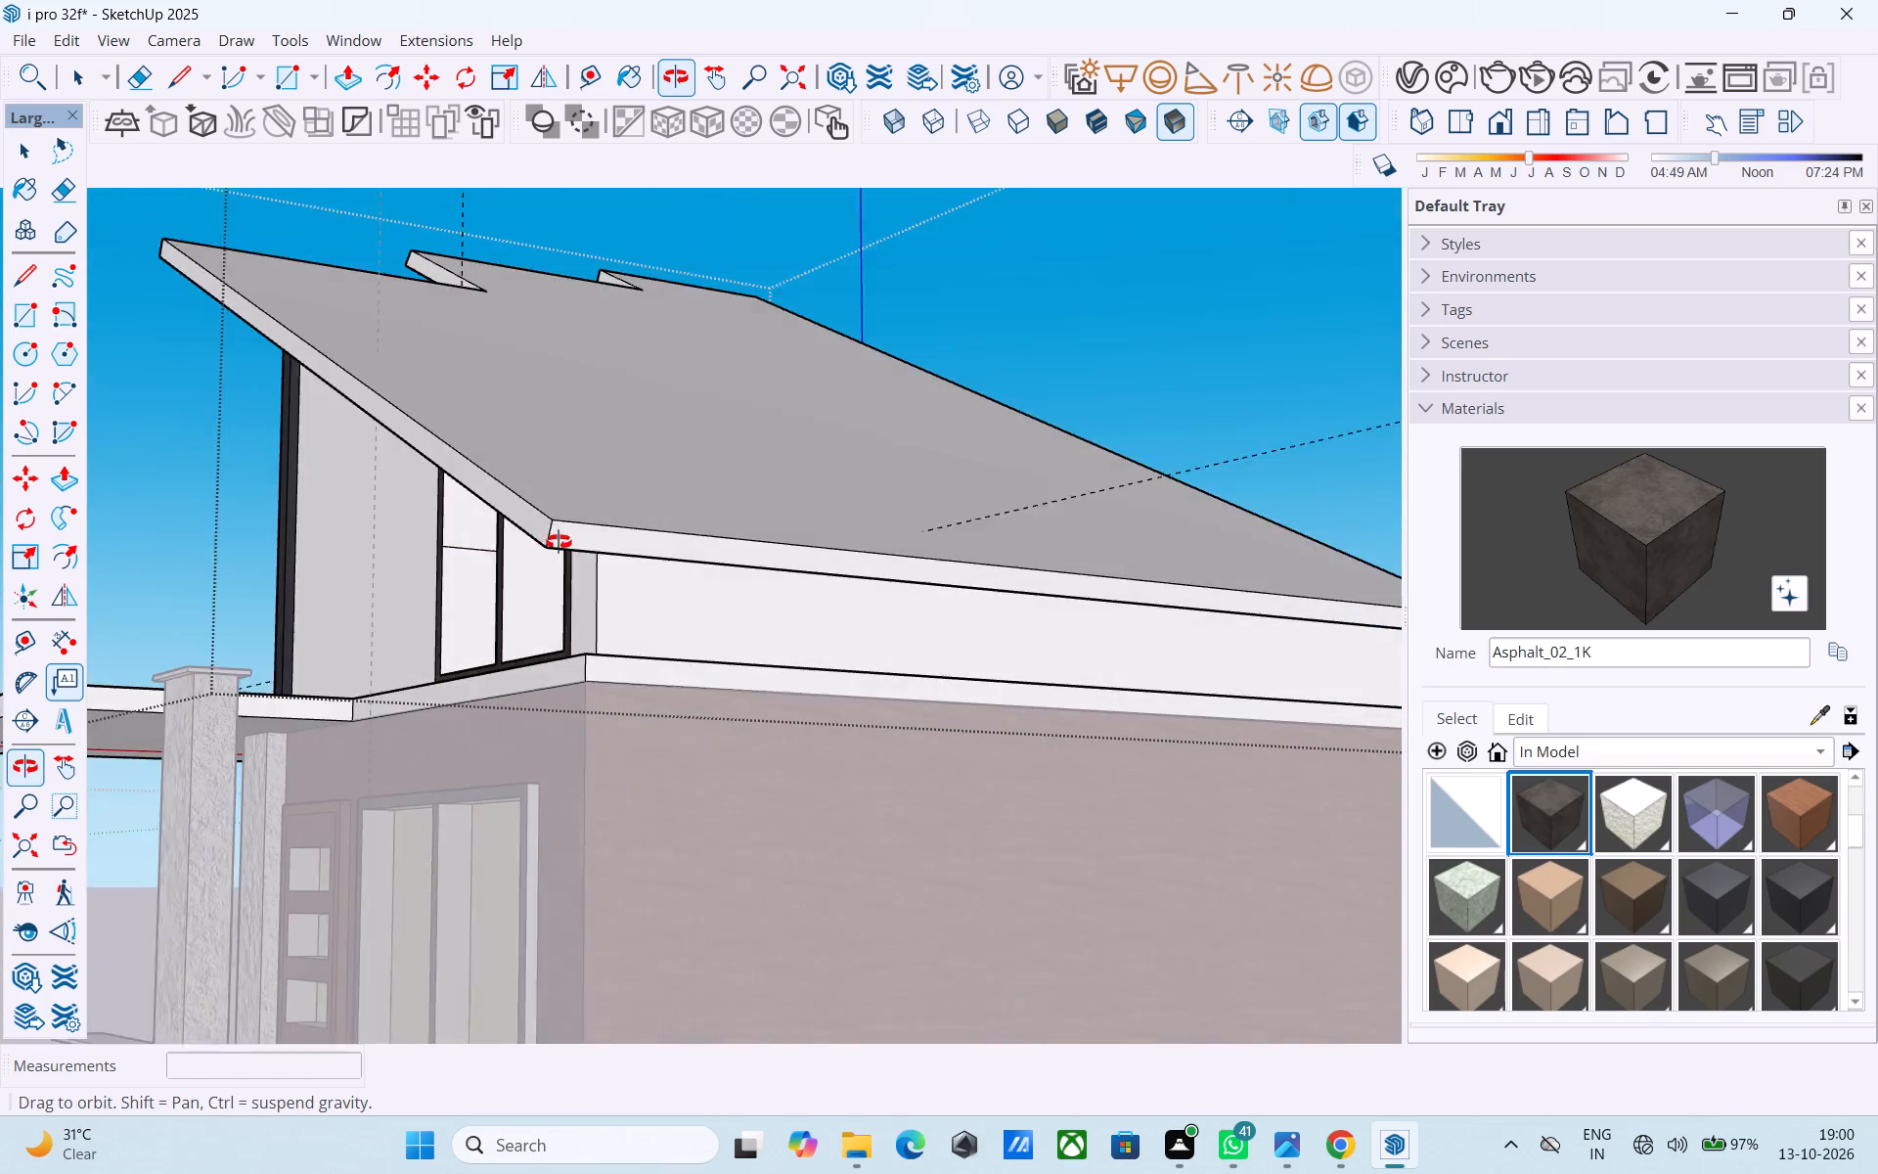
middle_click_drag(559, 542, 560, 525, "shift")
middle_click_drag(470, 493, 655, 458)
scroll(653, 458, "up", 4)
middle_click_drag(645, 420, 608, 457)
scroll(608, 469, "up", 4)
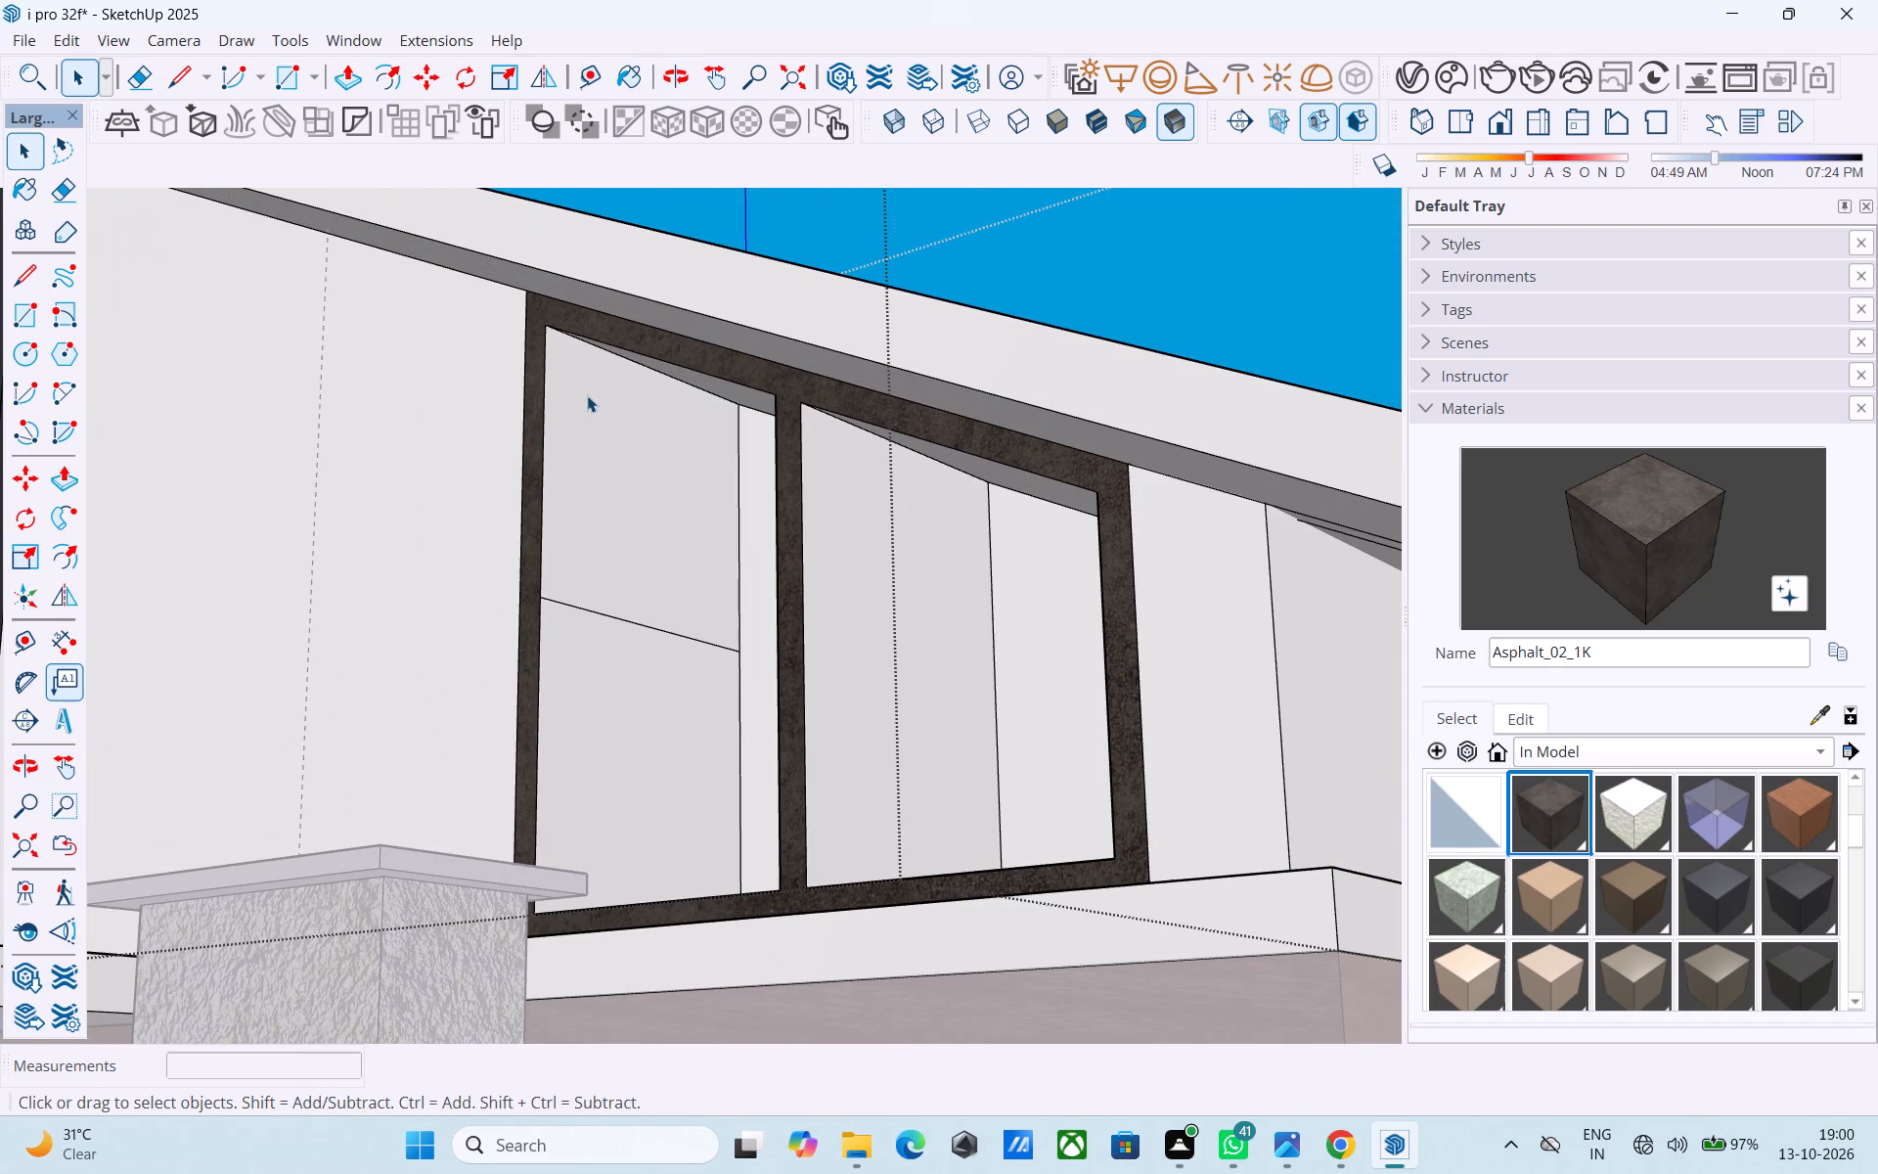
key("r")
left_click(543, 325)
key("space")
Draw a horizontal line about 2' 7 1/2" across the taller opening, from the mullion's upper corner to the opposite frame edge.
key("l")
middle_click_drag(613, 450, 883, 520)
scroll(602, 518, "down", 2)
middle_click_drag(601, 518, 1430, 782, "shift")
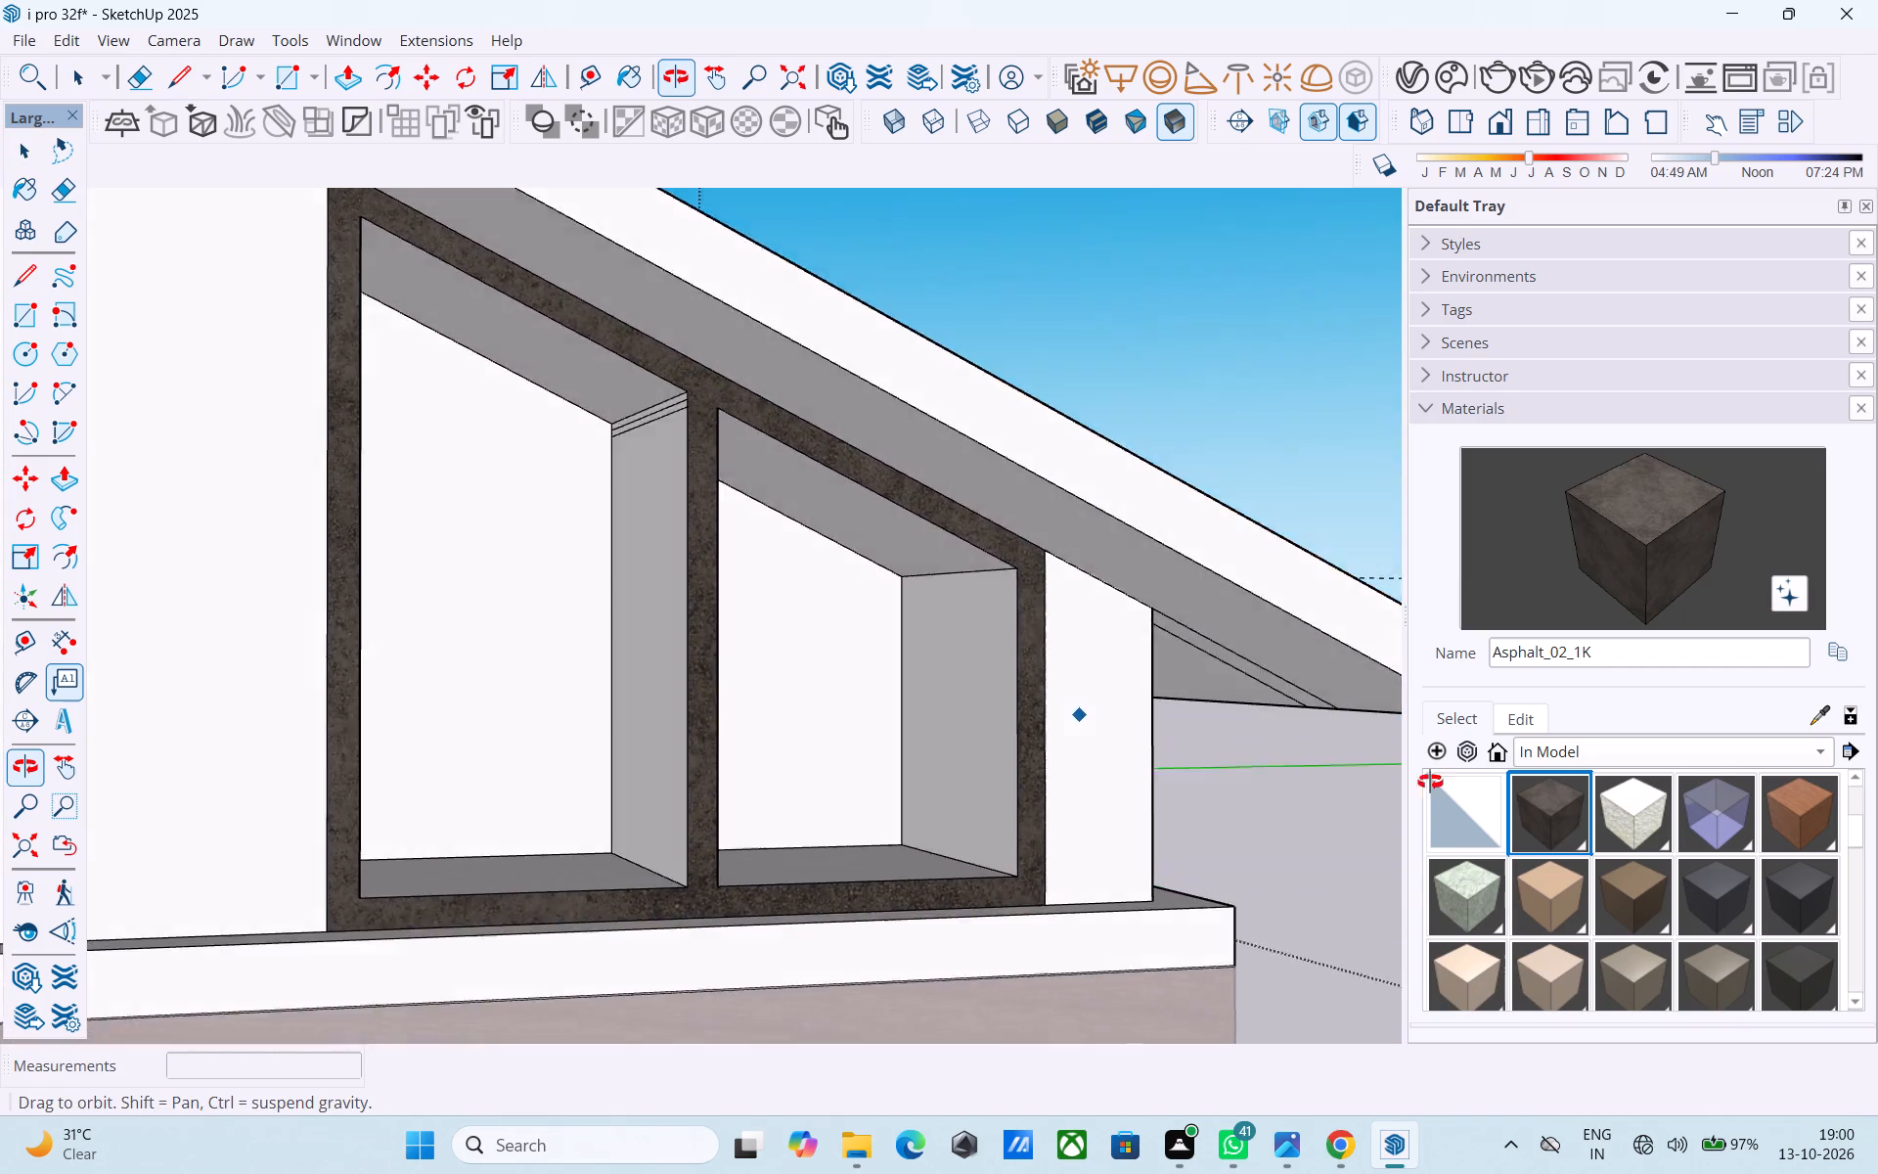
middle_click_drag(1430, 782, 1456, 782, "shift")
middle_click_drag(850, 559, 1102, 644, "shift")
scroll(1065, 541, "up", 7)
left_click(1024, 465)
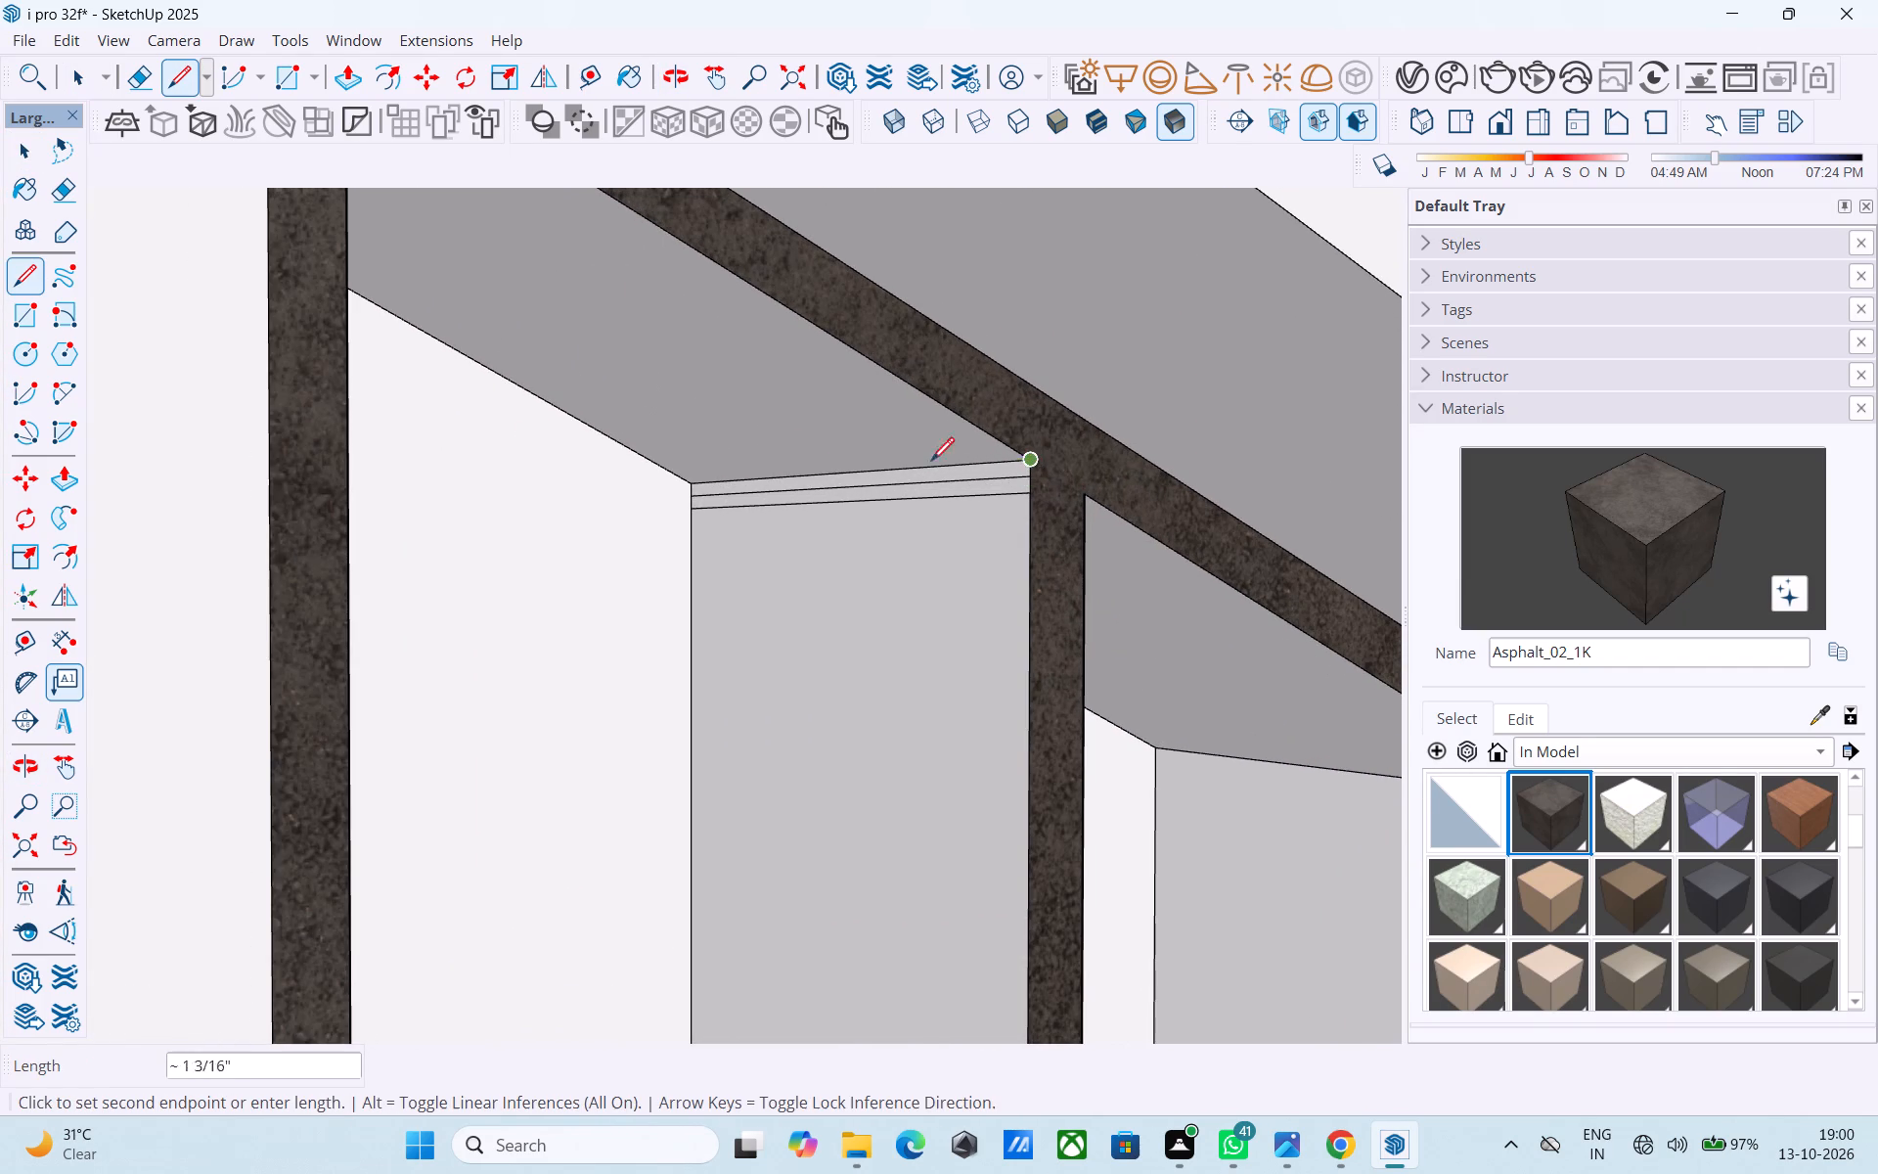
middle_click_drag(359, 339, 659, 370, "shift")
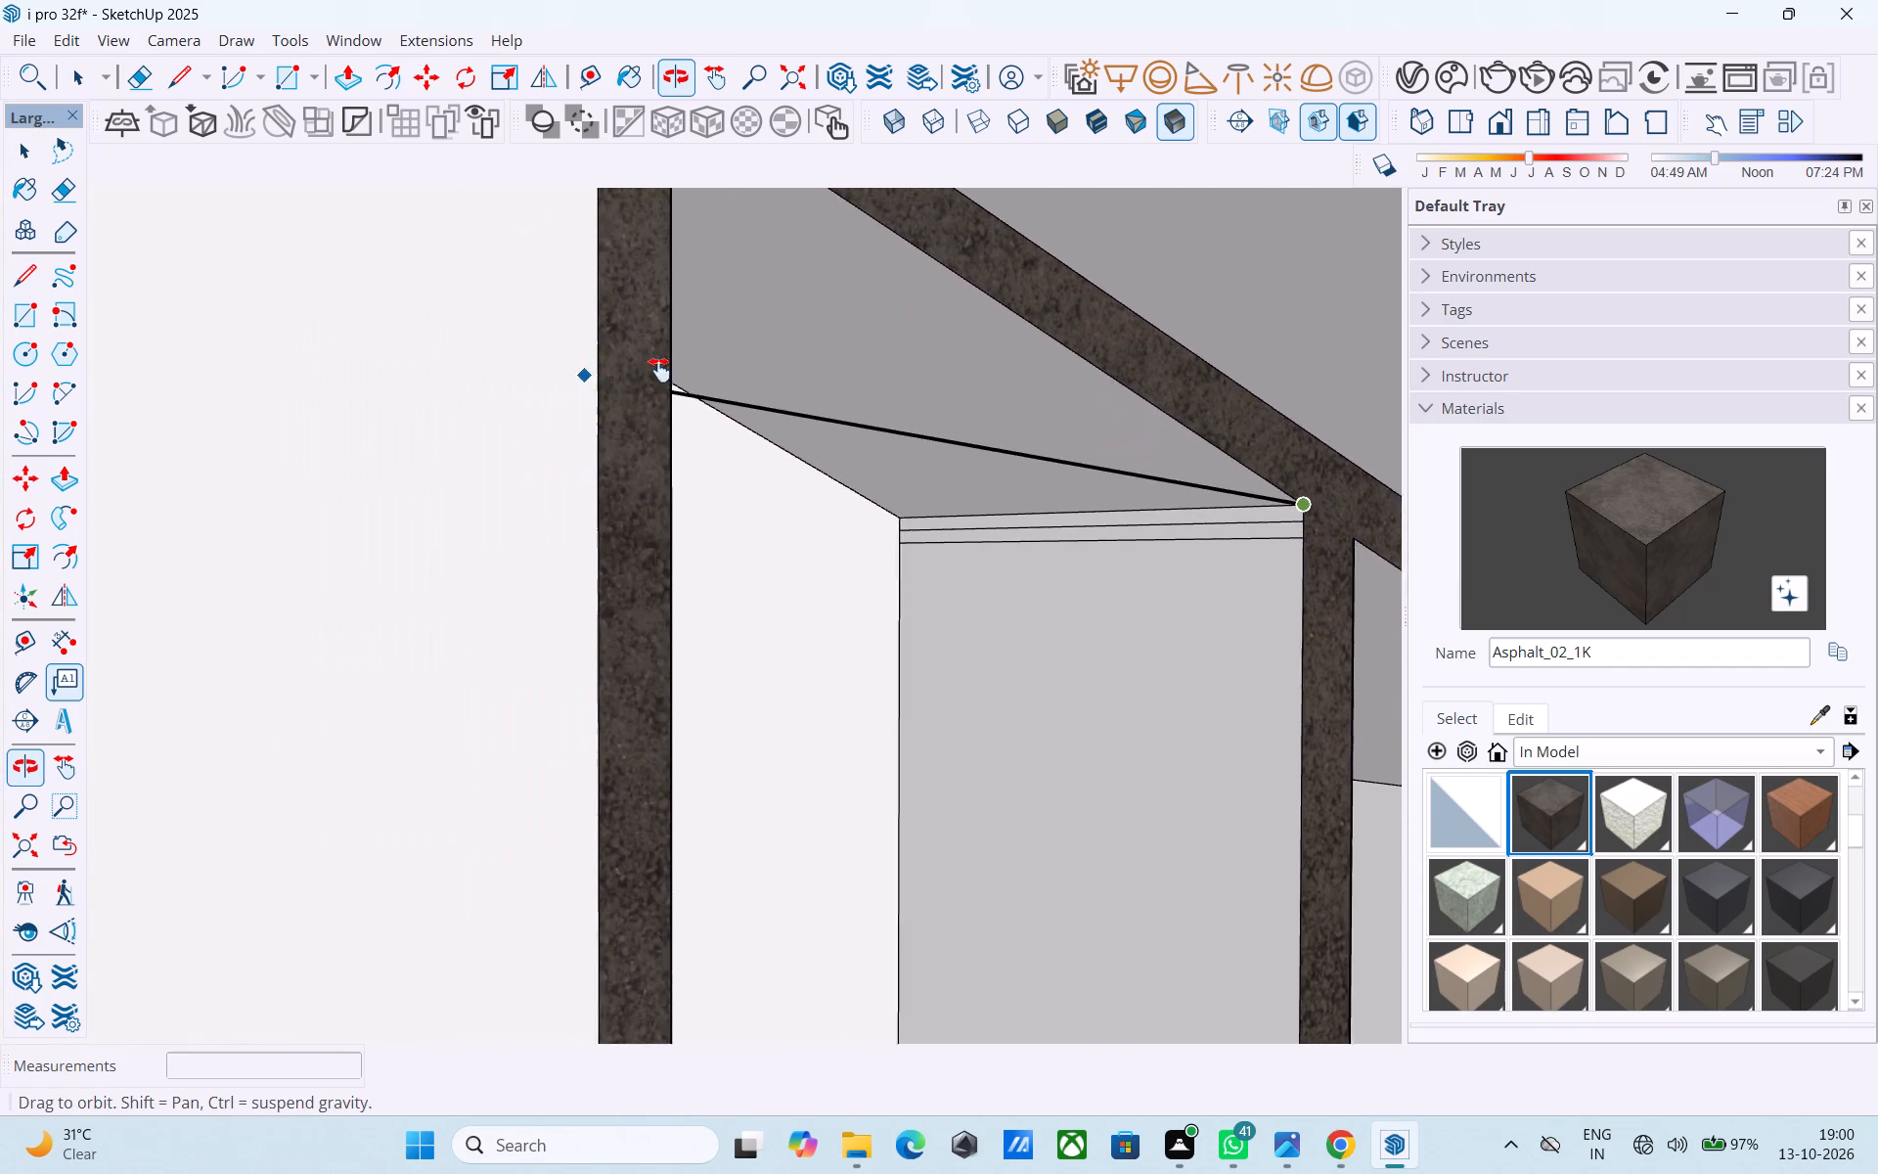
middle_click_drag(659, 370, 339, 428, "shift")
scroll(344, 421, "down", 3)
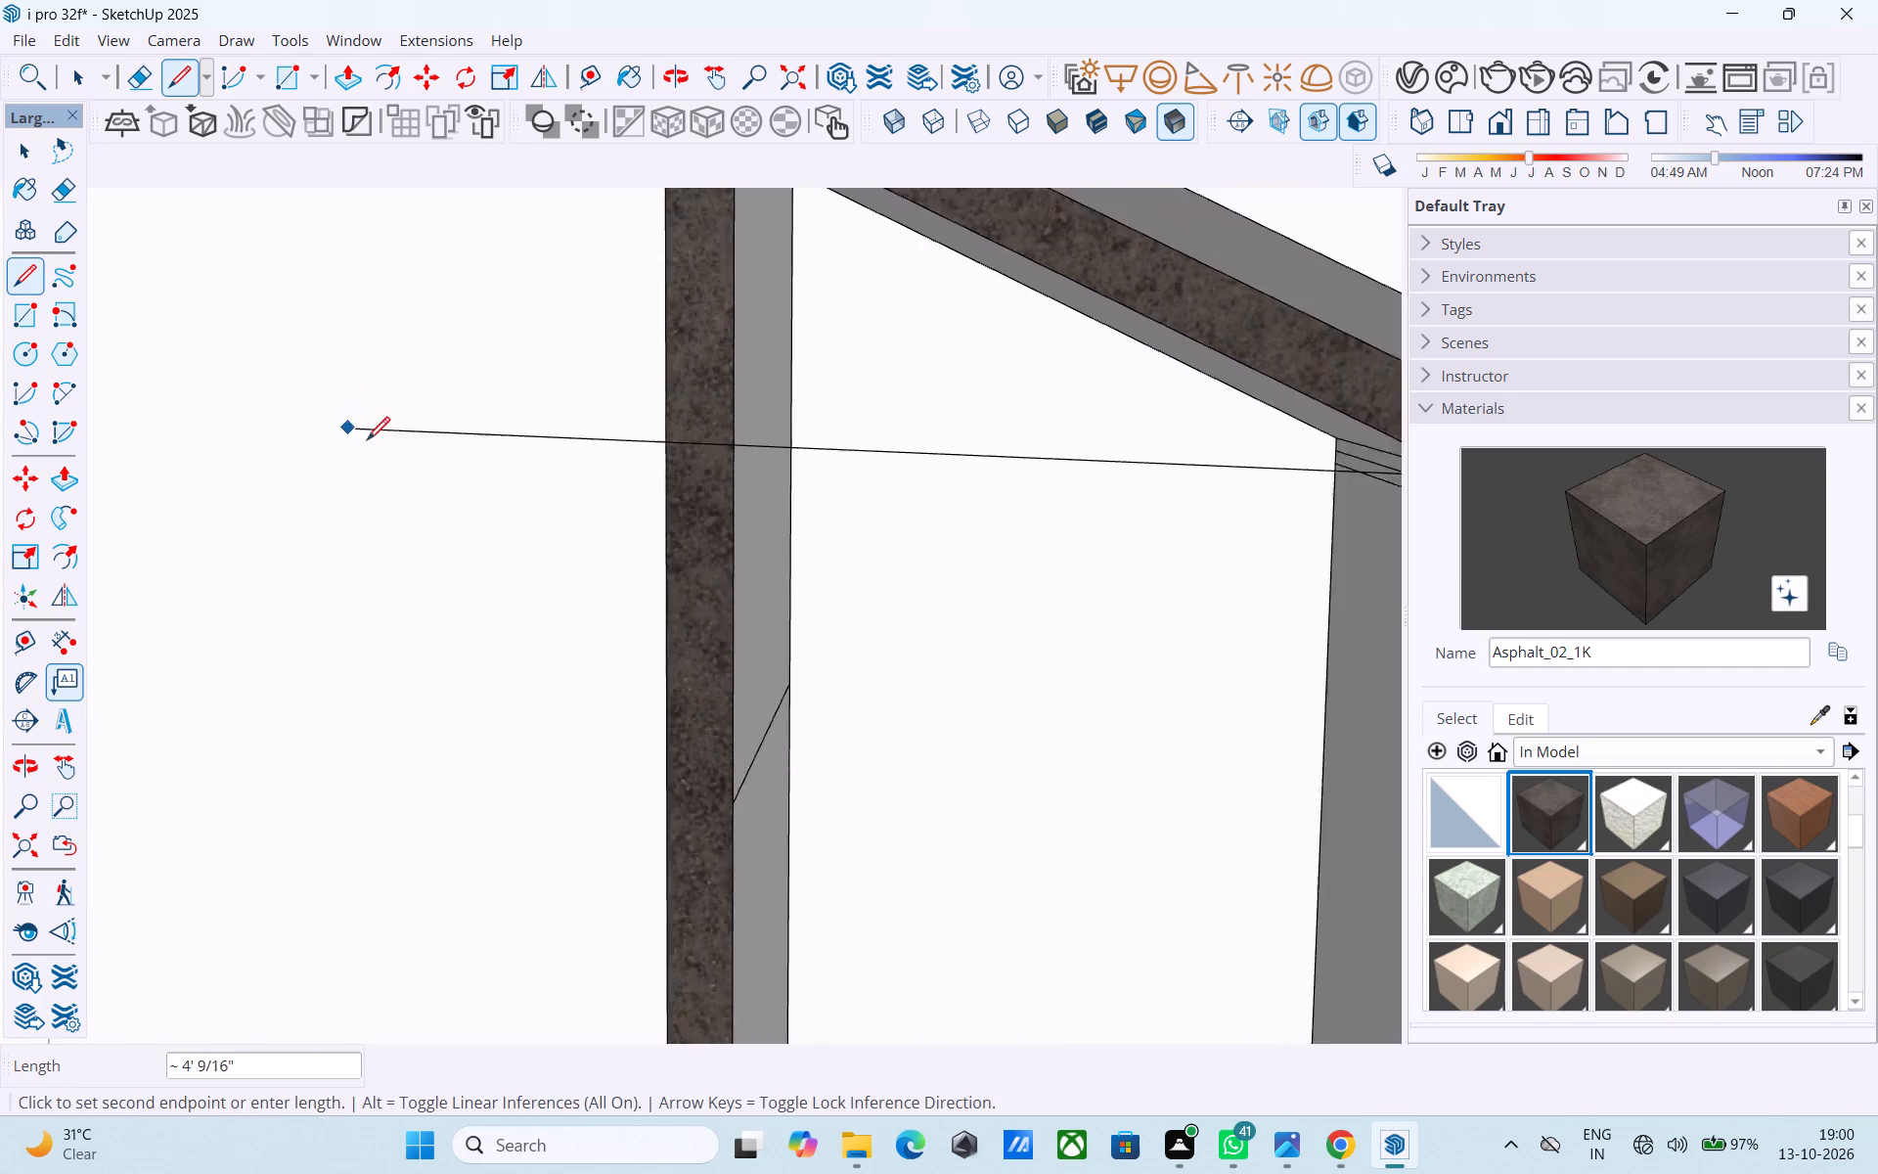
scroll(367, 442, "down", 2)
middle_click_drag(473, 438, 383, 468)
left_click(640, 465)
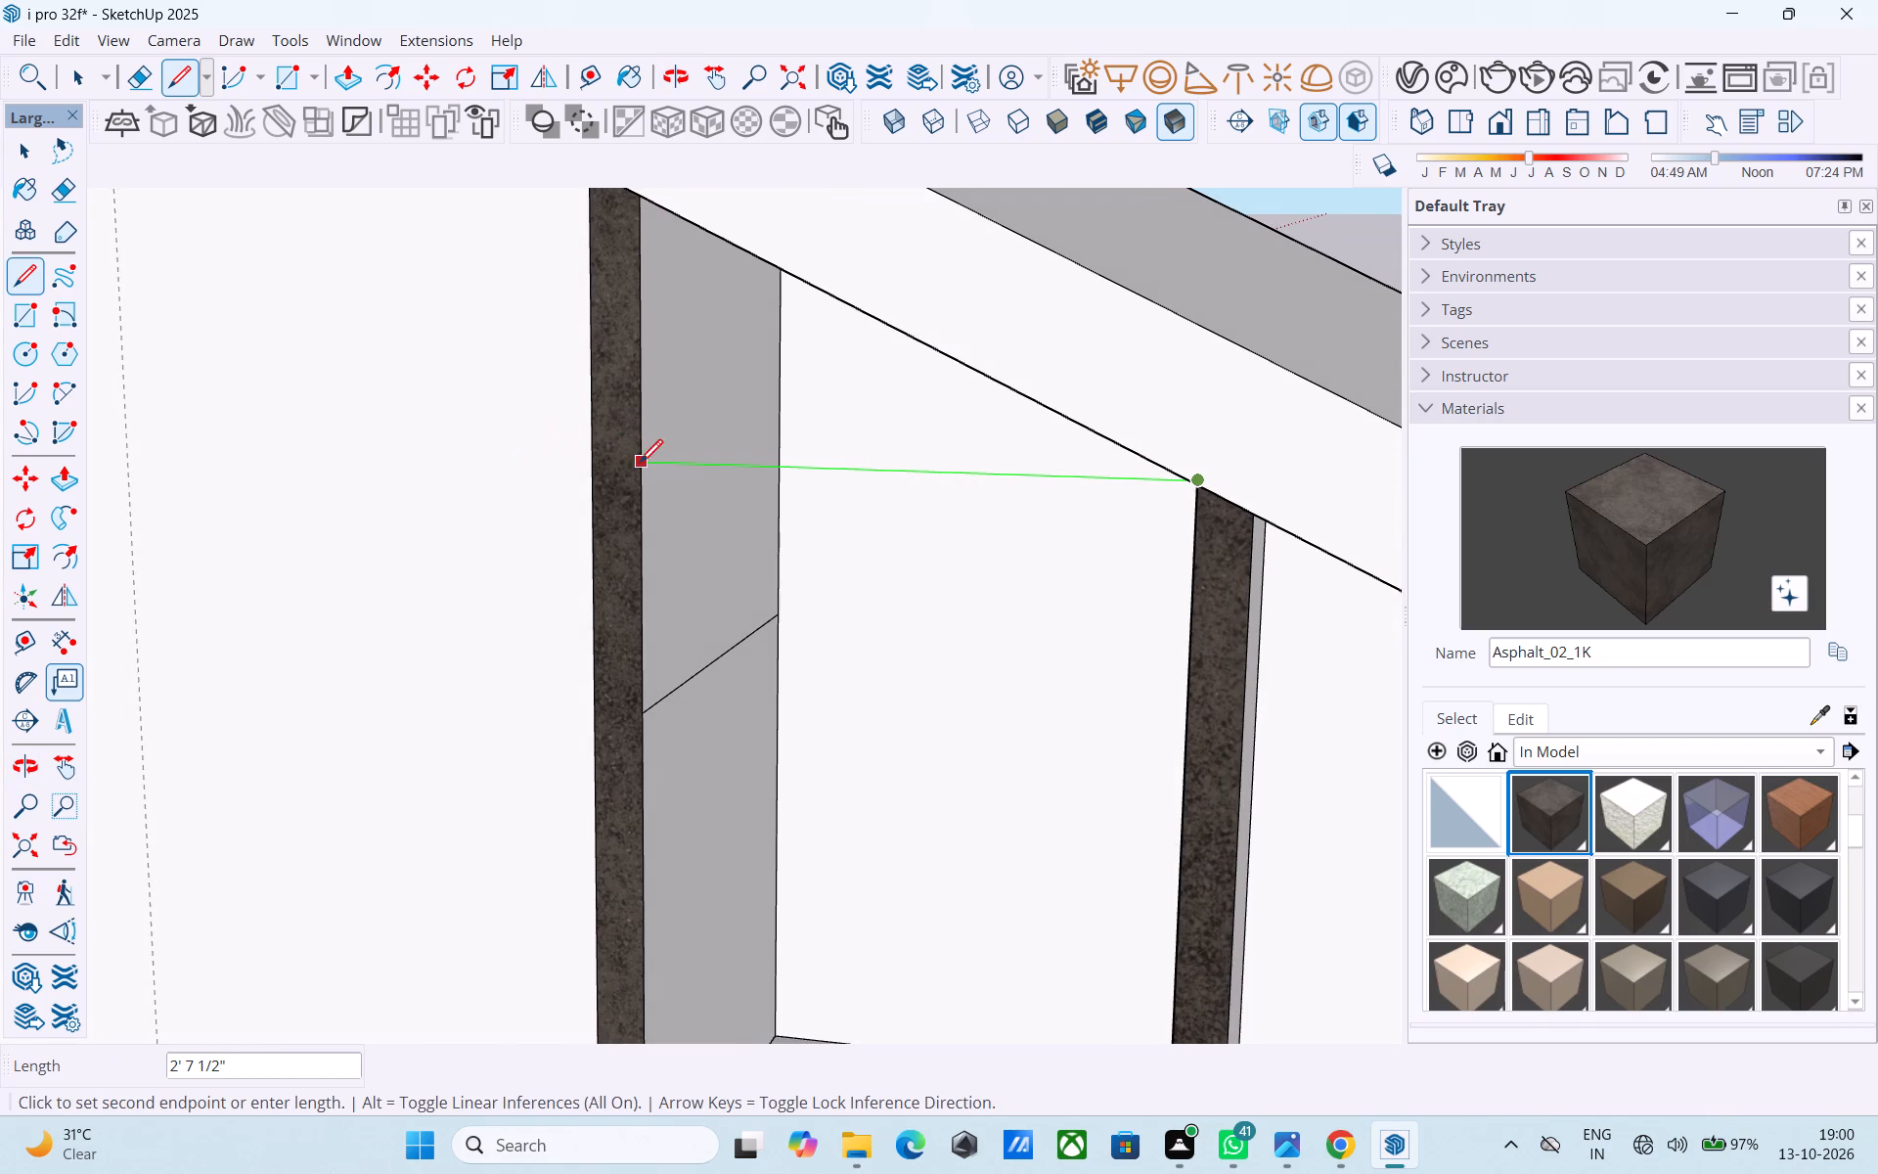
Draw a horizontal line about 2' 7 1/2" across the shorter opening, from its low upper corner to the mullion.
middle_click_drag(808, 480, 558, 409, "shift")
middle_click_drag(731, 562, 633, 415)
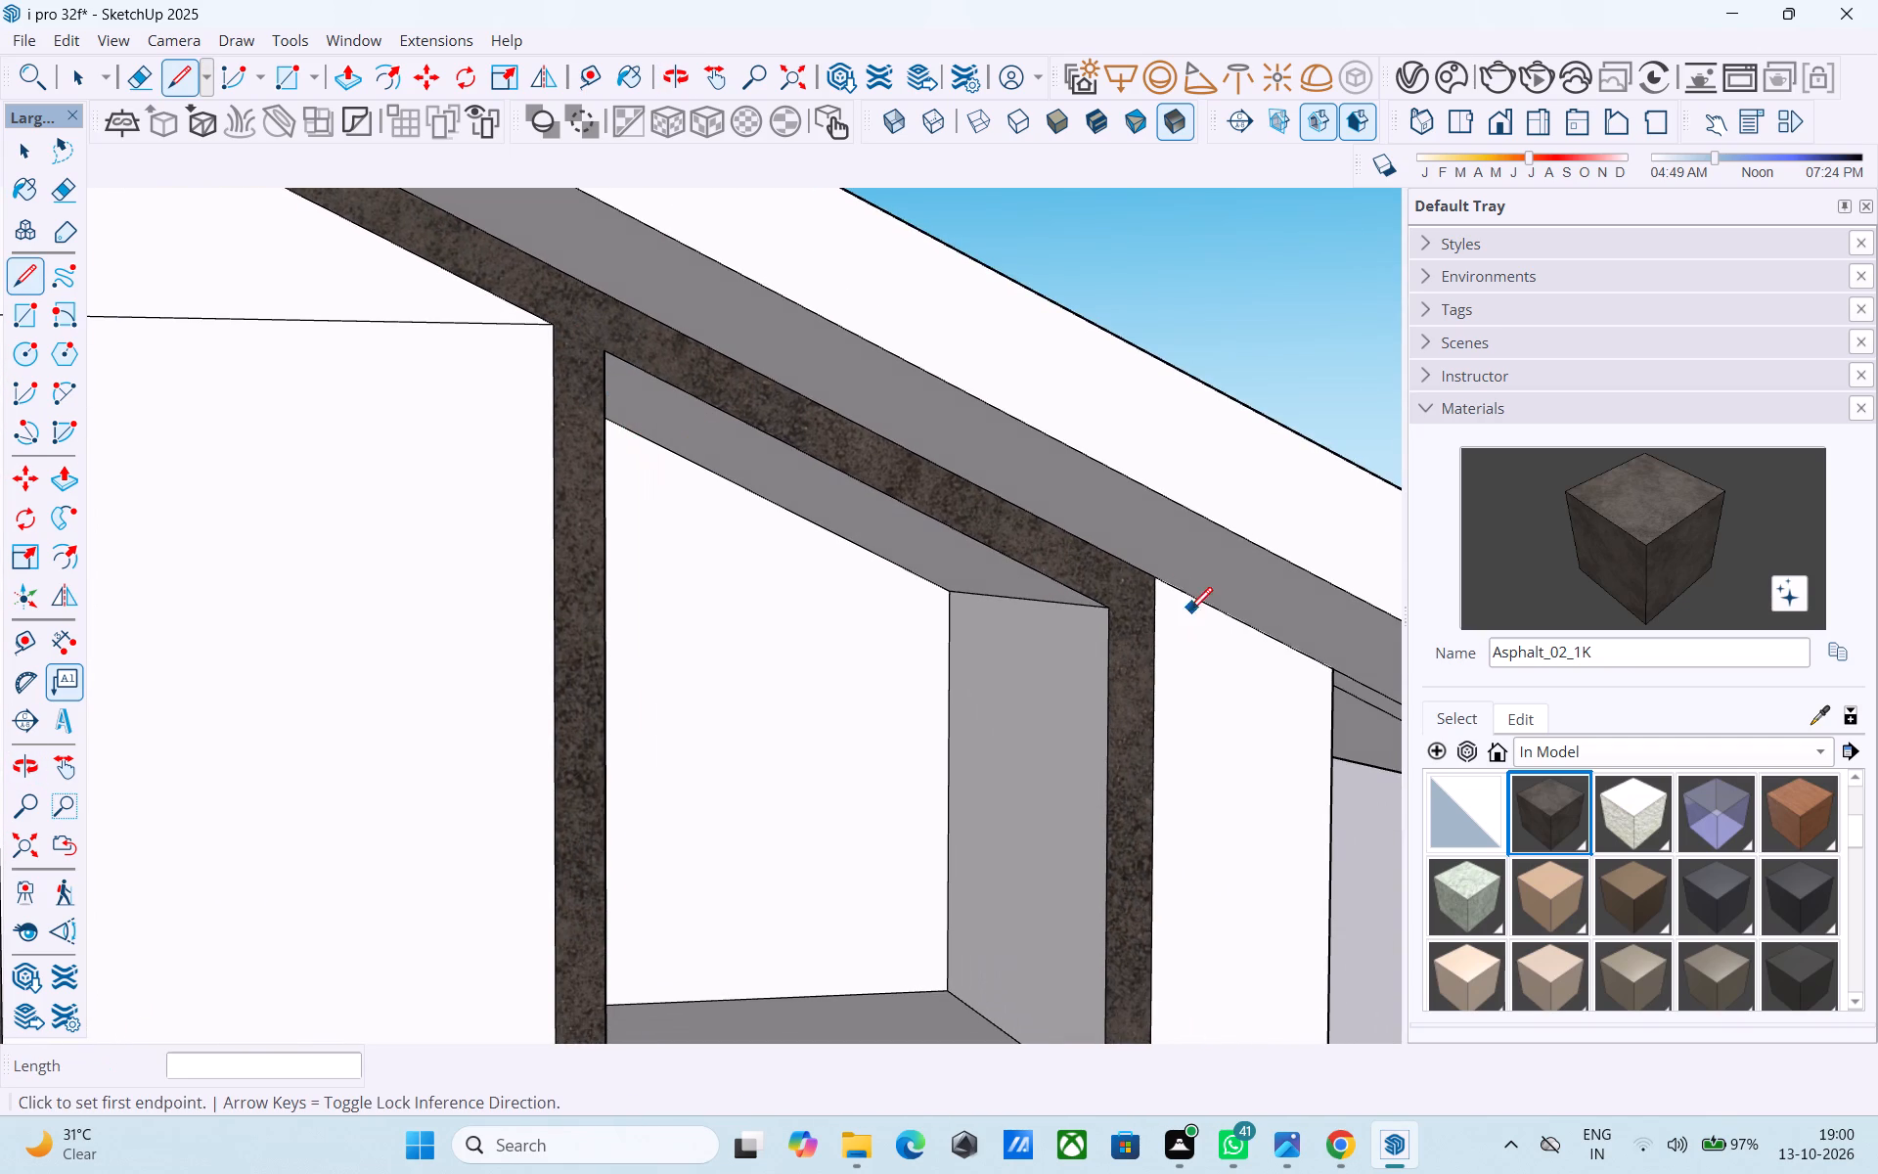
left_click(1106, 612)
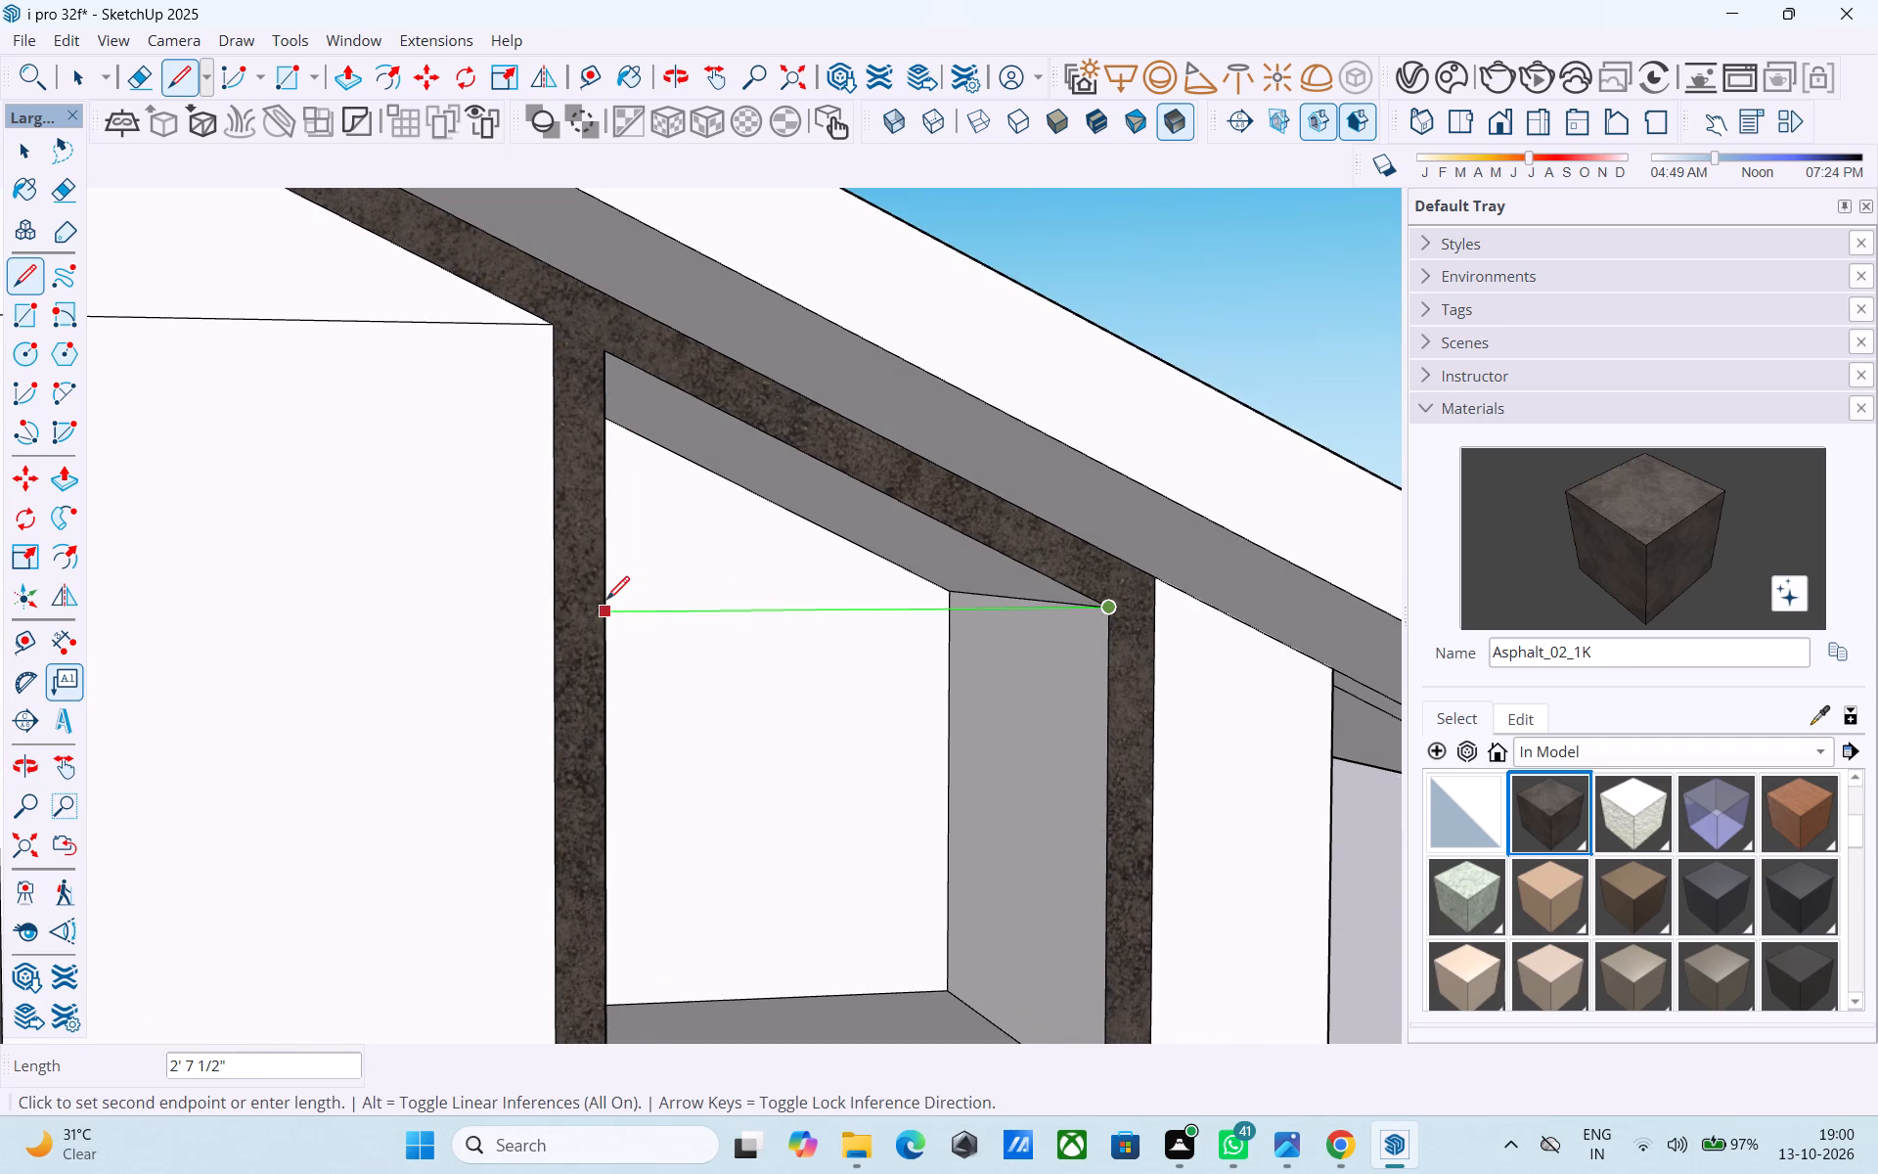
left_click(606, 602)
Erase the two horizontal helper lines, leaving a single pane face across each window opening.
key("e")
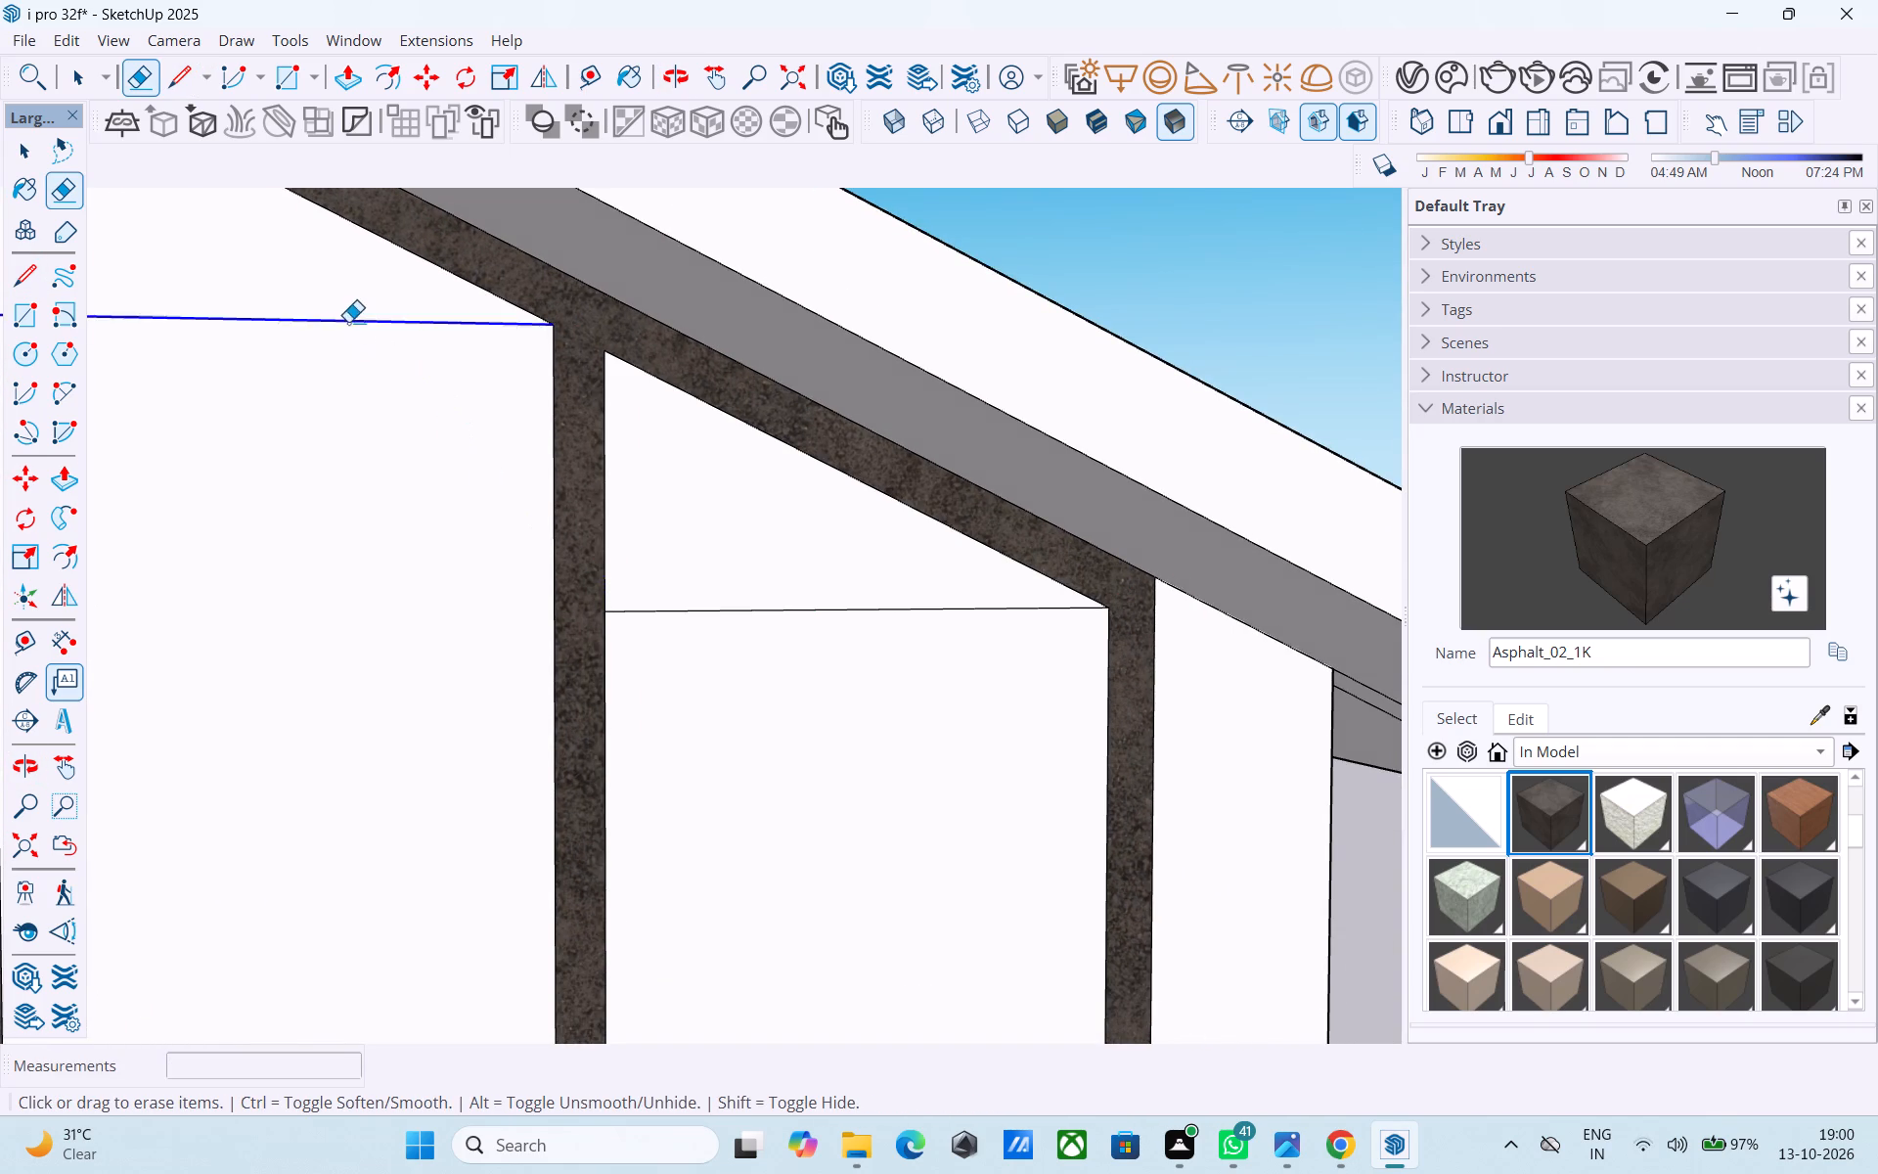
left_click(348, 322)
left_click_drag(772, 594, 853, 697)
scroll(779, 662, "down", 11)
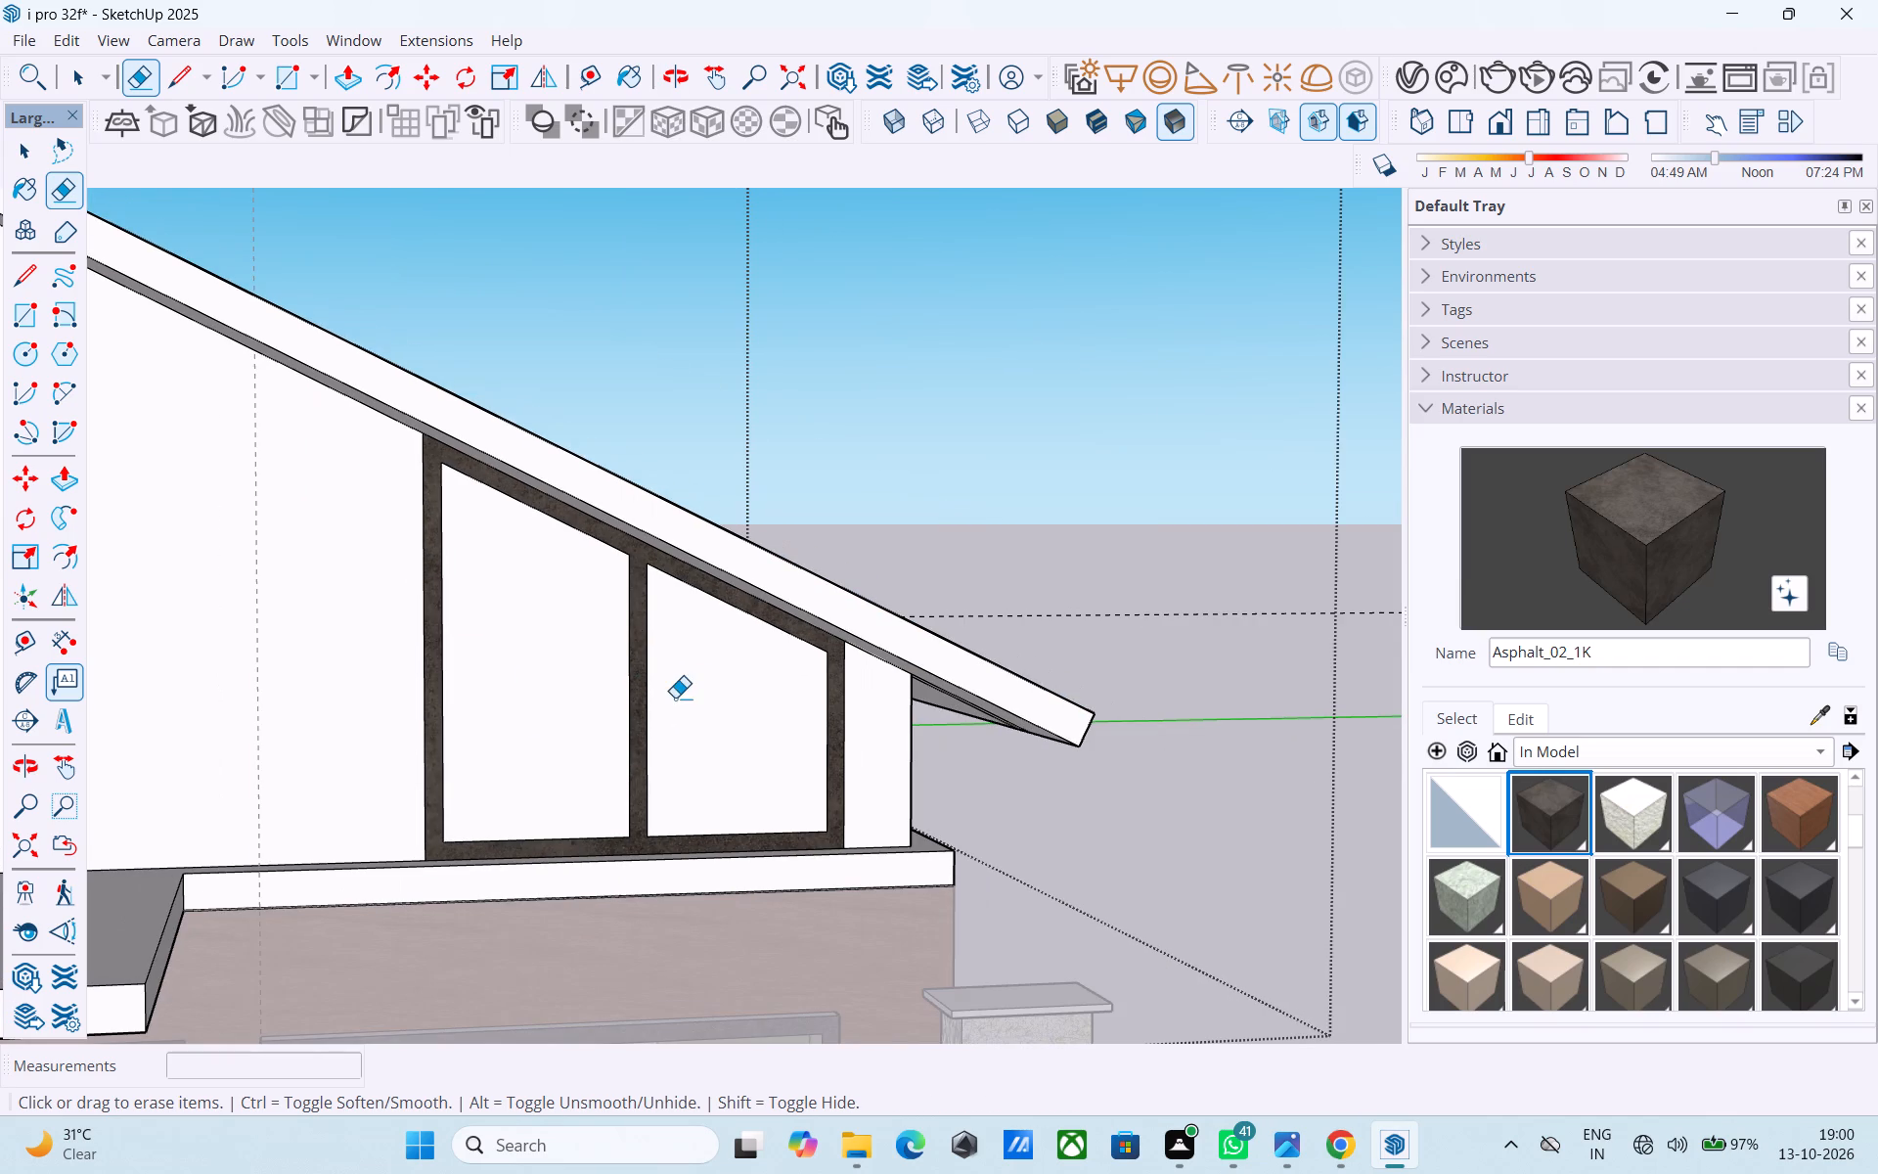
Paint the taller and shorter window panes with the Glass_Basic_01 material.
key("space")
left_click(1721, 808)
left_click(581, 602)
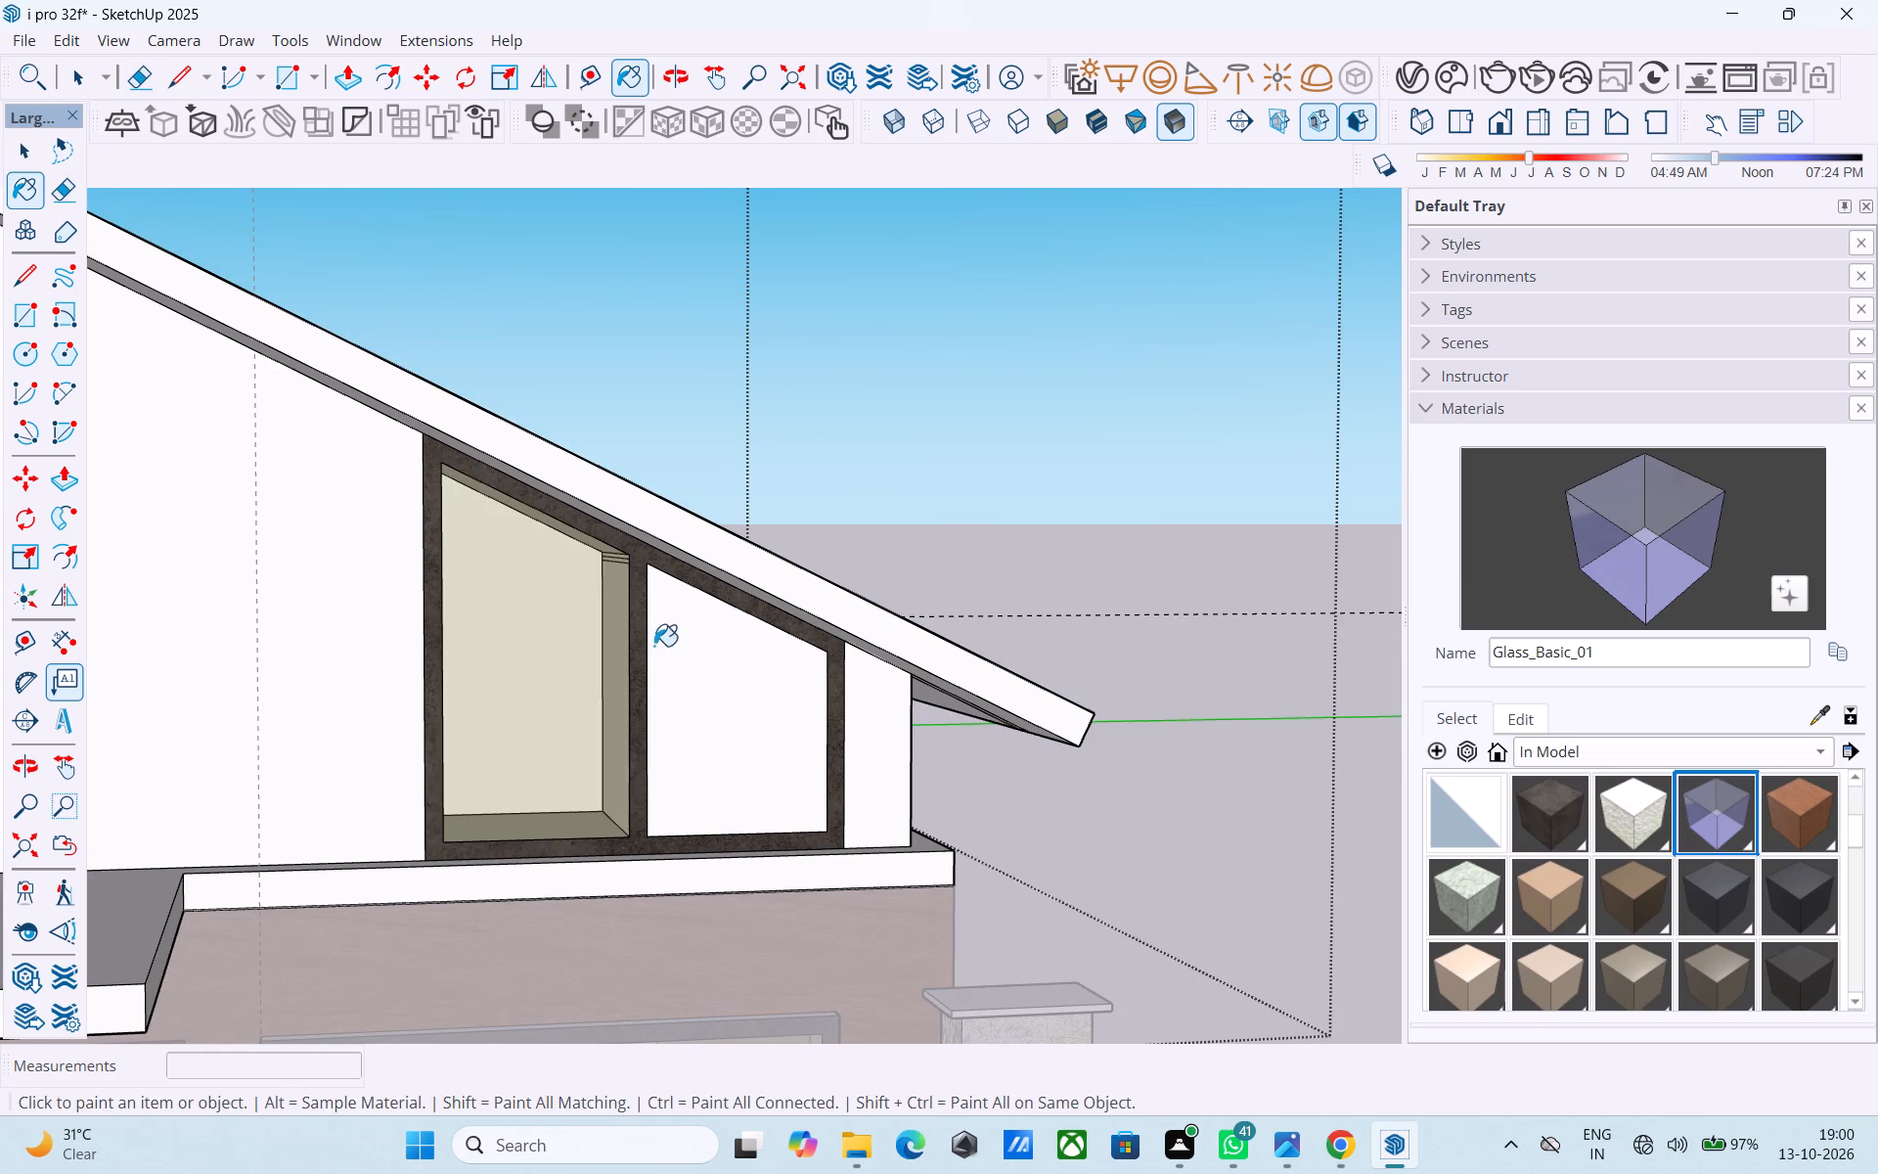
left_click(686, 650)
Delete the taller opening's glass pane face.
scroll(693, 646, "down", 5)
middle_click_drag(697, 654, 786, 659)
scroll(718, 642, "up", 3)
key("space")
left_click(674, 626)
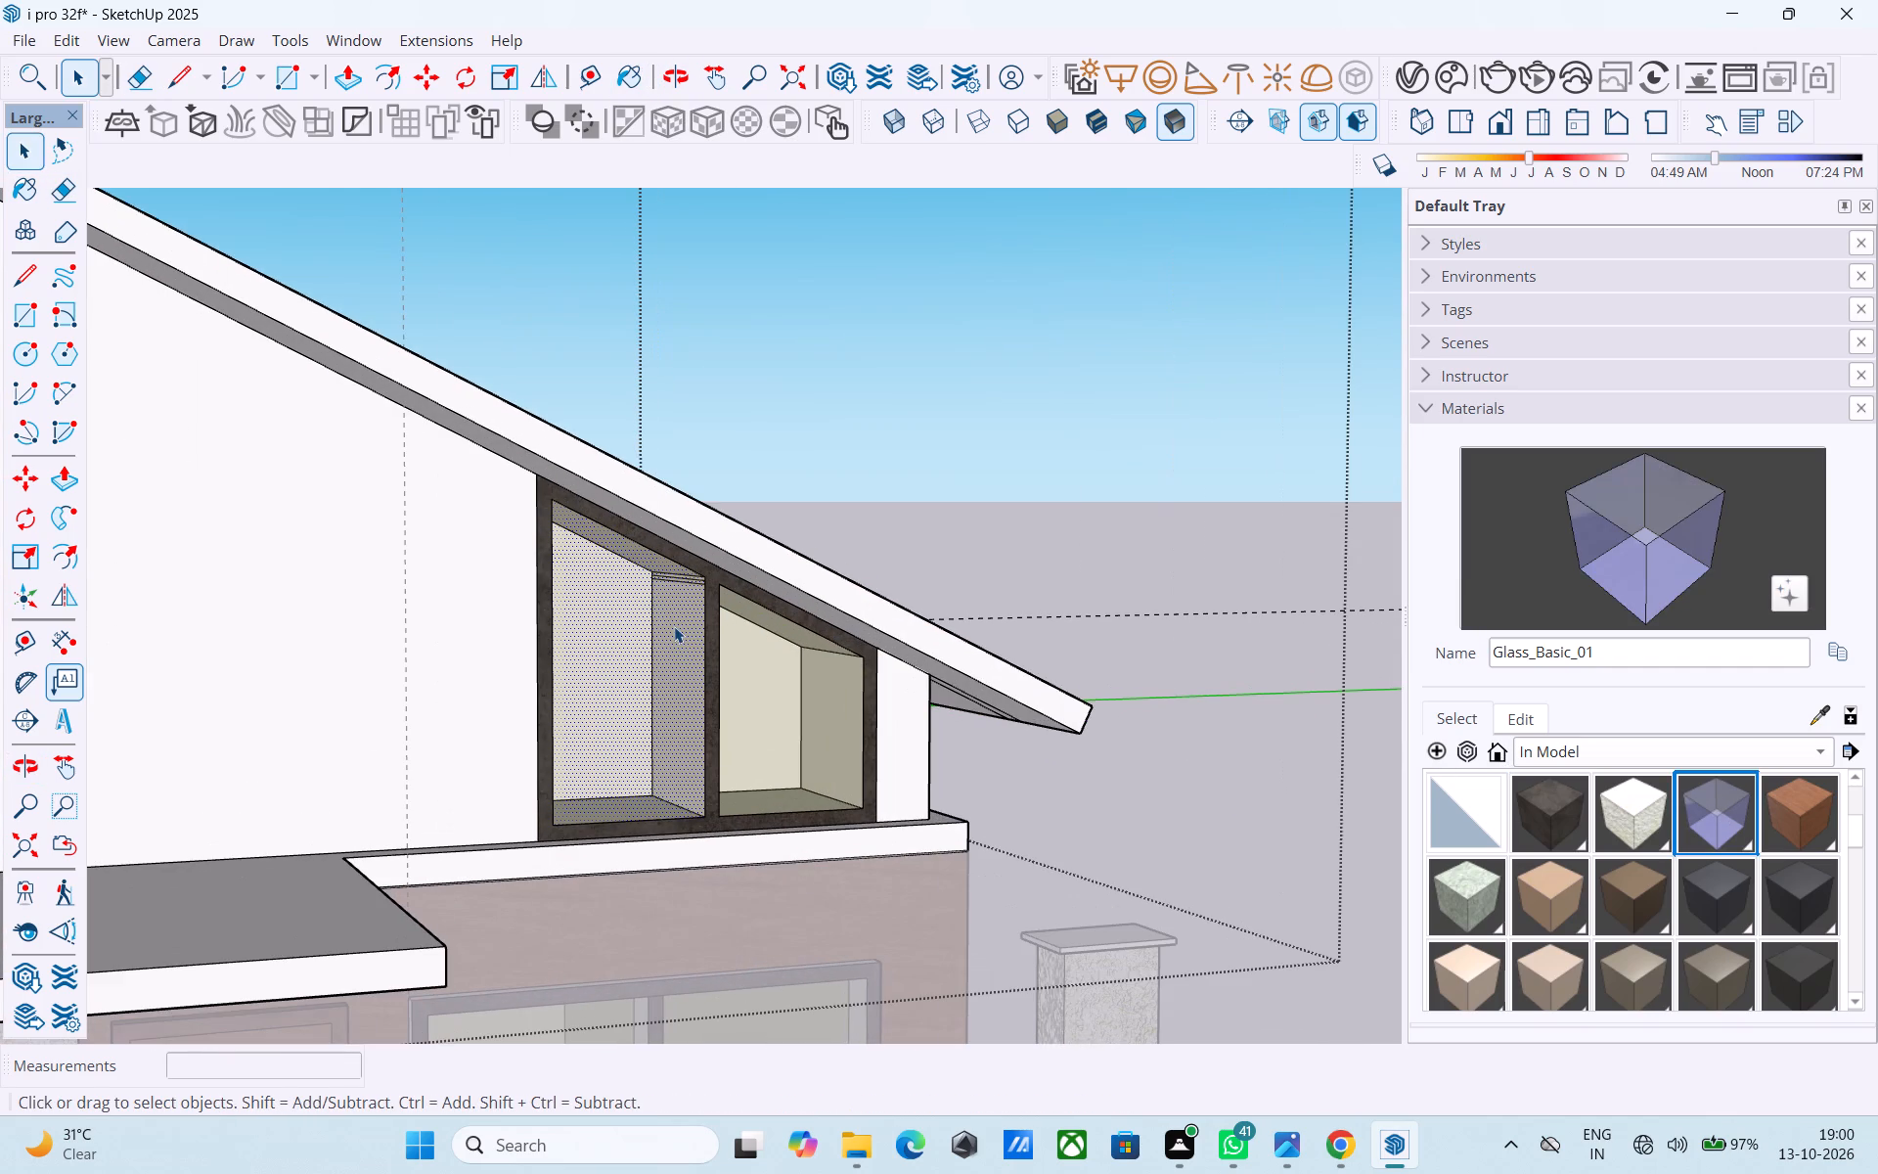
key("Delete")
Erase the two stray edges near the top of the taller recess's mullion-side face.
scroll(665, 566, "up", 7)
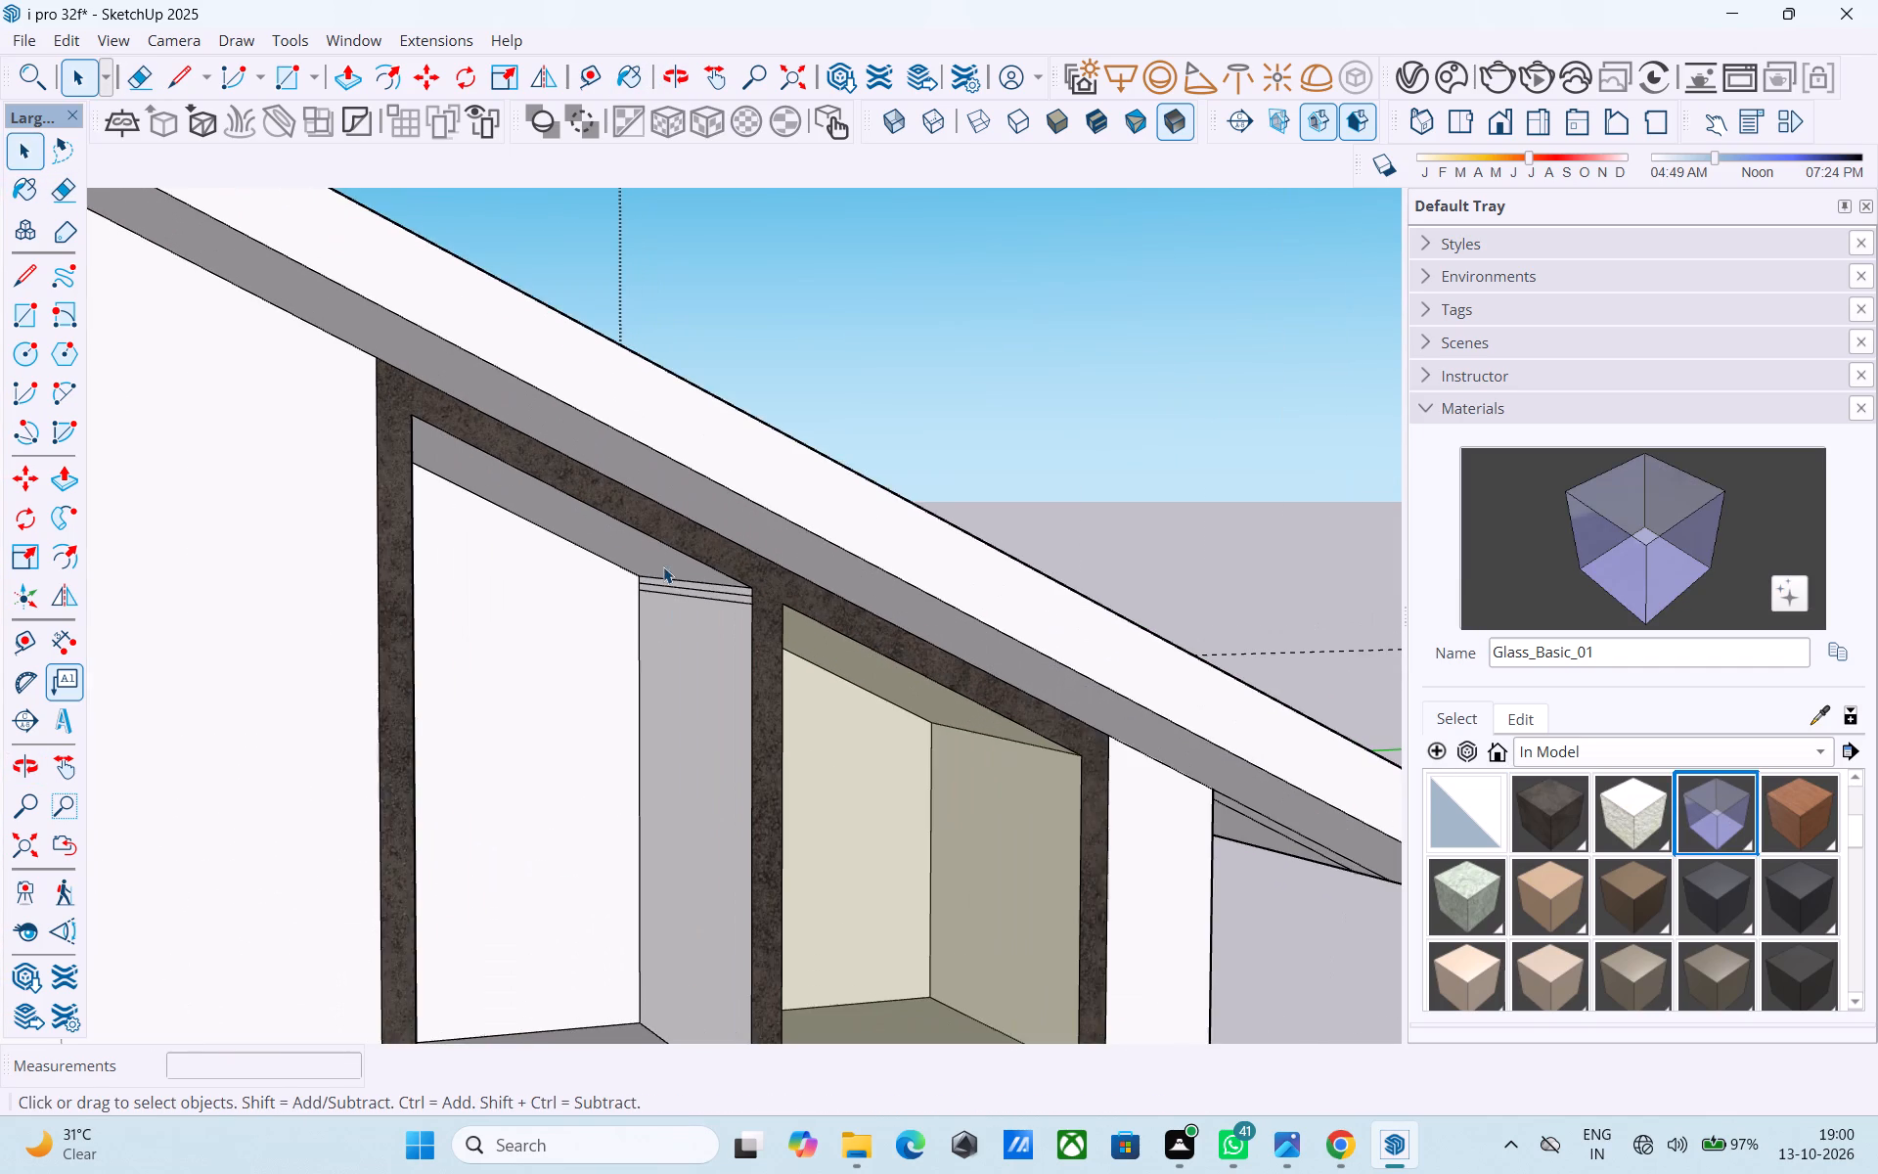
key("e")
scroll(667, 570, "up", 7)
left_click(708, 608)
left_click(709, 598)
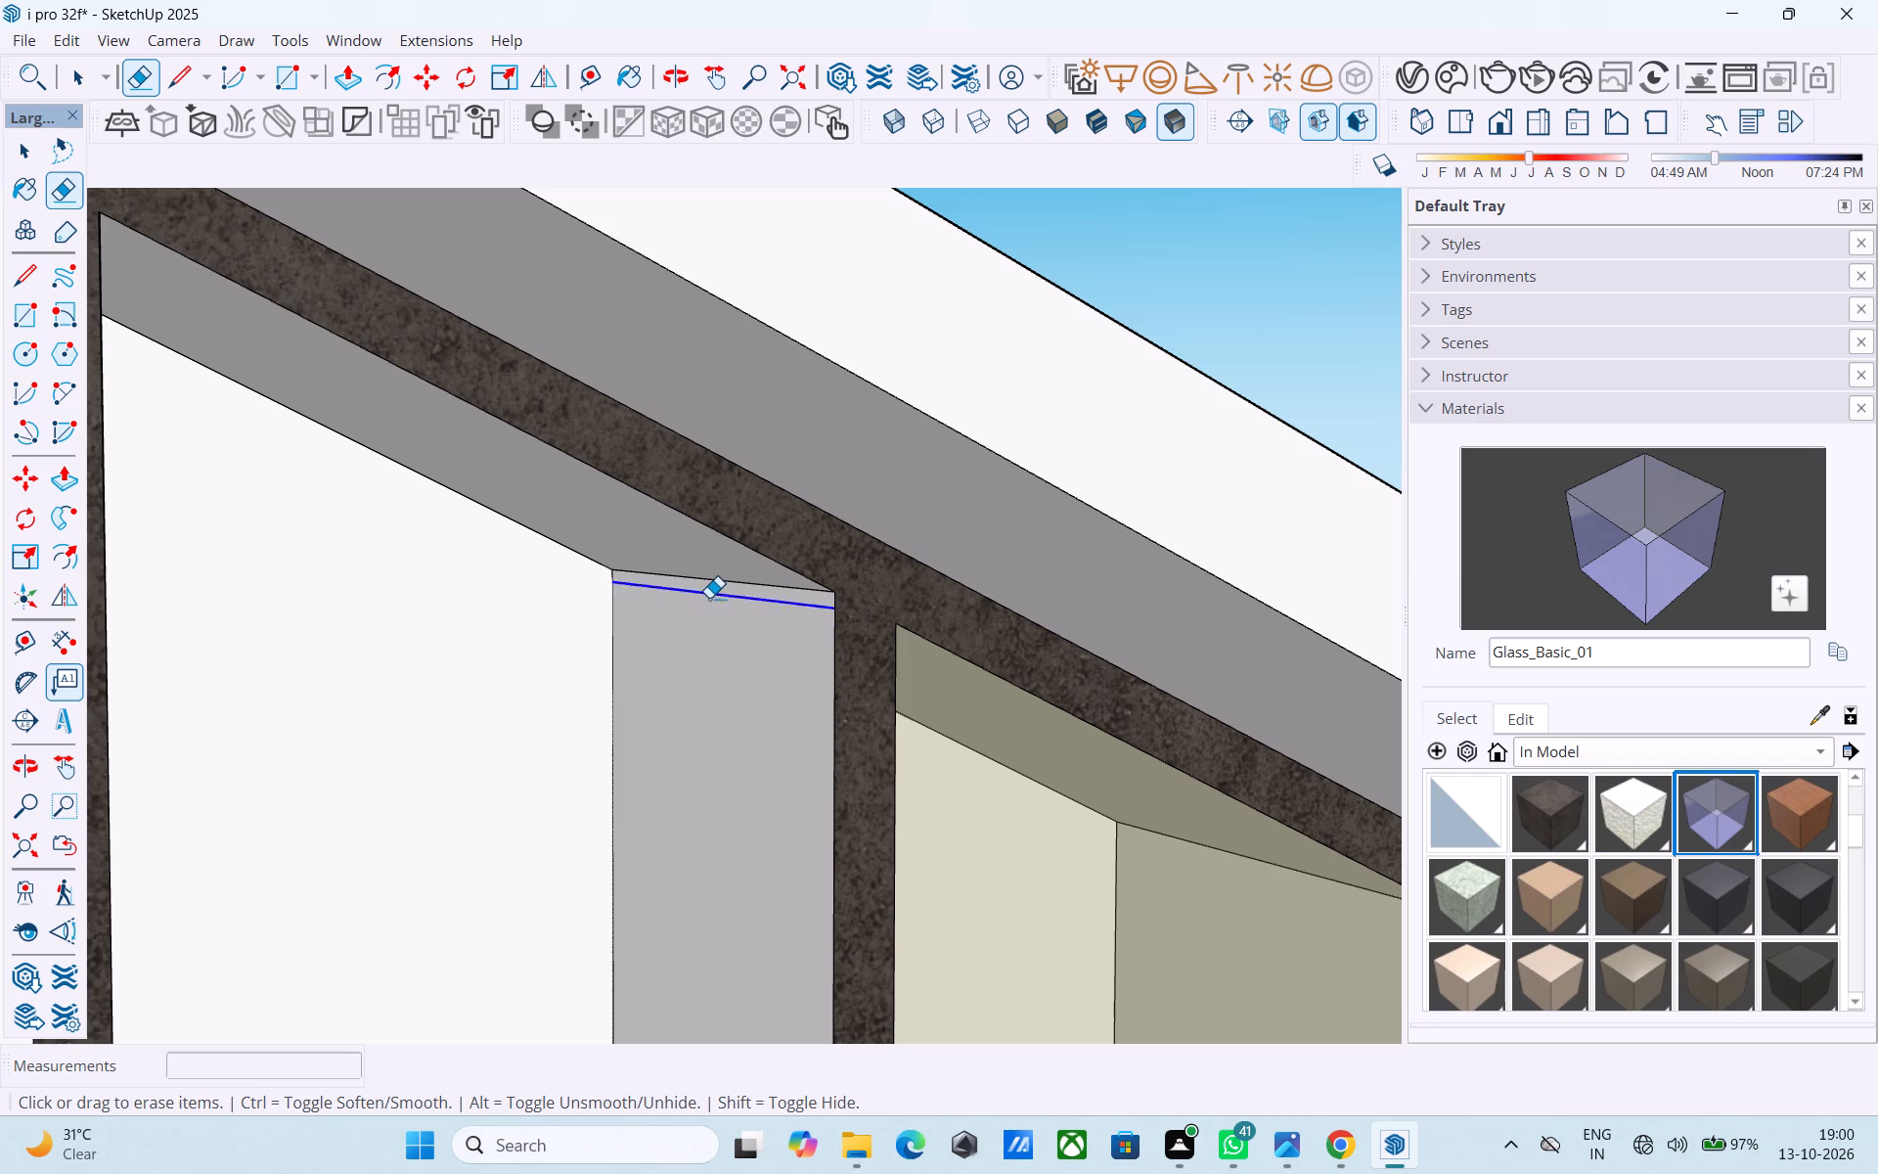
Rebuild the taller pane face by drawing a horizontal line about 2' 7 1/2" across the opening, and erase that line.
scroll(709, 596, "down", 11)
key("space")
key("l")
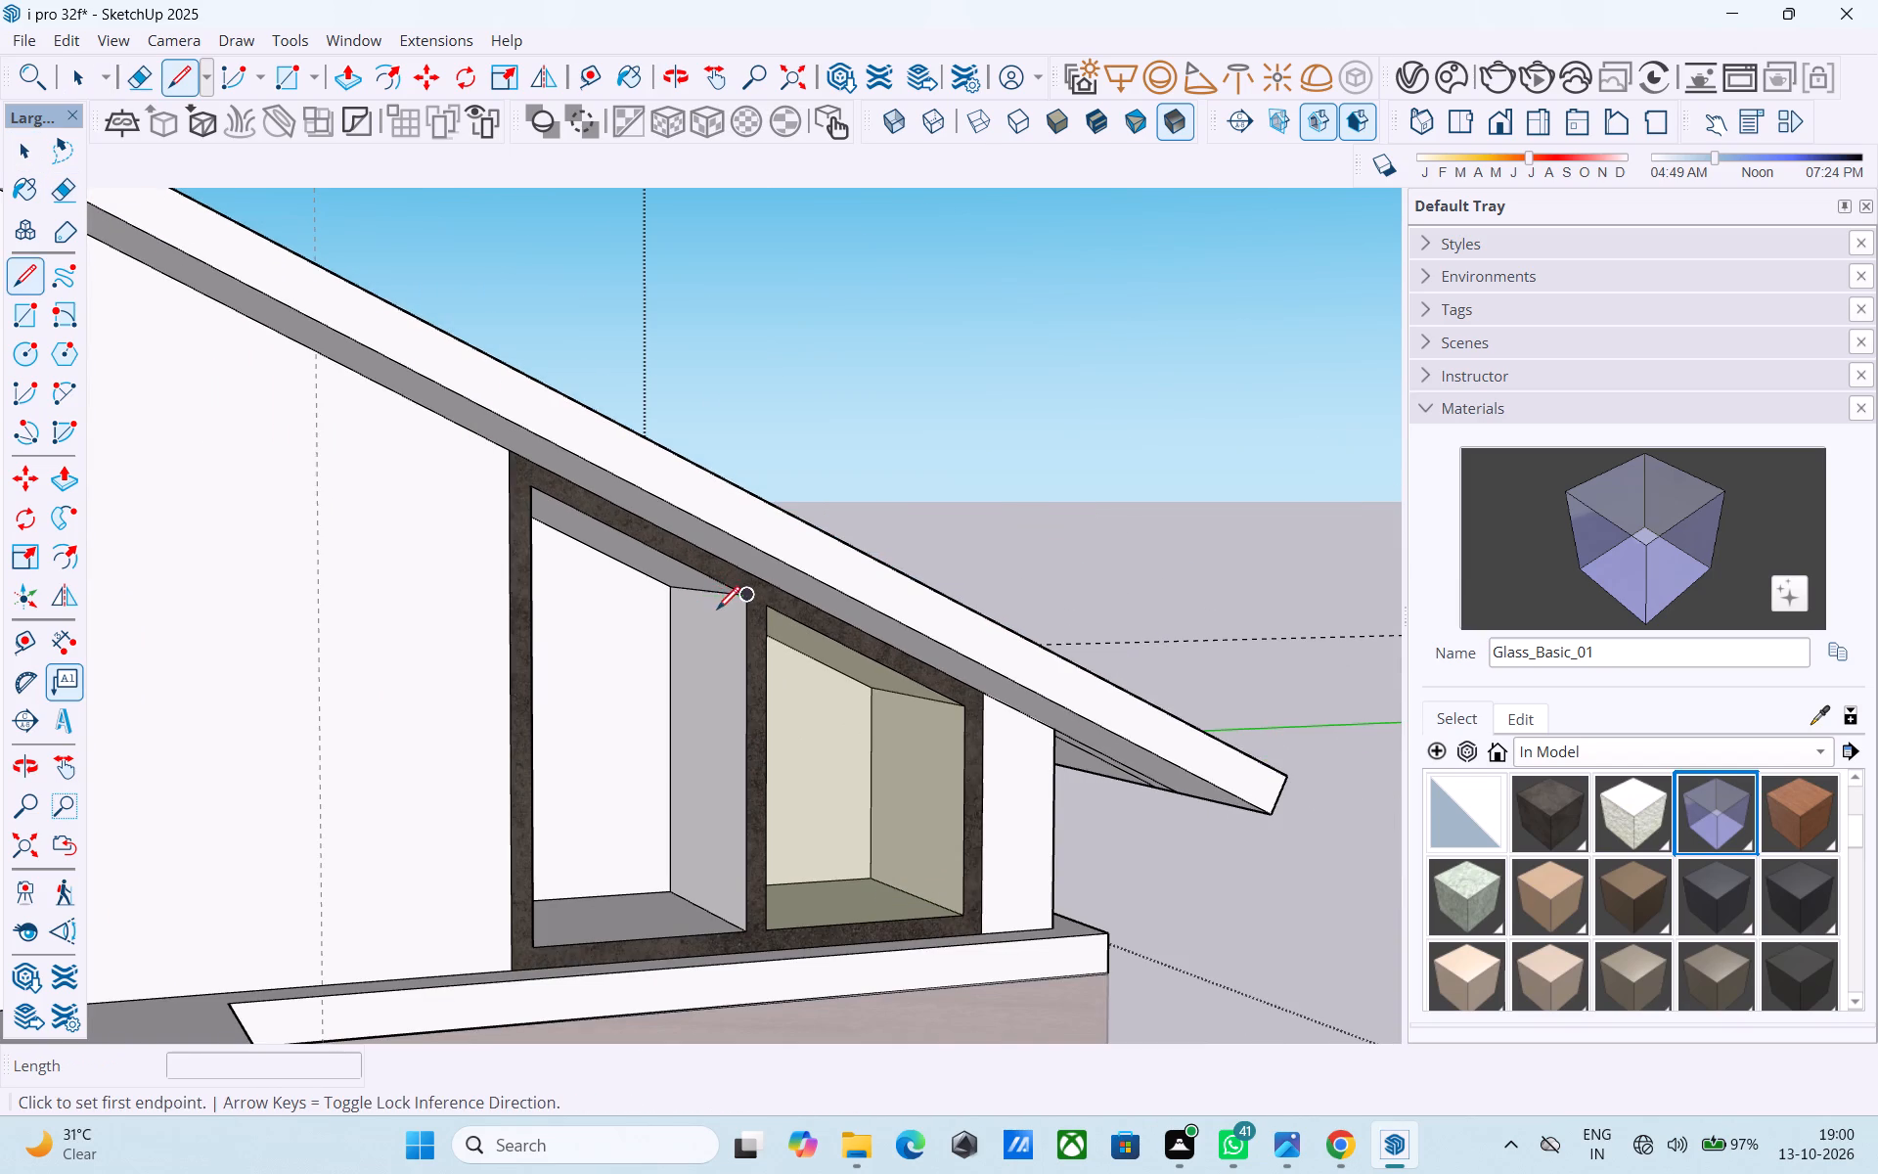
left_click(737, 600)
left_click(538, 588)
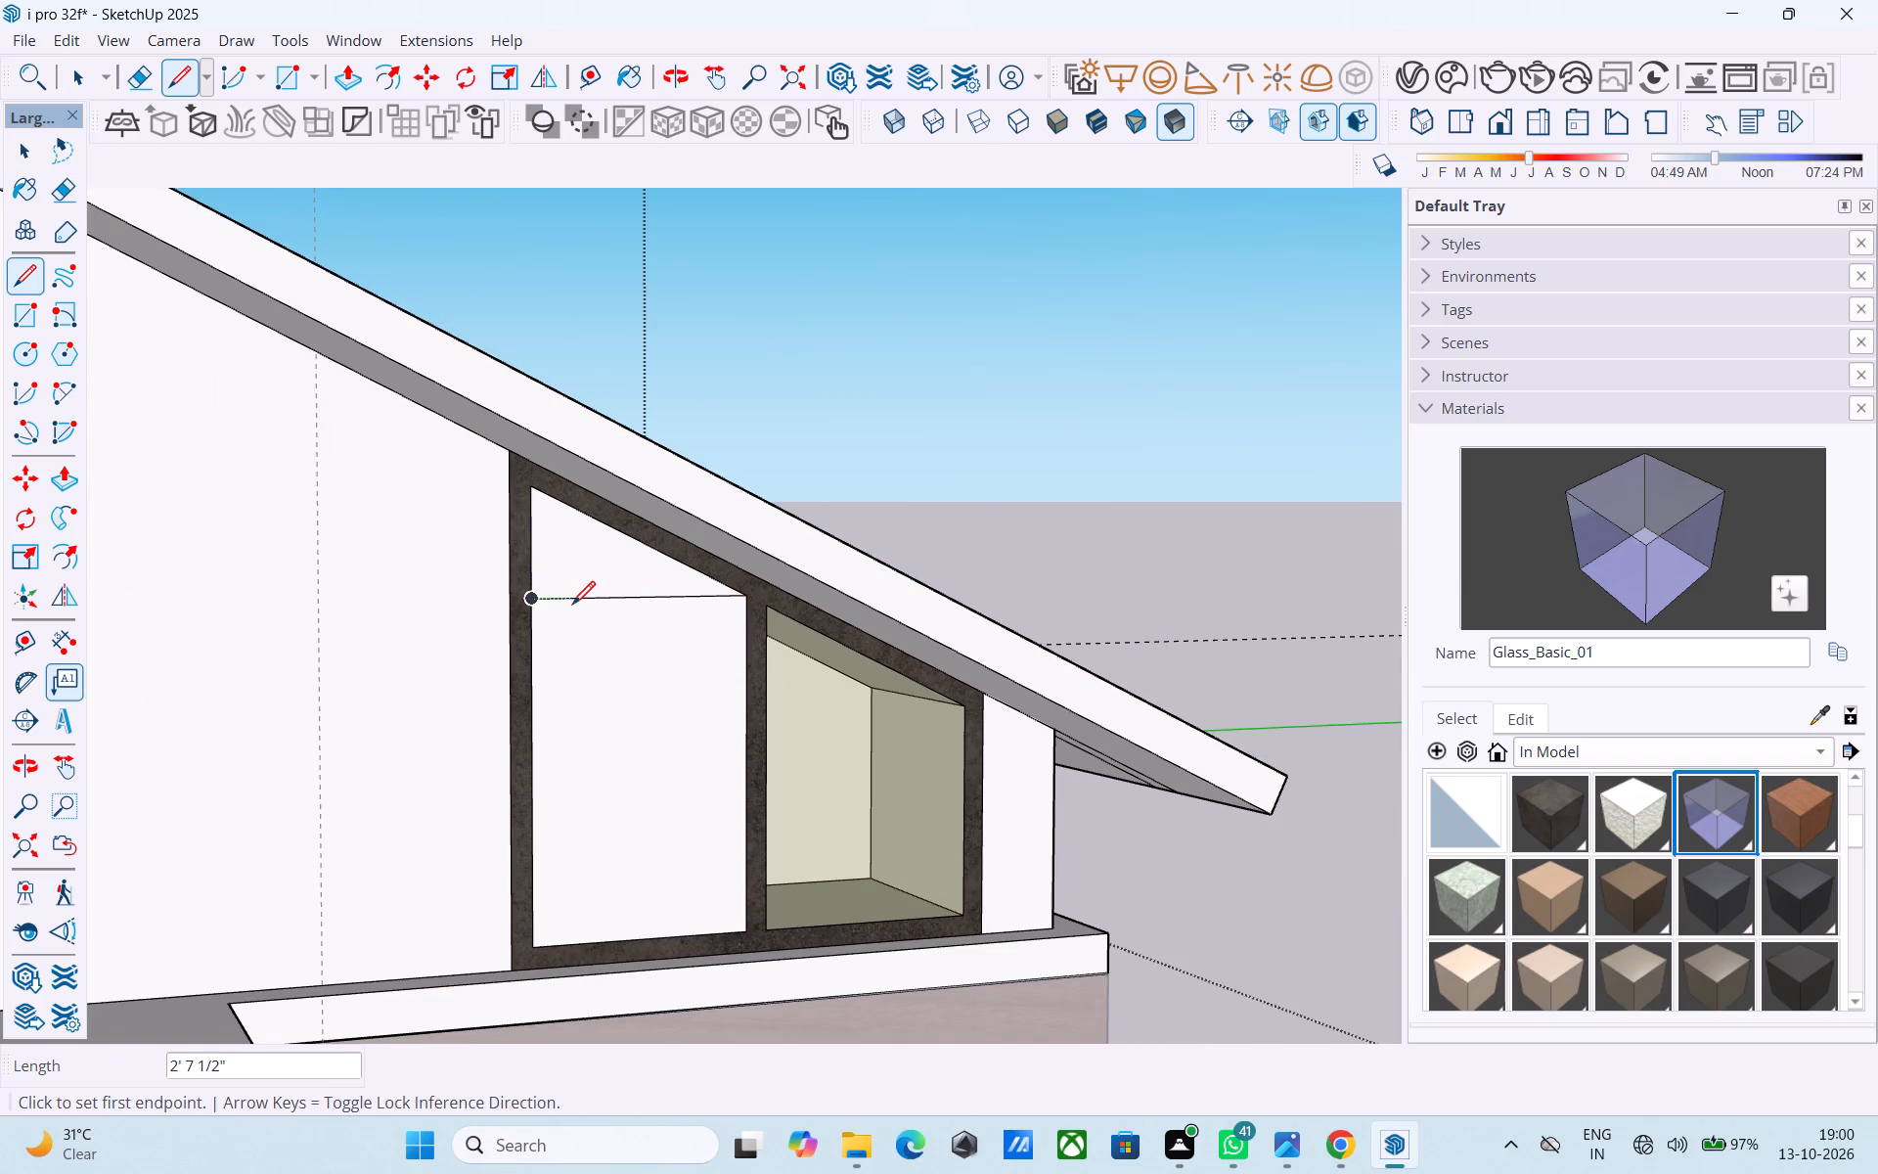
key("e")
left_click_drag(571, 607, 578, 632)
left_click_drag(659, 581, 664, 640)
Paint the rebuilt taller pane with Glass_Basic_01.
left_click(1653, 527)
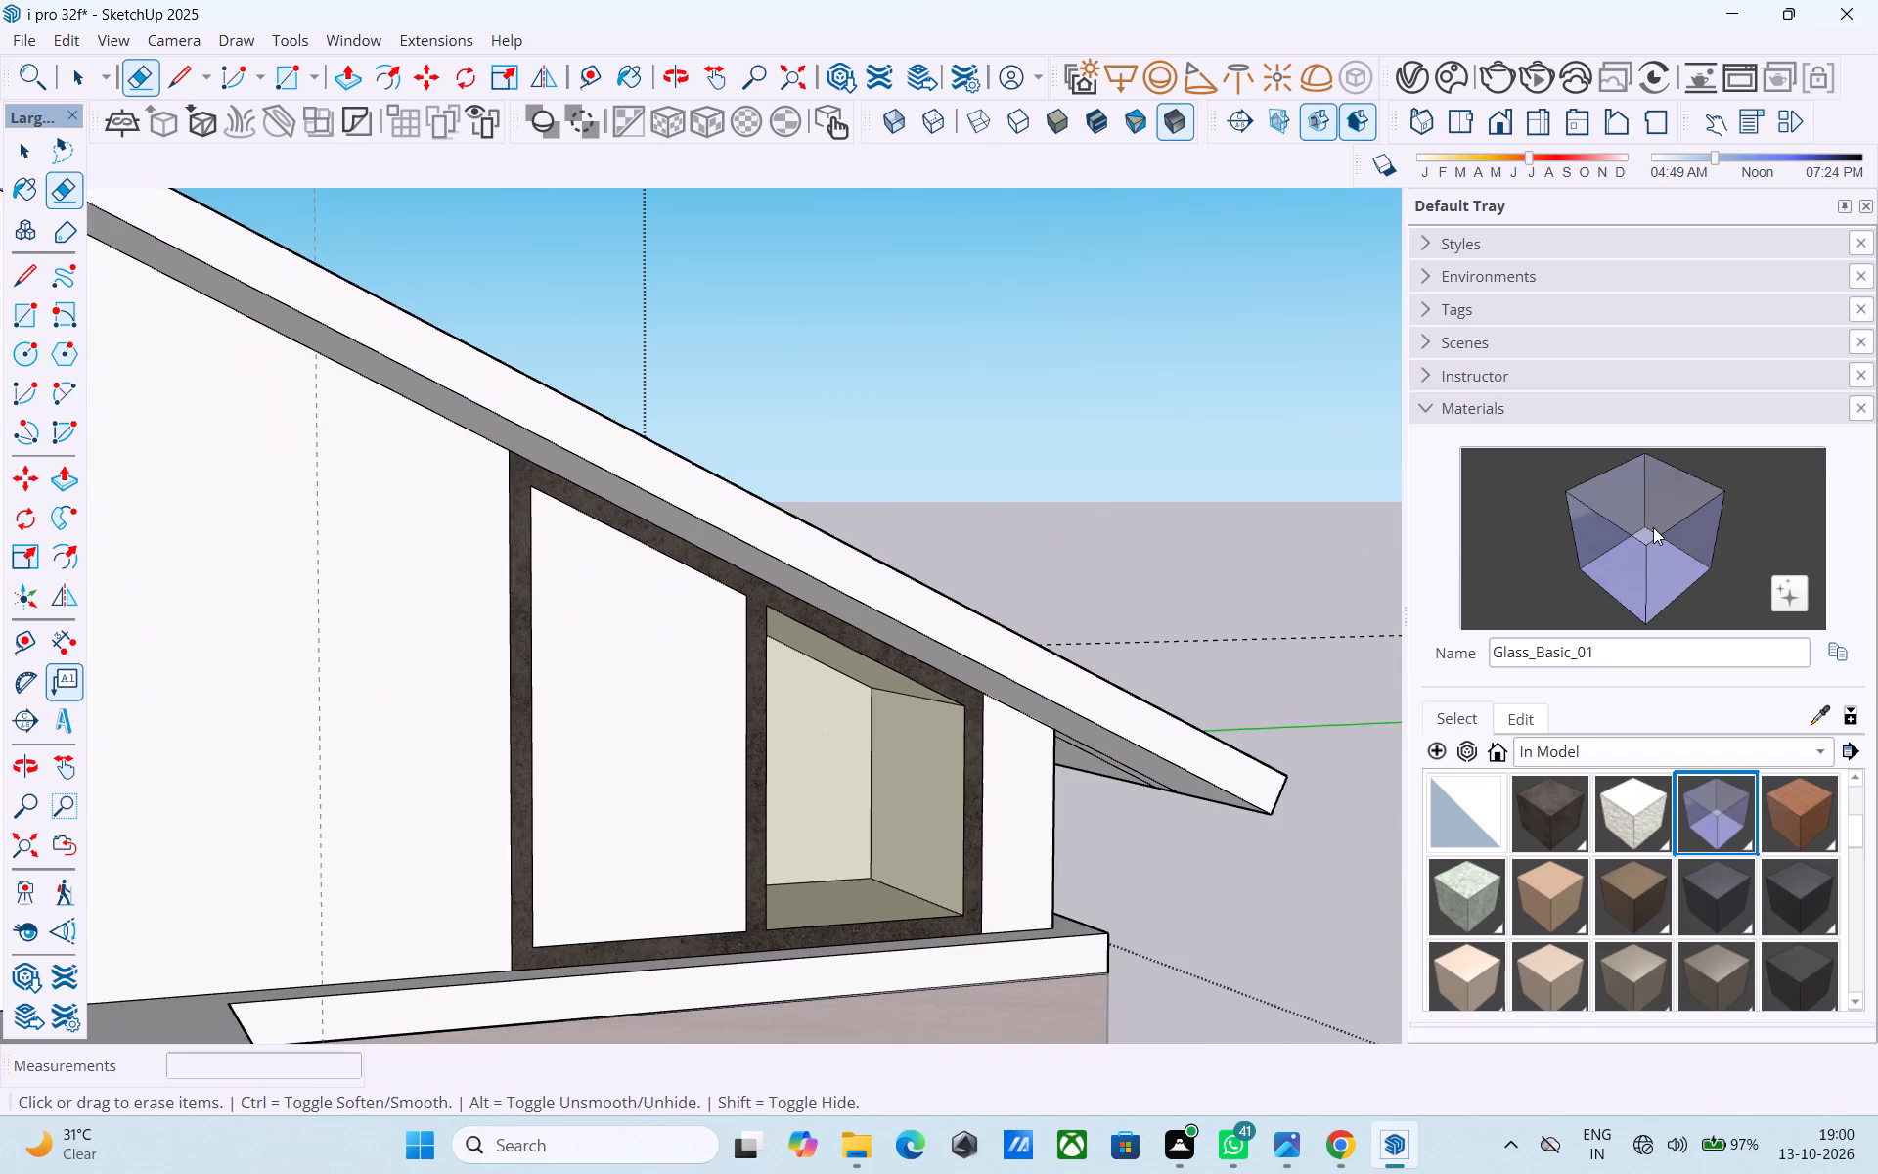
left_click(595, 681)
scroll(675, 661, "down", 15)
key("space")
Erase the stray edge crossing the taller recess's outer side face, behind the glass.
middle_click_drag(795, 718, 739, 708)
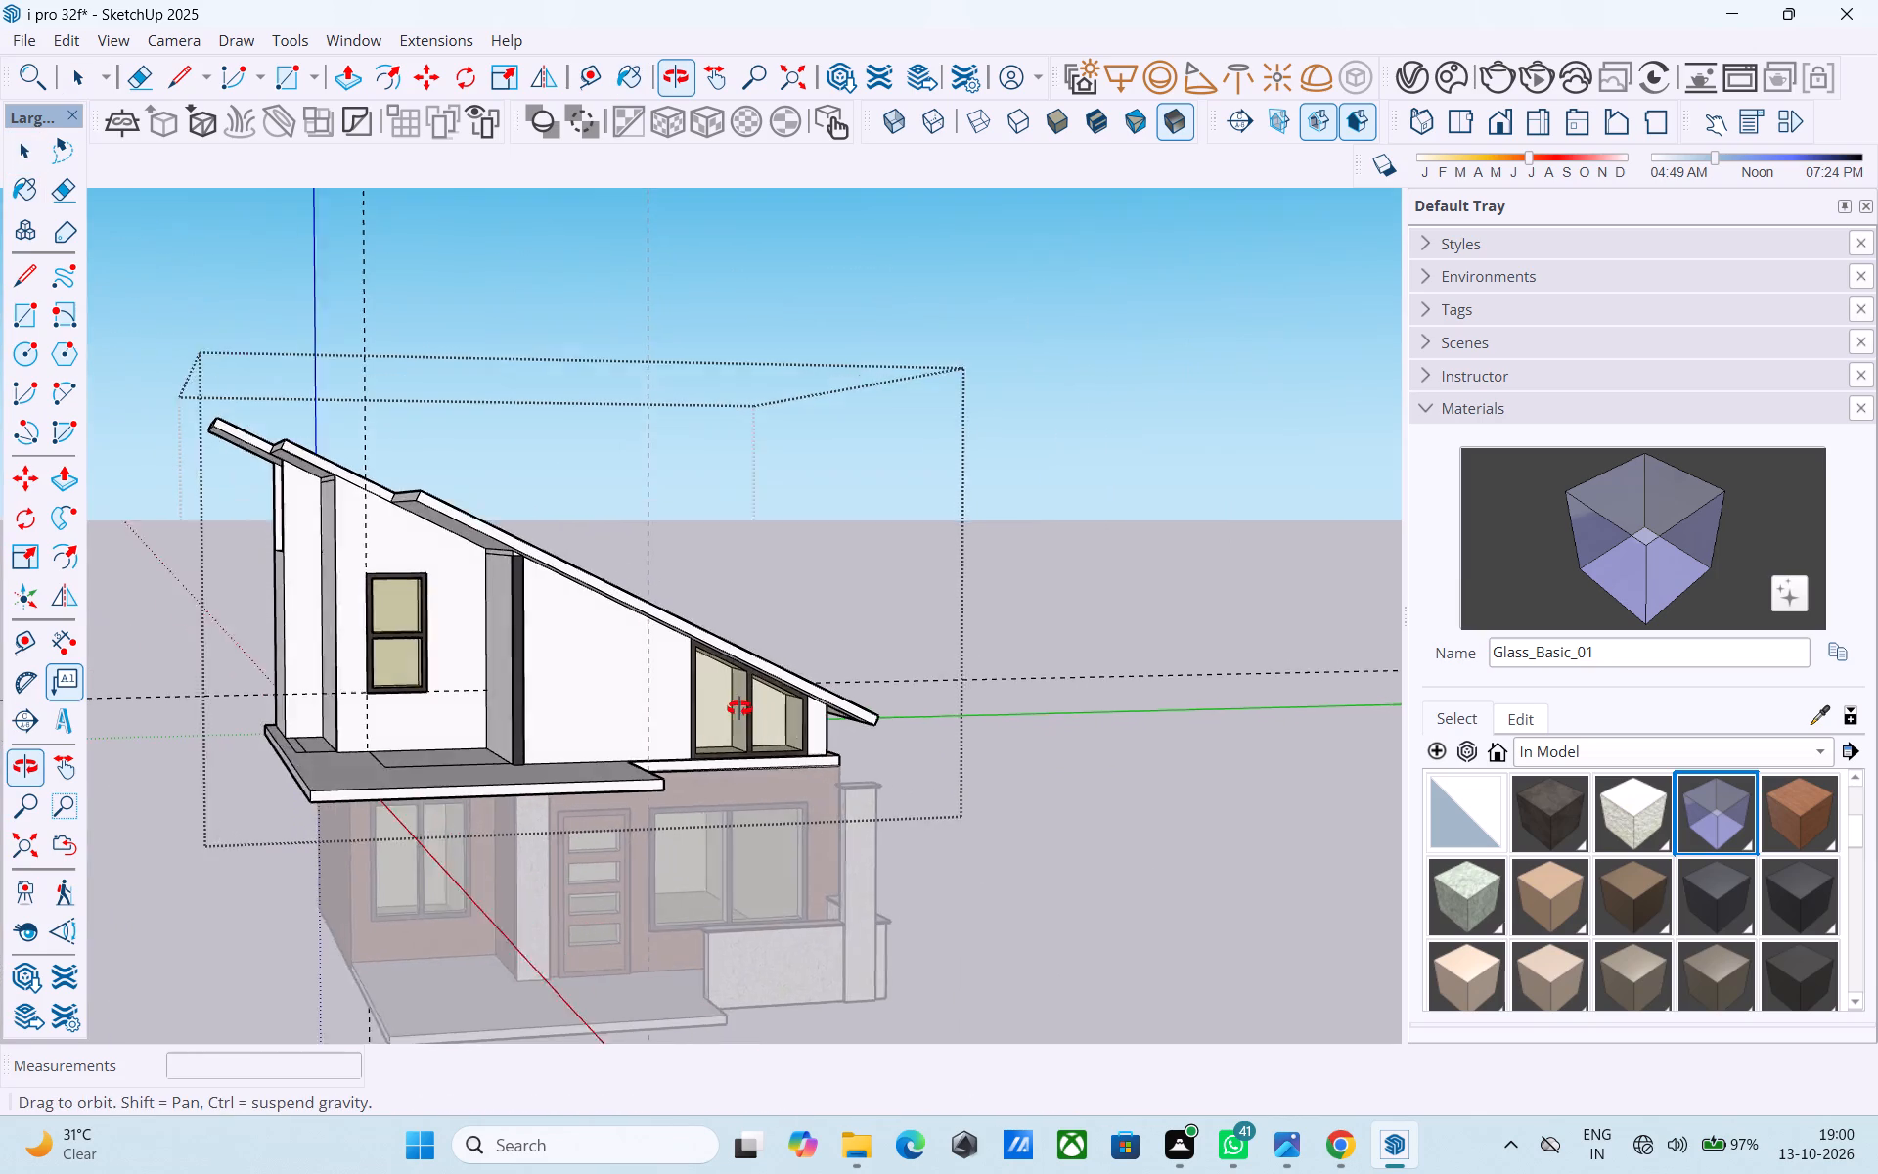
middle_click_drag(739, 708, 128, 753)
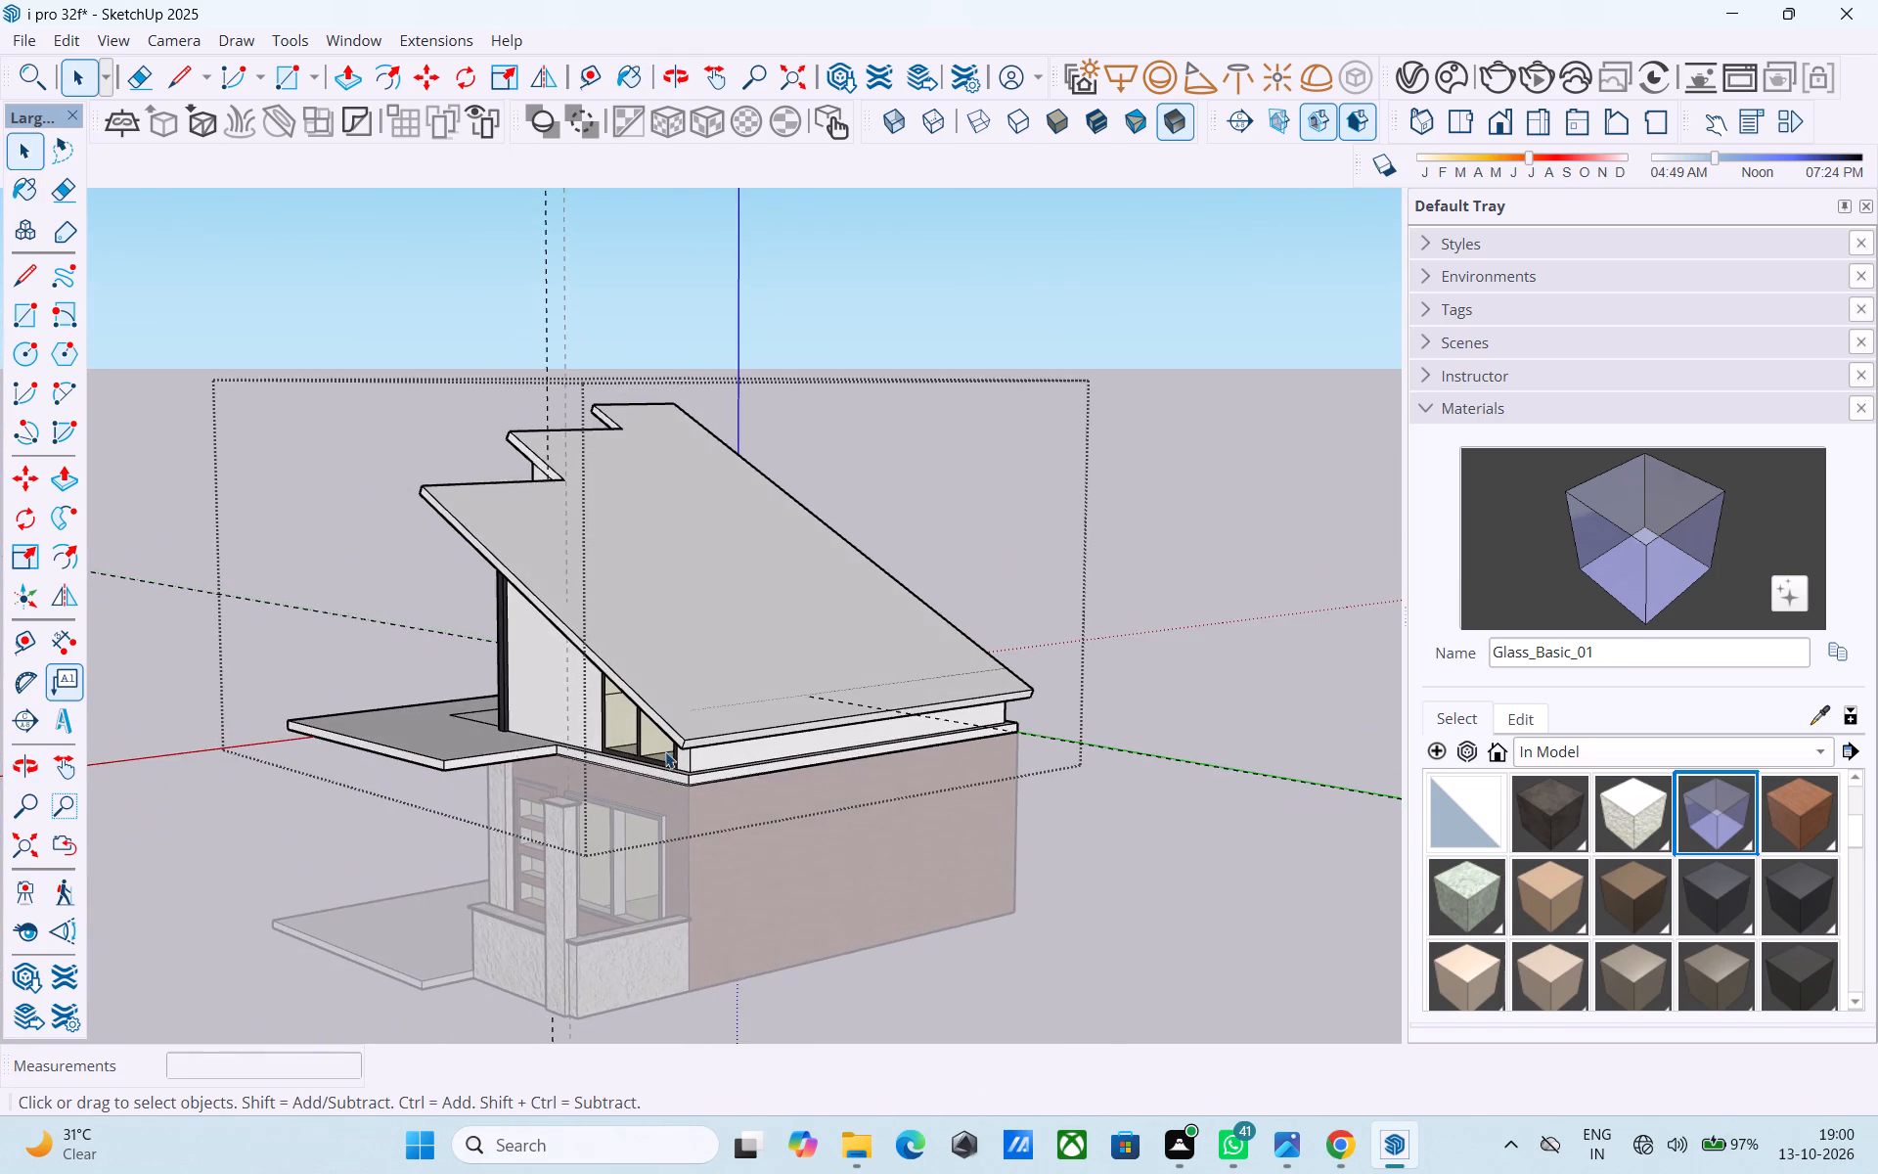
scroll(665, 750, "up", 19)
scroll(786, 561, "up", 19)
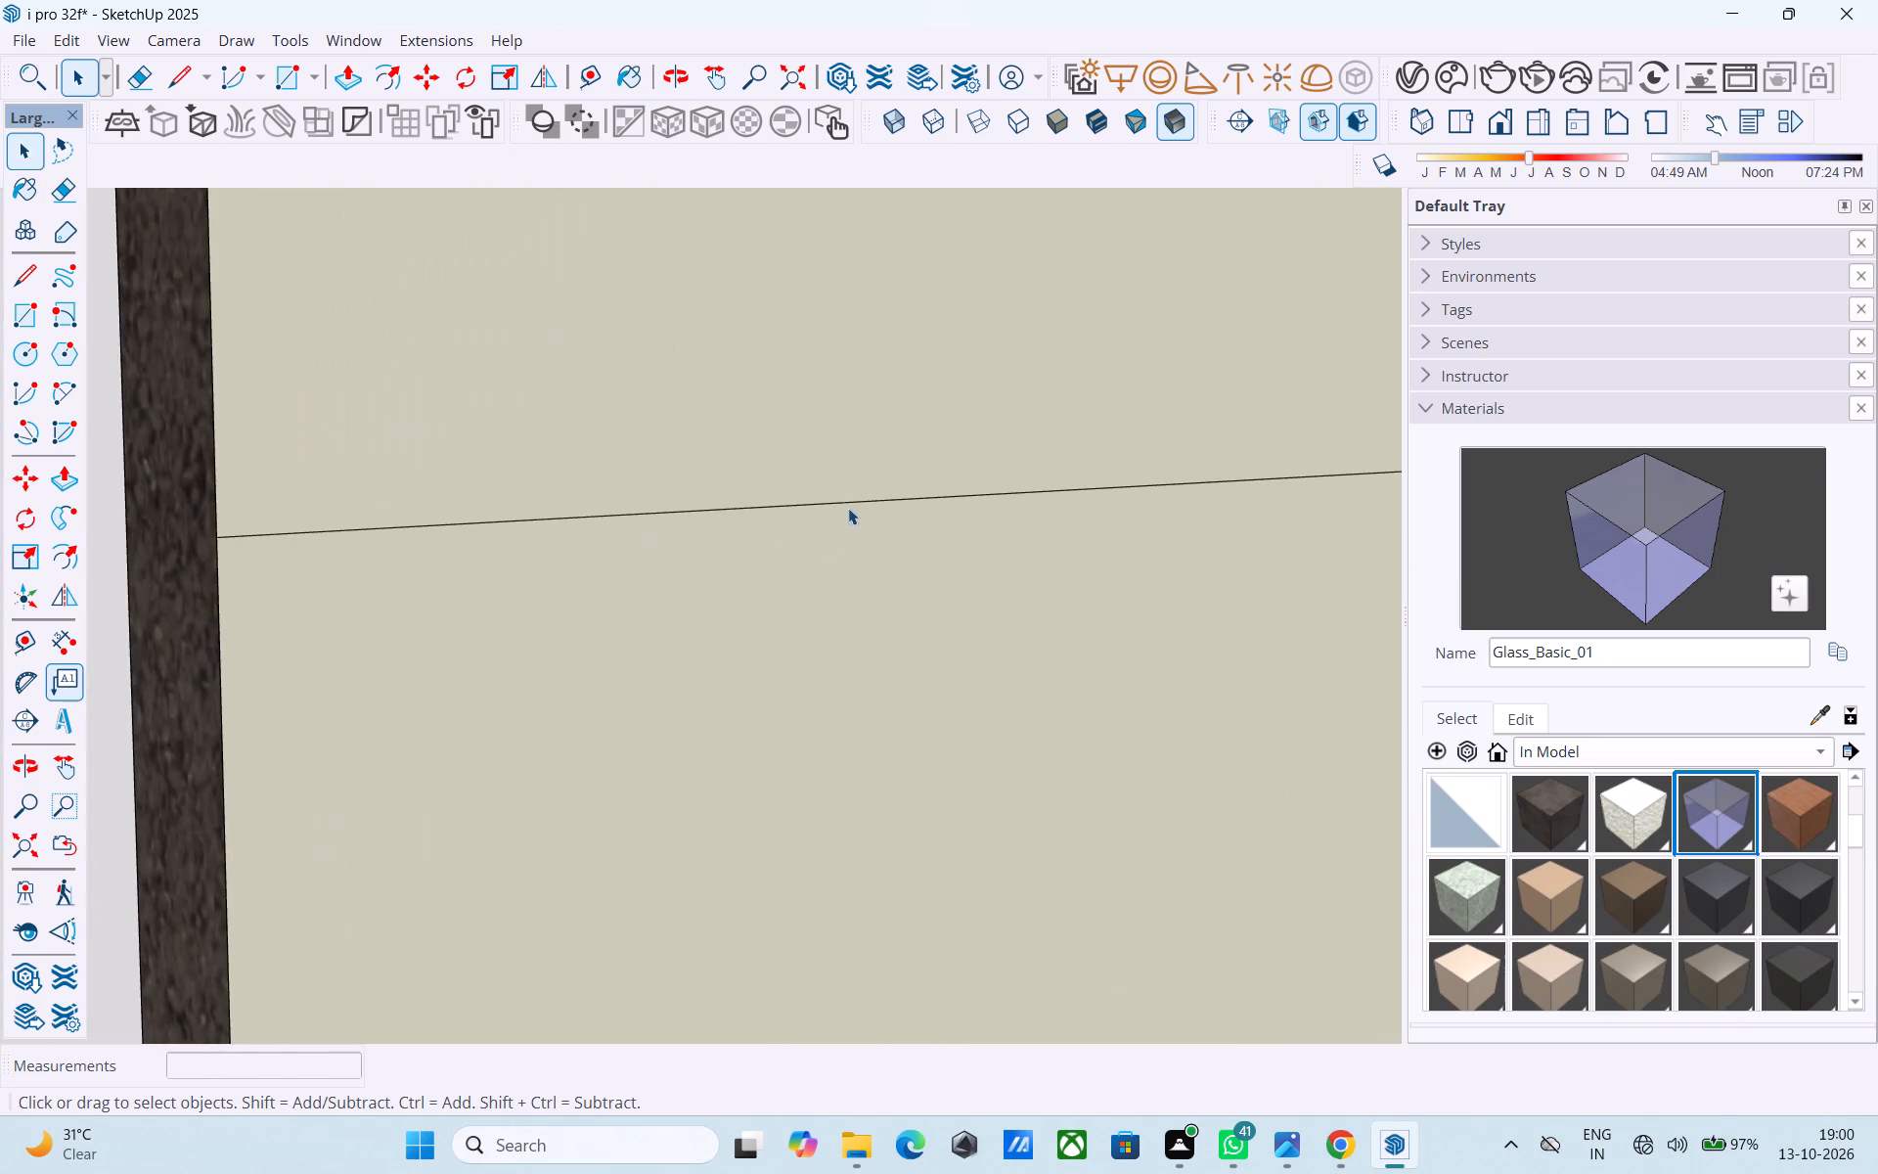
scroll(845, 510, "up", 20)
scroll(845, 510, "up", 12)
right_click(828, 533)
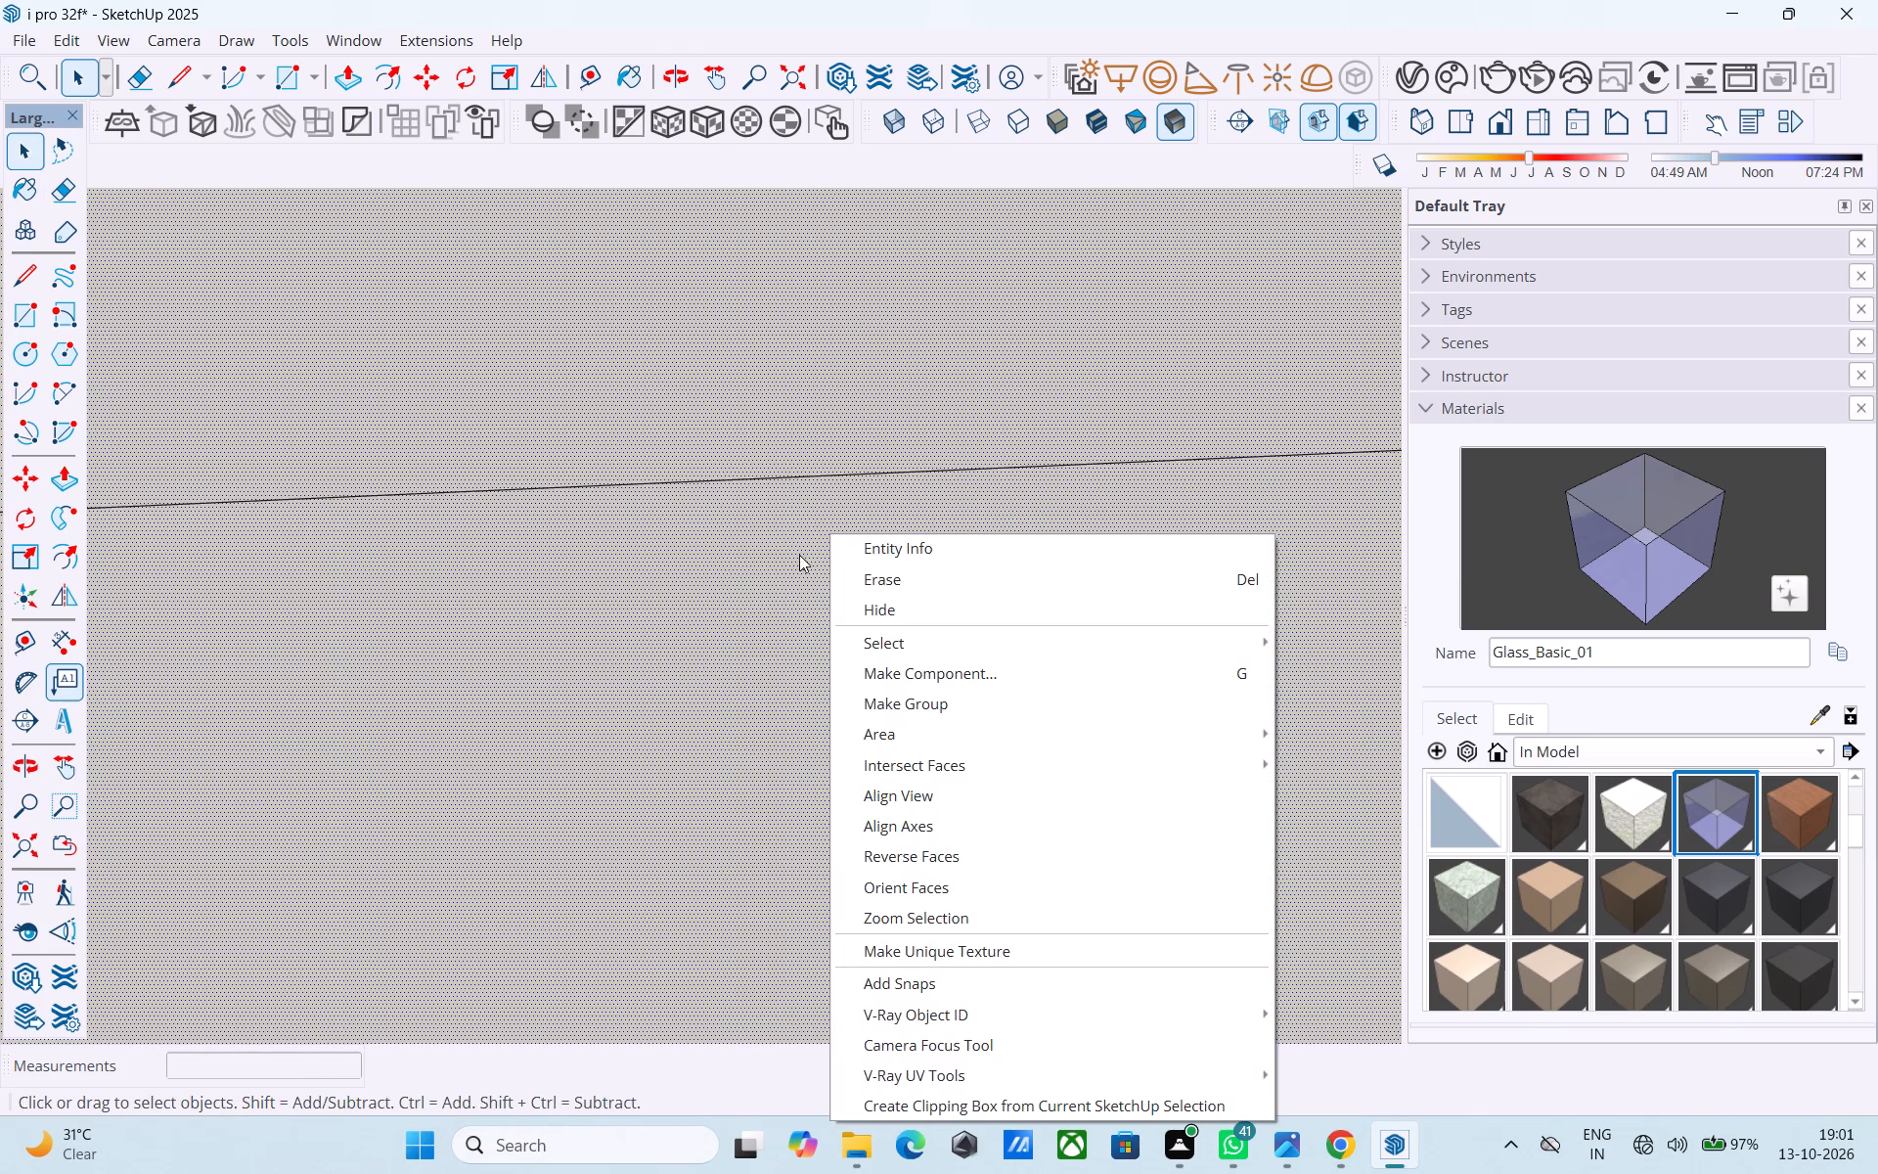
left_click(792, 553)
scroll(829, 564, "up", 16)
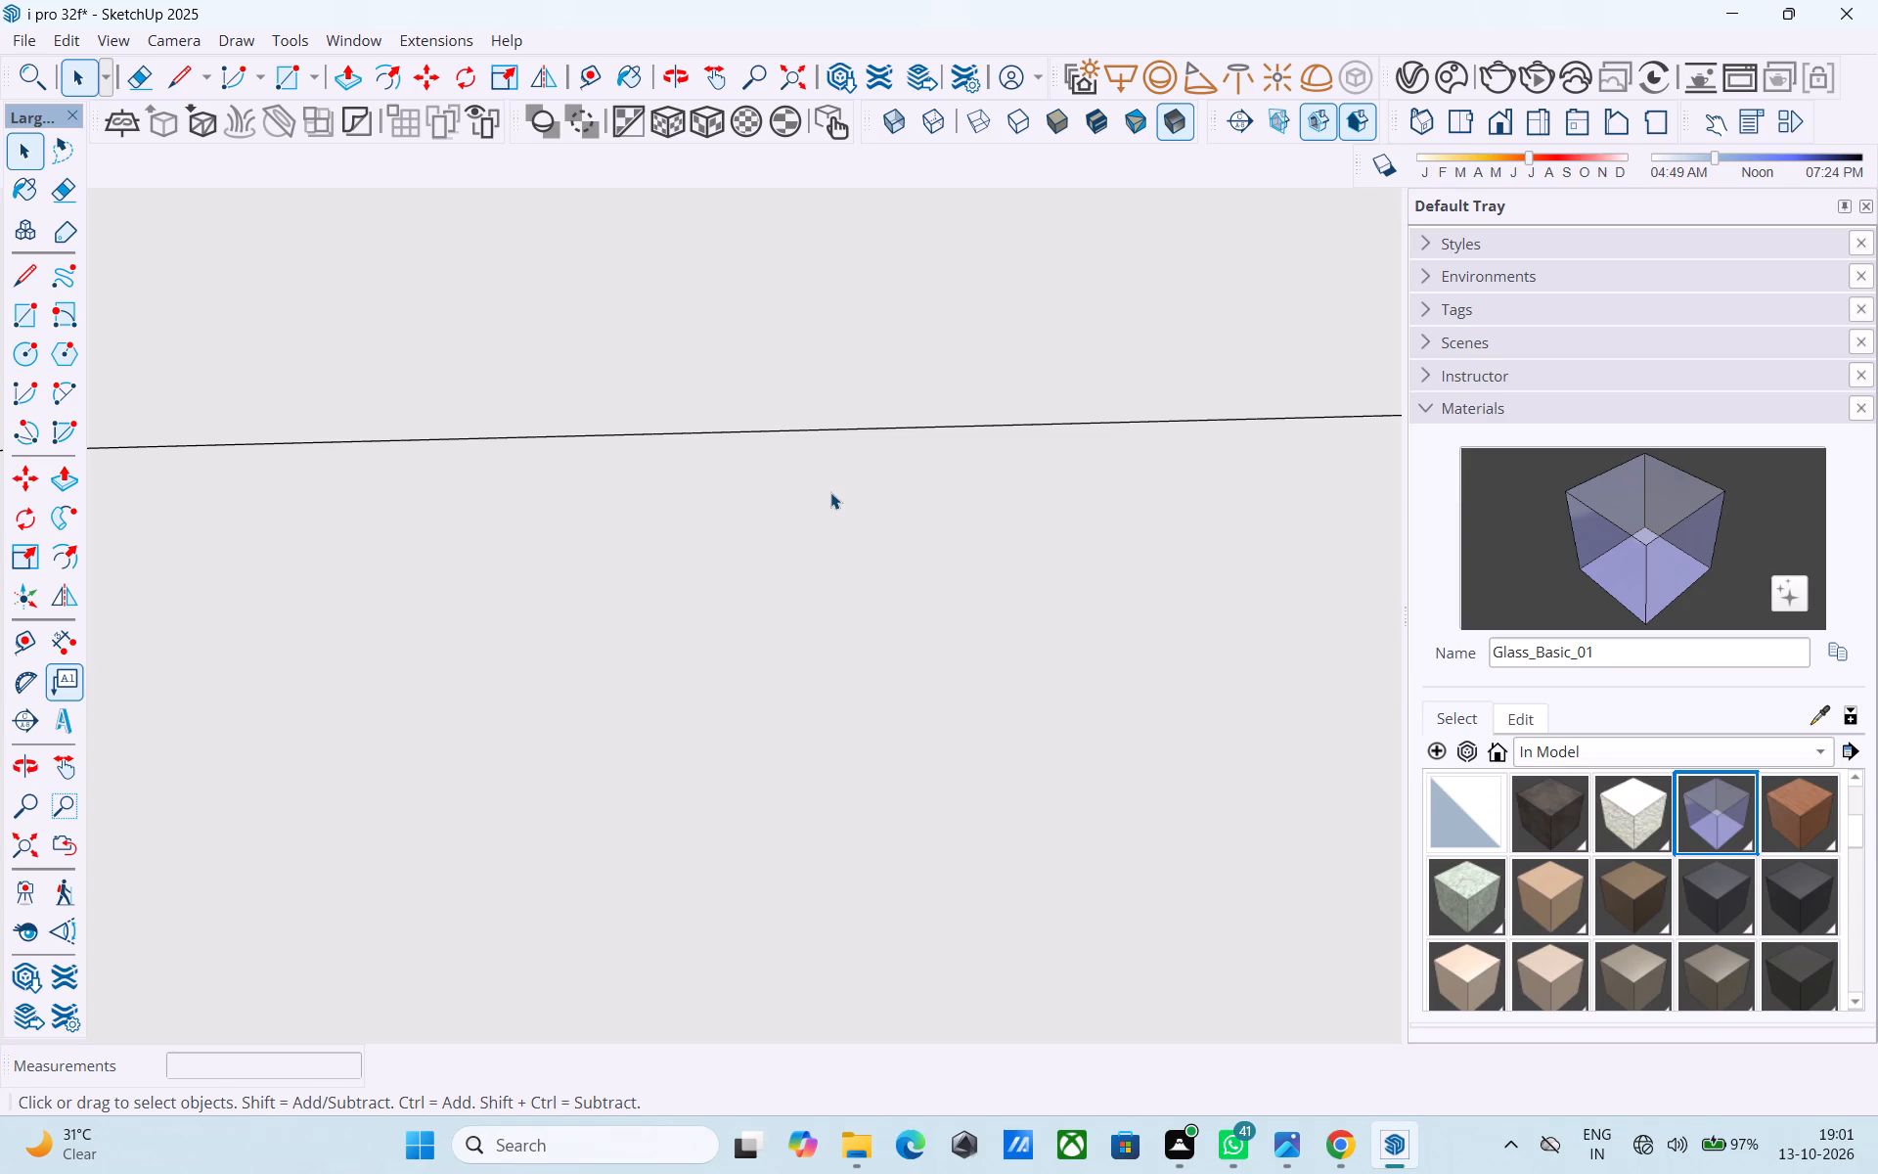
key("e")
left_click_drag(829, 489, 800, 407)
key("space")
Examine the glazed window and the whole front of the house, closing the upper-floor group.
scroll(806, 404, "down", 5)
middle_click_drag(808, 419, 1108, 400)
scroll(1073, 402, "down", 11)
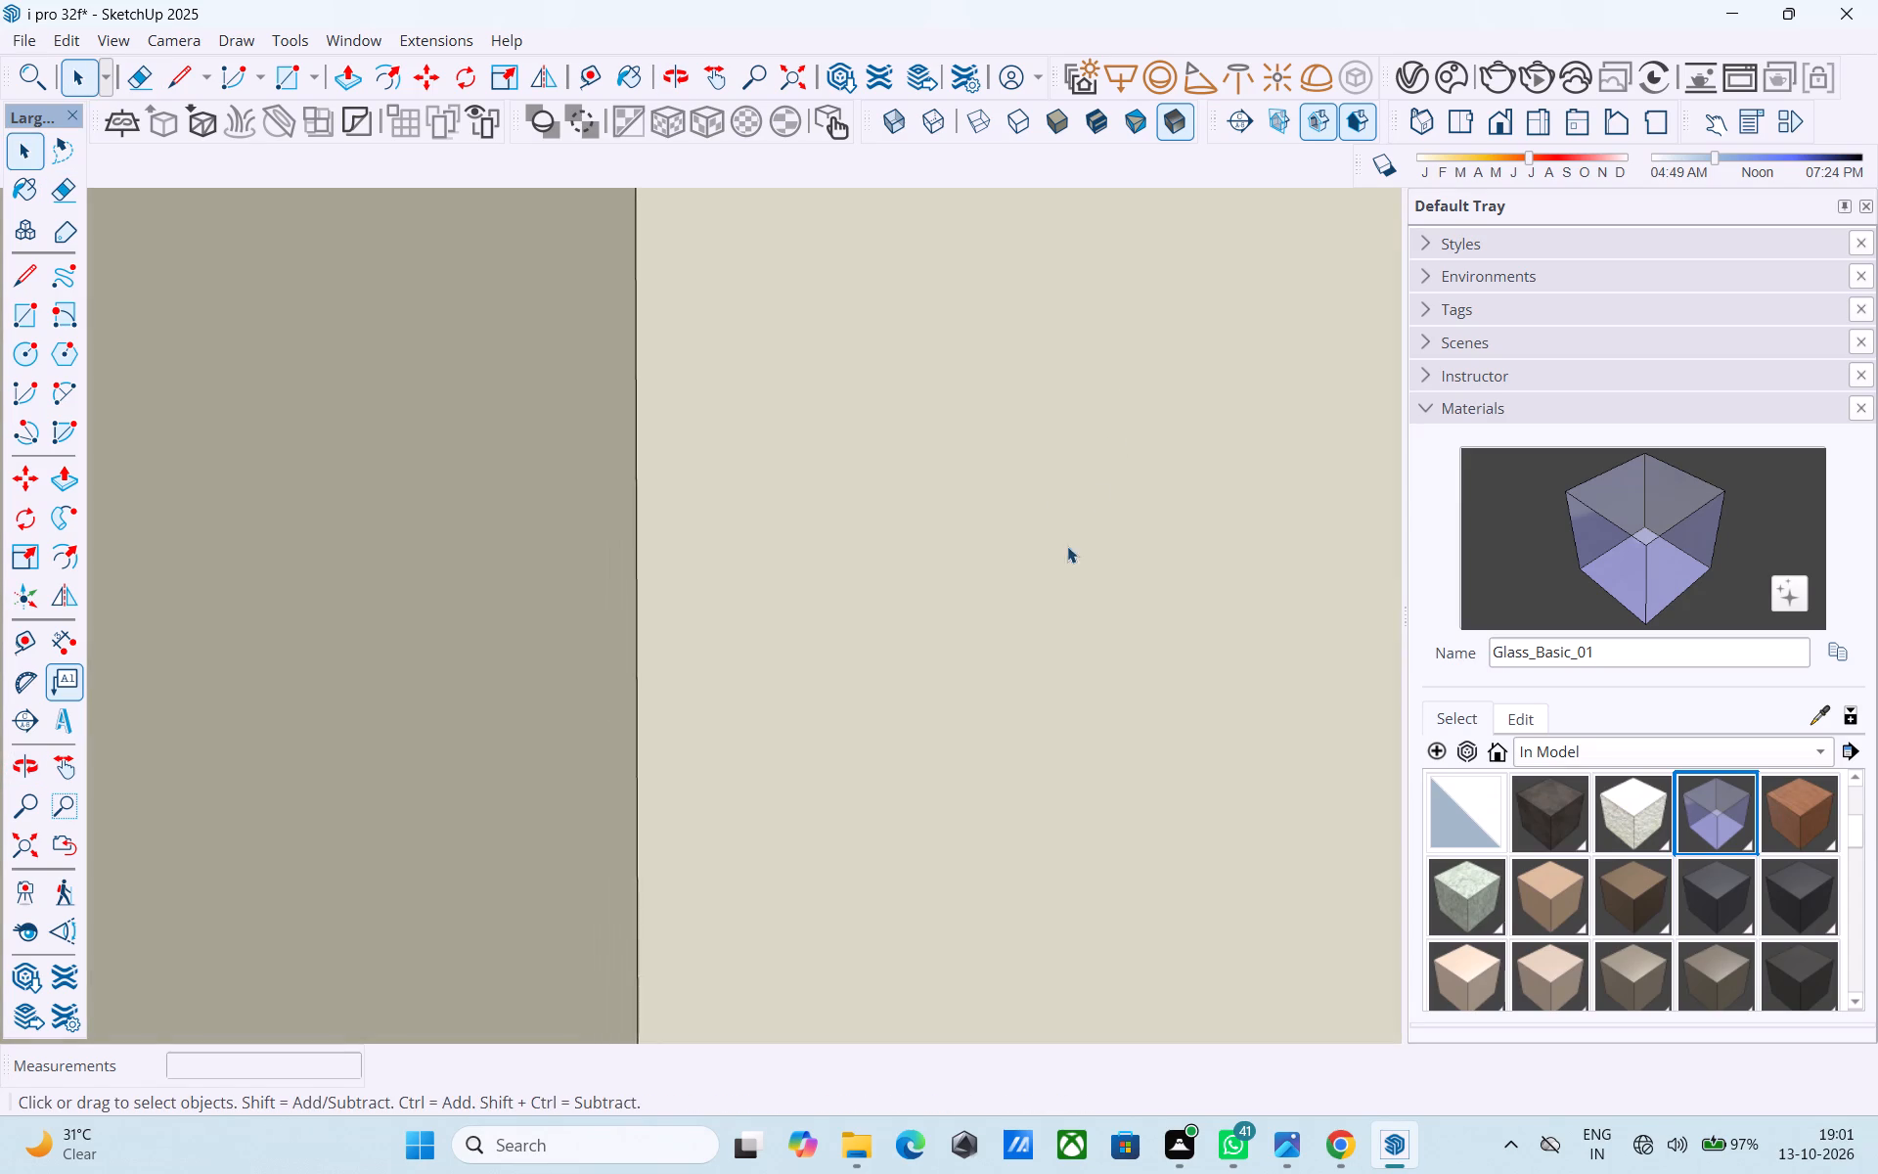
scroll(1067, 546, "down", 20)
scroll(1067, 546, "down", 20)
scroll(1067, 546, "down", 7)
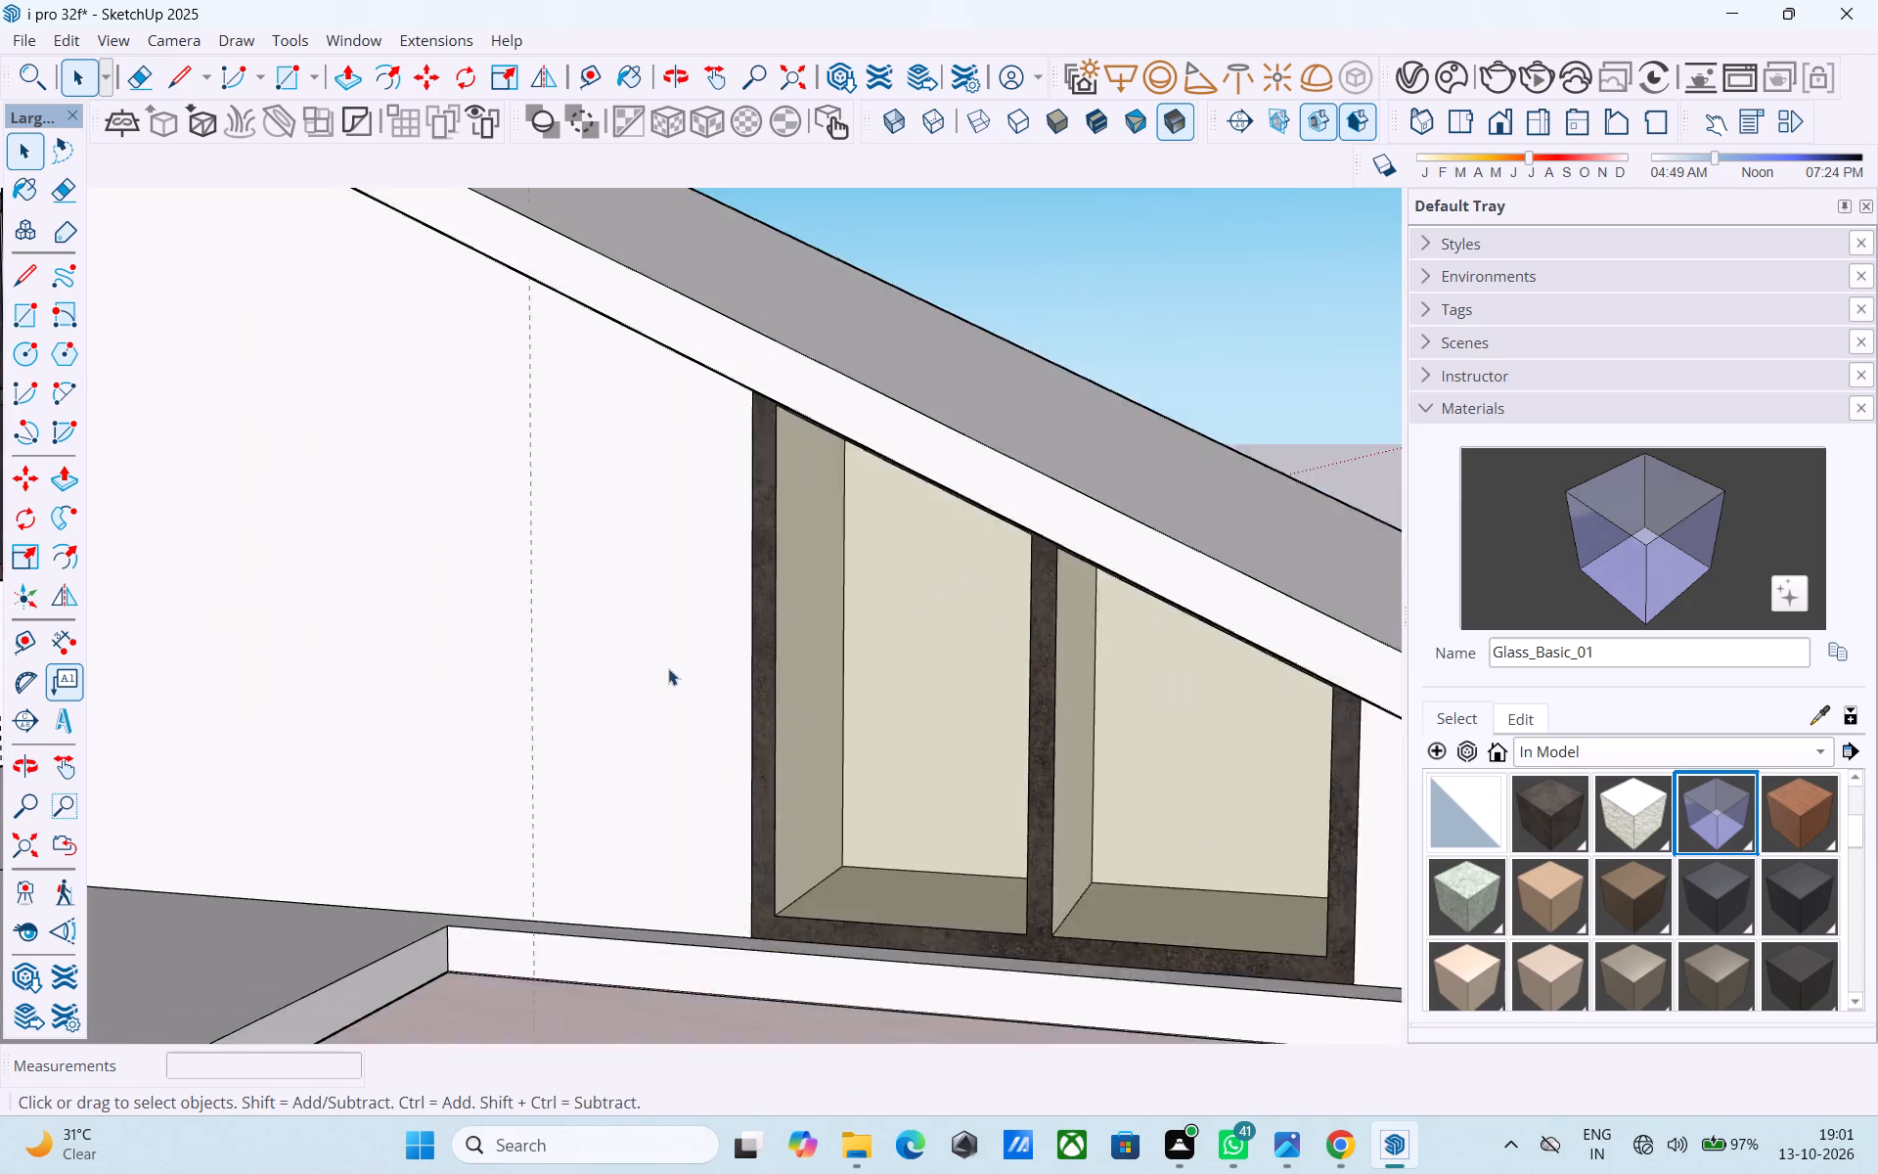
scroll(668, 668, "down", 5)
middle_click_drag(744, 702, 958, 652)
scroll(910, 693, "down", 11)
middle_click_drag(848, 772, 891, 820)
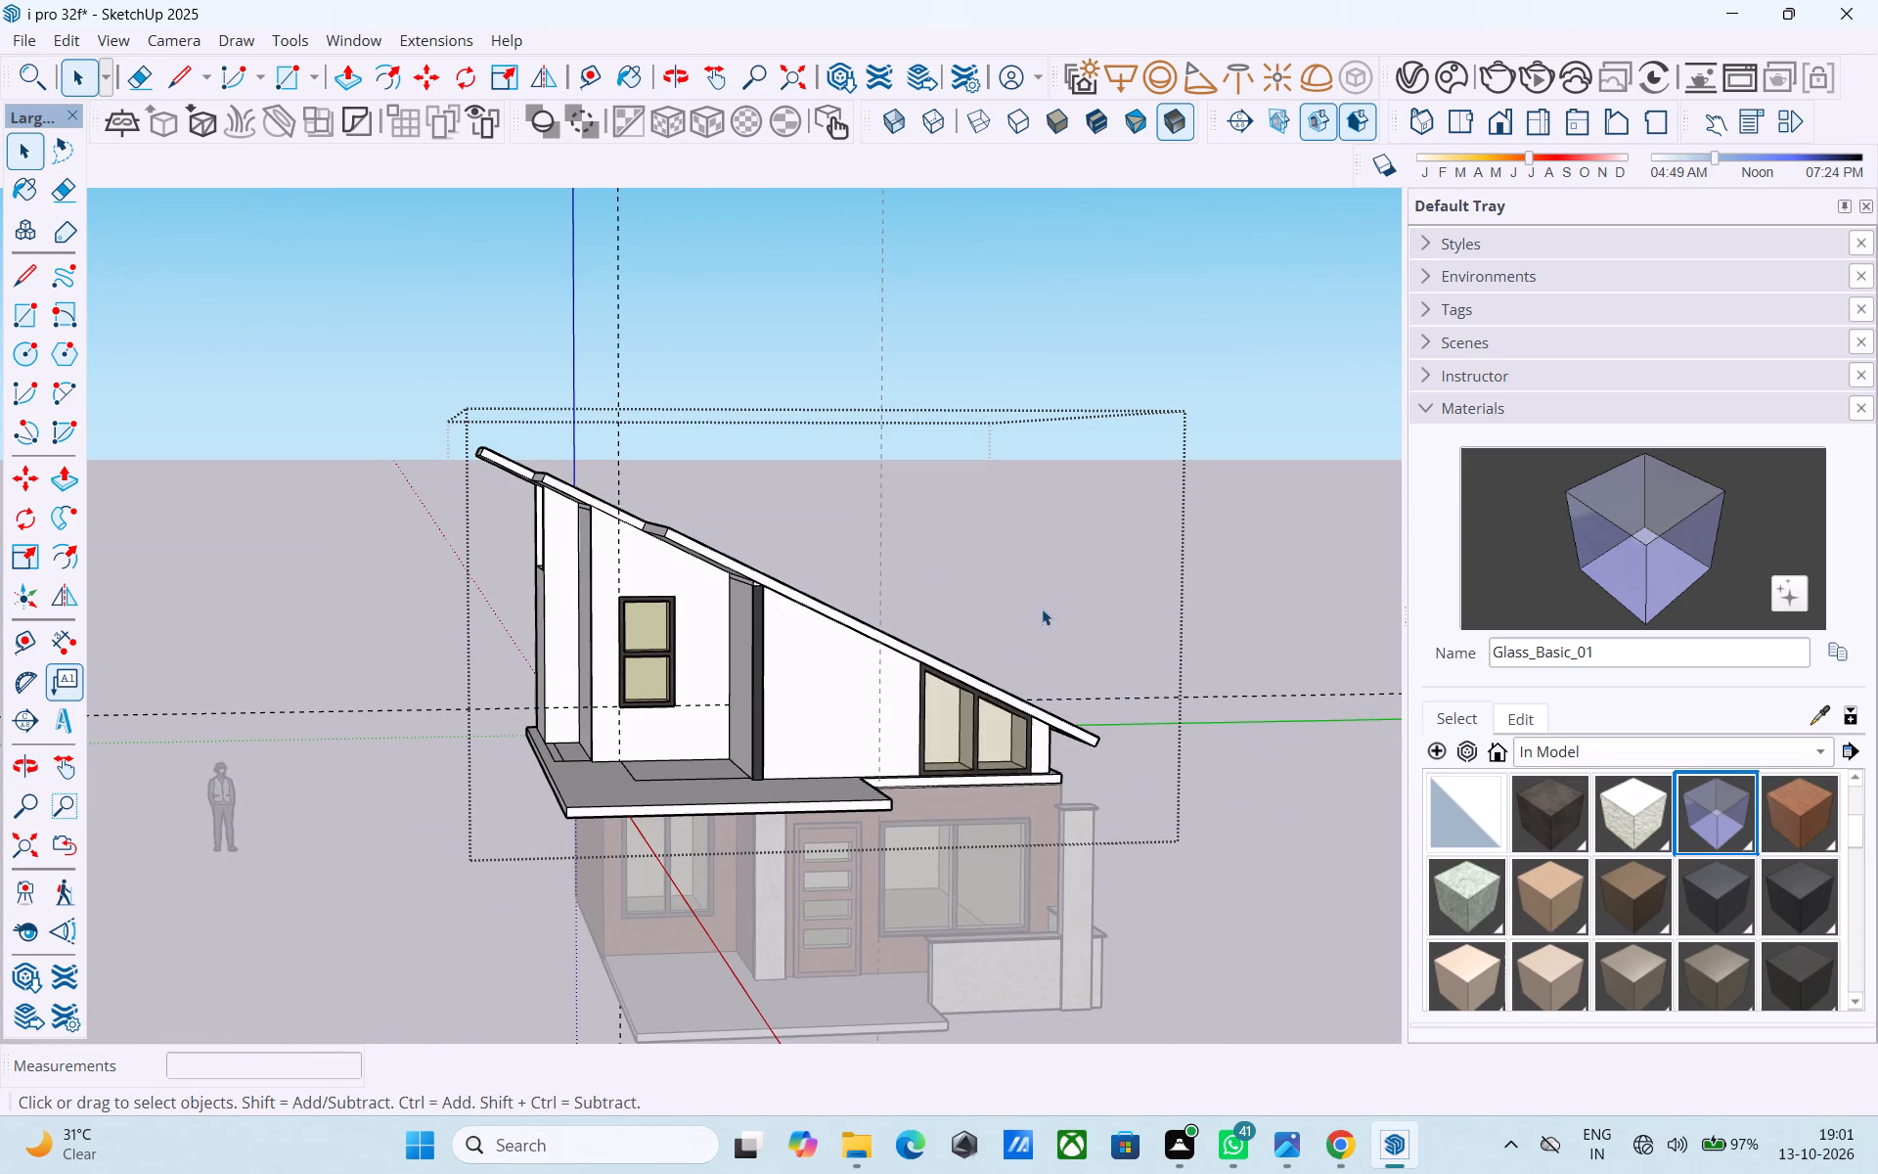
middle_click_drag(965, 634, 924, 609)
left_click(1149, 859)
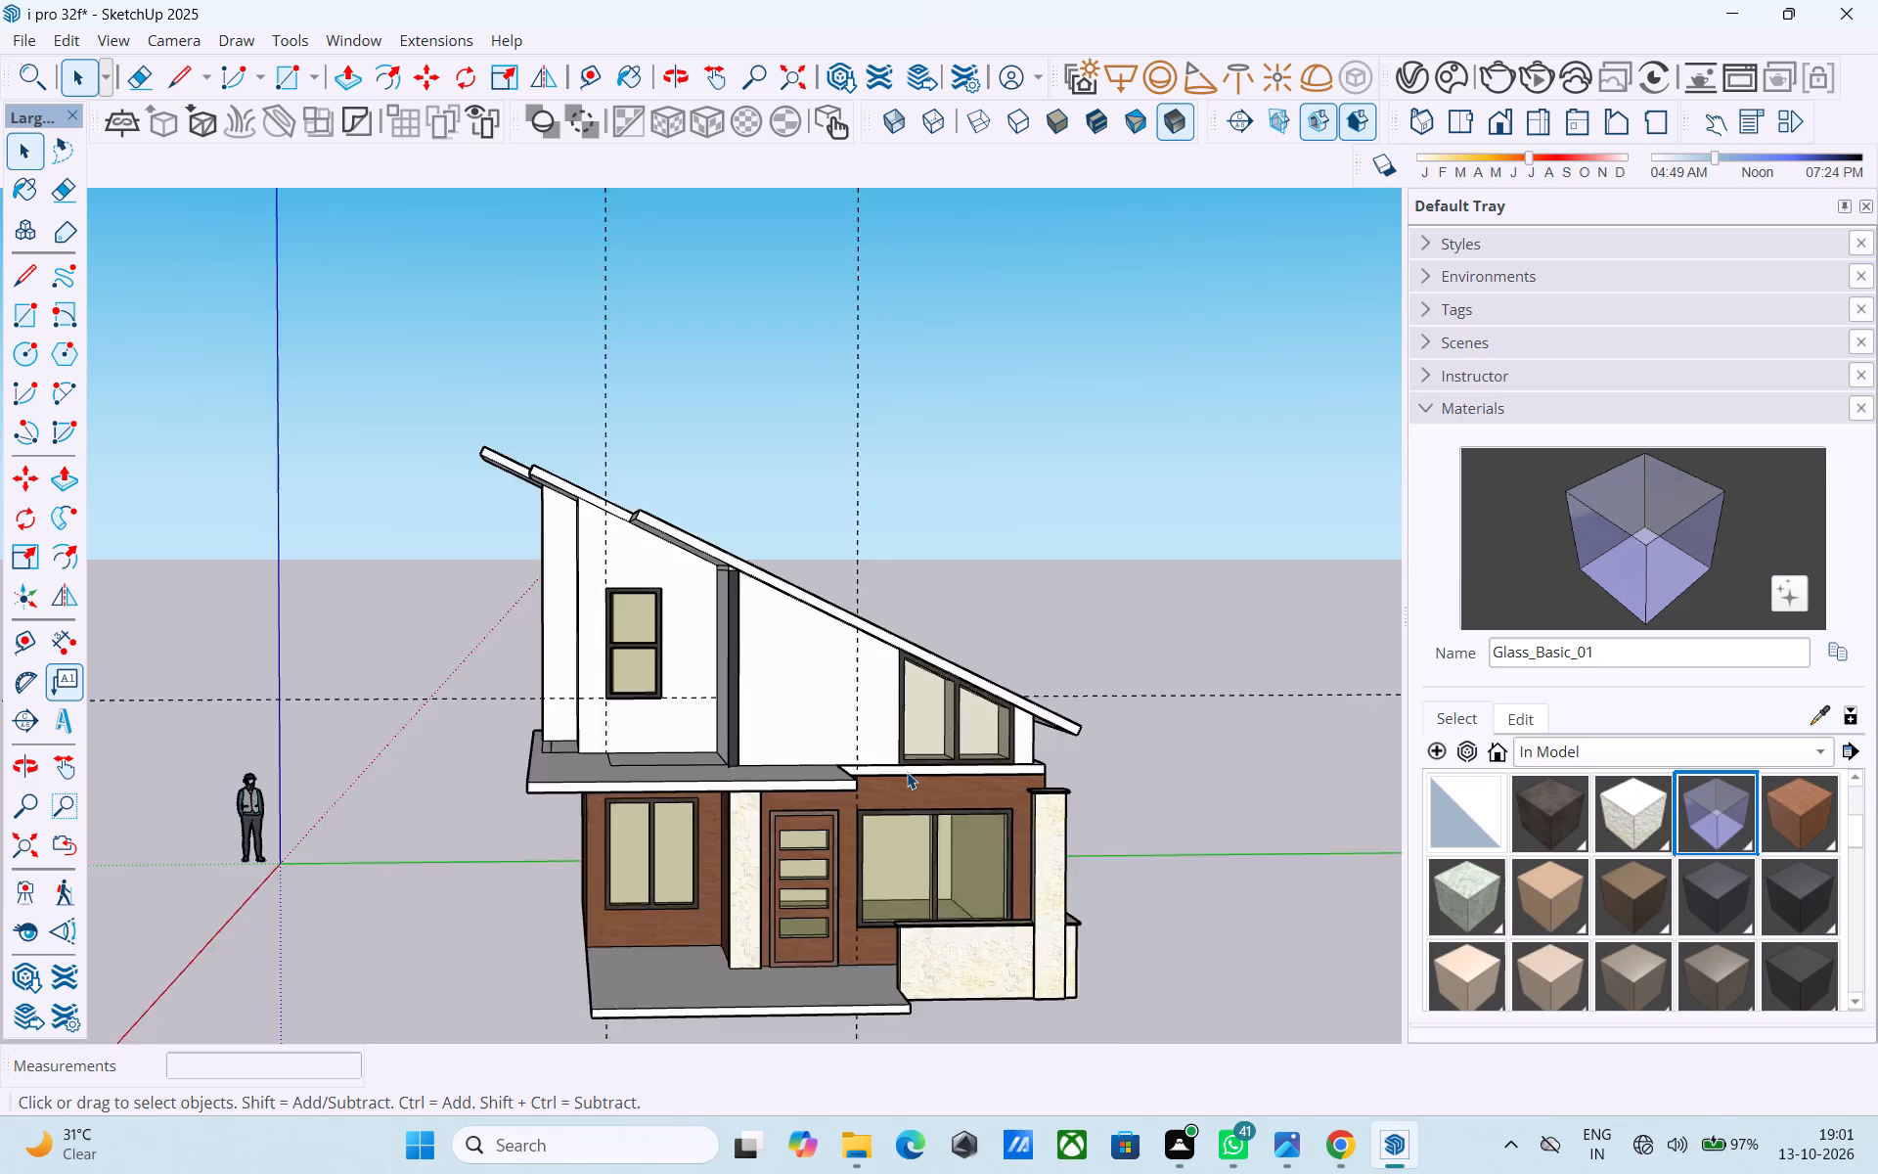
scroll(907, 772, "up", 5)
scroll(719, 727, "up", 3)
Open the upper-floor group for editing and pick the Plywood_01_1K material for painting.
left_click(719, 722)
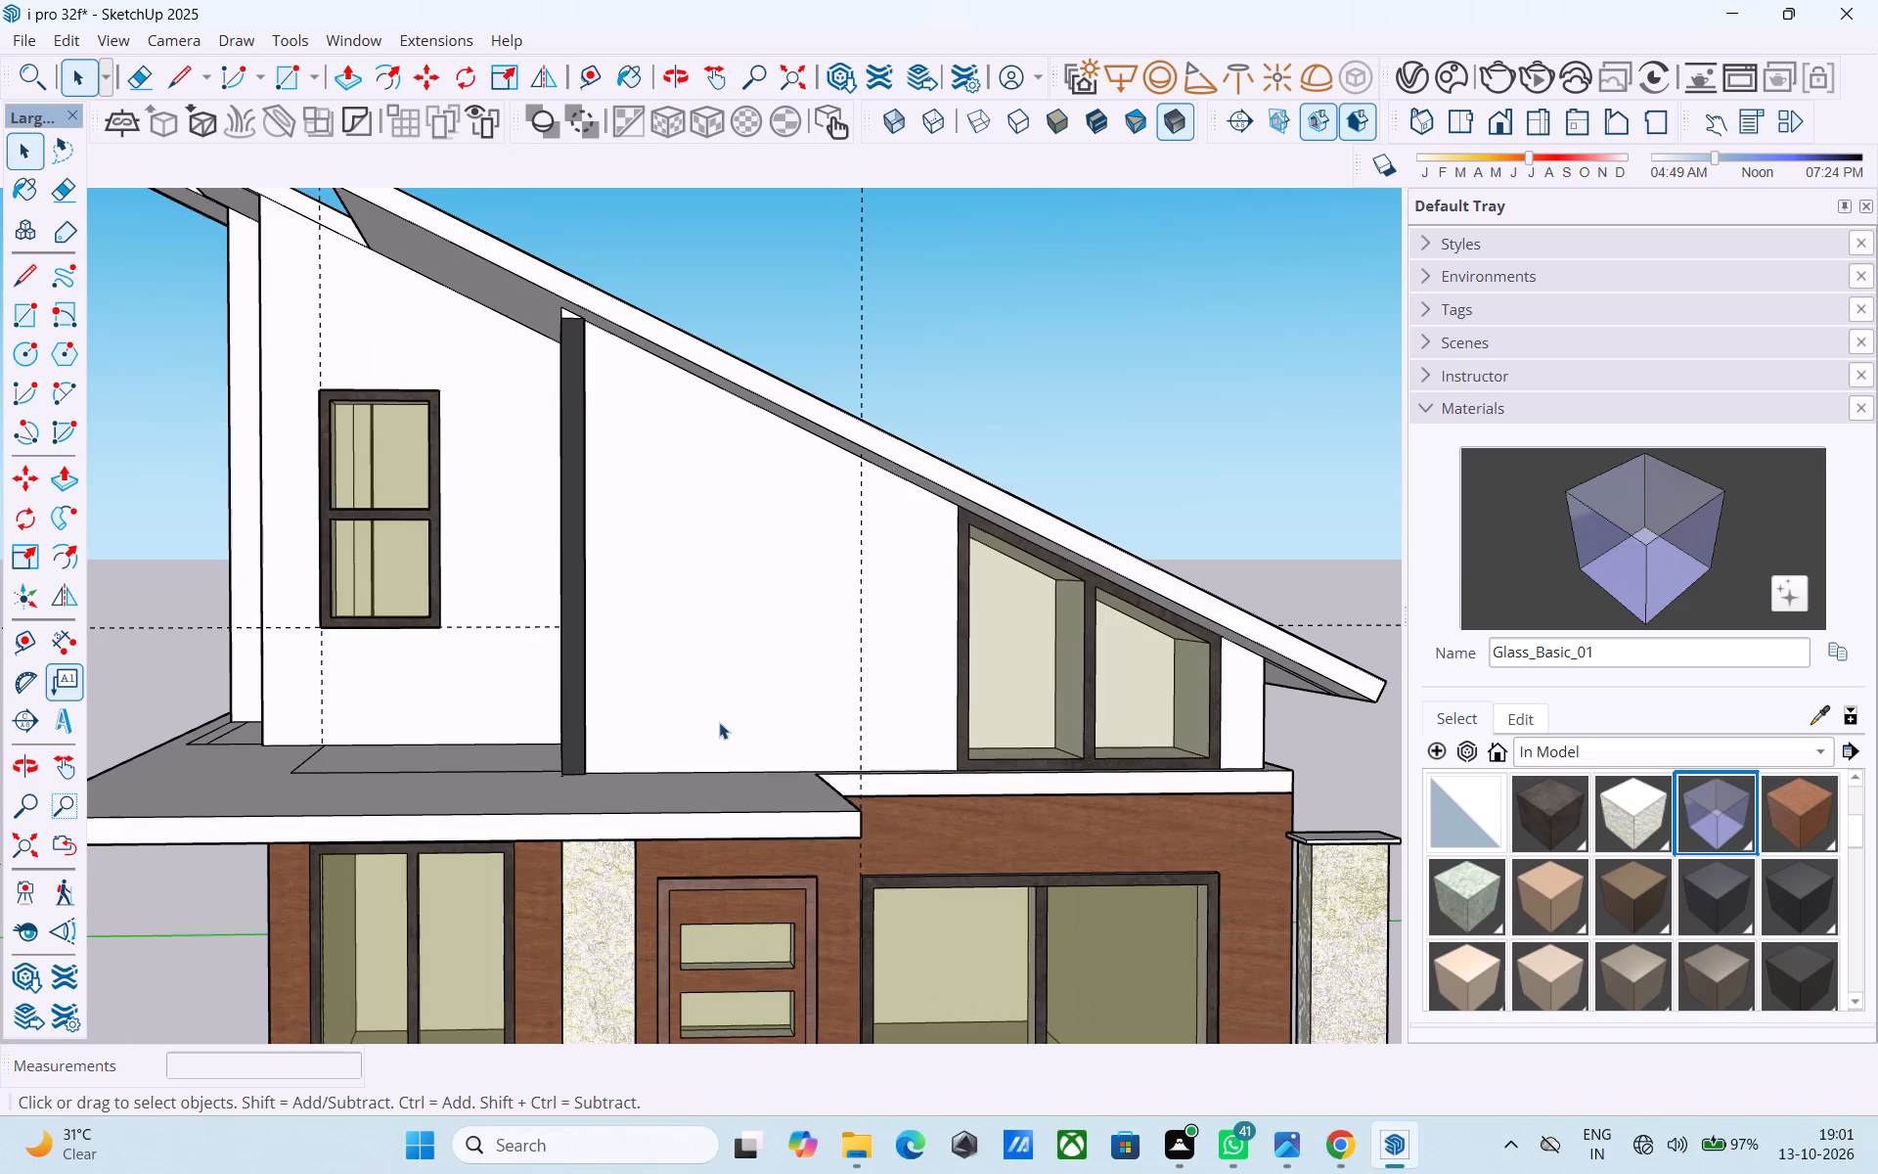
double_click(674, 653)
scroll(674, 638, "down", 6)
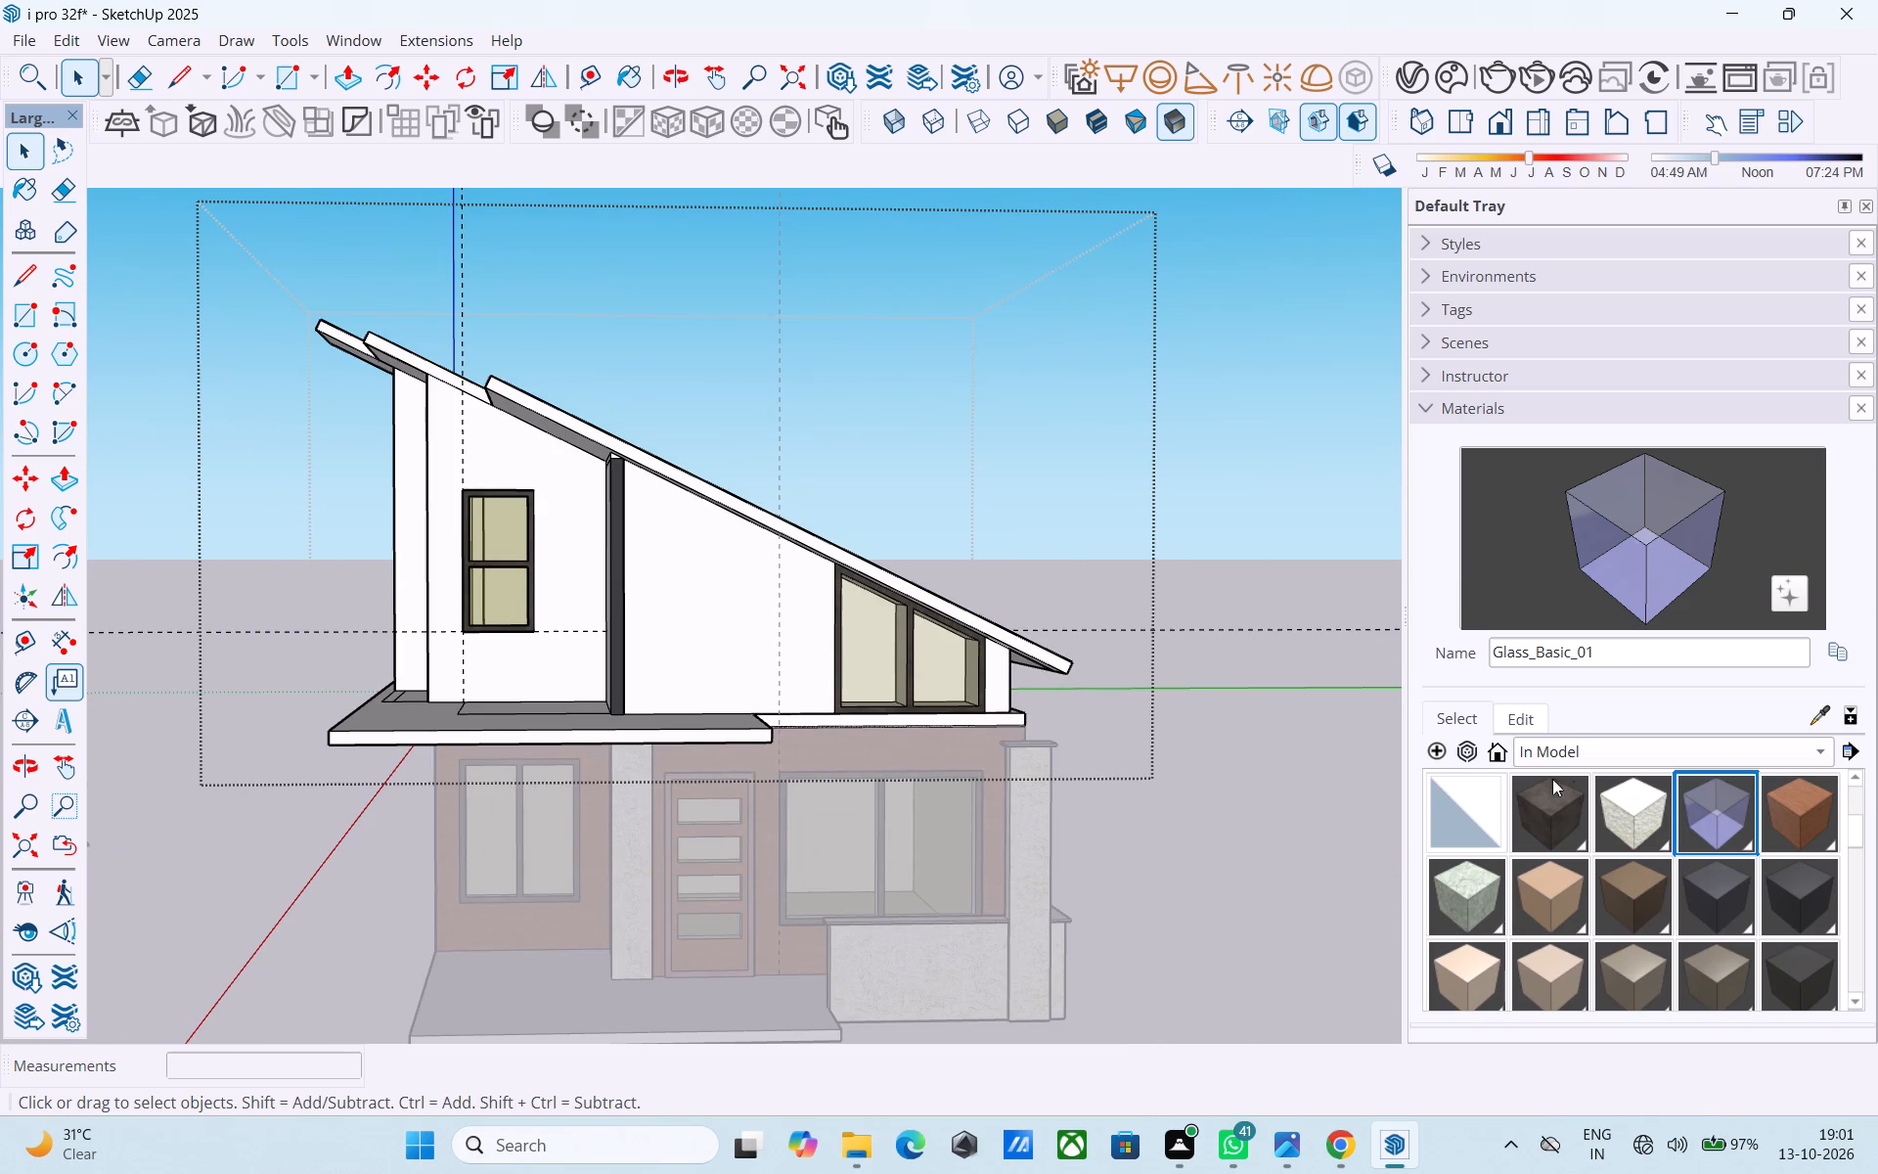
left_click(1785, 796)
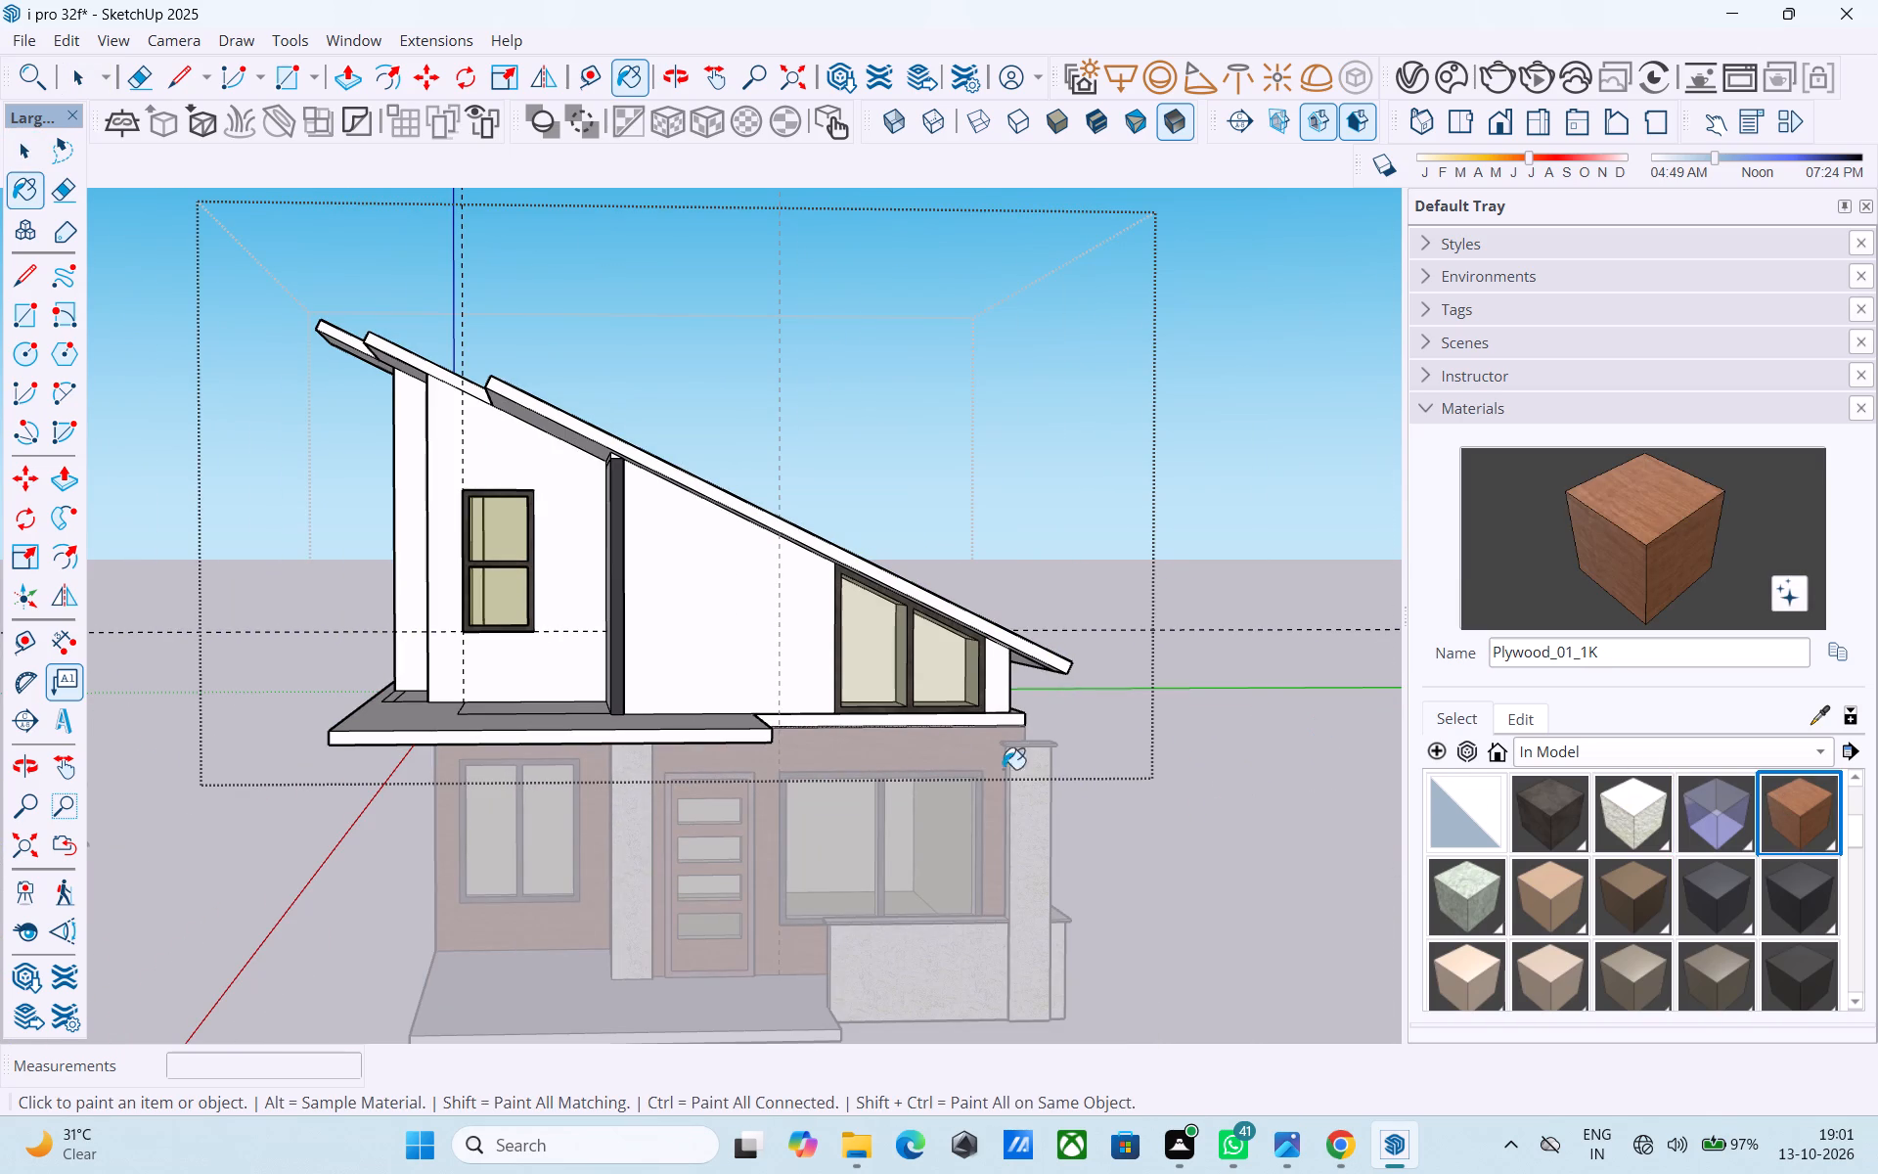
scroll(786, 725, "up", 5)
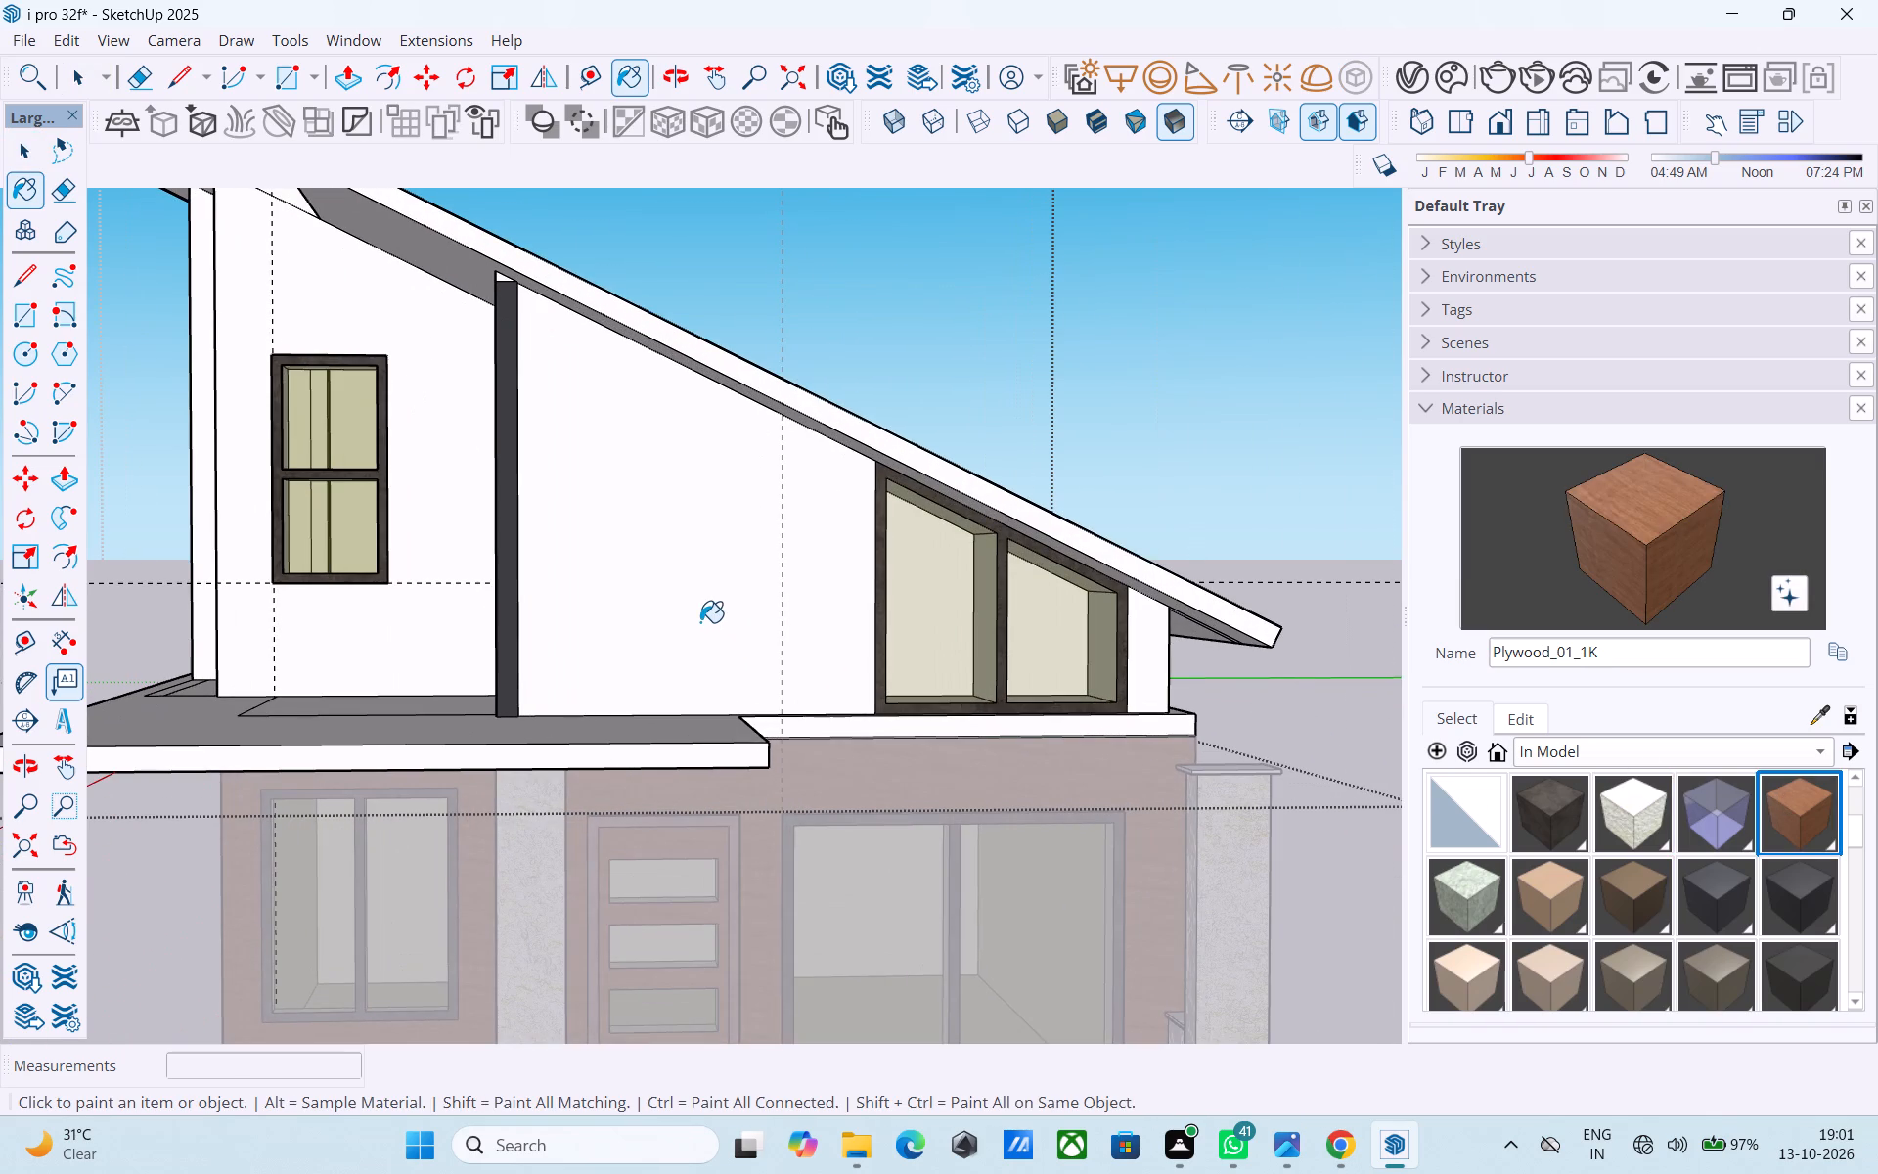